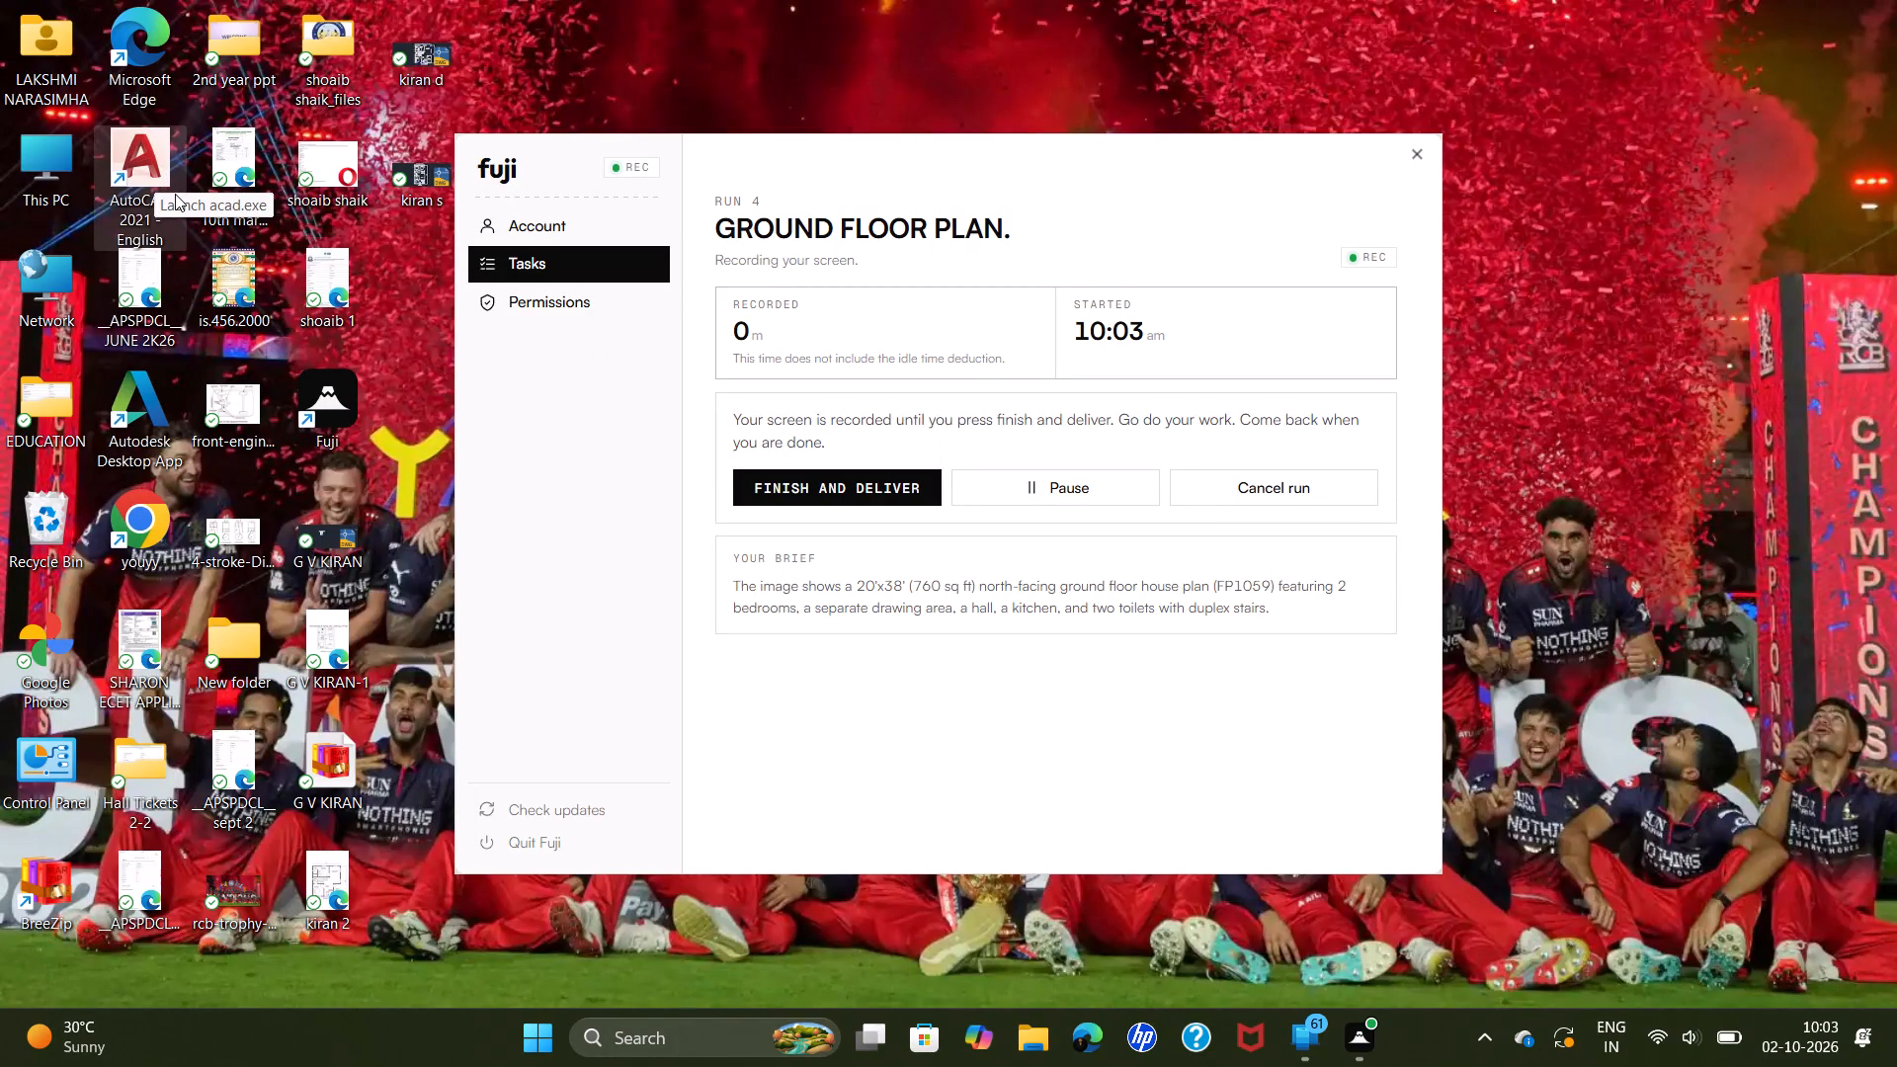
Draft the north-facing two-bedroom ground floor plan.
Launch AutoCAD 2021 and start a new blank drawing.
double_click(143, 158)
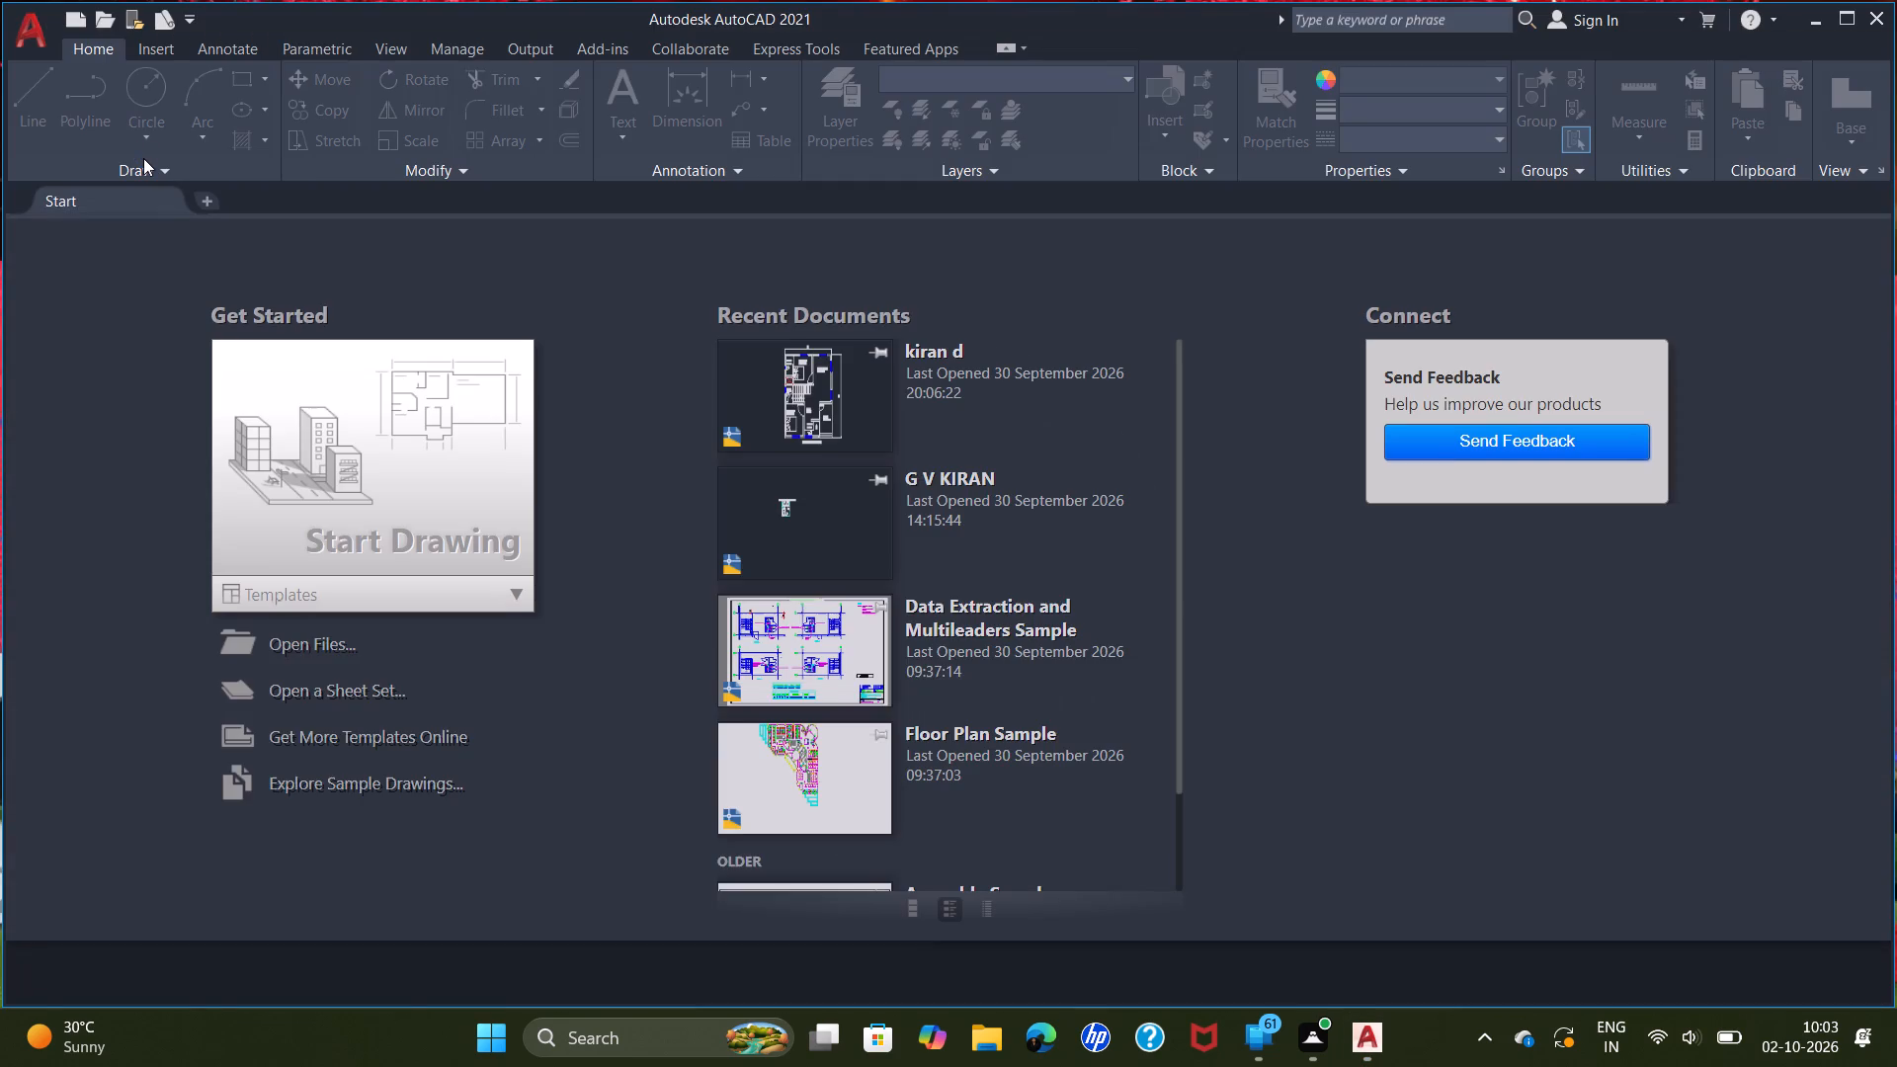
click(397, 523)
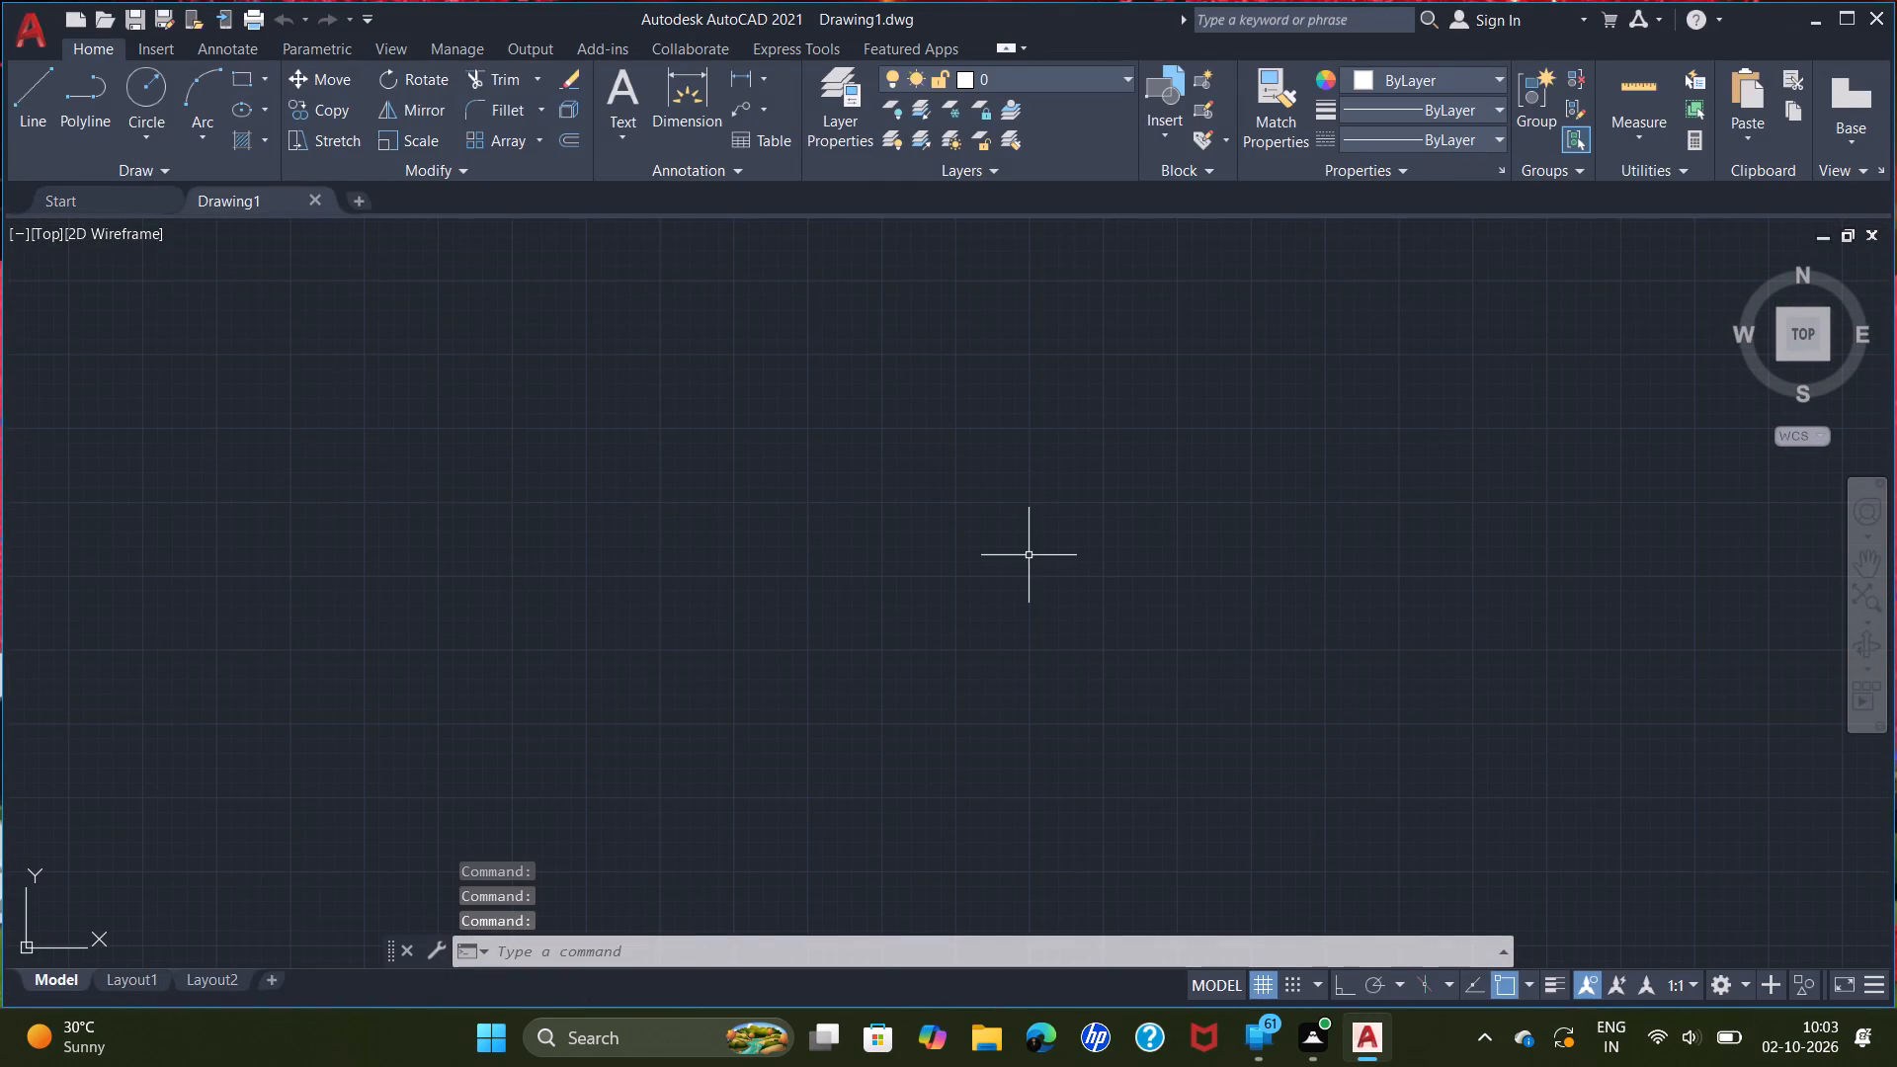
Configure the drawing units to Engineering length type with 0'-0" precision, keeping millimeters as the insertion scale.
text(un)
key(Return)
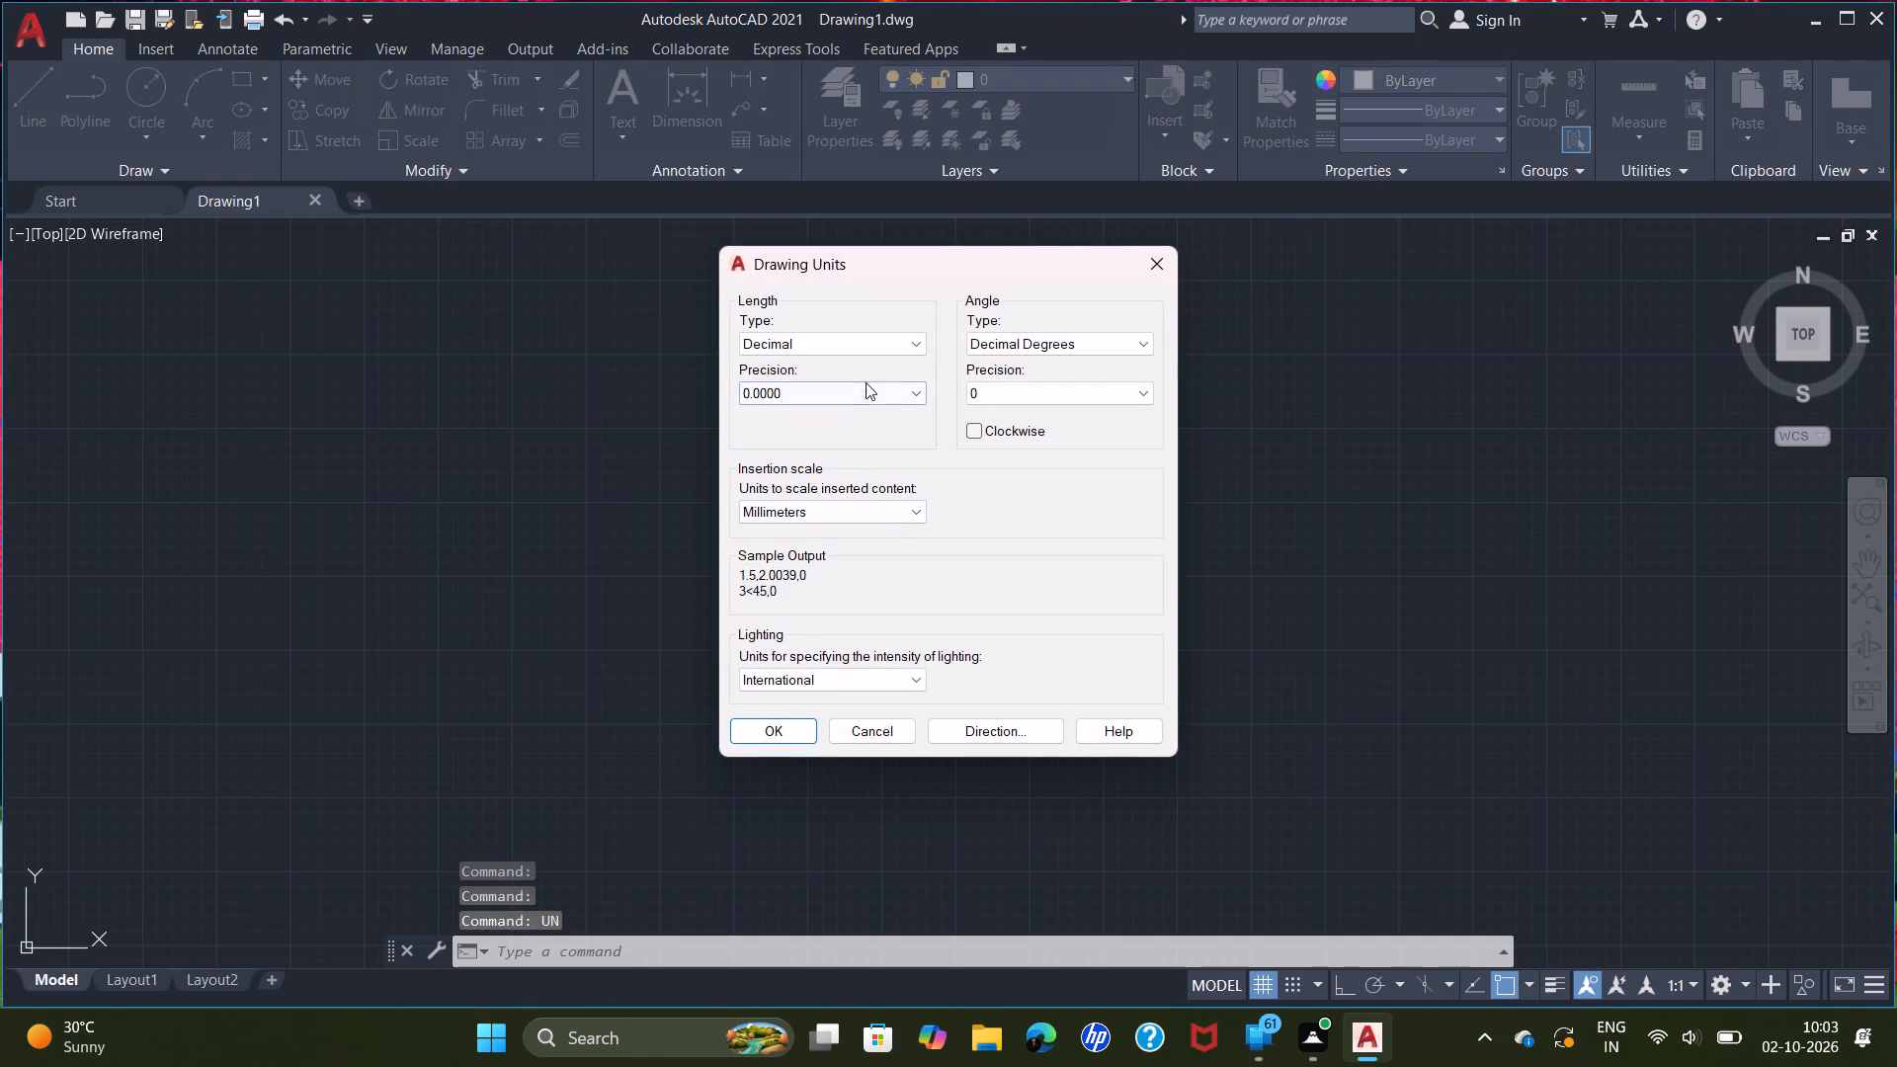
click(874, 346)
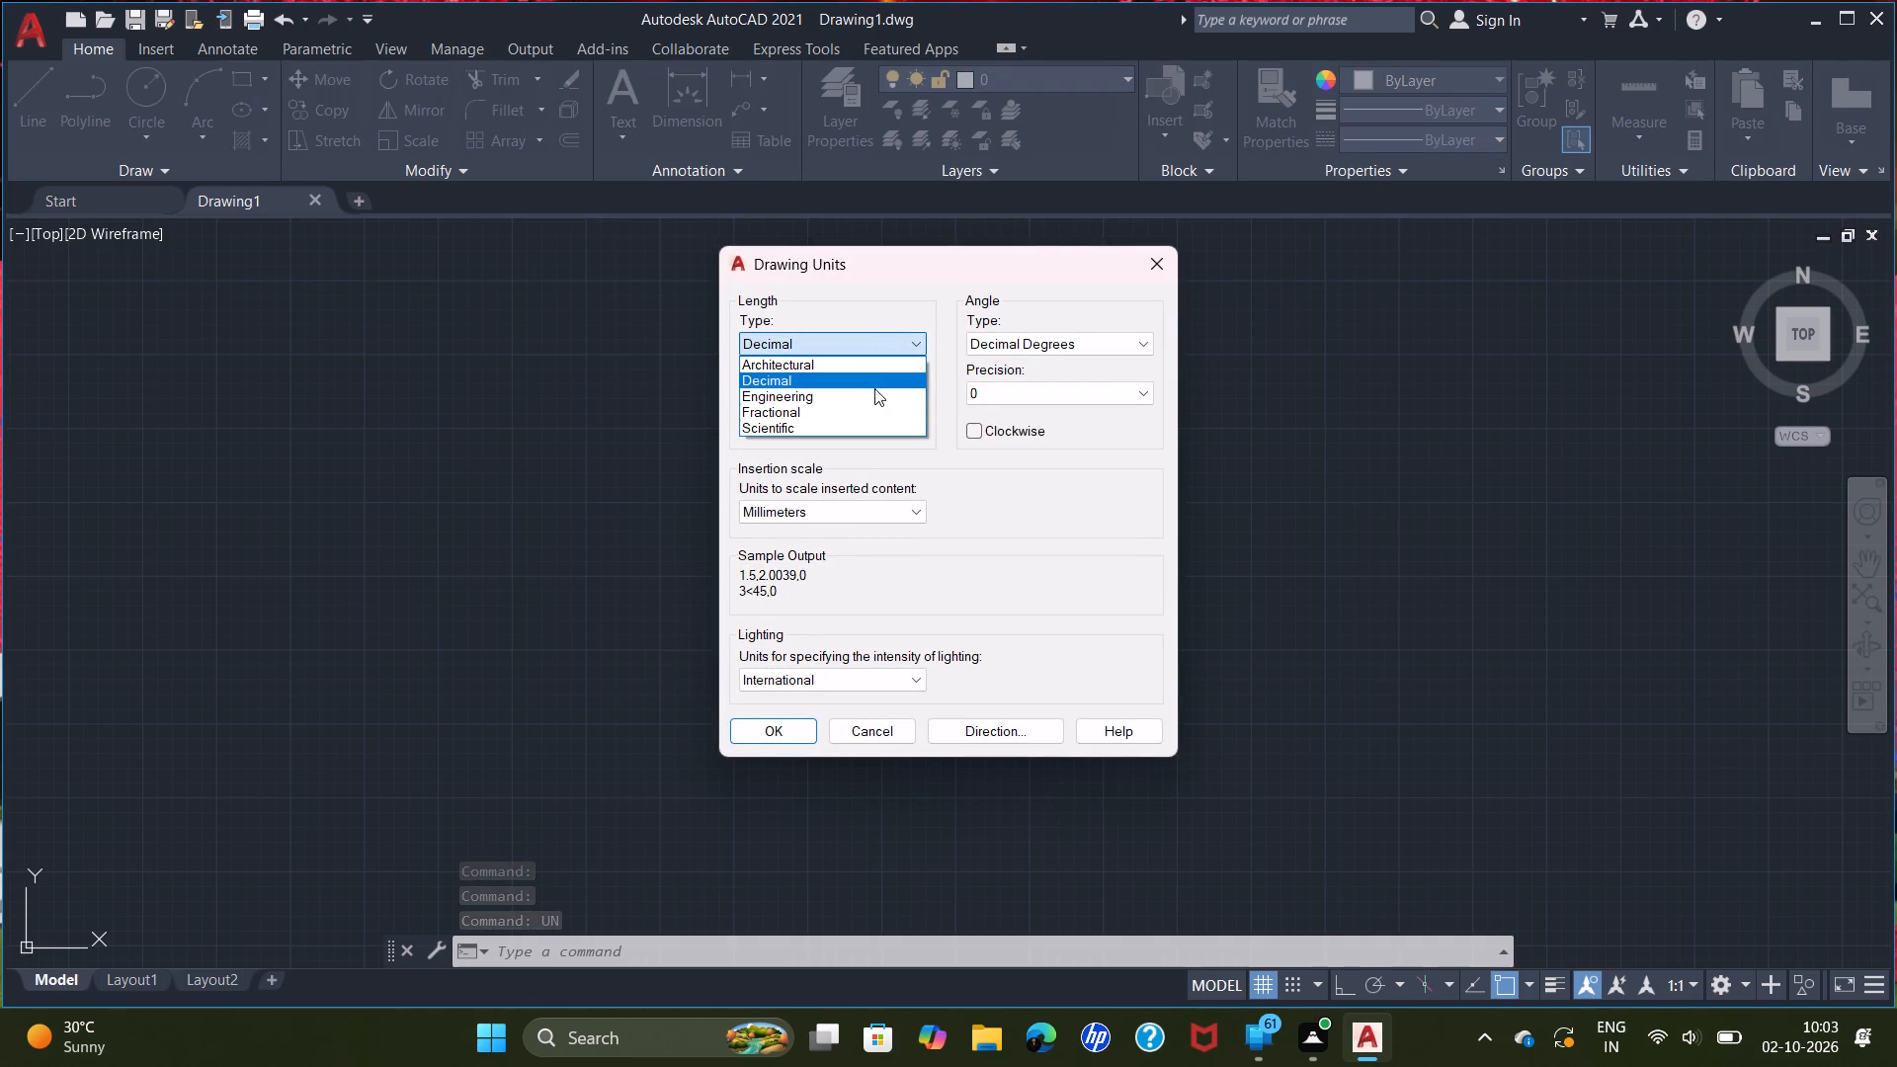
click(870, 394)
click(870, 386)
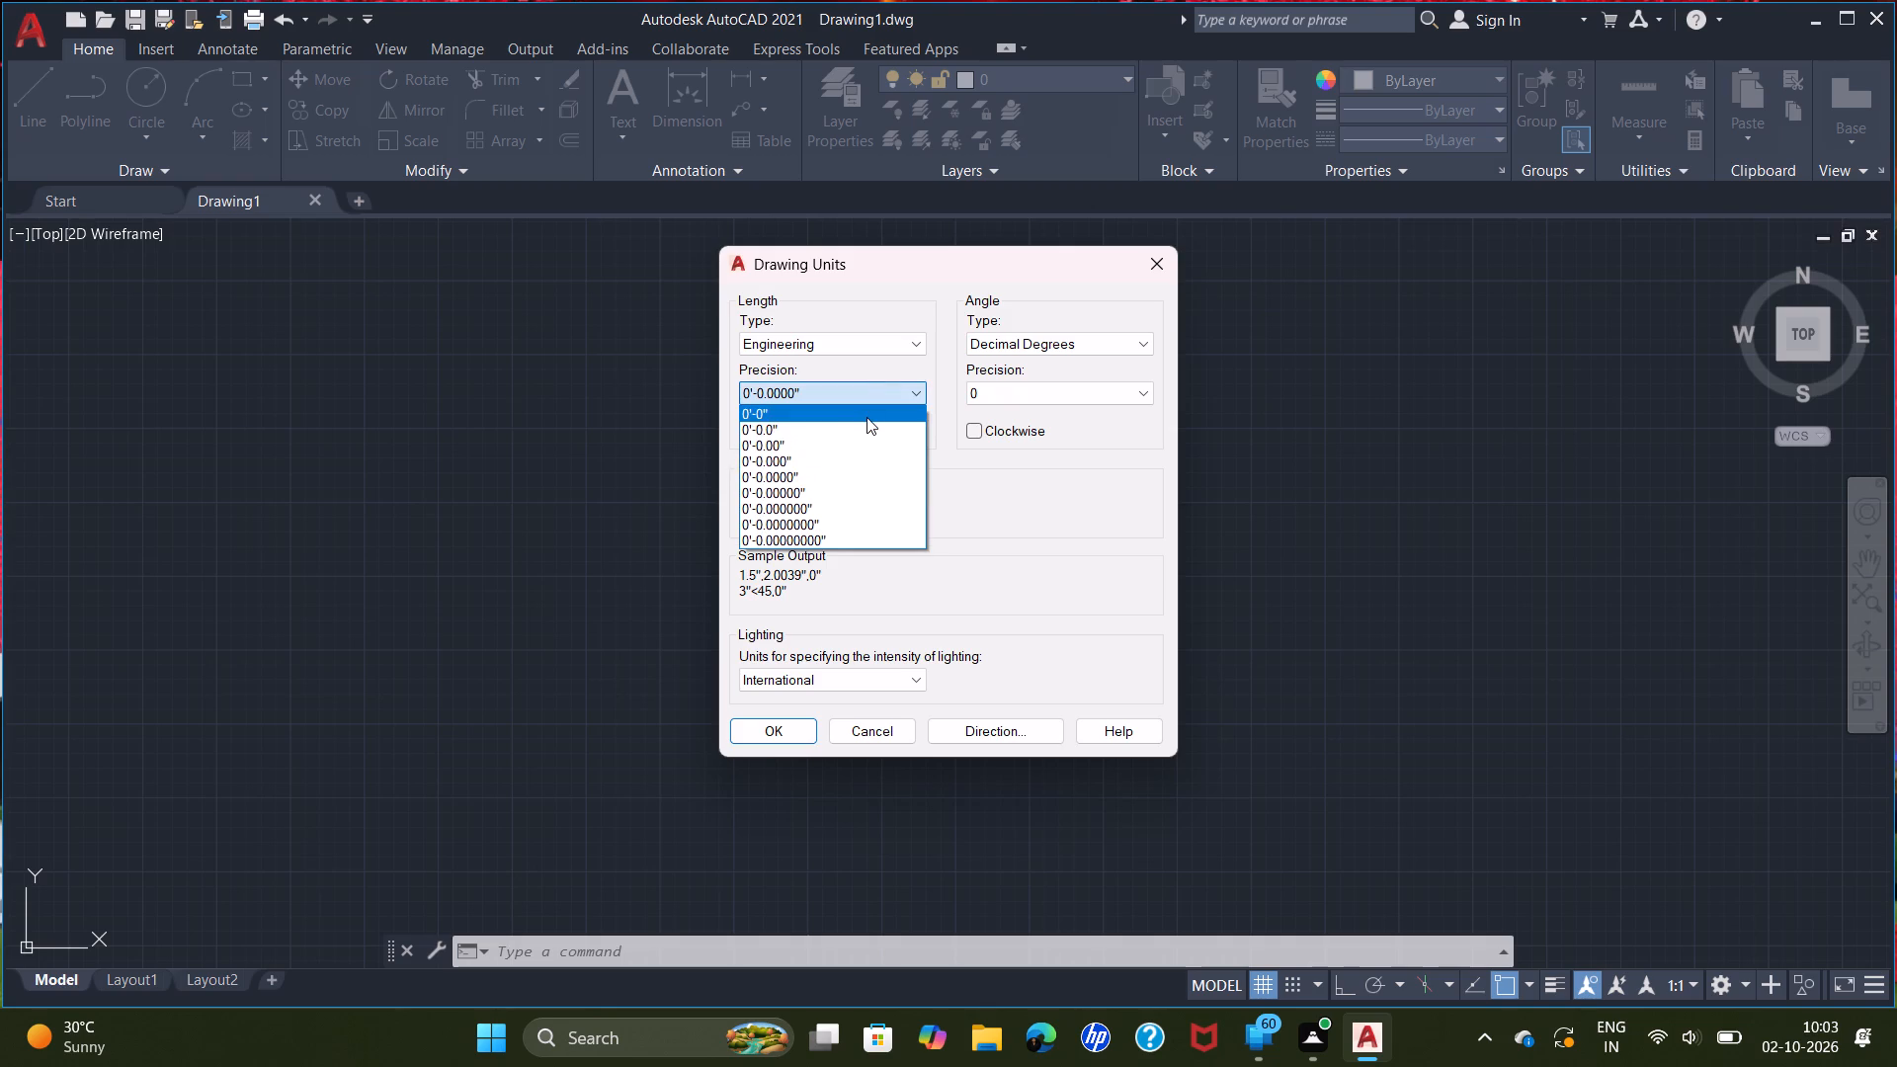
click(866, 417)
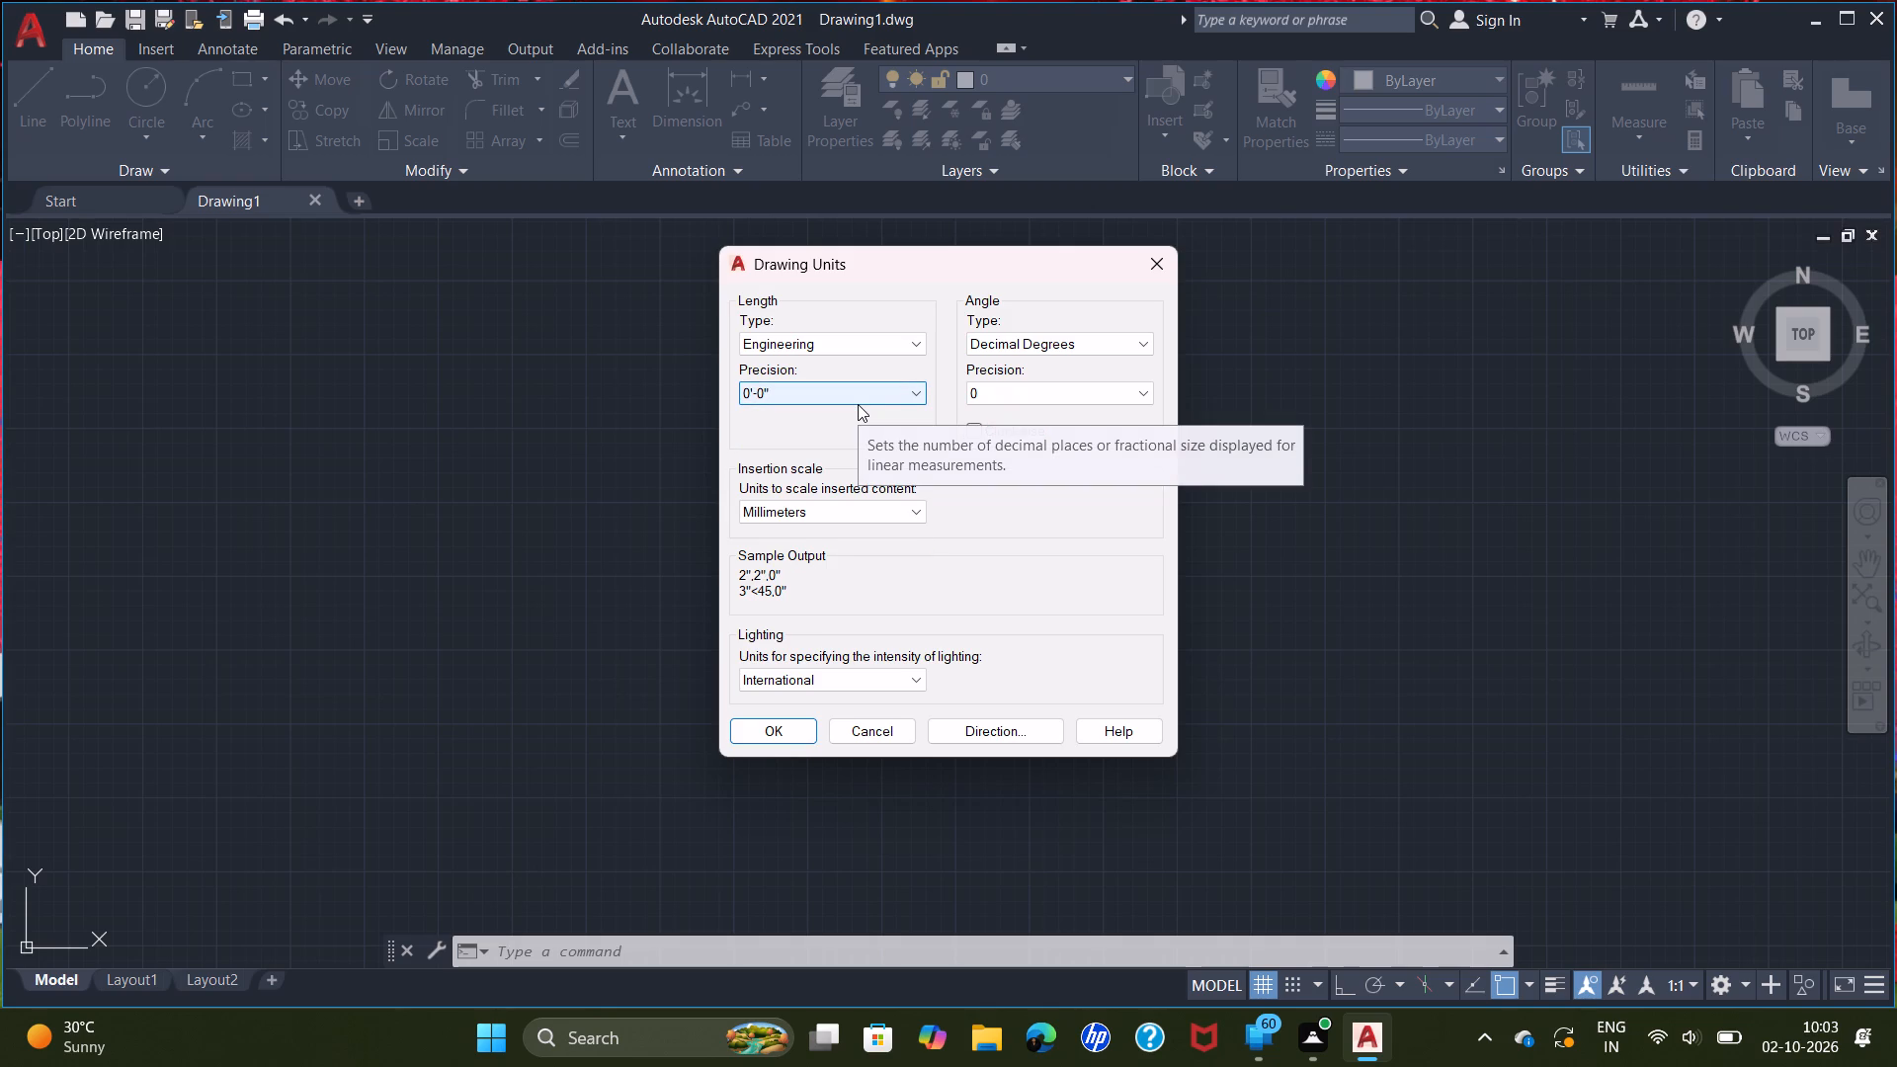
click(791, 725)
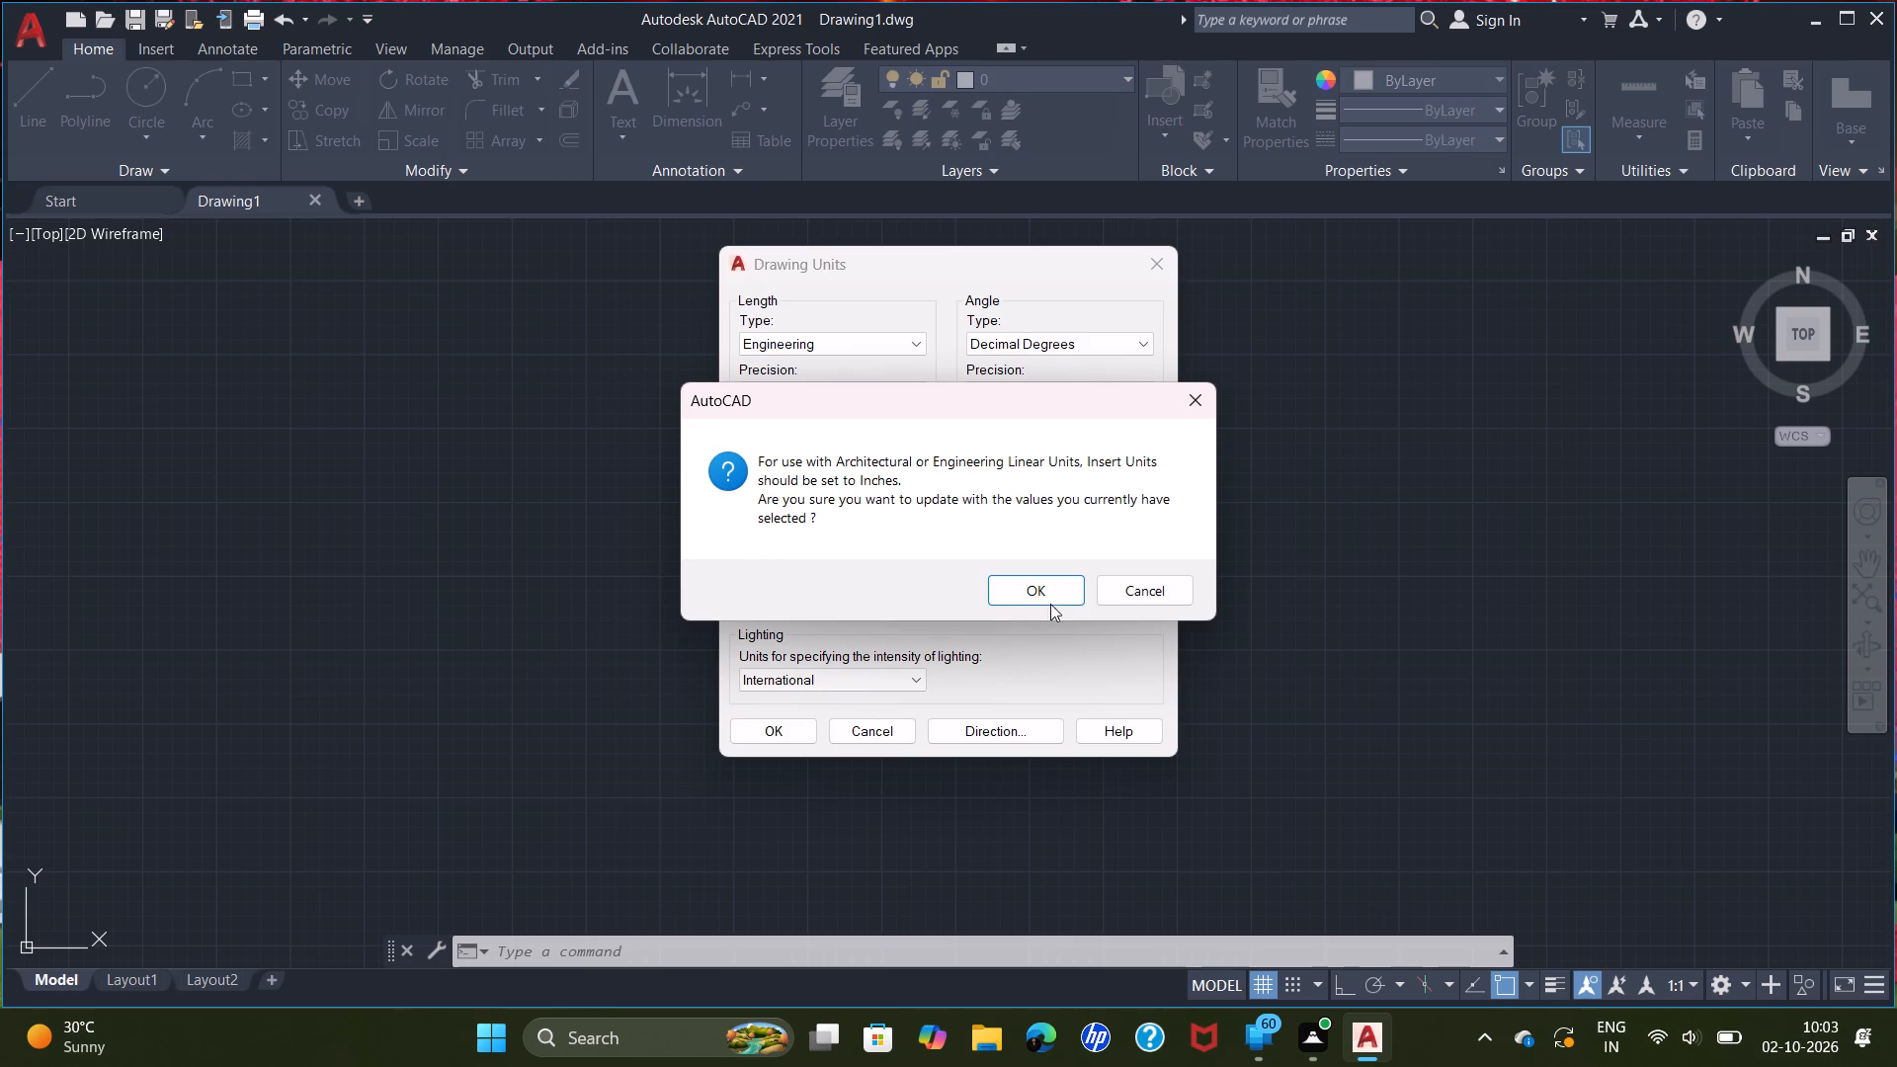
click(1048, 588)
Modify the ISO-25 dimension style's primary units to Engineering format with 0'-0" precision and make the style current.
key(d)
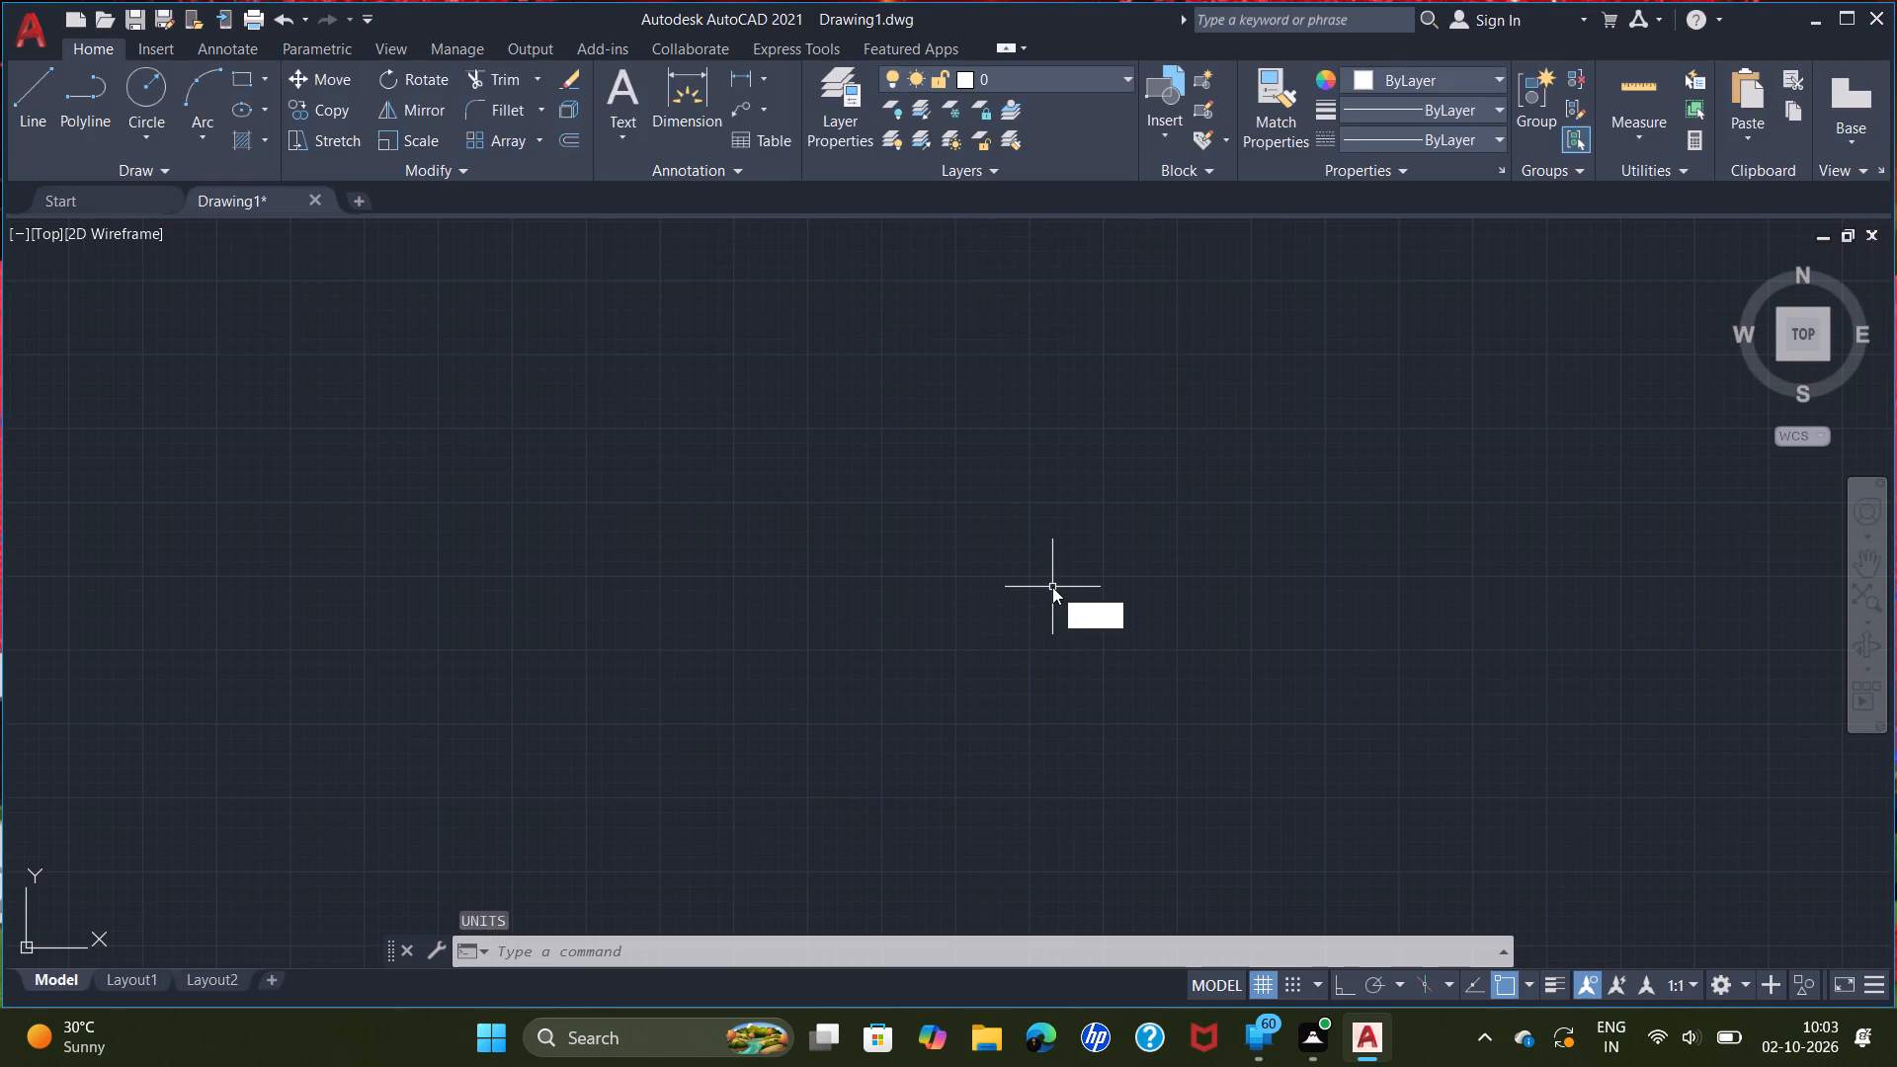
key(Return)
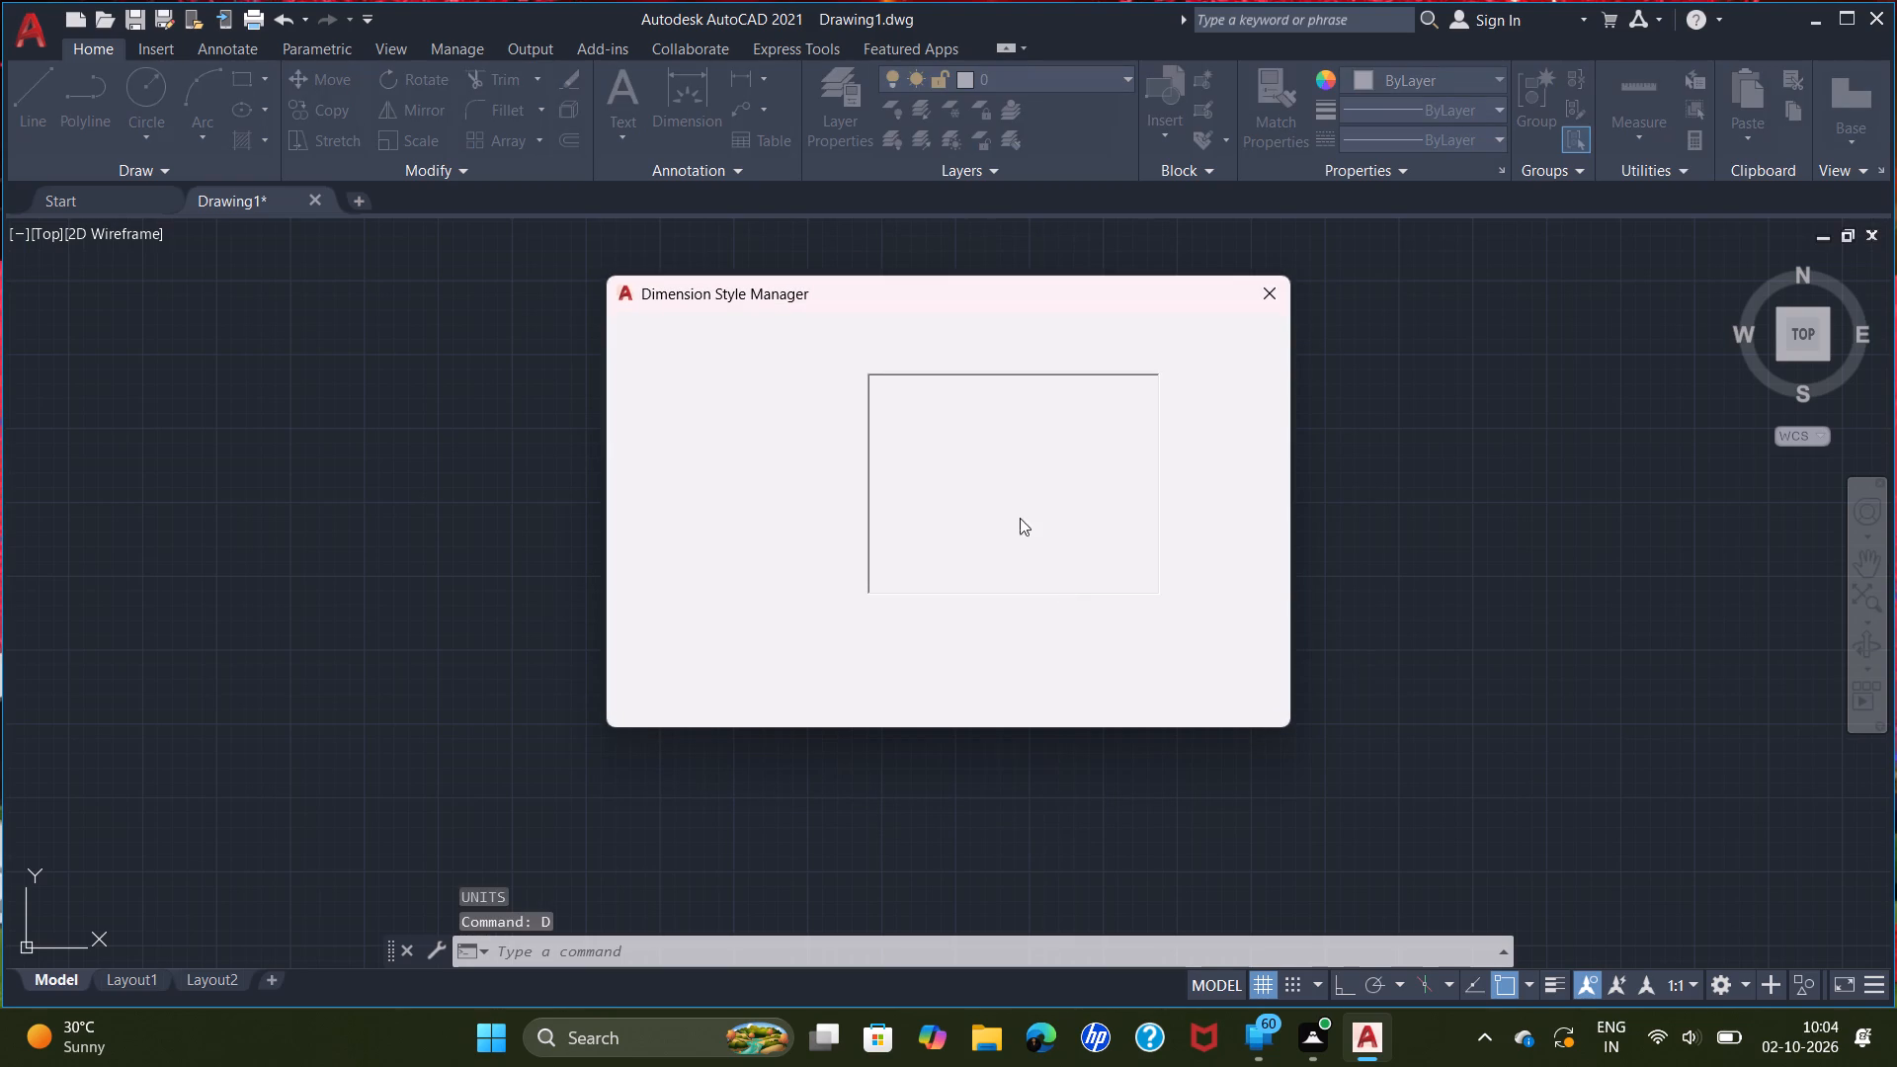
click(1243, 455)
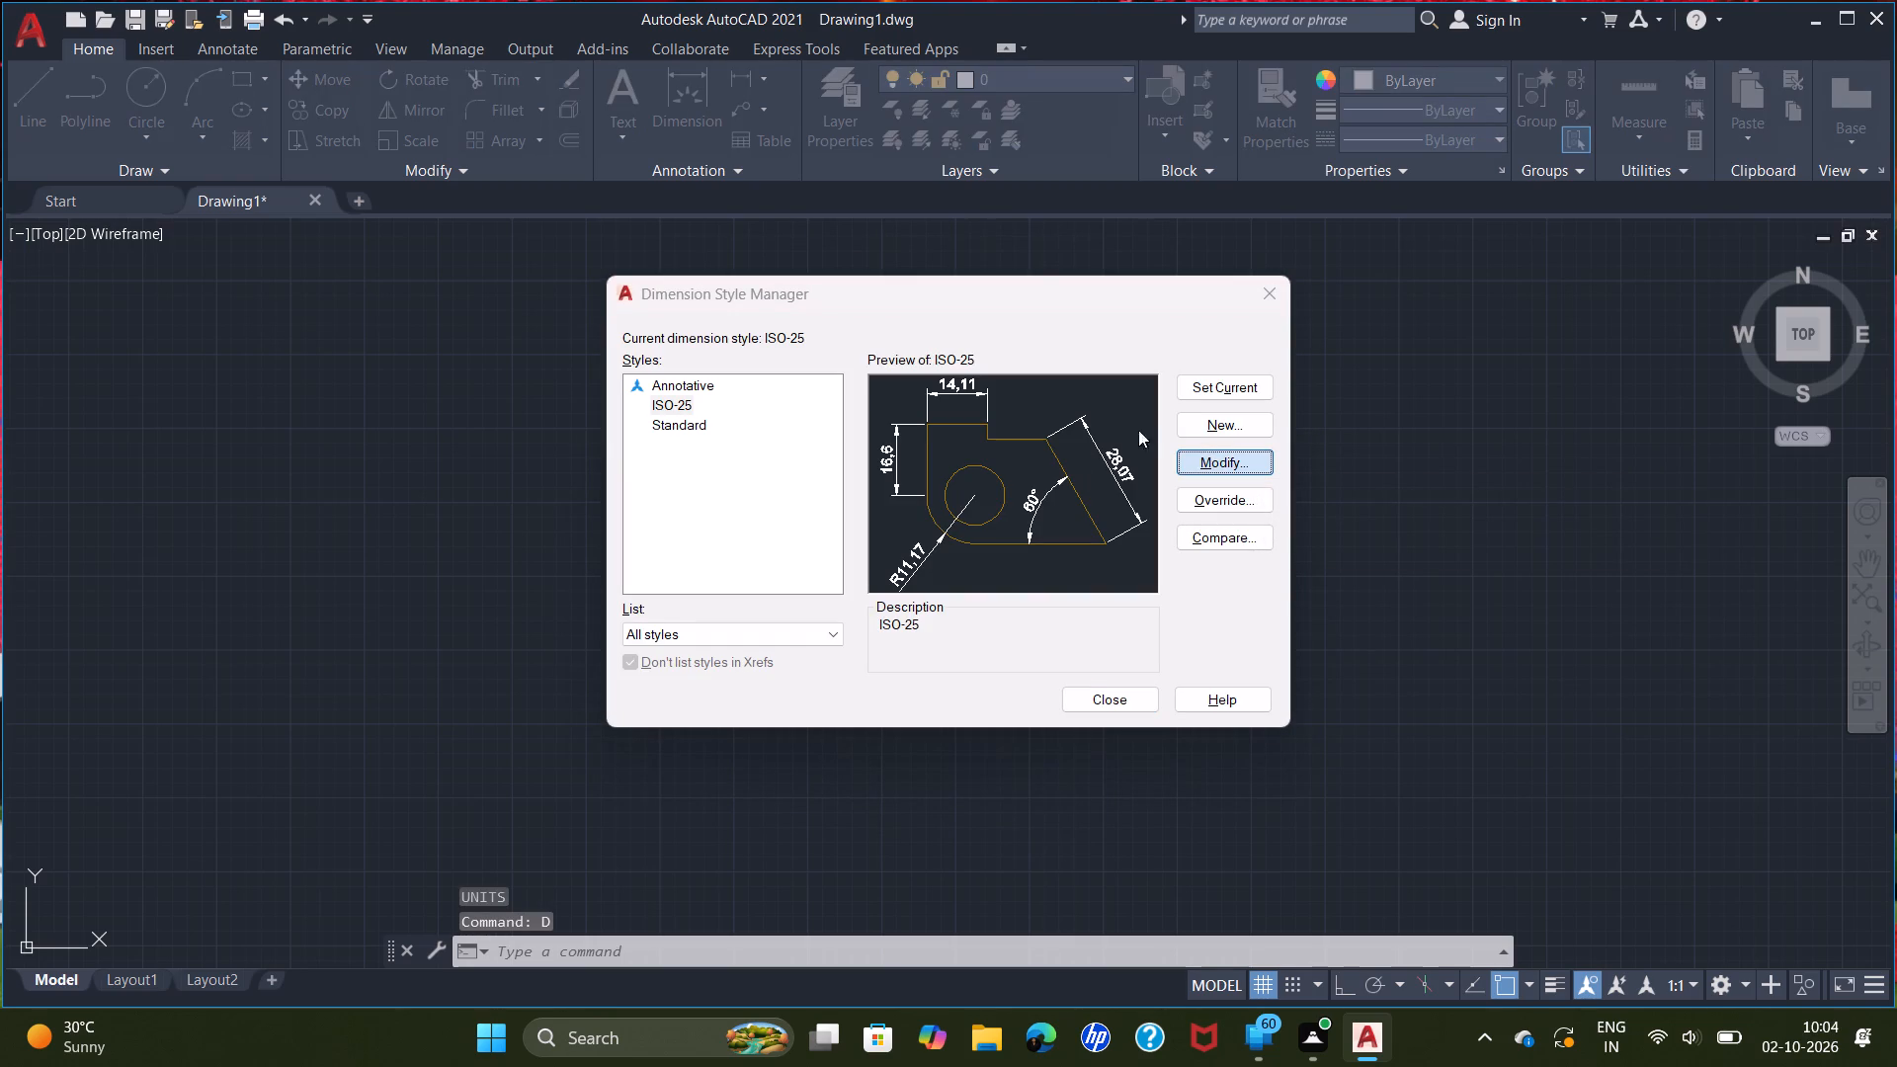
click(799, 289)
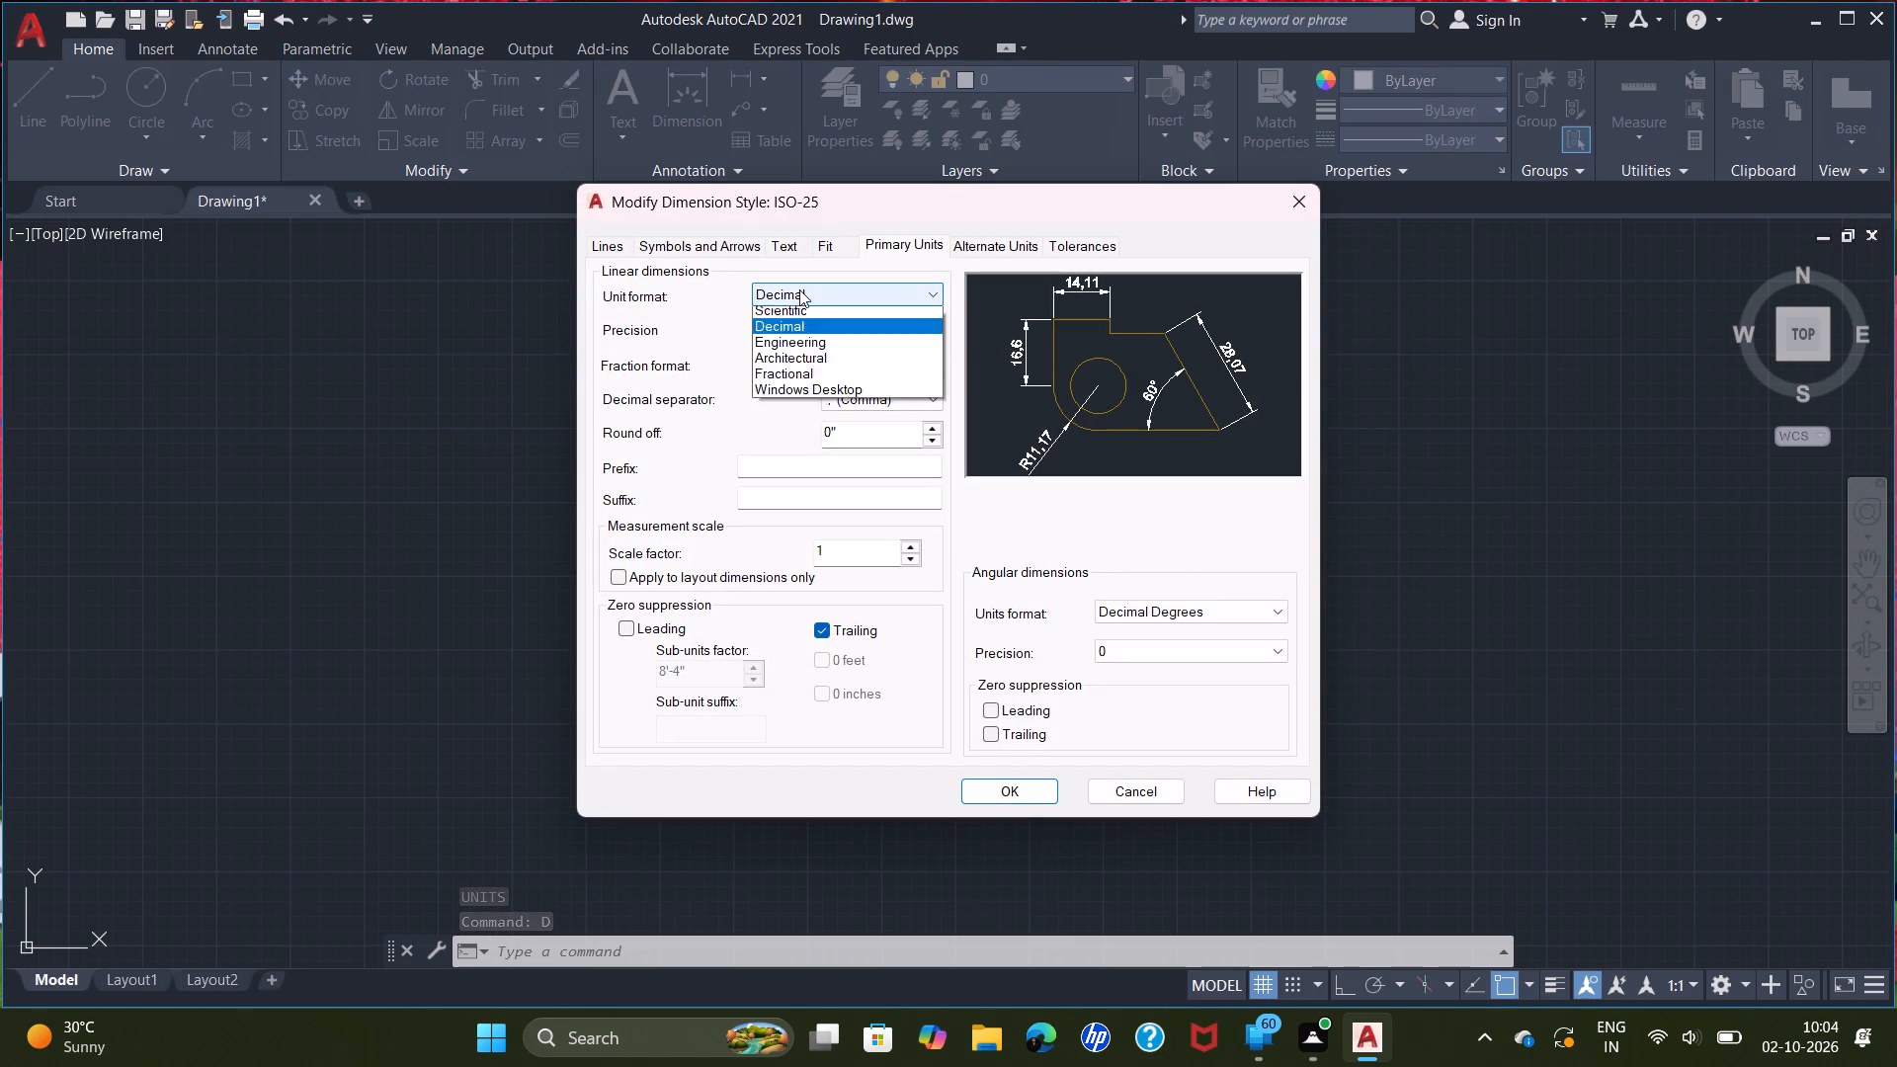
click(808, 349)
click(809, 324)
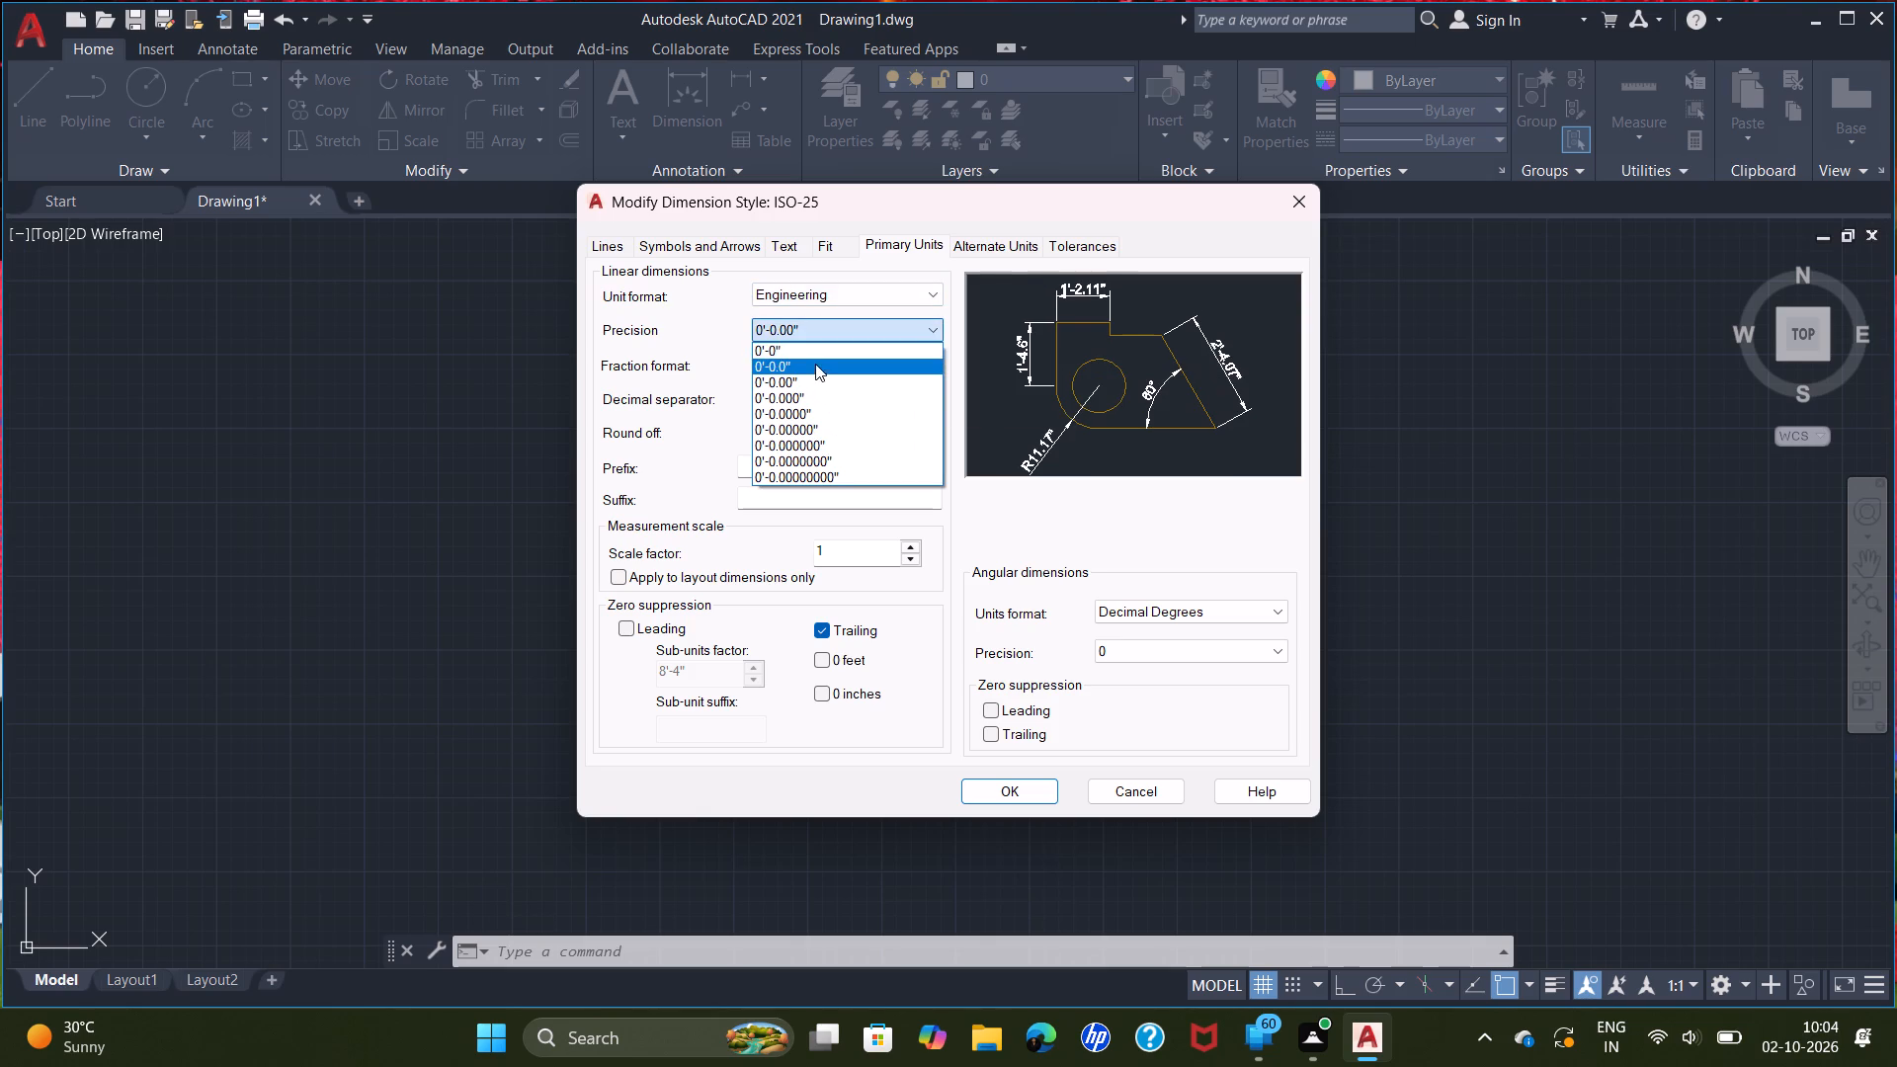
click(814, 351)
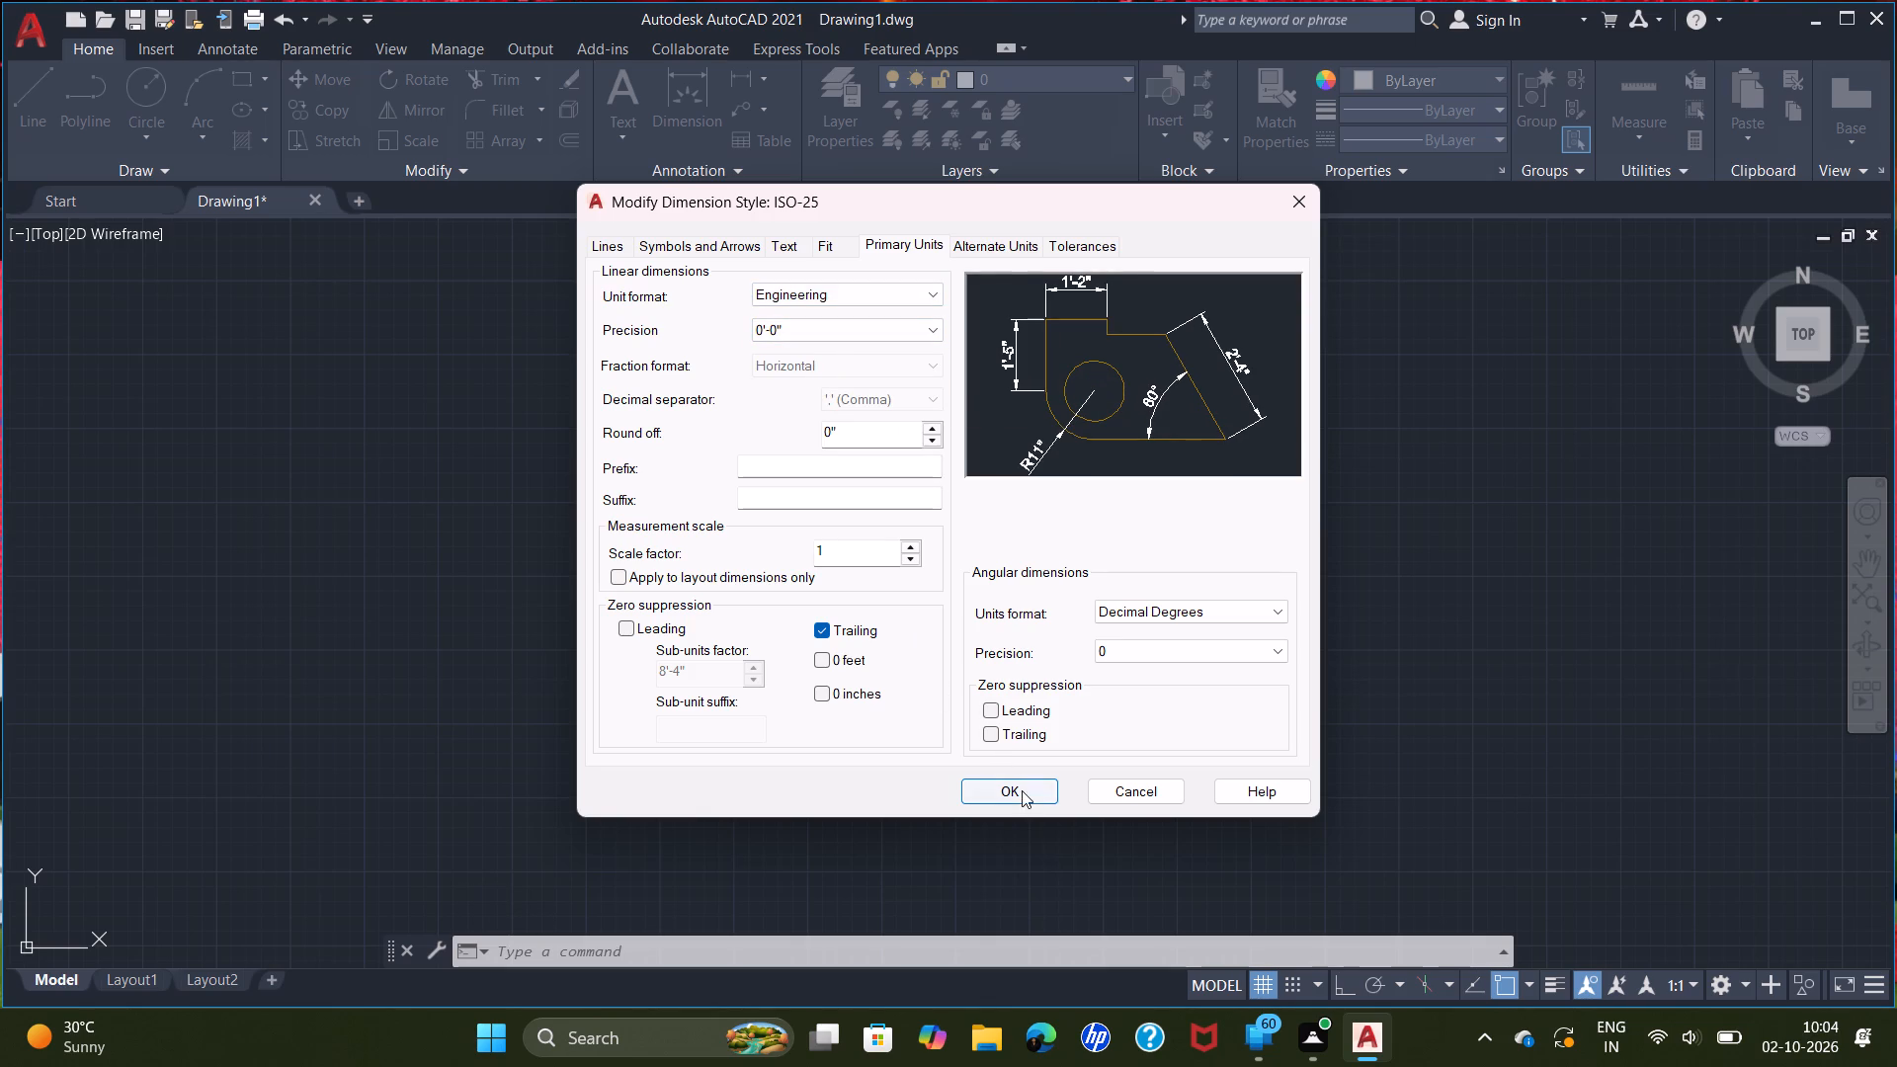
click(1022, 790)
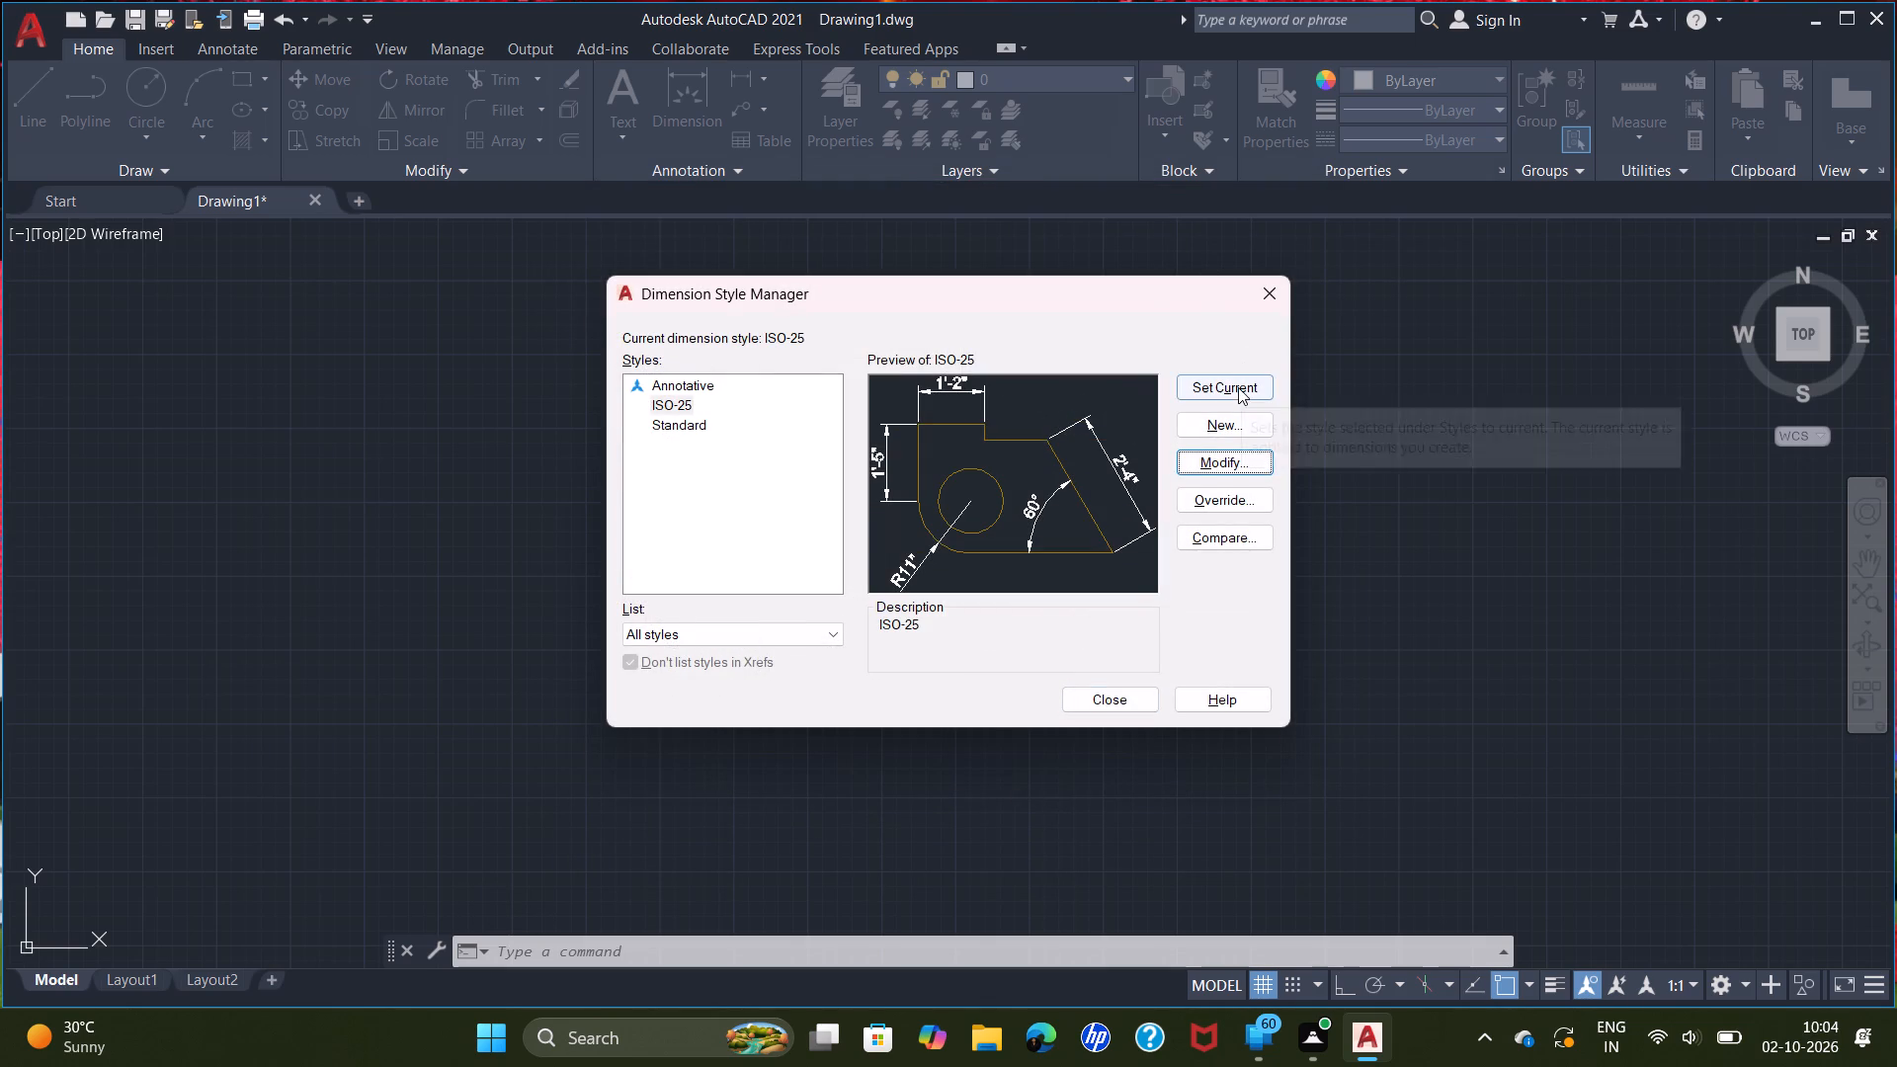
click(1238, 388)
click(1120, 701)
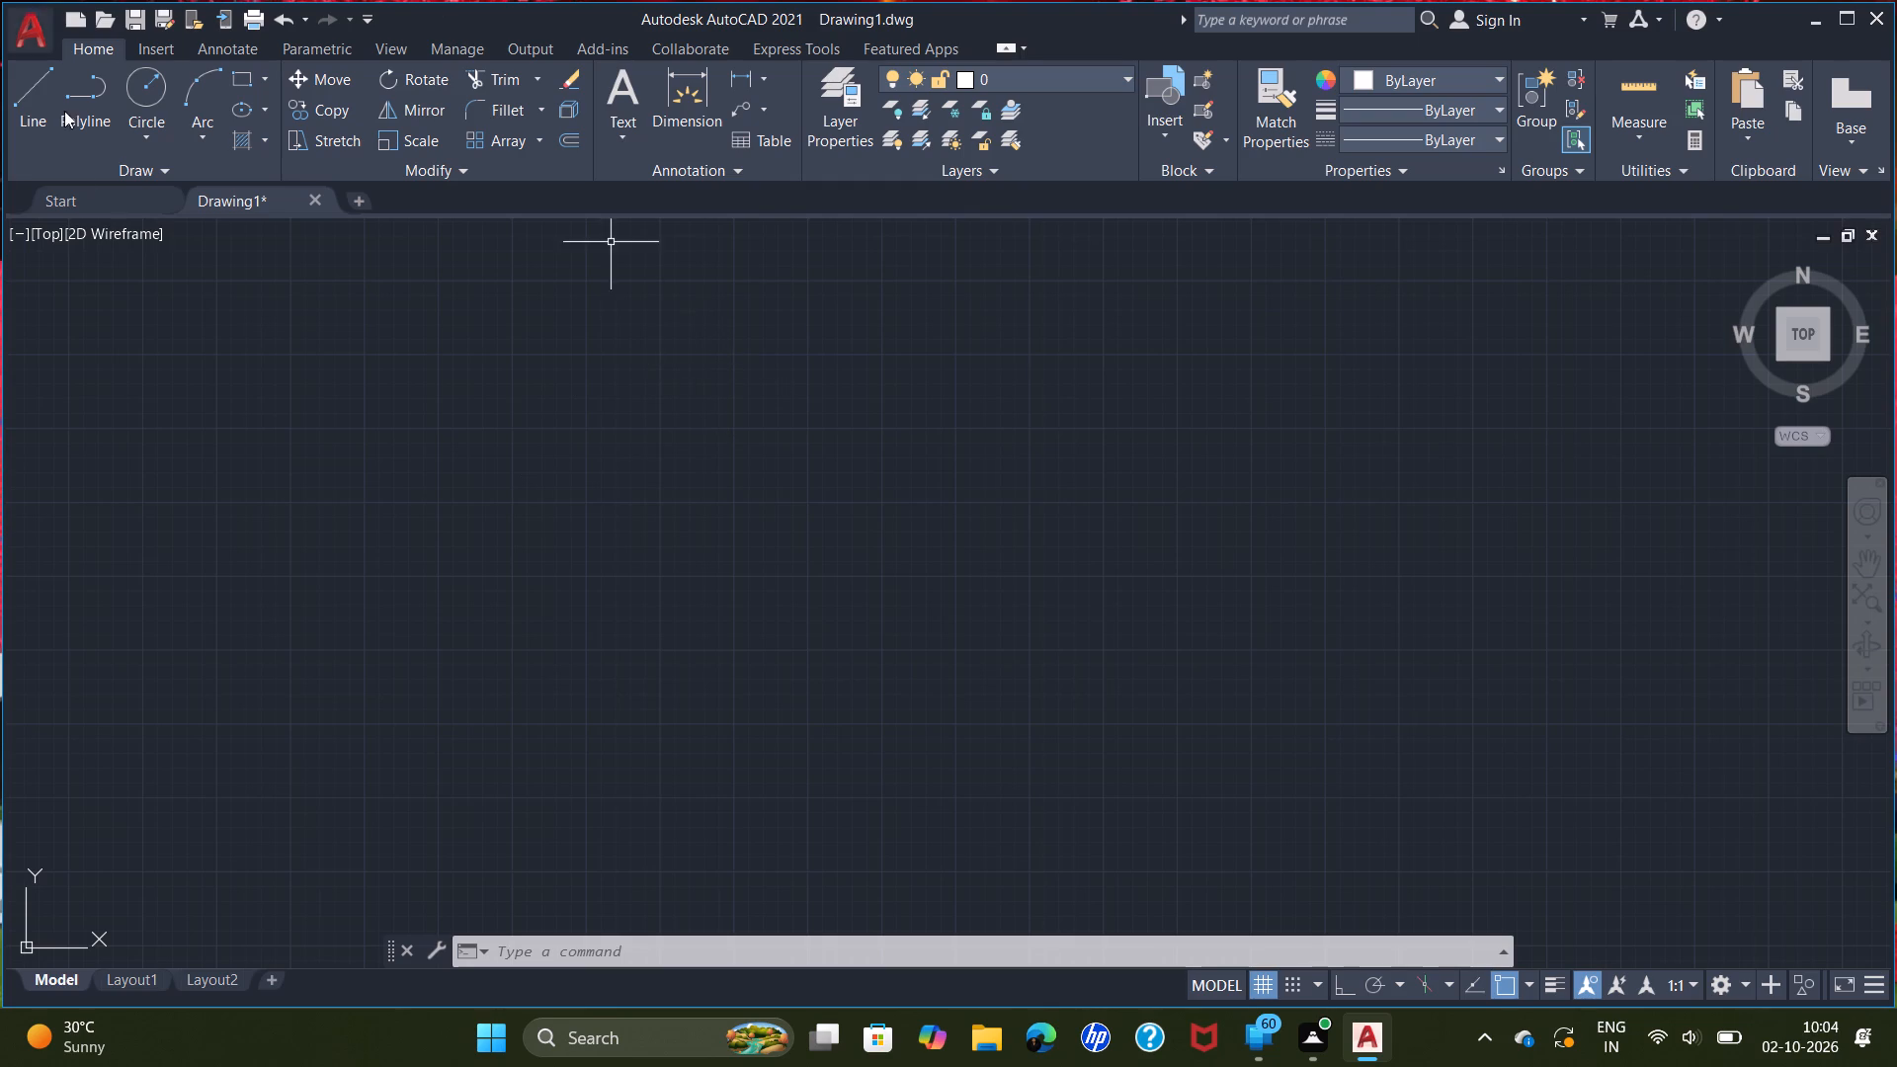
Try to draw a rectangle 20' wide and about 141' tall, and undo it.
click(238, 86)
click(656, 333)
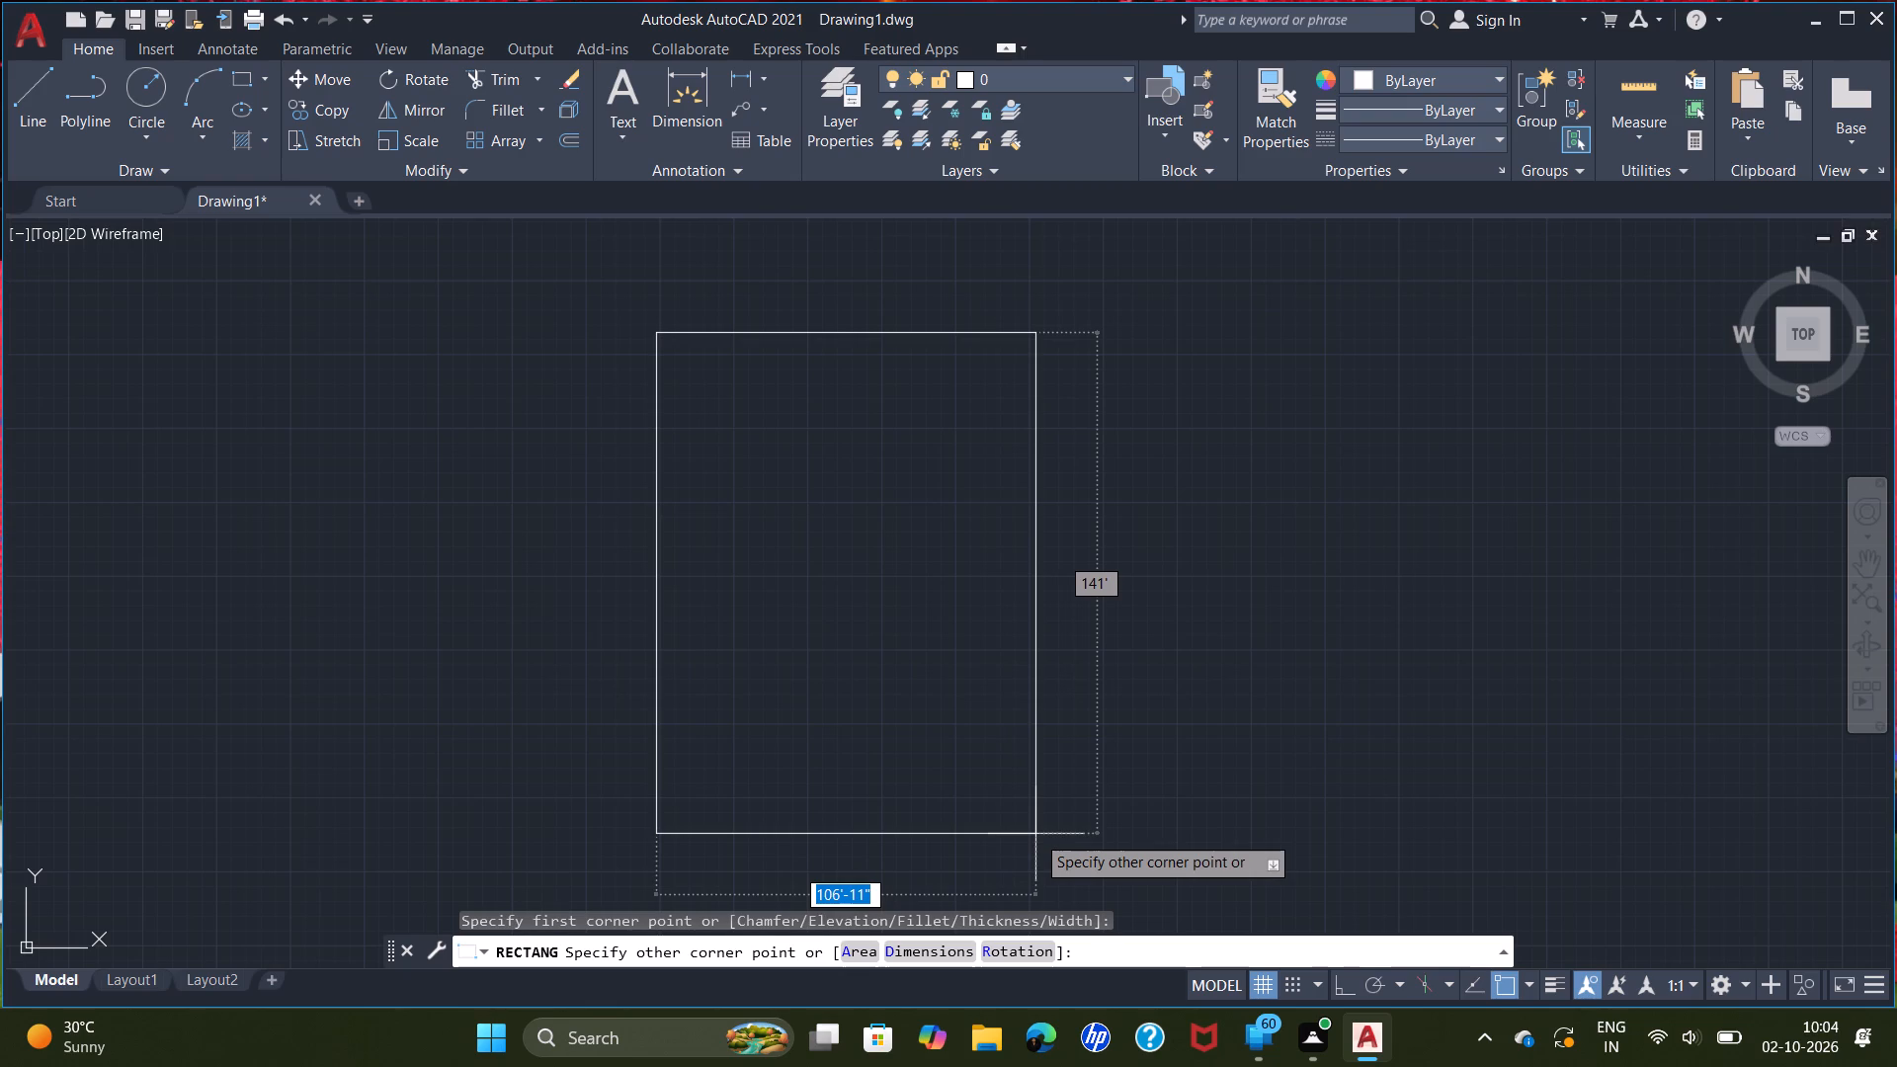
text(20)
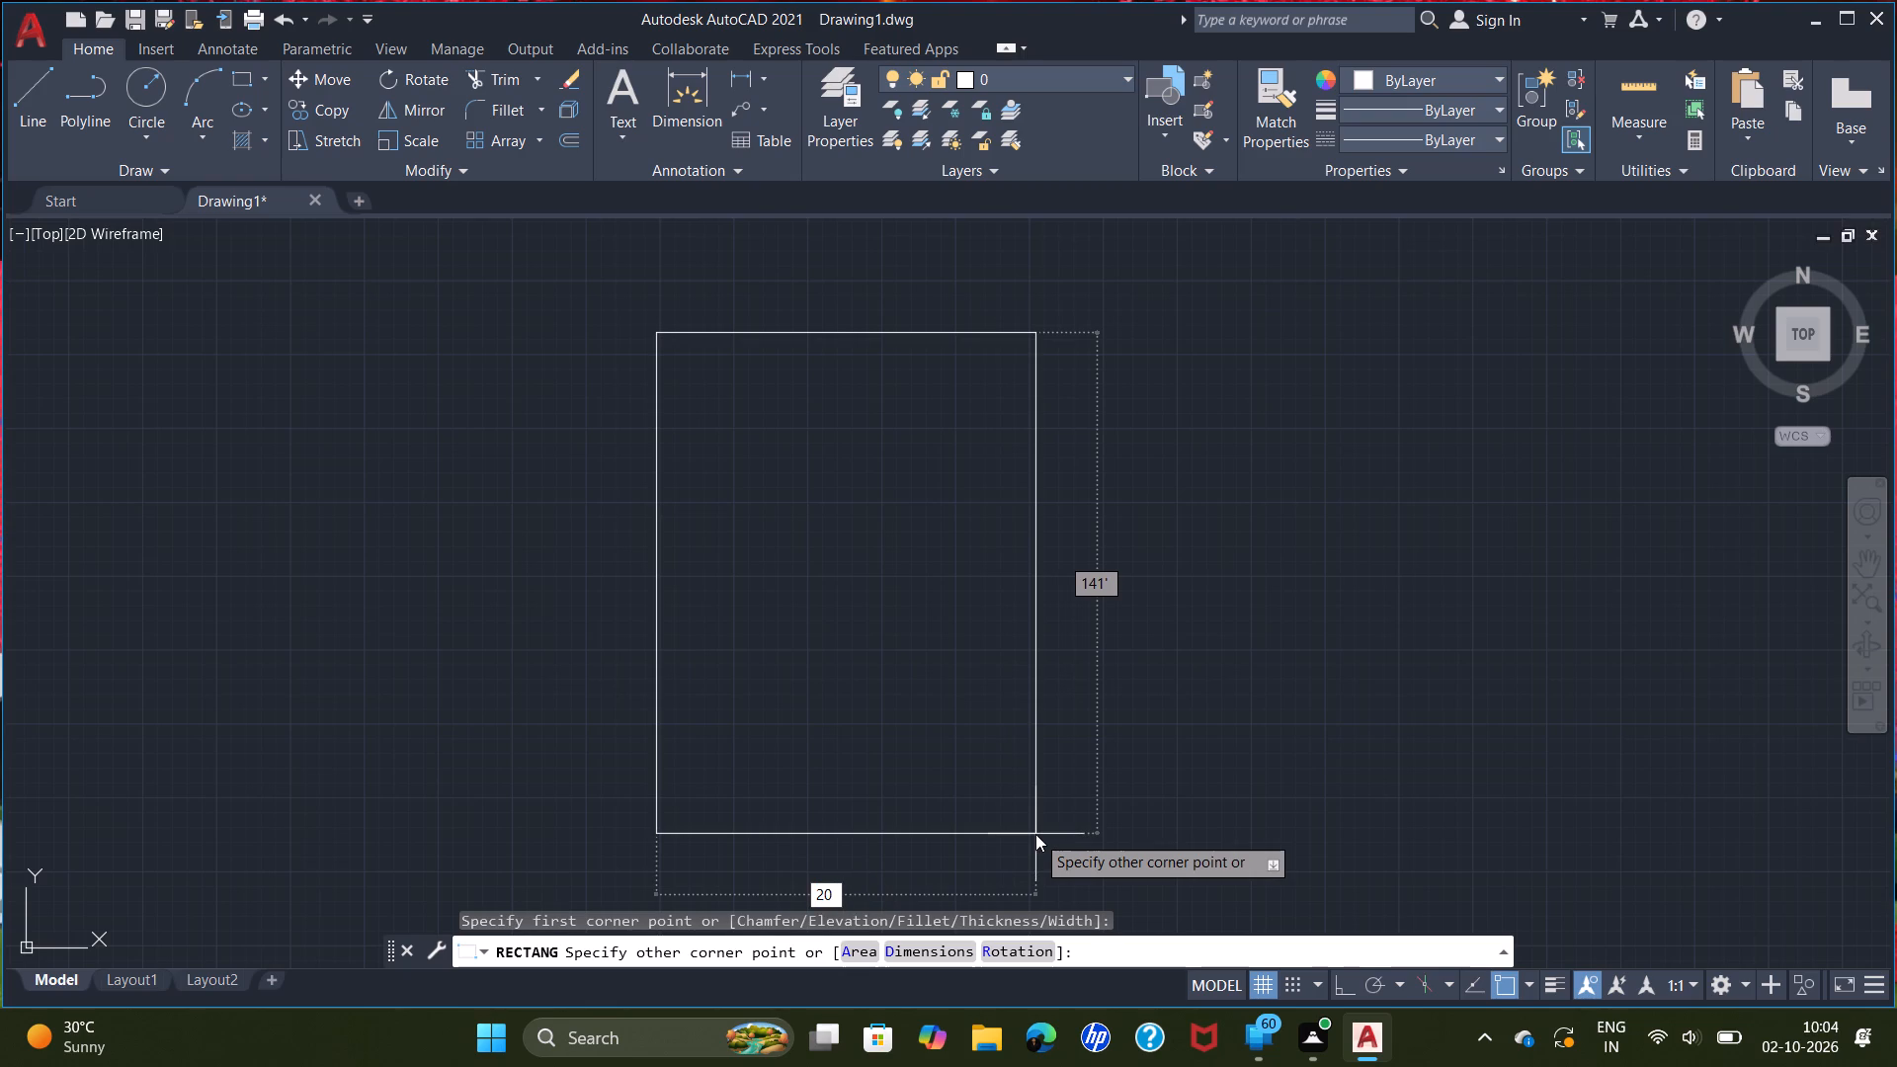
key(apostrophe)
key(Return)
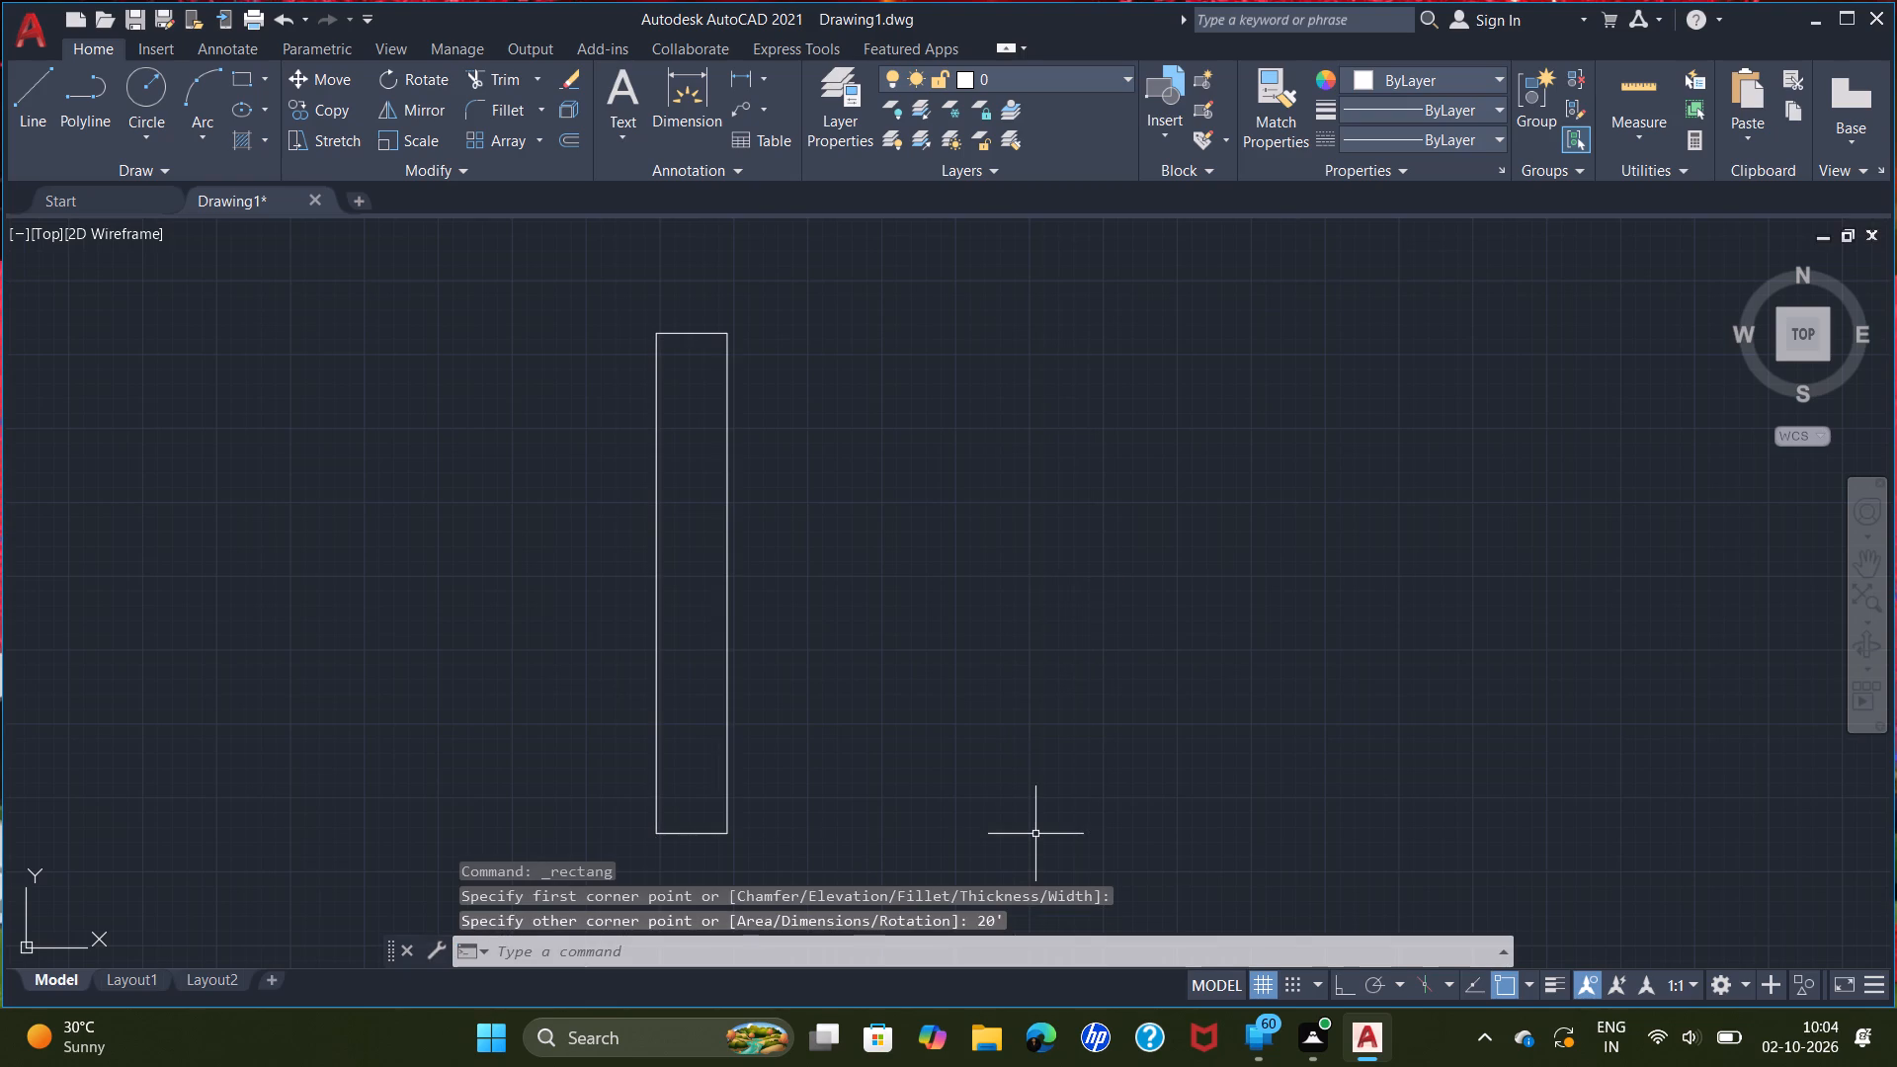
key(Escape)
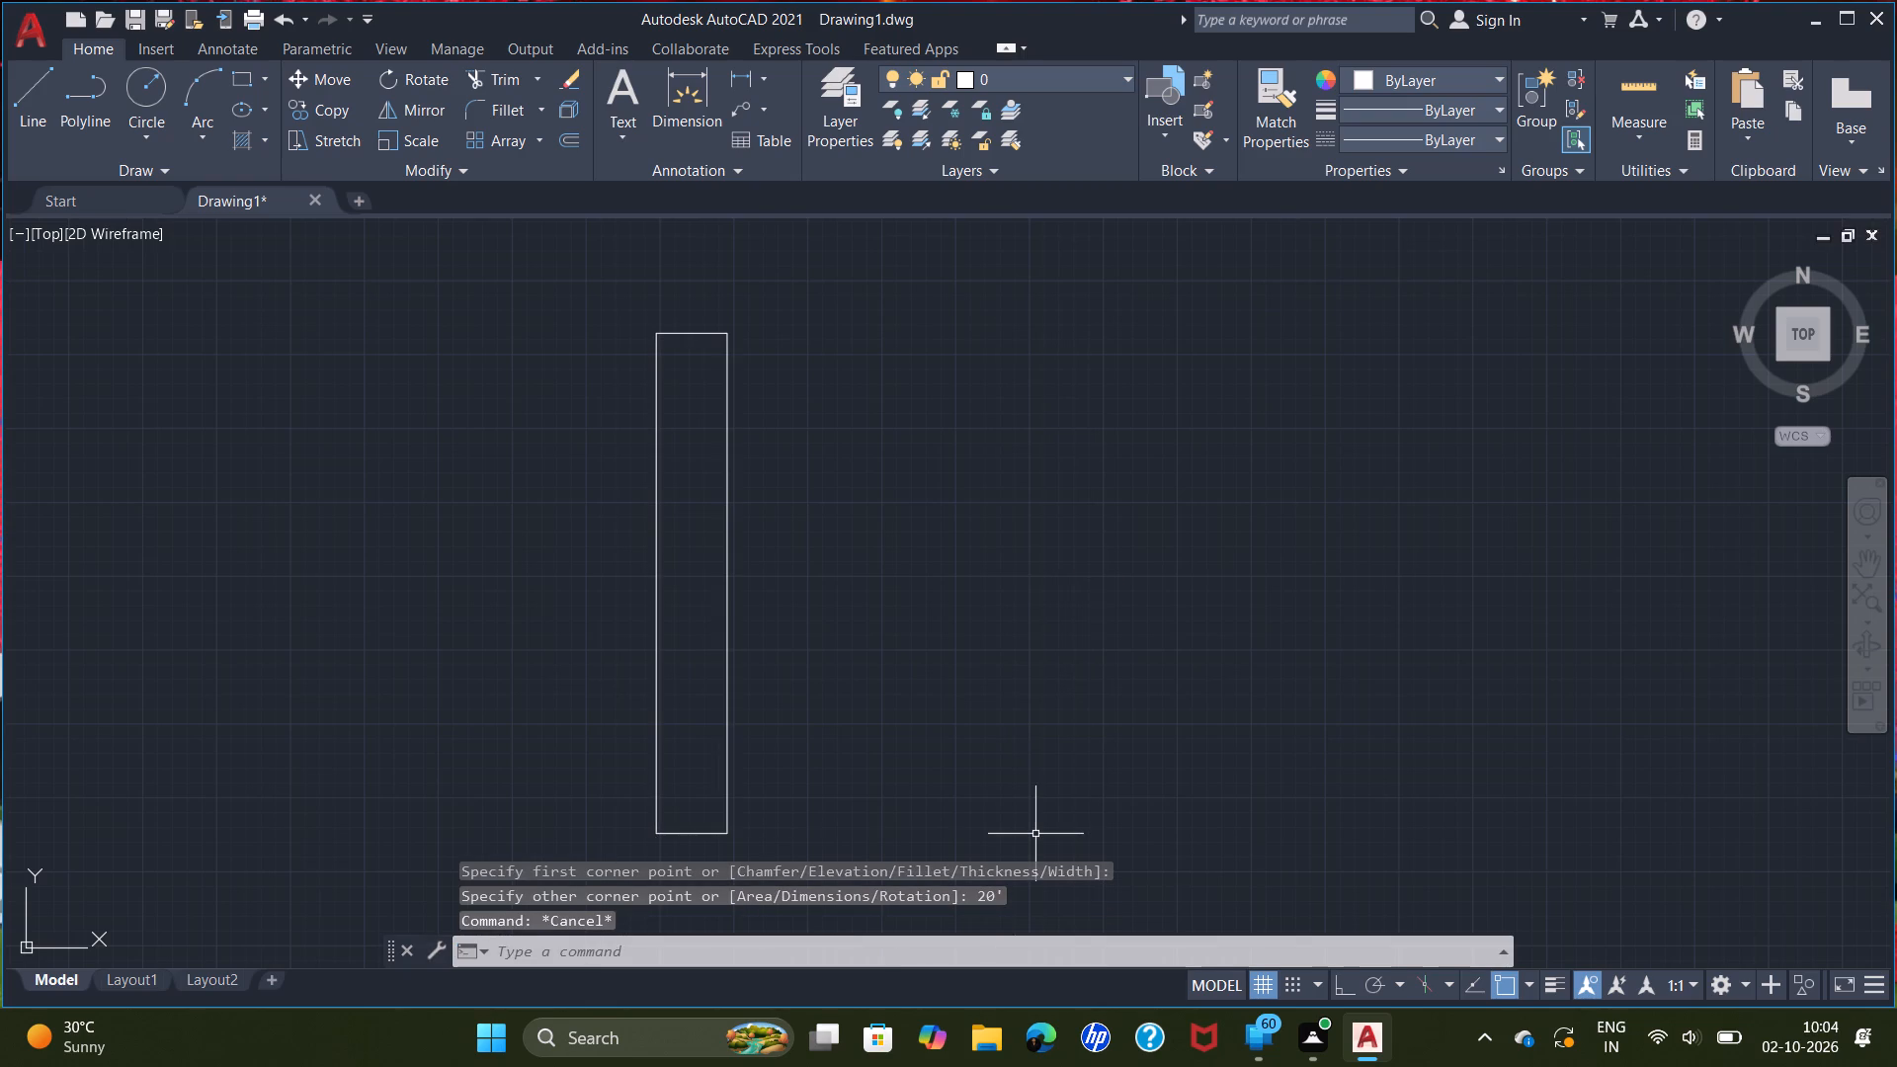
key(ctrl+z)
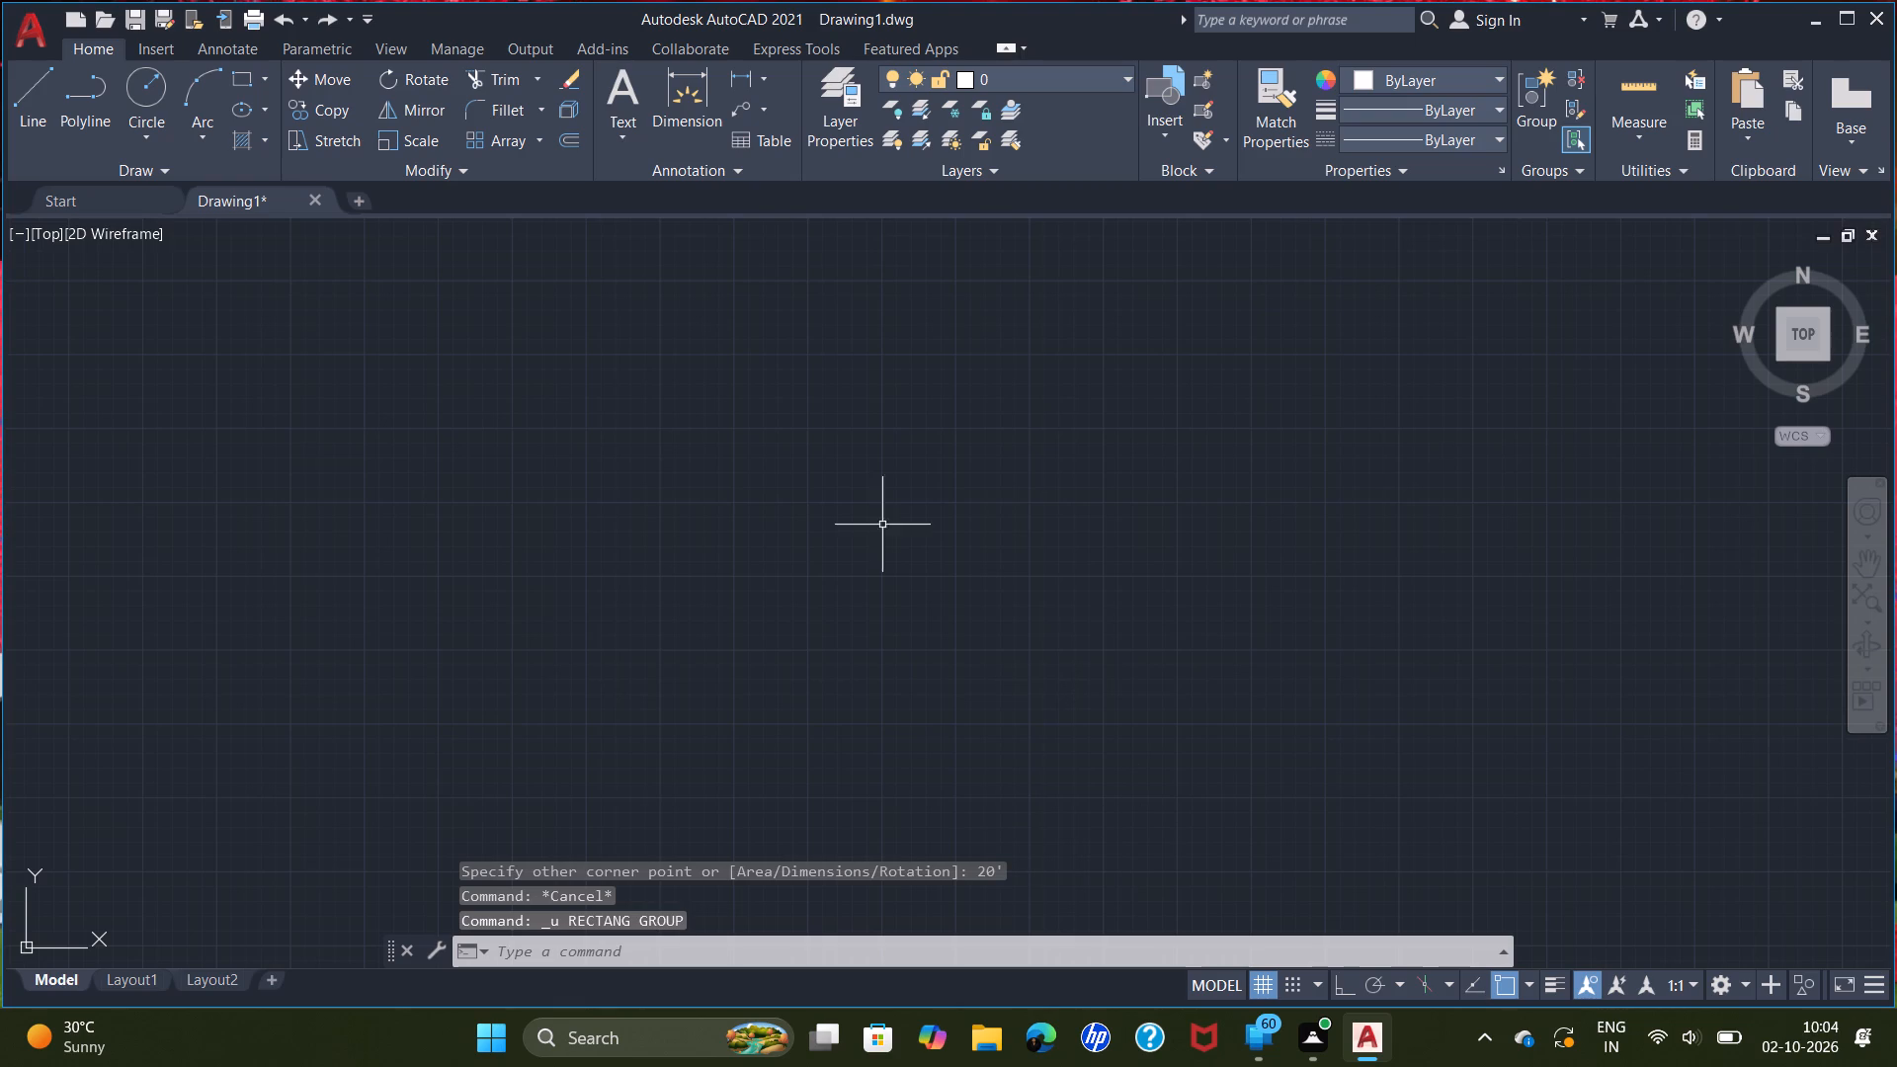
Draw a rectangle by dimensions, 20' long and 38' wide, as the outer boundary of the plan.
click(237, 79)
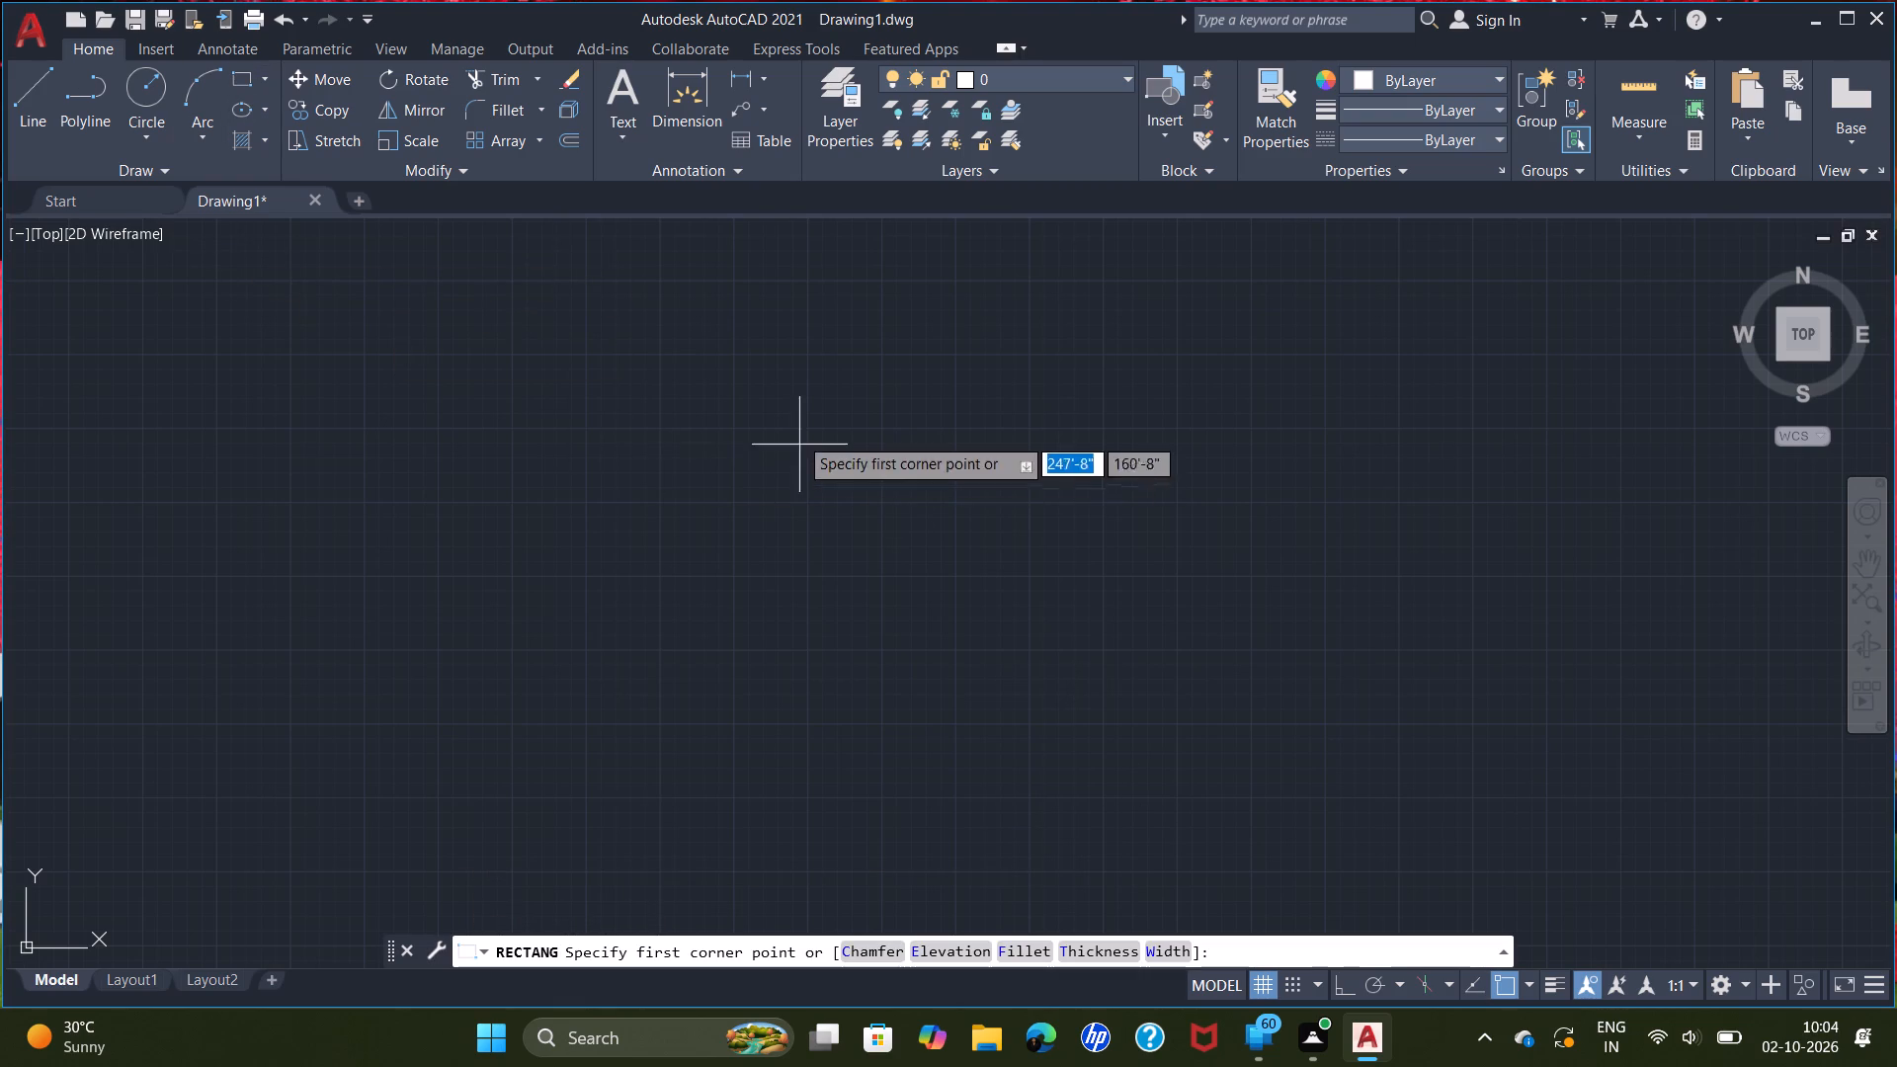
click(662, 286)
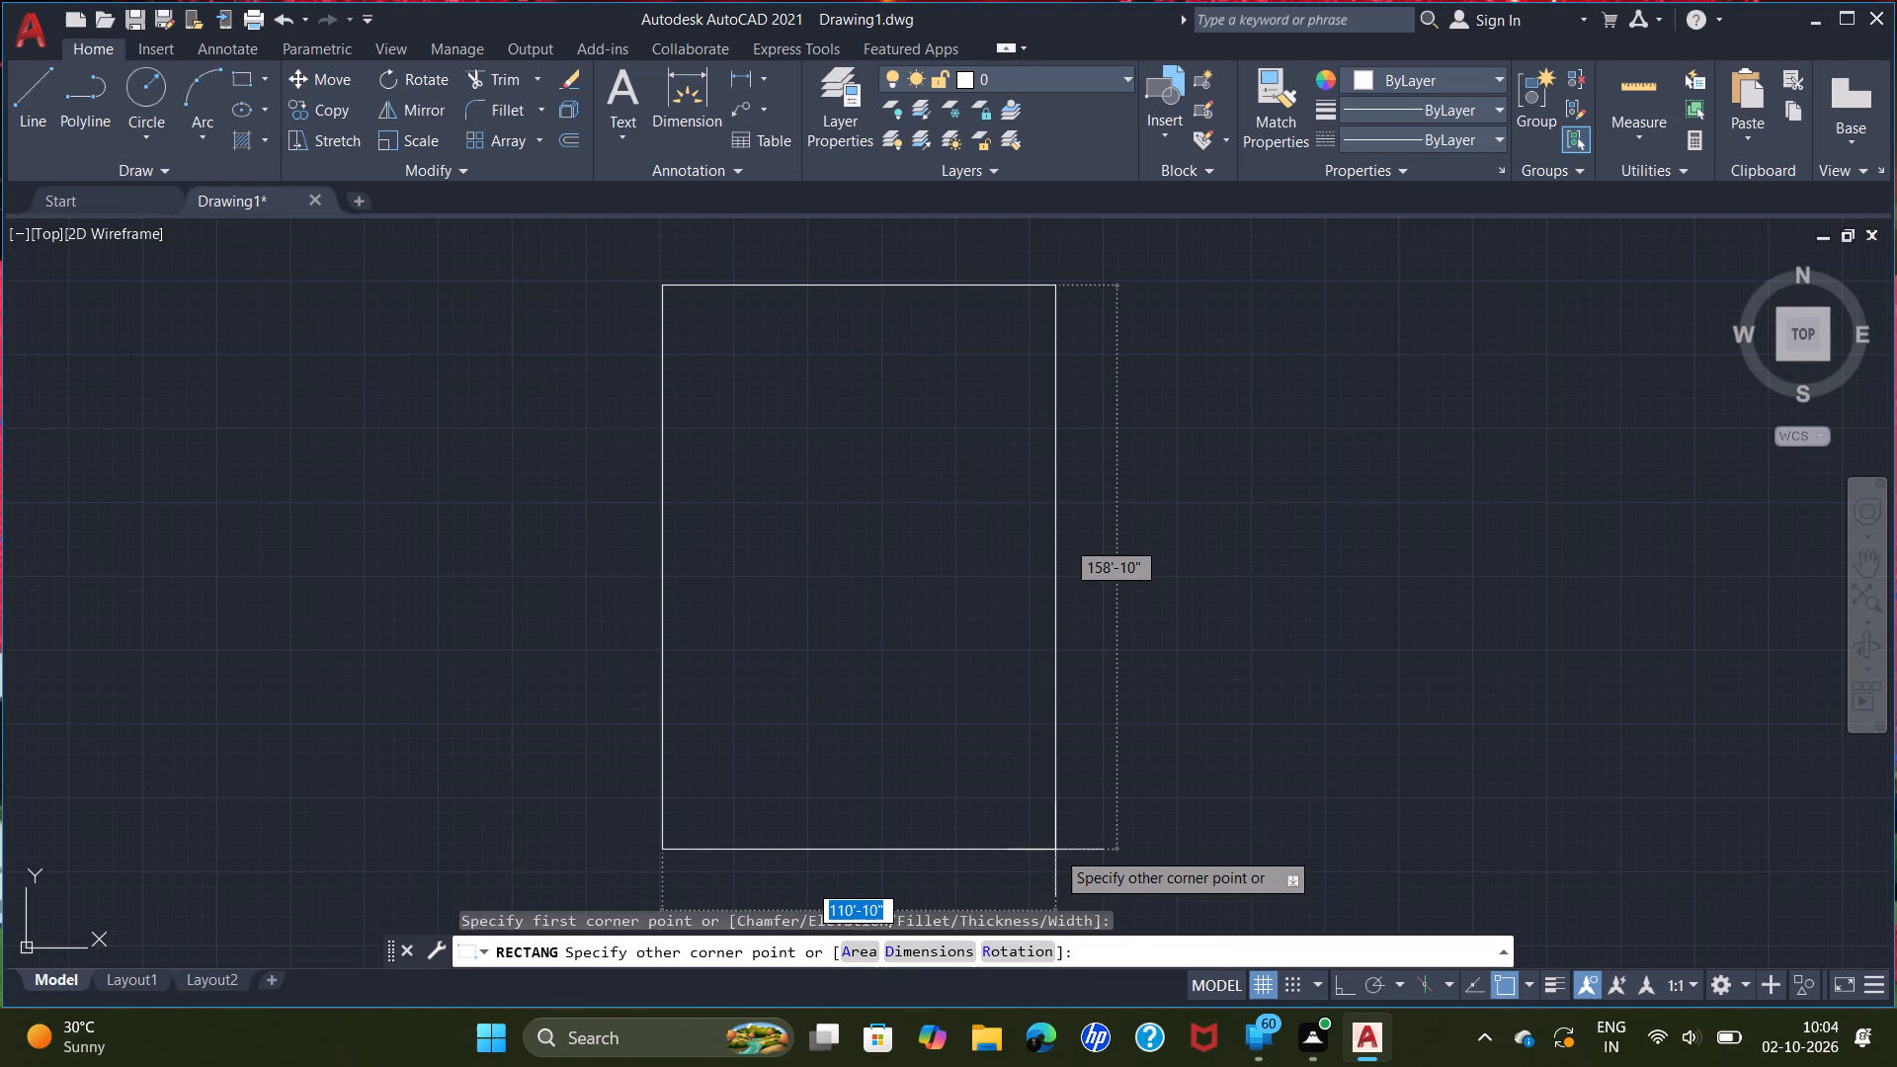
key(d)
key(Return)
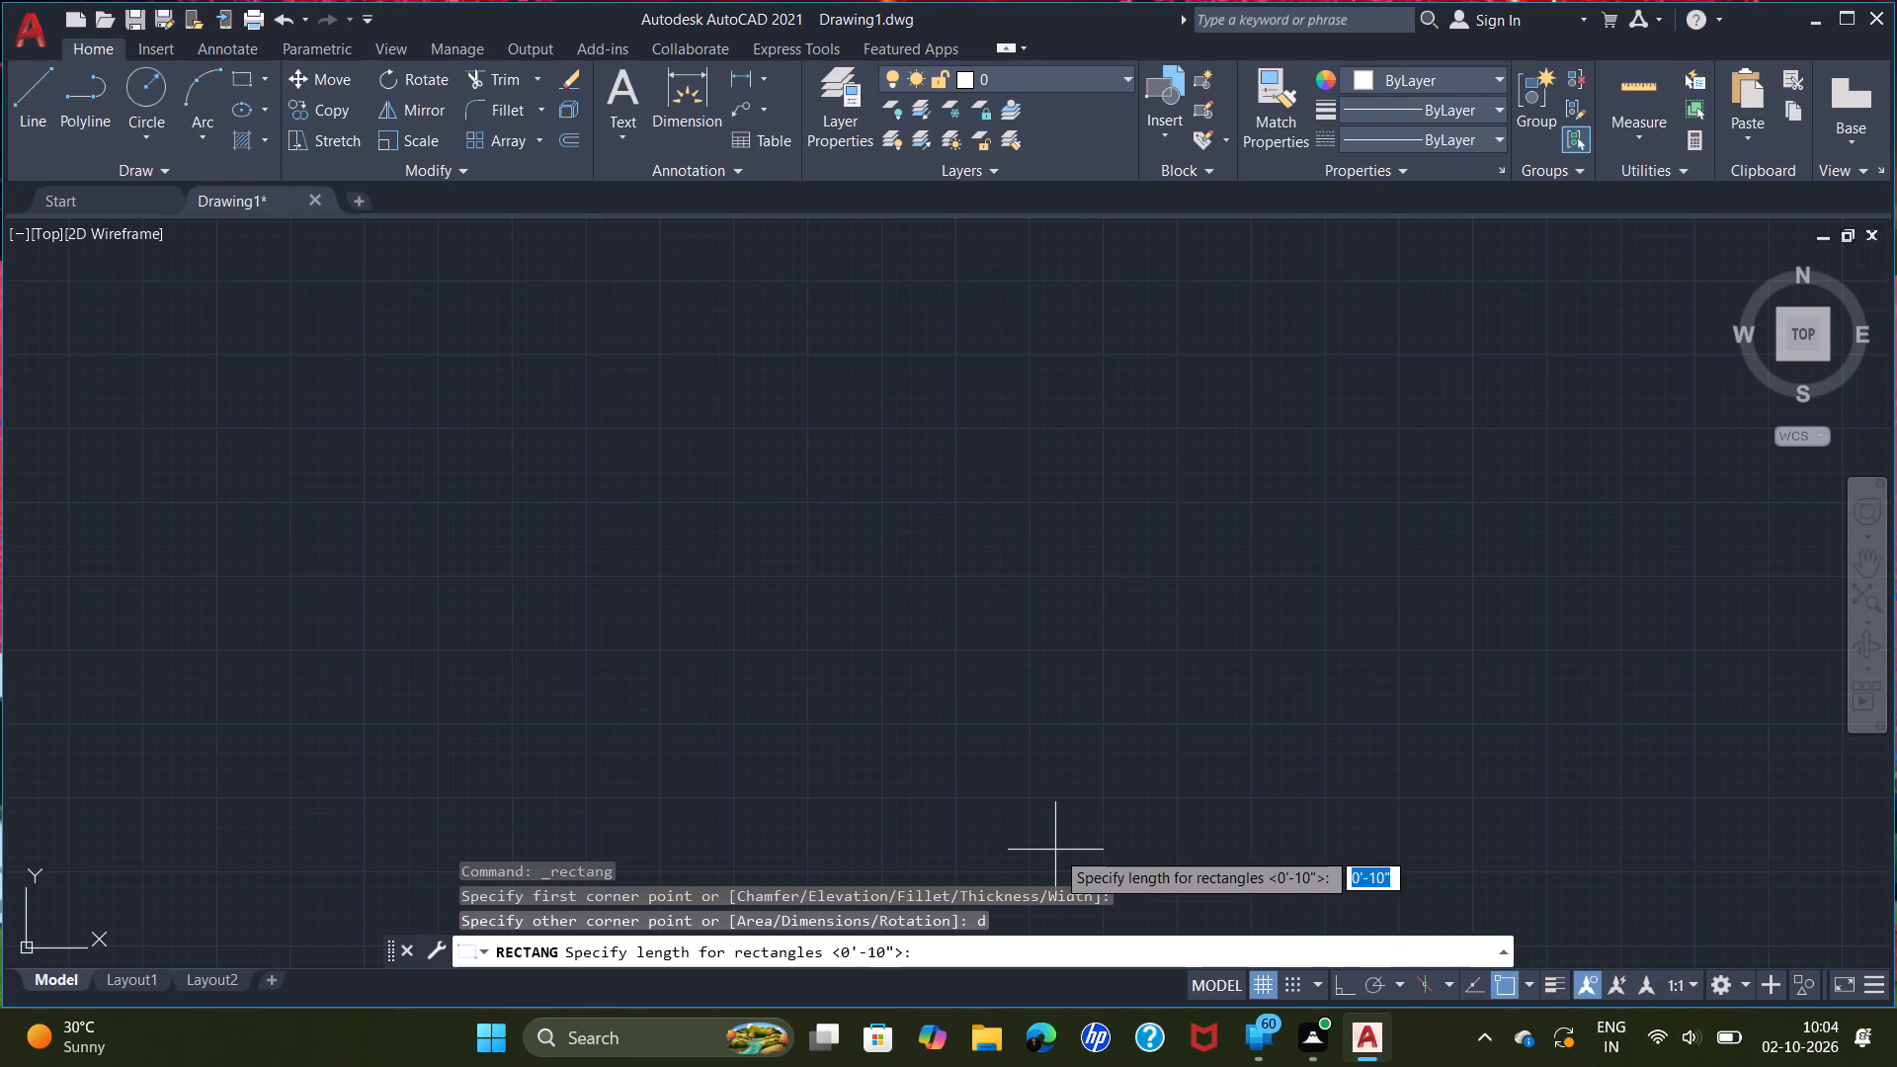
text(20')
key(Return)
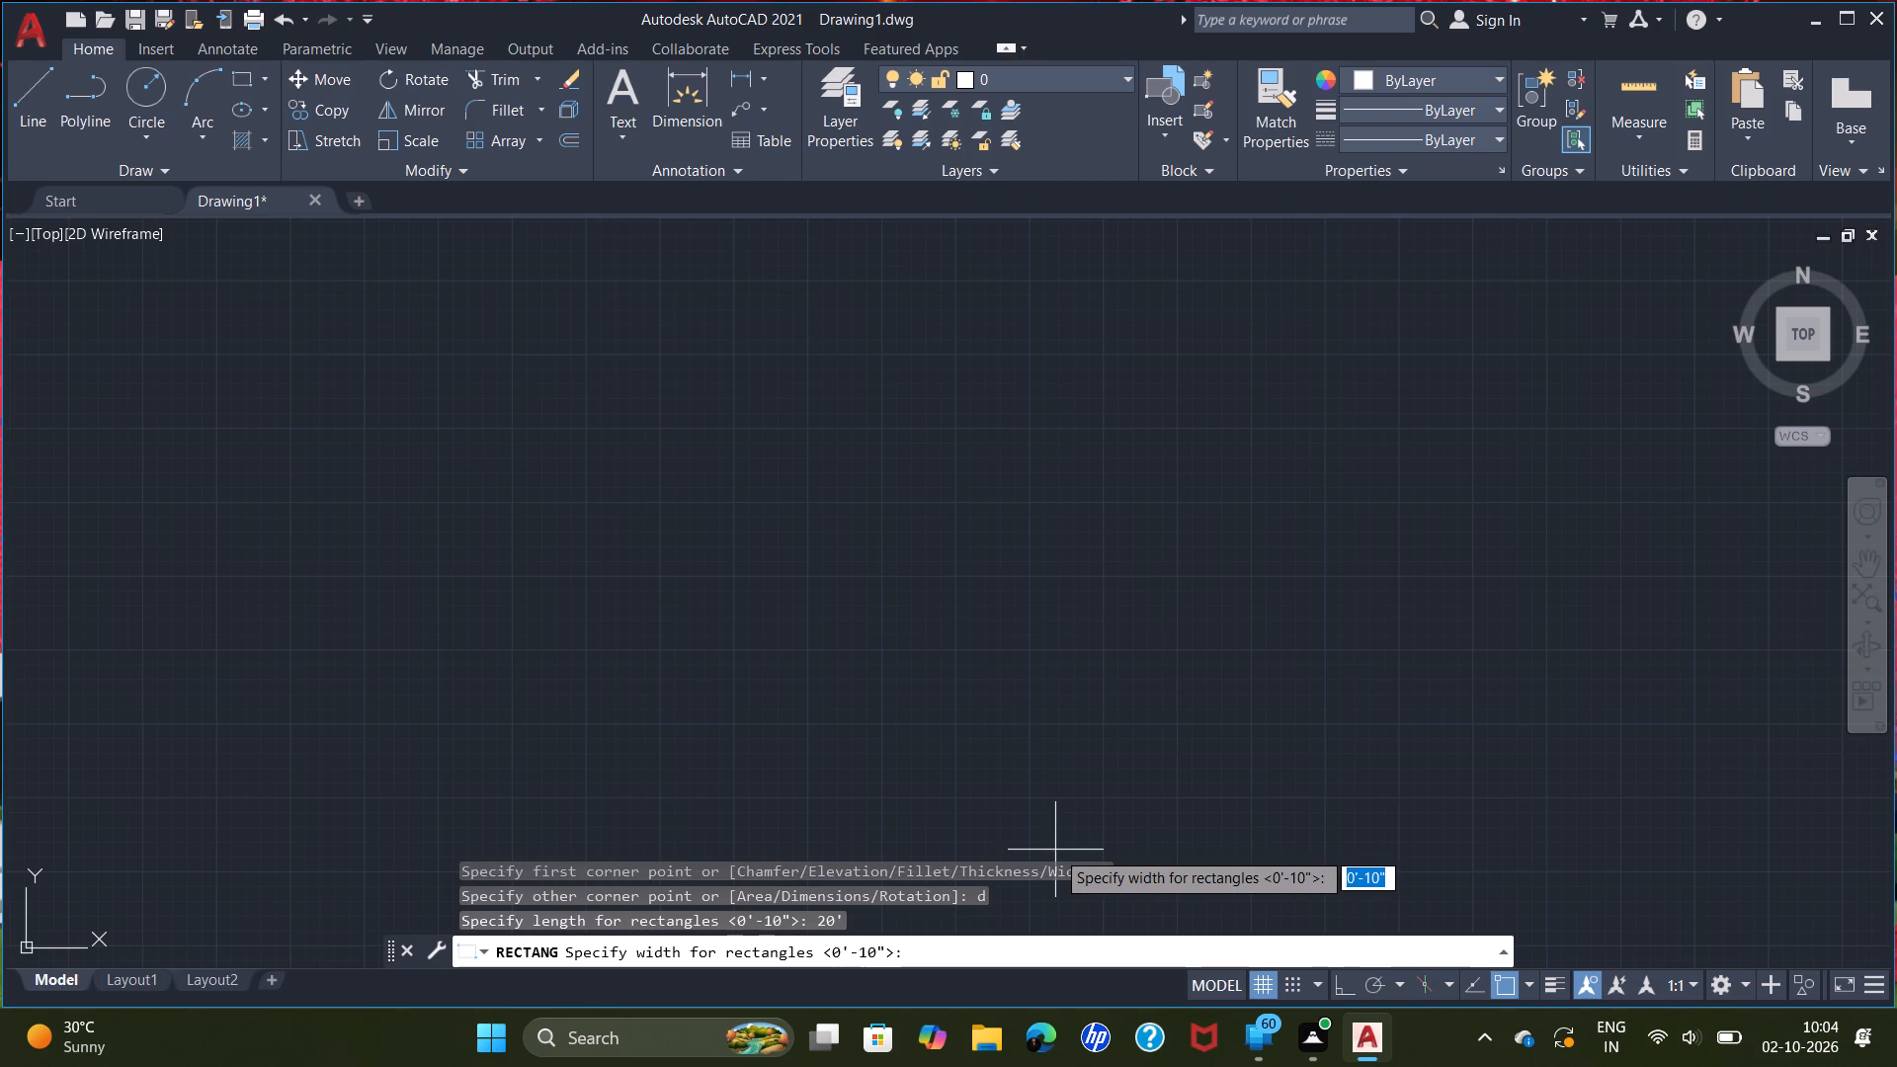
text(38)
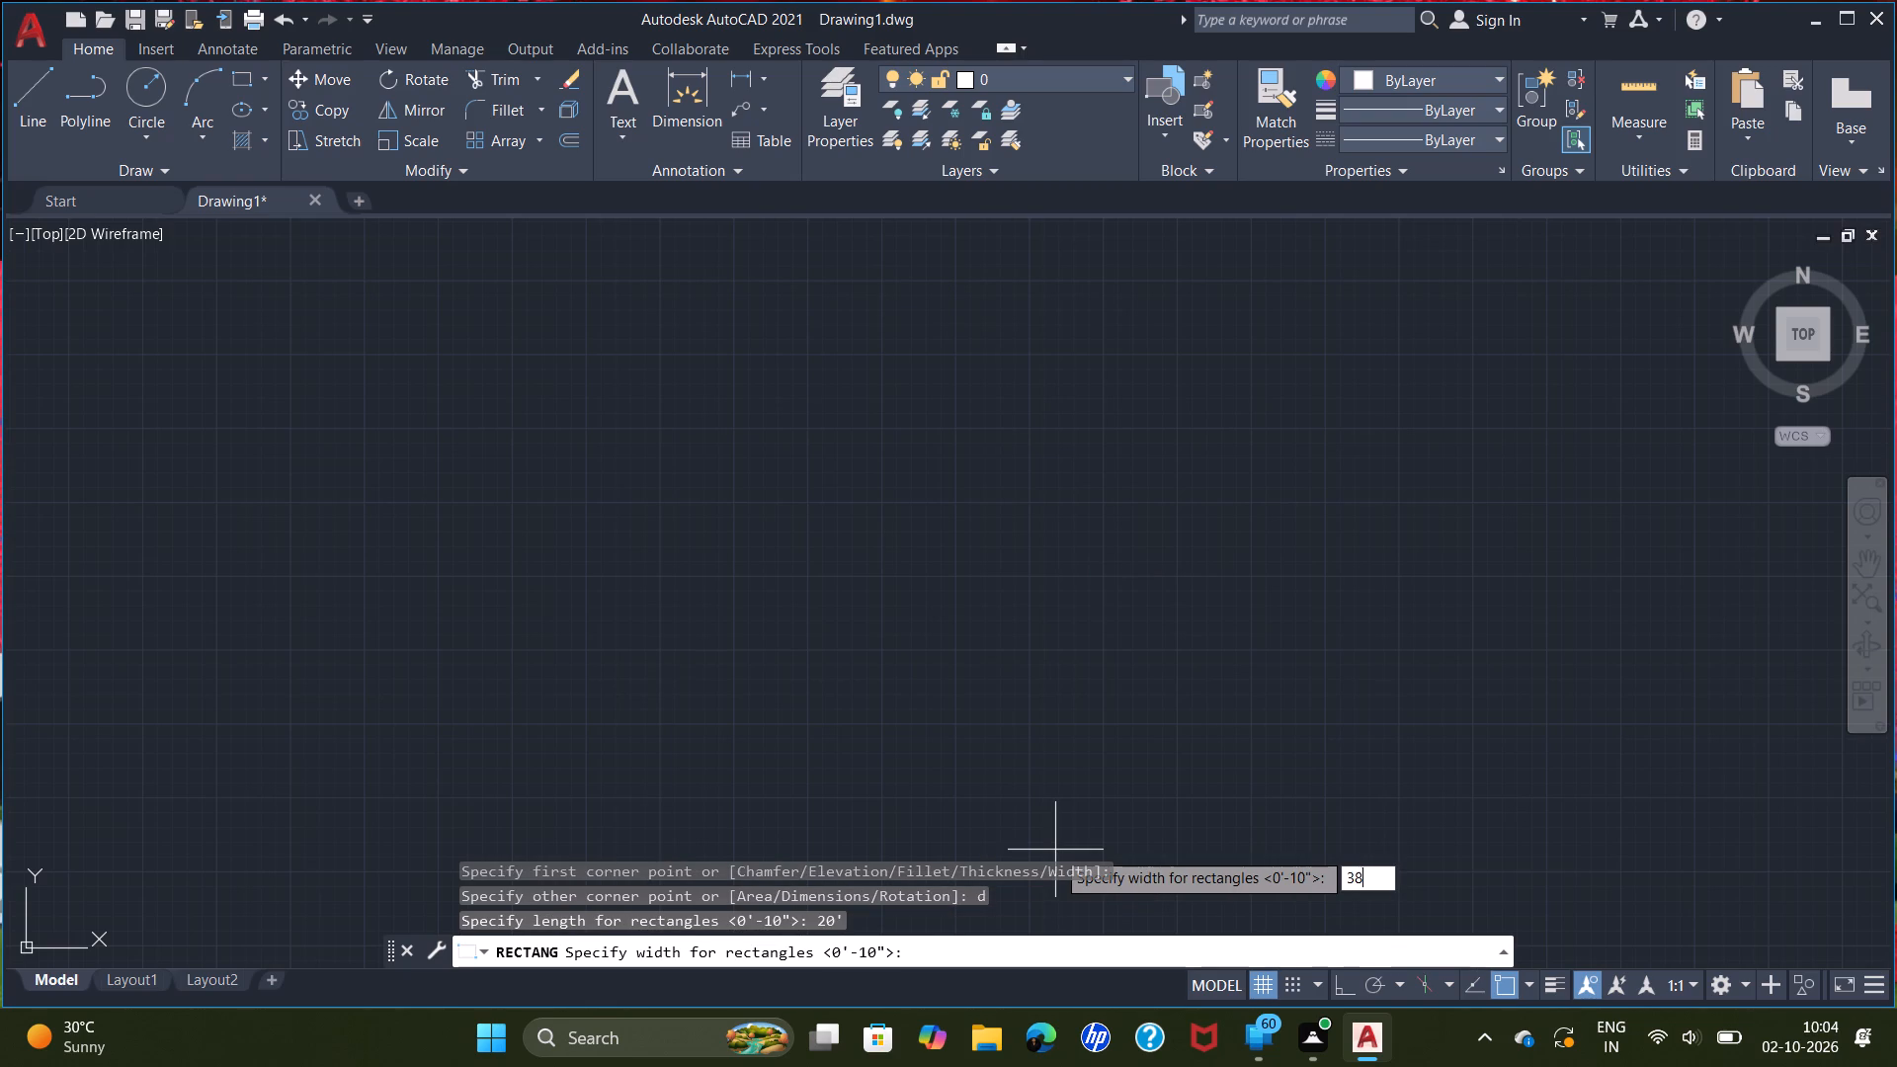
key(apostrophe)
key(Return)
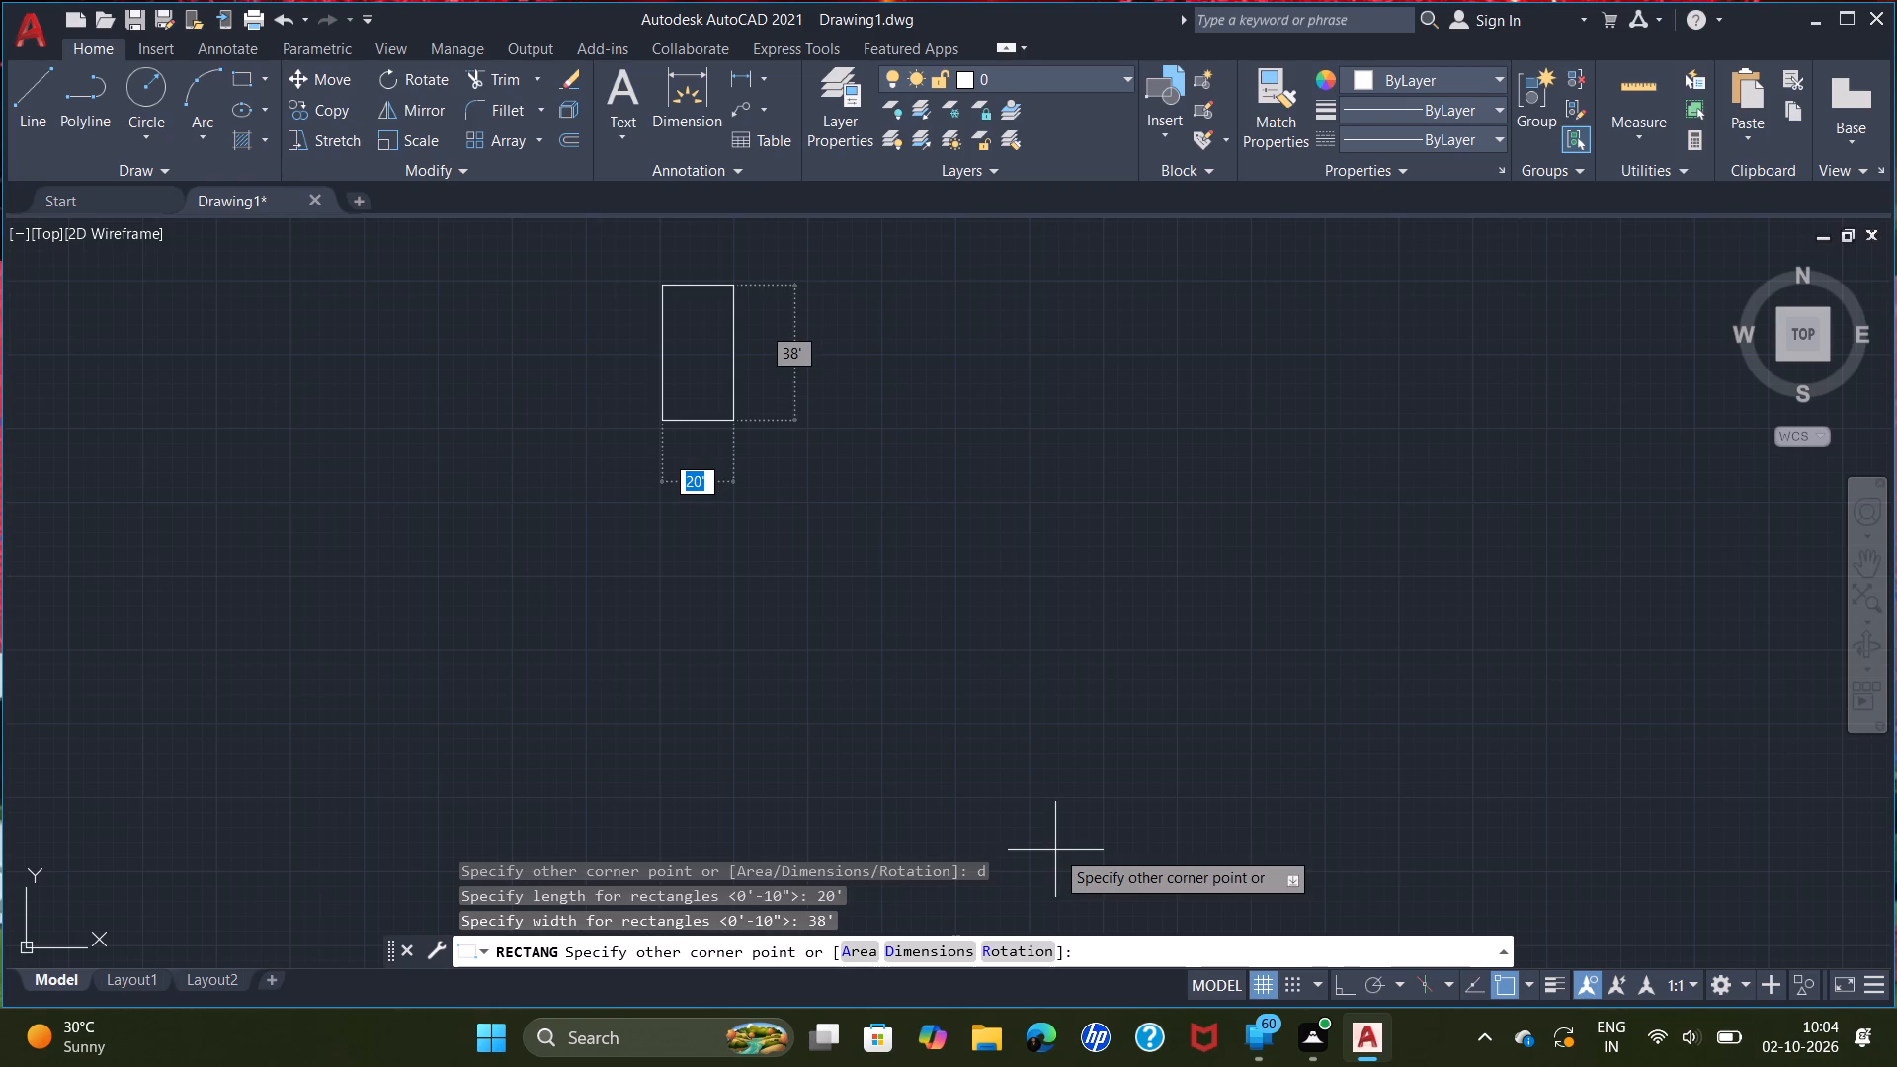
click(944, 460)
Offset the 20' by 38' boundary rectangle 9" inward to form the outer wall thickness.
scroll(681, 265, up, 2)
scroll(724, 401, up, 2)
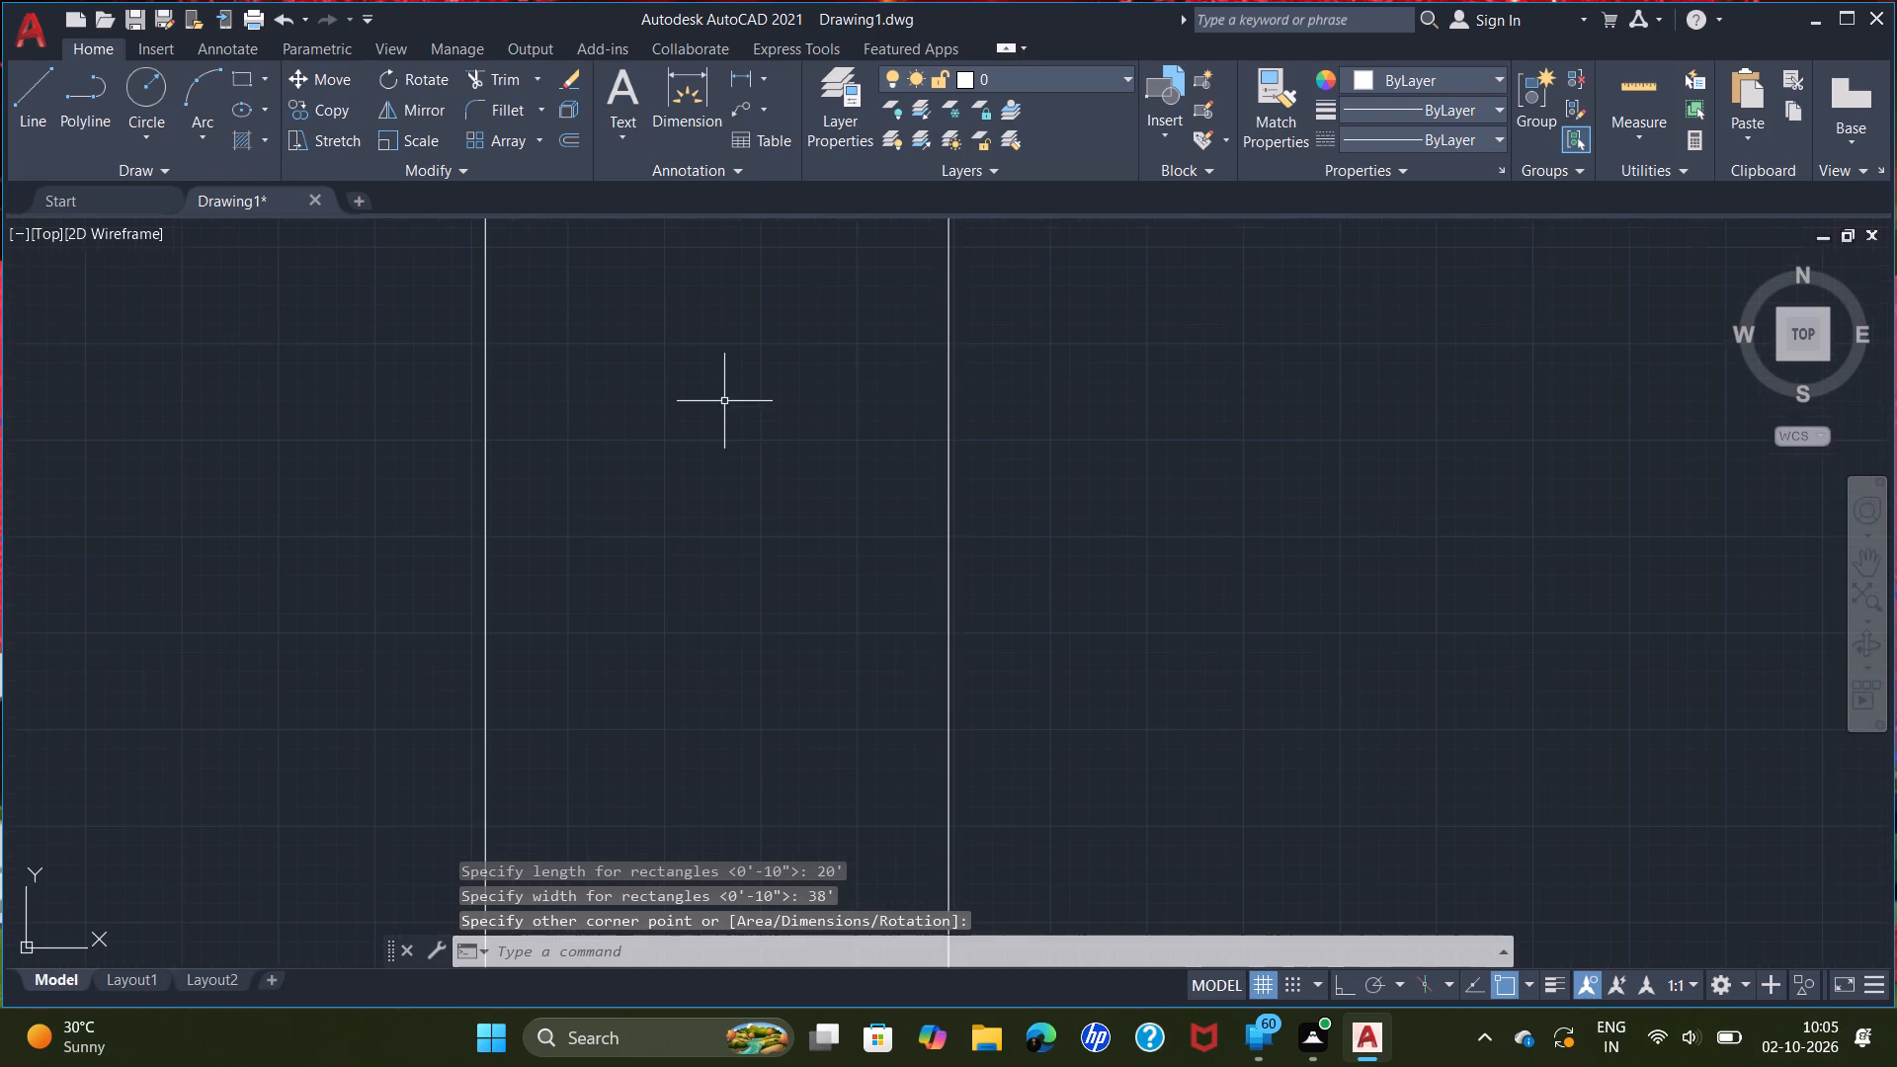
middle_click(726, 398)
scroll(728, 398, down, 1)
middle_drag(732, 397, 839, 451)
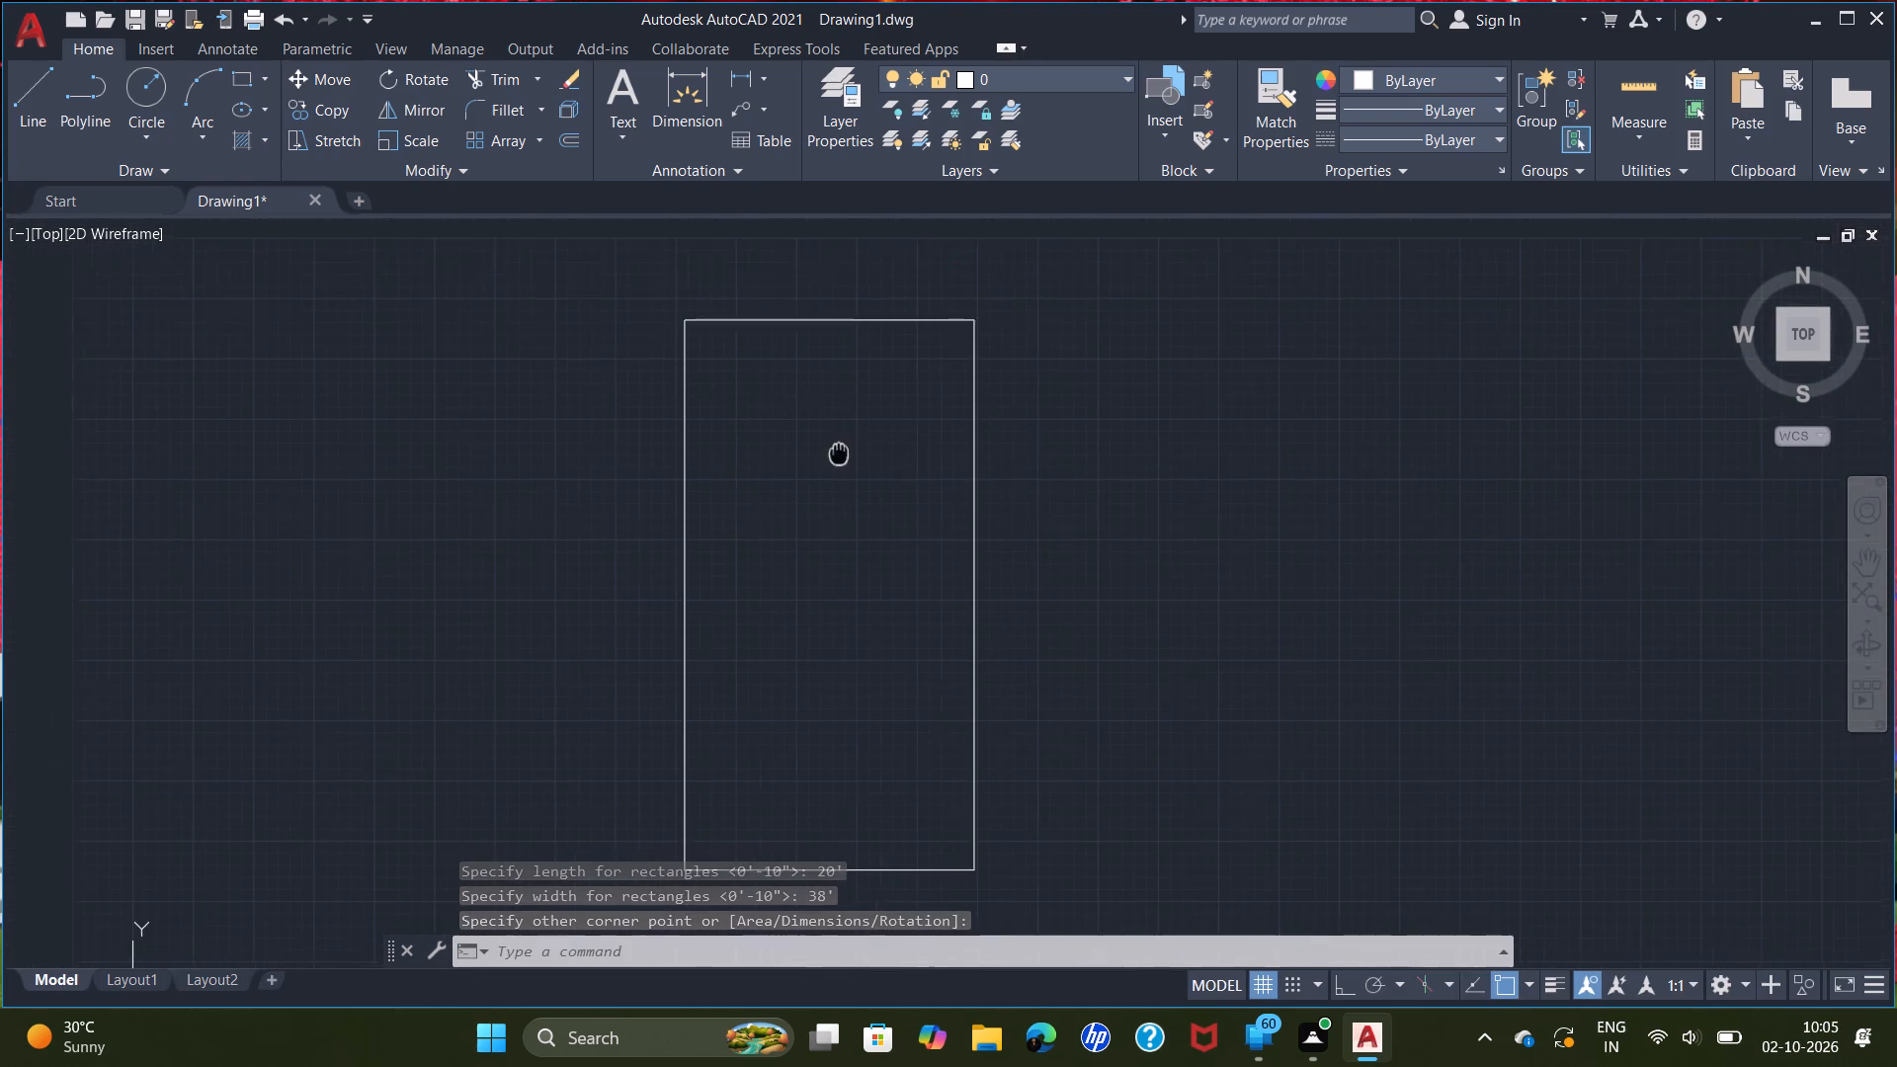
middle_drag(839, 451, 994, 407)
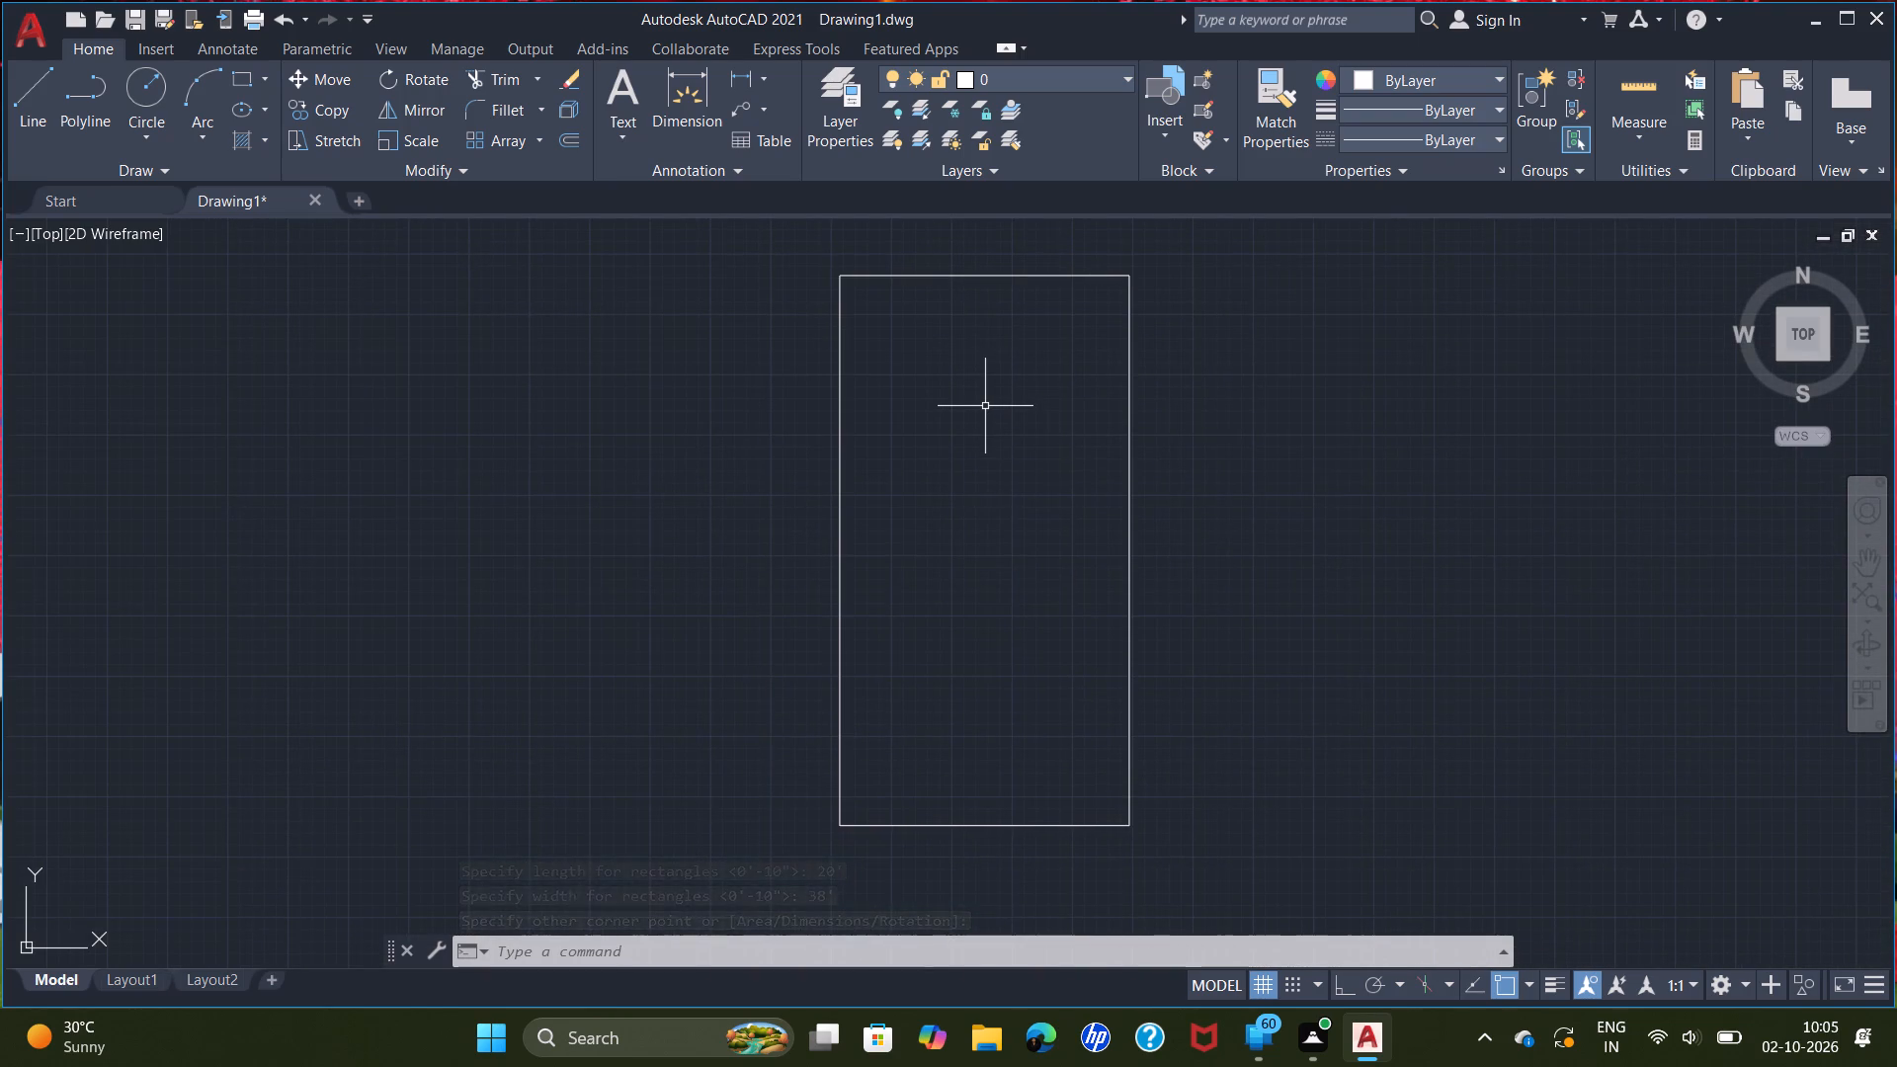
scroll(985, 406, up, 1)
scroll(985, 406, down, 1)
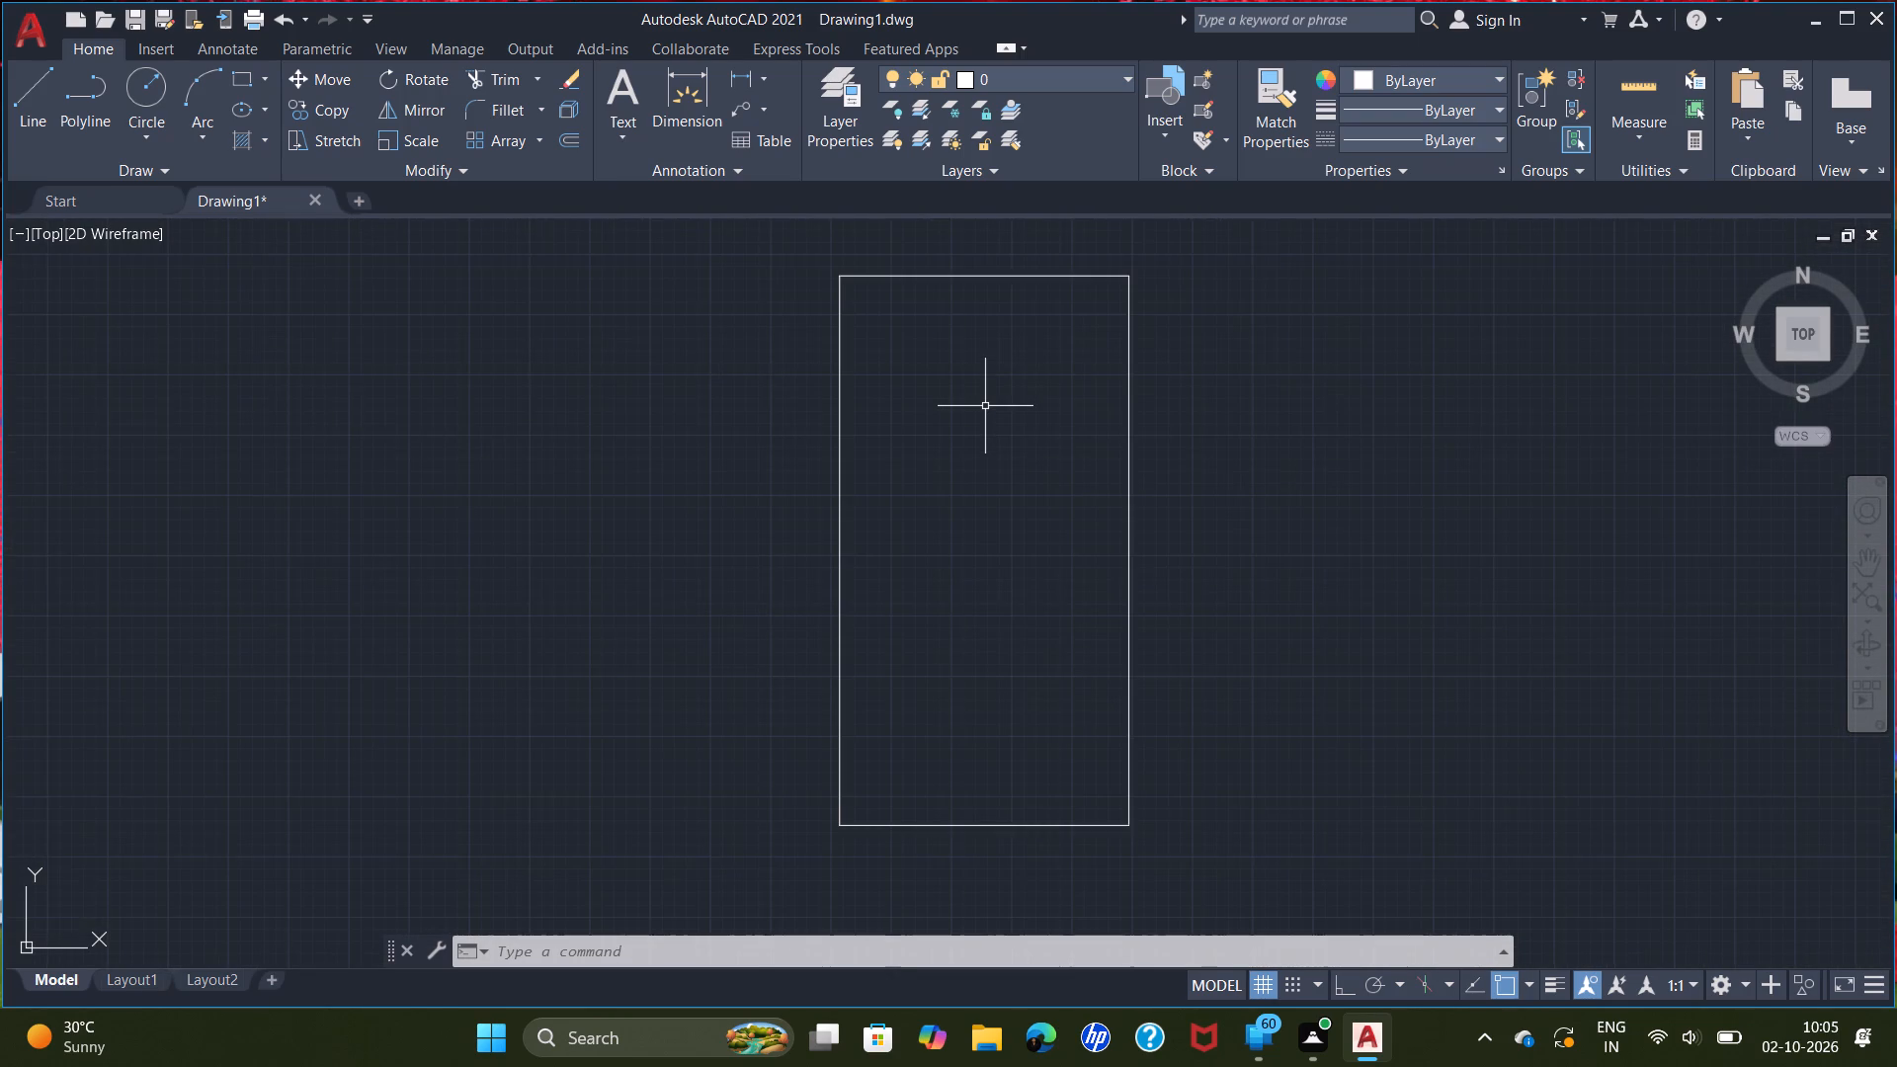
middle_drag(985, 406, 977, 447)
scroll(974, 447, up, 1)
middle_drag(974, 447, 970, 424)
scroll(970, 424, down, 1)
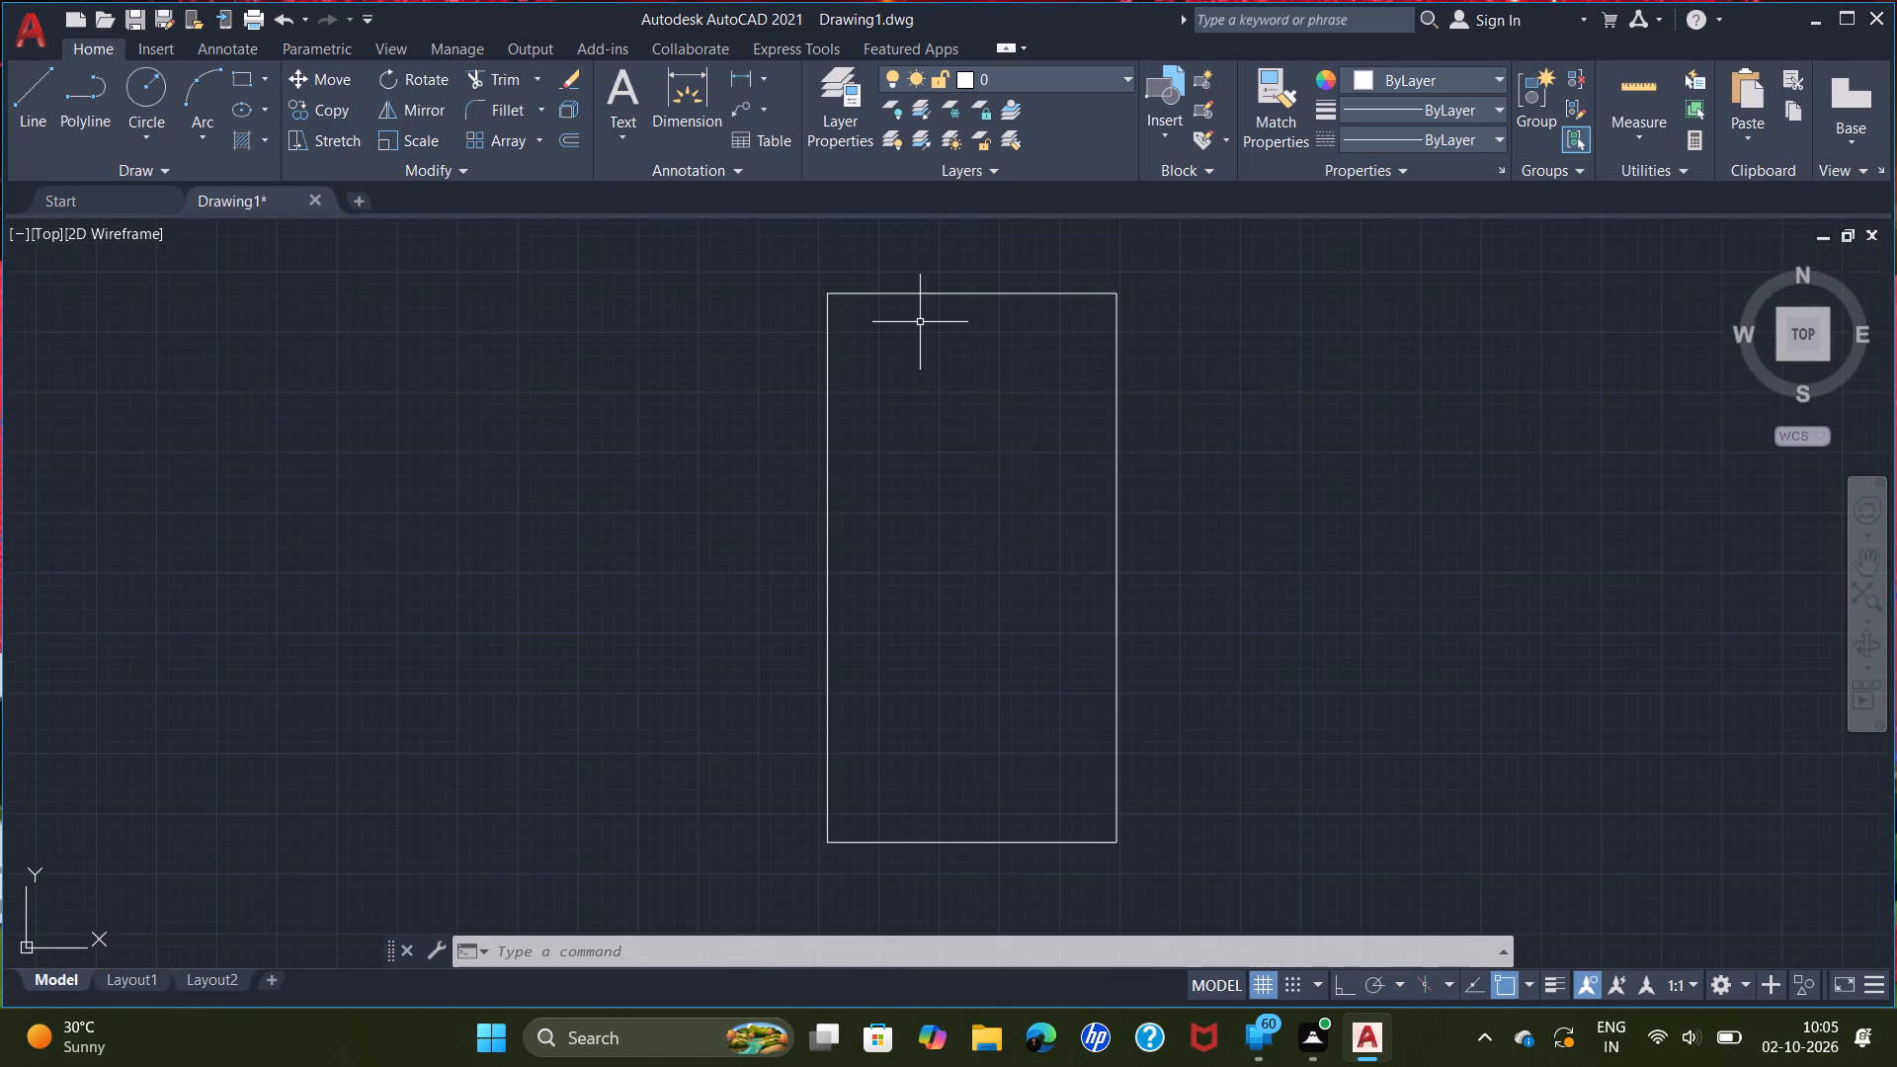
scroll(919, 320, up, 1)
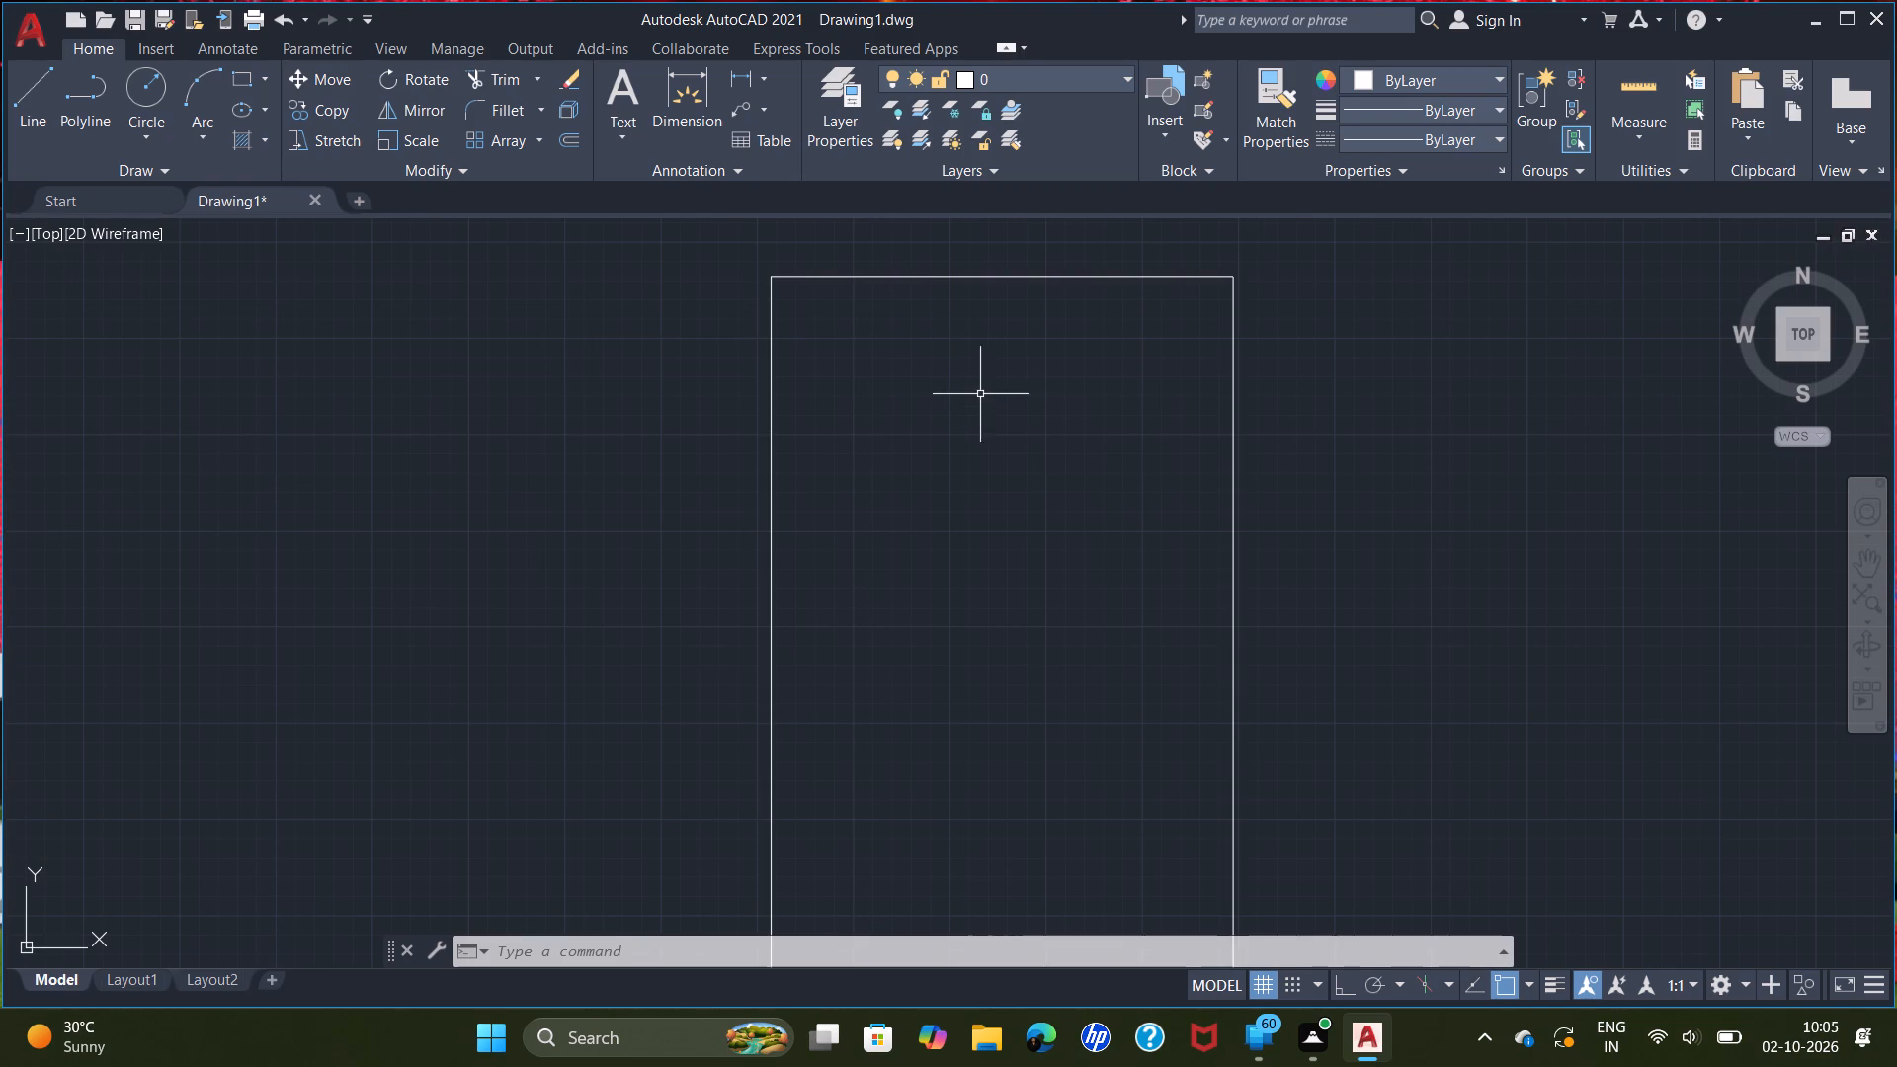
text(of)
key(Return)
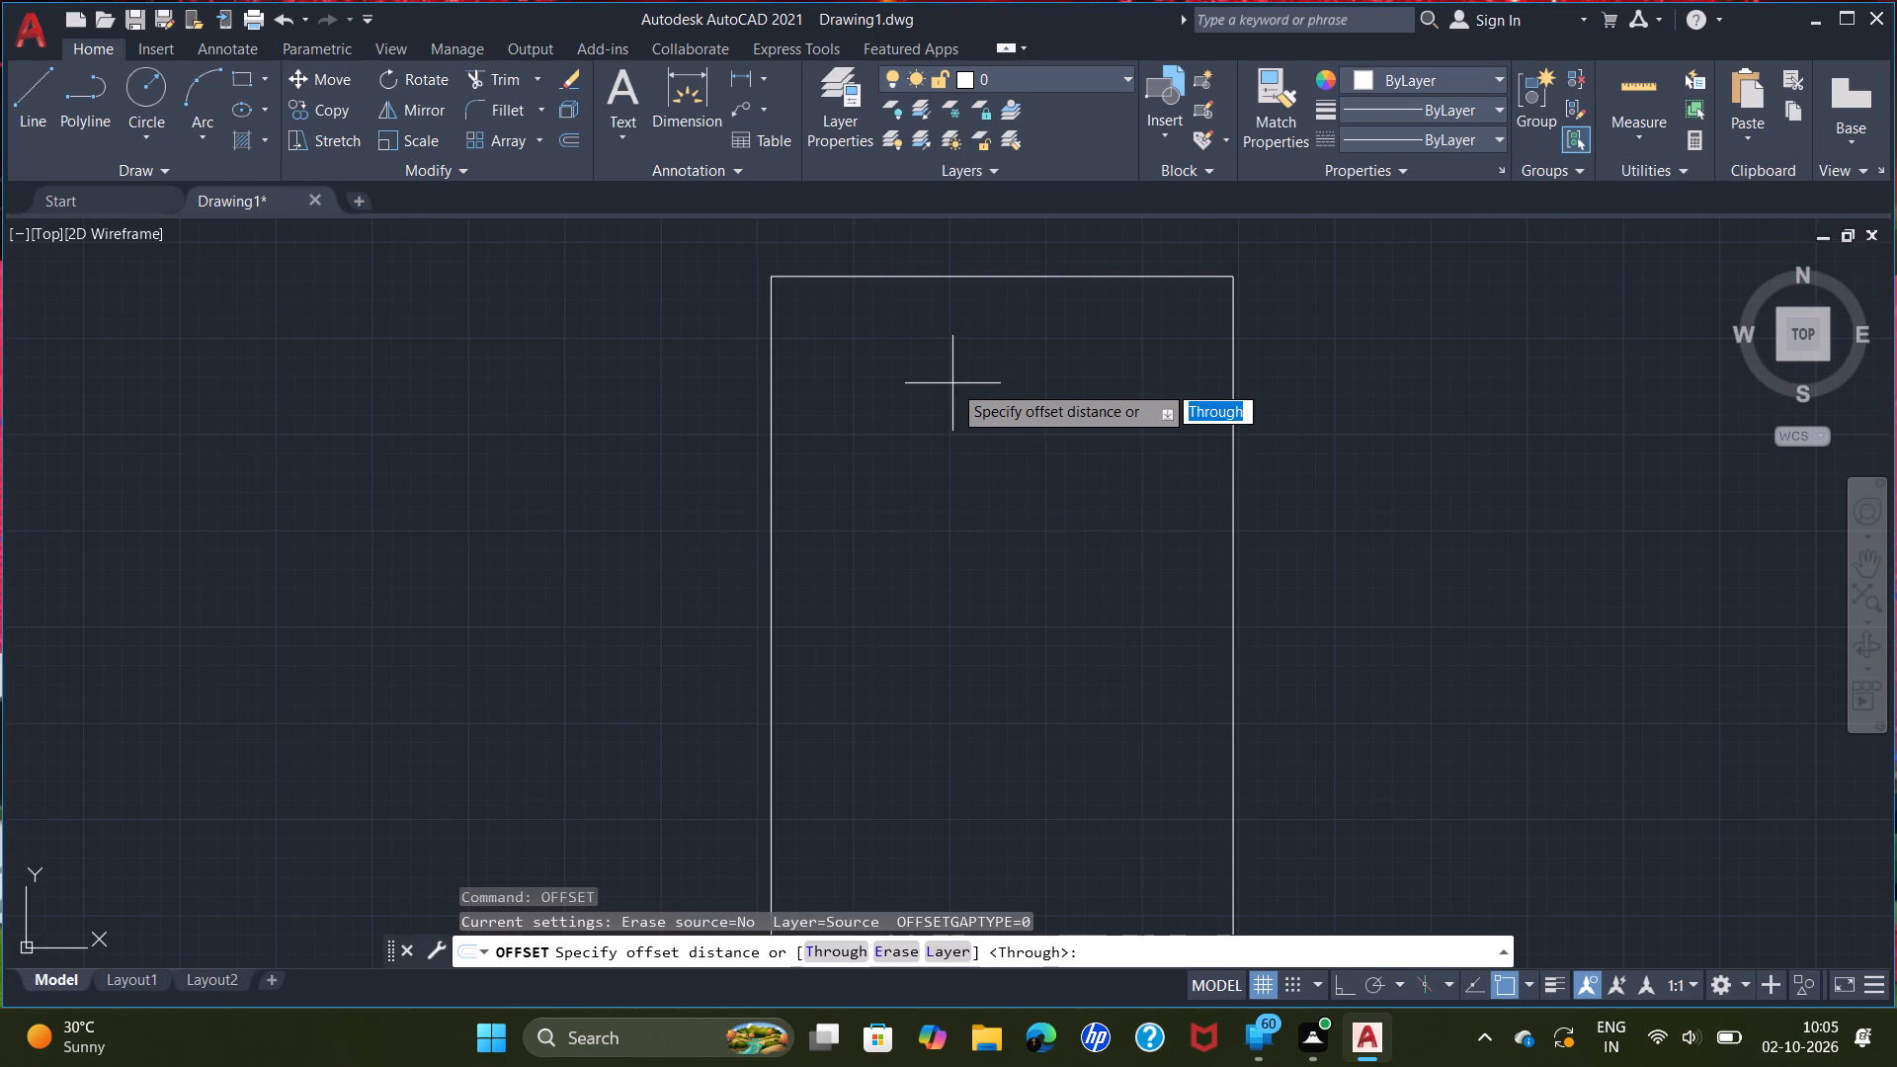
text(9")
key(Return)
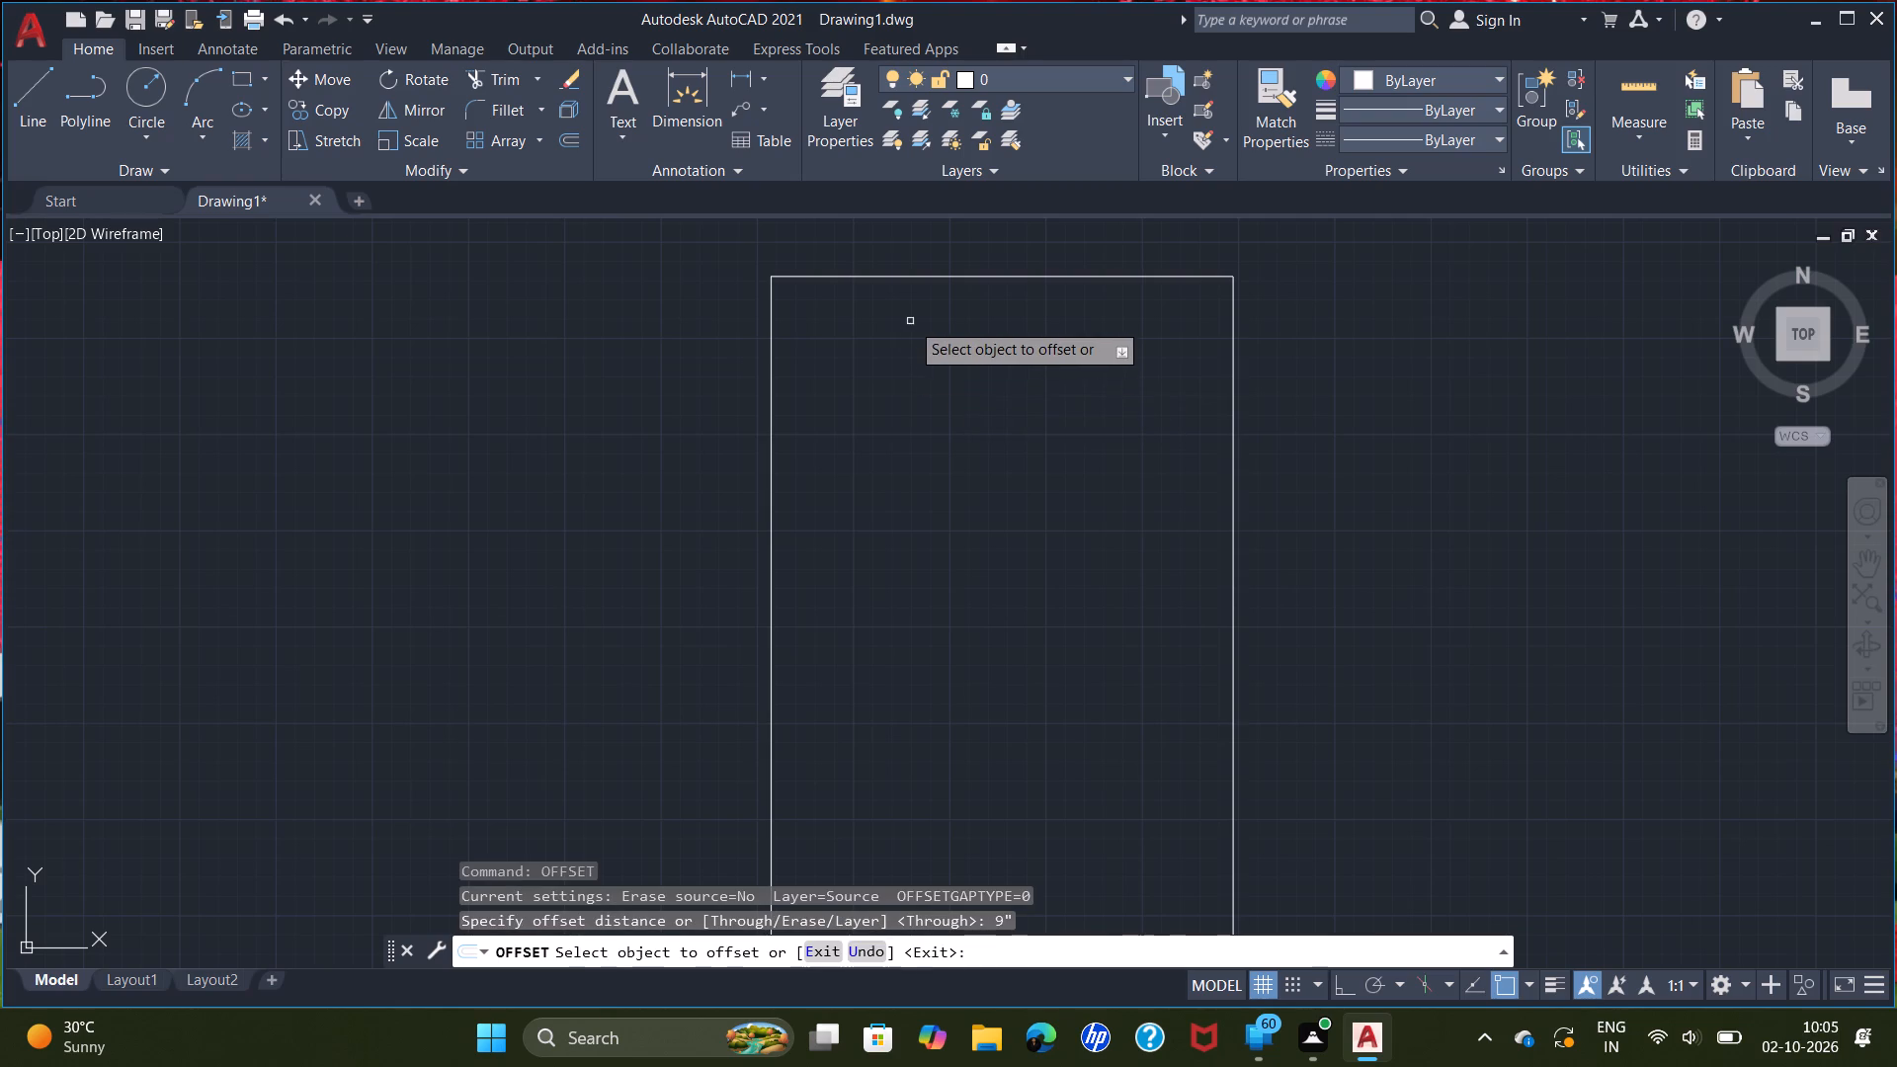
click(939, 276)
click(962, 346)
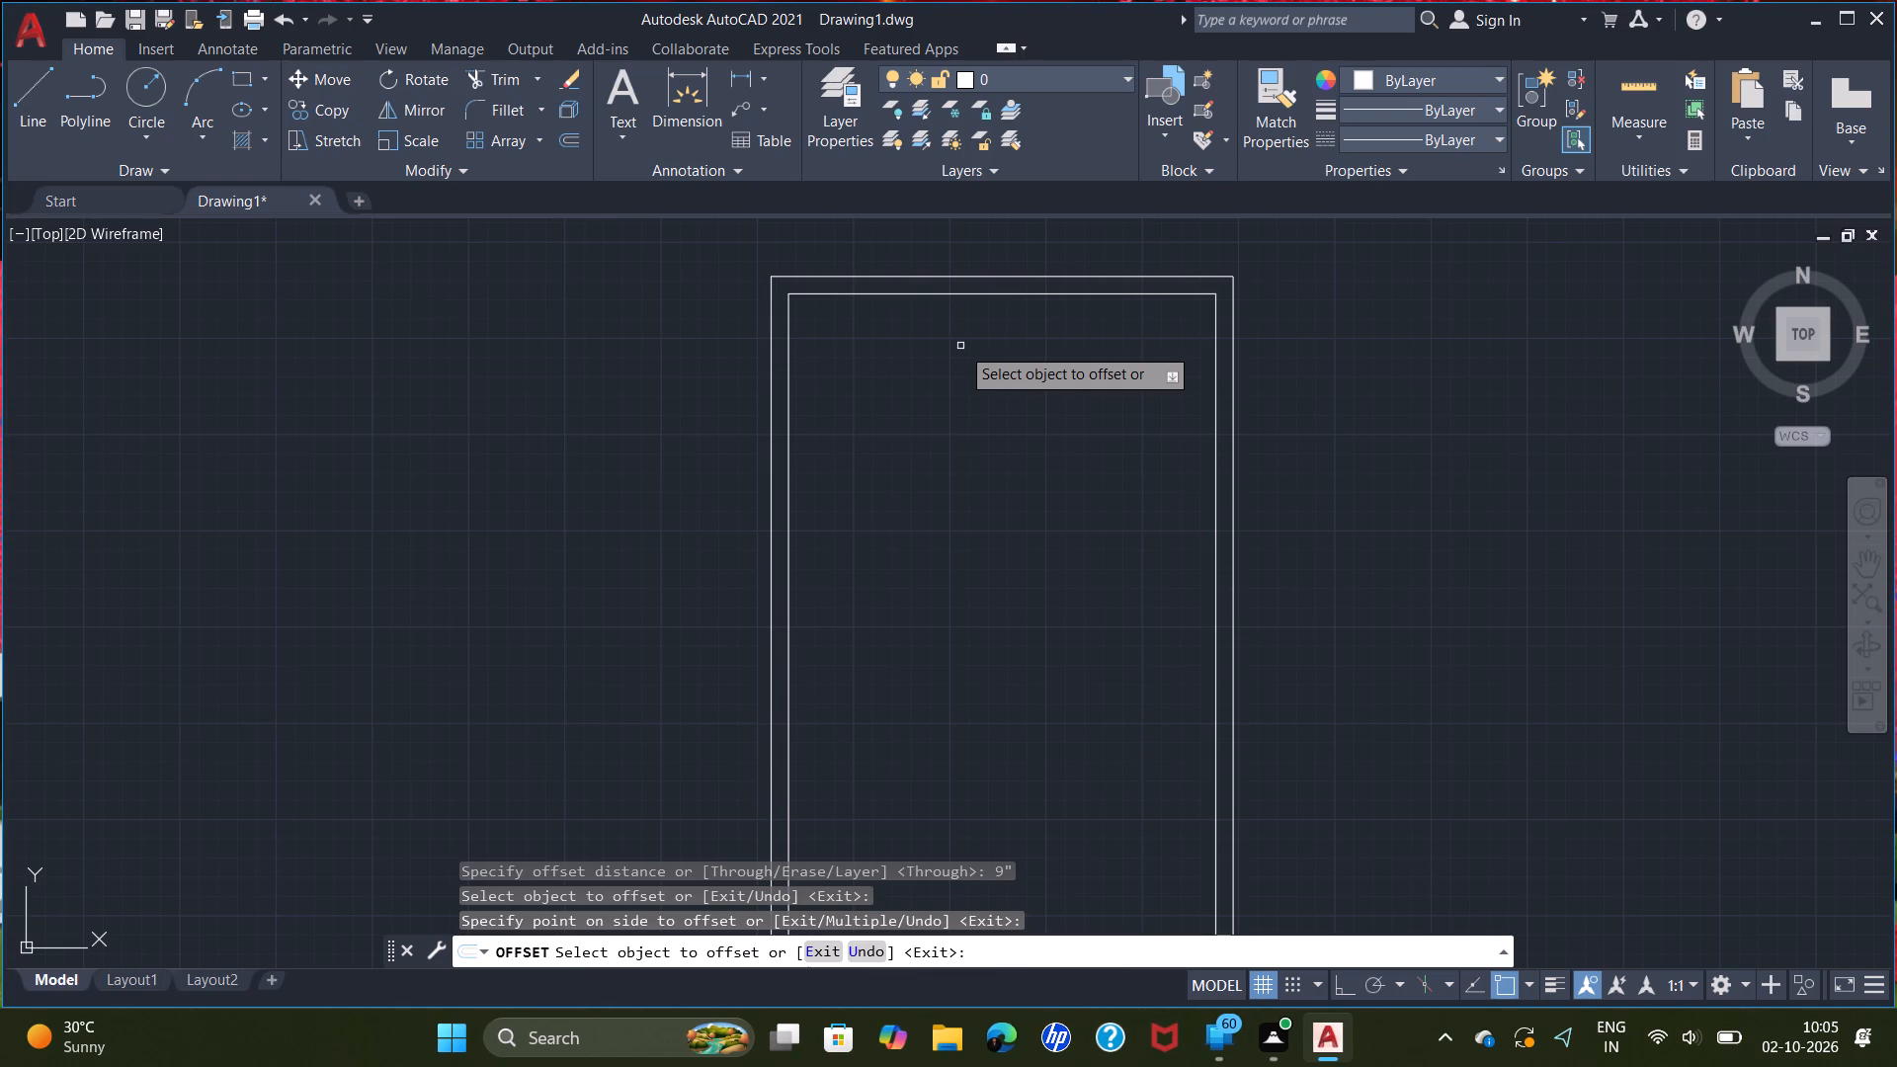
right_drag(1013, 444, 997, 433)
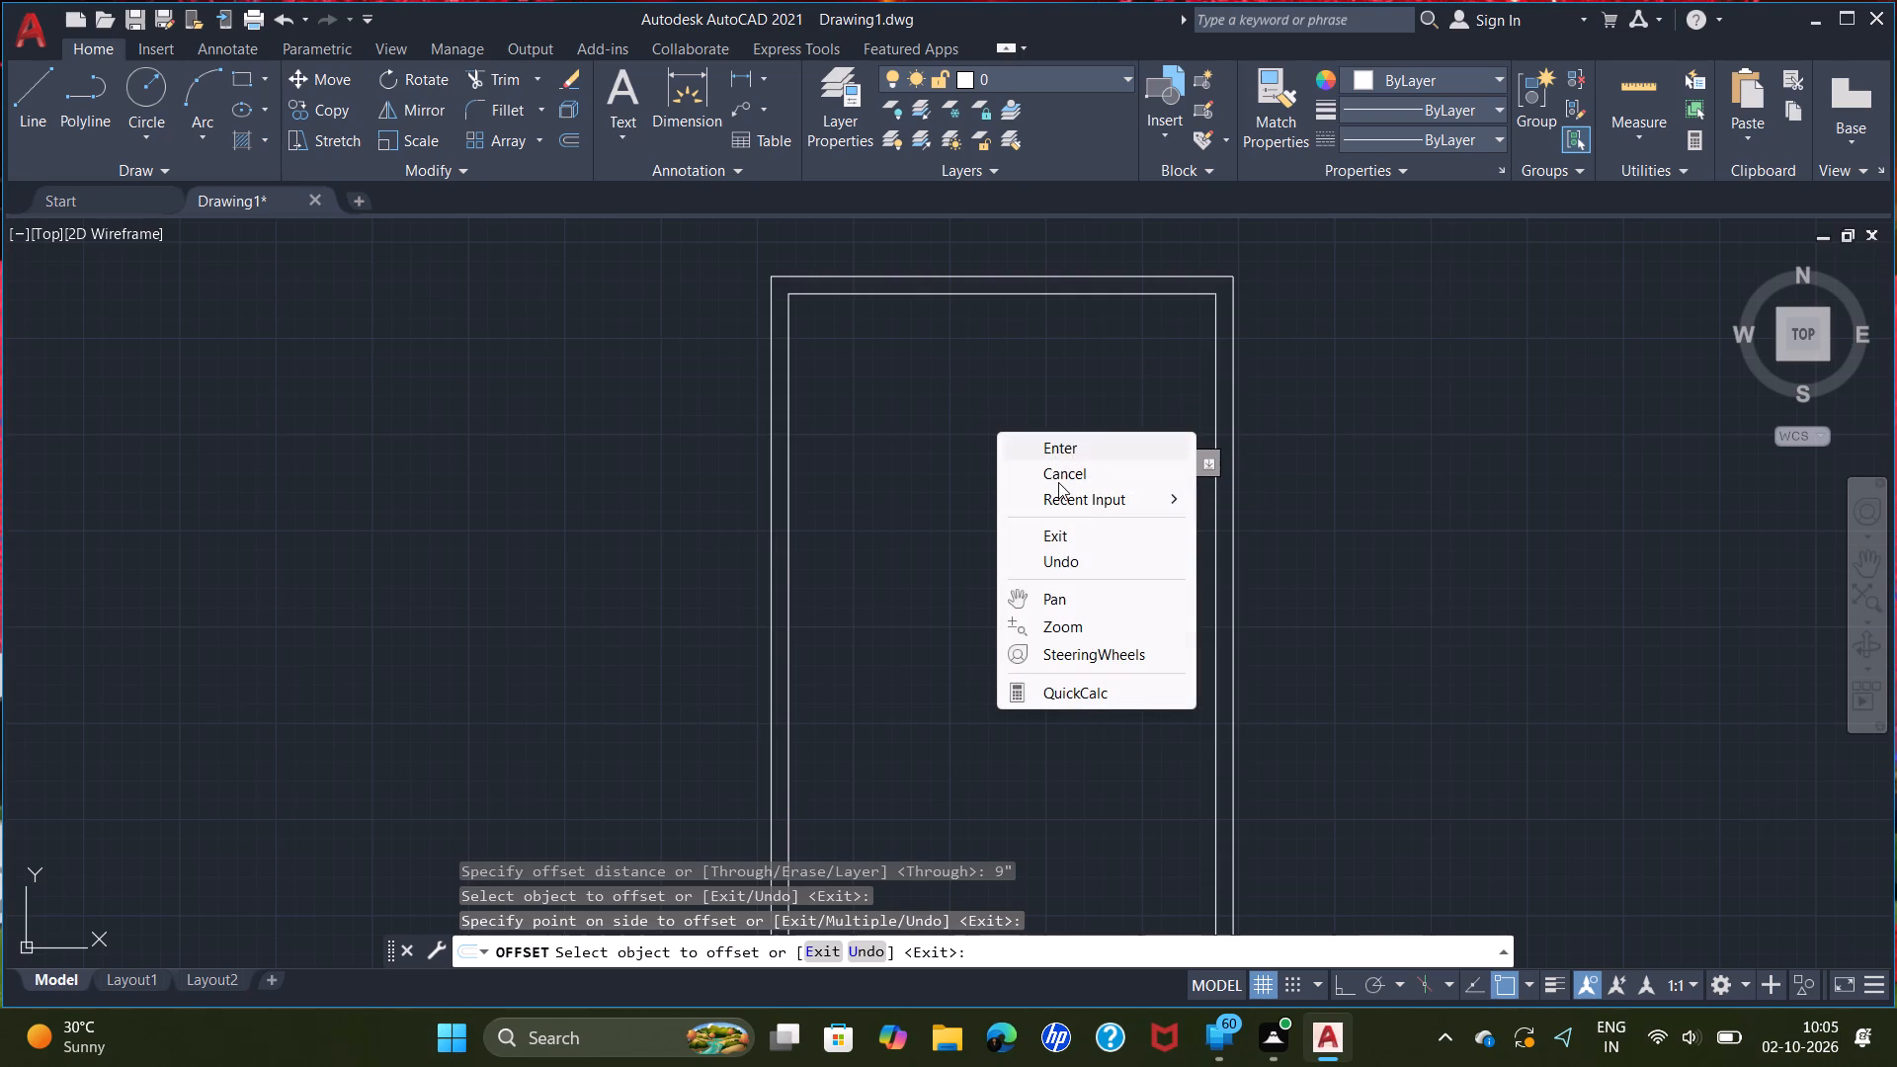
click(1064, 444)
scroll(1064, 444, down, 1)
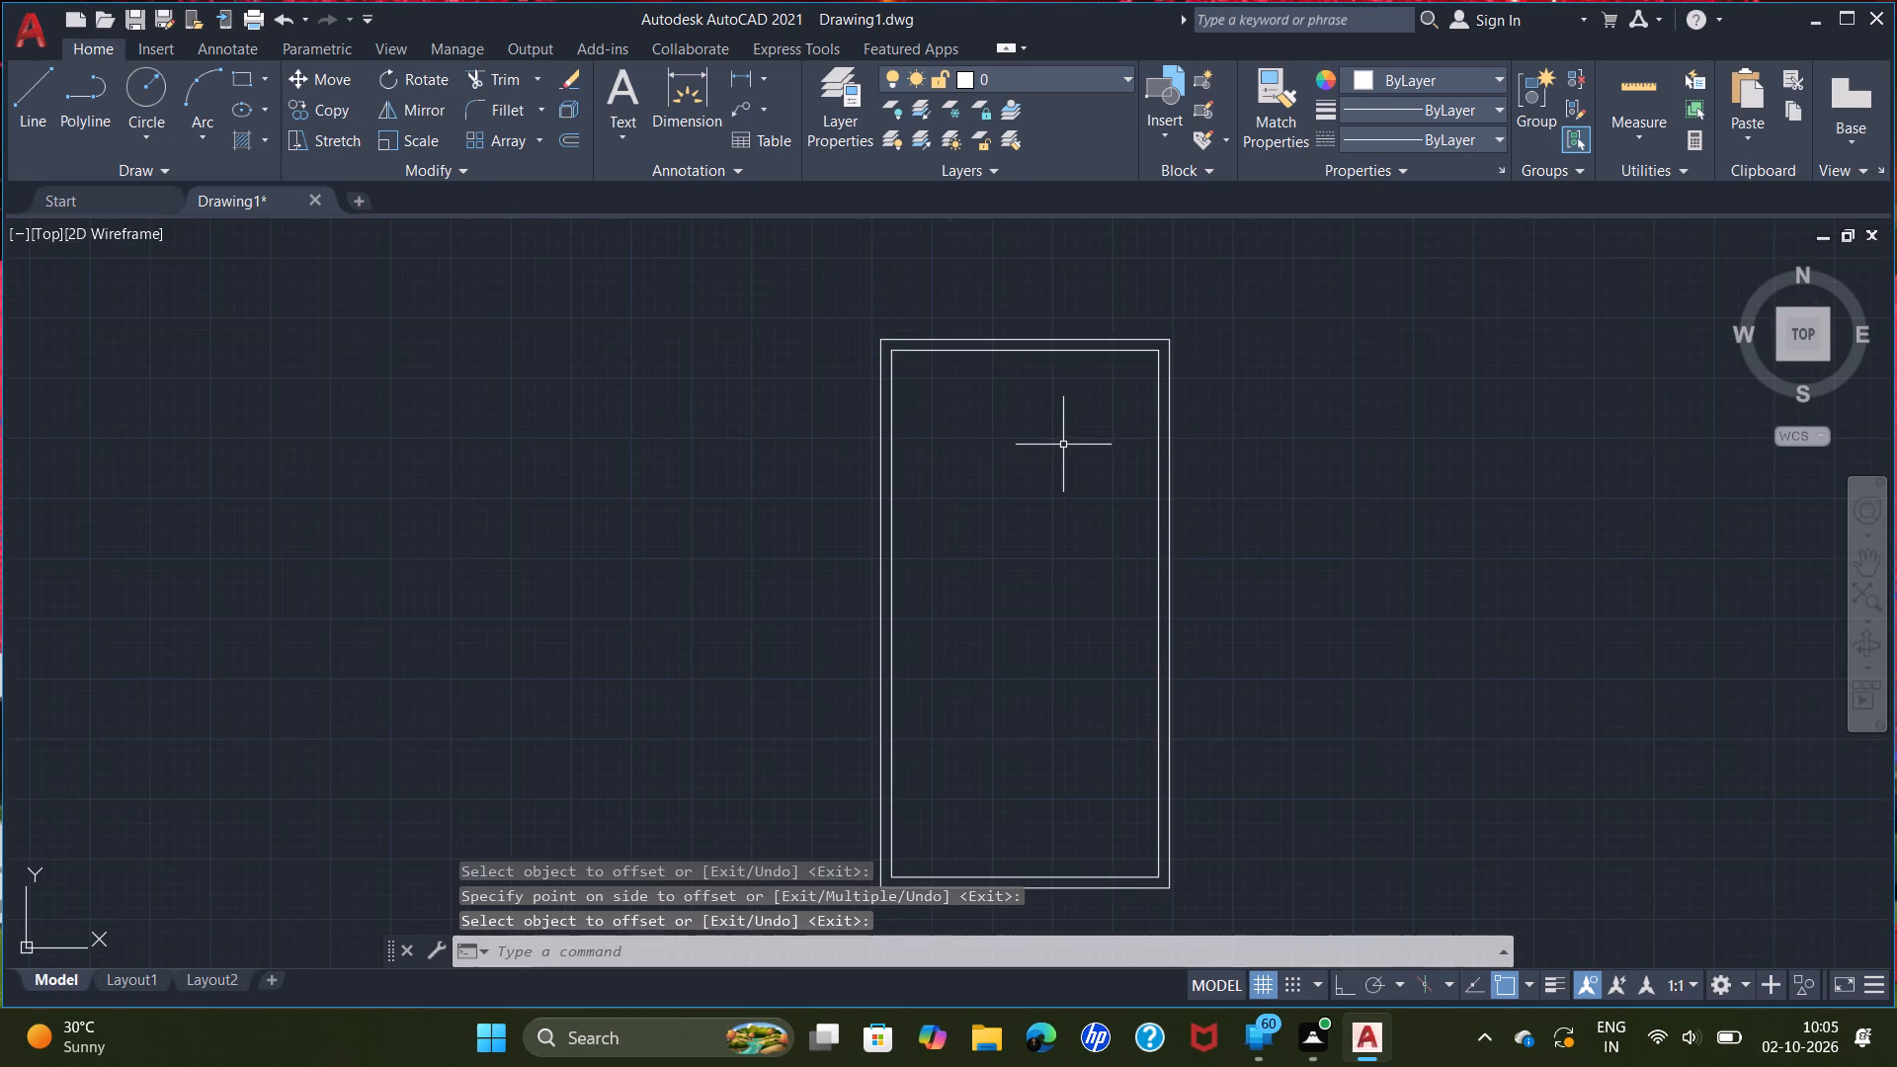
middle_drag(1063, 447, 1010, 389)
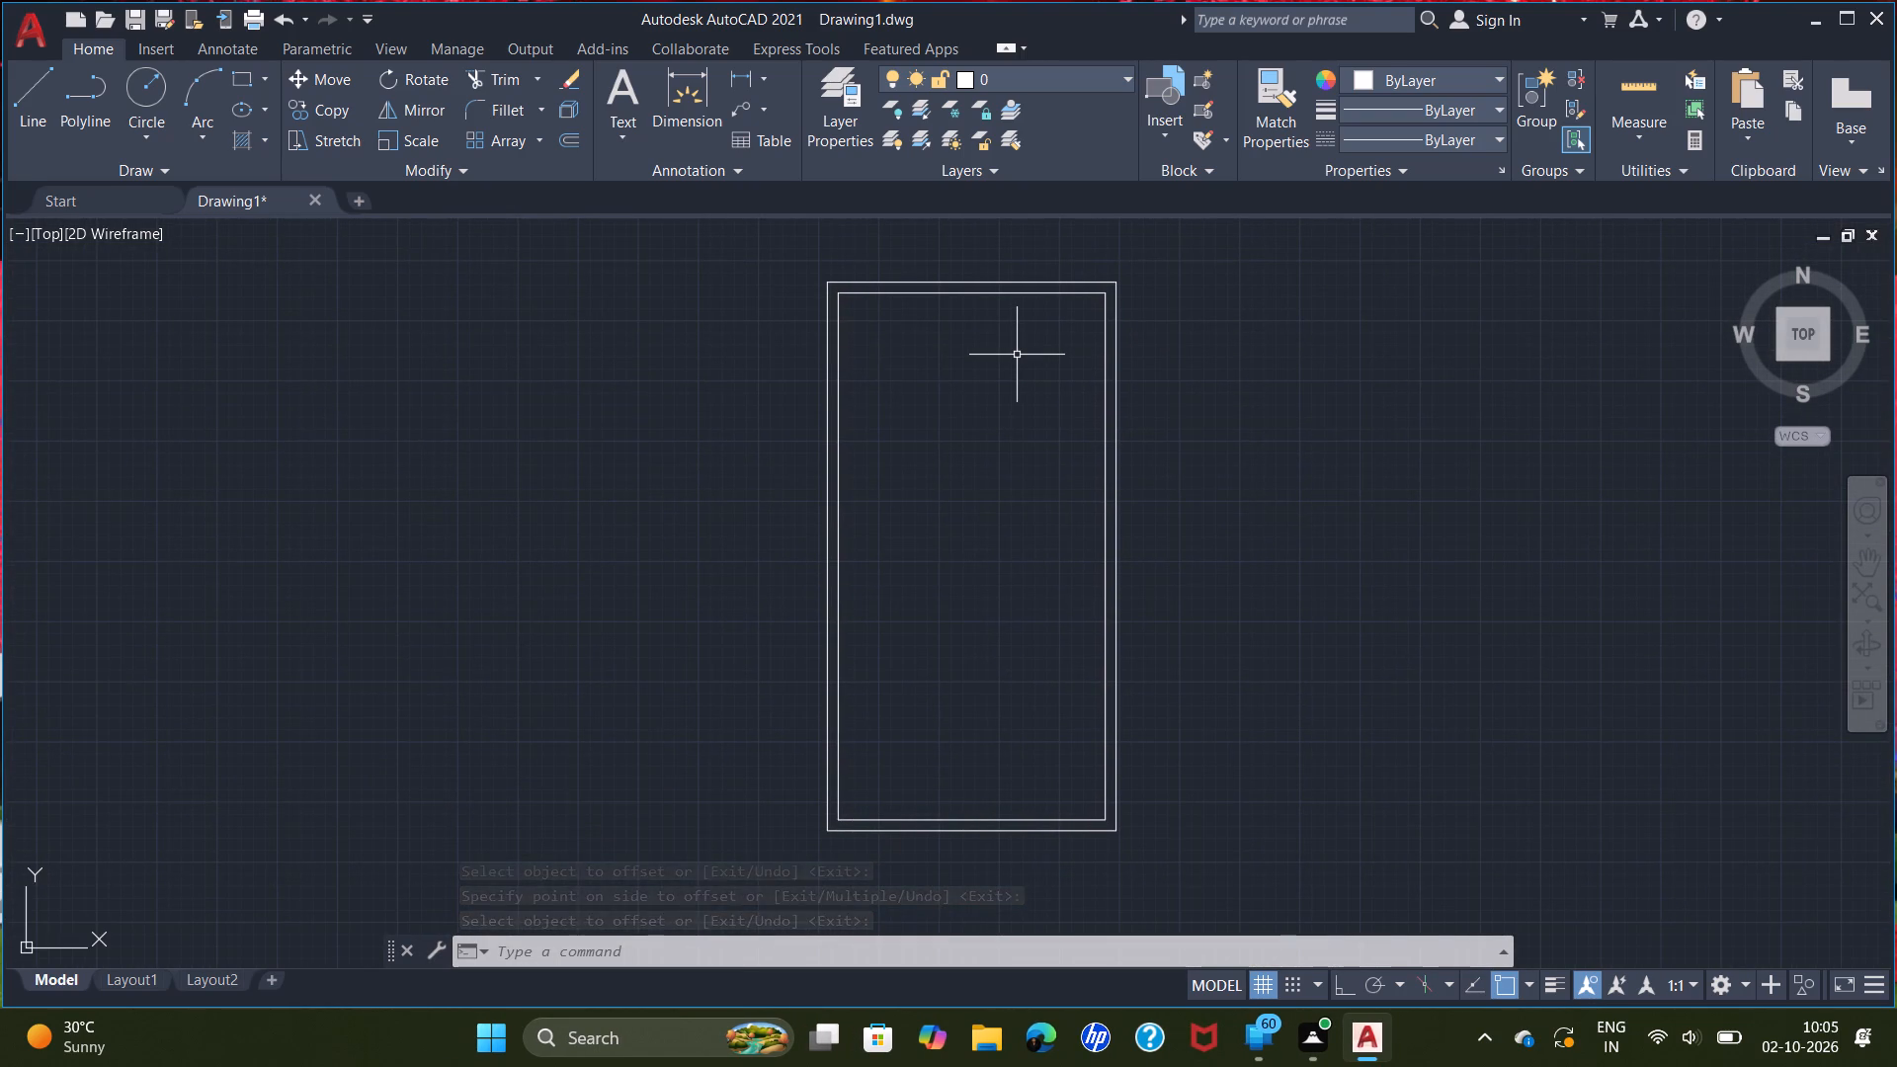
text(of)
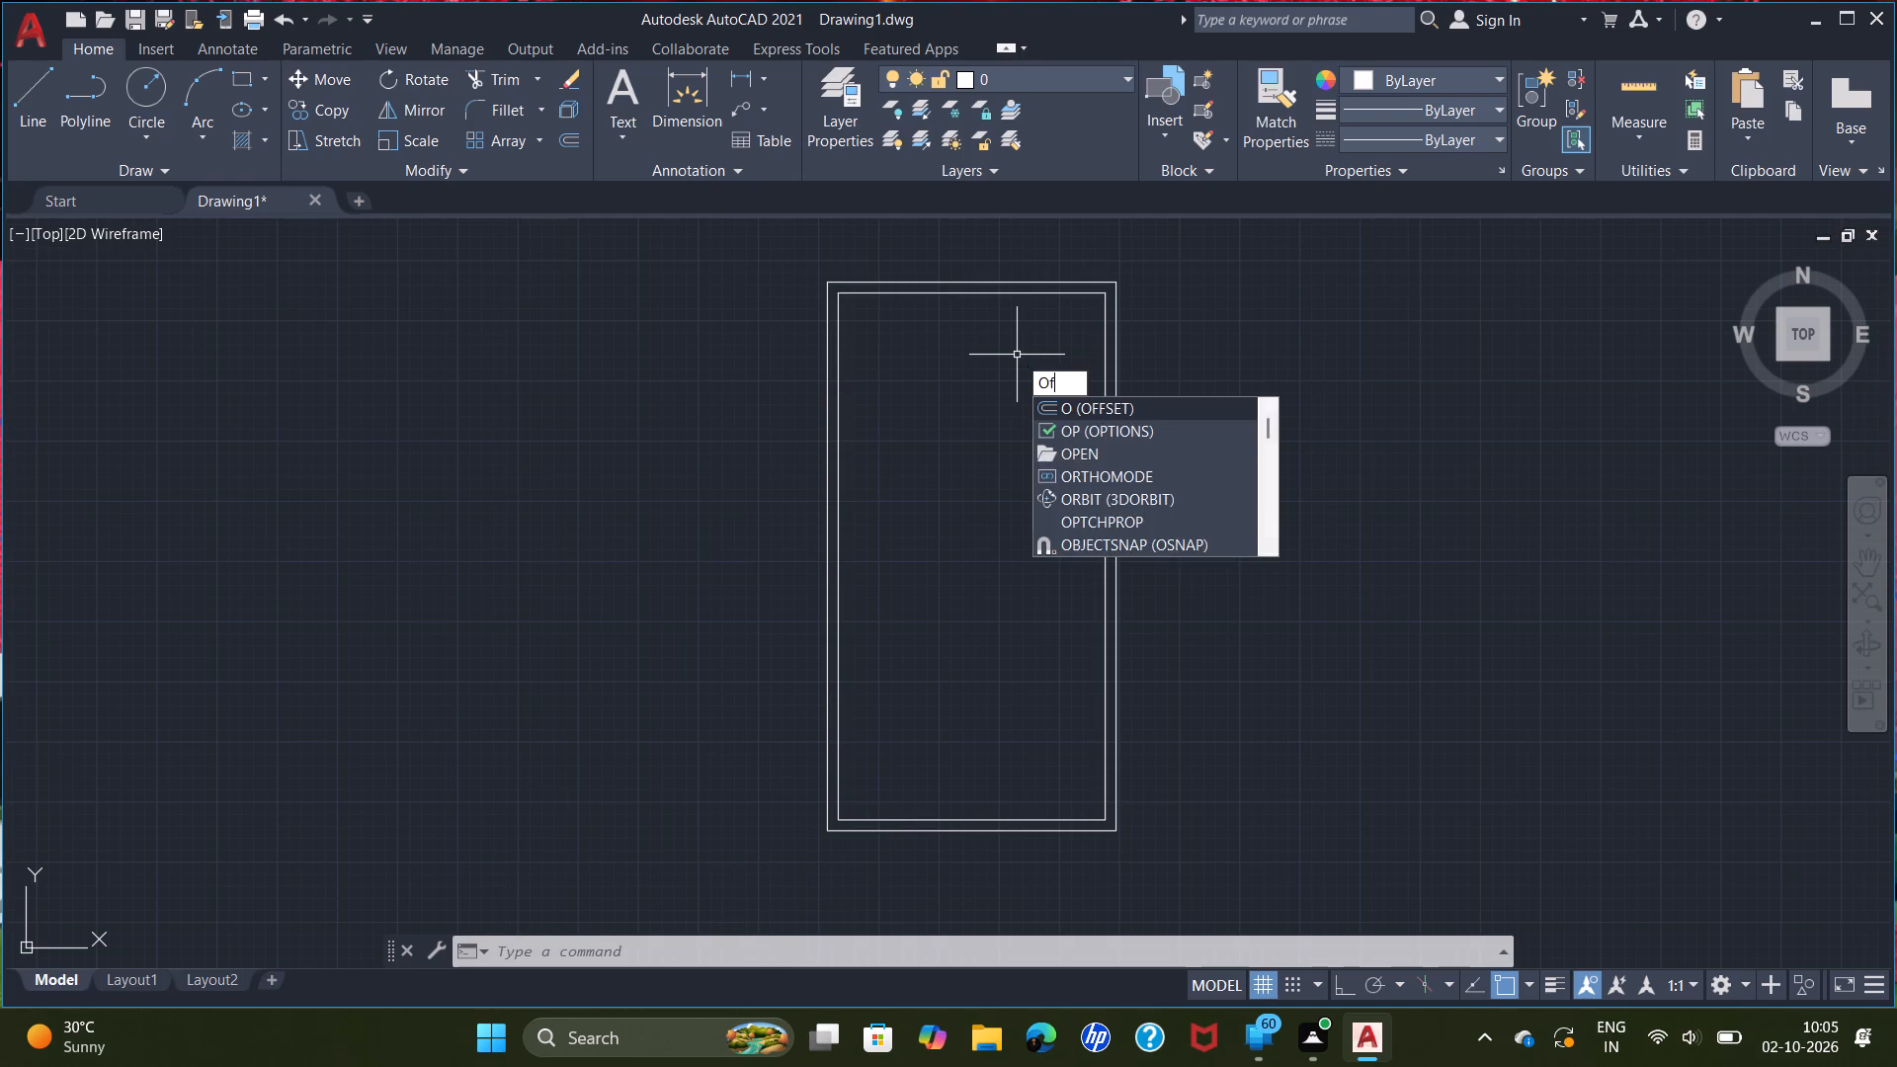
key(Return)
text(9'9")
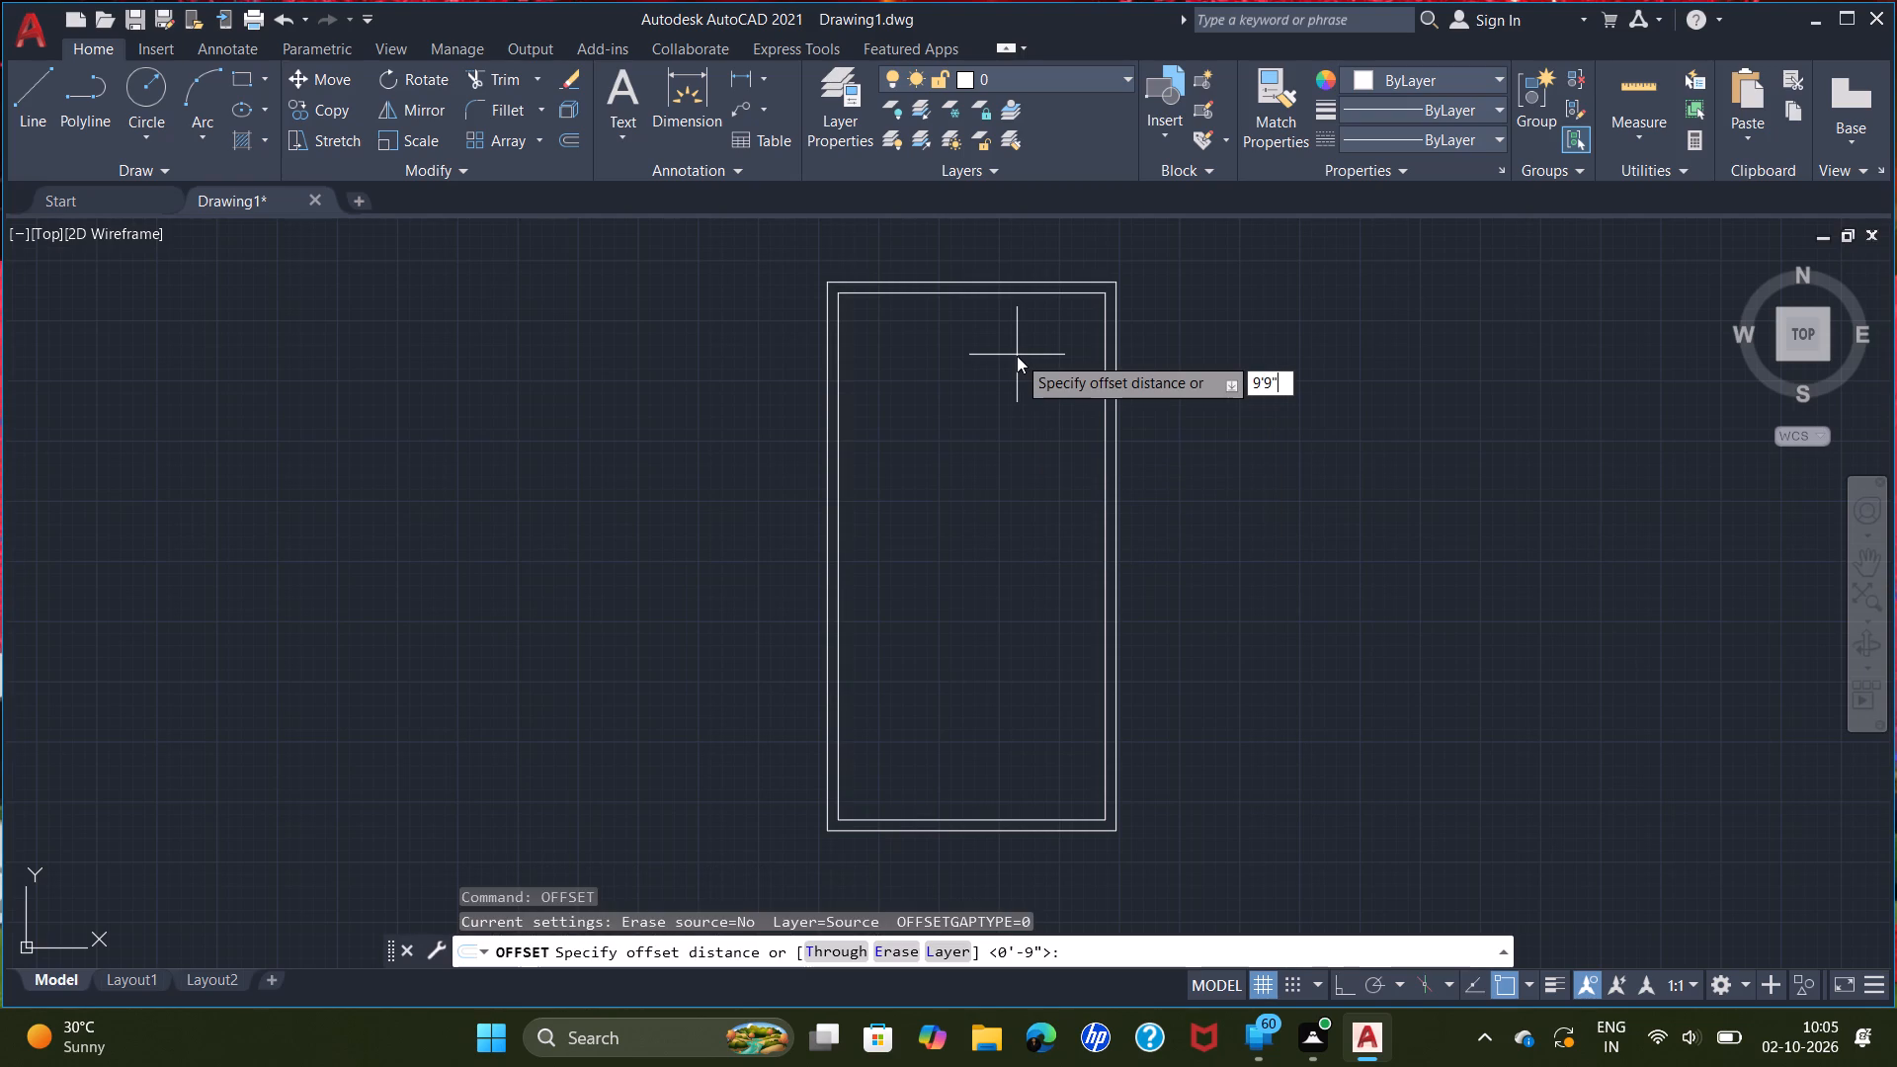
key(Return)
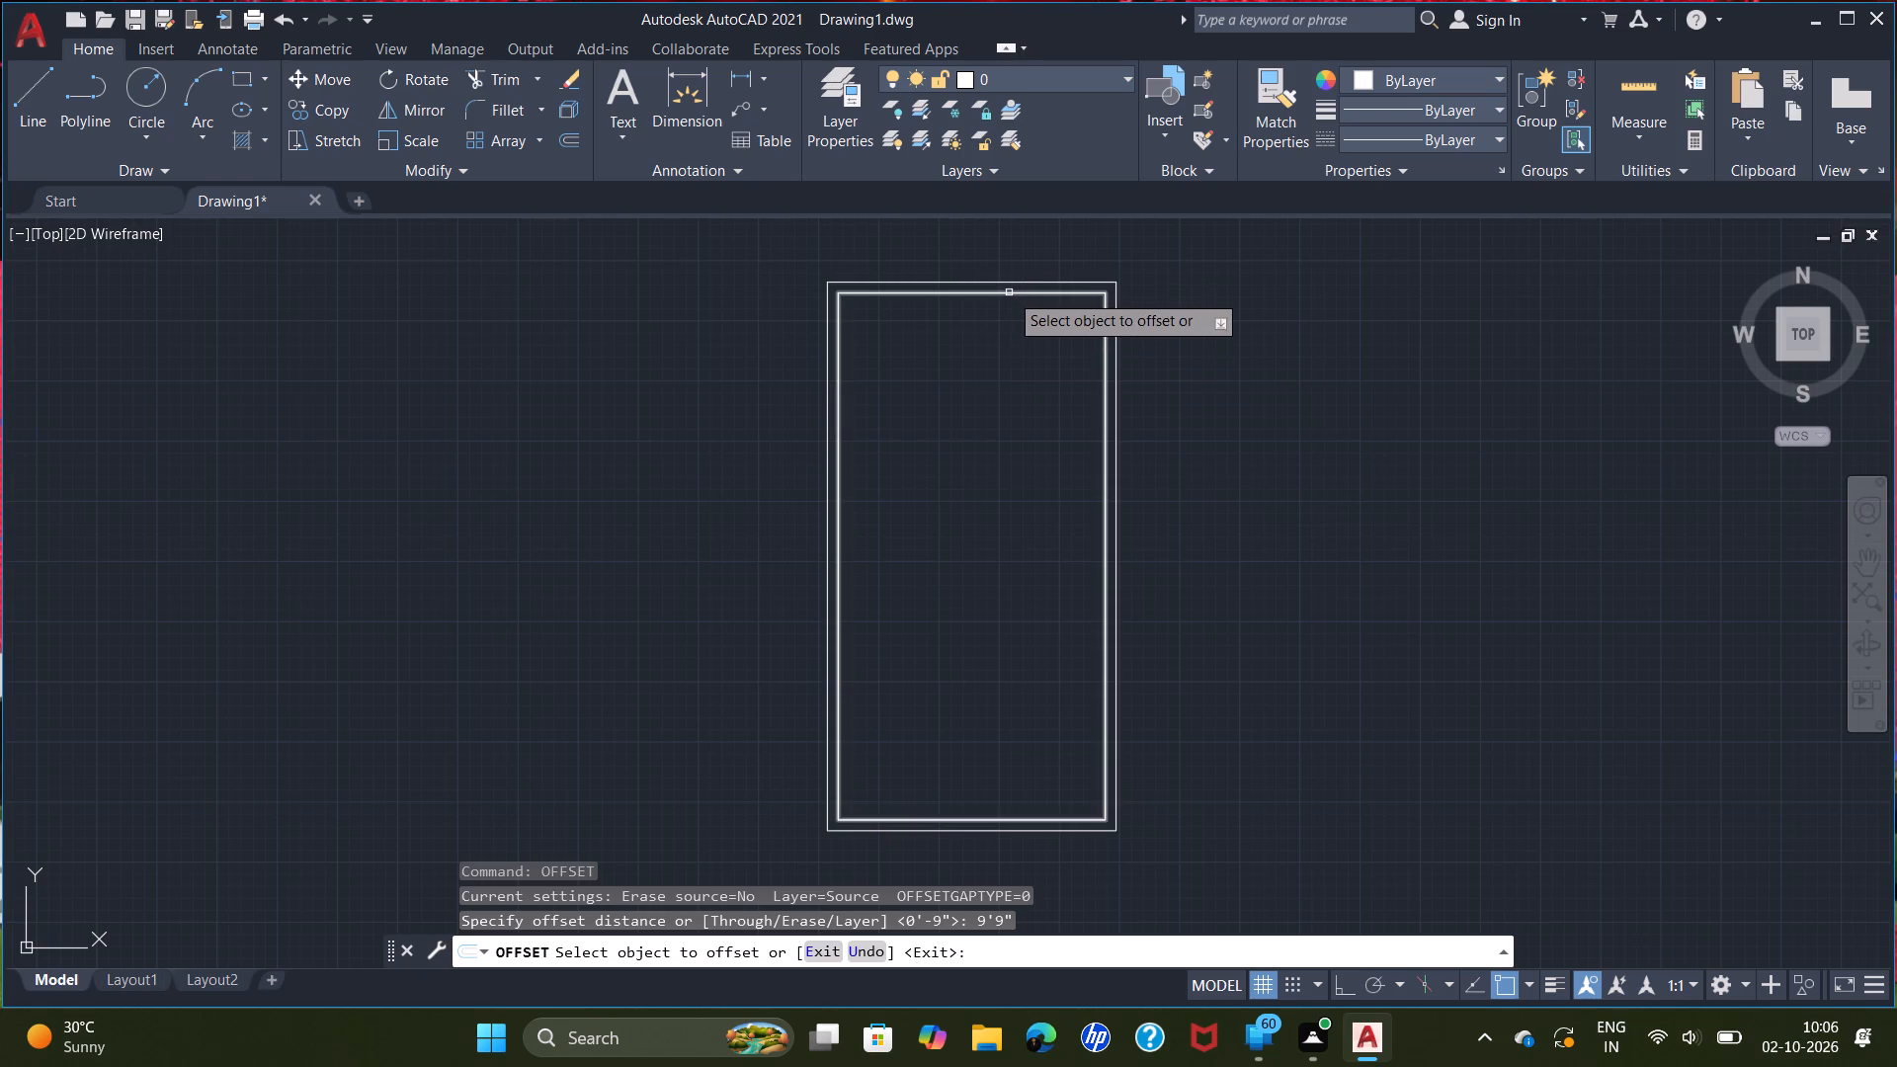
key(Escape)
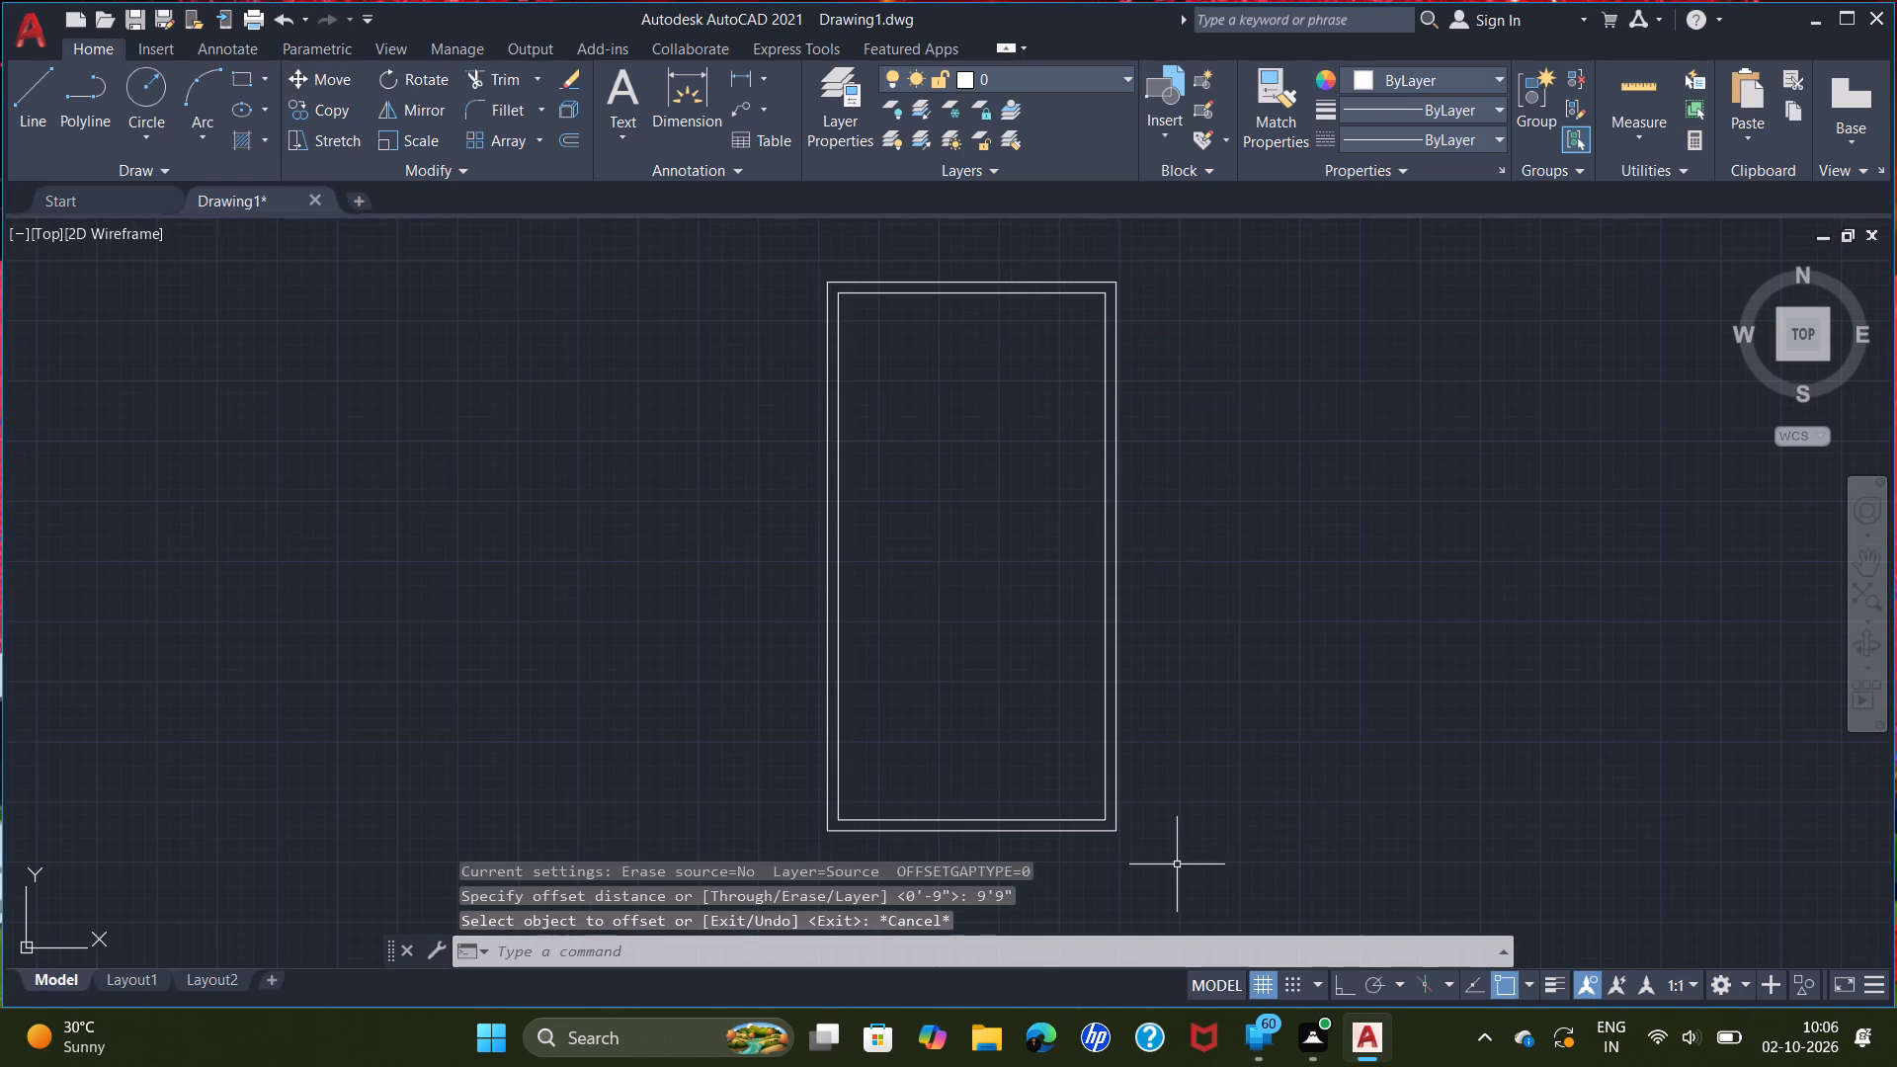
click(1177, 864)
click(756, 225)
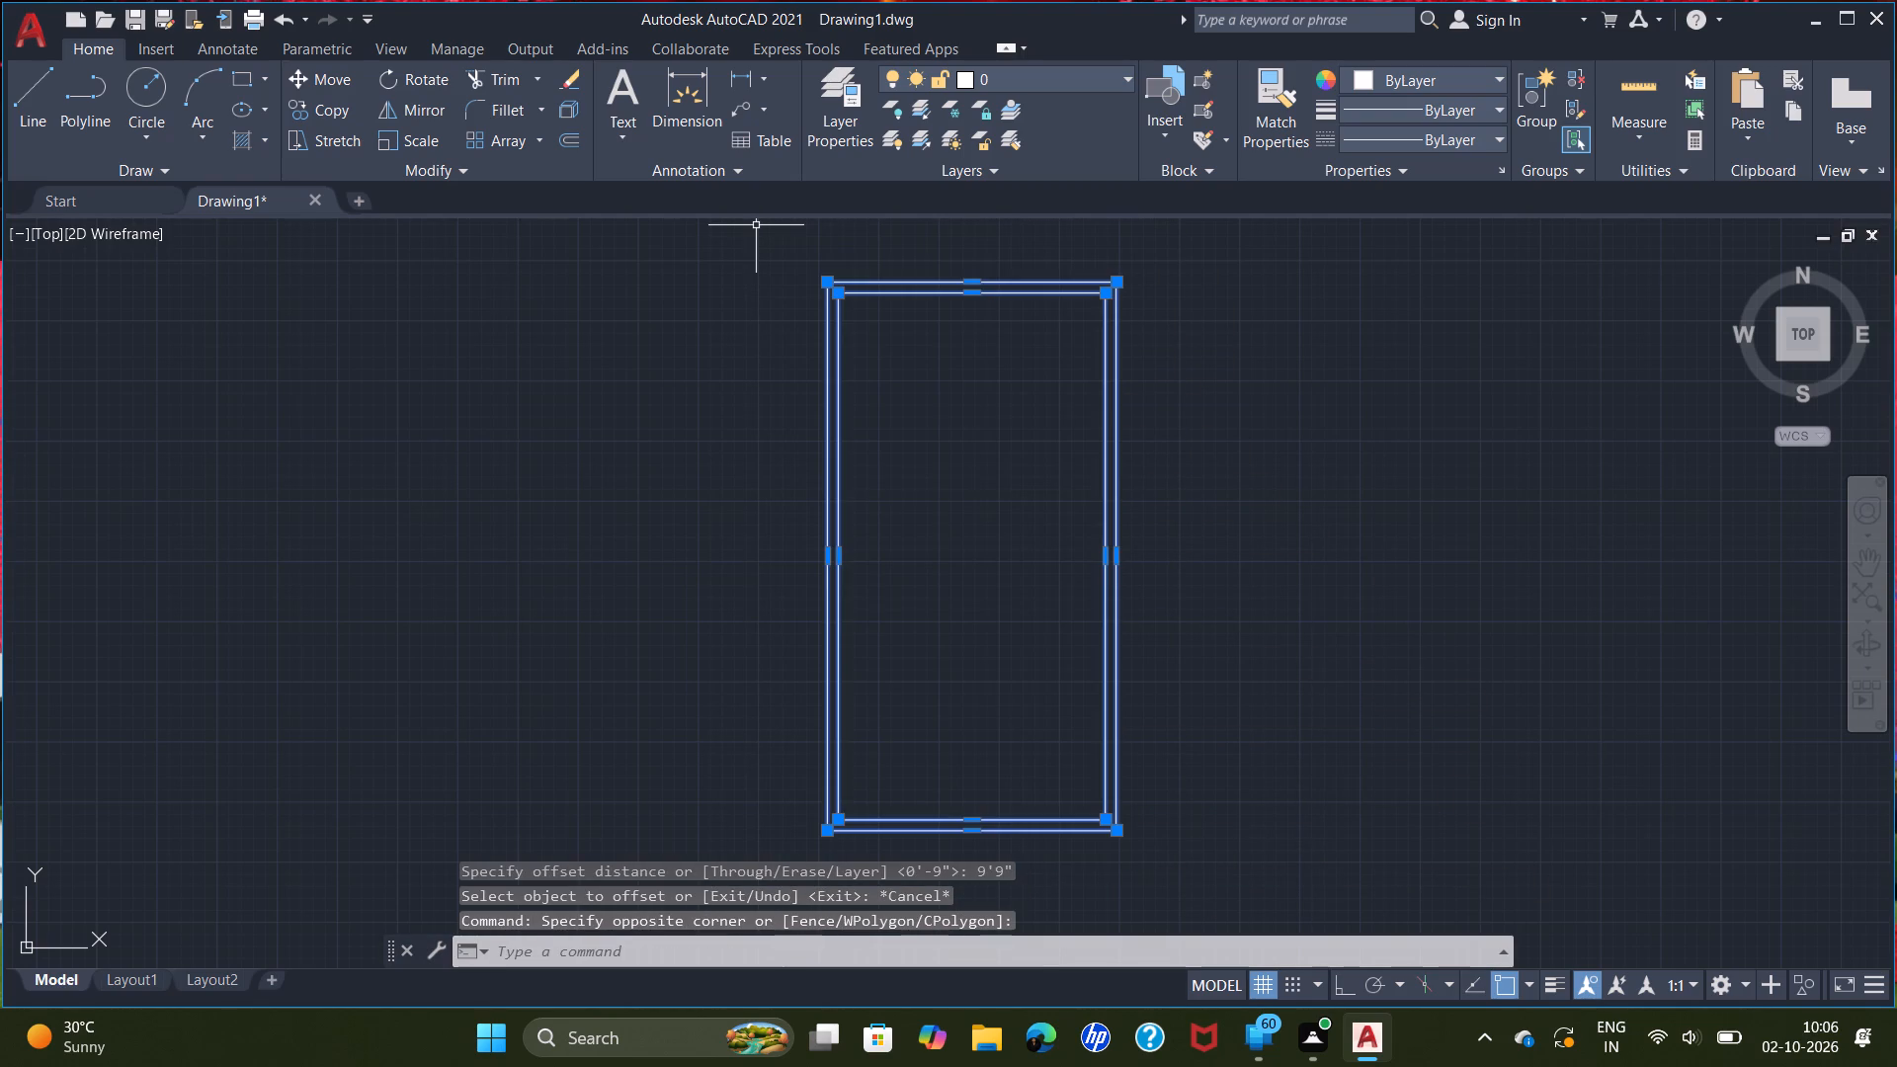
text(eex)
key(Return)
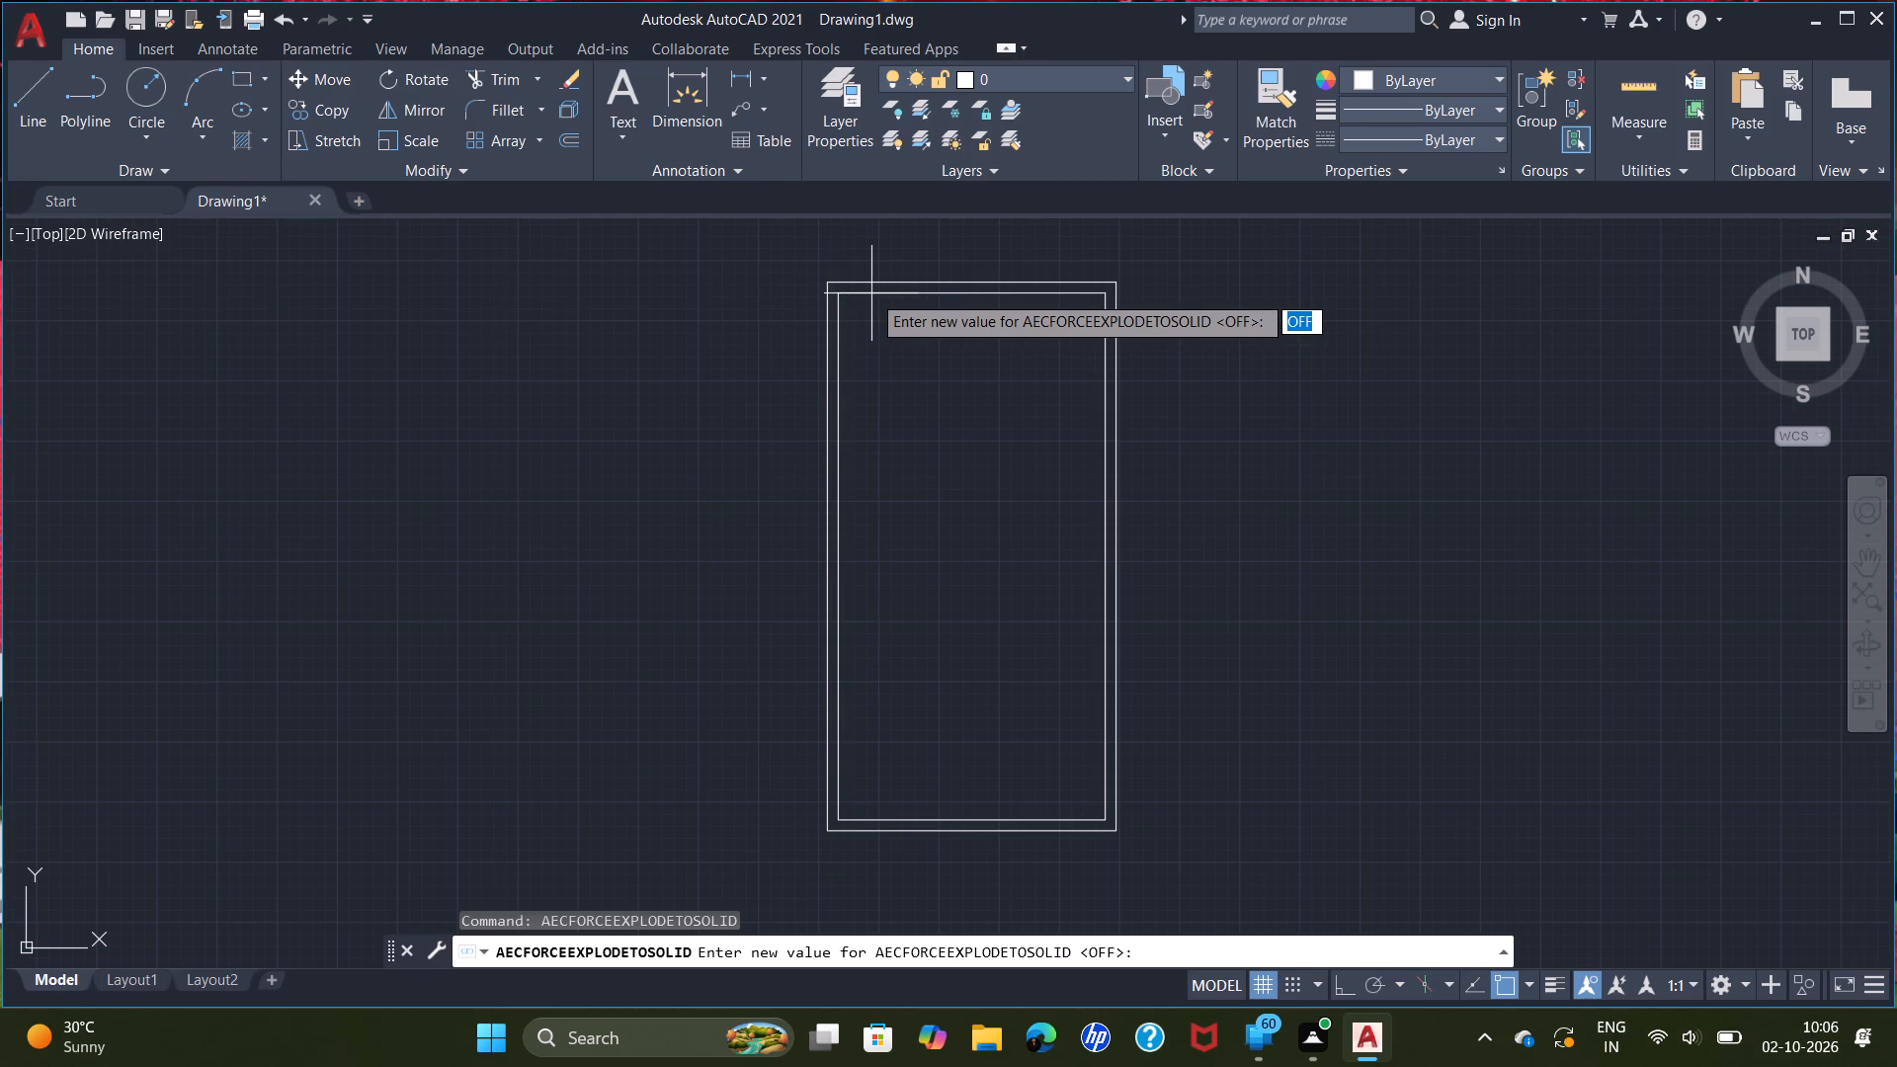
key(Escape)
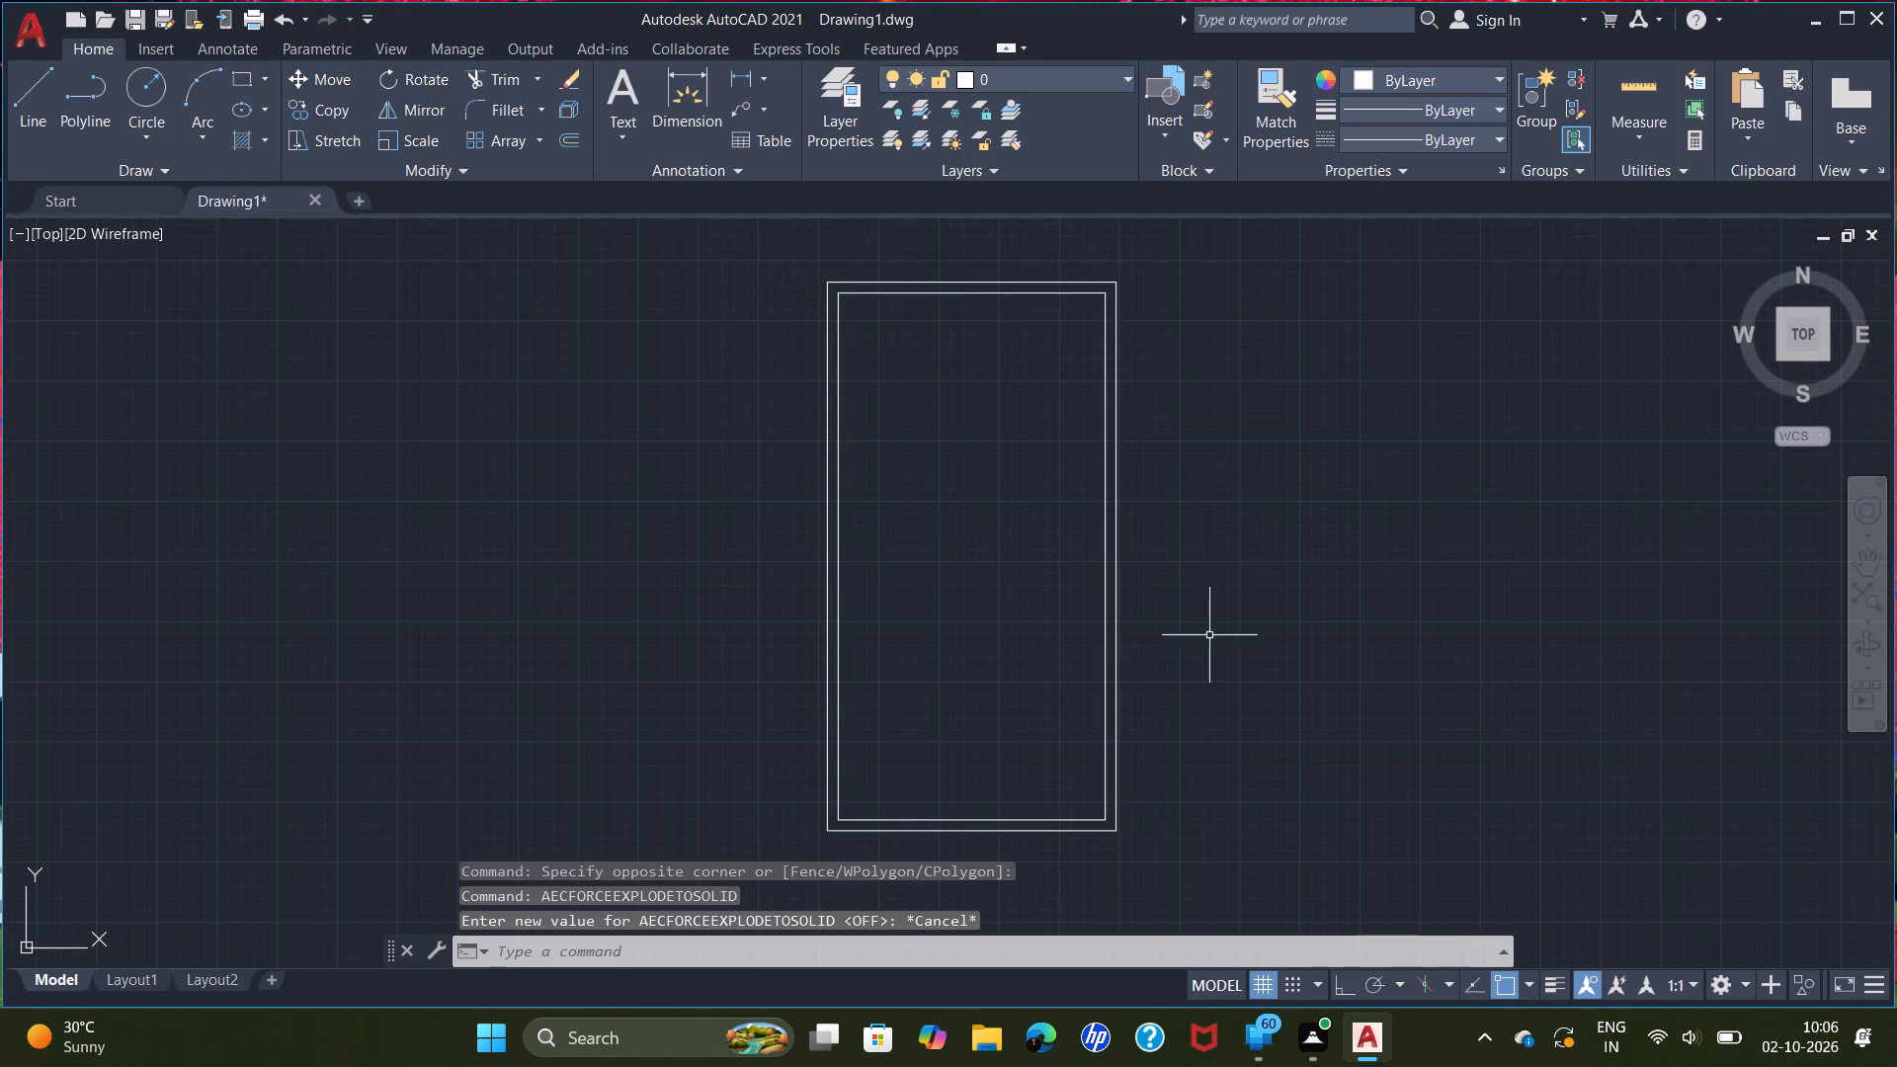
Explode both the outer and inner wall rectangles into separate lines.
click(1186, 871)
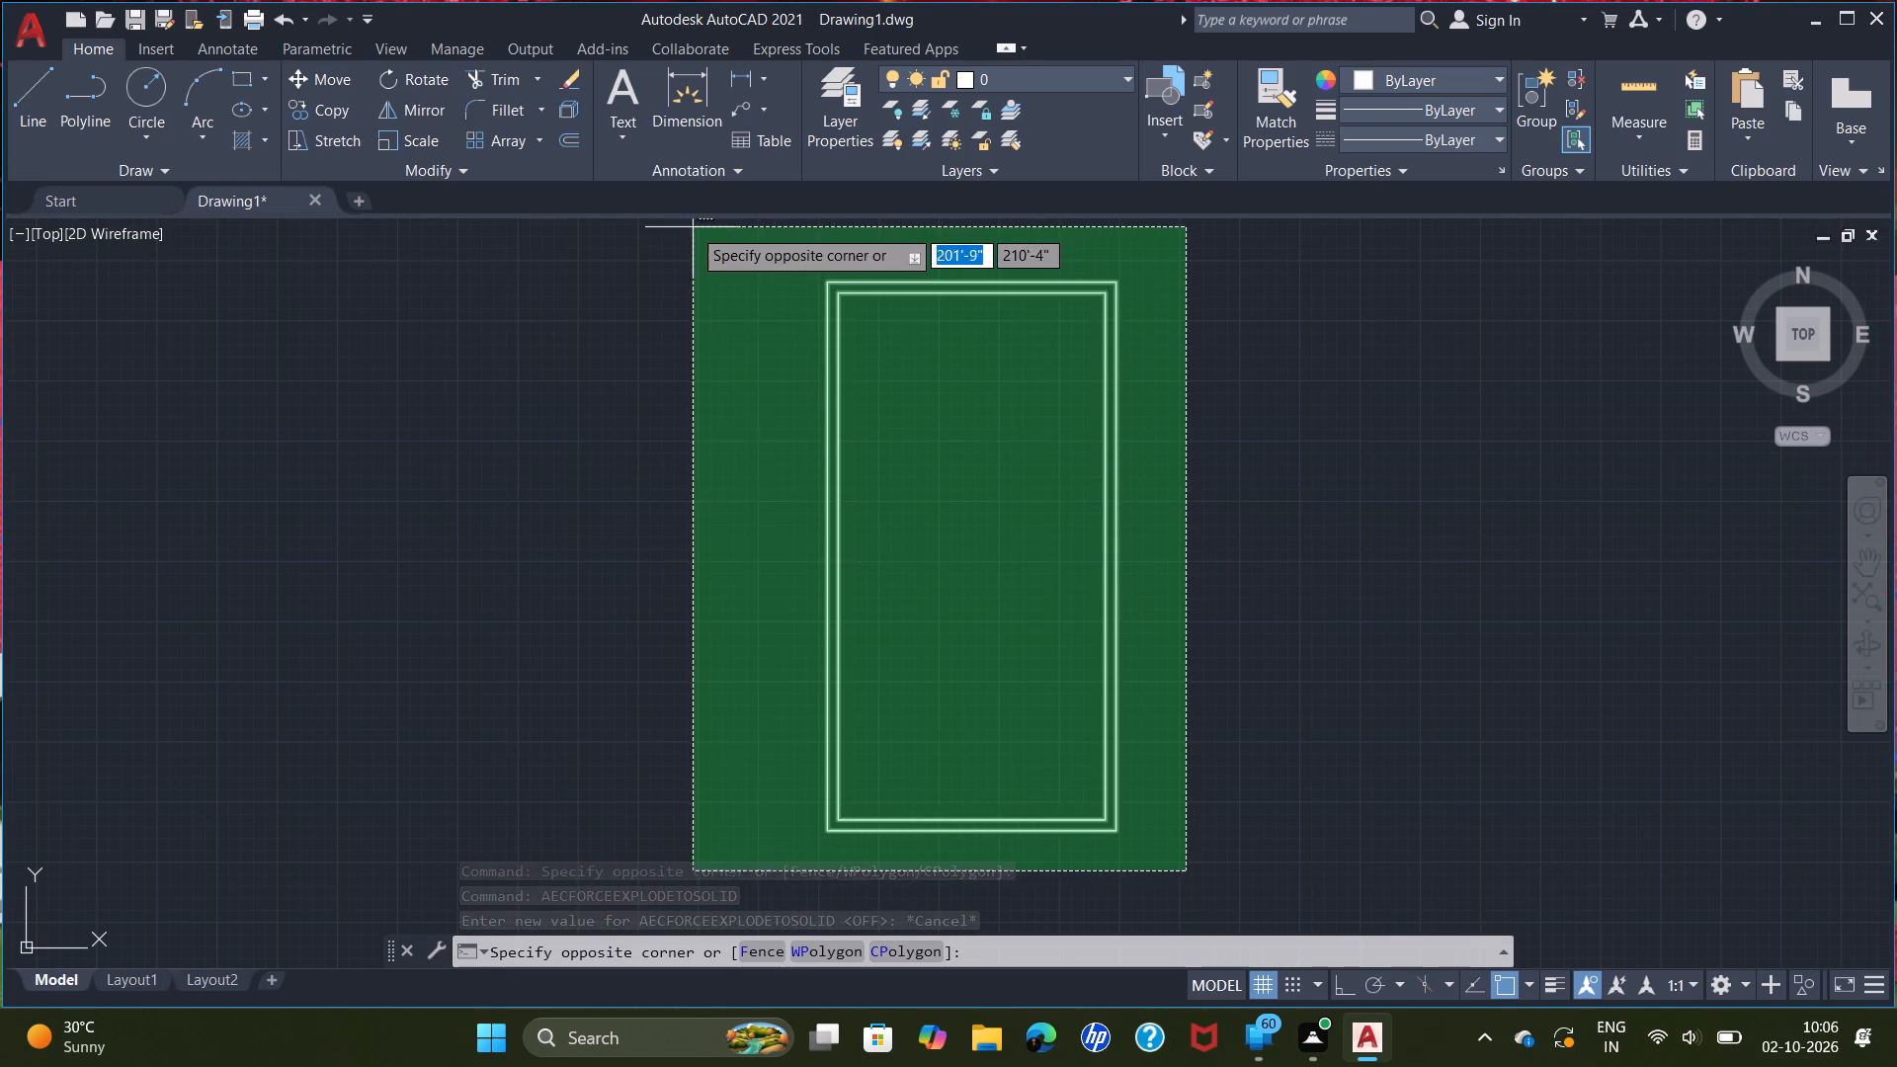
click(695, 236)
key(e)
key(x)
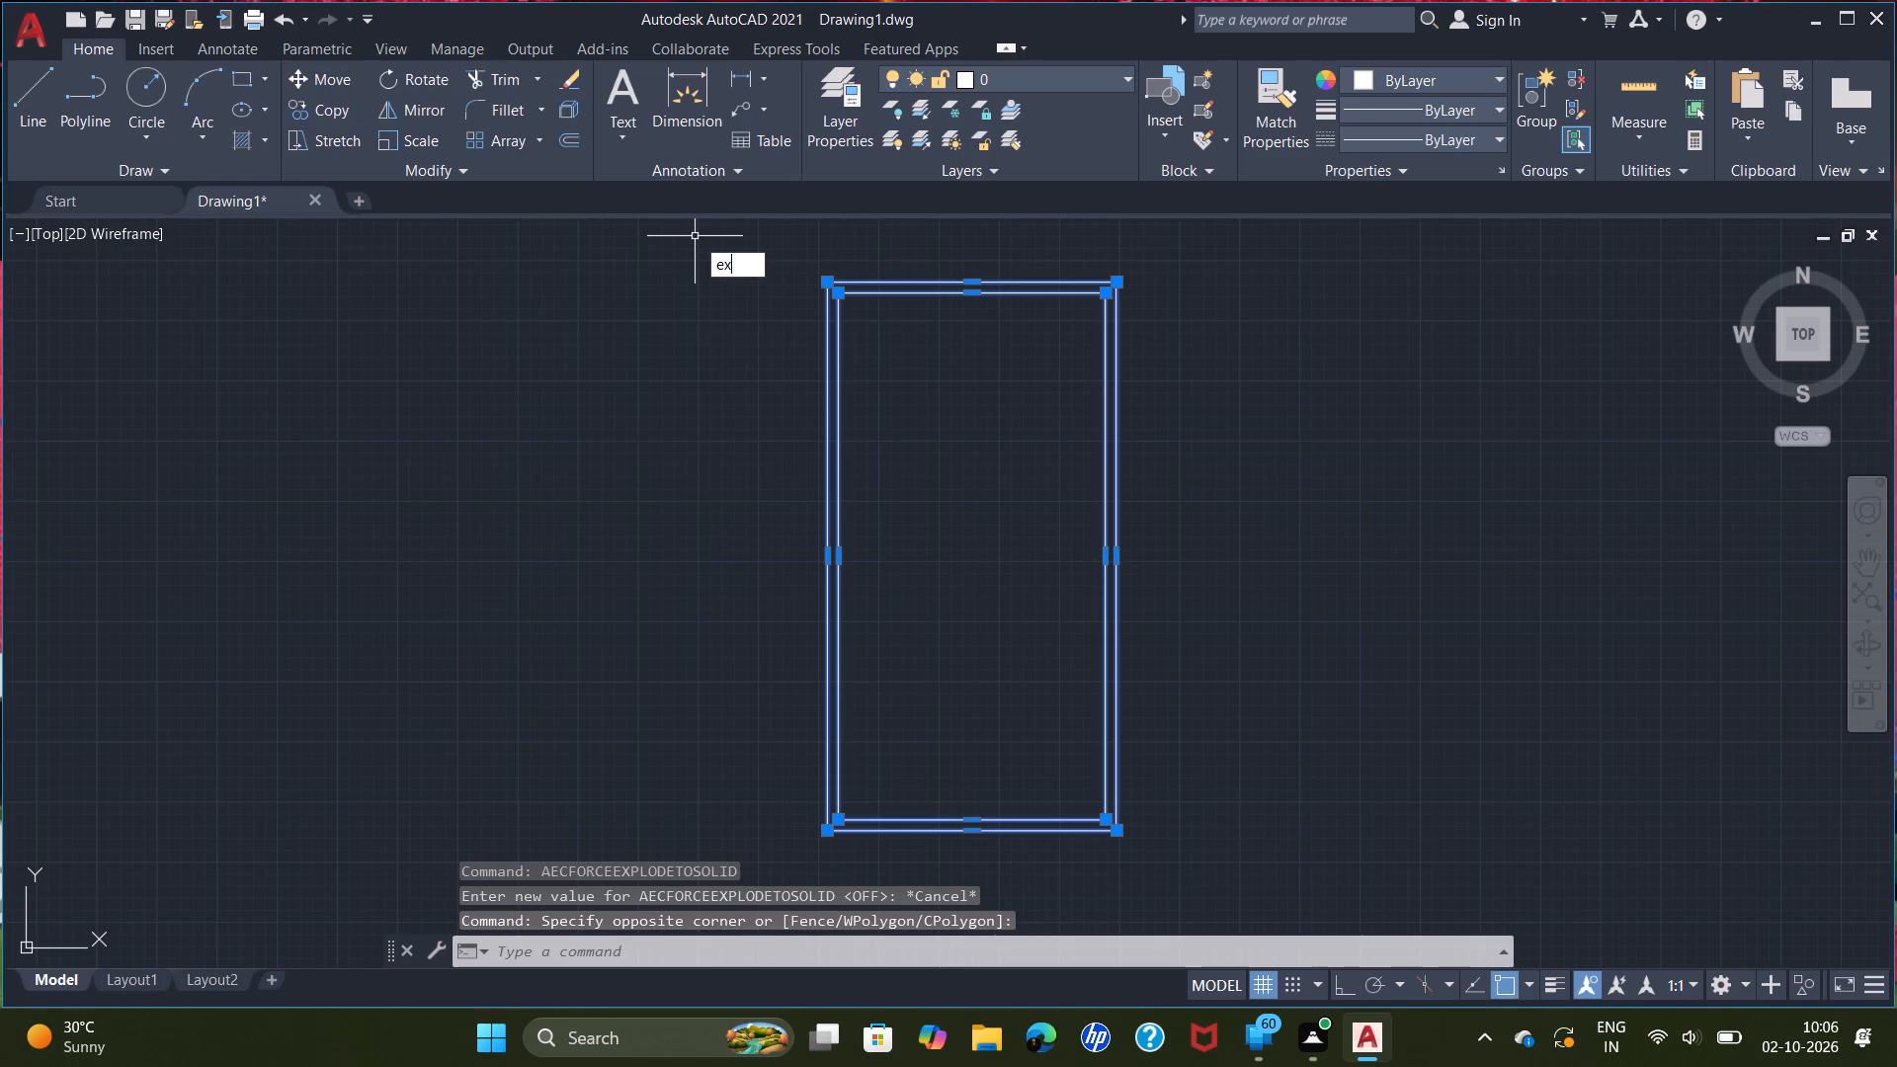
click(802, 308)
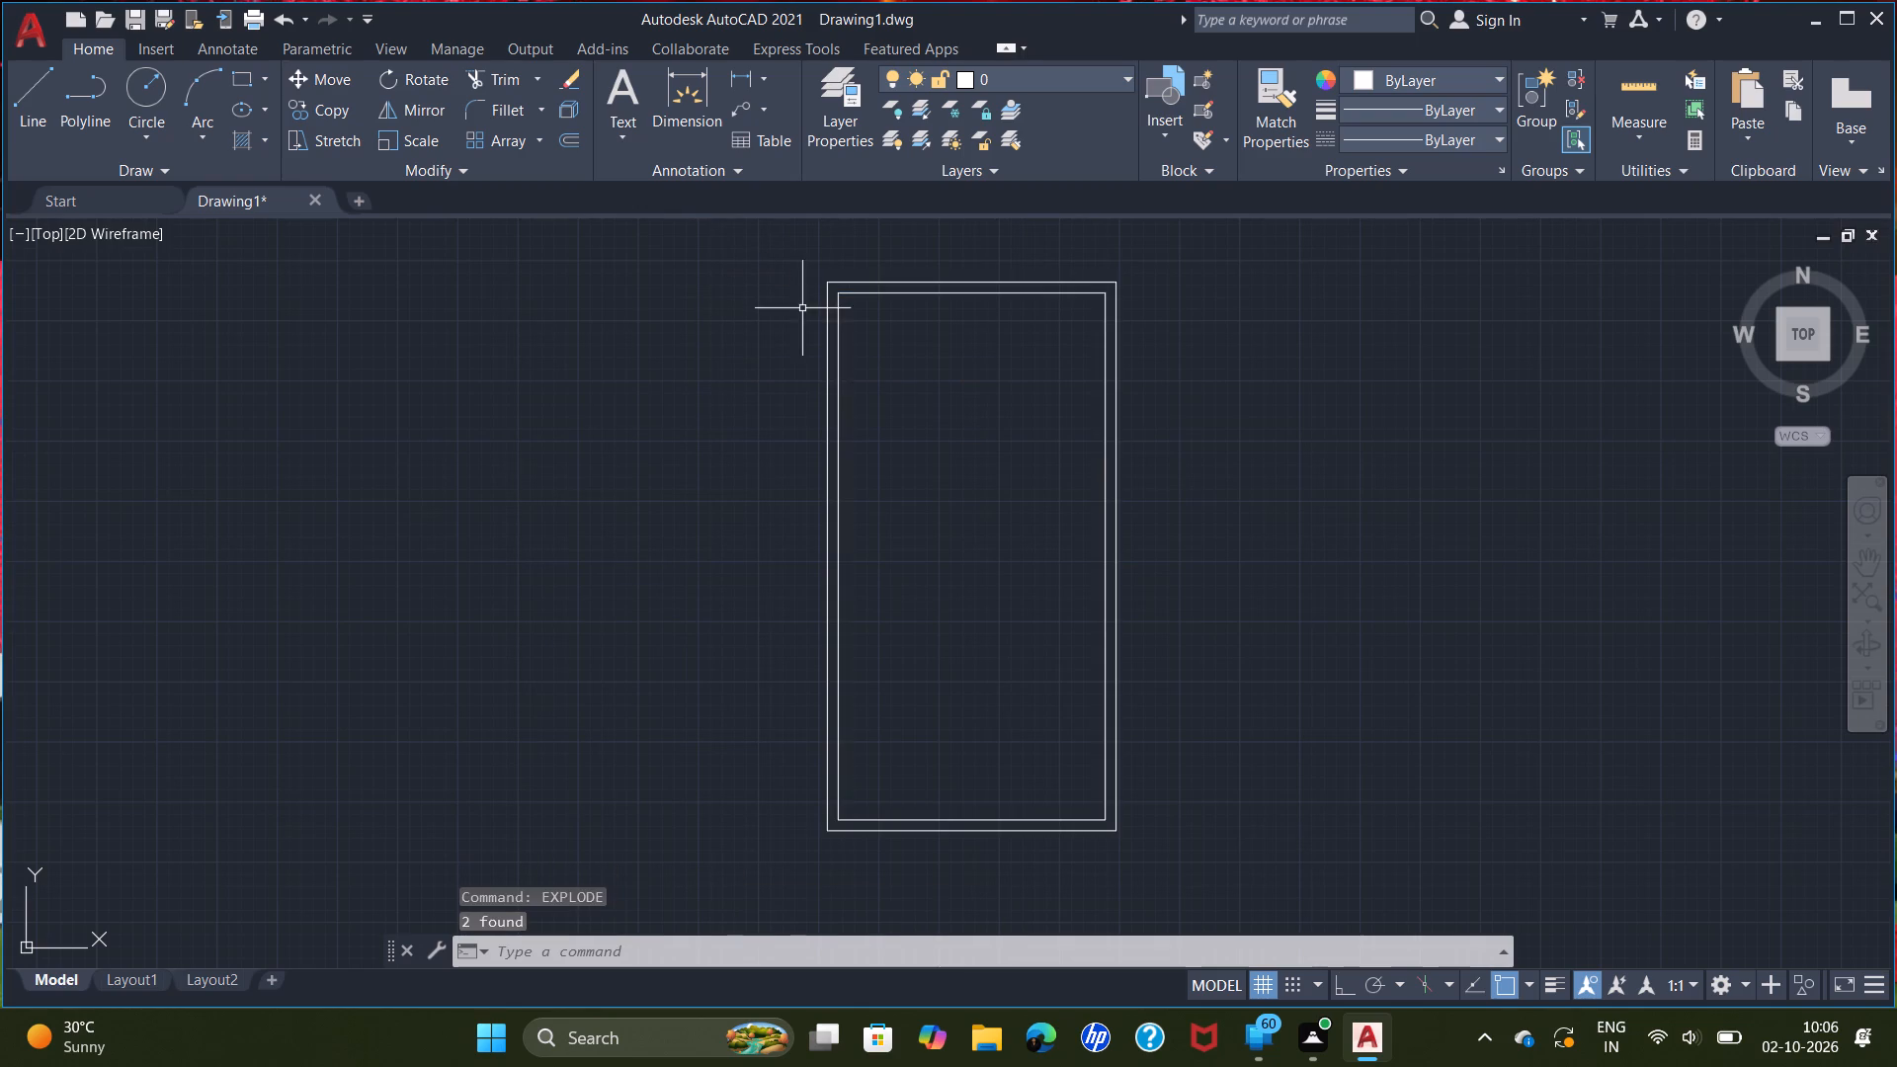
Offset the inner line of the north wall 9'9" down into the plan.
key(o)
key(f)
key(Return)
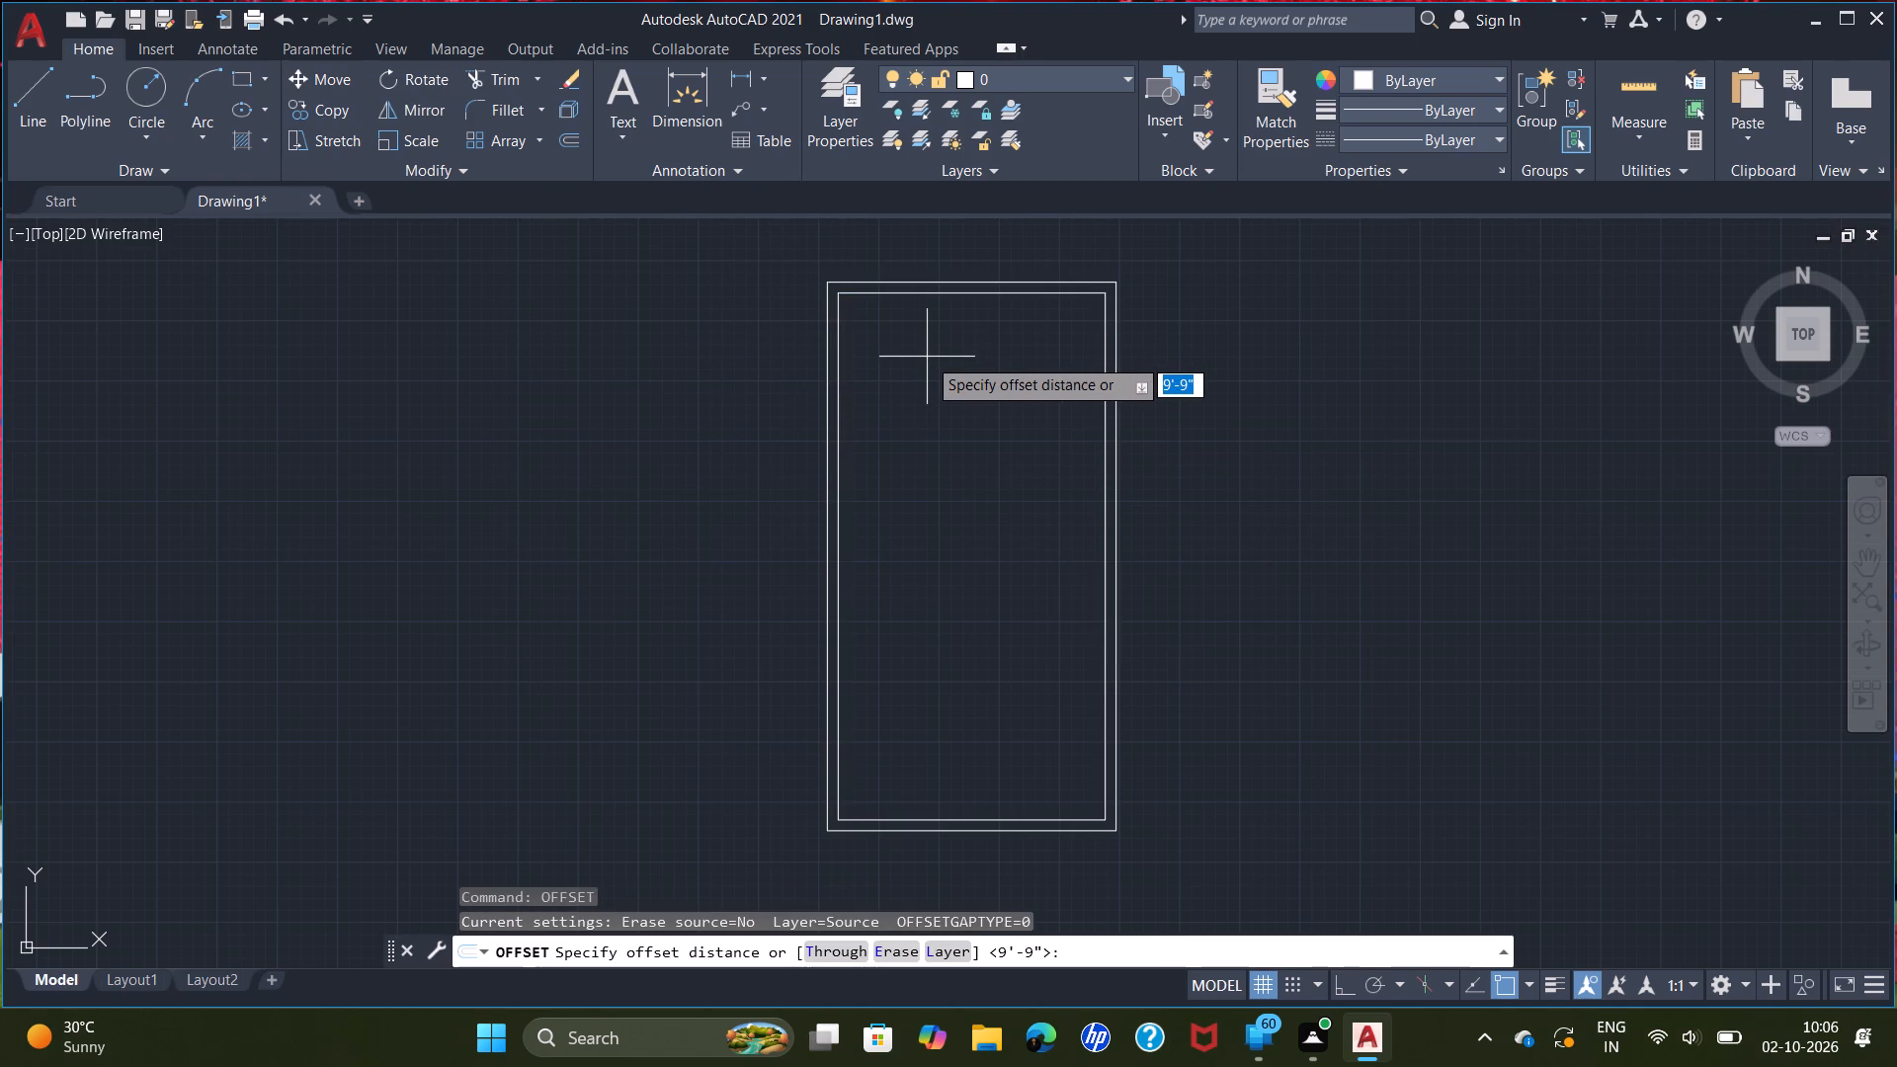
key(9)
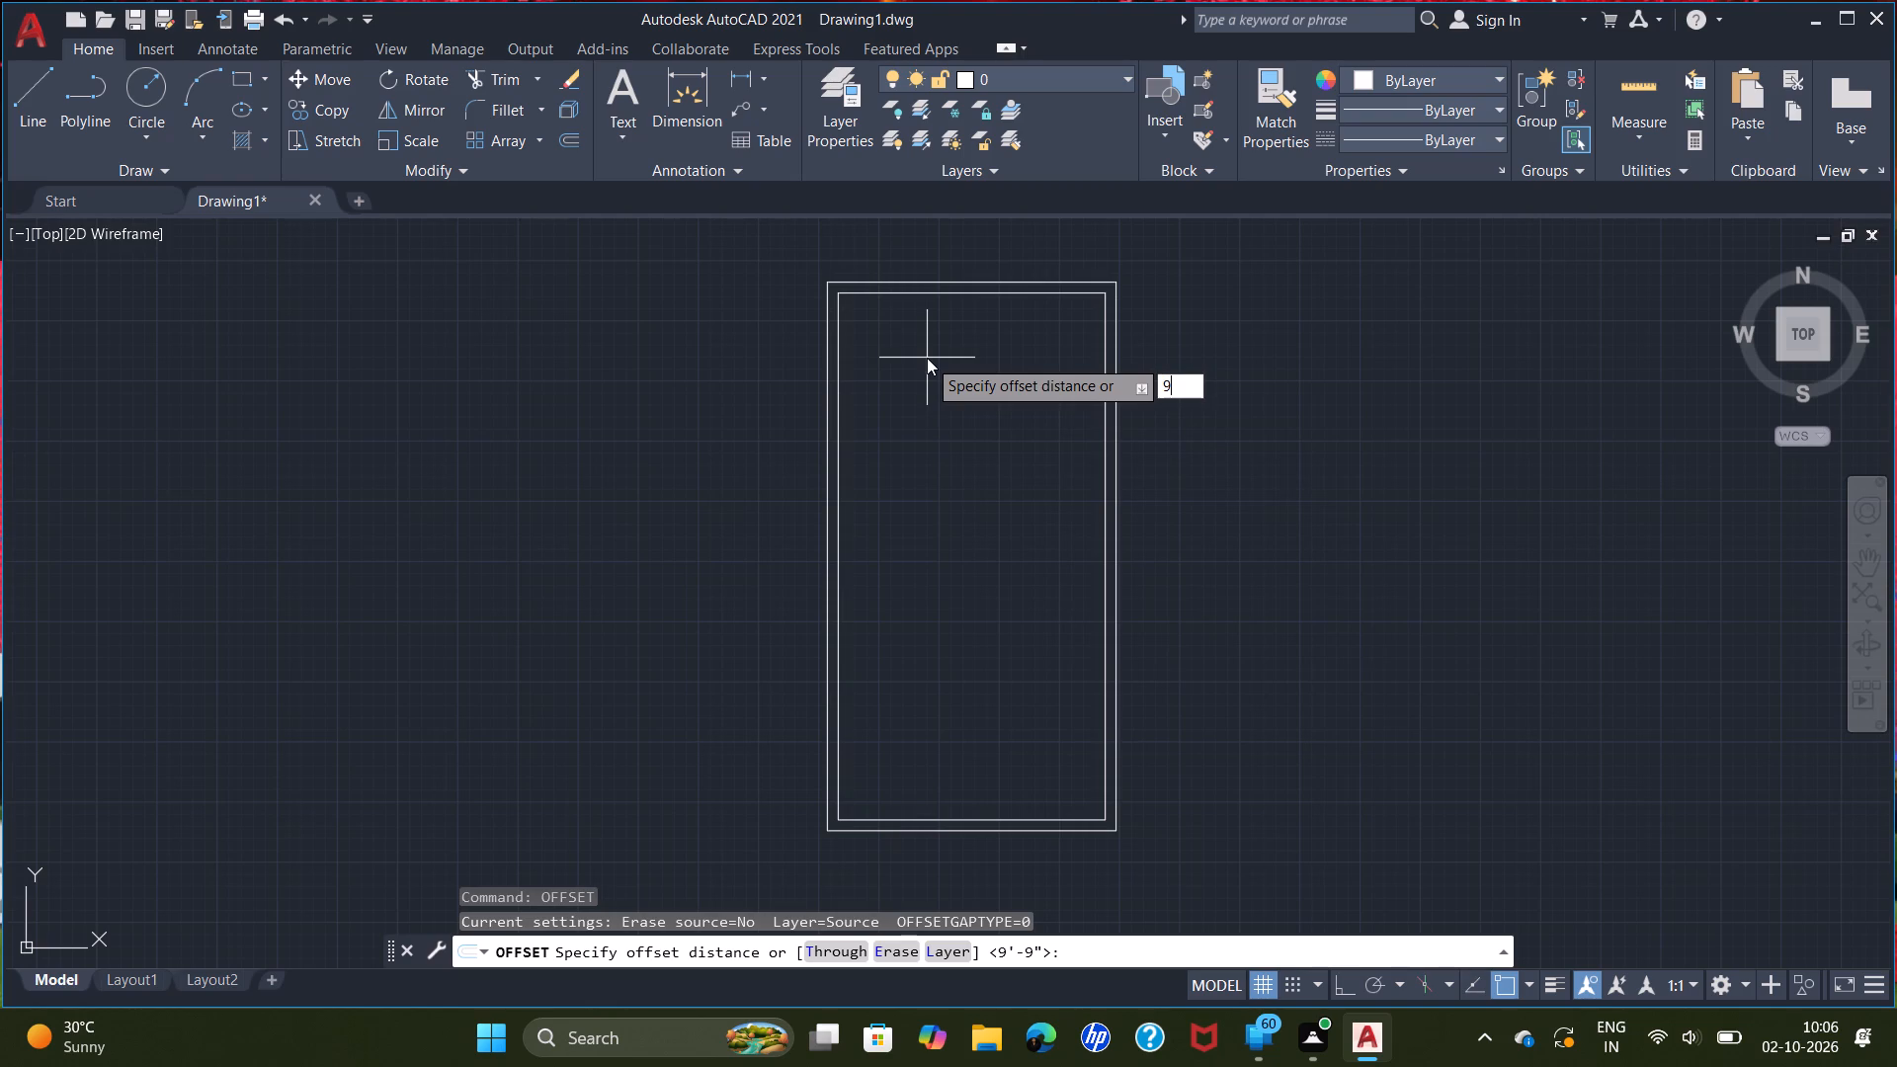
text('9")
key(Return)
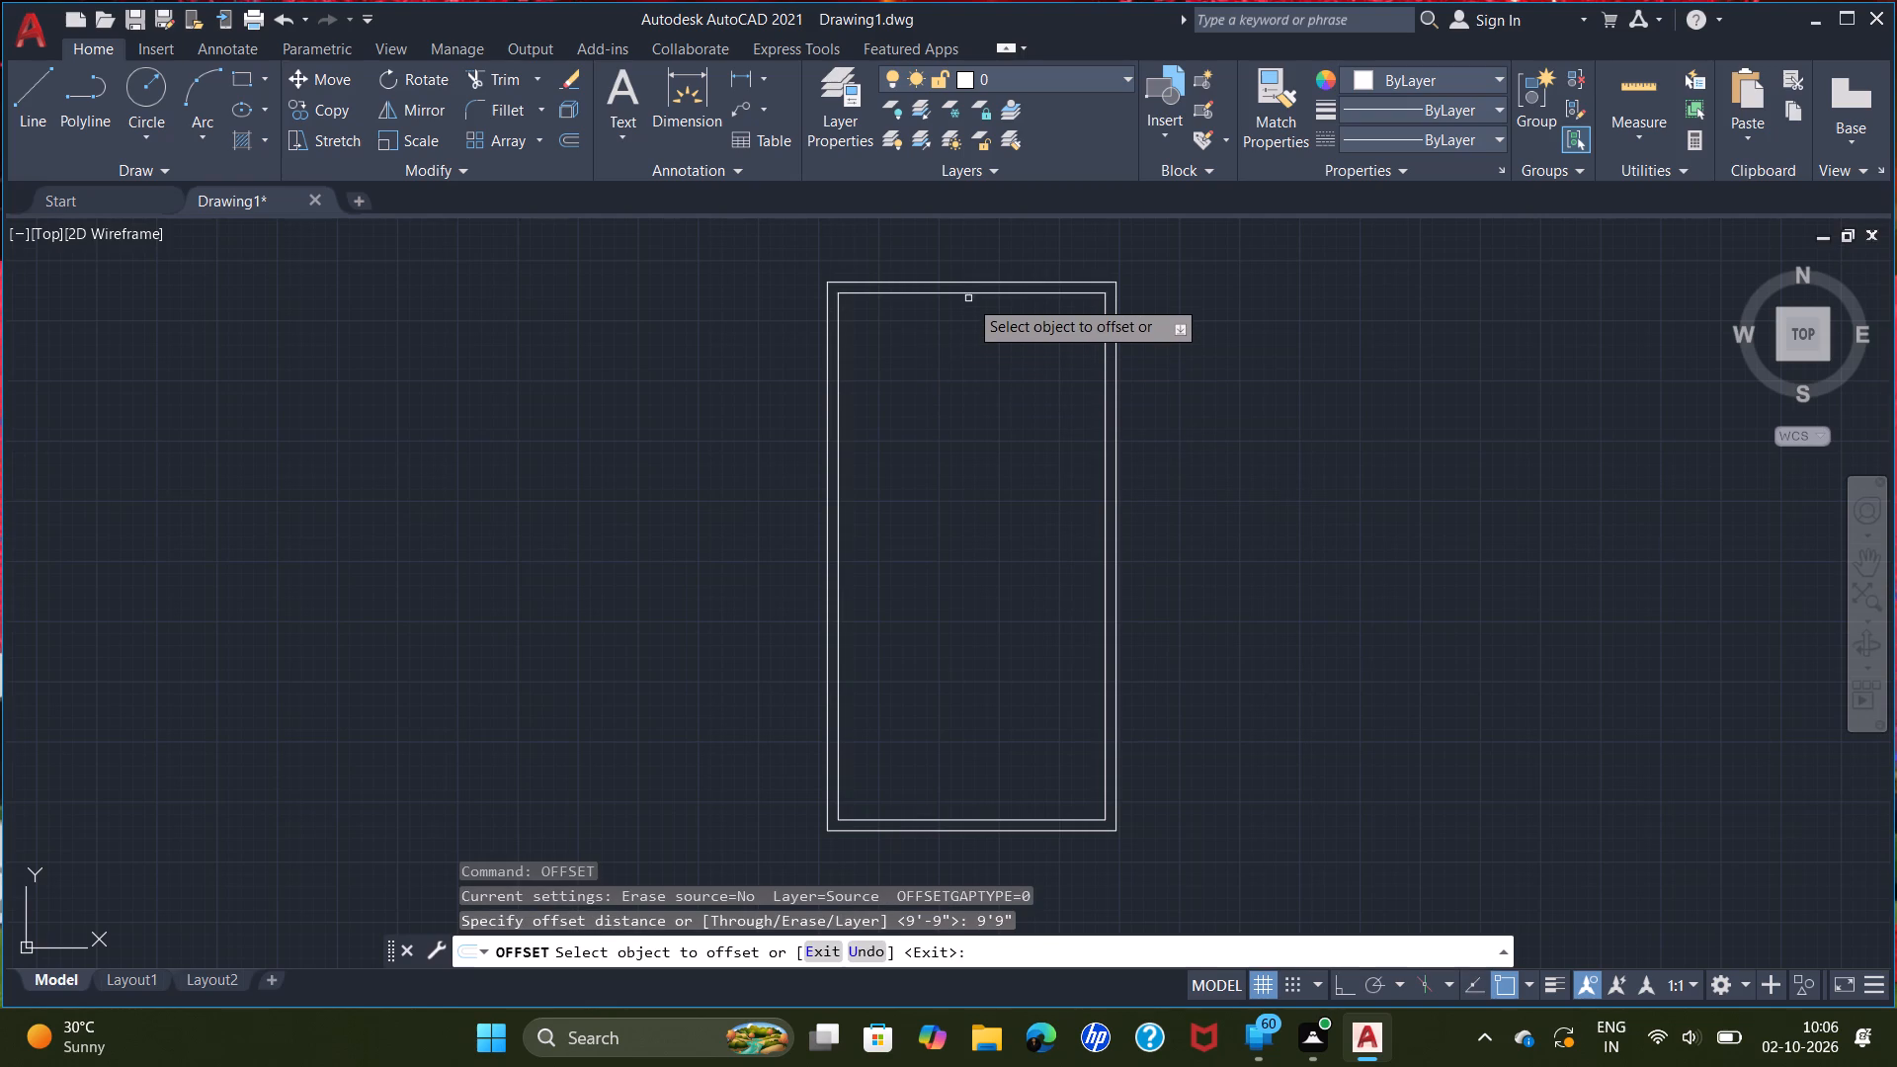
click(971, 293)
click(995, 368)
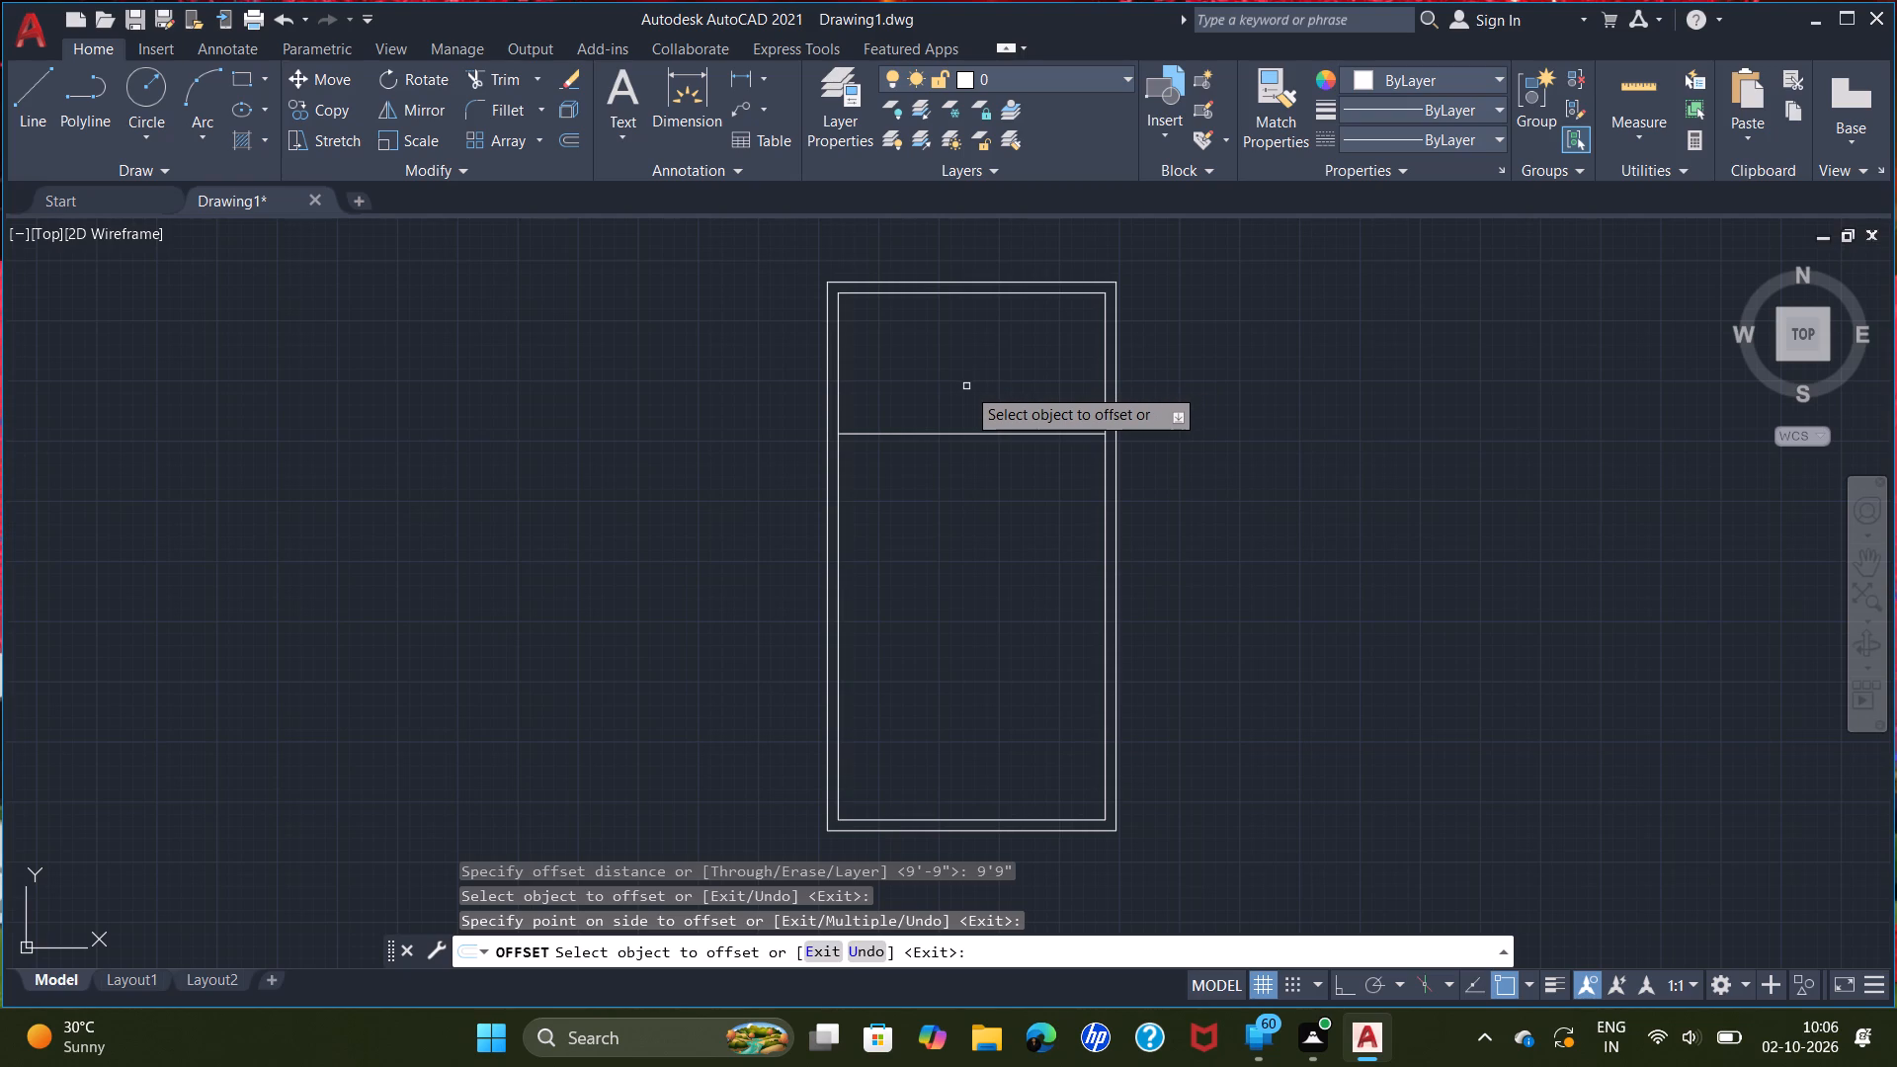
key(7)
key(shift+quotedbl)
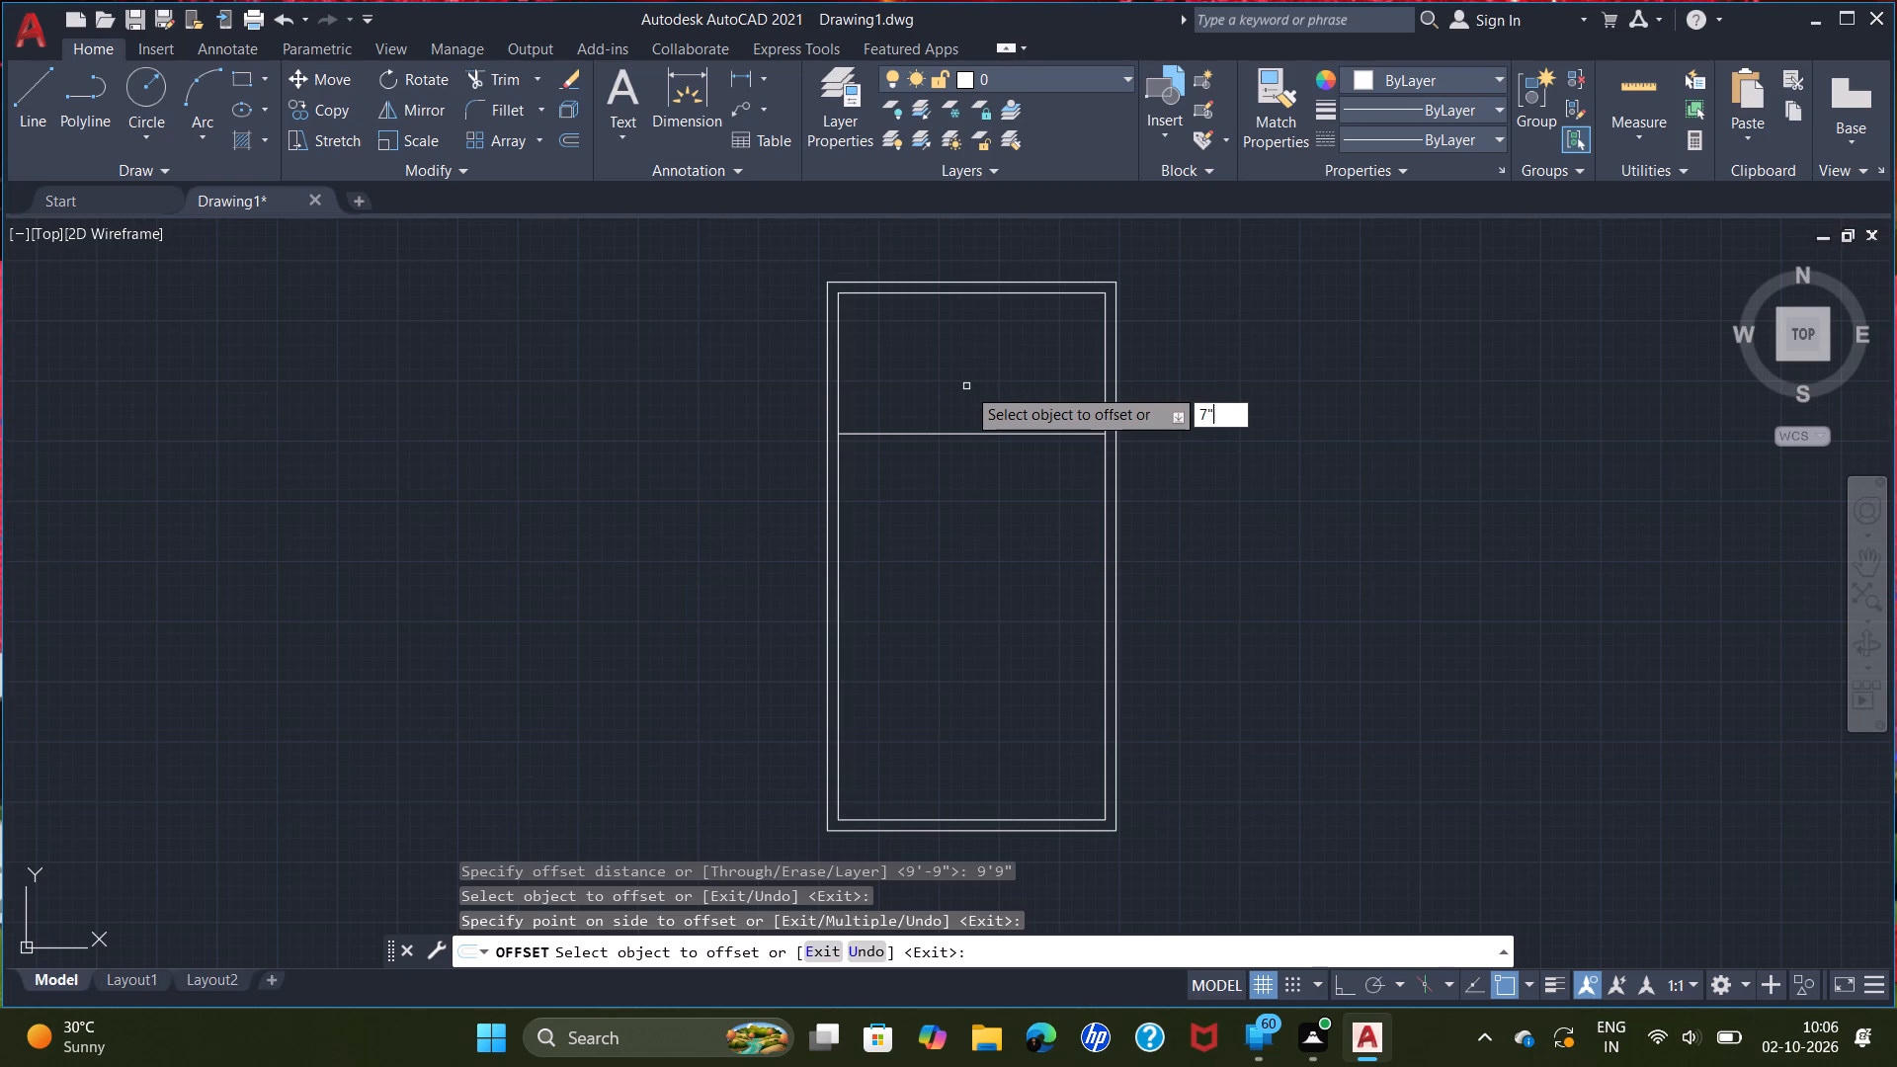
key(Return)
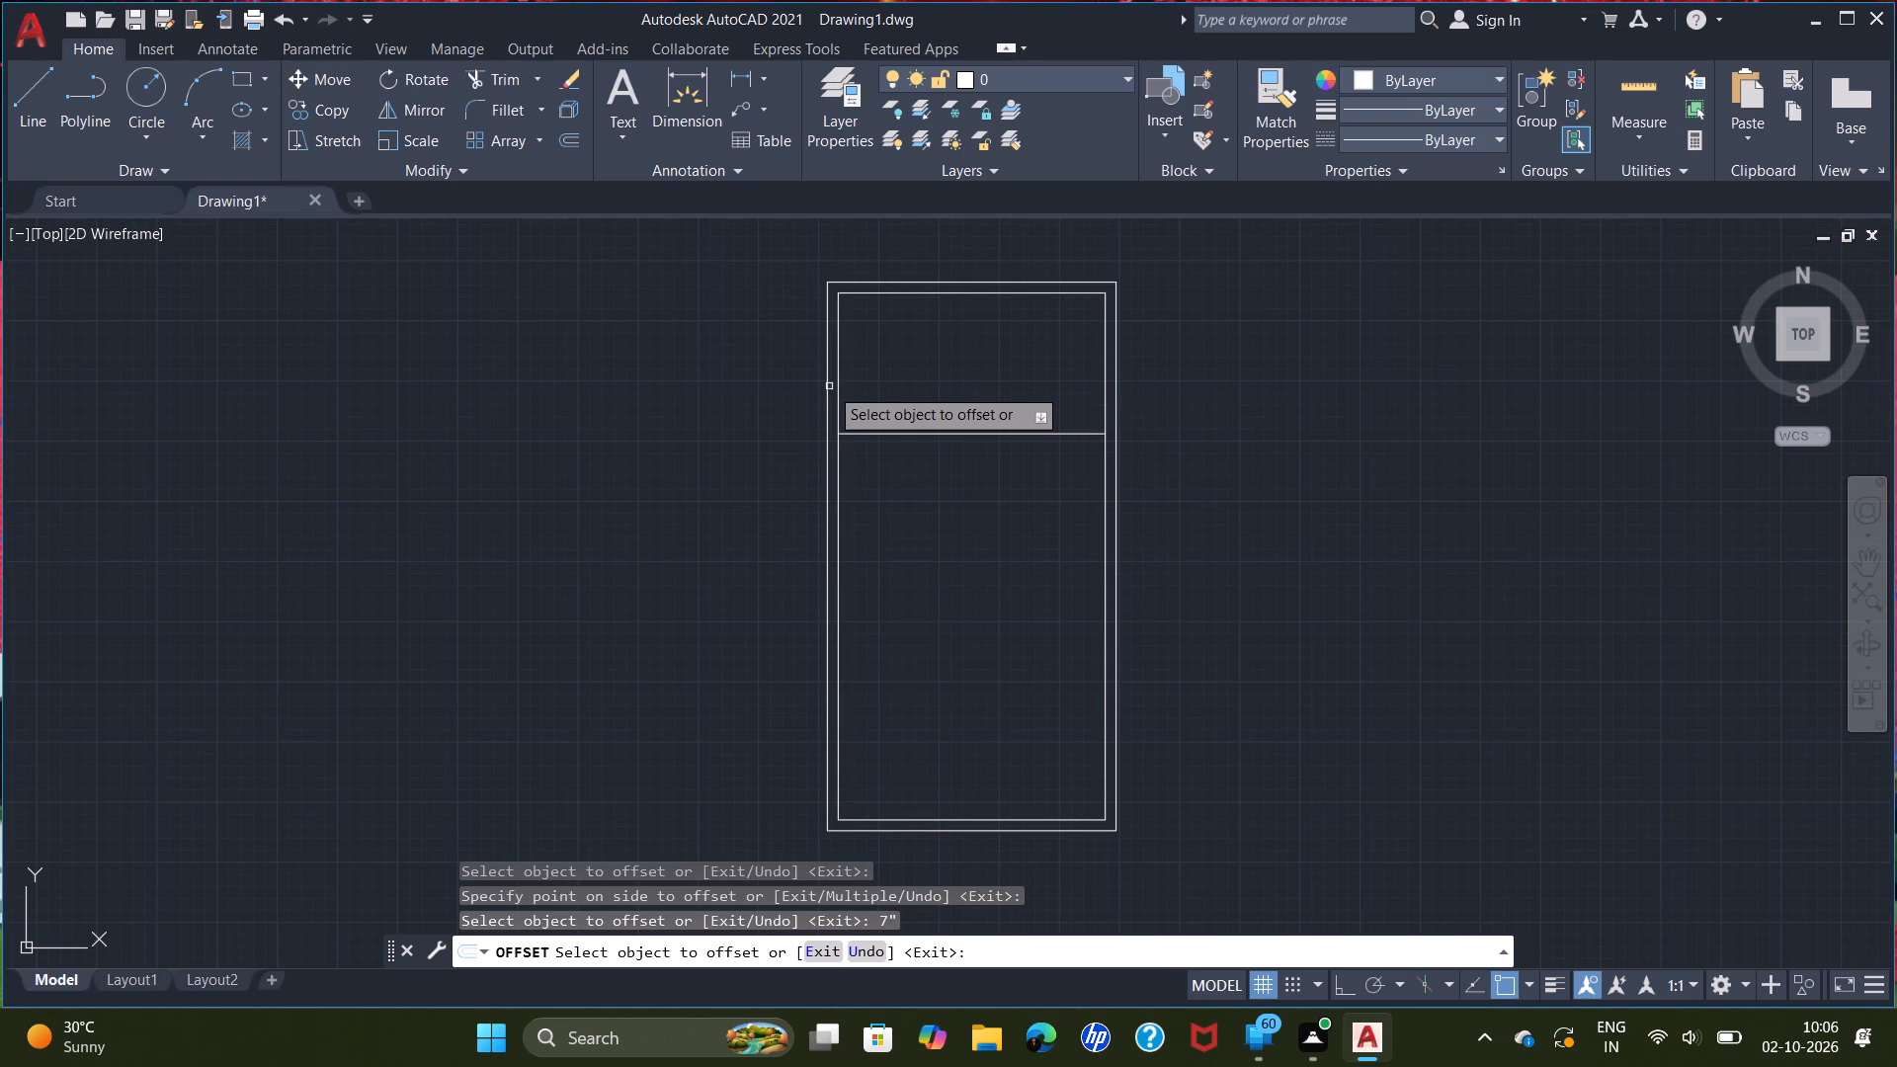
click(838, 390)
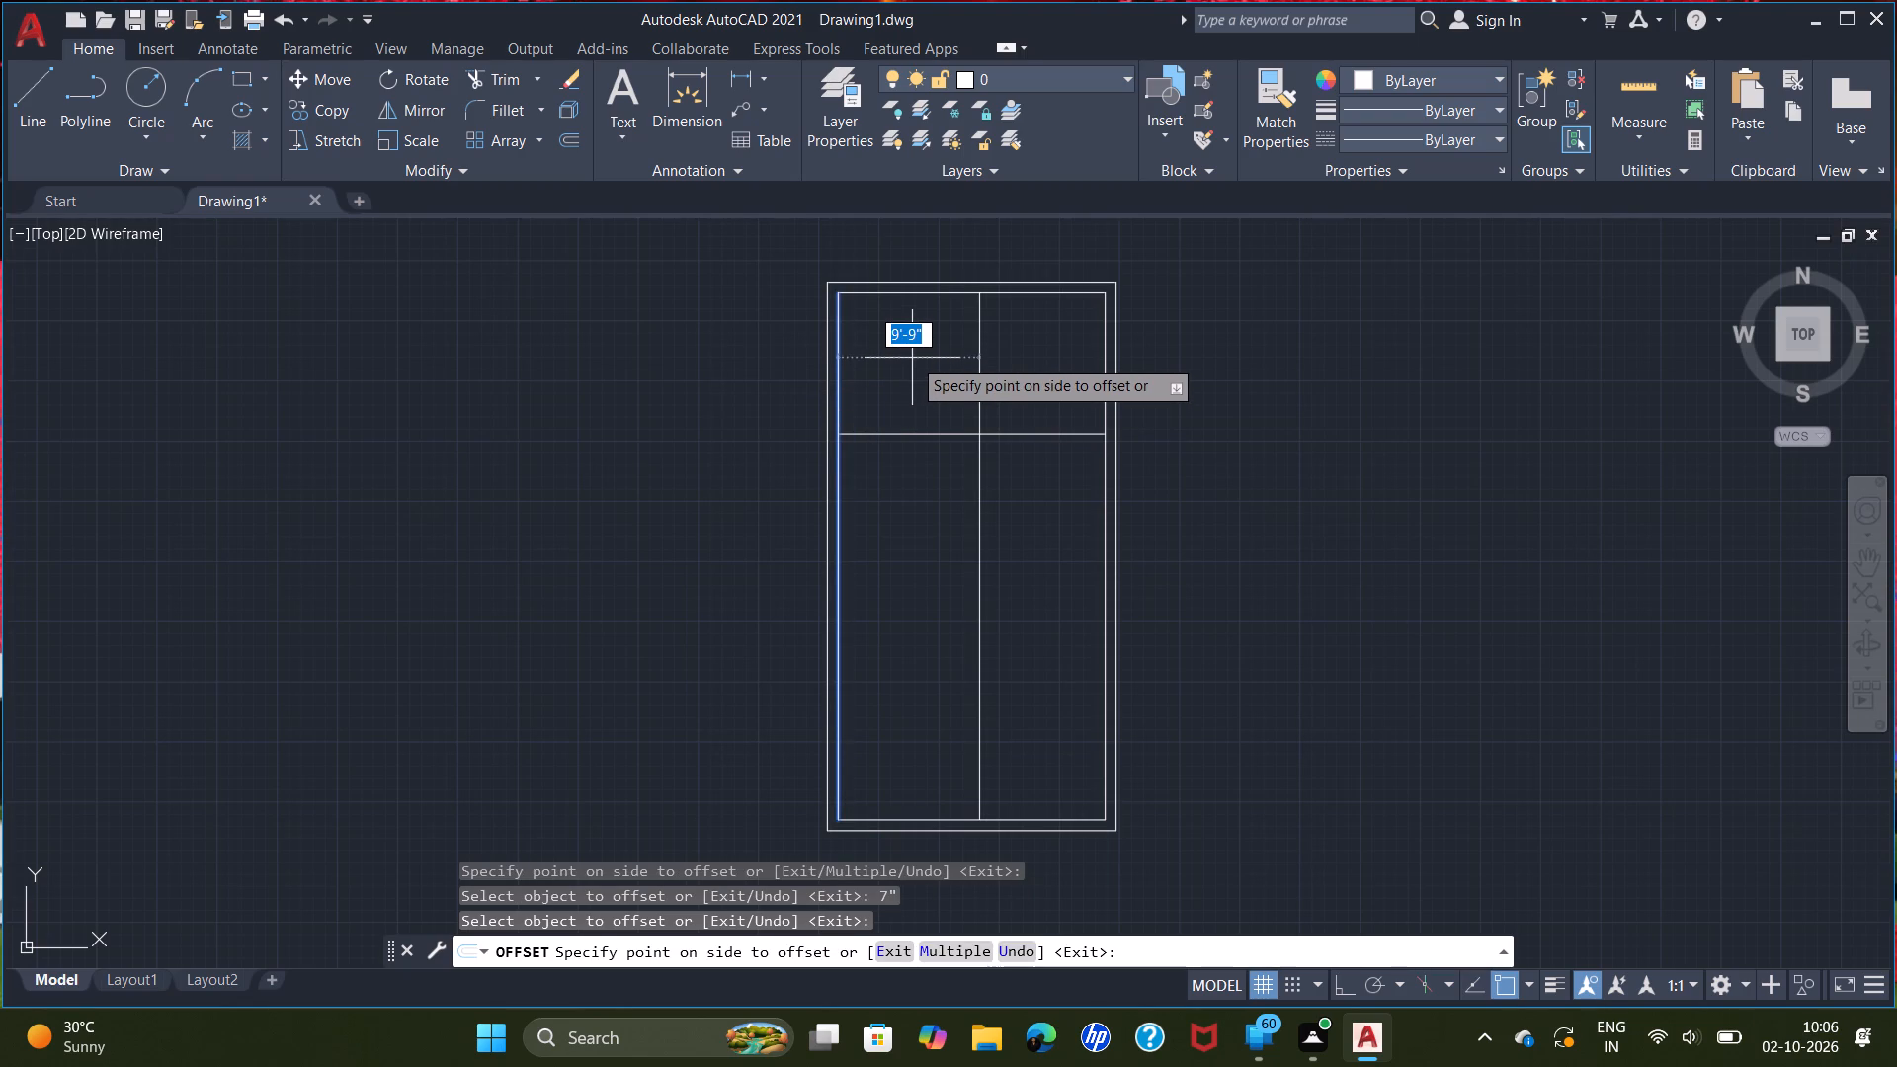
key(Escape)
Offset the inner line of the west wall 7' east into the plan.
key(space)
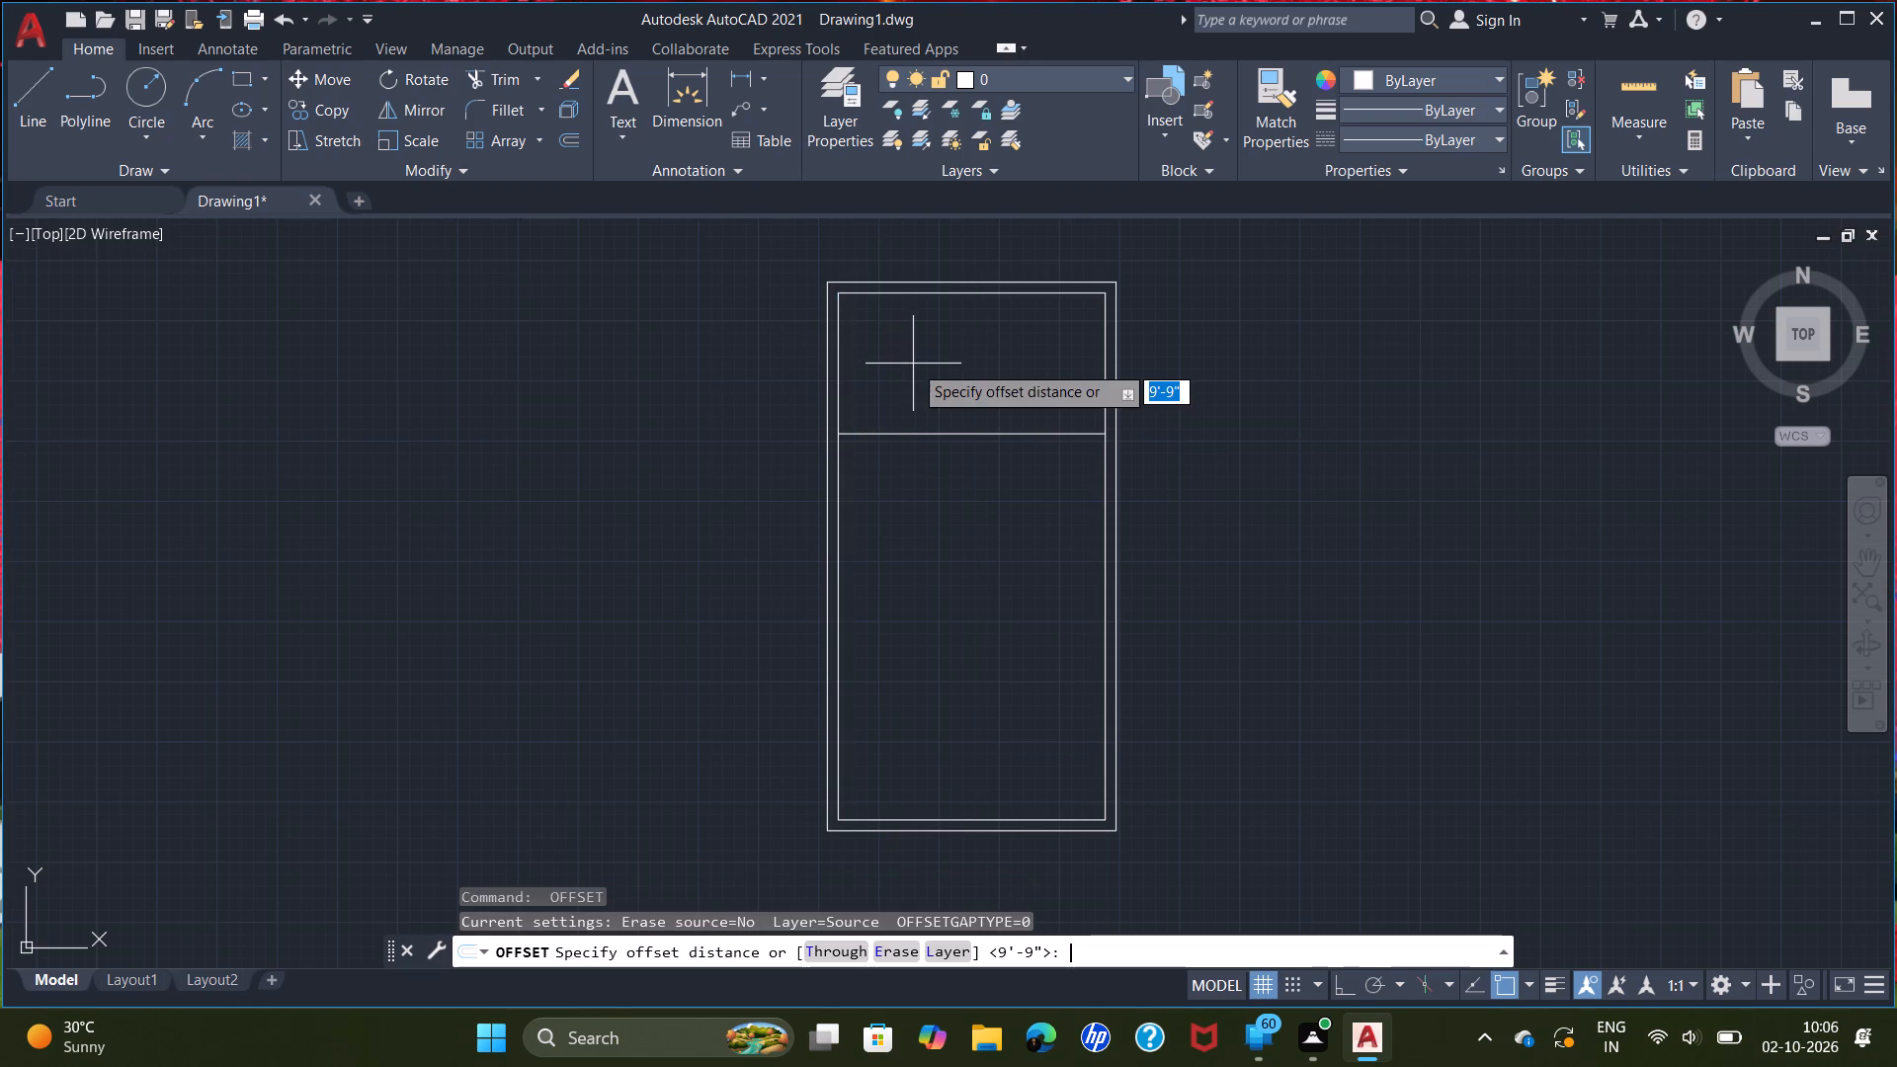
key(7)
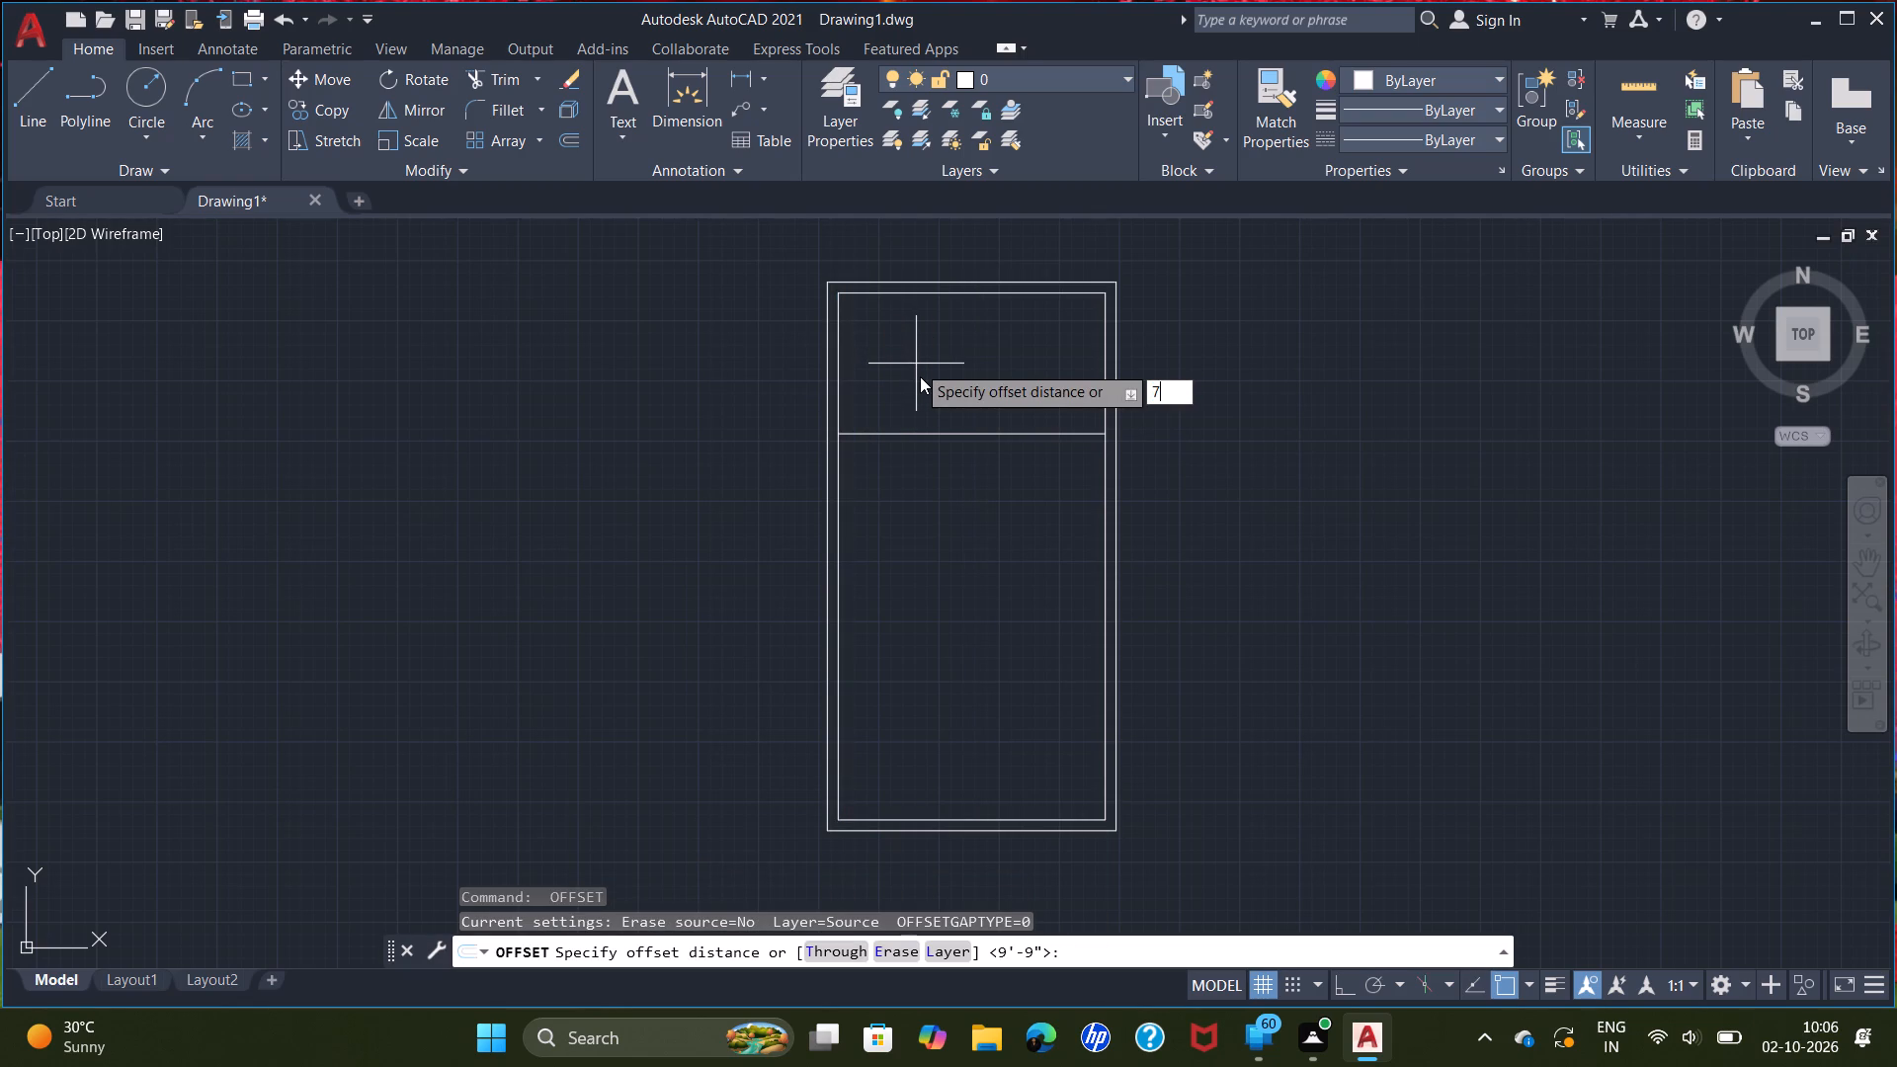
key(shift+quotedbl)
key(BackSpace)
key(apostrophe)
key(Return)
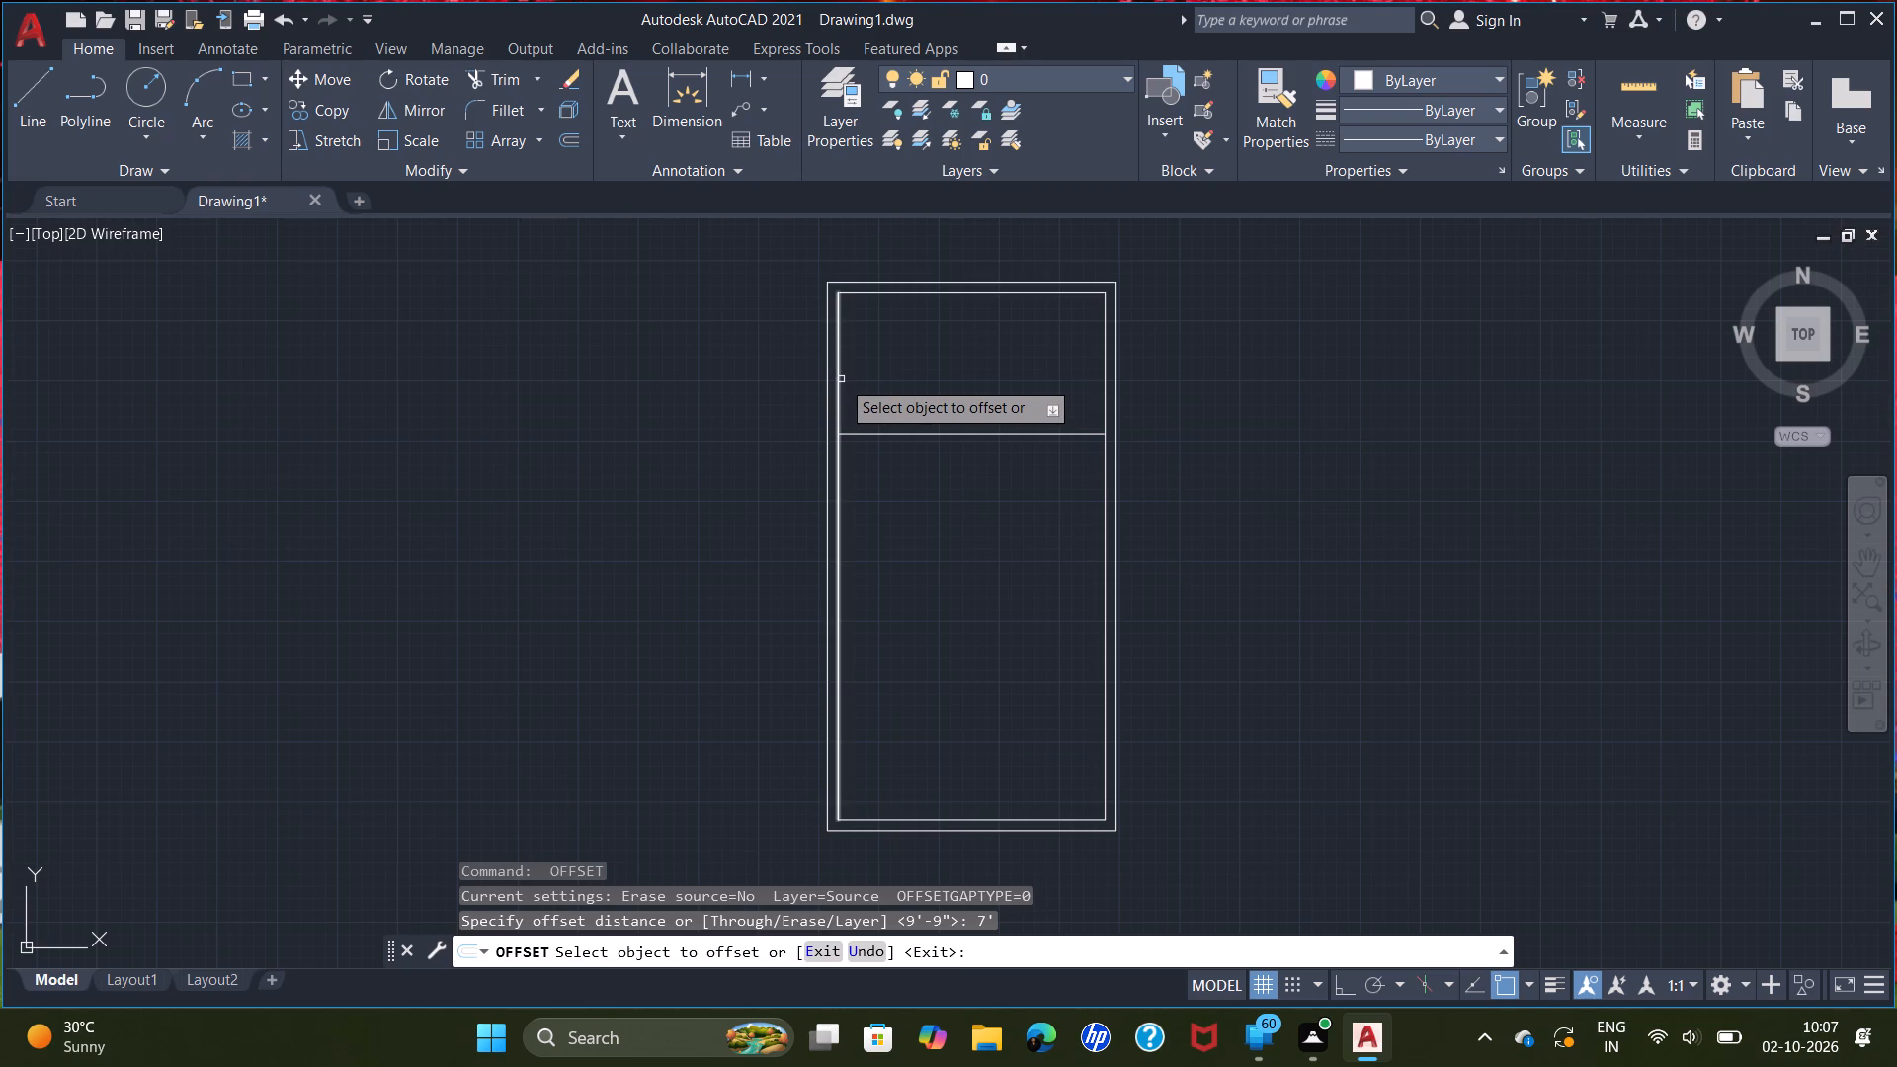
click(841, 379)
click(912, 384)
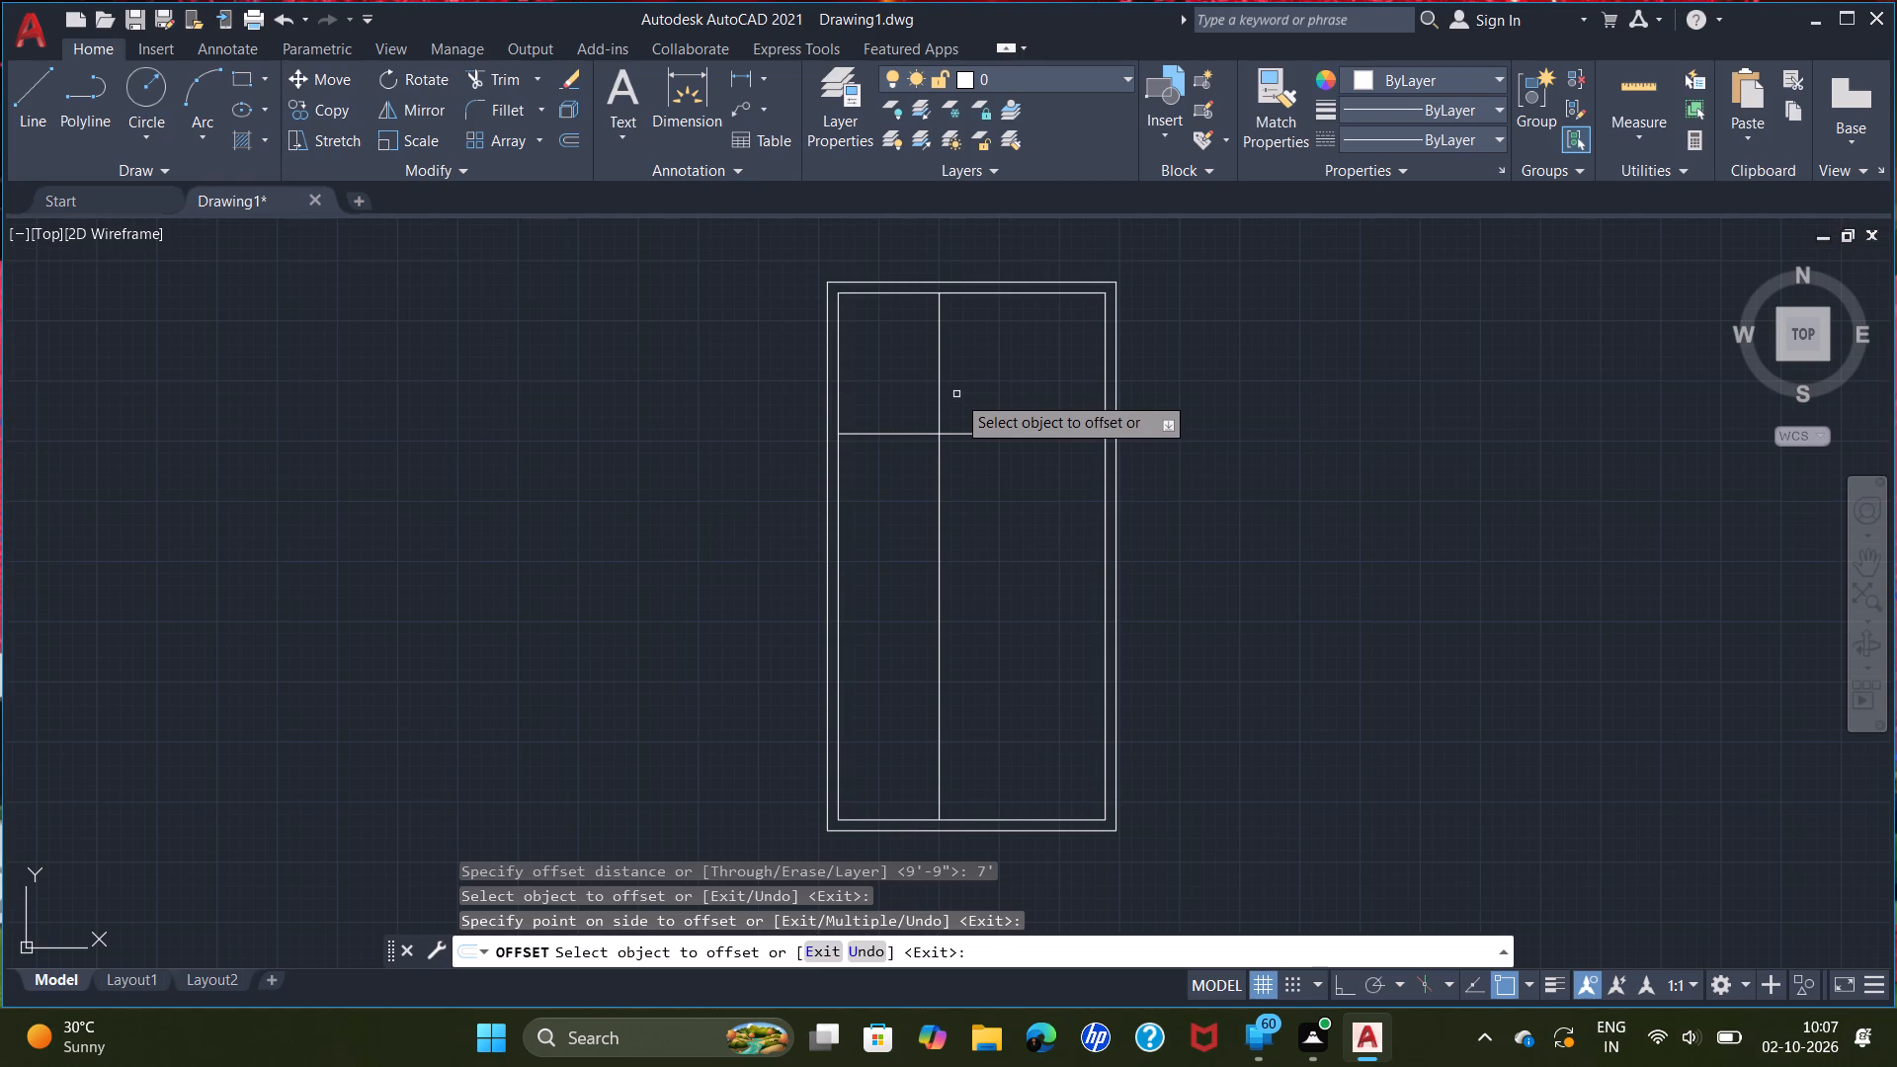
scroll(985, 402, up, 1)
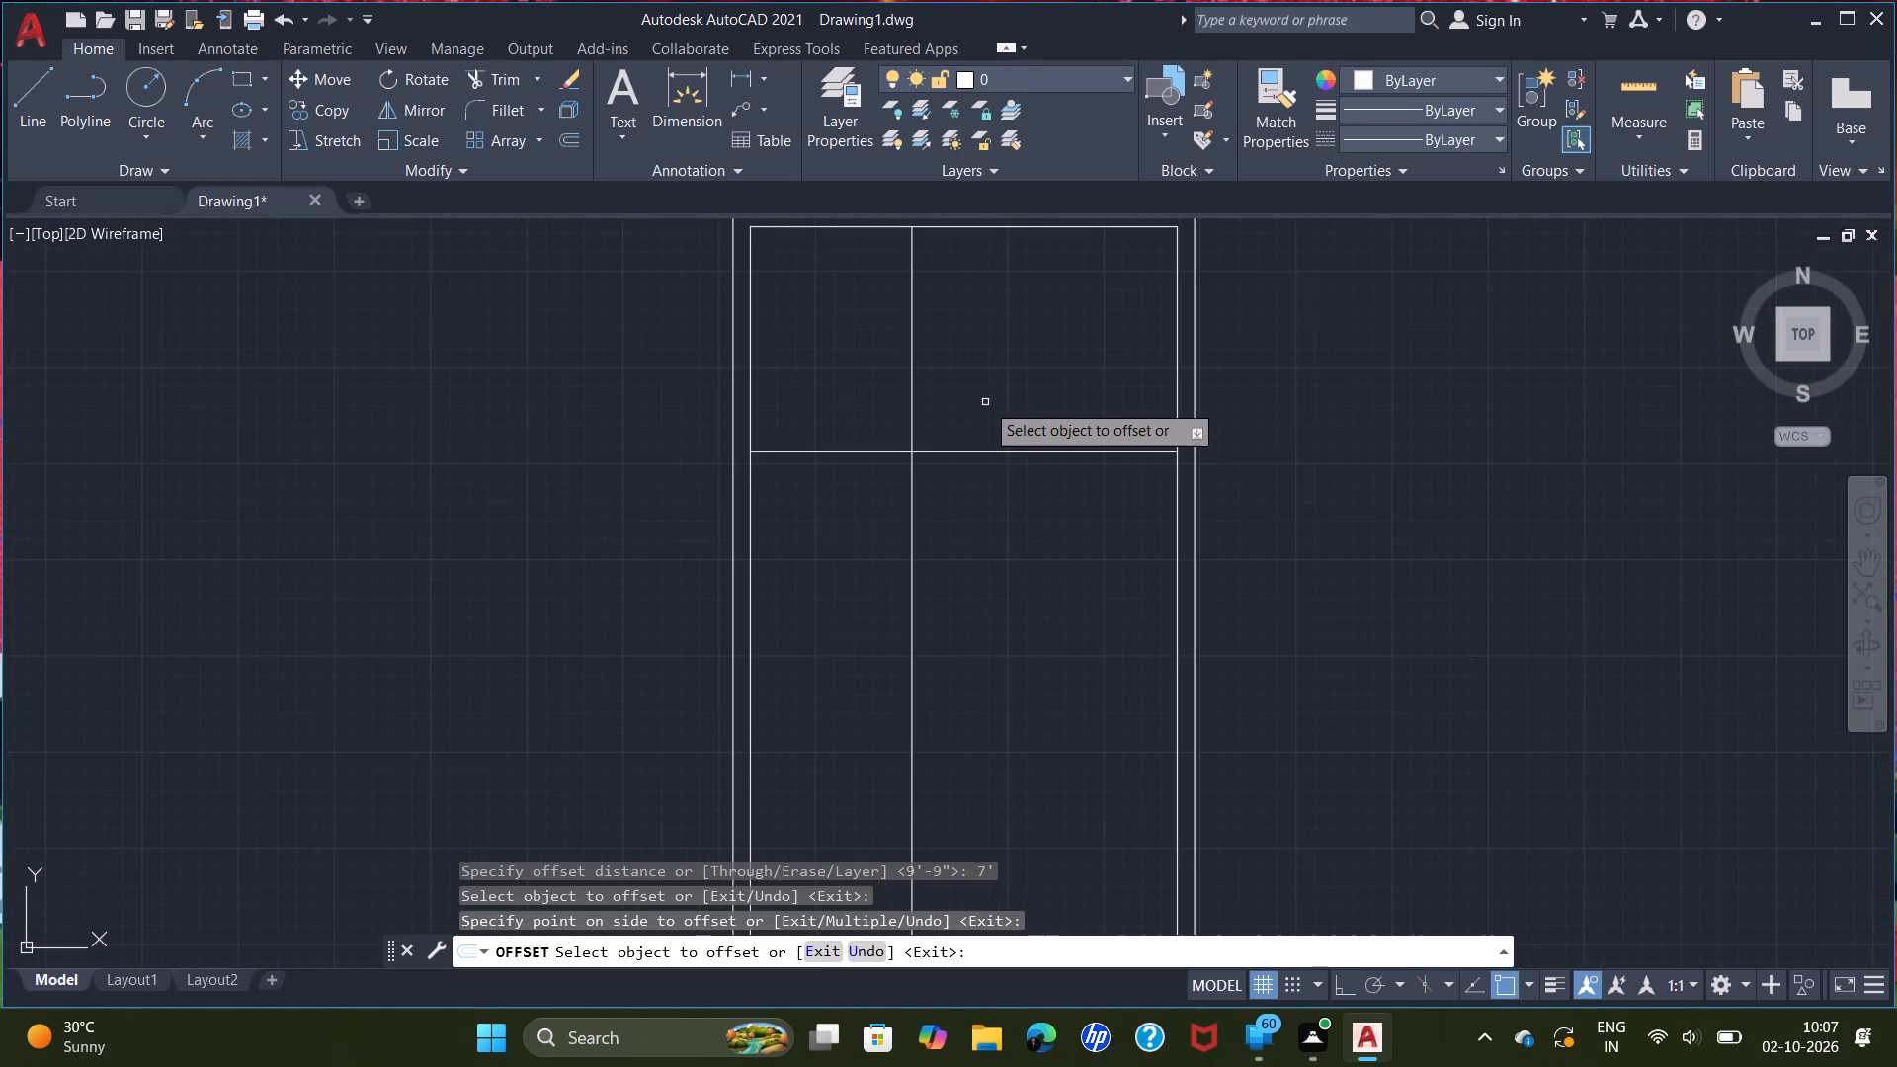
middle_drag(985, 403, 954, 533)
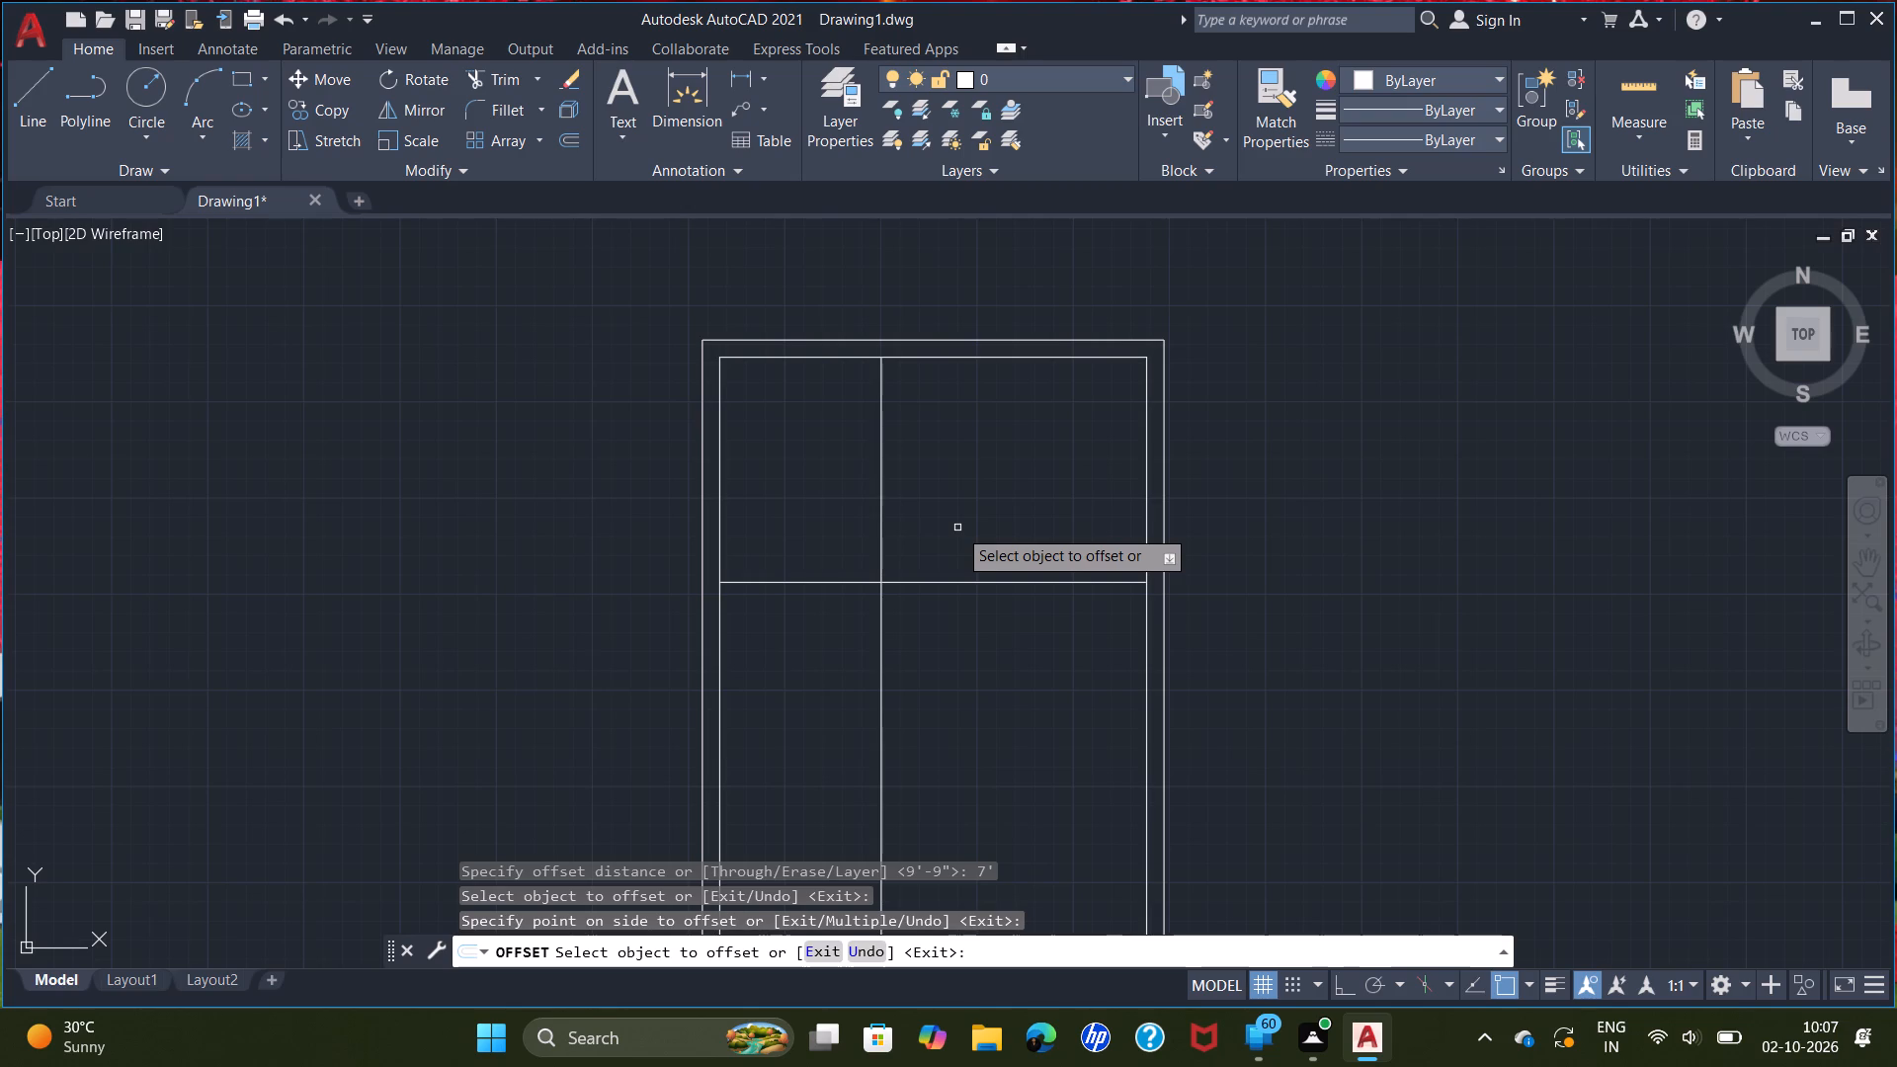
right_click(936, 503)
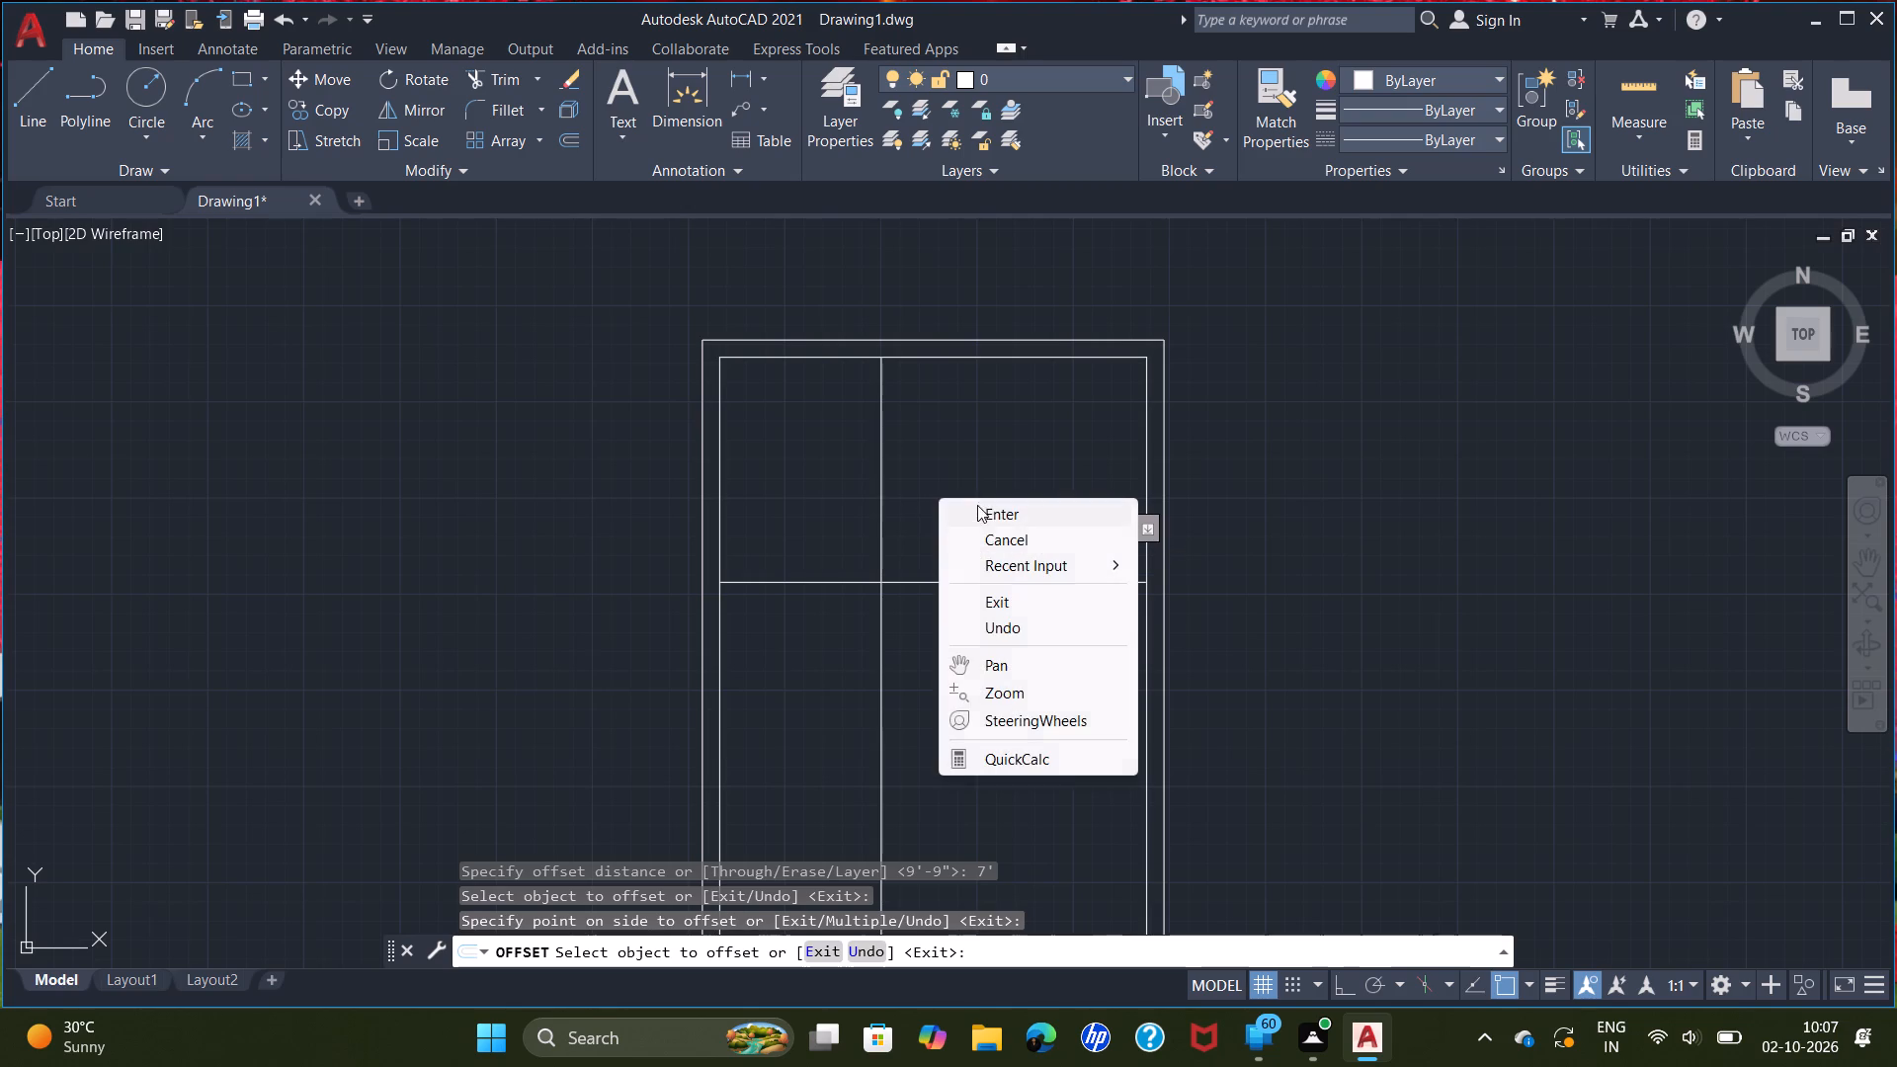
click(983, 514)
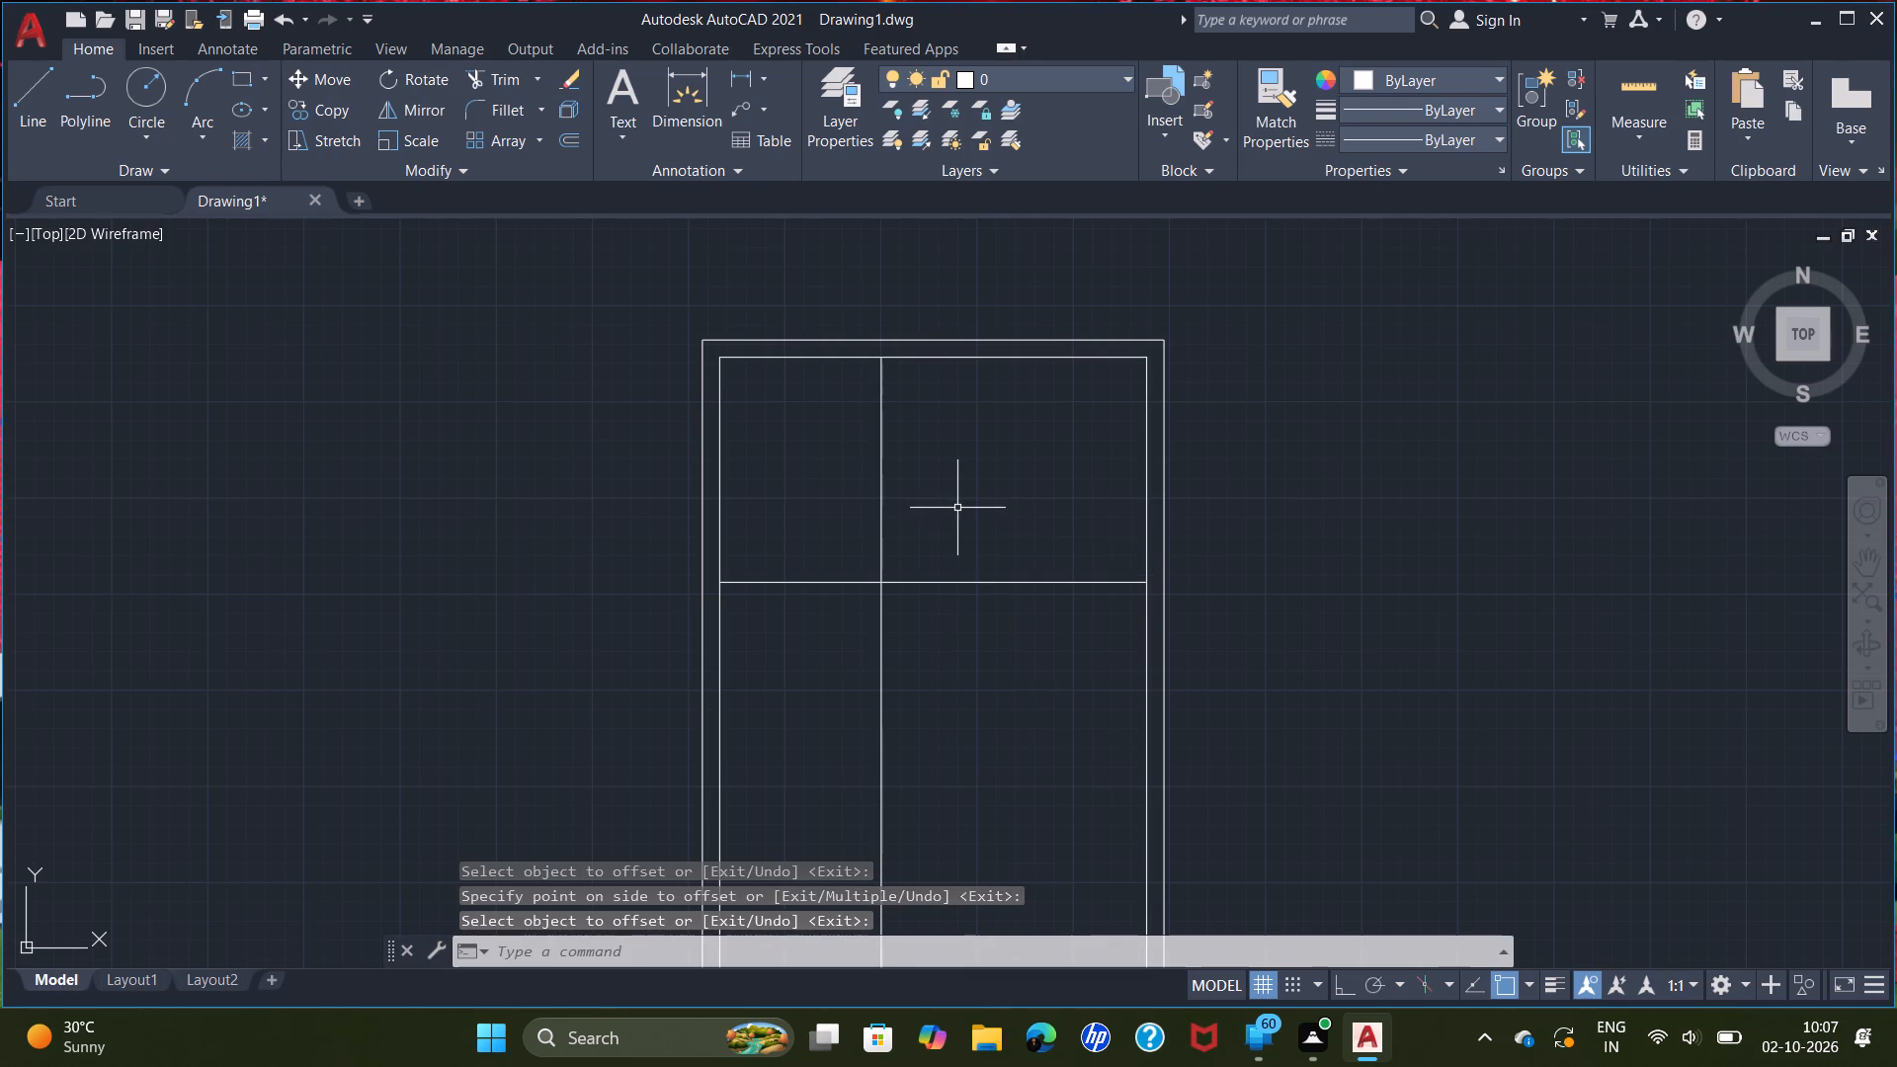
Offset the new vertical partition line 7" east to give the partition wall its thickness.
key(o)
key(f)
key(Return)
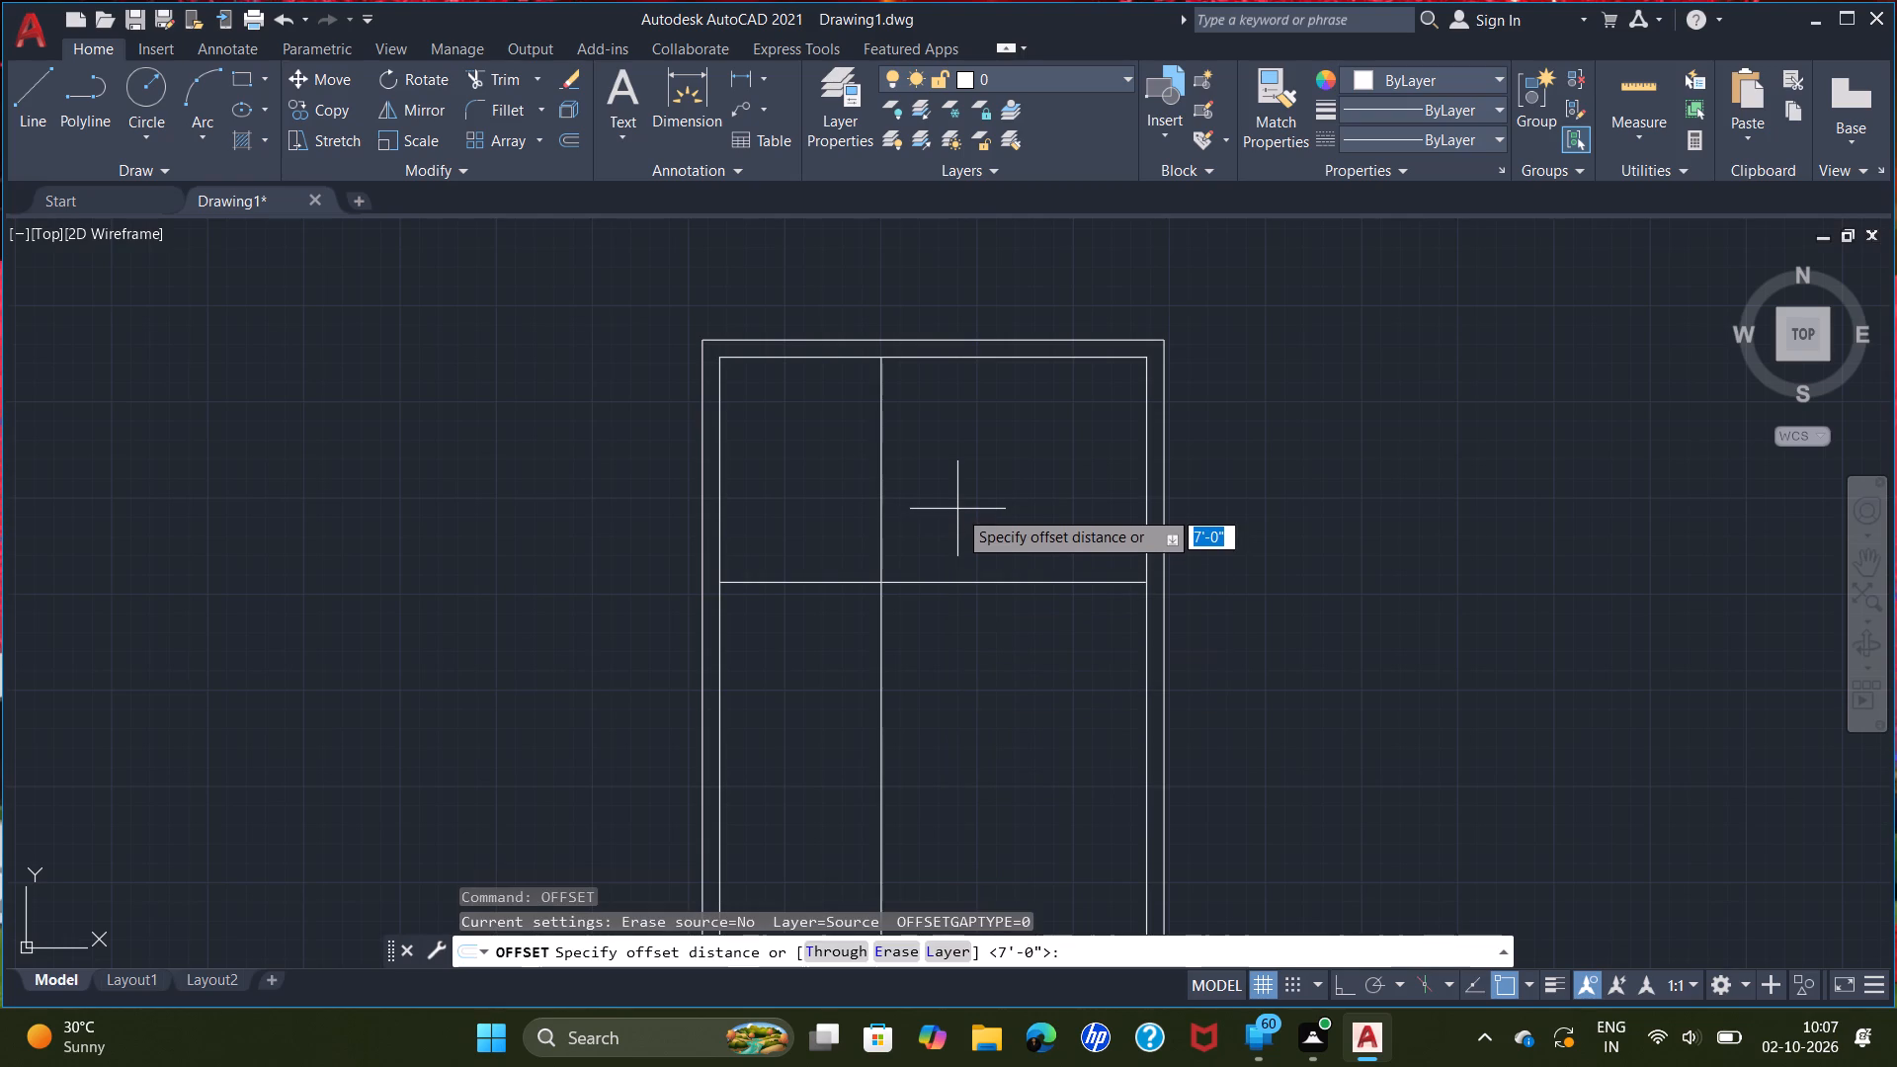
key(7)
key(shift+quotedbl)
key(Return)
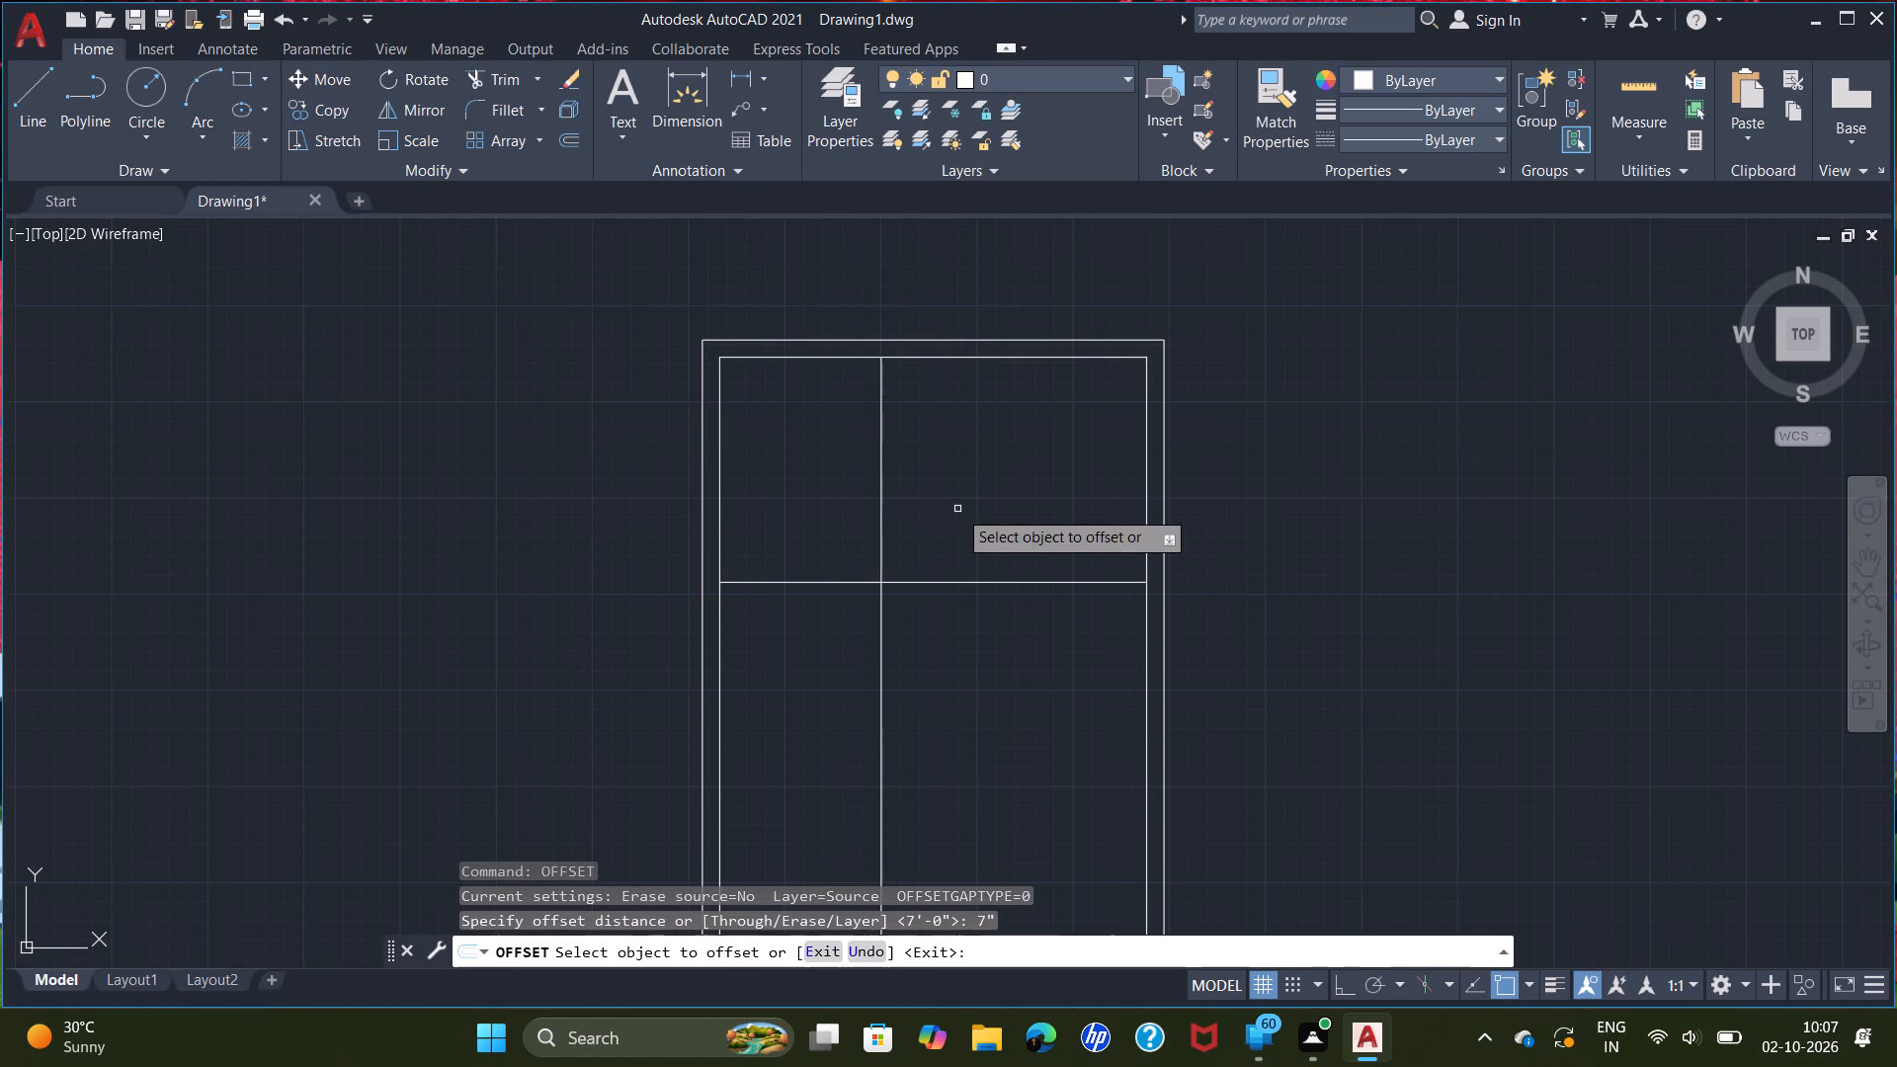
click(883, 474)
click(917, 477)
right_click(917, 477)
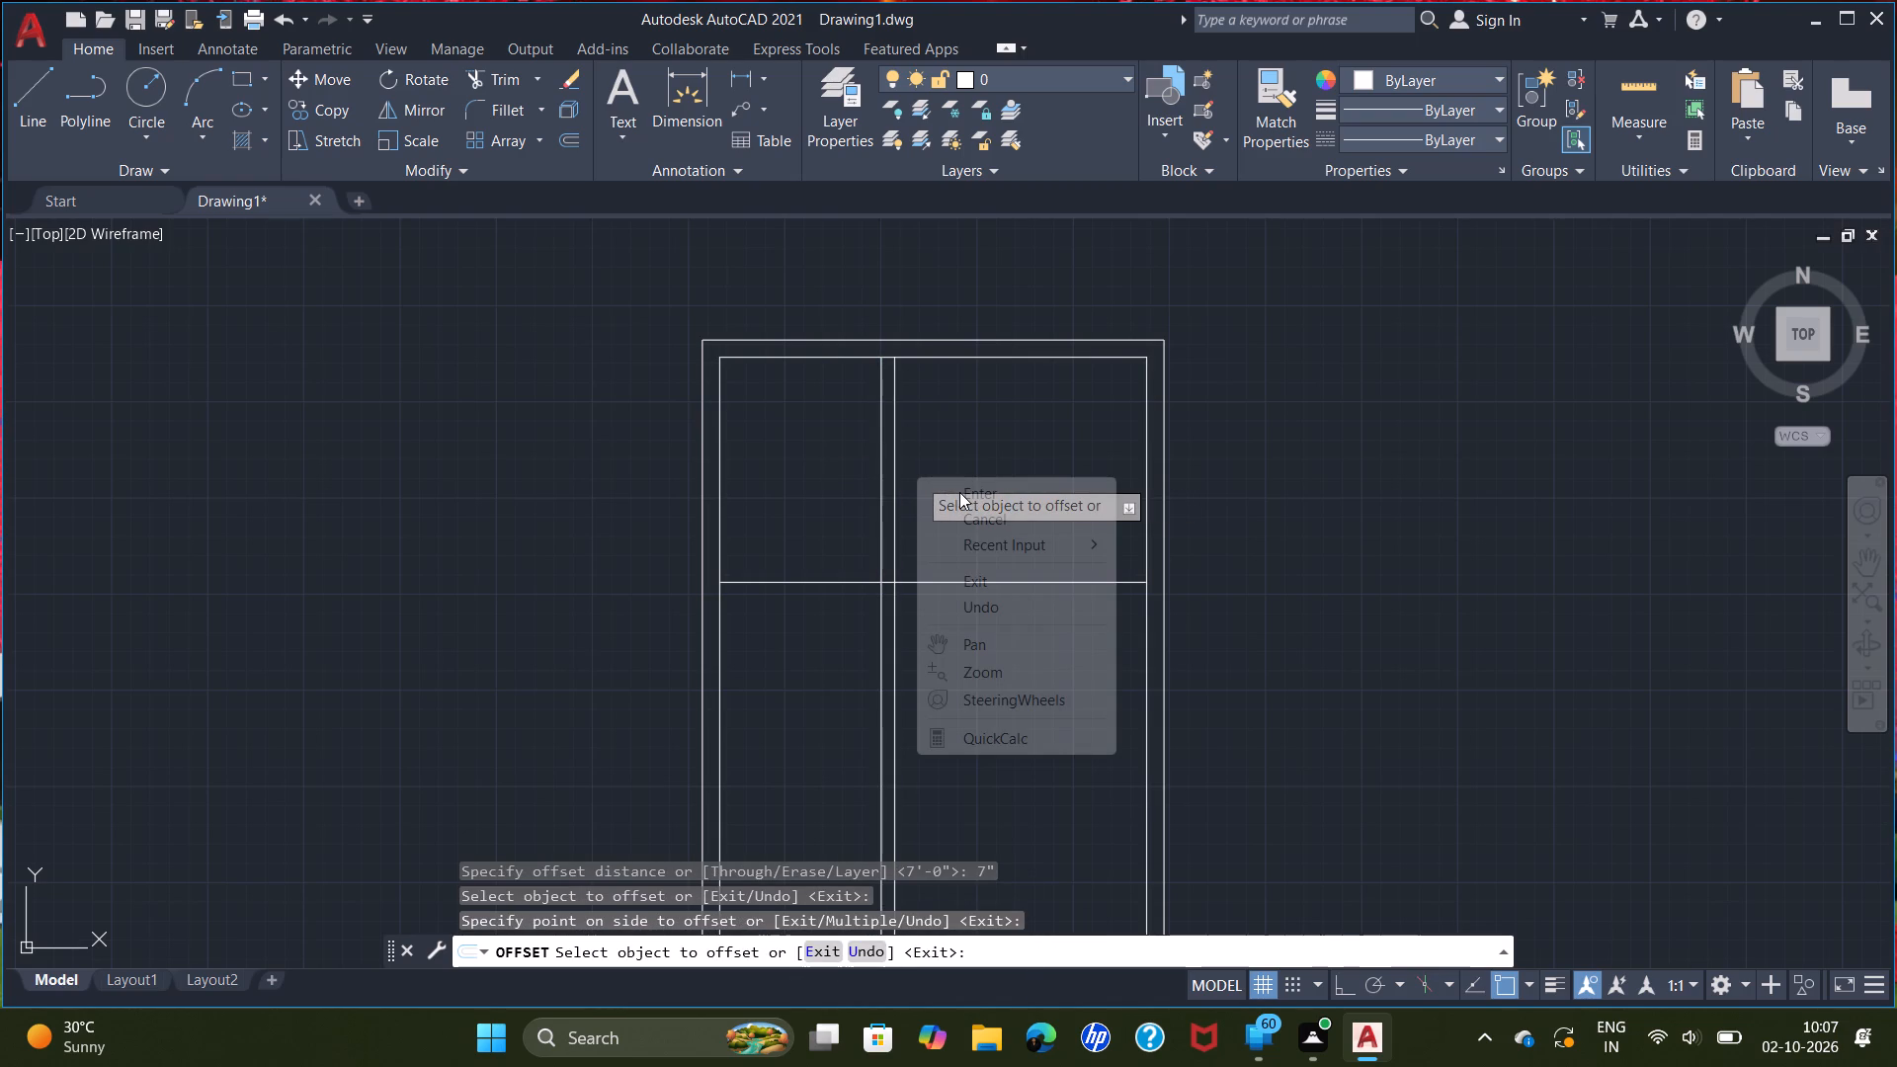
click(959, 492)
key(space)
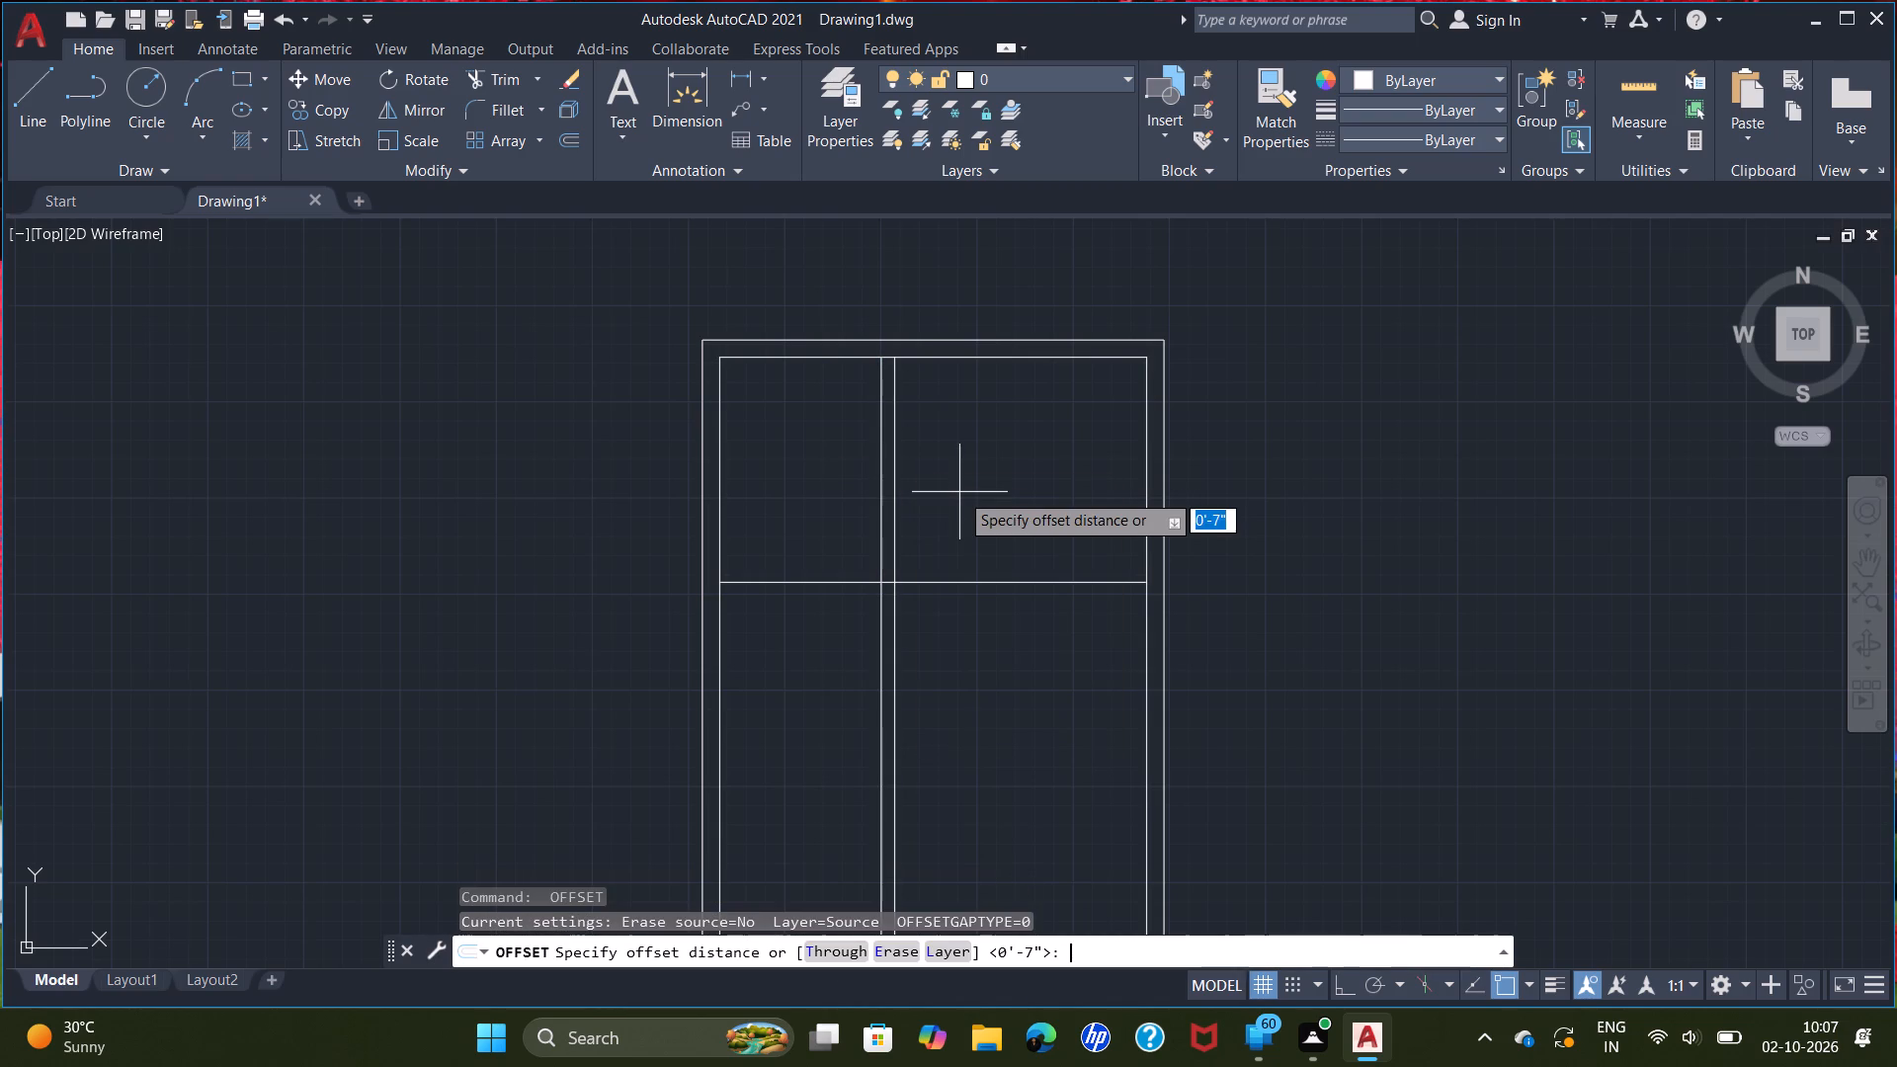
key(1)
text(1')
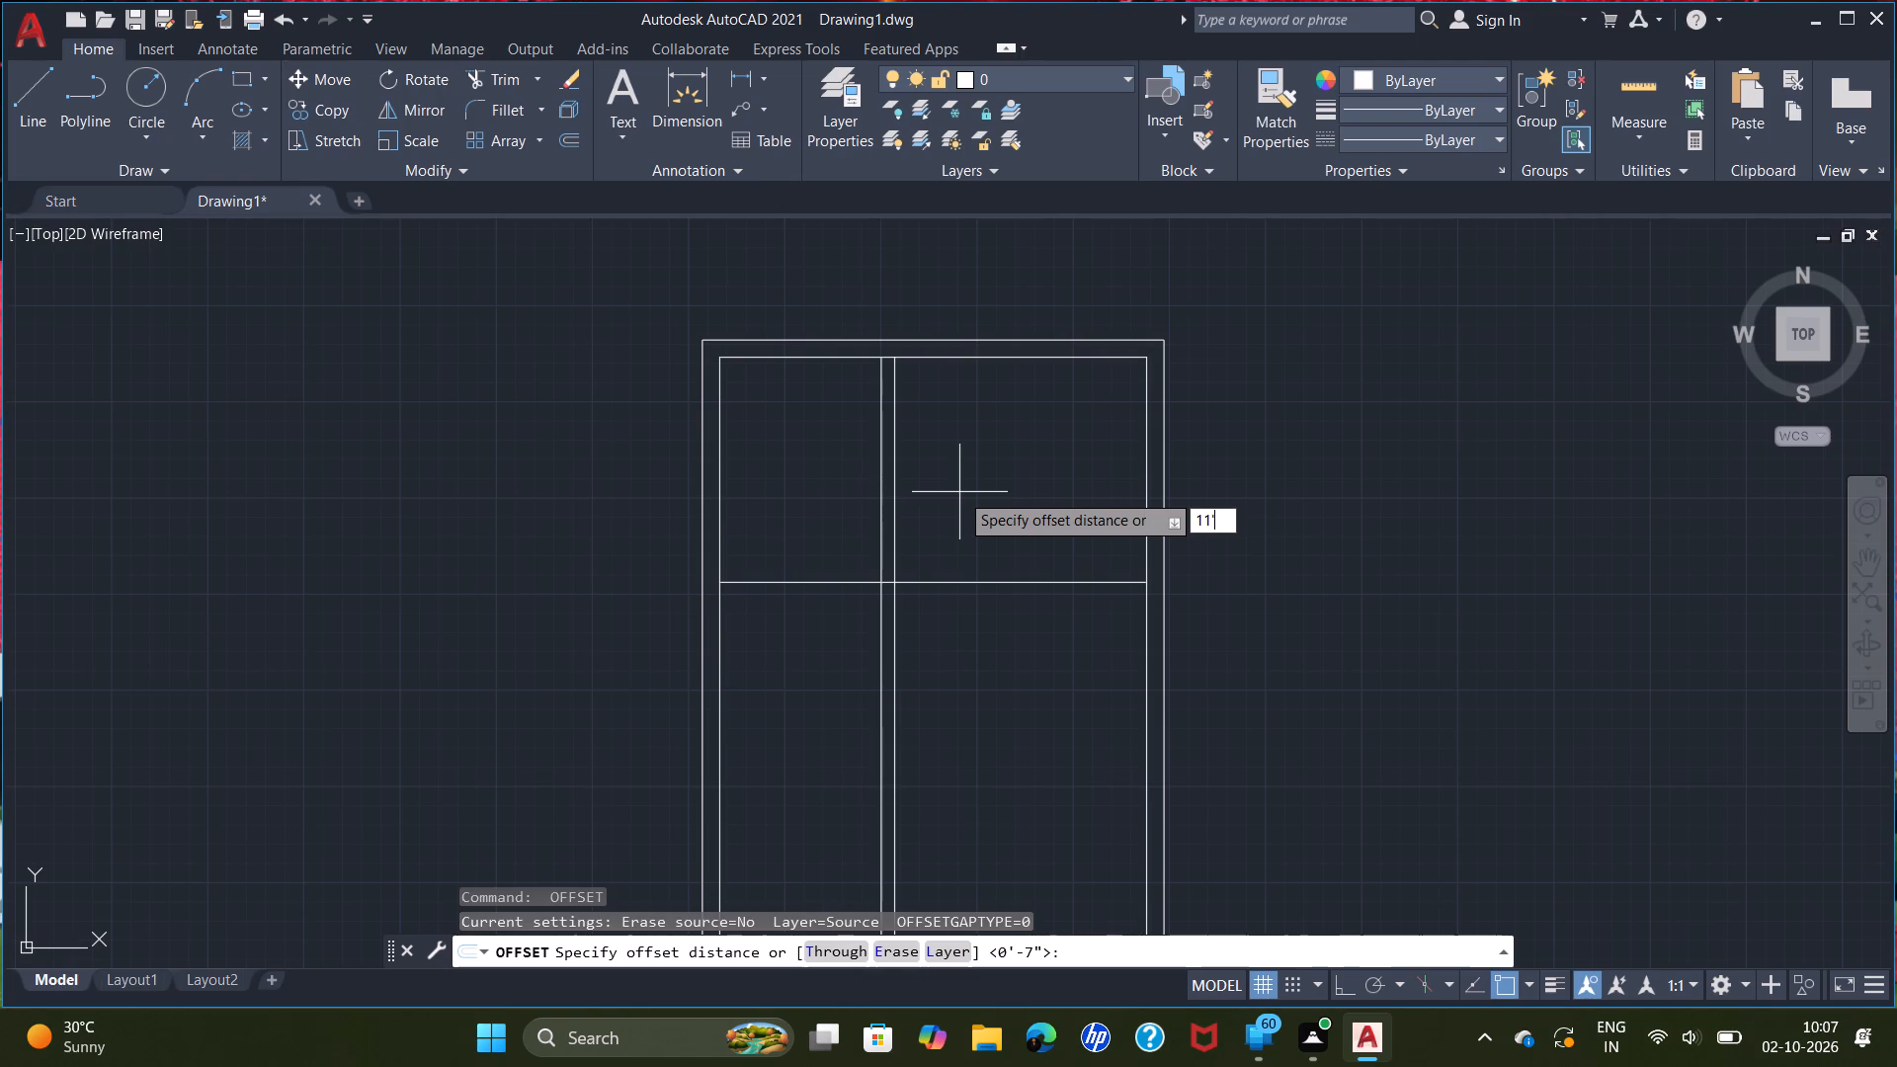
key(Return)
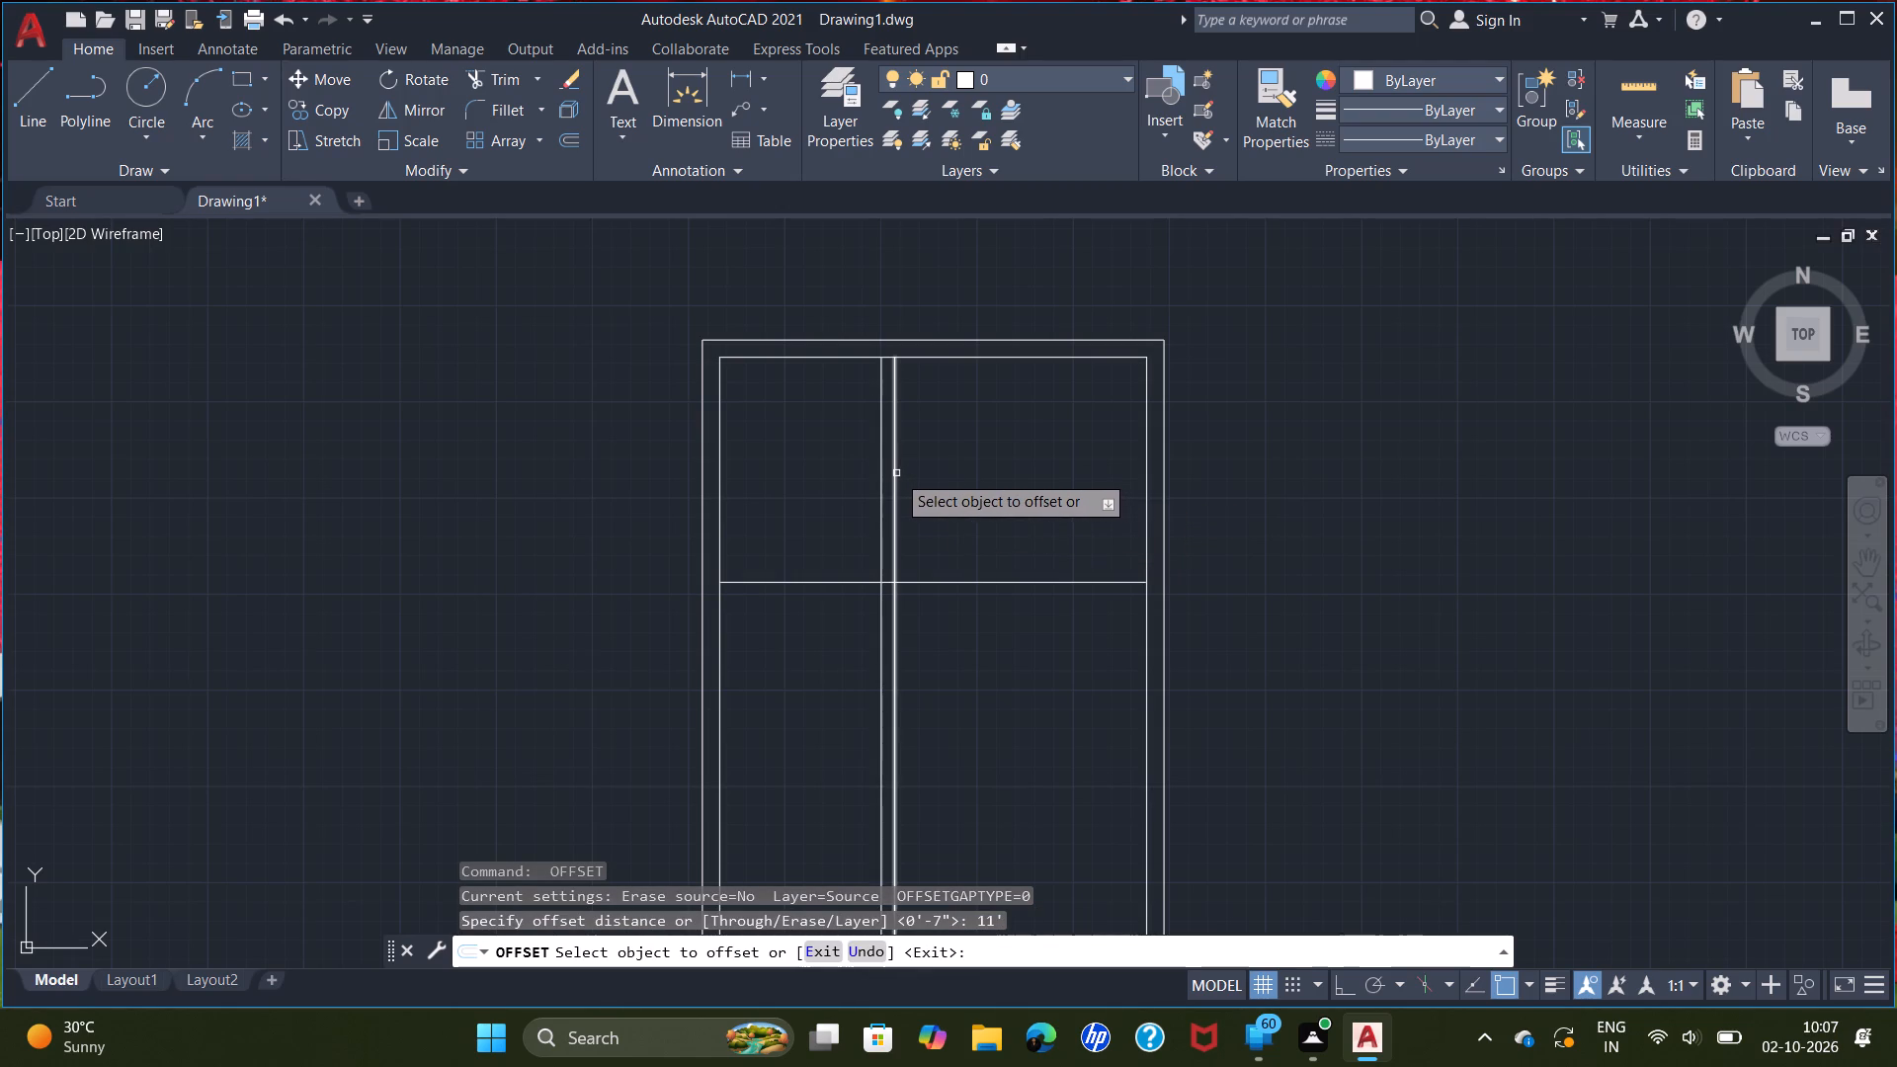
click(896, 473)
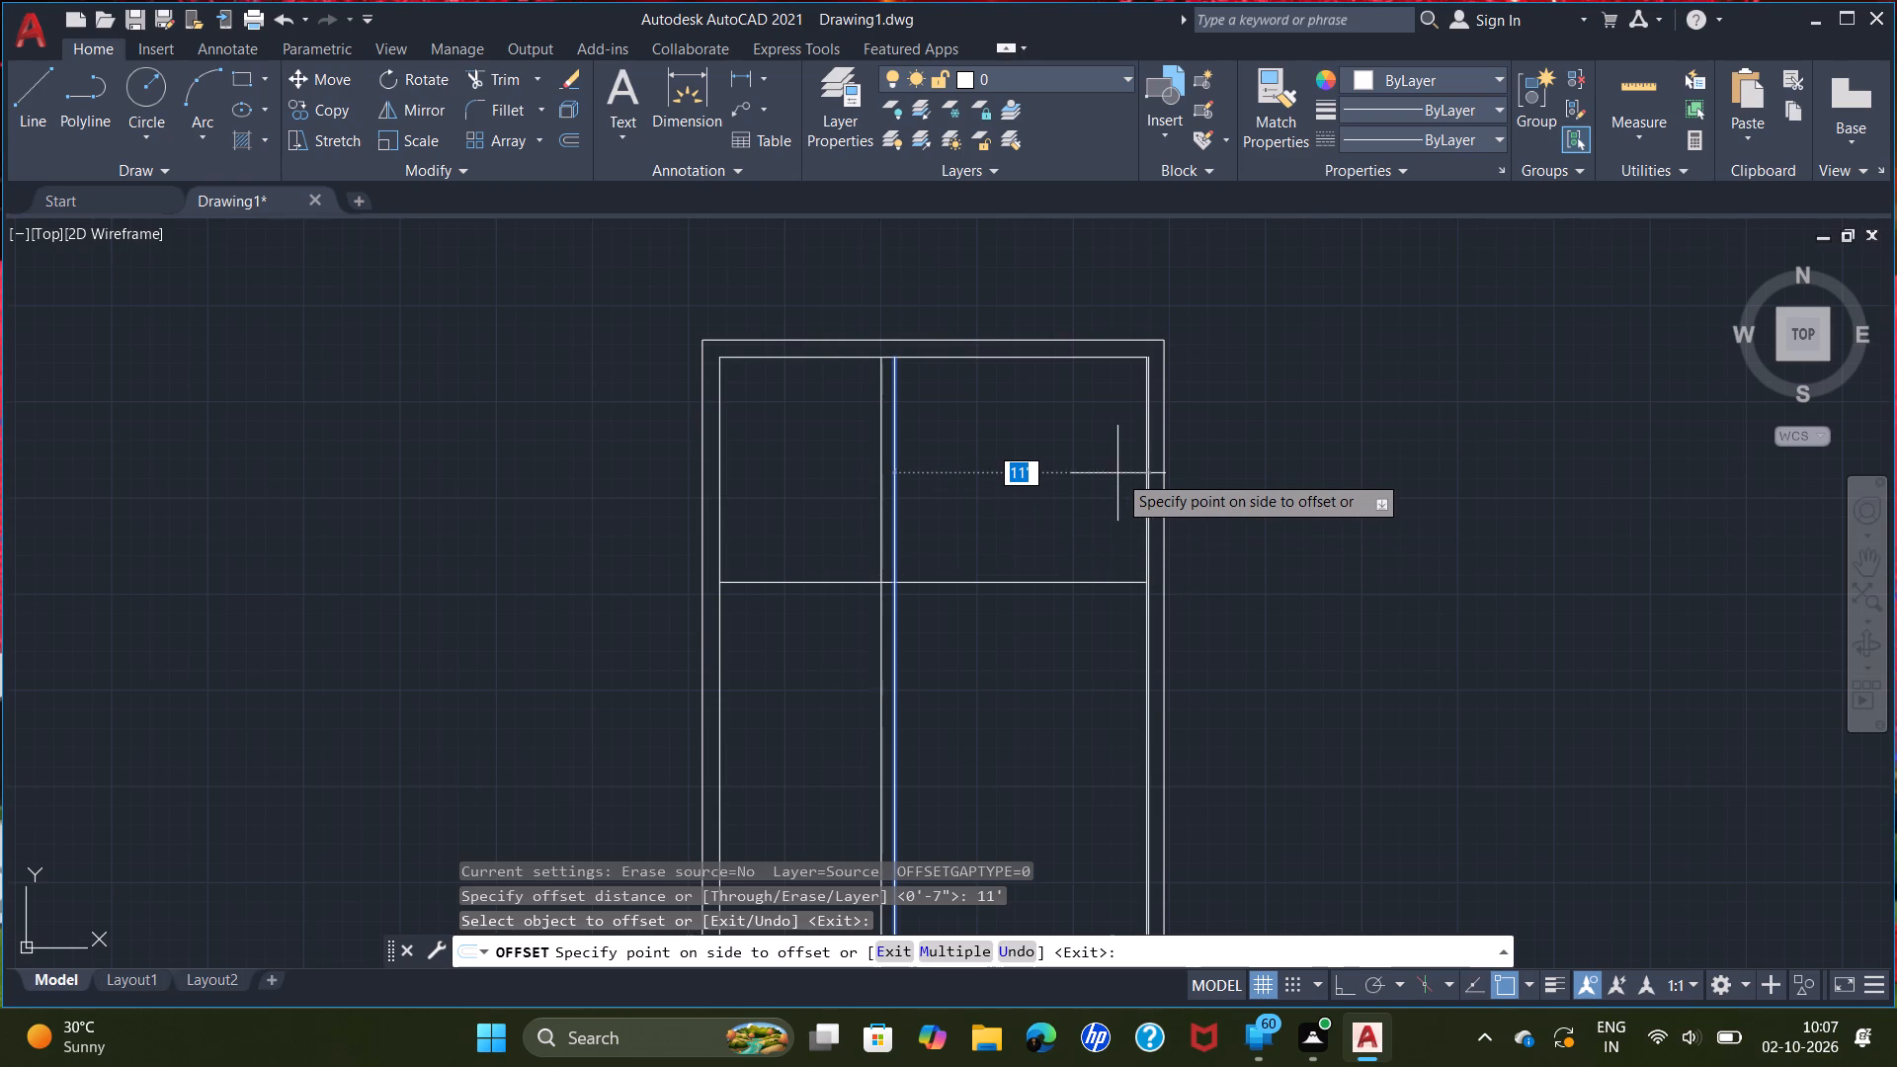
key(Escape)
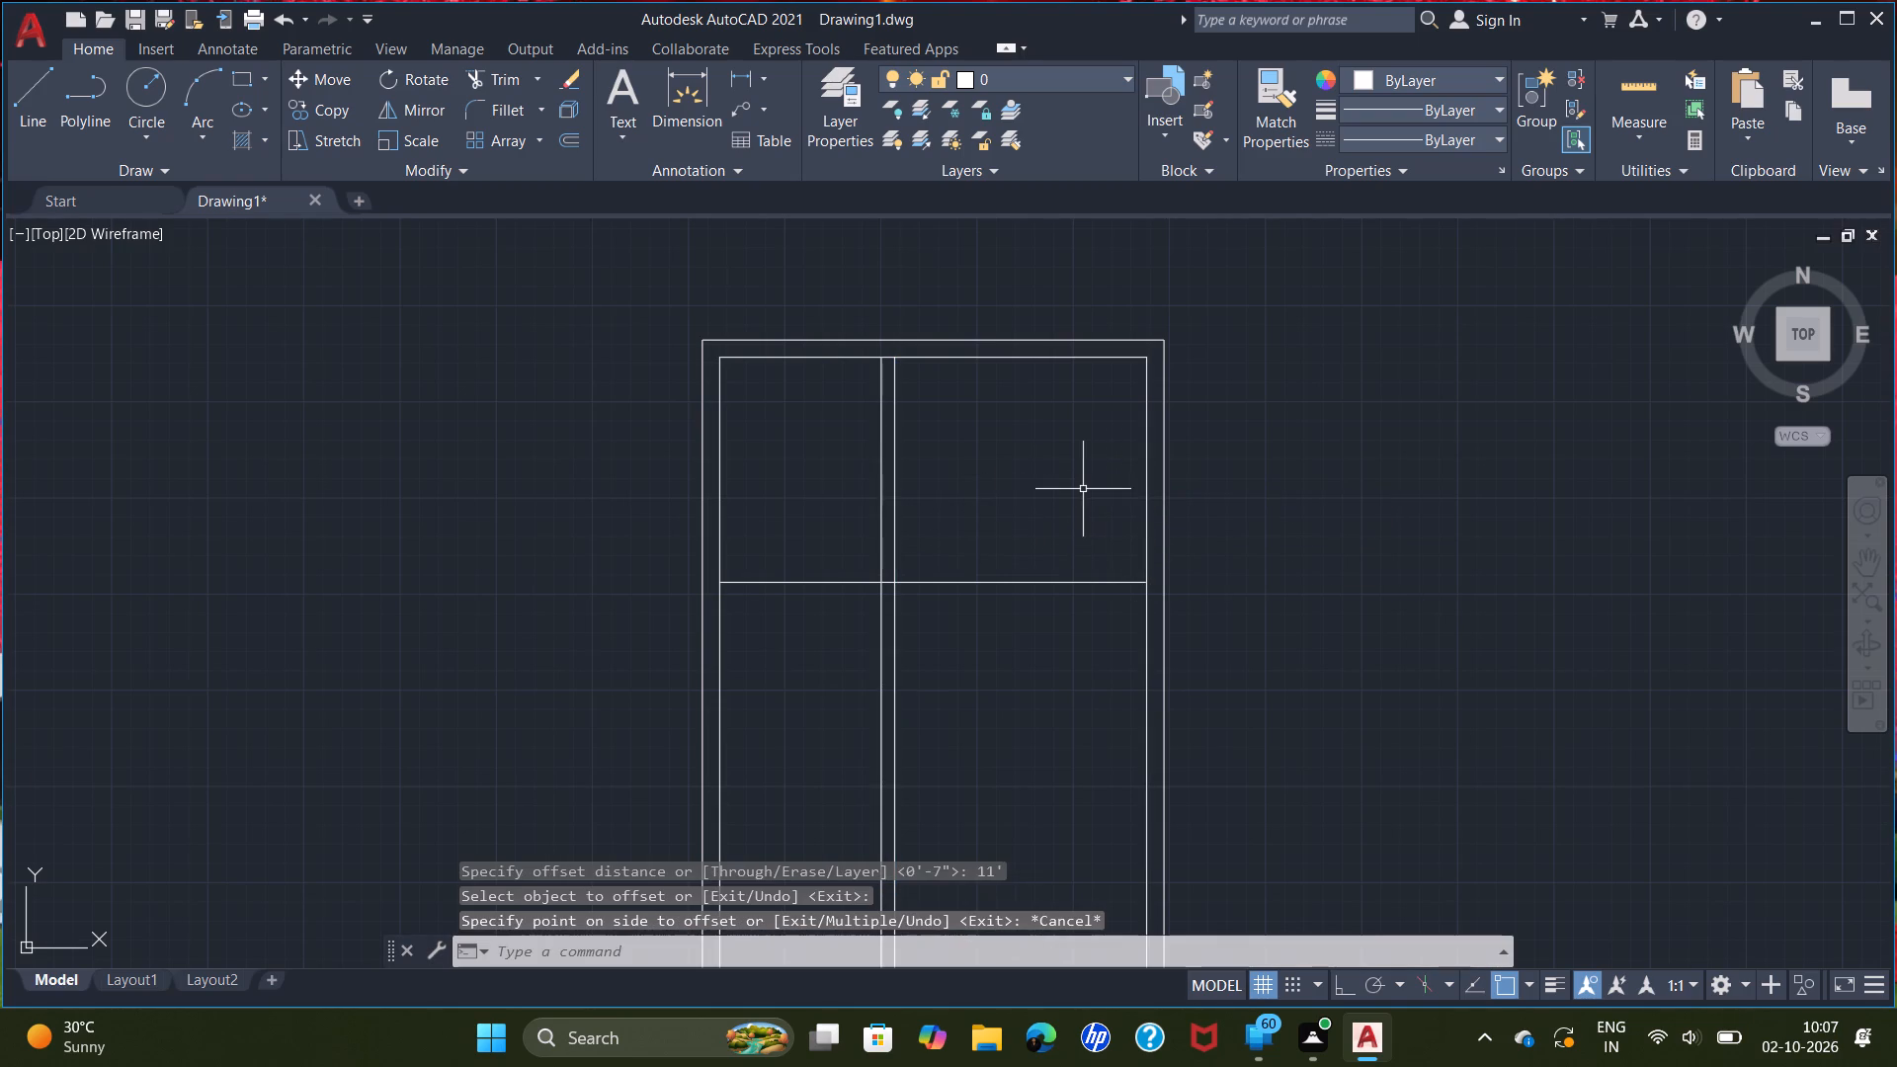
Offset the horizontal partition line below the north rooms 7" south to form its wall thickness.
key(o)
key(f)
key(Return)
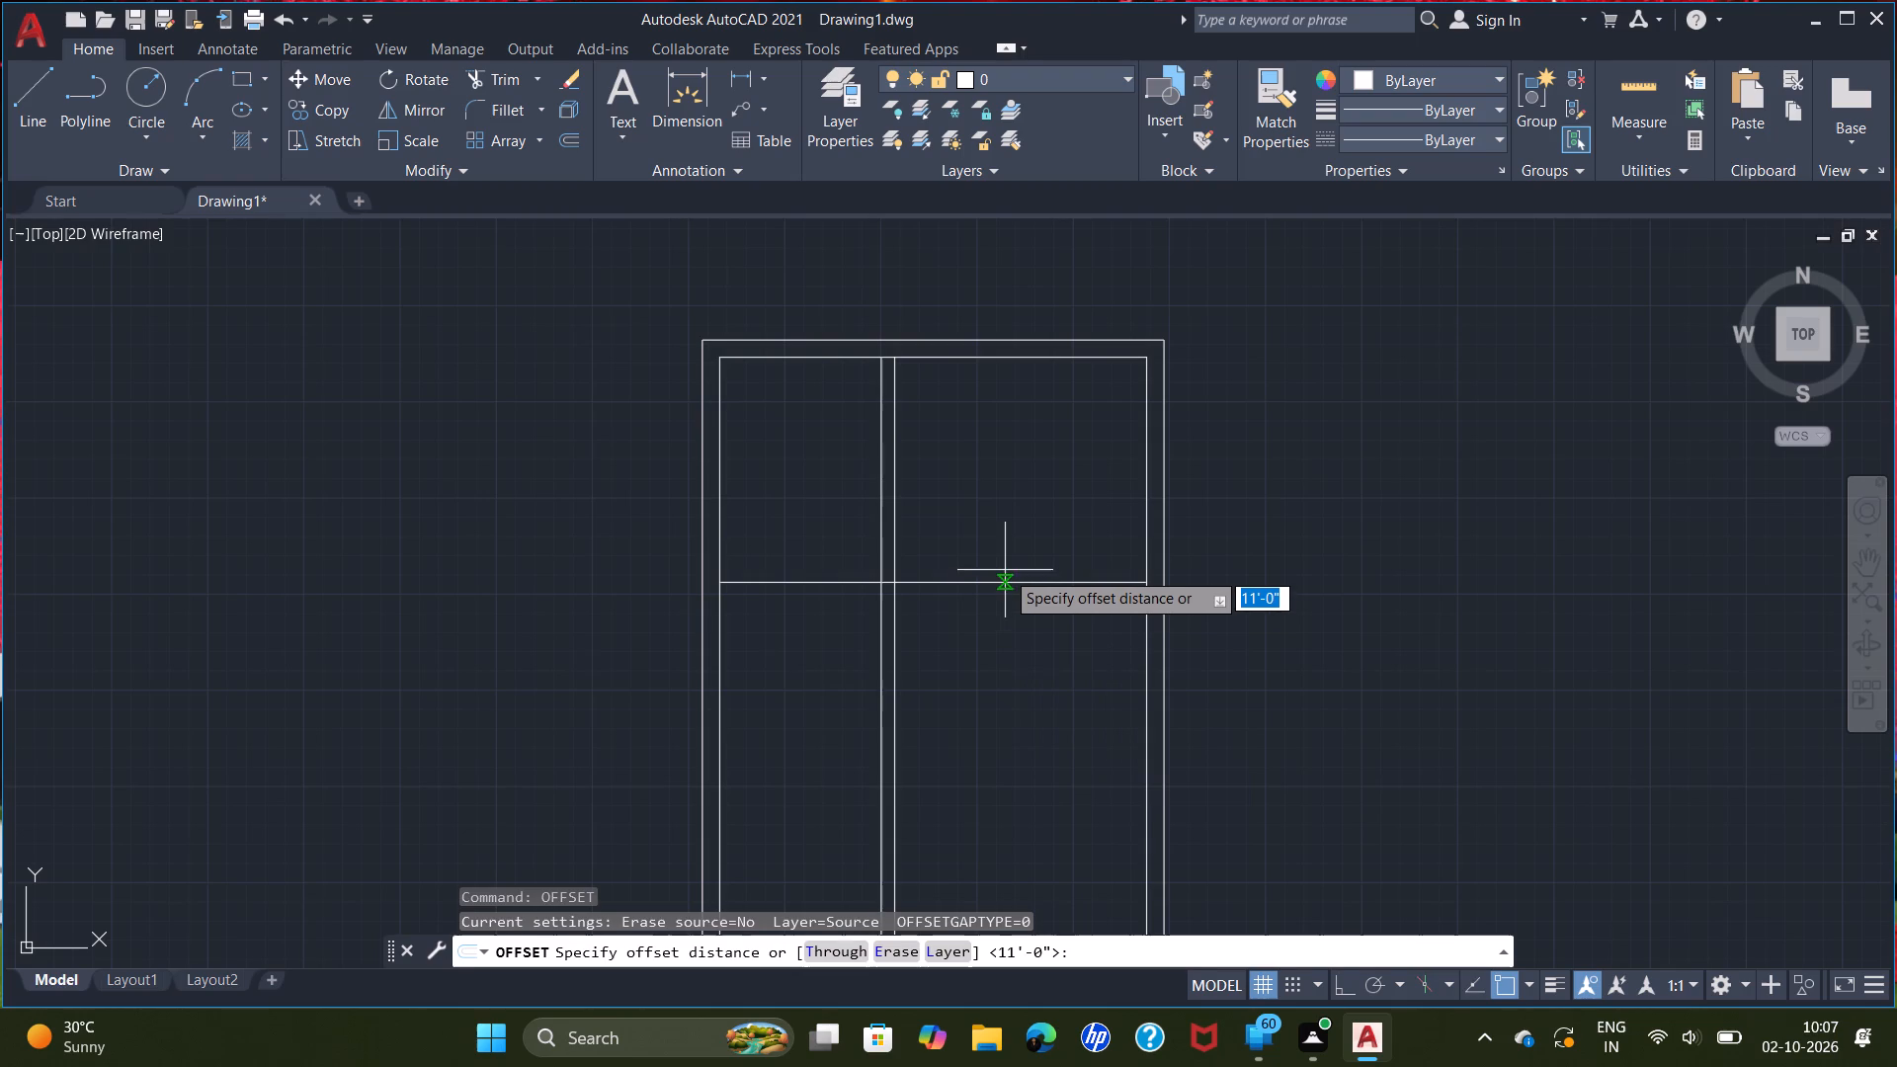
key(7)
key(shift+quotedbl)
key(Return)
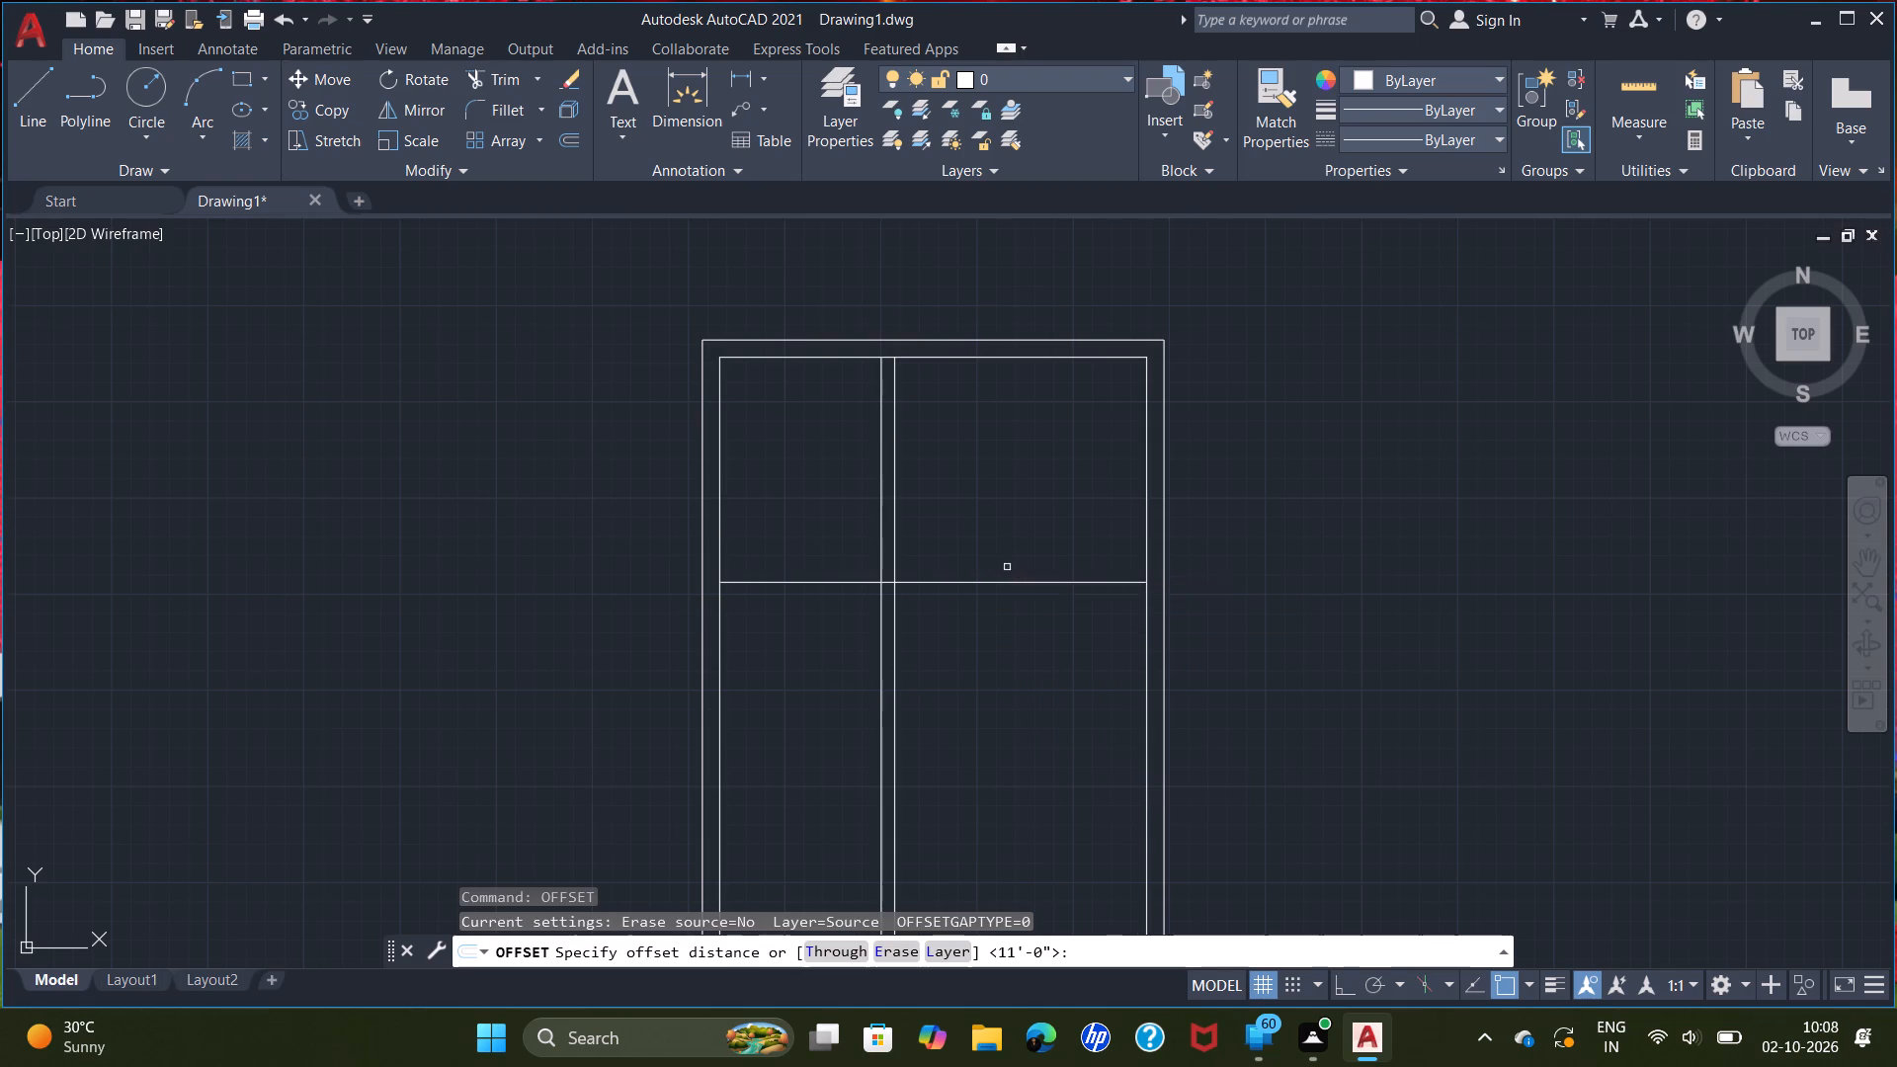
click(1018, 580)
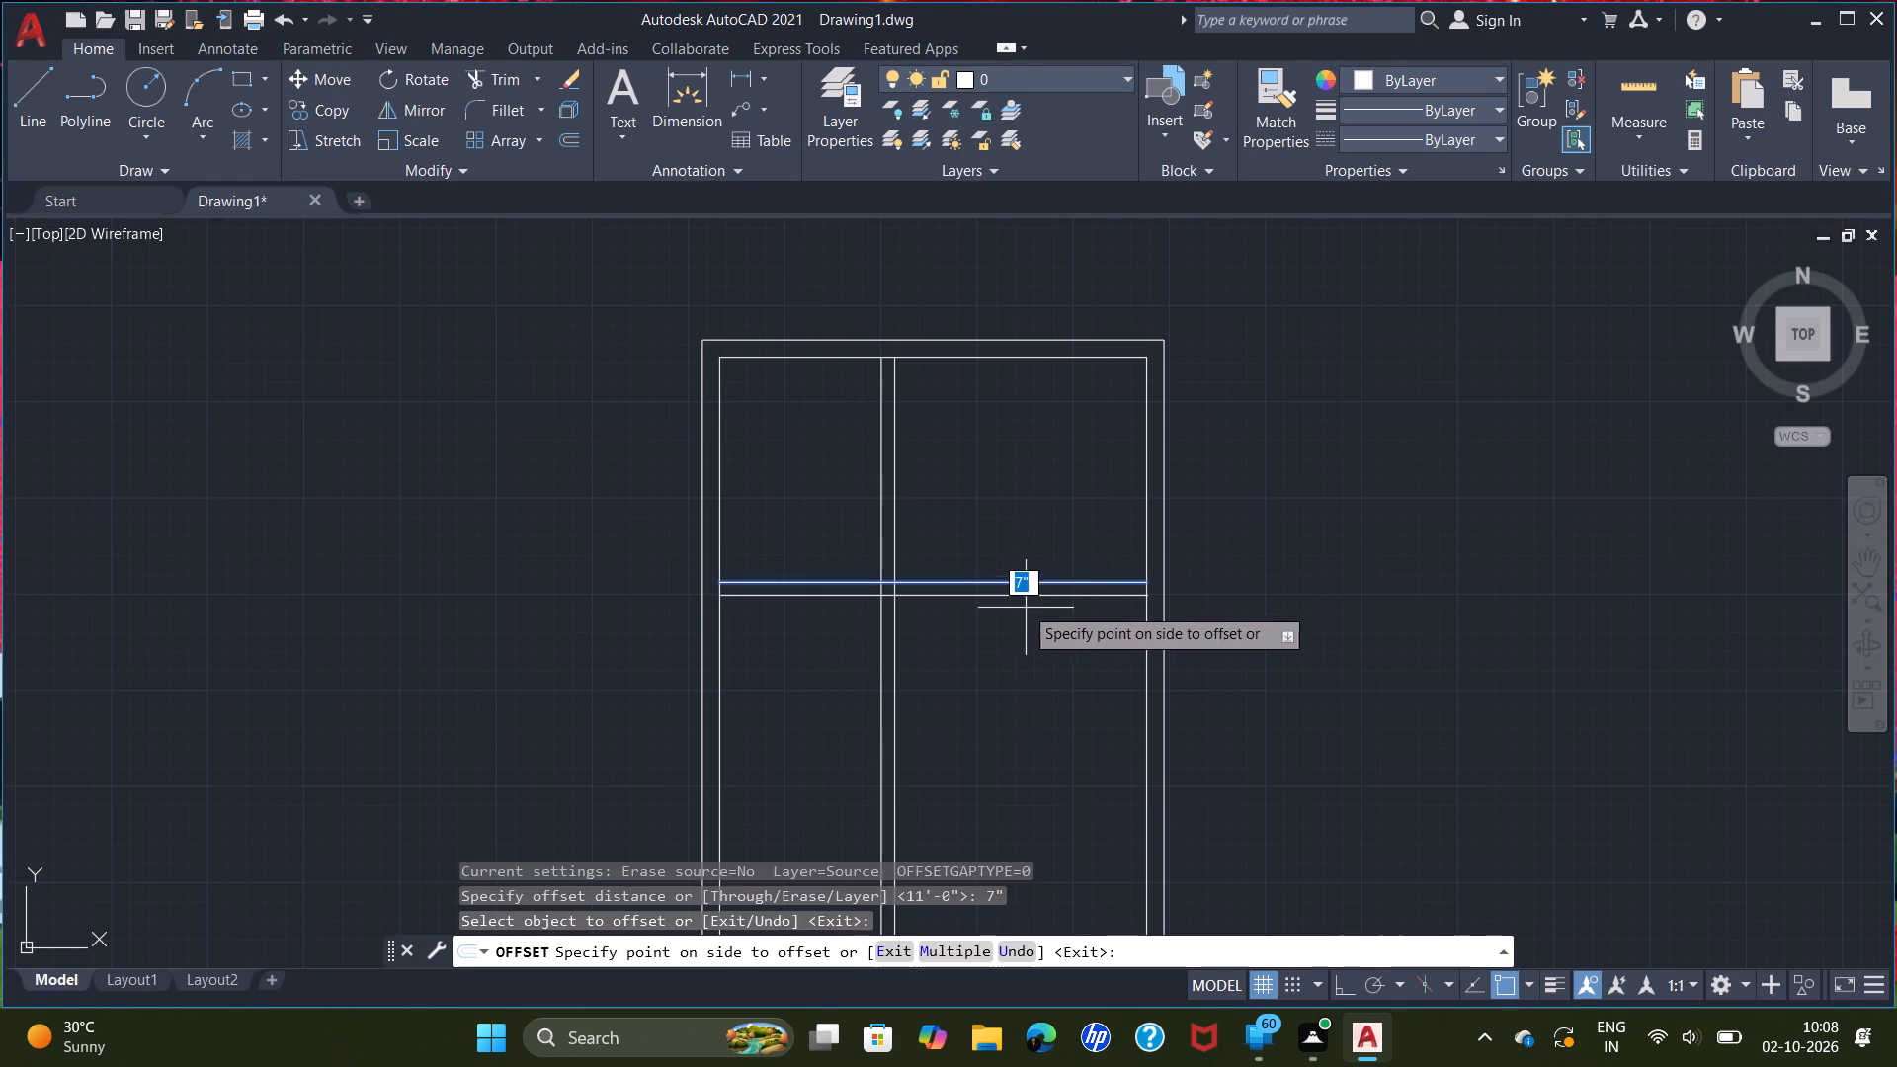
click(1026, 610)
right_click(1002, 527)
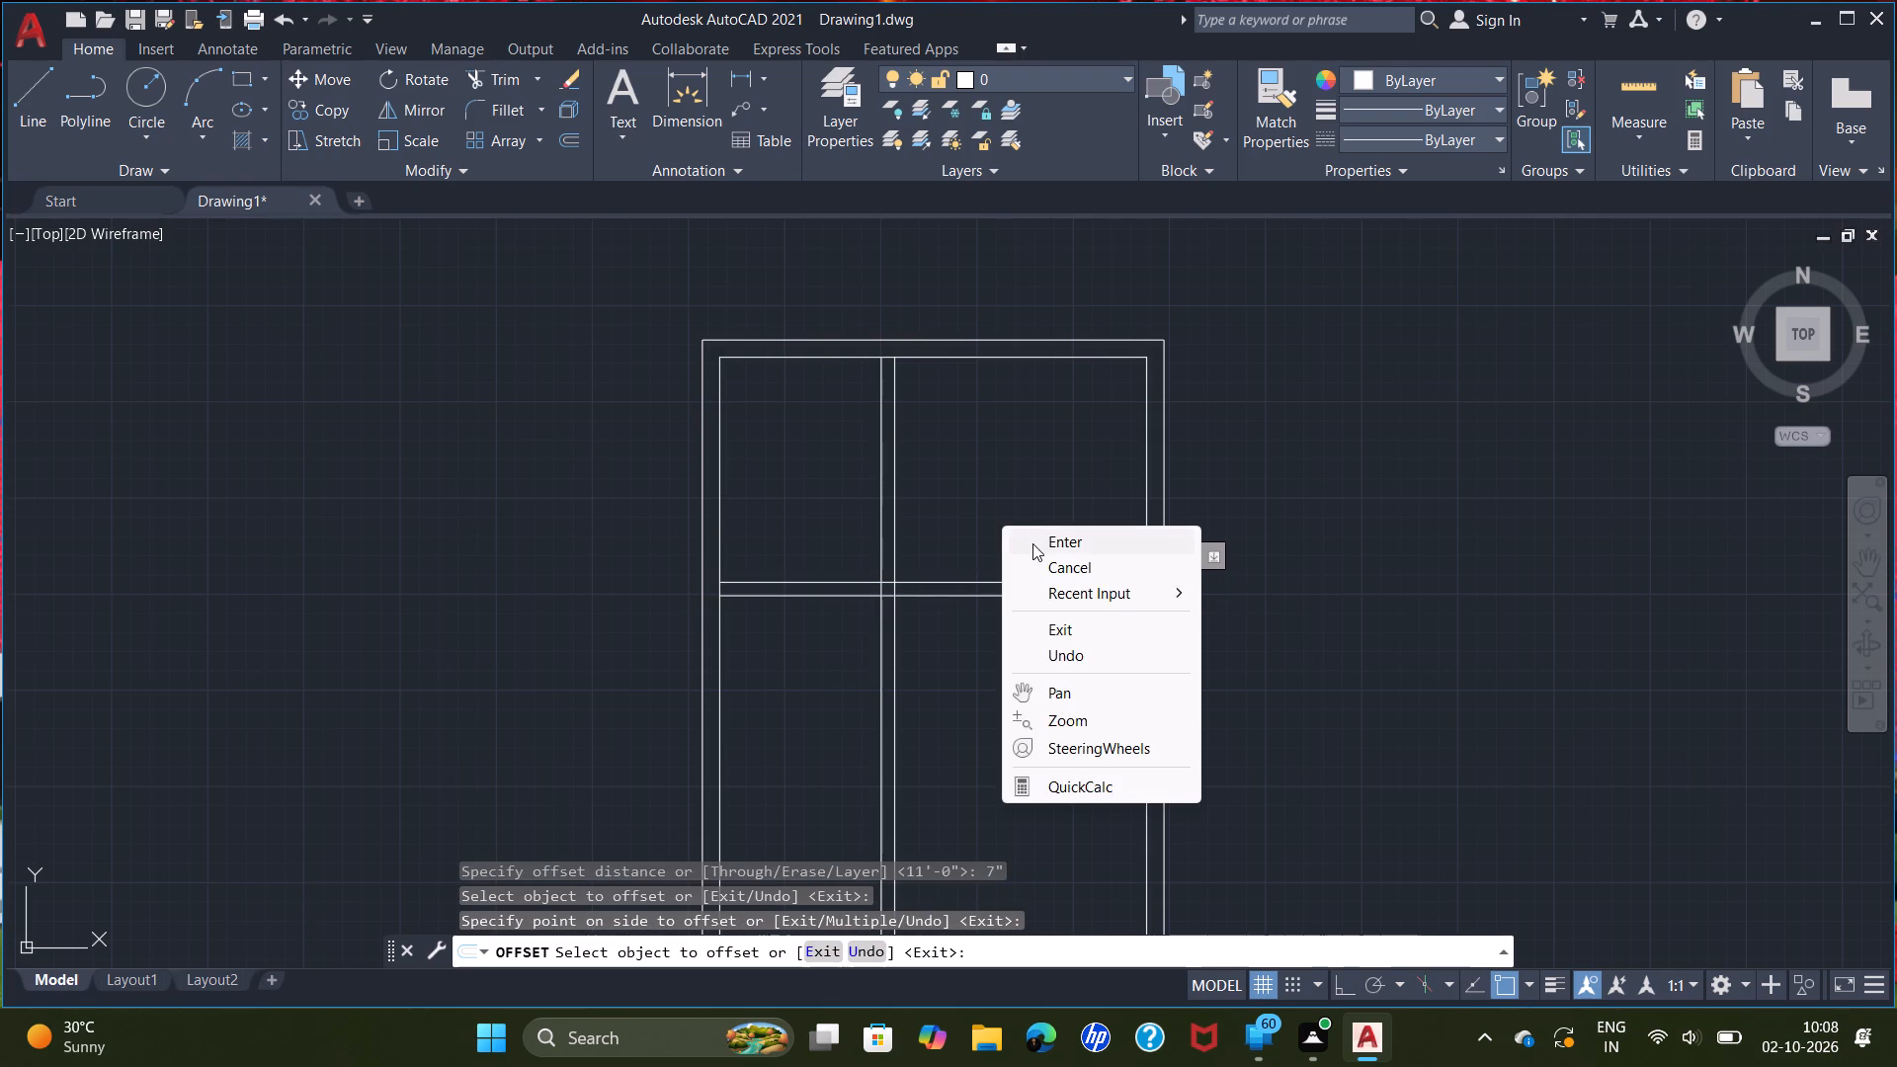
click(1033, 543)
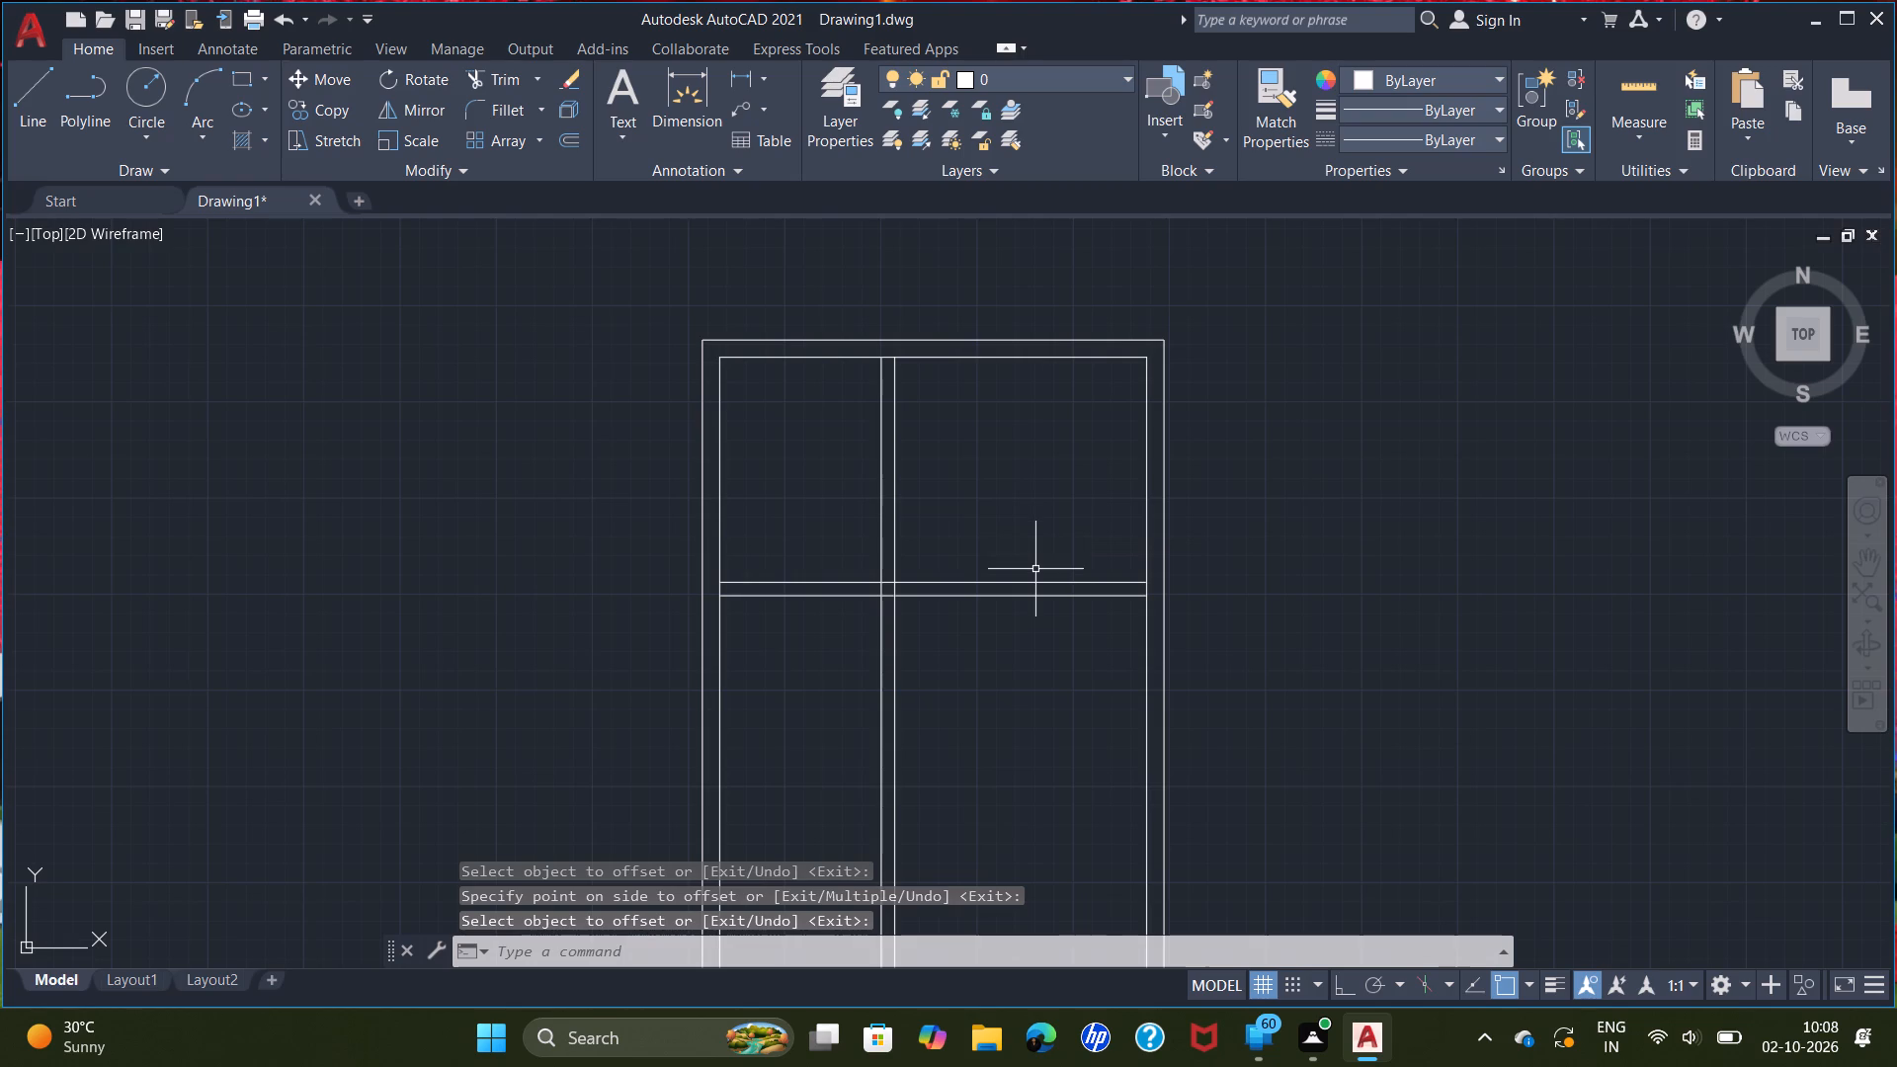
Offset the lower line of the horizontal partition wall 4' south.
scroll(1033, 608, up, 1)
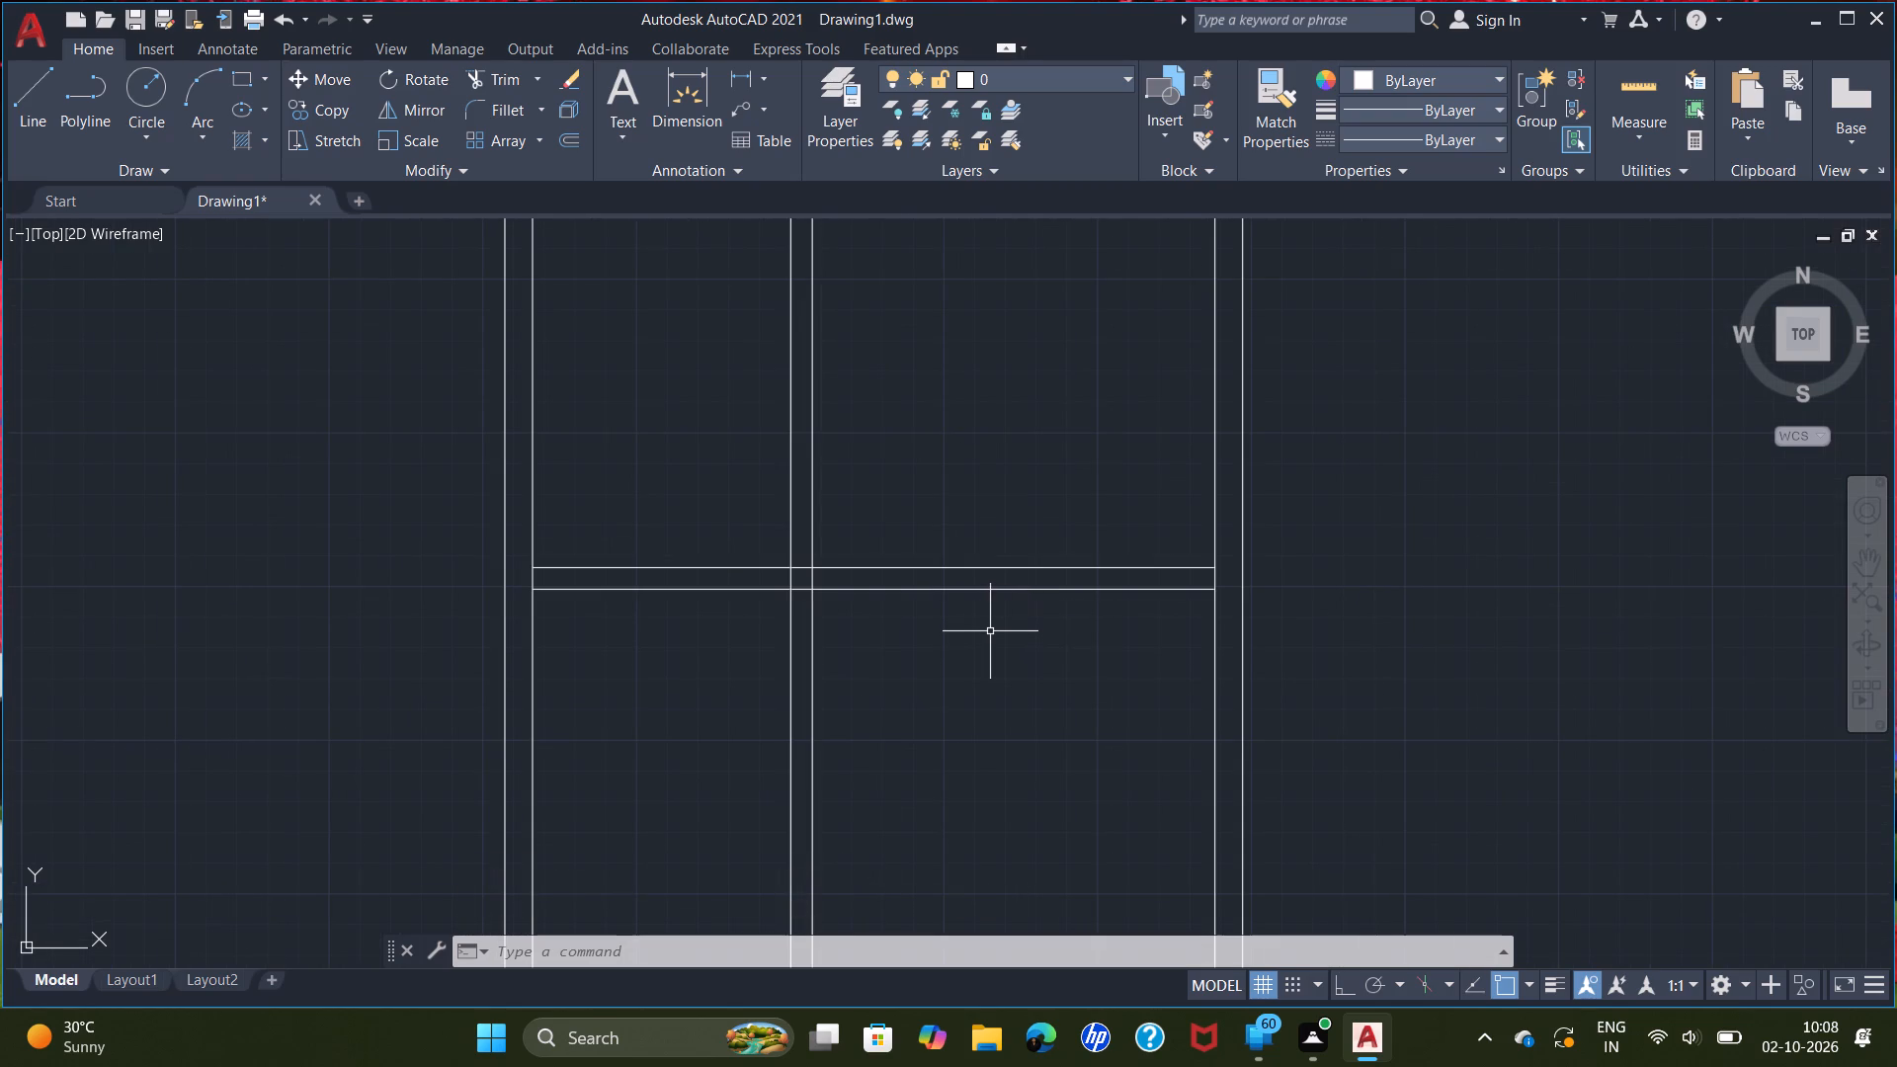
scroll(991, 629, down, 1)
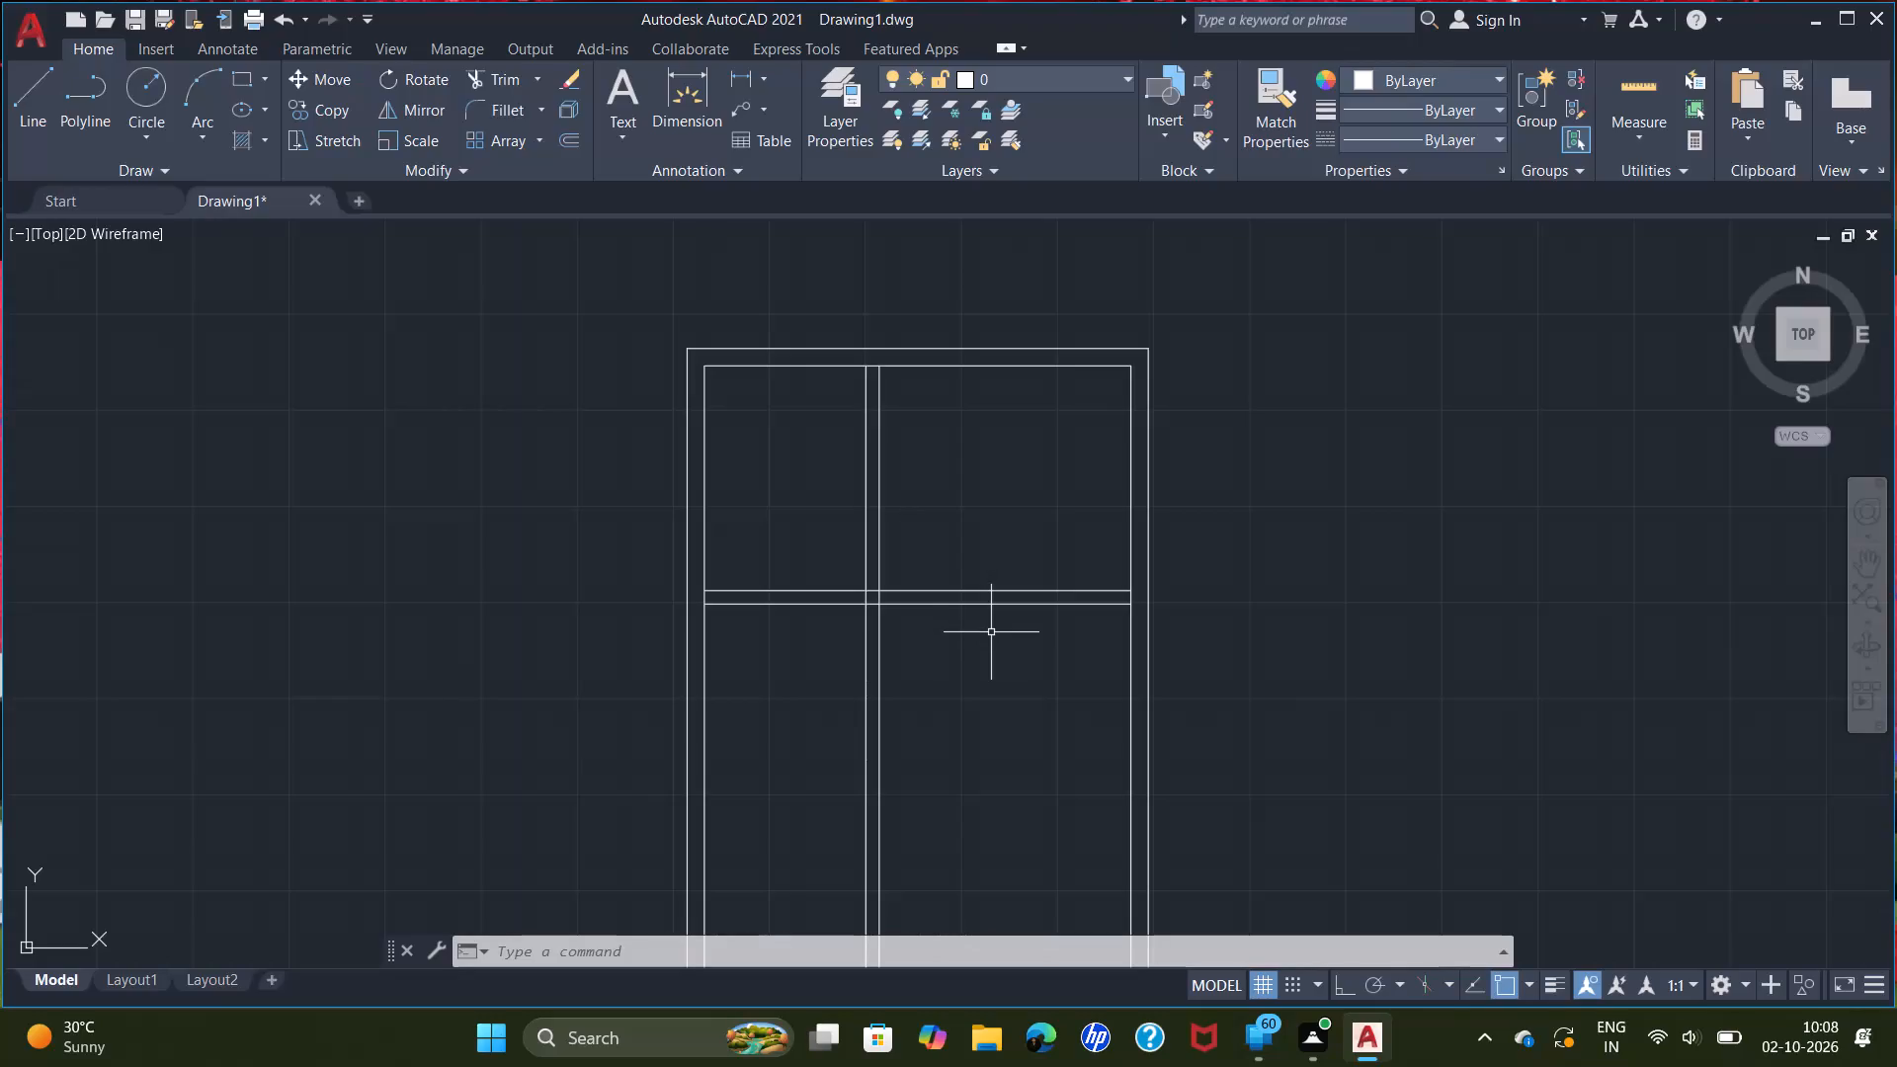
key(o)
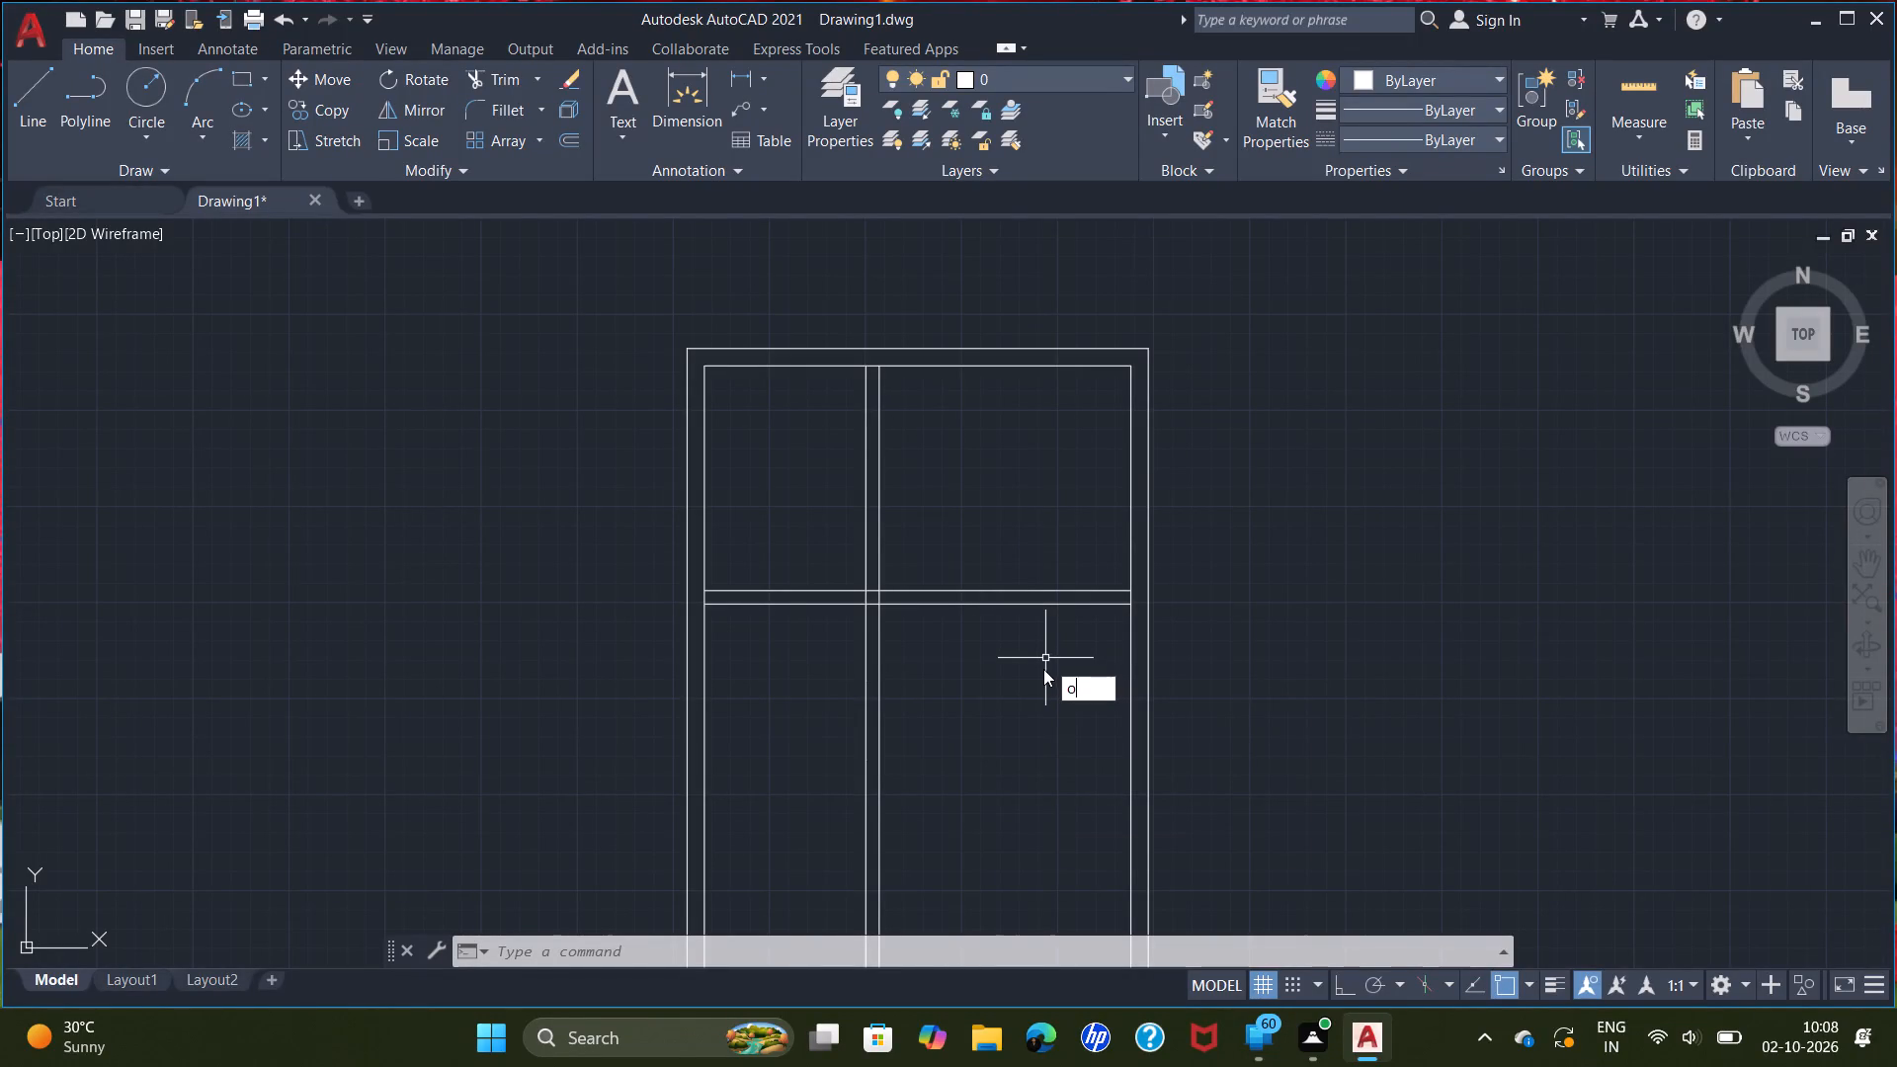
key(f)
key(Return)
key(4)
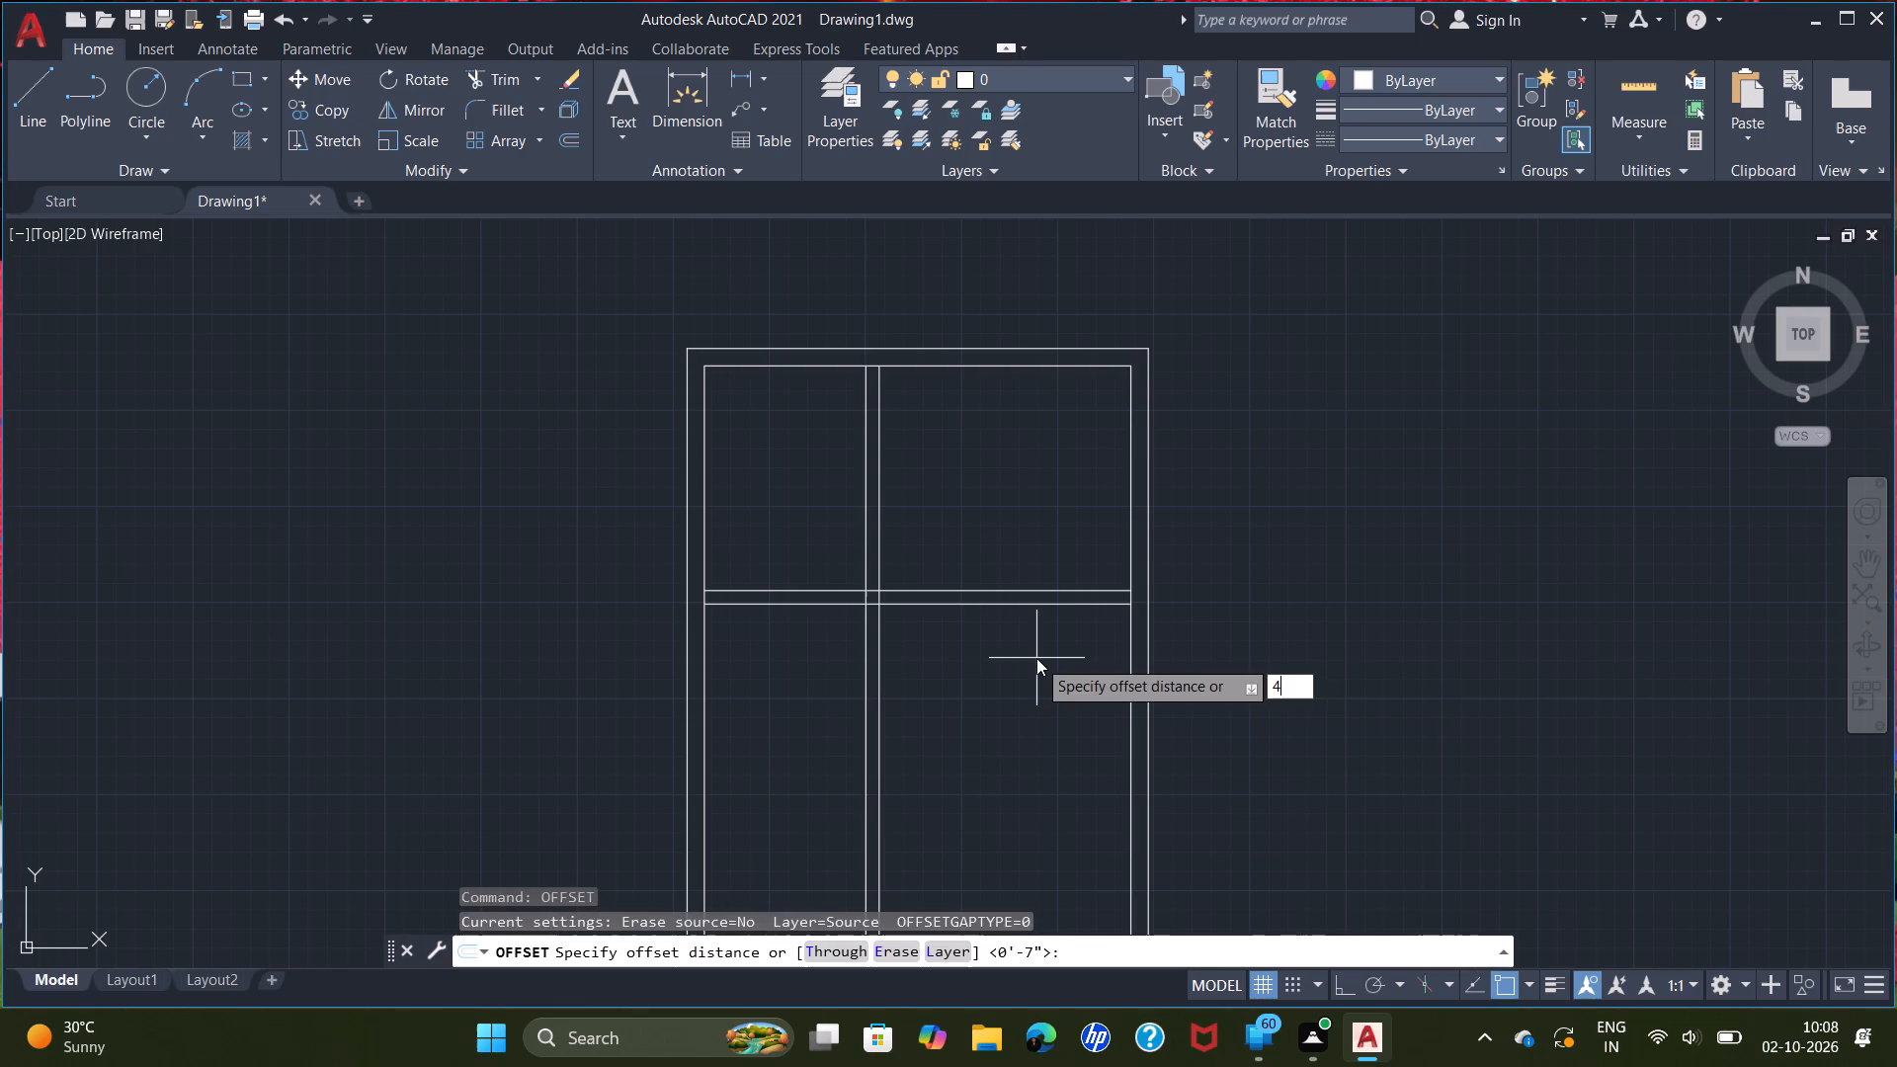
key(apostrophe)
key(Return)
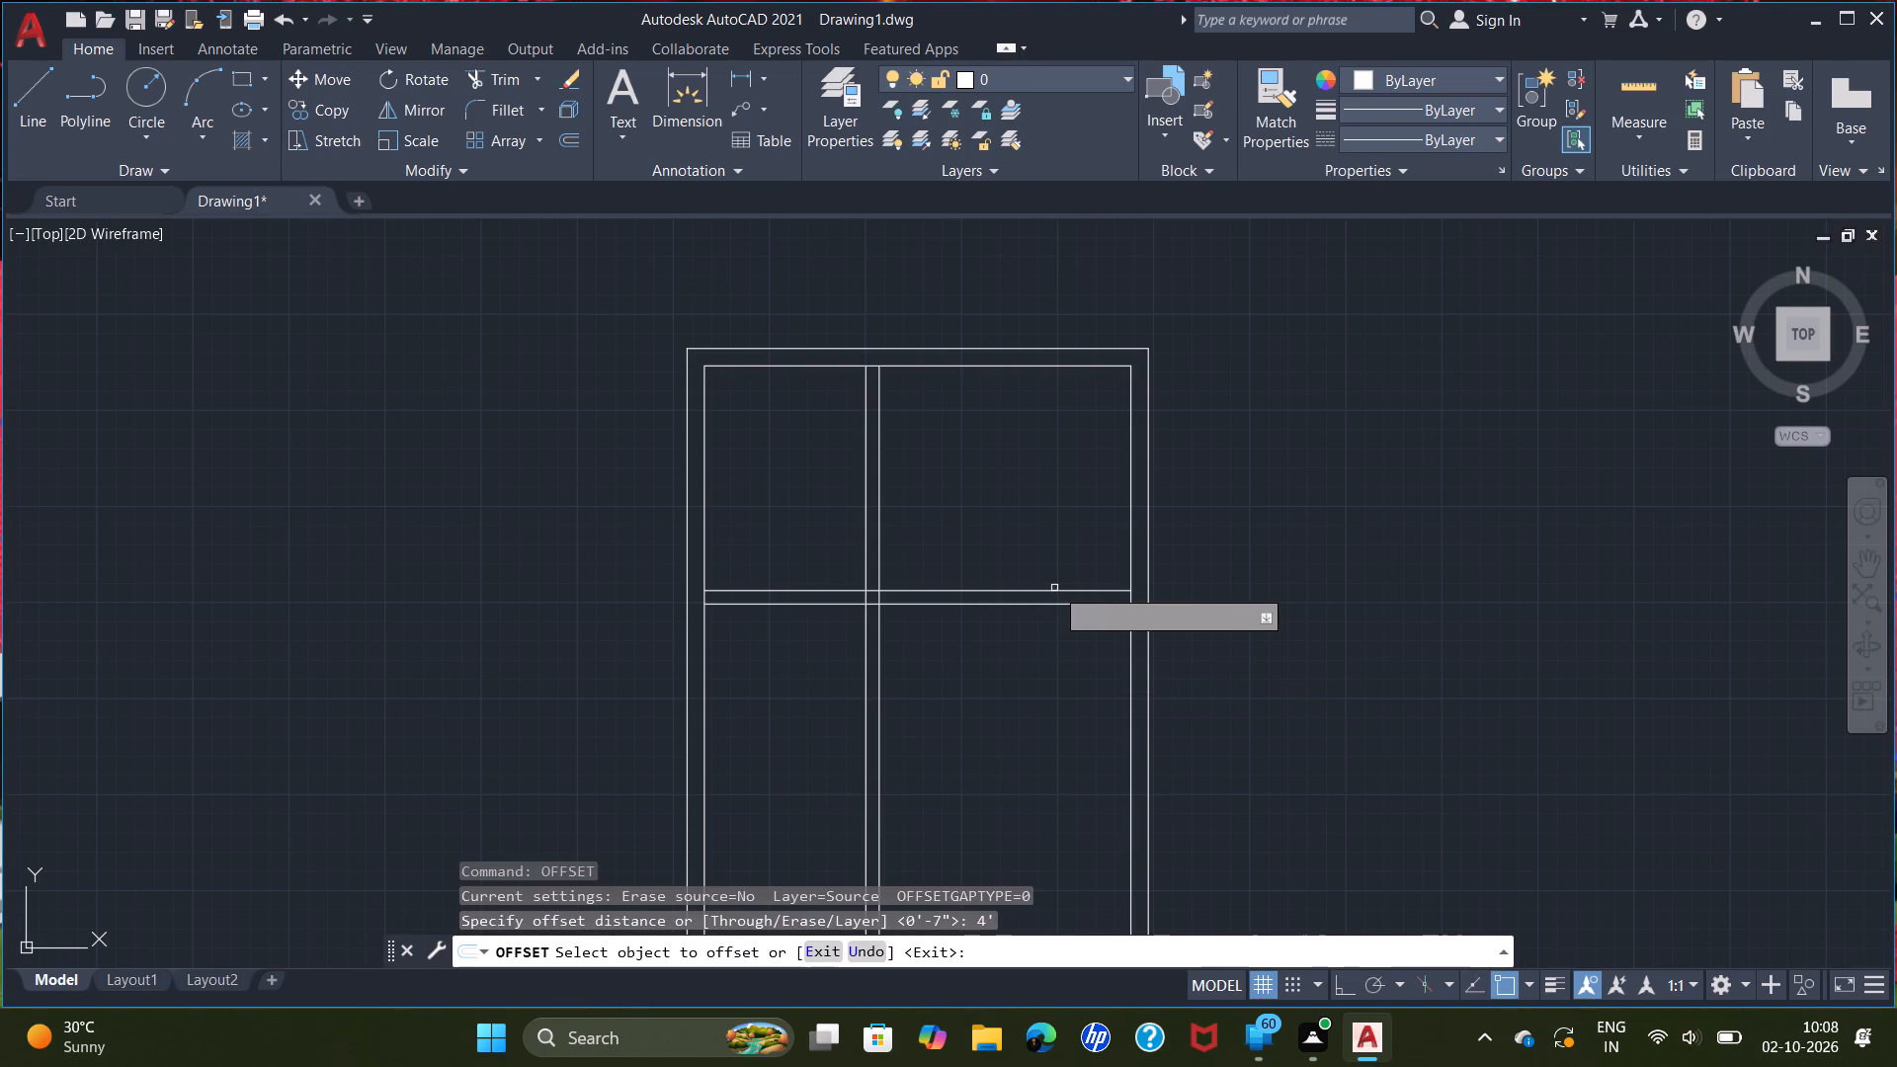
click(1052, 606)
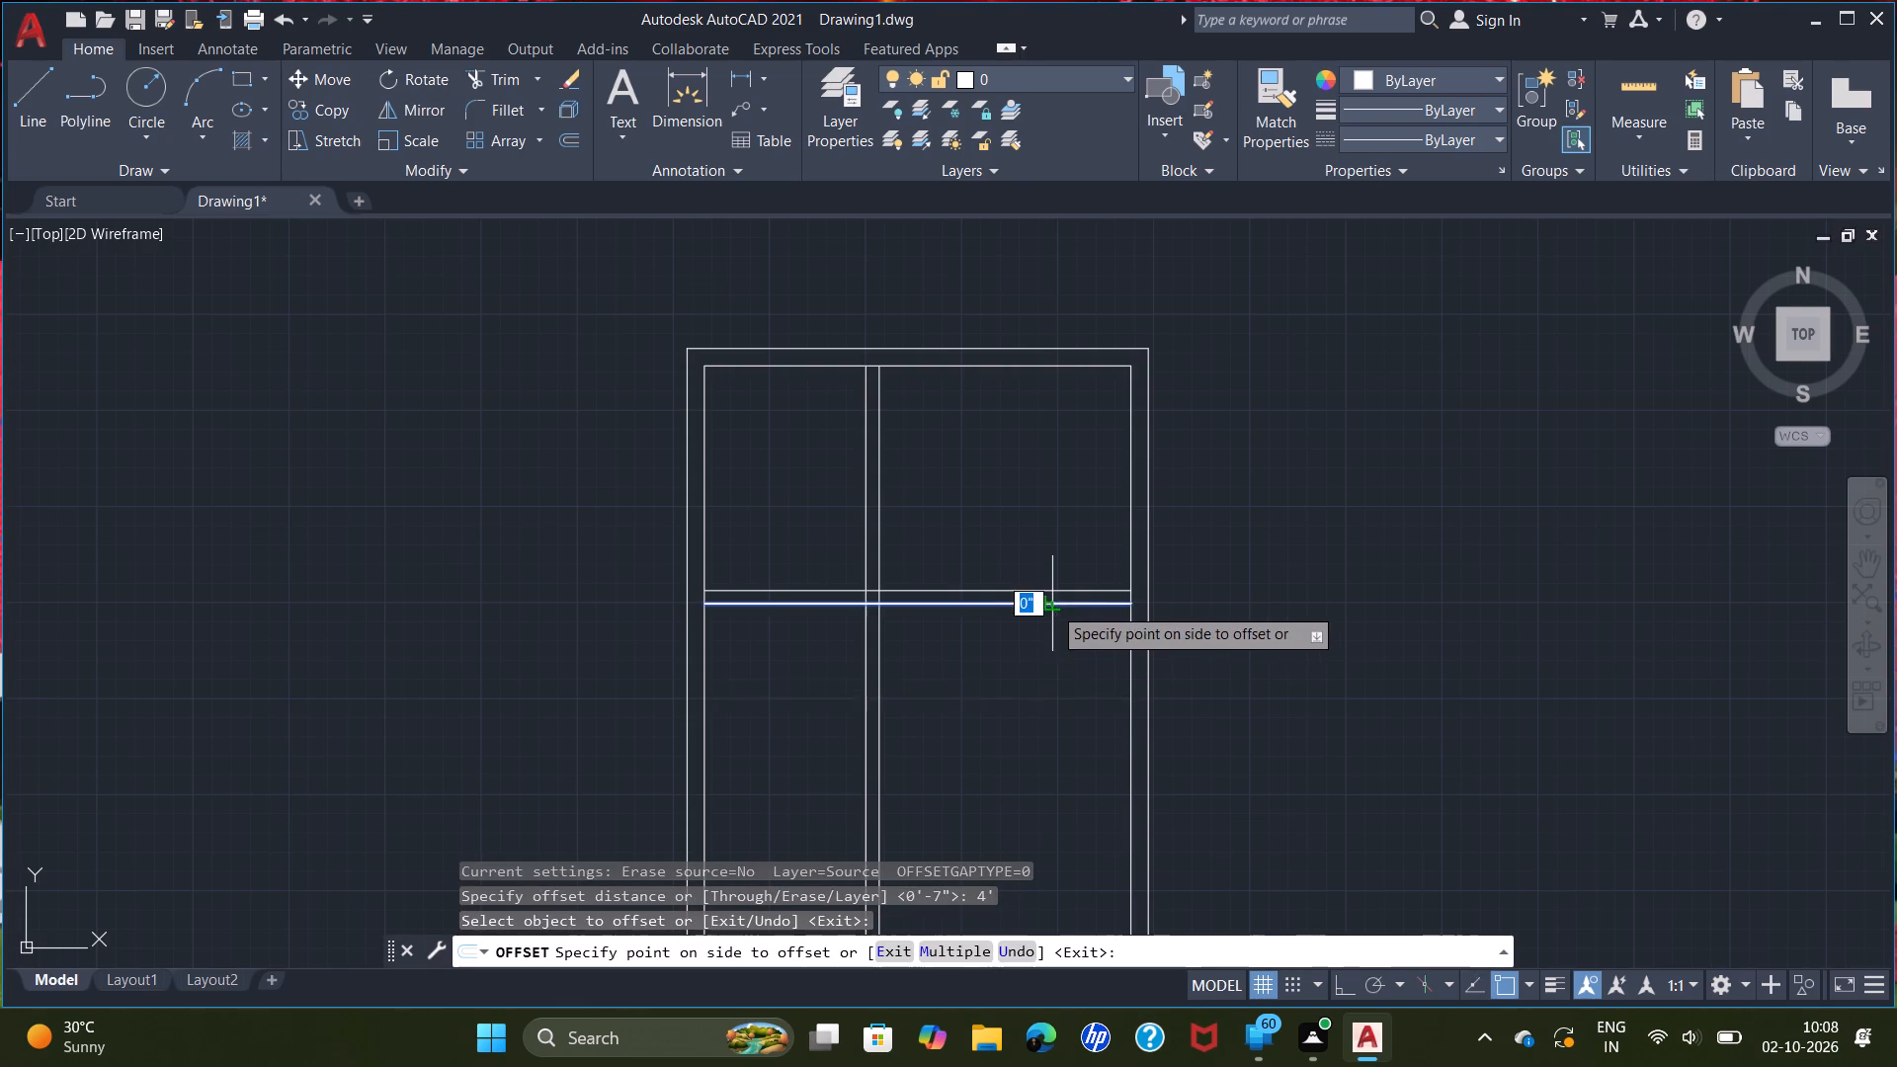
click(1063, 683)
right_click(1050, 634)
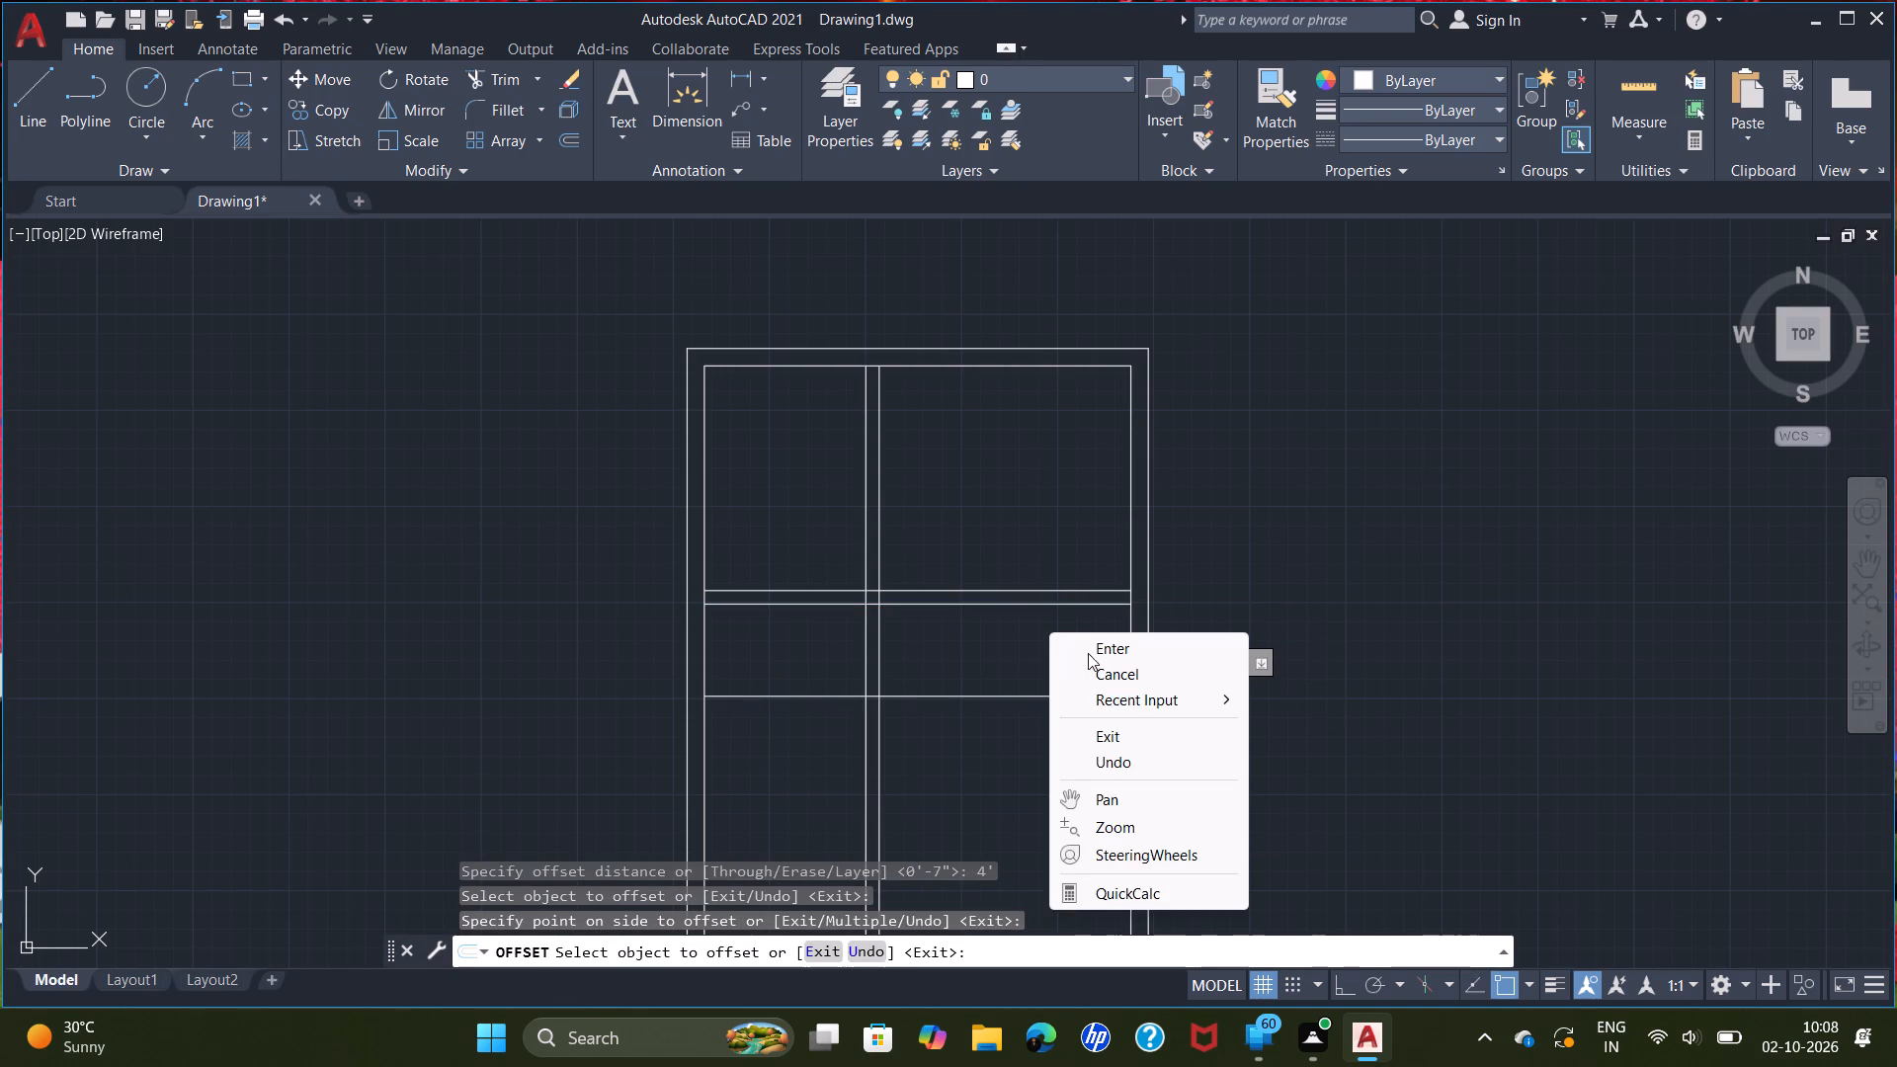
click(1085, 638)
Offset the new lower horizontal line 7" south to form the second horizontal partition wall.
key(space)
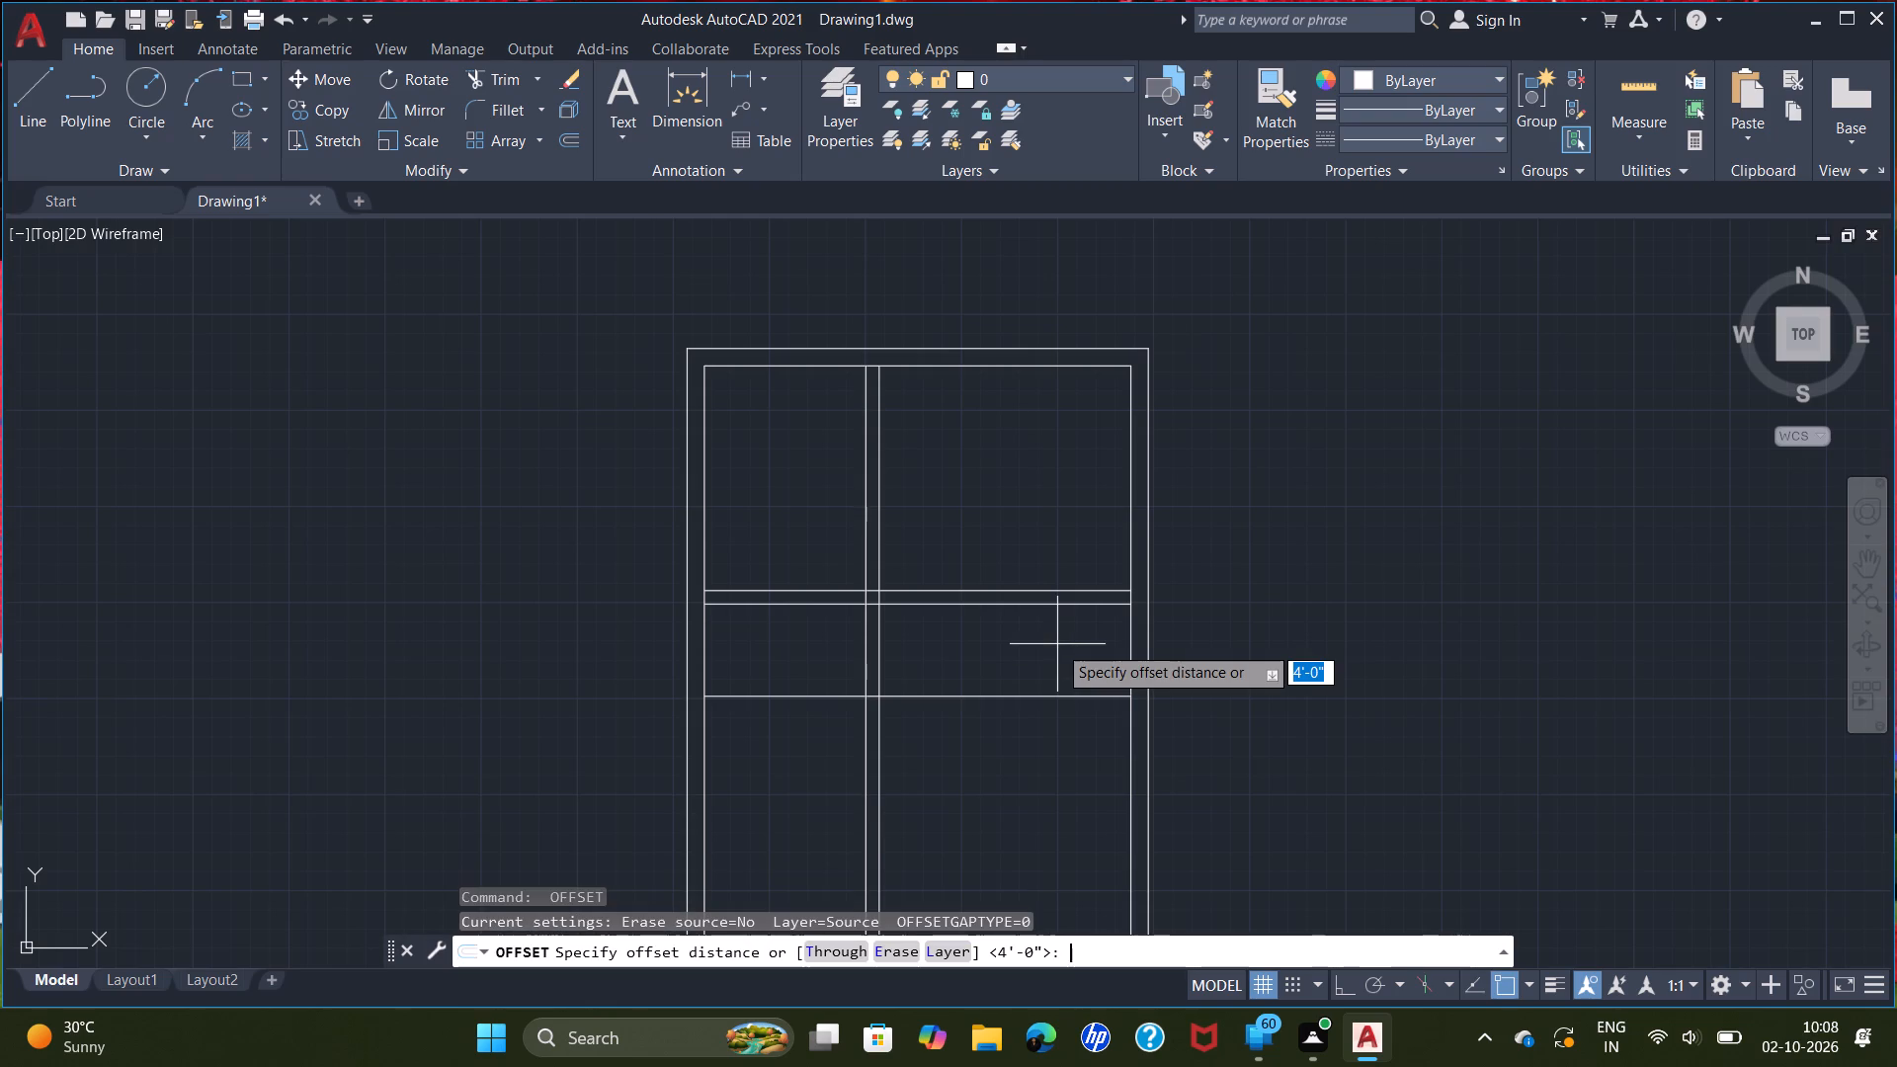
key(7)
key(shift+quotedbl)
key(Return)
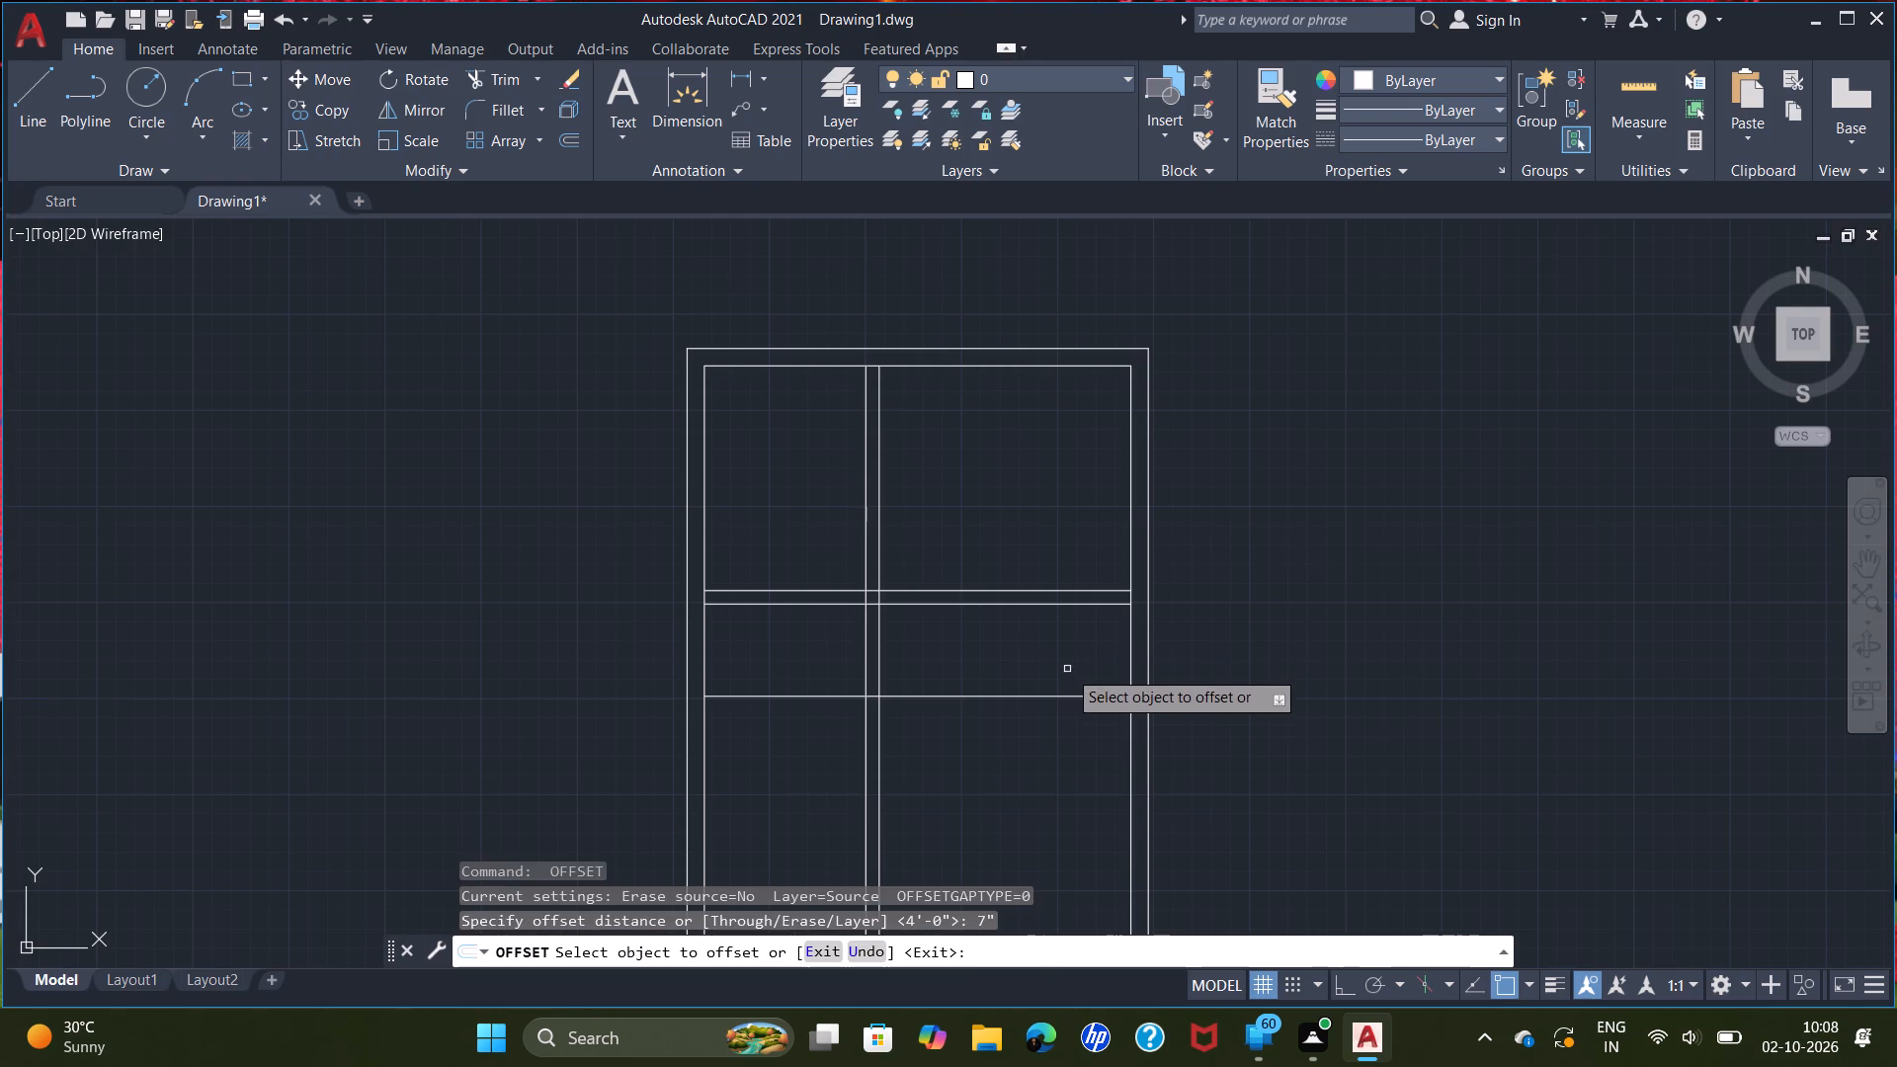
click(1075, 697)
click(1074, 744)
right_click(1046, 630)
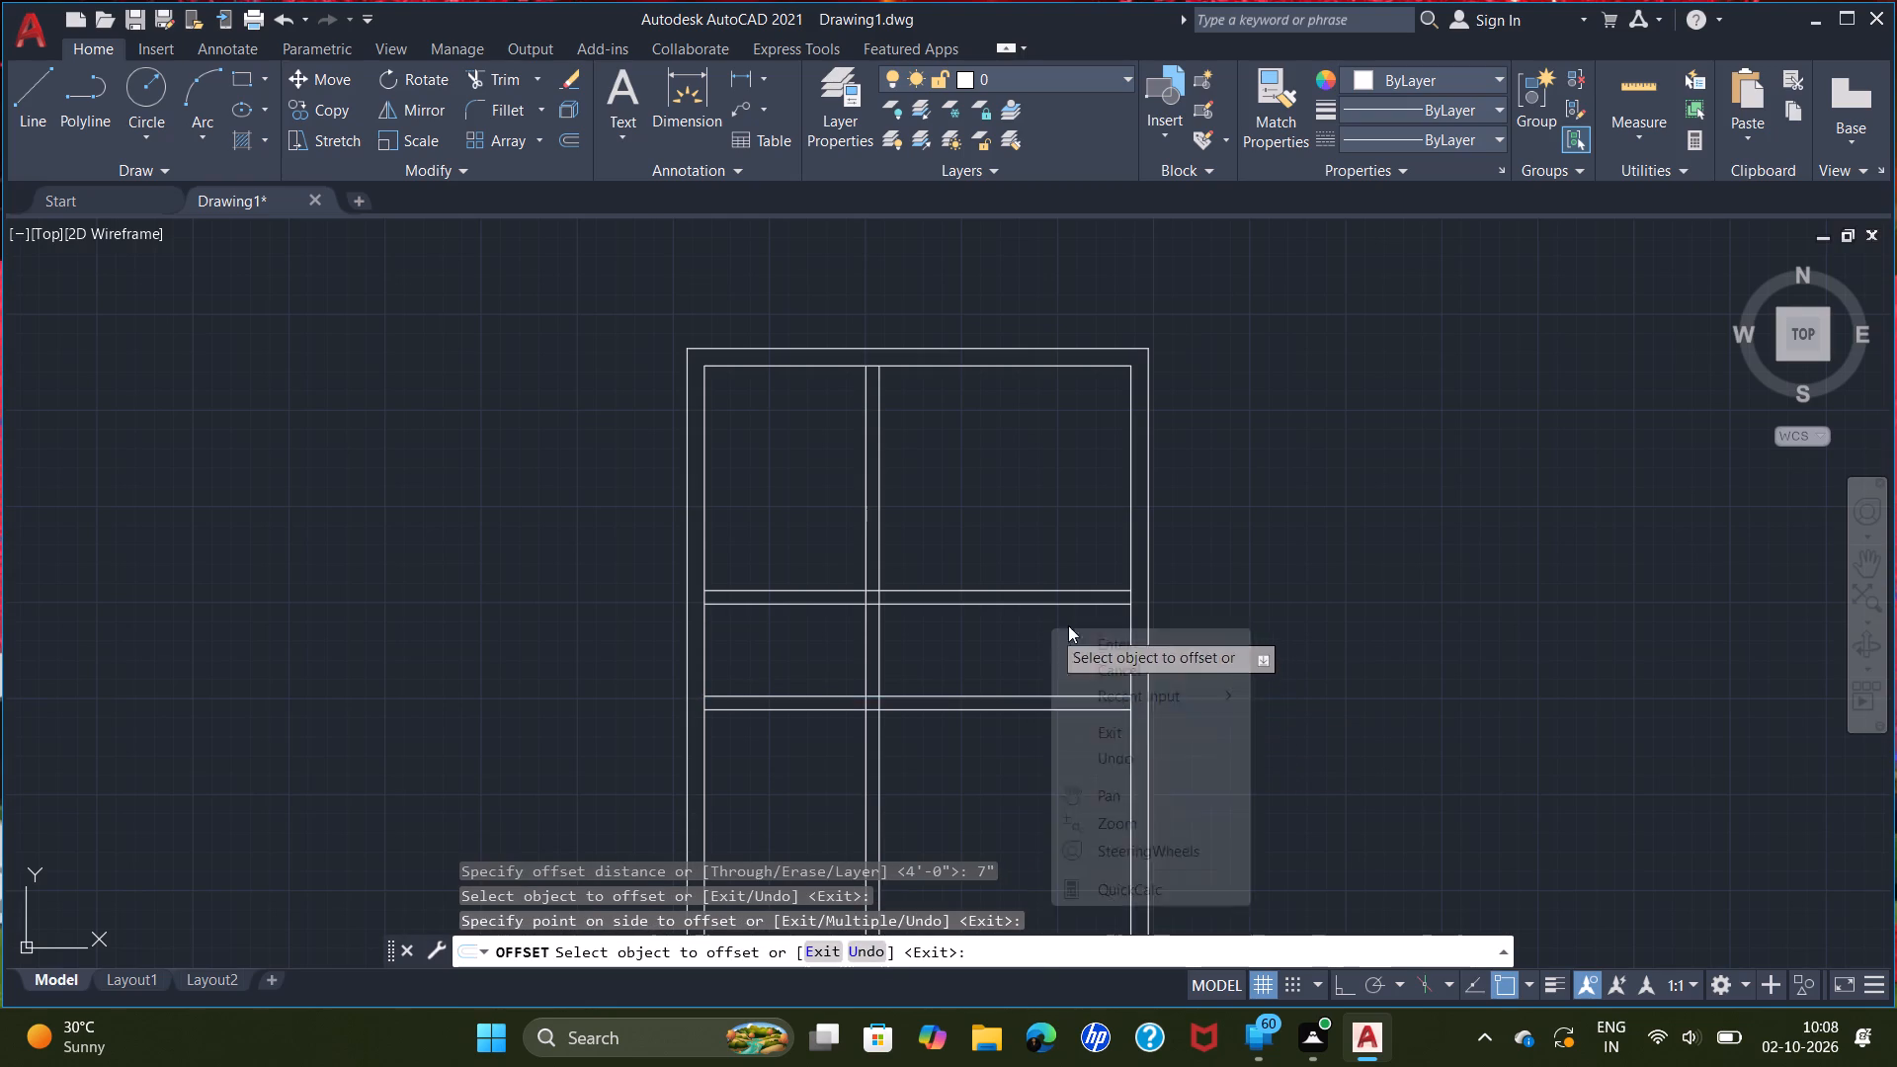
click(1083, 647)
Offset the inner face line of the east outer wall 7' west into the plan.
key(space)
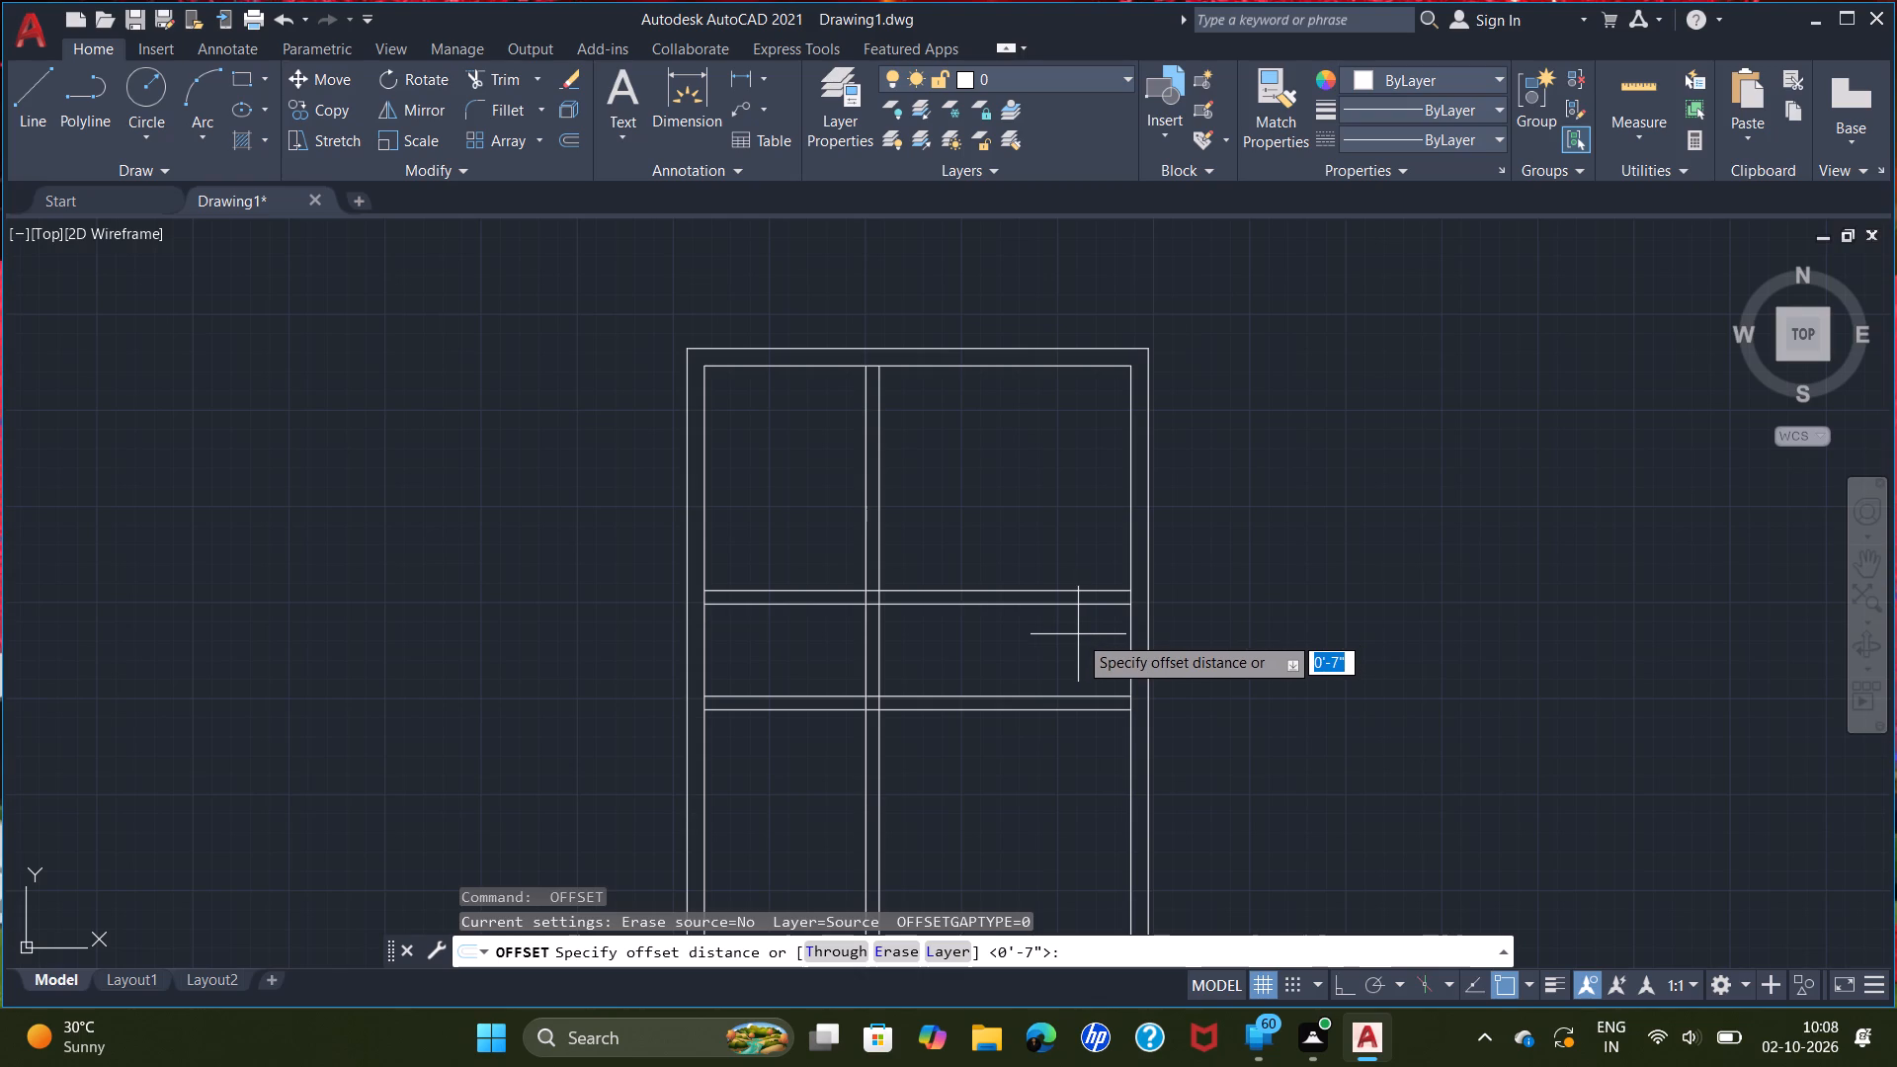
text(7')
key(Return)
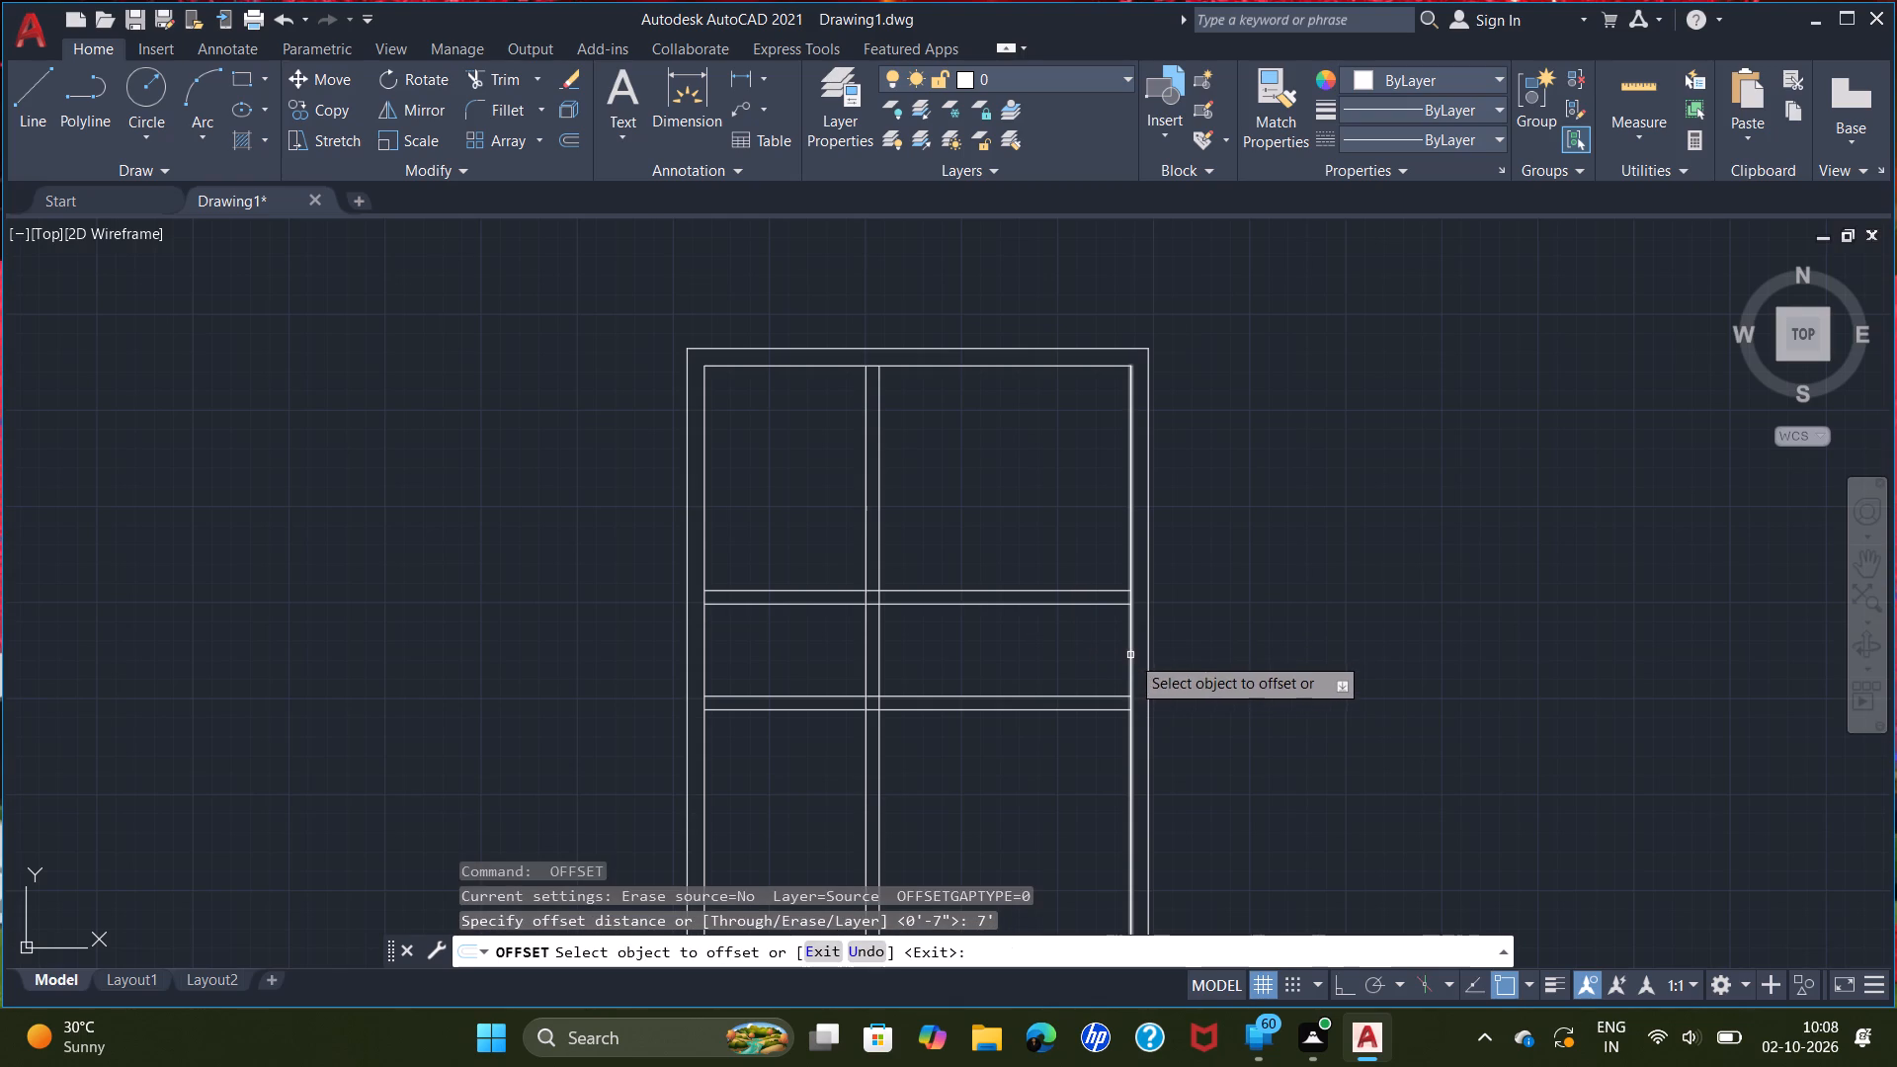
click(1130, 655)
click(1054, 641)
right_click(1054, 641)
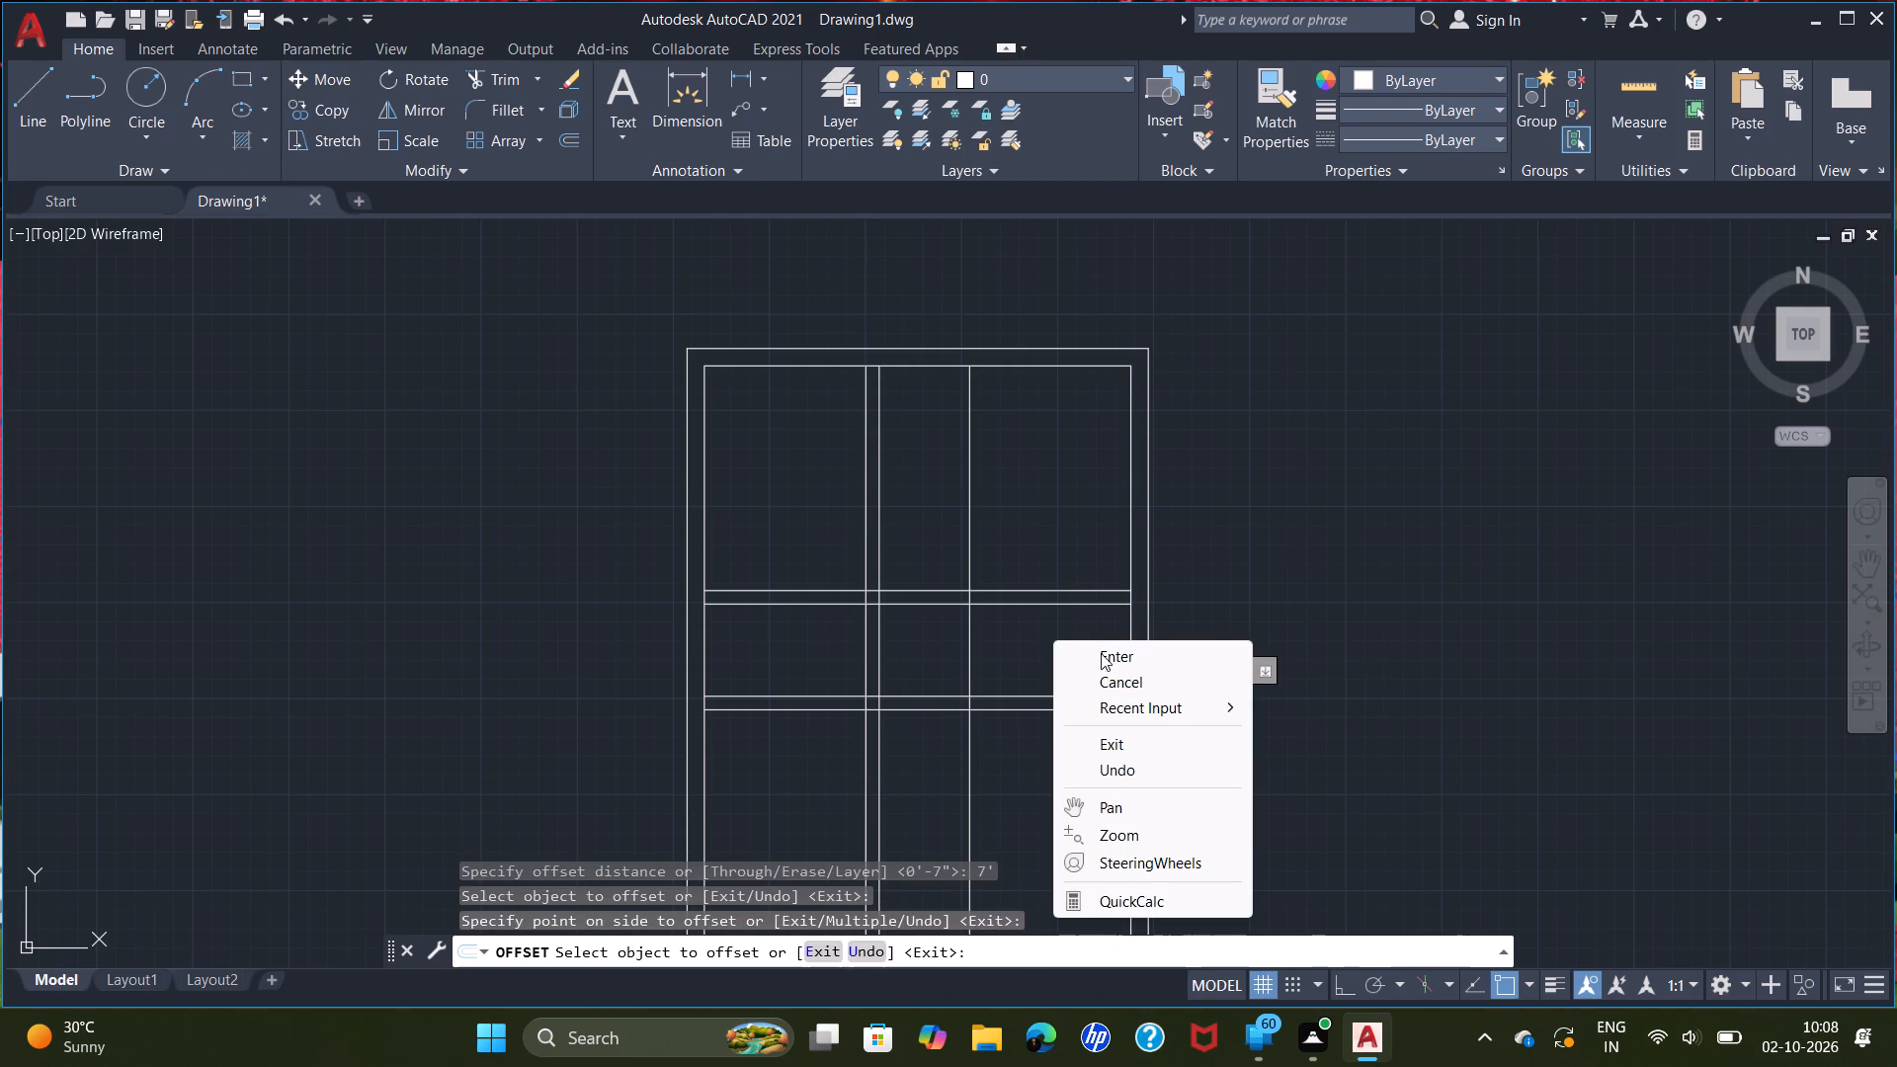
click(1101, 653)
Offset the new vertical line 7" west to form the second vertical partition wall.
text(of)
key(Return)
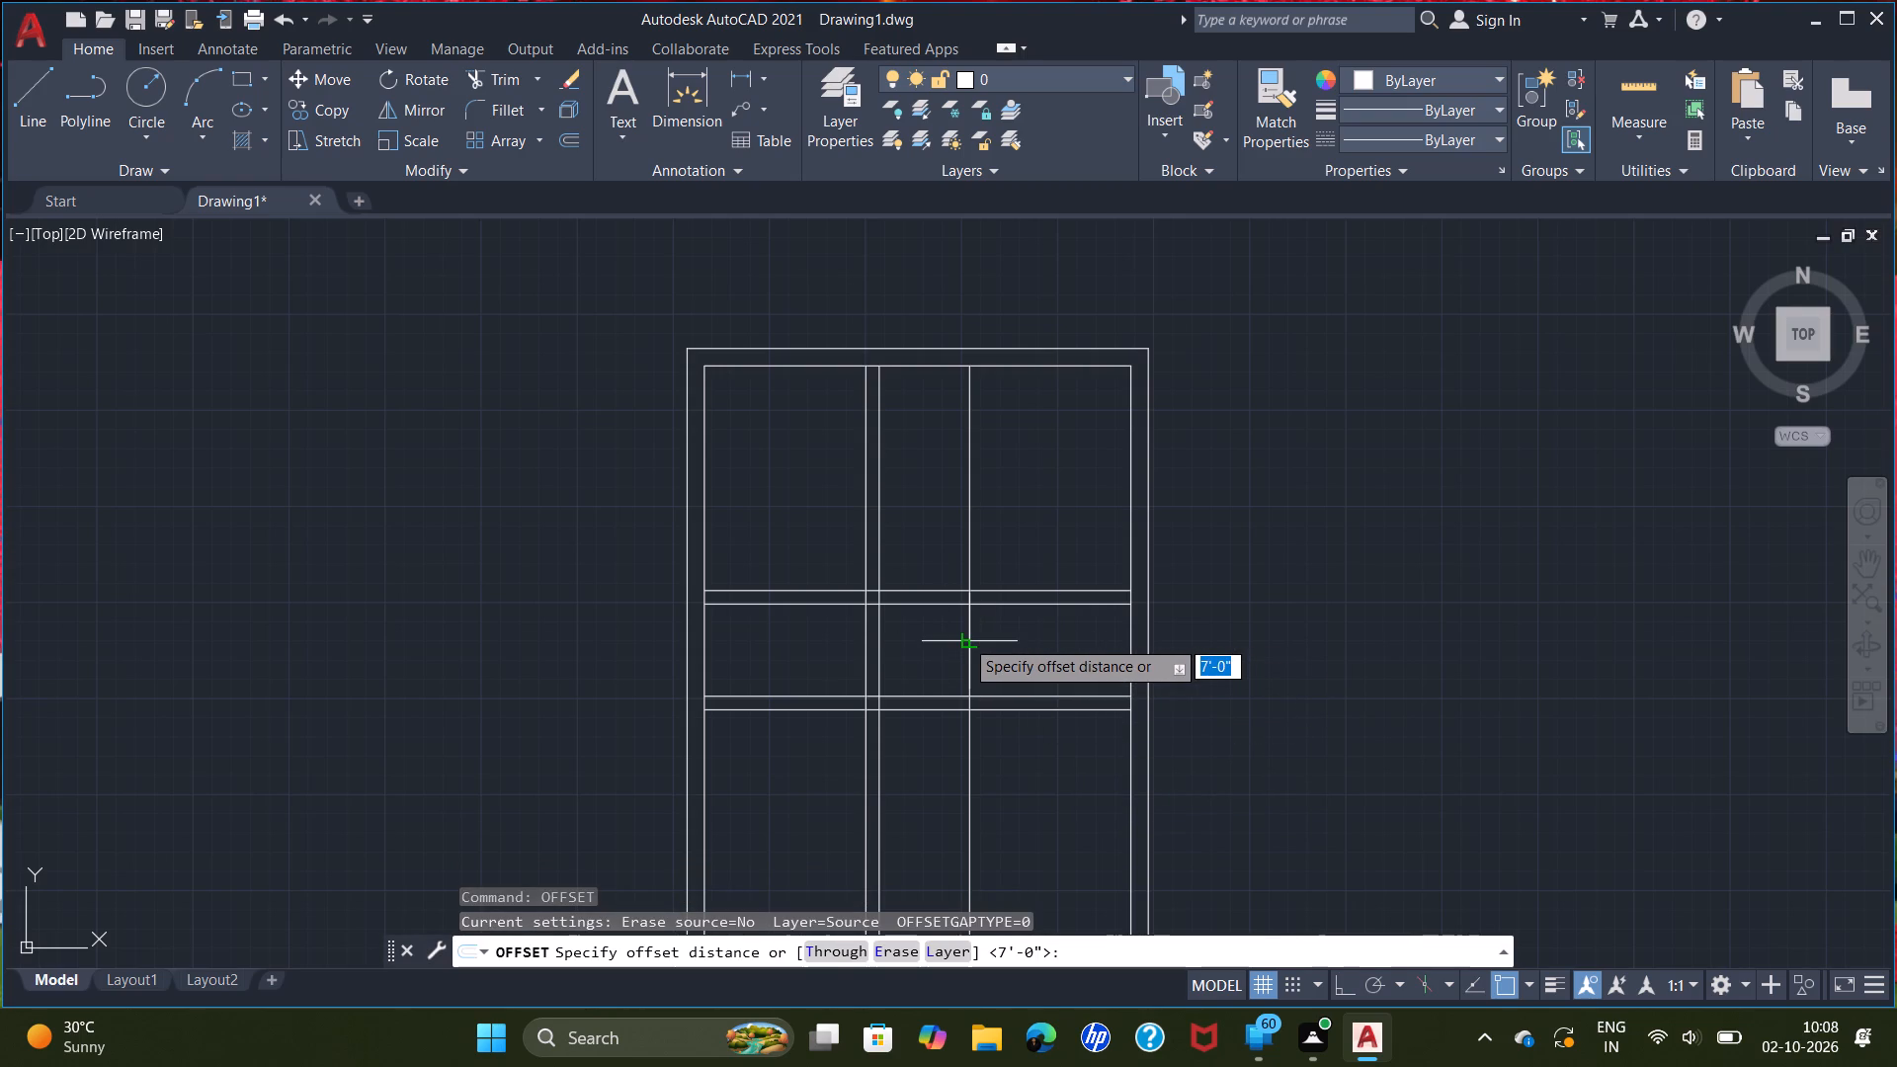
text(7")
key(Return)
click(972, 653)
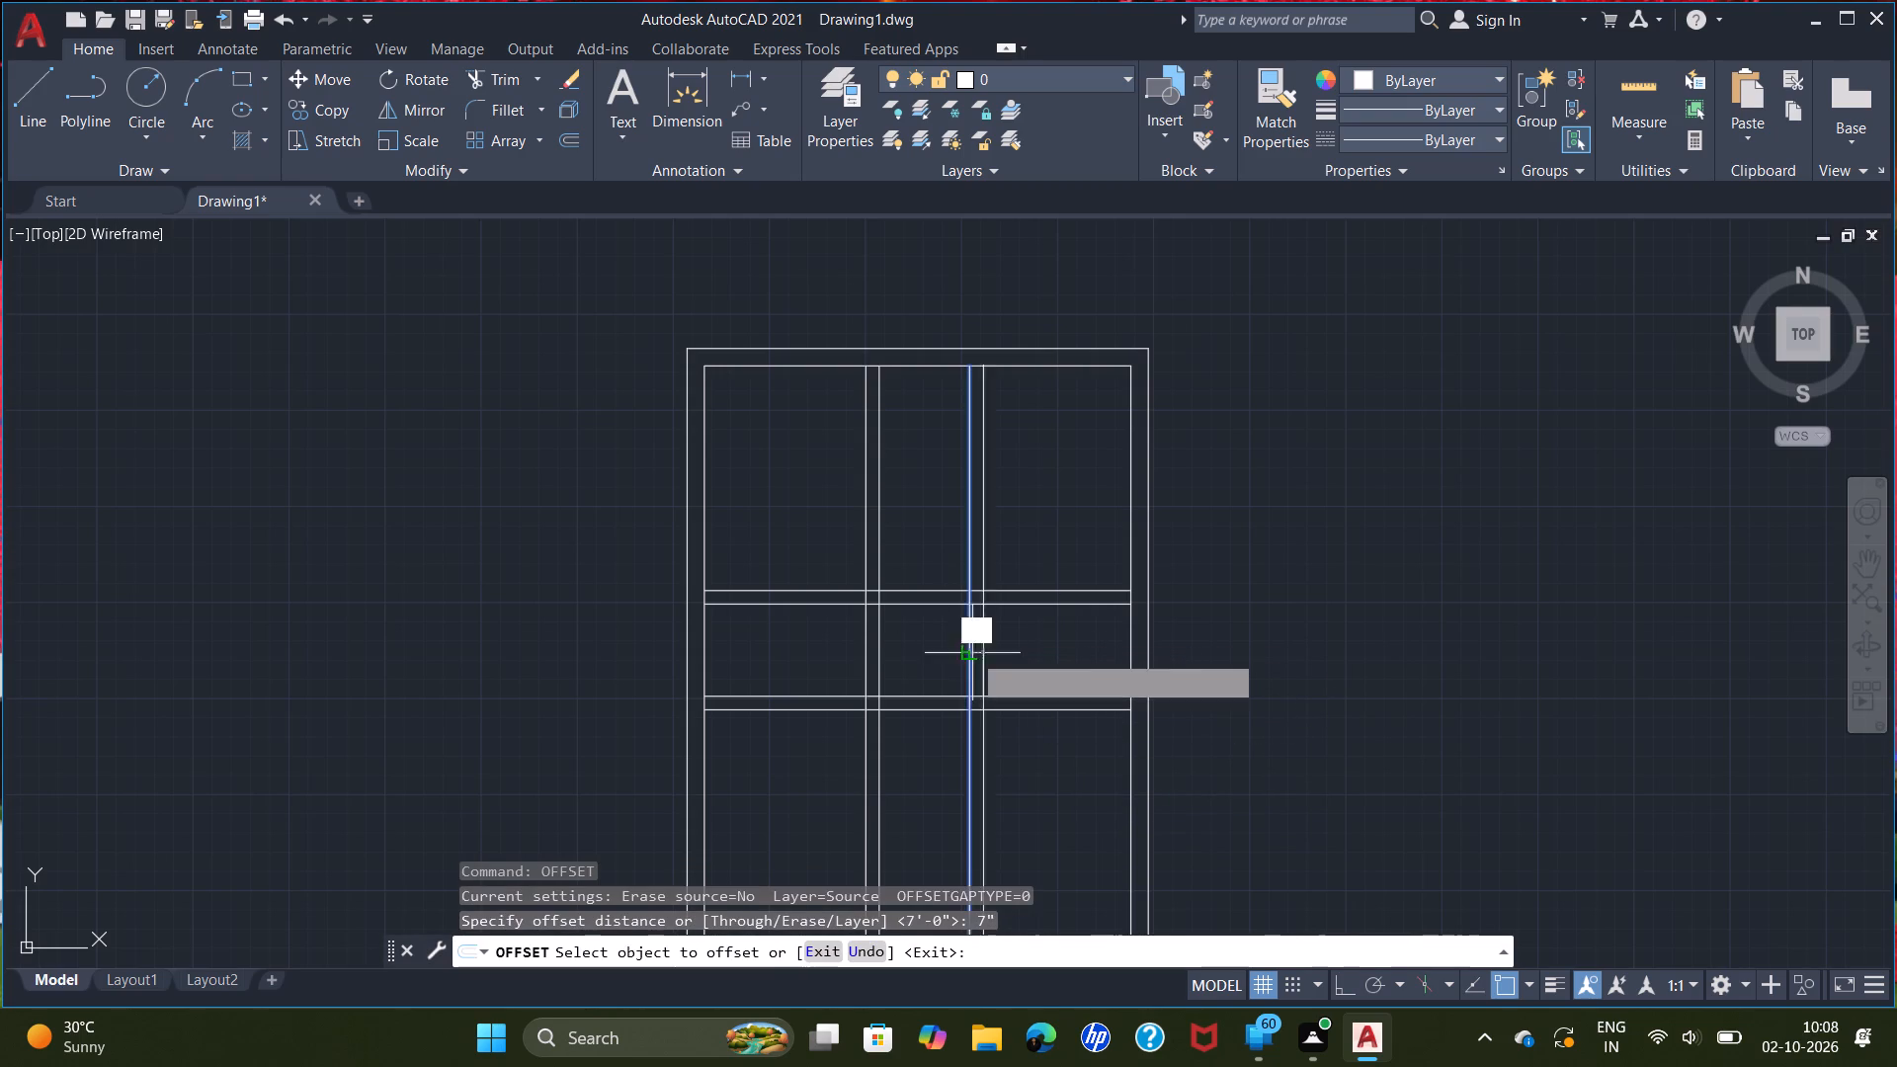
click(944, 650)
right_click(1006, 643)
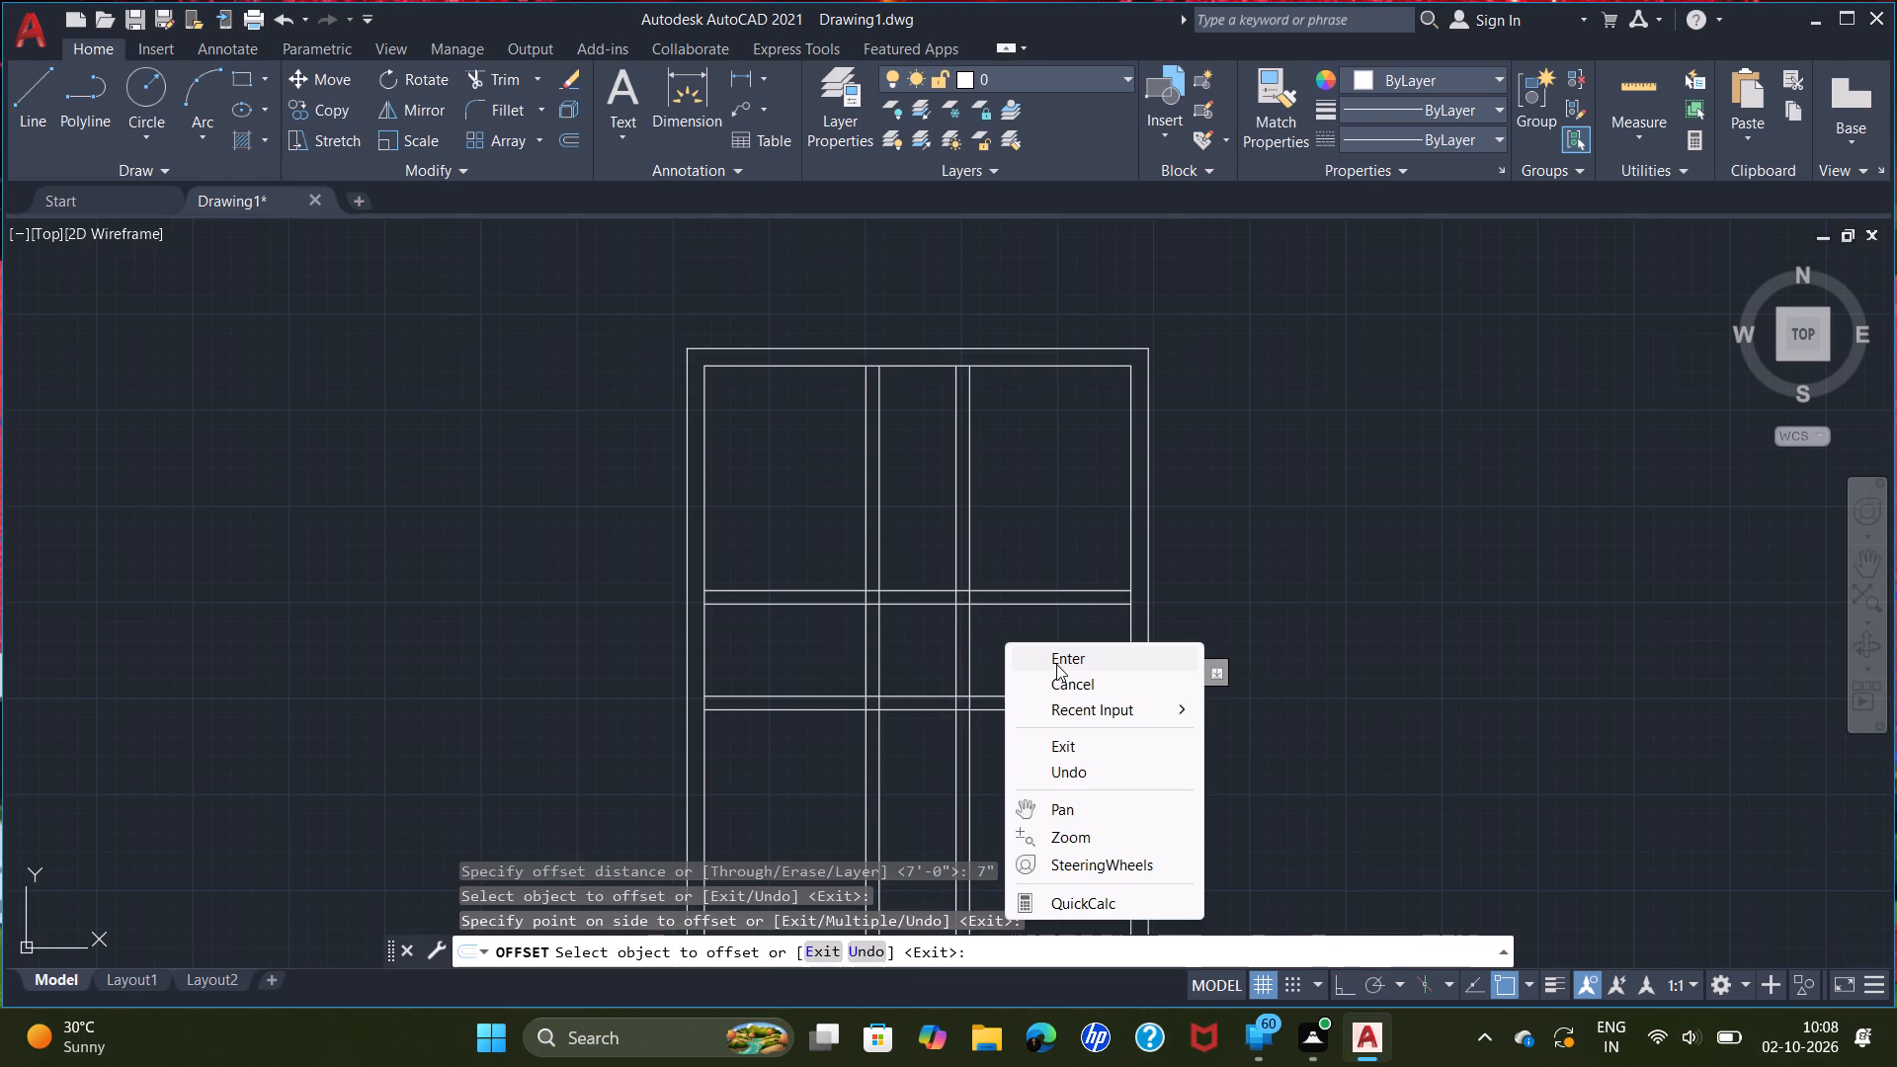
click(1056, 664)
Trim both lines of the second vertical partition where they cross the north room, above the upper horizontal wall.
scroll(957, 609, up, 1)
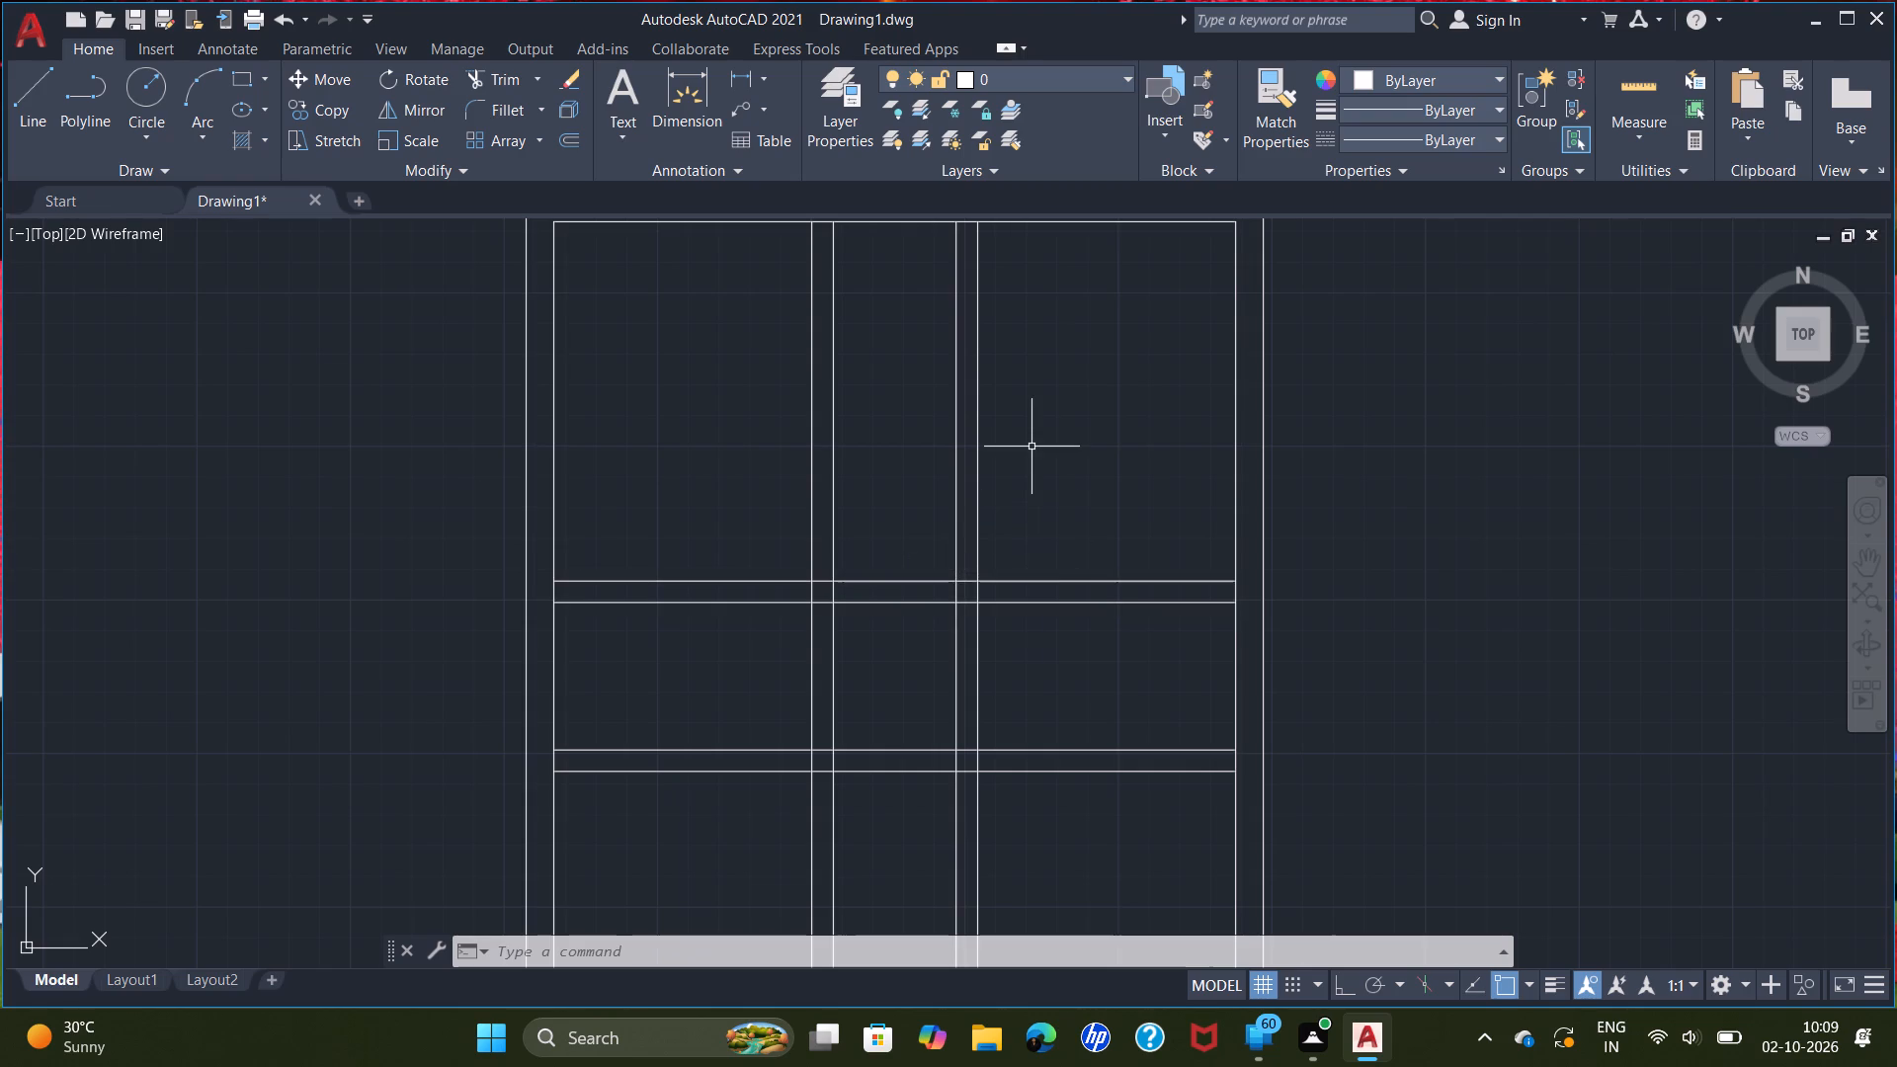
key(t)
key(r)
key(i)
key(Return)
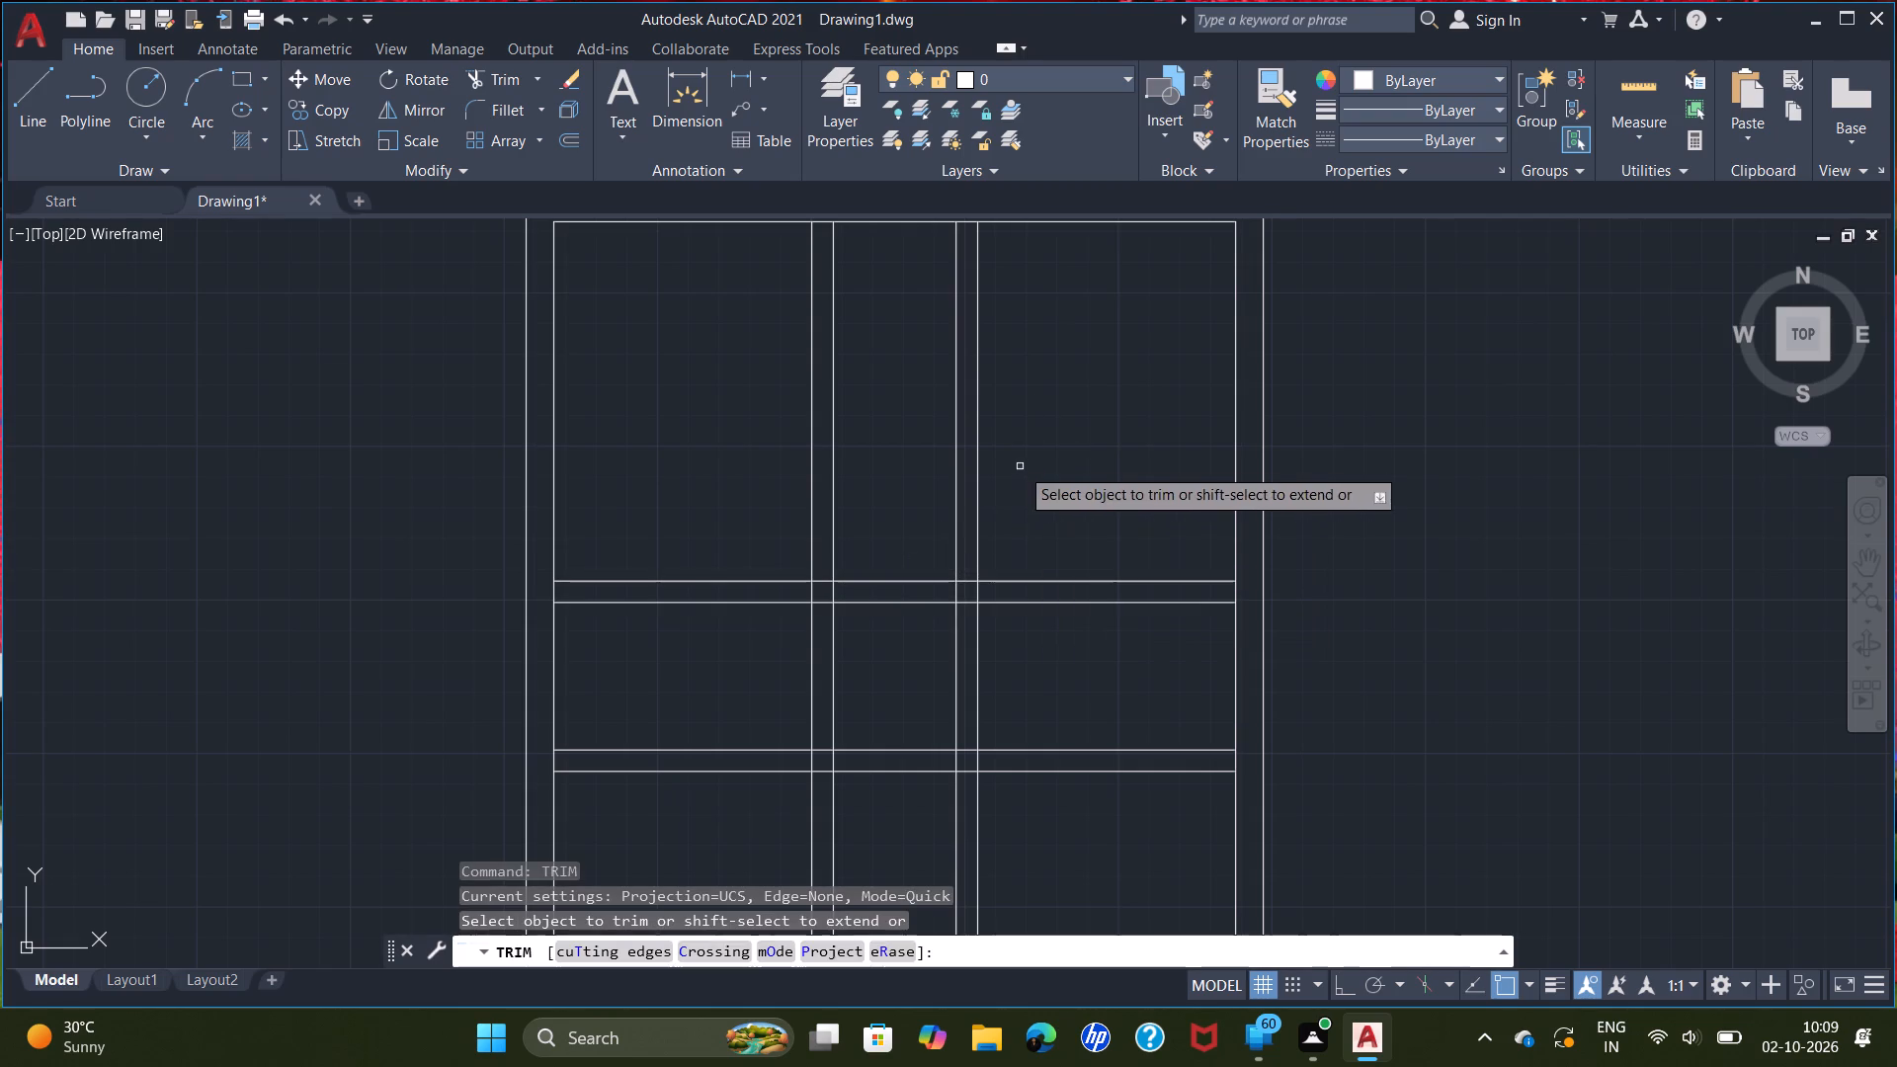
click(976, 458)
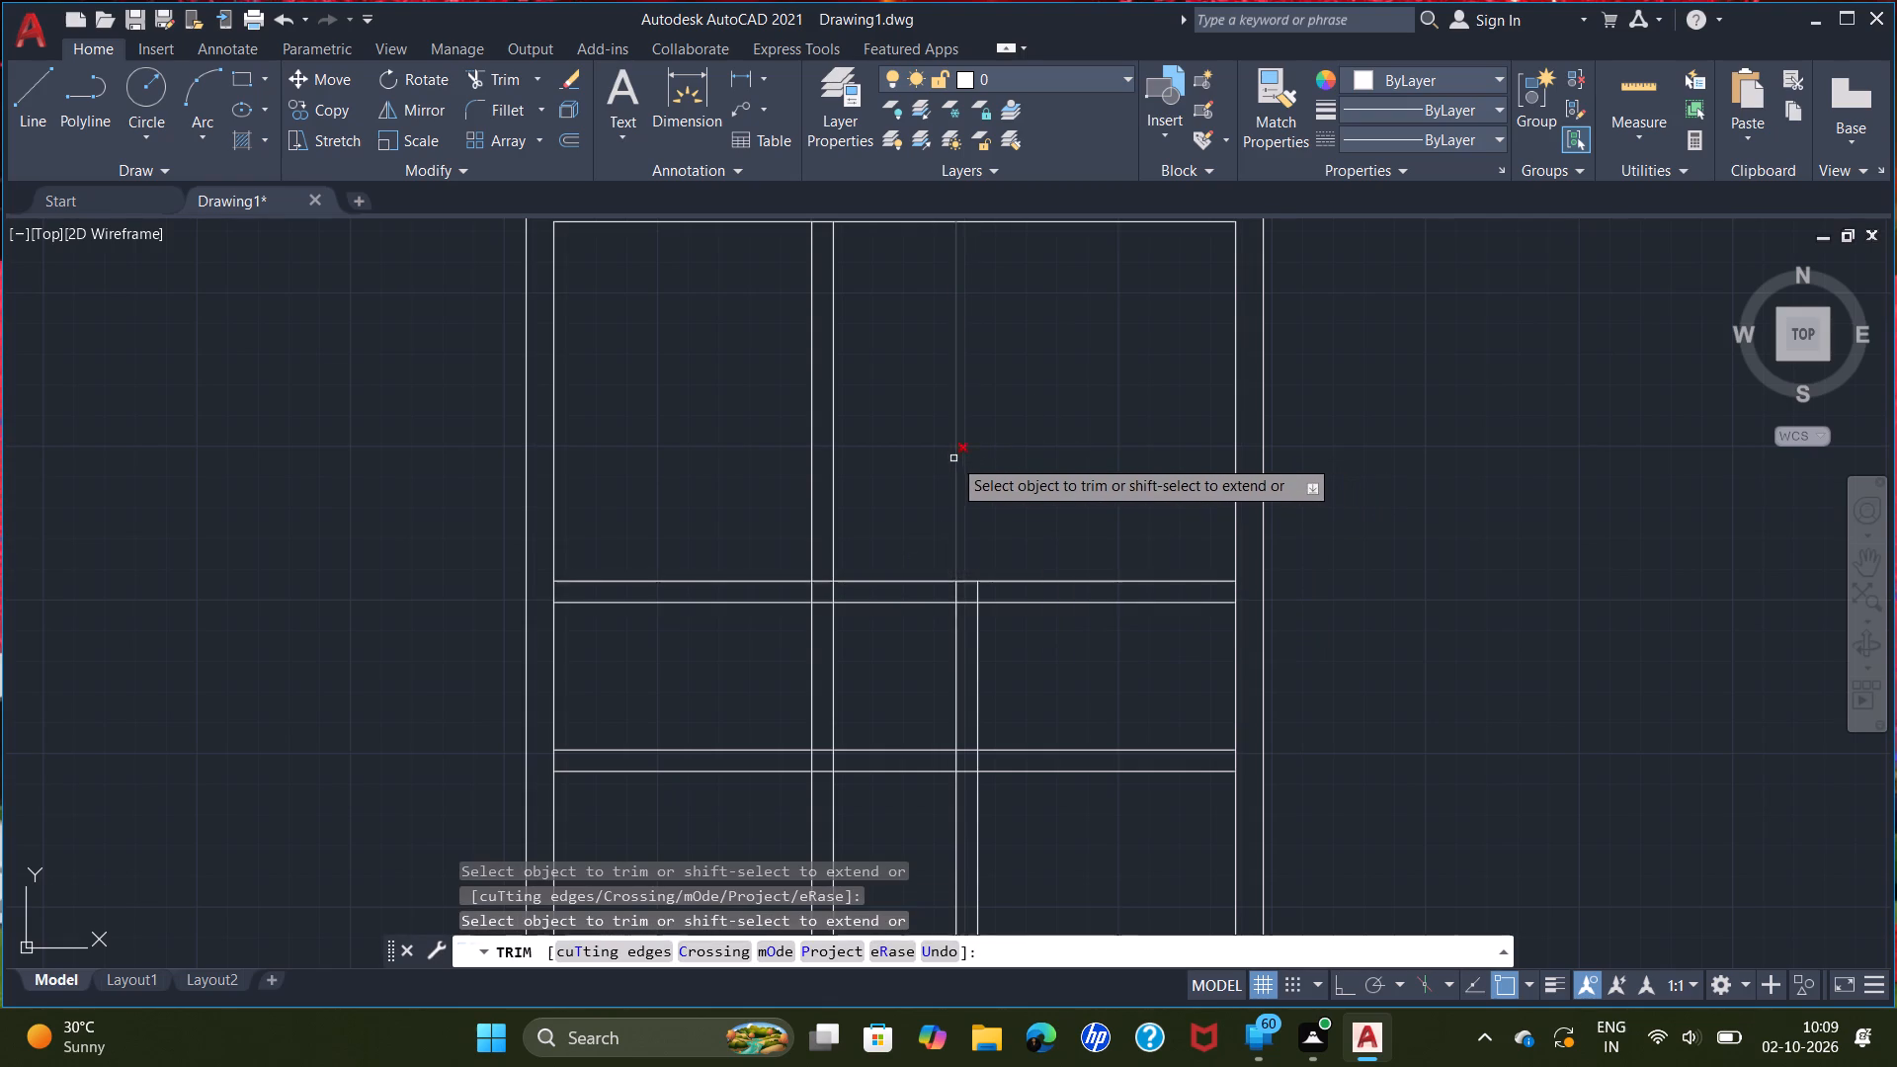
click(953, 457)
right_click(975, 444)
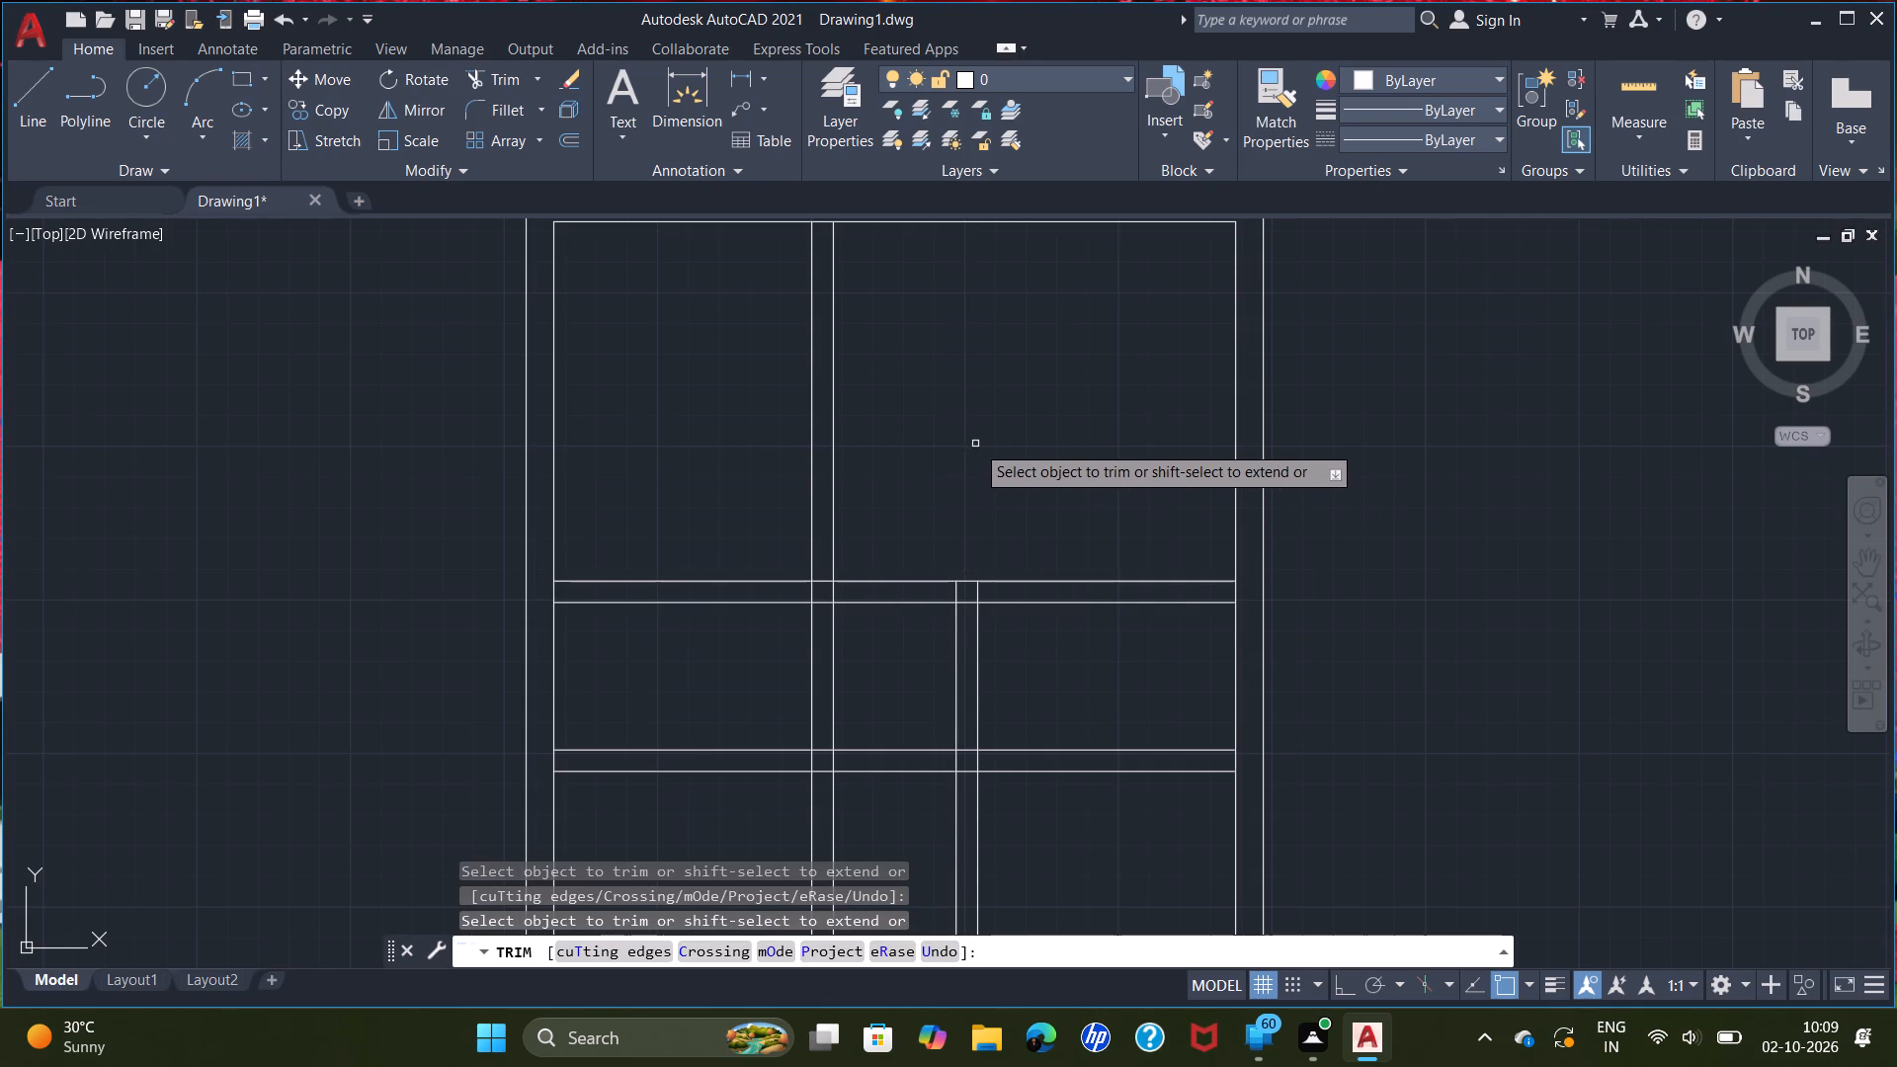
click(1026, 453)
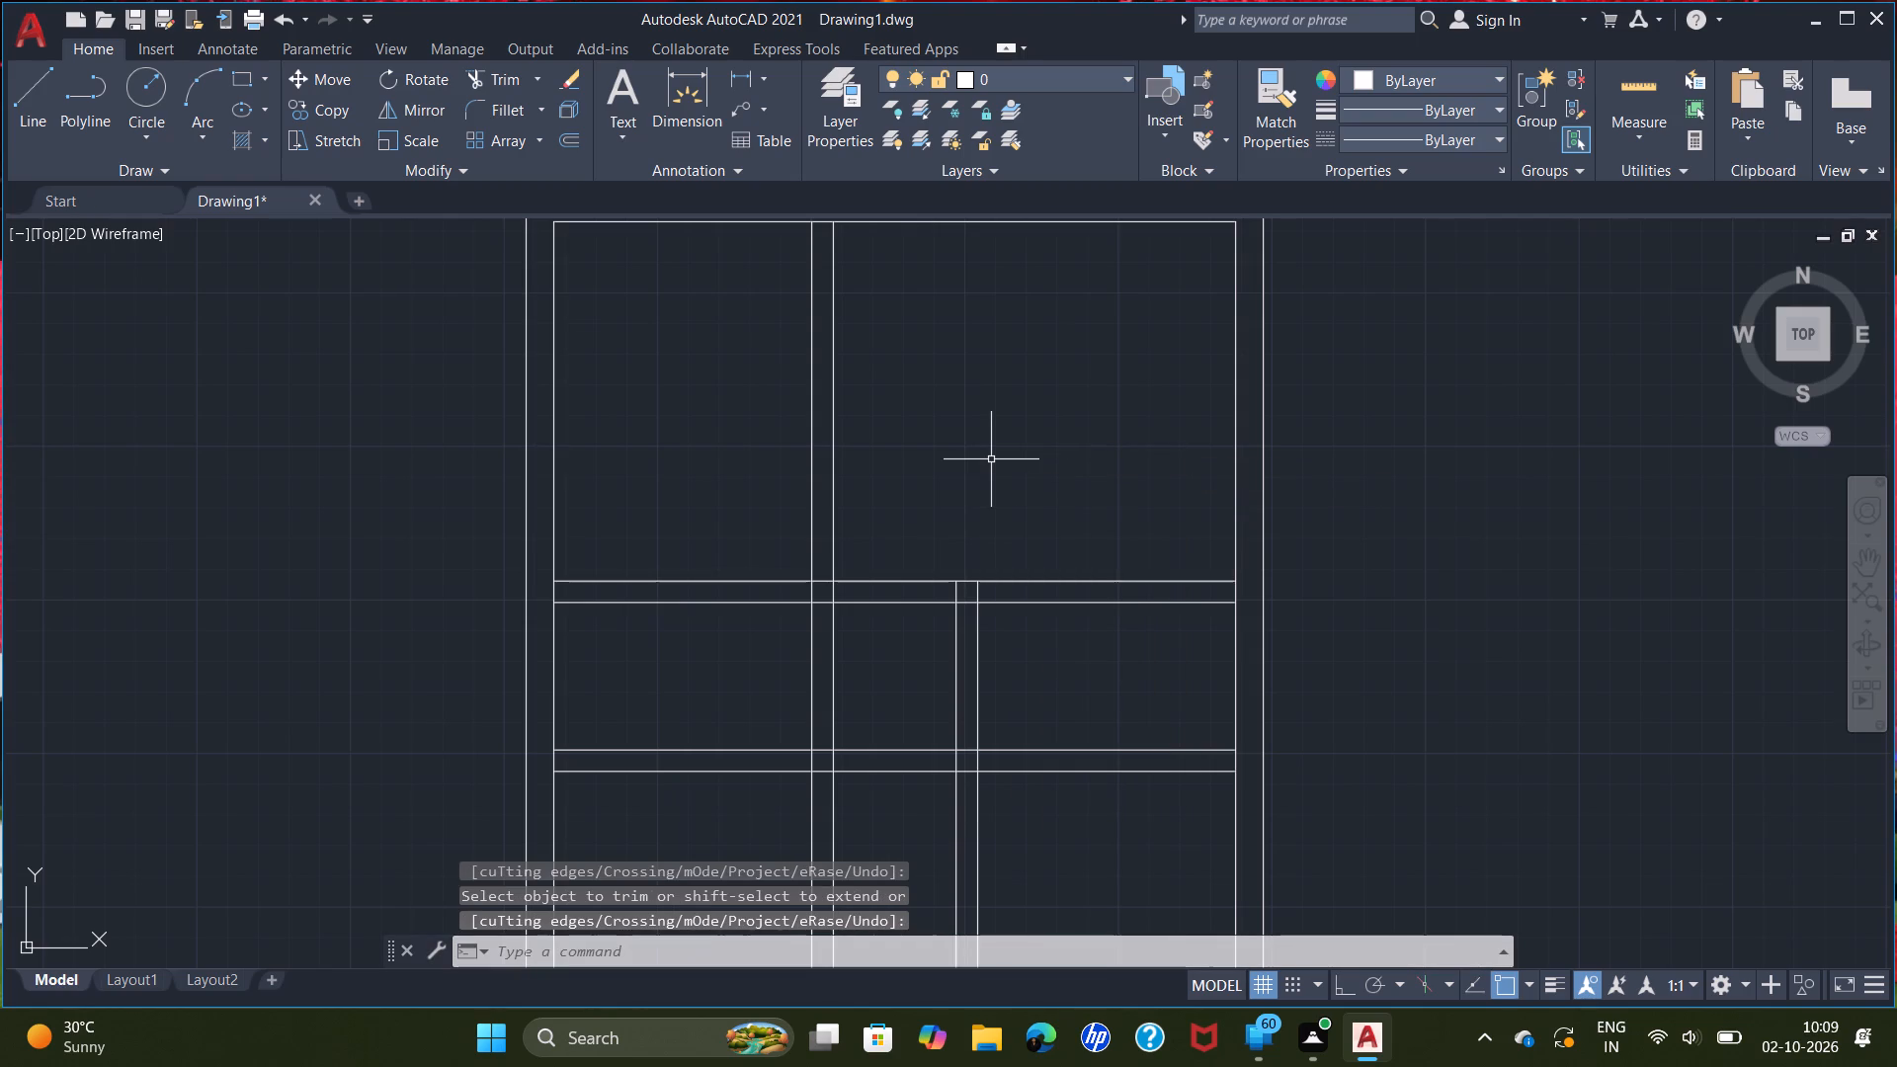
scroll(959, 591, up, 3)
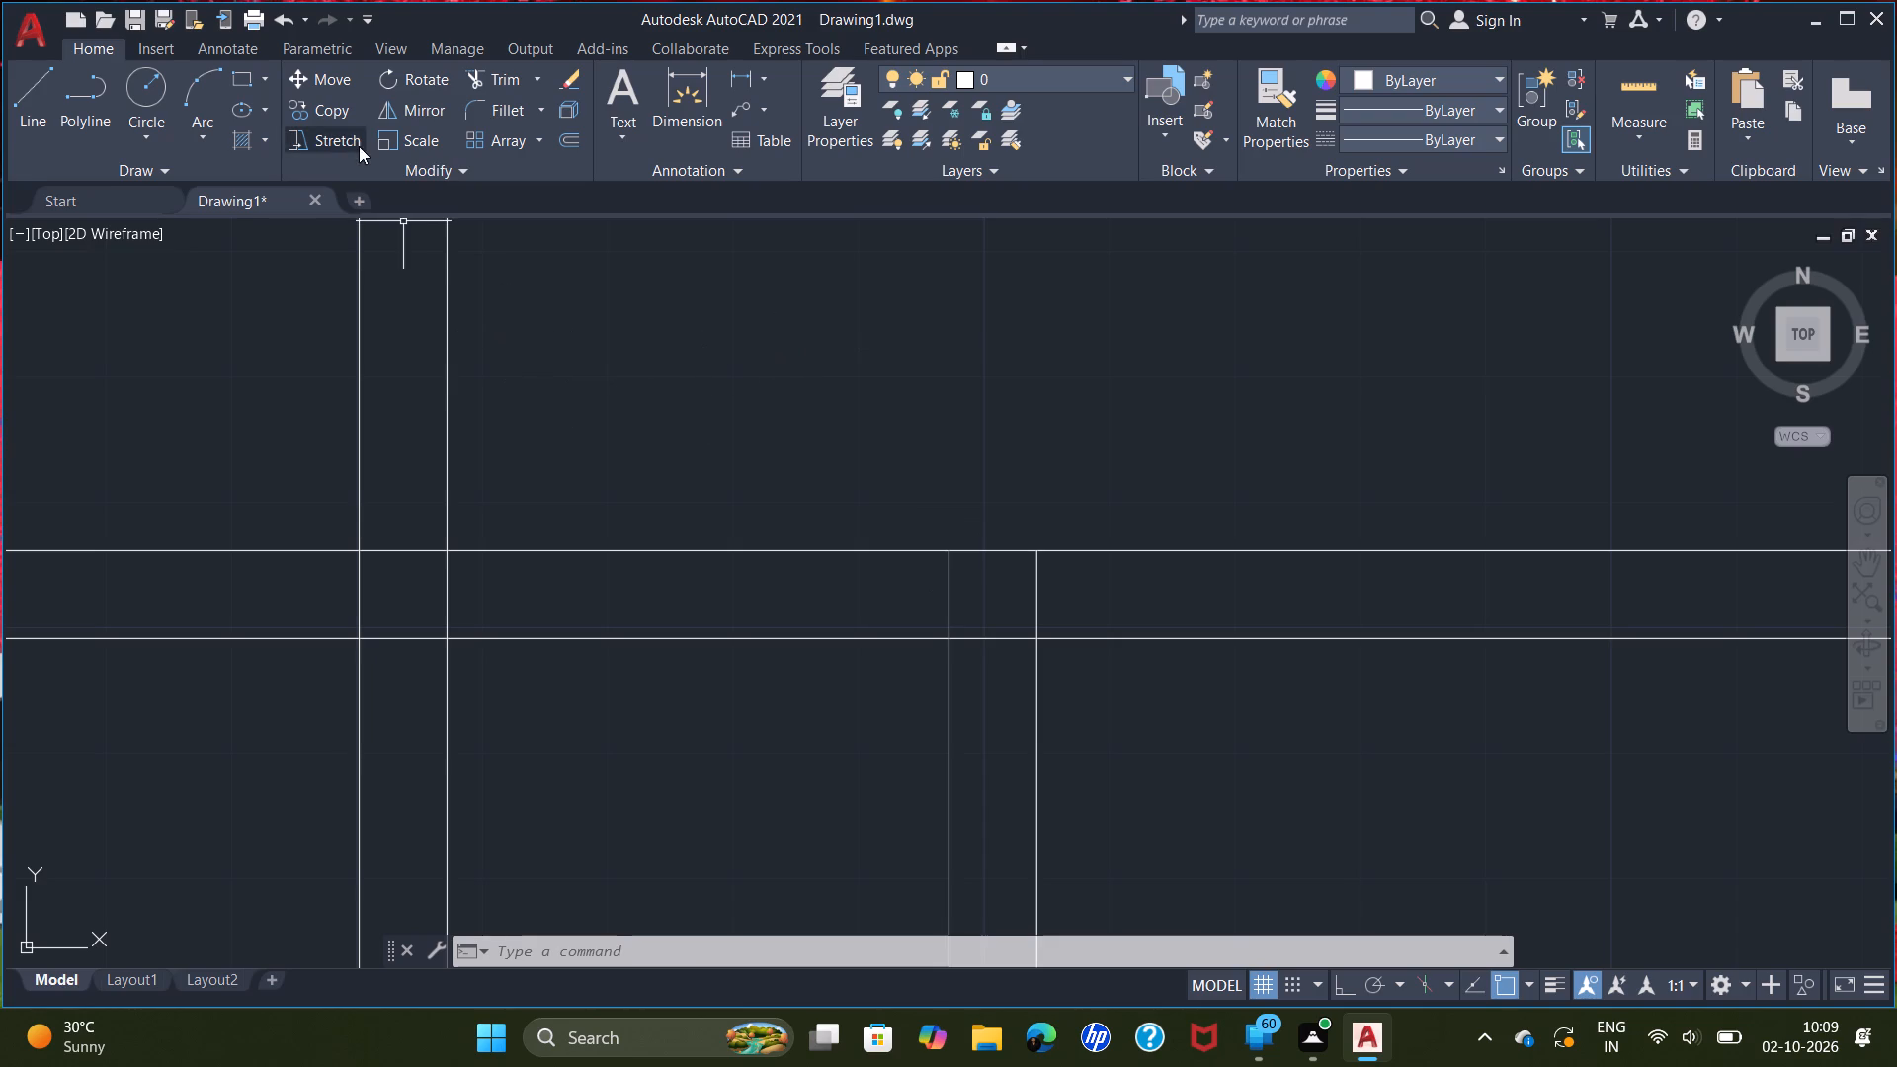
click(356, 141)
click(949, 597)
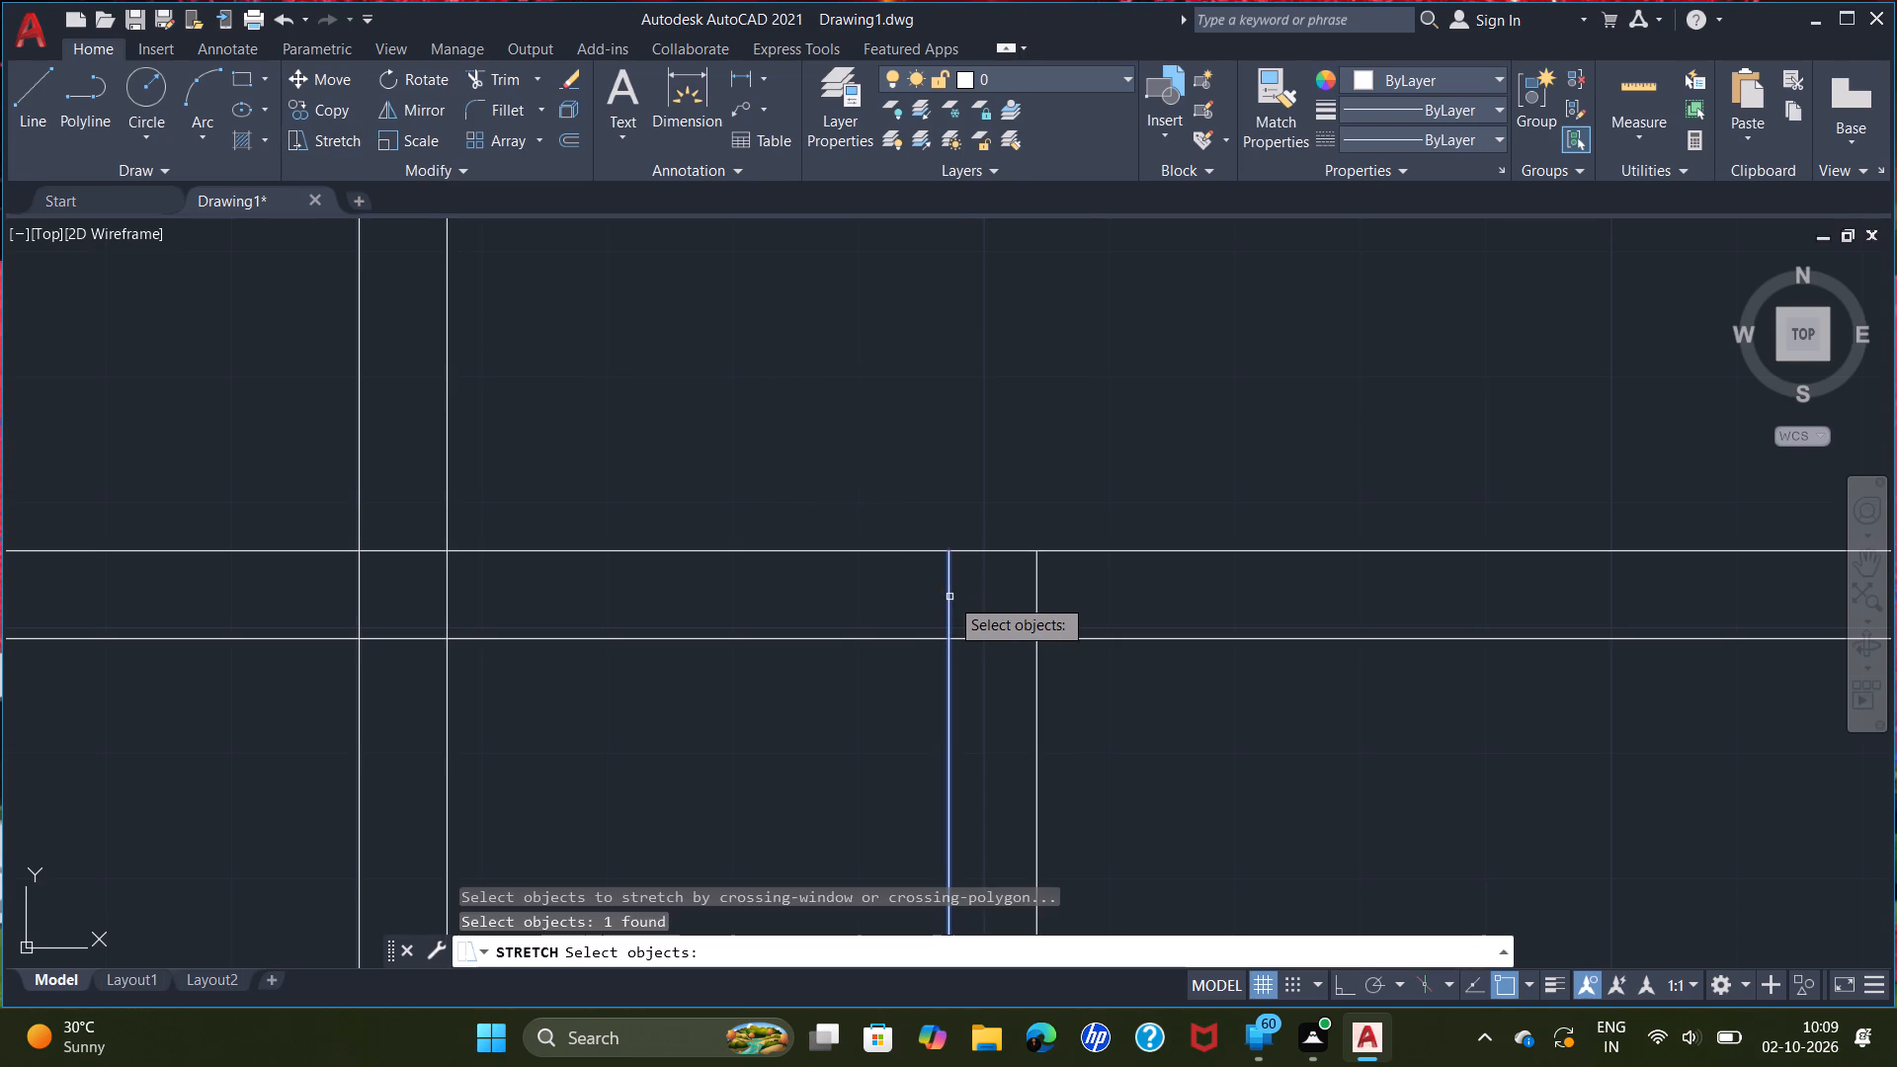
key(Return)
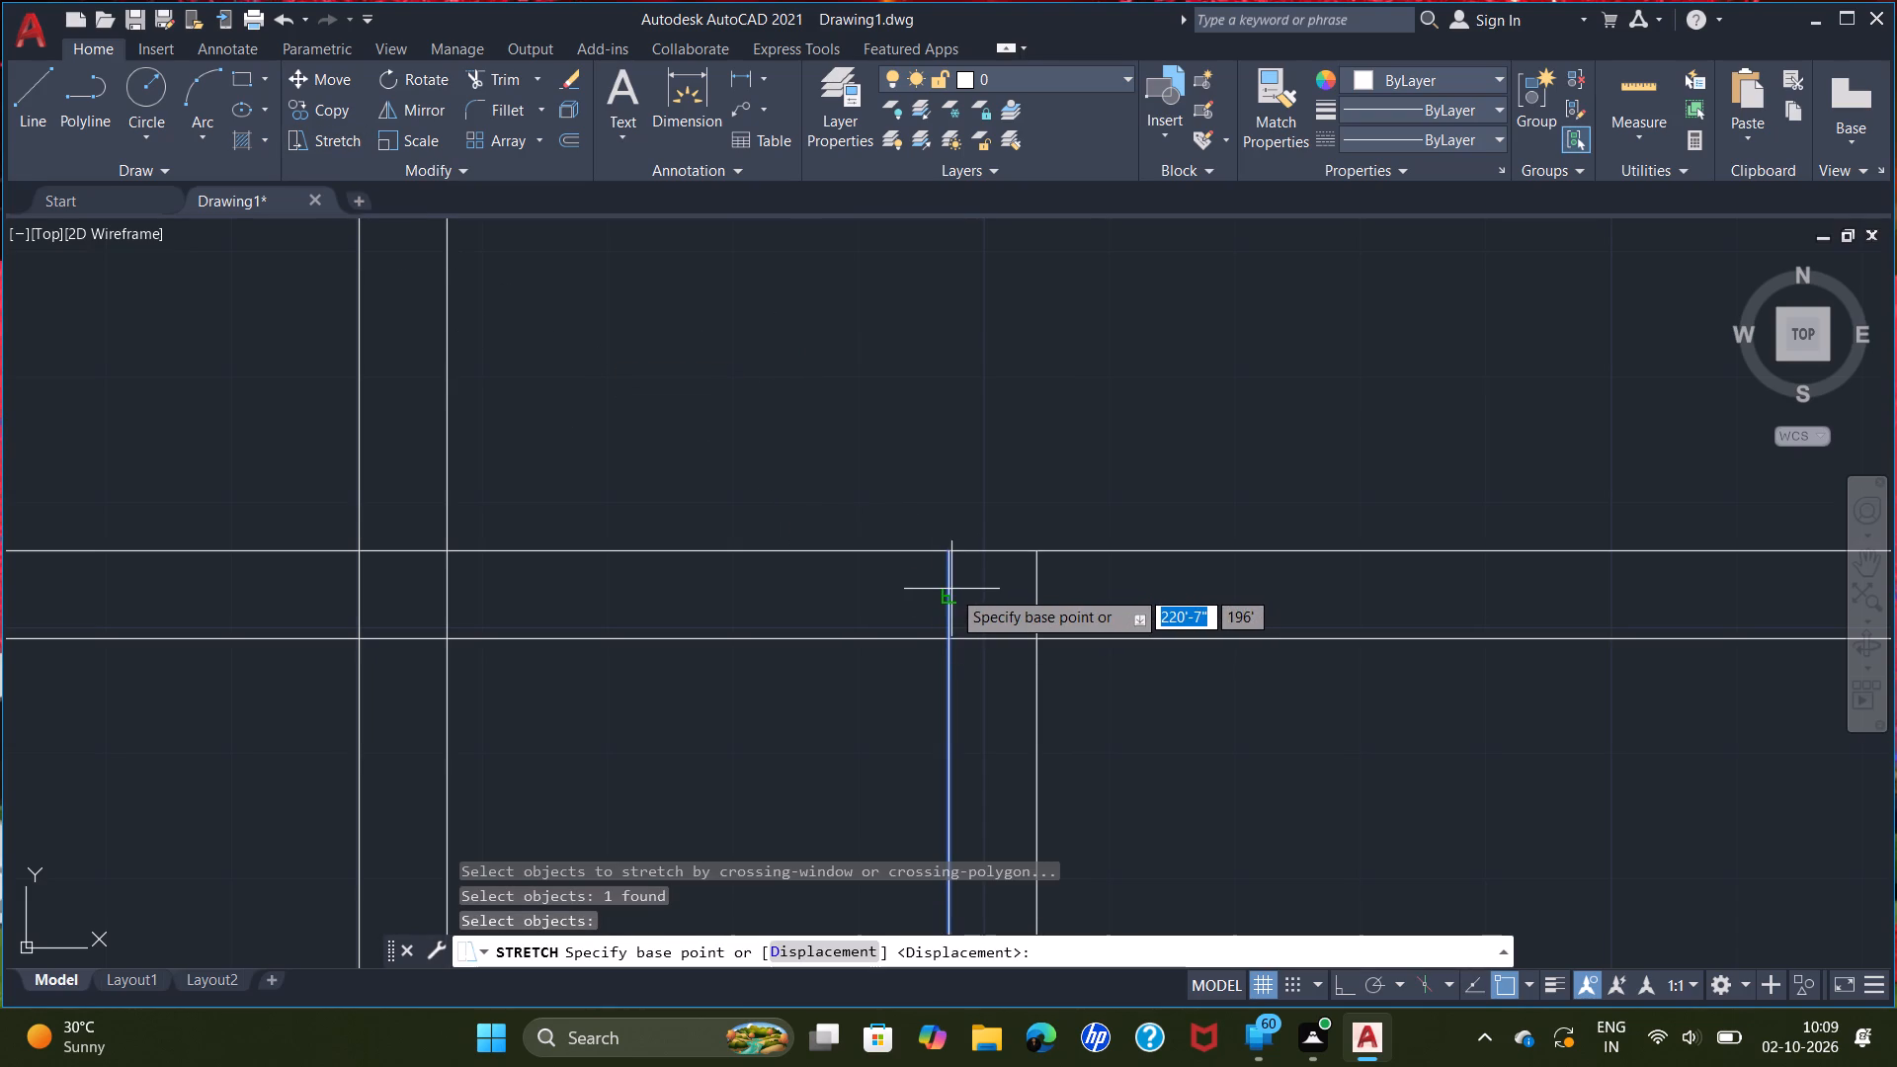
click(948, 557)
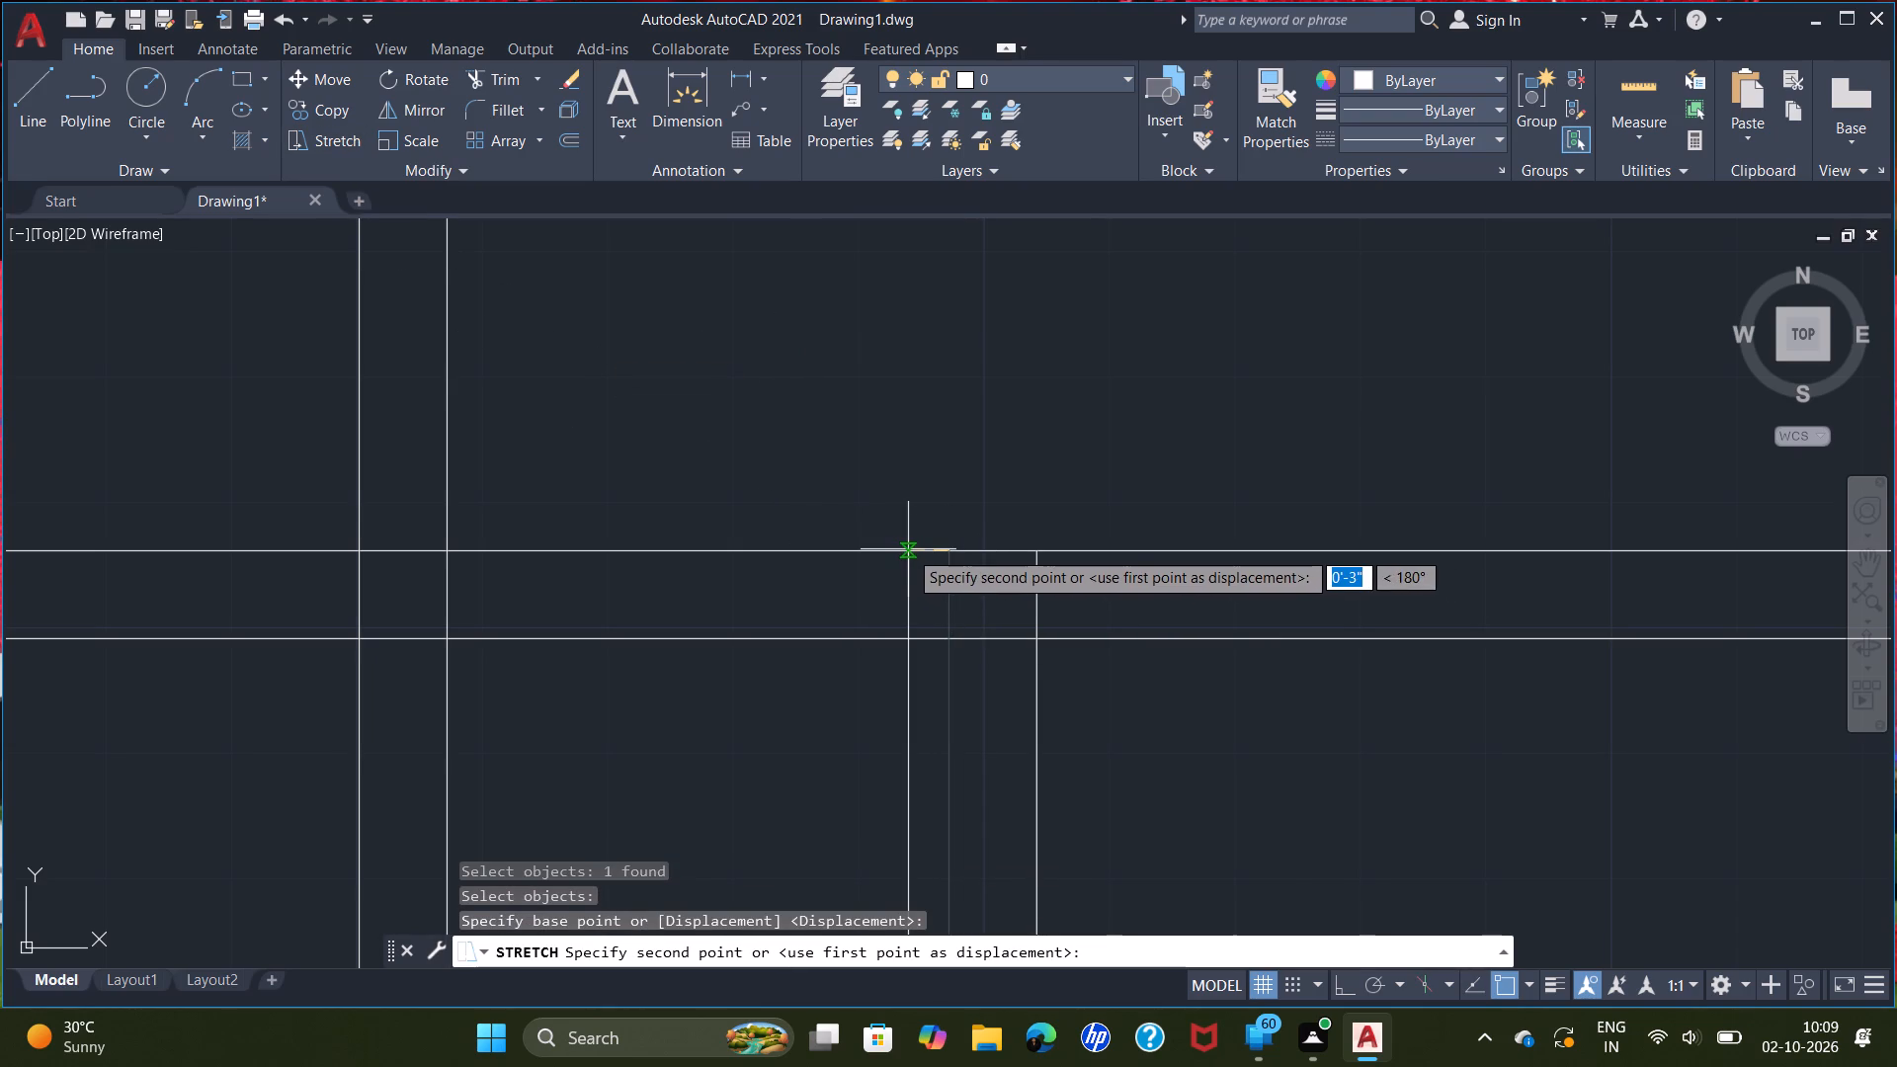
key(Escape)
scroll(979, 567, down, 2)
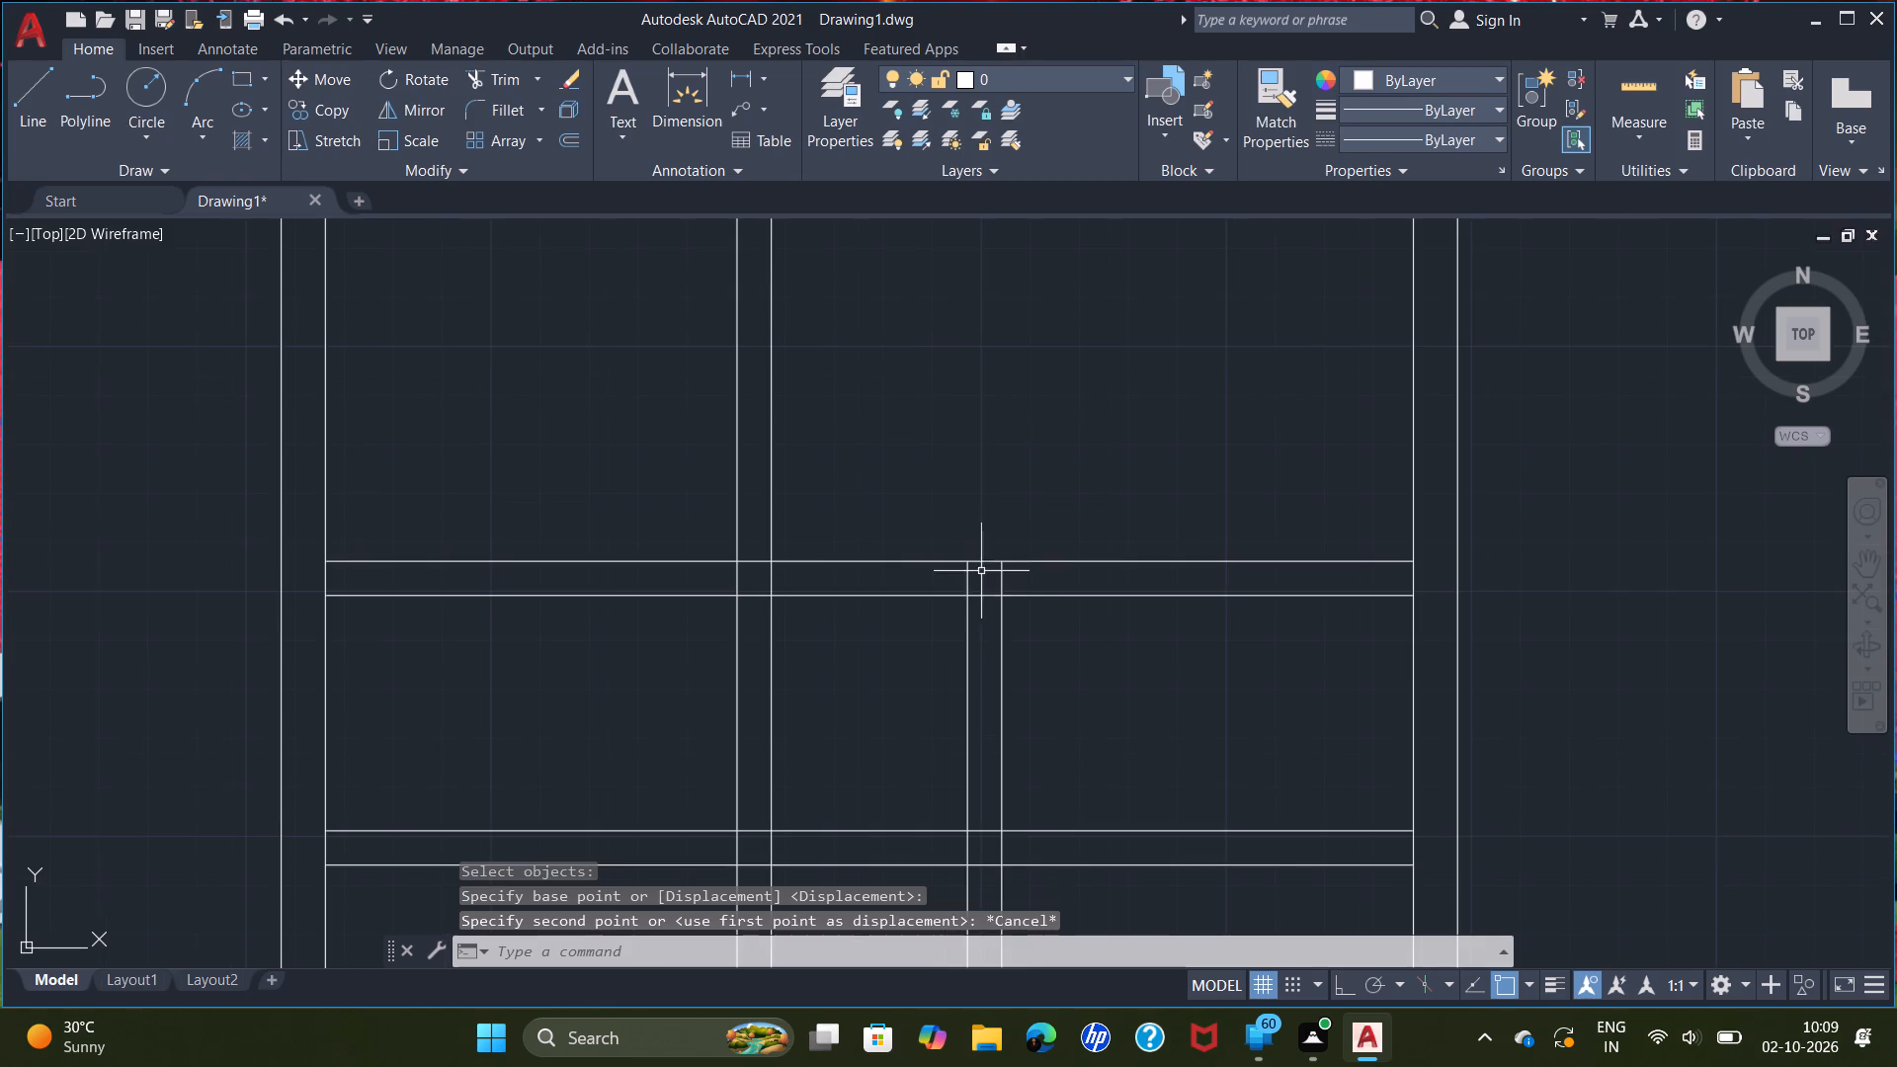
Trim the two short ends of the second vertical partition that lie inside the upper horizontal wall's thickness.
scroll(906, 552, up, 1)
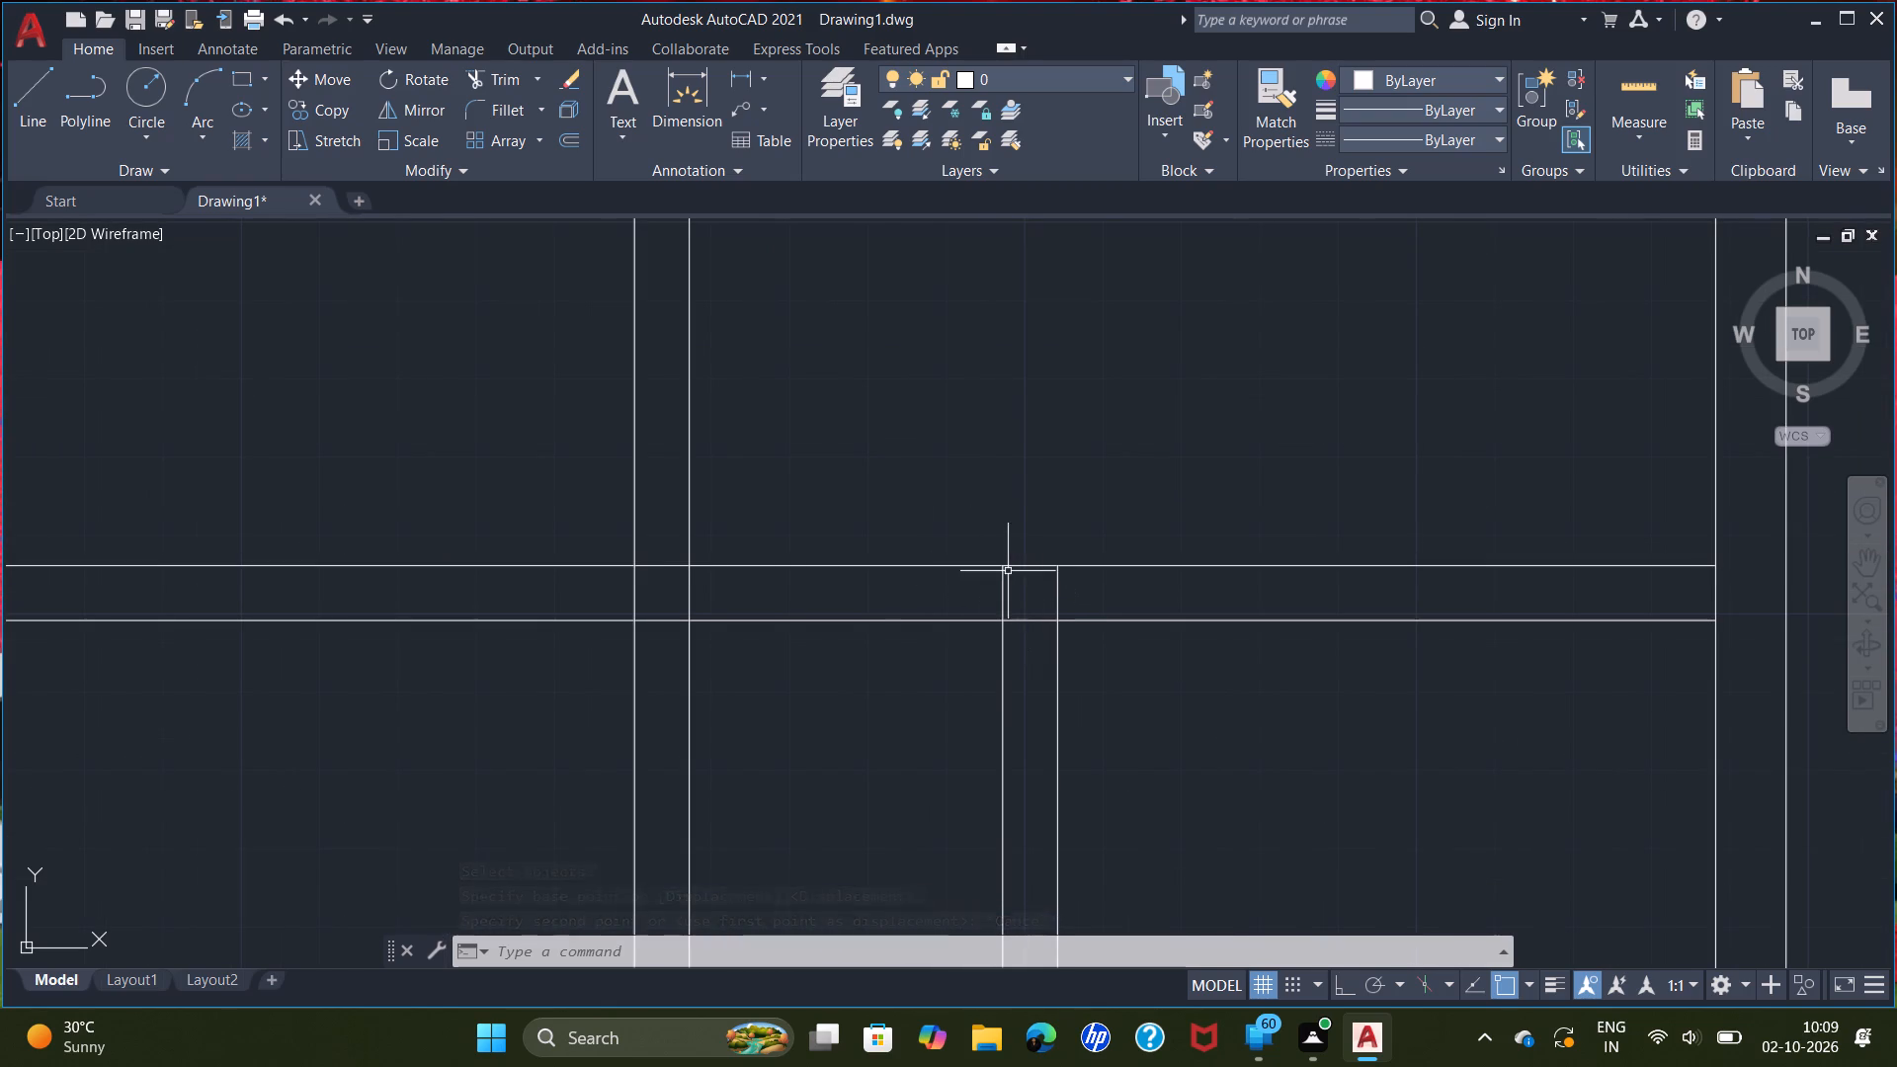
key(t)
text(ri)
key(Return)
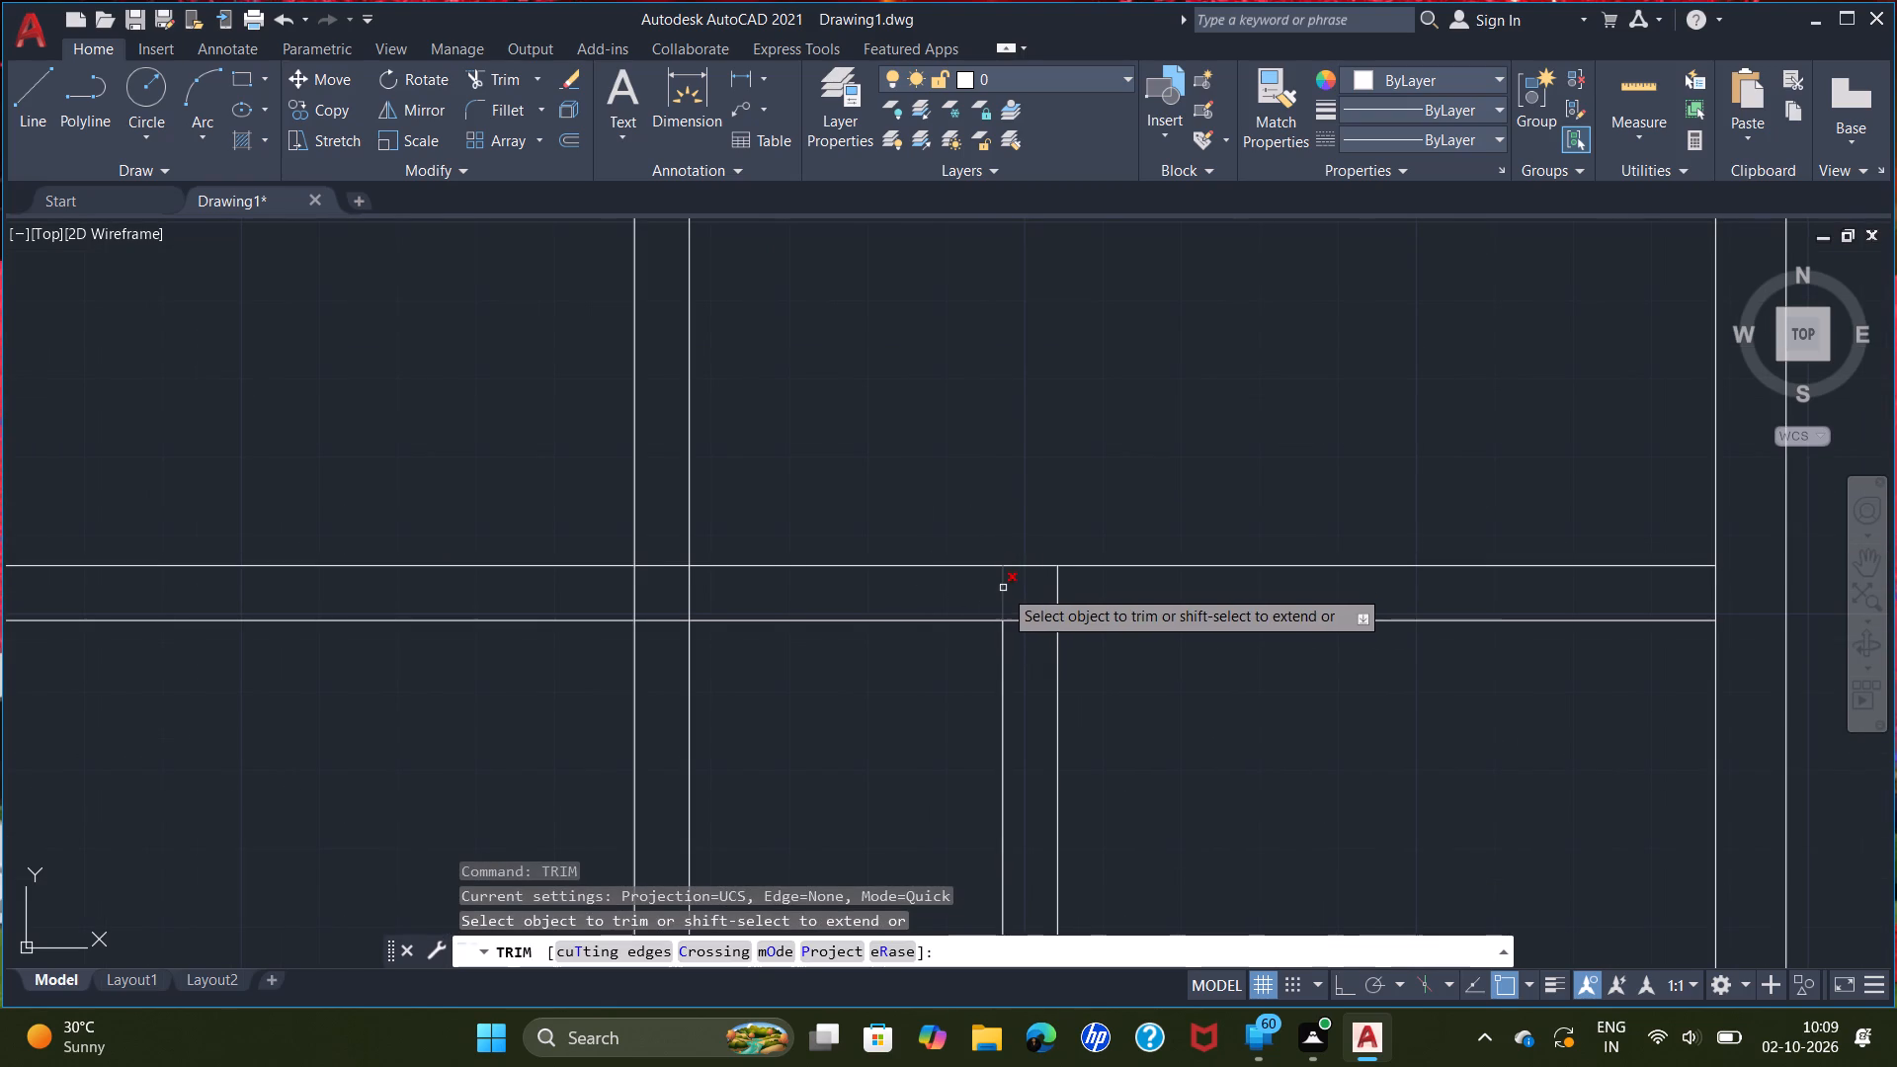
click(1003, 588)
click(1059, 590)
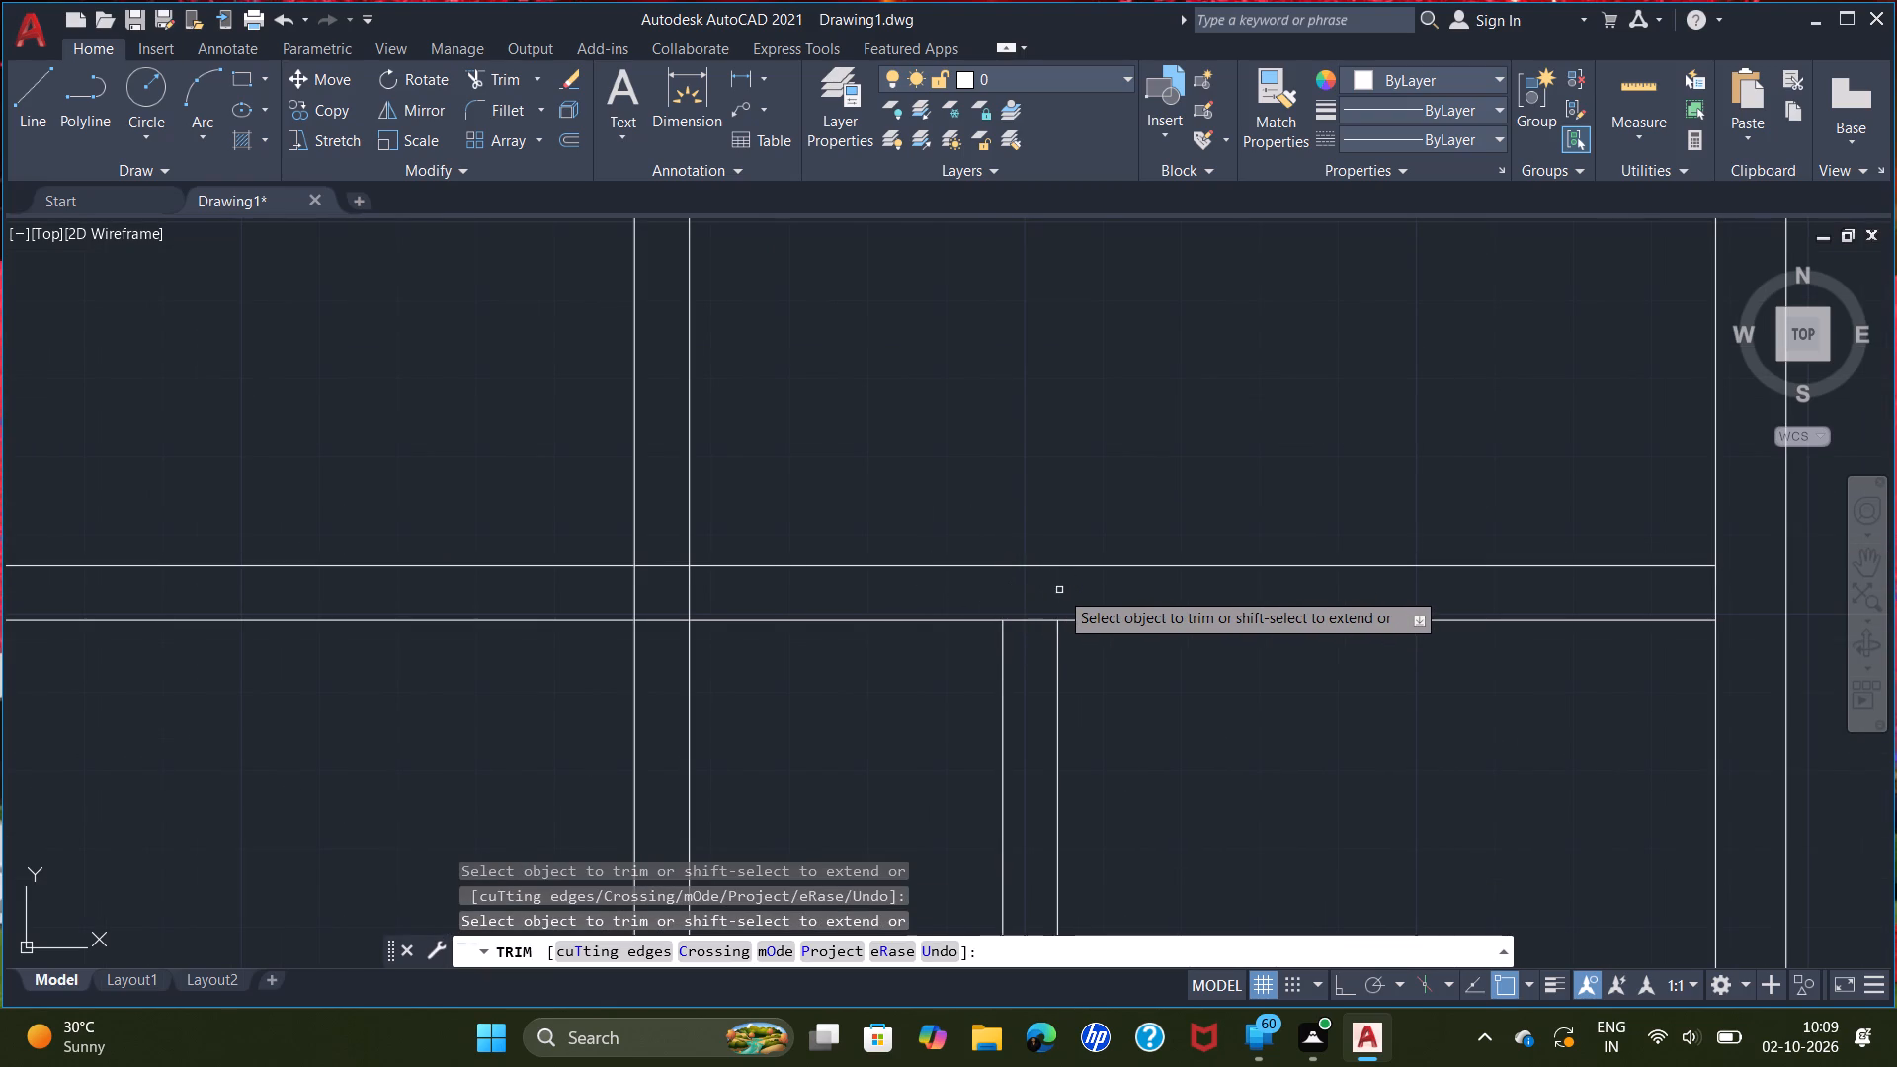
right_click(1041, 577)
click(1068, 593)
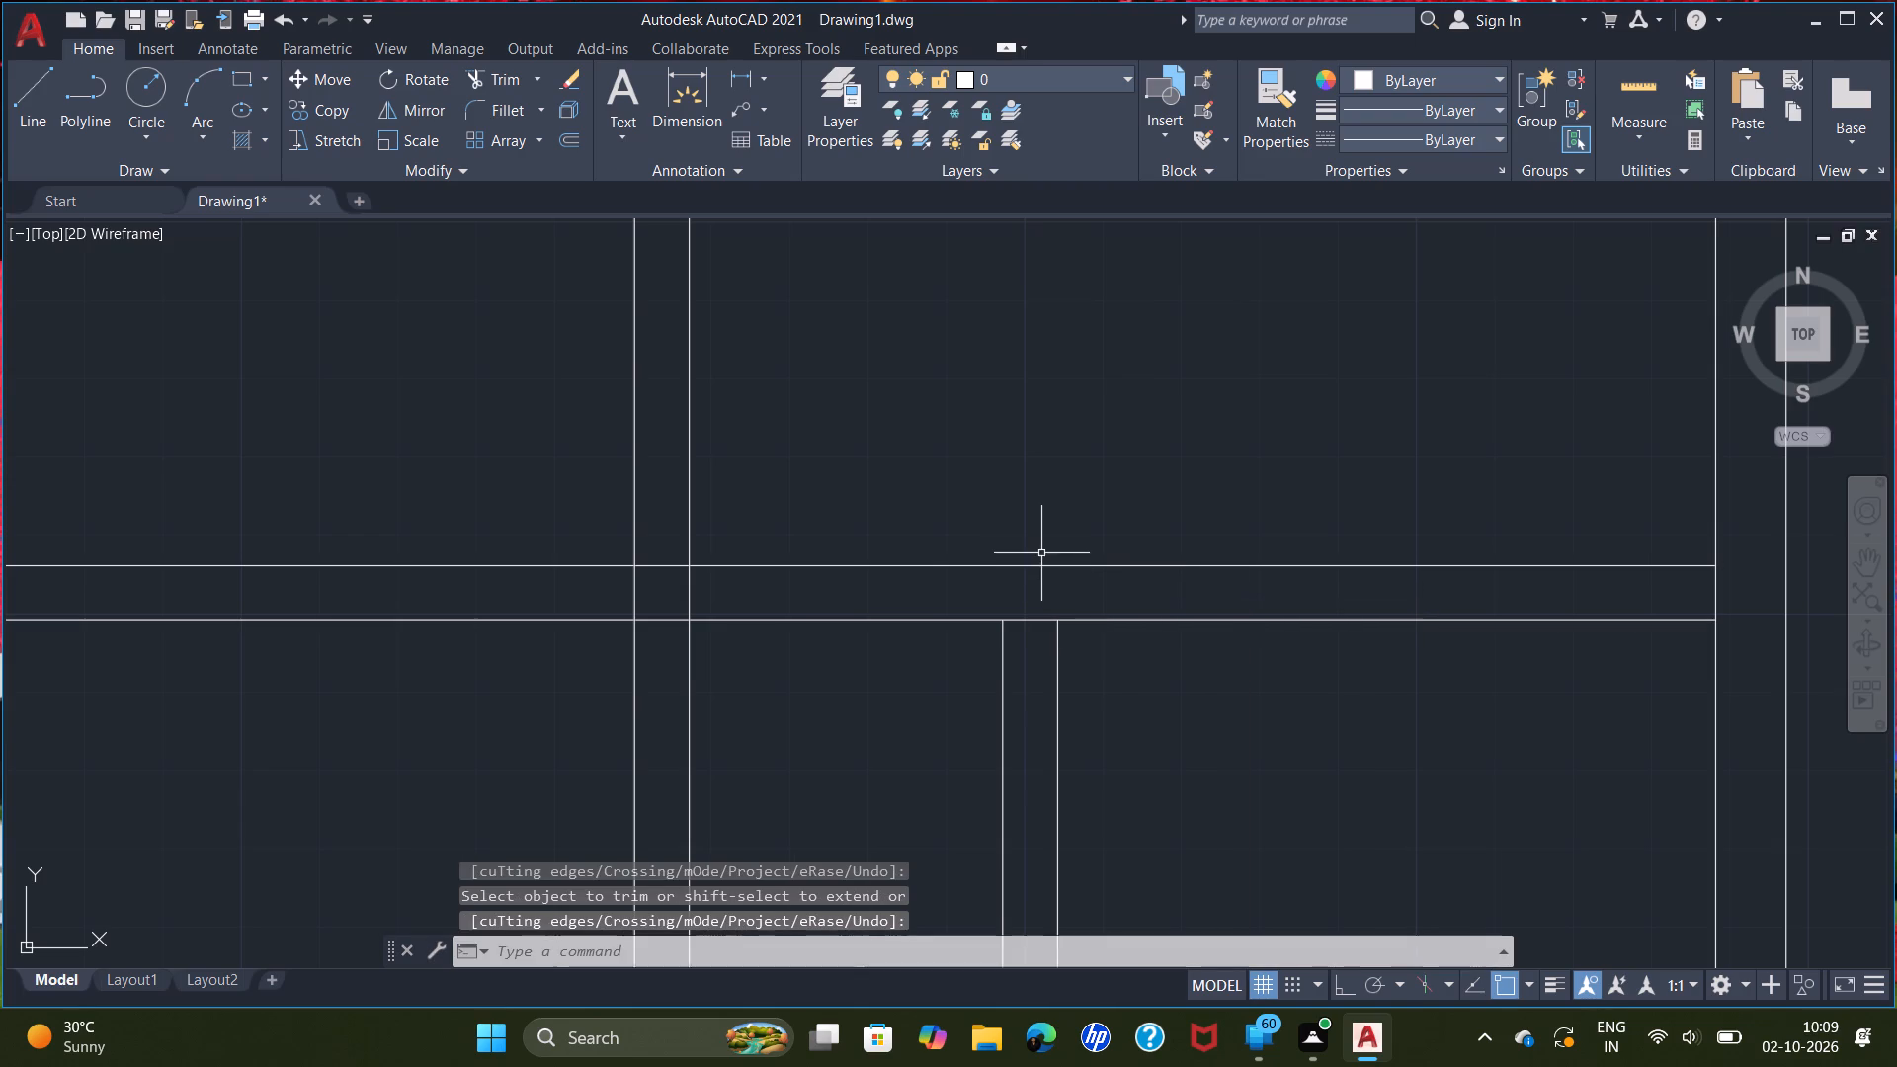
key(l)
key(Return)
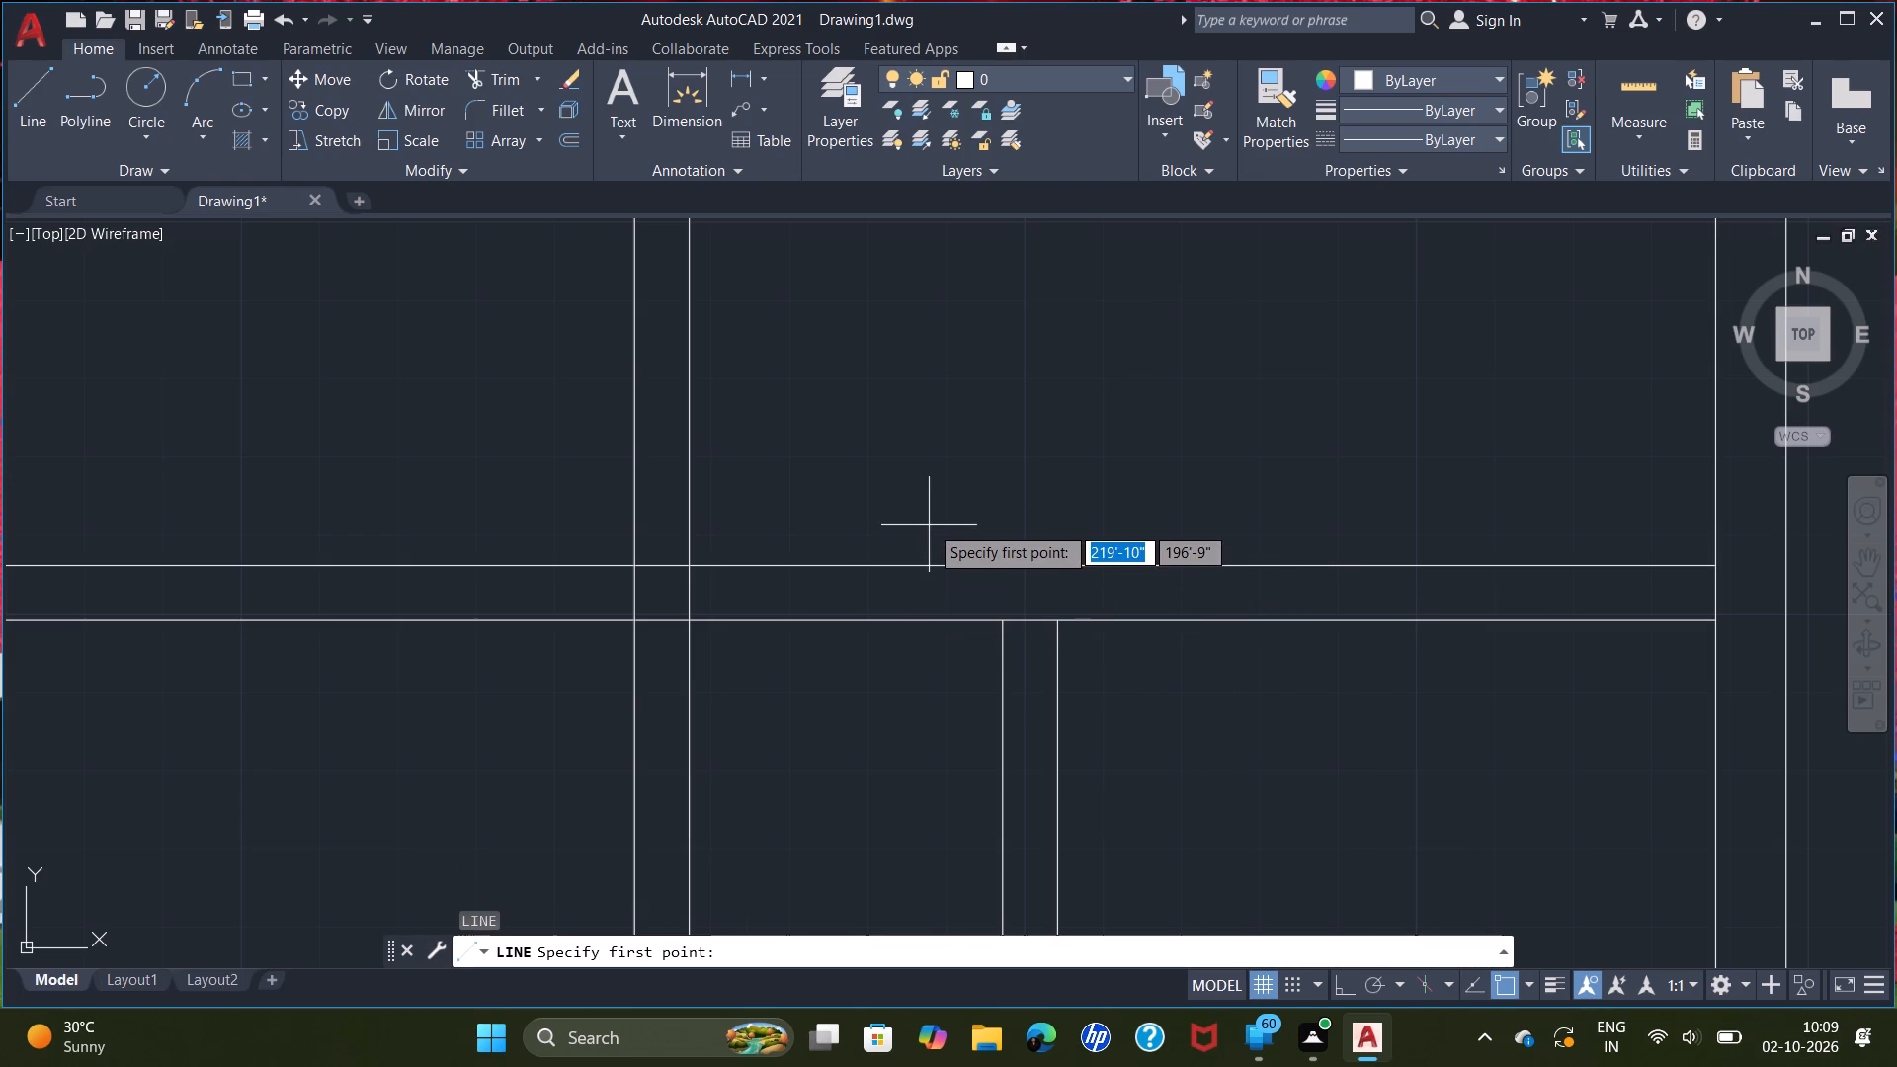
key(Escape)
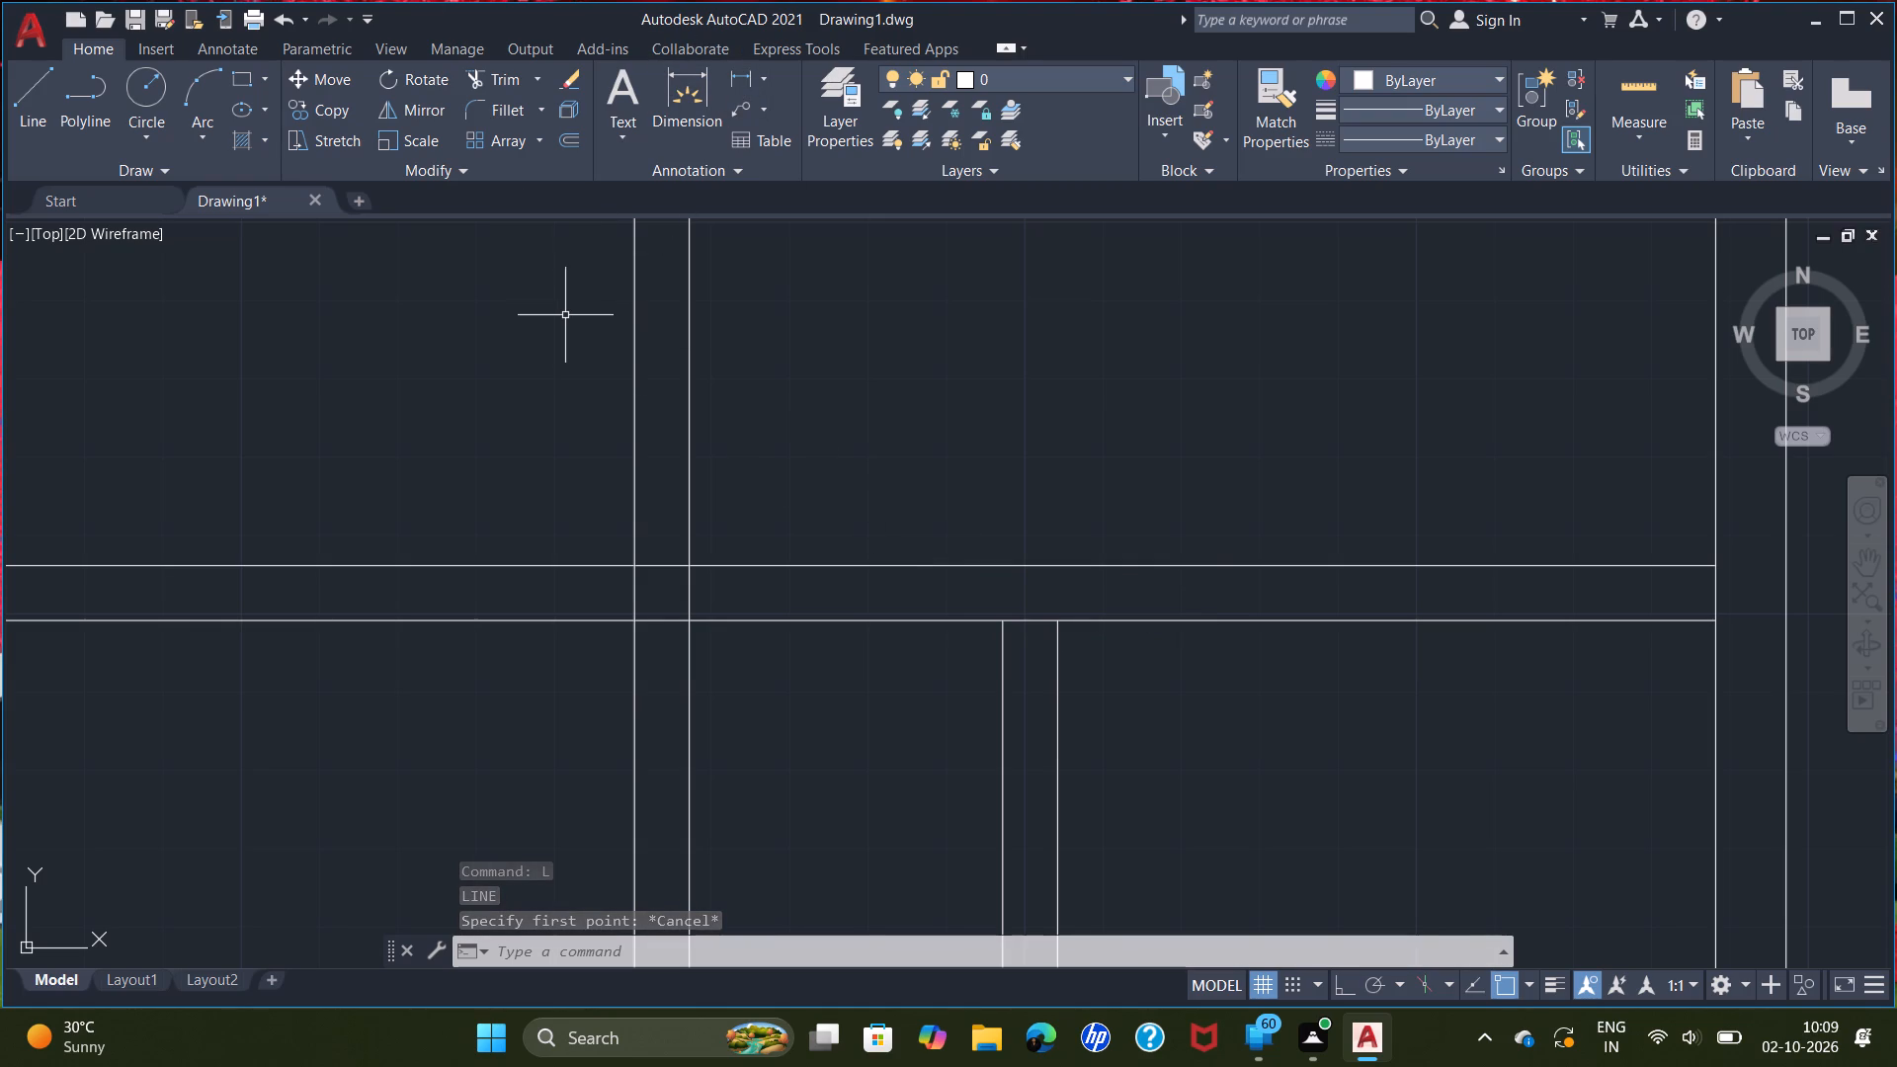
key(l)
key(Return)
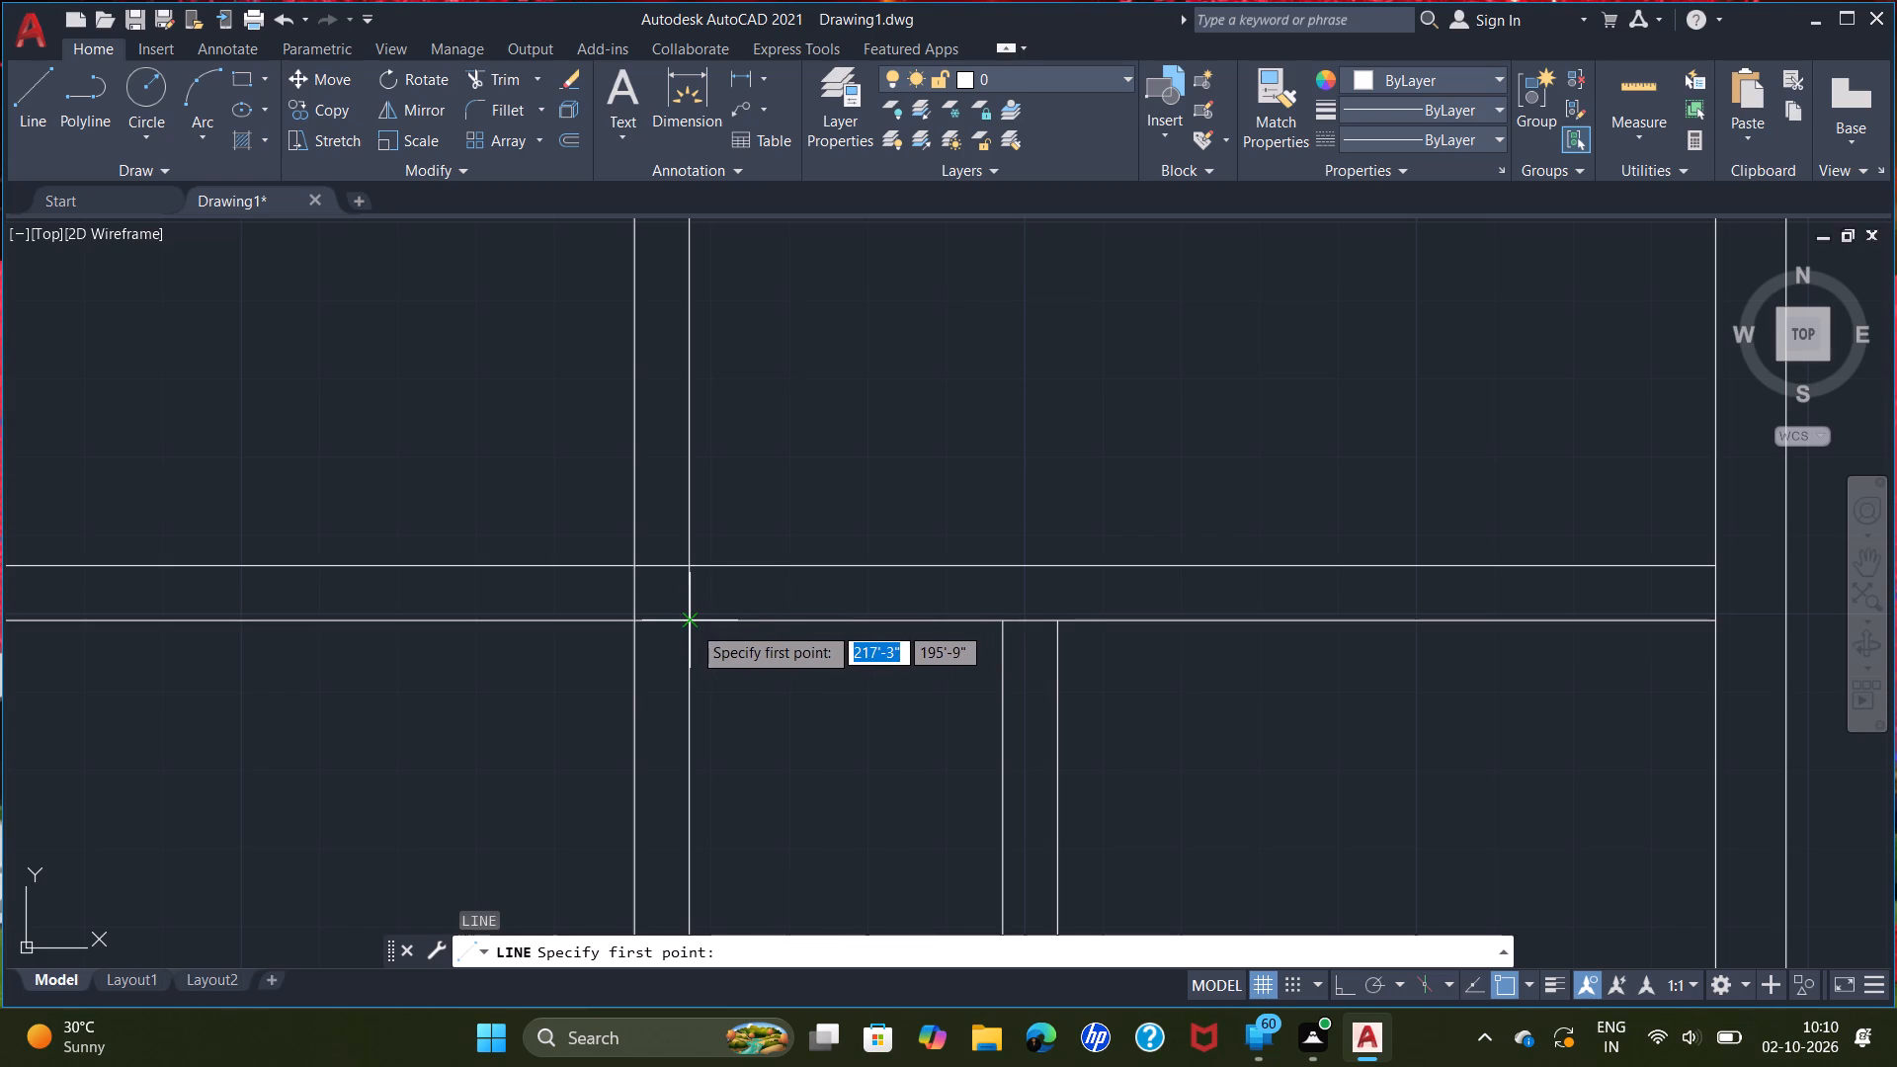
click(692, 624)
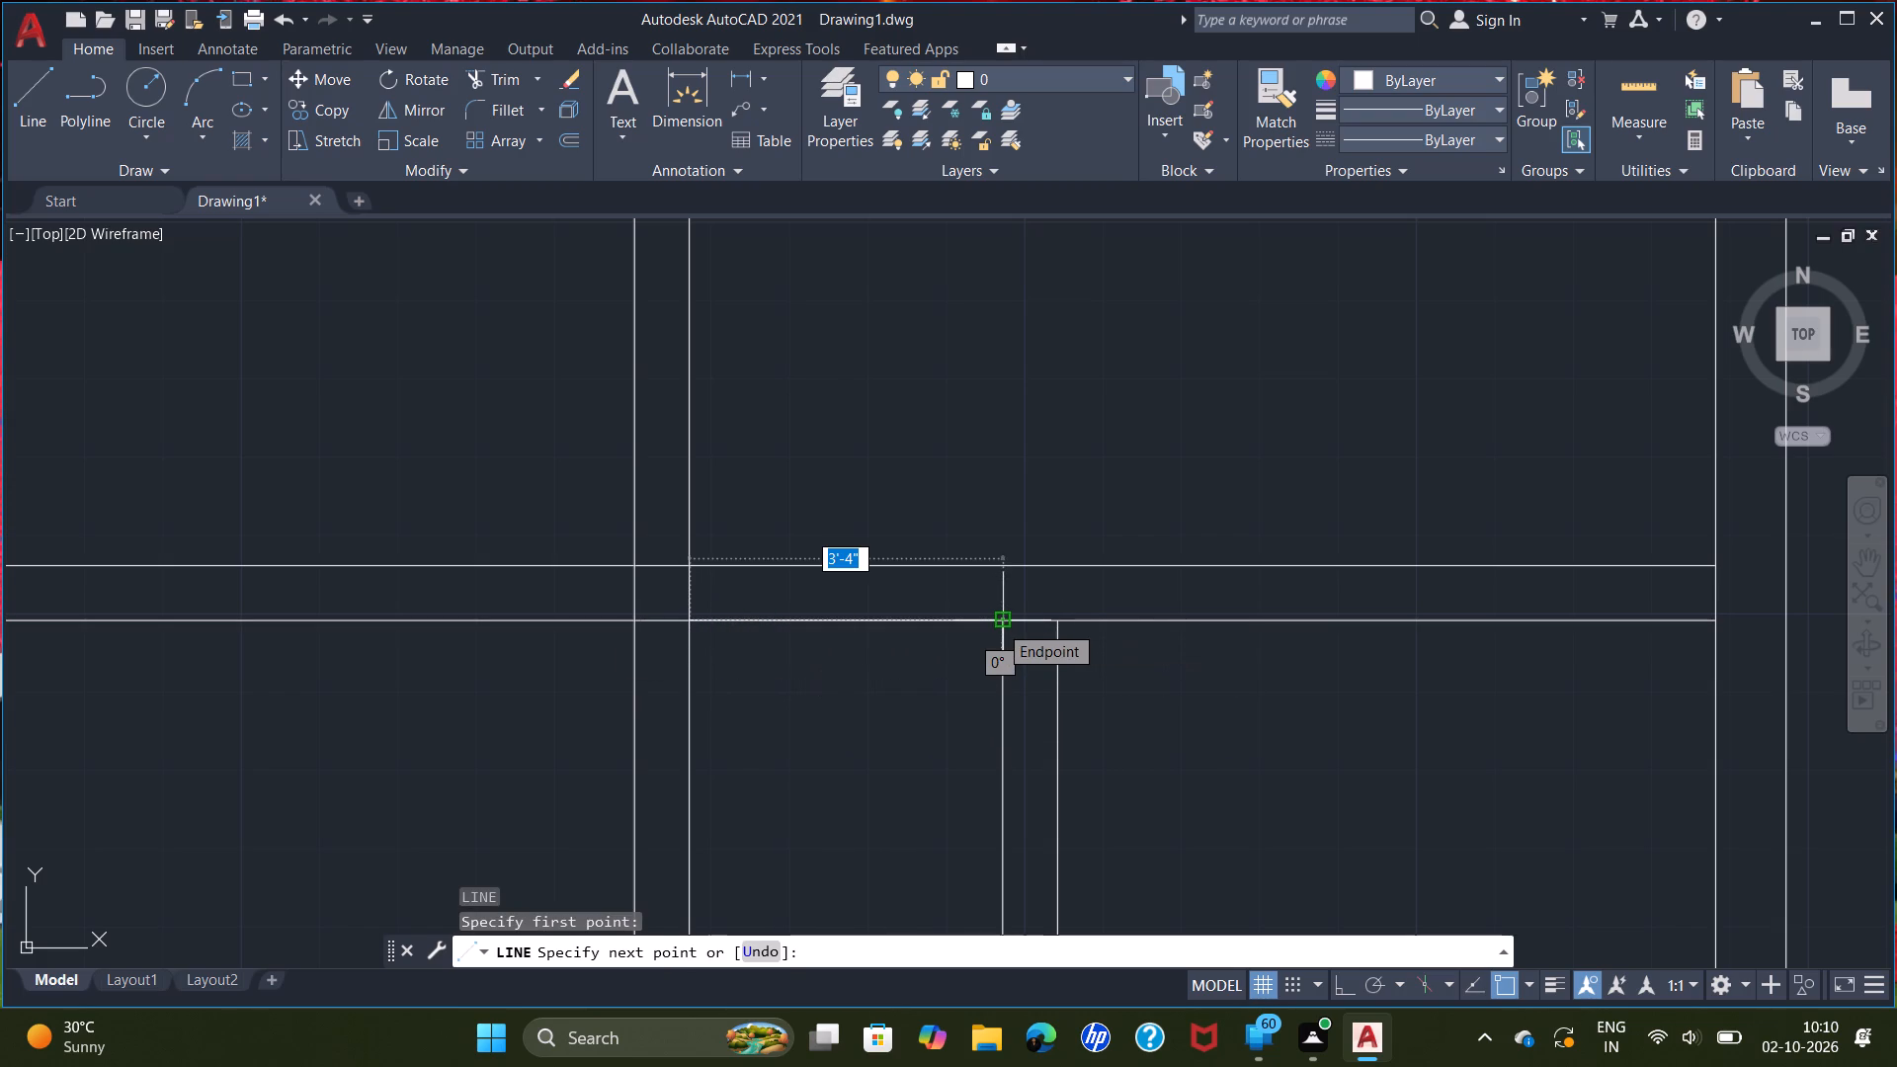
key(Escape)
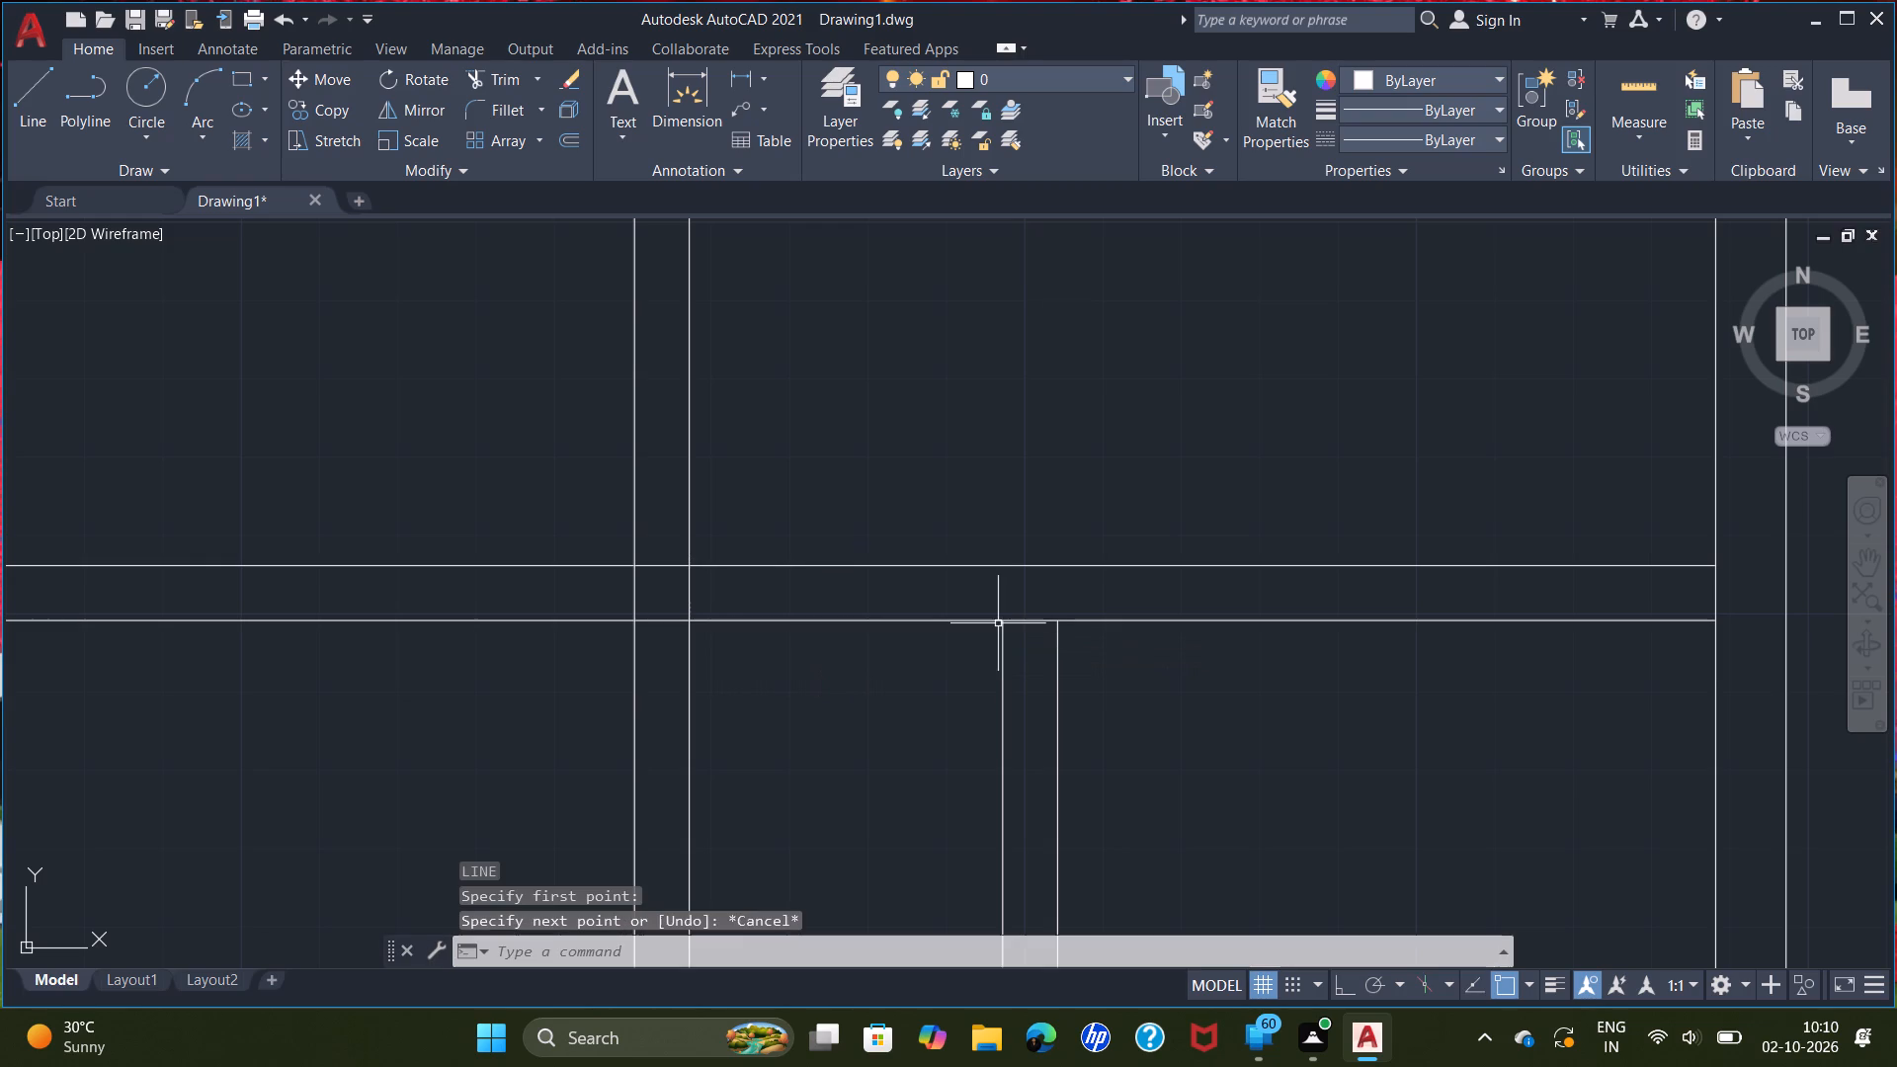
With Ortho on, draw a line from the partition's top west corner 2" west, then north to the horizontal wall's upper line.
key(l)
key(Return)
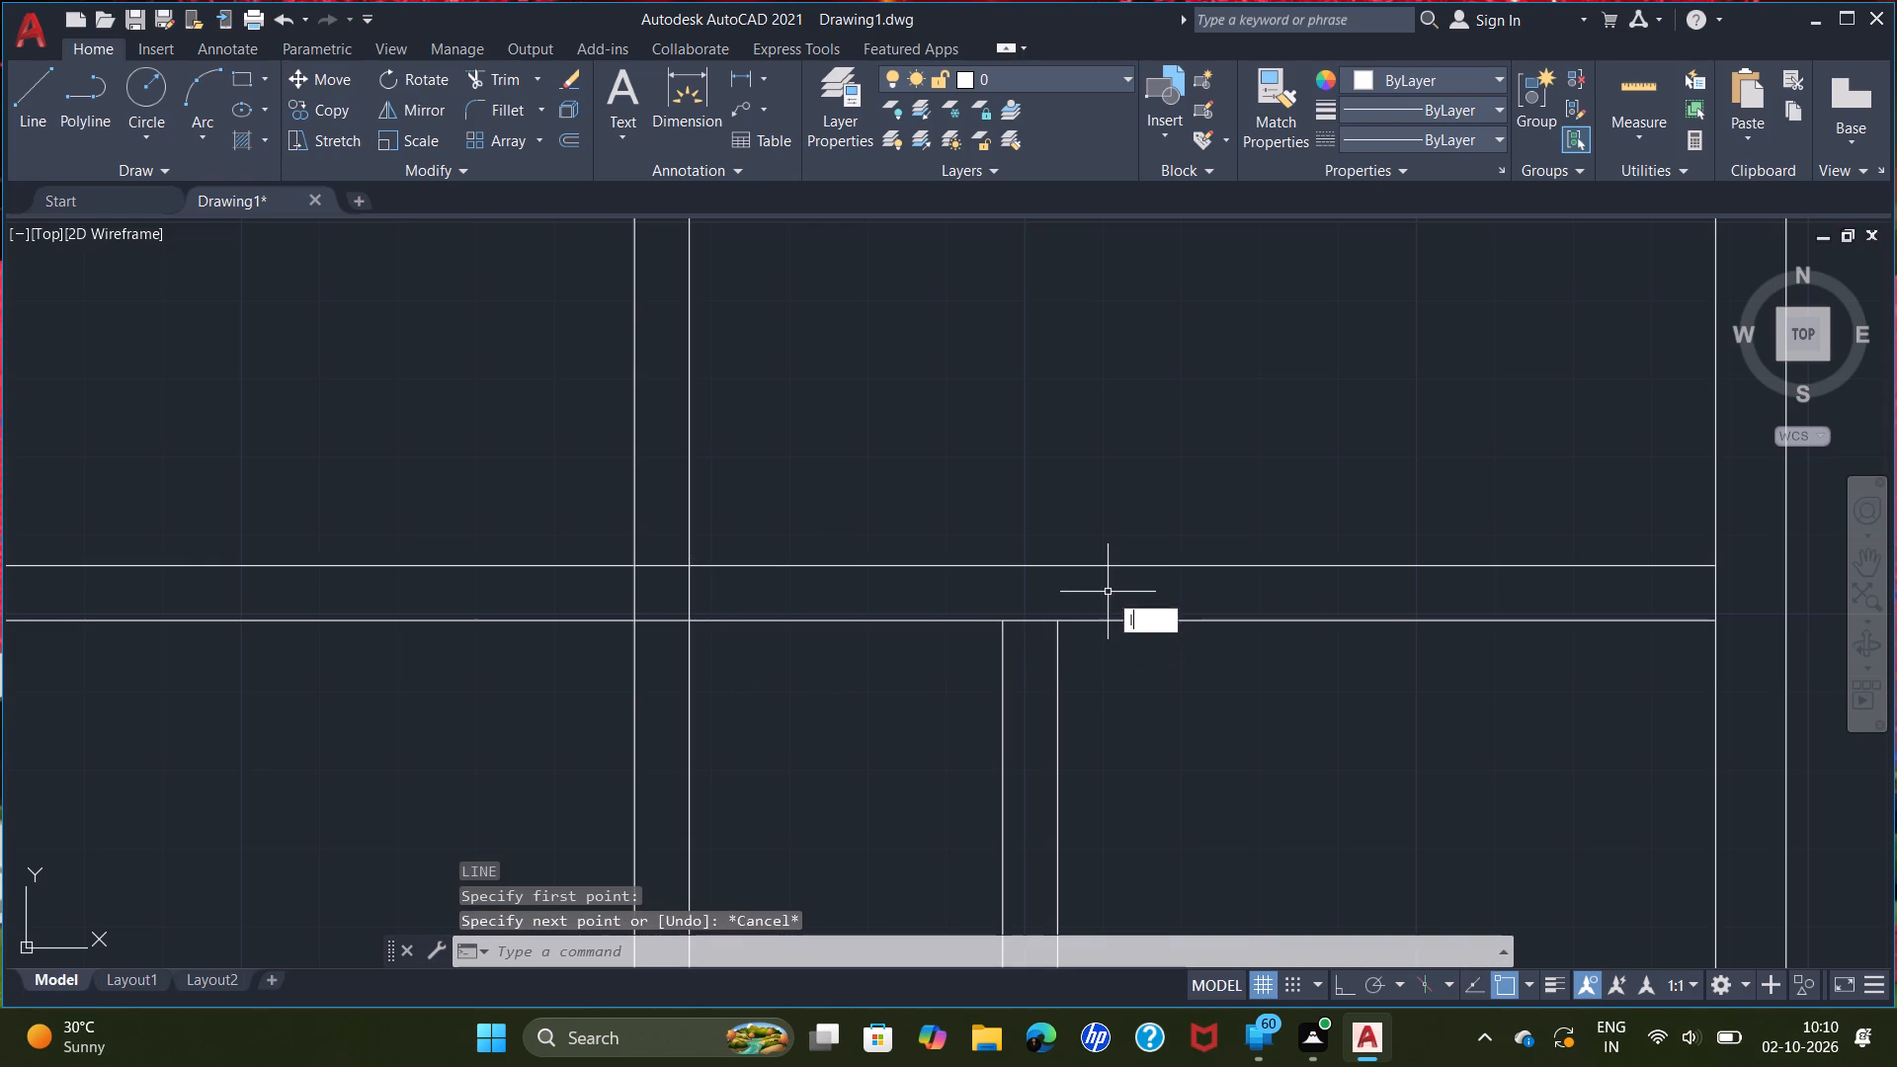
click(1001, 626)
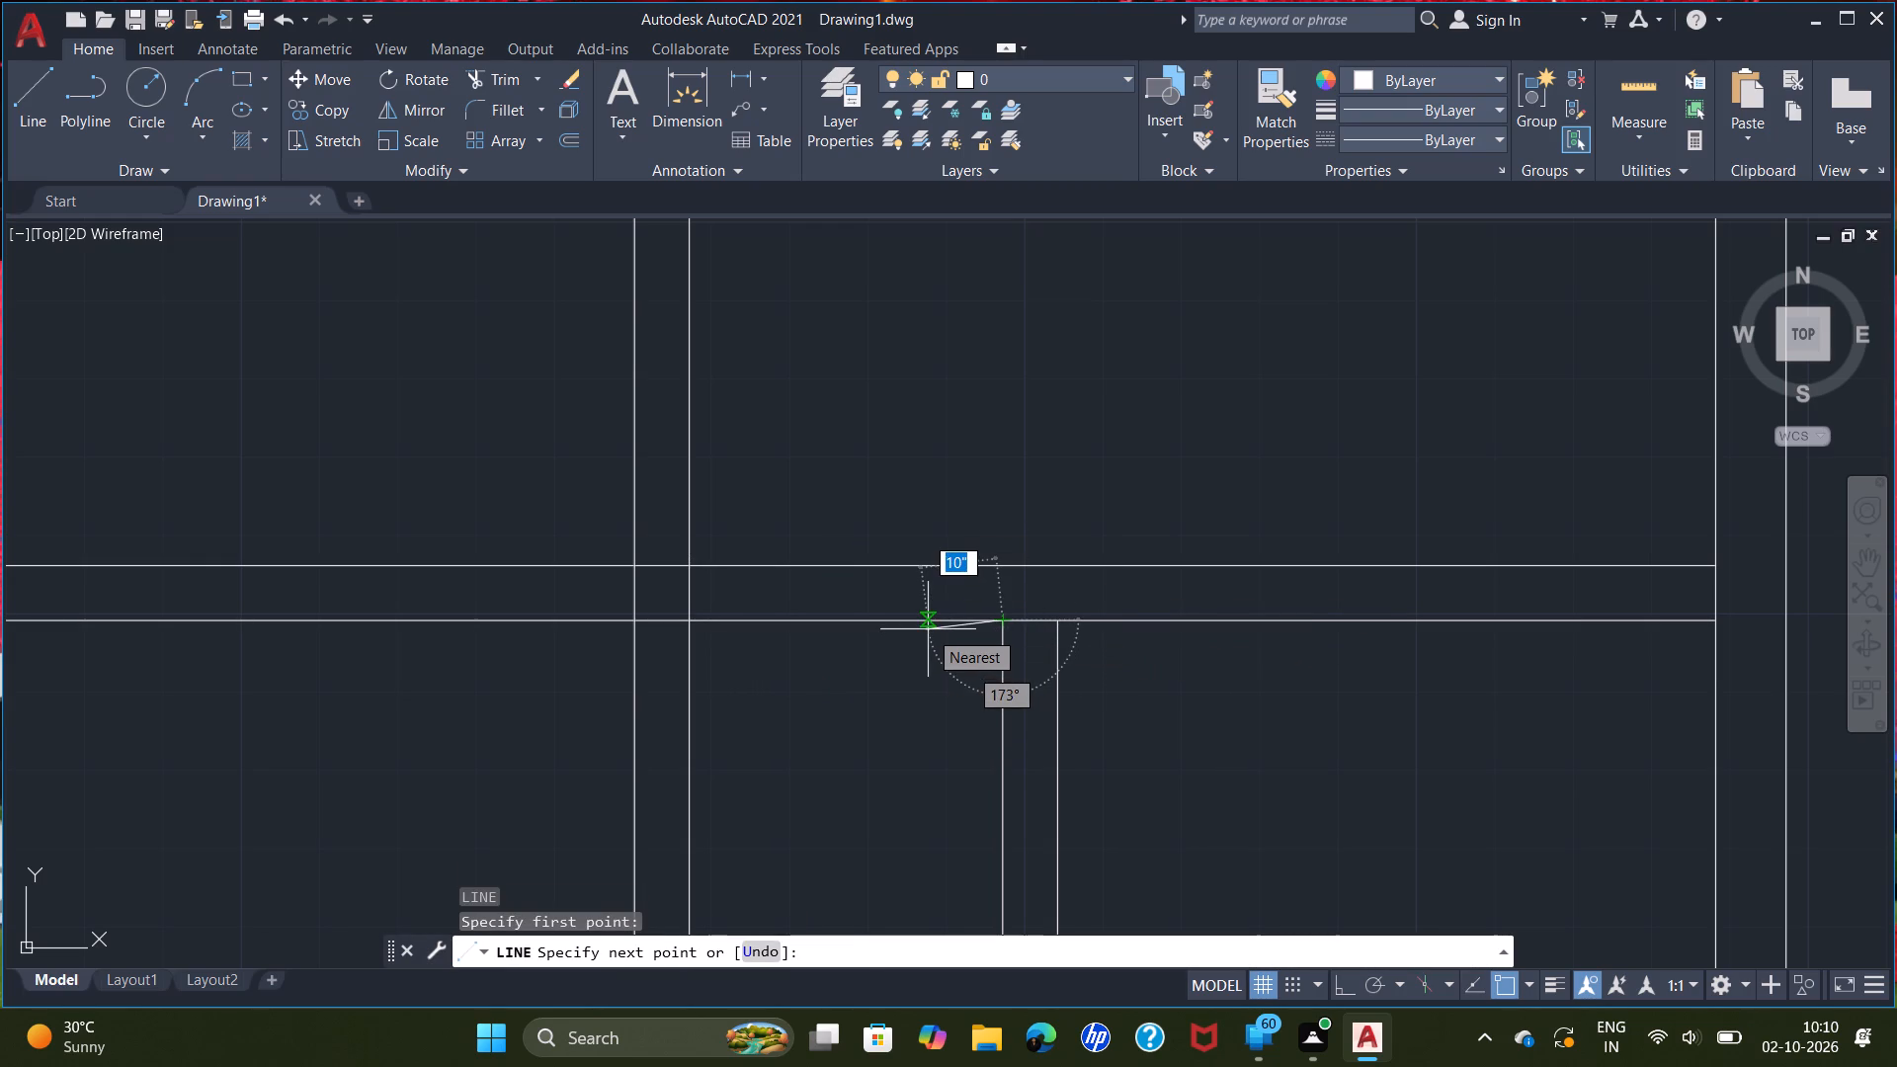
key(F8)
key(2)
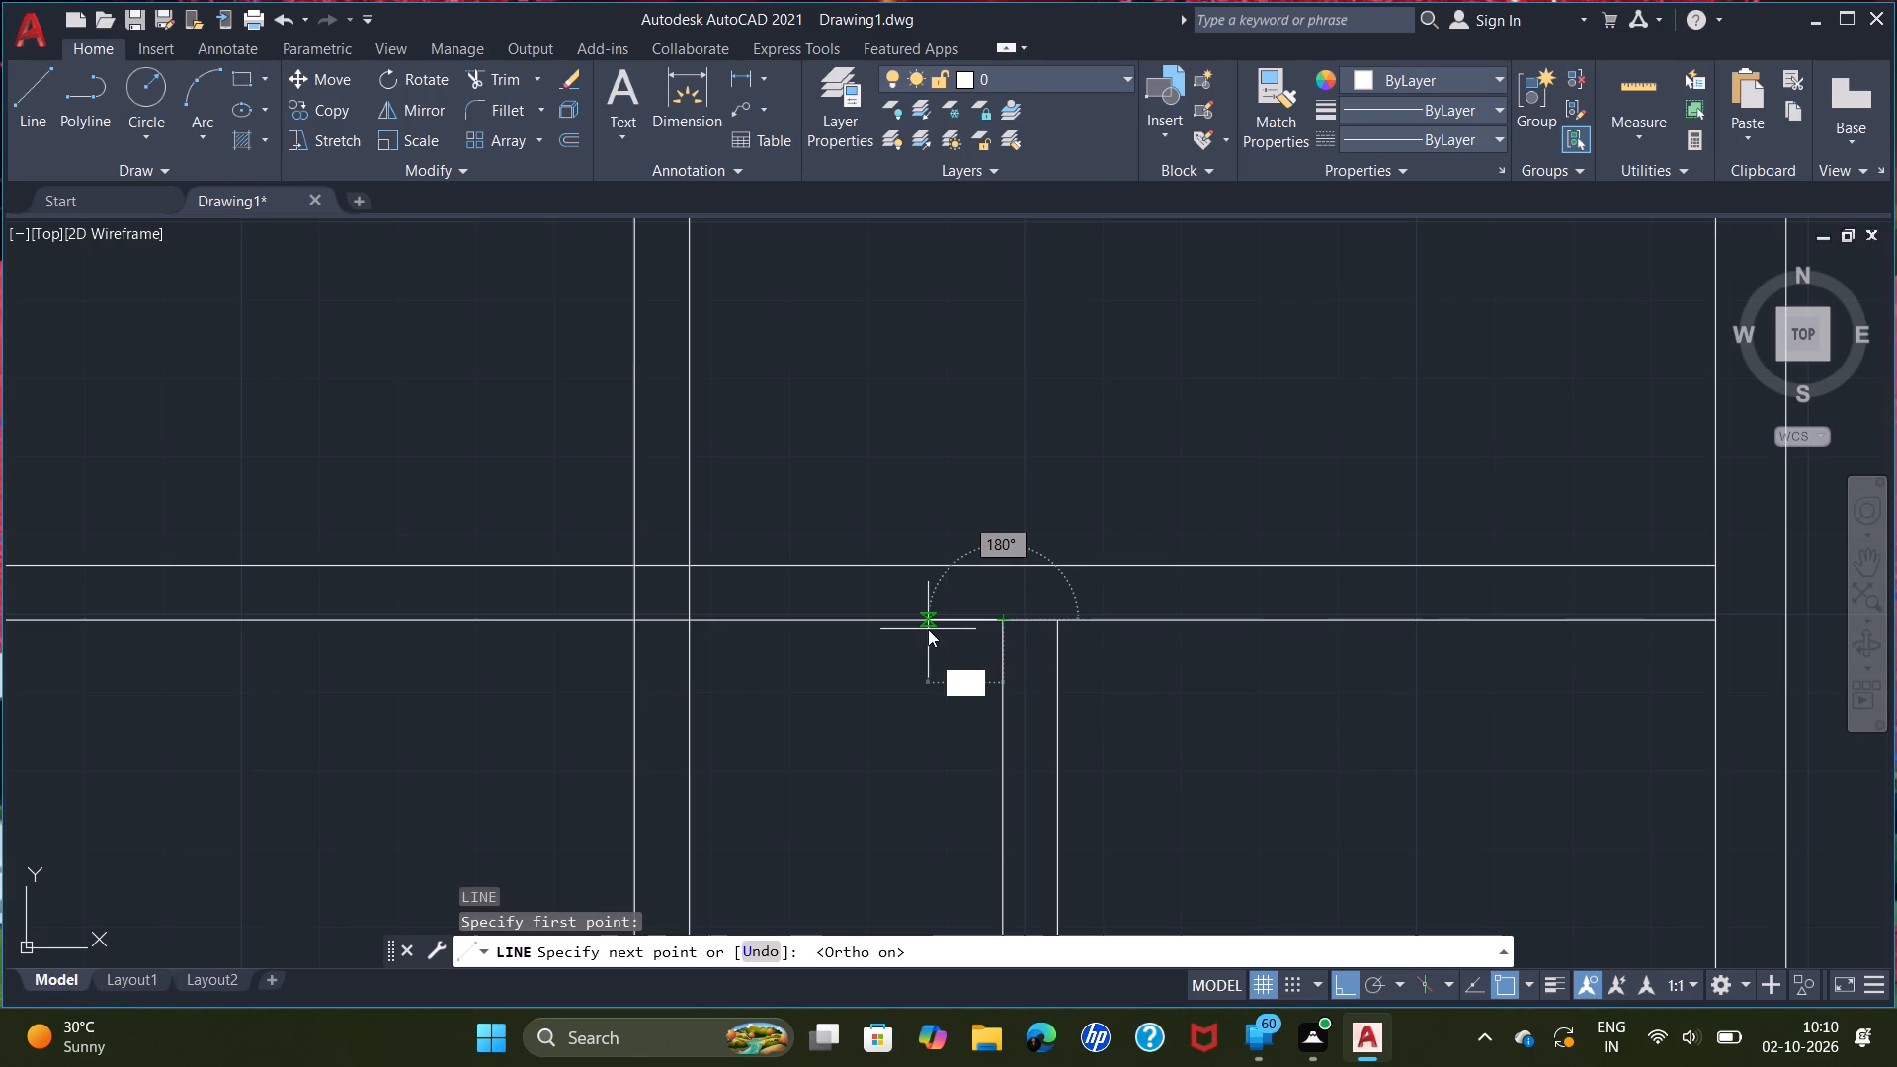
key(shift+quotedbl)
key(Return)
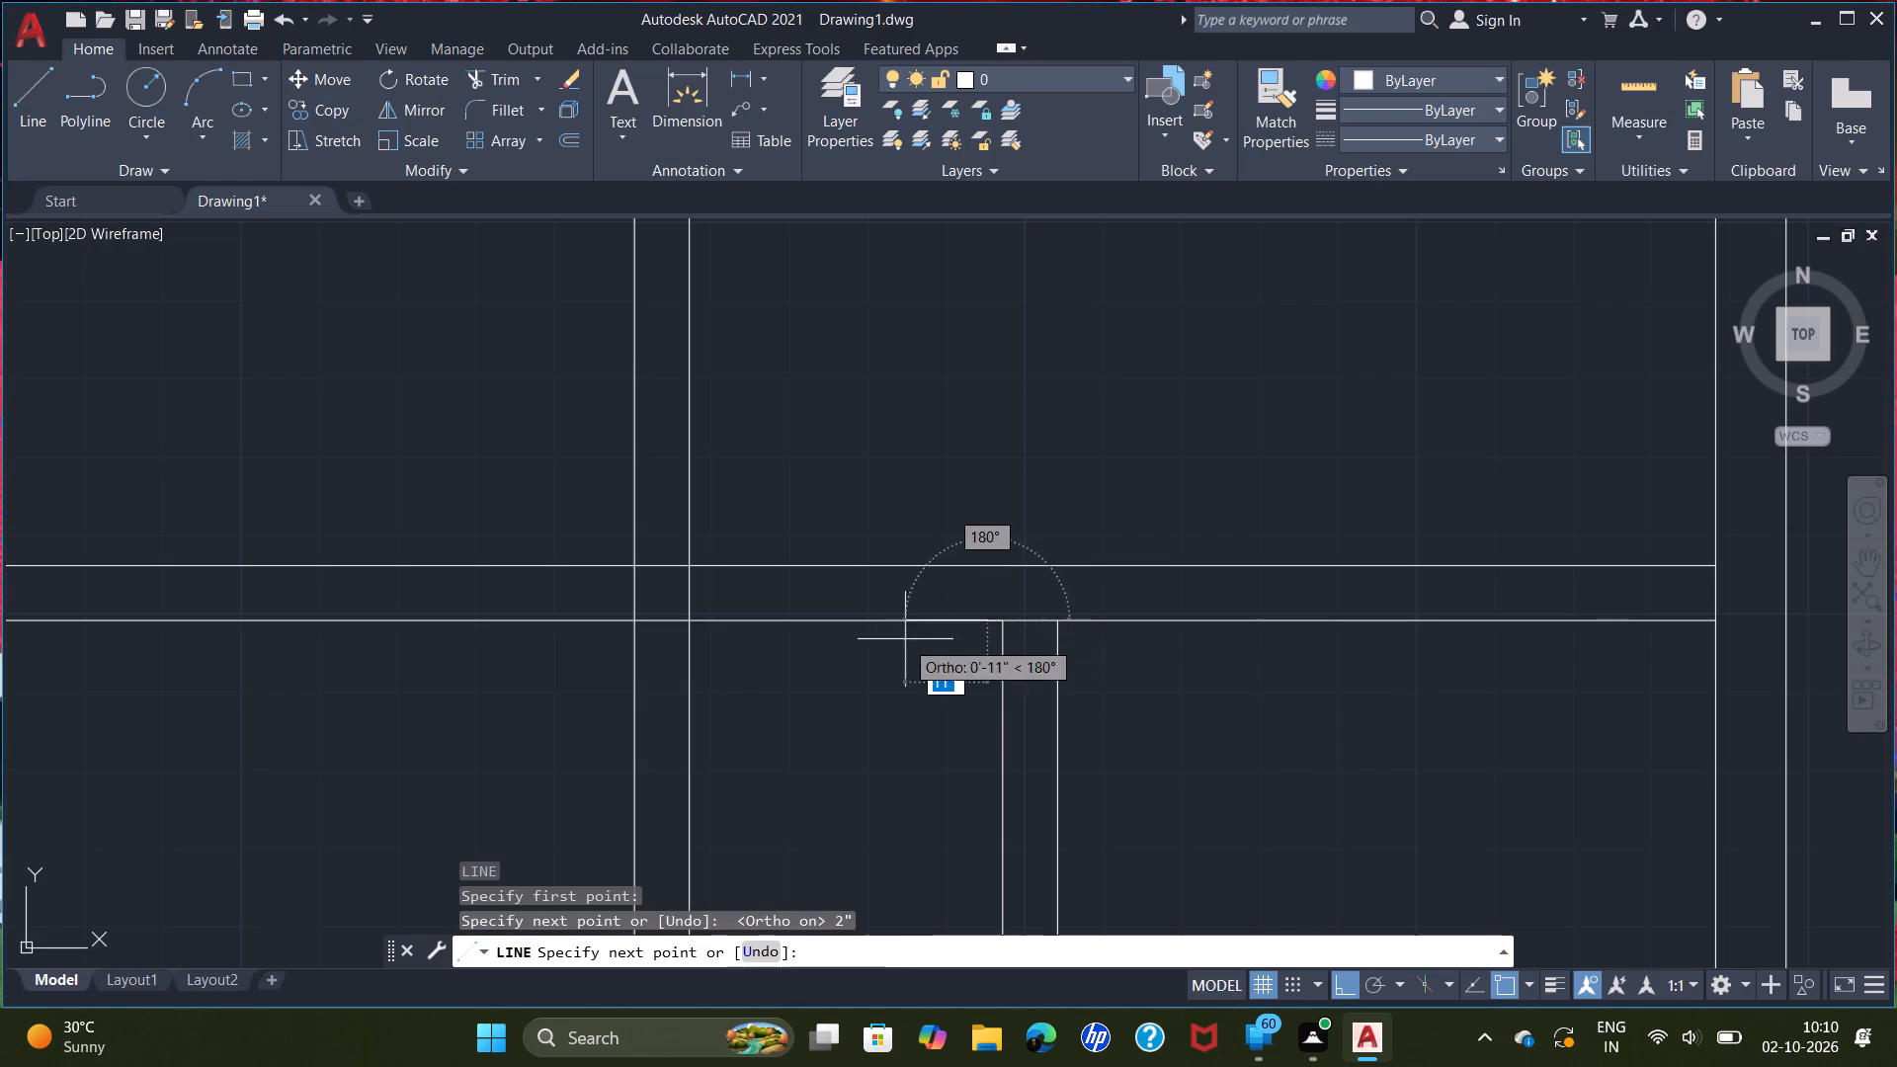
click(982, 569)
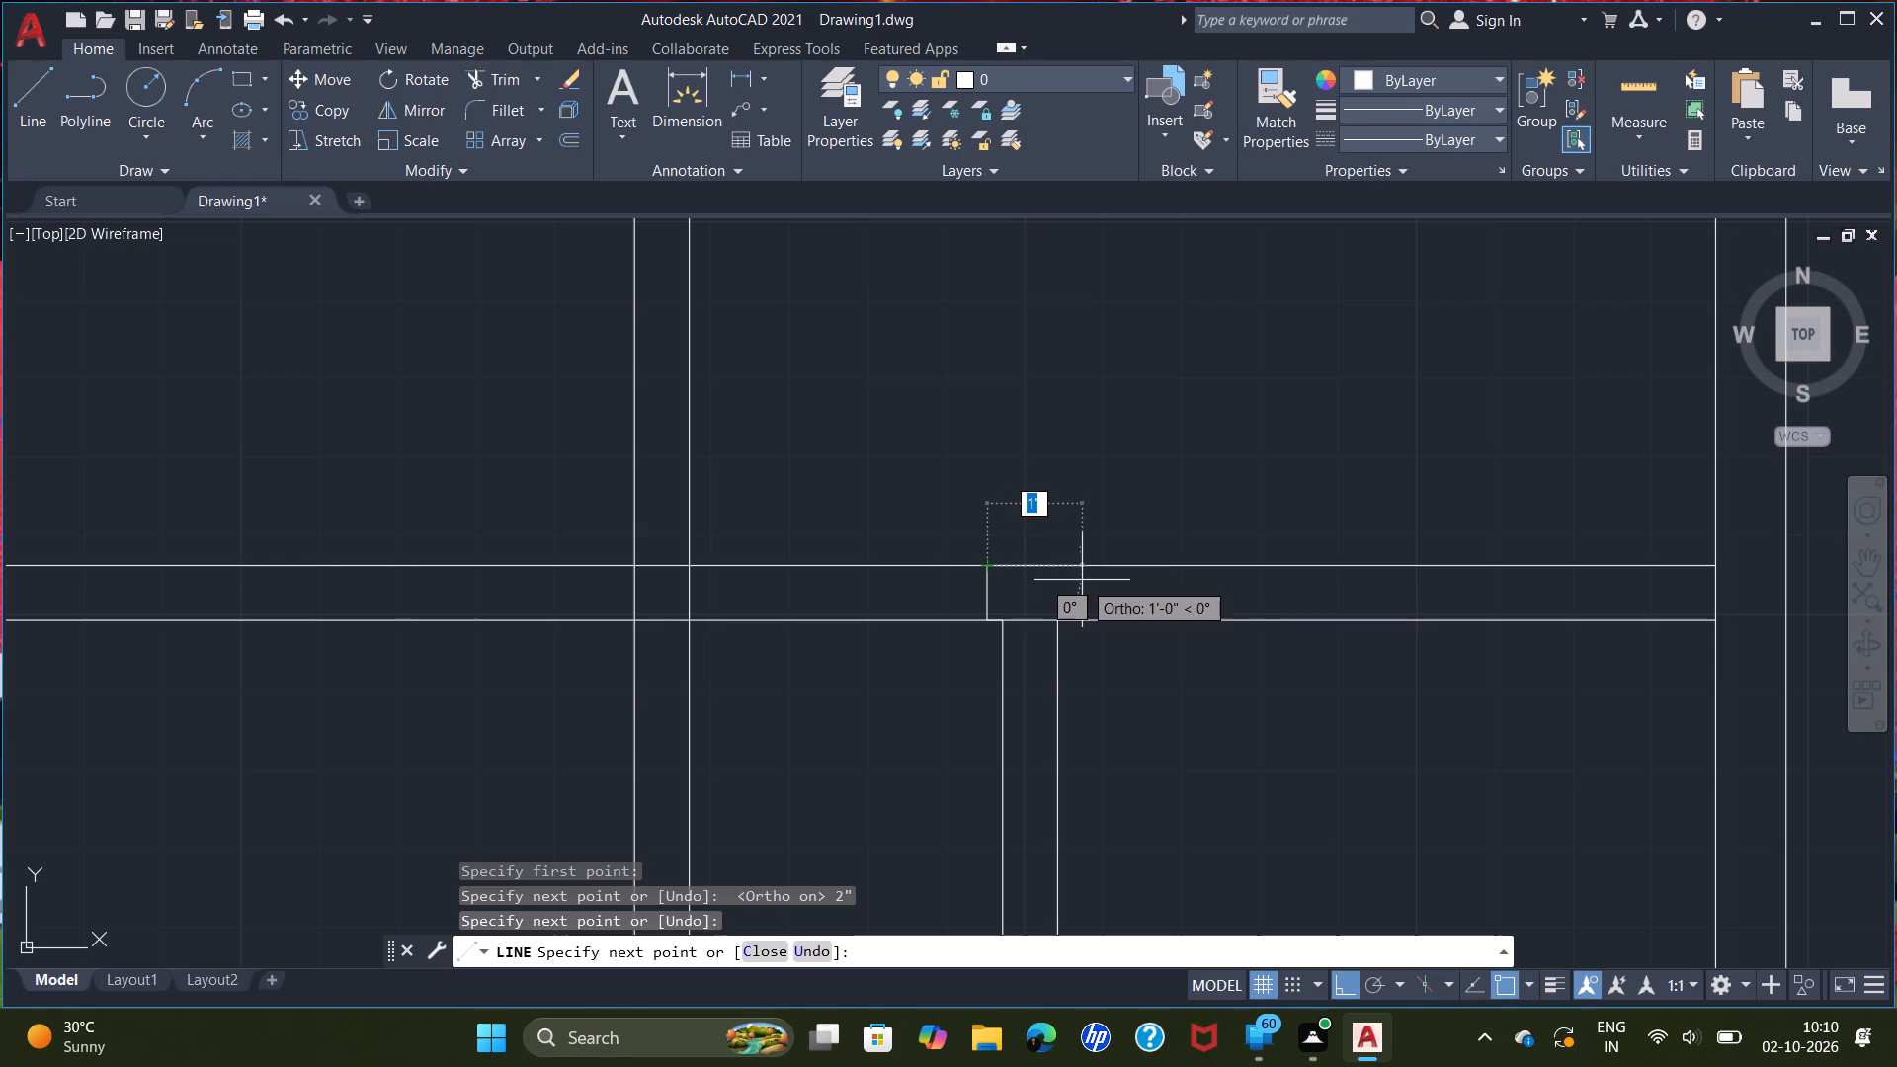
key(Escape)
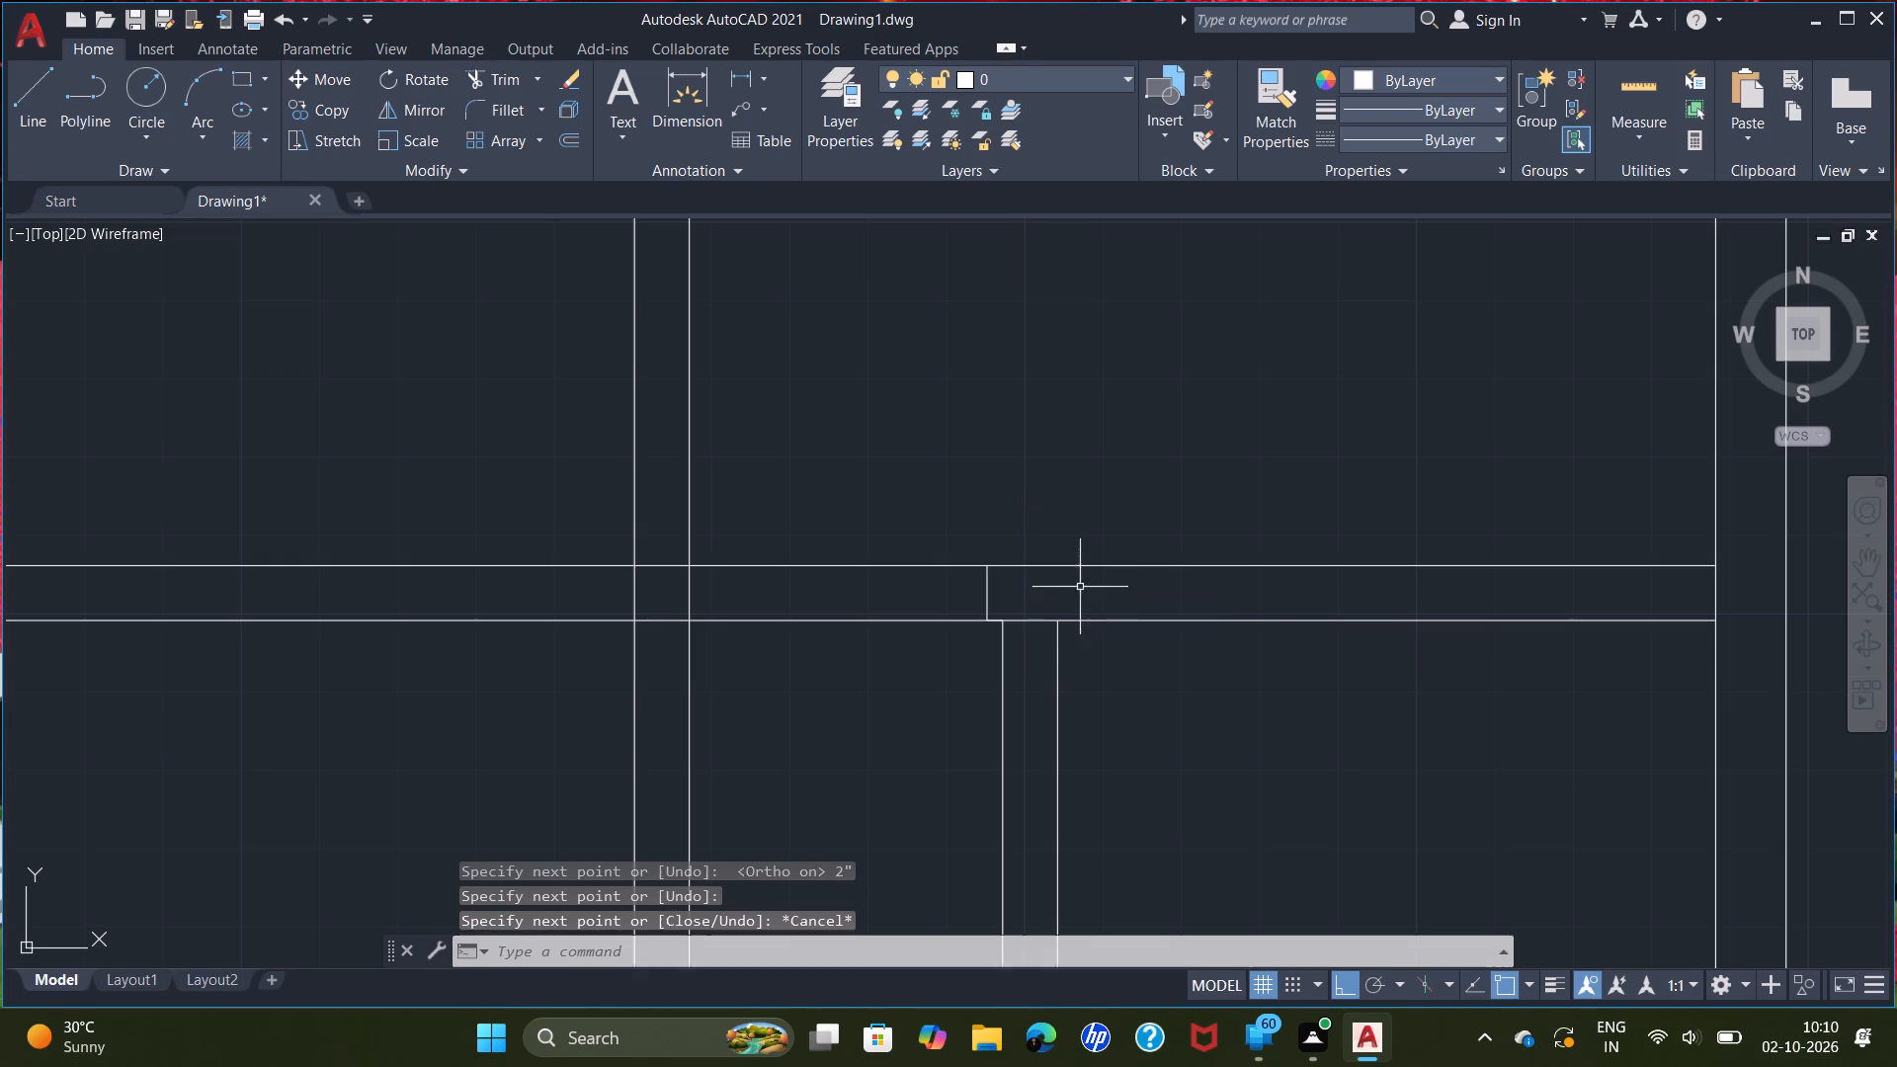
Draw a line from the second partition's top east corner 2" east, then north to the upper horizontal wall's upper line.
key(space)
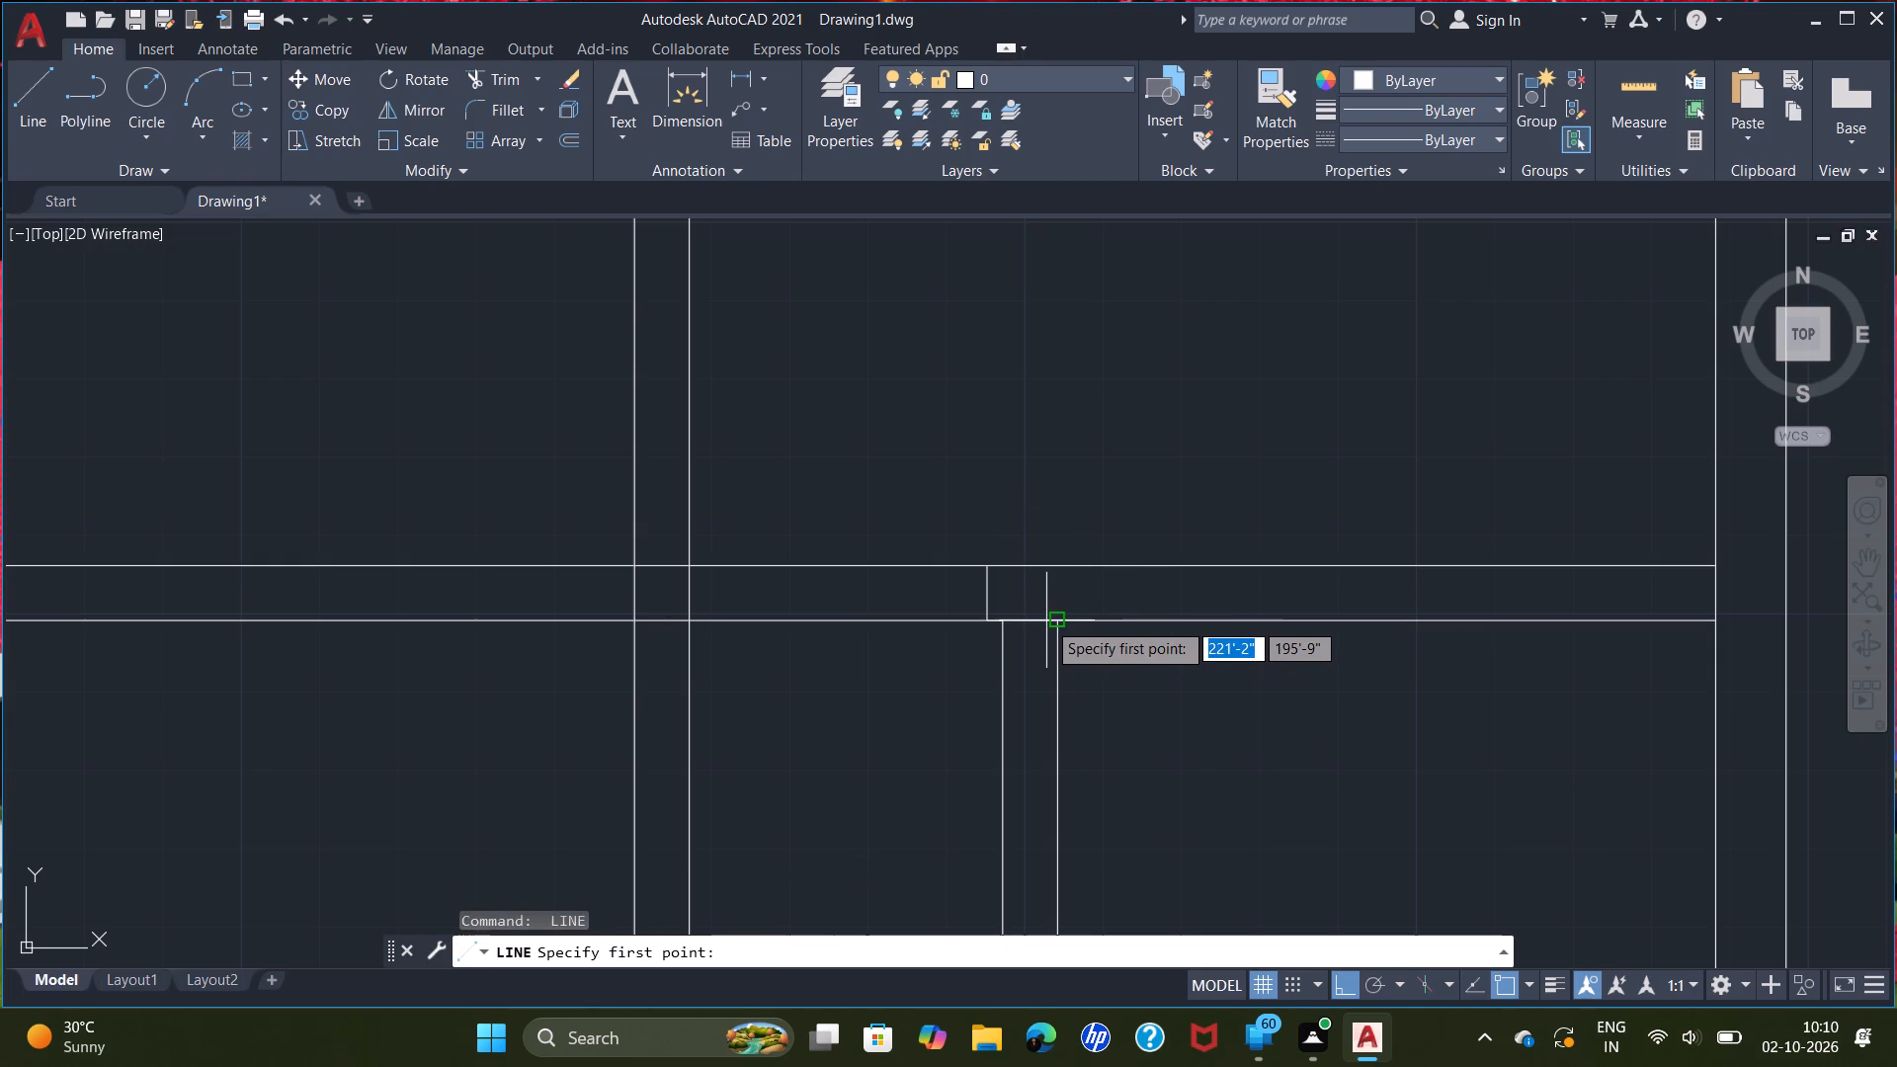
click(1052, 621)
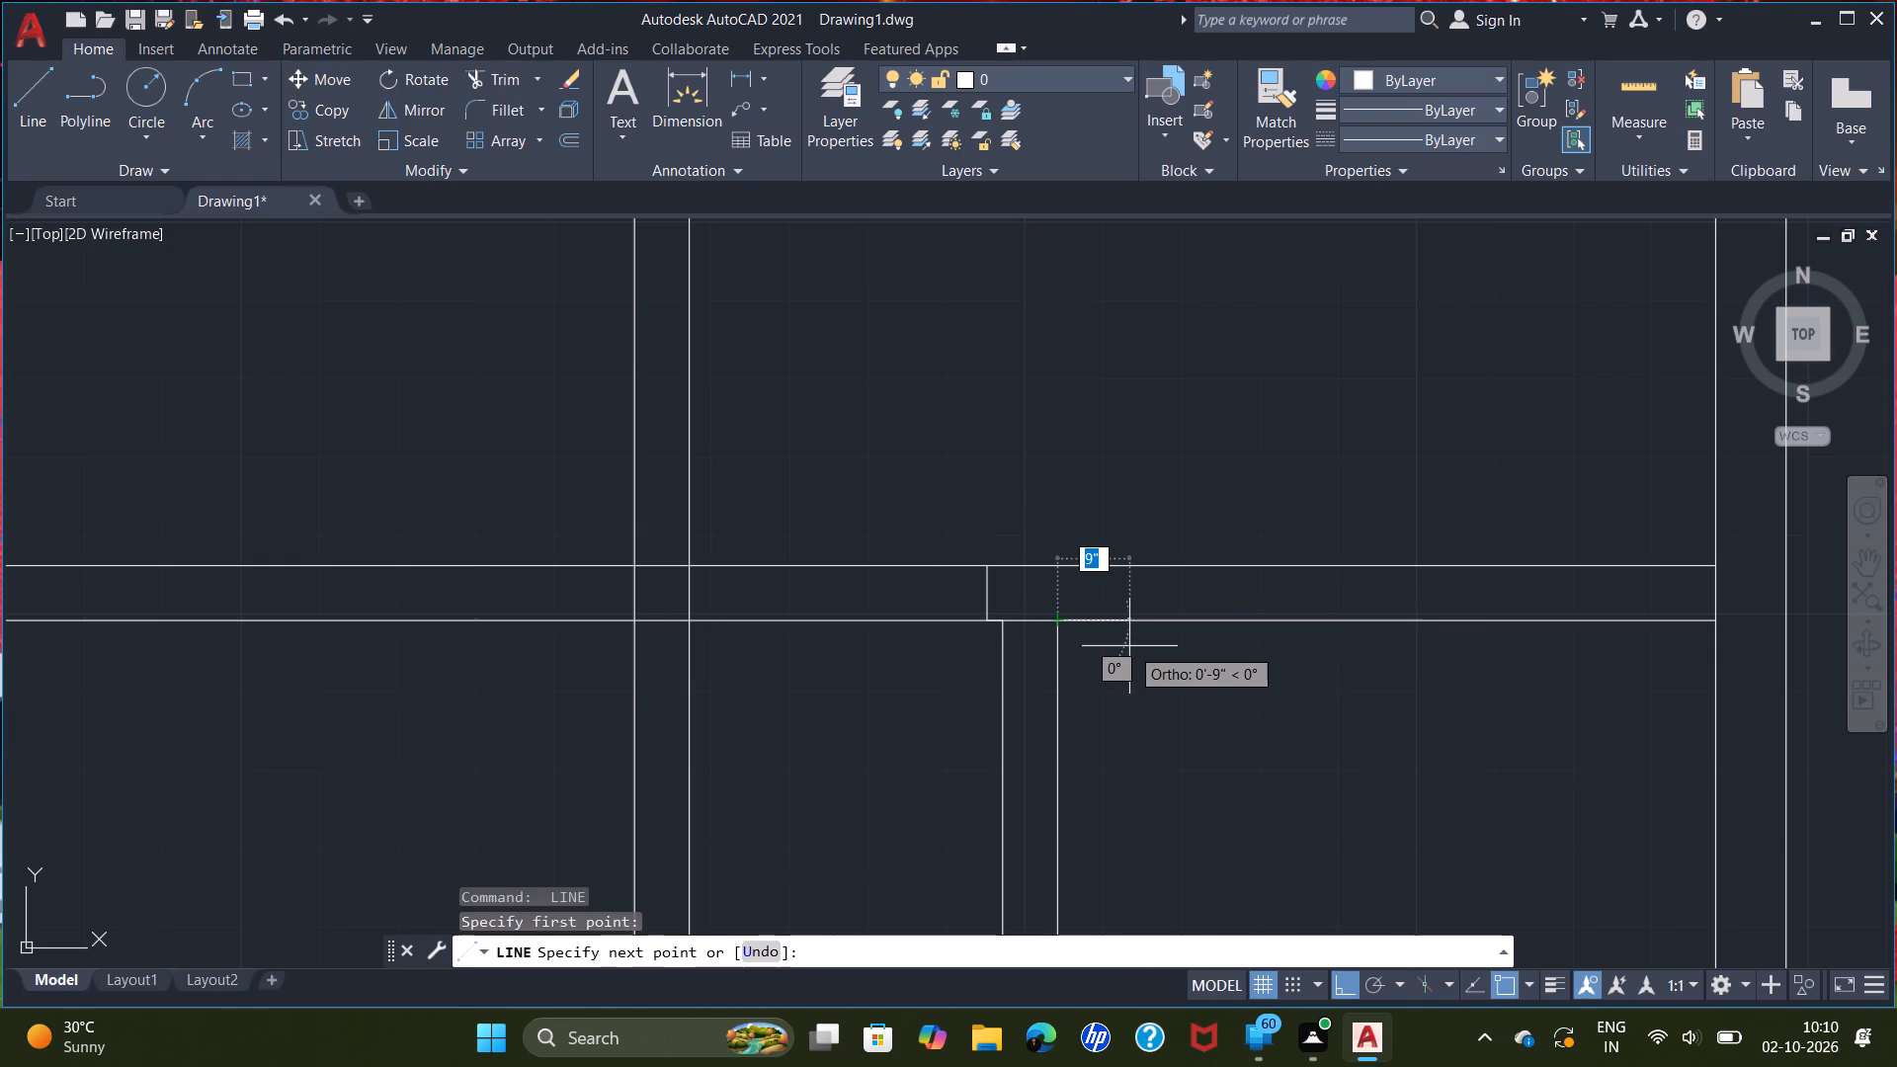
key(2)
key(shift+quotedbl)
key(Return)
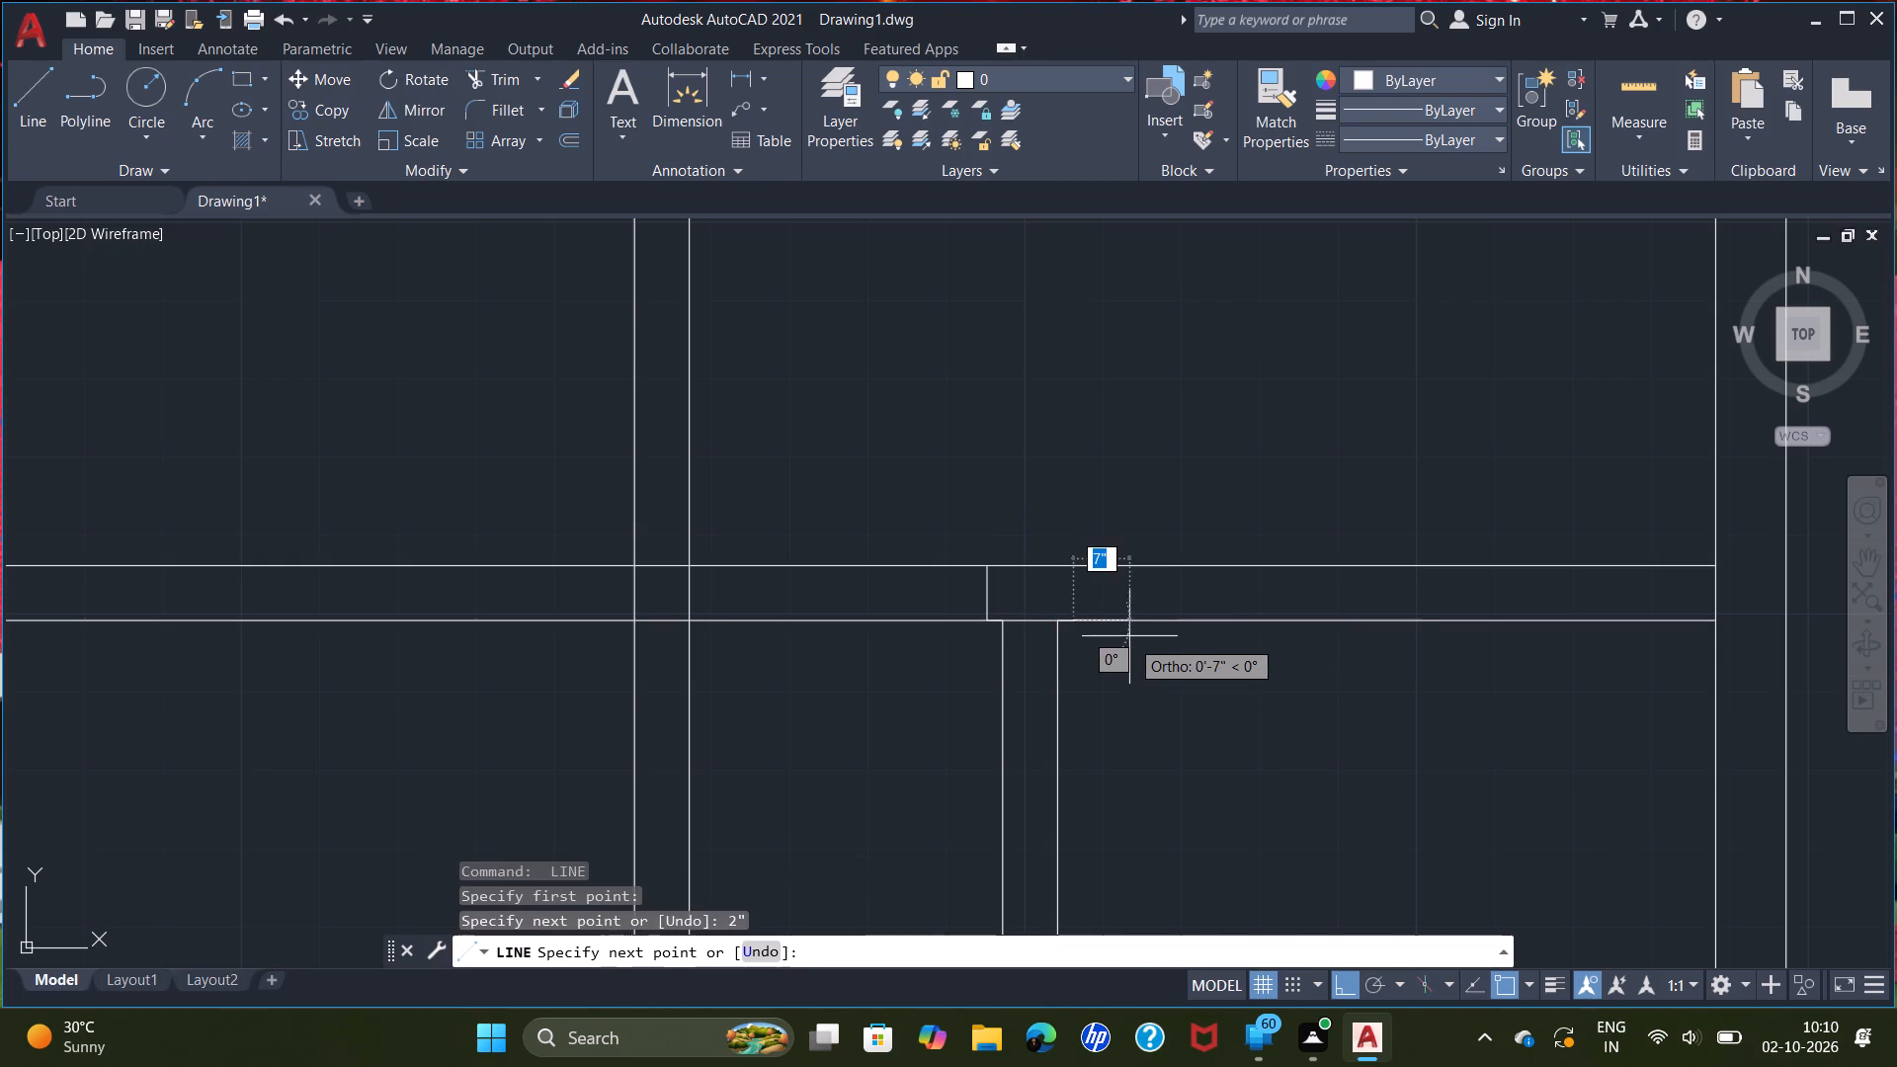
click(1073, 569)
right_click(1073, 569)
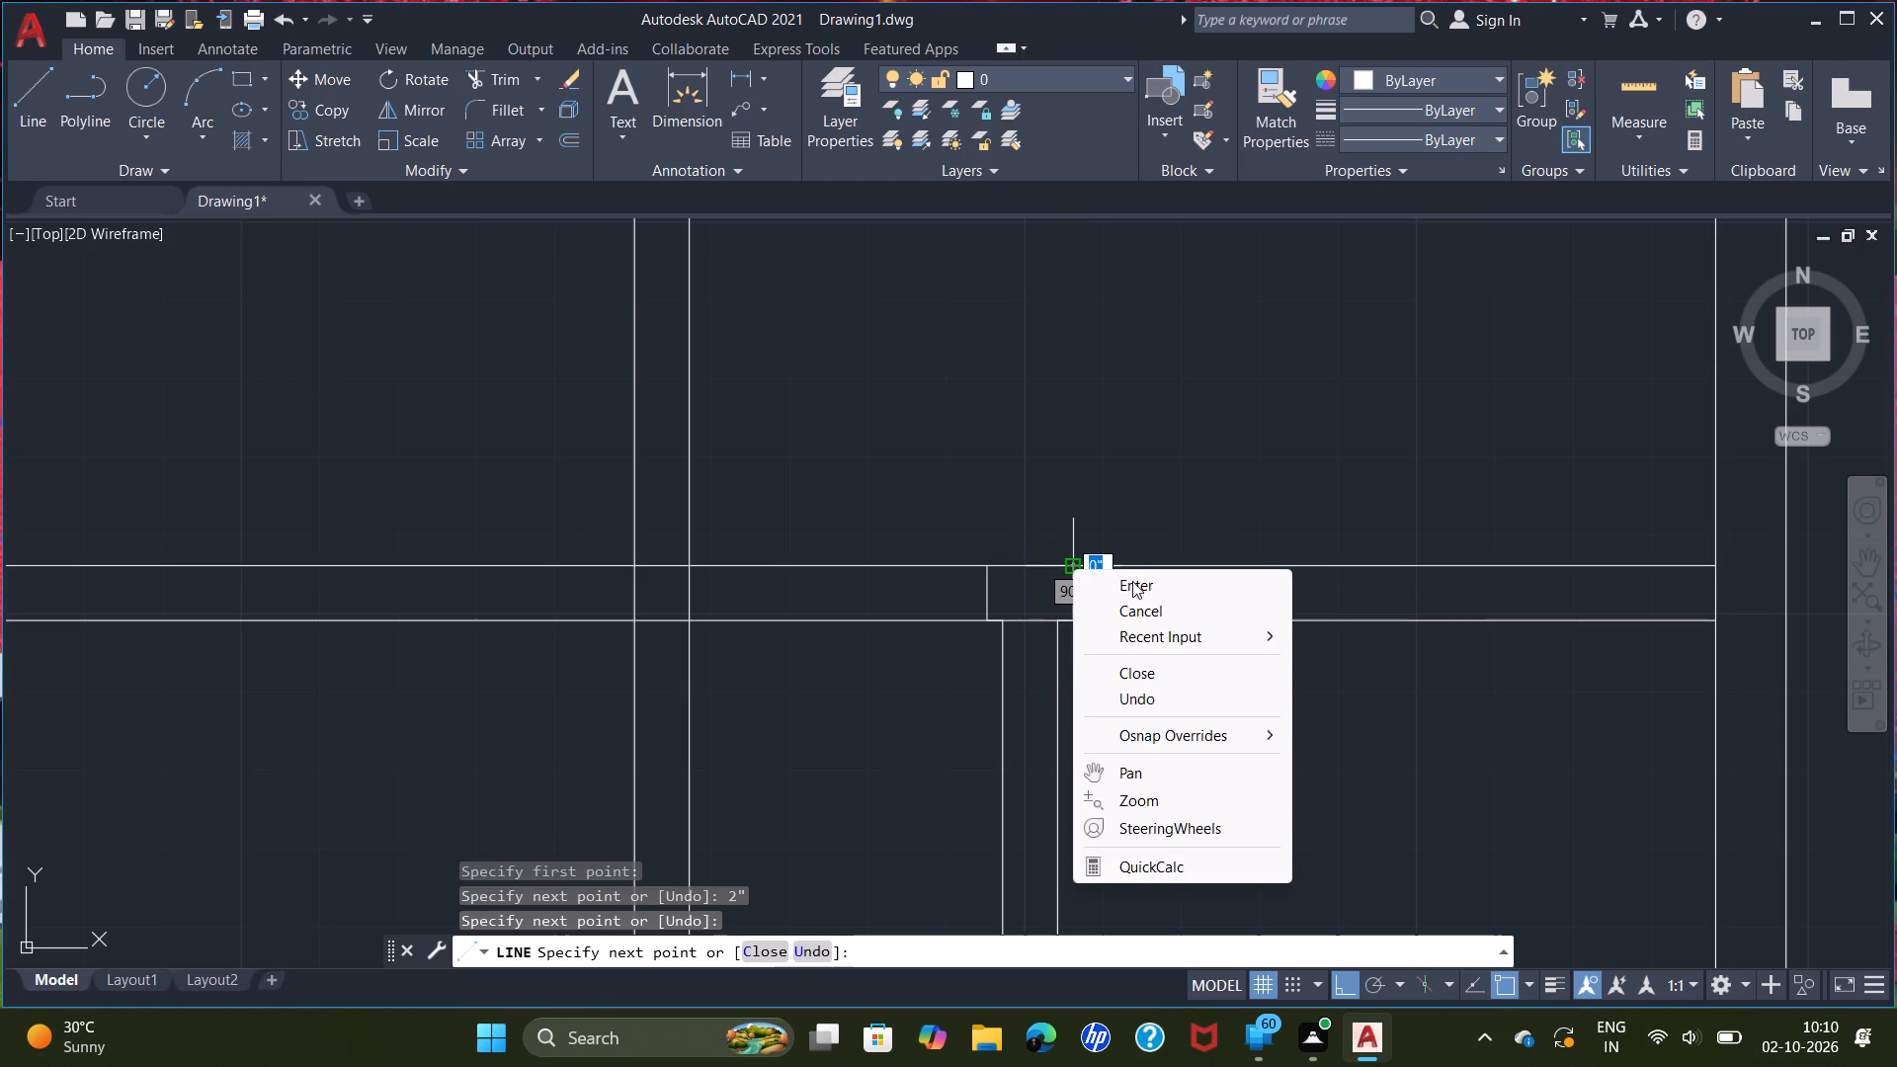
click(1142, 583)
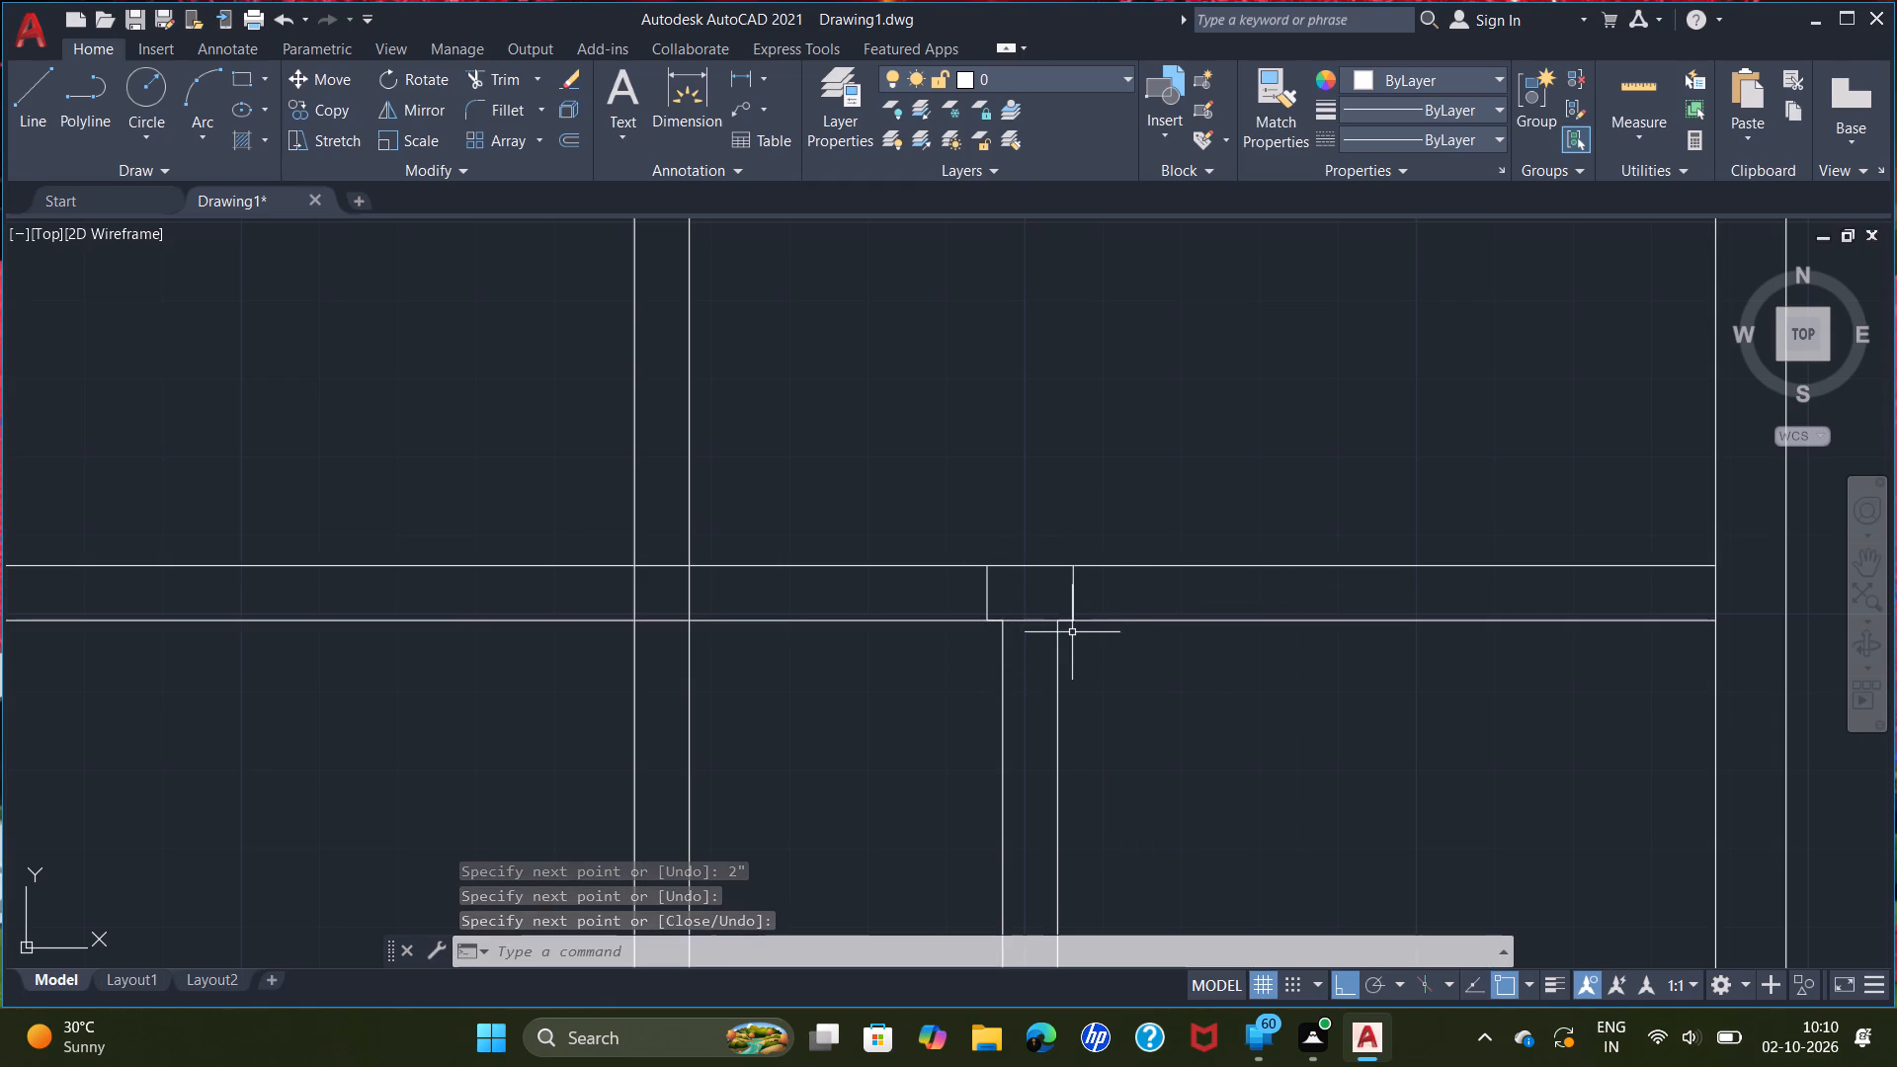
Trim the upper horizontal wall's lower line between the two lines of the second vertical partition.
scroll(1075, 632, up, 1)
text(tri)
key(Return)
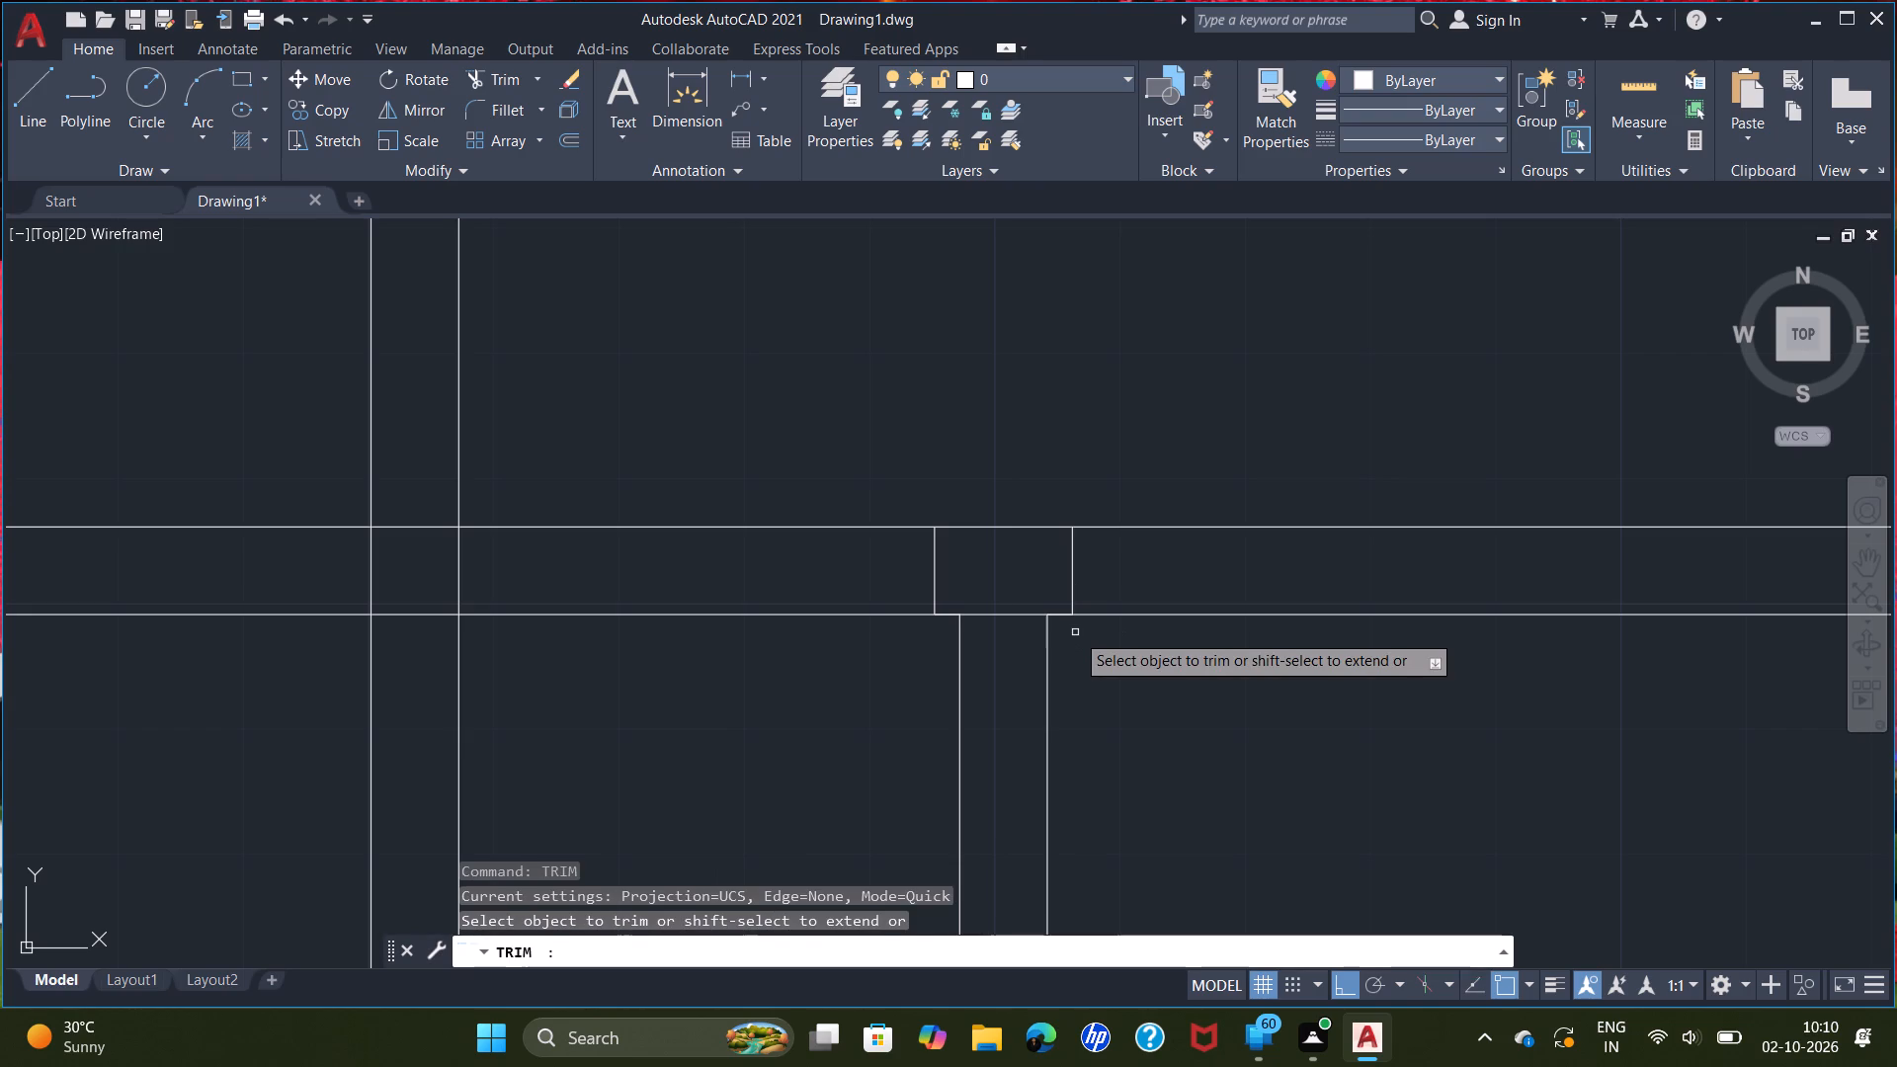
click(1008, 612)
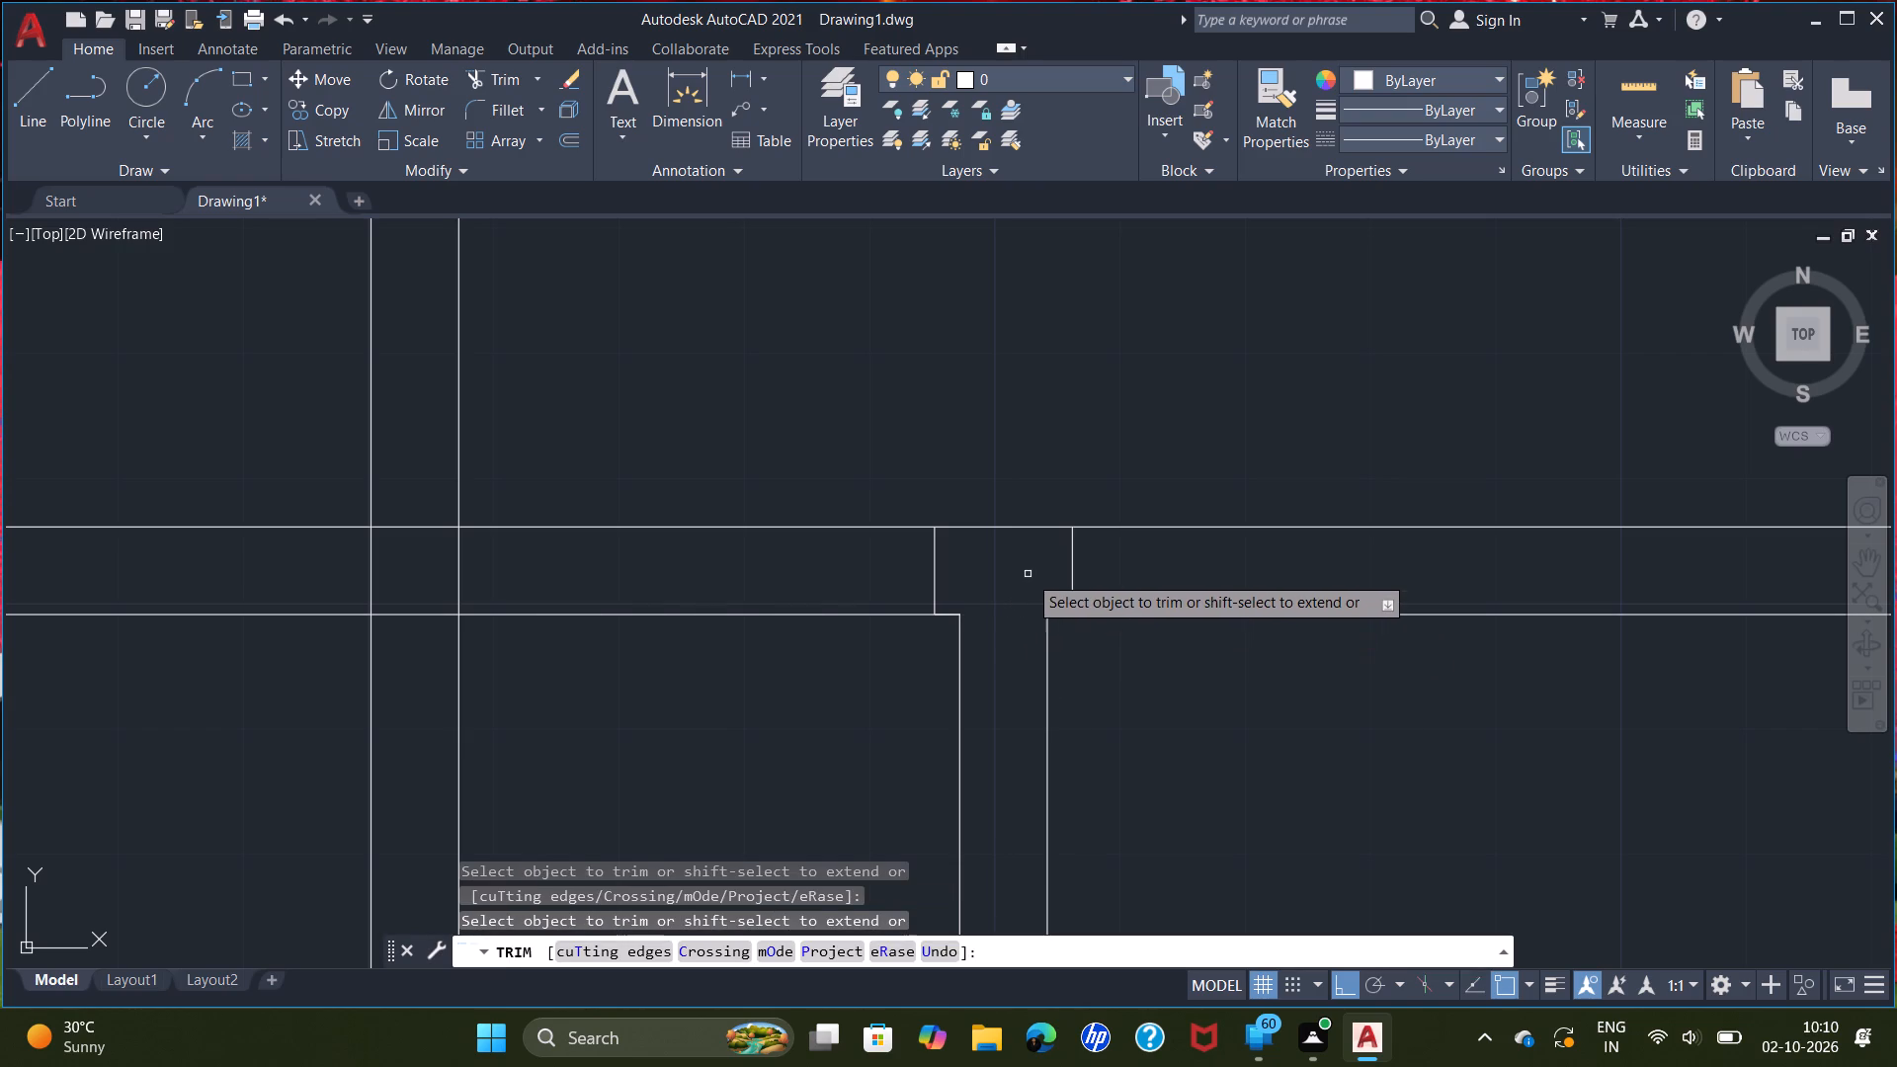
right_click(1028, 571)
click(1098, 586)
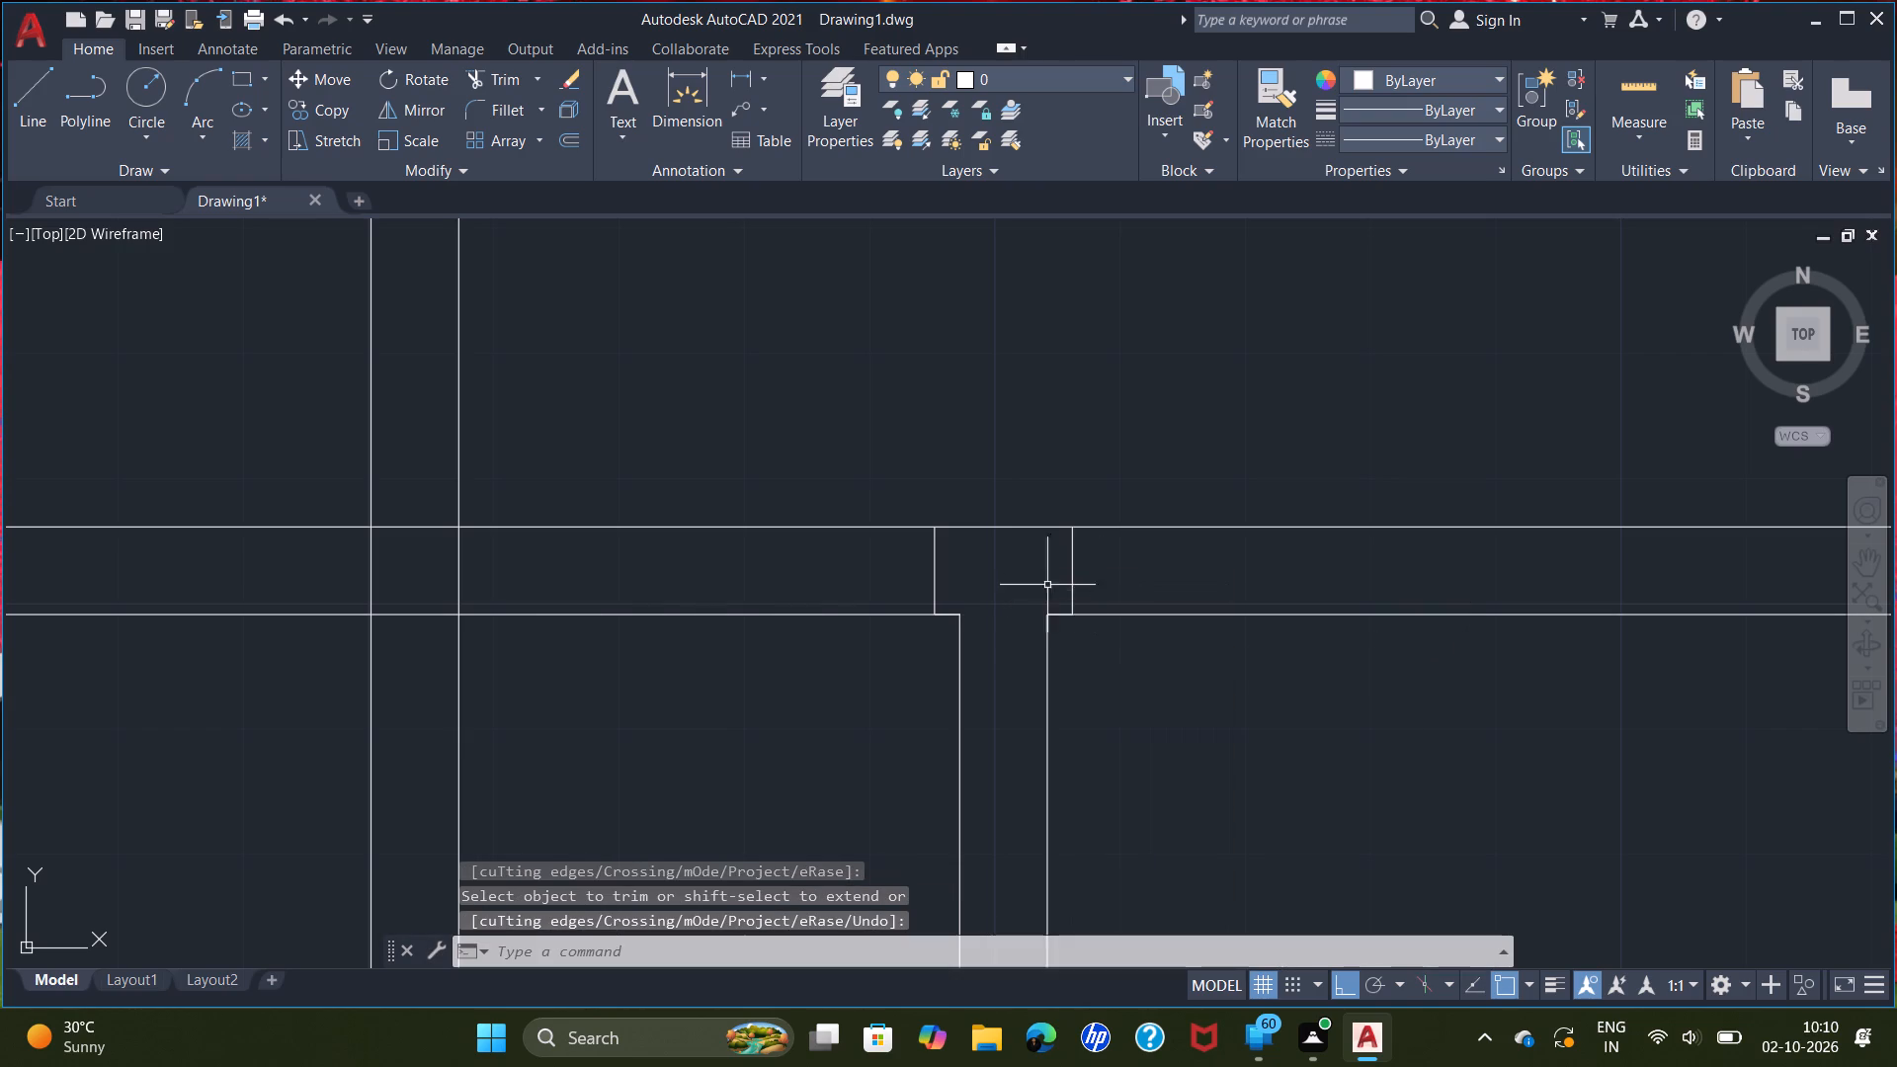
Trim the first vertical partition's east line where it lies inside the upper horizontal wall's thickness.
scroll(1035, 556, down, 1)
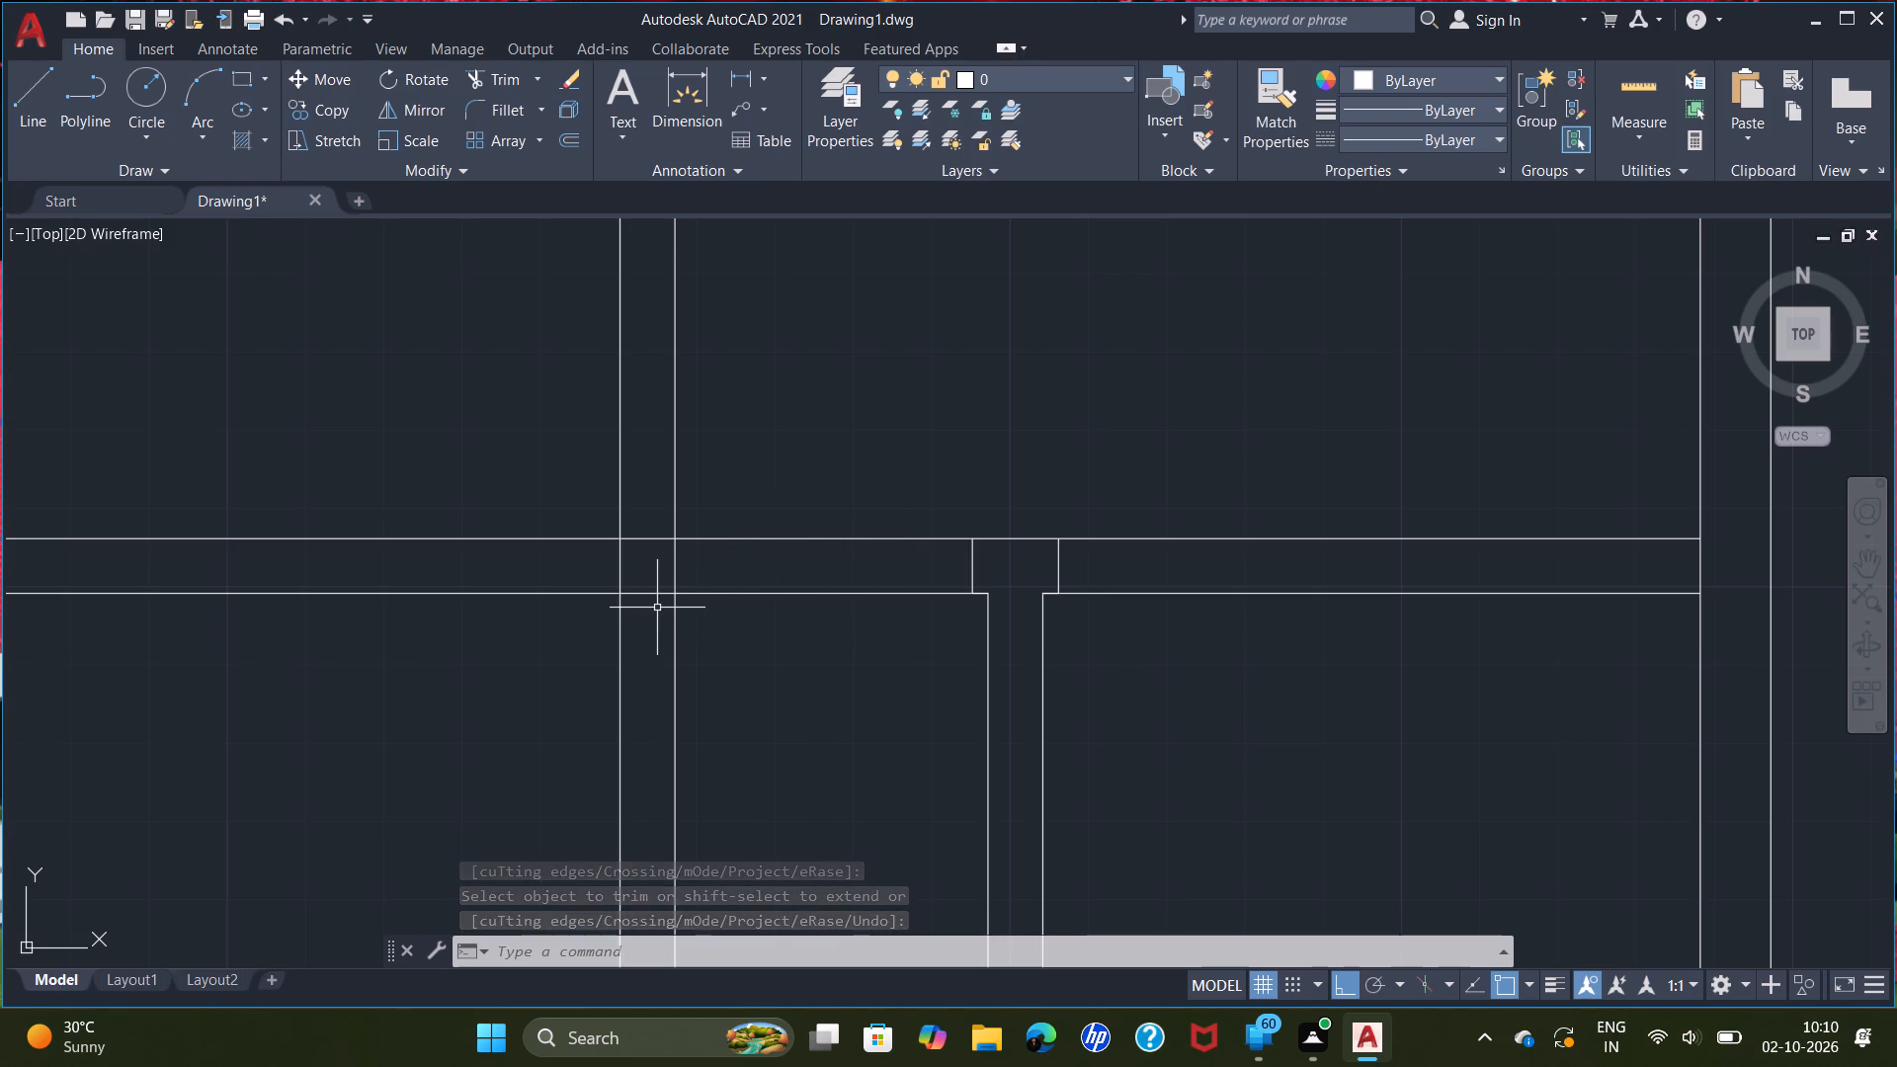
scroll(661, 605, up, 2)
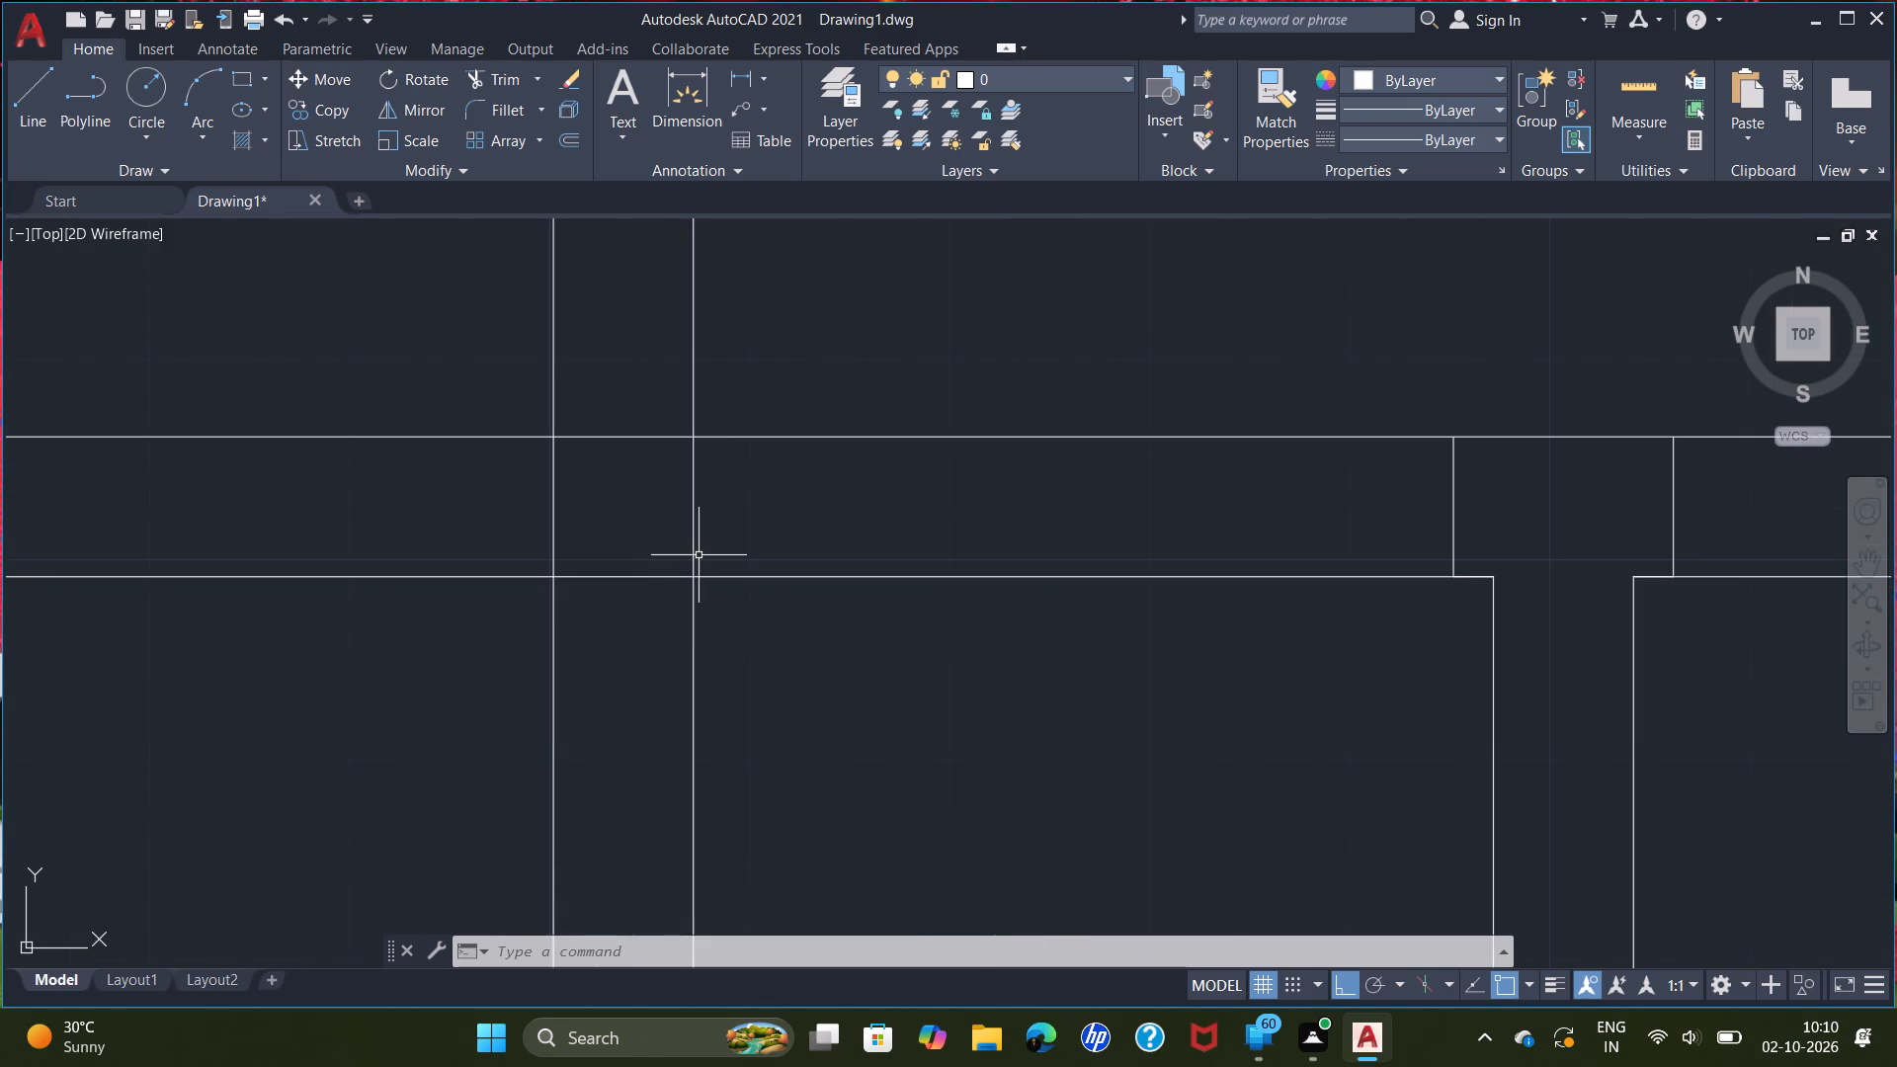
text(tri)
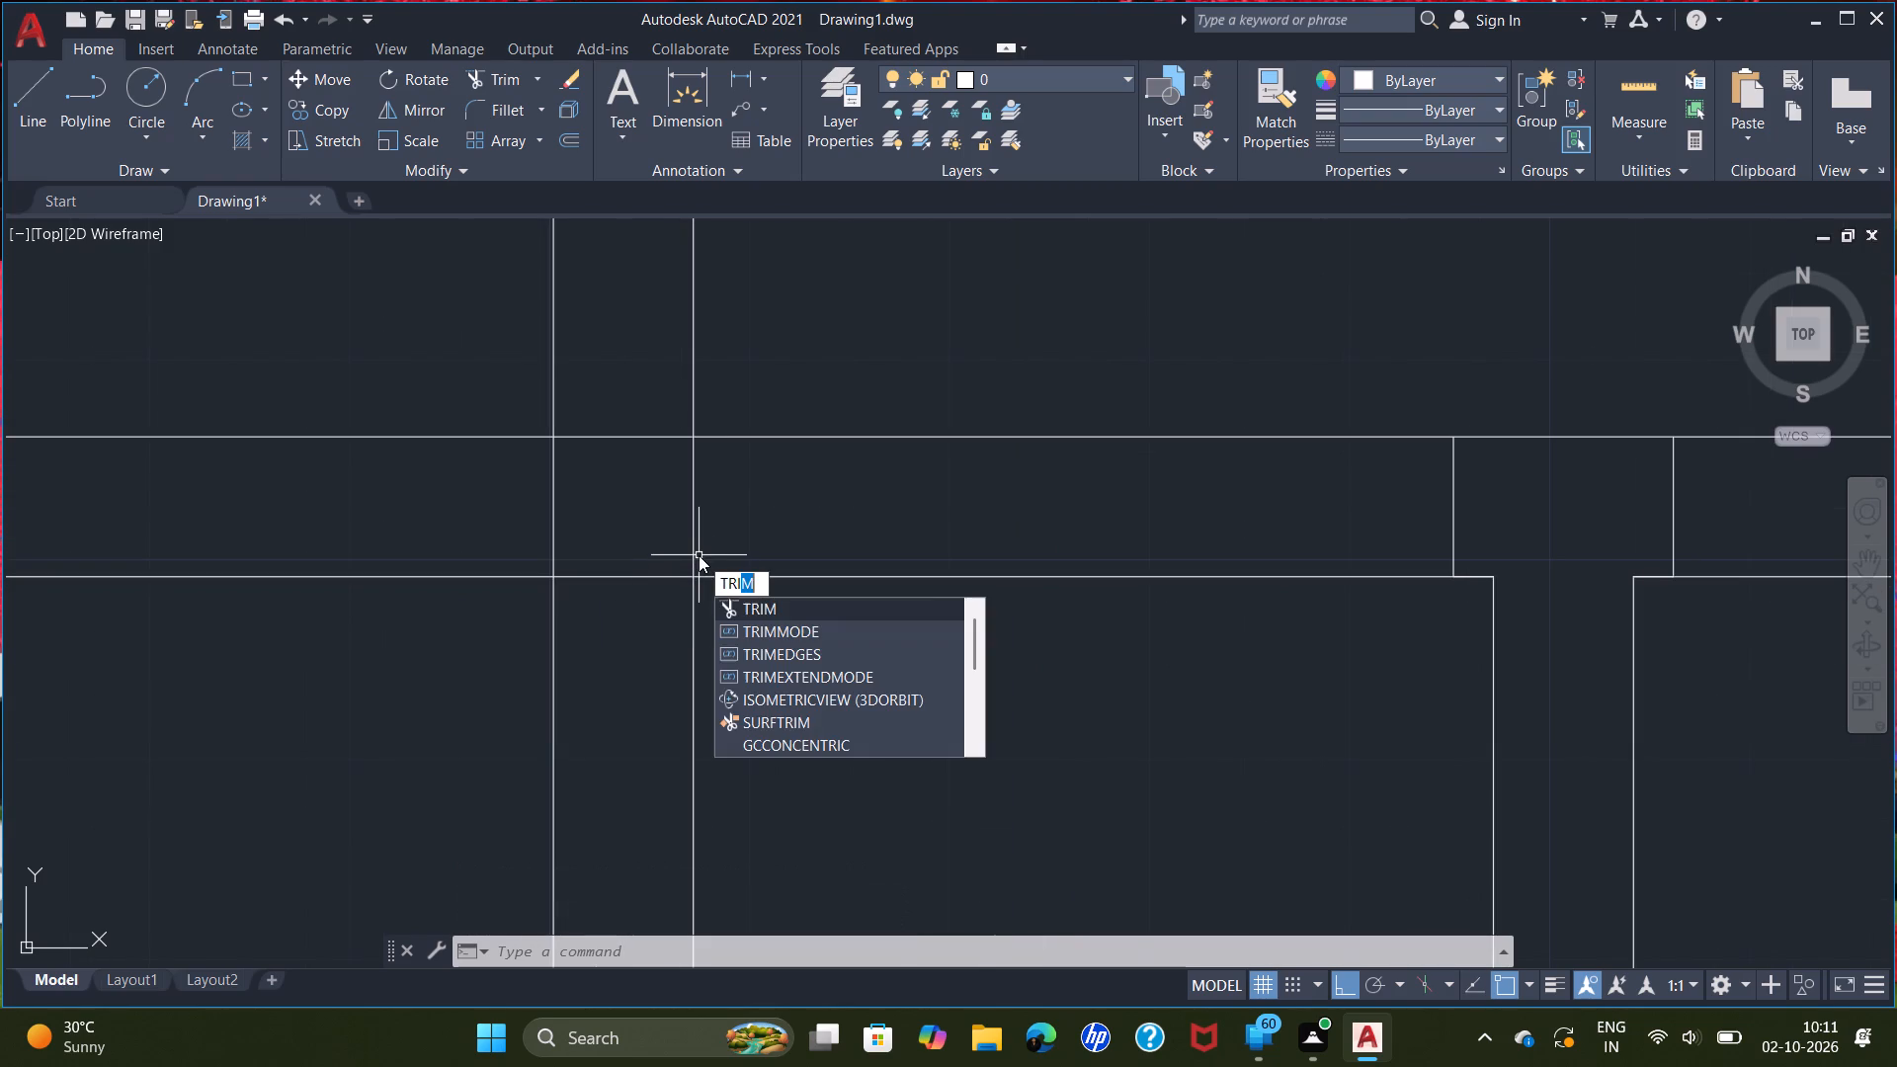
key(Return)
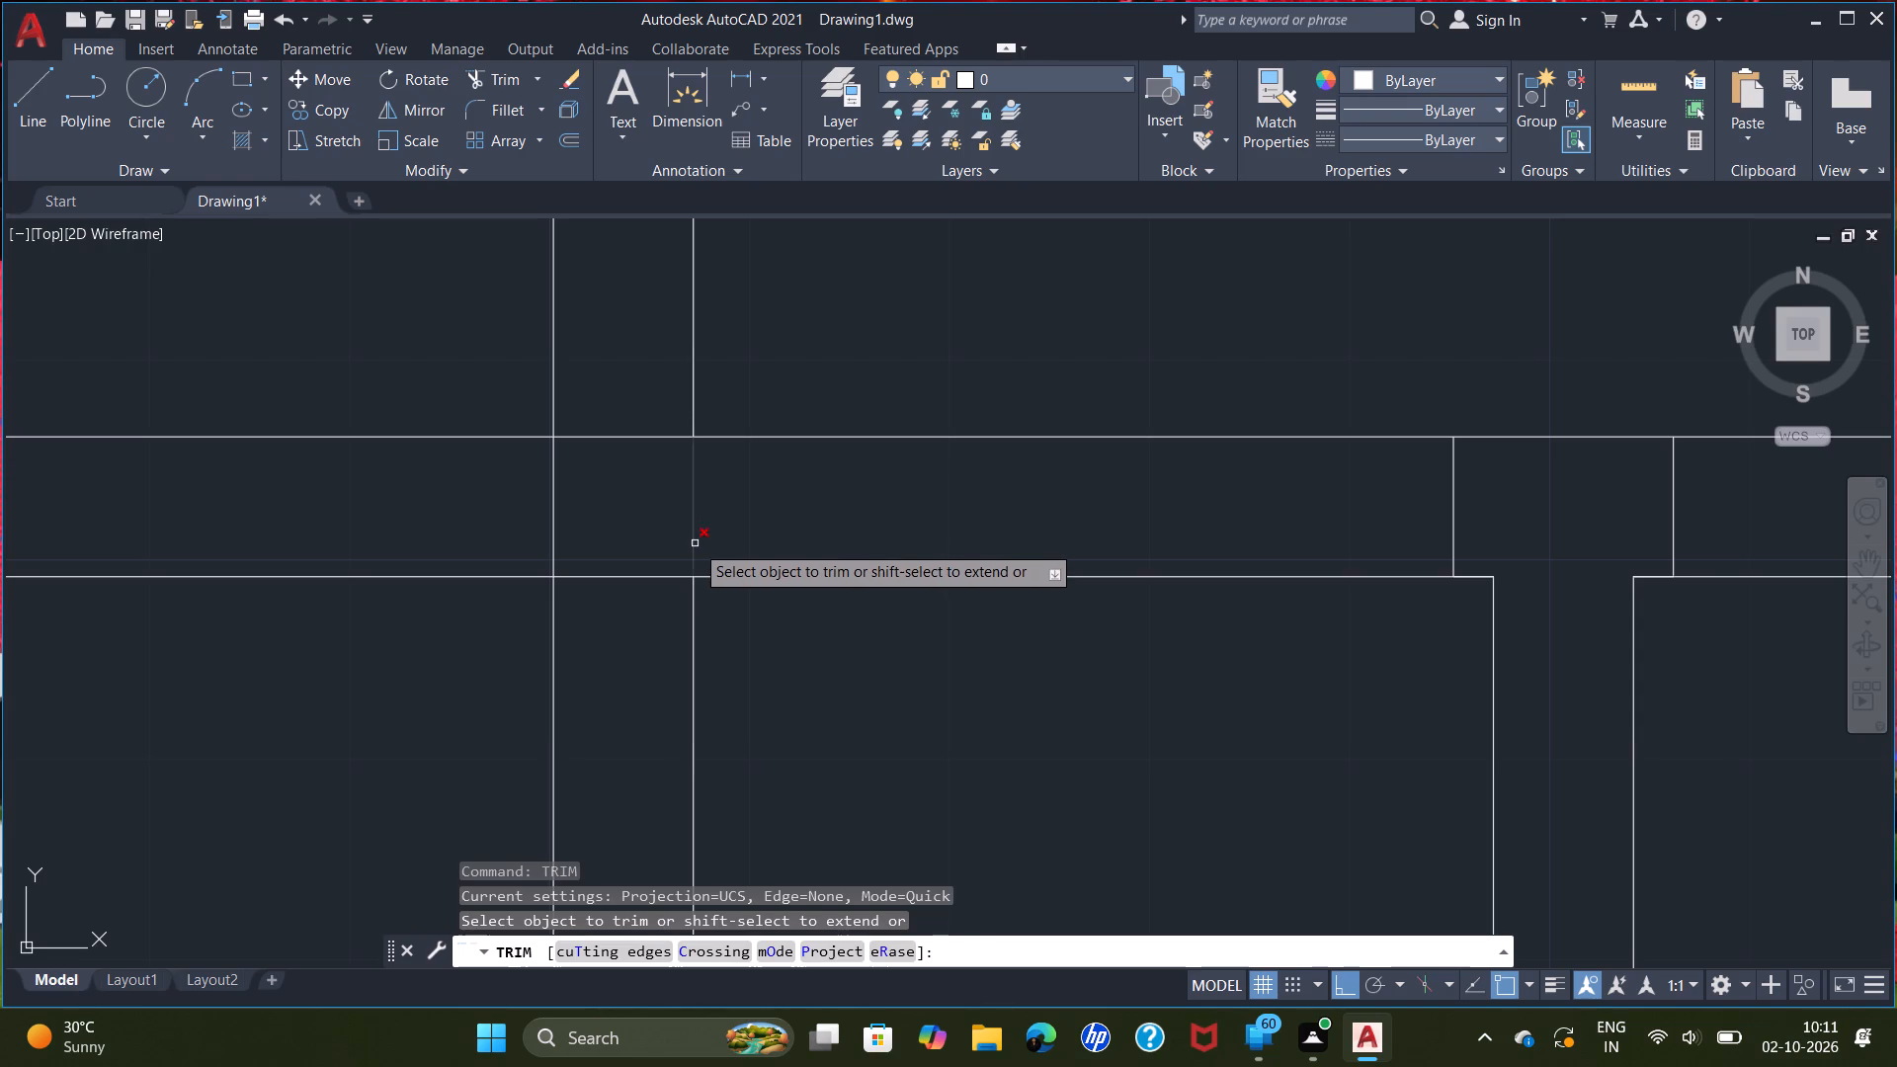
click(696, 543)
right_click(839, 453)
click(906, 462)
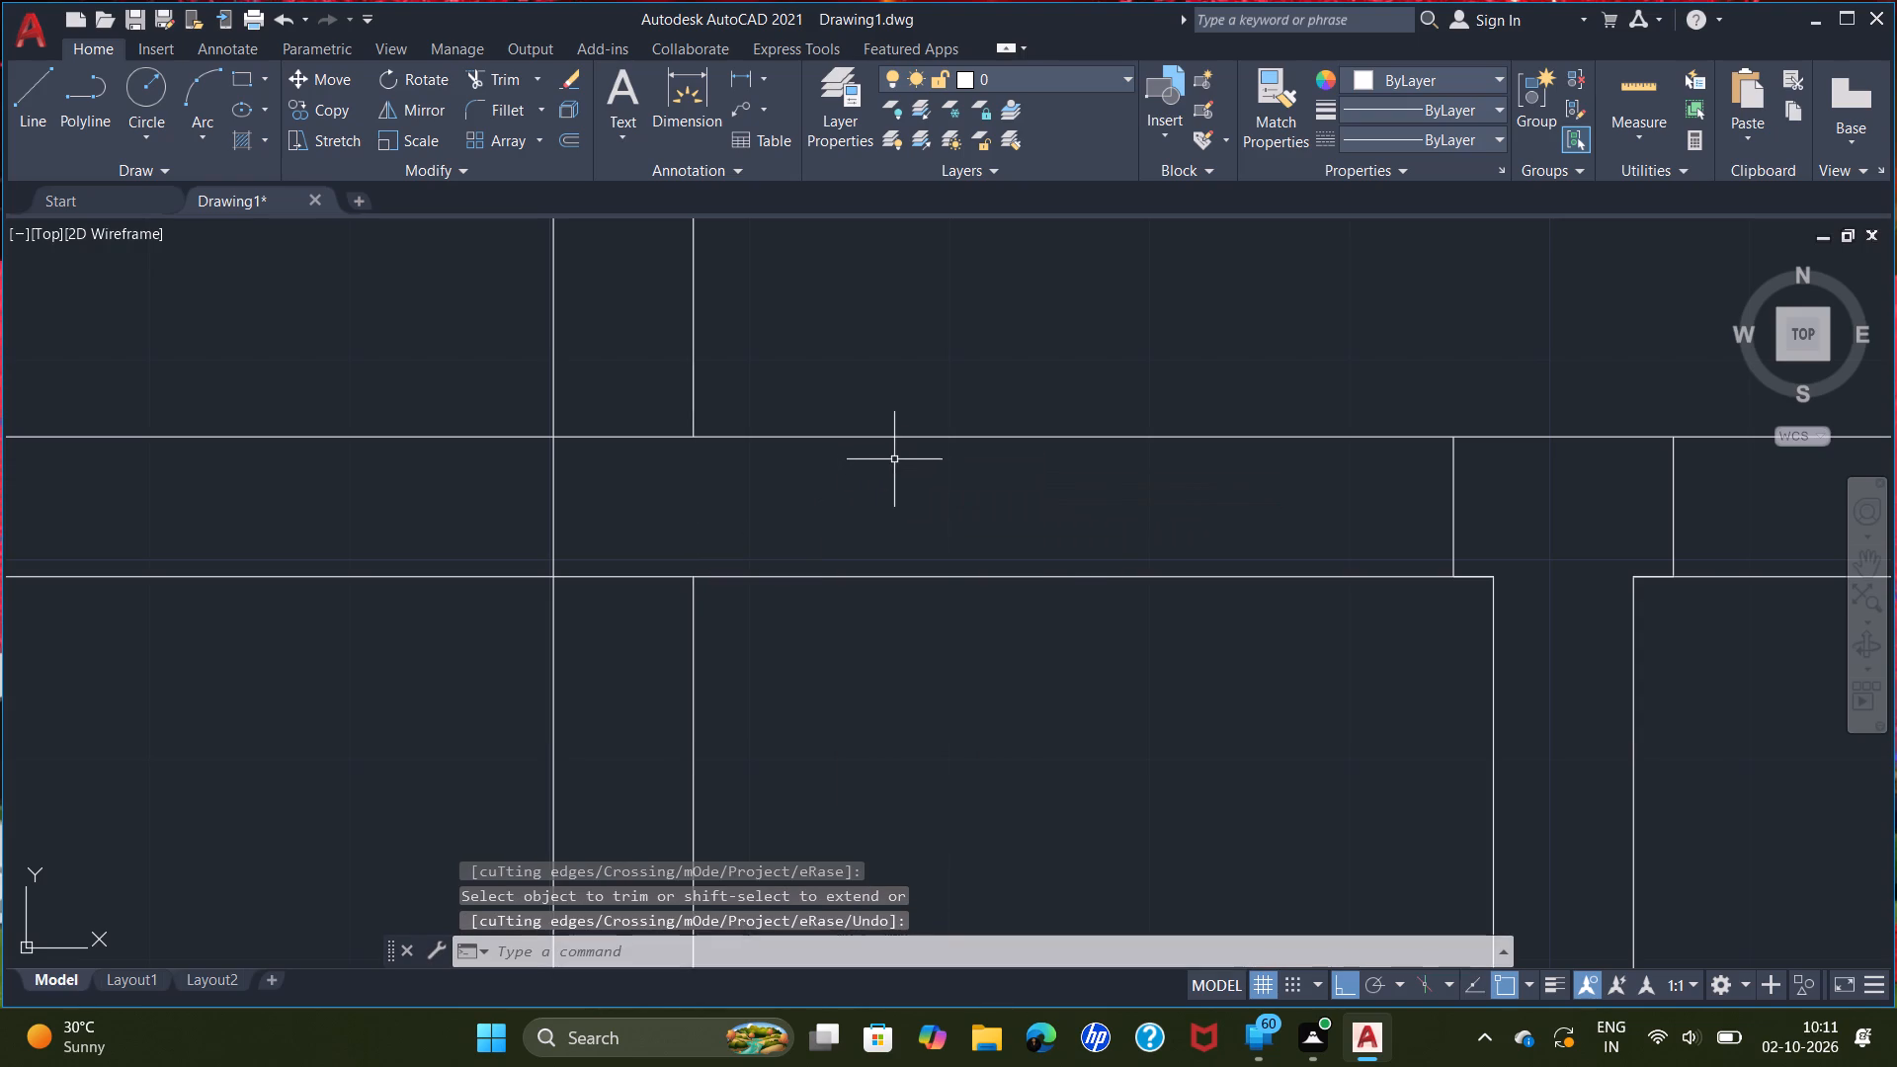
Draw a line from the first partition's east line at the wall's upper line 2" east, then south to the lower line.
key(l)
key(Return)
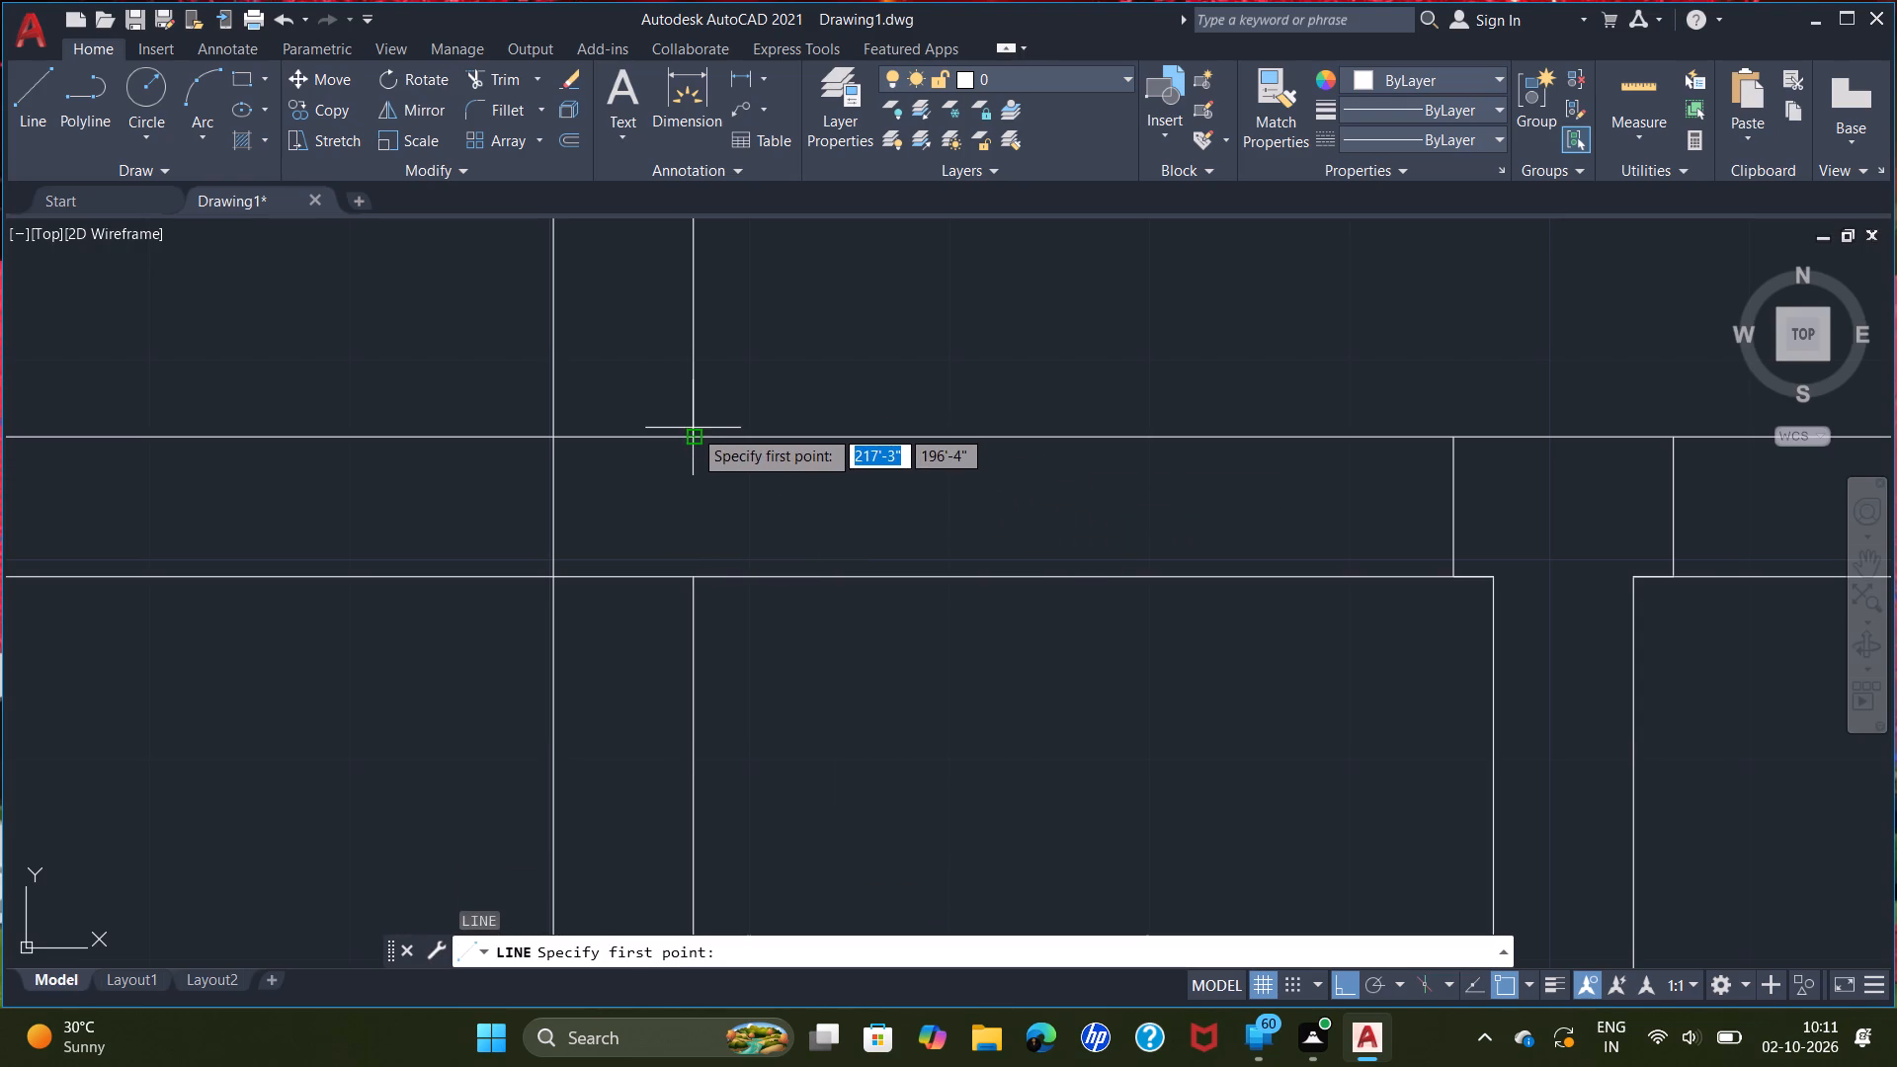
click(696, 437)
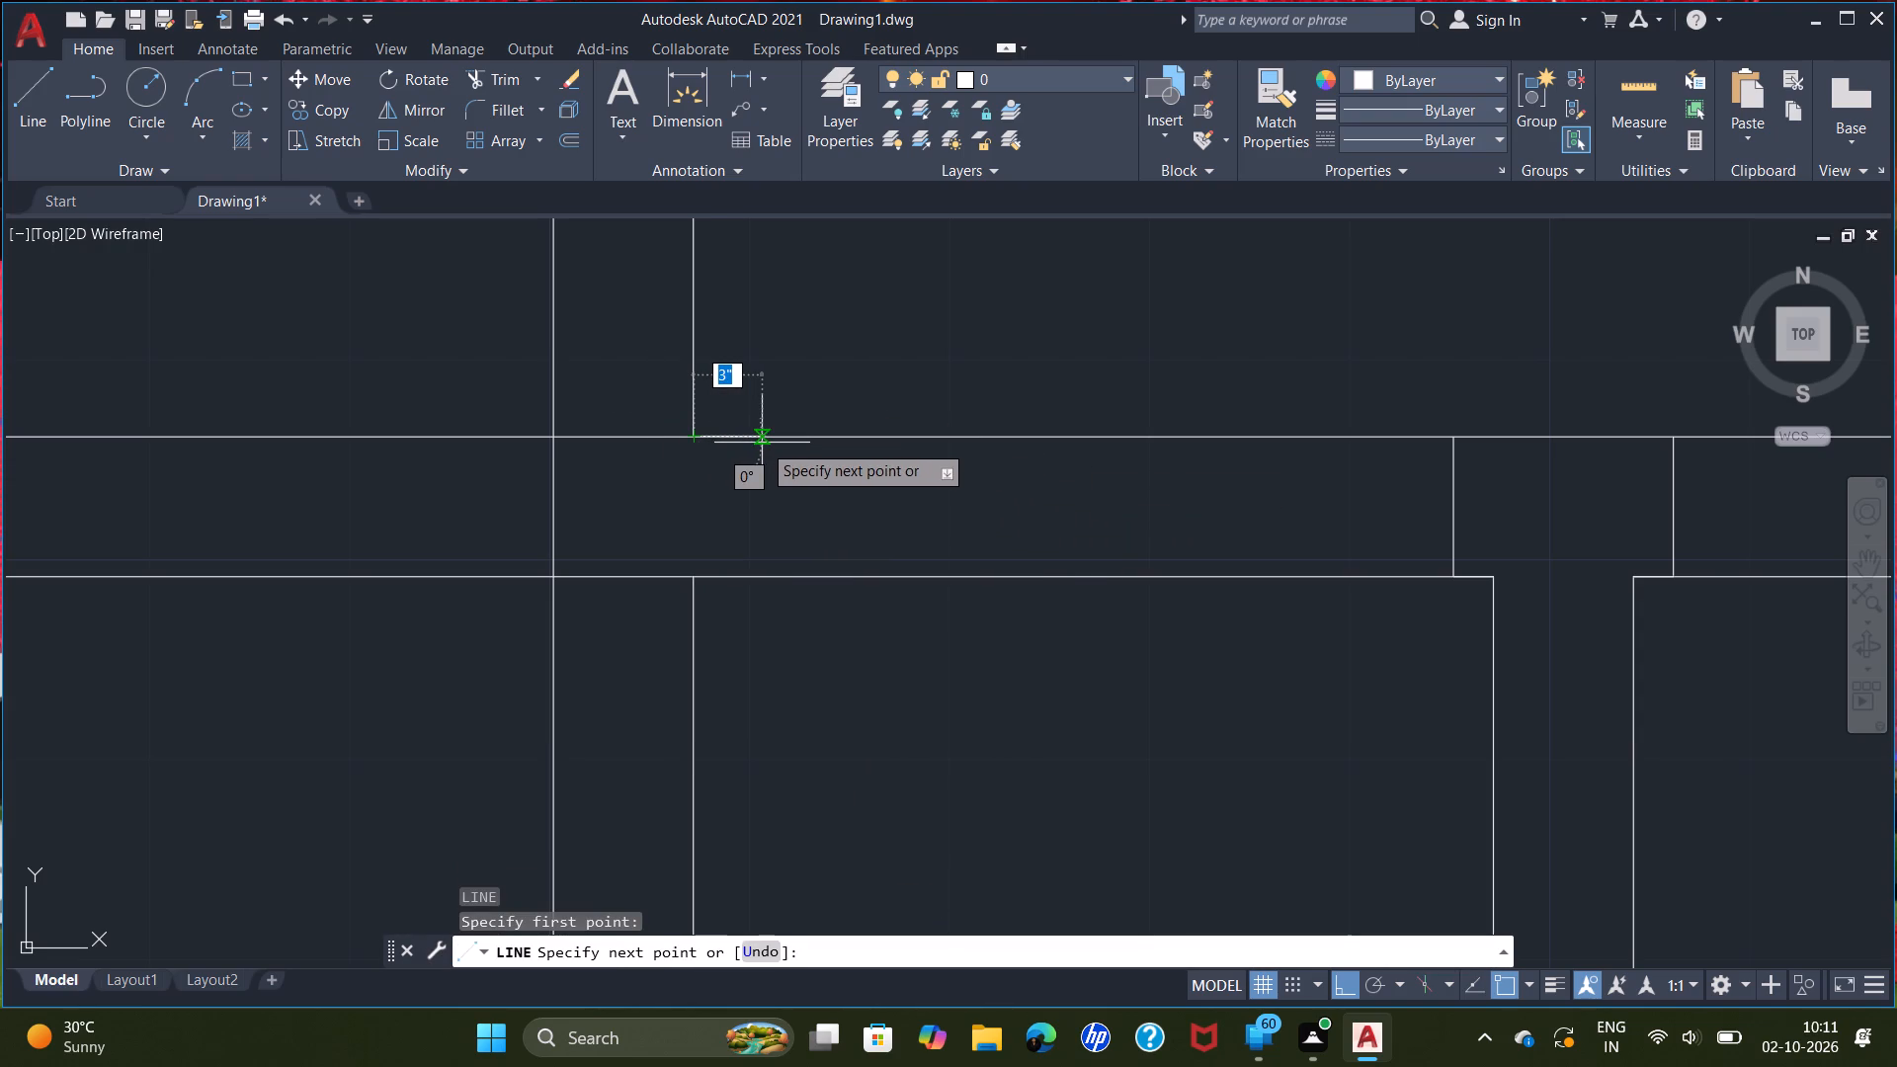
key(2)
key(shift+quotedbl)
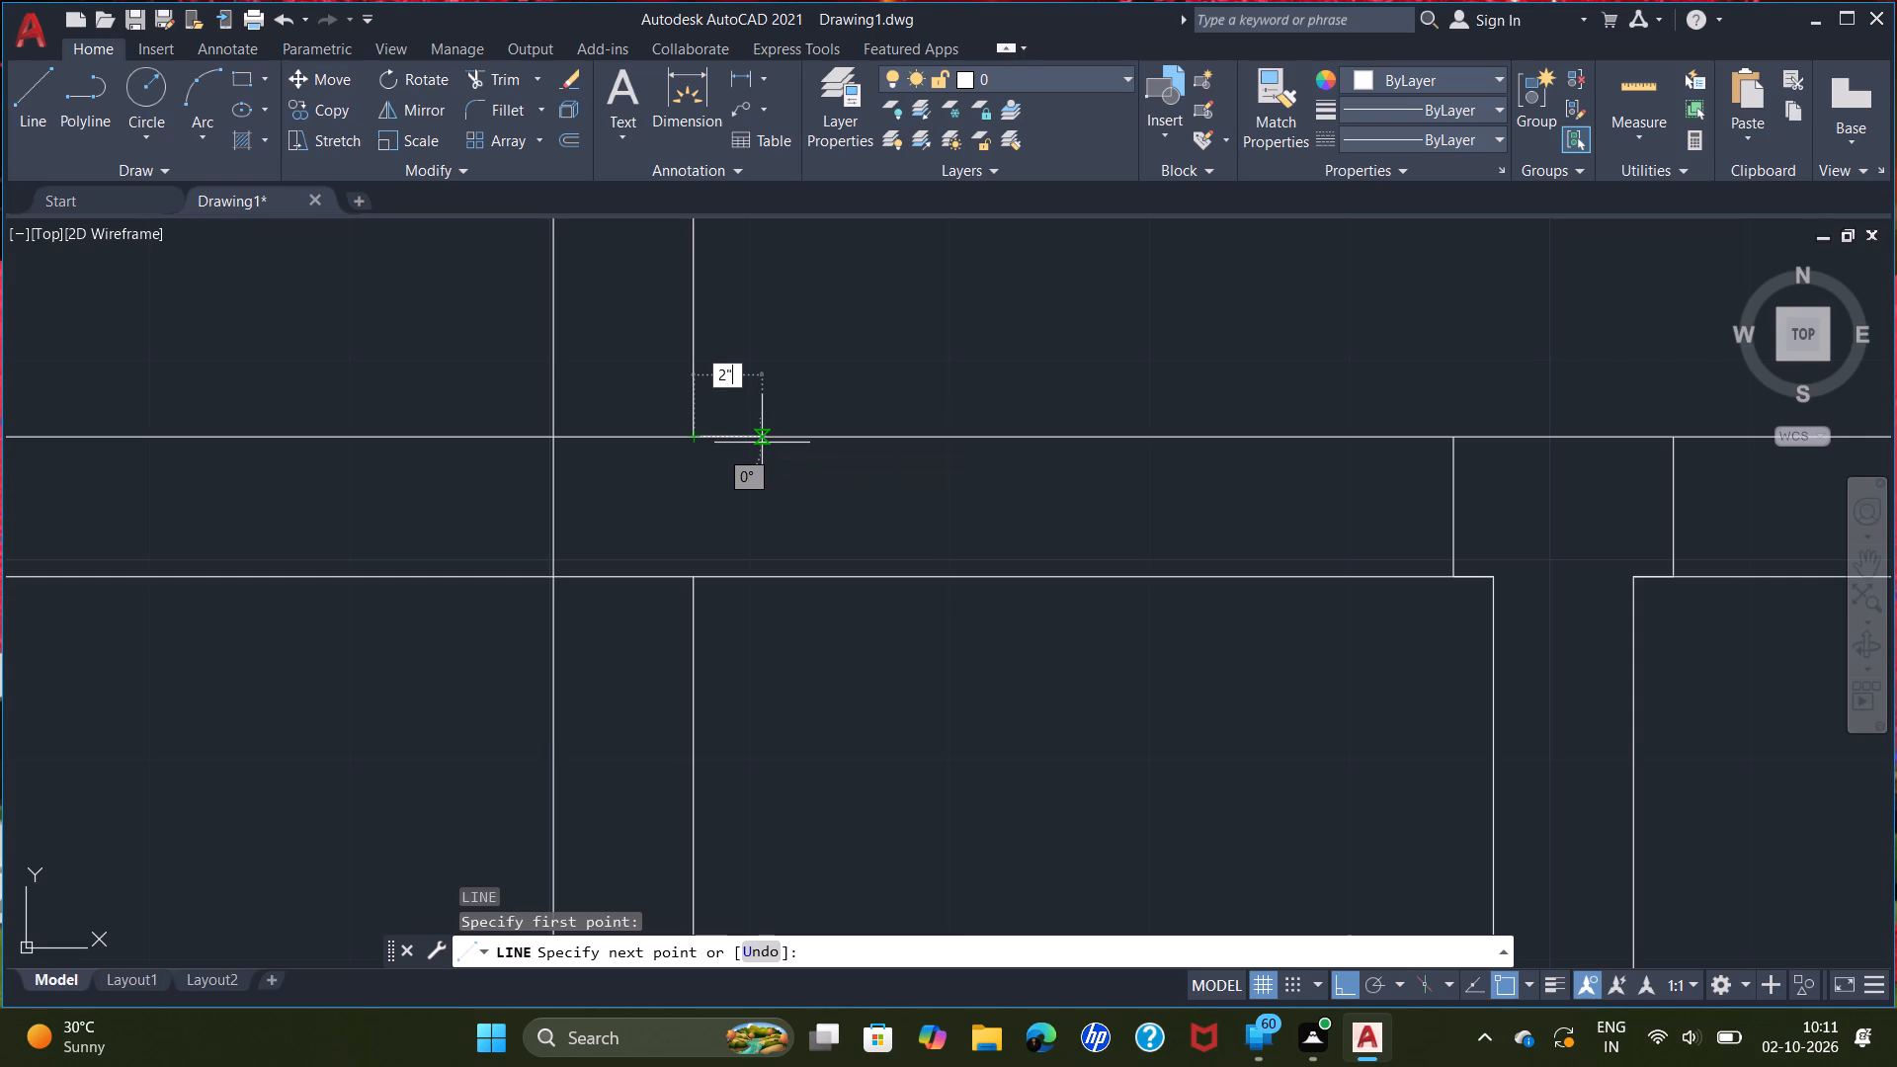
key(Return)
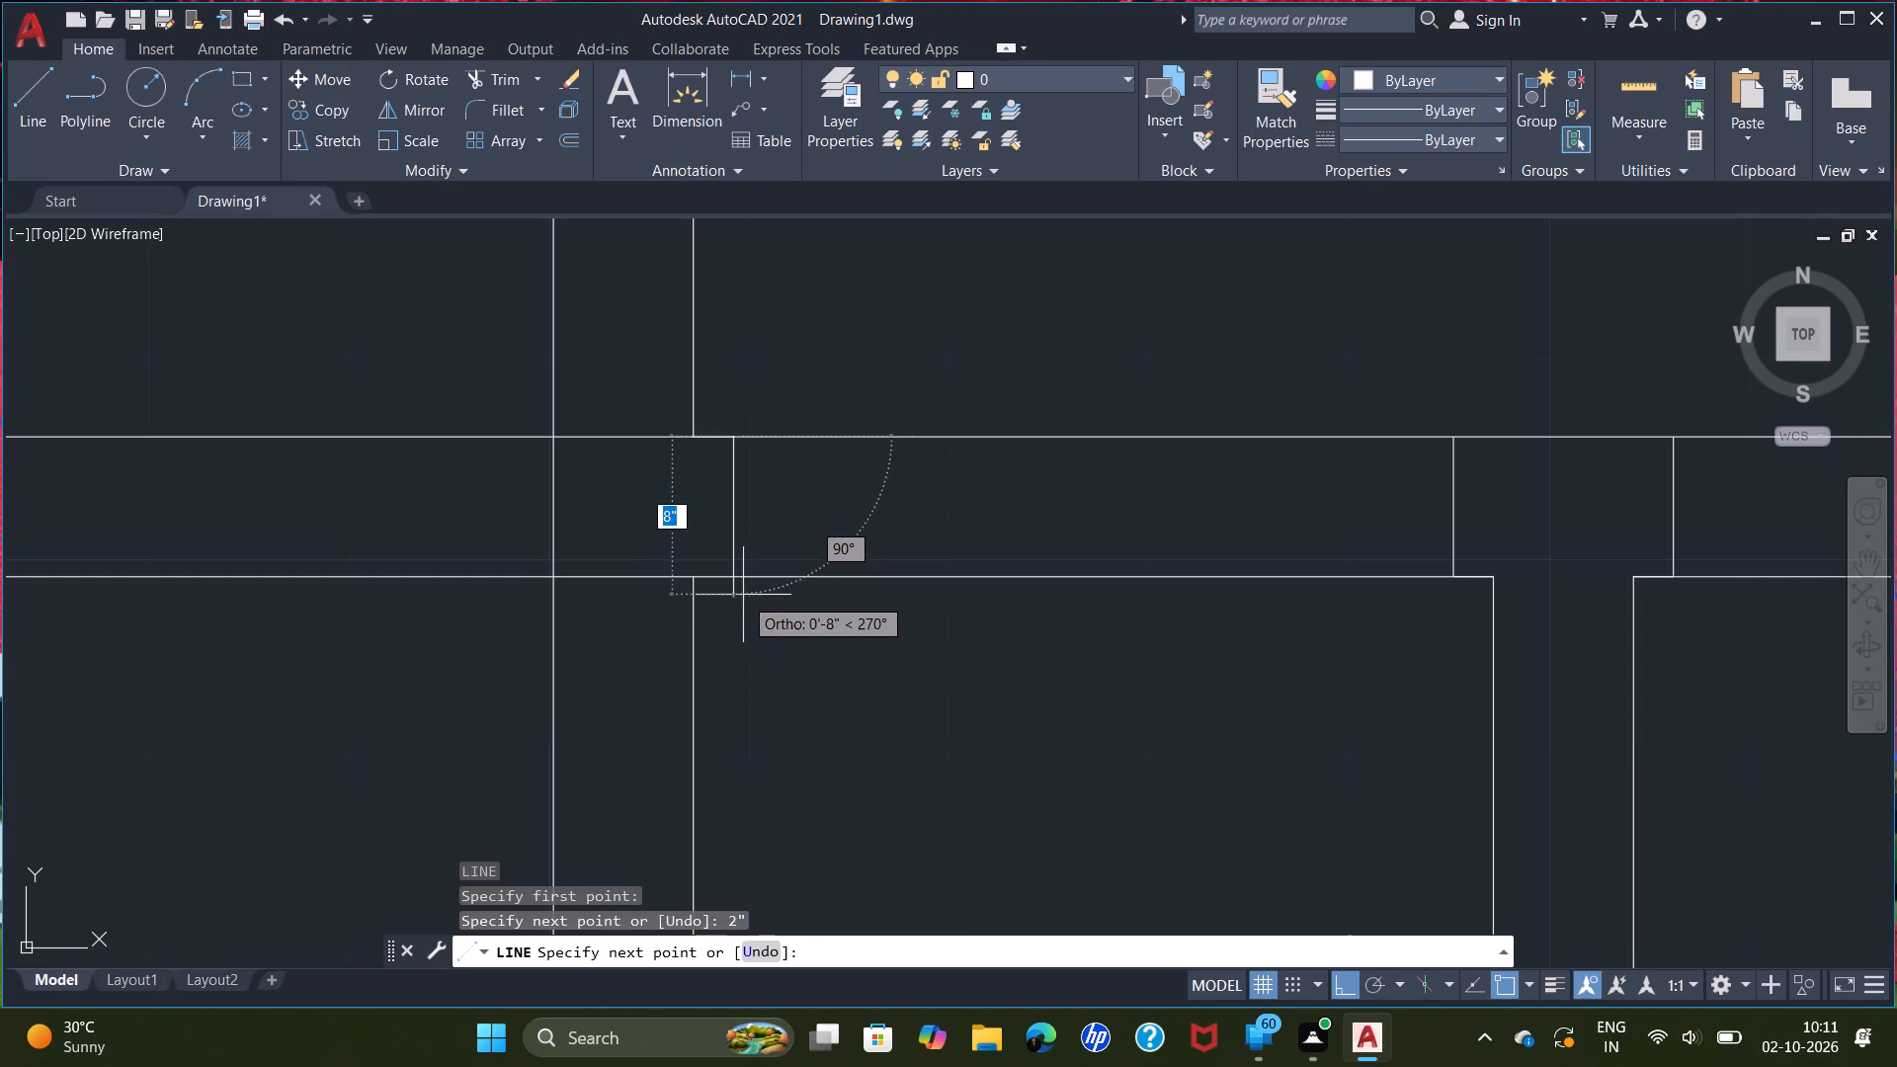
click(735, 579)
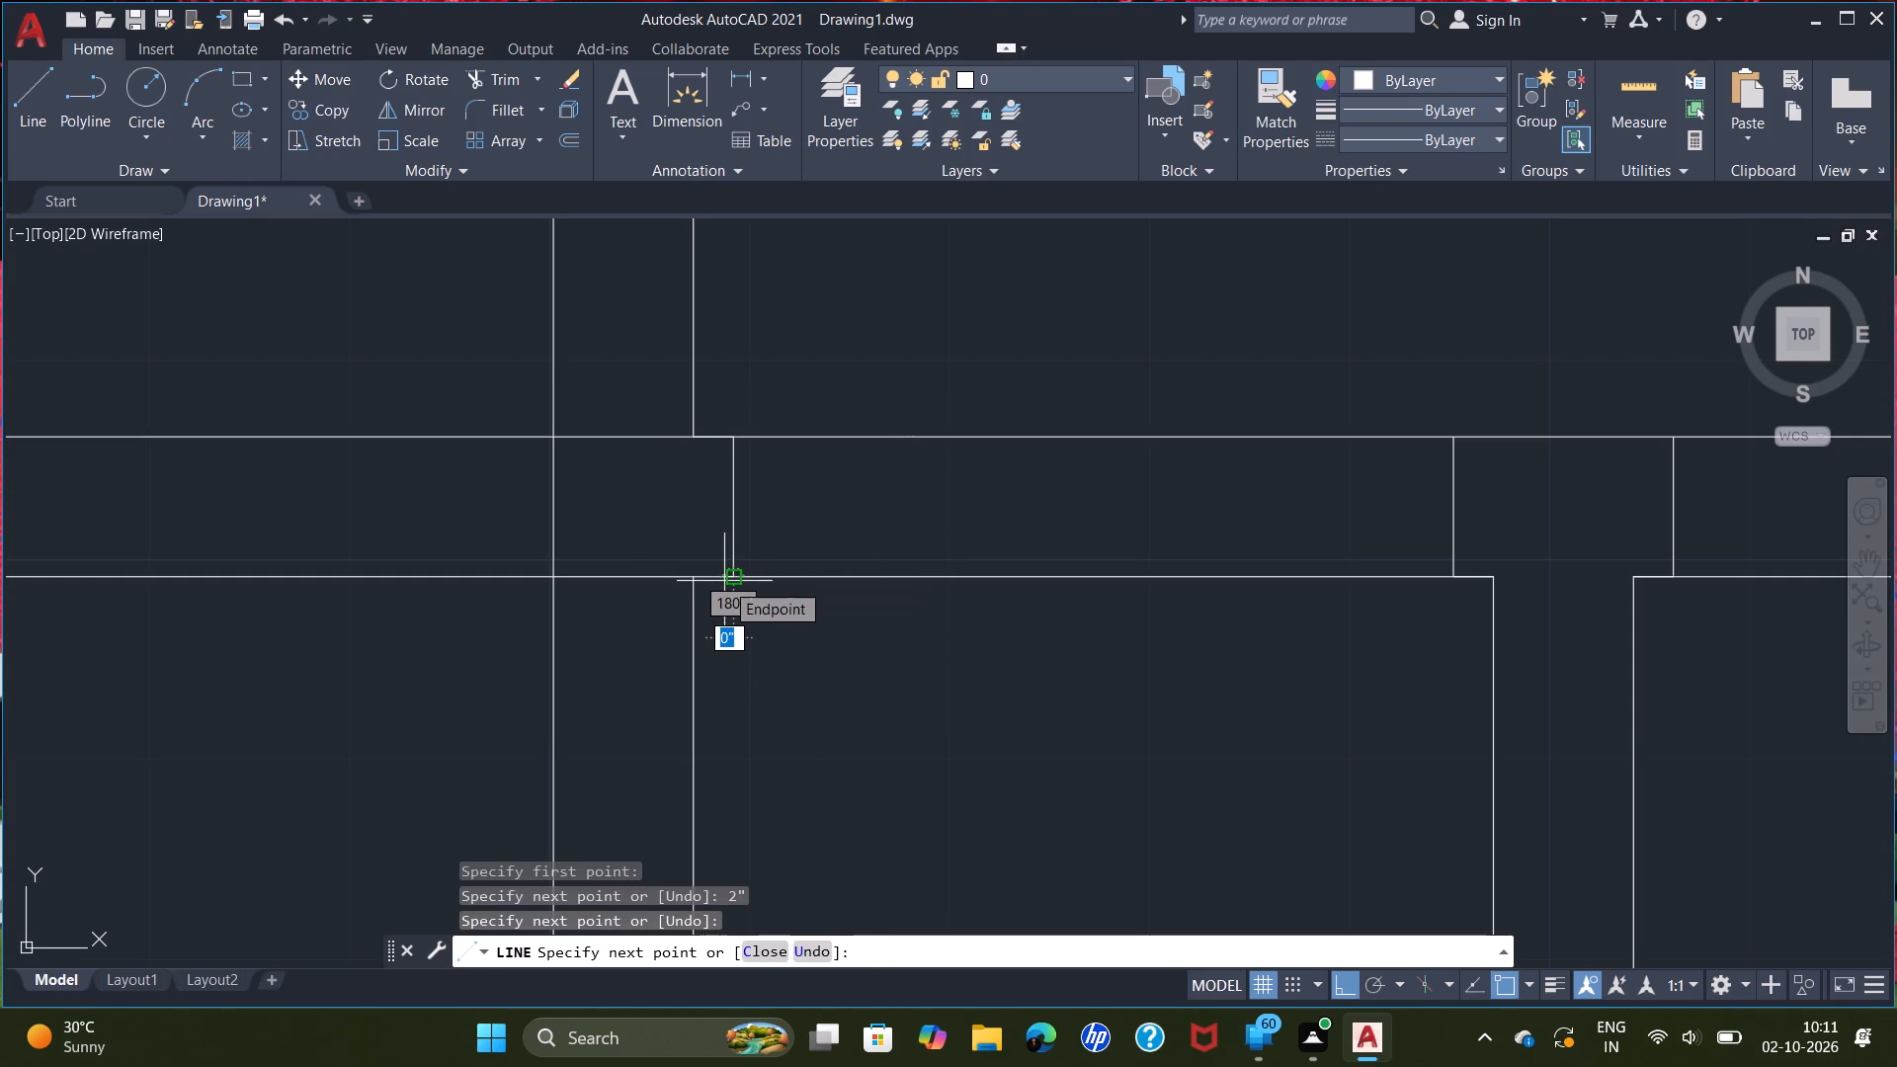
key(Return)
Trim the wall's lower line between the first partition's lines, and the partition's west line inside the wall's thickness.
scroll(610, 574, up, 1)
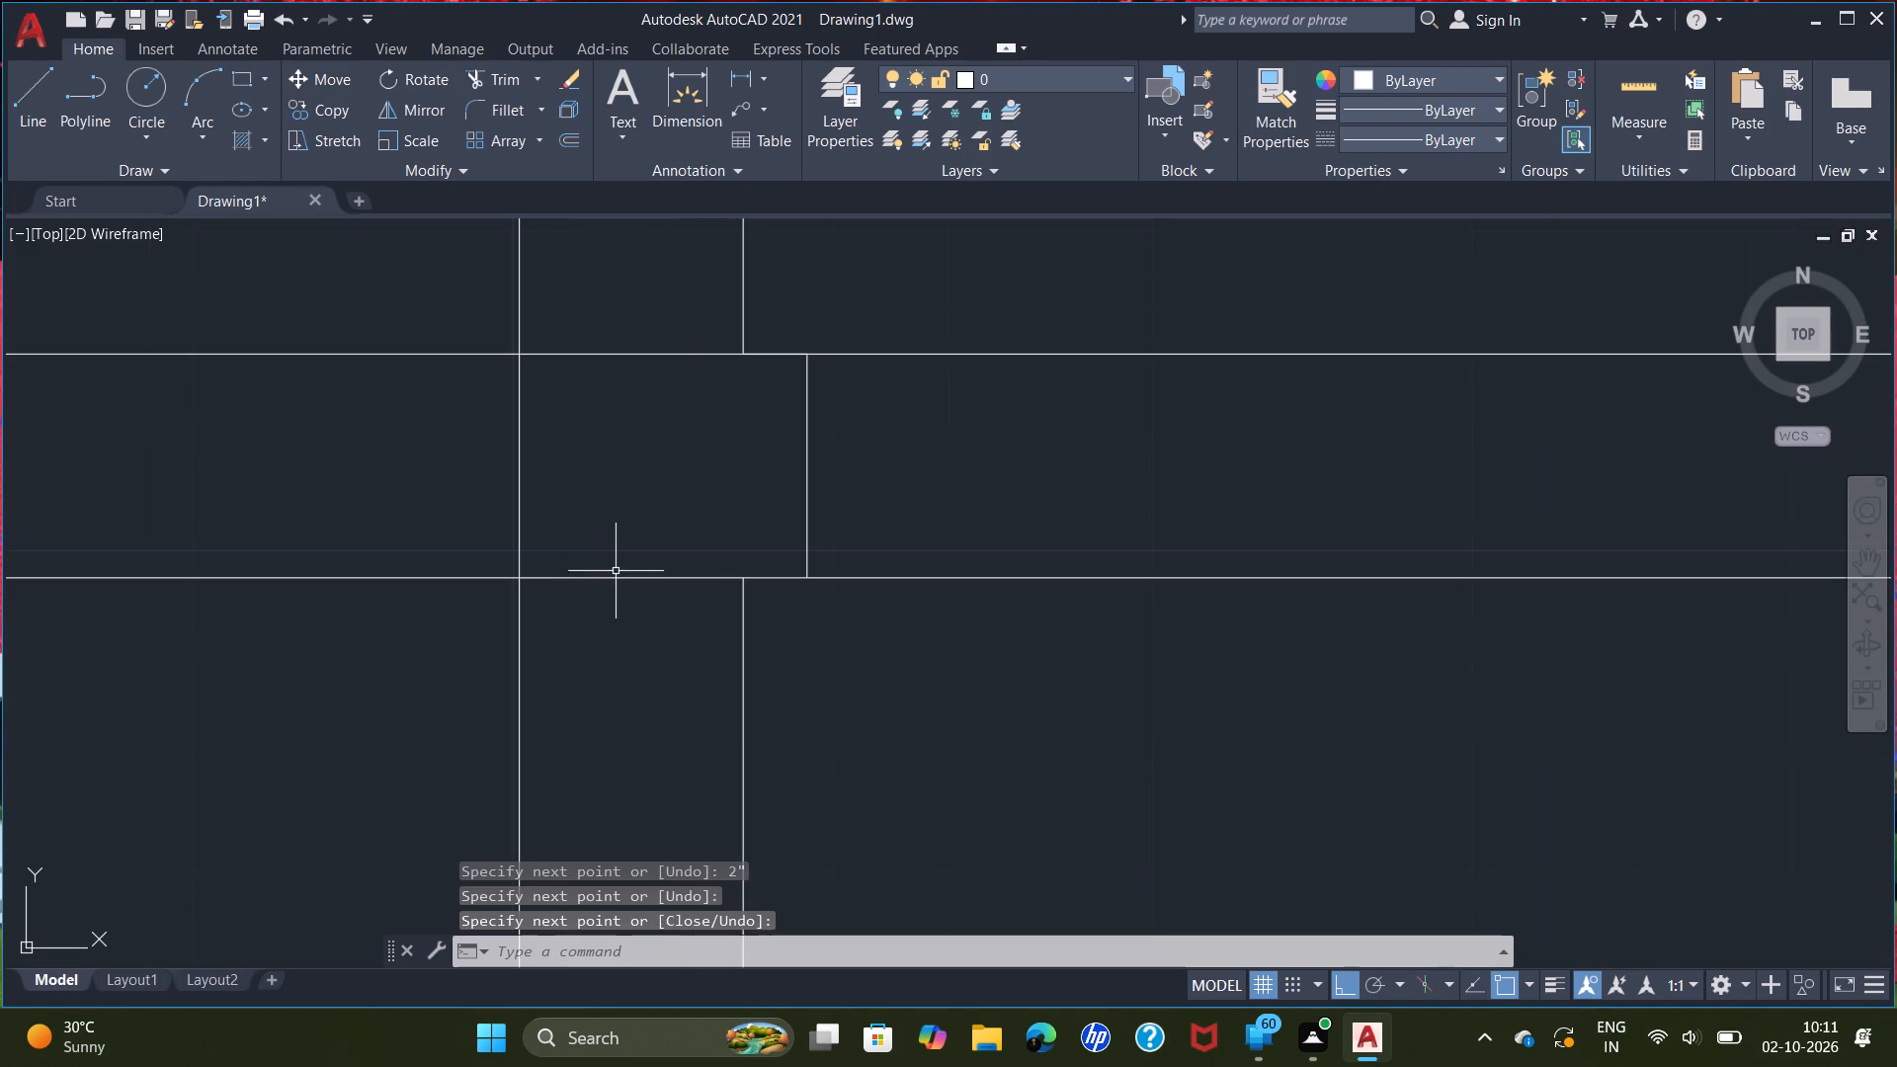
key(t)
text(ri)
key(Return)
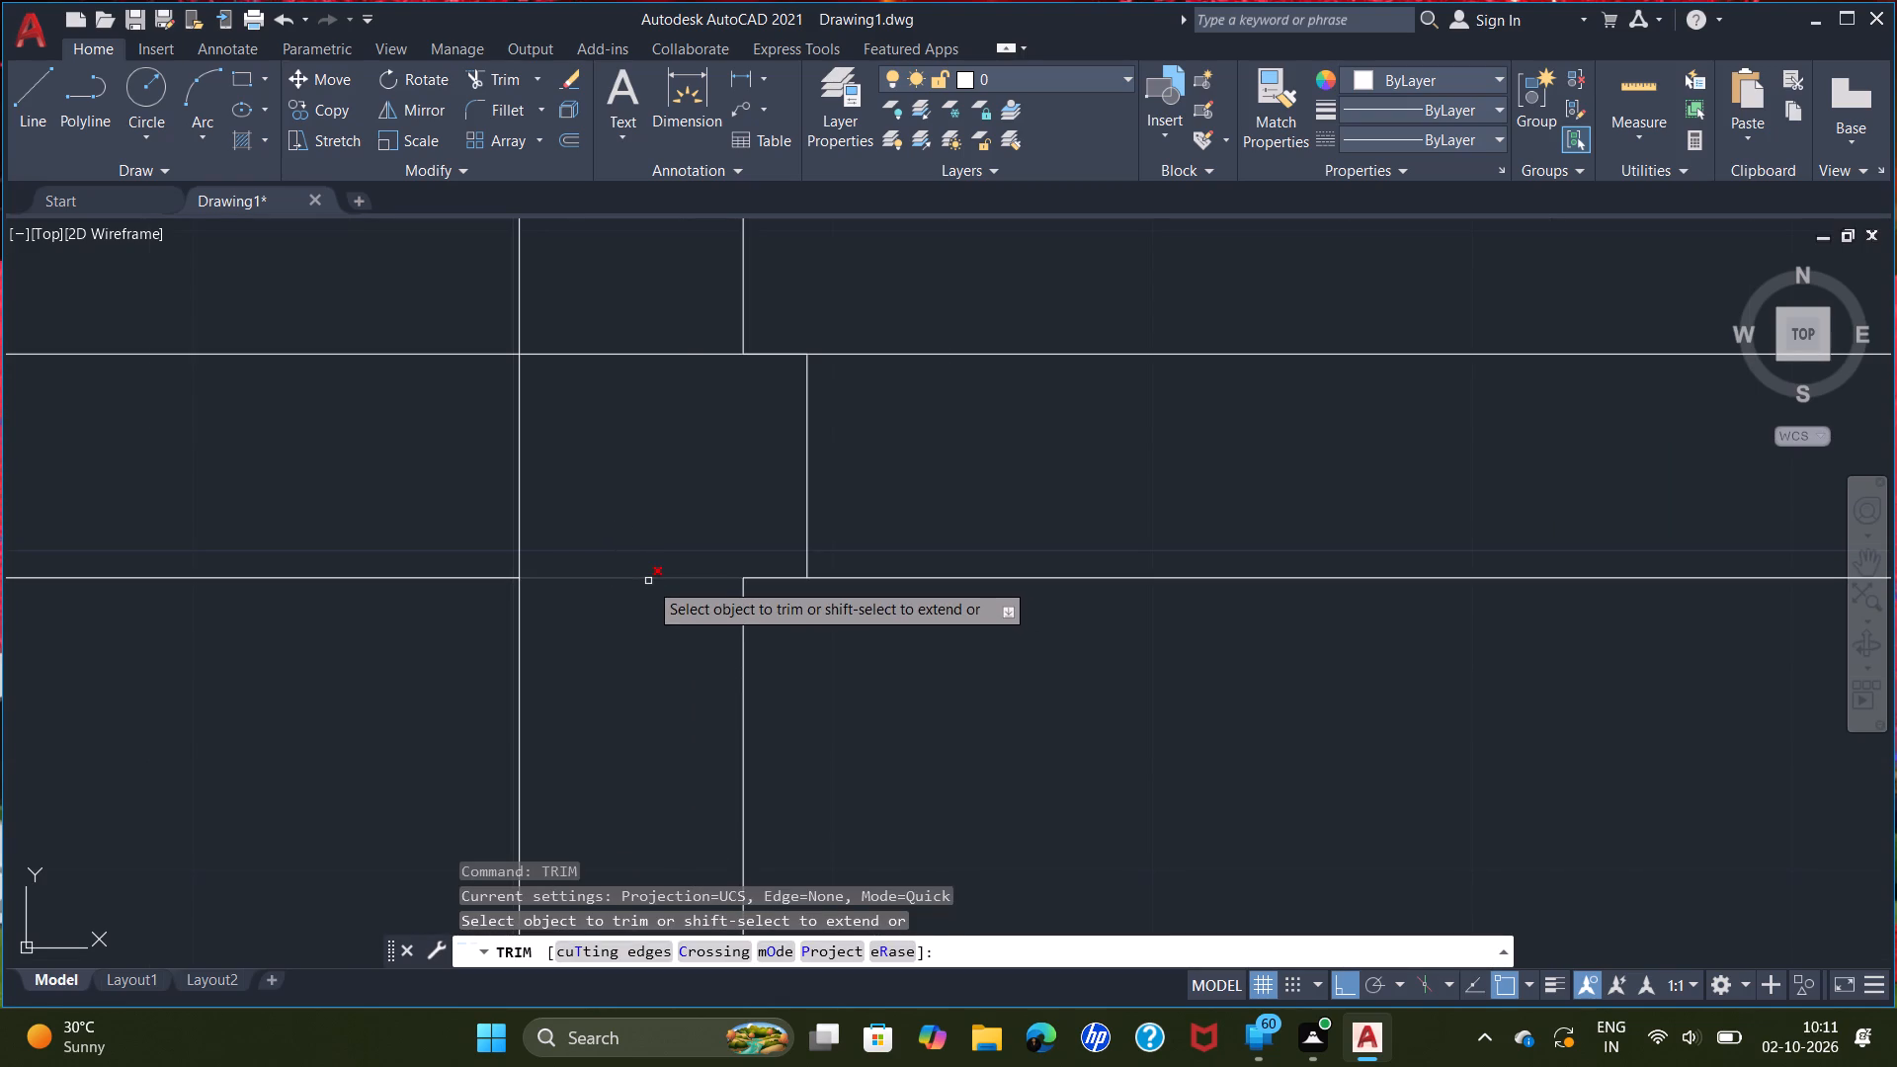
click(648, 581)
right_click(634, 505)
click(670, 525)
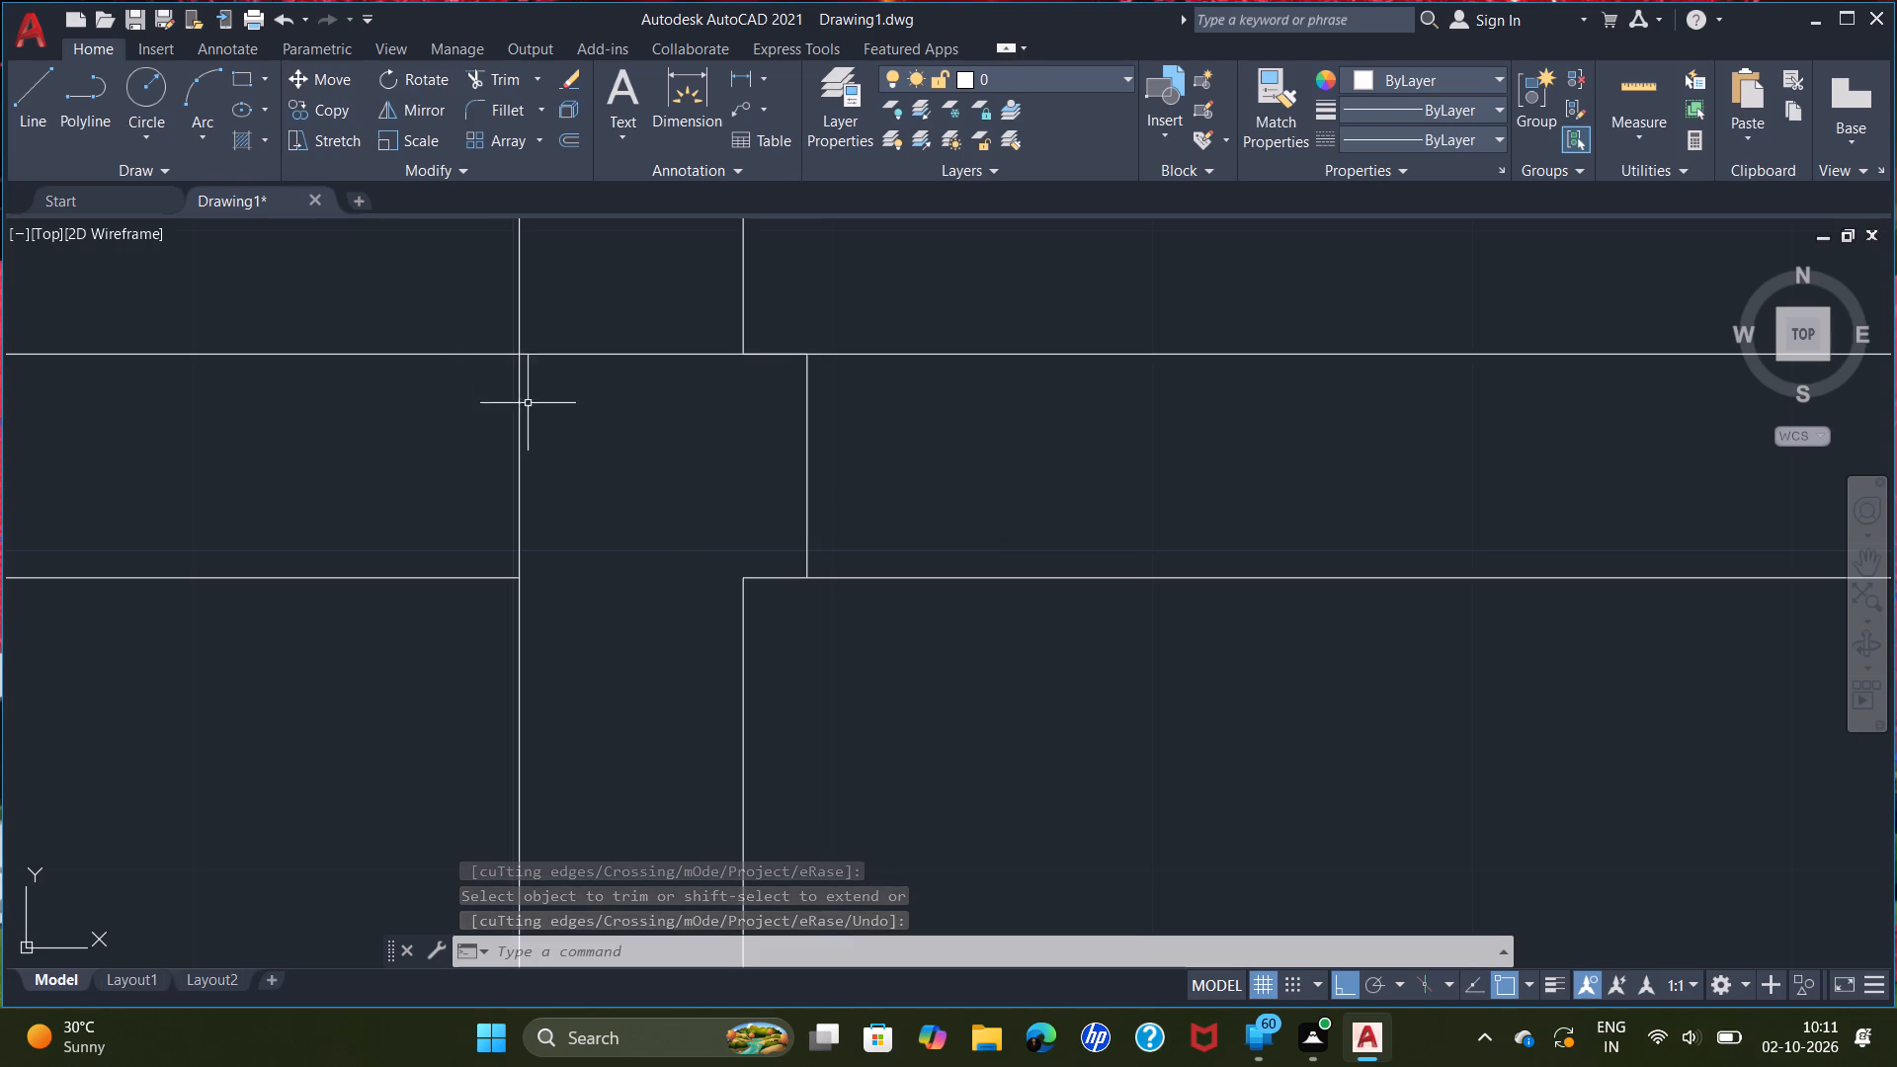
key(space)
click(520, 472)
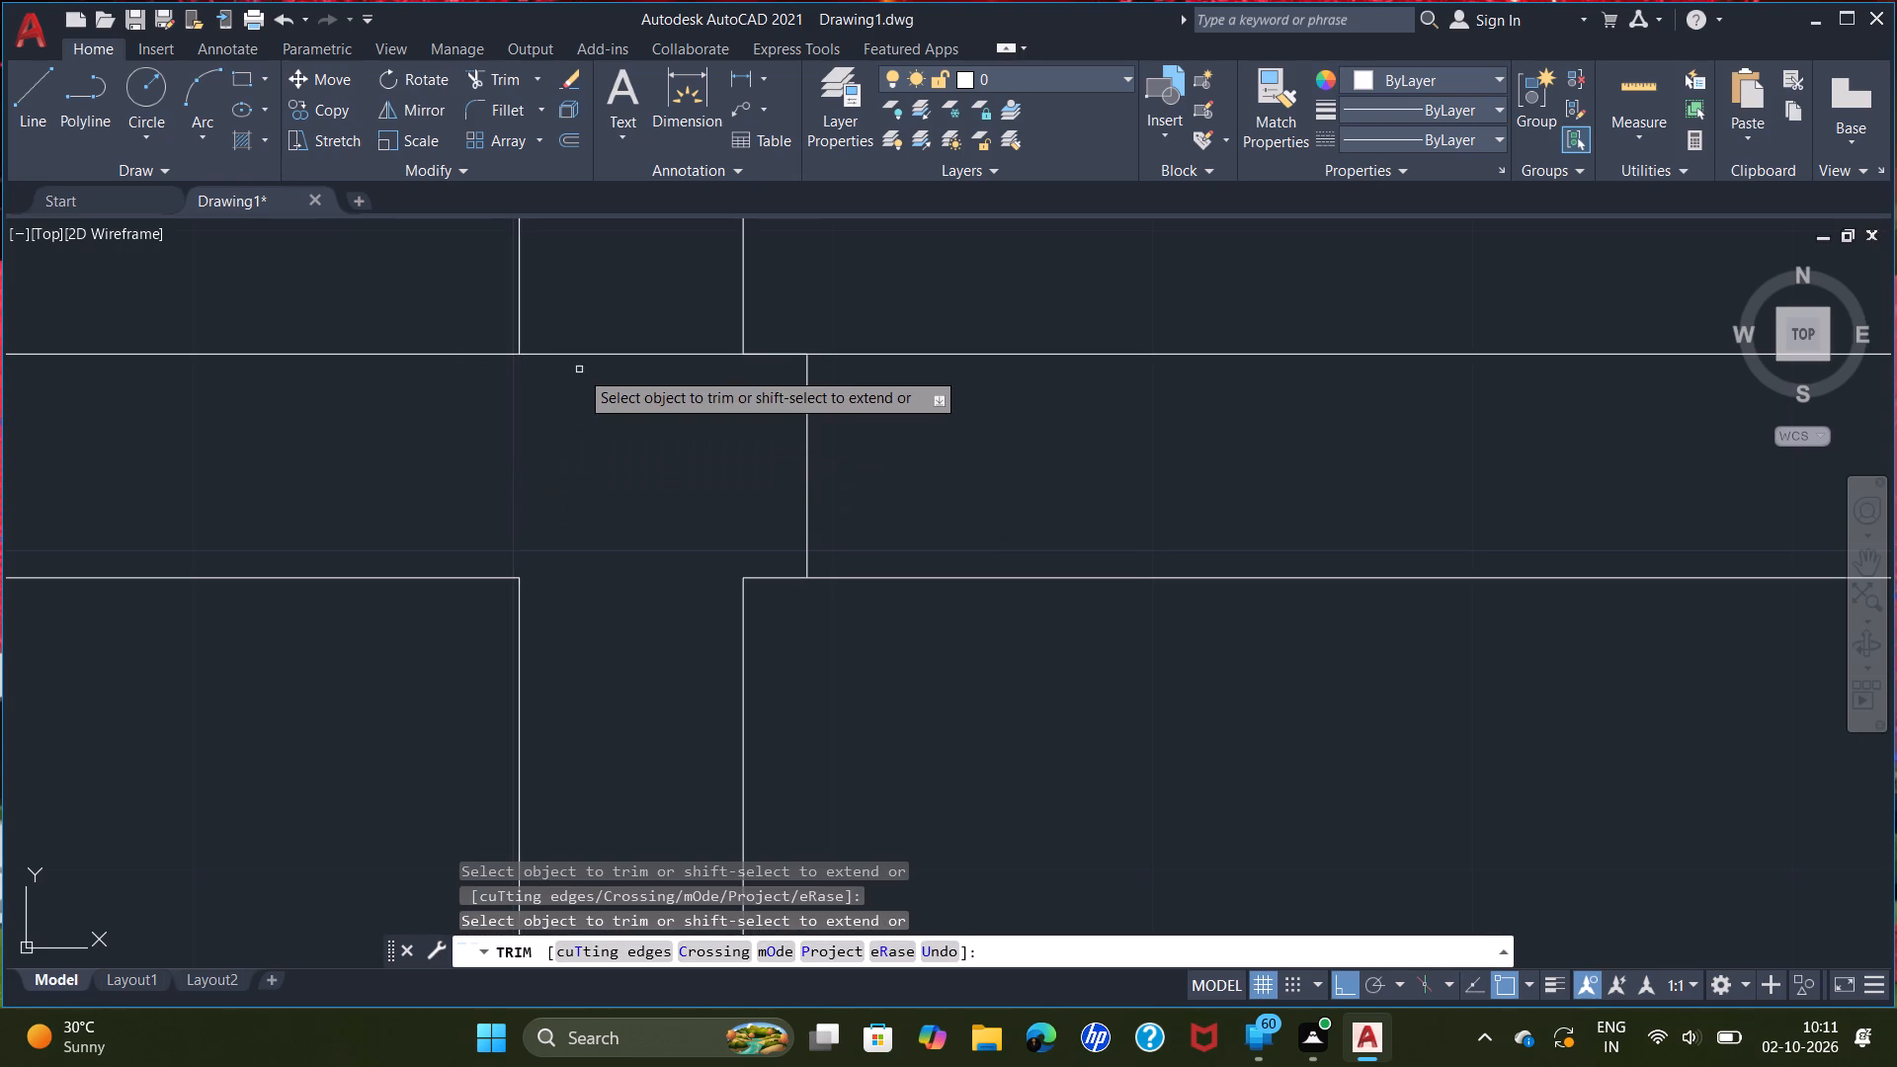
right_click(579, 369)
click(608, 386)
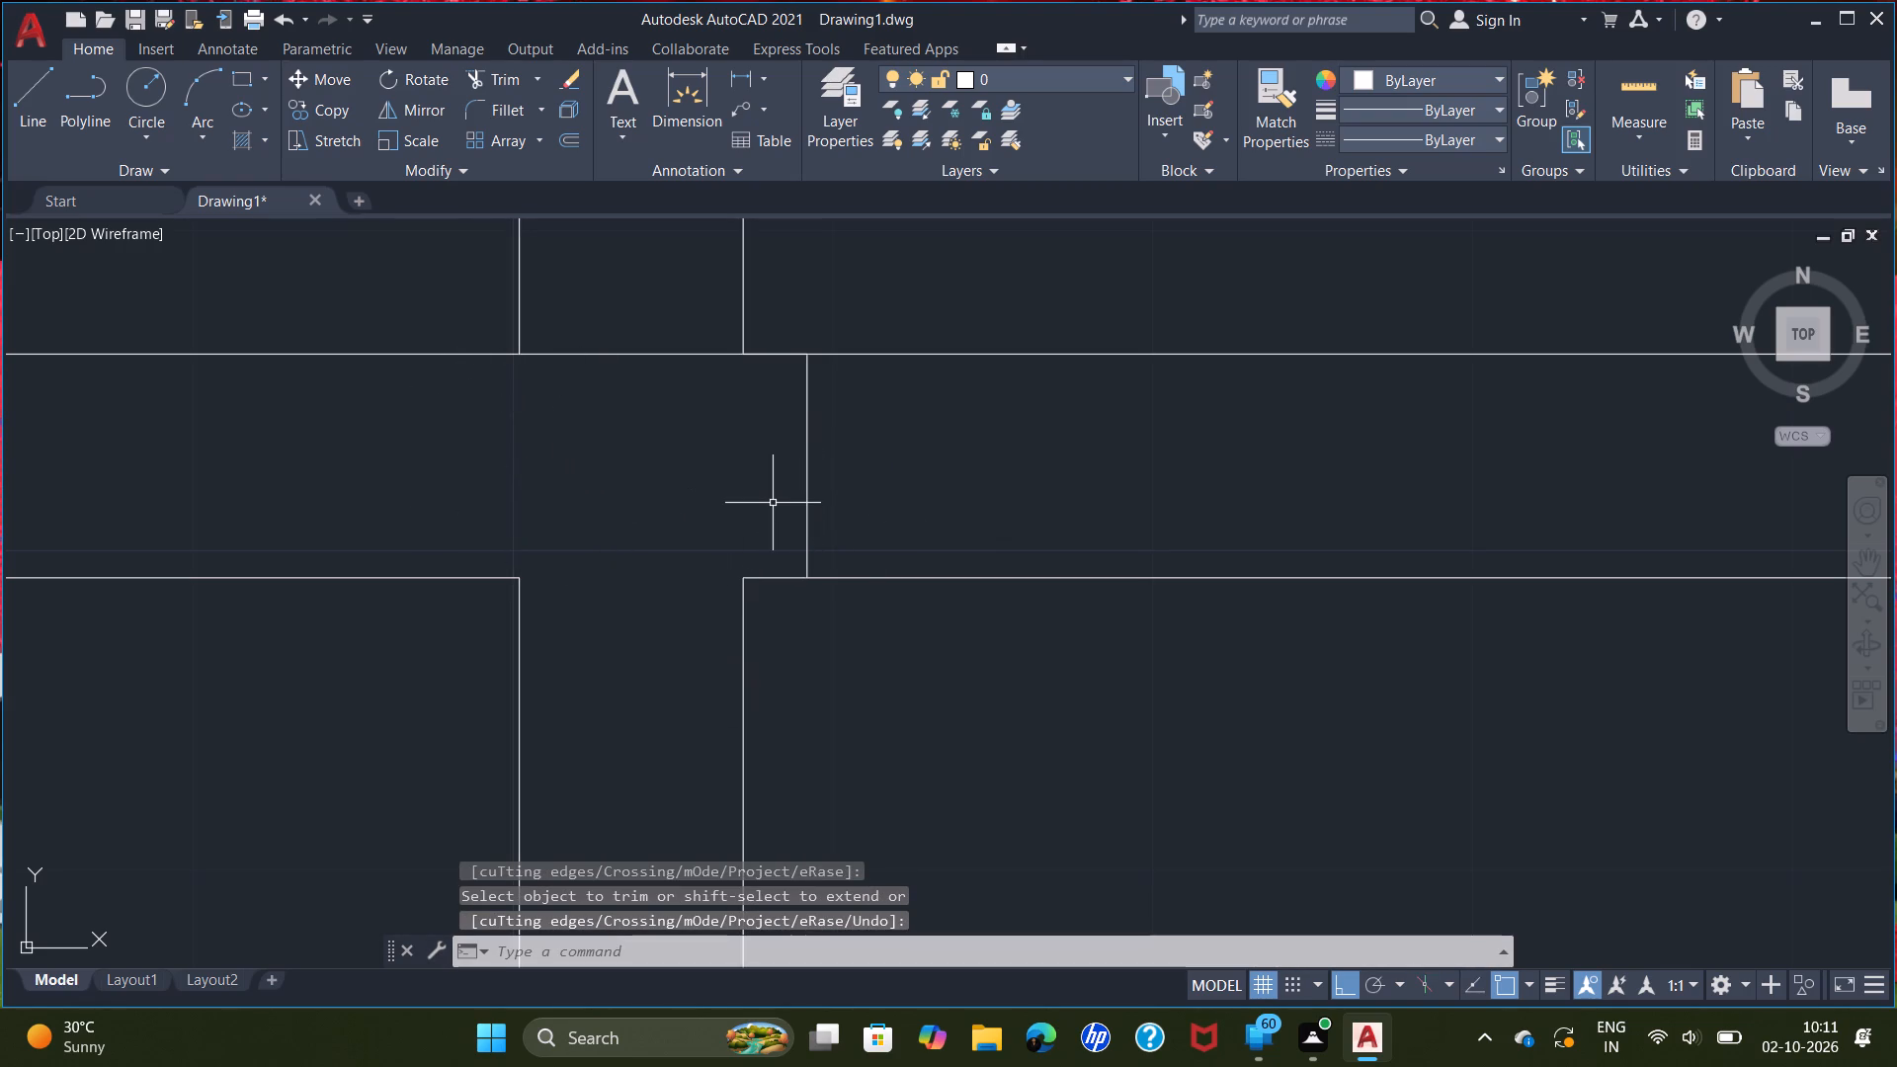
Draw a line from the first partition's west line at the wall's upper line 2" west, then south to the lower line.
key(l)
key(Return)
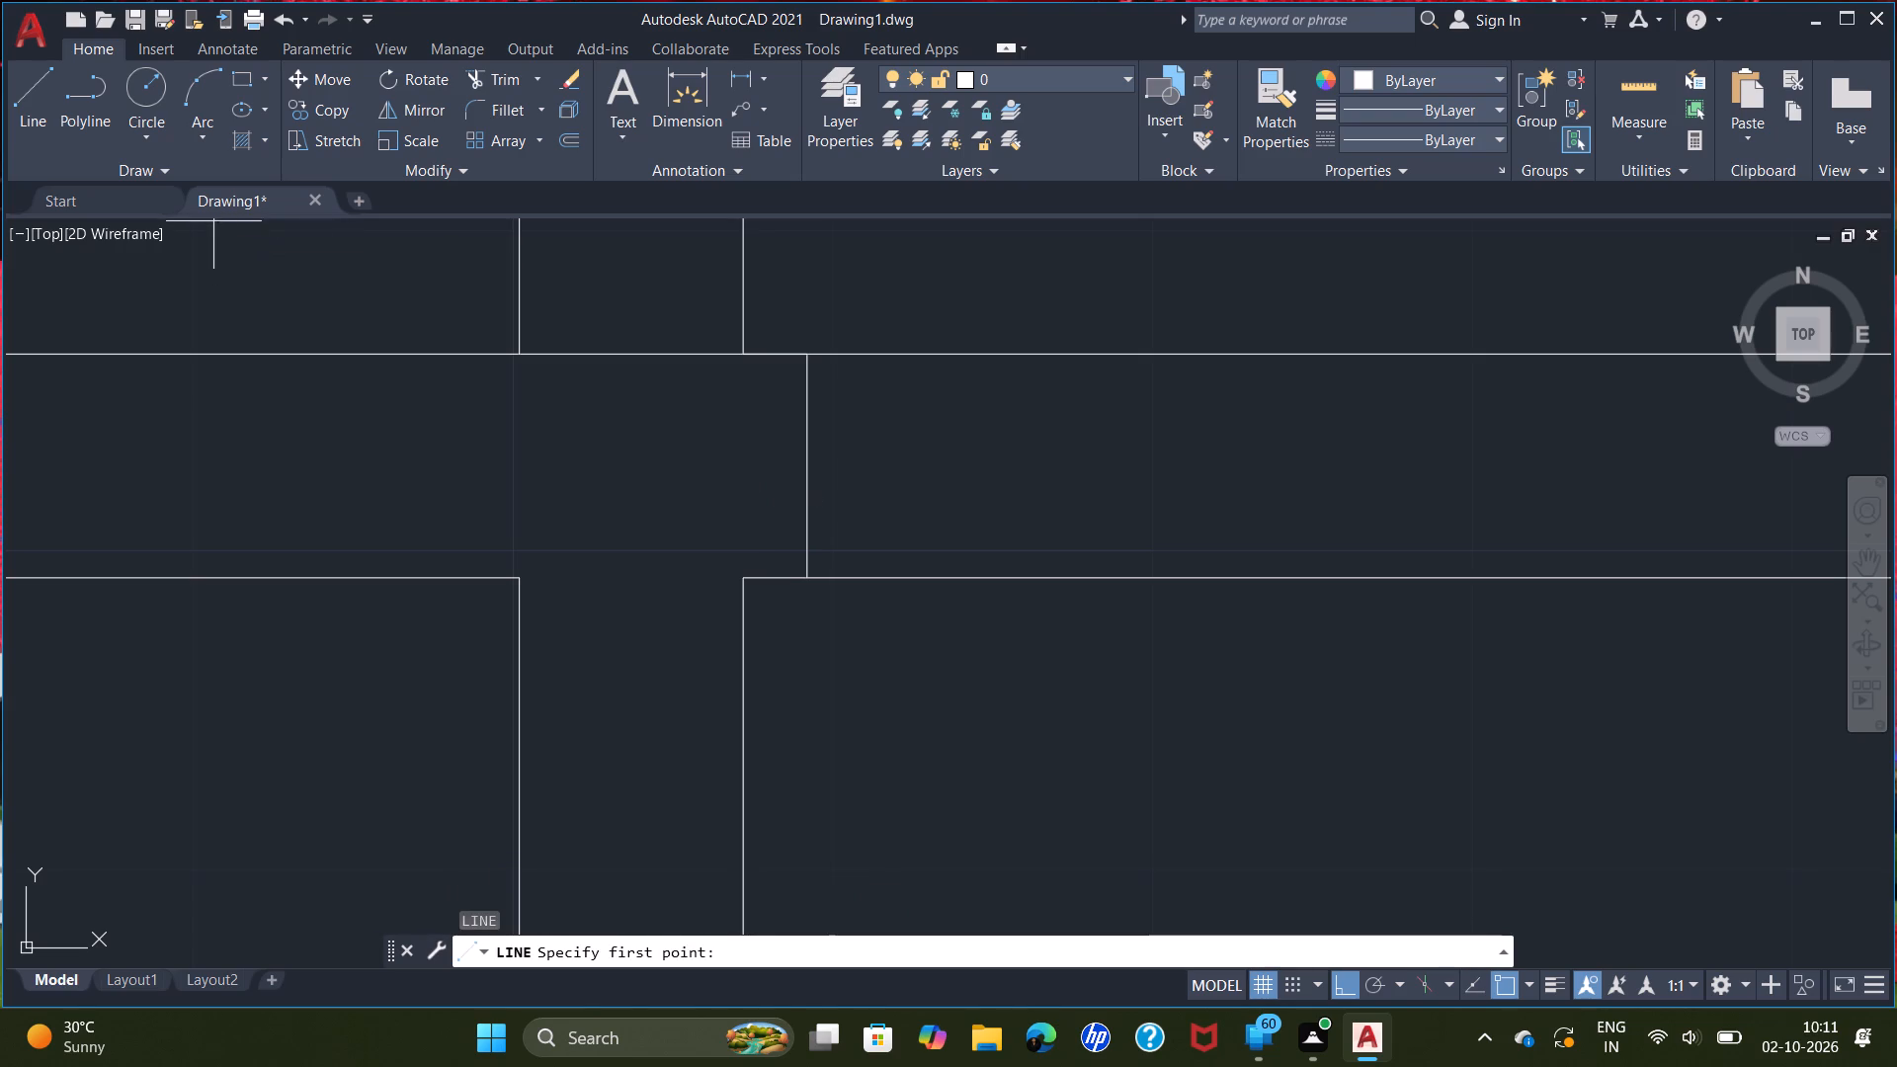
click(518, 350)
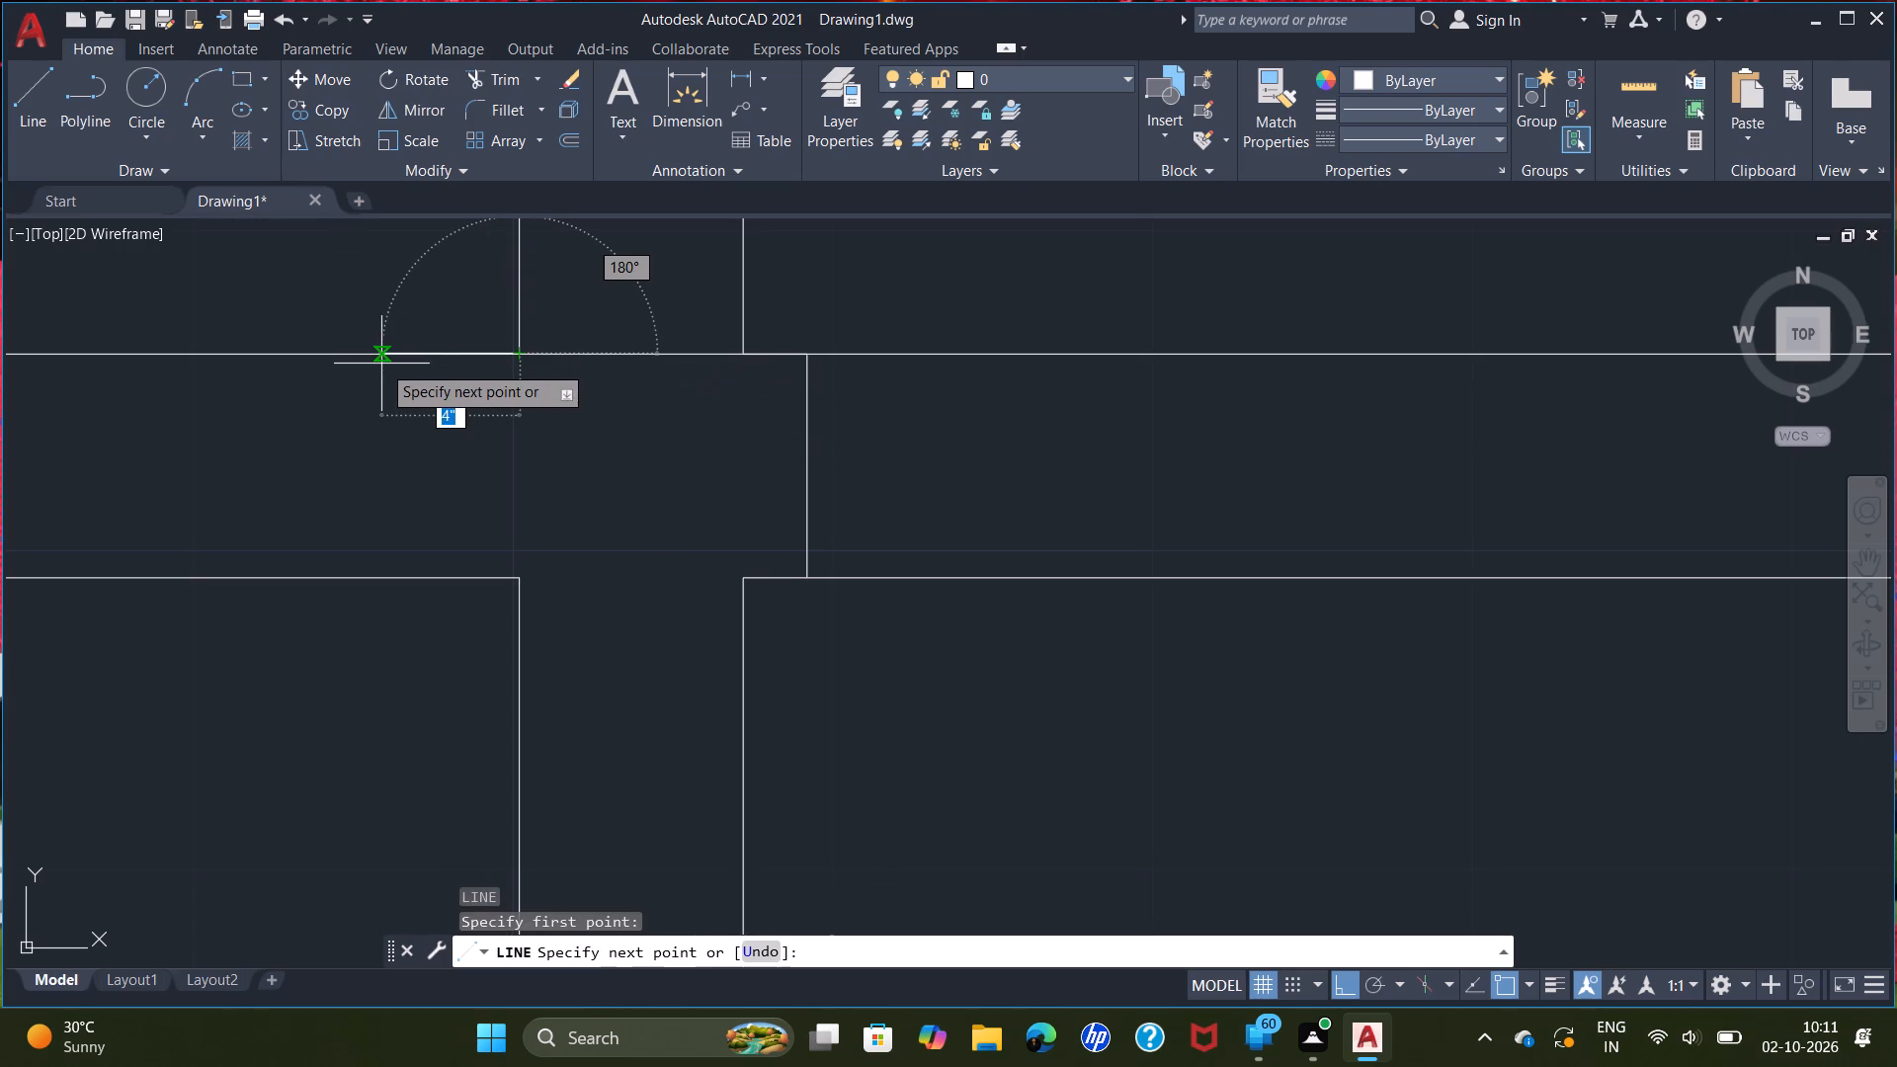
key(2)
key(shift+quotedbl)
key(Return)
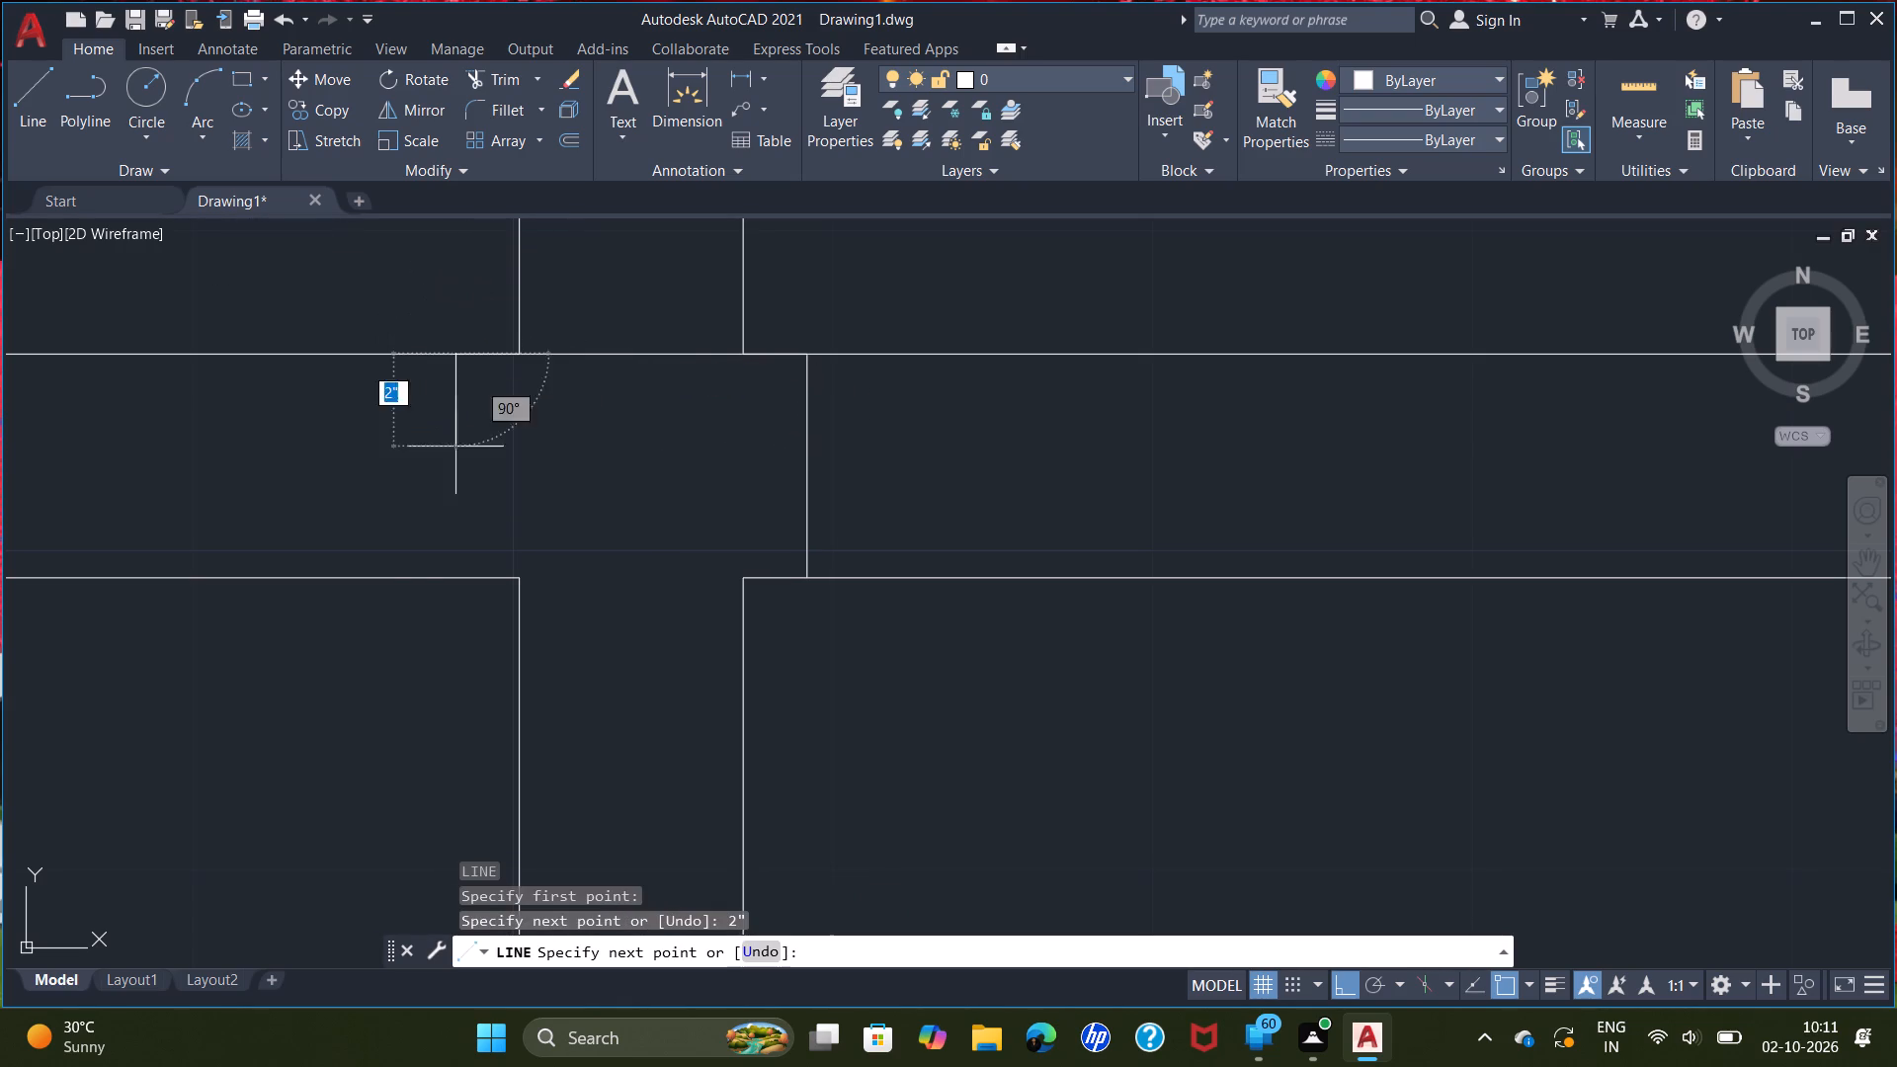
click(454, 579)
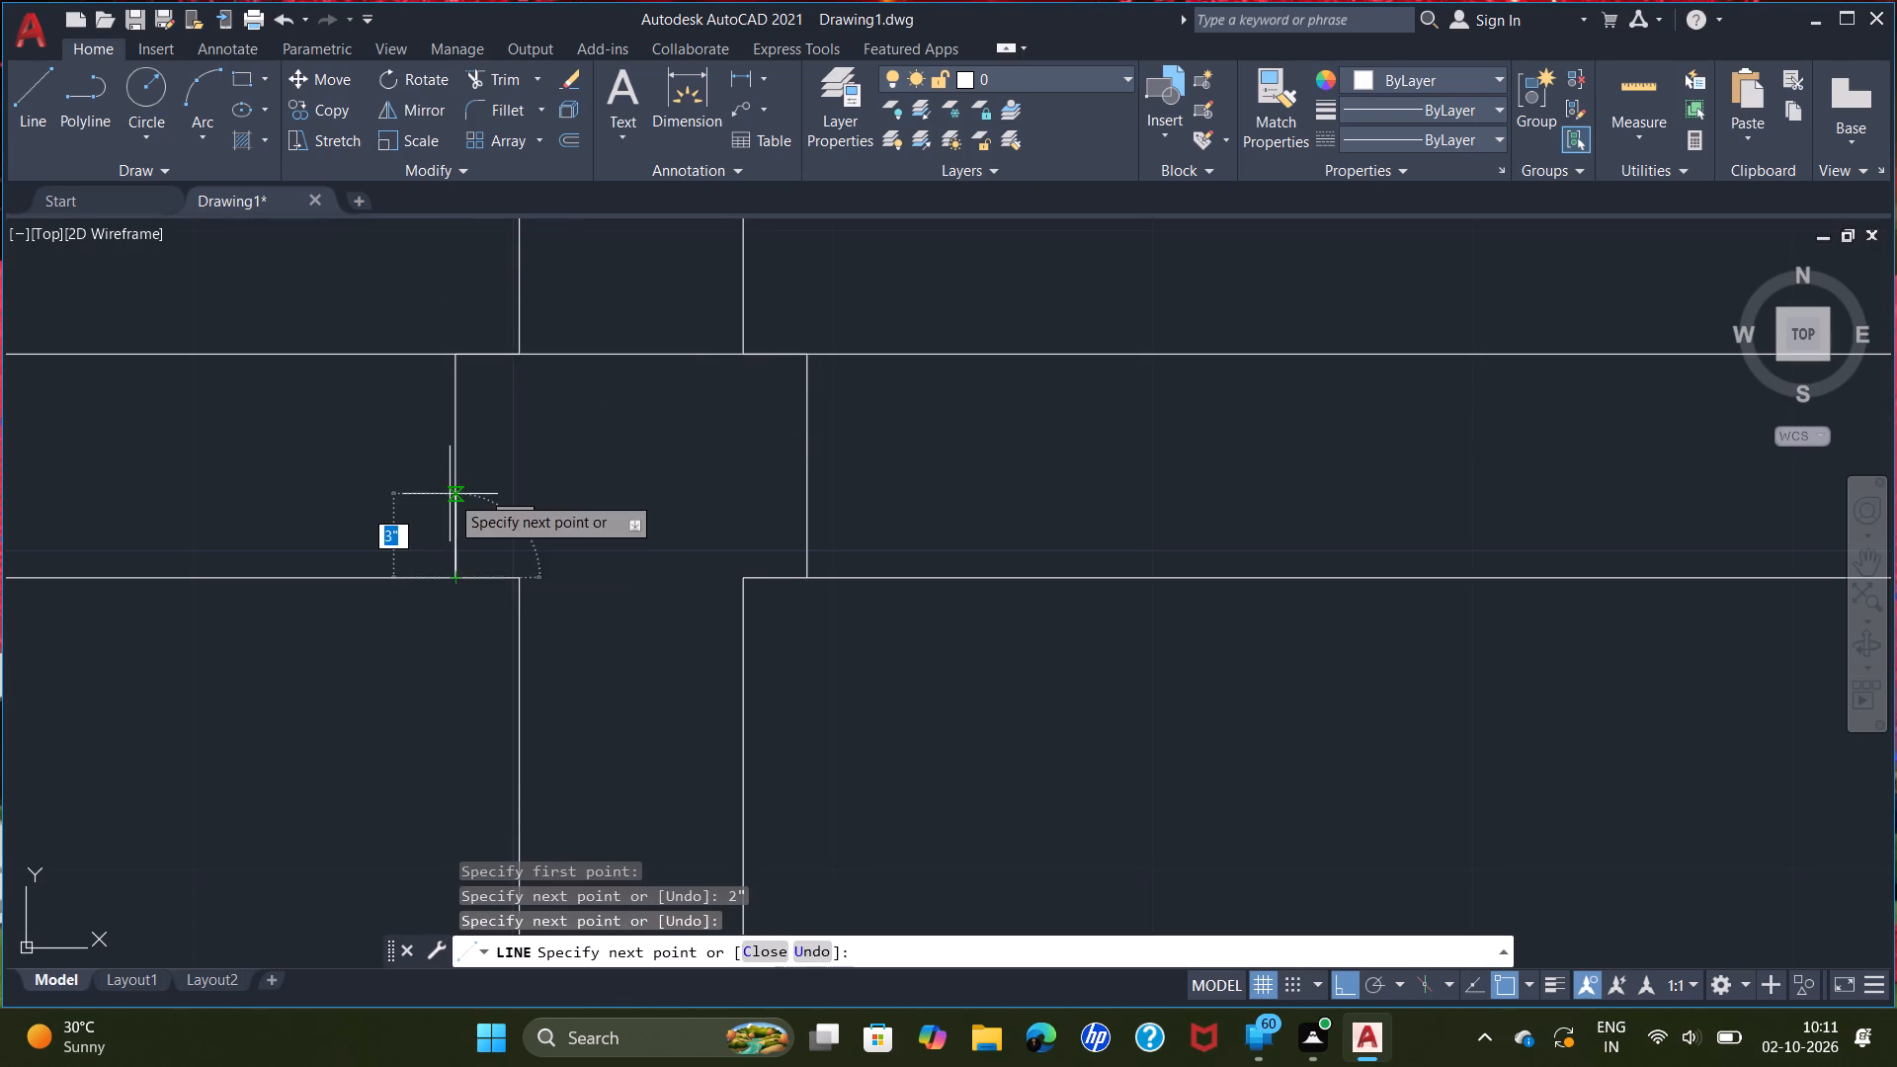
right_click(450, 494)
click(486, 509)
Draw a line from the first partition's west jamb 3' west along the wall's upper line, then south to the lower line.
scroll(375, 491, down, 1)
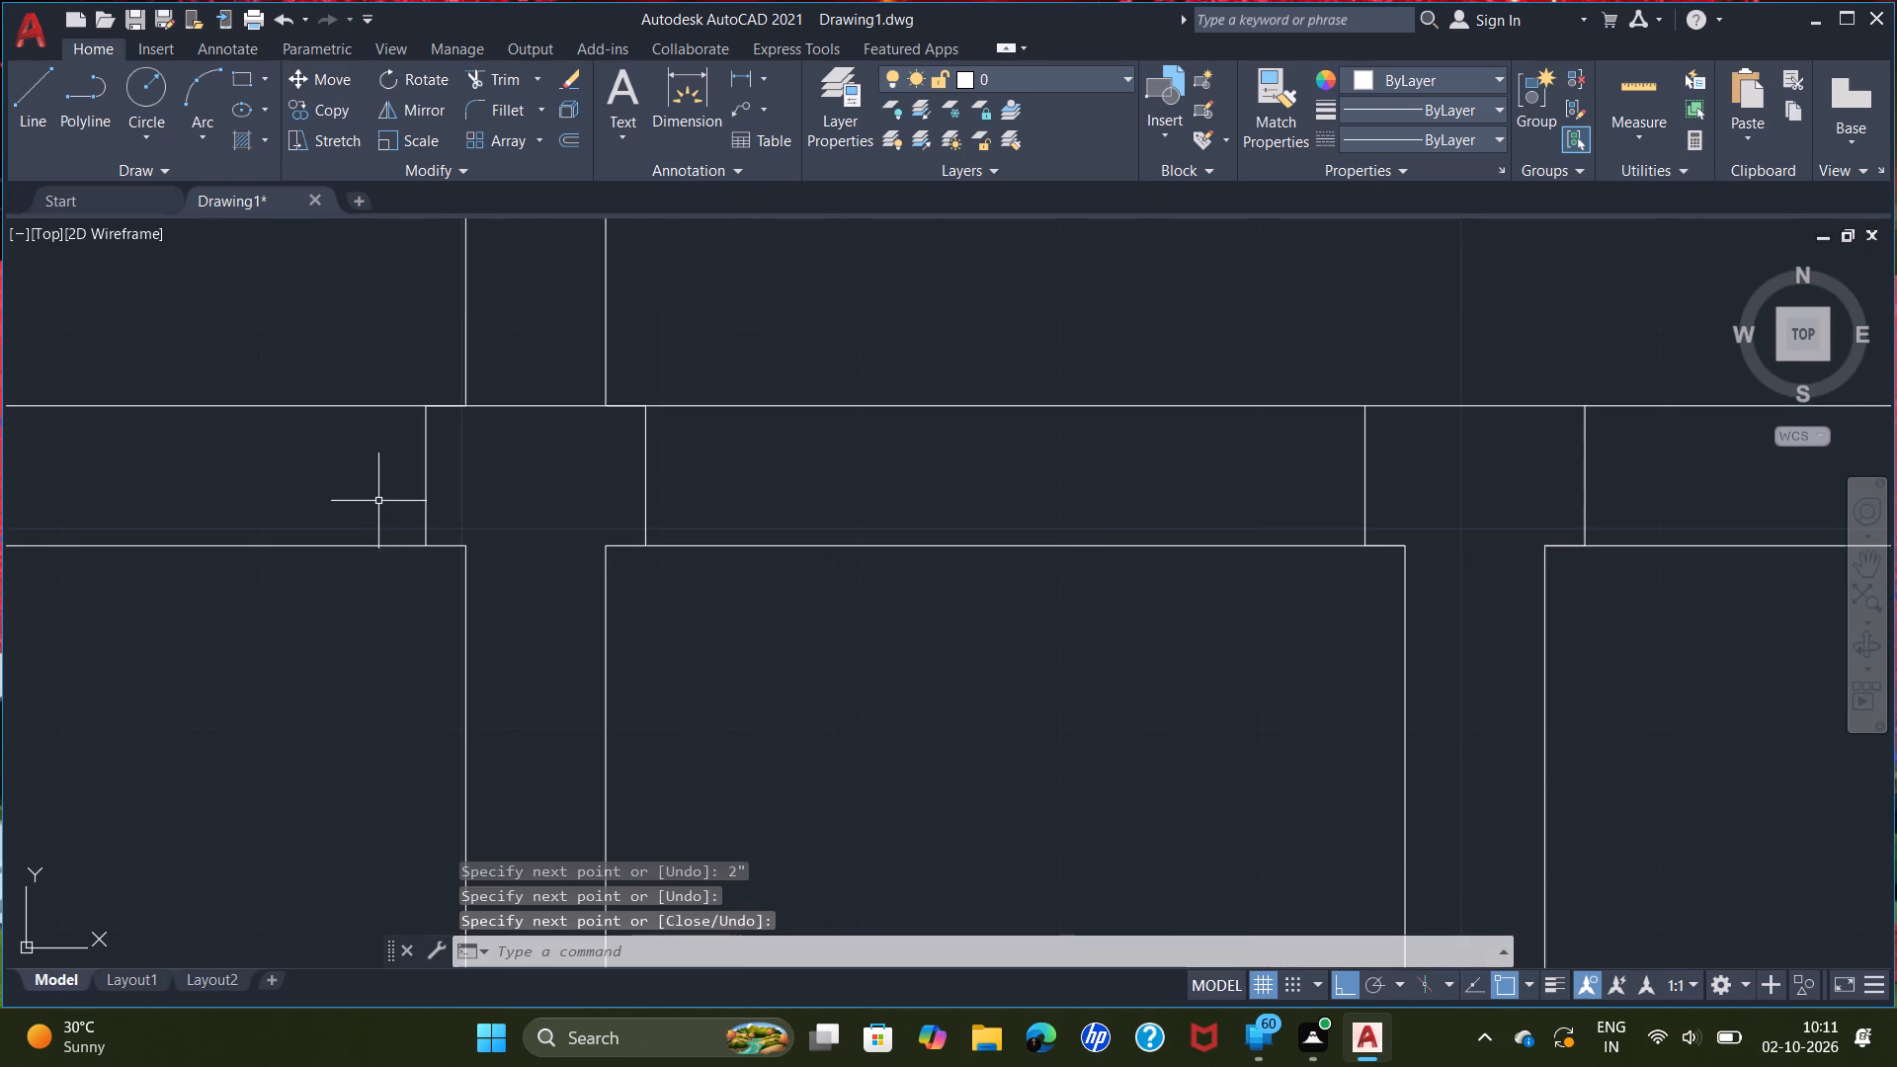
scroll(381, 513, down, 1)
middle_drag(231, 488, 594, 496)
scroll(591, 495, down, 1)
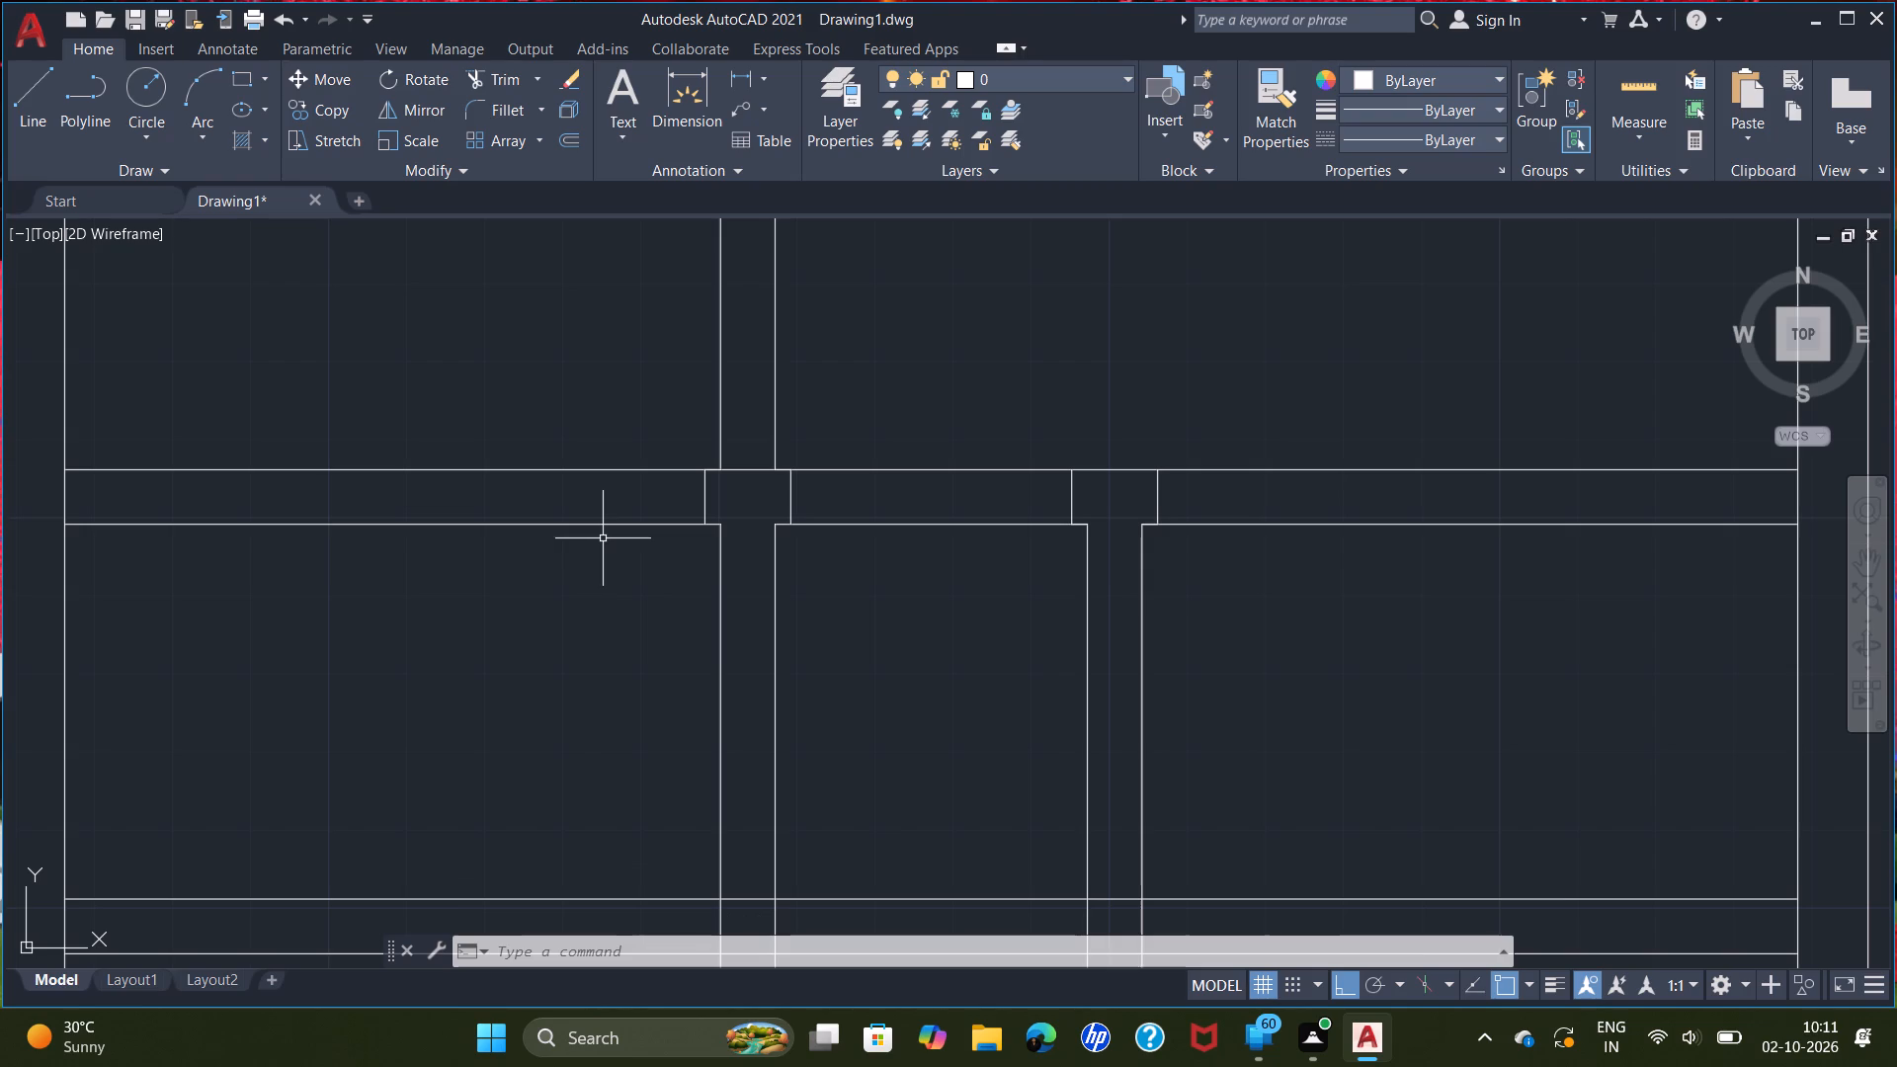
scroll(603, 538, down, 2)
middle_drag(616, 525, 632, 631)
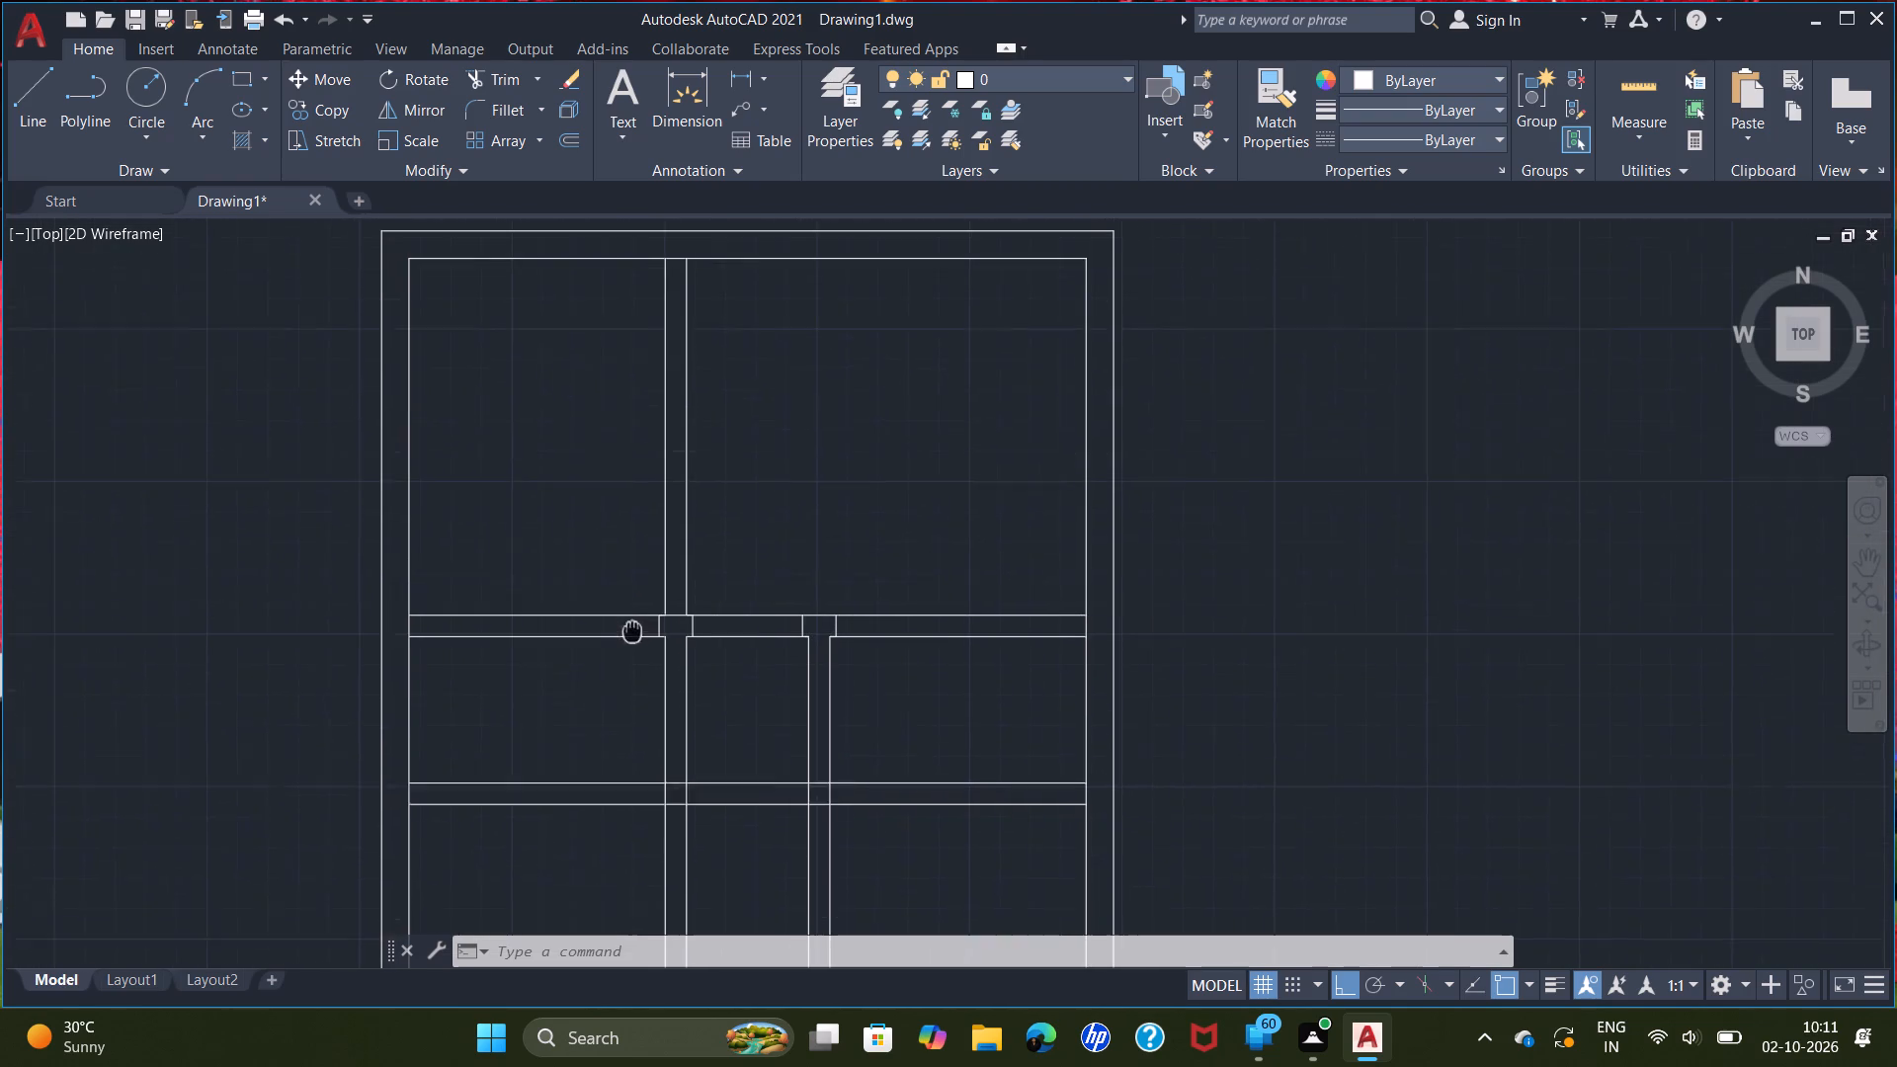
middle_drag(632, 631, 633, 650)
scroll(588, 691, up, 2)
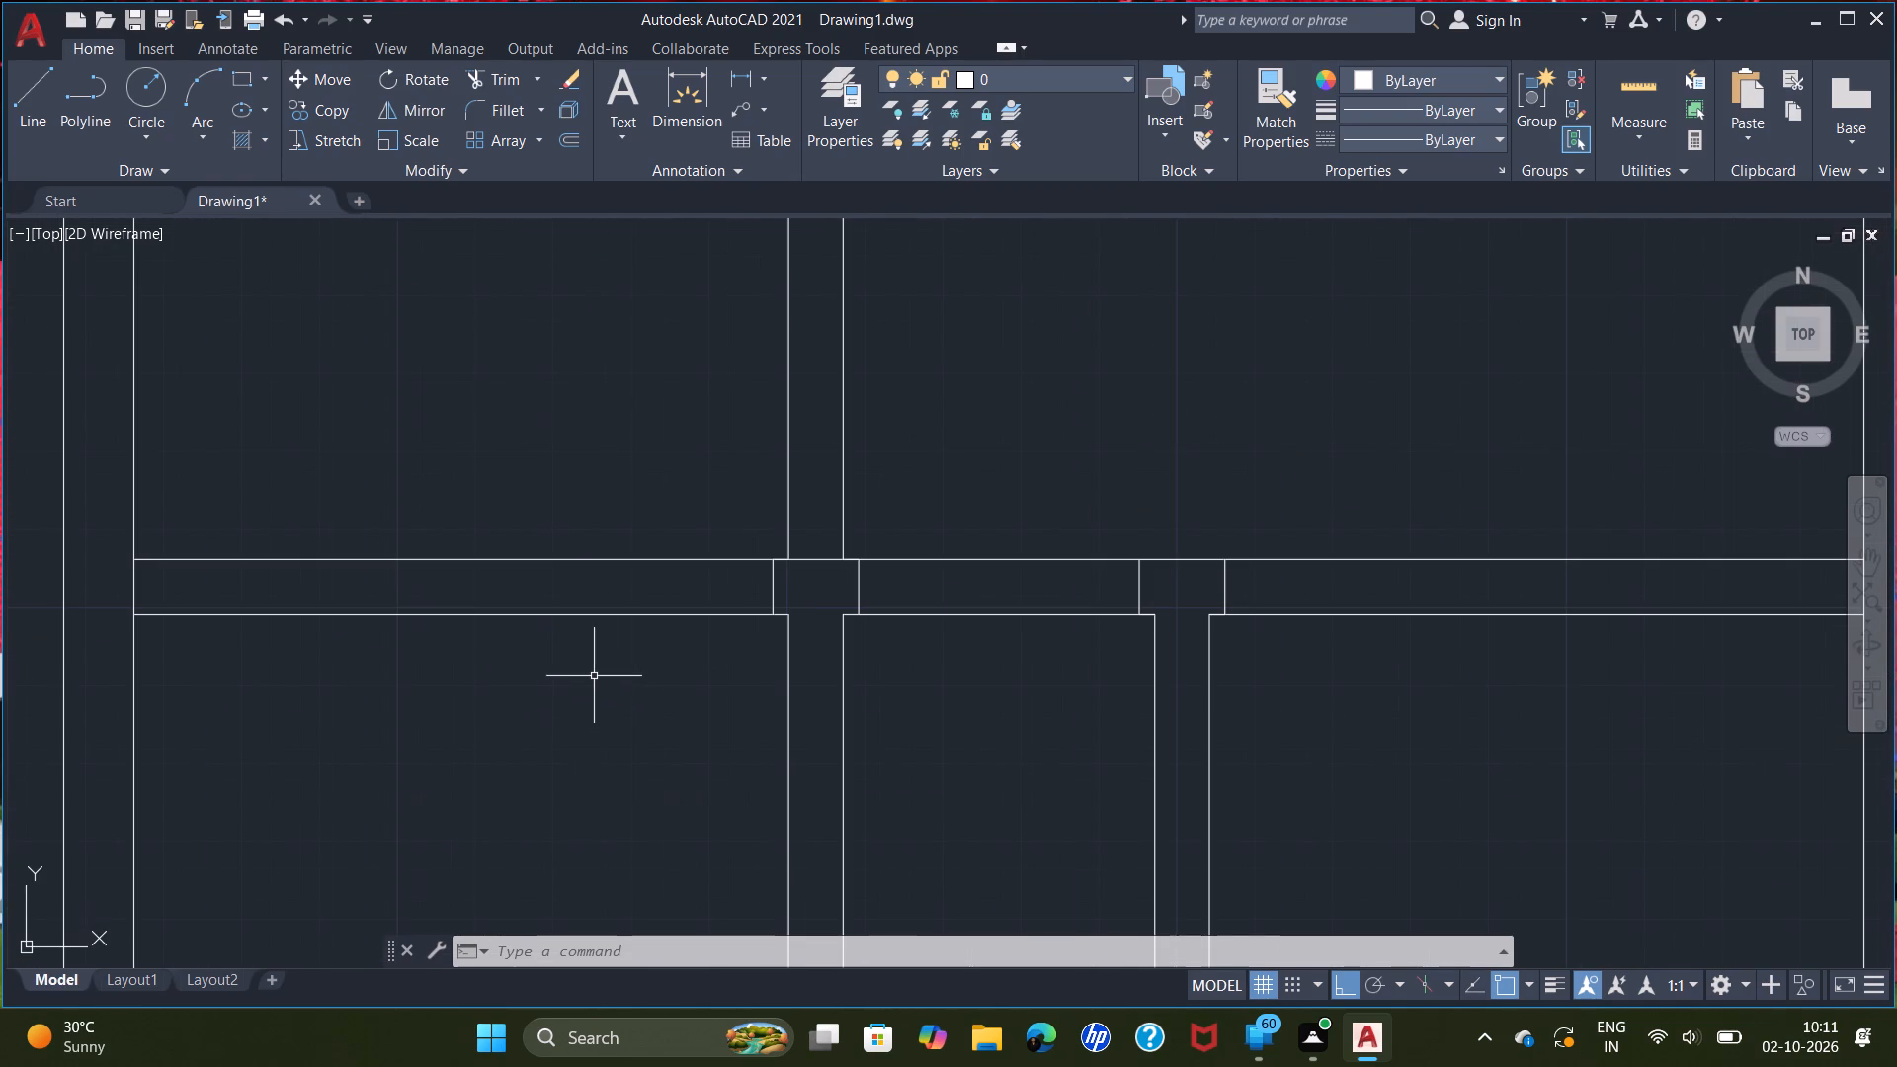
key(l)
key(Return)
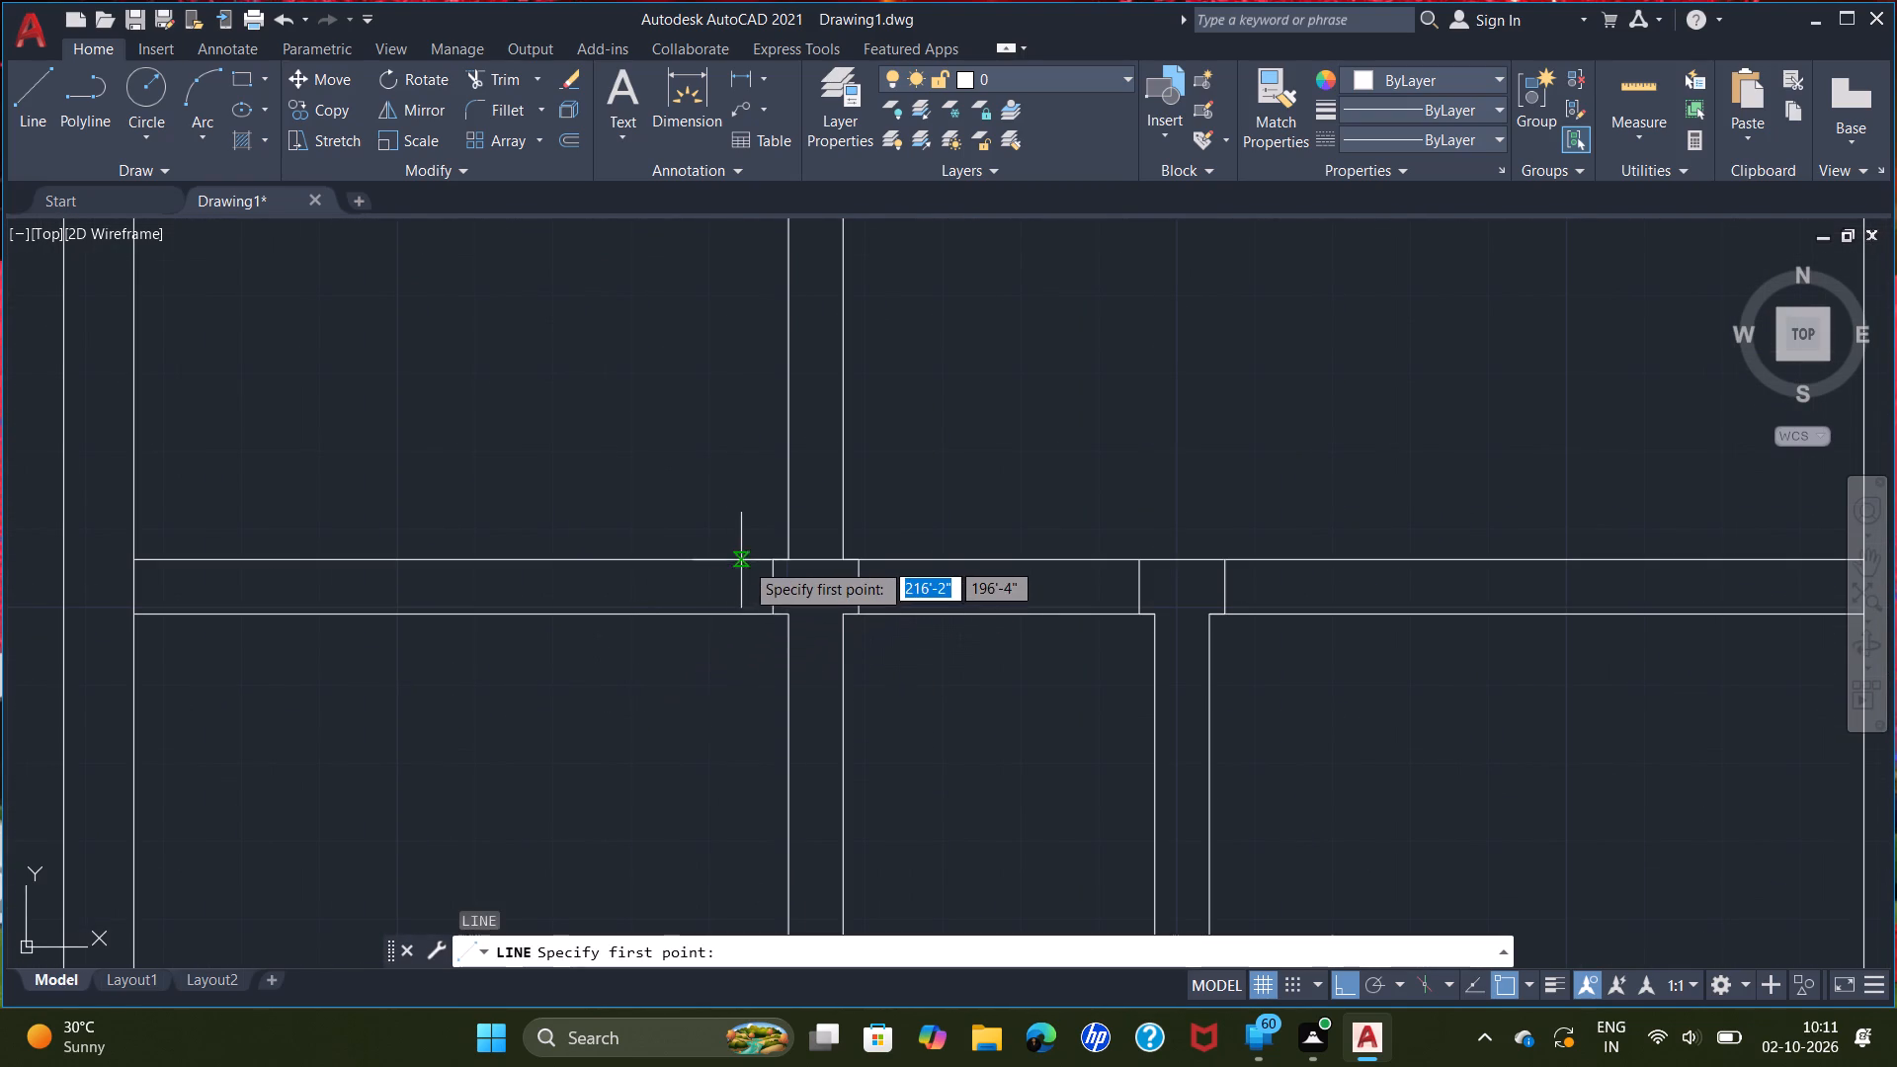
click(771, 567)
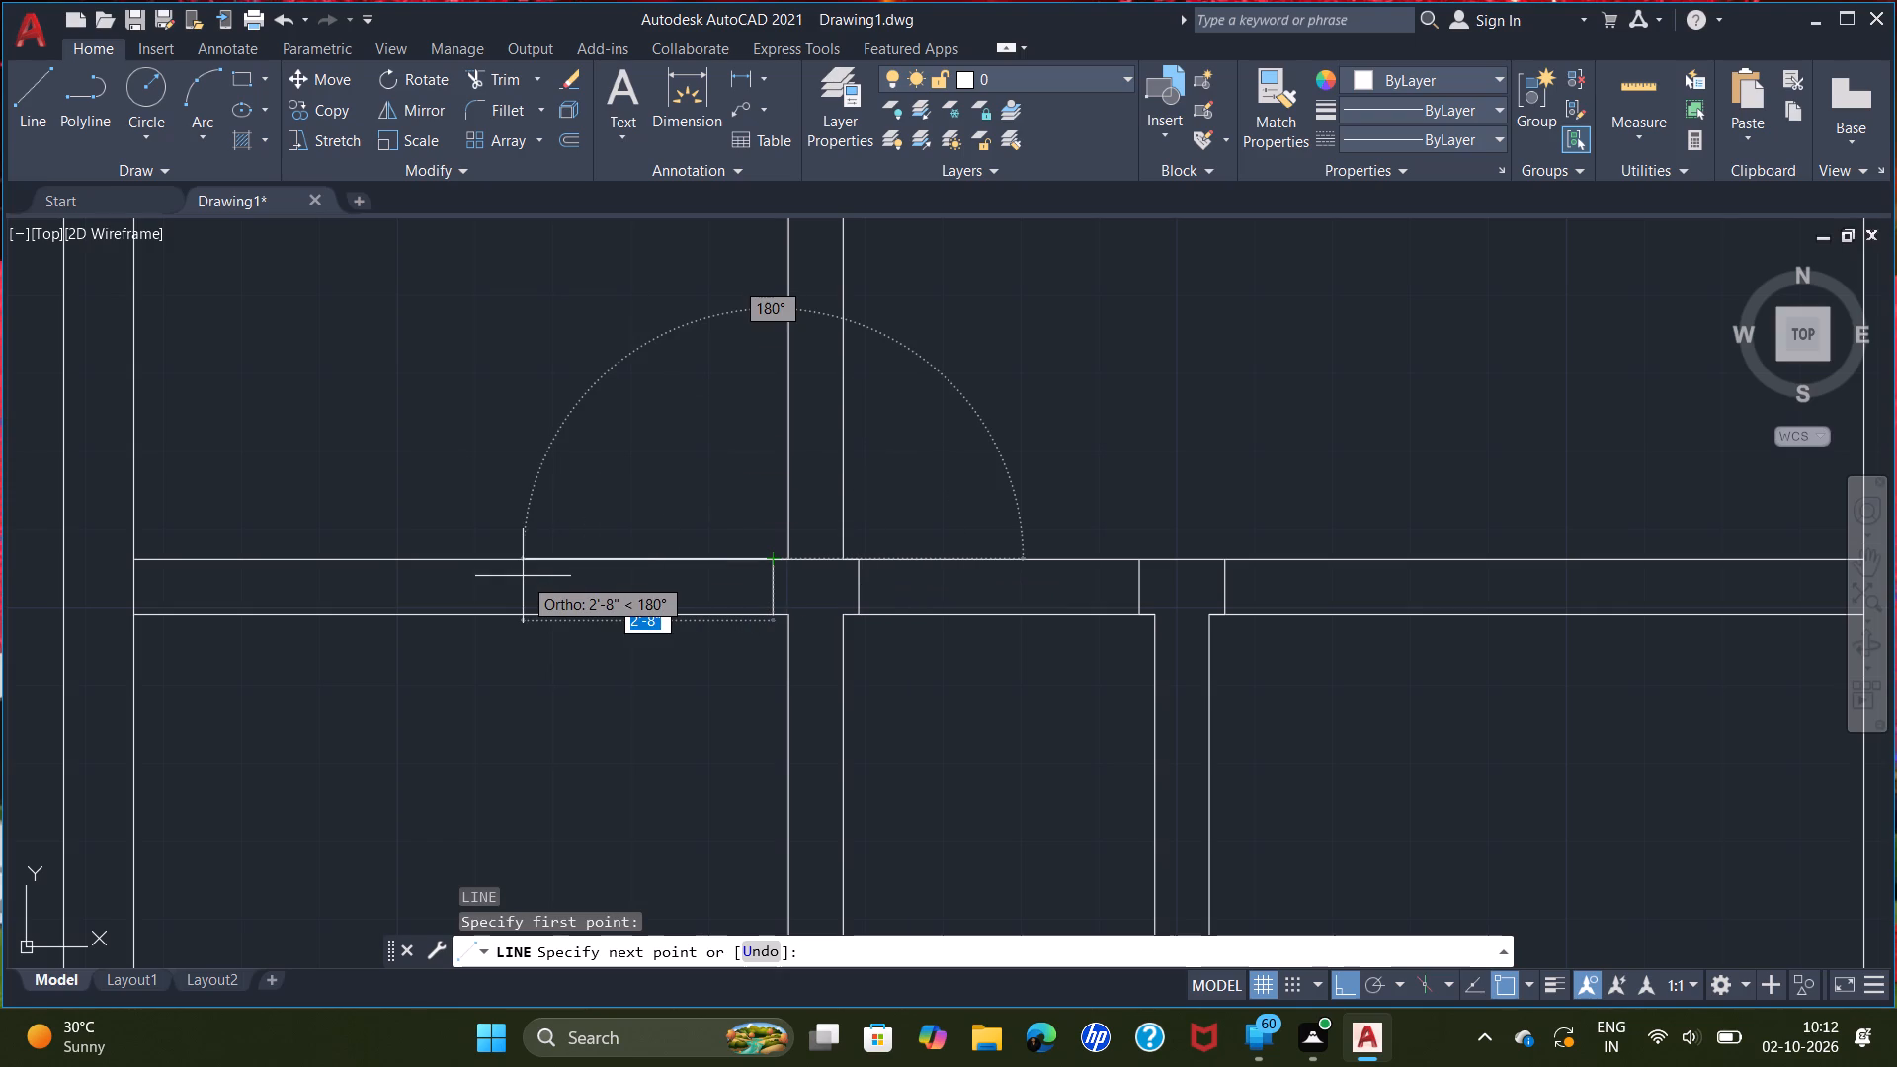
text(3')
key(Return)
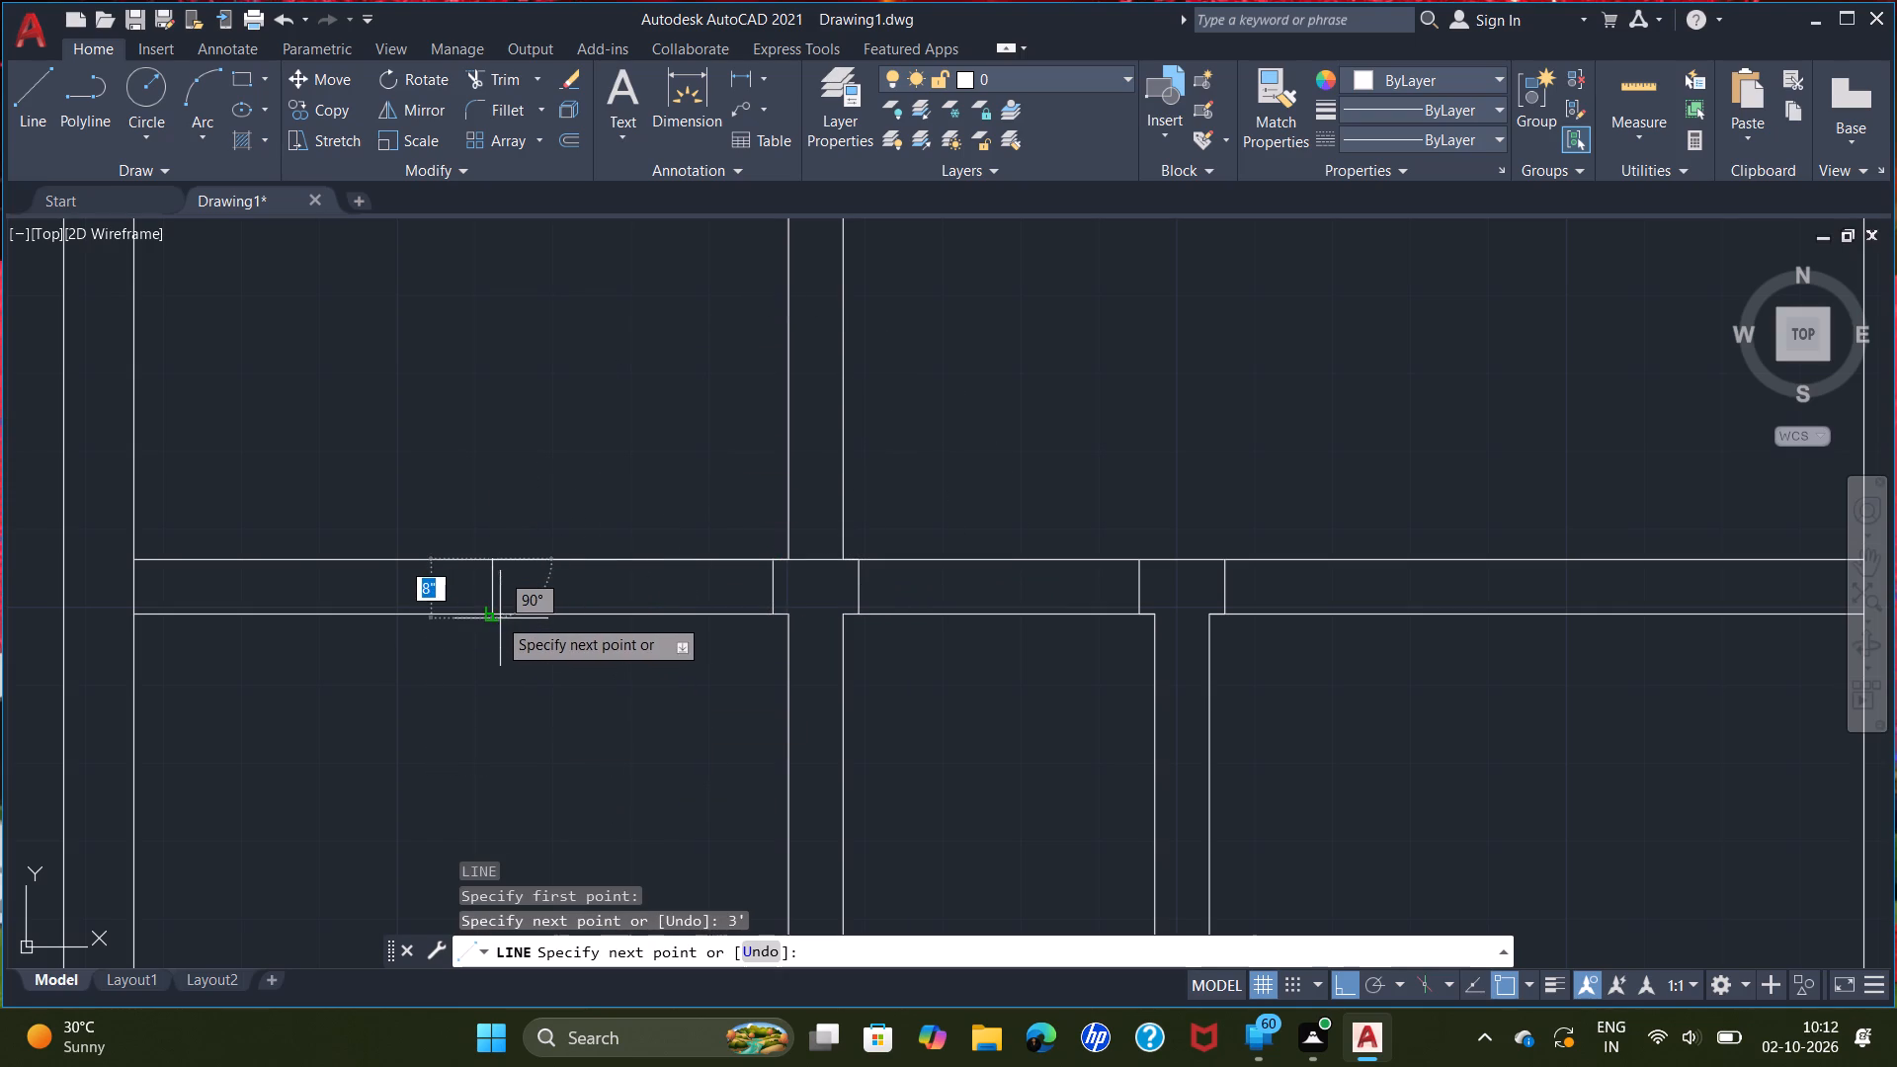
click(494, 616)
right_click(494, 616)
click(579, 633)
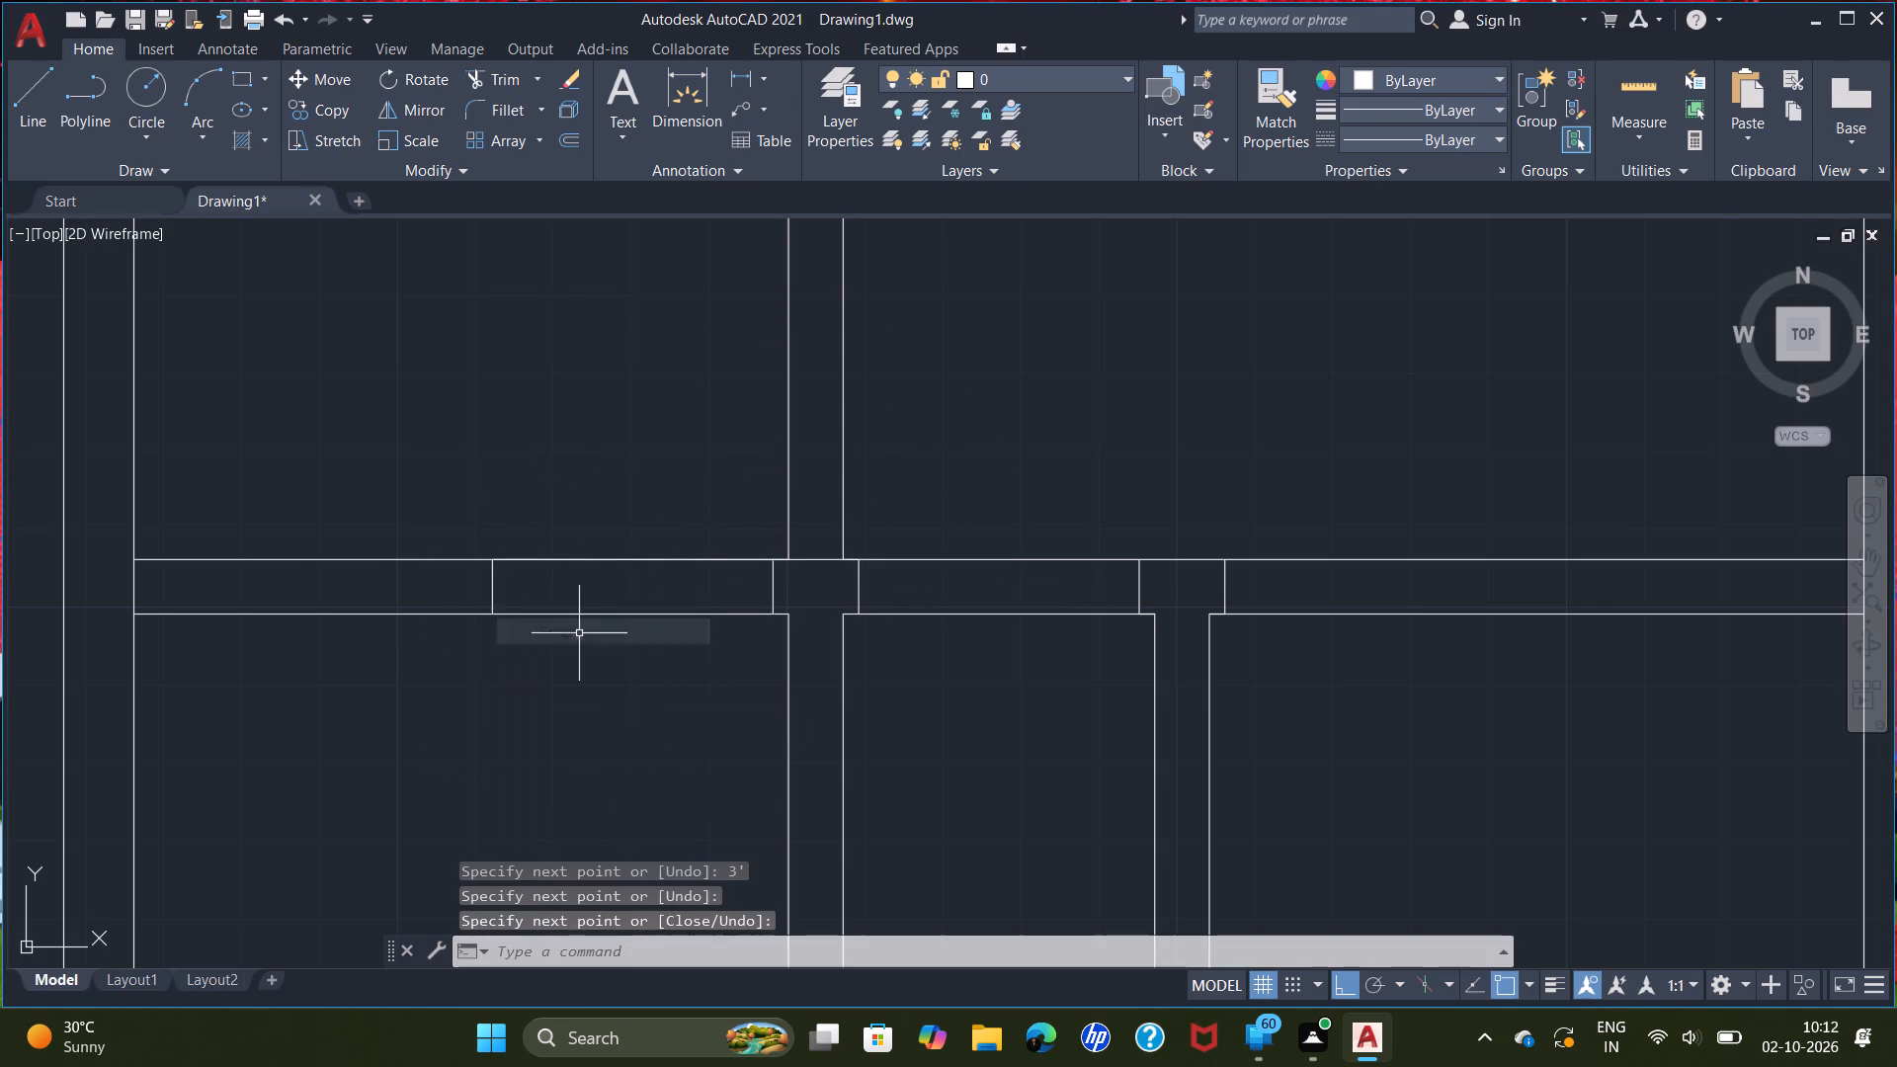
Delete the 3' guide segment lying on the wall's upper line west of the first partition.
click(585, 561)
key(Delete)
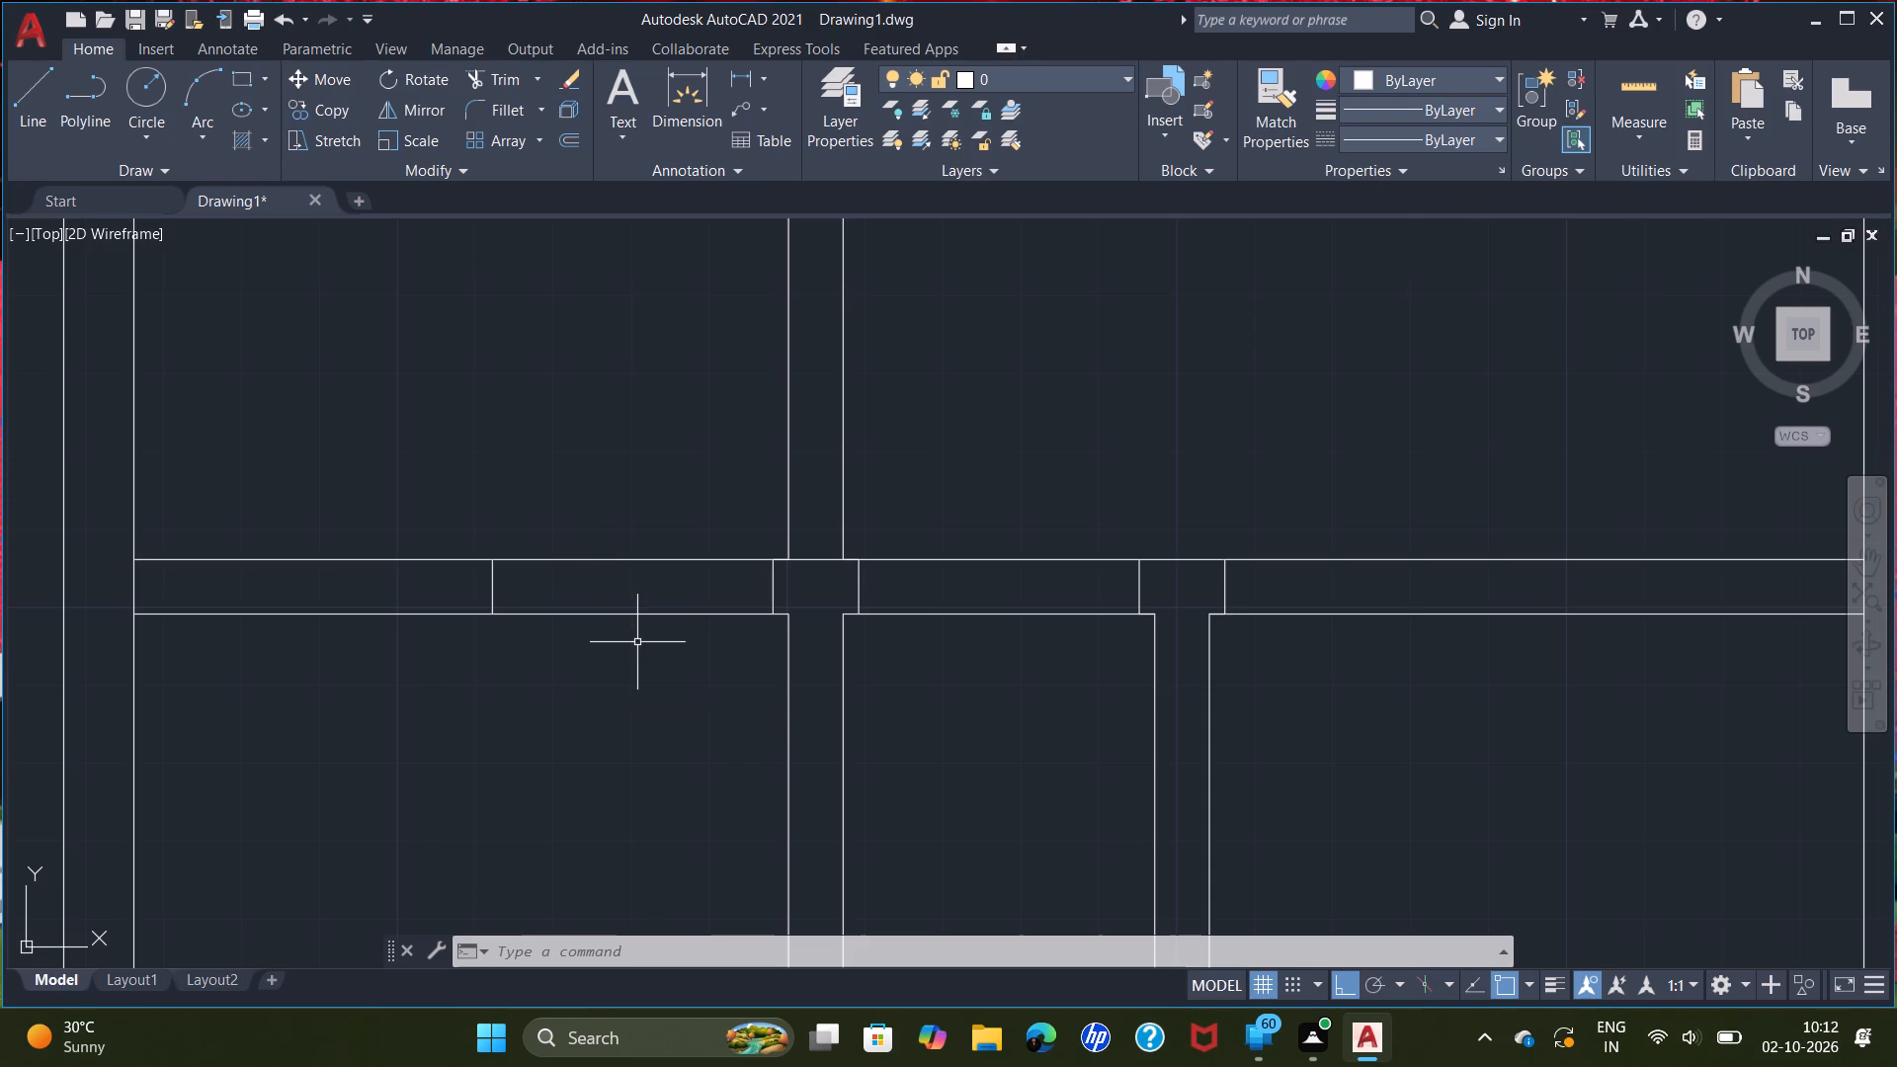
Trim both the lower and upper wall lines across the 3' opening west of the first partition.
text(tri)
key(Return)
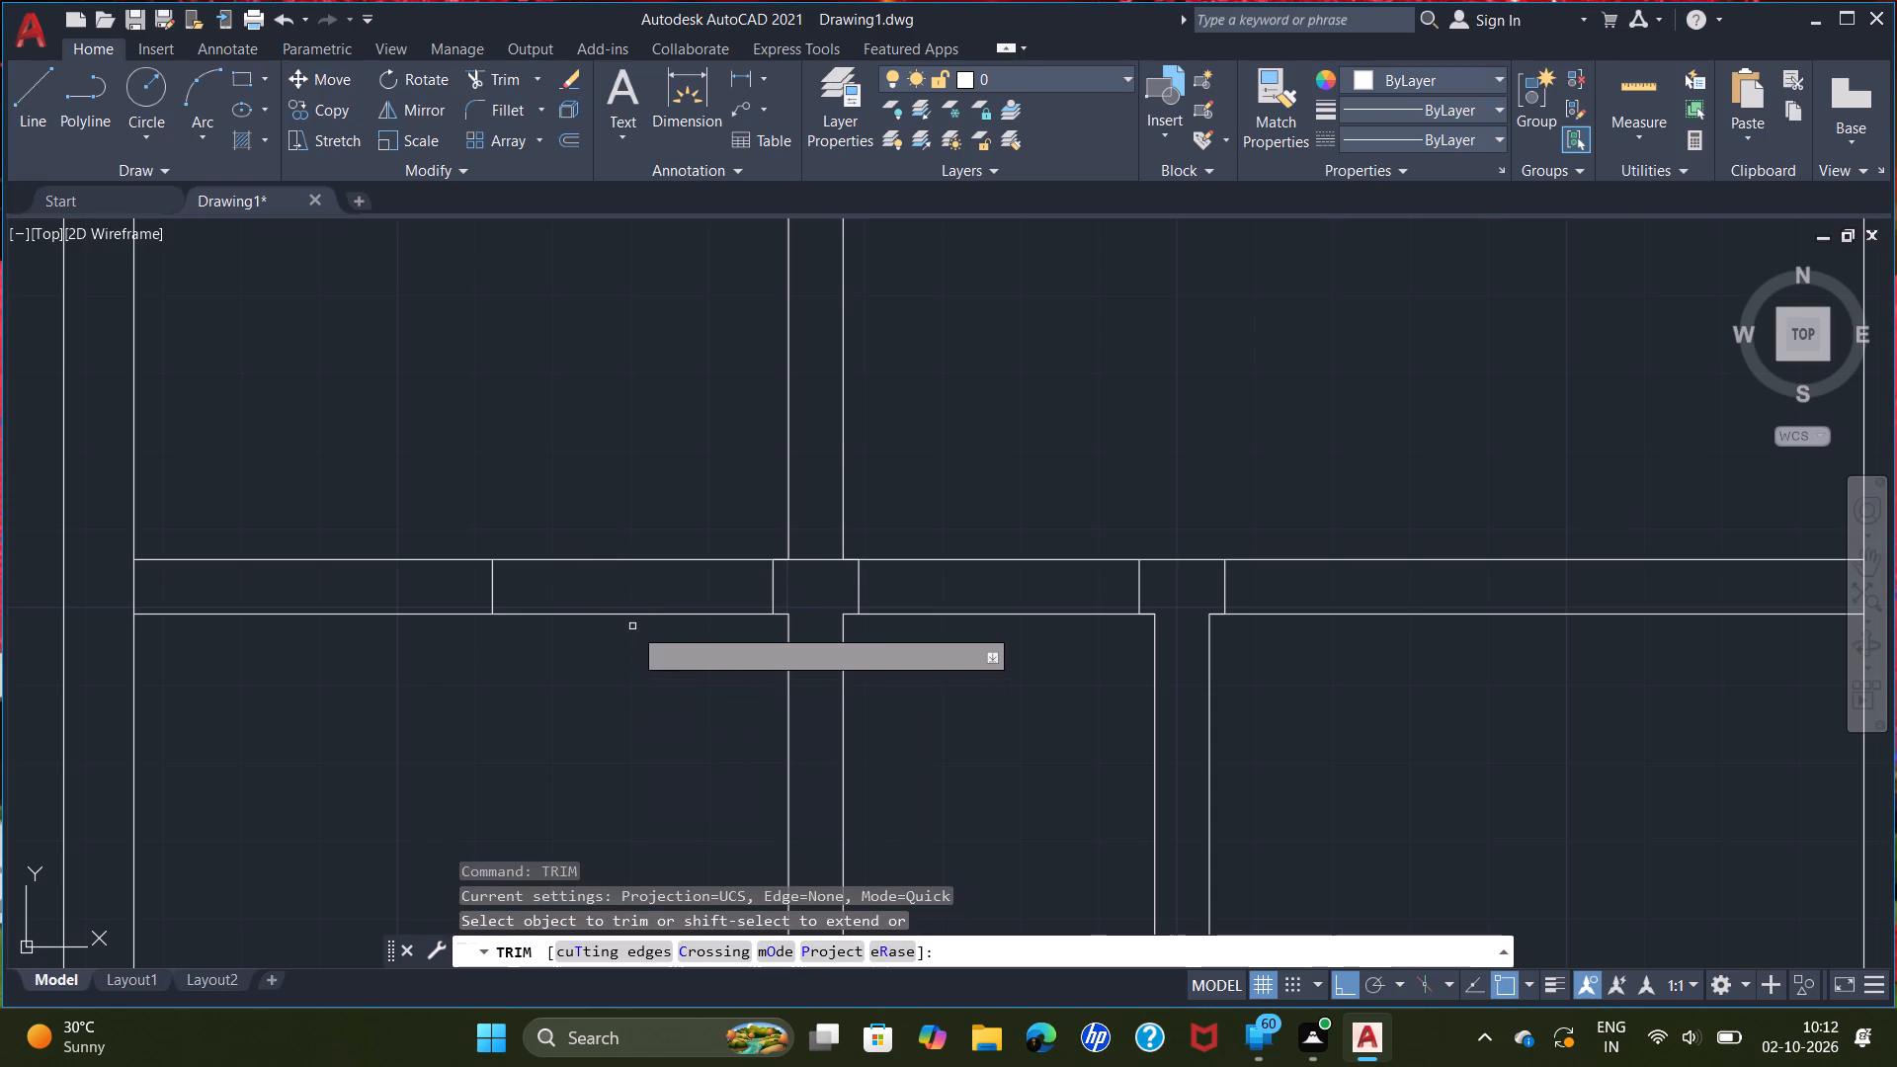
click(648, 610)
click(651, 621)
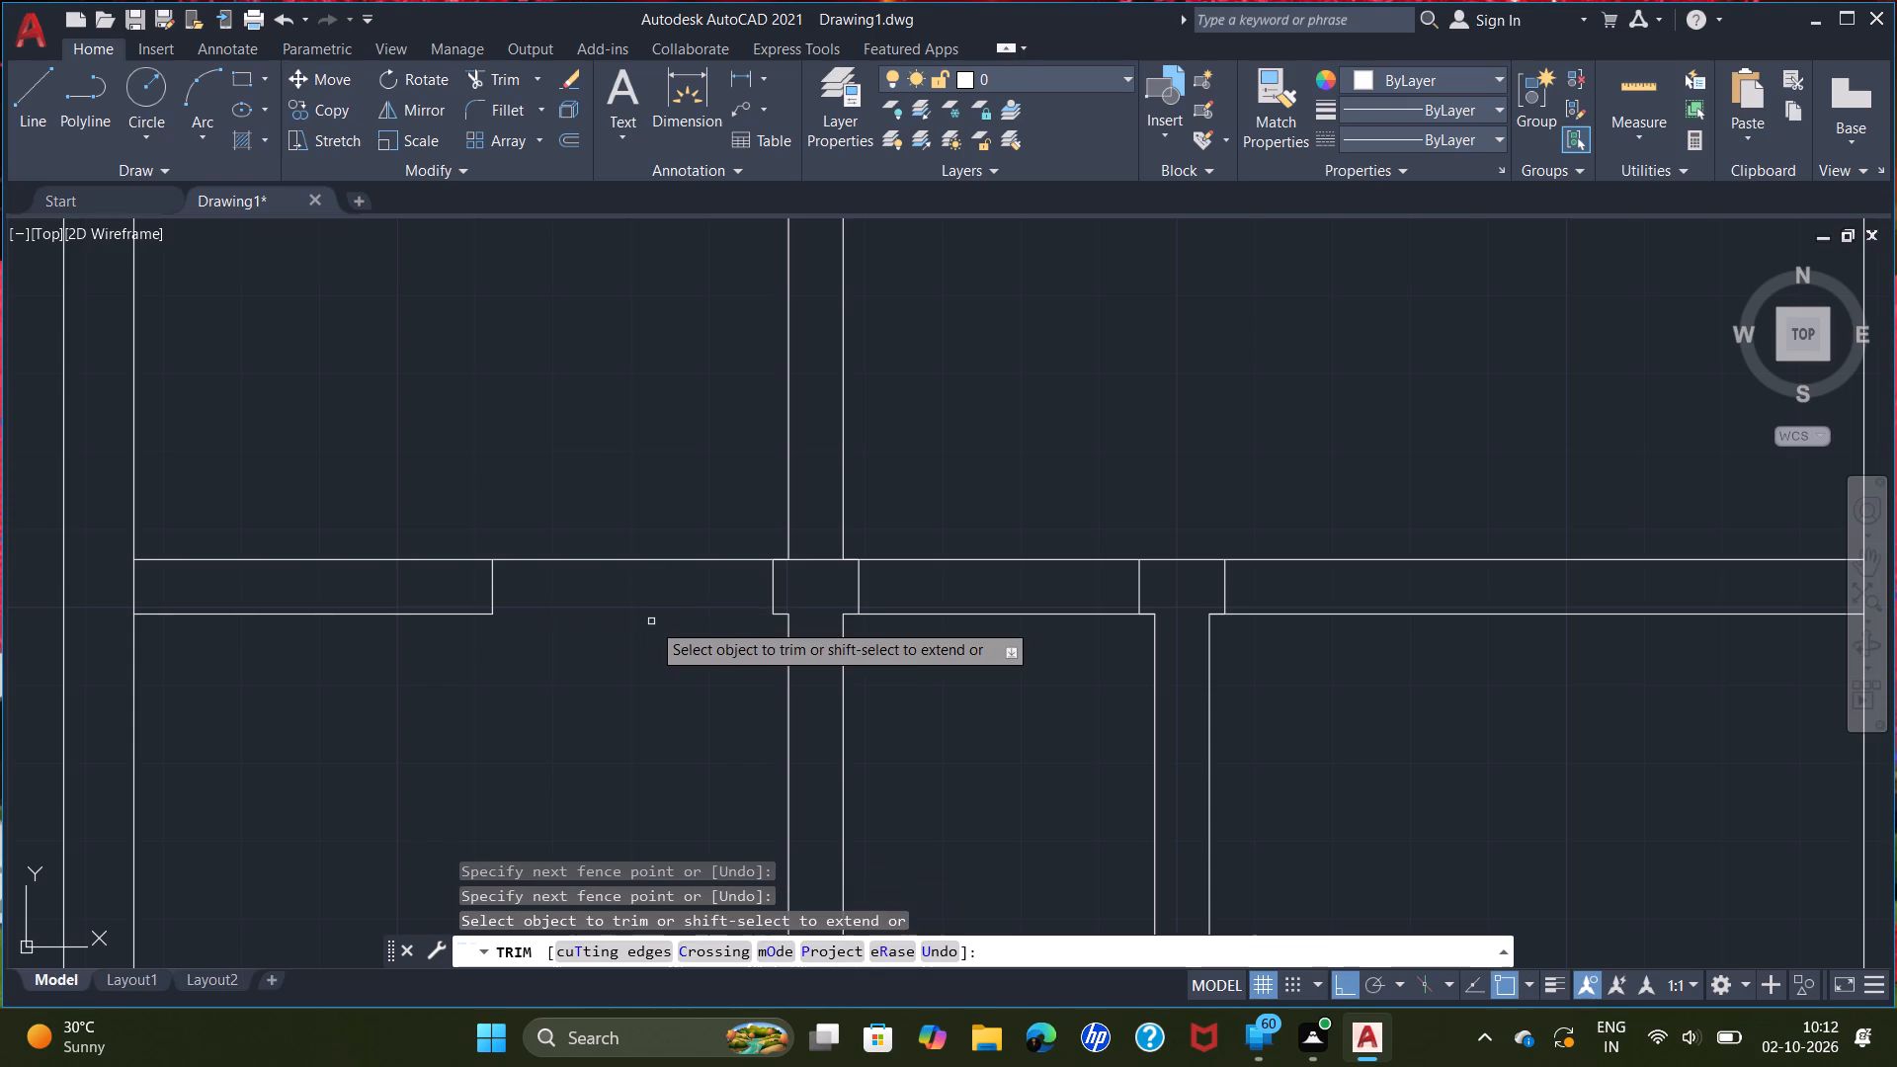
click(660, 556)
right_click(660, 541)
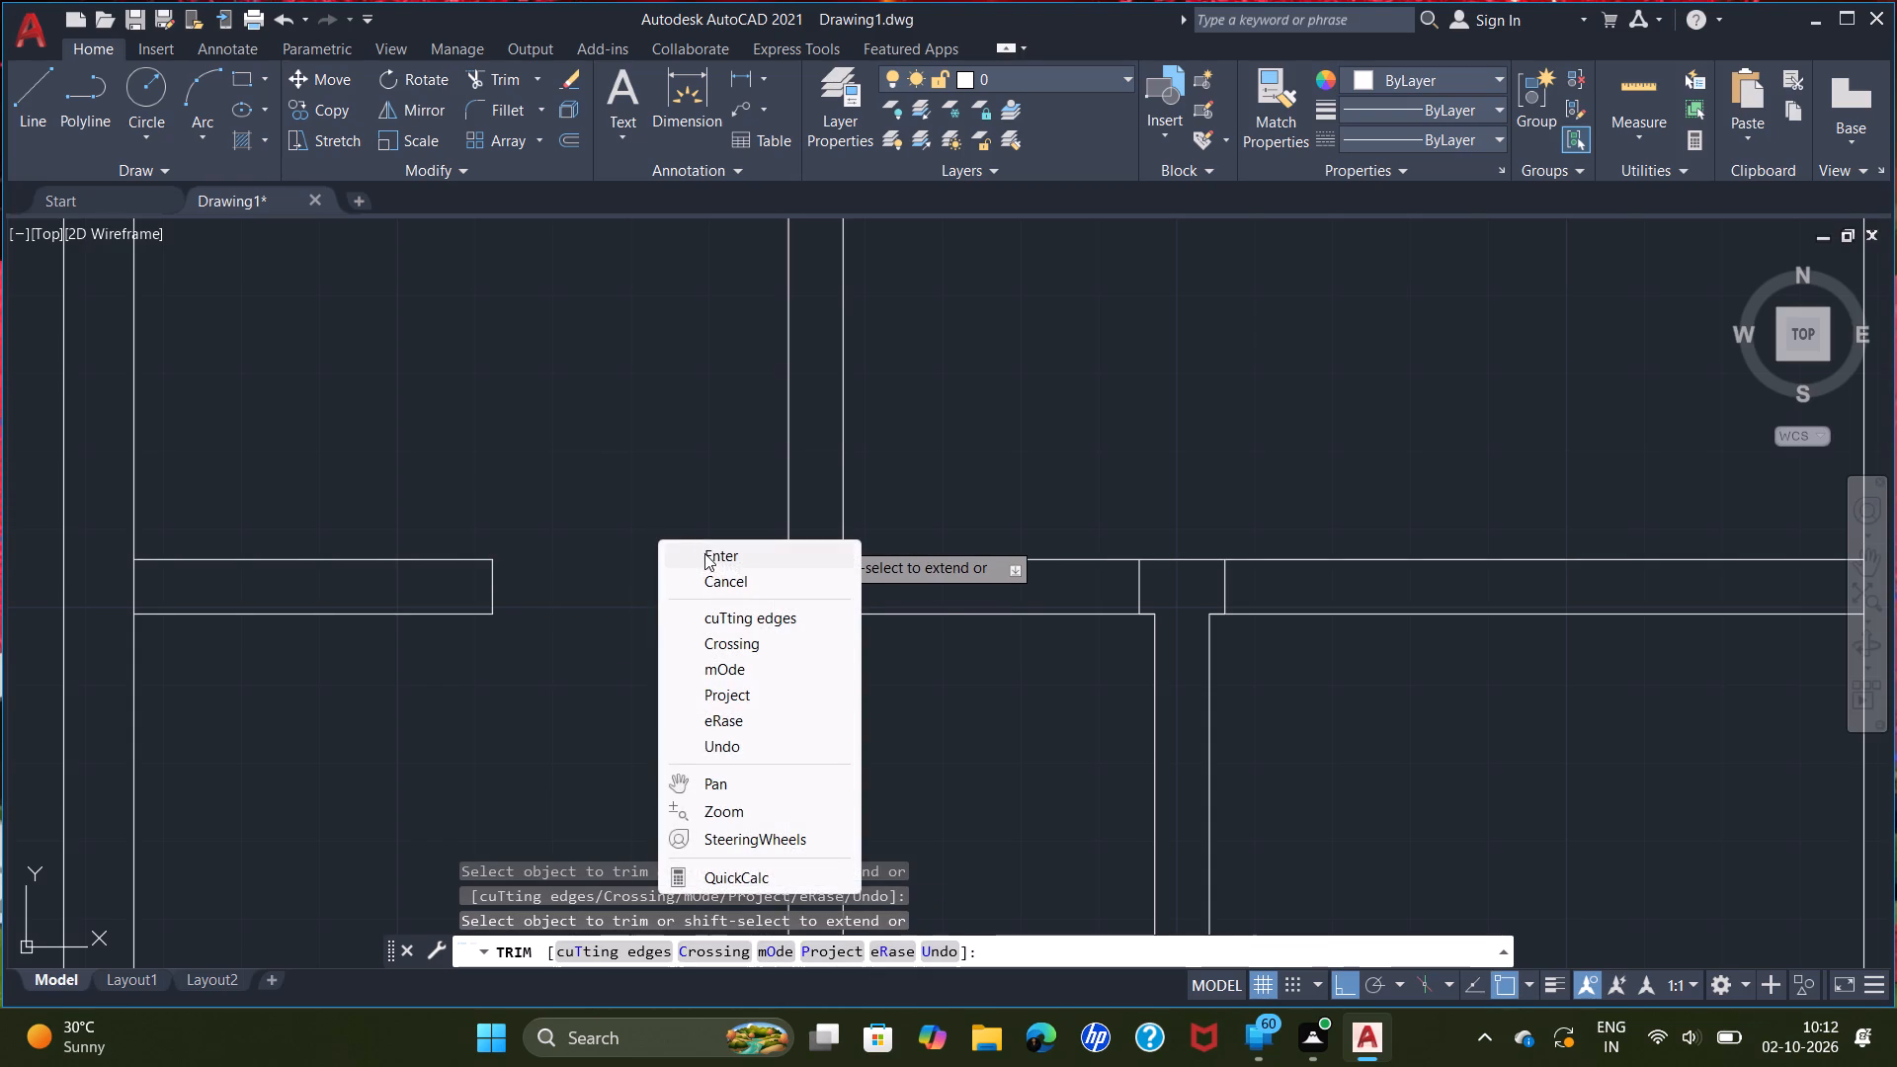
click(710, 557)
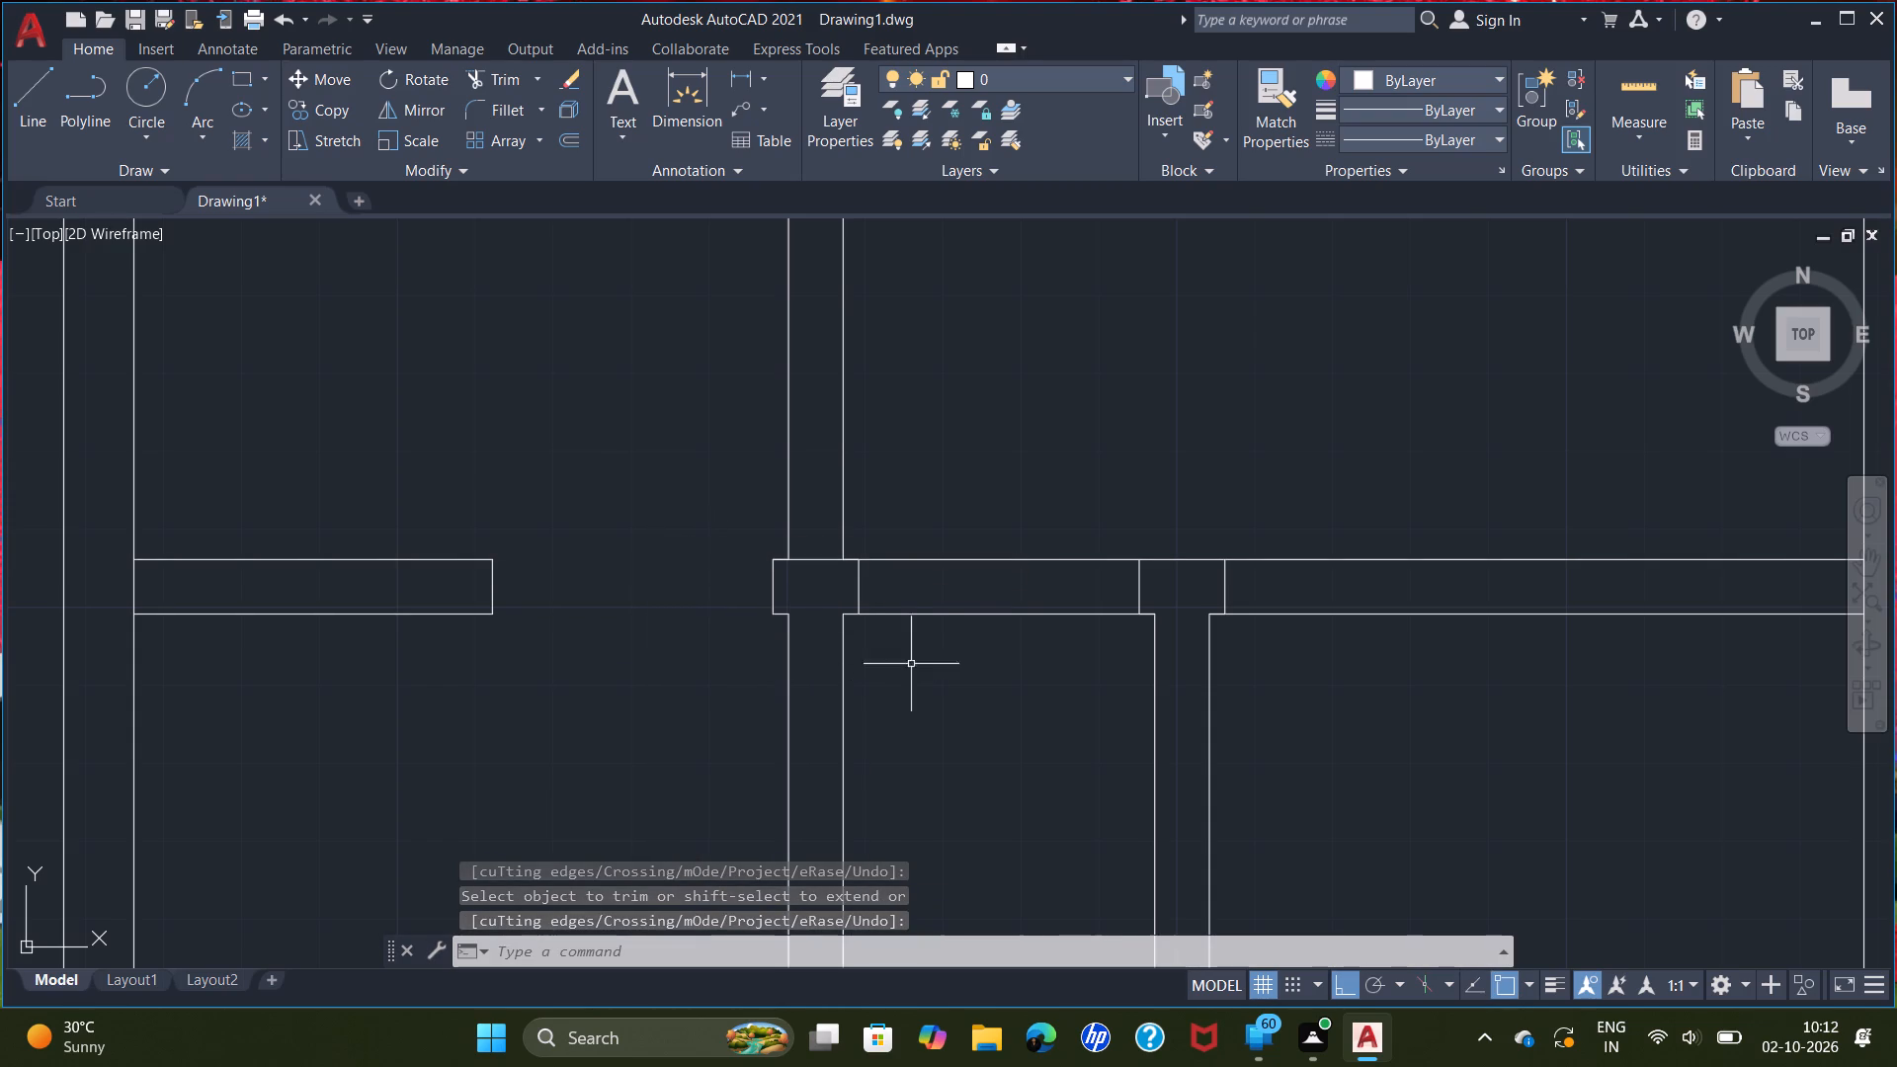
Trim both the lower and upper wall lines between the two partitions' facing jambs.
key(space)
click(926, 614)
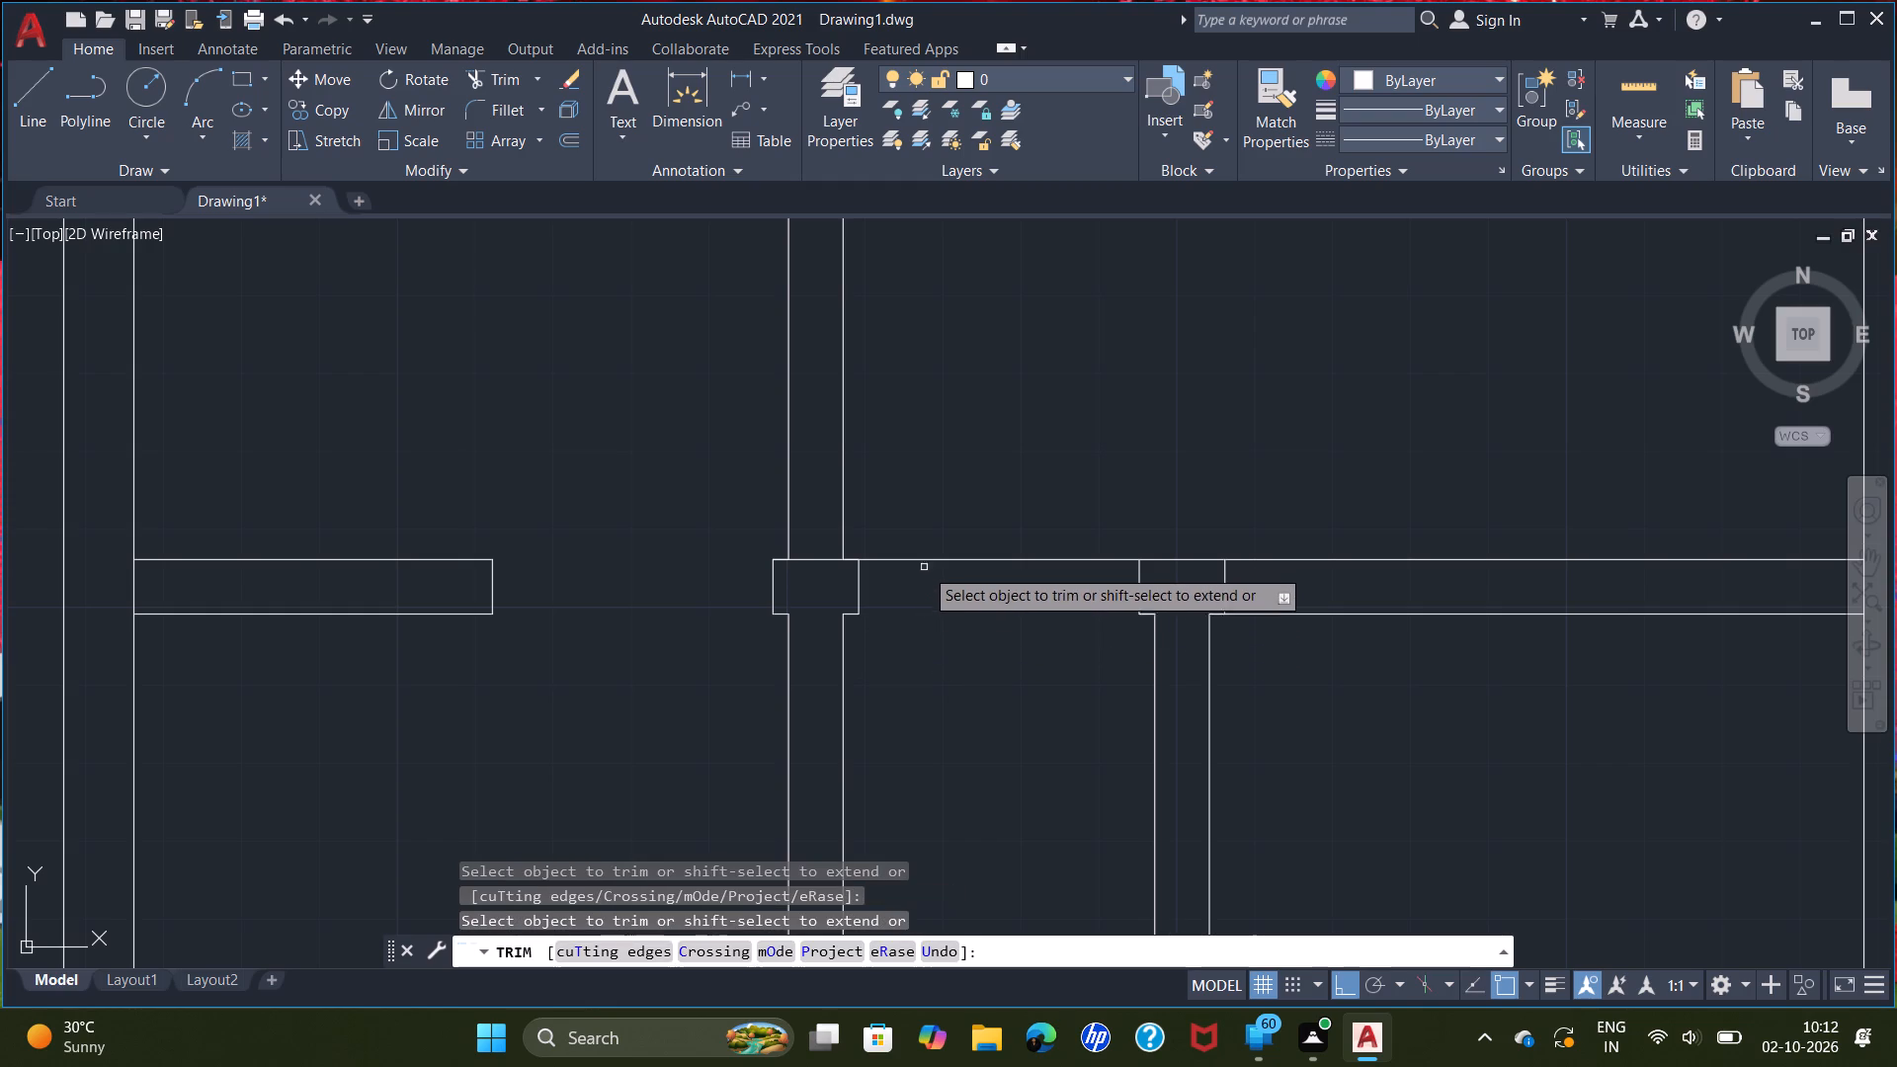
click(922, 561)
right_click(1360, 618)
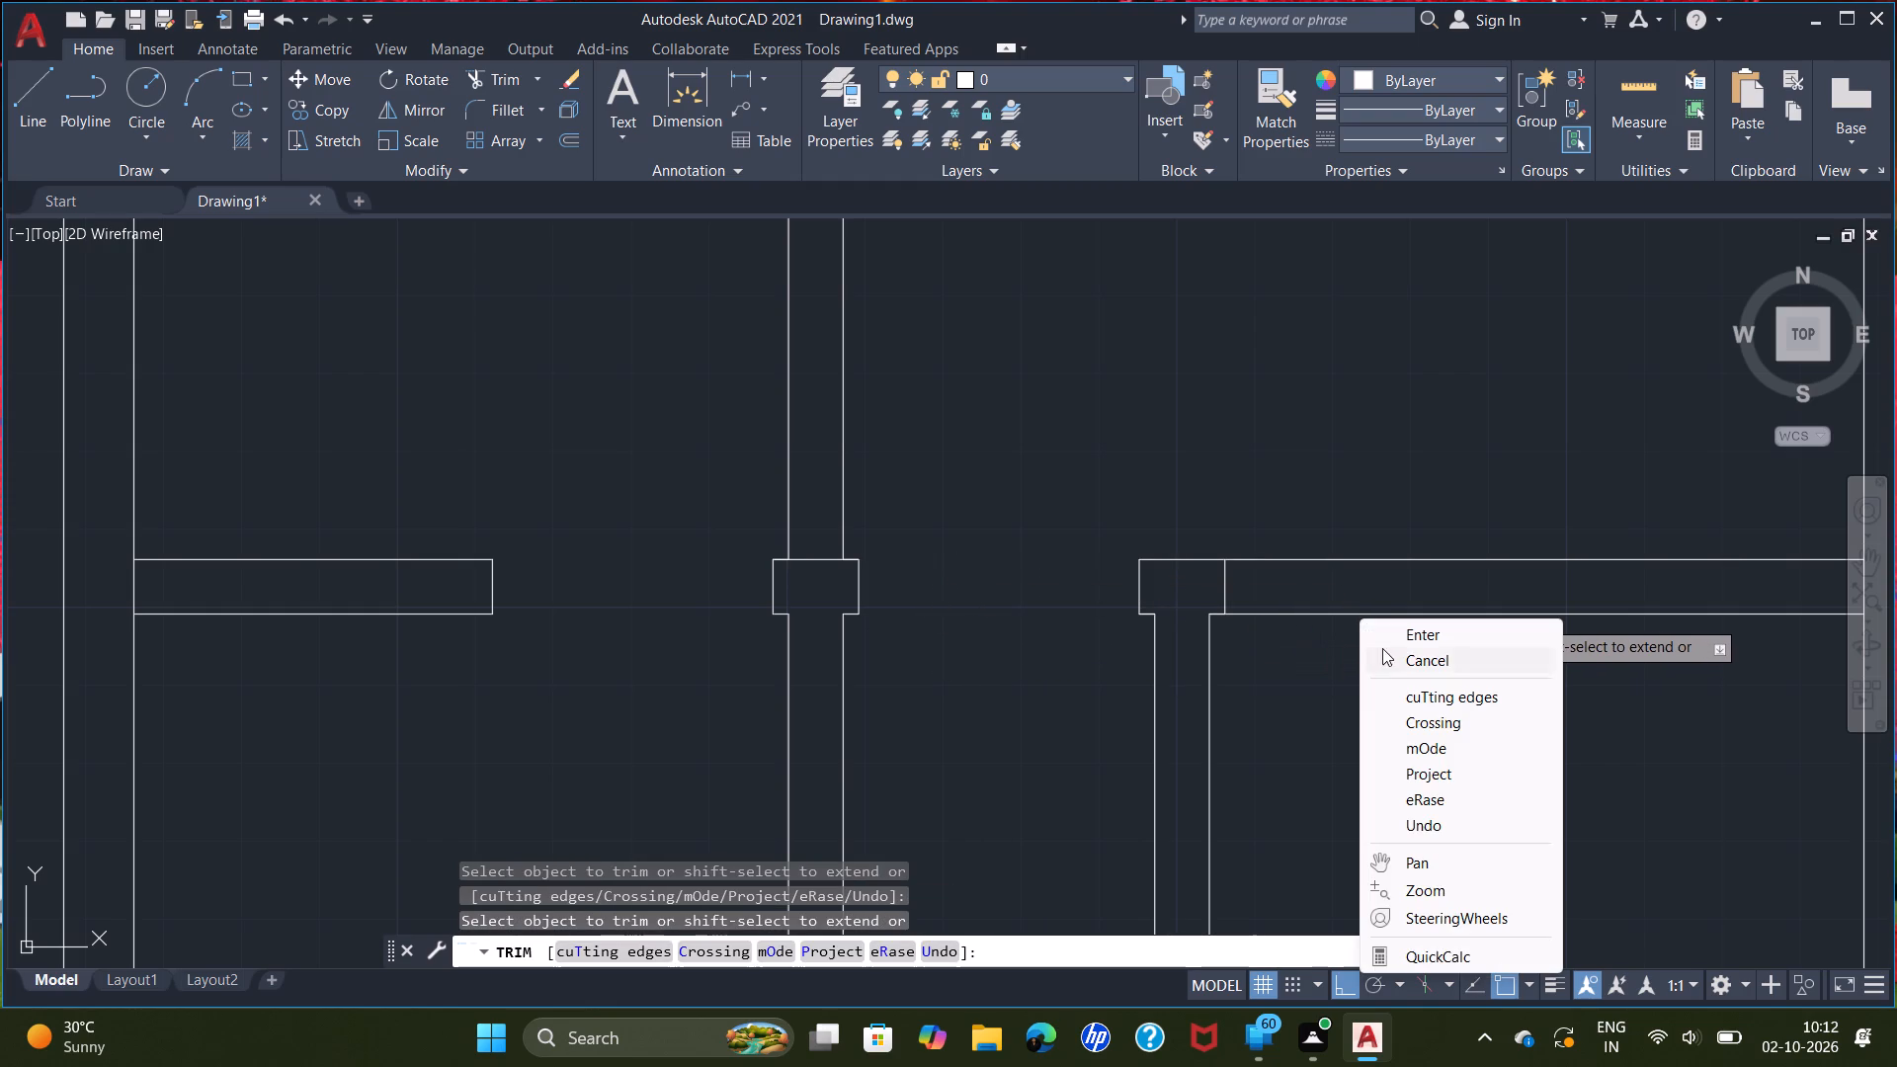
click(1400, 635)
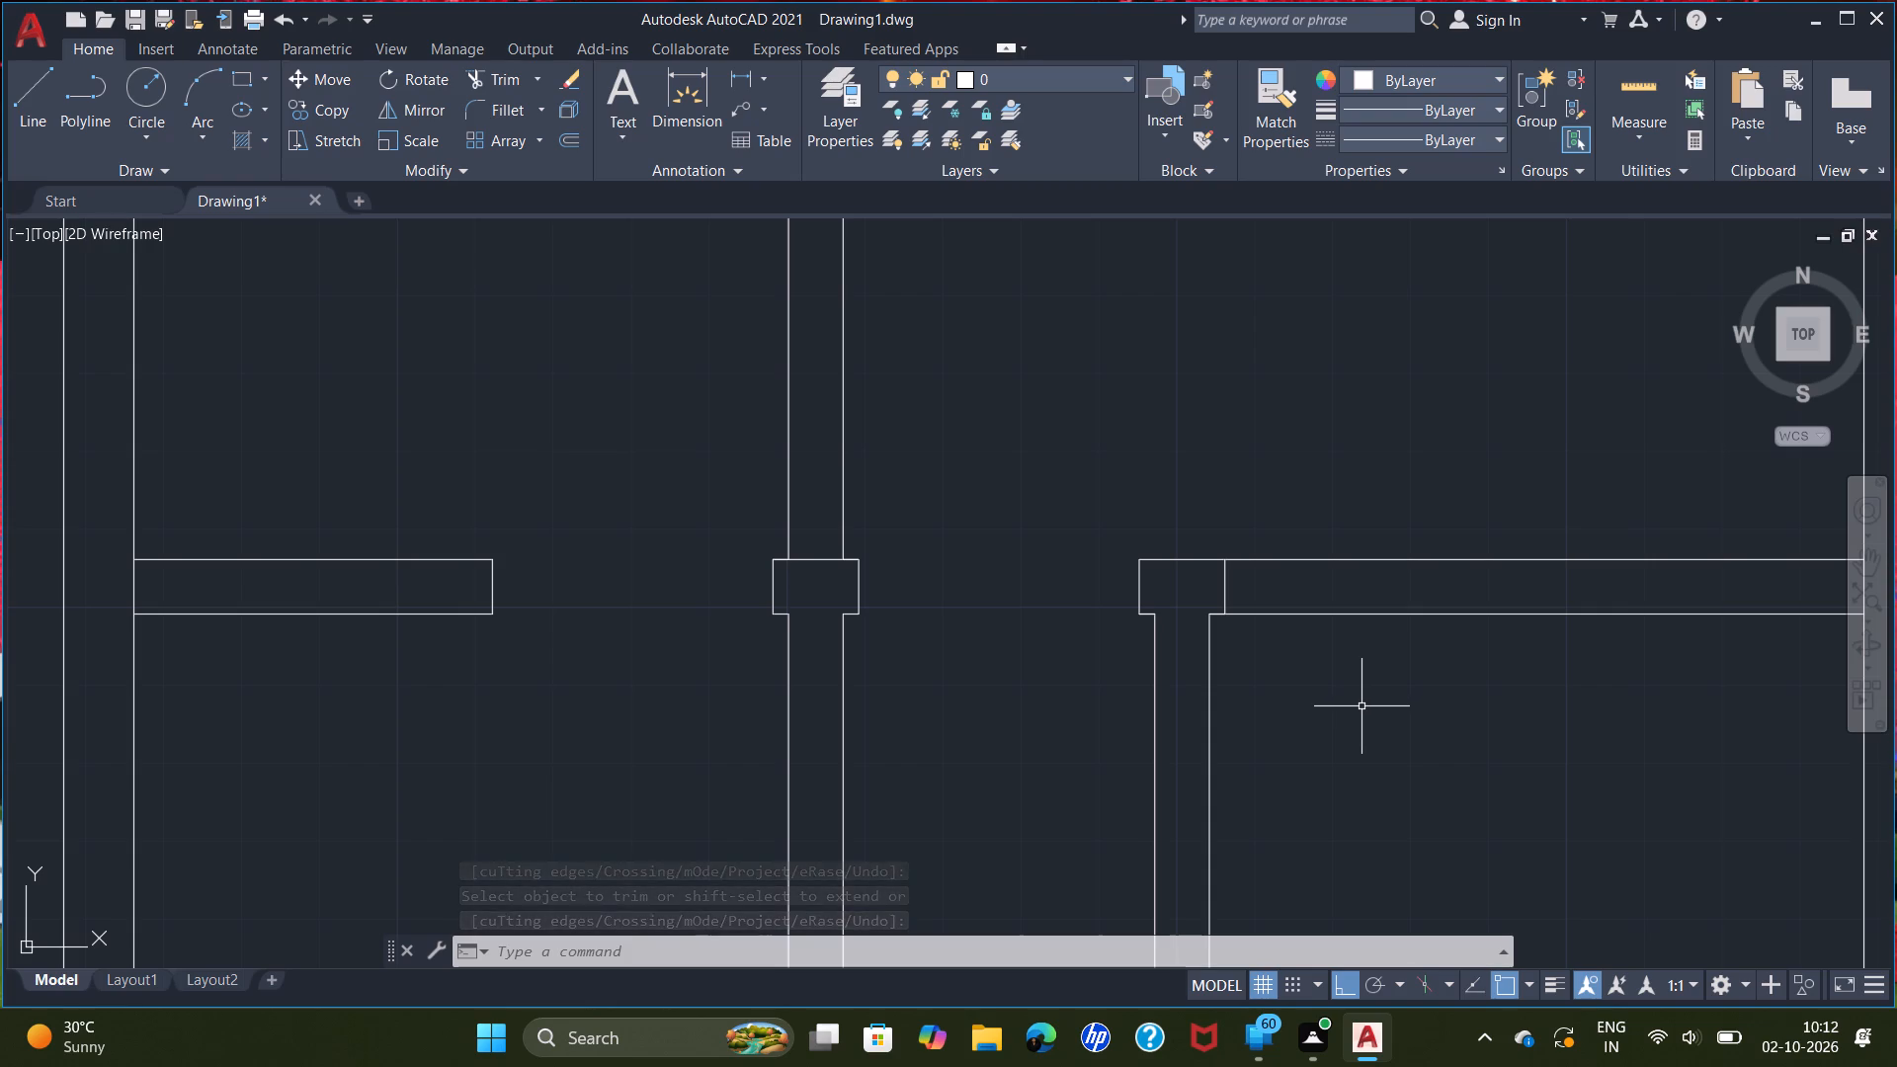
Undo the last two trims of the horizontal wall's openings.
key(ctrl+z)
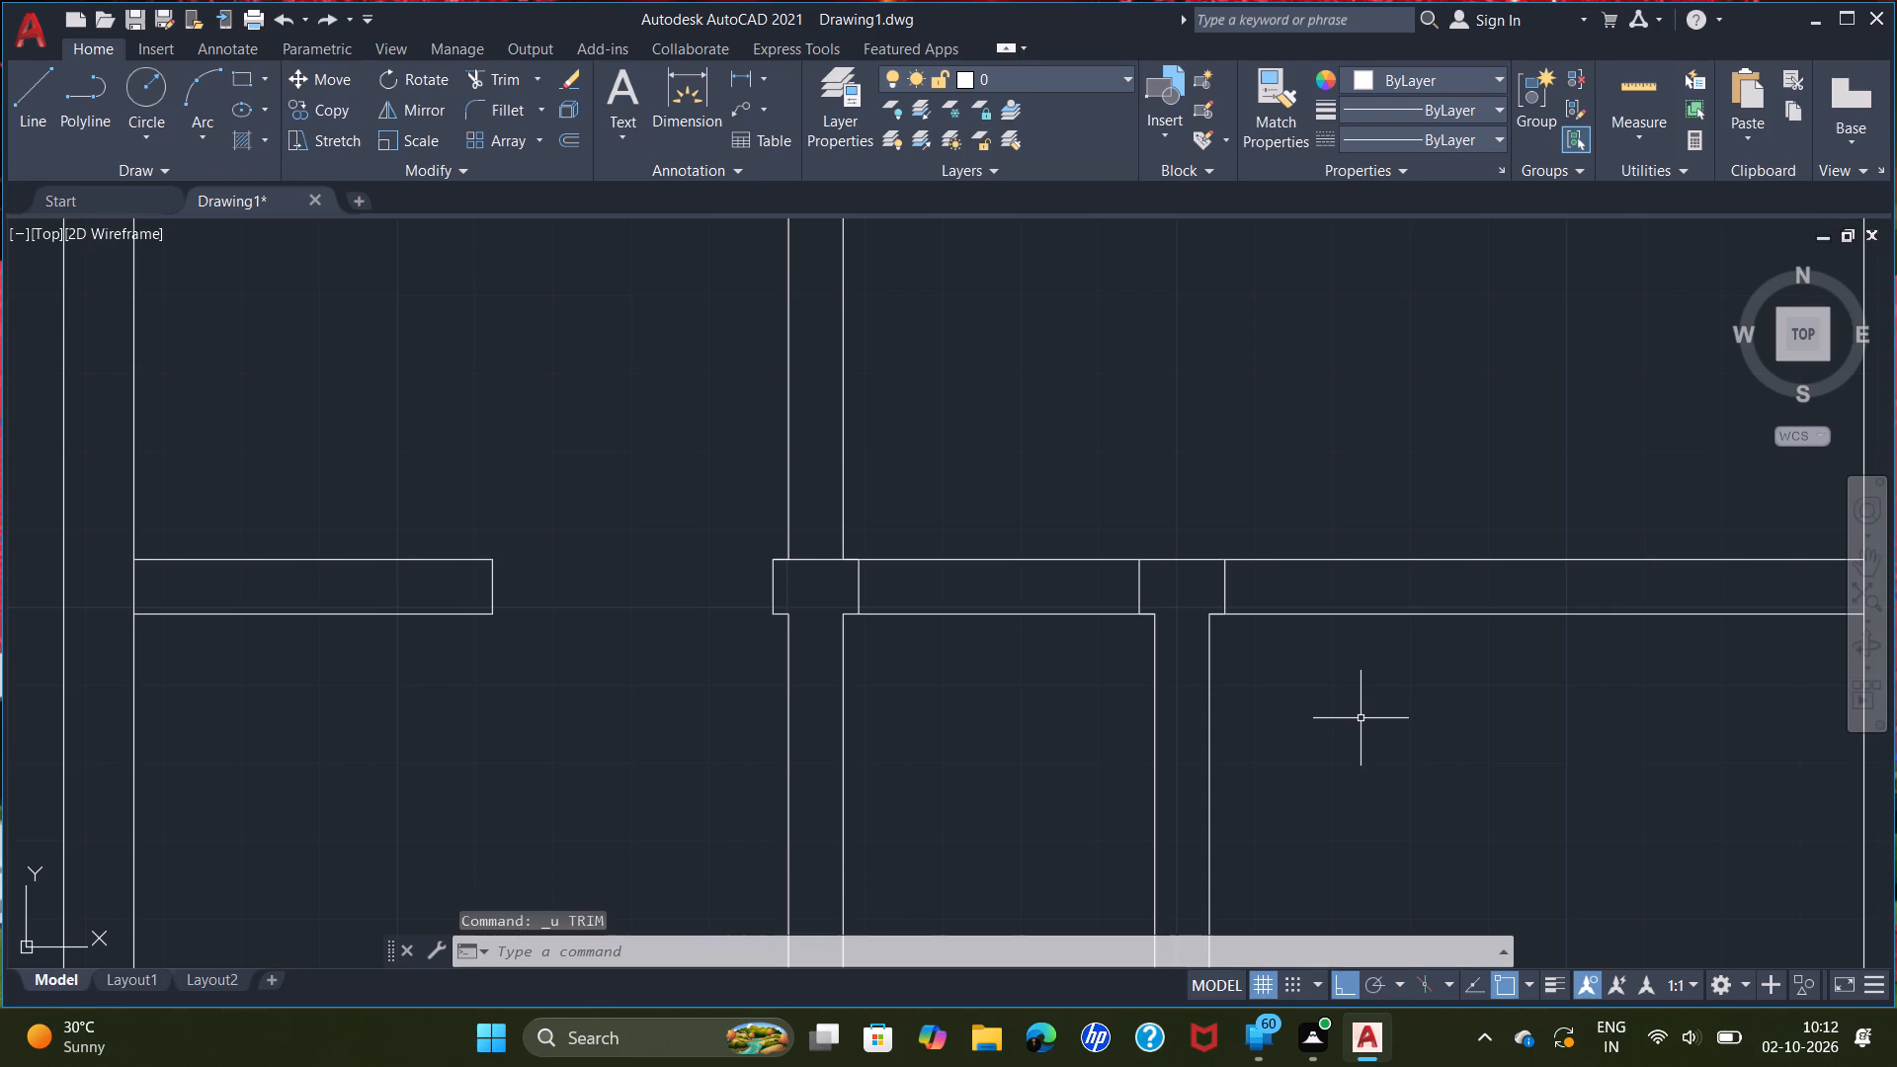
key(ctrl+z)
Trim only the wall's upper line between the two partitions' jambs and across the 3' opening west of the first partition.
key(t)
text(ri)
key(Return)
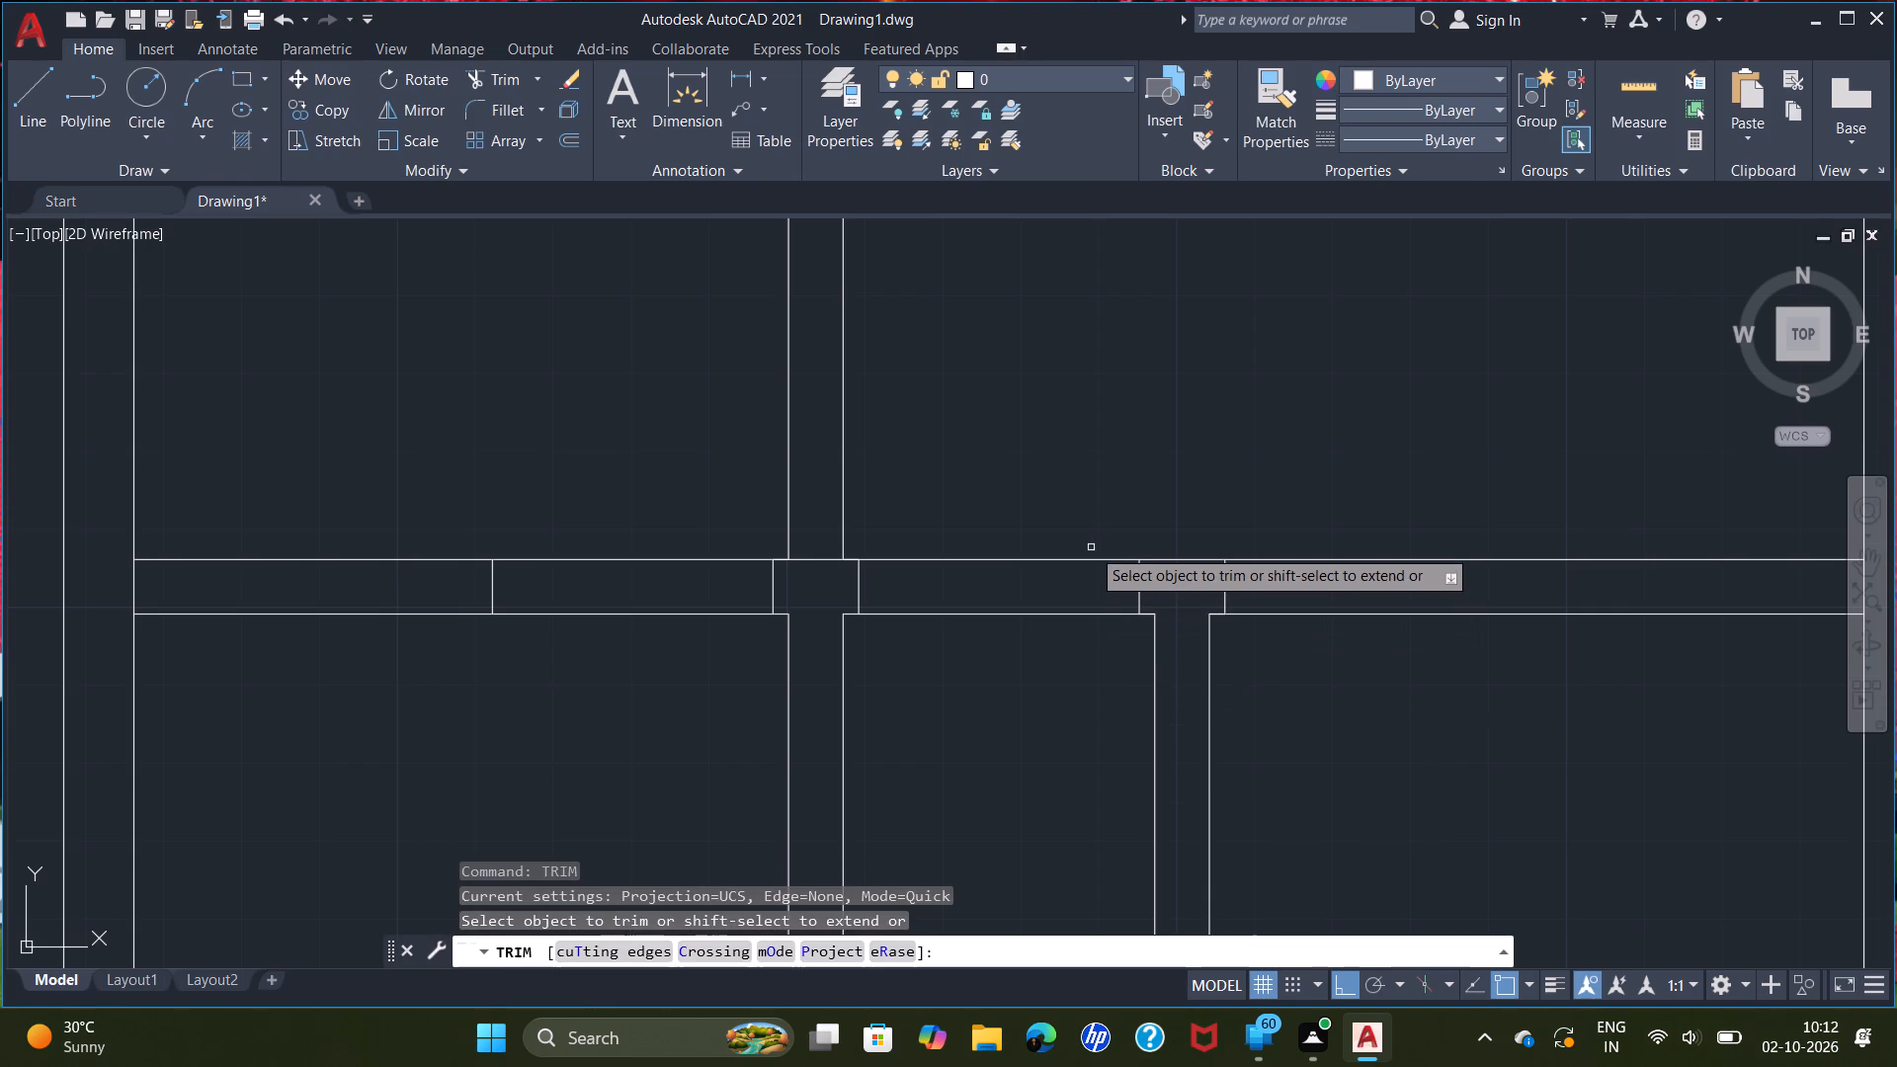
click(1094, 559)
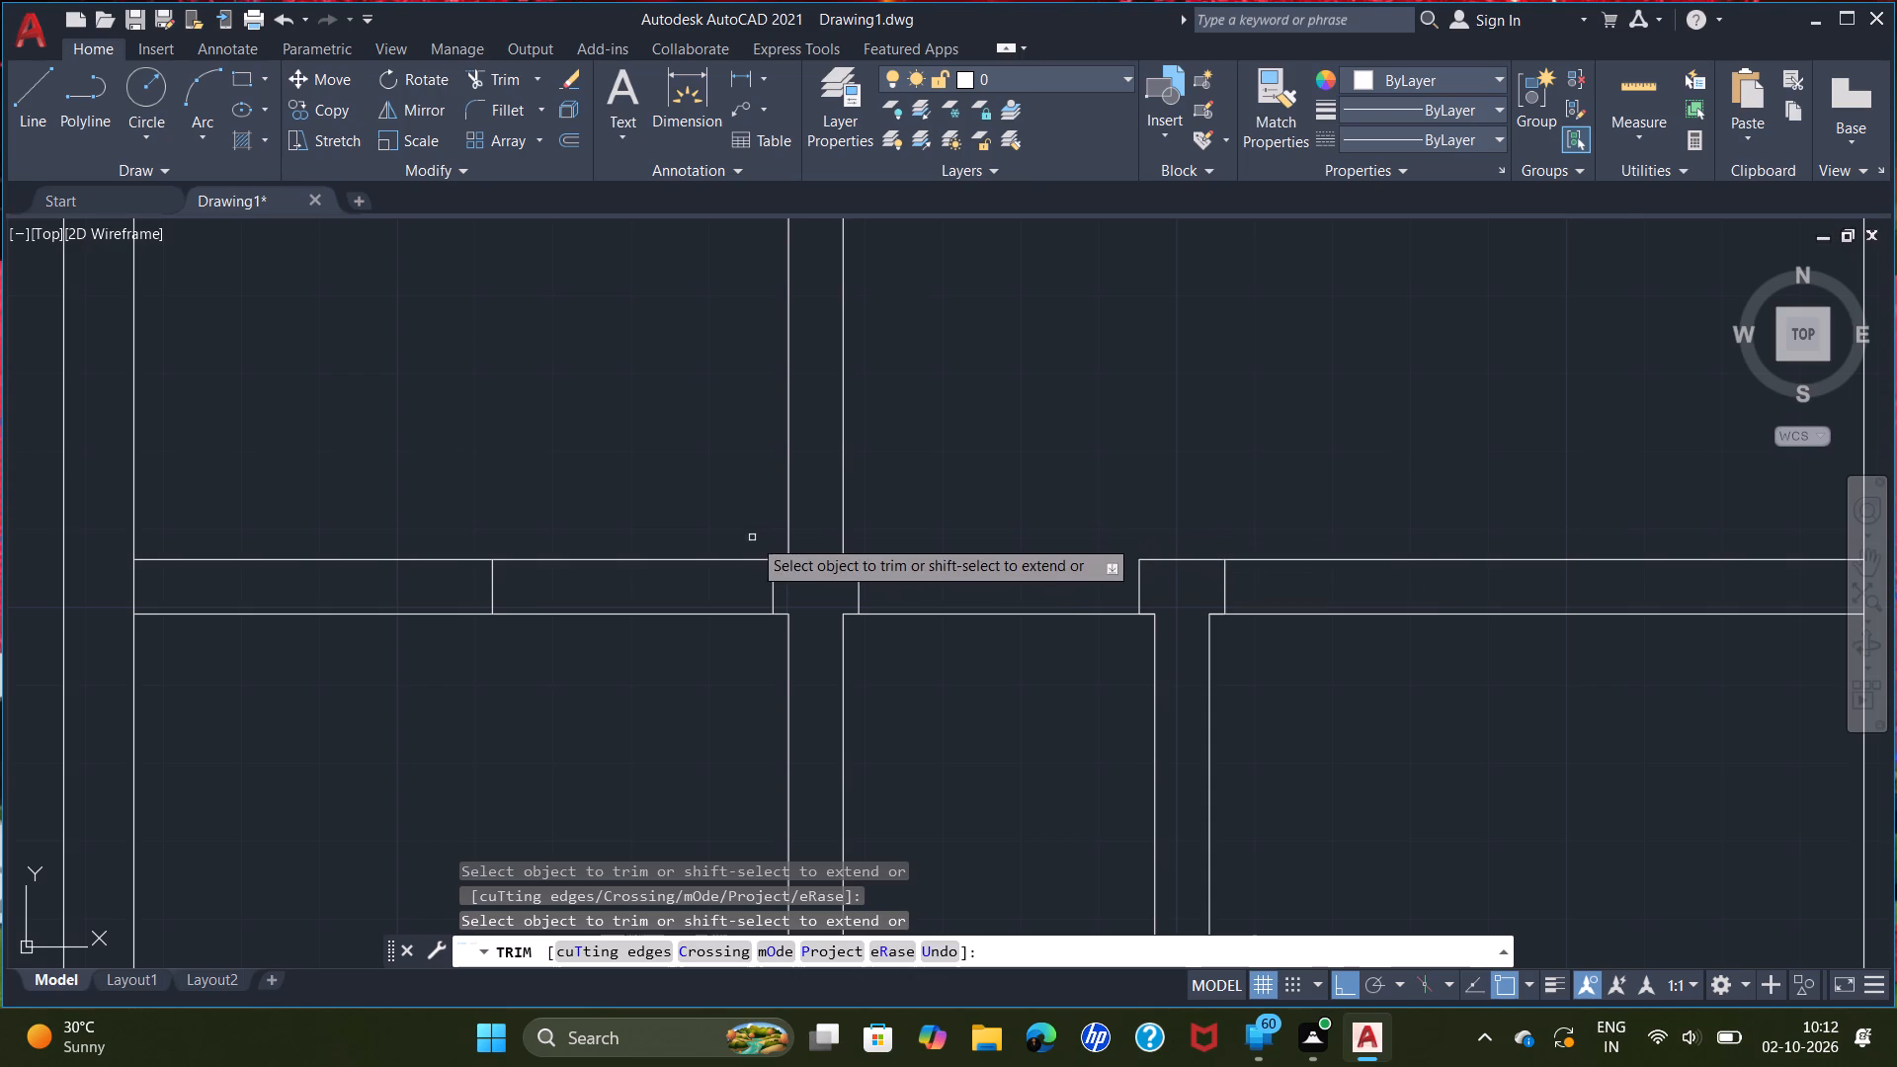
click(741, 561)
right_click(760, 506)
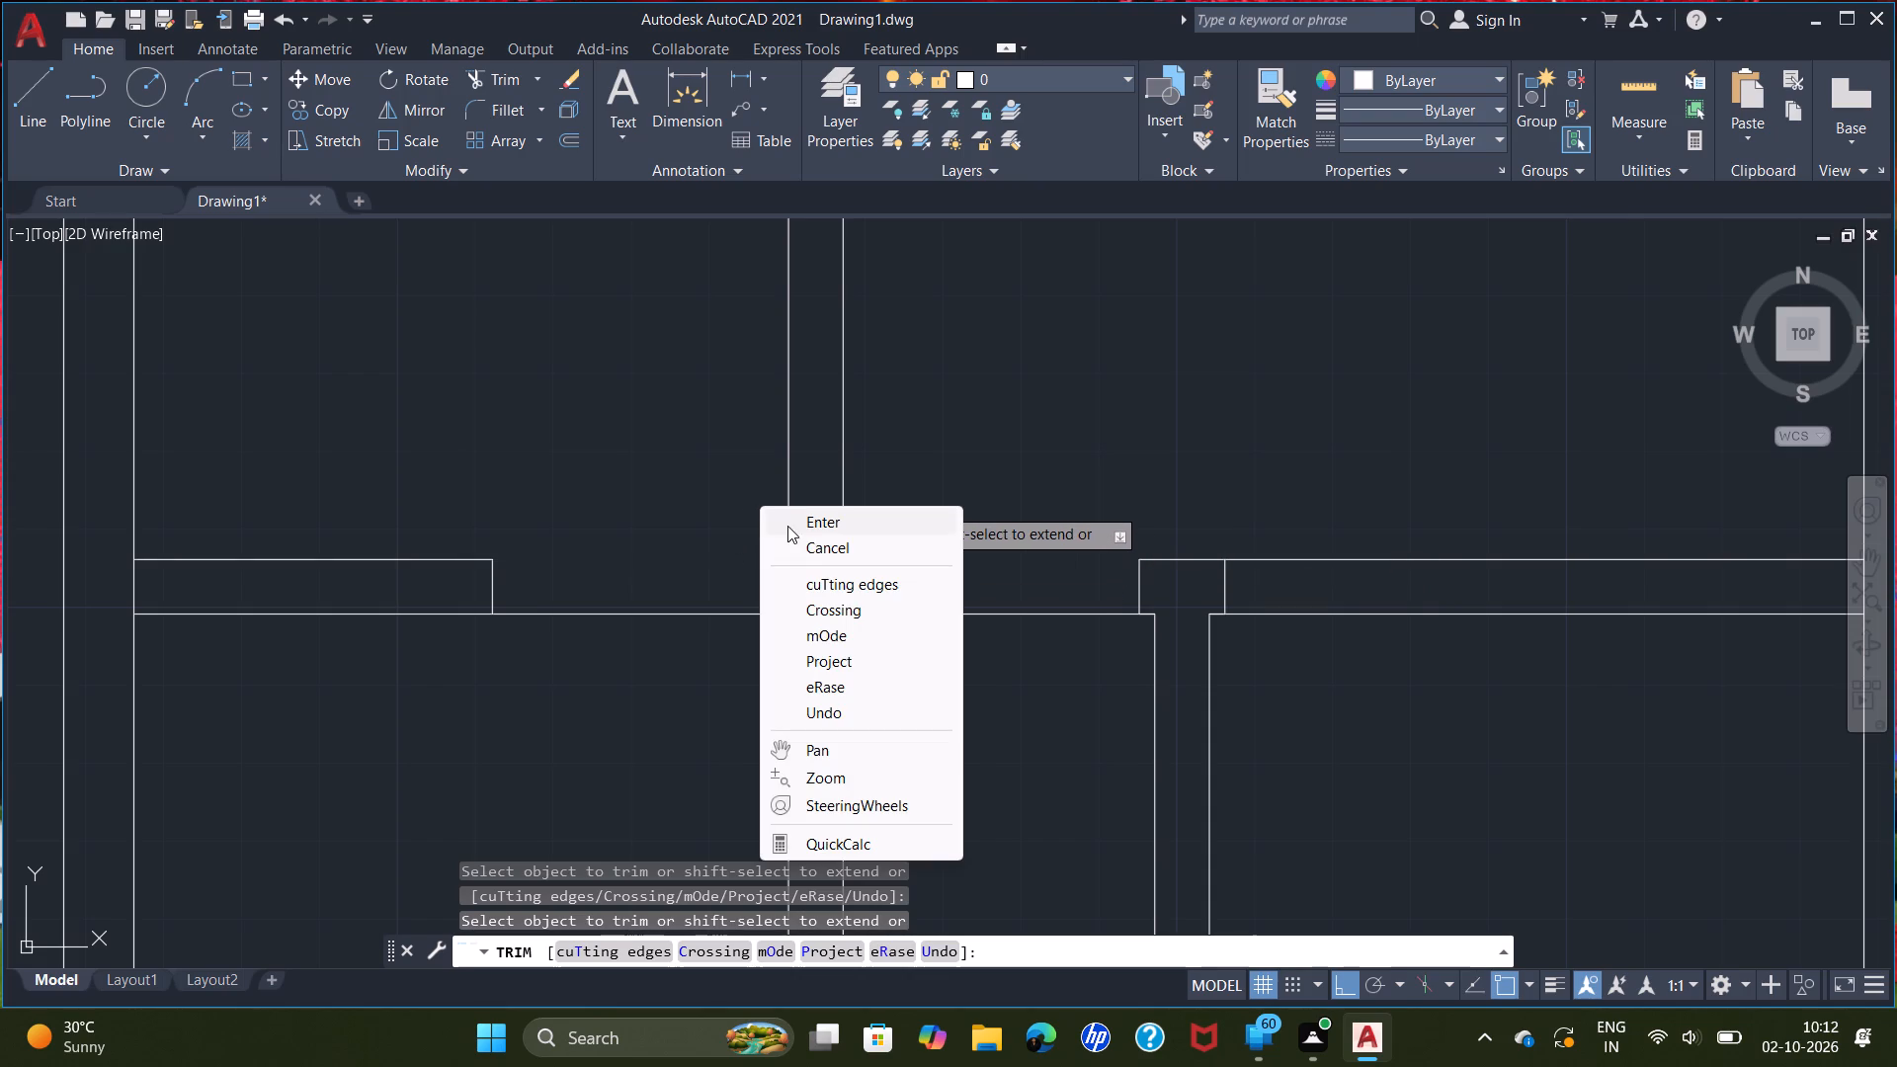
click(815, 524)
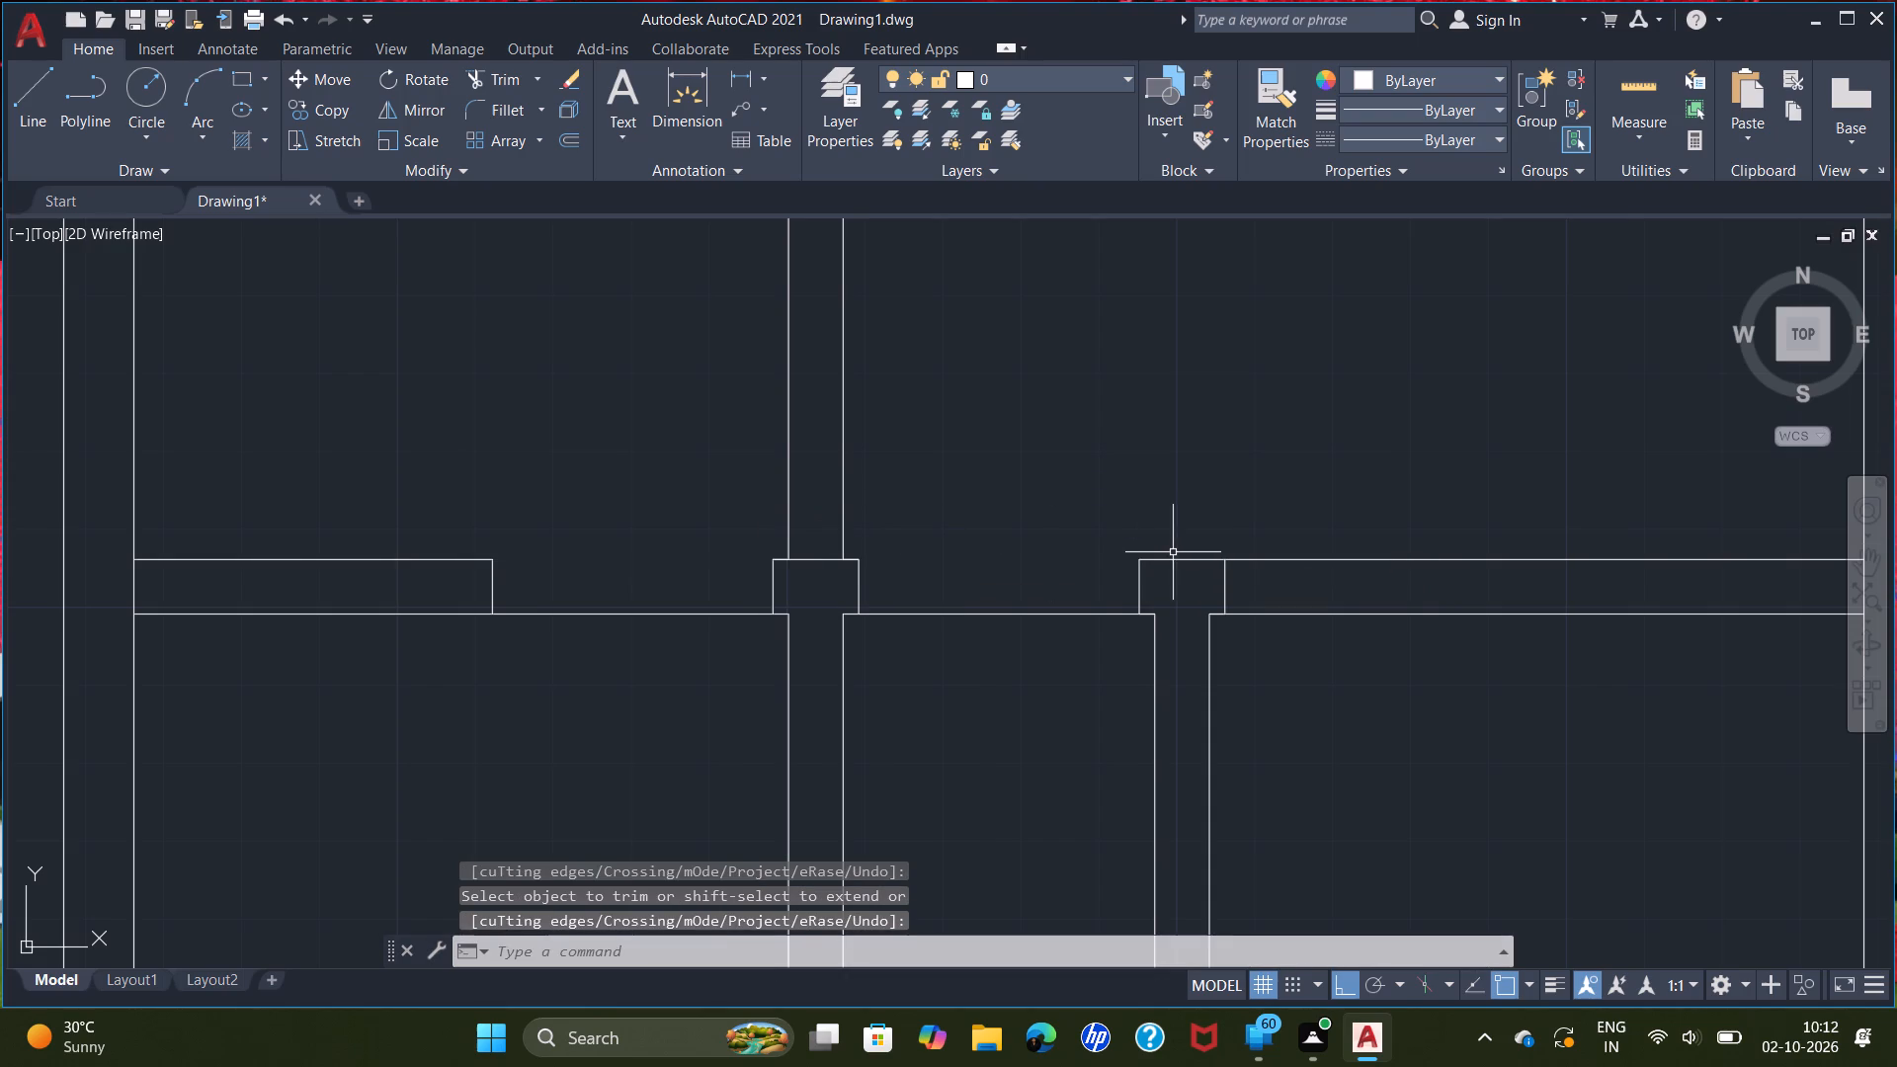
Draw a line from the second partition's east jamb 3' east along the wall's lower line, then north to the upper line.
middle_drag(1255, 598, 863, 631)
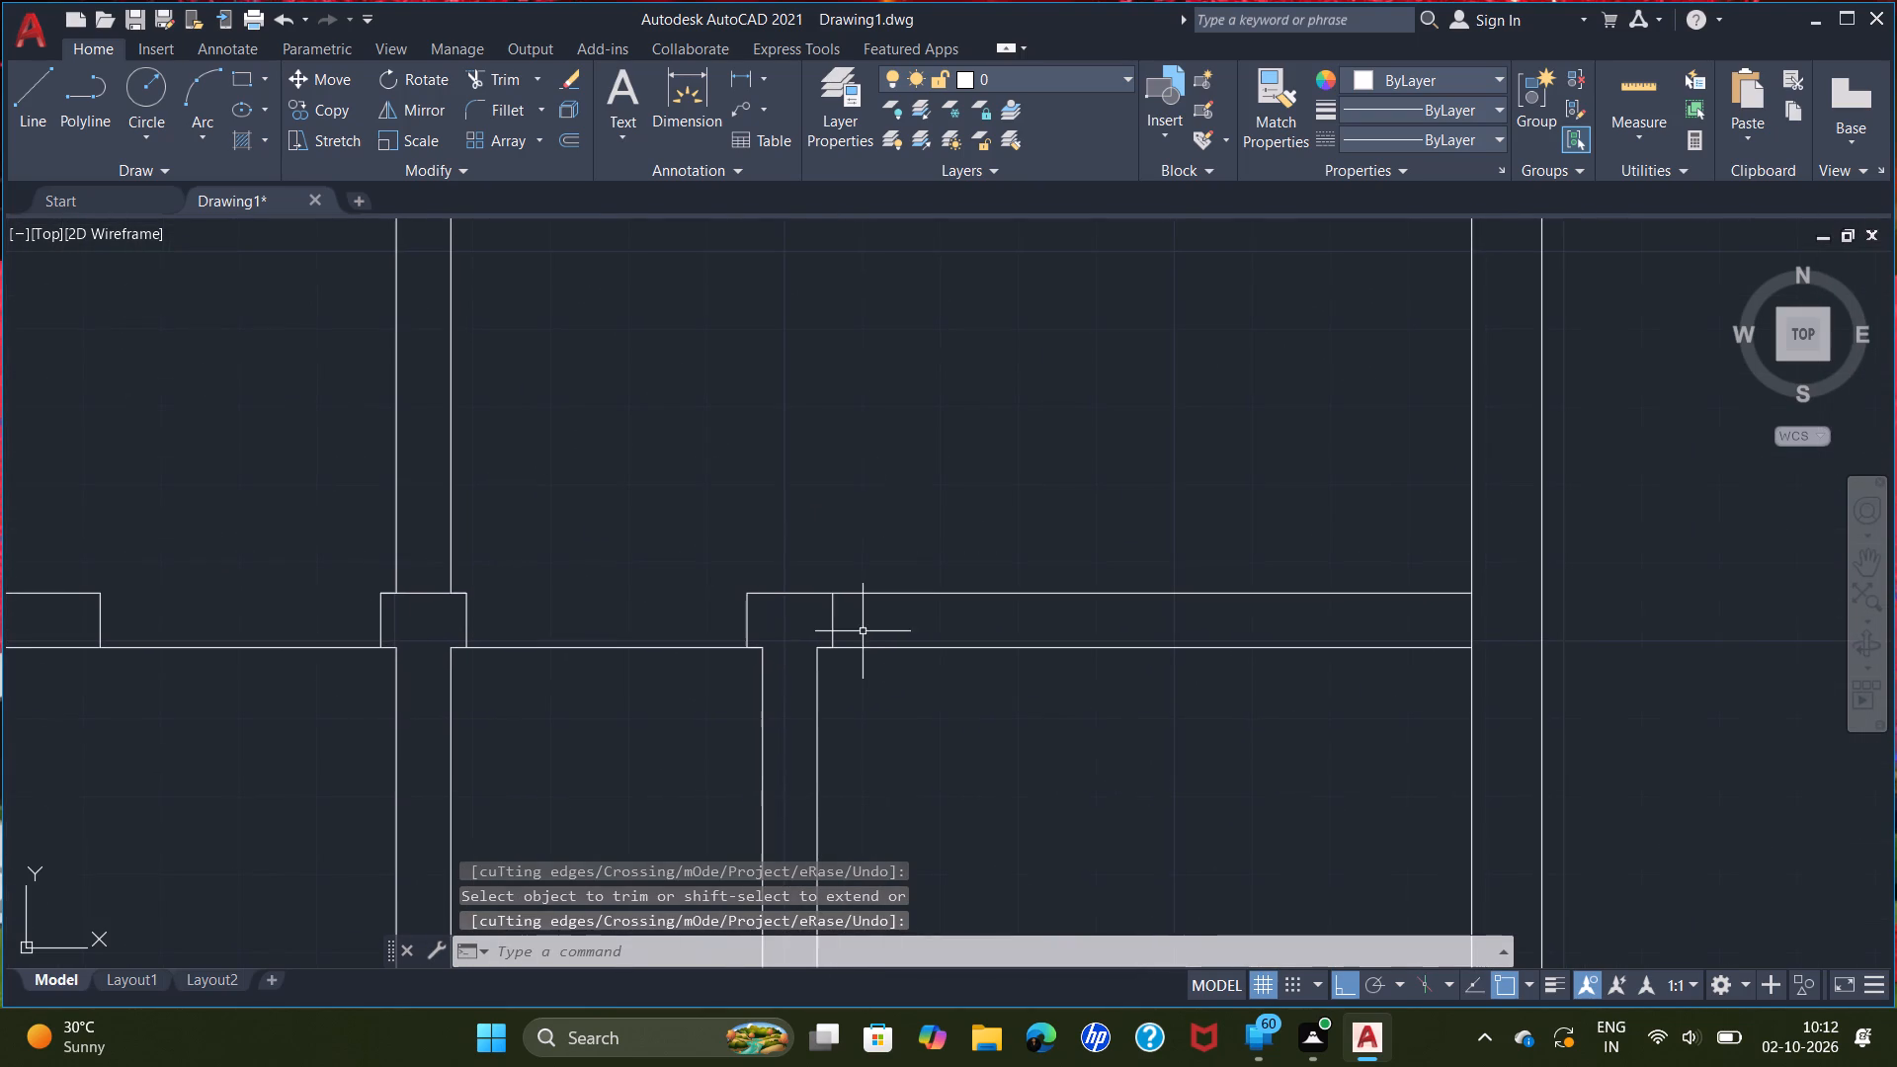
key(l)
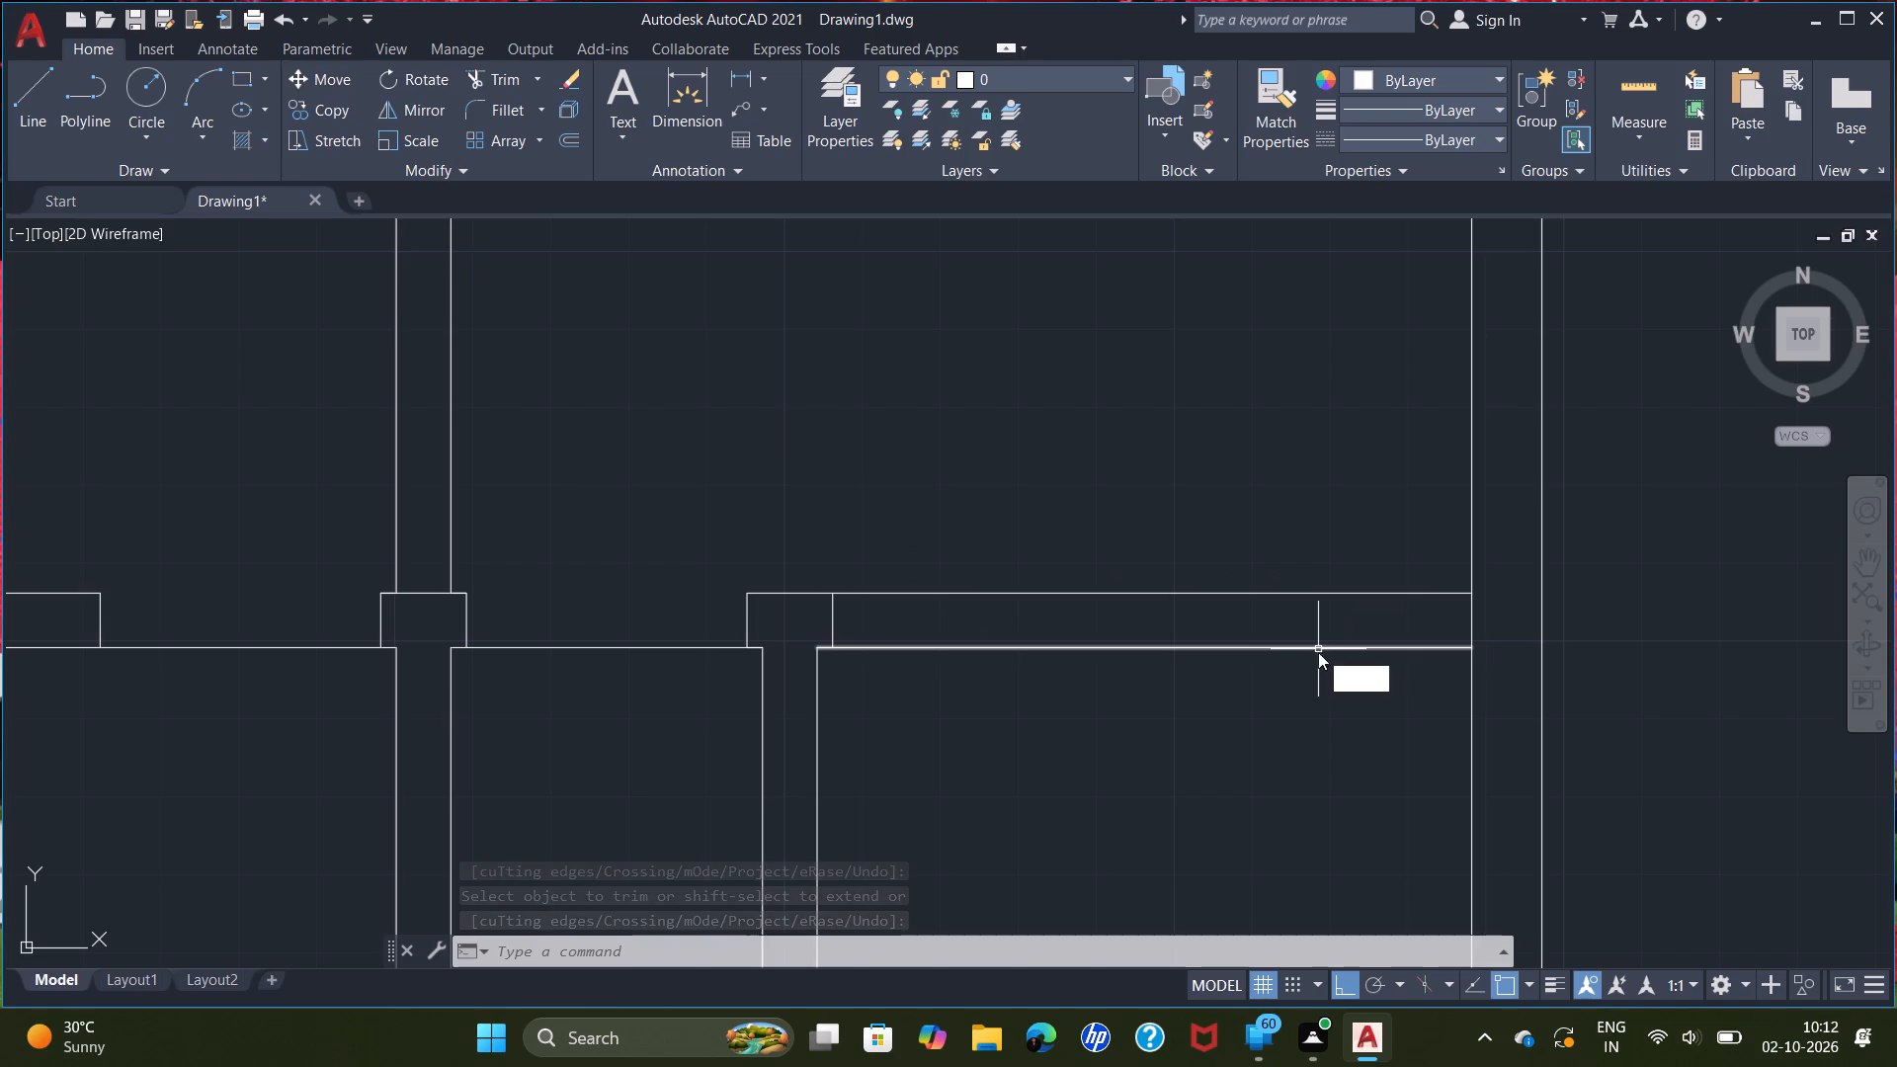
key(Return)
click(839, 651)
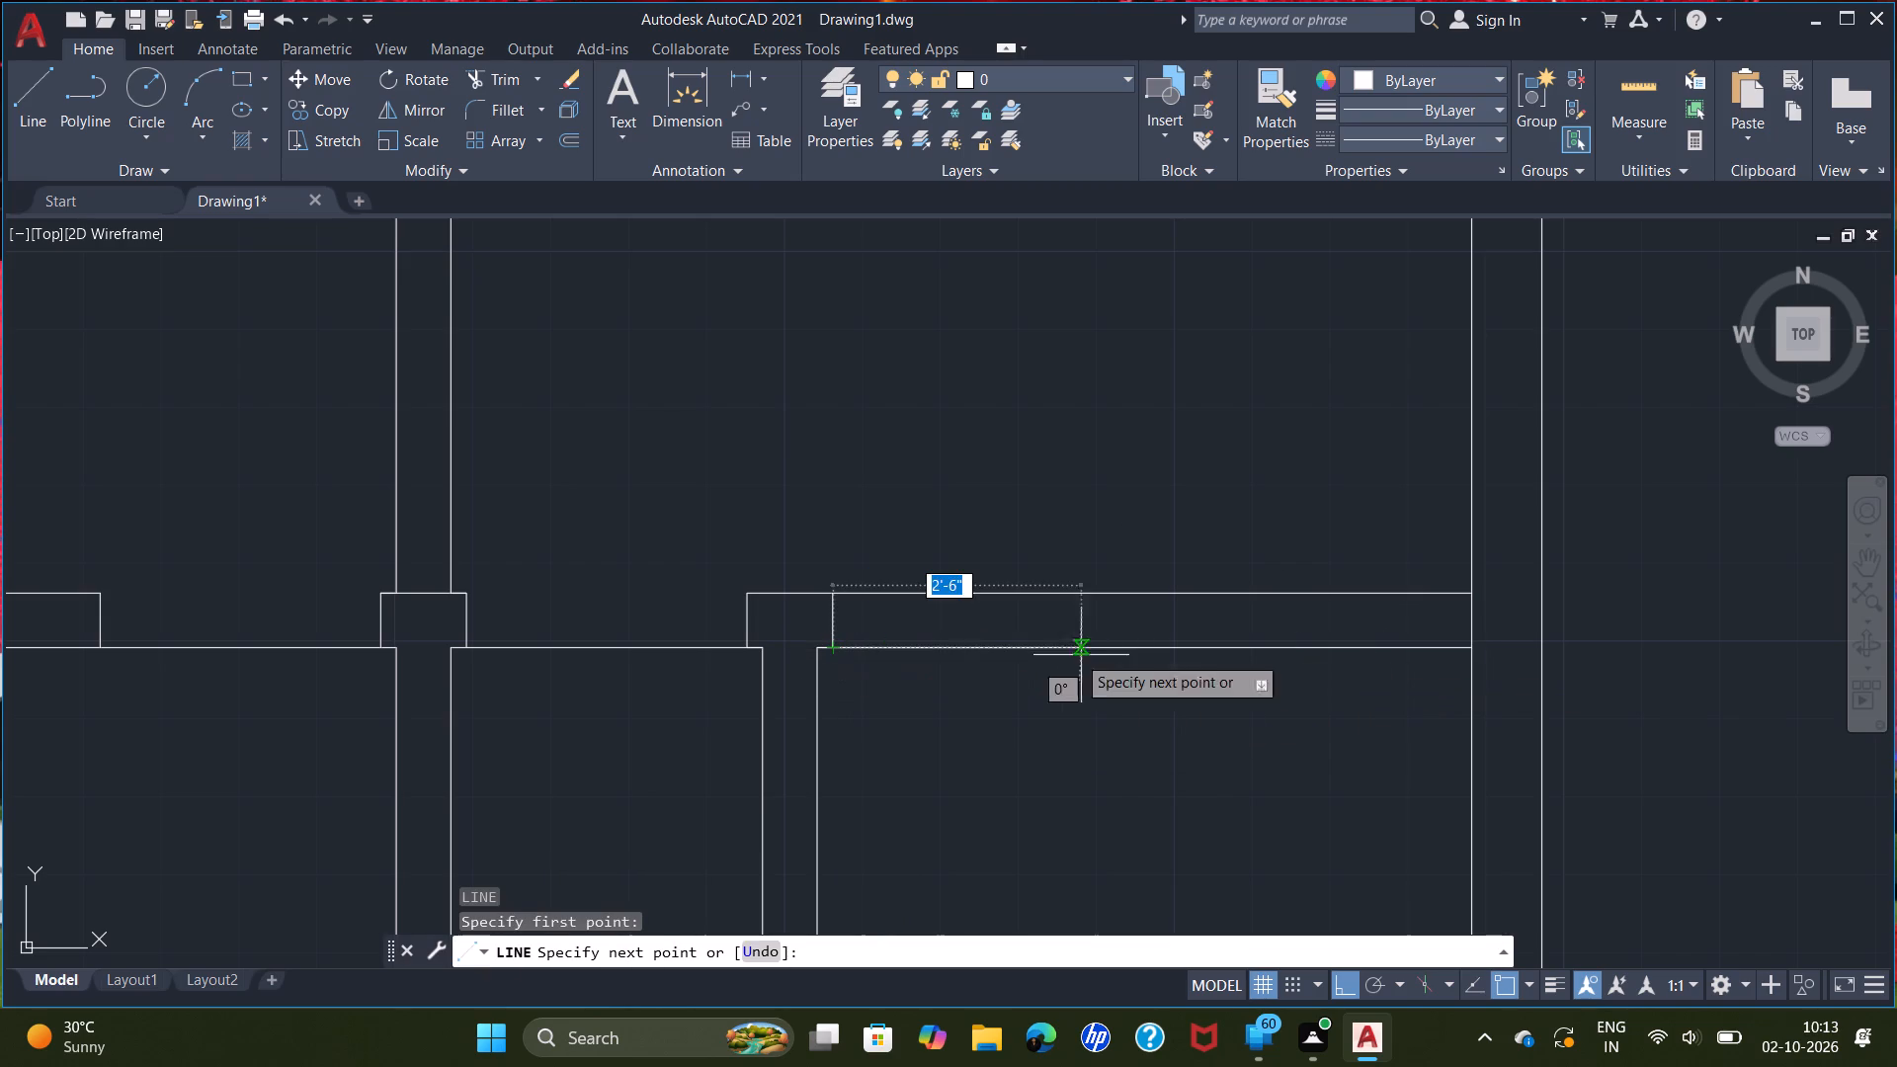
text(3')
key(Return)
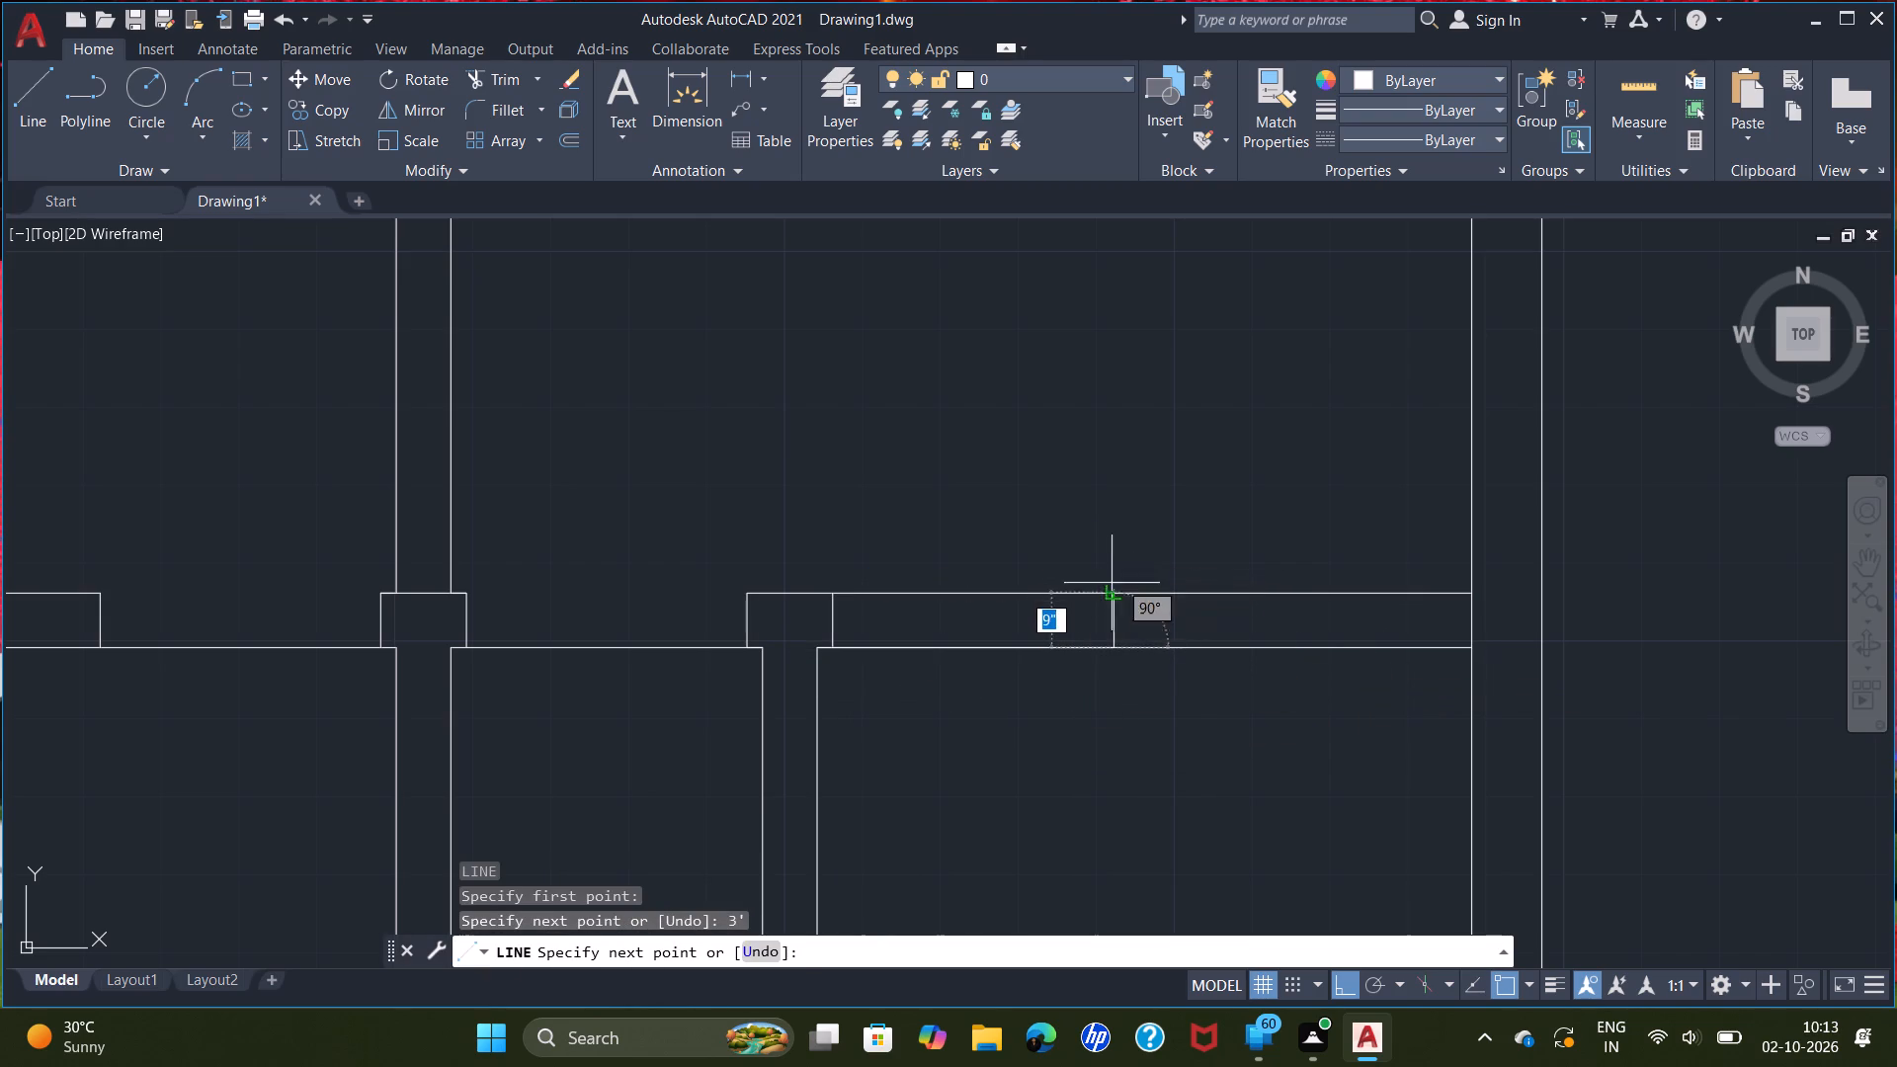
click(1113, 599)
right_drag(1112, 598, 1128, 598)
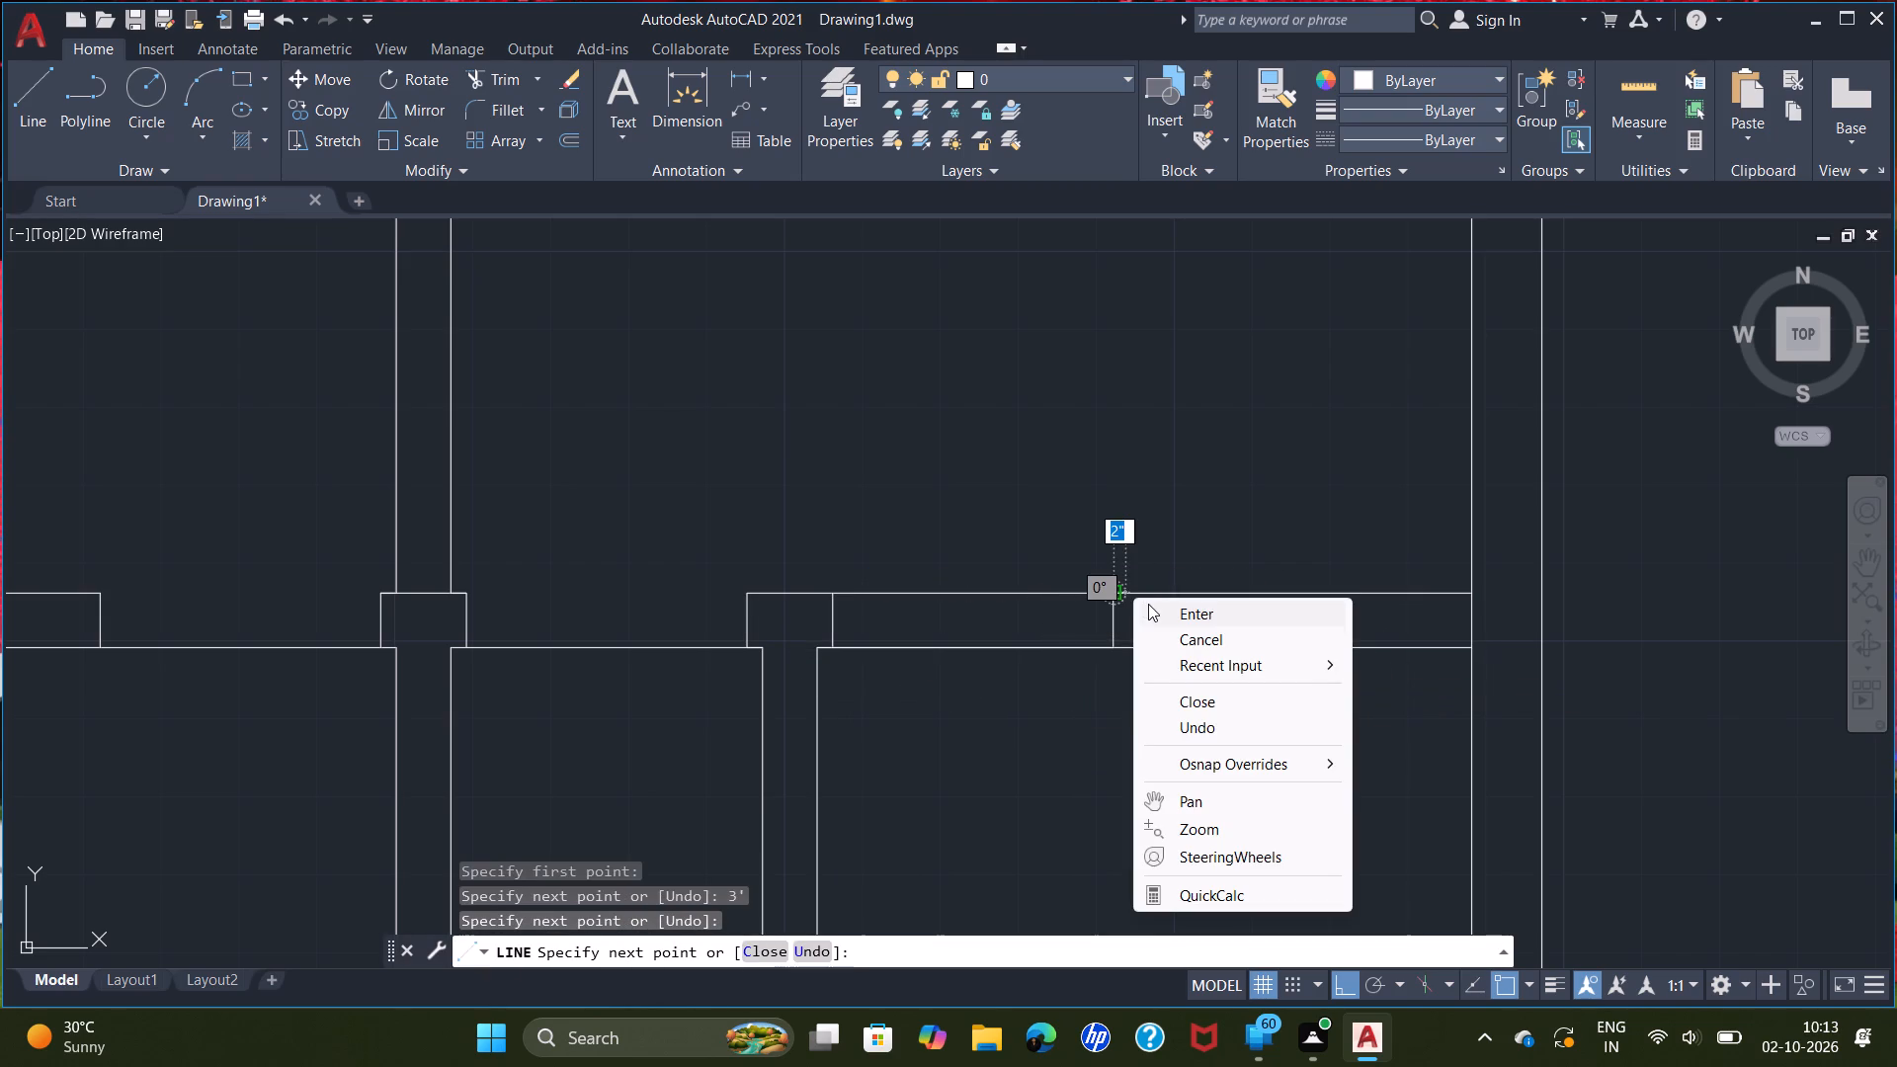
click(1160, 611)
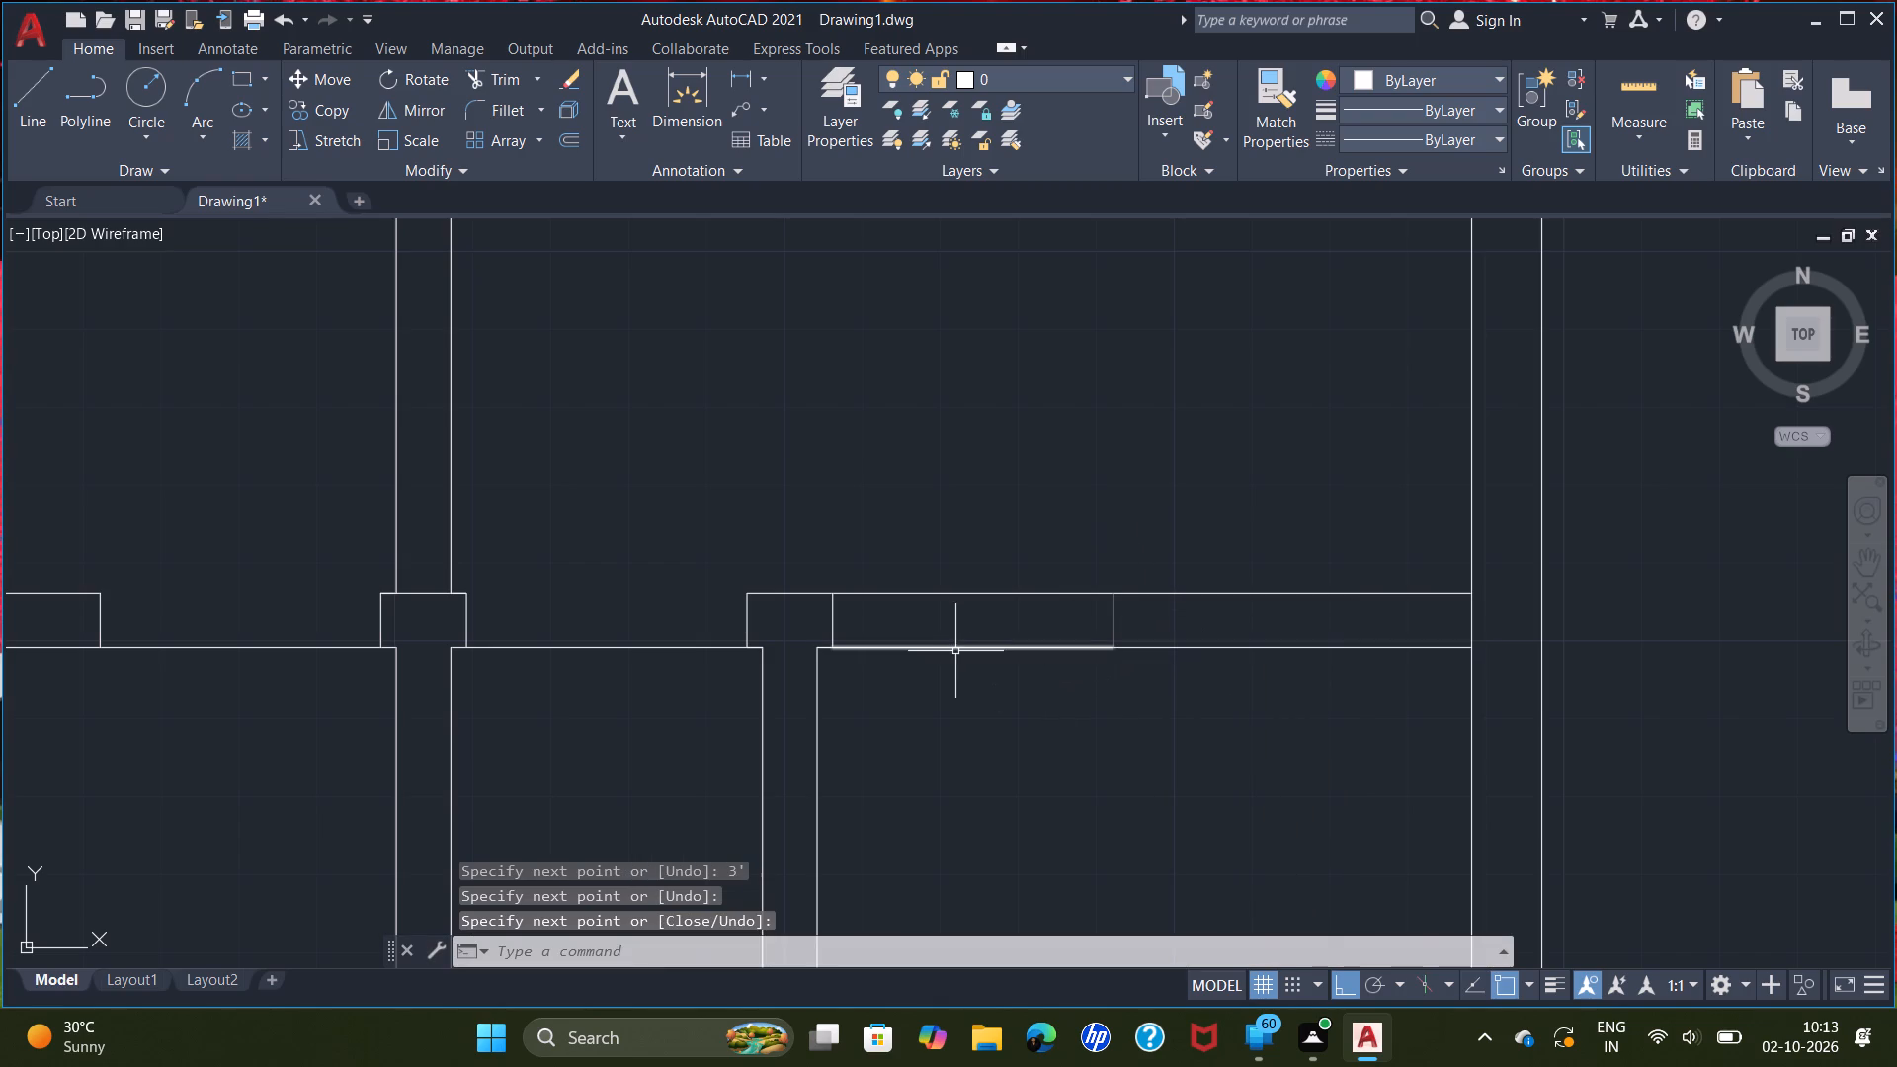
Delete the 3' guide segment lying on the wall's lower line east of the second partition.
click(963, 649)
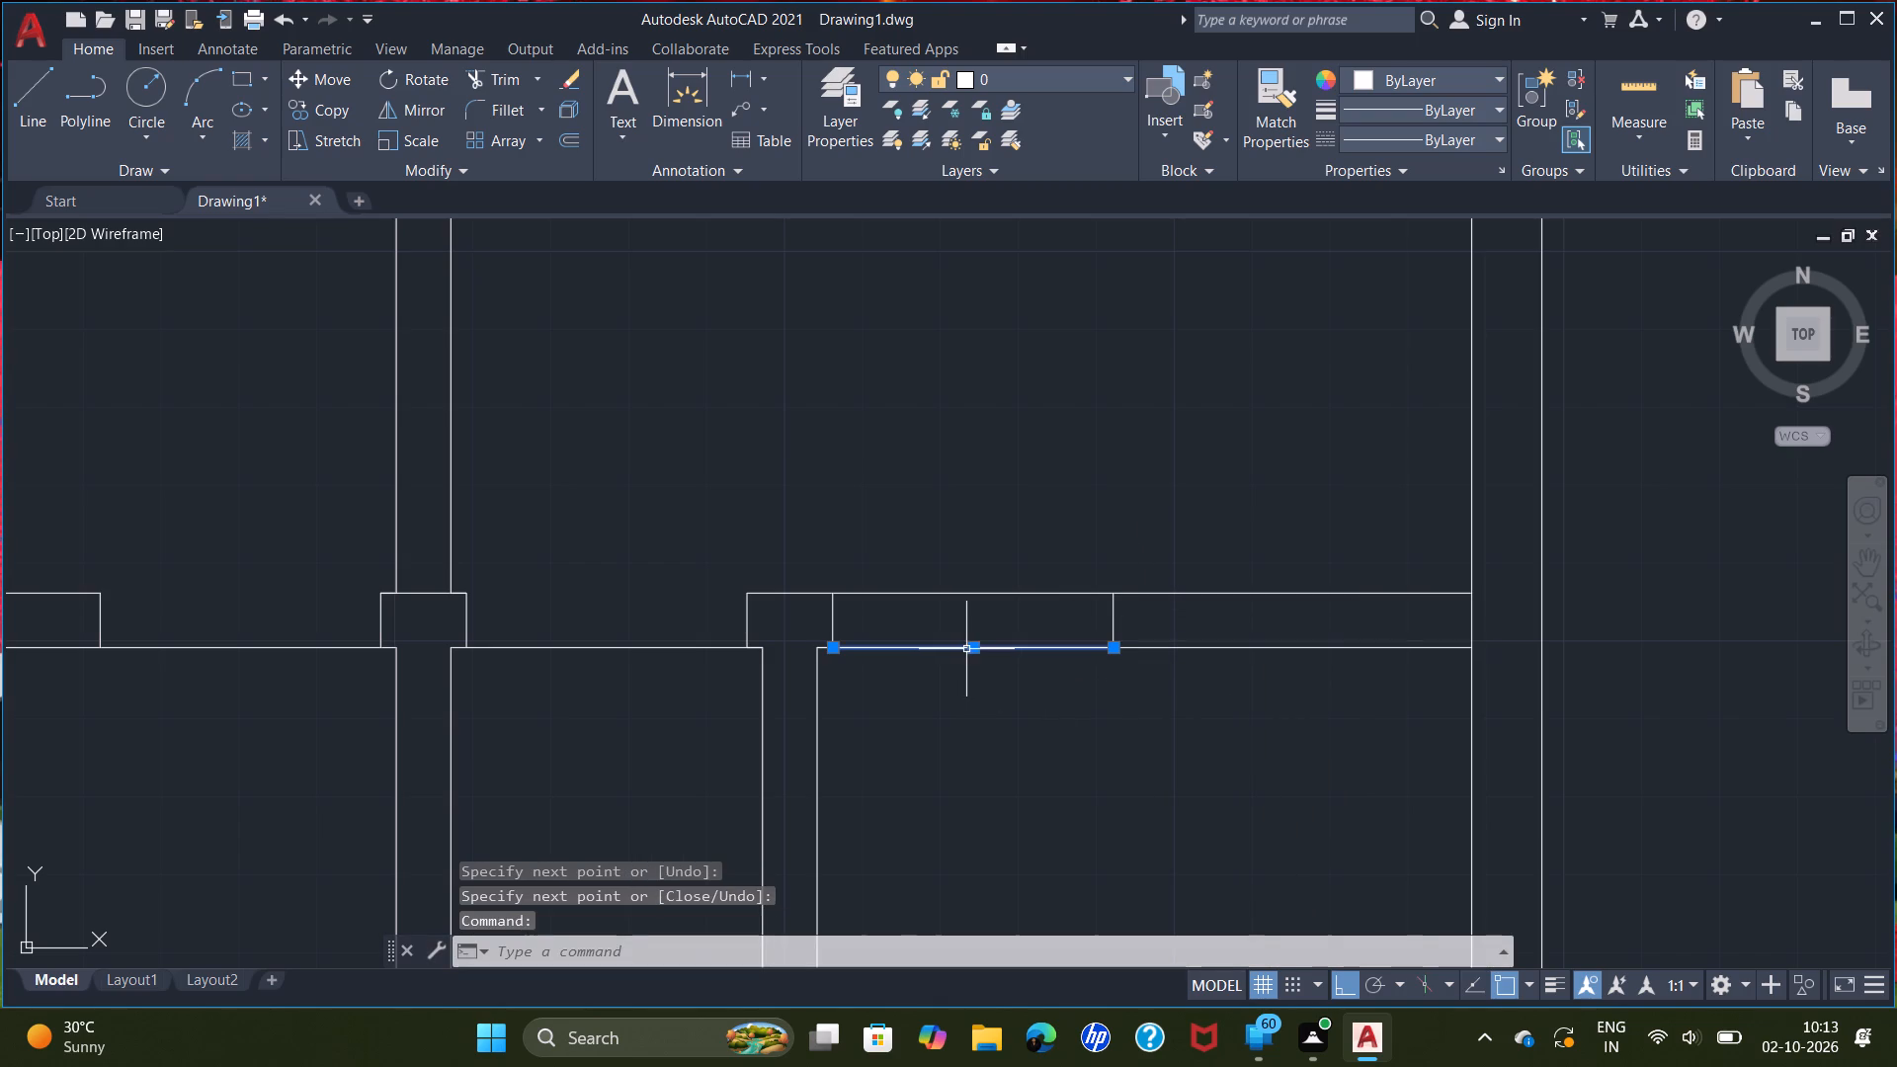
key(Delete)
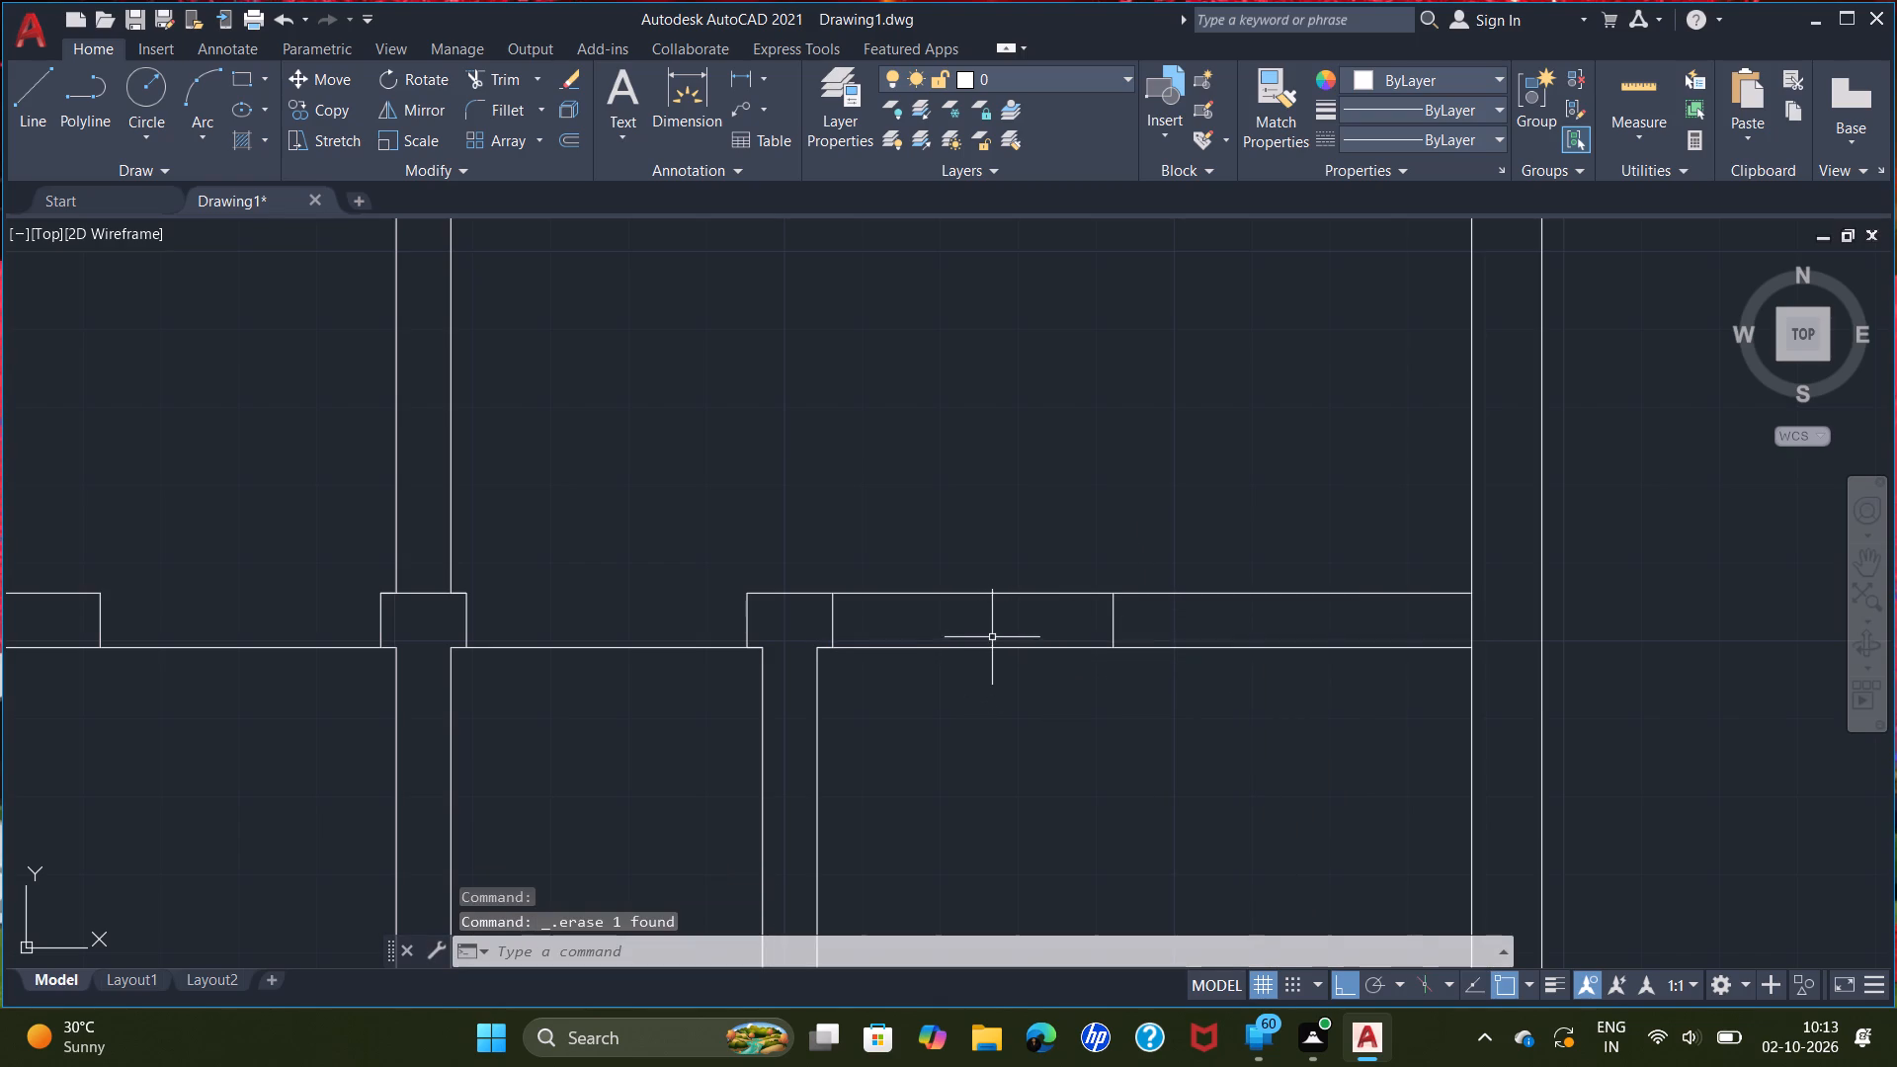
Trim the wall's lower line across the 3' opening east of the second partition.
key(t)
key(r)
key(i)
key(Return)
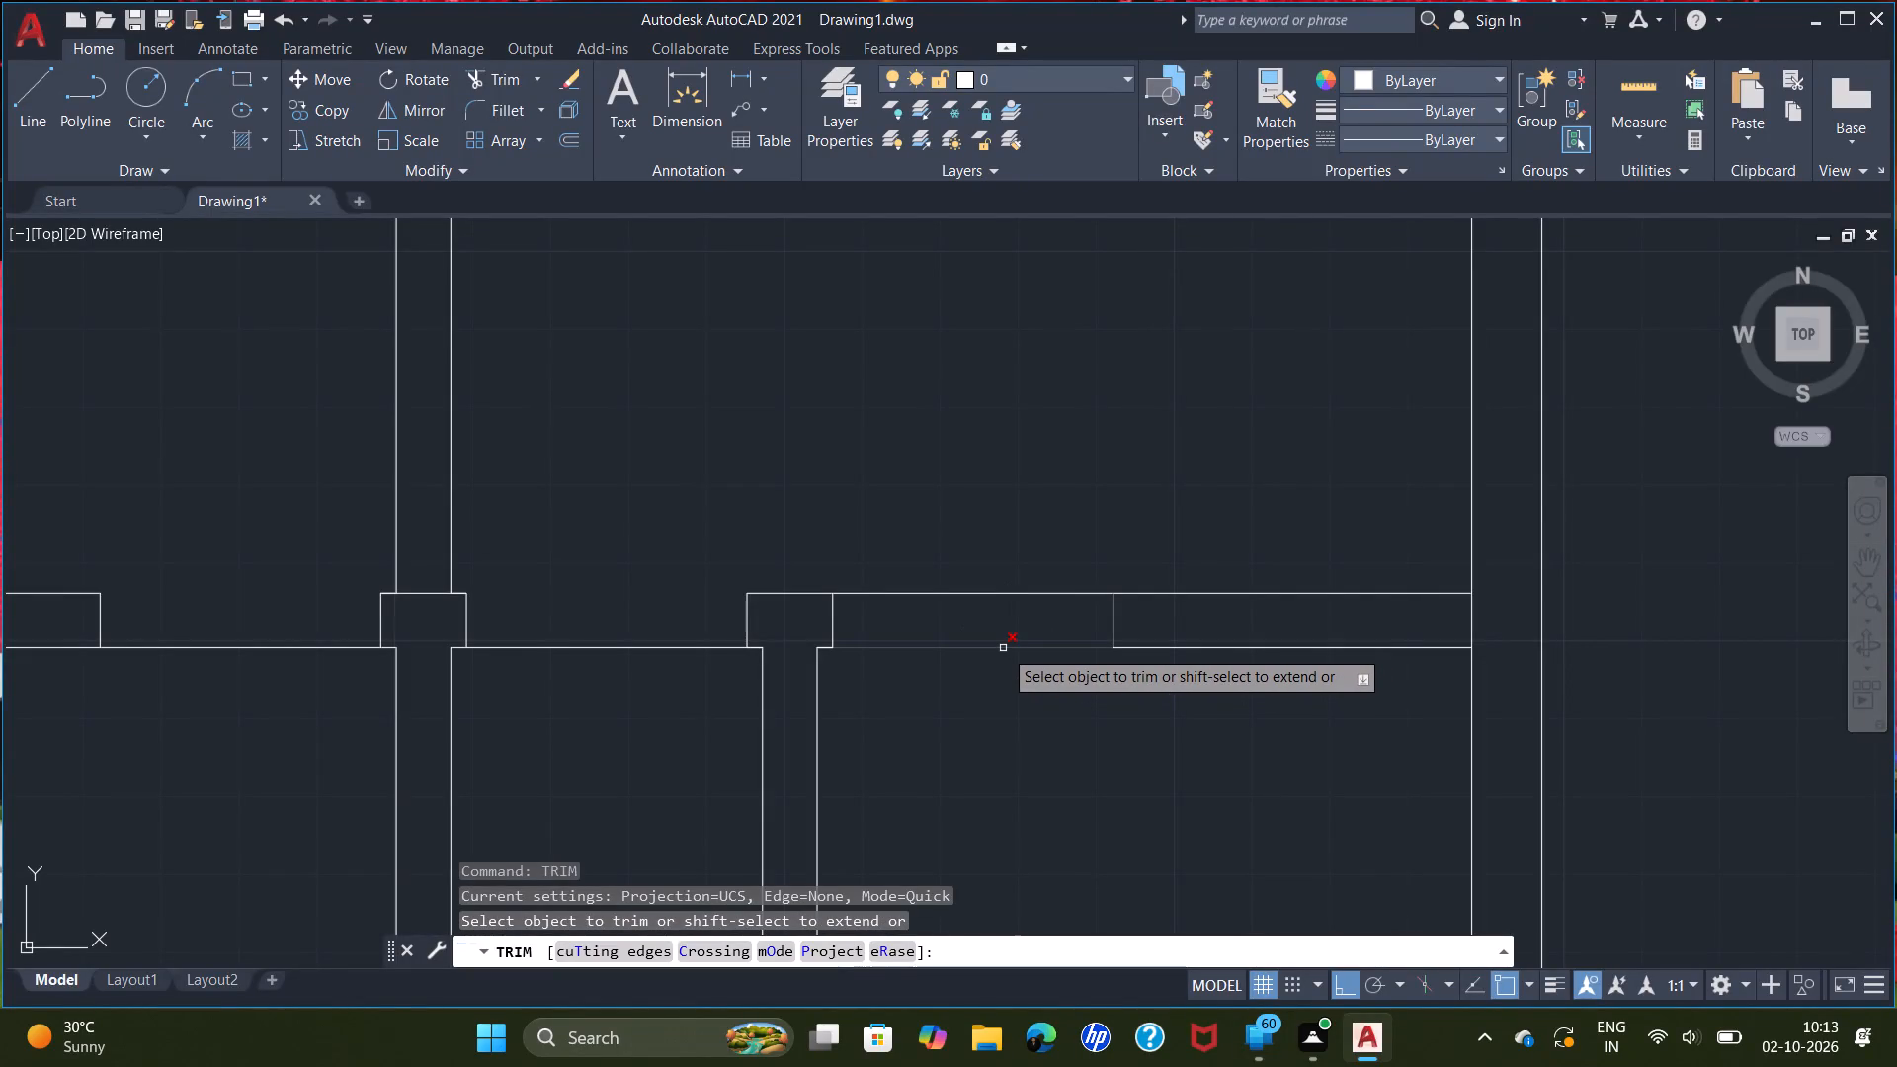
click(1003, 648)
right_click(1002, 631)
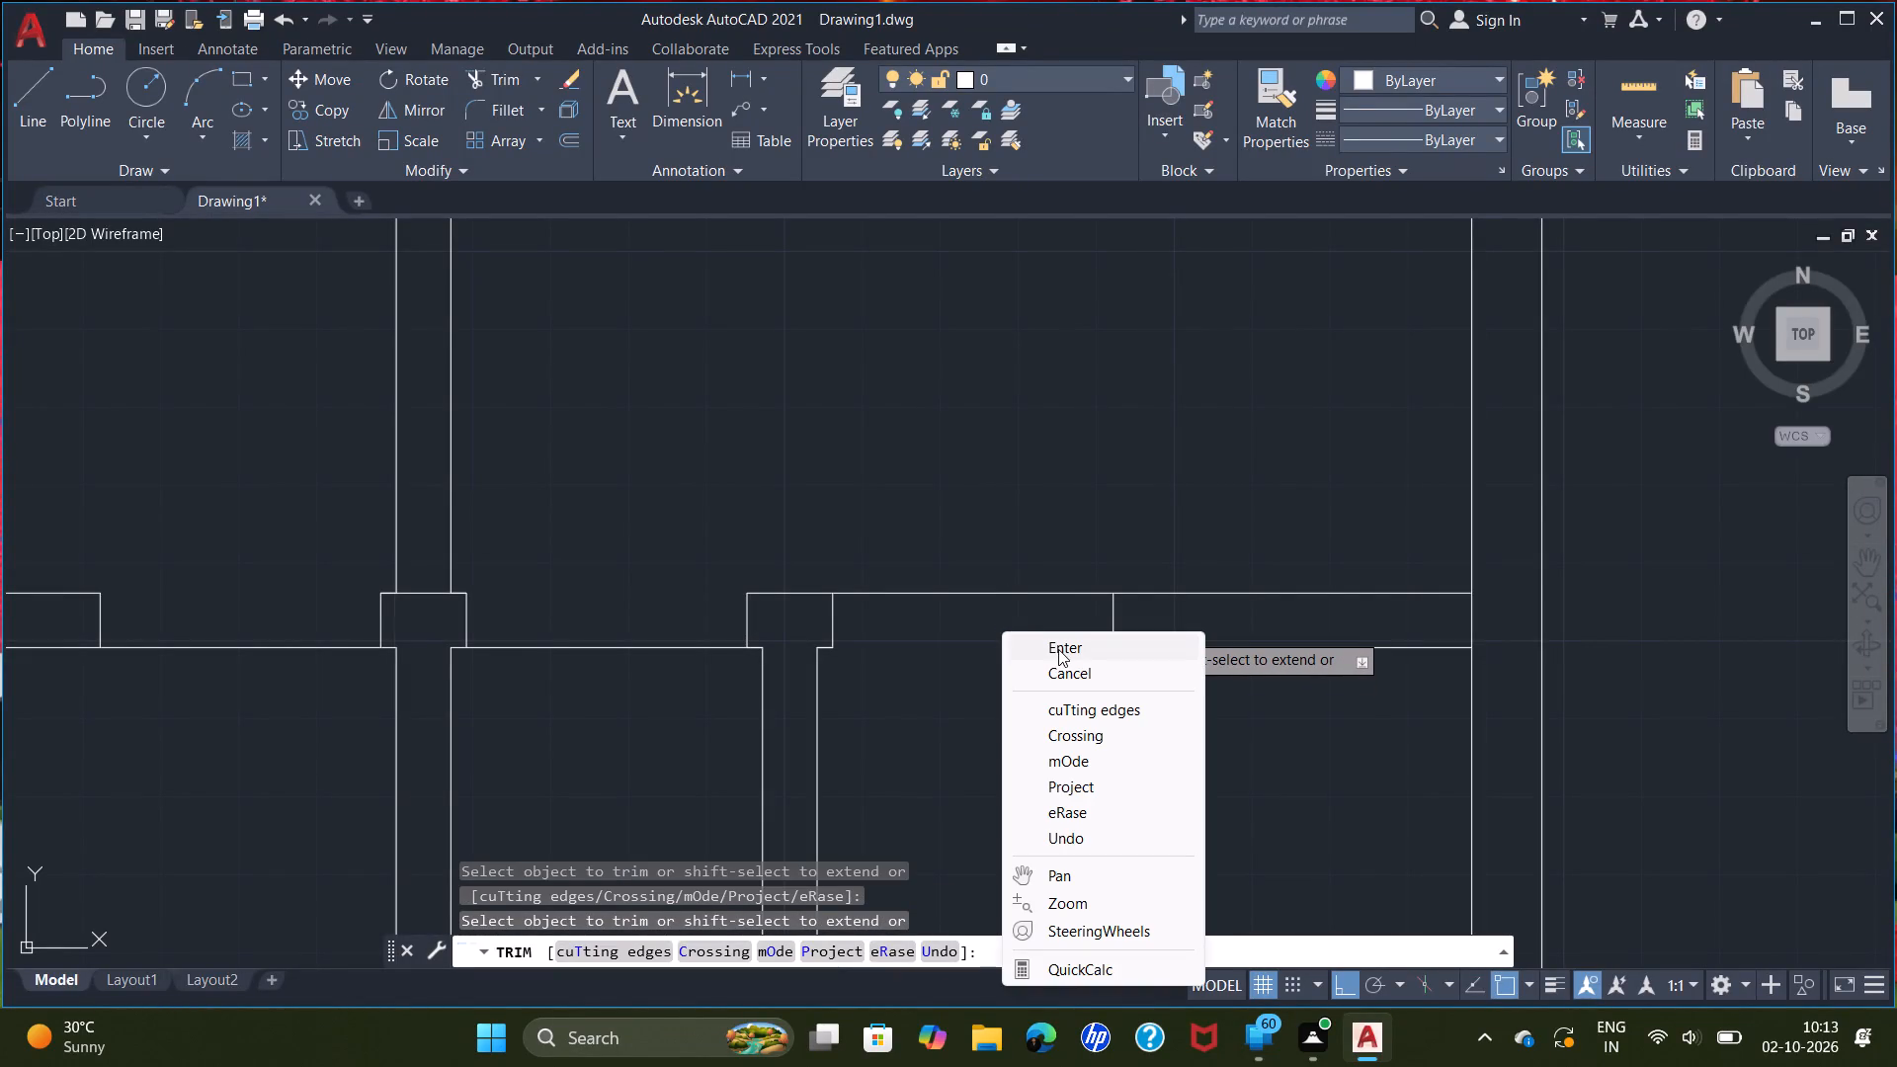
click(1058, 649)
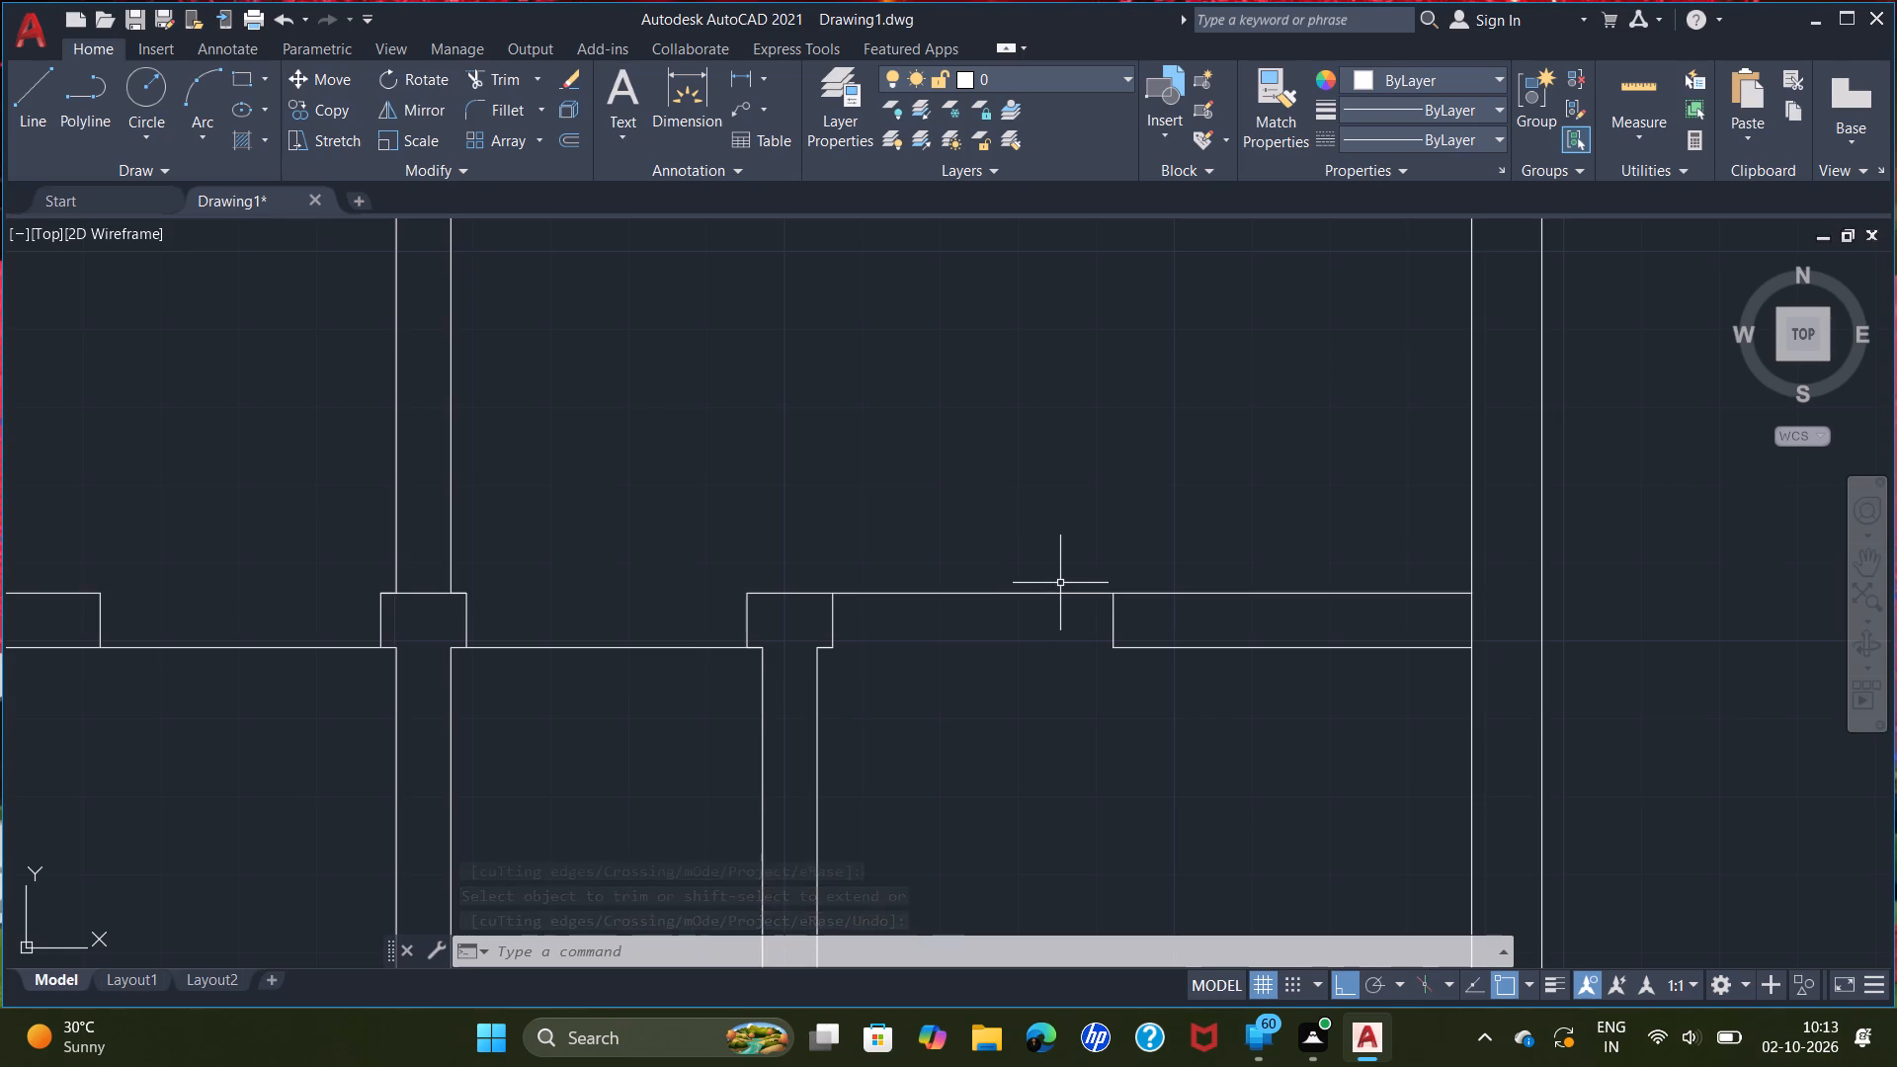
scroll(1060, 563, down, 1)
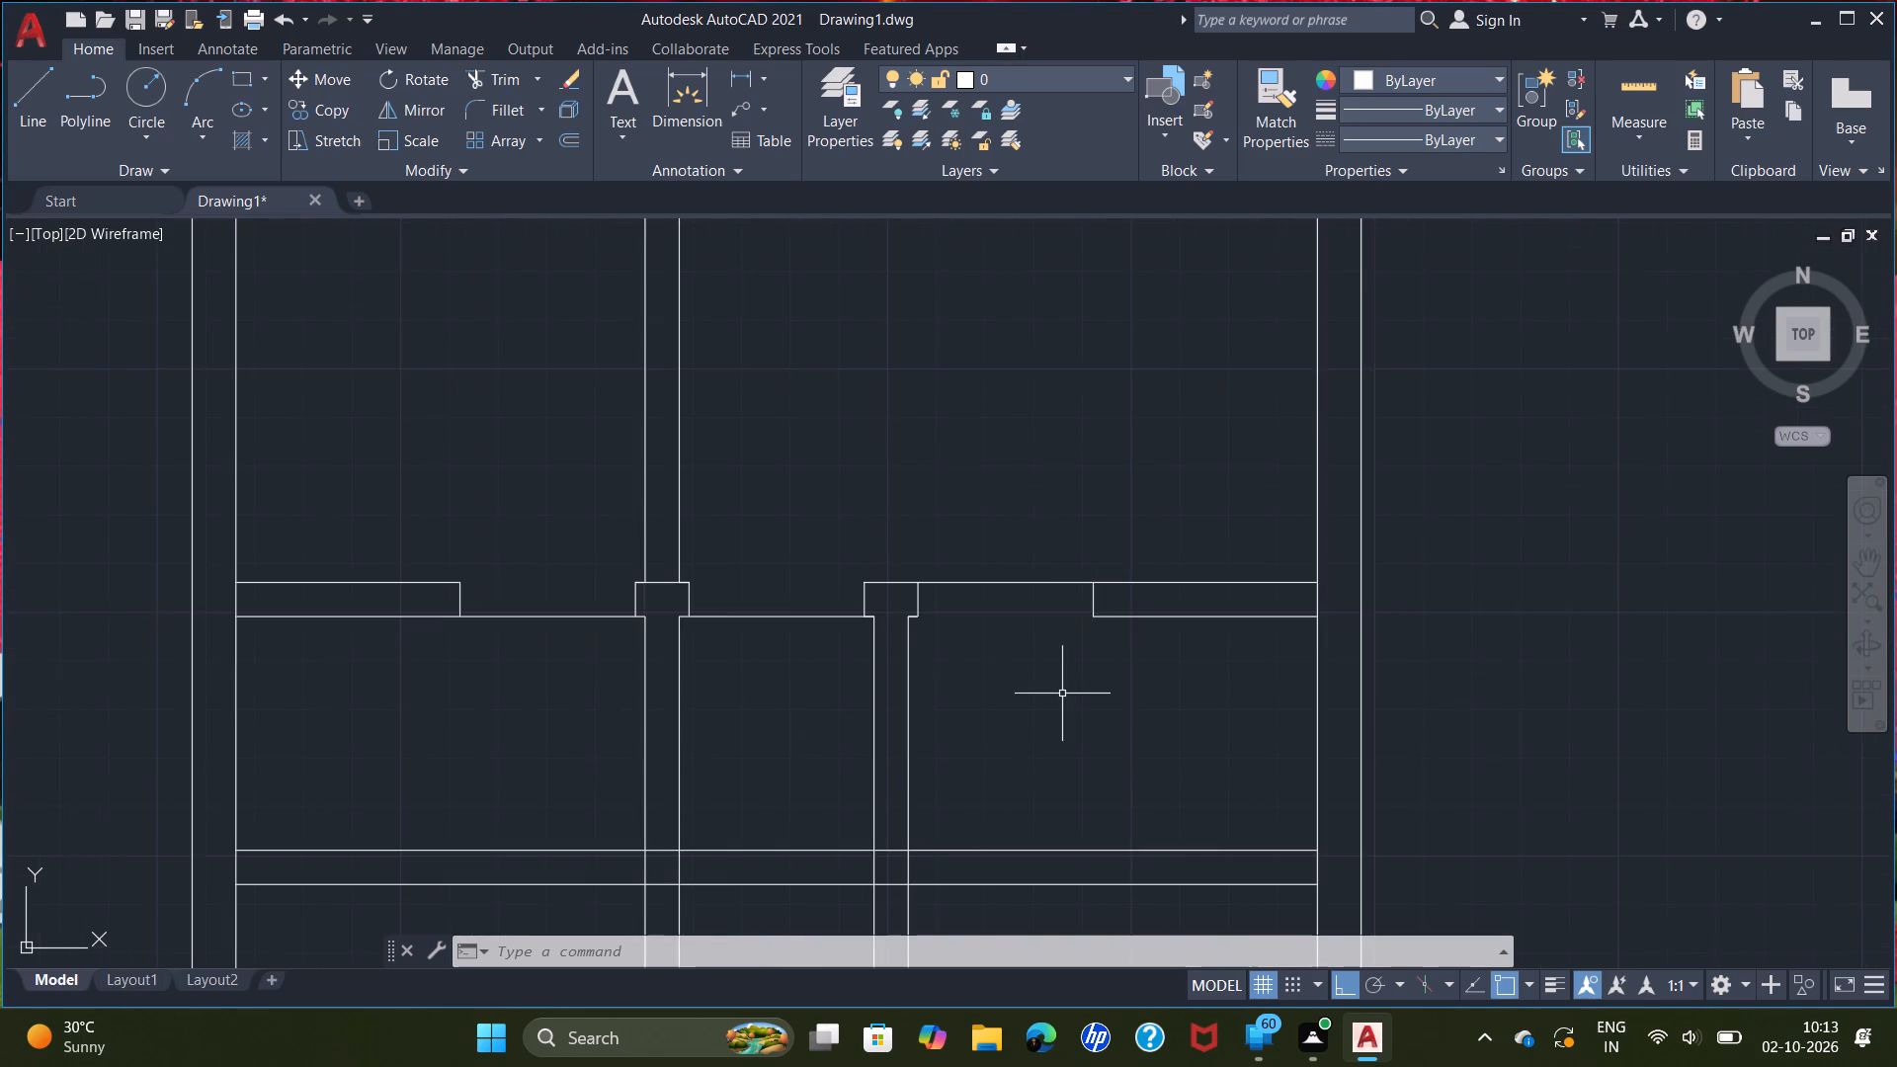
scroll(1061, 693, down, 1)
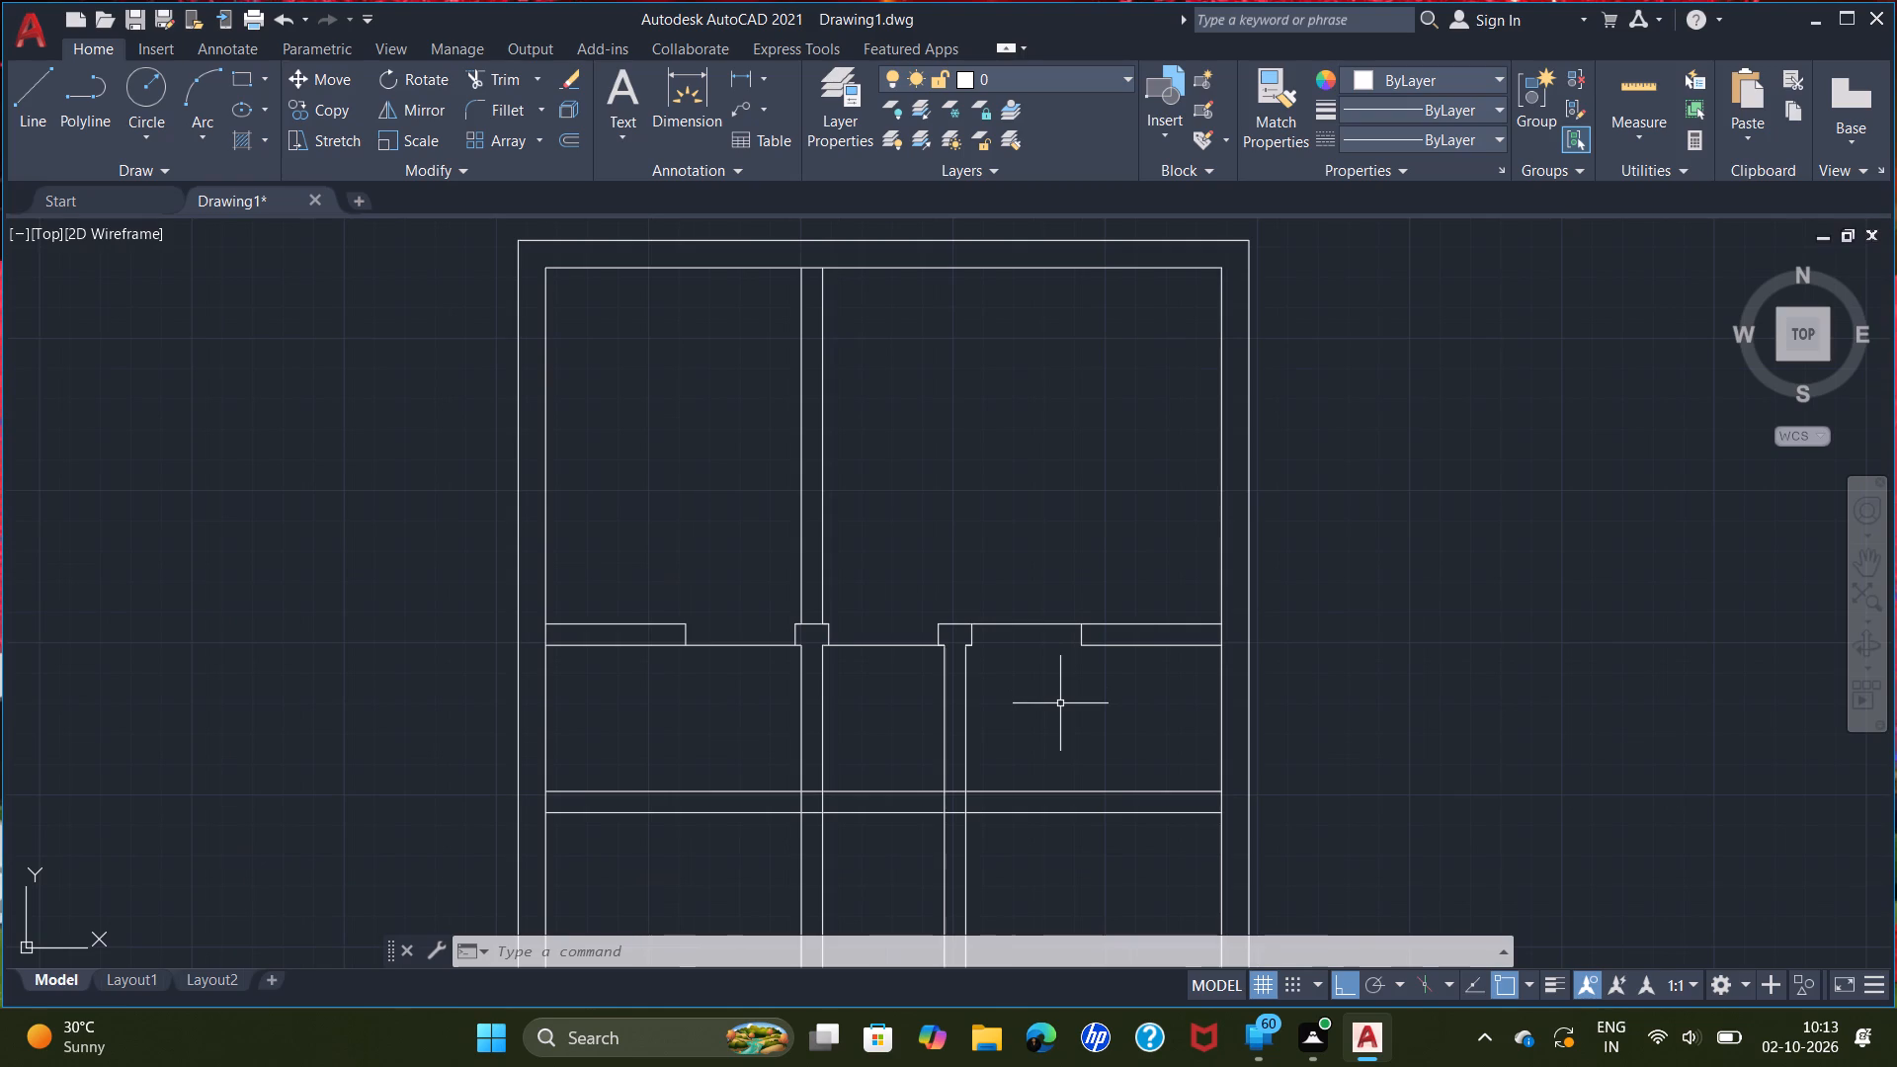
Draw the west door's leaf from the first partition's west jamb: about 2'-5" north, 2" west, then south to the wall's lower line.
key(l)
key(Return)
scroll(772, 618, up, 3)
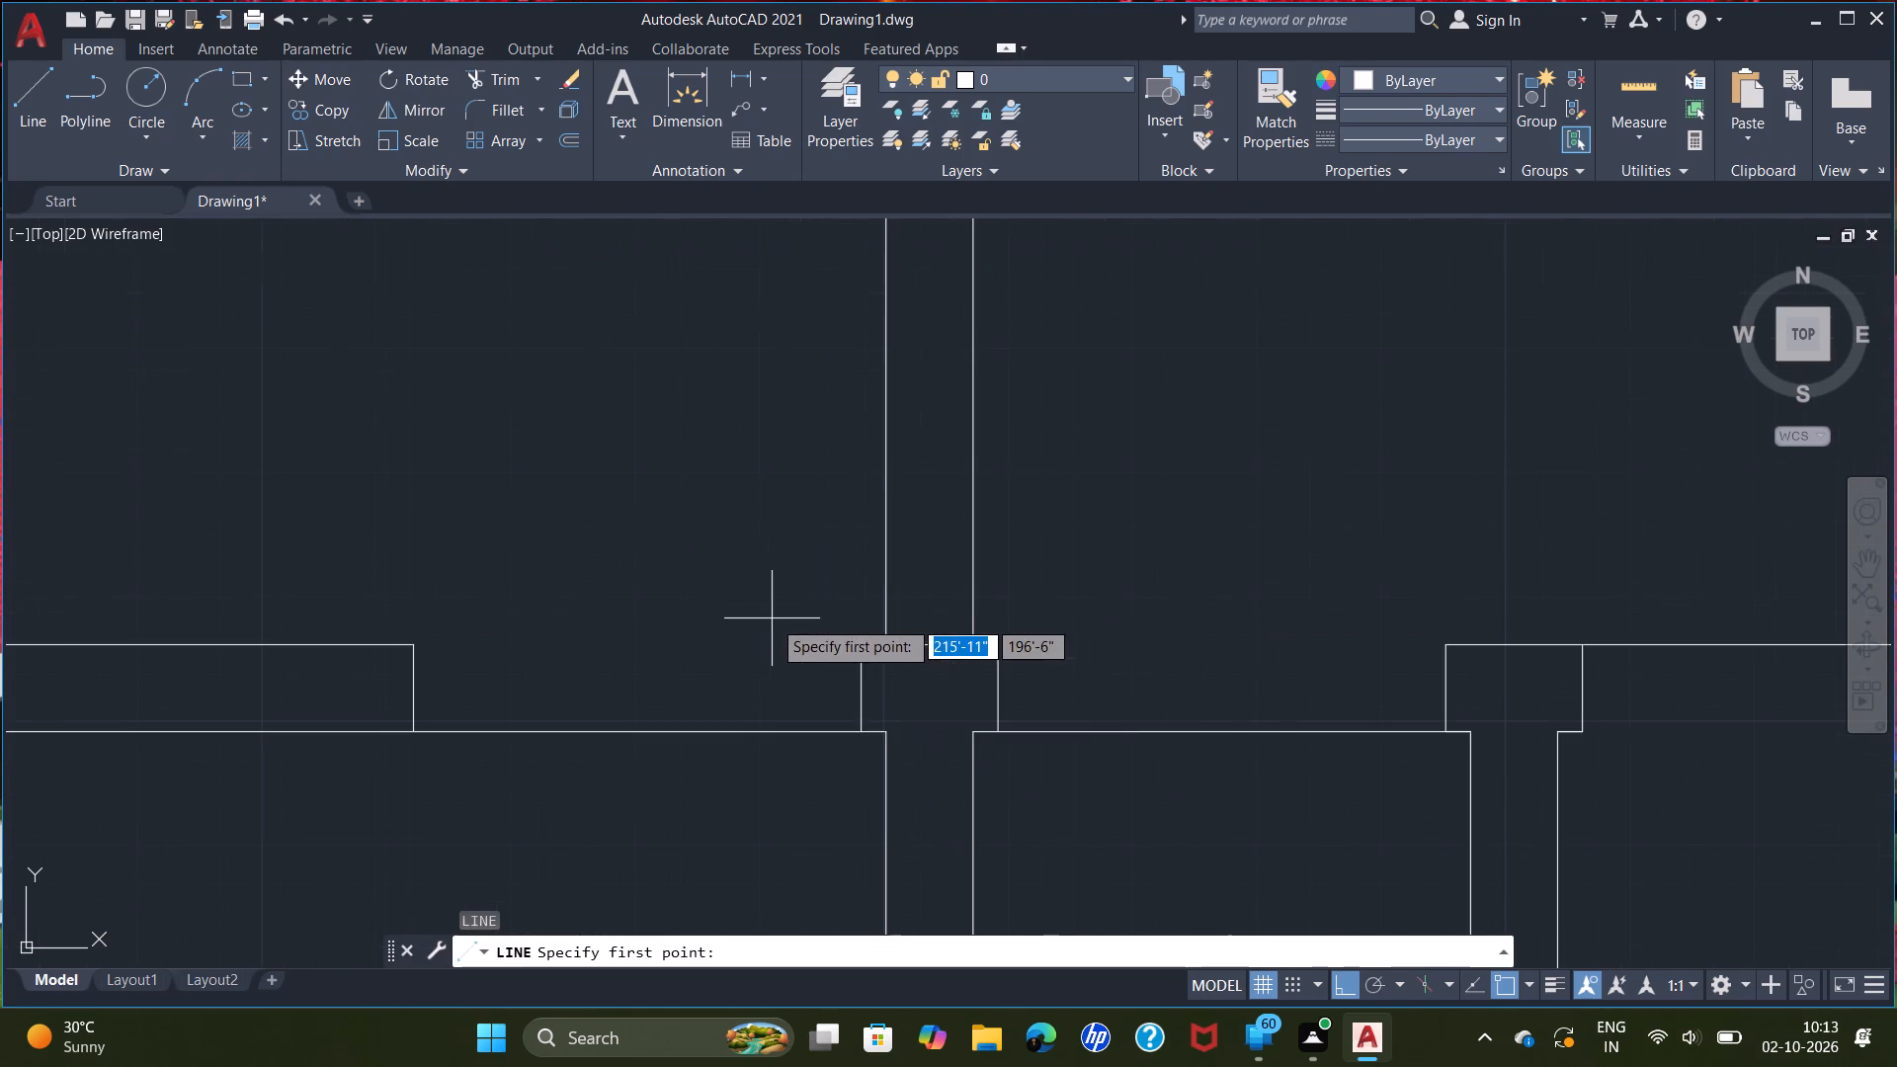
click(862, 650)
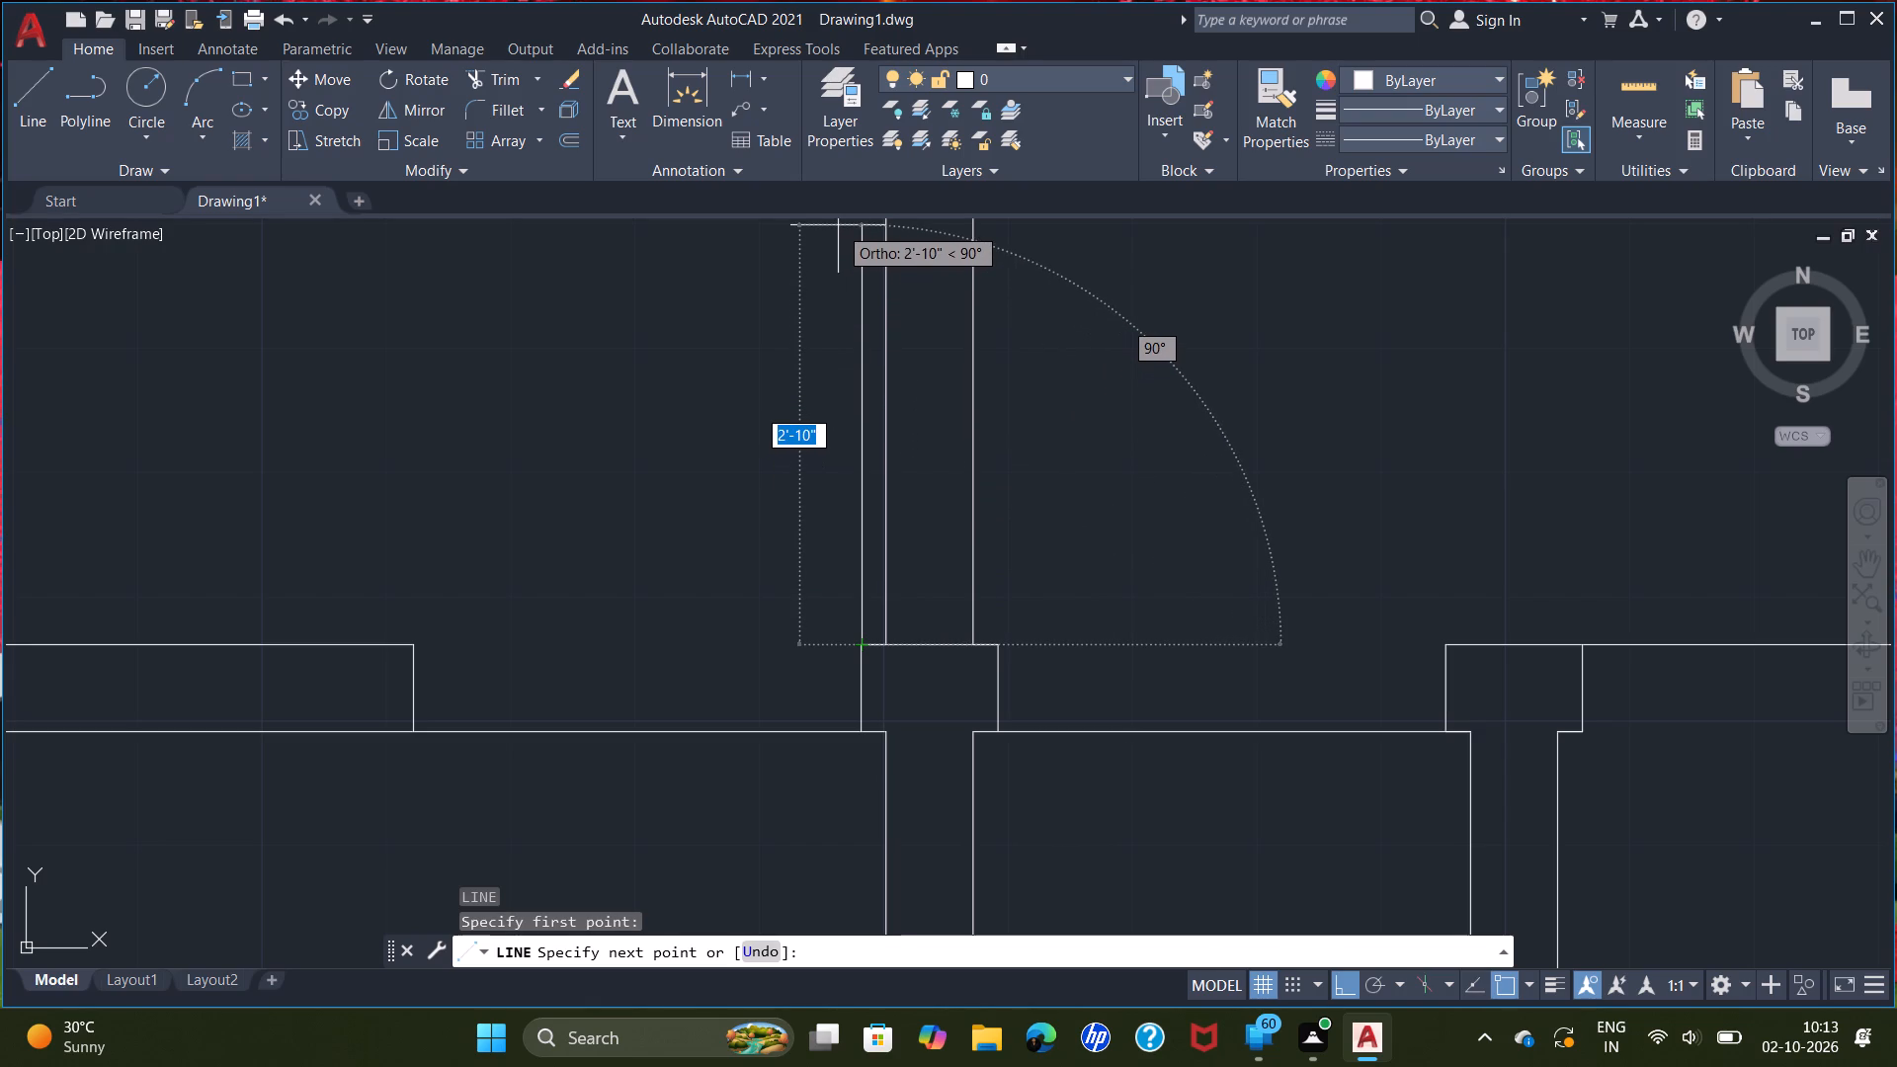
scroll(838, 225, down, 1)
middle_drag(831, 244, 823, 421)
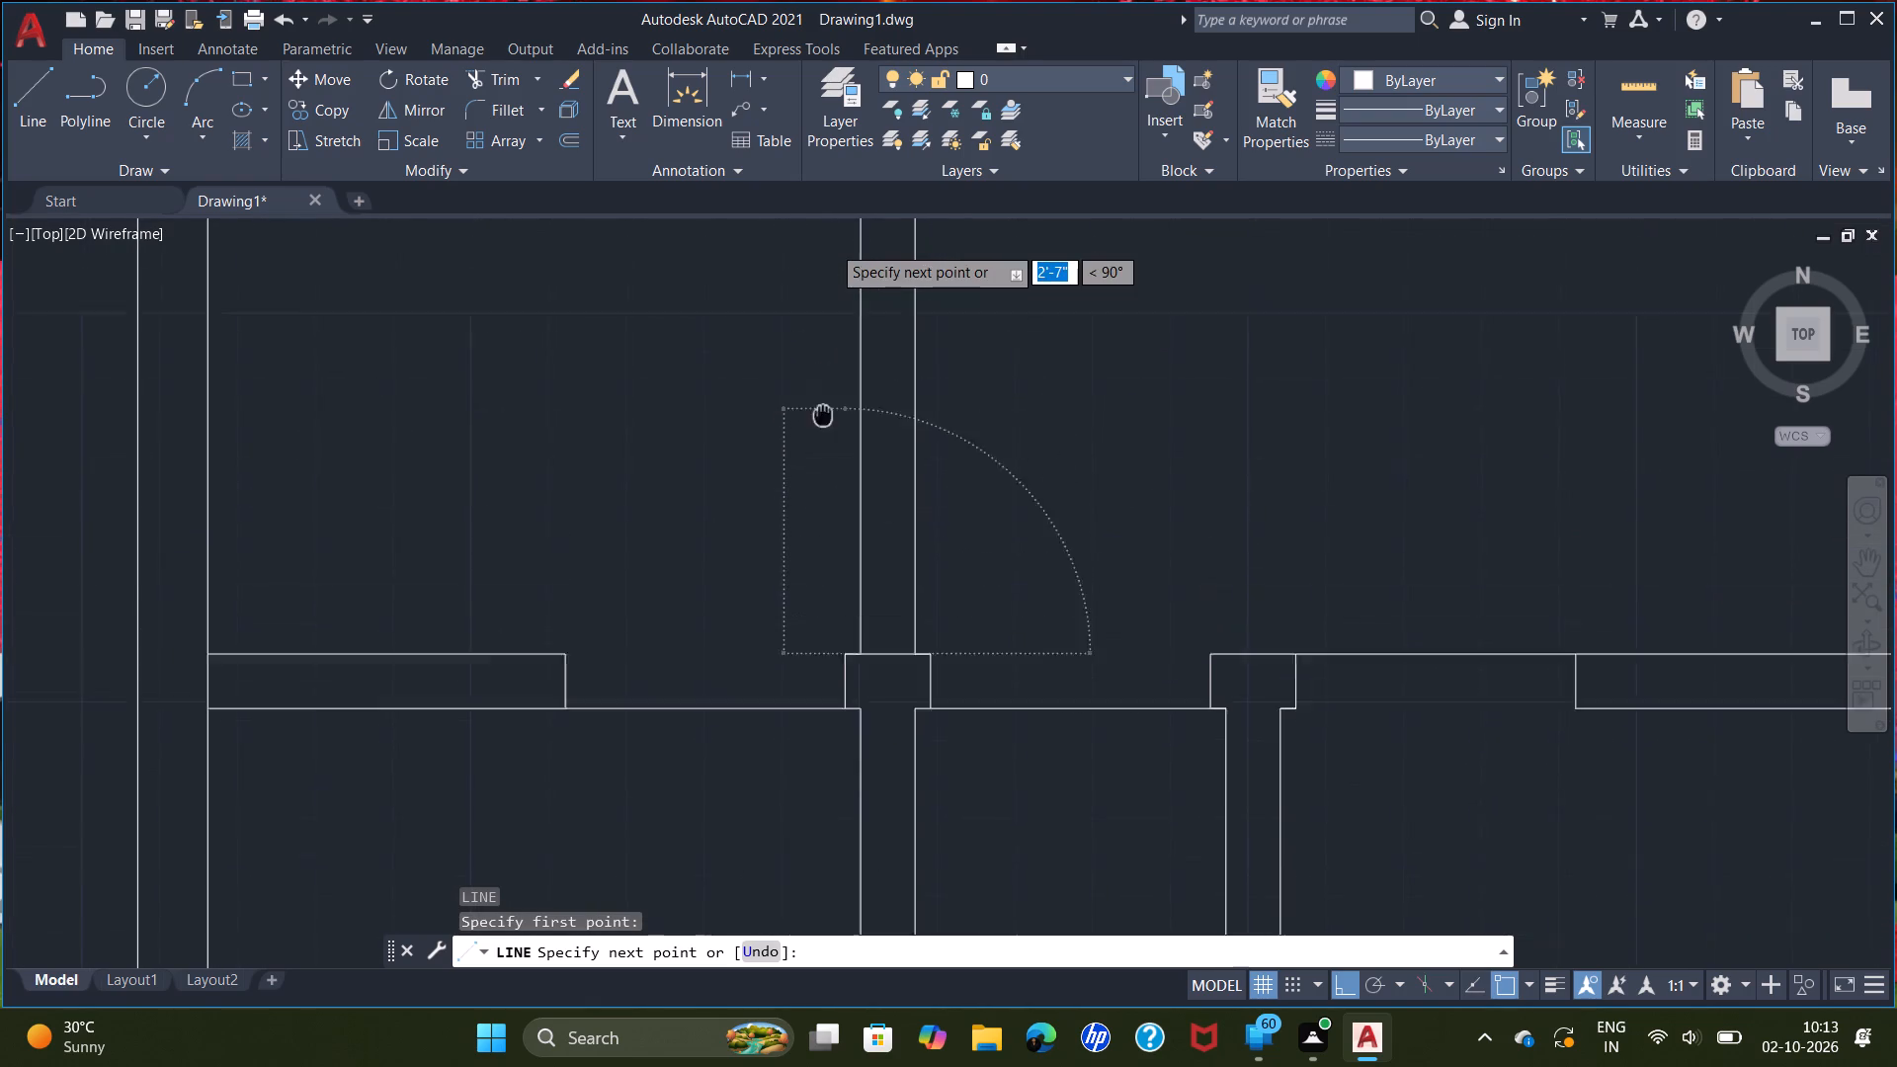
middle_drag(823, 421, 820, 491)
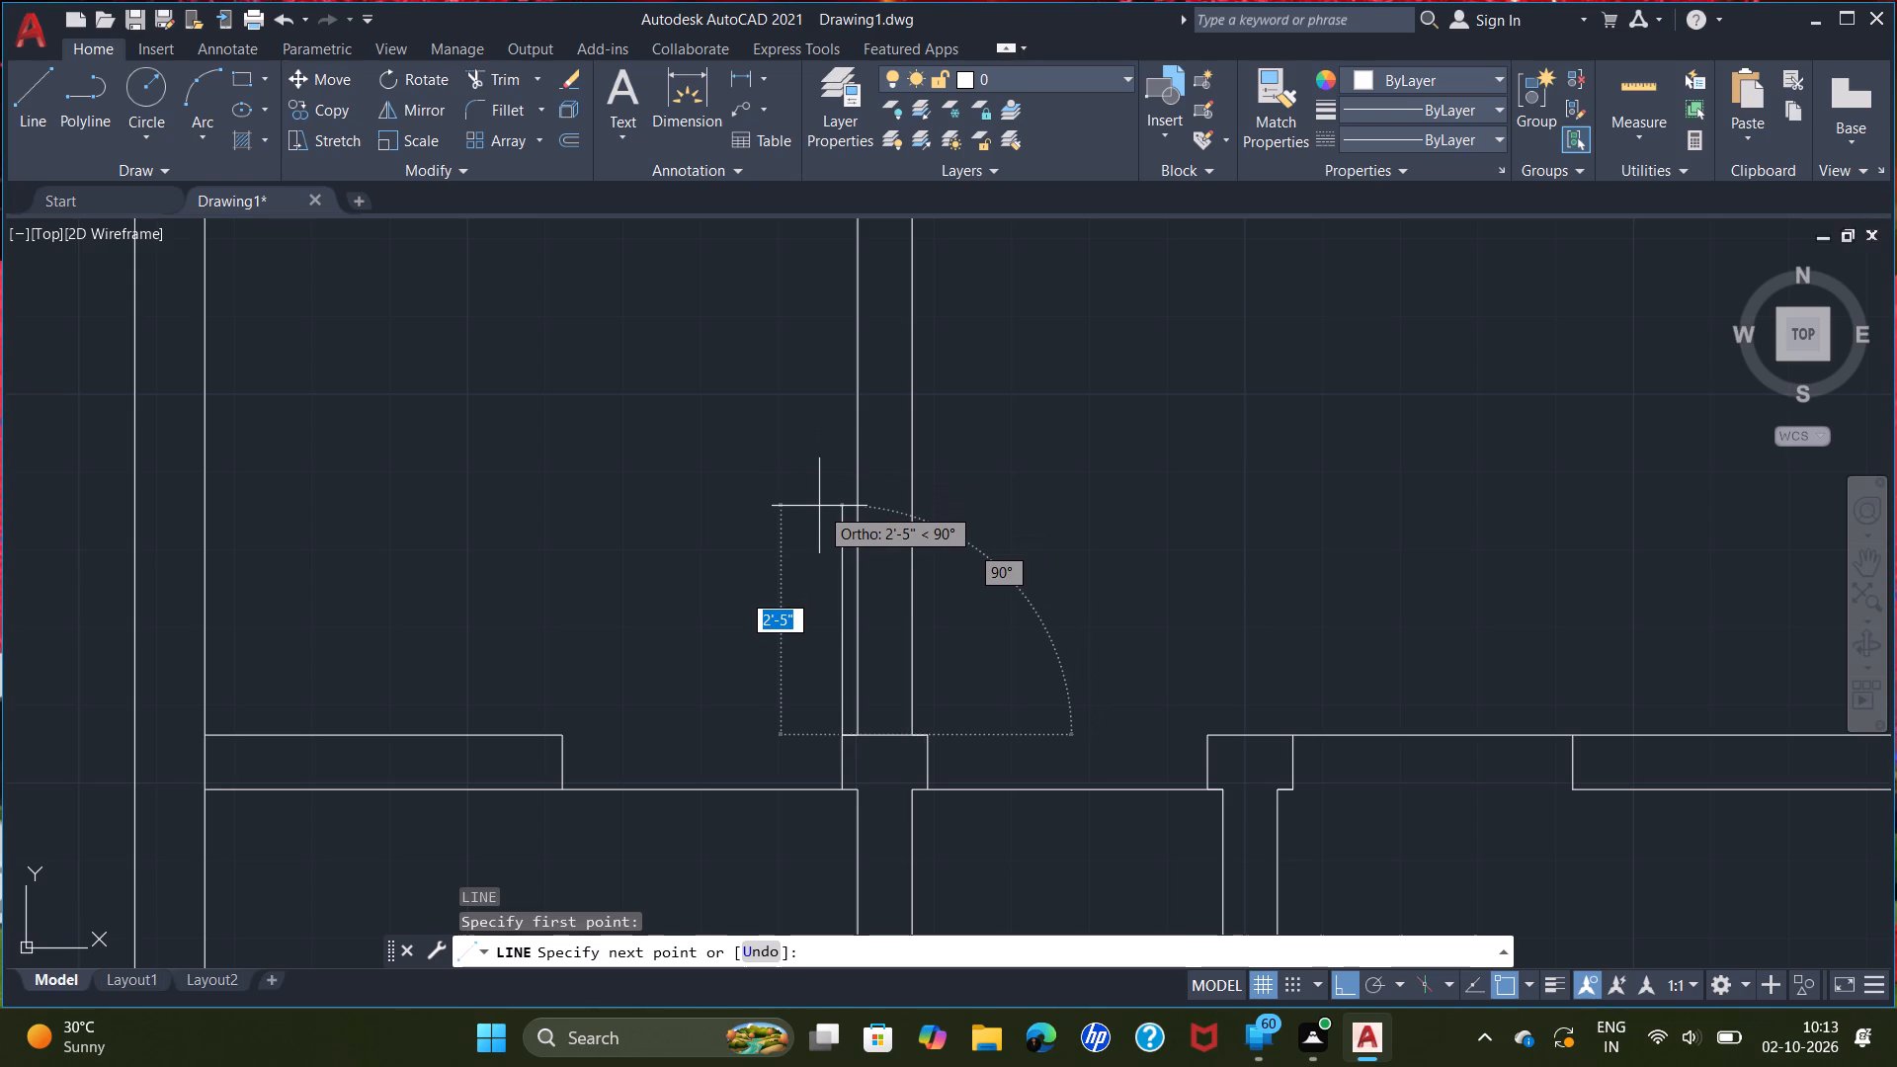
click(819, 506)
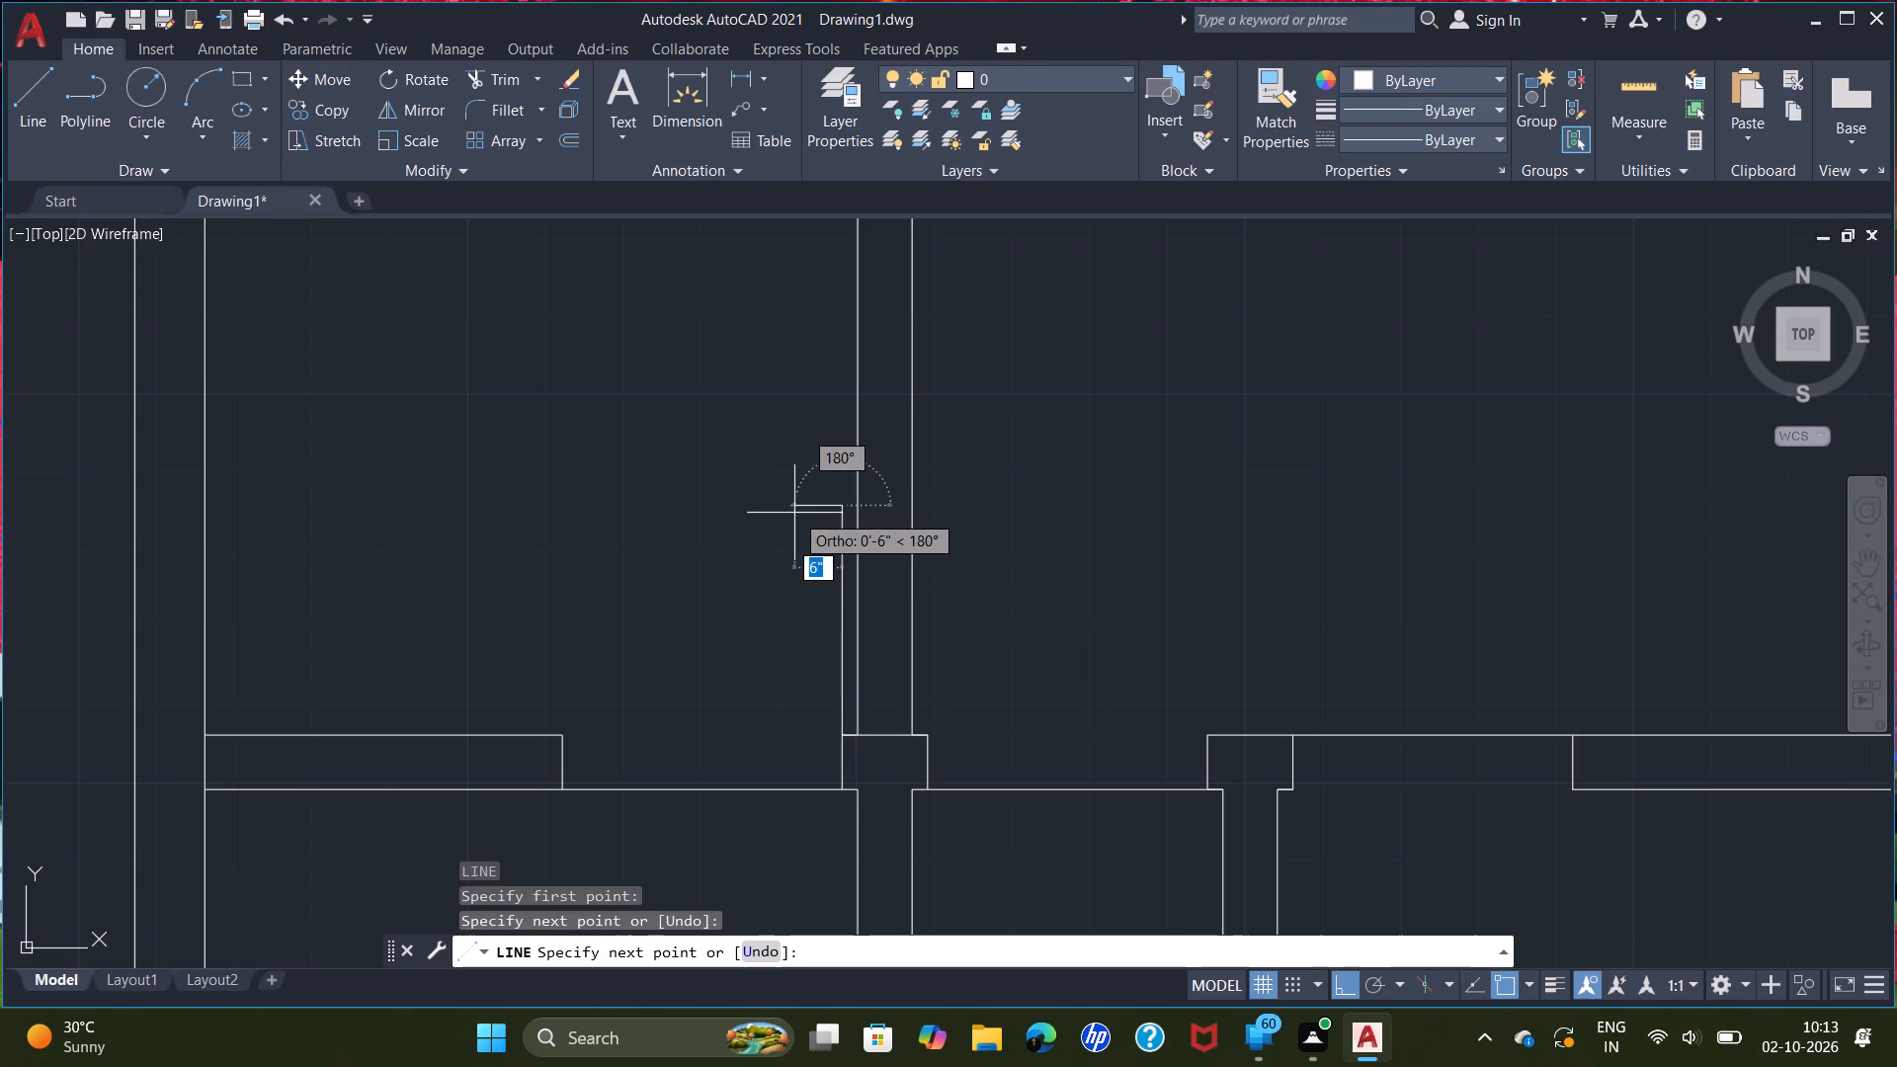
key(2)
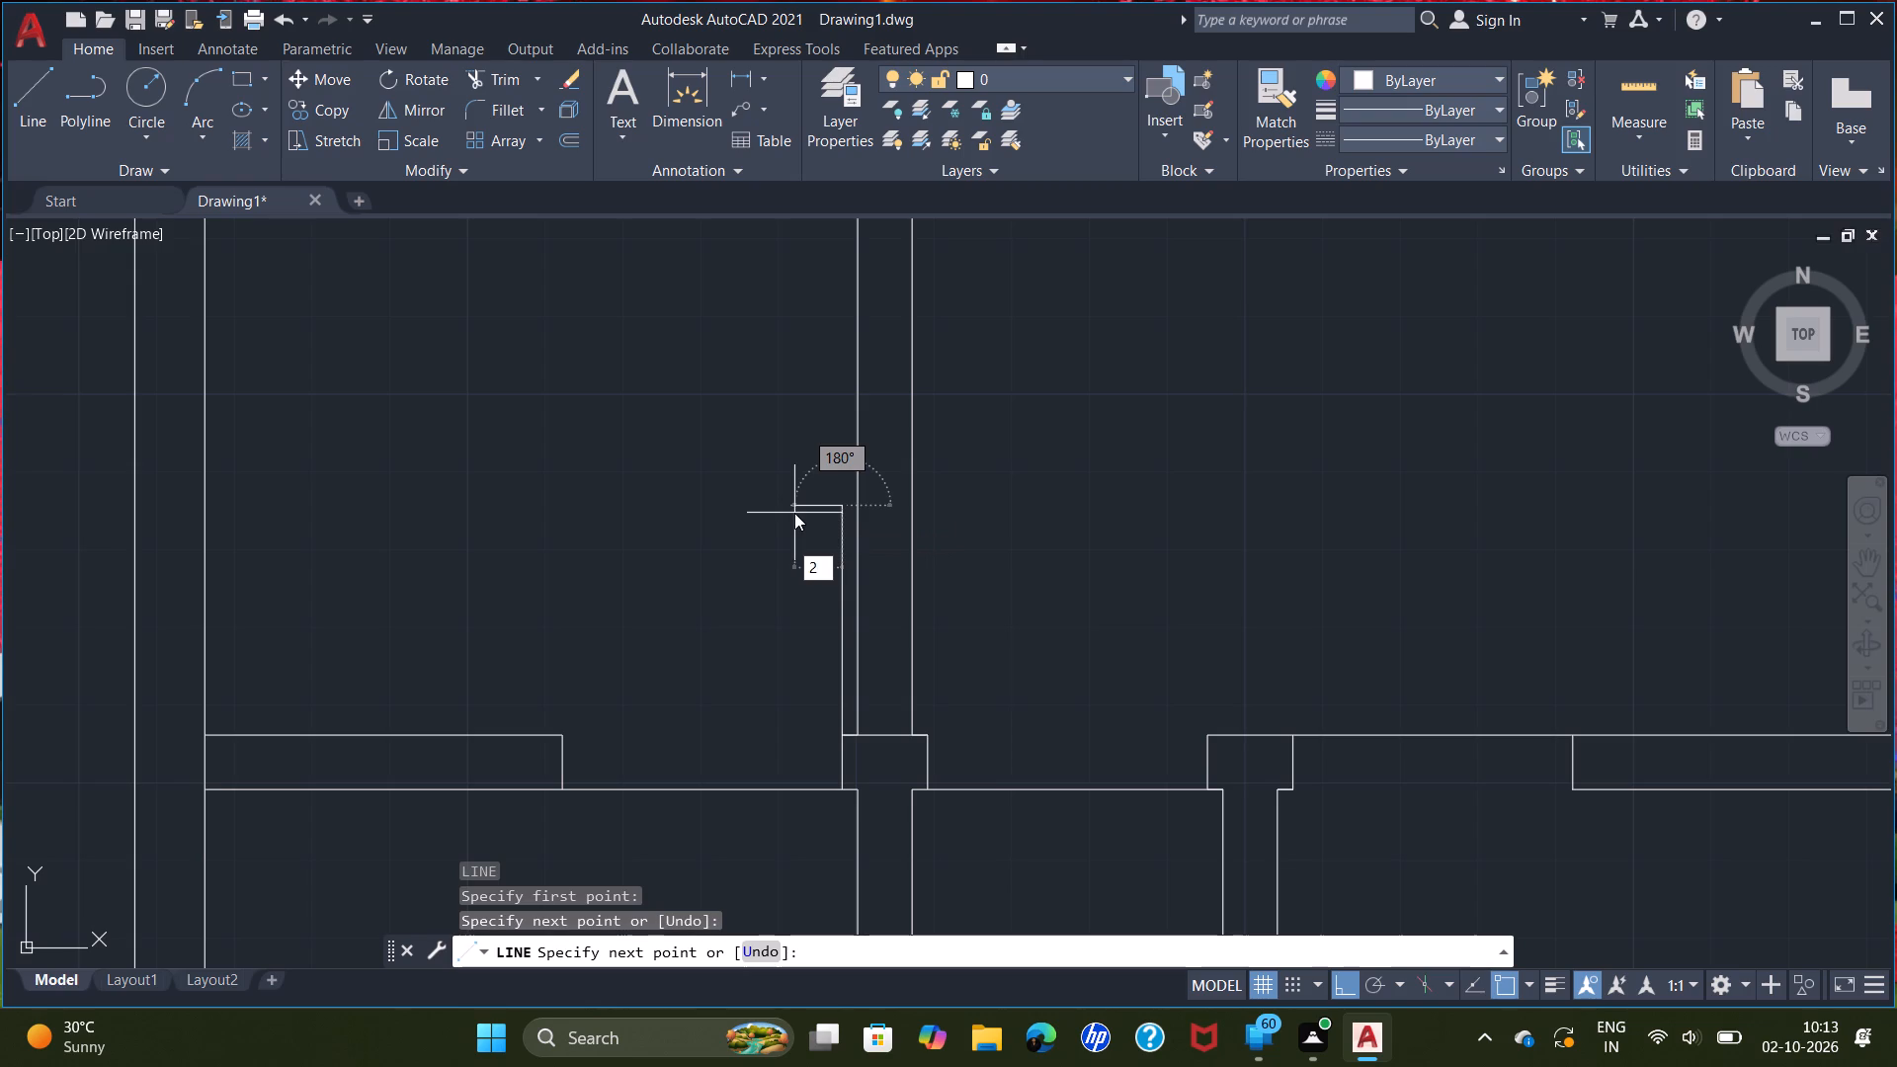
key(shift+quotedbl)
key(Return)
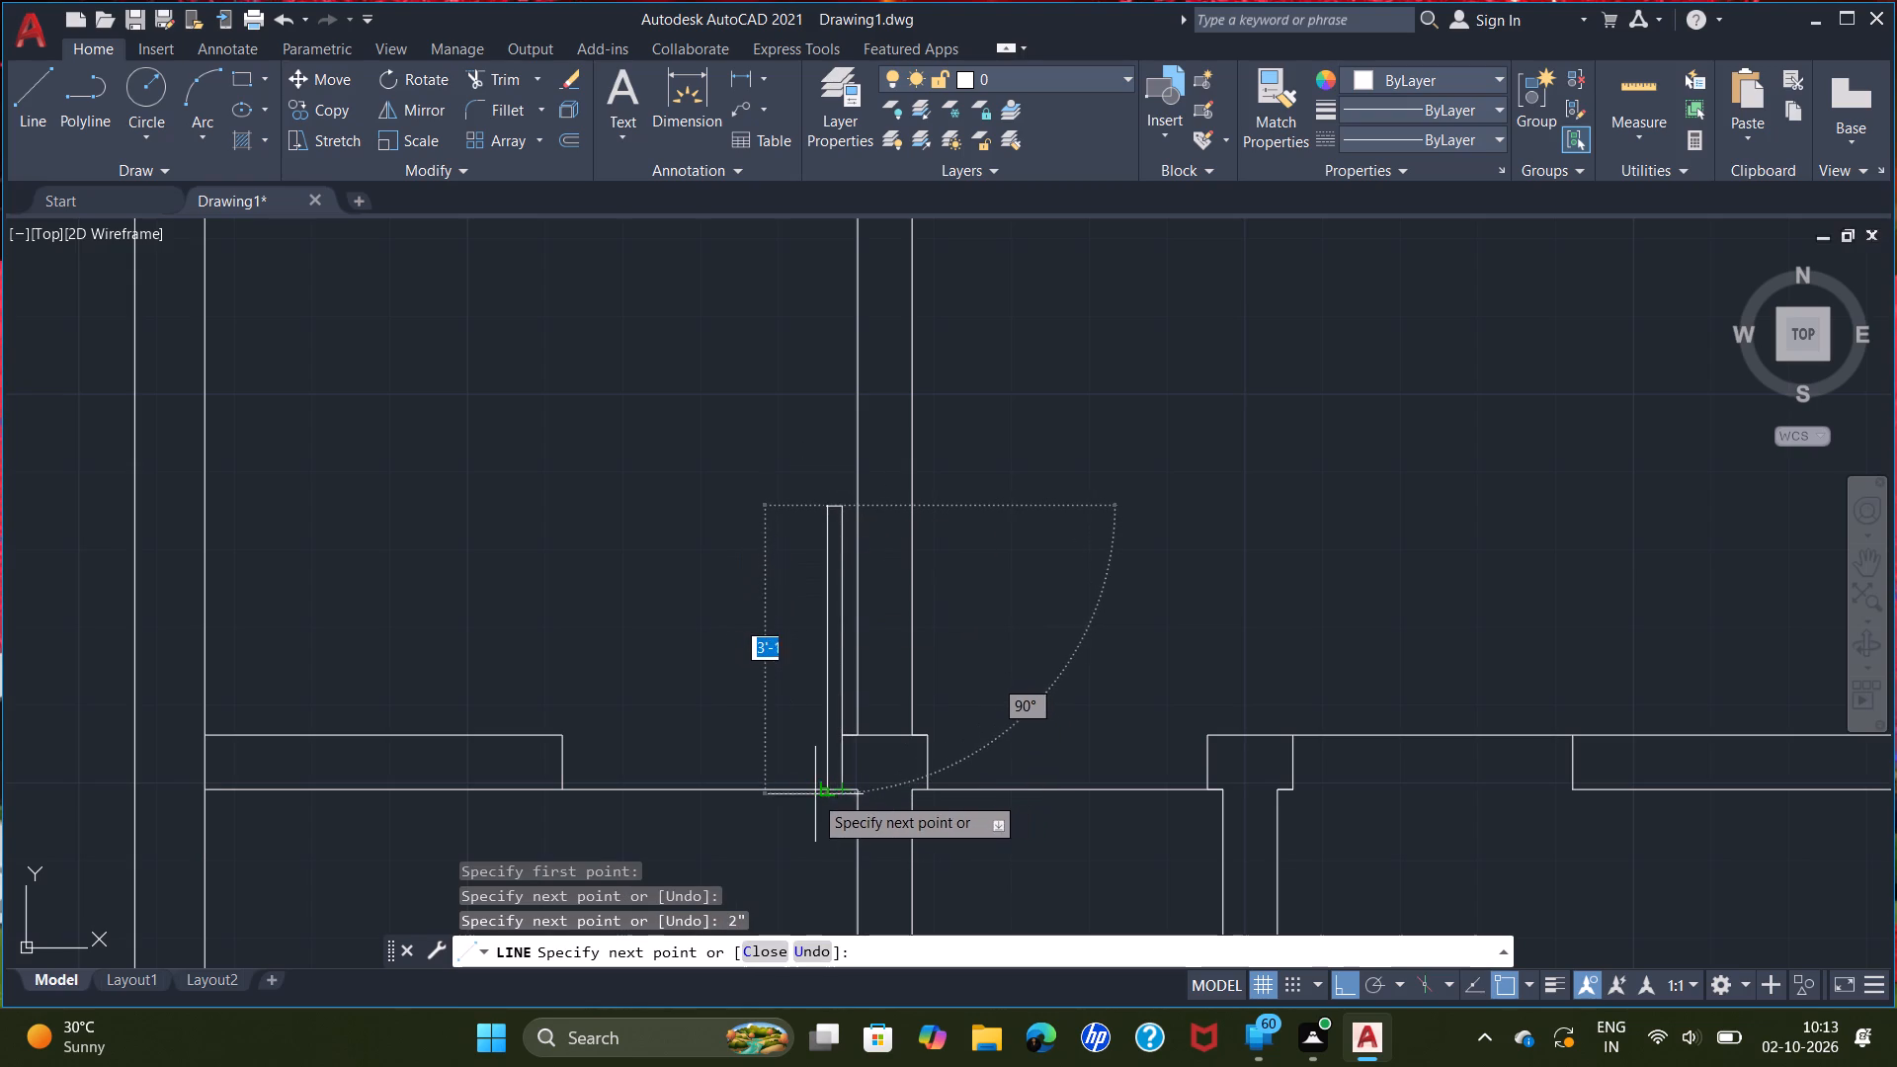
click(830, 794)
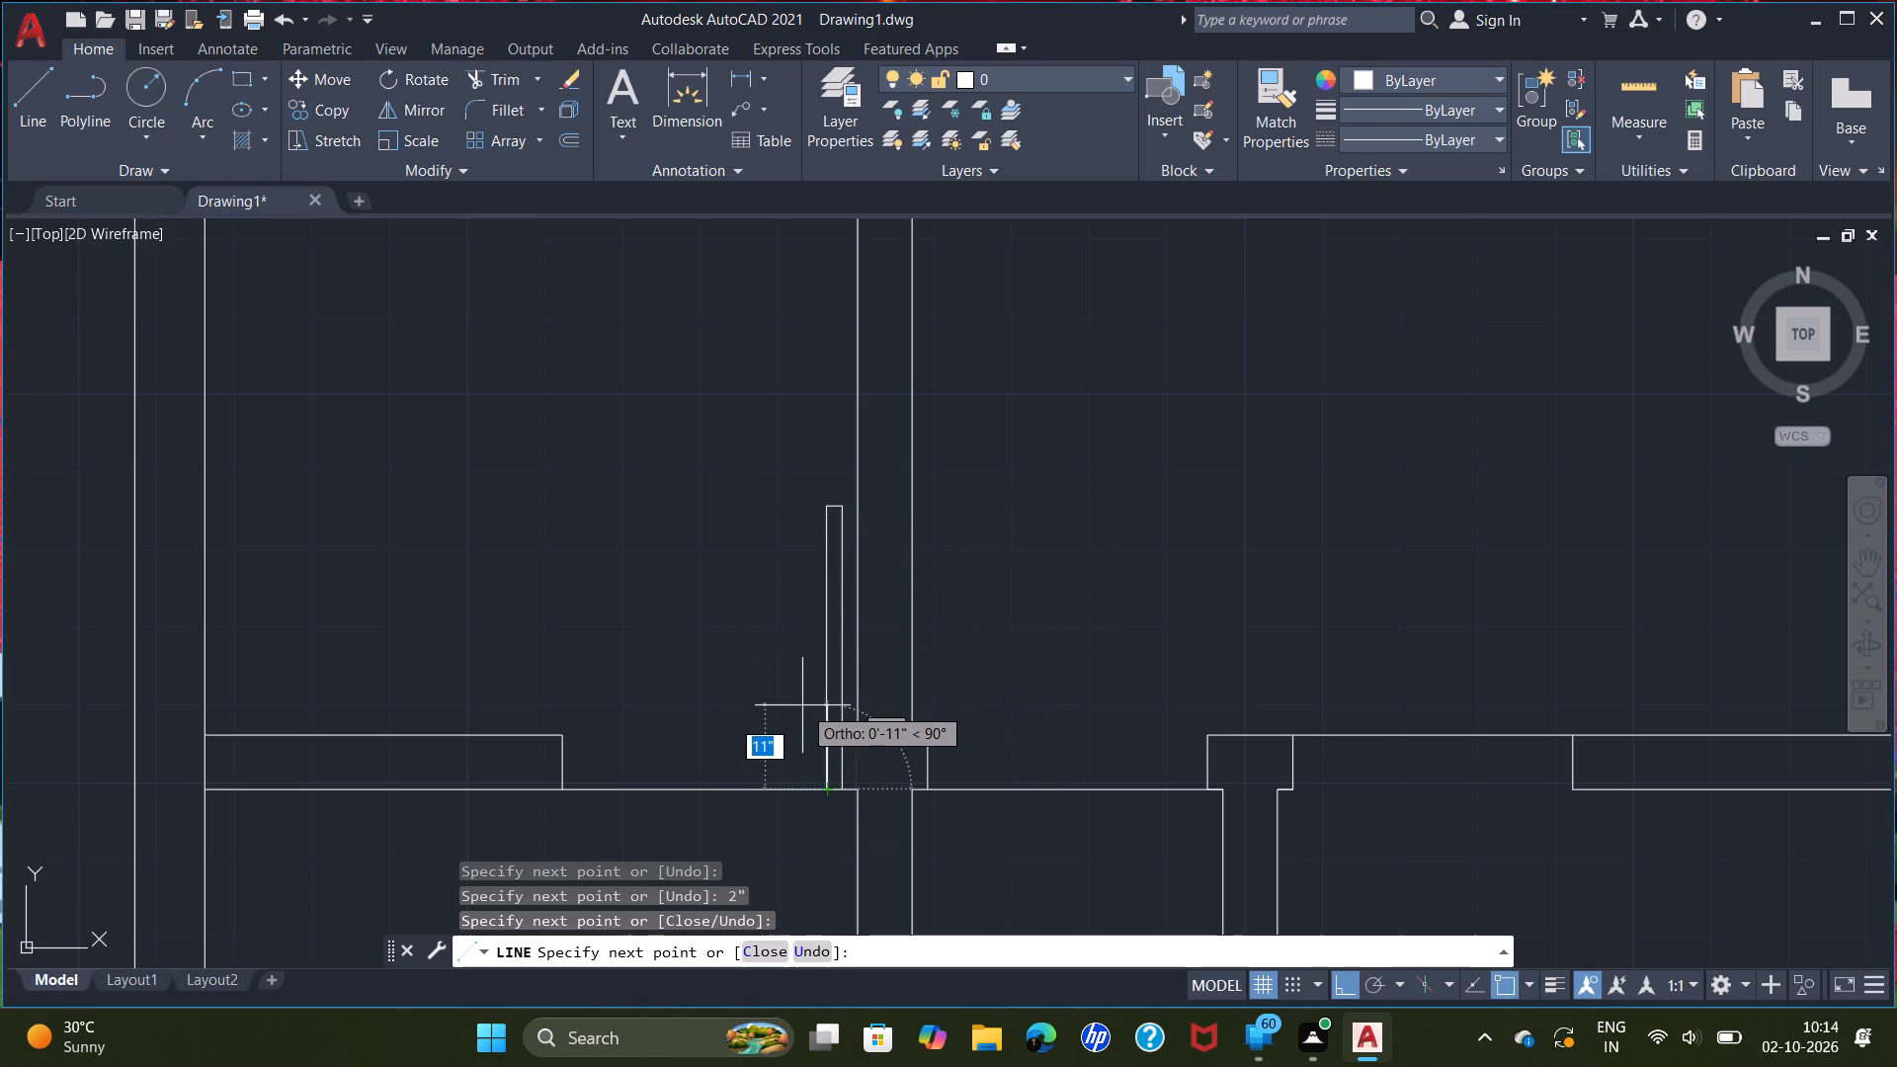
right_click(625, 632)
click(688, 650)
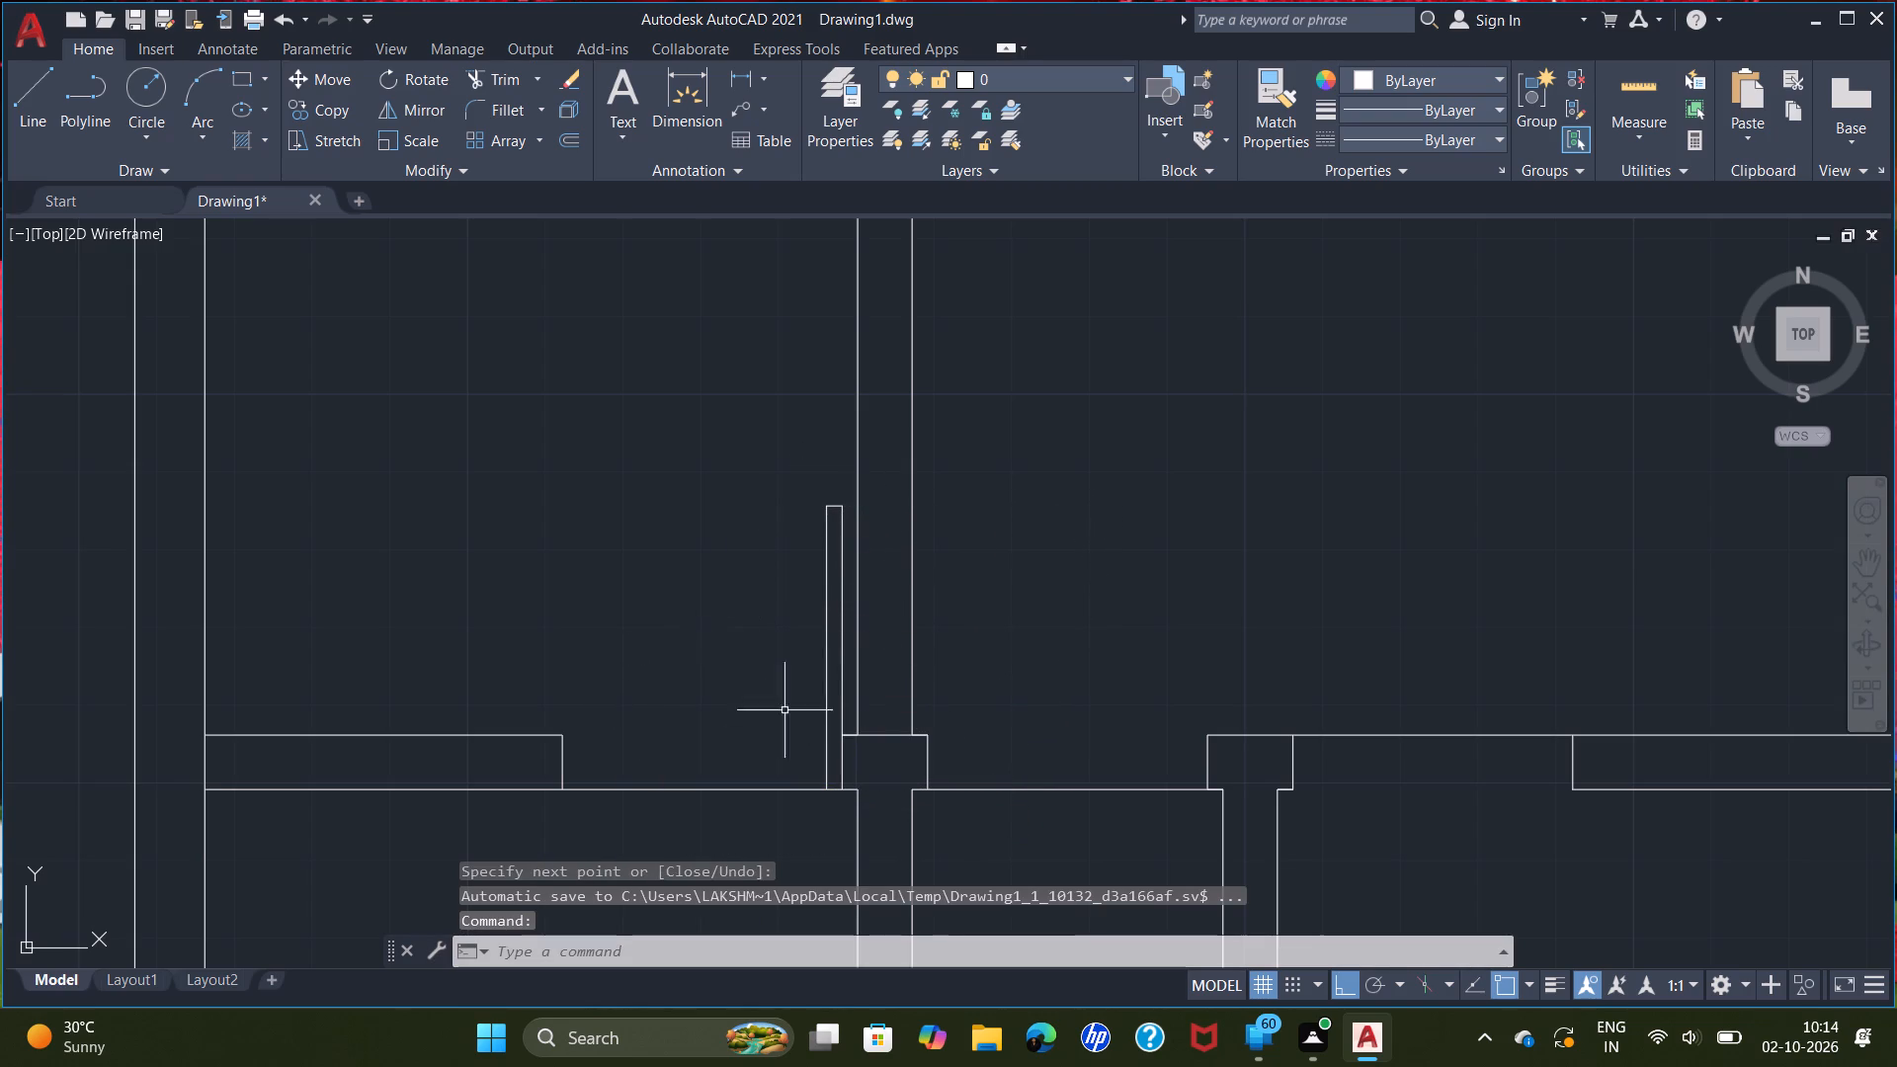
Draw a three-point arc with ortho off, from the leaf's top west corner through the opposite jamb's upper corner, ending below the wall.
click(214, 81)
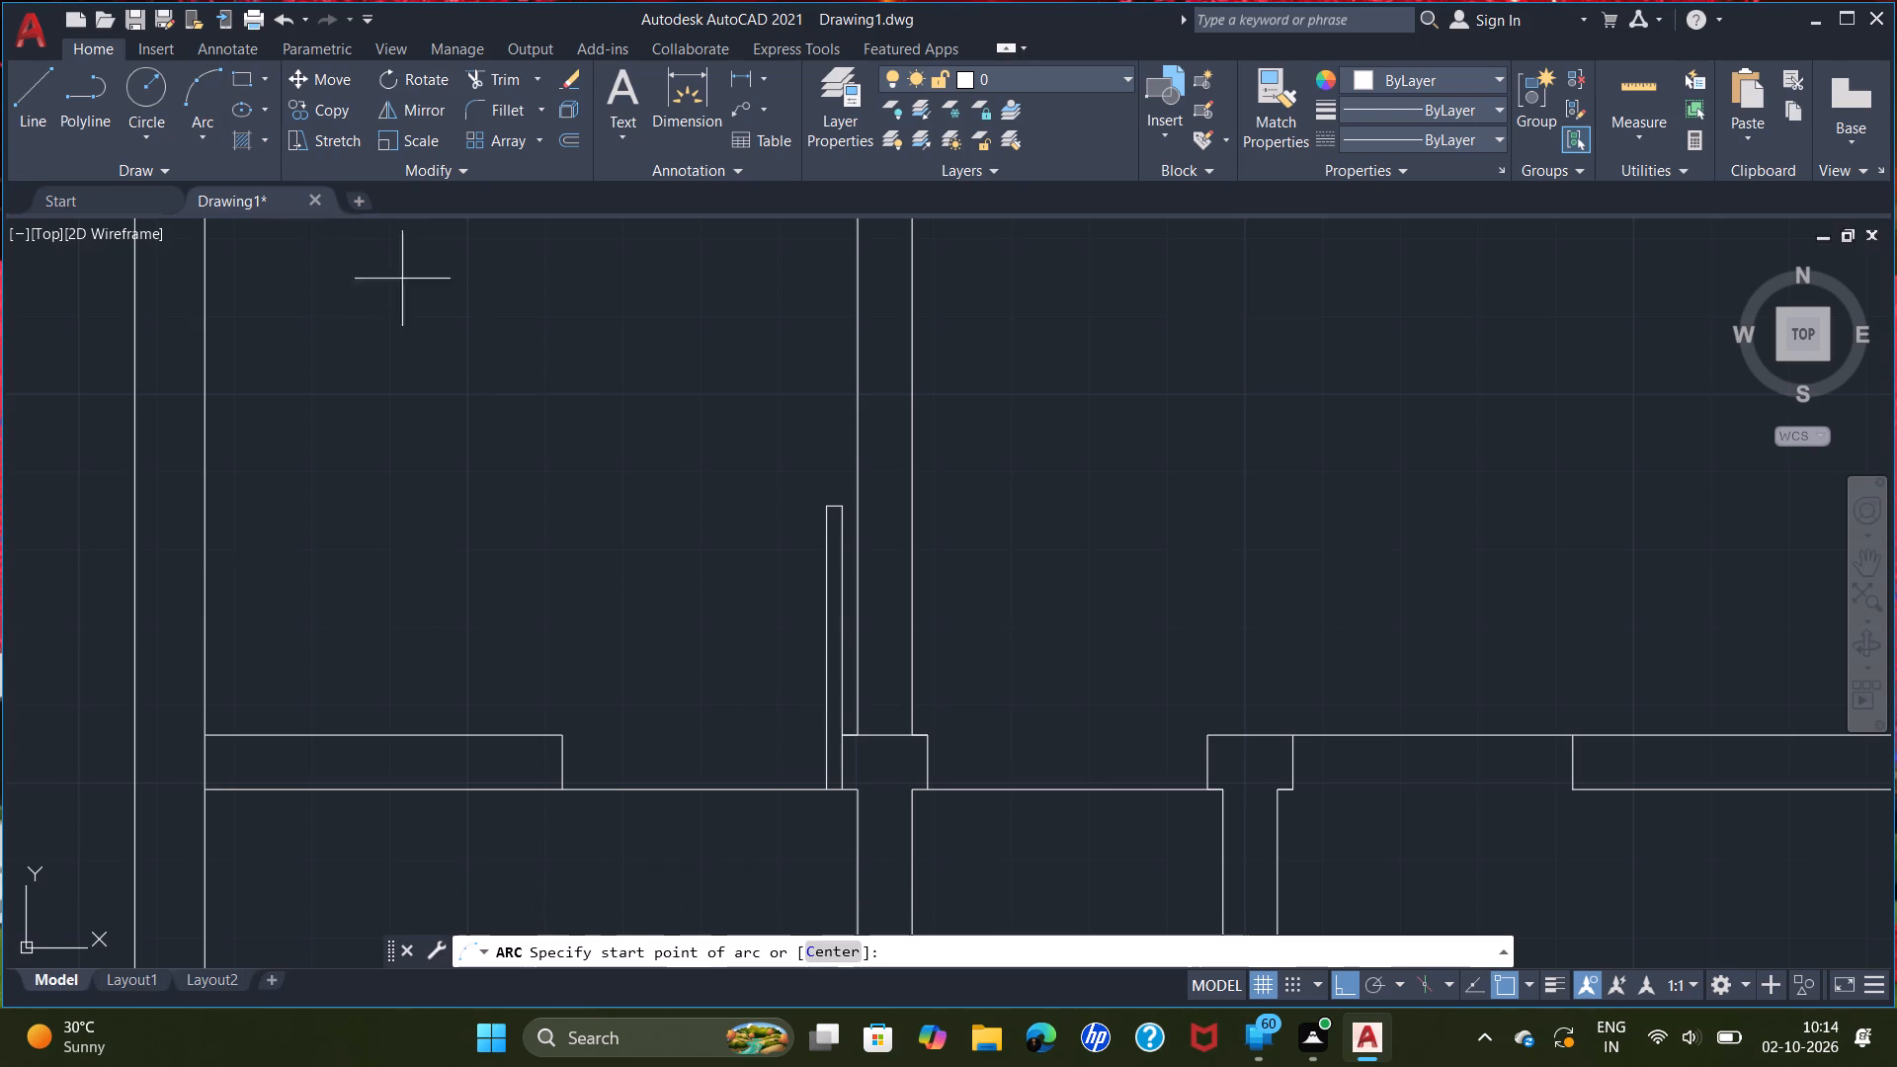
click(824, 511)
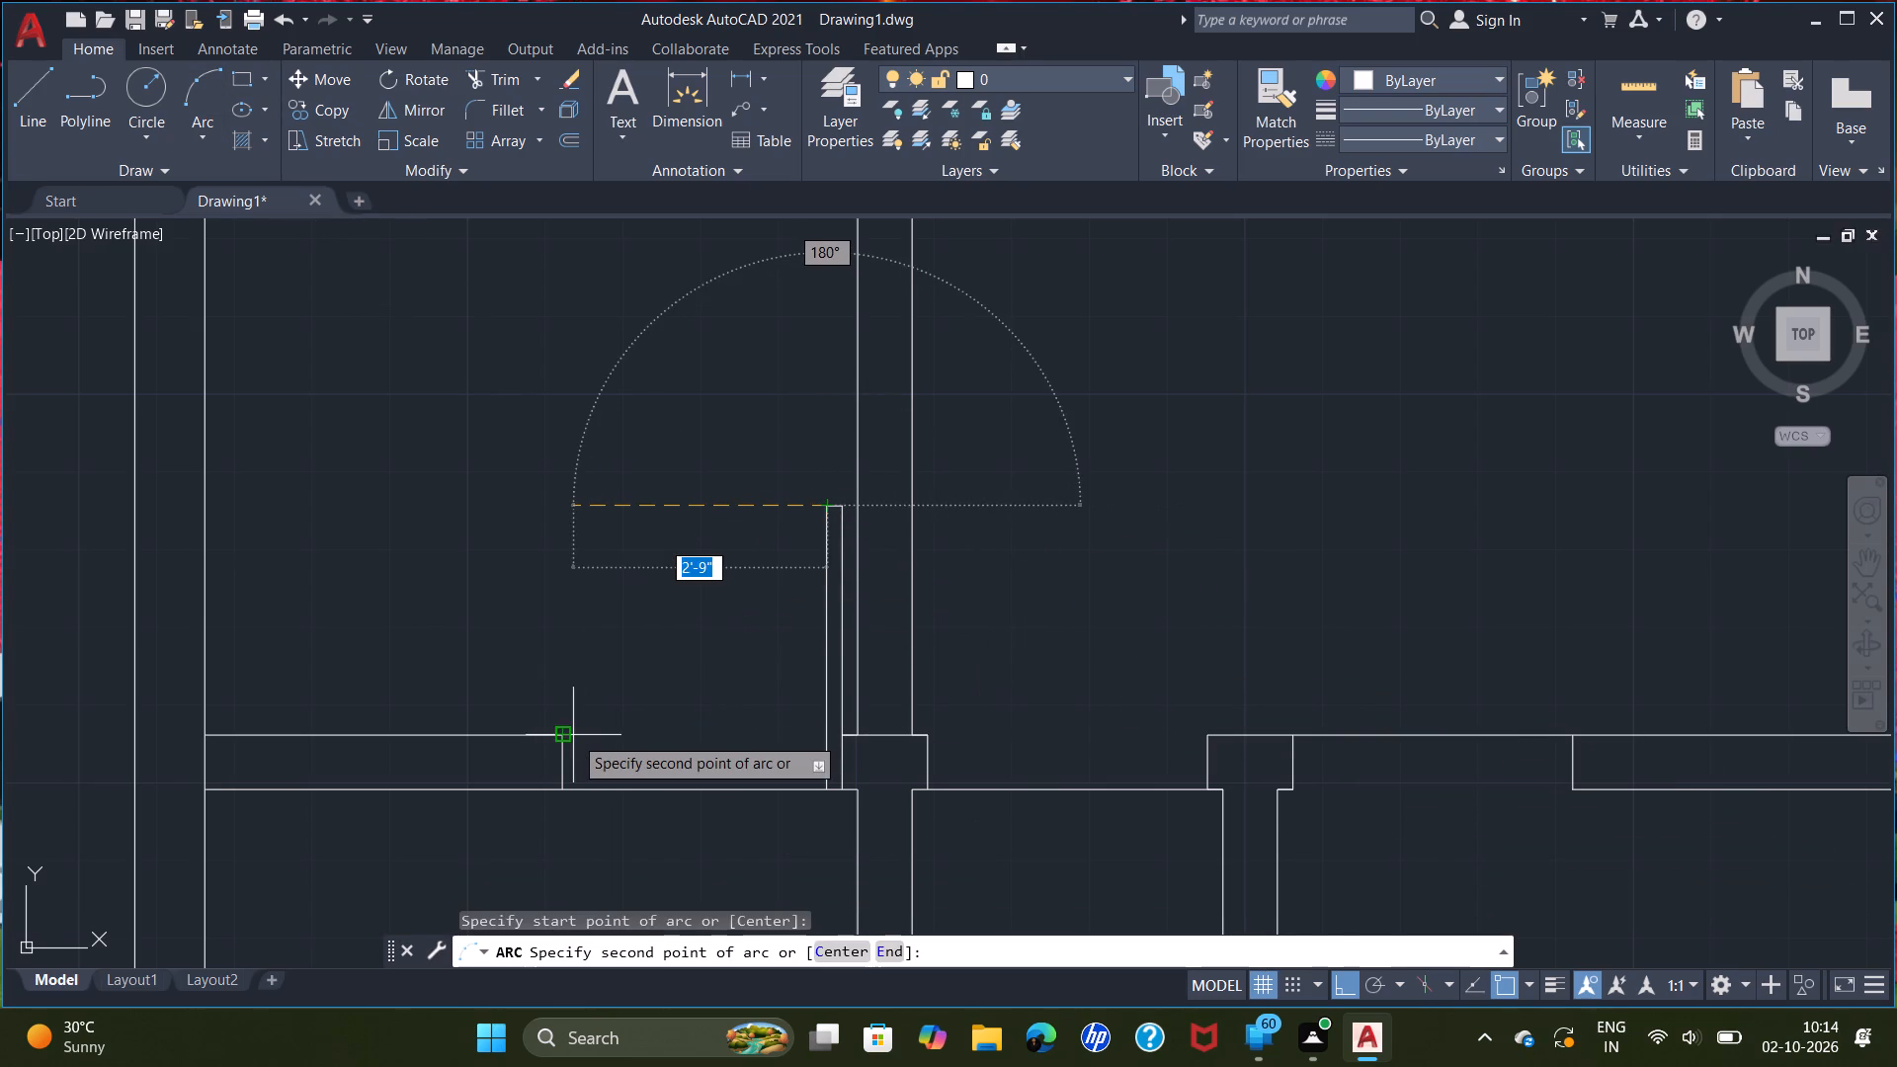
key(F8)
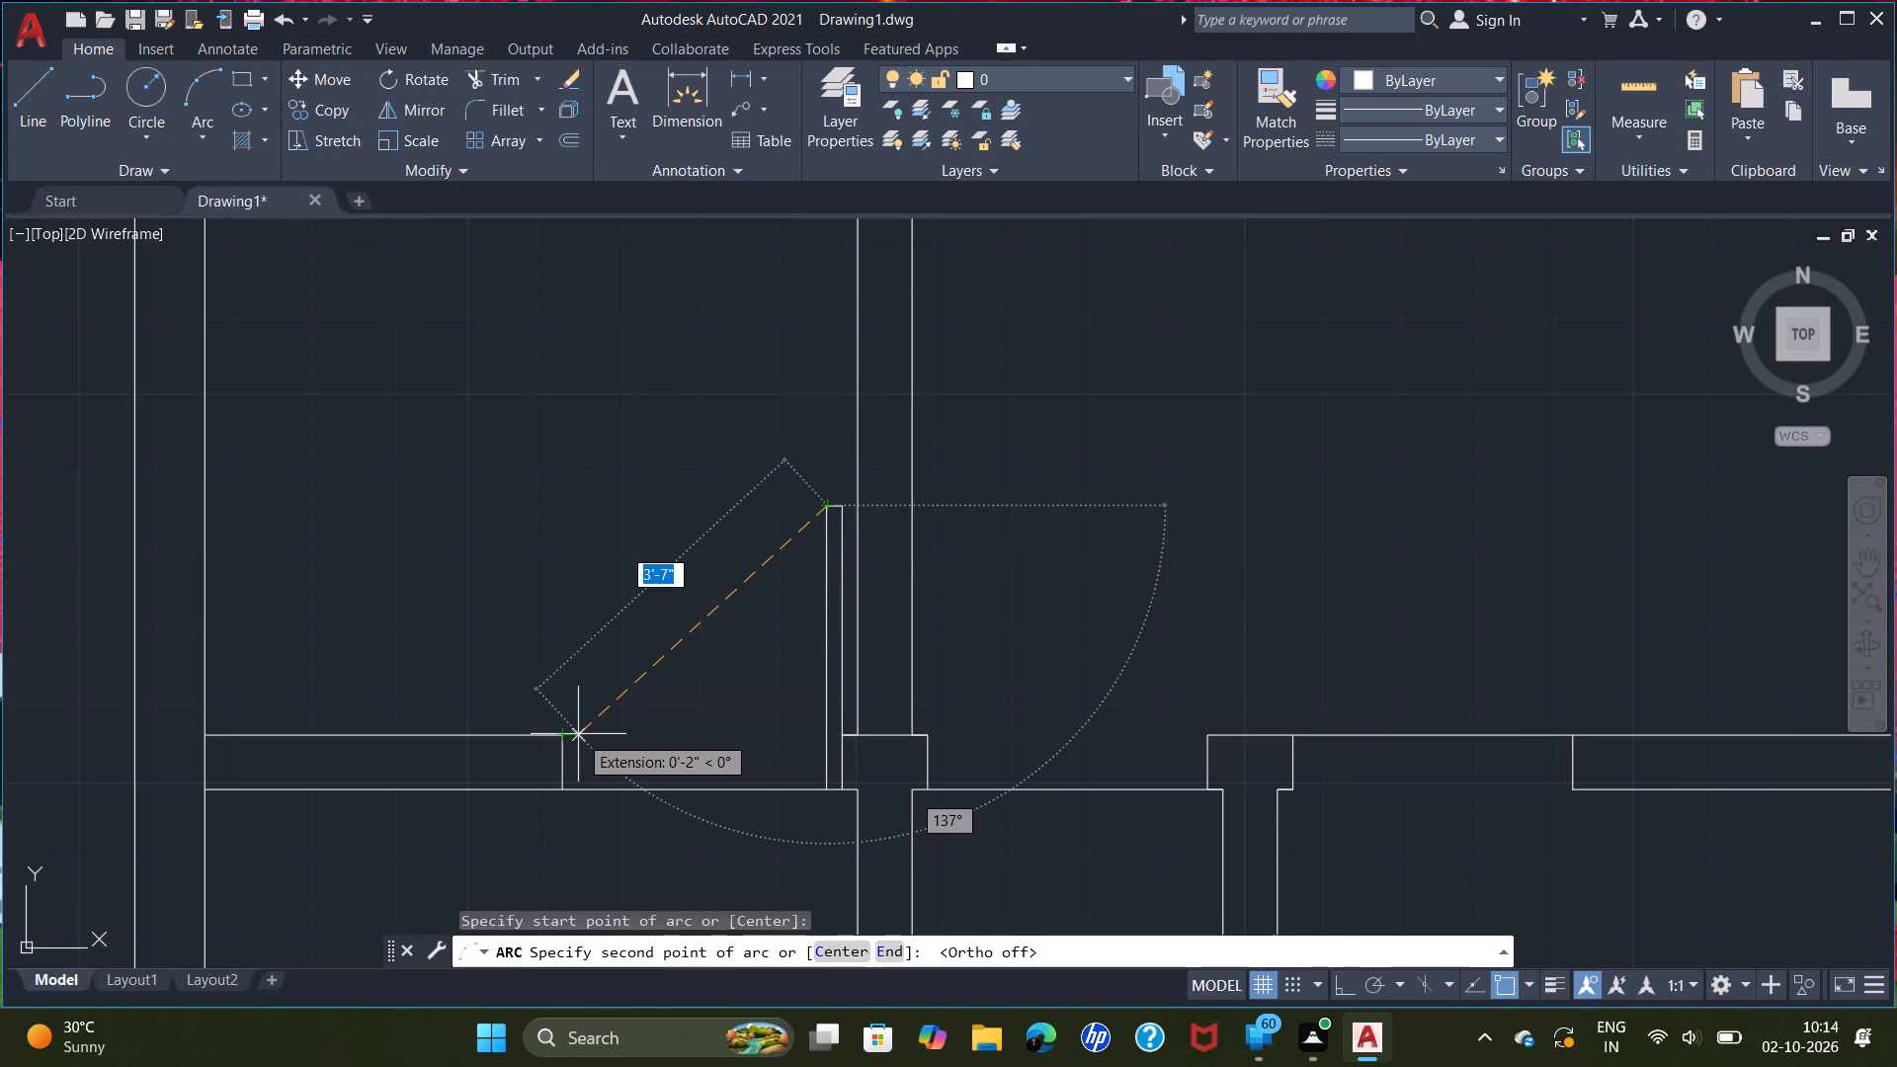
scroll(563, 749, up, 3)
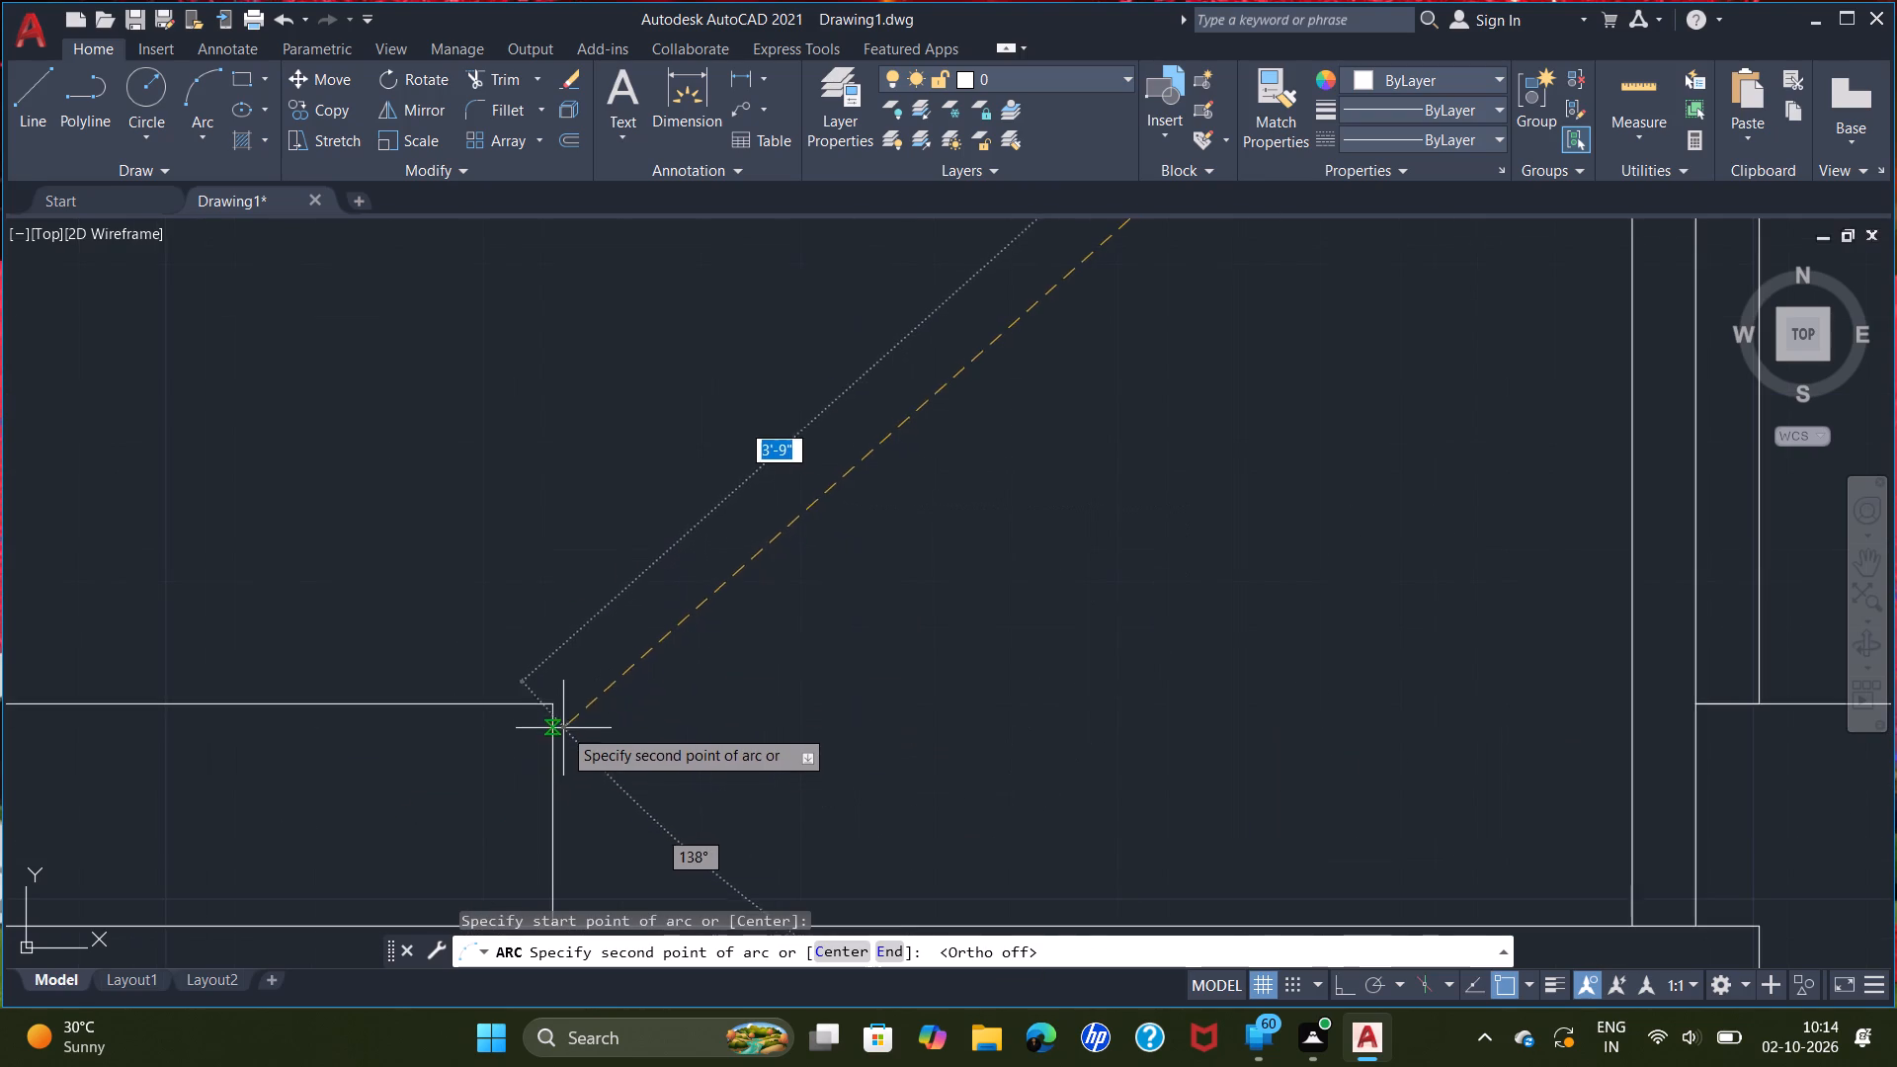
click(550, 709)
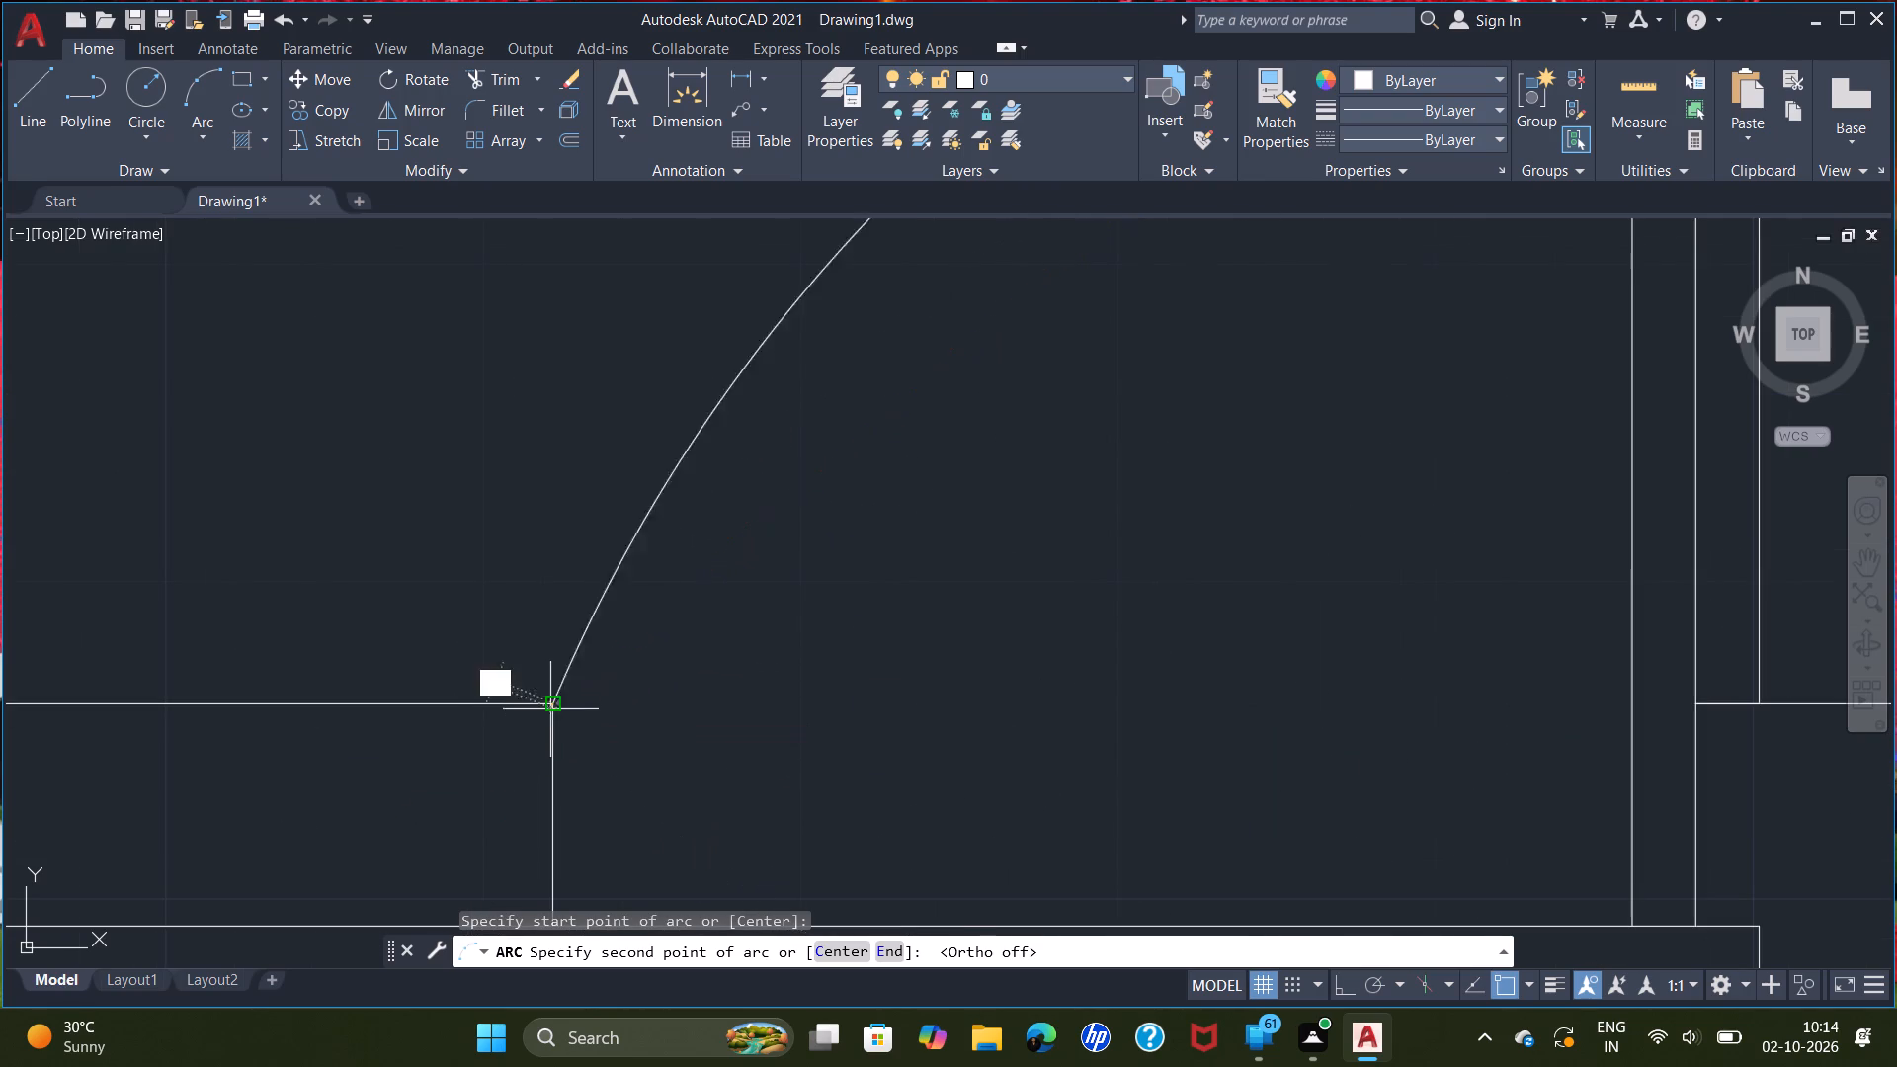
scroll(1038, 707, down, 3)
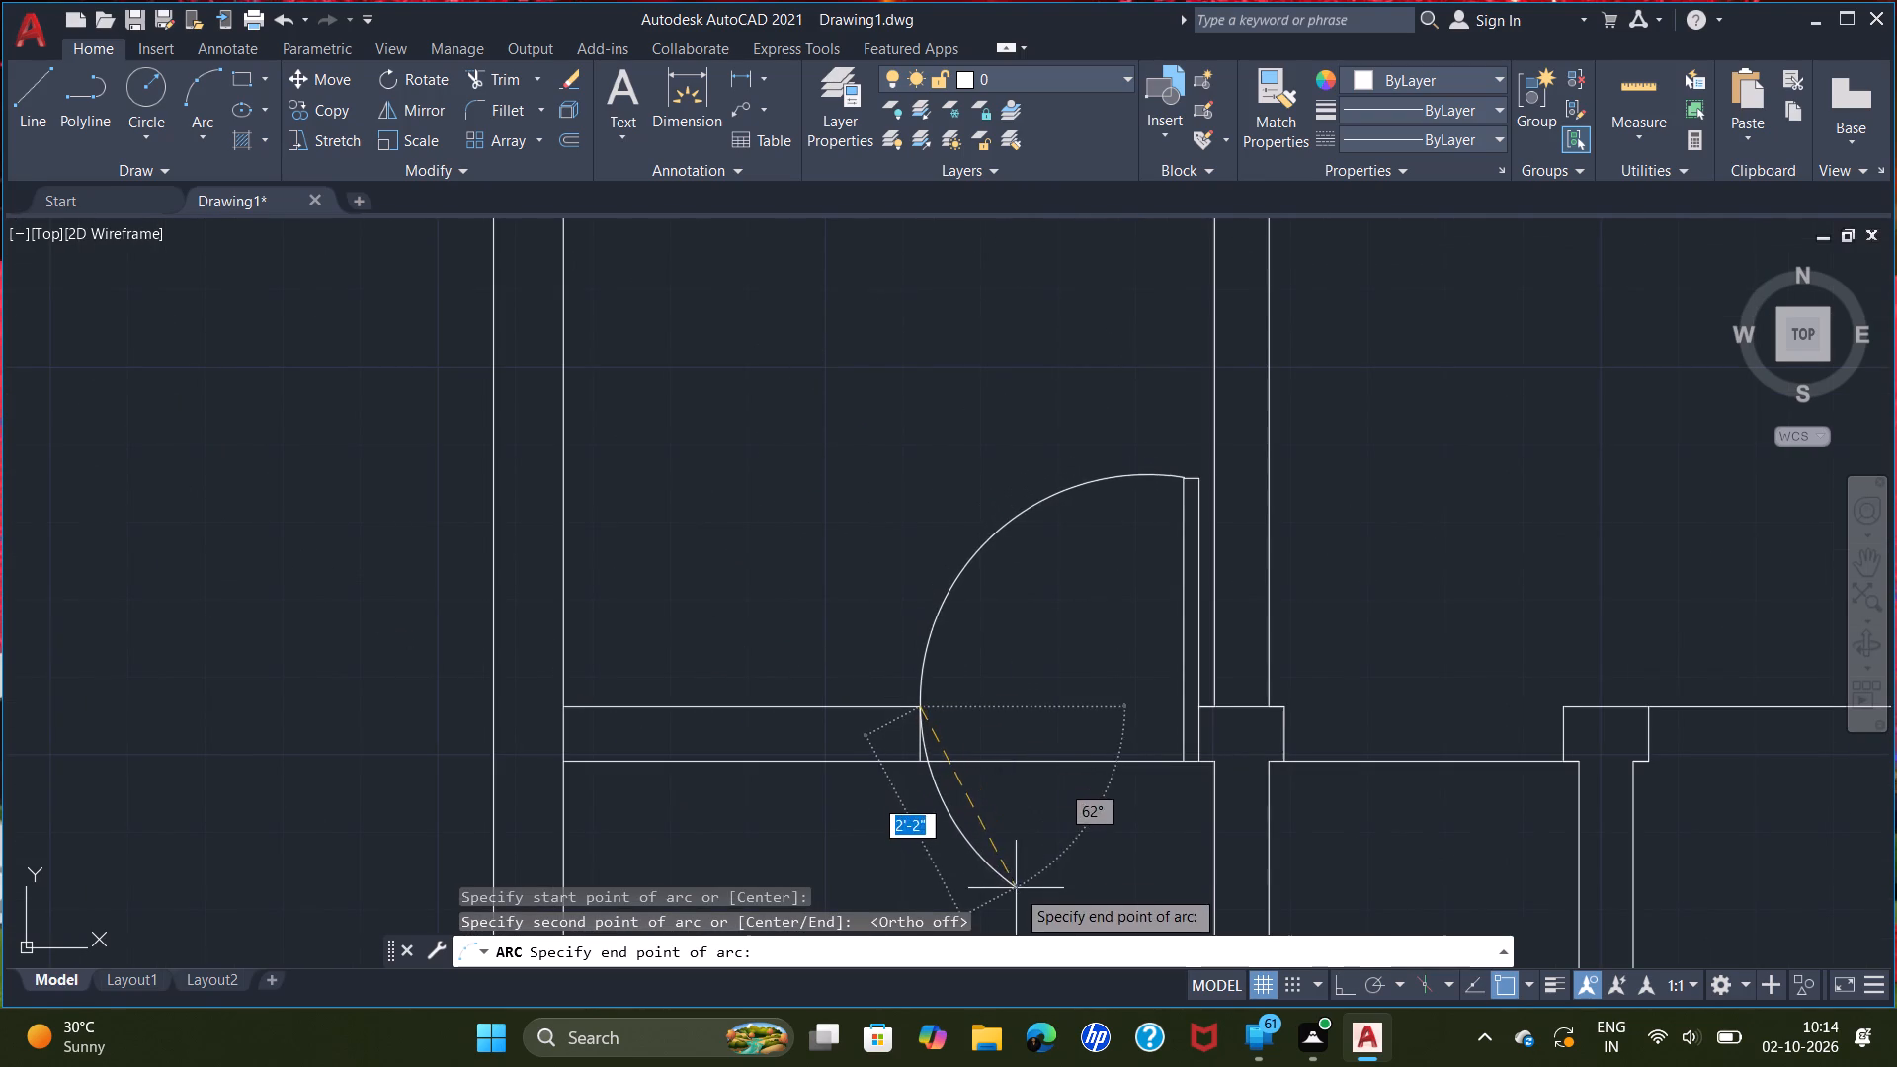
scroll(1043, 887, down, 2)
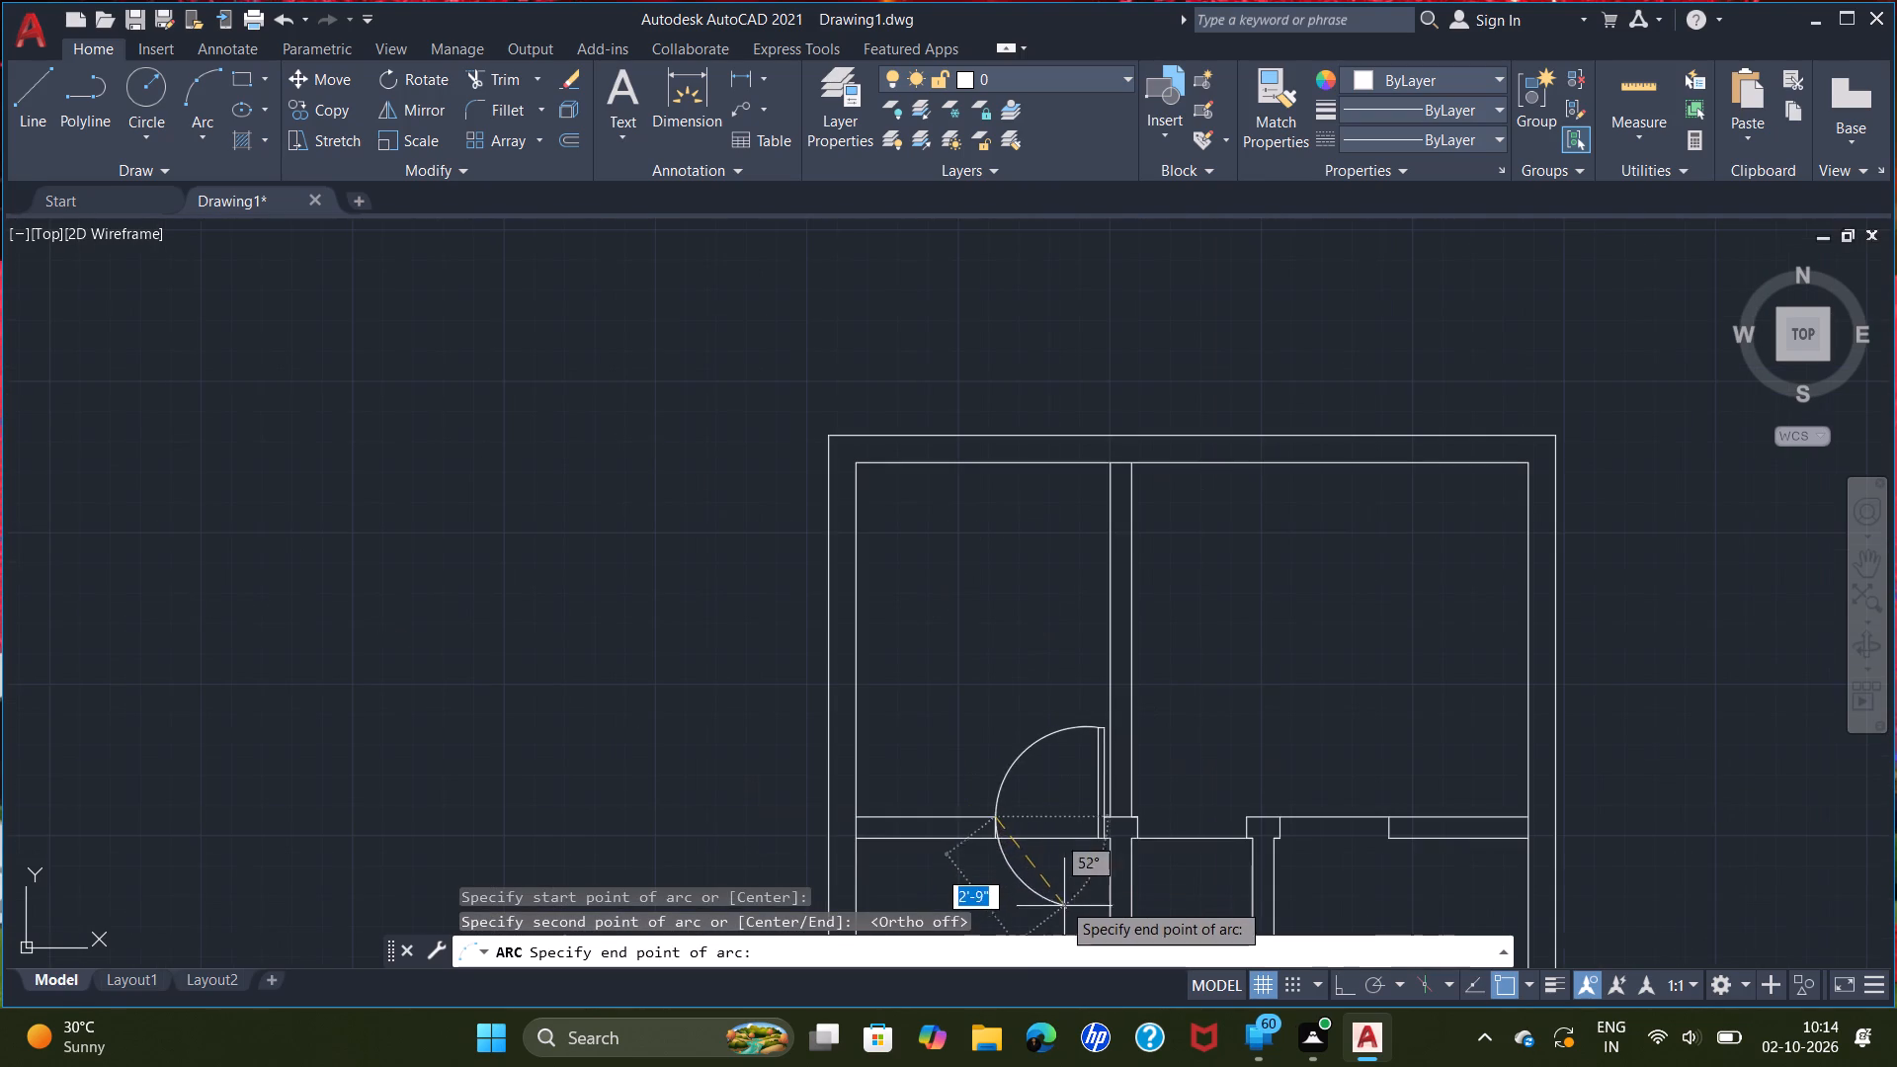
middle_drag(1066, 894, 1015, 551)
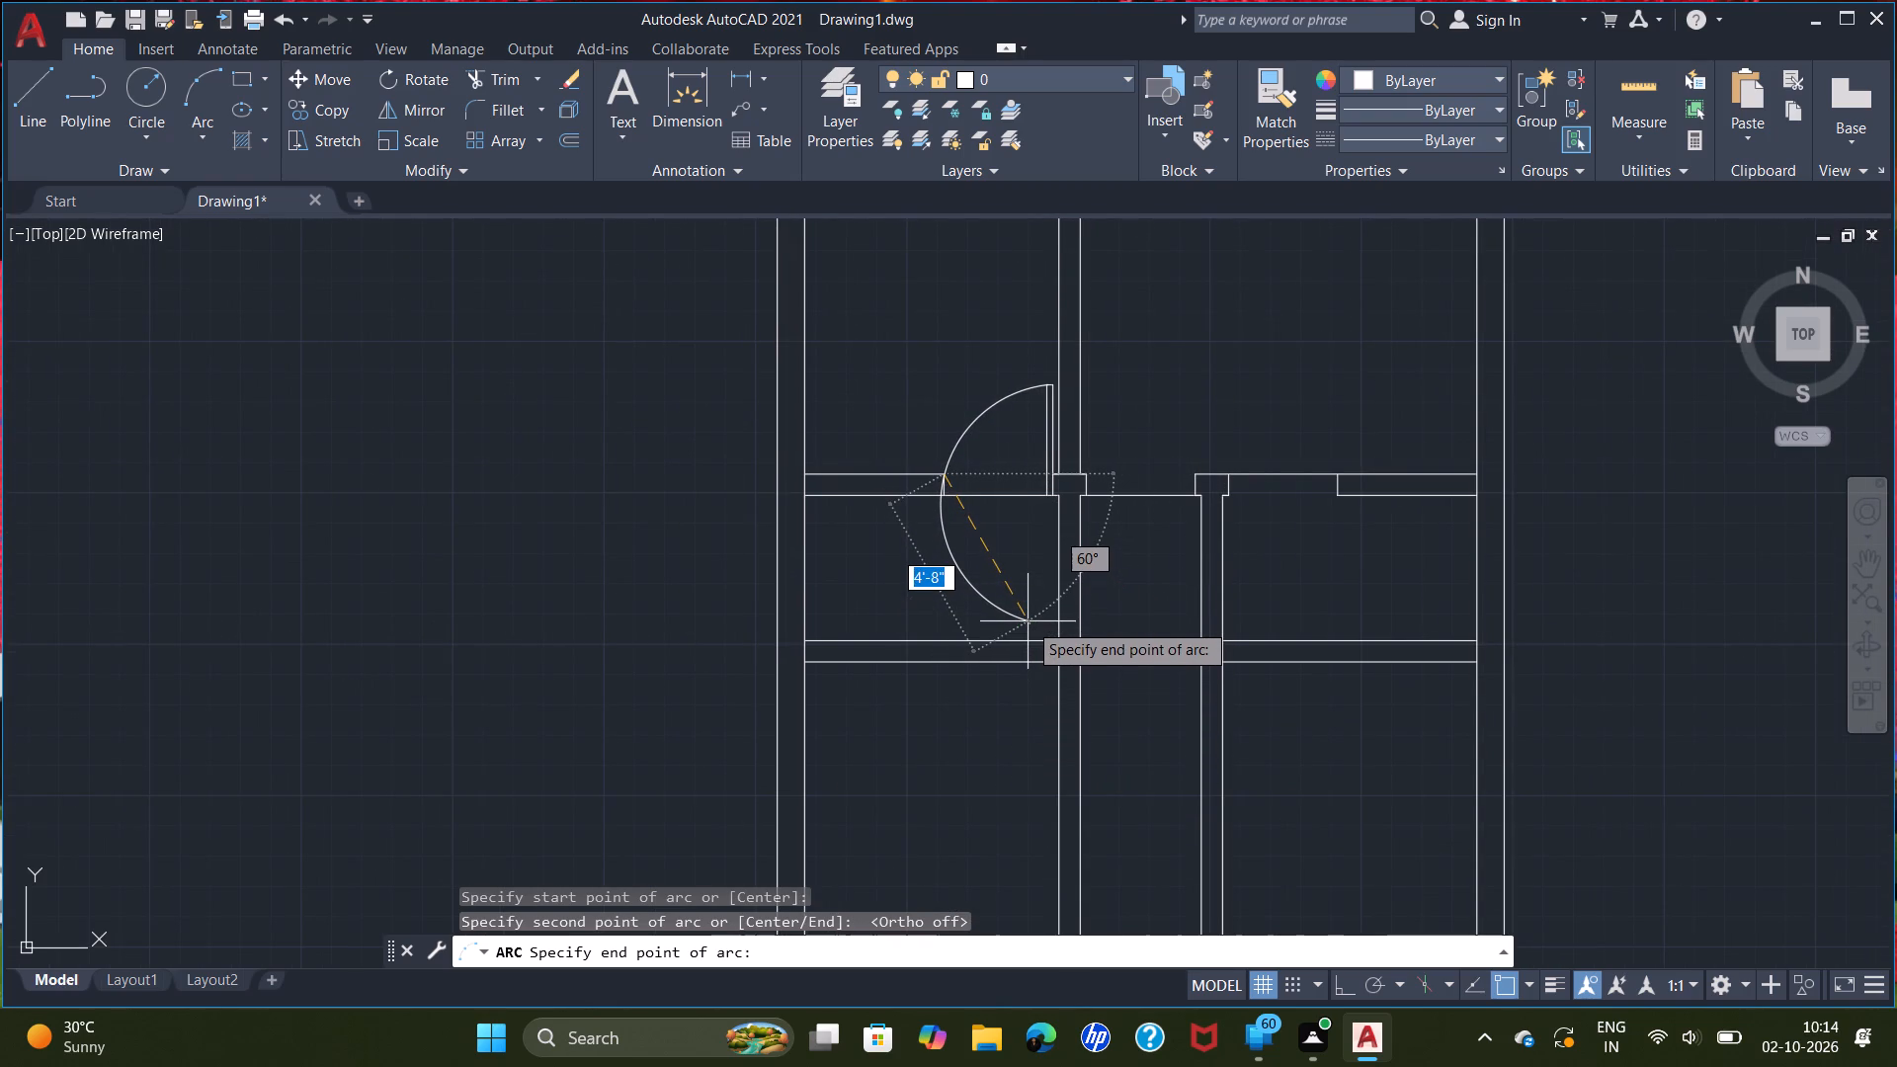
click(1028, 621)
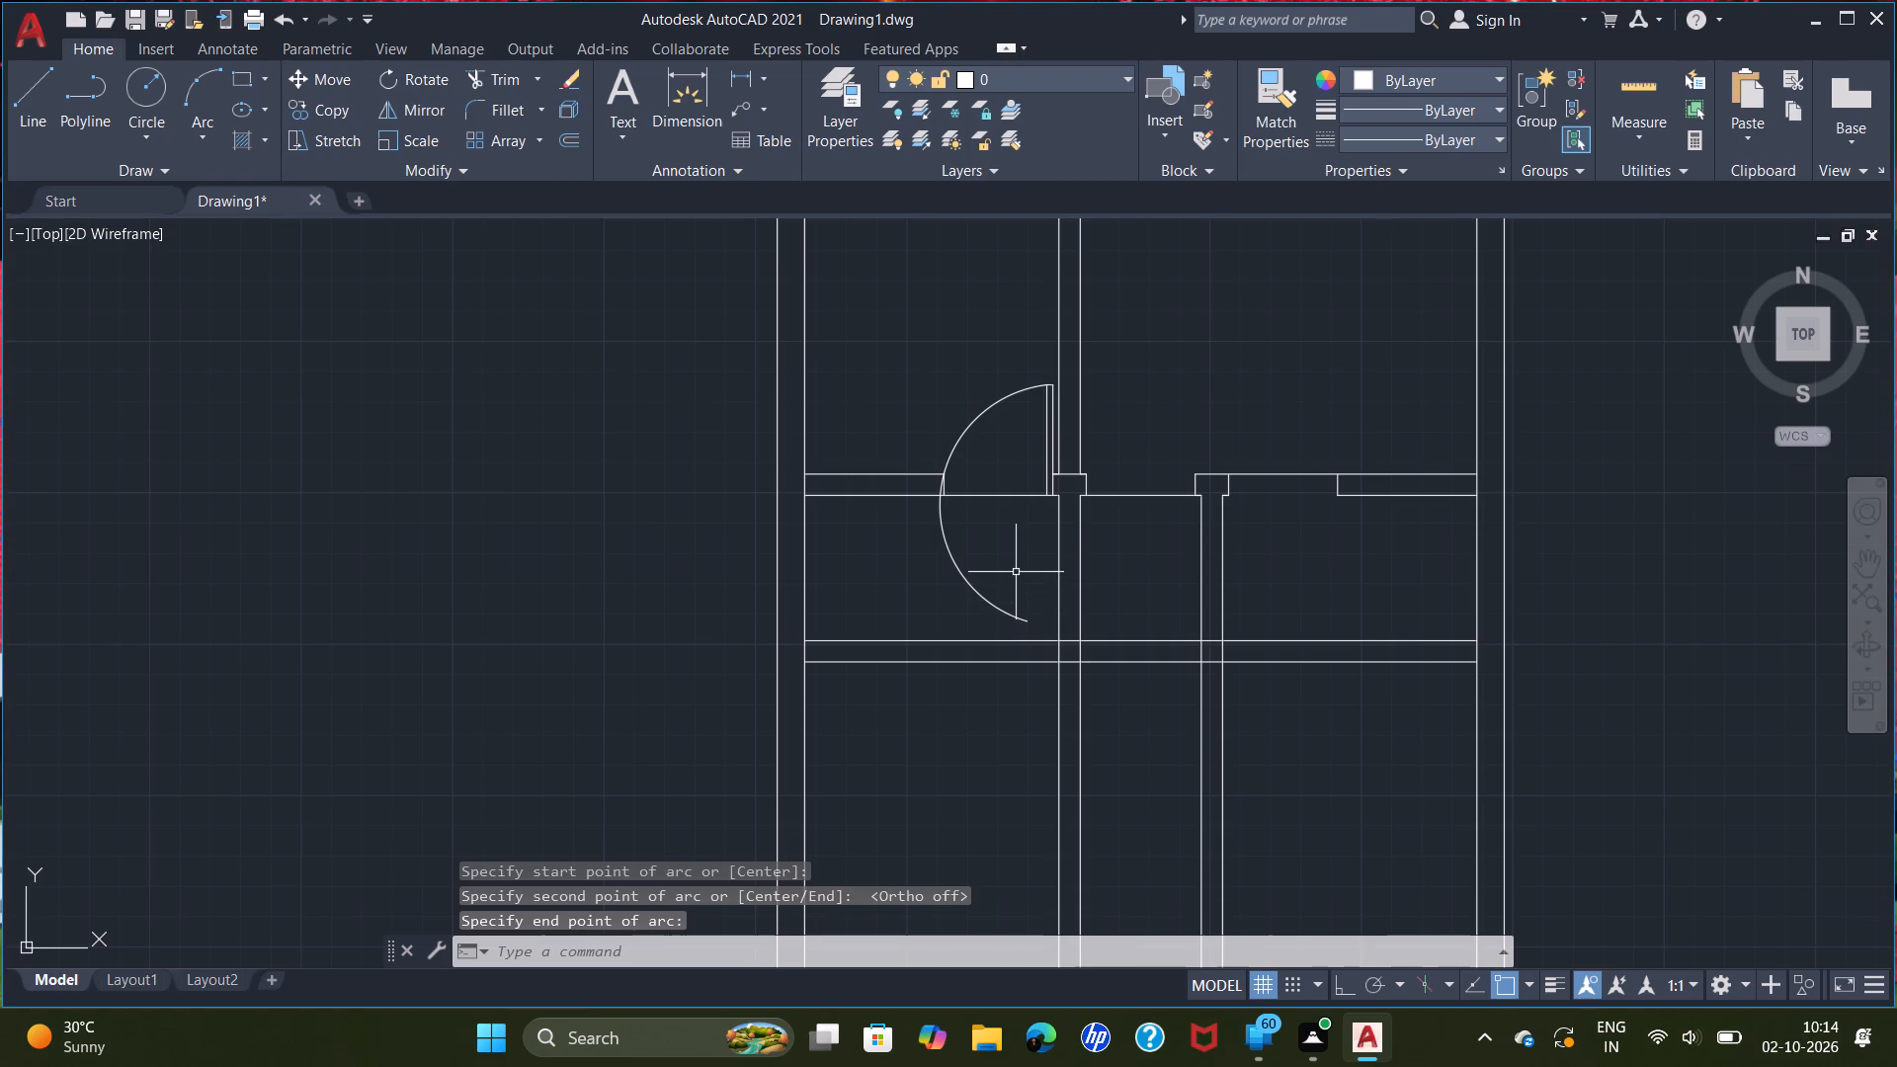
Trim the door swing arc below the wall and within the wall thickness, ending it at the opposite jamb's upper corner.
text(tri)
key(Return)
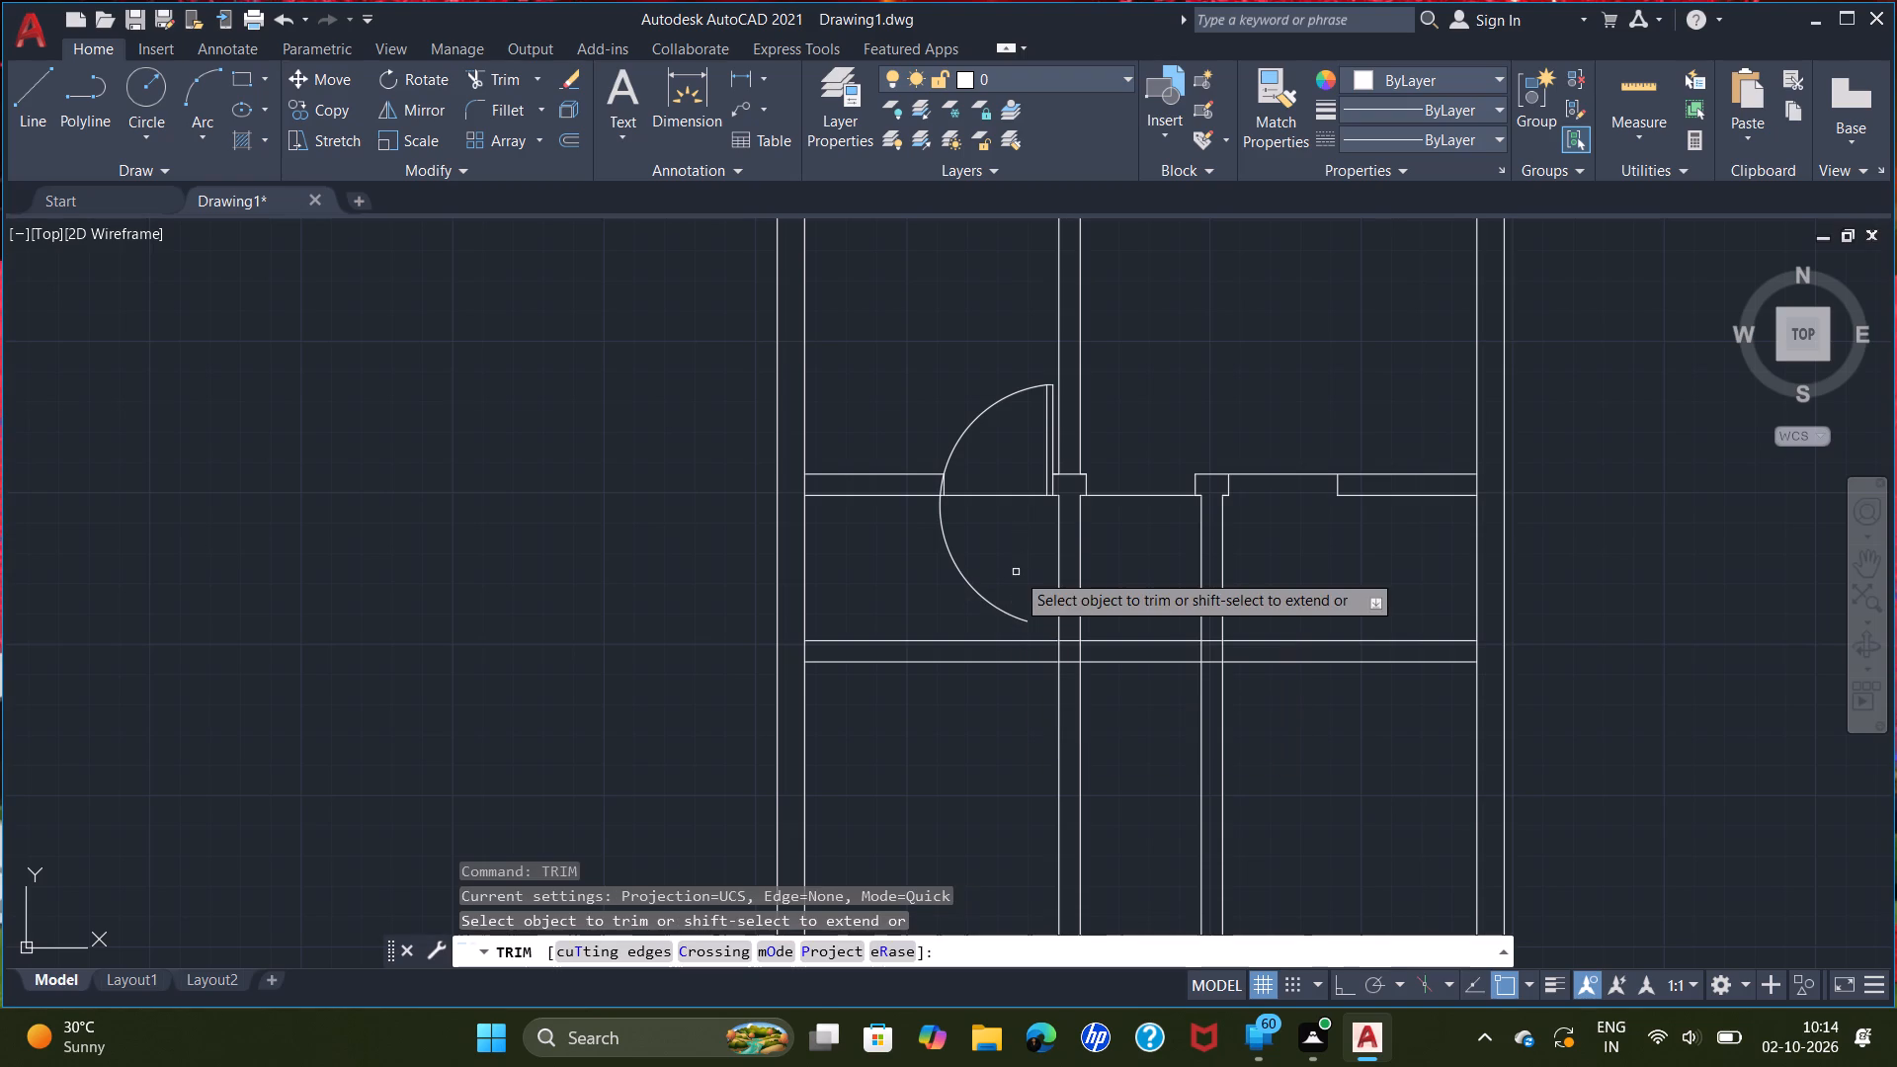
scroll(944, 522, up, 2)
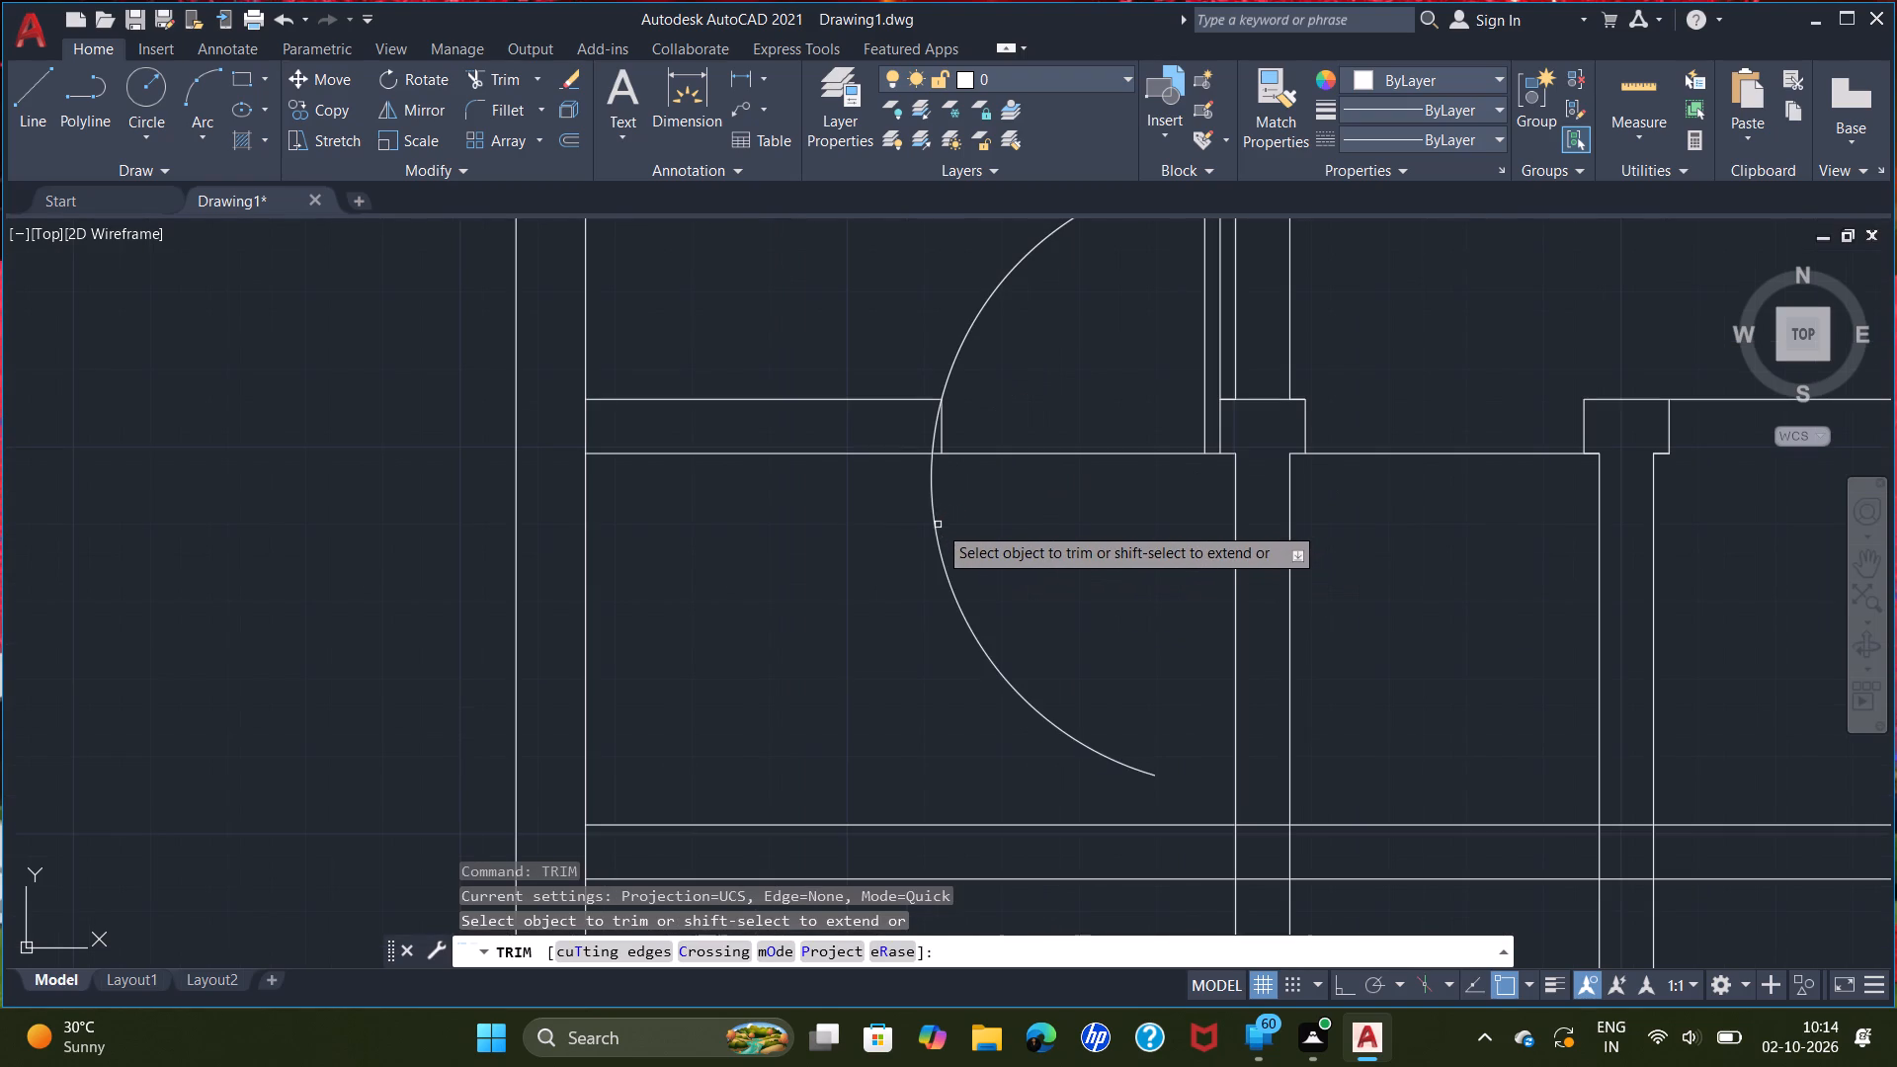
click(938, 526)
scroll(933, 440, up, 4)
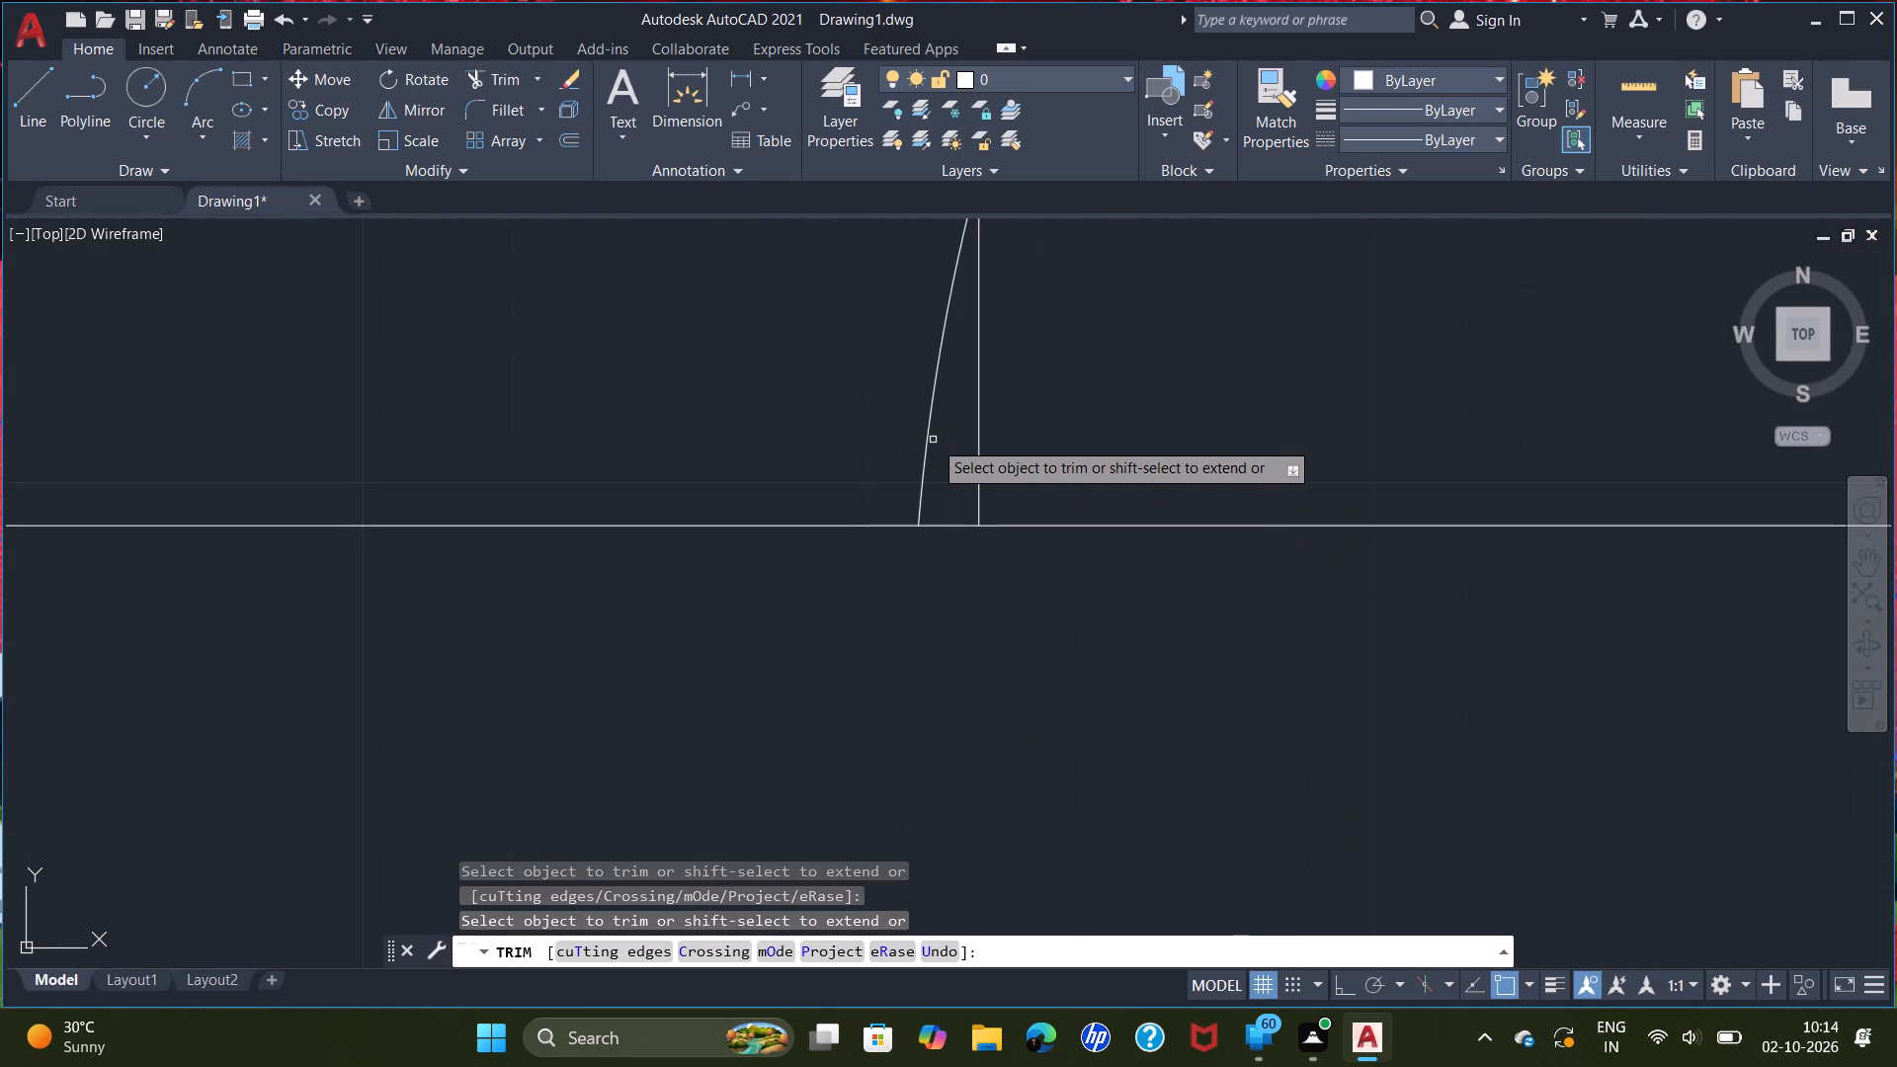
click(925, 434)
scroll(937, 423, down, 4)
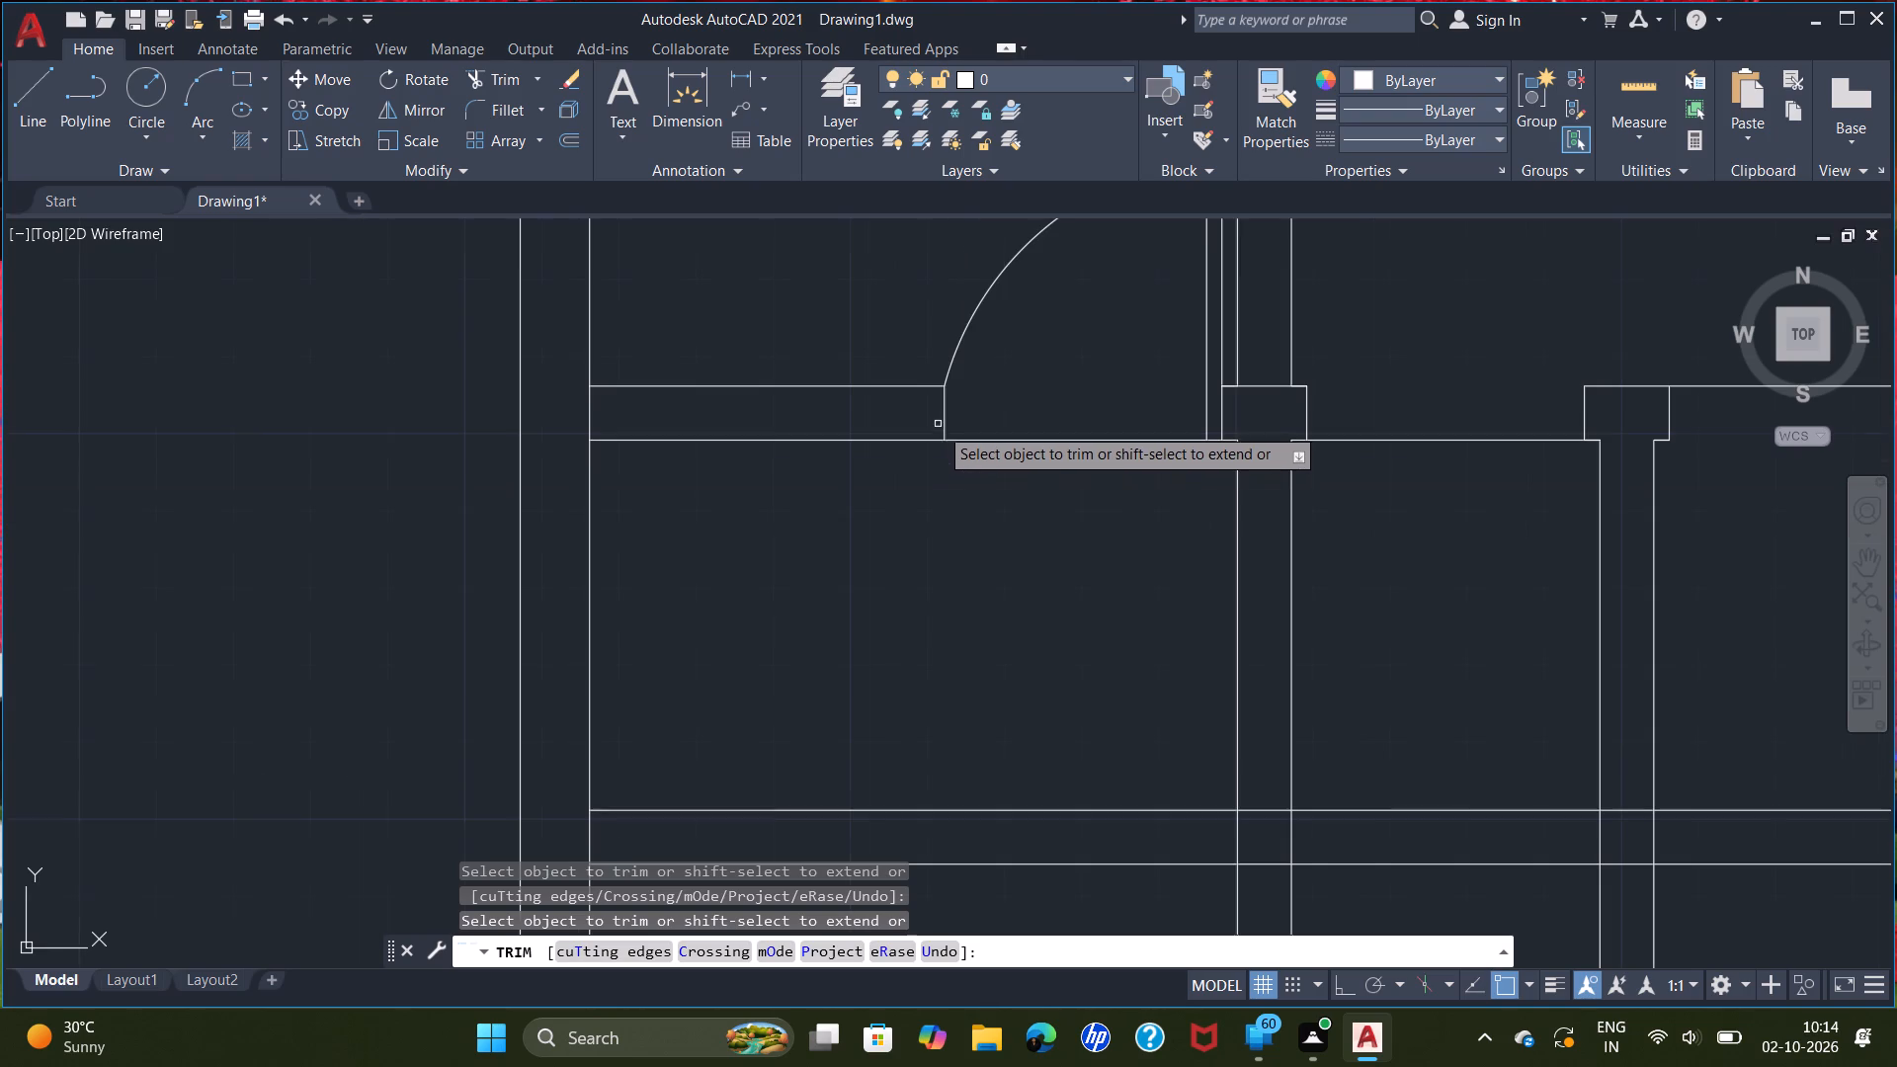
right_click(989, 558)
click(1027, 567)
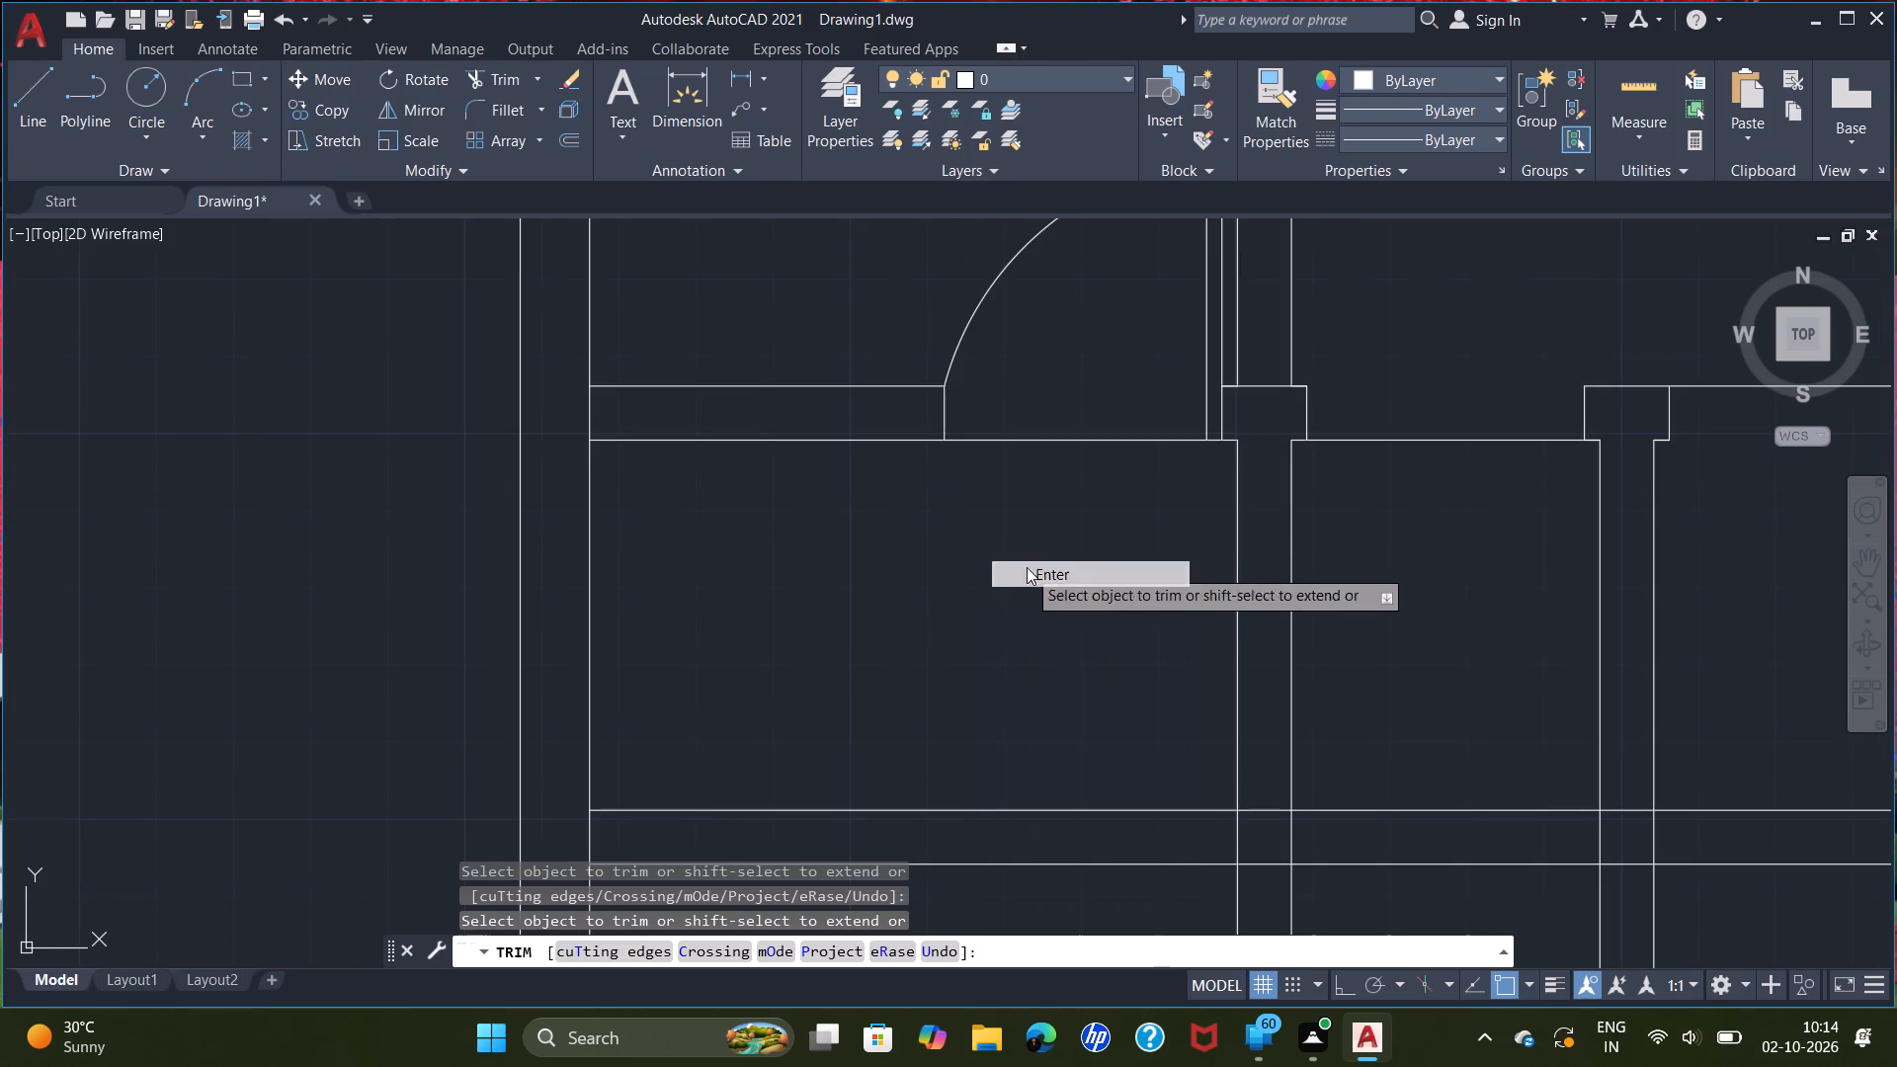
With ortho on, draw the middle door's leaf from the first partition's east jamb's upper corner: 2'5" north, 2" east, south to the wall's lower line.
scroll(1027, 567, down, 2)
middle_drag(1032, 573, 820, 687)
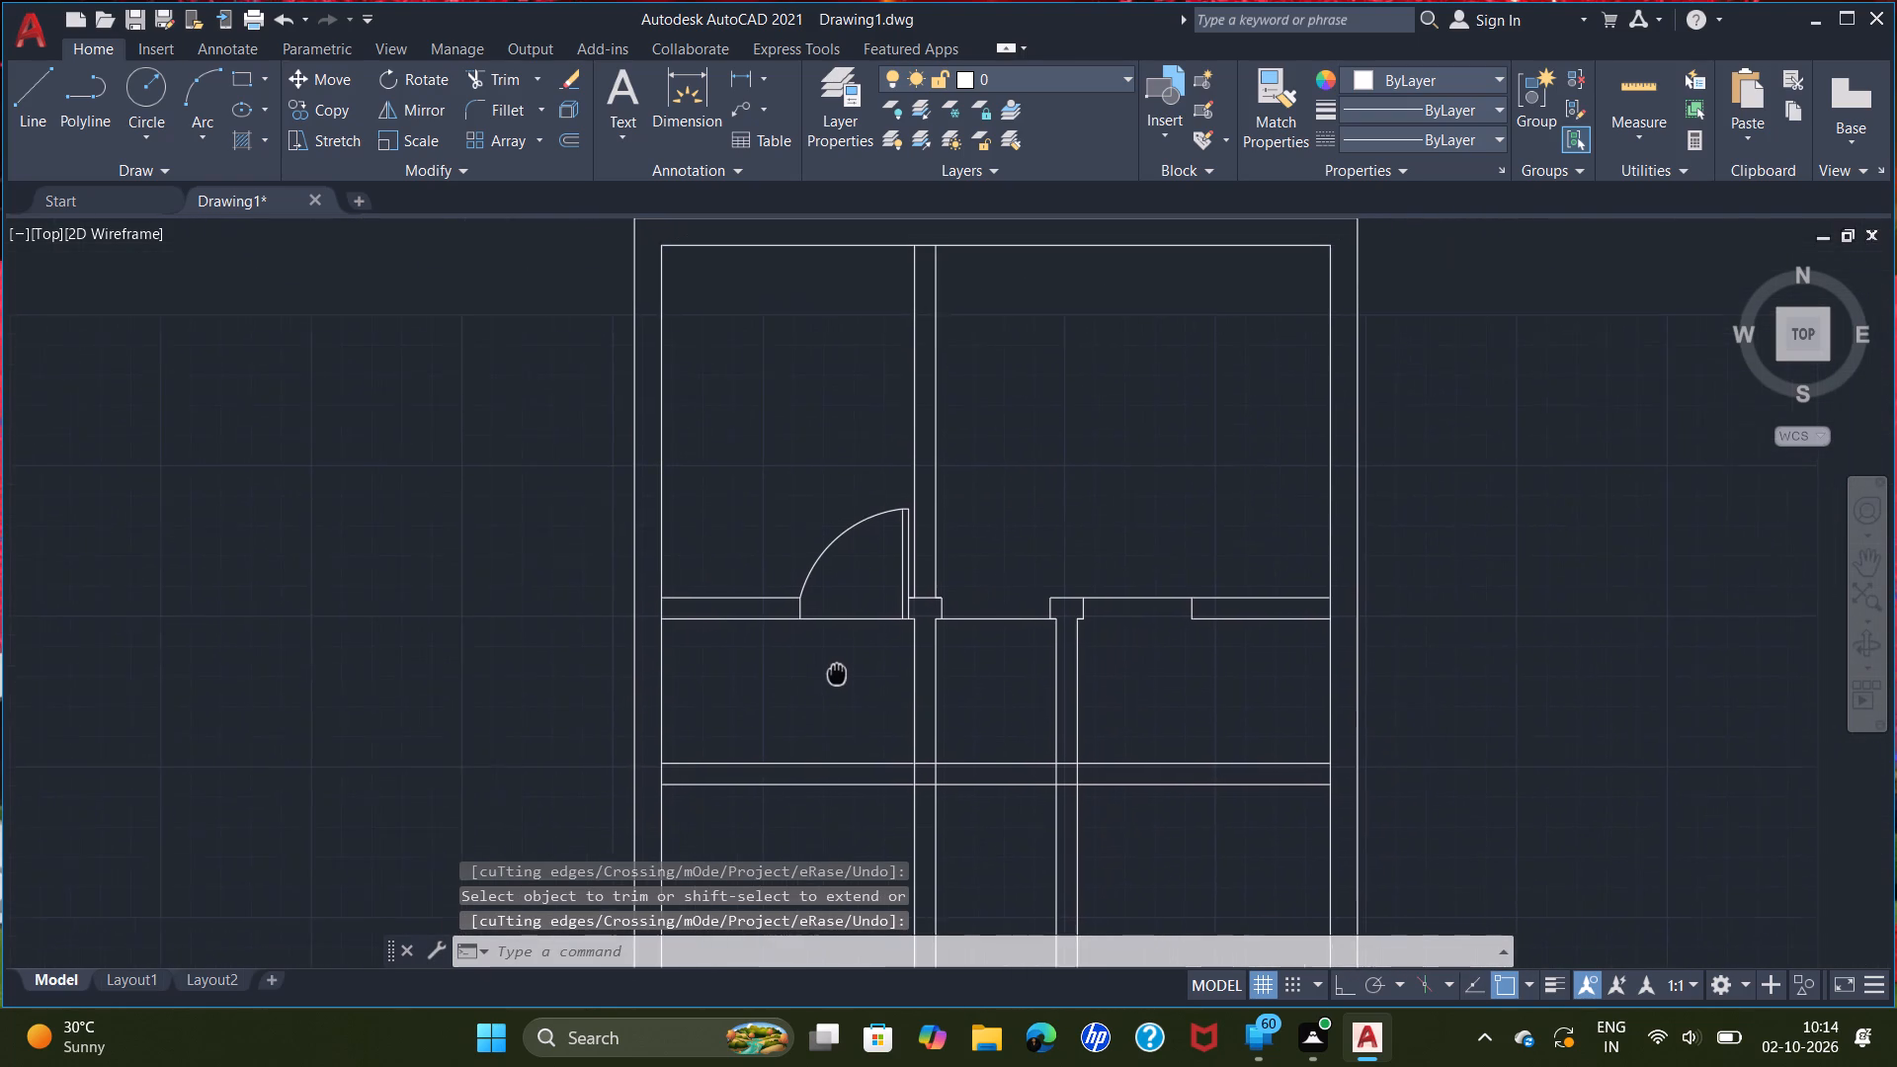
middle_drag(820, 687, 799, 693)
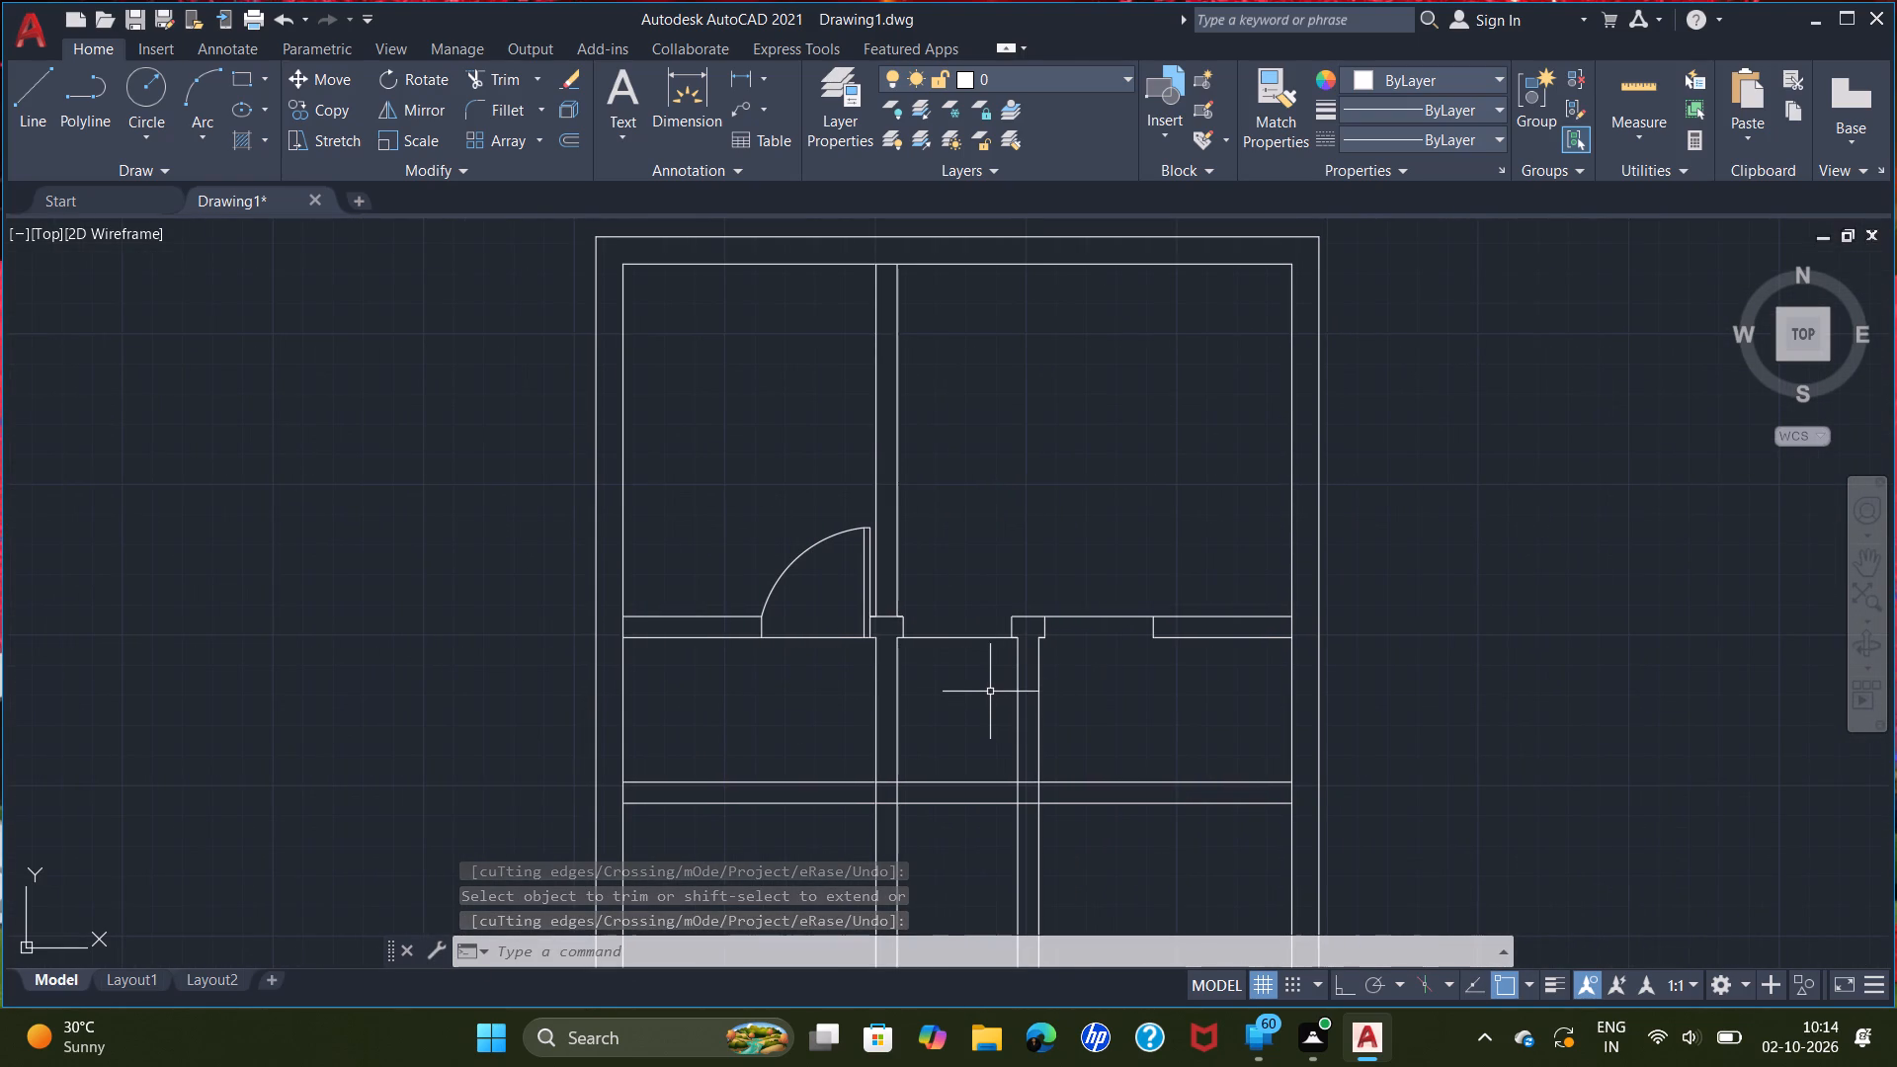
scroll(932, 617, up, 2)
key(l)
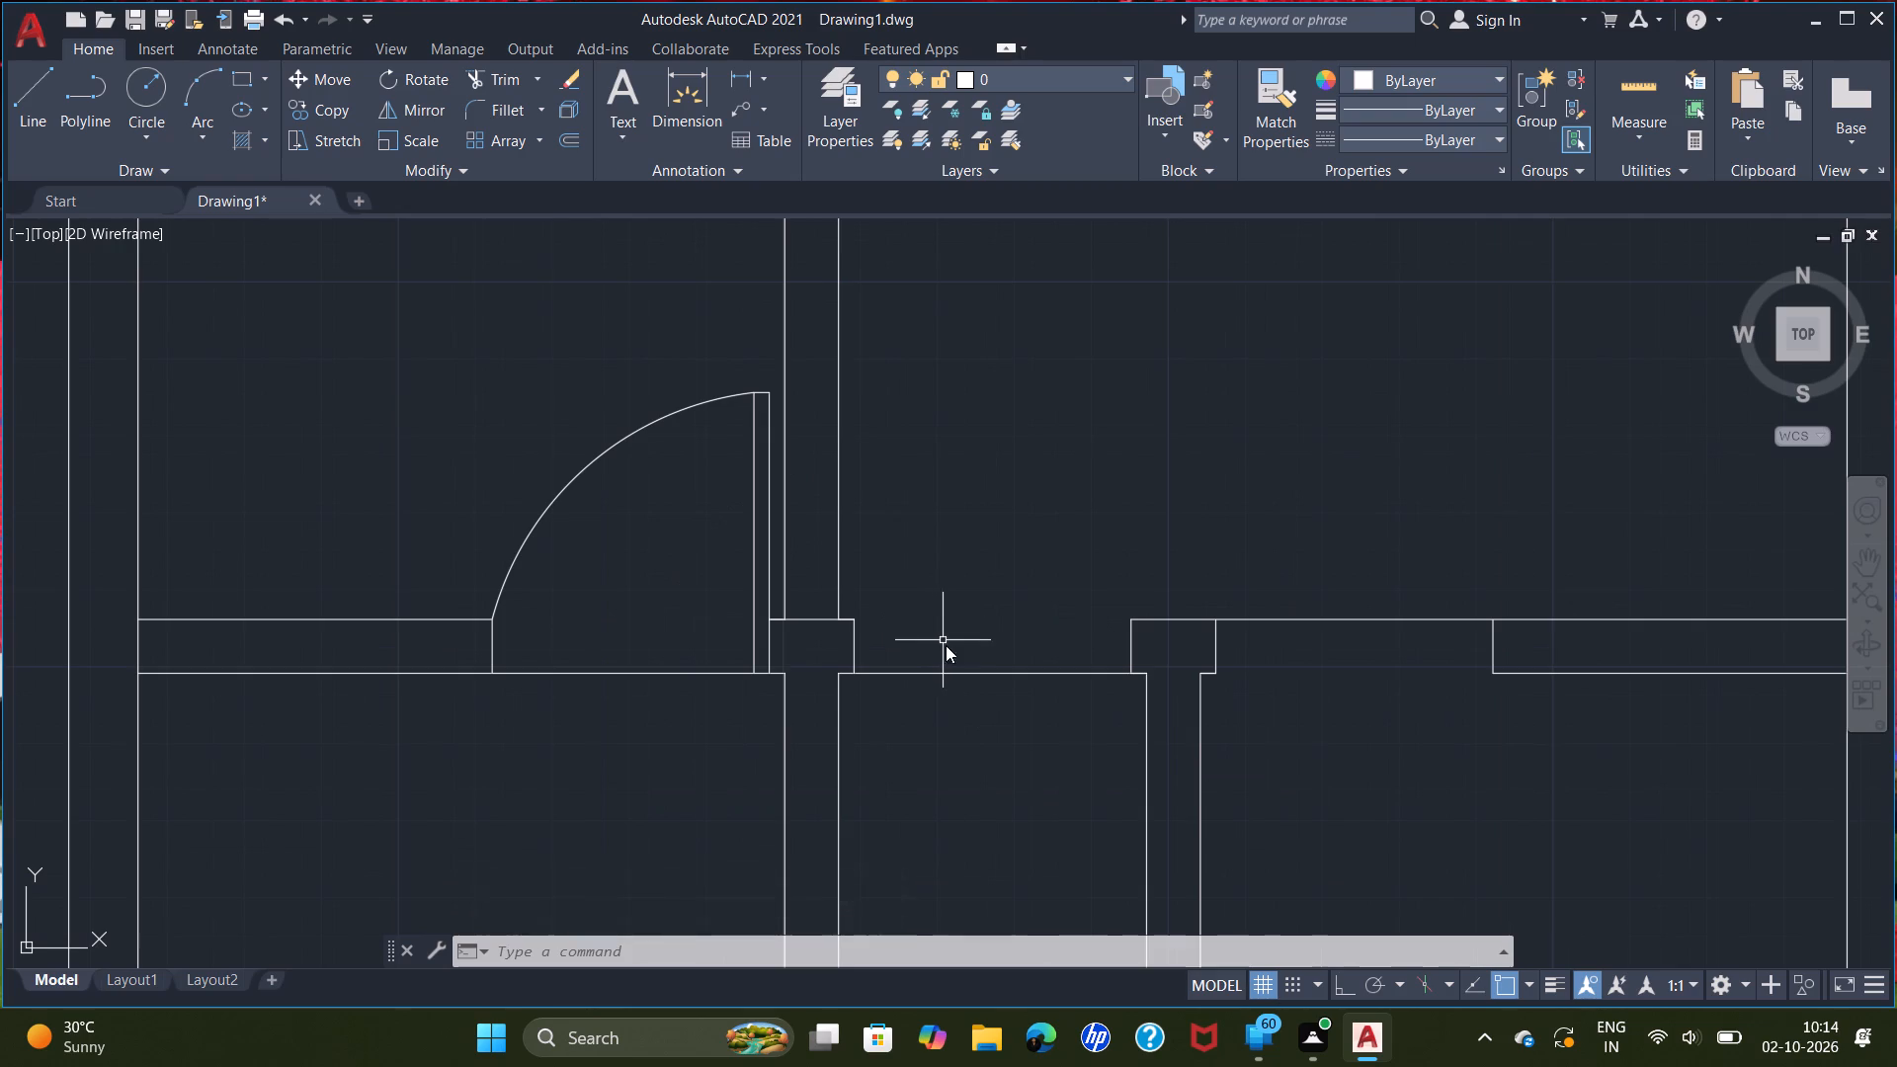
key(Return)
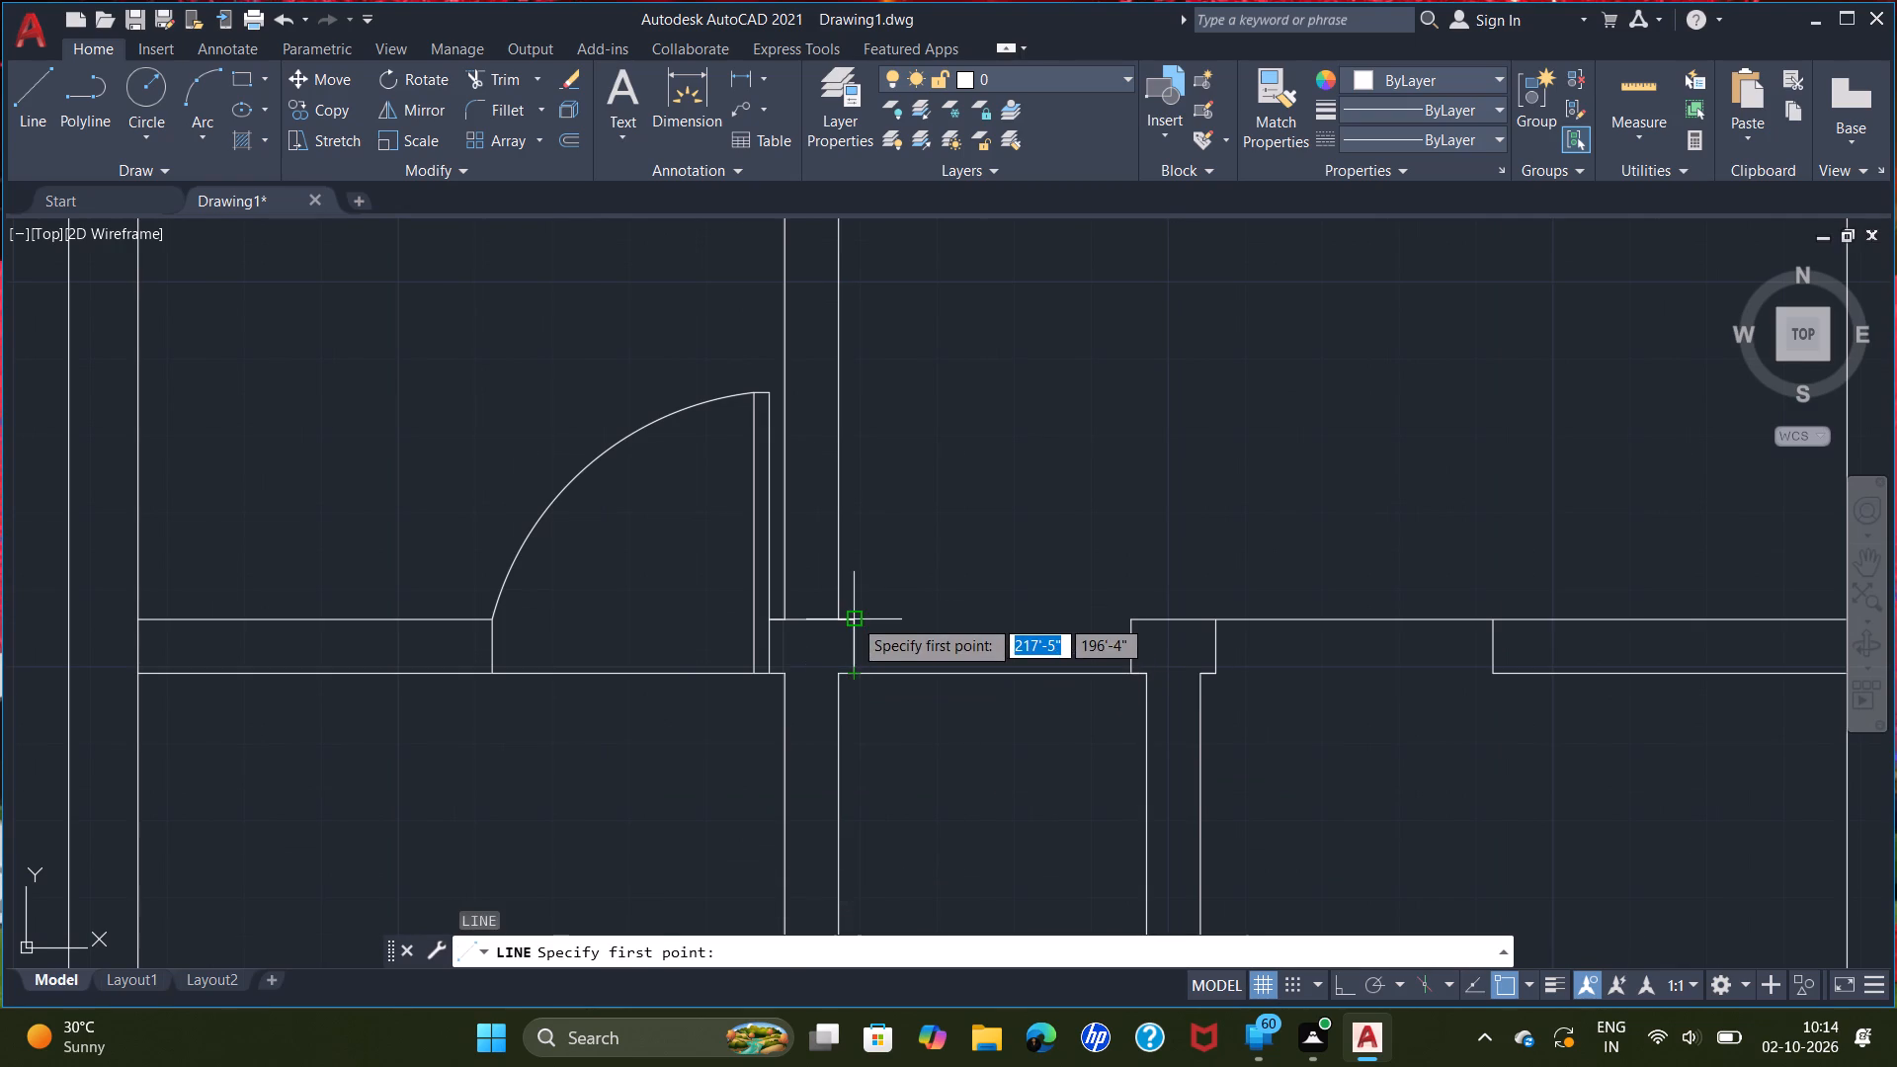
click(853, 617)
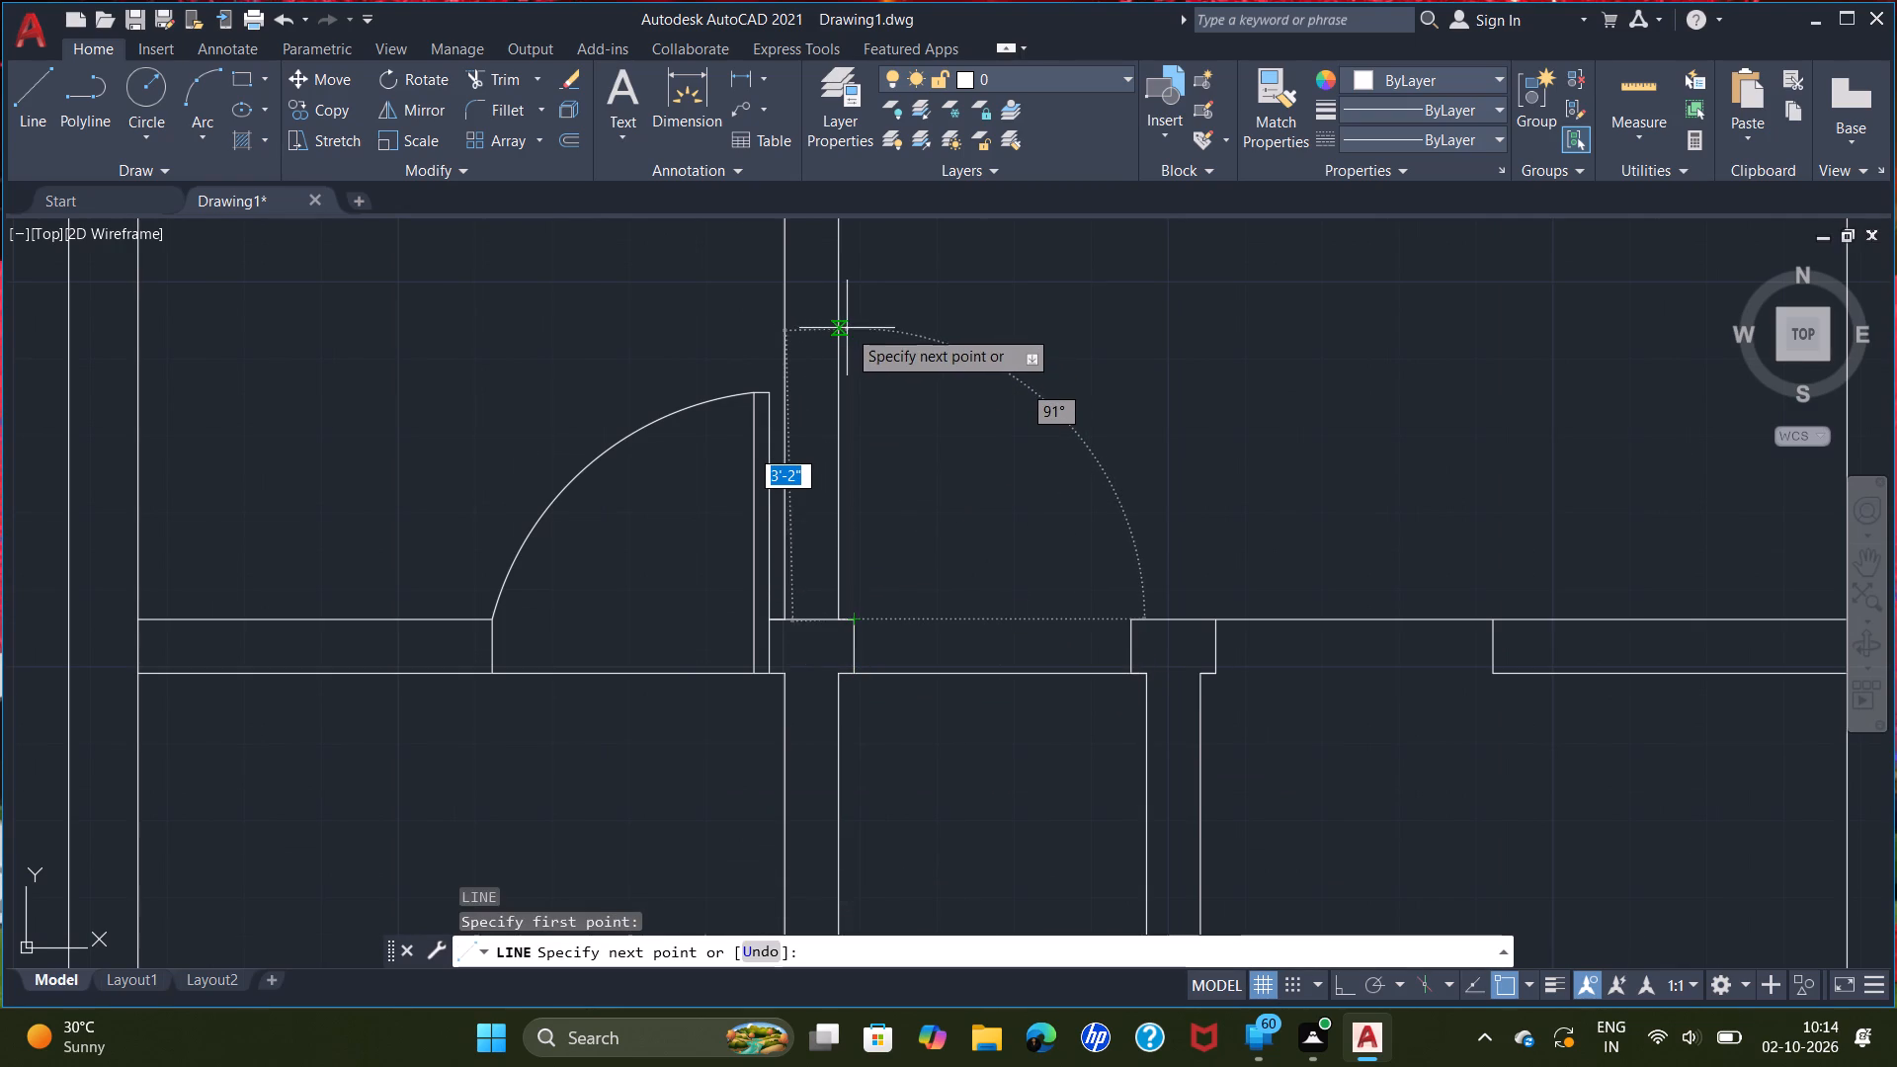
key(F8)
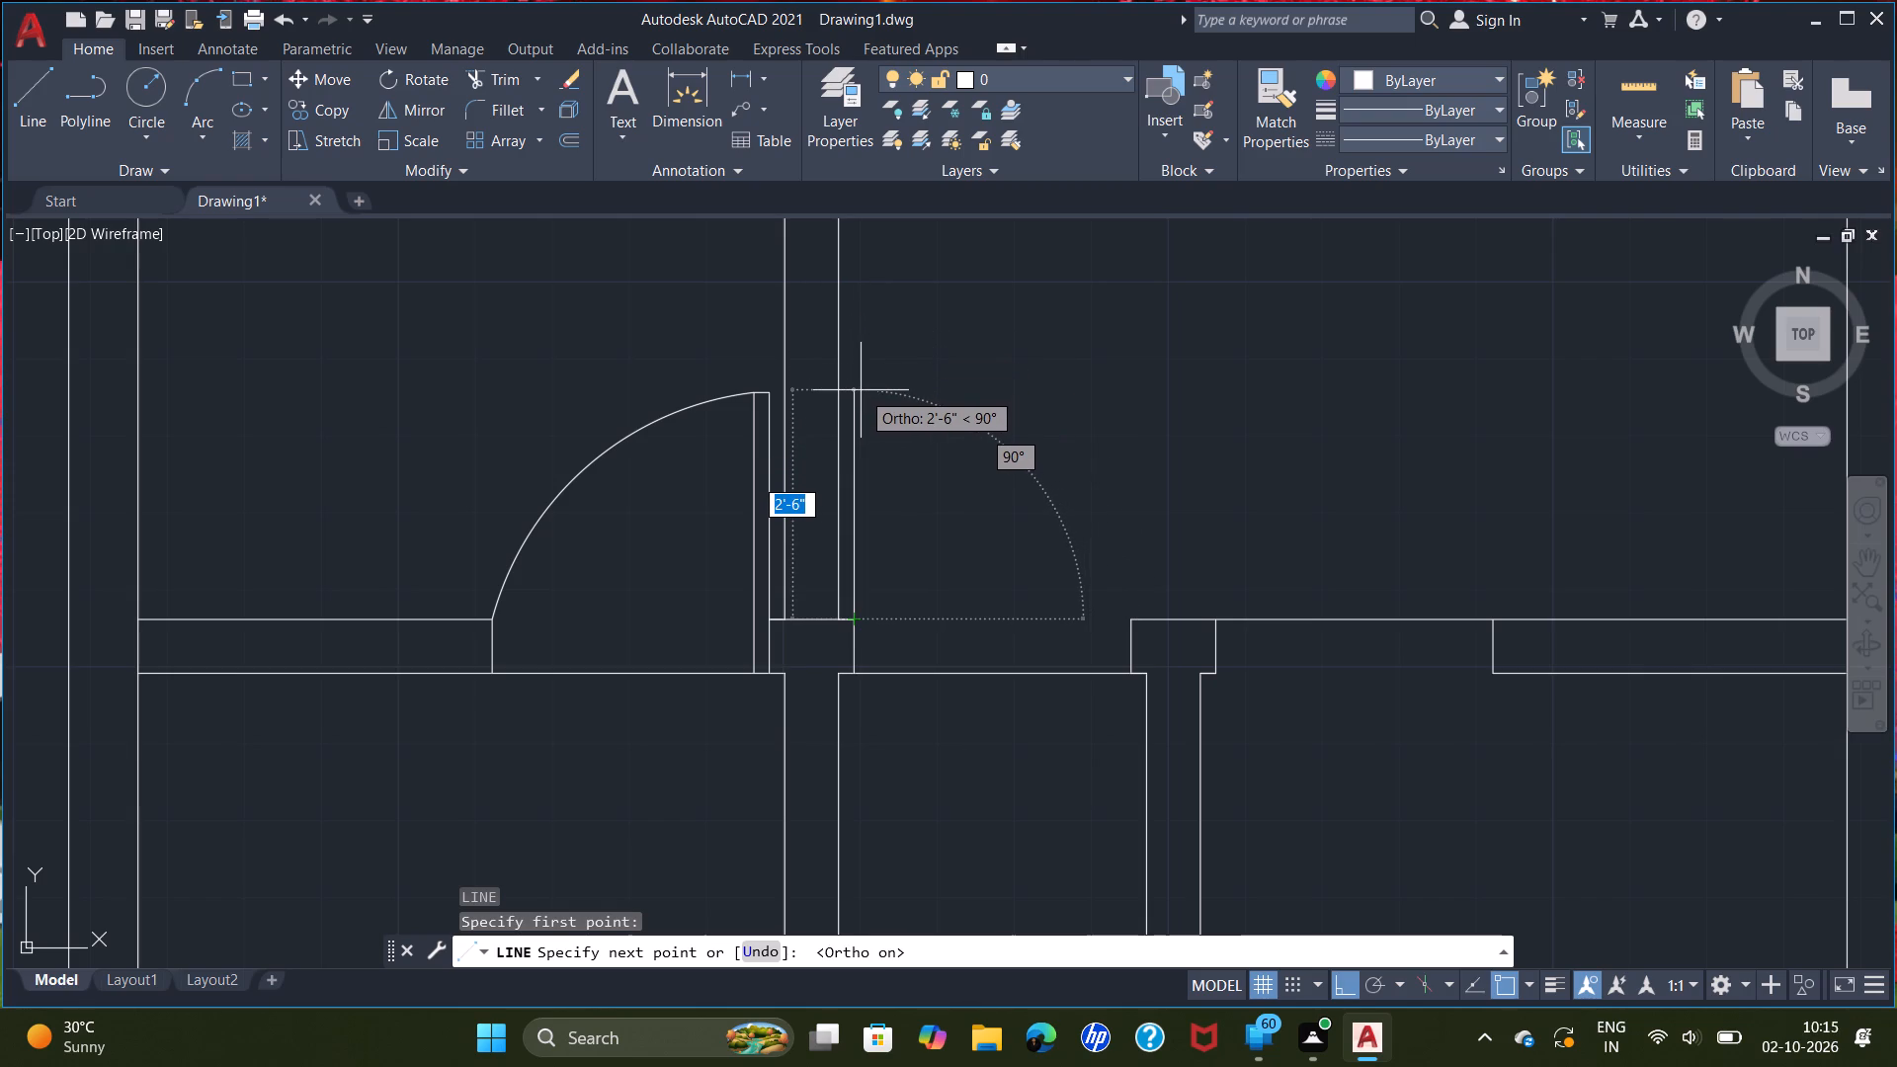
key(2)
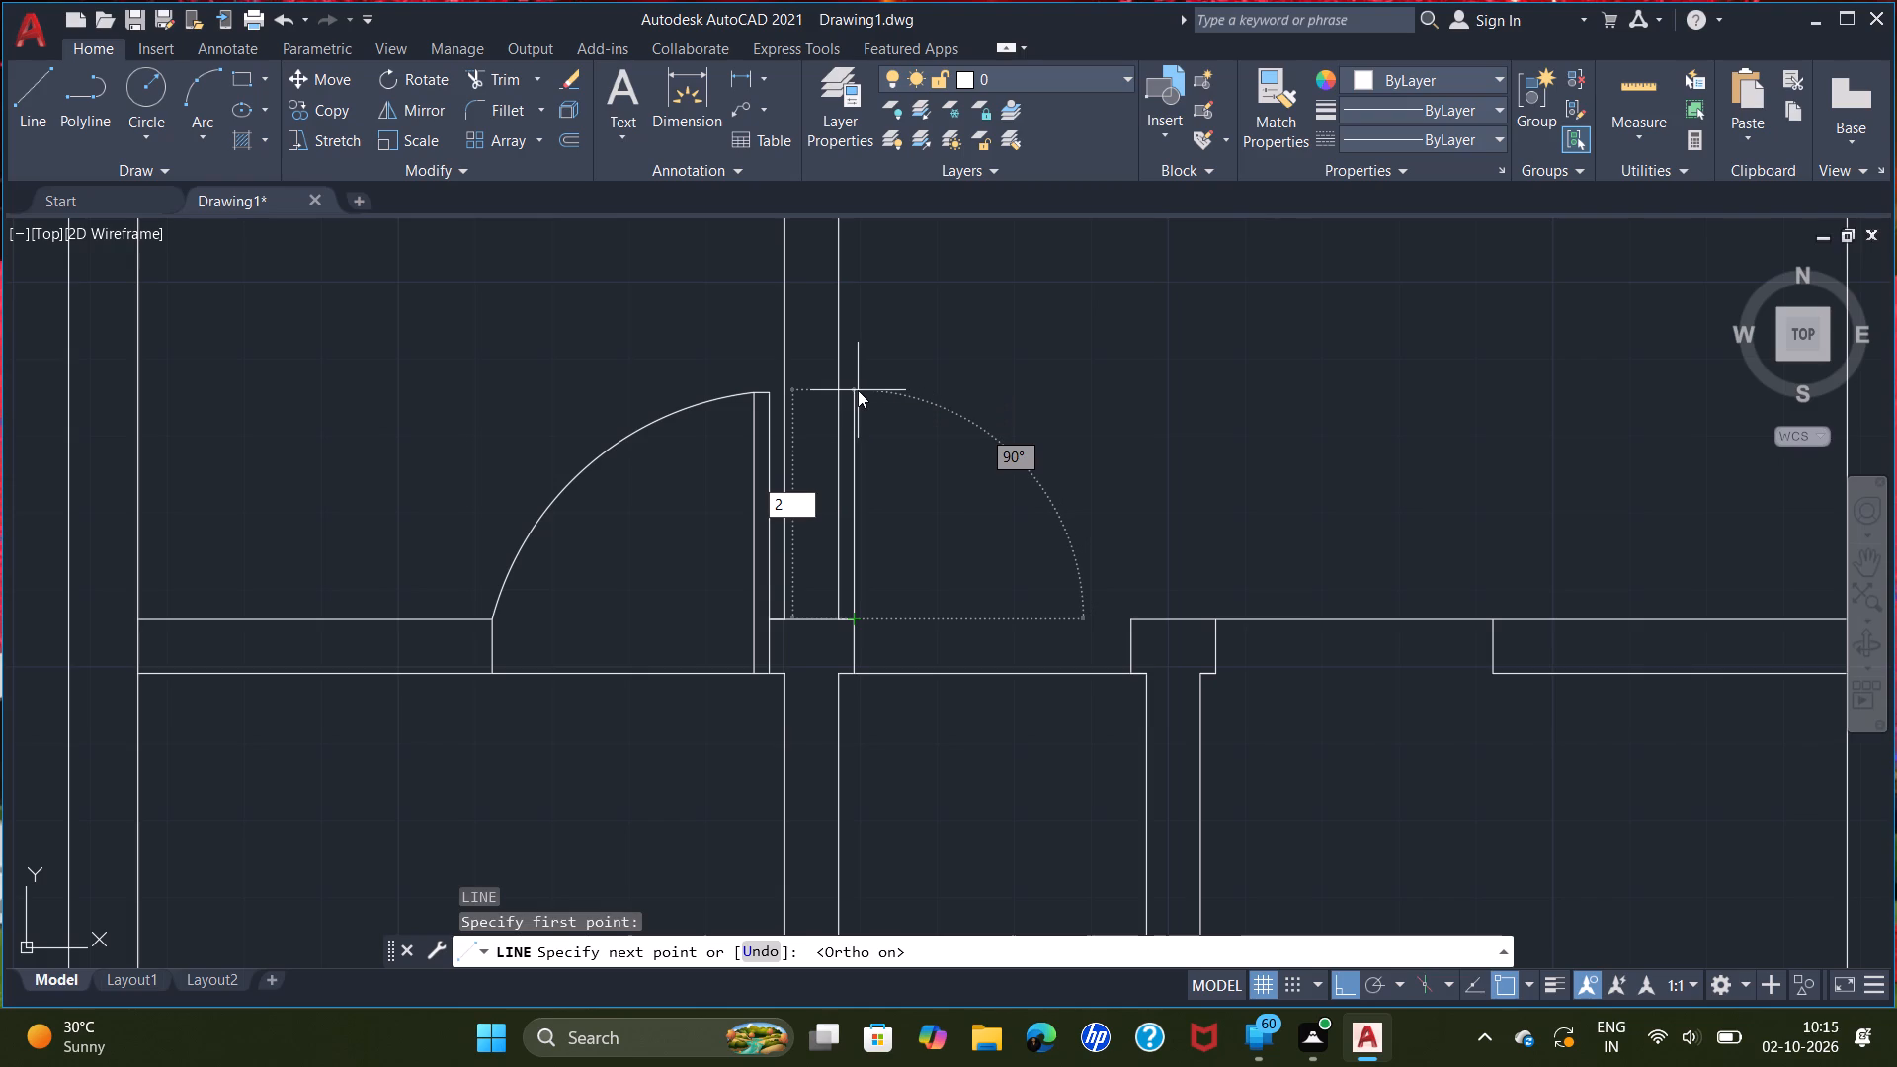
key(apostrophe)
key(5)
key(shift+quotedbl)
key(Return)
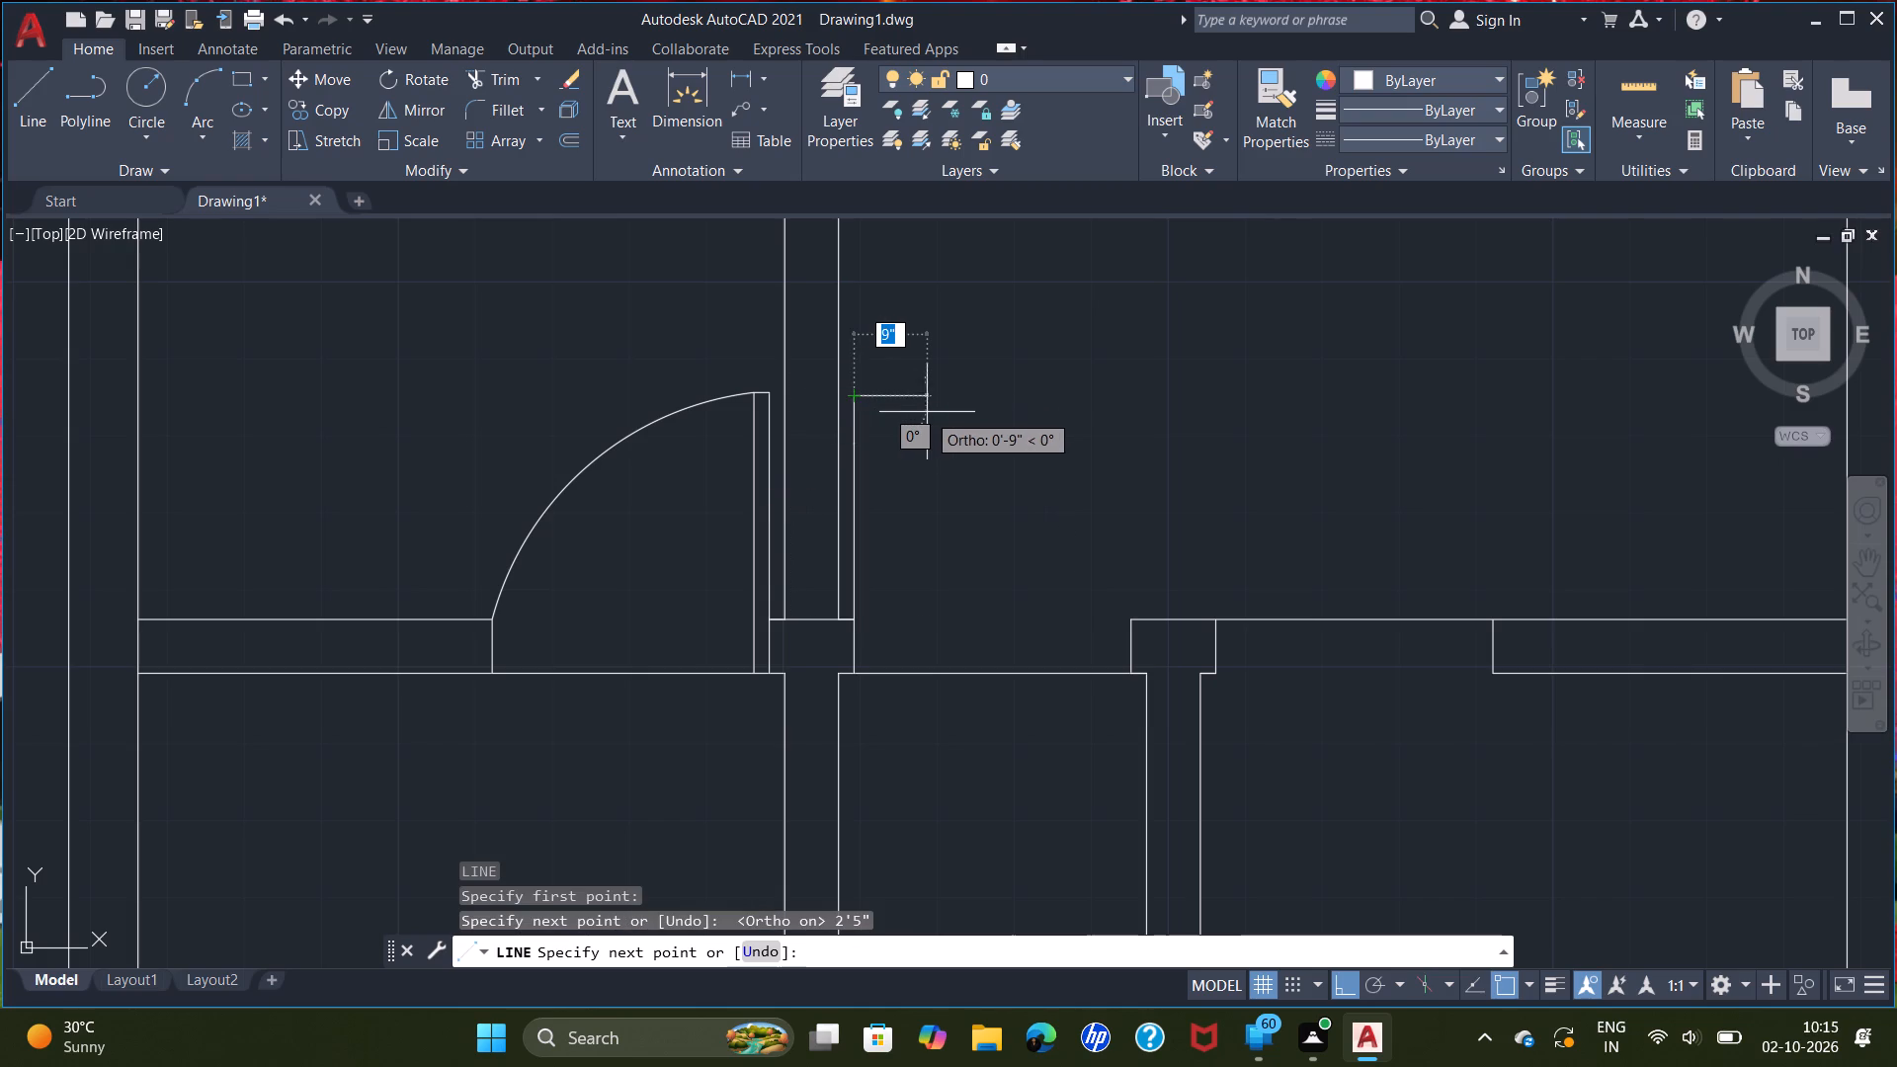
key(2)
key(shift+quotedbl)
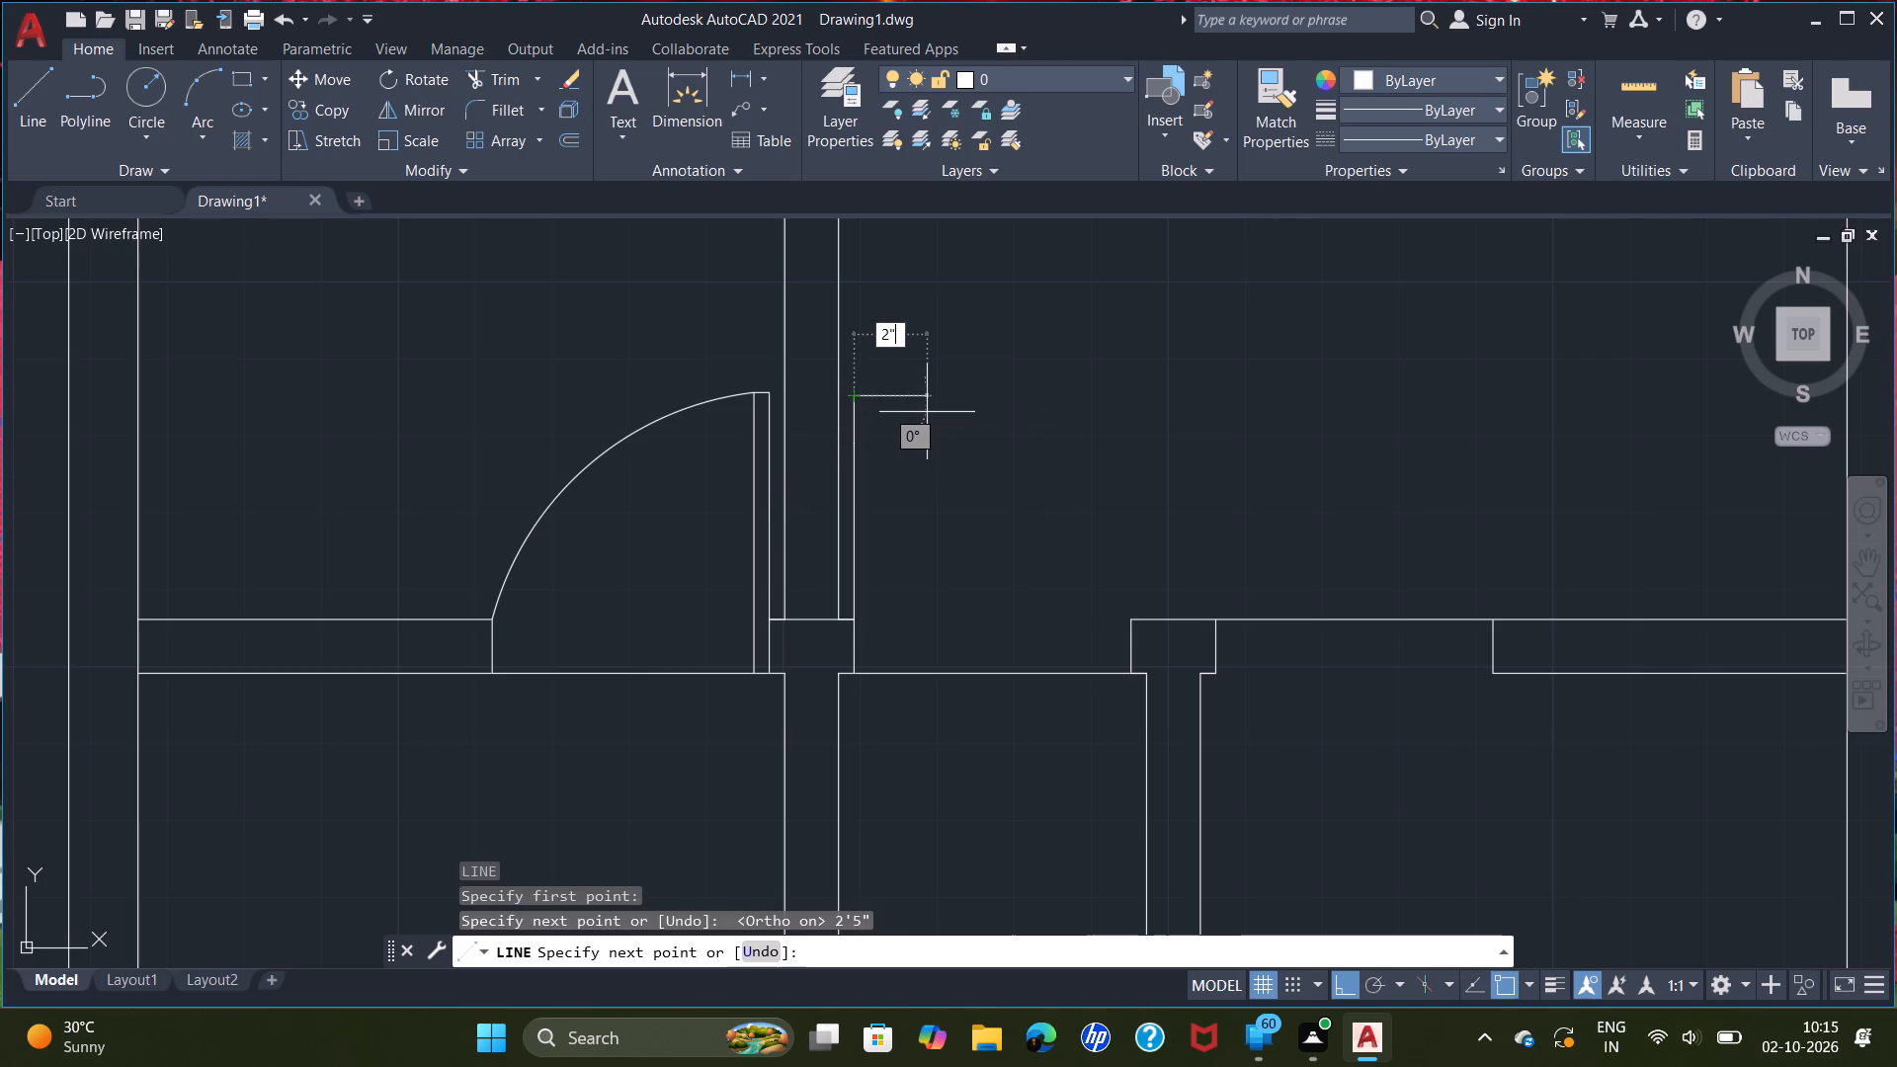
key(Return)
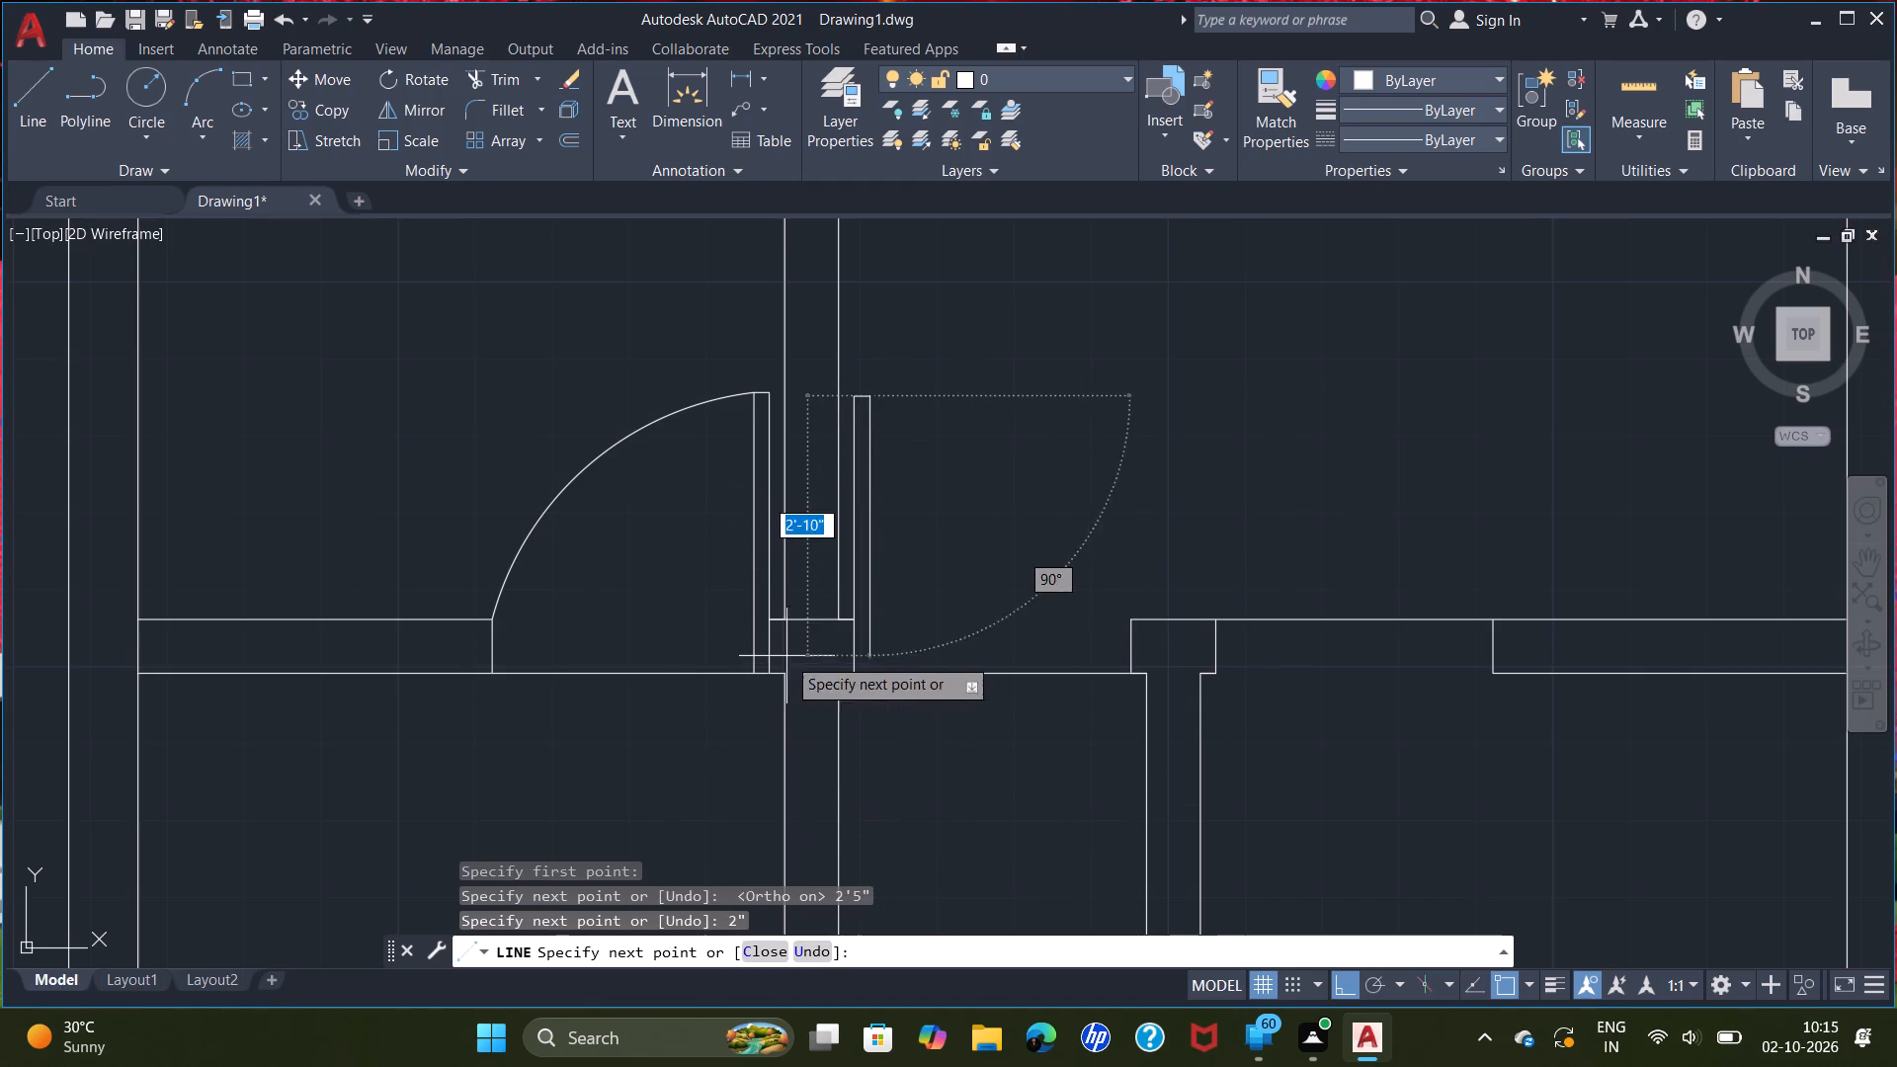
click(870, 668)
right_click(893, 623)
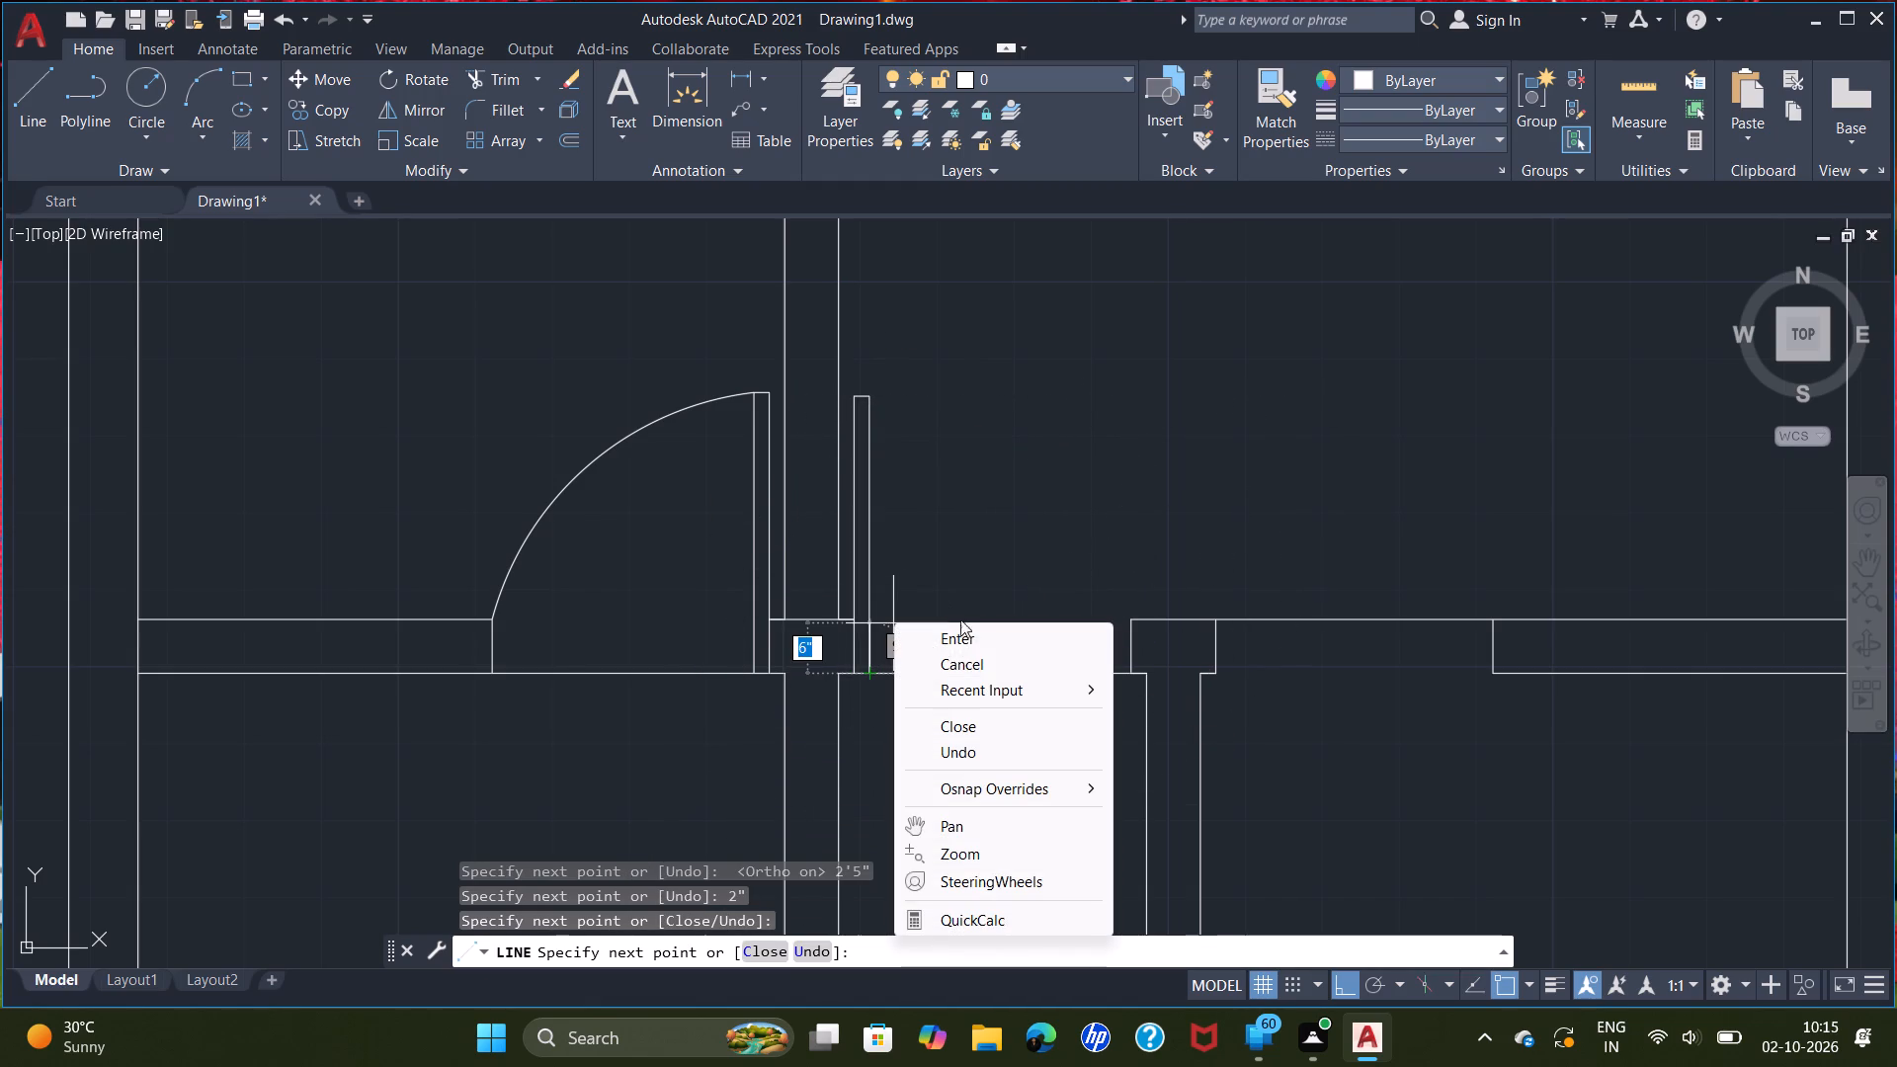
click(961, 639)
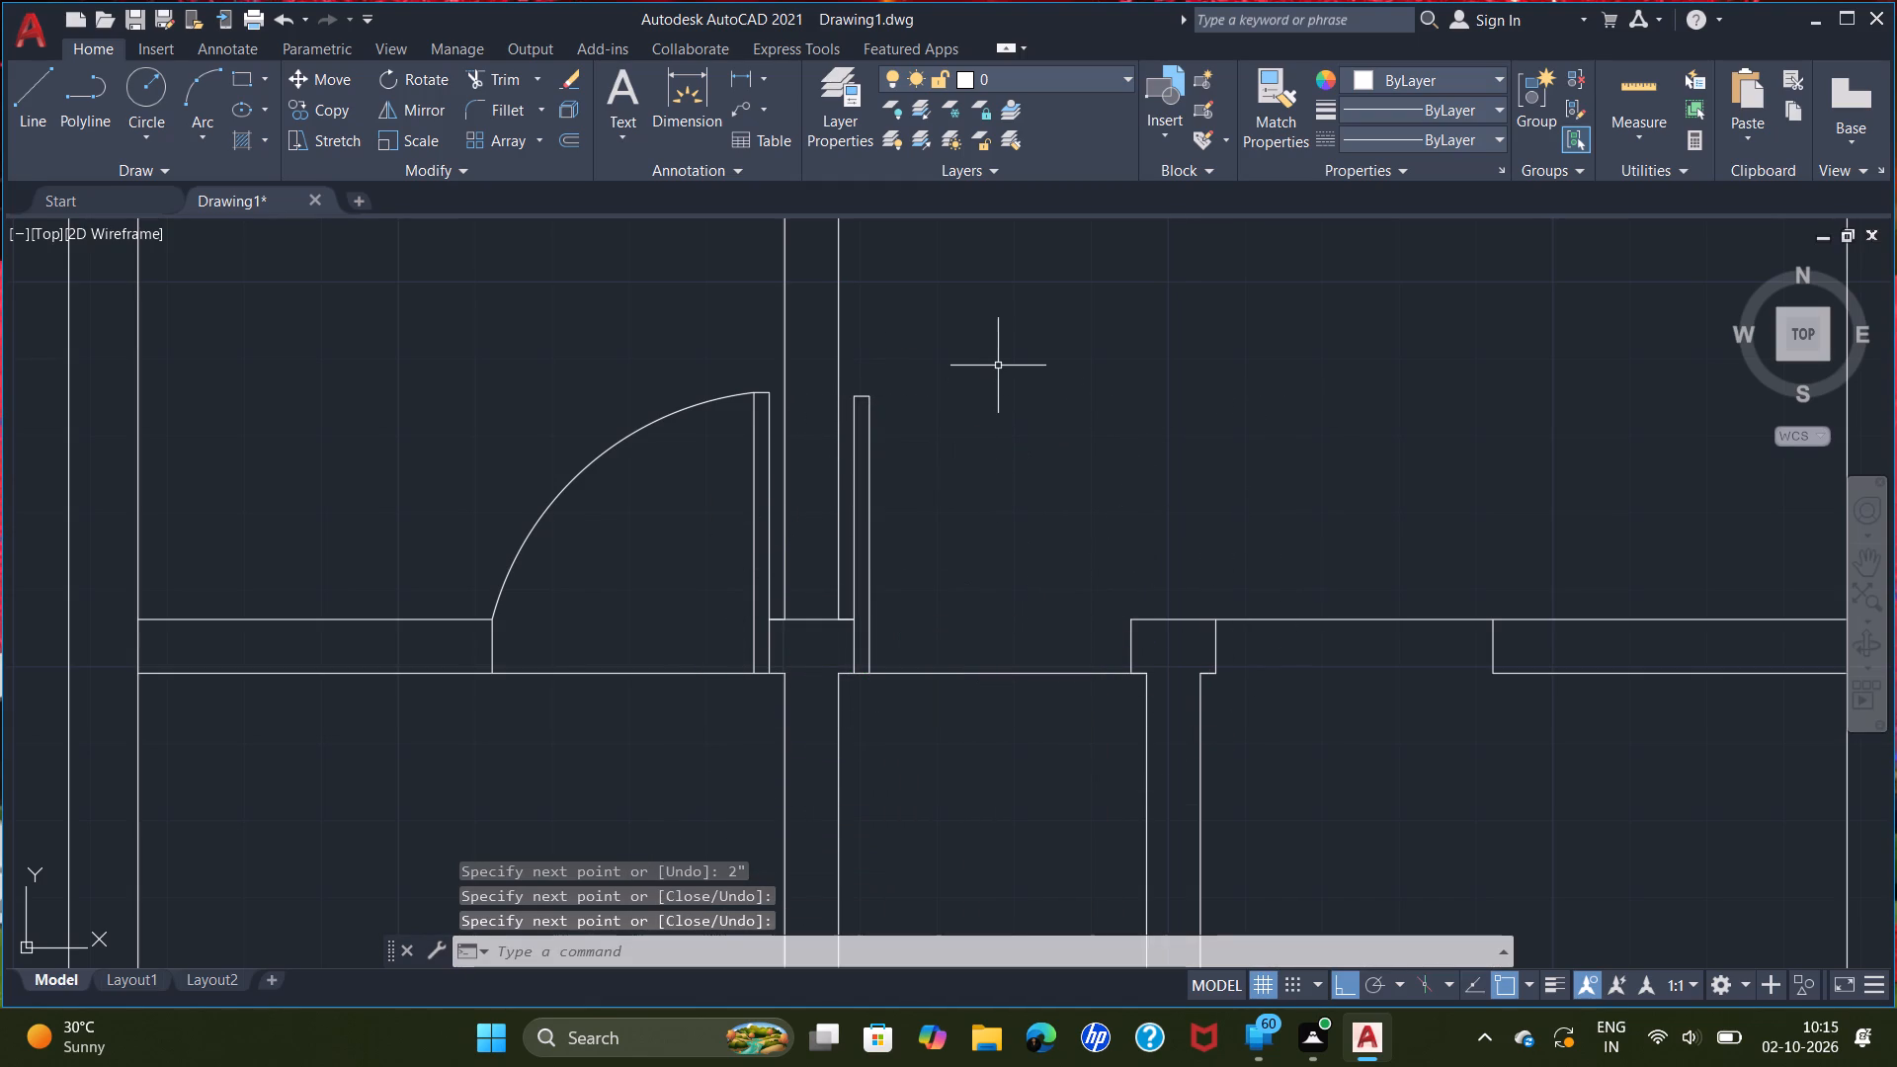
Draw the east door's leaf from the lower corner of the second partition's east jamb: 2'5" south, 2" east, north to the wall's upper line.
scroll(1148, 519, down, 1)
middle_drag(1330, 654, 1195, 680)
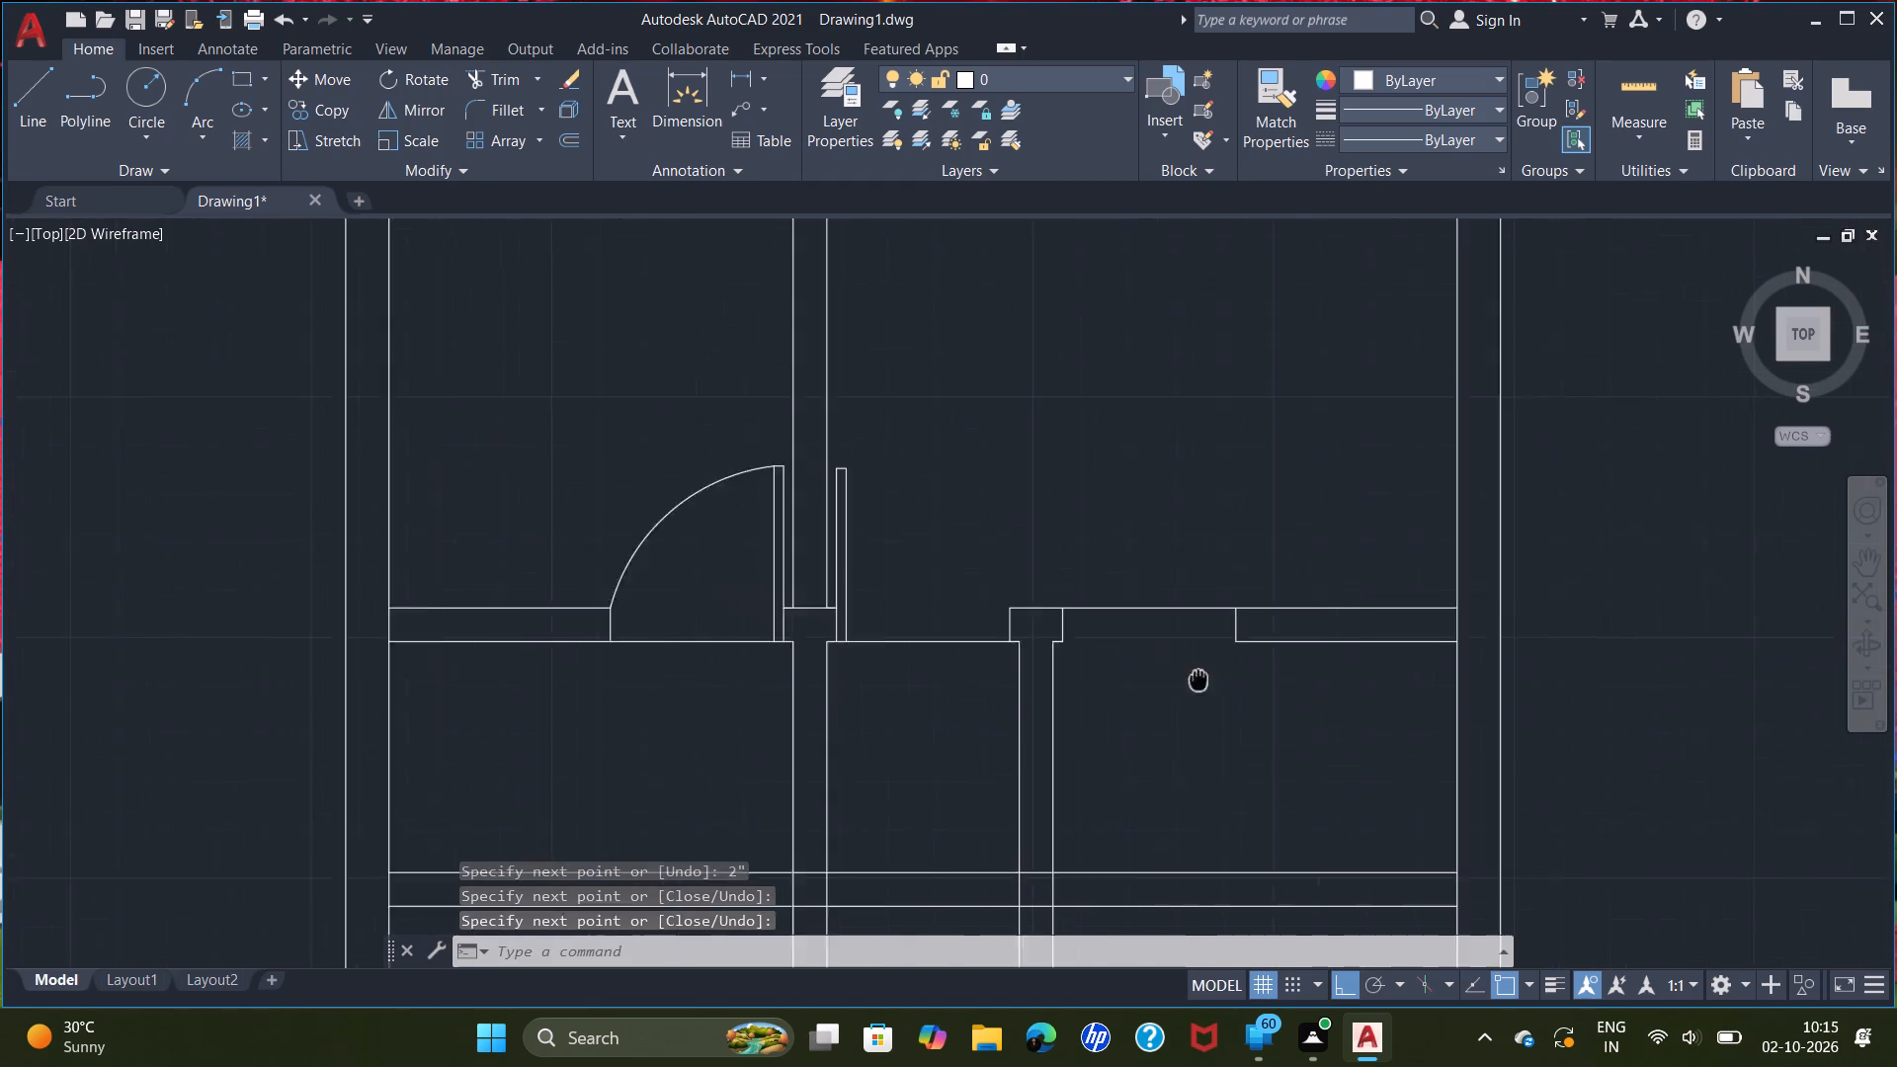
middle_drag(1195, 680, 829, 697)
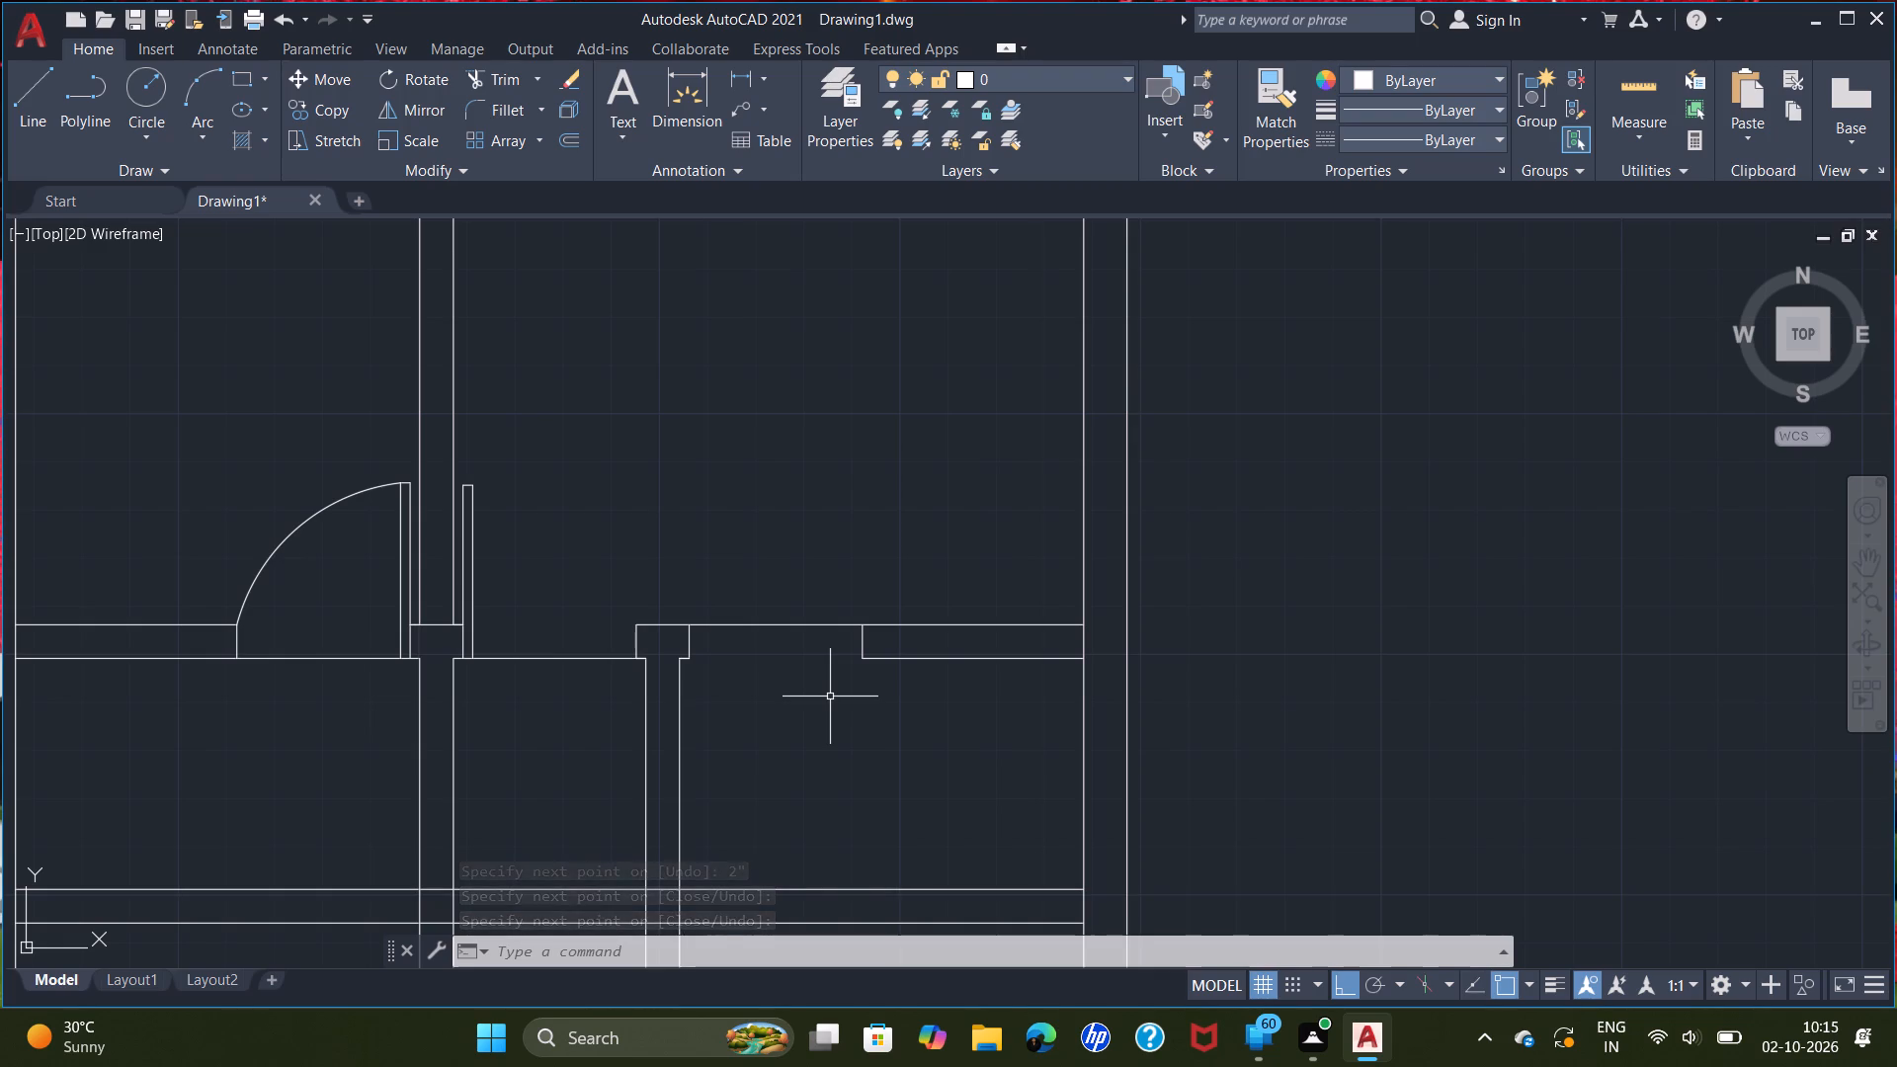
key(l)
key(Return)
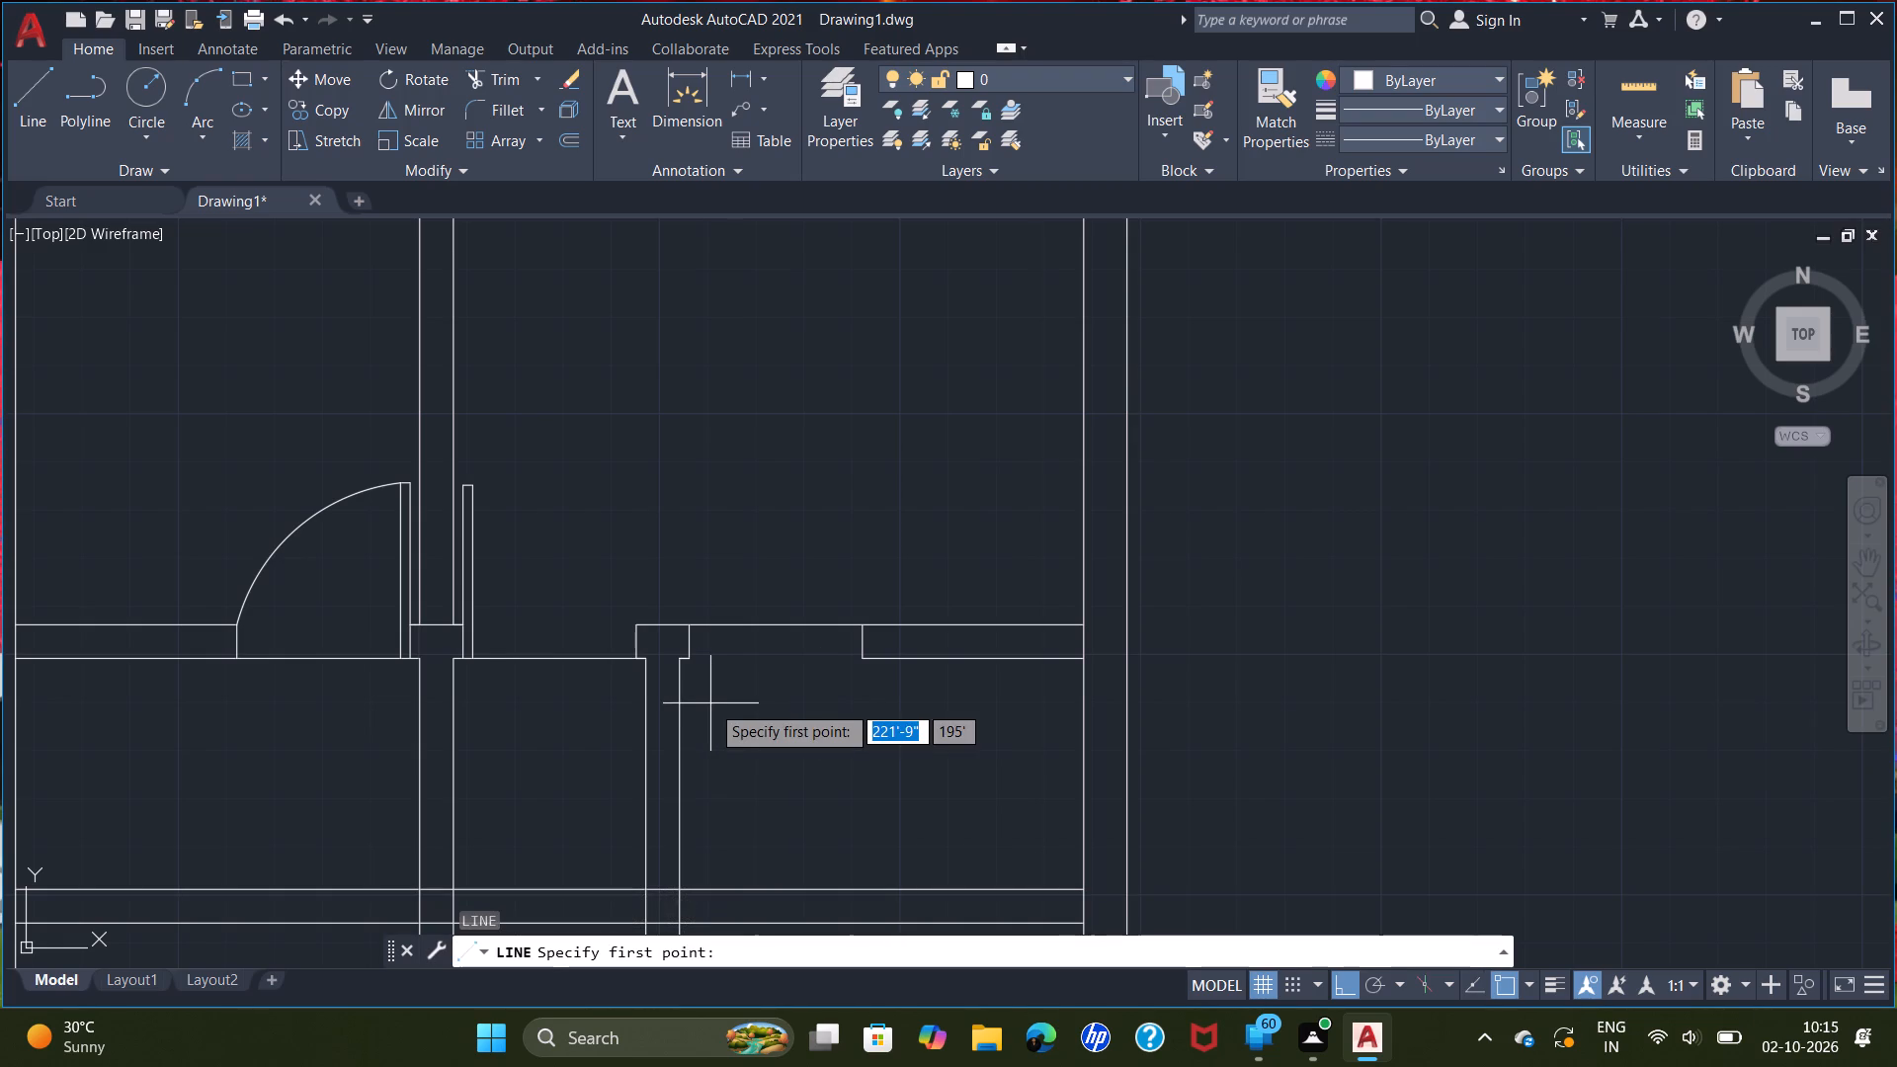
click(688, 663)
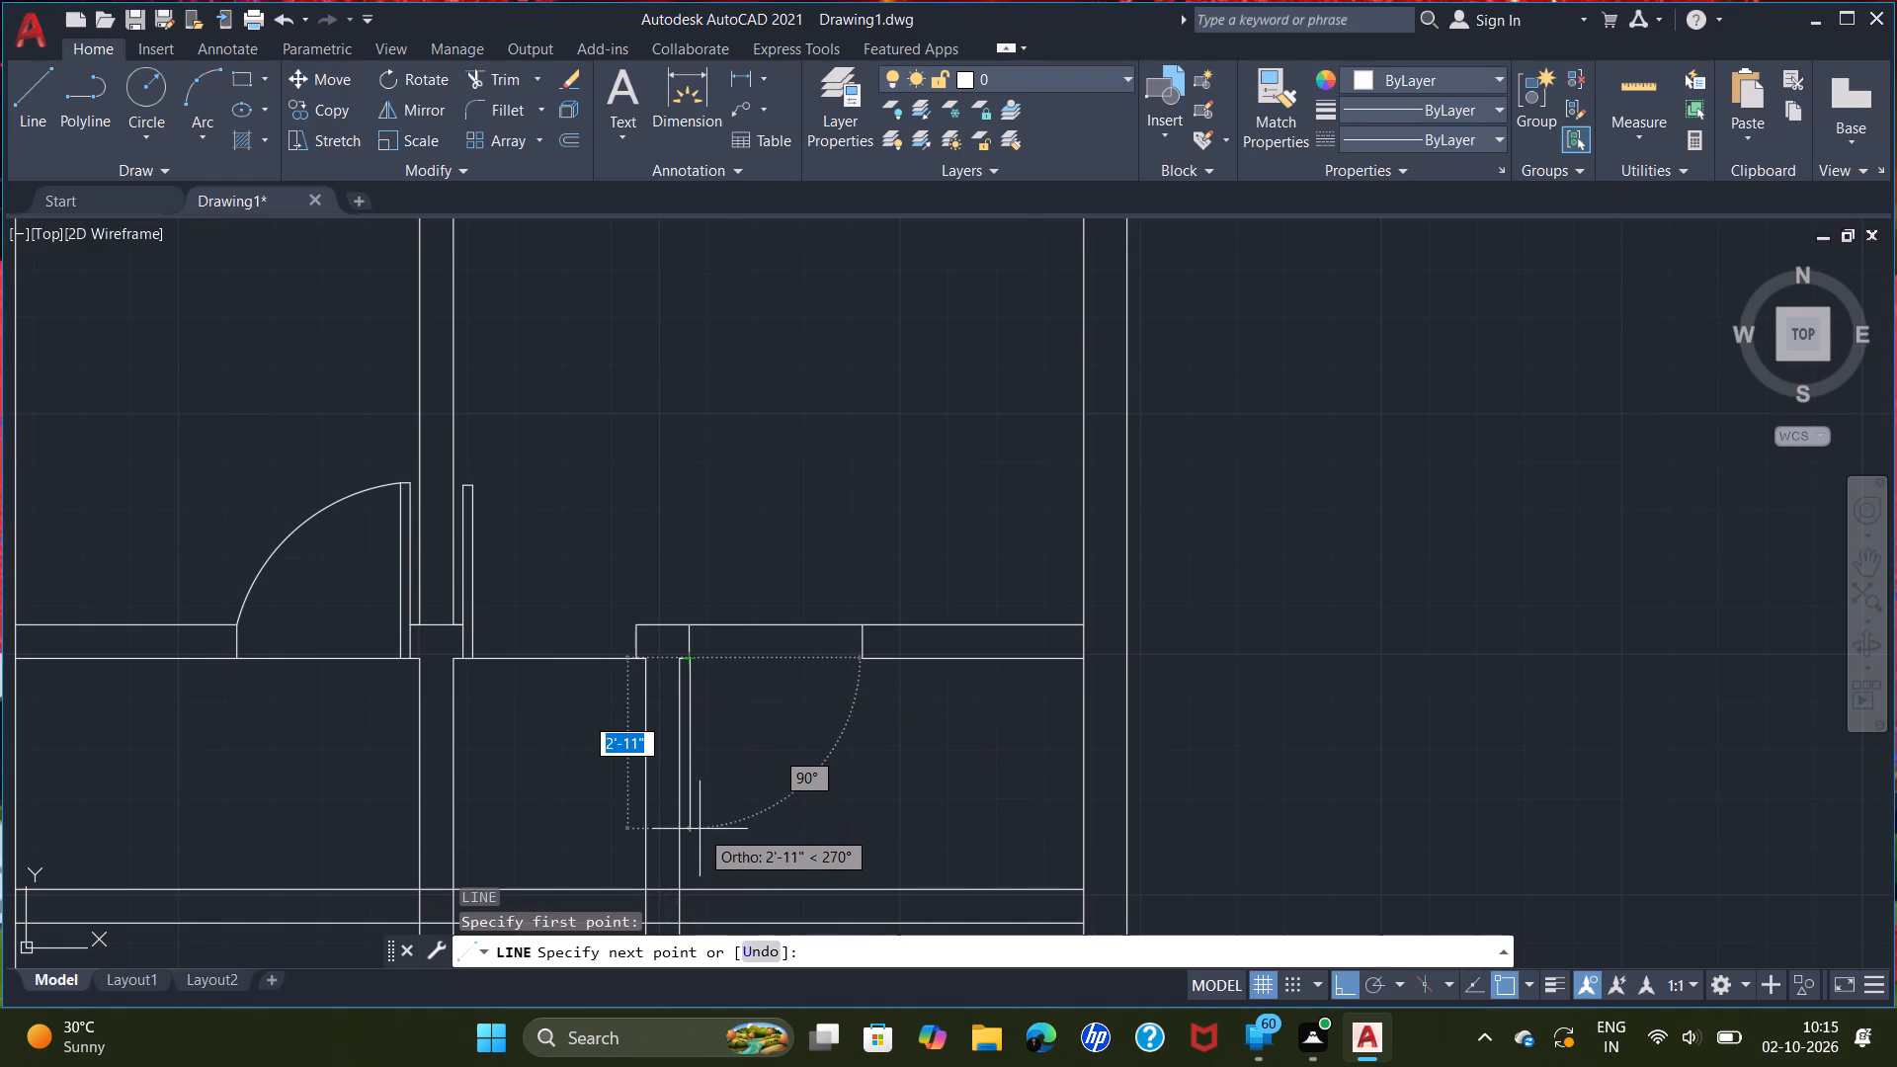
key(2)
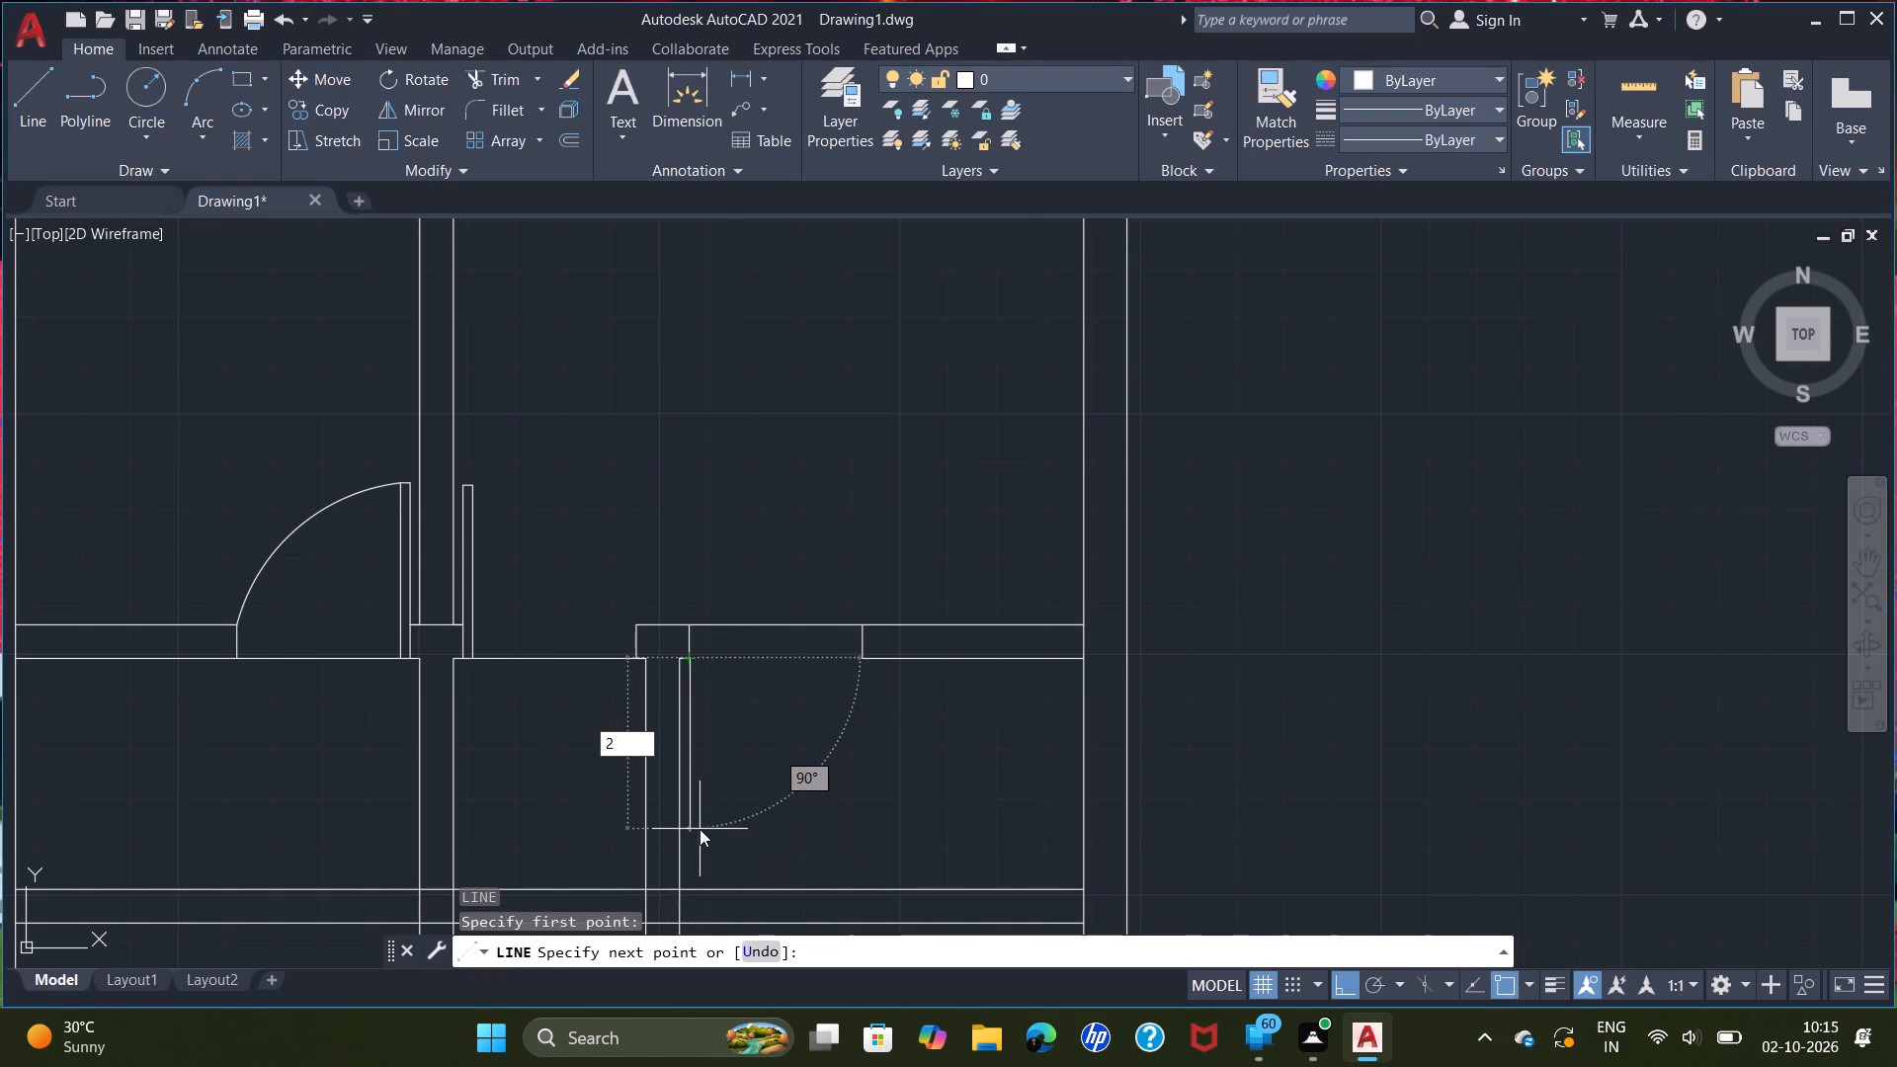
text('5)
key(shift+quotedbl)
key(Return)
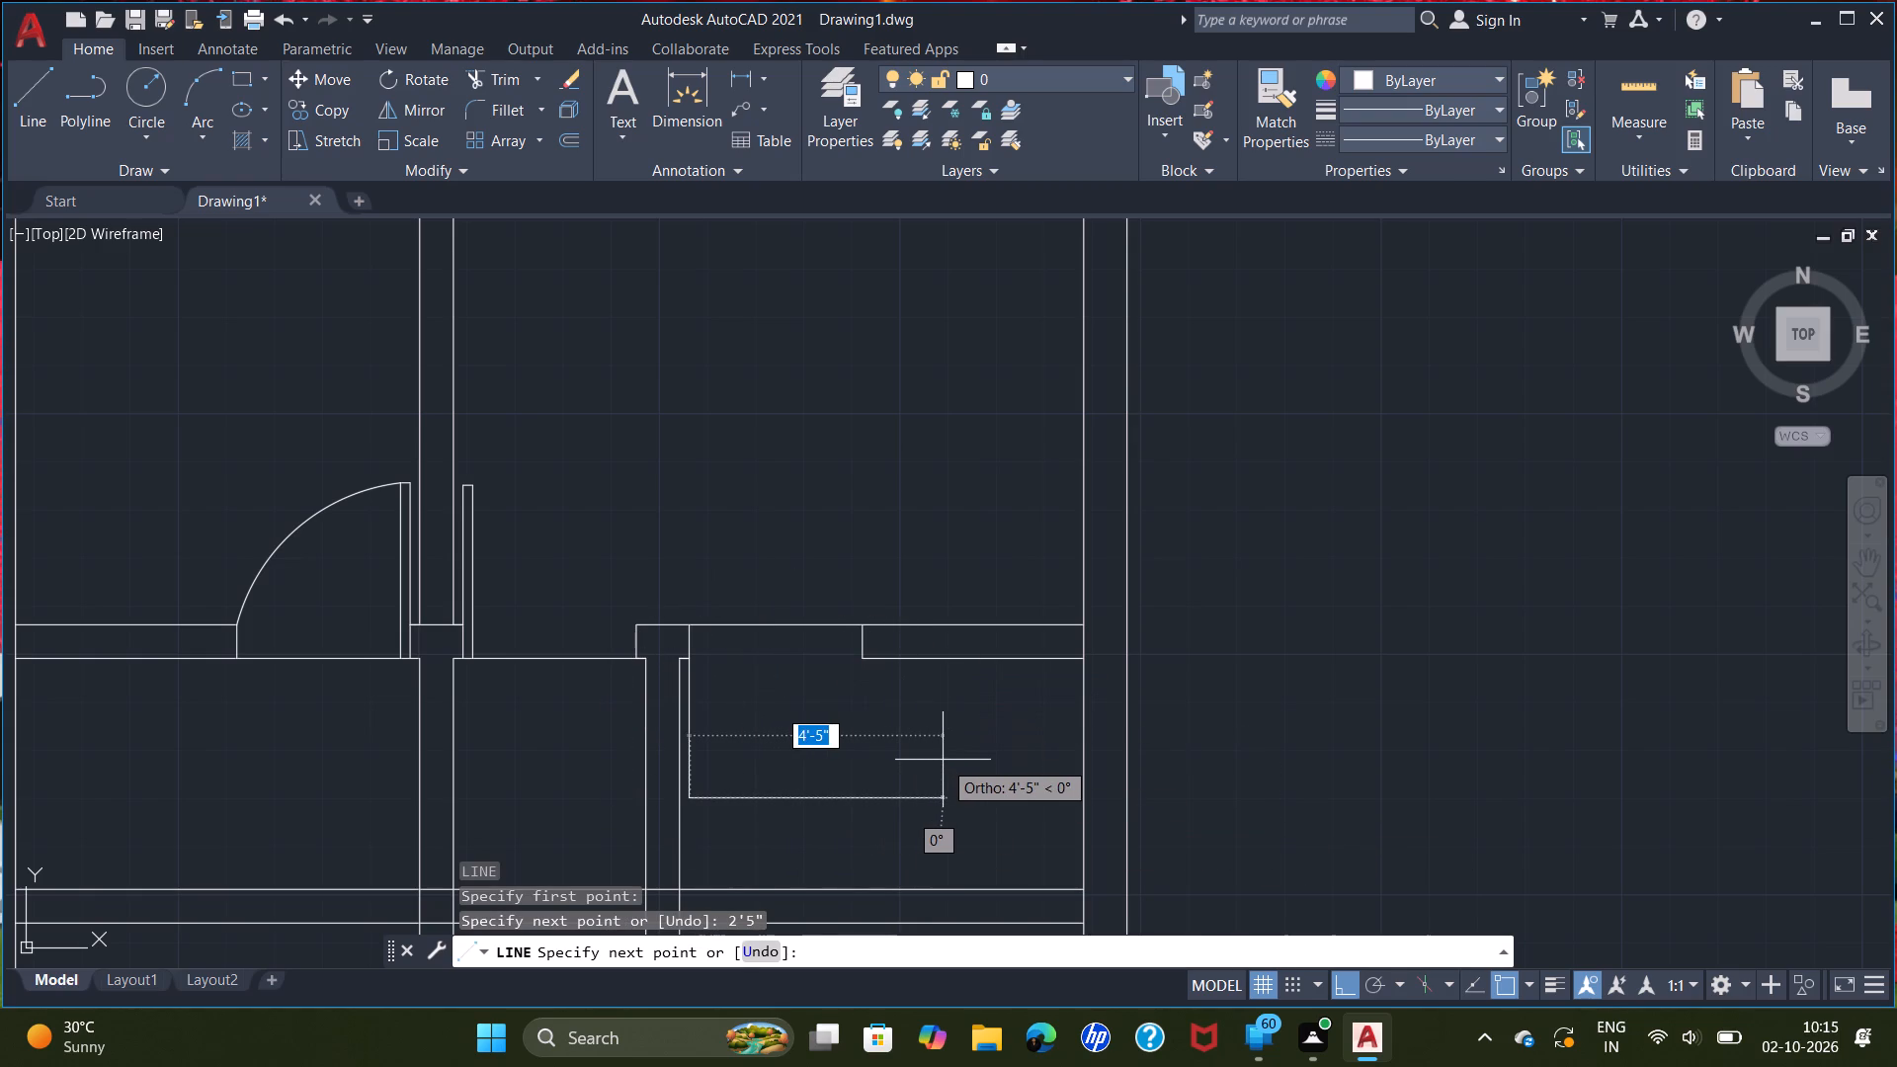
key(2)
key(shift+quotedbl)
key(Return)
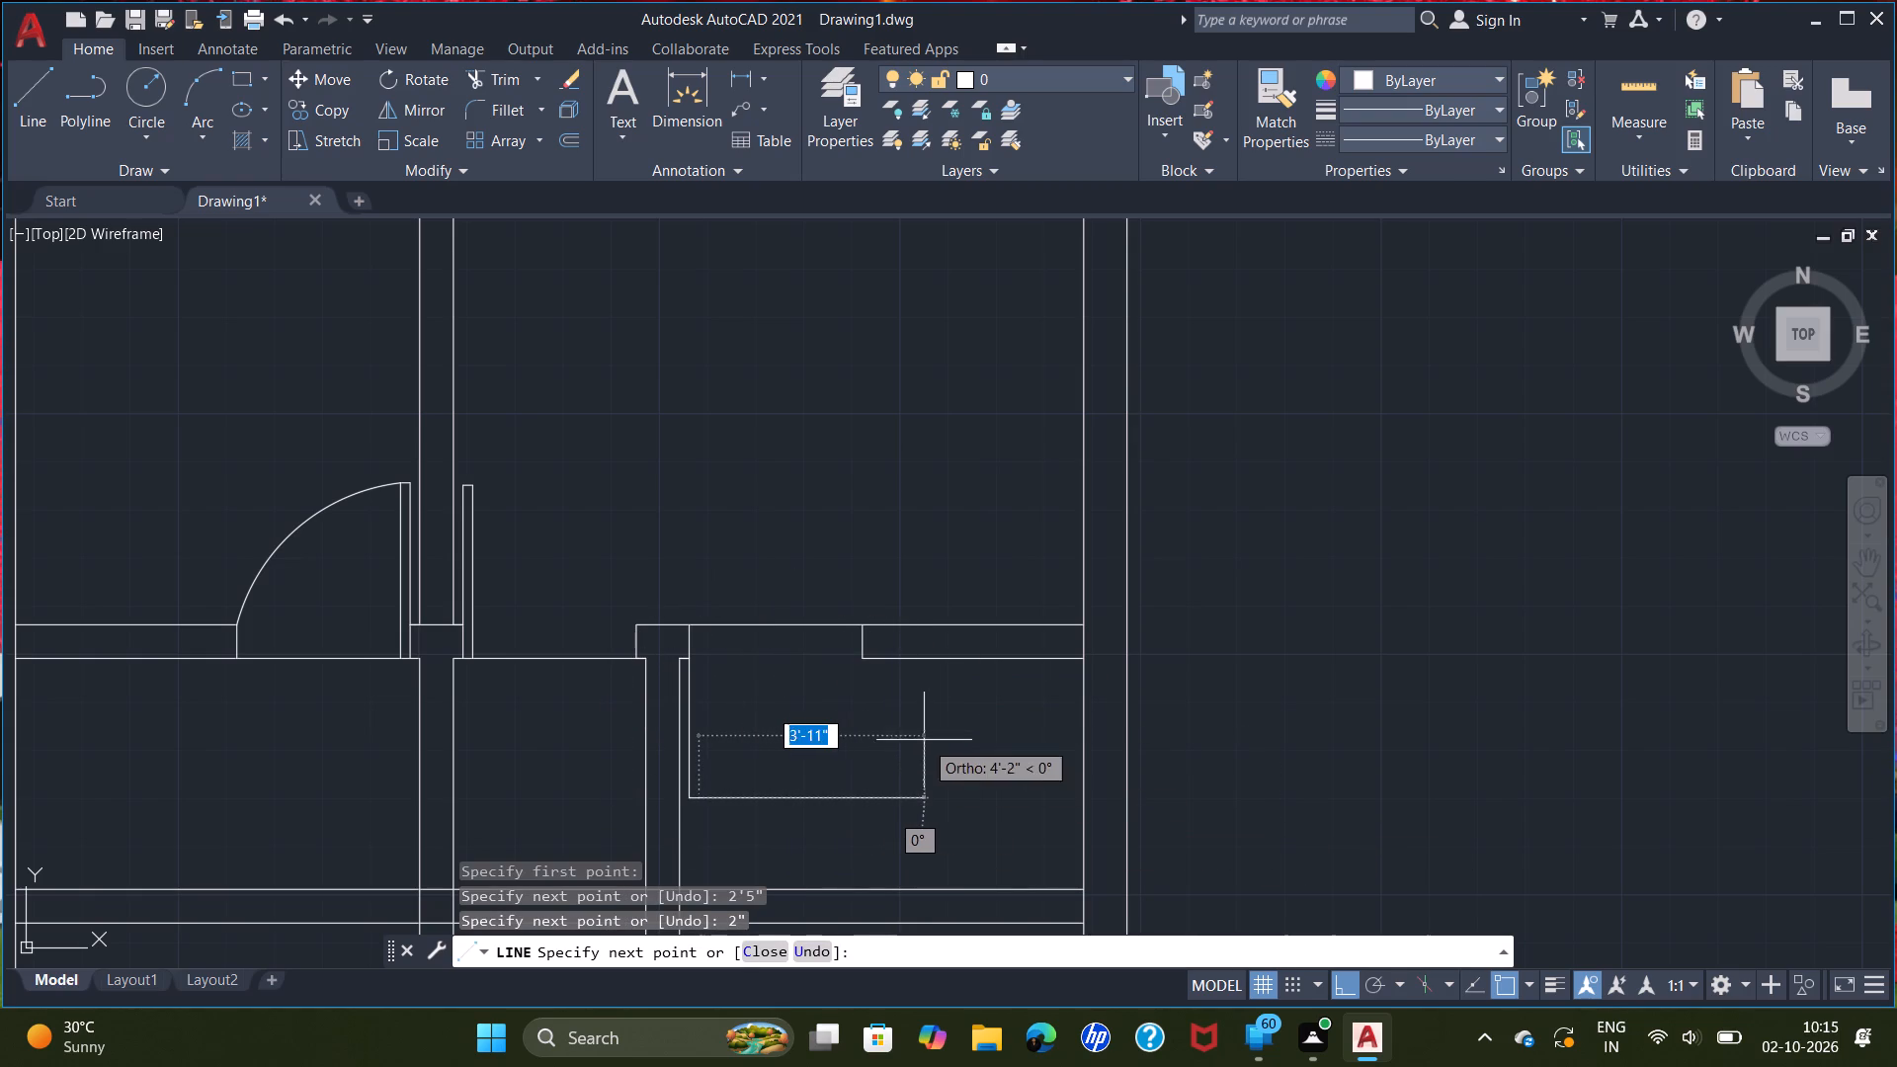
click(701, 618)
right_click(710, 610)
click(783, 621)
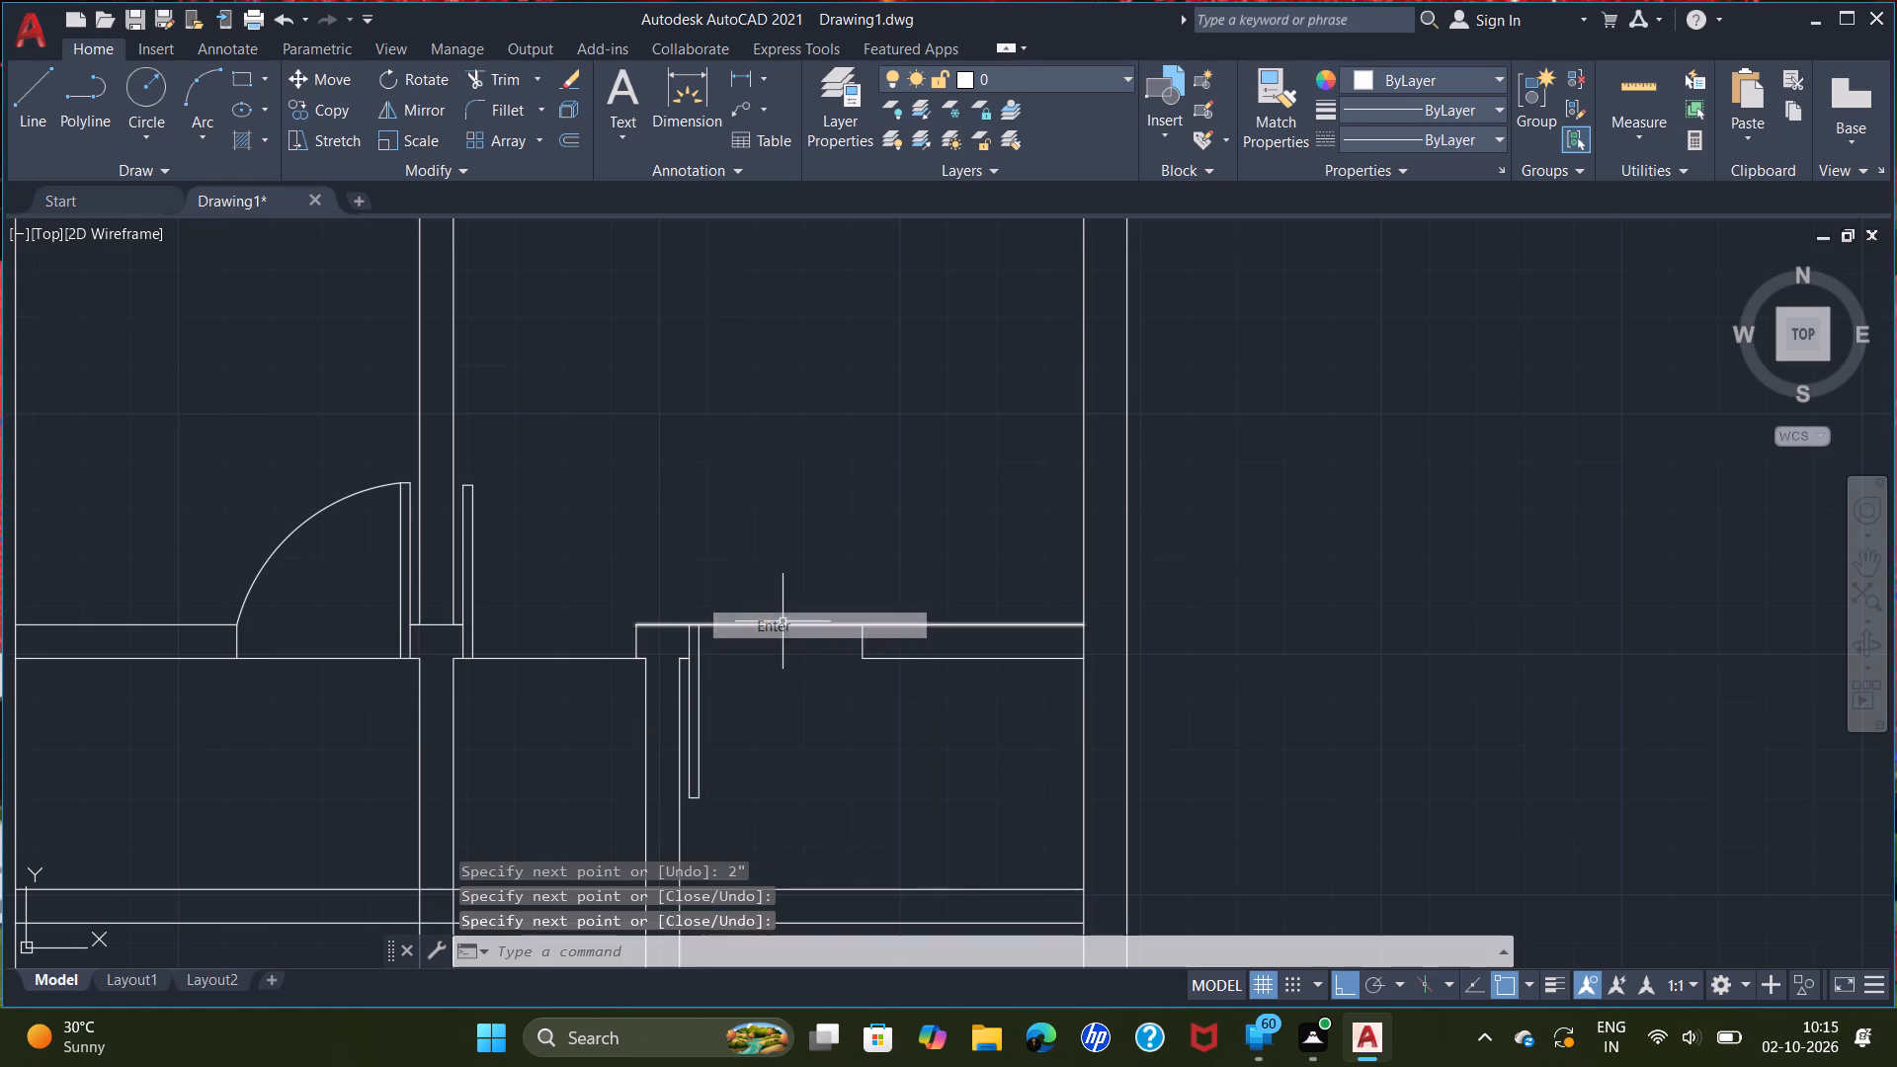
Turn ortho mode off.
scroll(756, 694, down, 1)
middle_click(766, 713)
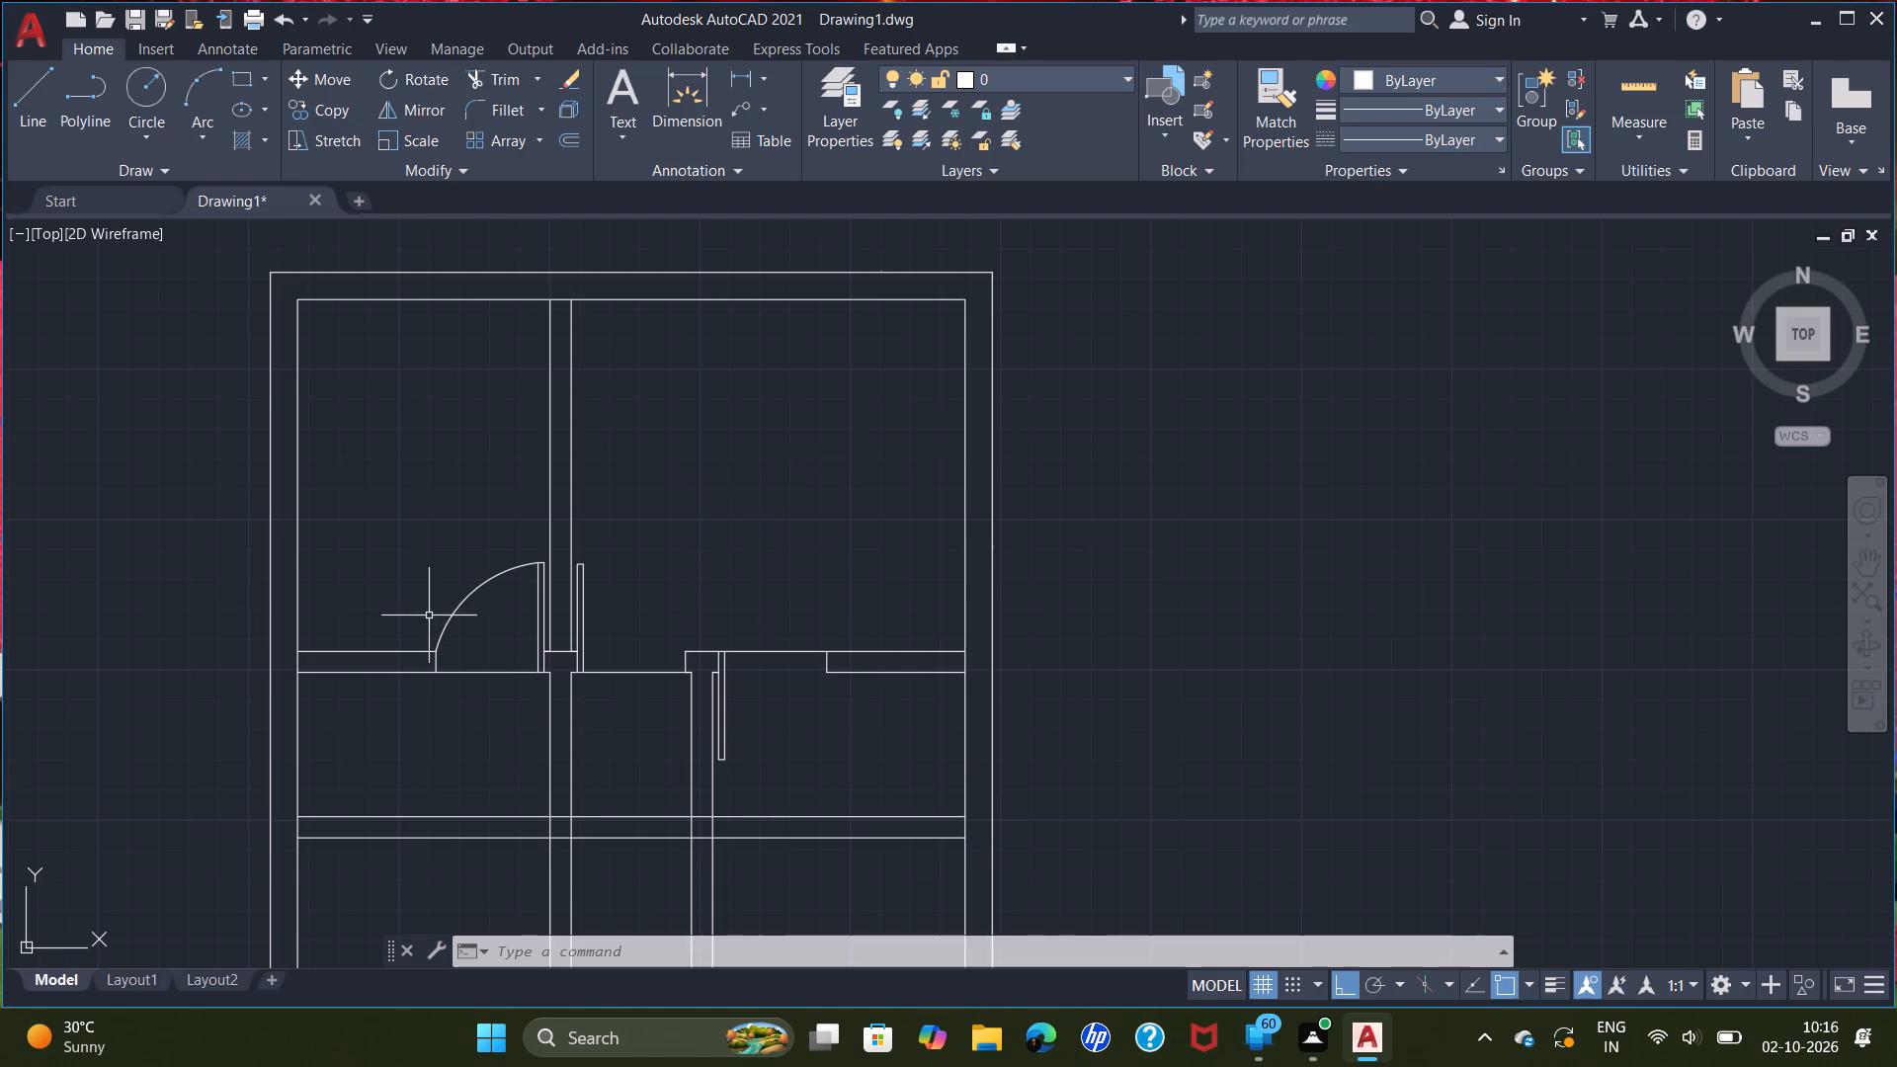
right_drag(825, 527, 784, 620)
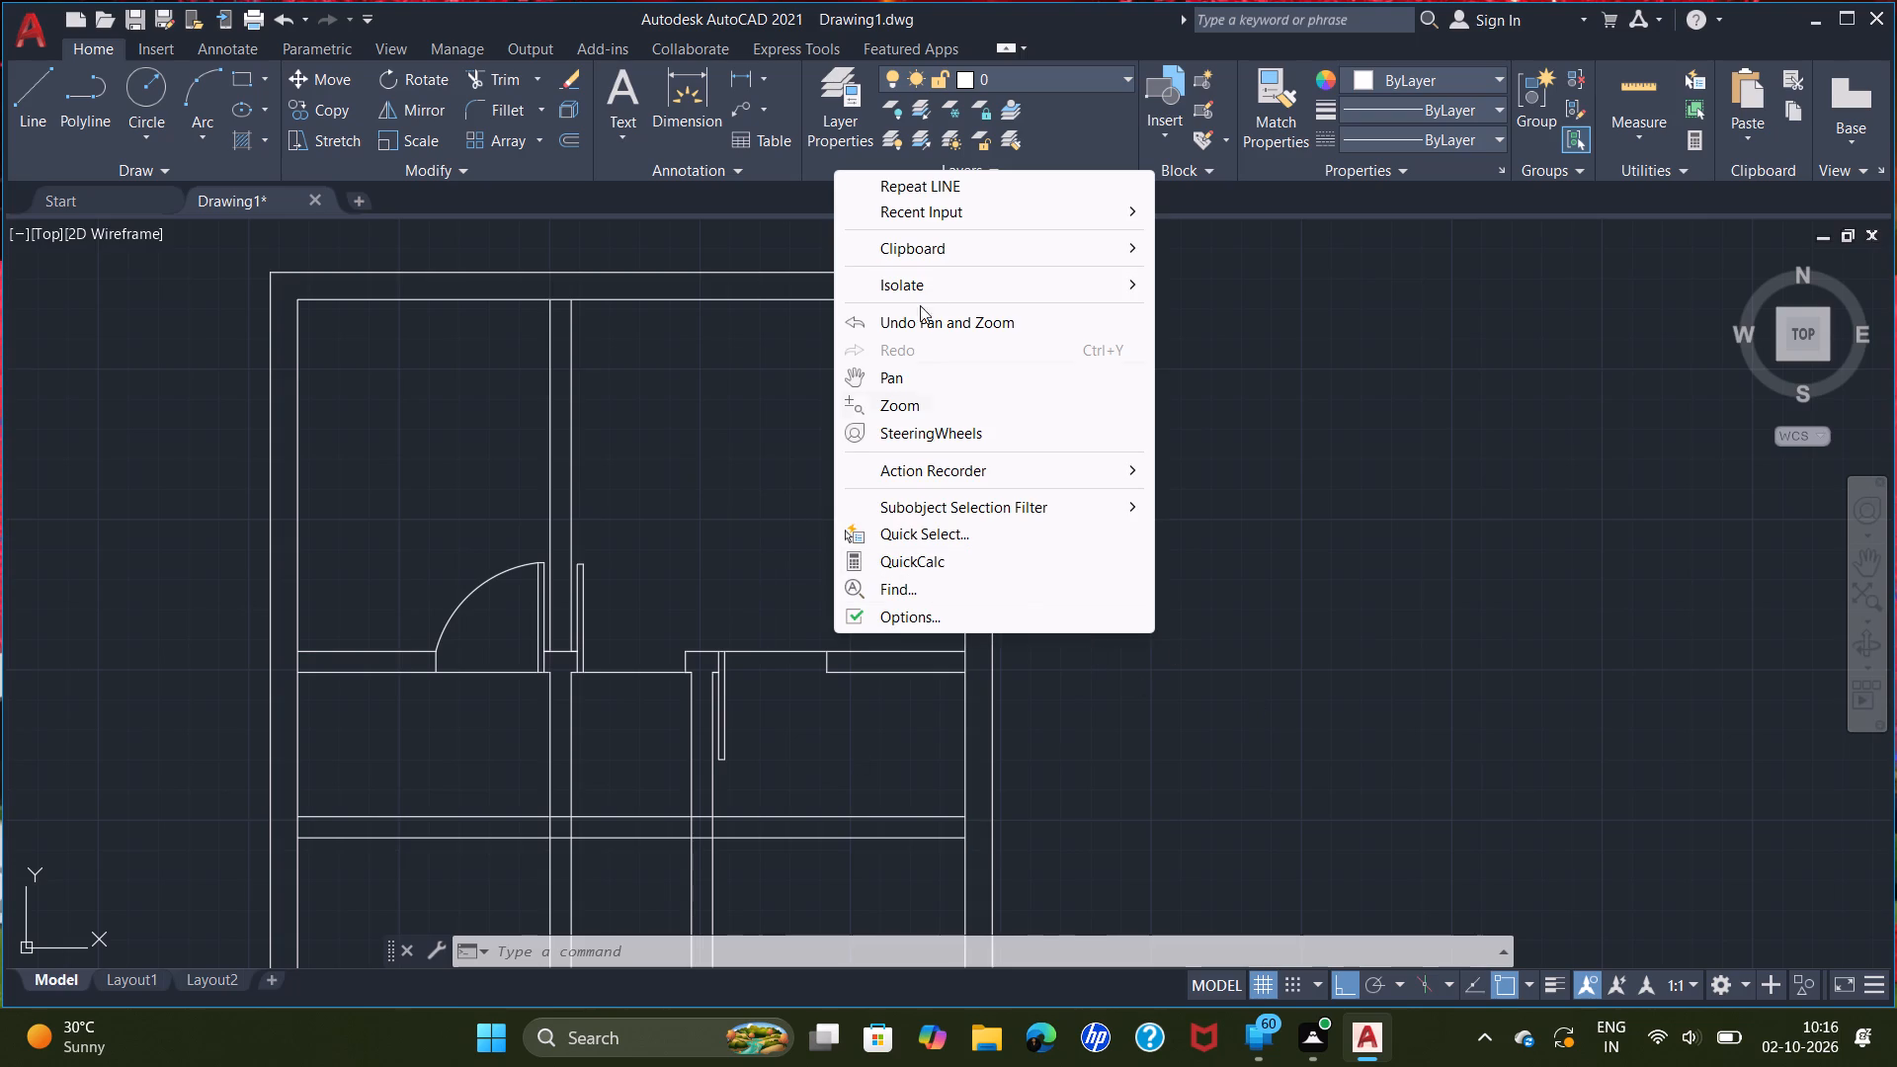
key(Escape)
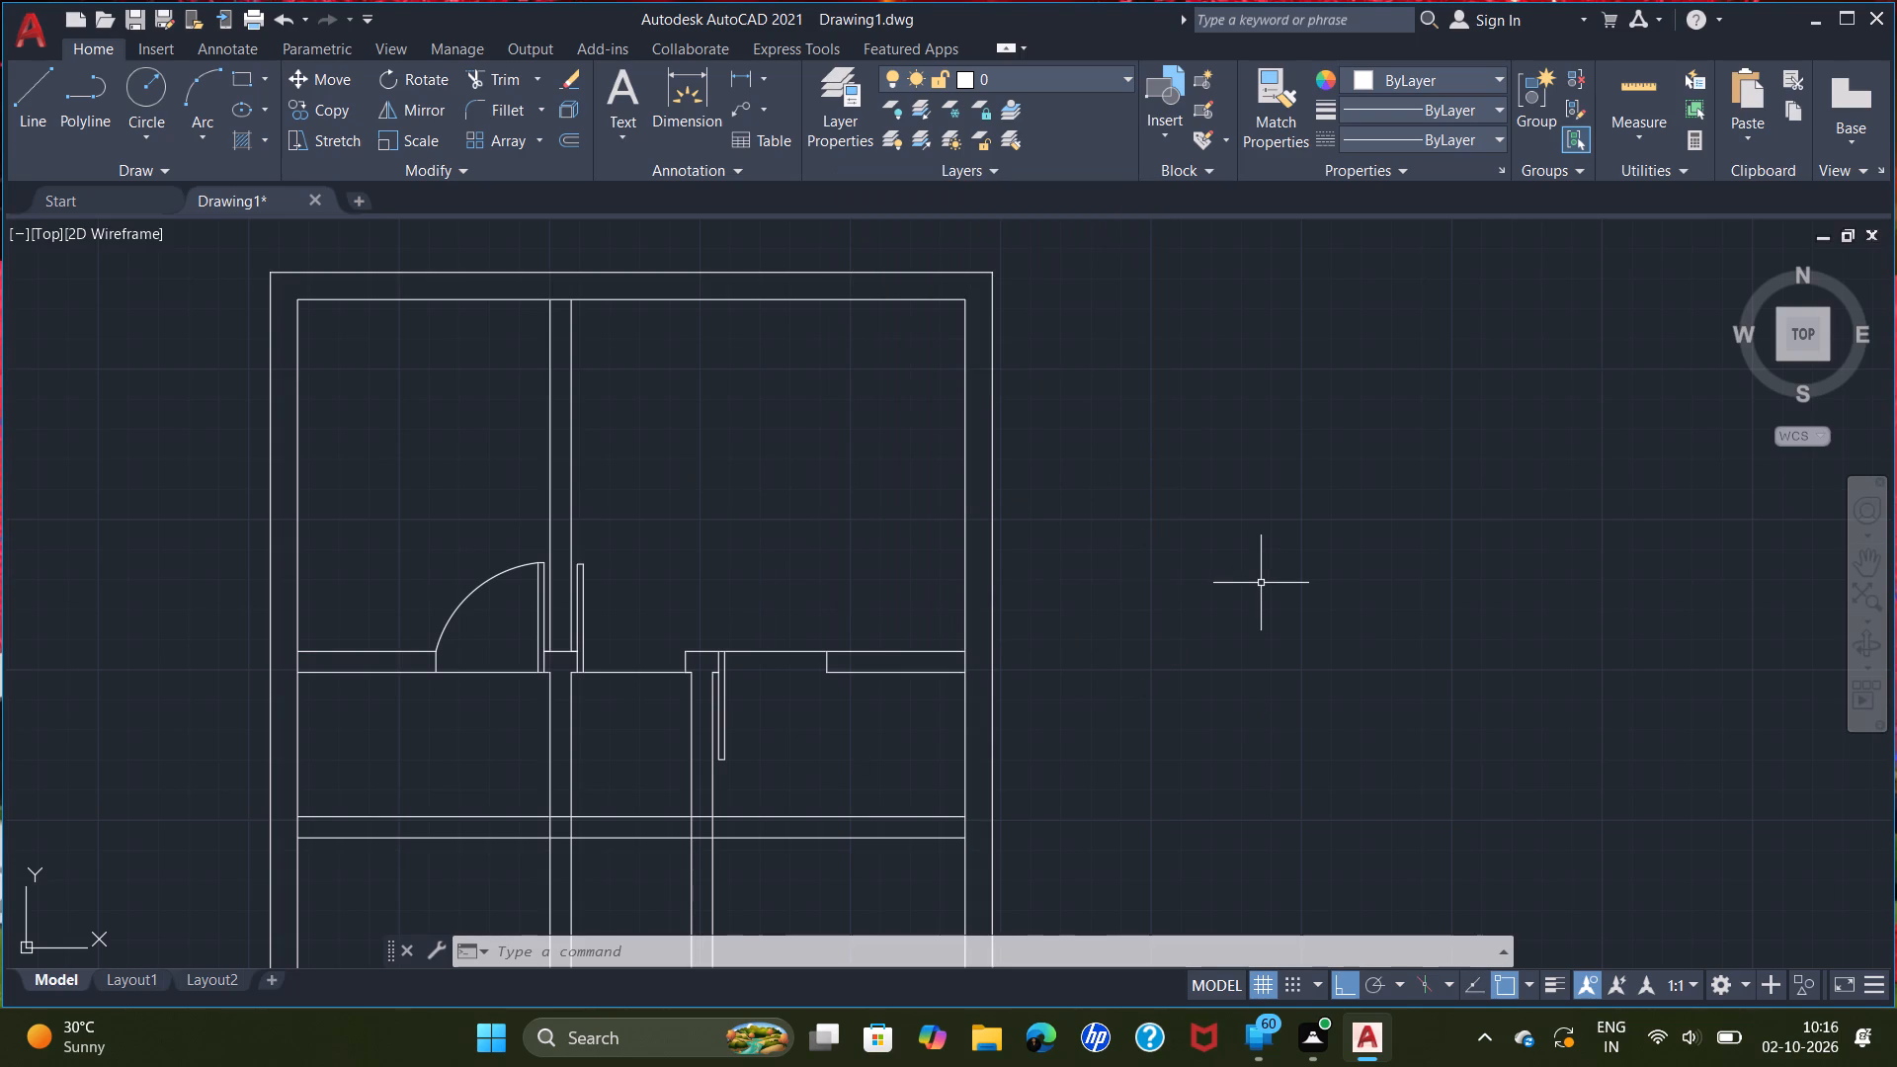
key(F8)
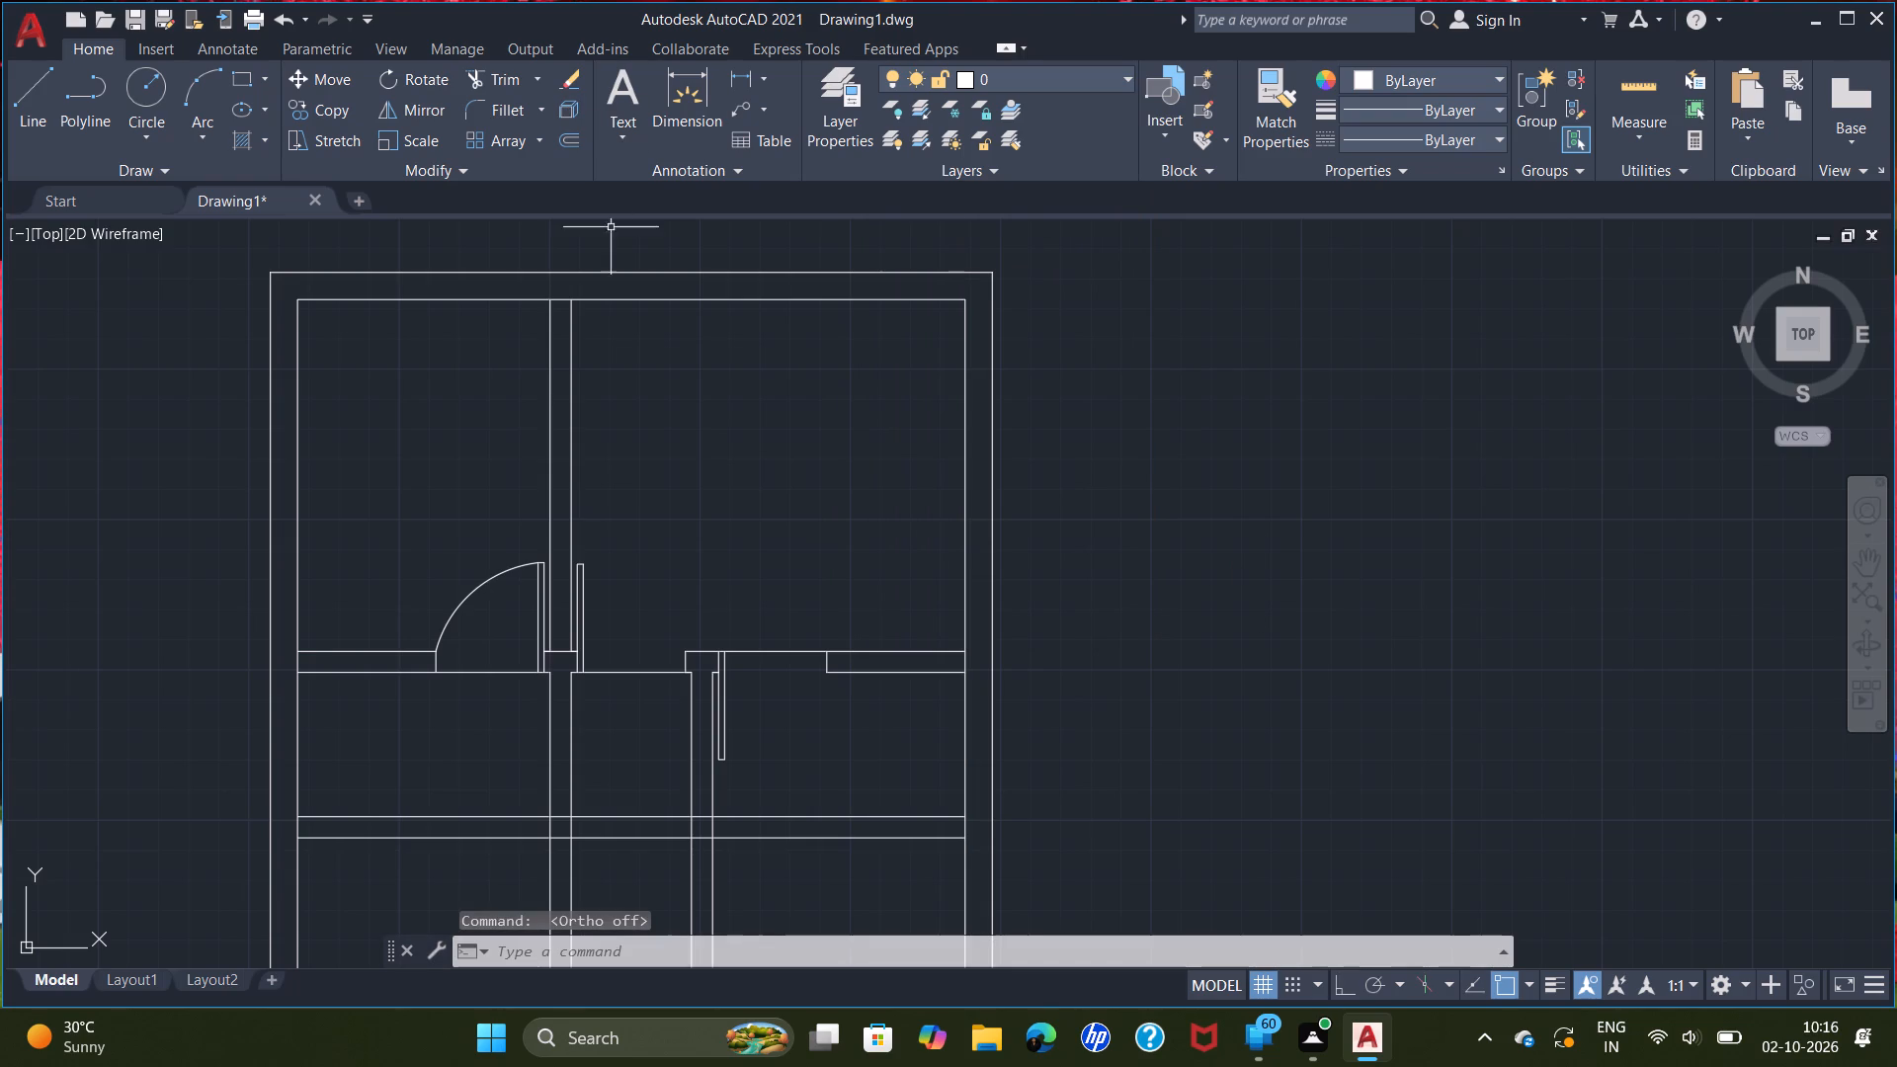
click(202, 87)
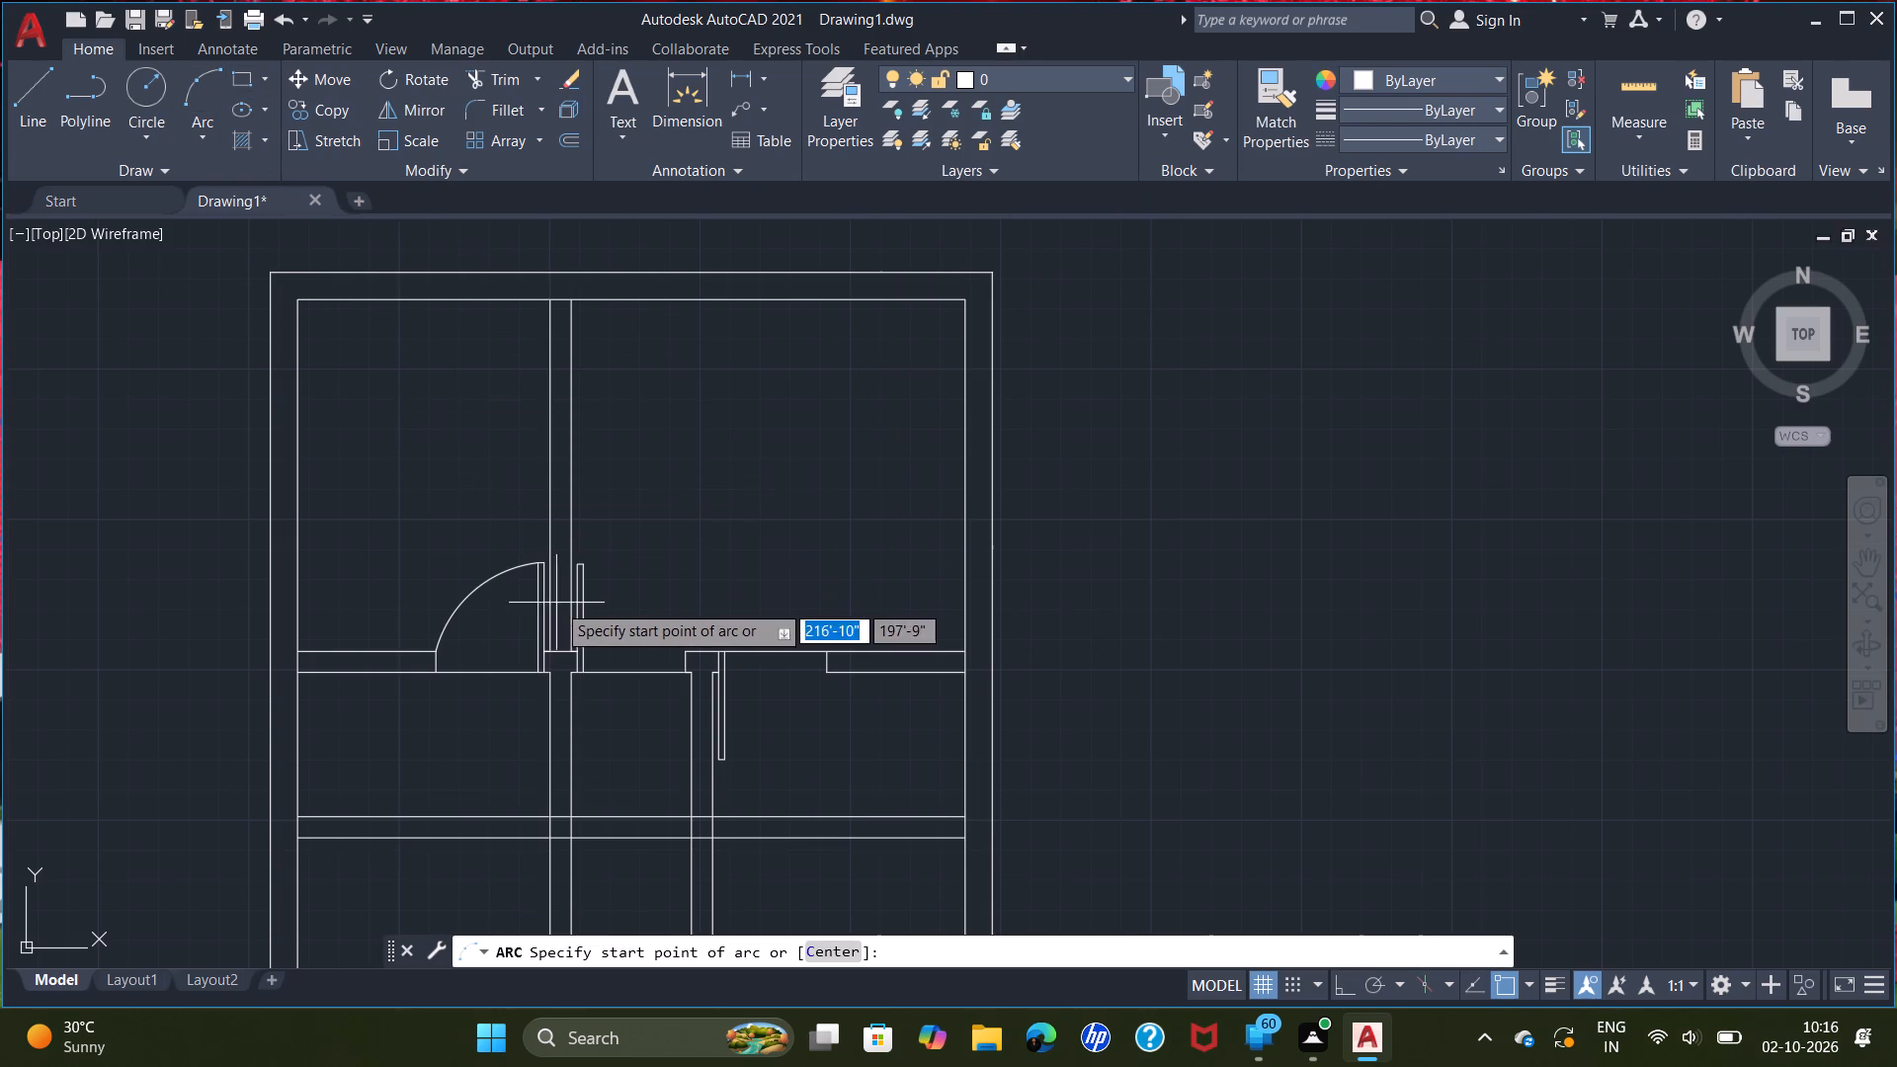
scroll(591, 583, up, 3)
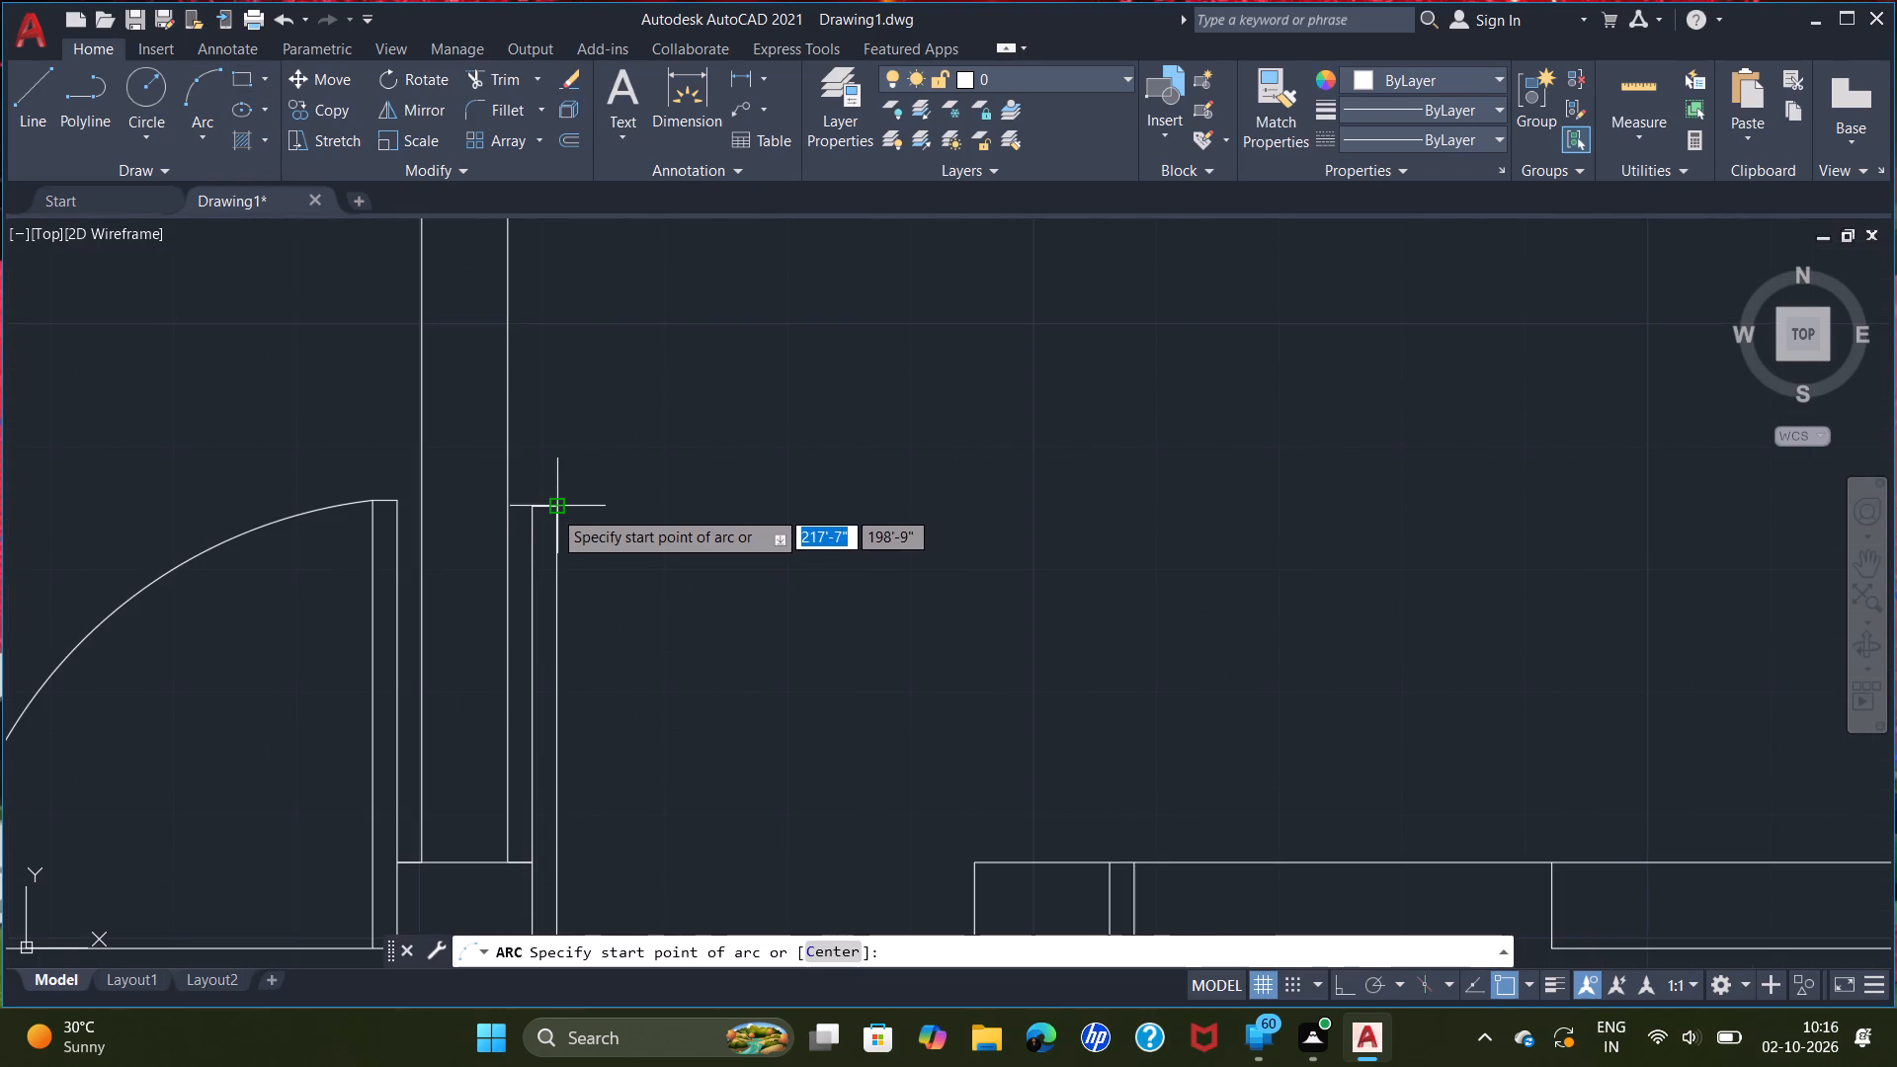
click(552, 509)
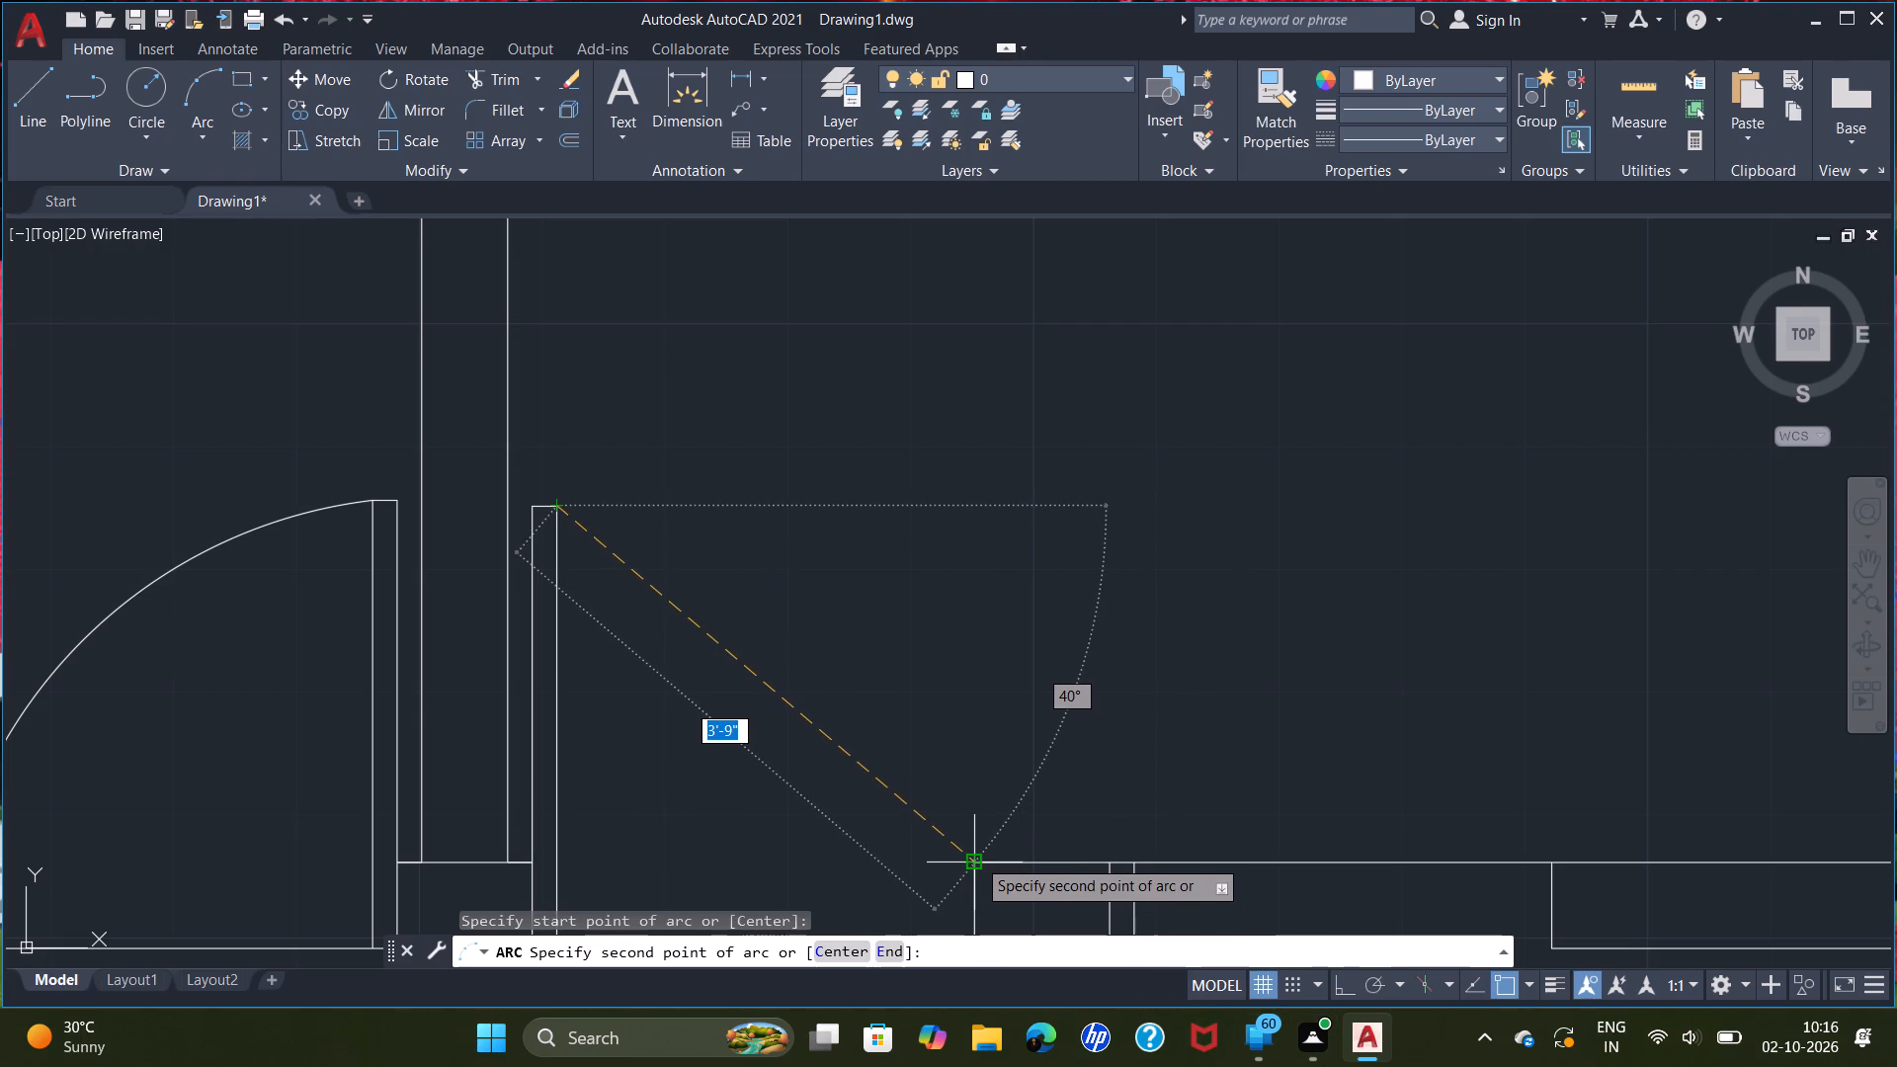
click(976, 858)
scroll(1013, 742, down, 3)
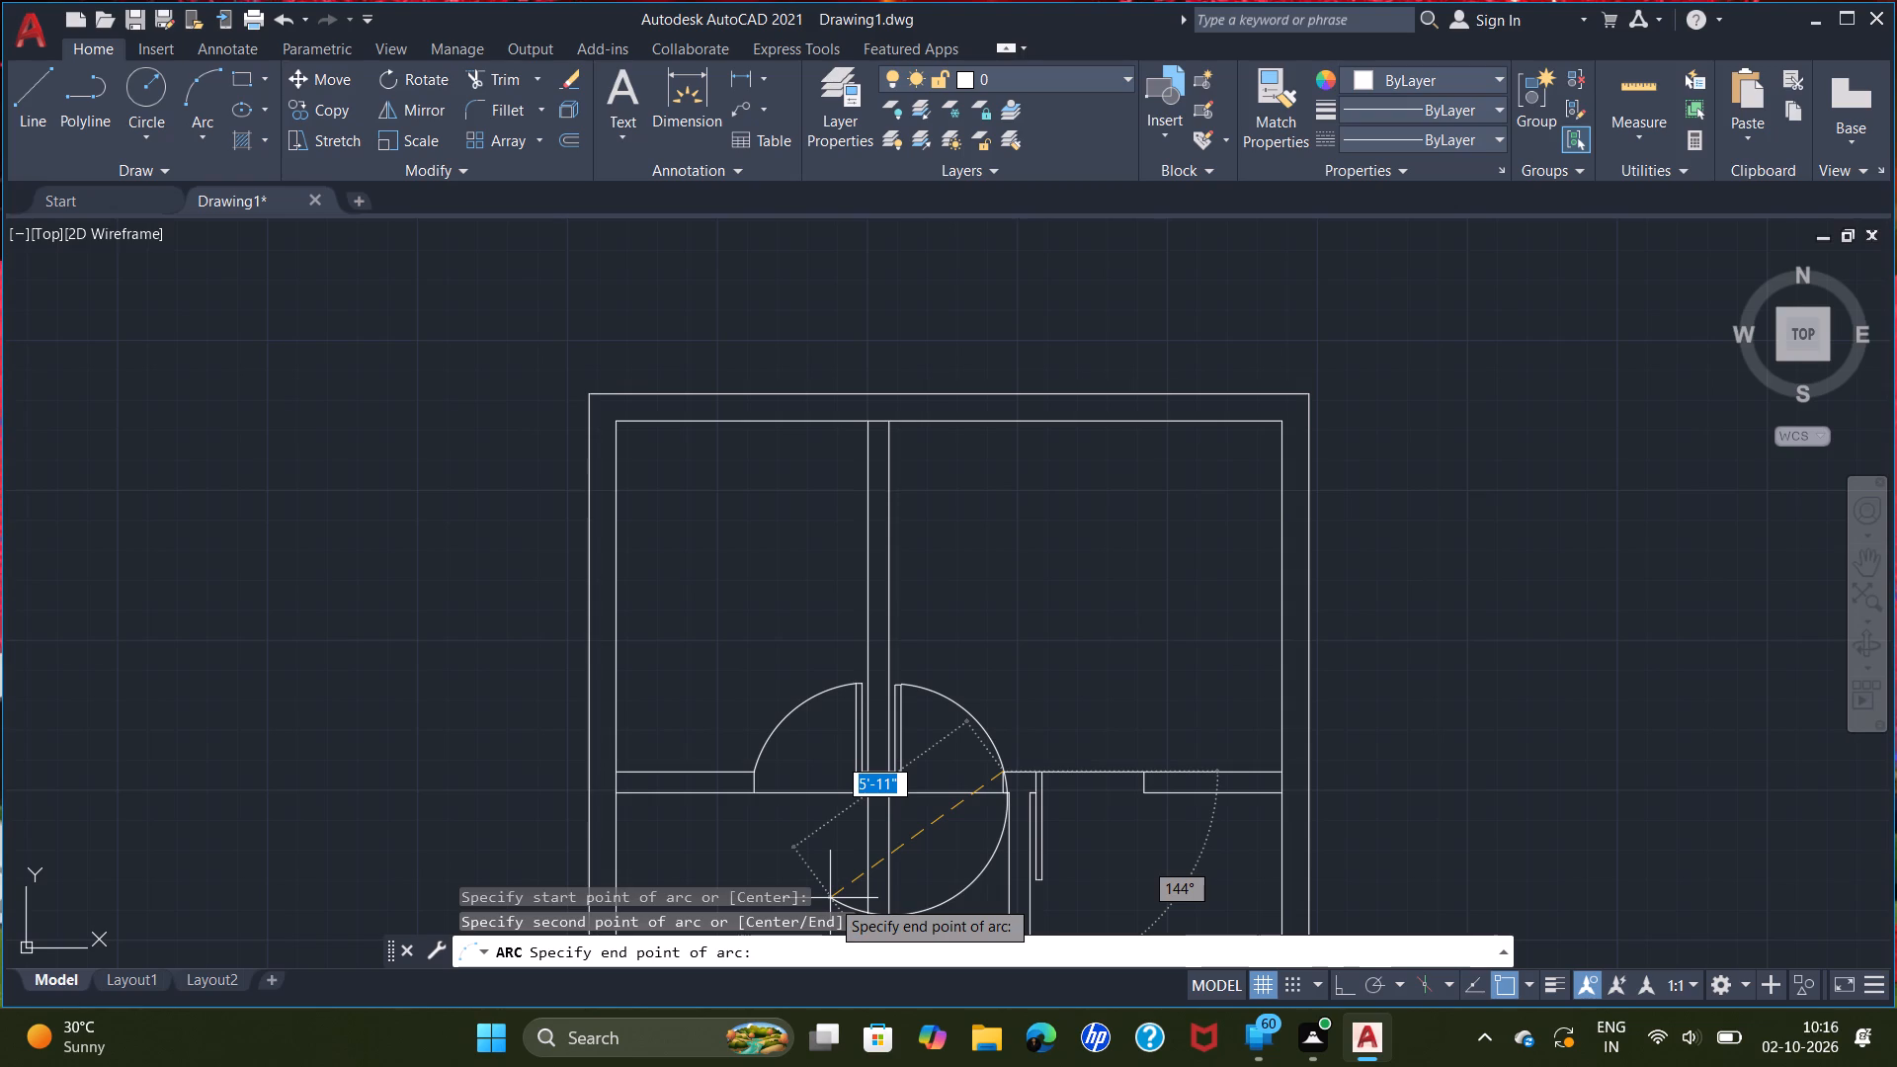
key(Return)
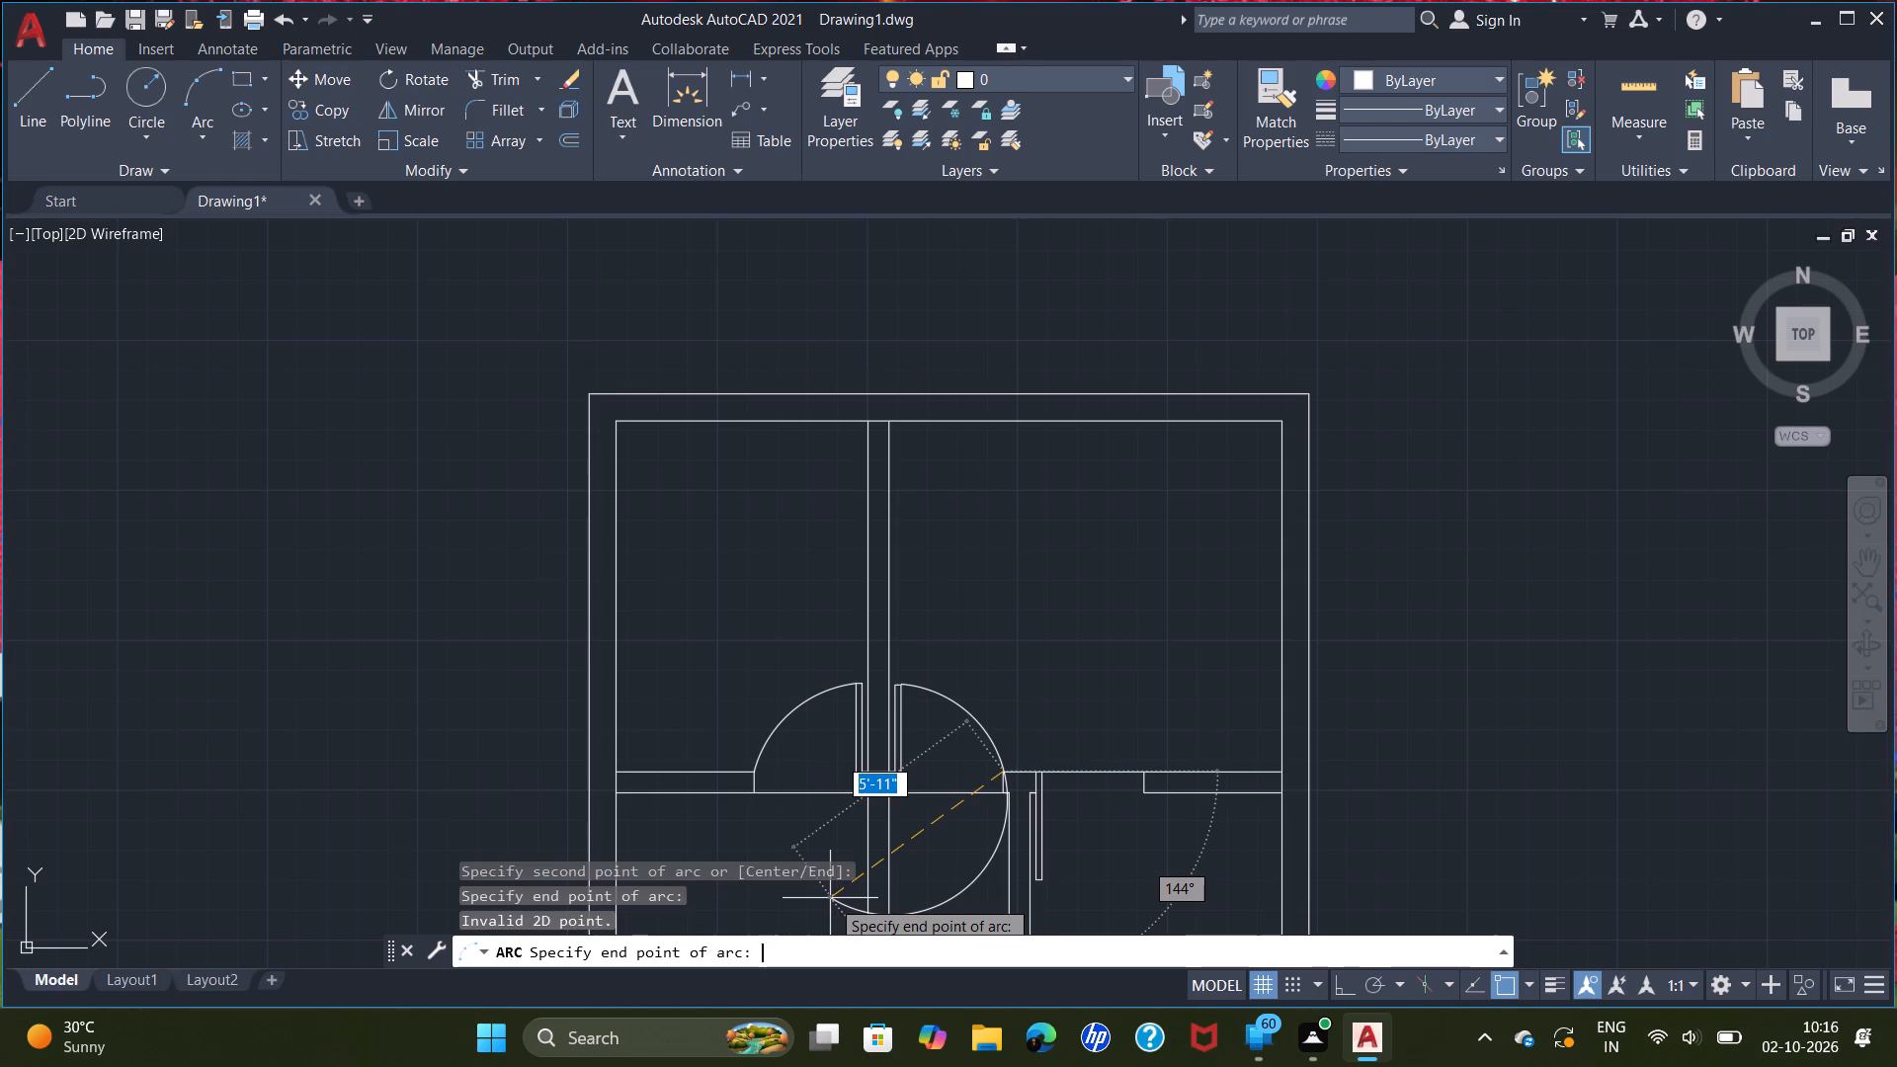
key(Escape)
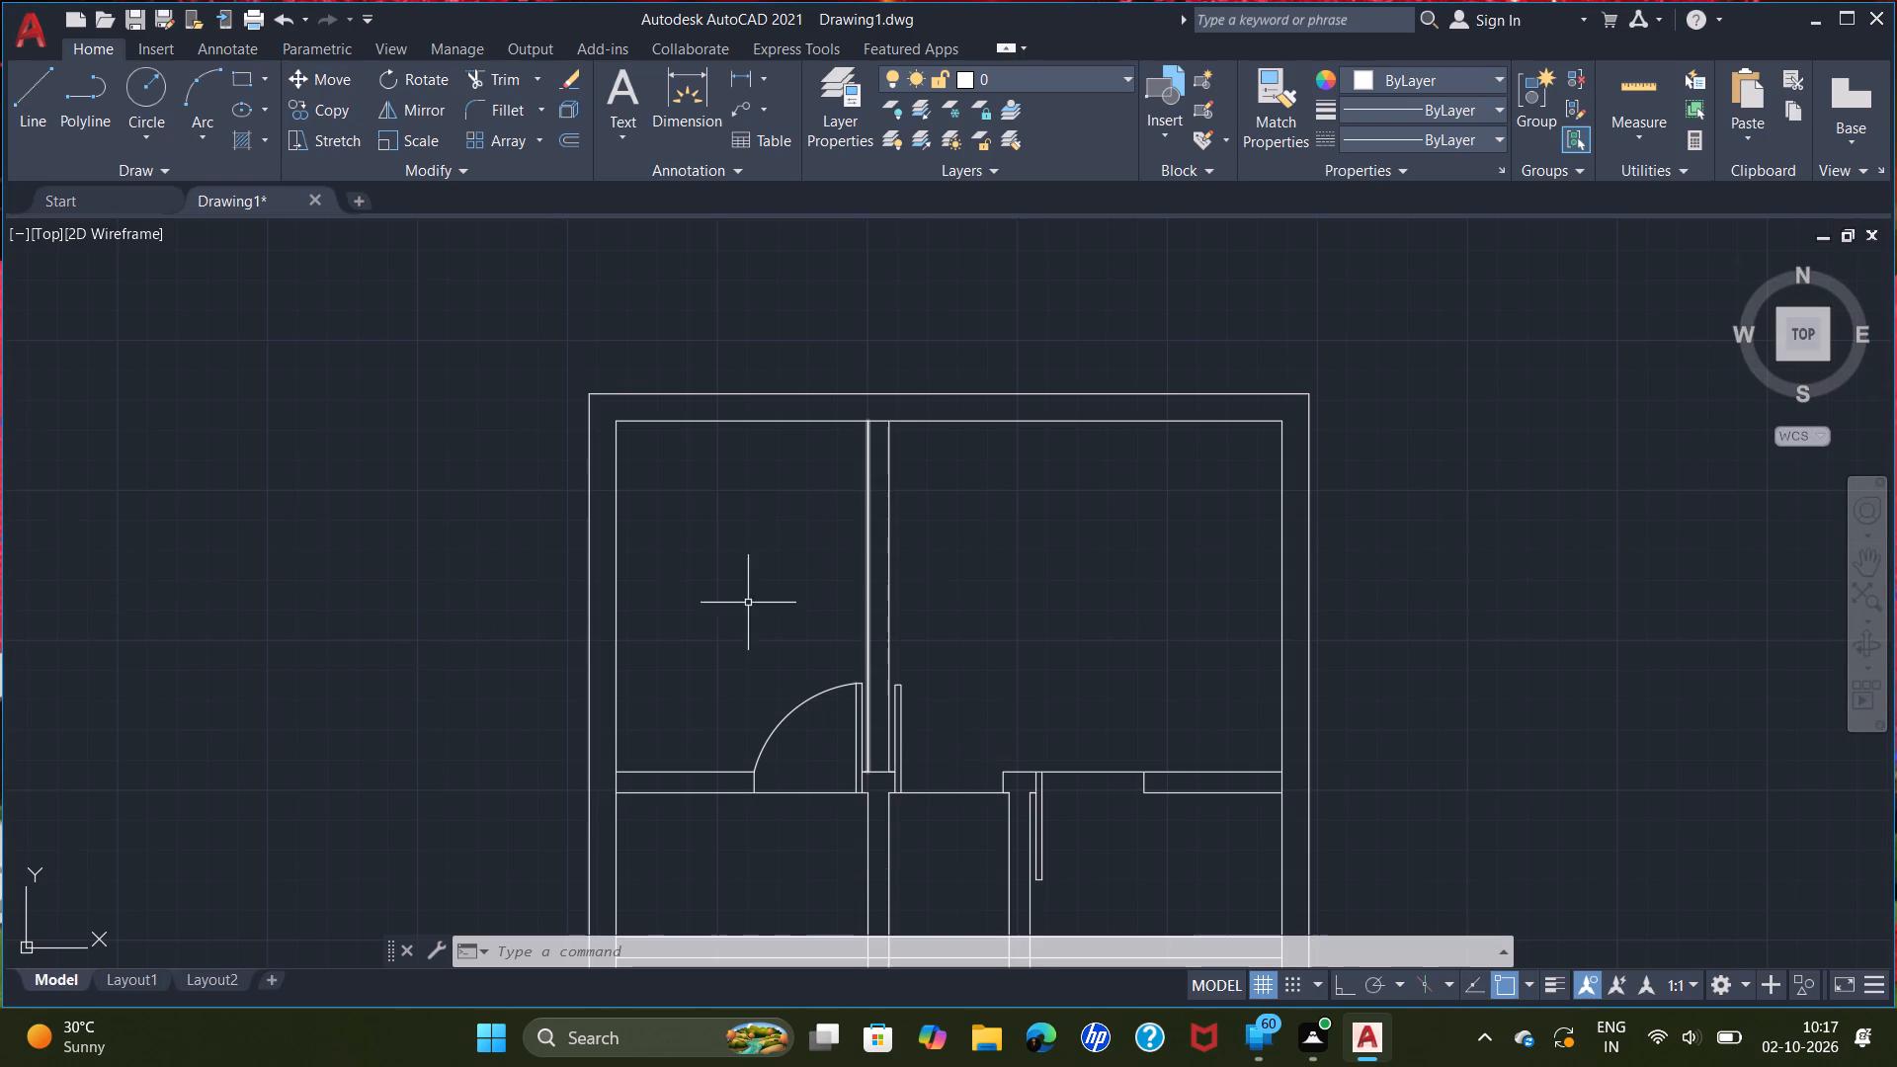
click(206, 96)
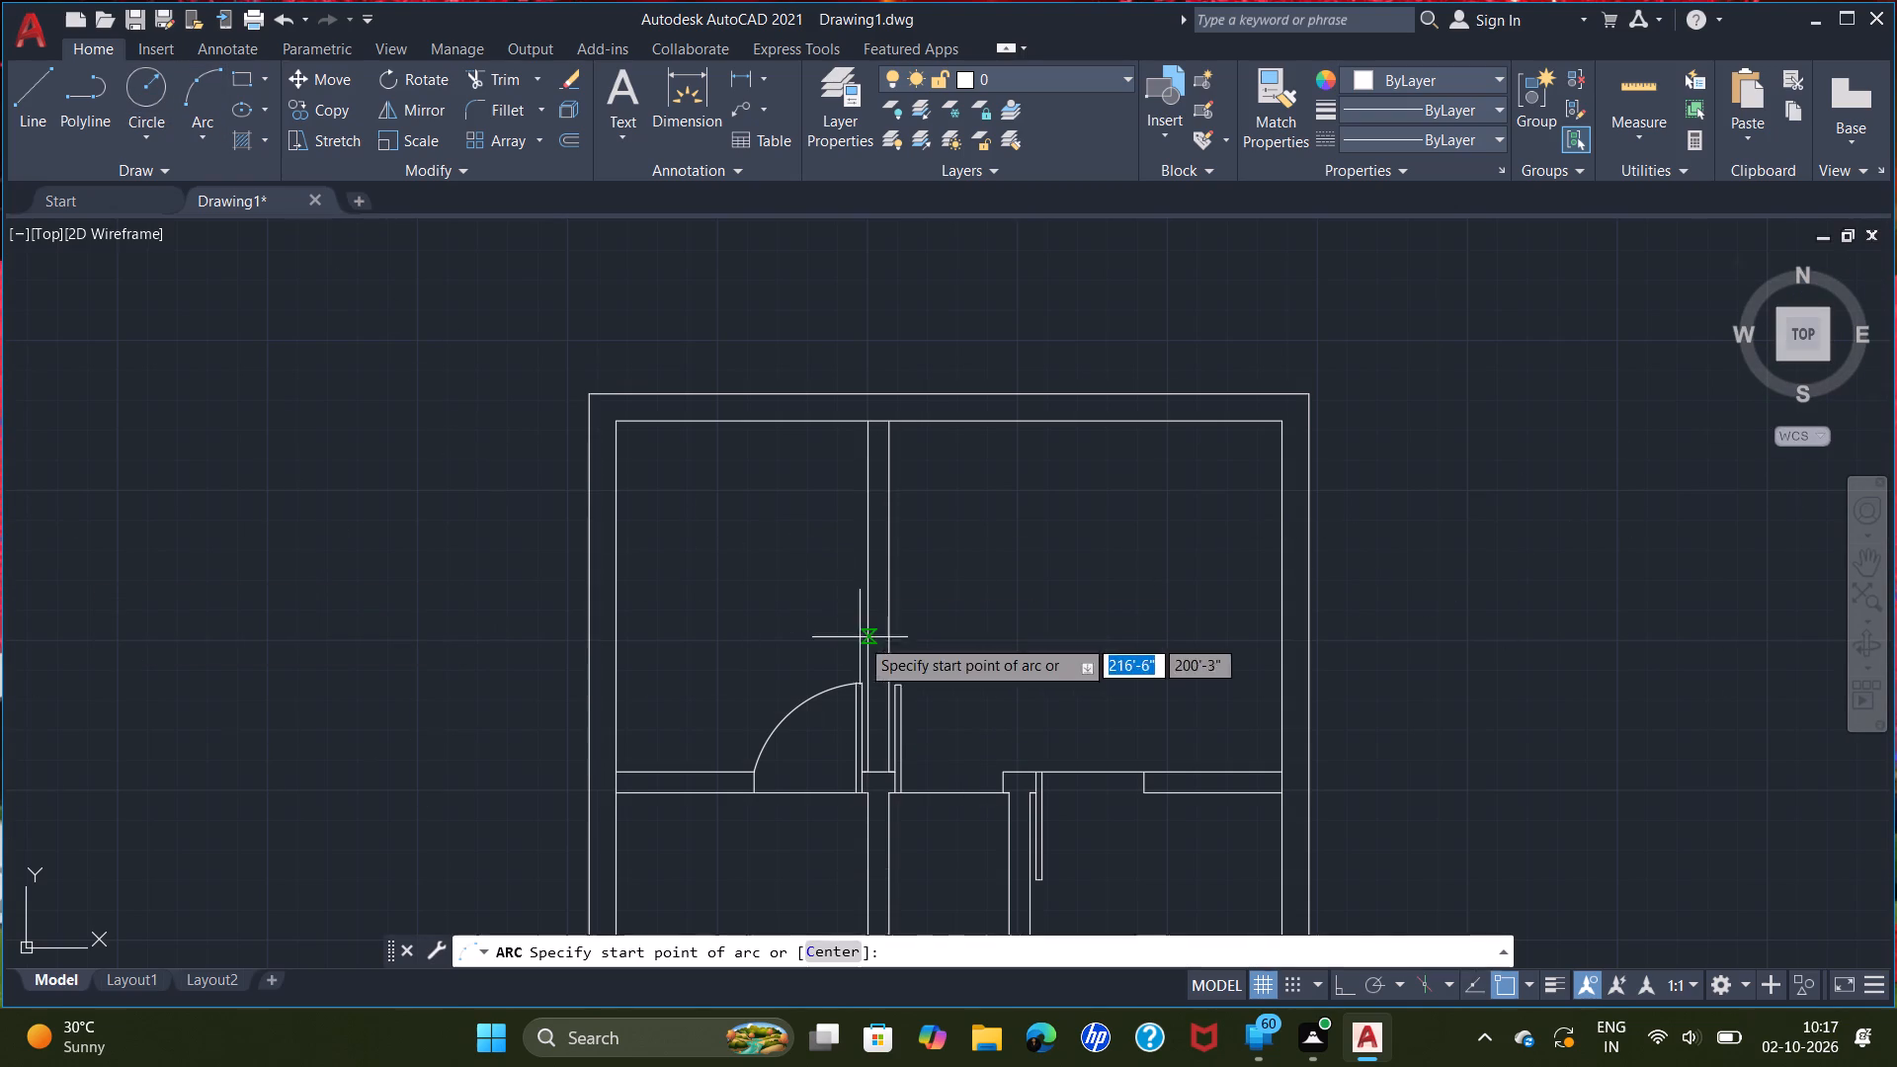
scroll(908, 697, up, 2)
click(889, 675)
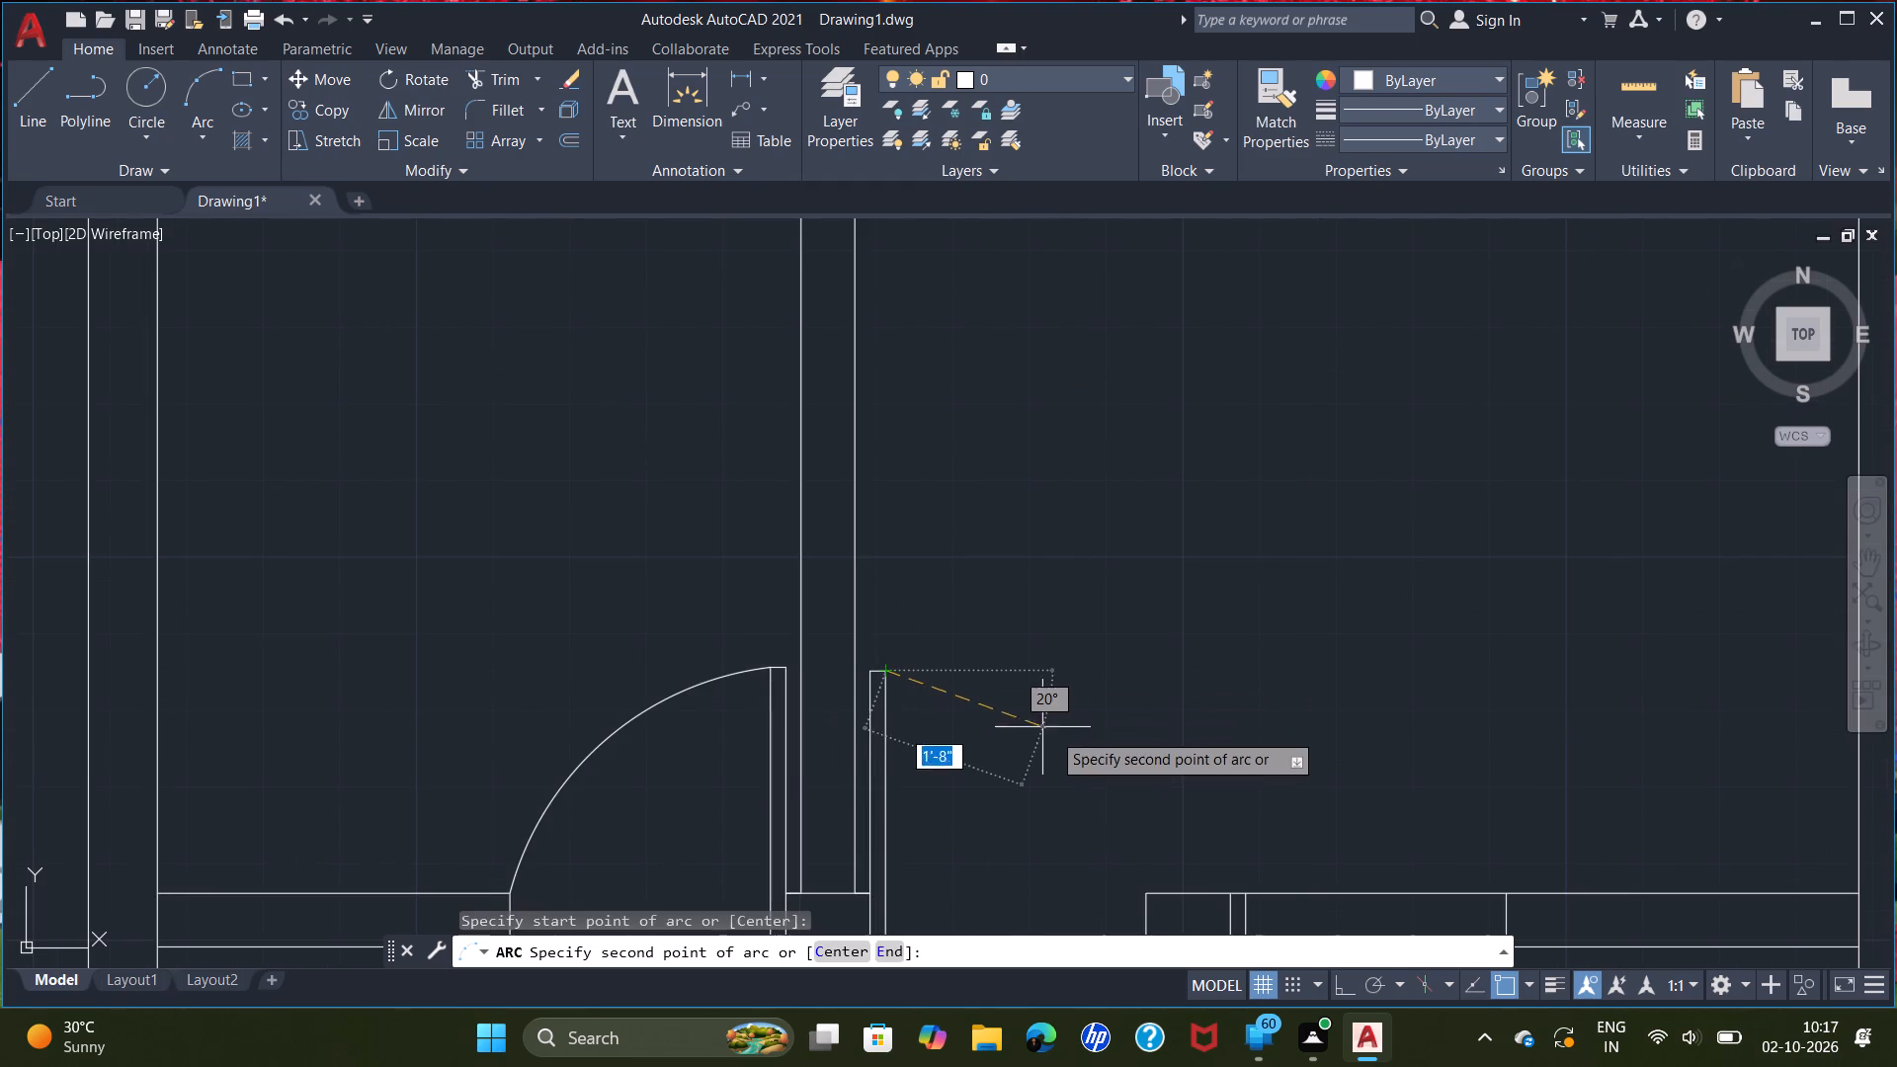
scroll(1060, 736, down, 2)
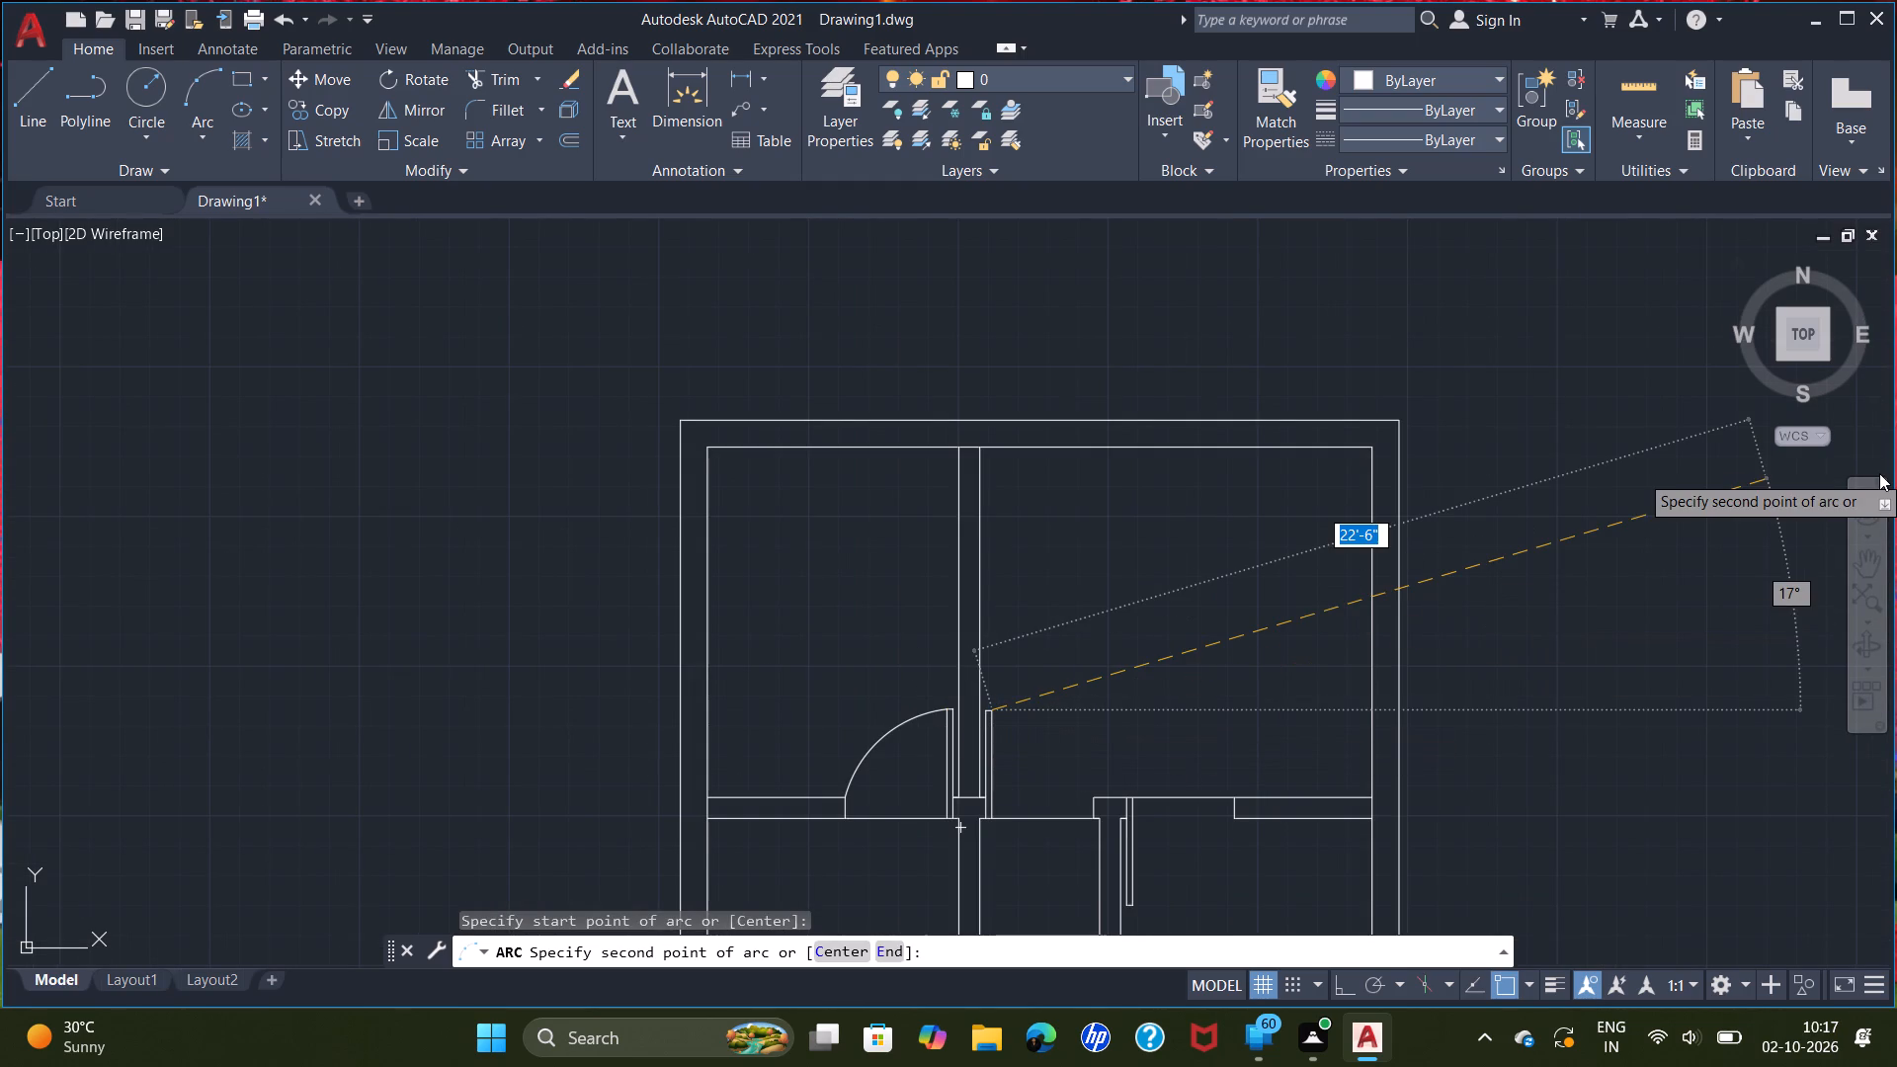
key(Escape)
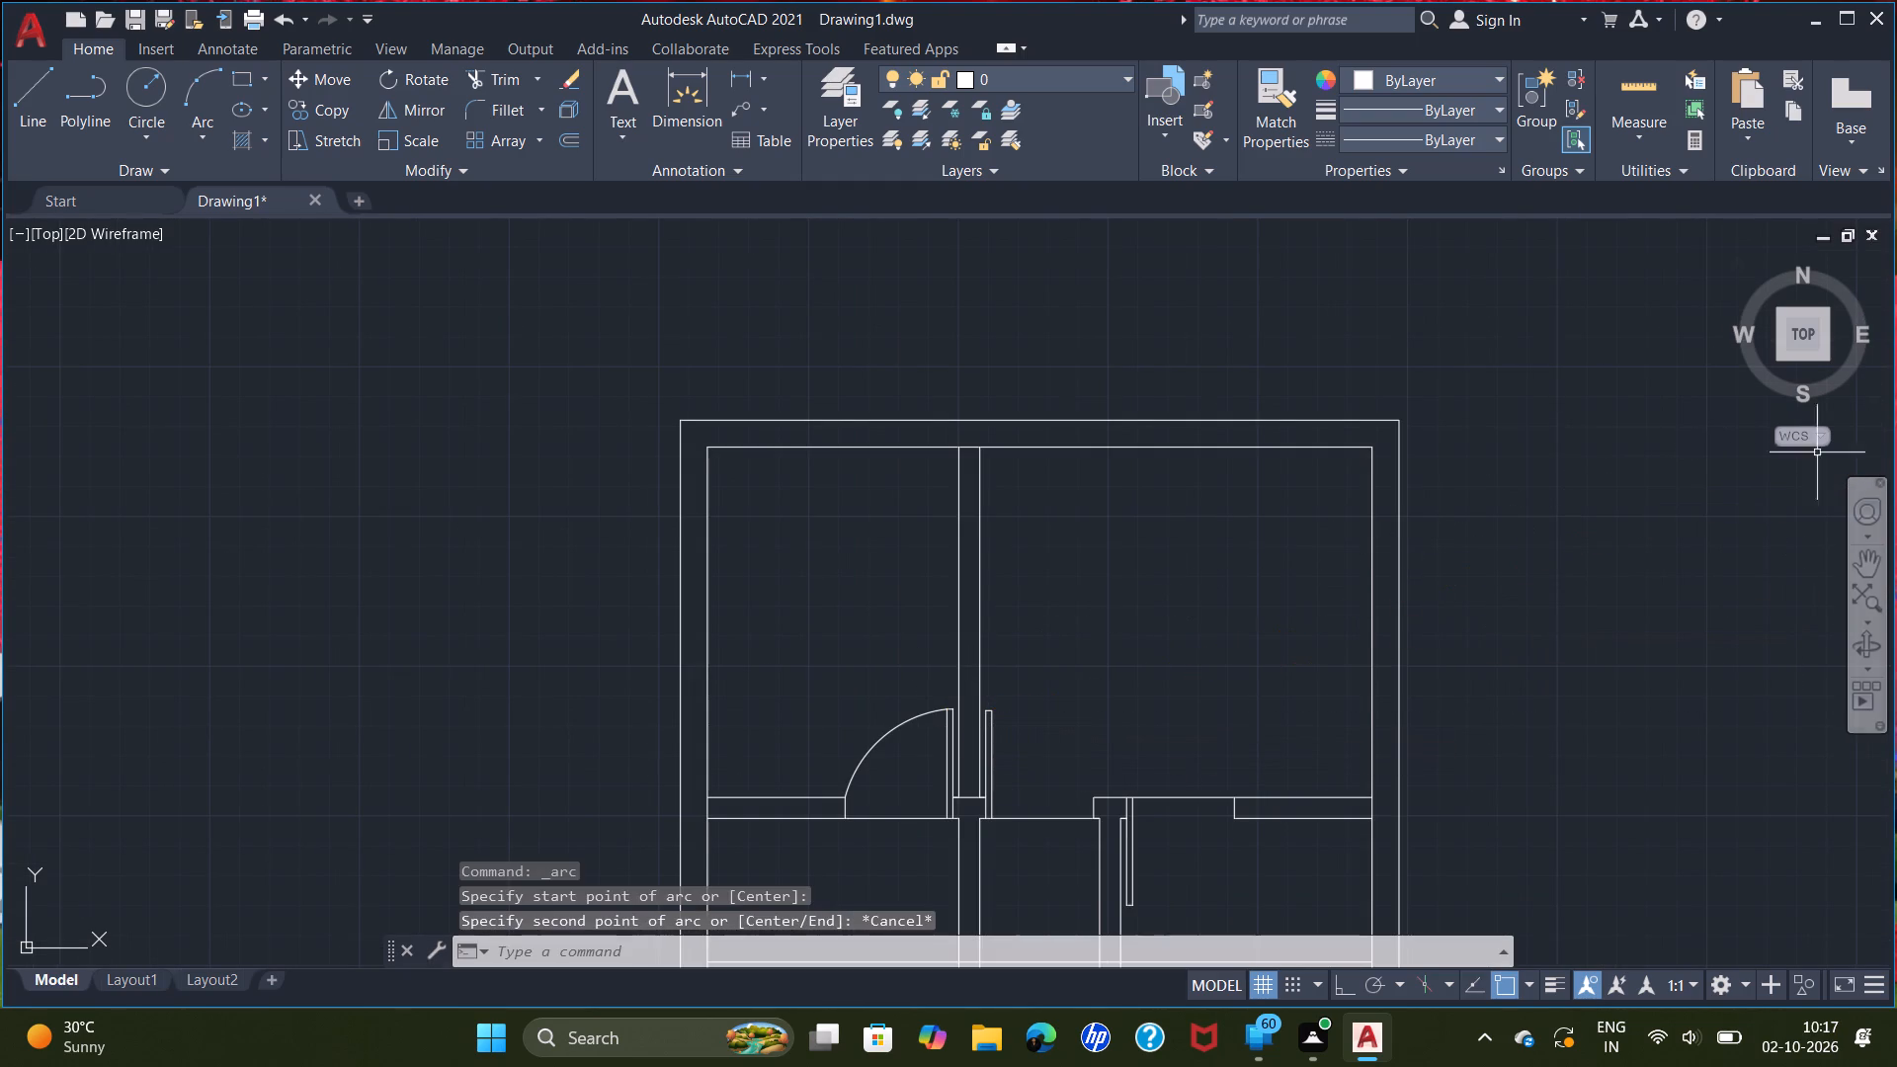
Draw a three-point arc for the middle door from the leaf's upper east corner through the opposite jamb's upper corner, ending southwest below the wall.
click(204, 65)
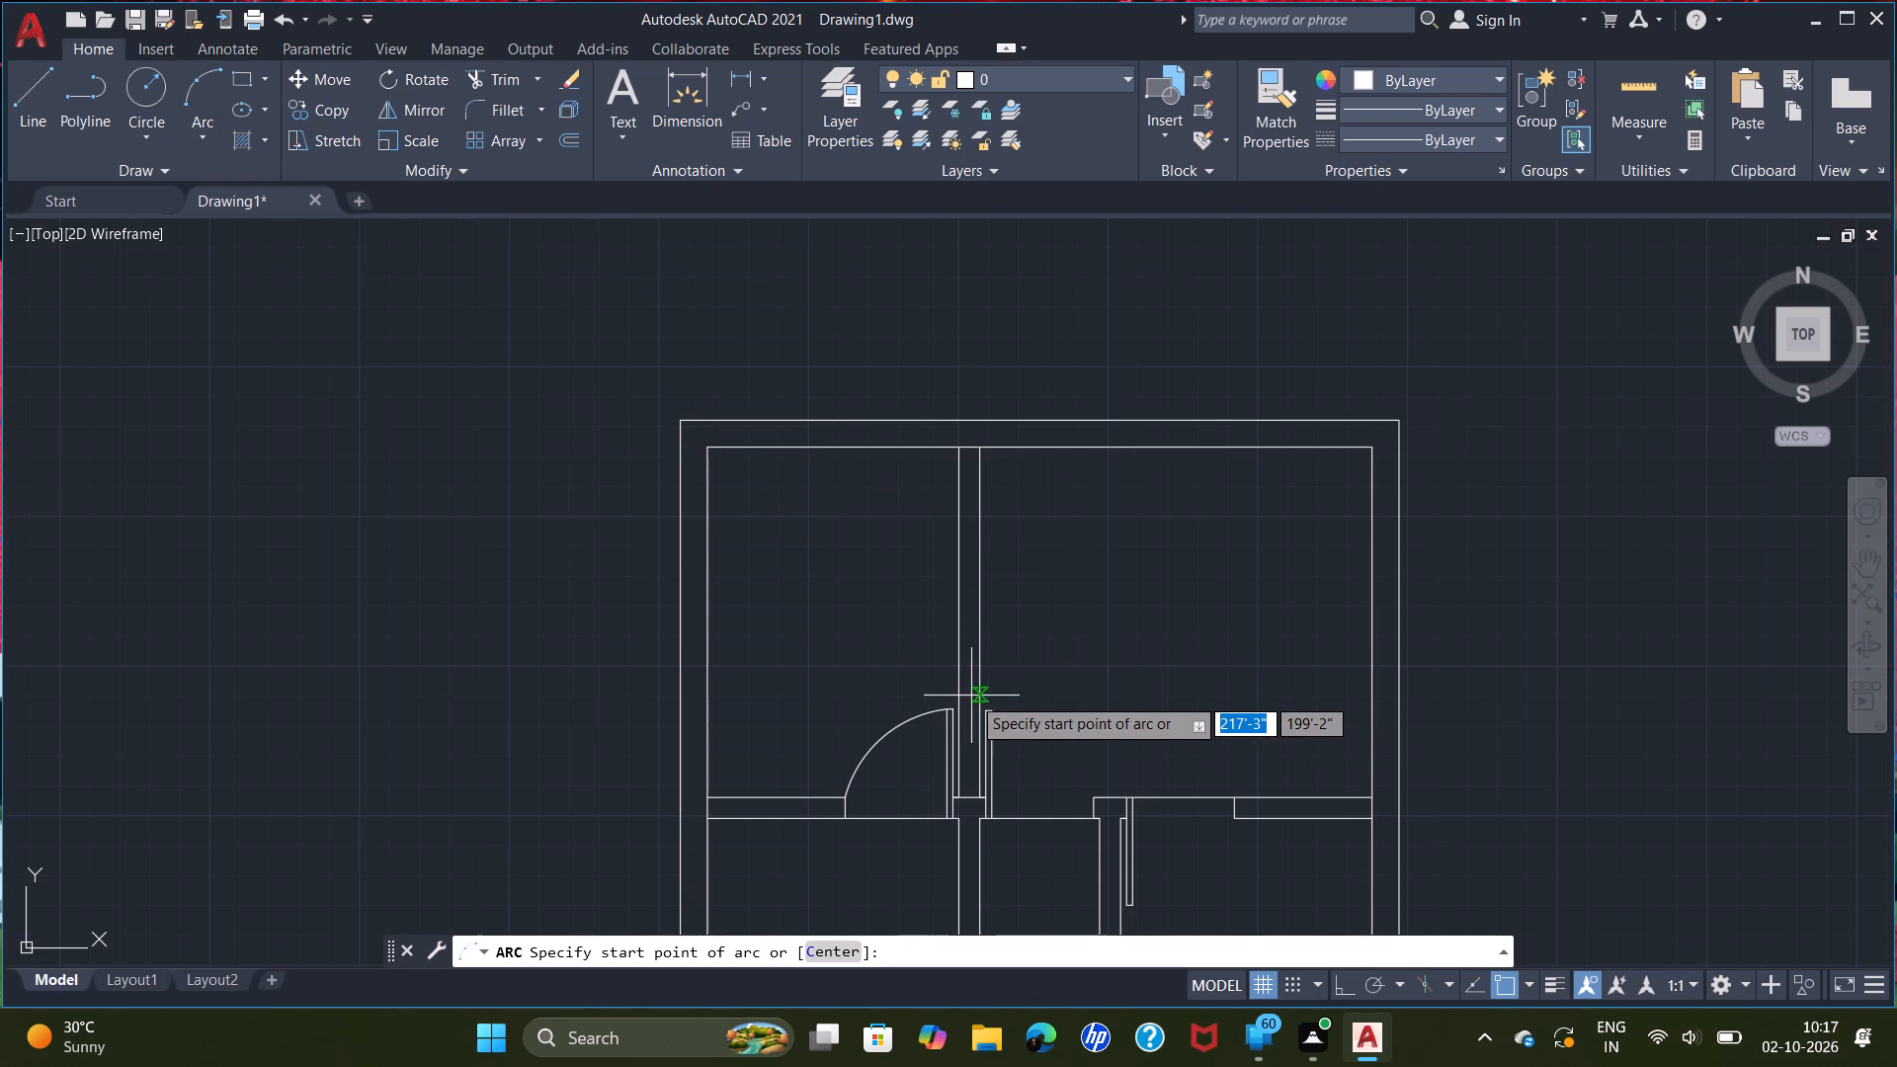
click(996, 715)
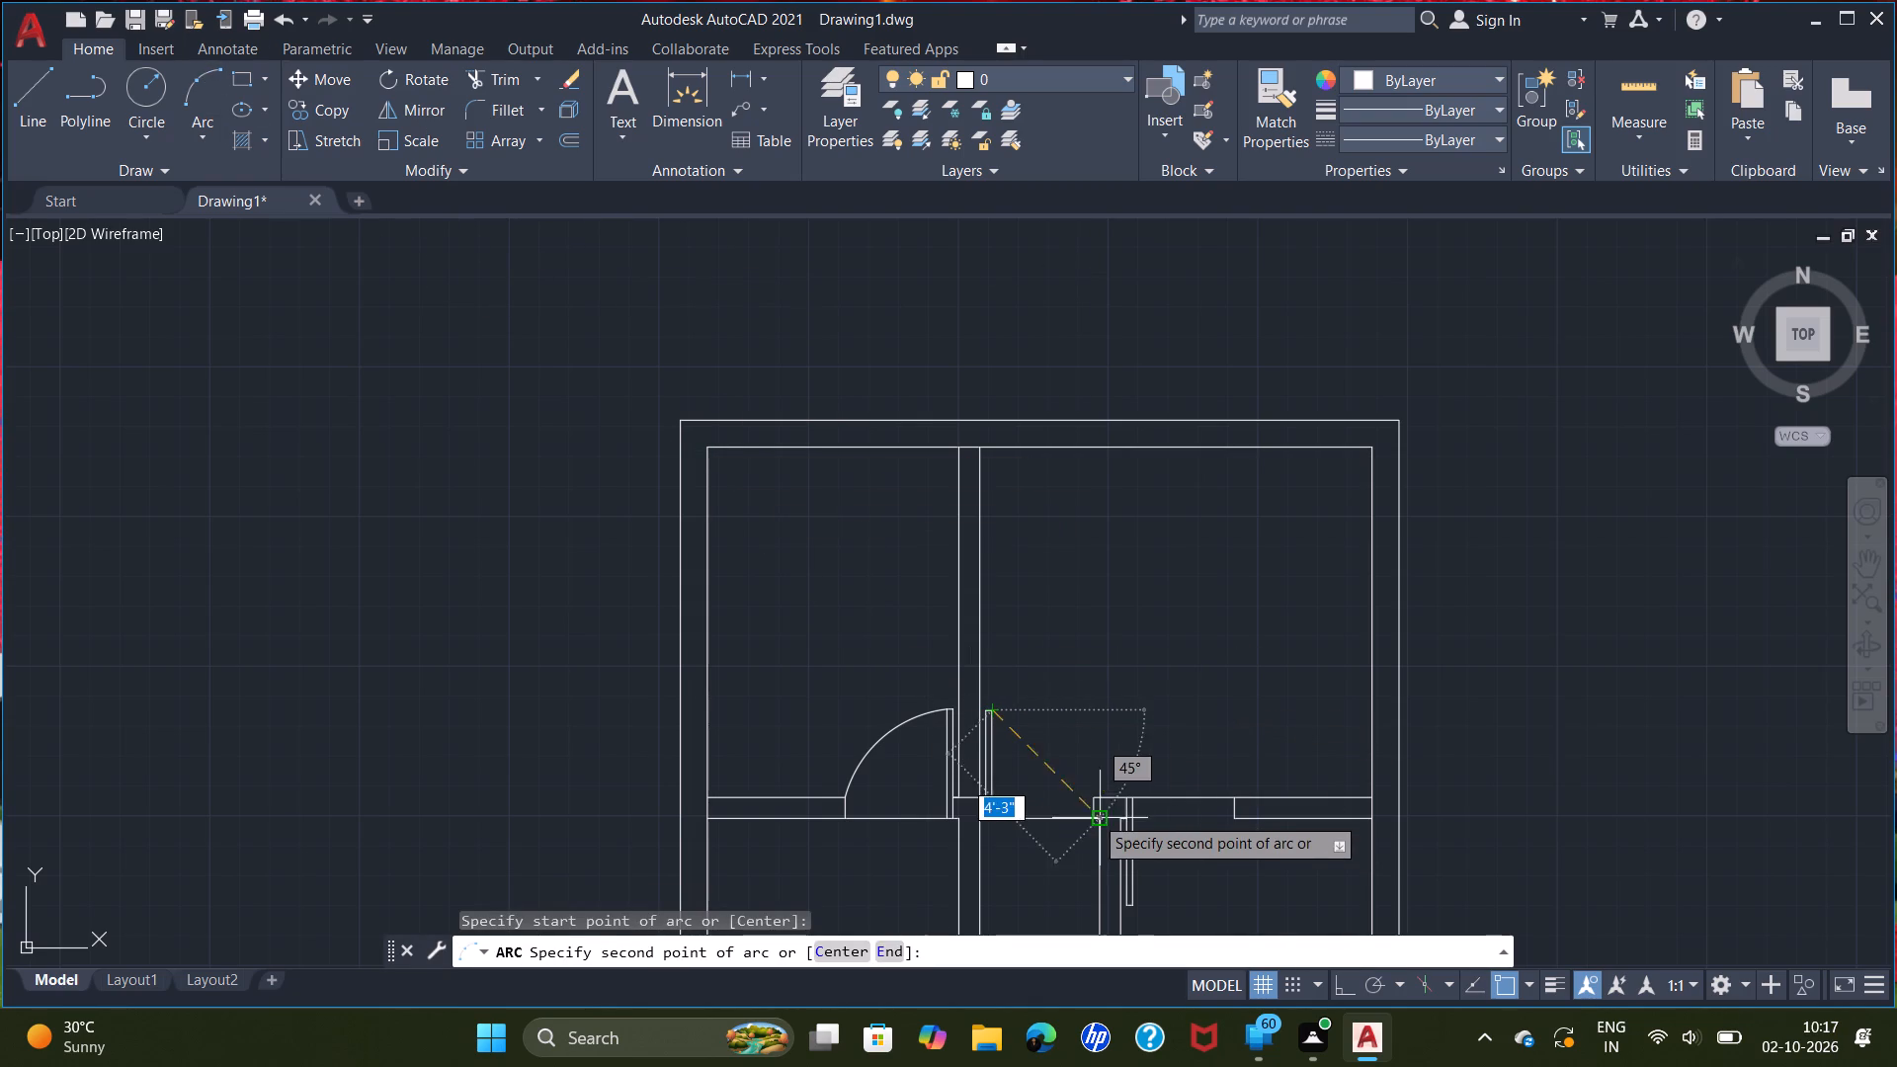
click(1092, 799)
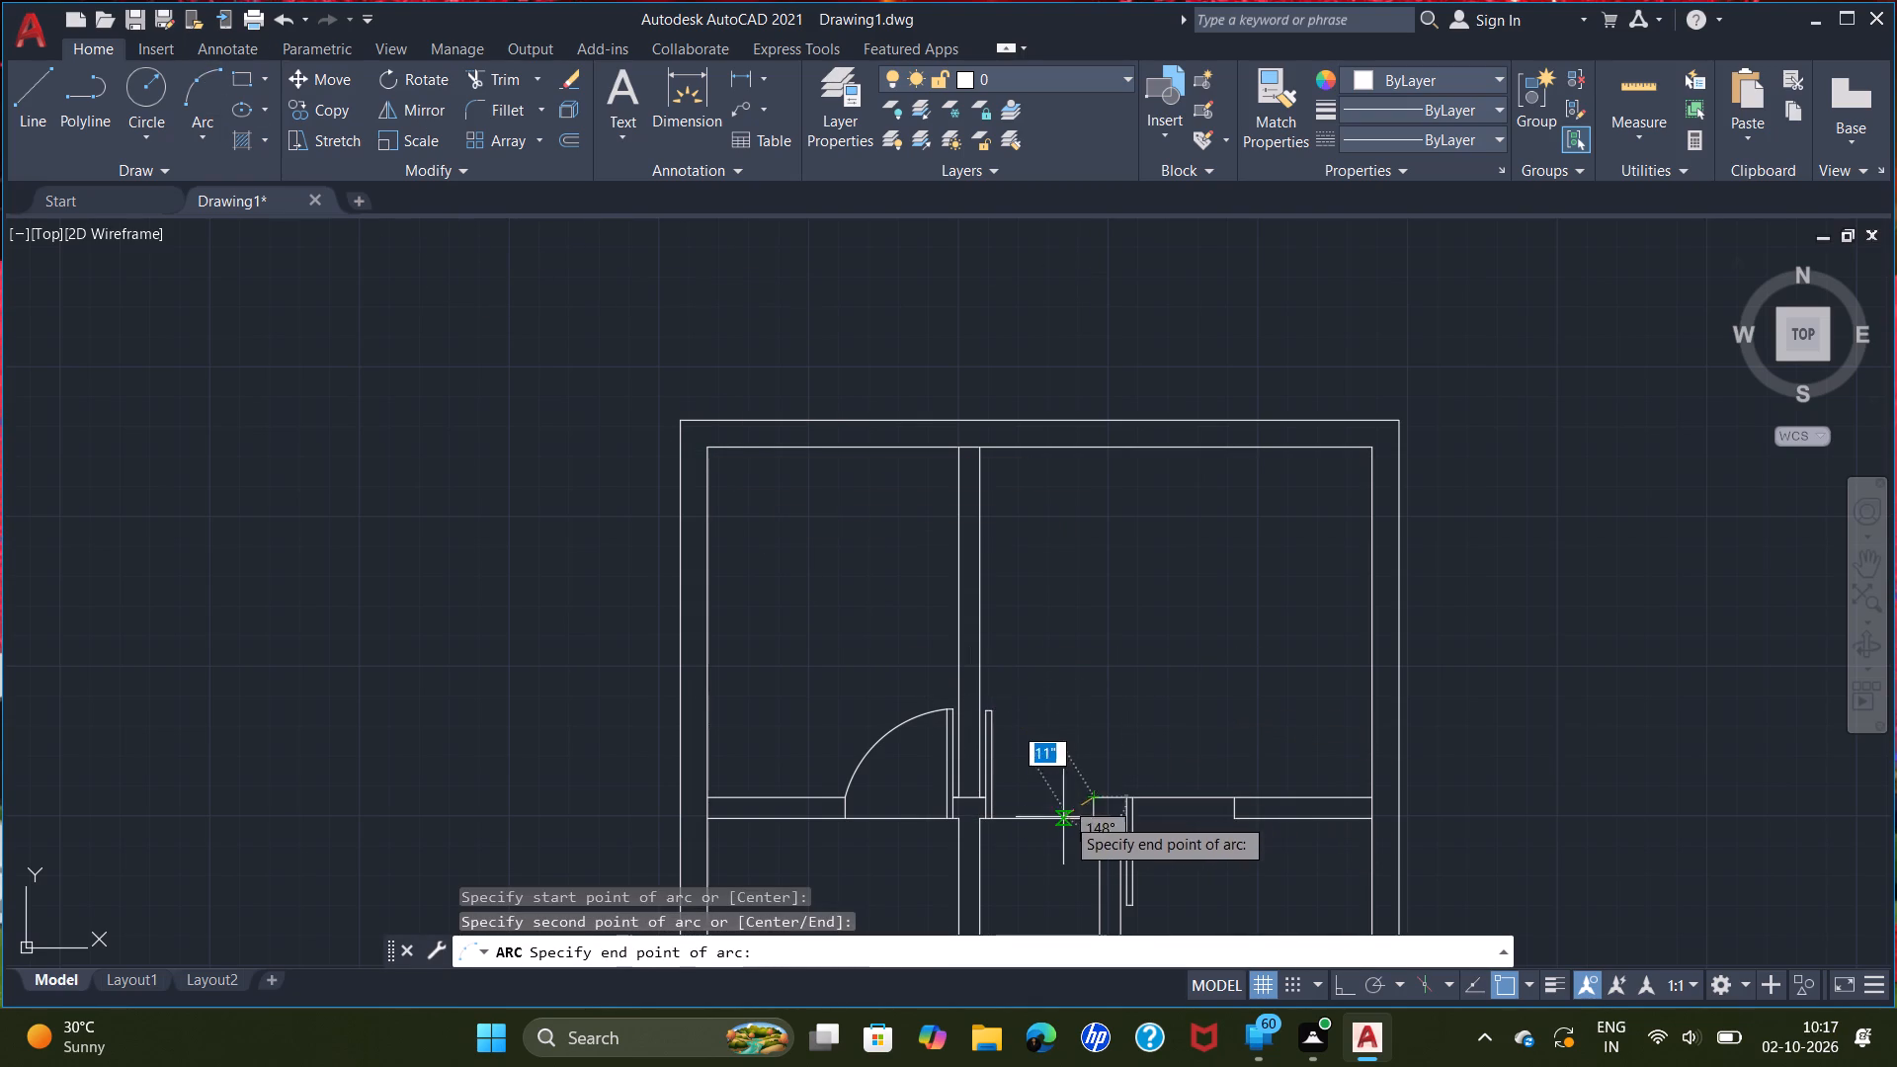
click(913, 914)
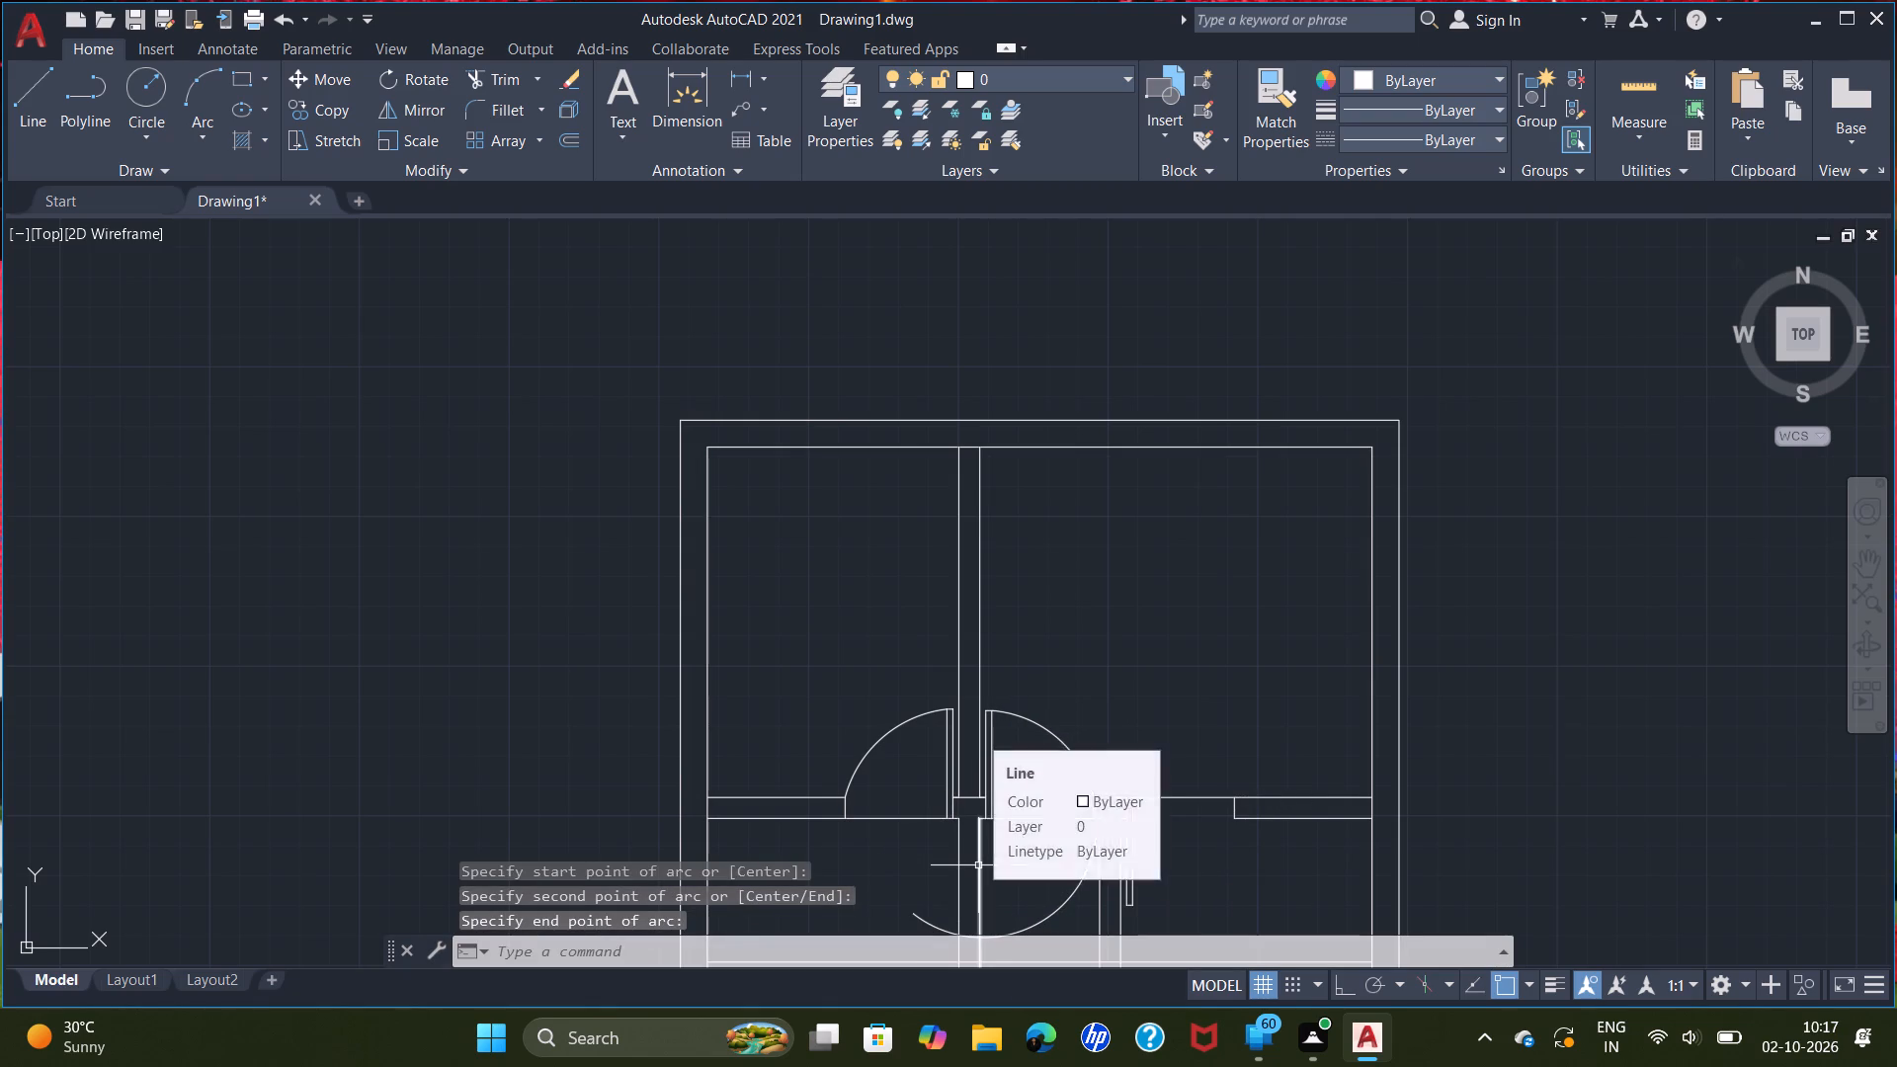
Trim the middle door's arc below the wall, removing all leftover pieces, and trim away the short jamb line beside the arc.
key(p)
key(Return)
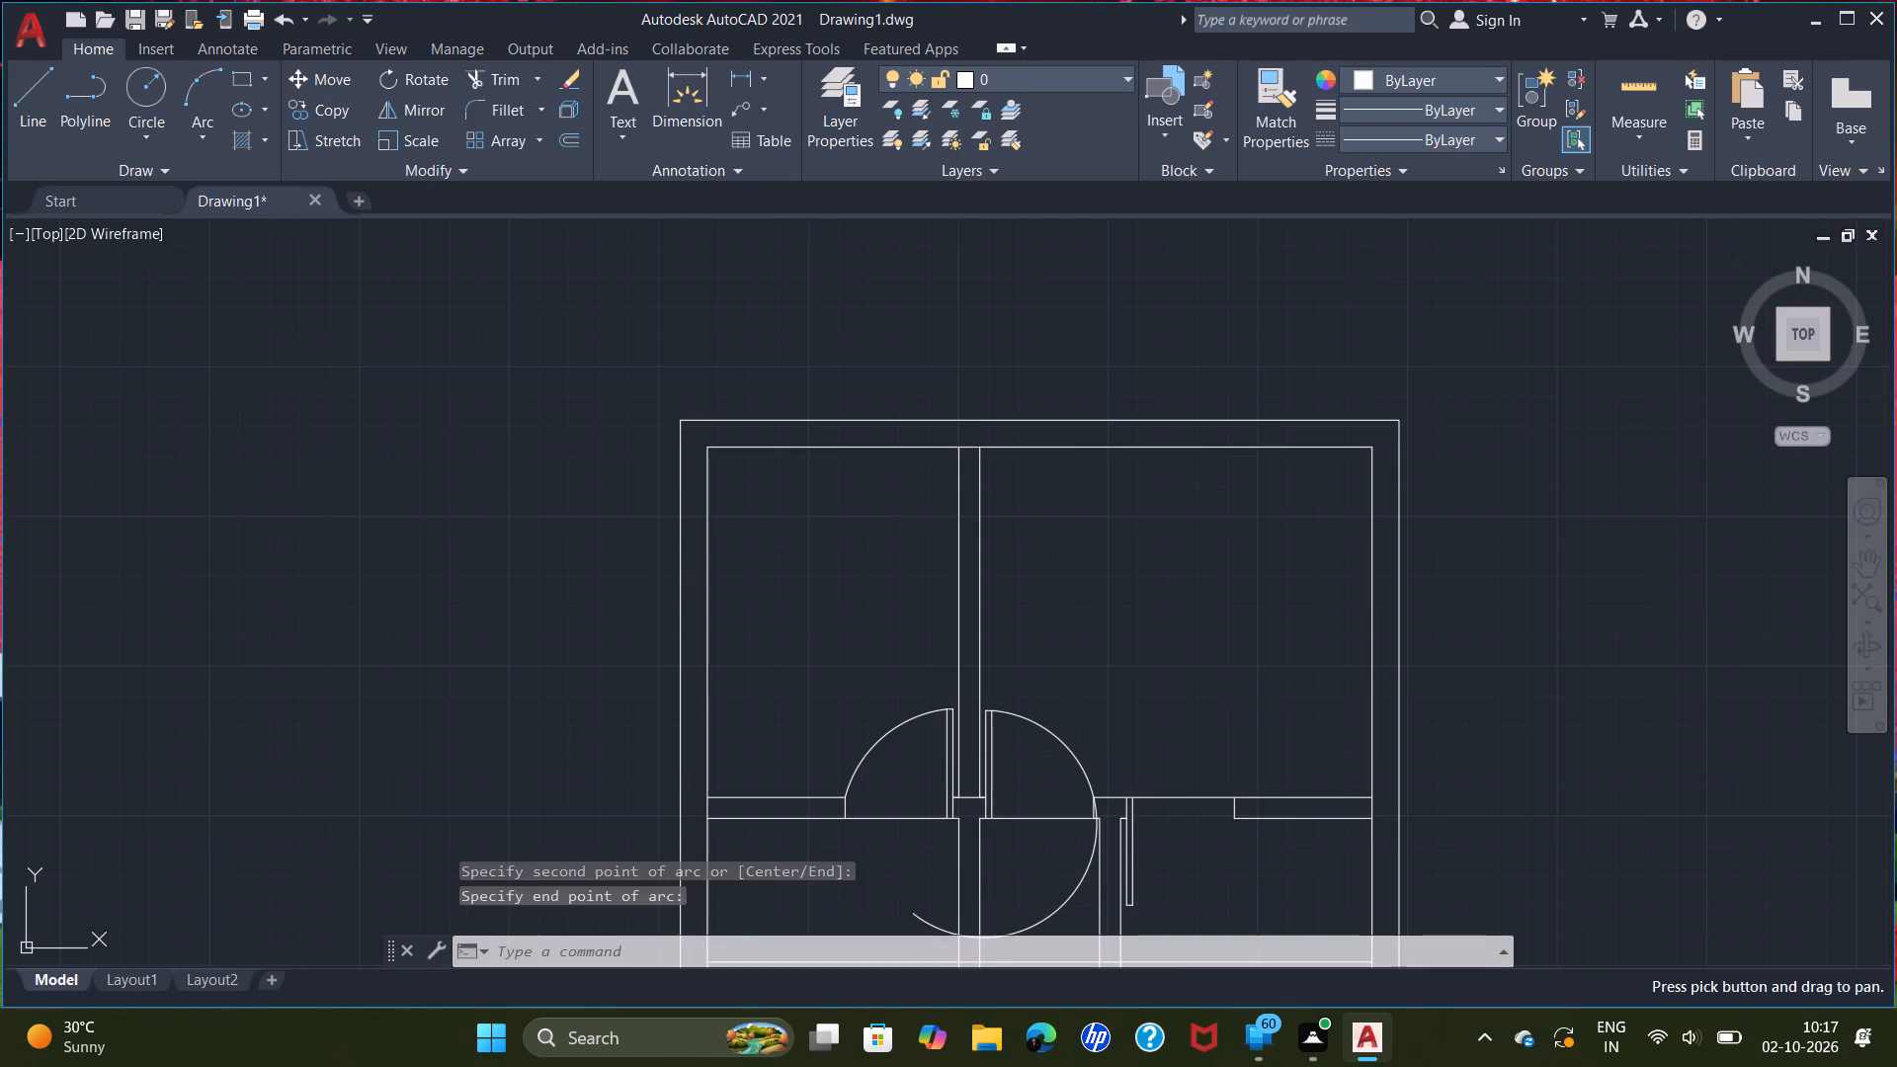
right_drag(1120, 645, 1049, 522)
click(1172, 580)
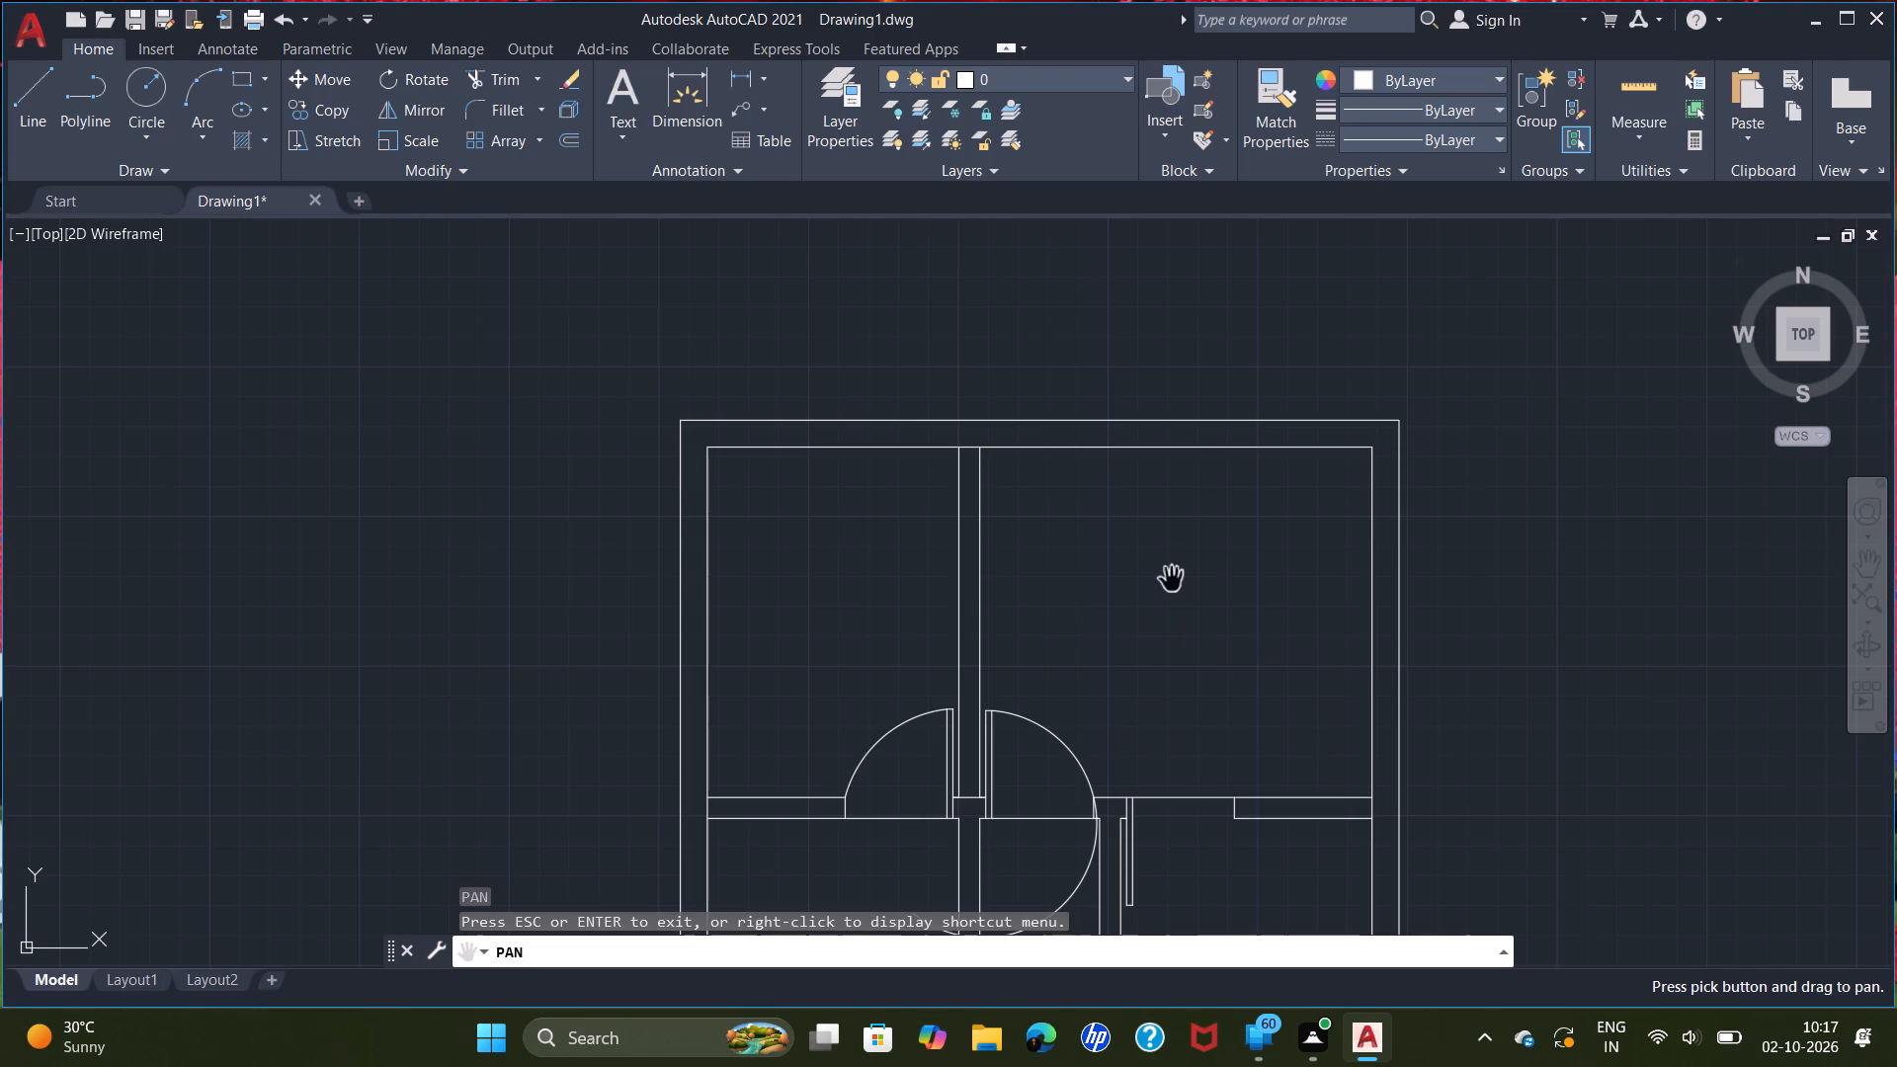
drag(1151, 665, 1070, 421)
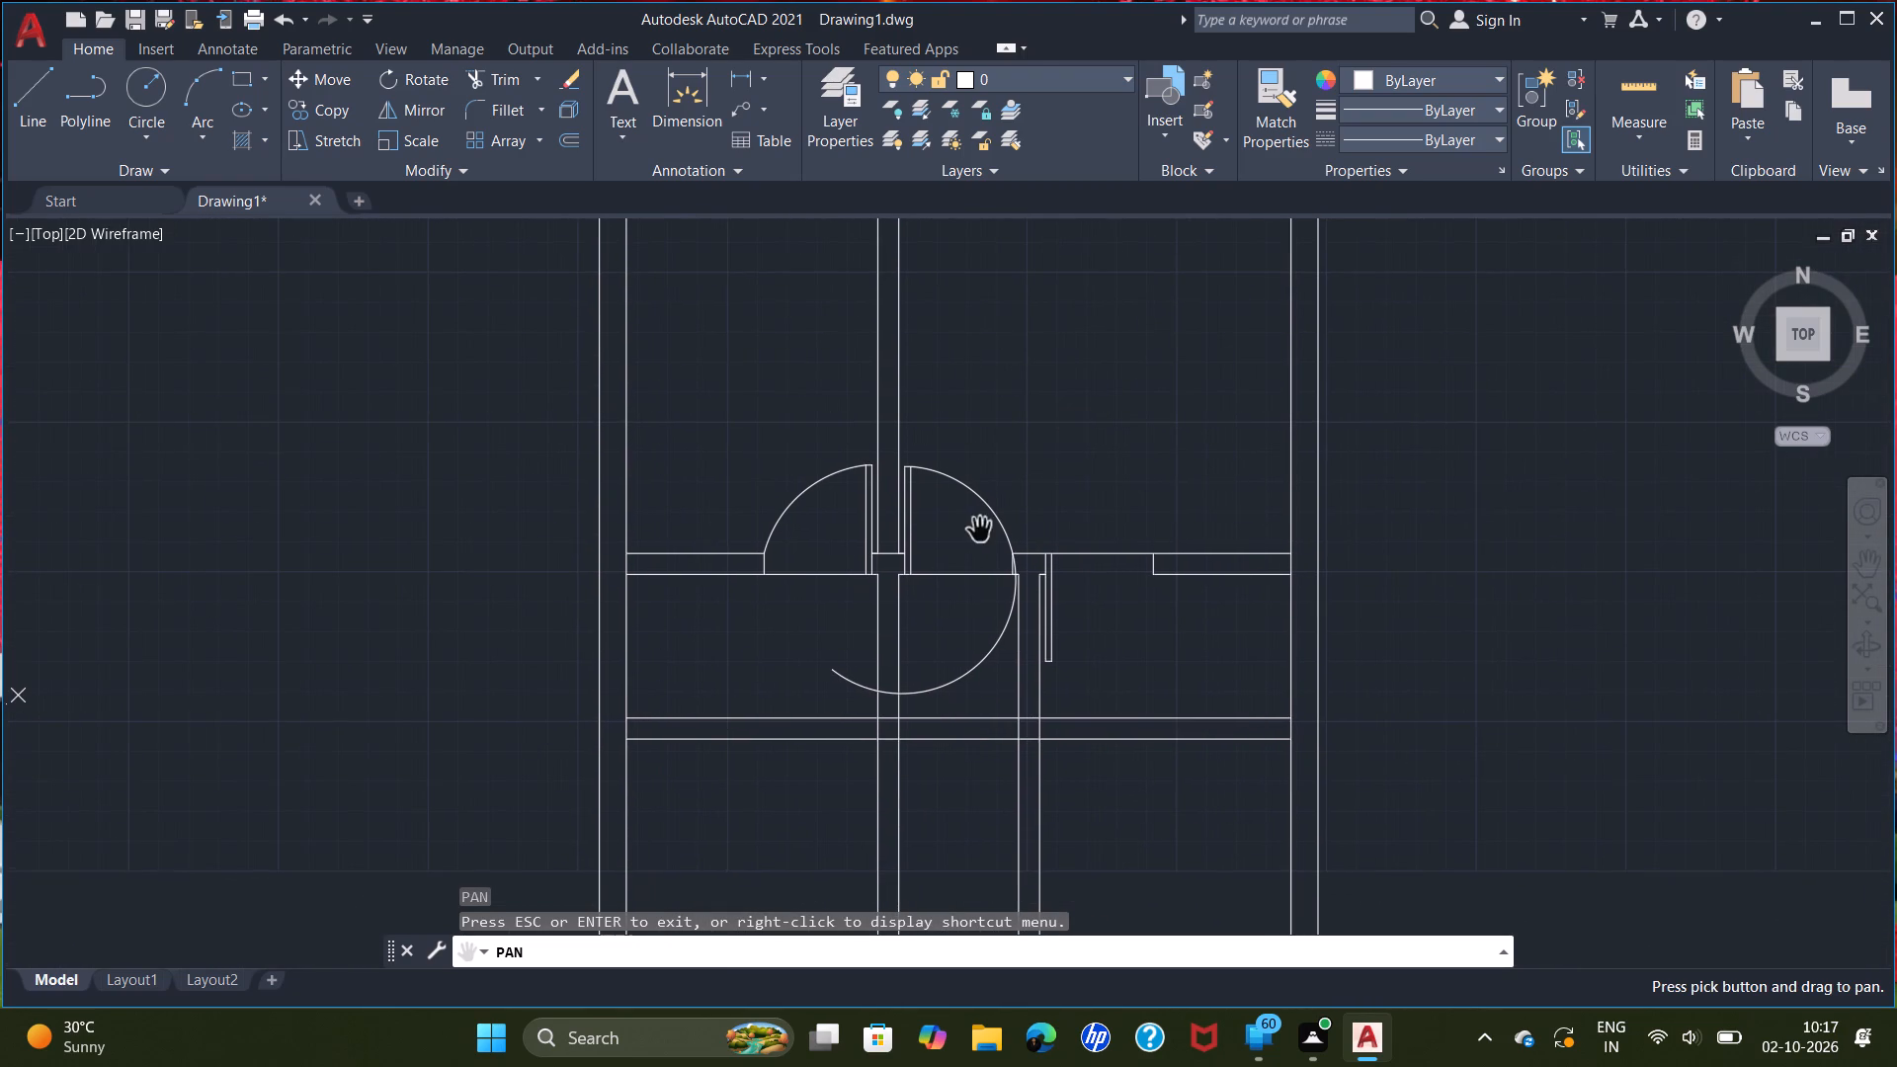
drag(980, 531, 914, 543)
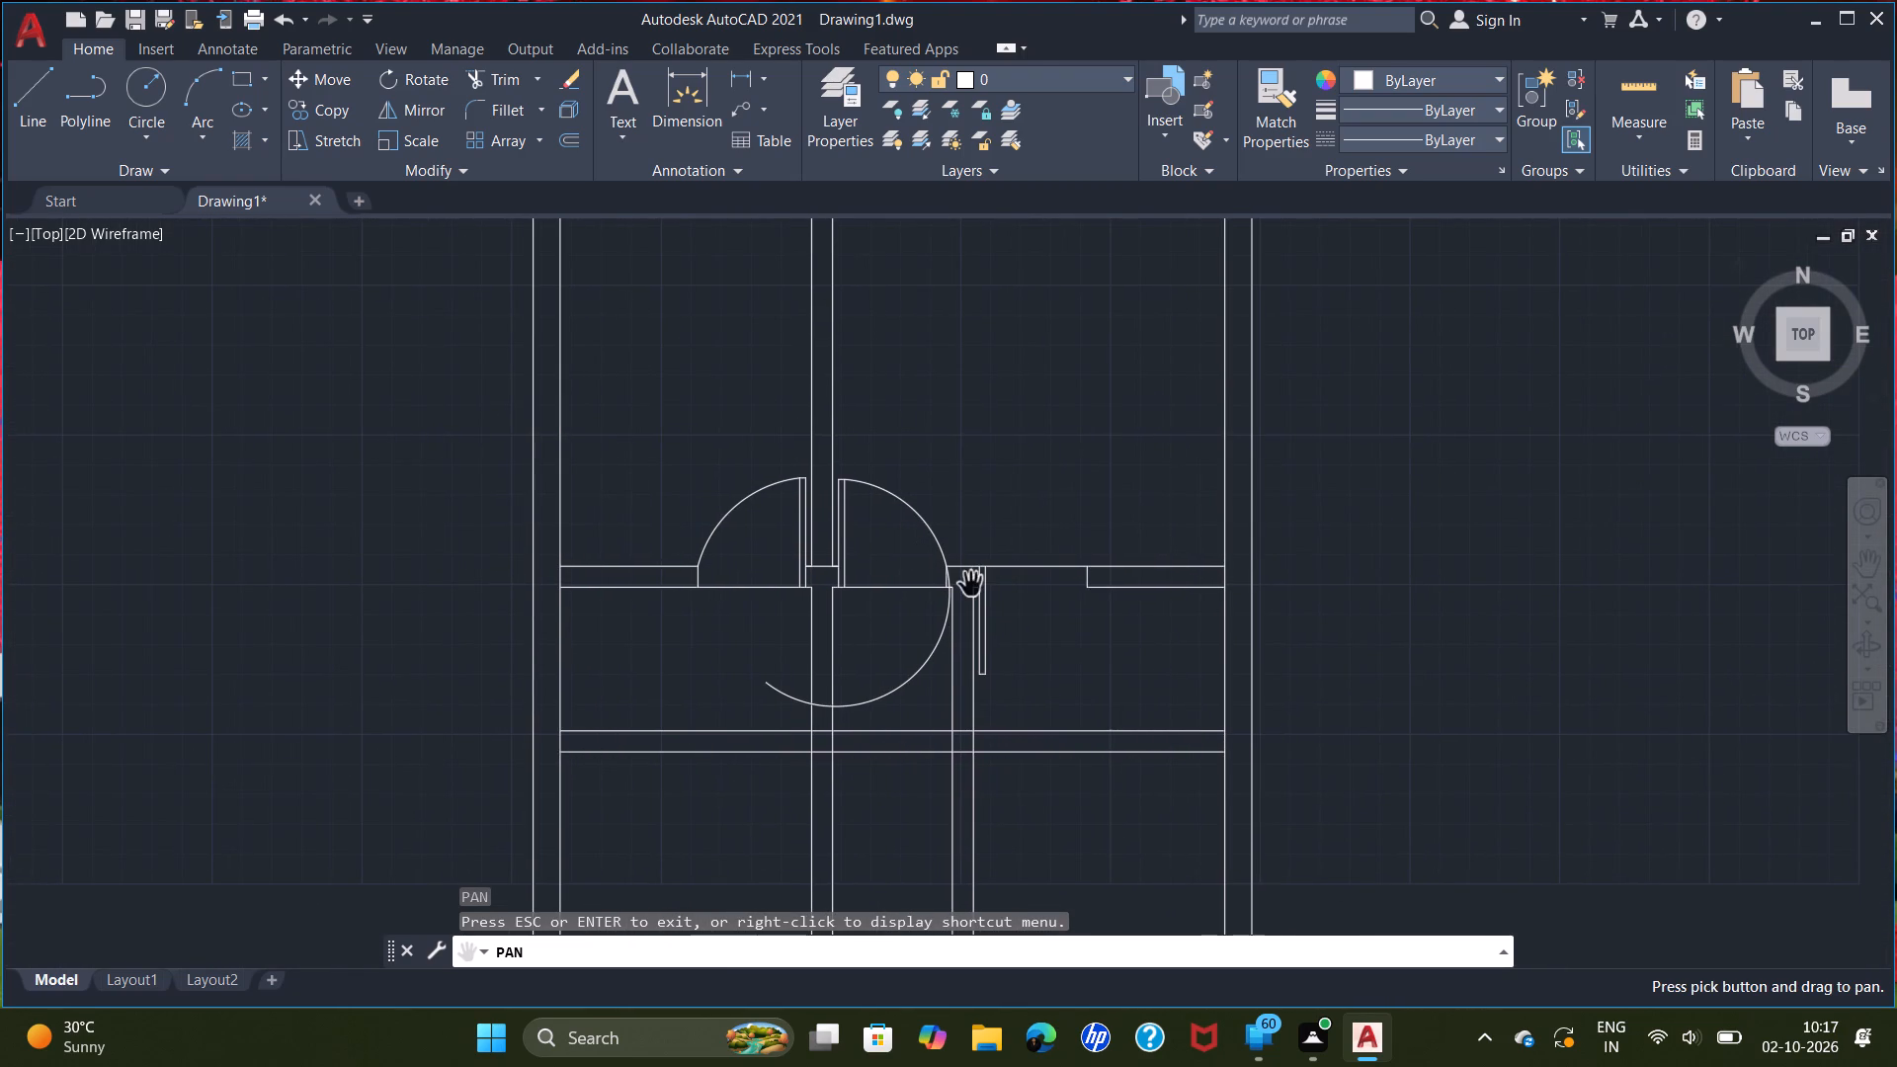
right_click(974, 586)
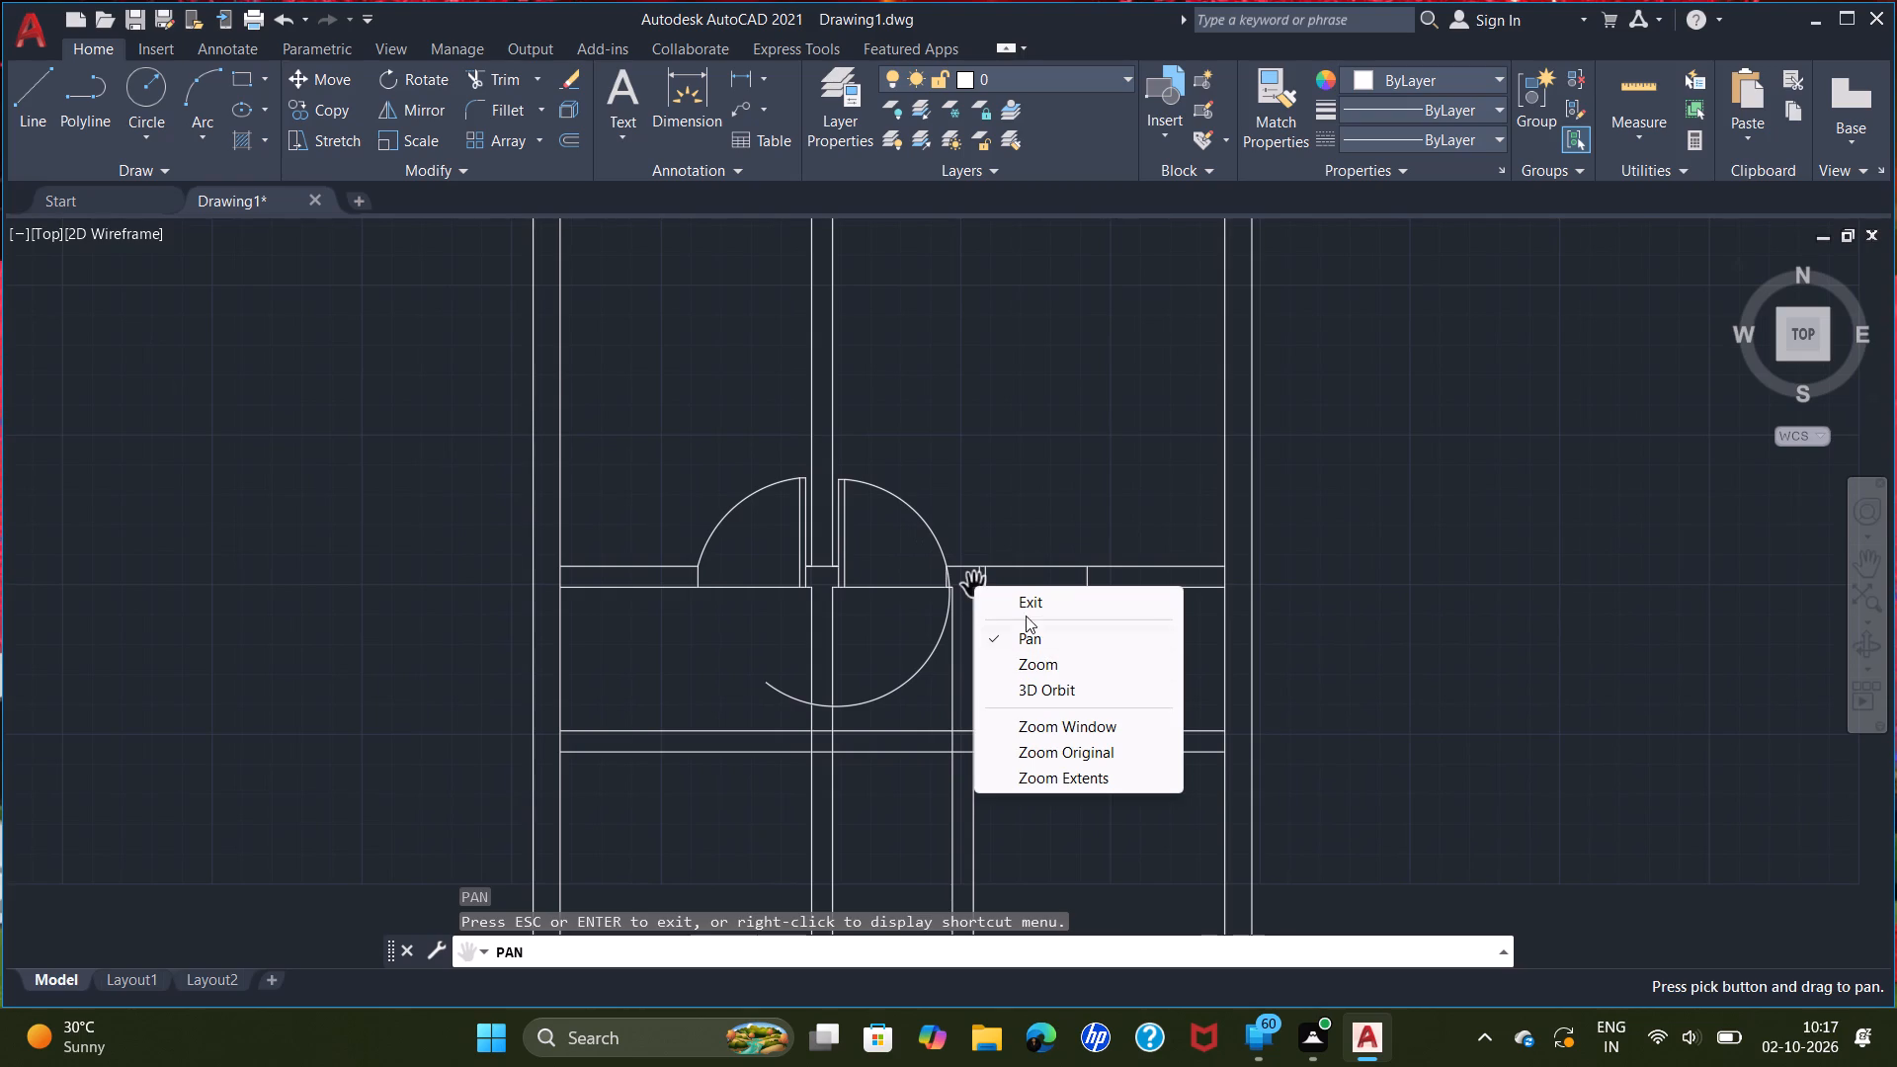
click(1020, 608)
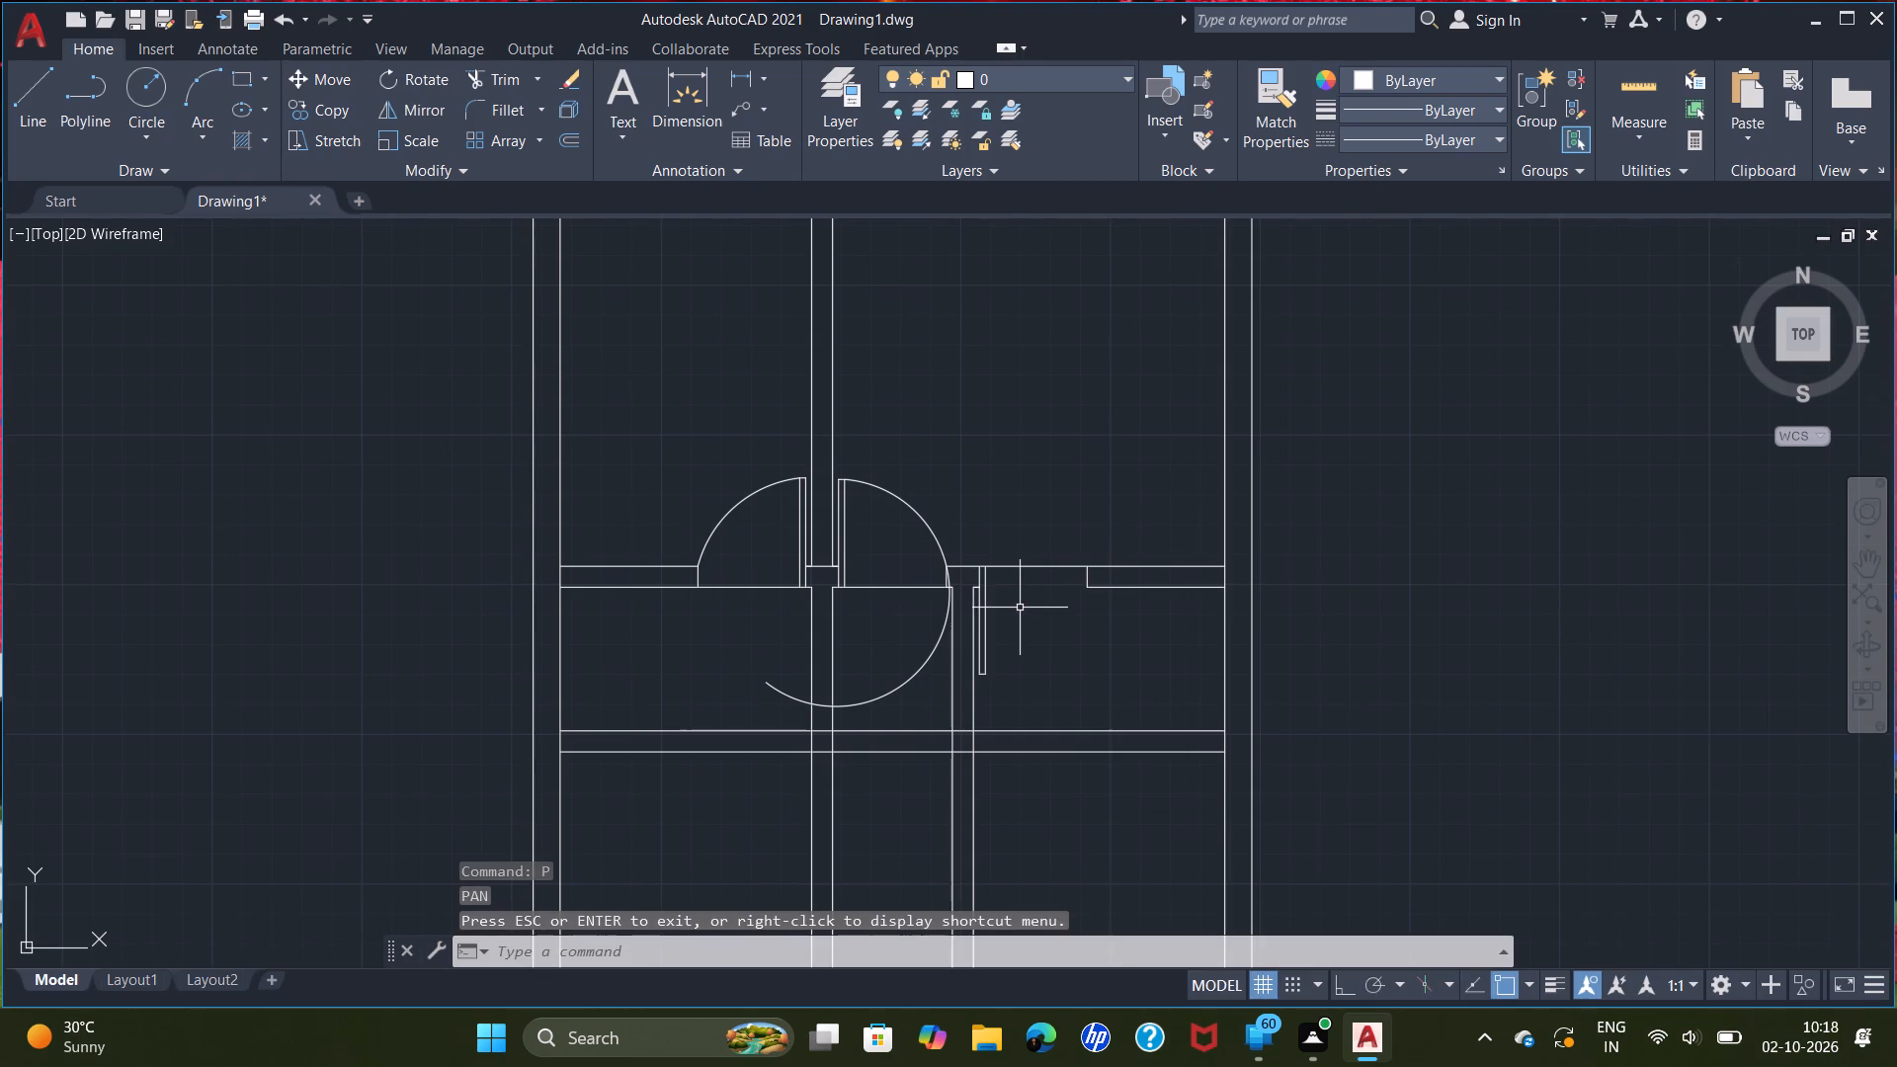
text(tri)
key(Return)
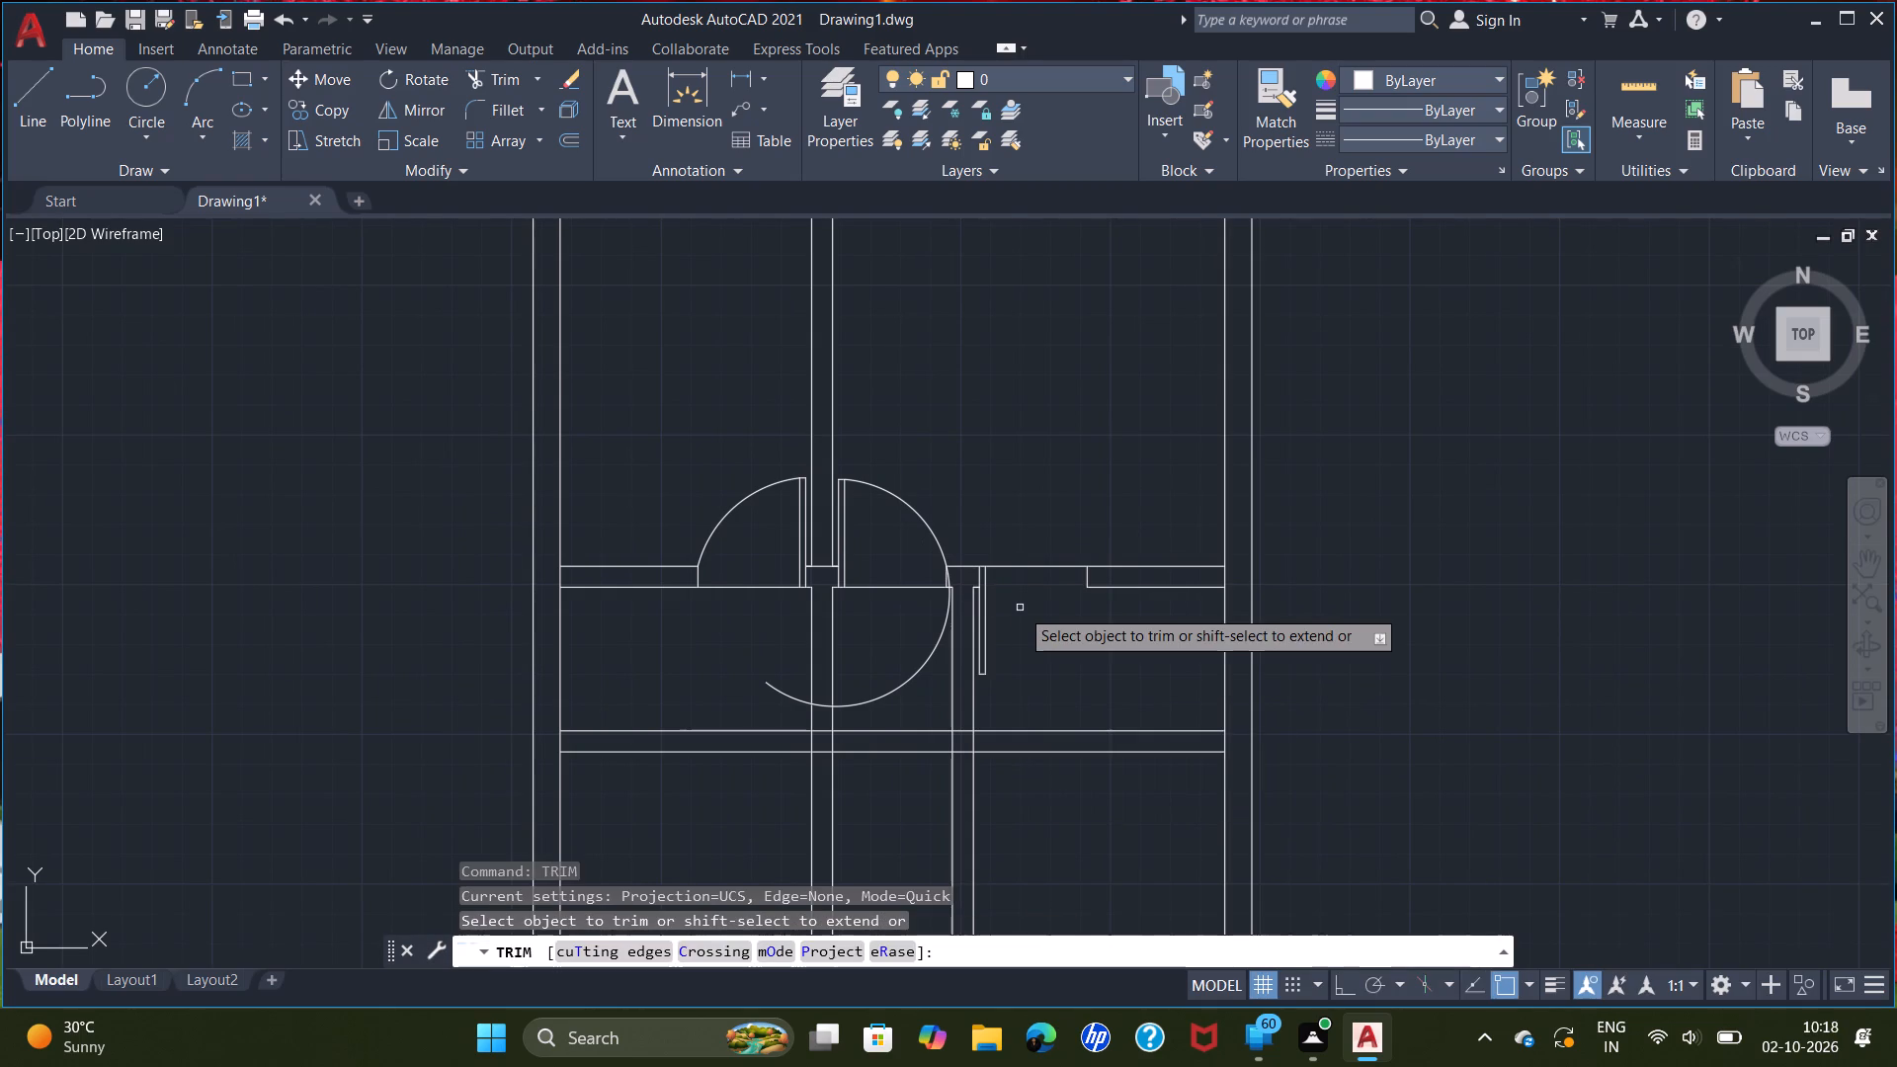
click(930, 651)
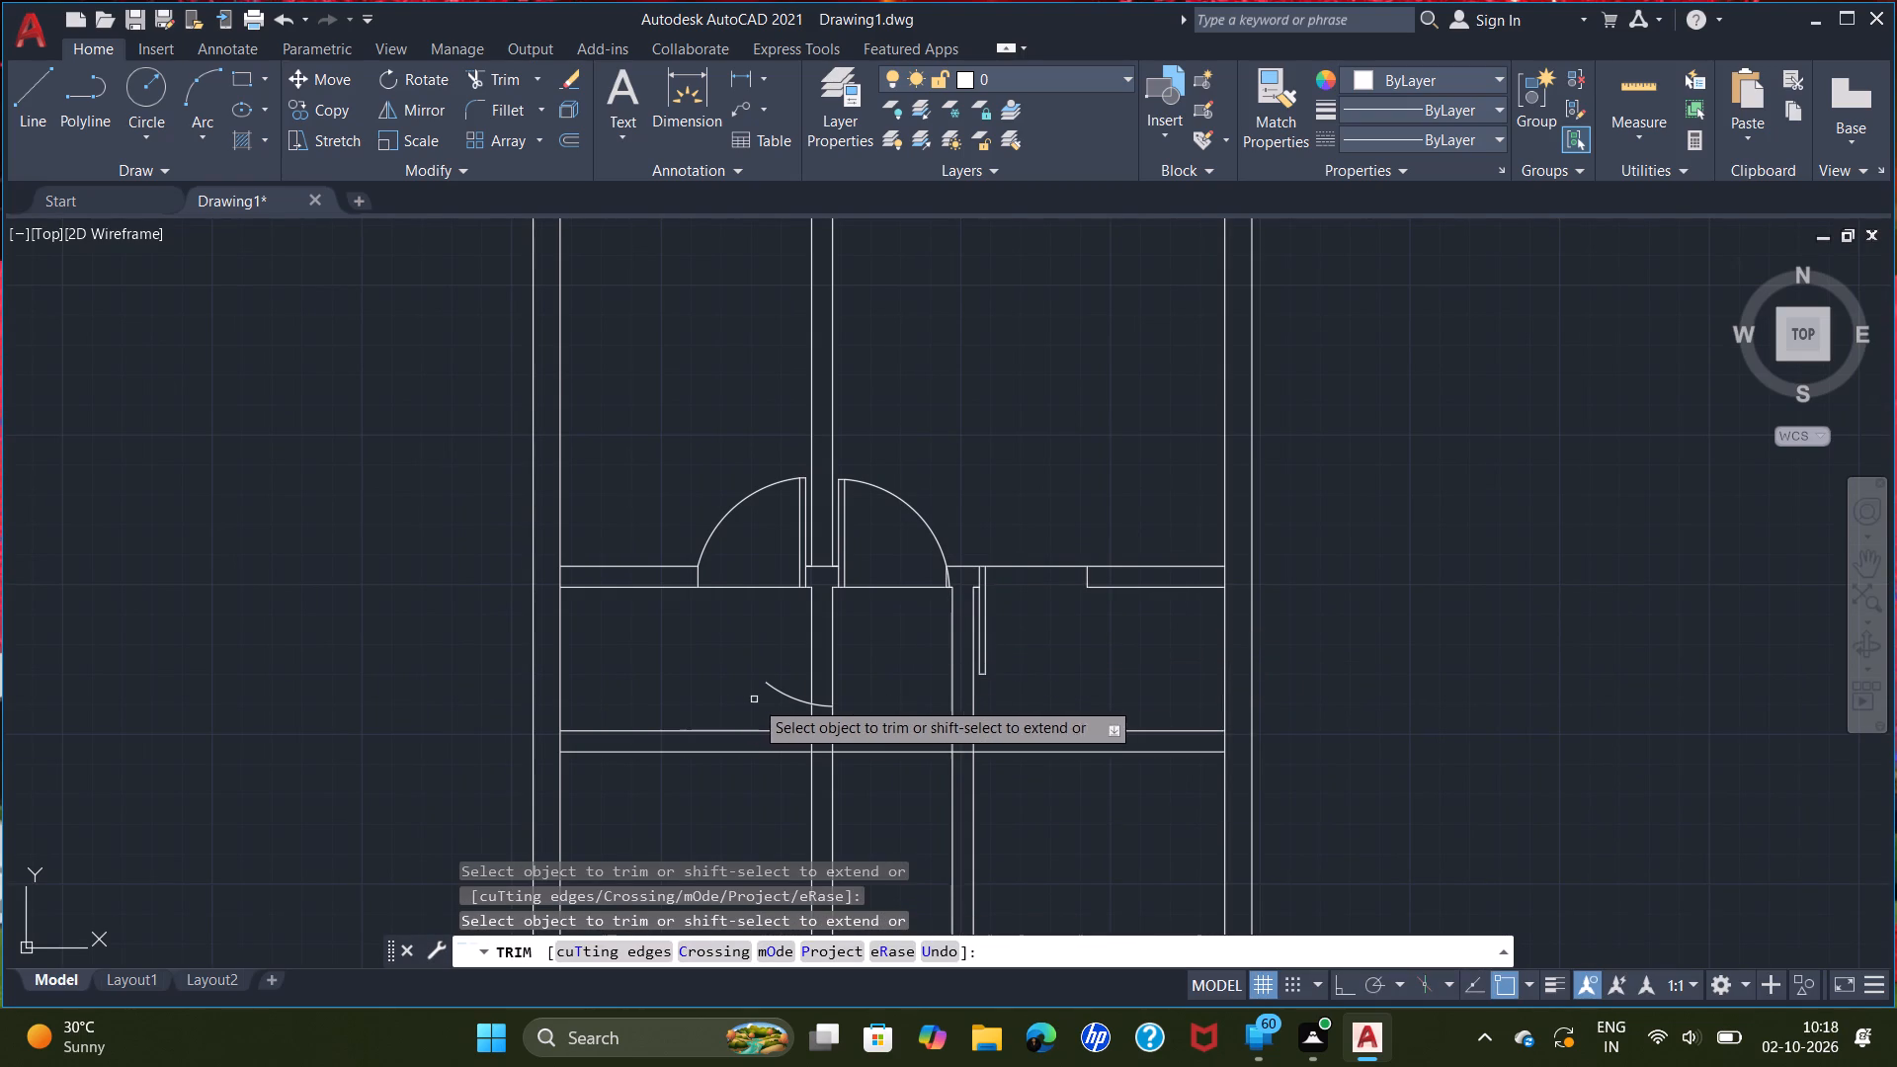
click(784, 694)
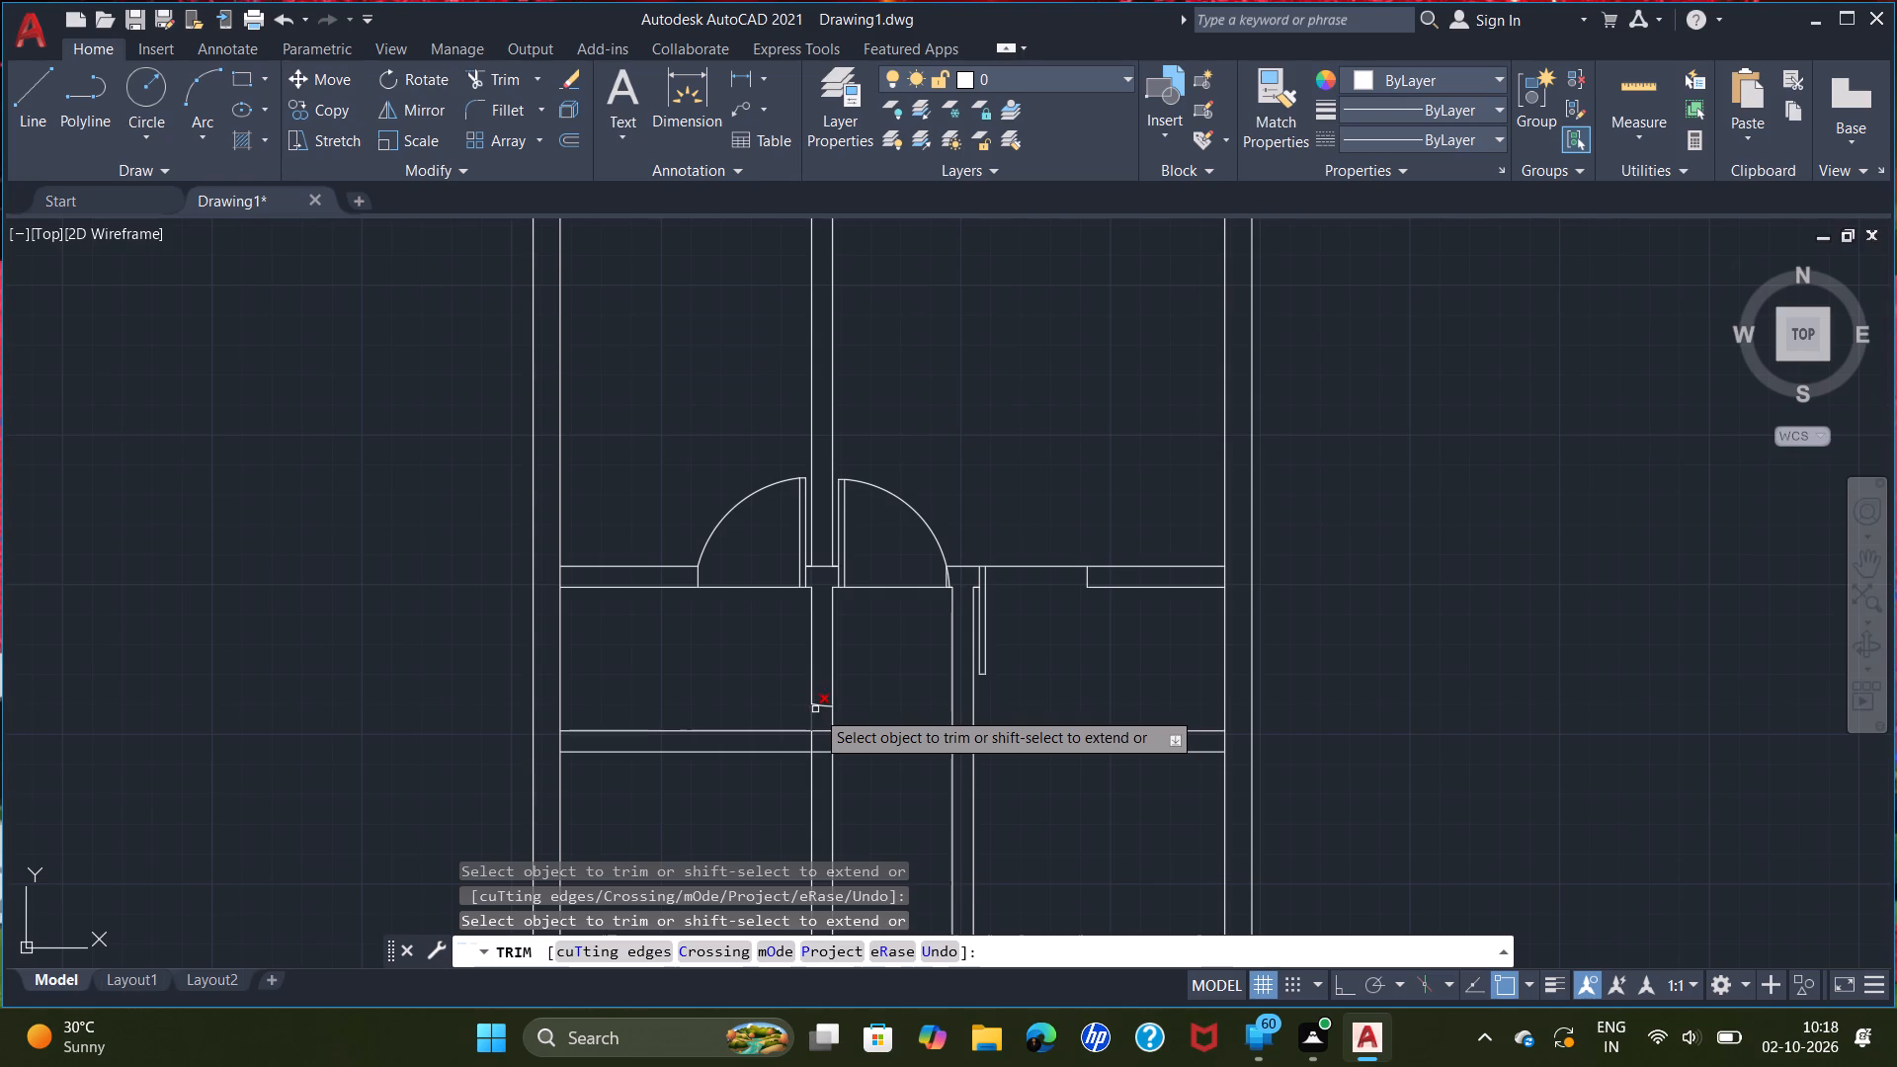
click(821, 703)
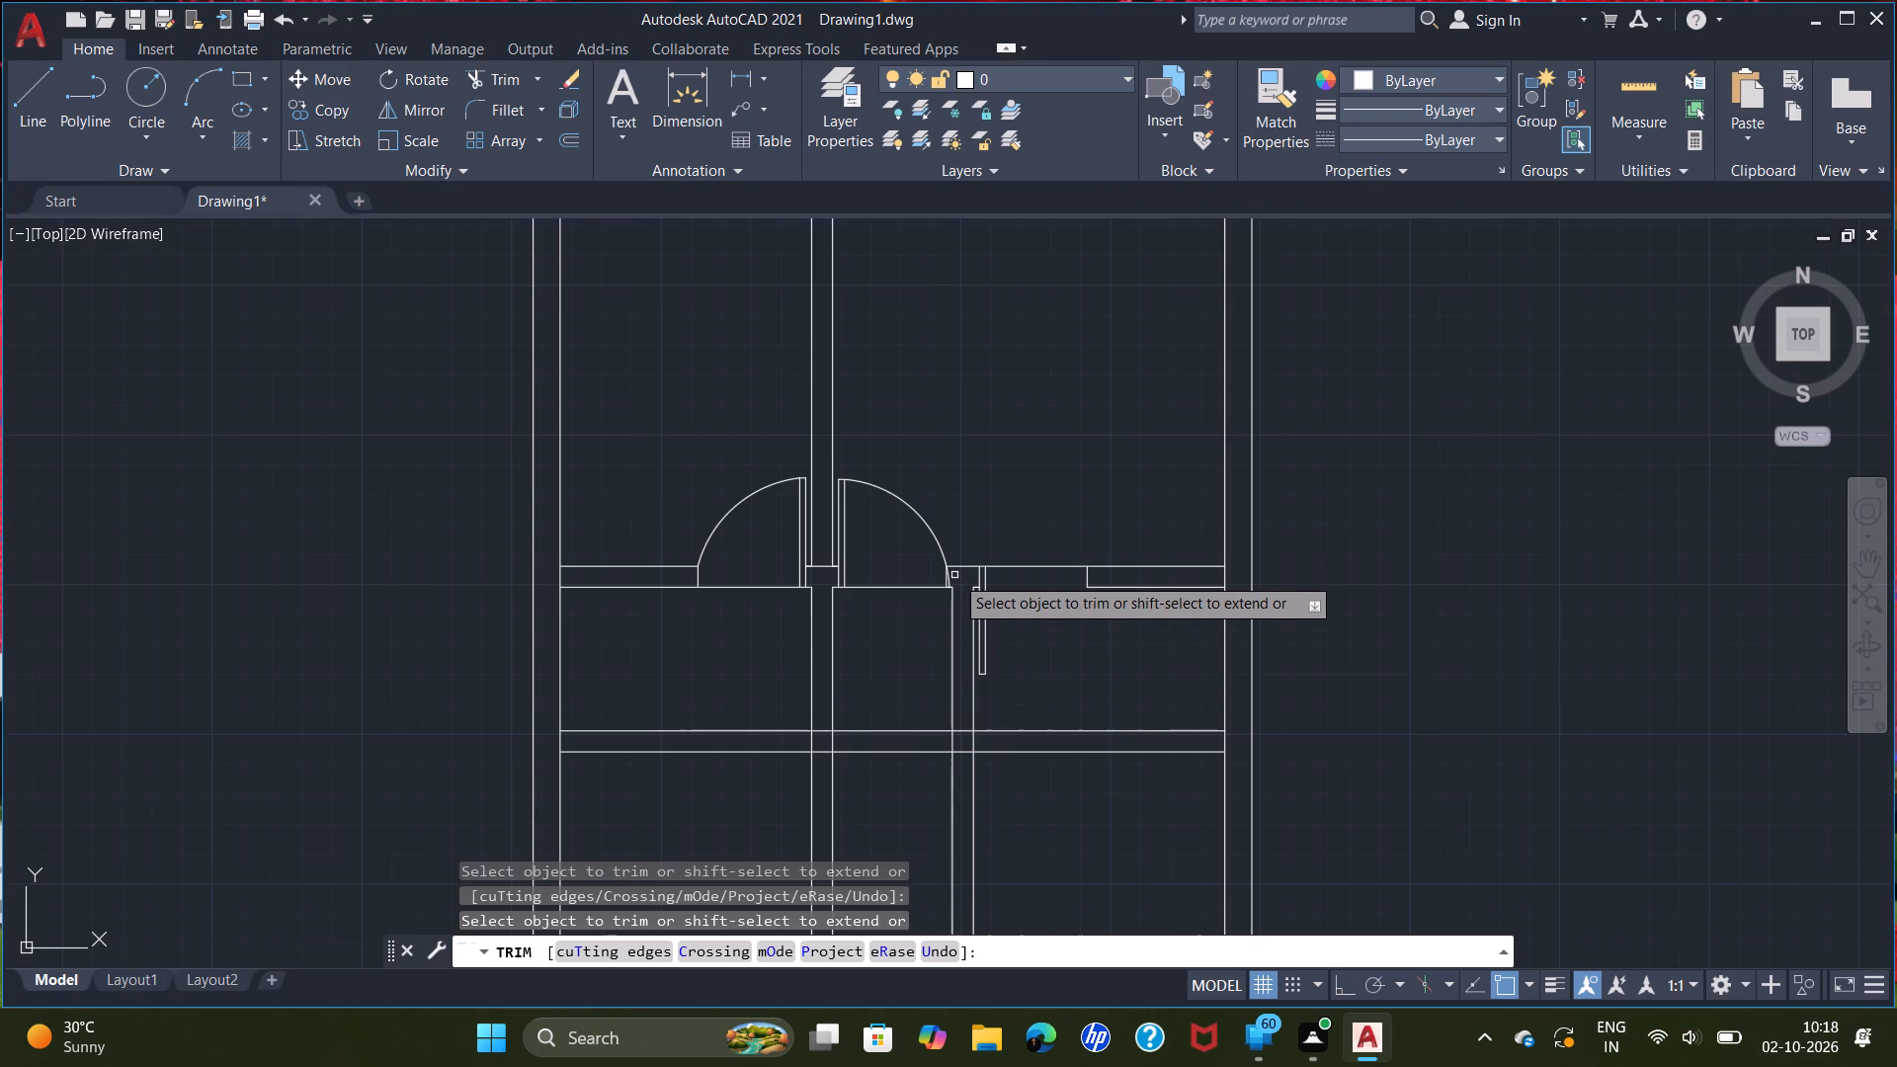
ctrl+scroll(954, 575, up, 4)
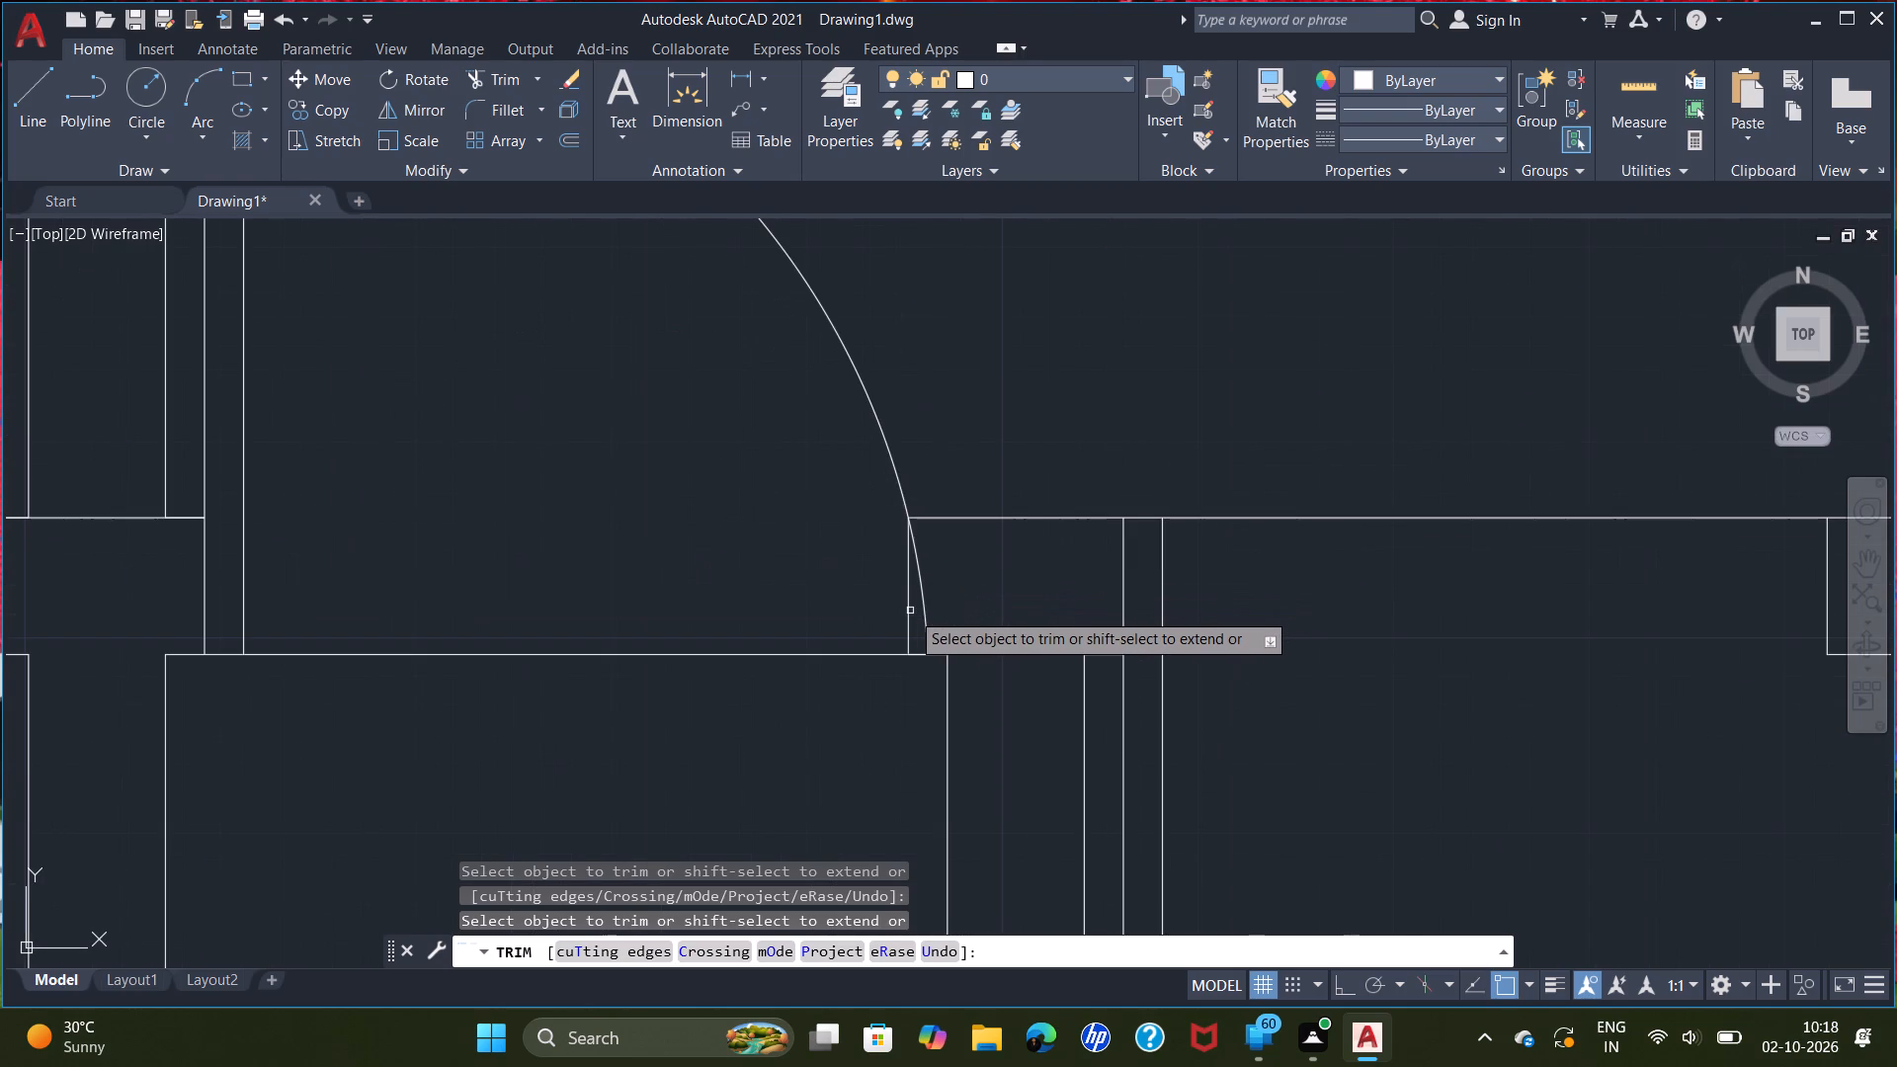
click(911, 612)
ctrl+scroll(911, 612, down, 3)
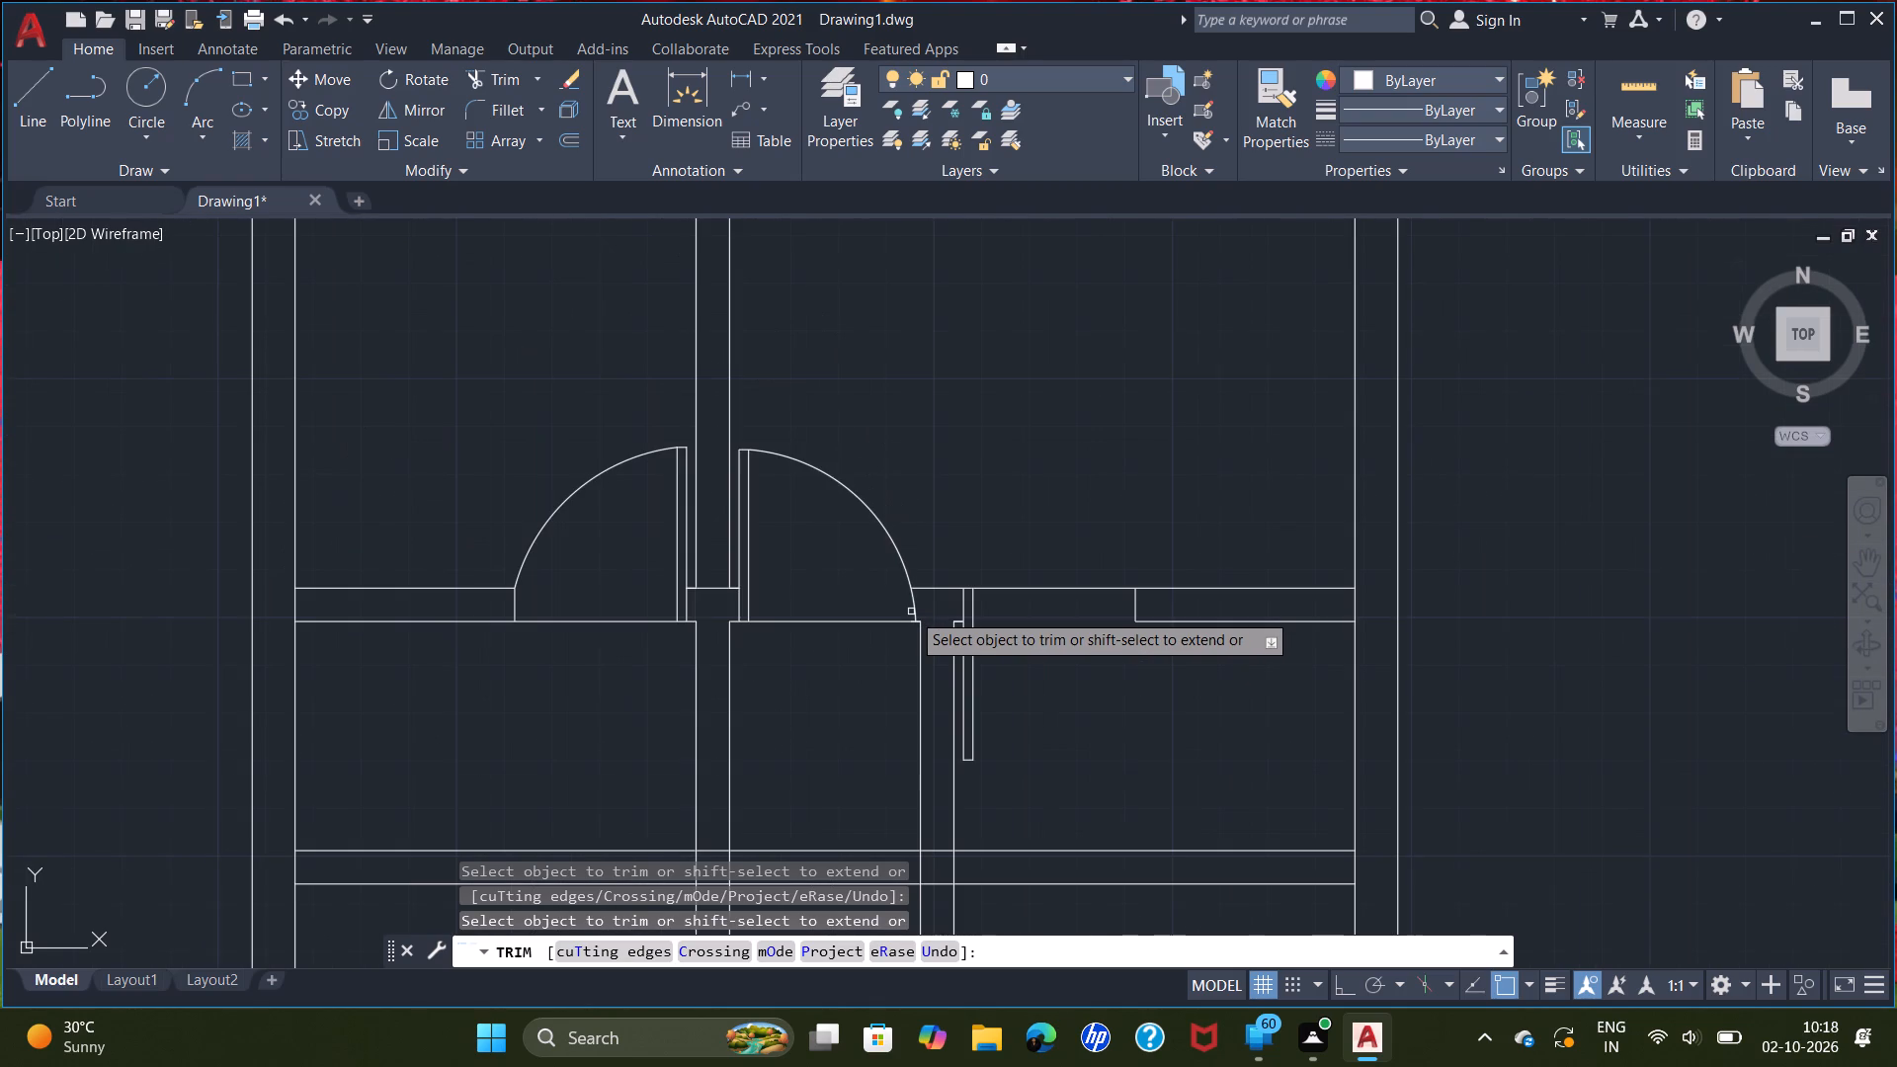
key(Escape)
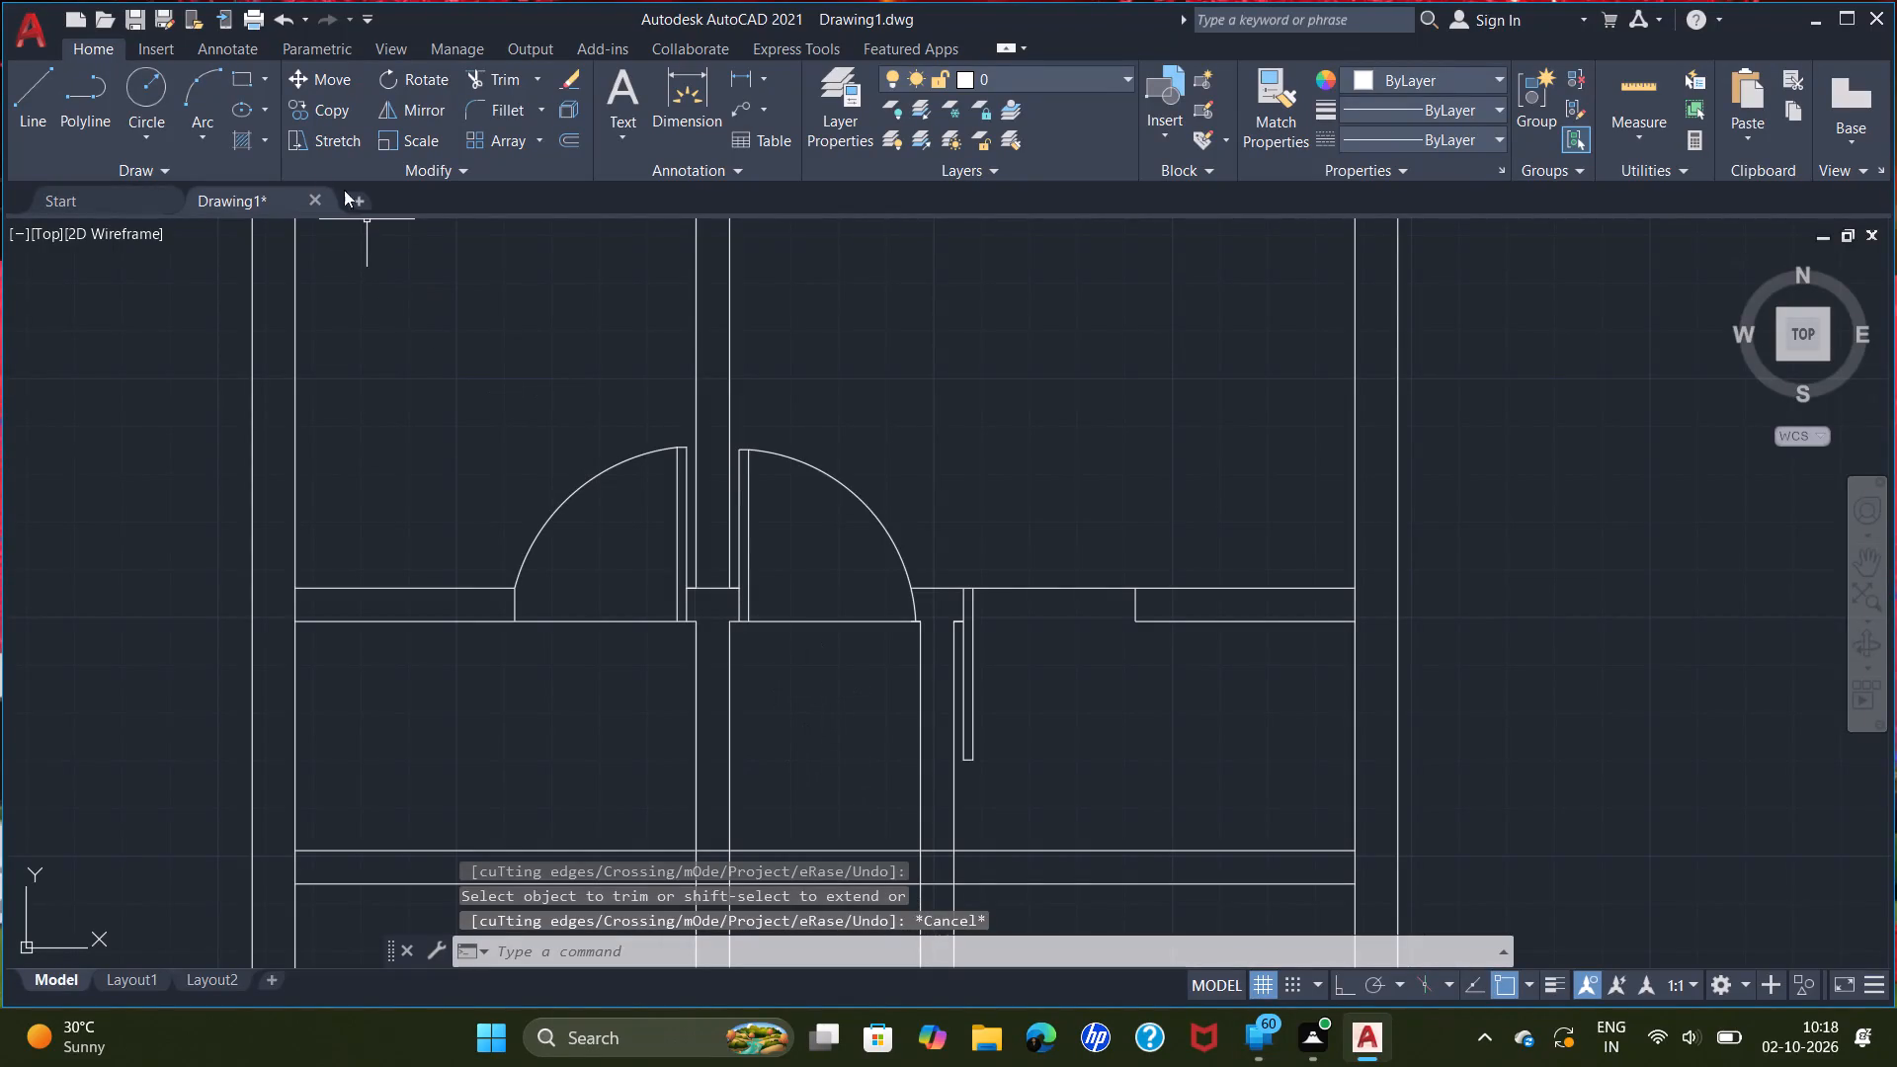
Draw a three-point arc for the east door from the leaf's lower east corner through the opposite jamb's lower corner to the middle door's swing.
click(217, 112)
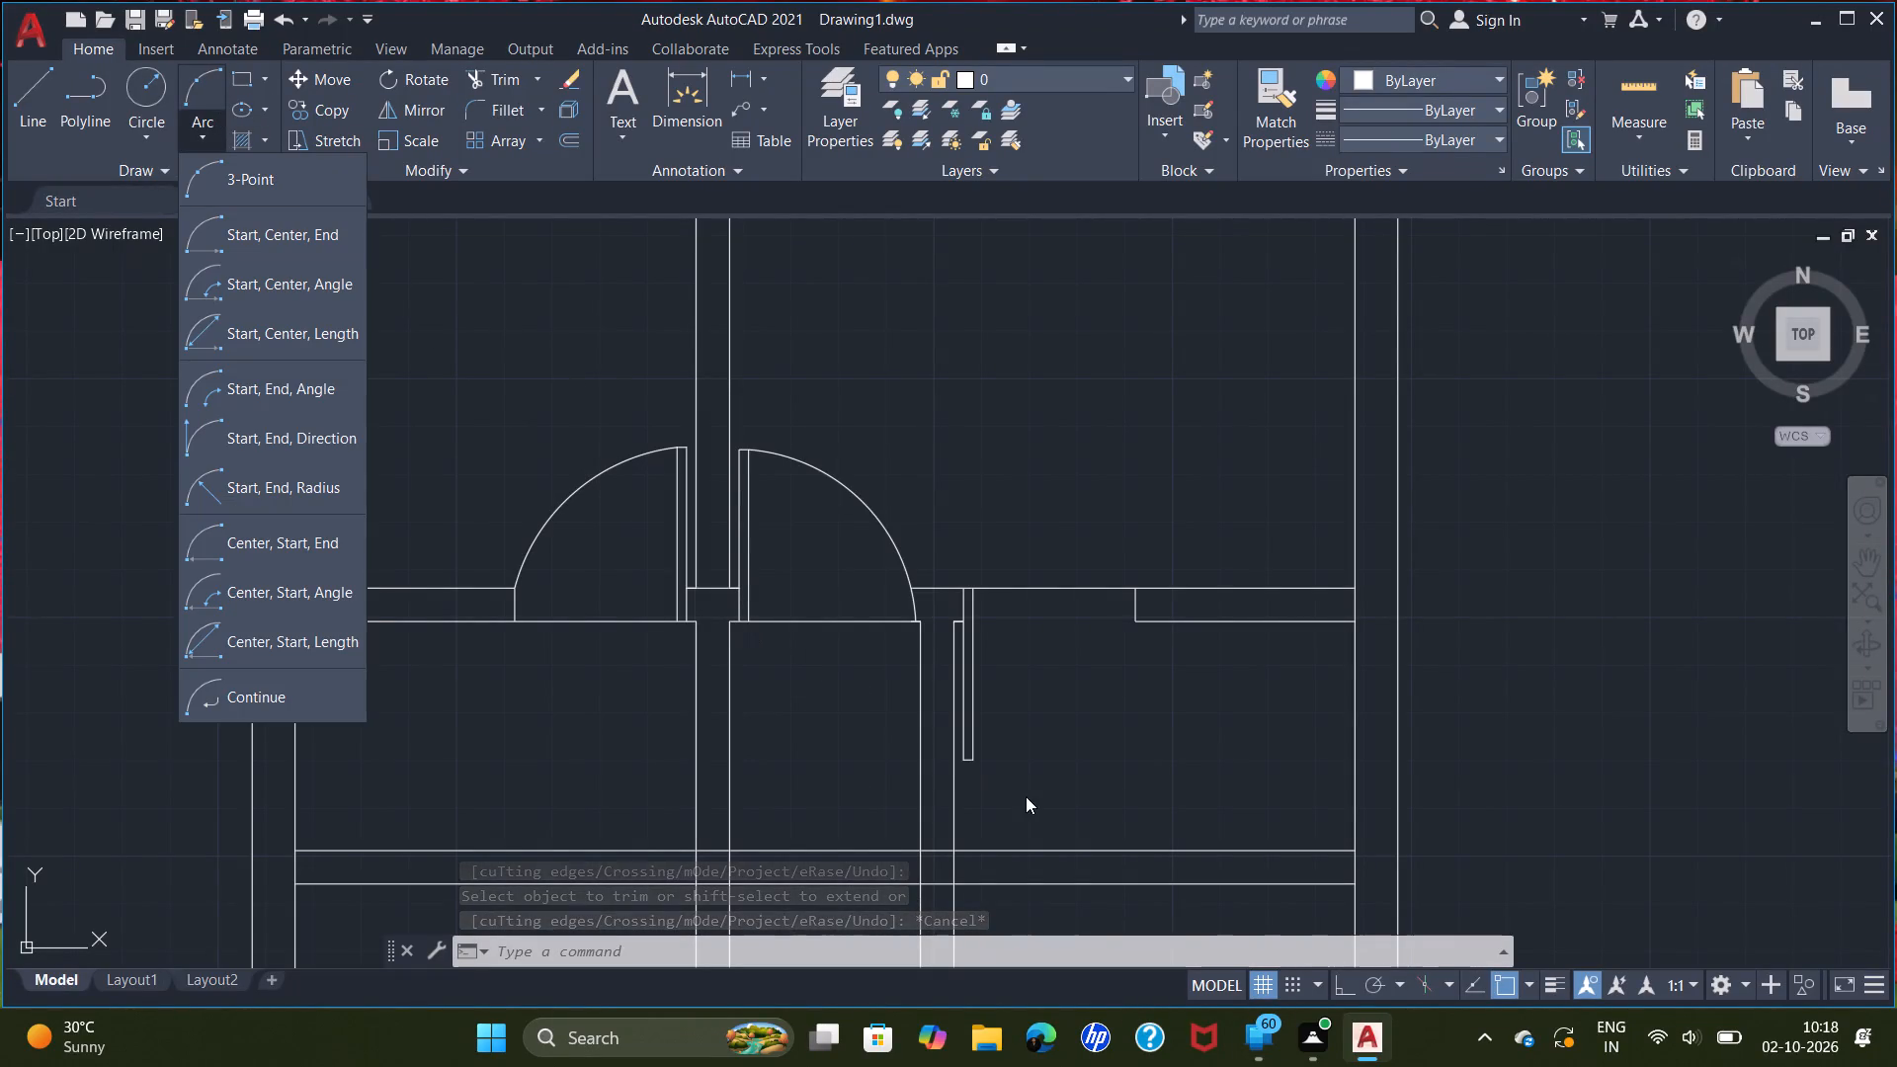
click(205, 65)
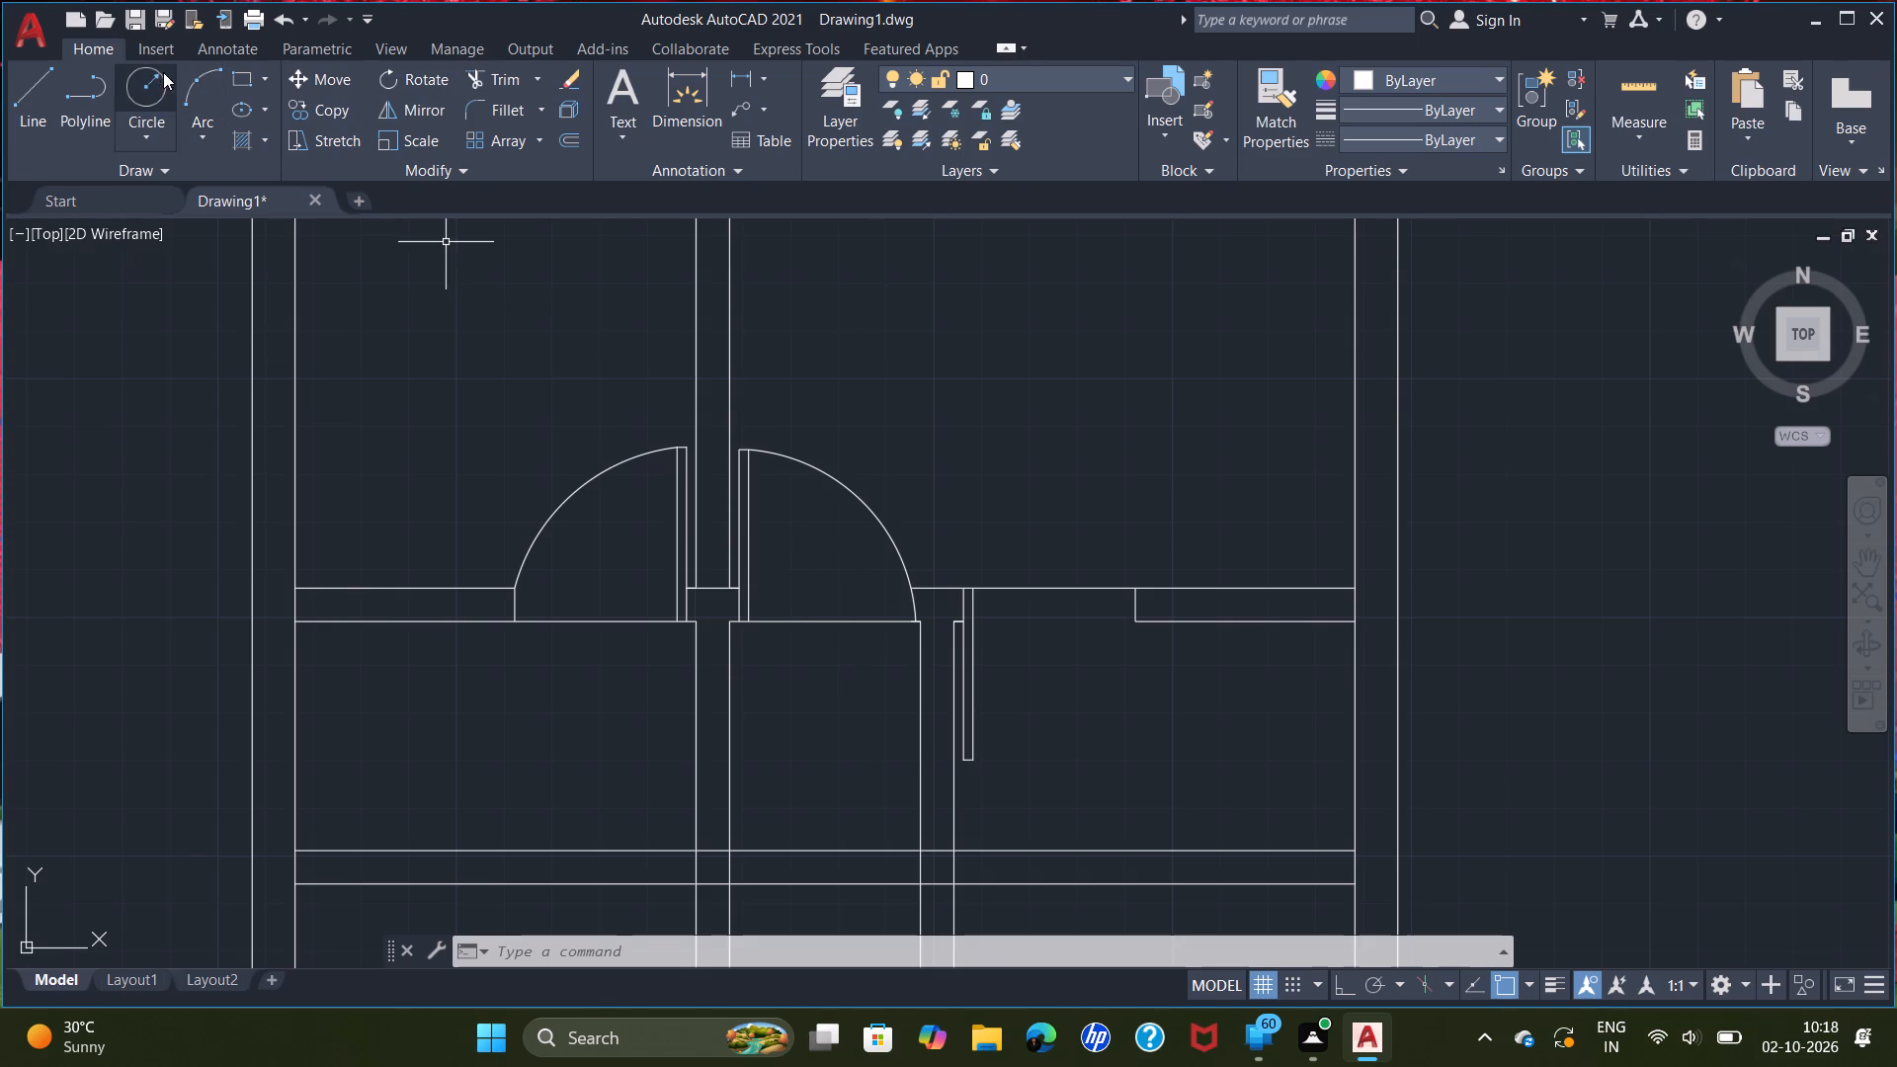
click(195, 84)
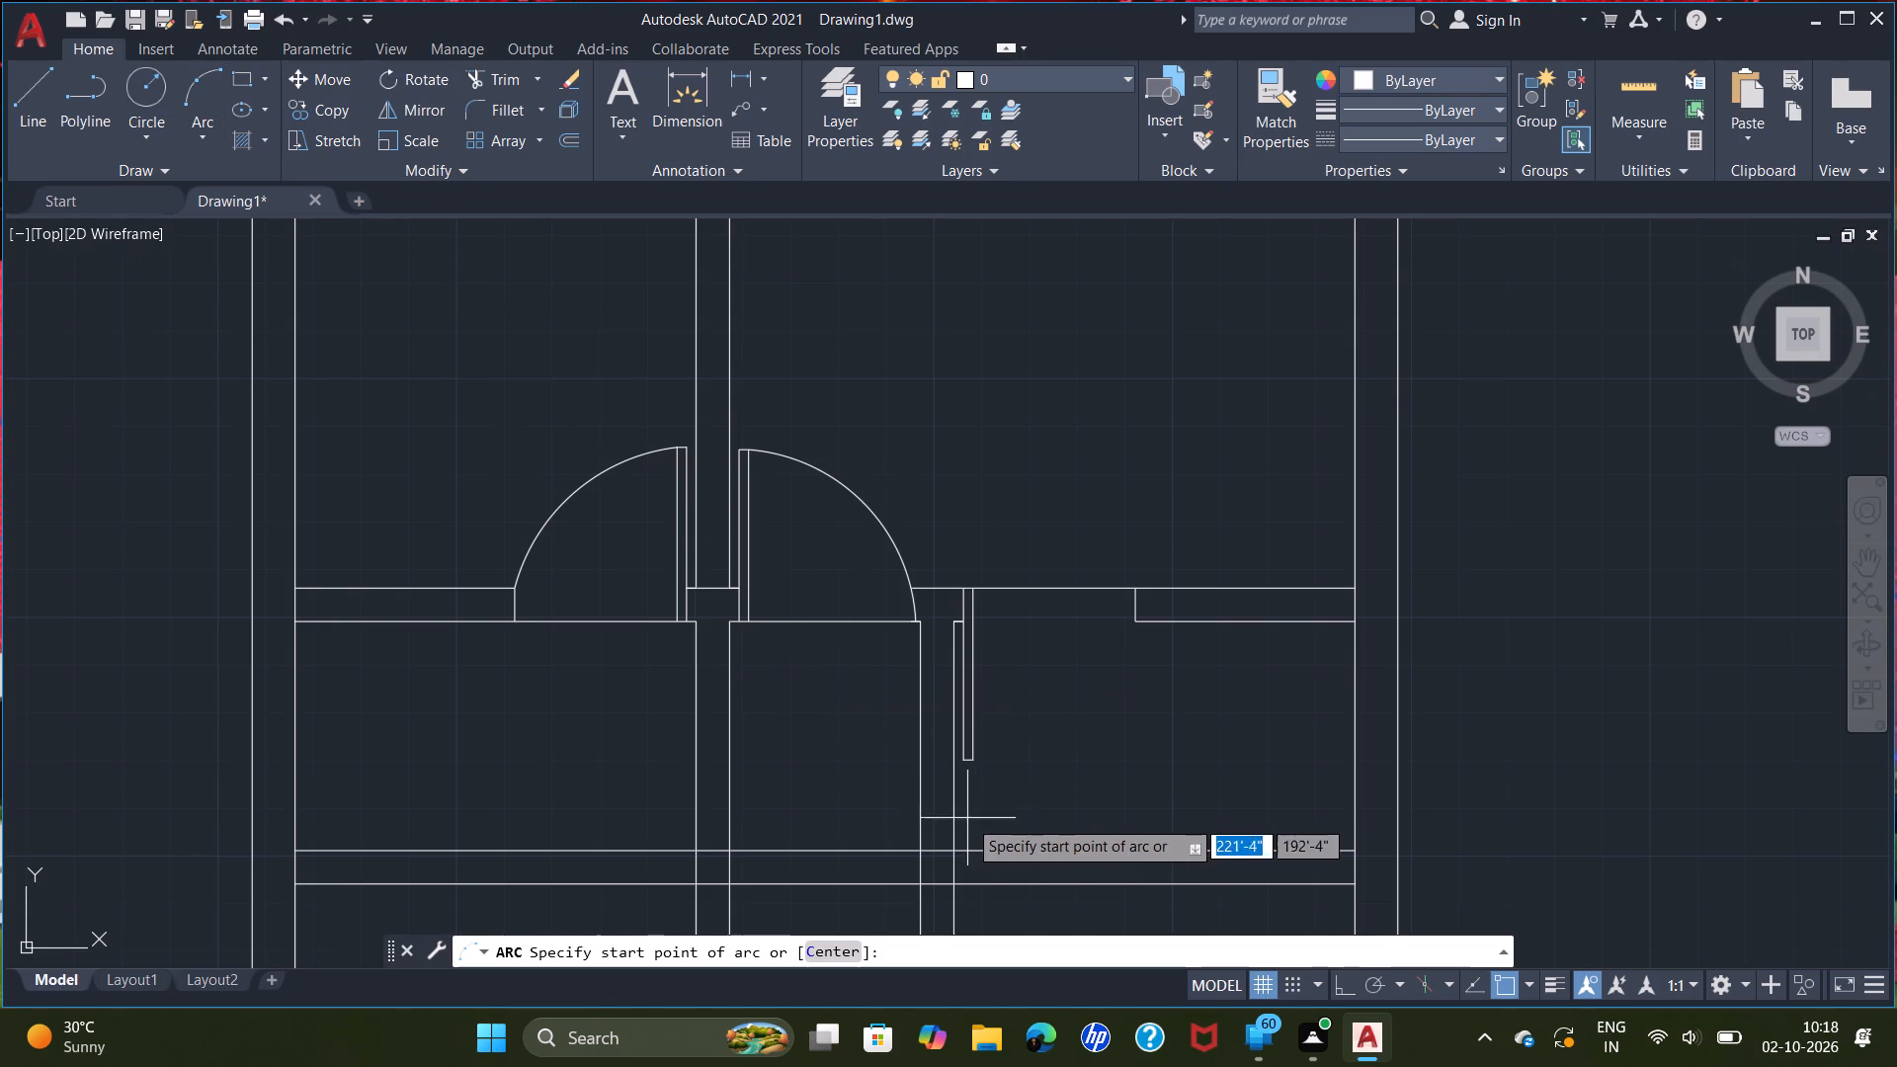
click(974, 765)
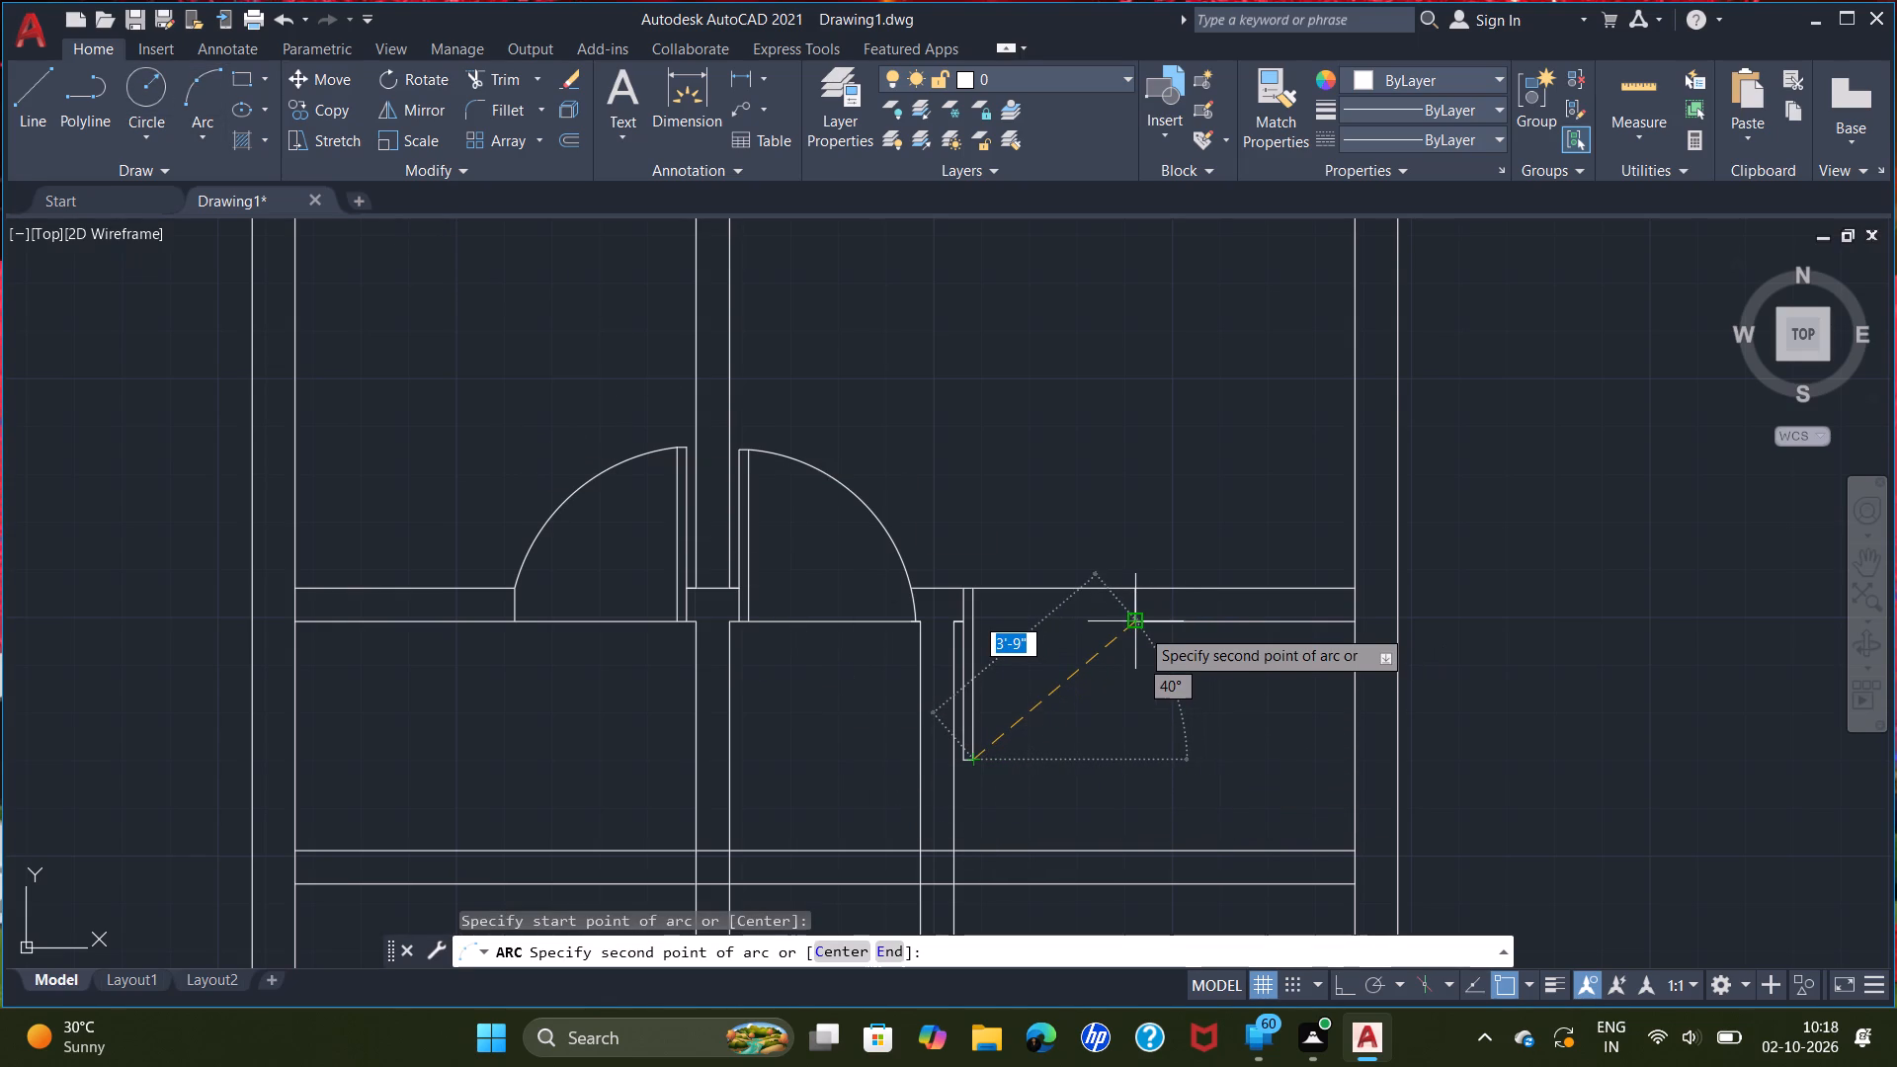
click(1135, 621)
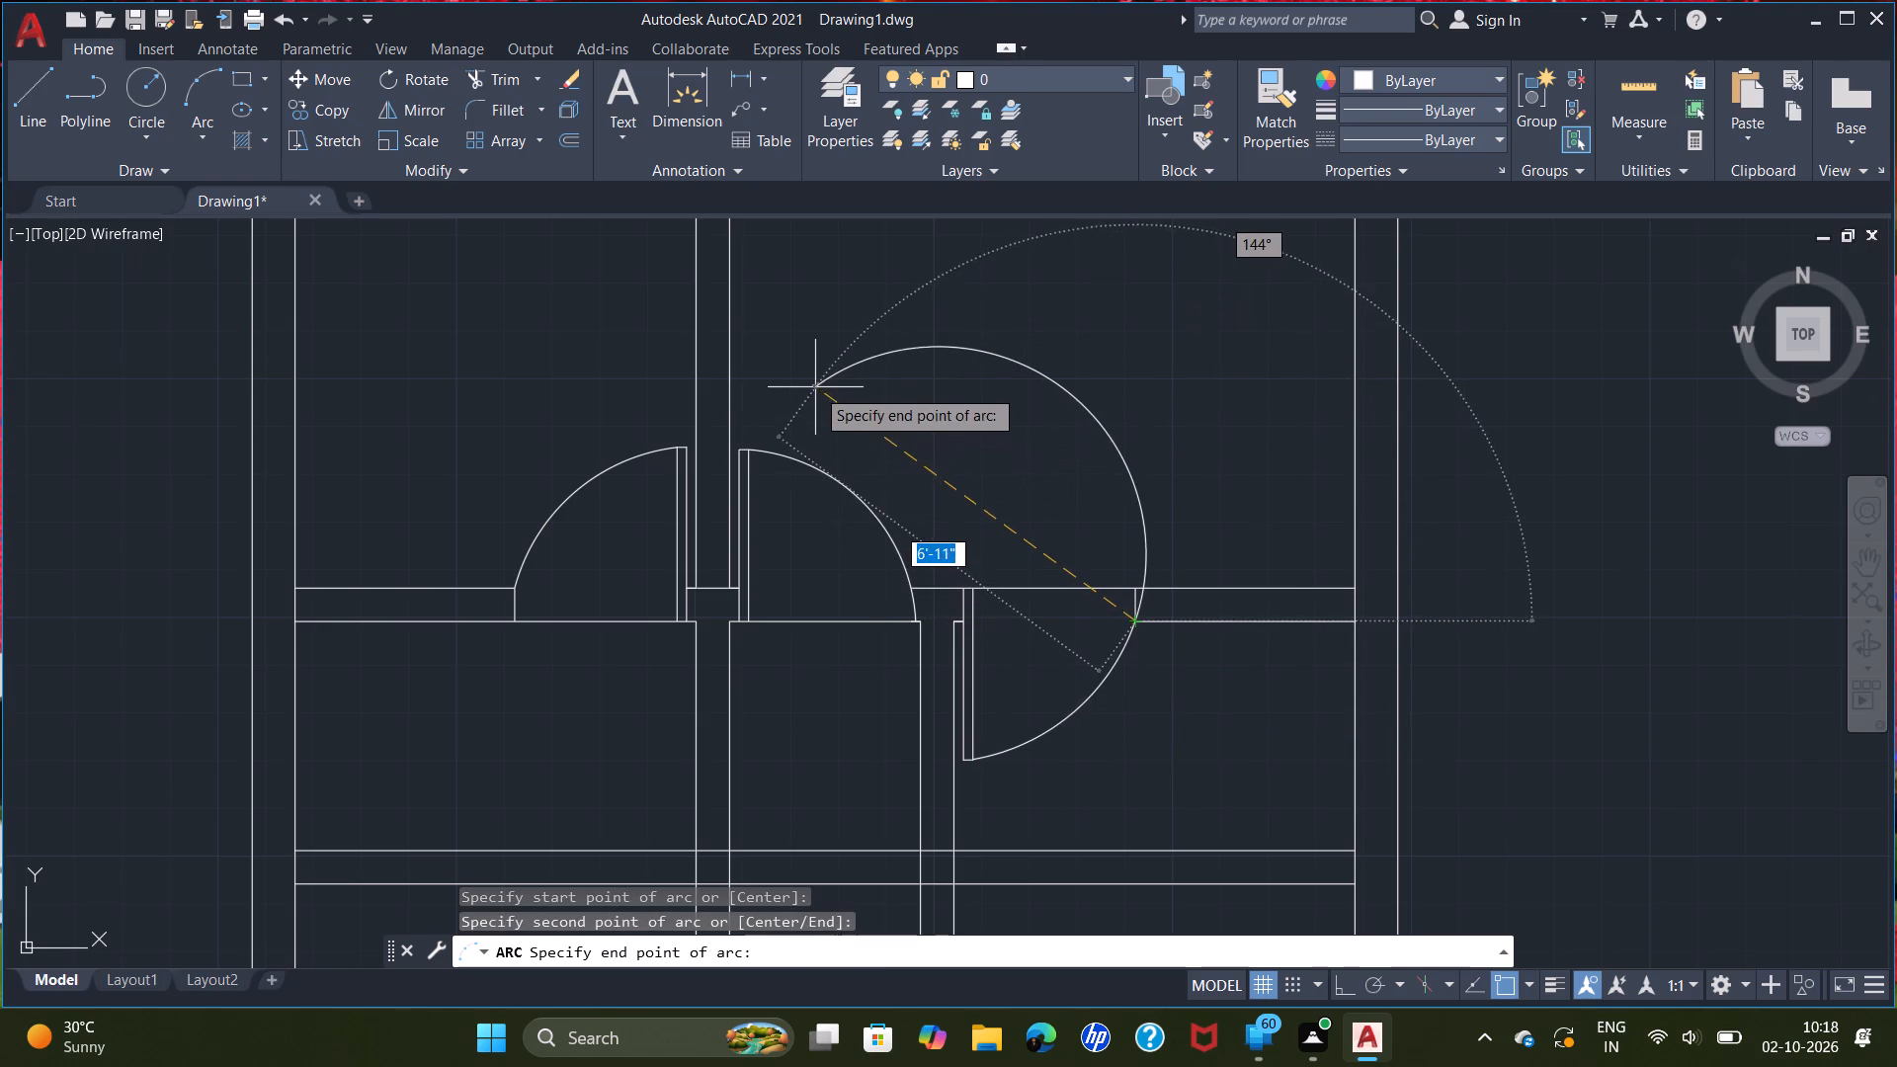
click(844, 487)
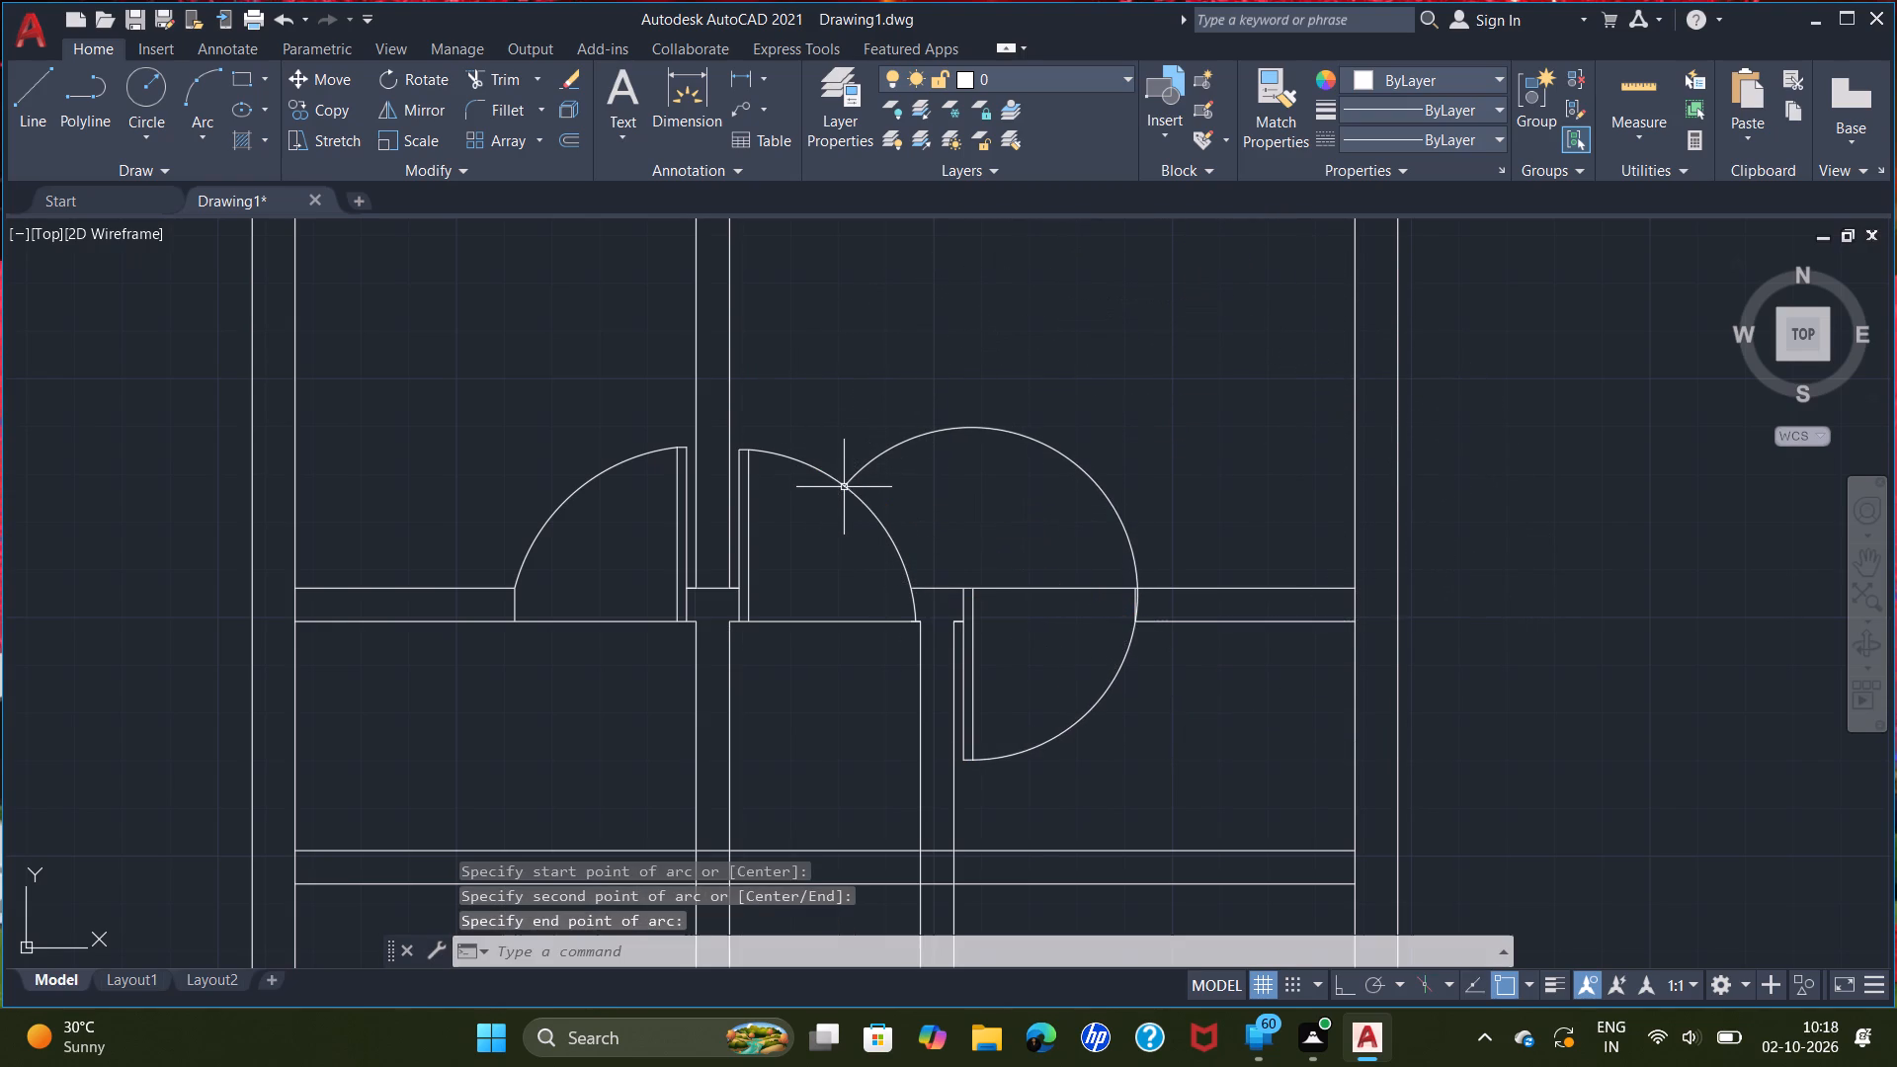
Trim the east door's arc above the wall and within the wall thickness, ending it at the opposite jamb's lower corner.
text(tri)
key(Return)
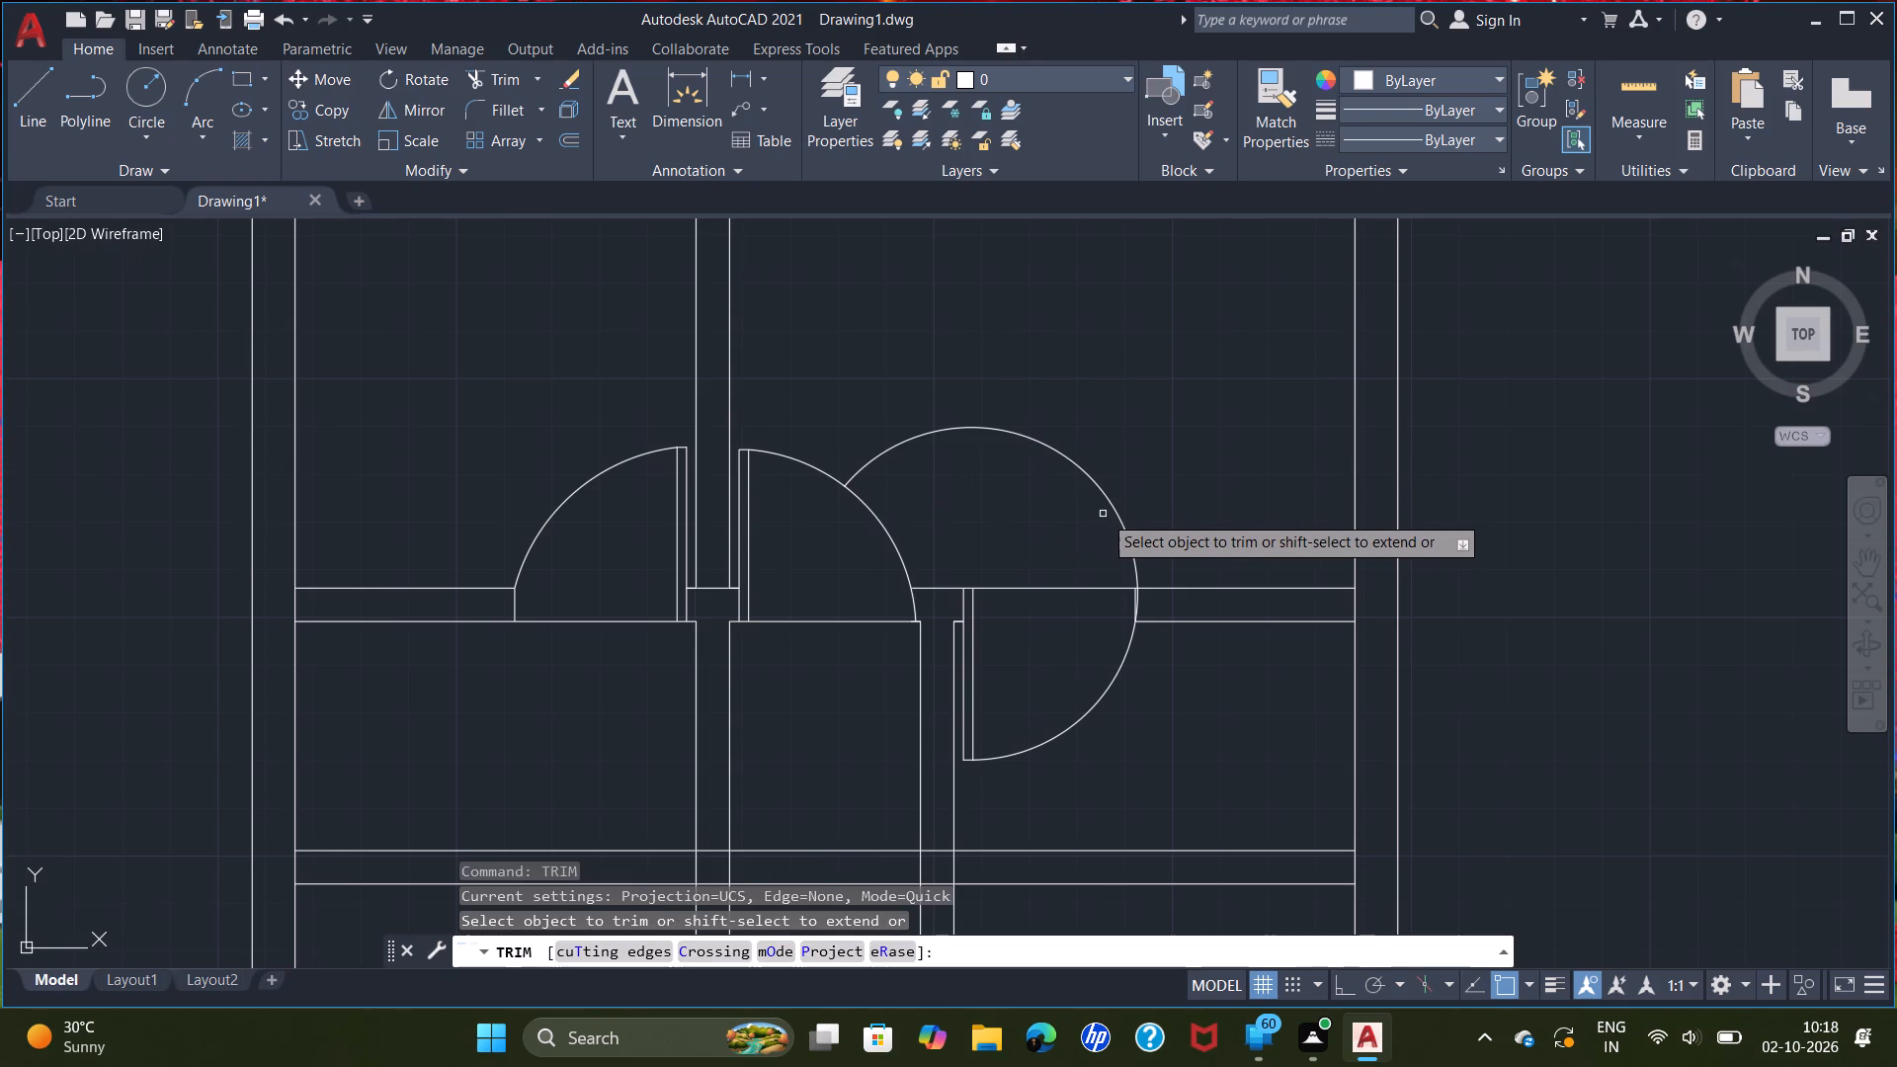
click(1113, 512)
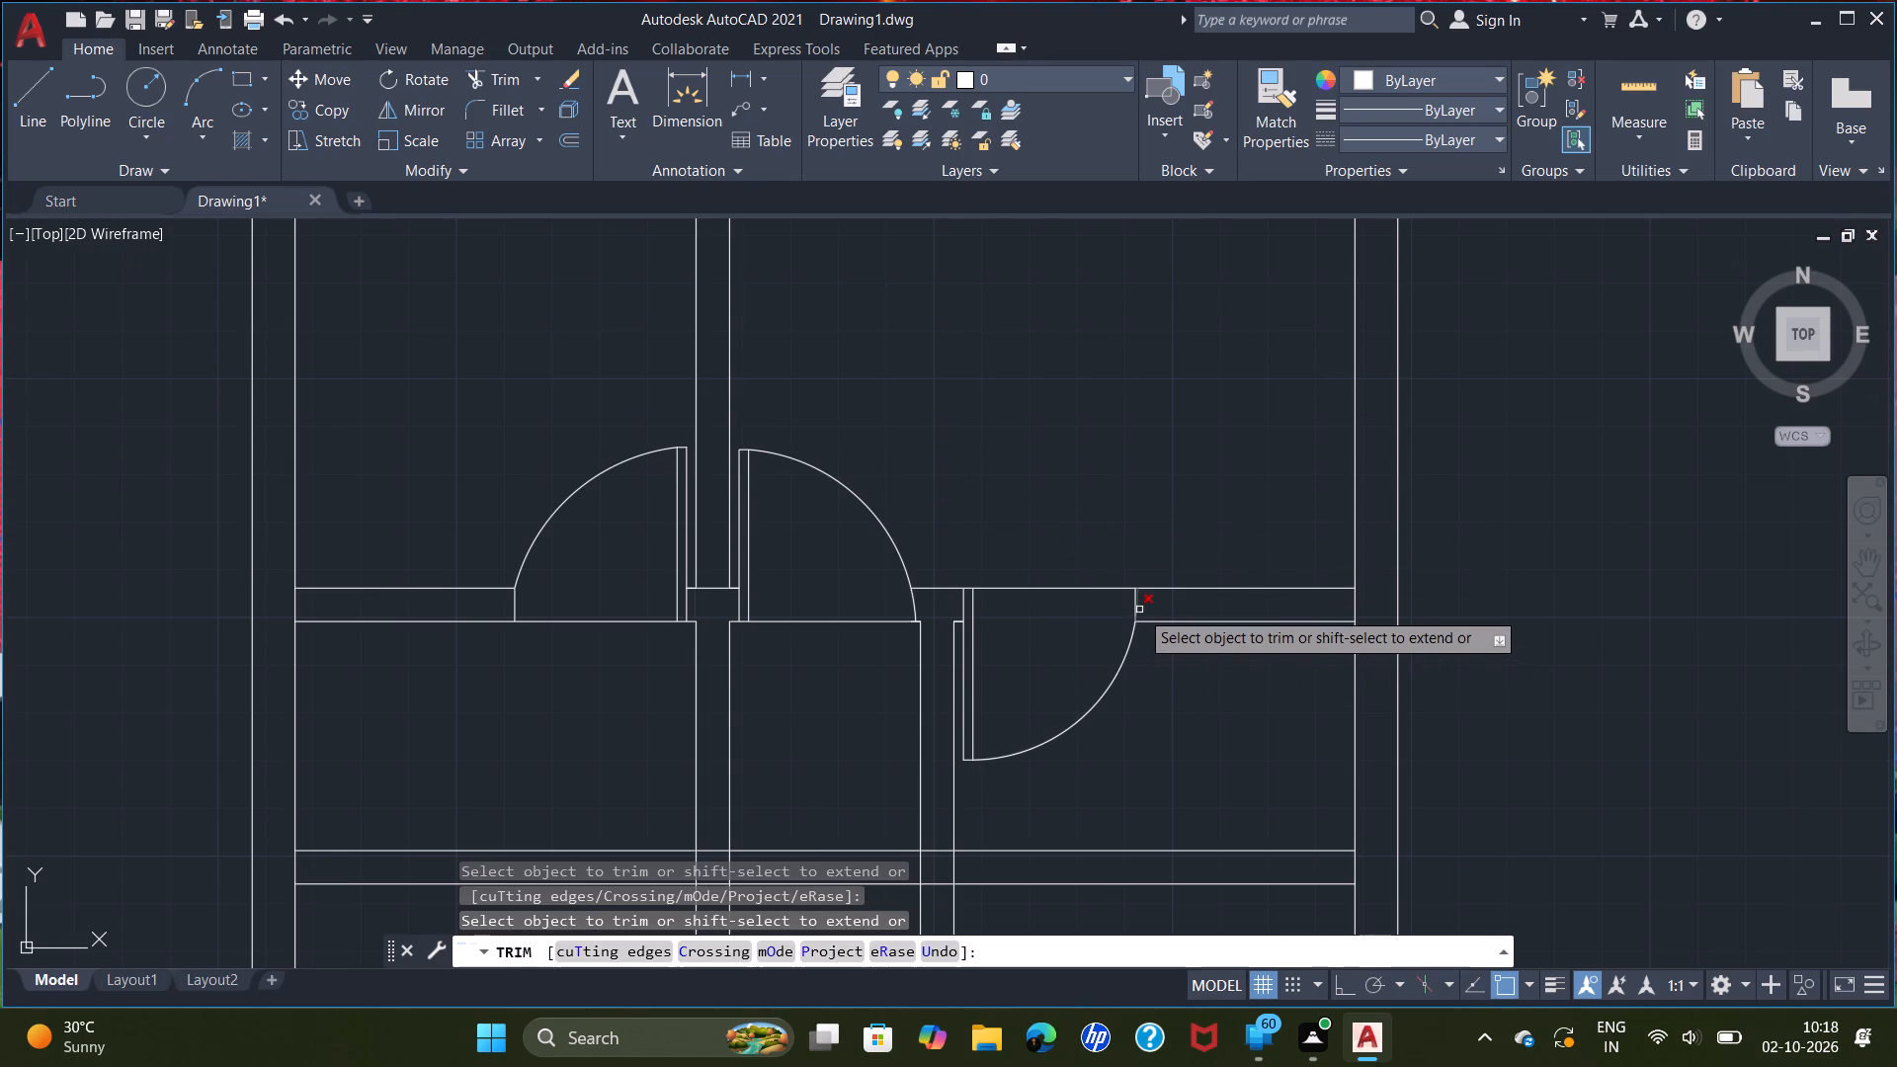
ctrl+scroll(1139, 609, up, 4)
click(1136, 601)
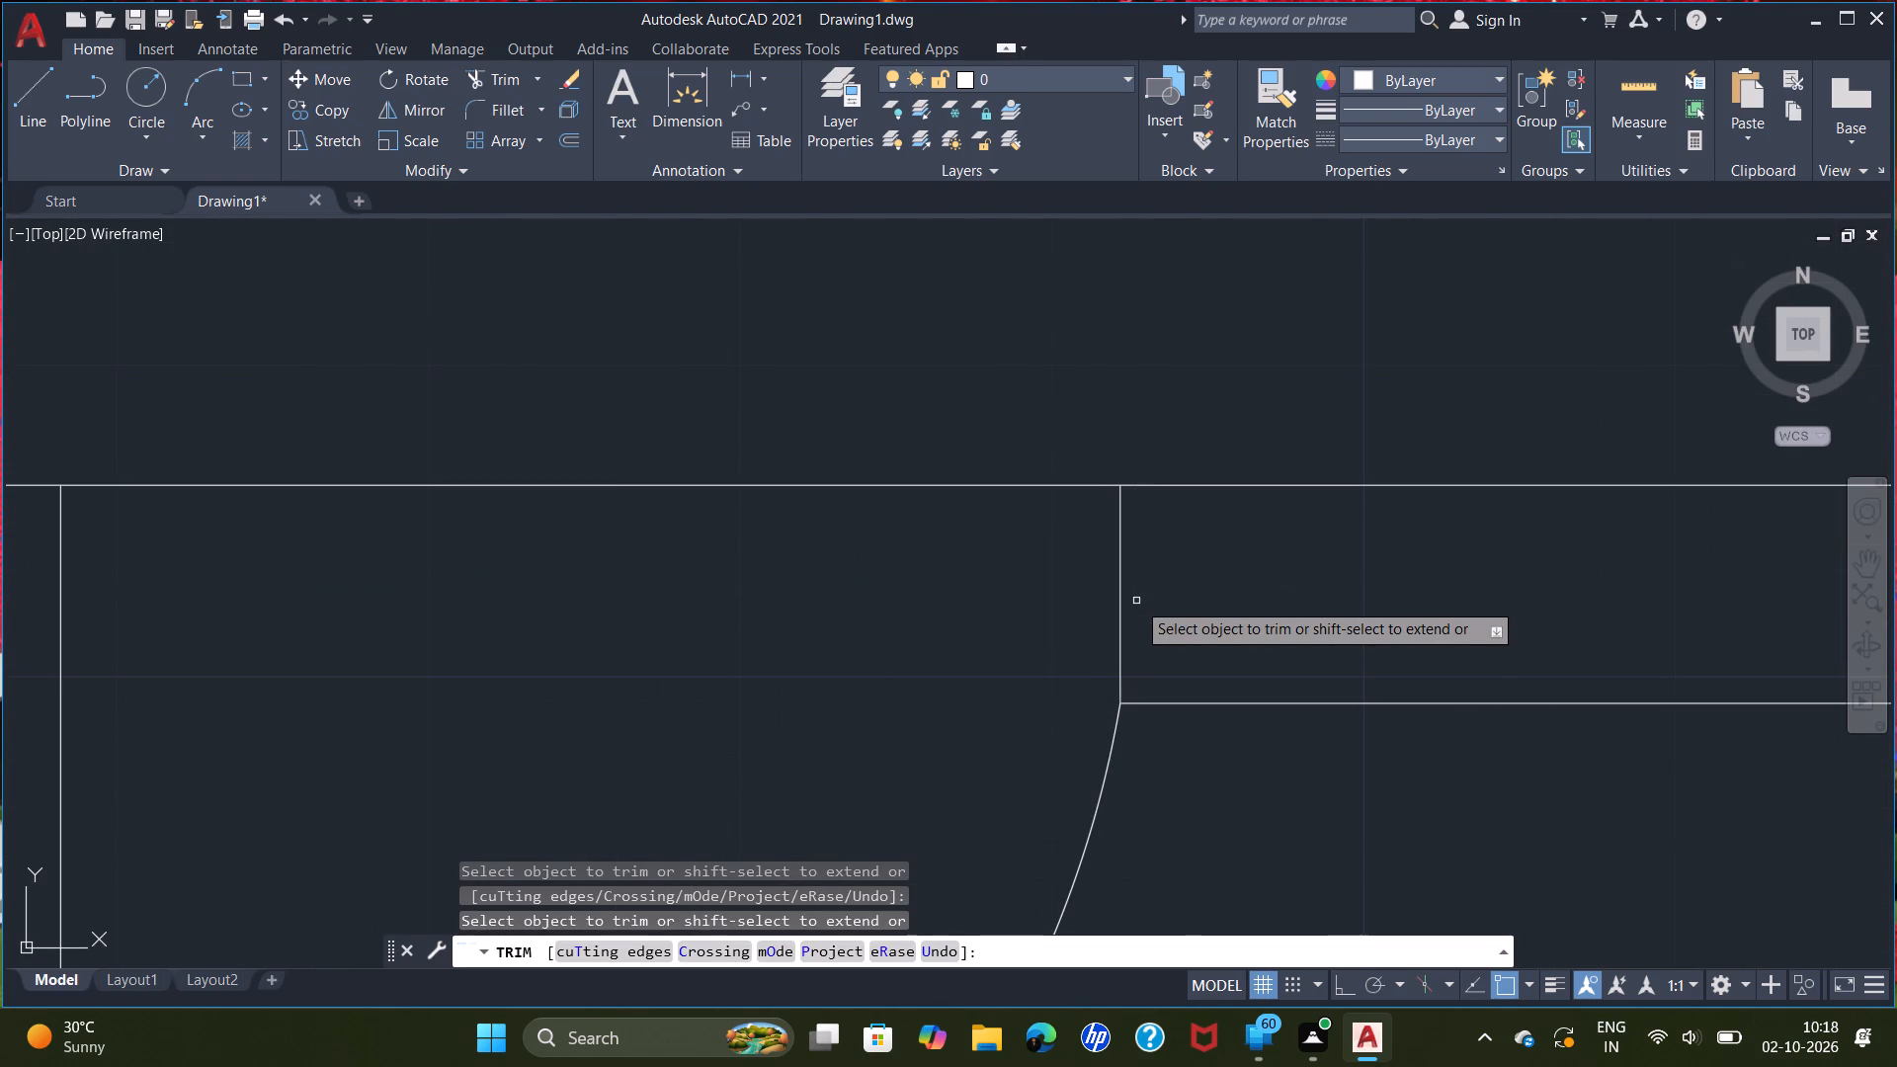
ctrl+scroll(1136, 601, down, 5)
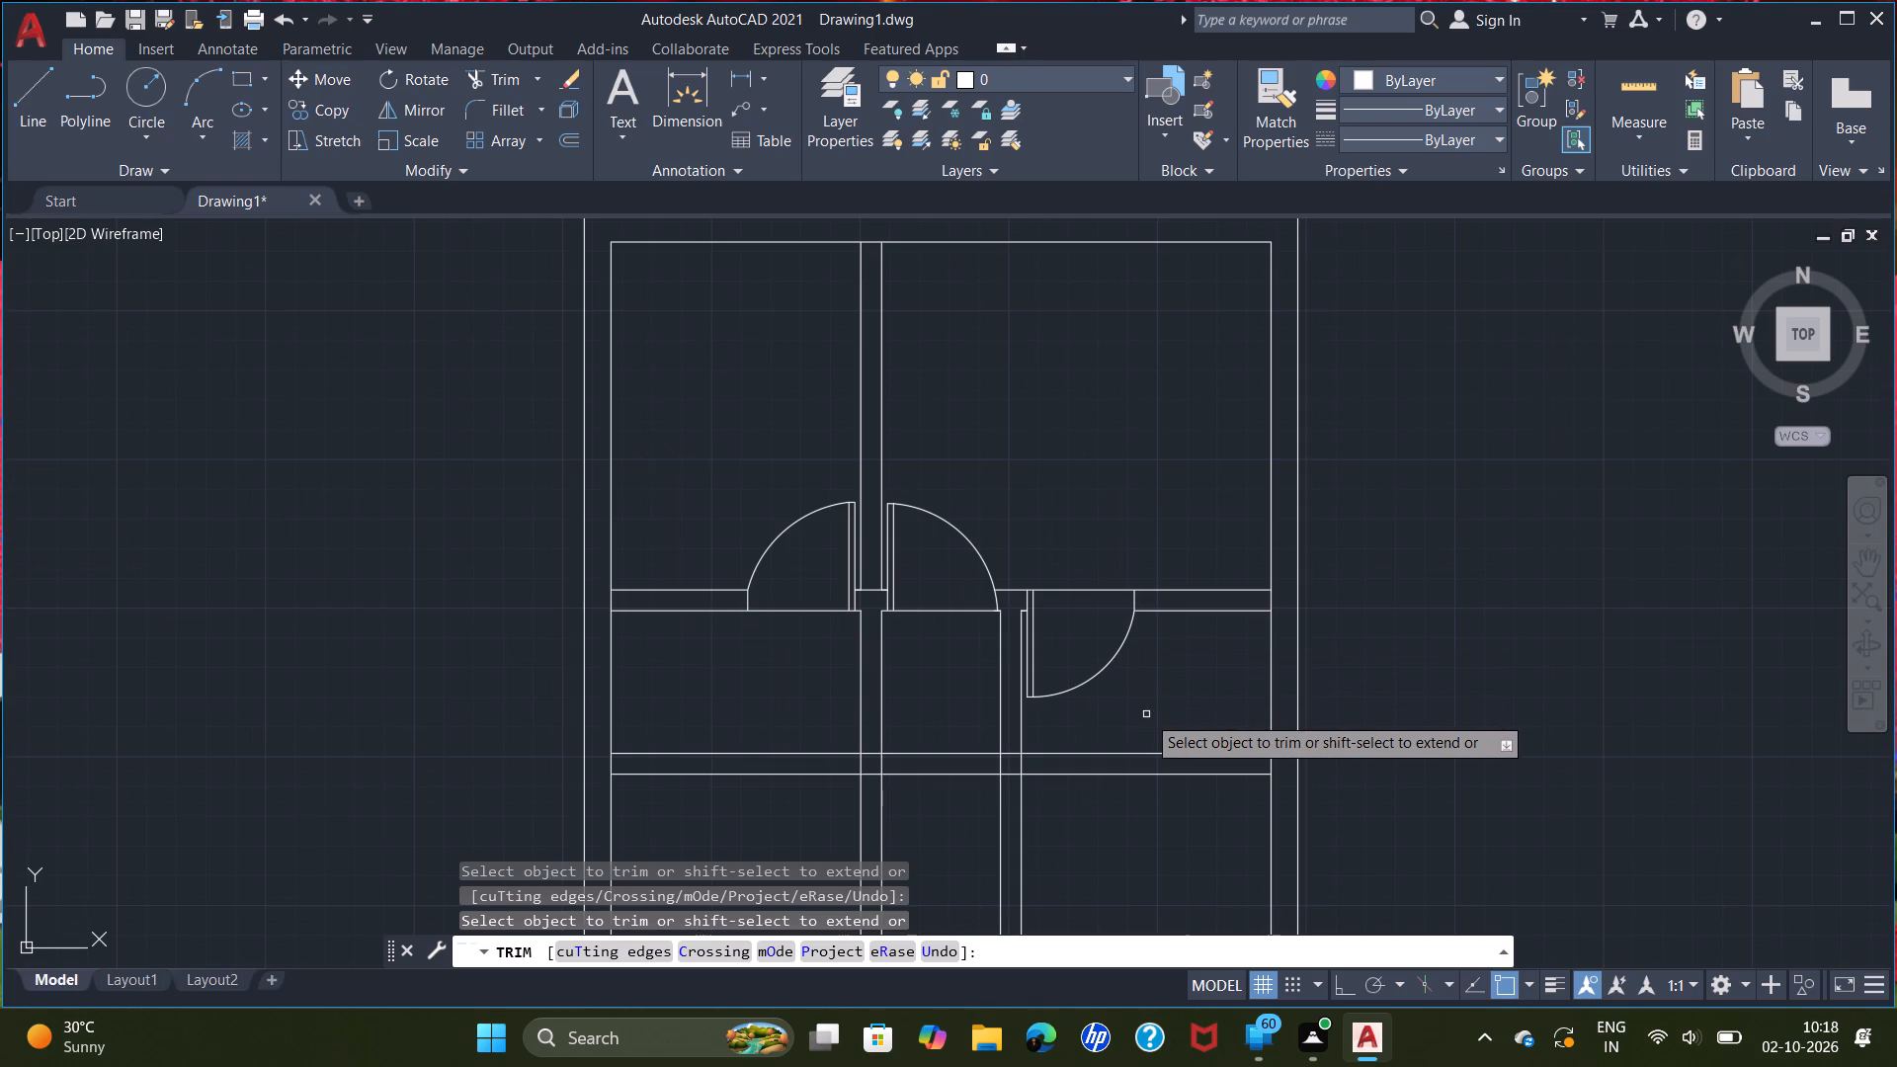
key(Escape)
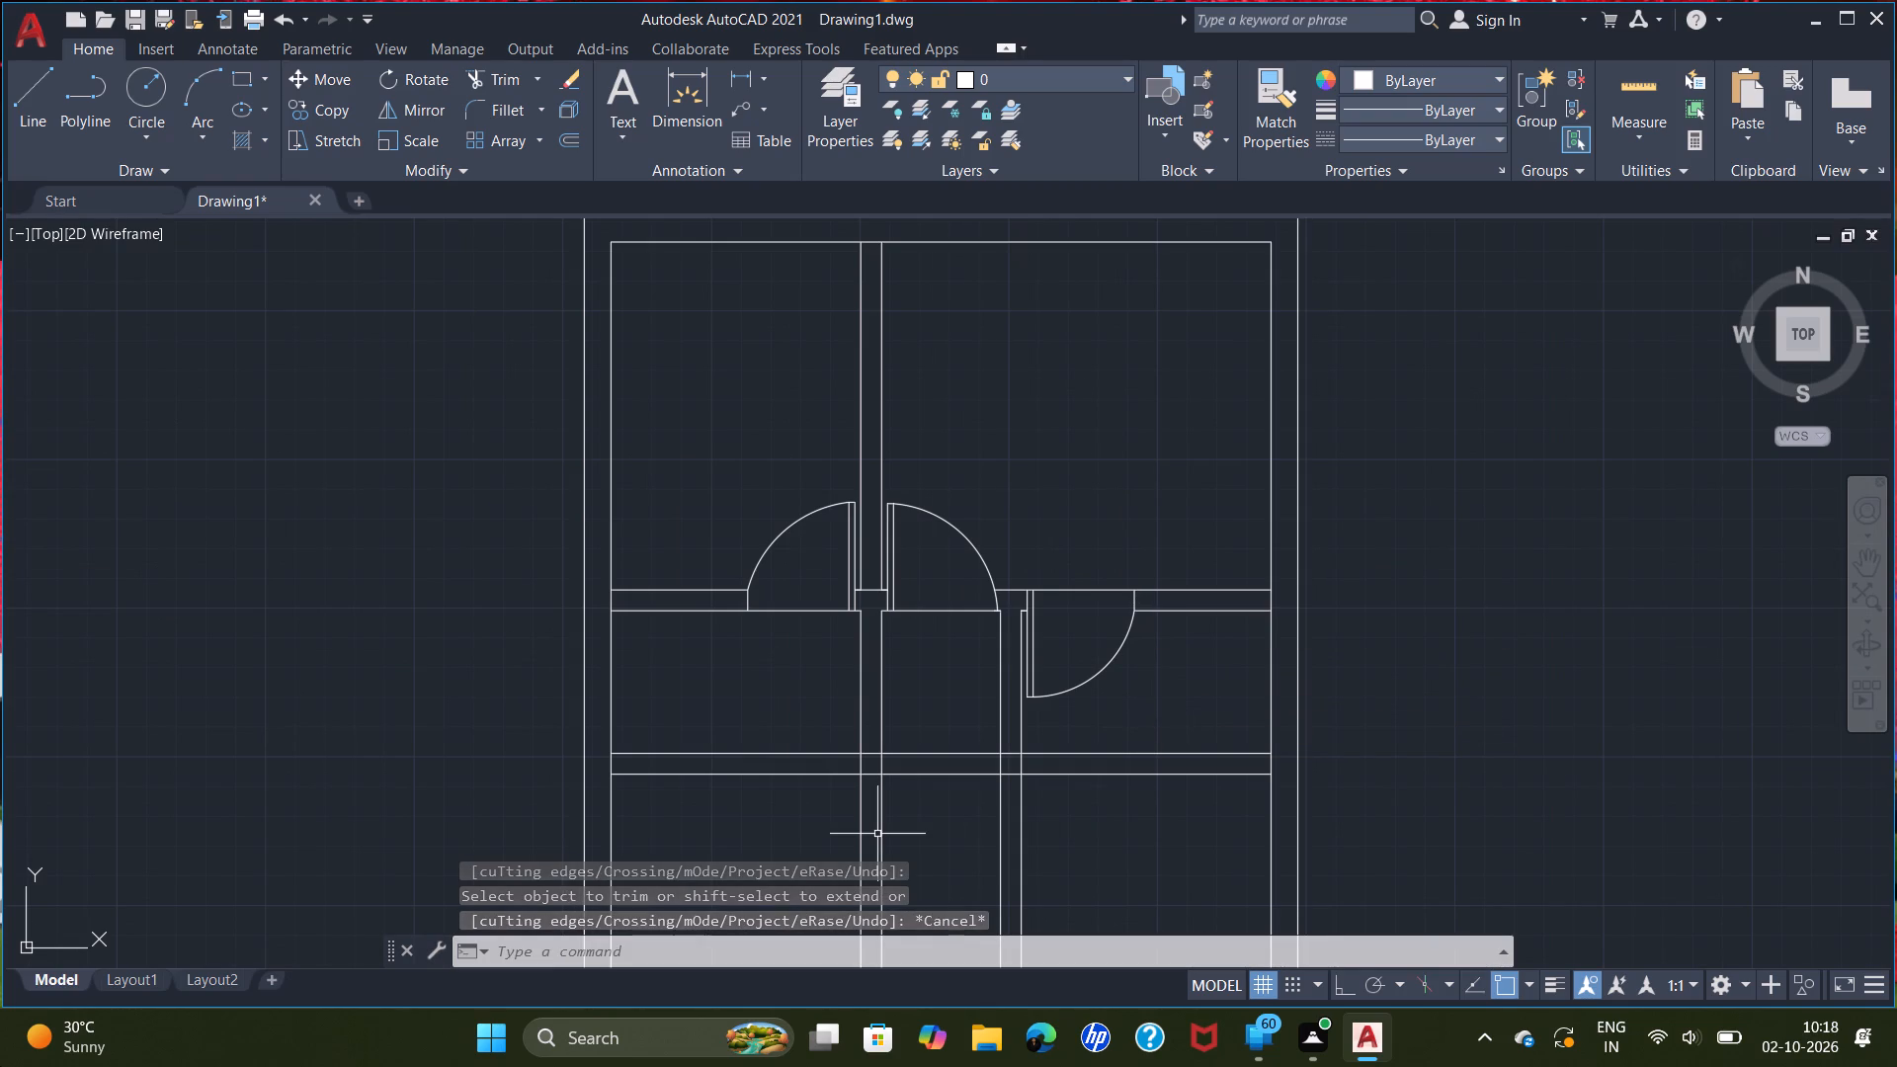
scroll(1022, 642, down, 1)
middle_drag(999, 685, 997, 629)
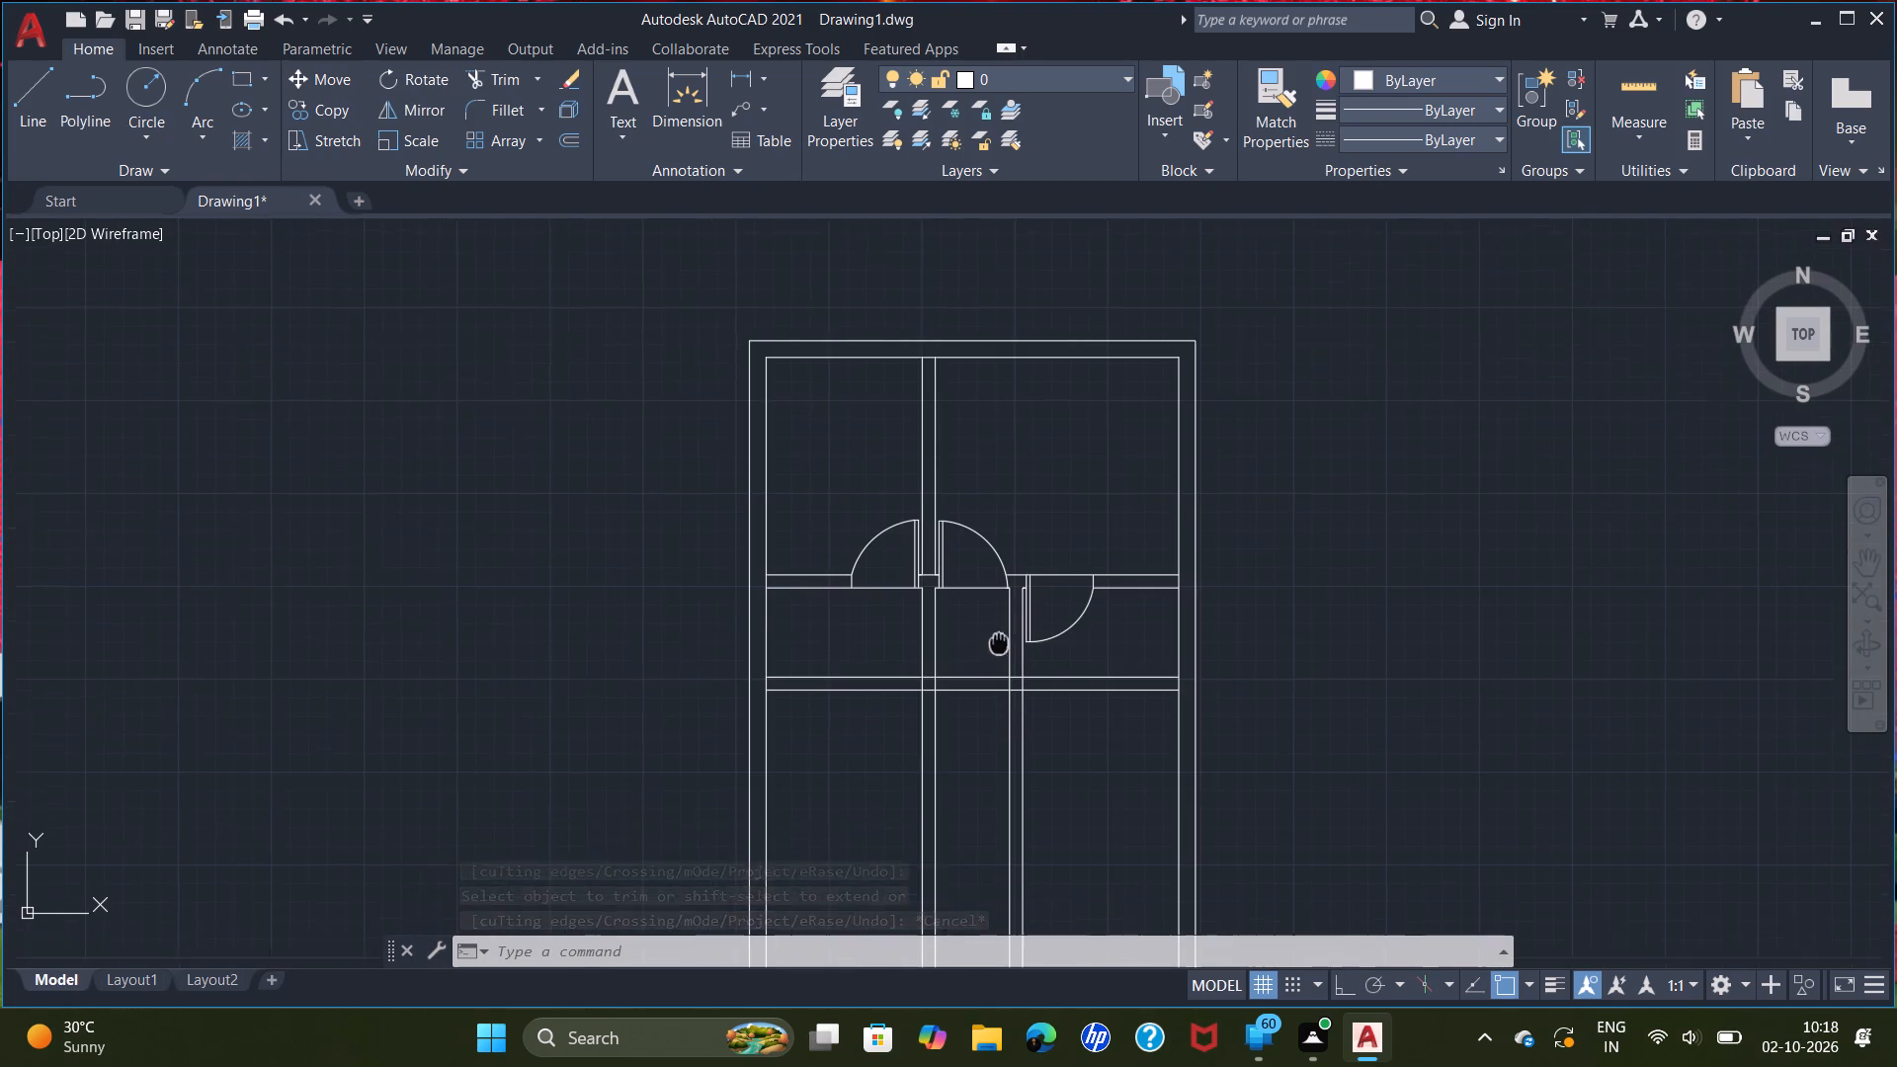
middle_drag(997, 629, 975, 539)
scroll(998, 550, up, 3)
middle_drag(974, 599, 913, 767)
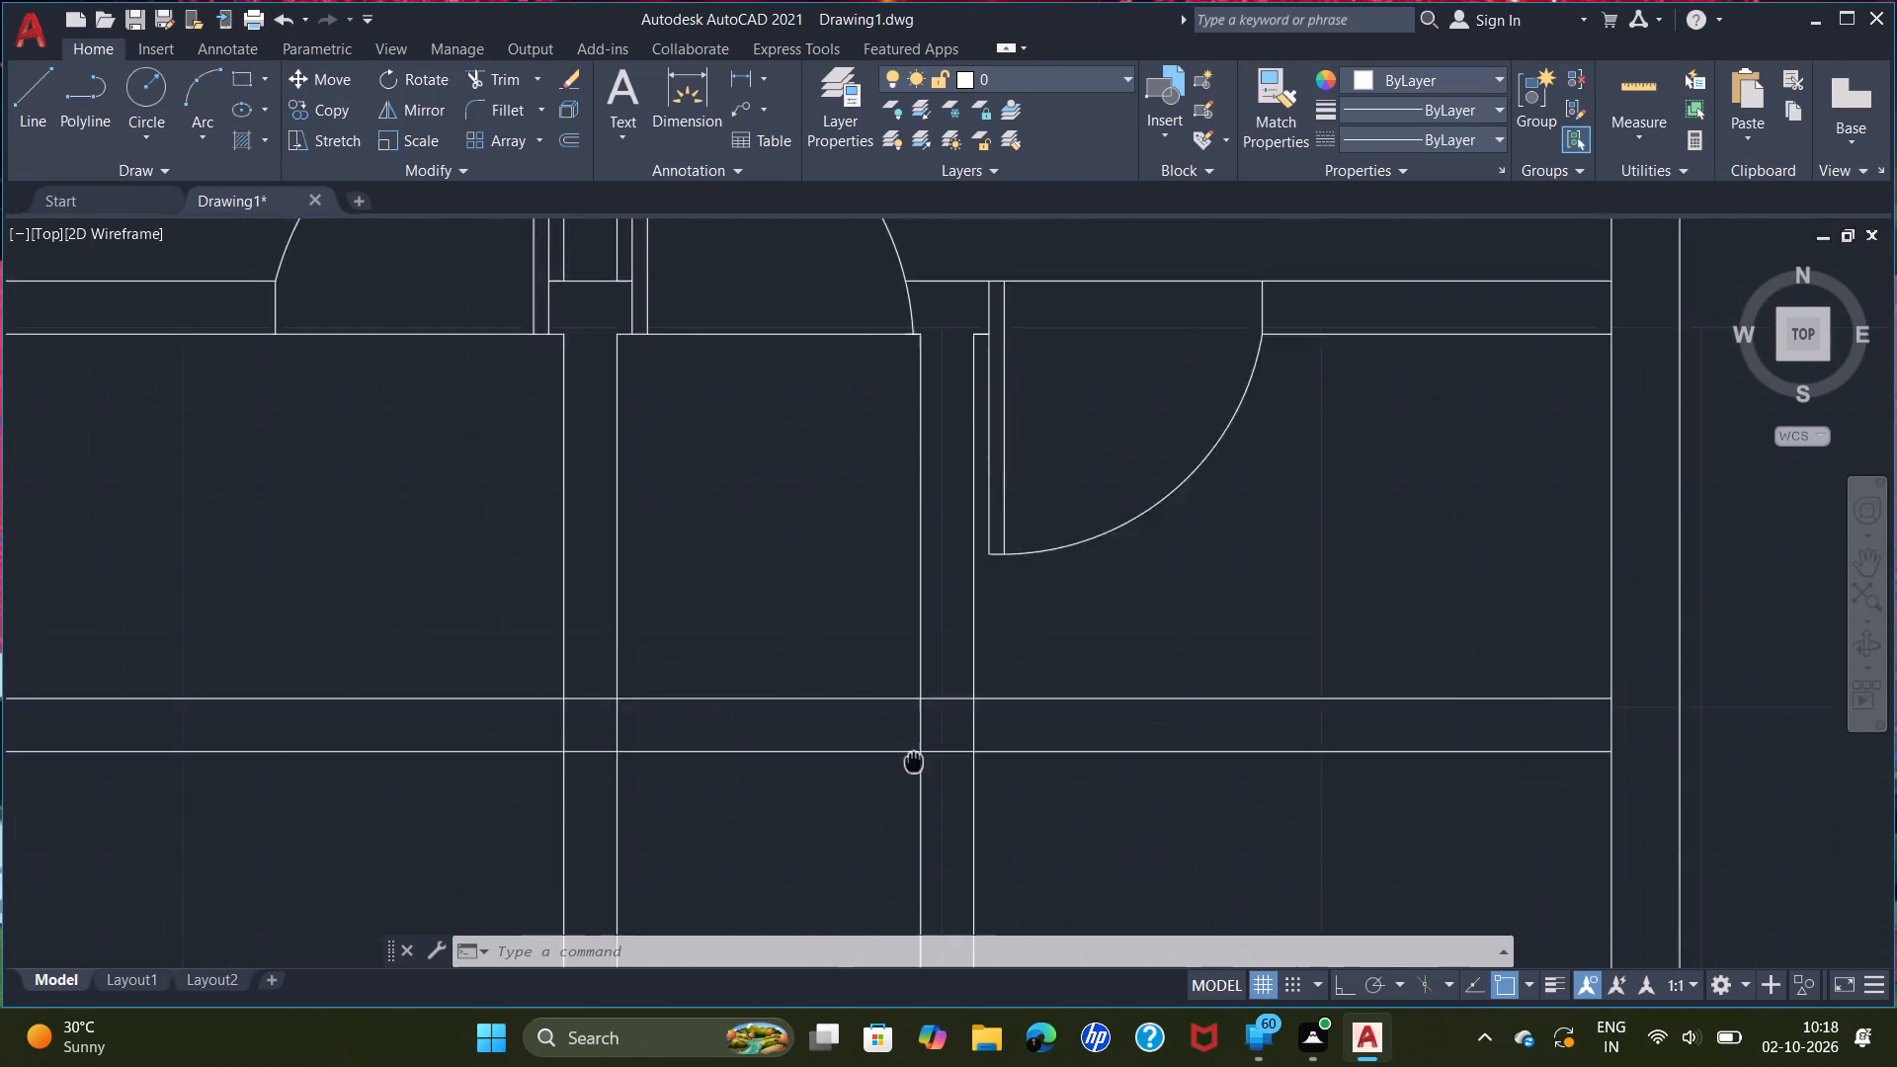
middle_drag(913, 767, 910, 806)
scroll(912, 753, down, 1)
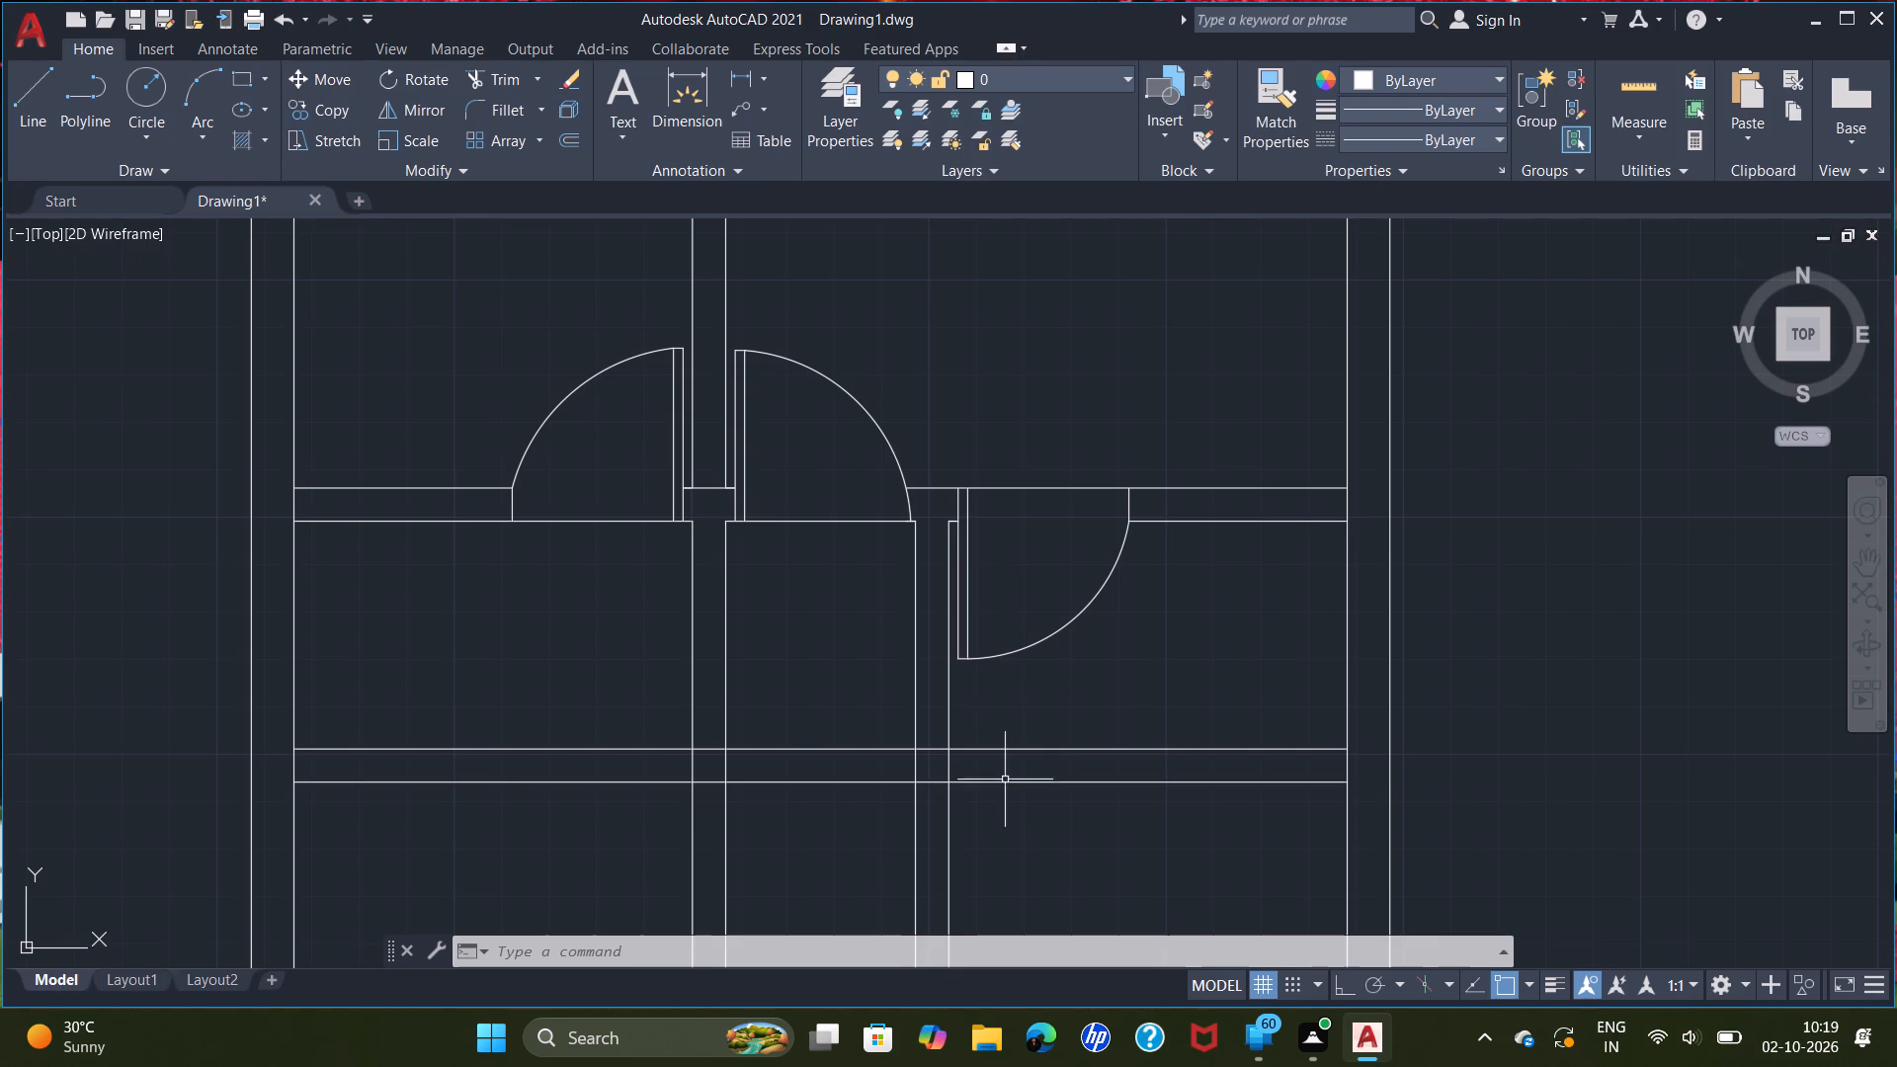
Trim away the surplus partition and cross-wall lines south of the door wall, leaving only the walls enclosing the small room around the east door.
key(t)
key(r)
key(i)
key(Return)
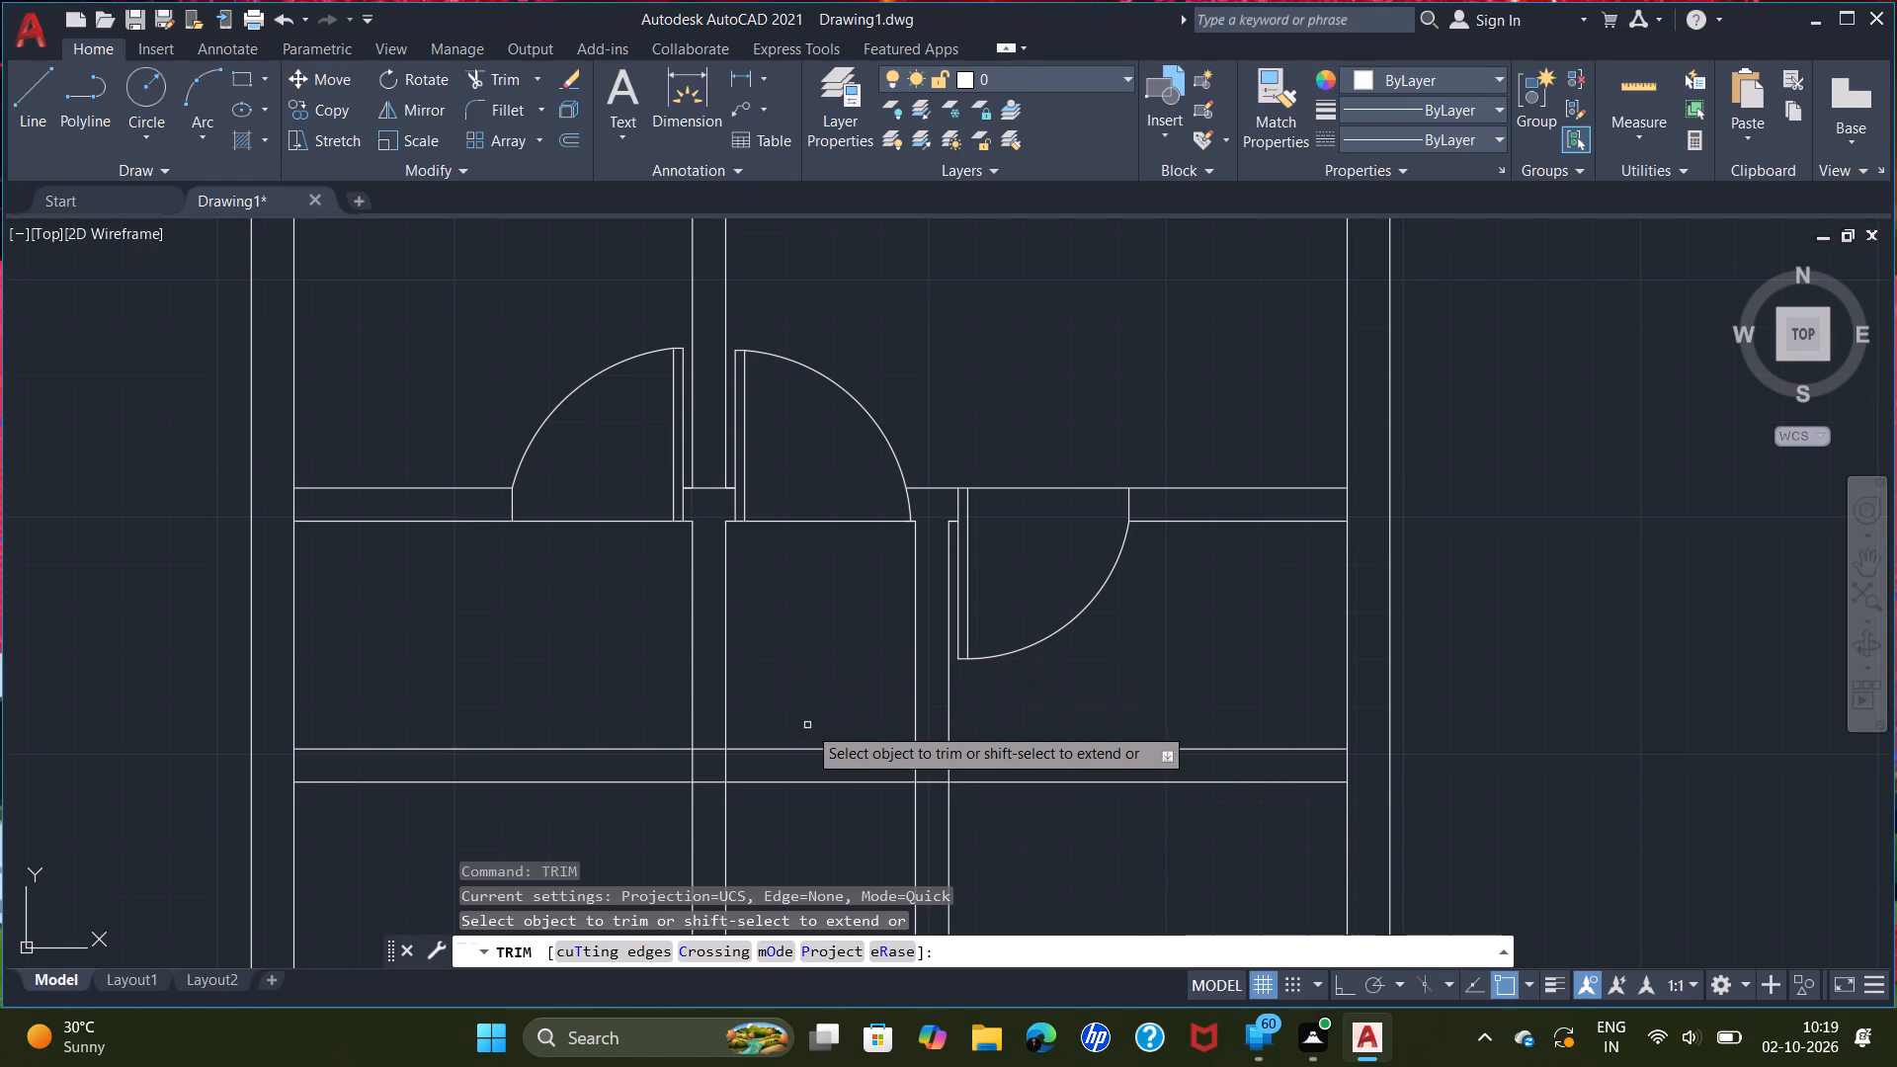
click(723, 640)
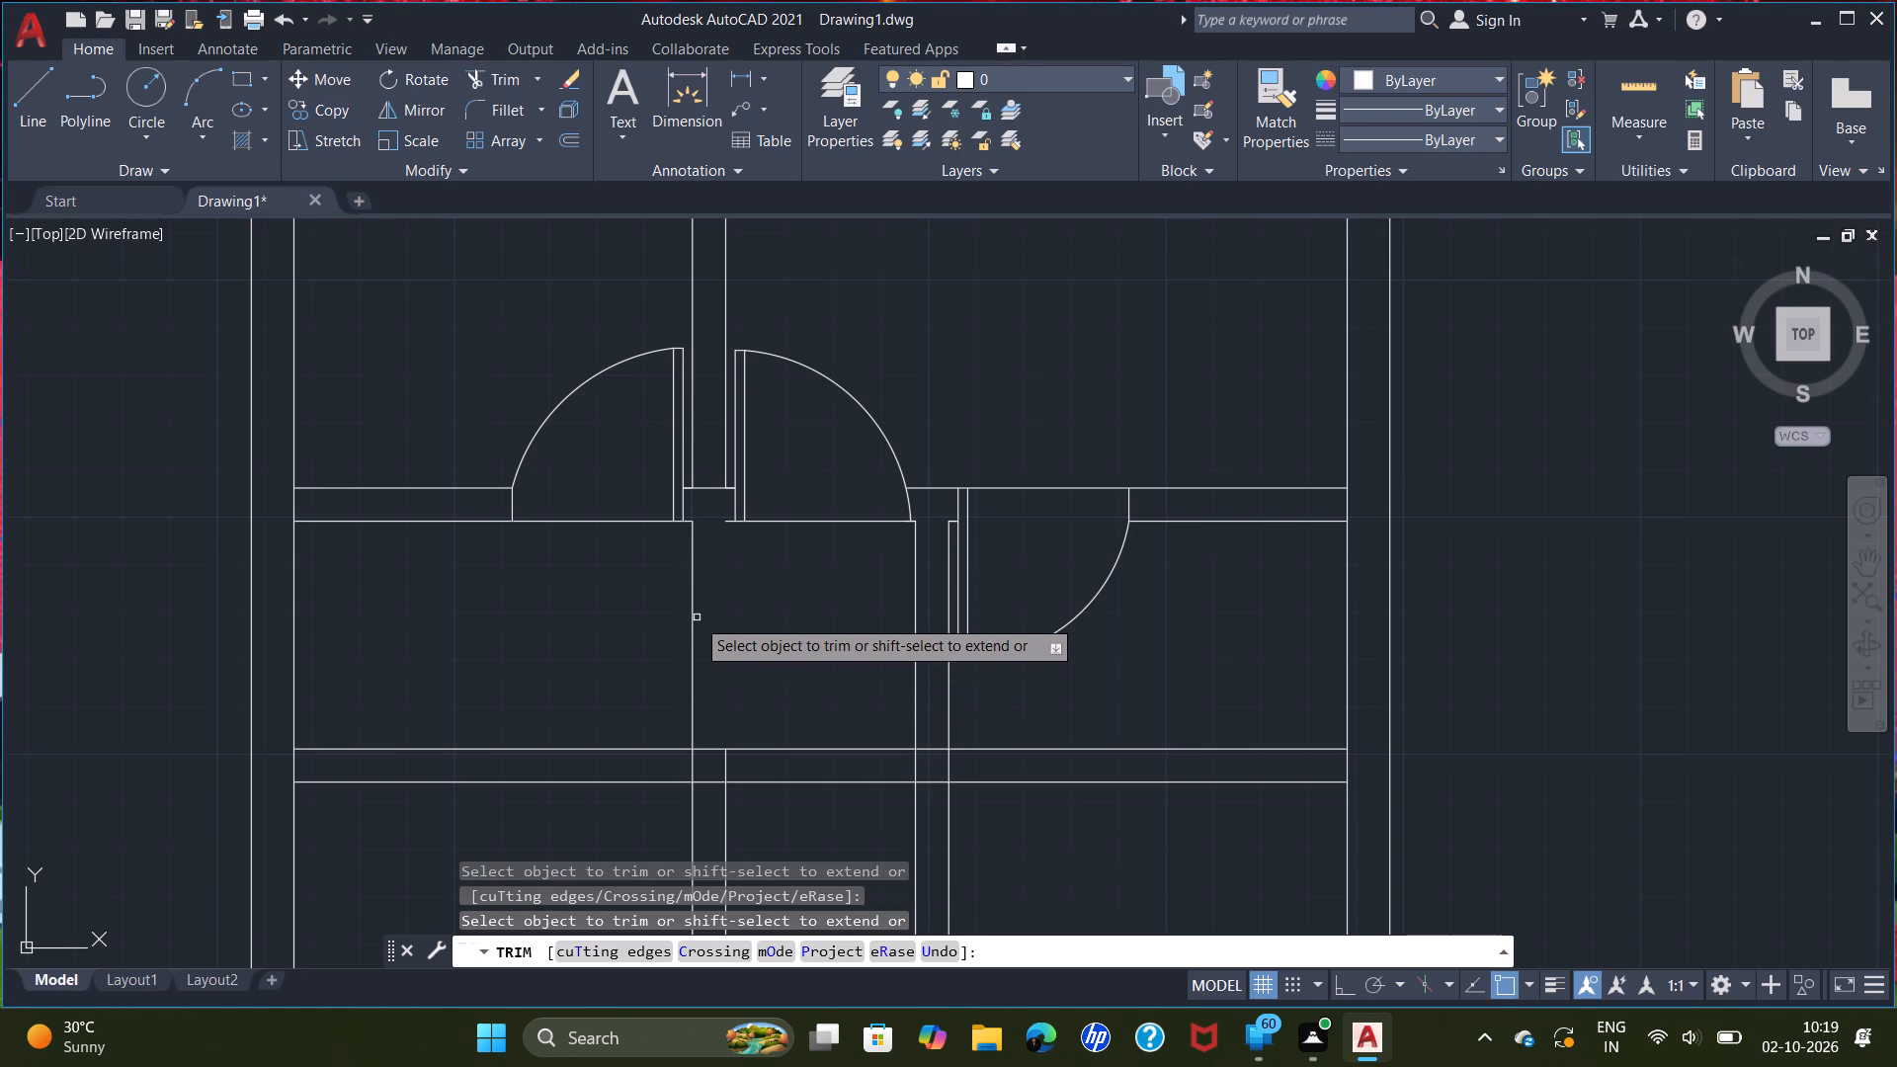
click(693, 616)
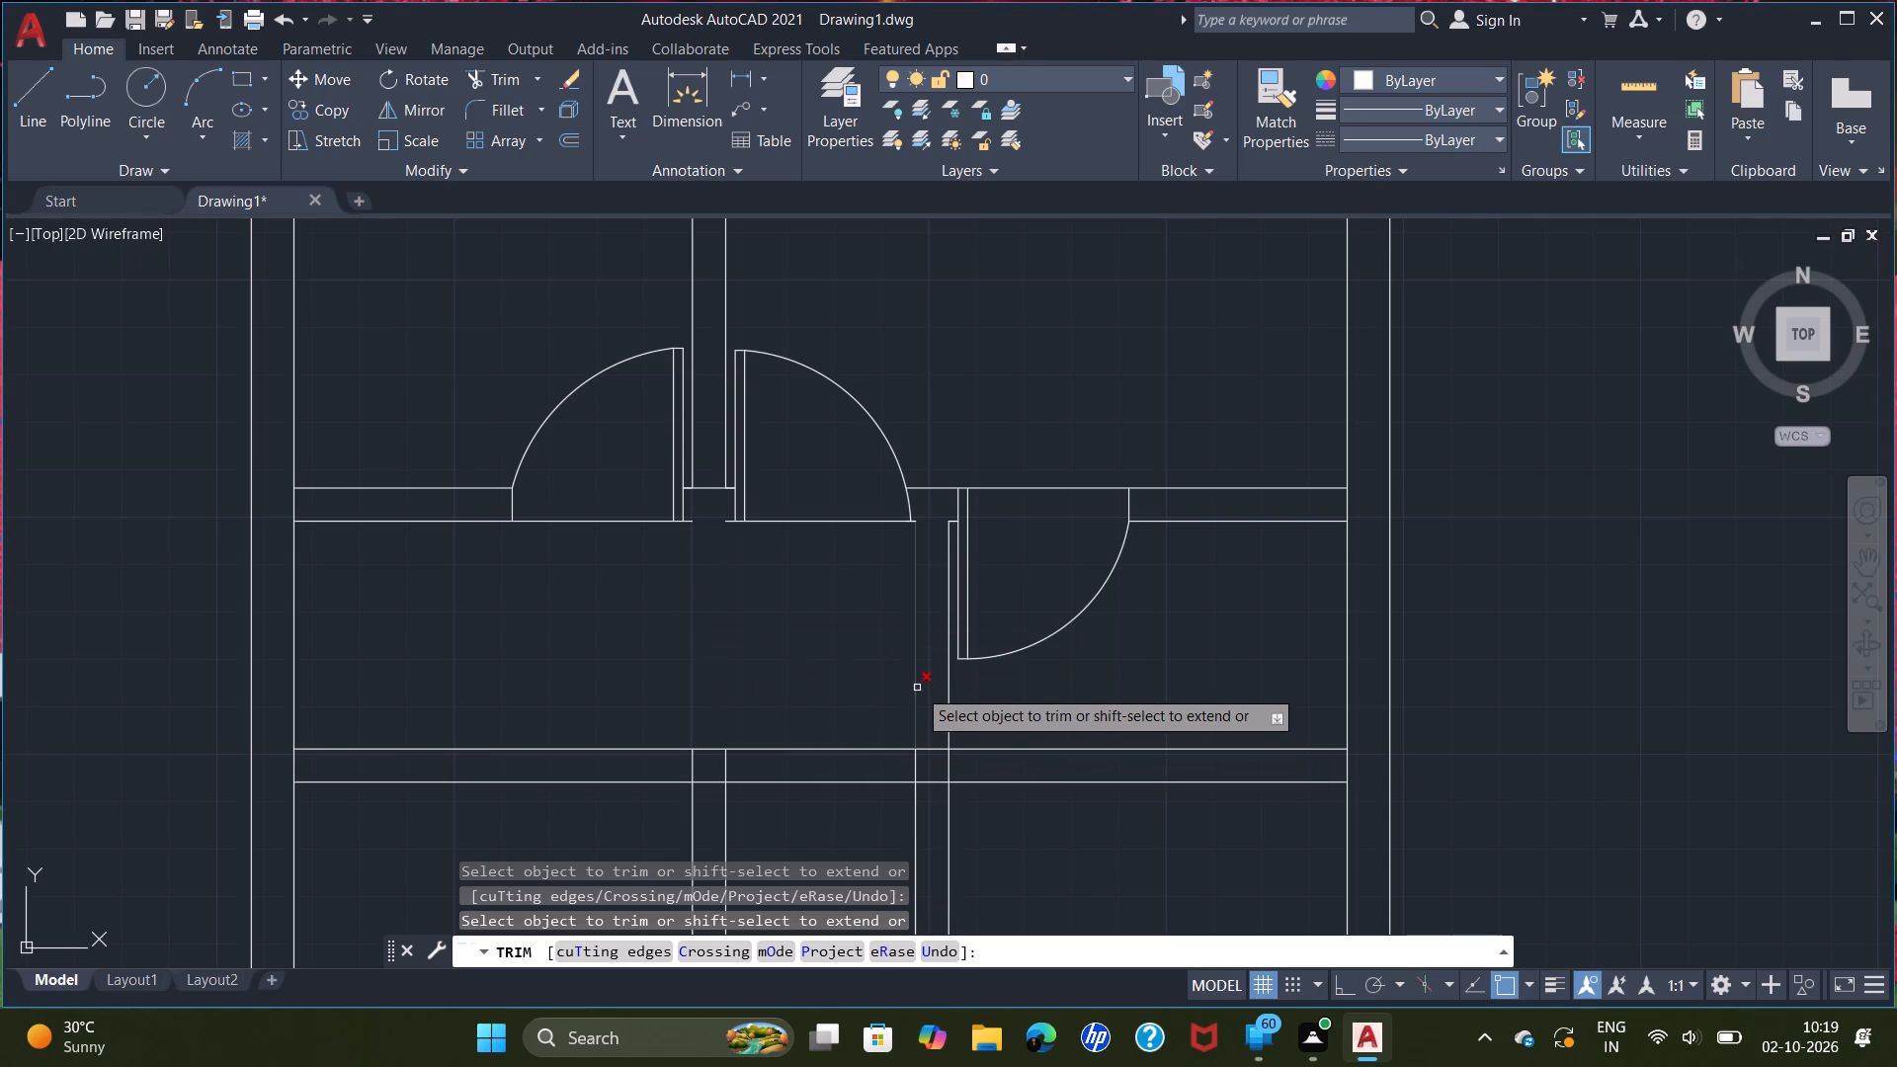
click(947, 803)
click(913, 794)
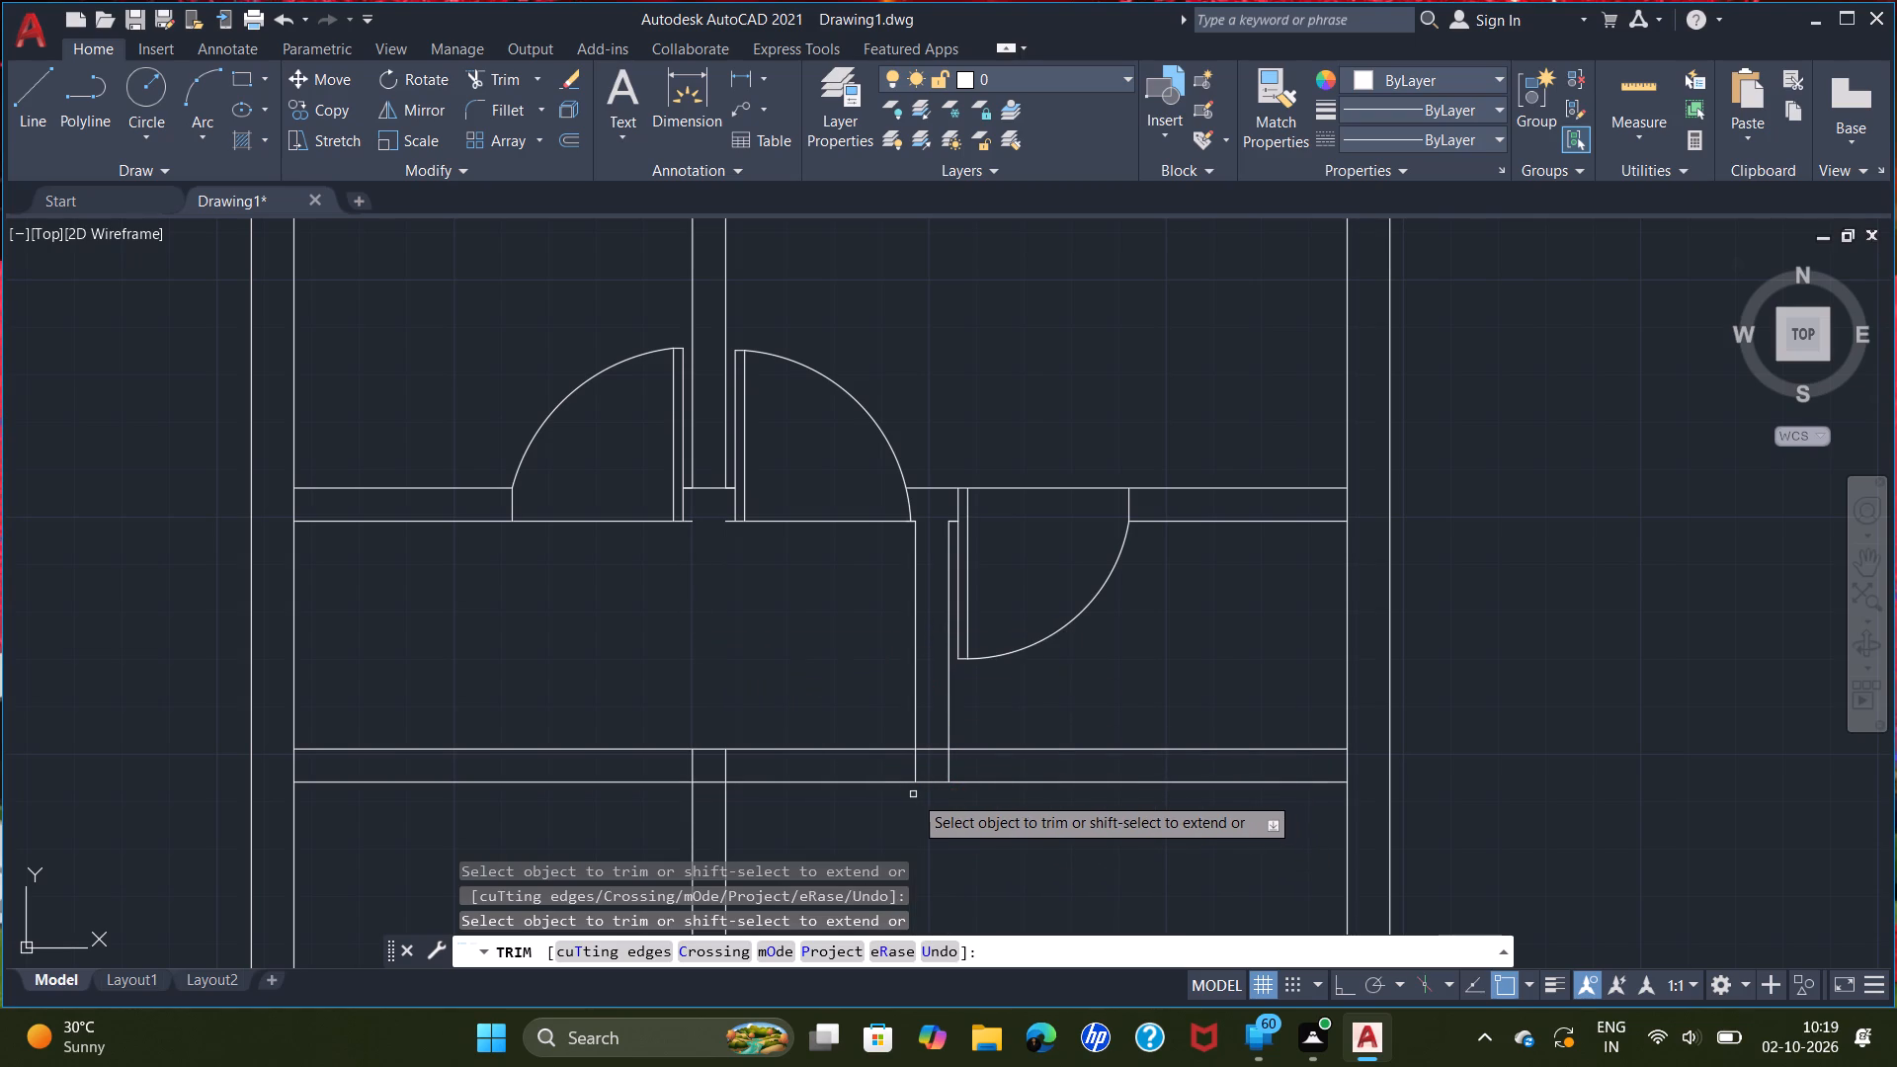
click(896, 782)
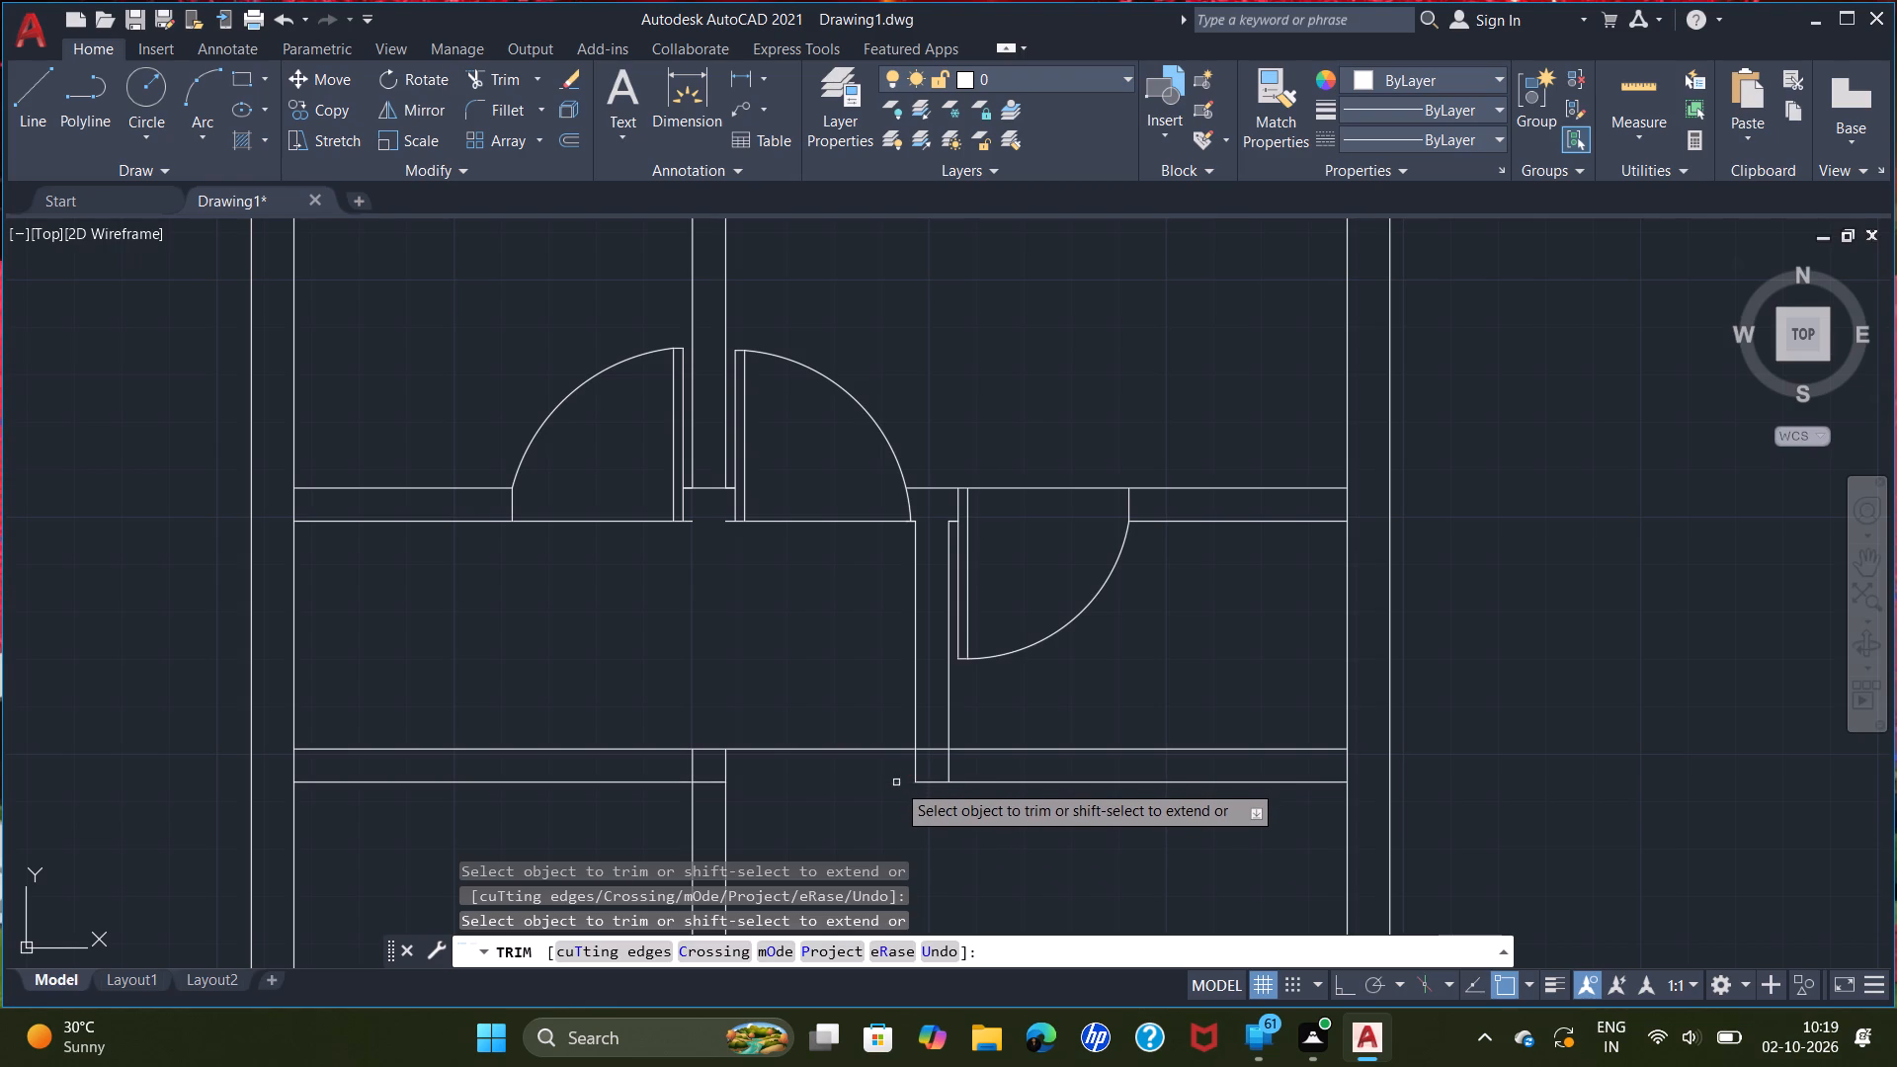
click(891, 753)
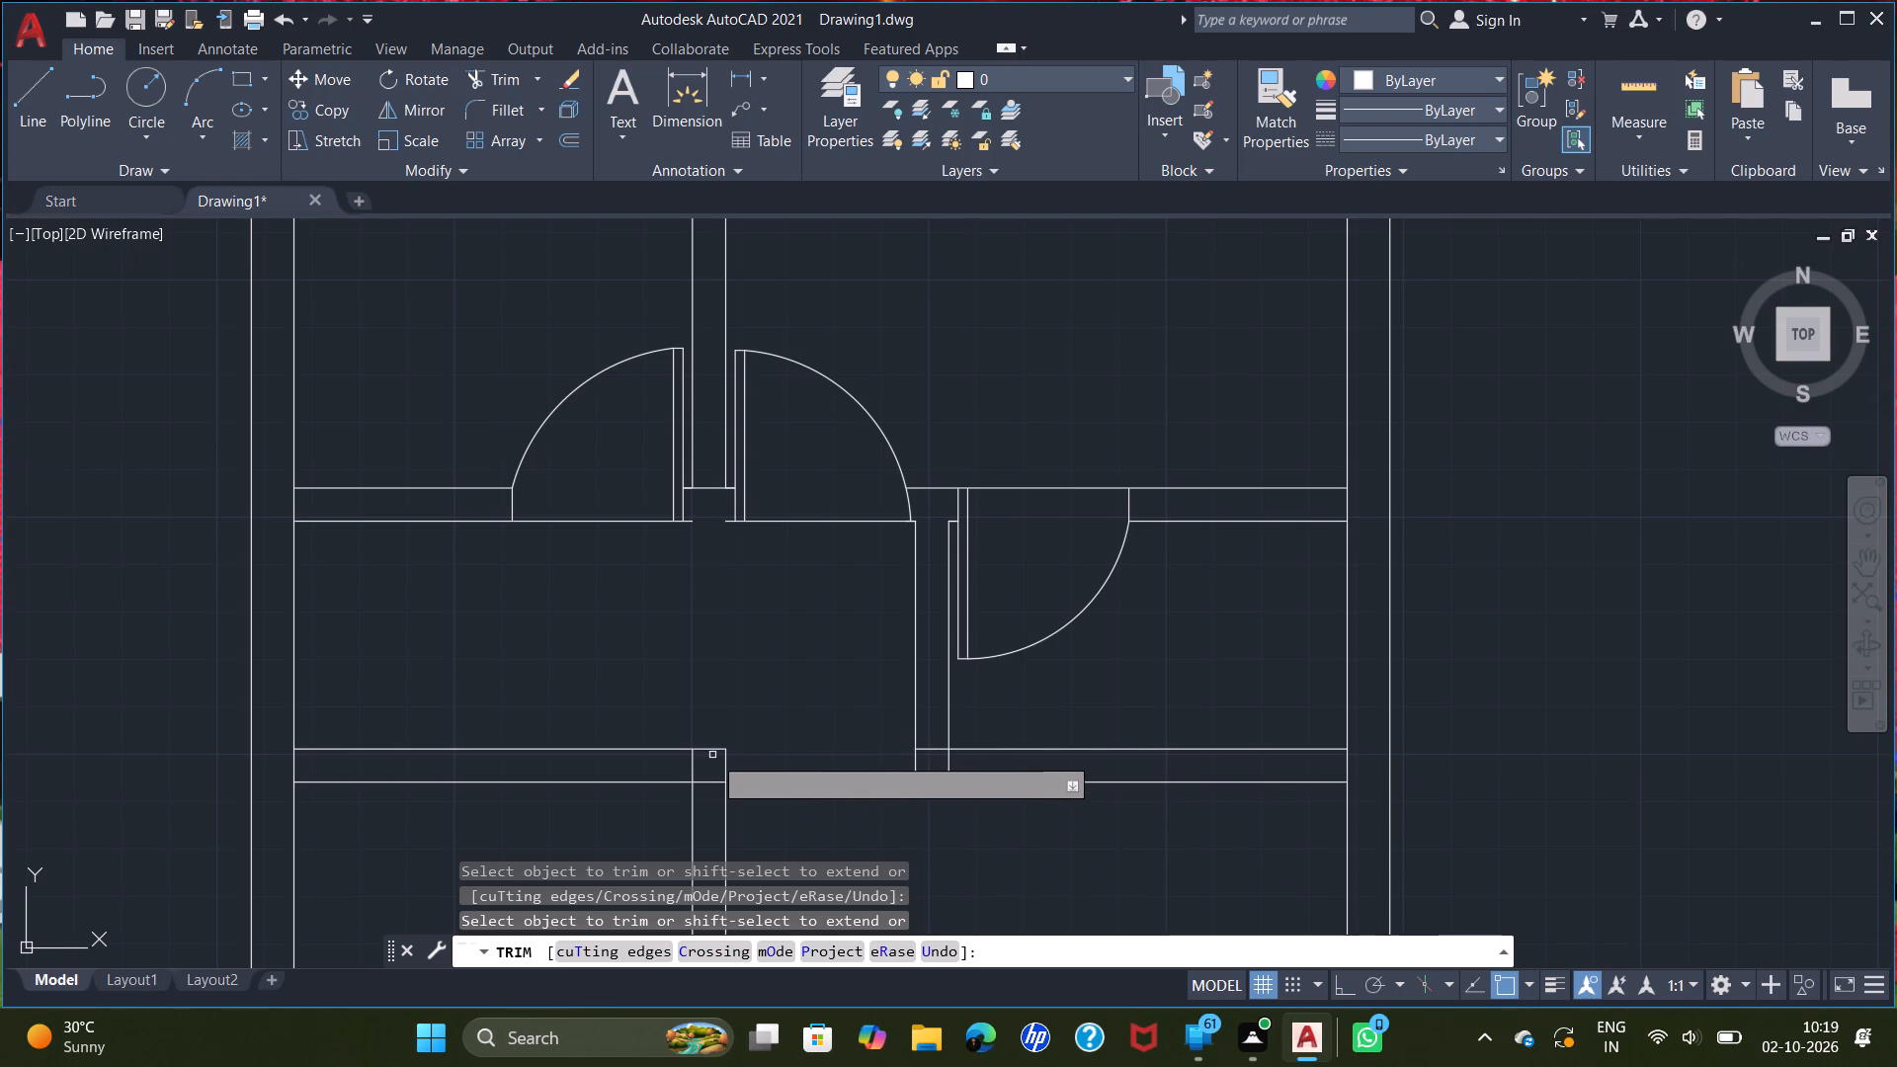
drag(776, 801, 692, 785)
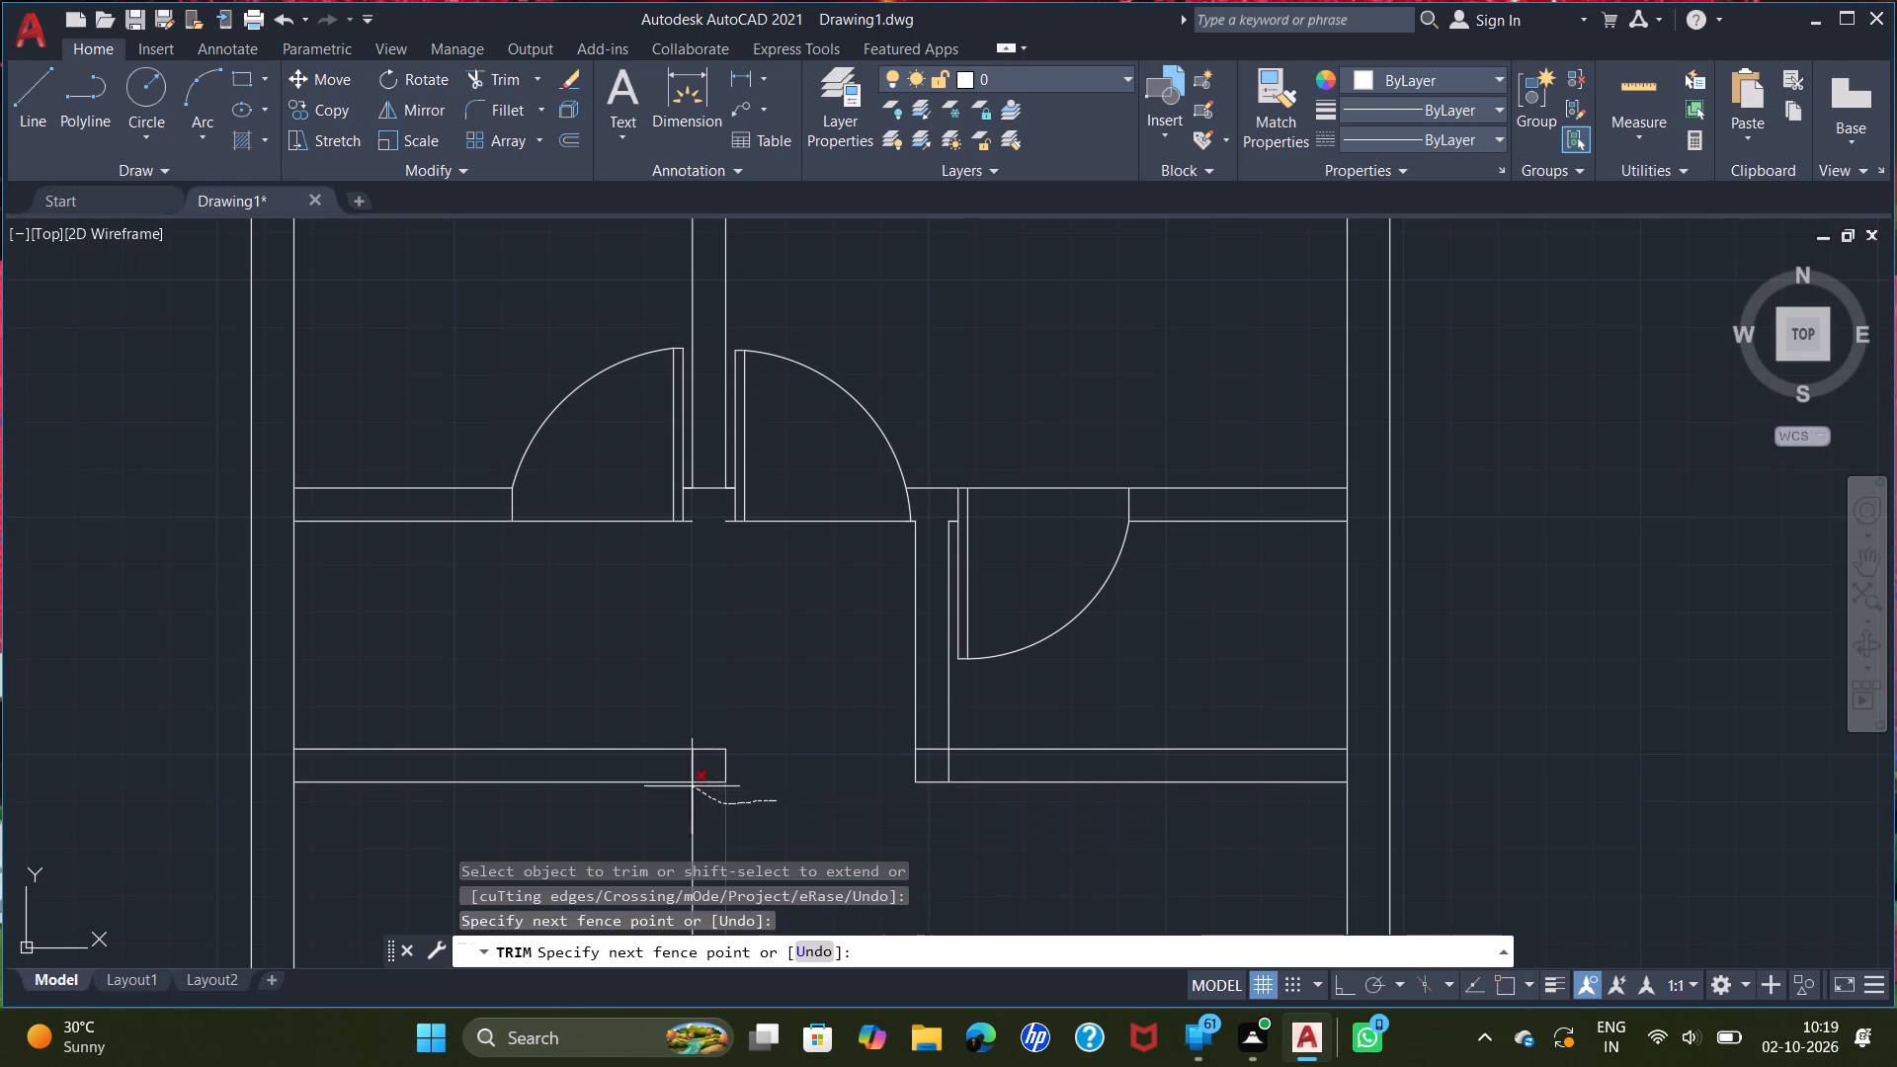
drag(692, 785, 713, 783)
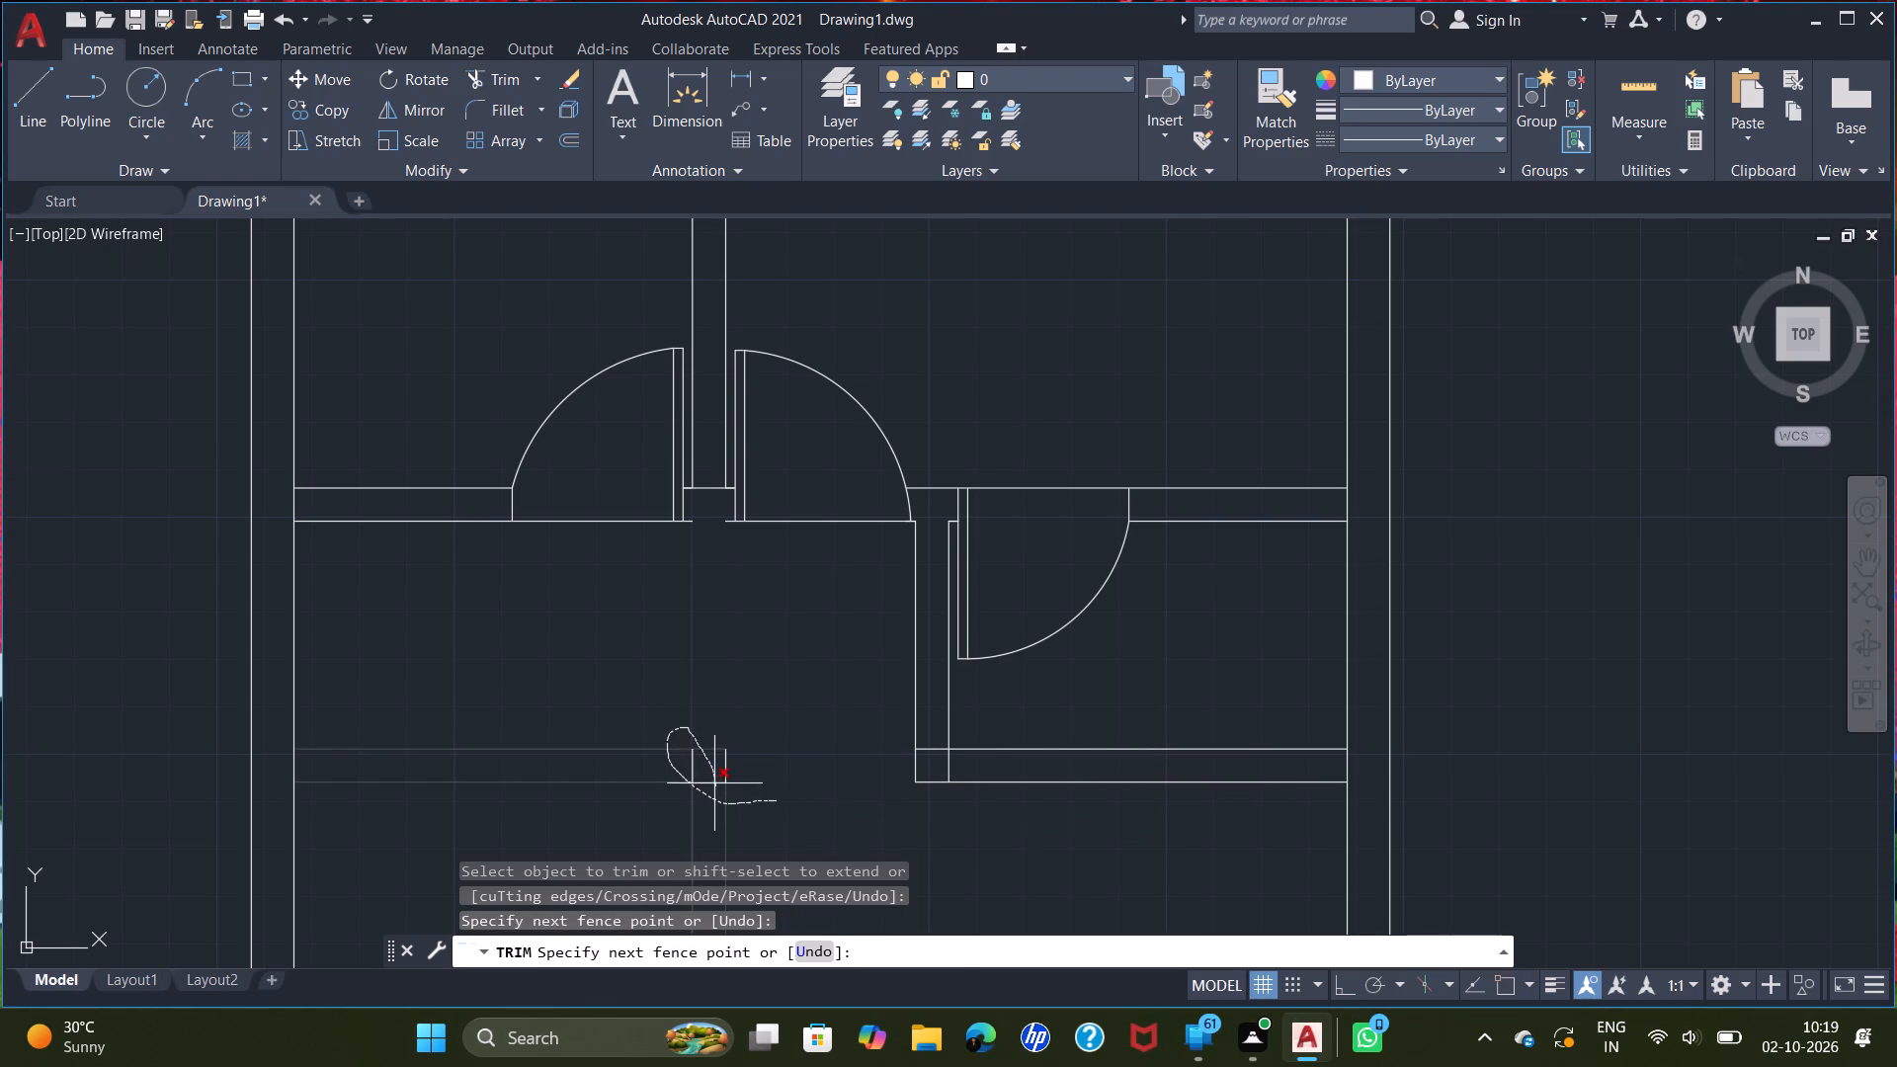
drag(713, 783, 767, 776)
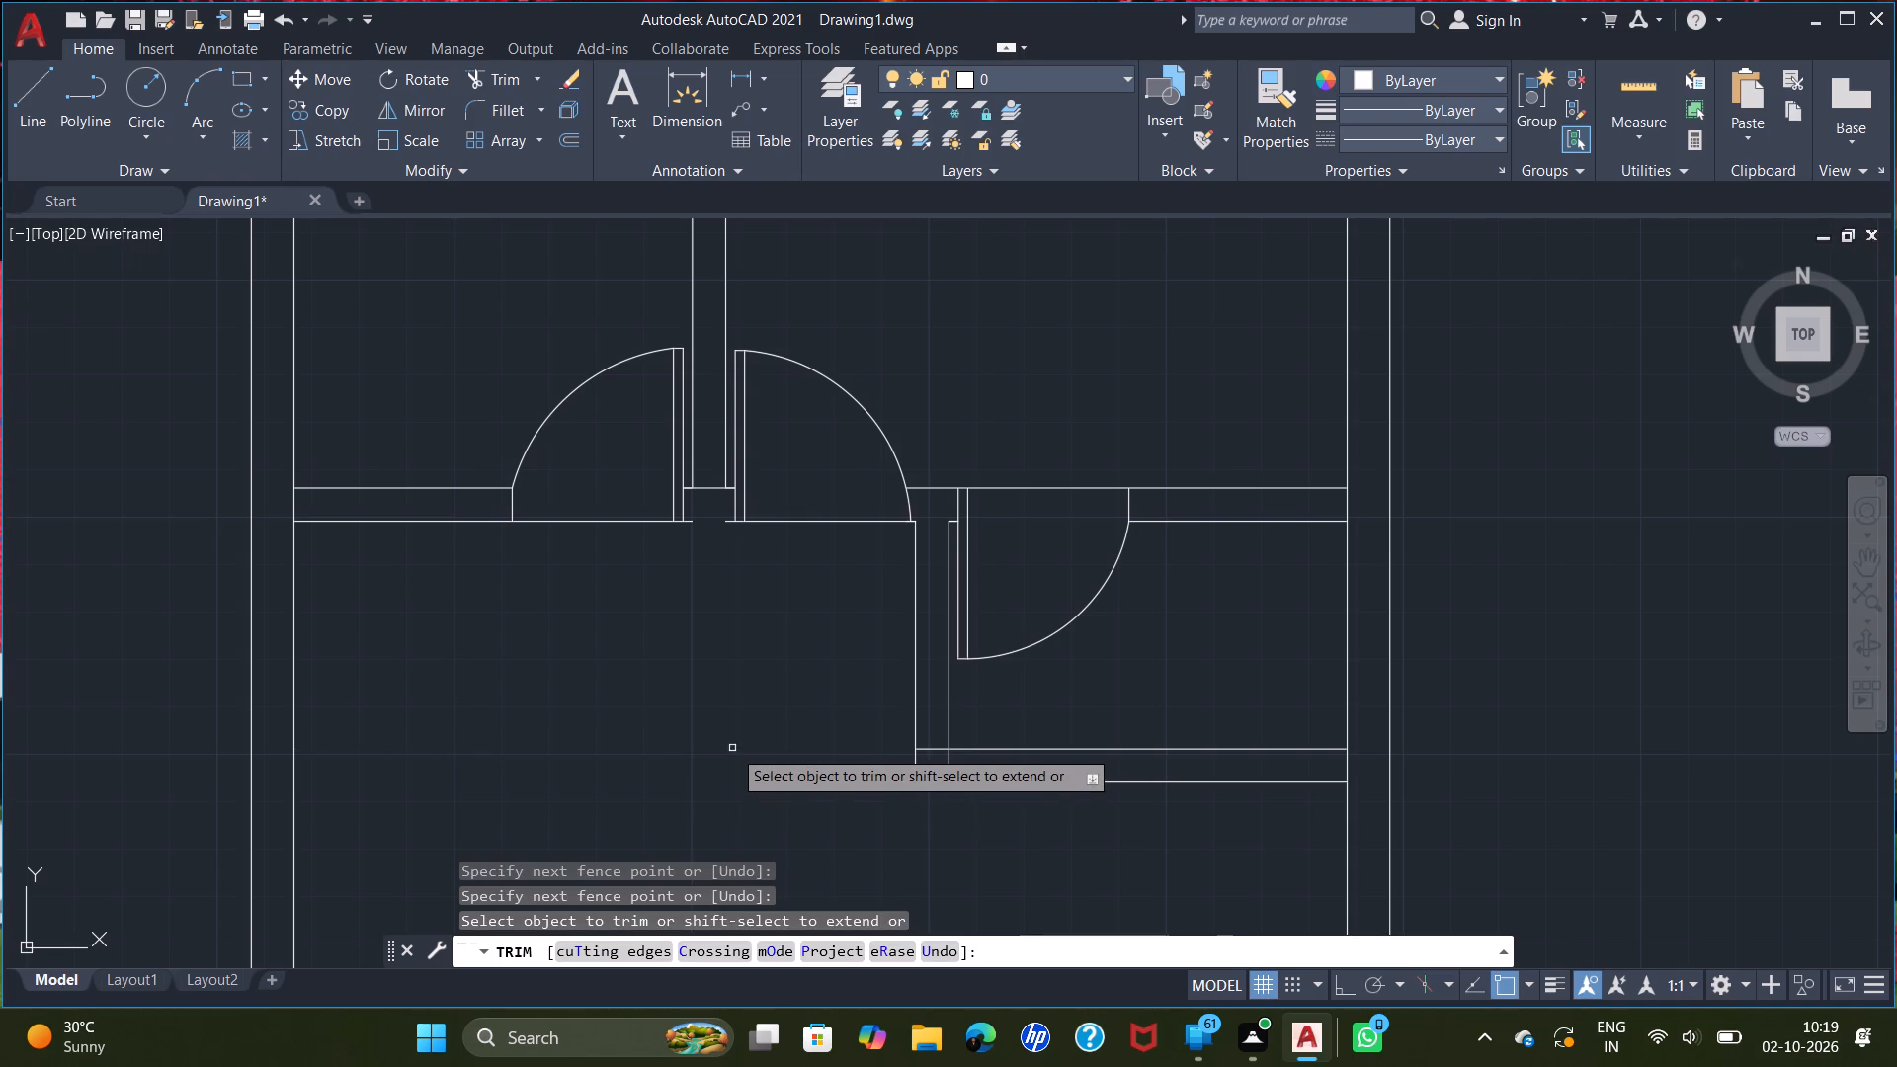
Trim the overlapping wall lines inside the small room's southwest corner to form a clean L-shaped wall junction.
scroll(732, 747, down, 1)
middle_drag(743, 747, 746, 657)
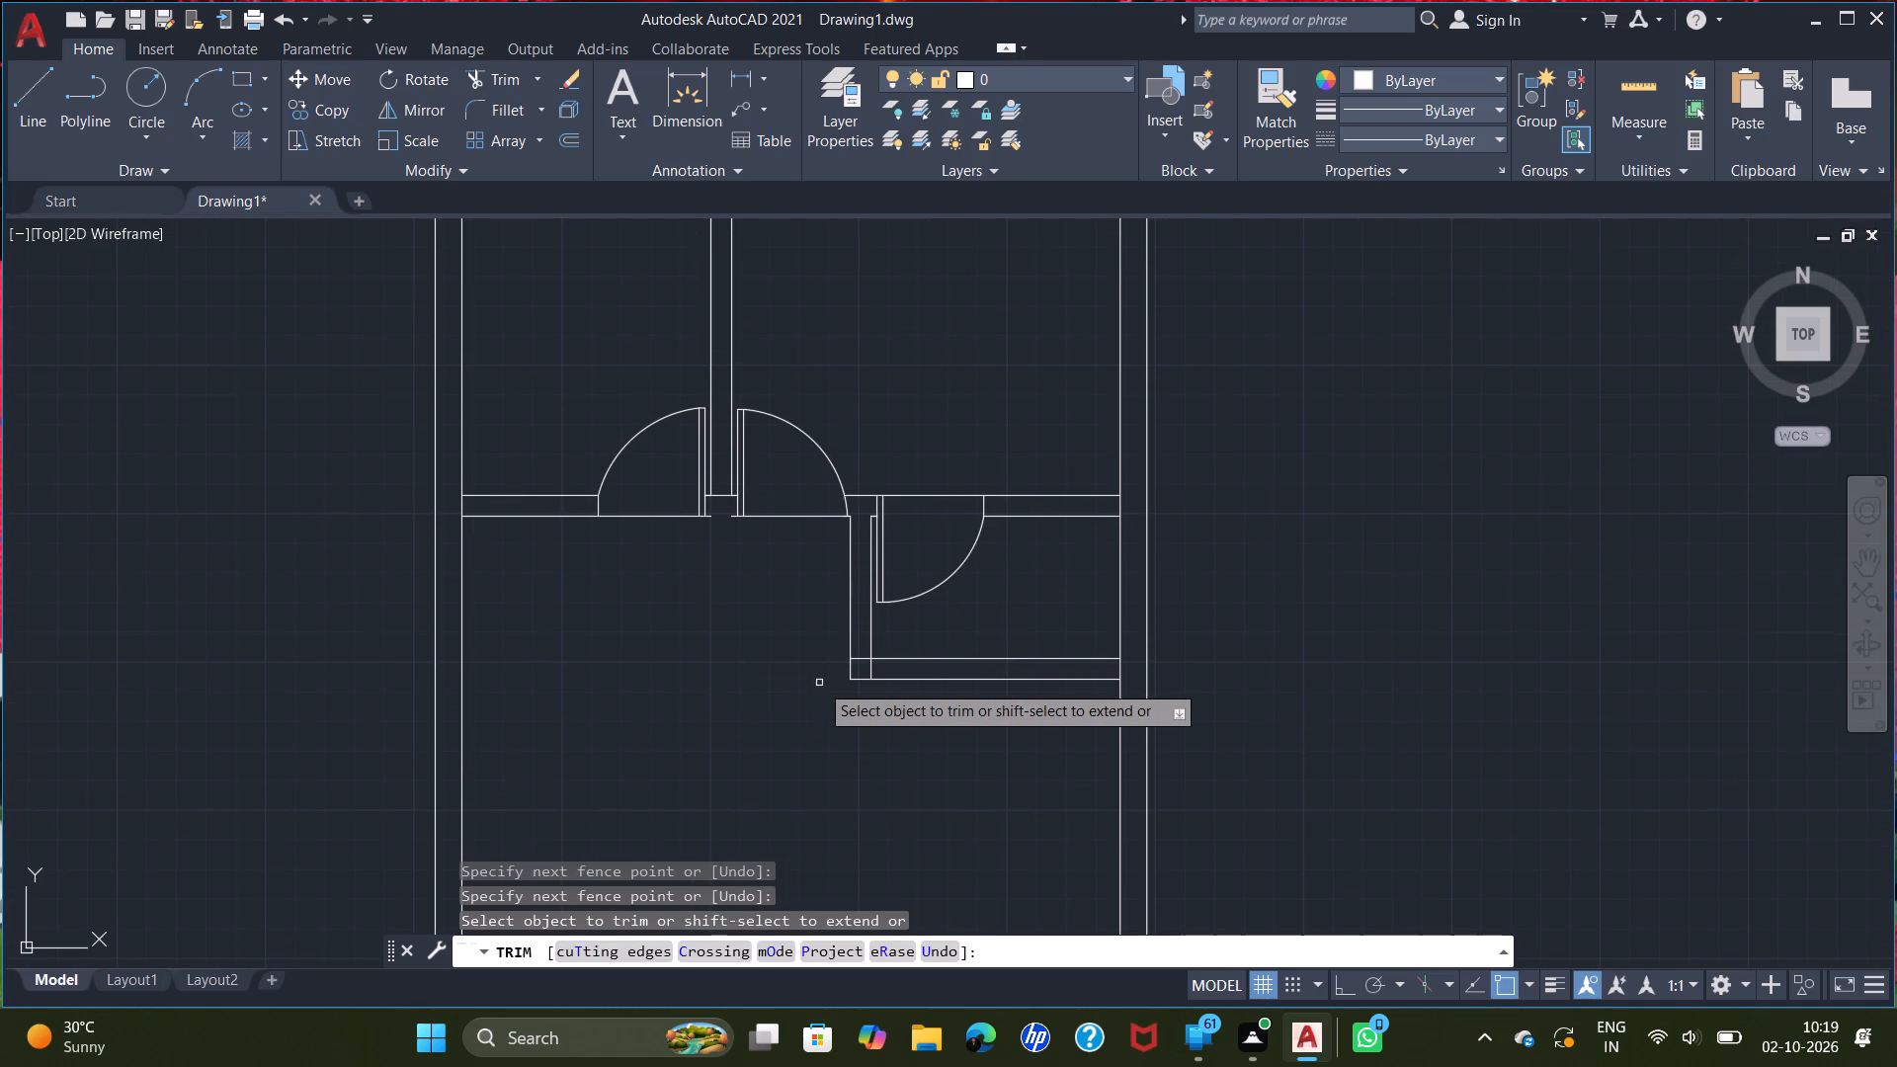
scroll(884, 690, up, 2)
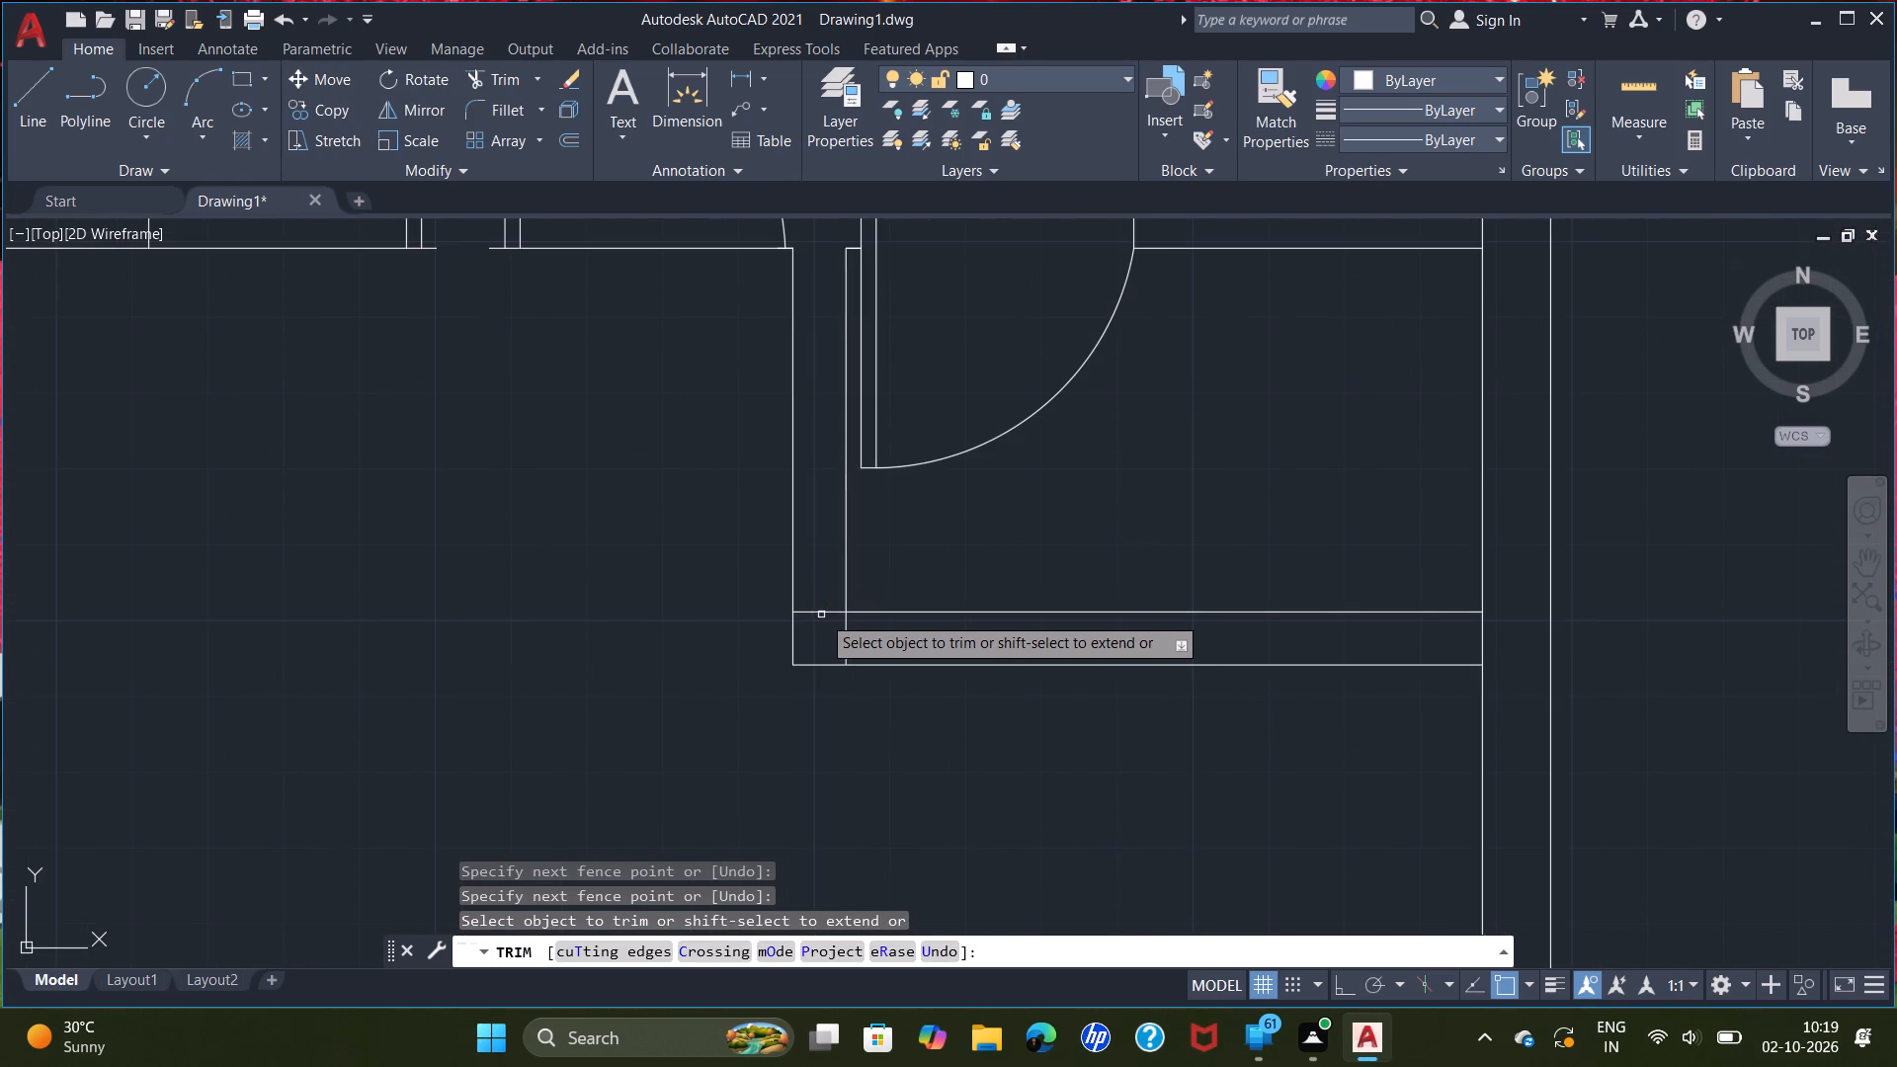
click(821, 615)
click(844, 634)
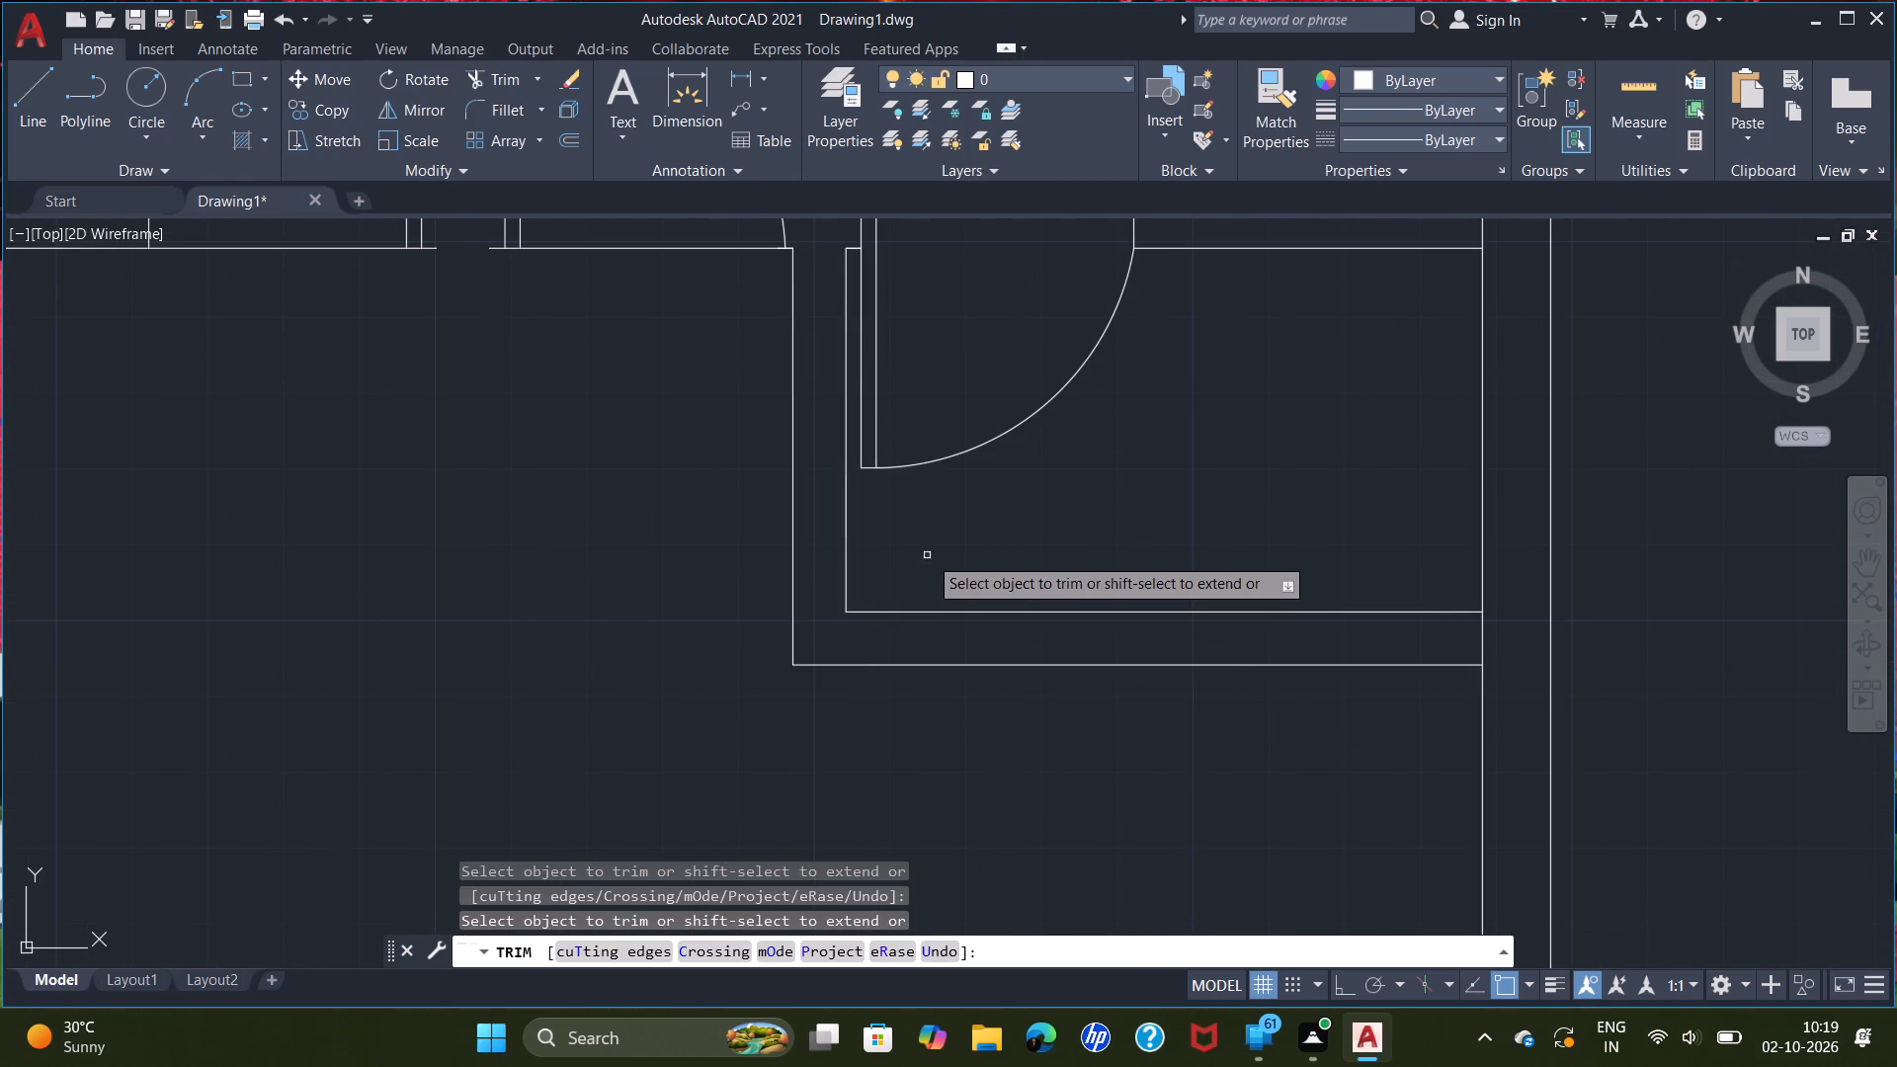
Trim the part of the middle door's arc that lies within the wall thickness, ending the arc at the upper wall face.
scroll(928, 555, down, 1)
middle_drag(950, 563, 845, 752)
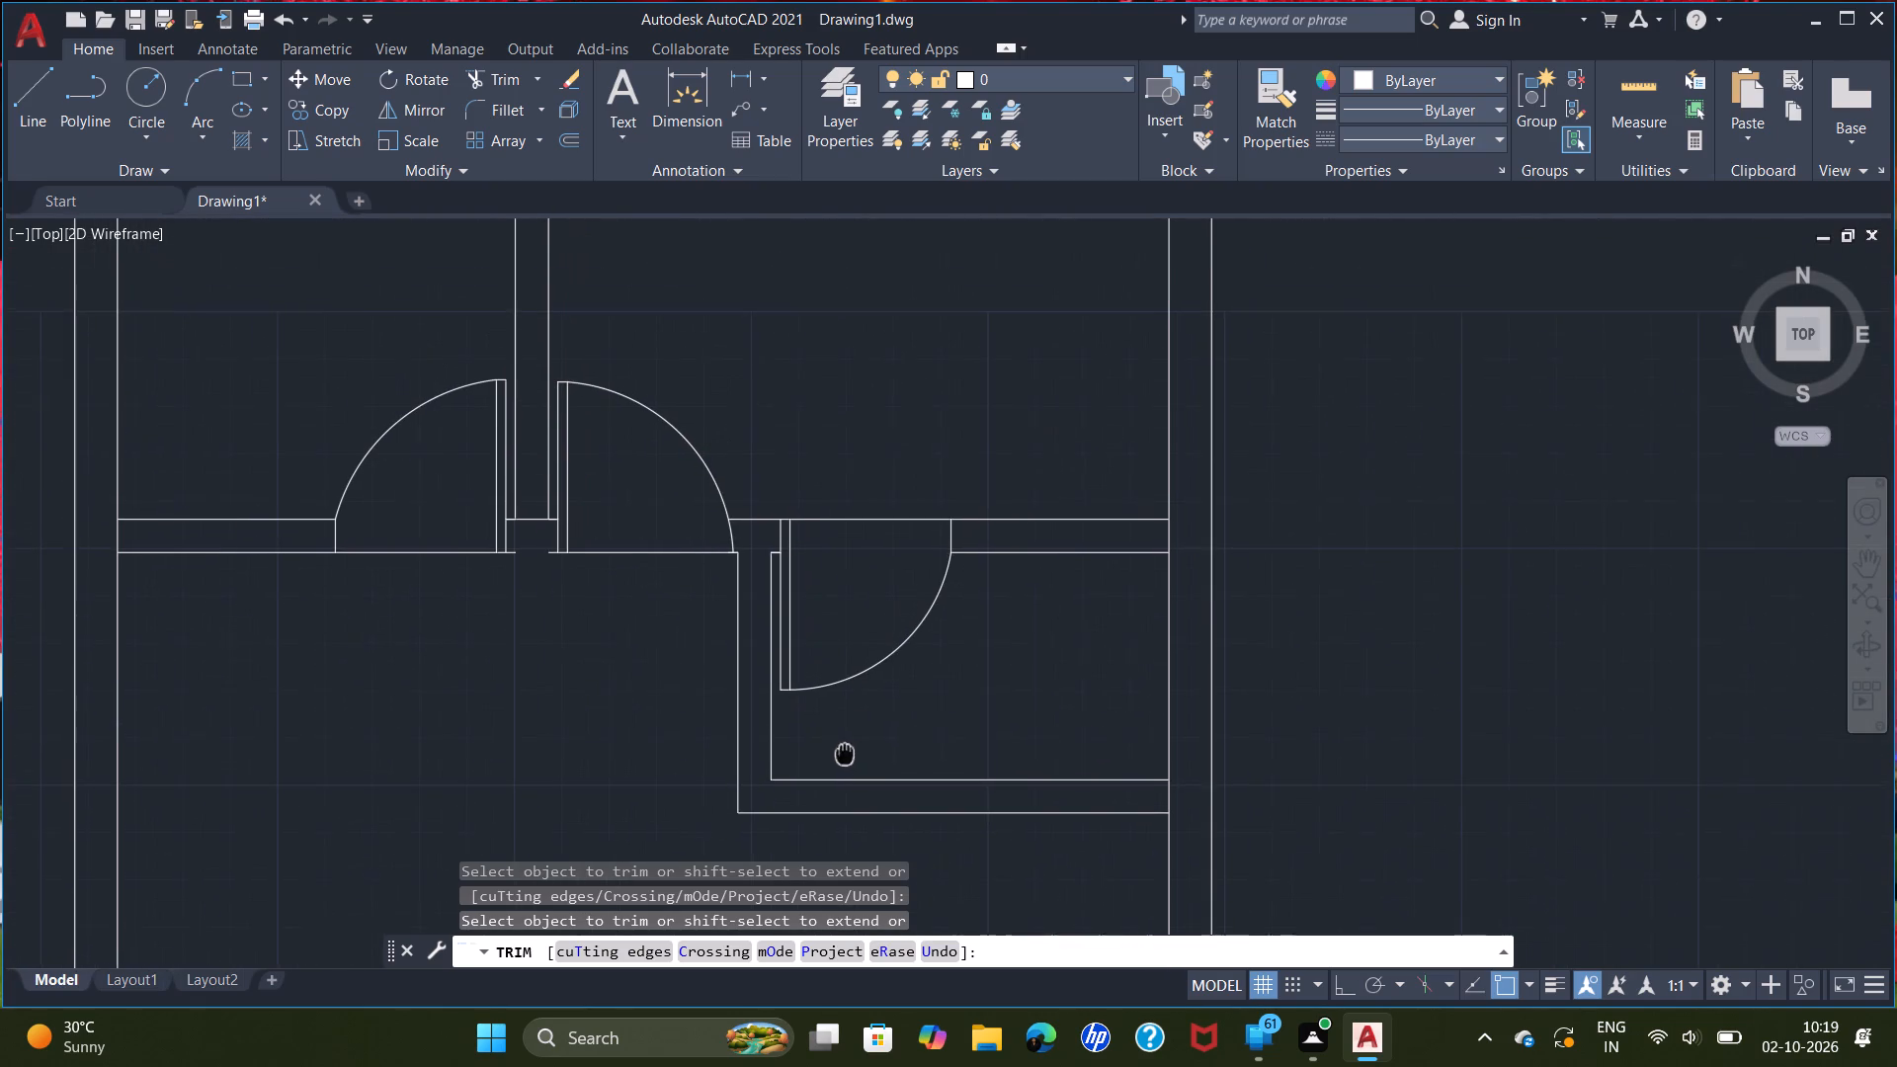
middle_drag(845, 752, 844, 754)
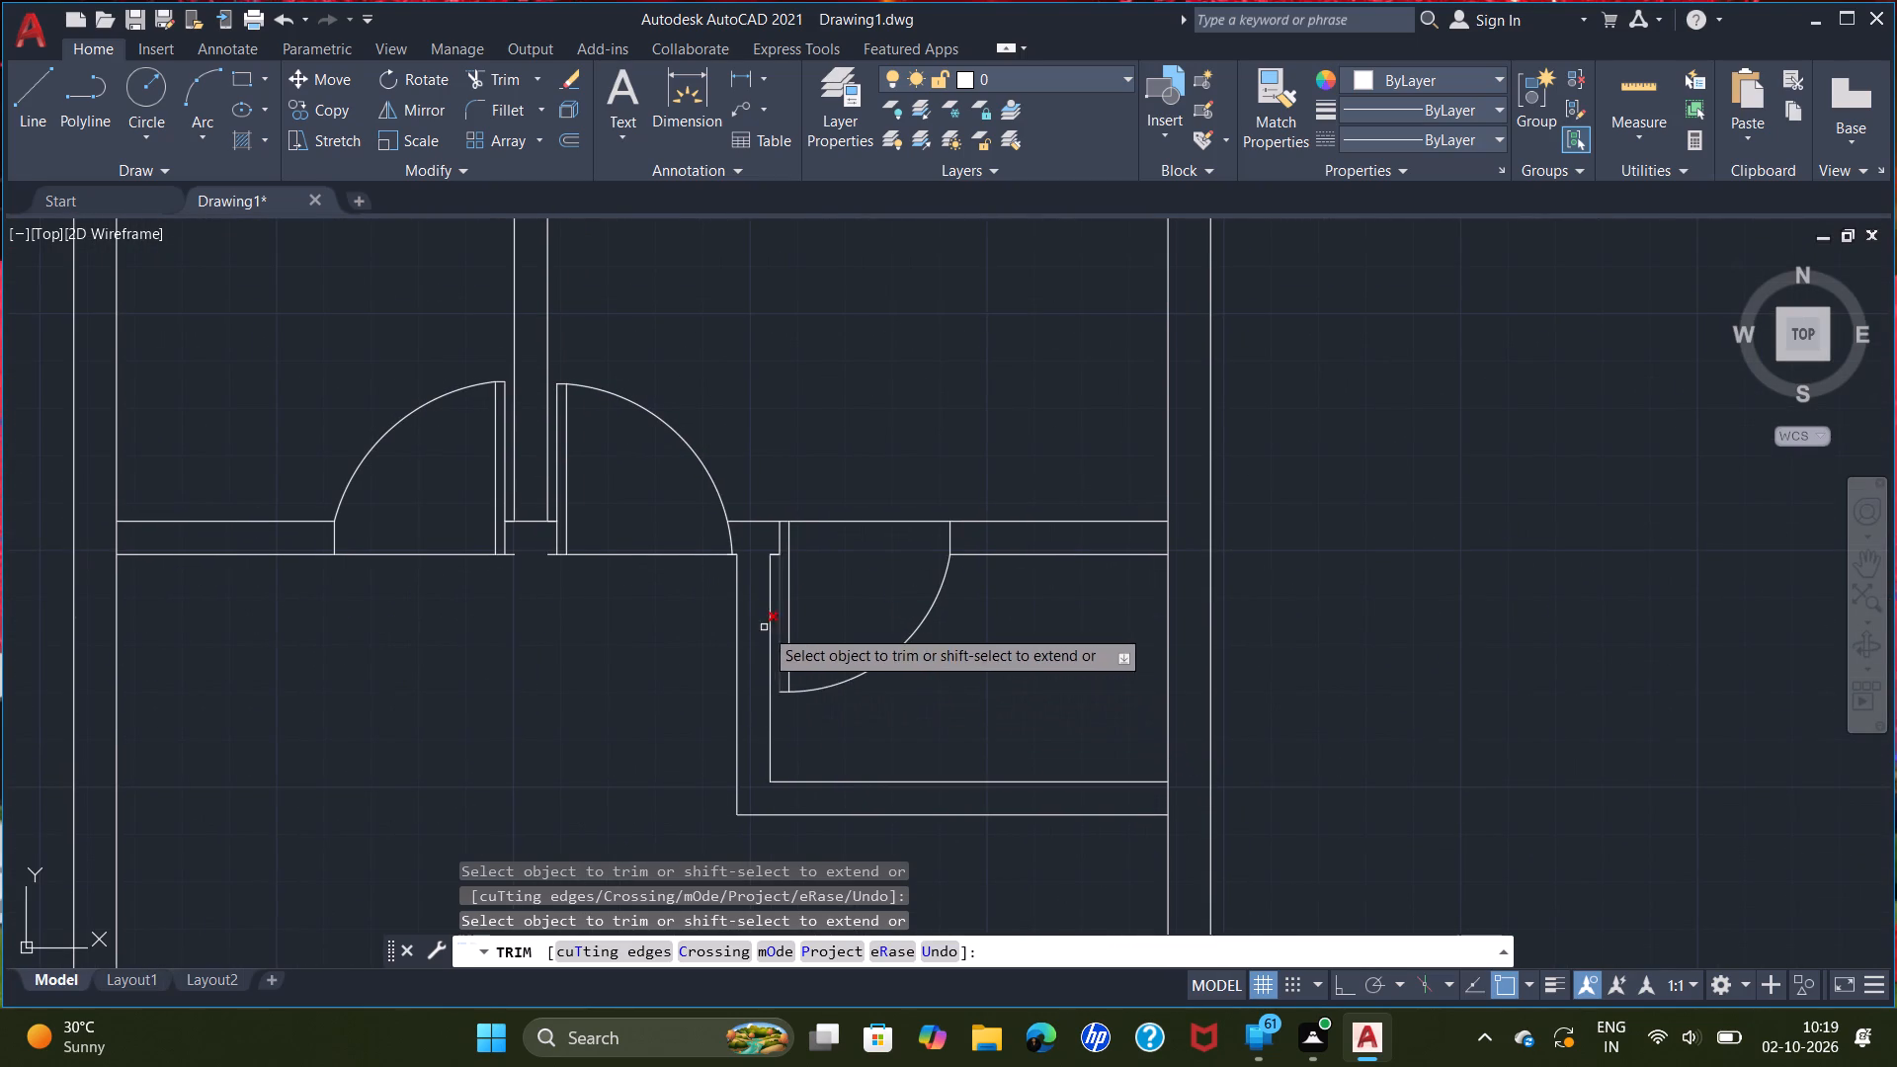
scroll(757, 603, up, 2)
middle_drag(757, 603, 744, 708)
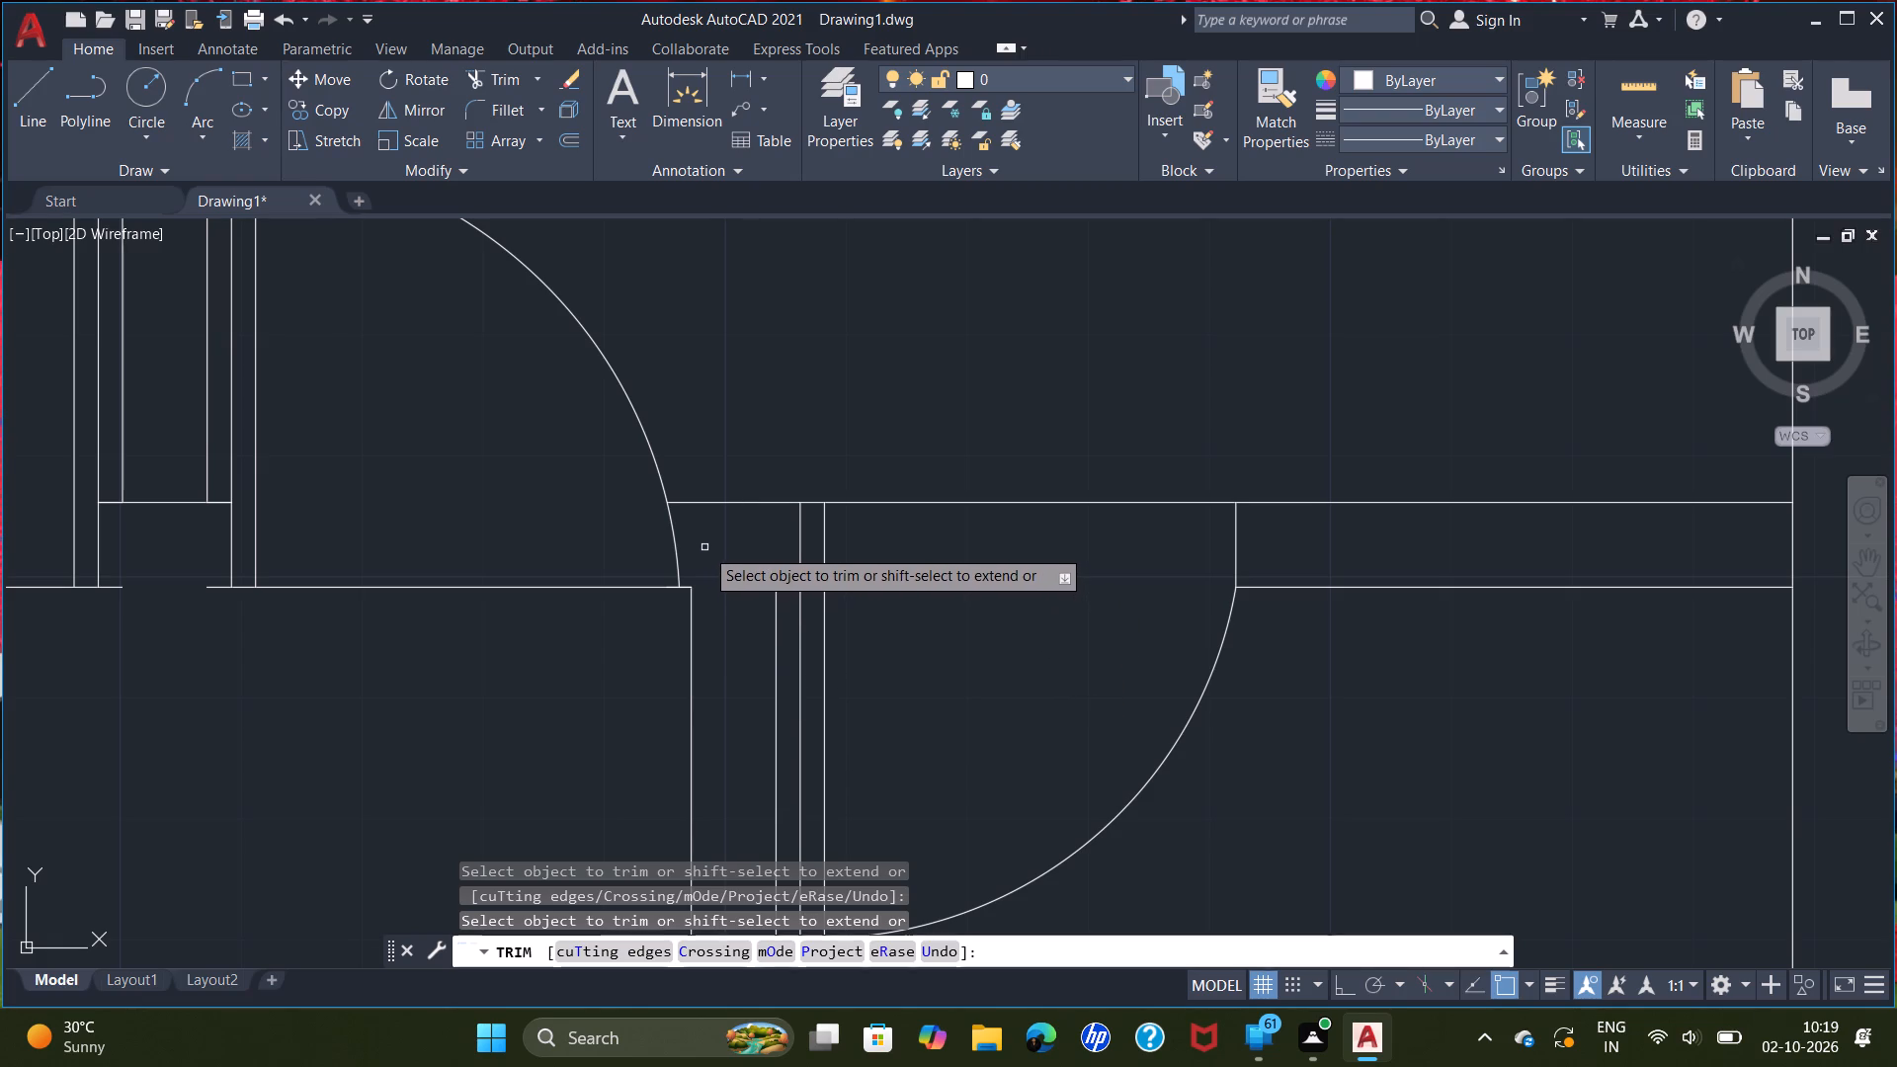
scroll(691, 542, up, 2)
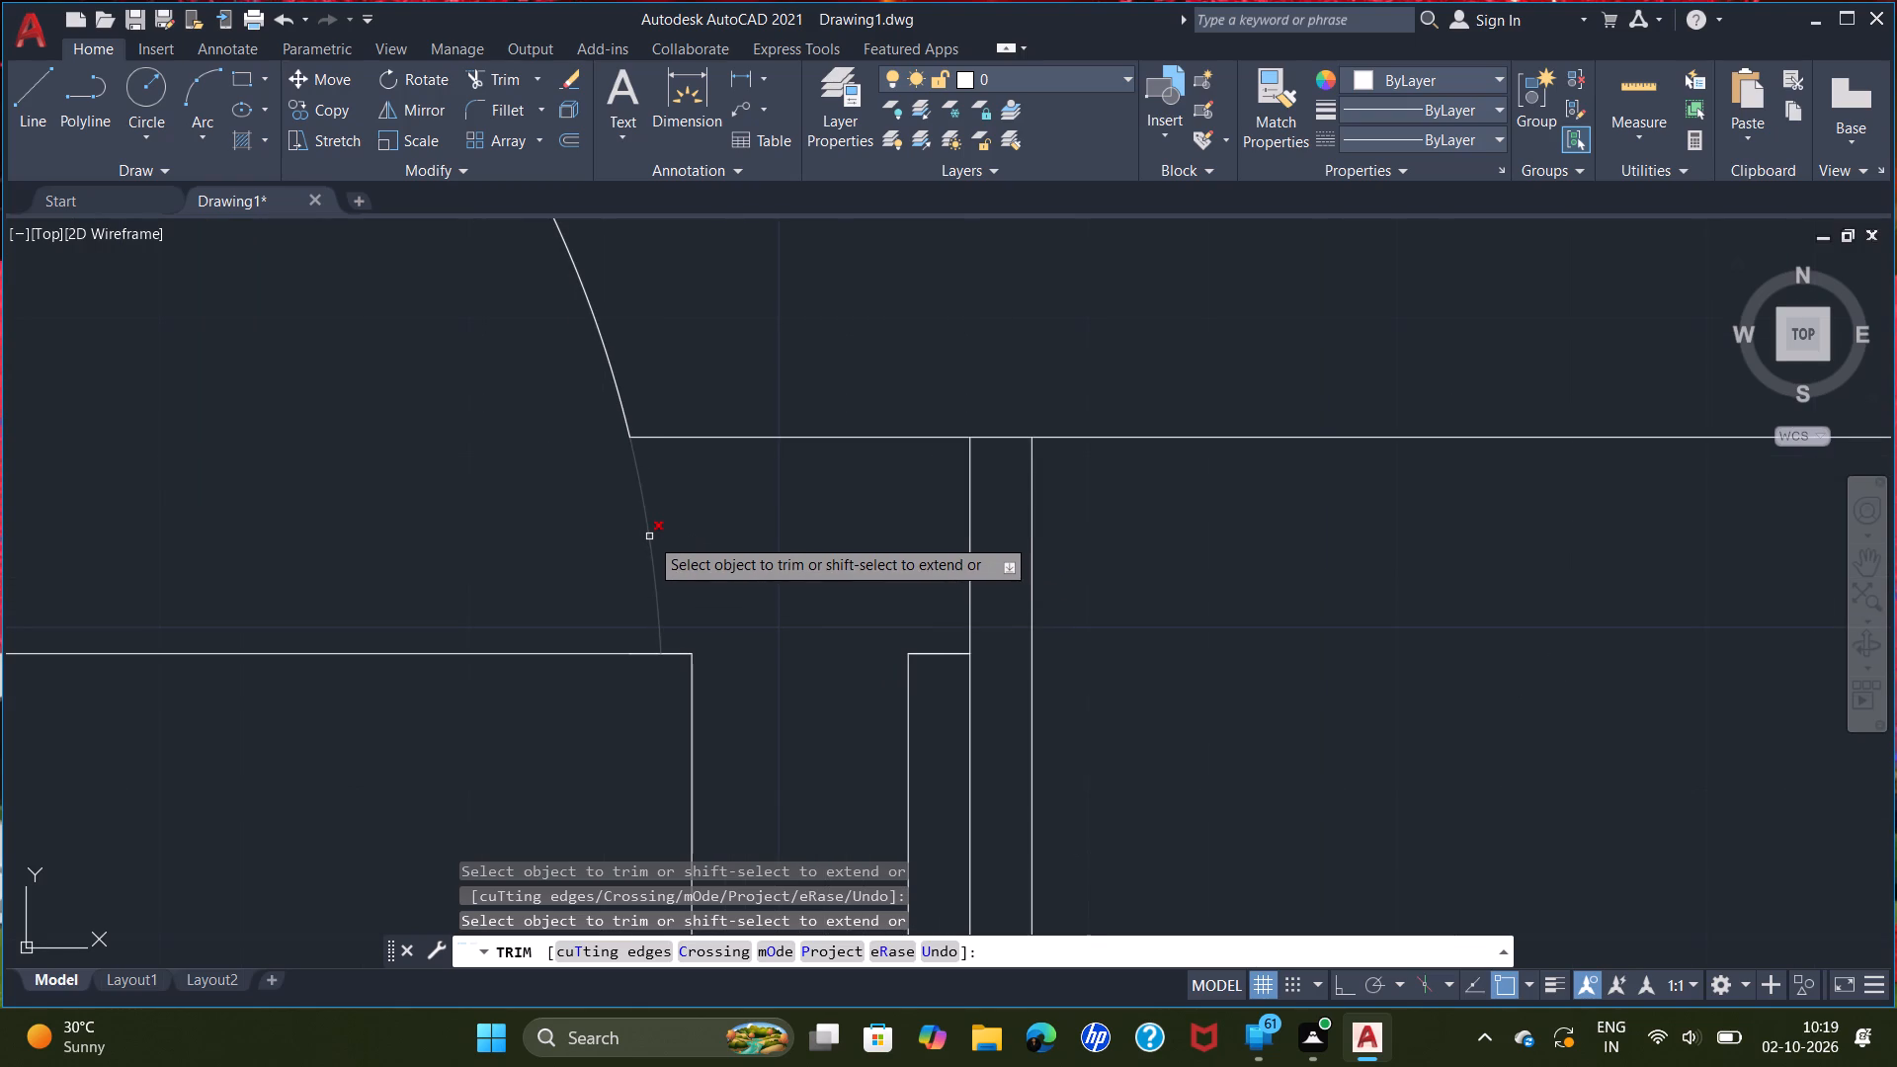
click(649, 536)
key(l)
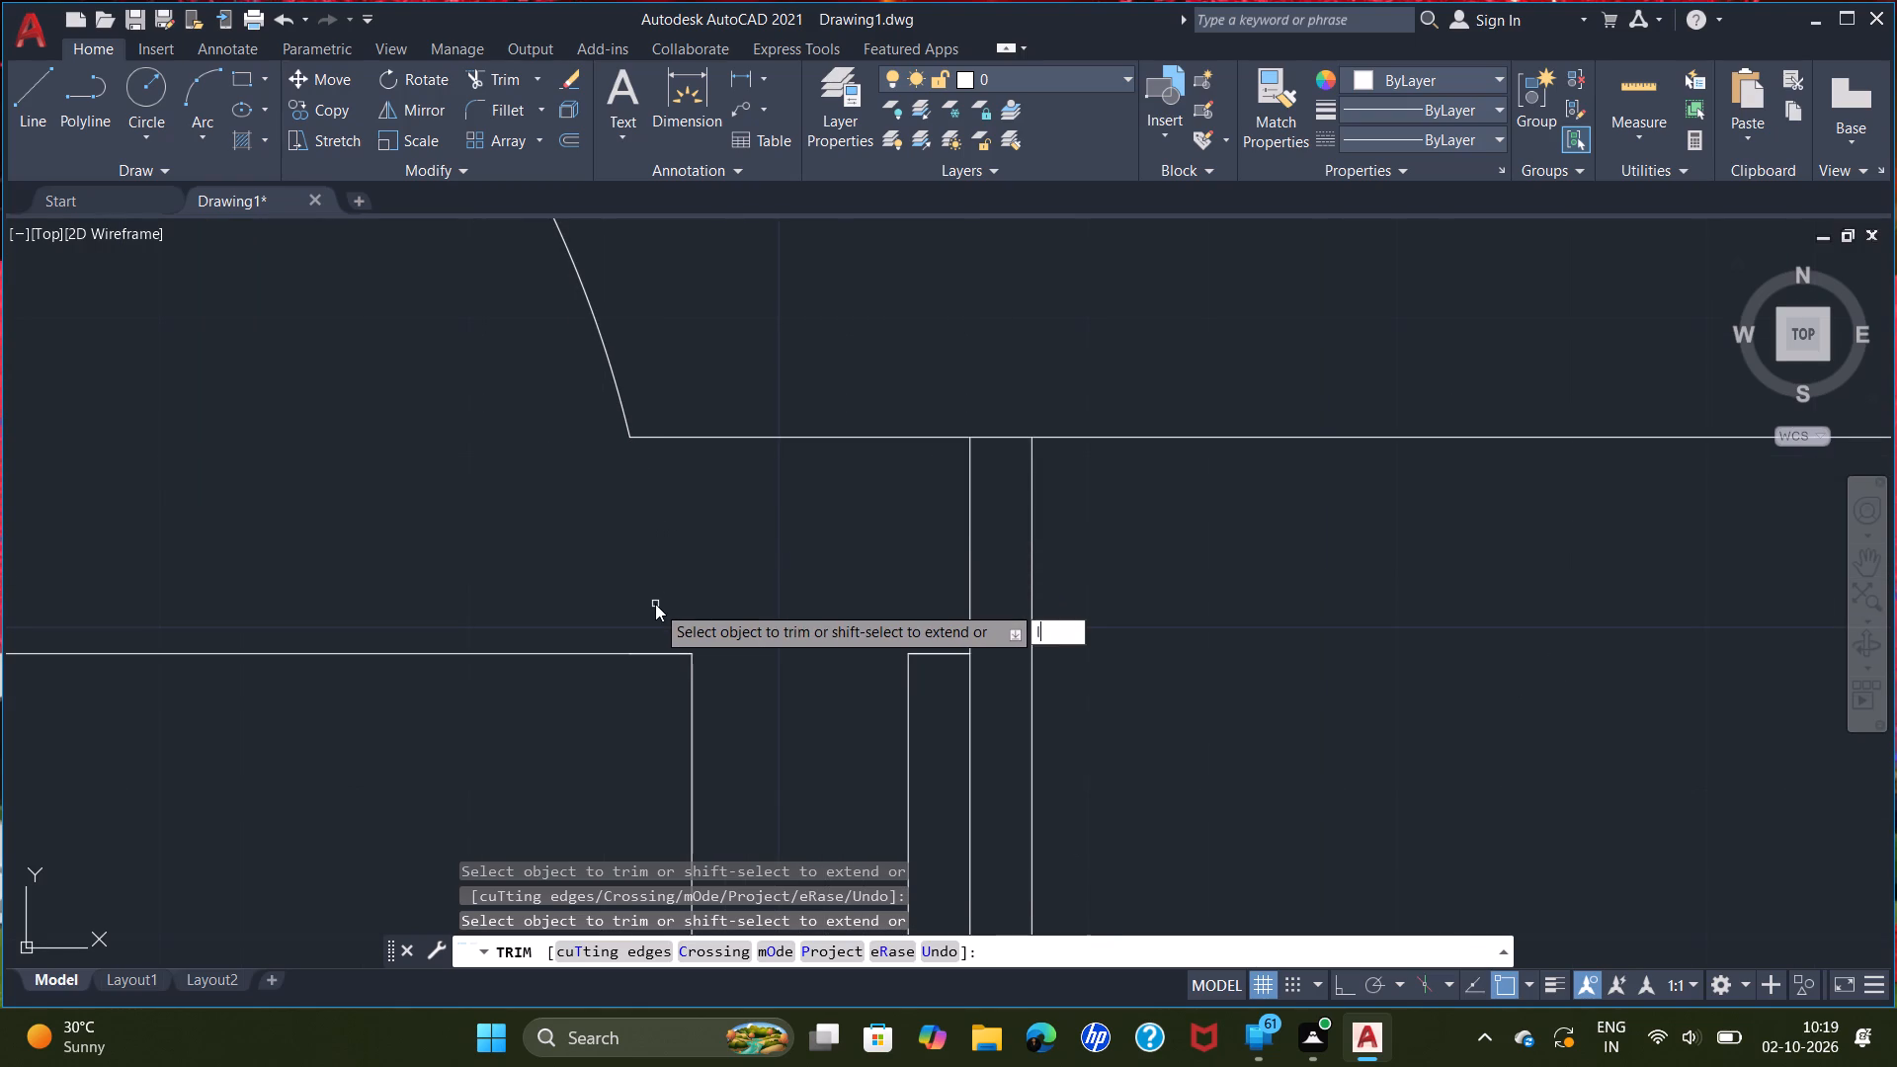
key(Return)
key(Escape)
Draw a vertical jamb line from the end of the middle door's arc to the wall's lower face.
key(l)
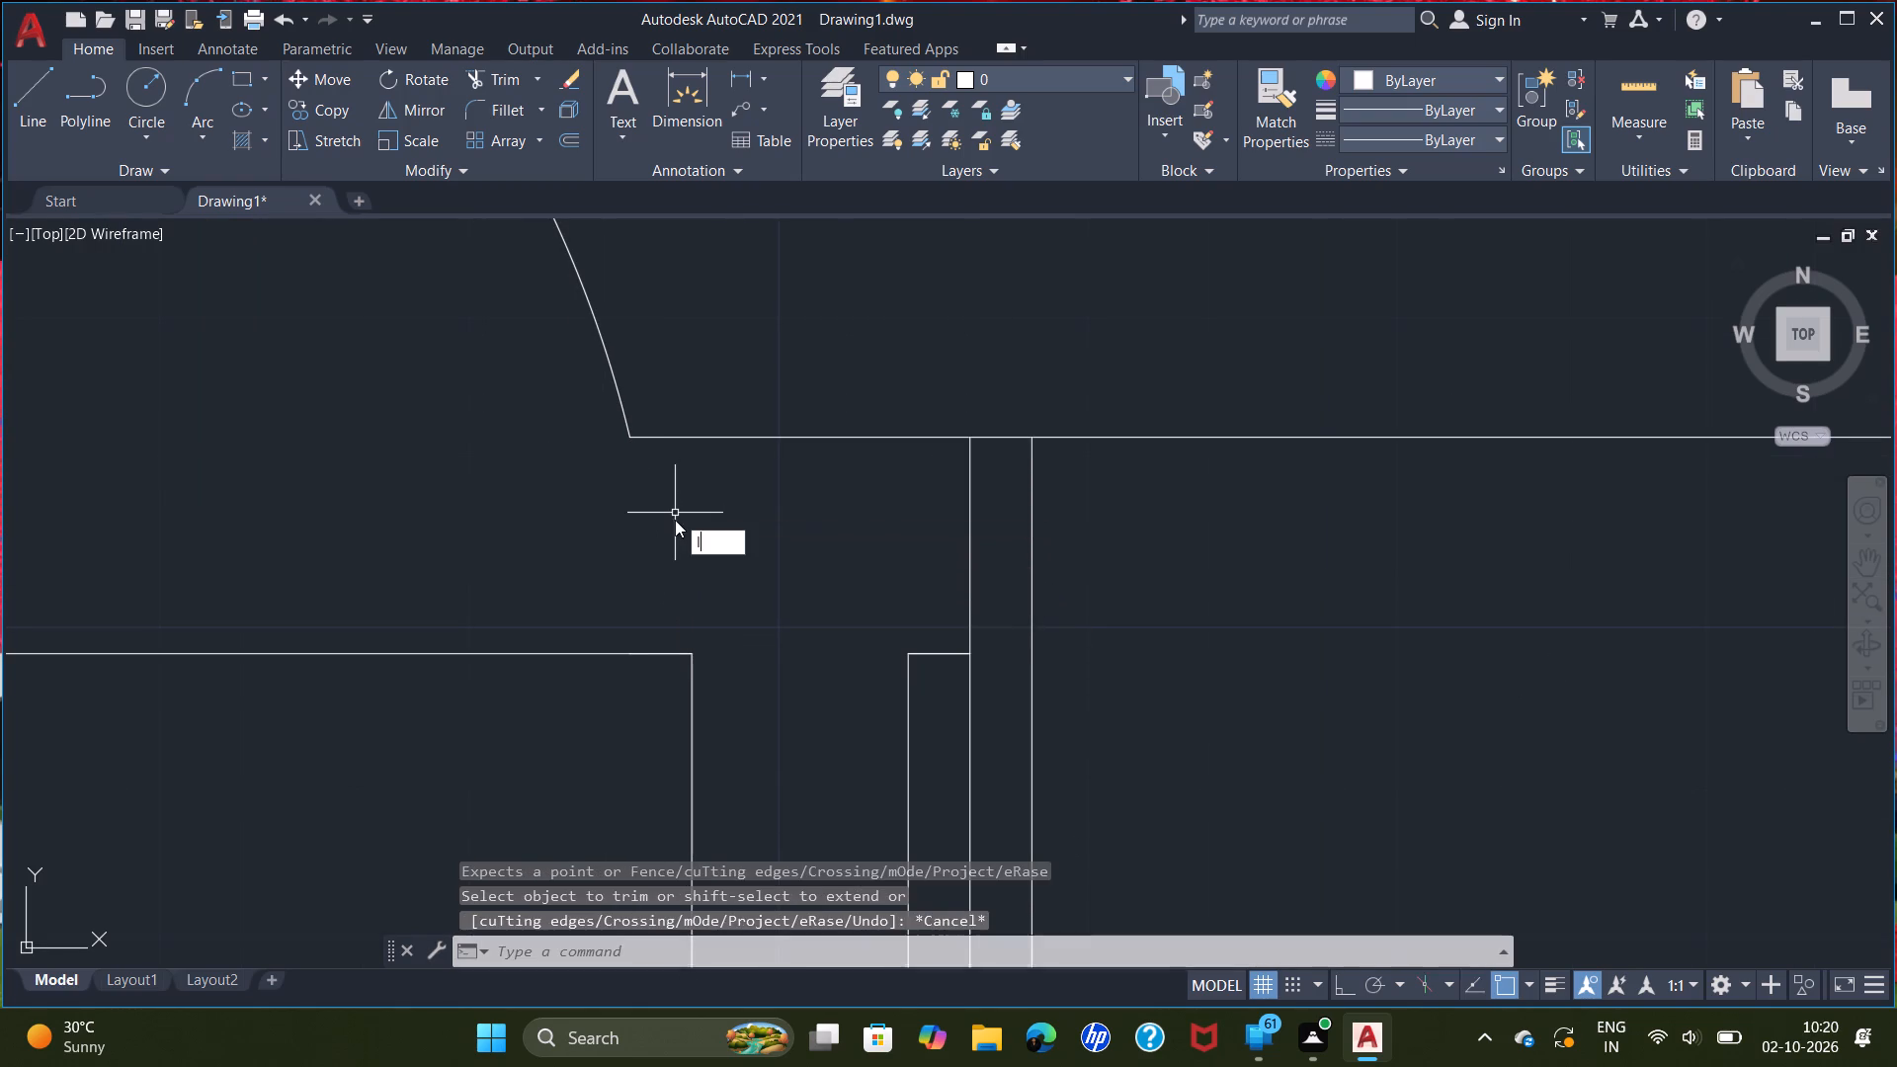
key(Return)
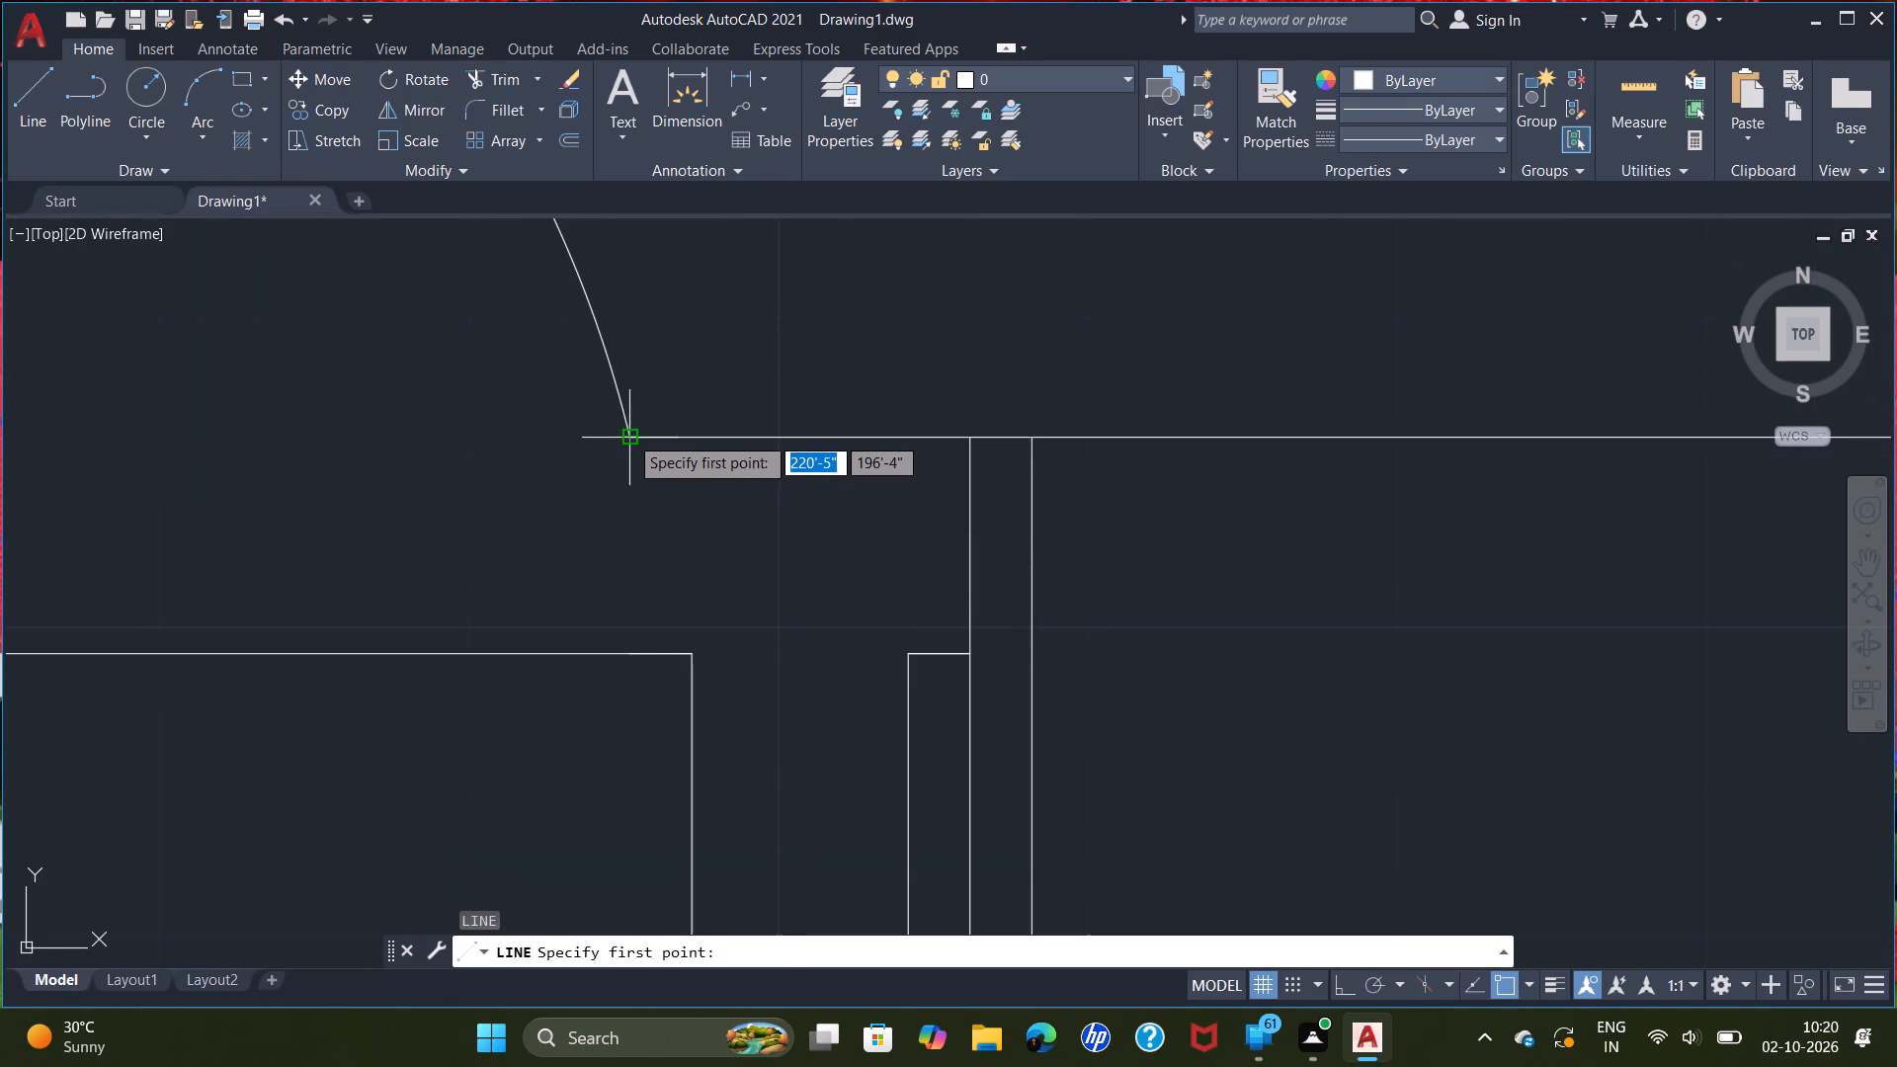
click(628, 435)
click(629, 651)
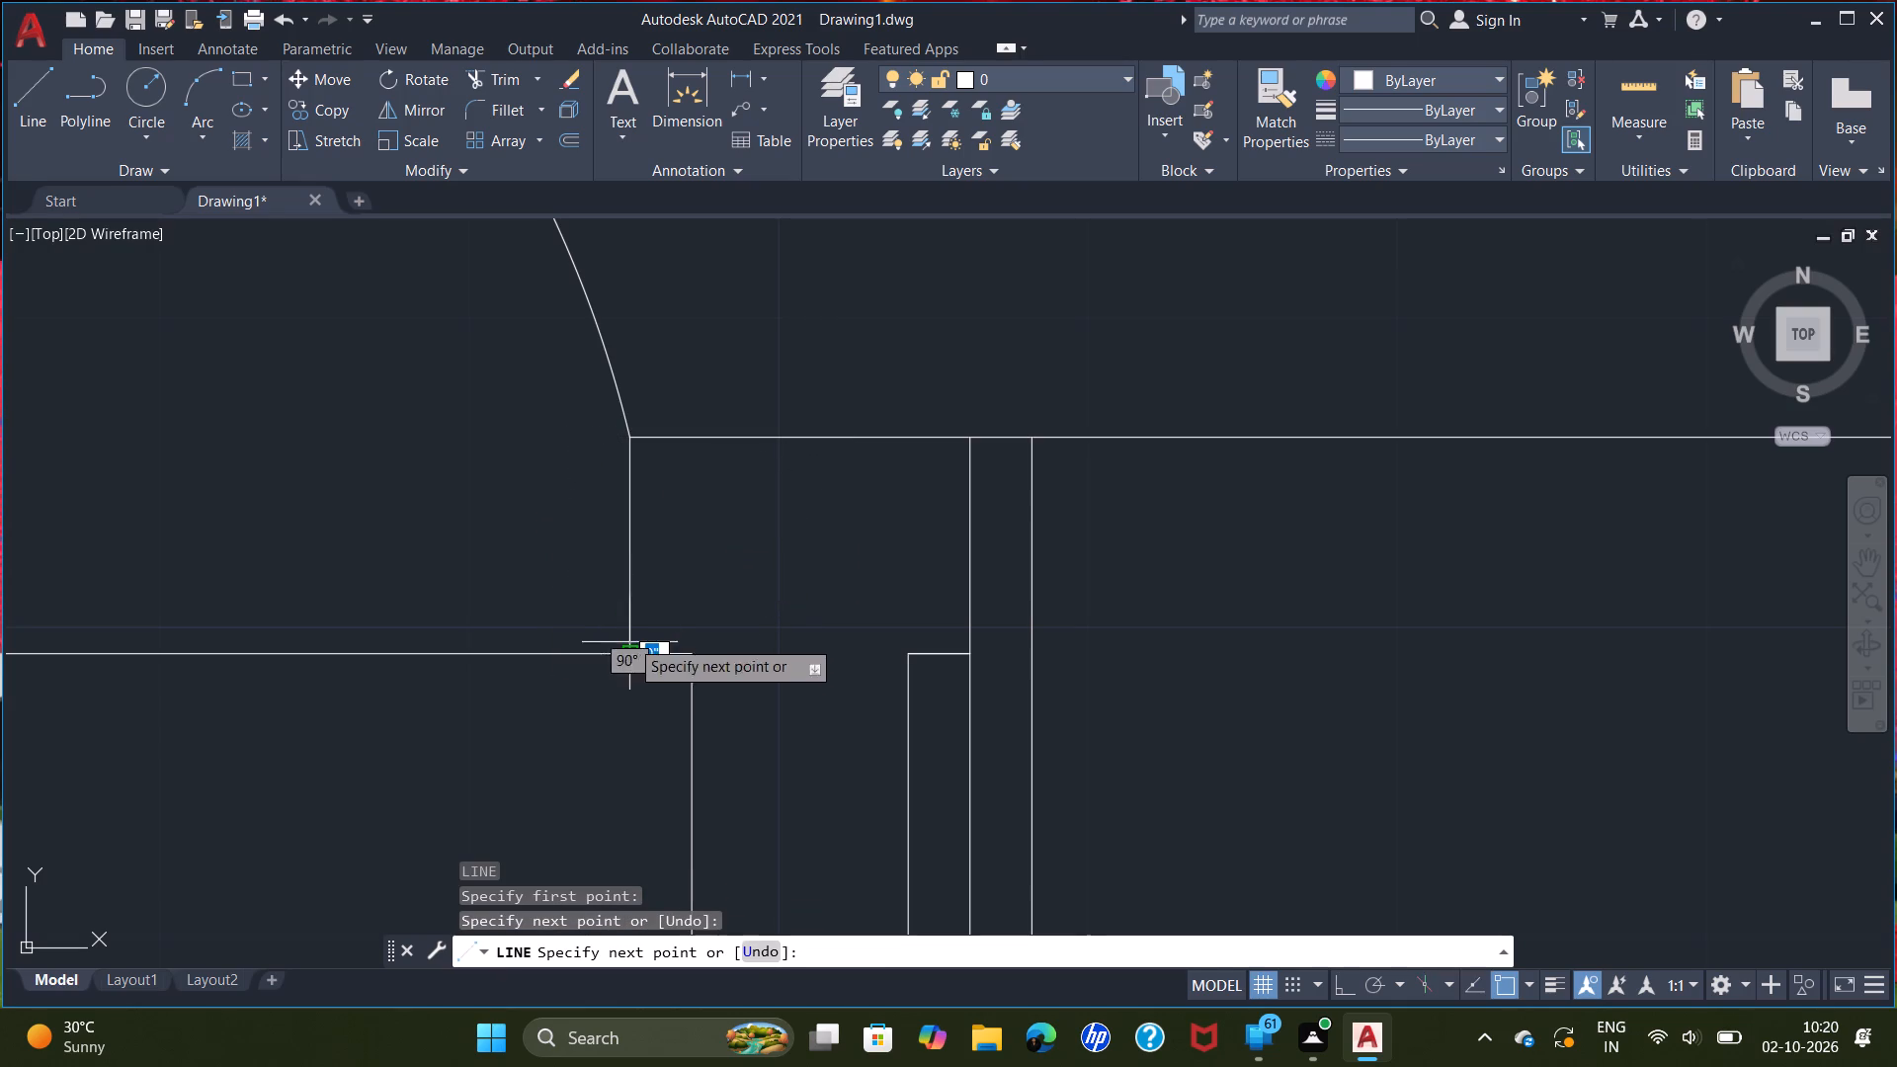
right_click(646, 589)
click(698, 607)
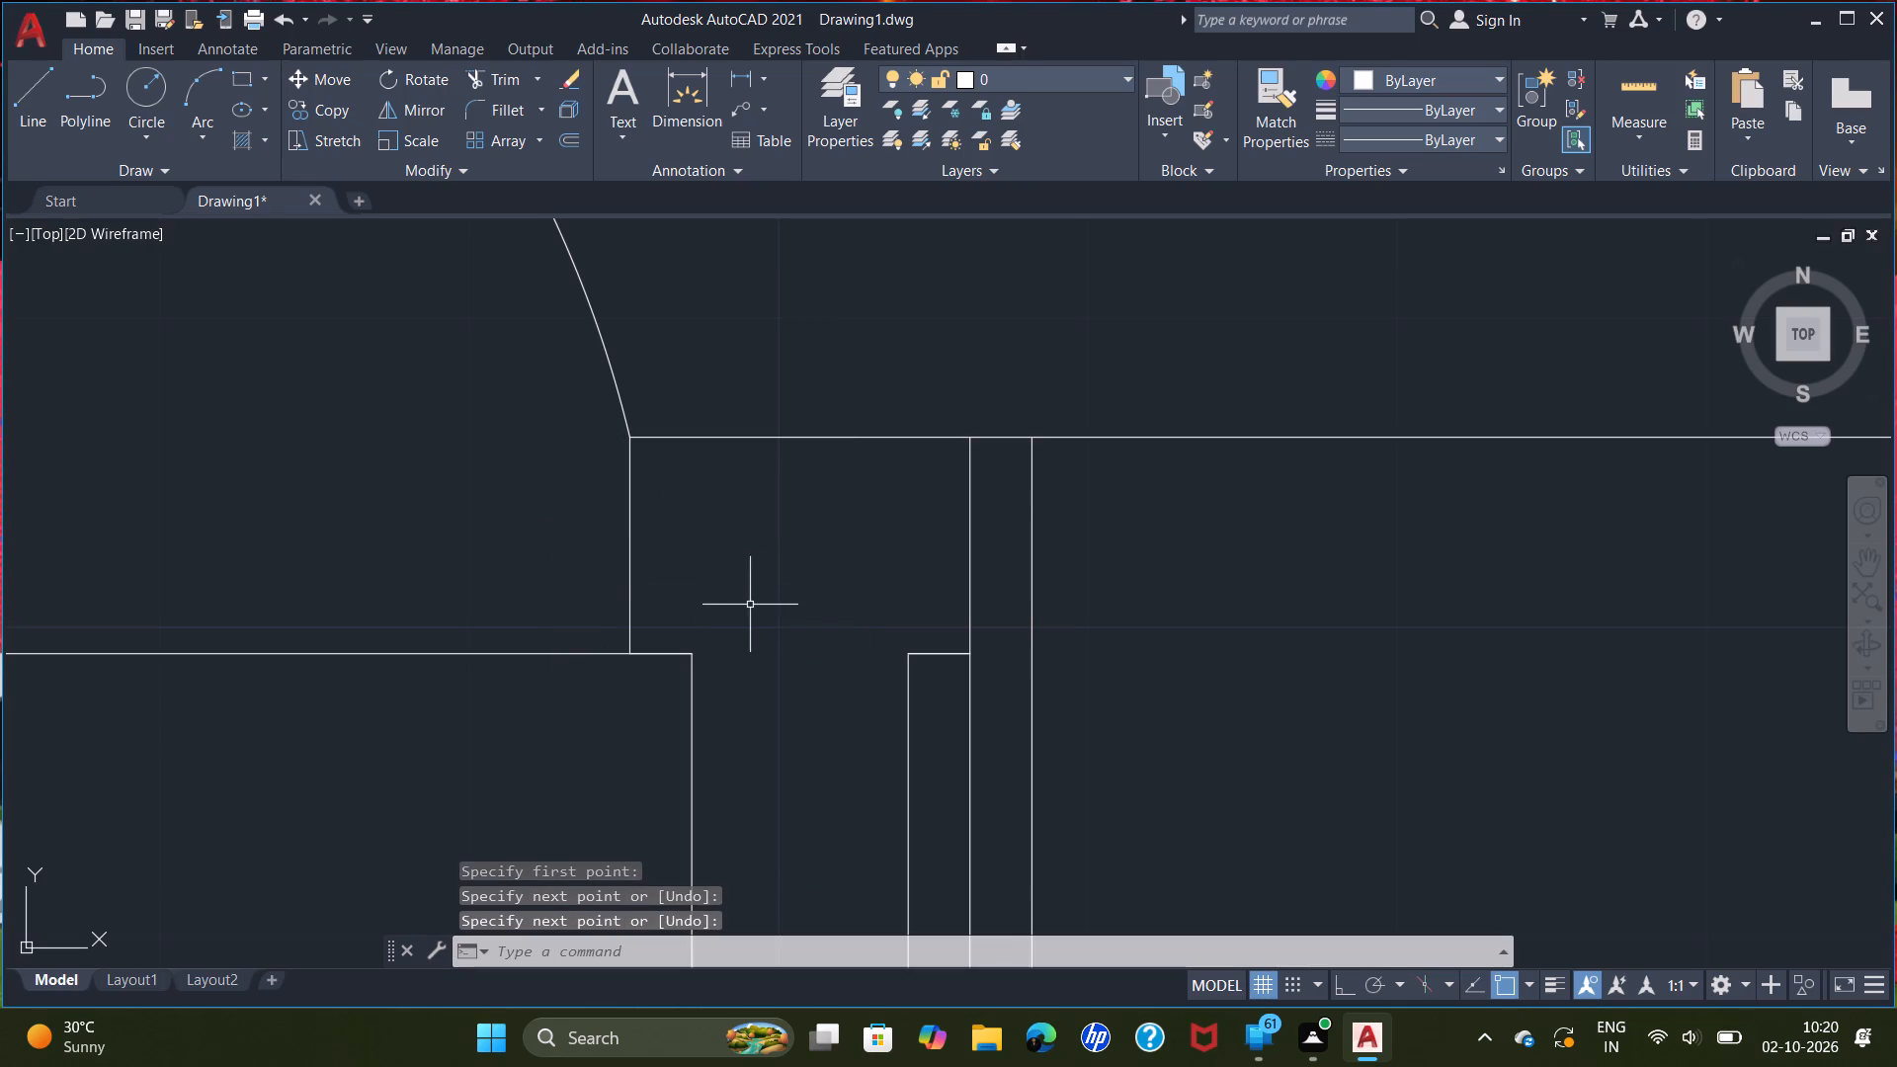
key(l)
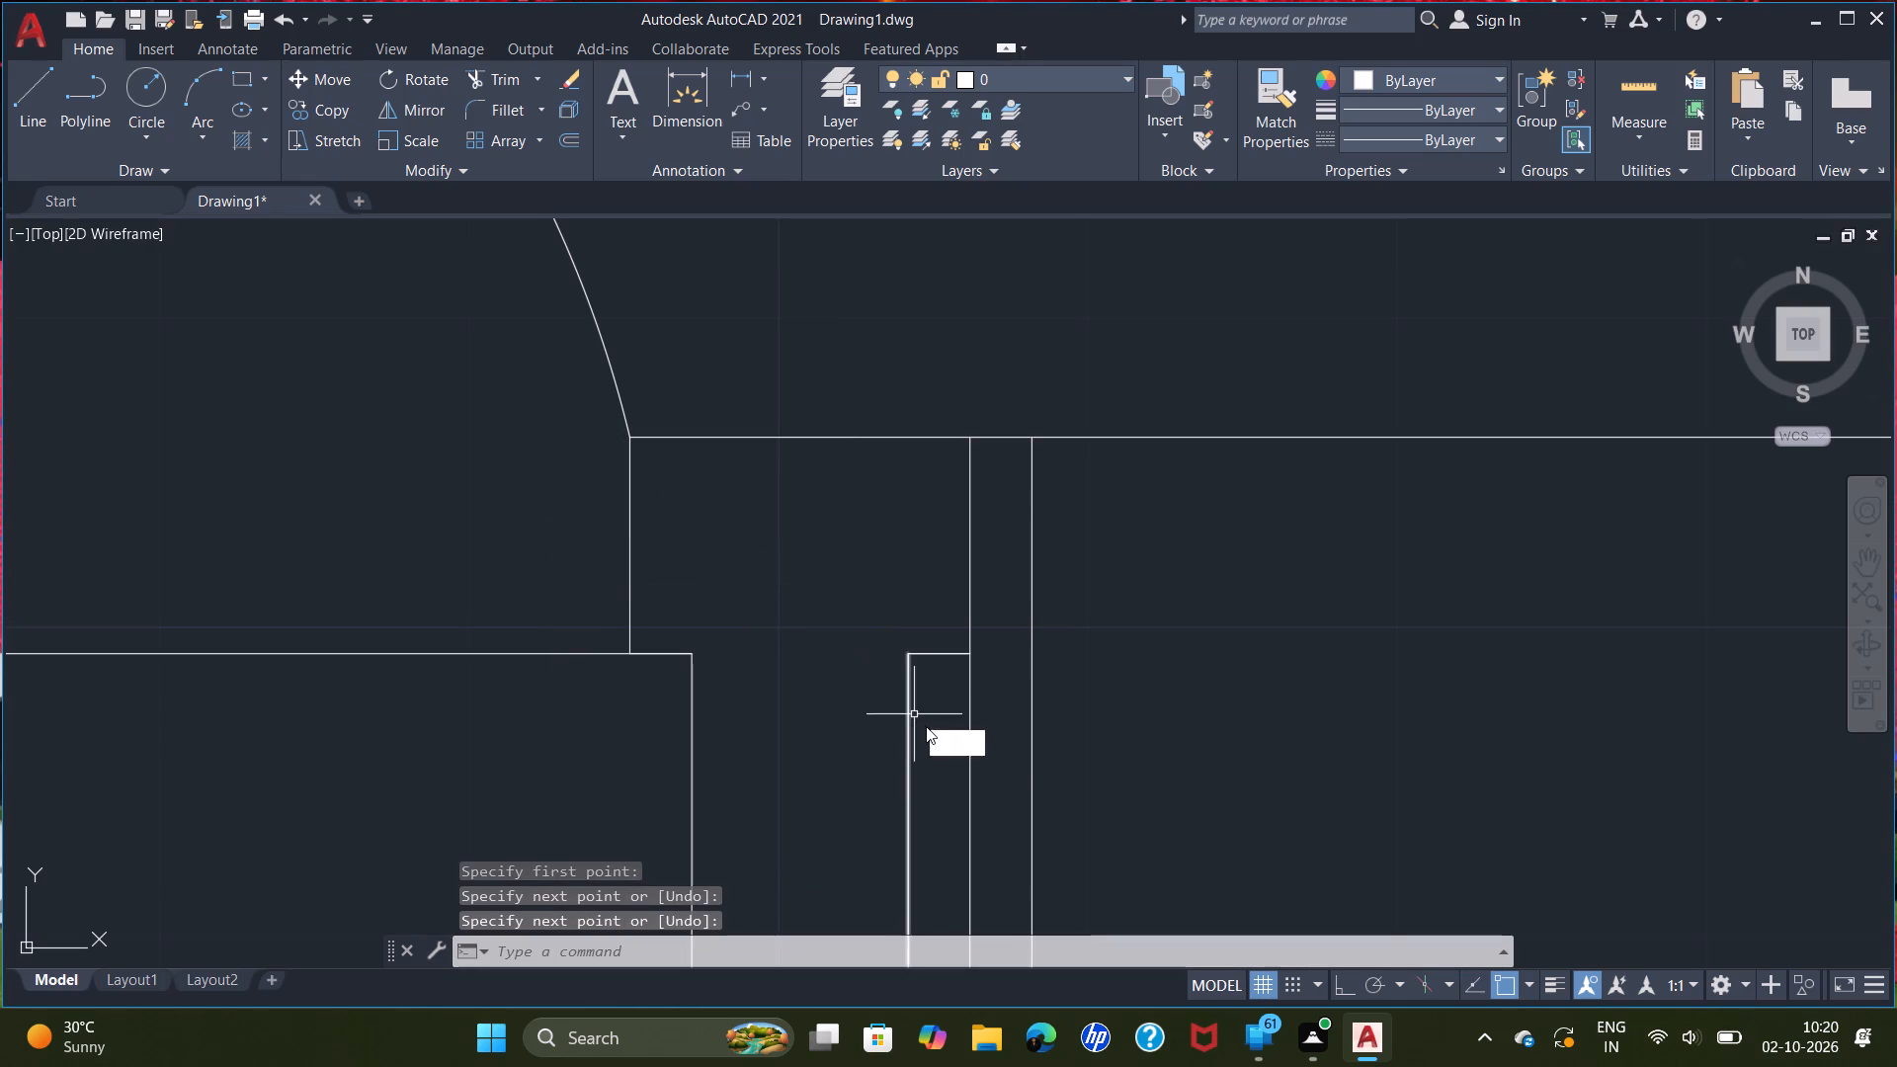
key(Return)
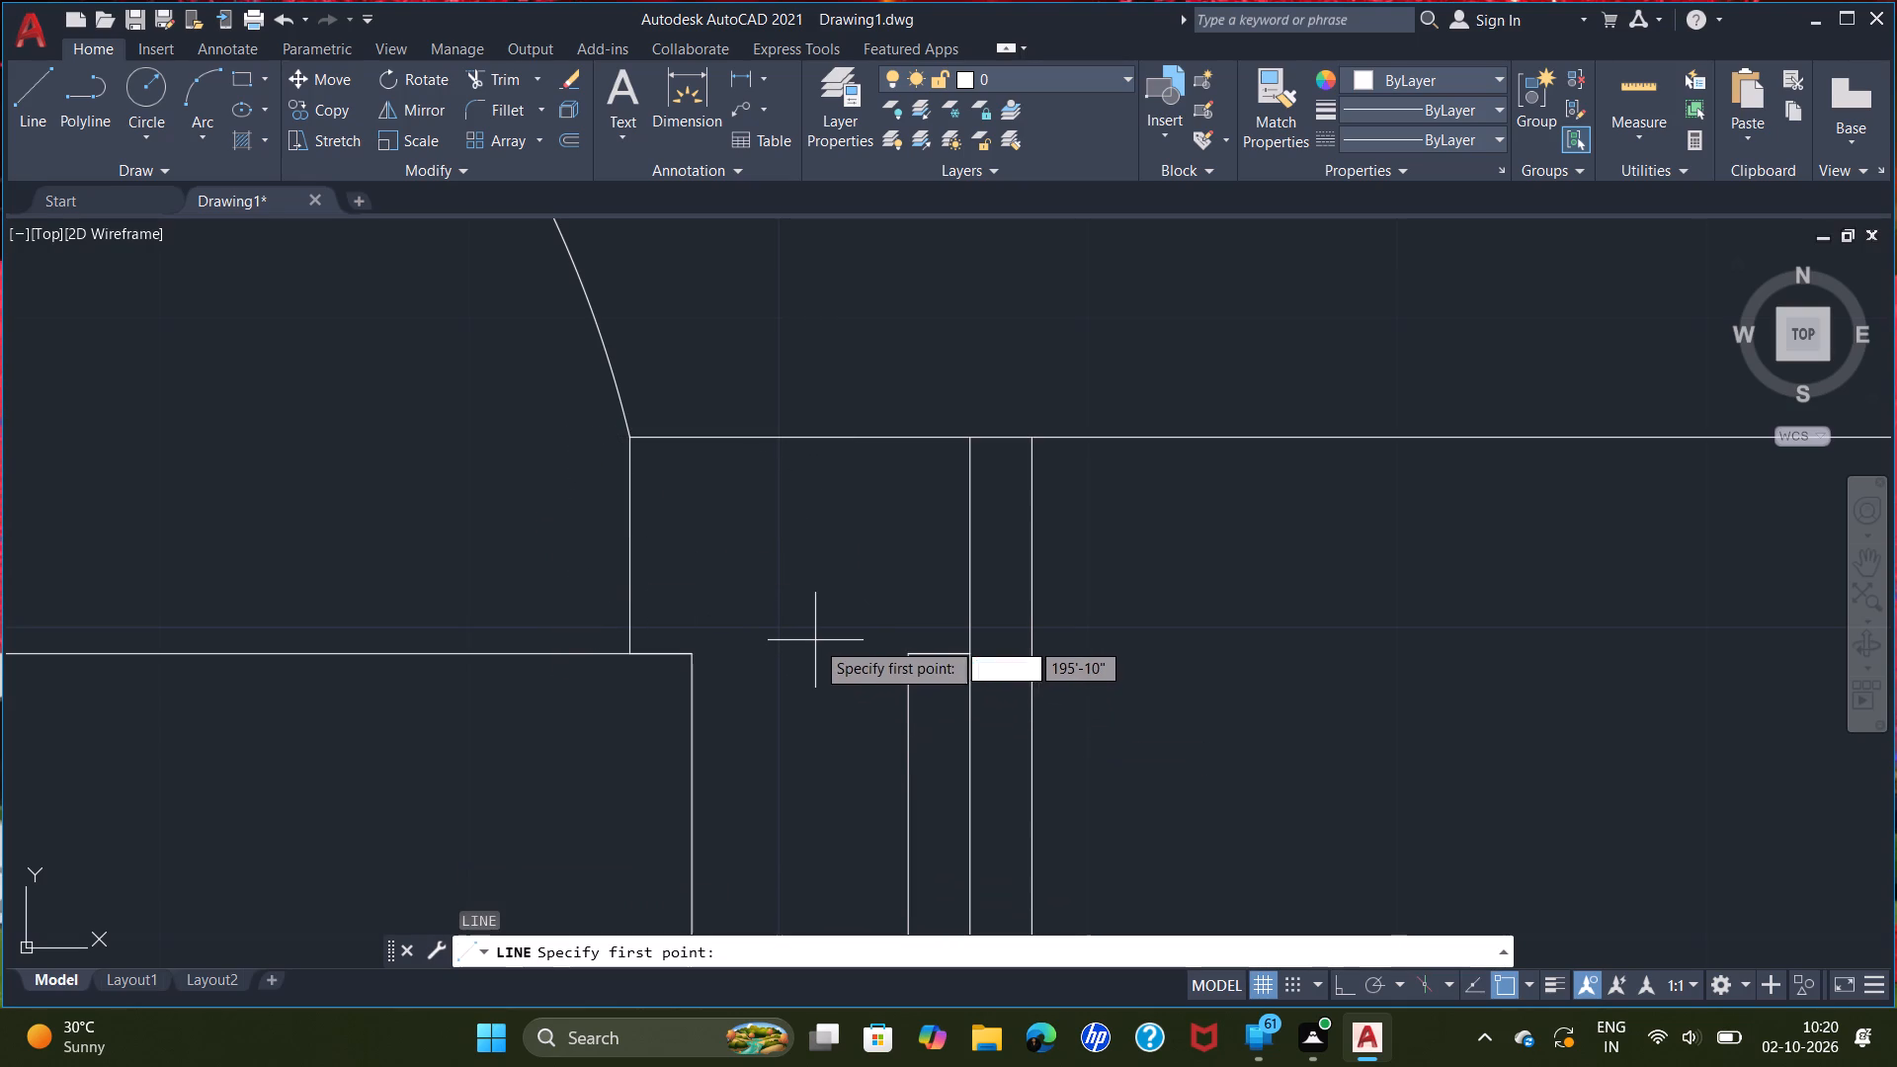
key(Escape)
Extend the wall's lower face line eastward to close the gap between the west and middle doors.
scroll(784, 622, down, 3)
middle_drag(791, 617, 791, 618)
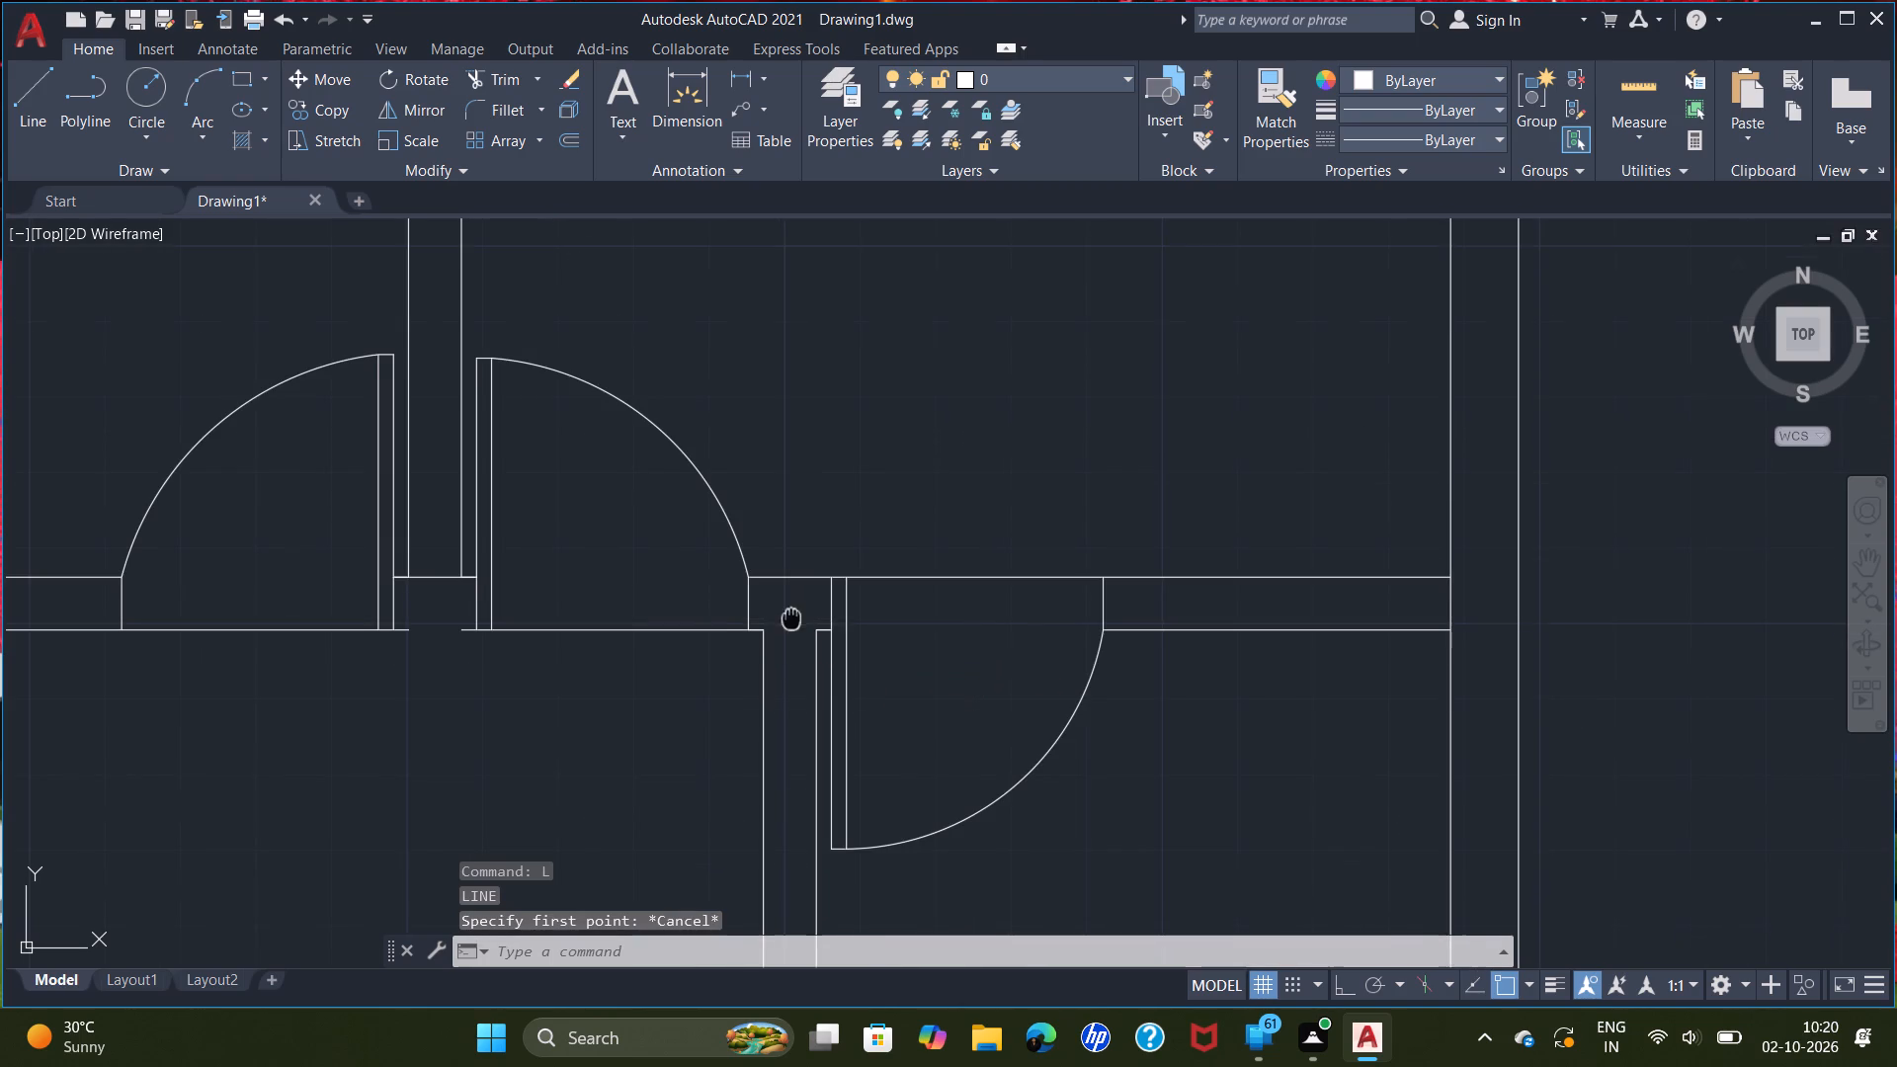
middle_drag(791, 618, 889, 621)
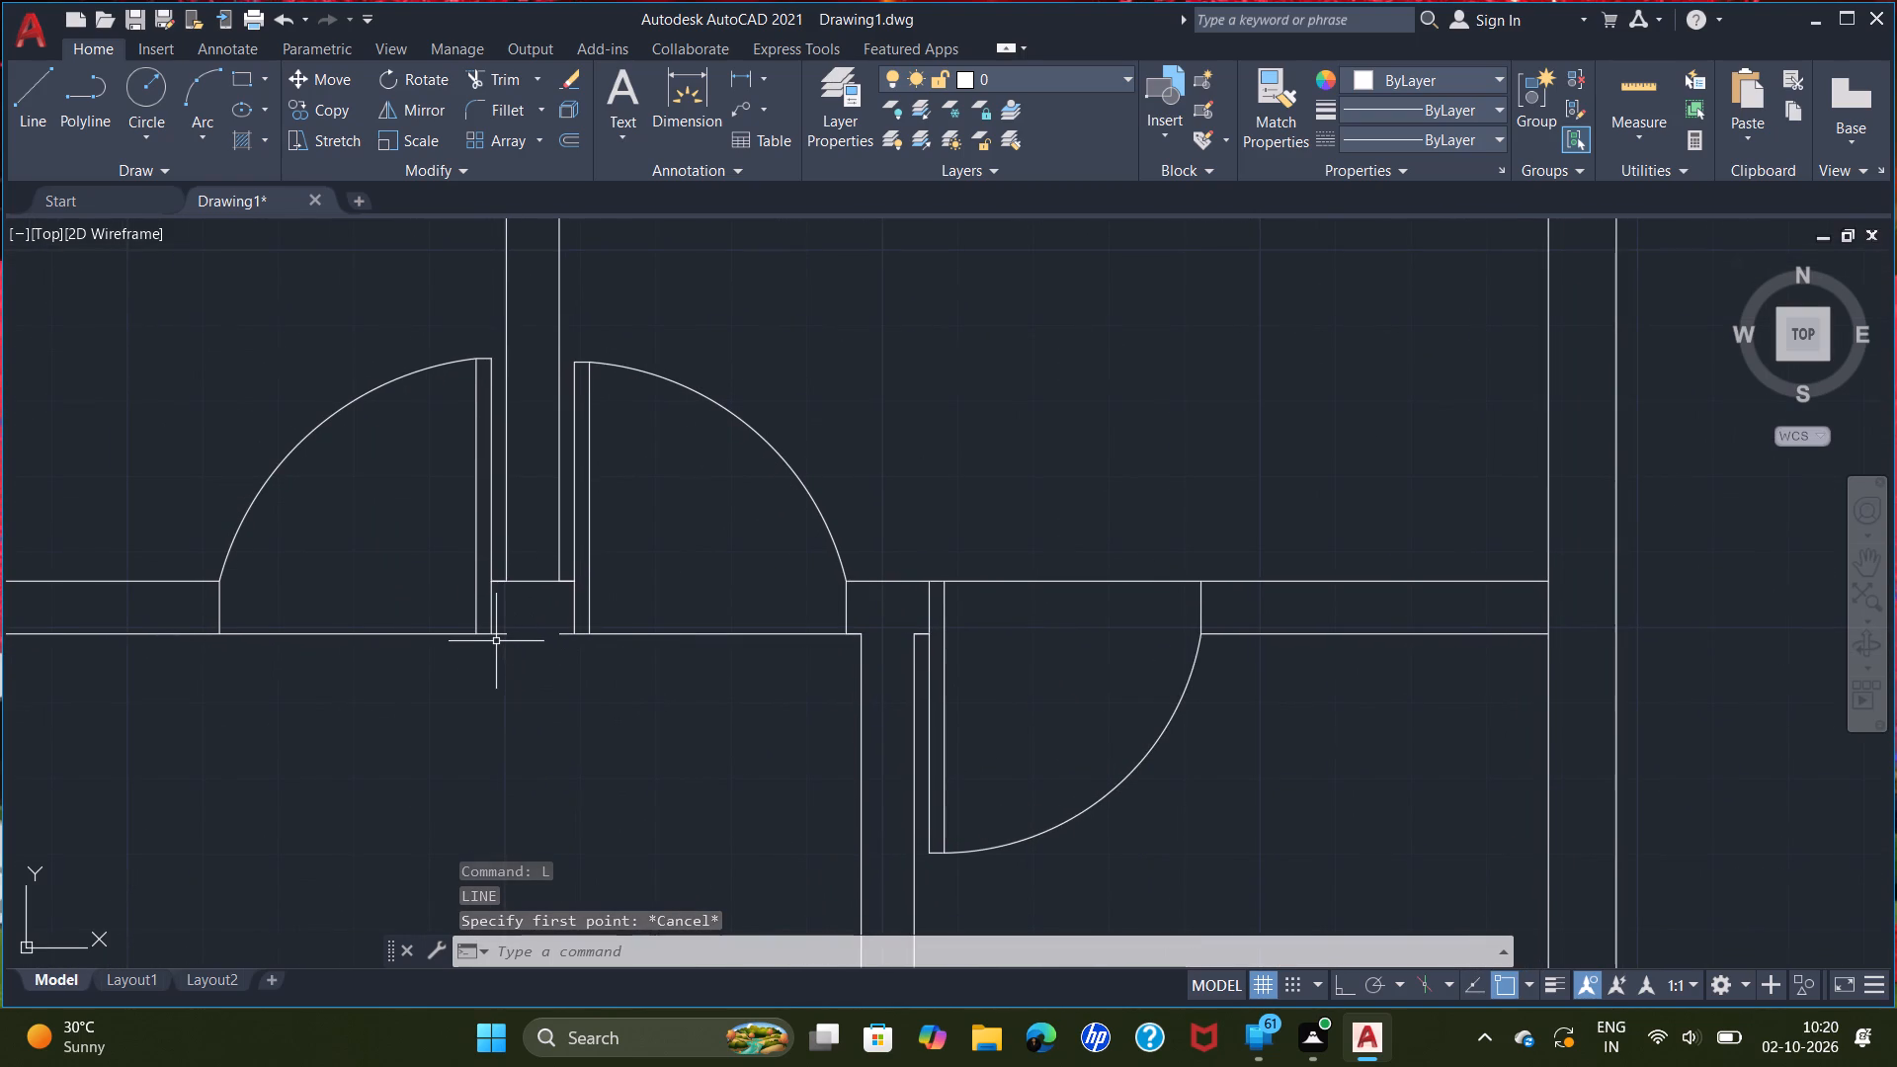
scroll(523, 664, up, 2)
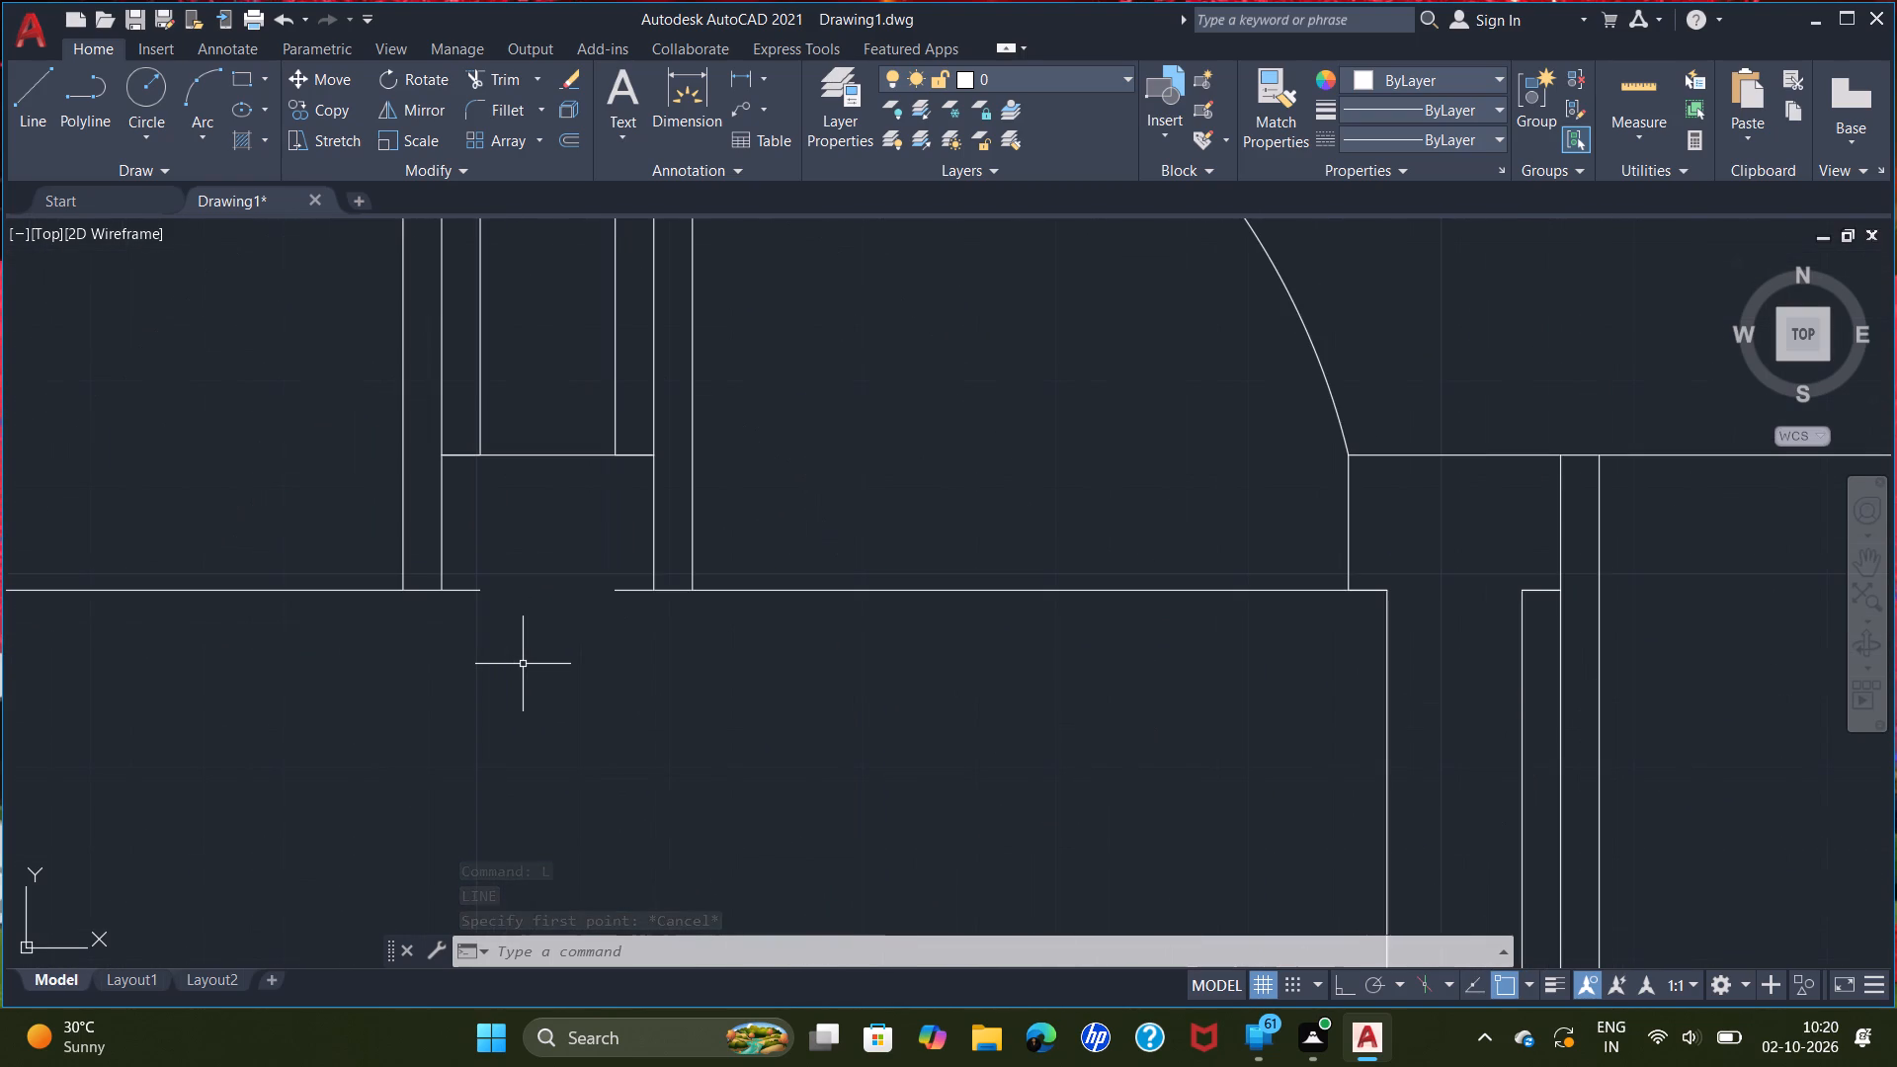
text(ex)
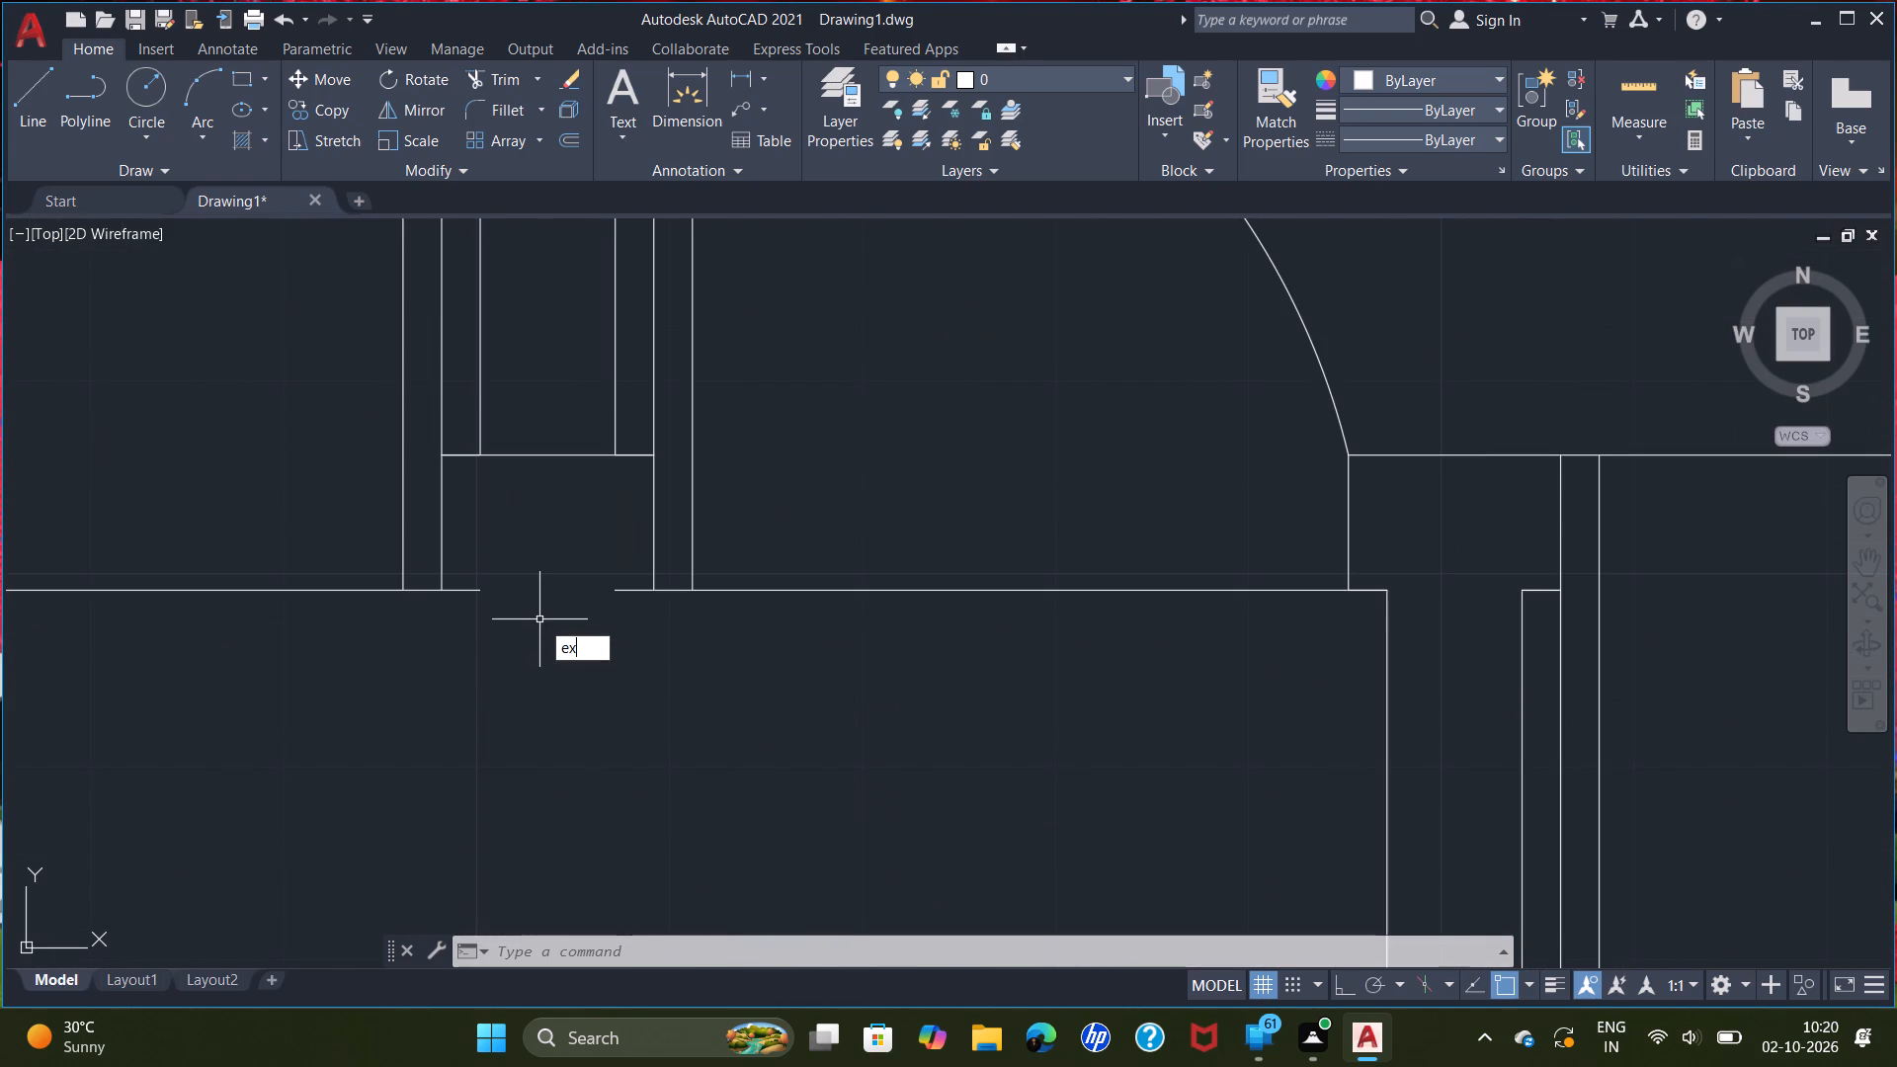
key(Return)
click(469, 591)
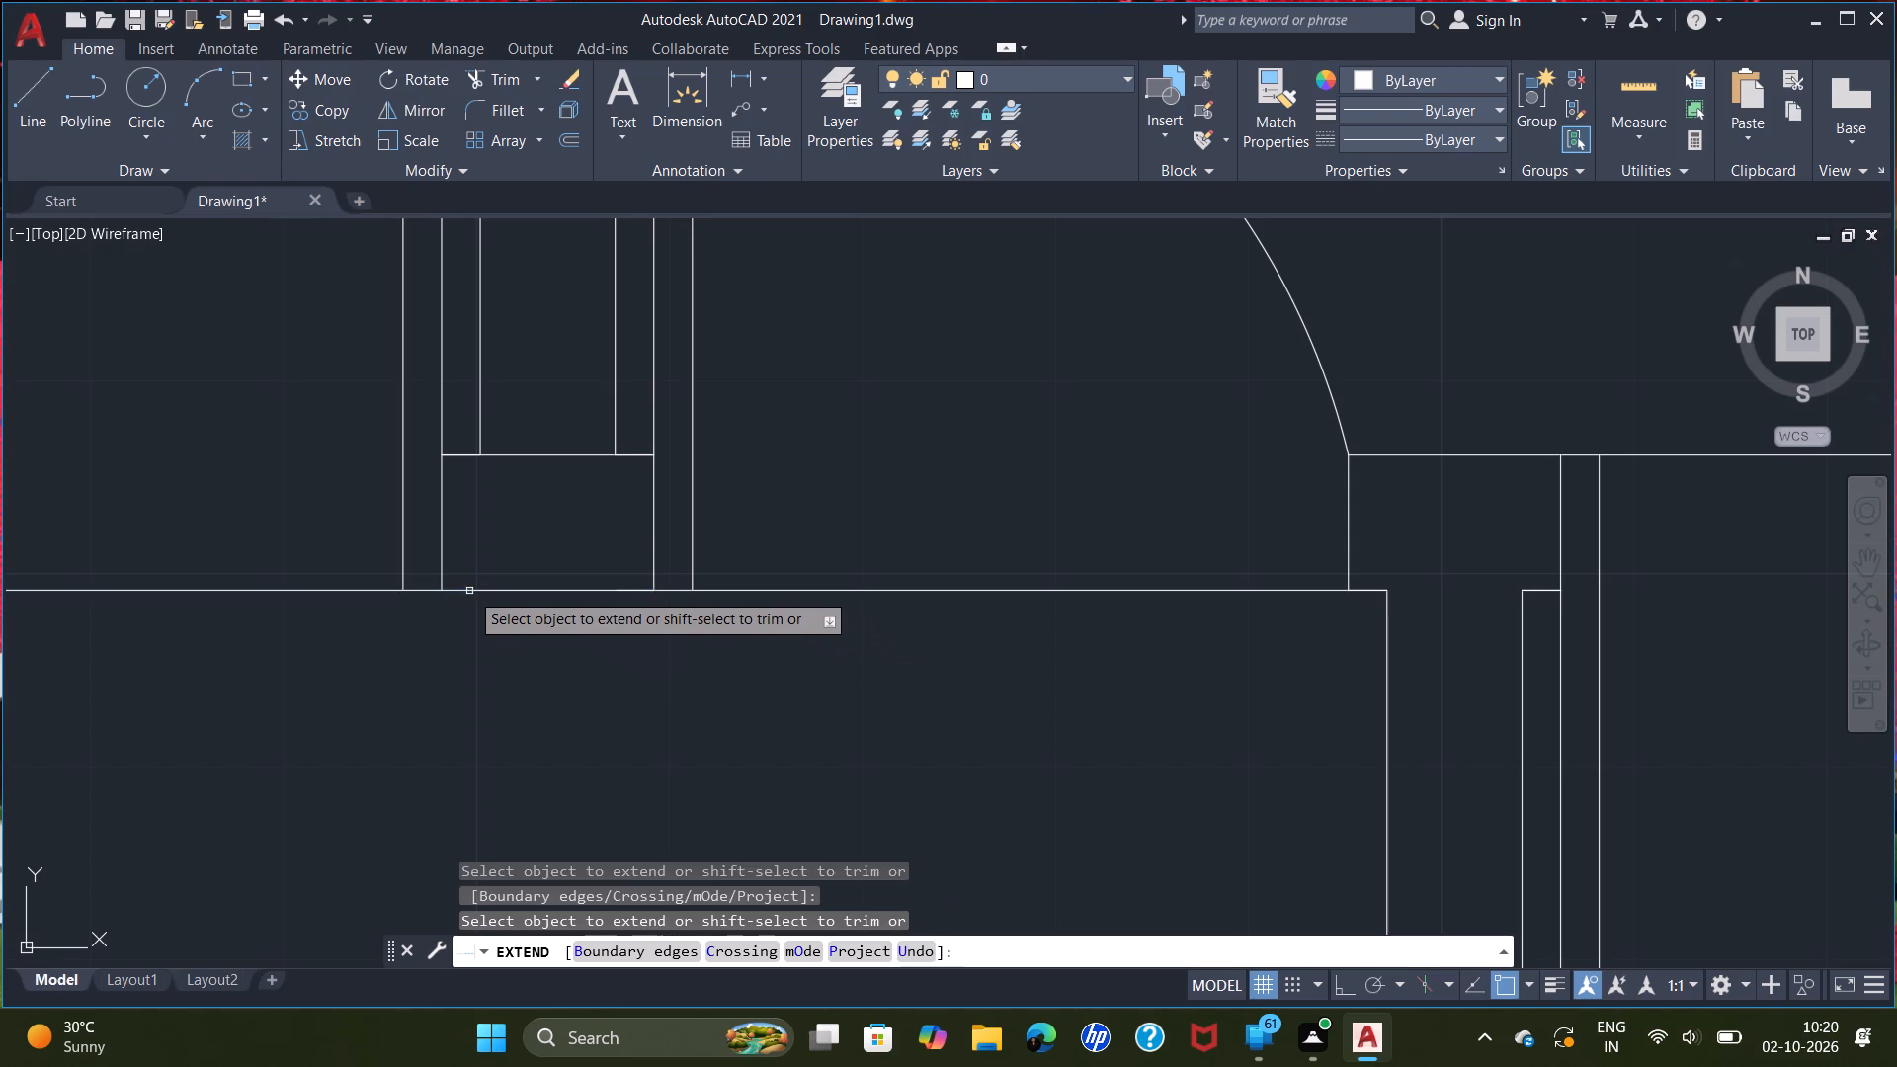
key(Escape)
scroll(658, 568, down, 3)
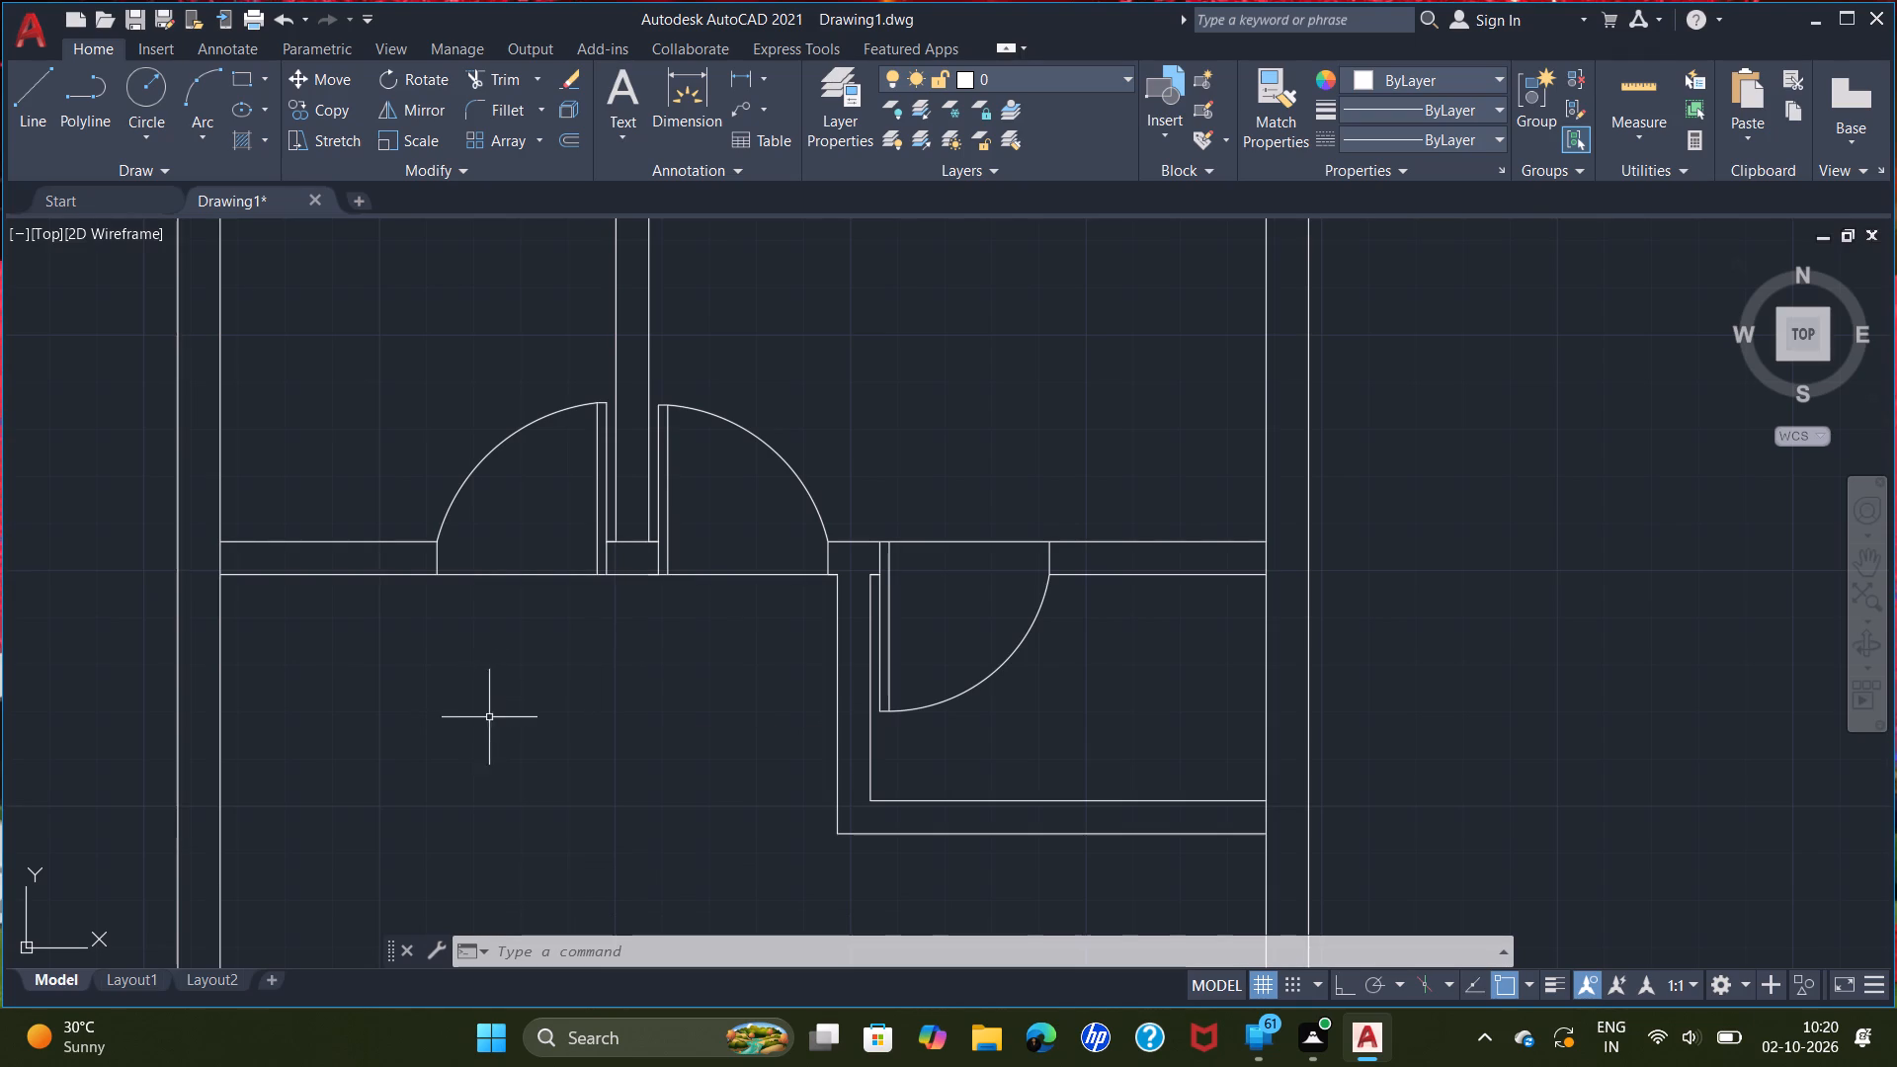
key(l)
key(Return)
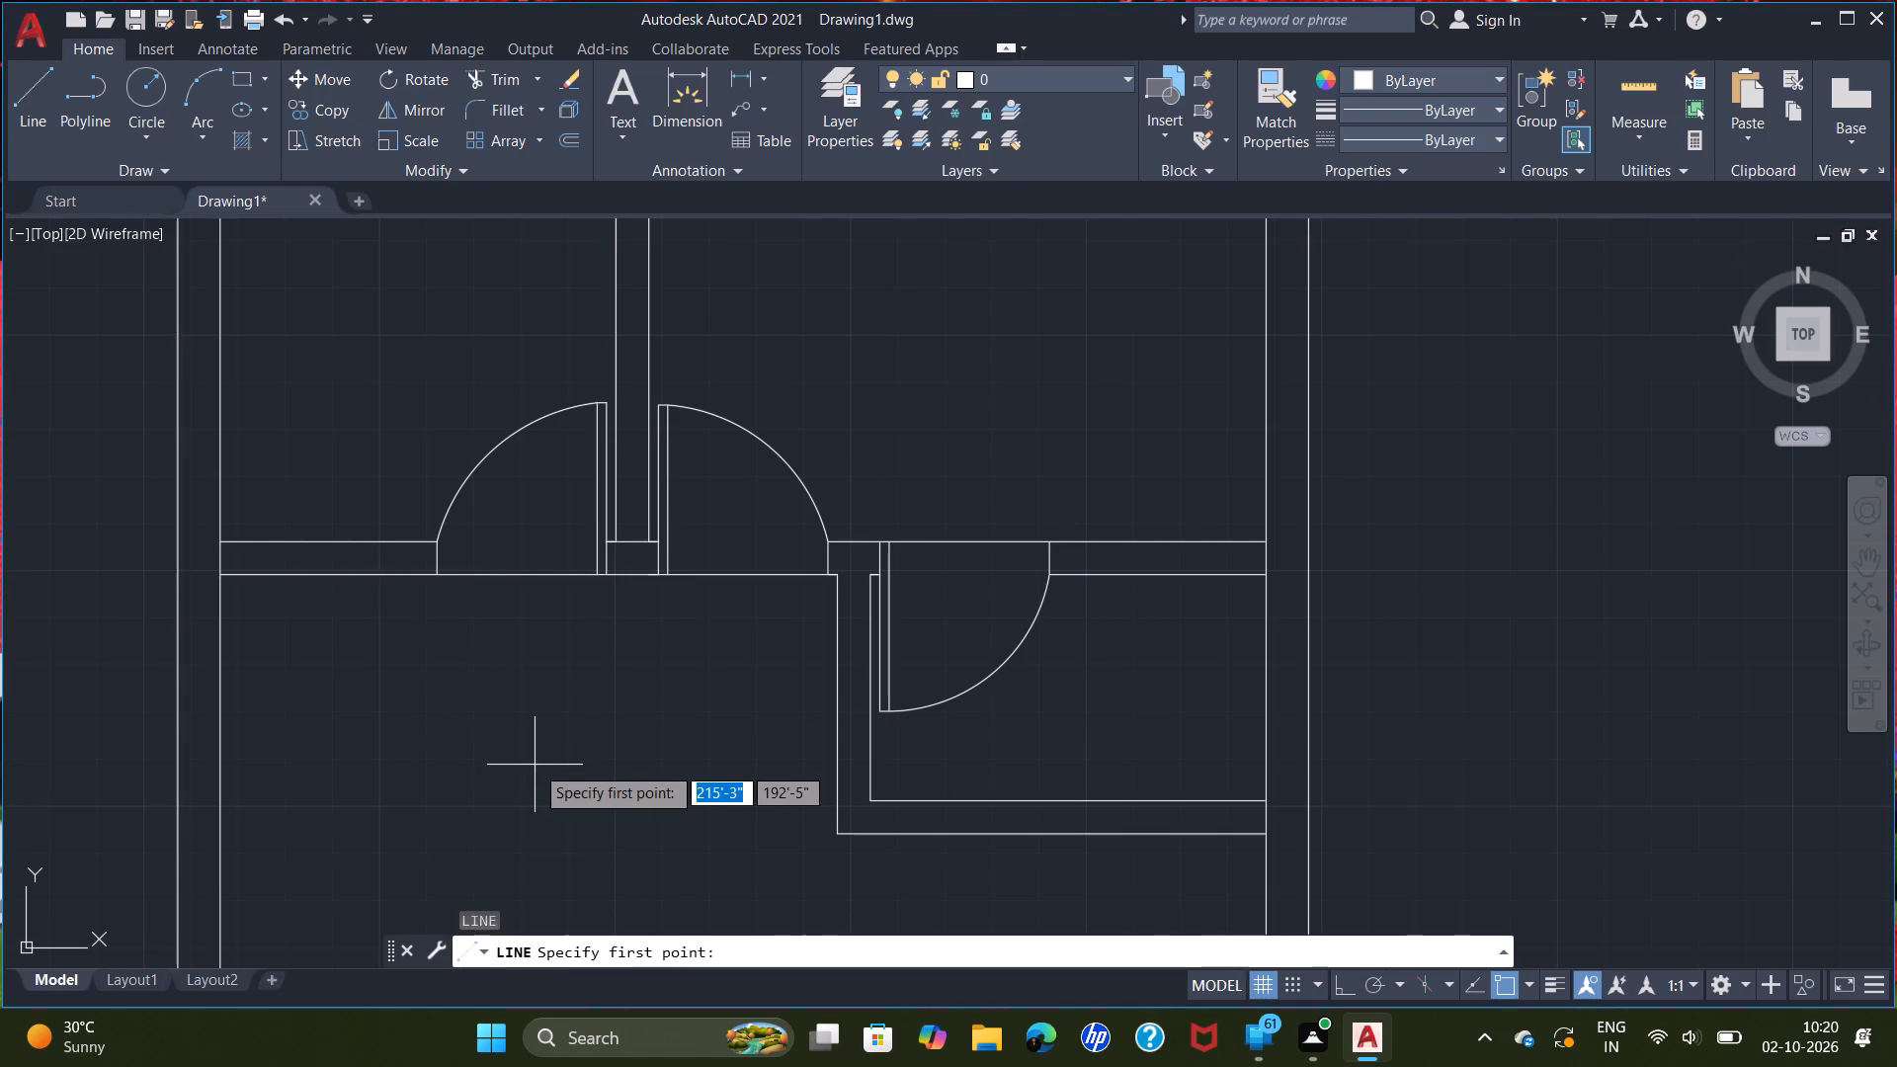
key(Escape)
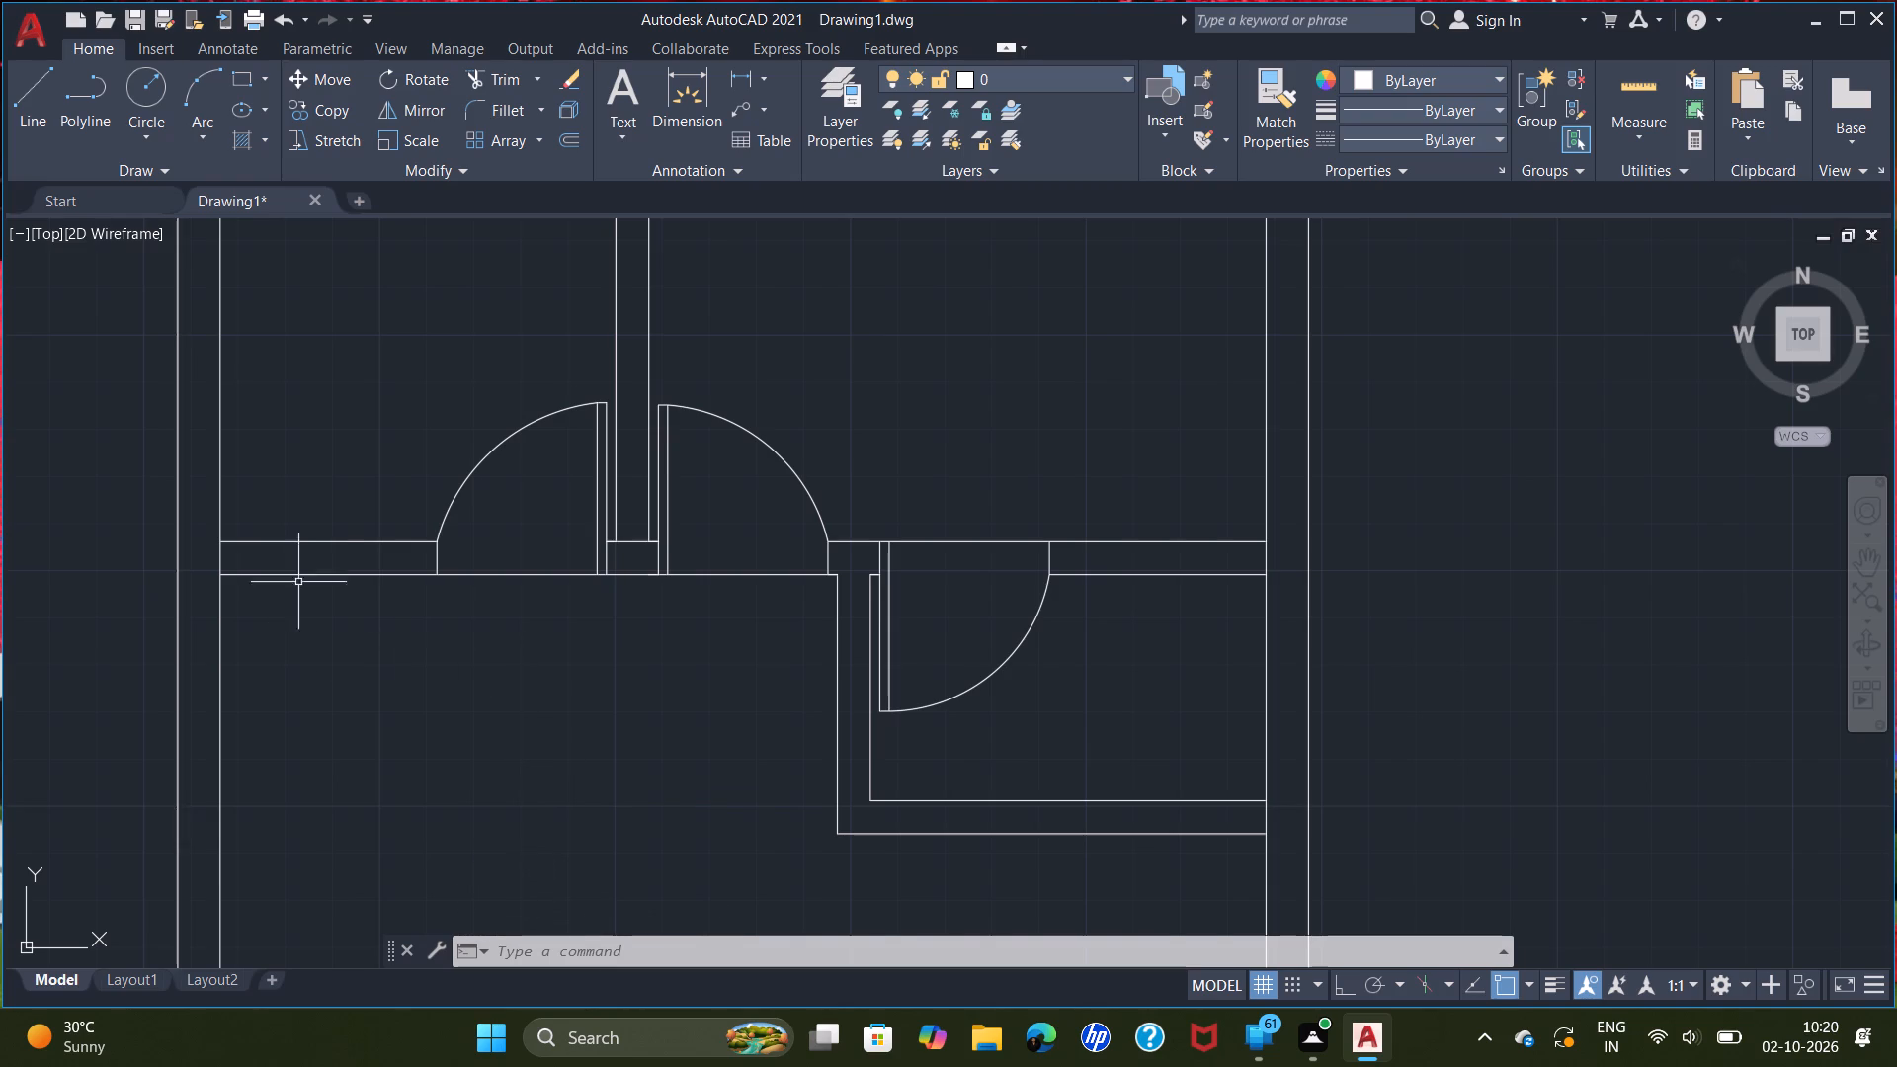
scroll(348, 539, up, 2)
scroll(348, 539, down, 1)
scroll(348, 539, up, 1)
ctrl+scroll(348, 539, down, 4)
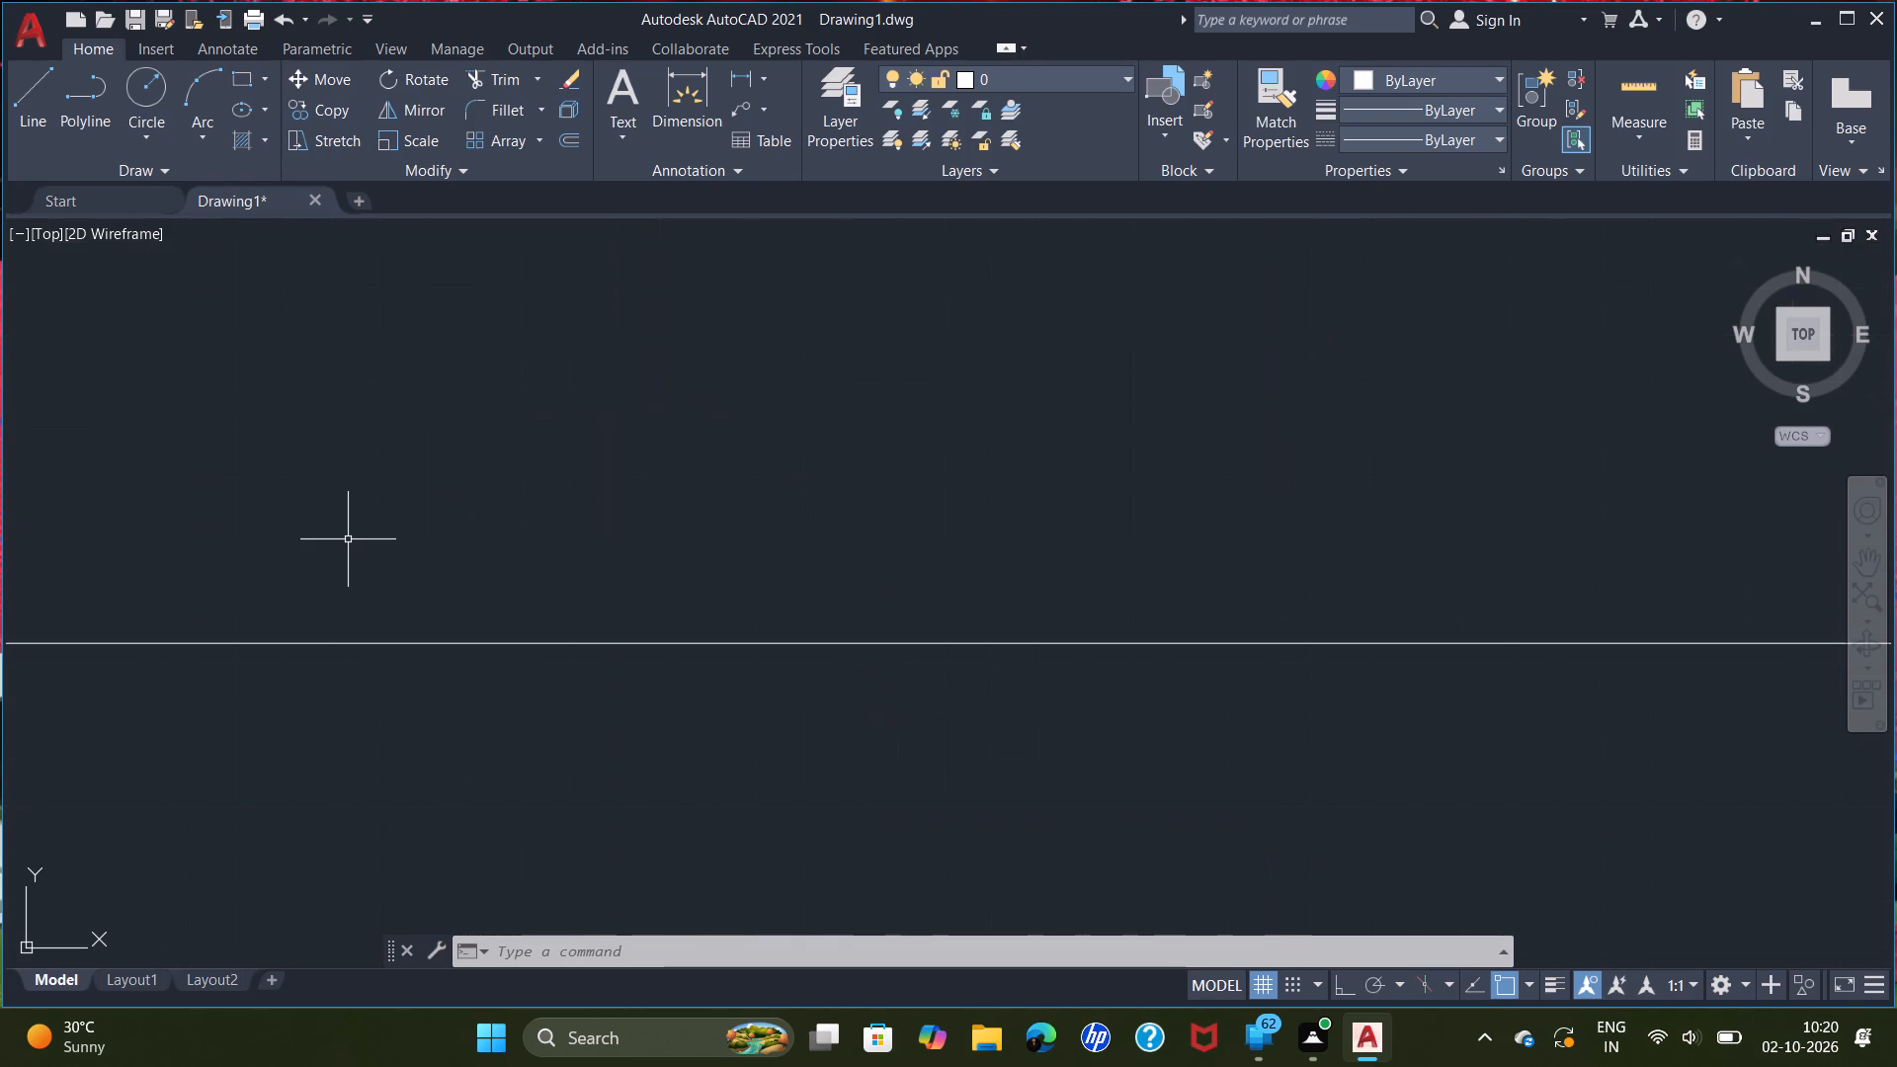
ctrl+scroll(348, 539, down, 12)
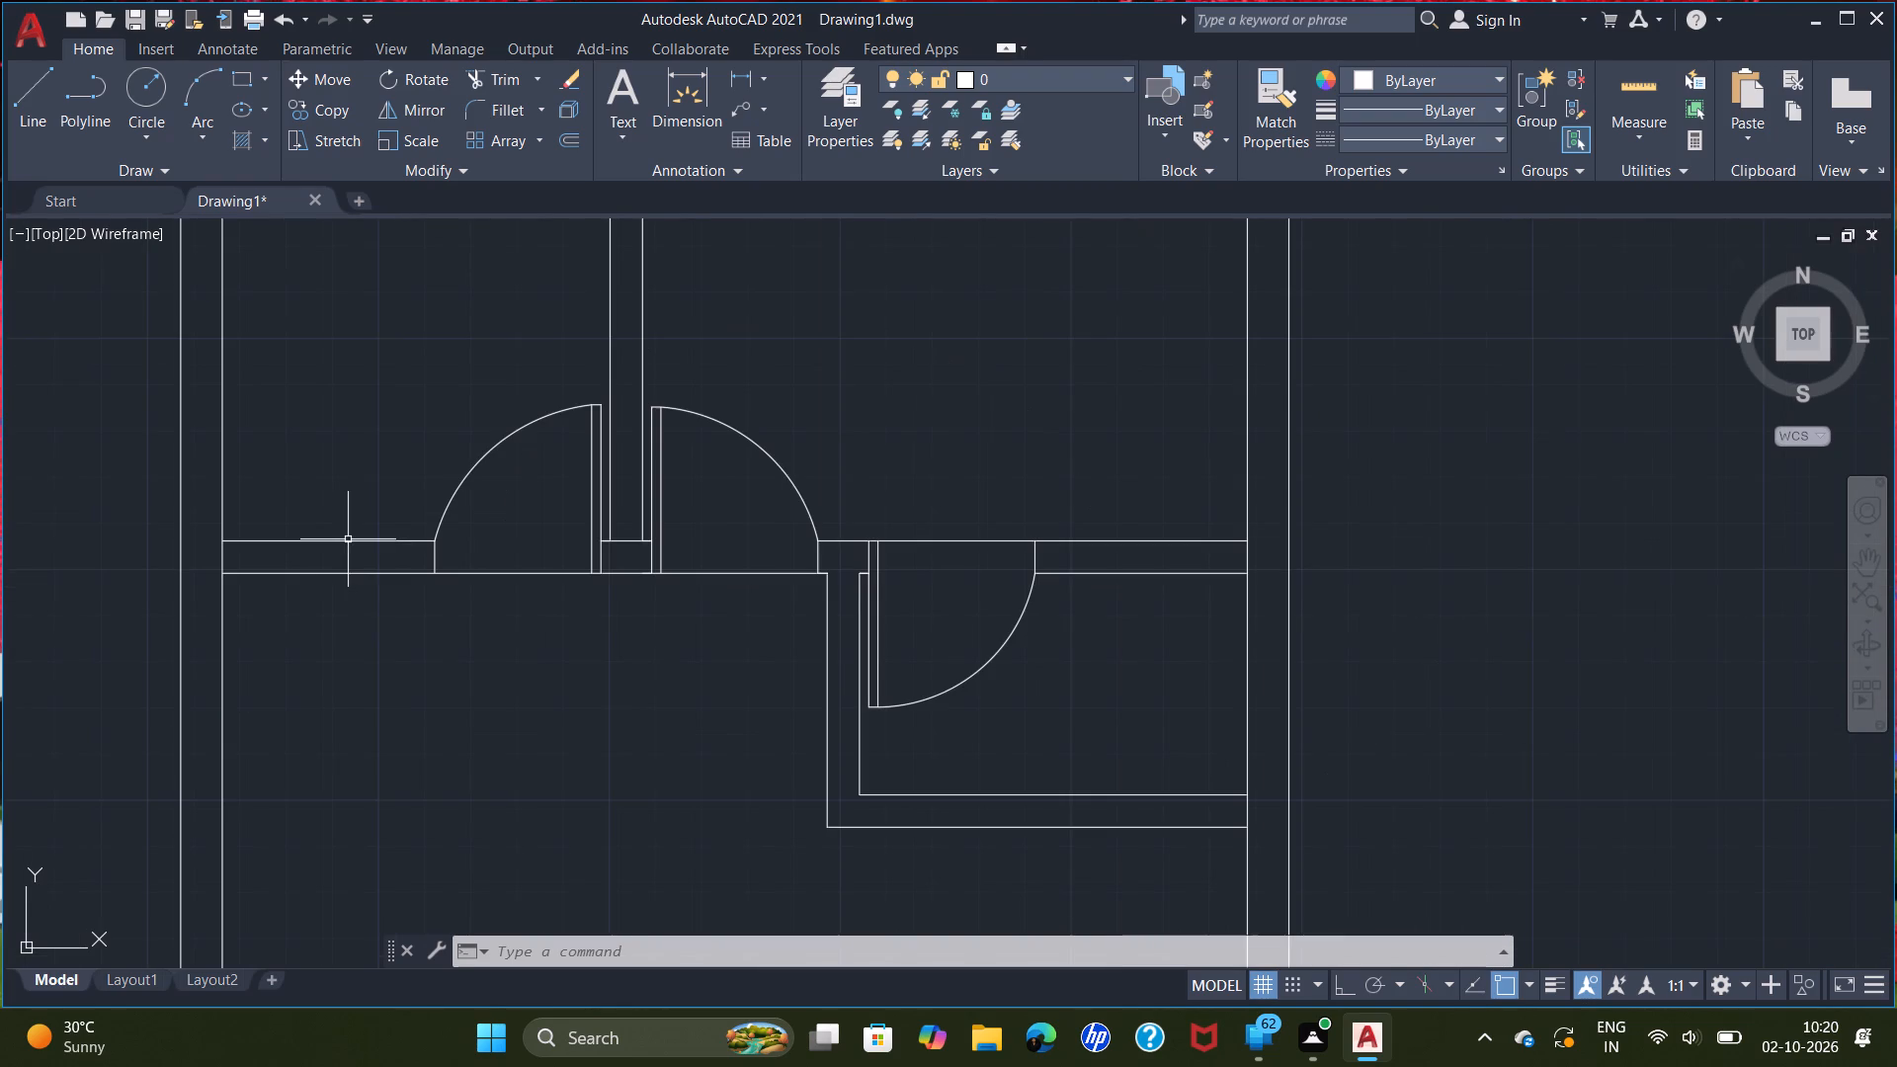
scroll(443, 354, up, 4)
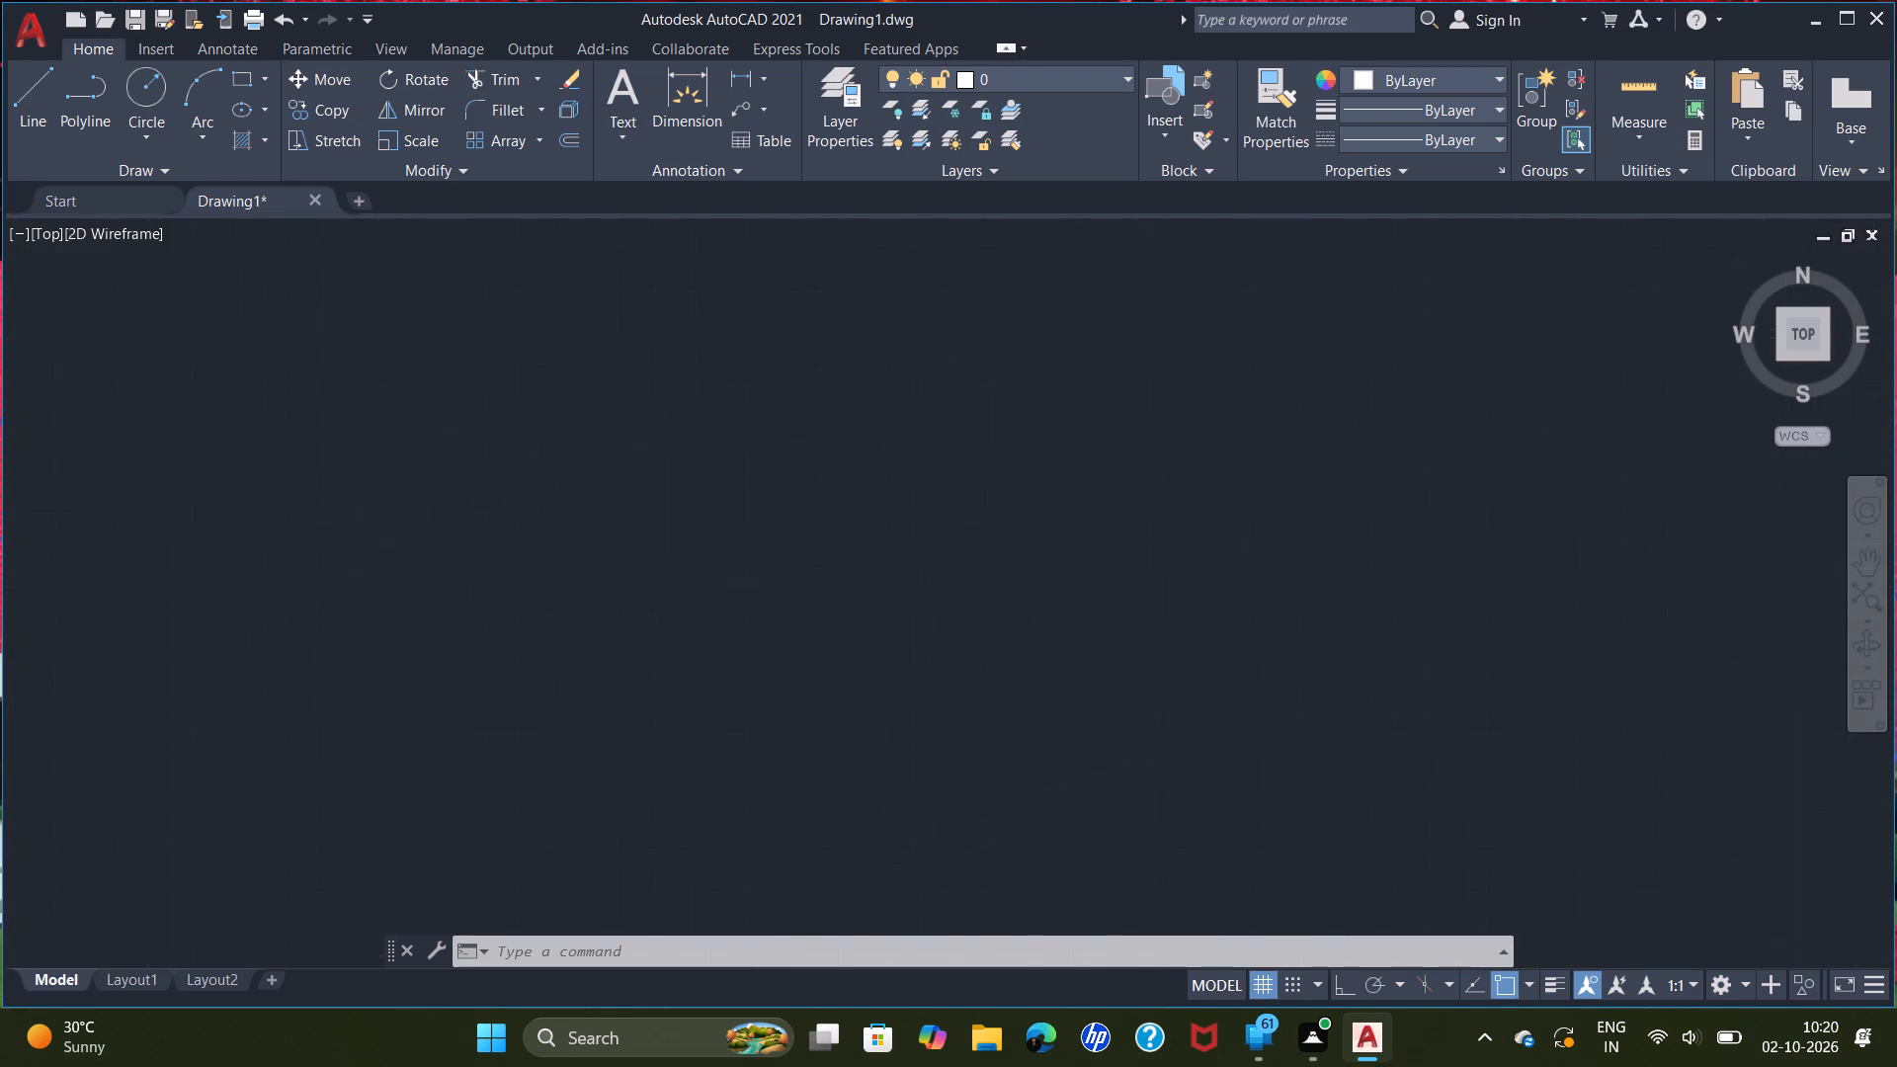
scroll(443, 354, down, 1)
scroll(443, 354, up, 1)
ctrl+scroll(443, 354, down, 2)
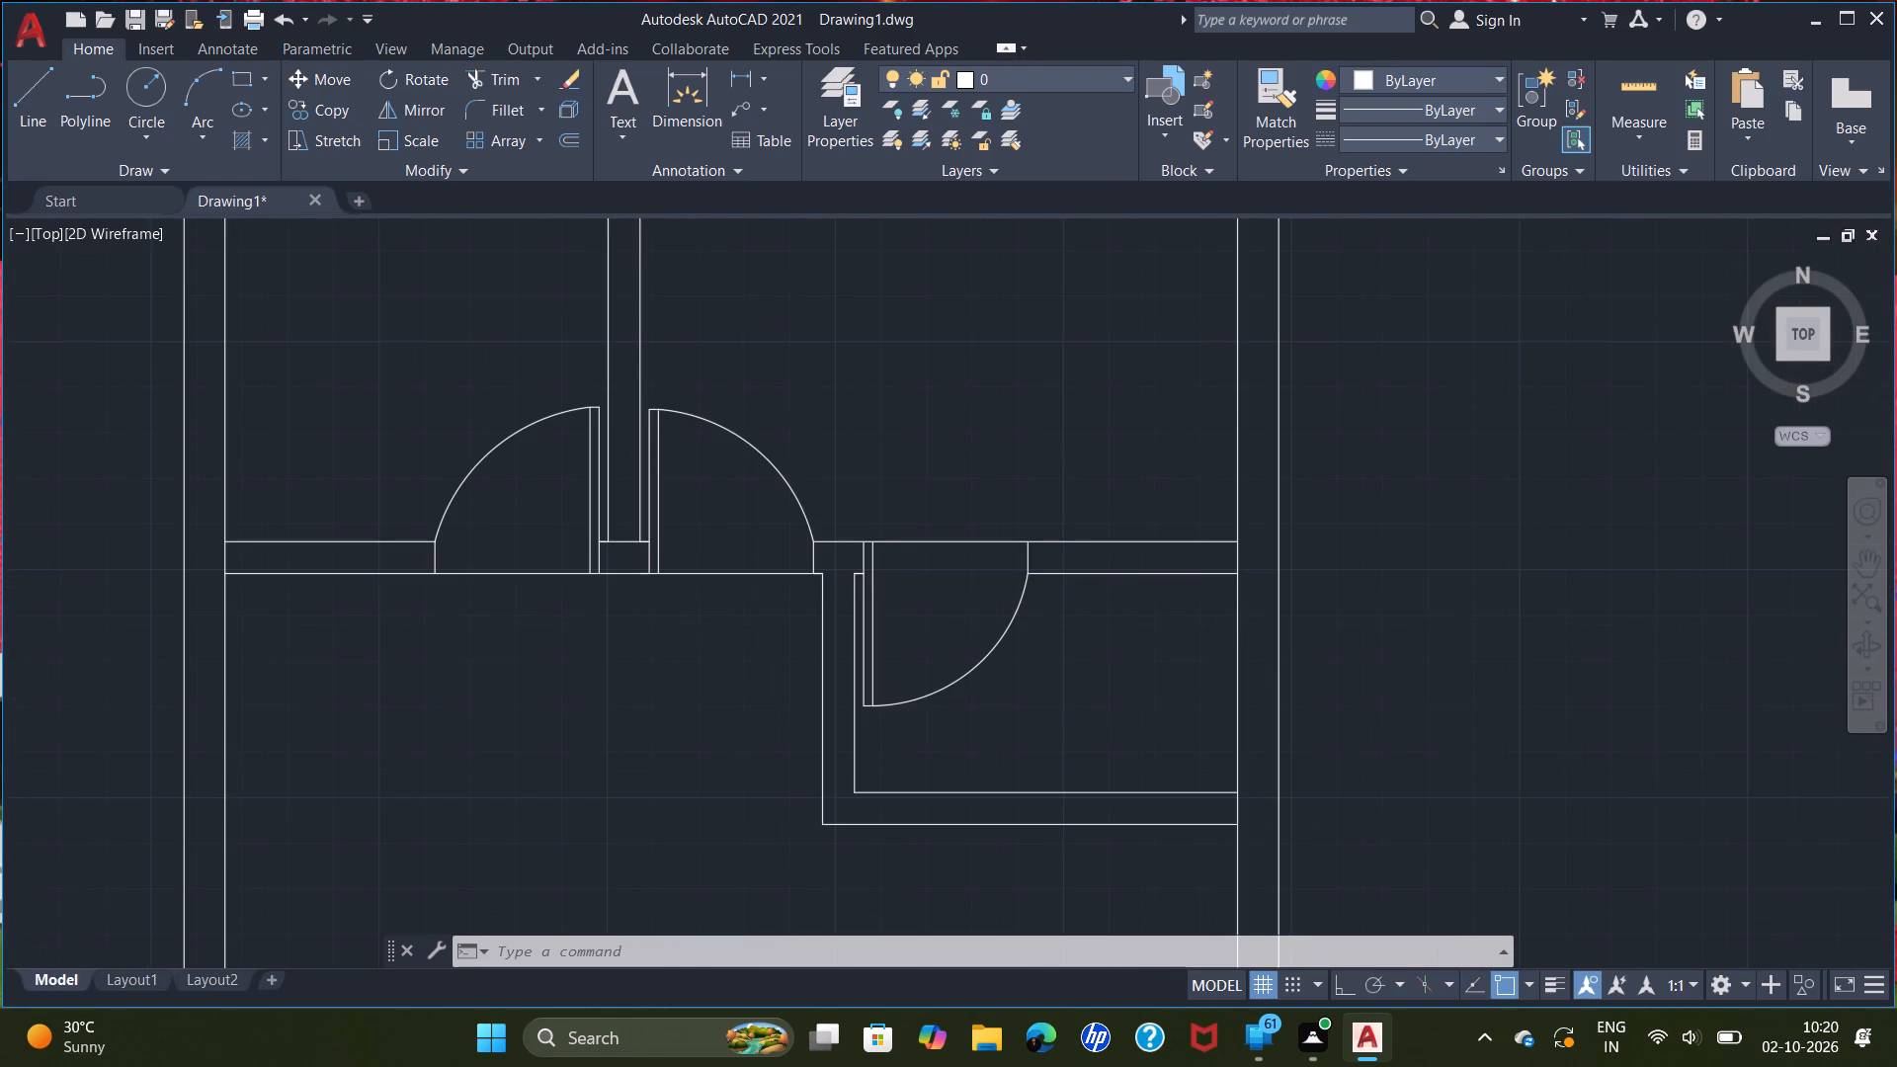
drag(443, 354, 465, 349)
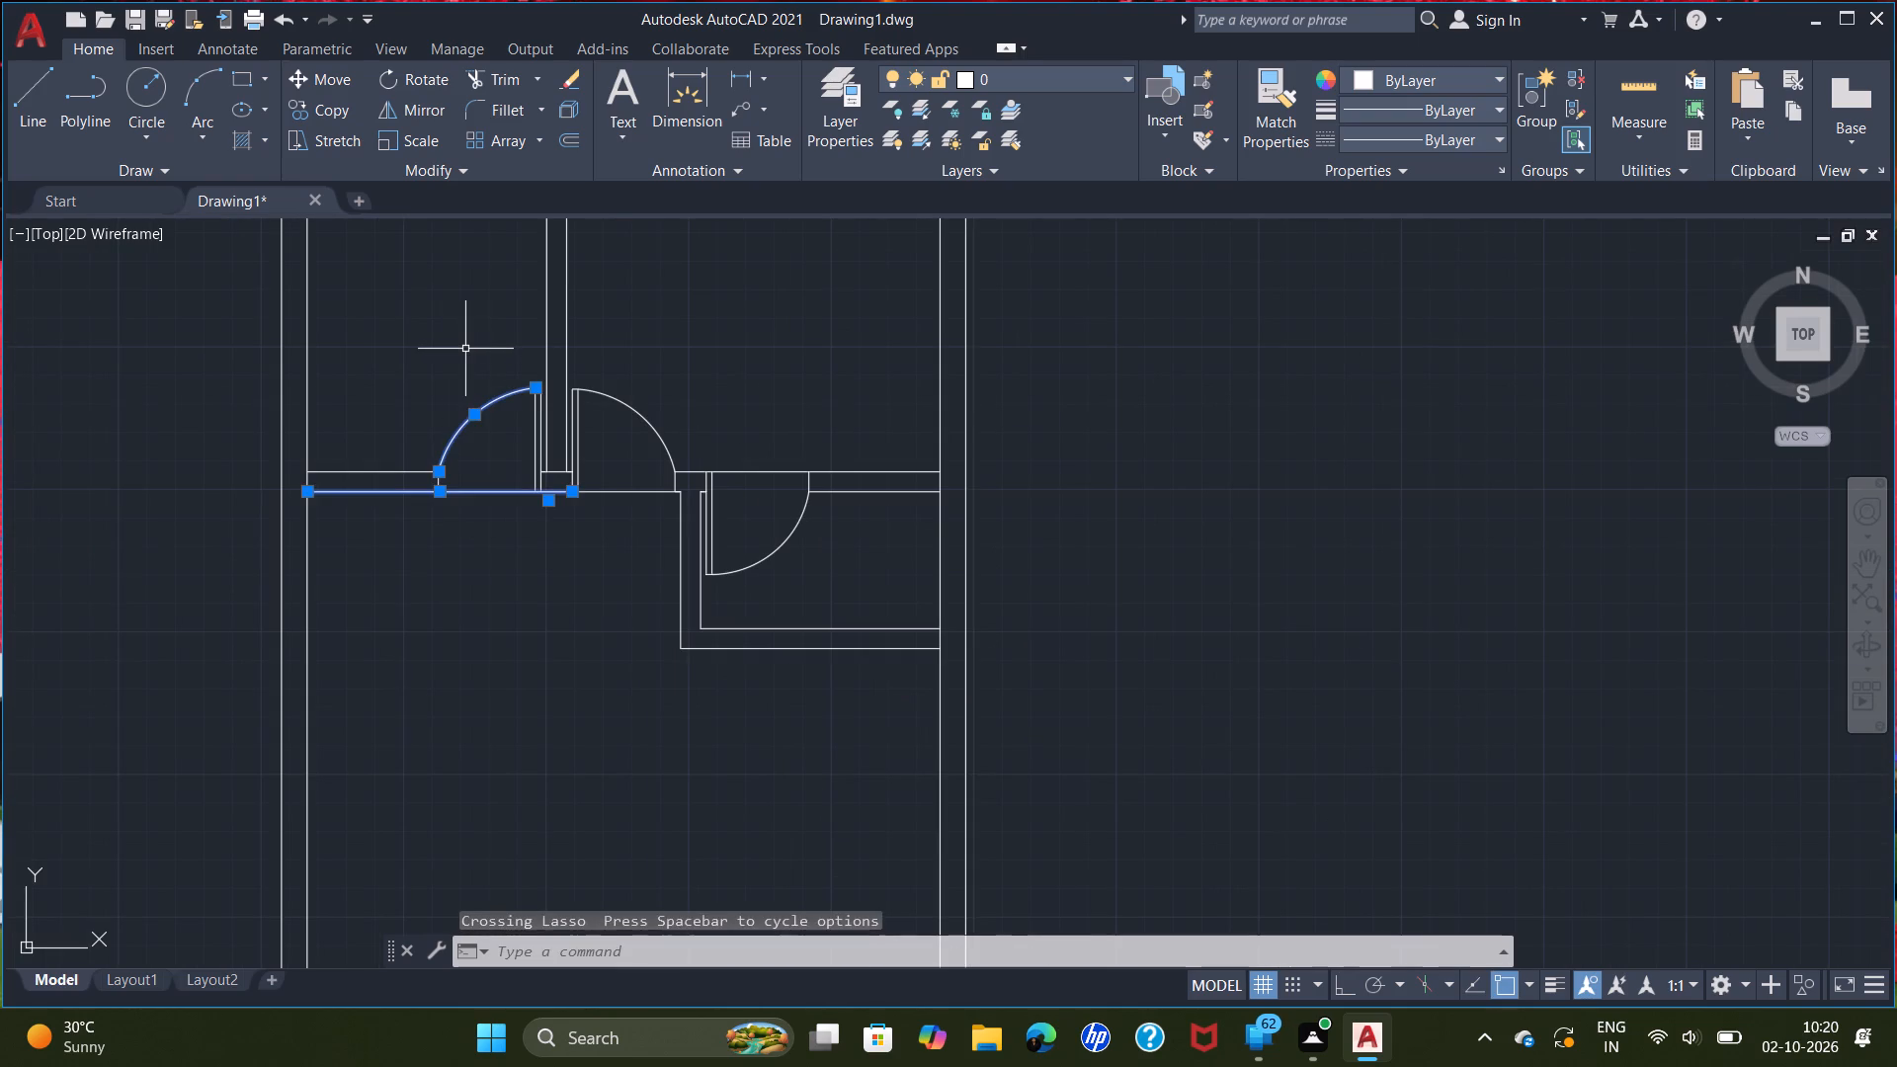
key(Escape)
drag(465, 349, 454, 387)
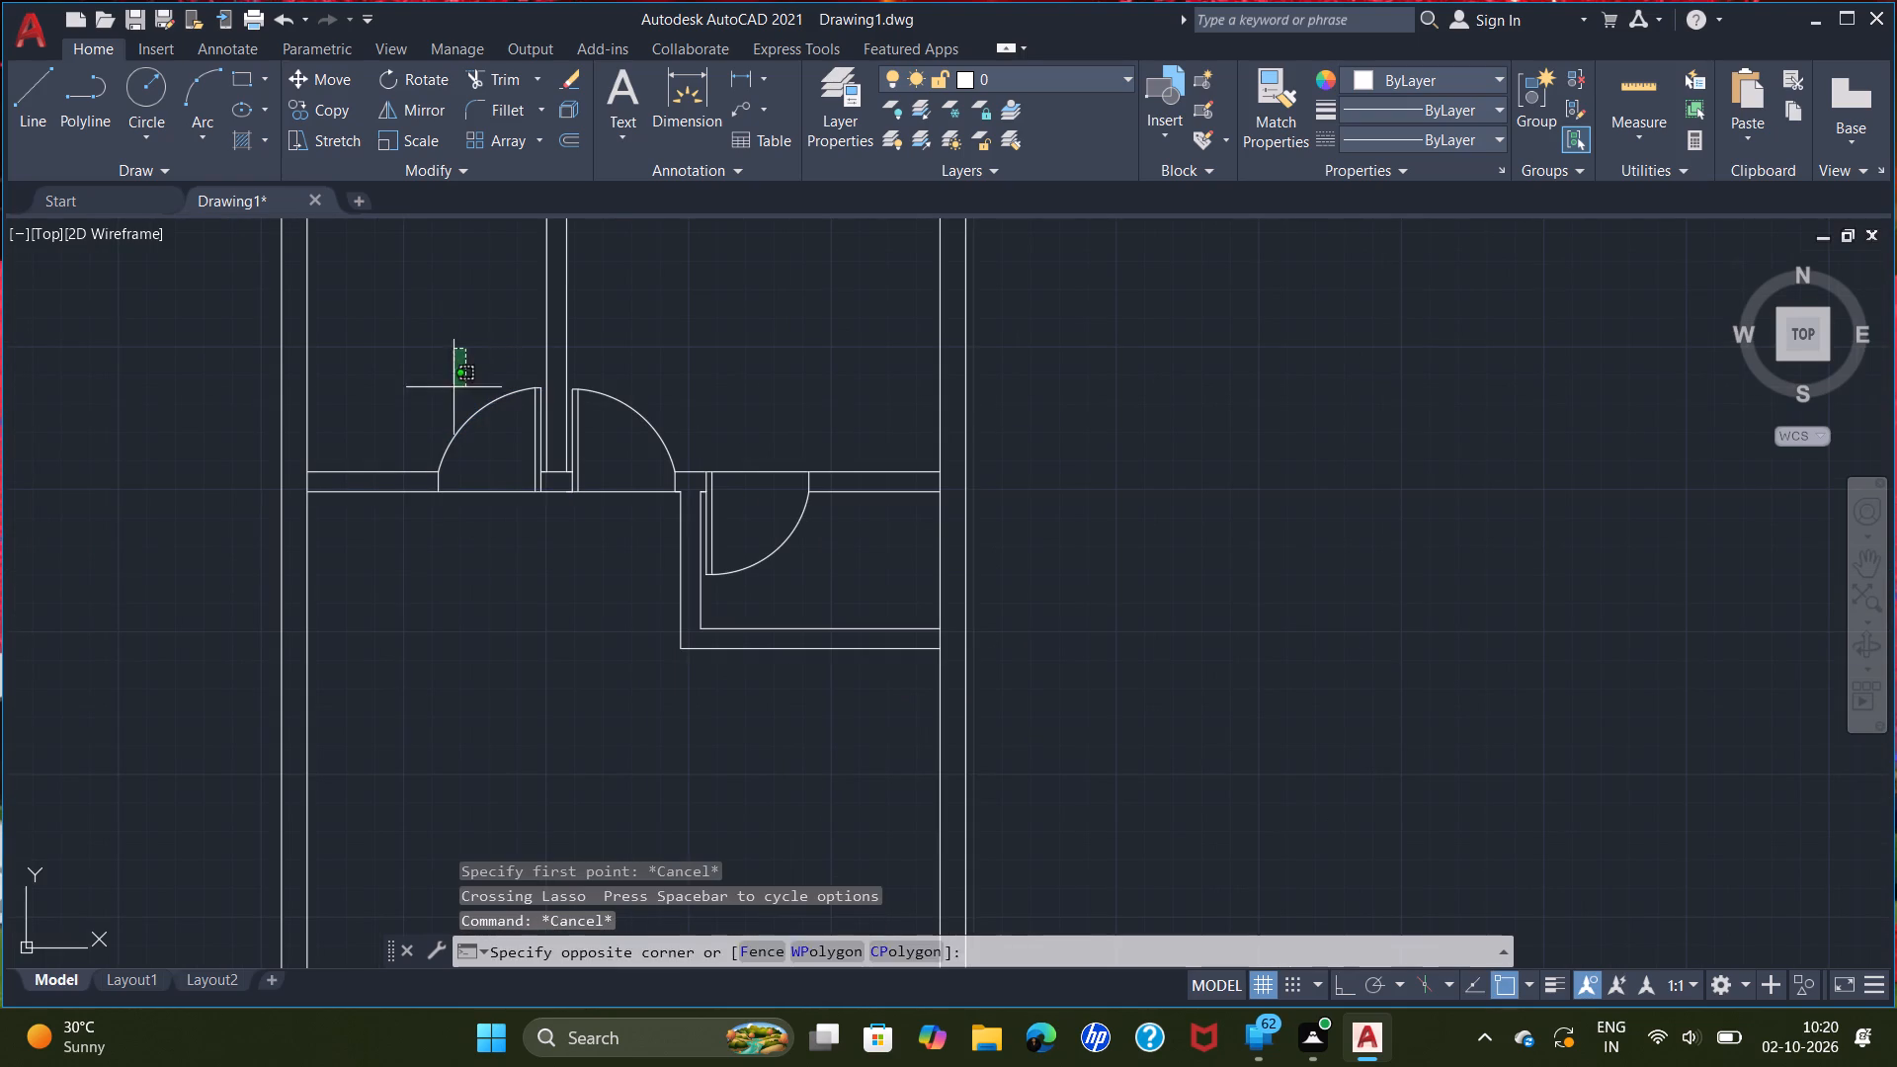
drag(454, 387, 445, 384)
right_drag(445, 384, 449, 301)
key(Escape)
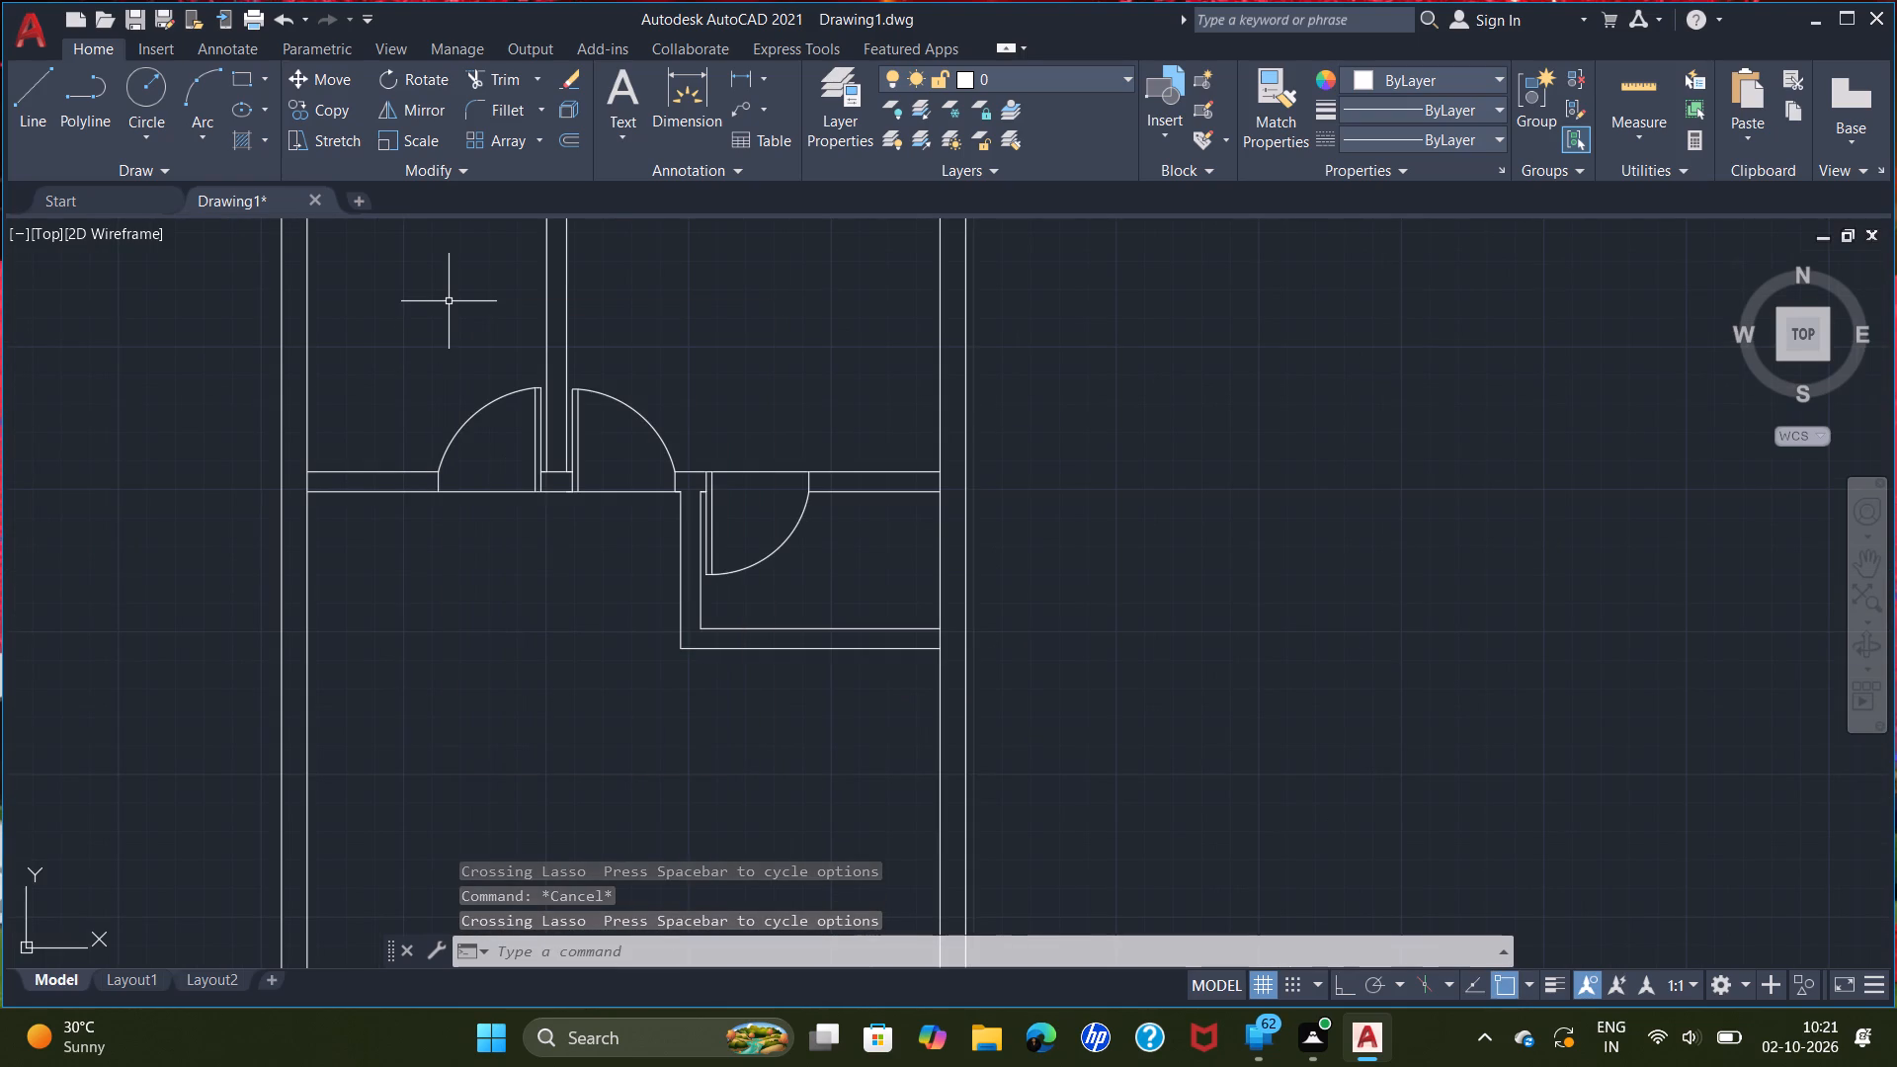
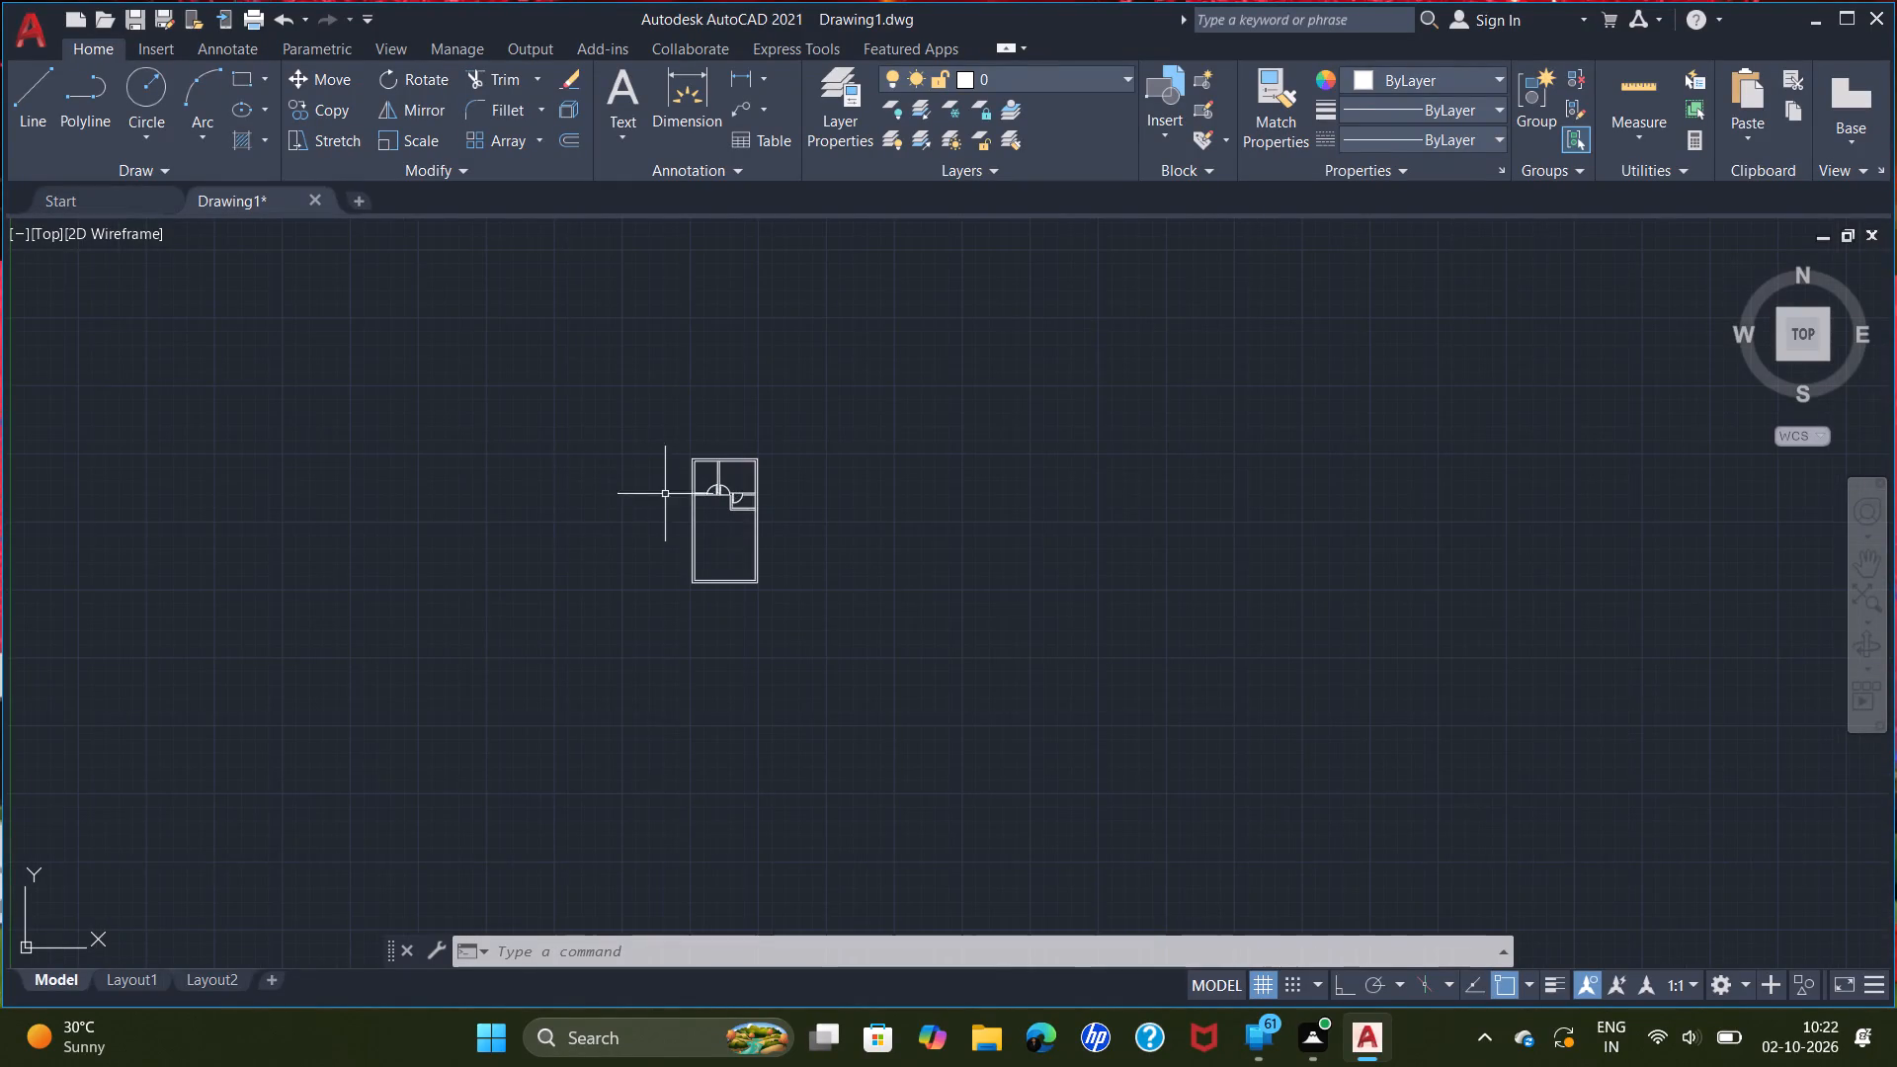
Draw an L-shaped counter line in the northwest room, about 7'-1" north from its south wall, turning about 5'-1" east to the partition.
scroll(690, 474, up, 6)
scroll(733, 453, down, 1)
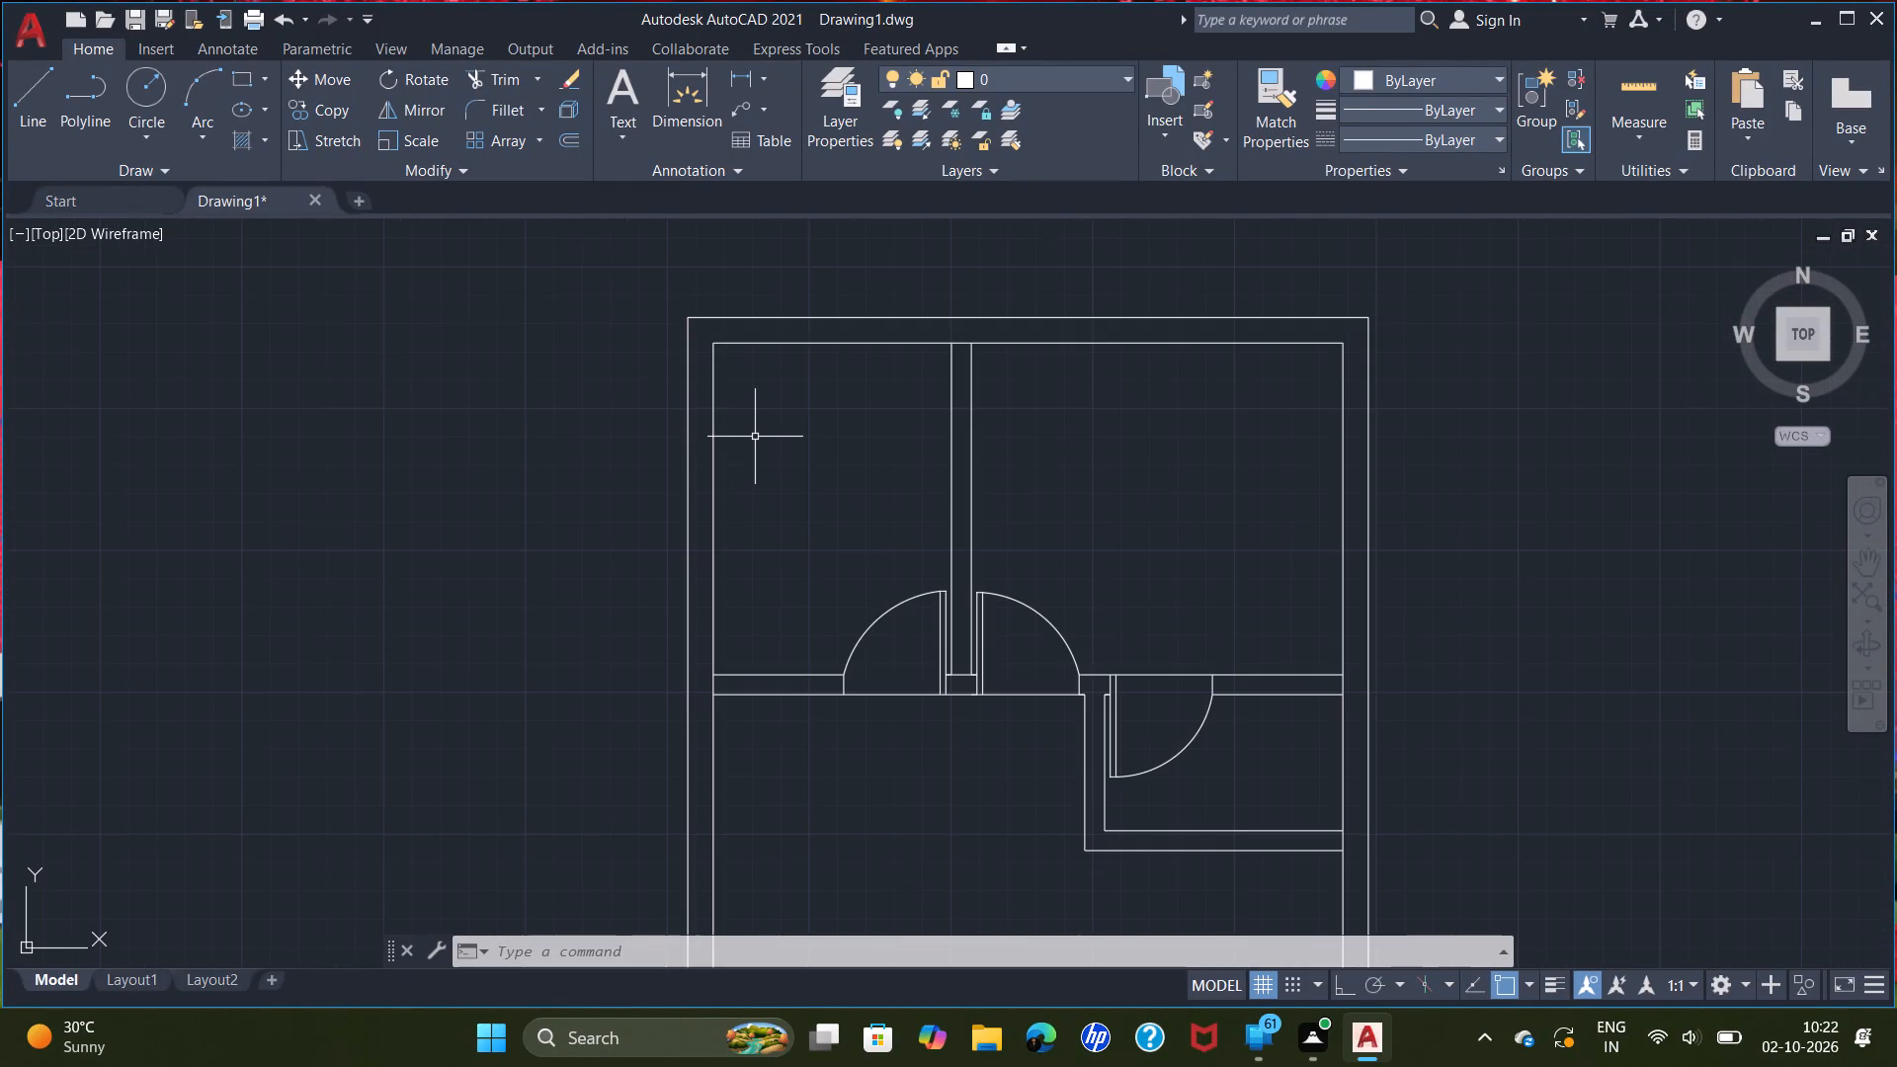
key(l)
key(Return)
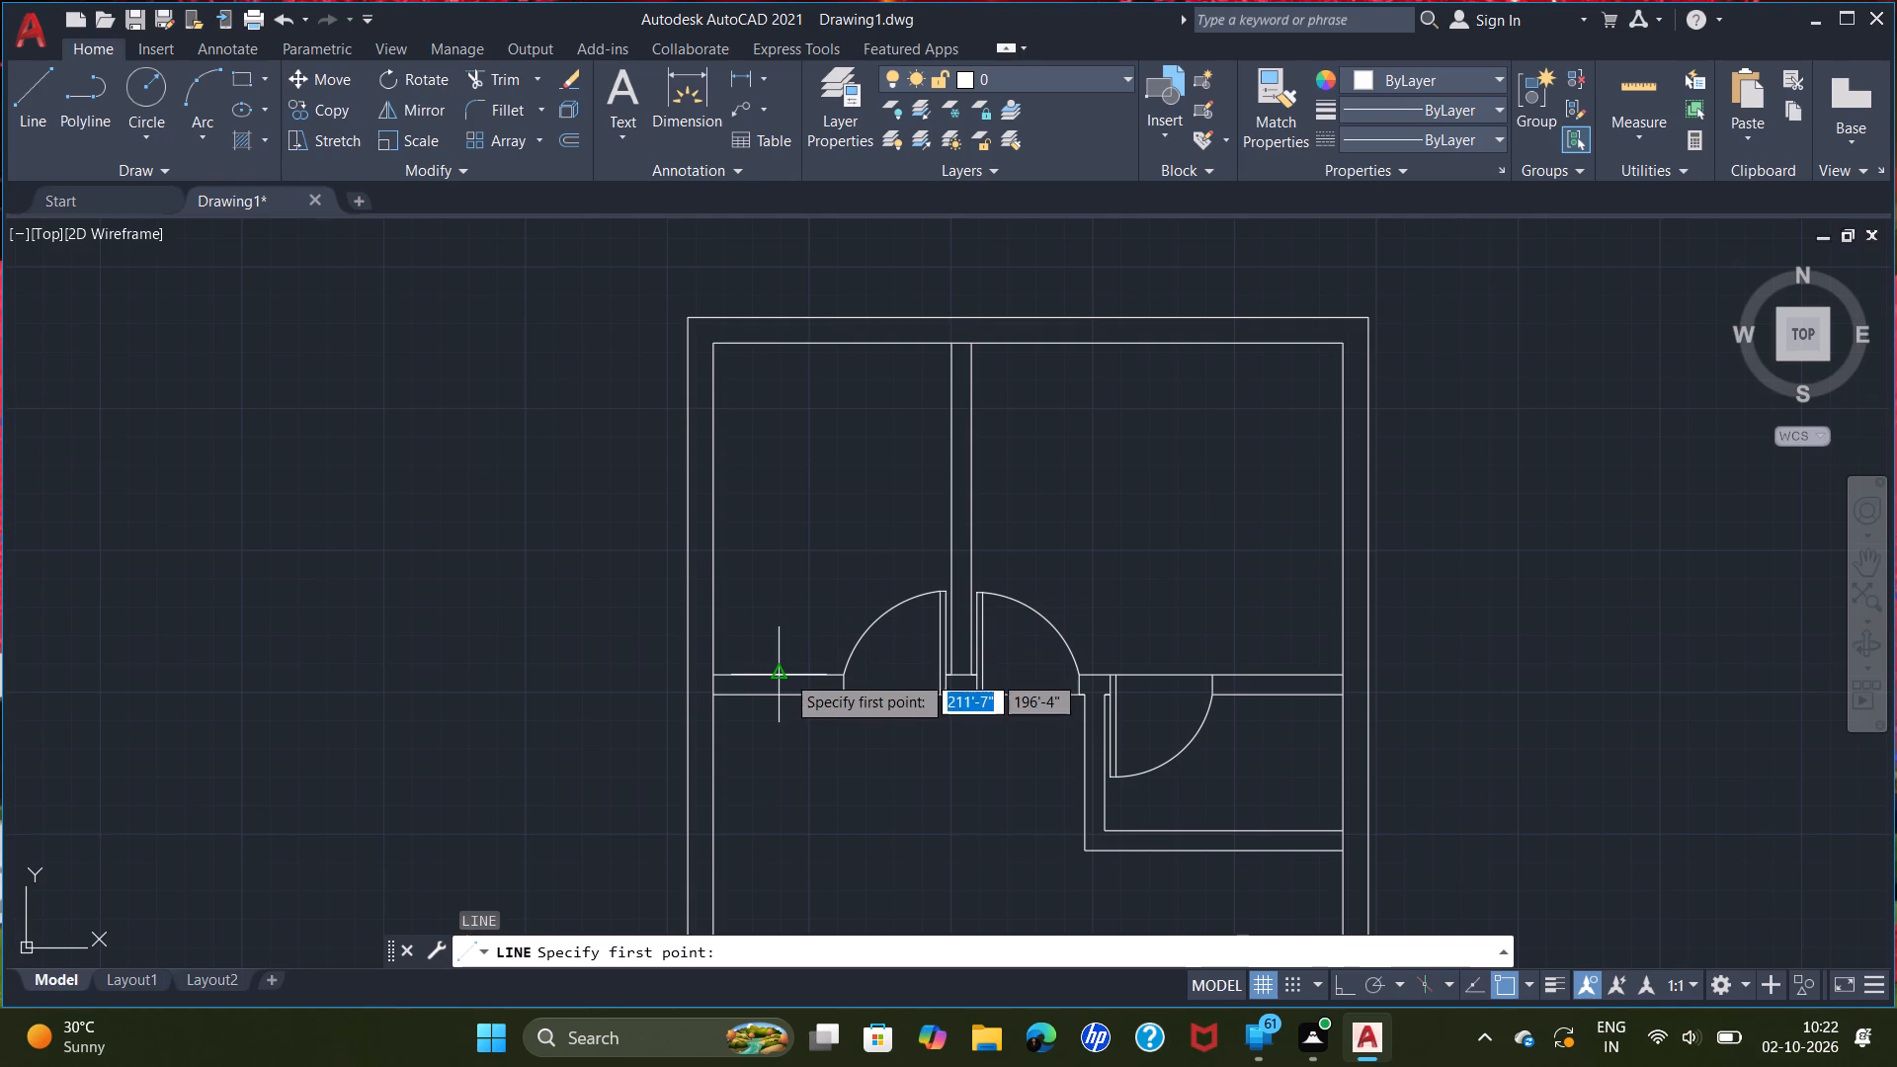
double_click(784, 671)
drag(784, 671, 784, 662)
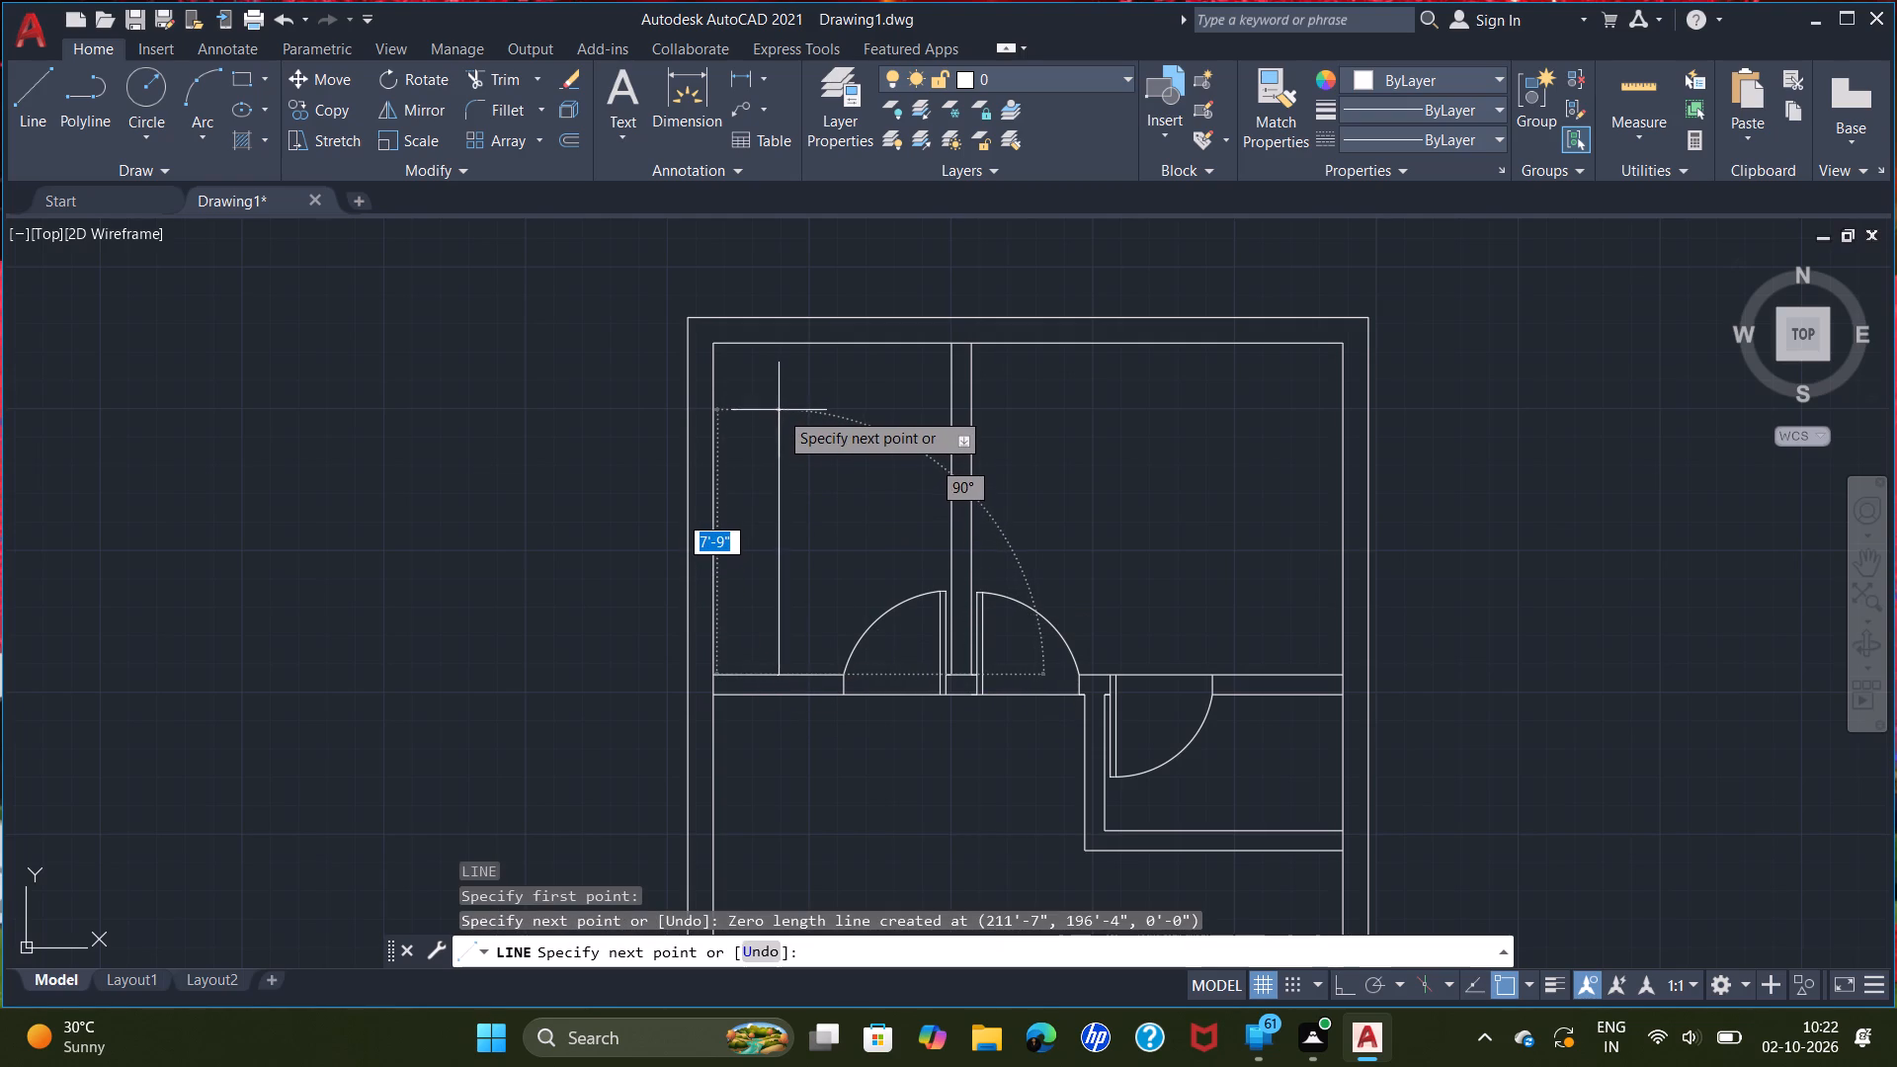
key(F8)
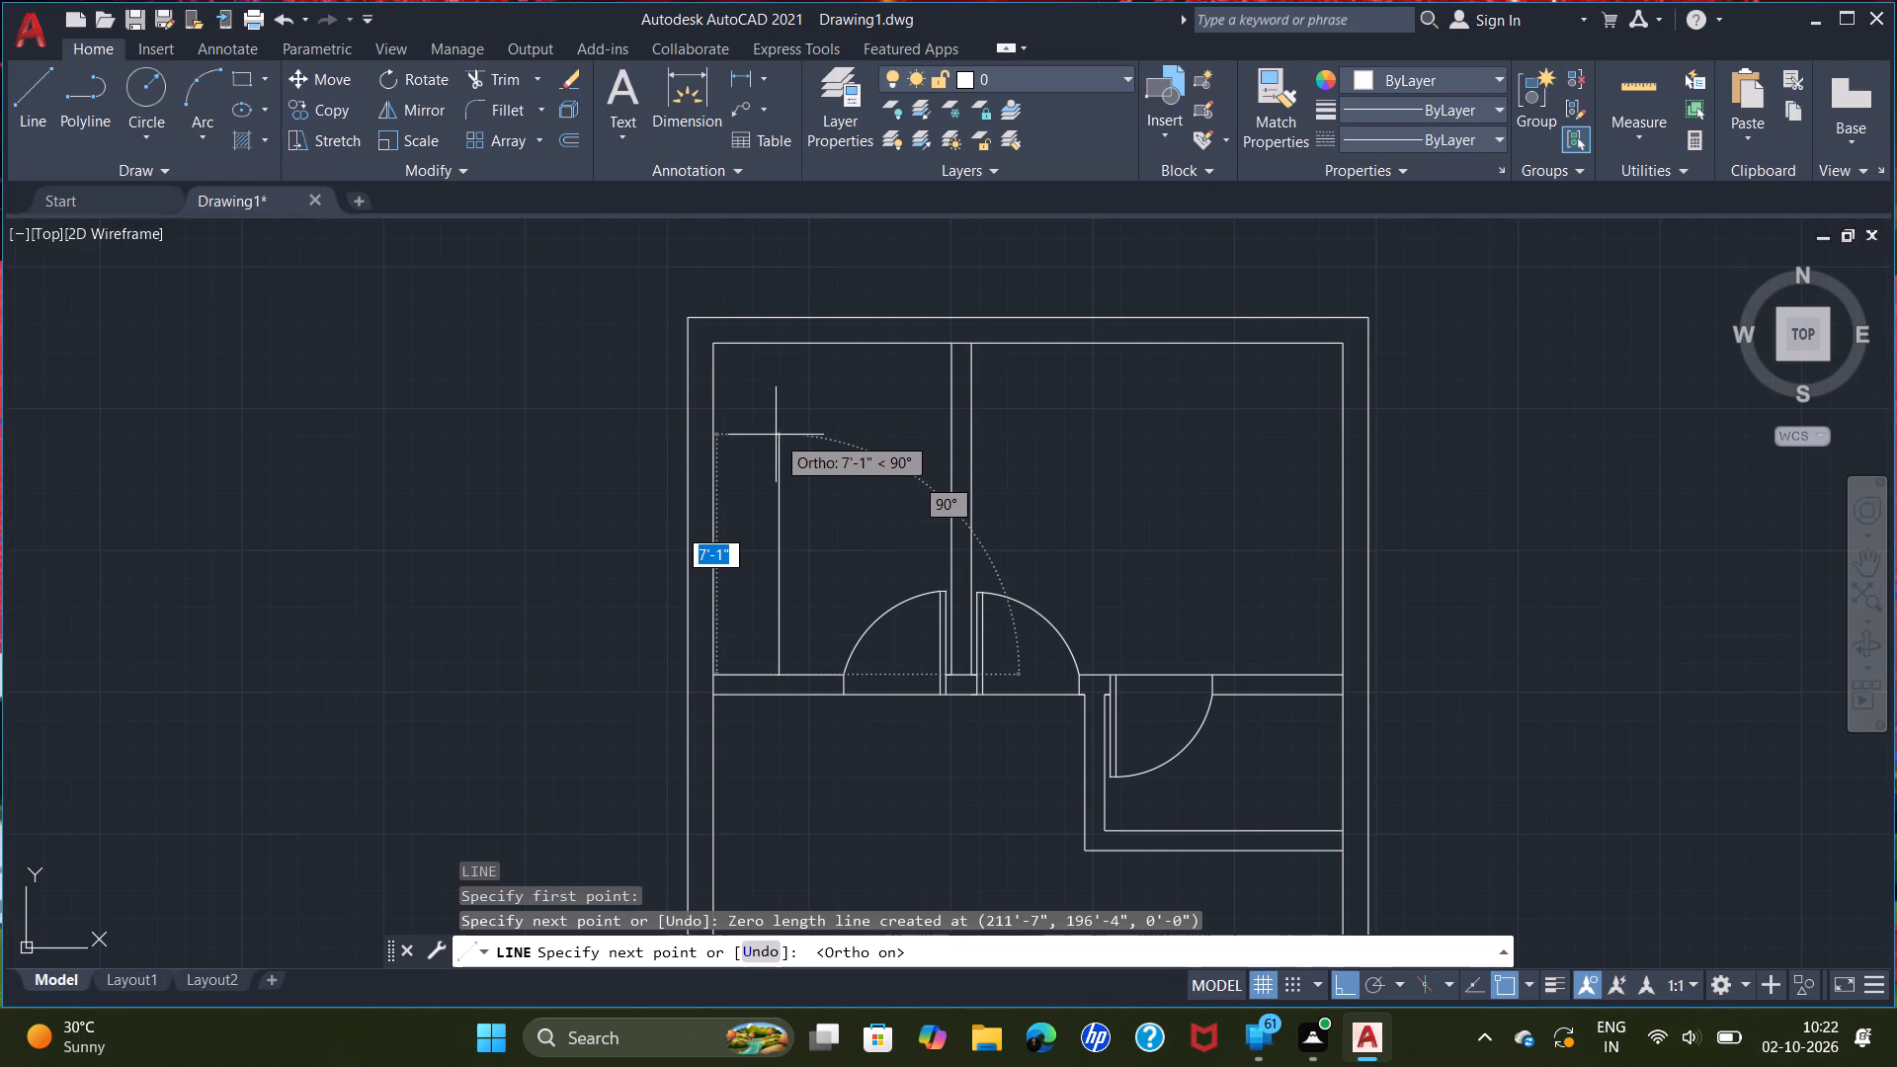
double_click(776, 435)
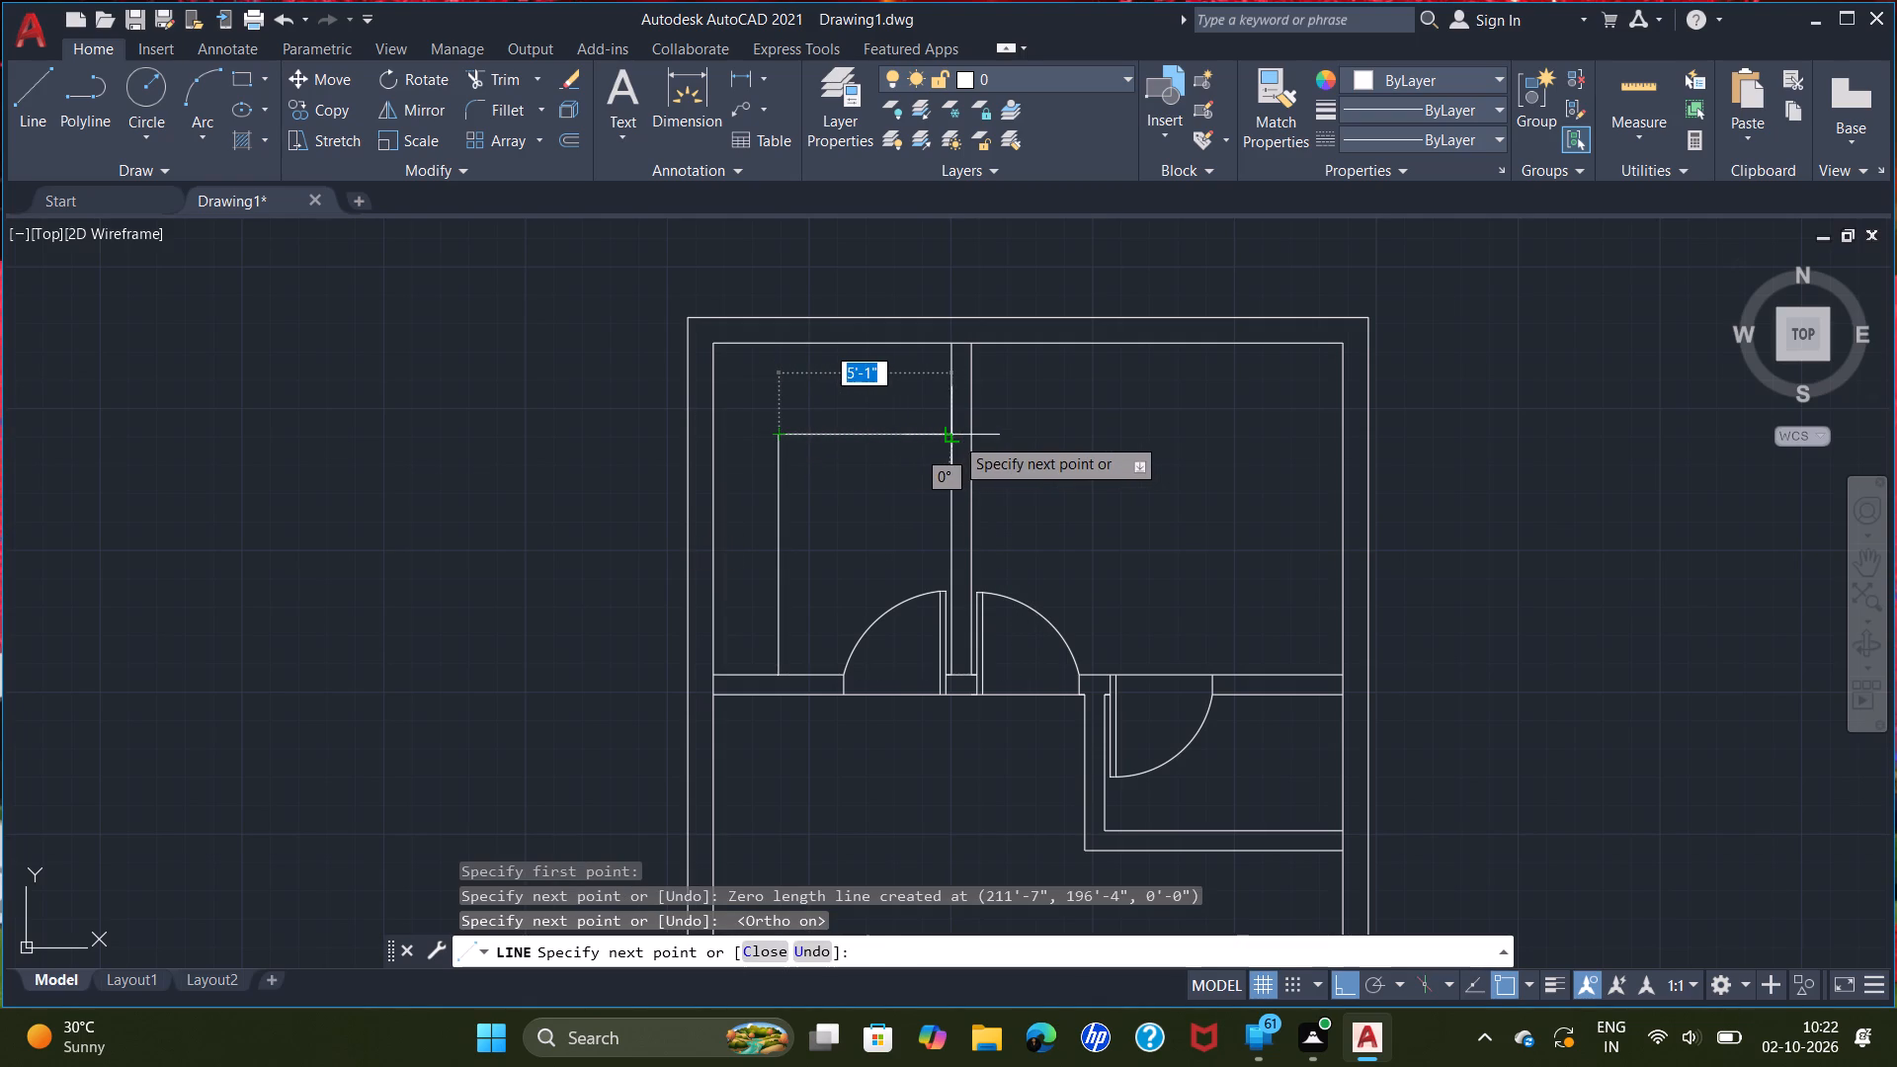
double_click(954, 435)
right_click(953, 434)
double_click(991, 448)
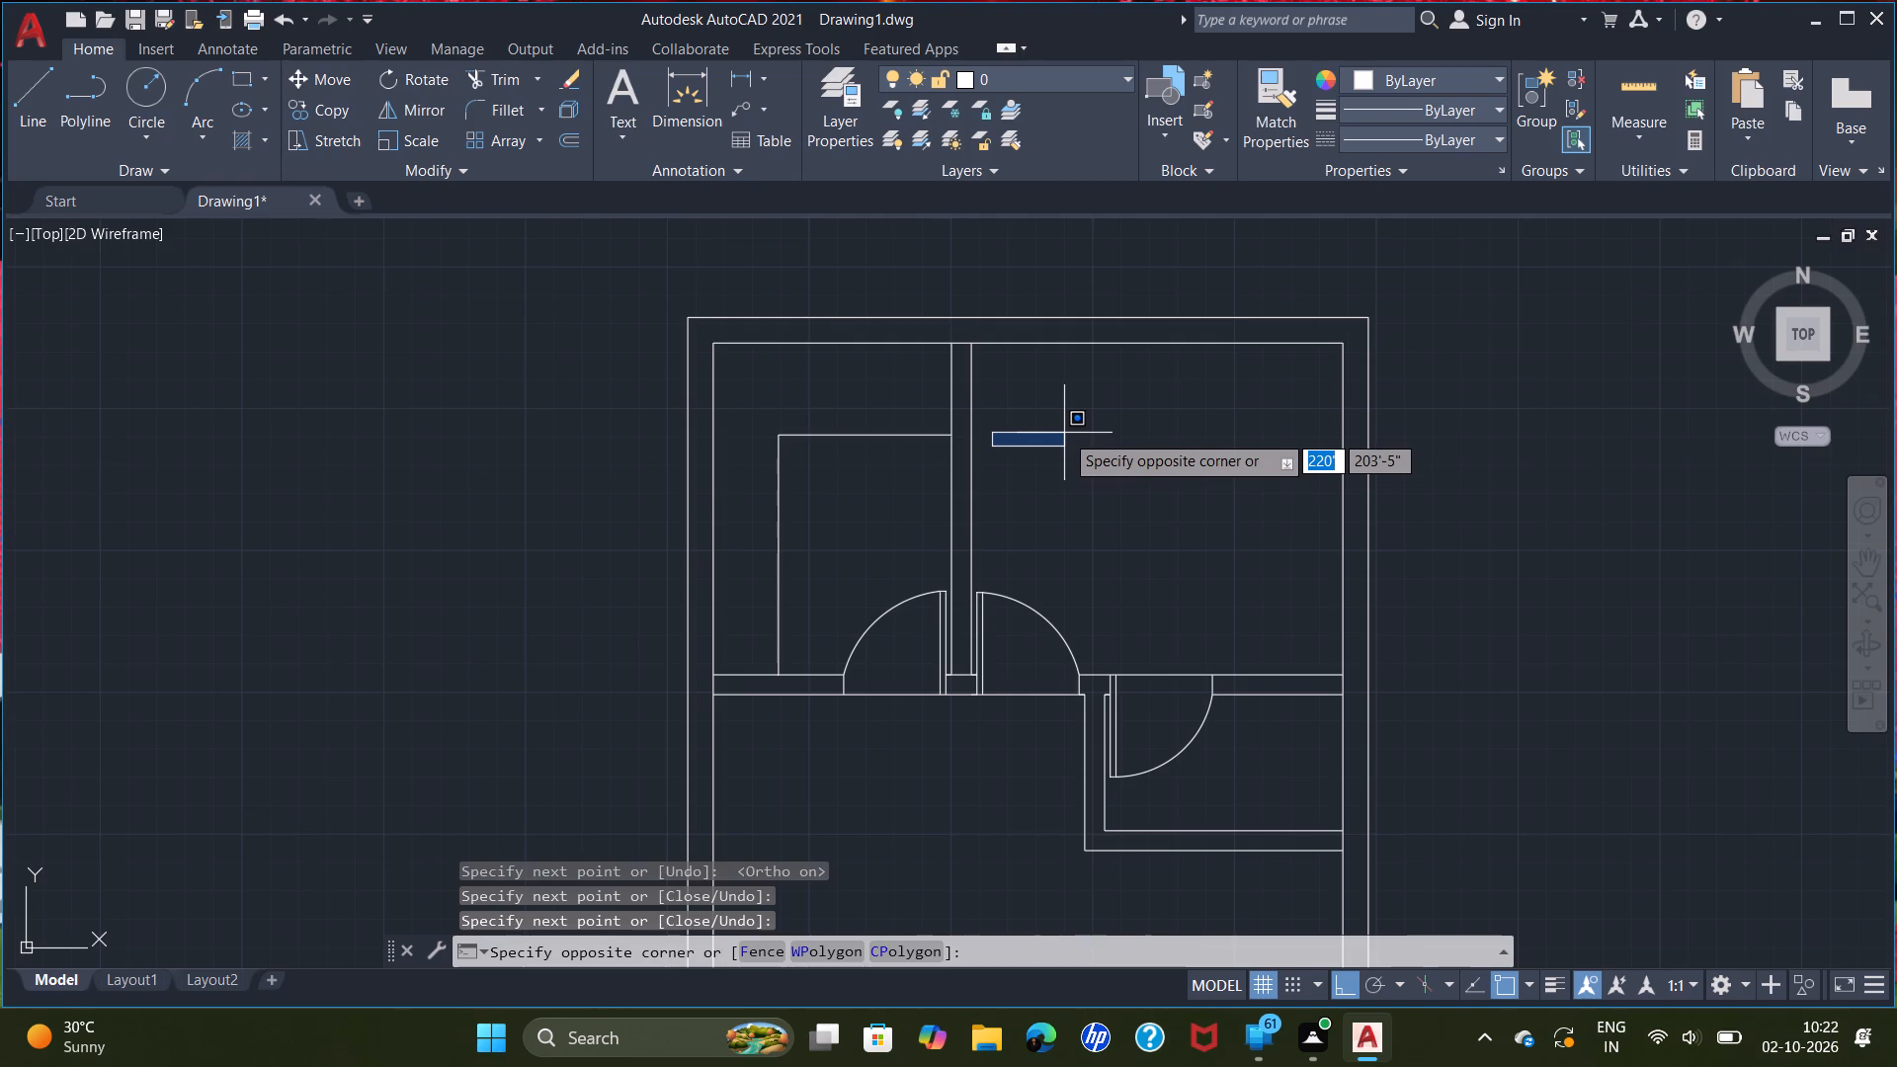
key(Escape)
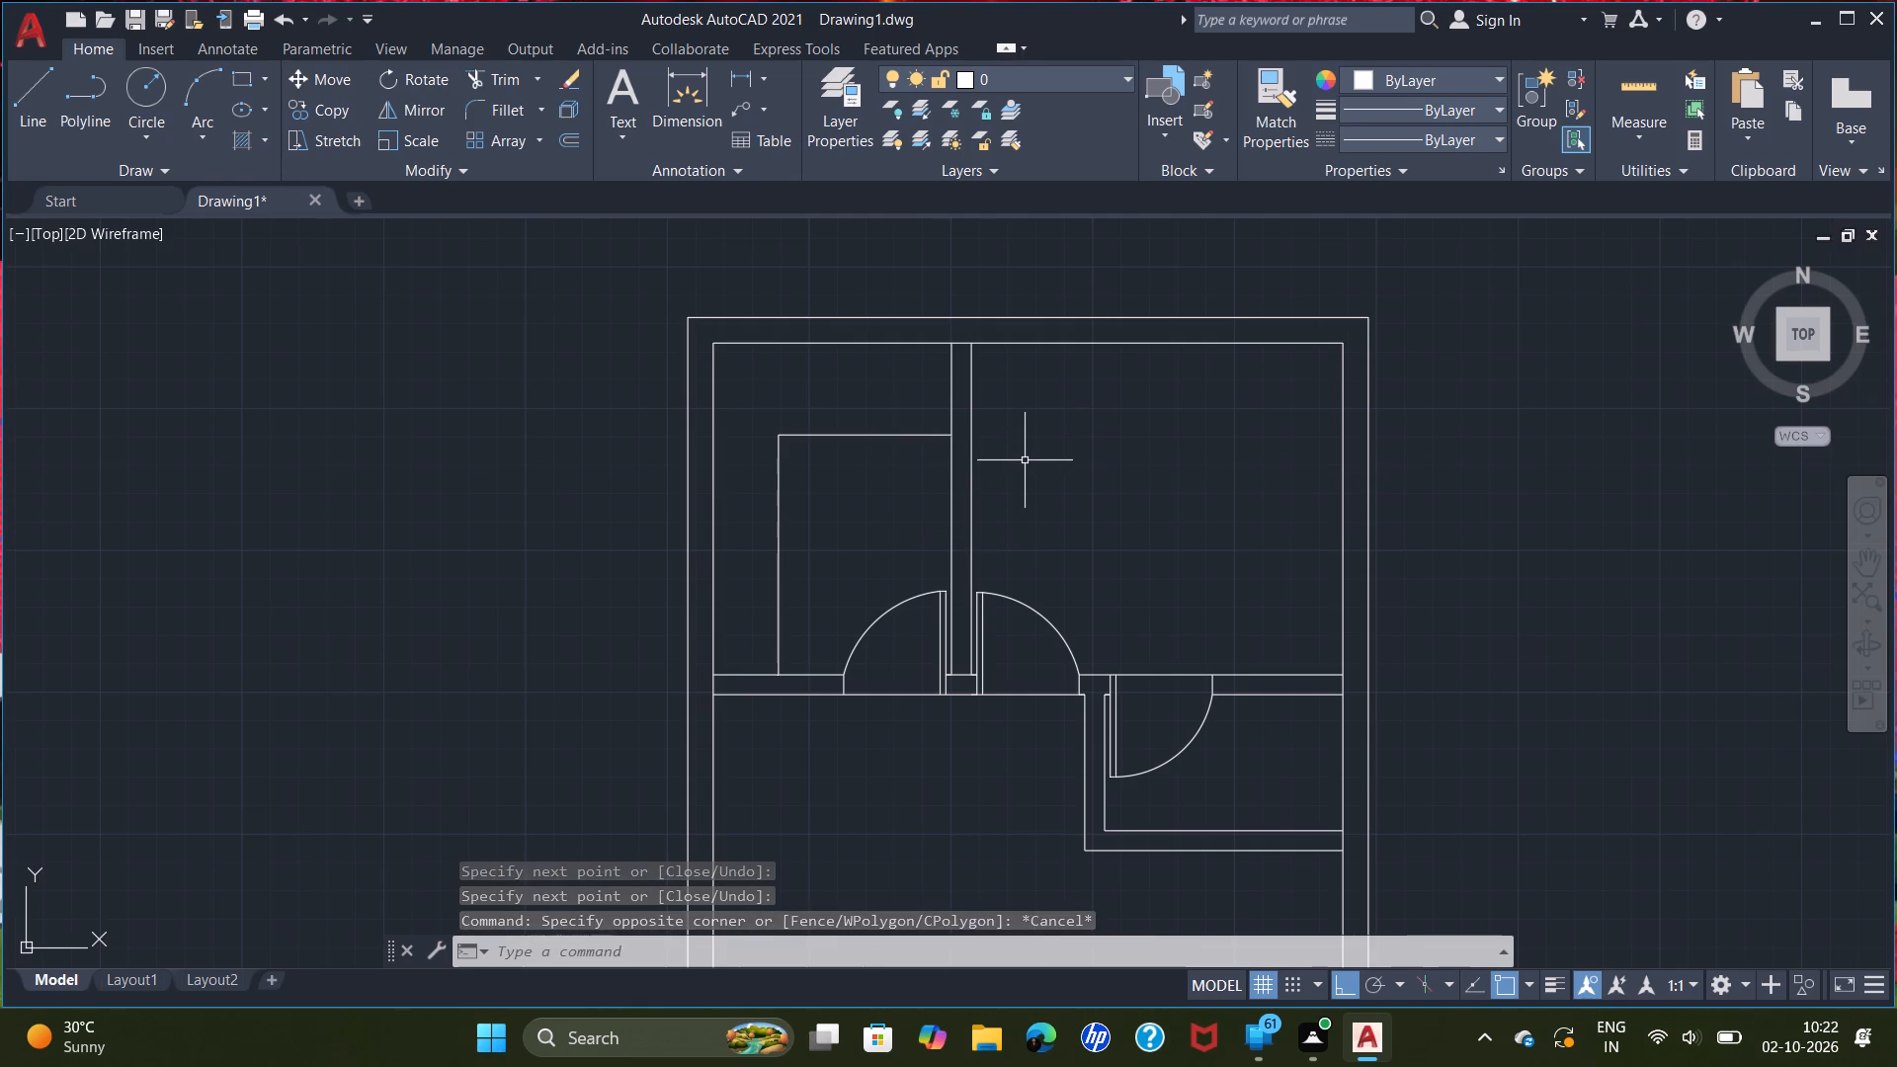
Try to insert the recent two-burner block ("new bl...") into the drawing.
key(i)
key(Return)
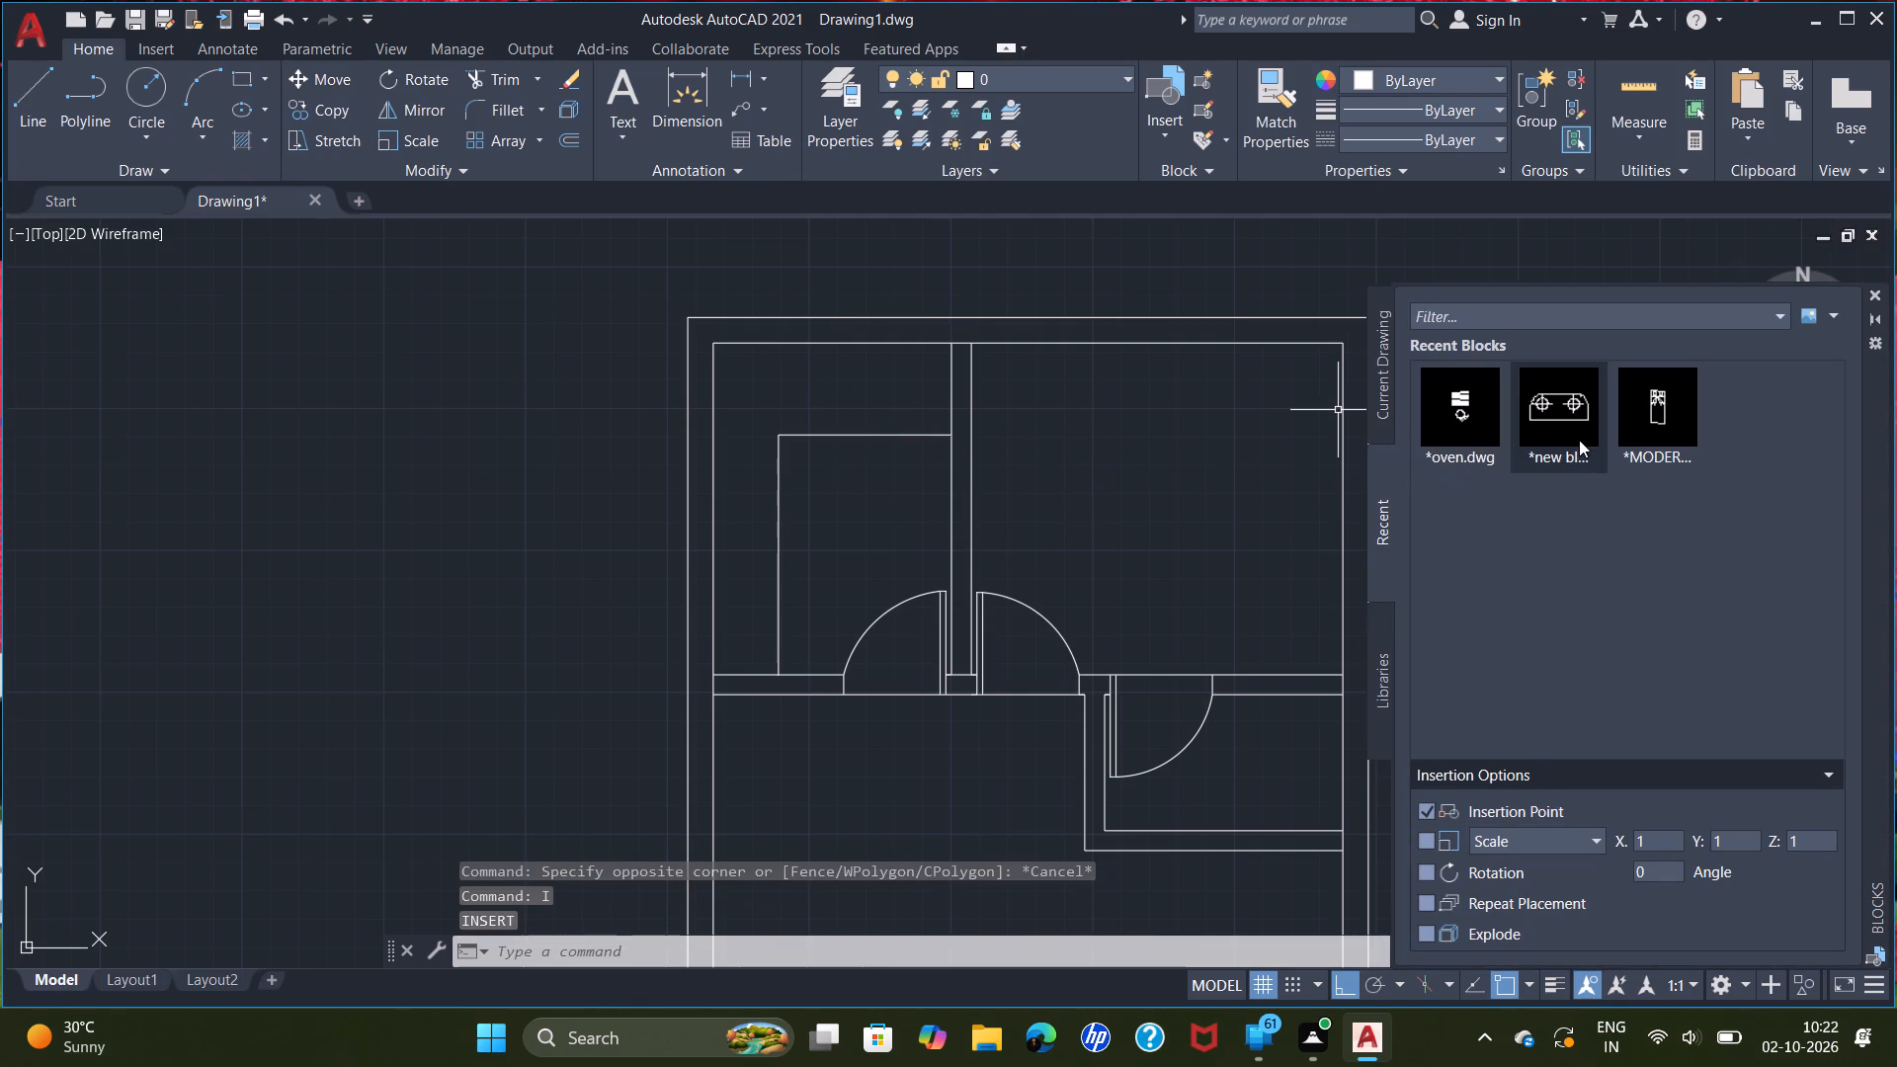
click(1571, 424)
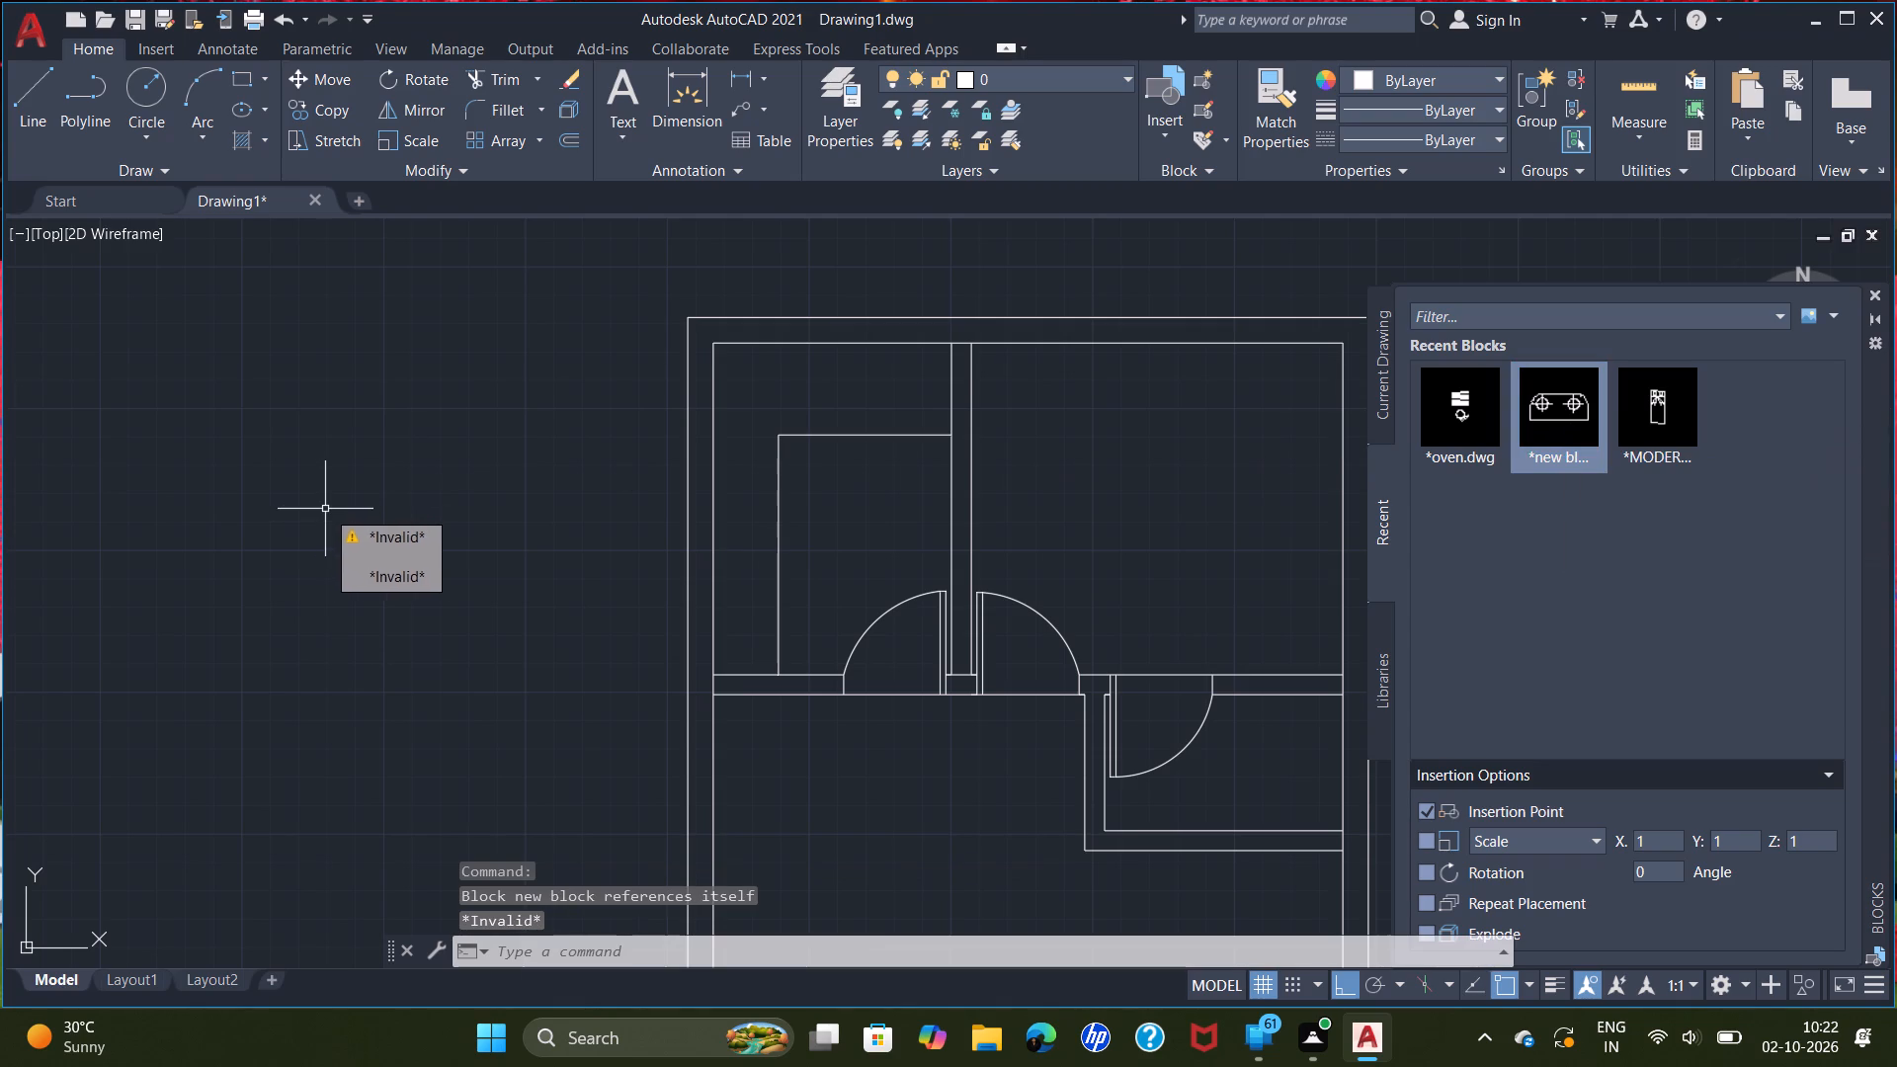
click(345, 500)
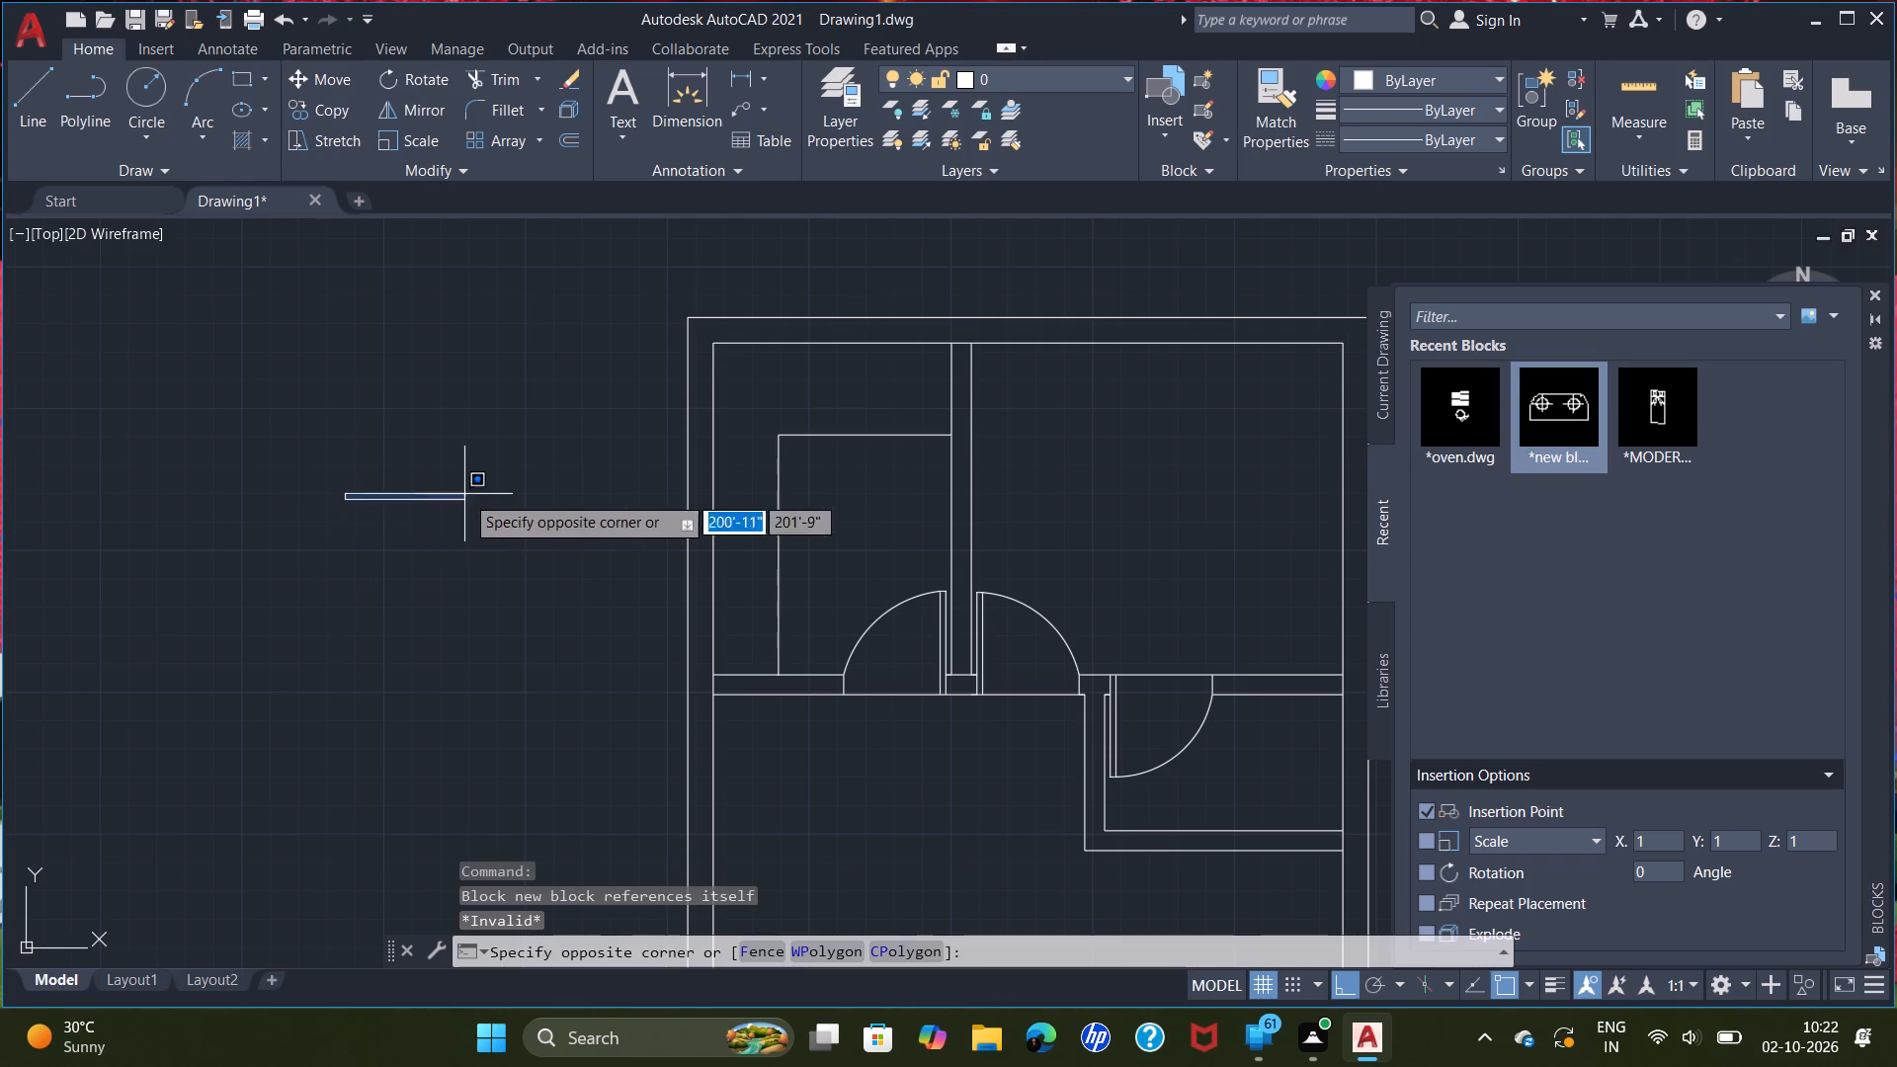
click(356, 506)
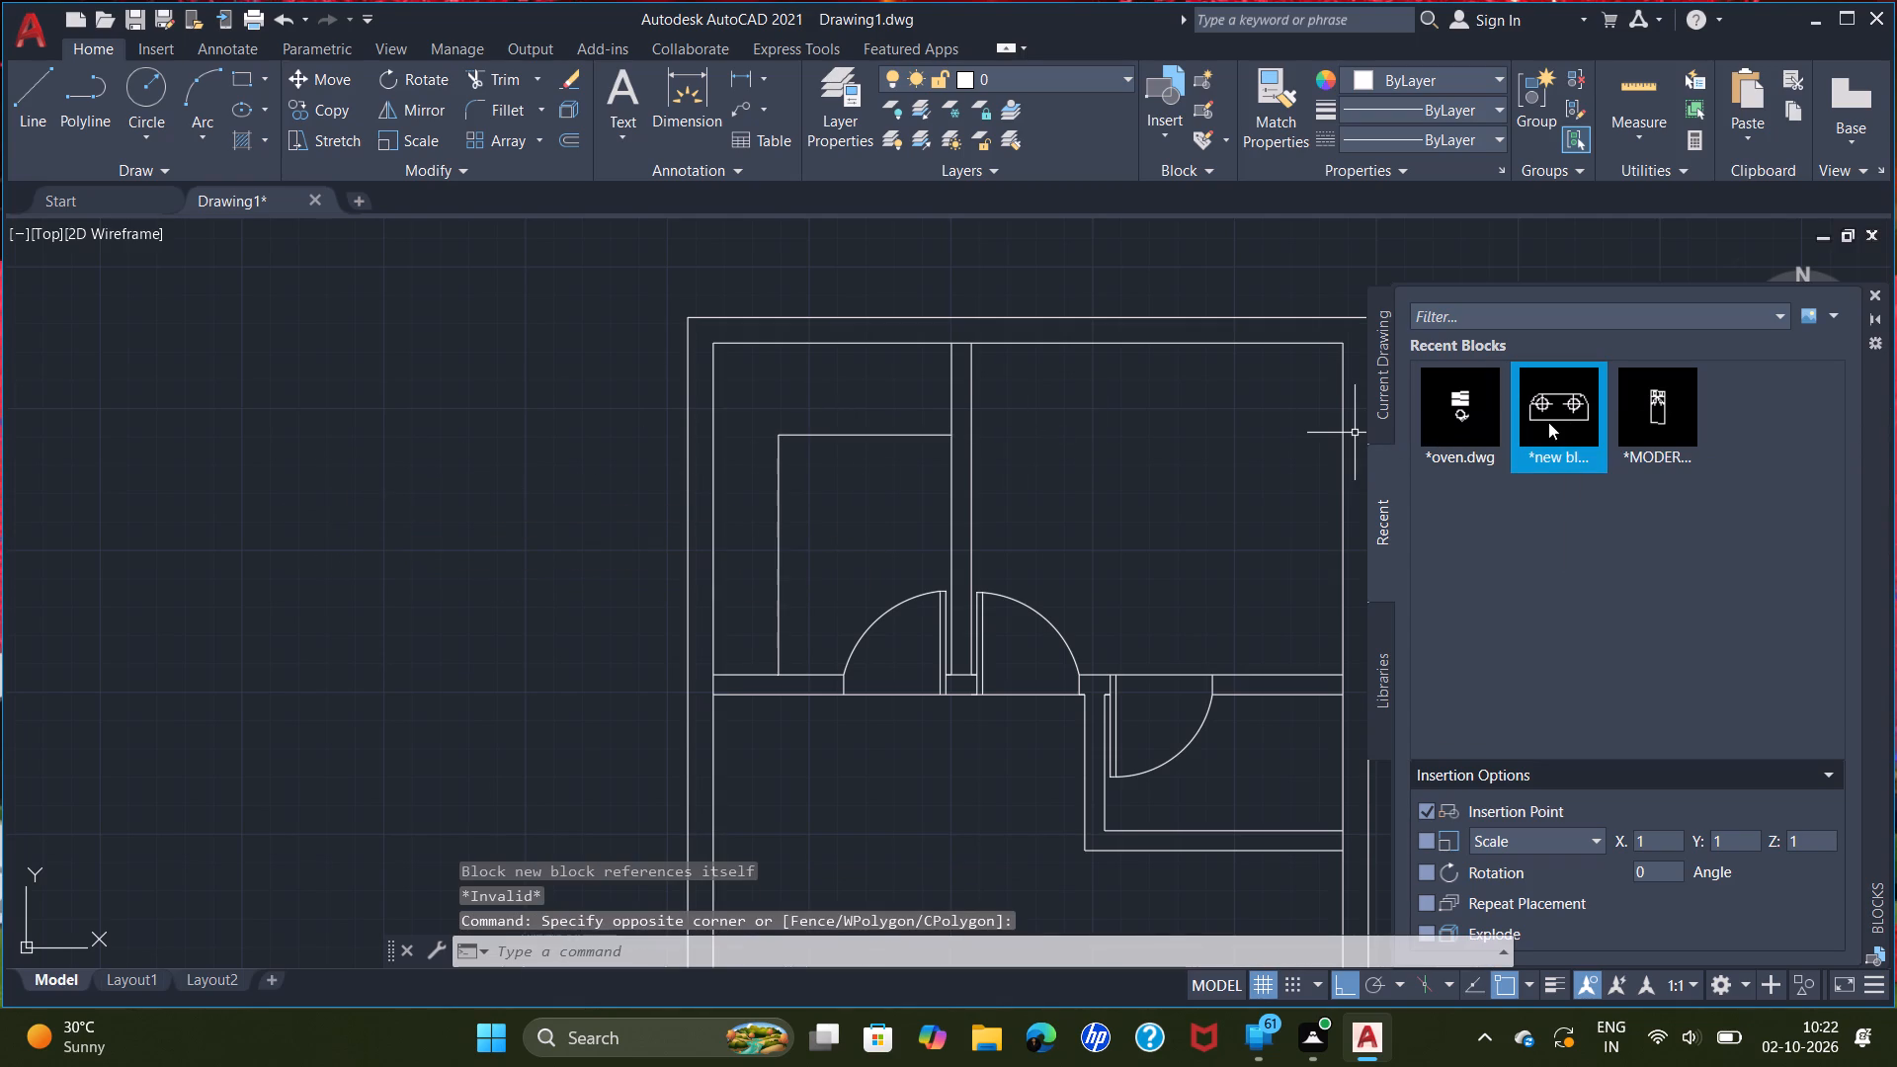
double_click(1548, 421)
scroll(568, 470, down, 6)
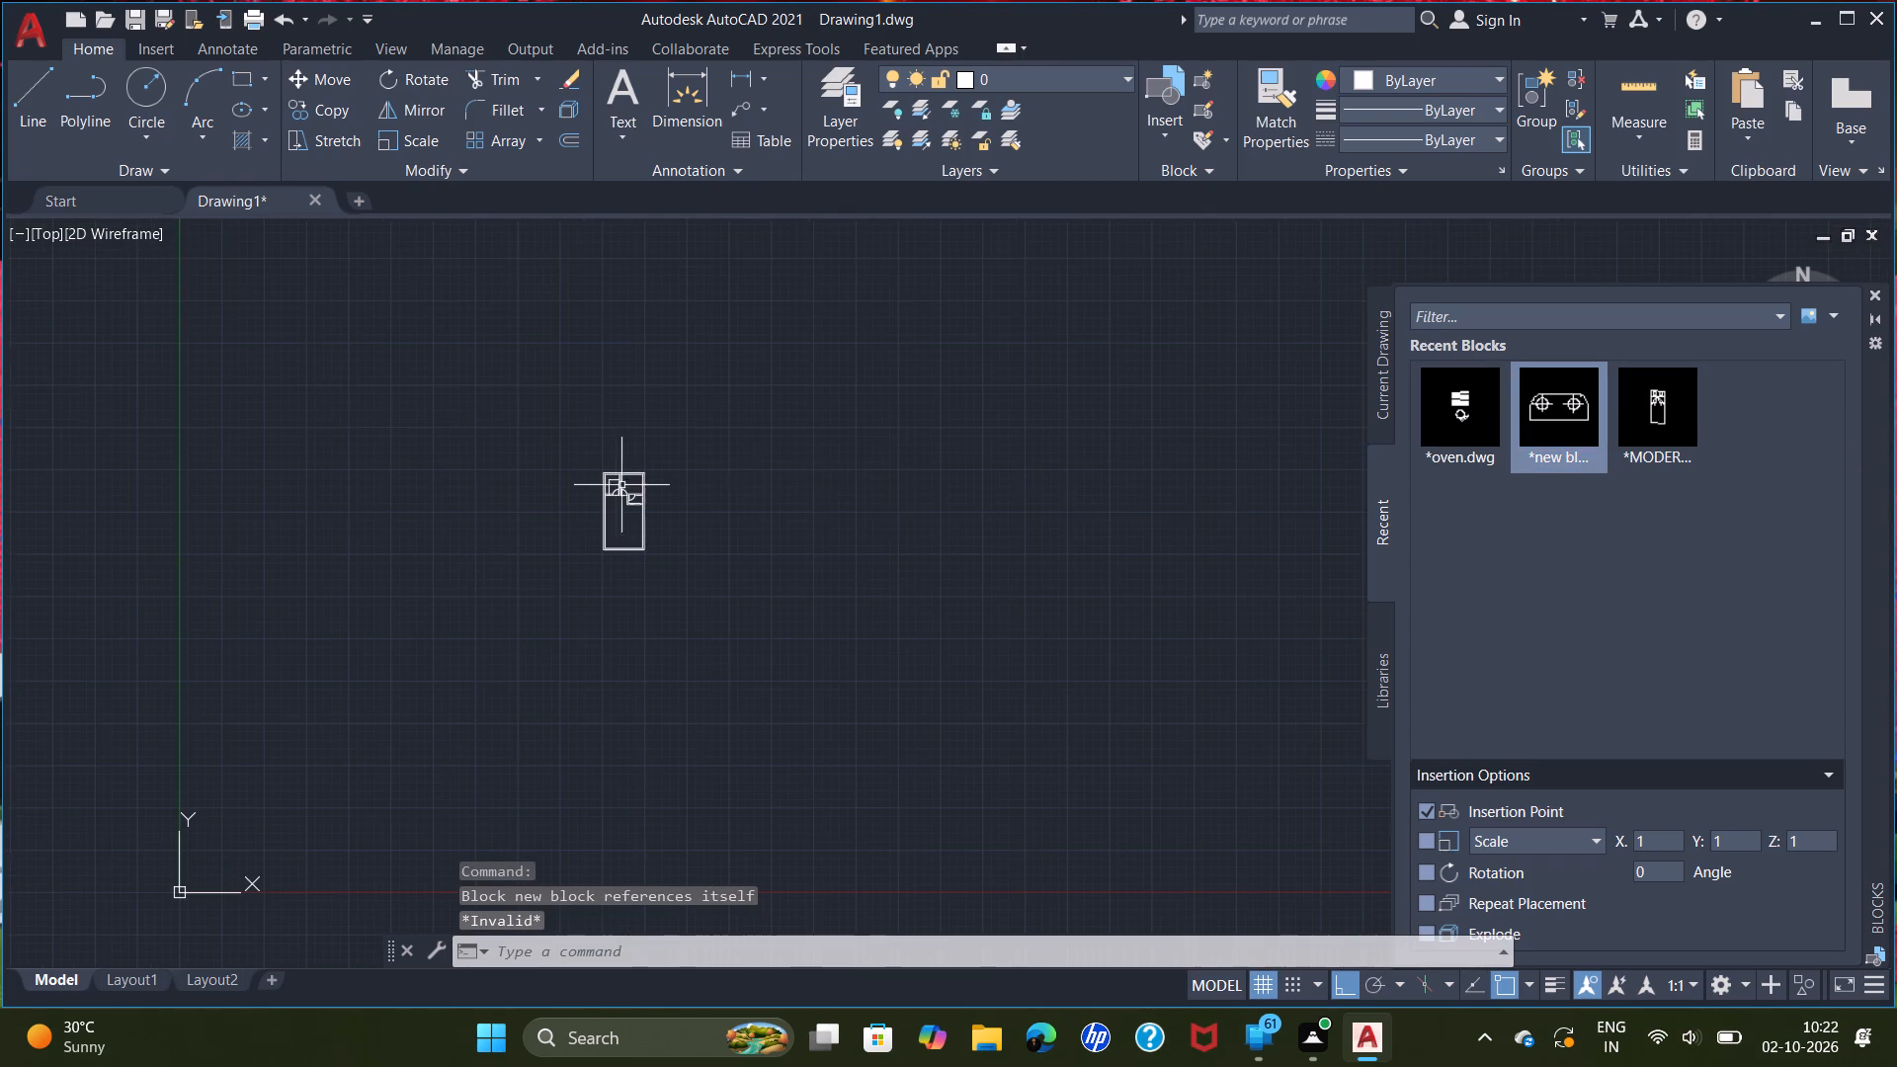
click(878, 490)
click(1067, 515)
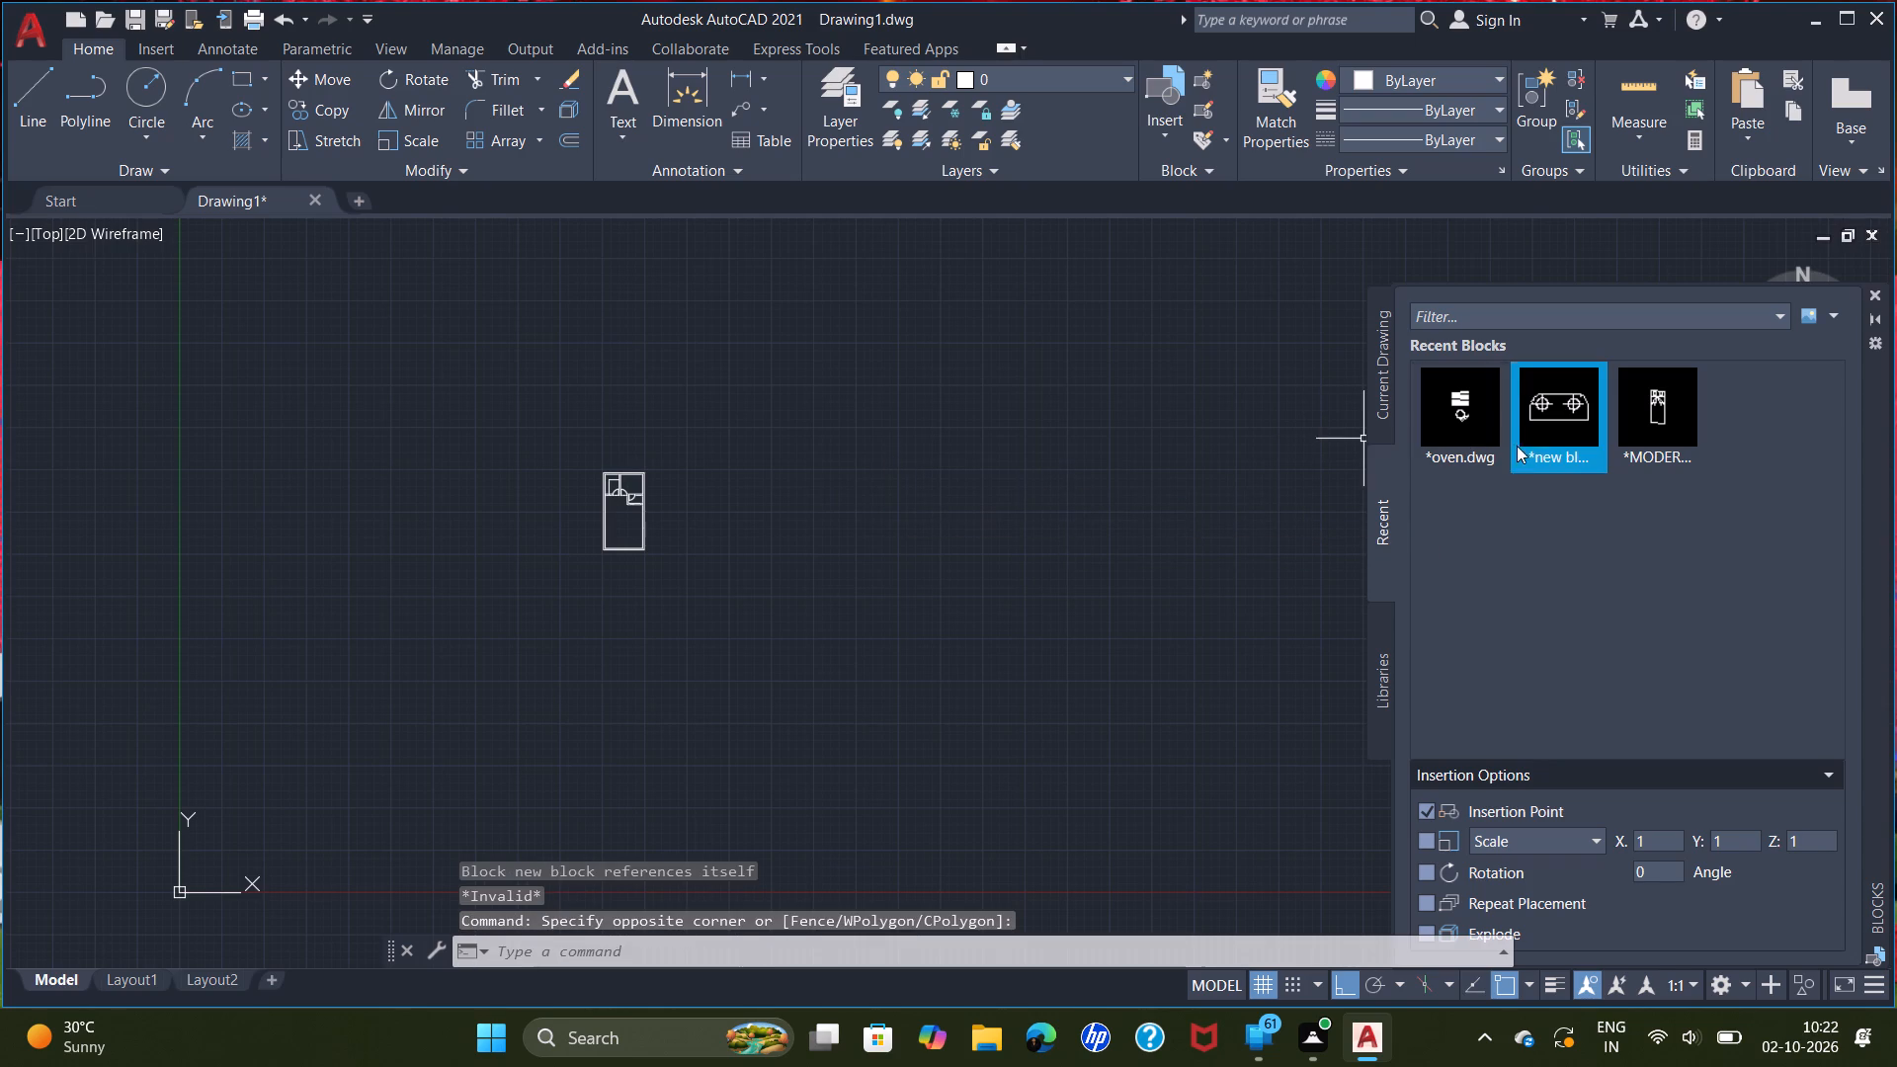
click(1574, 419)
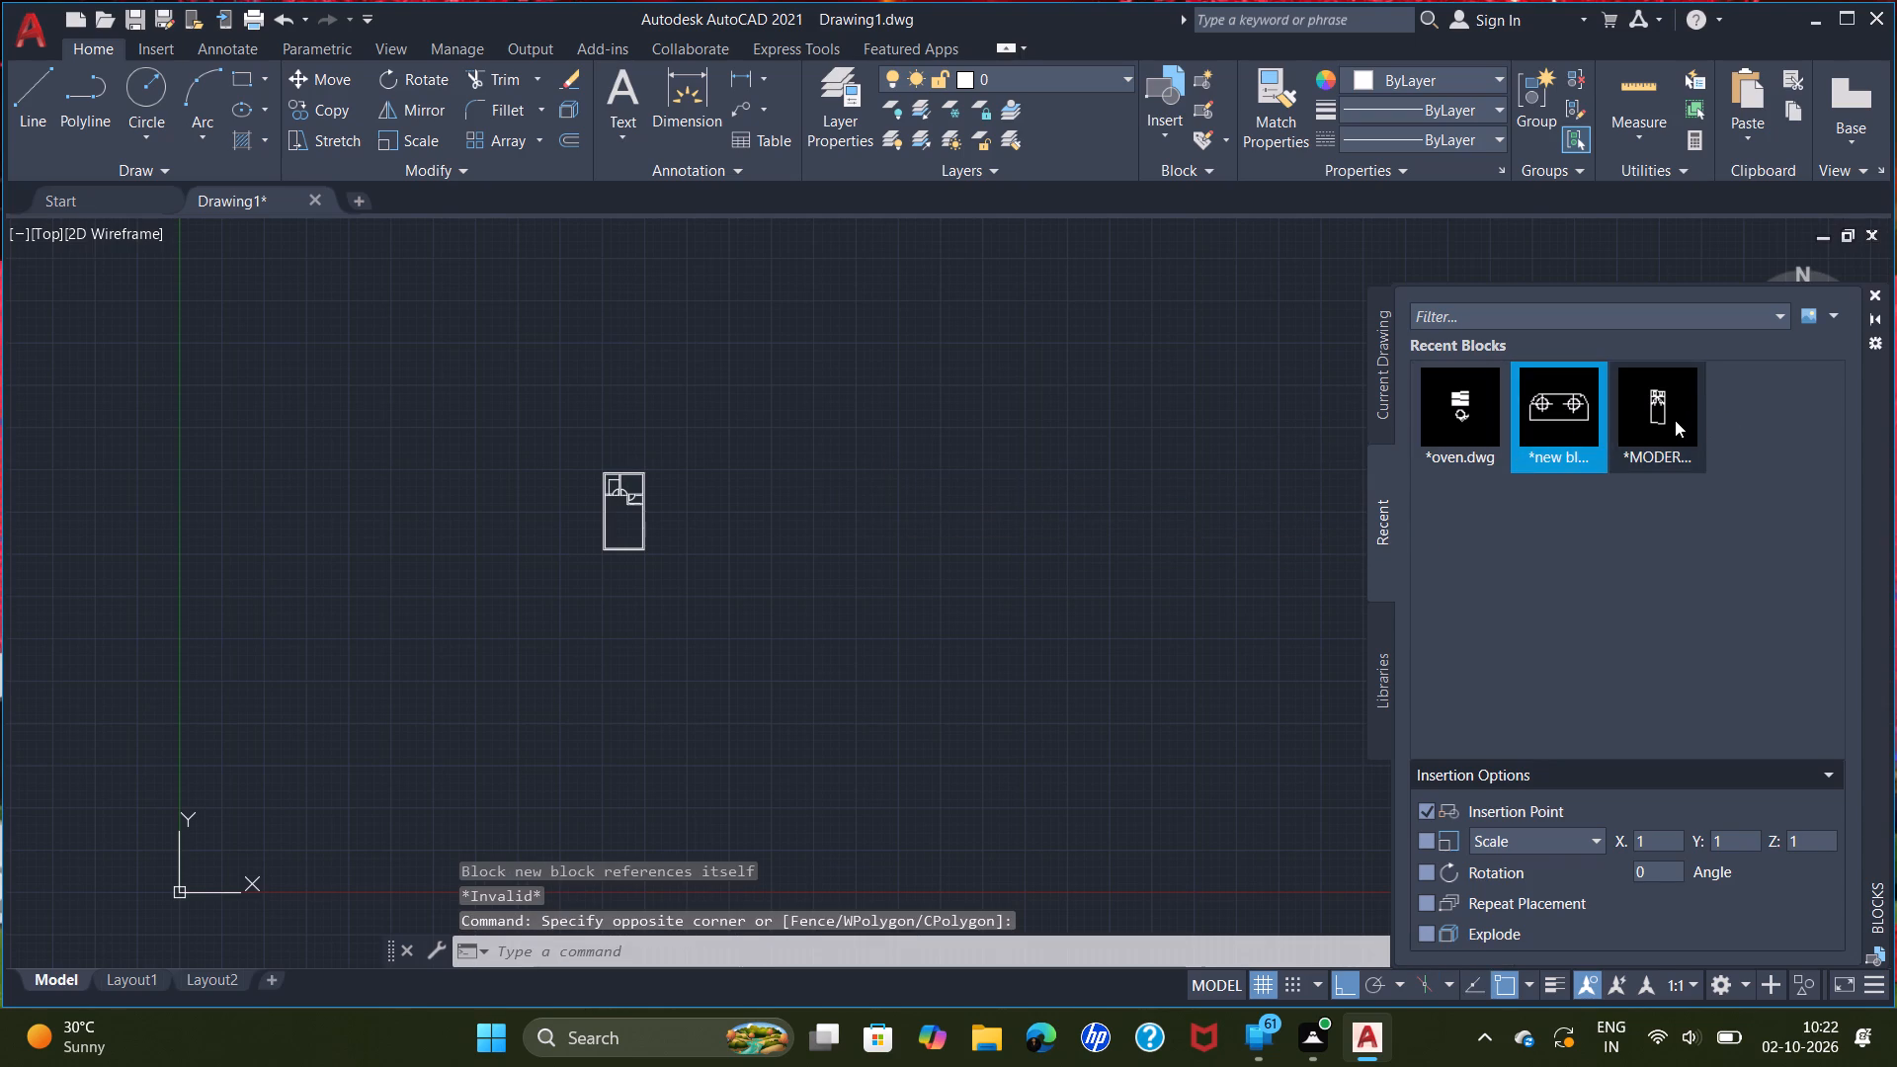
Insert the recent "MODER..." block in the empty area east of the plan.
double_click(1675, 420)
double_click(1036, 503)
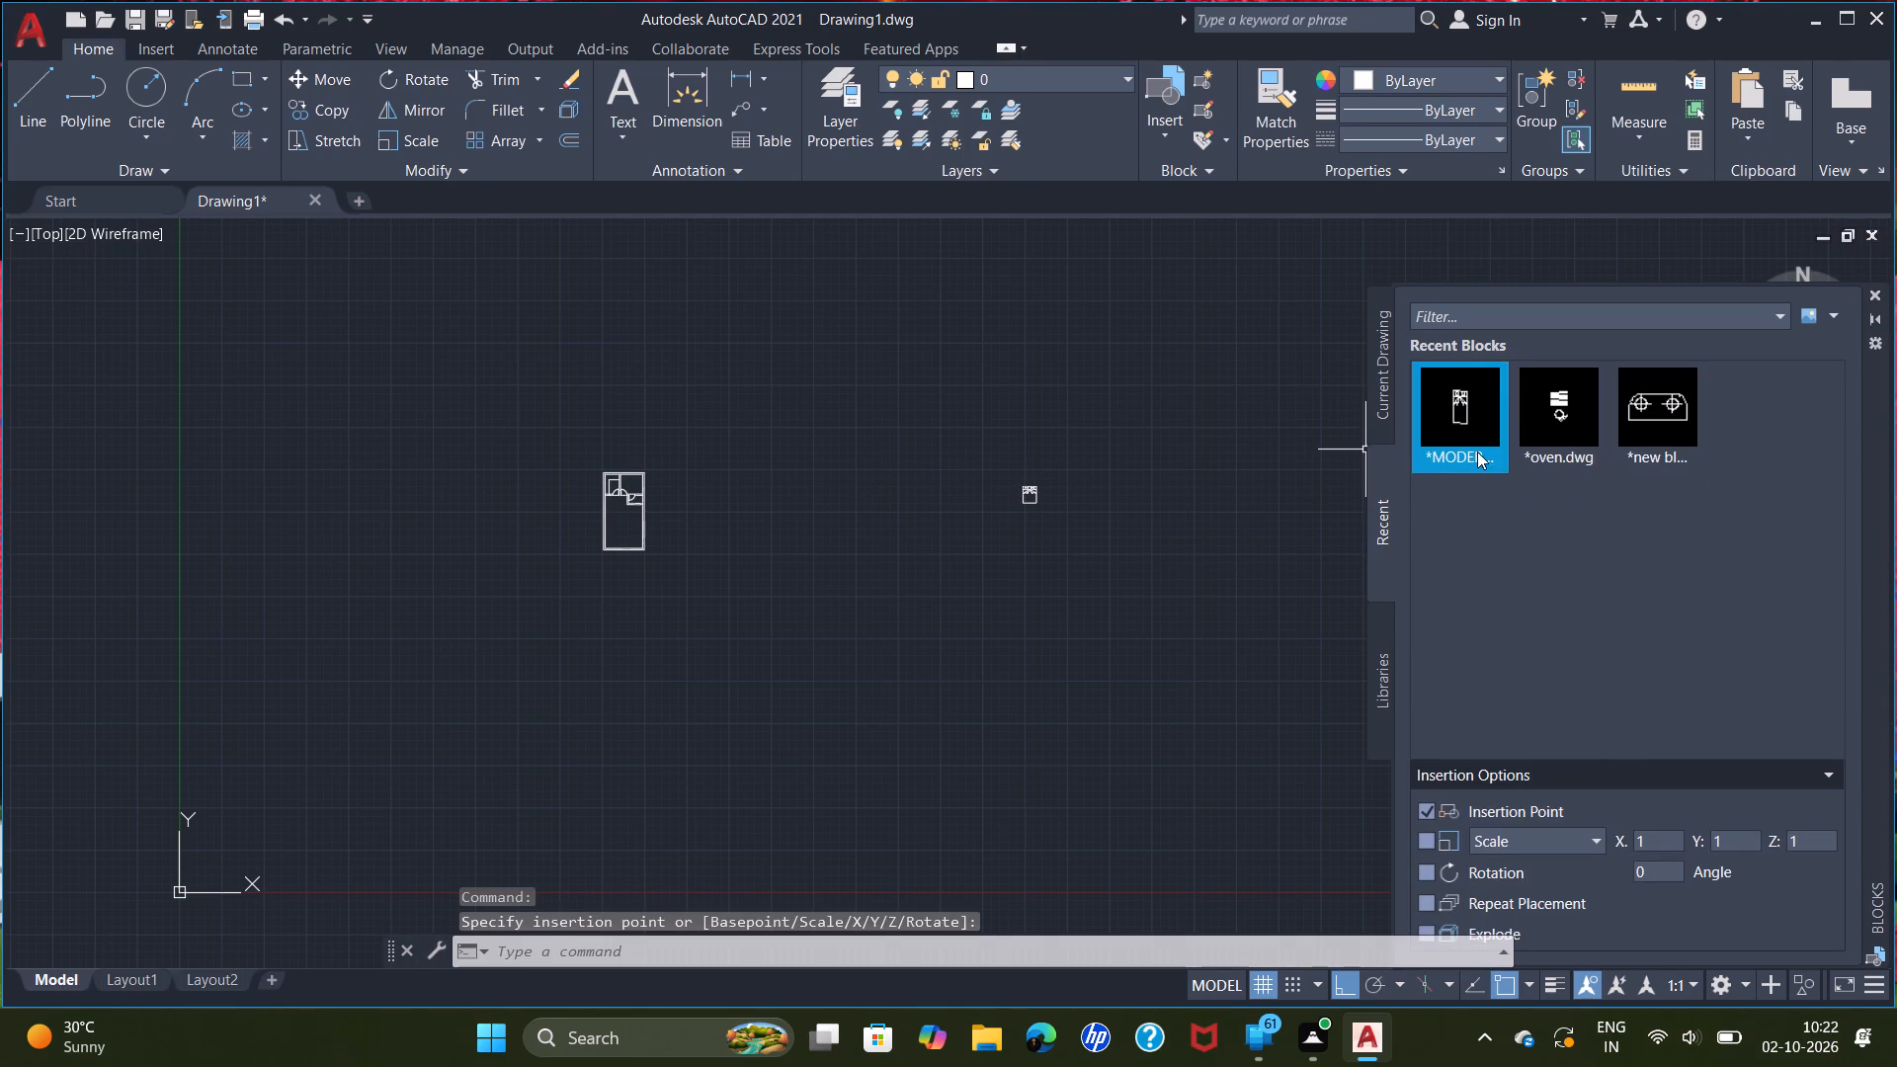
double_click(1640, 410)
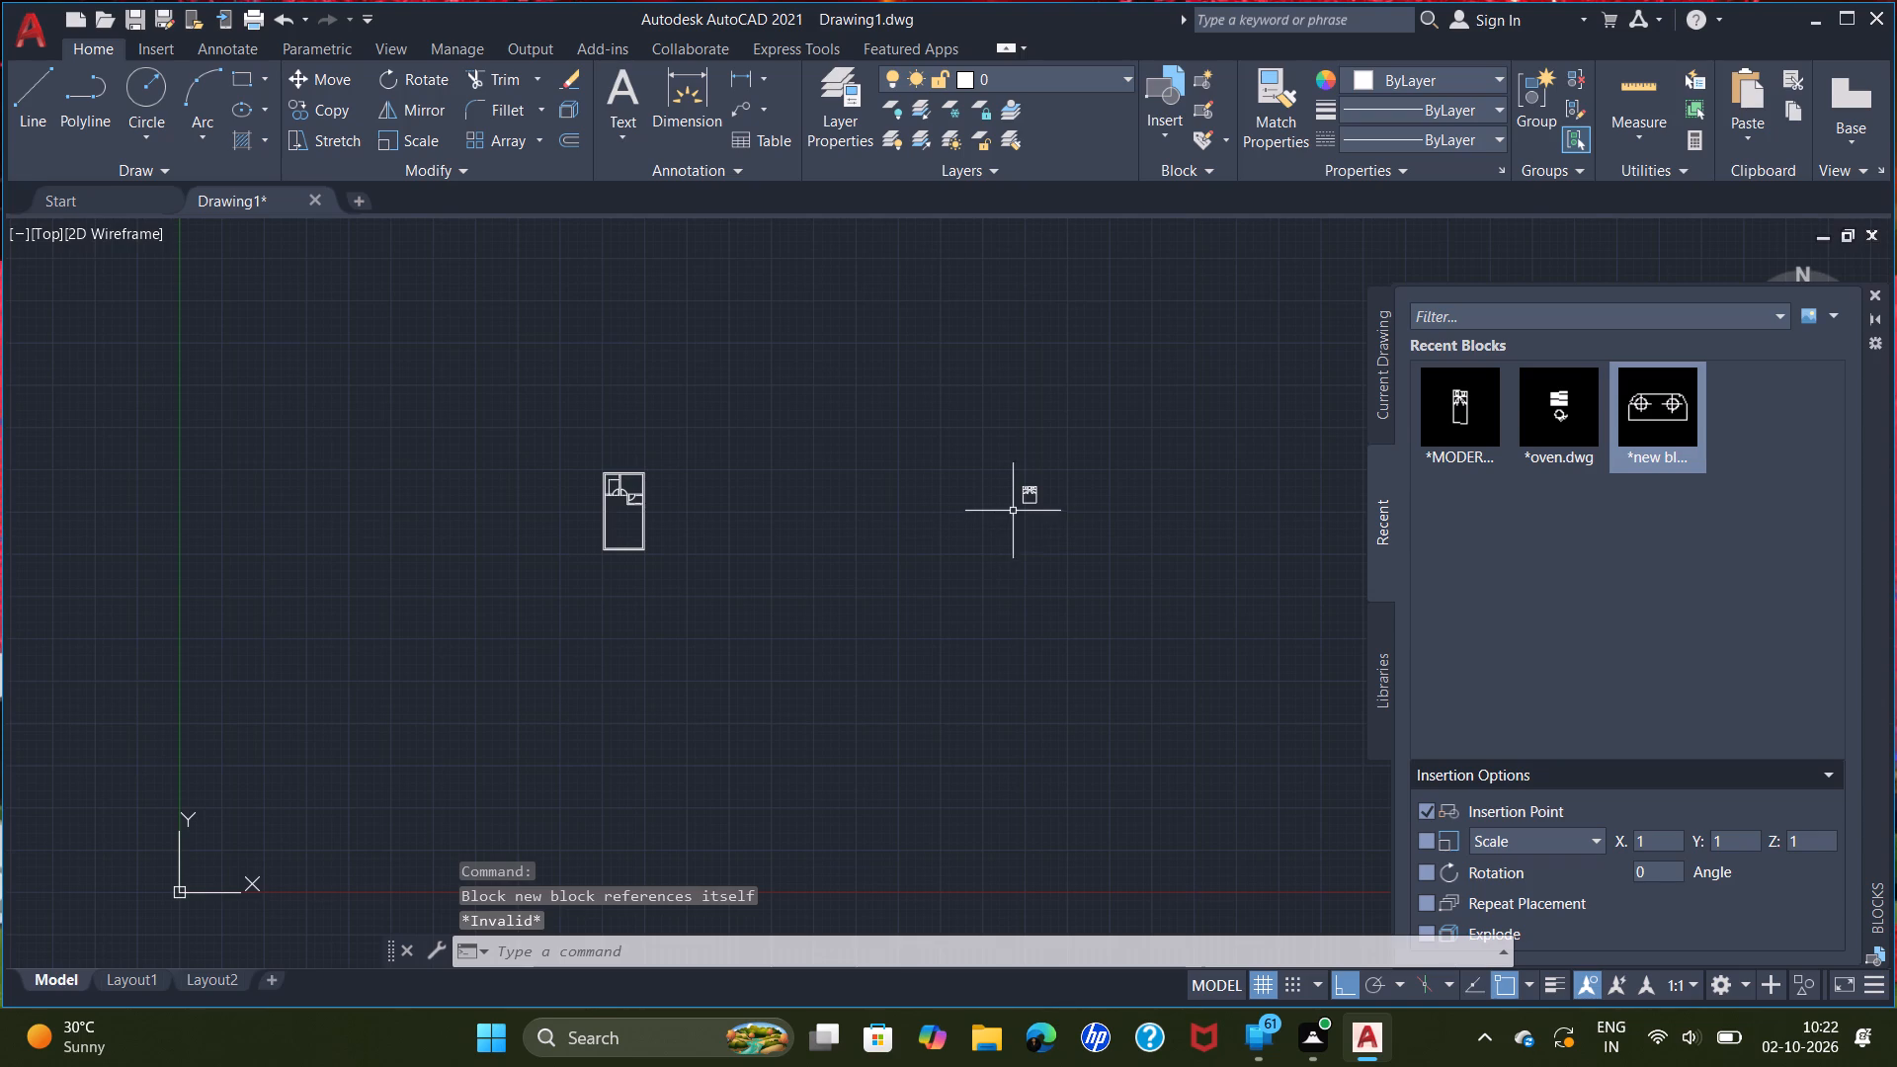
Insert the oven.dwg block in the empty area just south of the previously placed block.
click(1546, 421)
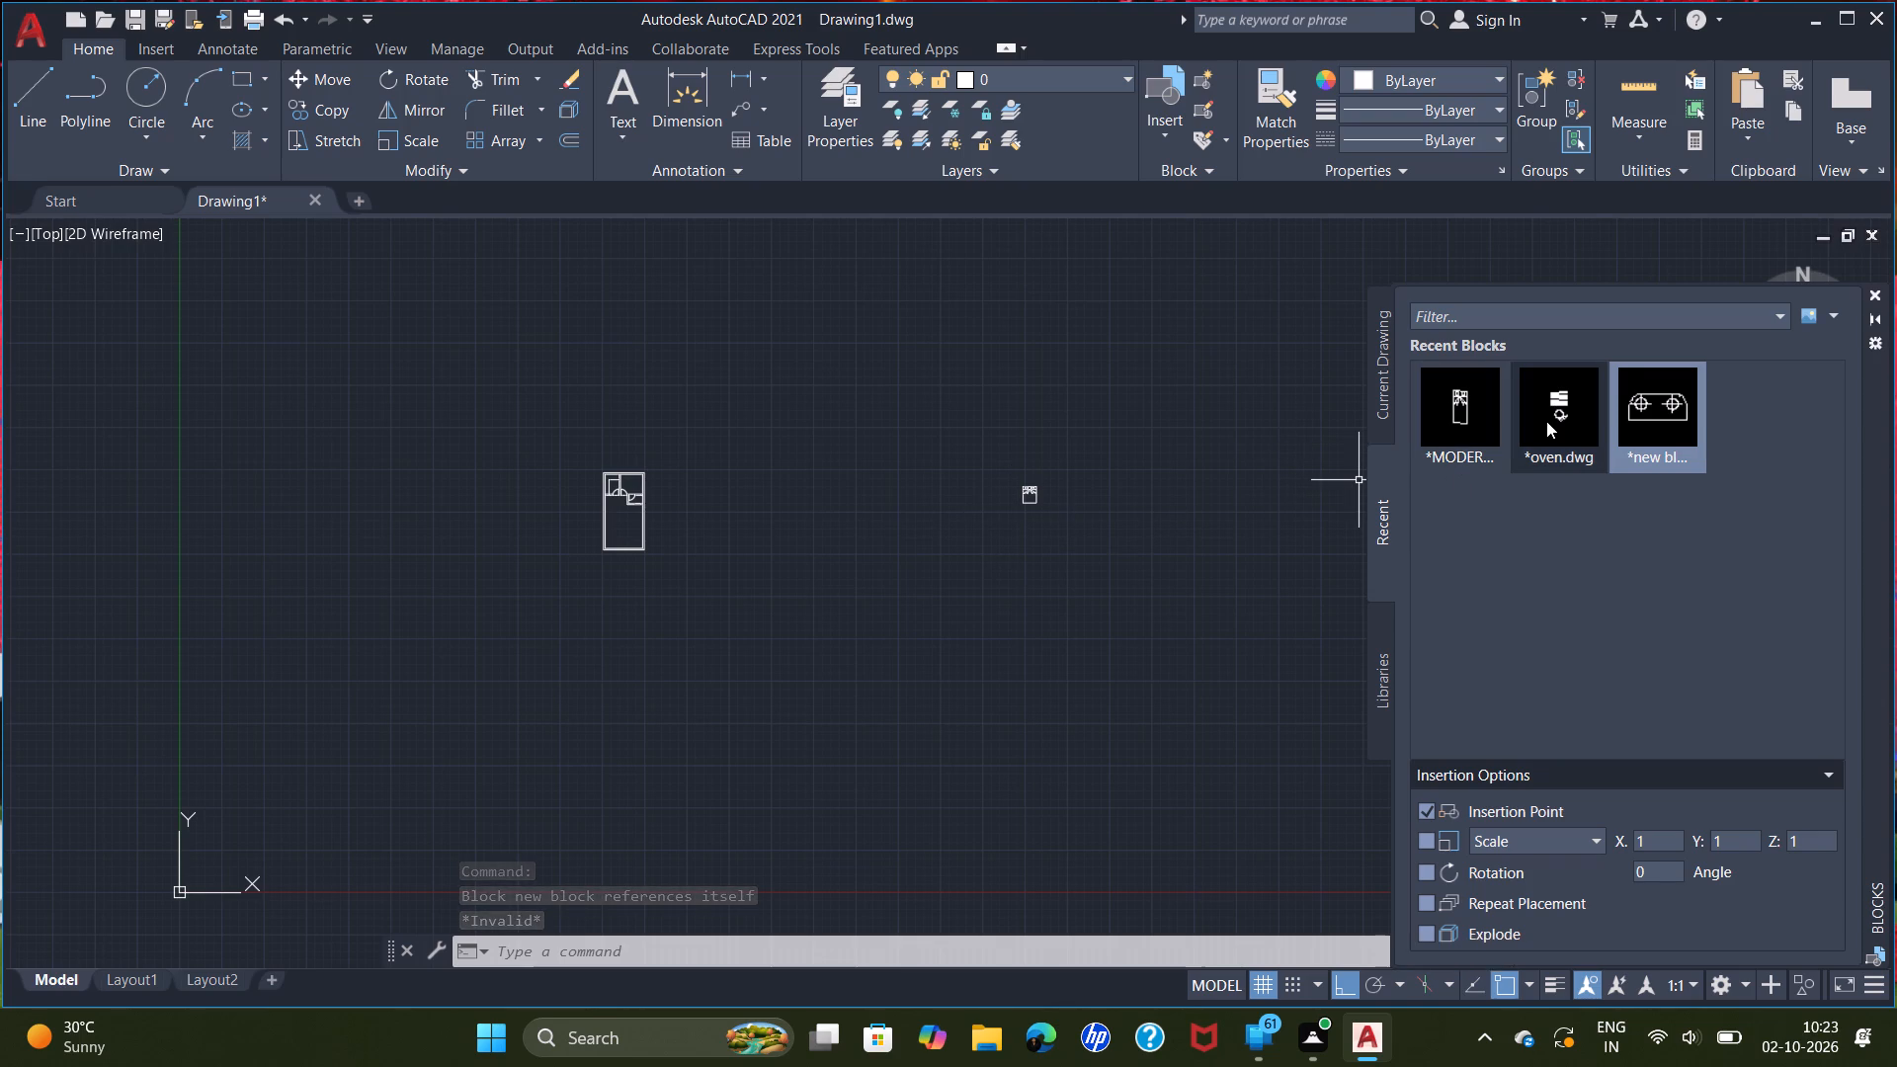
click(1031, 615)
Move the oven.dwg block from the empty area to just outside the plan's northwest corner, with Ortho off.
scroll(1036, 626, up, 3)
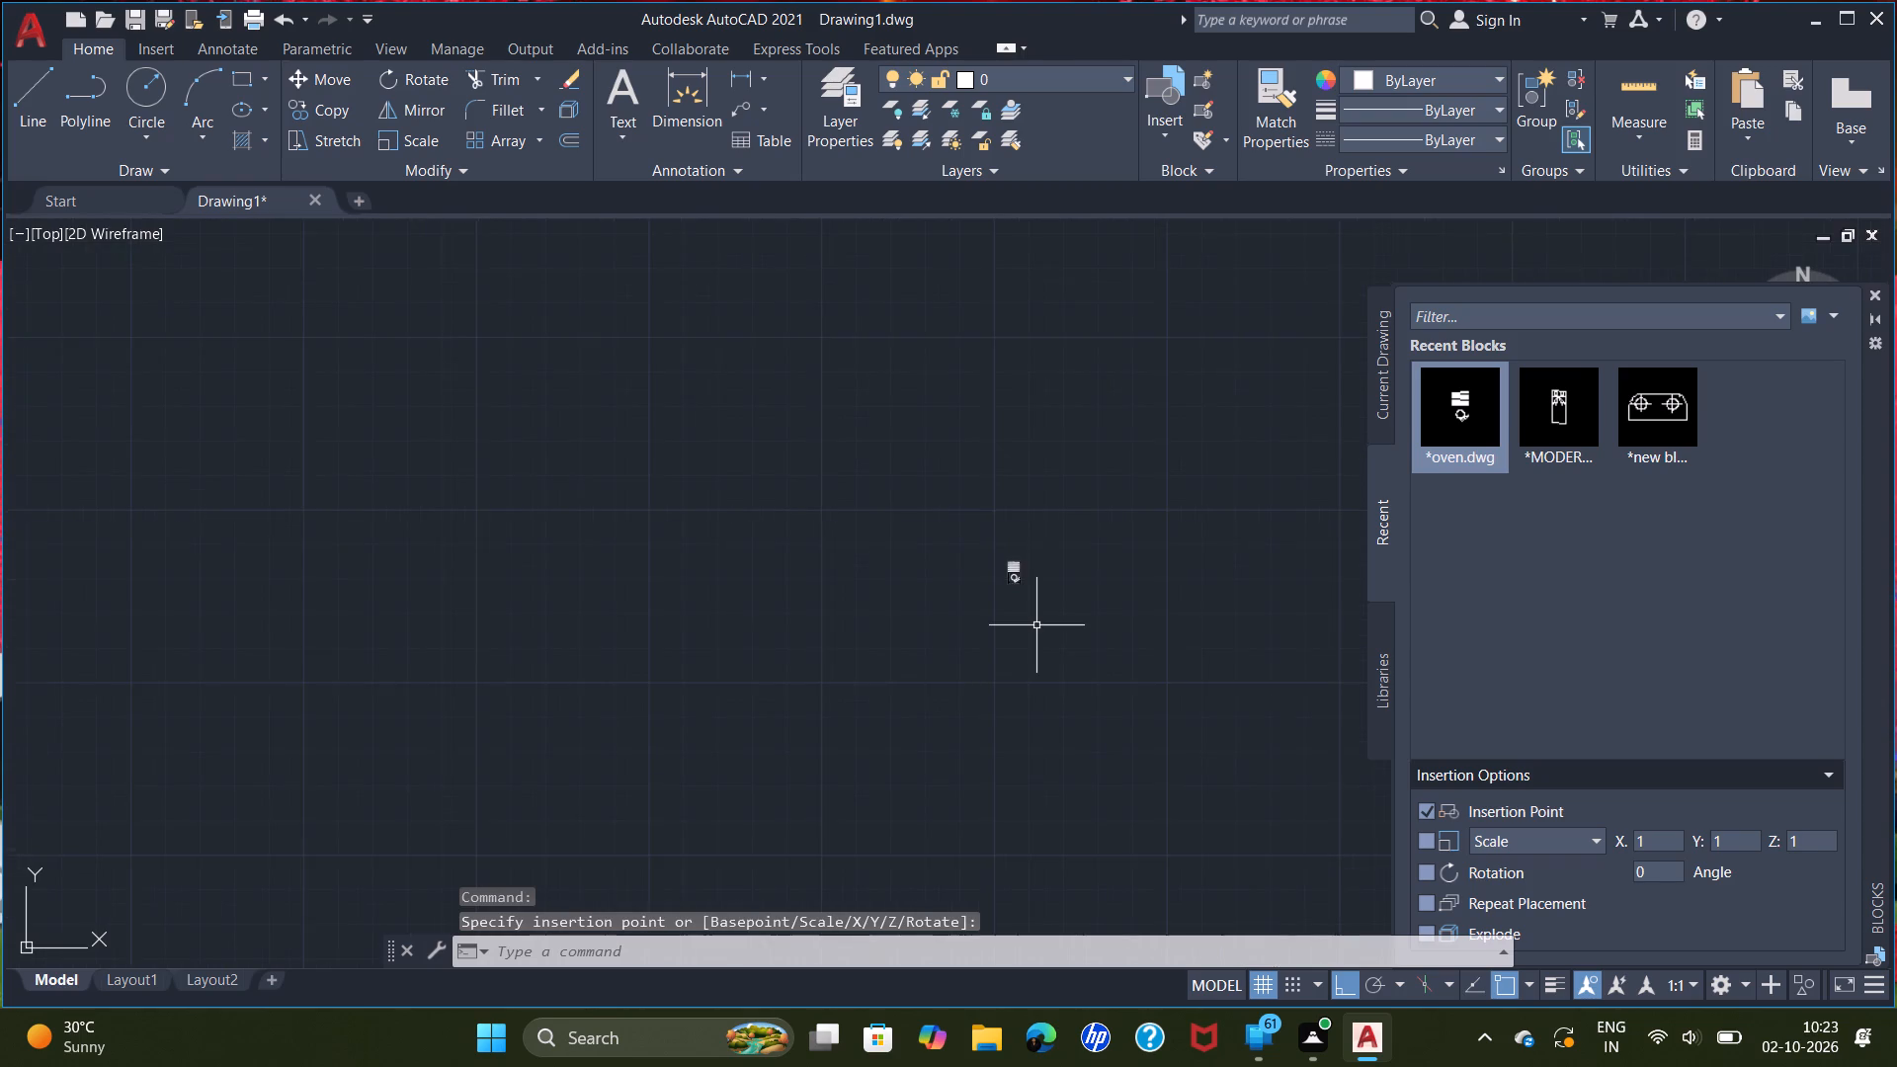
scroll(1036, 625, up, 3)
middle_drag(1001, 564, 1001, 648)
double_click(1021, 627)
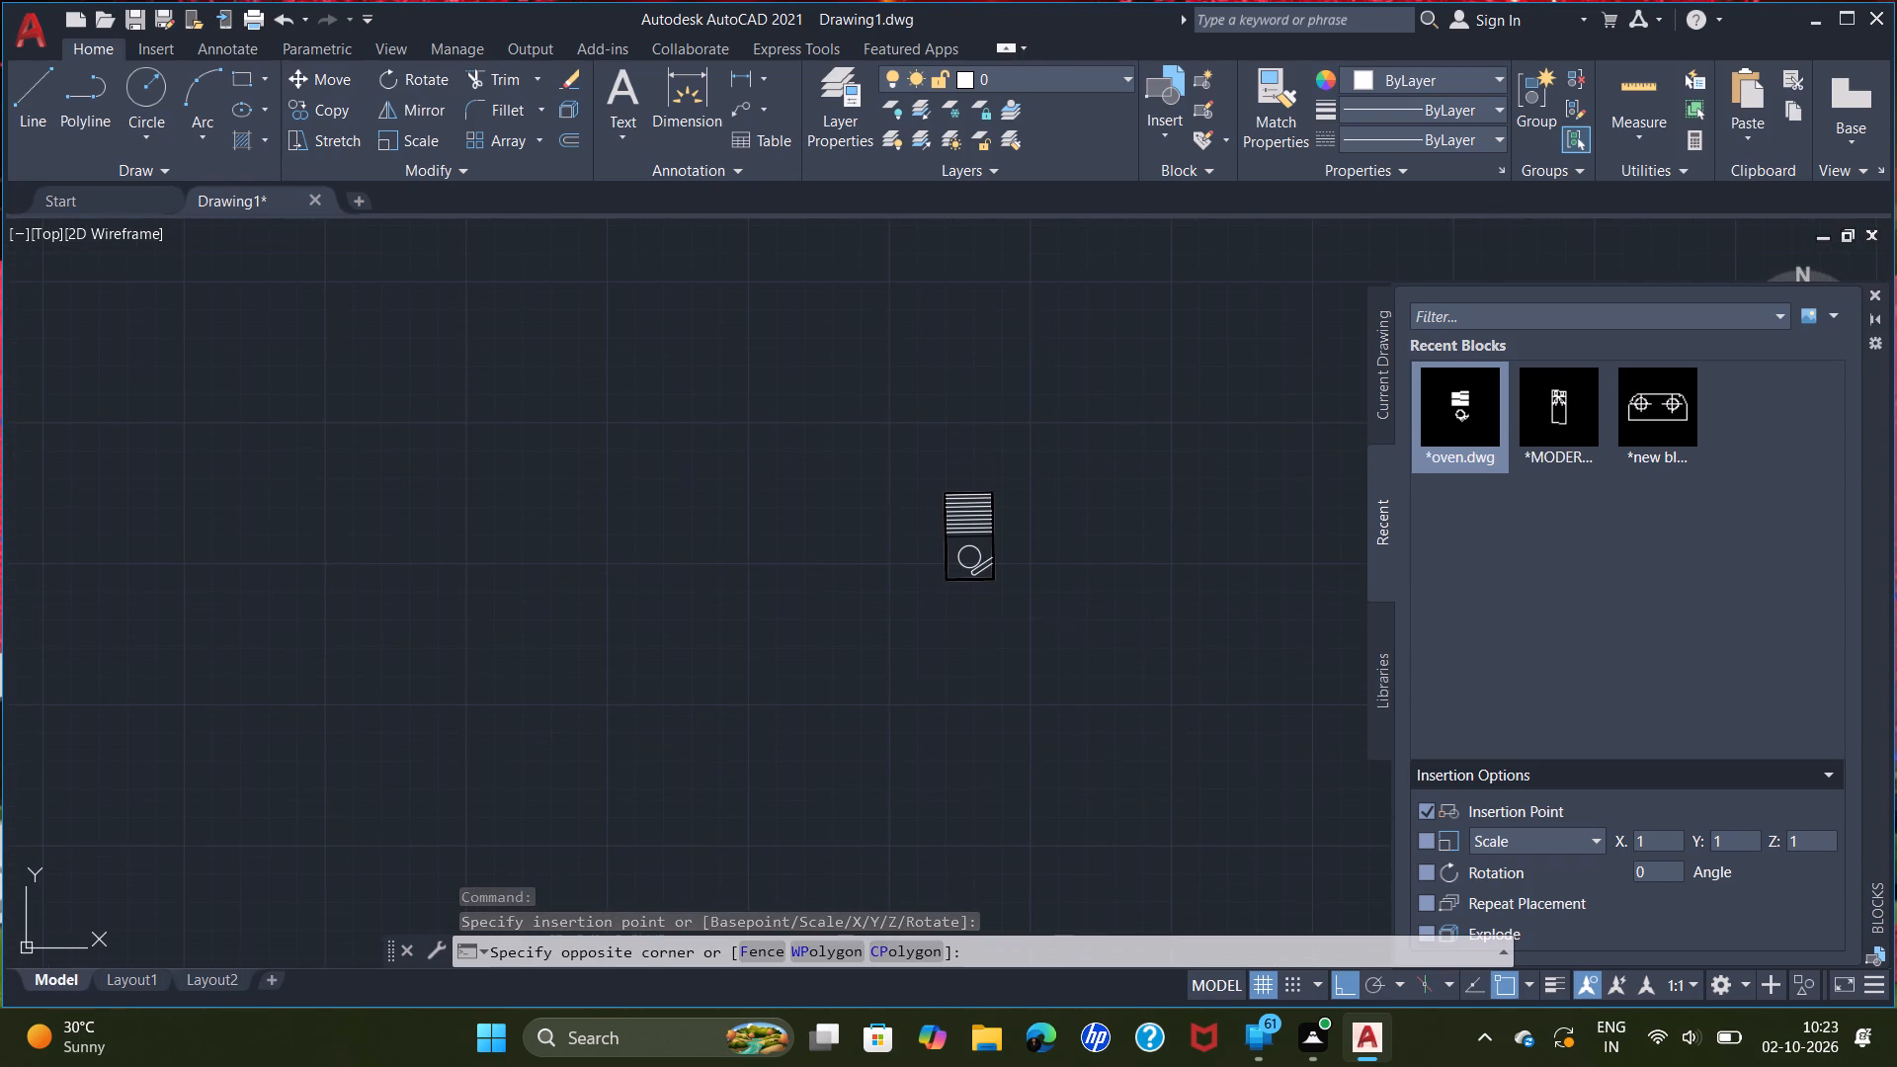
double_click(895, 458)
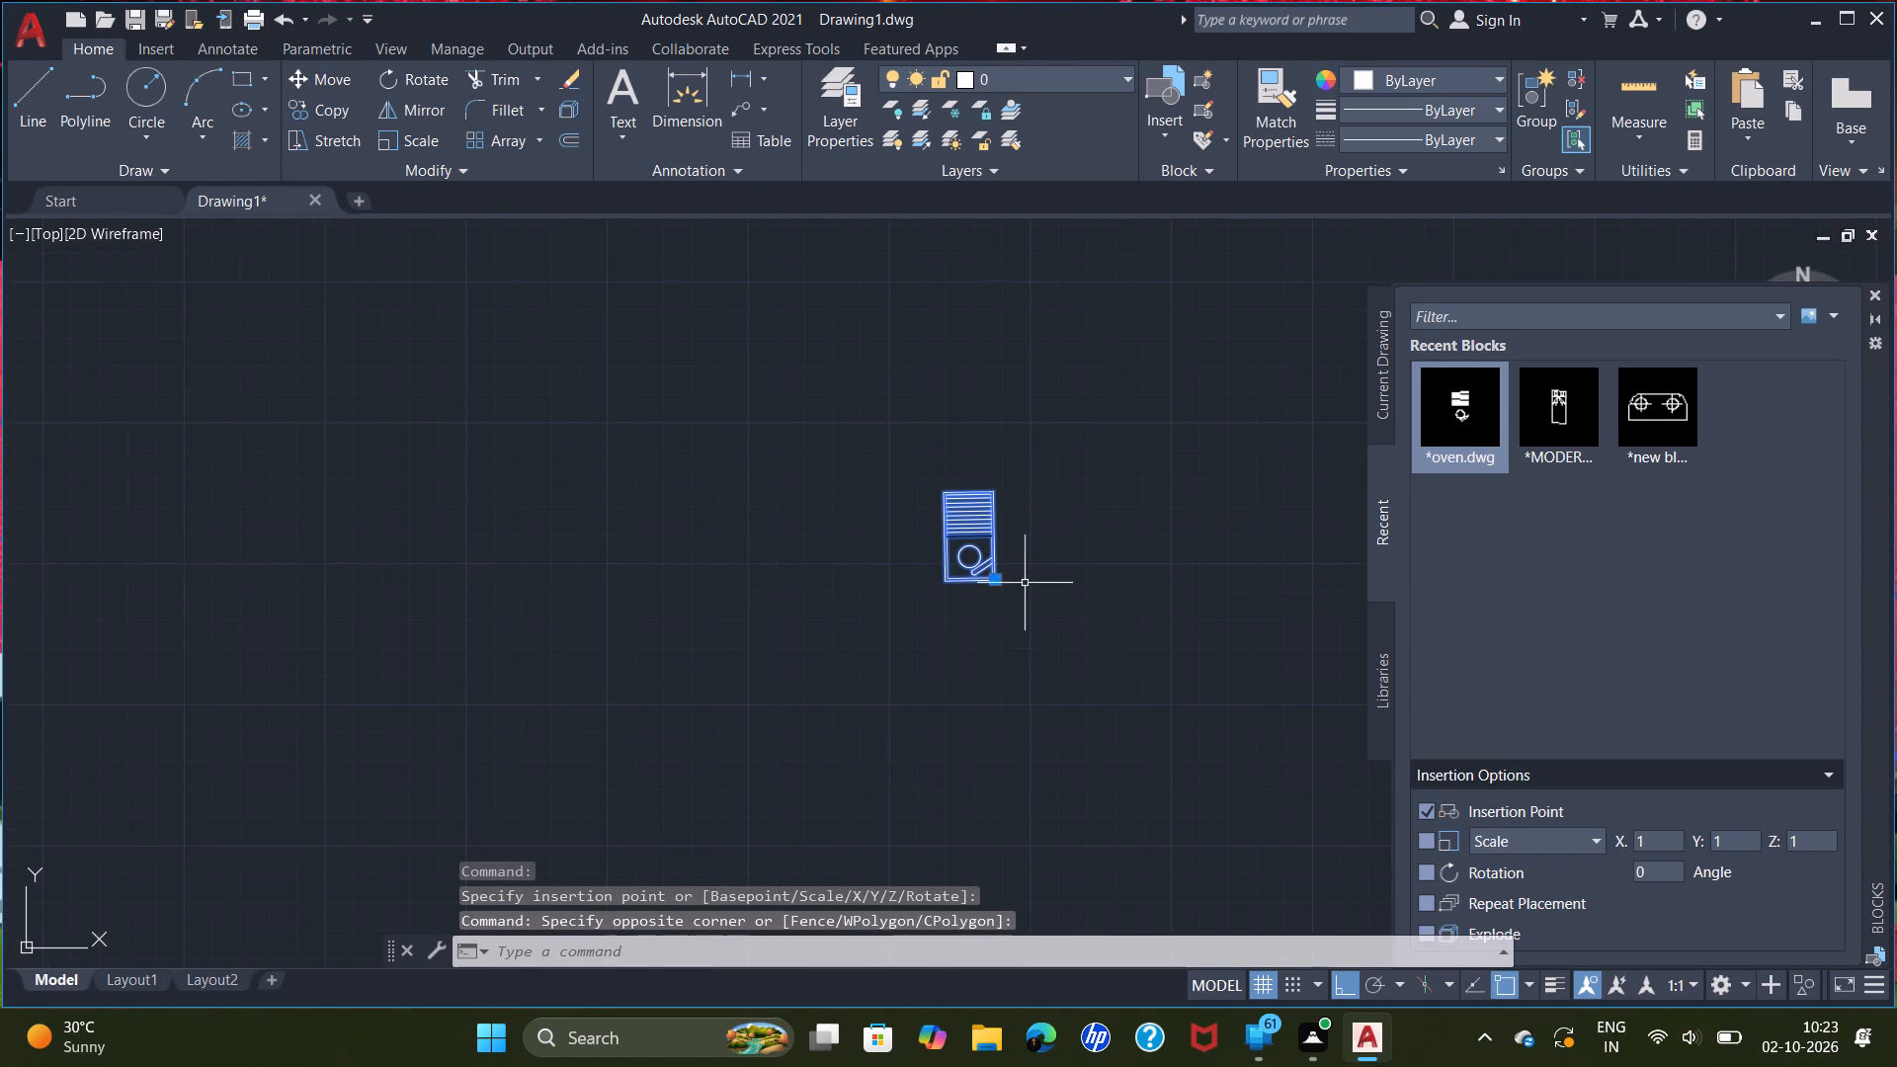
click(998, 585)
drag(998, 585, 984, 586)
drag(944, 586, 779, 571)
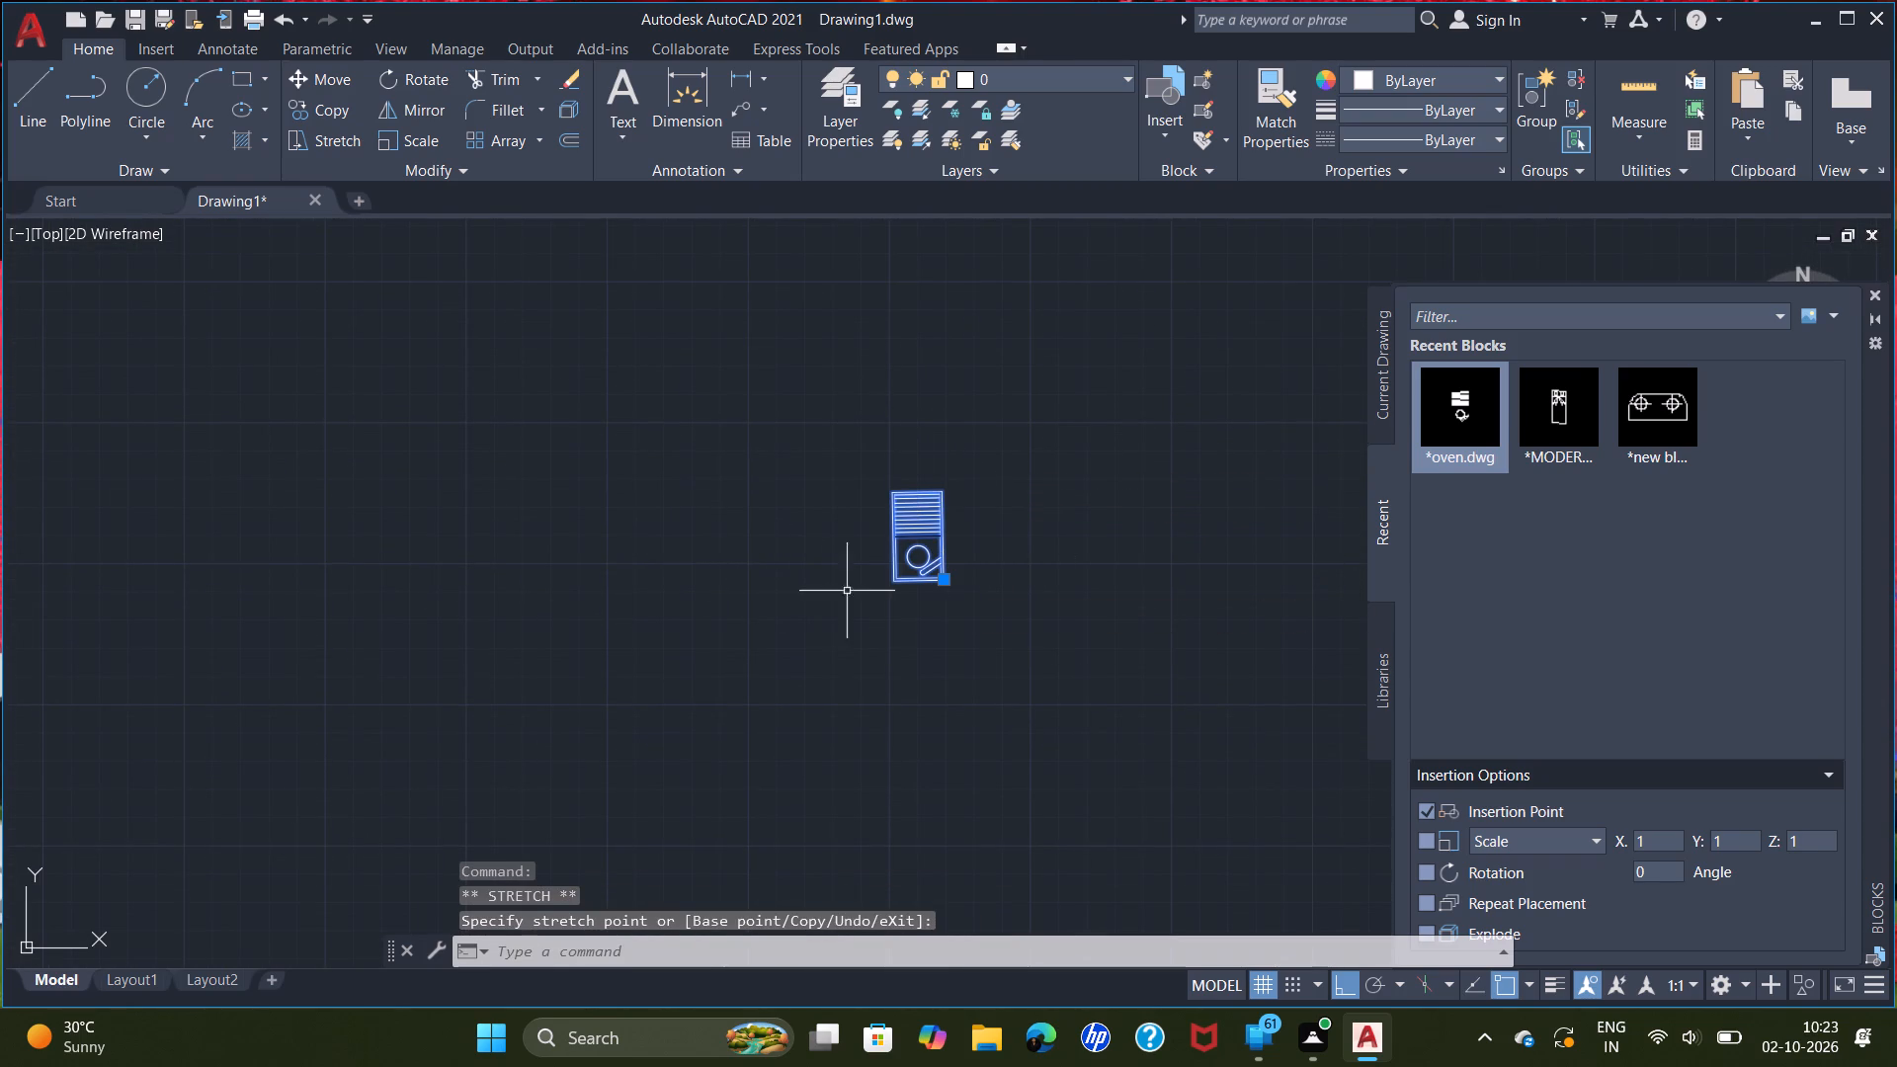
key(m)
key(Return)
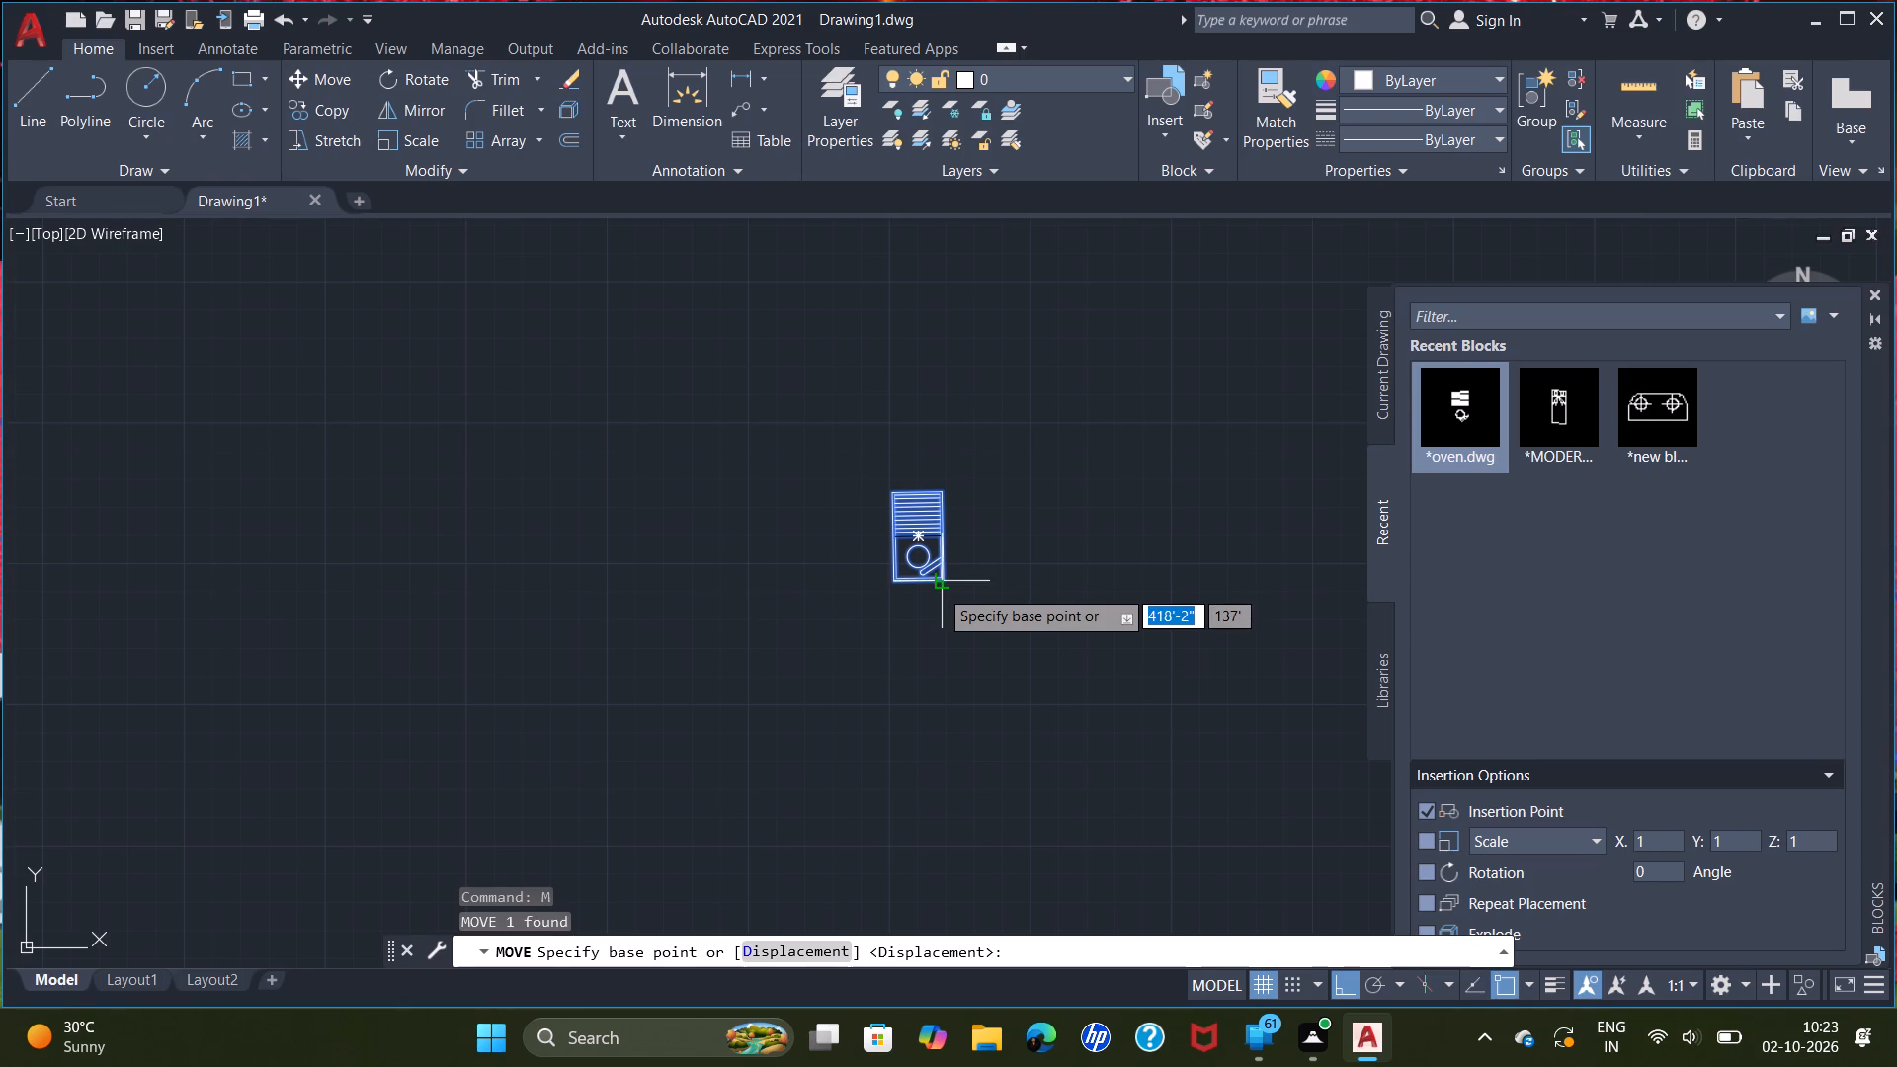
click(914, 537)
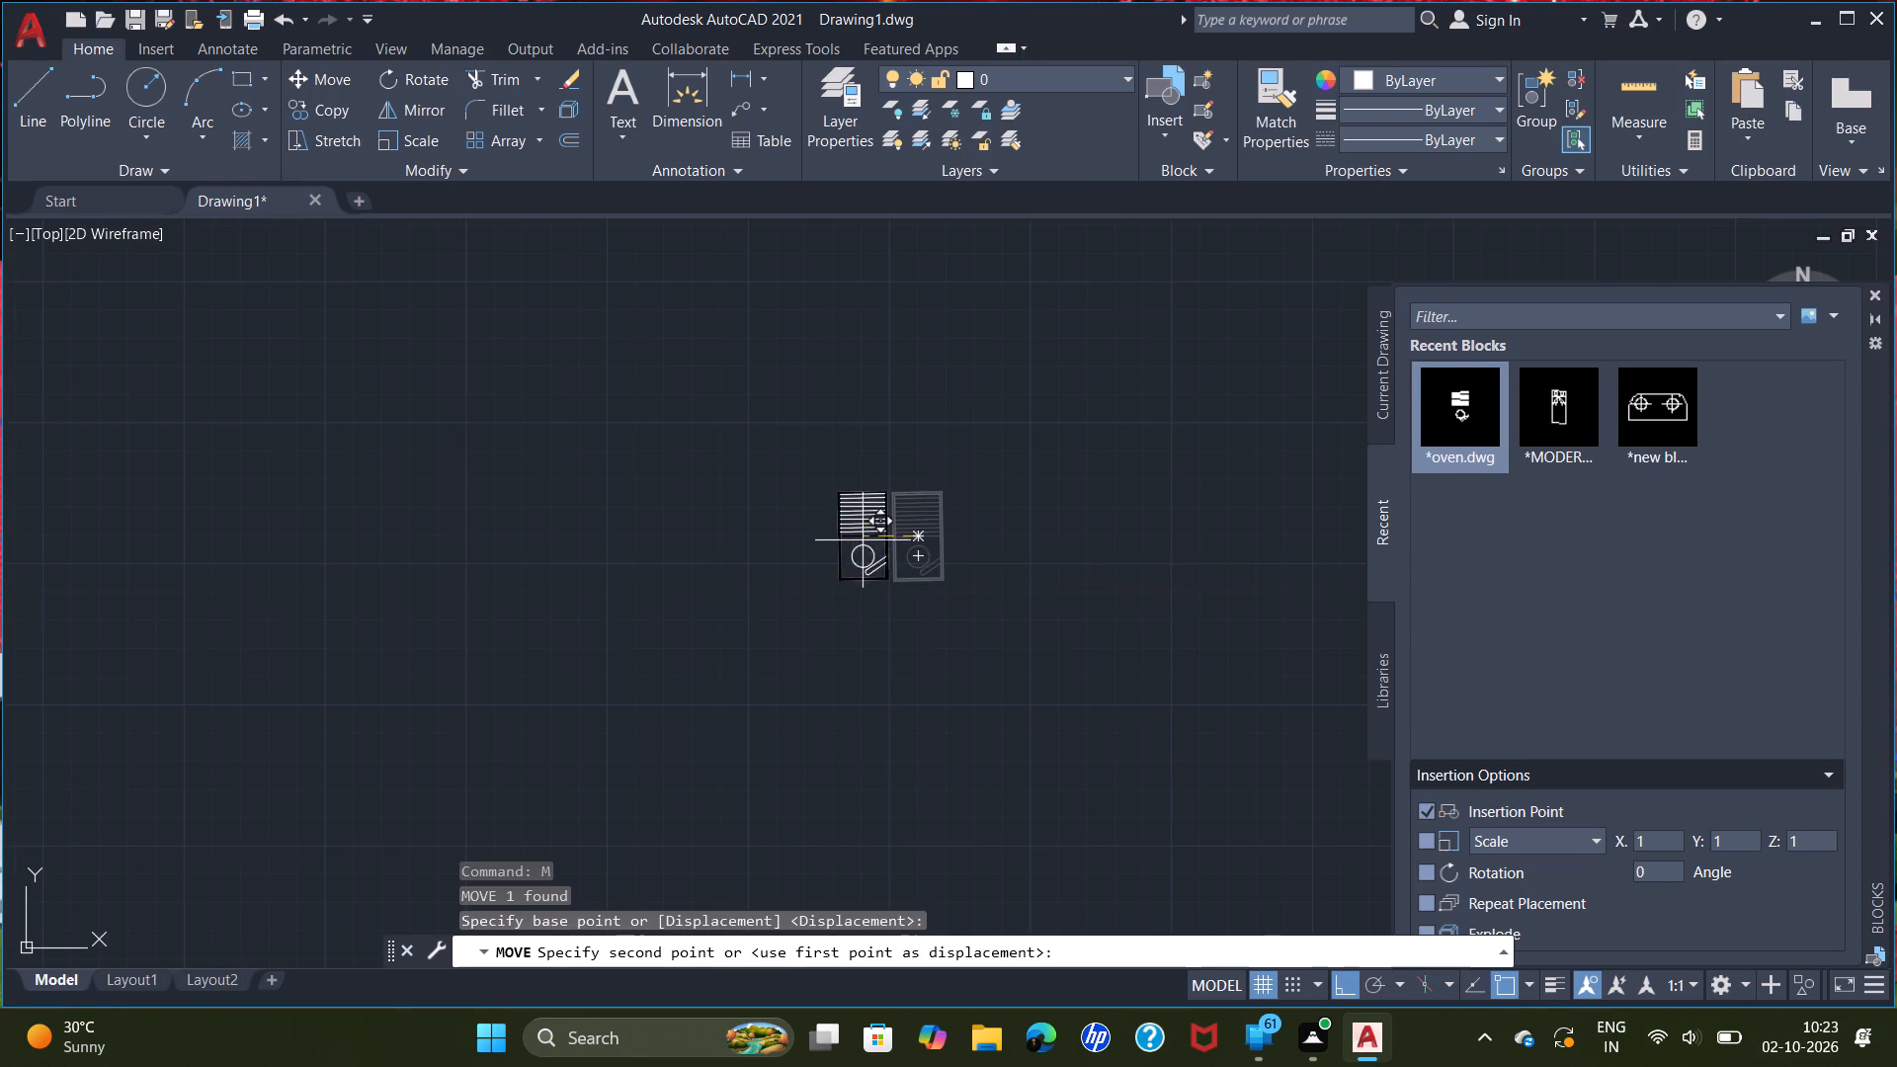
scroll(551, 521, down, 3)
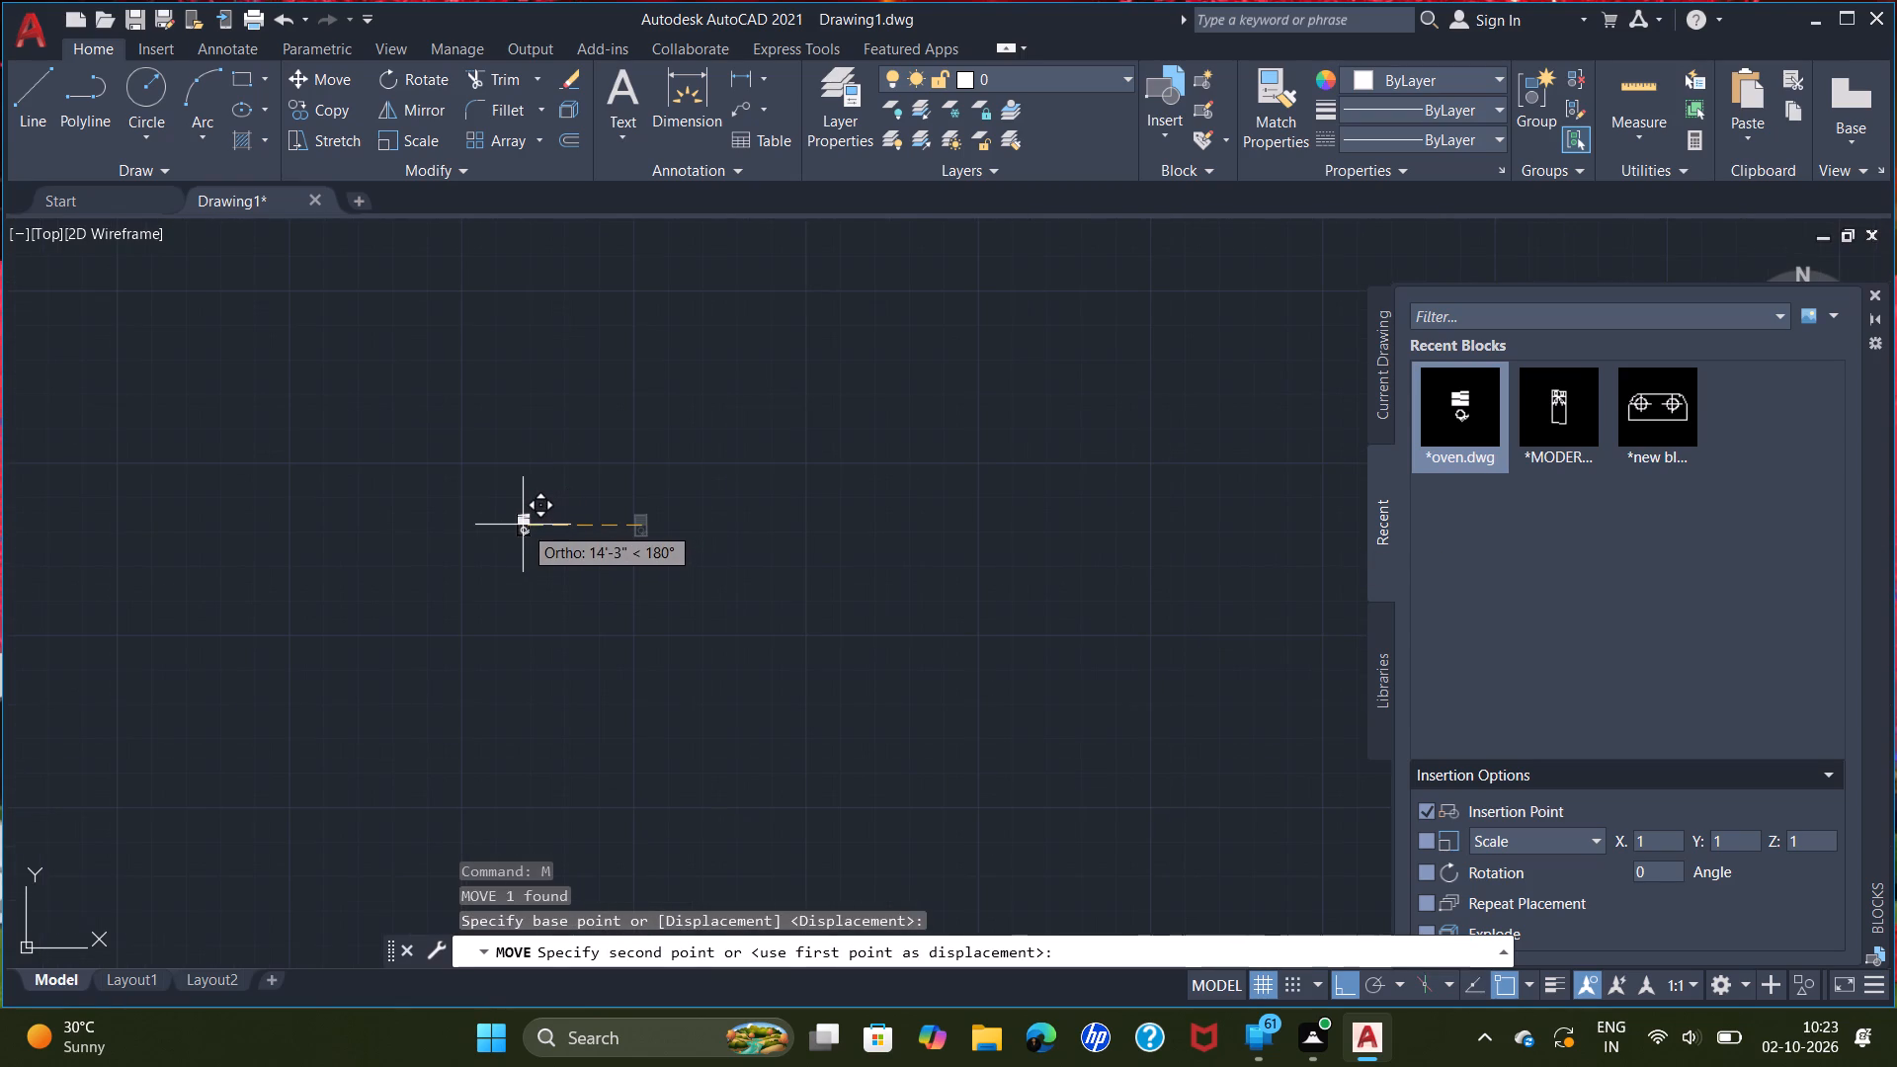
key(F8)
middle_drag(440, 539, 341, 955)
scroll(406, 714, down, 2)
middle_drag(409, 714, 881, 738)
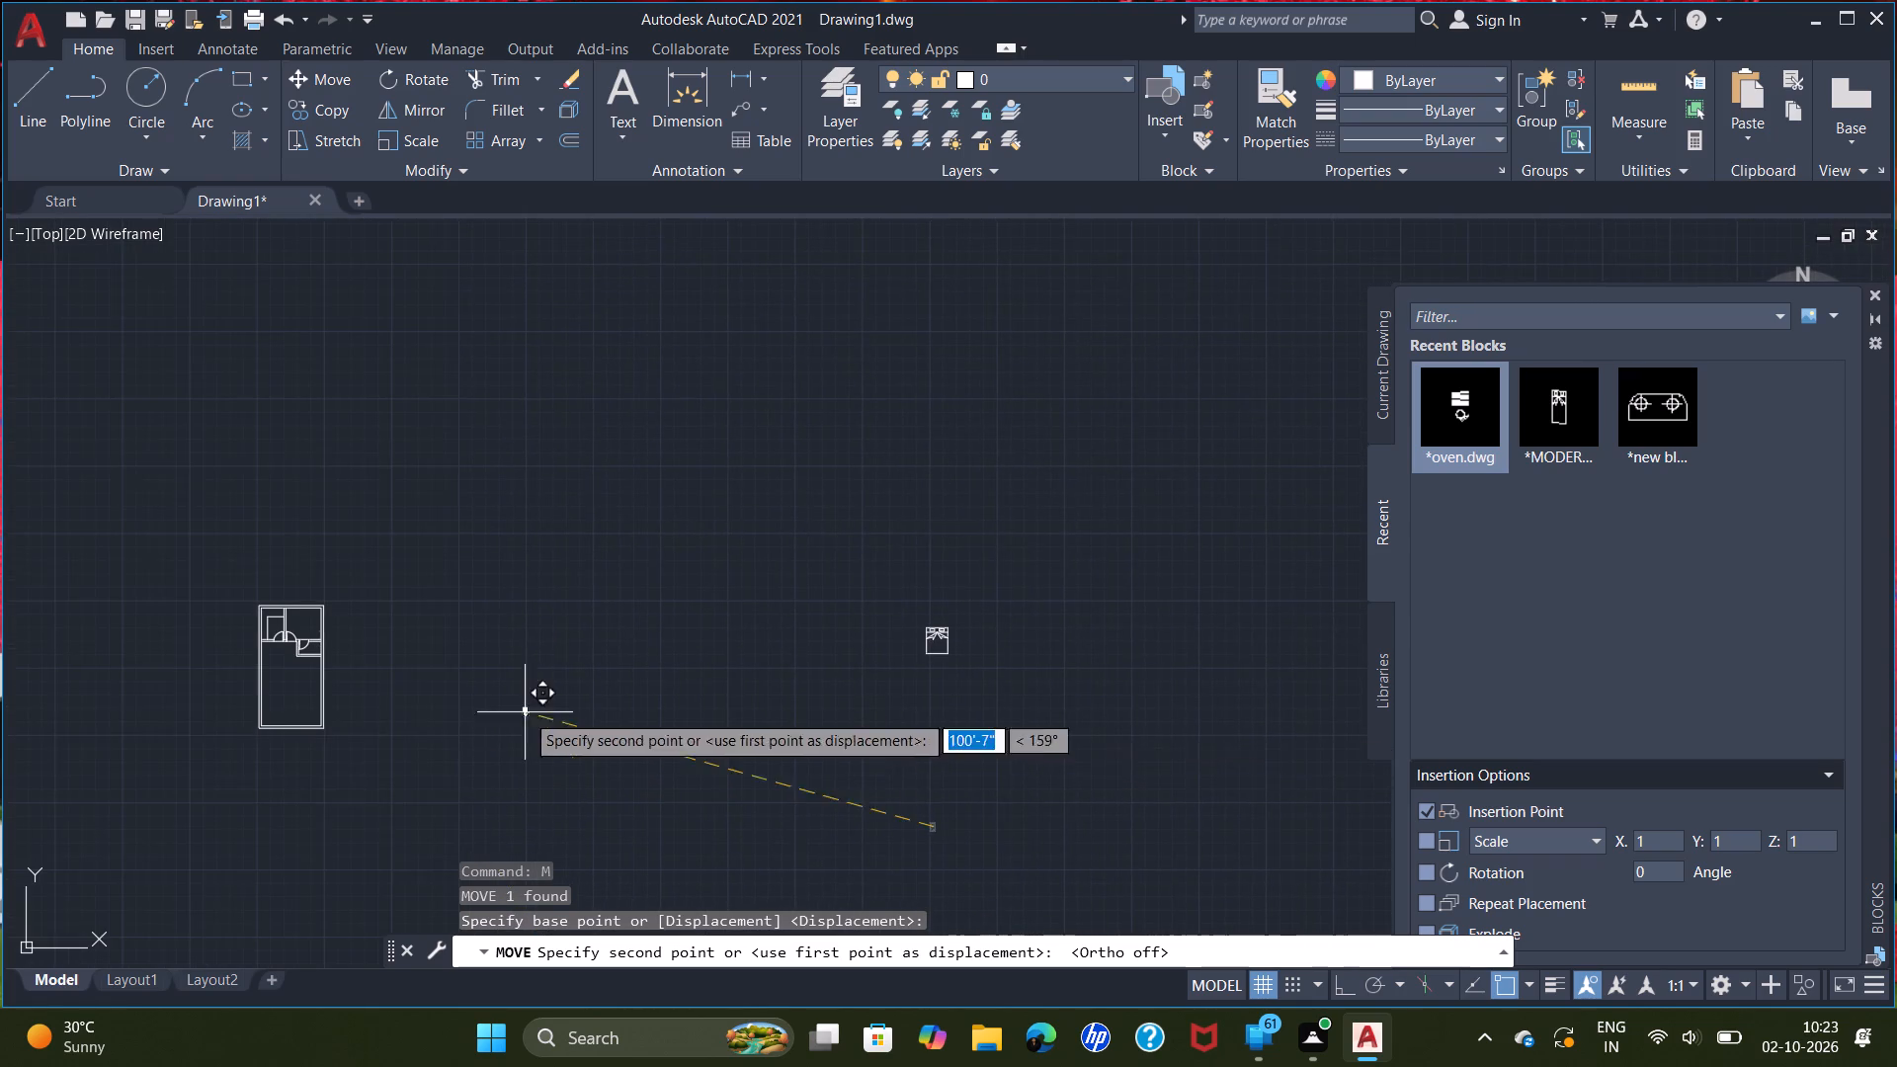
scroll(303, 752, up, 3)
middle_drag(303, 750, 708, 1039)
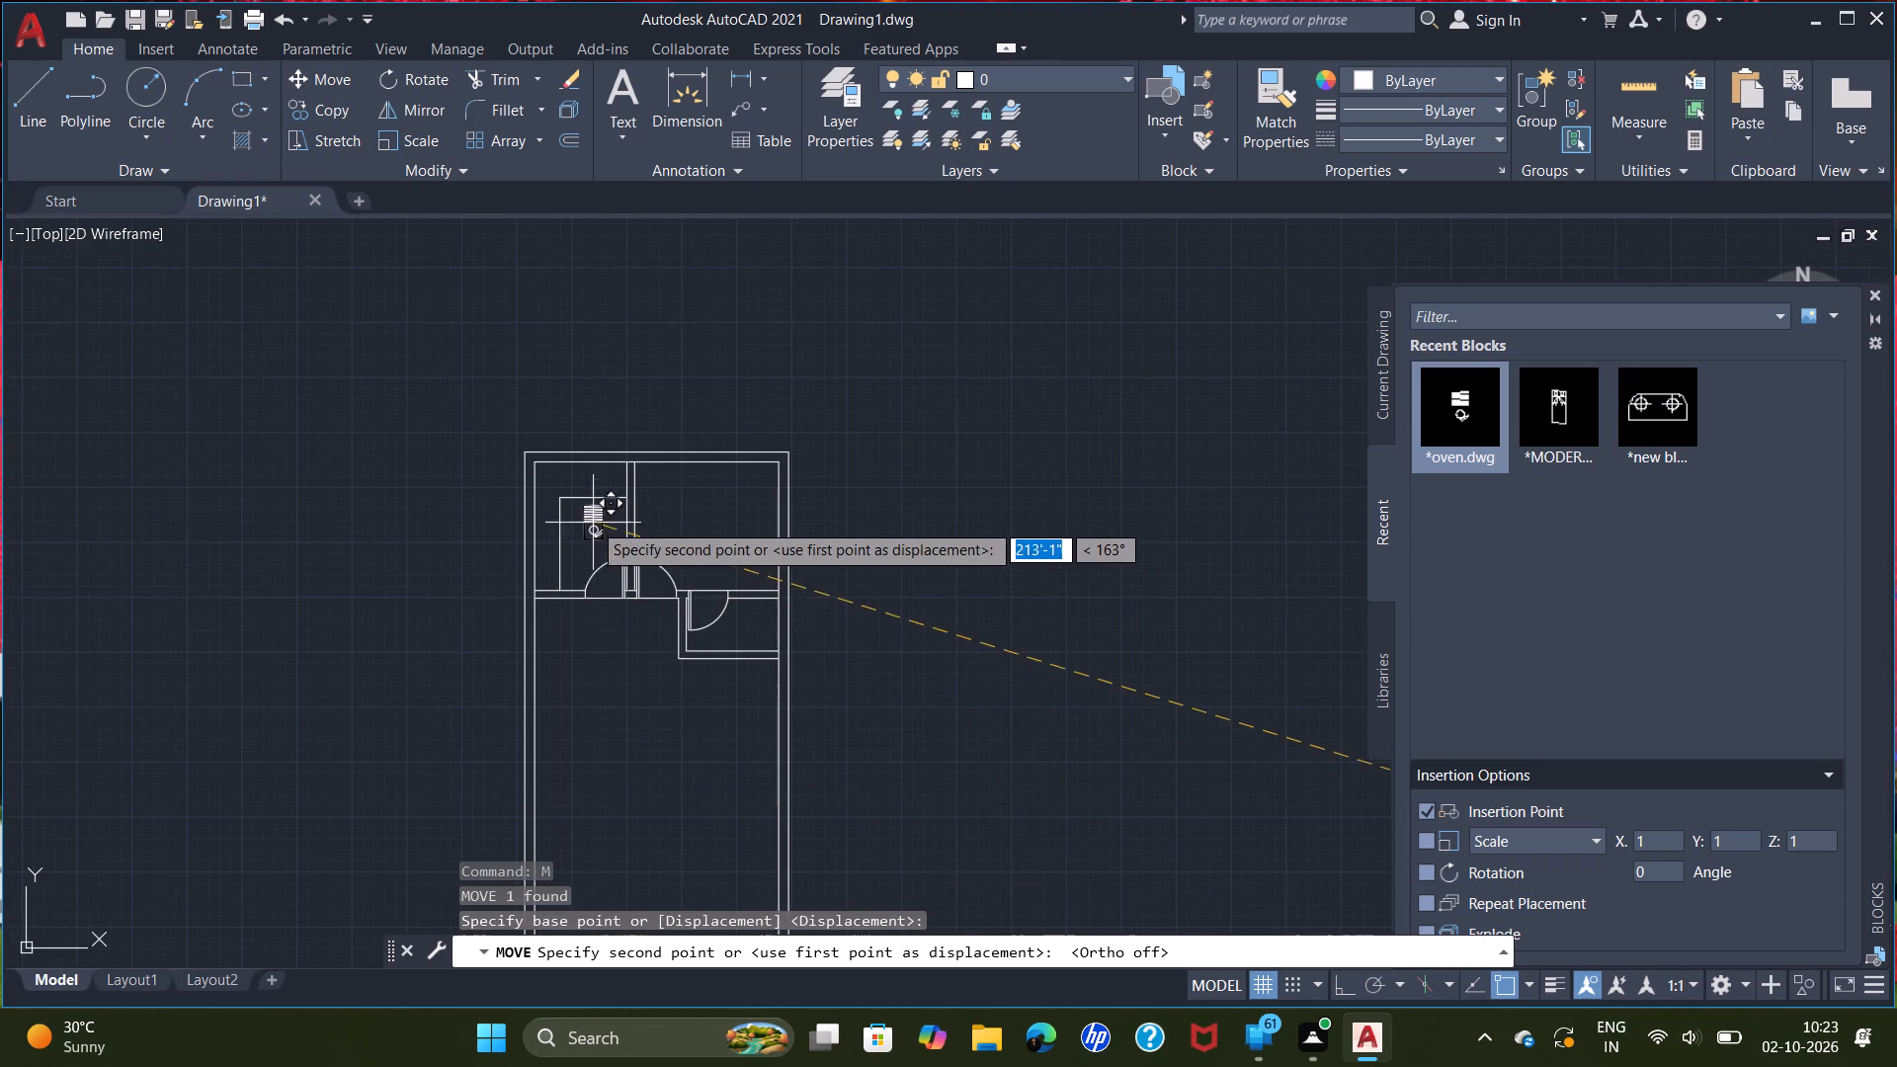
scroll(586, 514, up, 2)
middle_drag(586, 512, 598, 607)
scroll(598, 607, up, 2)
scroll(596, 557, down, 1)
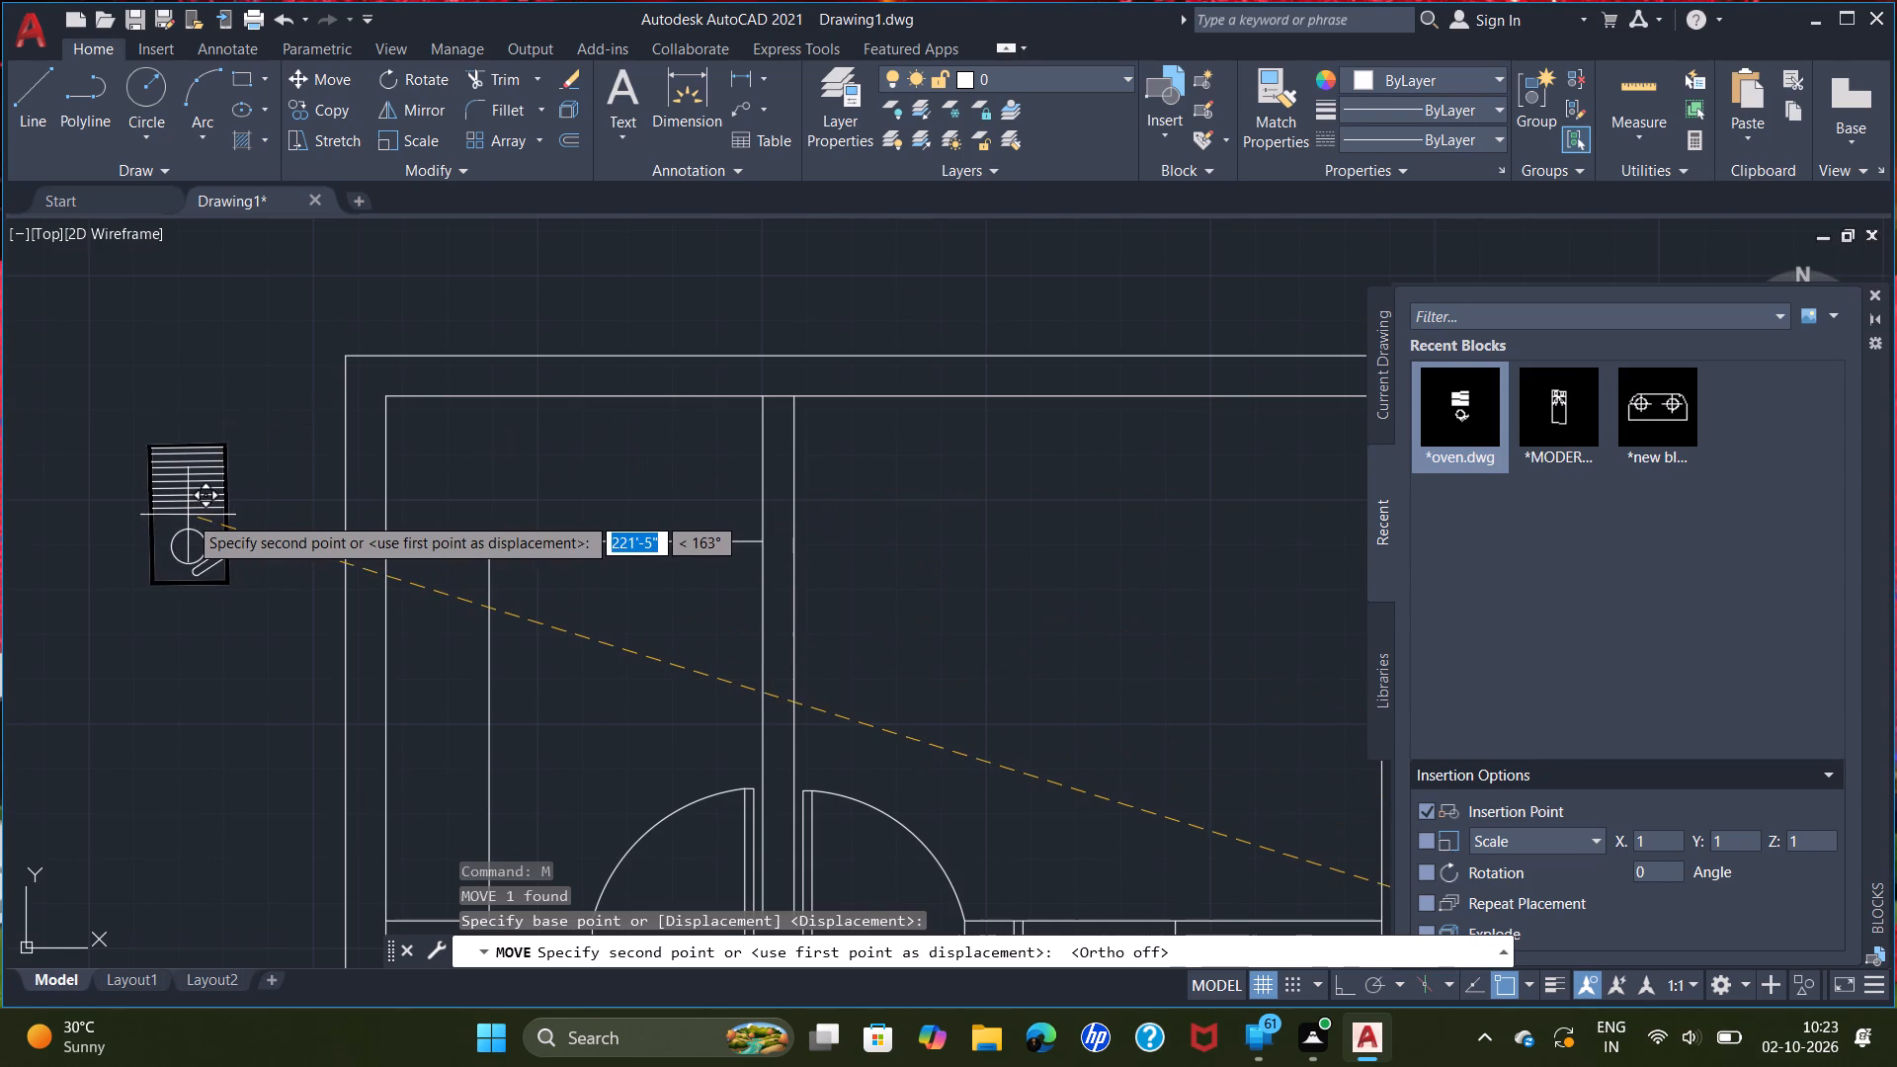
double_click(176, 517)
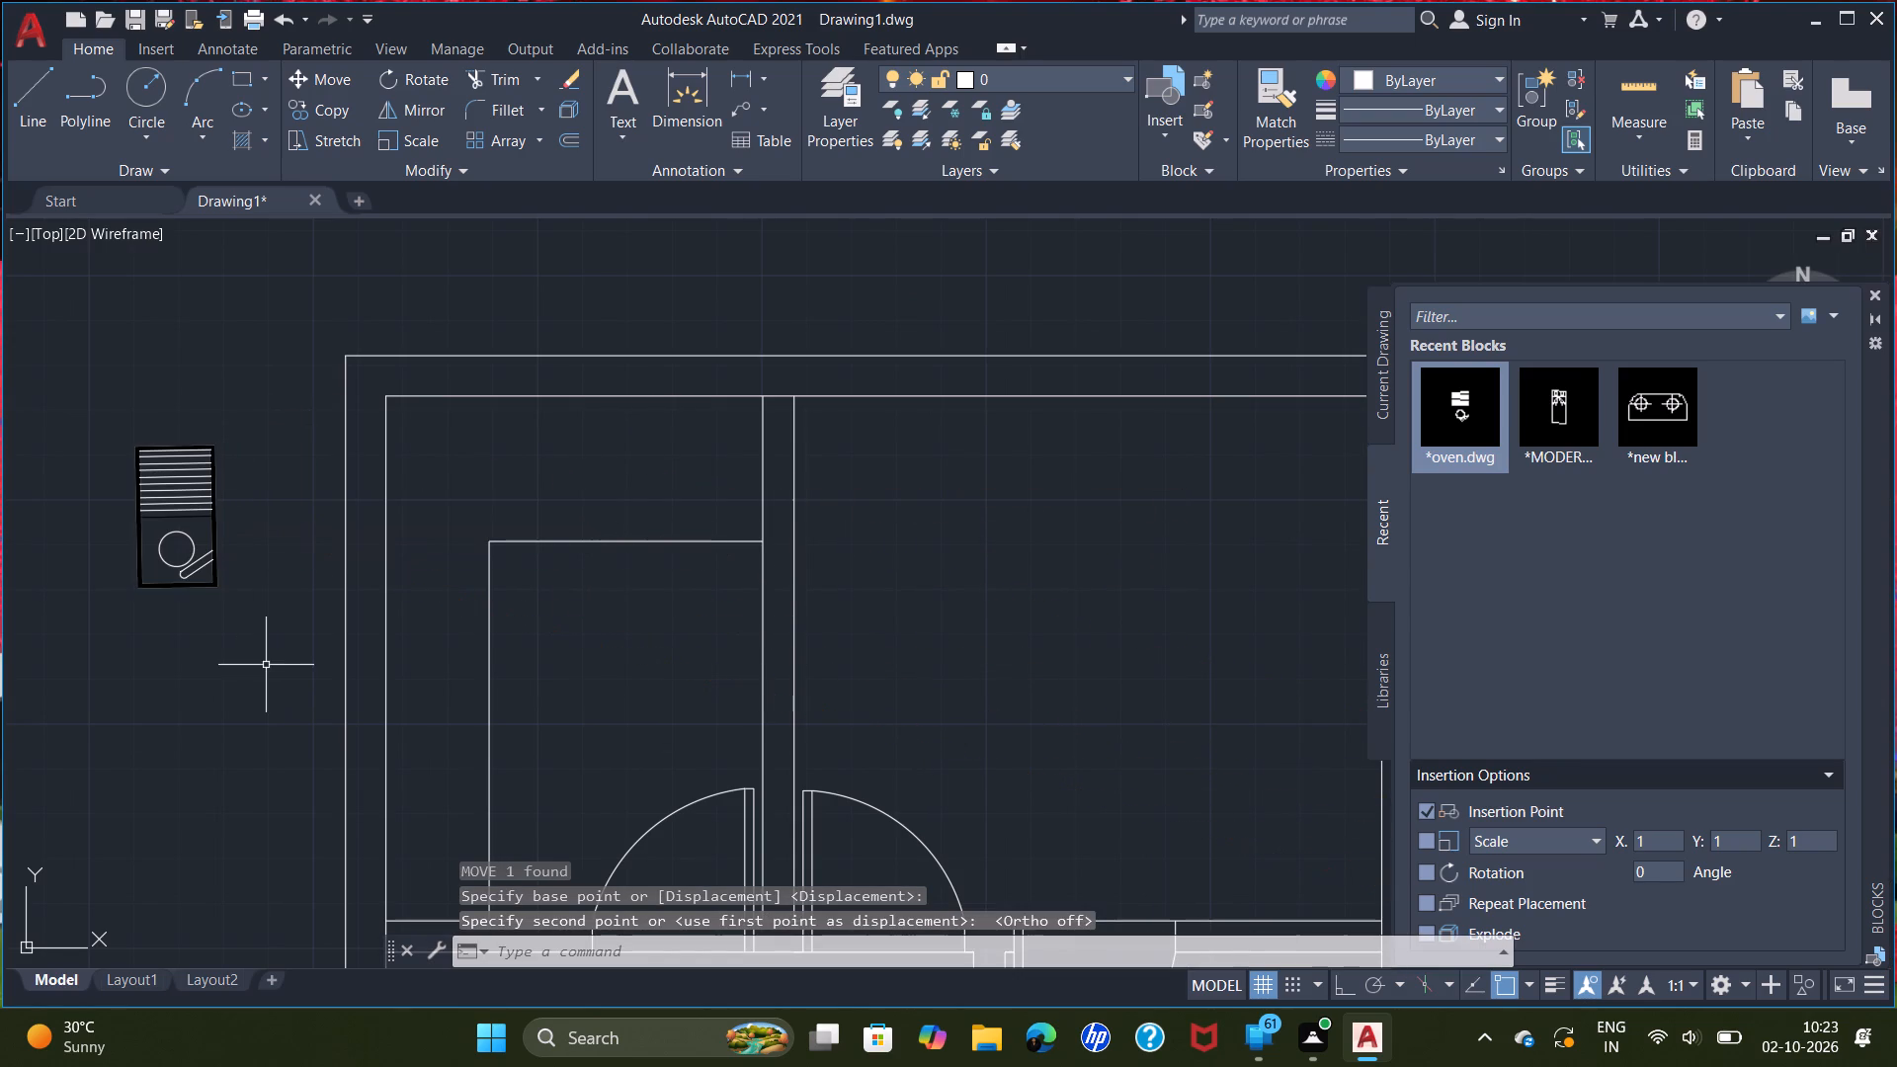
Rotate the oven.dwg block roughly a quarter turn counterclockwise about its northwest corner so it lies horizontally.
click(268, 671)
click(111, 402)
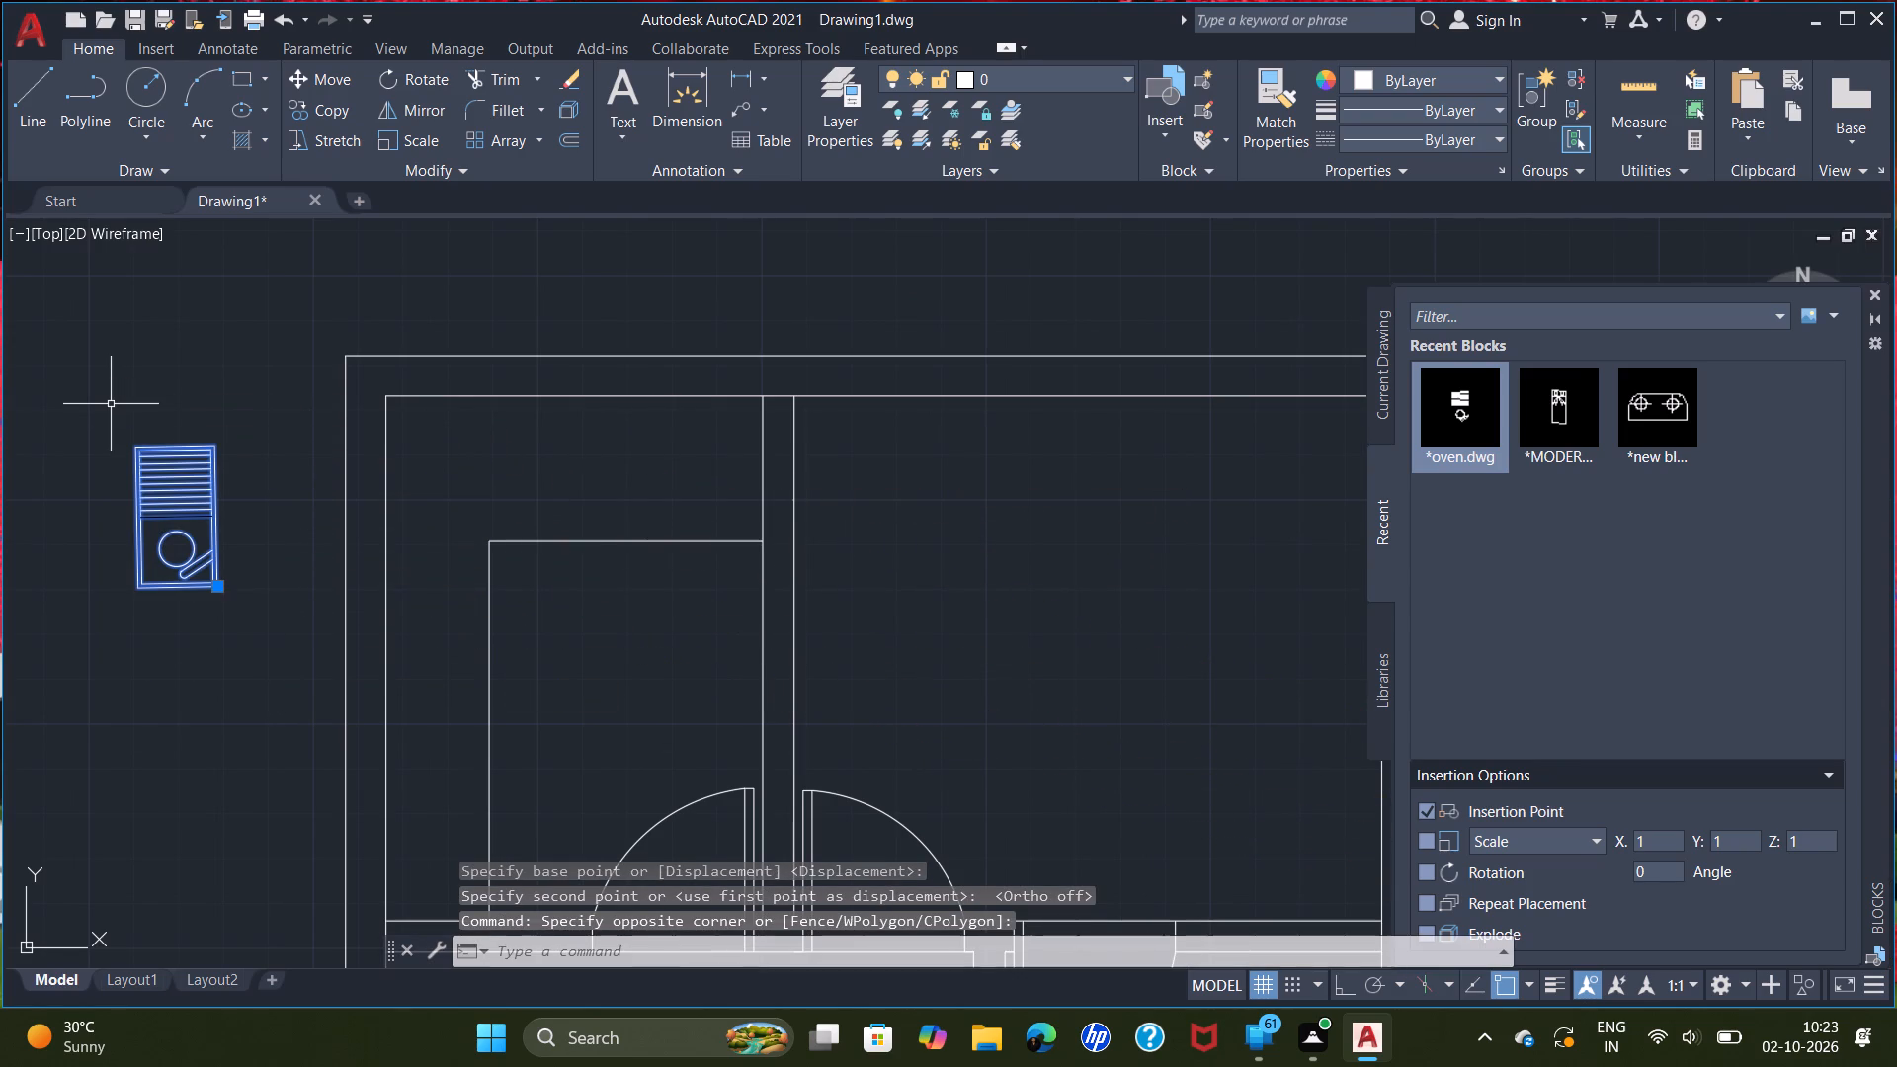
text(ro)
key(Return)
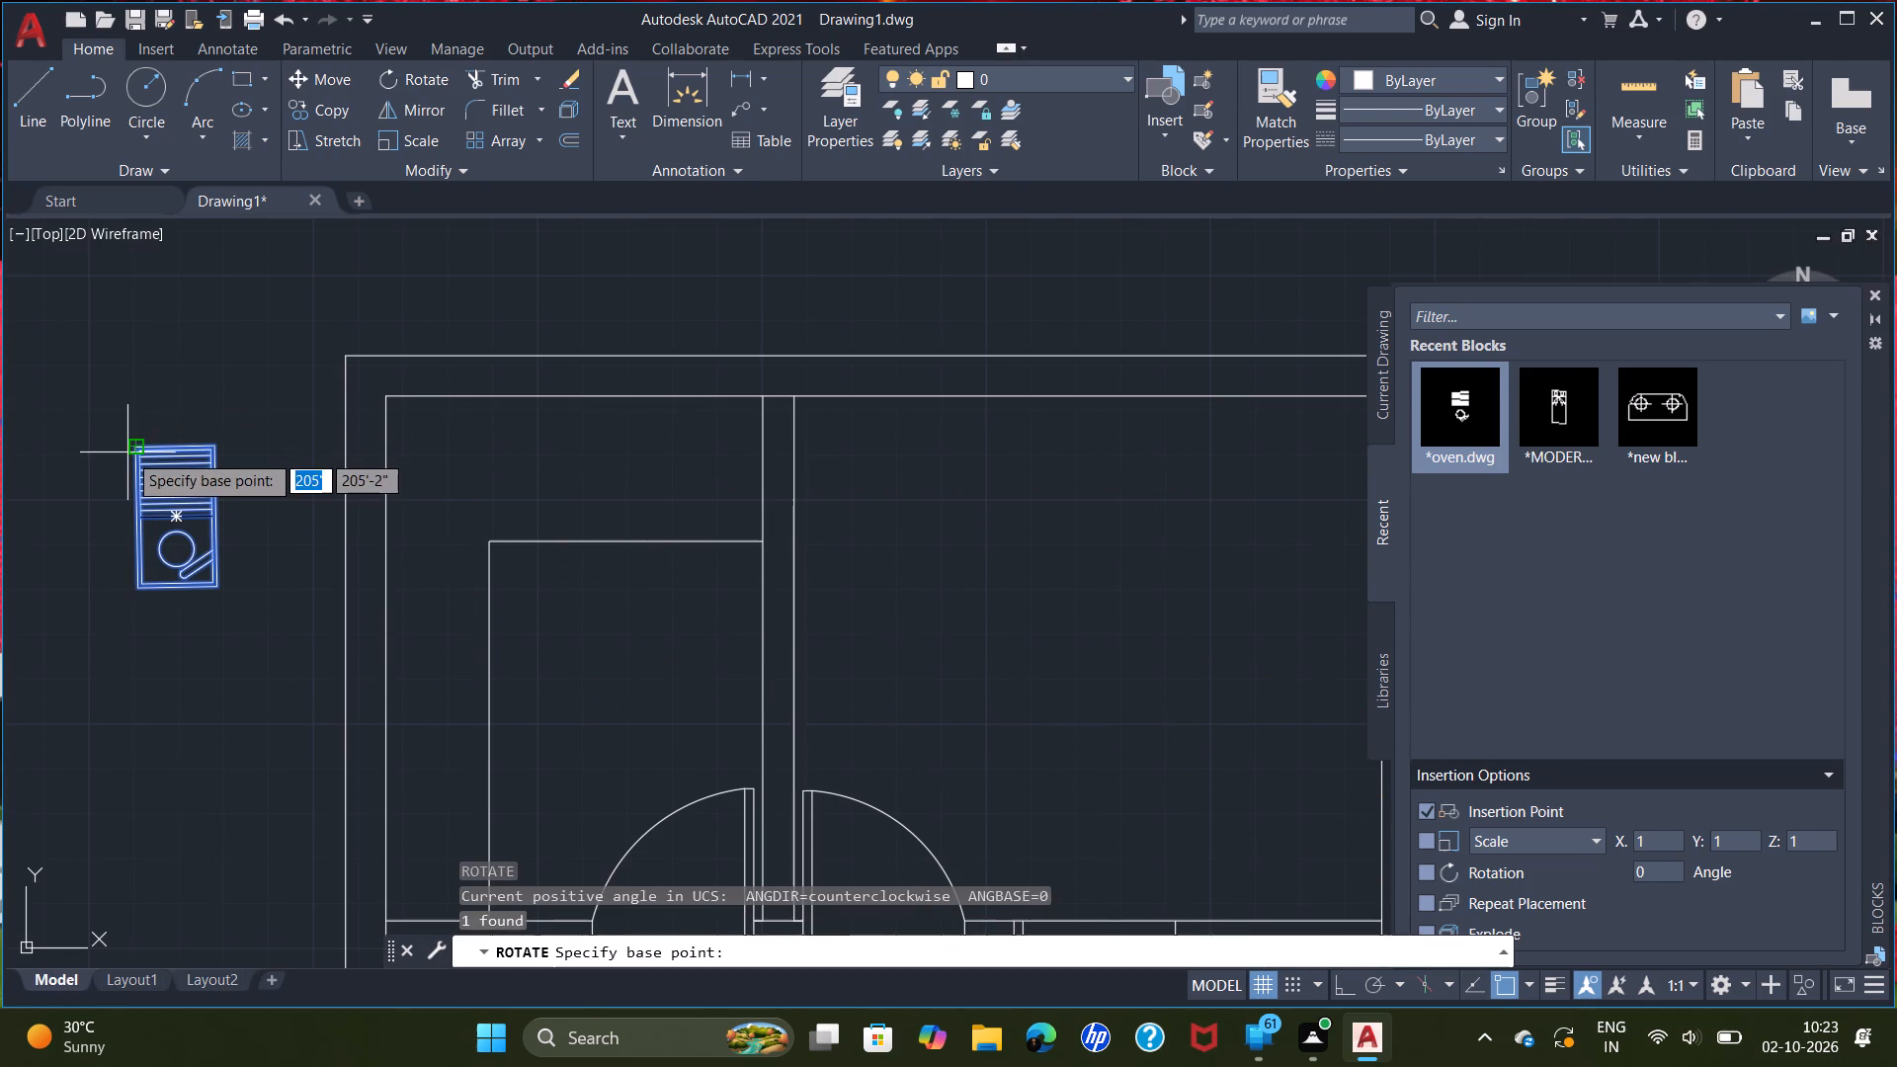
click(129, 446)
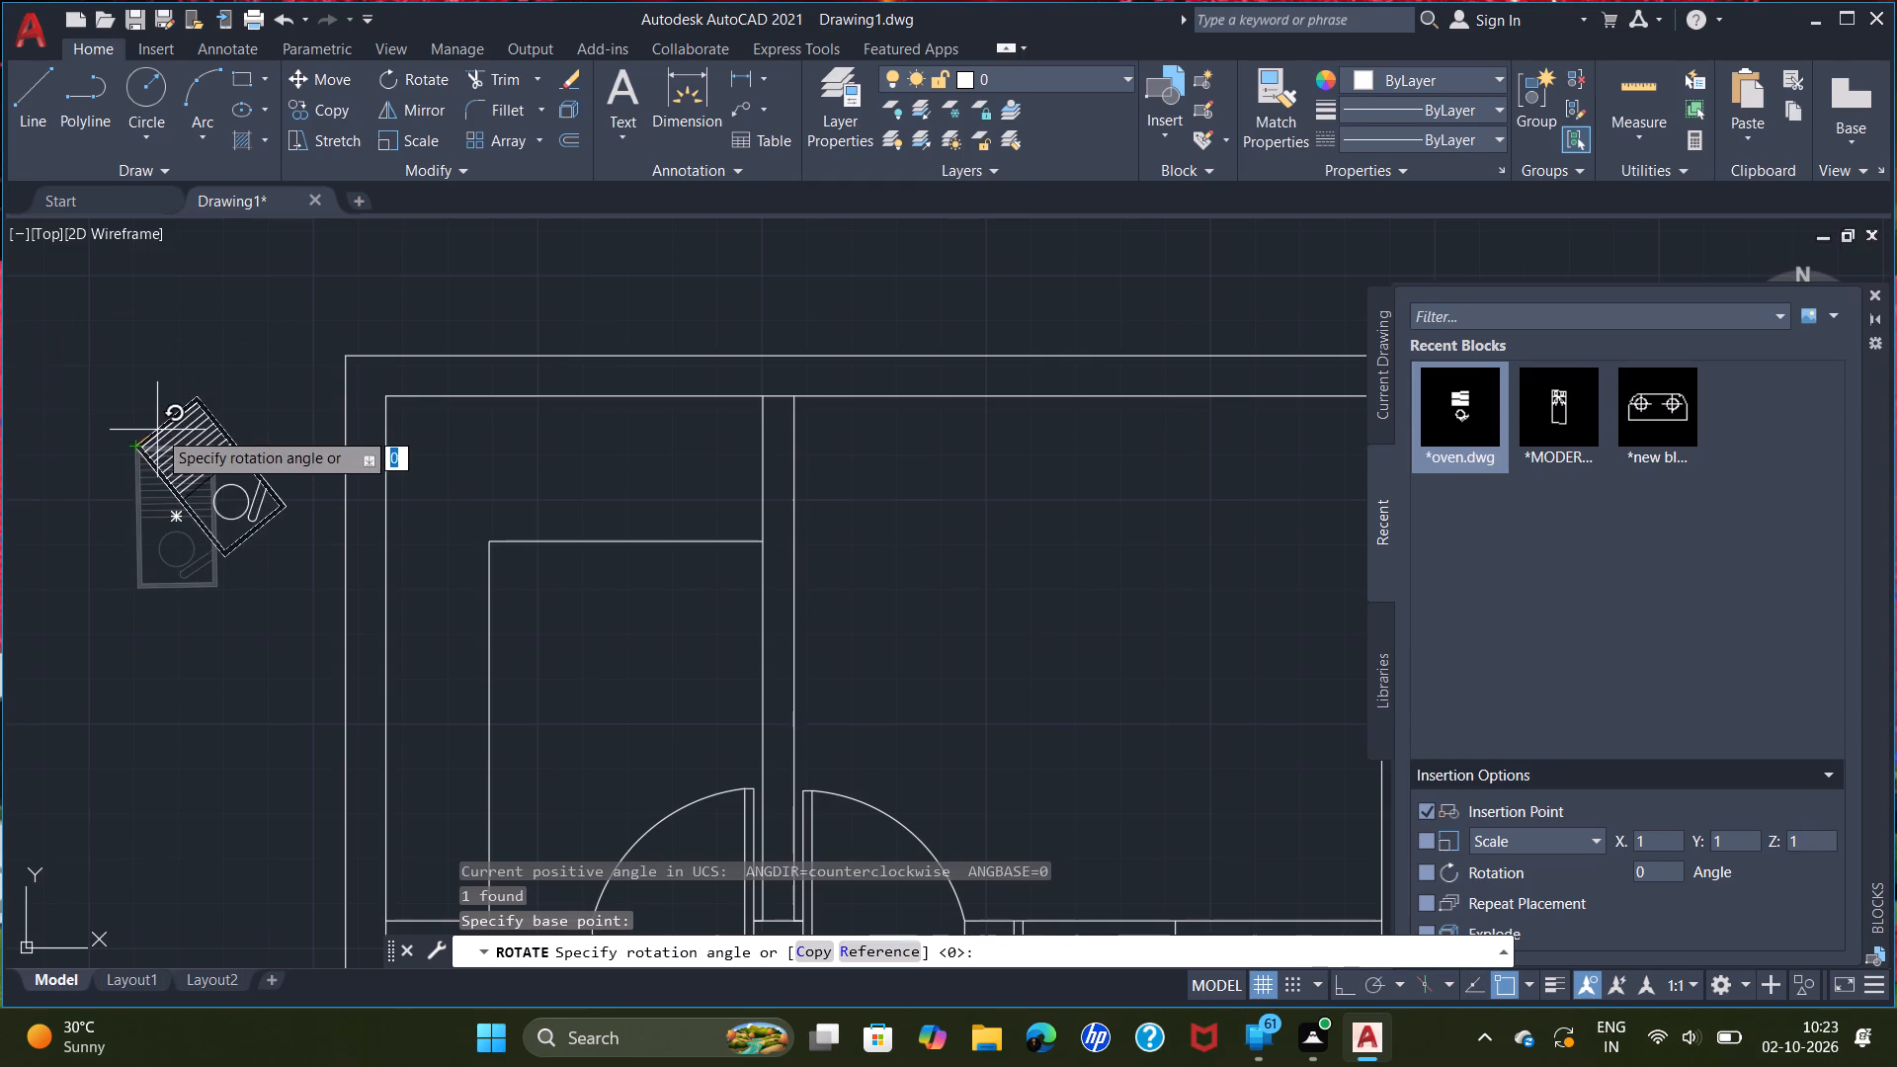
double_click(142, 407)
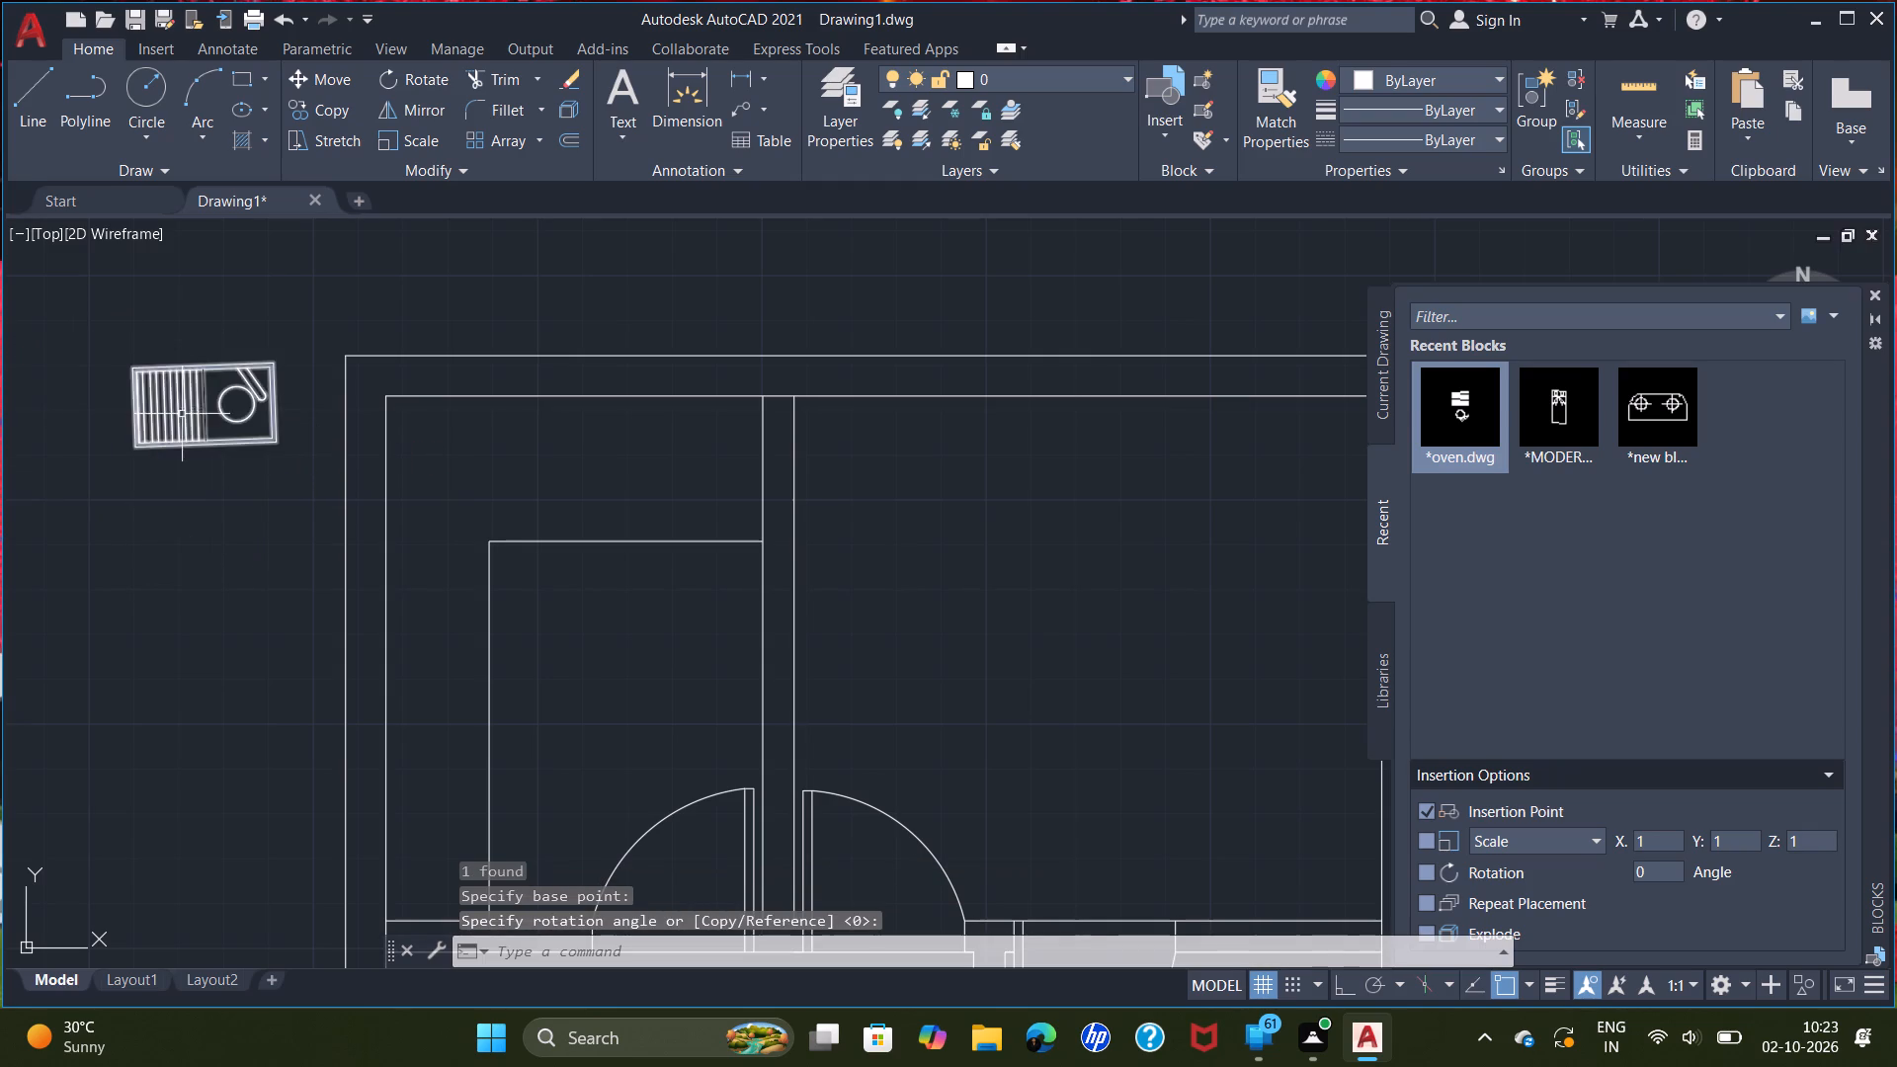
Move the rotated oven.dwg block onto the north counter of the northwest room, between the counter line and outer wall.
drag(285, 483, 280, 471)
click(85, 321)
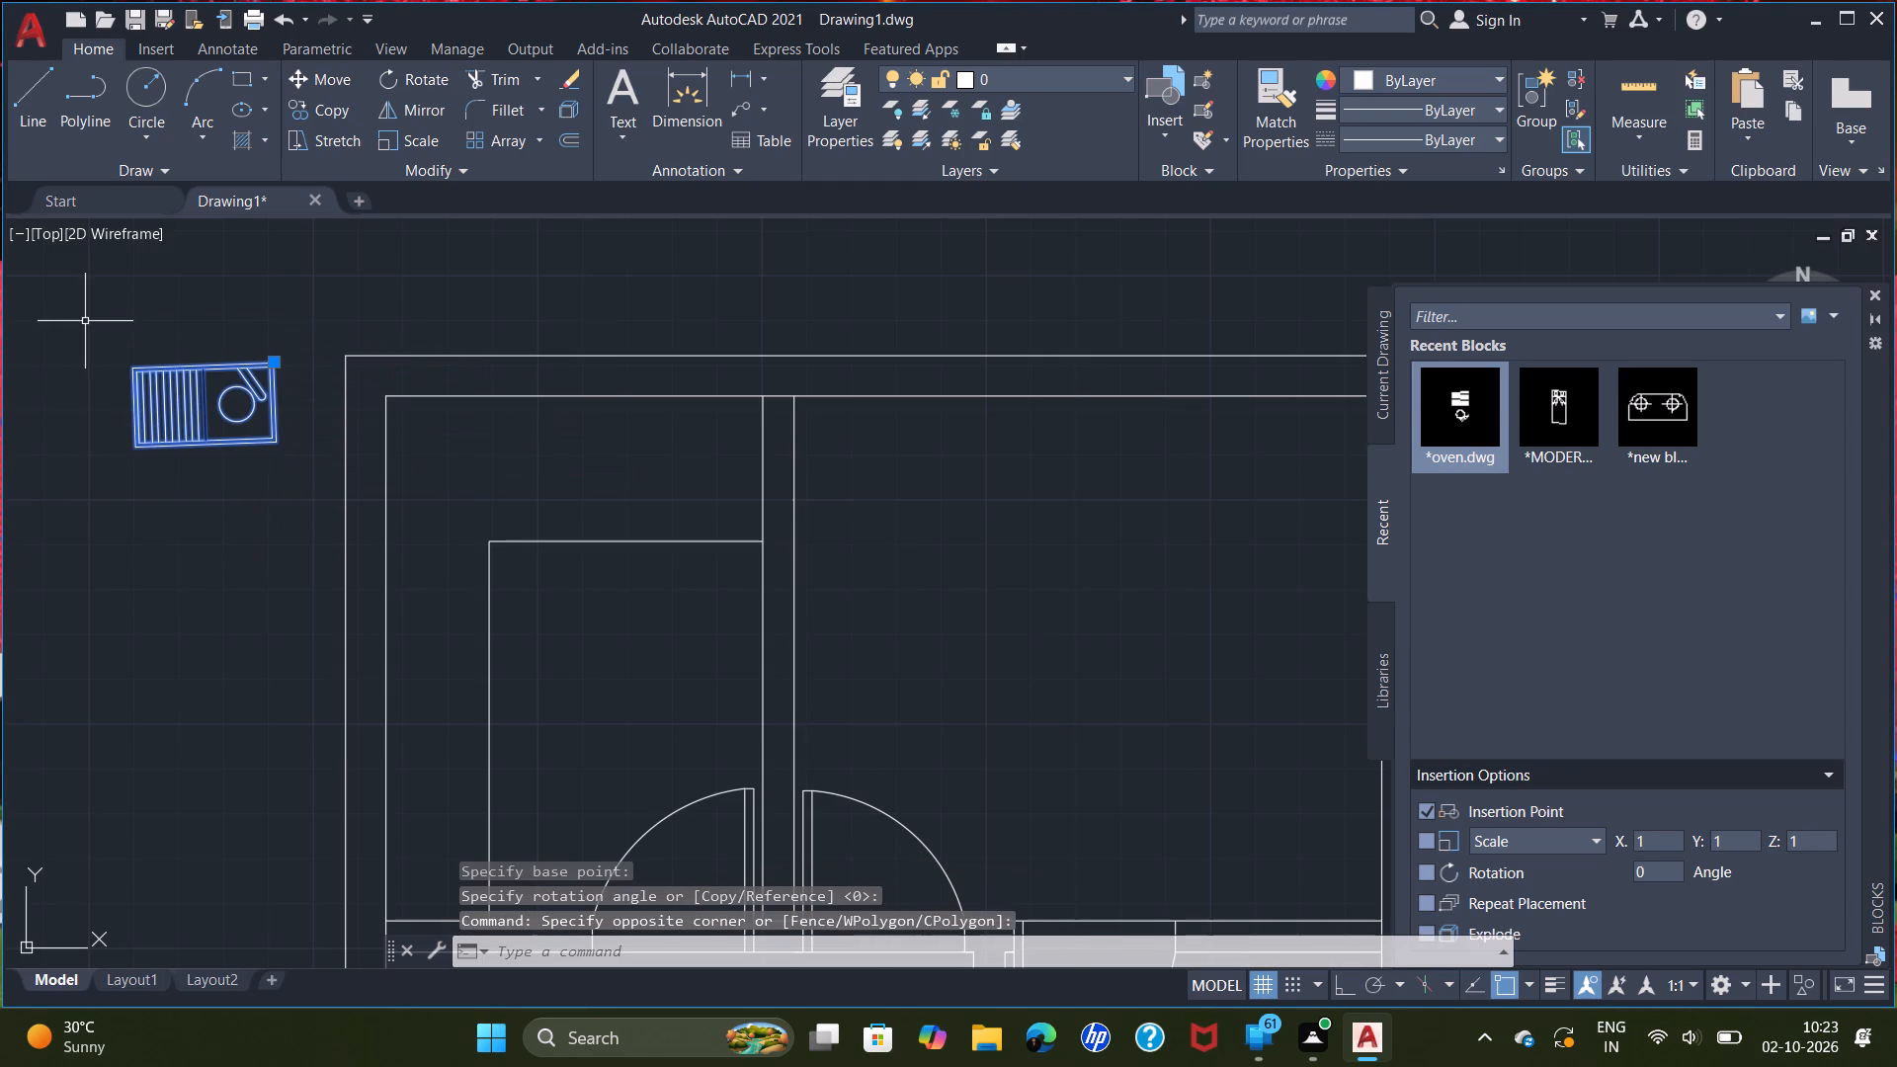
click(276, 361)
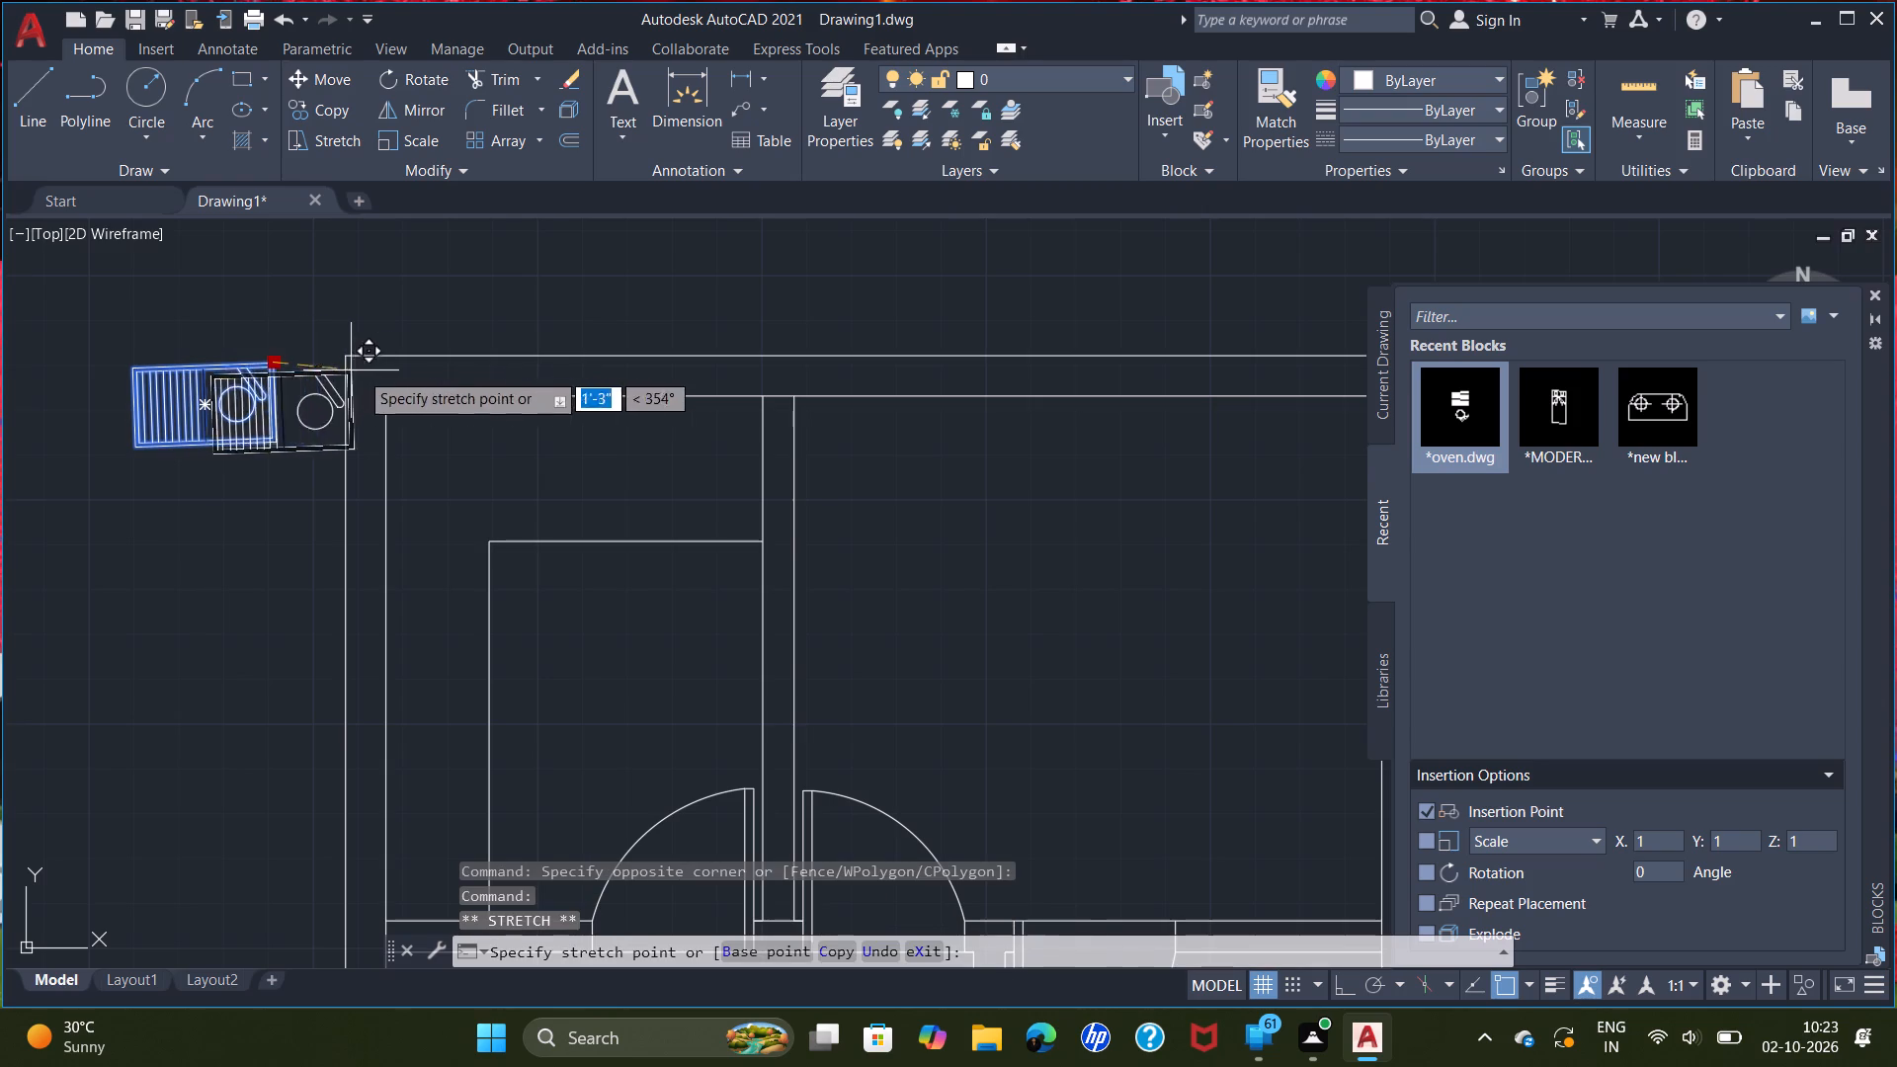
click(700, 428)
key(Escape)
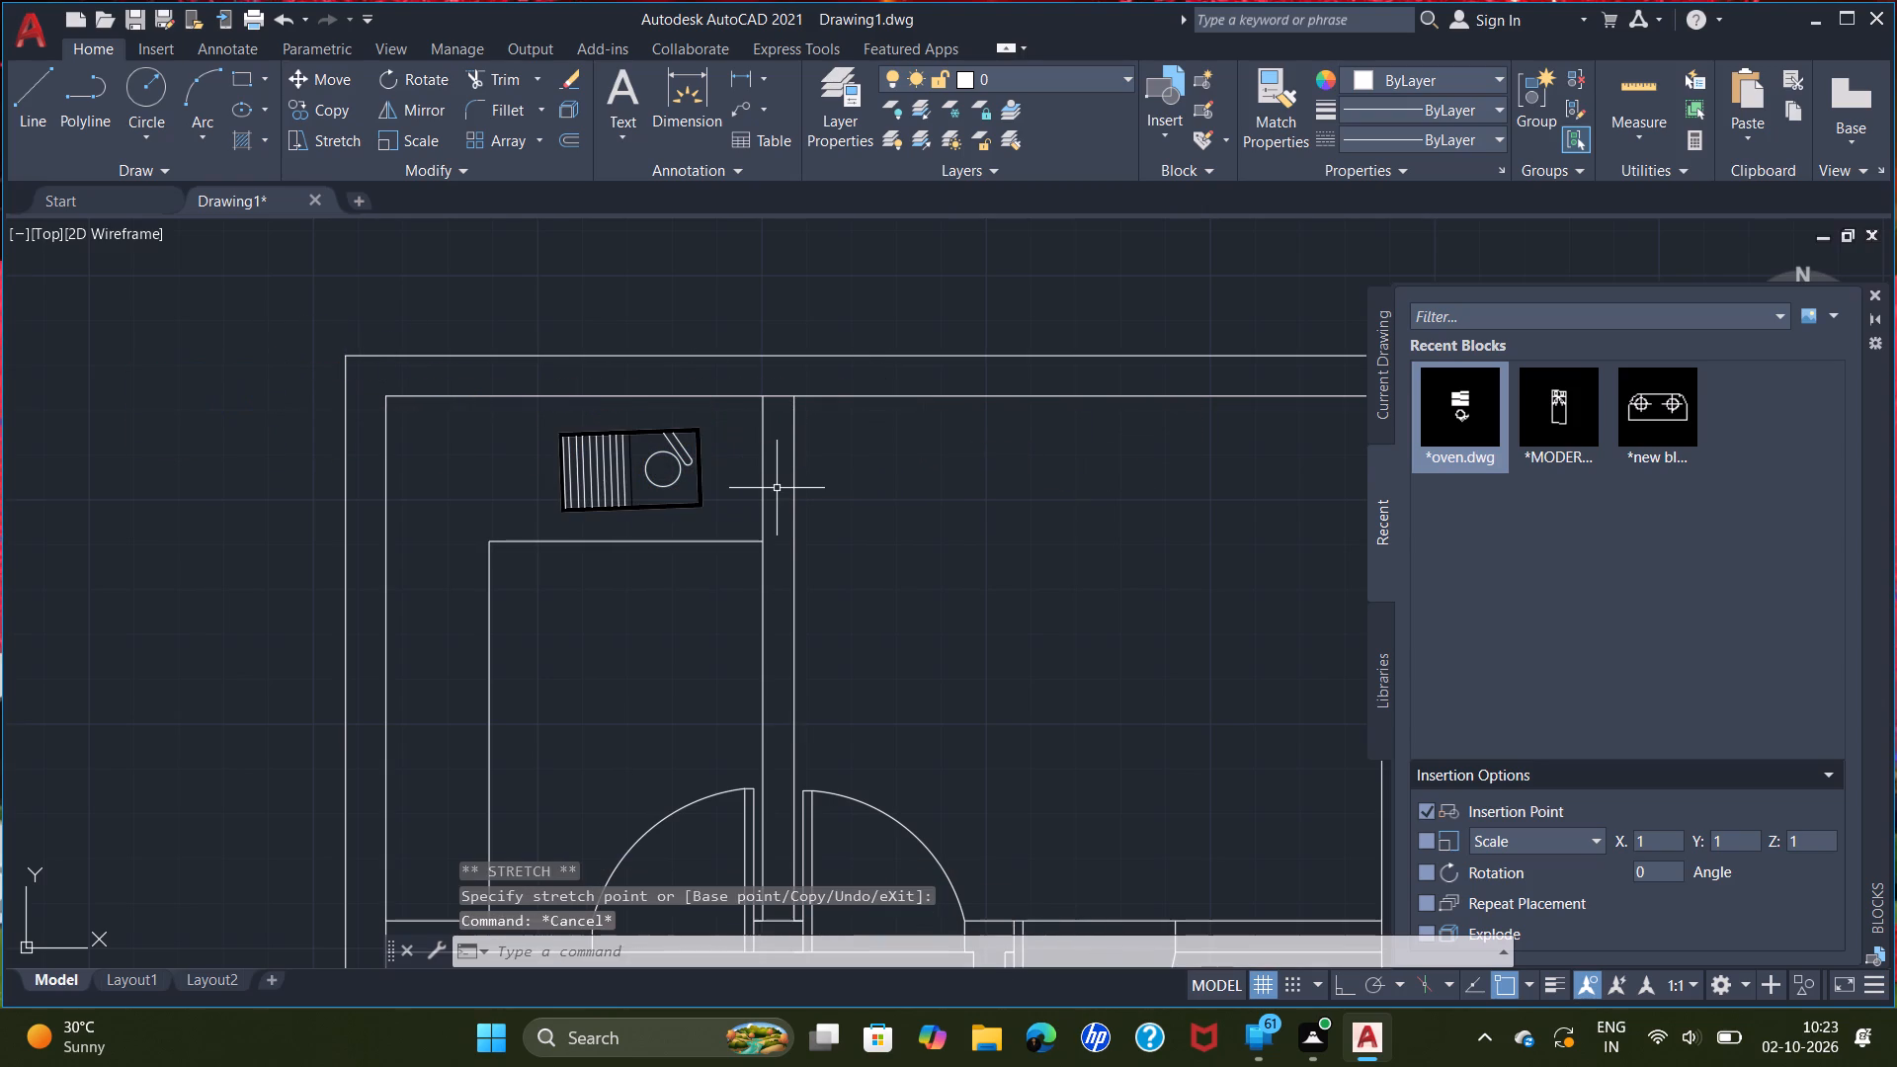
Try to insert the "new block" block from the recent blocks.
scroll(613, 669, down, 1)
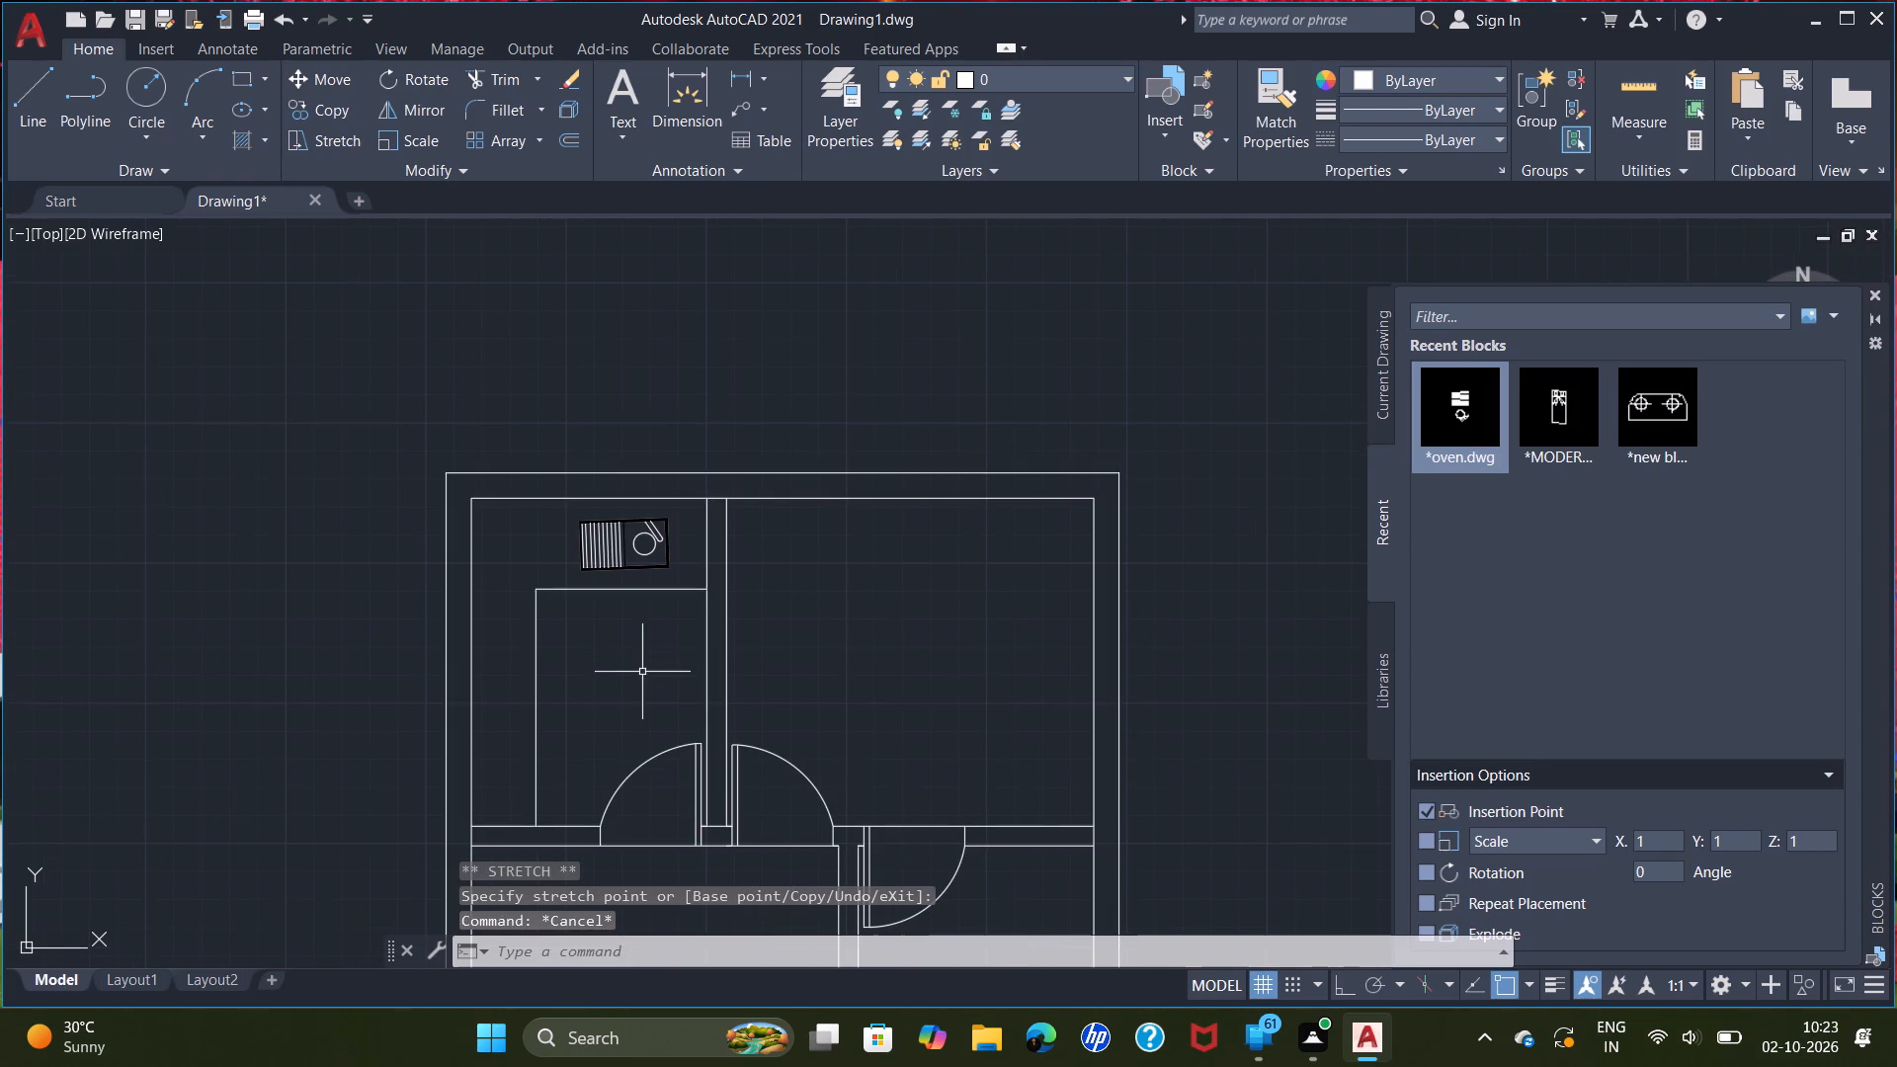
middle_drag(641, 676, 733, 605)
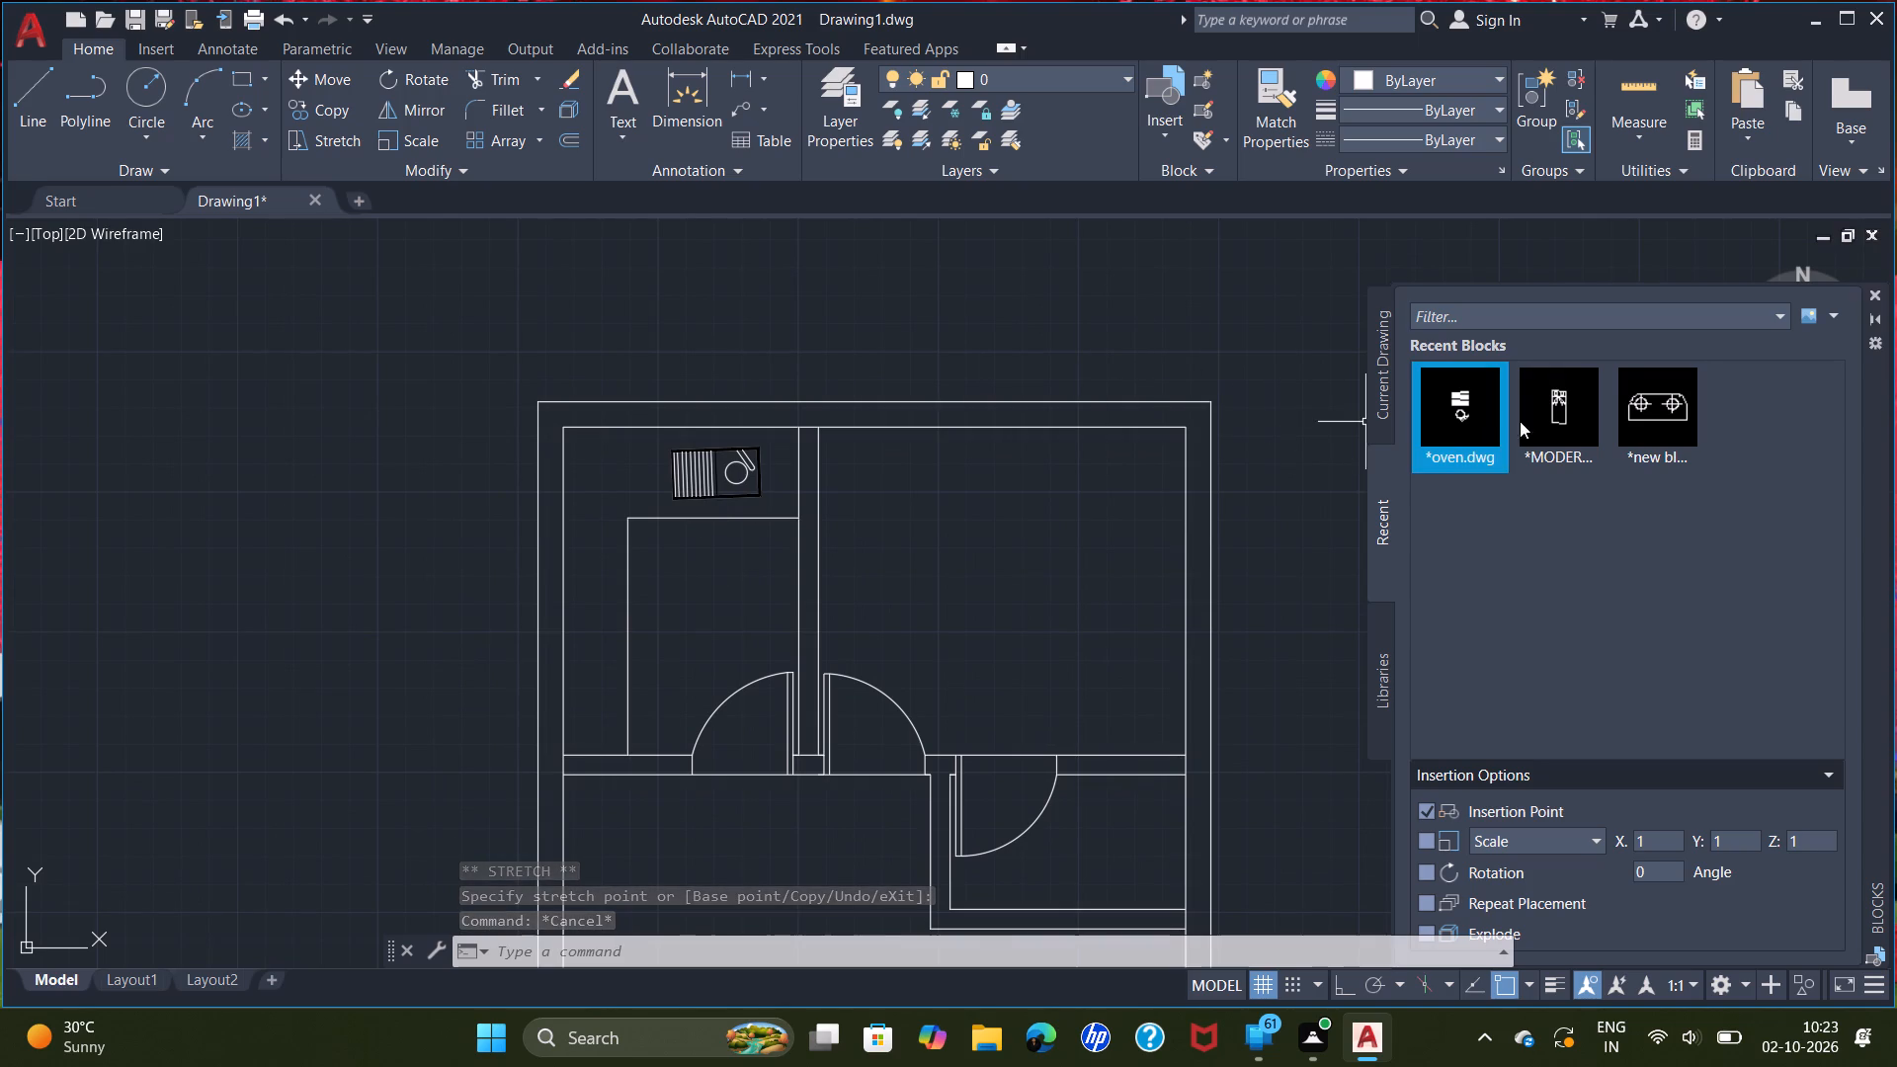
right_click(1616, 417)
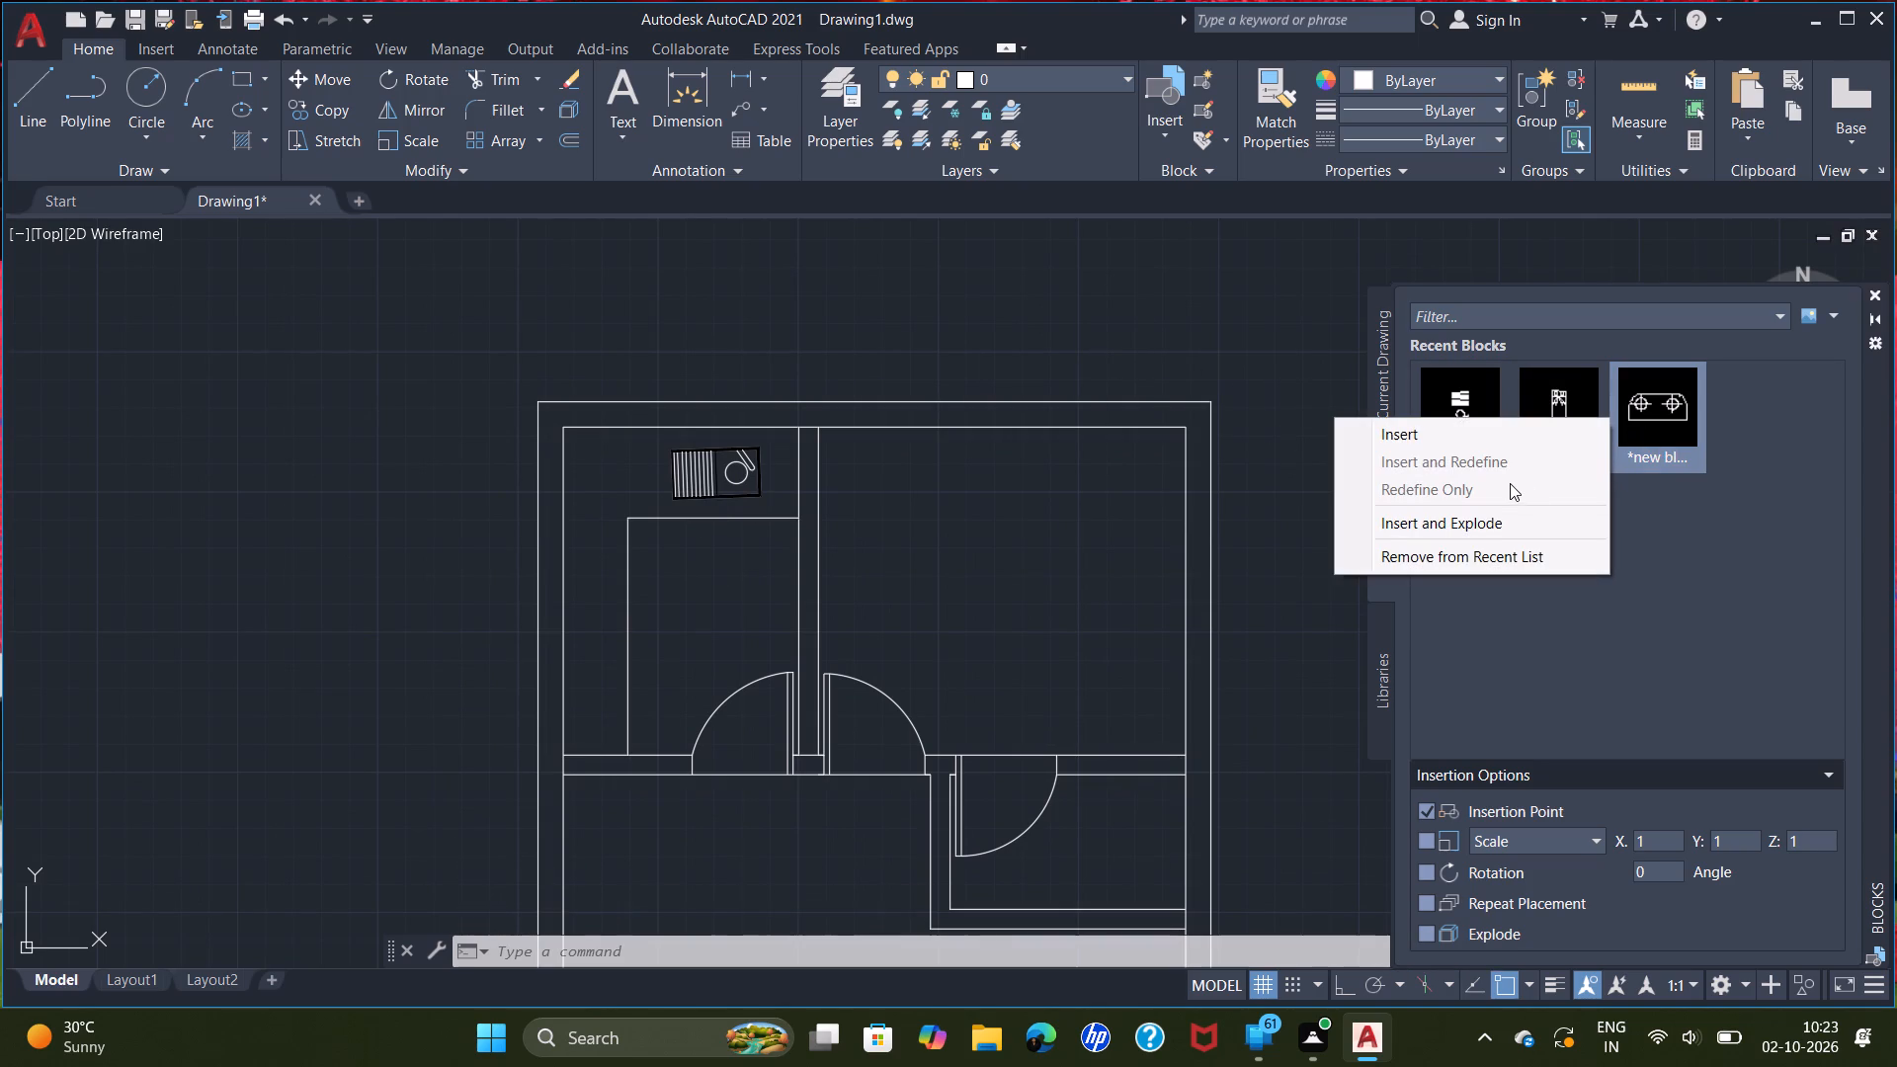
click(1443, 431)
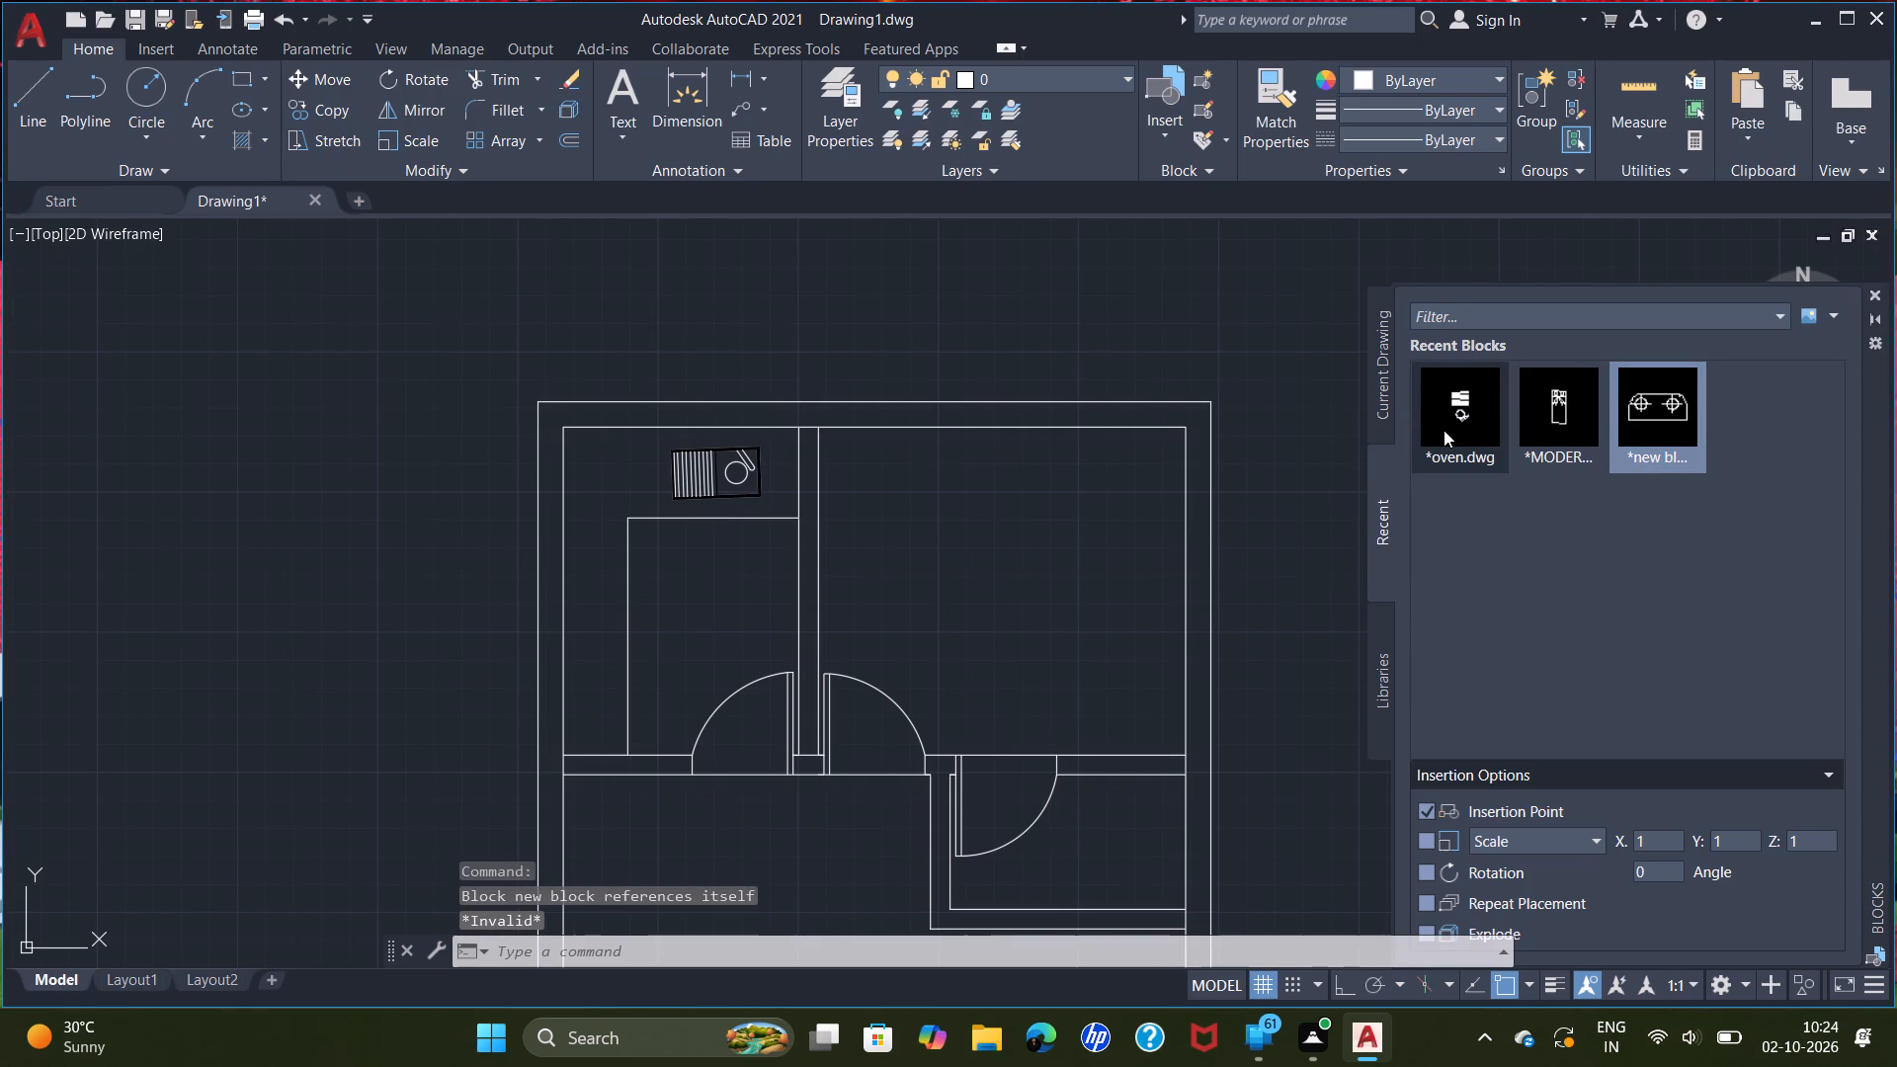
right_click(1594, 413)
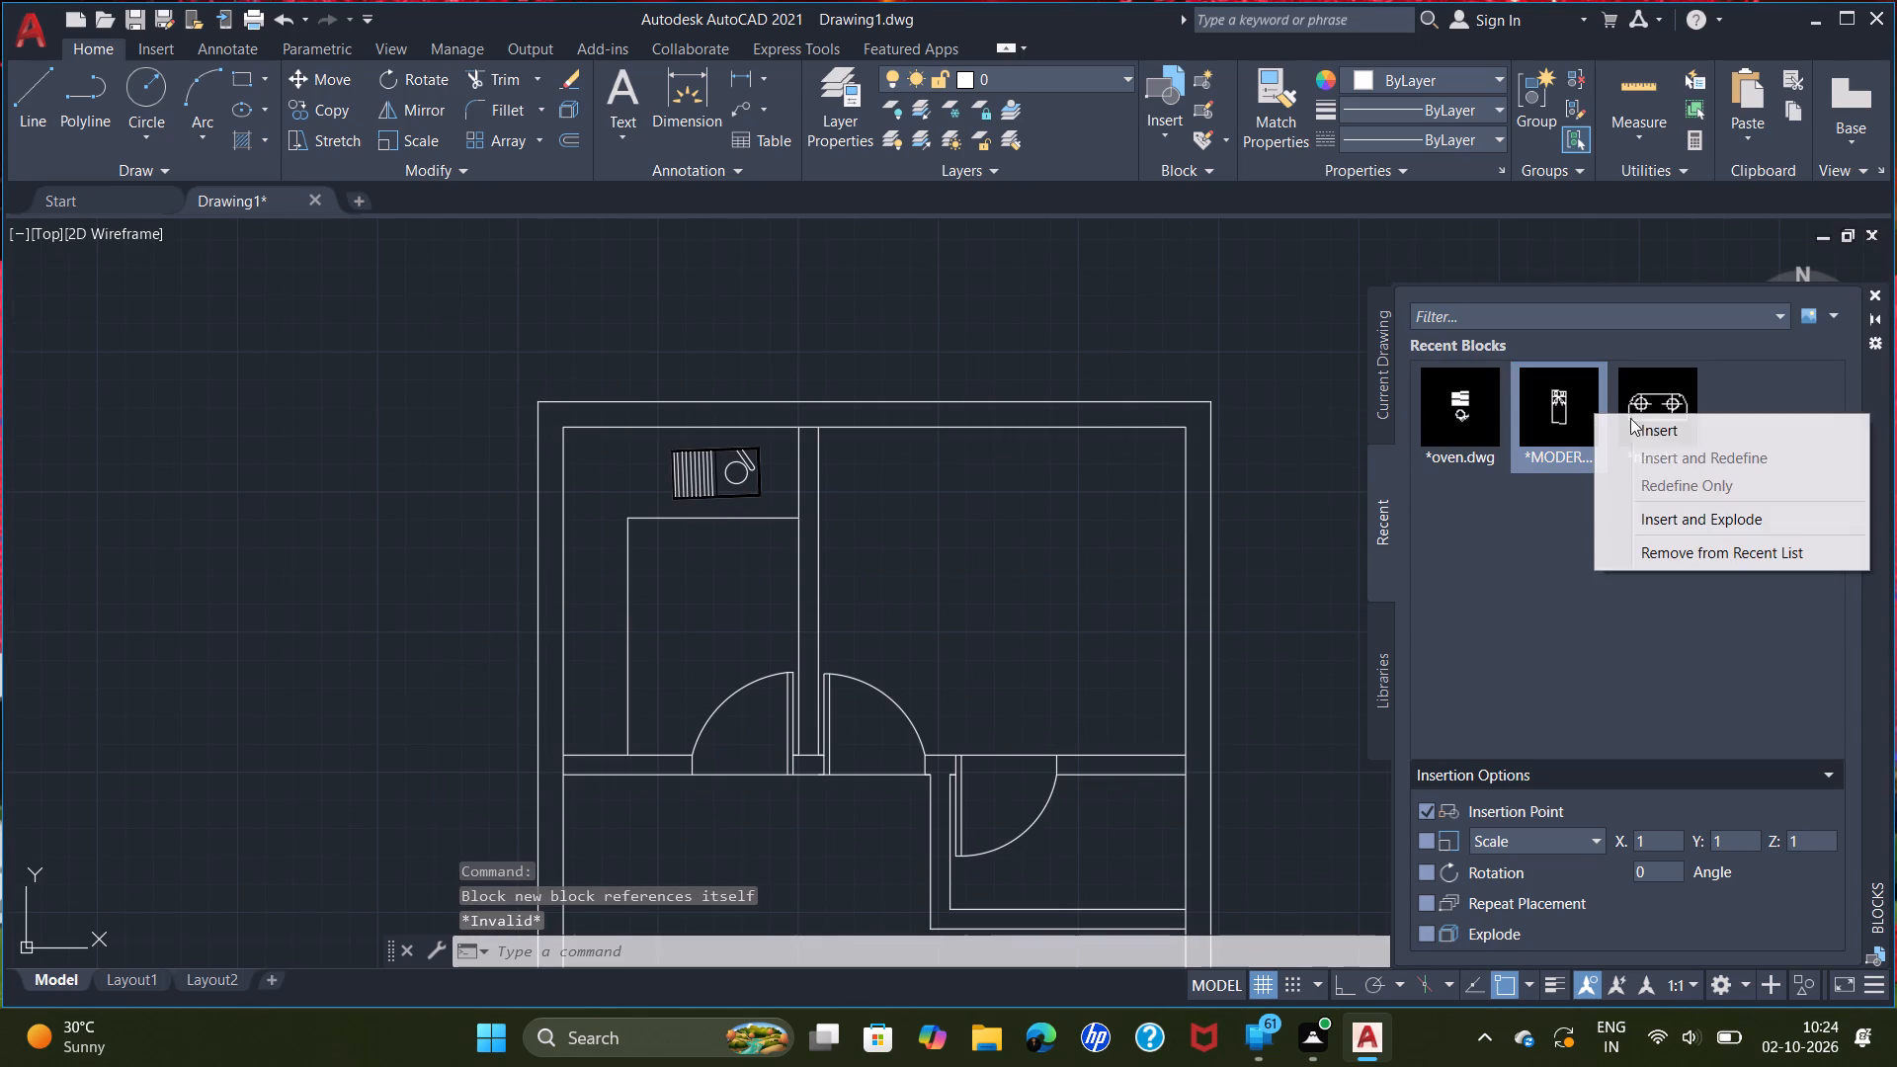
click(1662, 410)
Remove "new block" from the recent blocks list and close the blocks palette.
right_click(1662, 409)
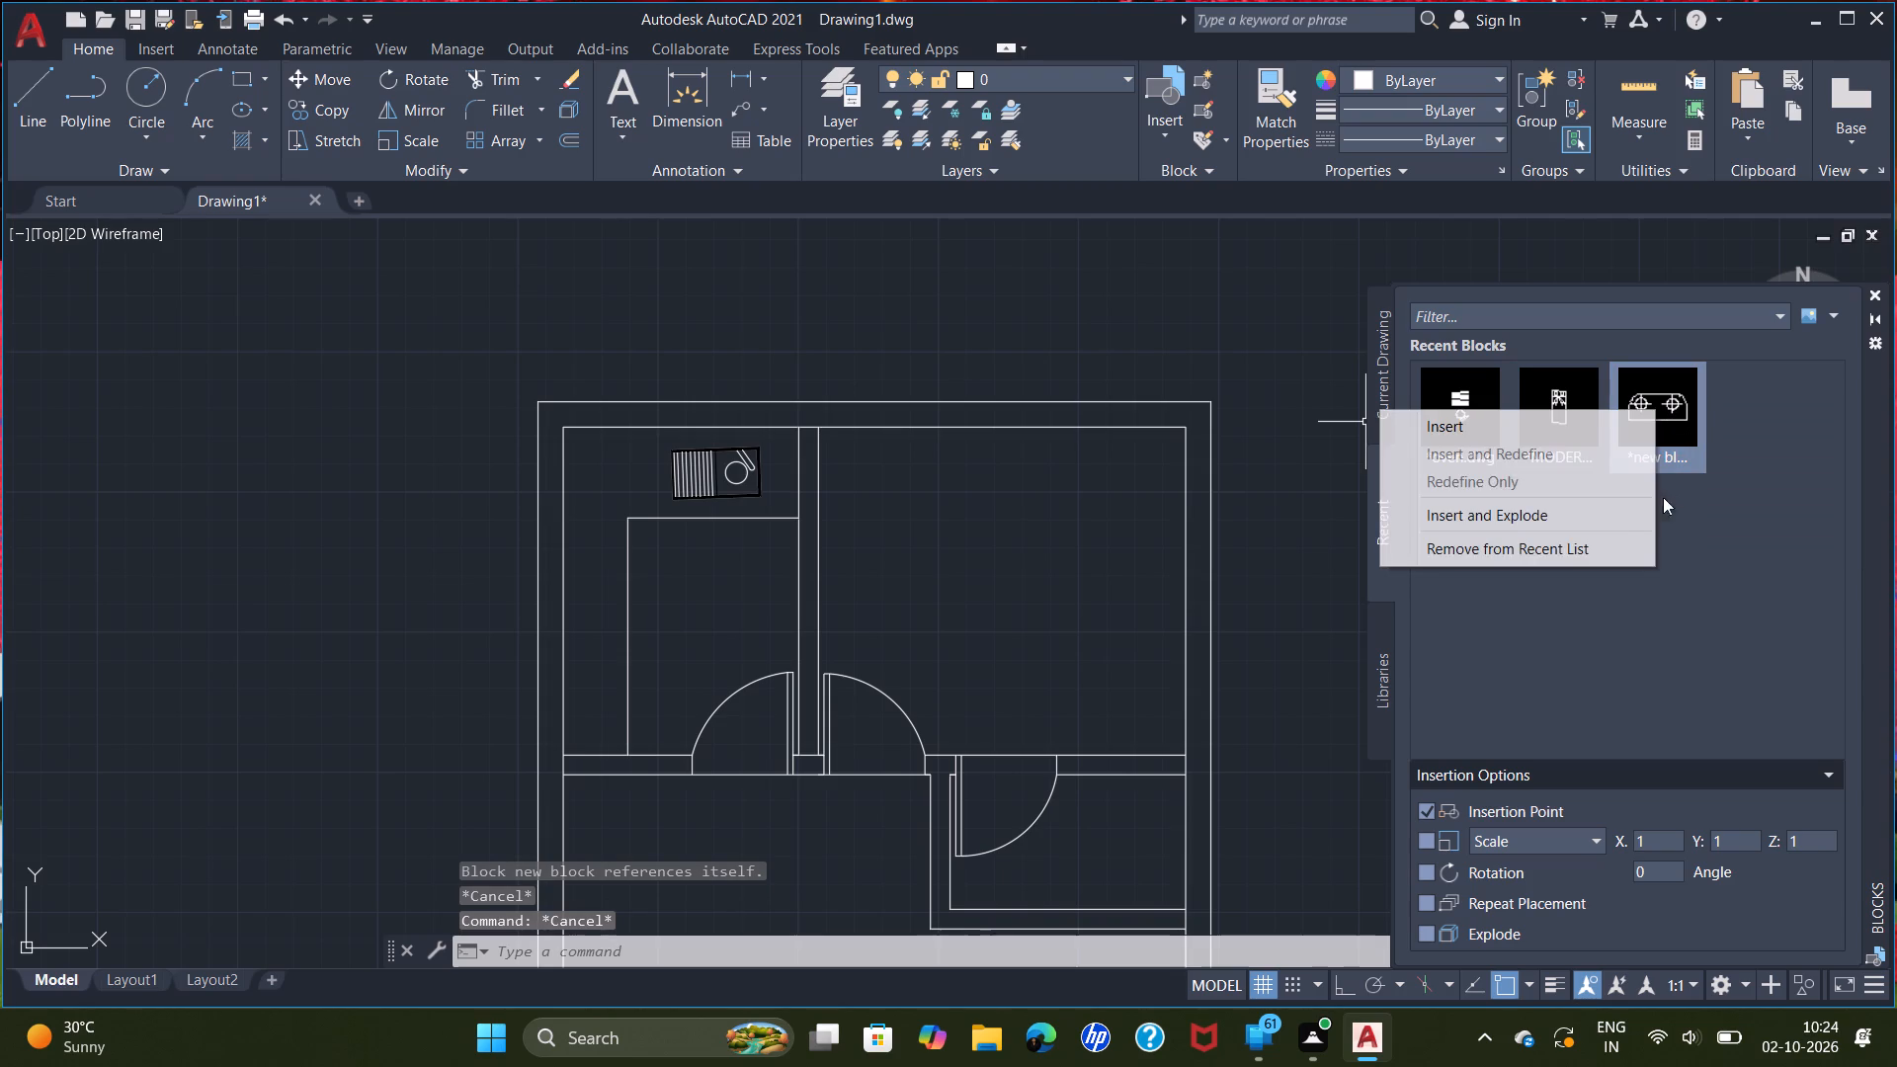
click(1571, 543)
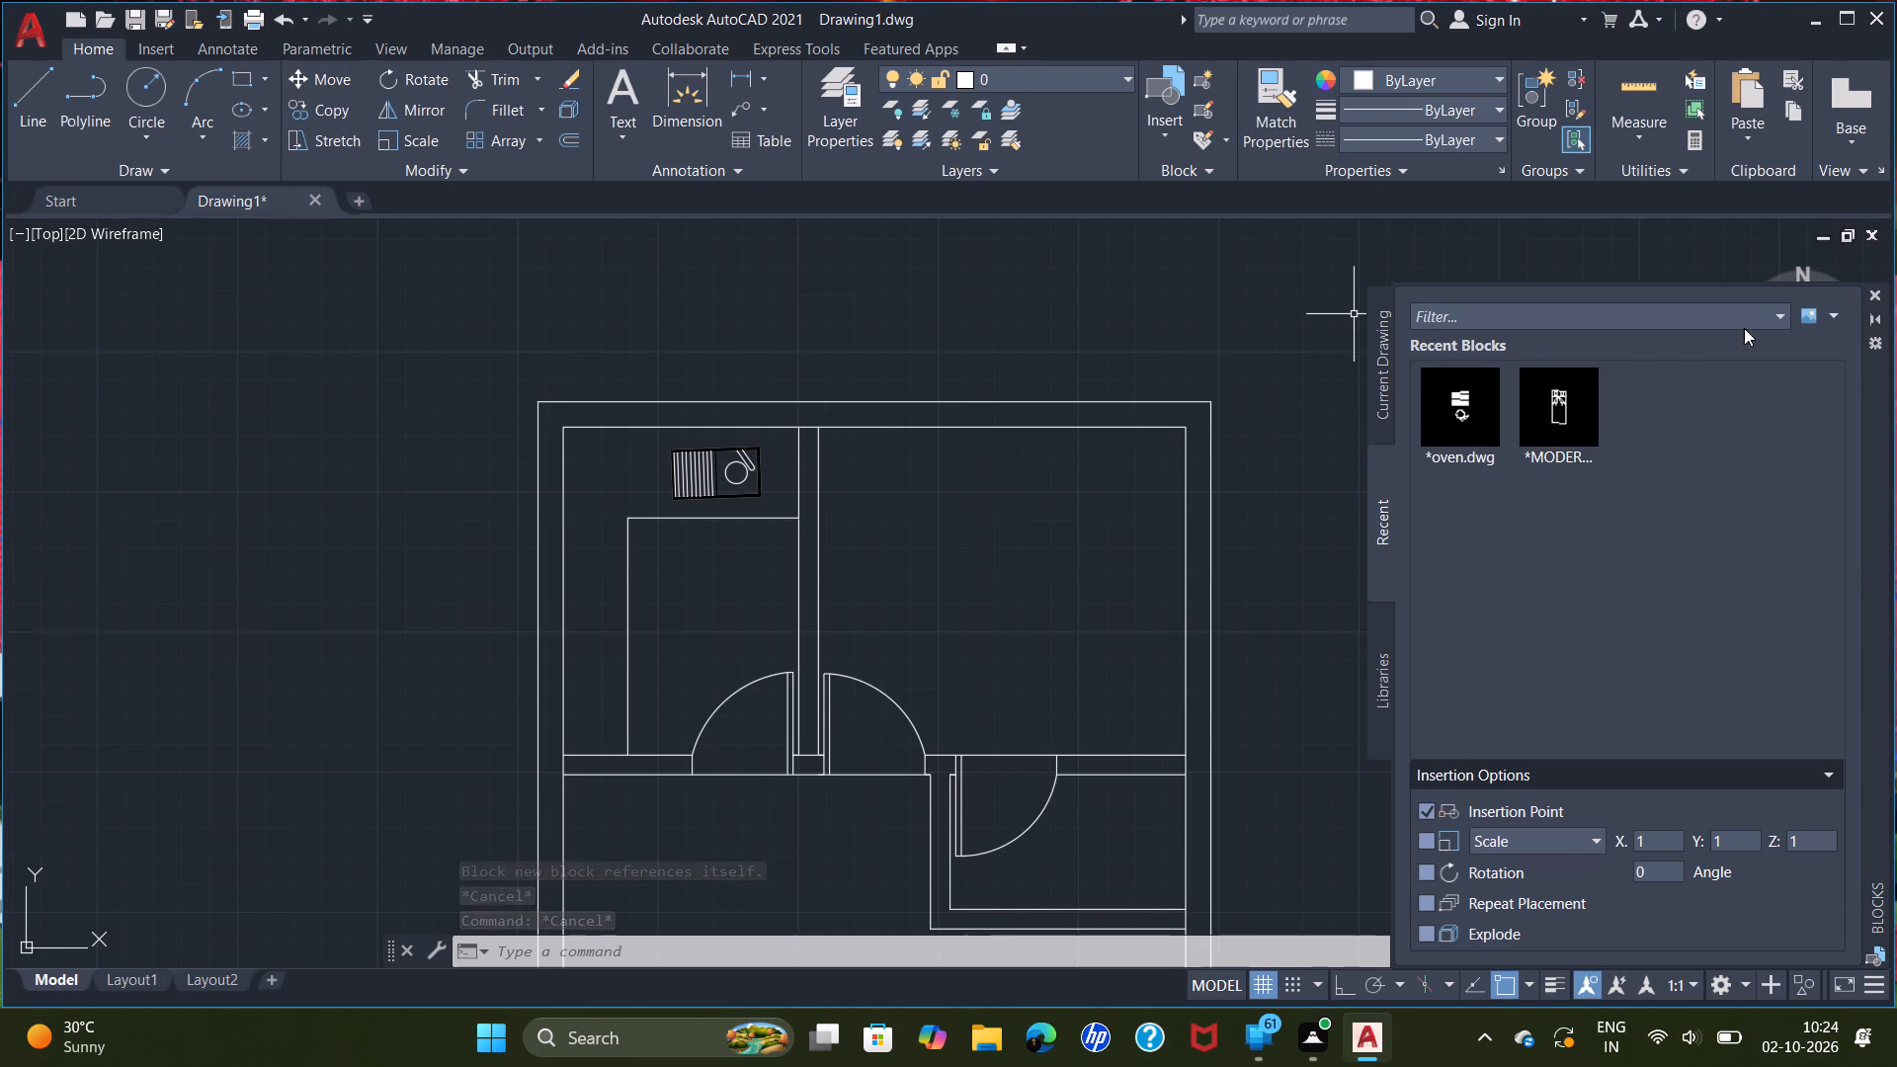
click(1874, 297)
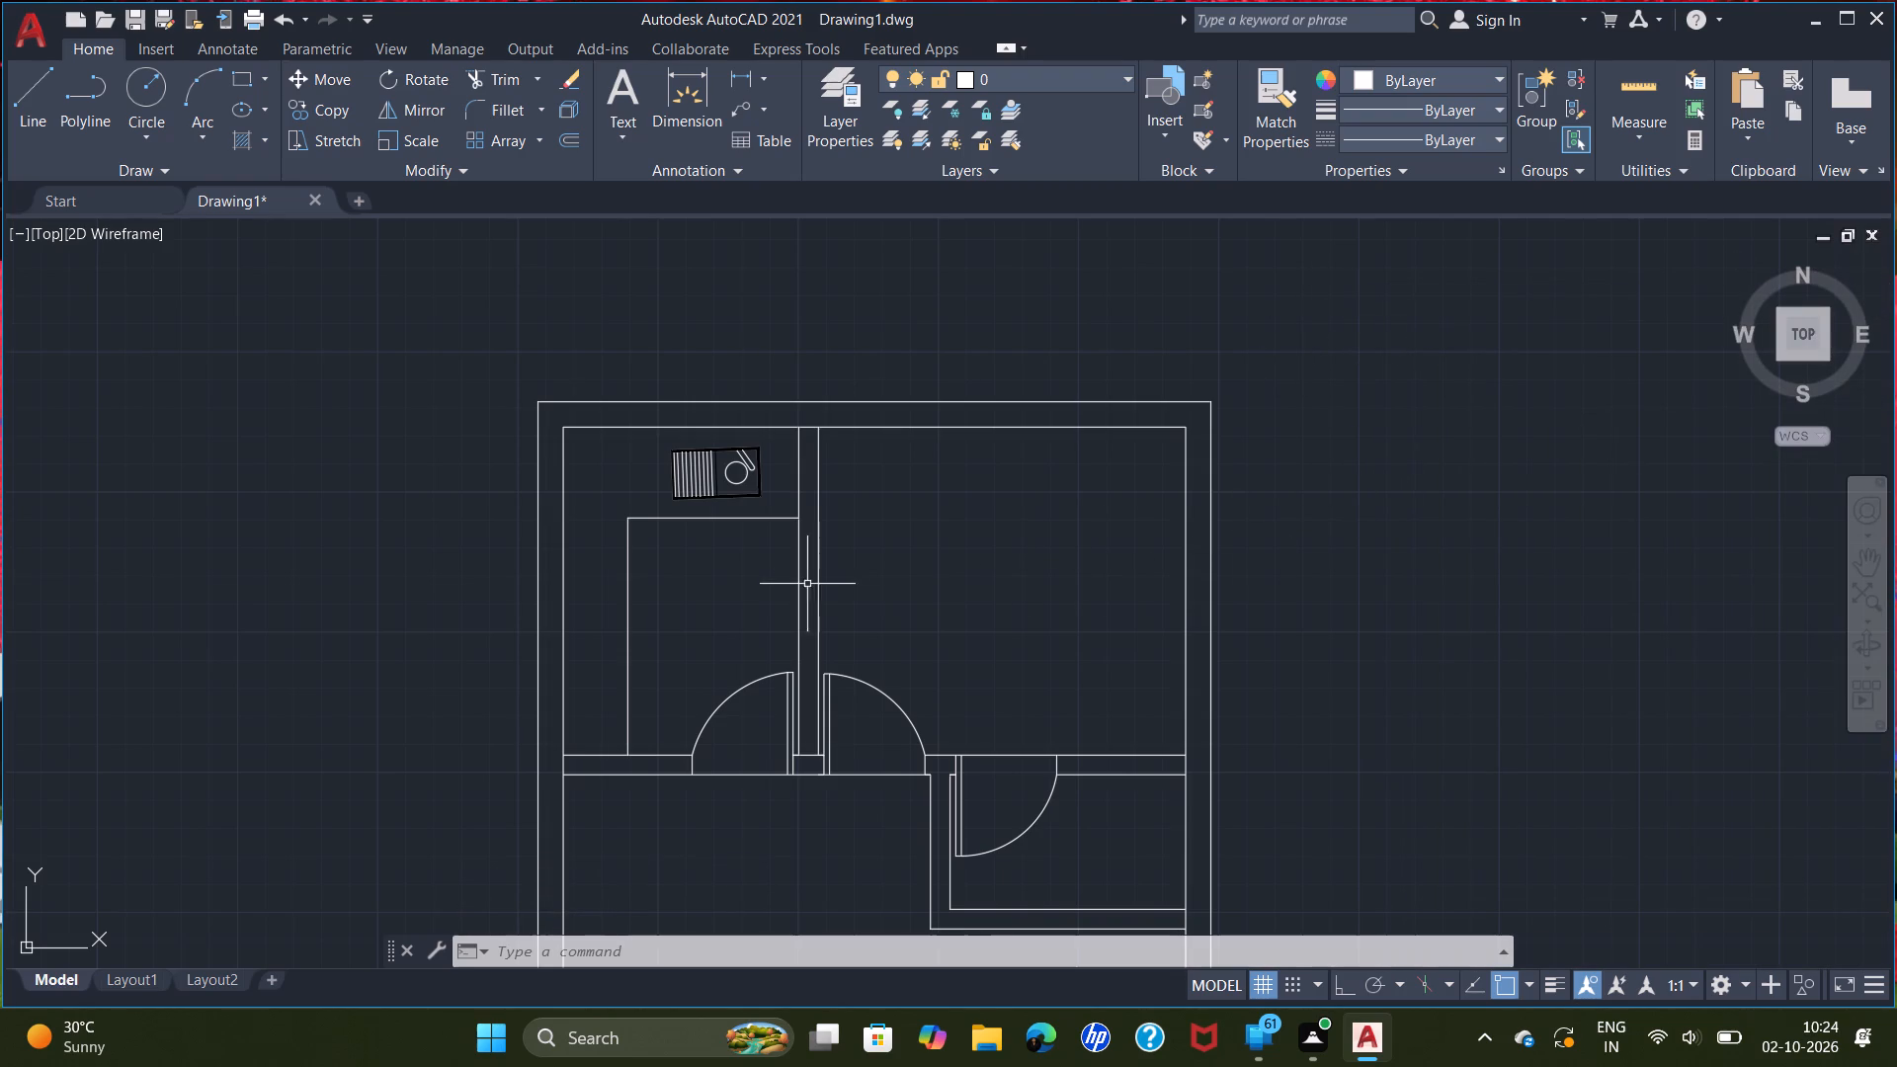
Rotate the oven.dwg block on the north counter a few degrees clockwise about its southwest corner.
scroll(748, 497, up, 2)
click(795, 517)
drag(786, 499, 777, 487)
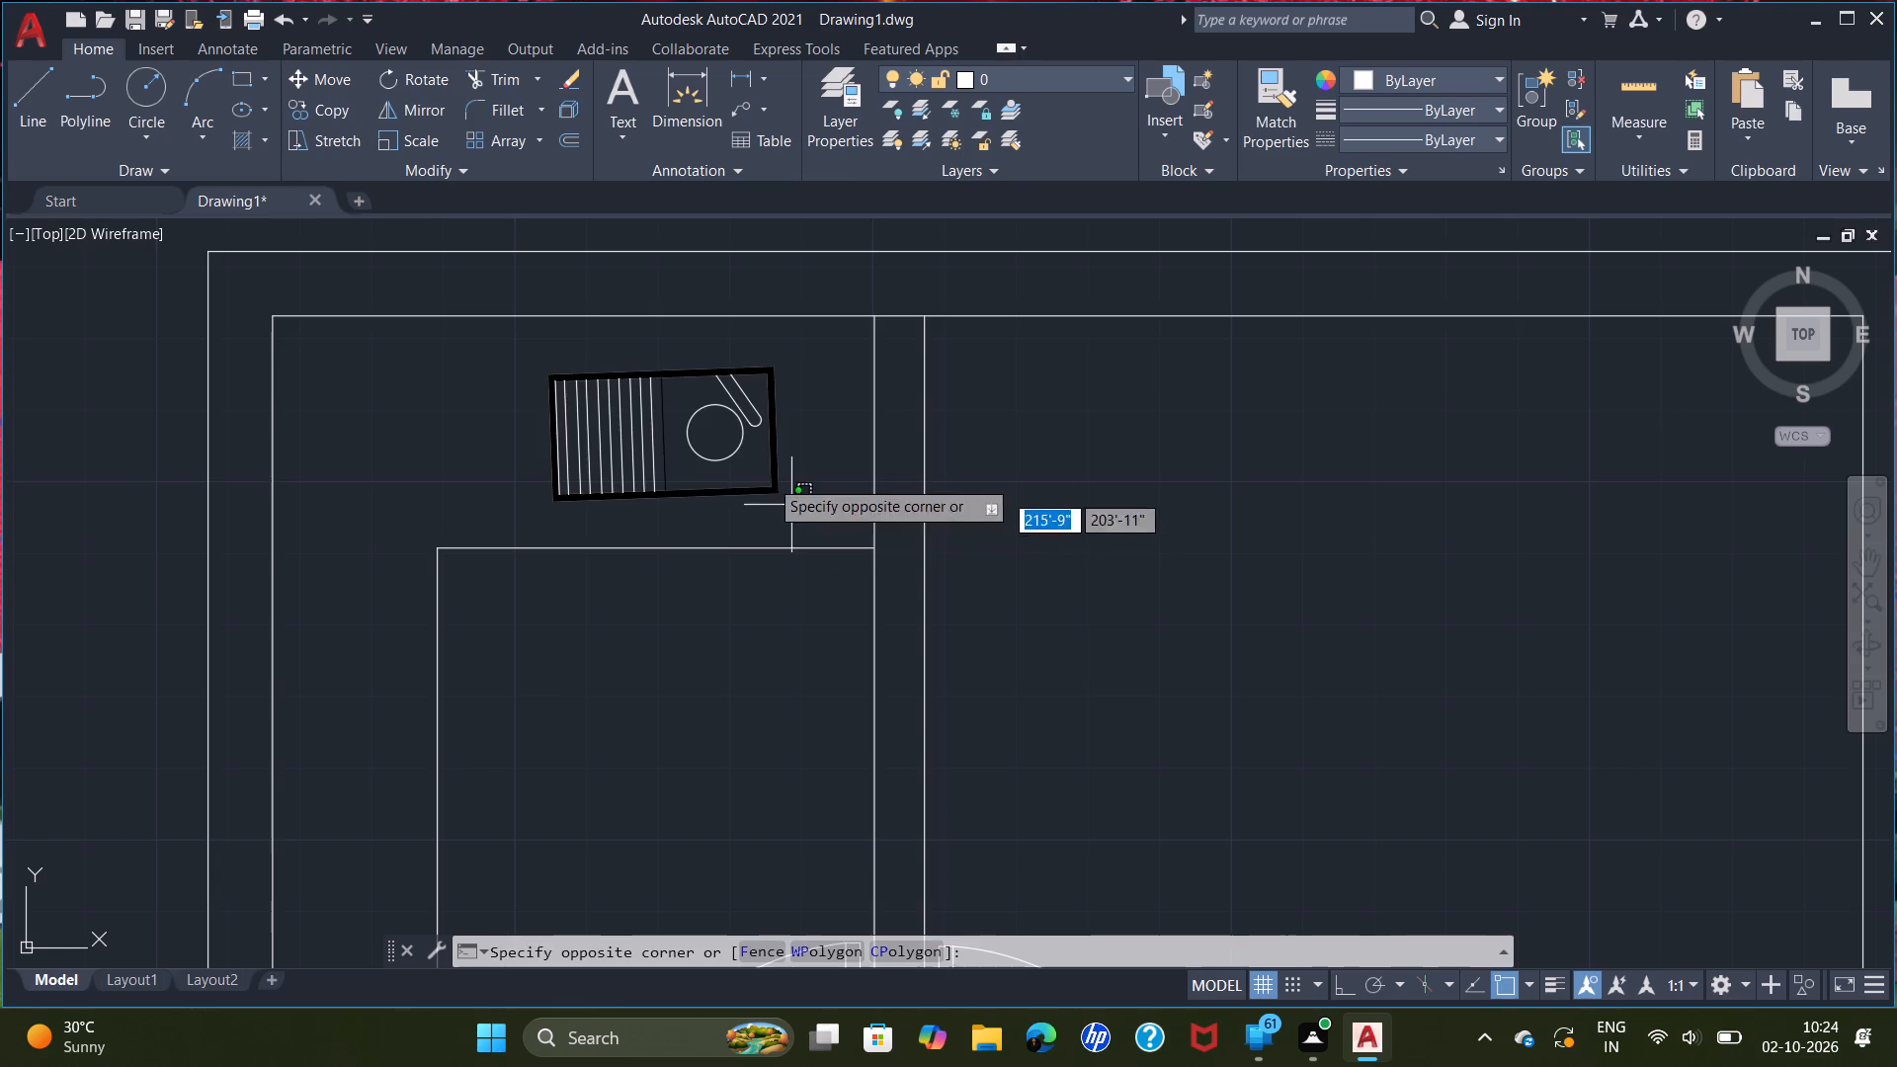
click(833, 525)
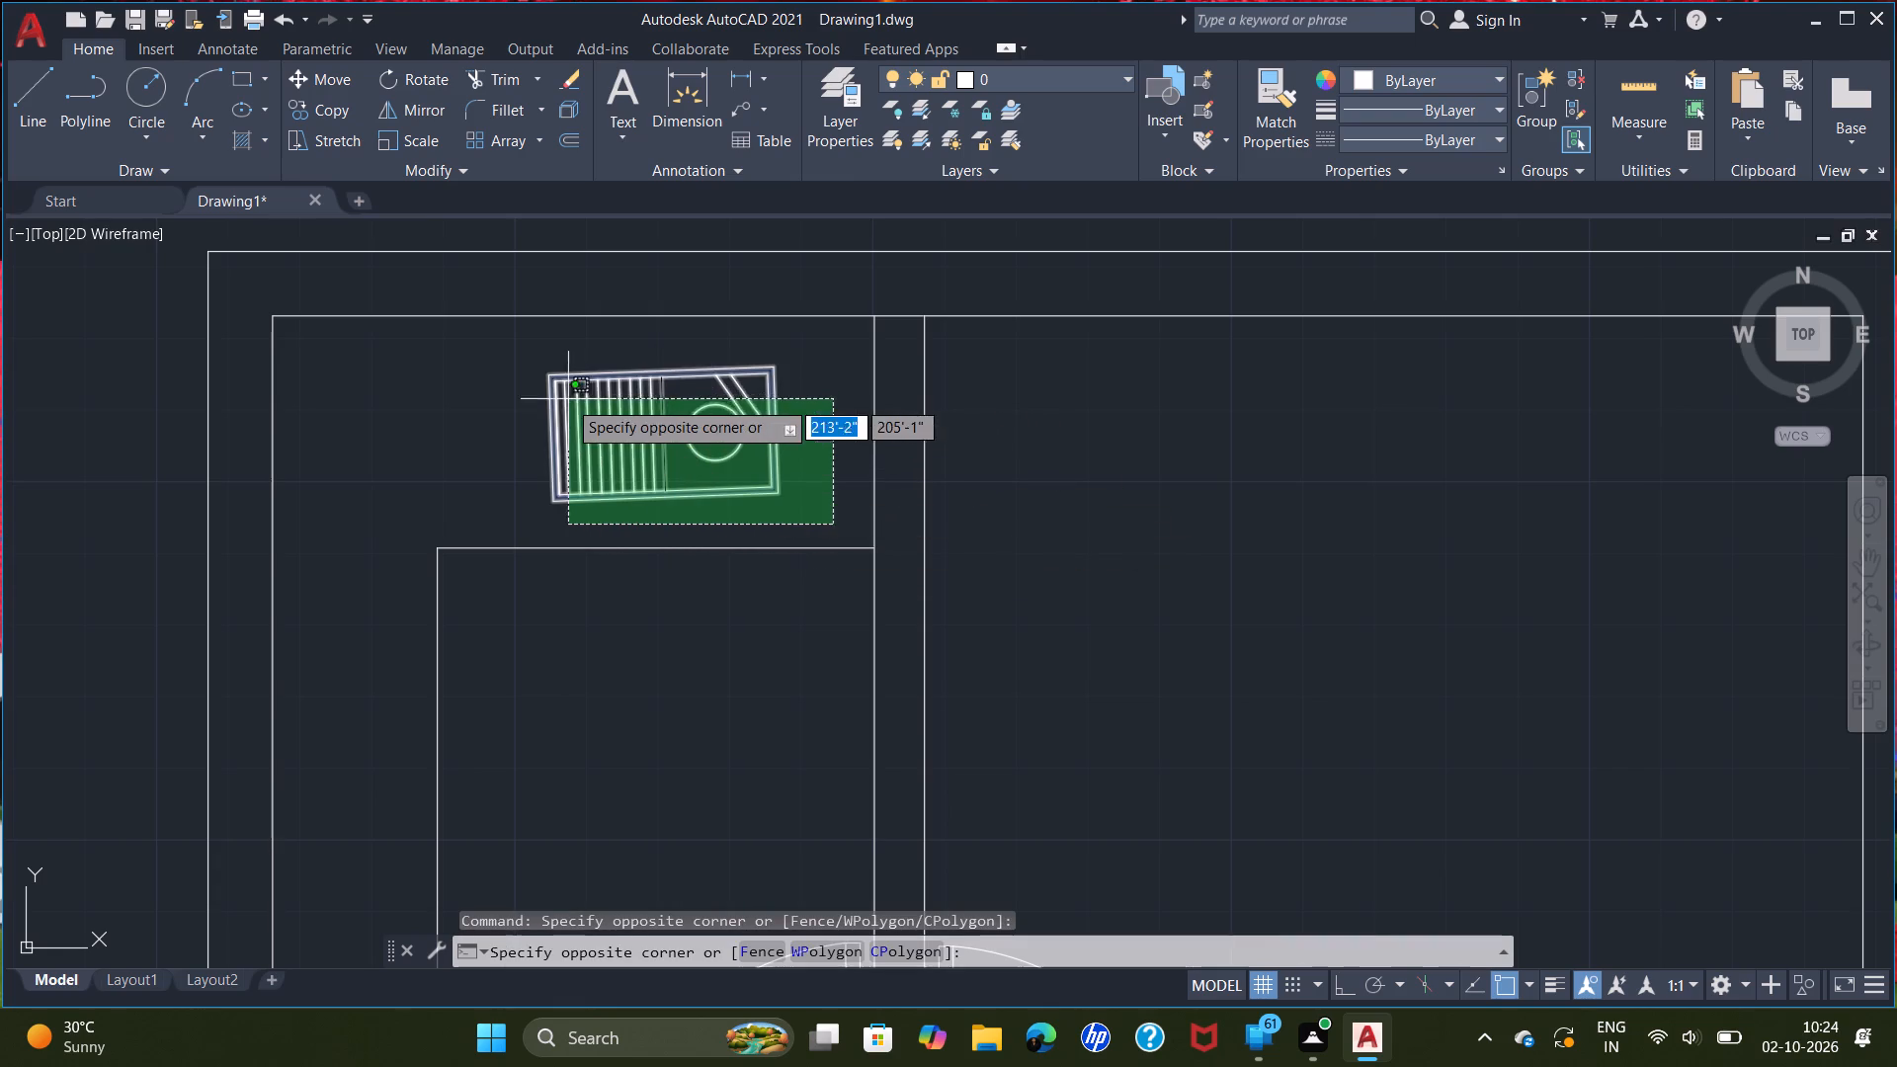
click(518, 362)
text(ro)
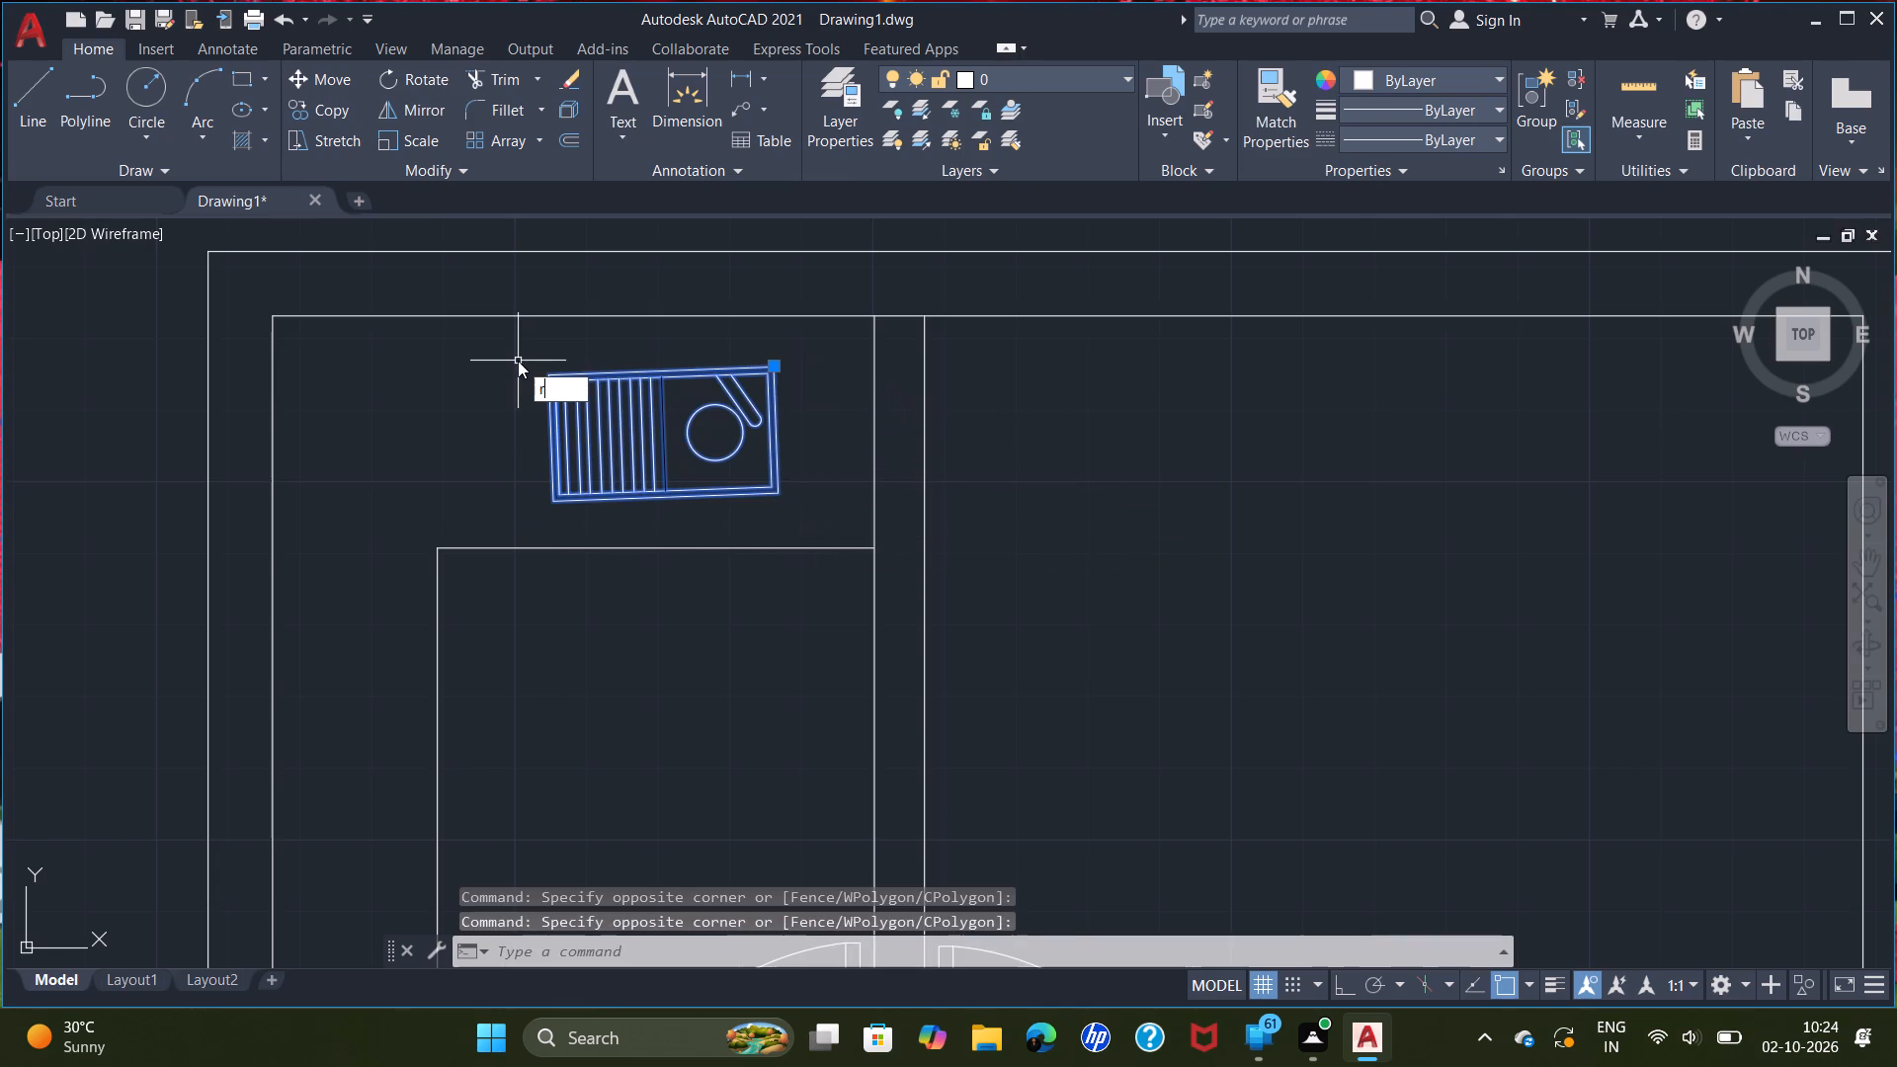
key(Return)
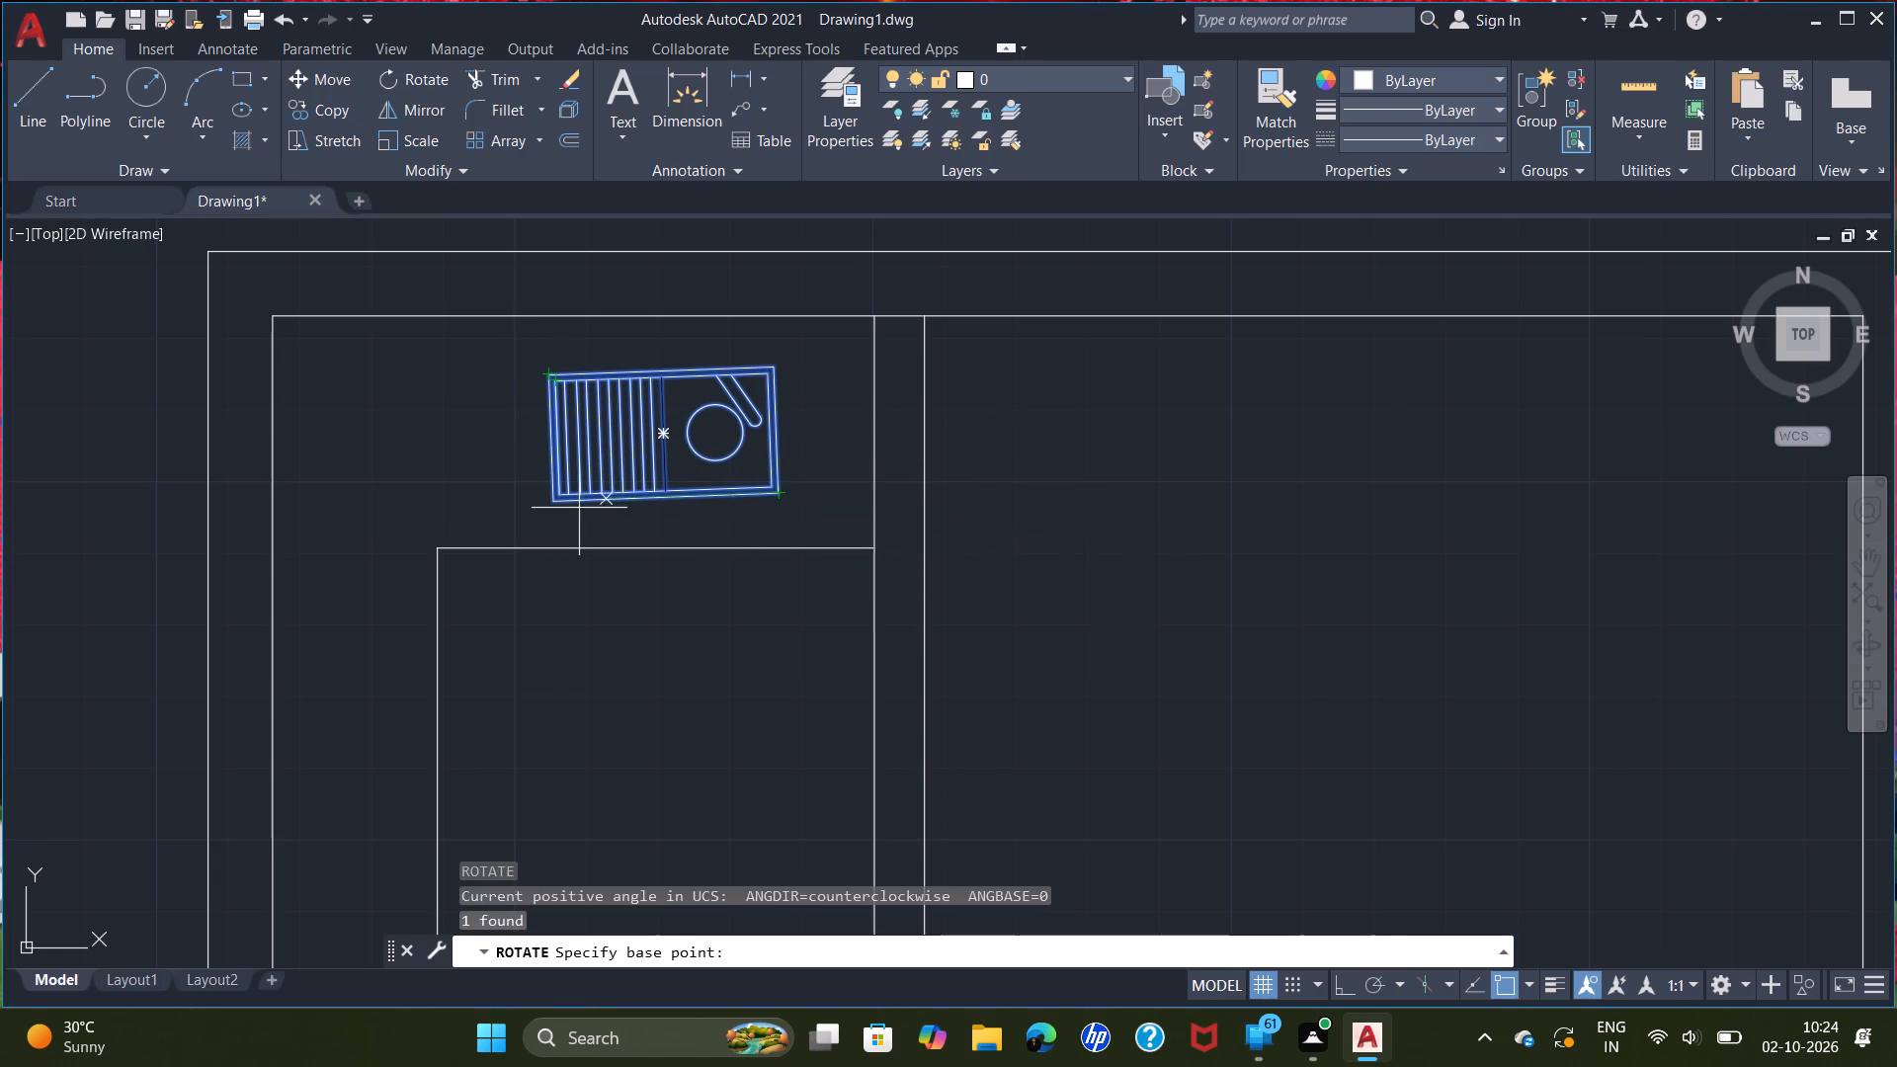
double_click(547, 504)
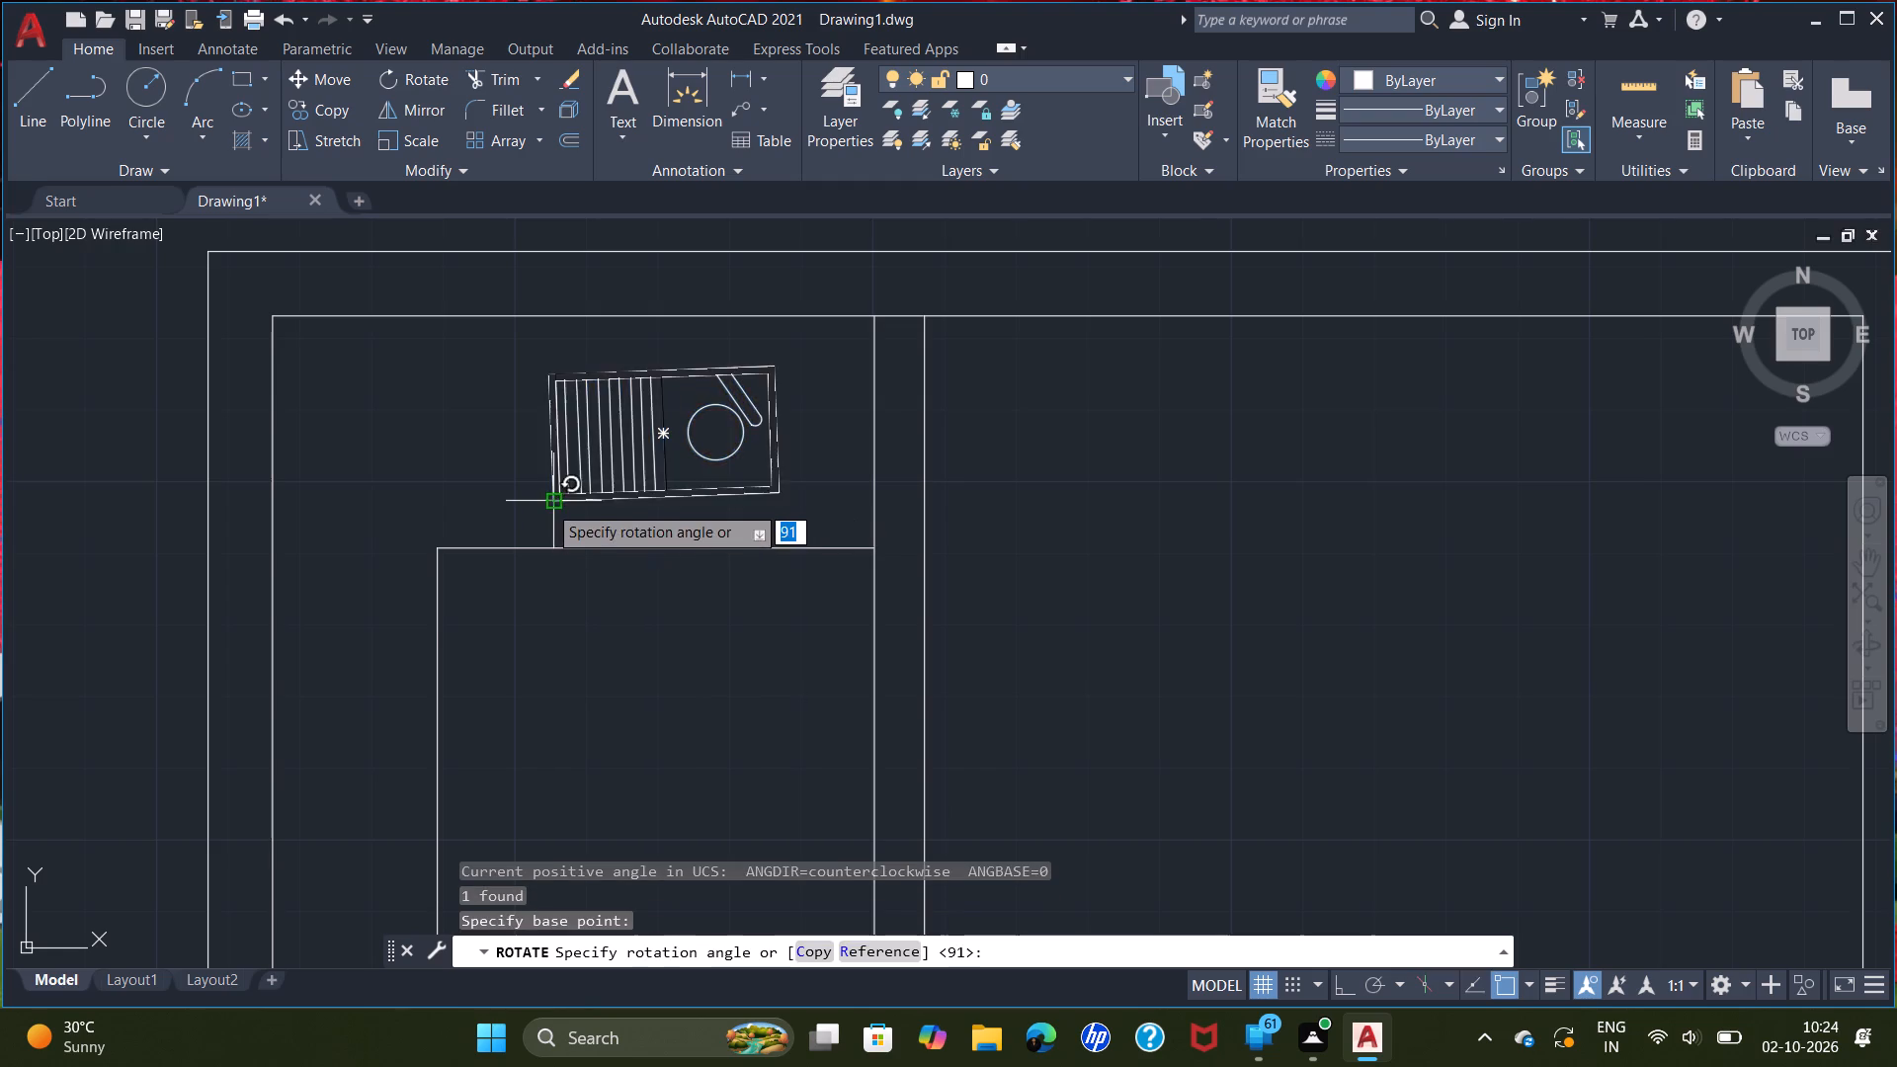
double_click(811, 517)
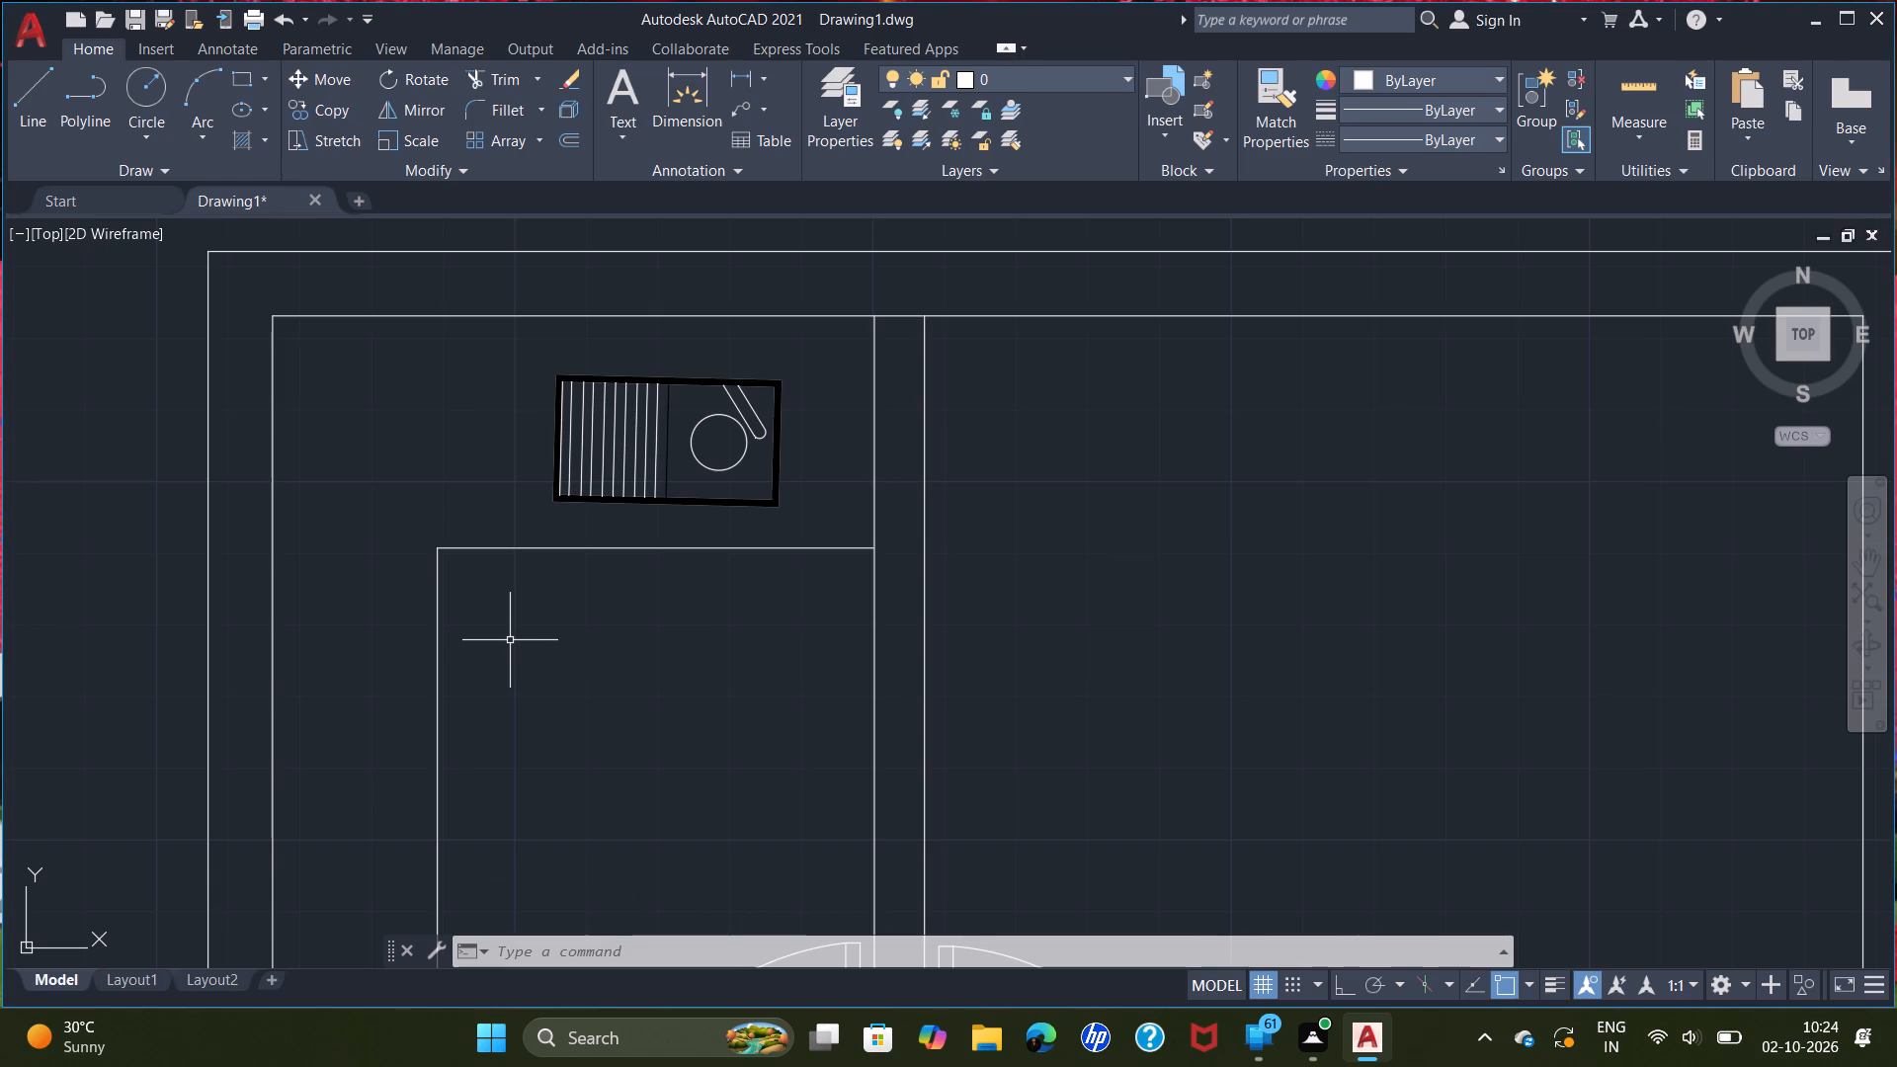
Insert the MODER... double bed block in the northeast room with its headboard against the north wall.
scroll(687, 690, down, 1)
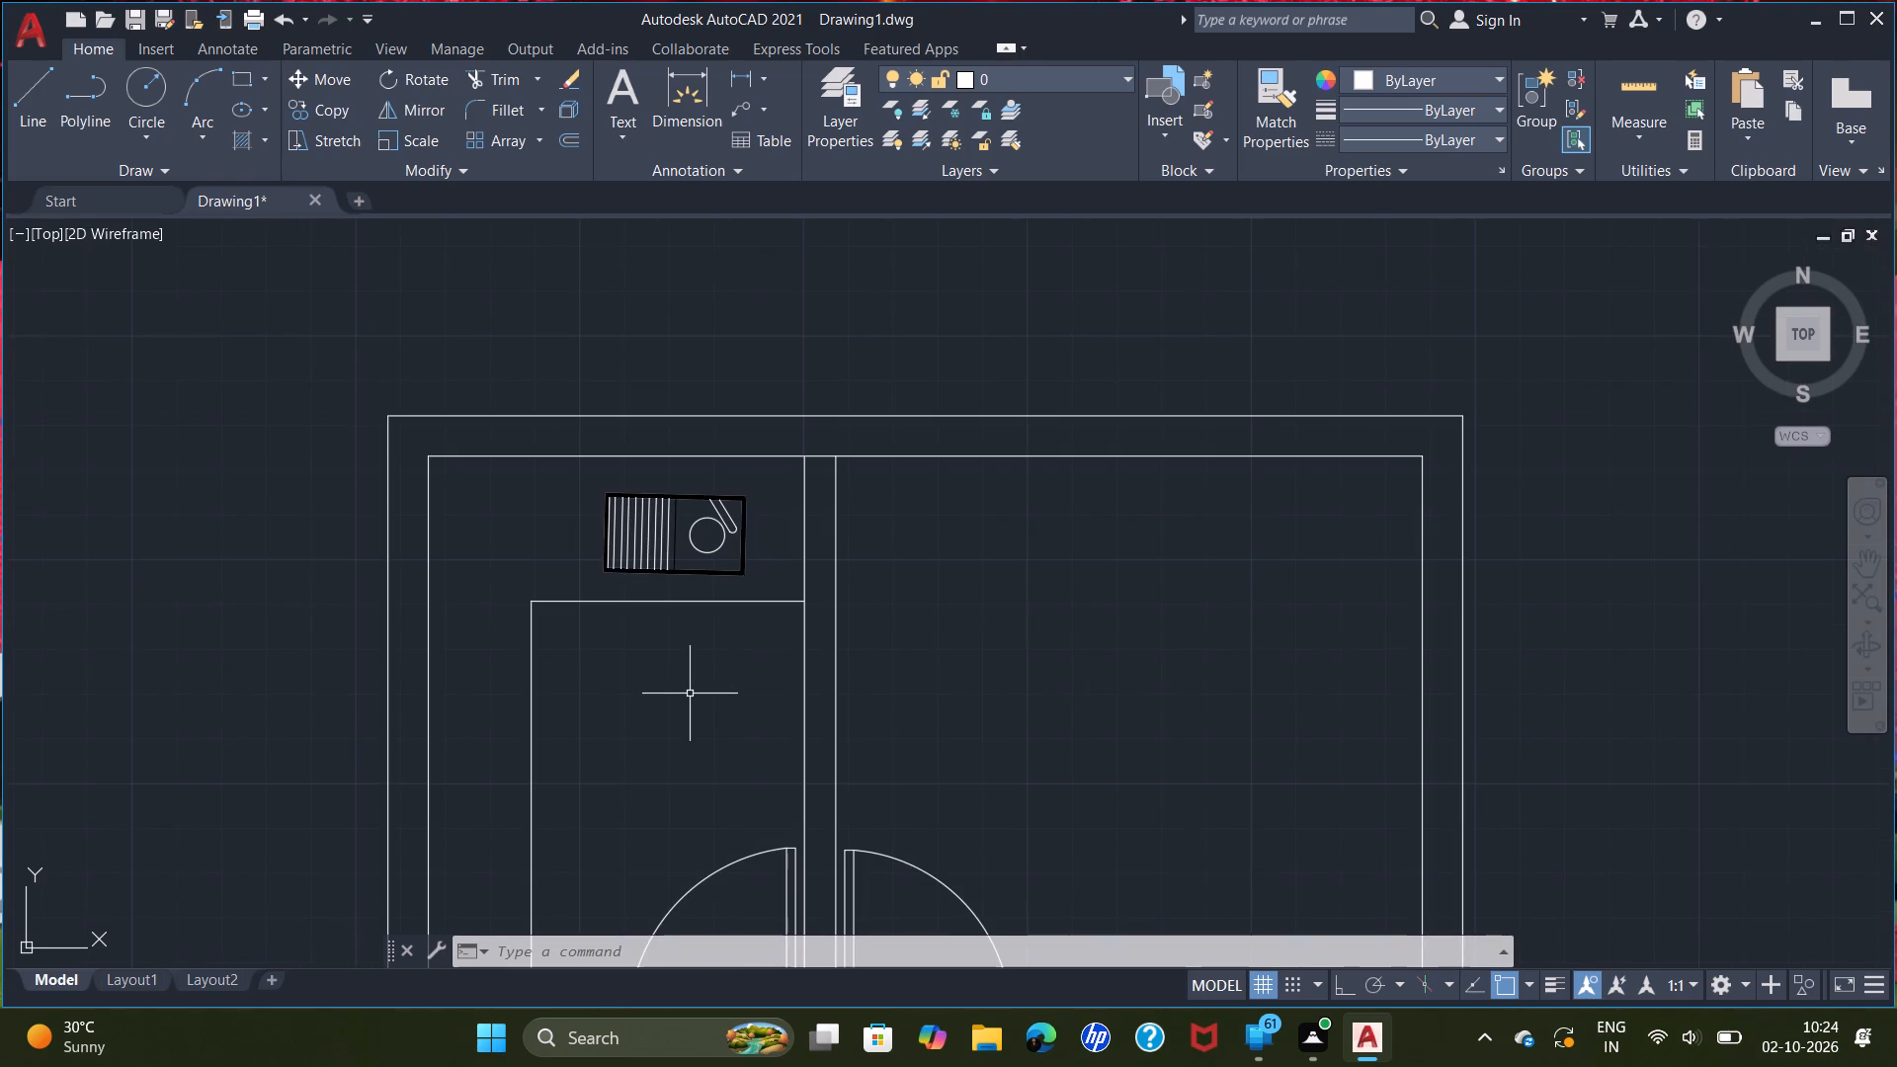
middle_drag(690, 694, 709, 575)
scroll(702, 632, down, 1)
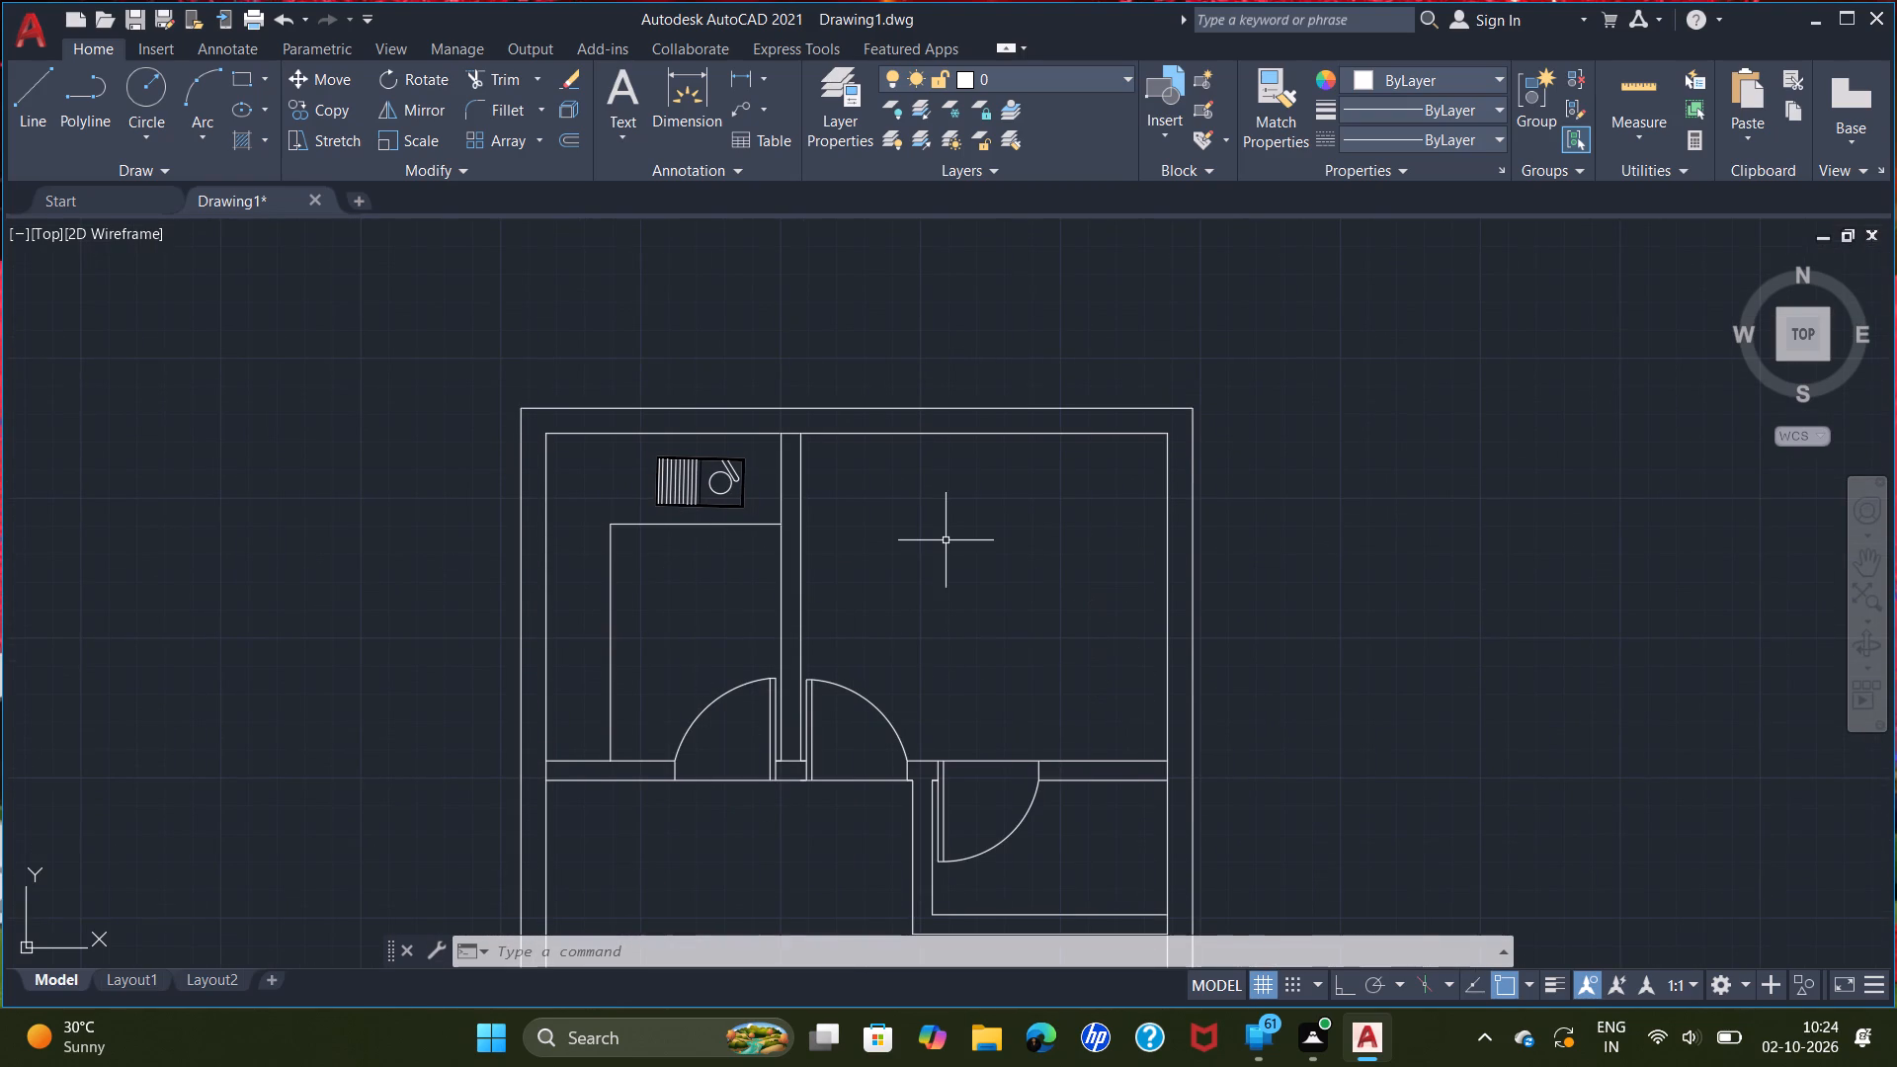
key(i)
key(Return)
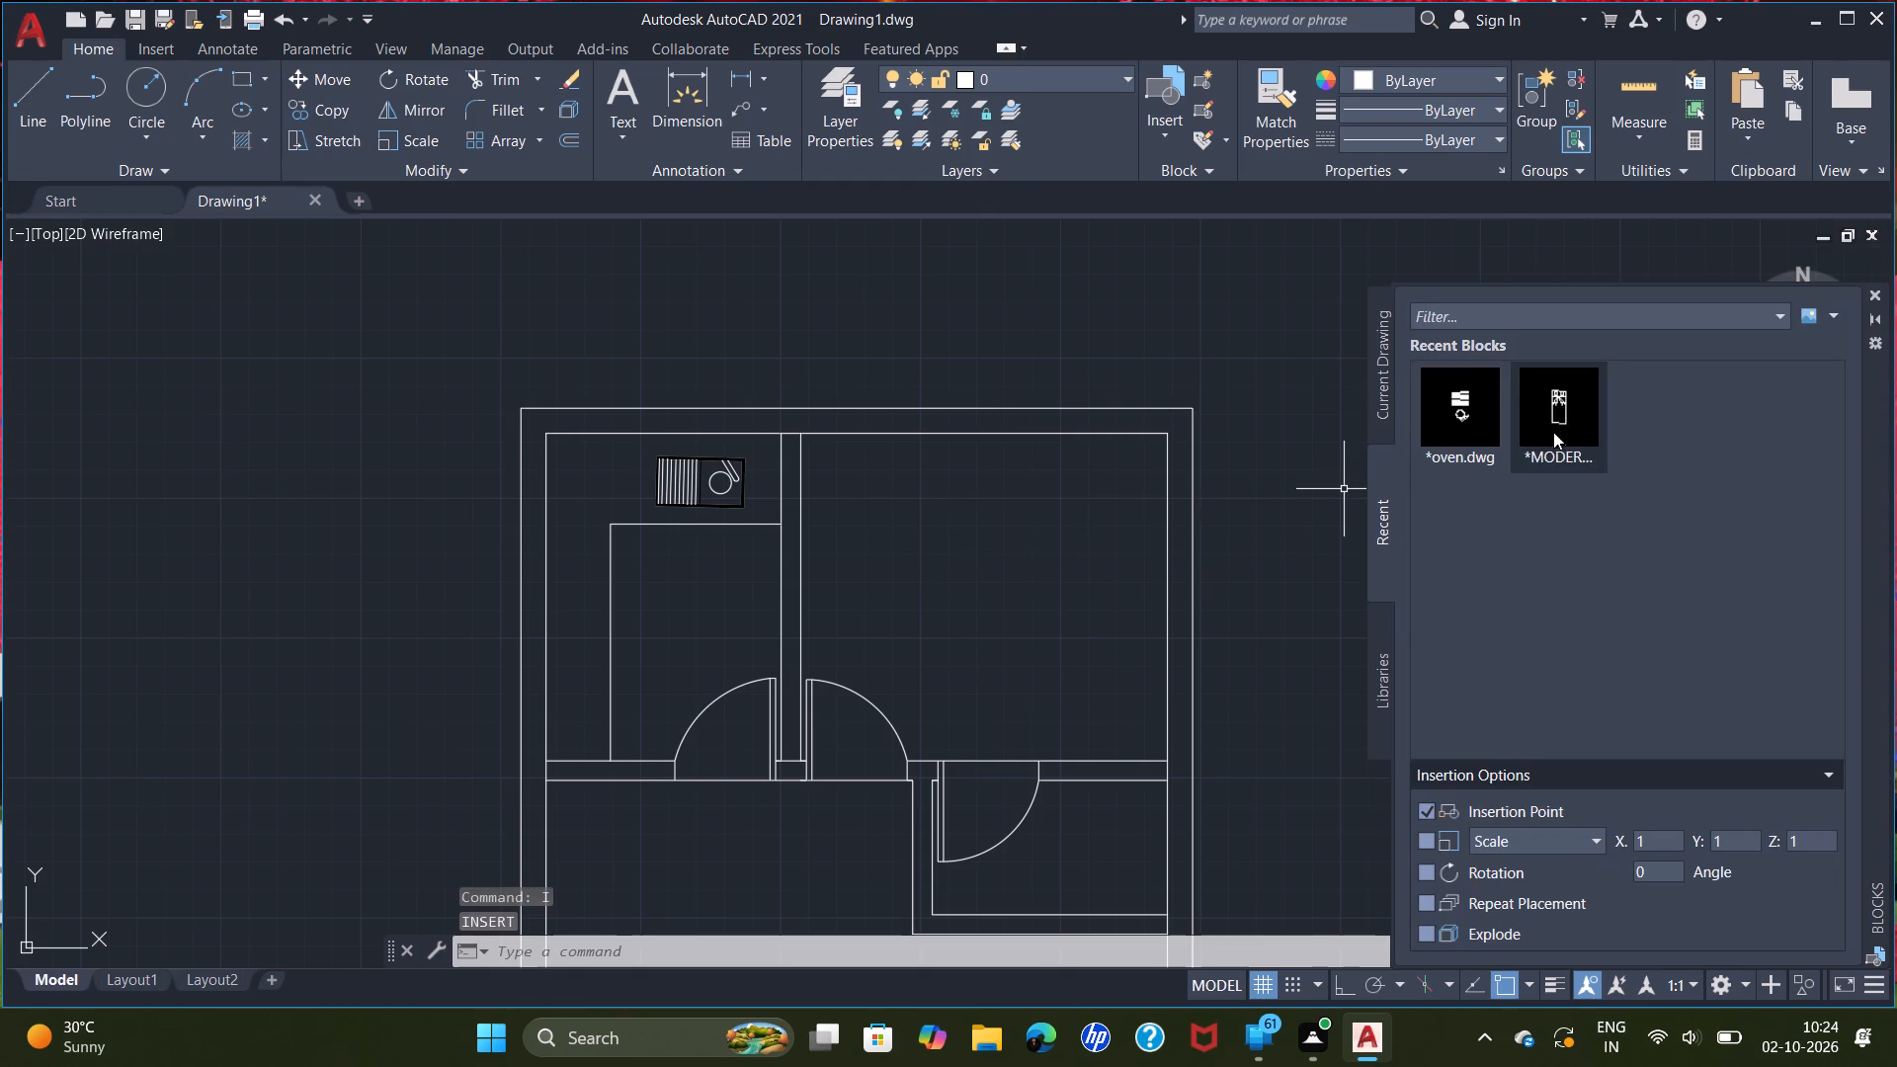
double_click(1561, 435)
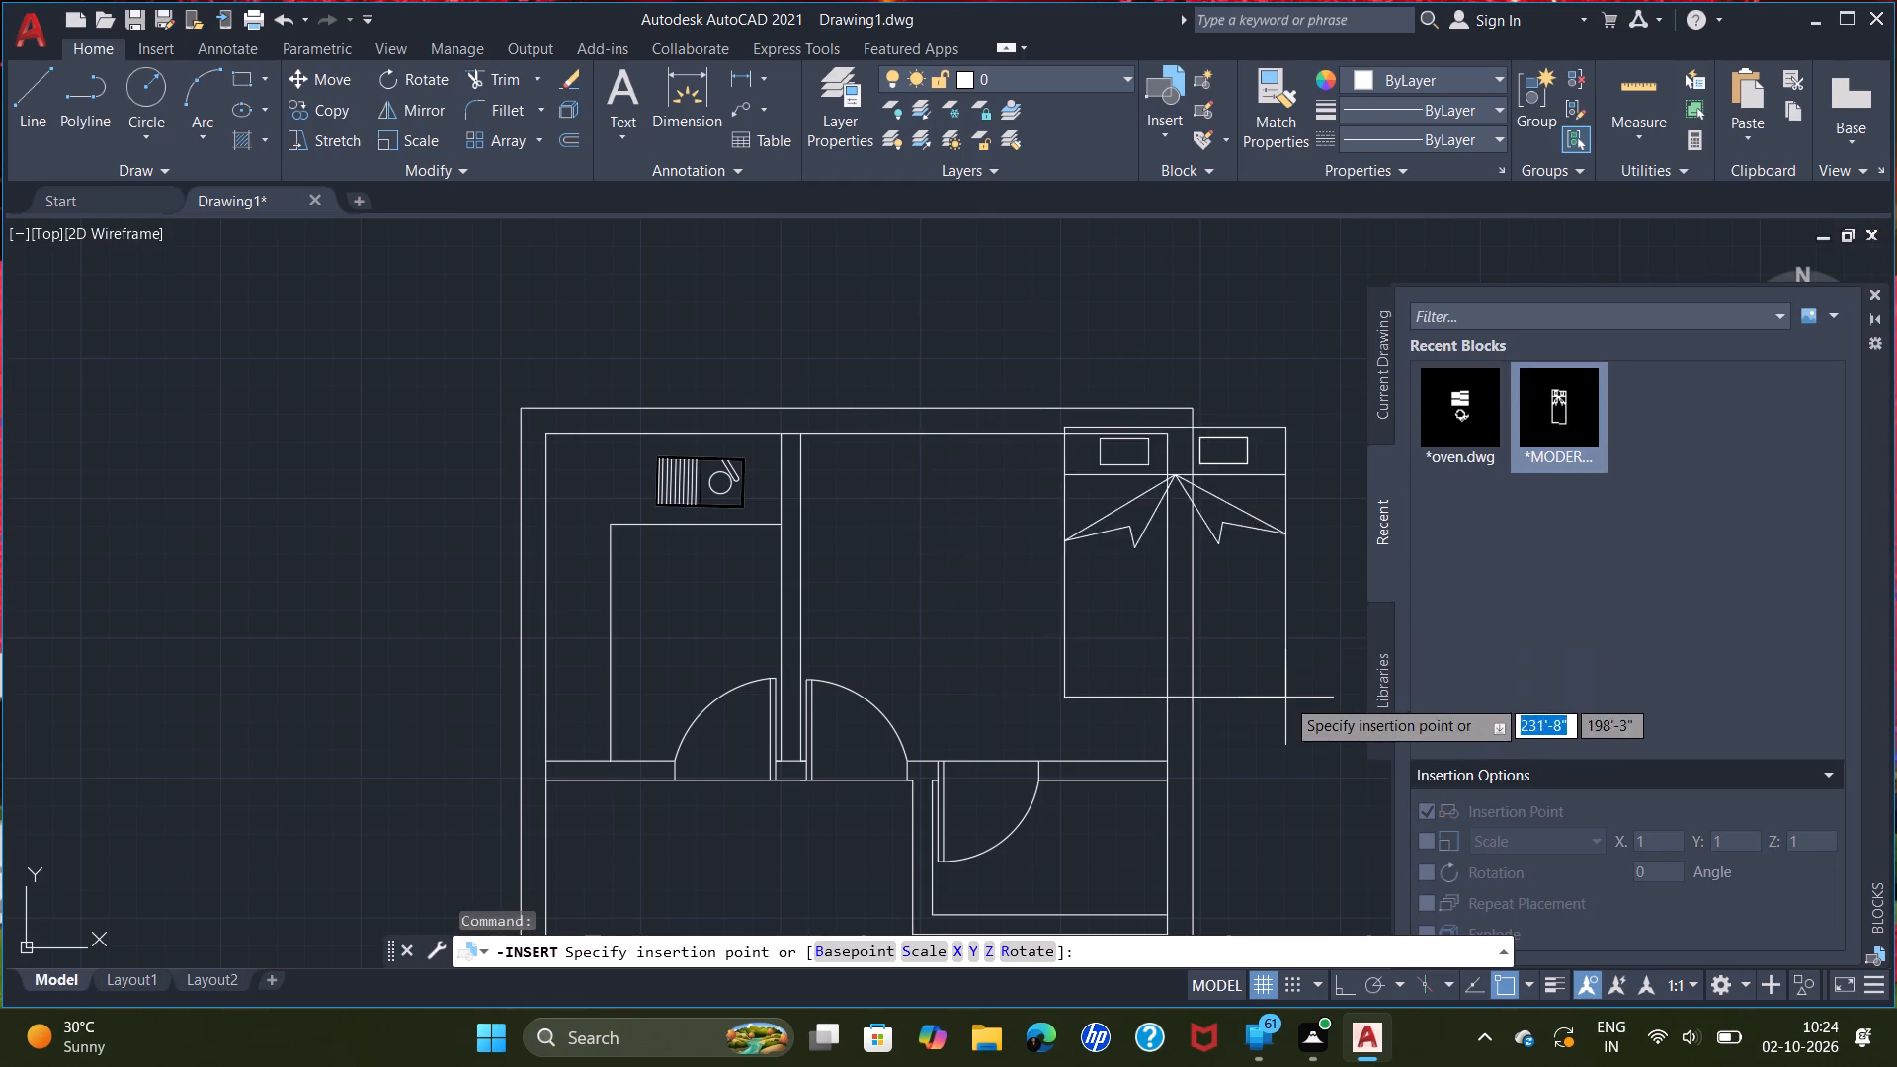
click(1113, 702)
Scale the bed block down slightly about its northwest corner in the northeast room, and close the blocks palette.
click(1148, 725)
double_click(925, 492)
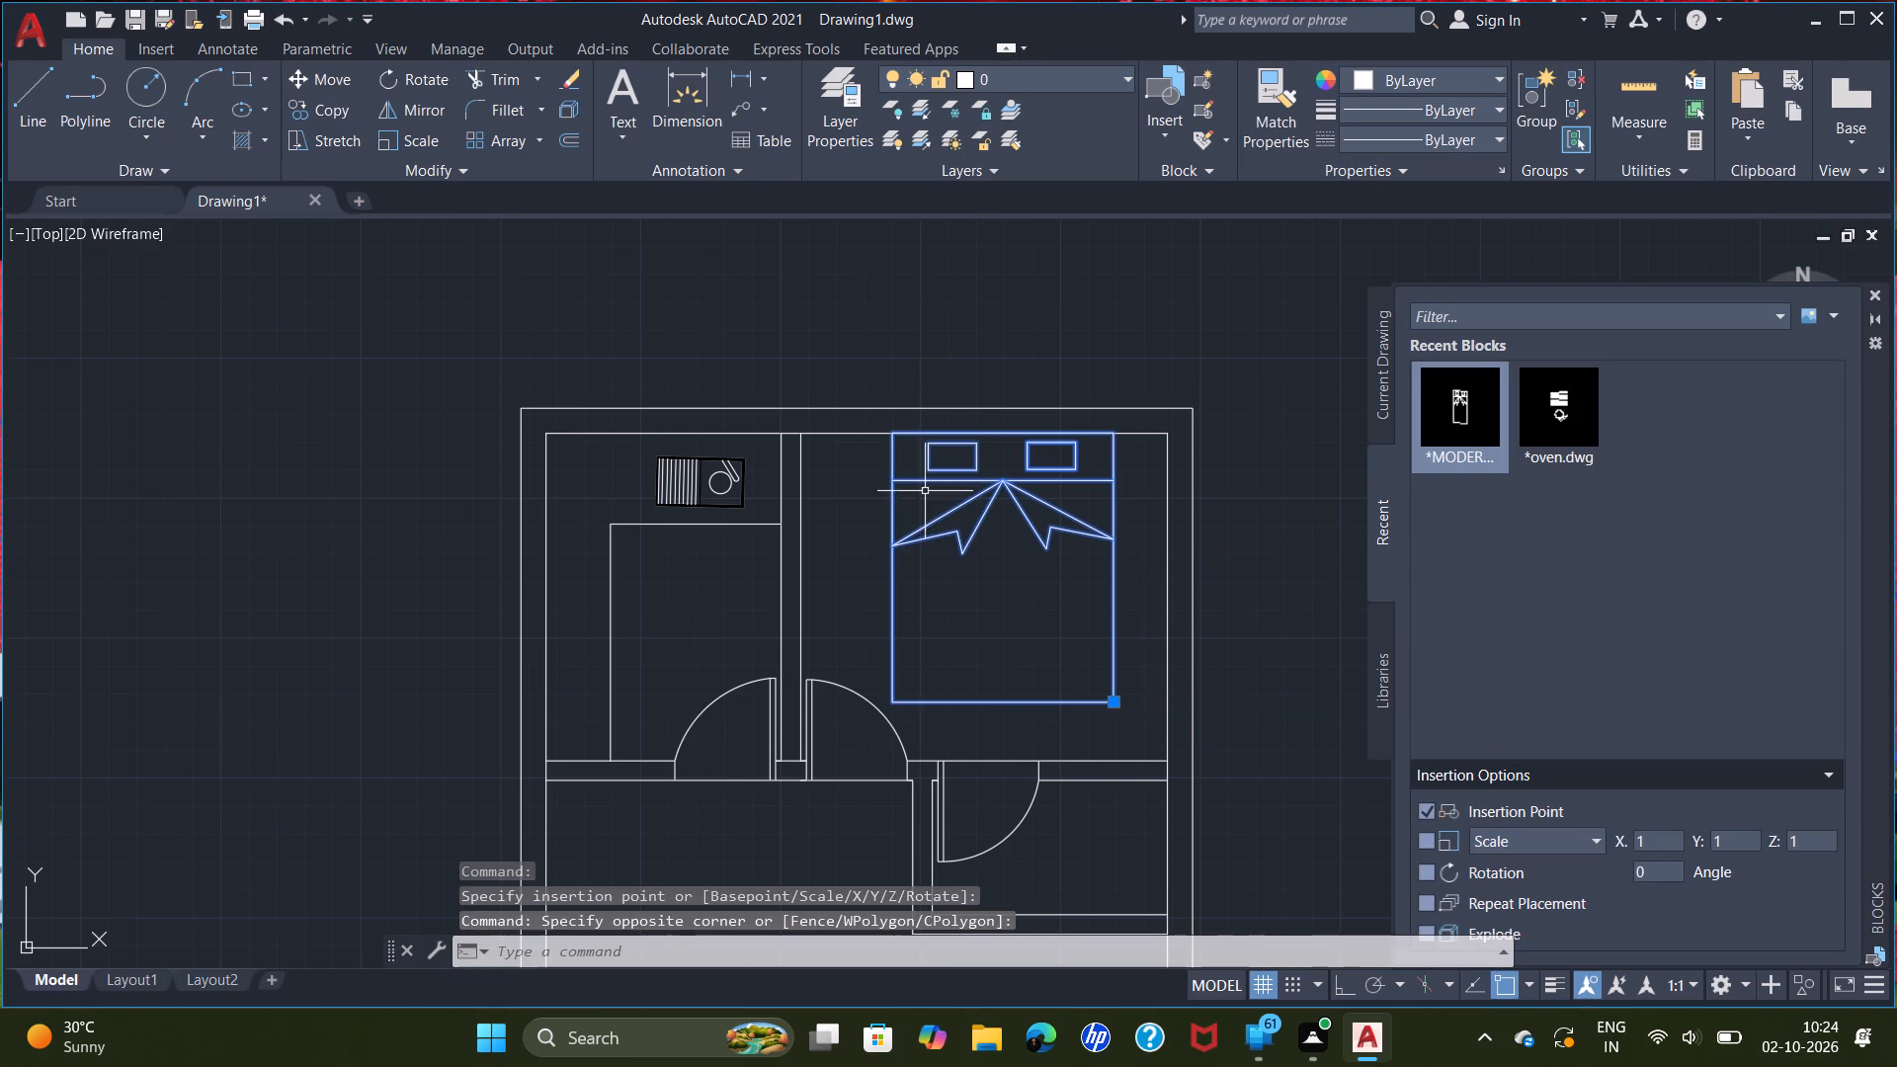
right_click(987, 645)
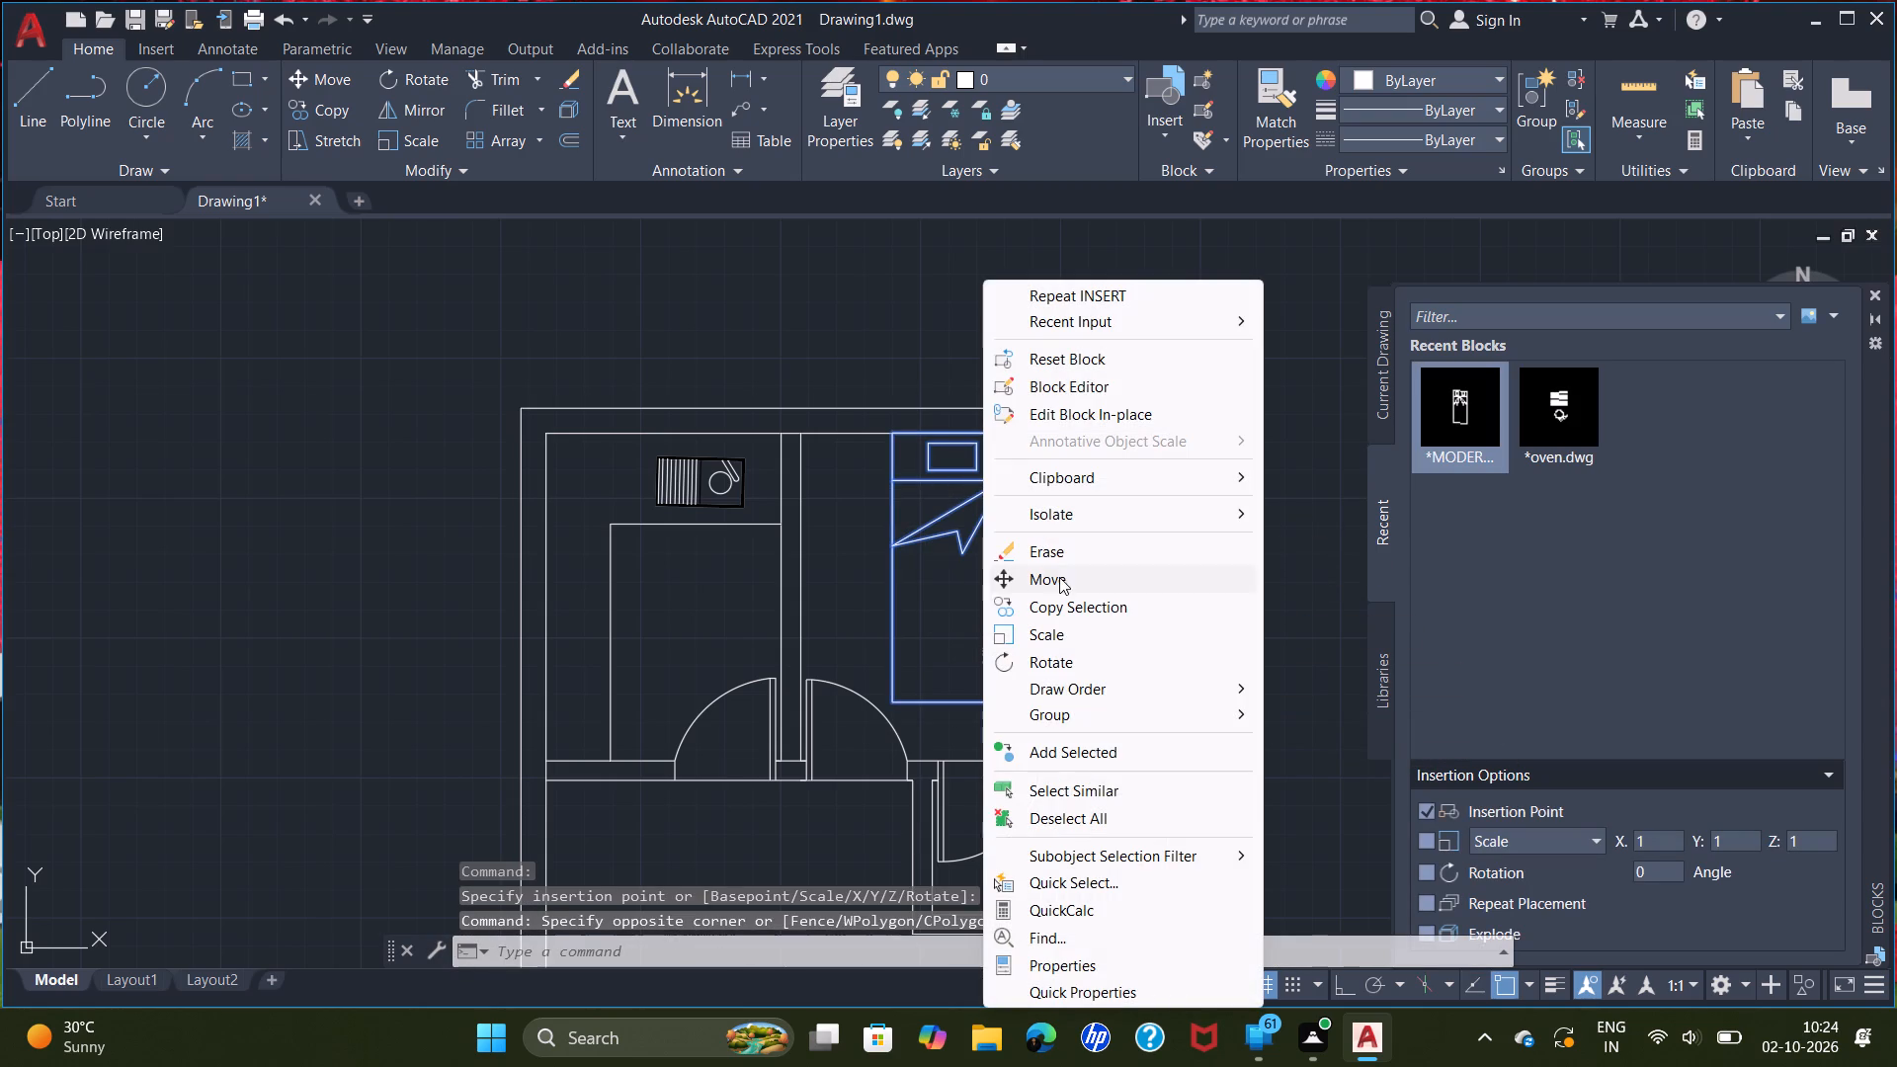
click(1072, 630)
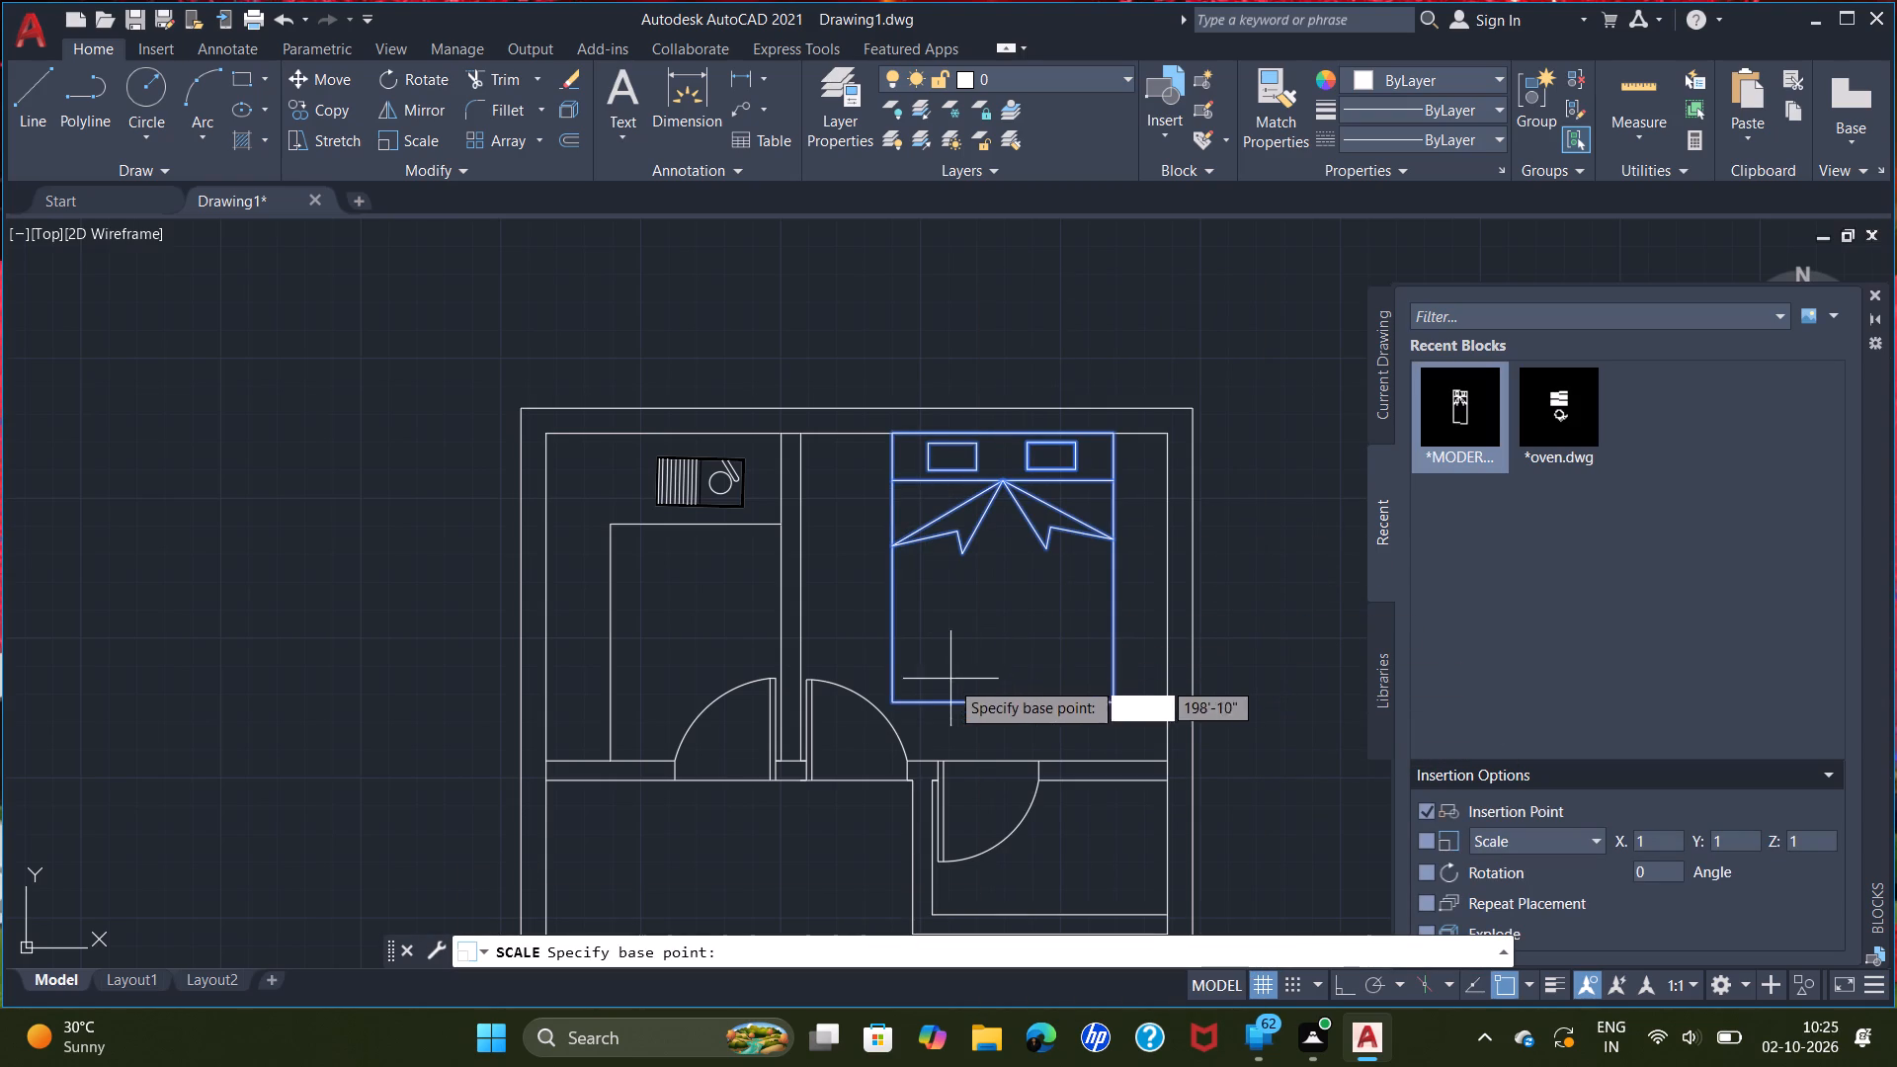
click(892, 436)
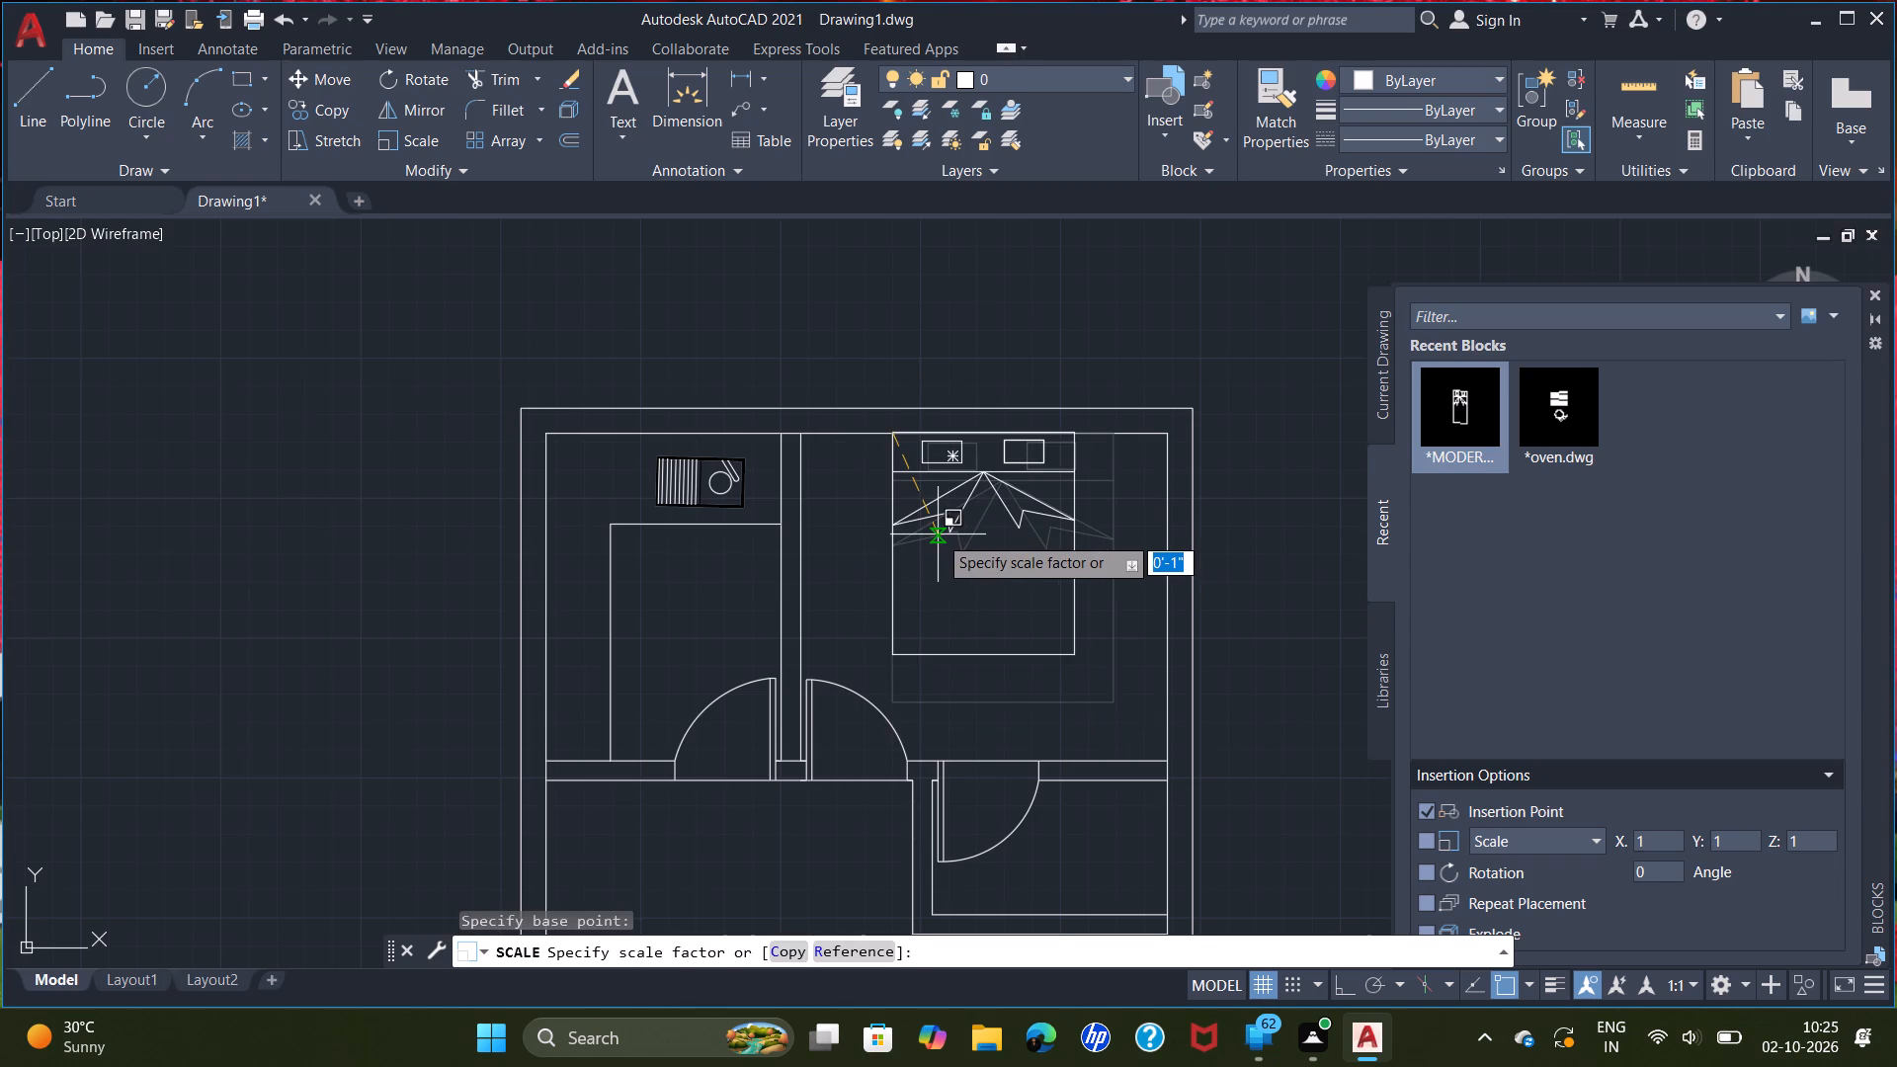
click(938, 533)
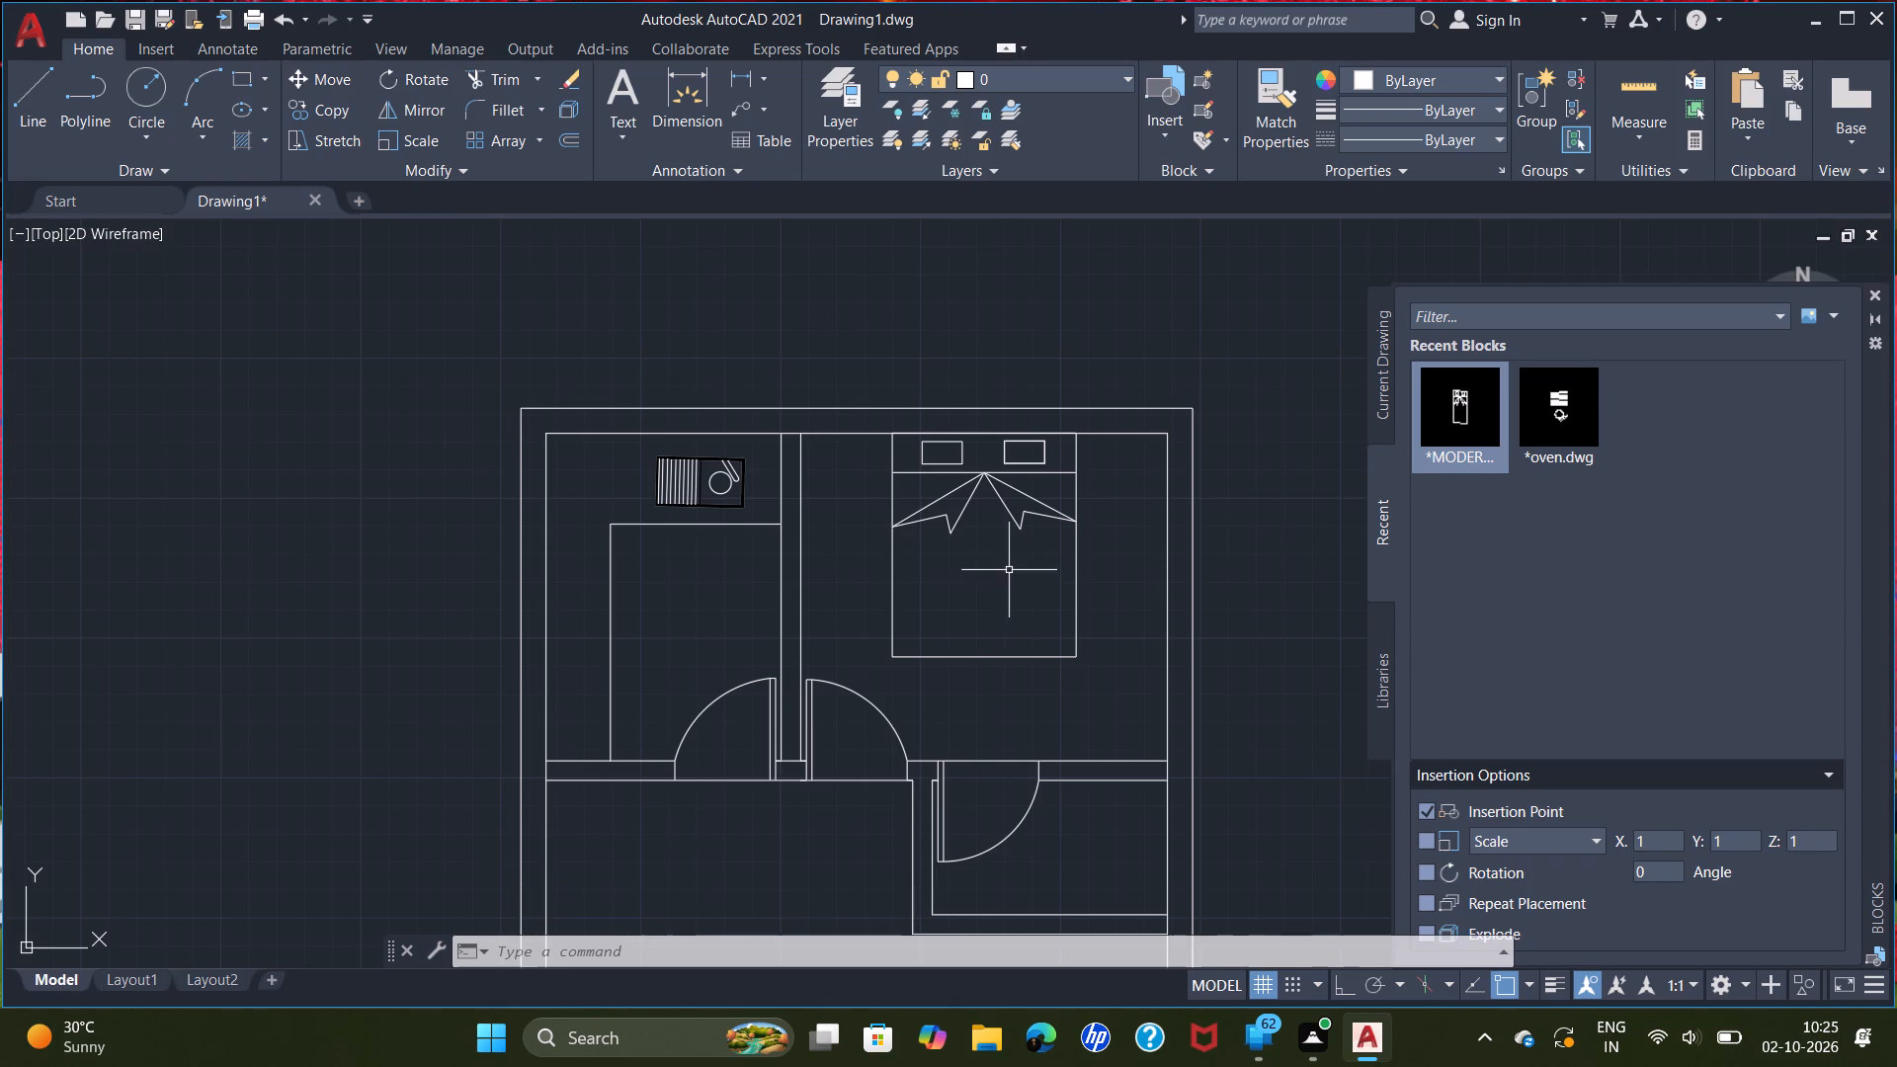
double_click(1877, 287)
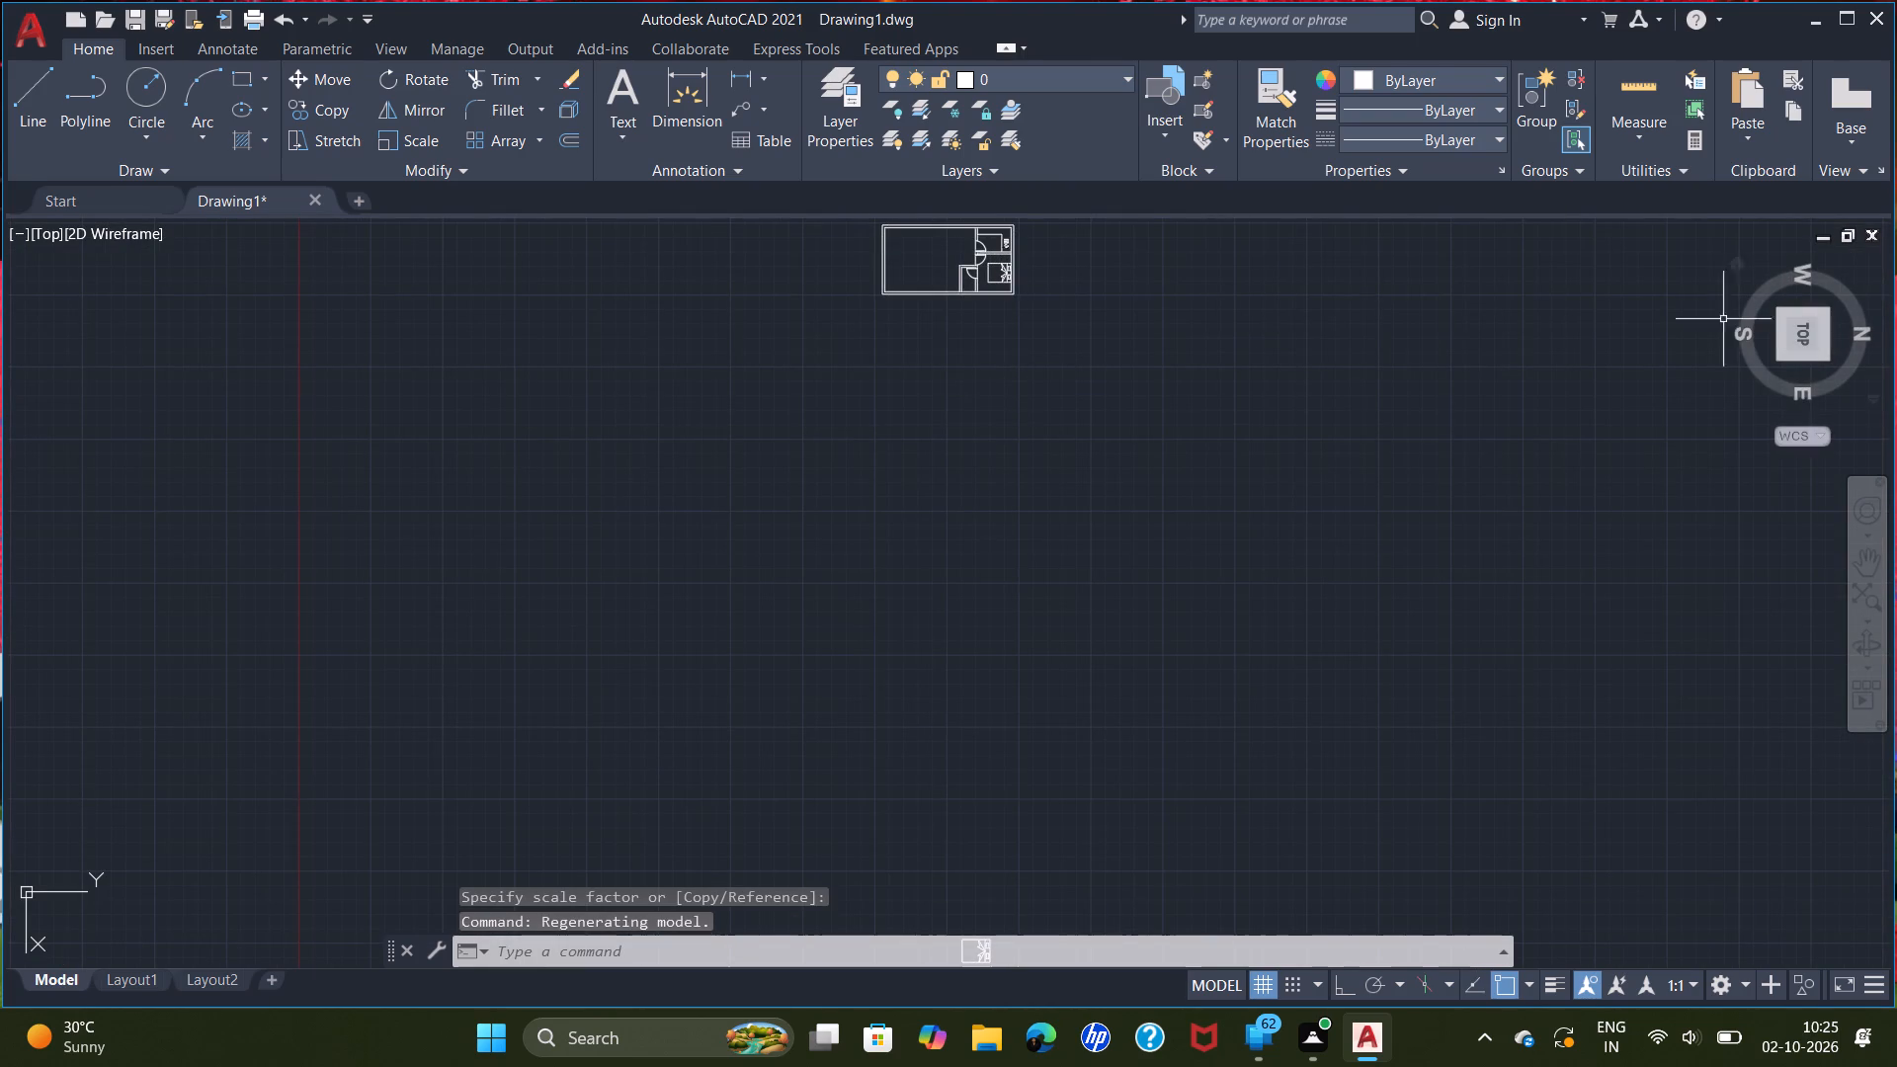
Restore the Top view with north up and frame the whole house plan.
double_click(1803, 336)
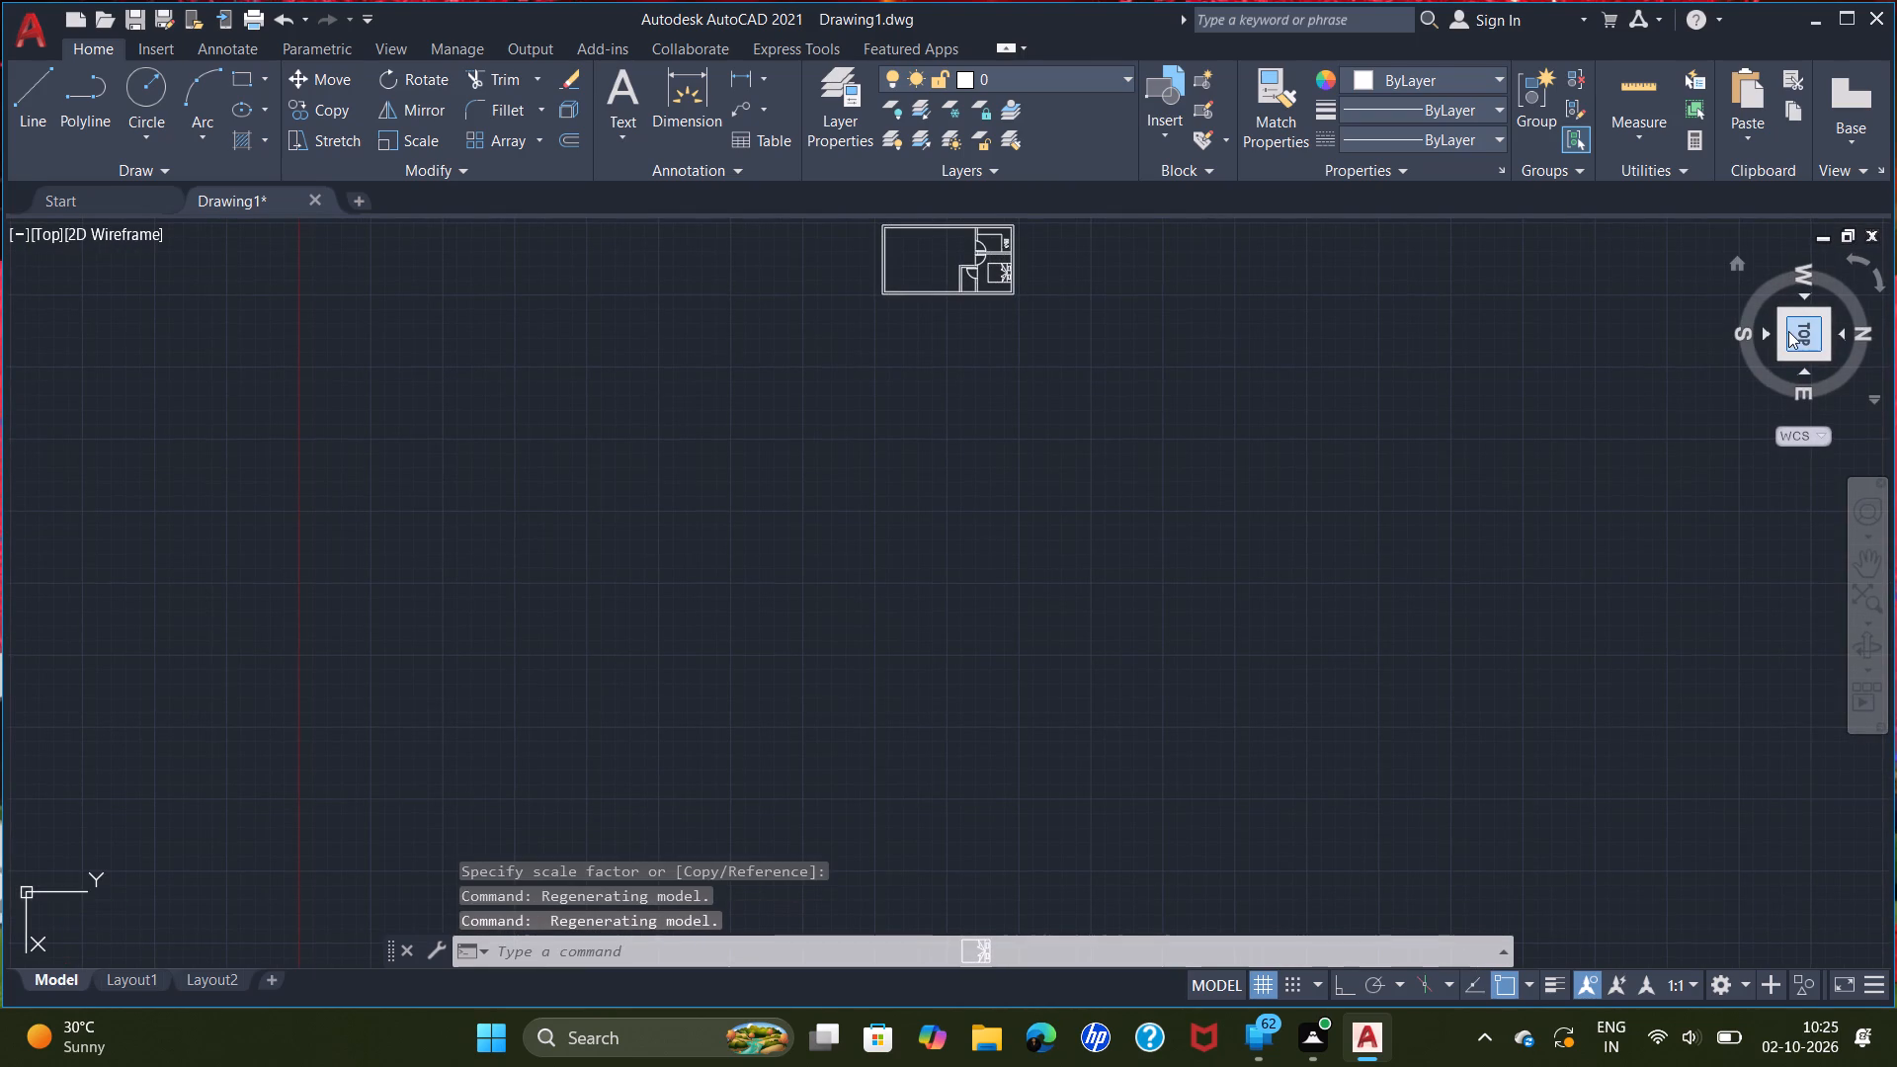
double_click(1788, 329)
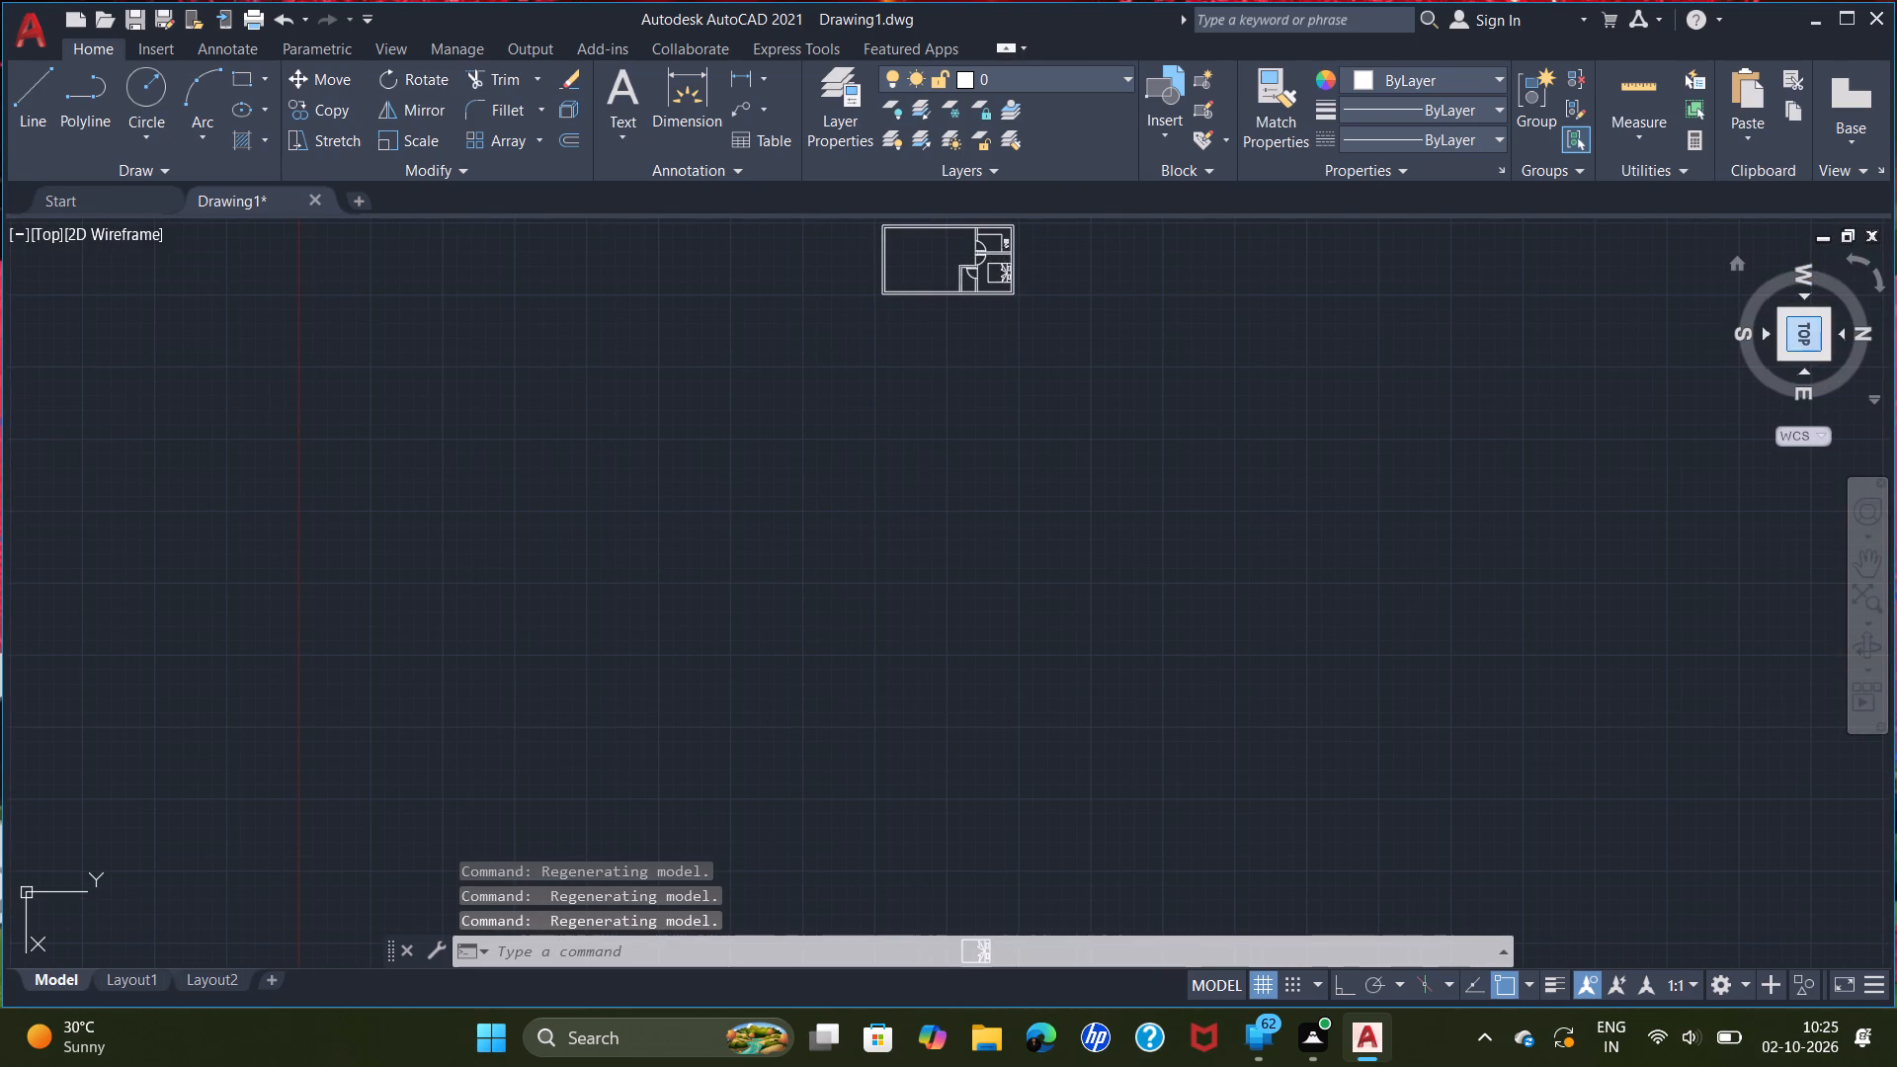
click(1864, 330)
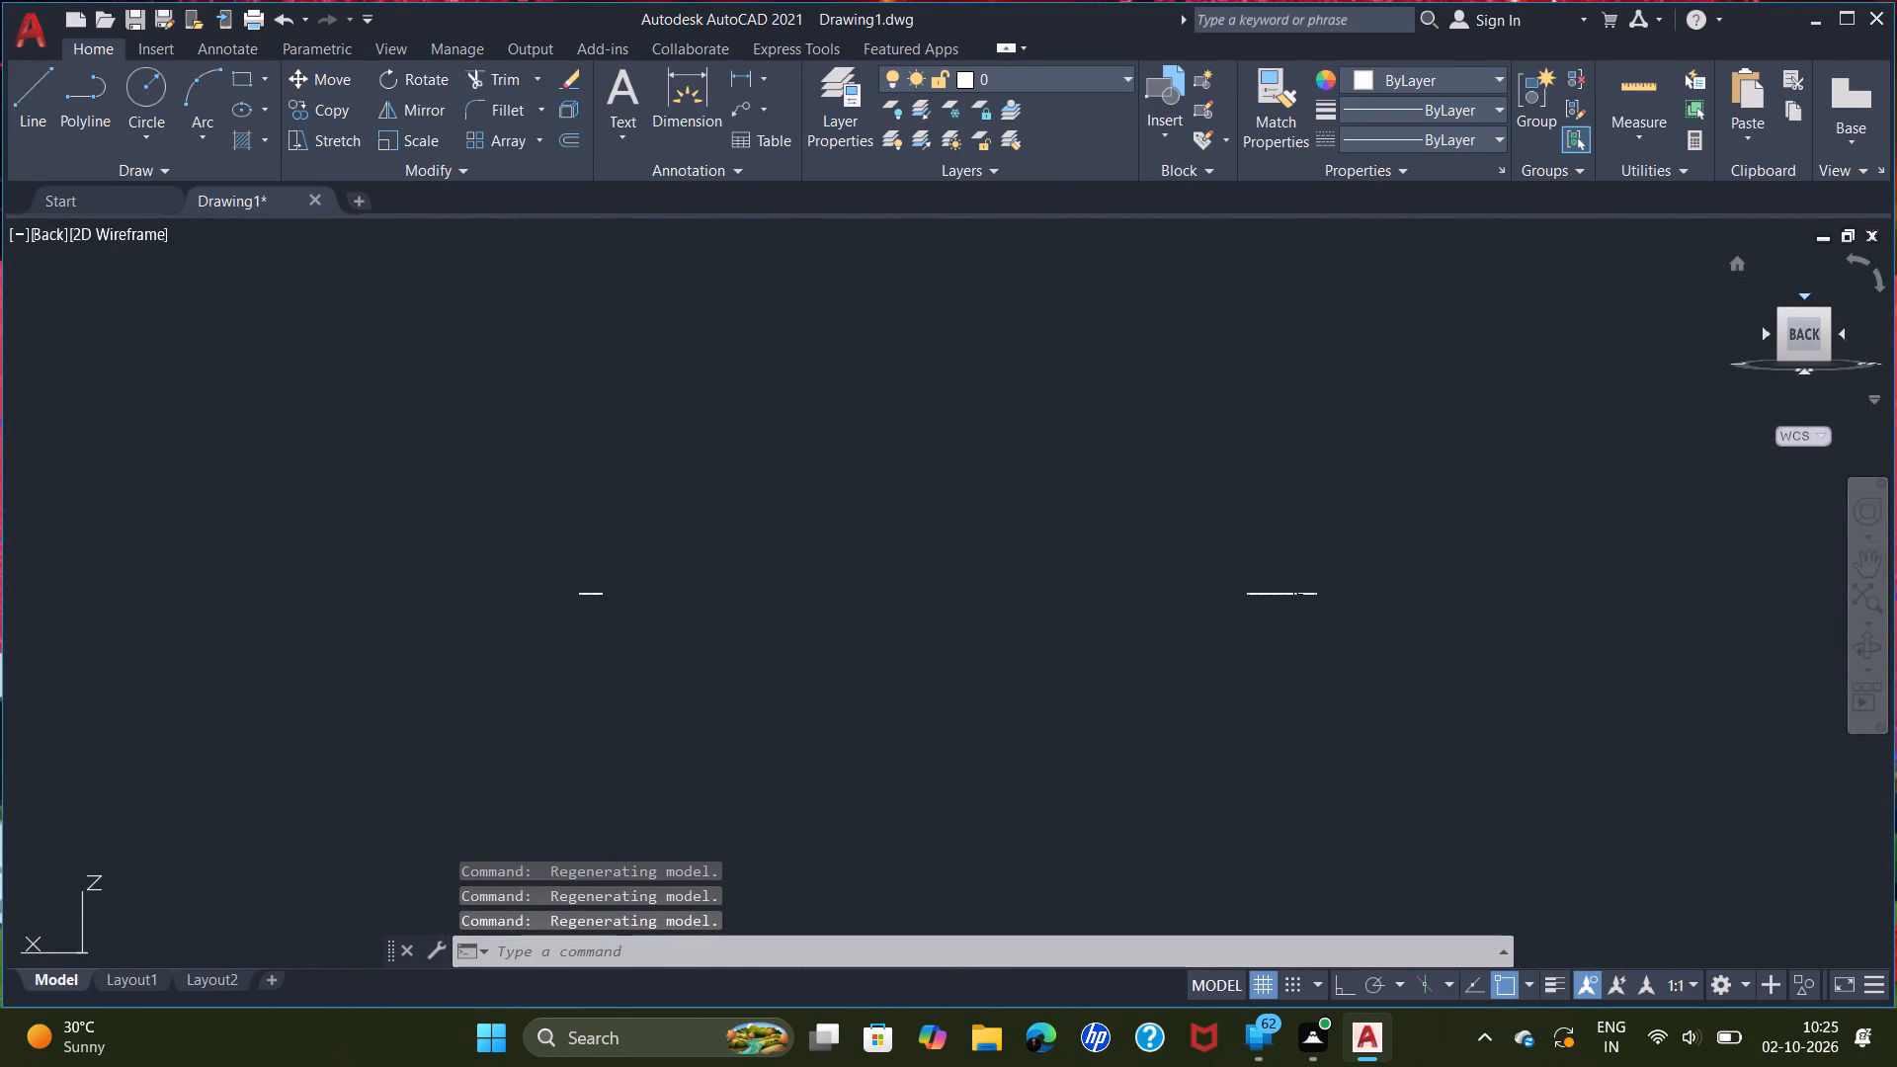
click(1799, 292)
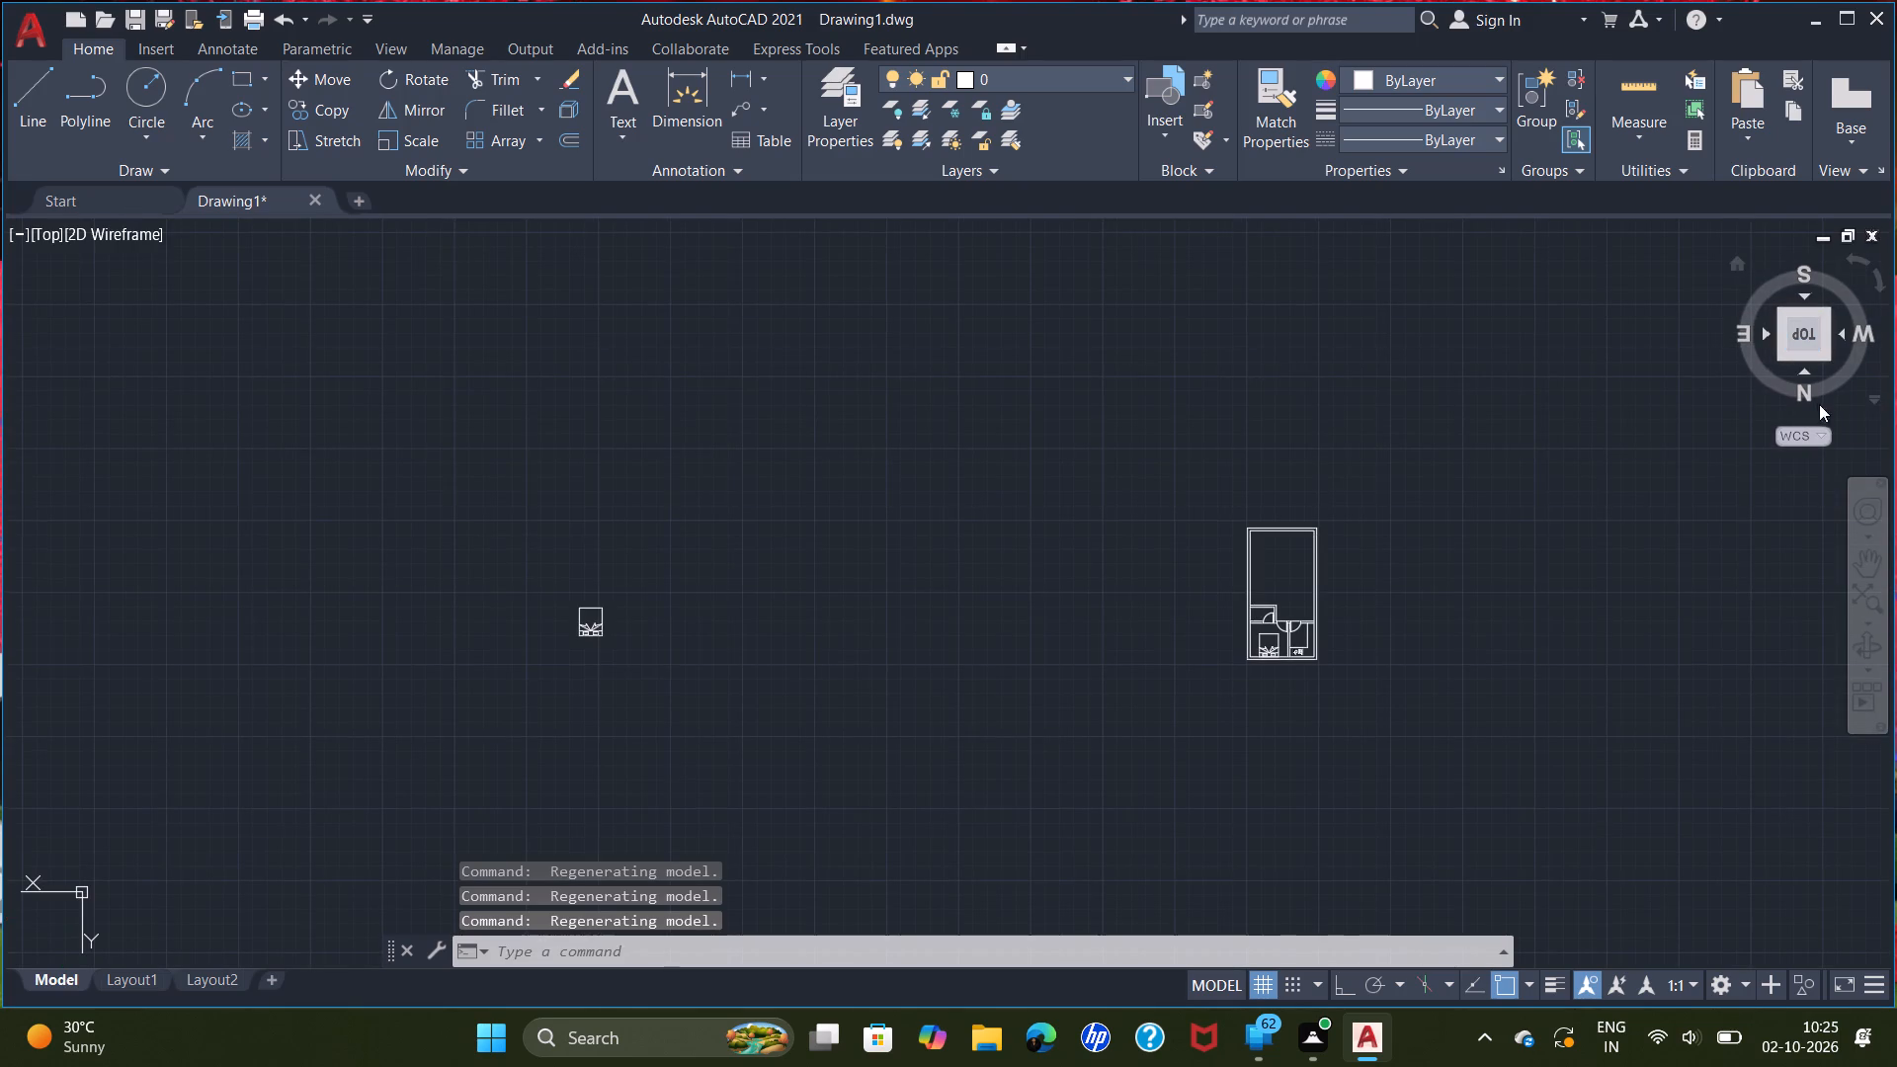
double_click(1807, 272)
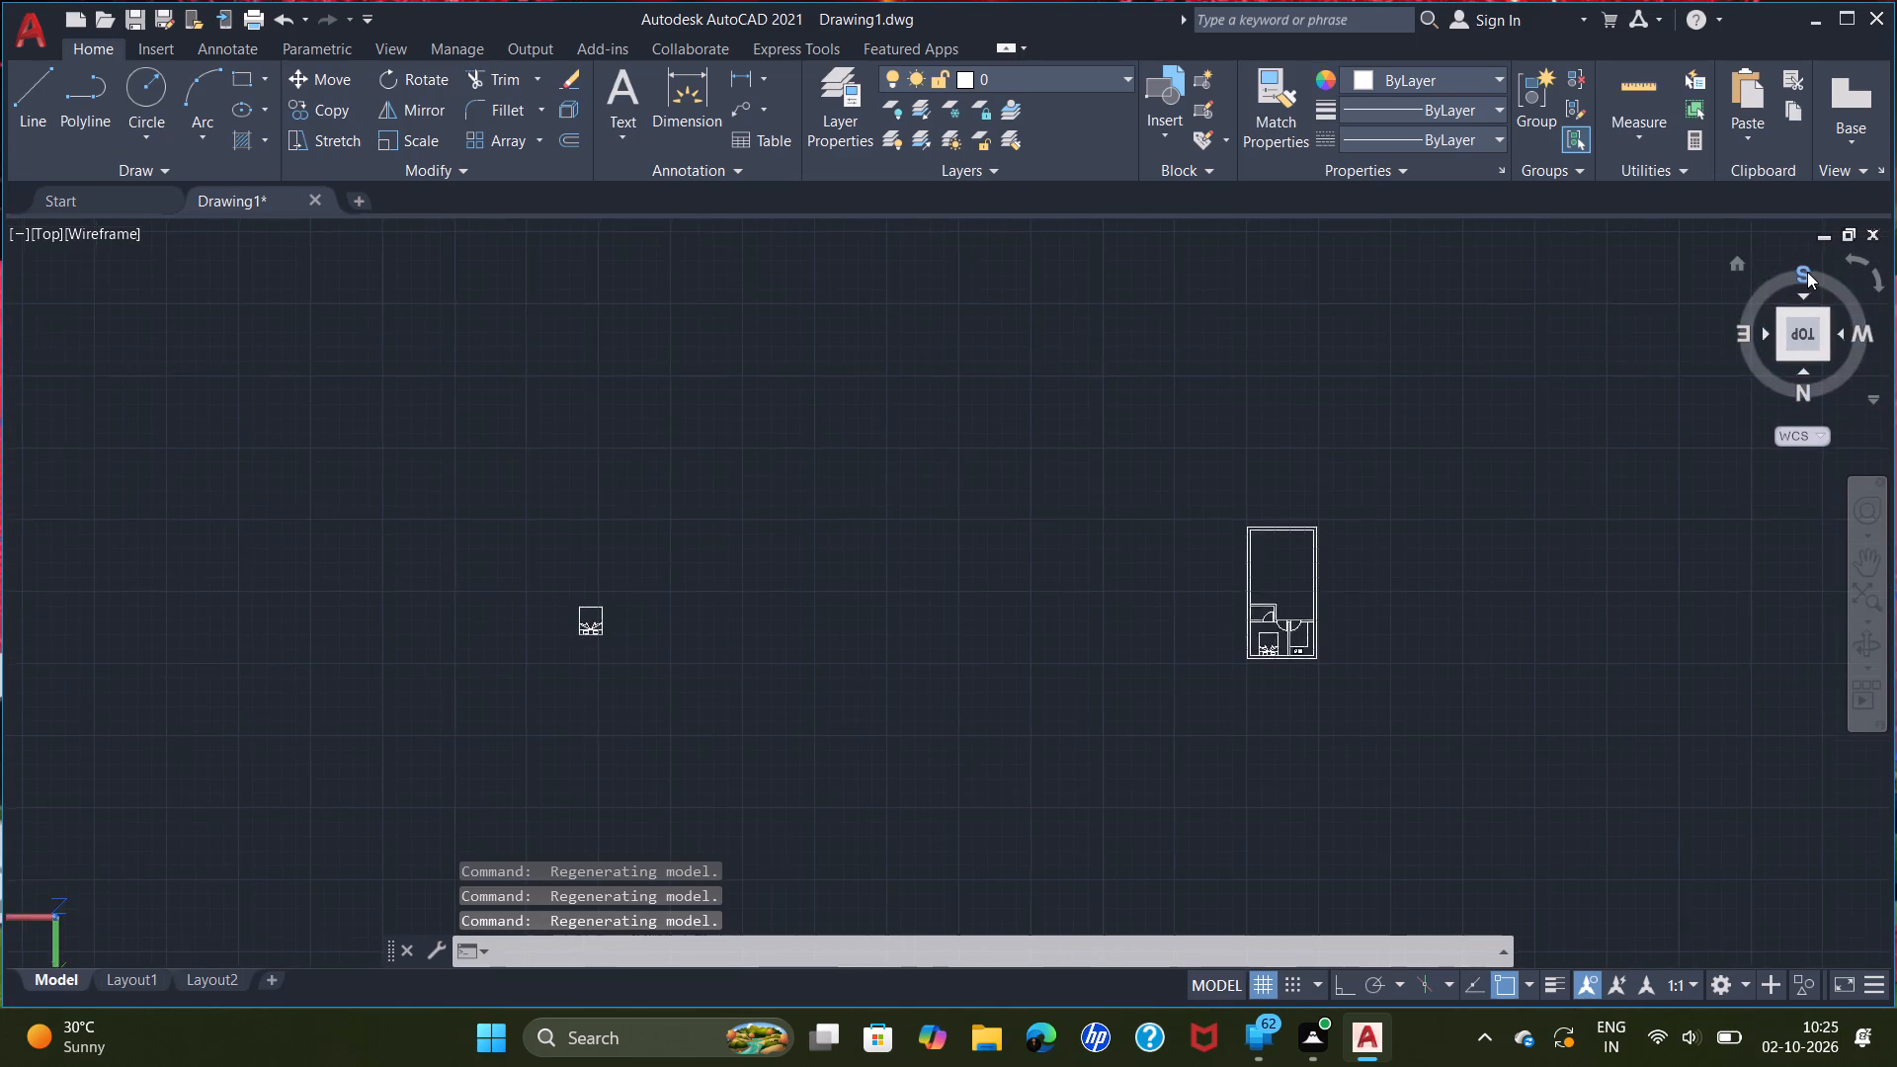
click(1802, 298)
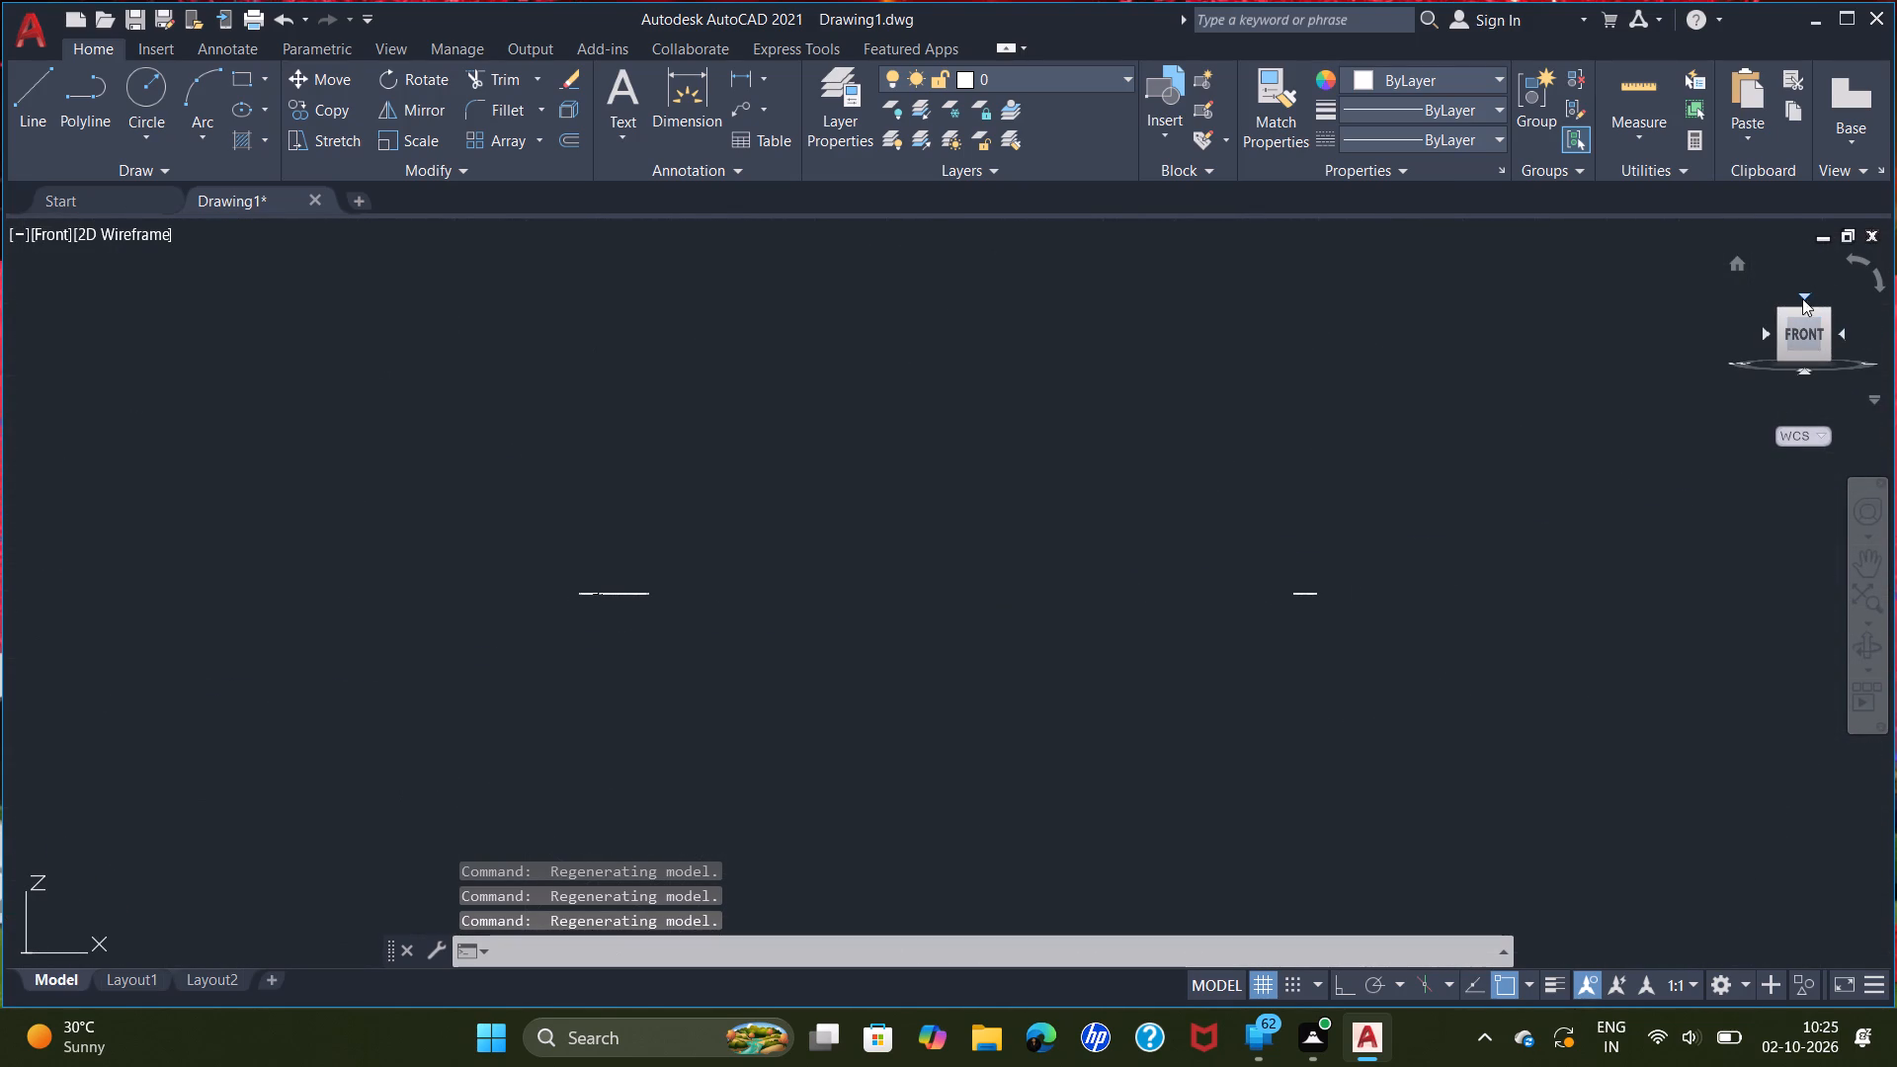
click(1808, 337)
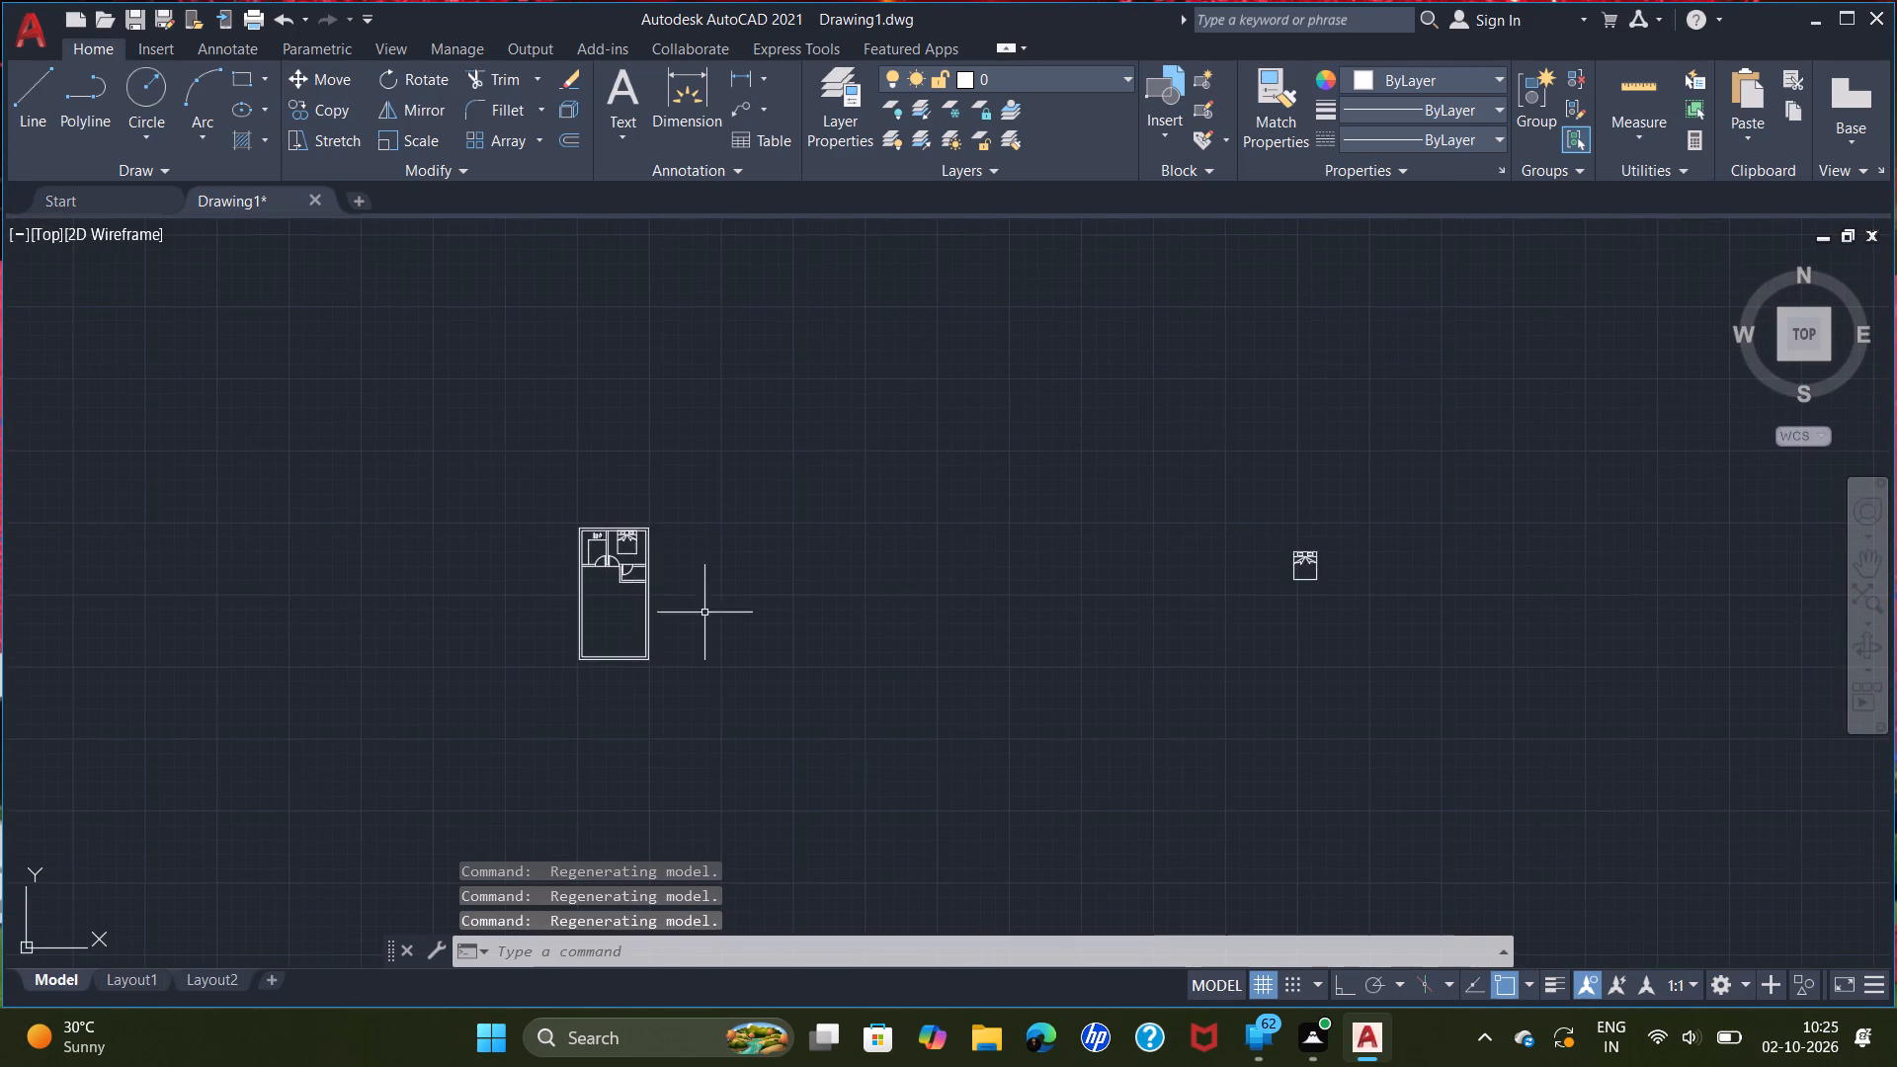
scroll(655, 639, up, 2)
middle_drag(585, 629, 930, 704)
scroll(975, 572, up, 1)
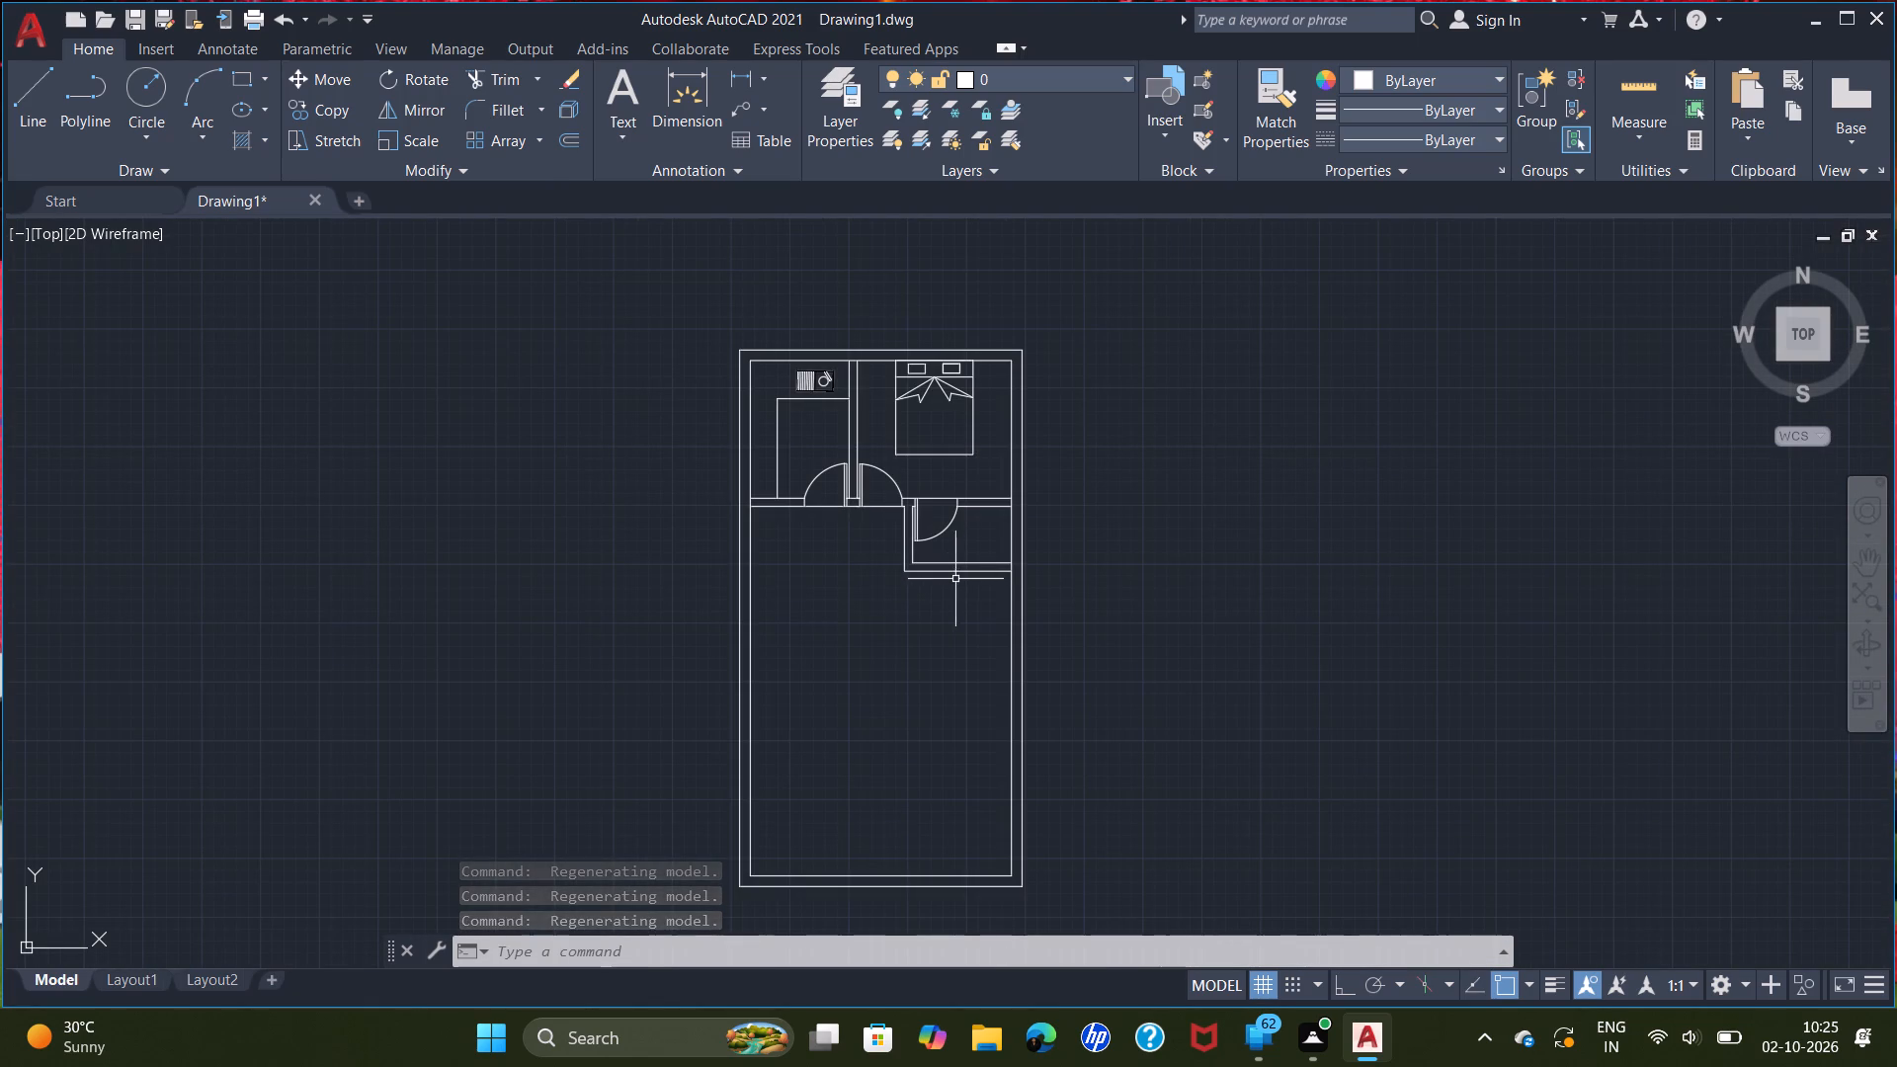
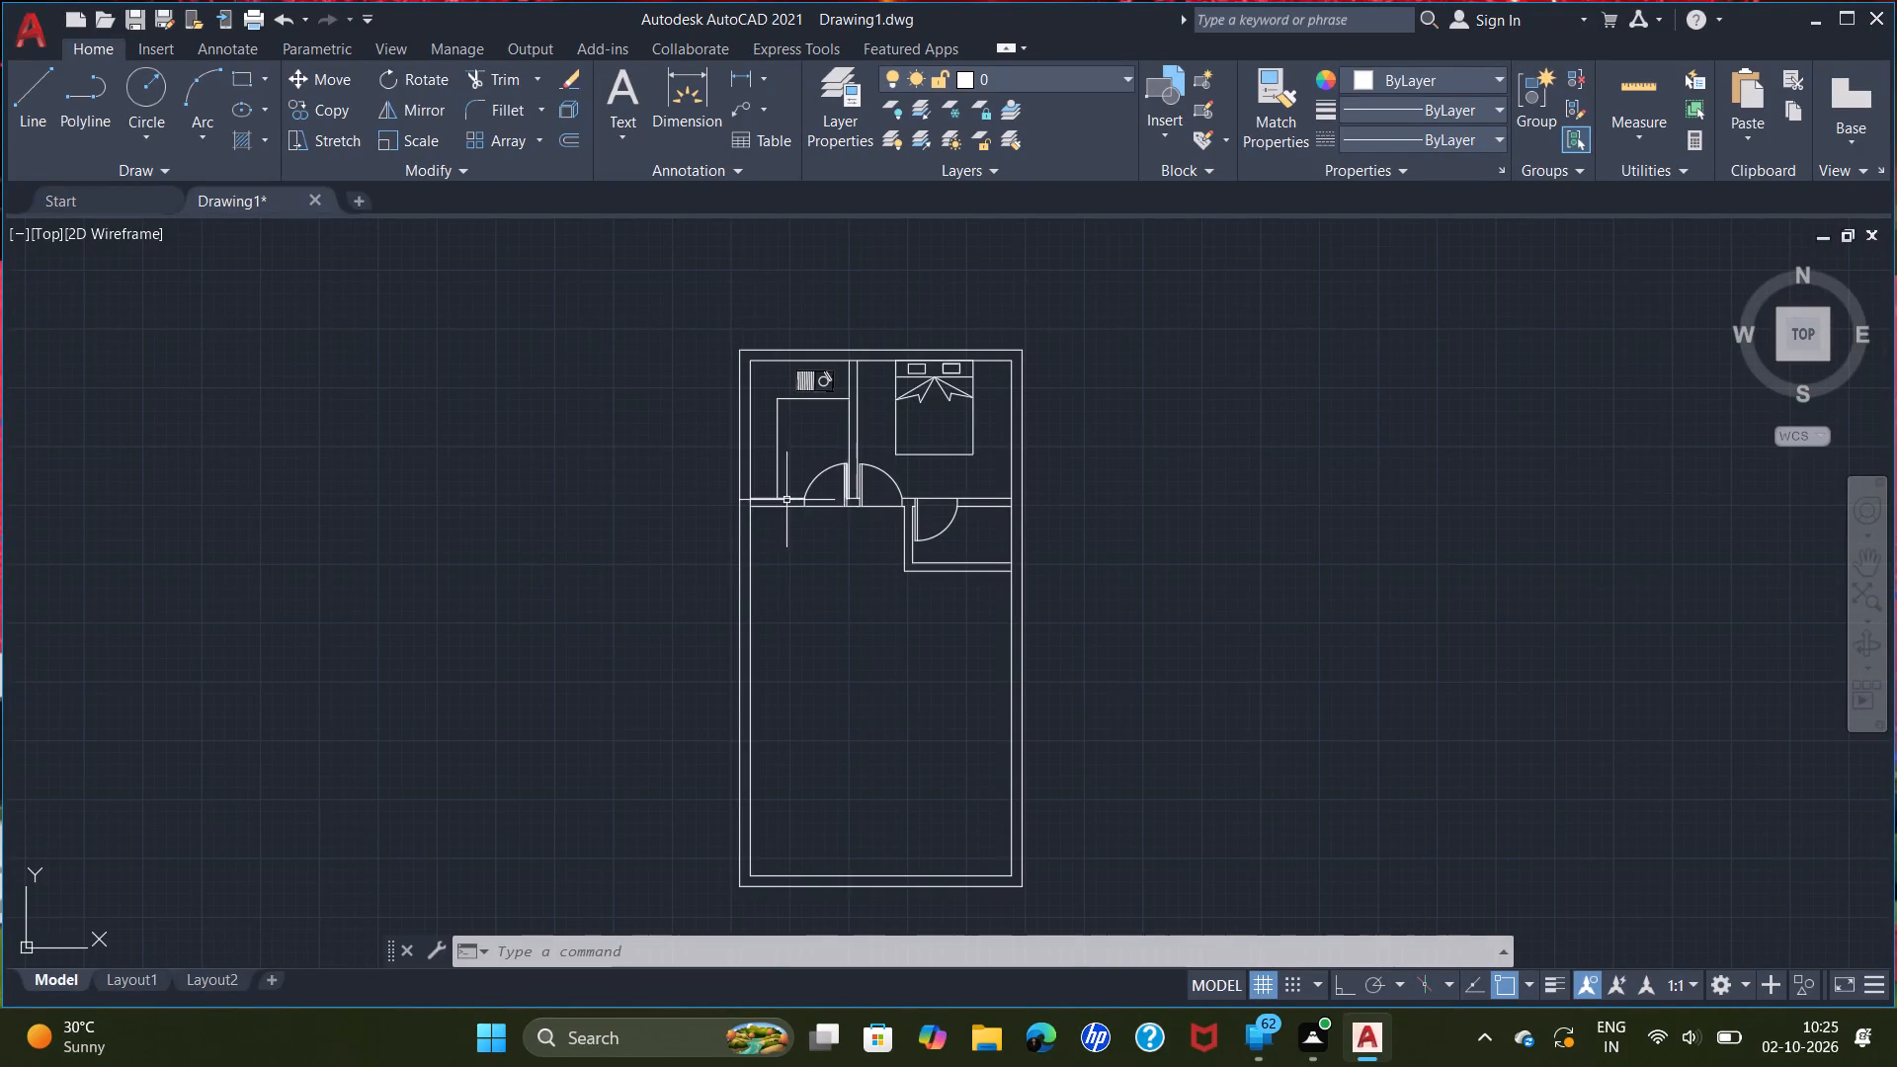
Draw a horizontal line about 5'-4" long in the empty area east of the plan, with a 4' vertical line rising from its east end.
scroll(783, 498, up, 2)
middle_drag(816, 491, 694, 664)
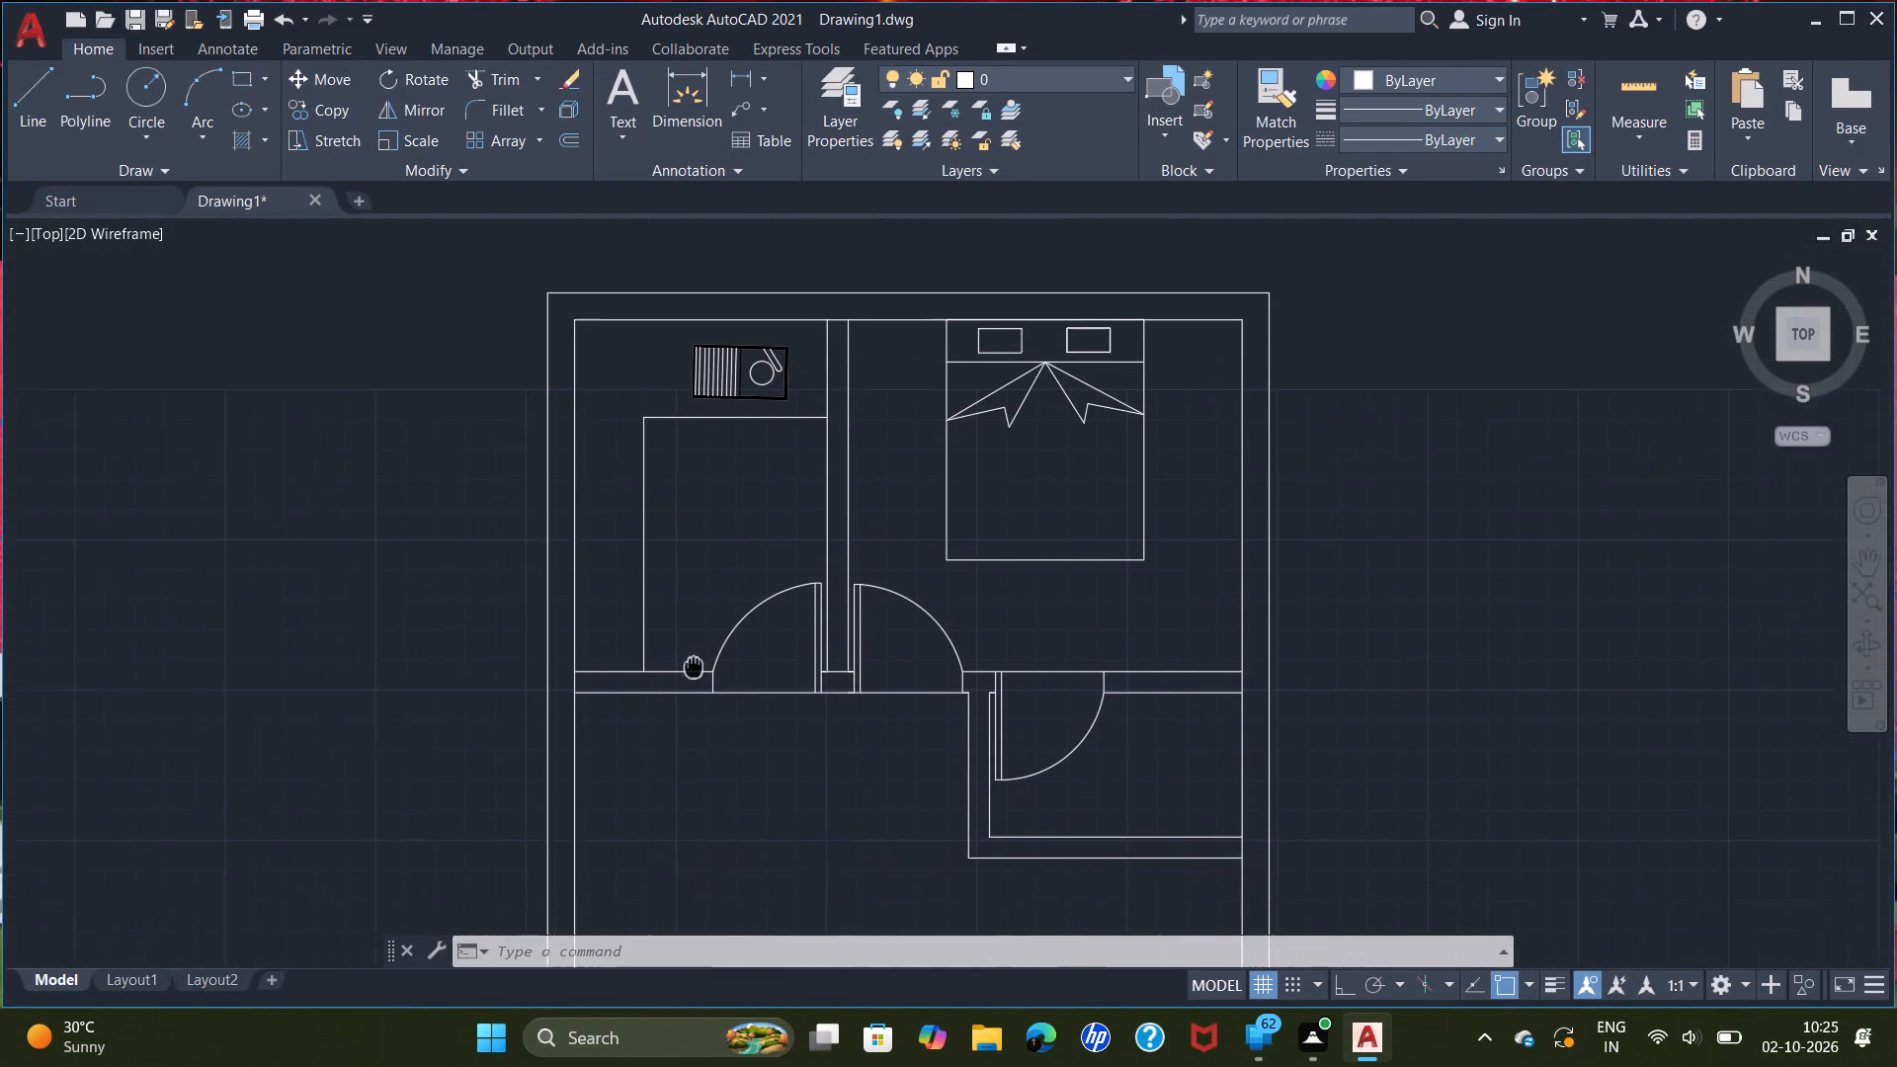
middle_drag(694, 664, 679, 657)
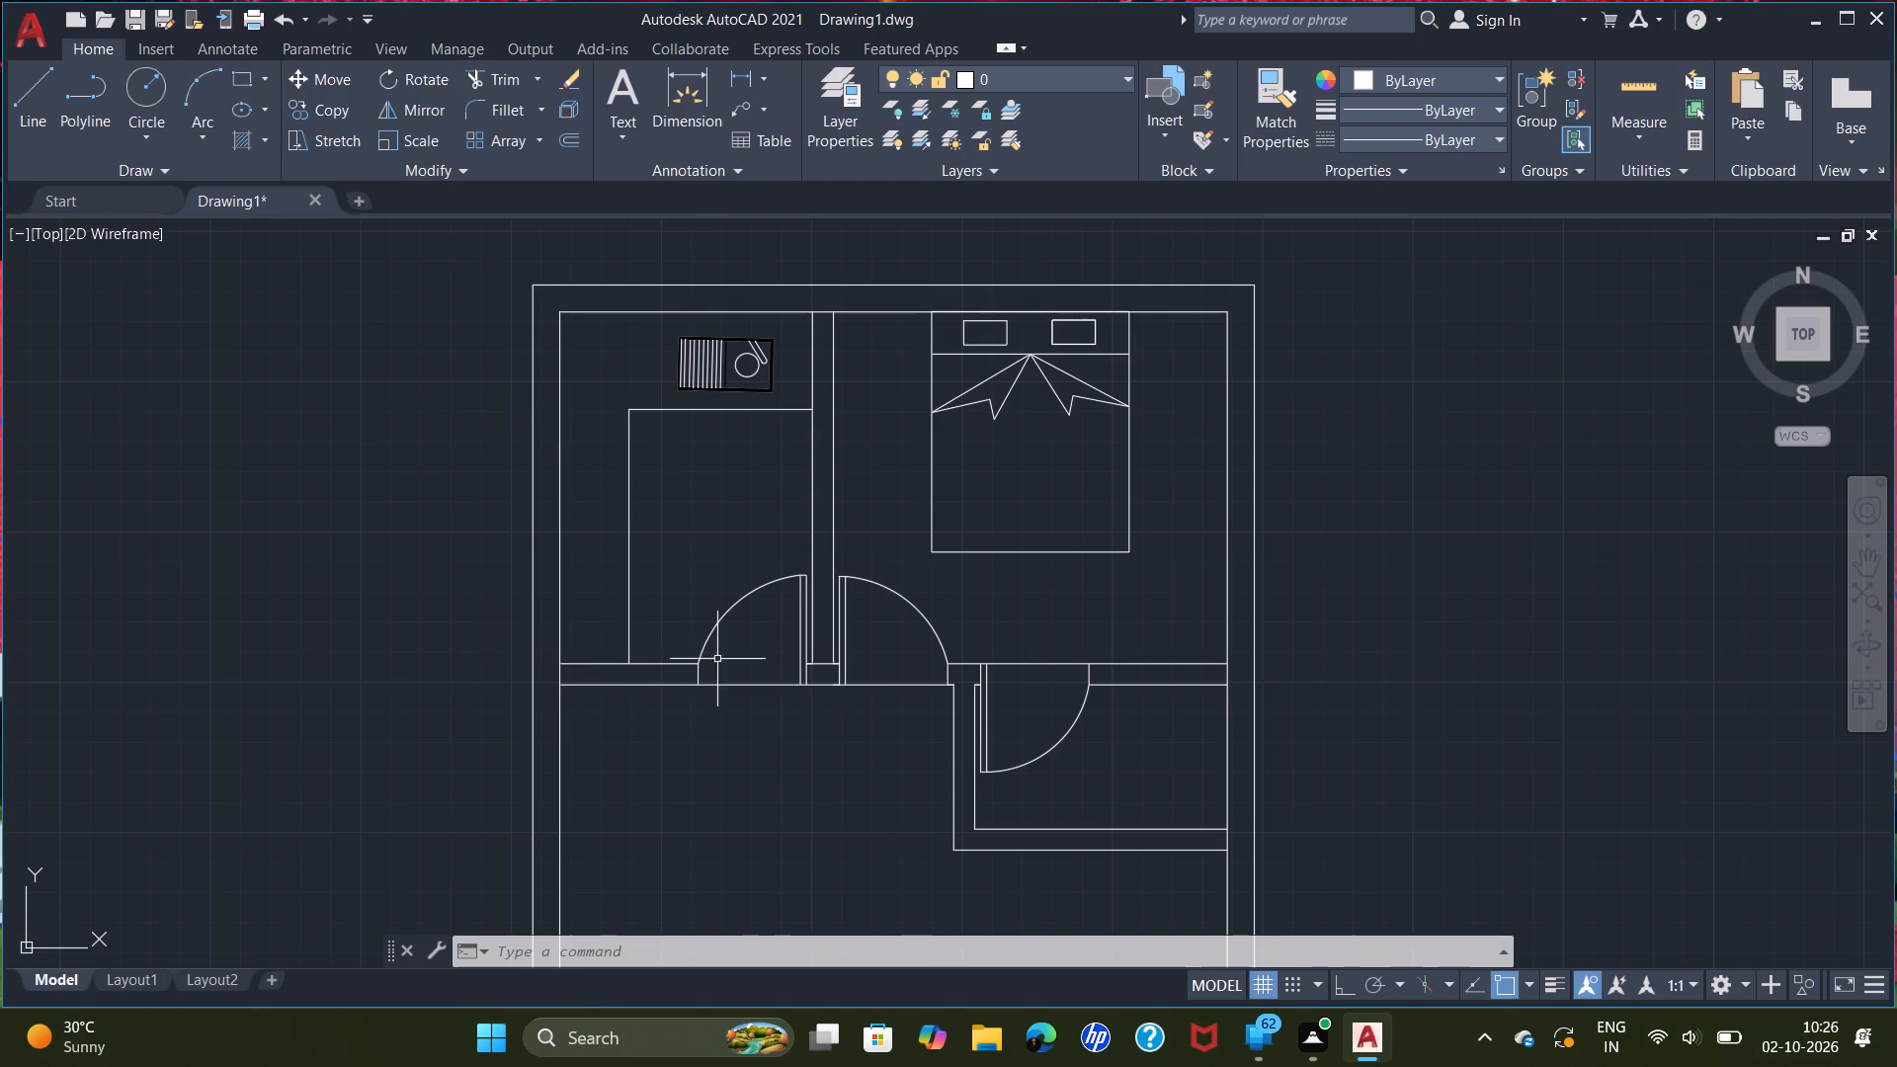
middle_drag(973, 500, 378, 485)
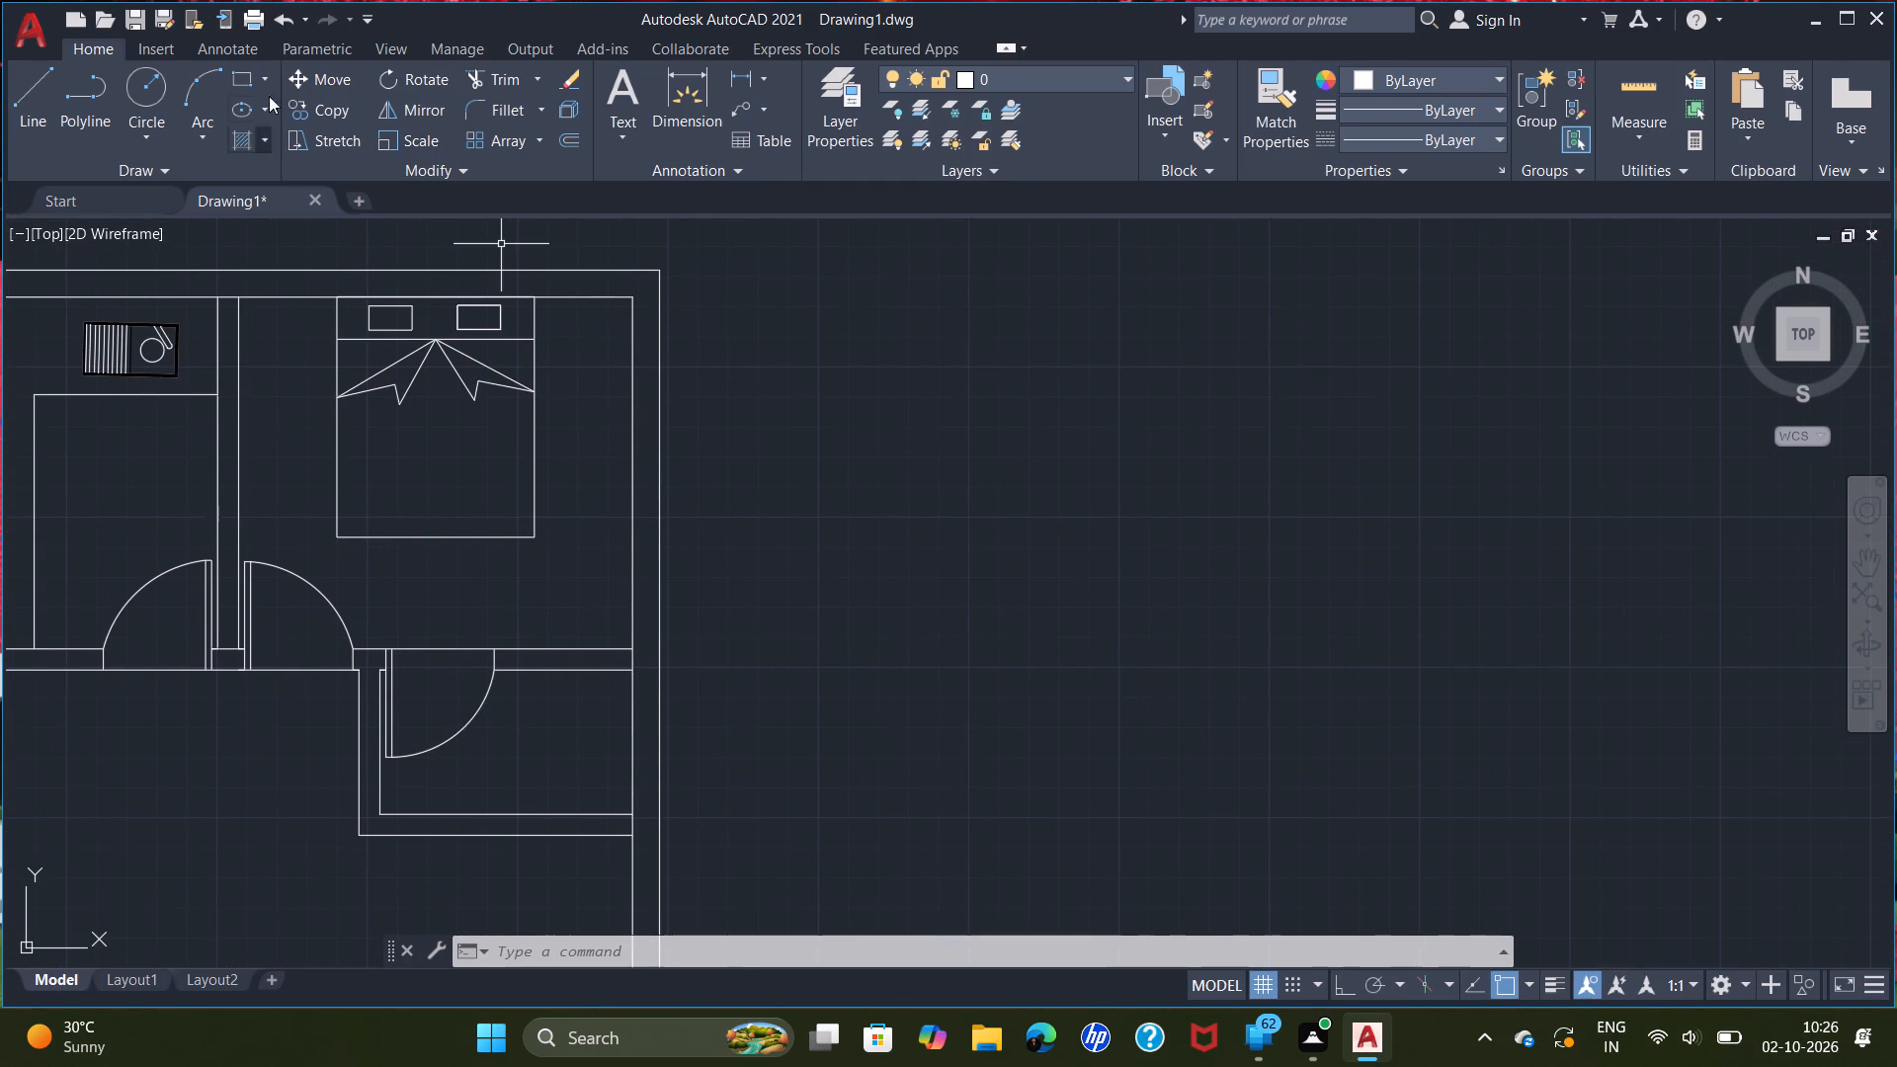
triple_click(239, 83)
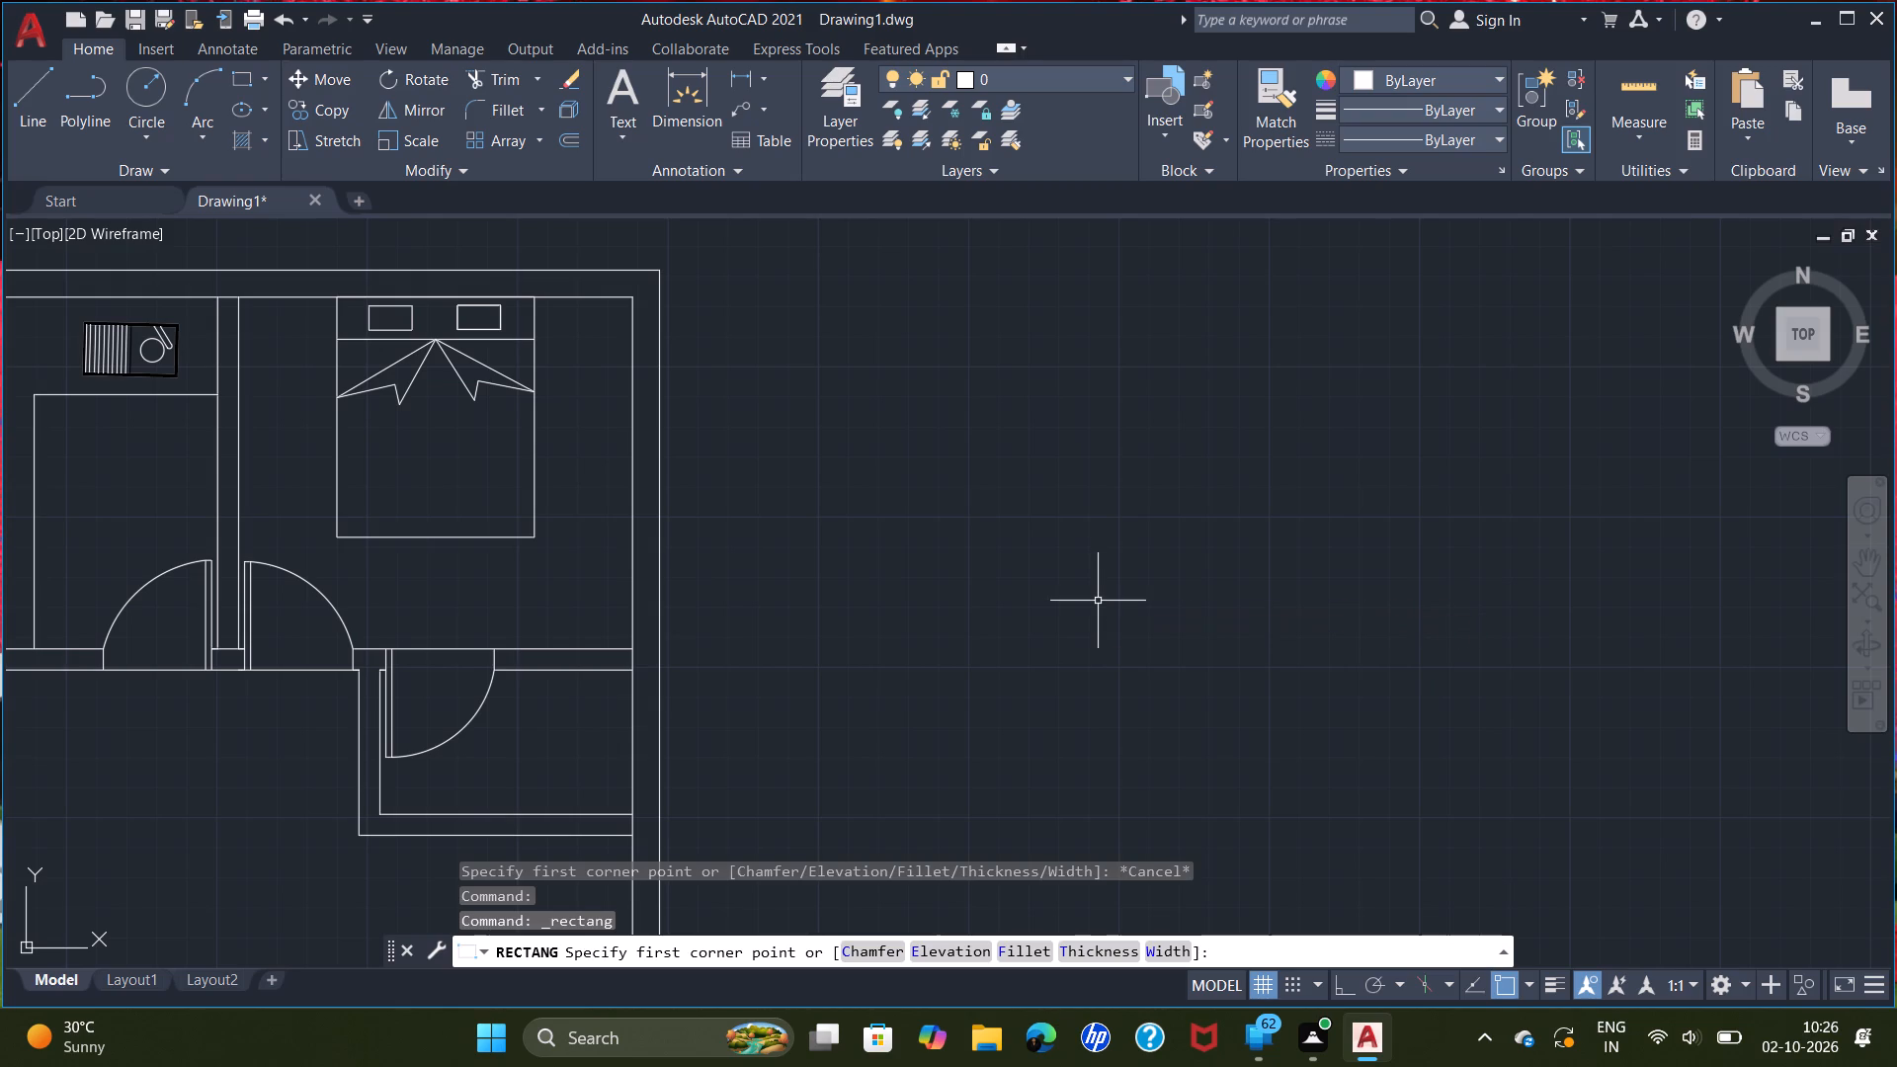
key(Escape)
key(l)
key(Return)
click(1114, 664)
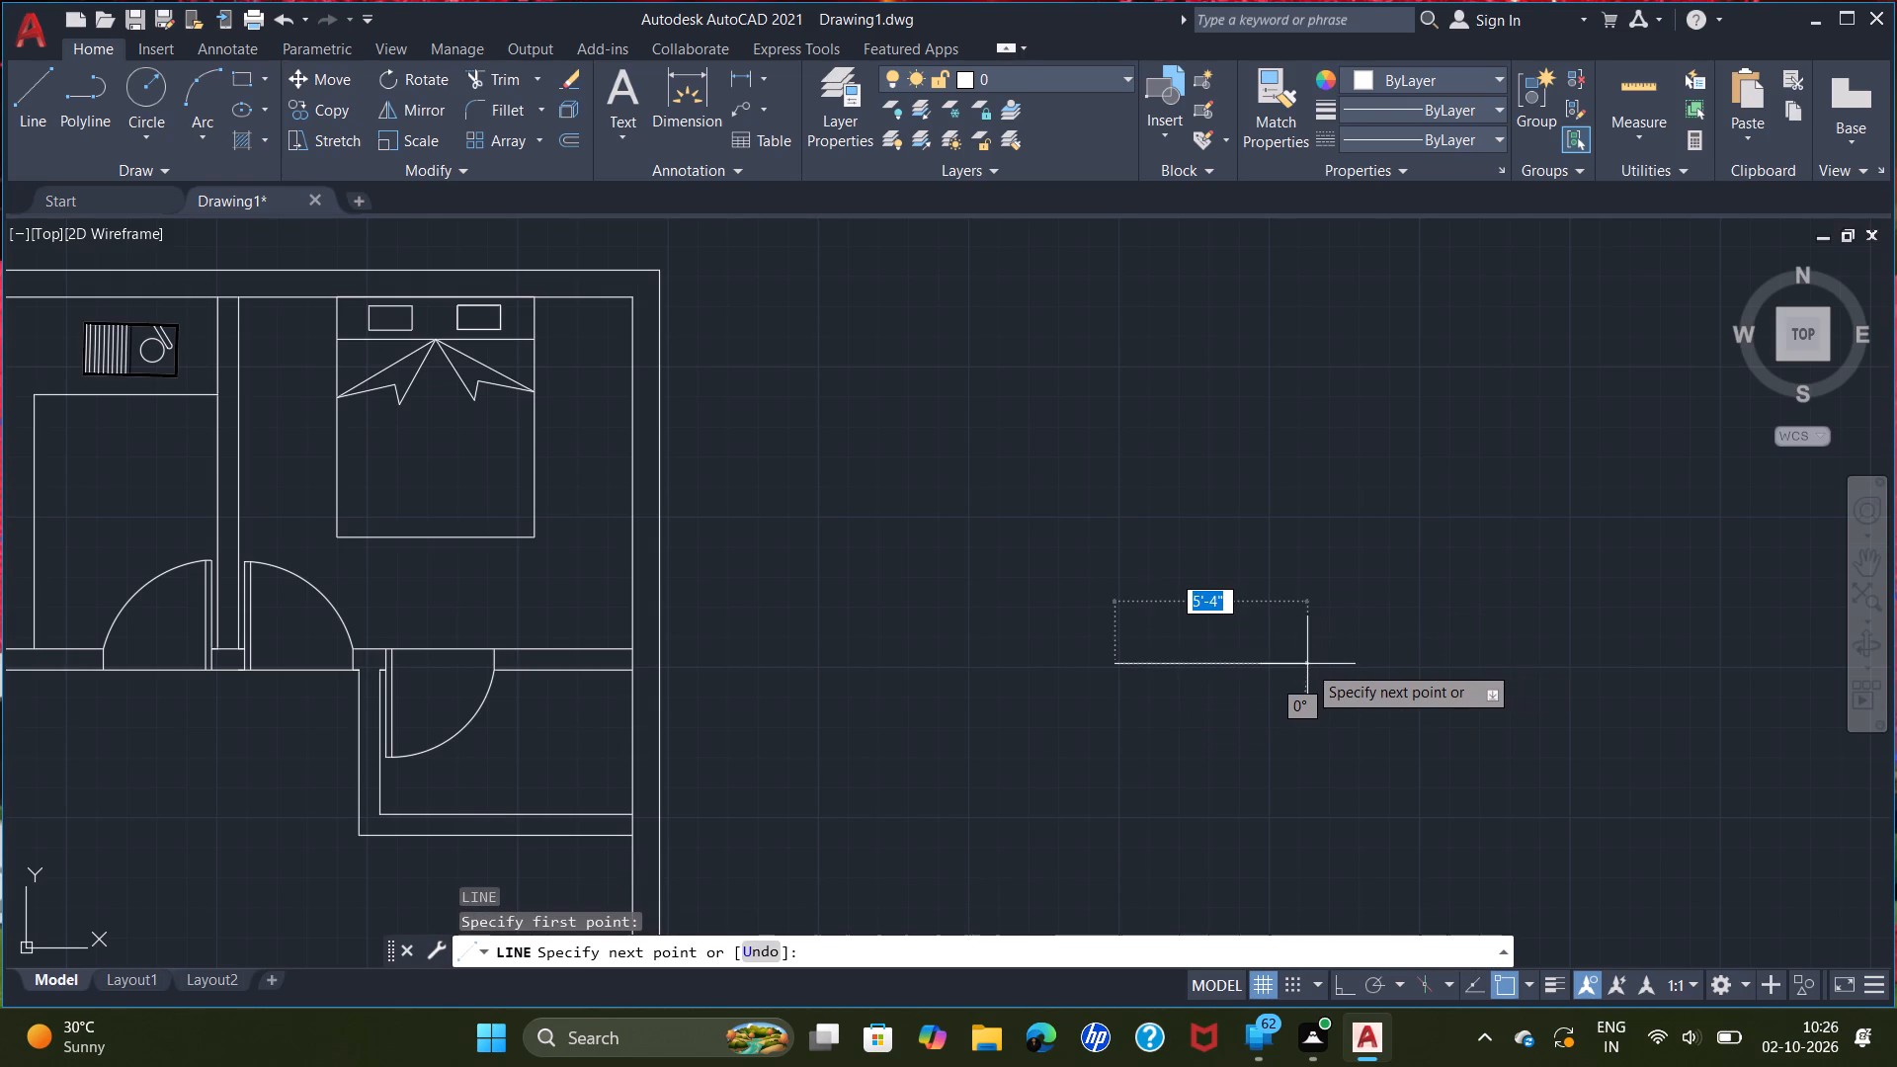
double_click(1309, 662)
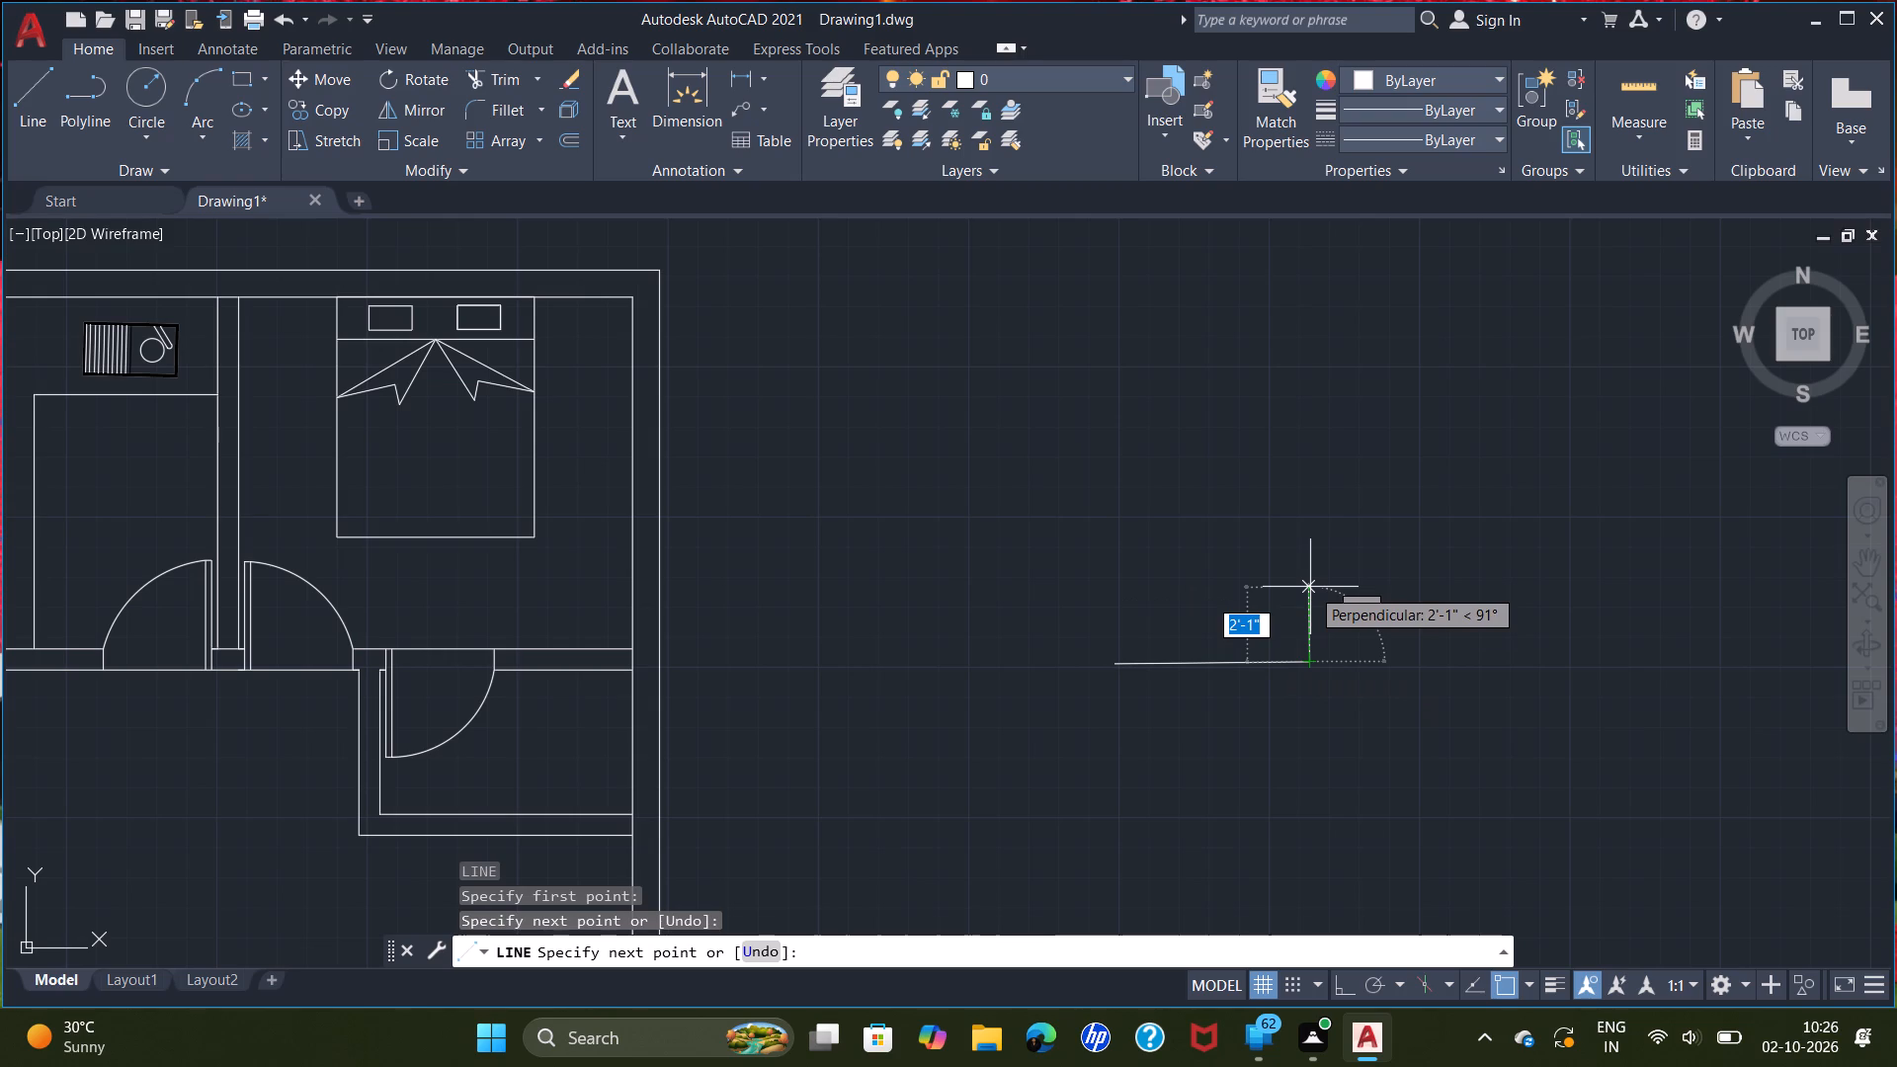
key(4)
key(apostrophe)
key(Return)
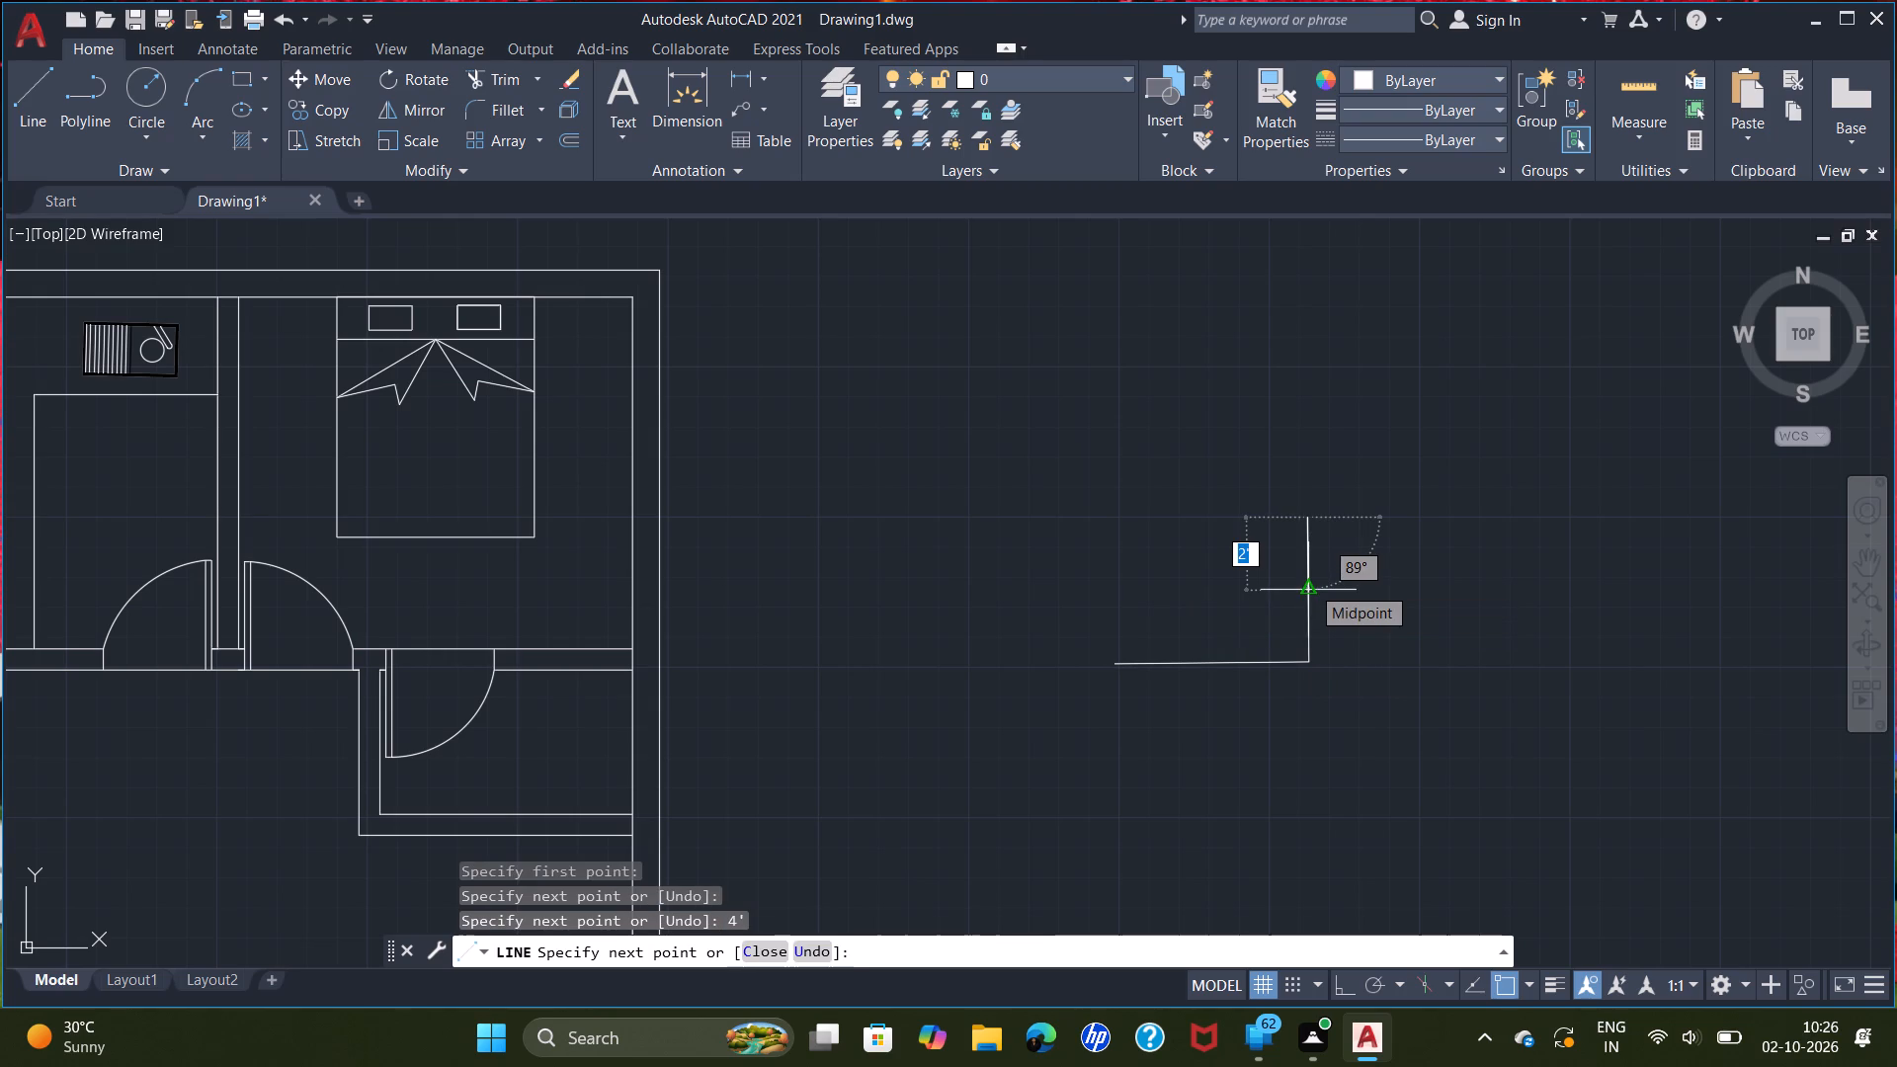
right_click(1310, 585)
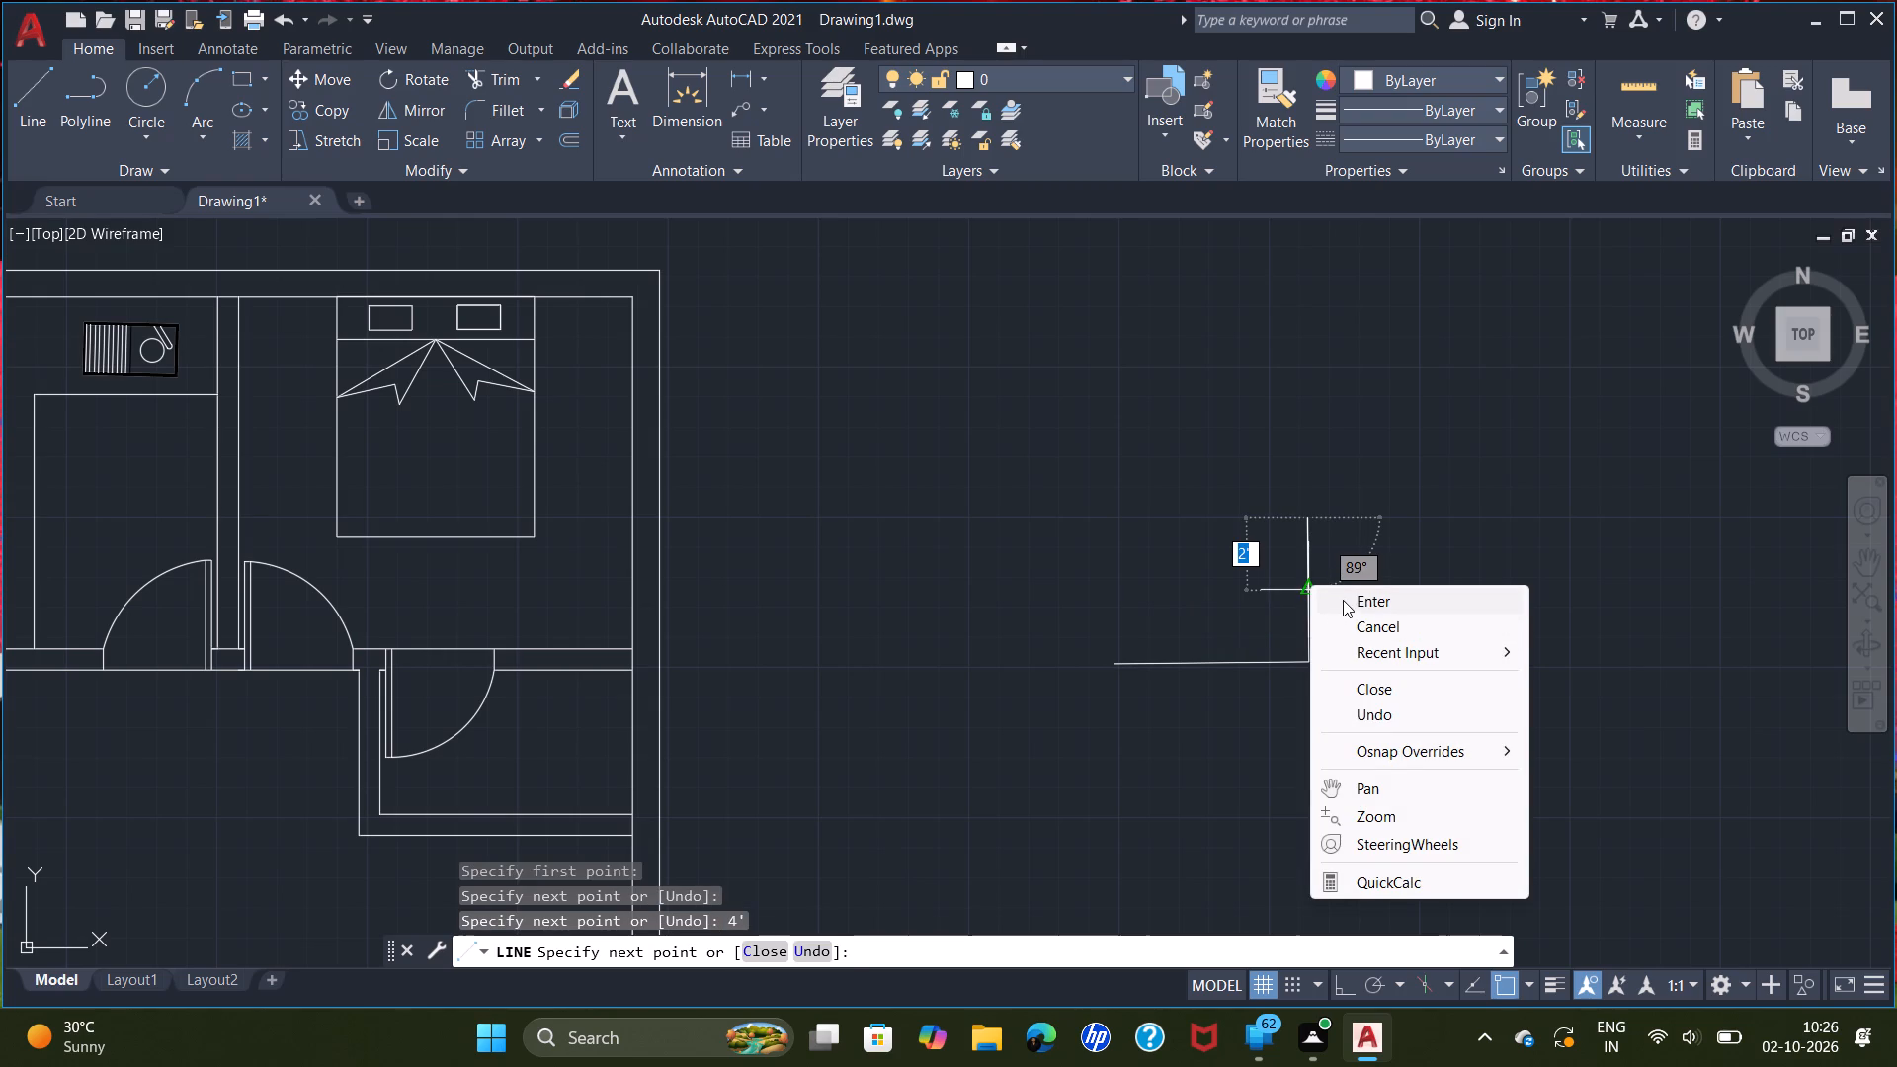
click(1358, 595)
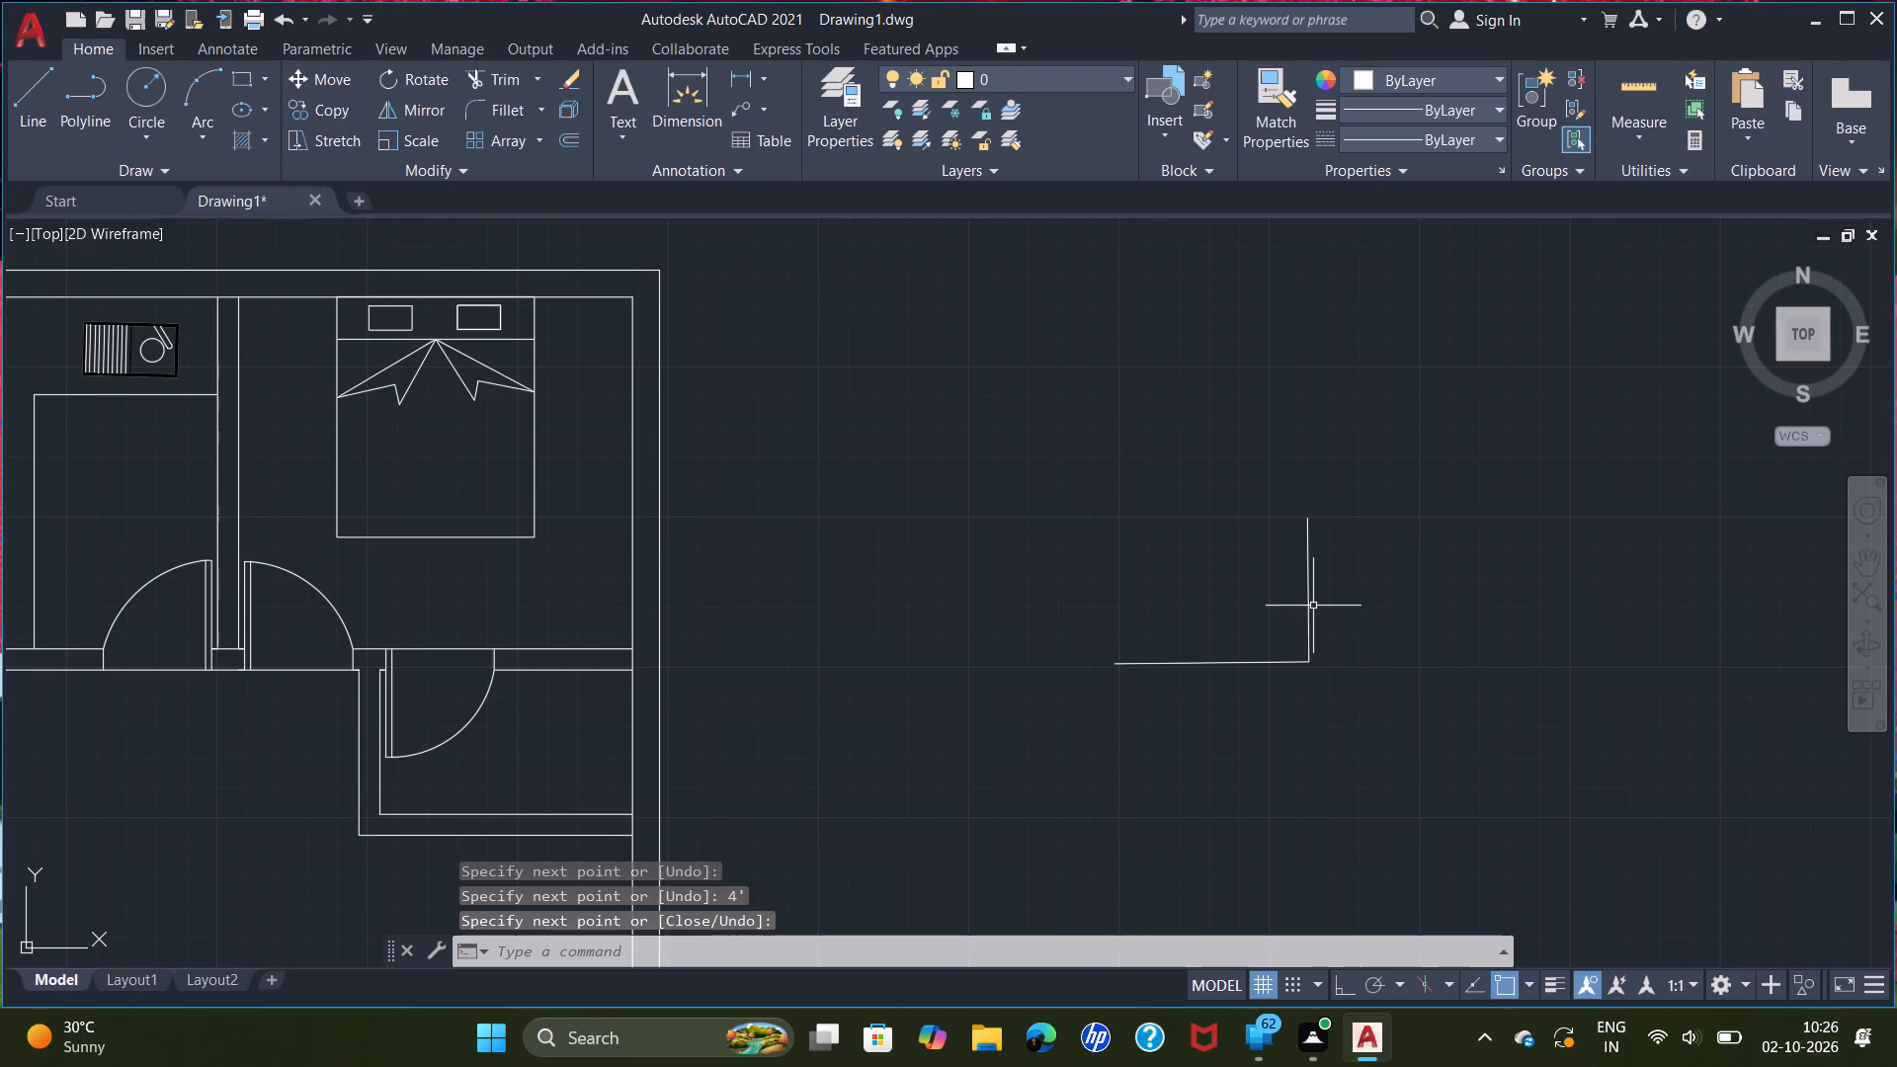
Copy the 4' vertical line from the base line's east end to its west end, forming an open-topped U.
double_click(1308, 602)
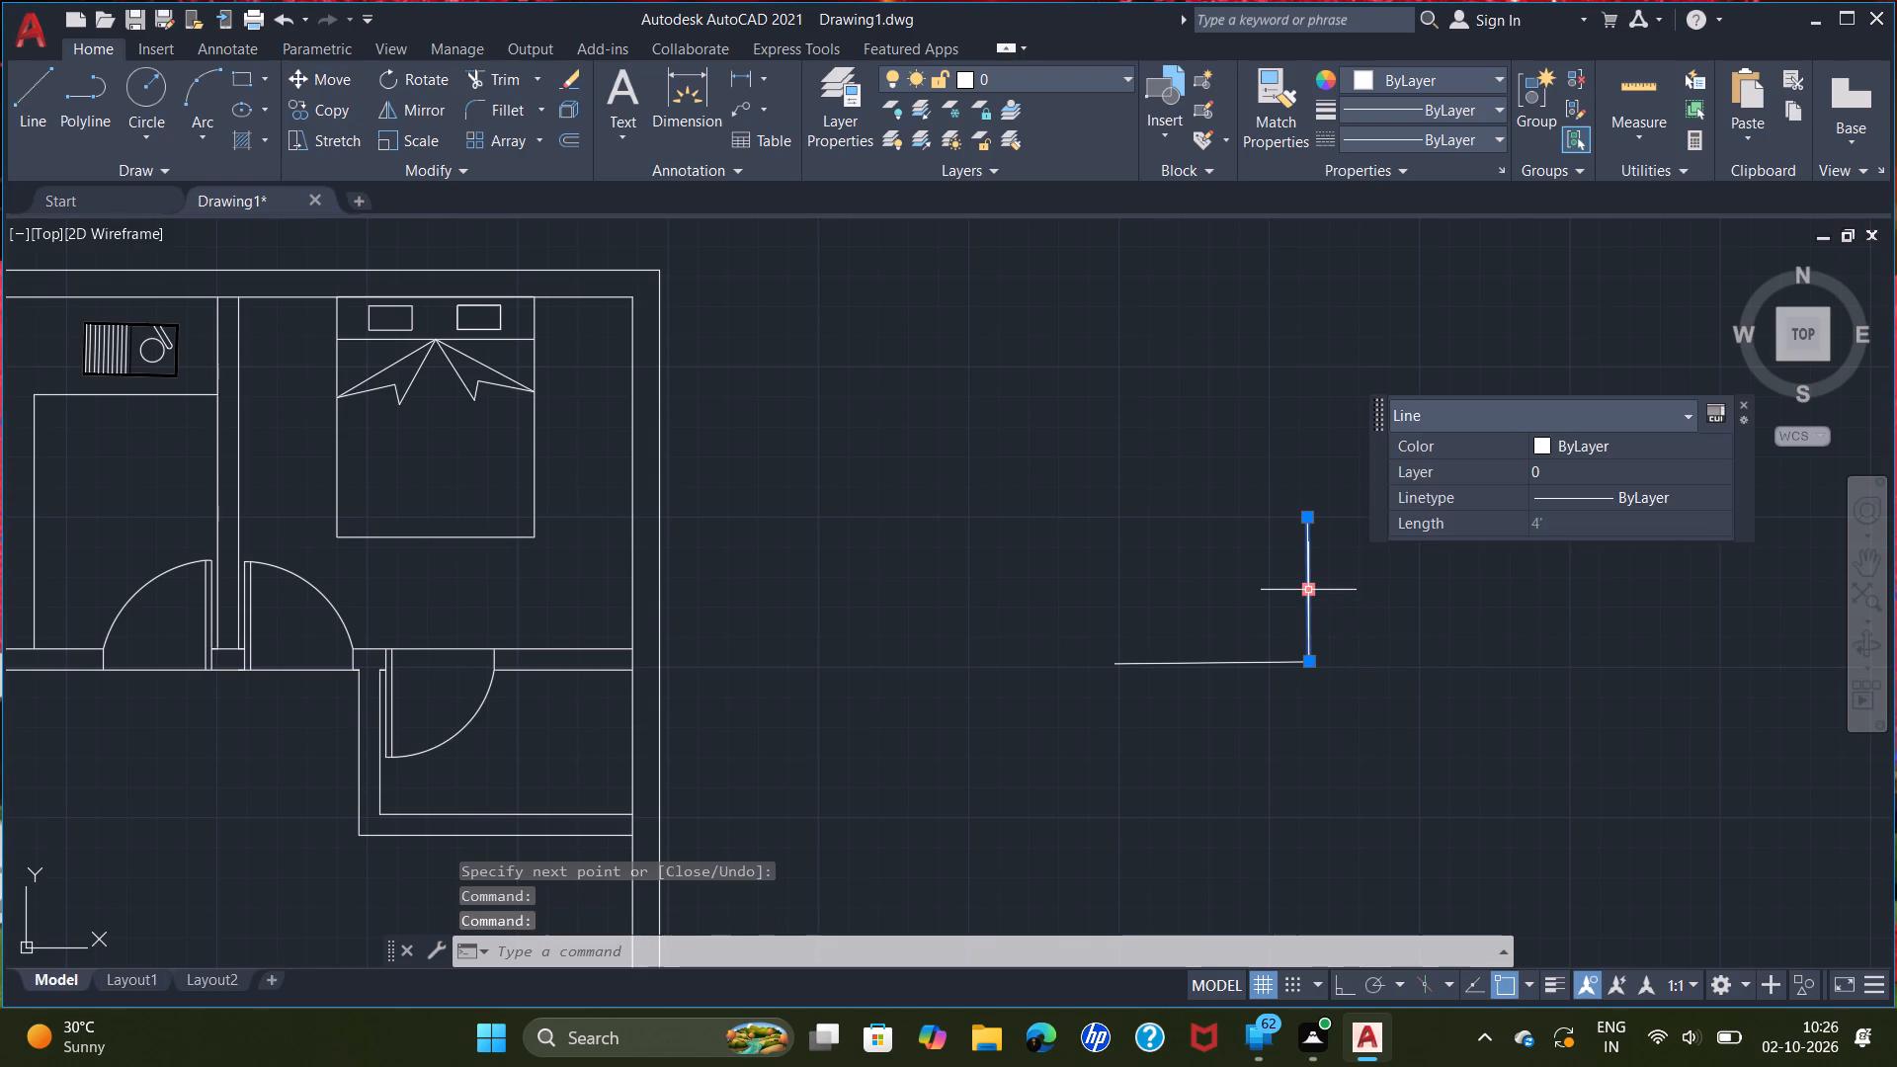
key(c)
key(o)
key(Return)
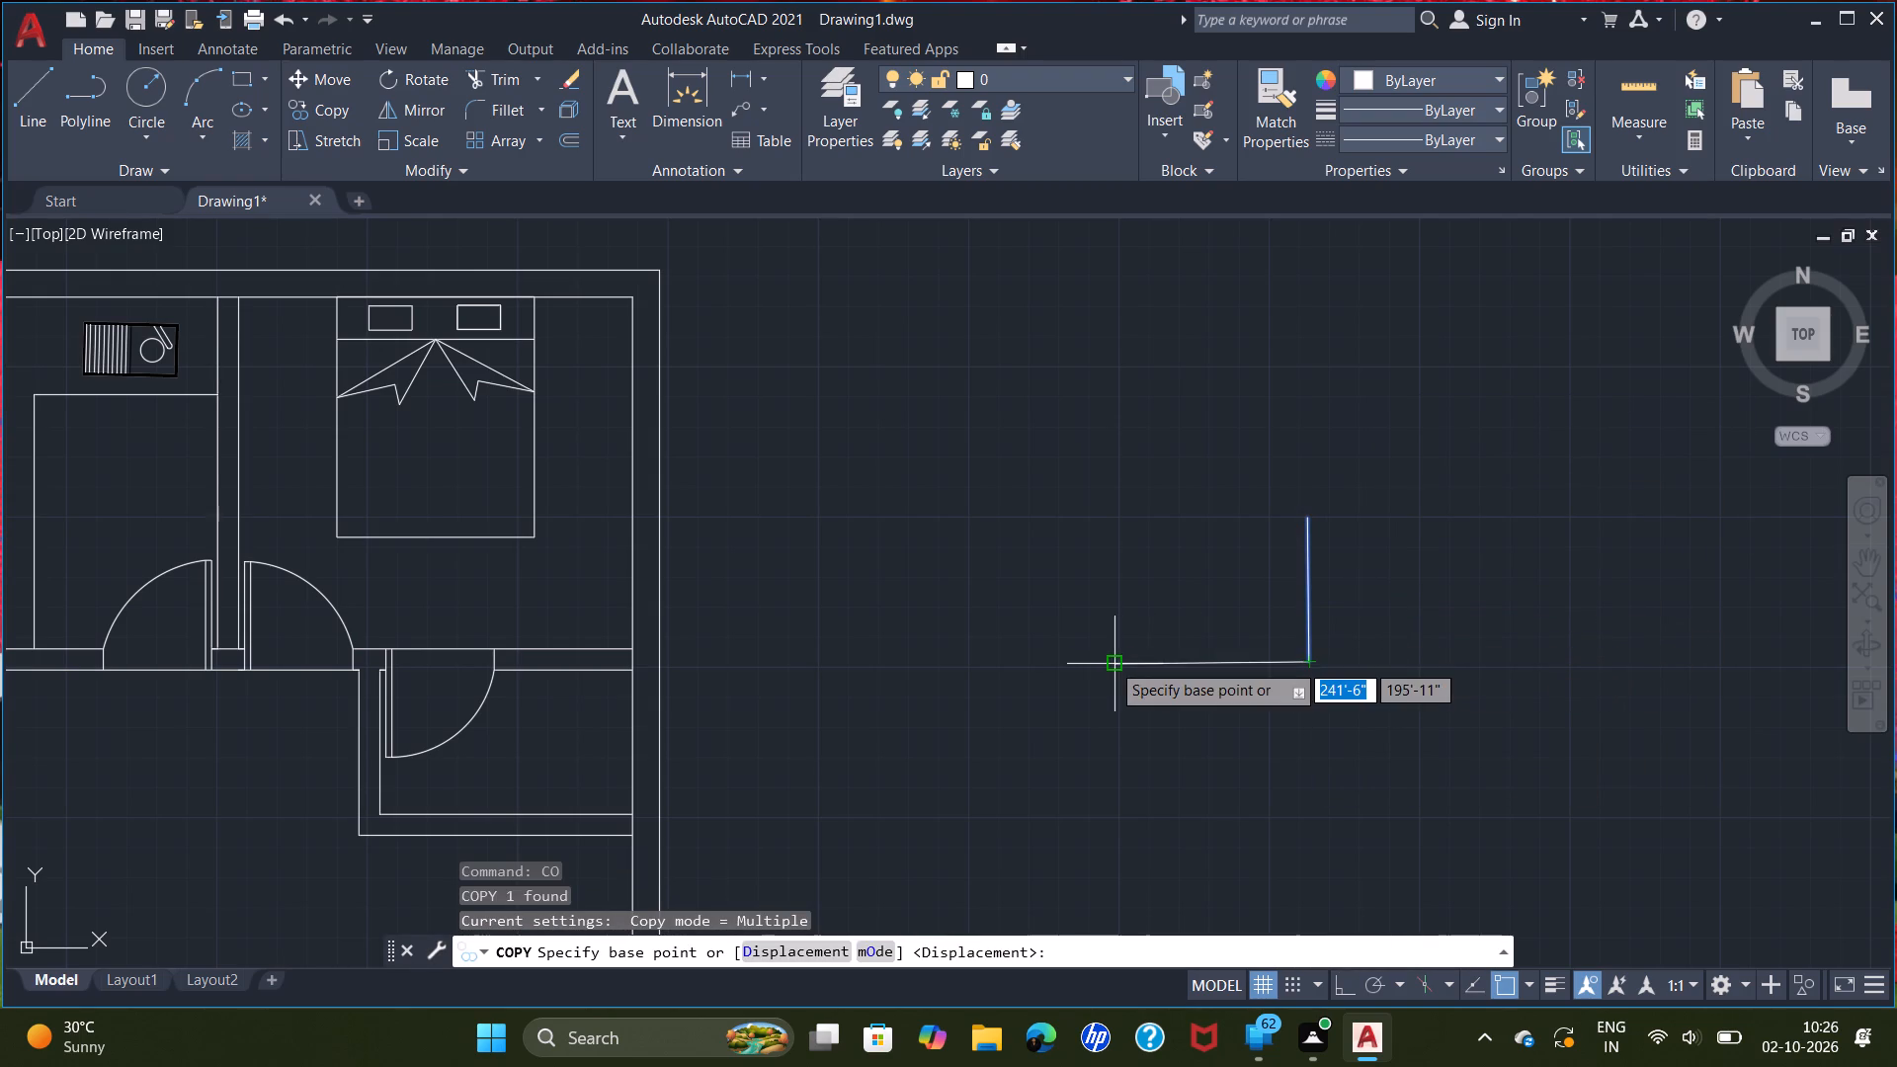
triple_click(1311, 658)
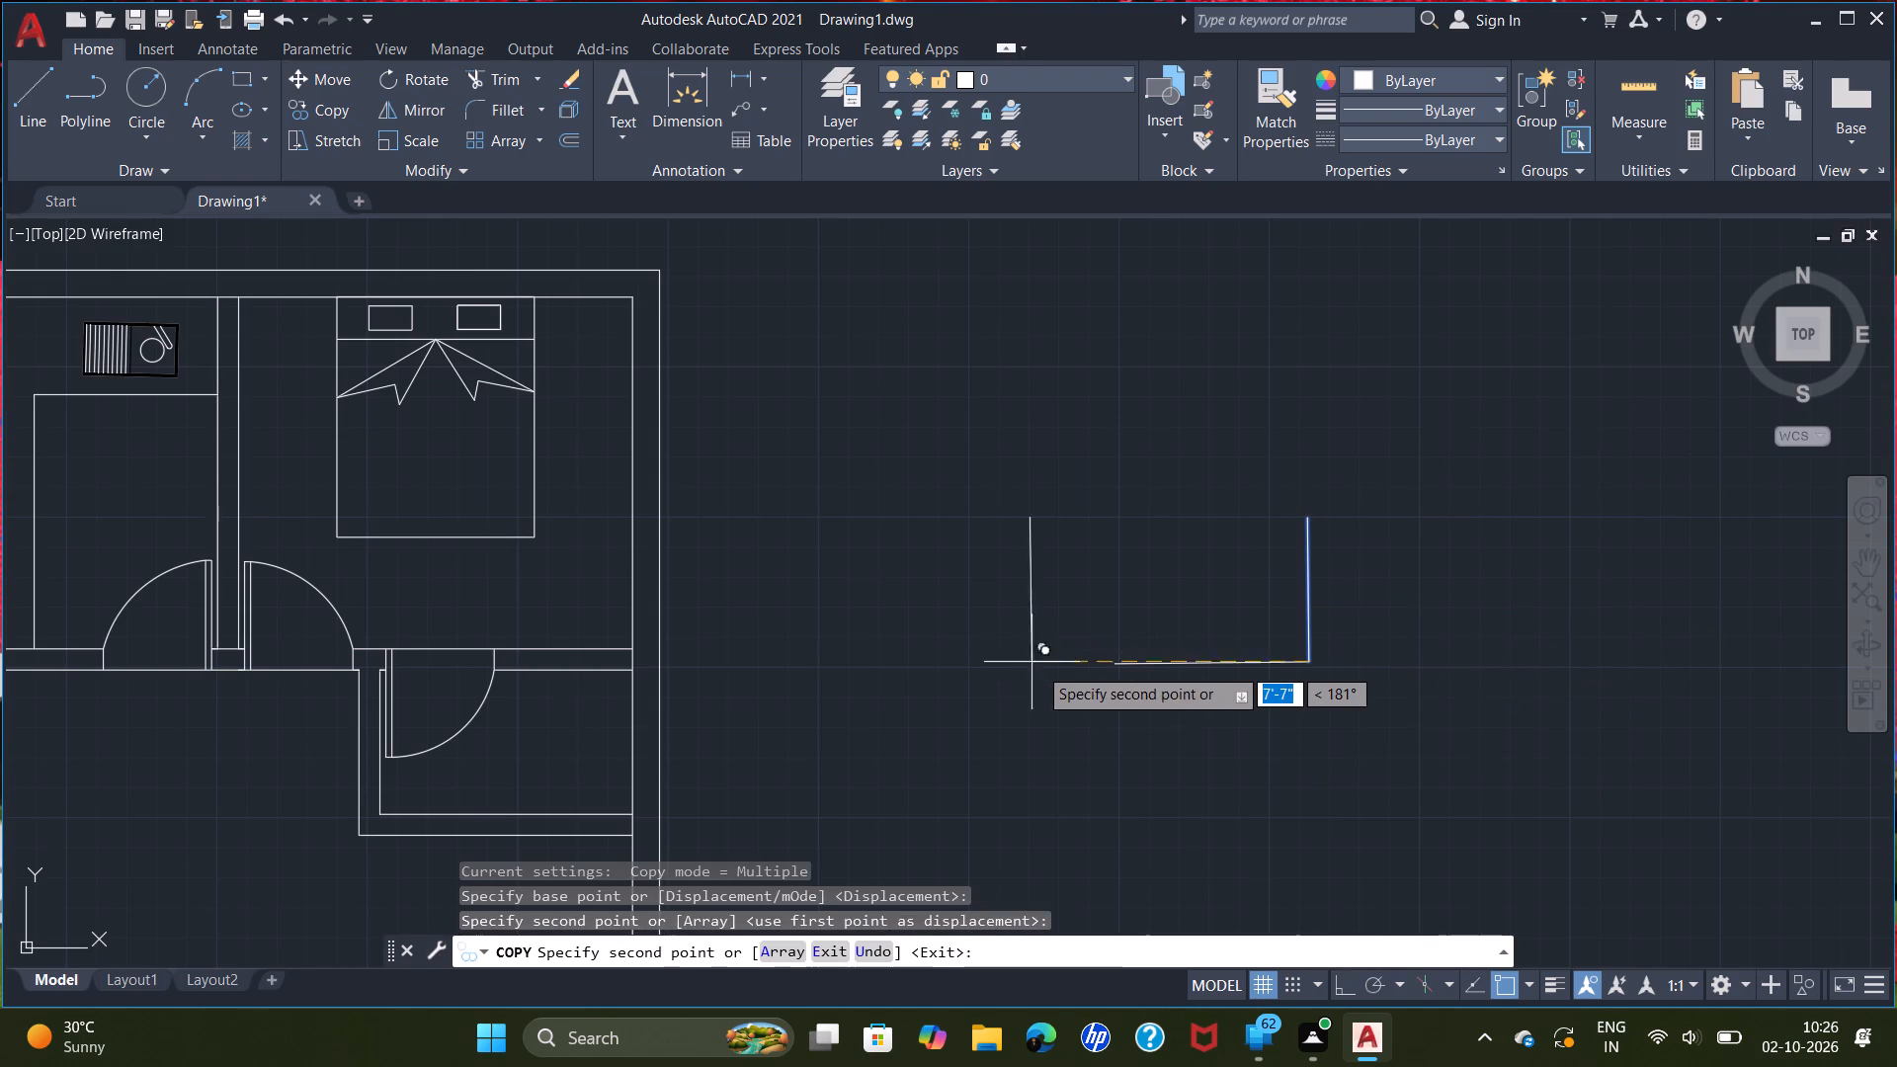
triple_click(1116, 666)
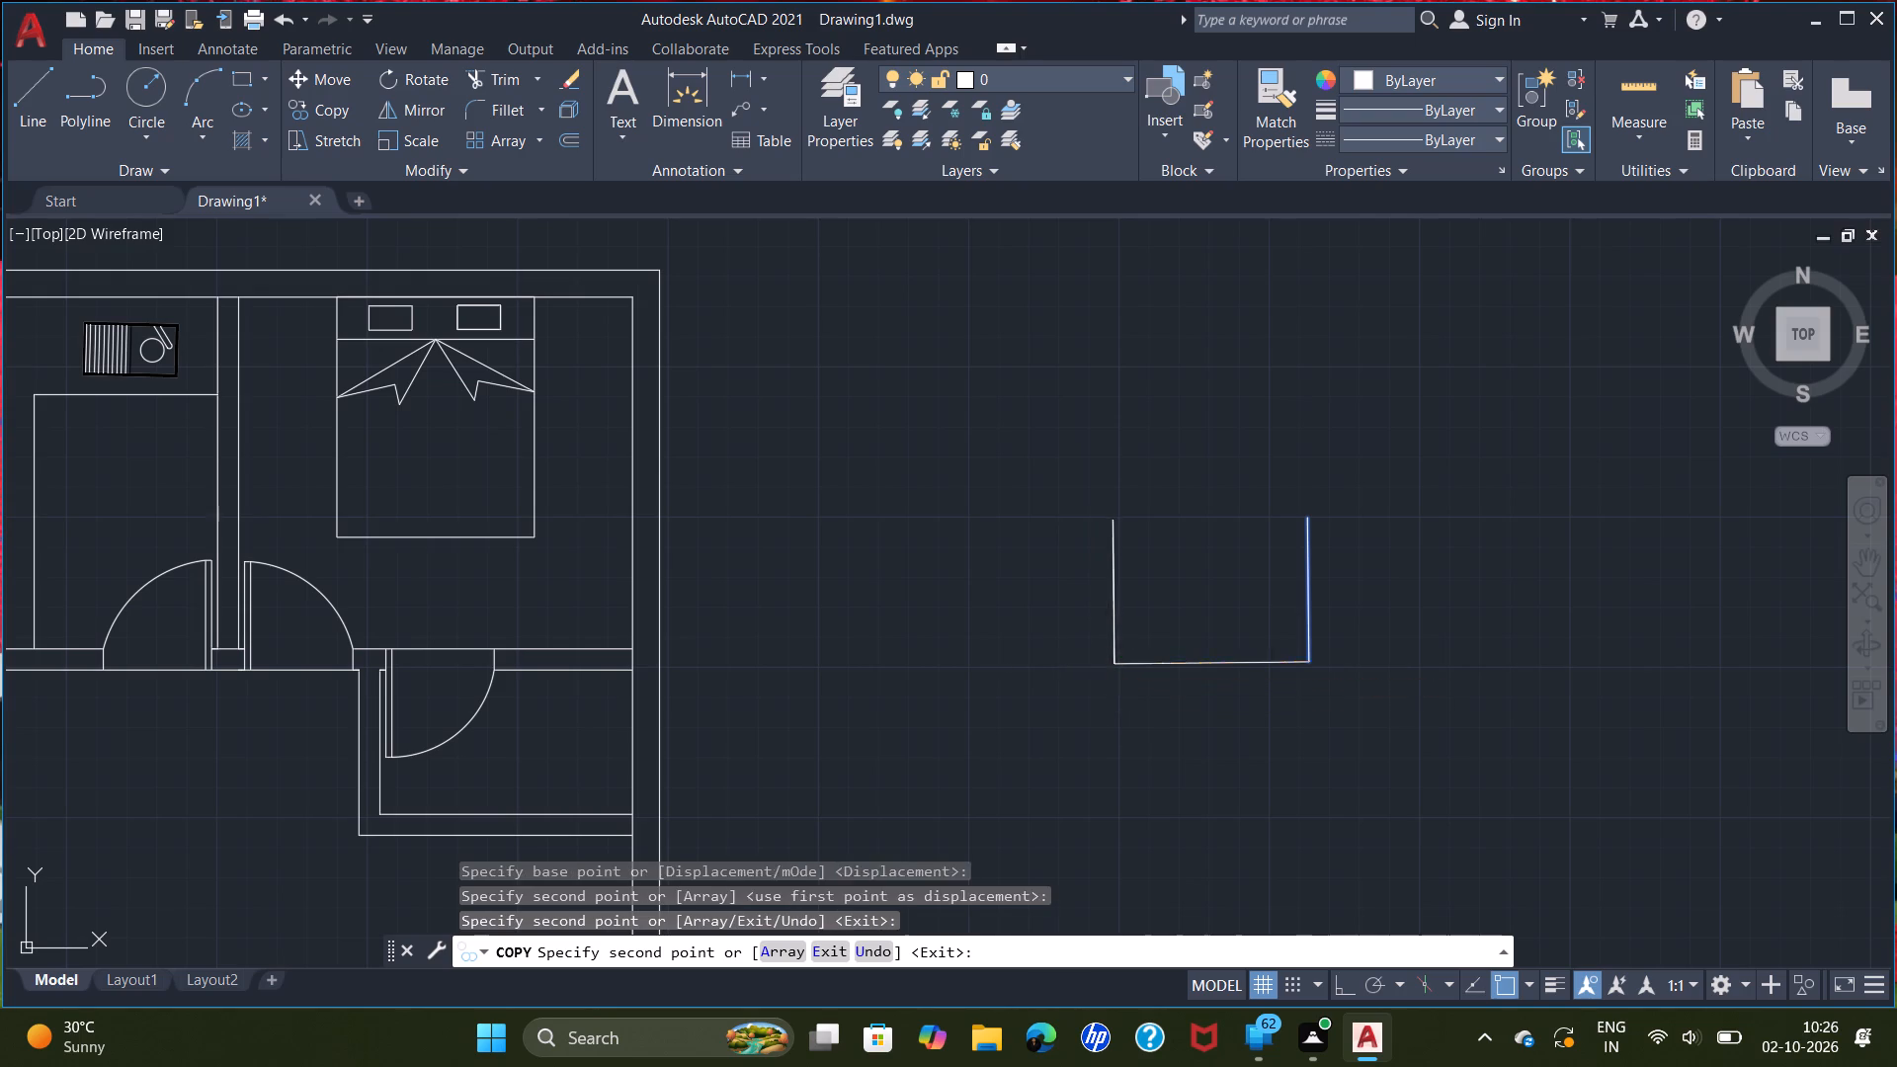
right_click(1220, 578)
click(1282, 597)
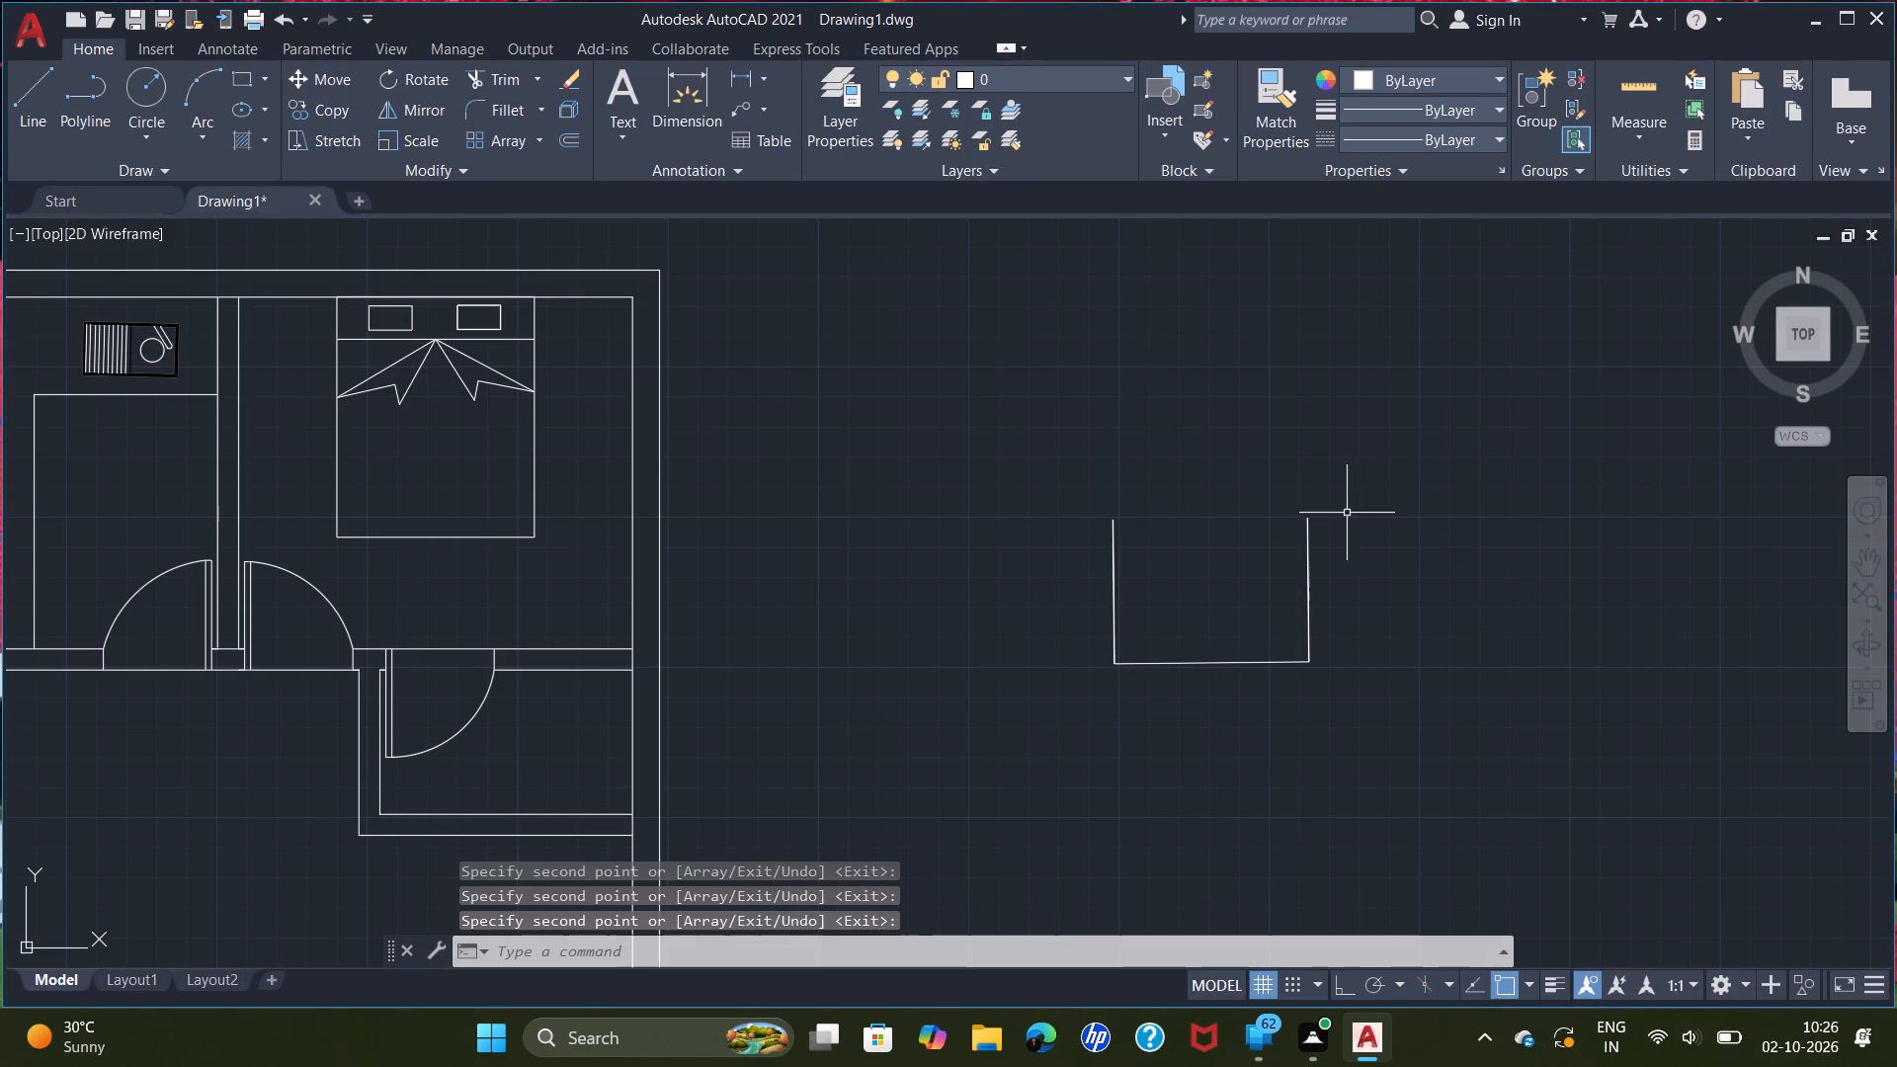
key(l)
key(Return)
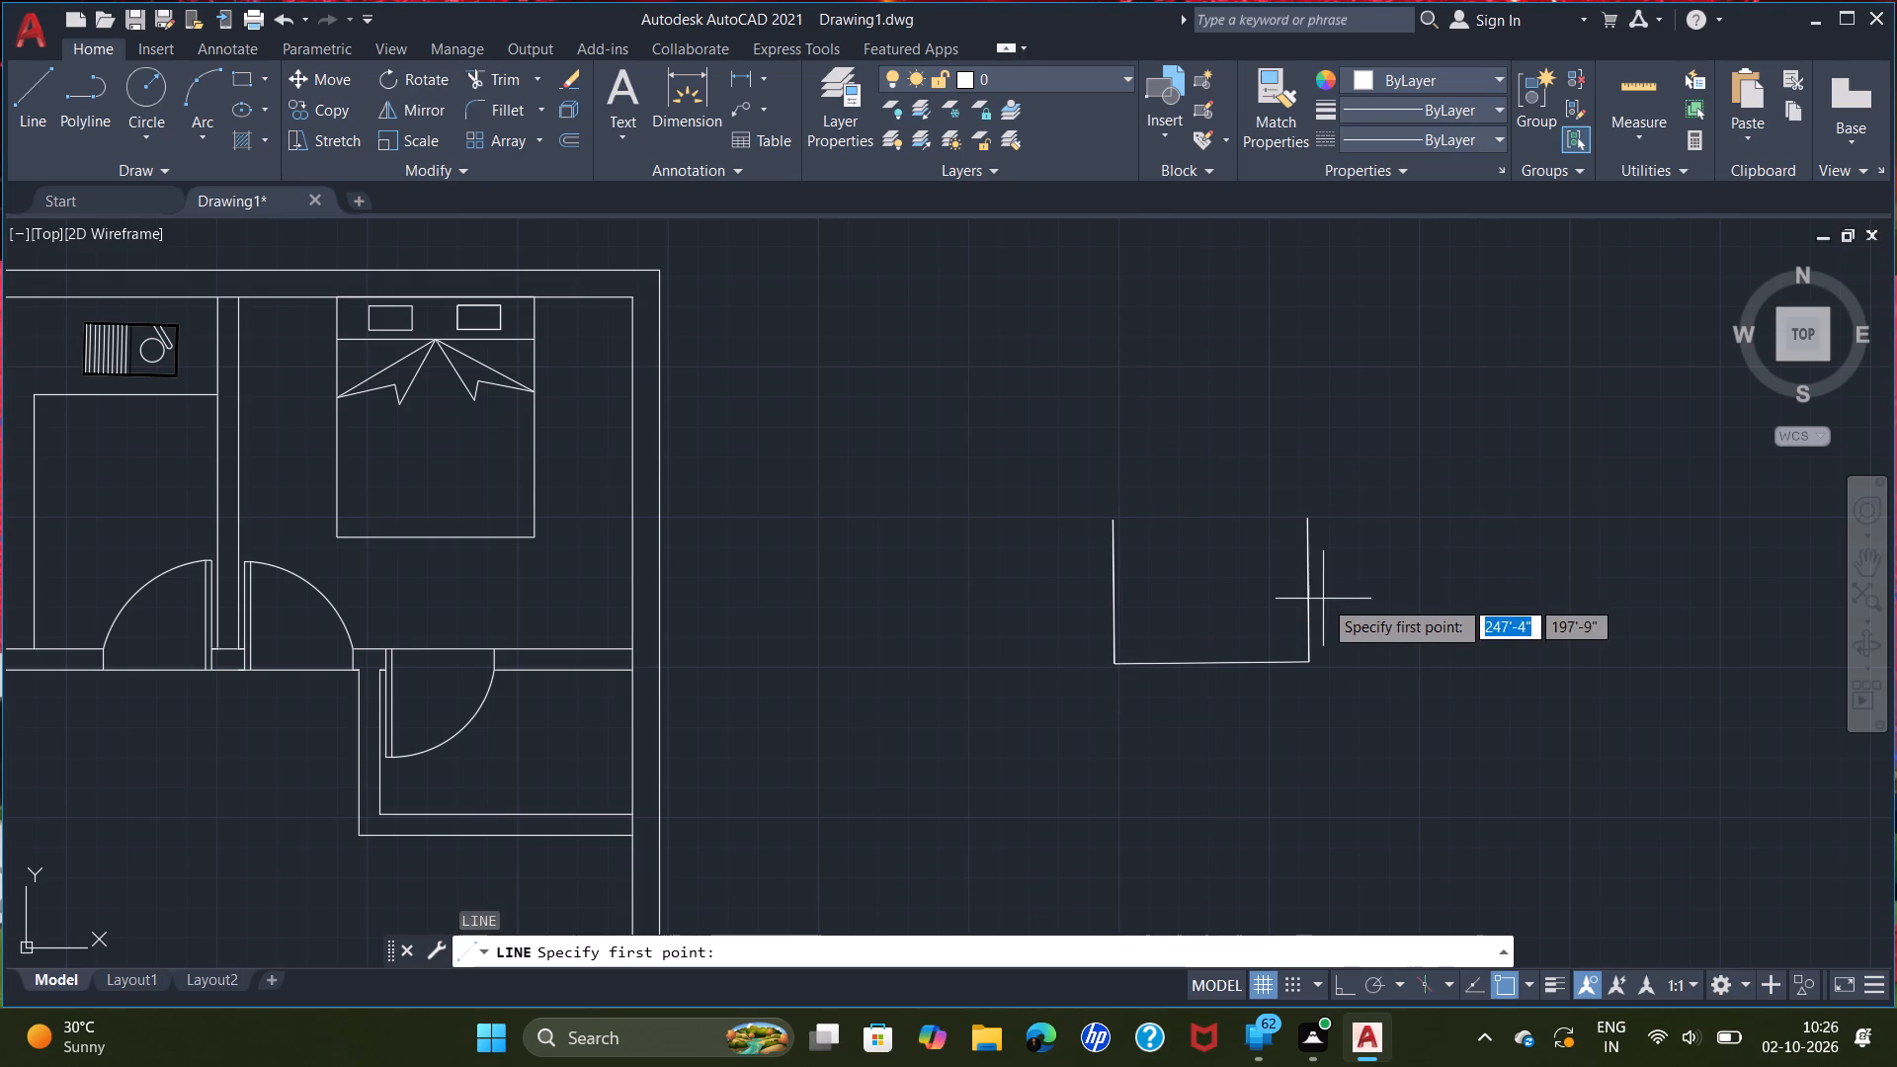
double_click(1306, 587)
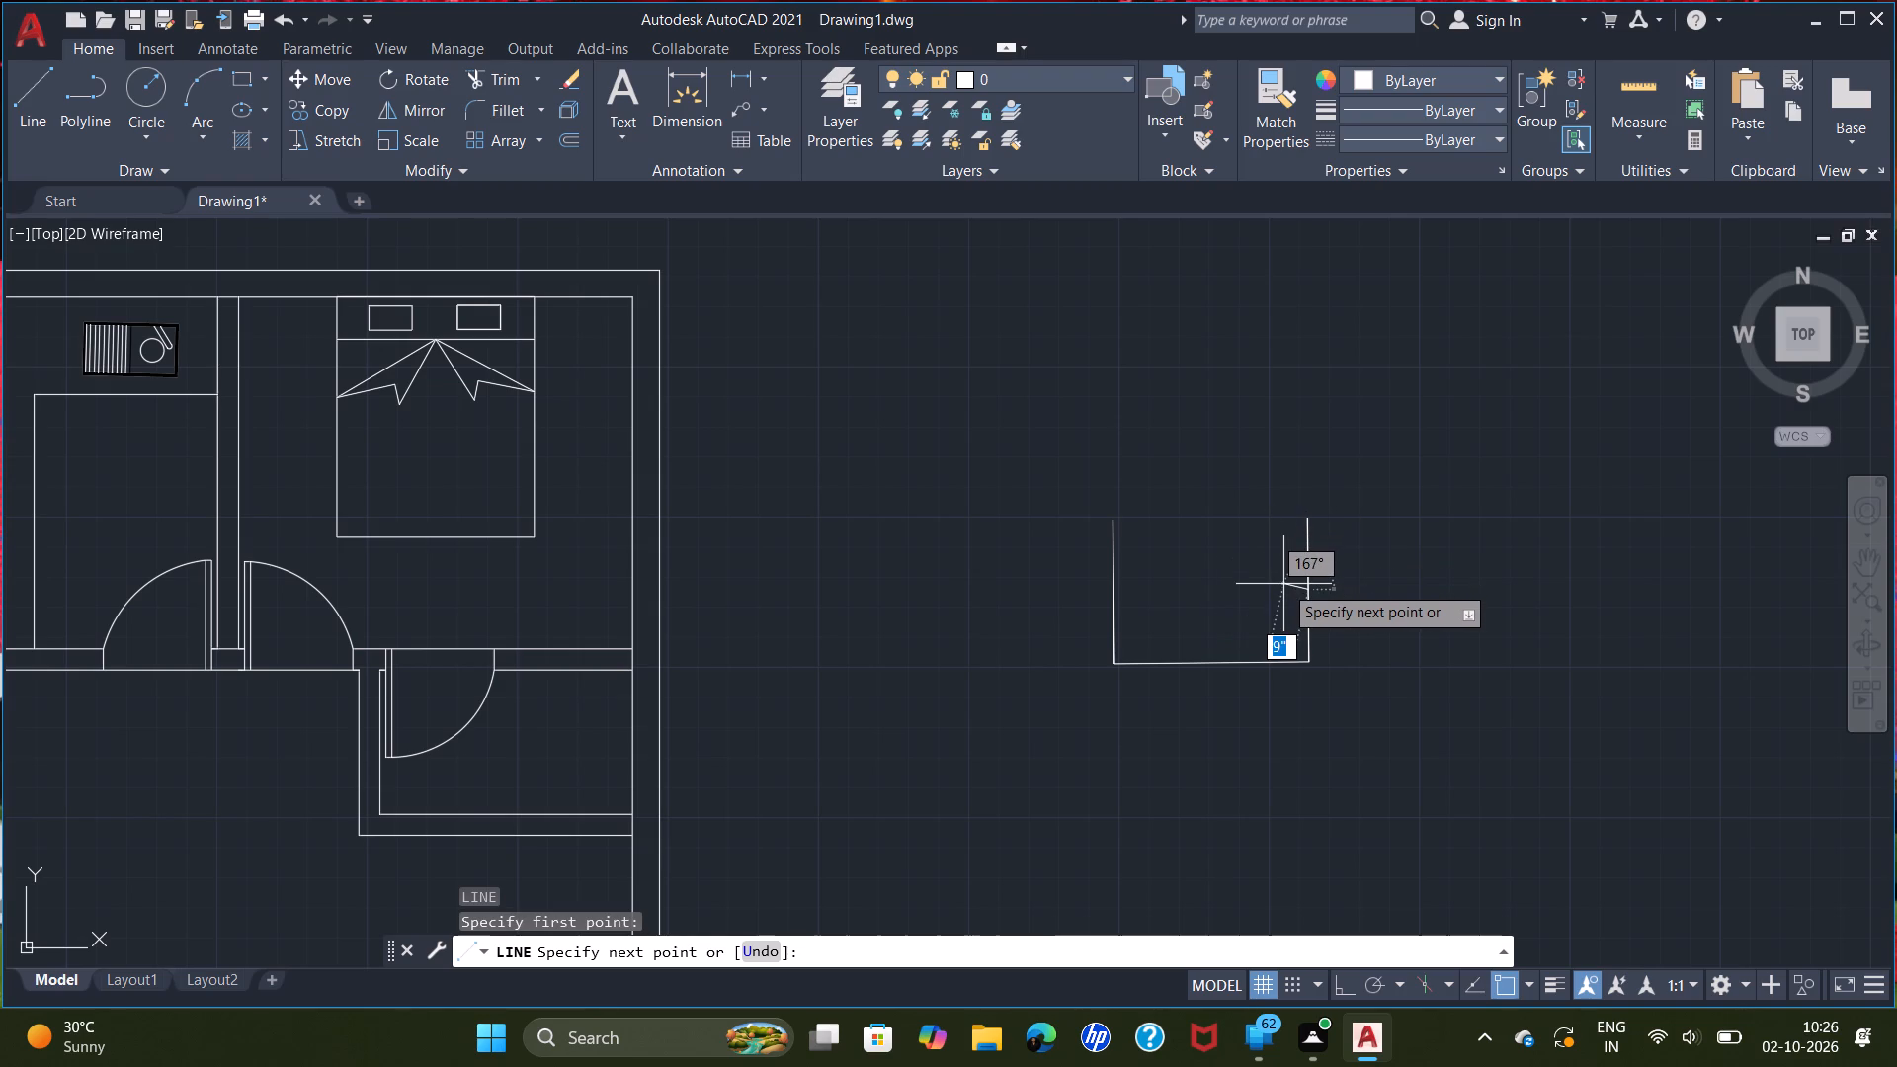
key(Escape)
Offset the U-shape's base line upward by a distance equal to its own length, picked between its two endpoints.
scroll(1278, 575, up, 2)
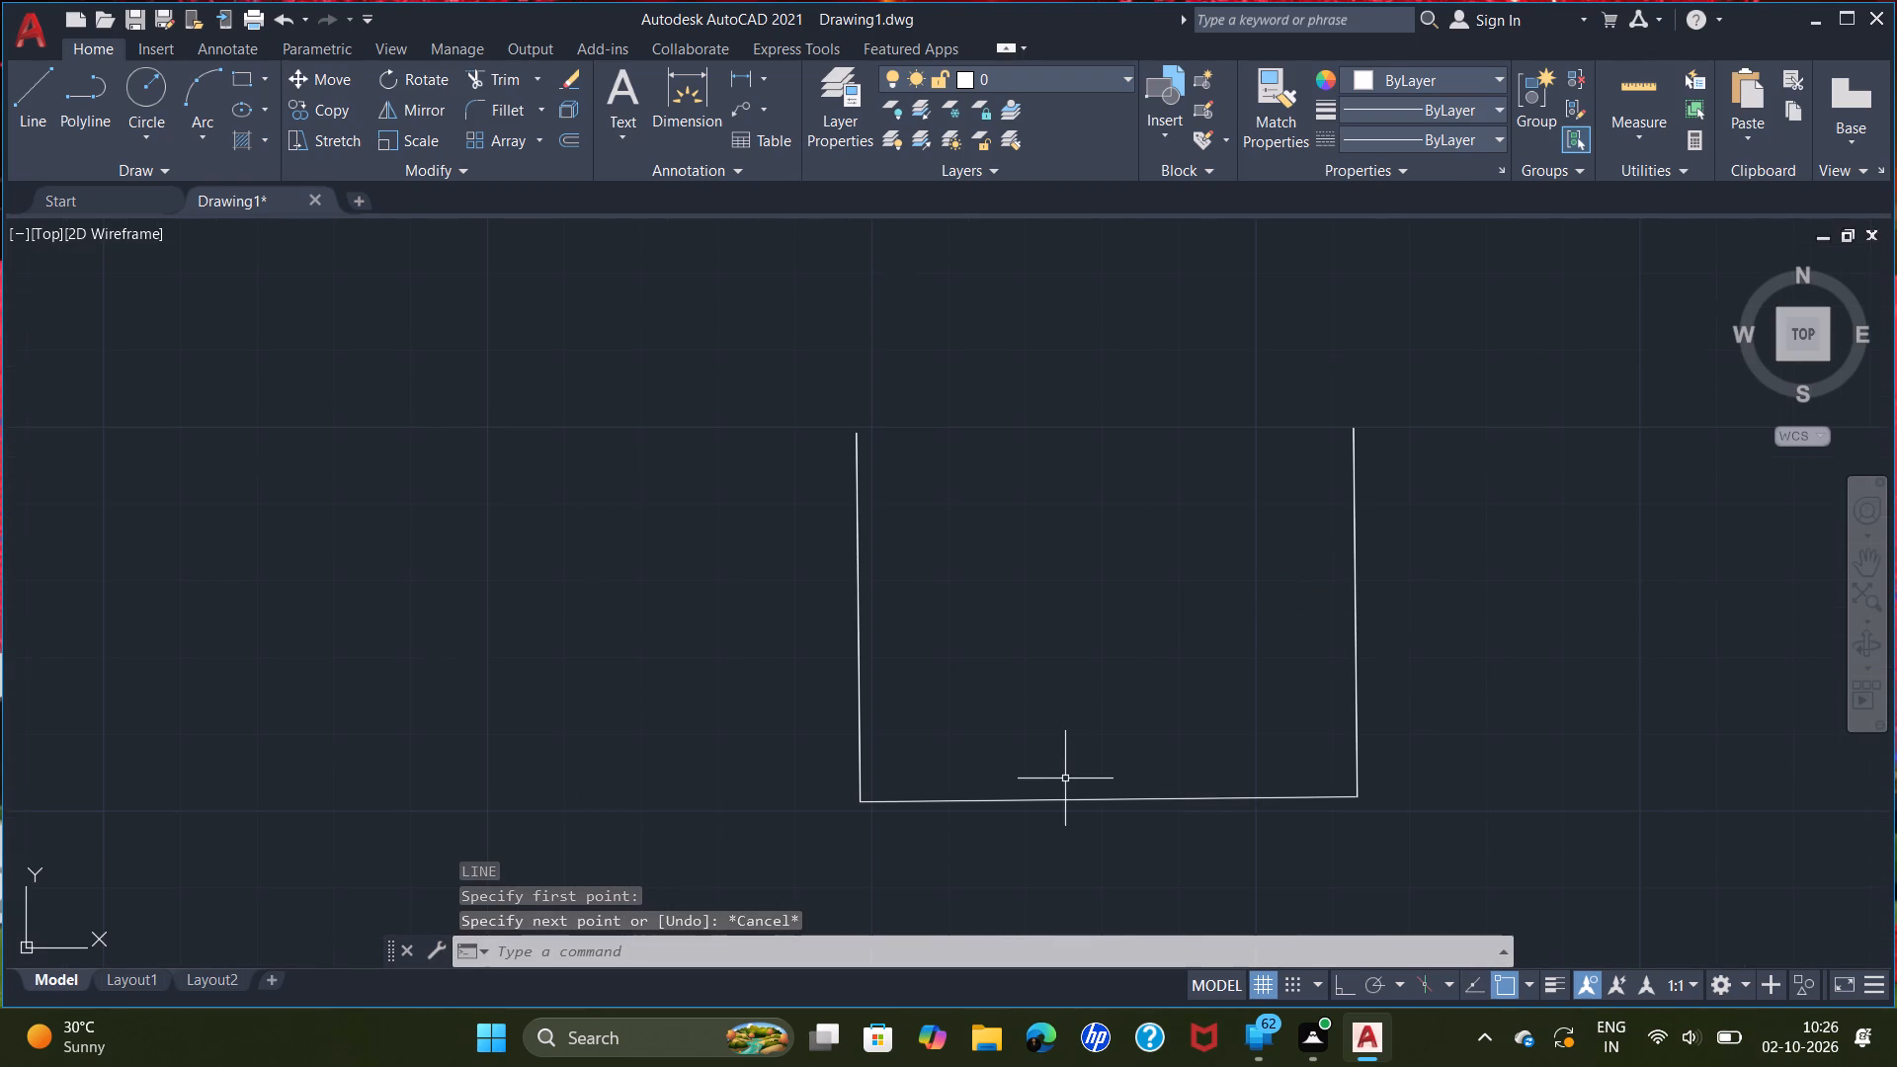
key(o)
key(f)
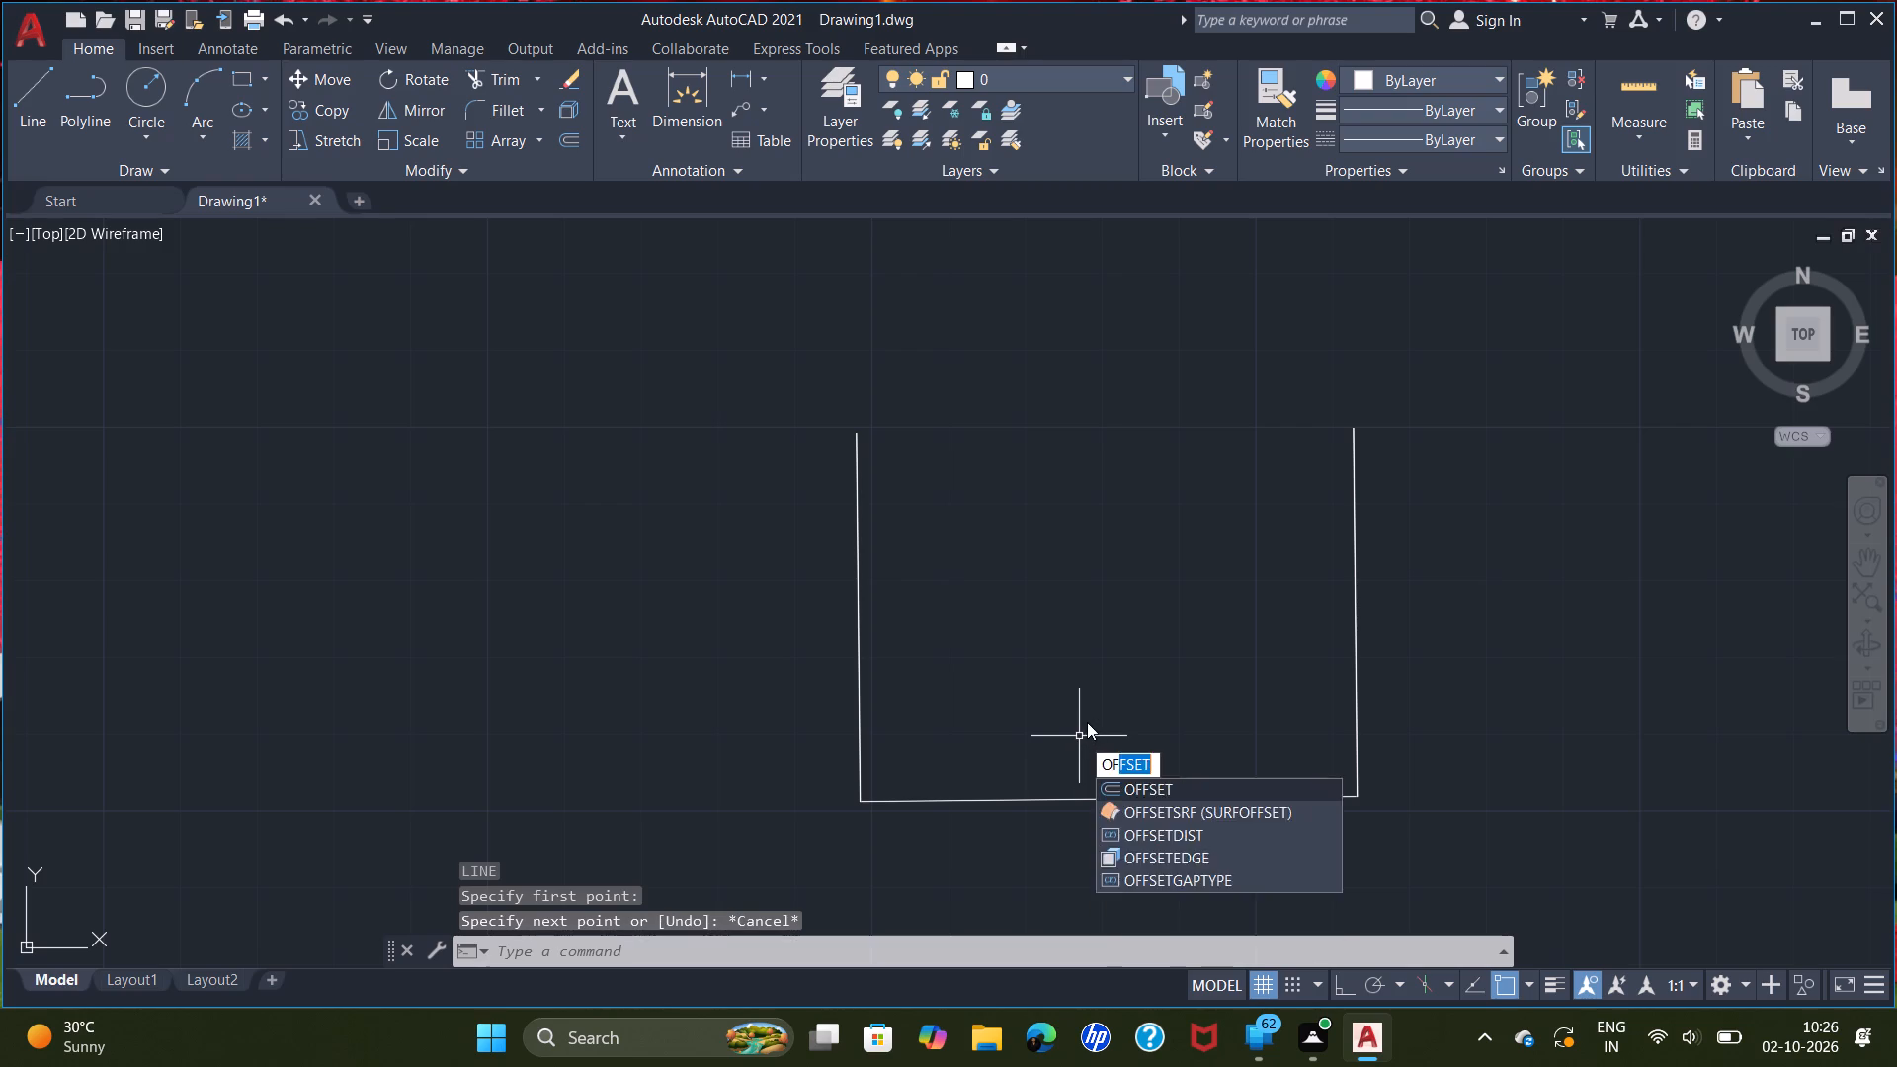
key(Return)
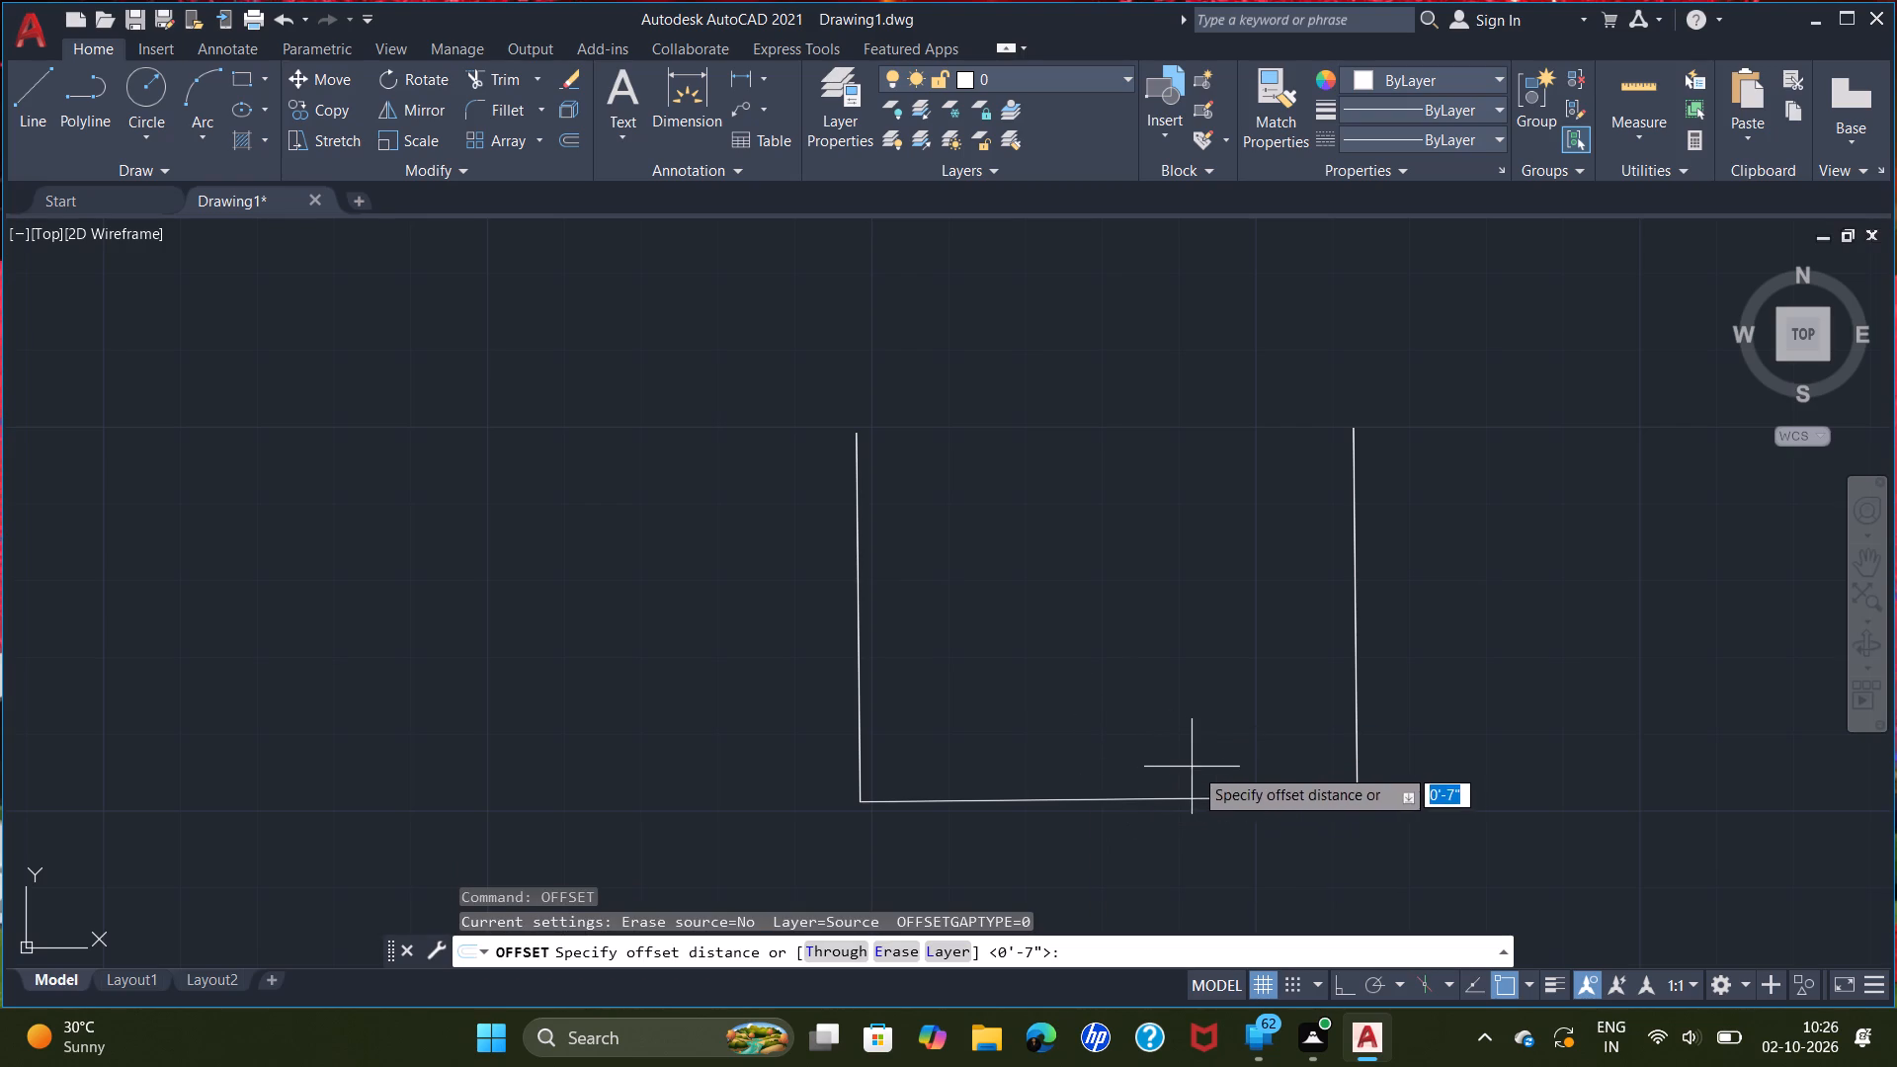
click(1354, 797)
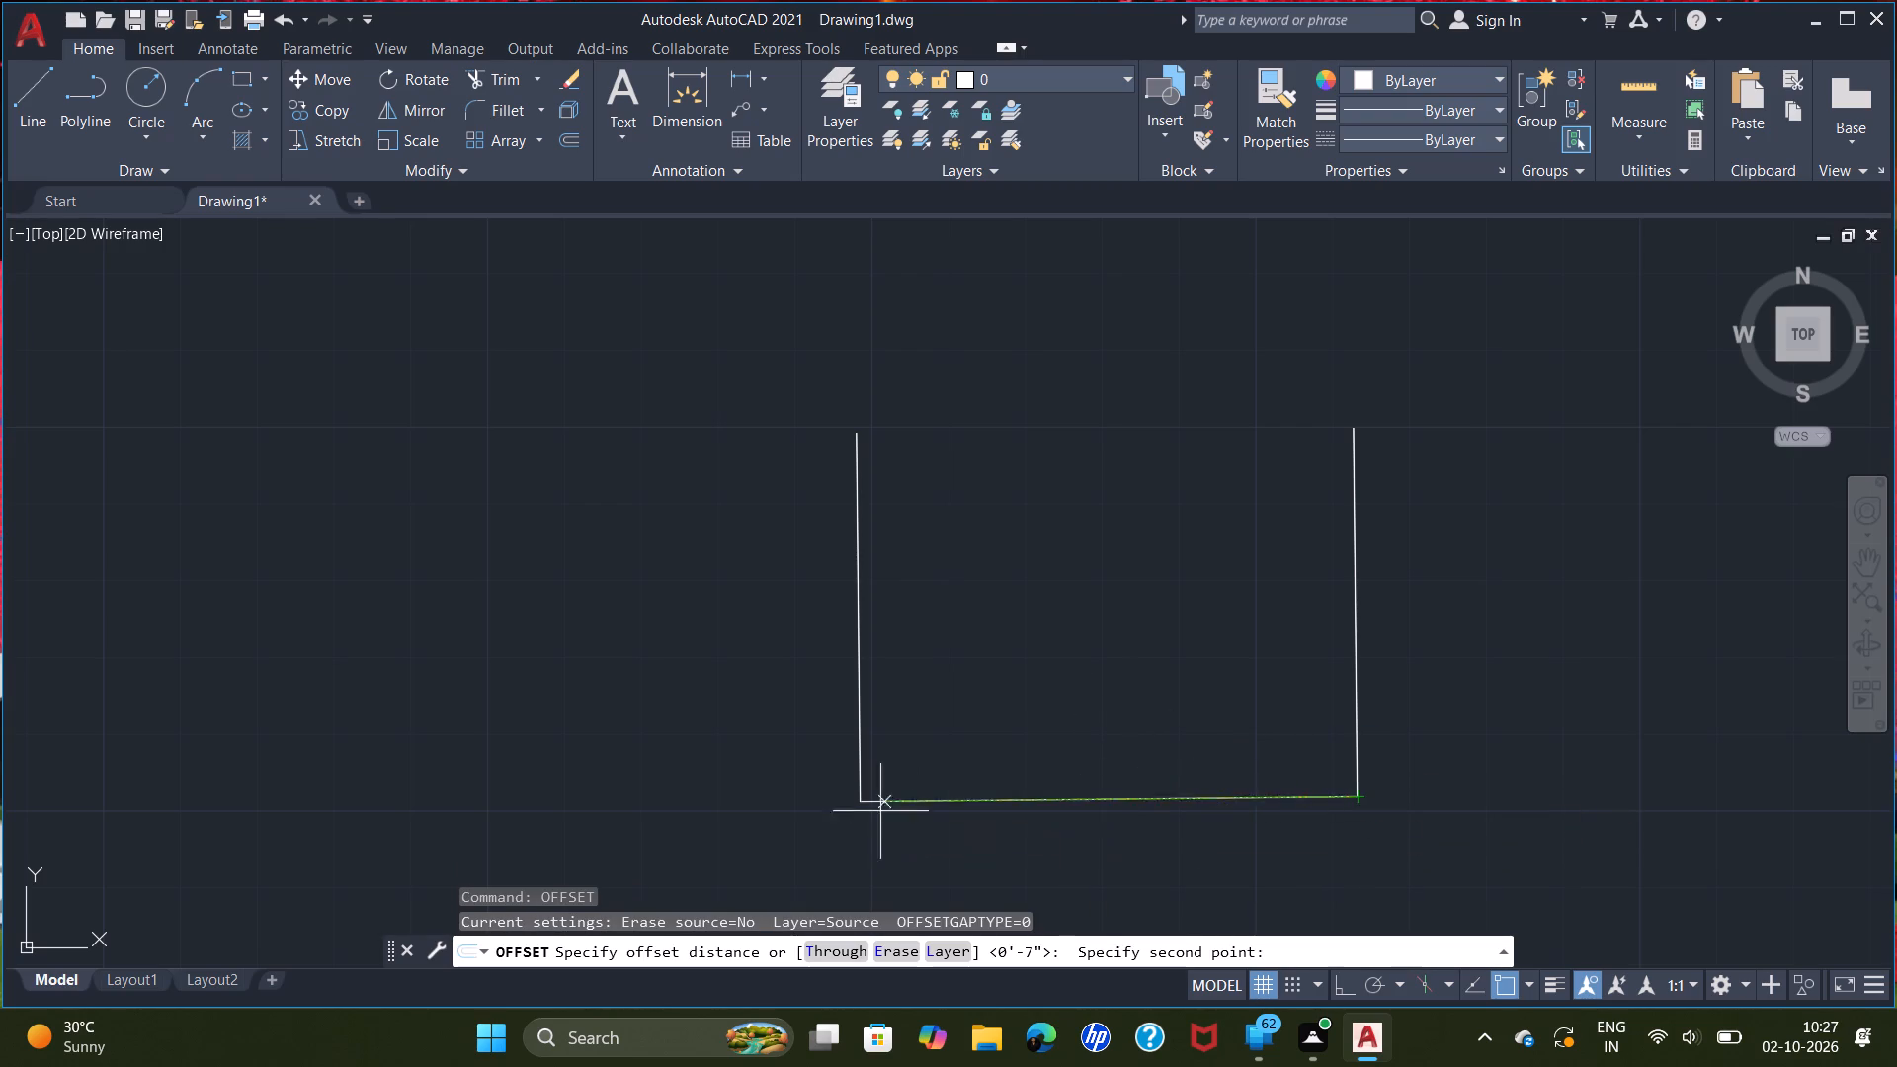
double_click(858, 802)
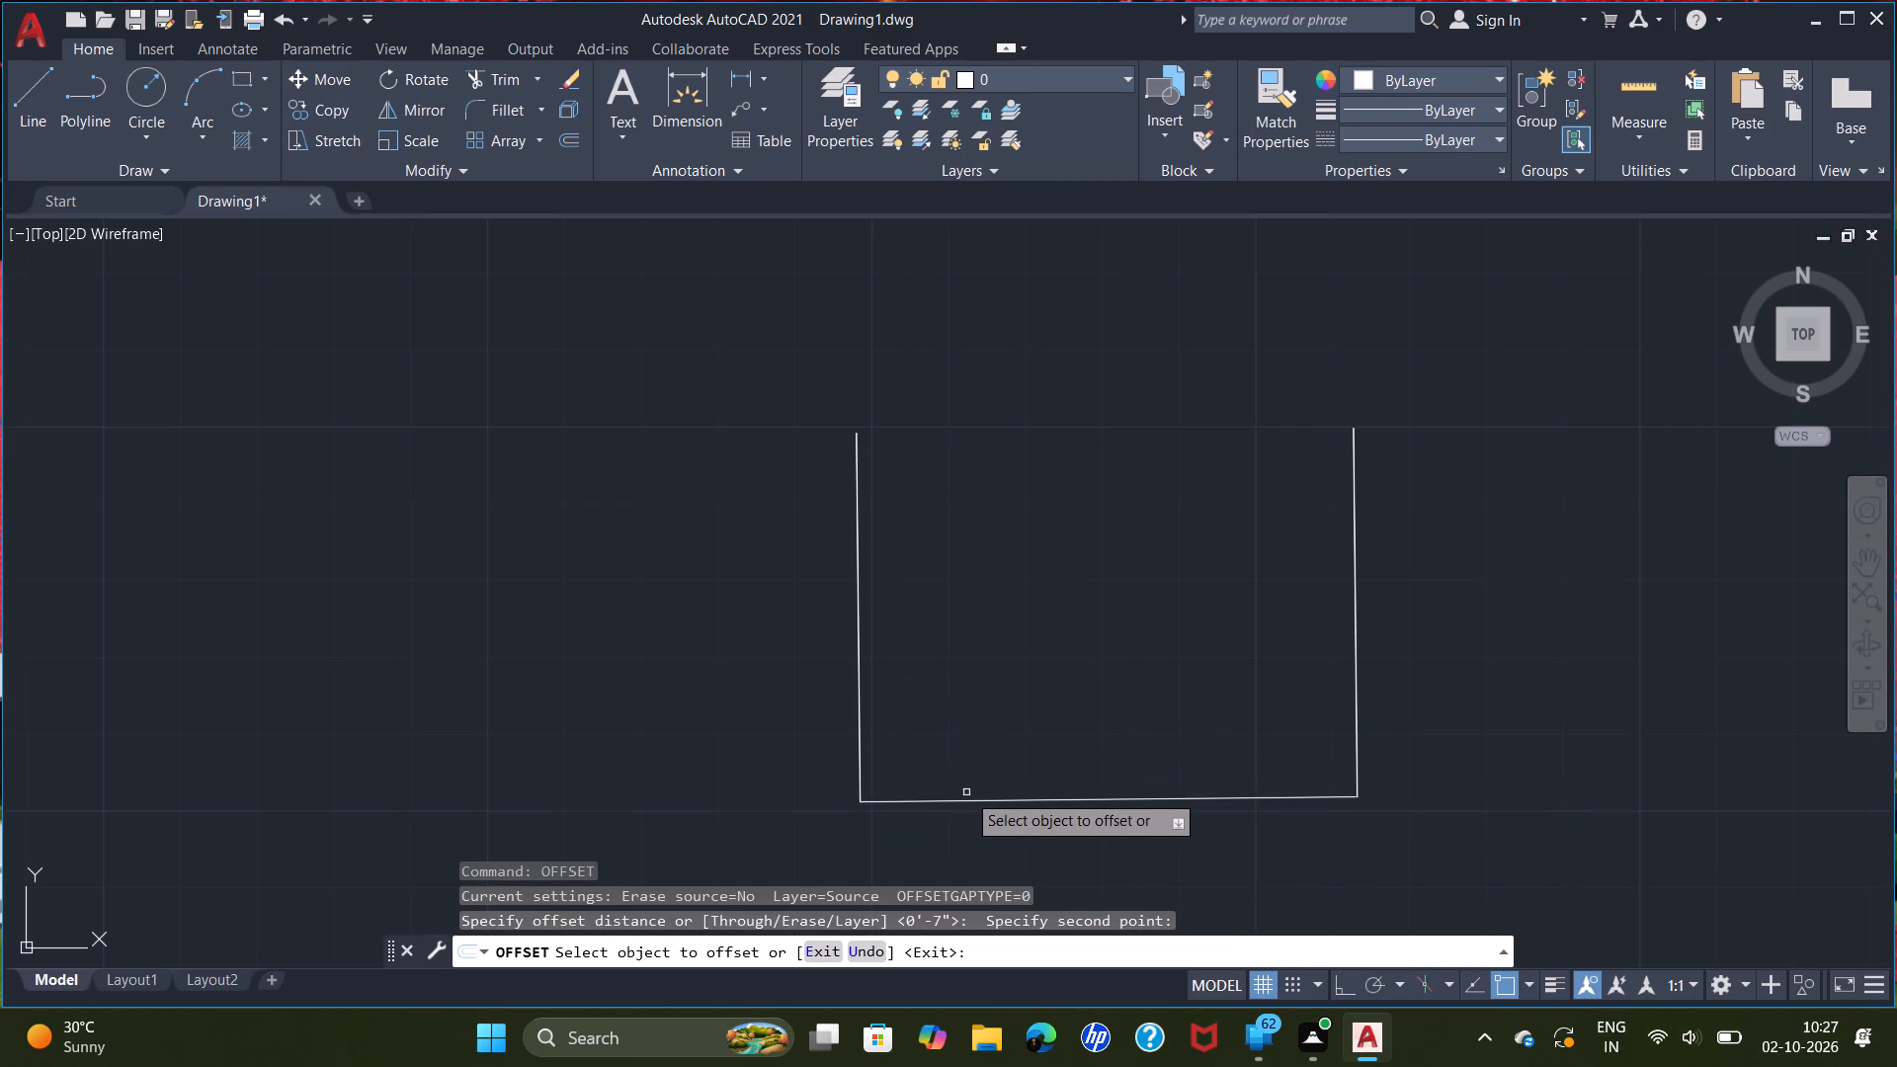
triple_click(977, 800)
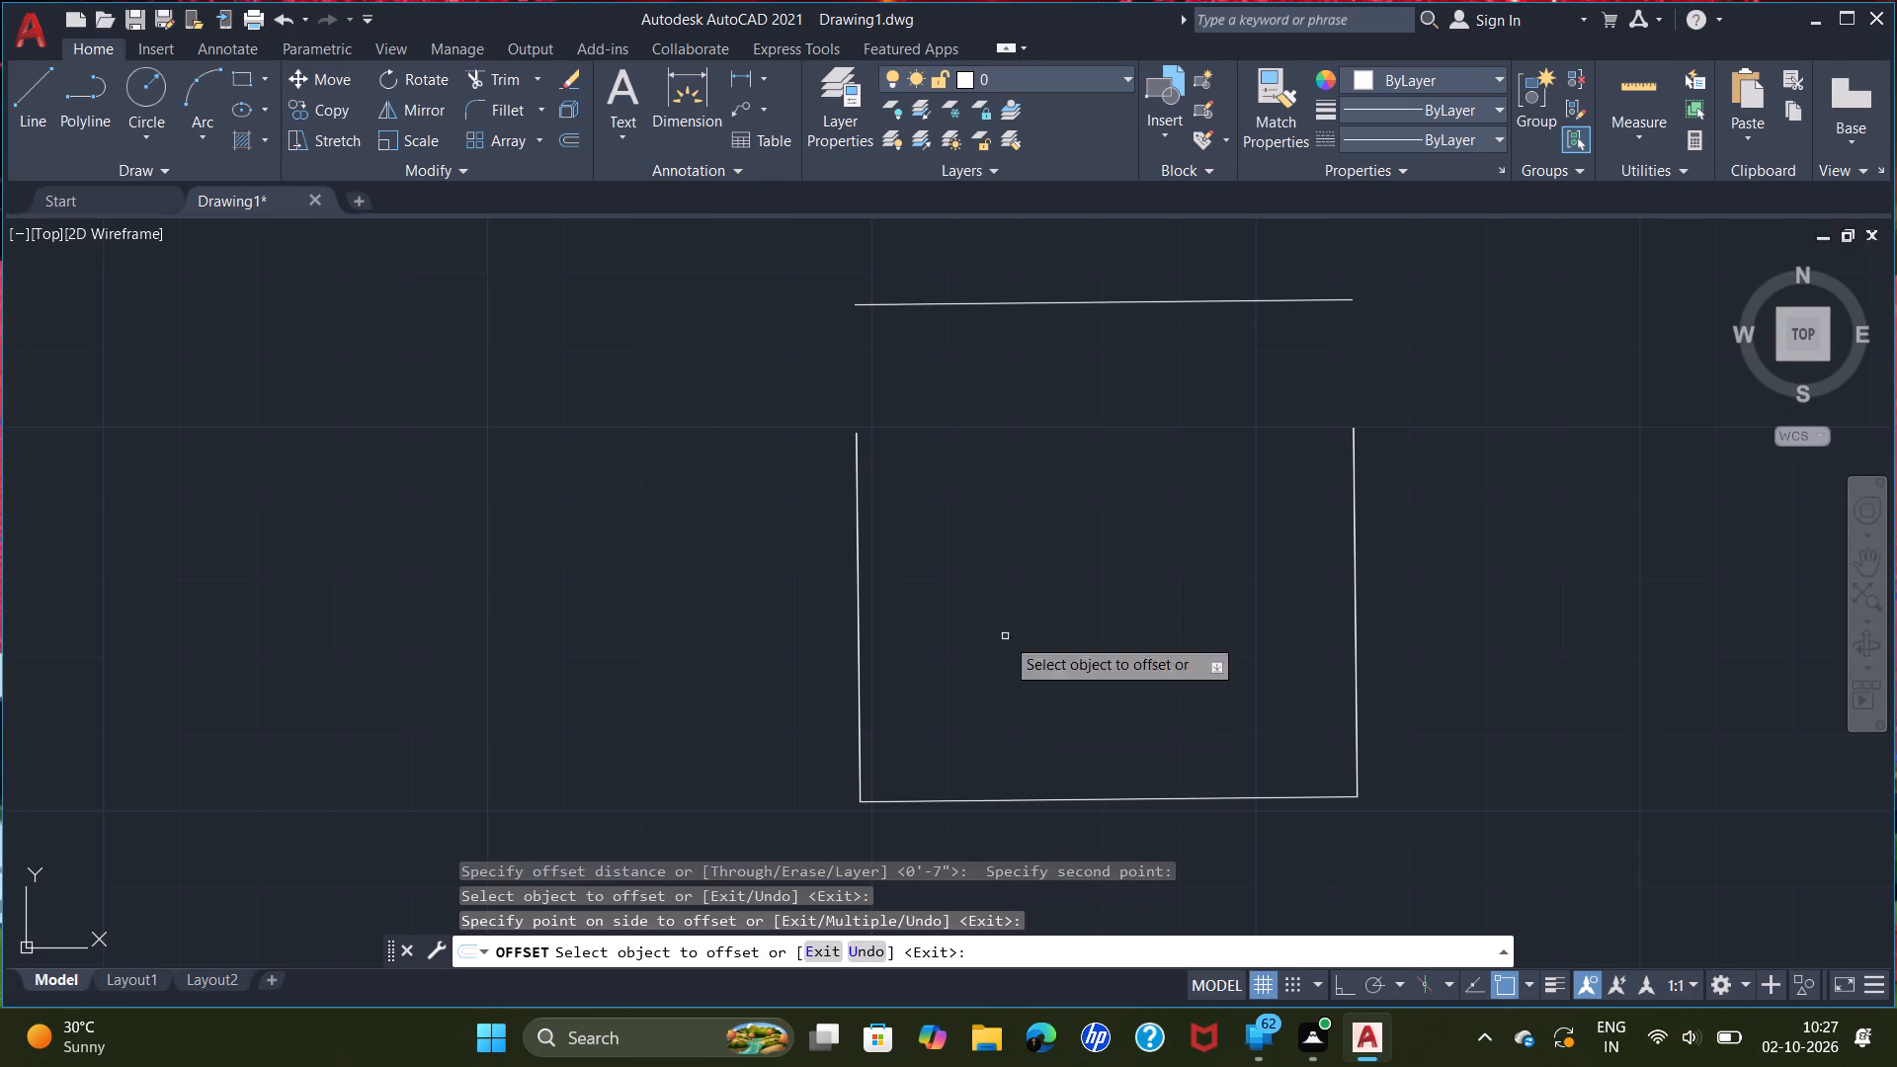
key(Escape)
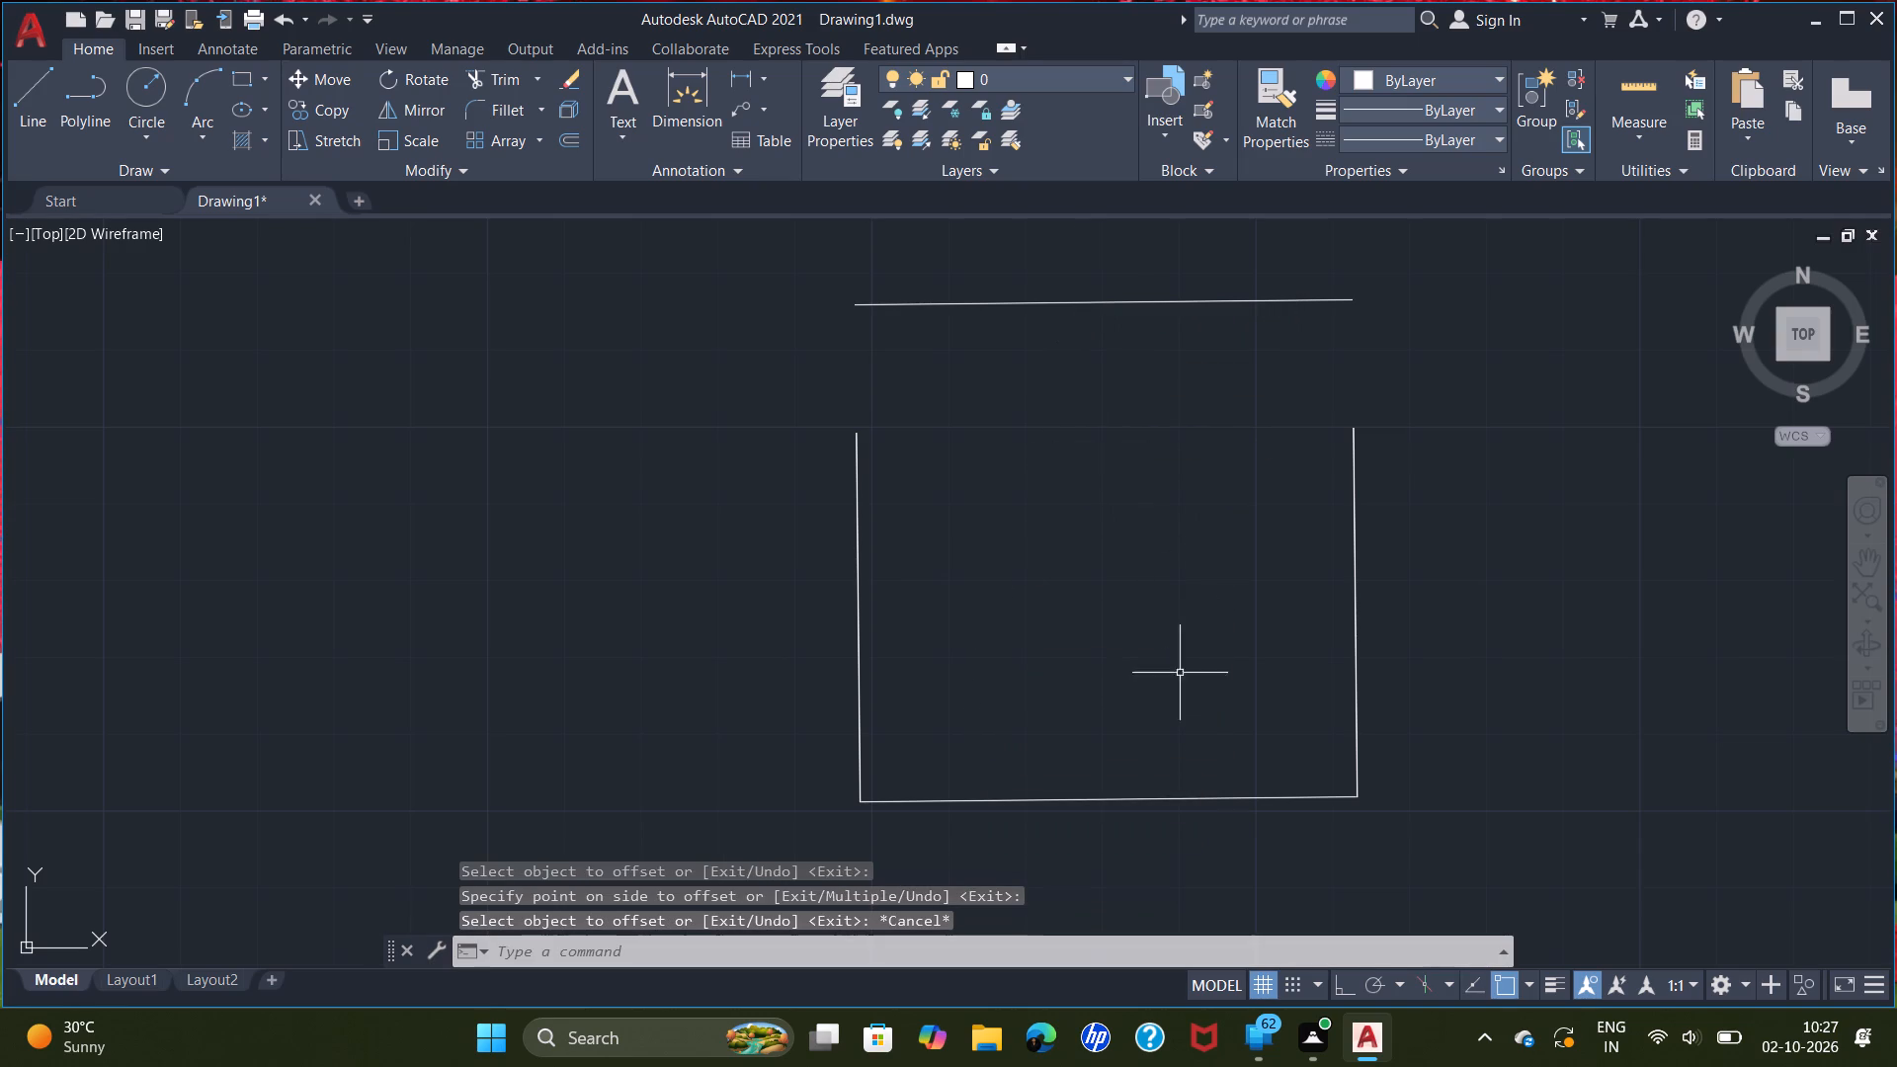
Move the offset line about 3'-11" down by its midpoint so it spans between the two vertical lines.
click(1111, 301)
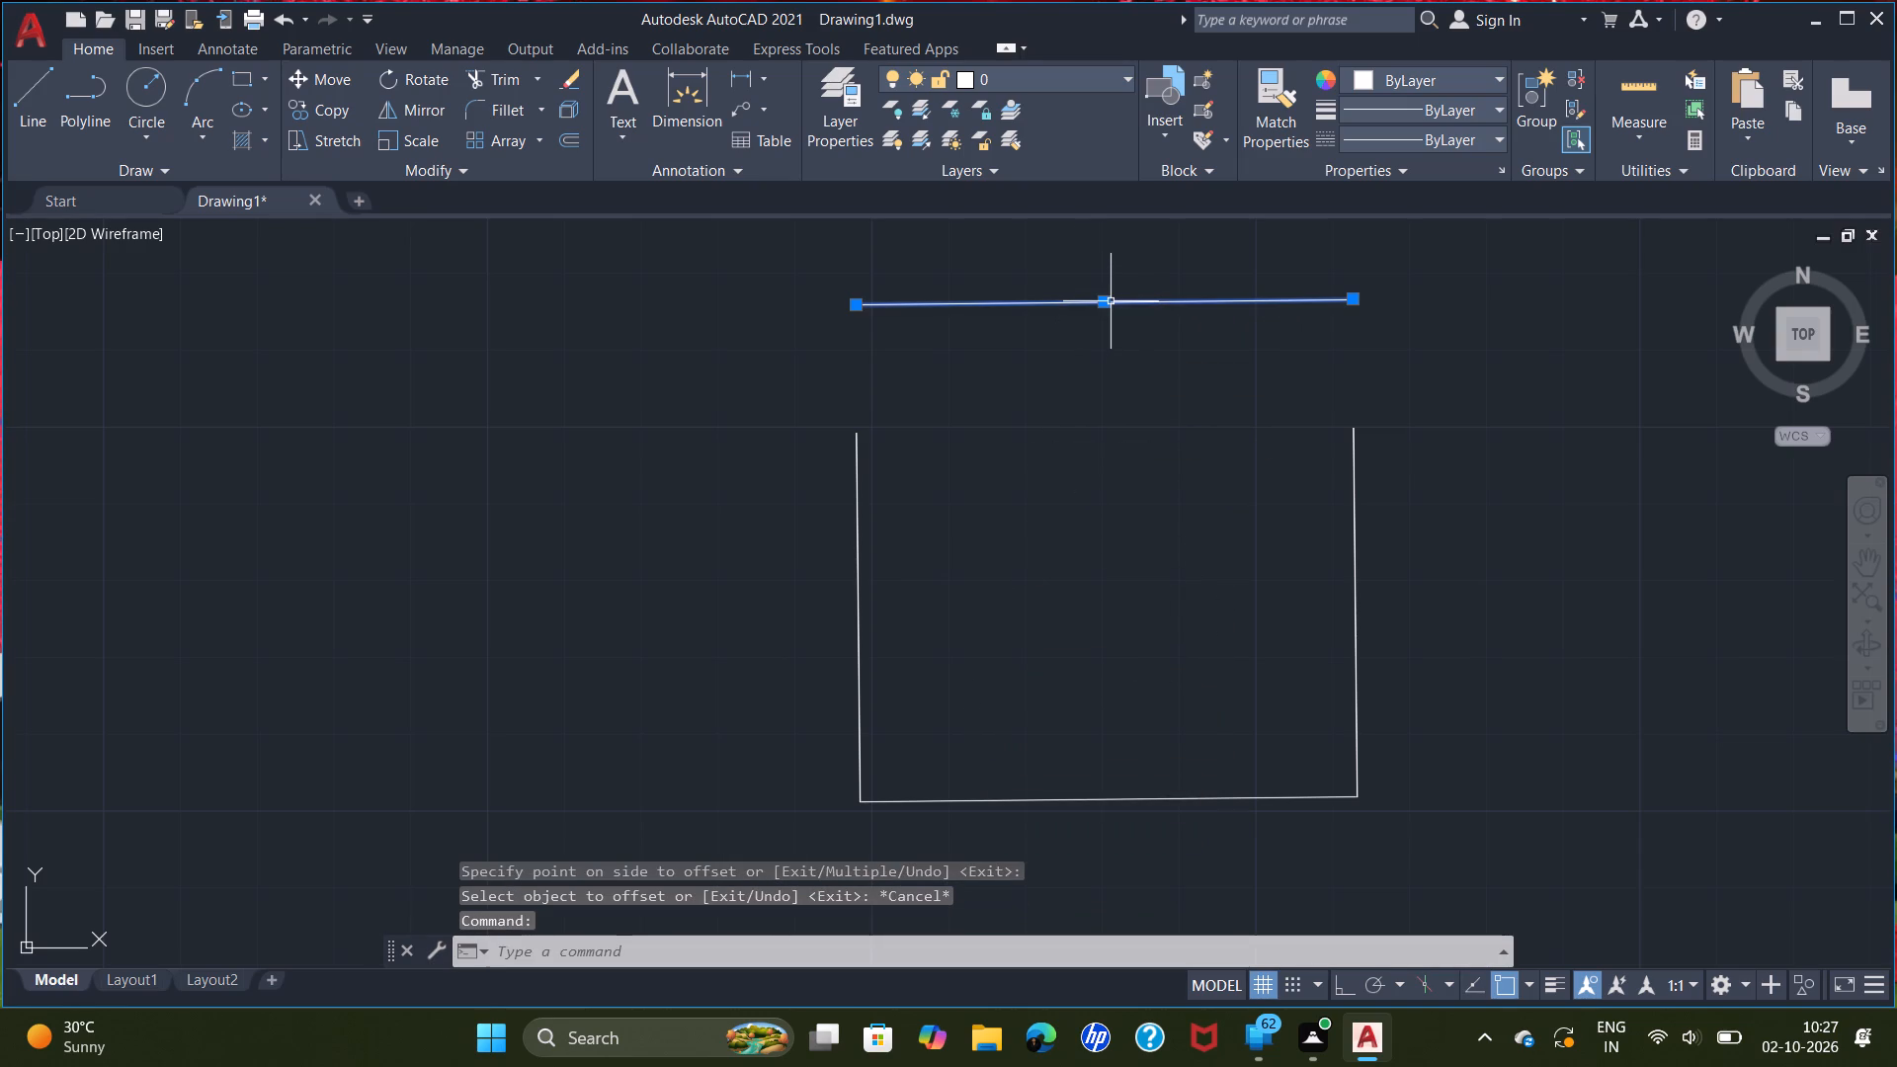
key(m)
key(Return)
click(1105, 300)
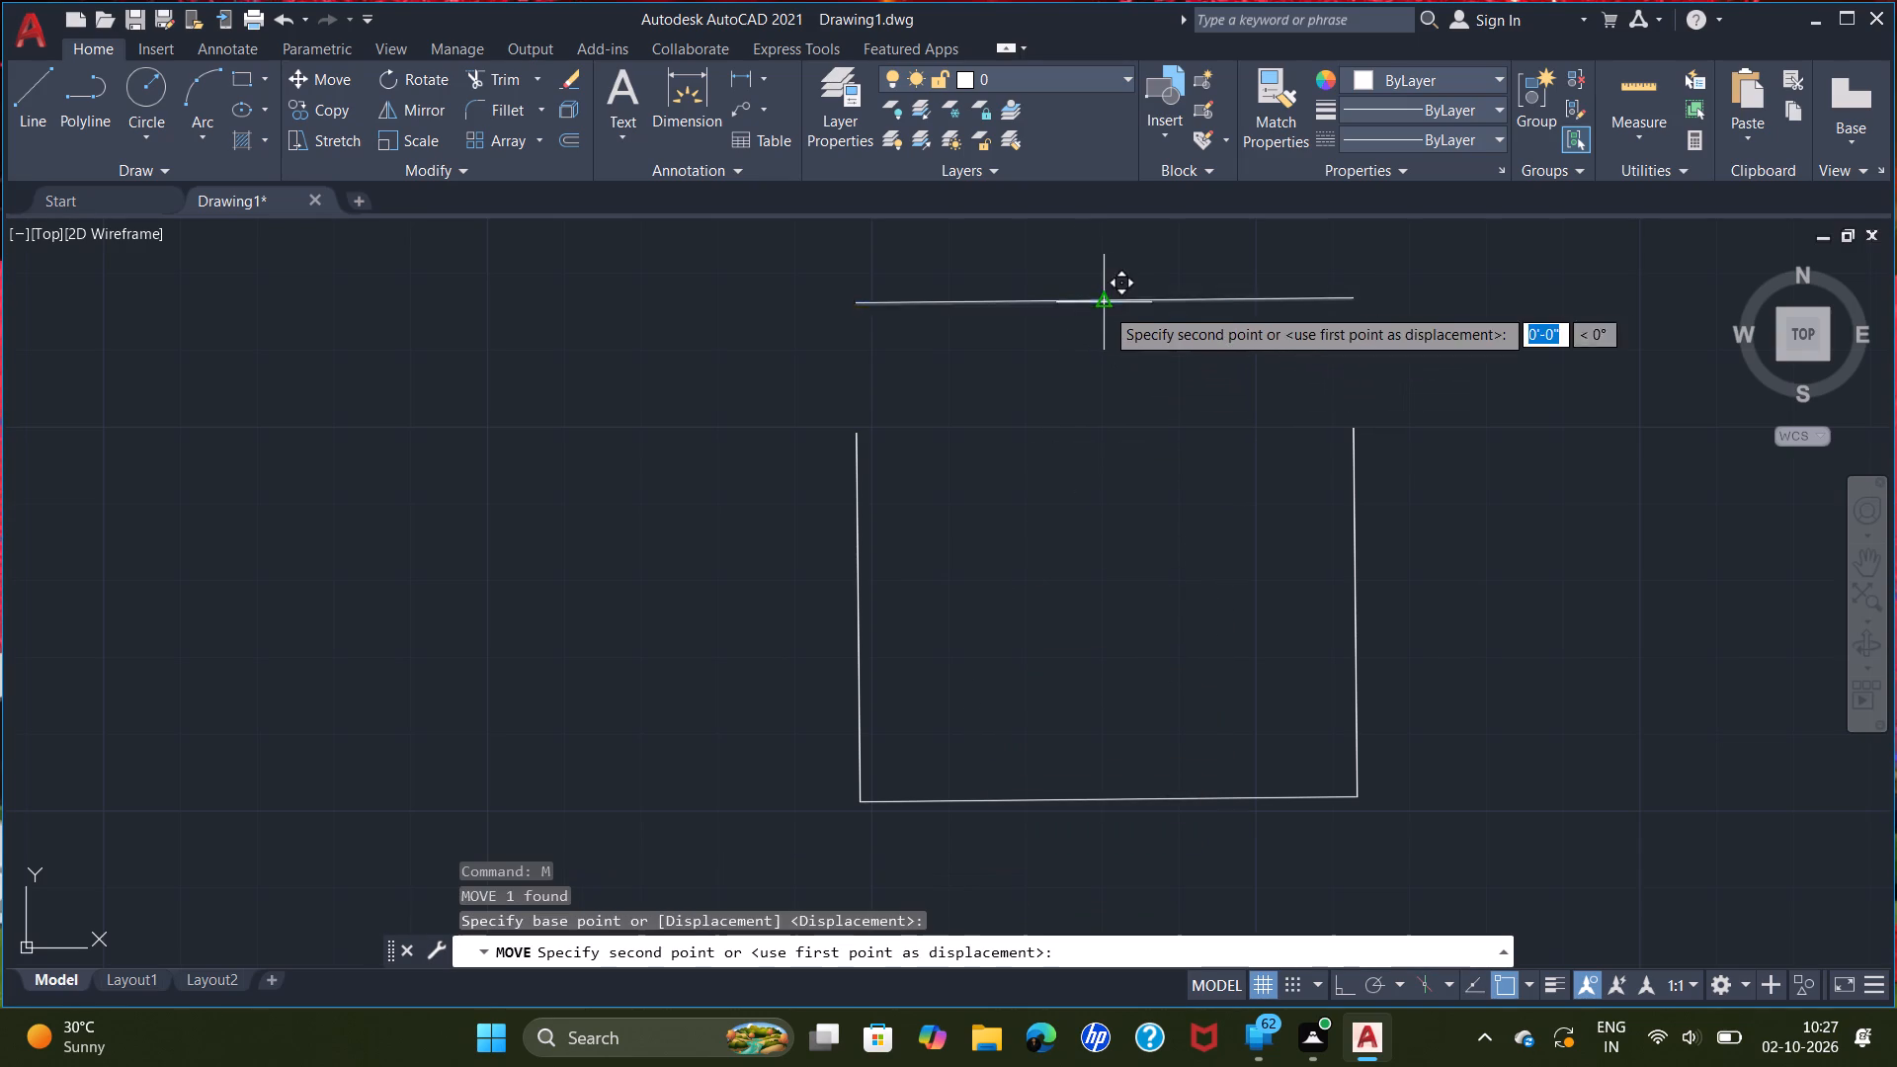
click(1108, 662)
right_click(1109, 655)
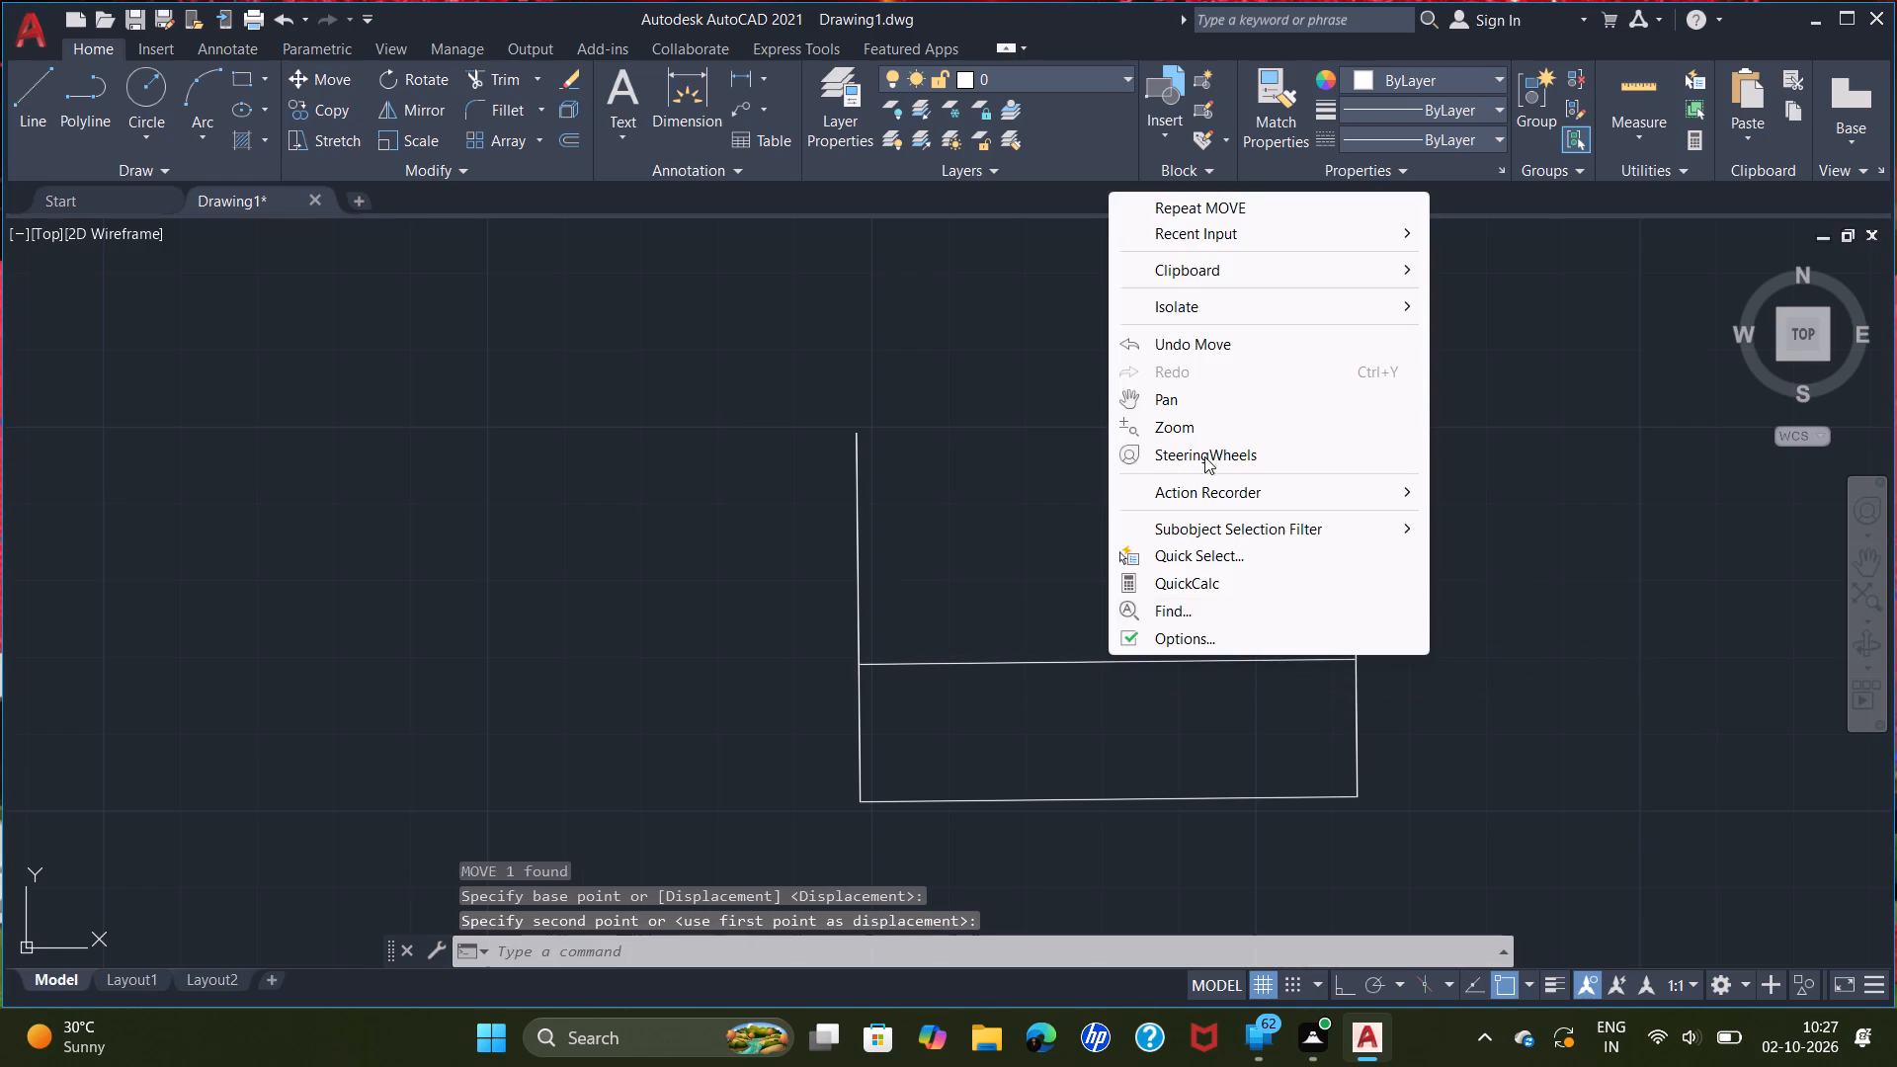
key(Escape)
key(Escape)
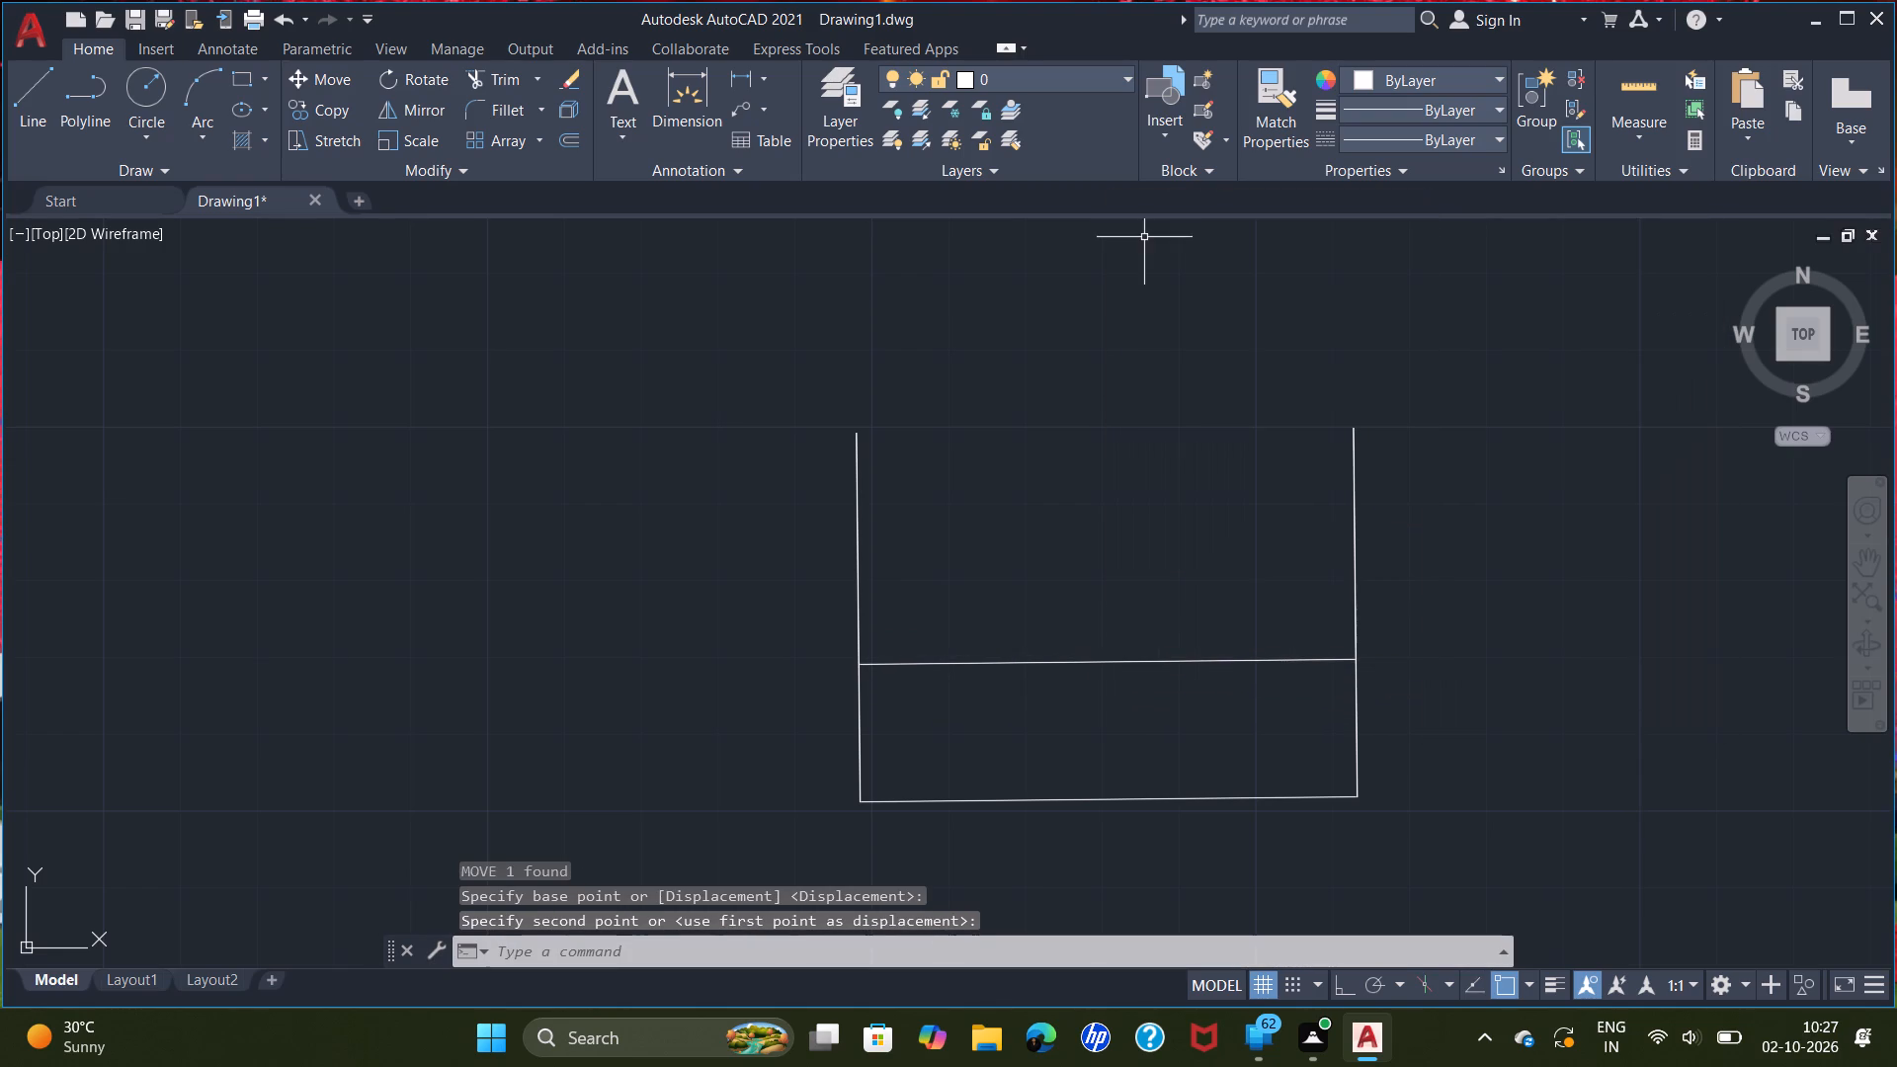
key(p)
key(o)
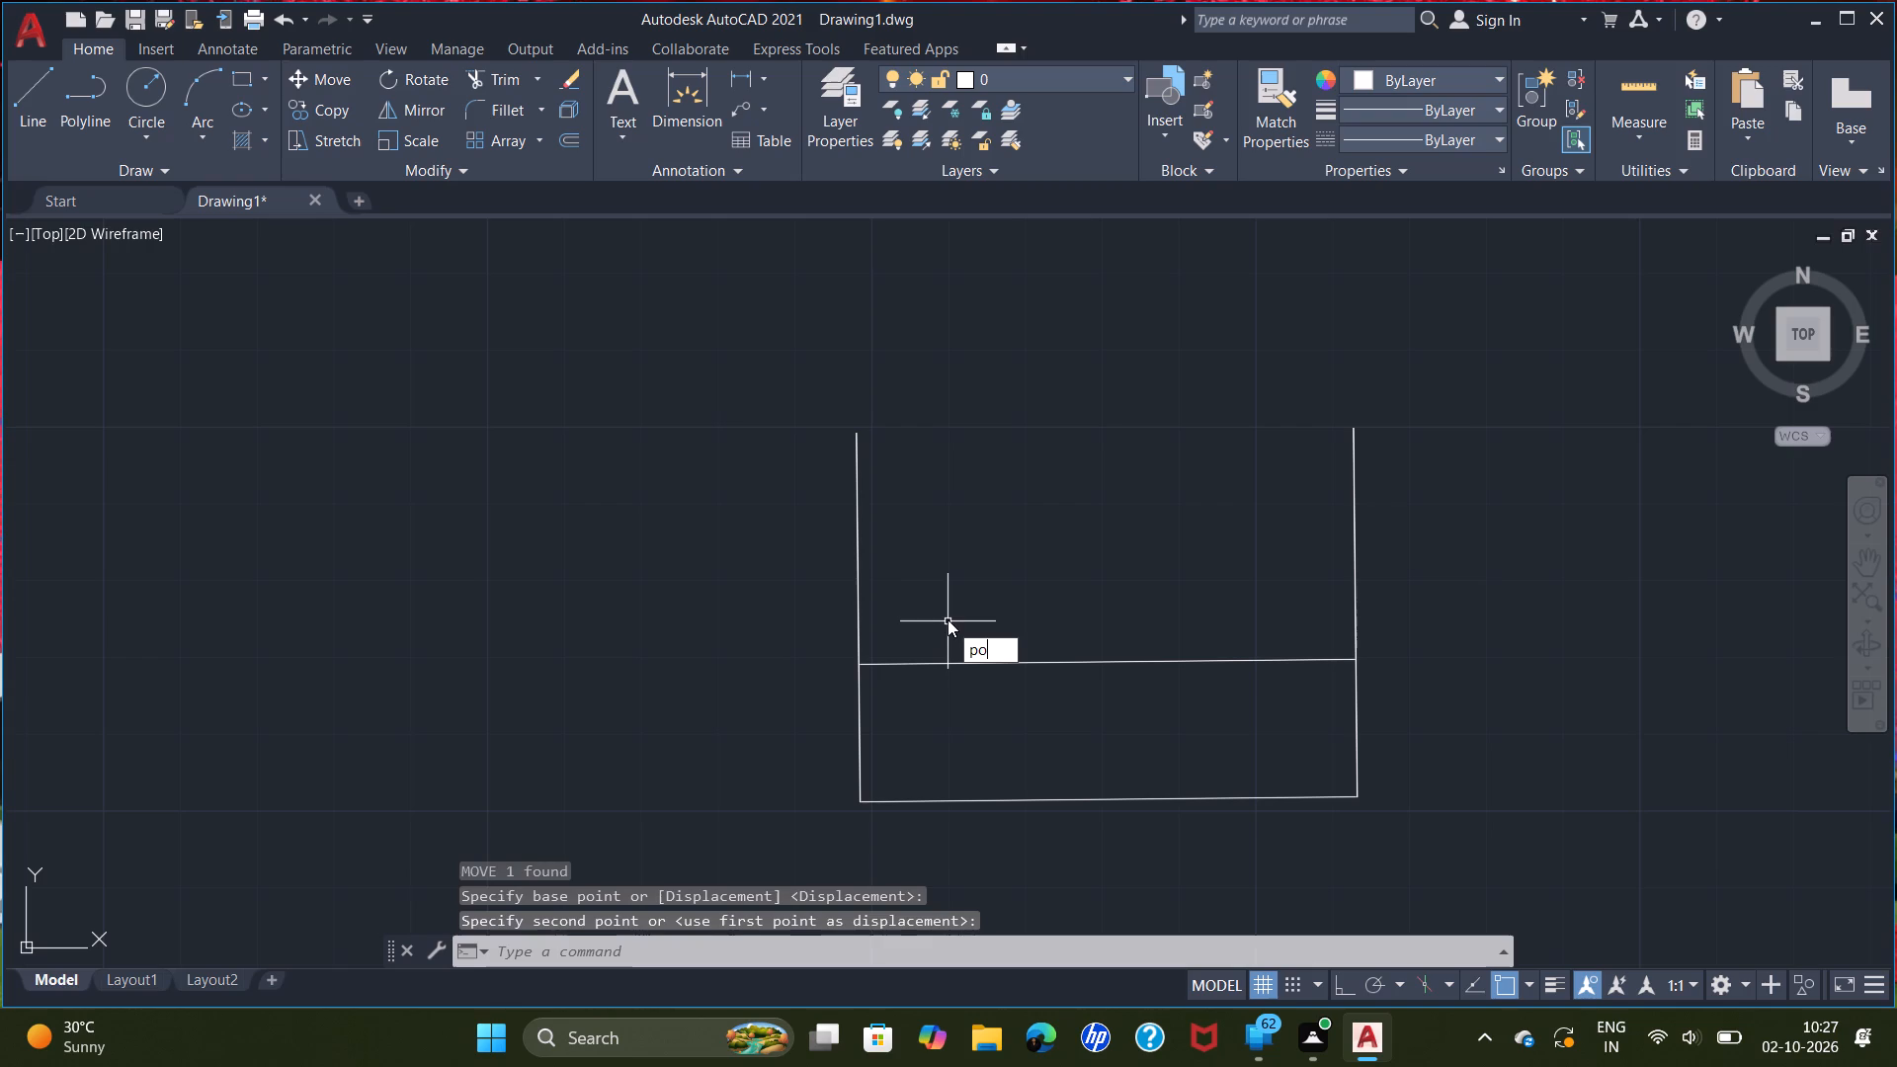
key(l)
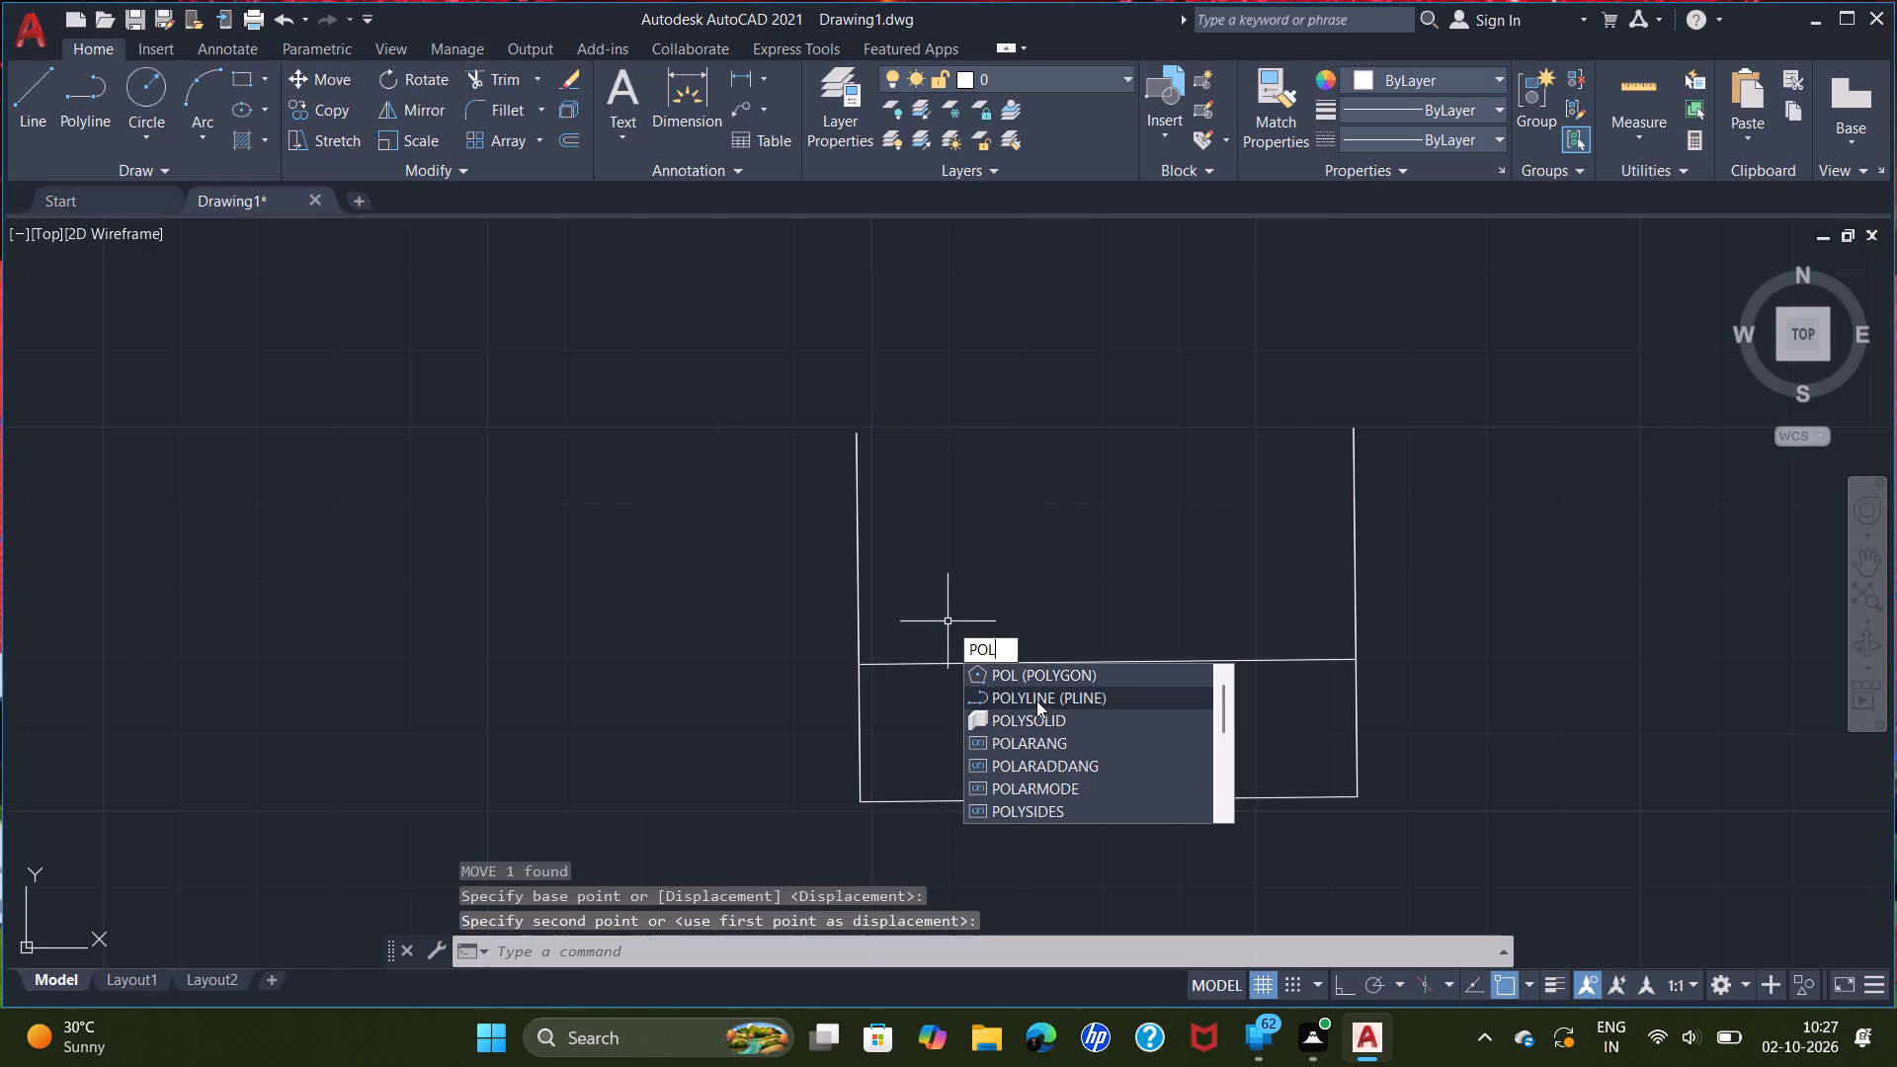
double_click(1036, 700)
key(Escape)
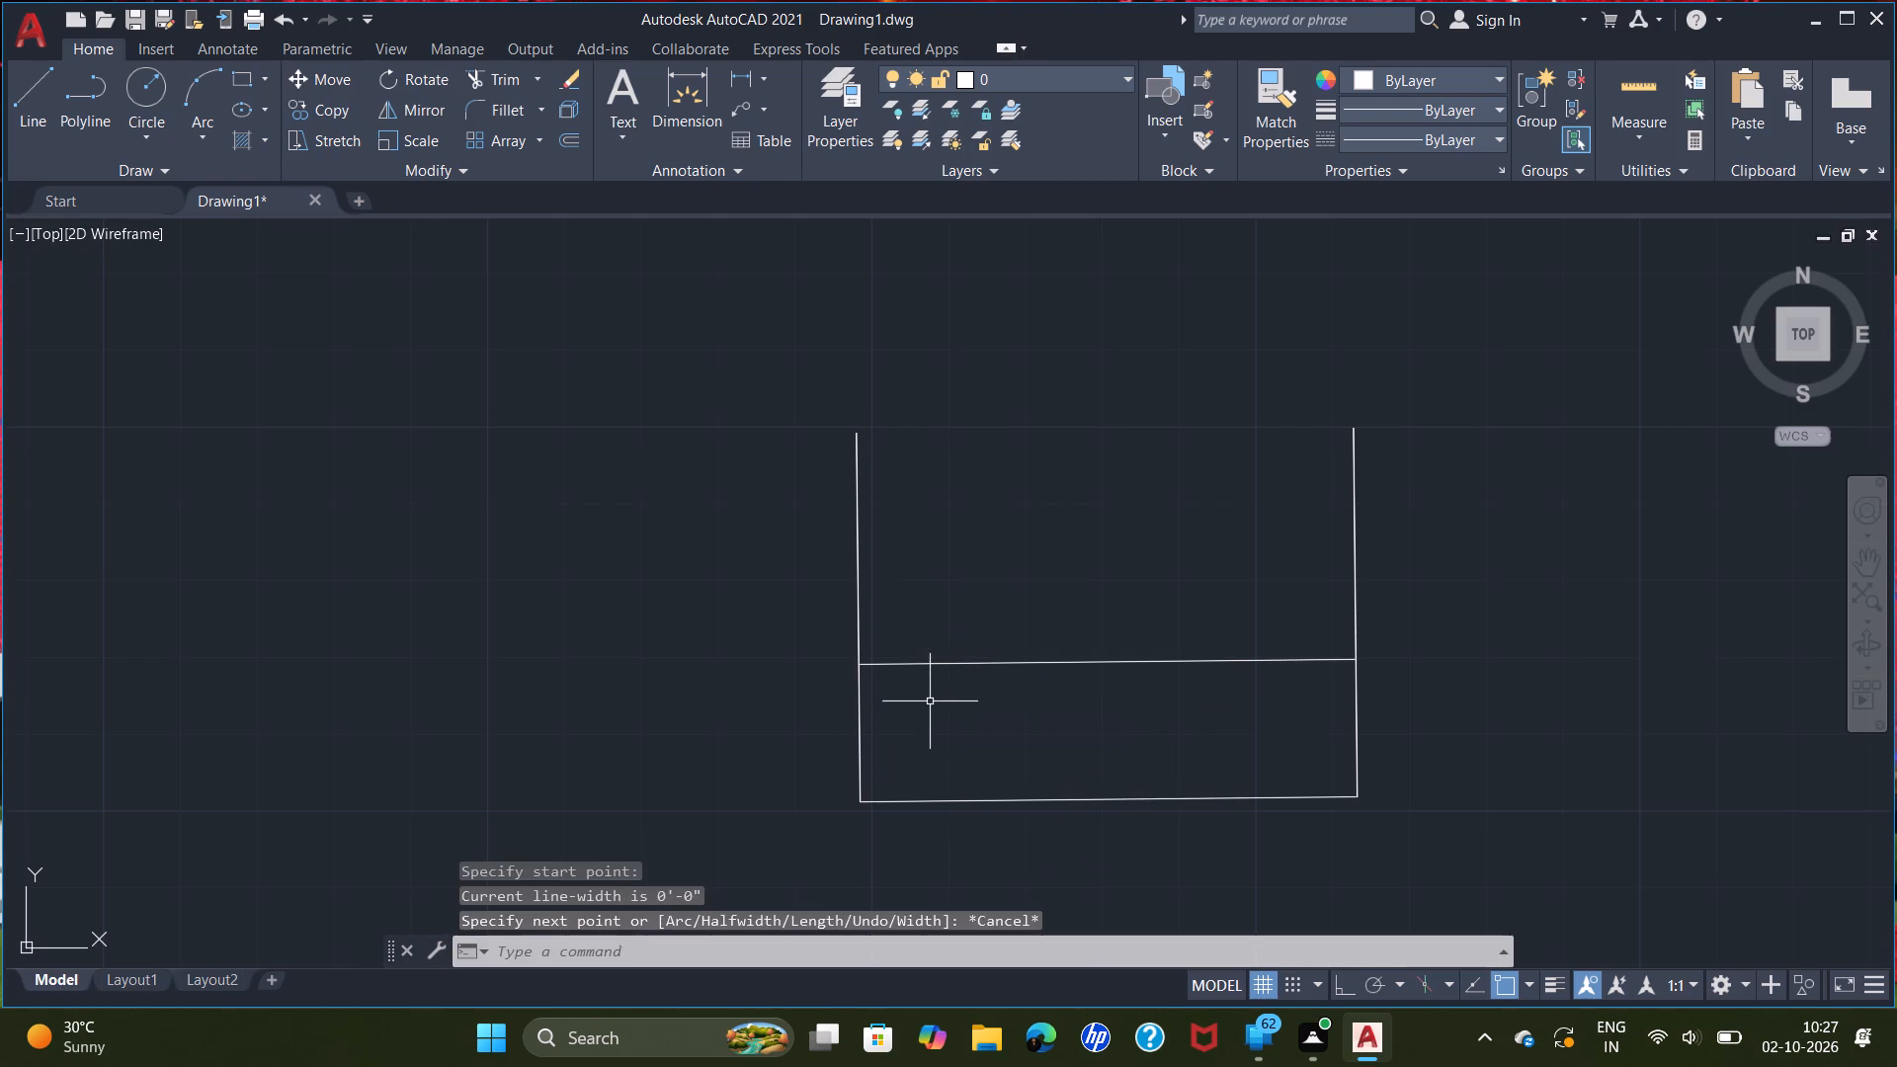
Draw a zigzag polyline across the upper-west corner of the lower rectangle, from the west vertical line up to the inner horizontal line.
key(space)
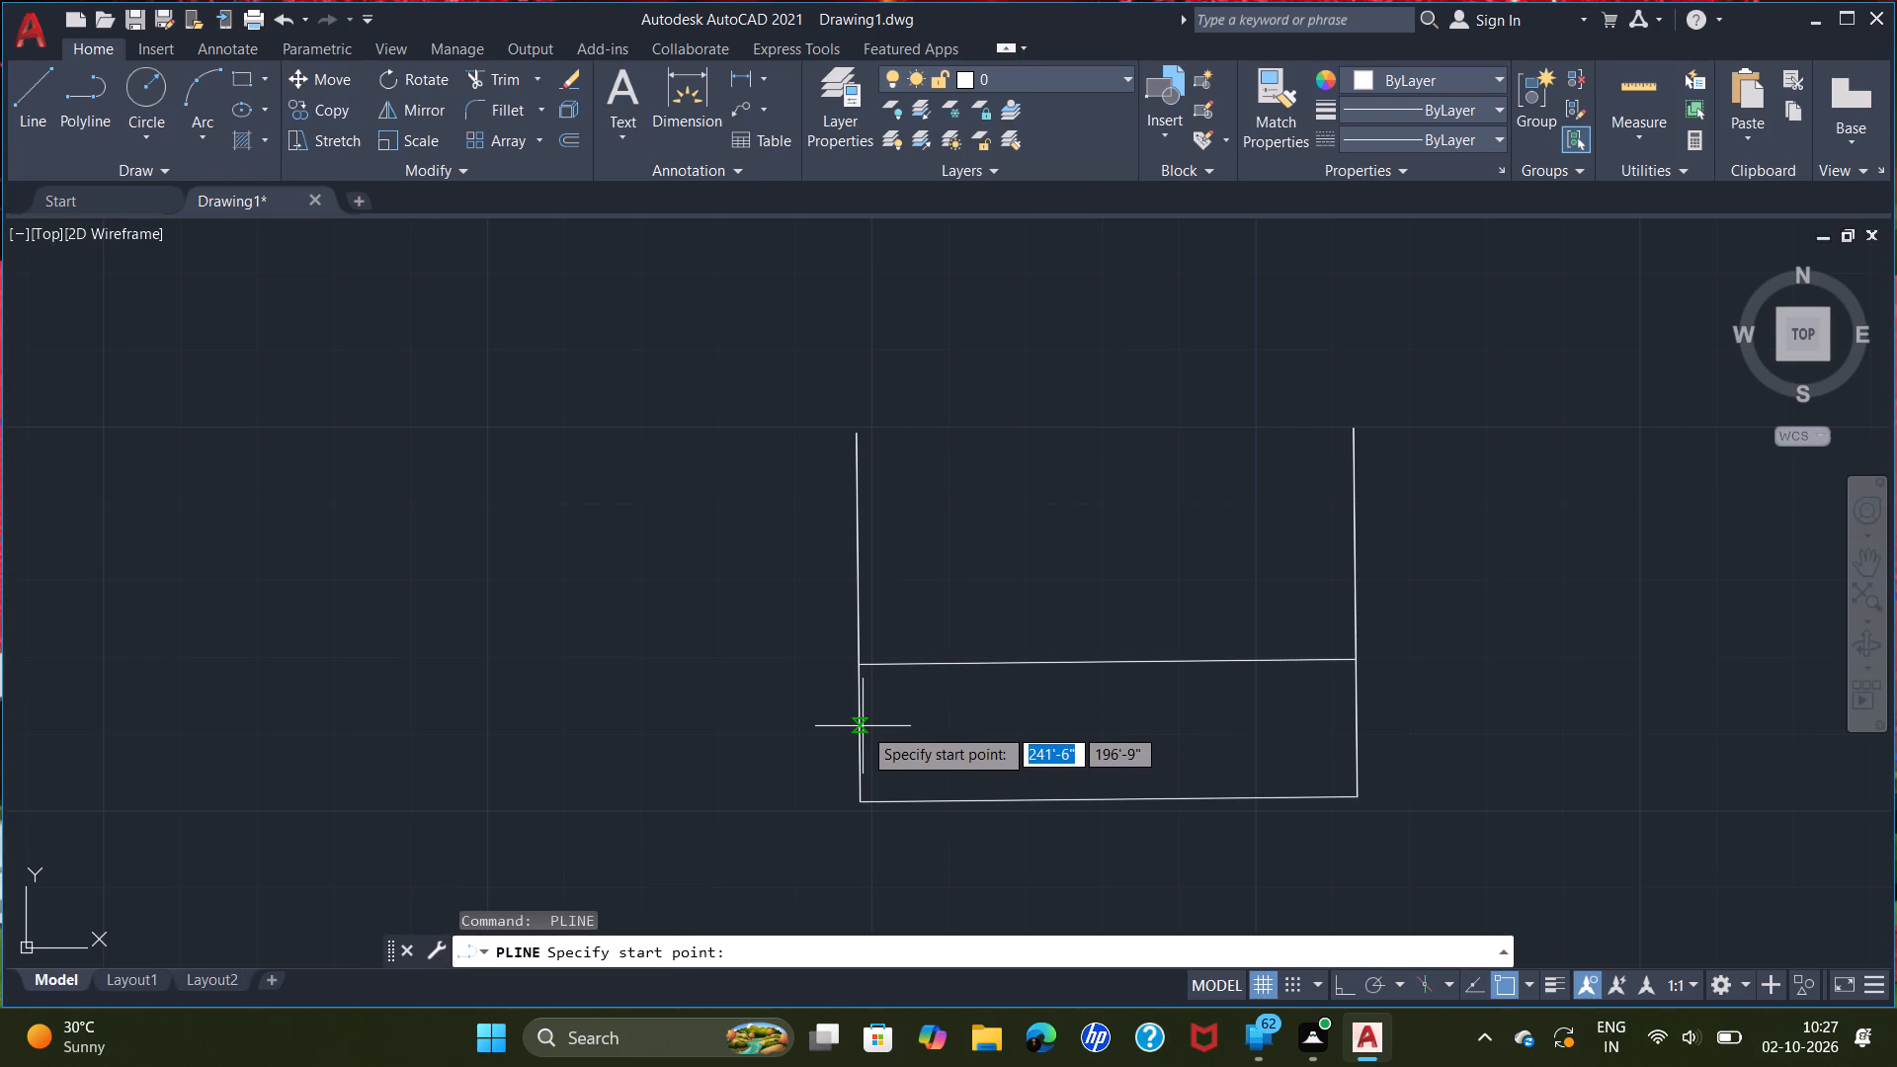
click(859, 722)
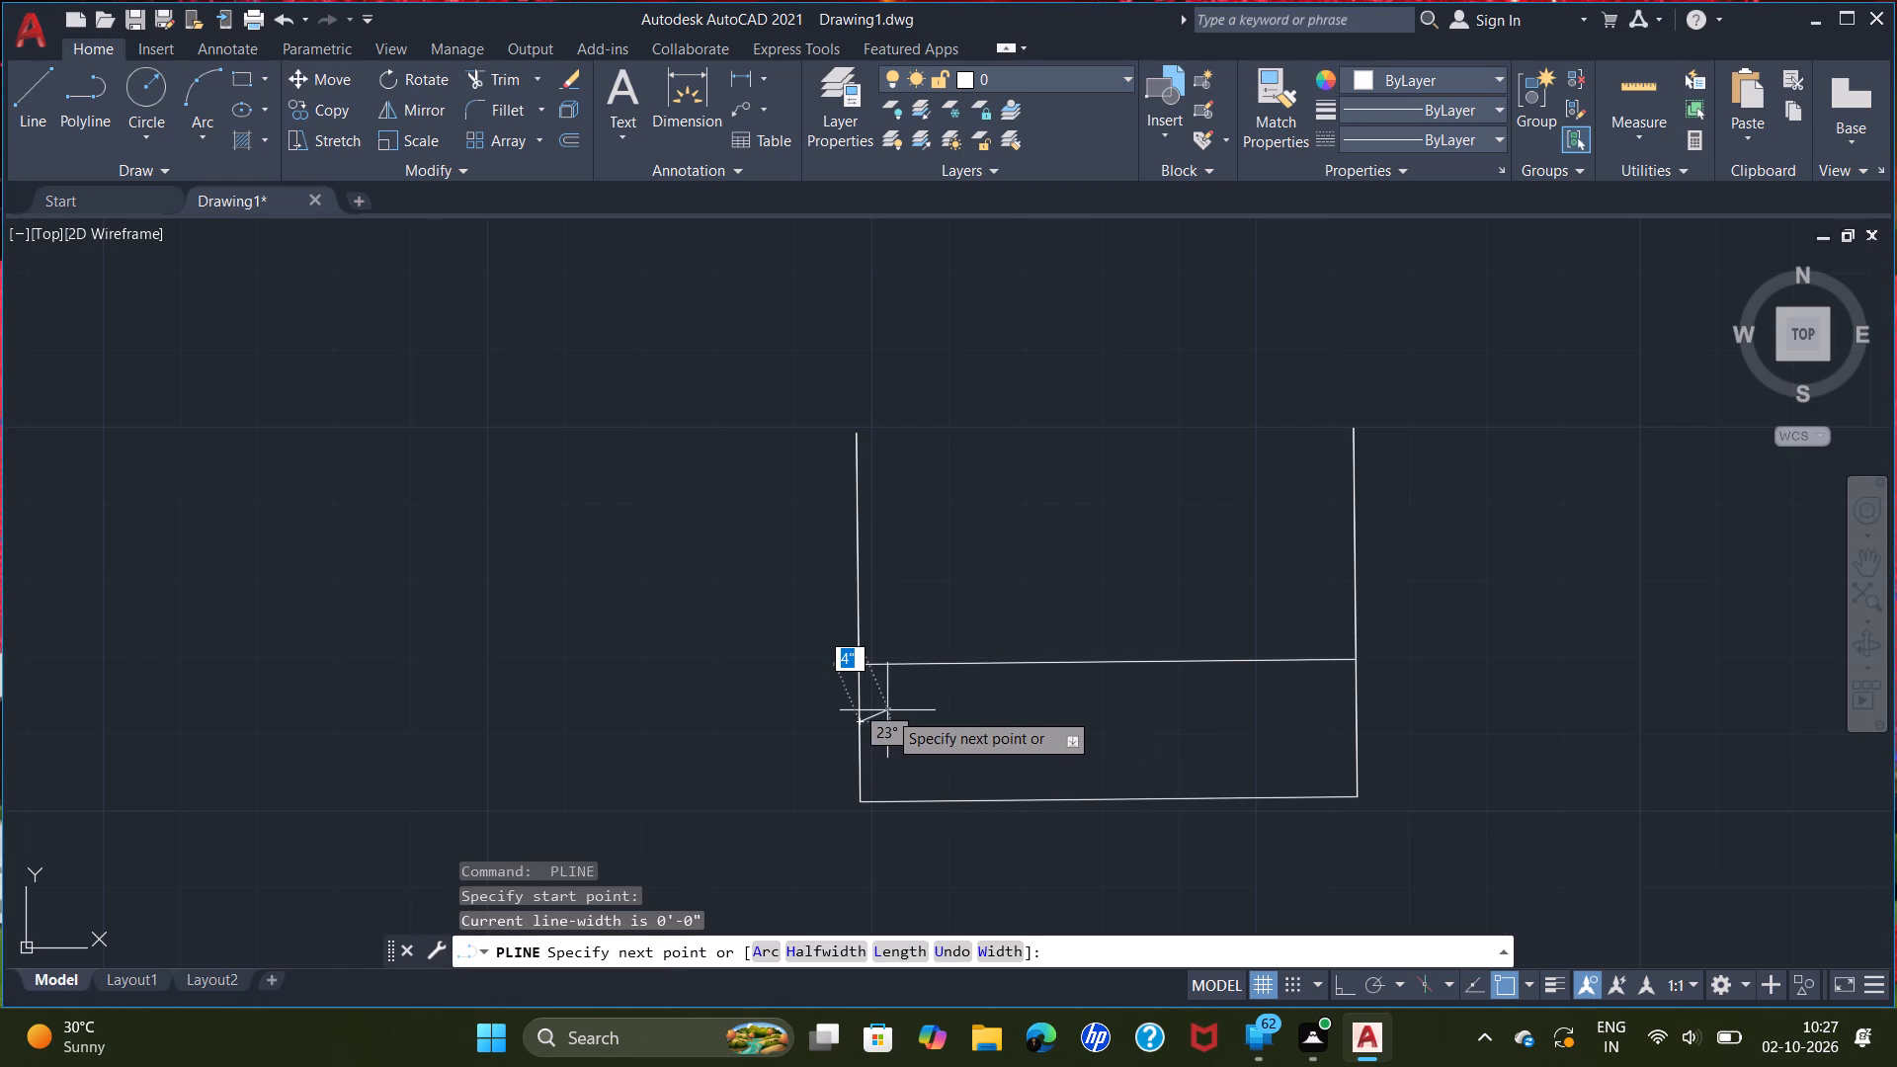
triple_click(876, 714)
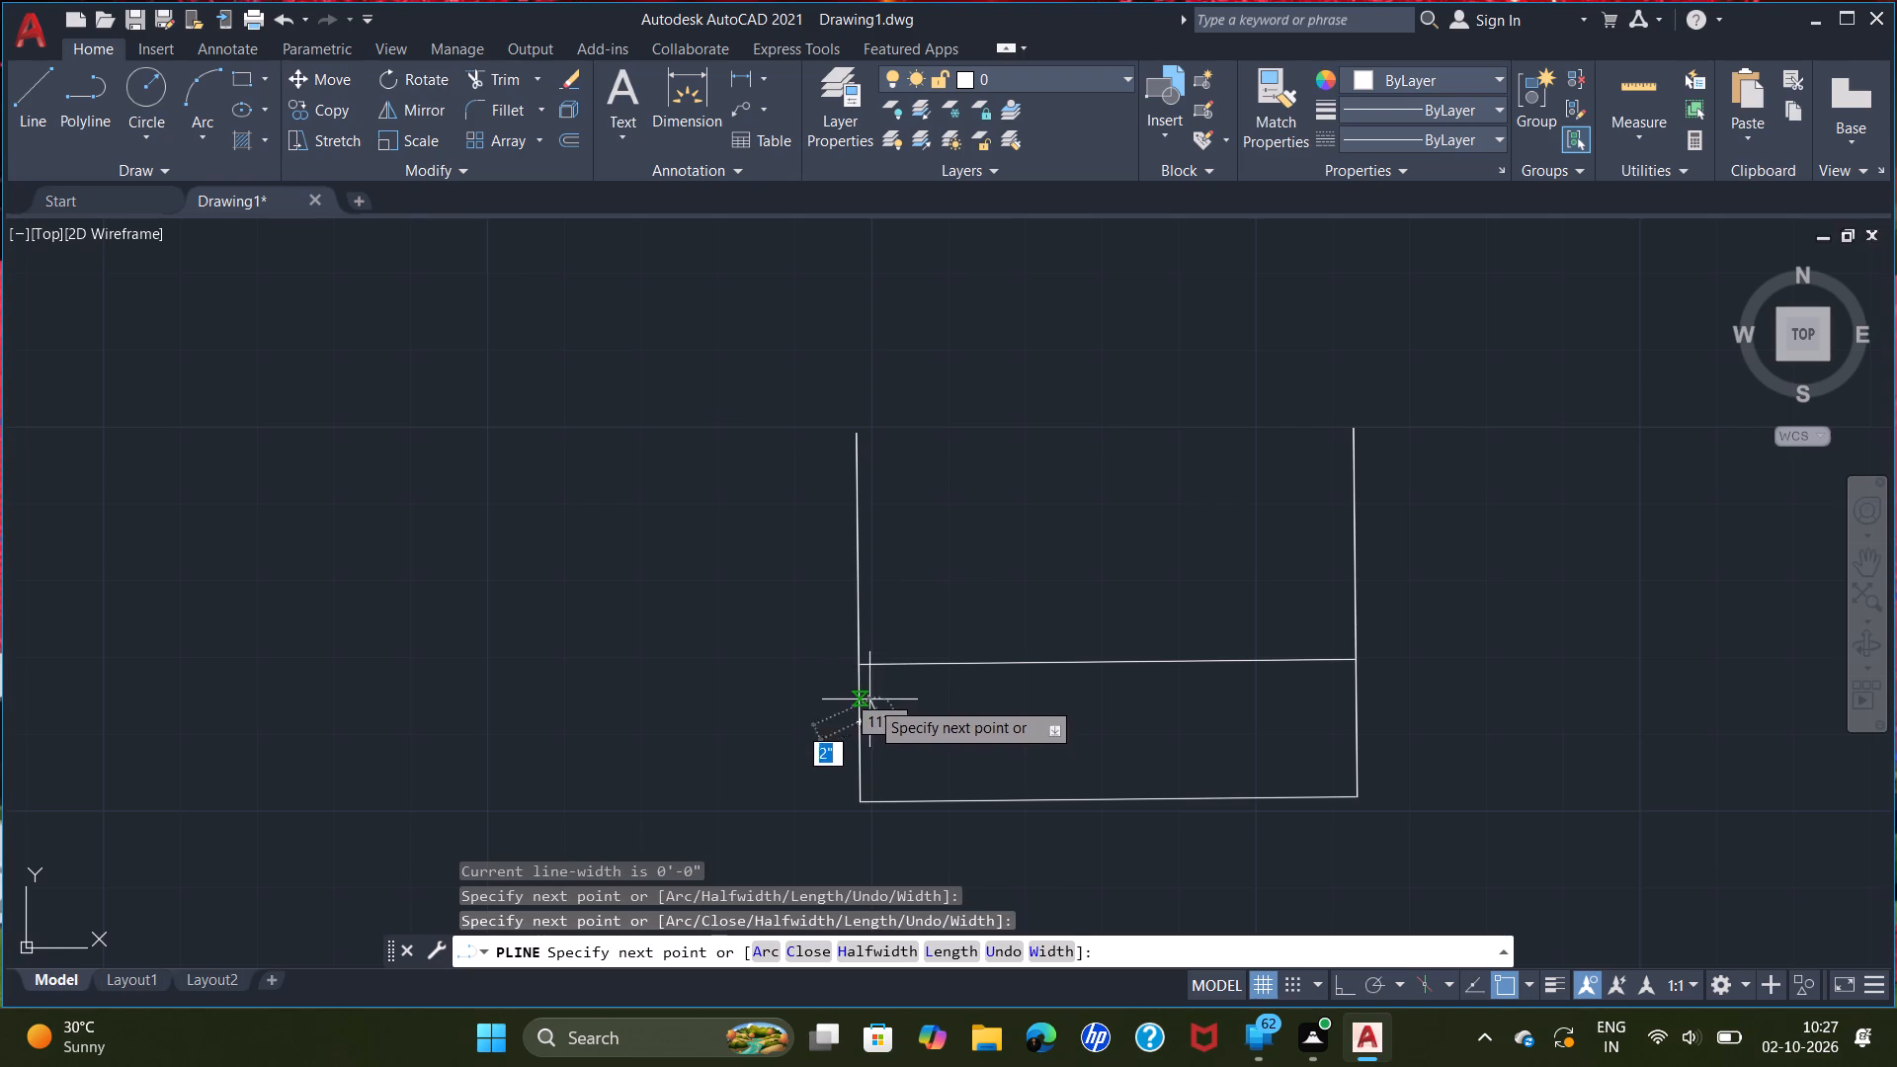
scroll(874, 696, up, 3)
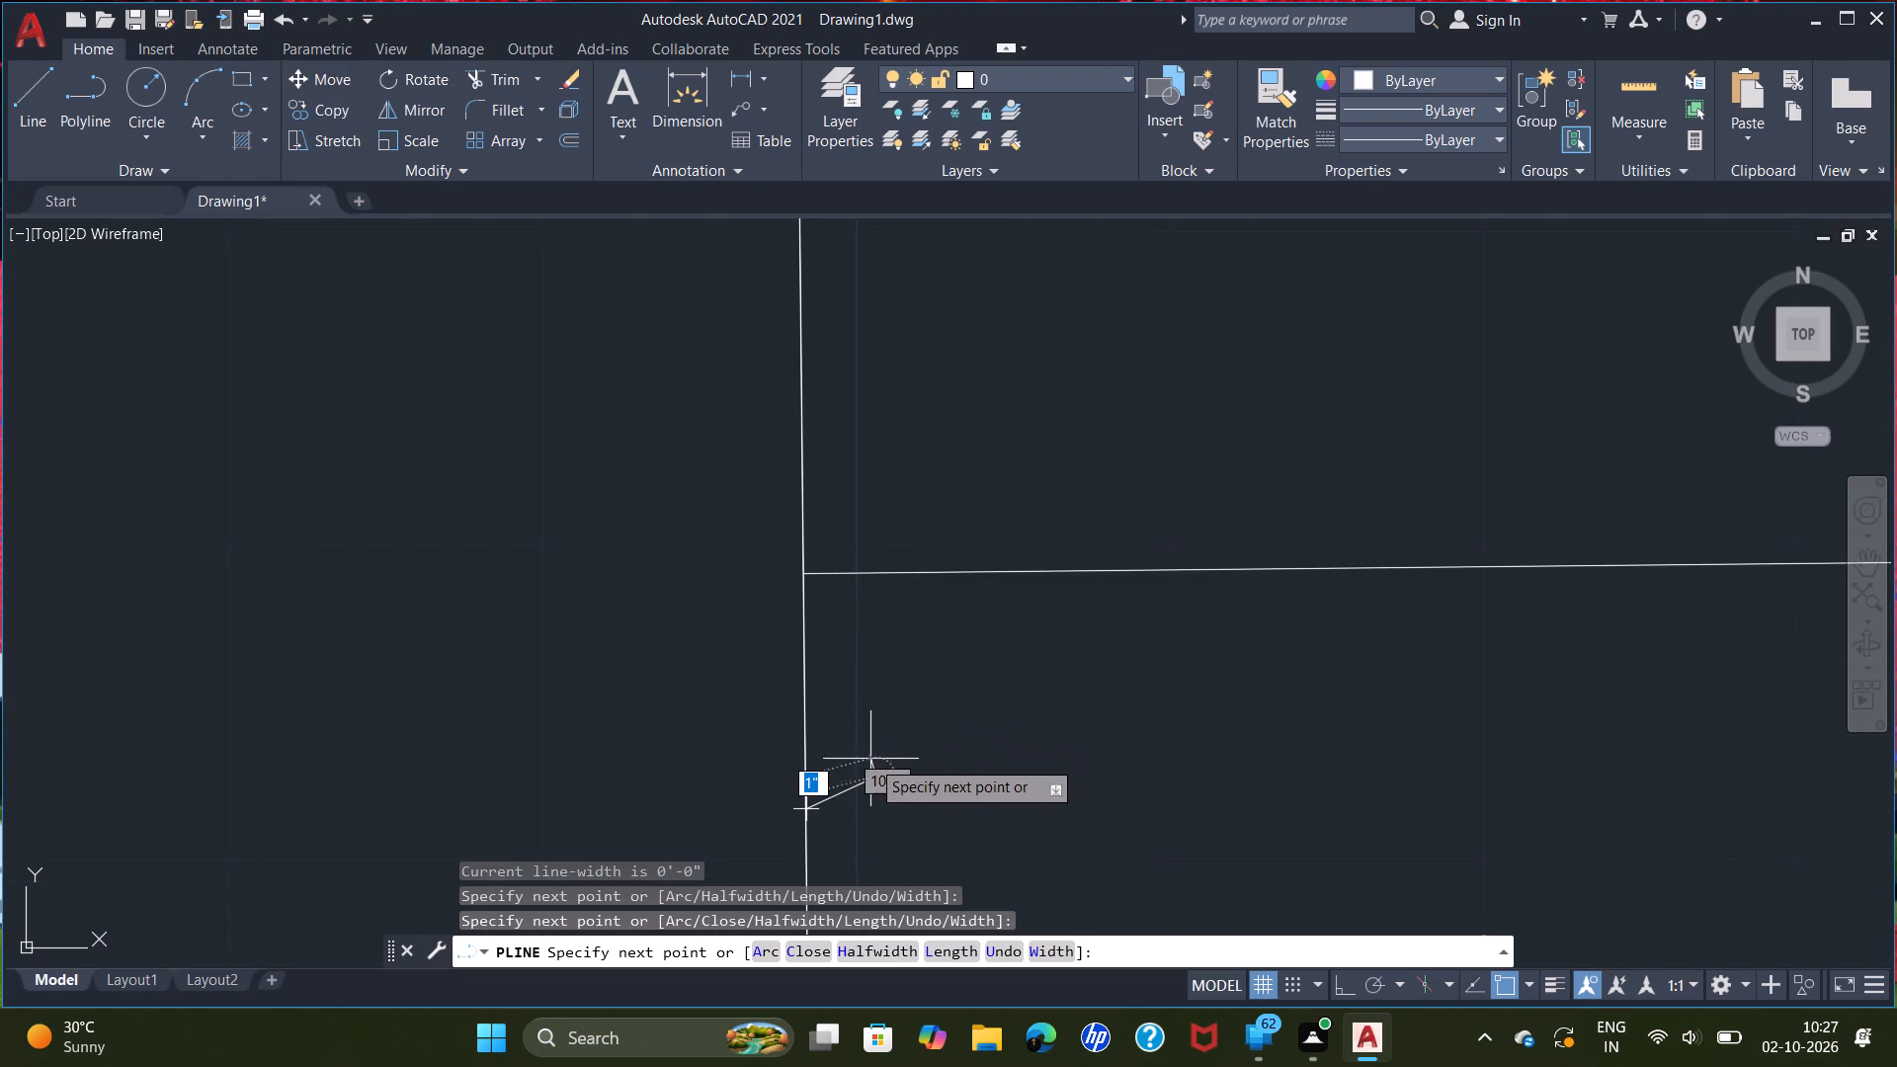
click(857, 745)
click(891, 731)
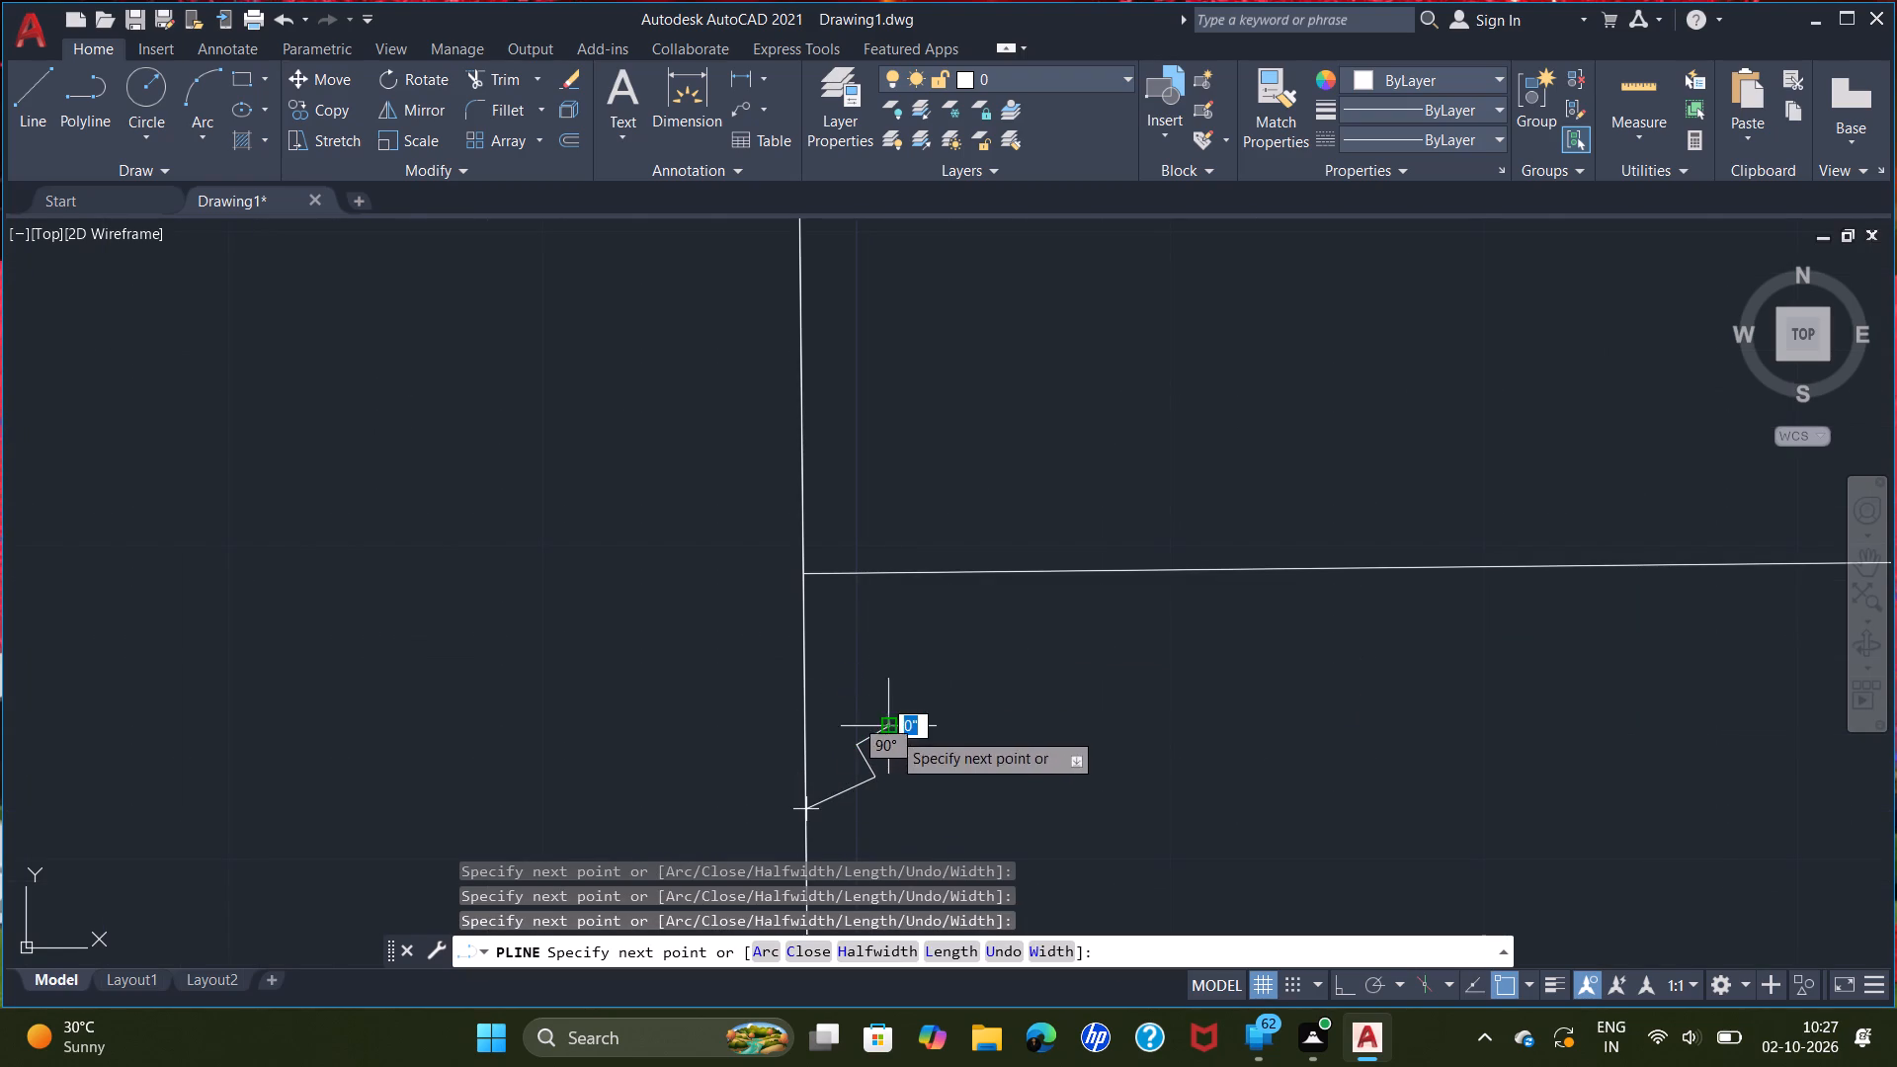
click(873, 700)
double_click(901, 679)
double_click(889, 659)
double_click(931, 644)
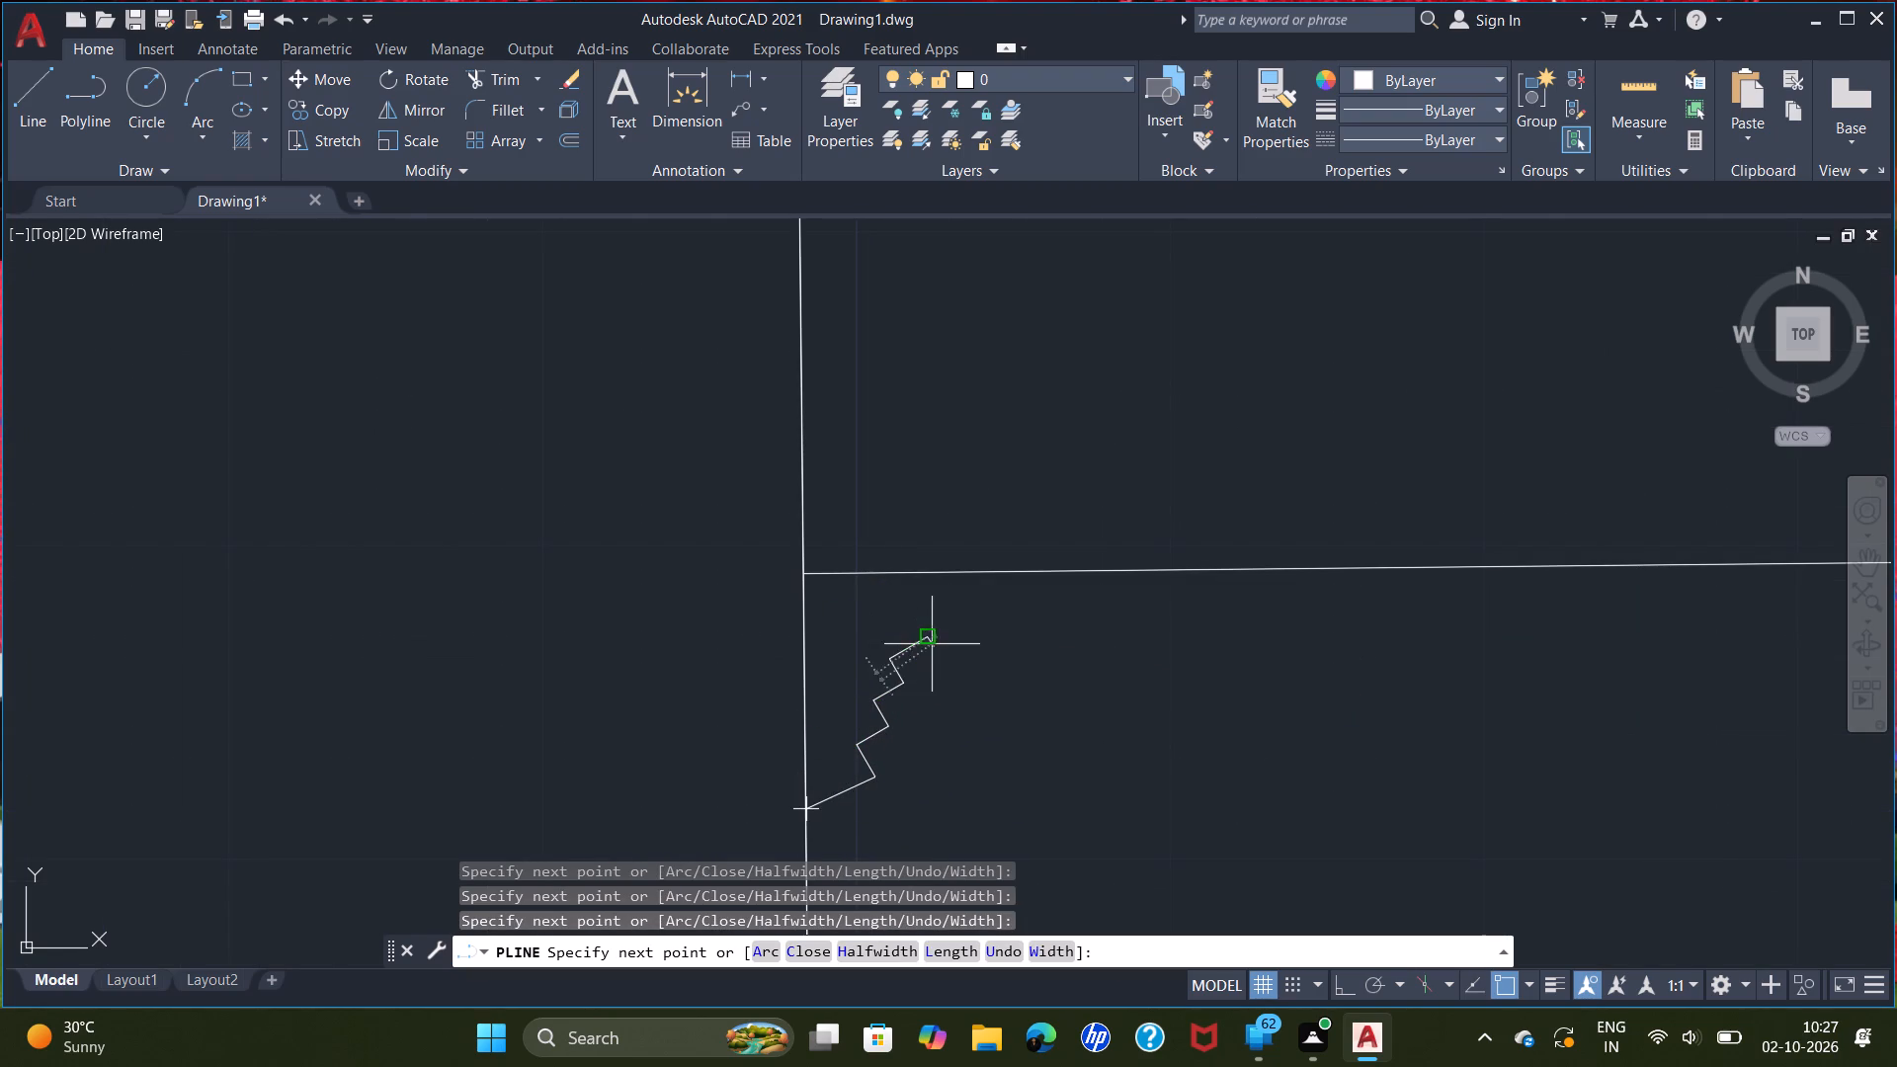
double_click(914, 635)
click(912, 611)
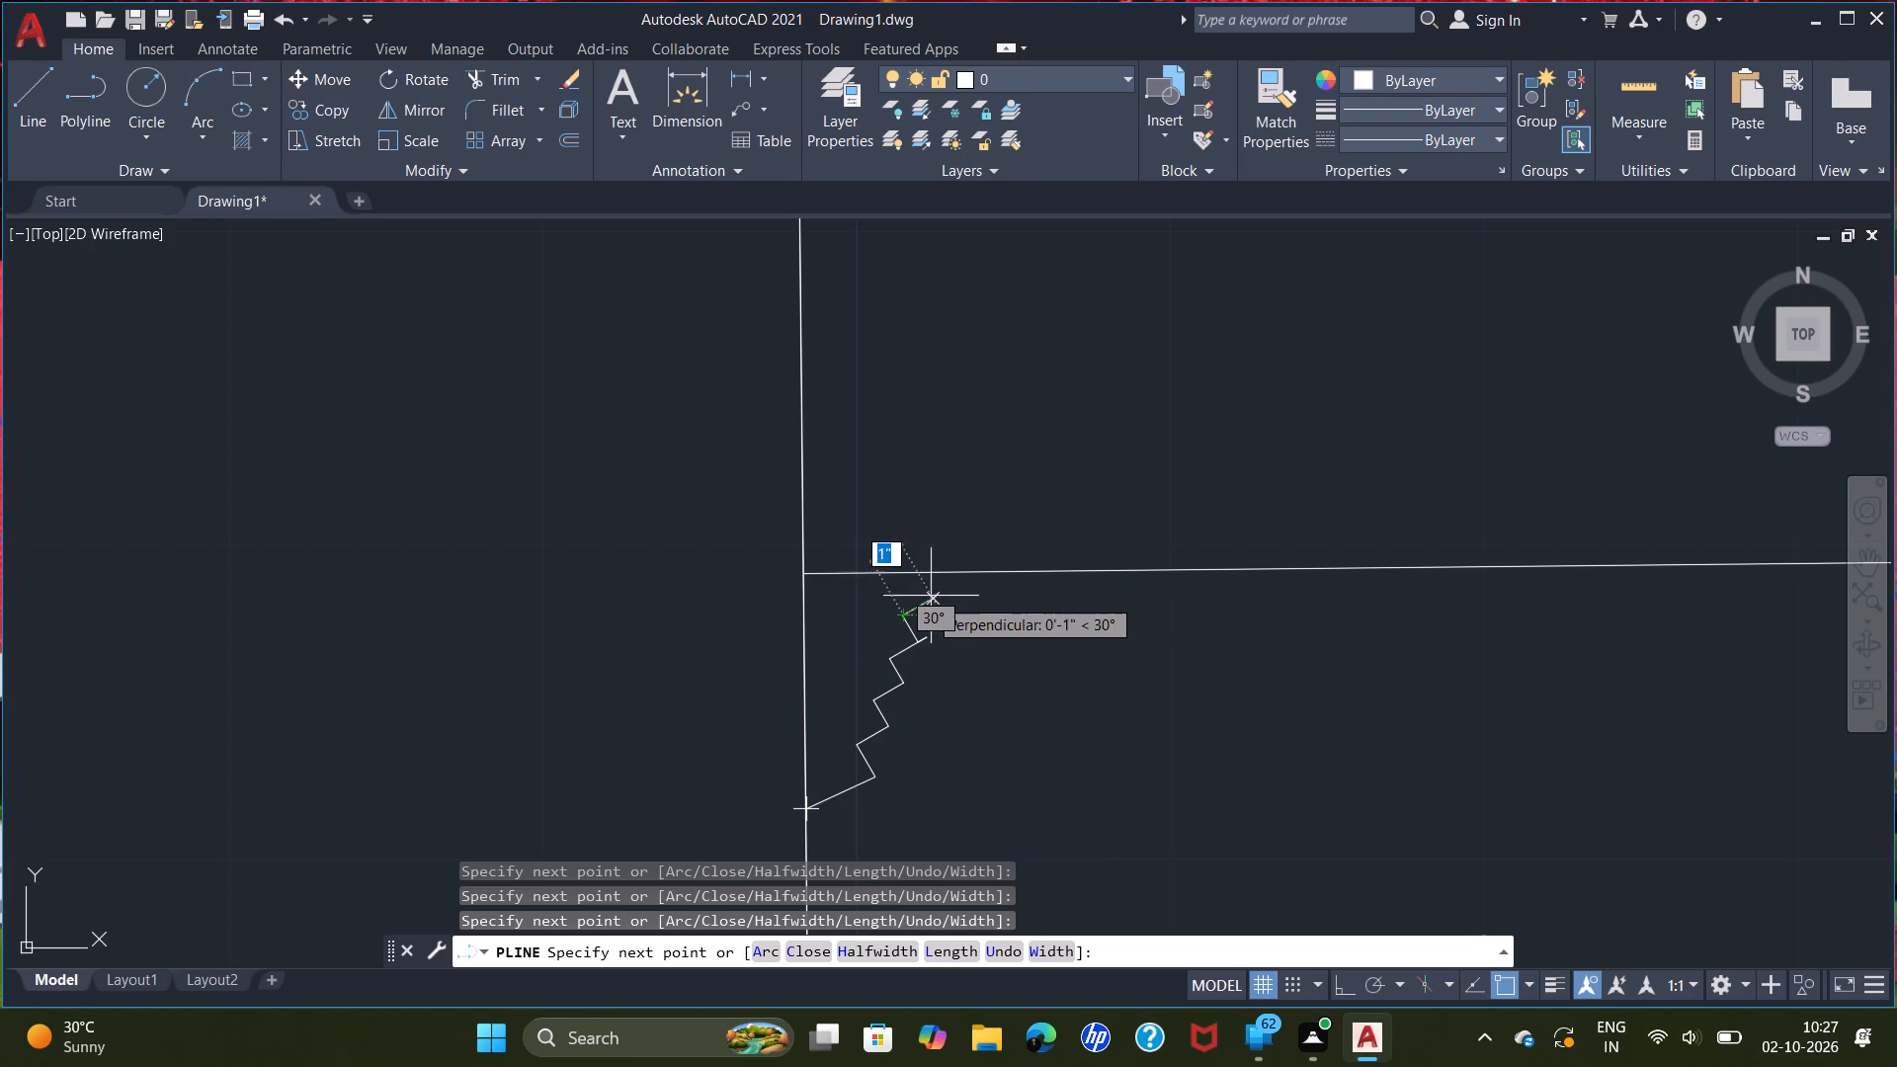
double_click(958, 576)
right_click(958, 576)
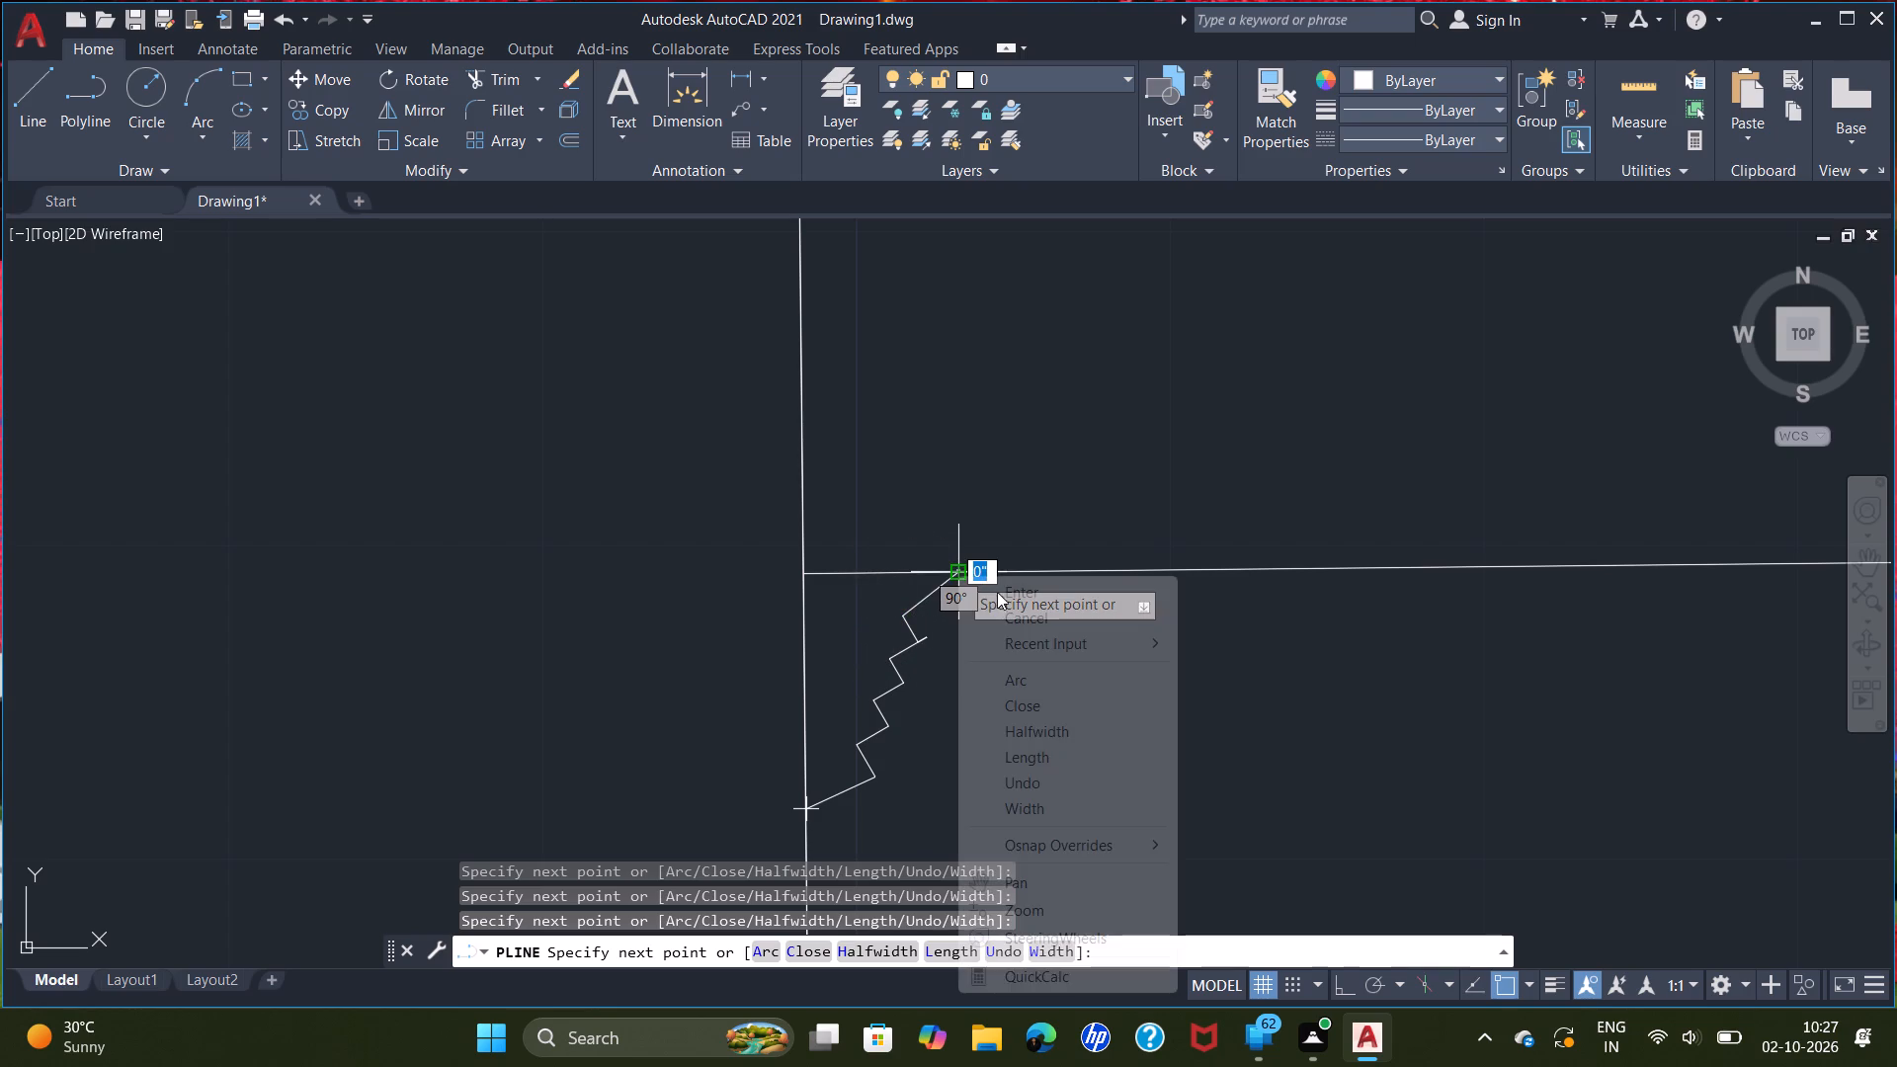
double_click(1007, 595)
drag(1105, 718, 1098, 709)
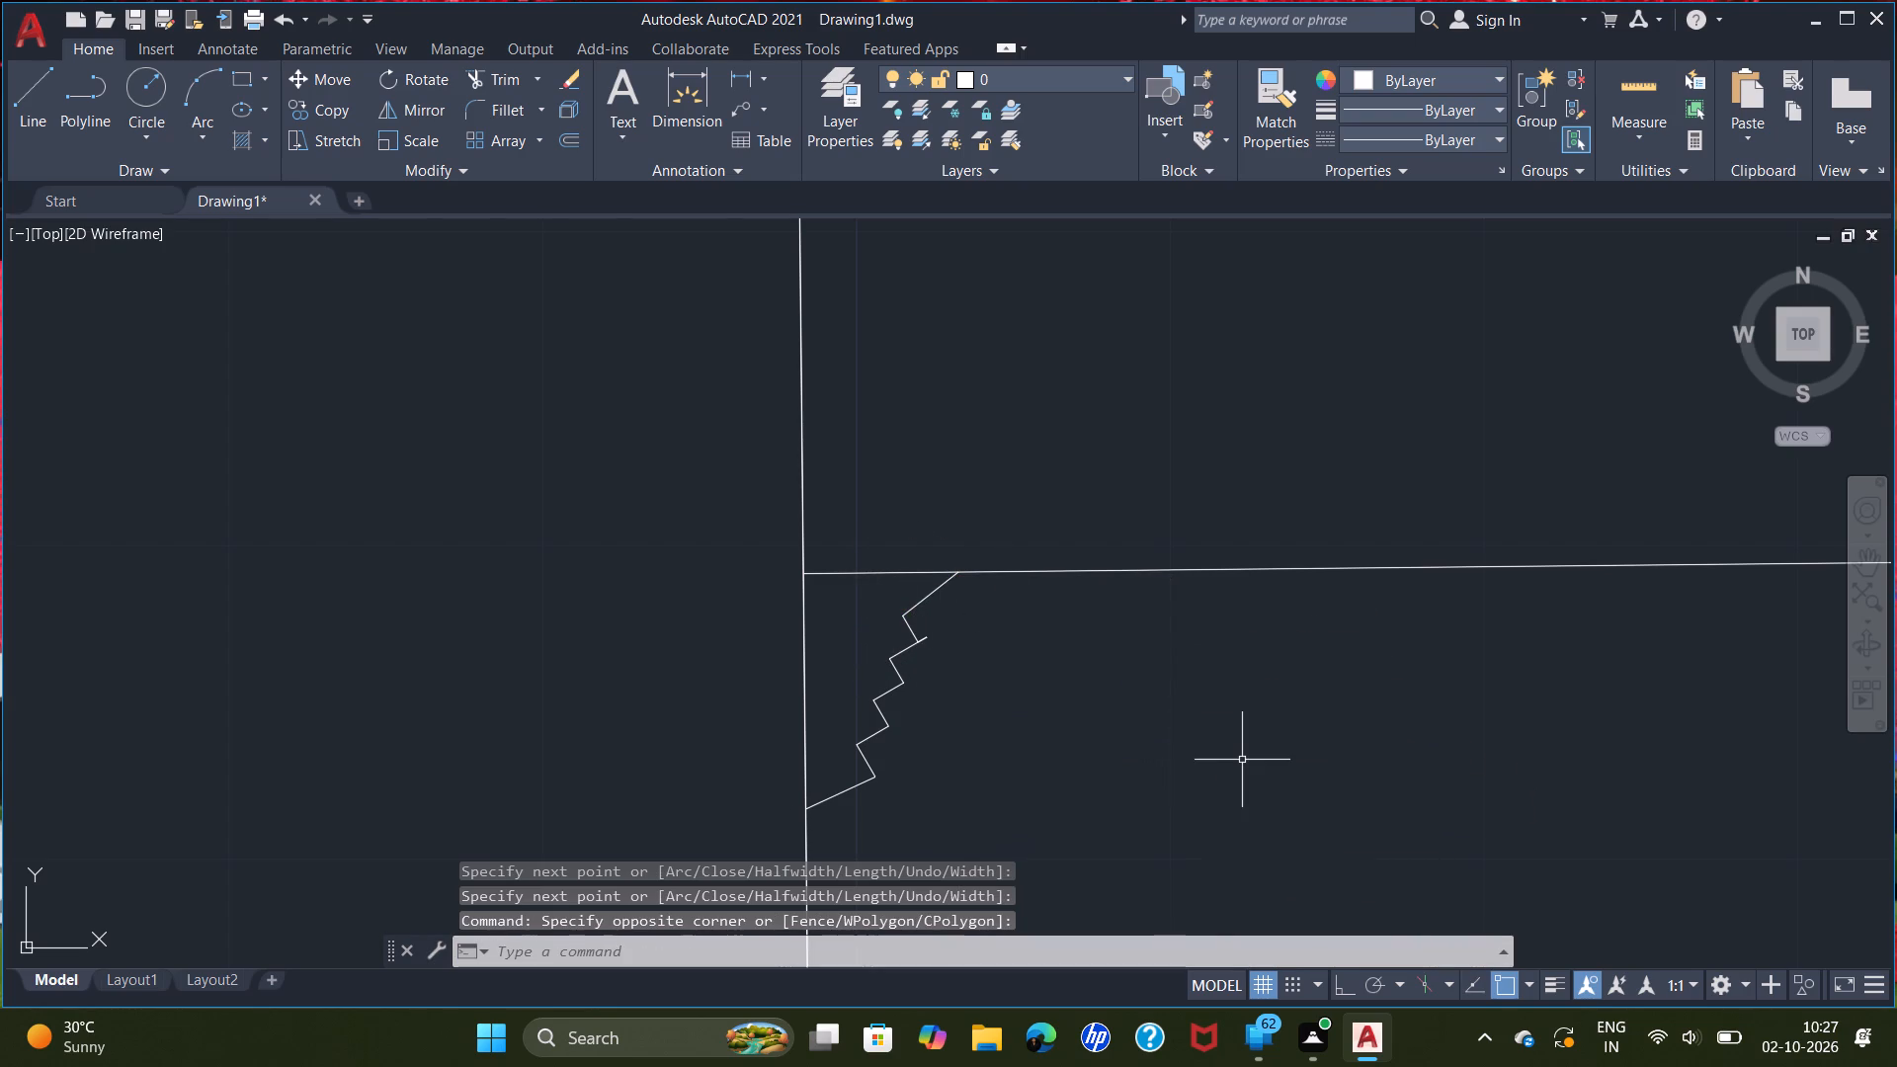
Draw a stepped zigzag of line segments across the rectangle's upper-east corner, from the east vertical line up to the inner horizontal line.
scroll(1242, 760, down, 2)
middle_drag(1263, 762, 567, 616)
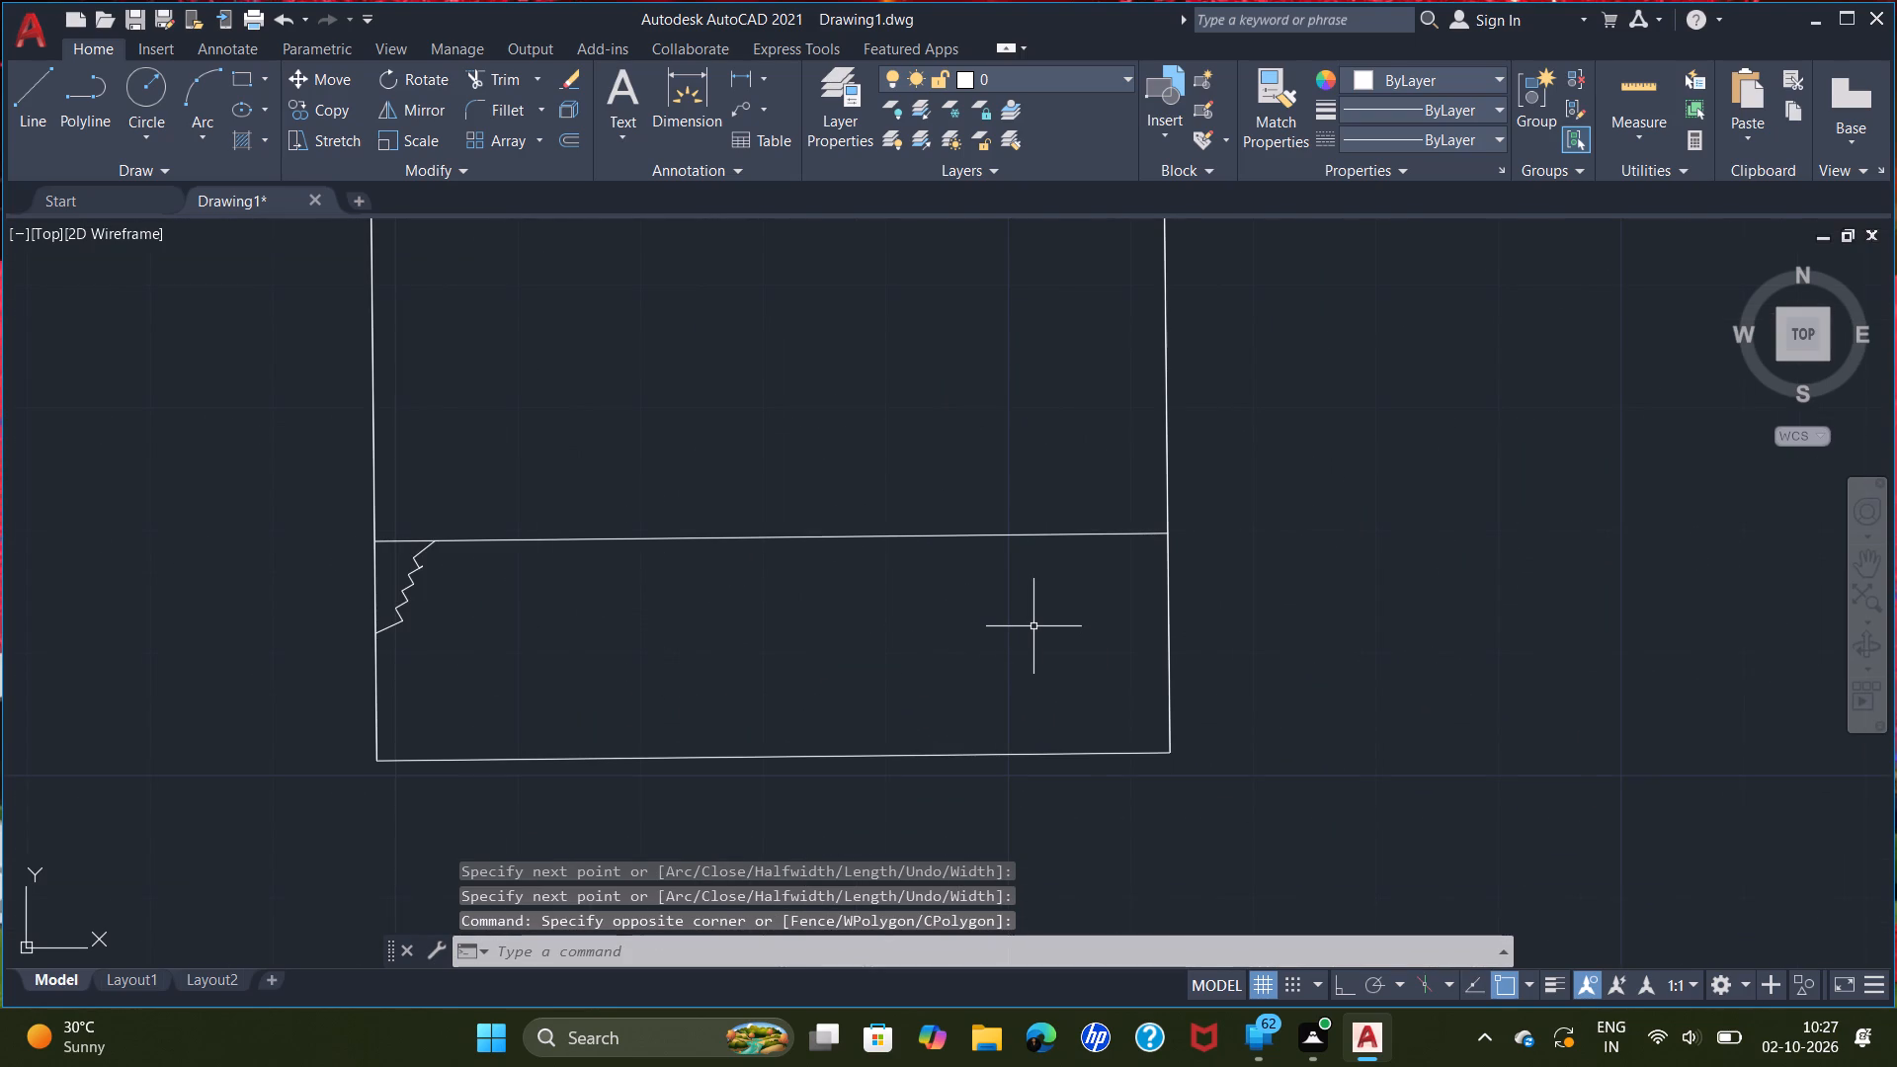
key(l)
key(Return)
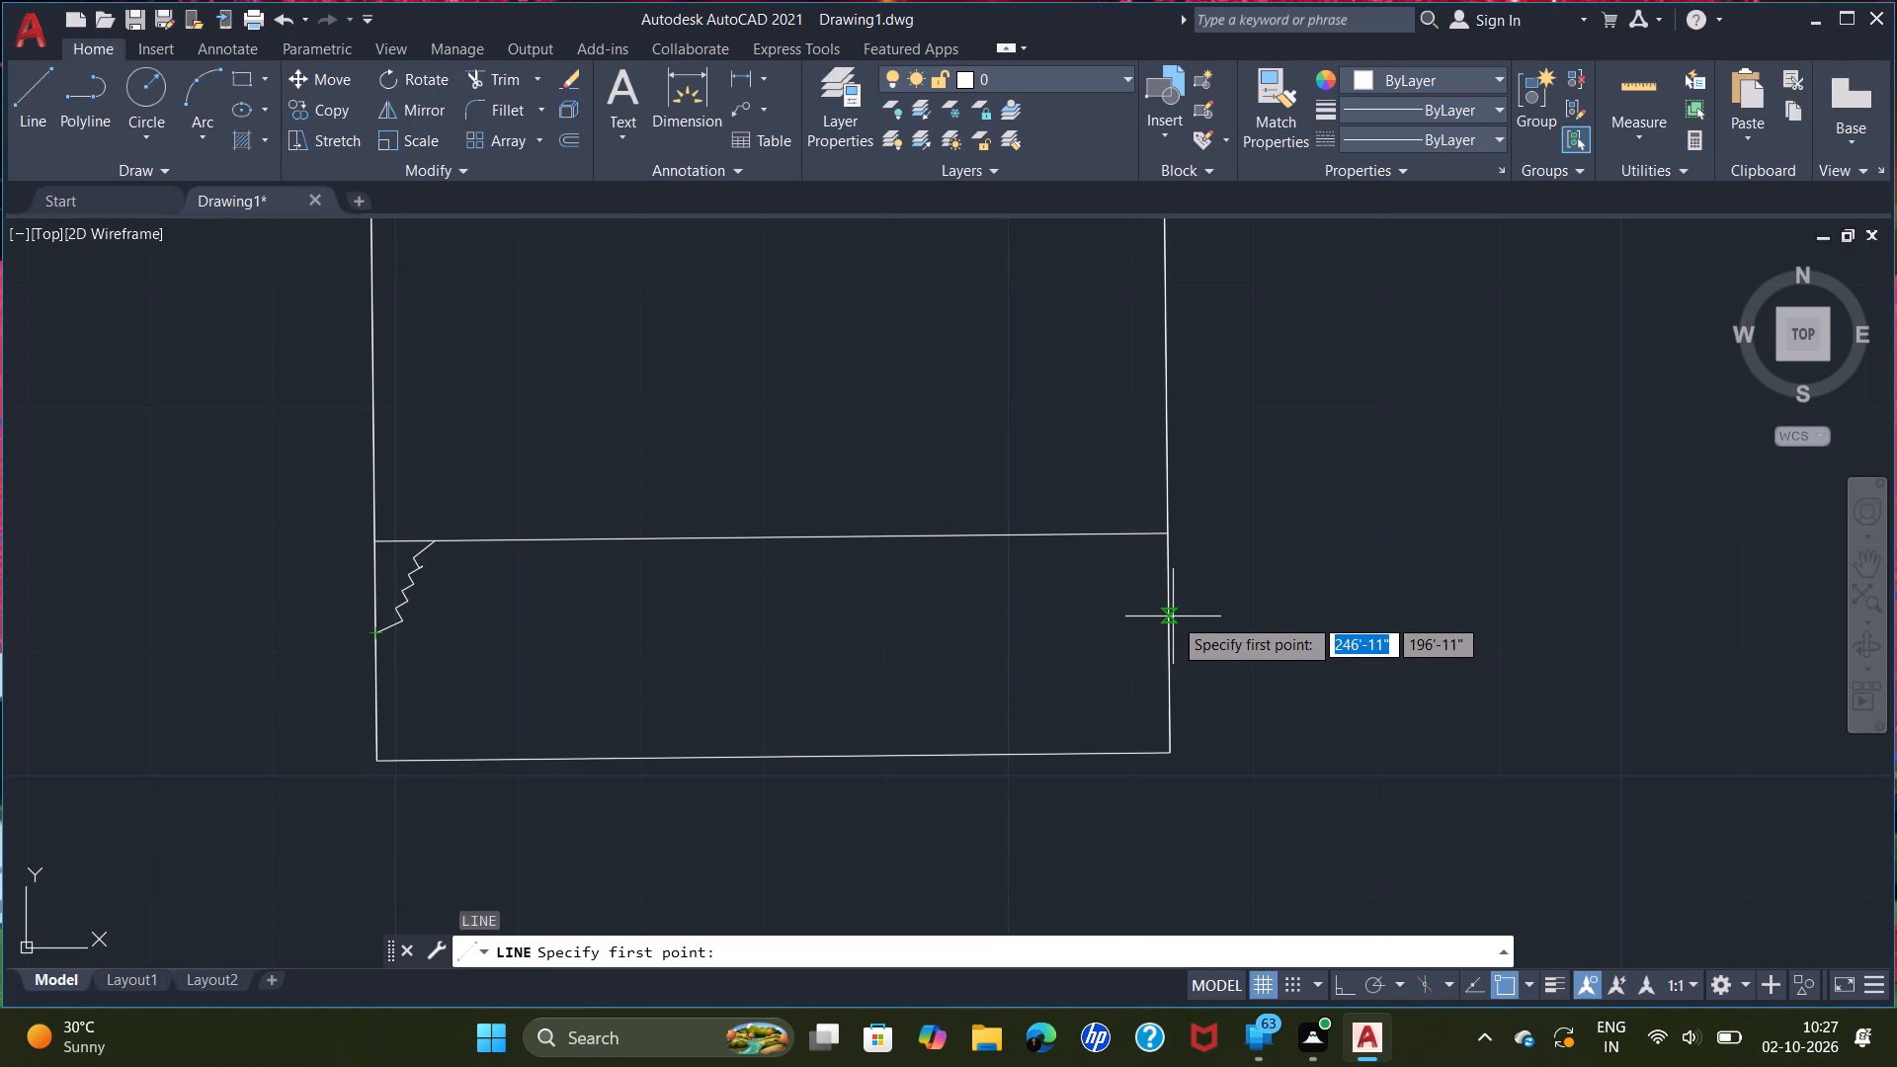
scroll(1164, 617, up, 2)
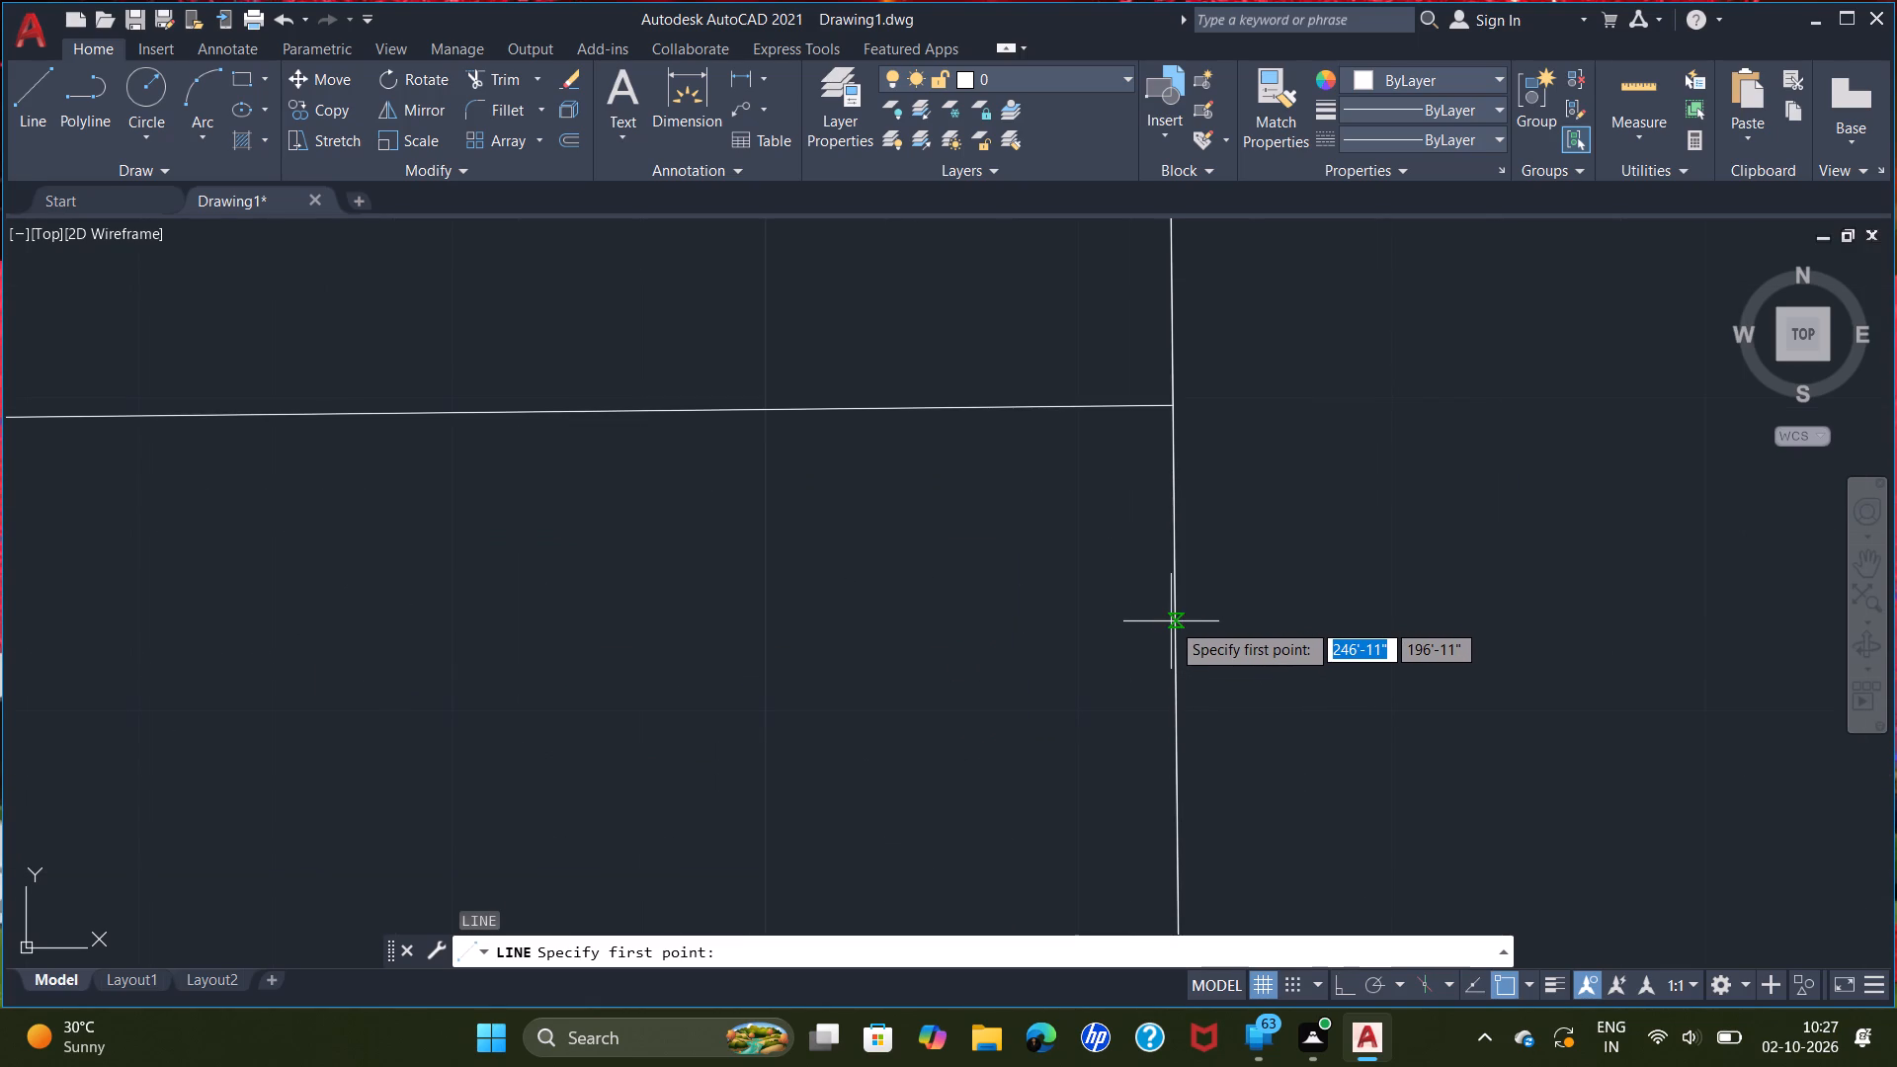
double_click(1176, 620)
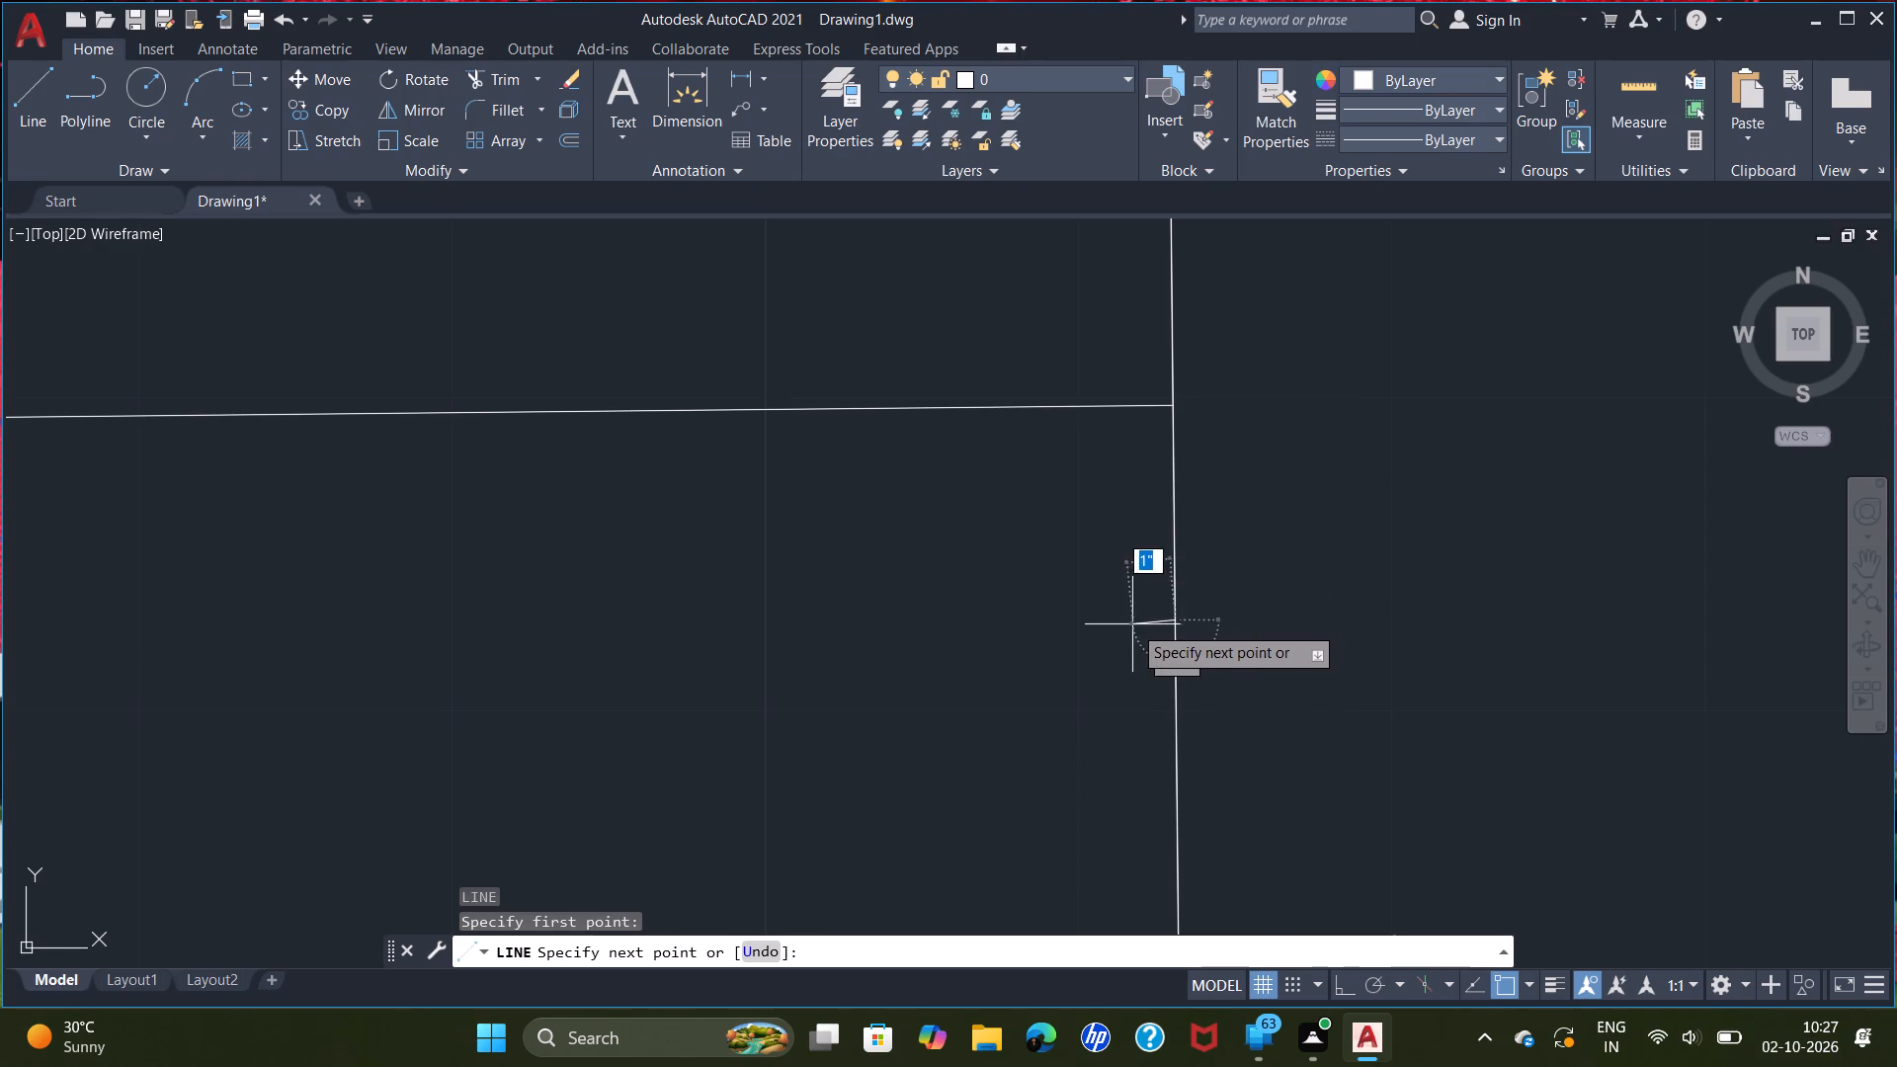
double_click(1156, 607)
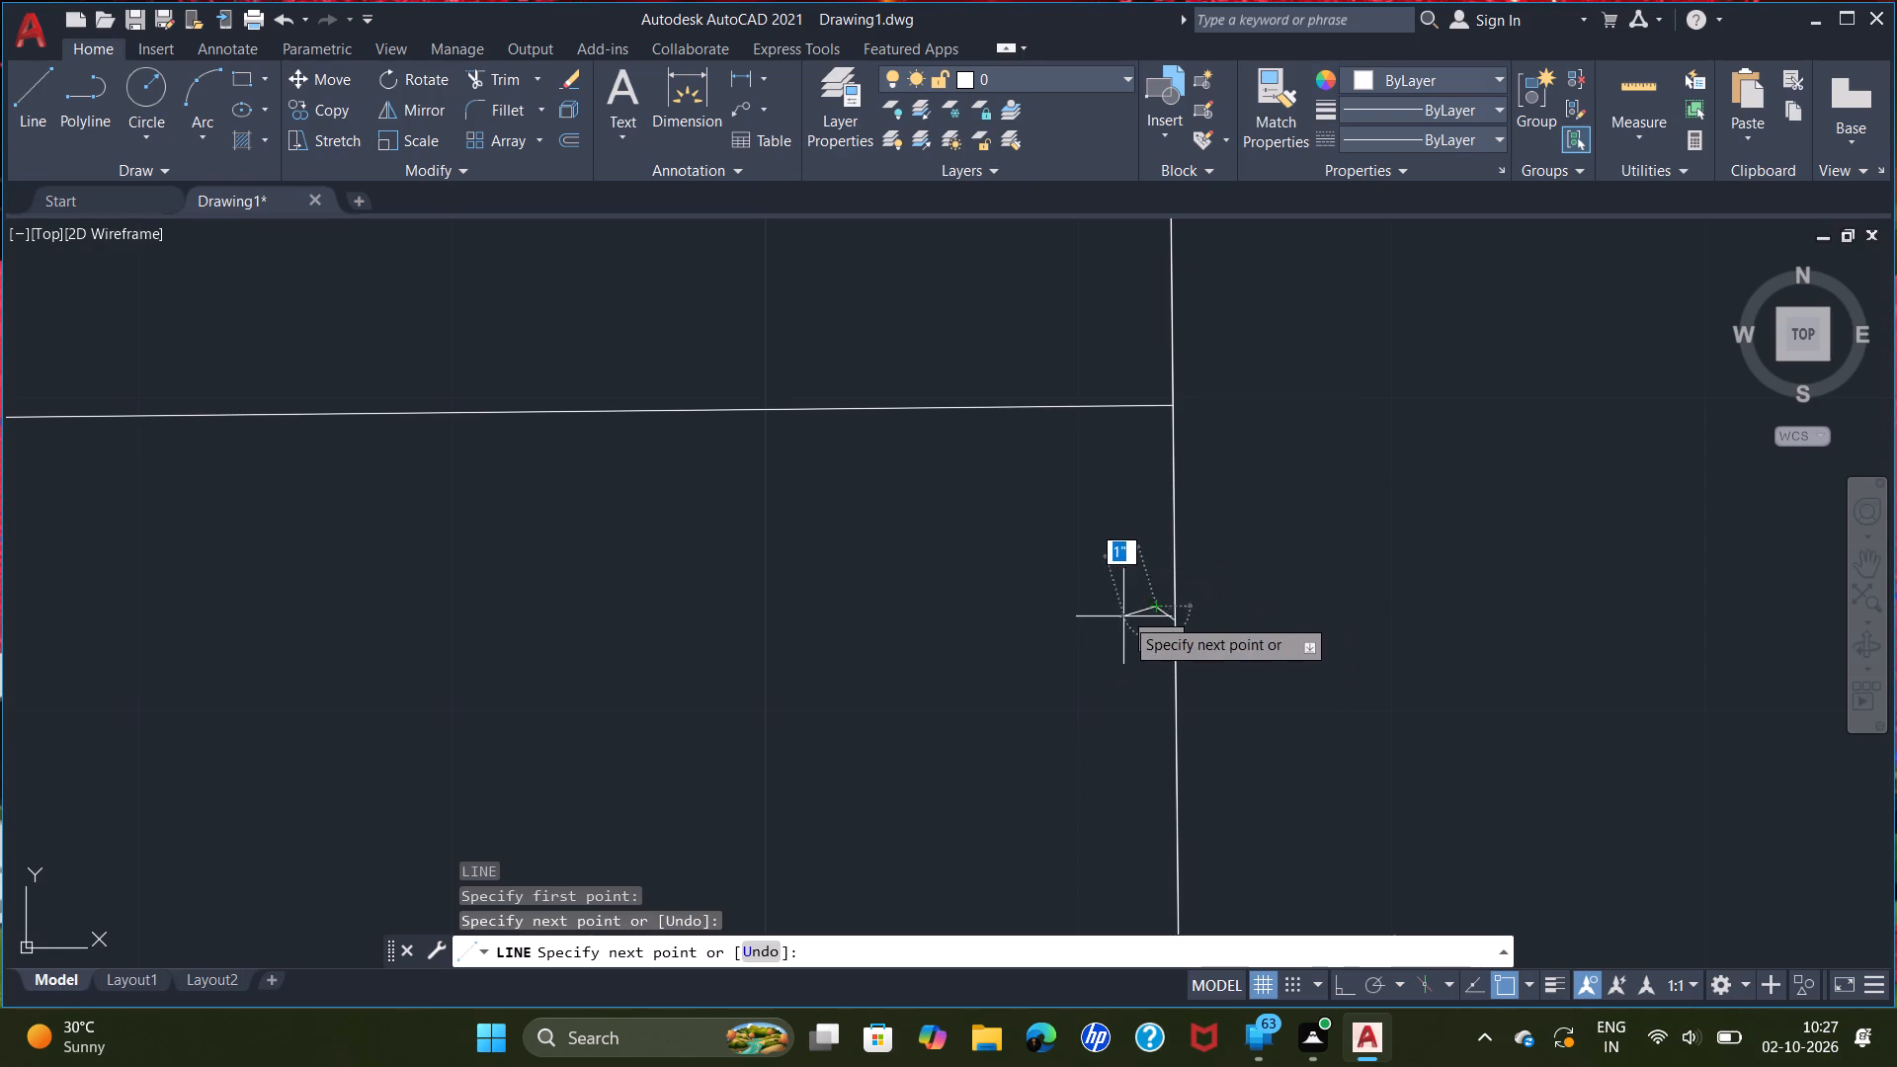
double_click(1161, 576)
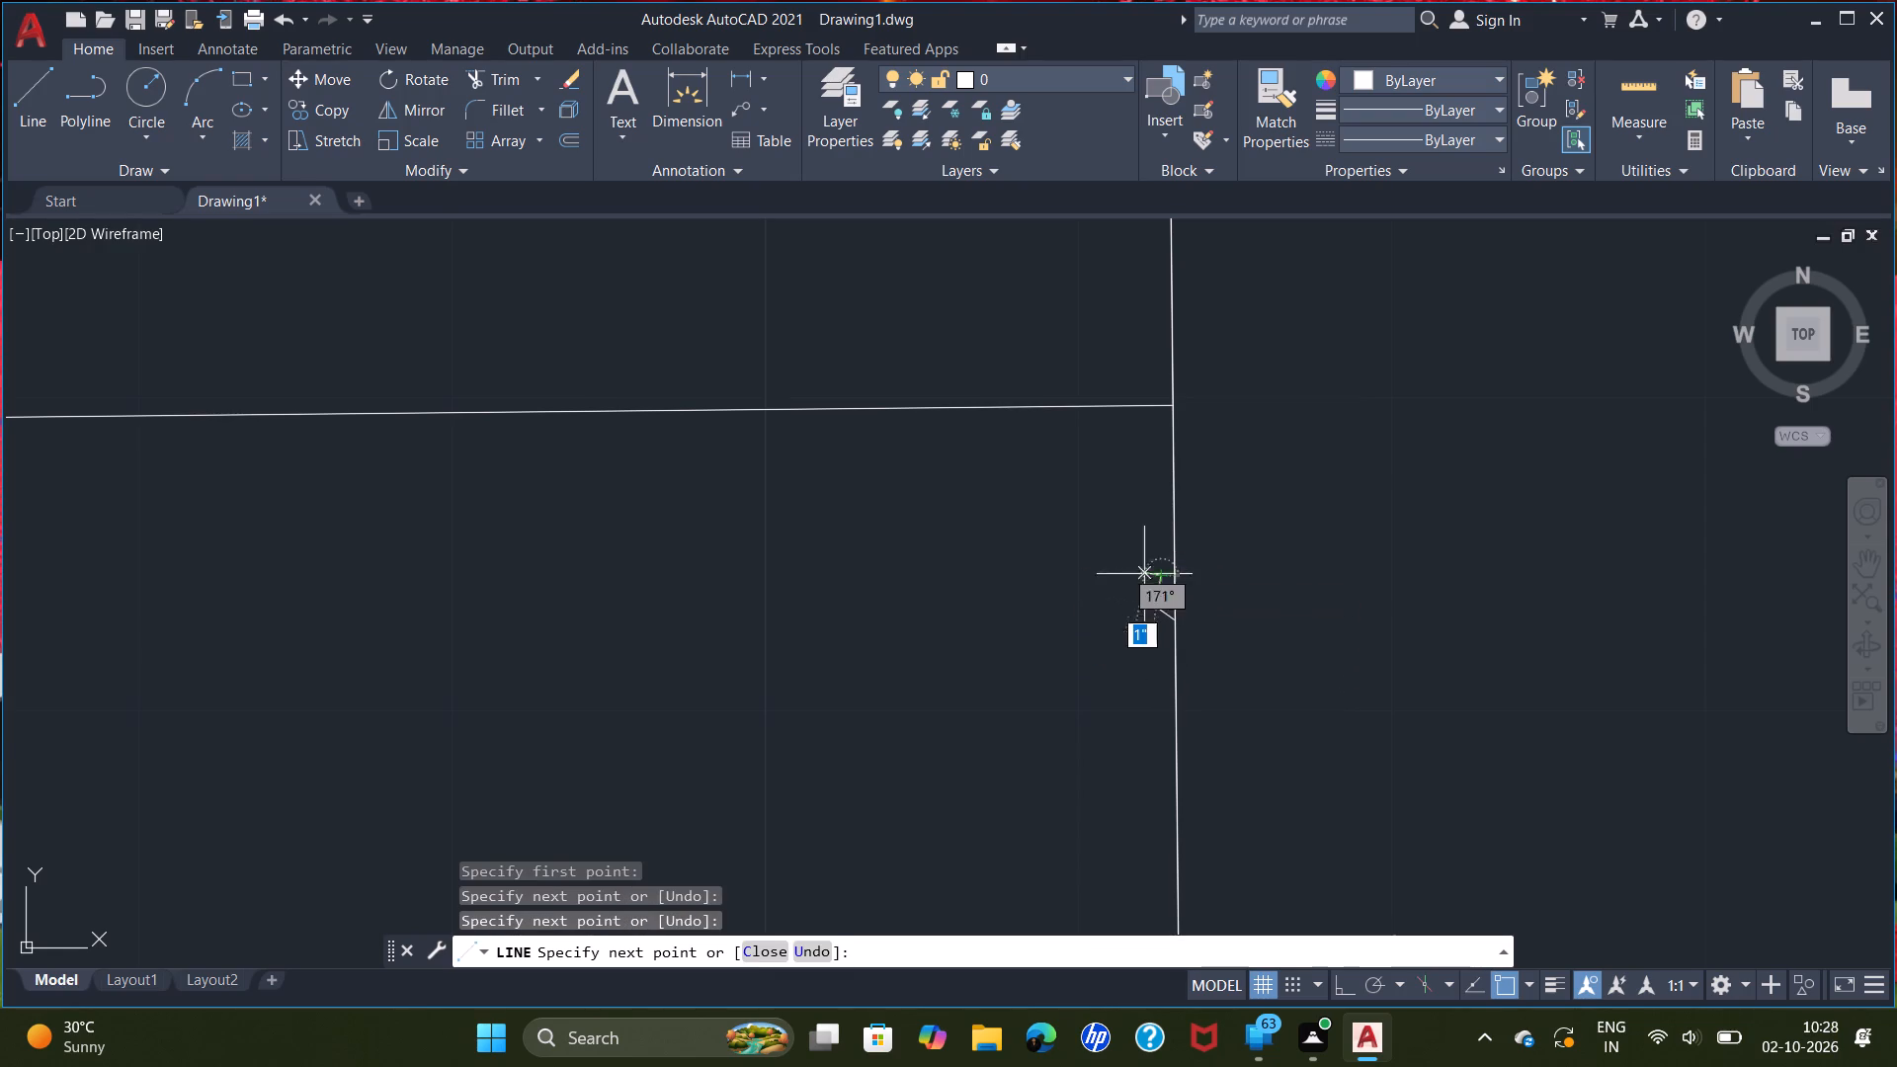
click(1126, 572)
double_click(1133, 543)
click(1098, 535)
double_click(1117, 521)
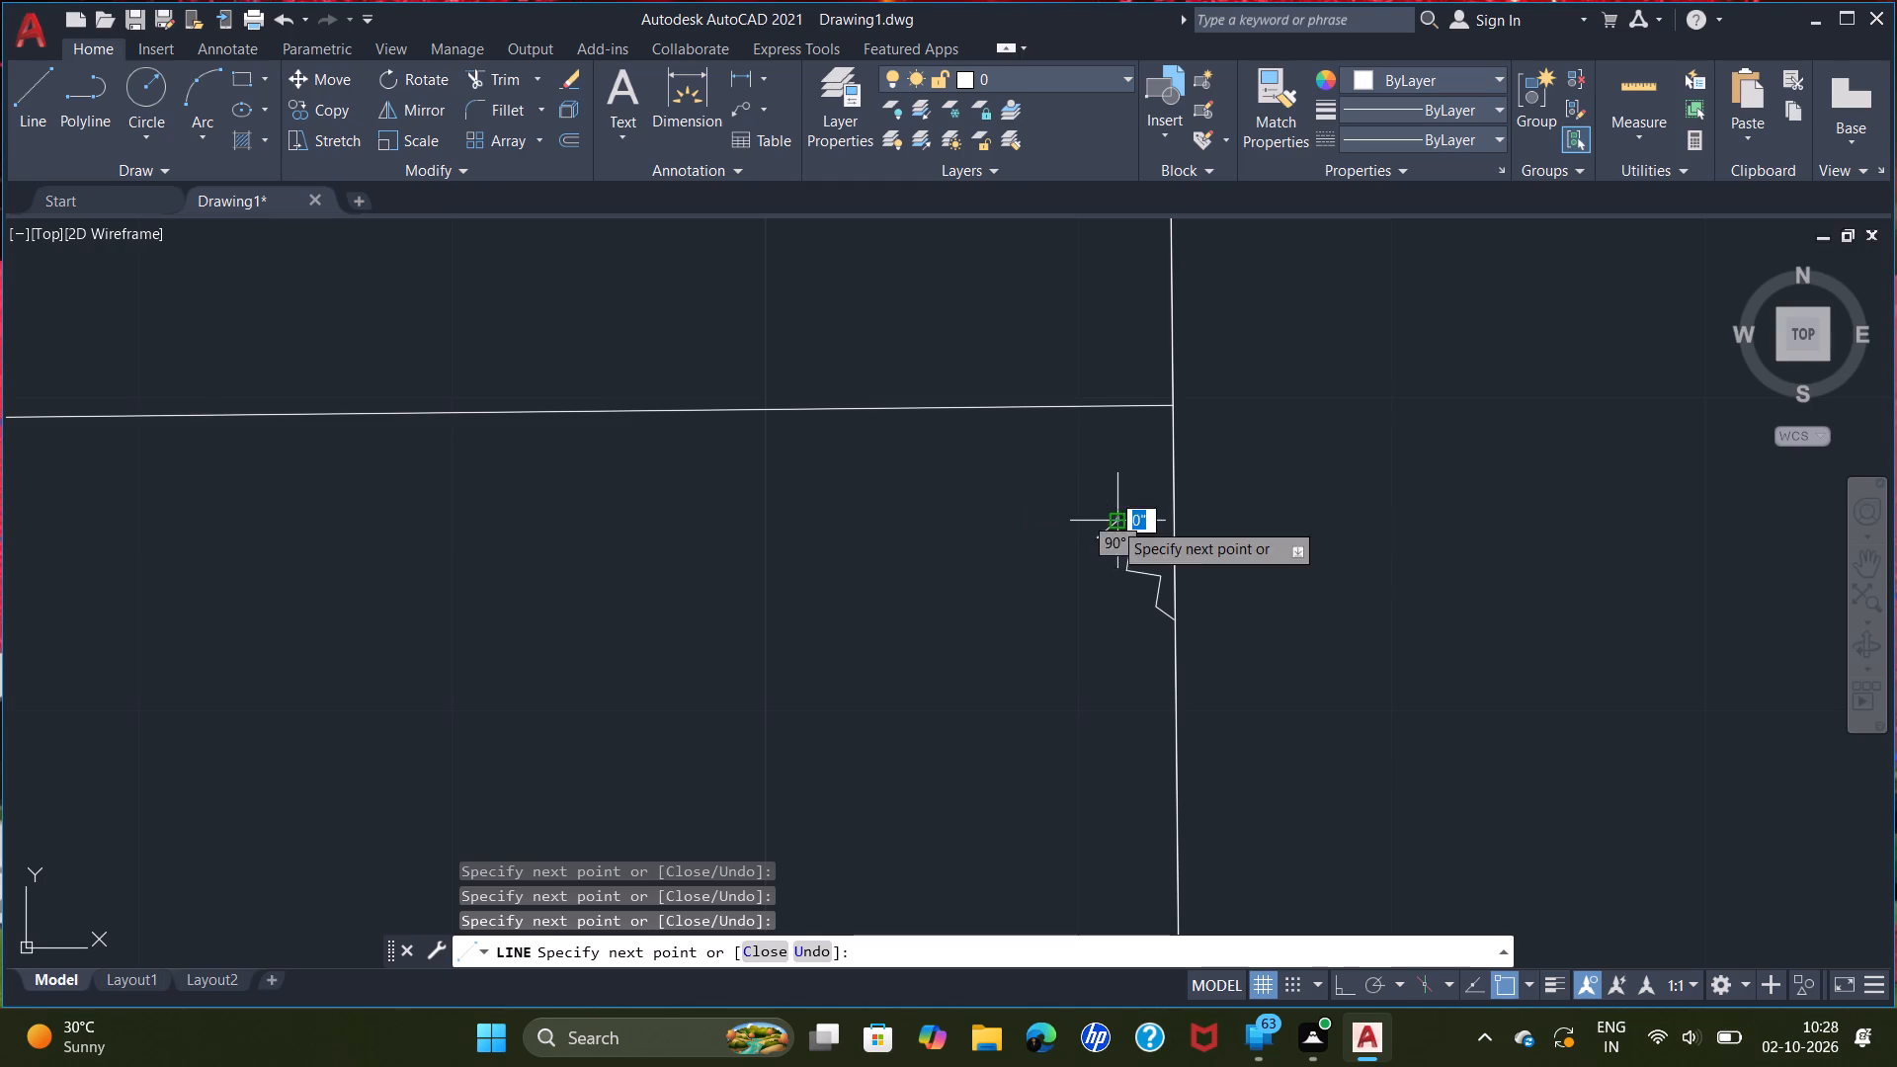
double_click(1080, 522)
double_click(1084, 487)
click(1053, 486)
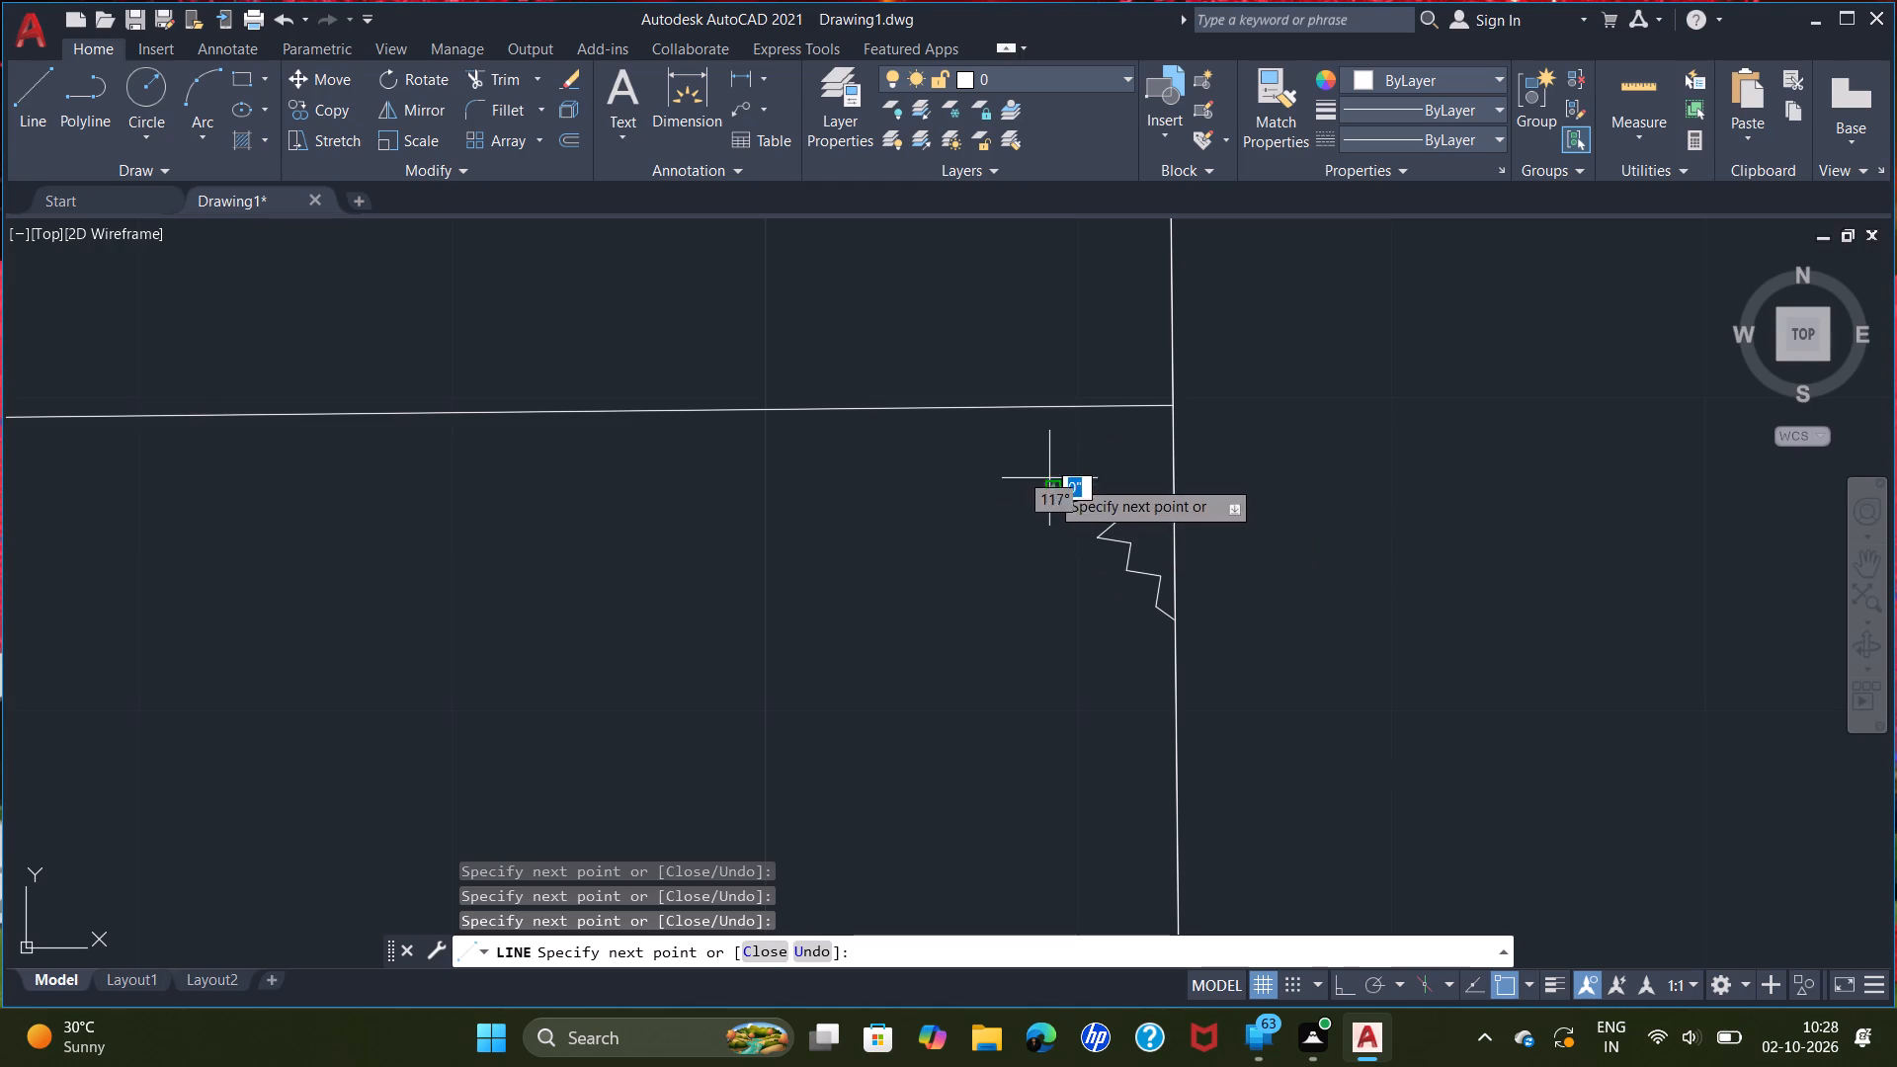
click(1051, 458)
click(1034, 434)
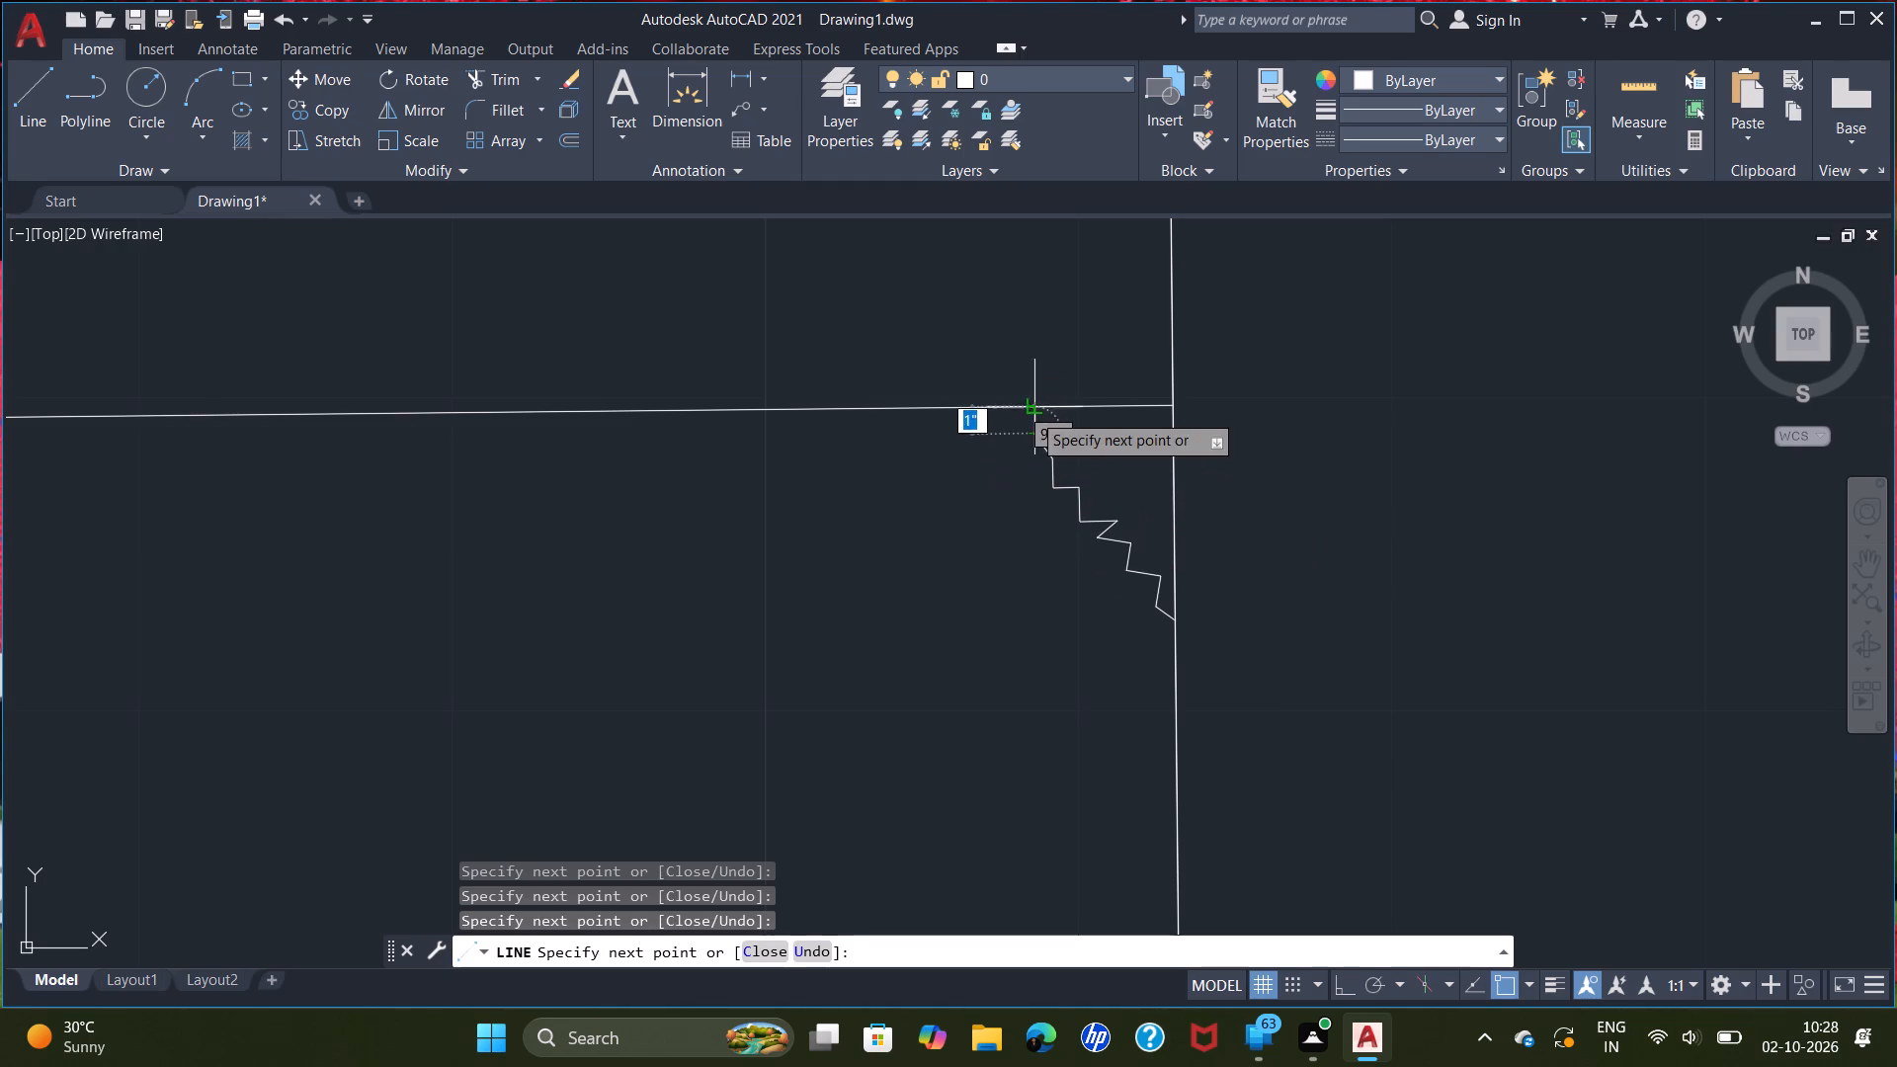
click(1045, 412)
right_click(1045, 412)
double_click(1095, 431)
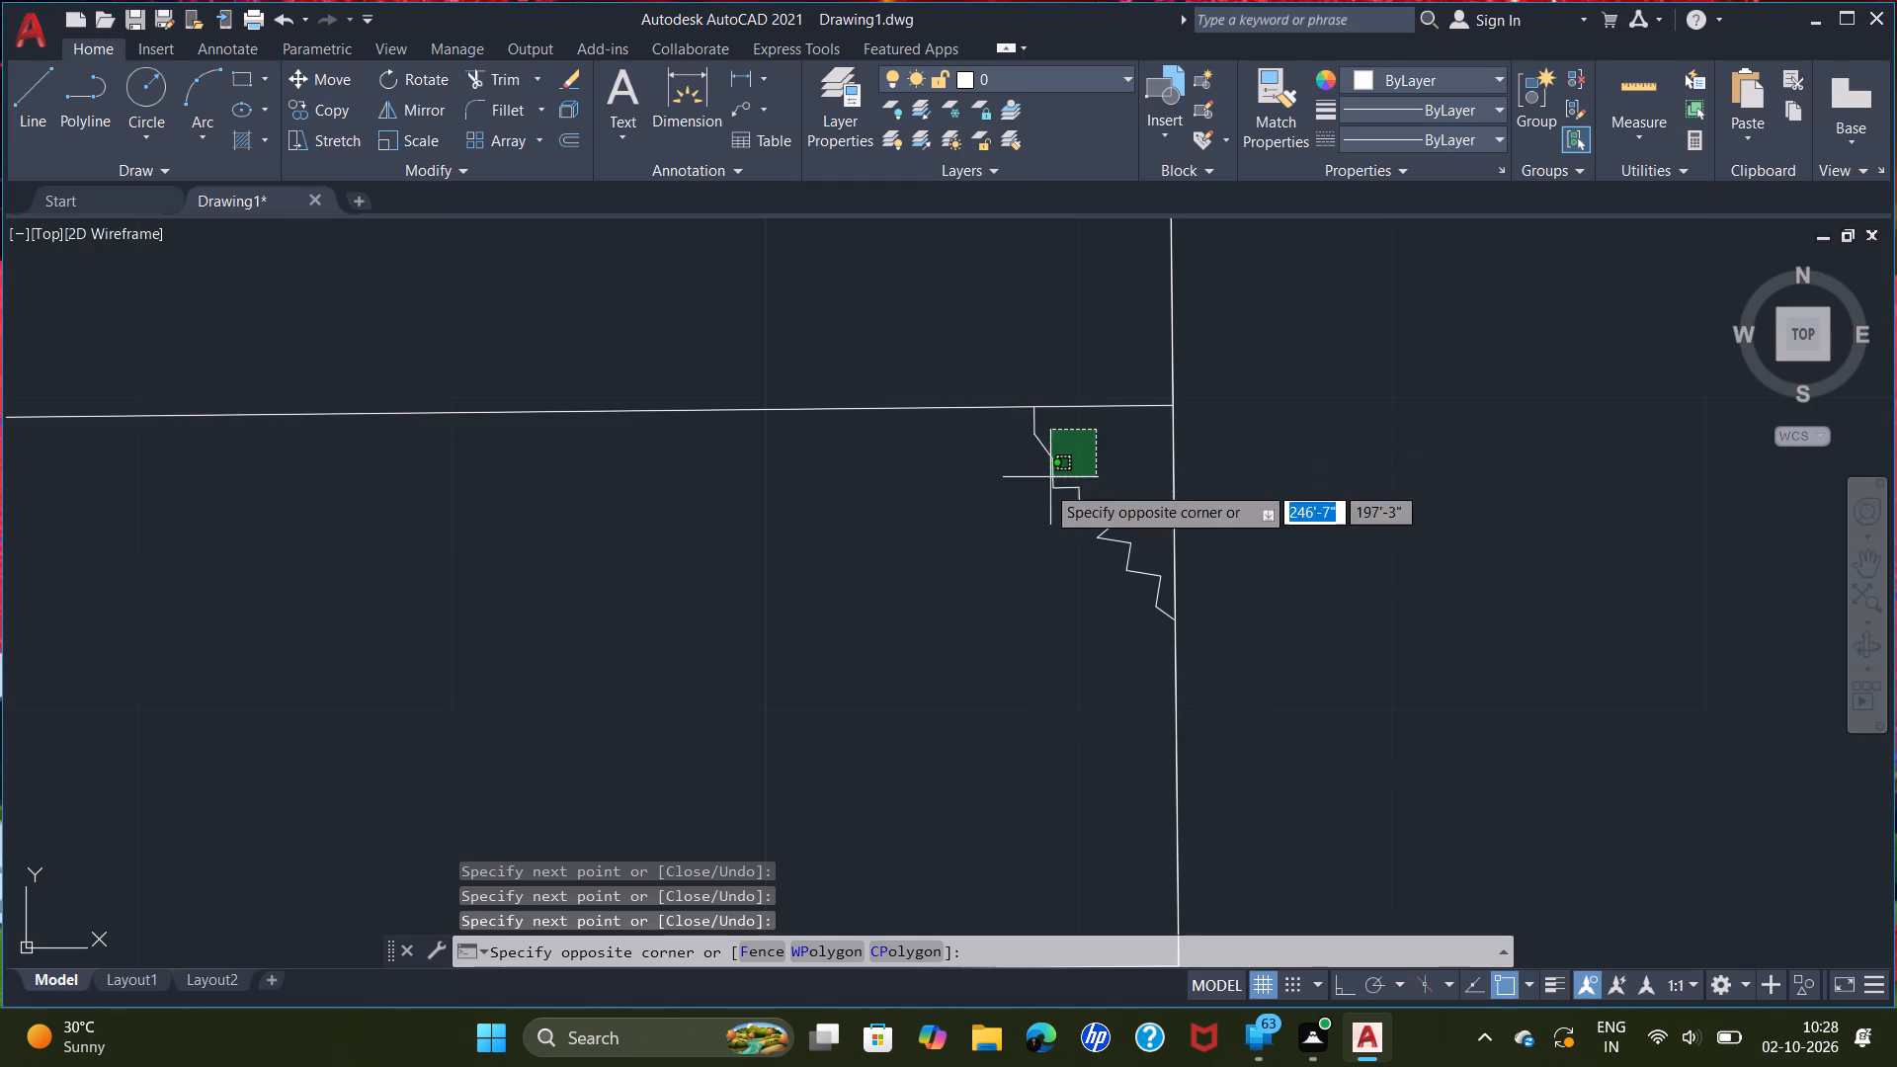
key(Escape)
Trim the horizontal line outside the east zigzag and the east vertical line above the zigzag's lower end.
text(tri)
key(Return)
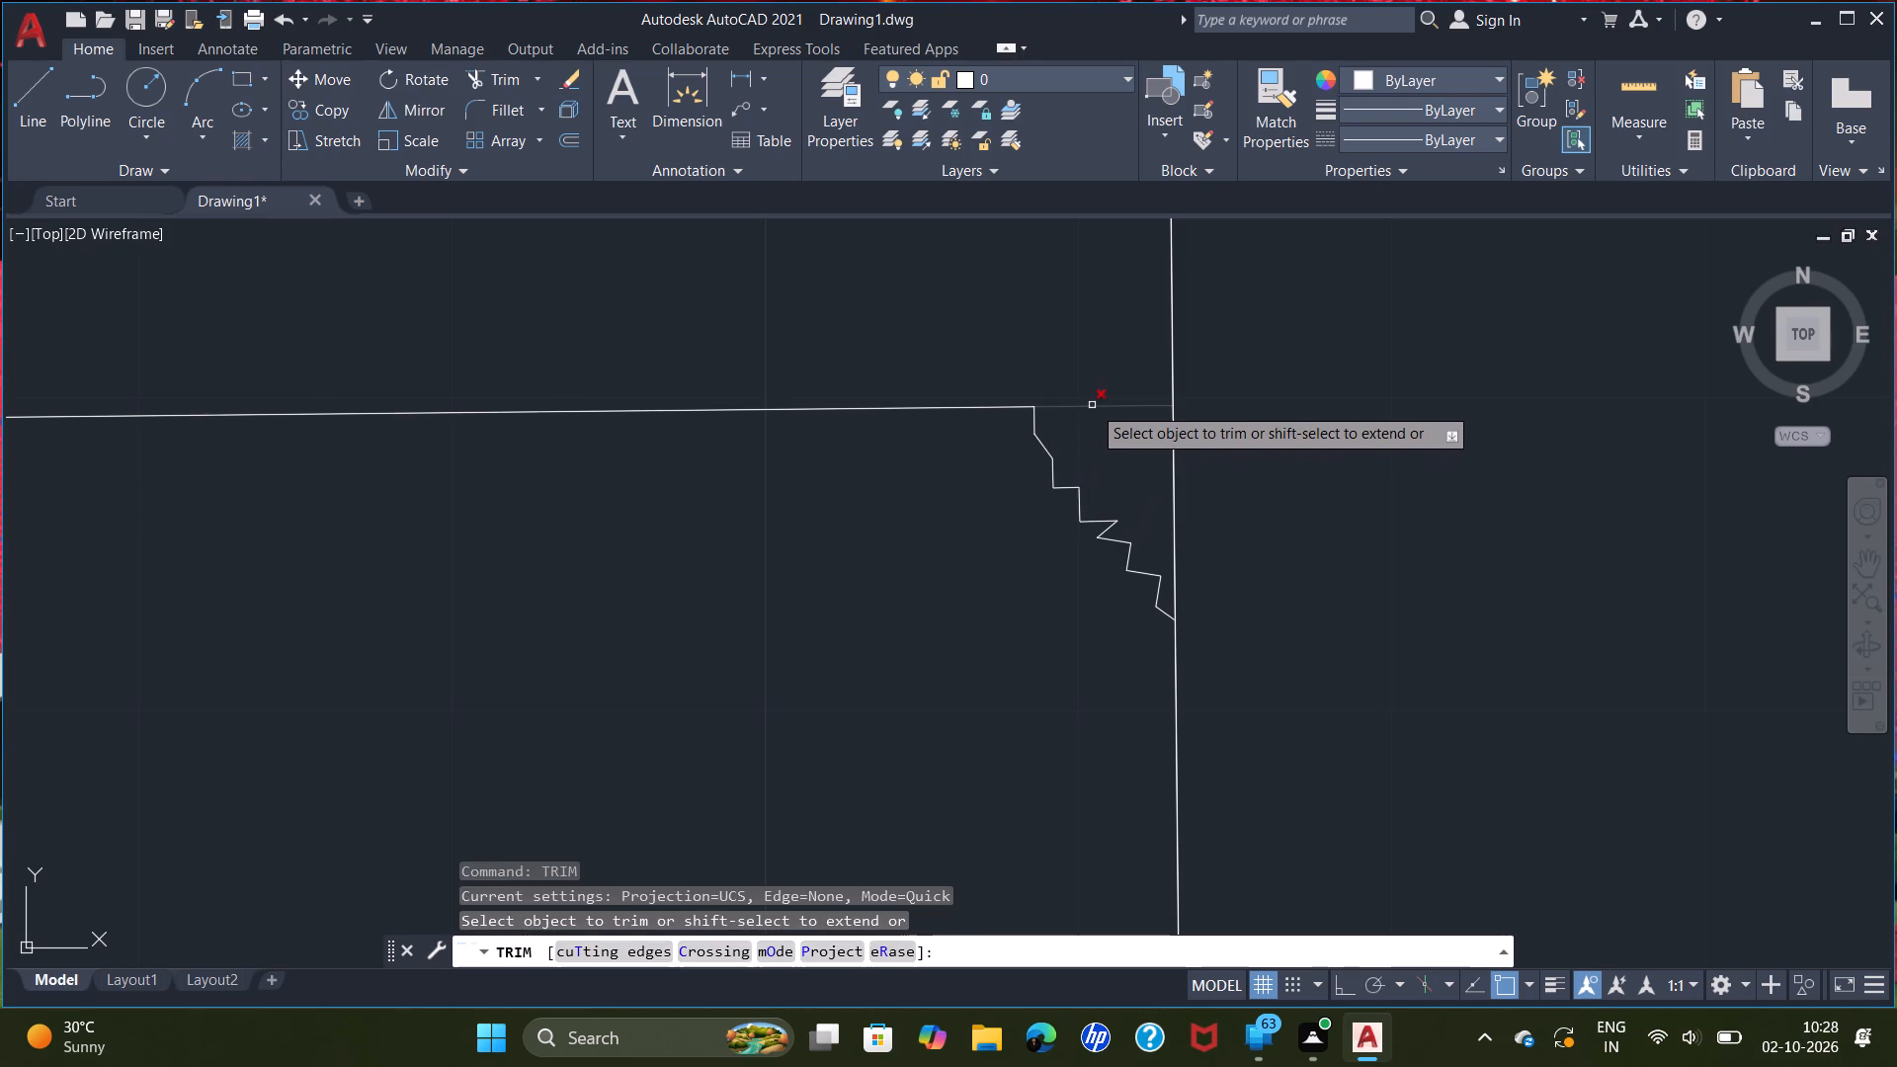
click(1092, 404)
click(1173, 452)
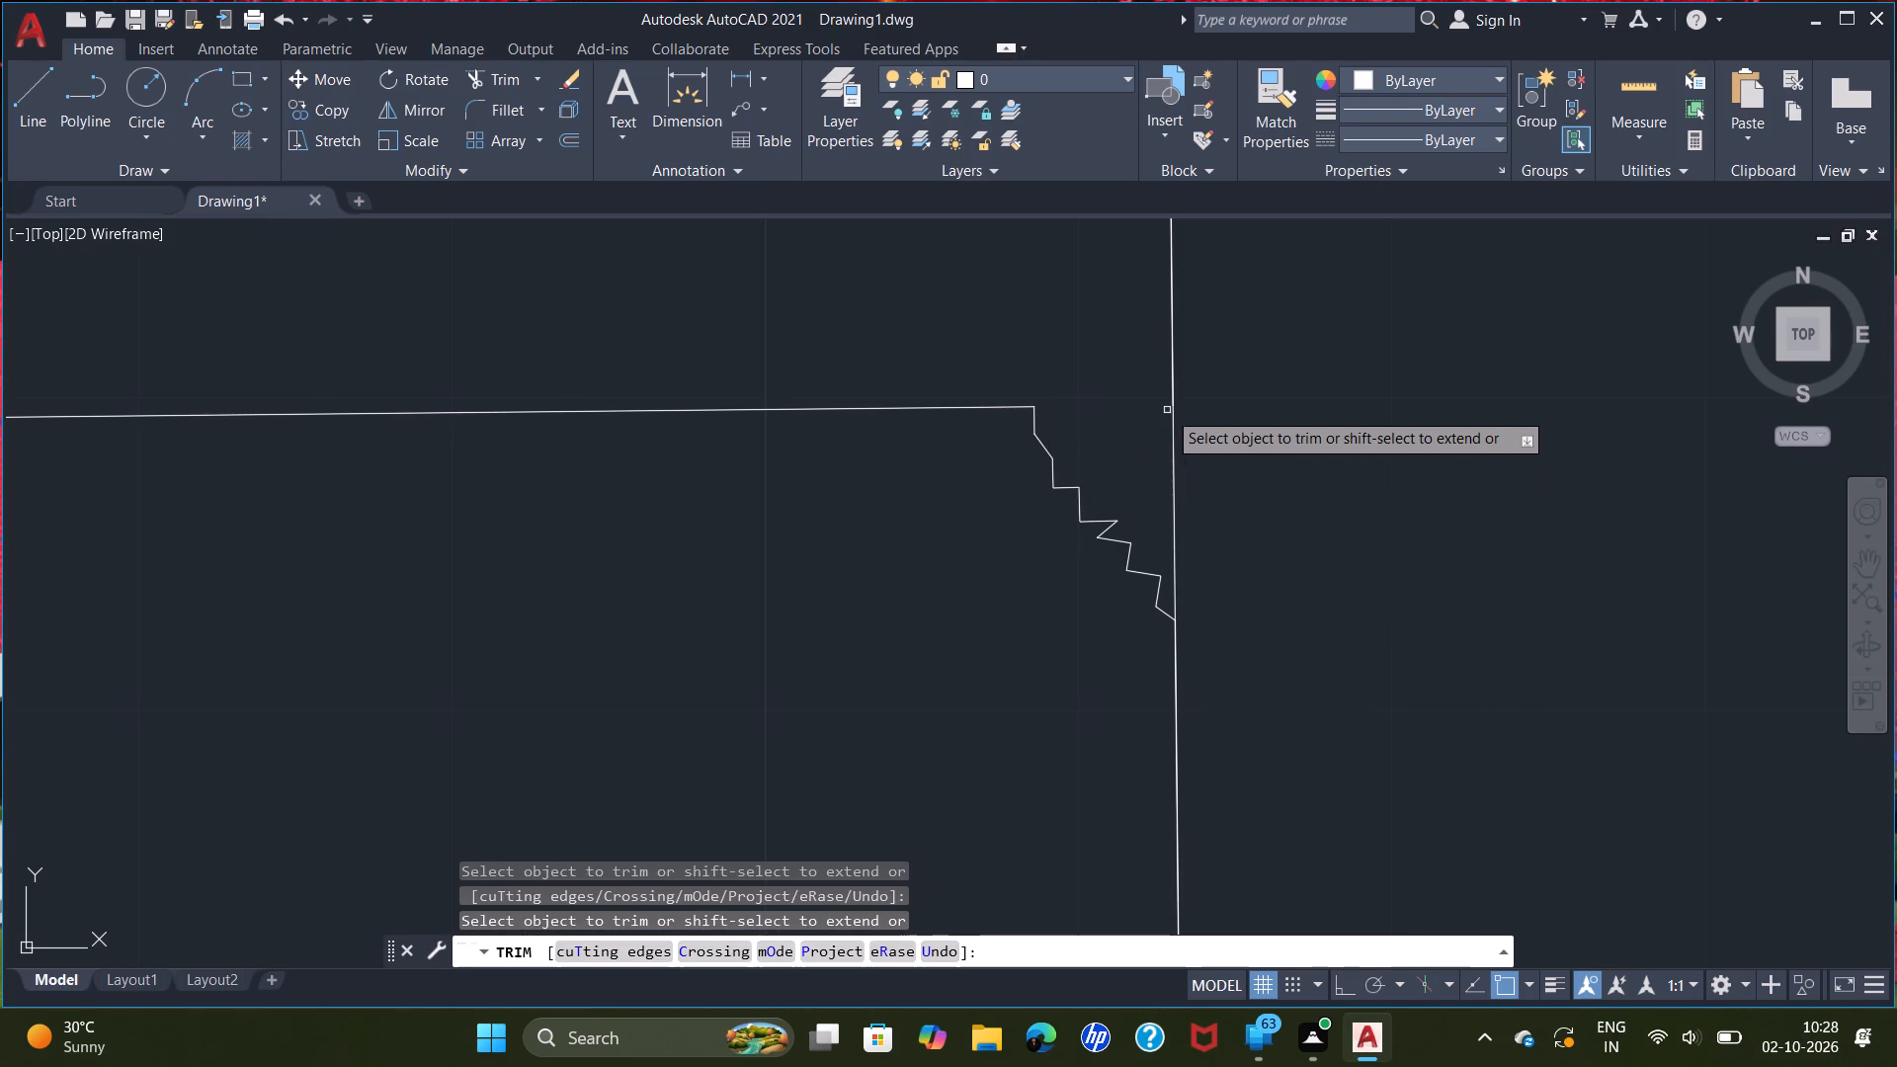
triple_click(1174, 398)
click(1172, 470)
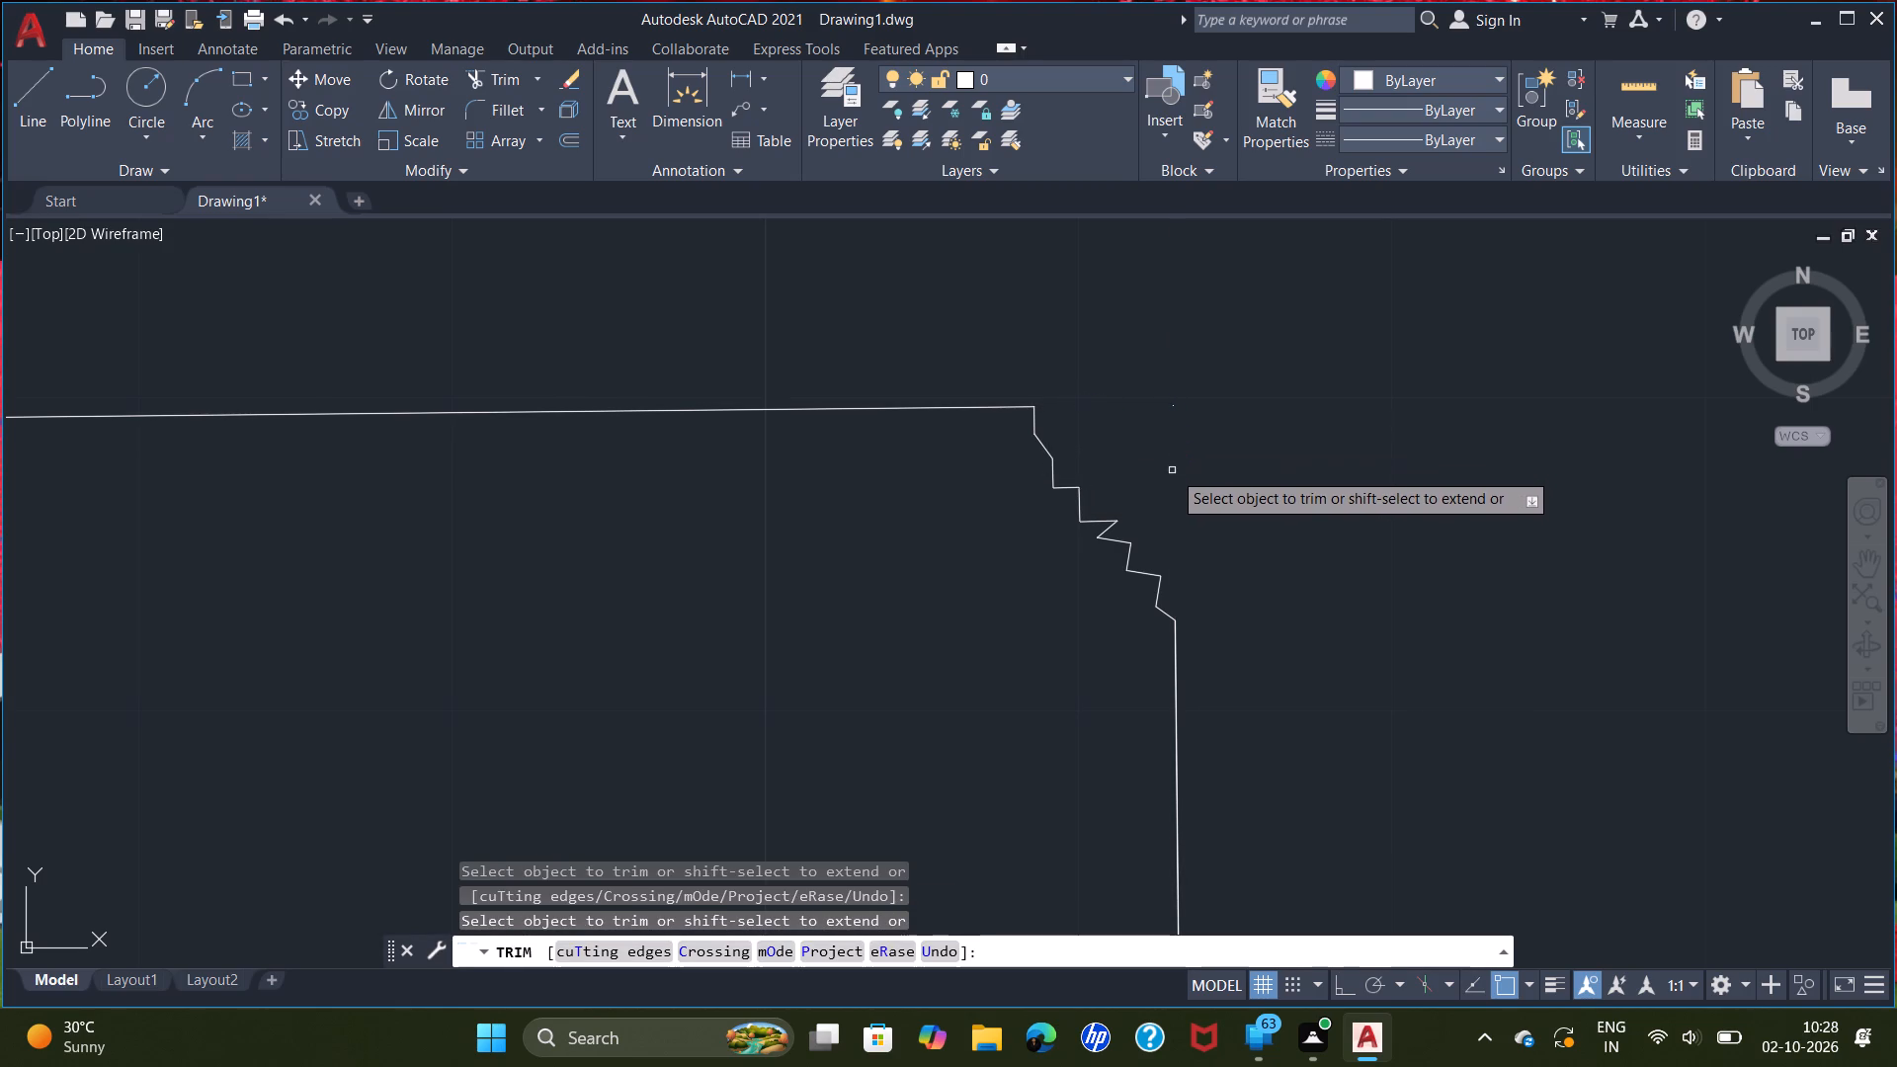
Trim the west vertical line above the west zigzag's lower end and the horizontal line's leftover outside that zigzag.
scroll(1057, 526, down, 2)
middle_drag(873, 635, 1303, 612)
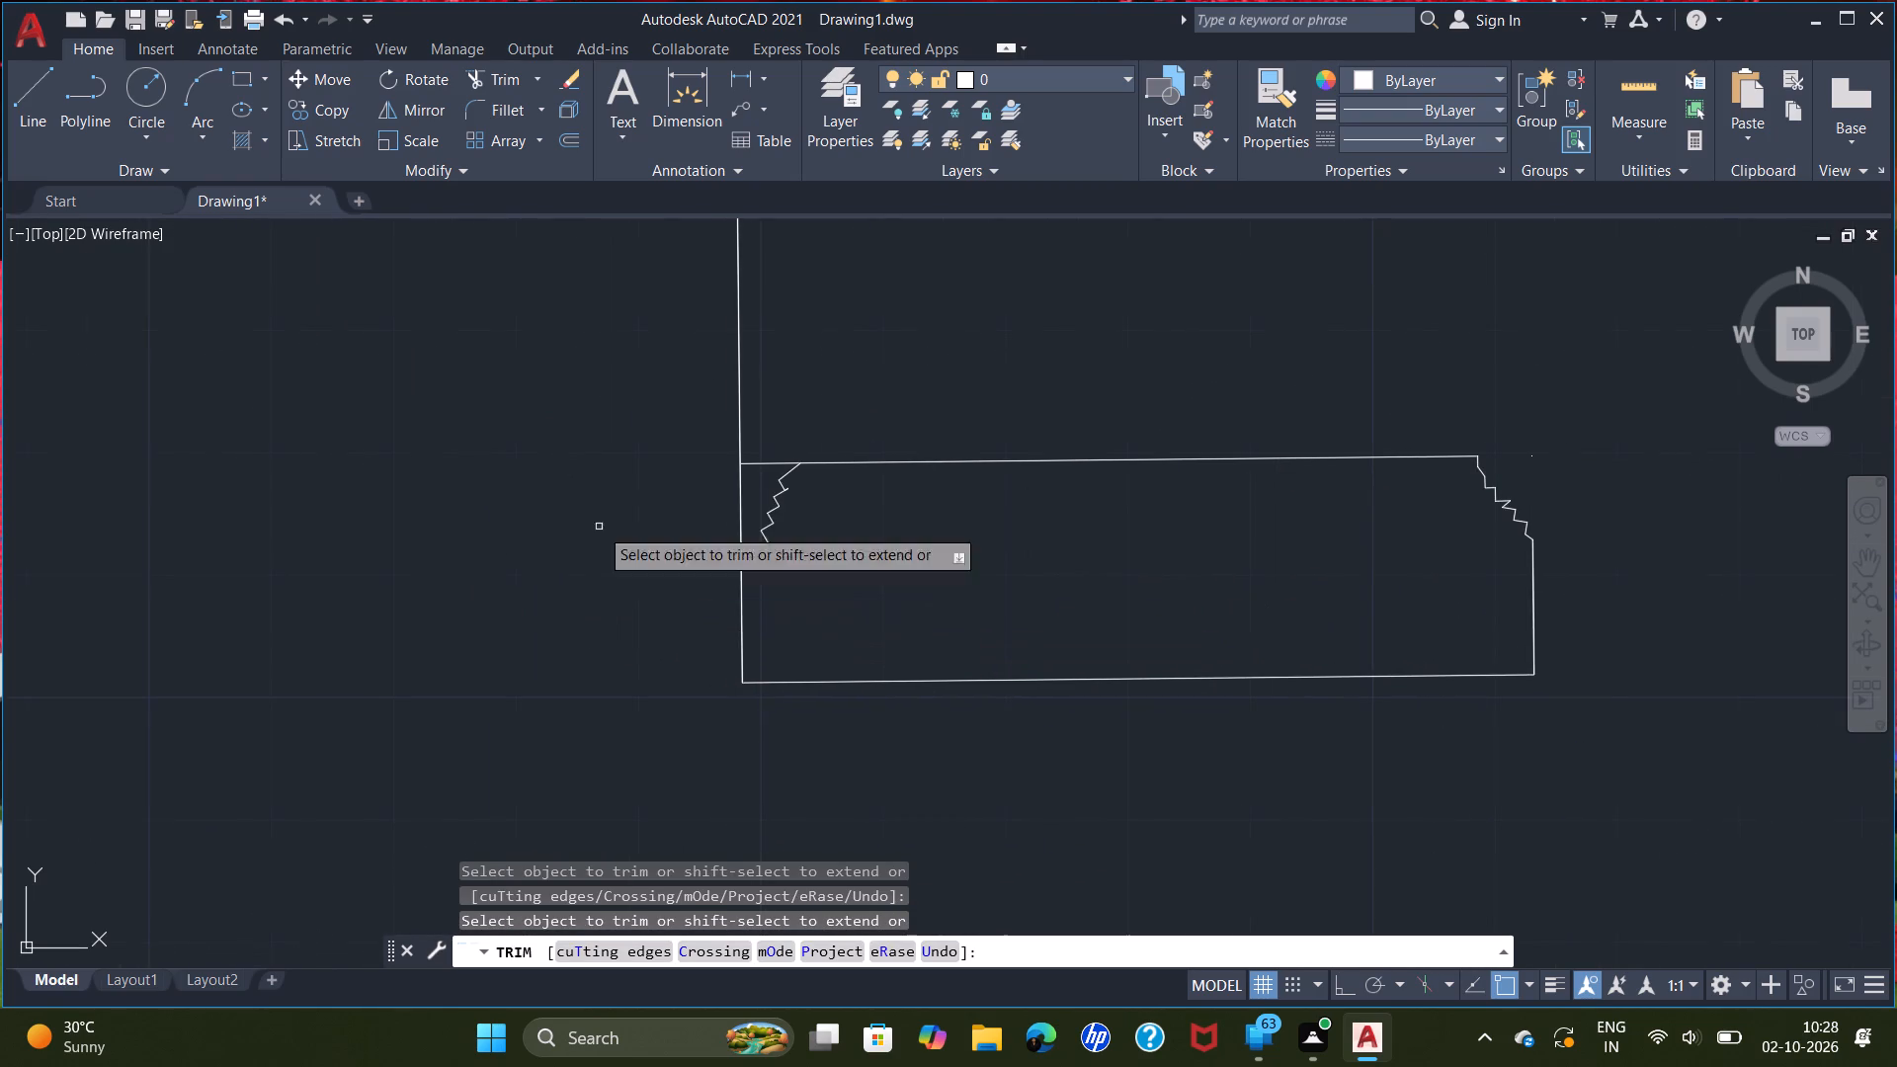
scroll(714, 470, up, 3)
double_click(816, 516)
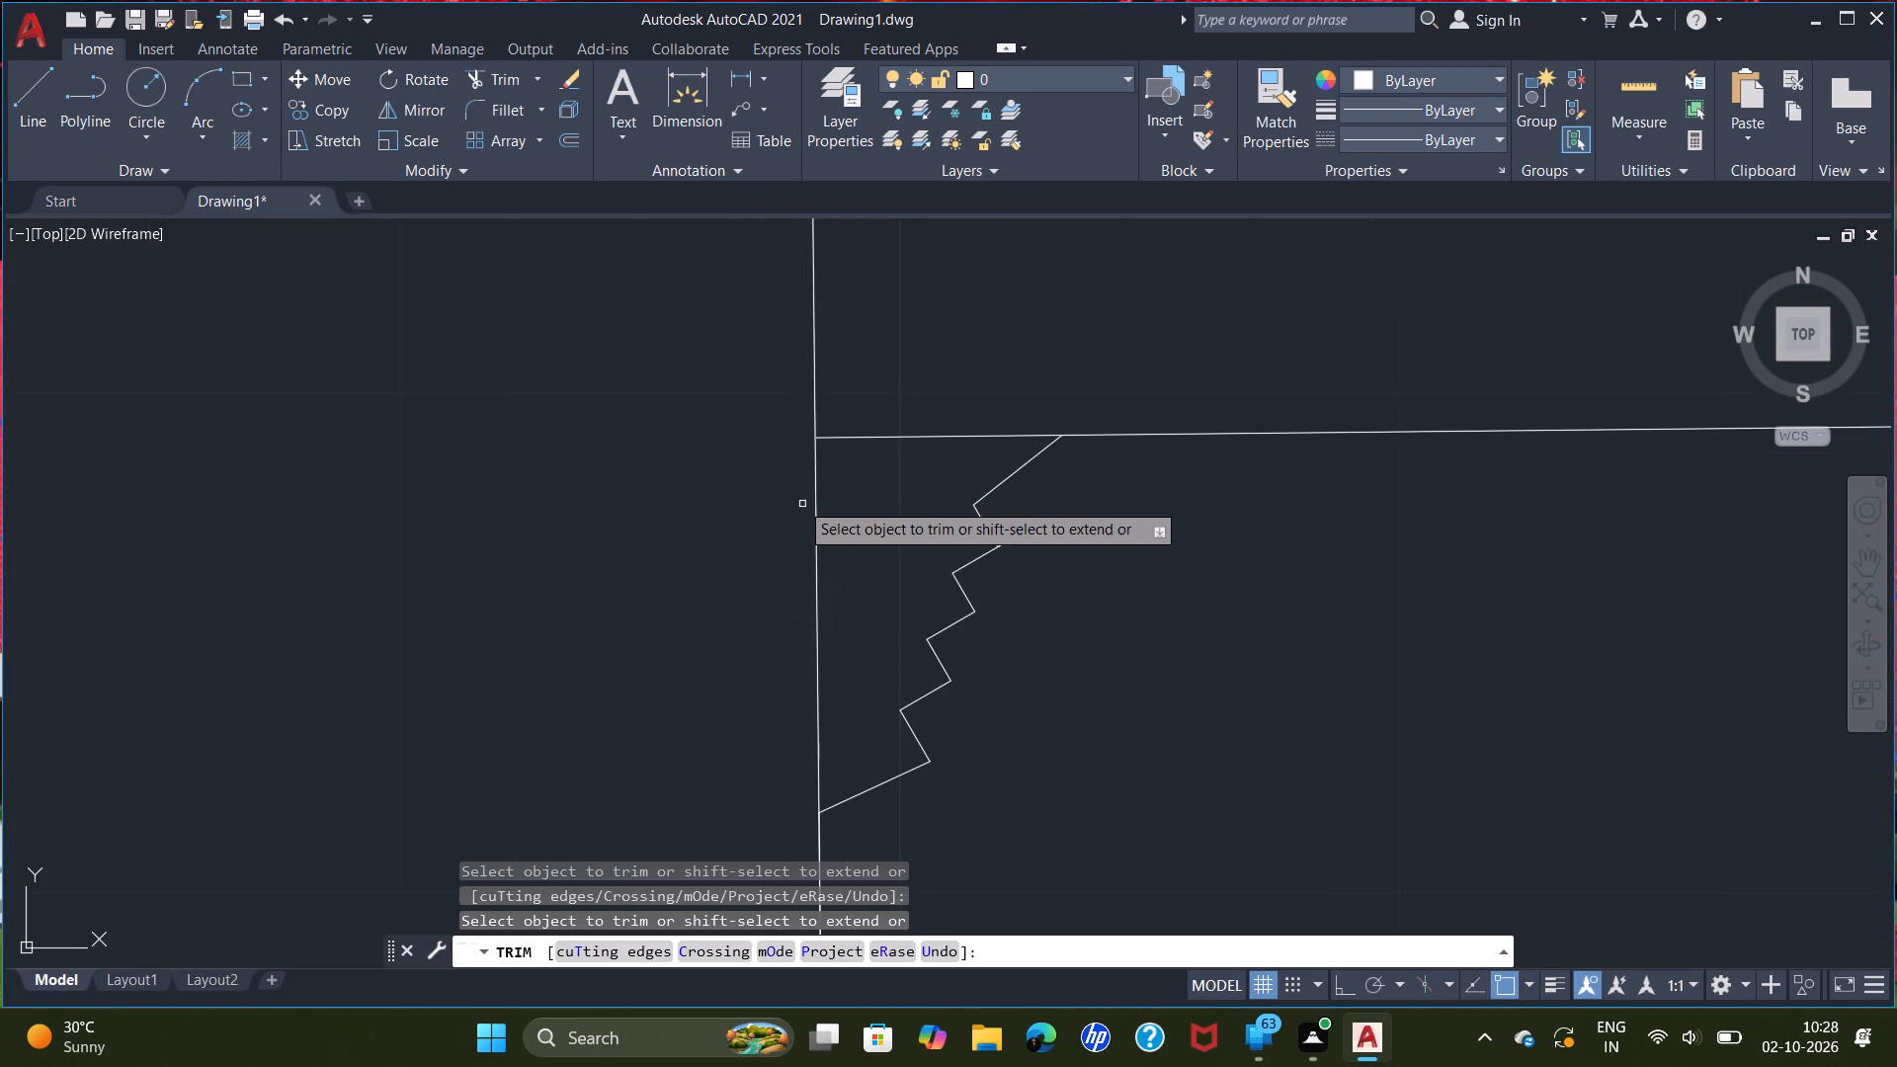
double_click(814, 481)
click(847, 436)
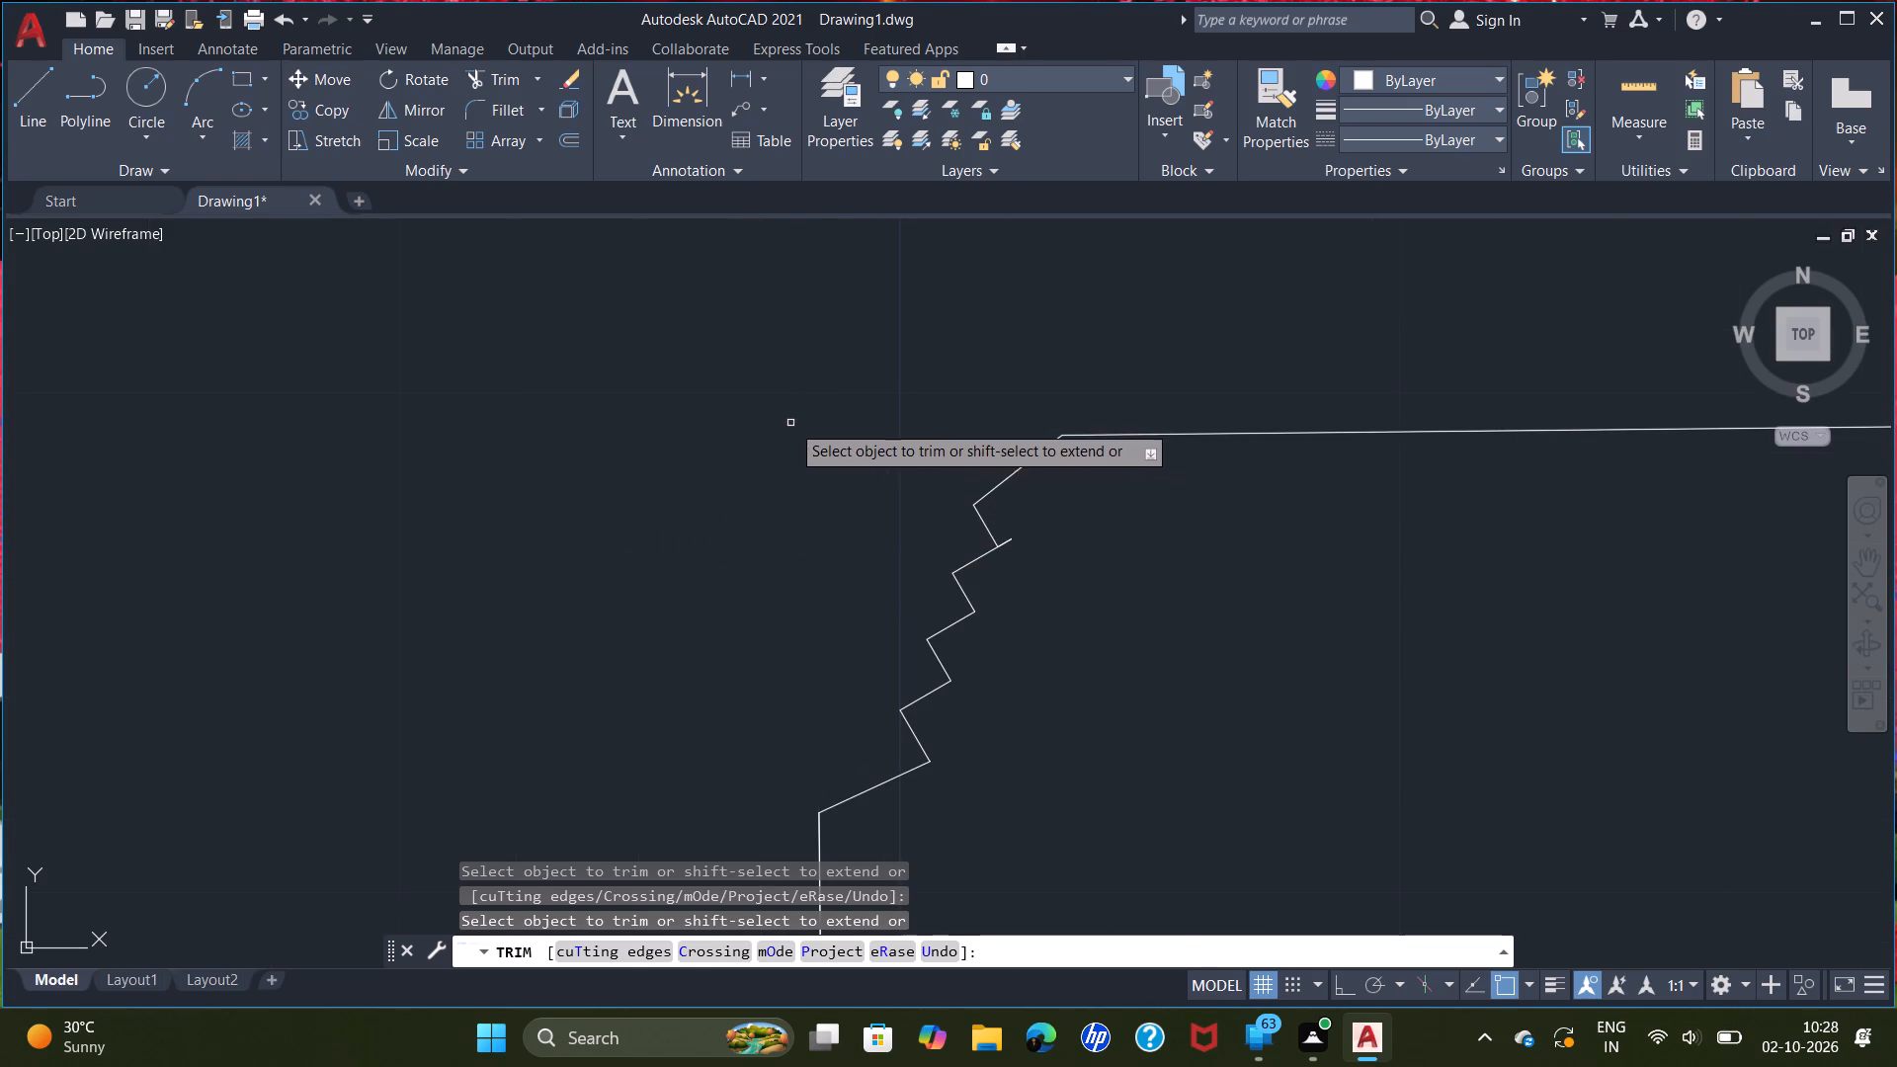
scroll(790, 423, down, 3)
middle_drag(1128, 493, 886, 542)
scroll(1050, 579, up, 1)
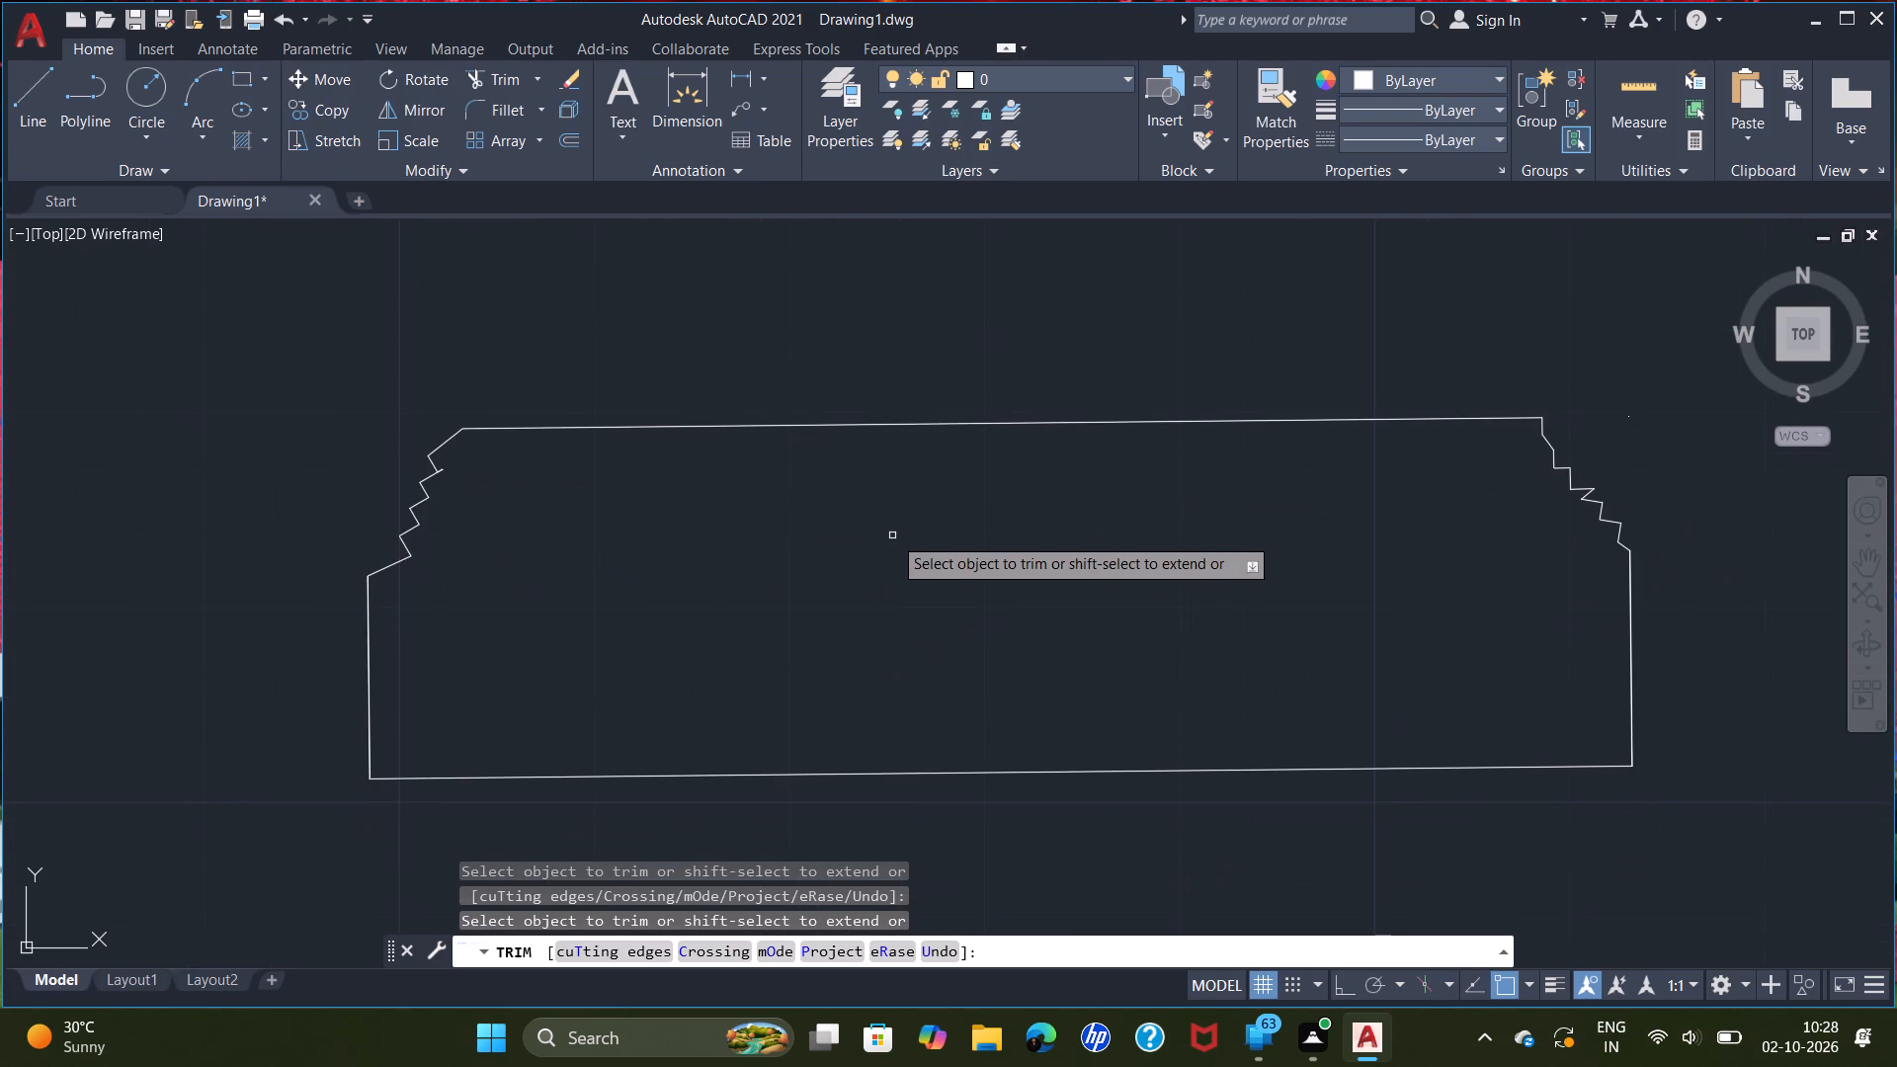
key(Escape)
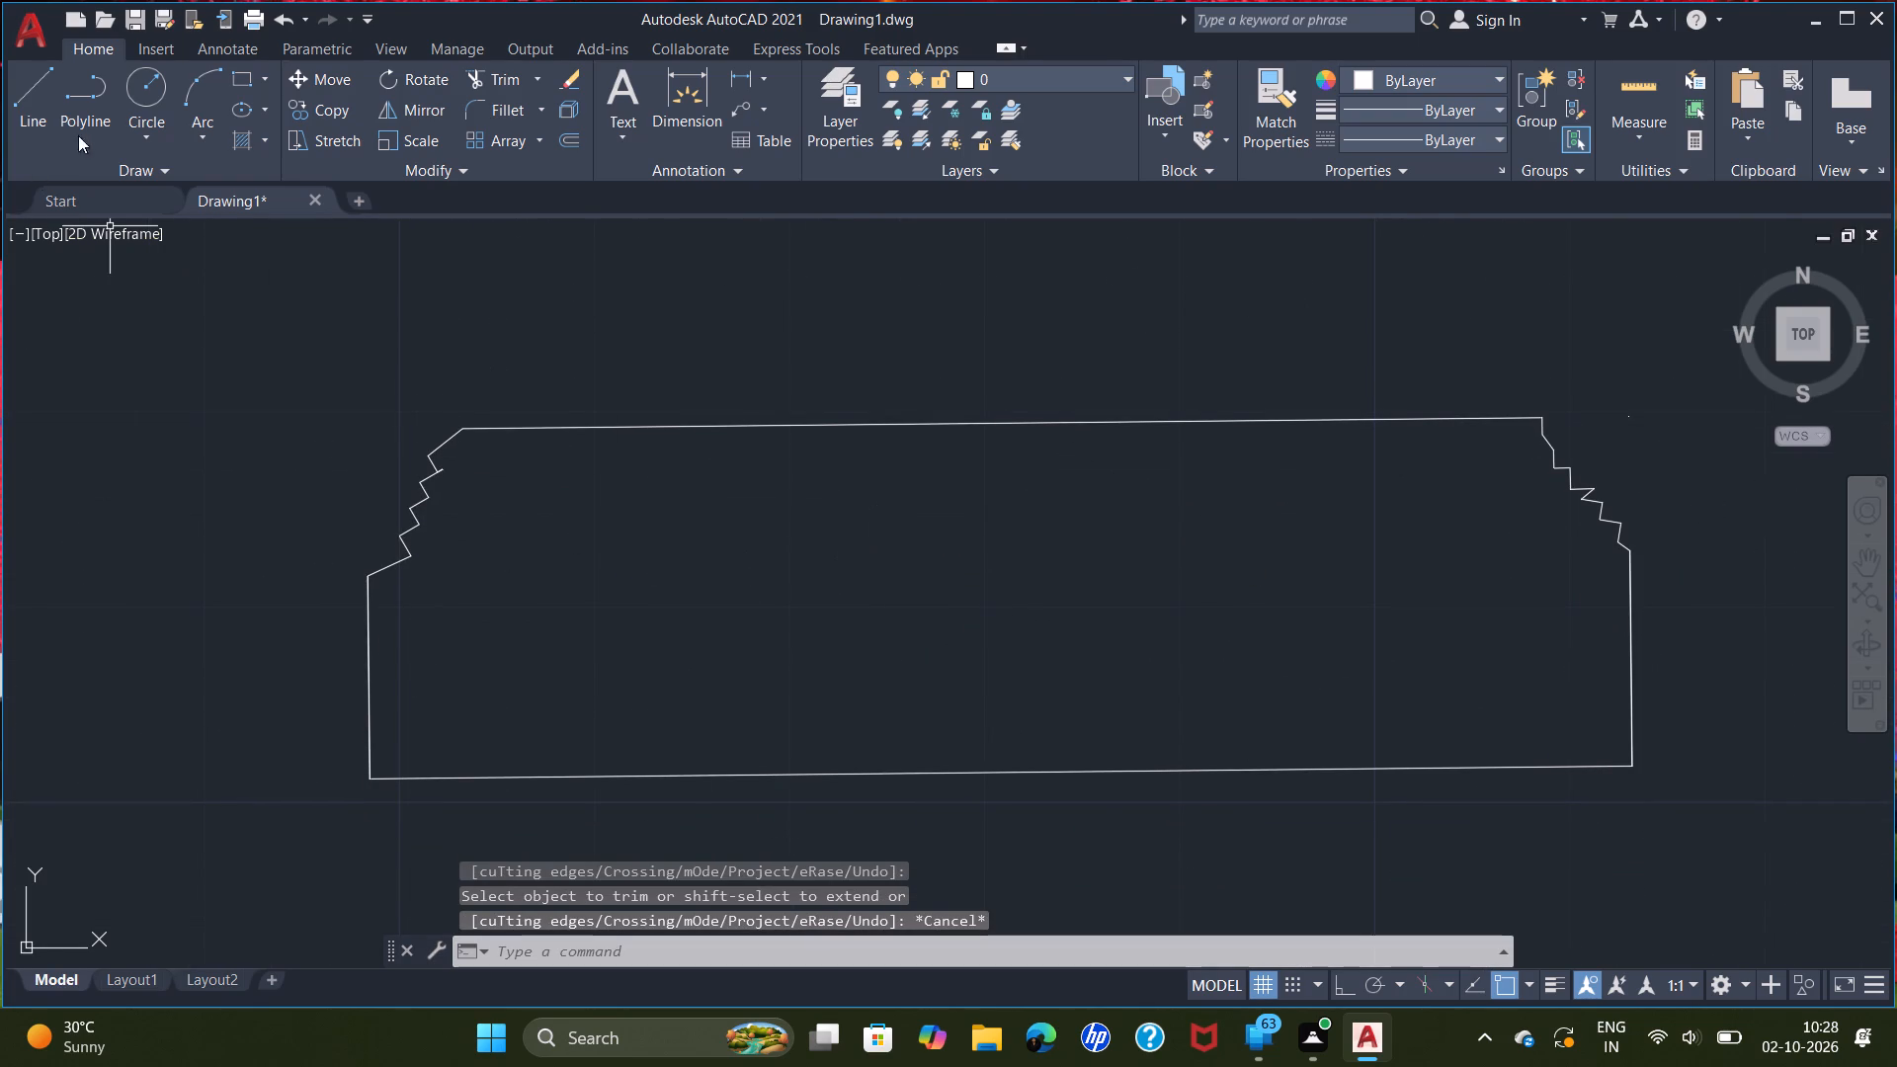
Draw a circle with a radius of about 5" inside the west part of the zigzag-cornered outline.
double_click(131, 92)
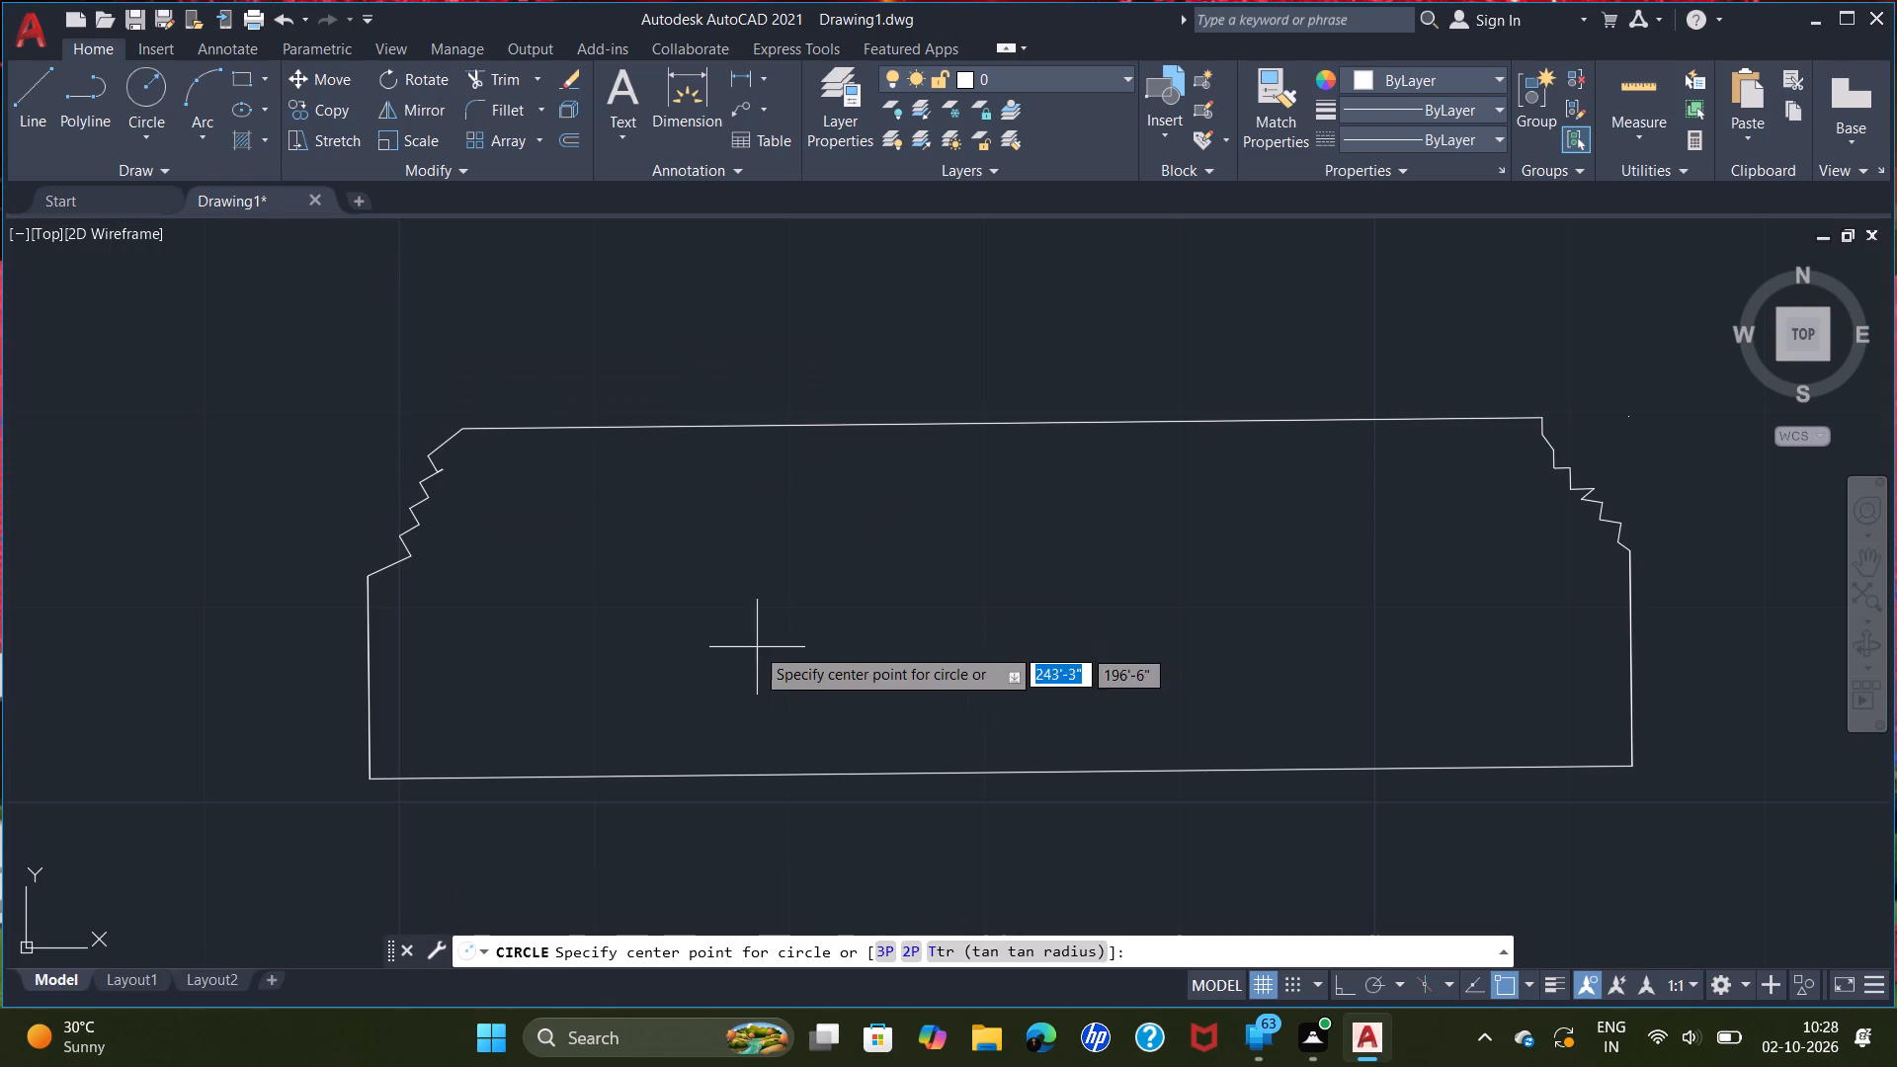
click(593, 608)
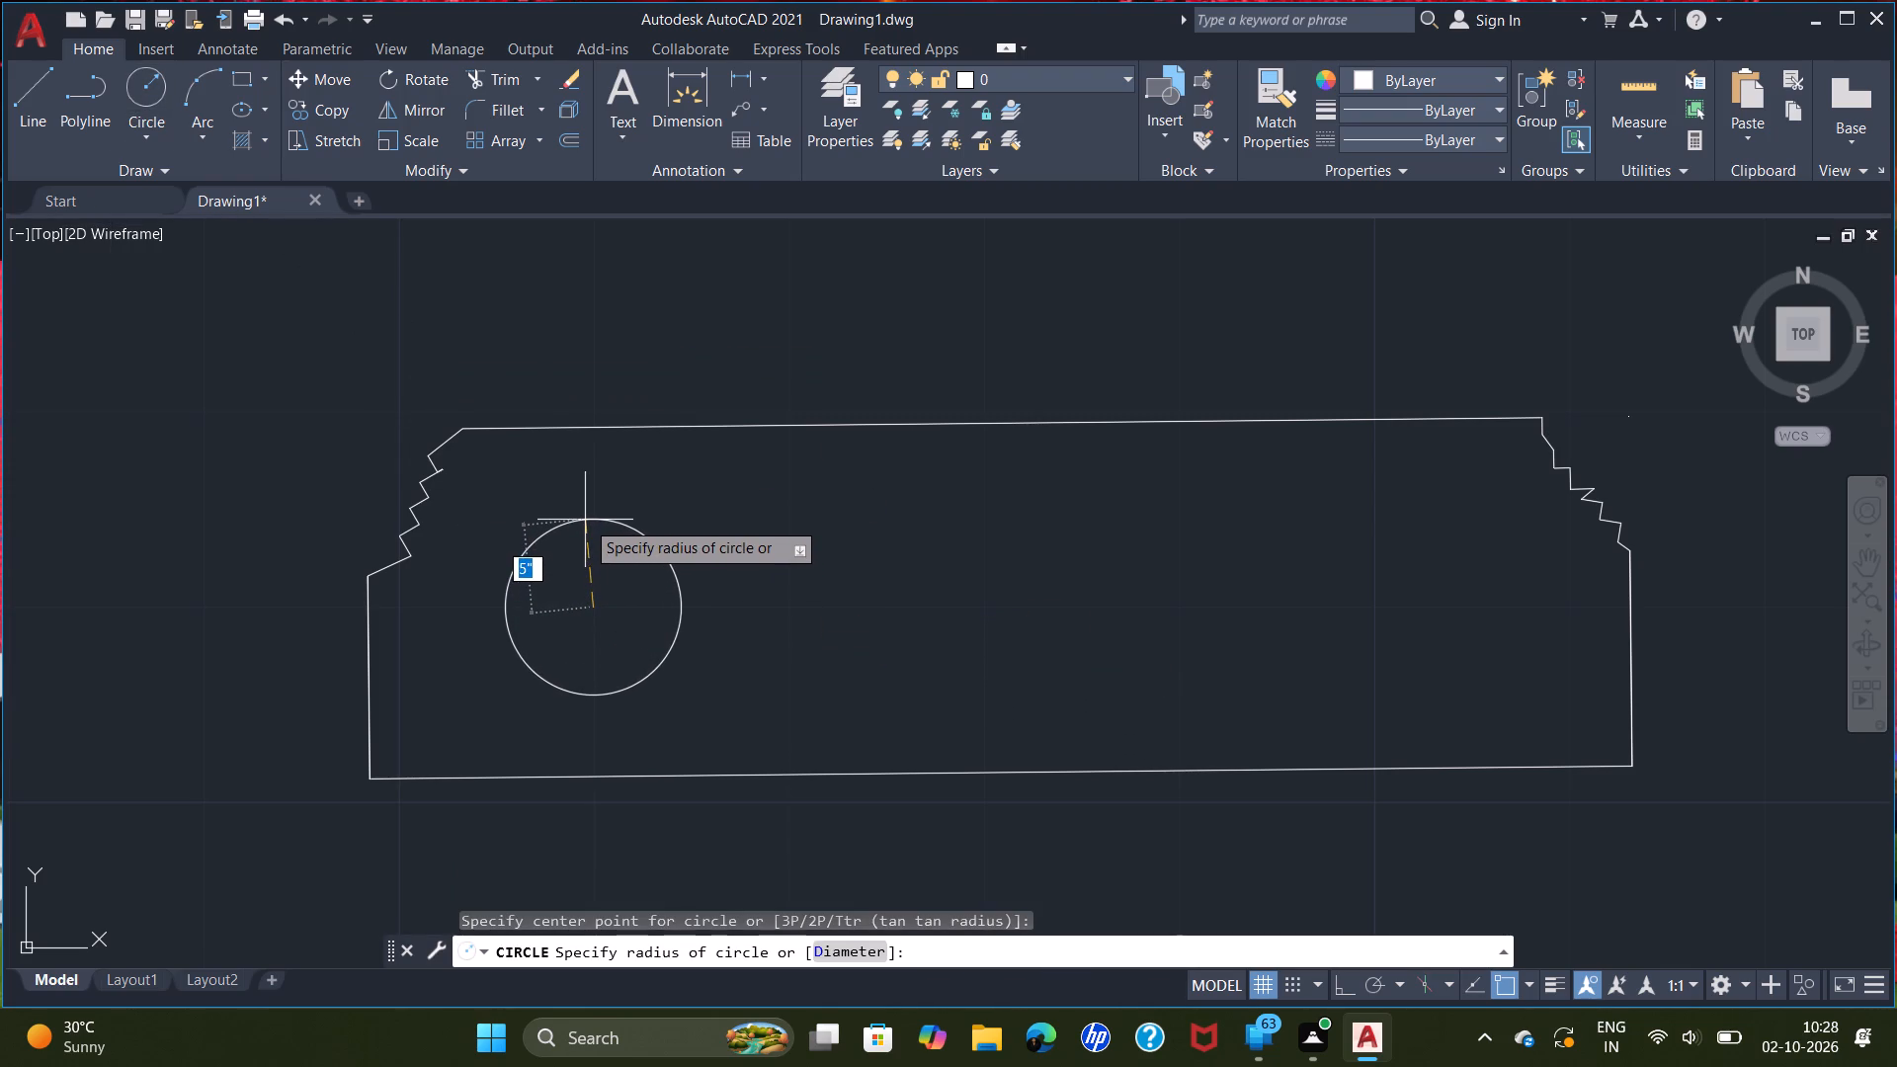
double_click(585, 519)
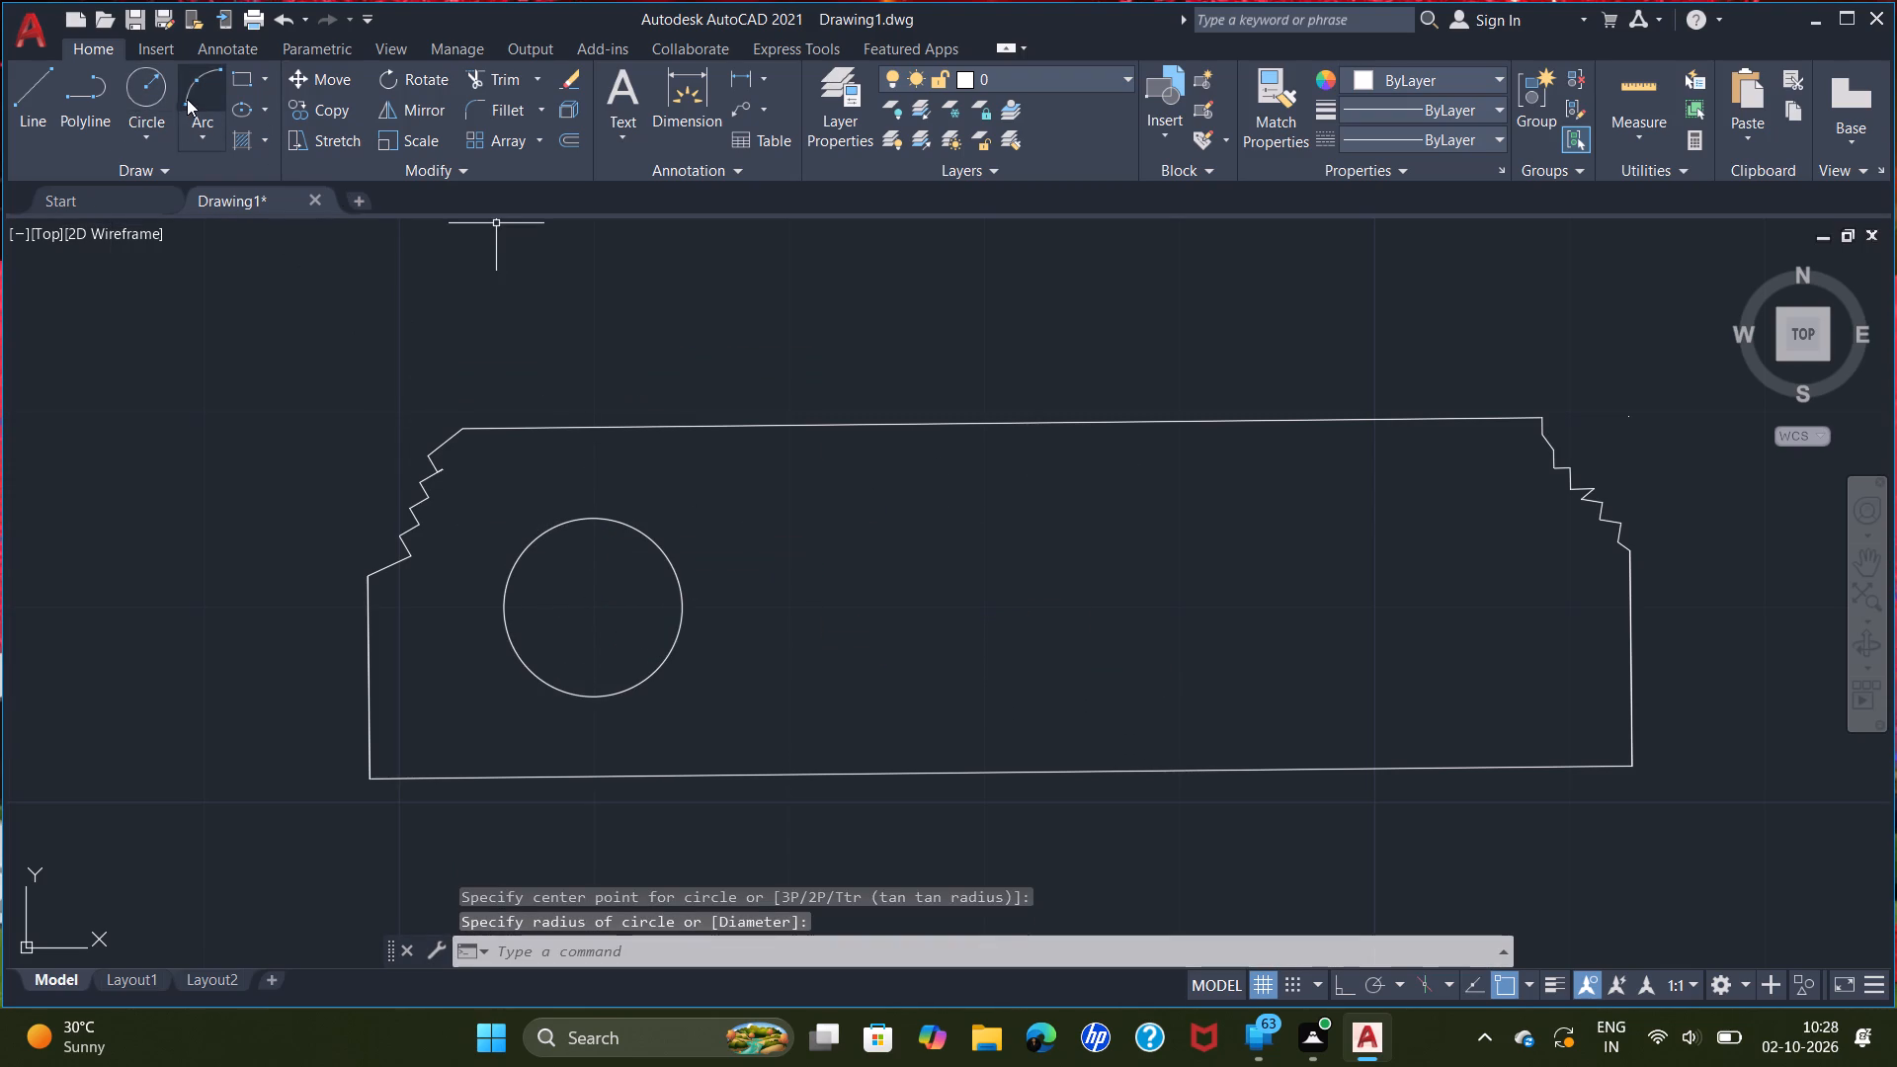
Draw a circle with a radius of about 4" inside the east part of the zigzag-cornered outline.
click(141, 86)
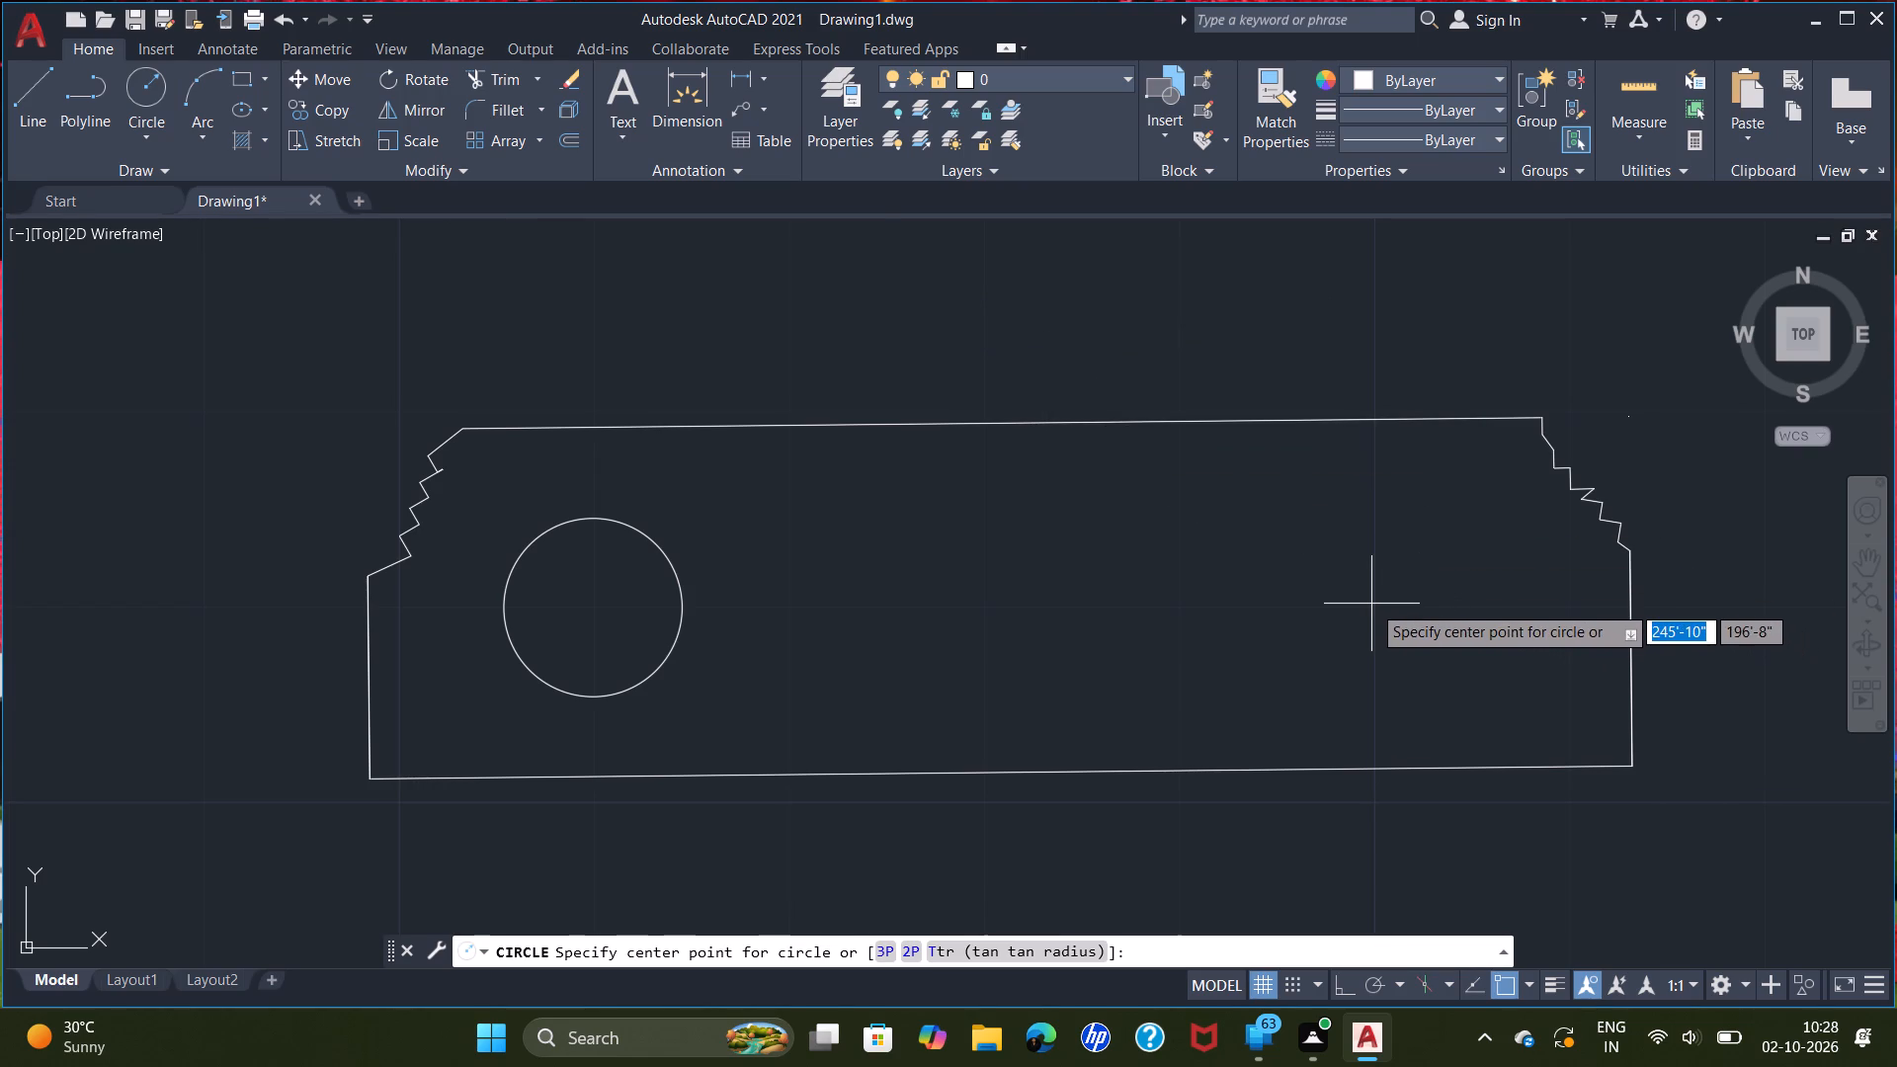
click(1293, 610)
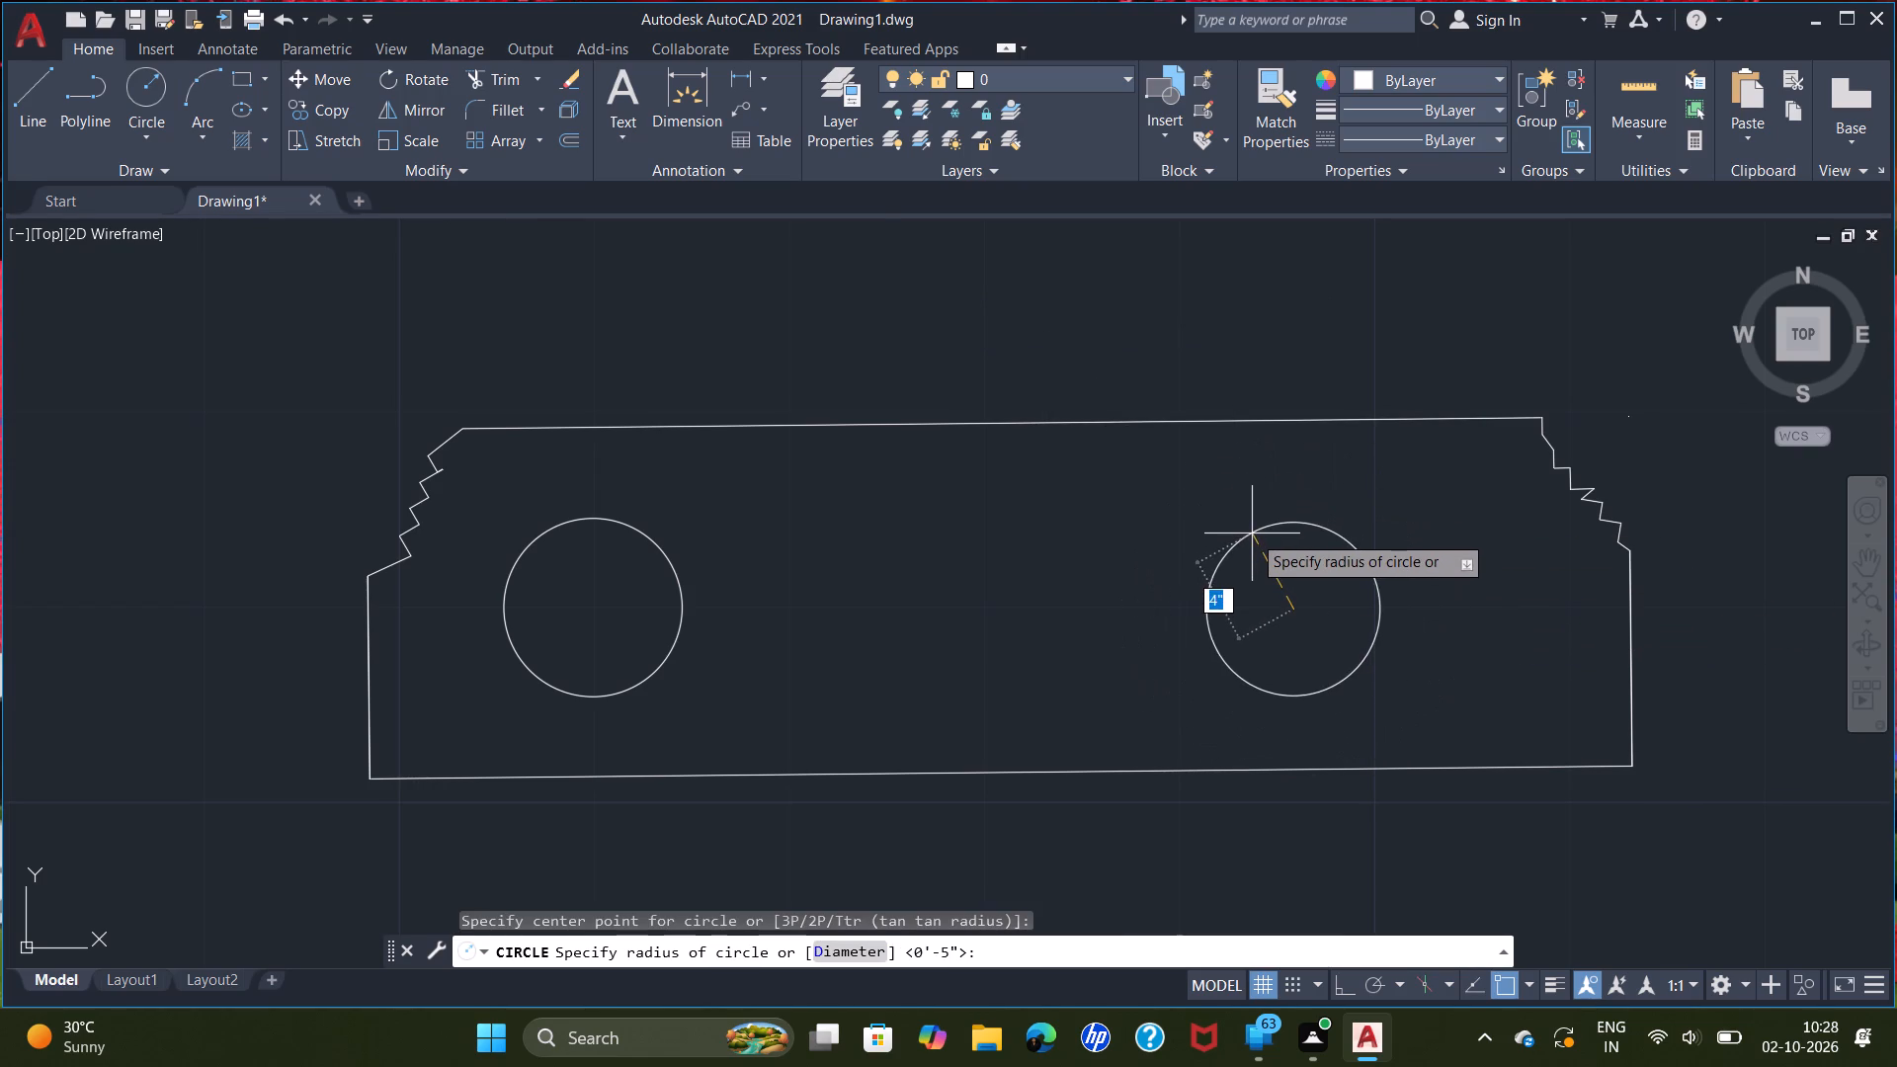
click(1255, 537)
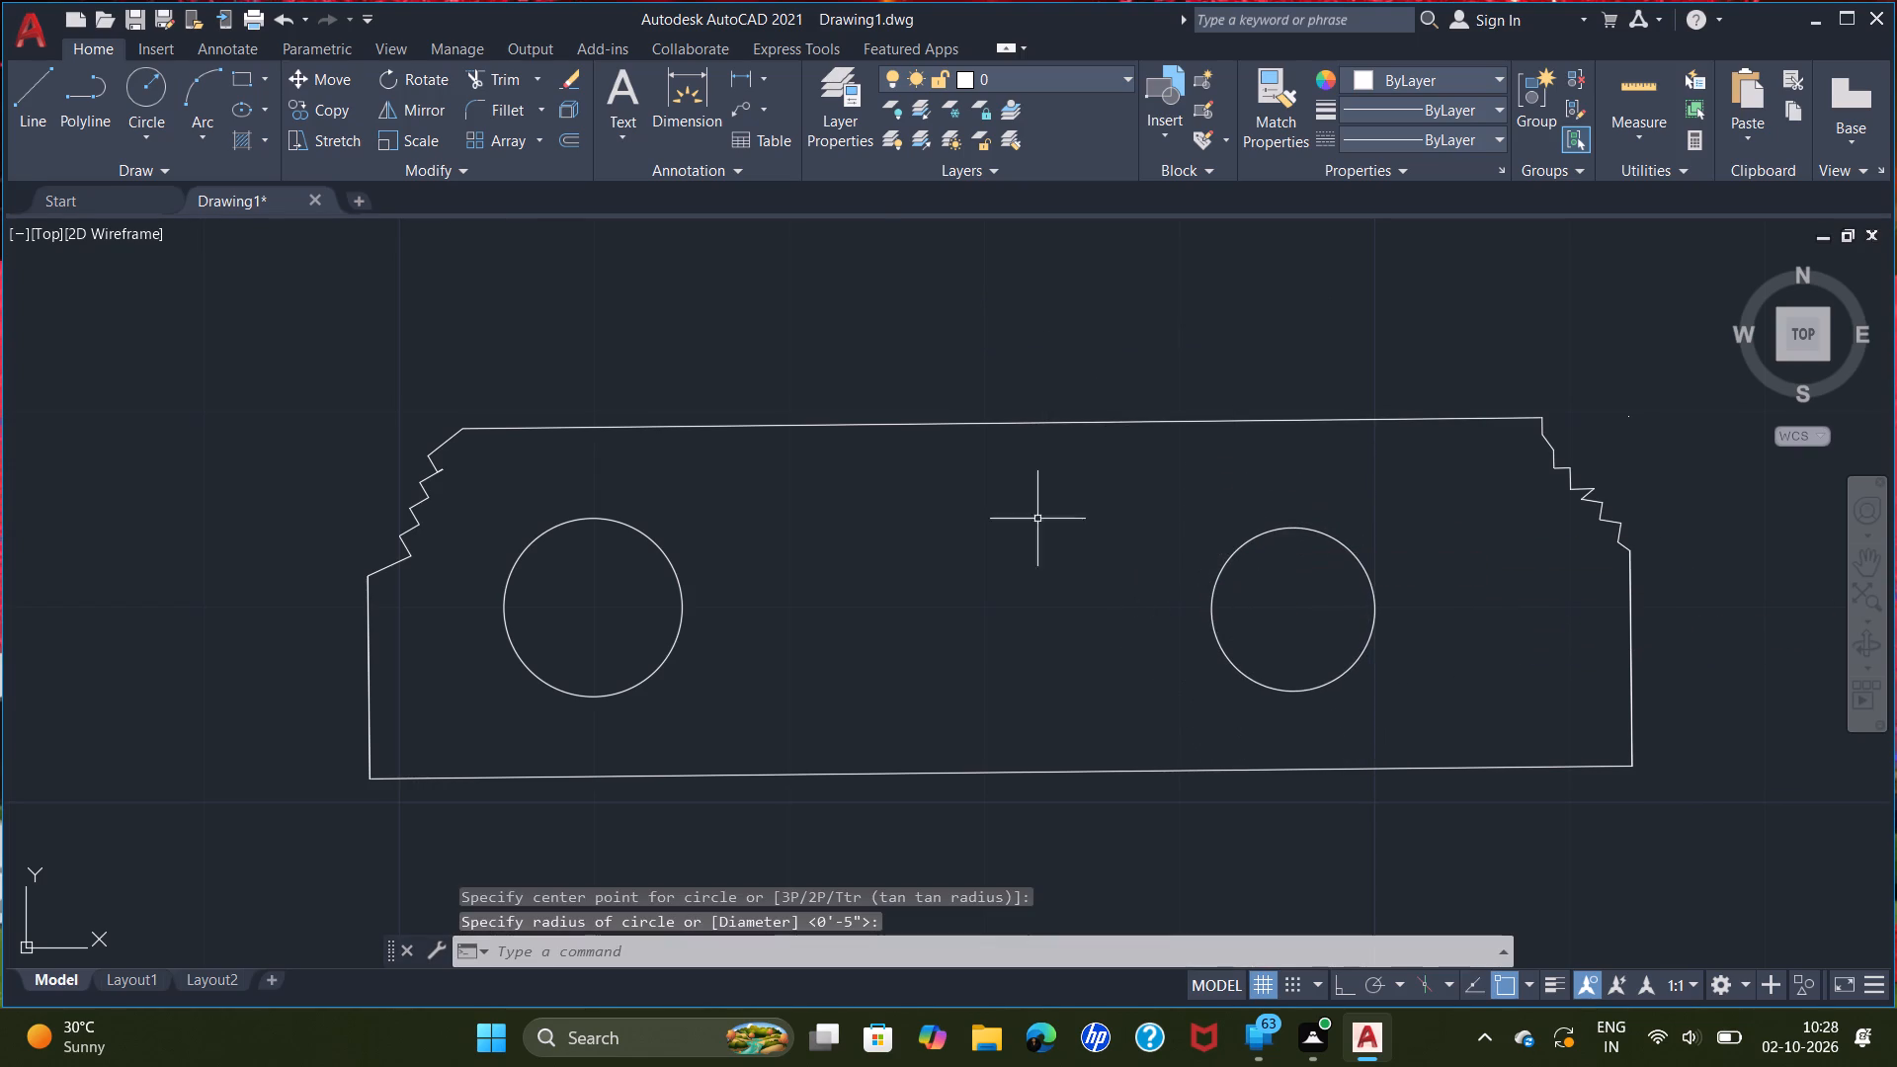
Draw cross lines through the west circle's centre, reaching about 11" east, 7" north, 7" south and 8" west.
key(l)
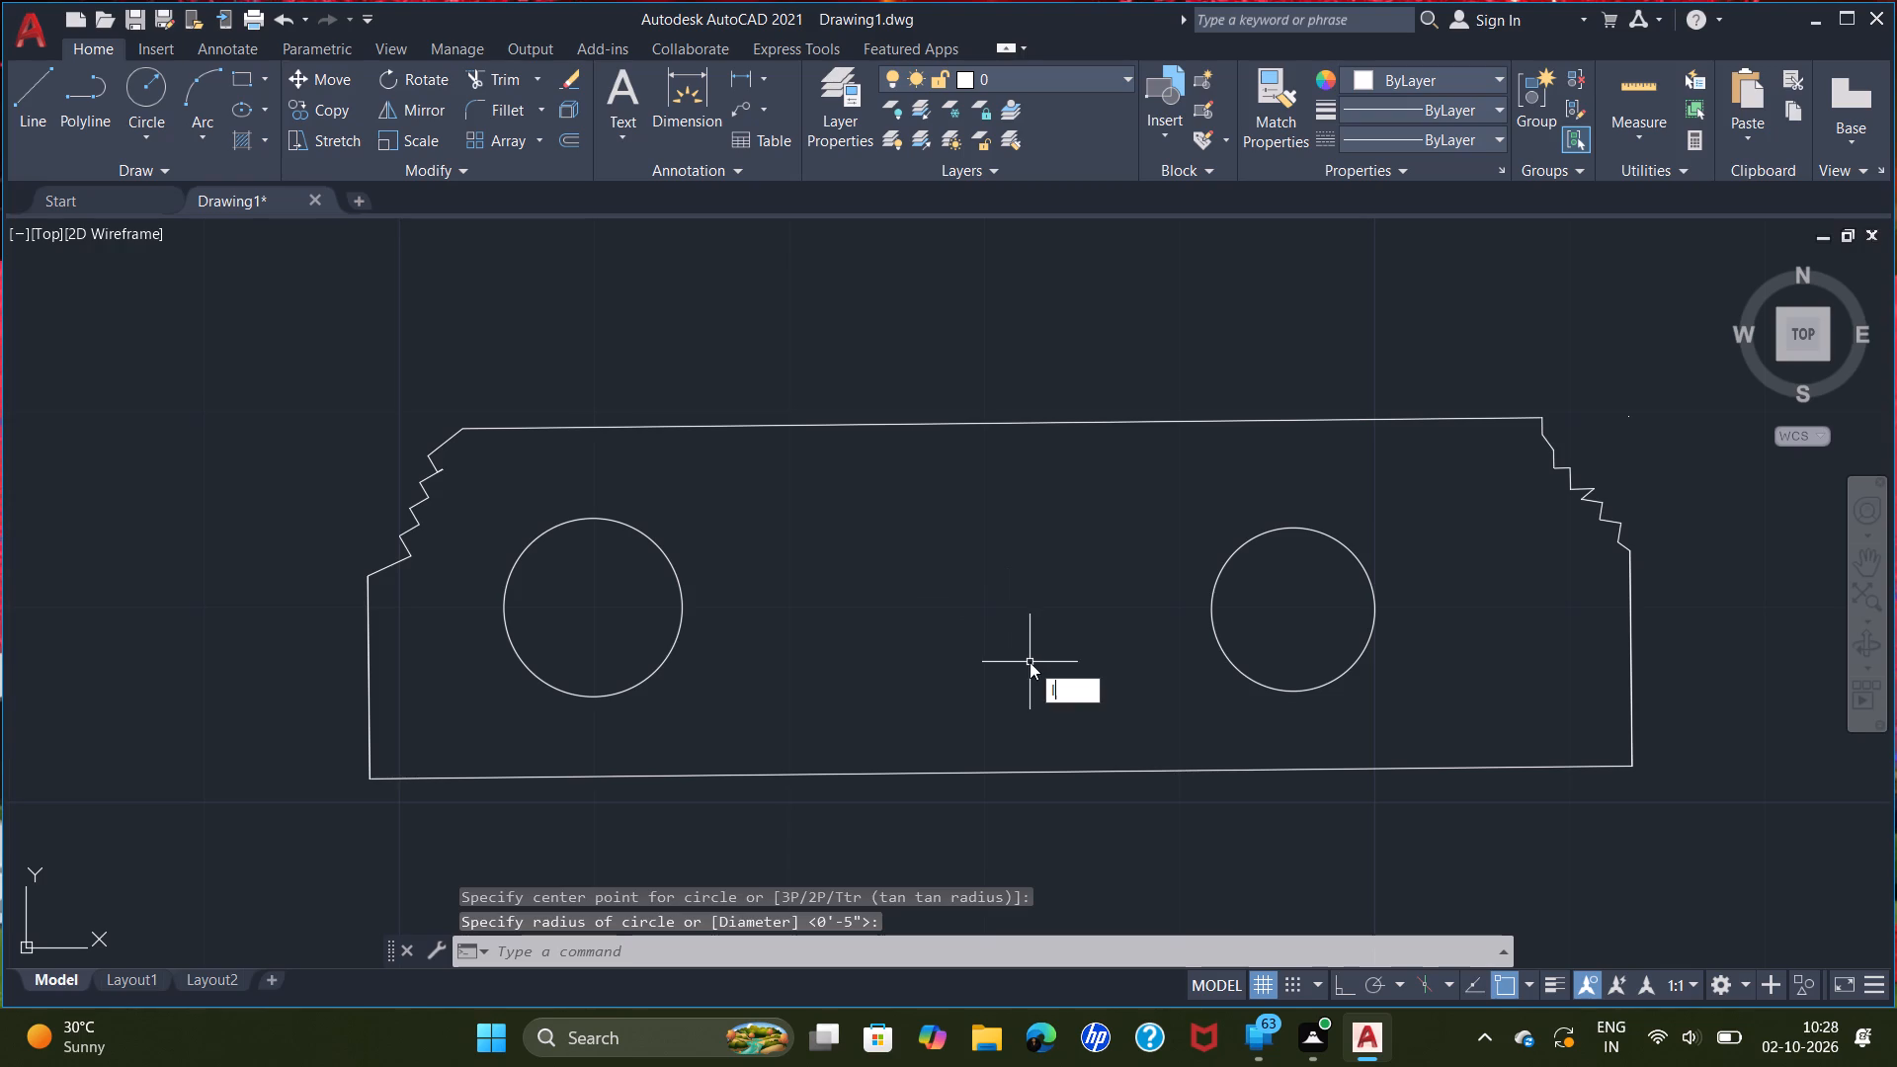
key(Return)
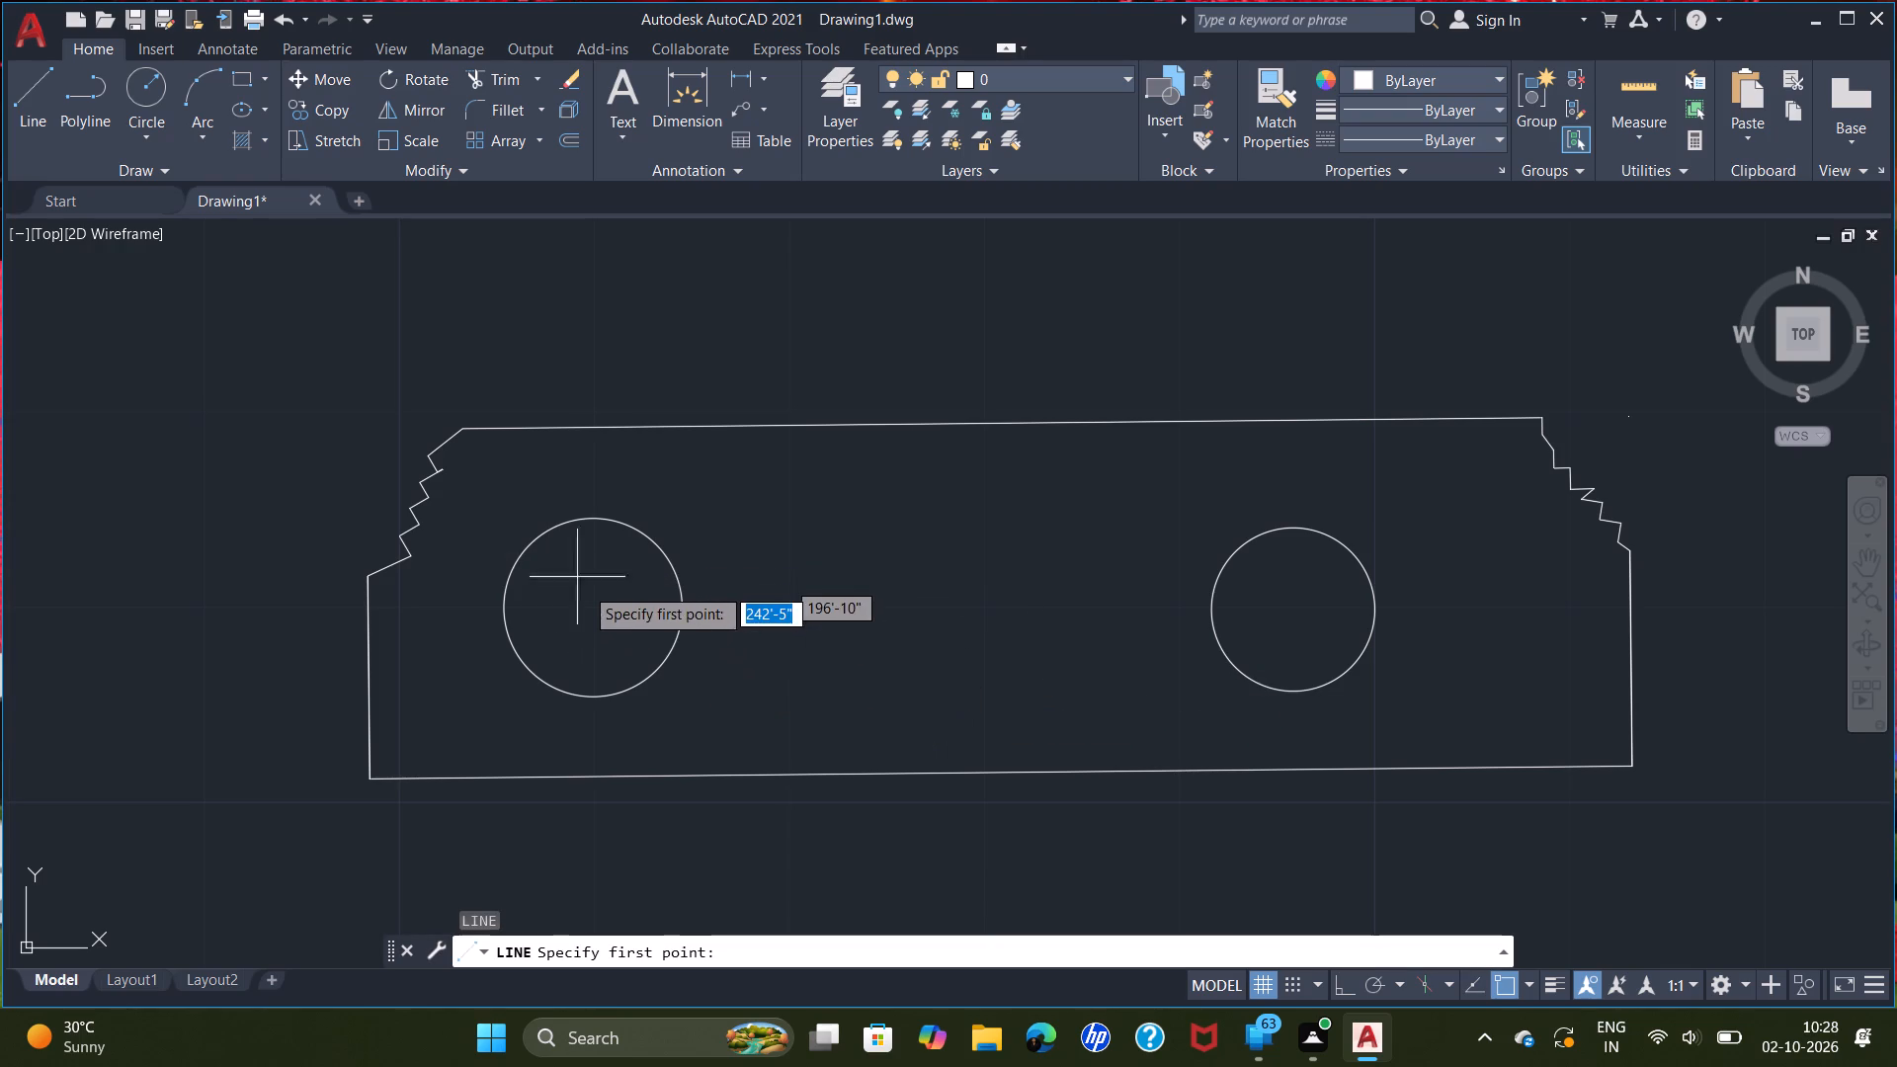
click(591, 609)
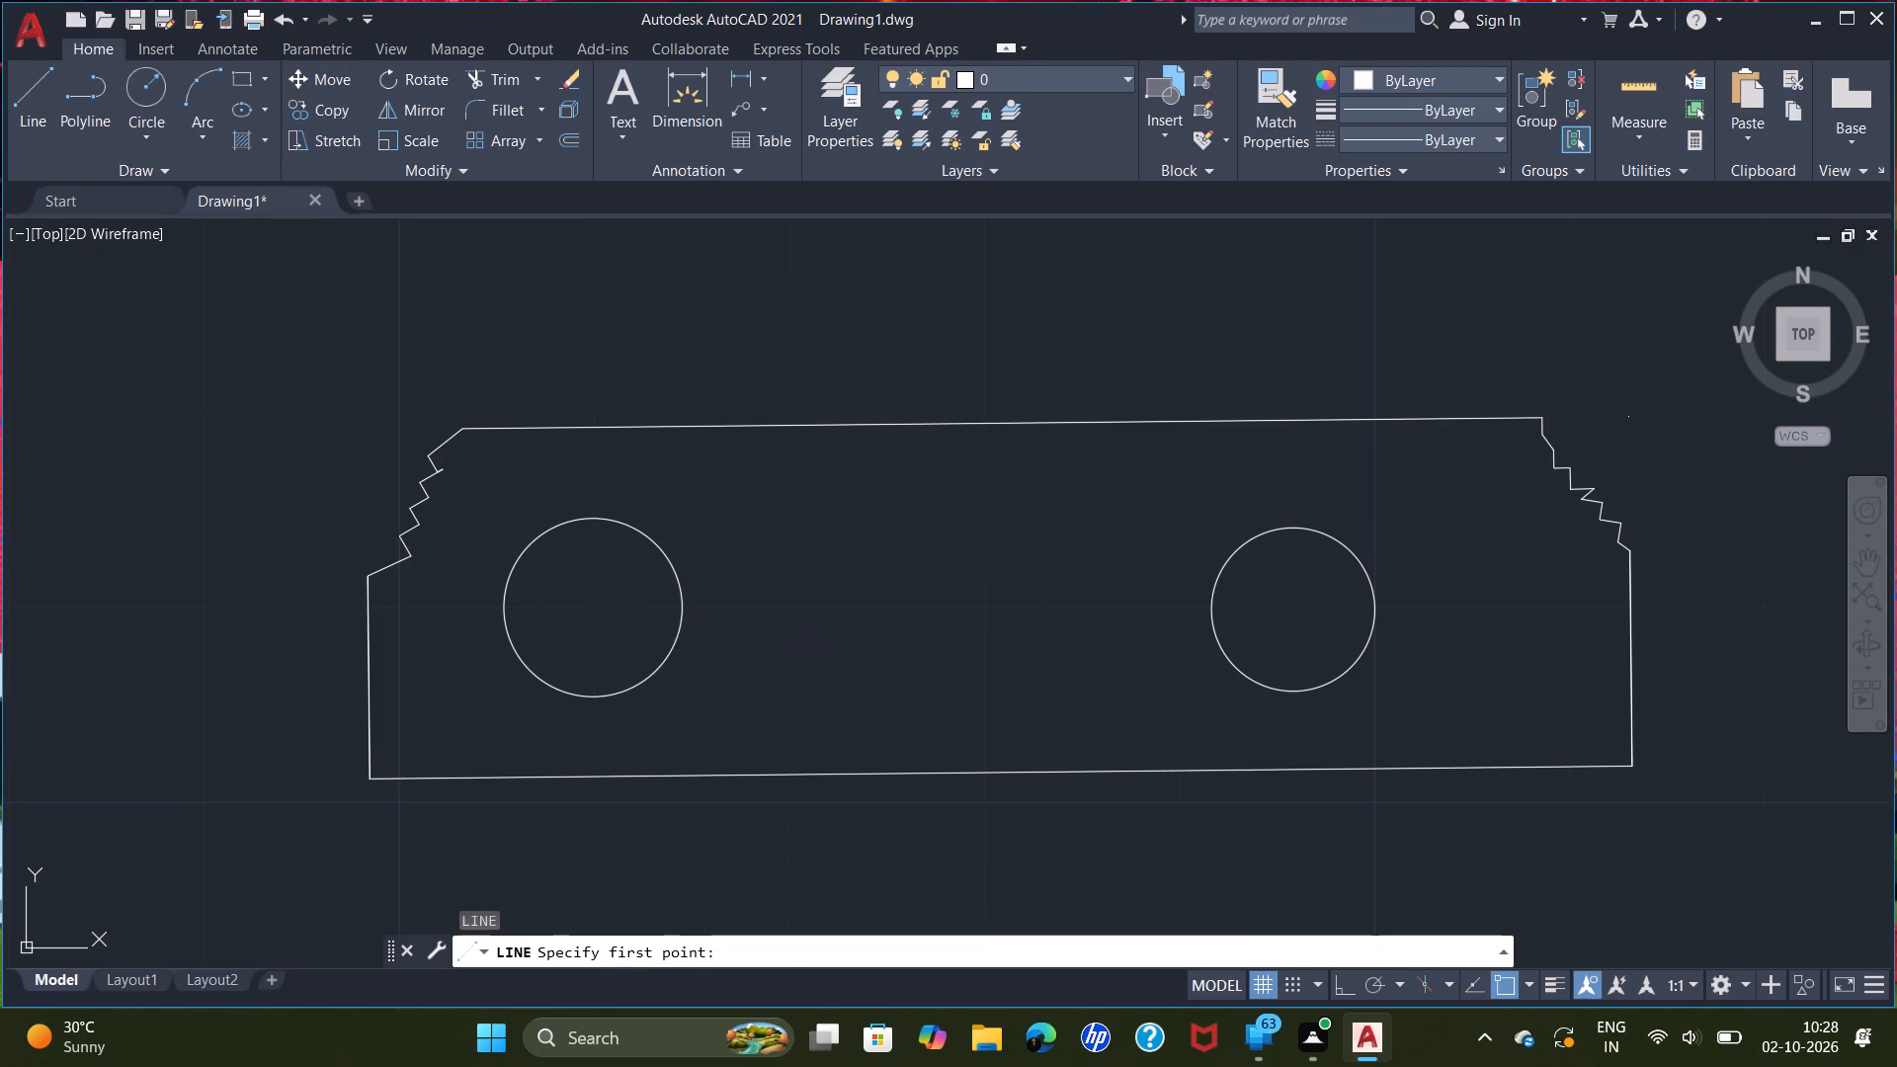
double_click(805, 609)
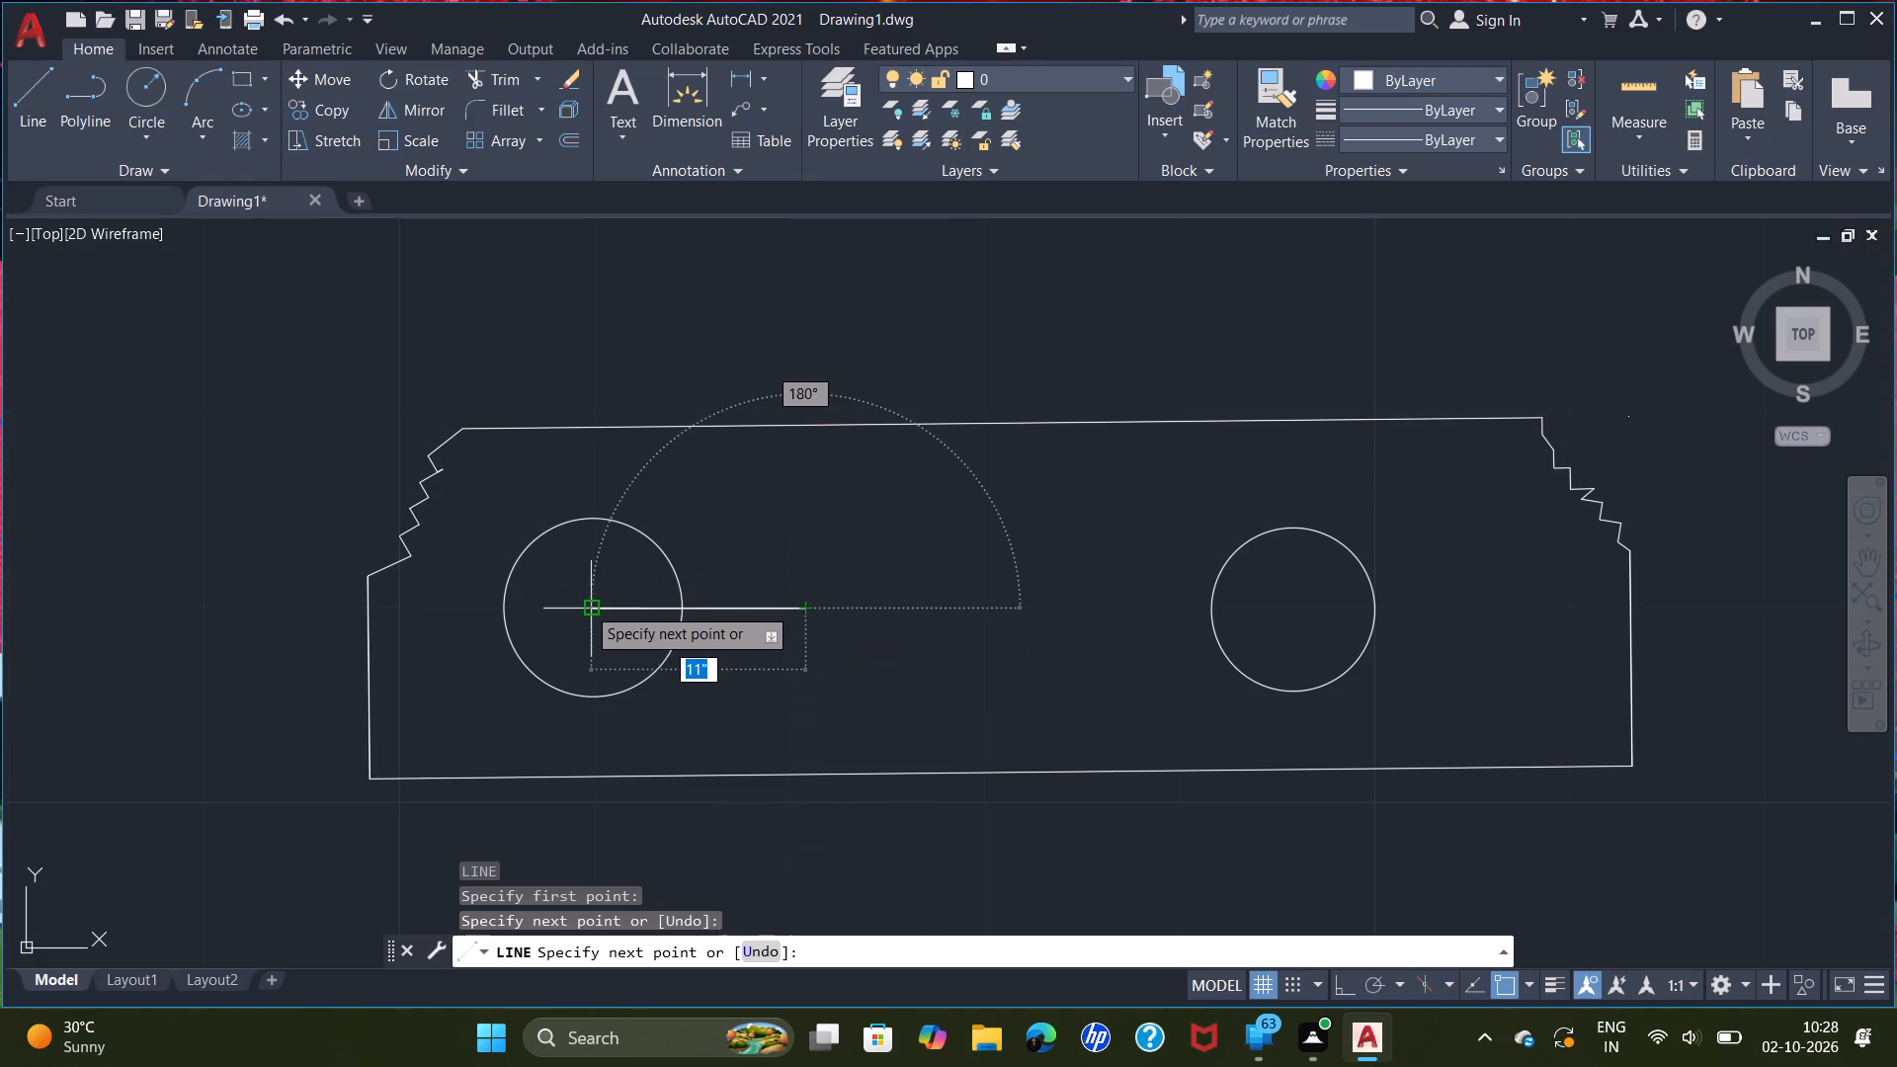
click(586, 606)
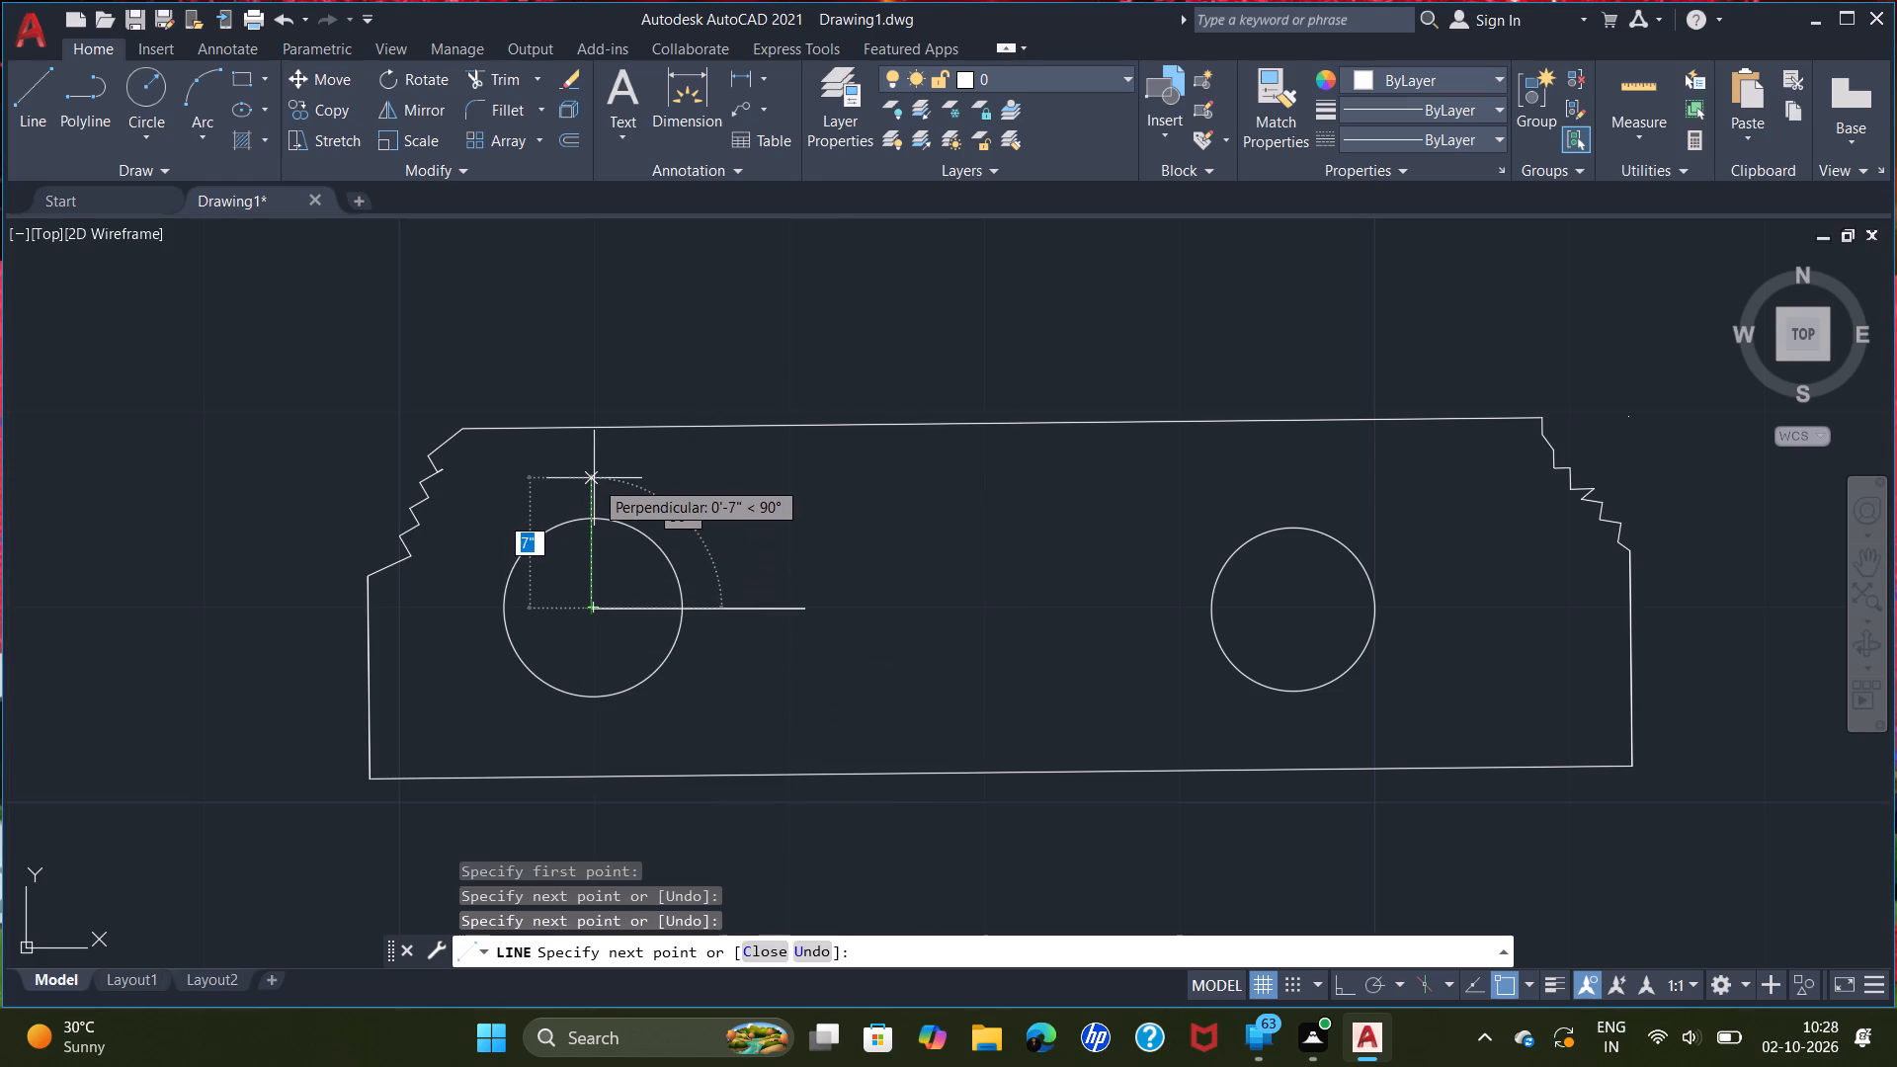
double_click(594, 478)
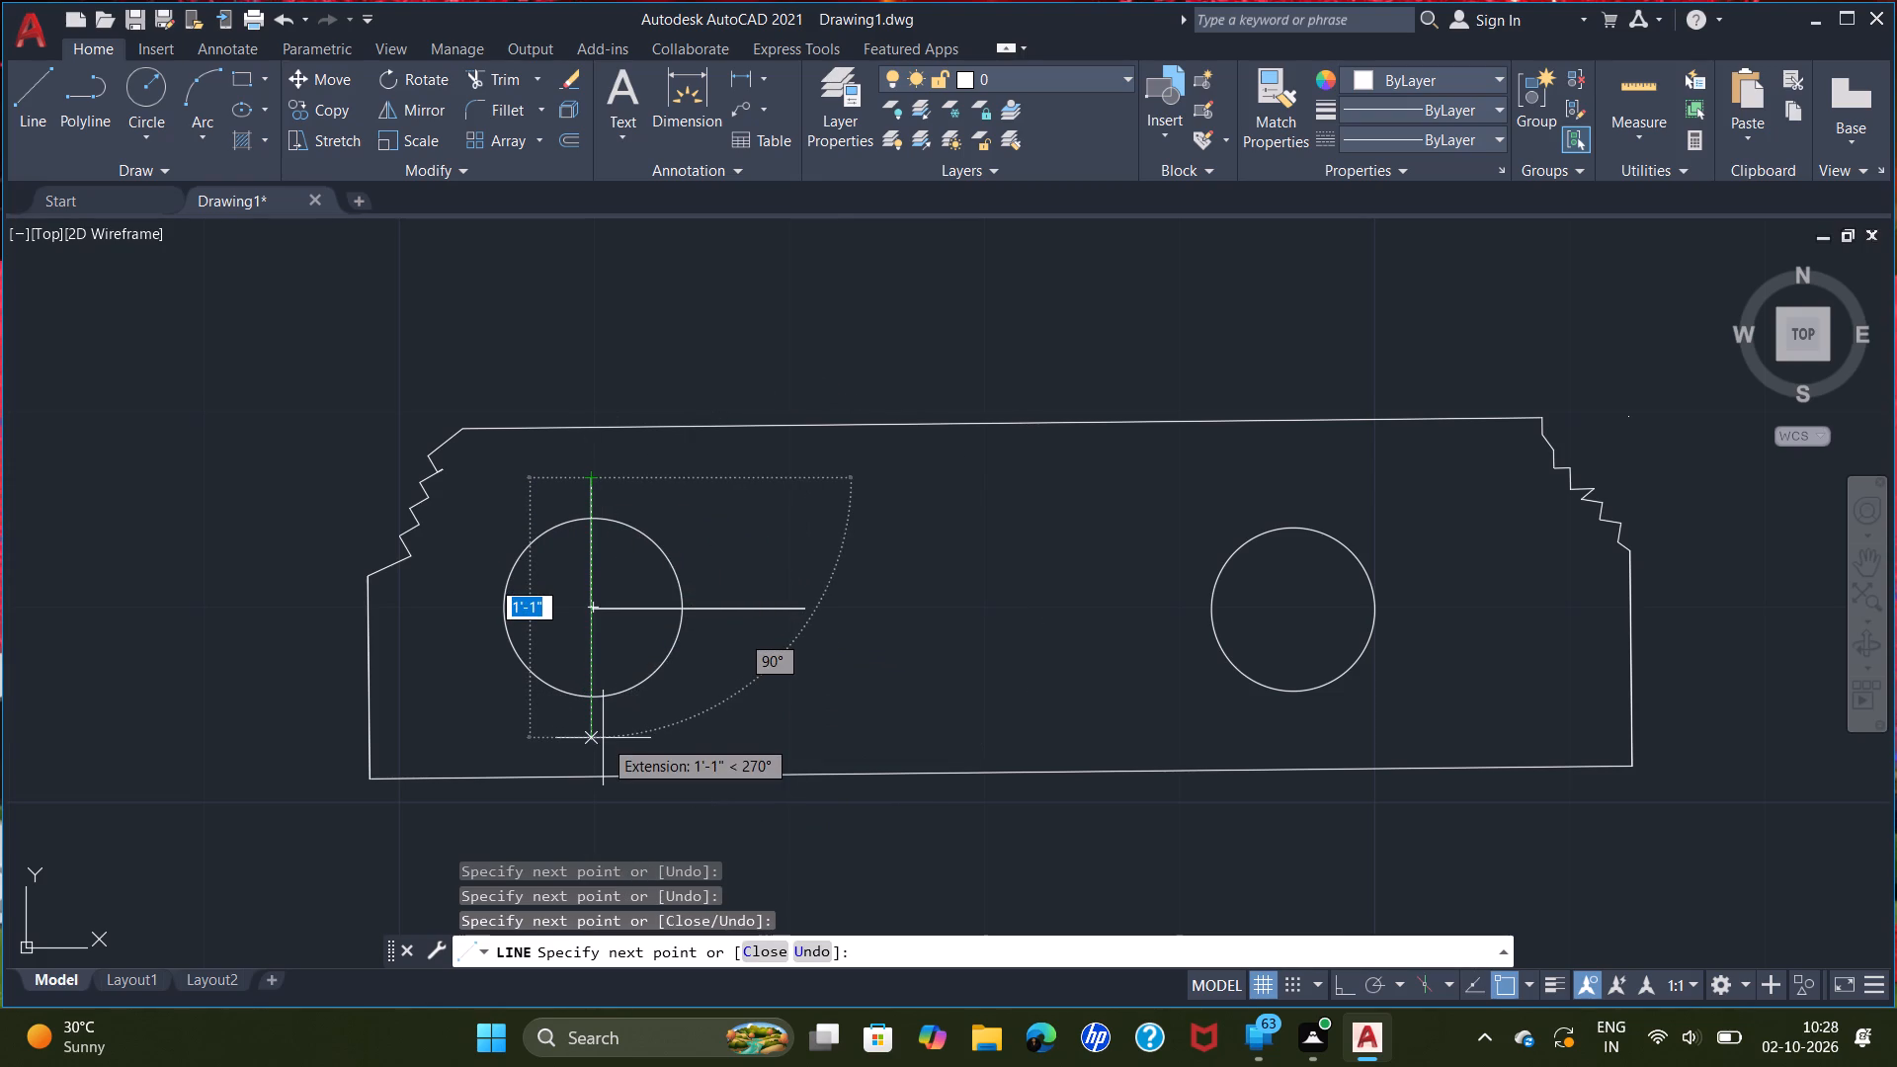
double_click(589, 740)
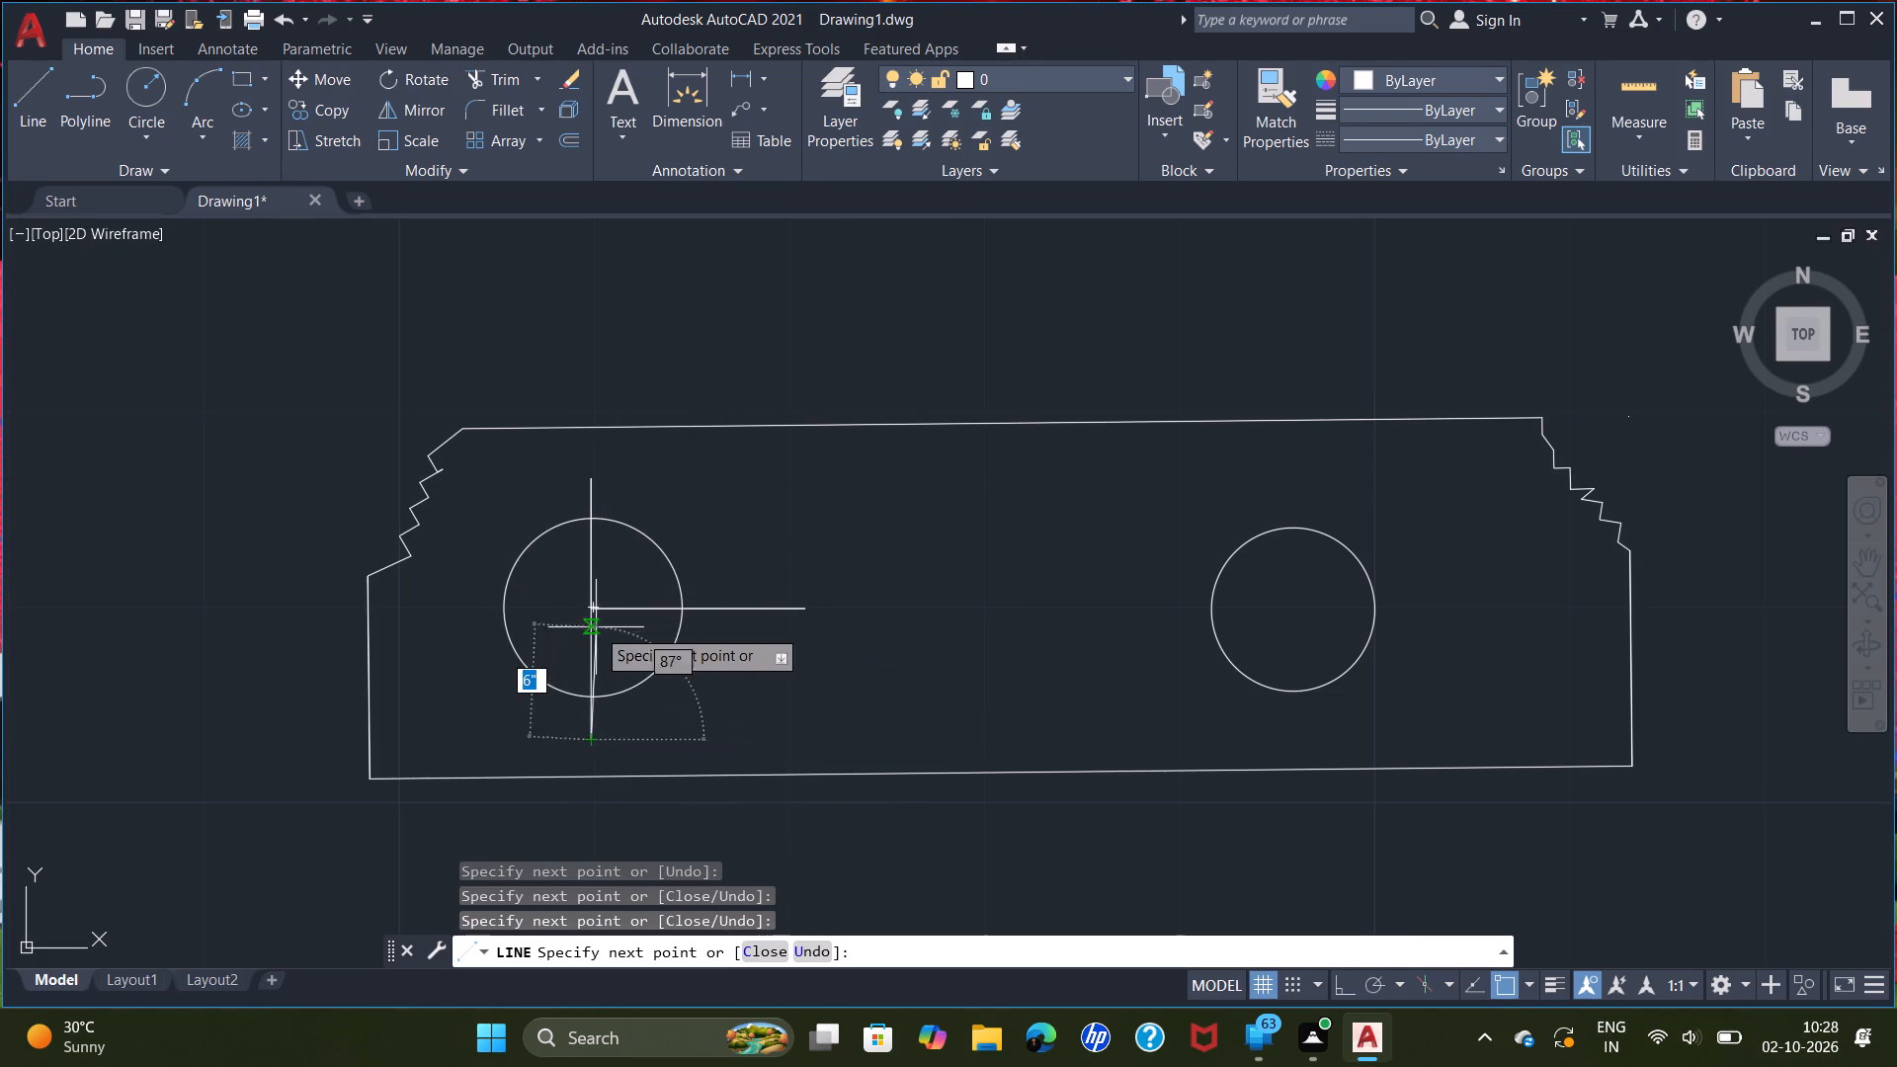
click(588, 608)
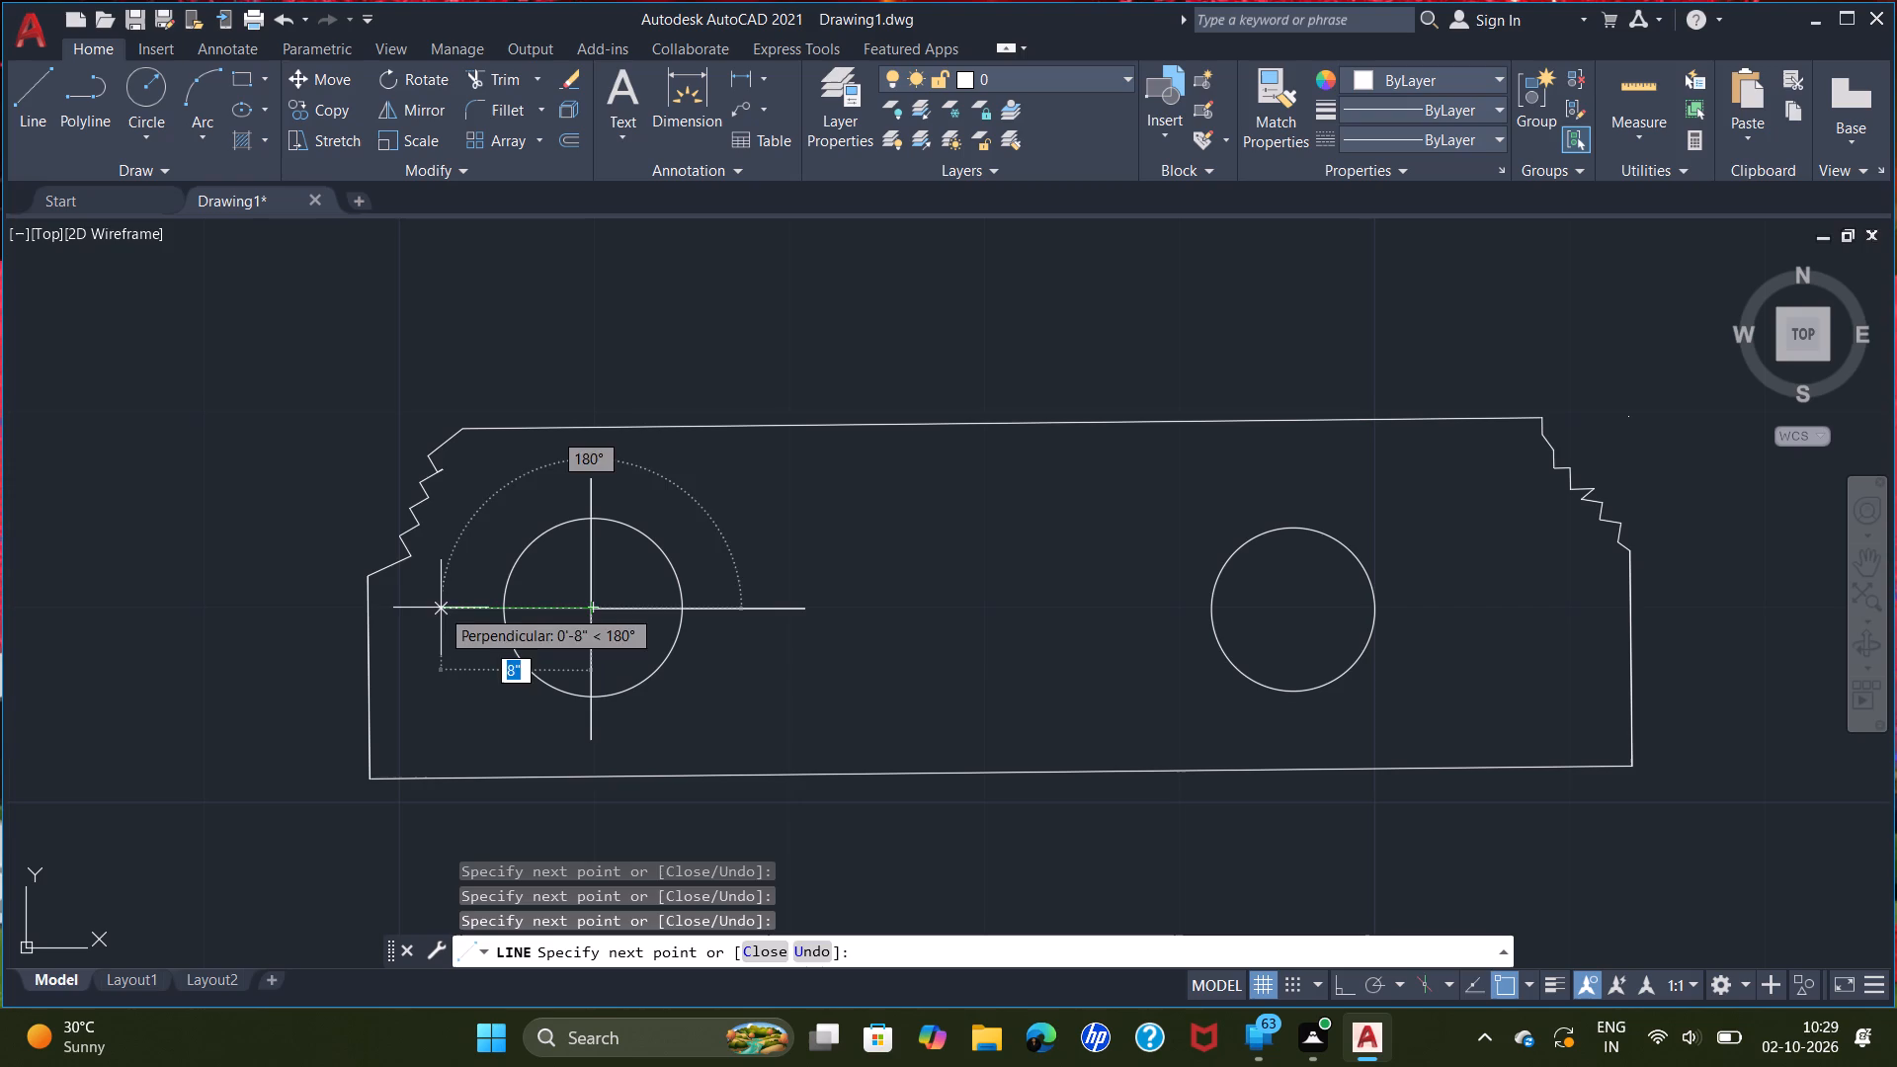
click(441, 607)
right_click(441, 606)
click(578, 620)
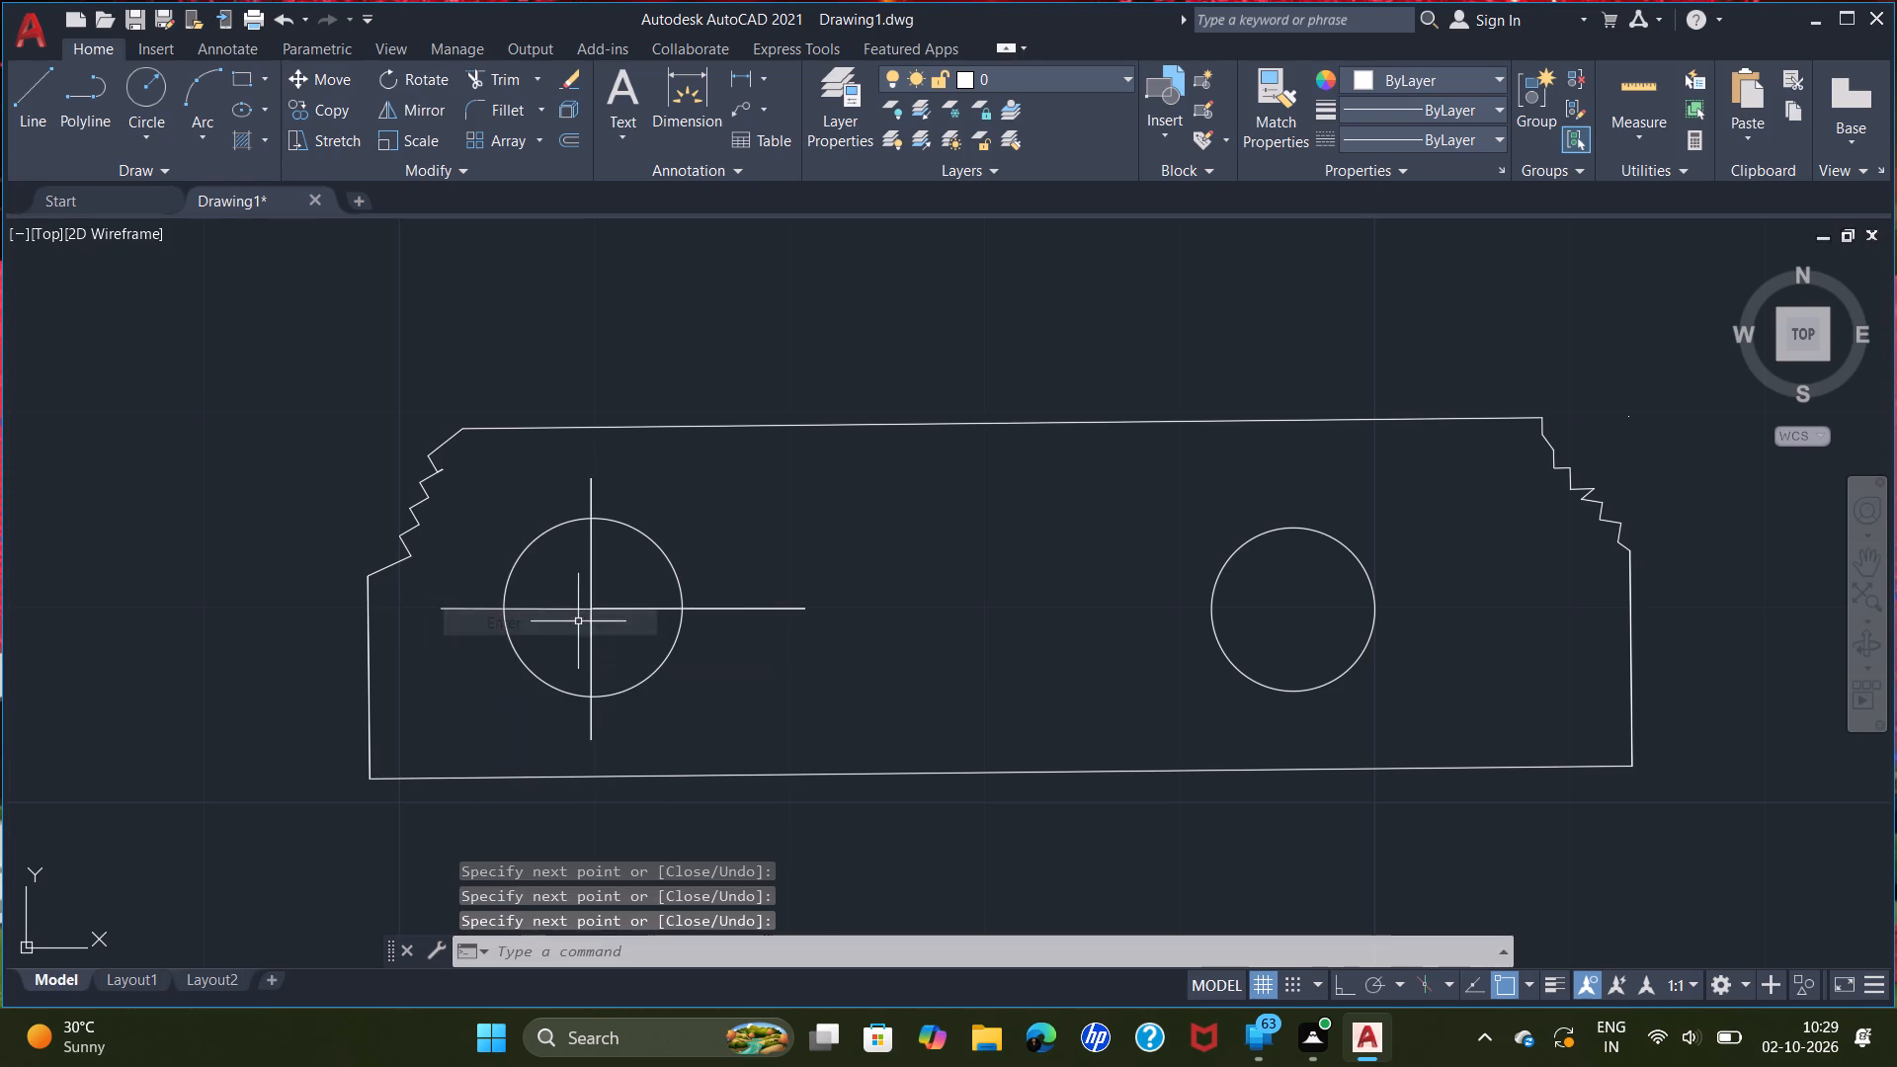
Copy the west circle's cross lines from its centre to the centre of the east circle, about 3'-0" away.
double_click(628, 639)
click(547, 561)
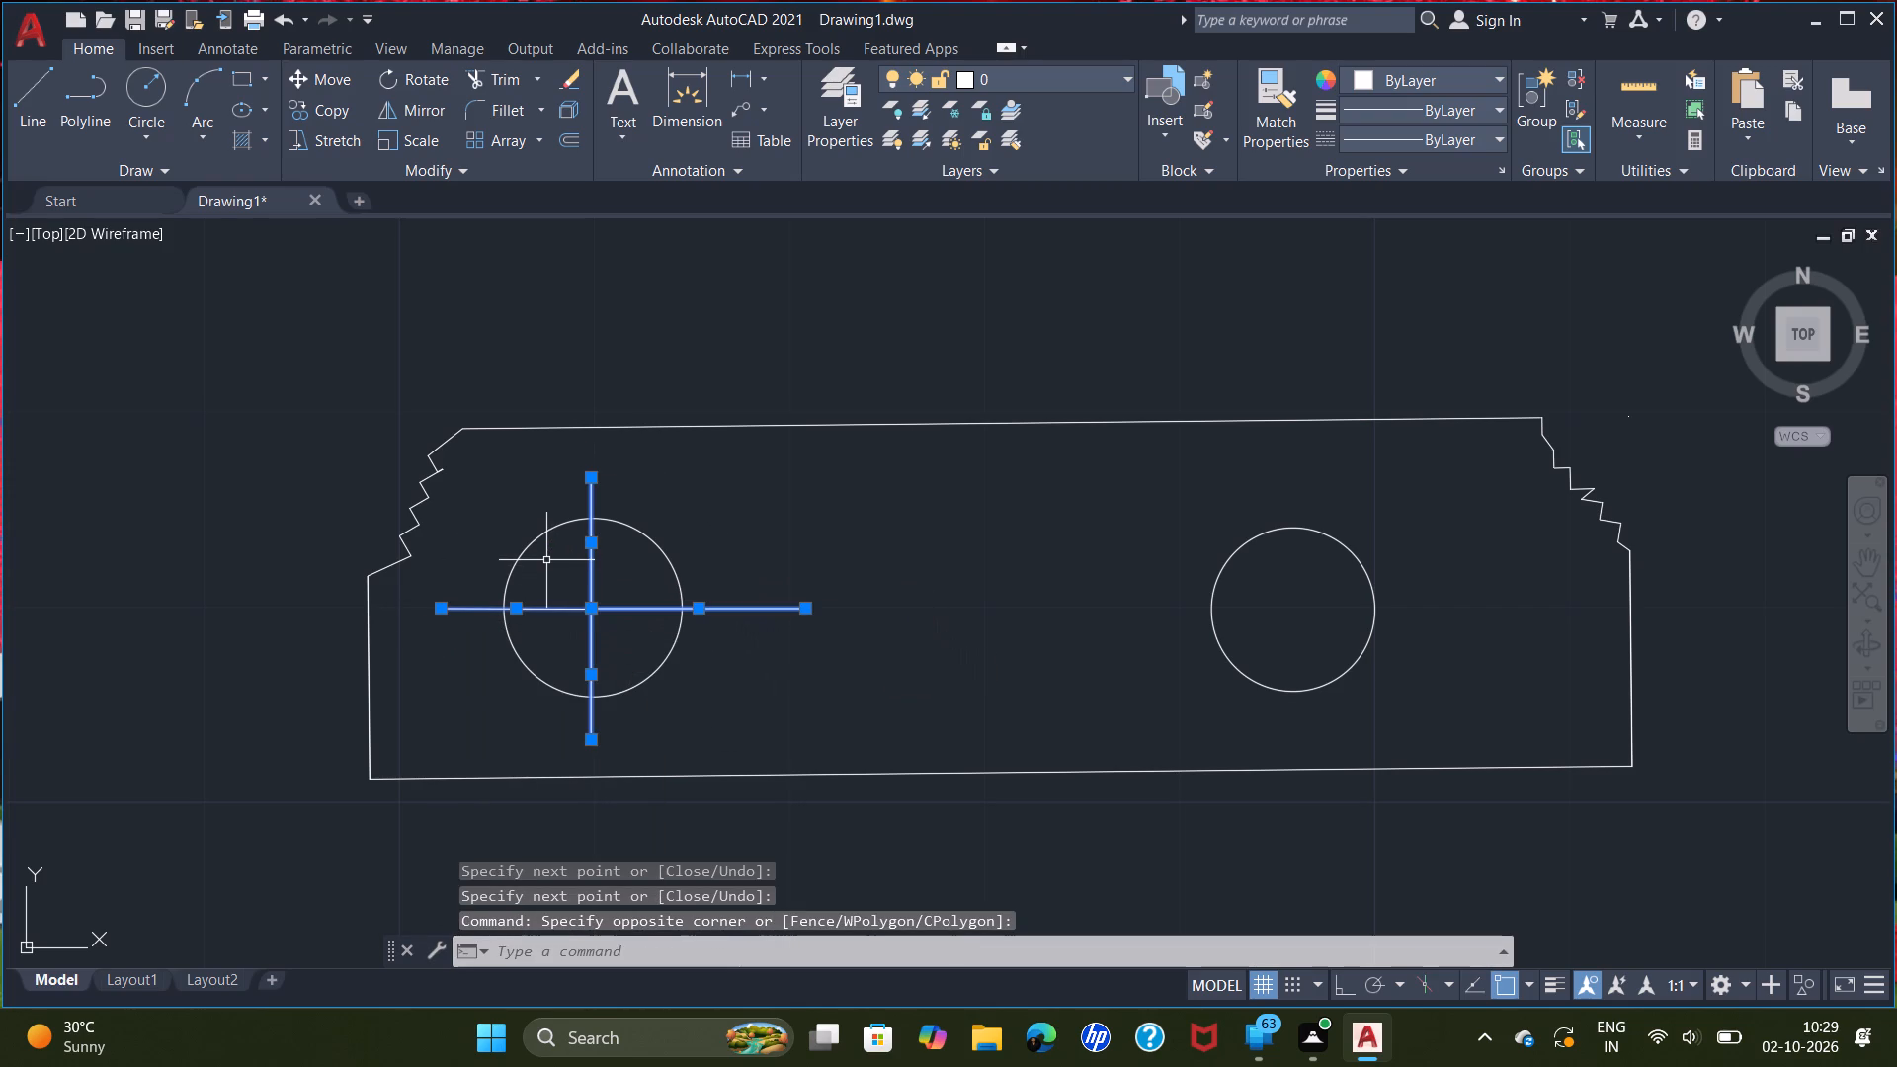
text(co)
key(Return)
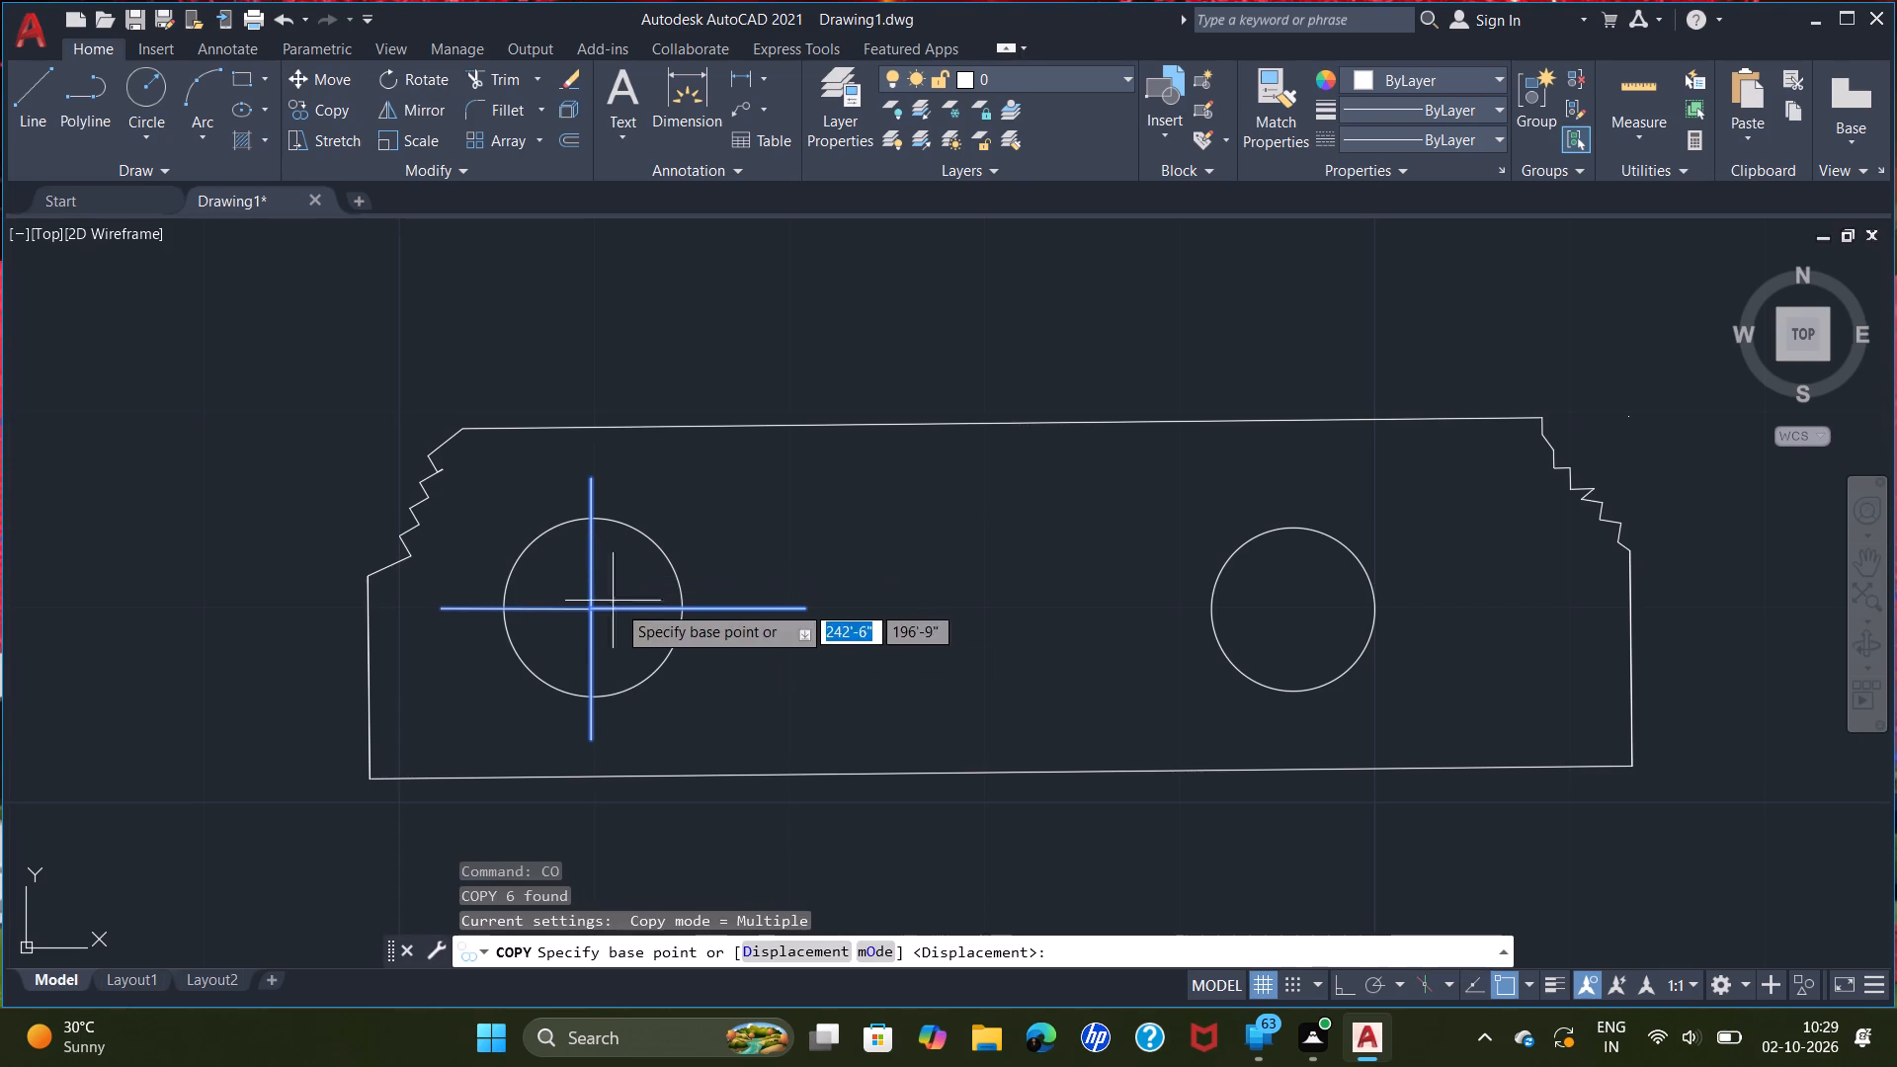
click(589, 611)
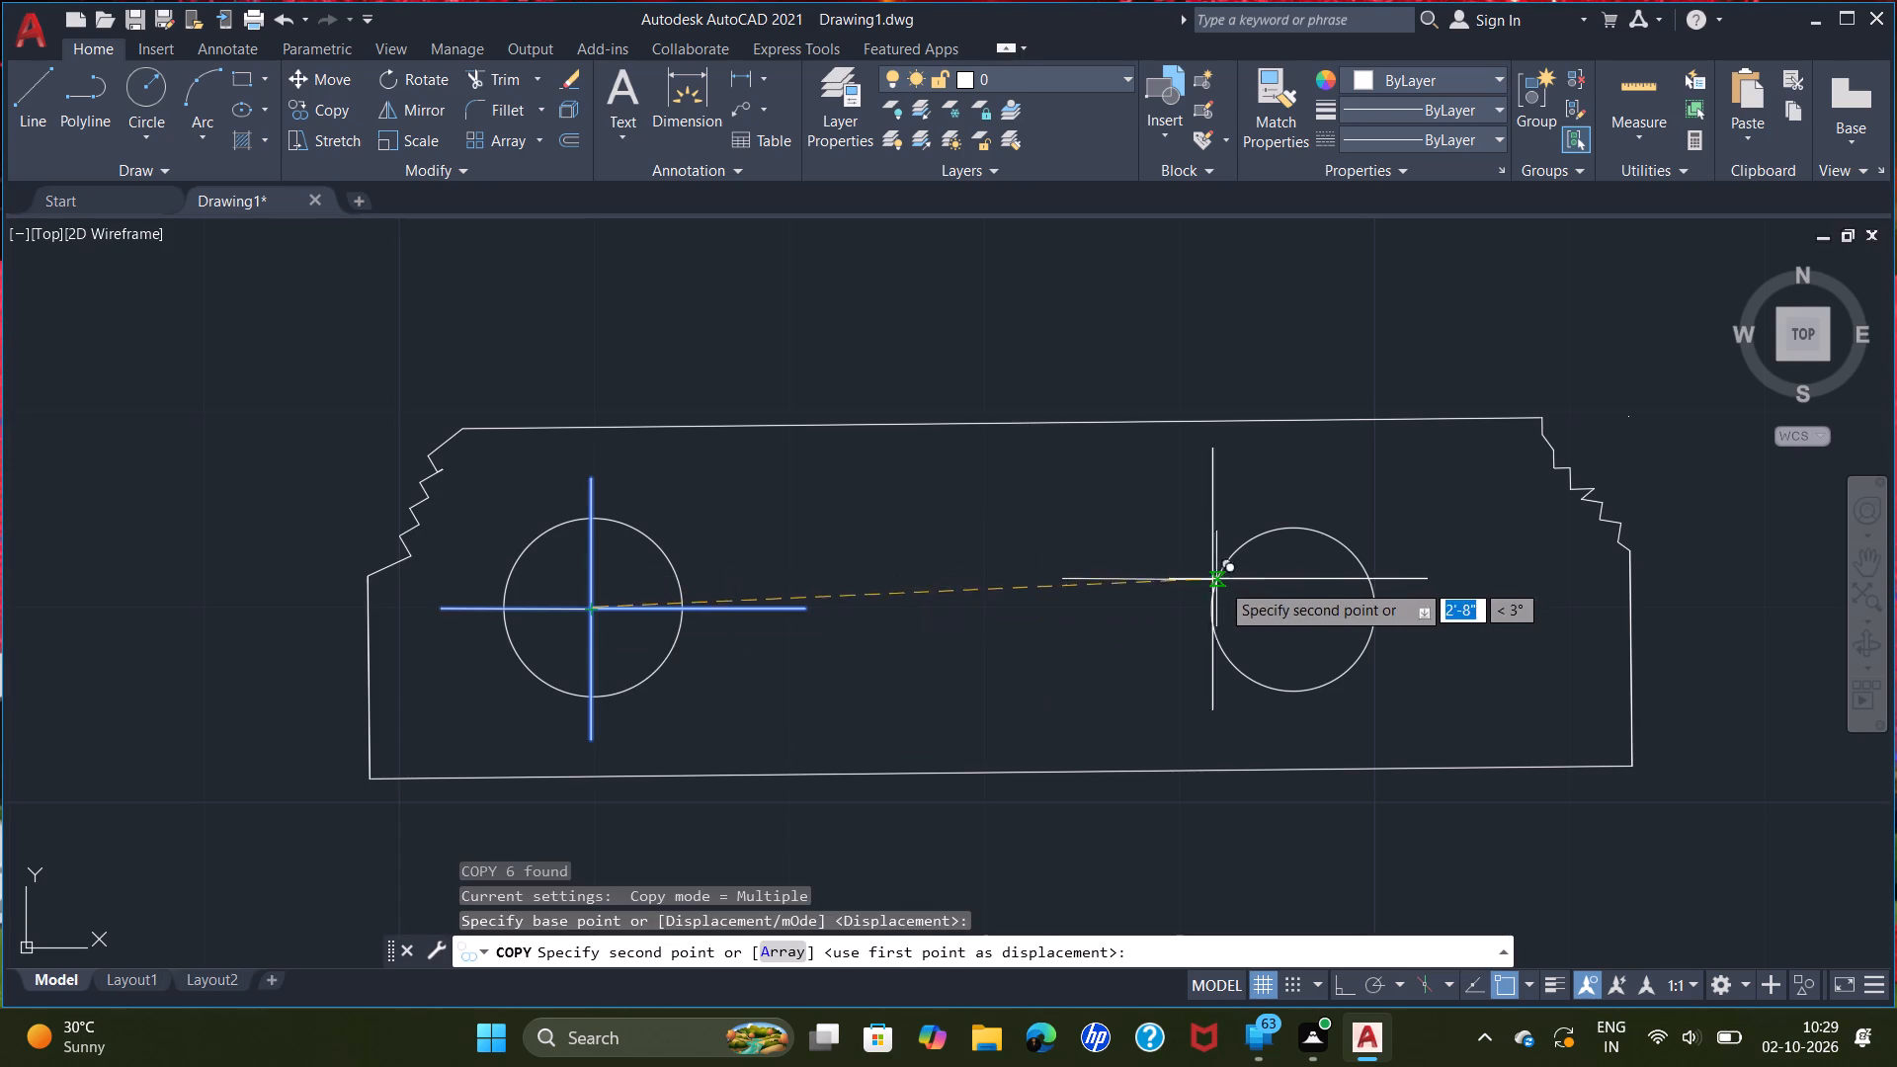
click(1295, 610)
key(Escape)
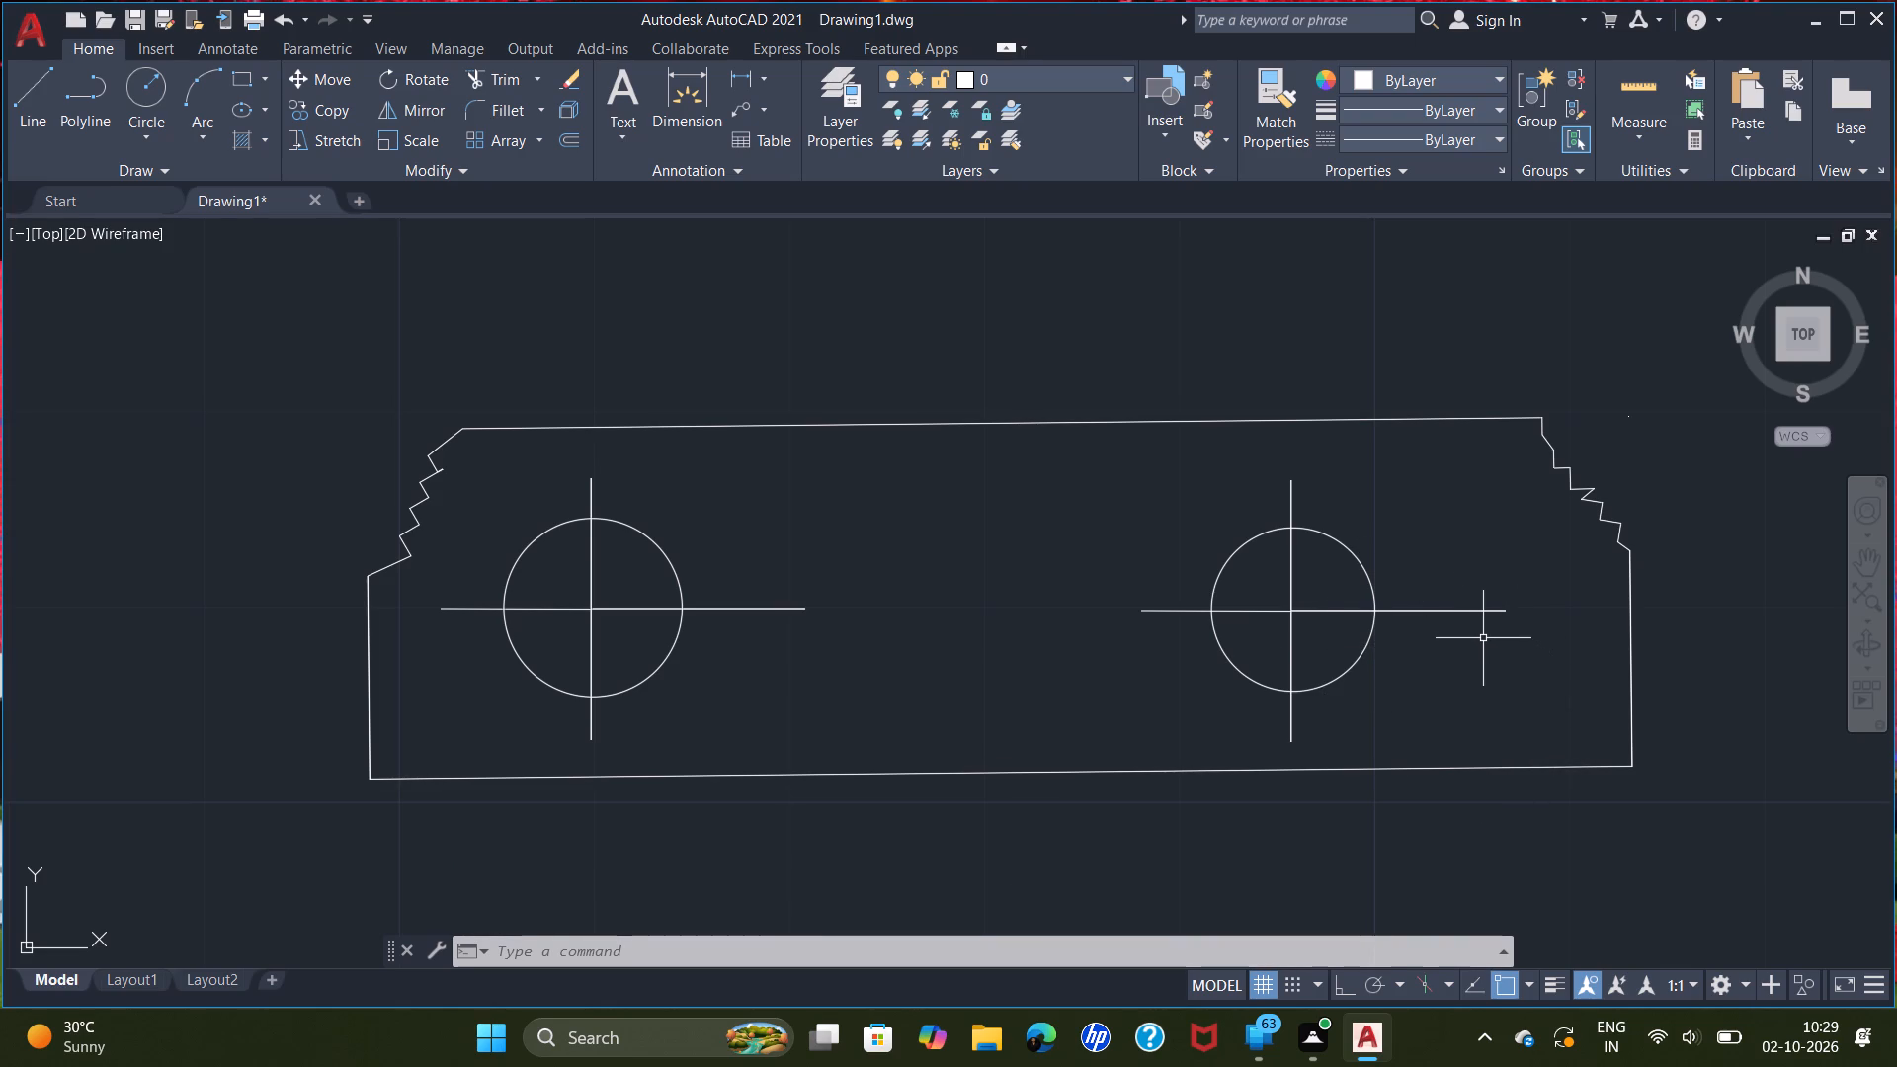
Delete the duplicate line on the east arm of the east circle's cross.
triple_click(1480, 609)
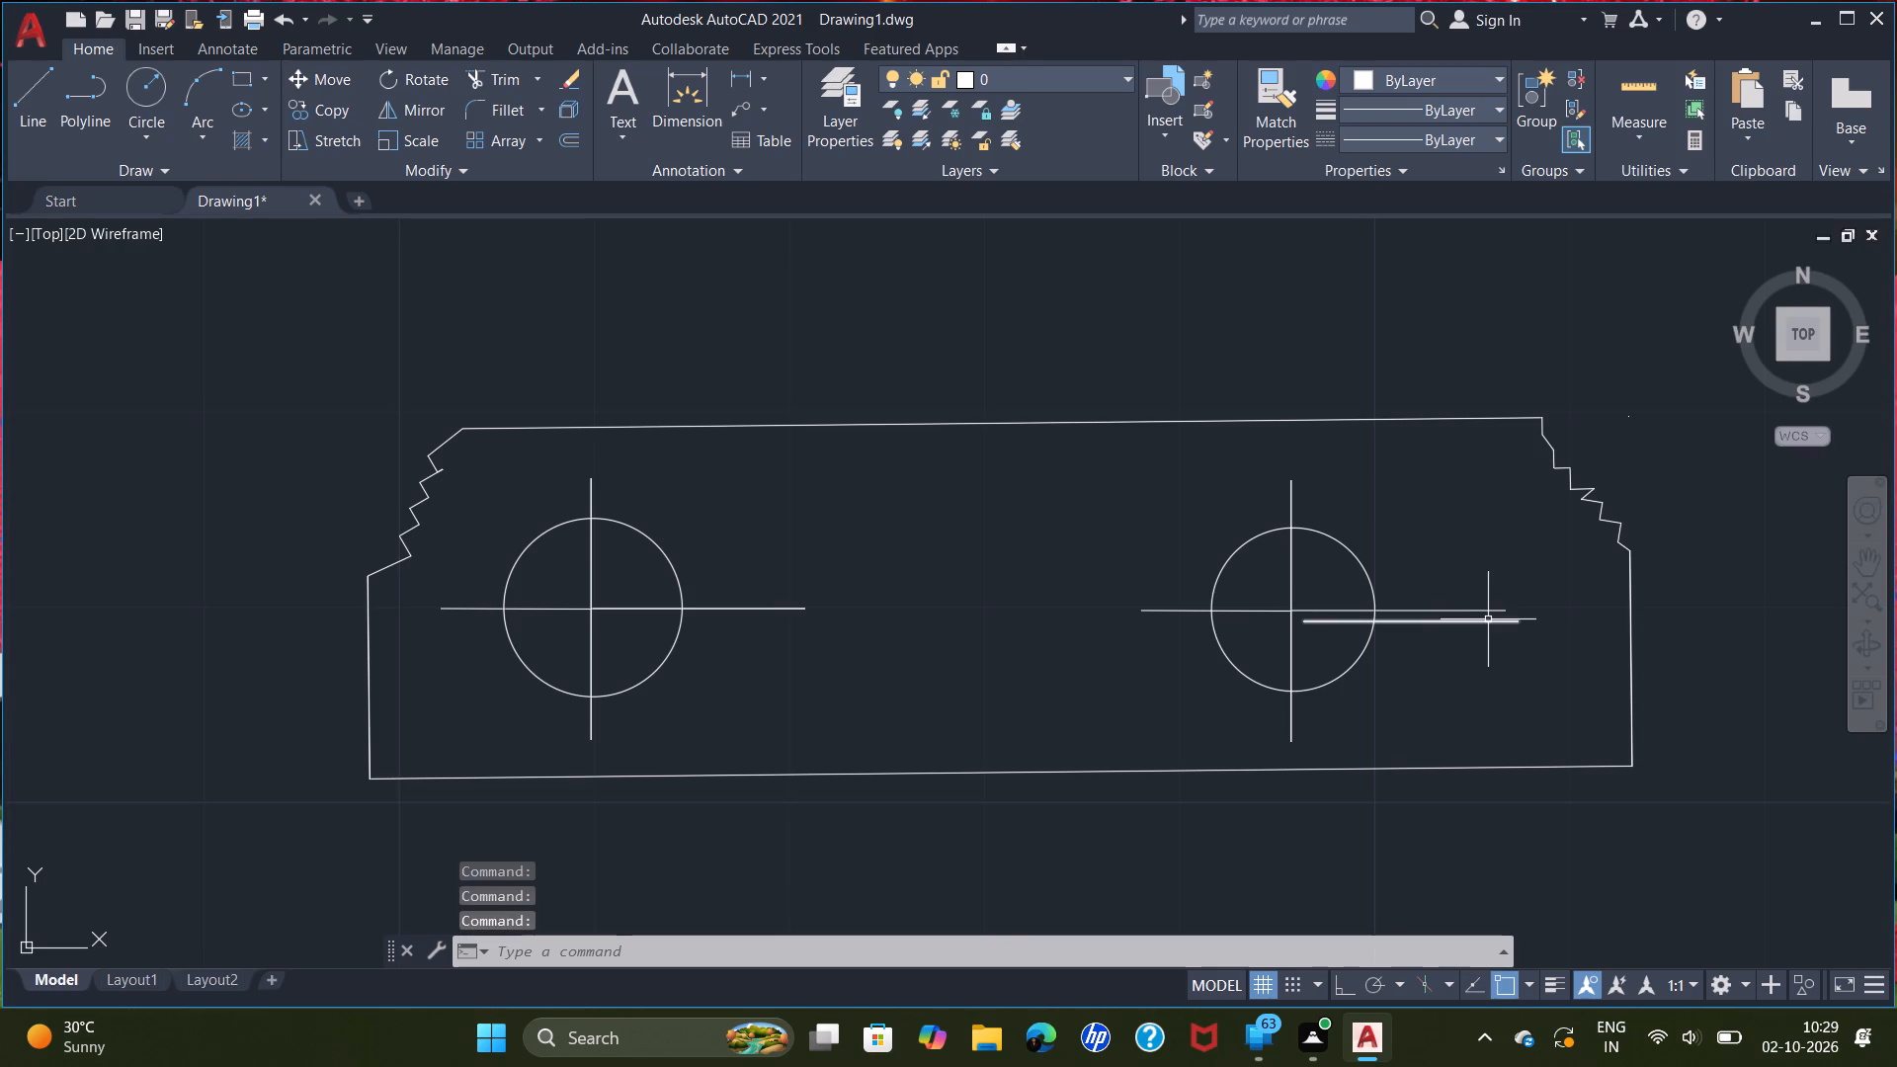
click(1490, 621)
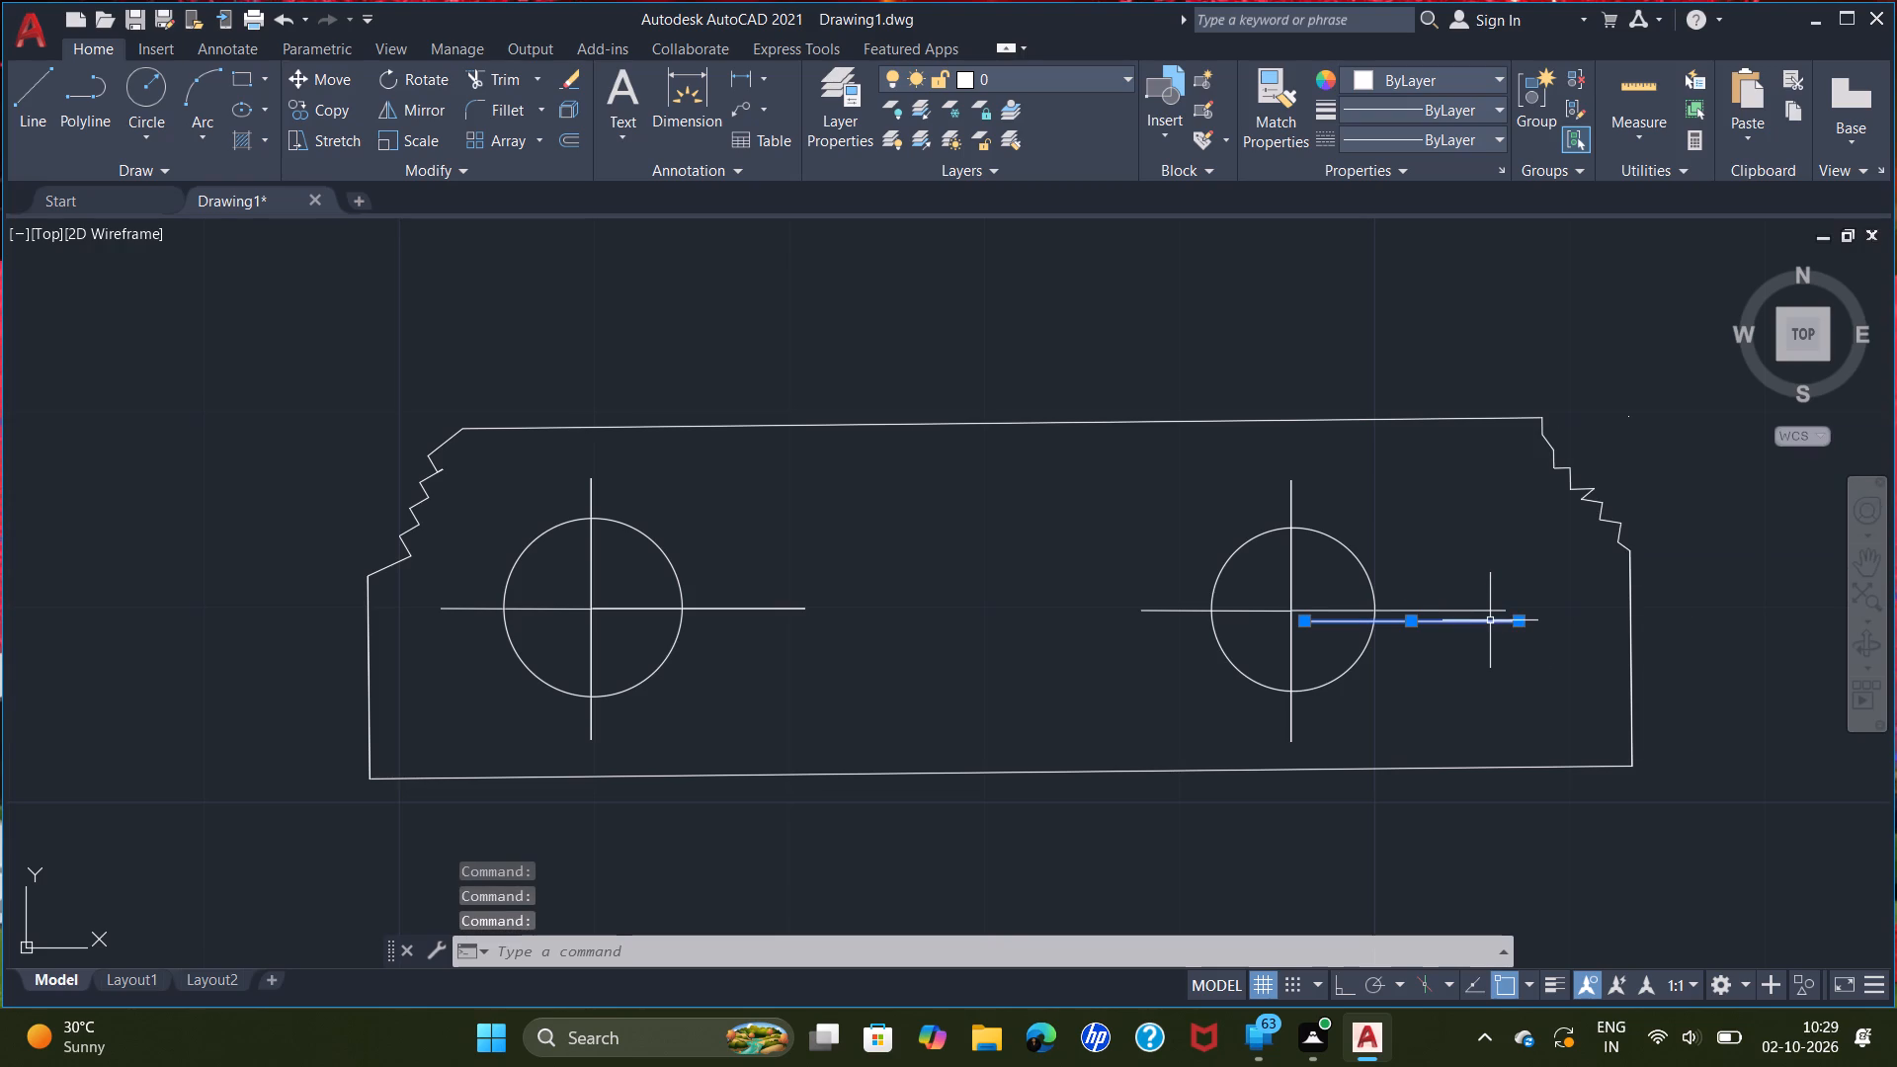
key(Delete)
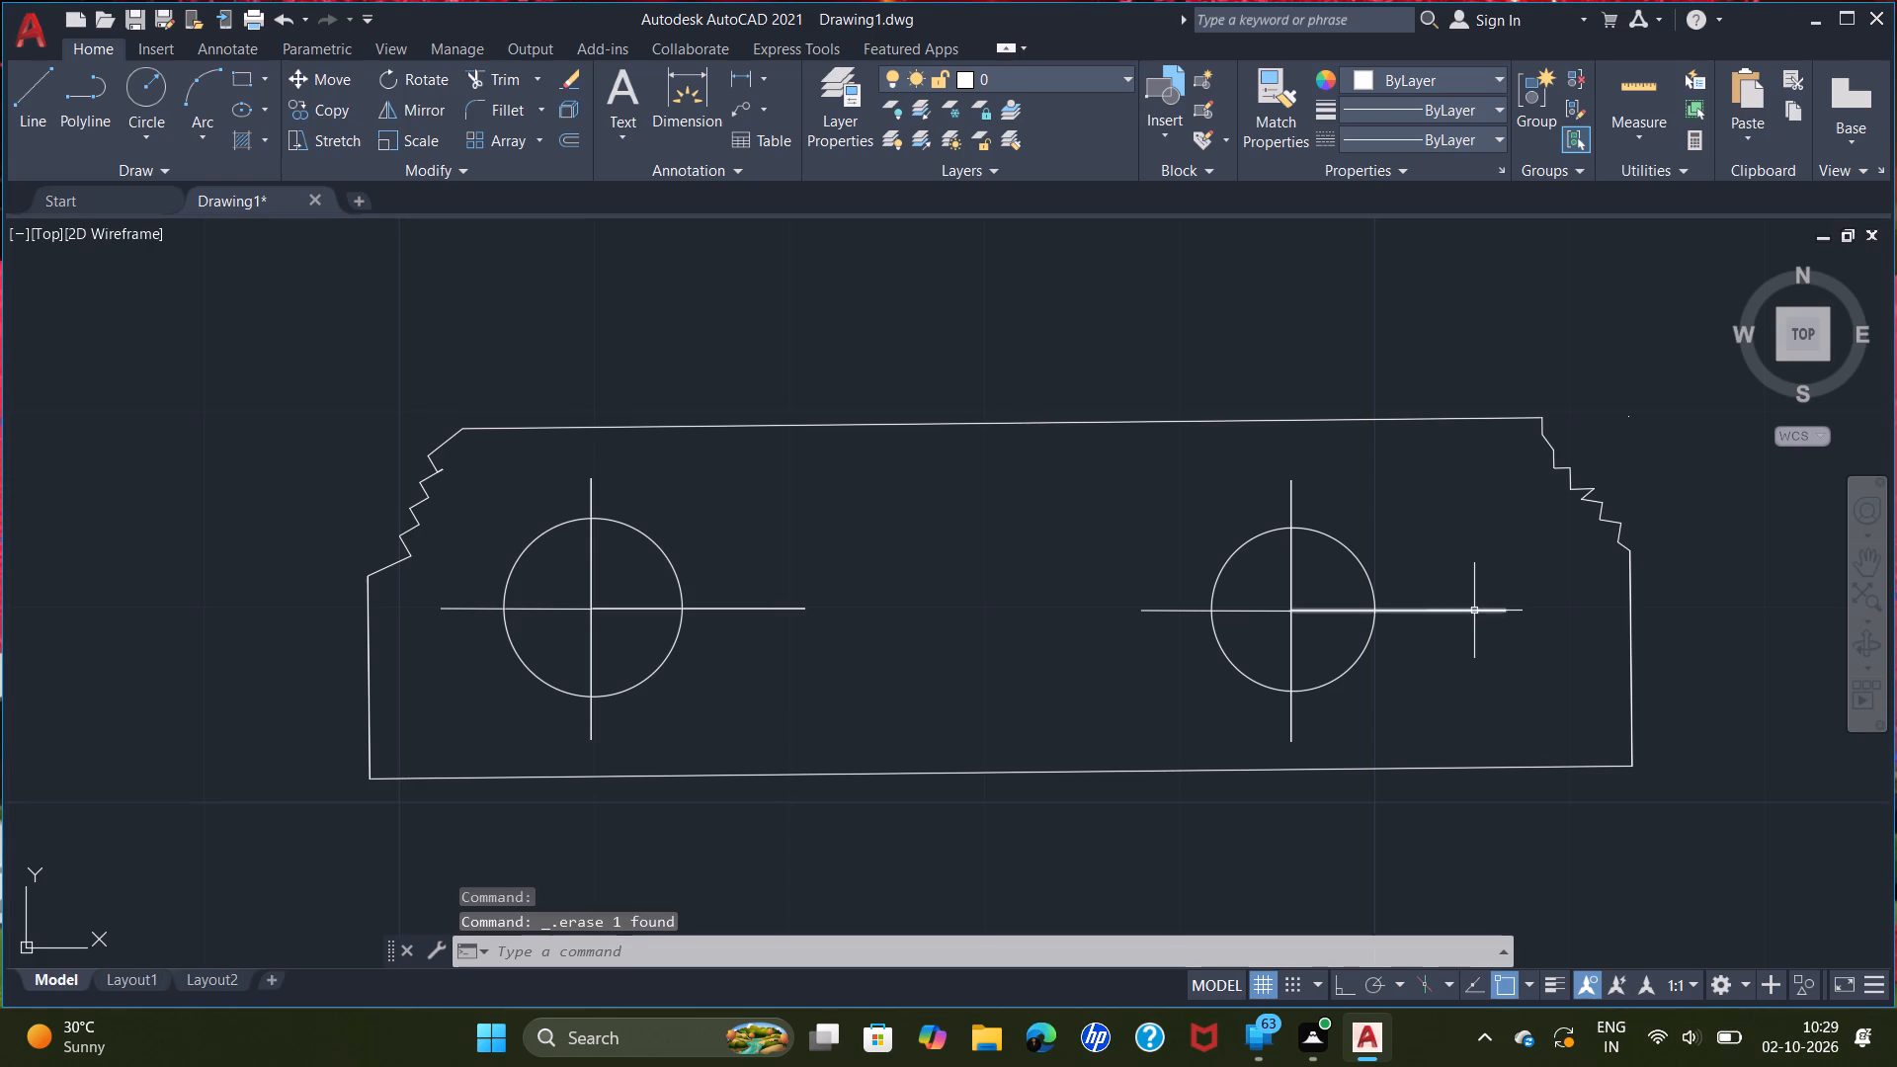
Shorten the east arm of the east circle's cross to about 8" from the centre.
click(1474, 611)
drag(1505, 612, 1489, 615)
drag(1488, 615, 1473, 615)
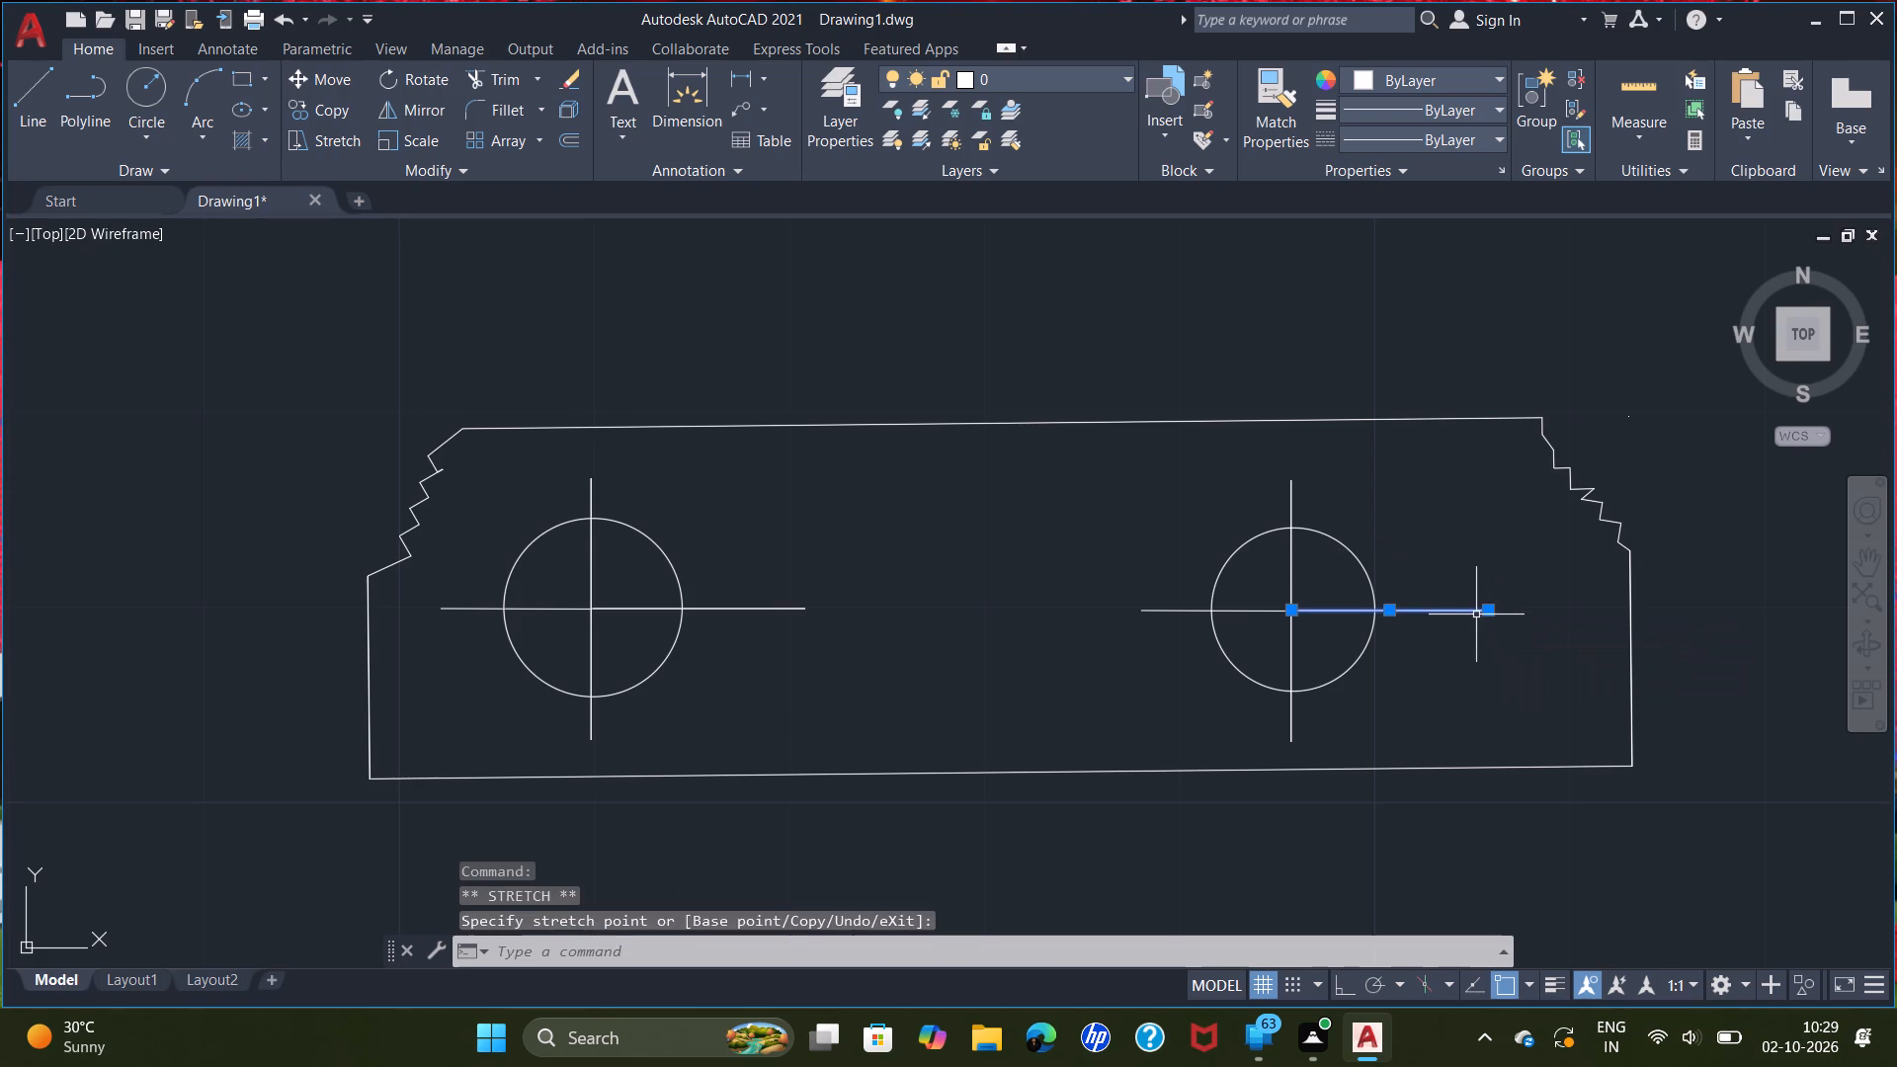
drag(1473, 615, 1459, 613)
drag(1491, 611, 1450, 616)
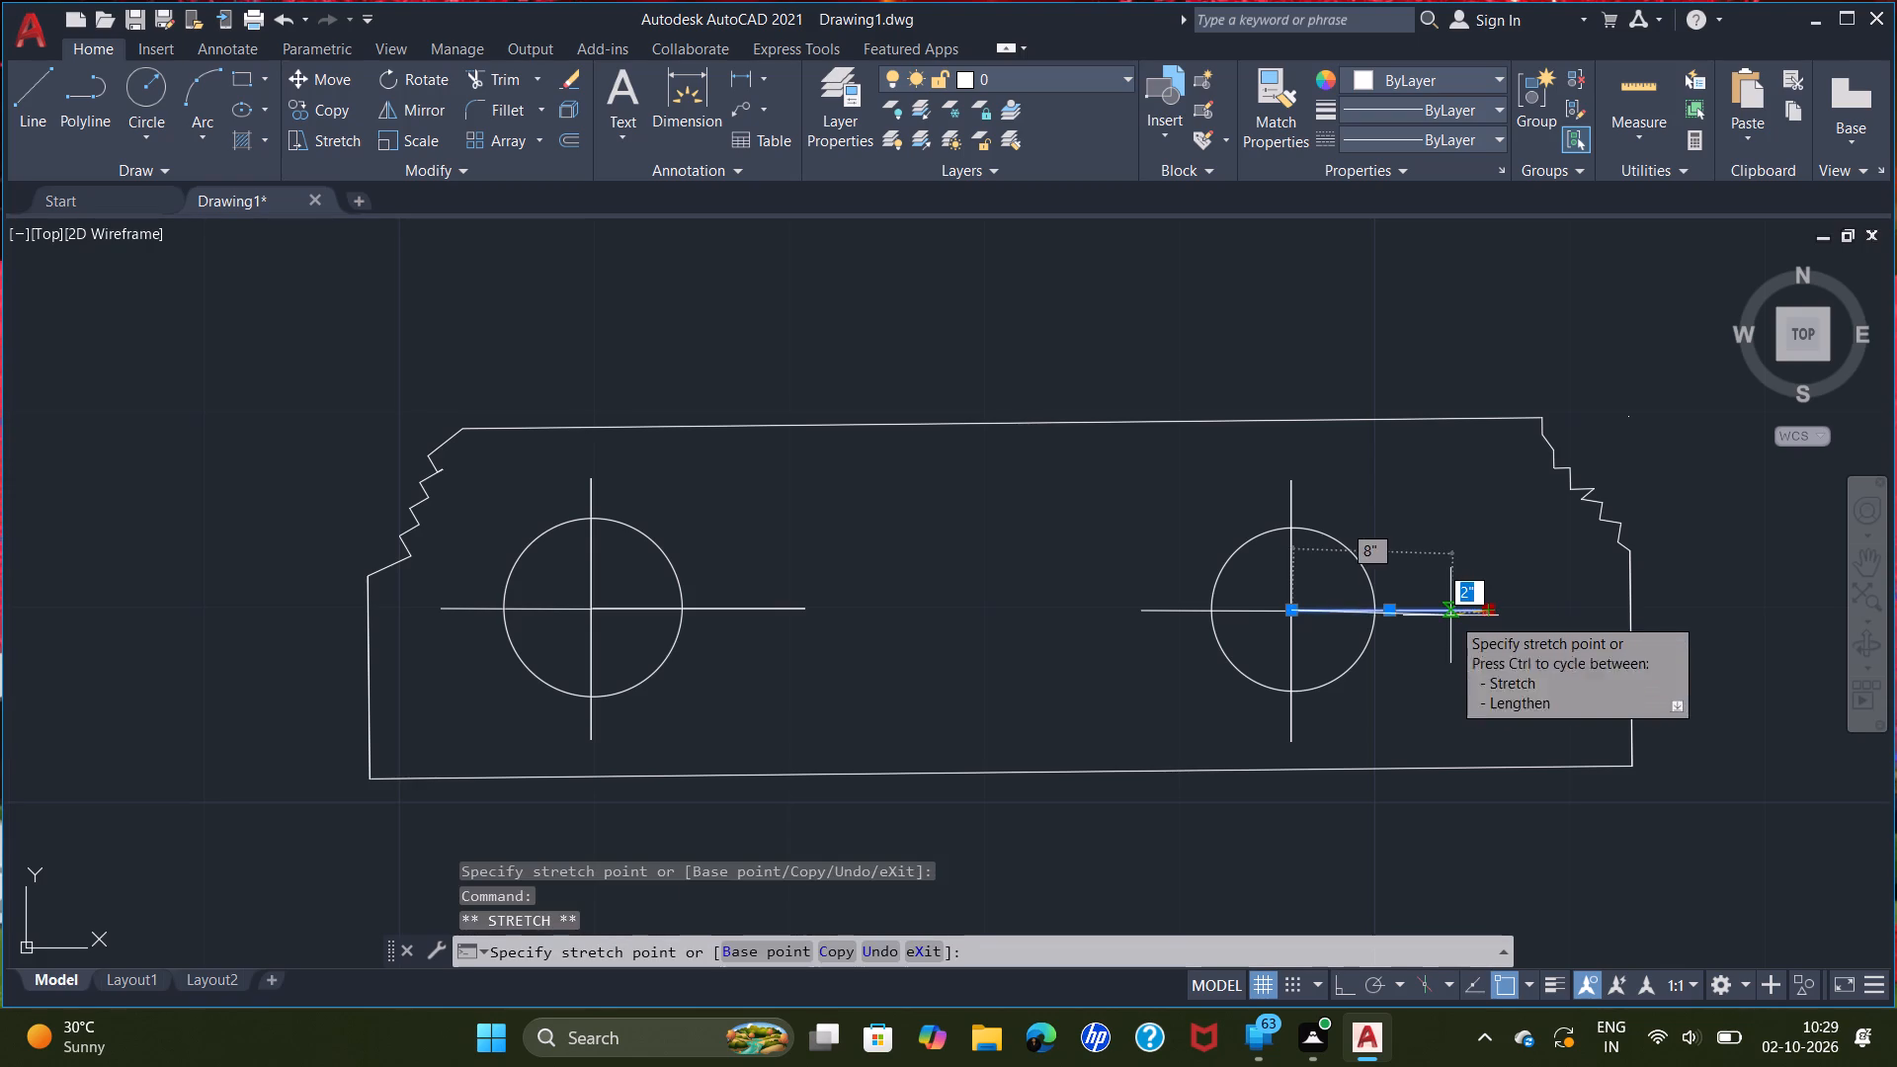
drag(1450, 616, 1449, 616)
click(1449, 616)
key(Escape)
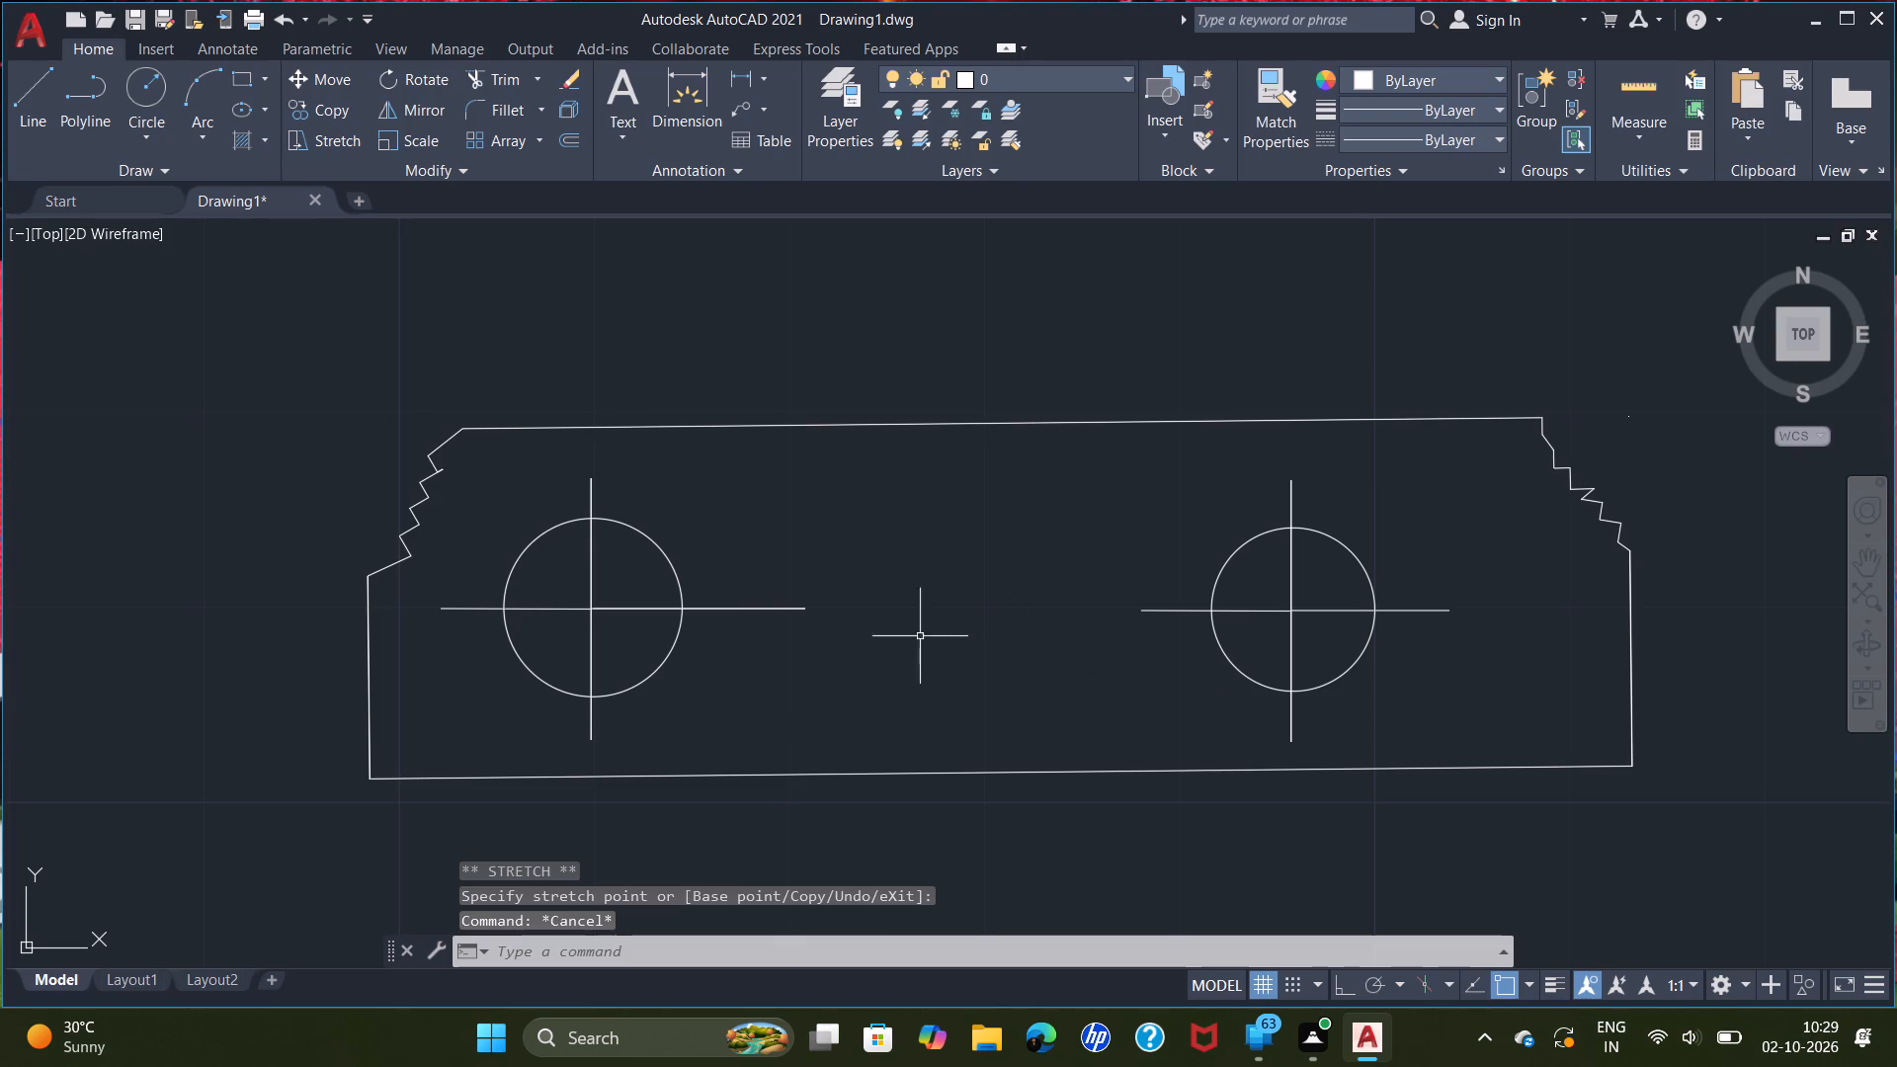
Delete the duplicate line on the east arm of the west circle's cross.
click(753, 605)
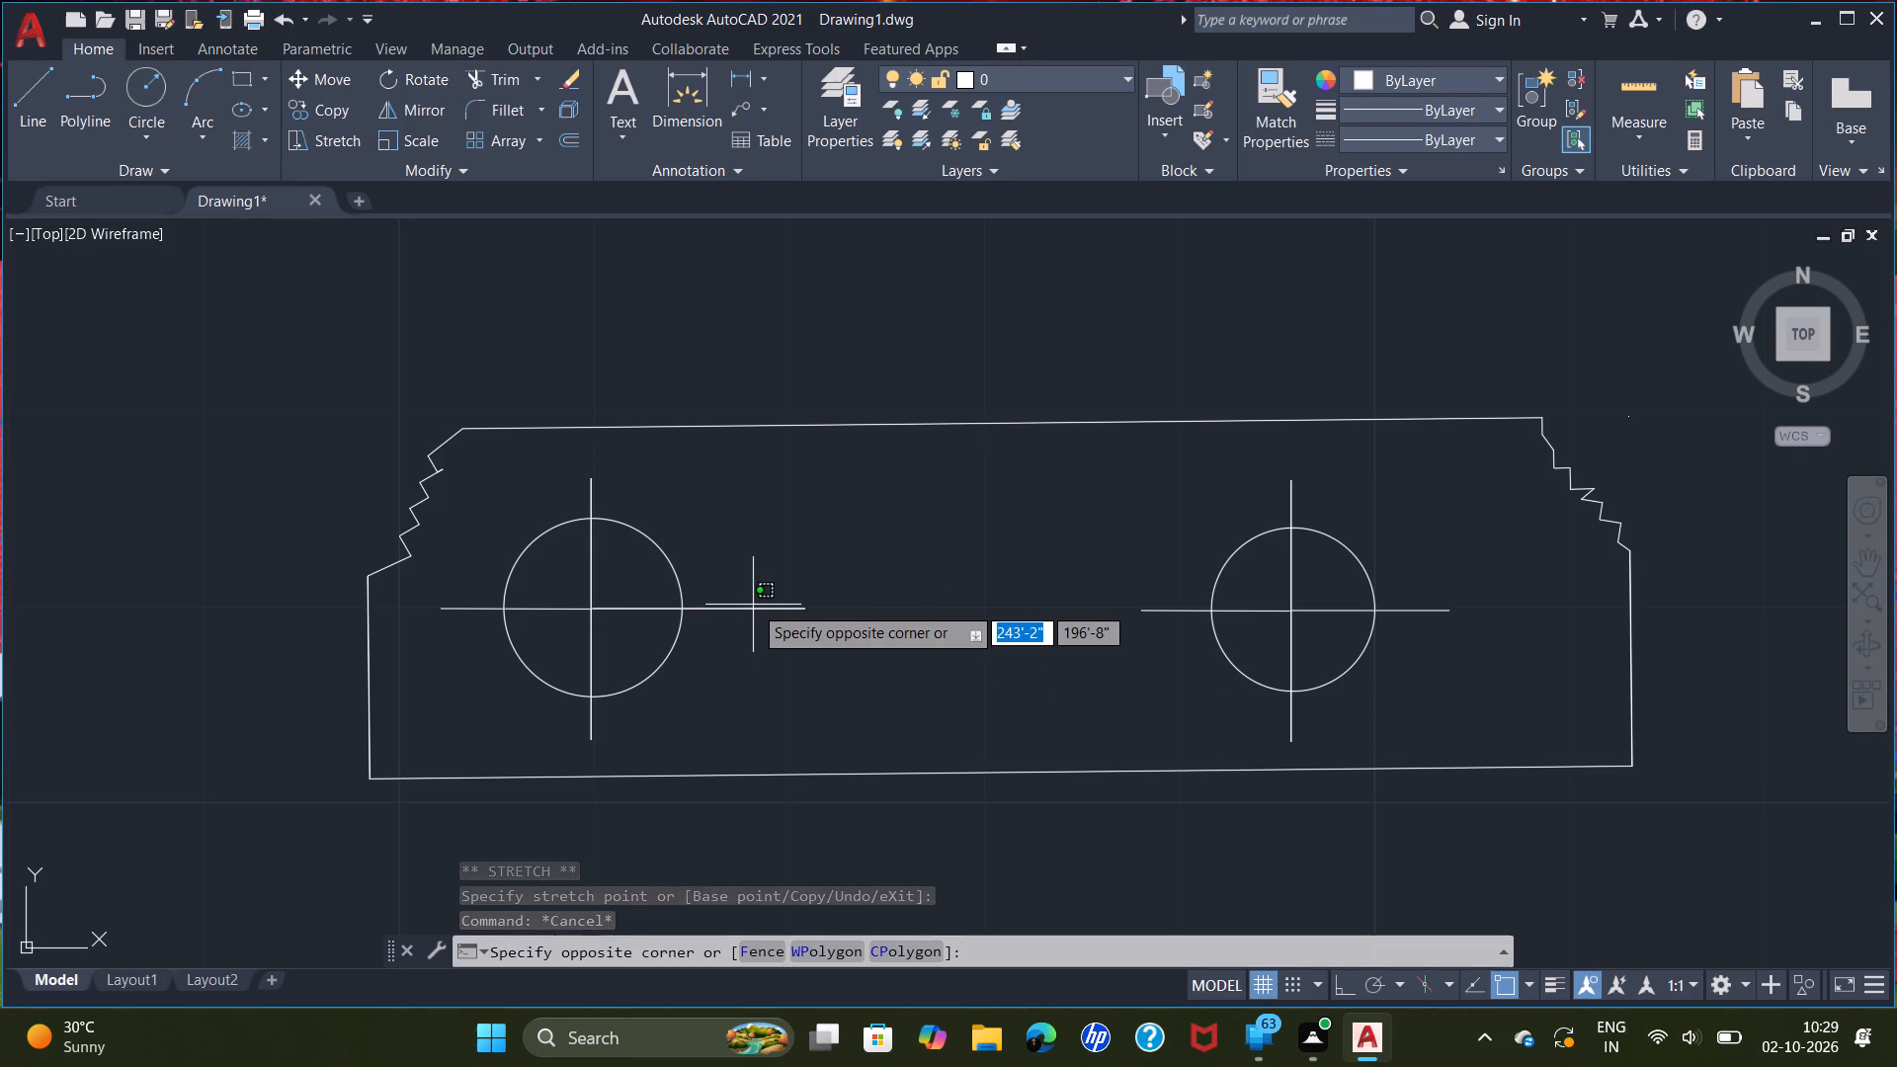
double_click(754, 606)
click(757, 608)
key(Delete)
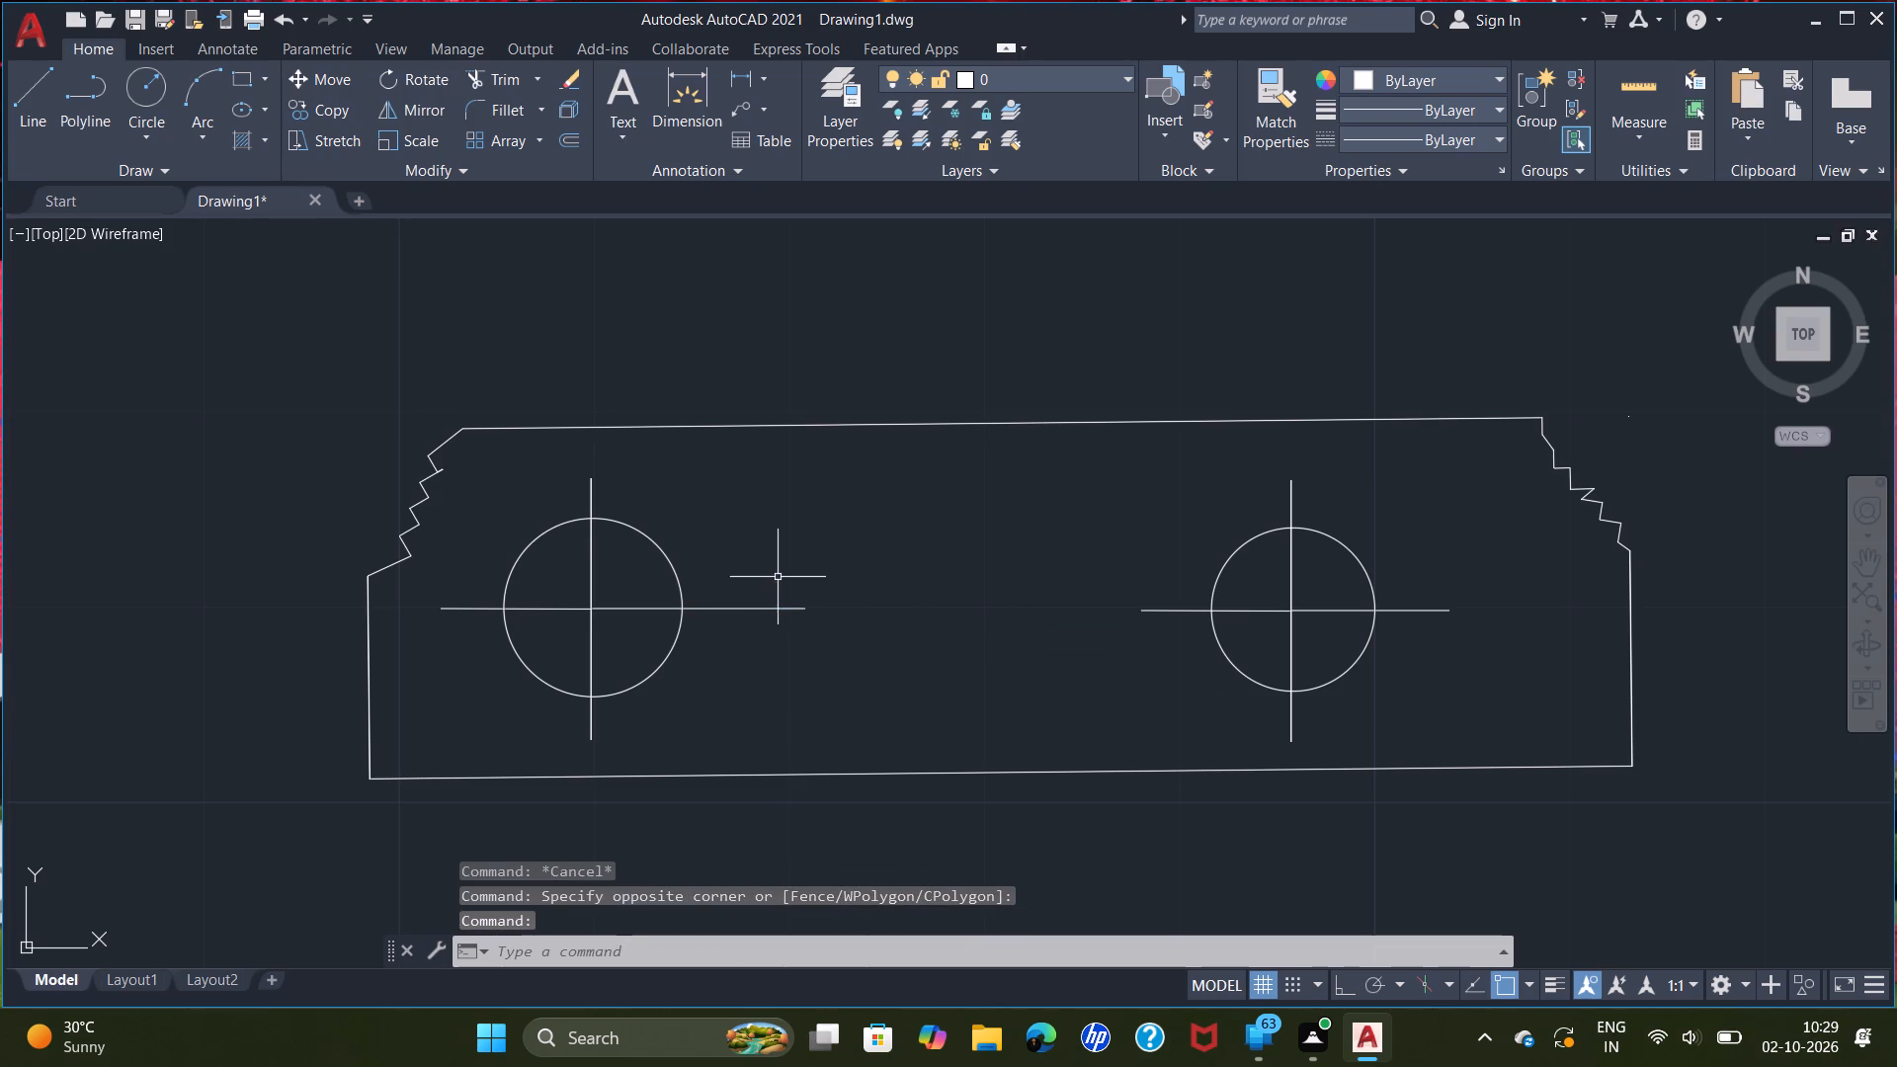
Shorten the east arm of the west circle's cross to about 9" from the centre.
click(786, 610)
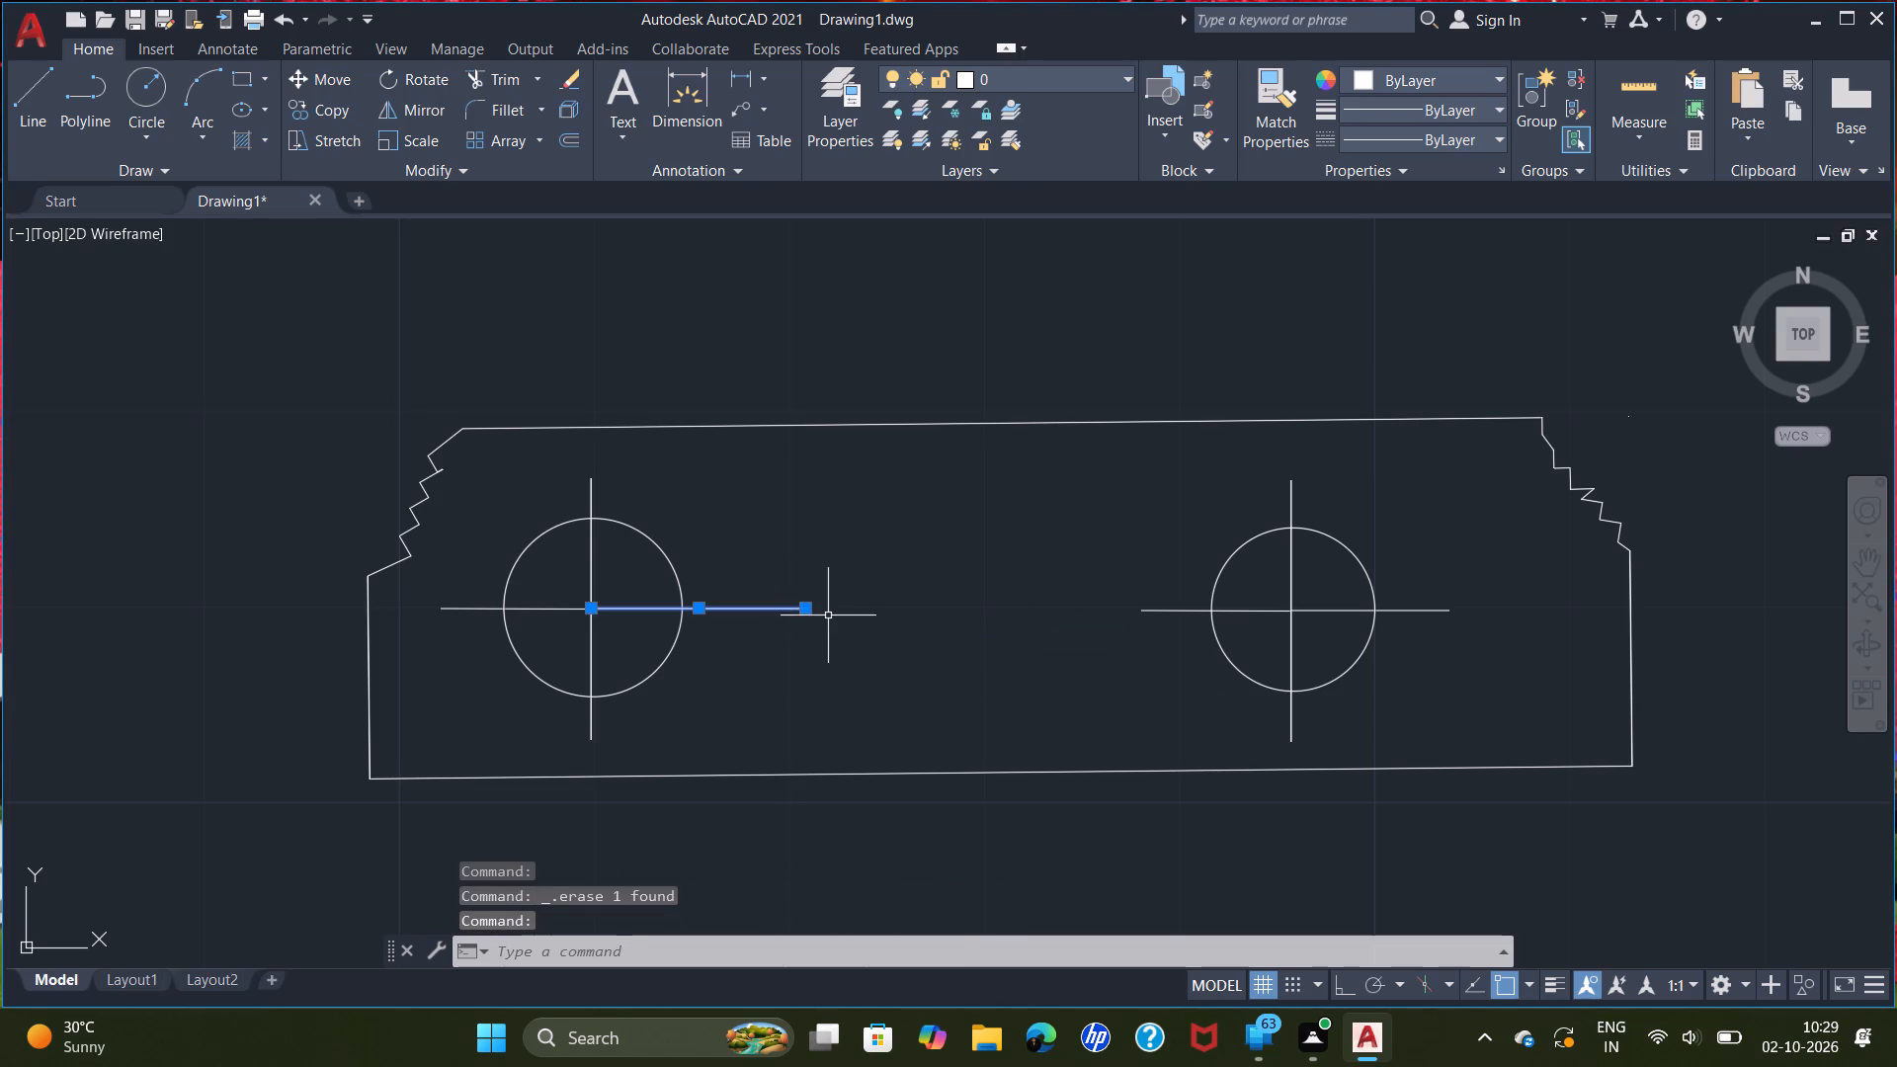
click(808, 608)
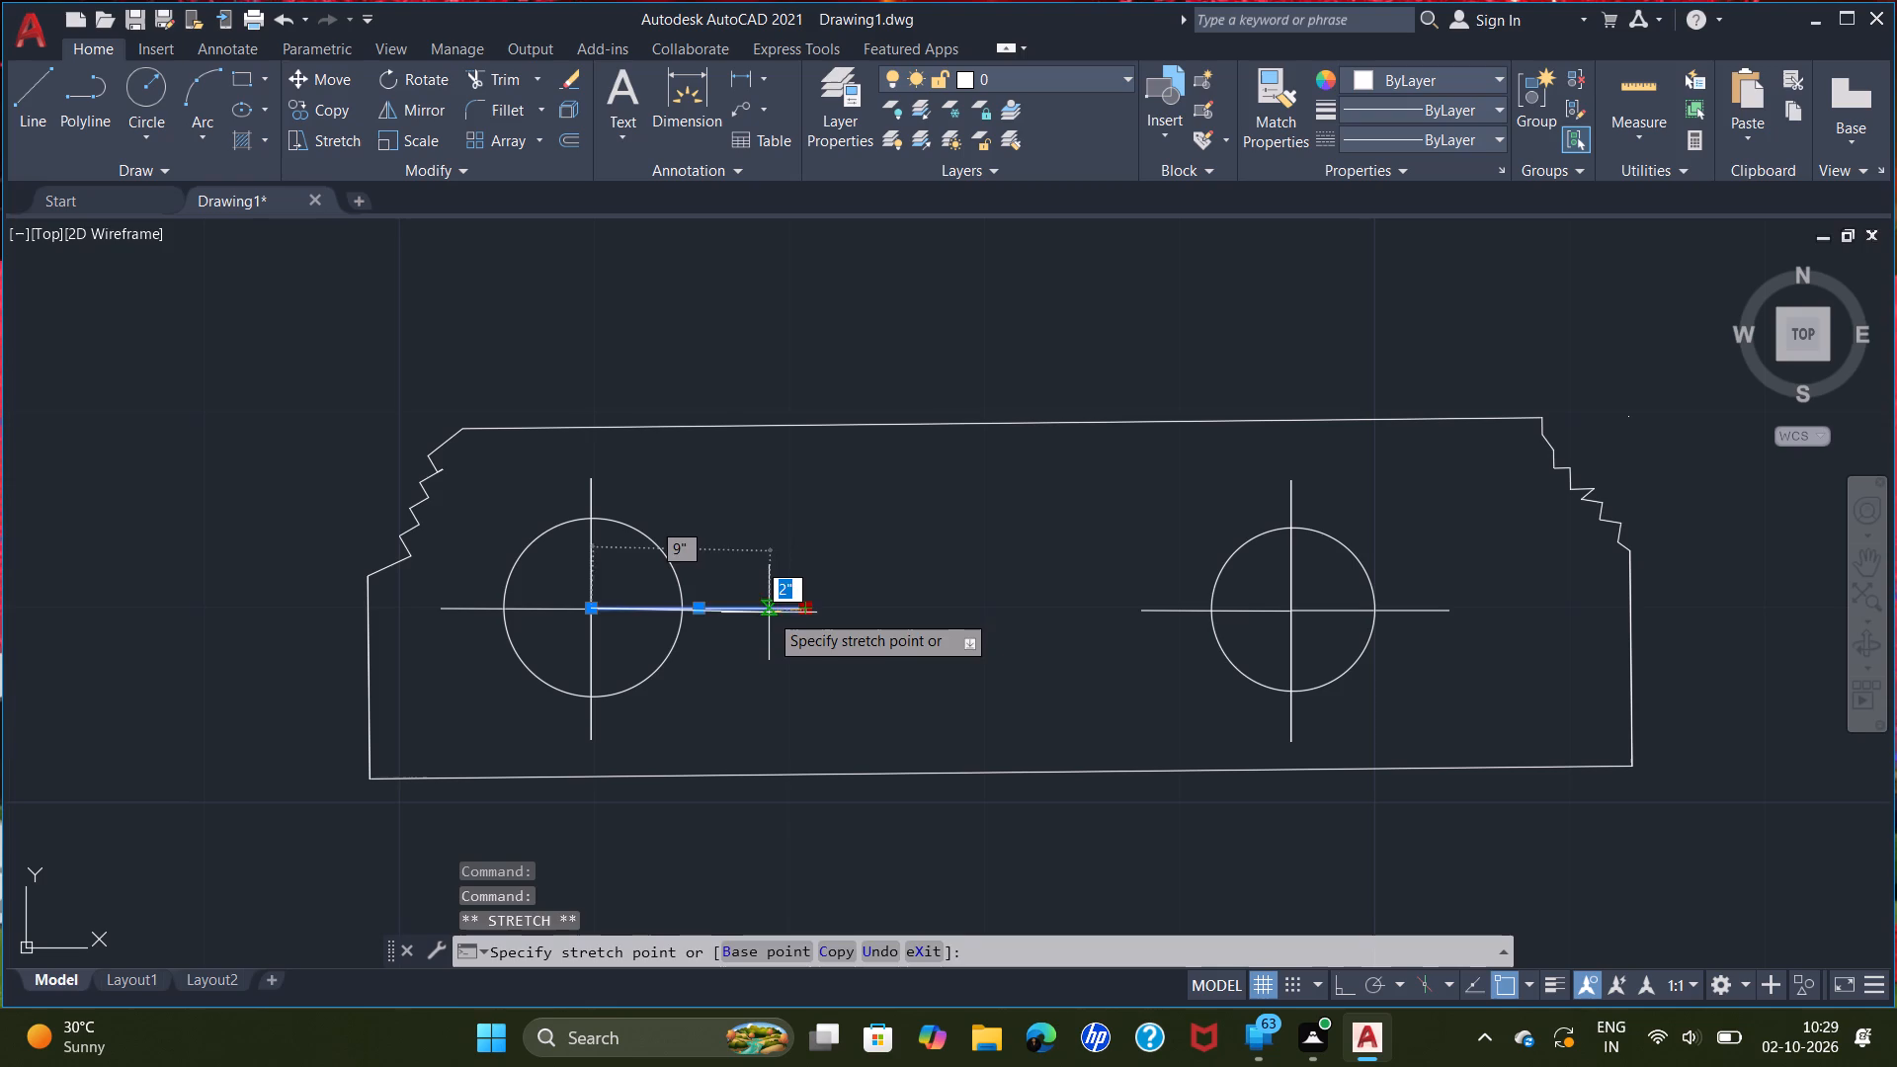
click(756, 610)
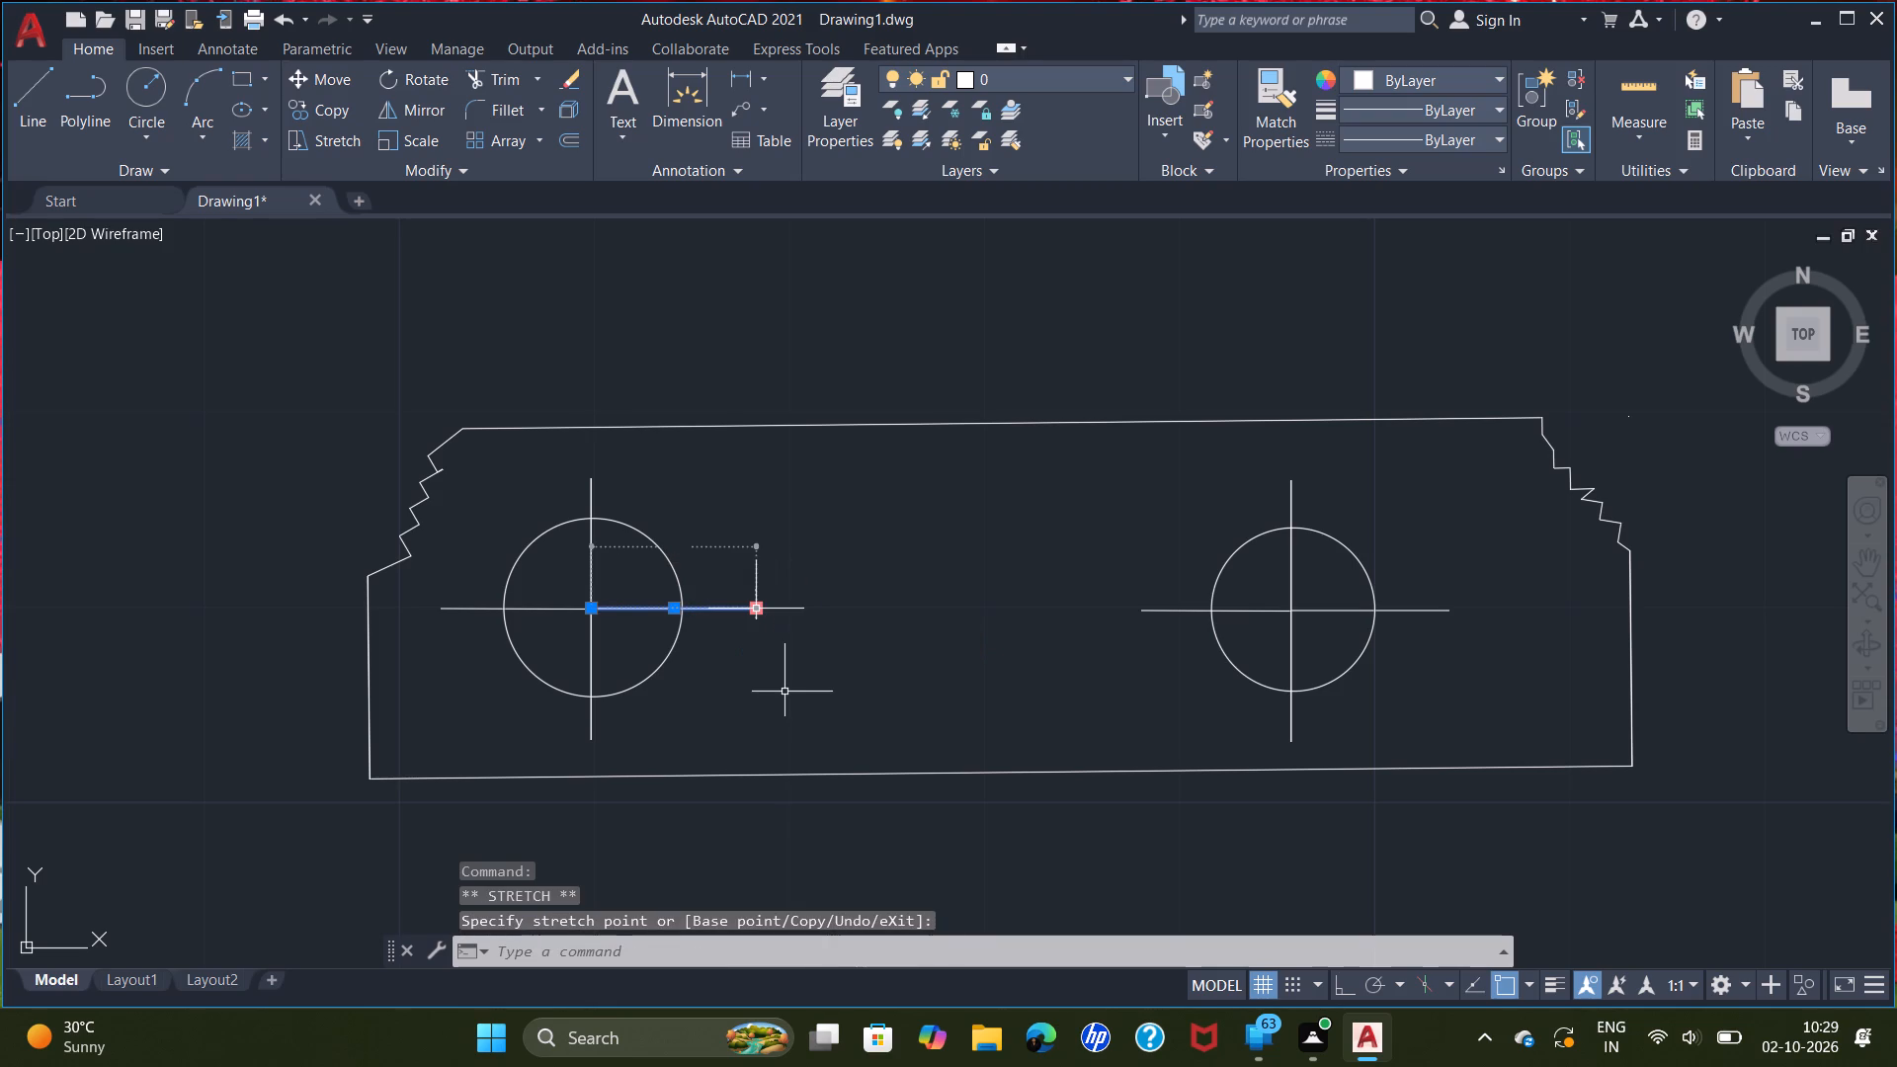
key(Escape)
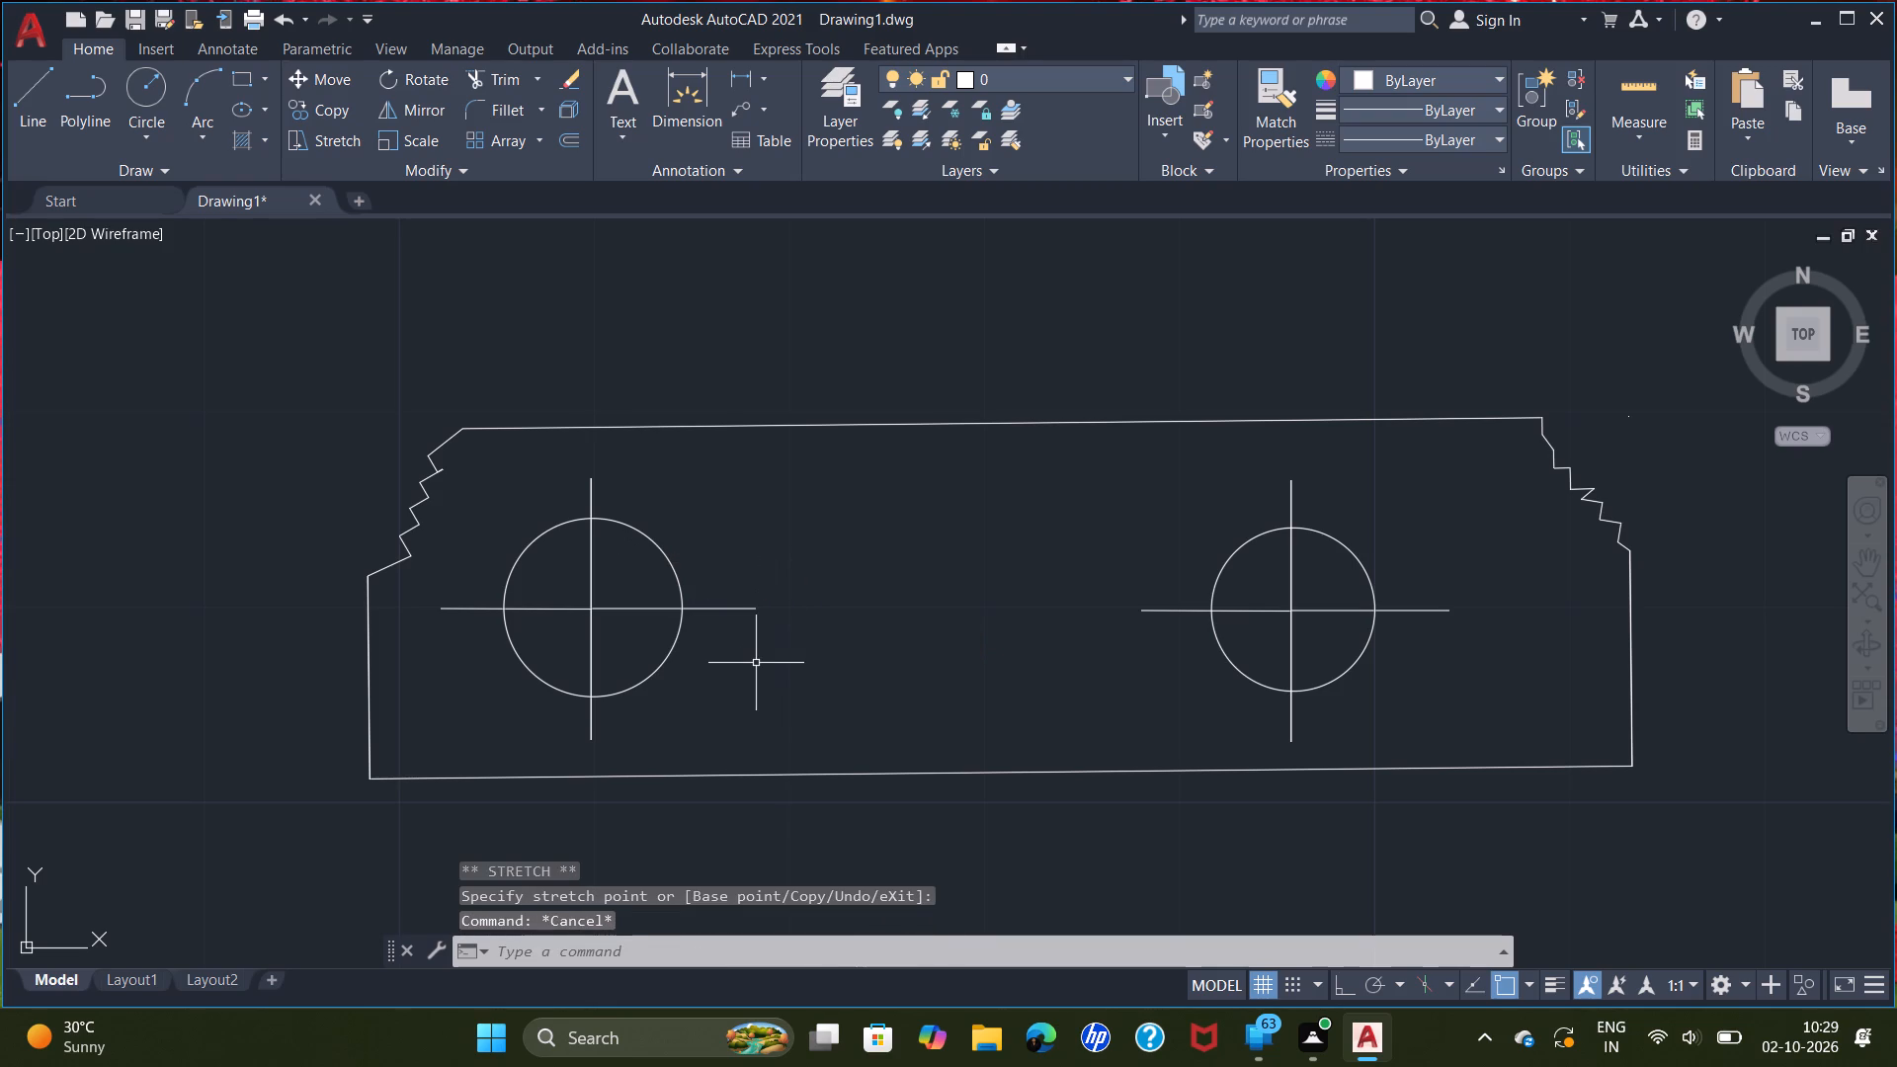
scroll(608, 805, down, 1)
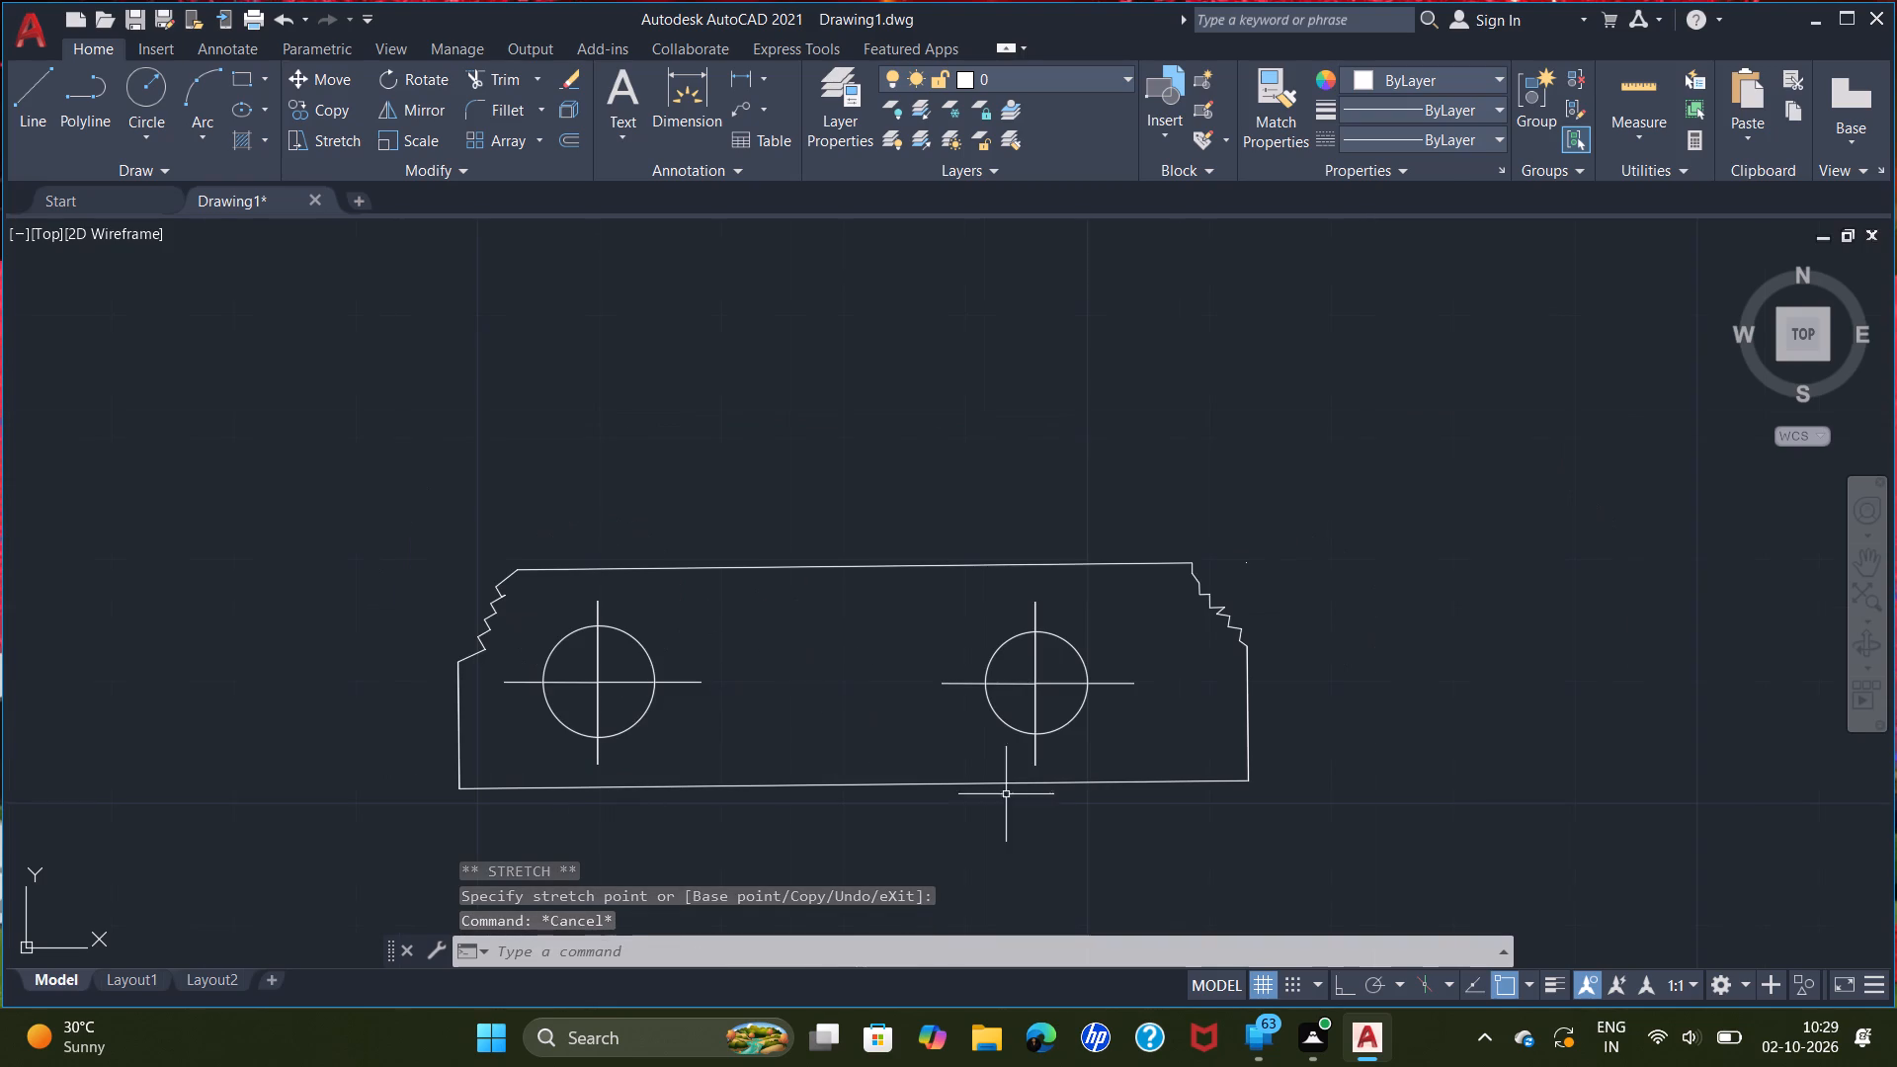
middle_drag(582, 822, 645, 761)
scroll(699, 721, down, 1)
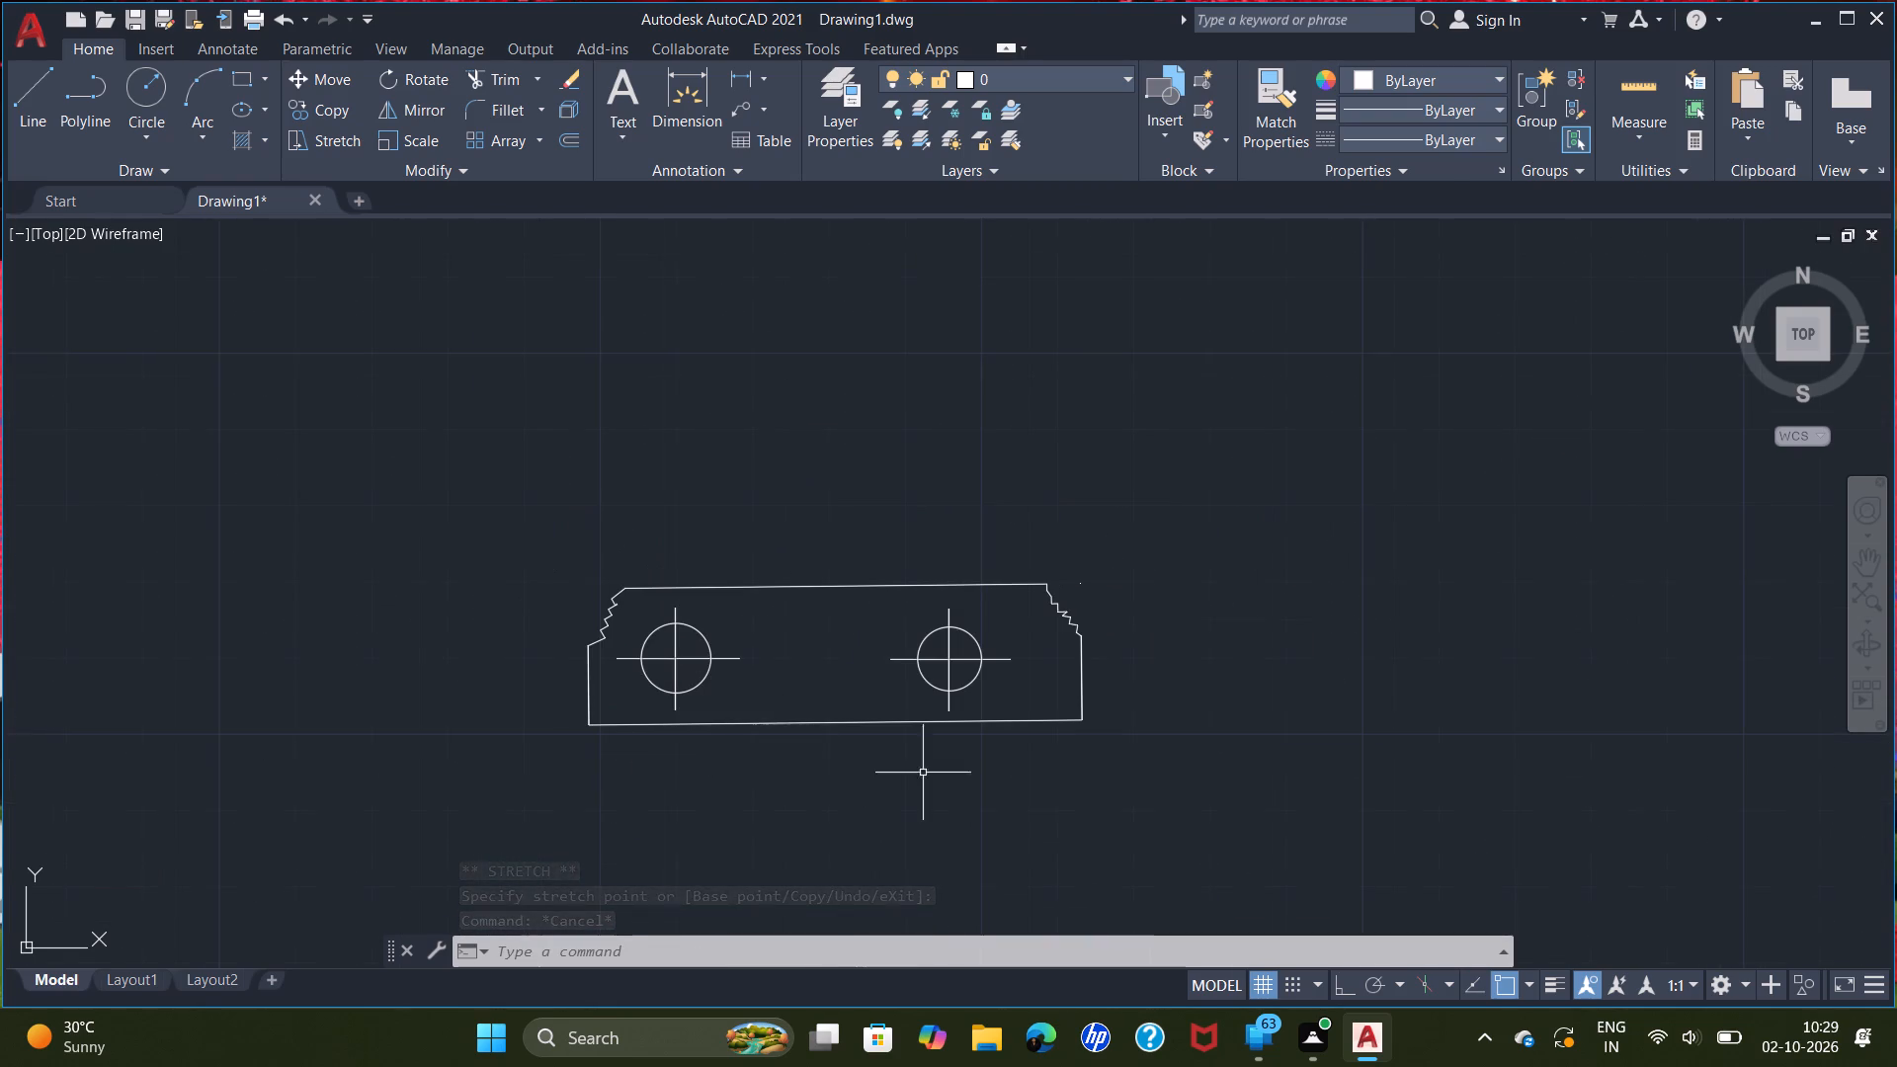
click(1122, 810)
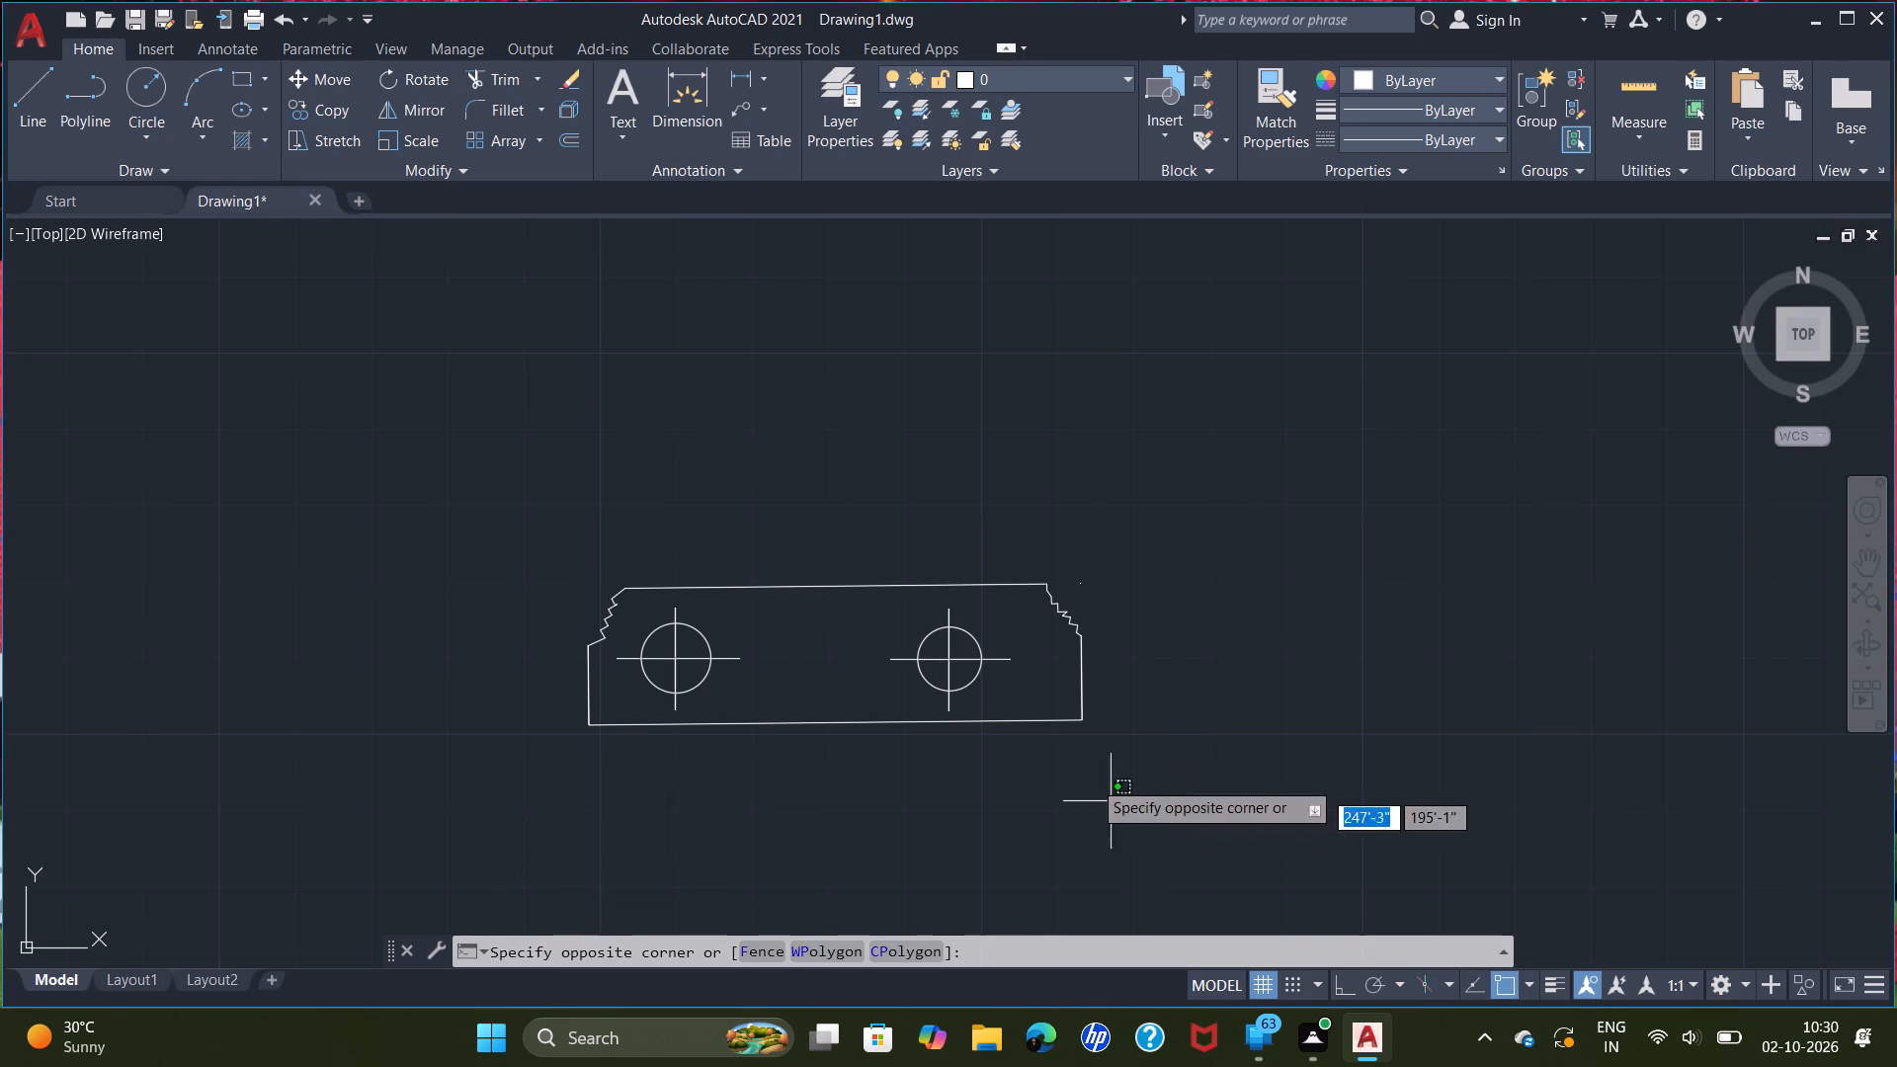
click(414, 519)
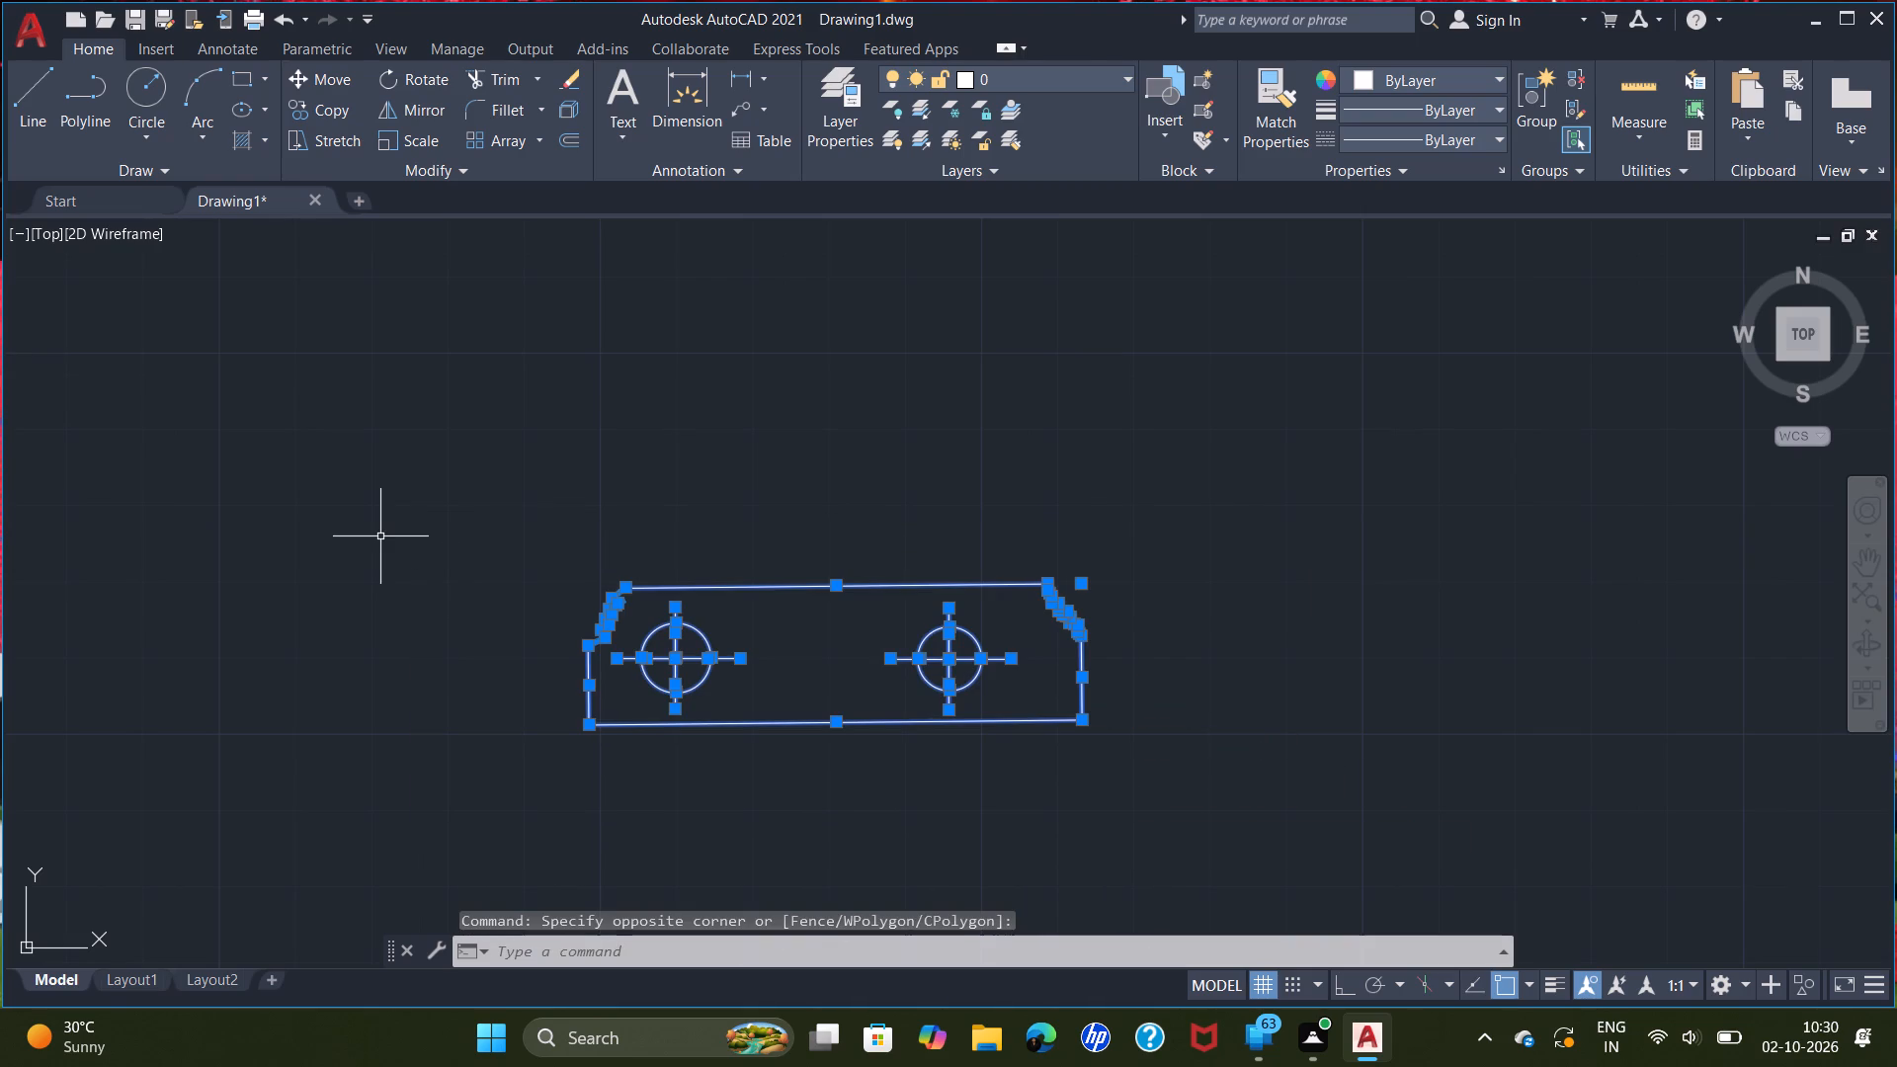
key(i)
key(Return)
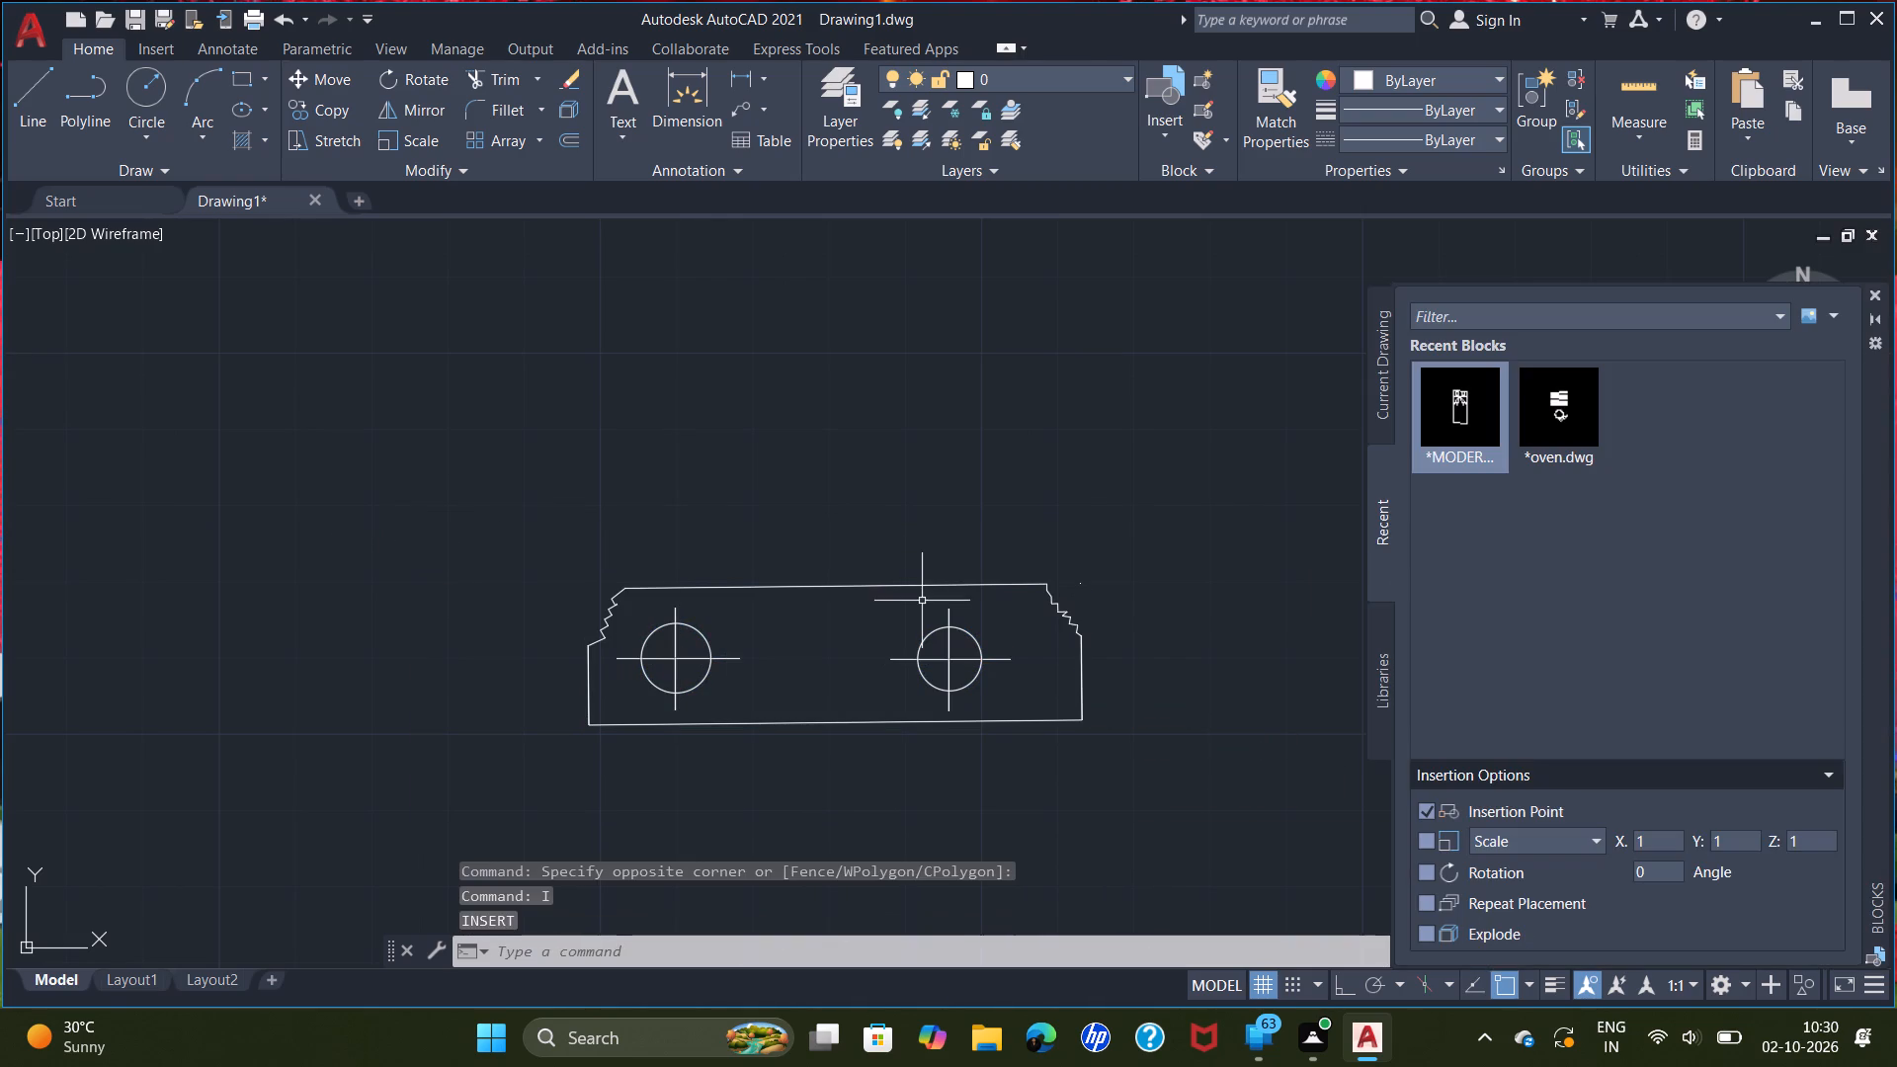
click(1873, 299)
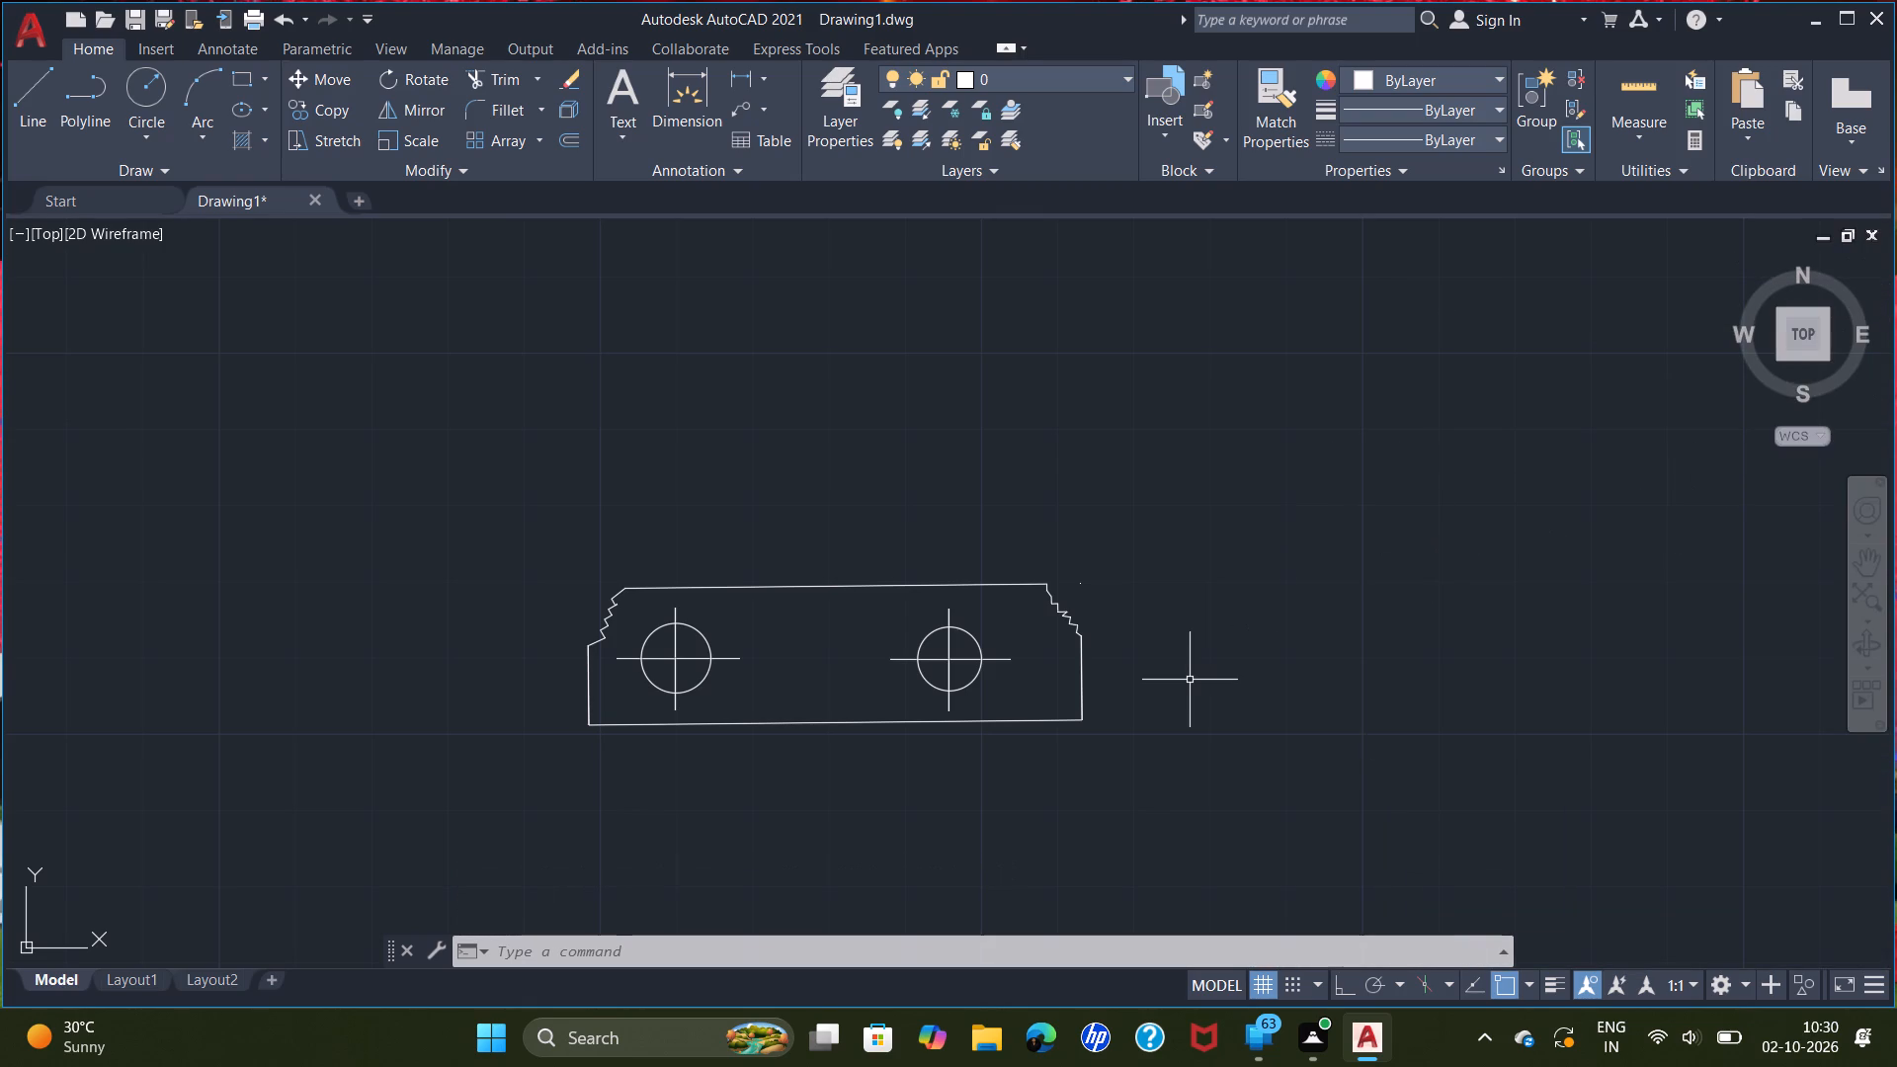
Set up a Write Block of the whole zigzag-cornered shape and both crossed circles, with the outline's southeast corner as base point.
click(1185, 795)
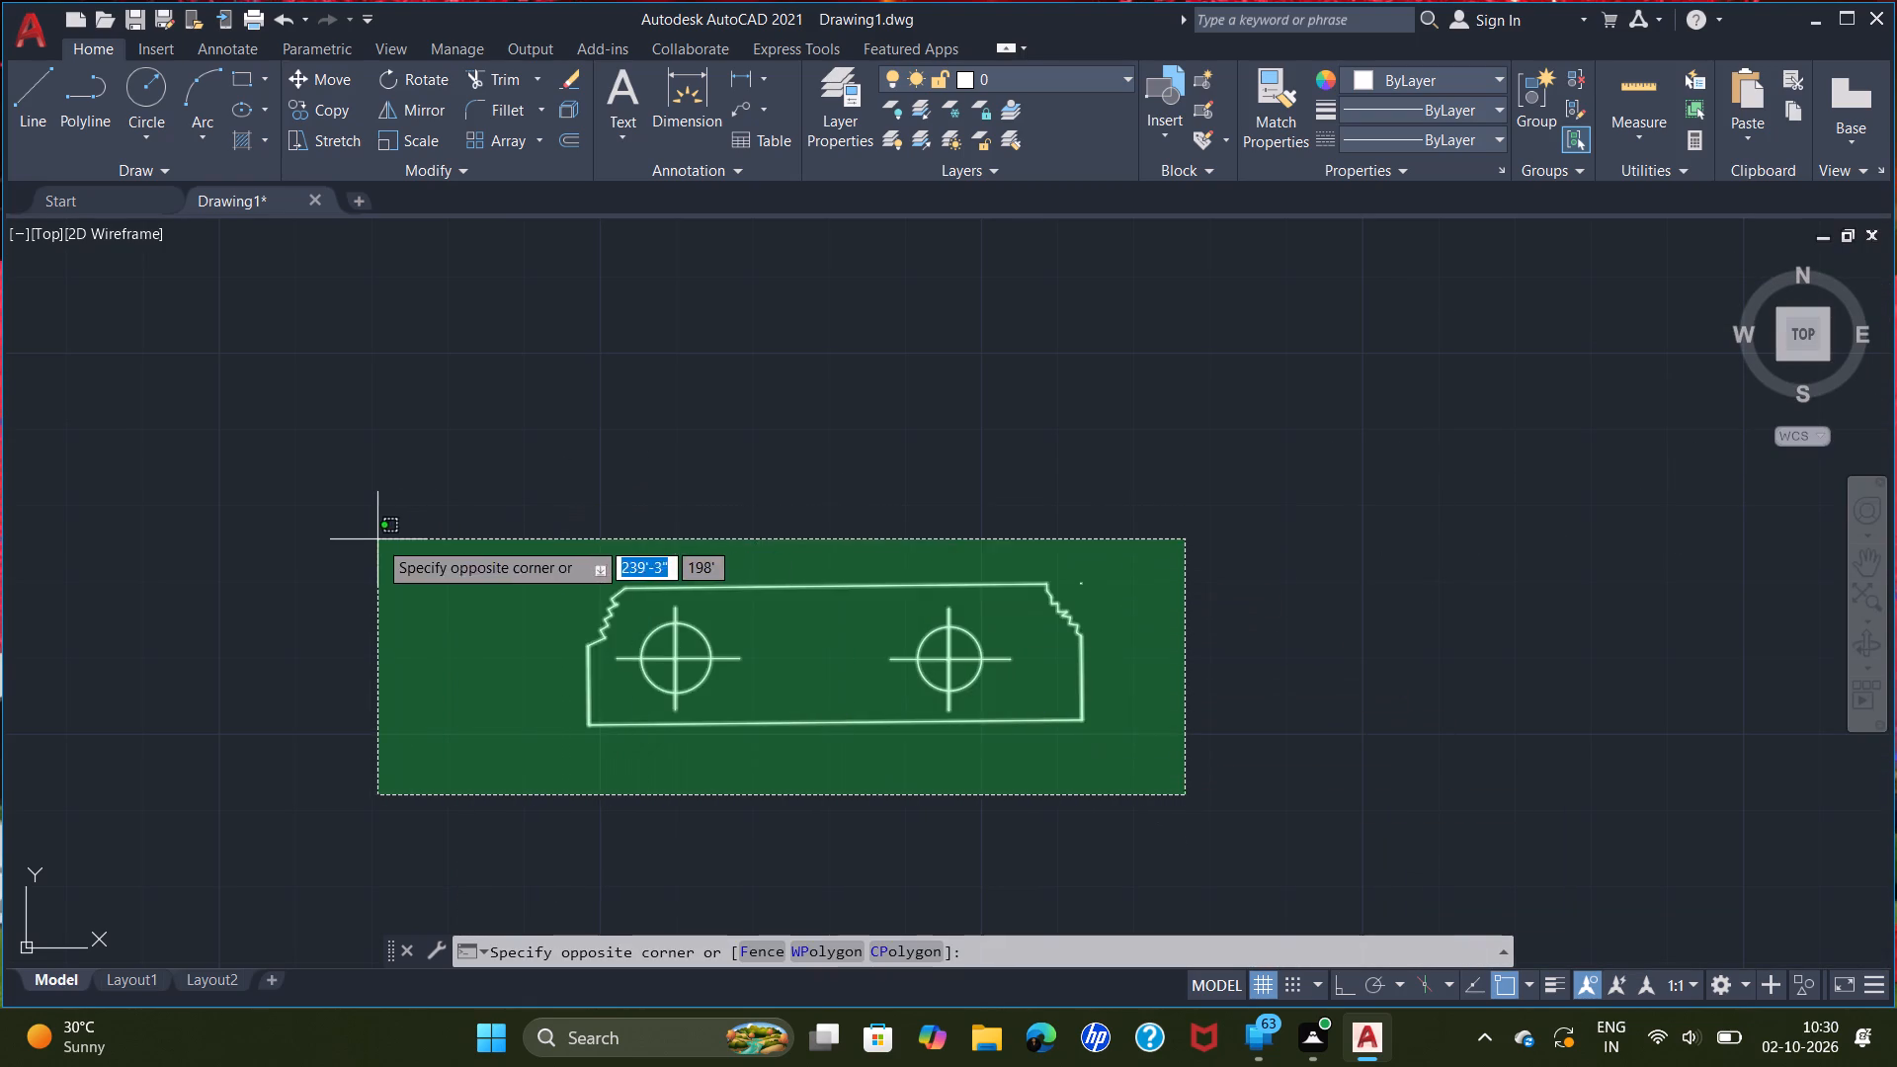
click(377, 539)
text(wb)
click(476, 577)
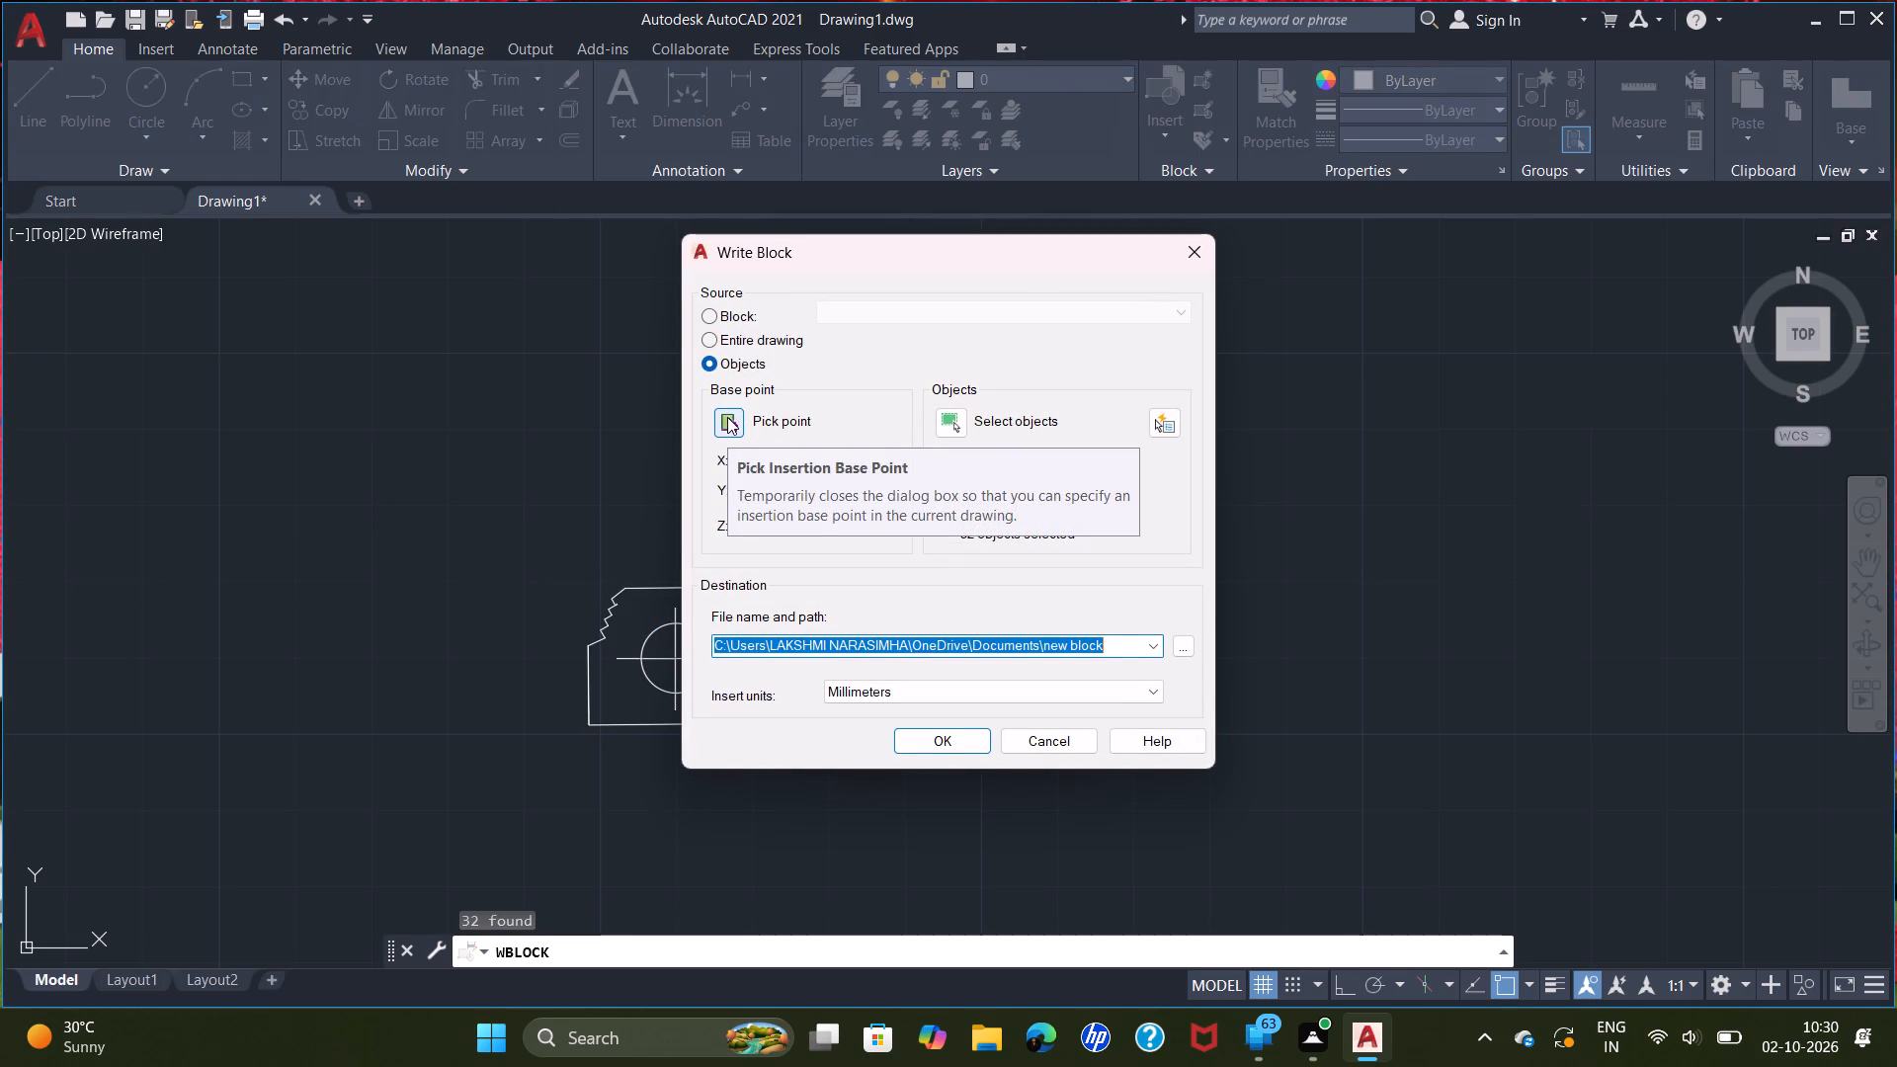
click(727, 416)
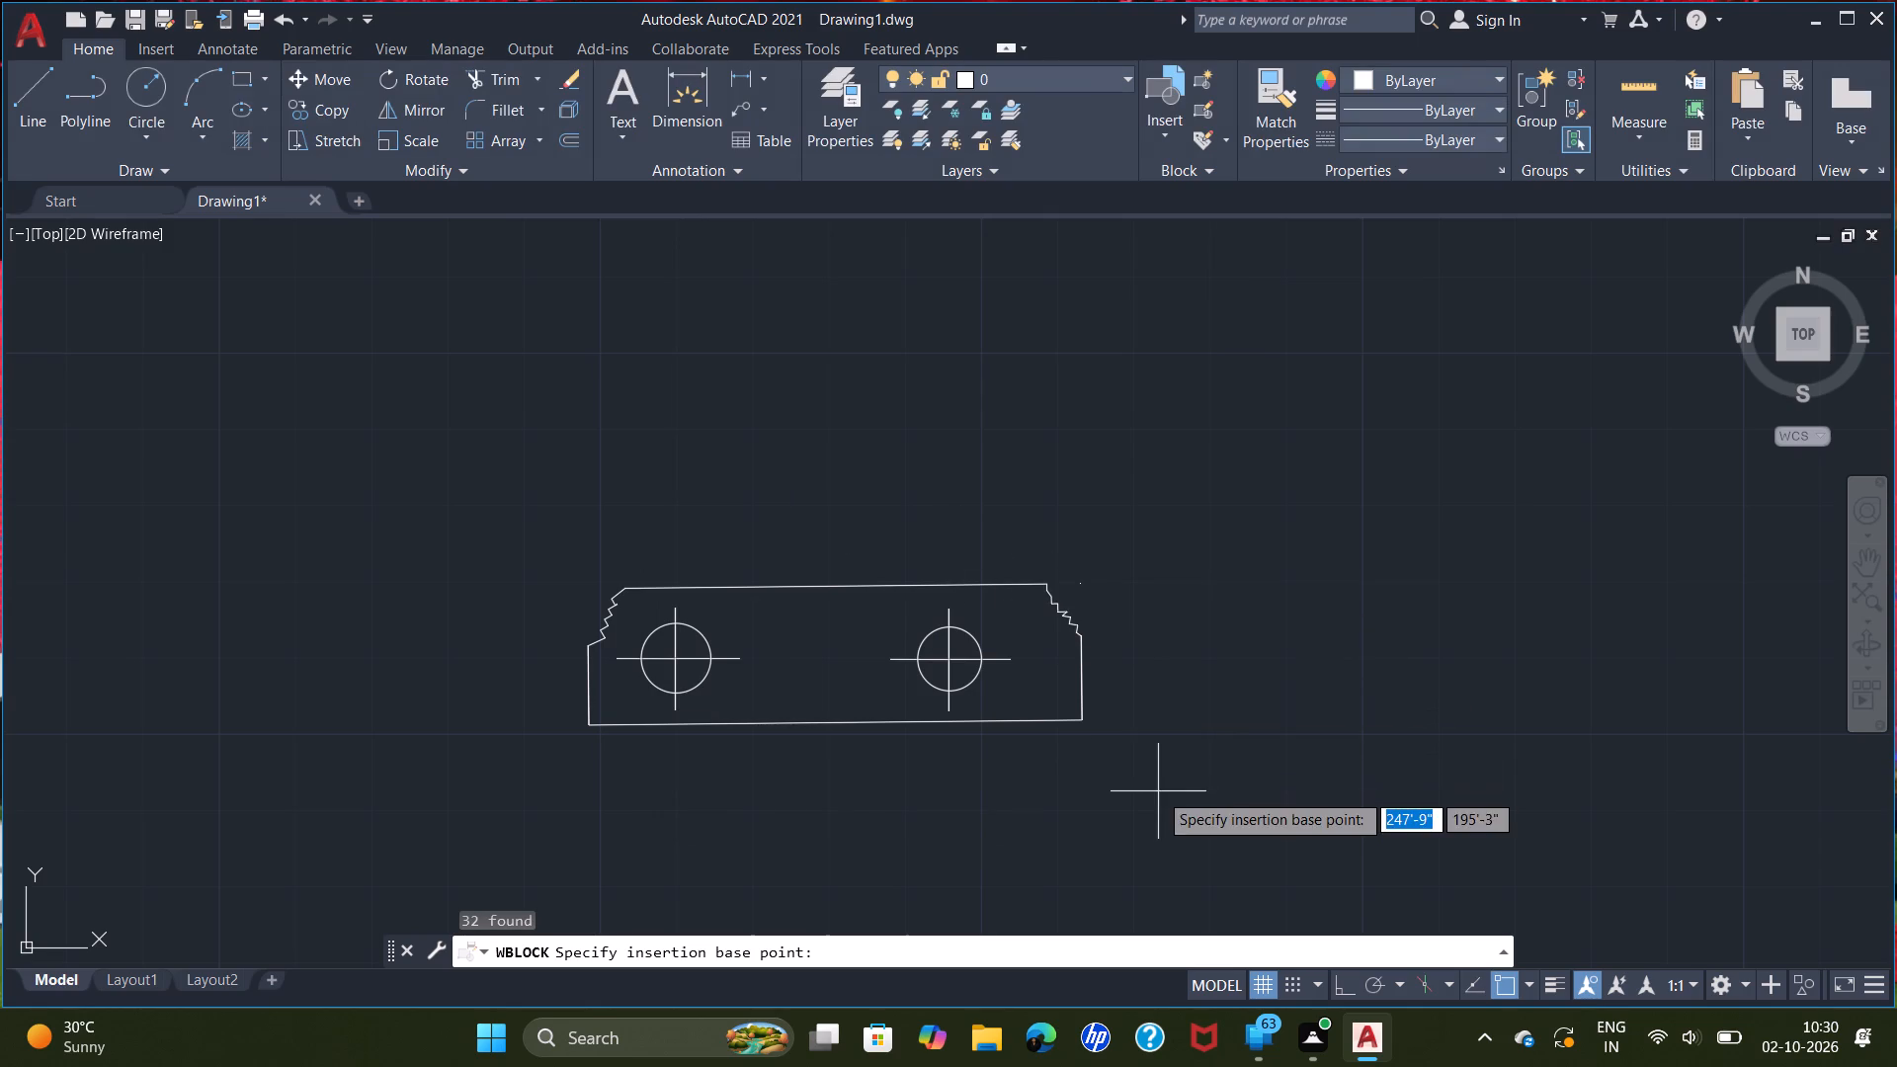
double_click(1078, 719)
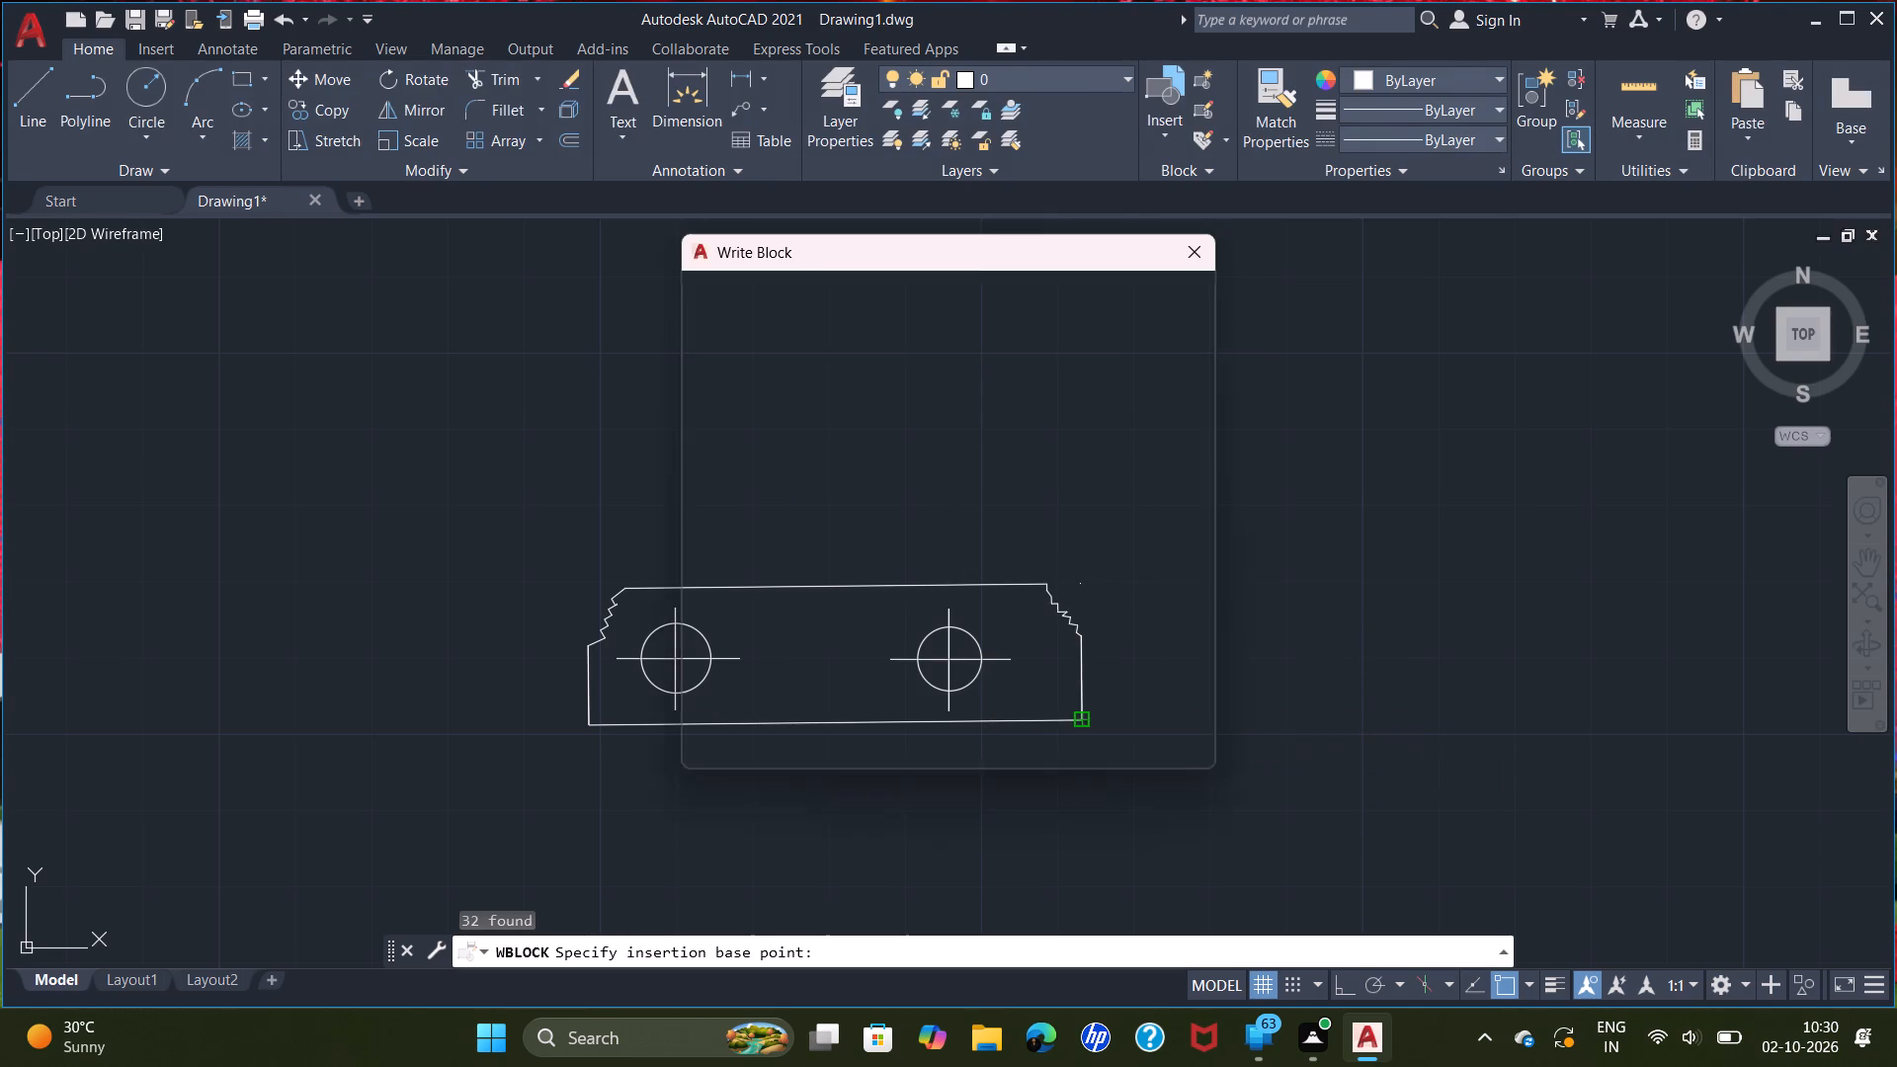
click(956, 419)
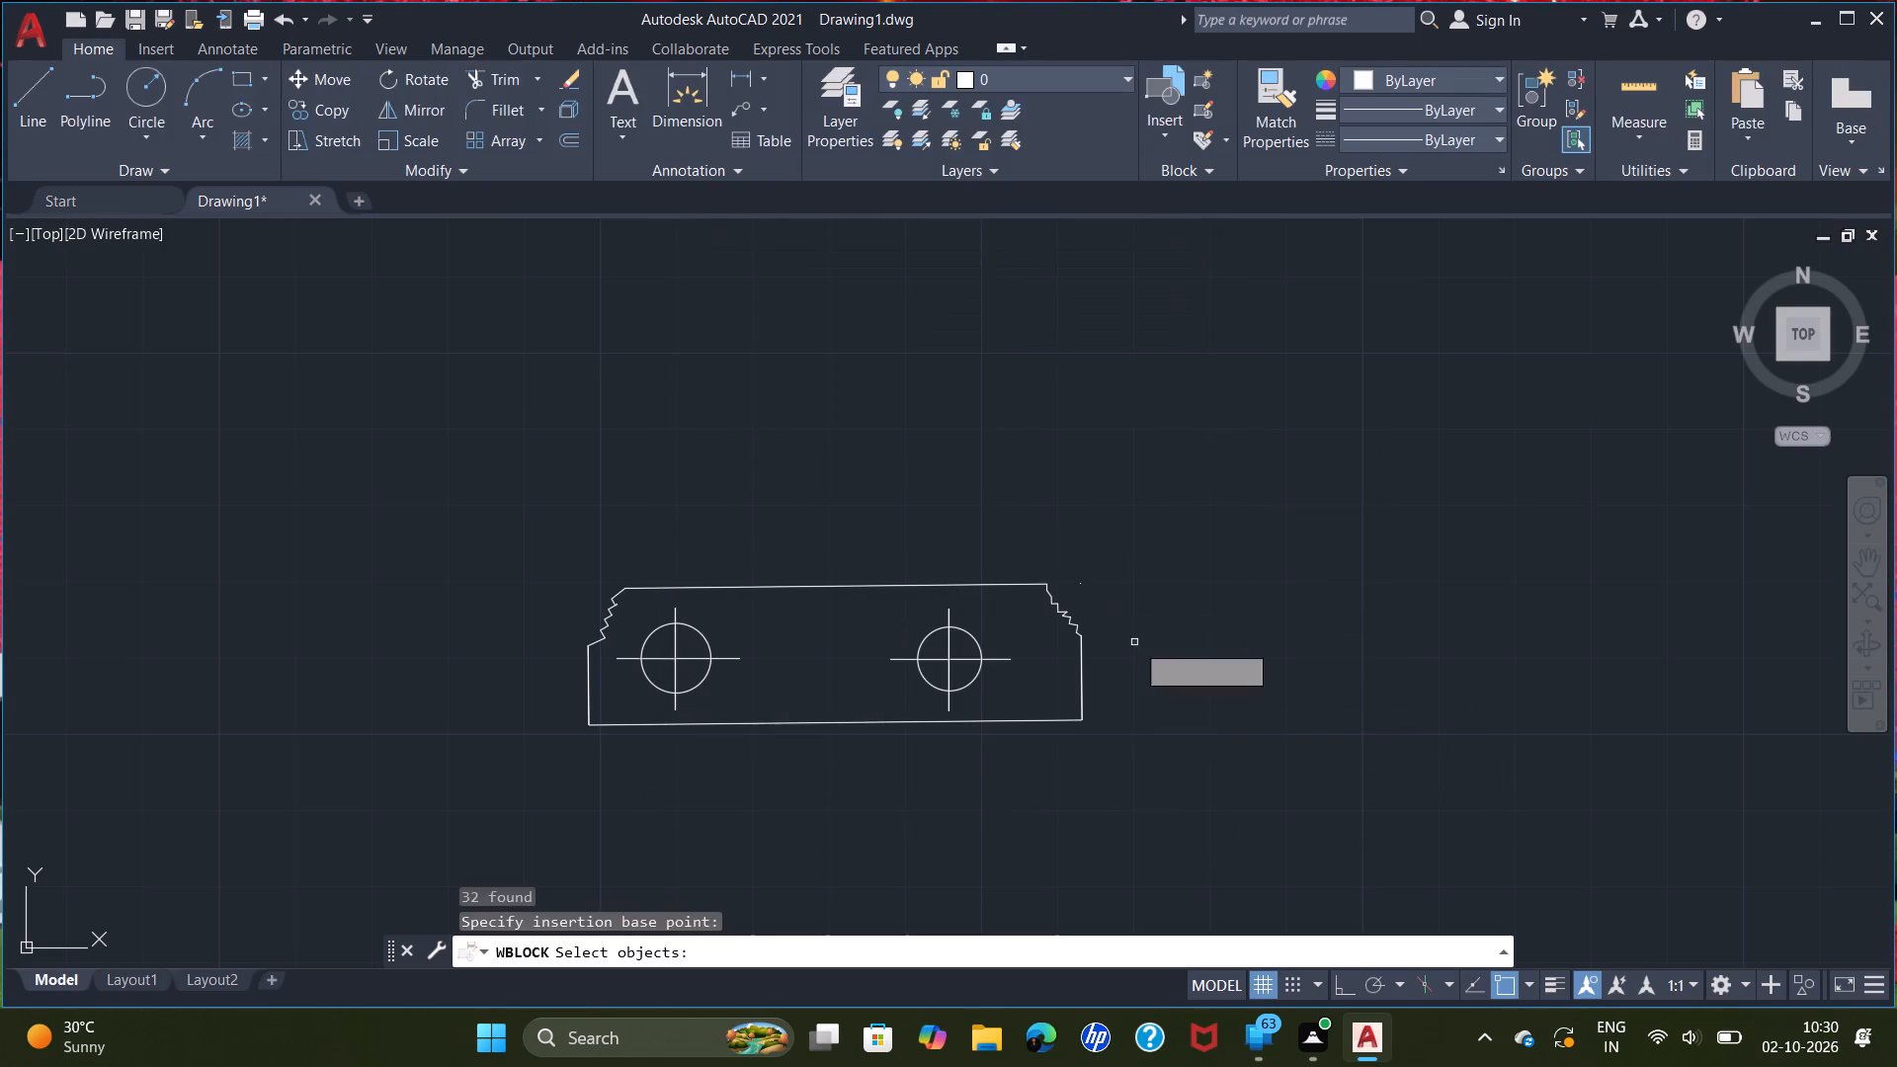
click(1146, 790)
click(510, 516)
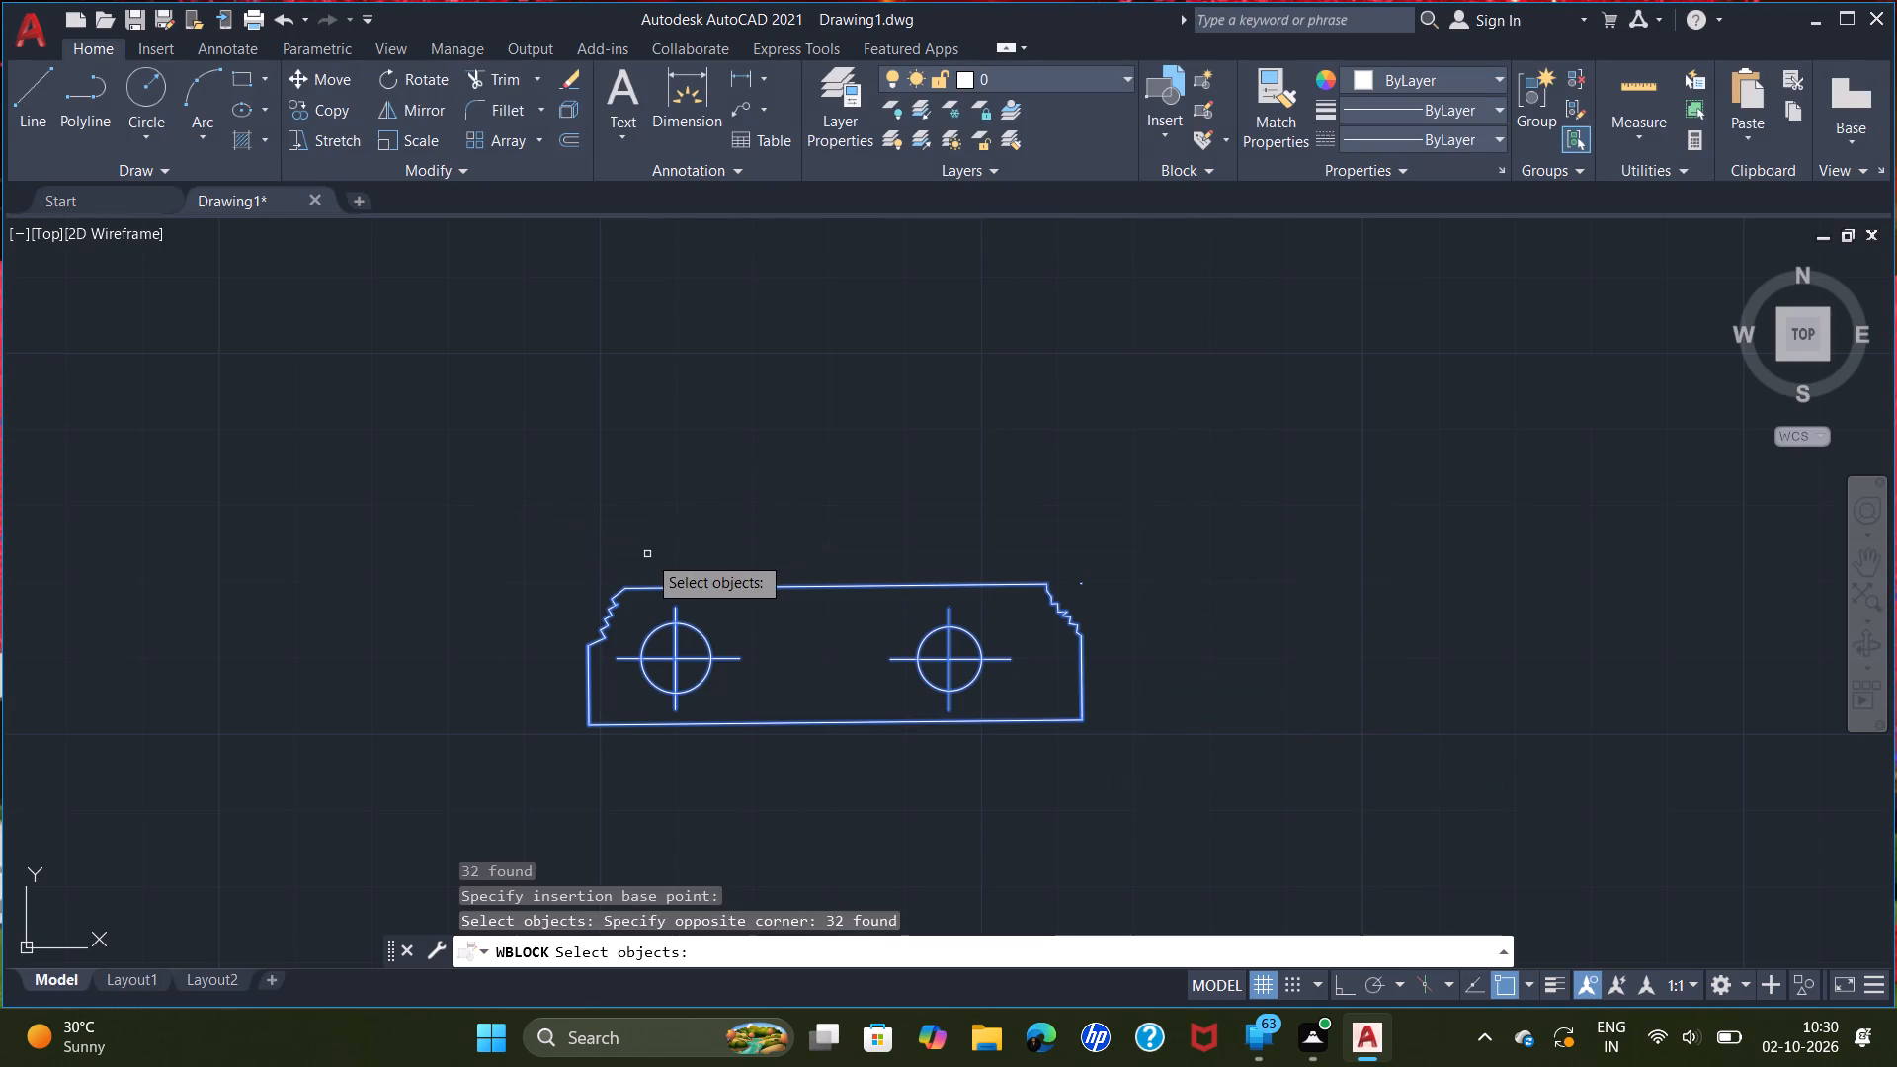
key(Return)
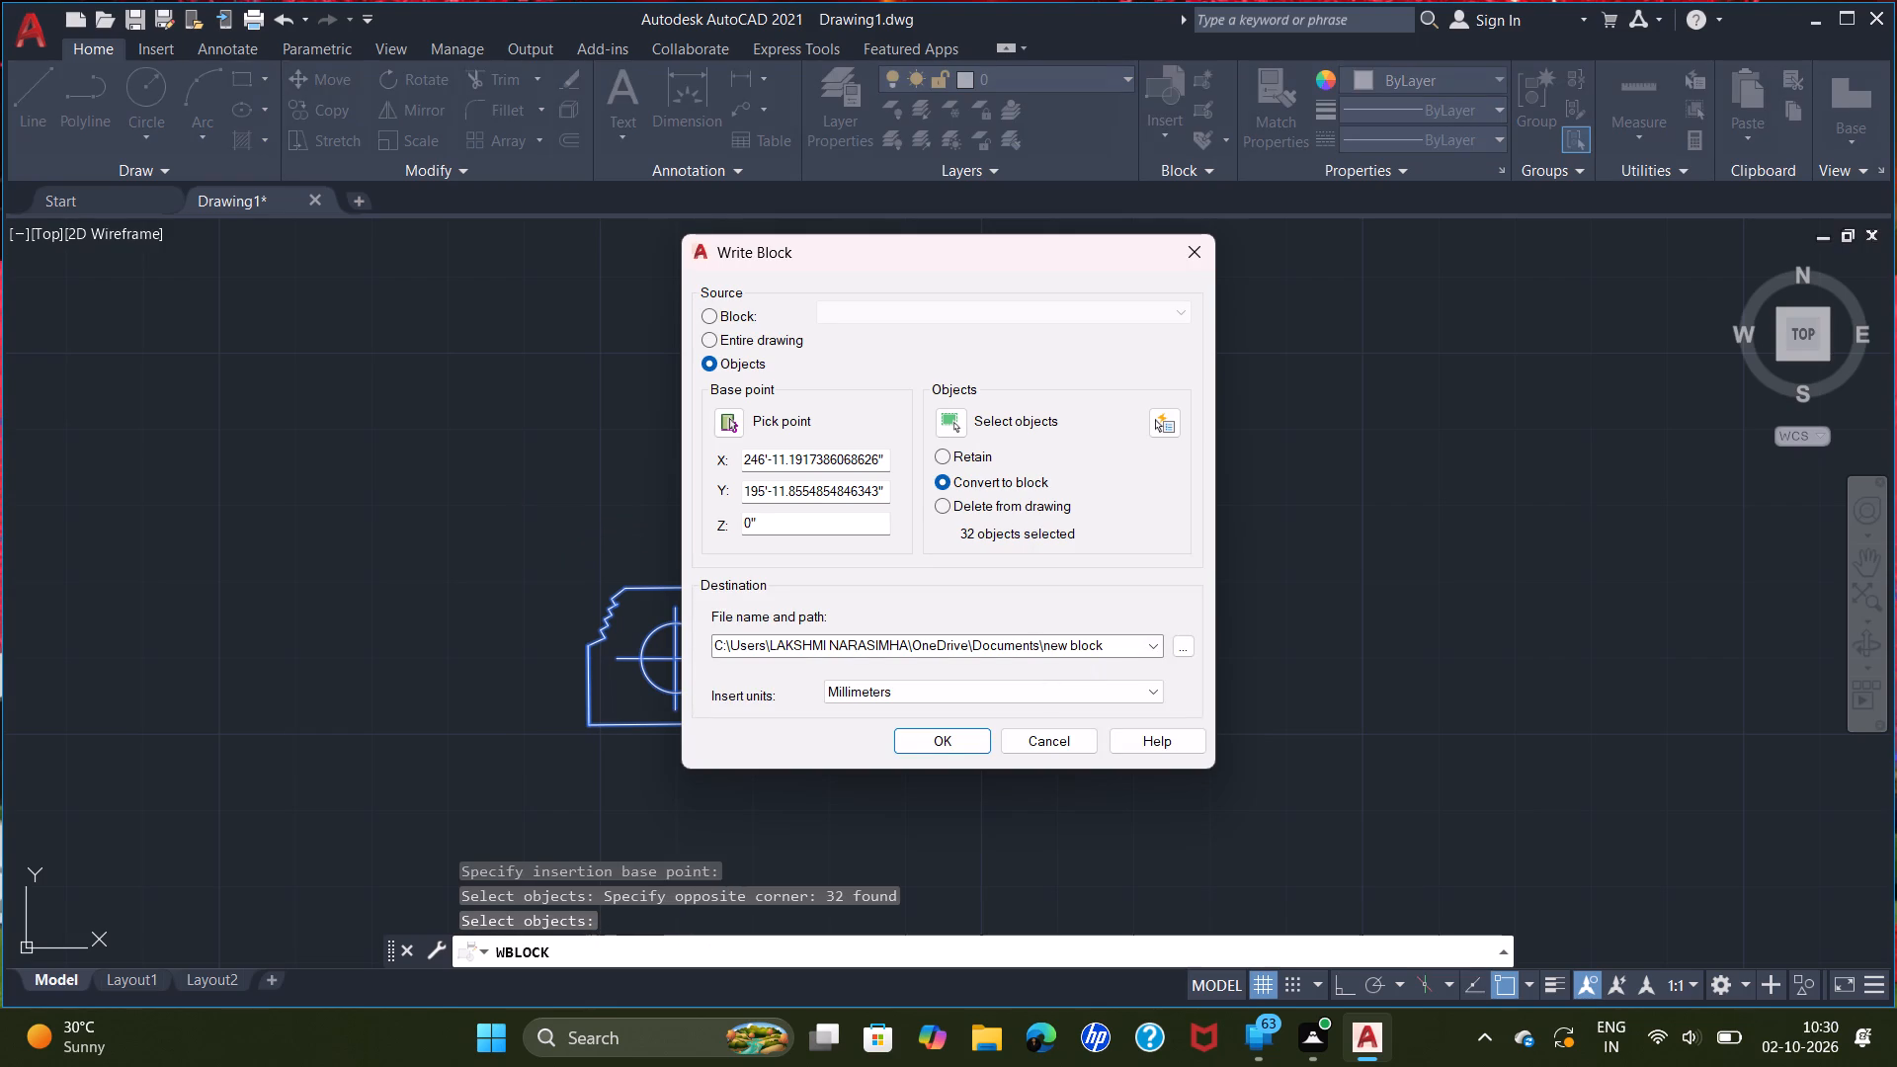
Name the block file gas stove in the Documents folder and write it, converting the selected objects to a block.
click(1108, 643)
click(1105, 643)
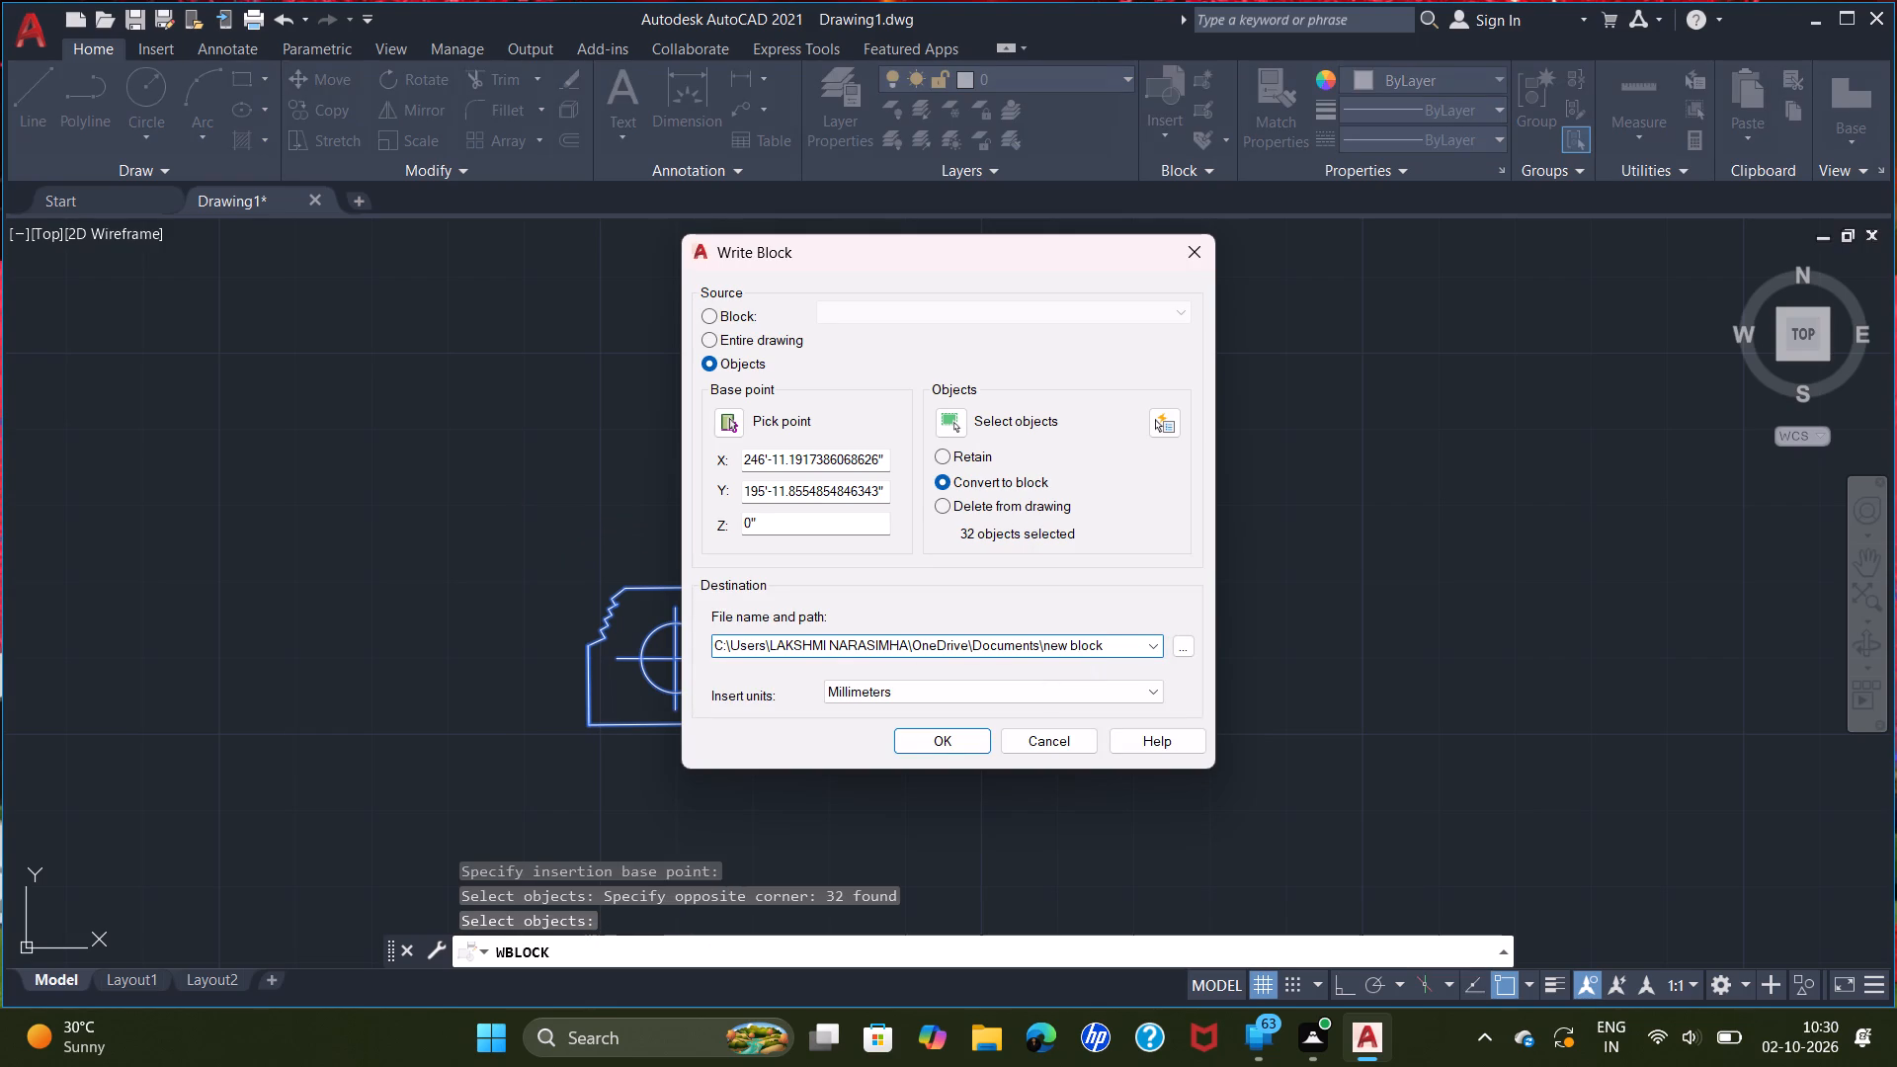
click(1105, 643)
key(BackSpace)
key(BackSpace)
key(BackSpace)
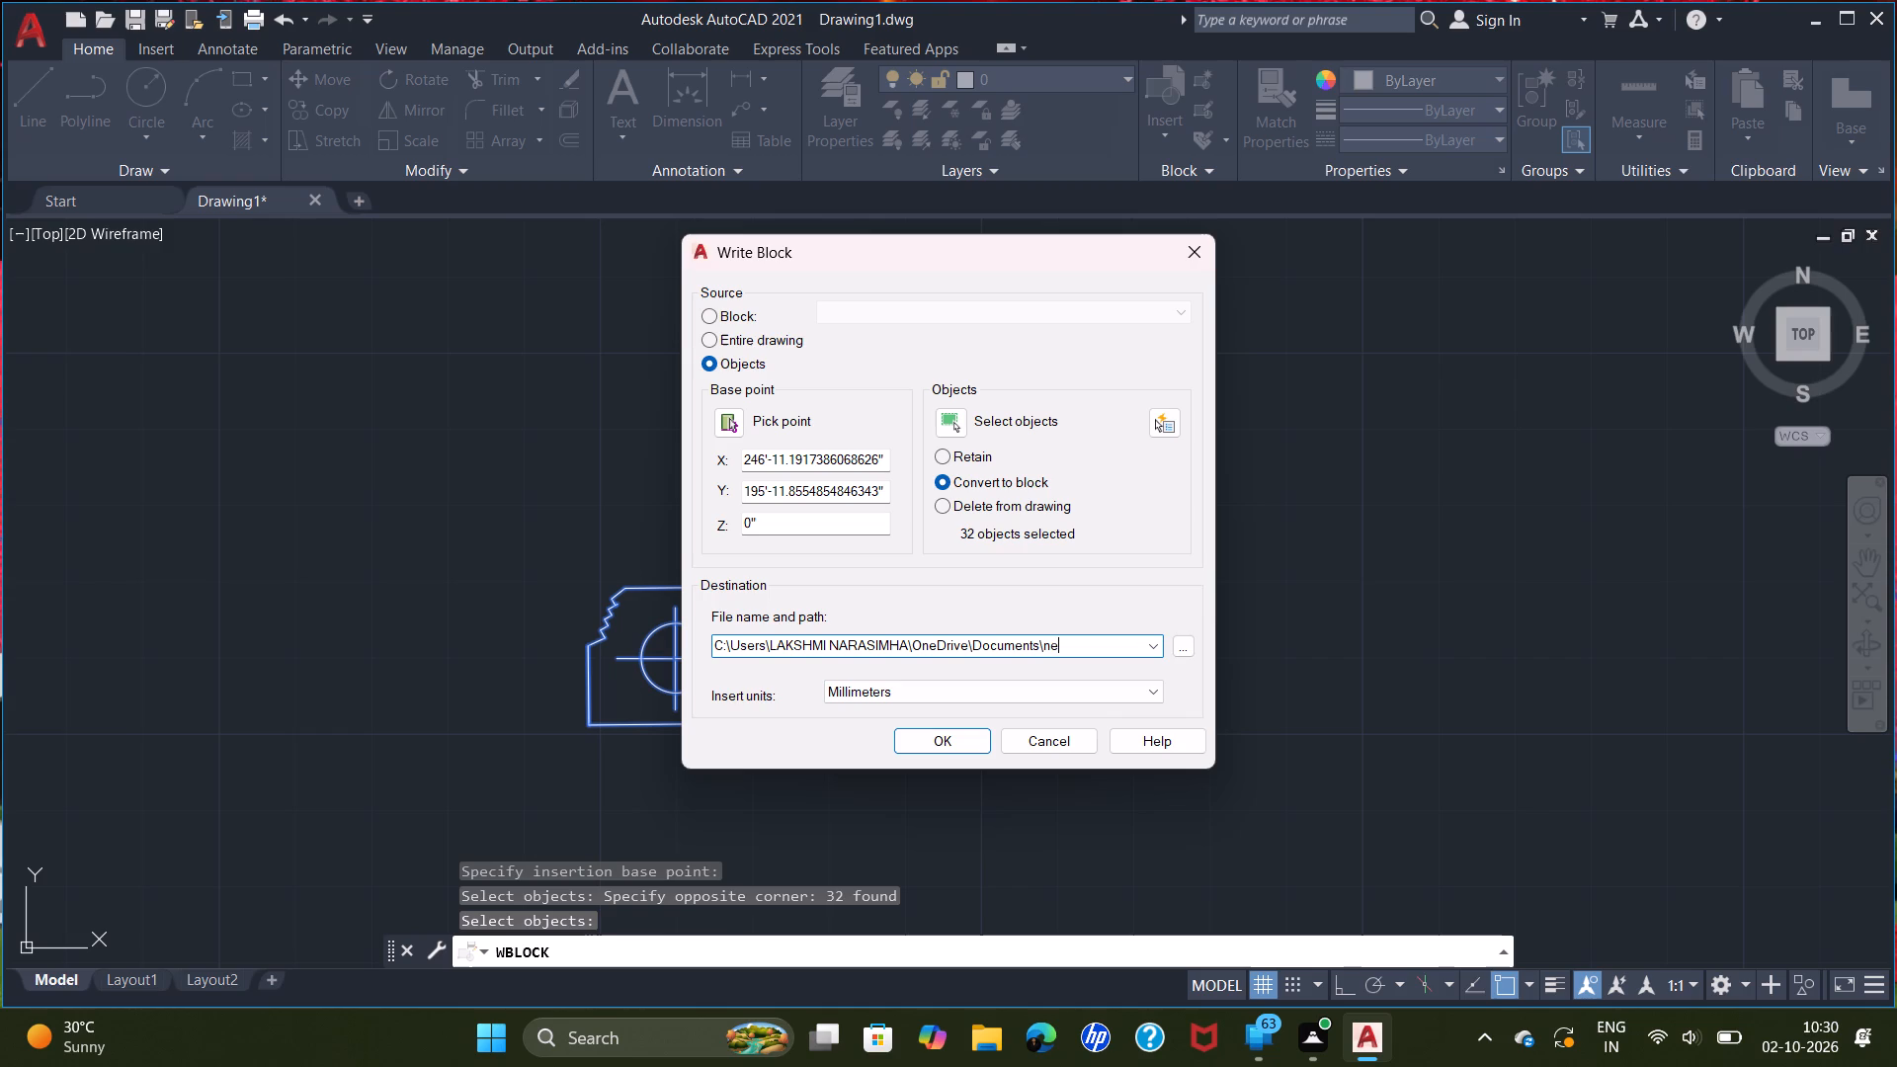
key(BackSpace)
key(BackSpace)
text(gas)
key(space)
text(stove)
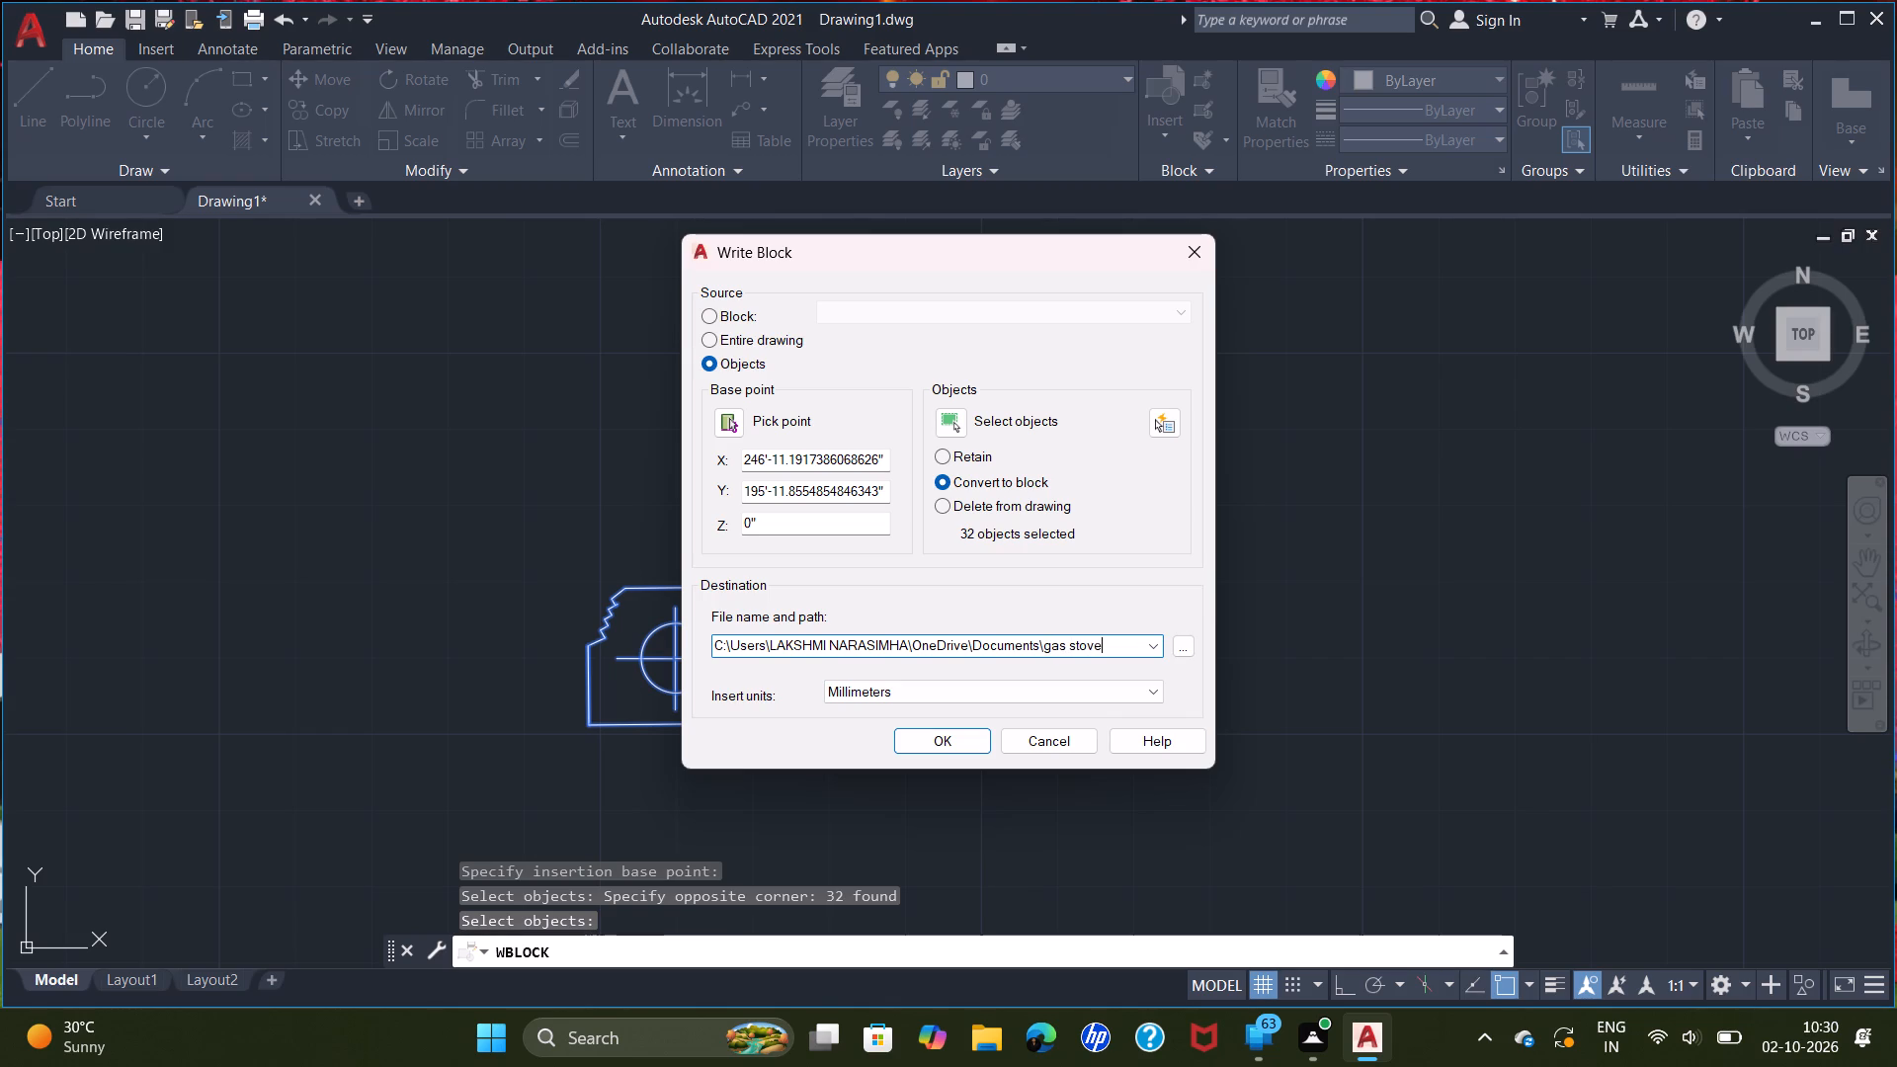
key(Return)
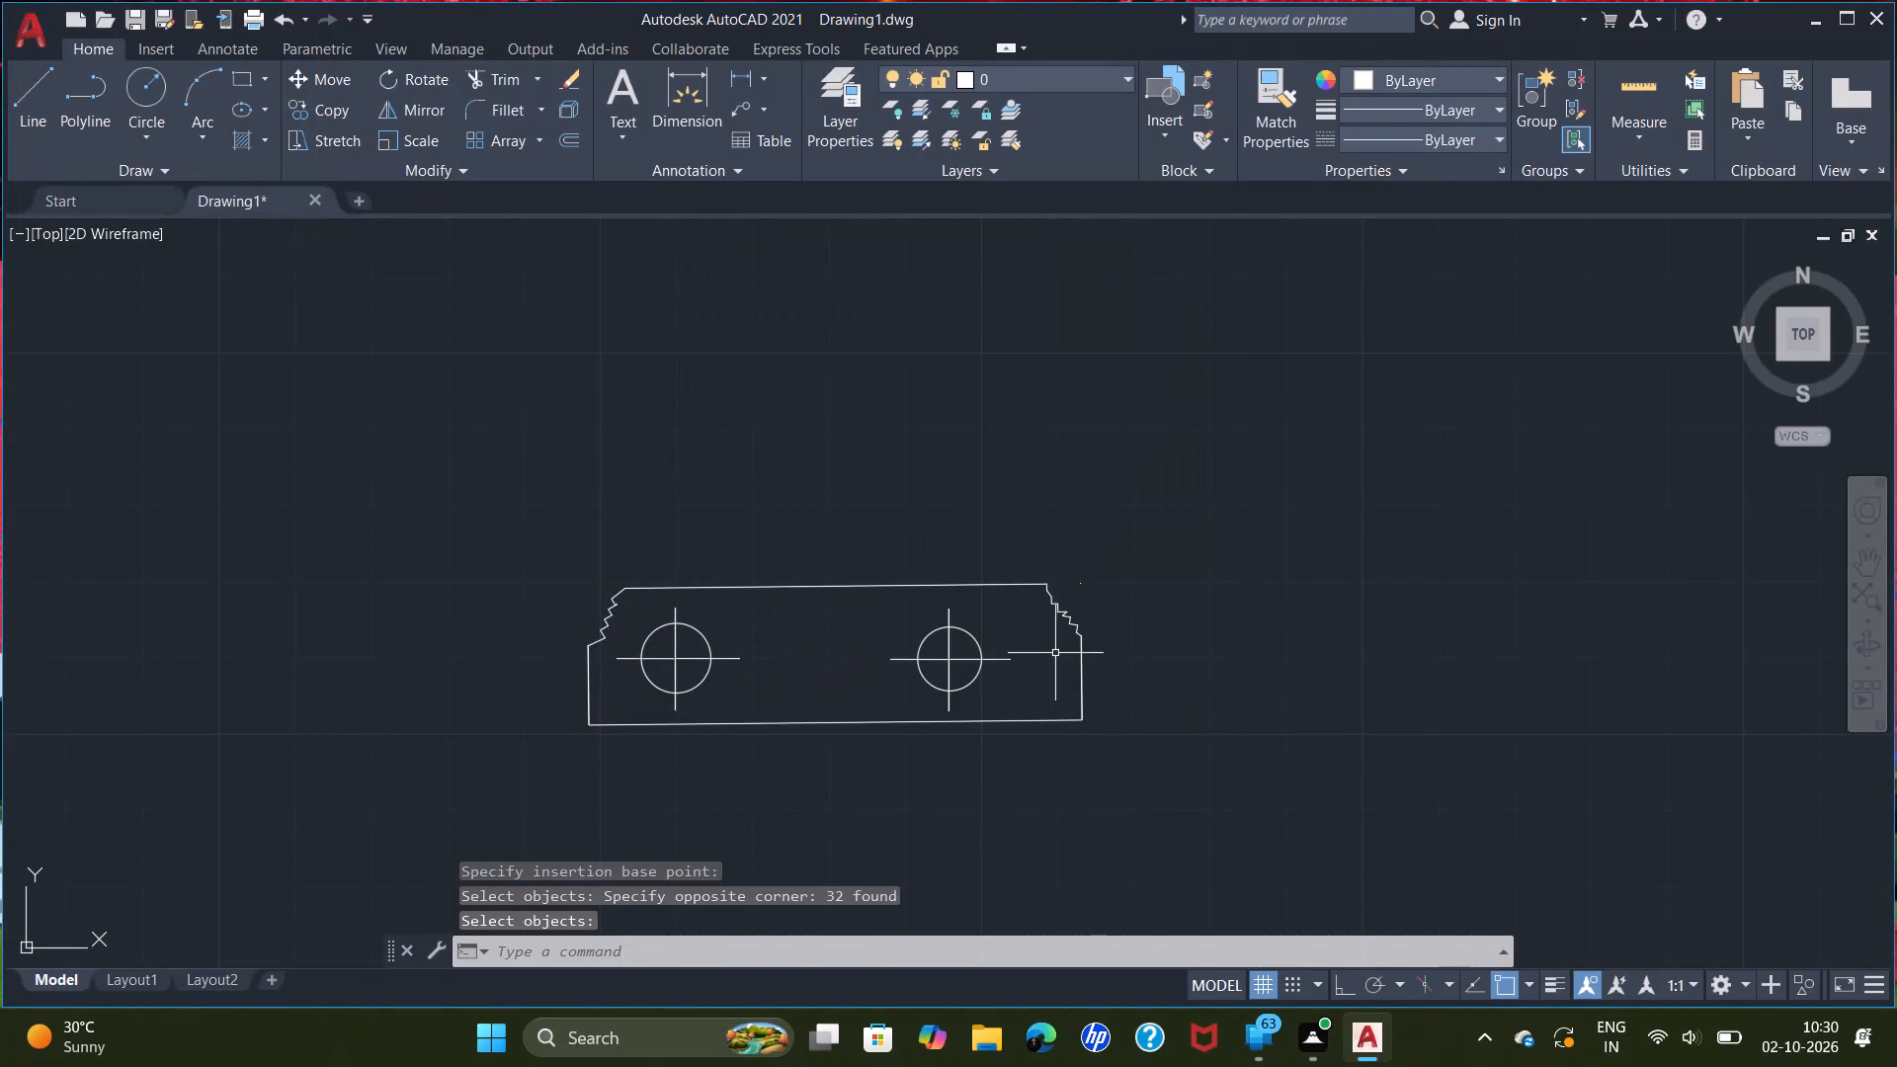
Move the gas stove block by its southeast corner to the empty space just west of the house plan.
scroll(767, 613, down, 3)
click(871, 684)
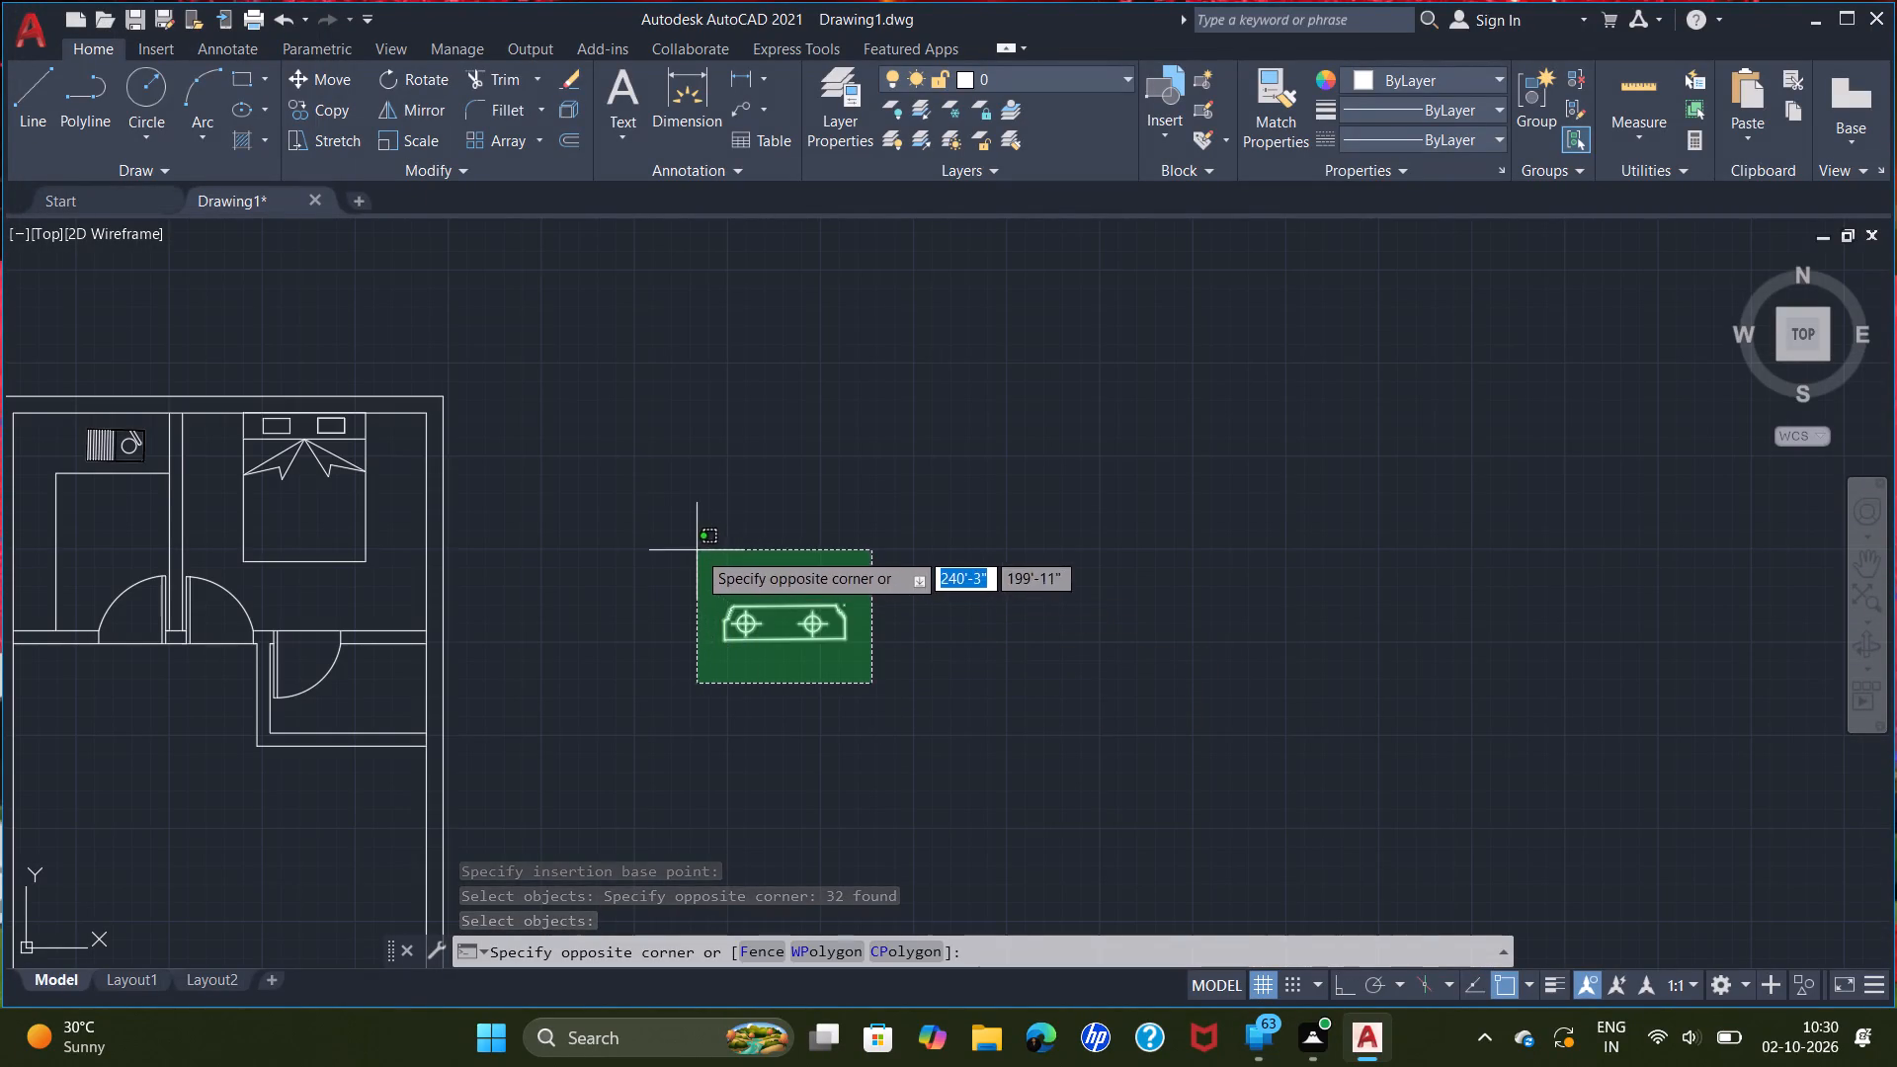
click(696, 549)
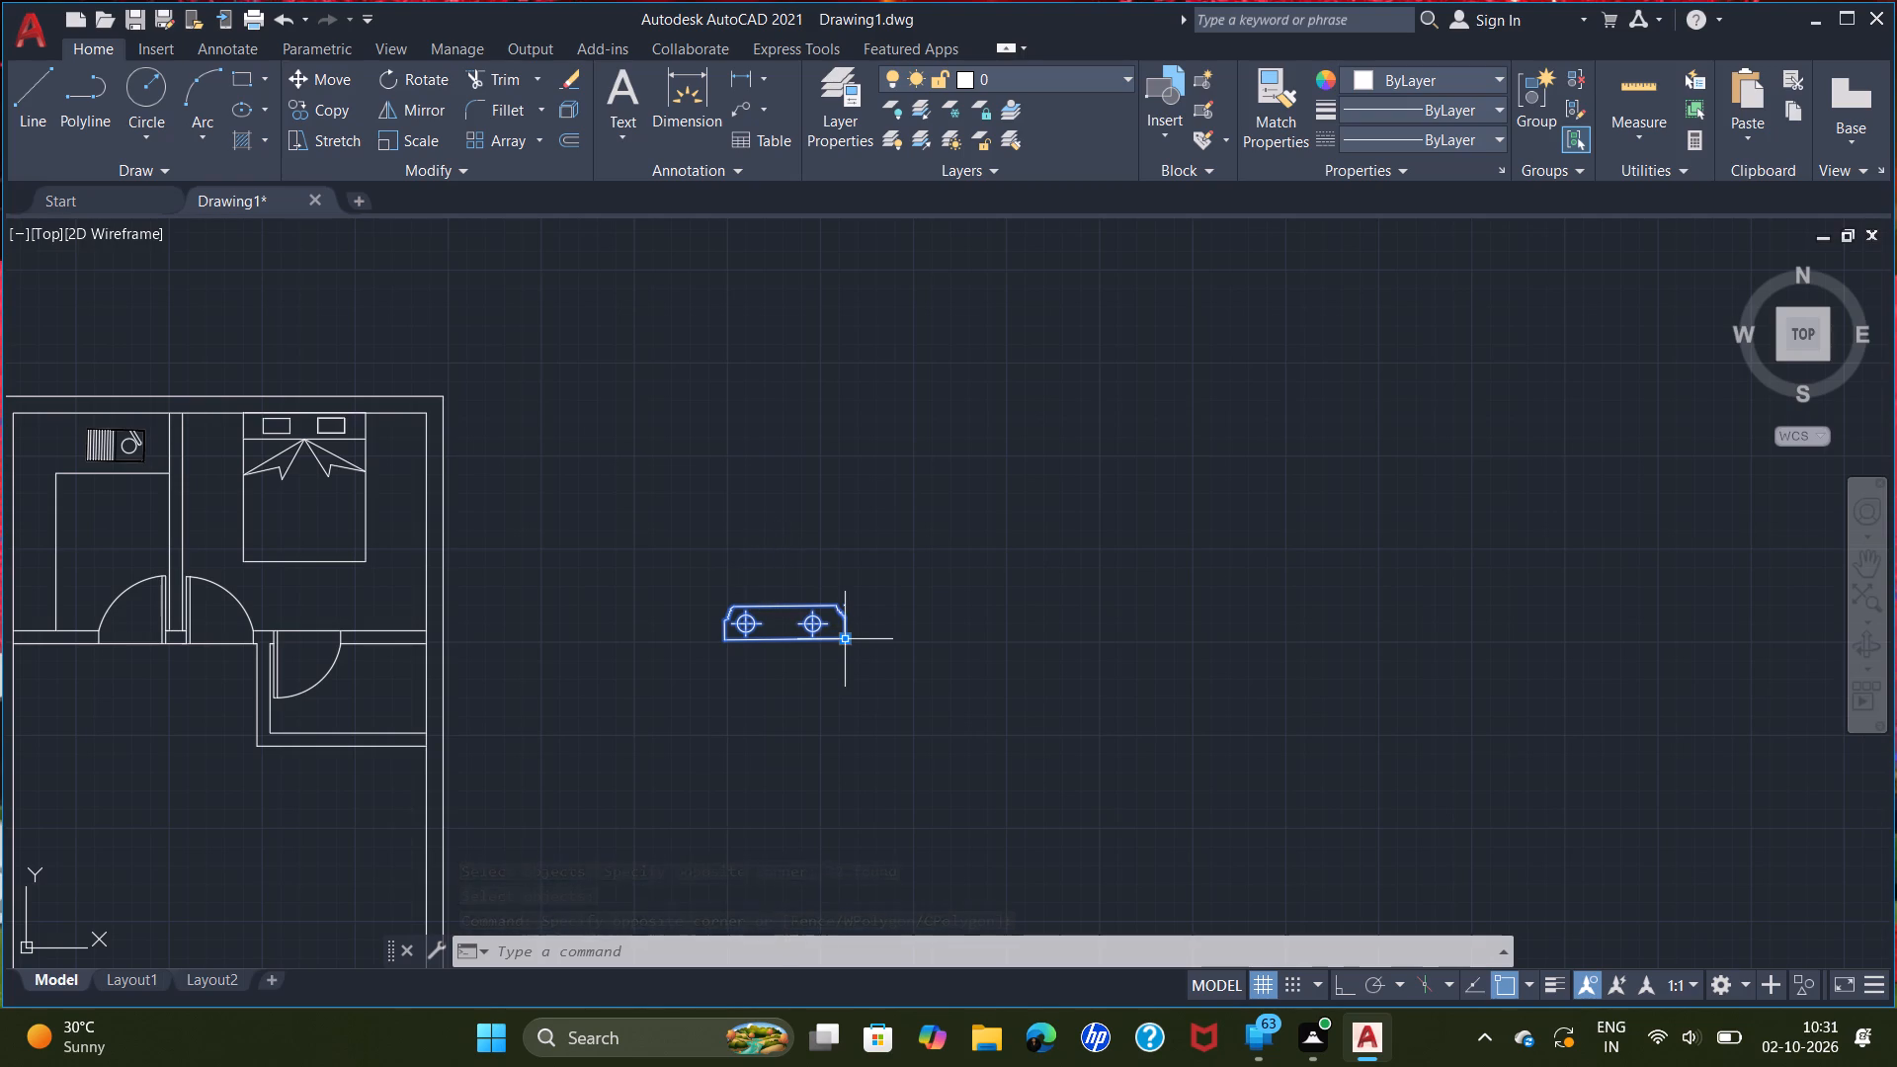
key(m)
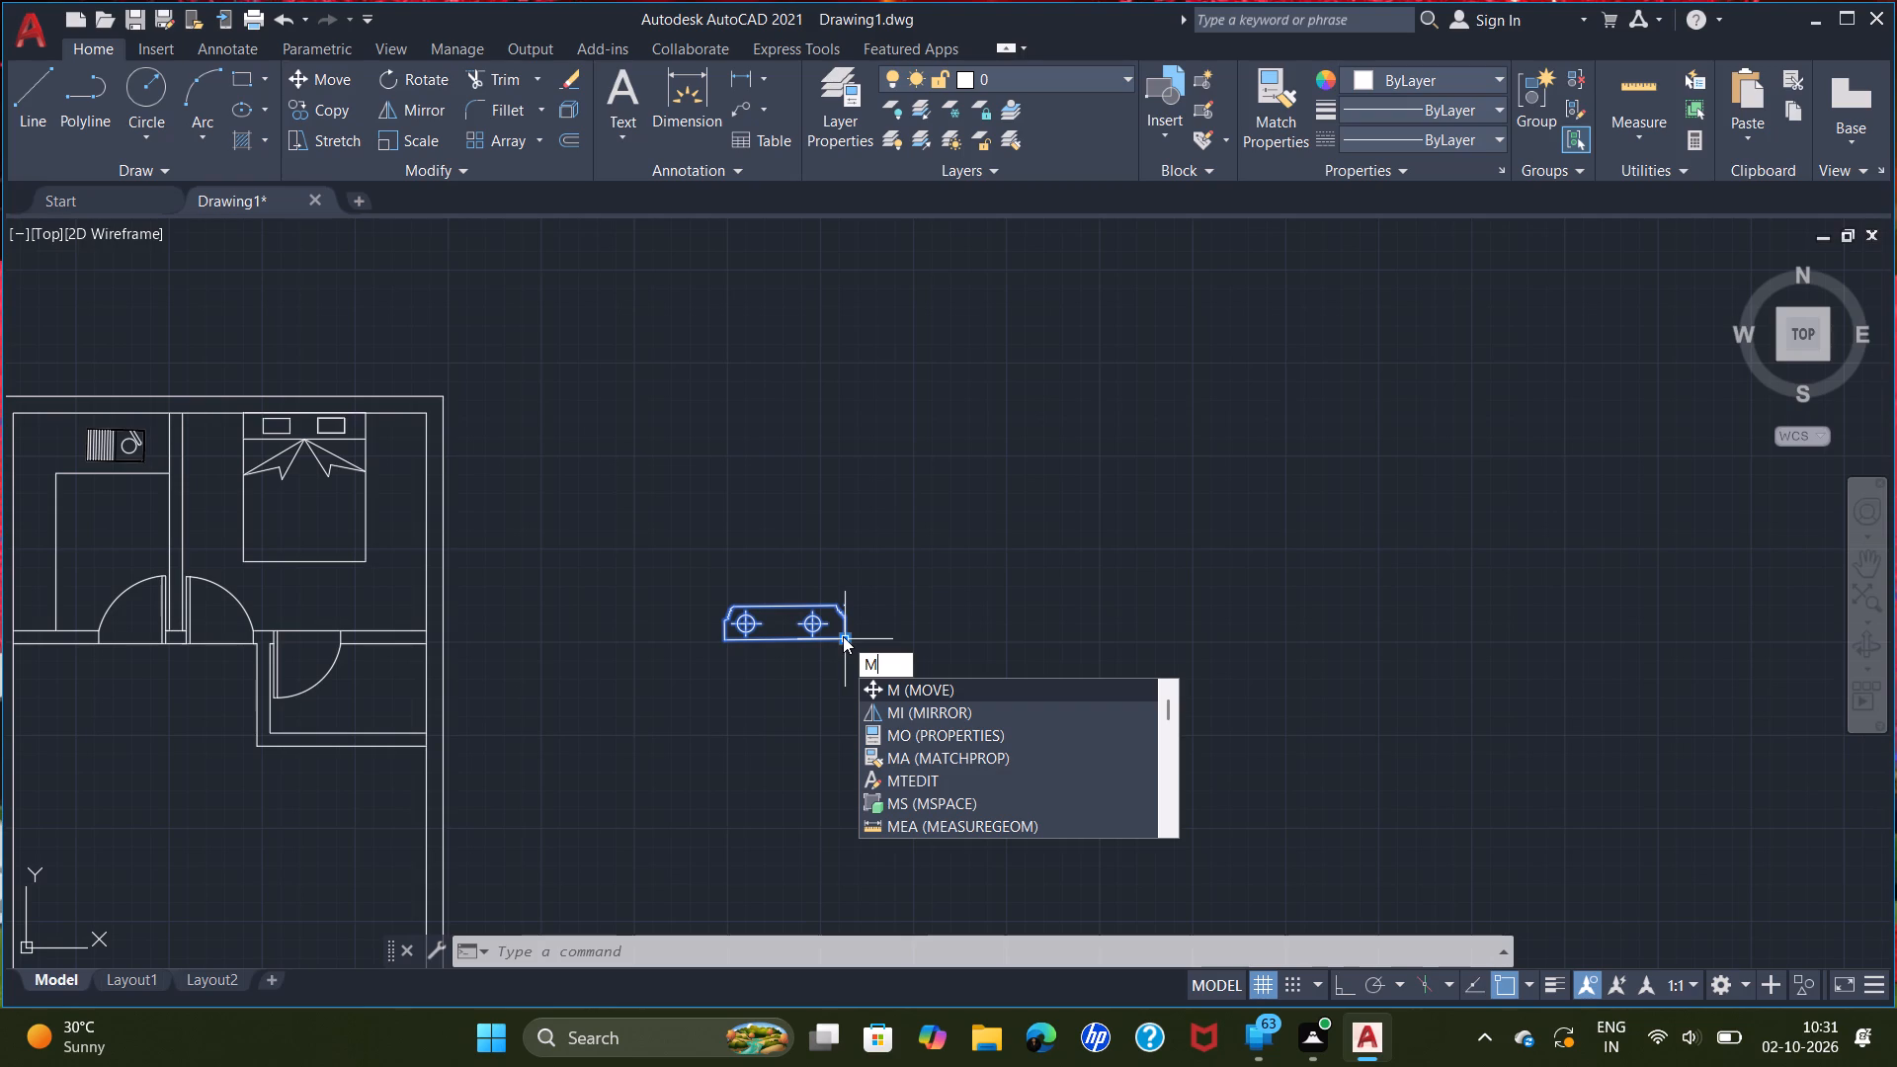
key(Return)
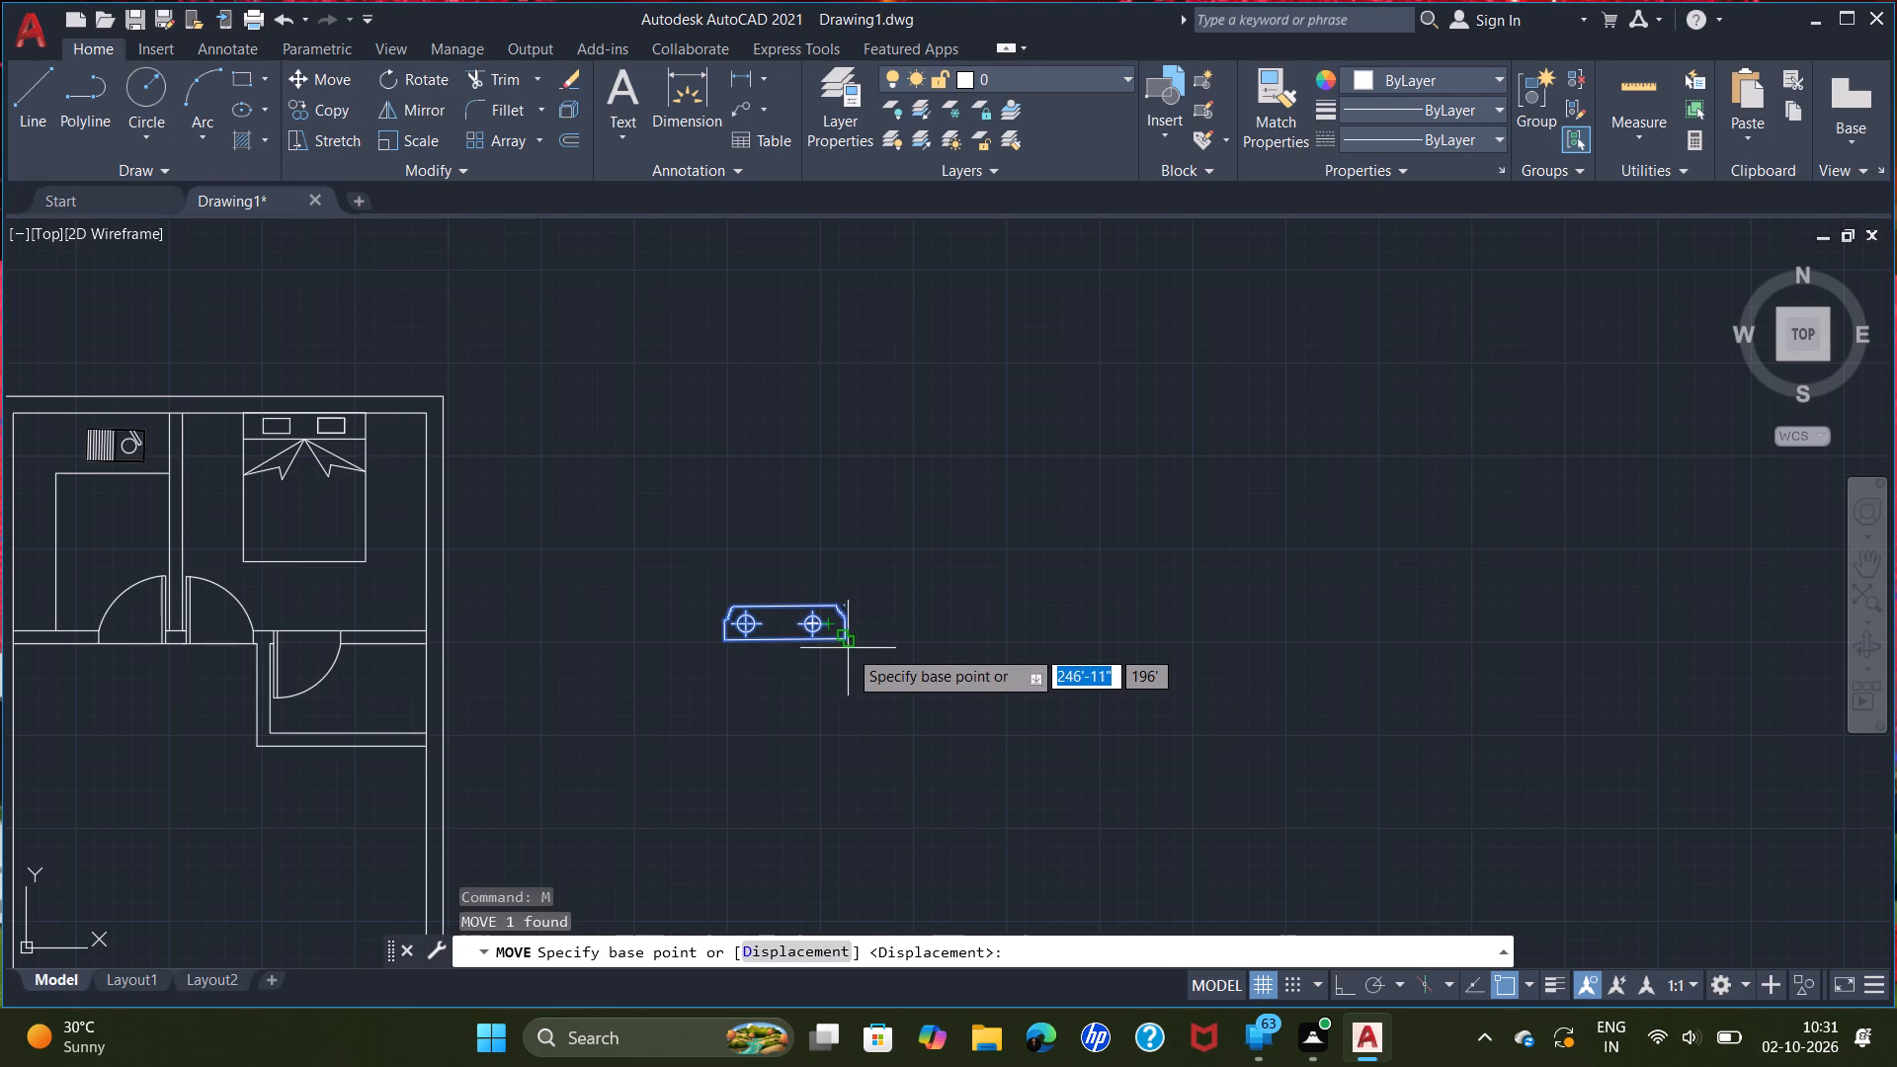
double_click(844, 639)
scroll(237, 623, down, 3)
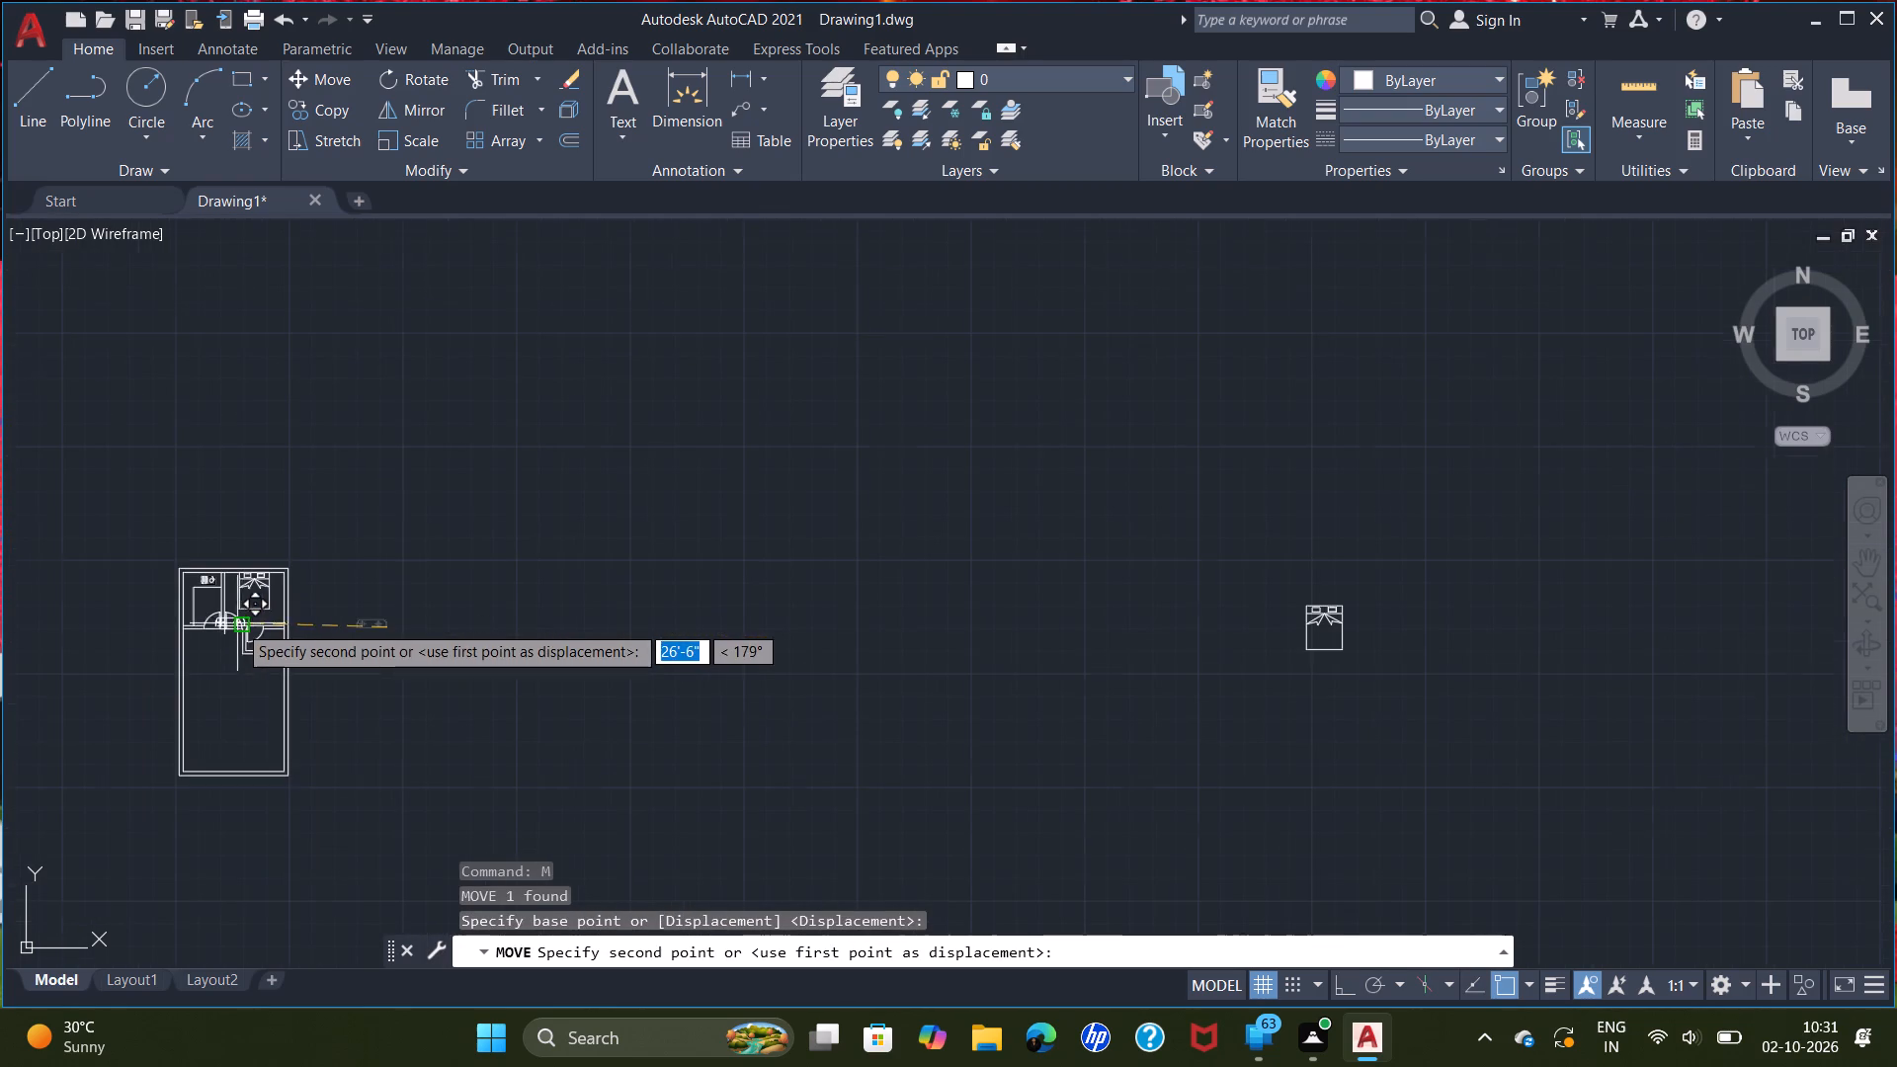
middle_drag(147, 638, 162, 634)
scroll(162, 635, up, 5)
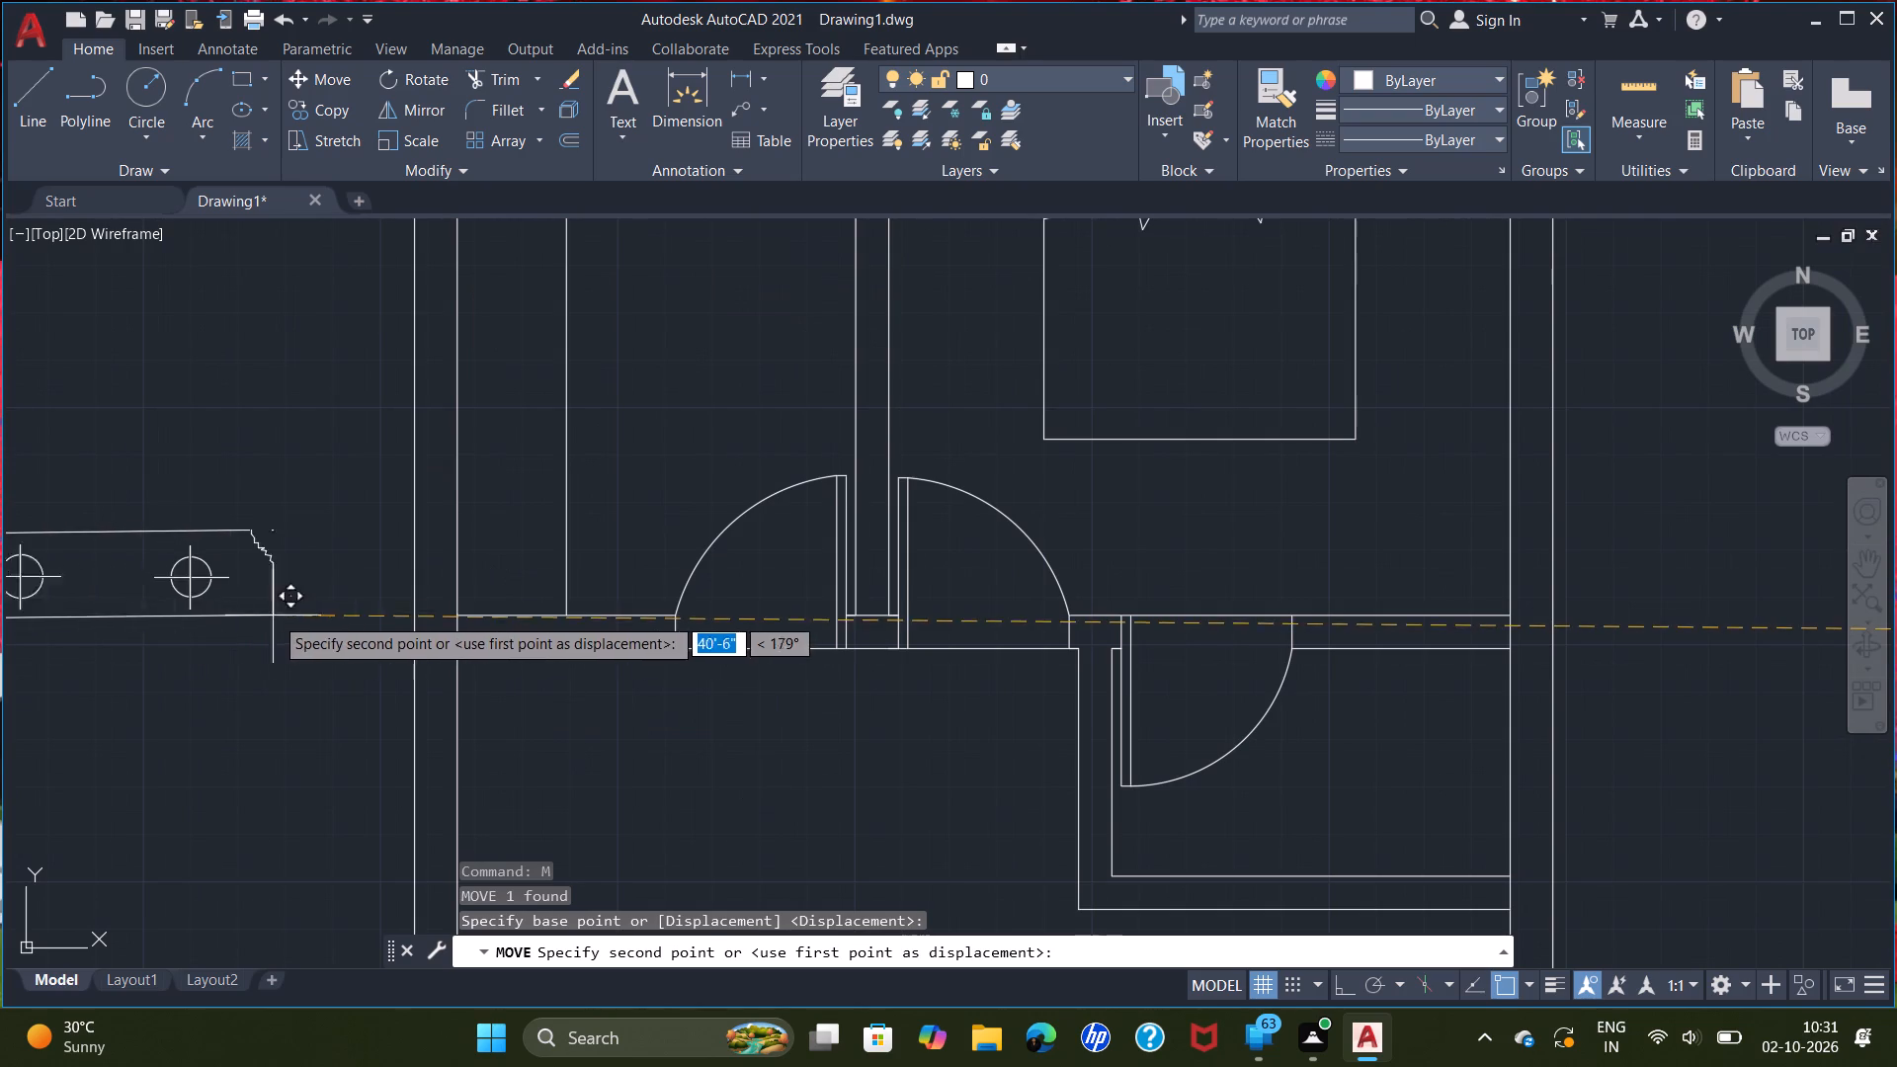
scroll(261, 567, down, 2)
double_click(257, 572)
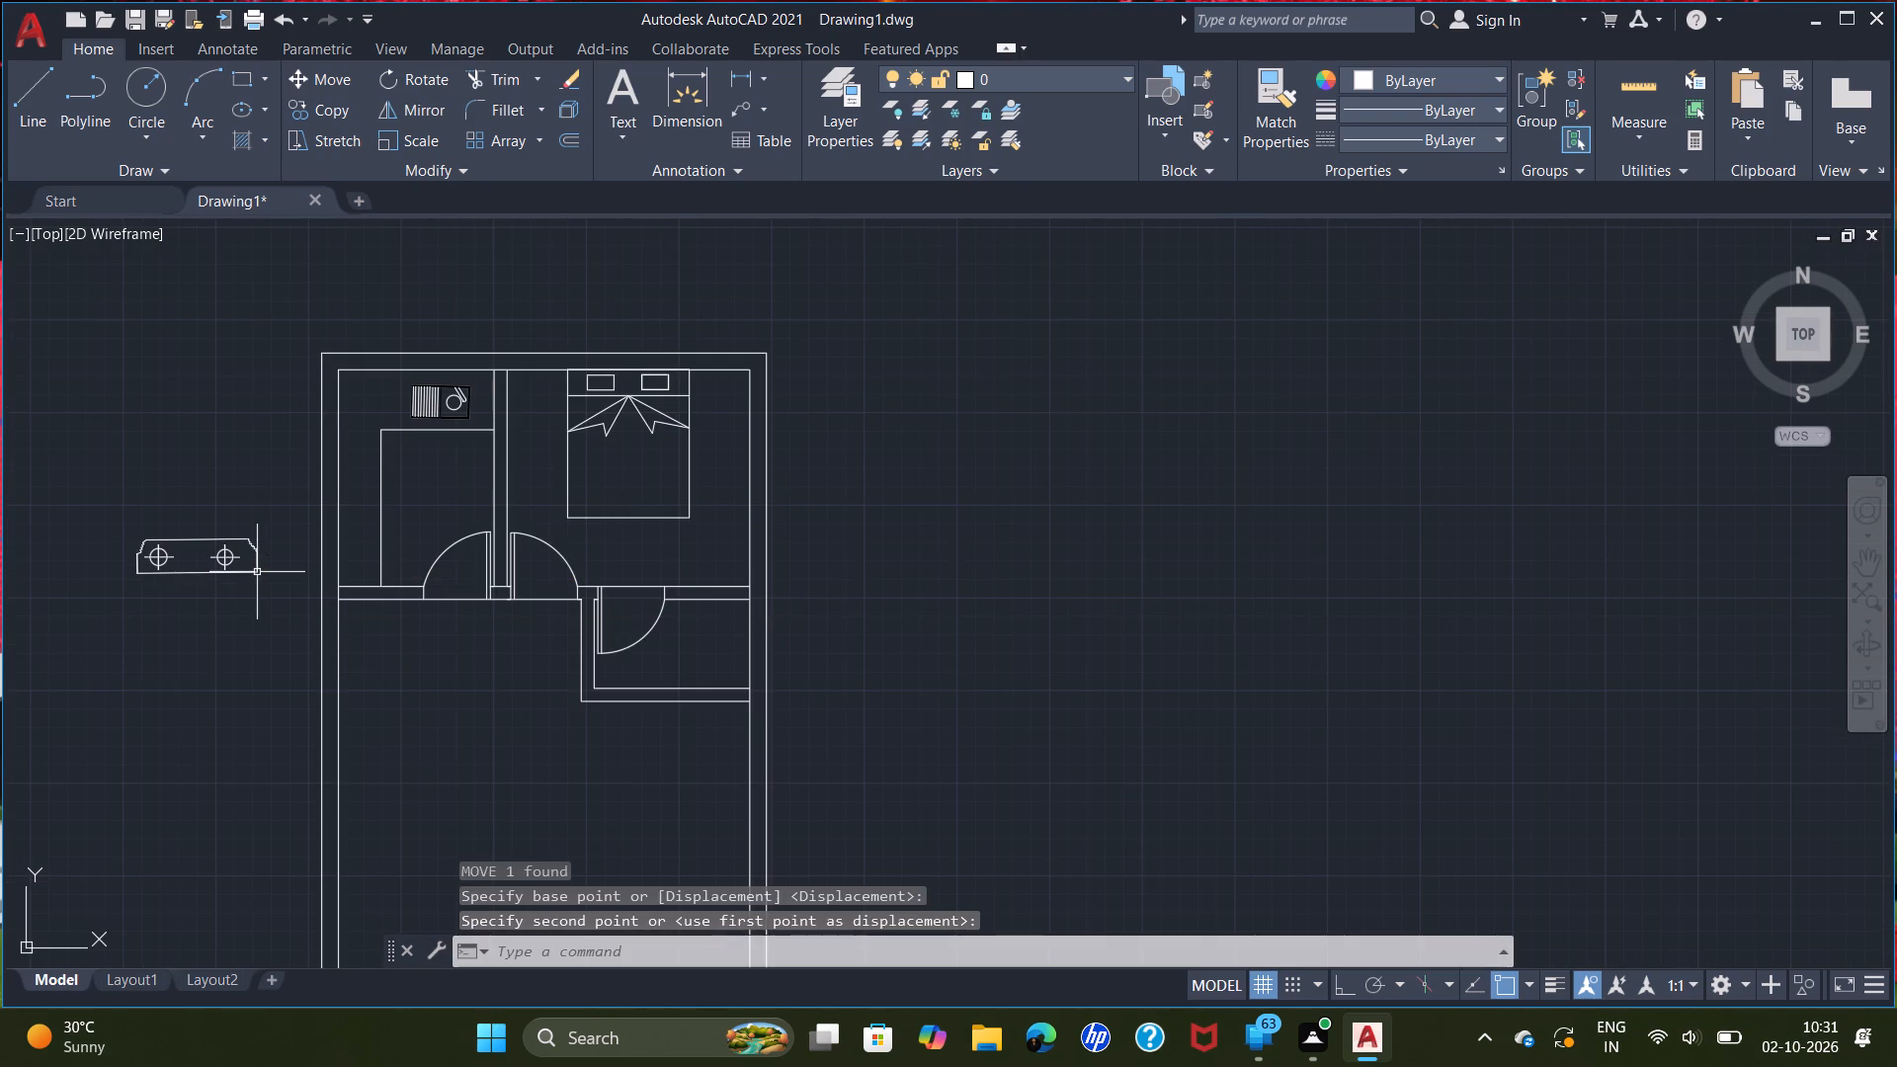
Rotate the gas stove about 90° clockwise around its southwest corner so its long side runs north–south.
click(276, 597)
click(57, 507)
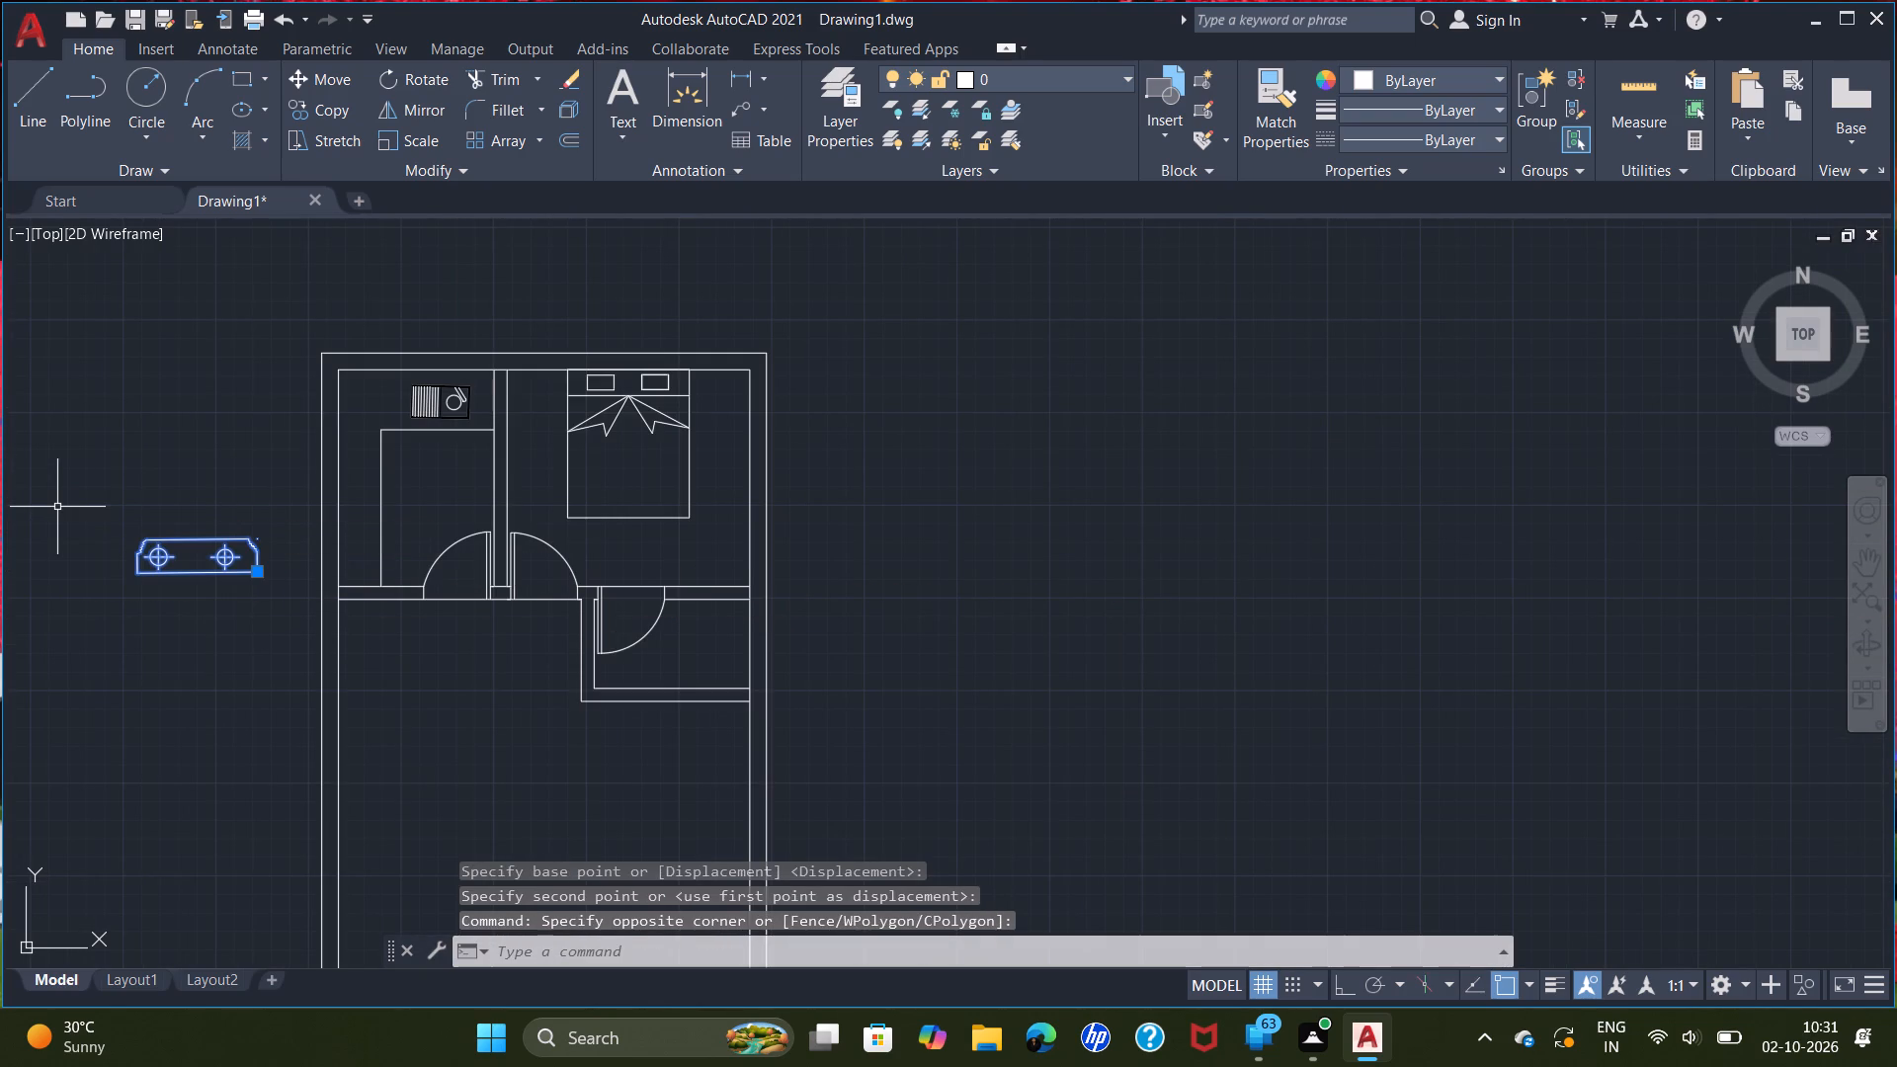
text(ro)
key(Return)
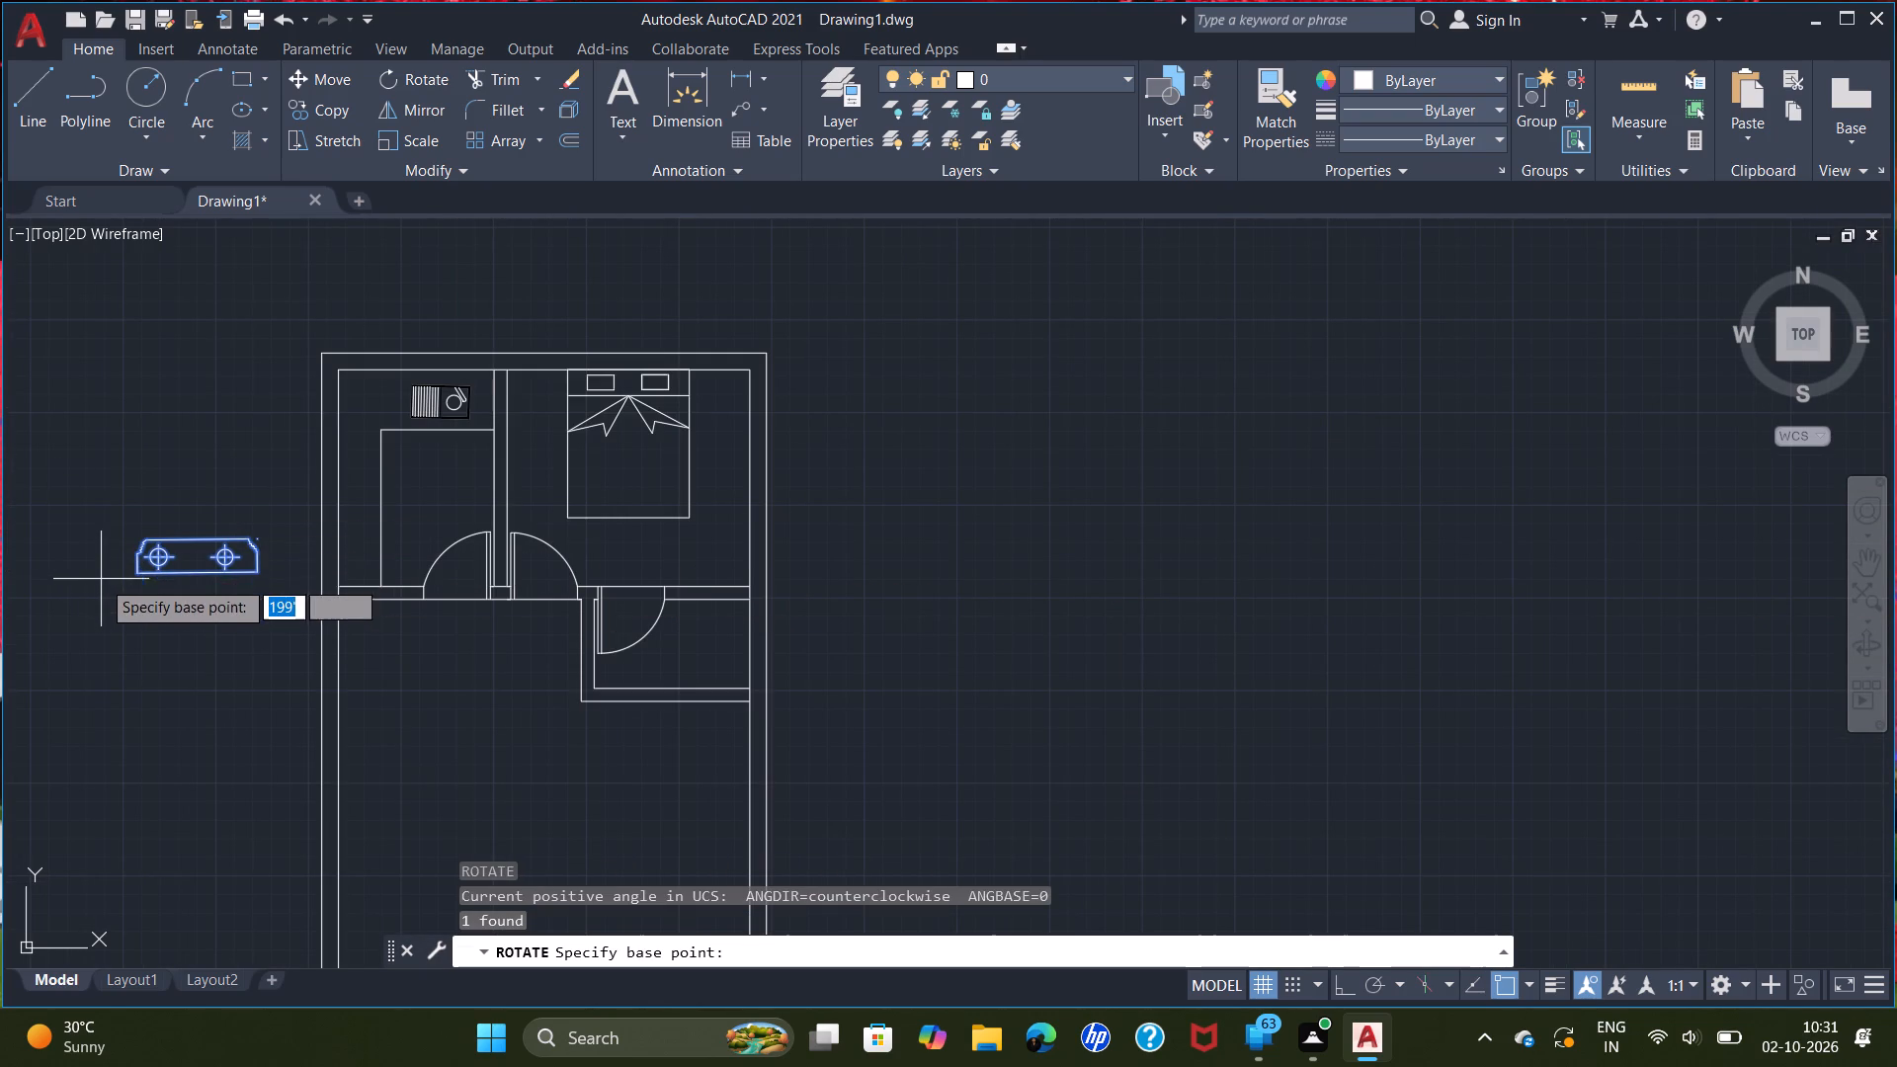
click(138, 571)
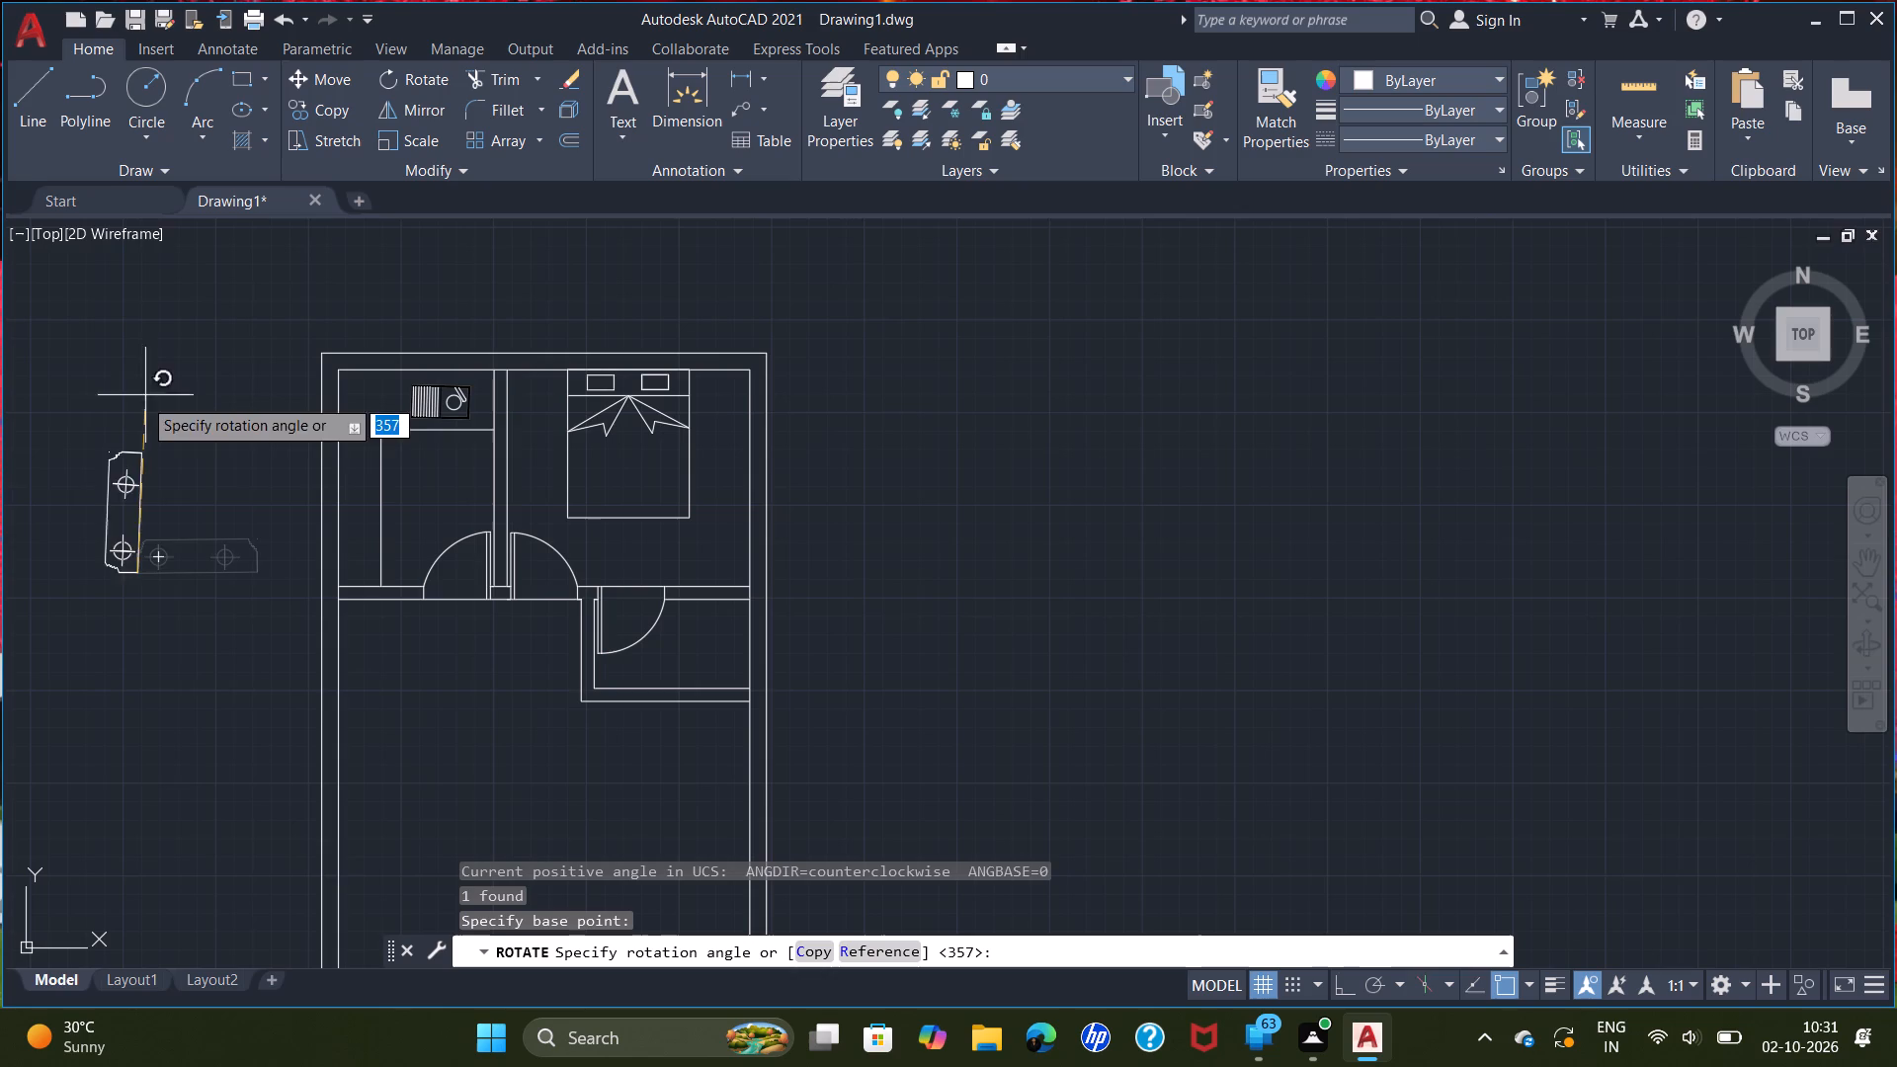
click(135, 707)
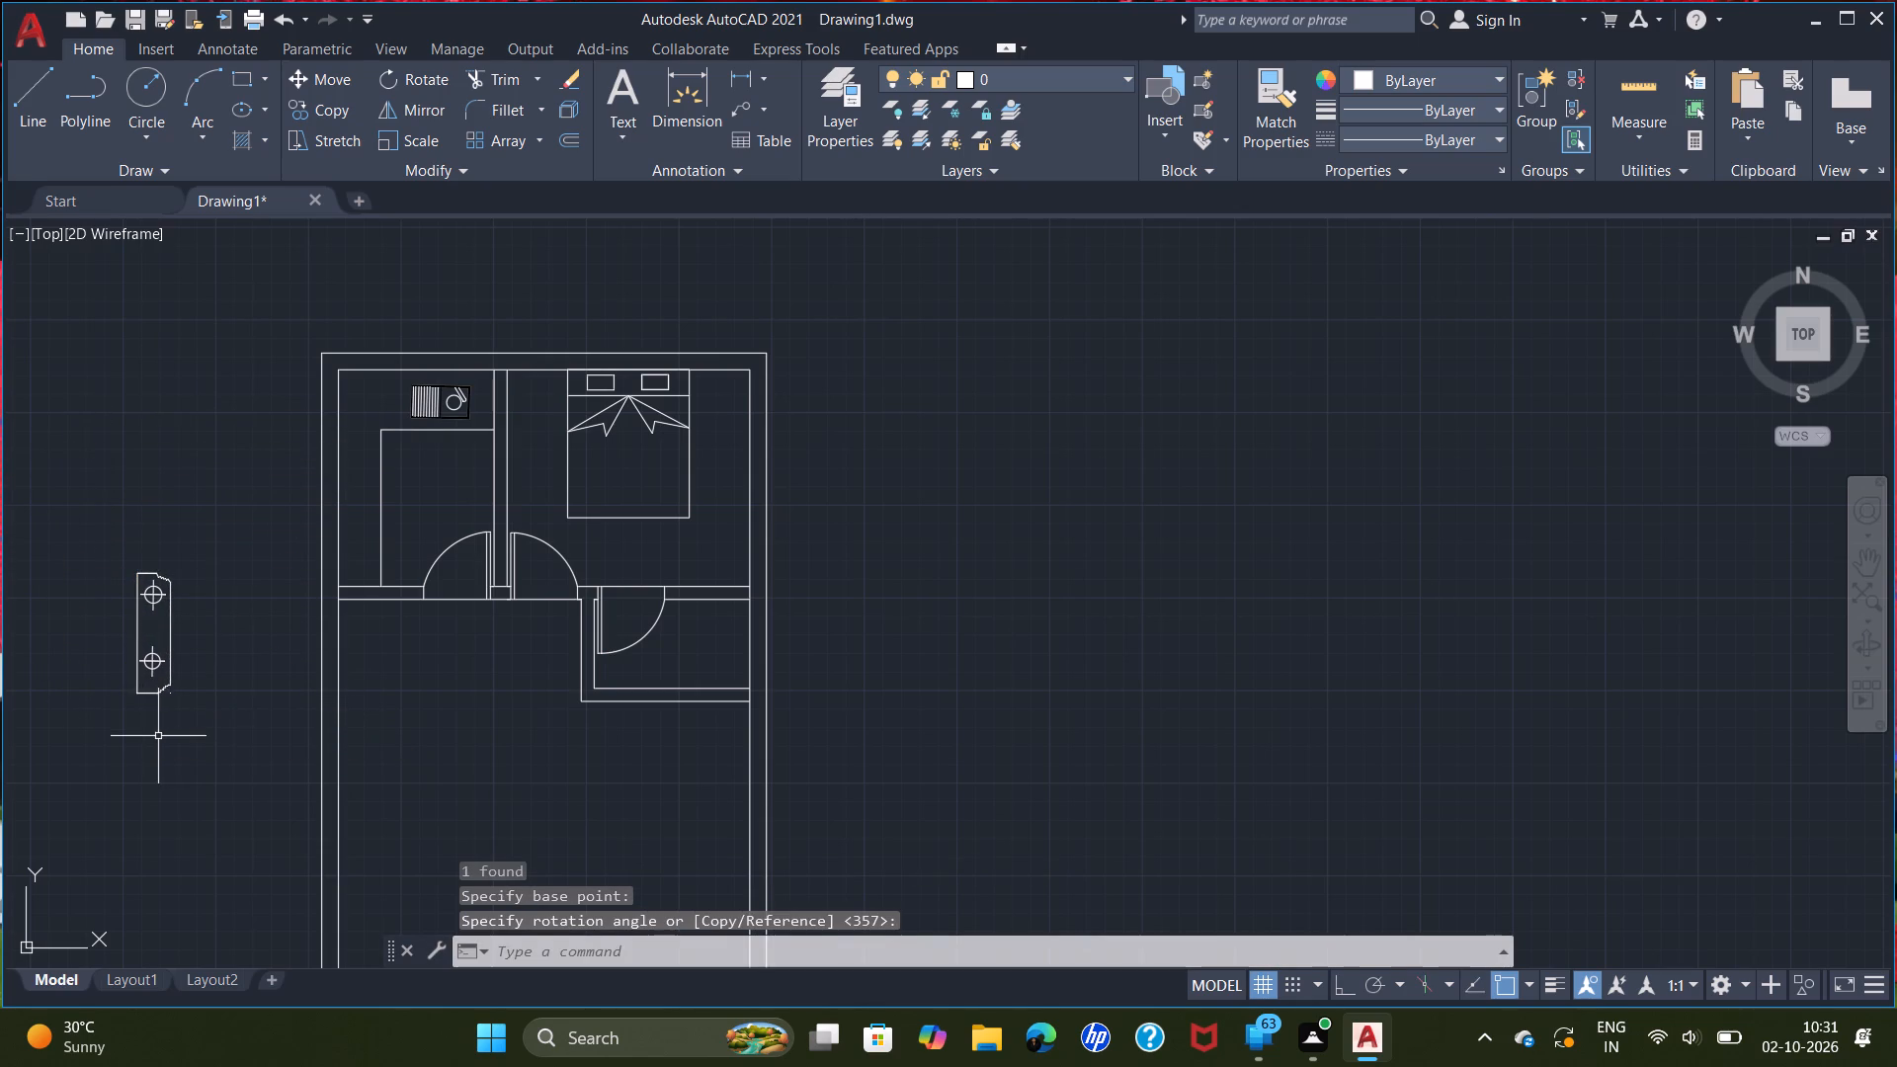
Move the gas stove by the midpoint of its west edge onto the kitchen's west counter, just inside the wall.
click(160, 736)
click(94, 510)
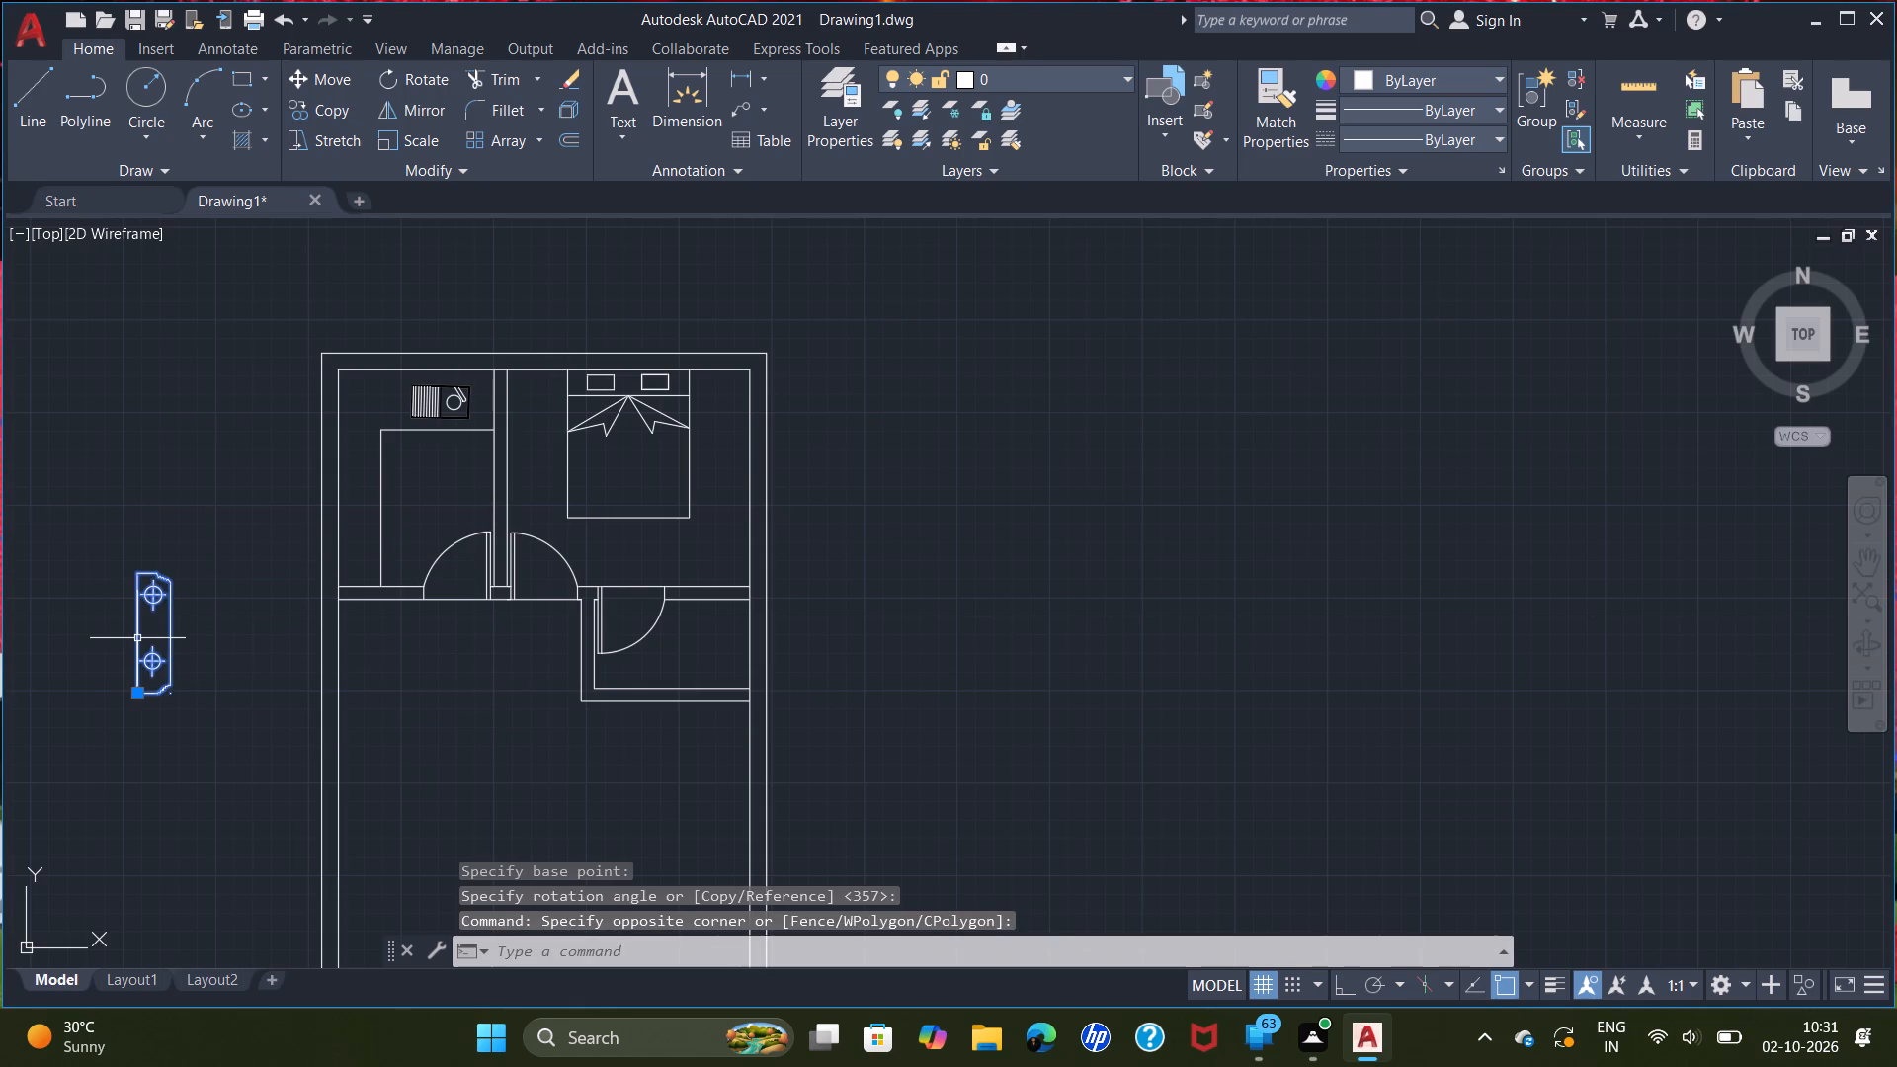
key(m)
key(Return)
scroll(128, 704, up, 1)
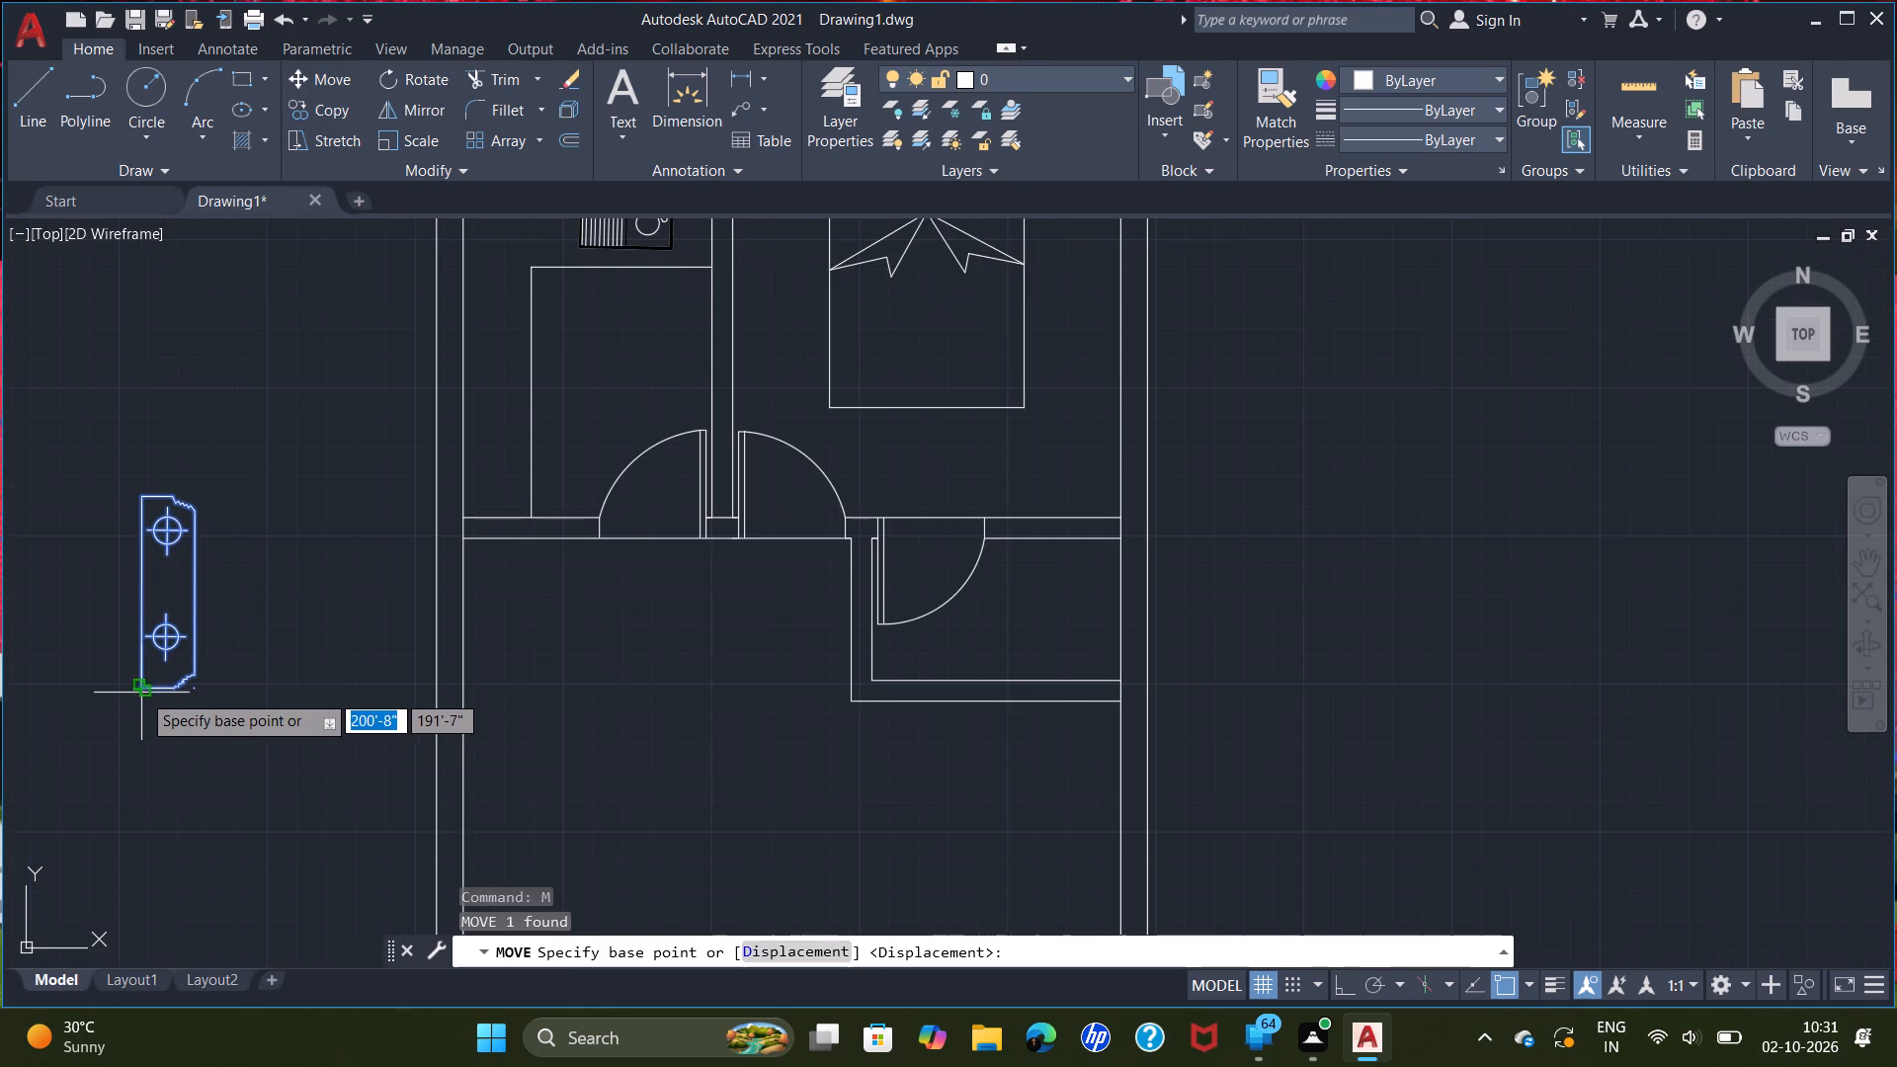
click(139, 595)
scroll(461, 439, down, 3)
scroll(461, 439, up, 6)
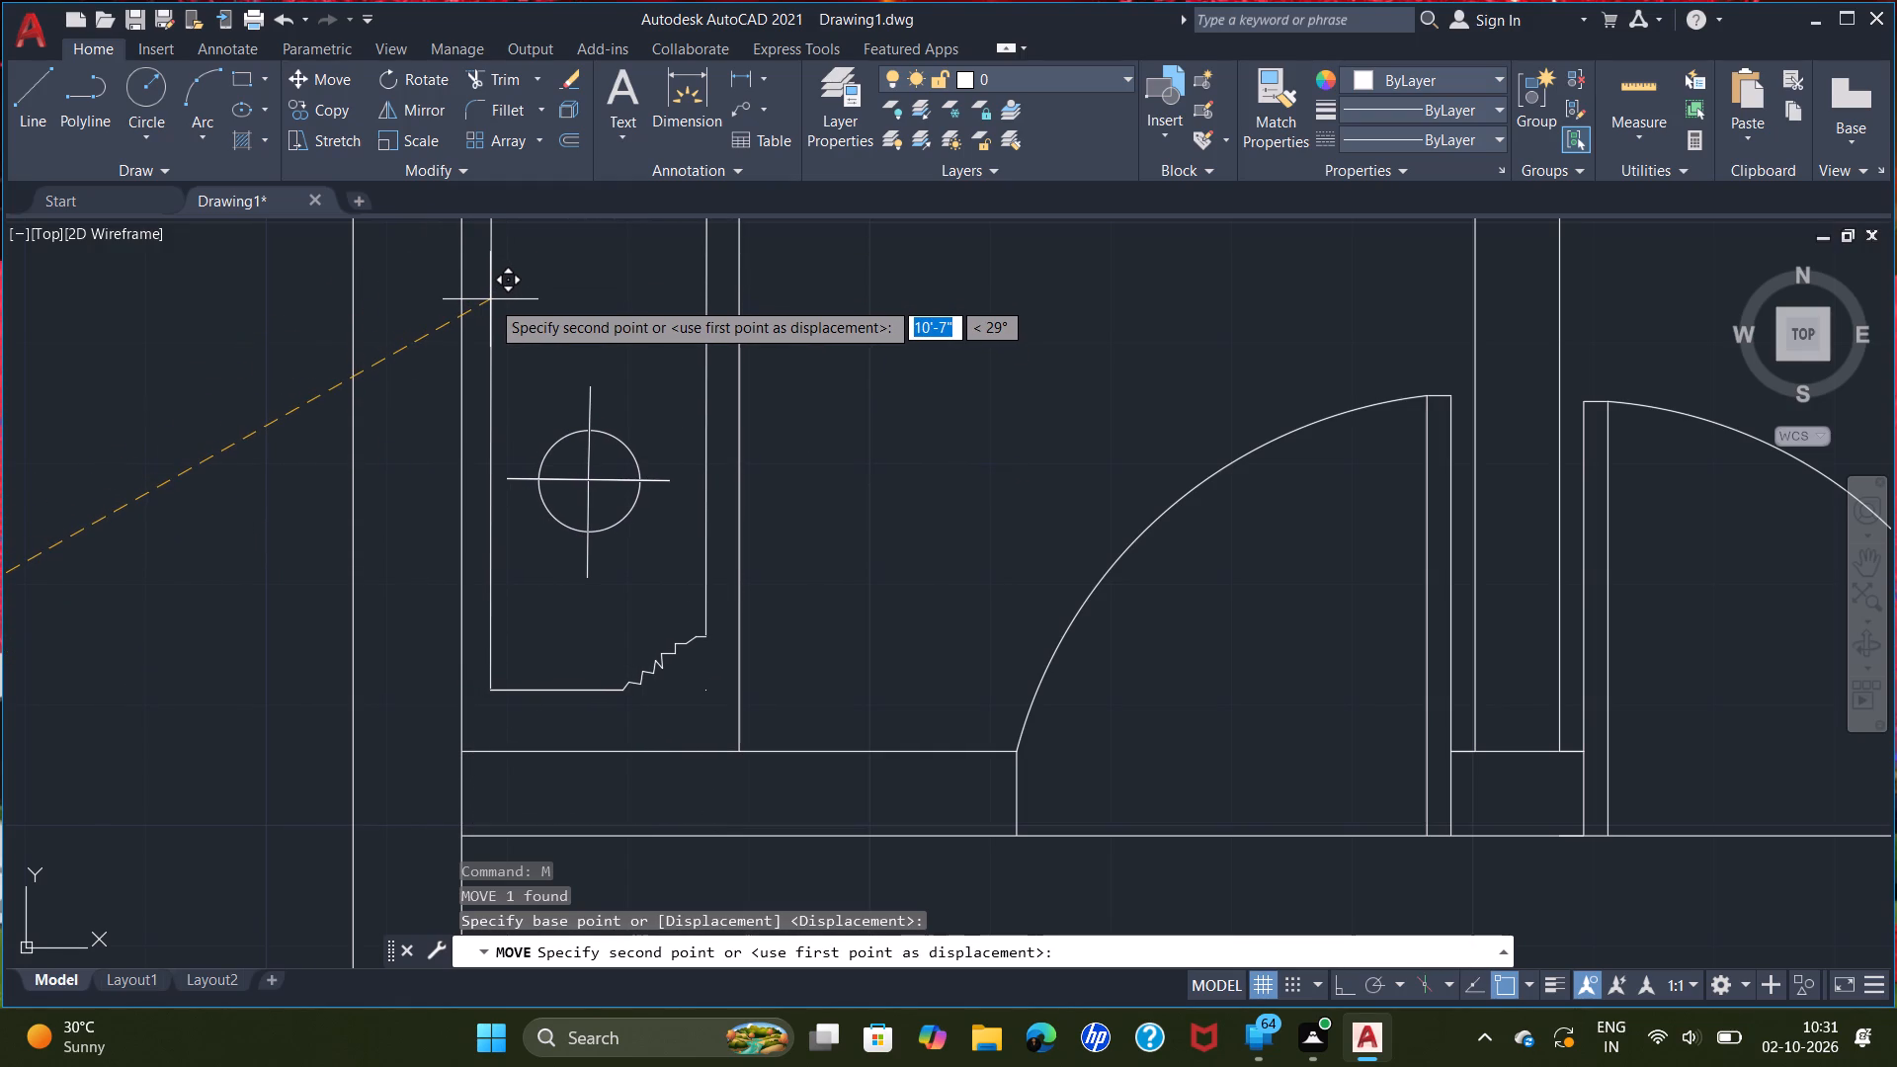
scroll(490, 288, down, 1)
middle_drag(490, 288, 493, 371)
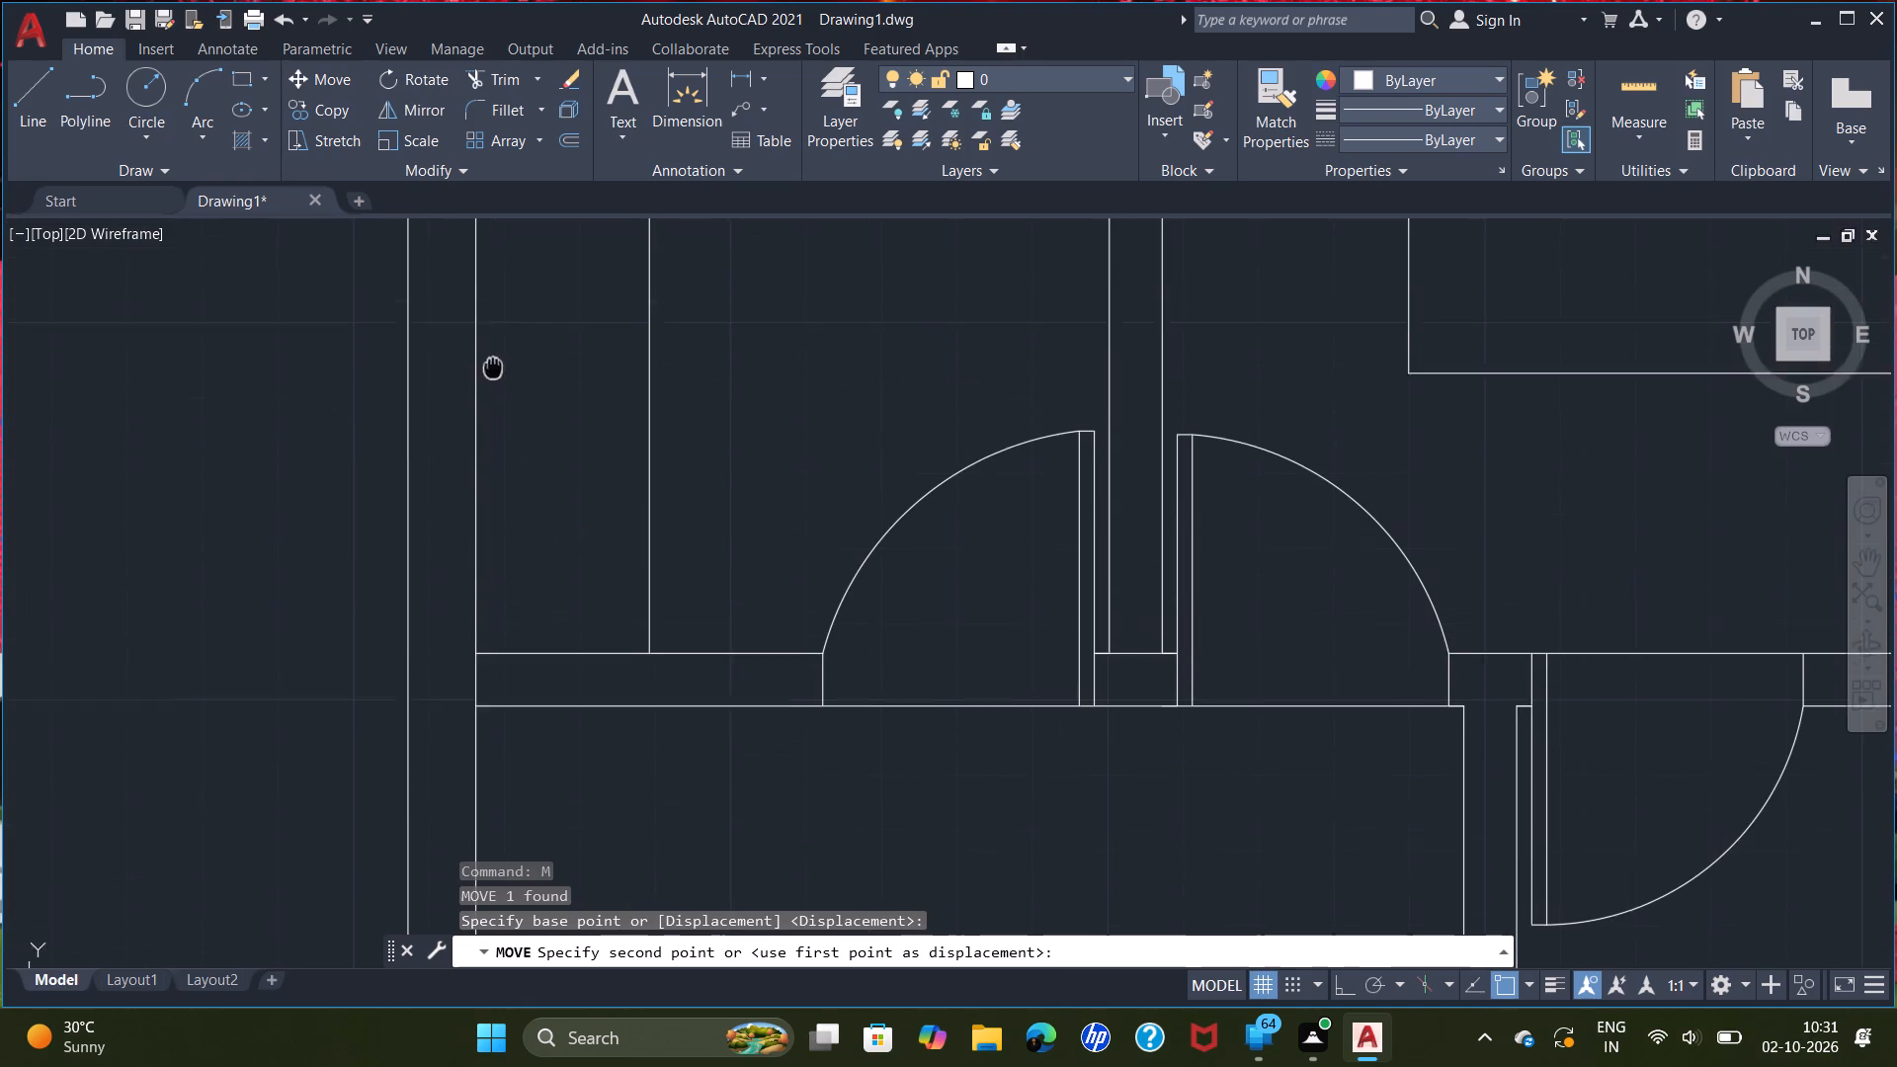
middle_drag(493, 371, 496, 514)
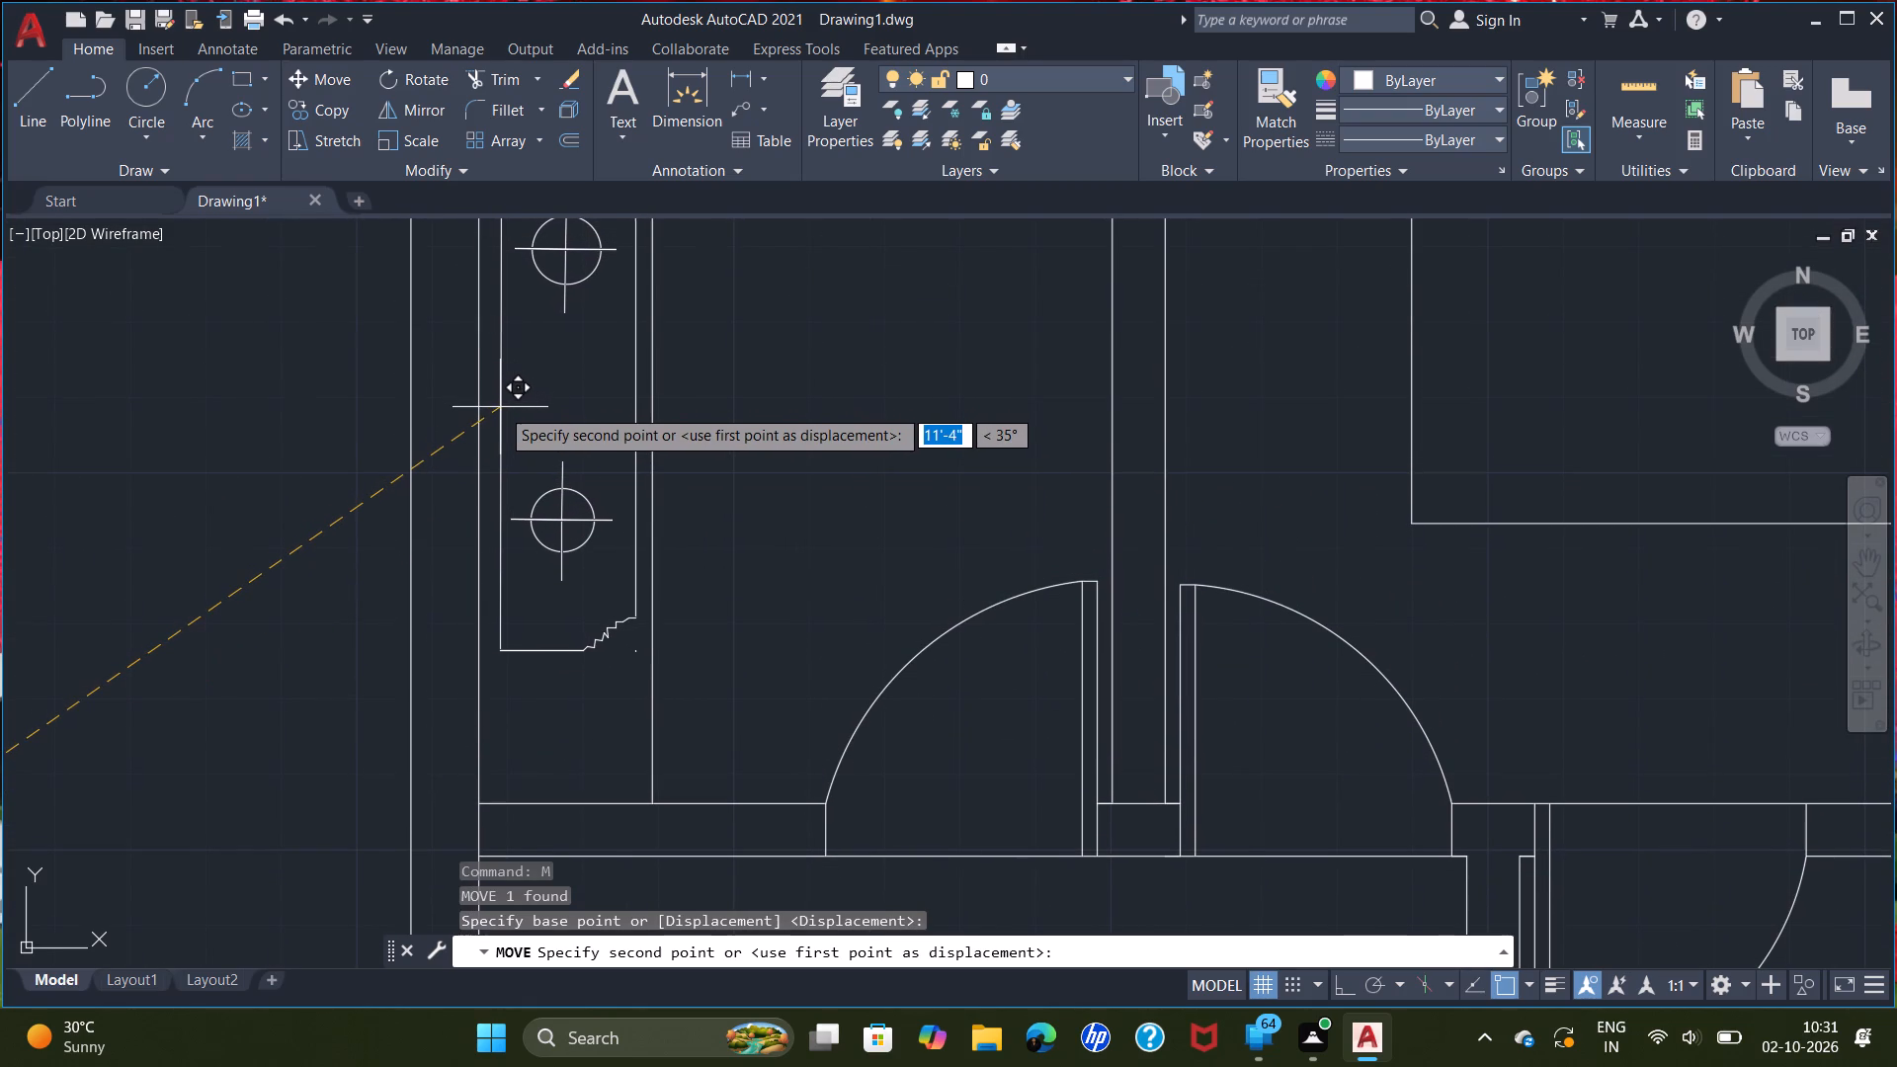
click(500, 407)
Scale the gas stove block down about its southwest corner to a little over half its size, so it fits the counter width.
scroll(536, 360, down, 3)
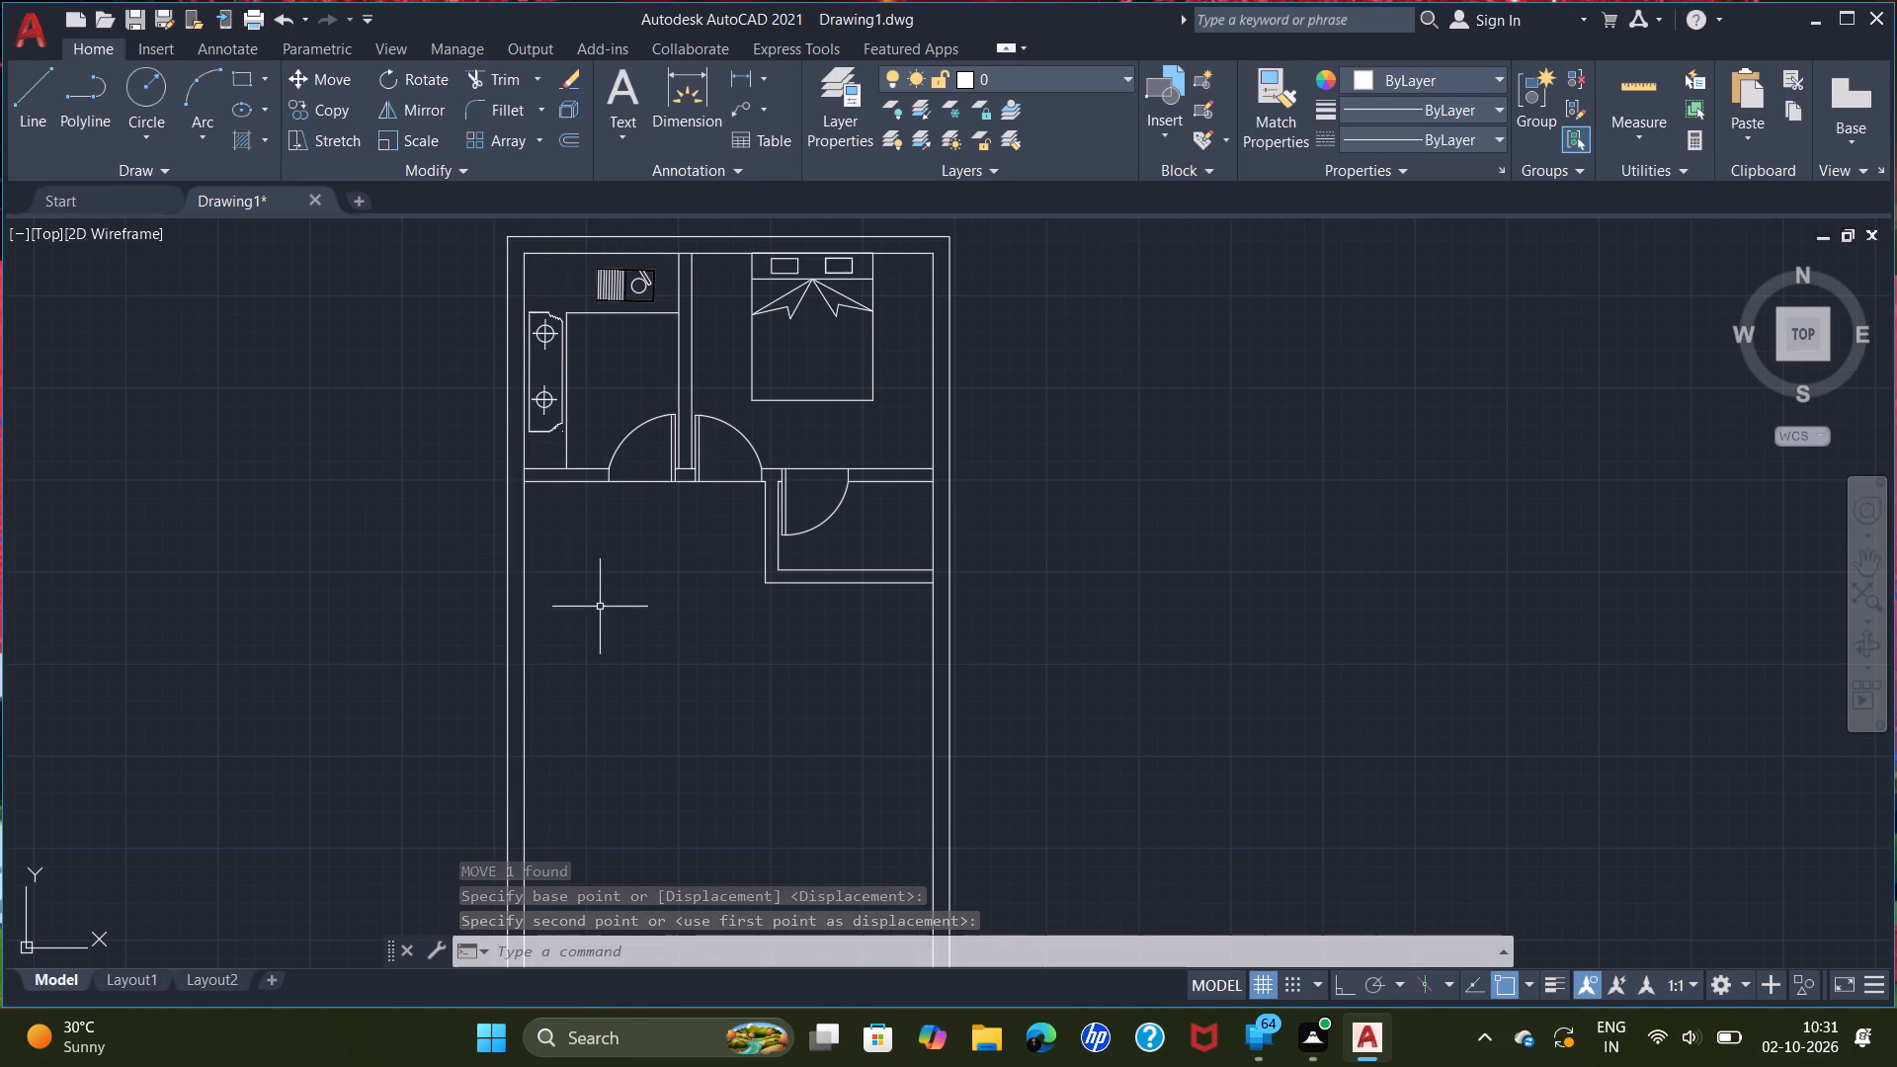
scroll(587, 545, up, 3)
middle_drag(499, 509, 581, 1016)
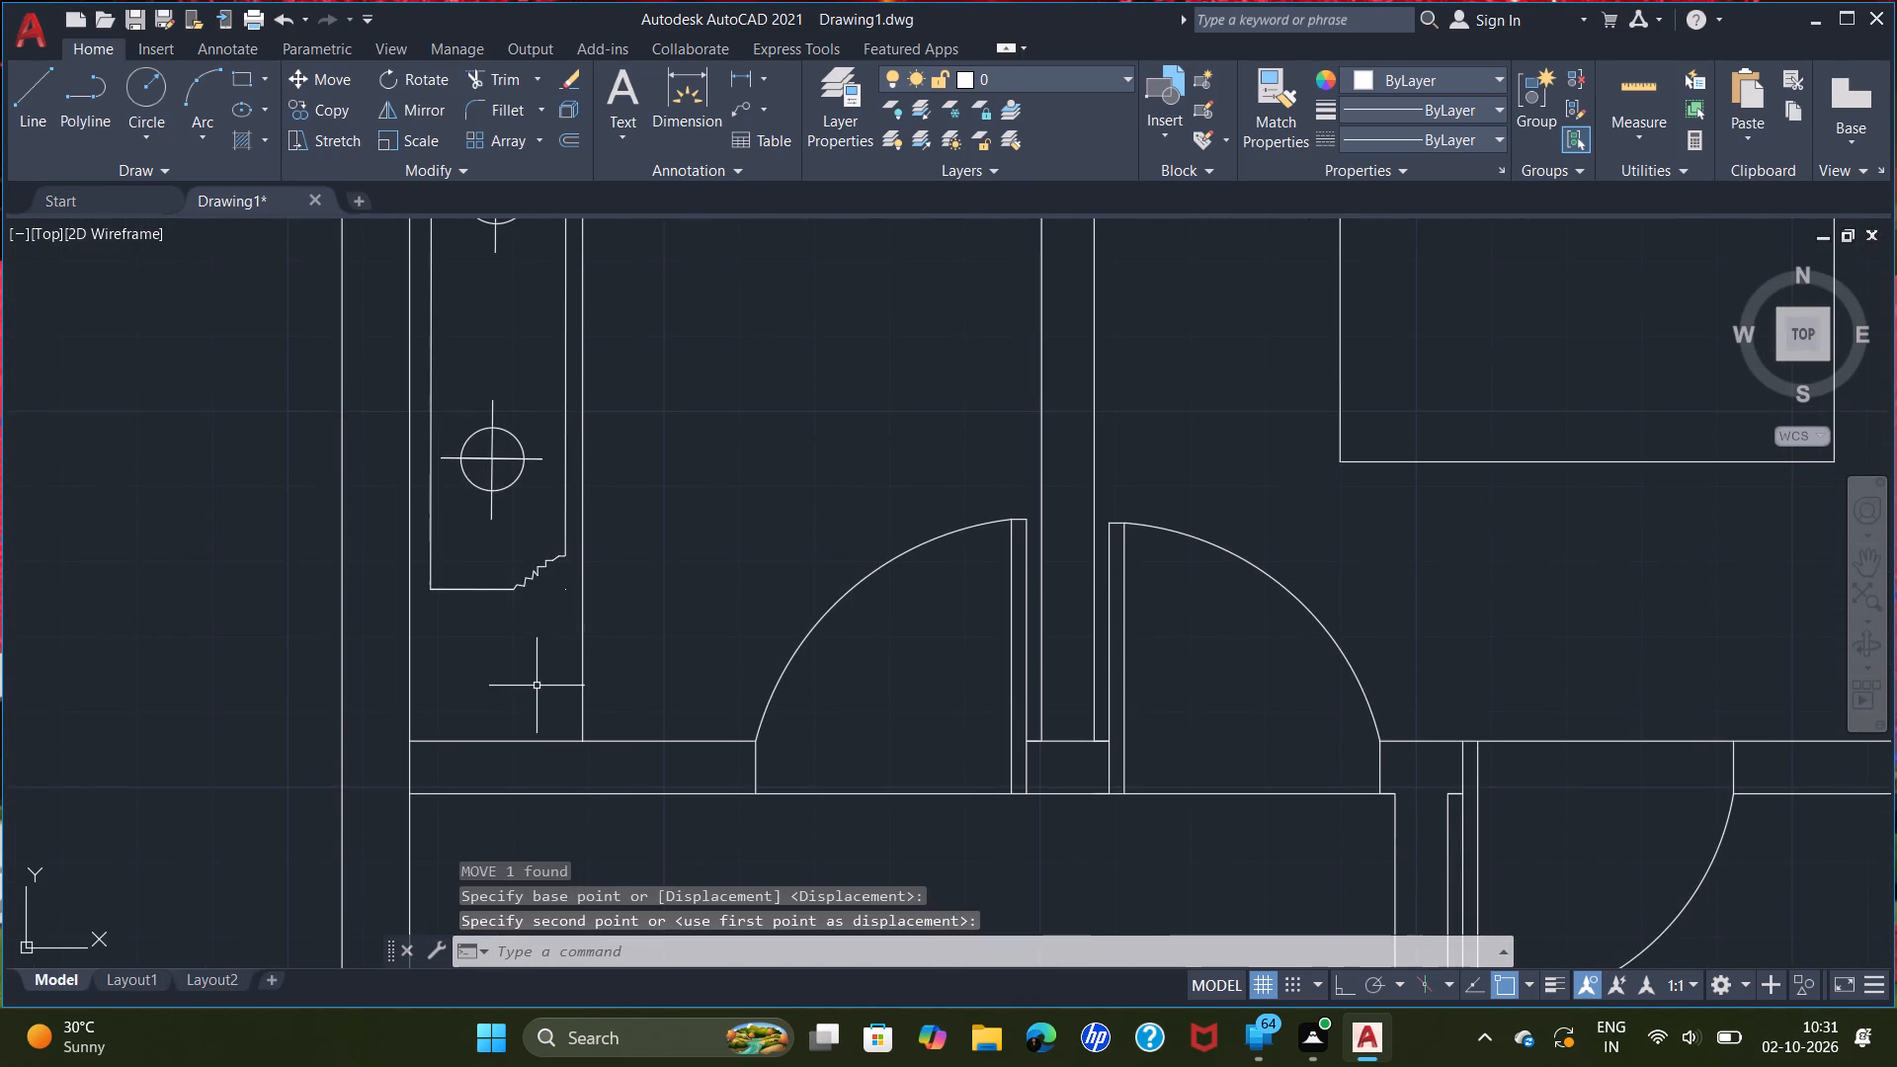
click(518, 683)
click(430, 253)
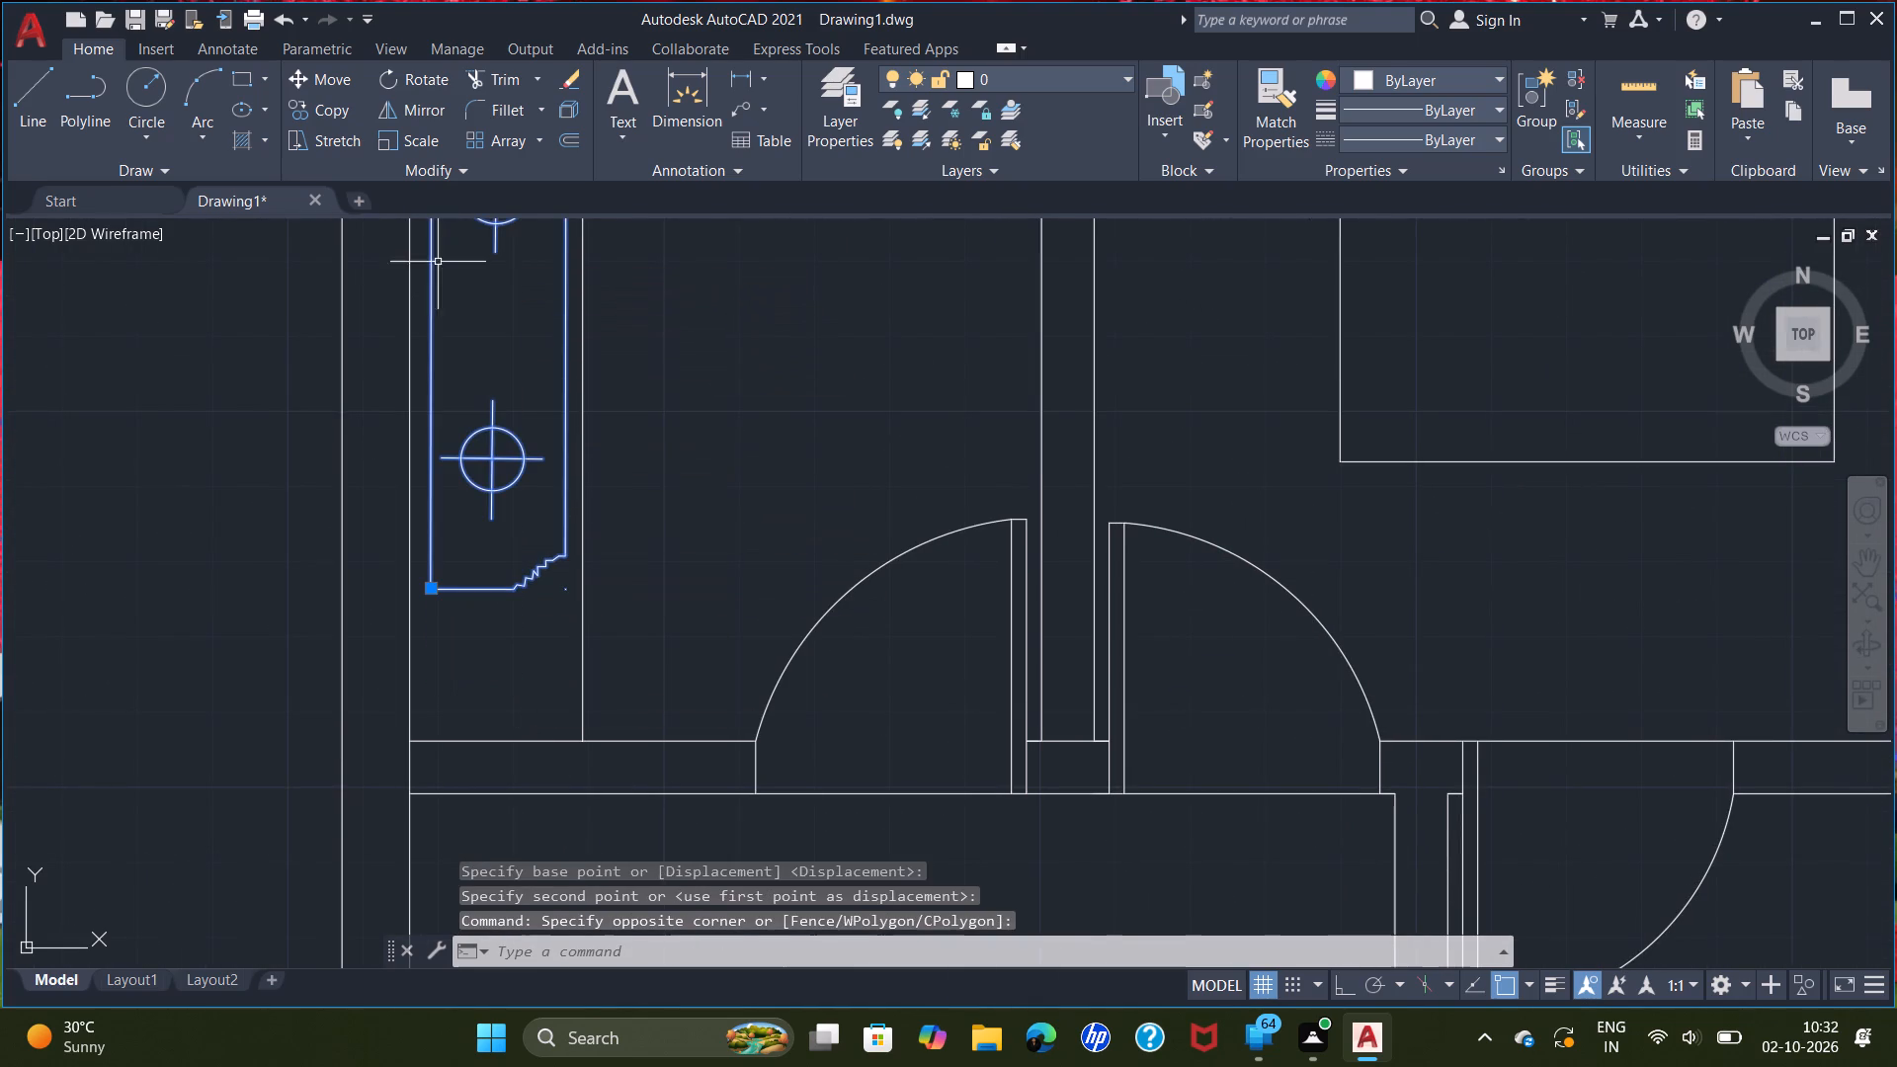
right_click(460, 580)
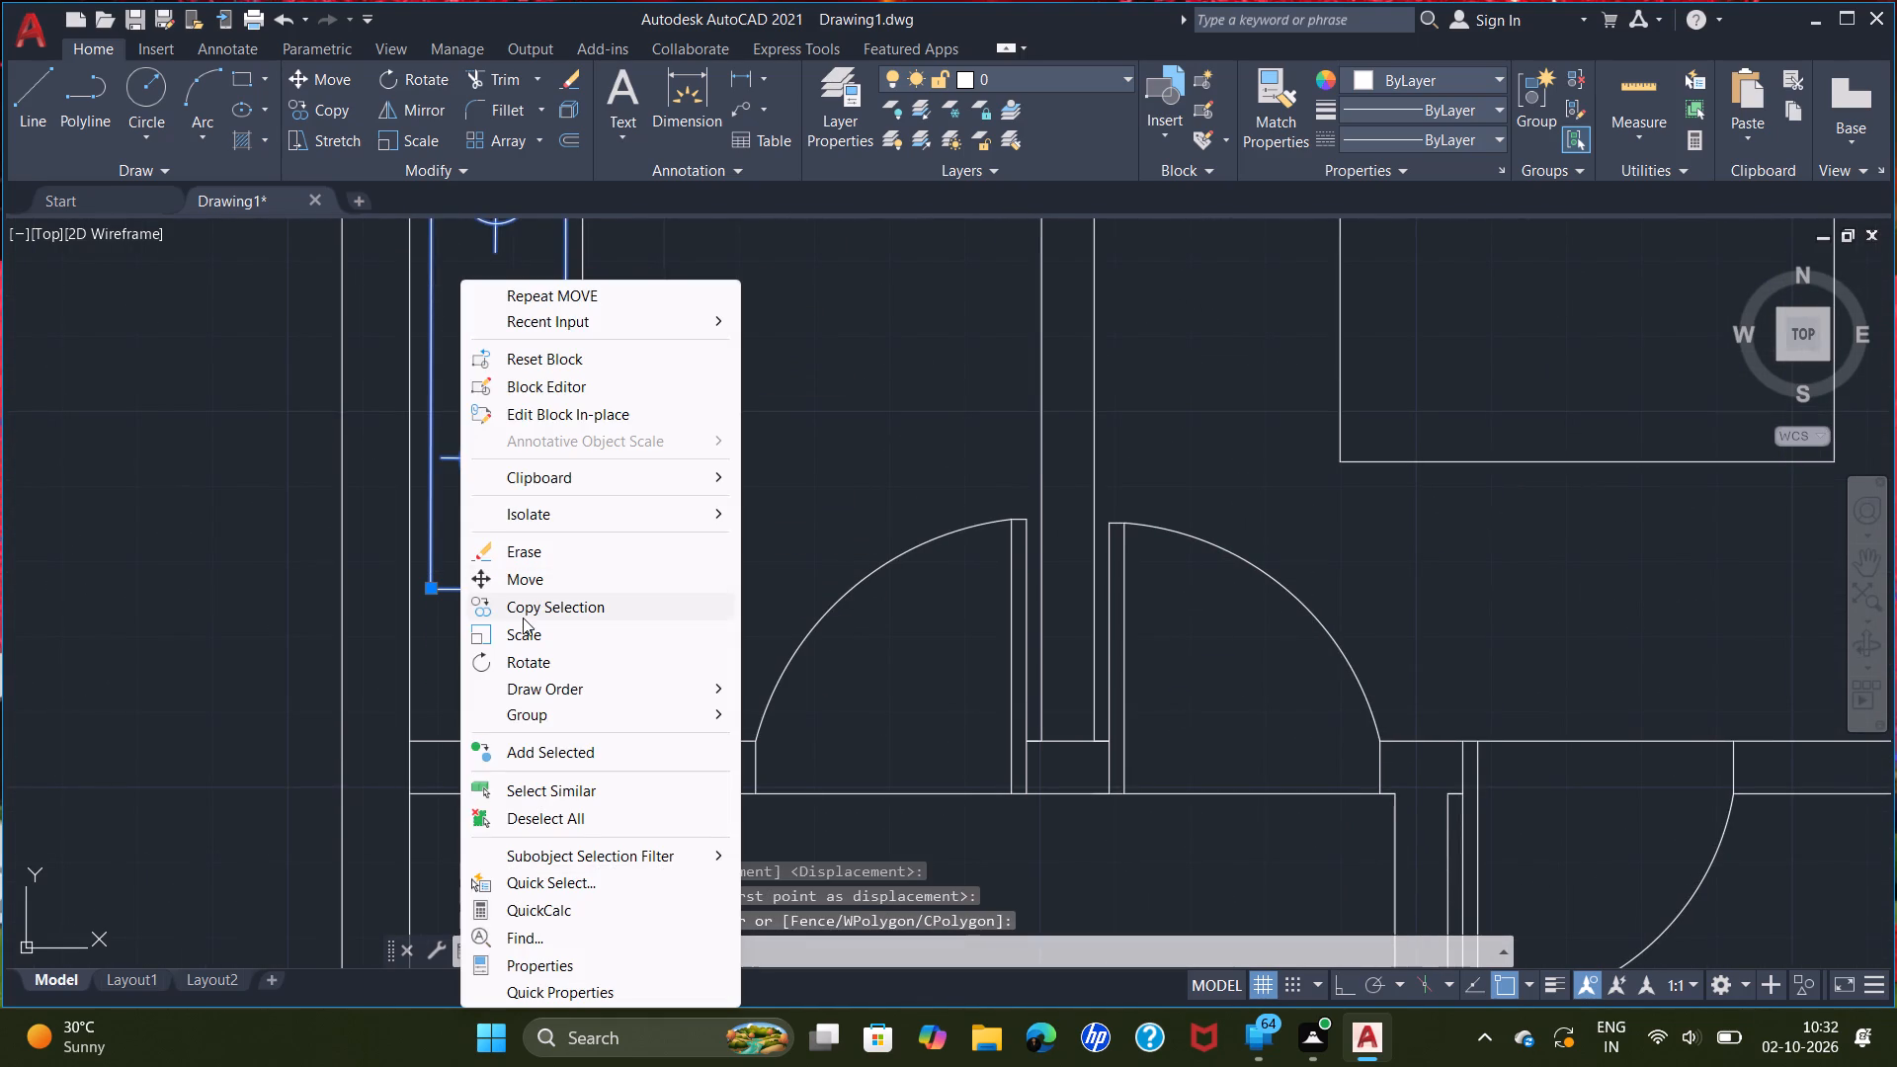
click(520, 632)
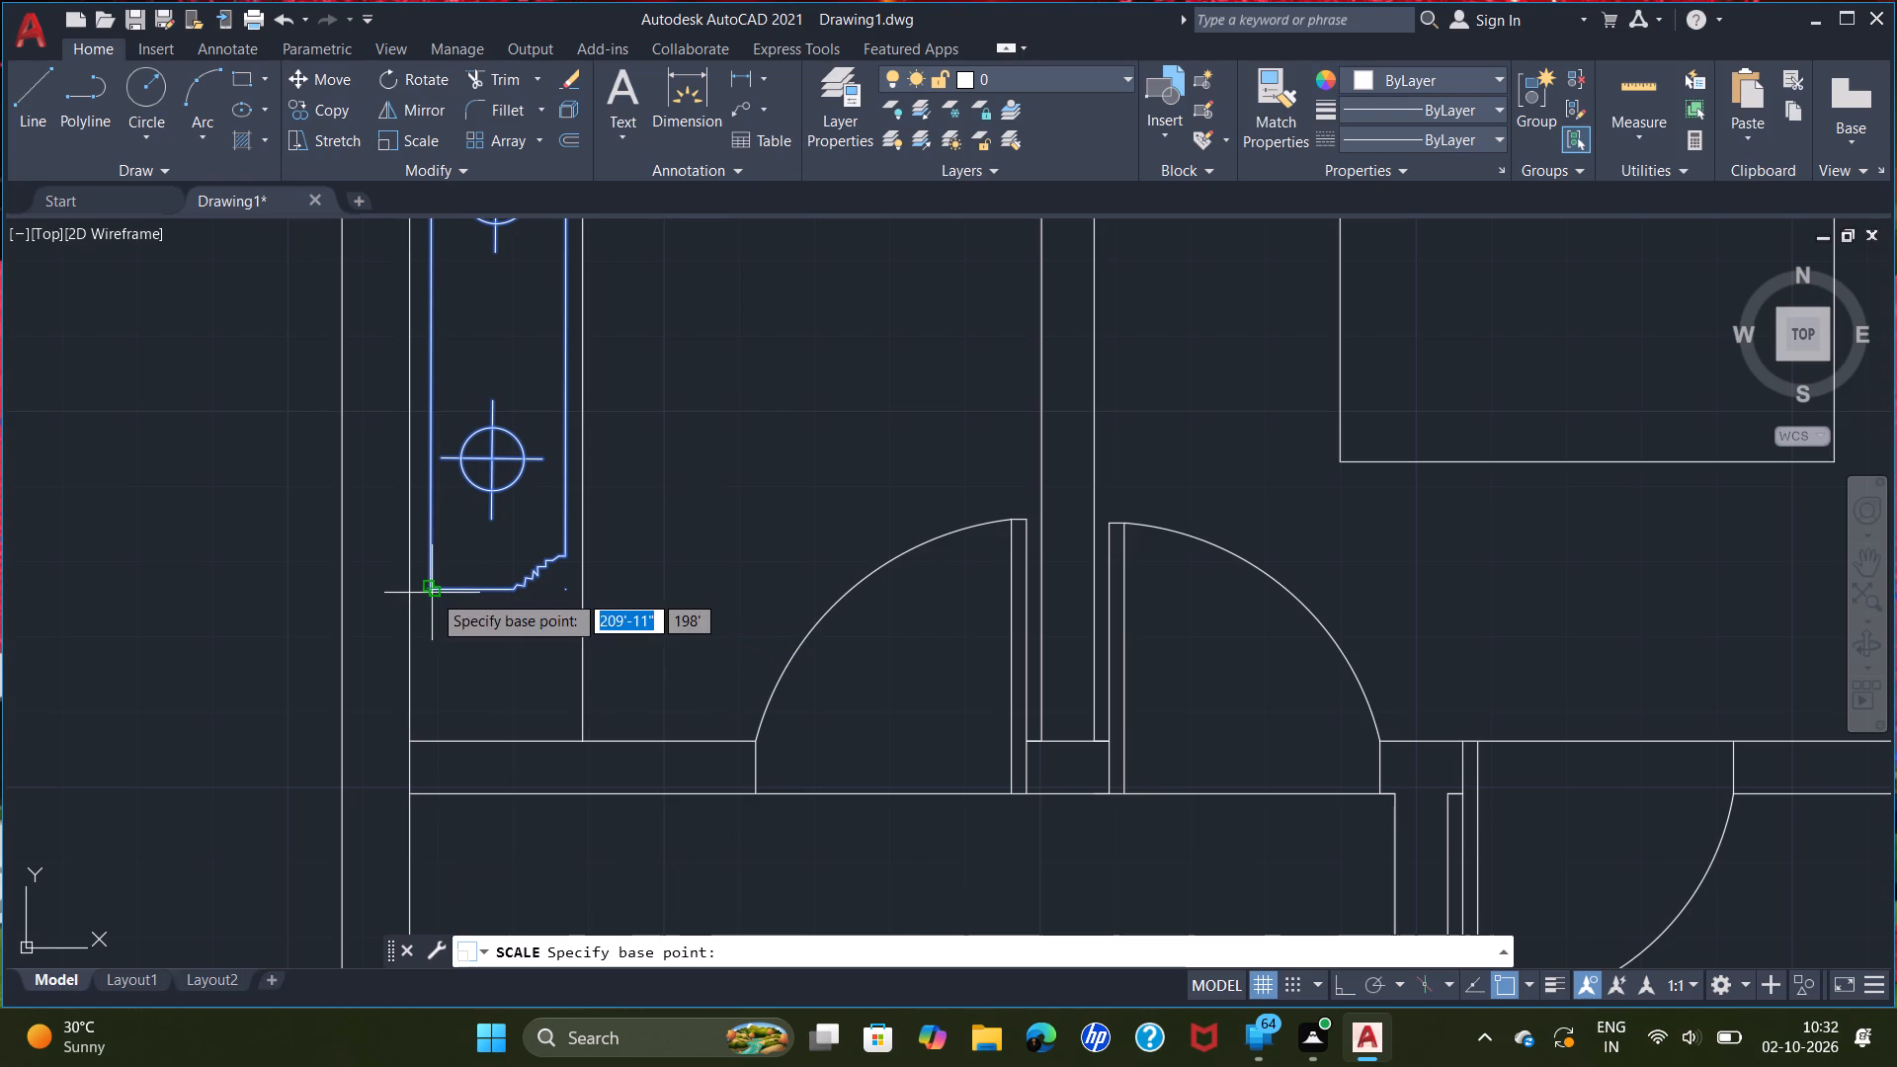
click(432, 593)
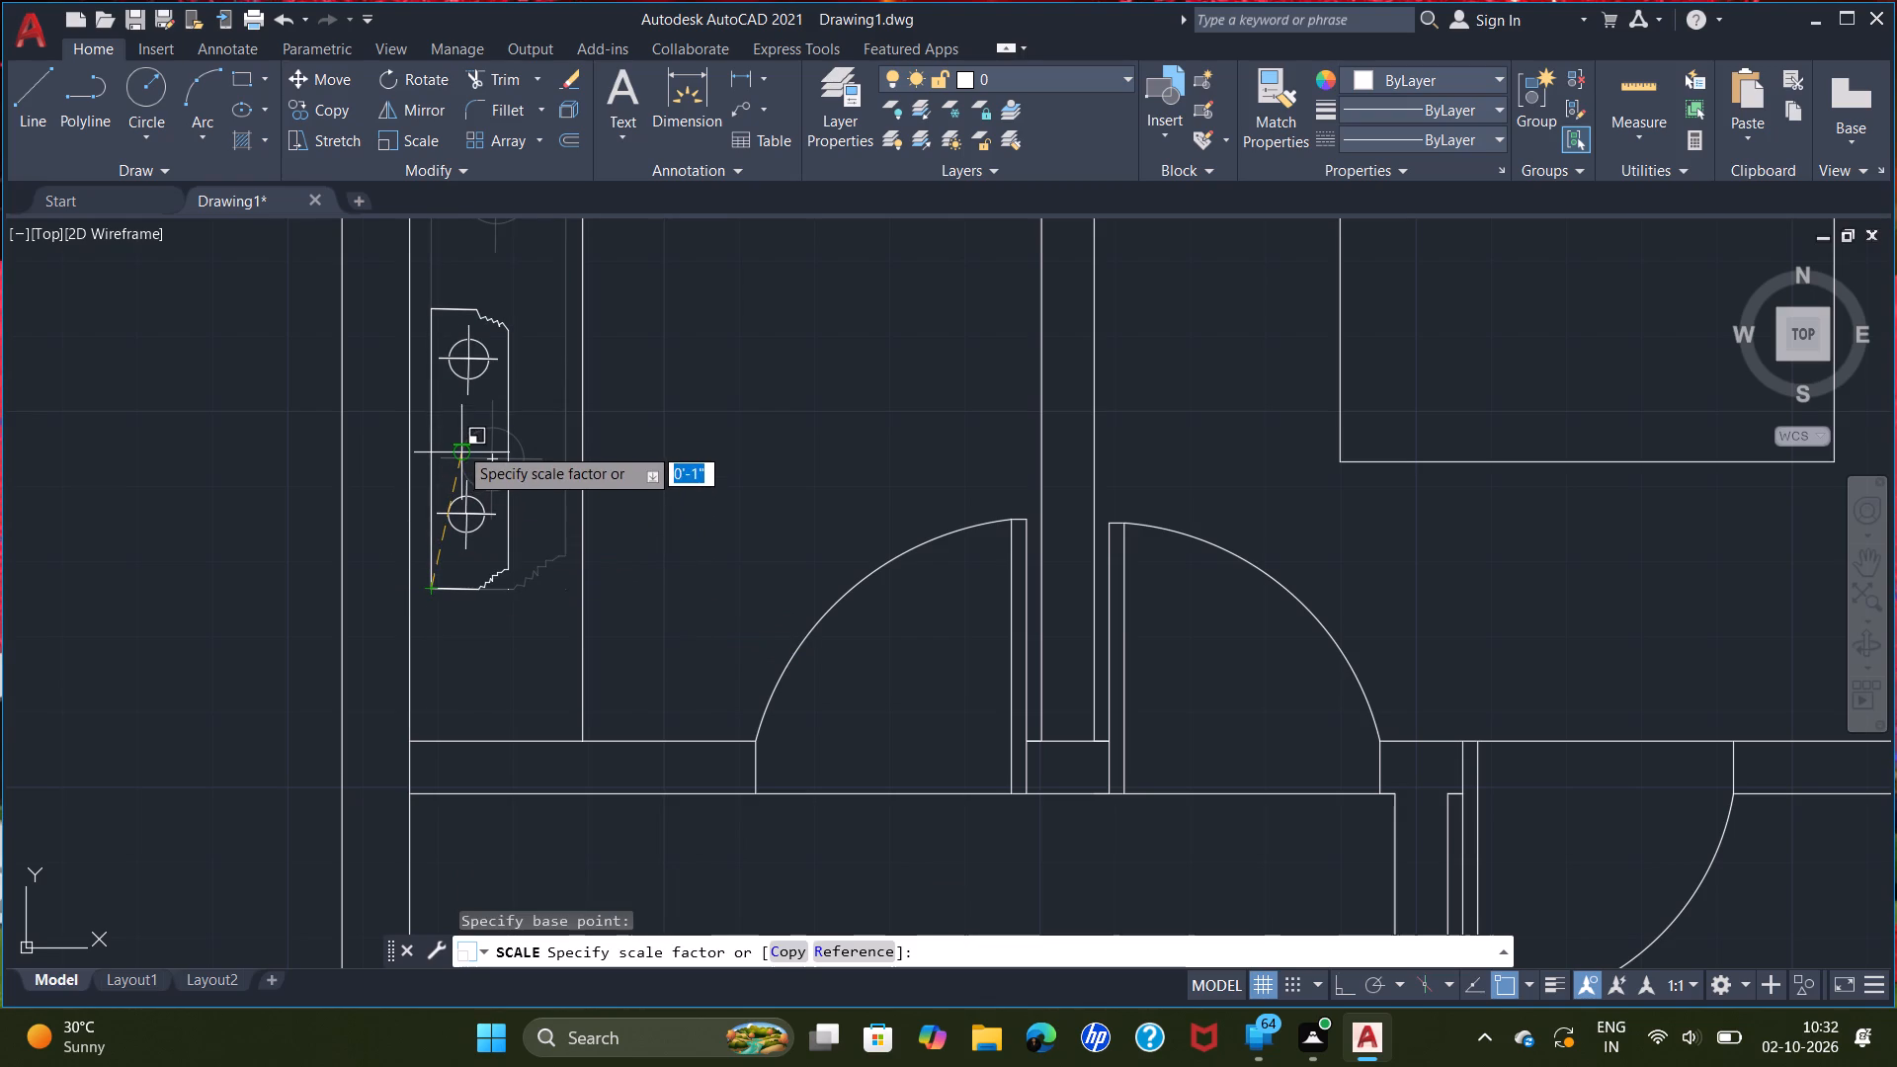
click(458, 445)
double_click(539, 654)
drag(539, 653, 523, 640)
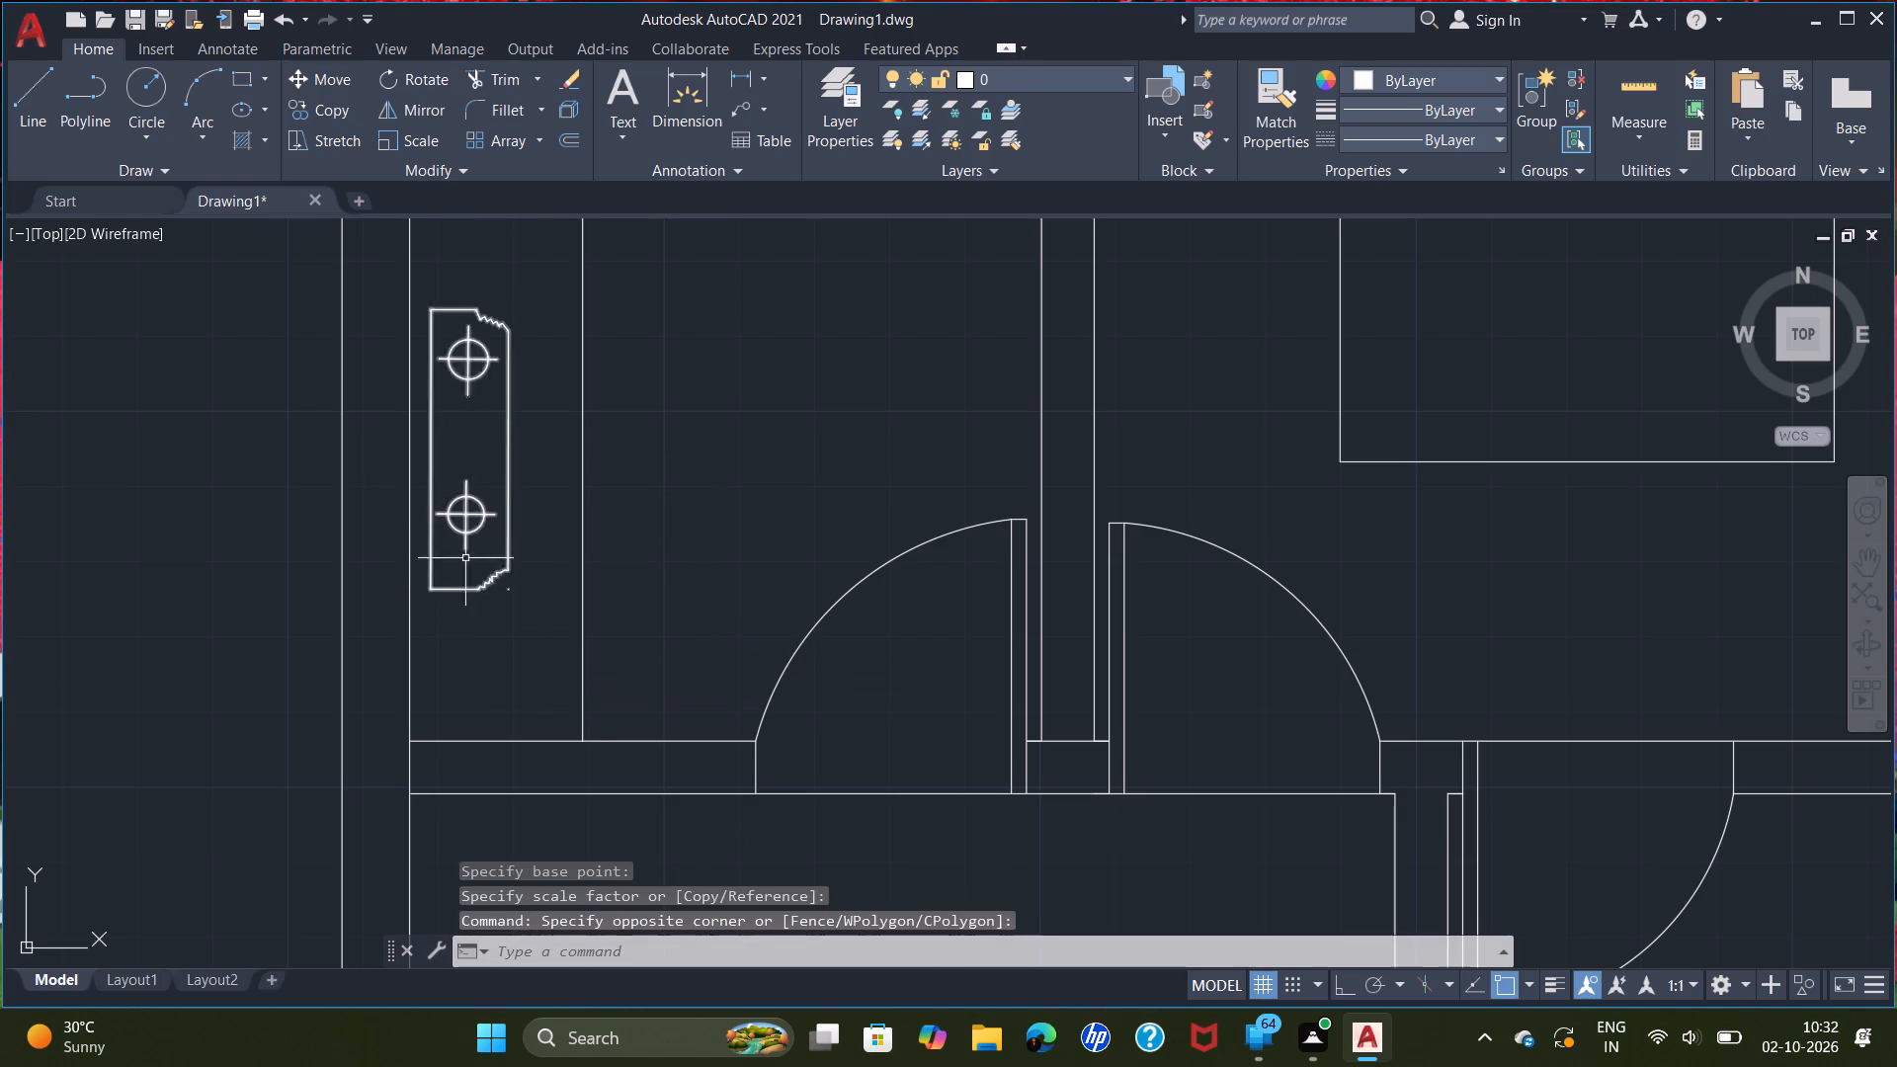
Move the scaled gas stove by its west edge midpoint slightly northeast, centring it across the width of the kitchen's west counter.
click(524, 673)
click(422, 377)
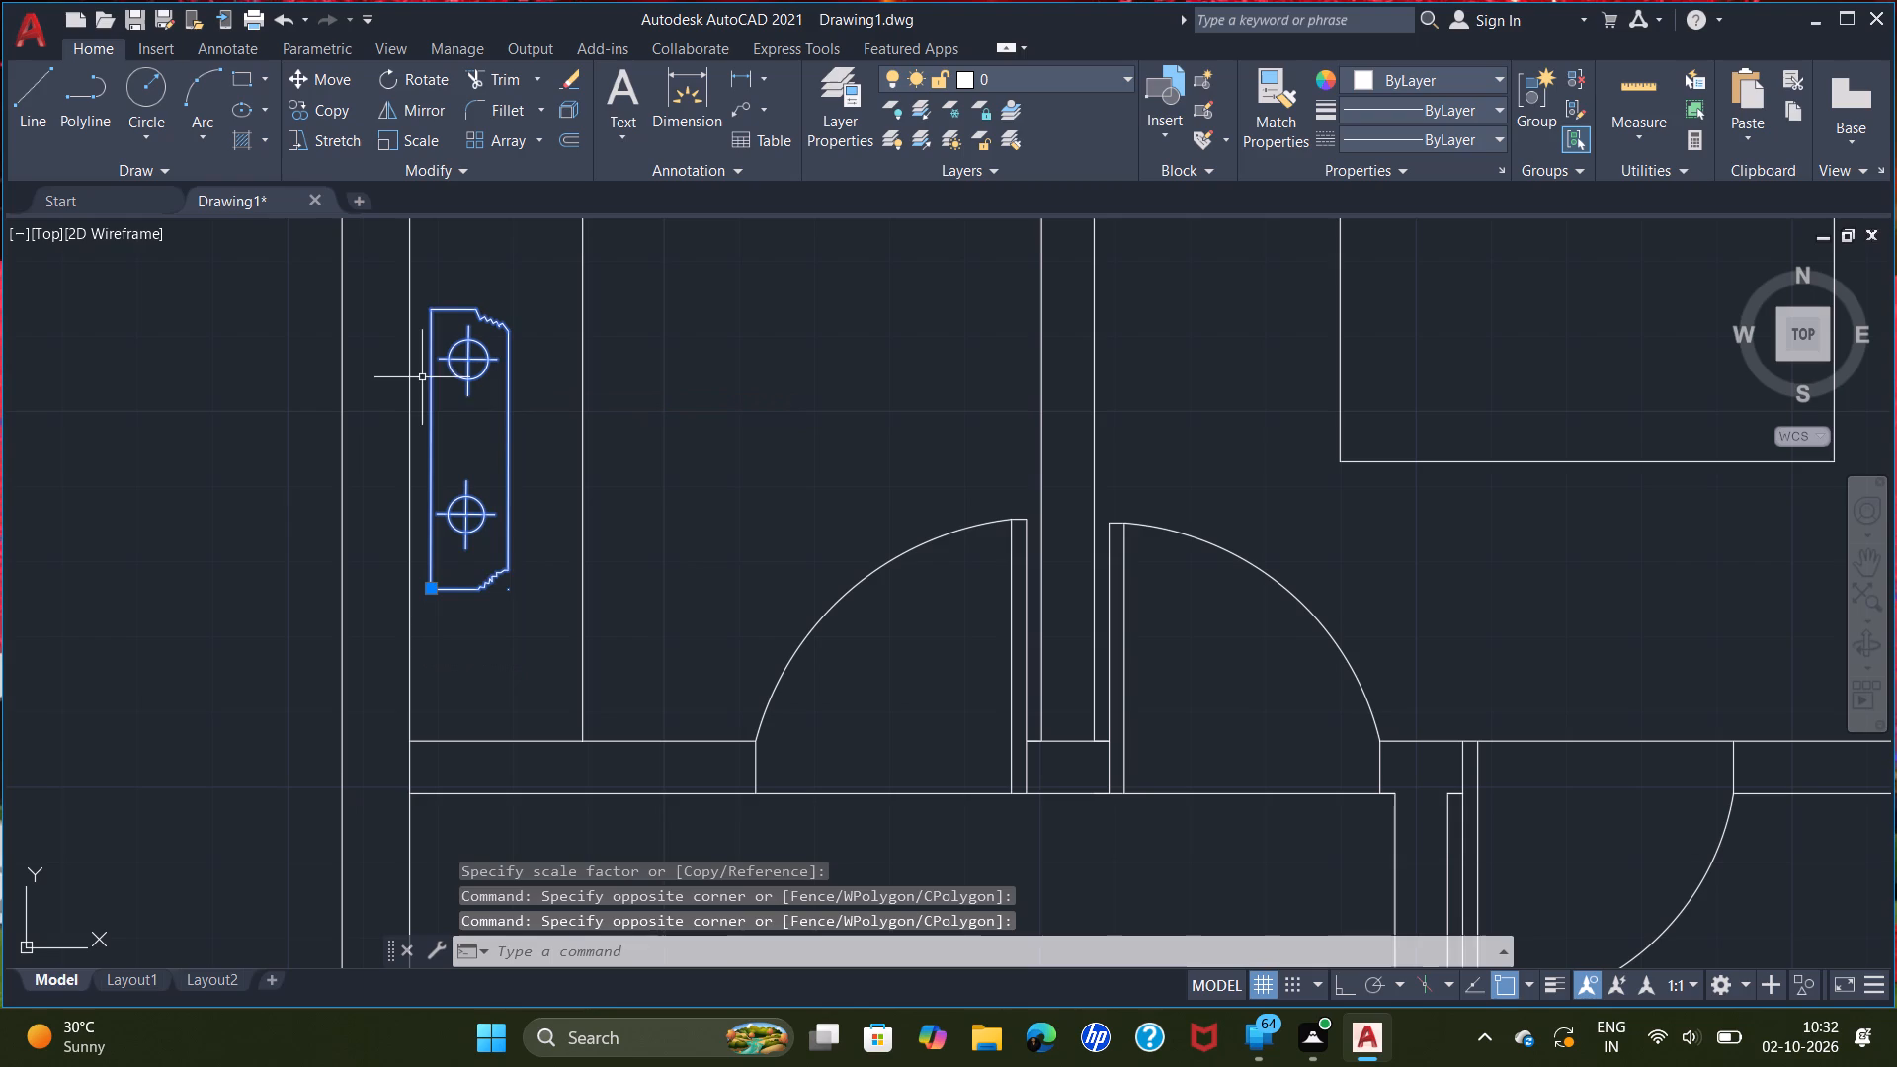
key(m)
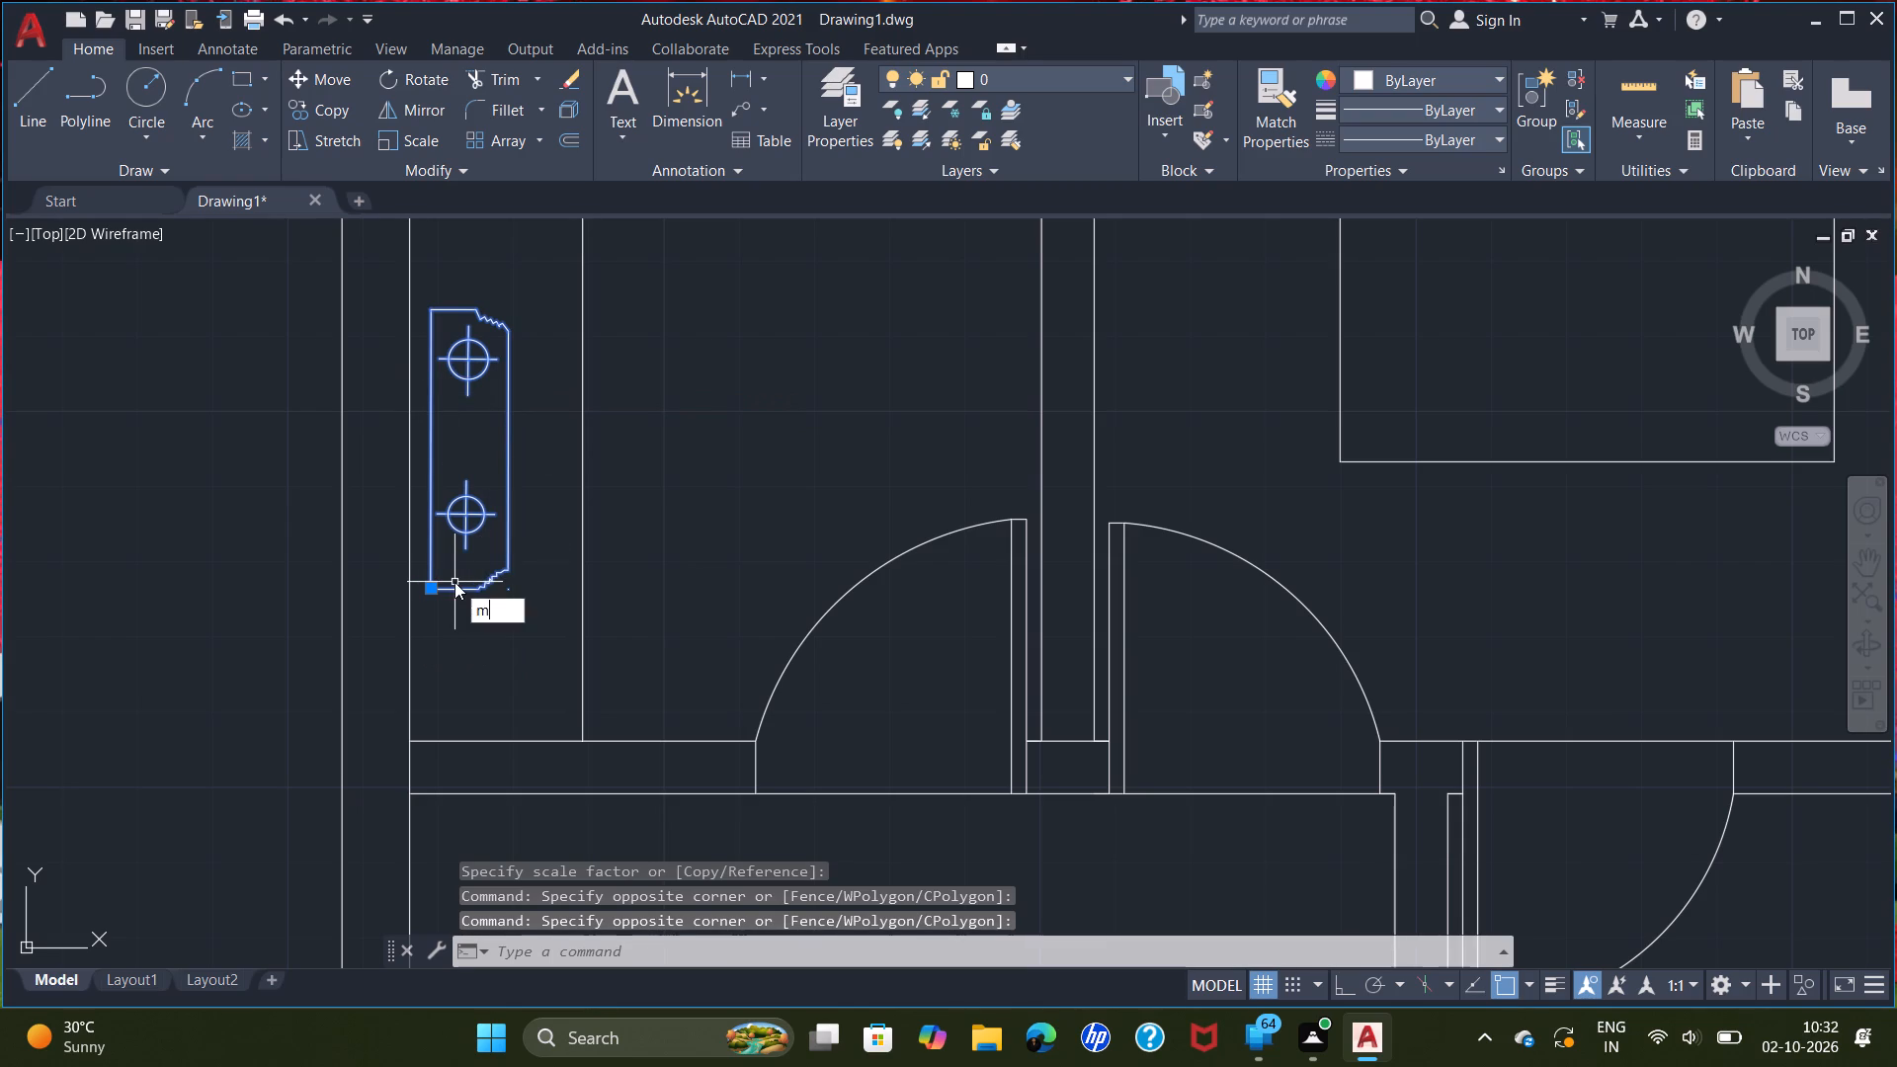
key(Return)
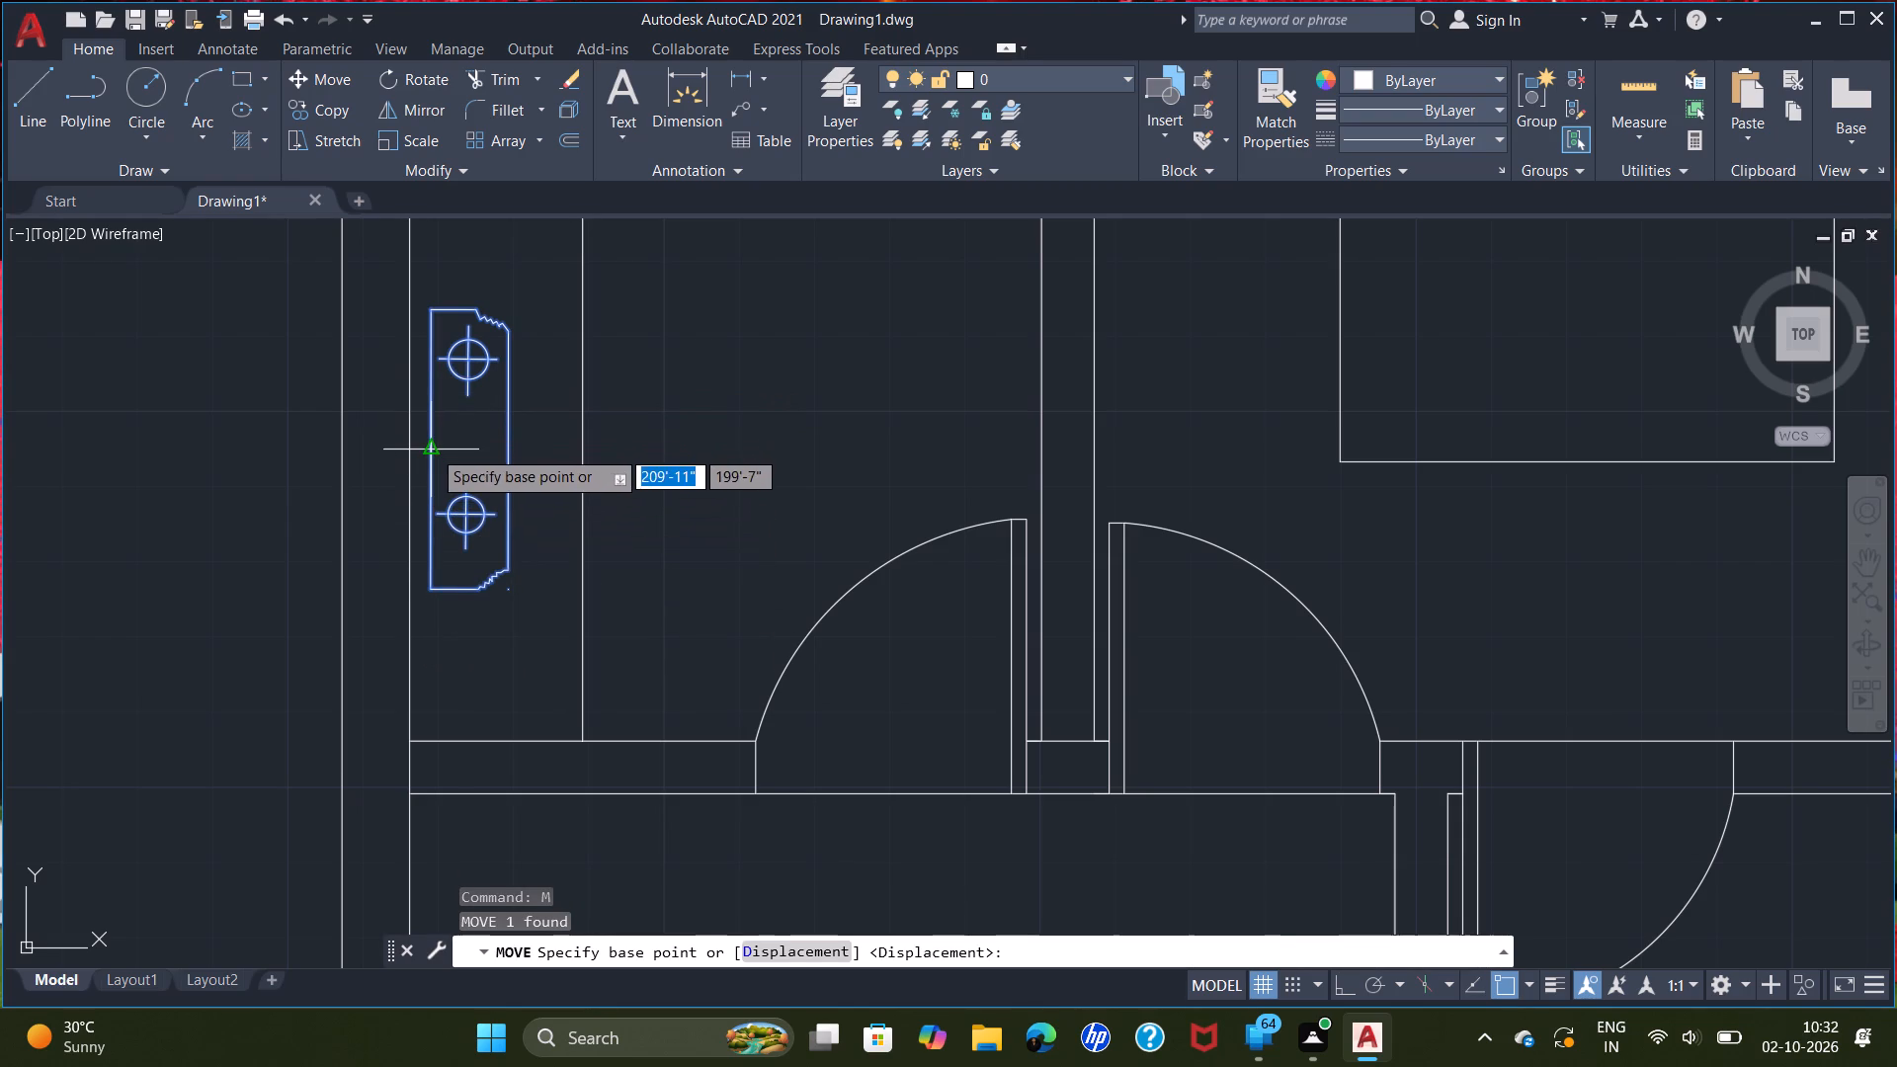
click(432, 449)
scroll(471, 354, down, 1)
middle_drag(471, 354, 512, 630)
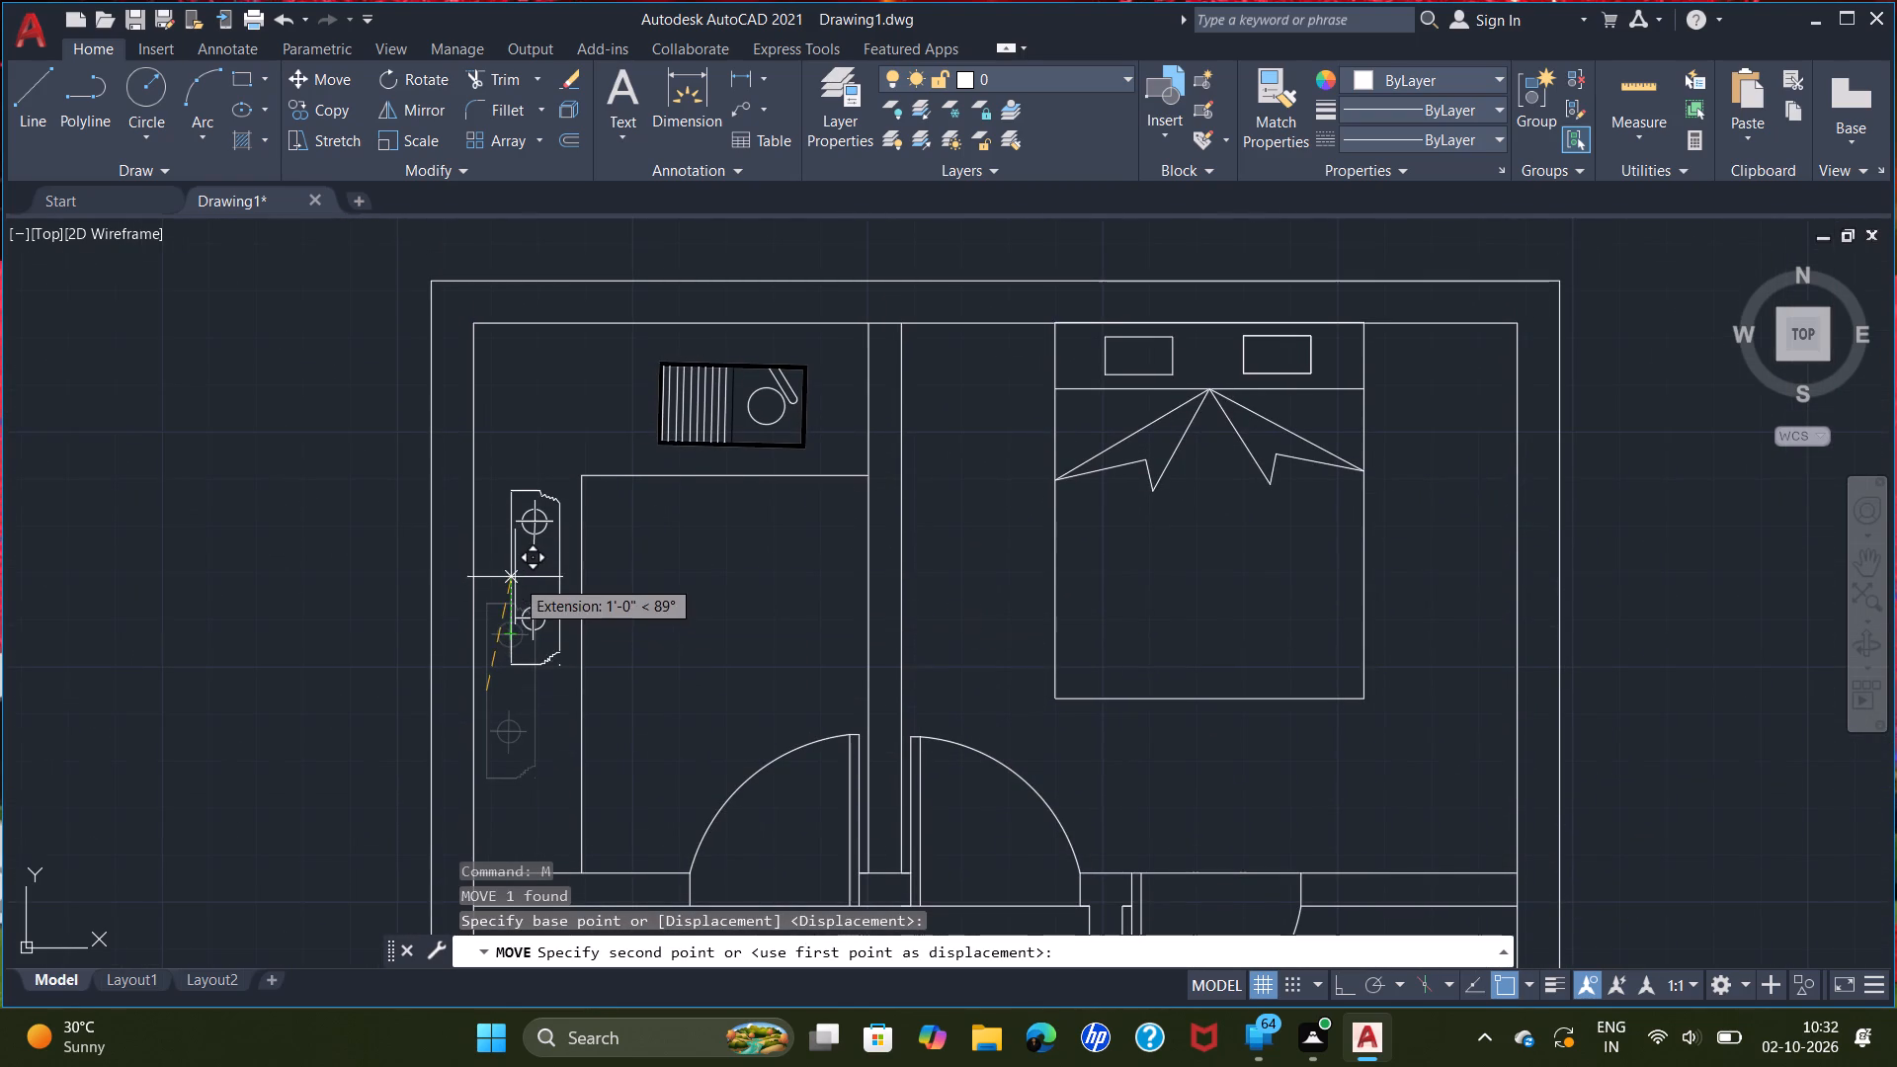
click(504, 628)
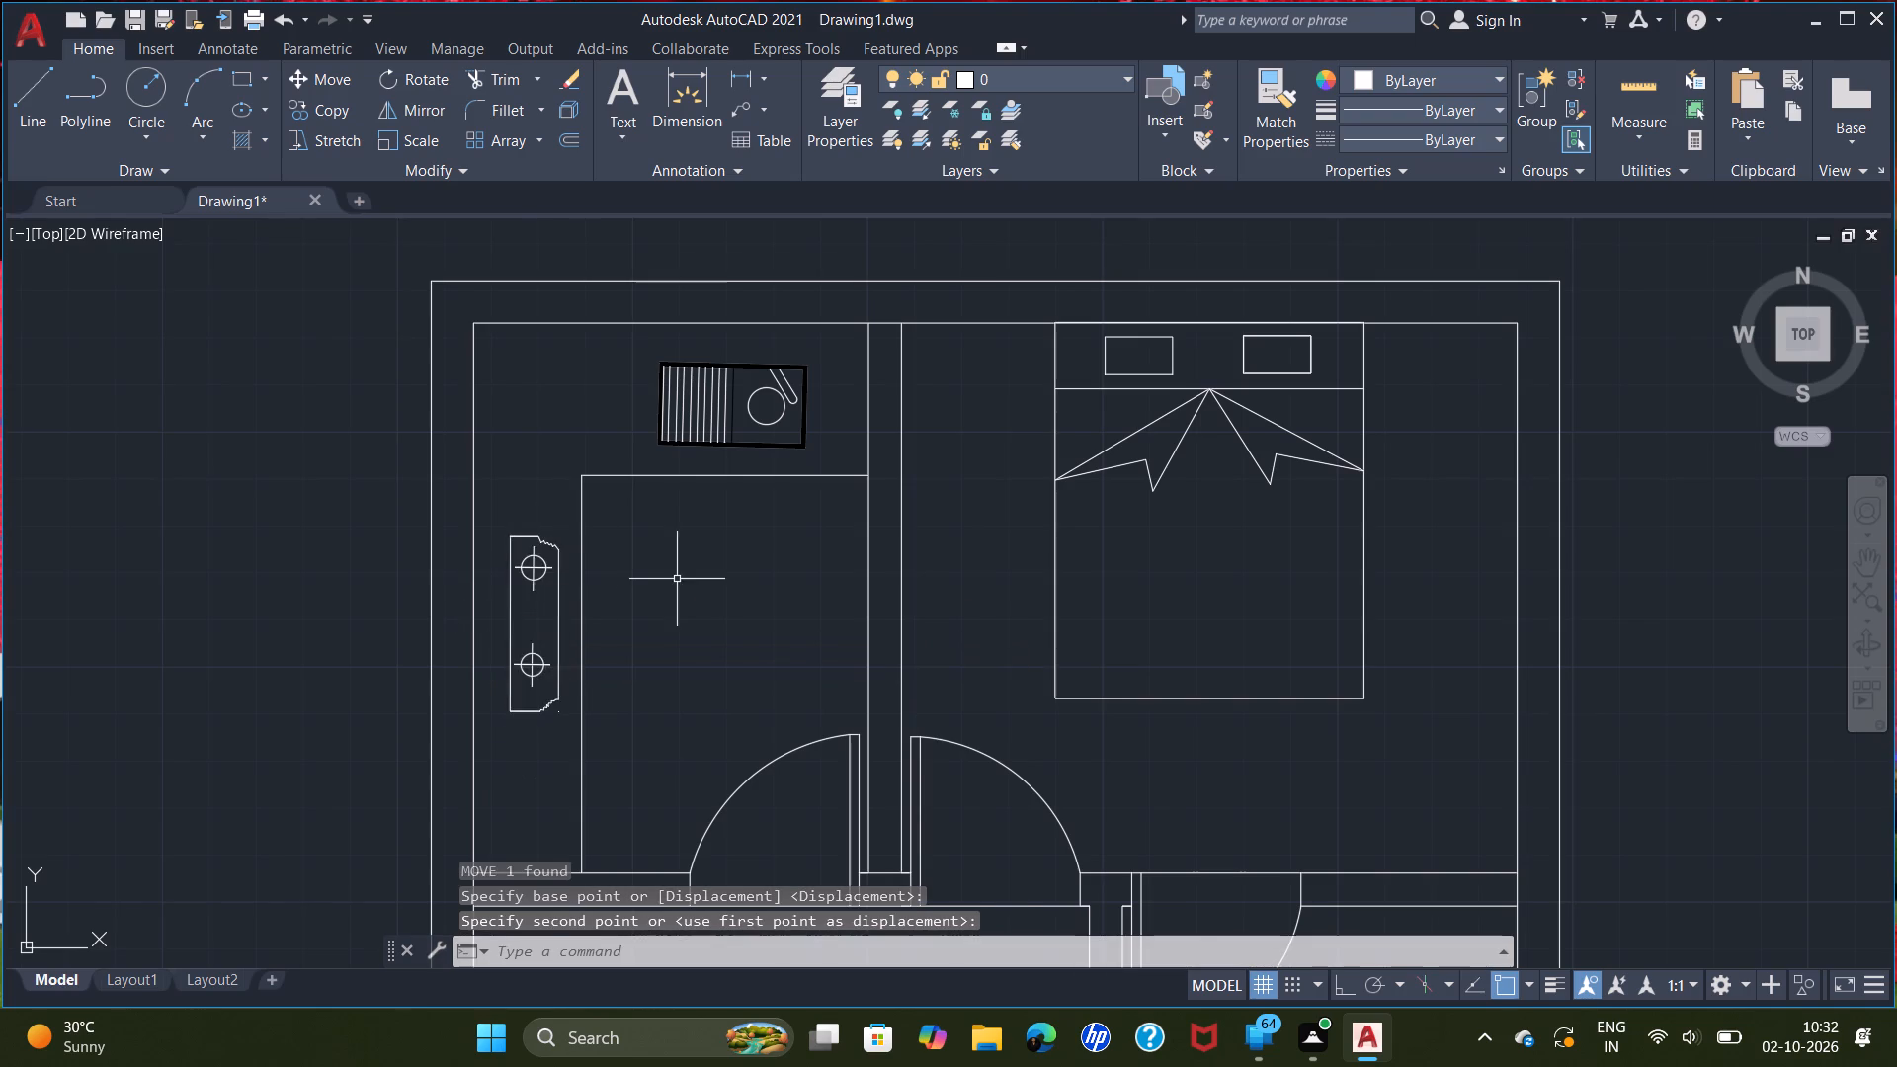
scroll(682, 580, down, 1)
middle_drag(729, 622, 578, 543)
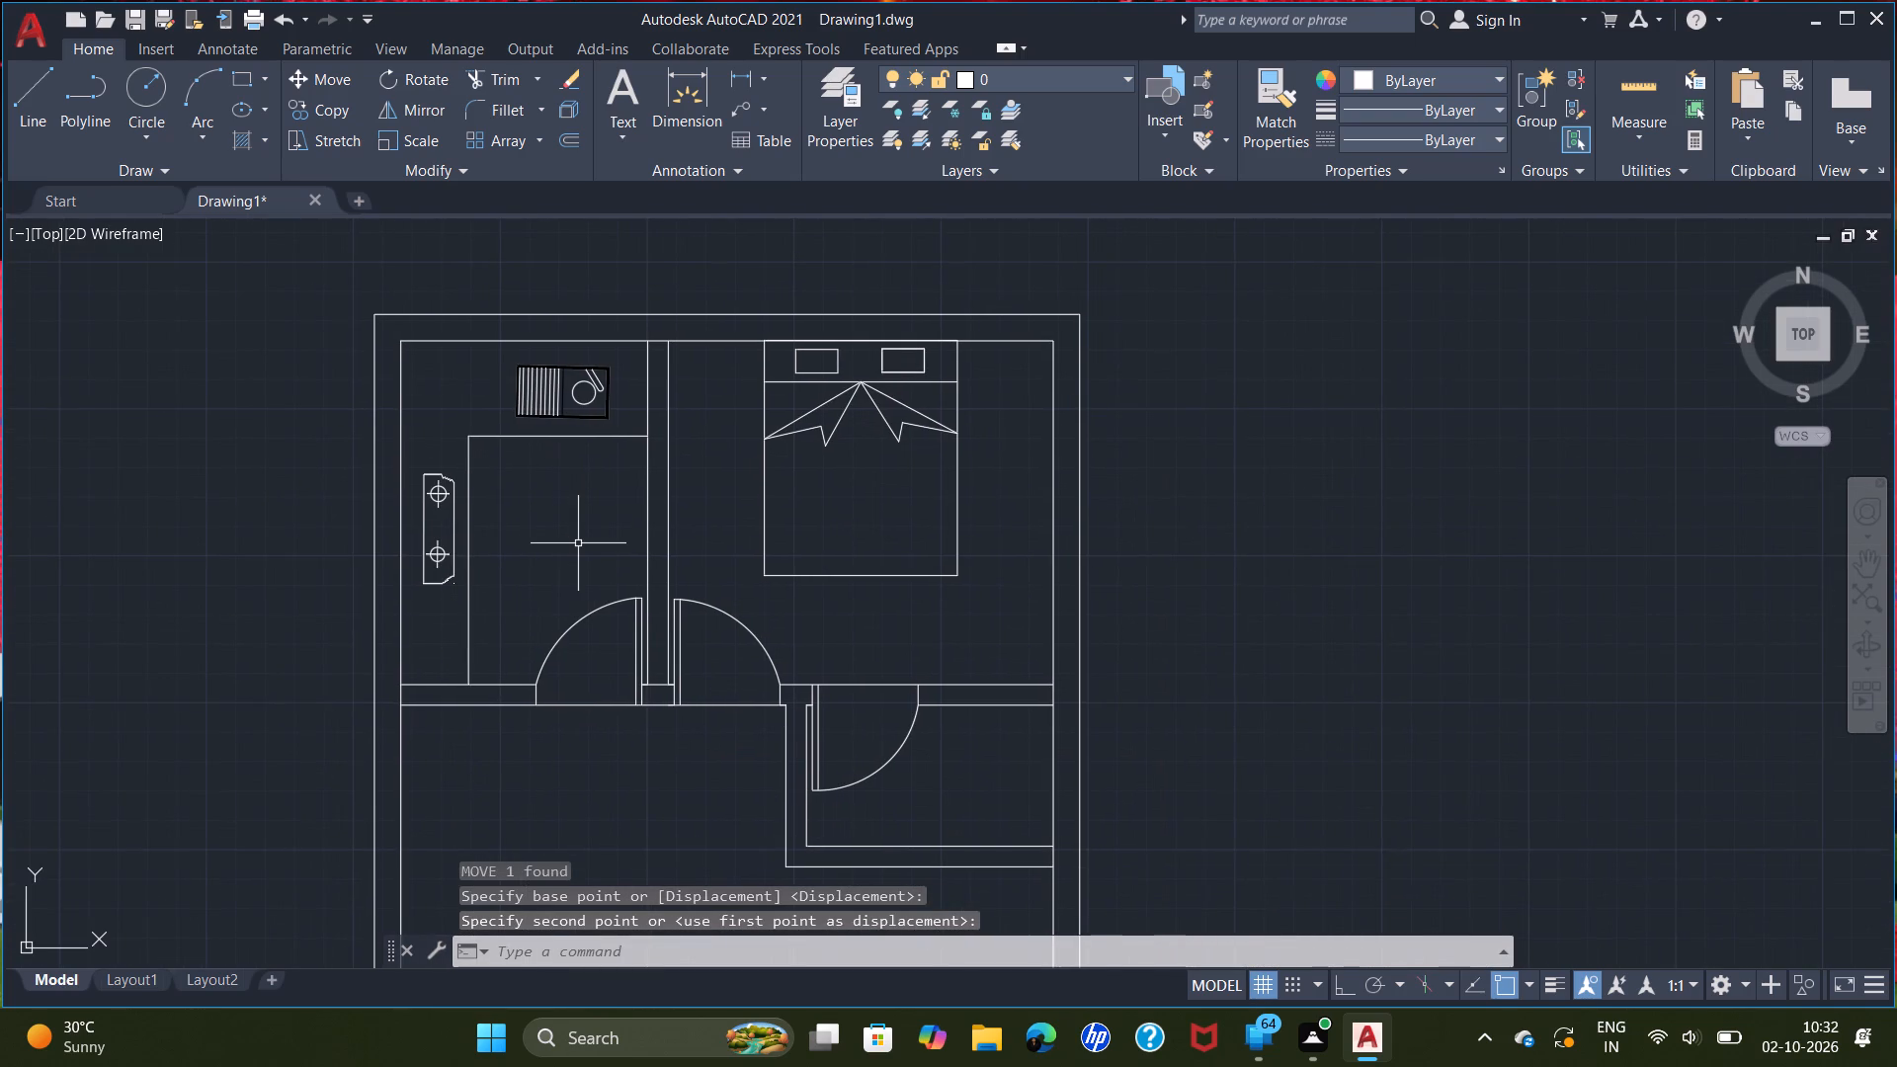
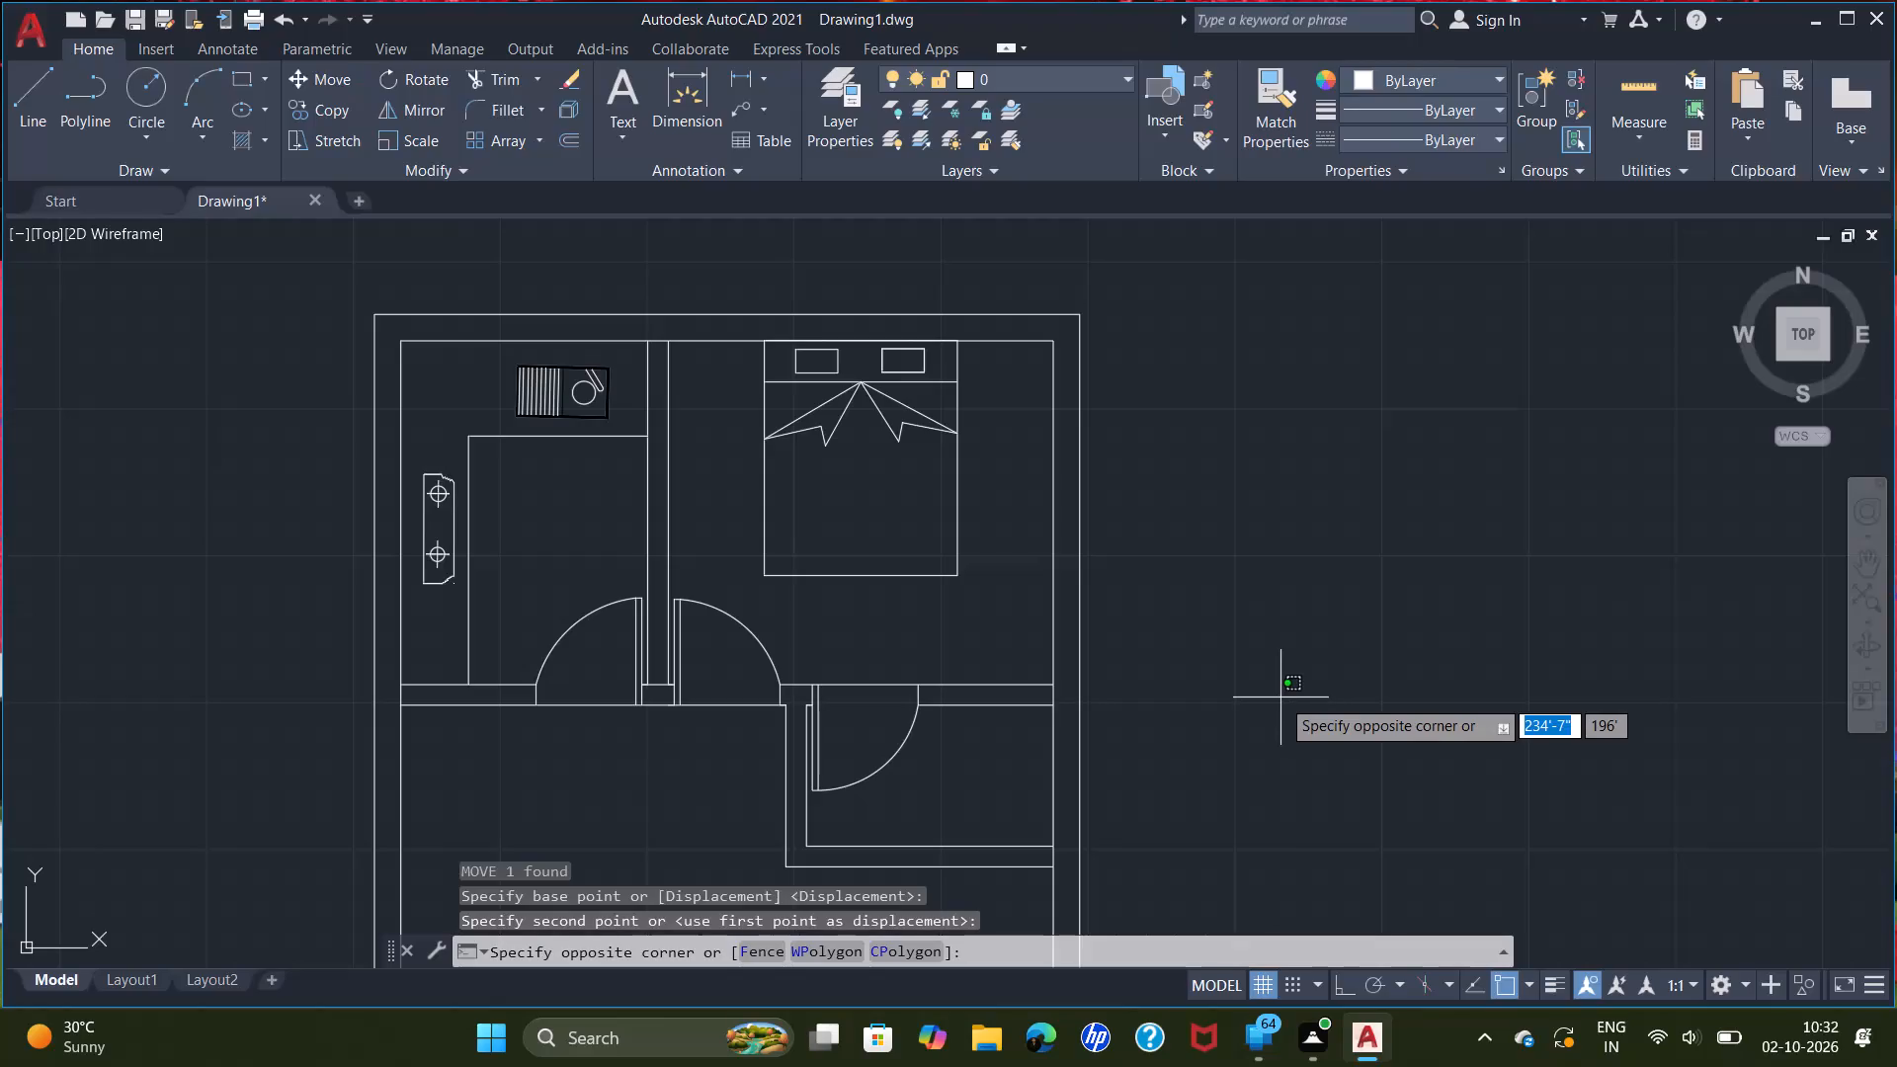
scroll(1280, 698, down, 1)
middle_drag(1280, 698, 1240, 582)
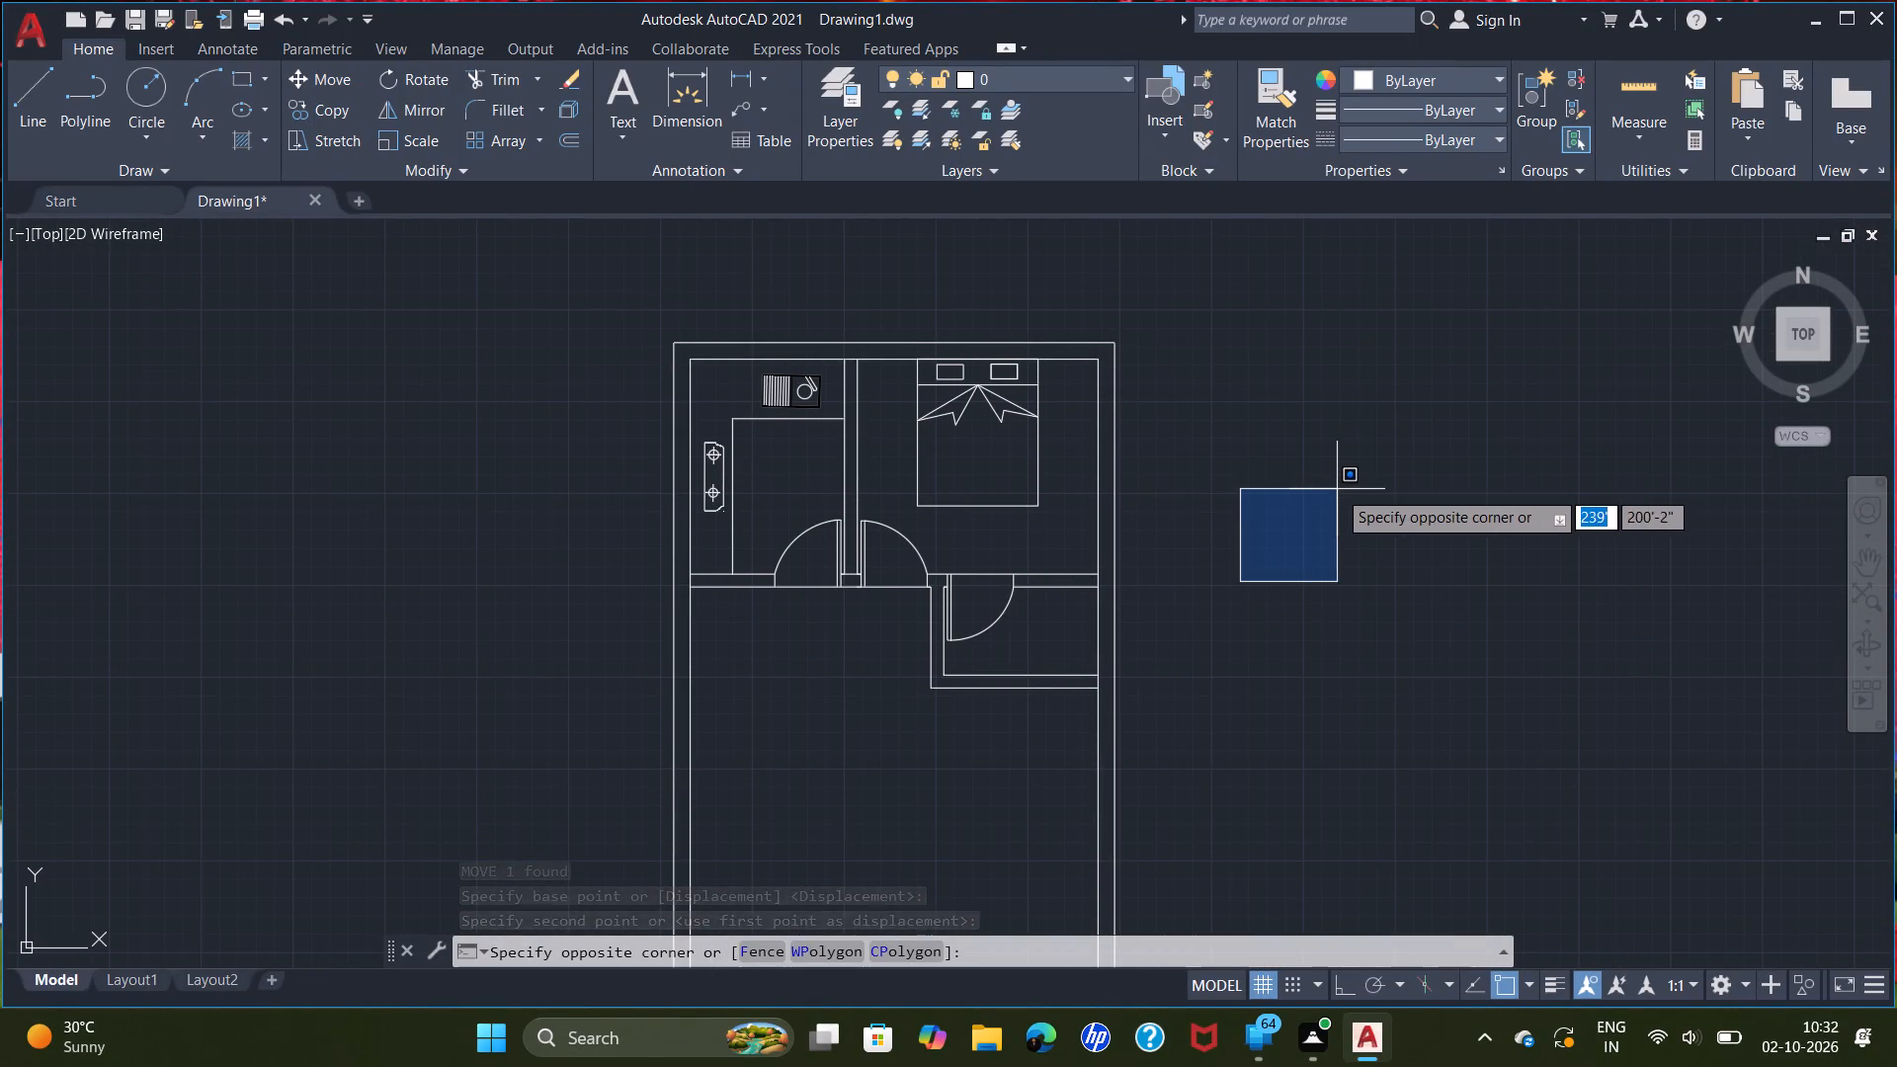
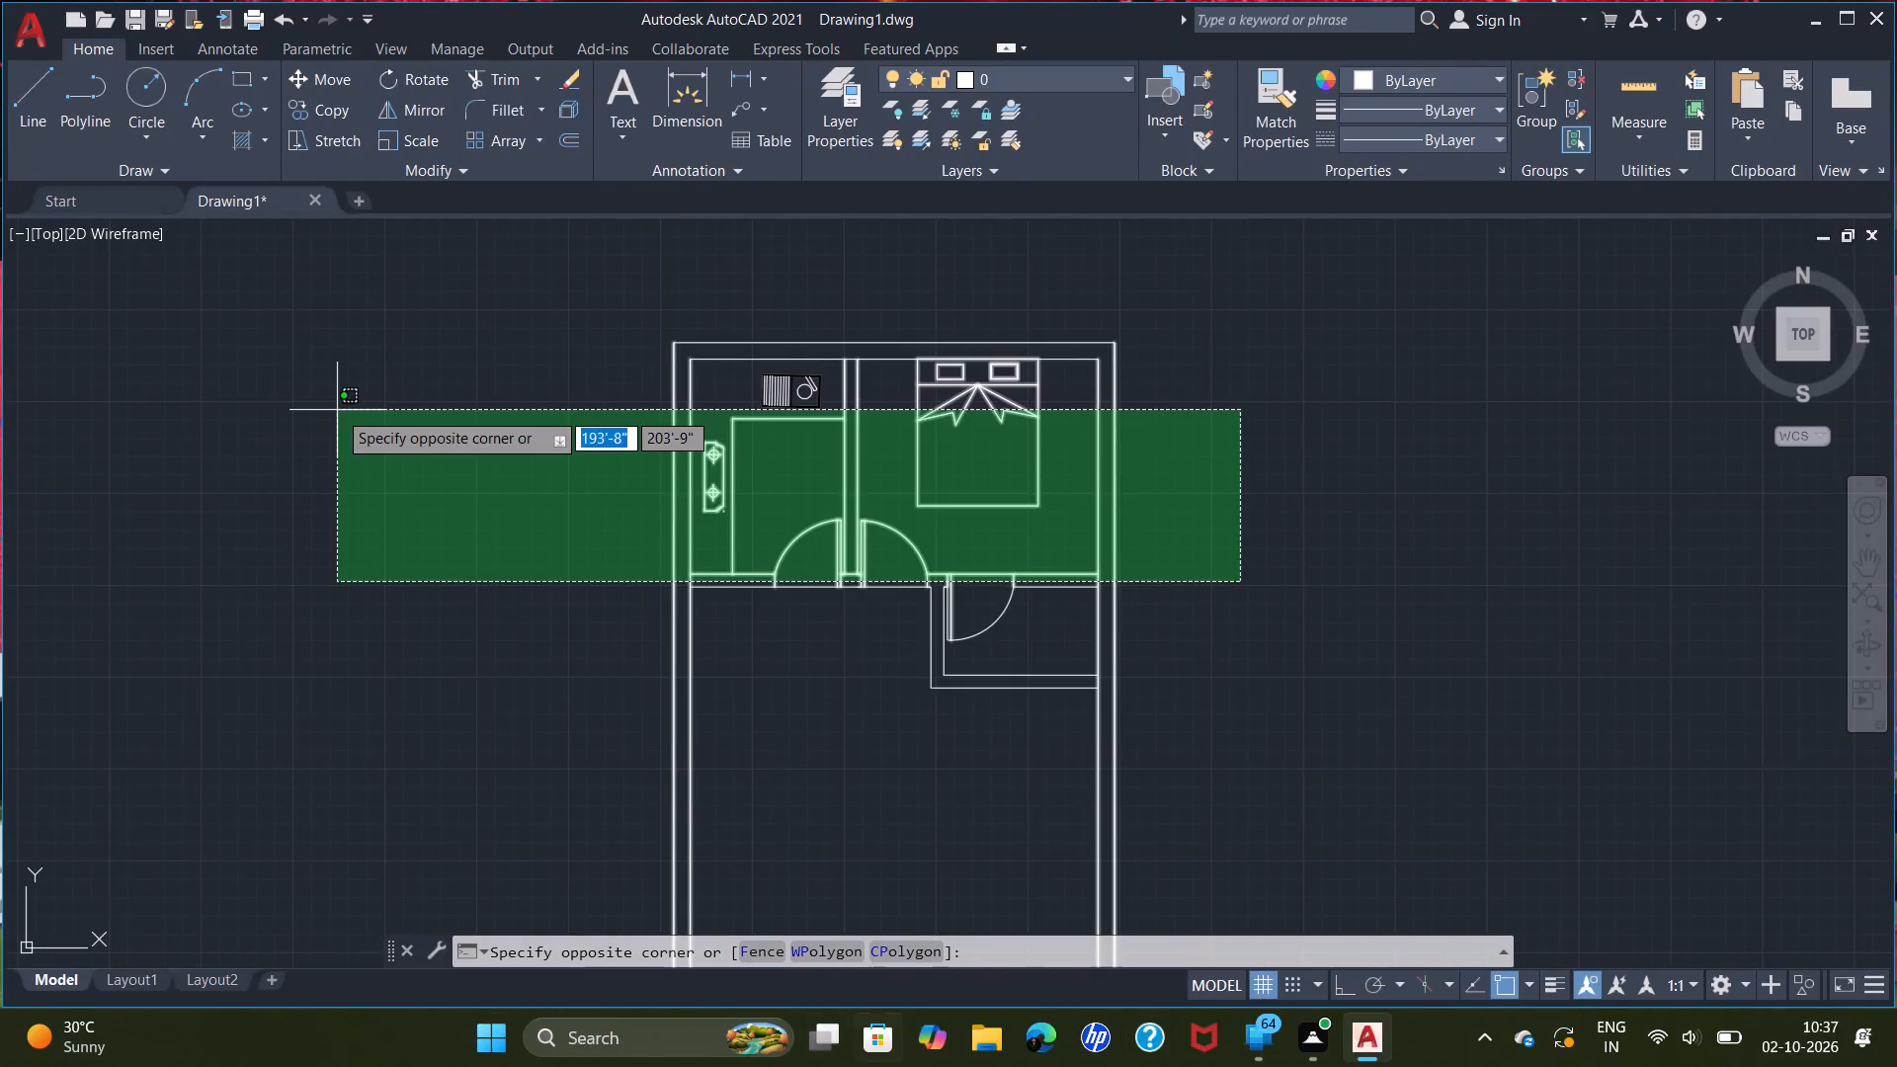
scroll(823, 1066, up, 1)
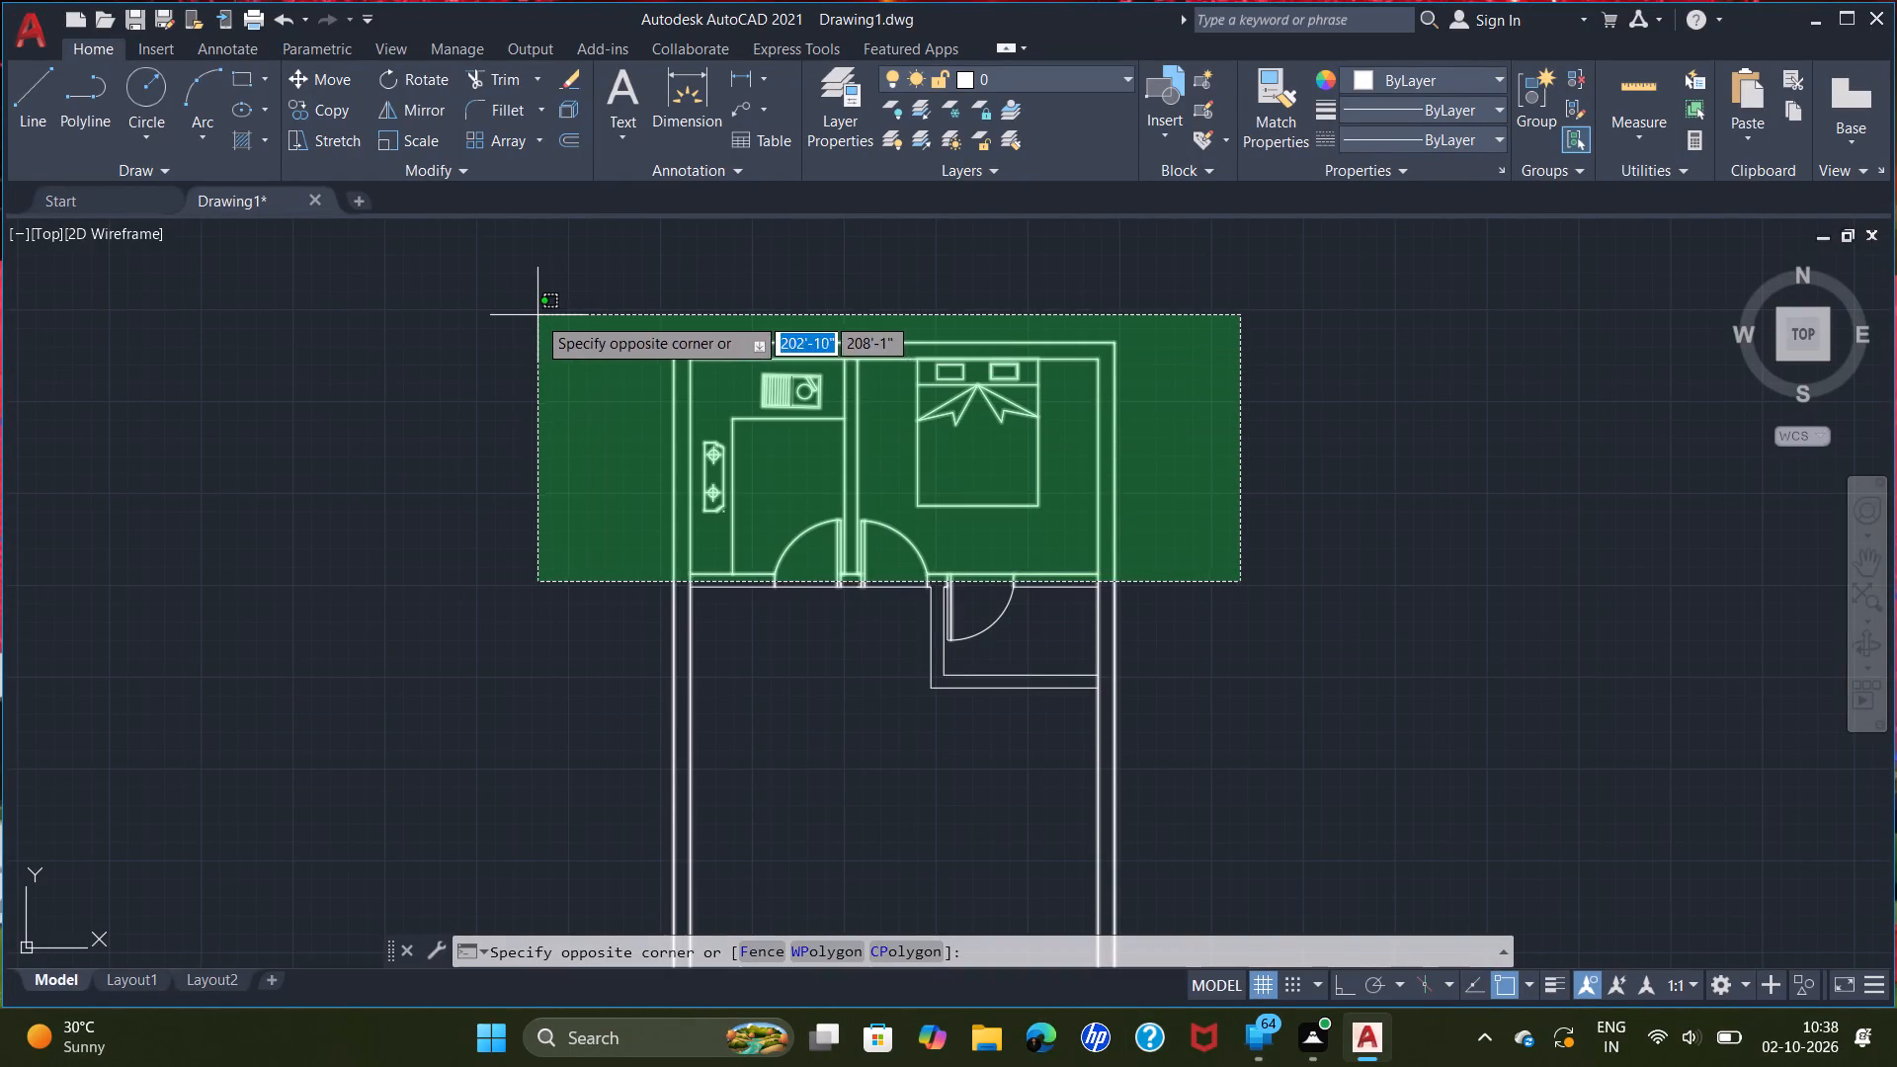
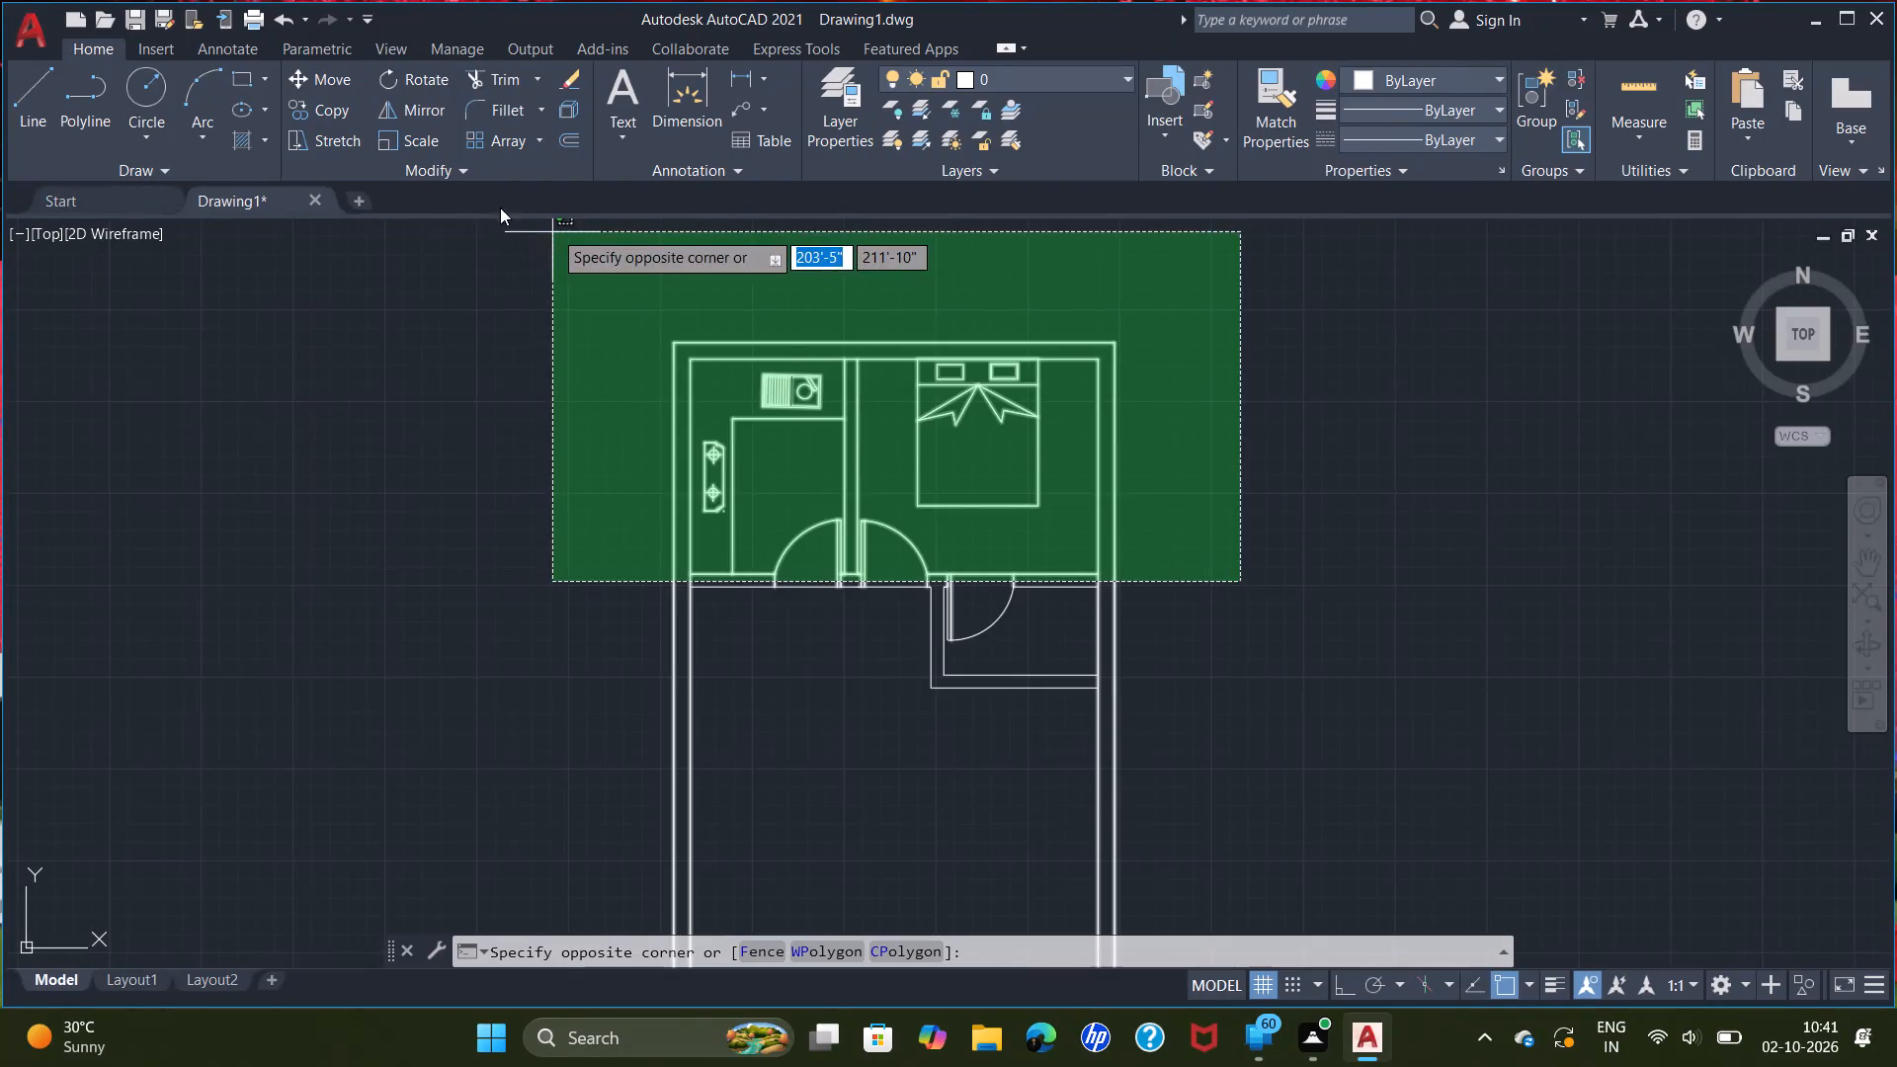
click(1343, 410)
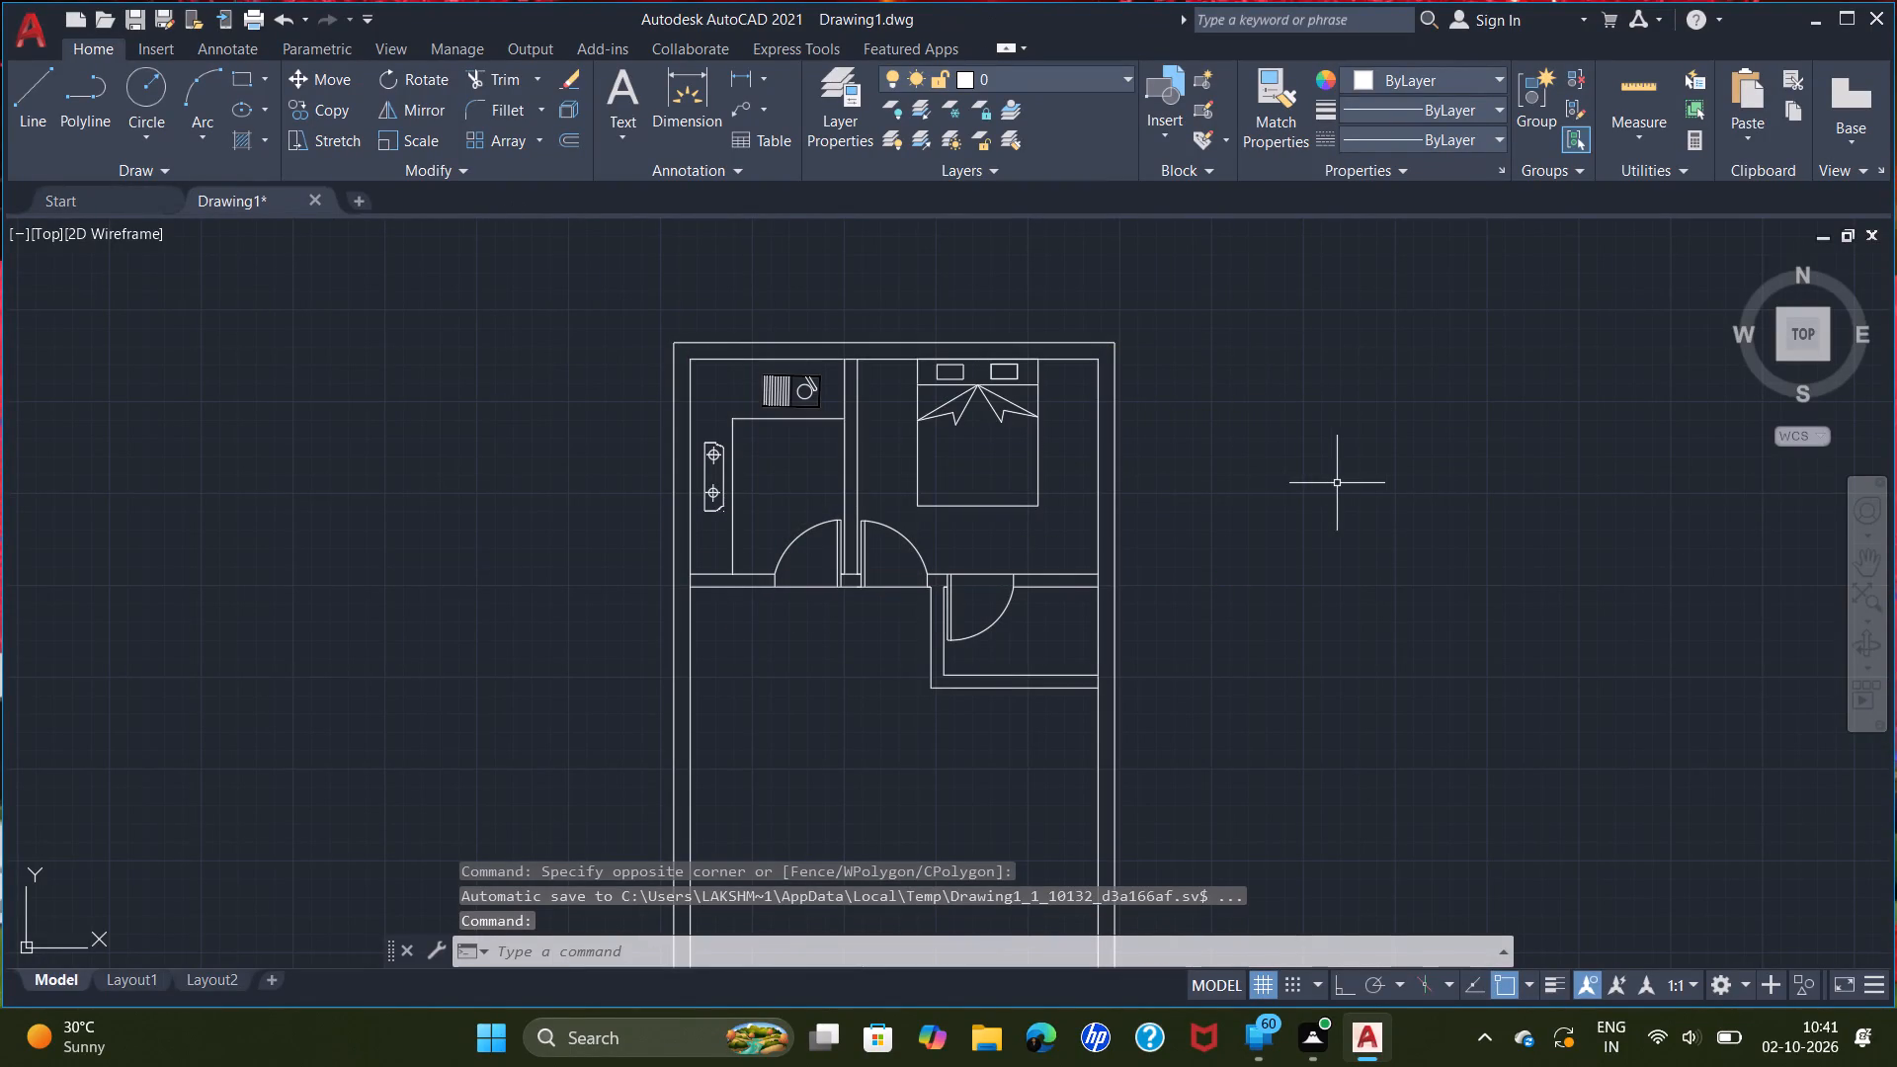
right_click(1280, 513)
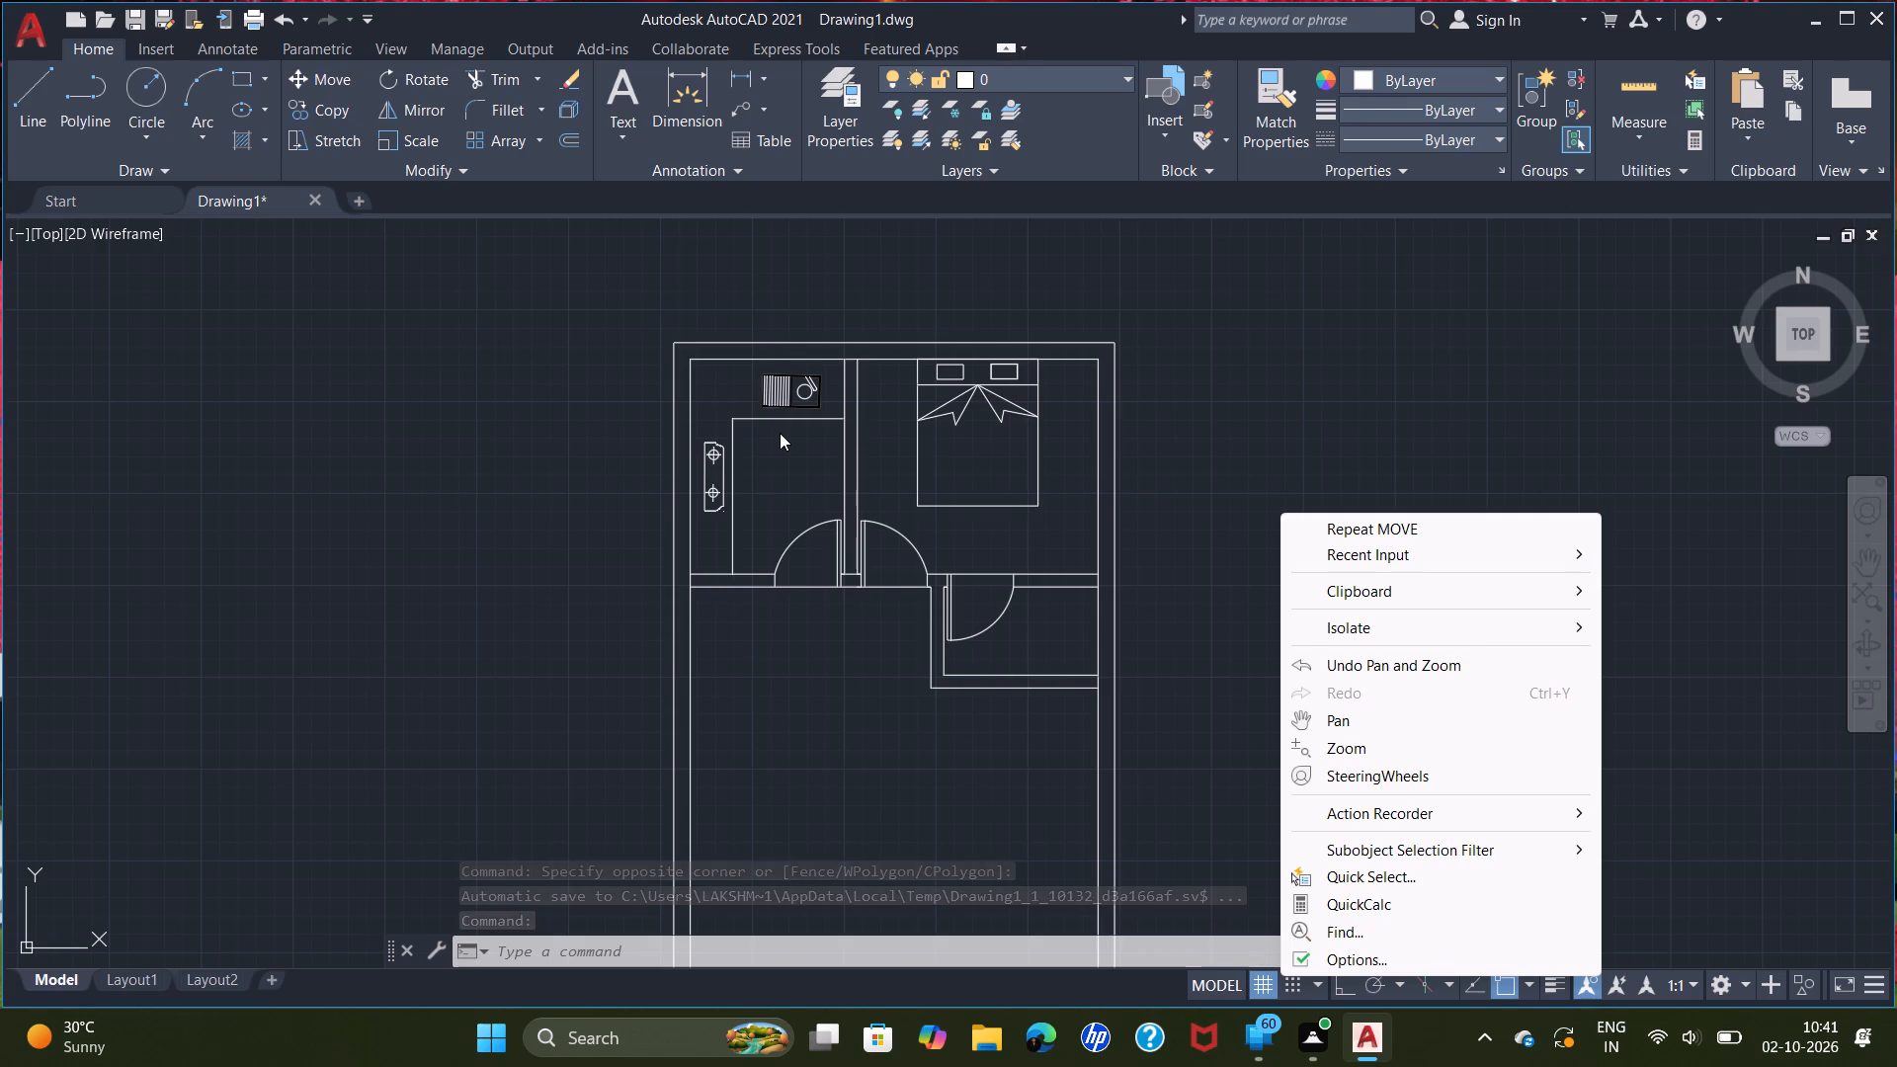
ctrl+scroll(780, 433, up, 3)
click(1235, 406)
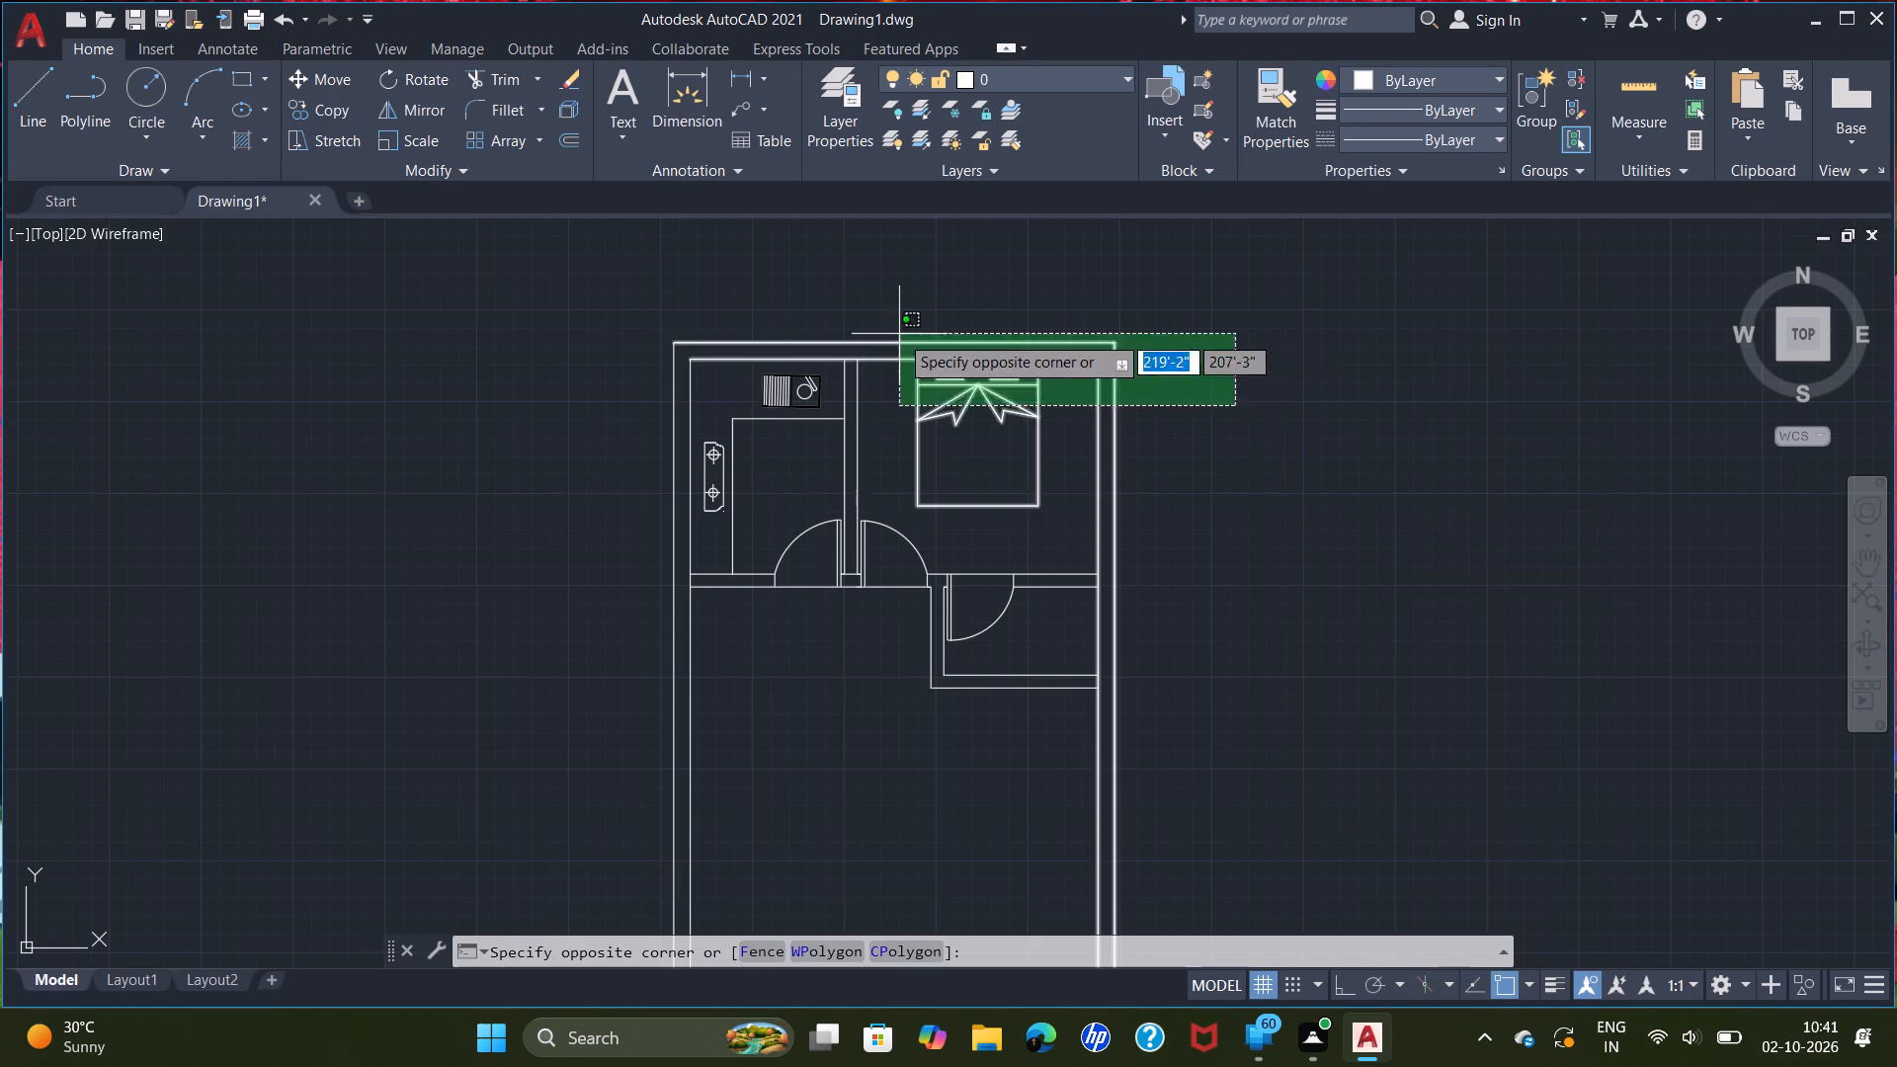
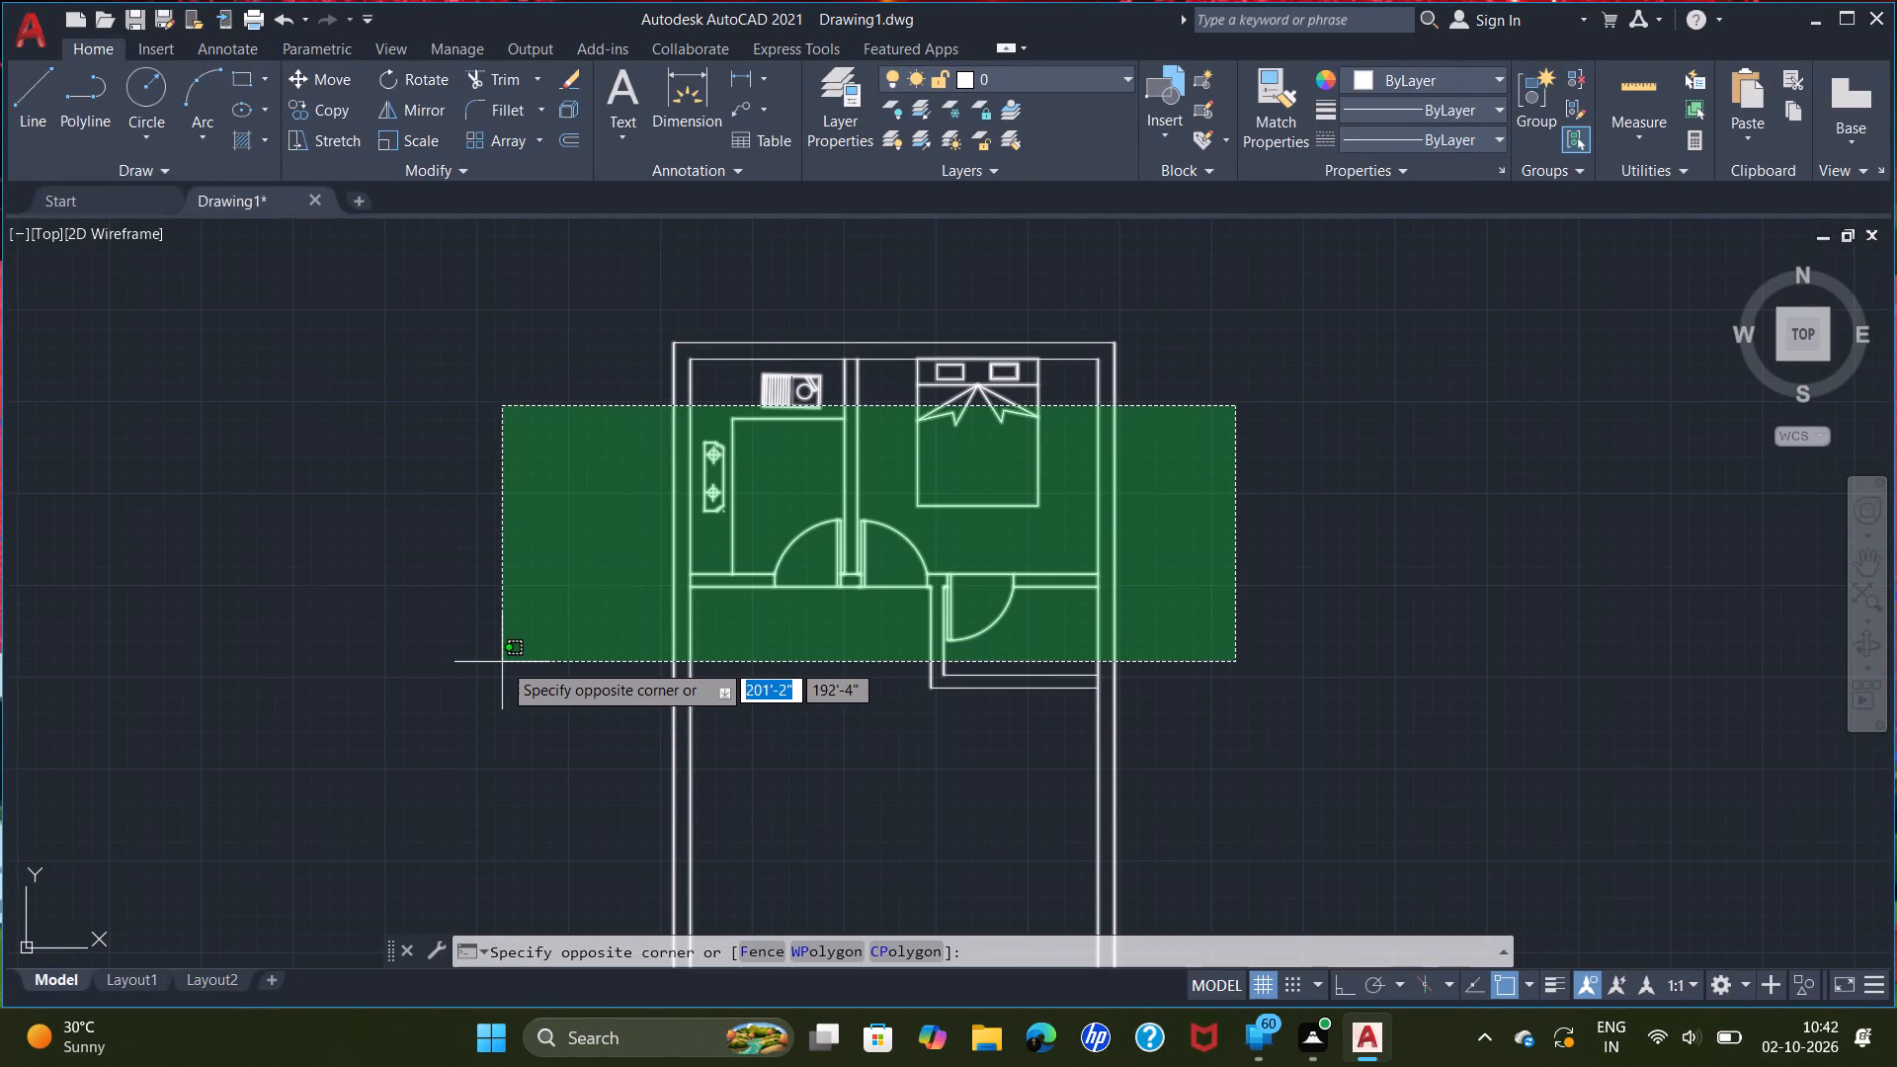
Start drawing a line in the empty space beside the floor plan's east wall.
click(1576, 599)
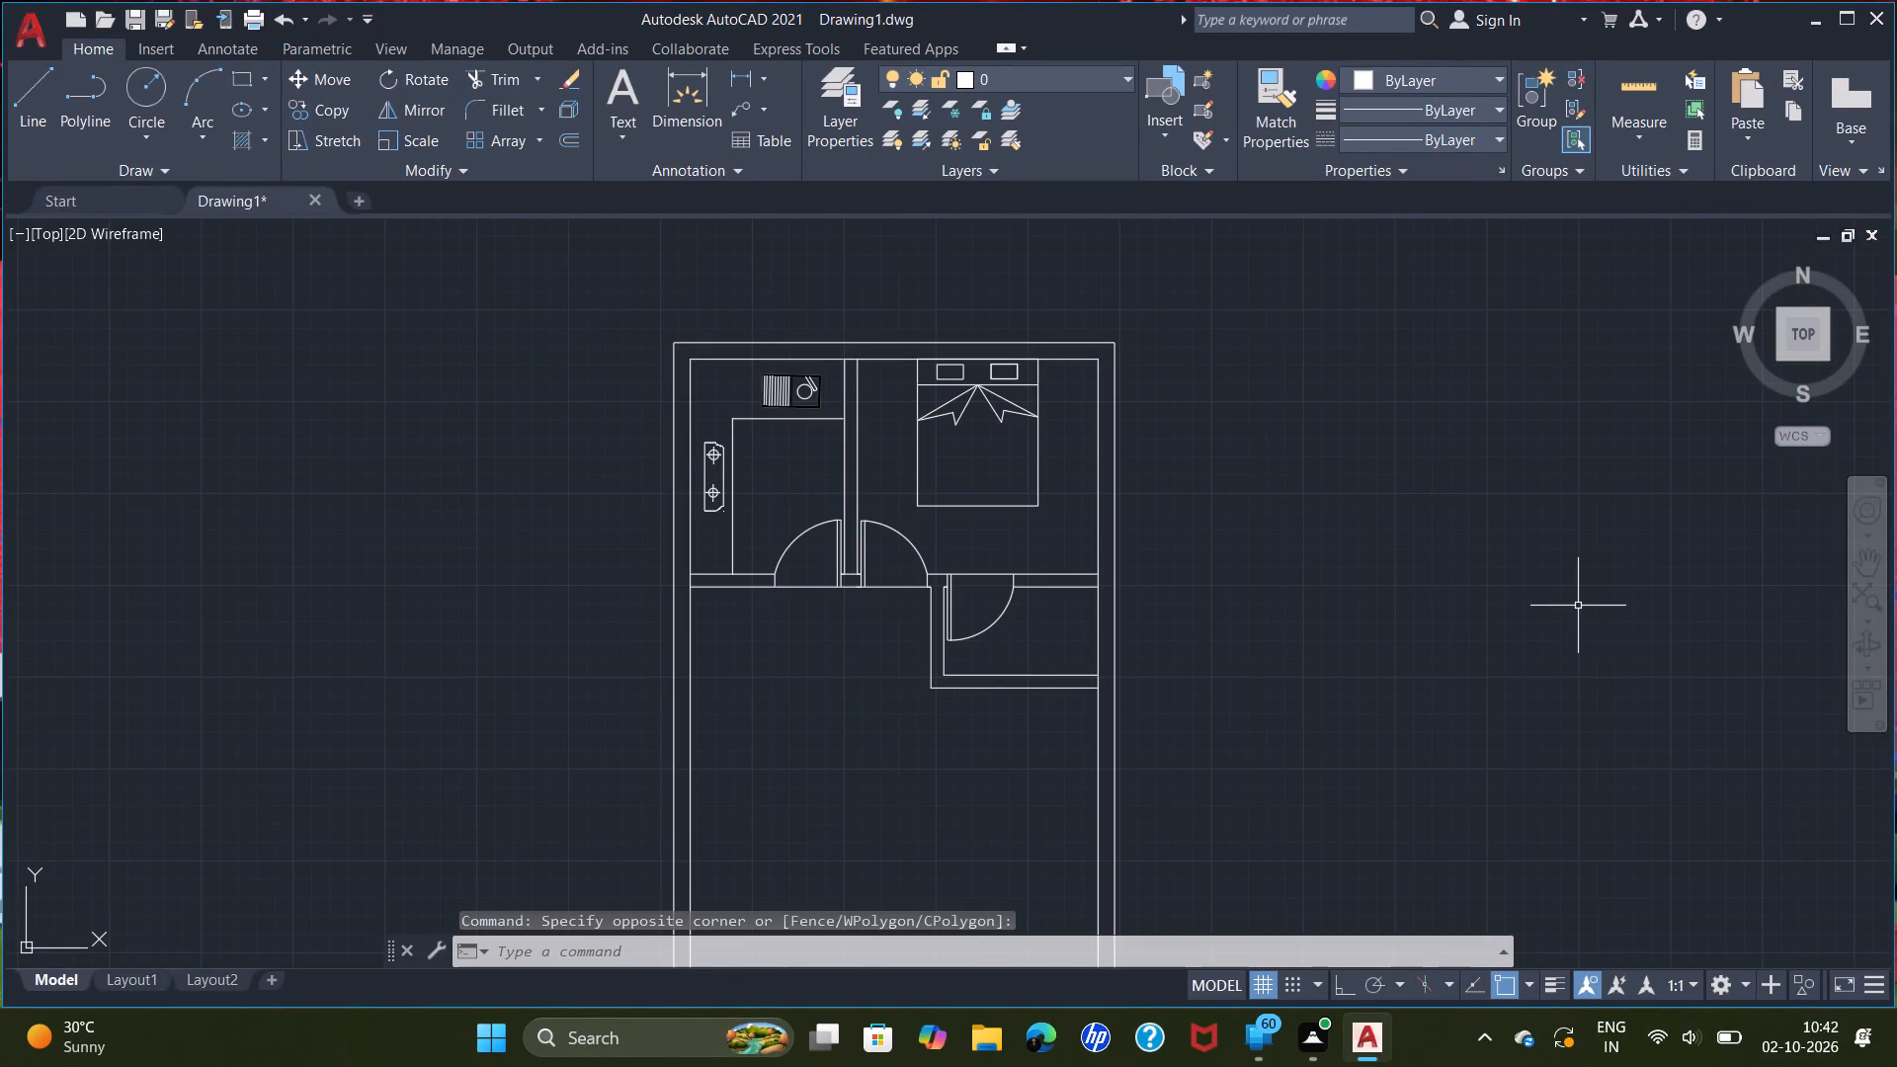
key(l)
key(Return)
right_click(1578, 606)
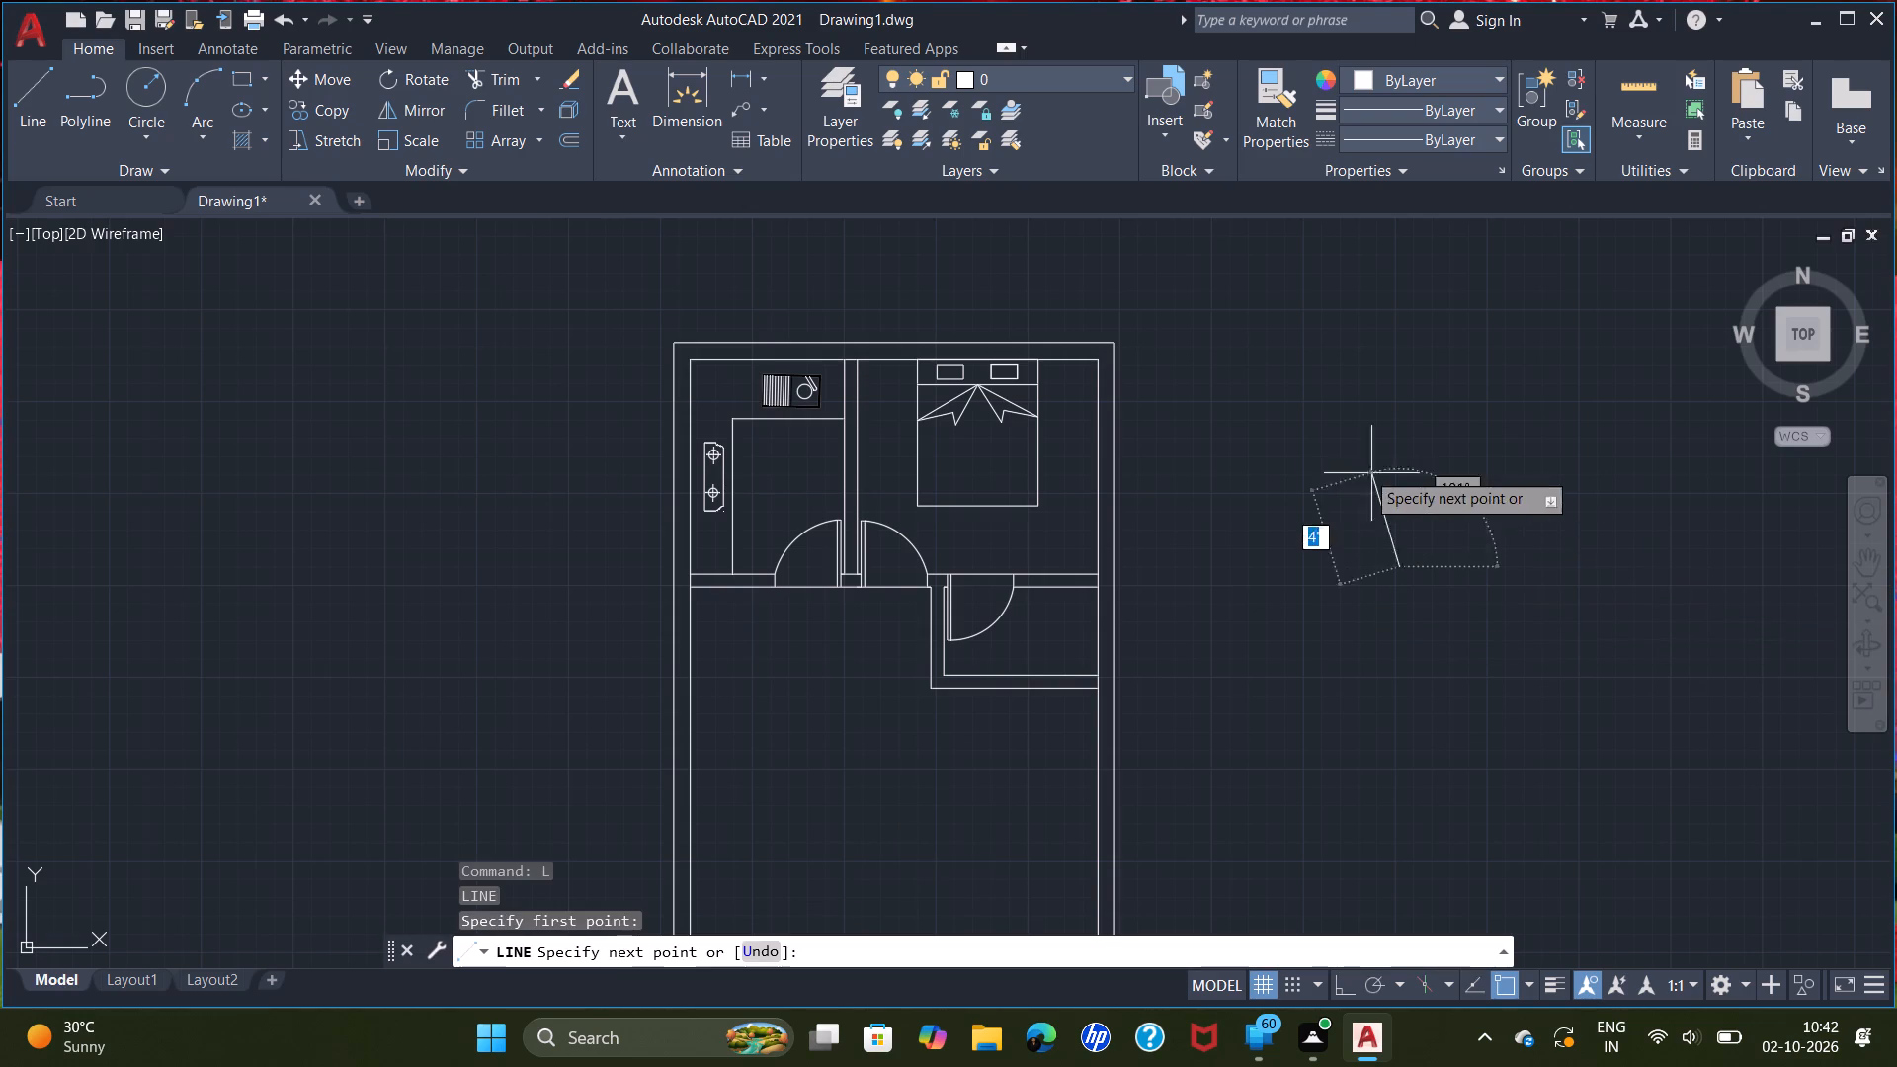
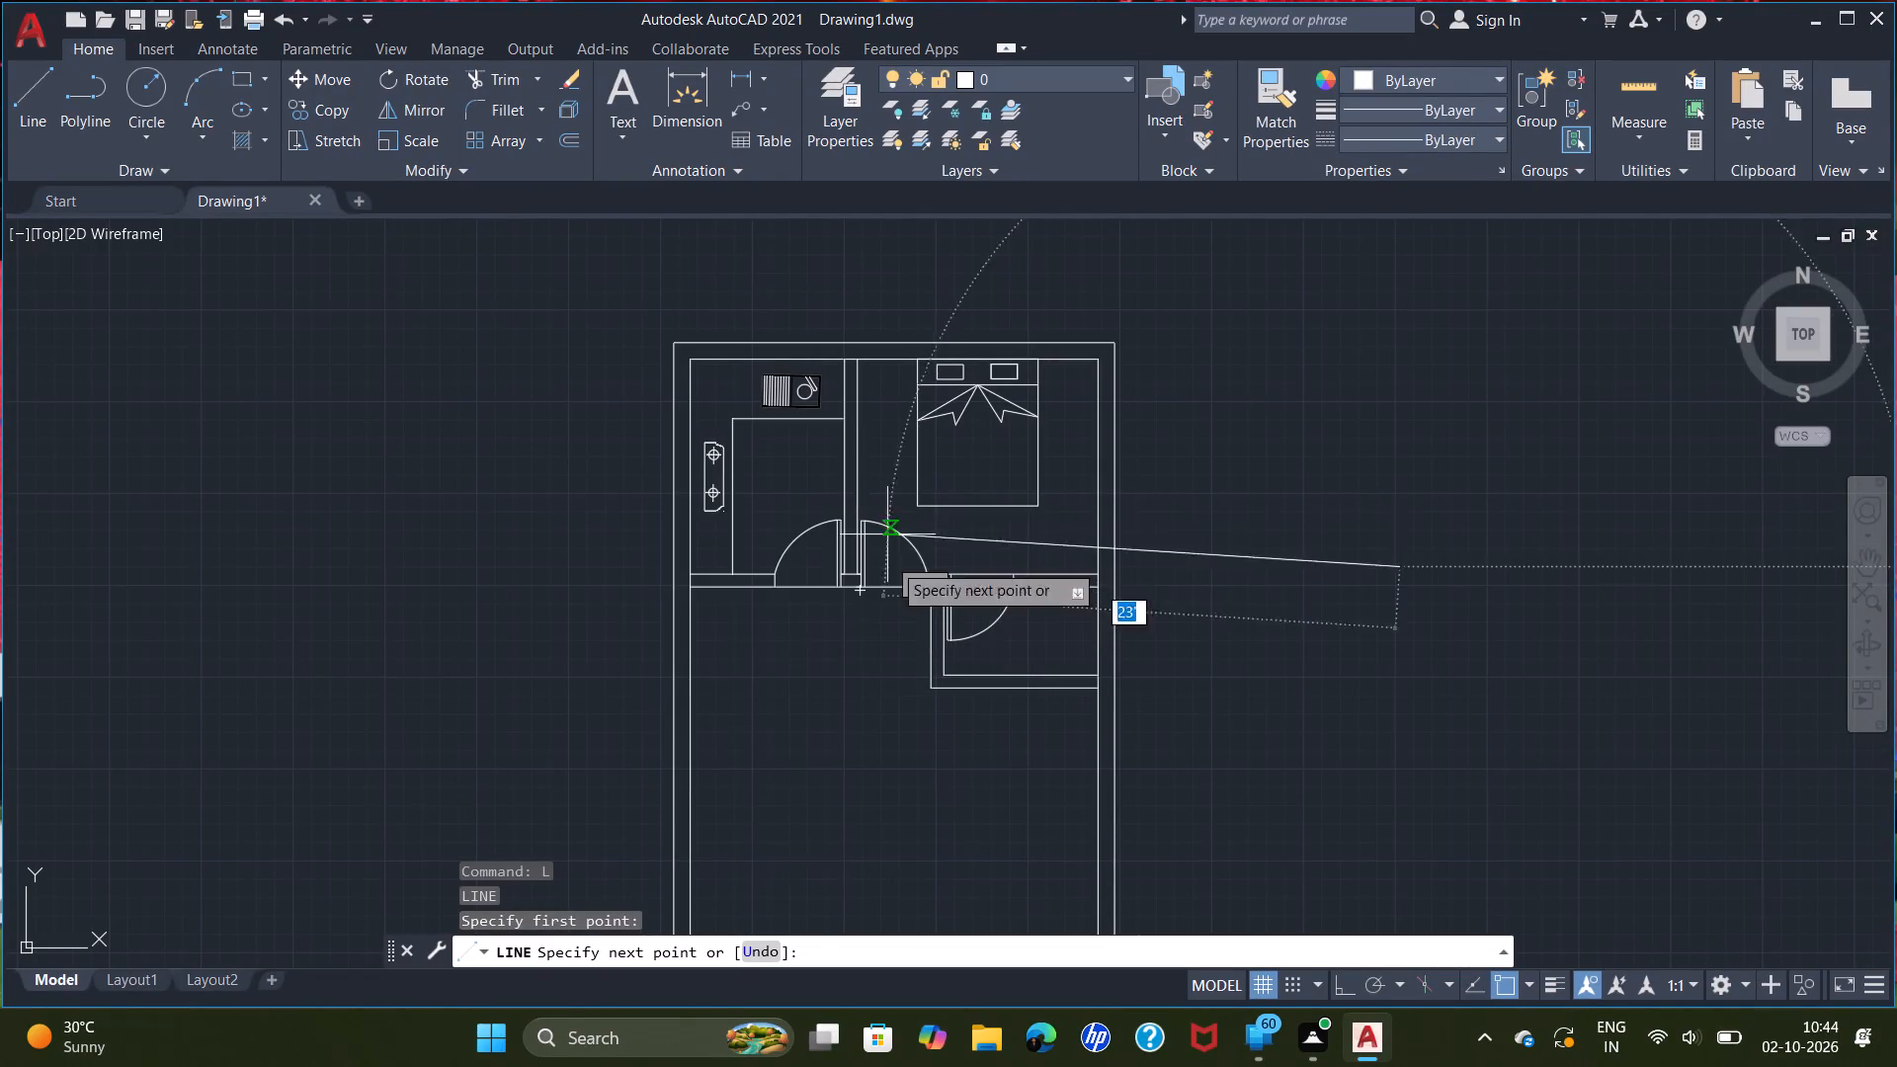
Draw a near-horizontal line about 1'-6" long in the empty space east of the plan, with a 9" line rising from its east end.
key(Escape)
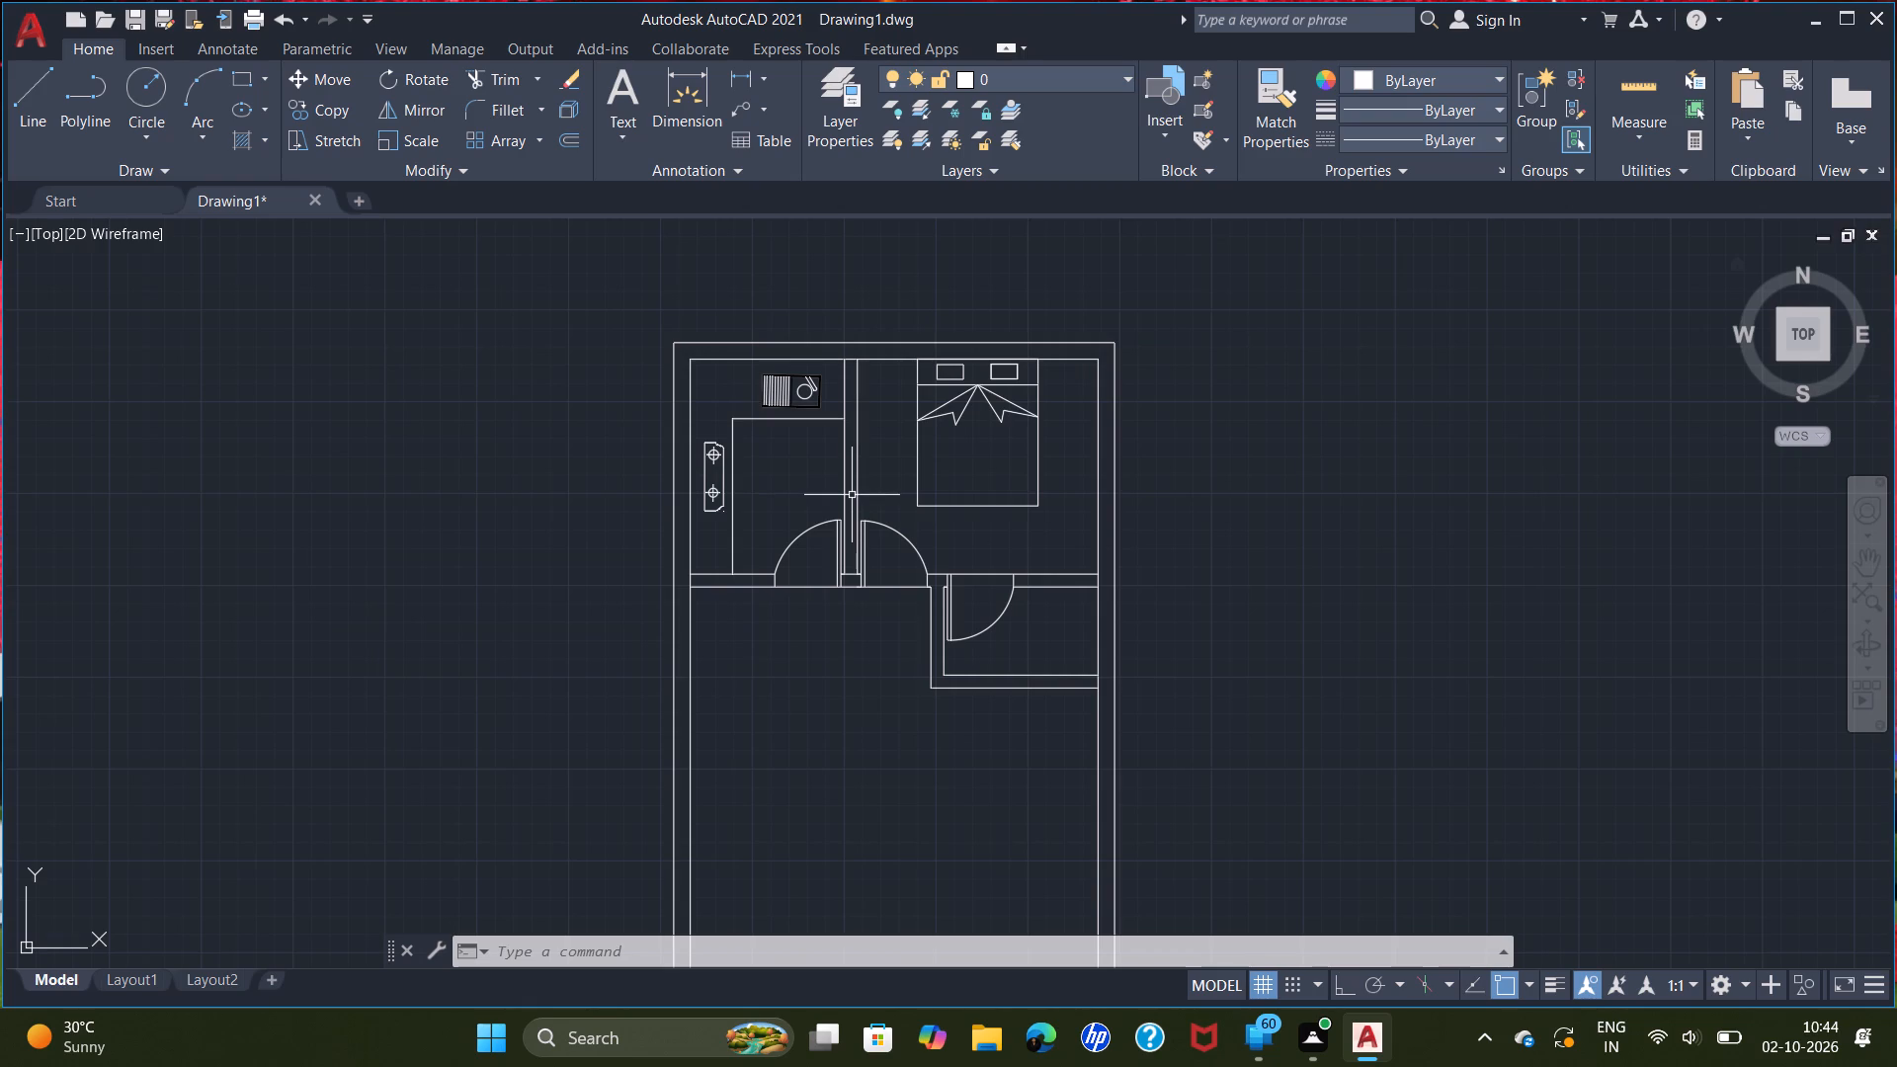
scroll(965, 533, down, 1)
scroll(965, 533, up, 1)
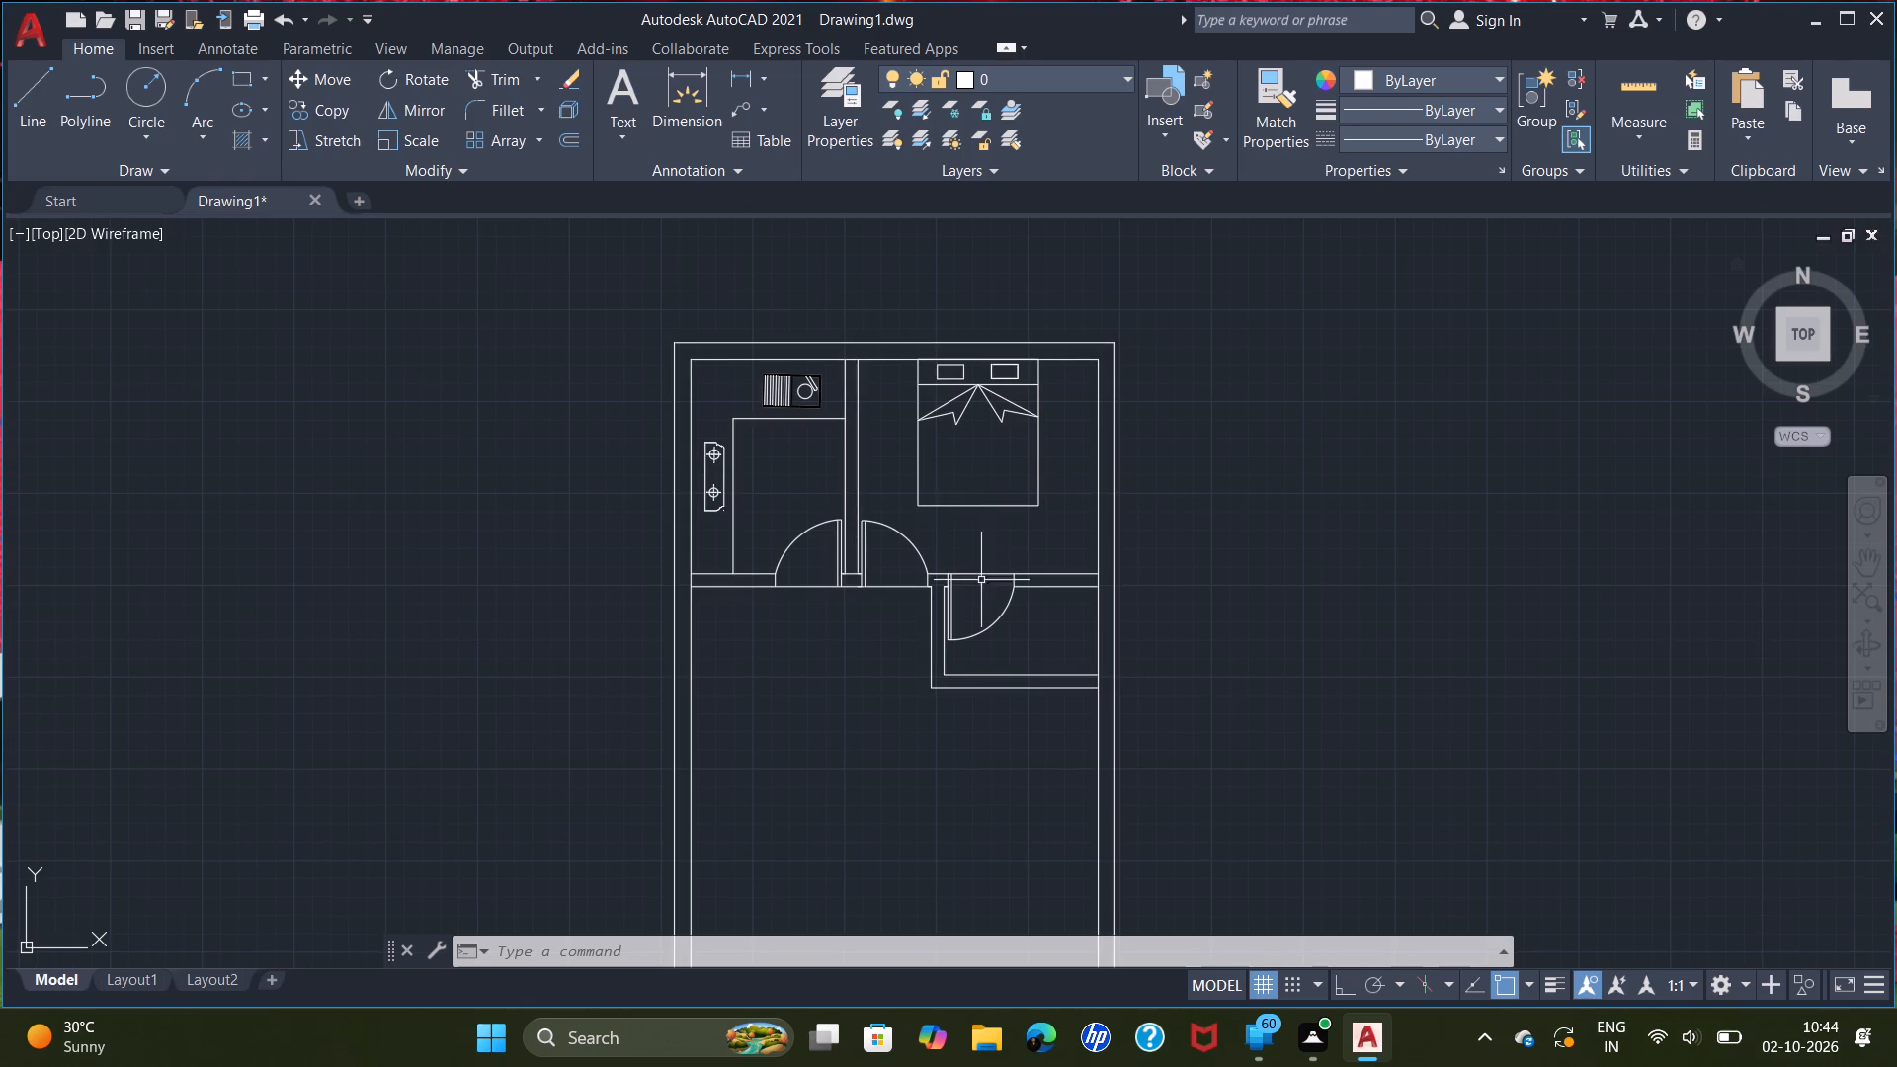
middle_click(984, 634)
middle_drag(1017, 777, 1012, 669)
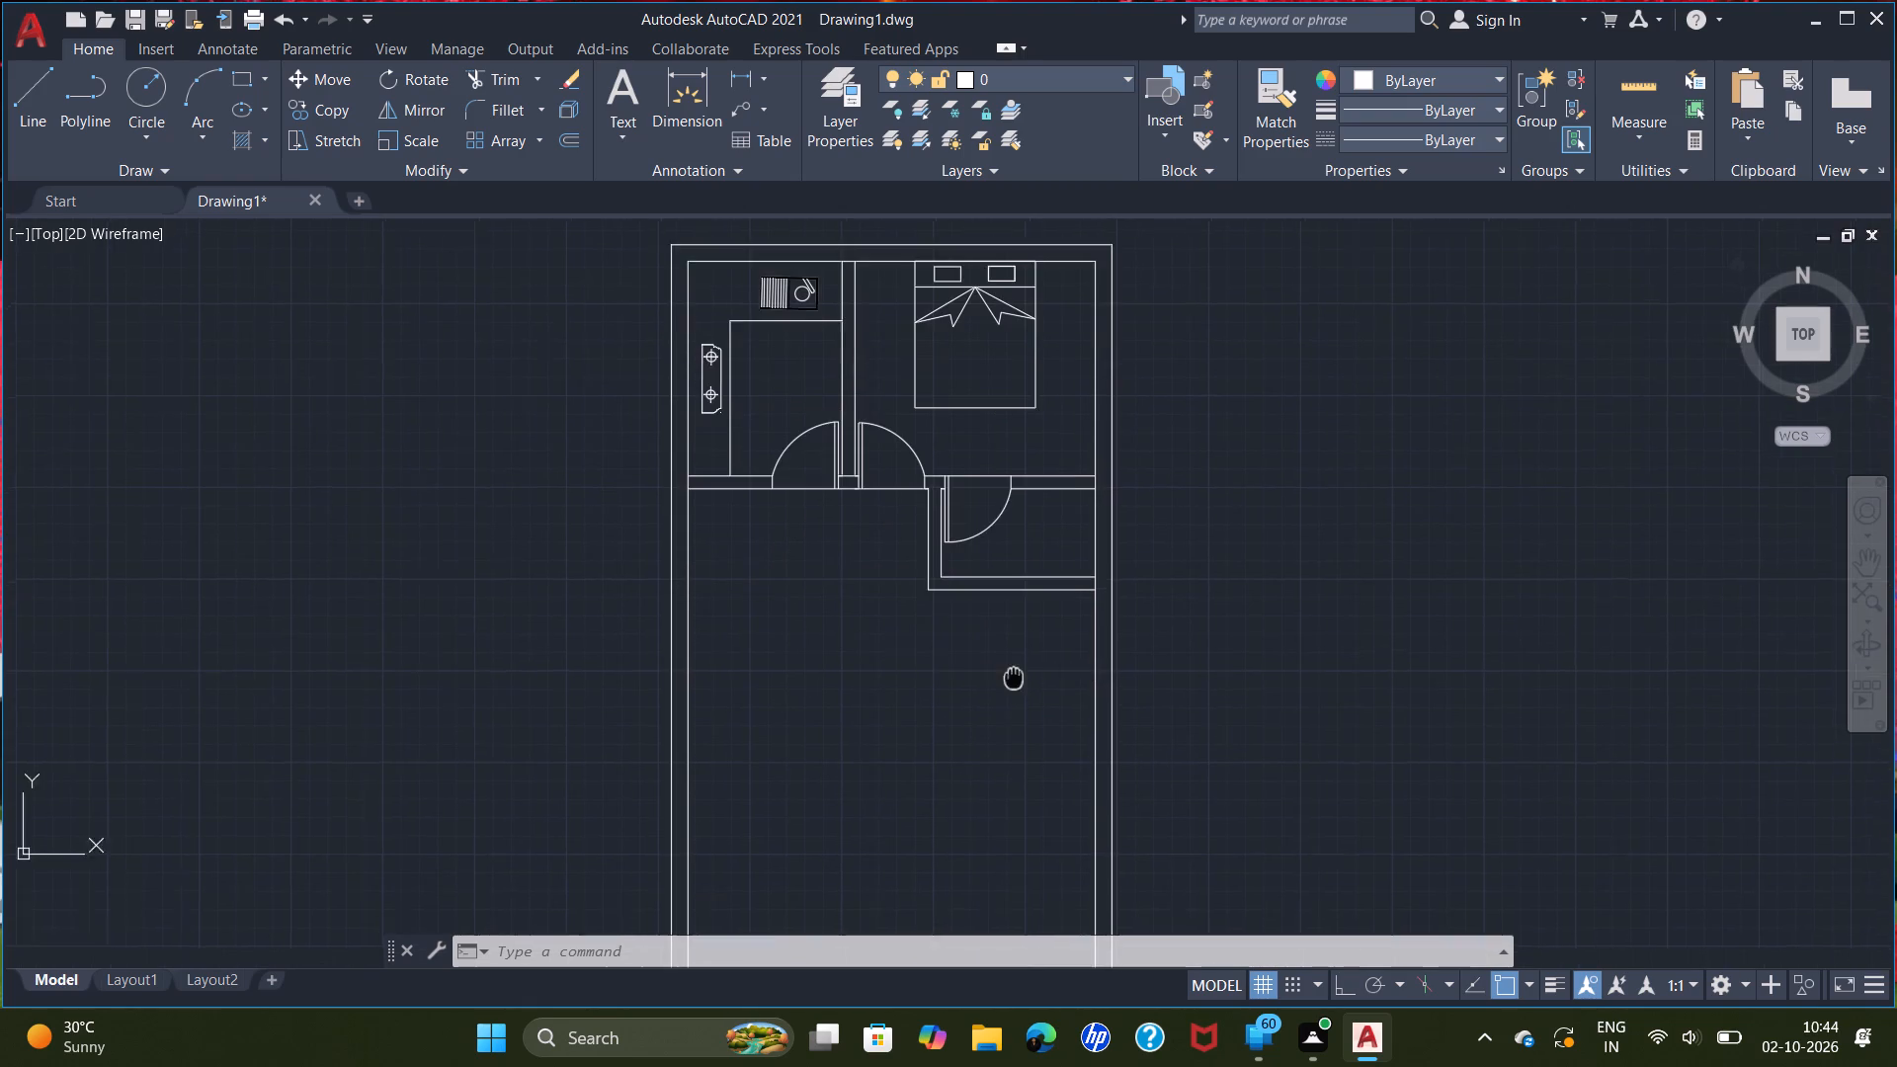
middle_drag(1012, 669, 873, 662)
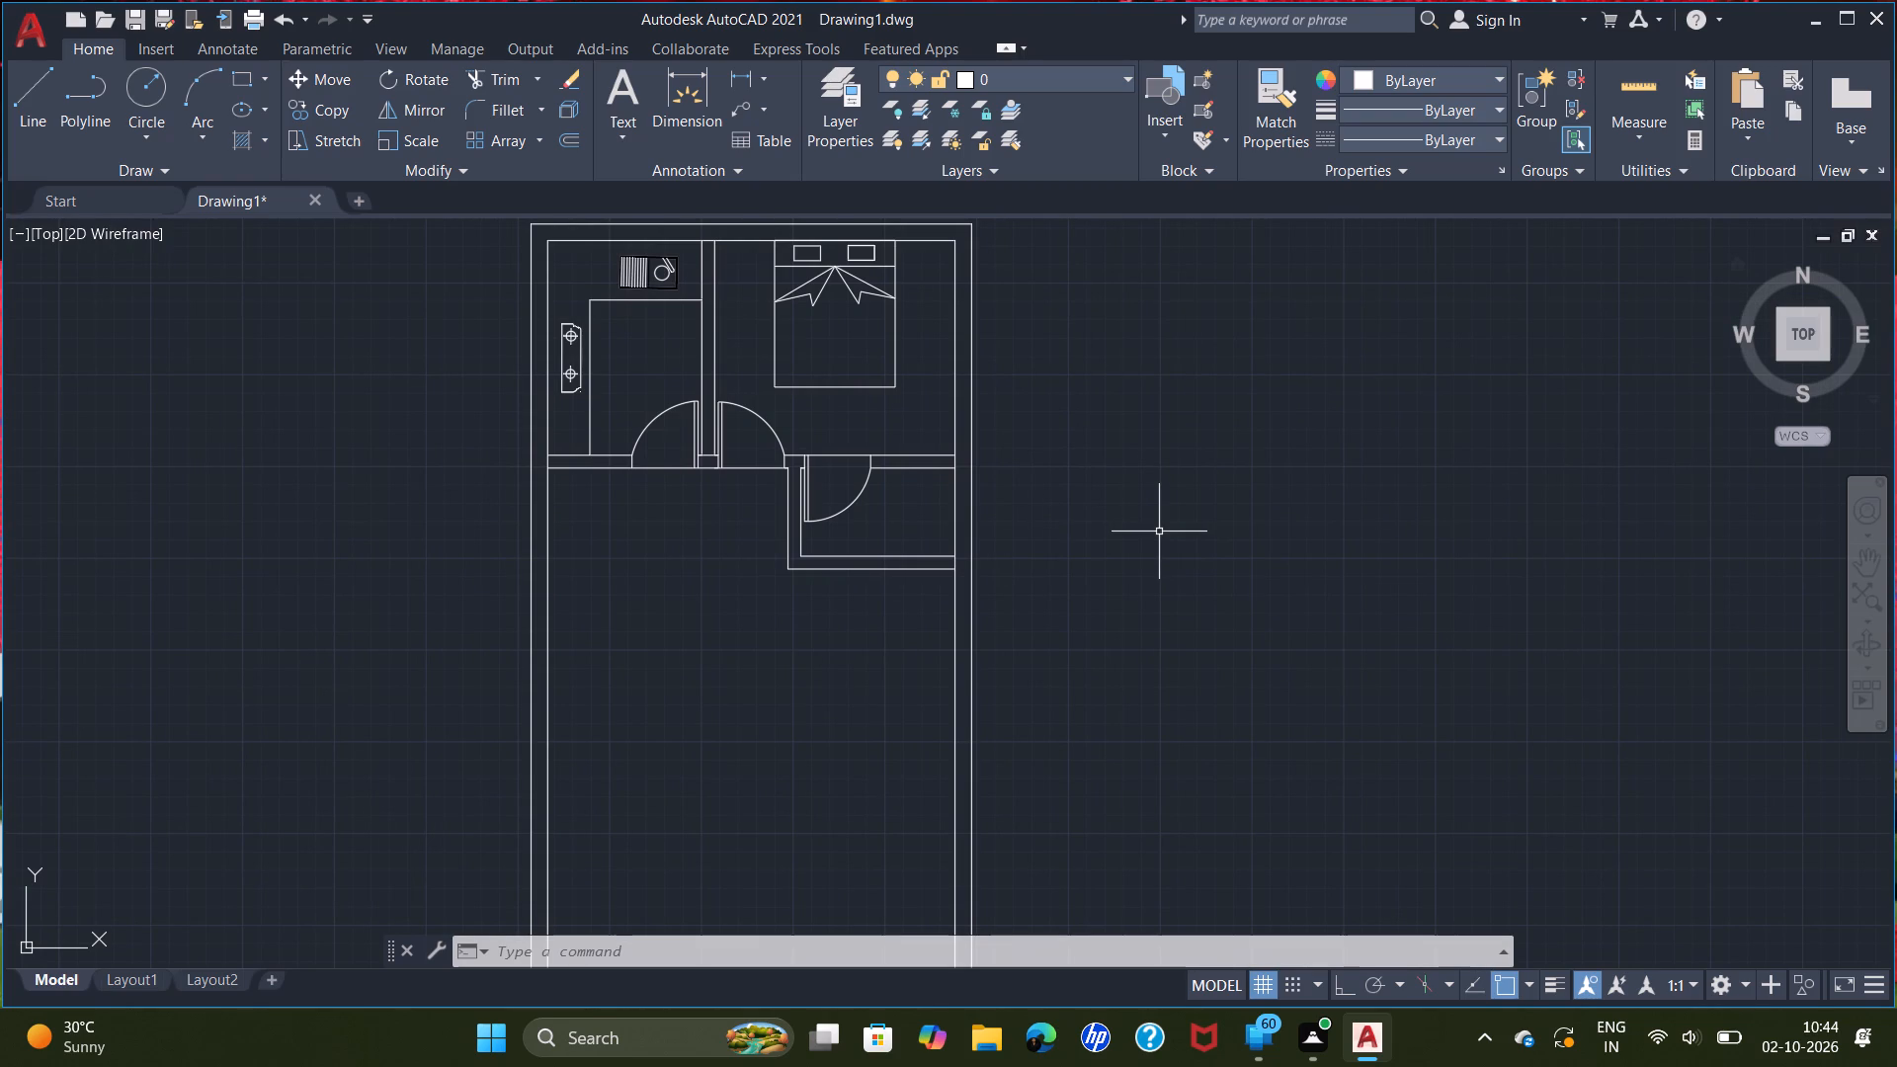
key(l)
key(Return)
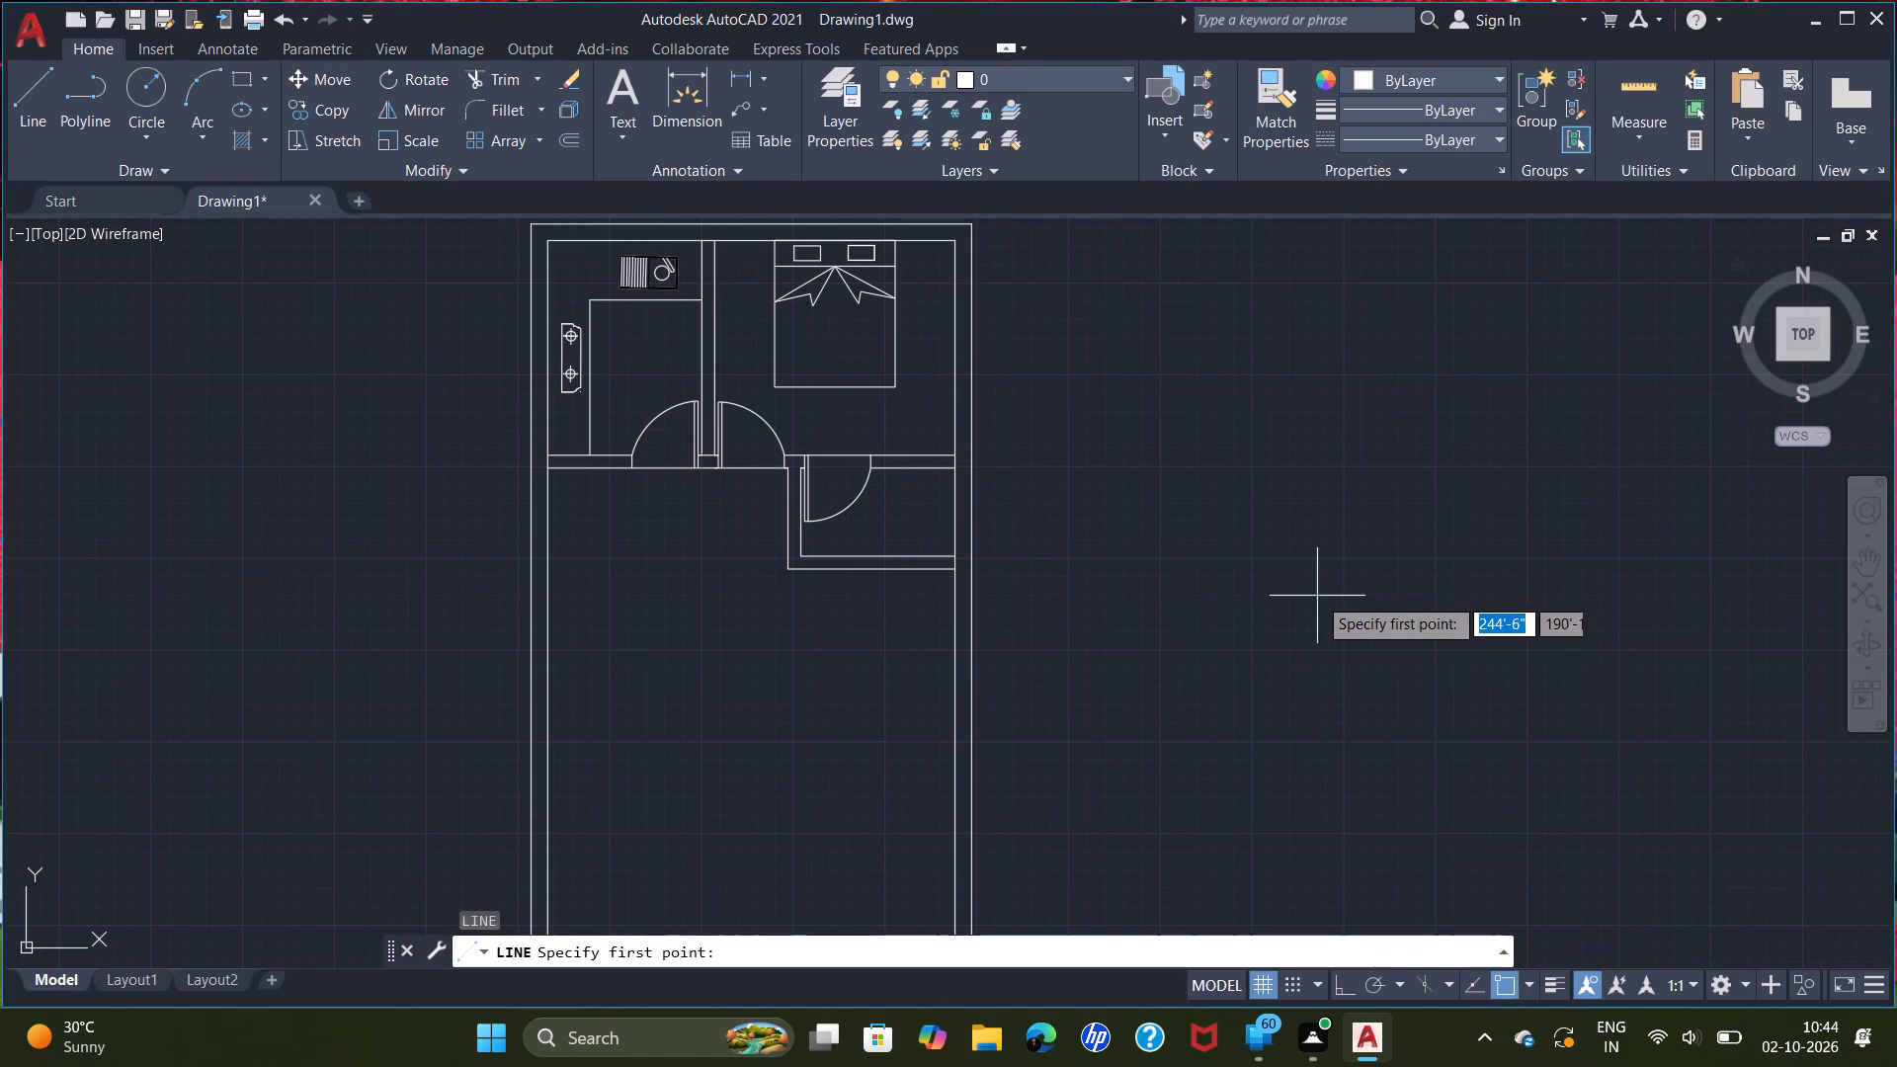
click(1302, 663)
scroll(1337, 662, up, 1)
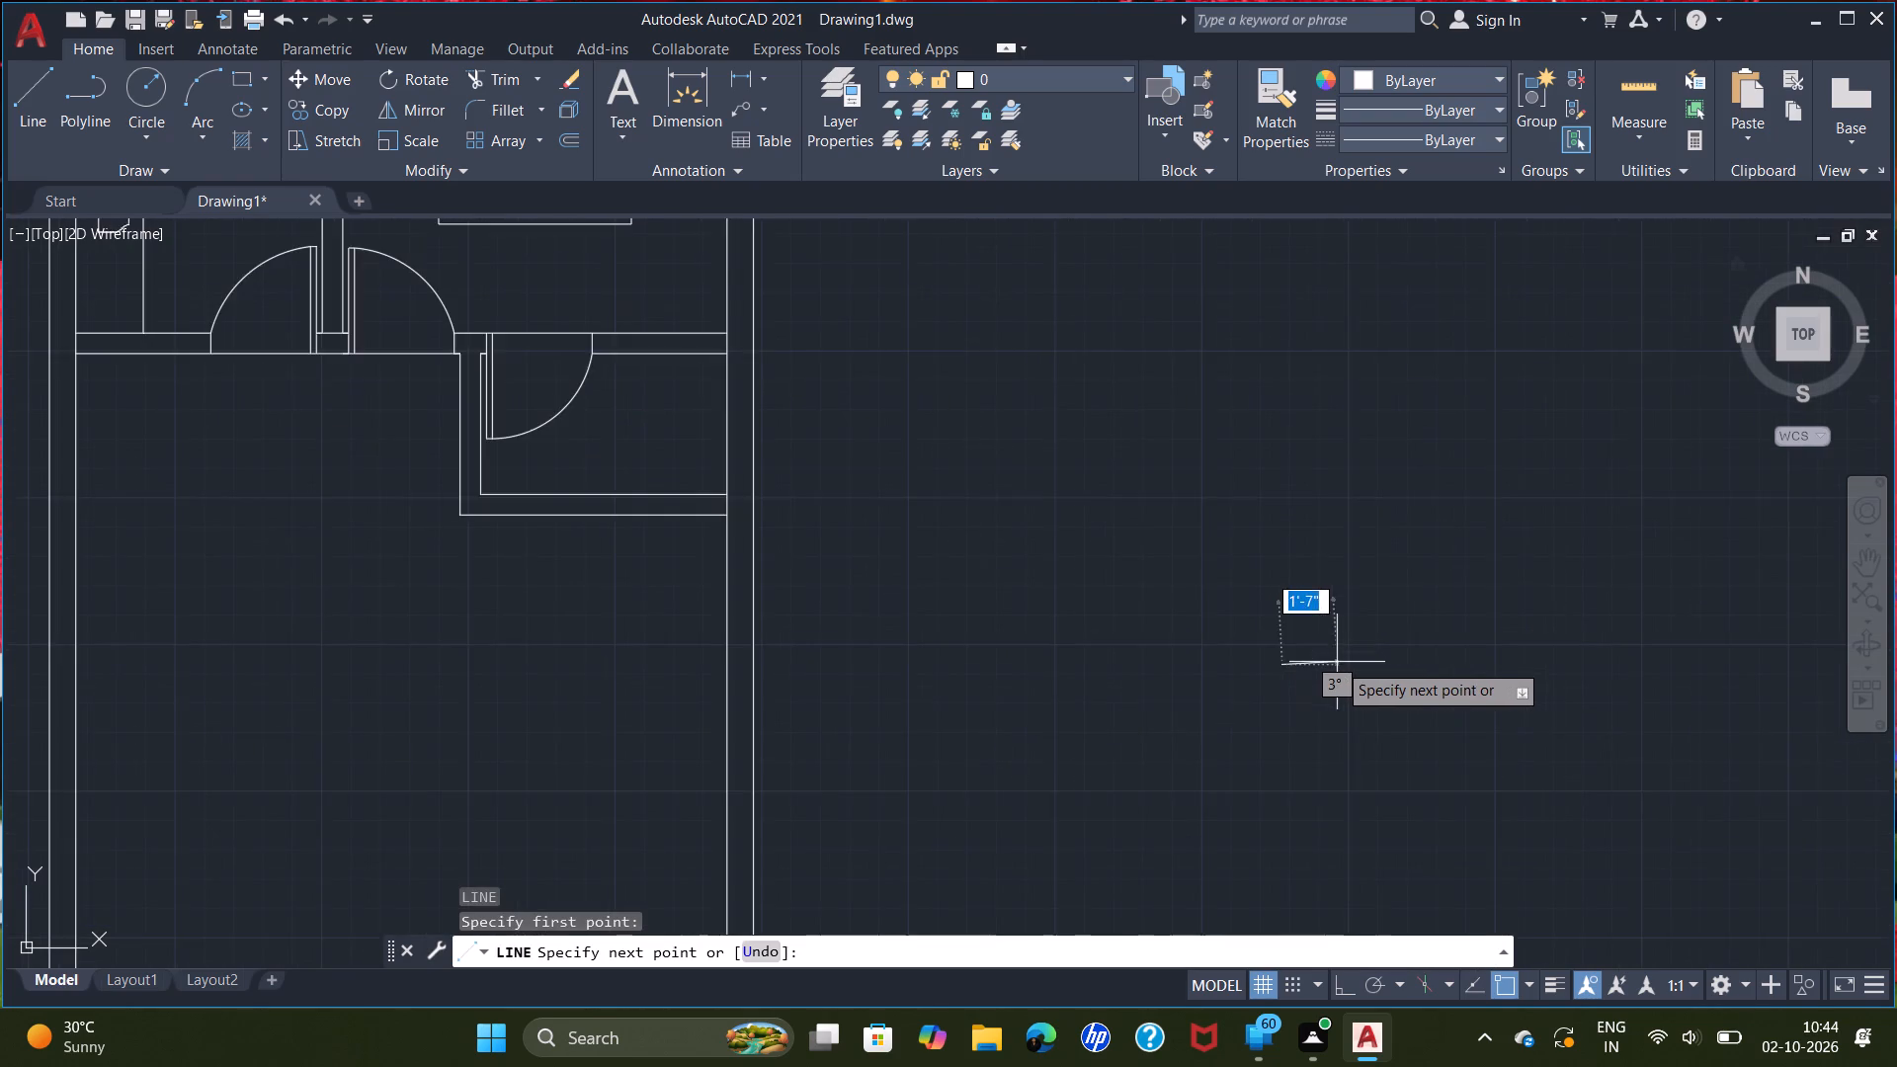
scroll(1337, 662, up, 2)
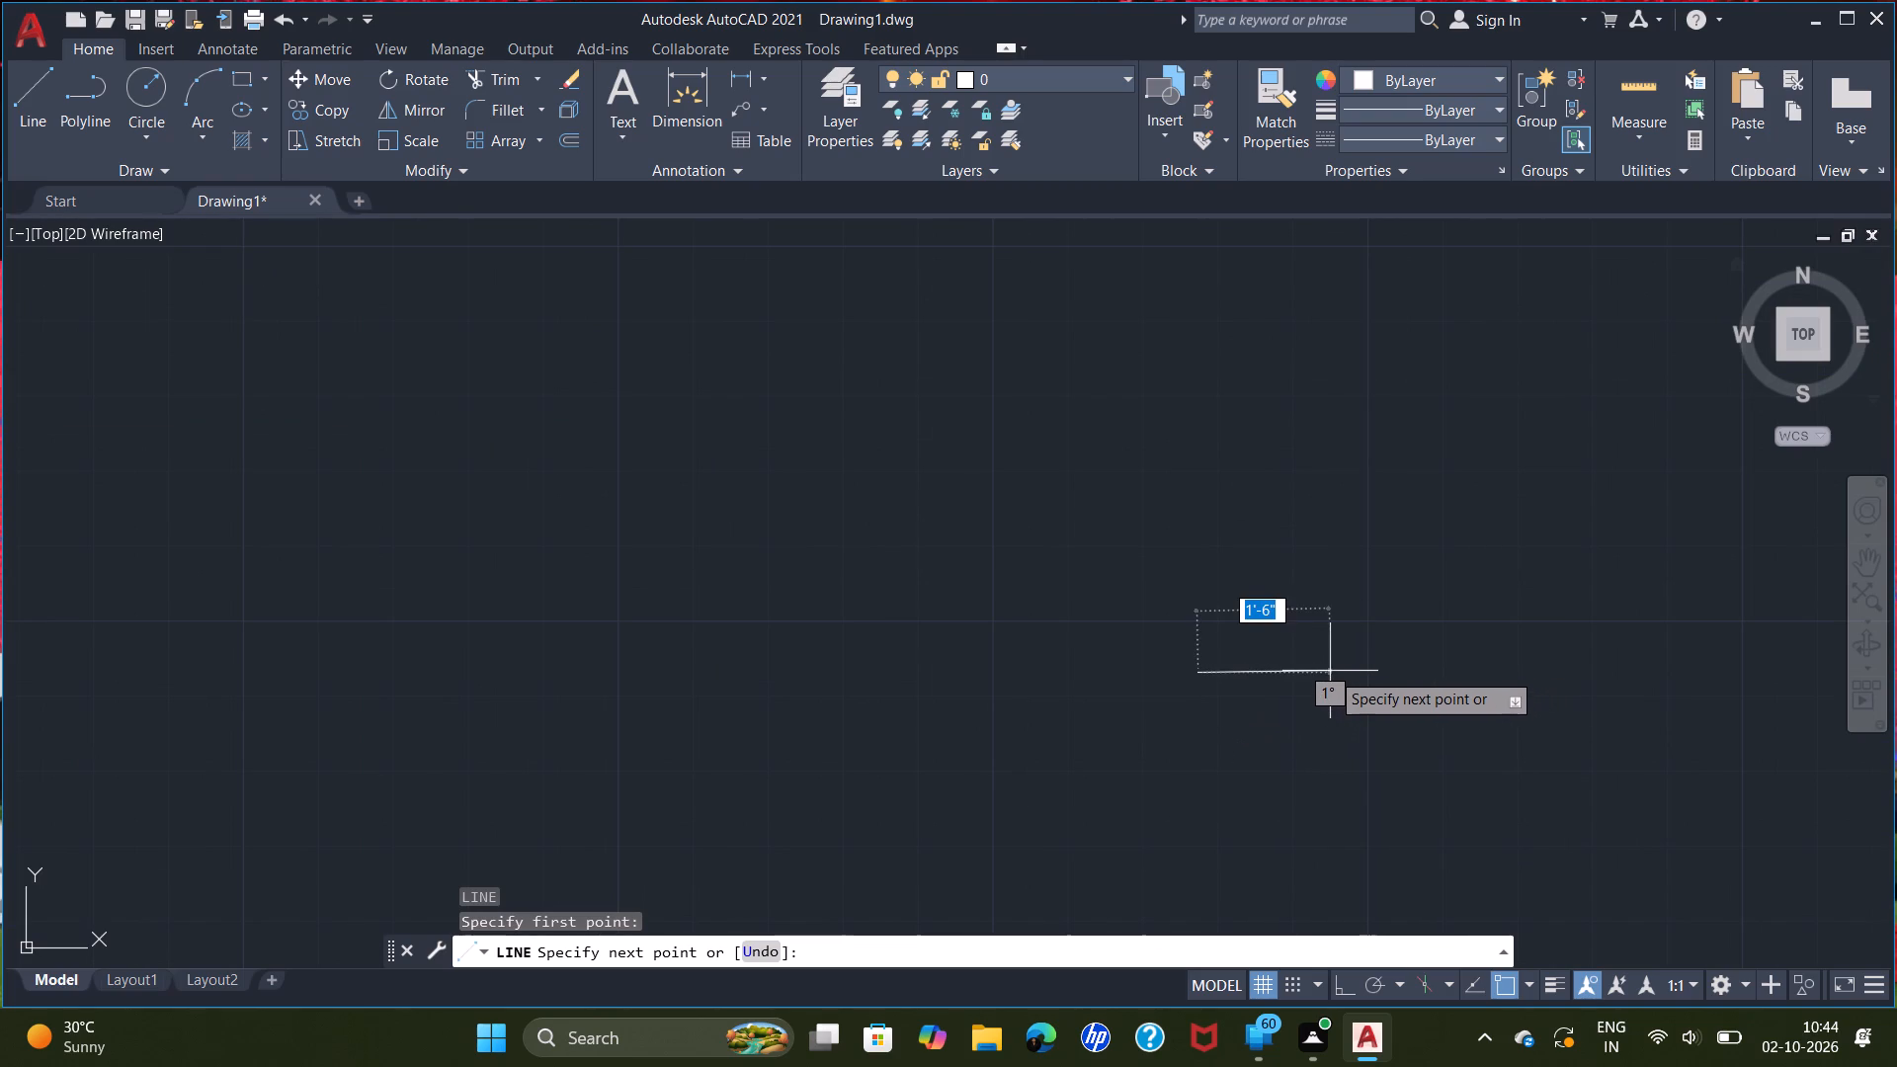
click(1328, 673)
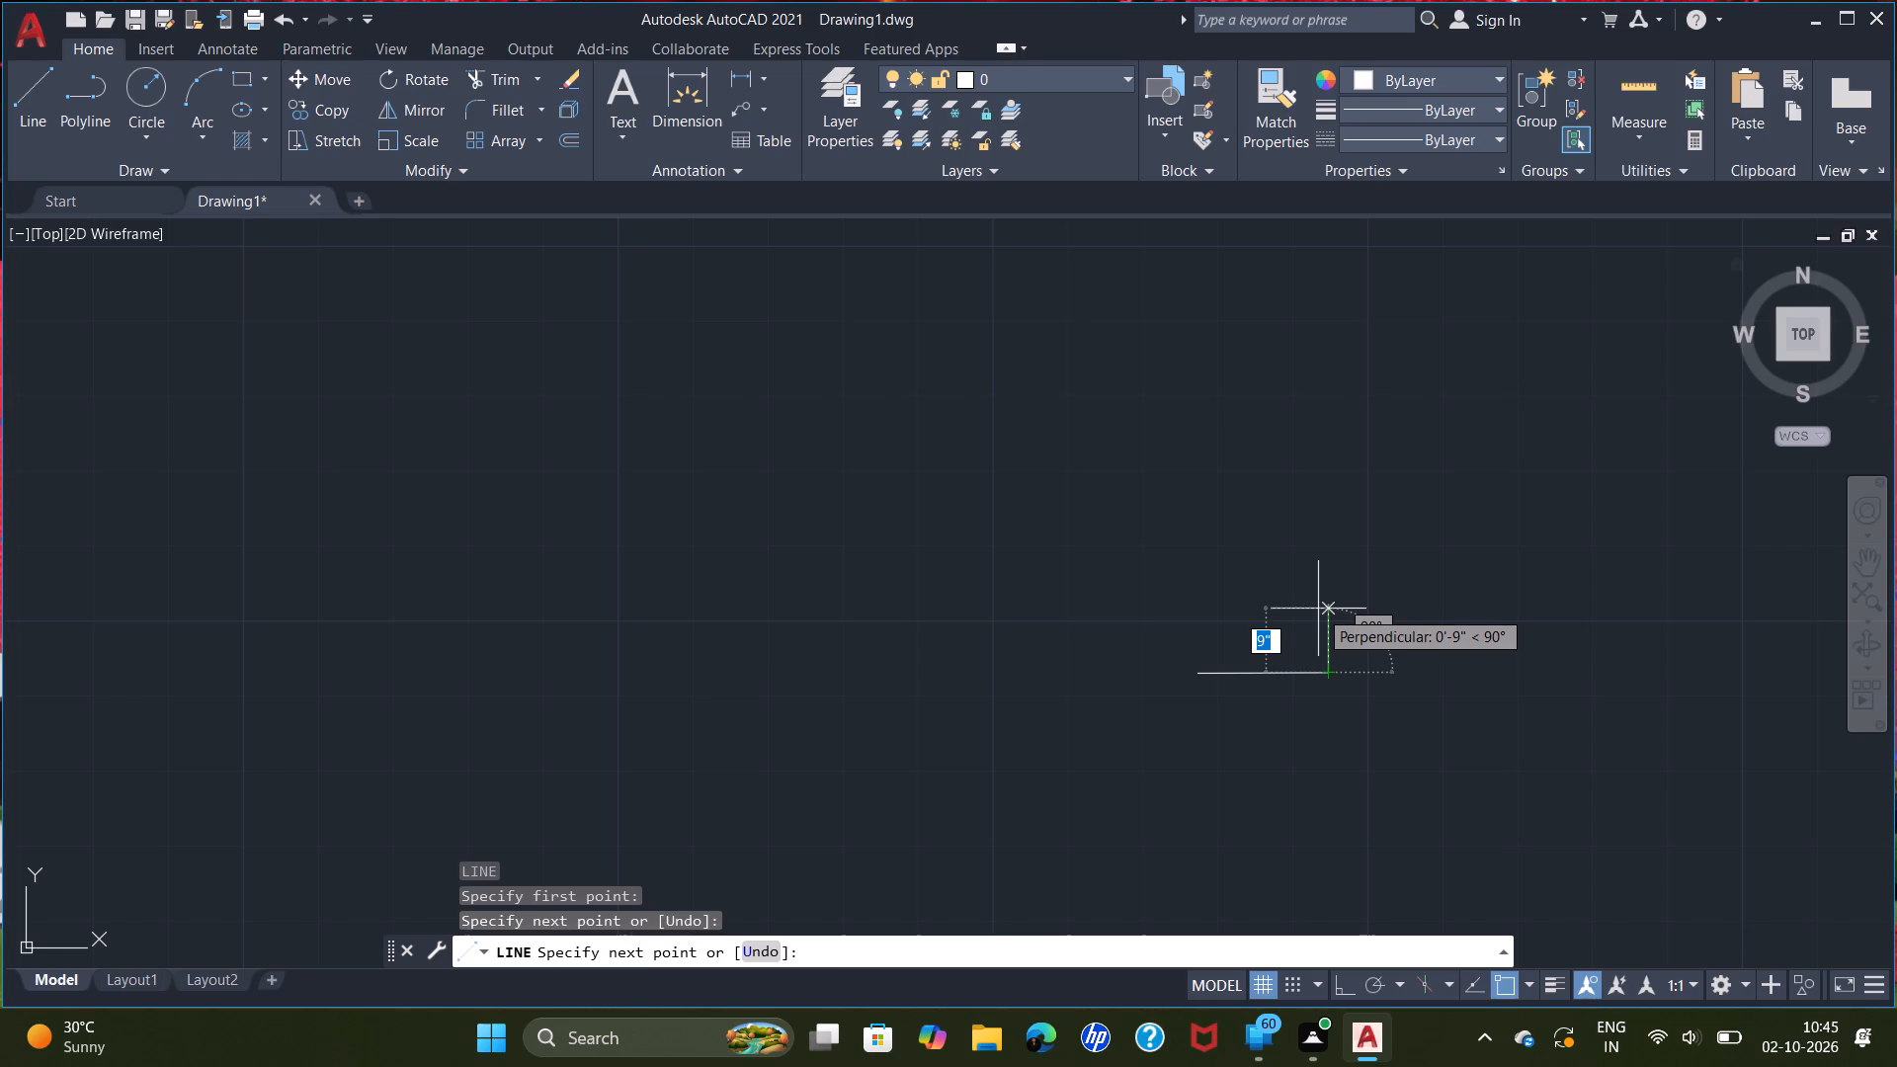
click(1318, 608)
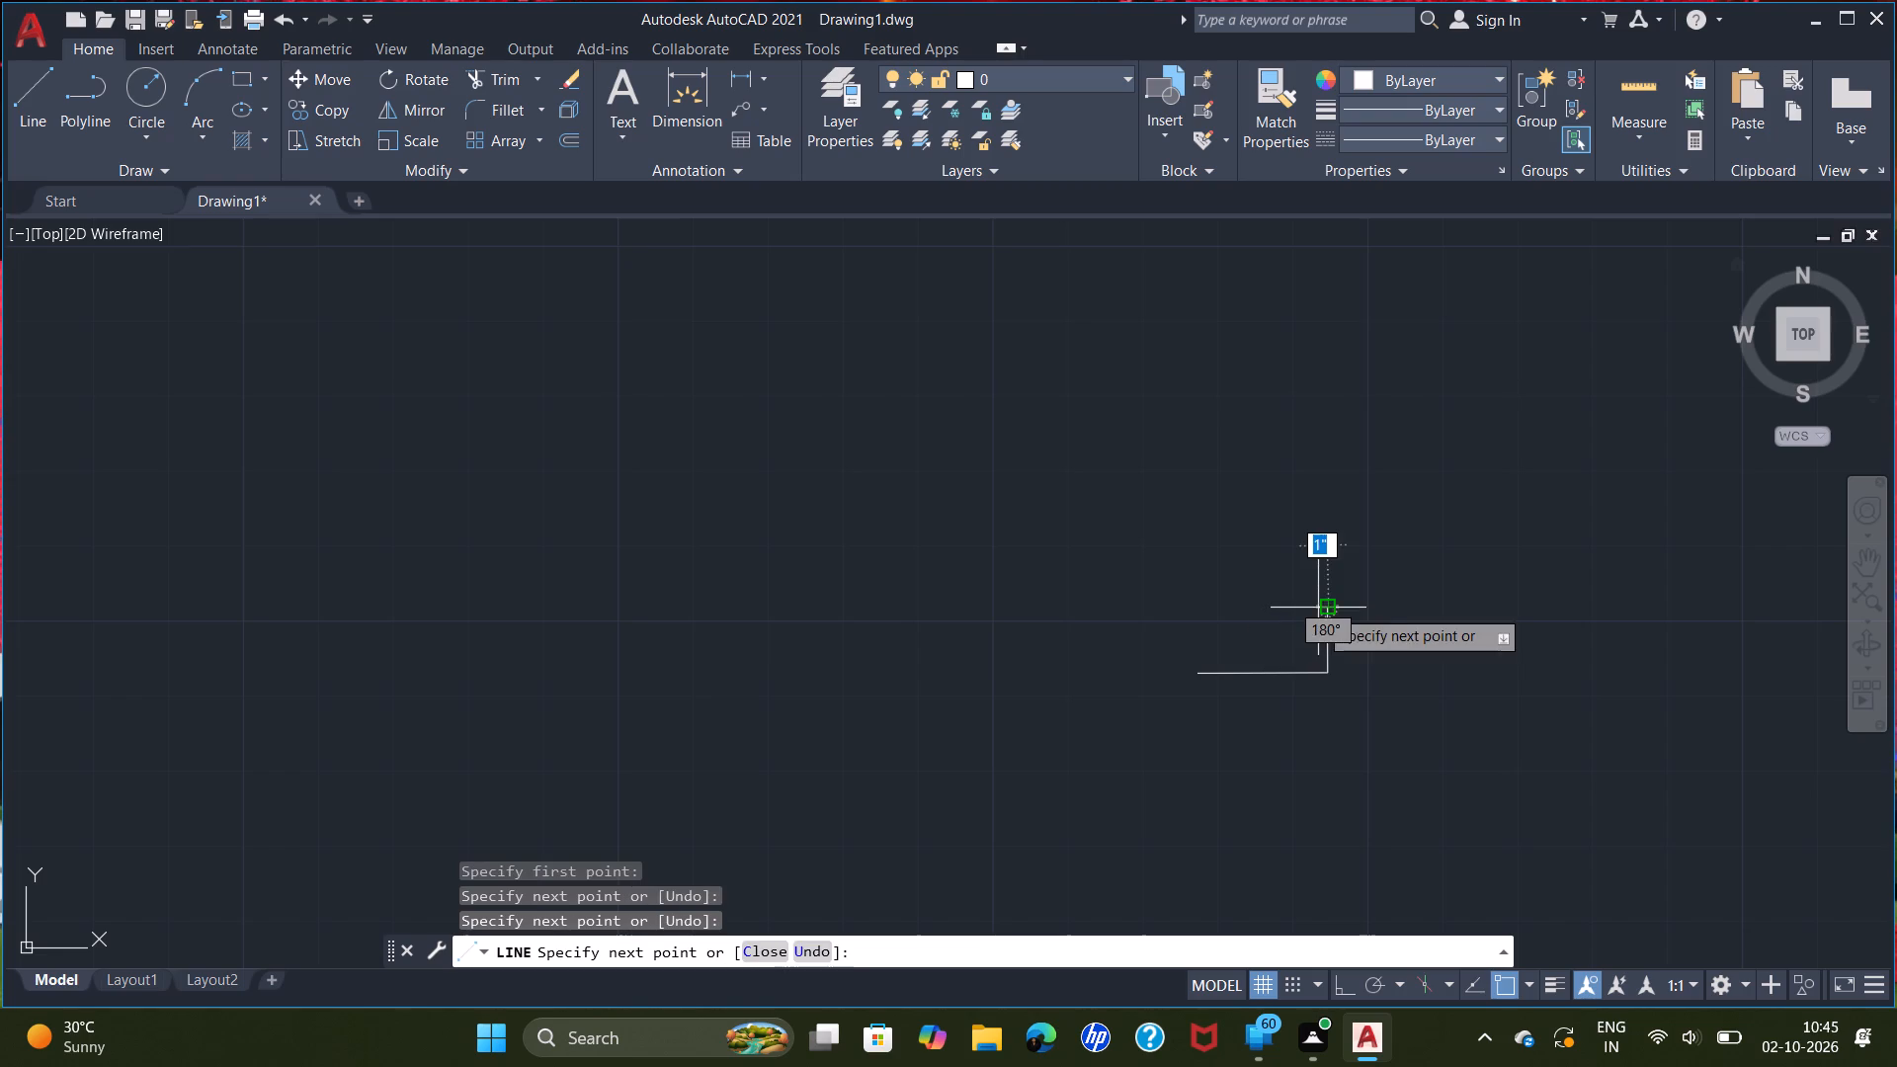
right_click(1318, 608)
click(1339, 613)
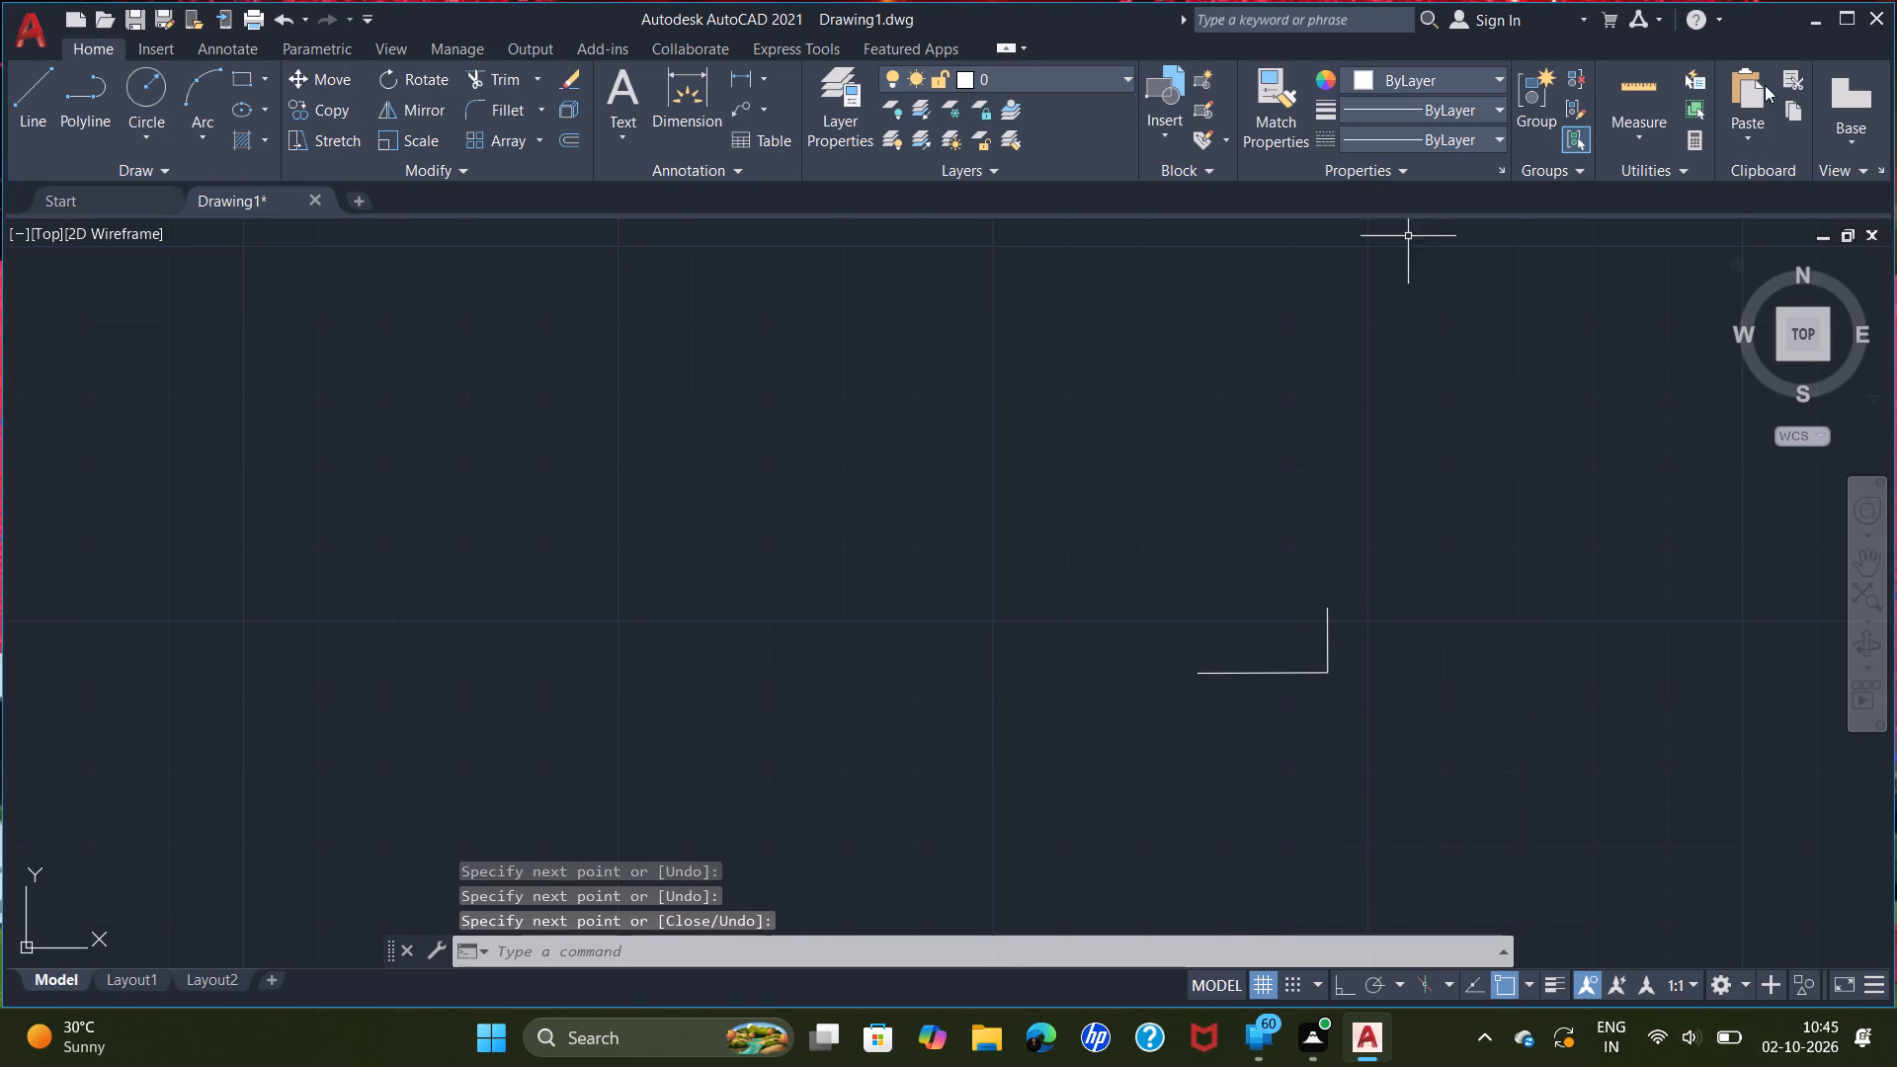
Copy the 9" vertical line from the east end to the west end of the base line, forming an open-topped box.
double_click(1328, 634)
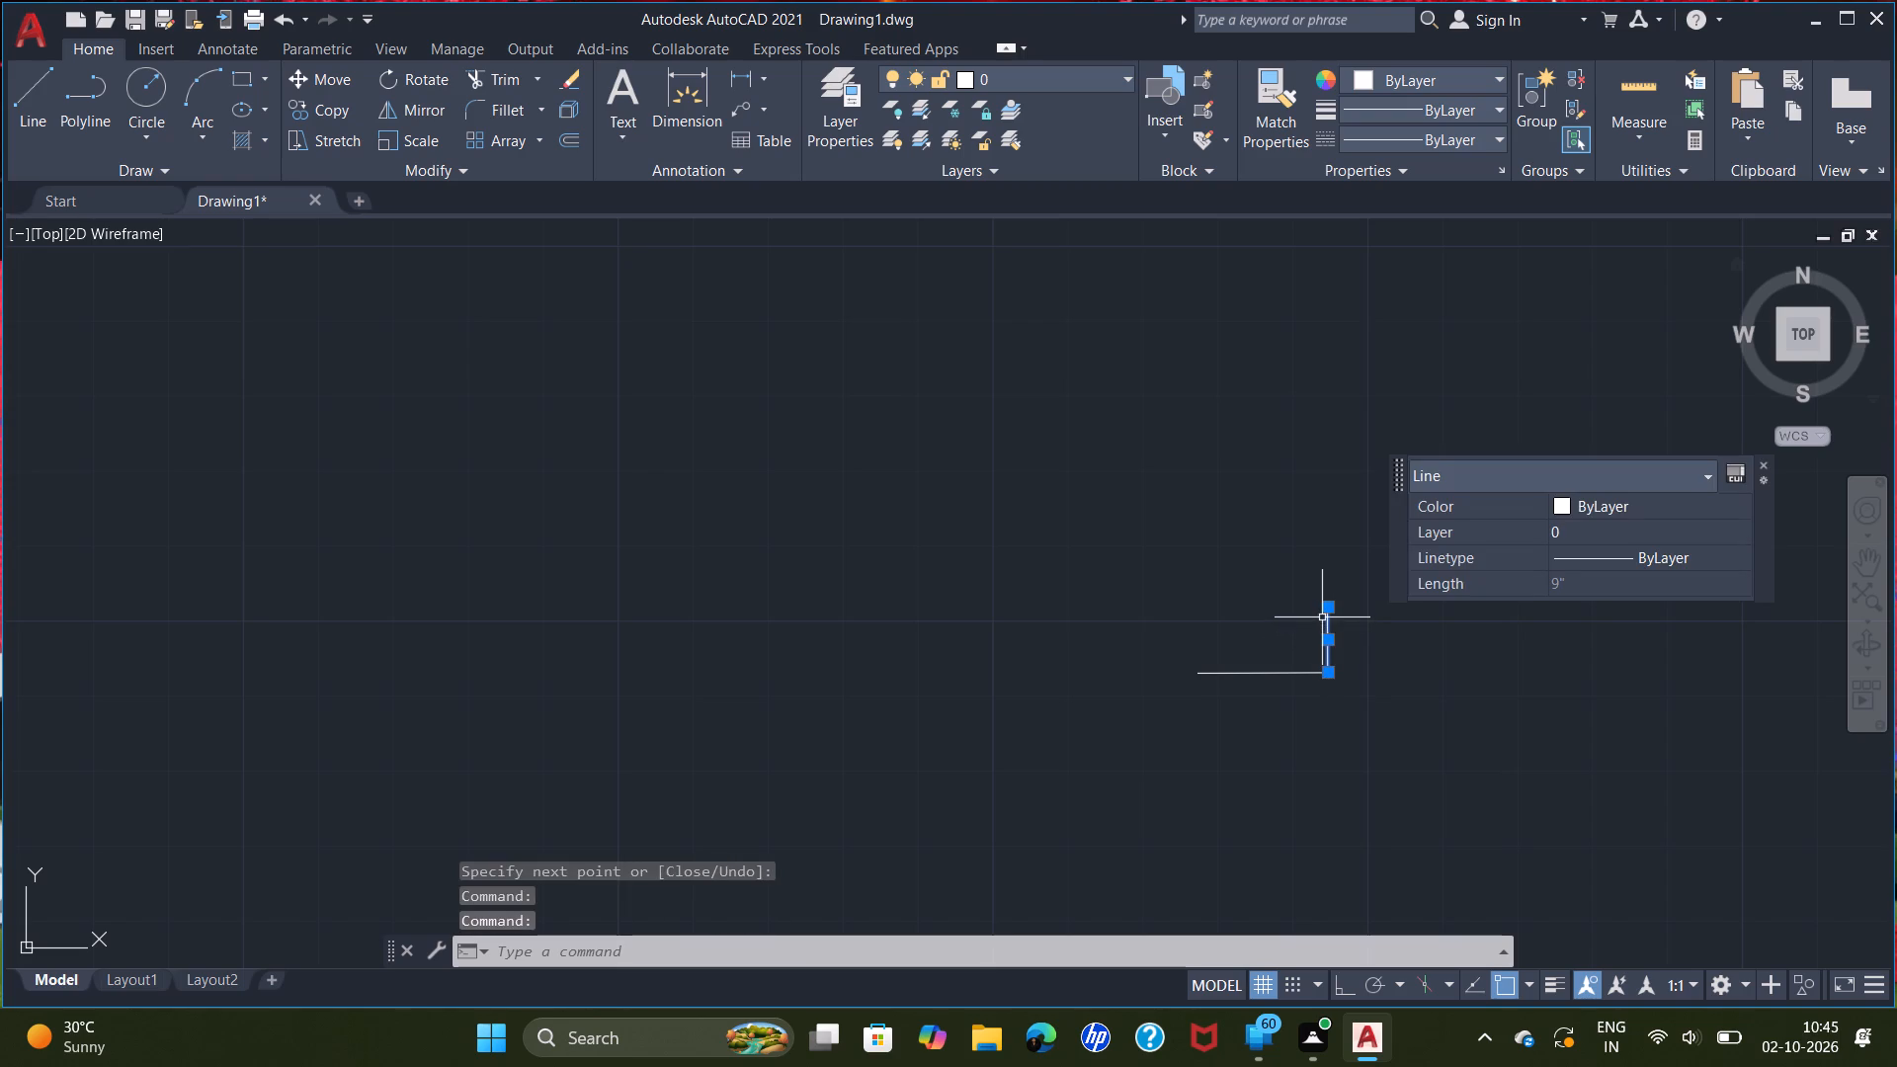
key(c)
key(o)
key(Return)
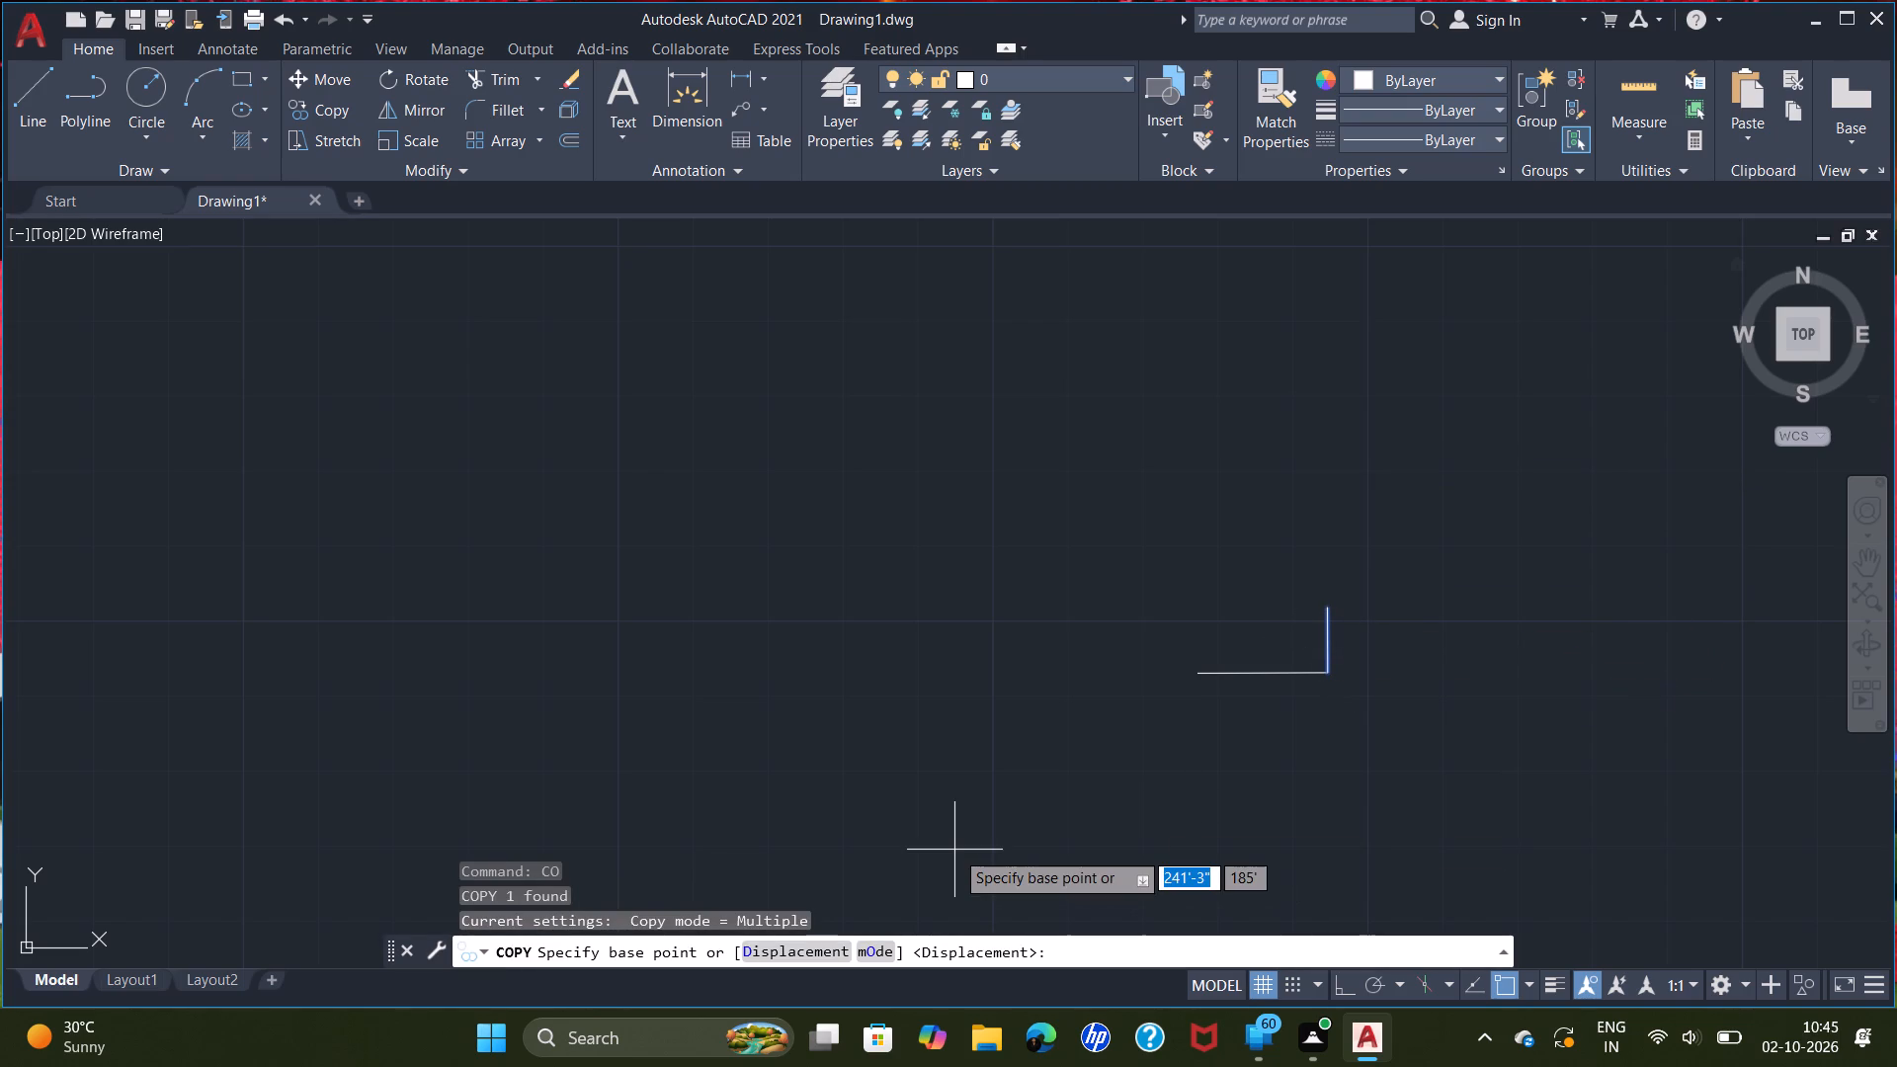
click(1321, 674)
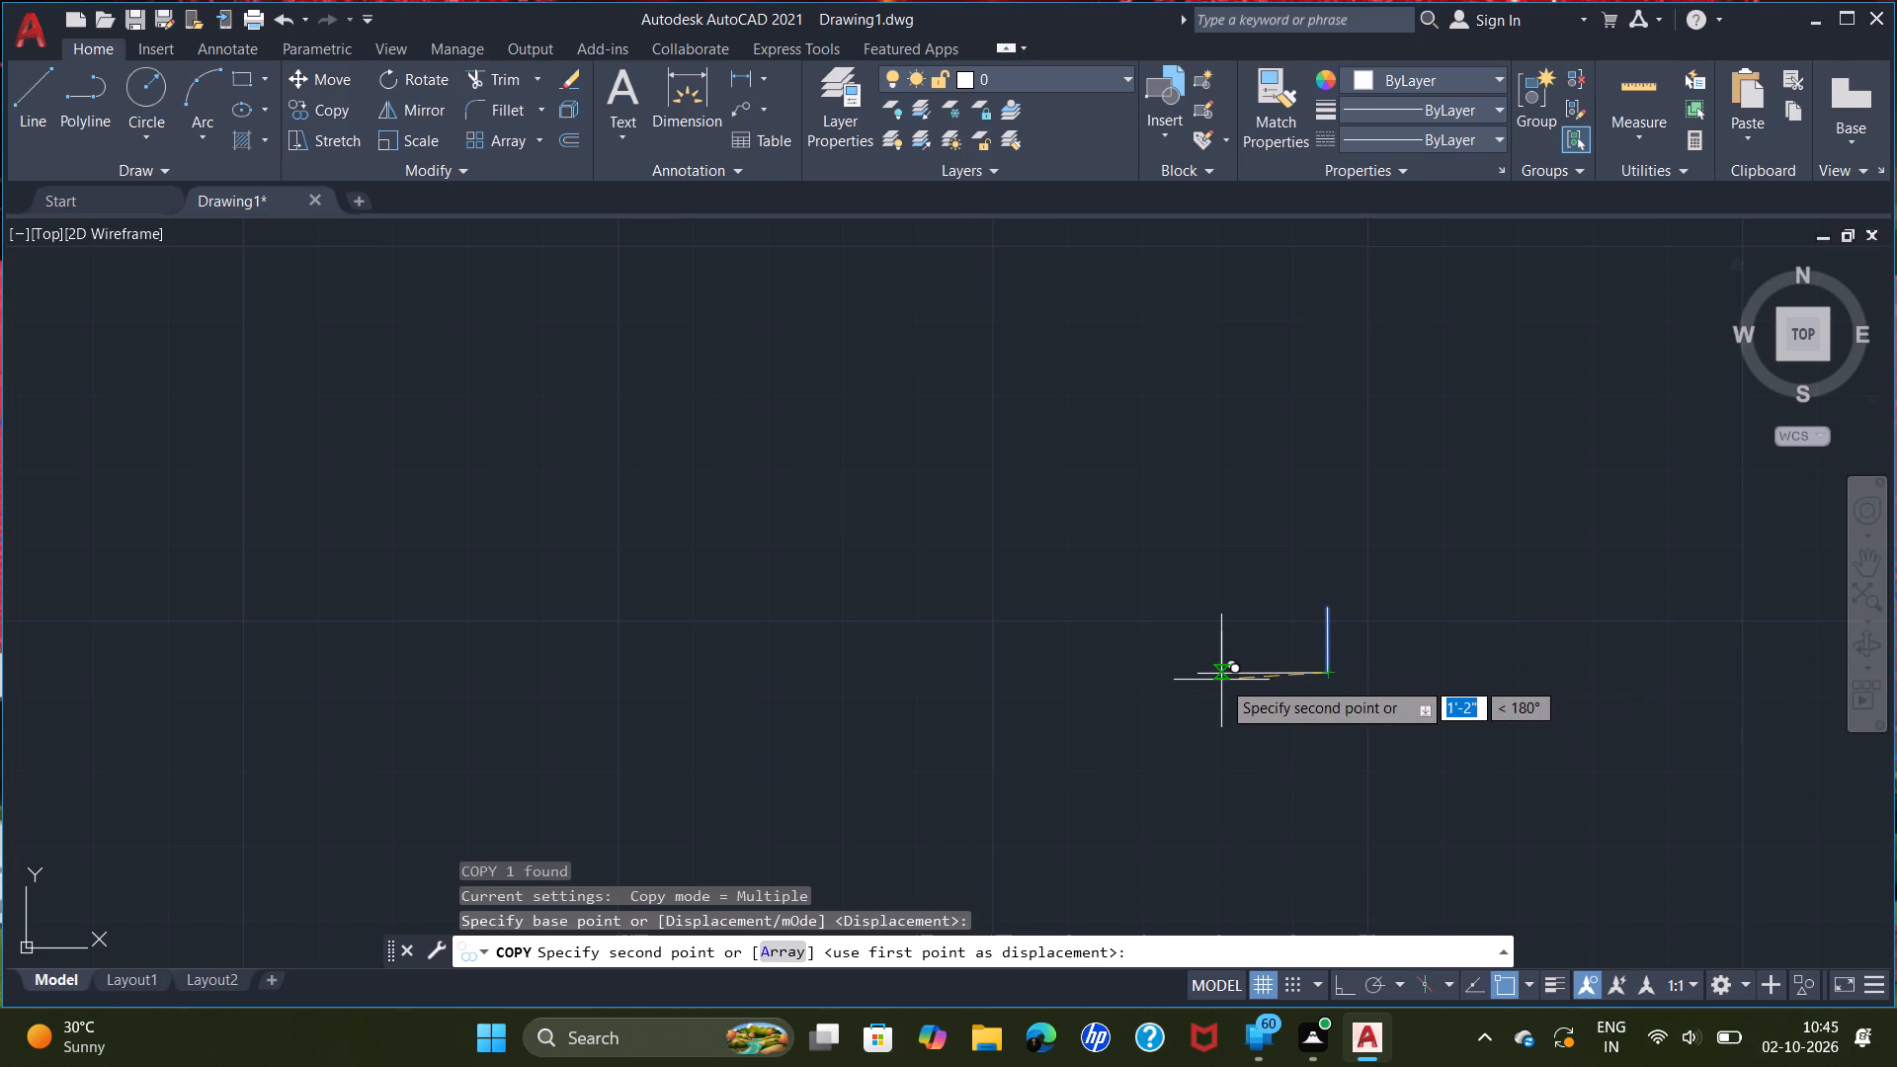
click(1191, 673)
right_click(1217, 642)
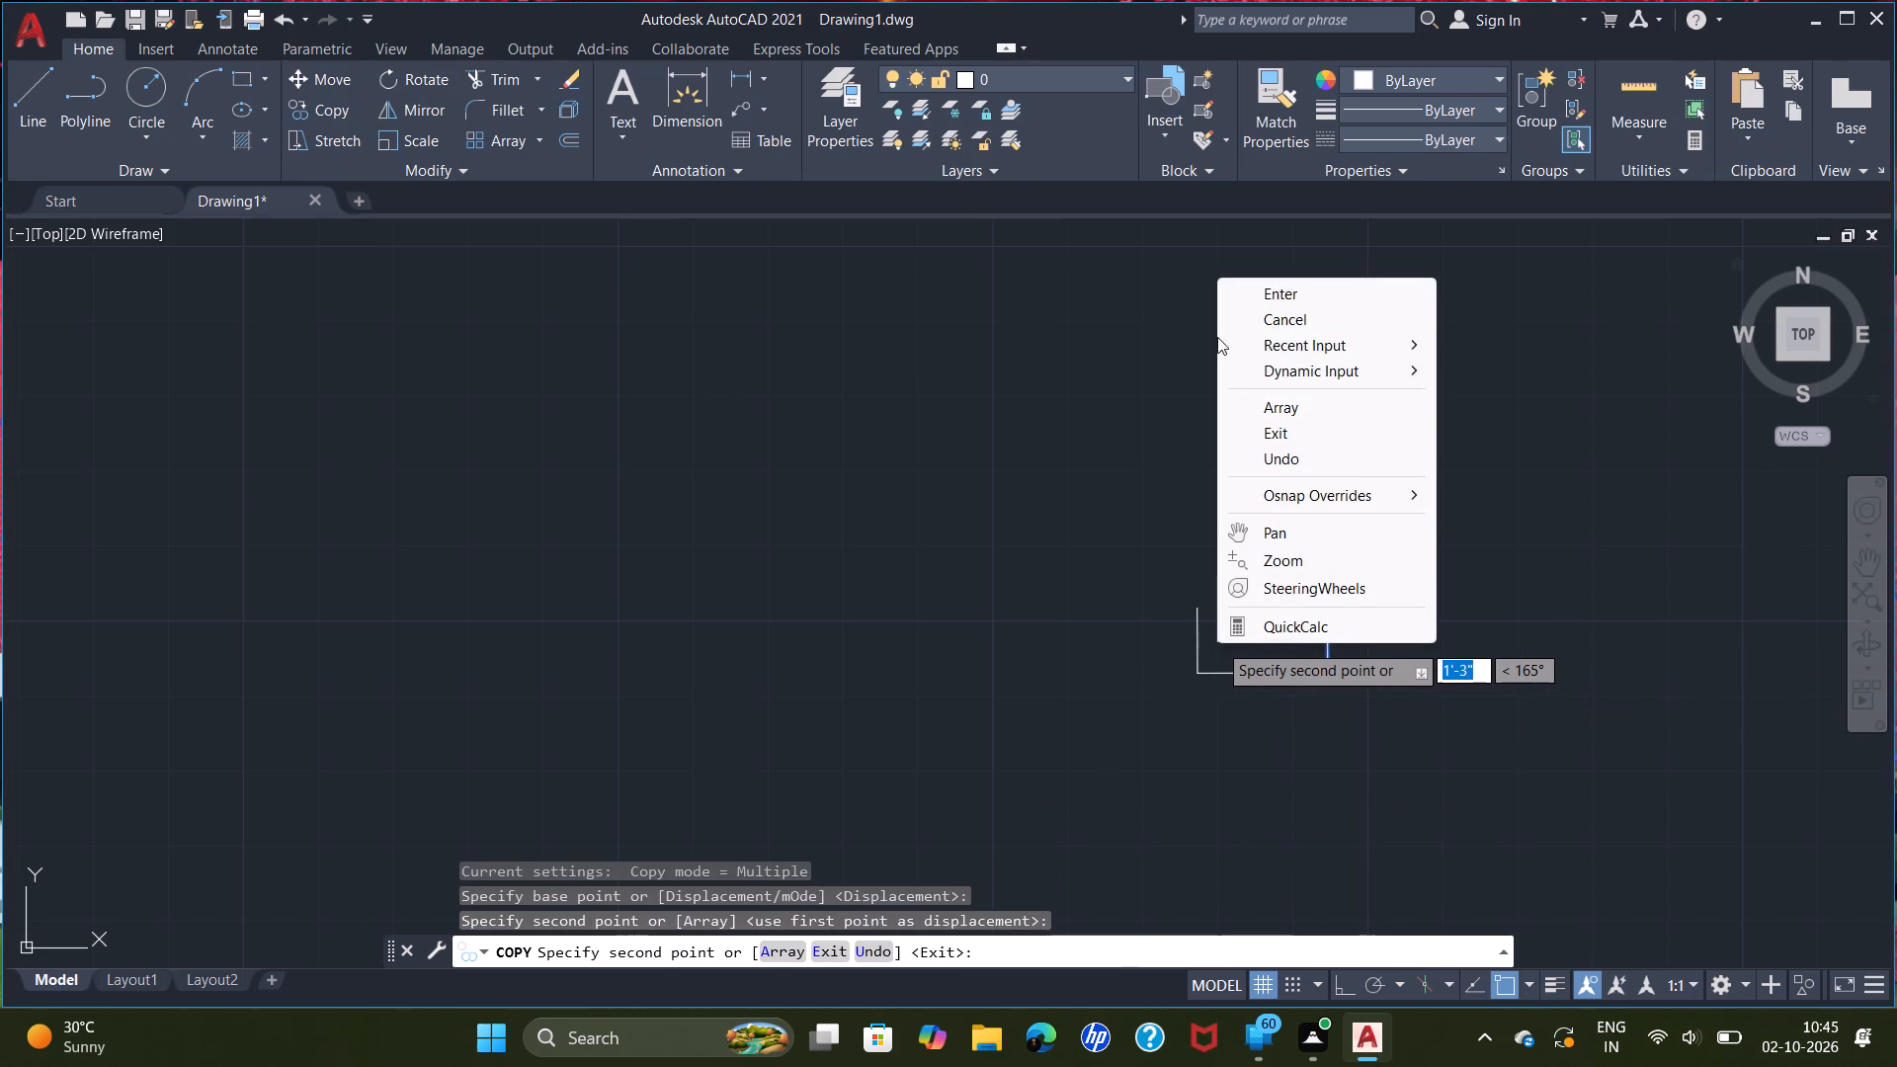
click(1263, 298)
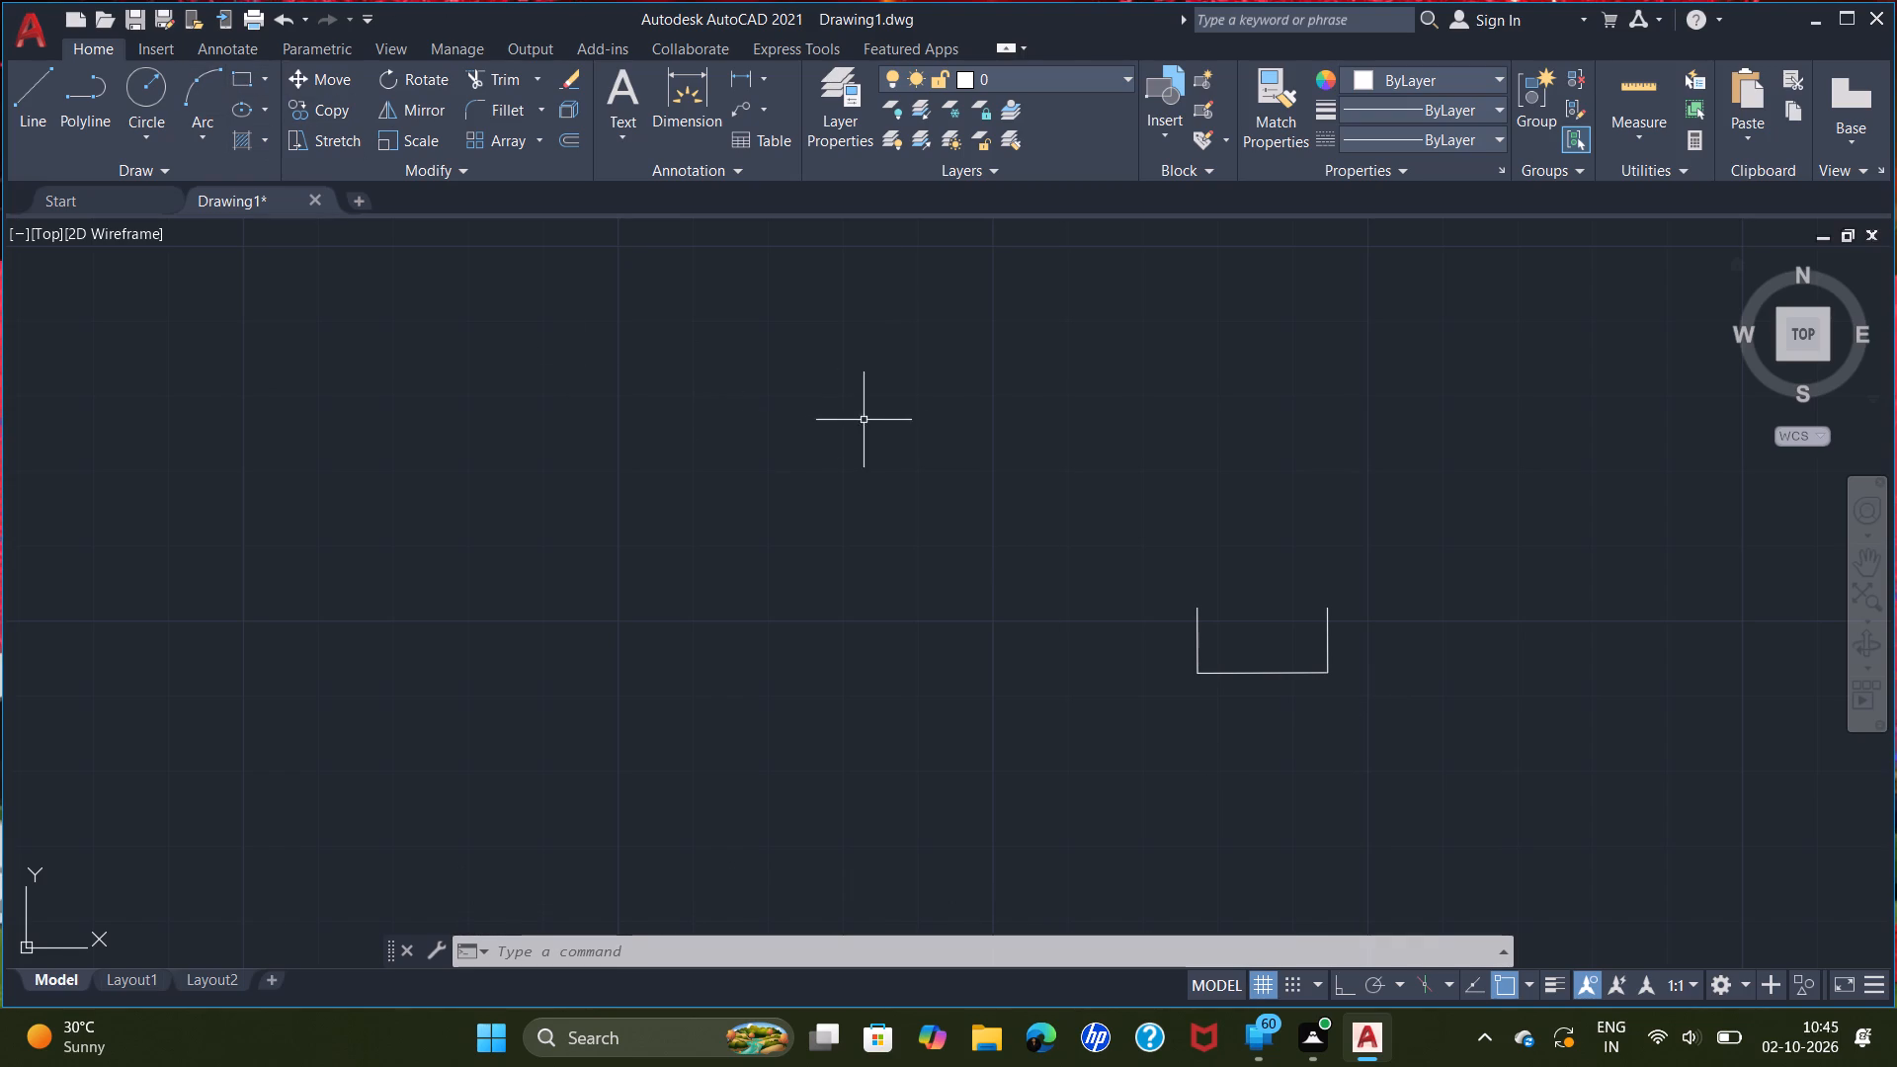
click(1196, 607)
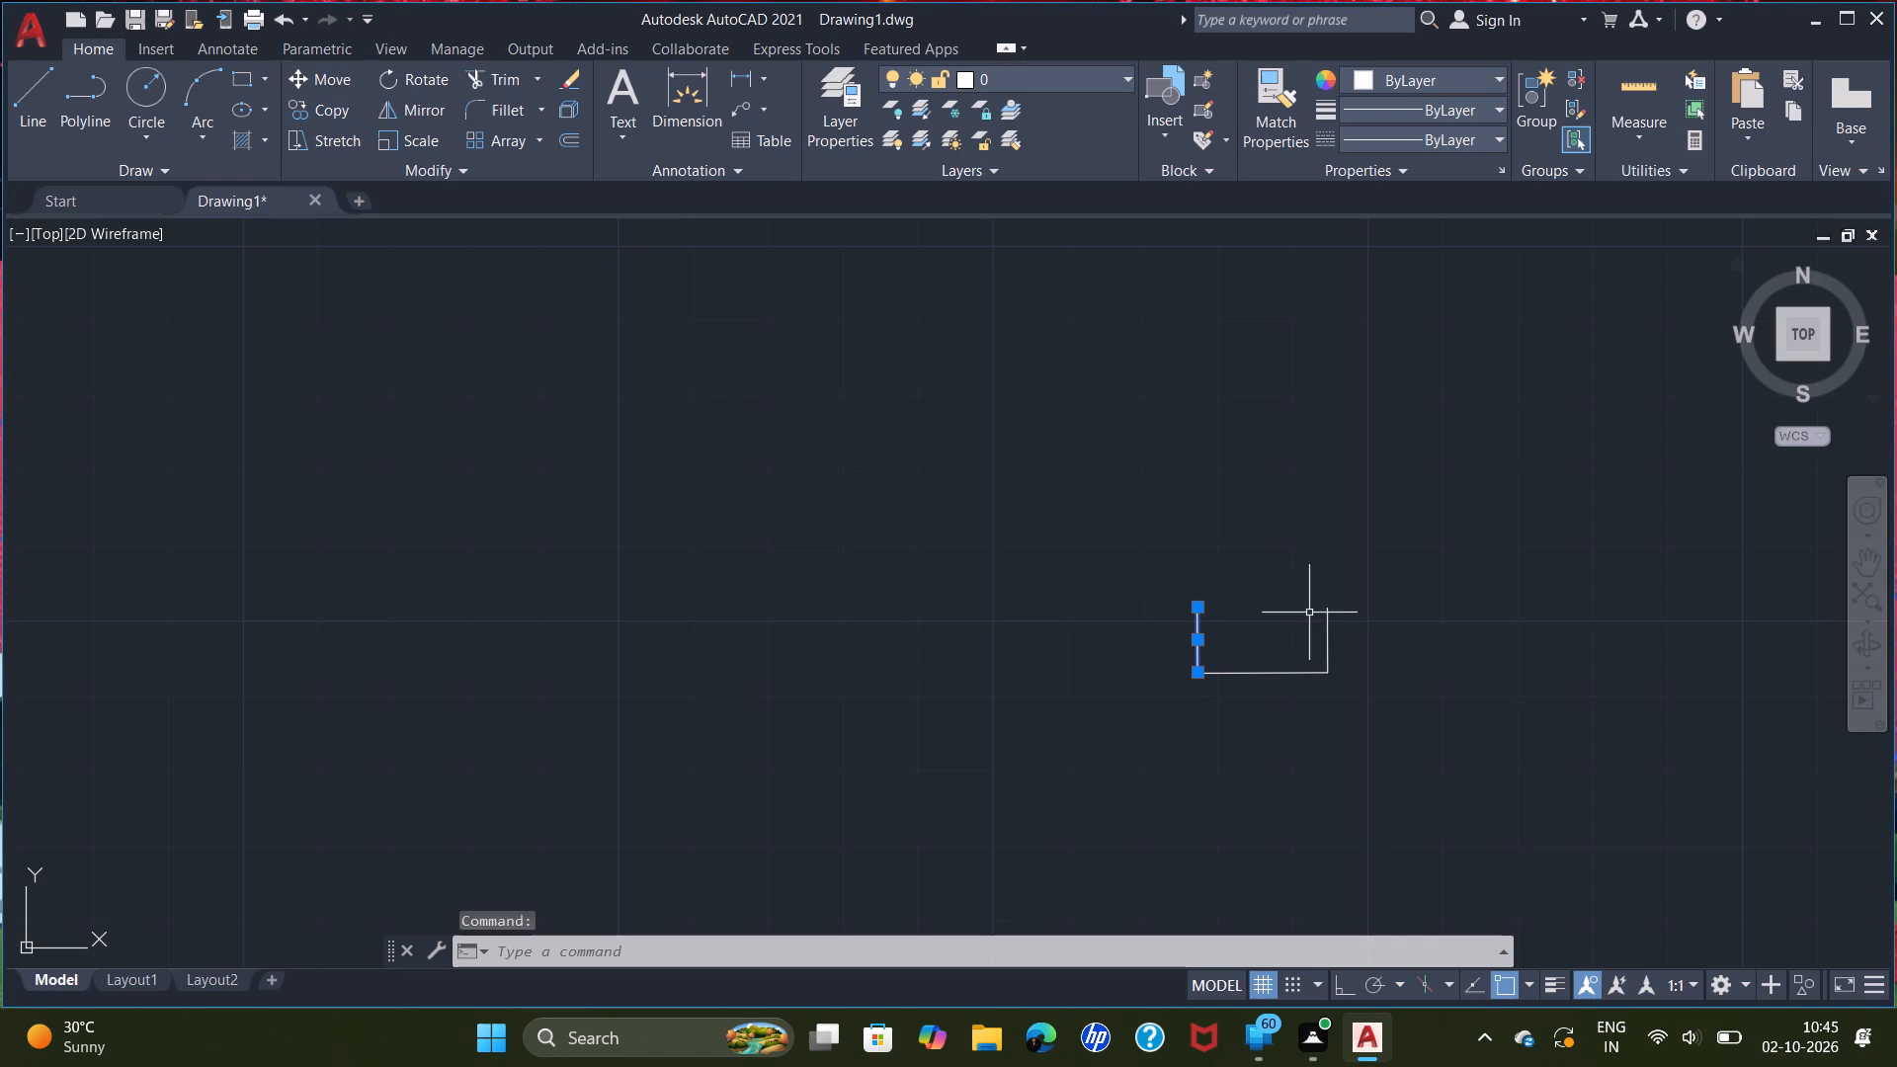
key(Escape)
key(Escape)
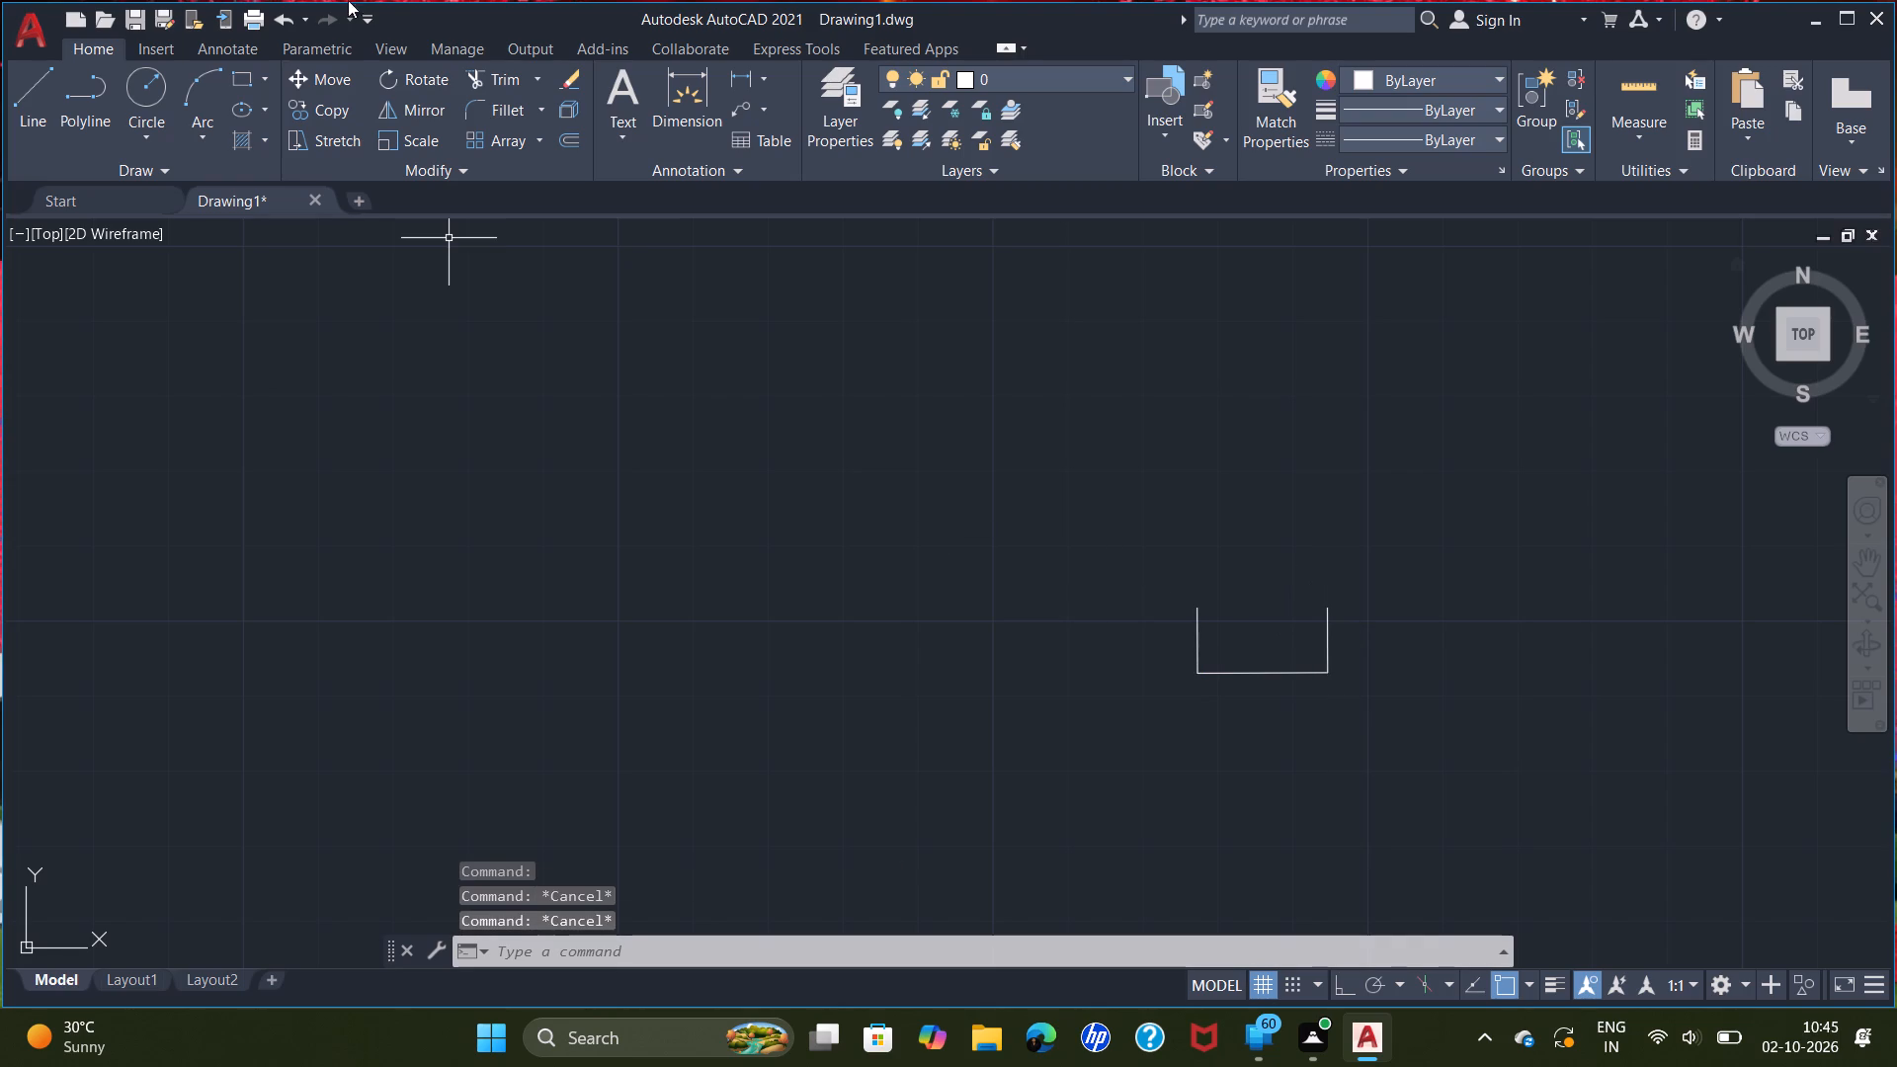
Draw a three-point arc from the west vertical's upper end through the east vertical's upper end, ending about 1'-2" beyond it.
double_click(197, 96)
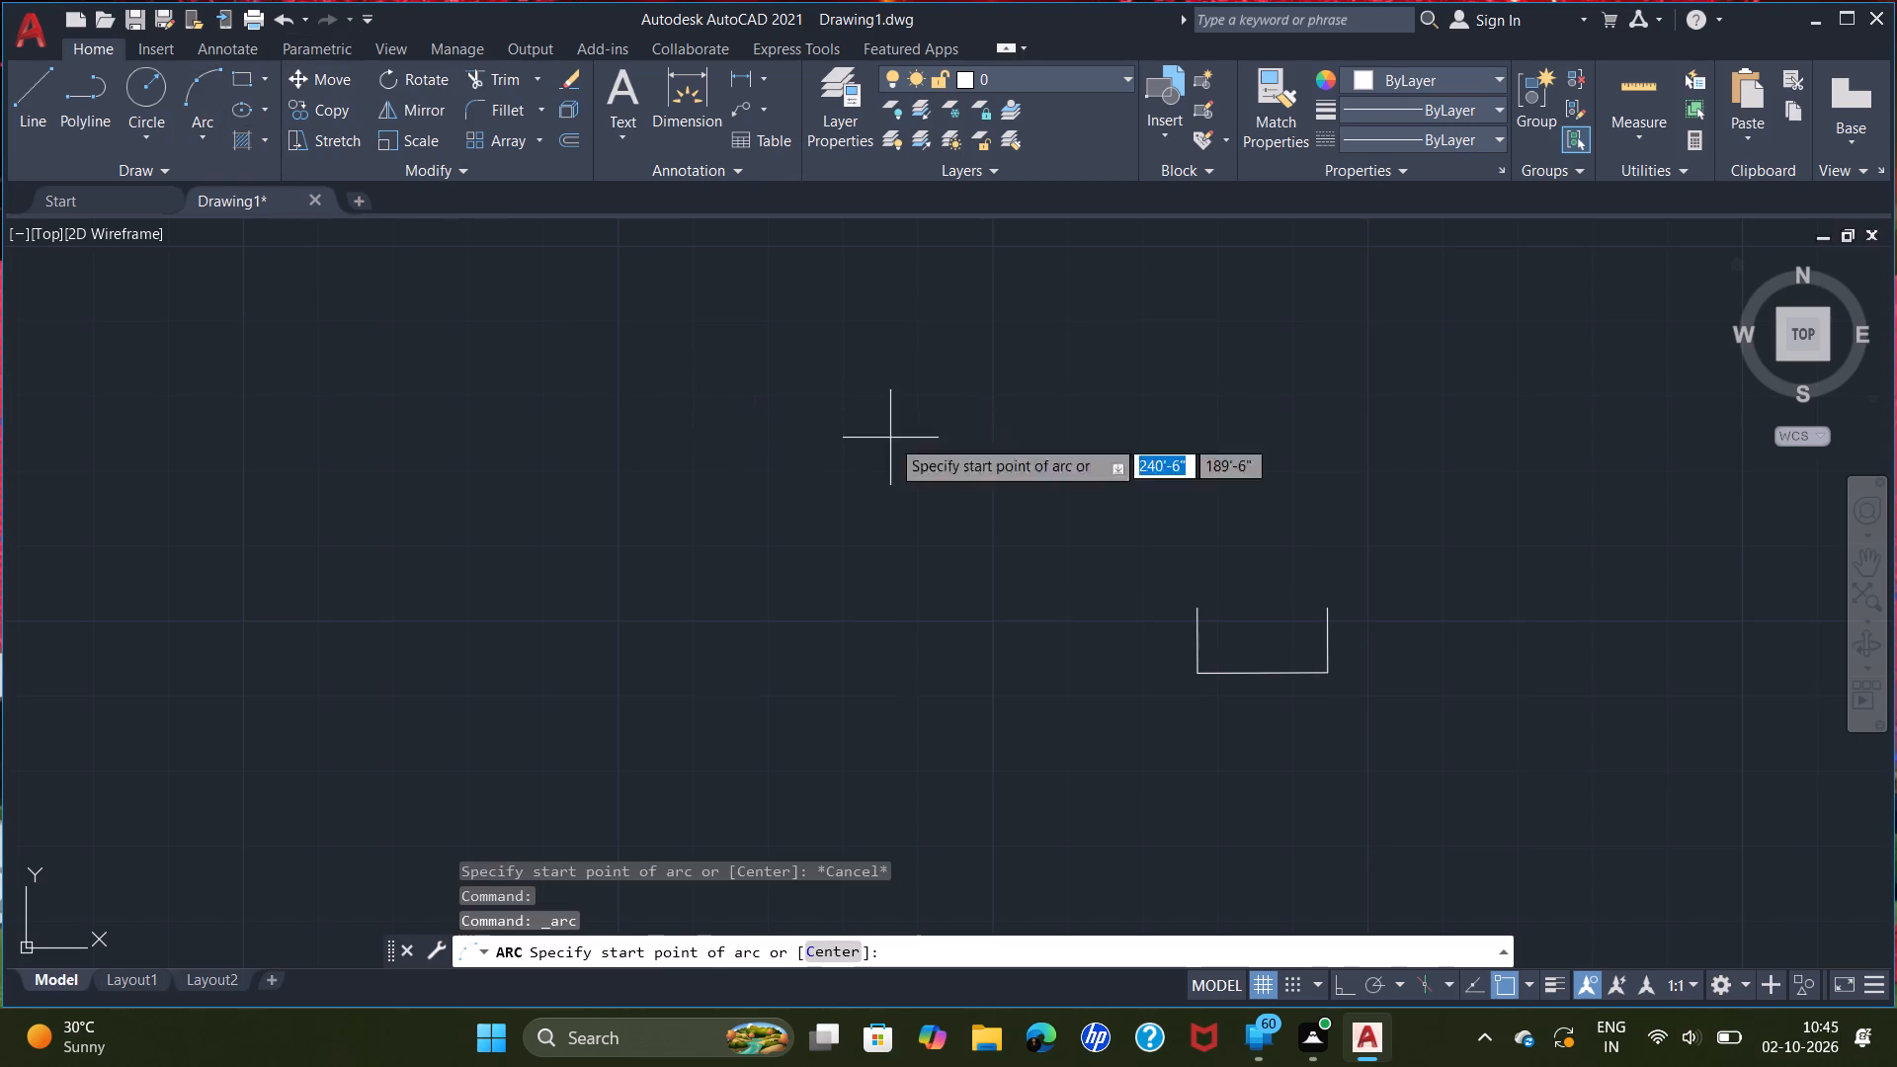
double_click(1204, 601)
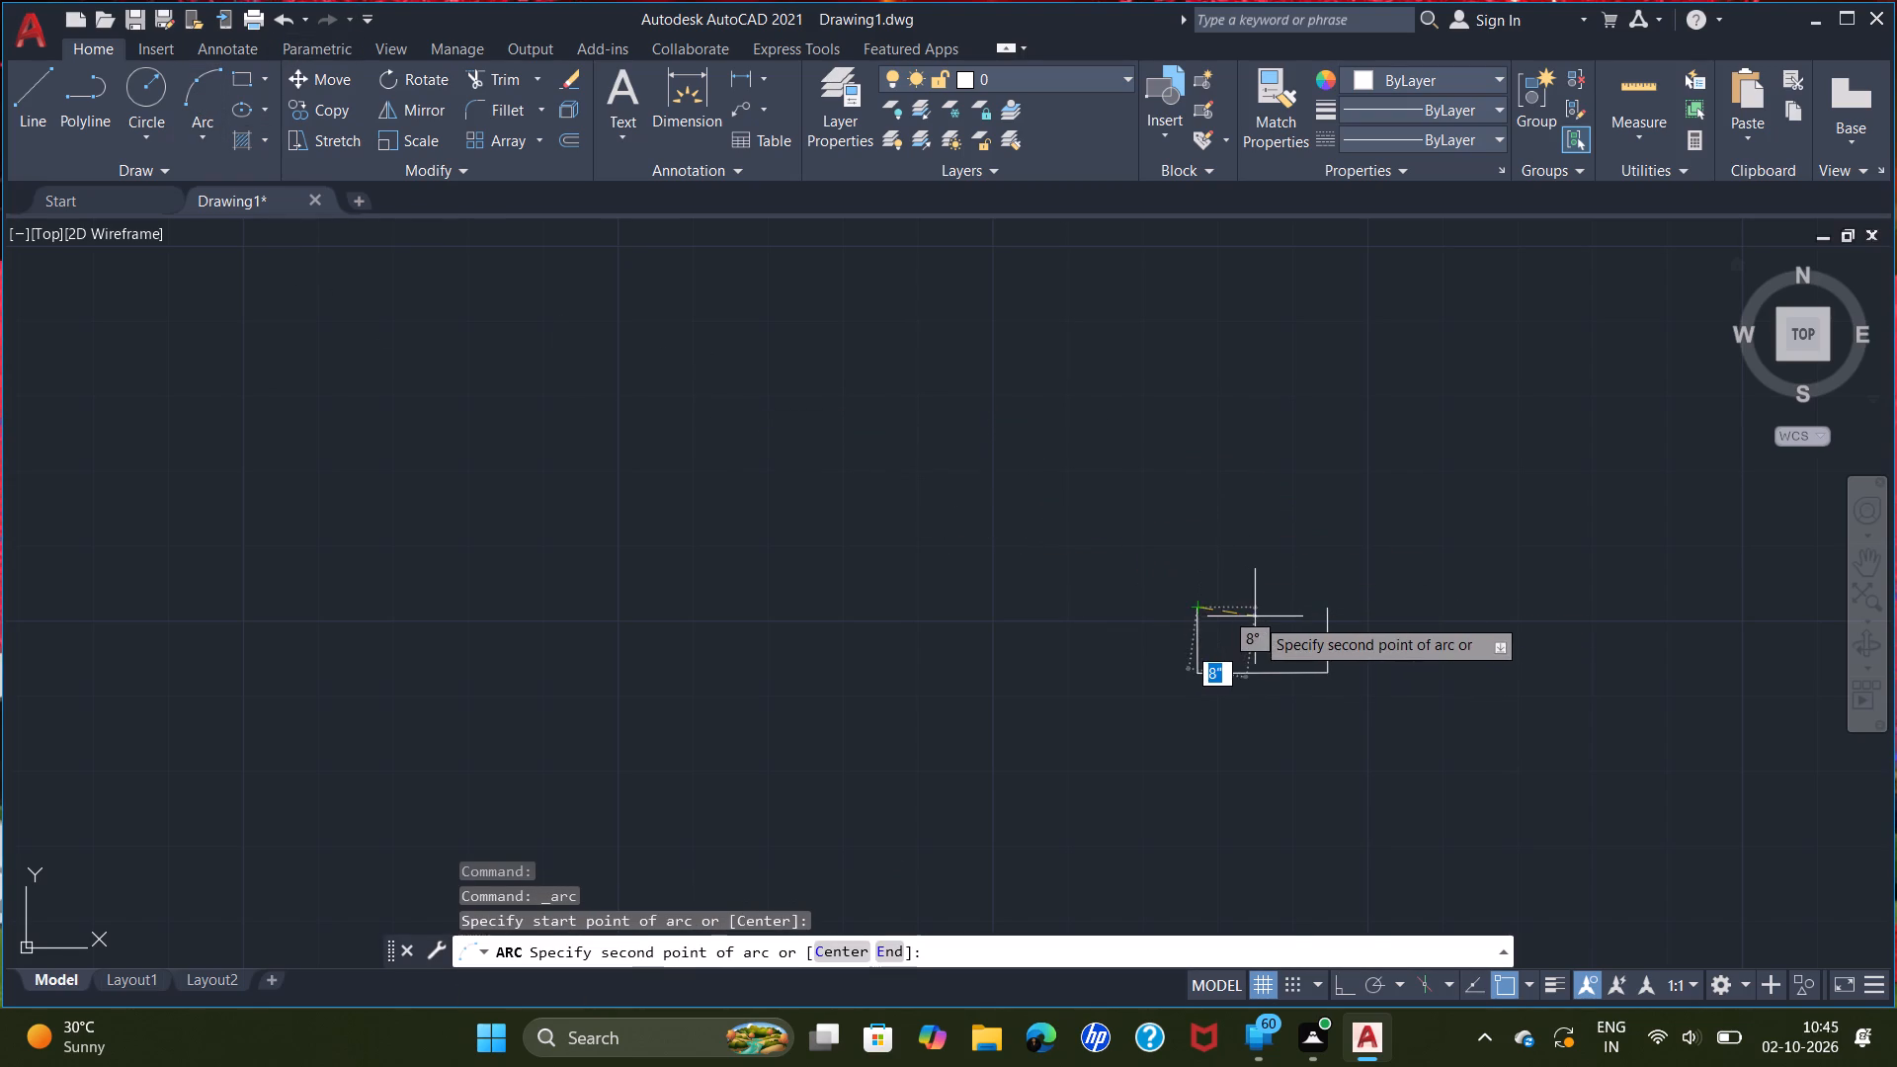
triple_click(1329, 605)
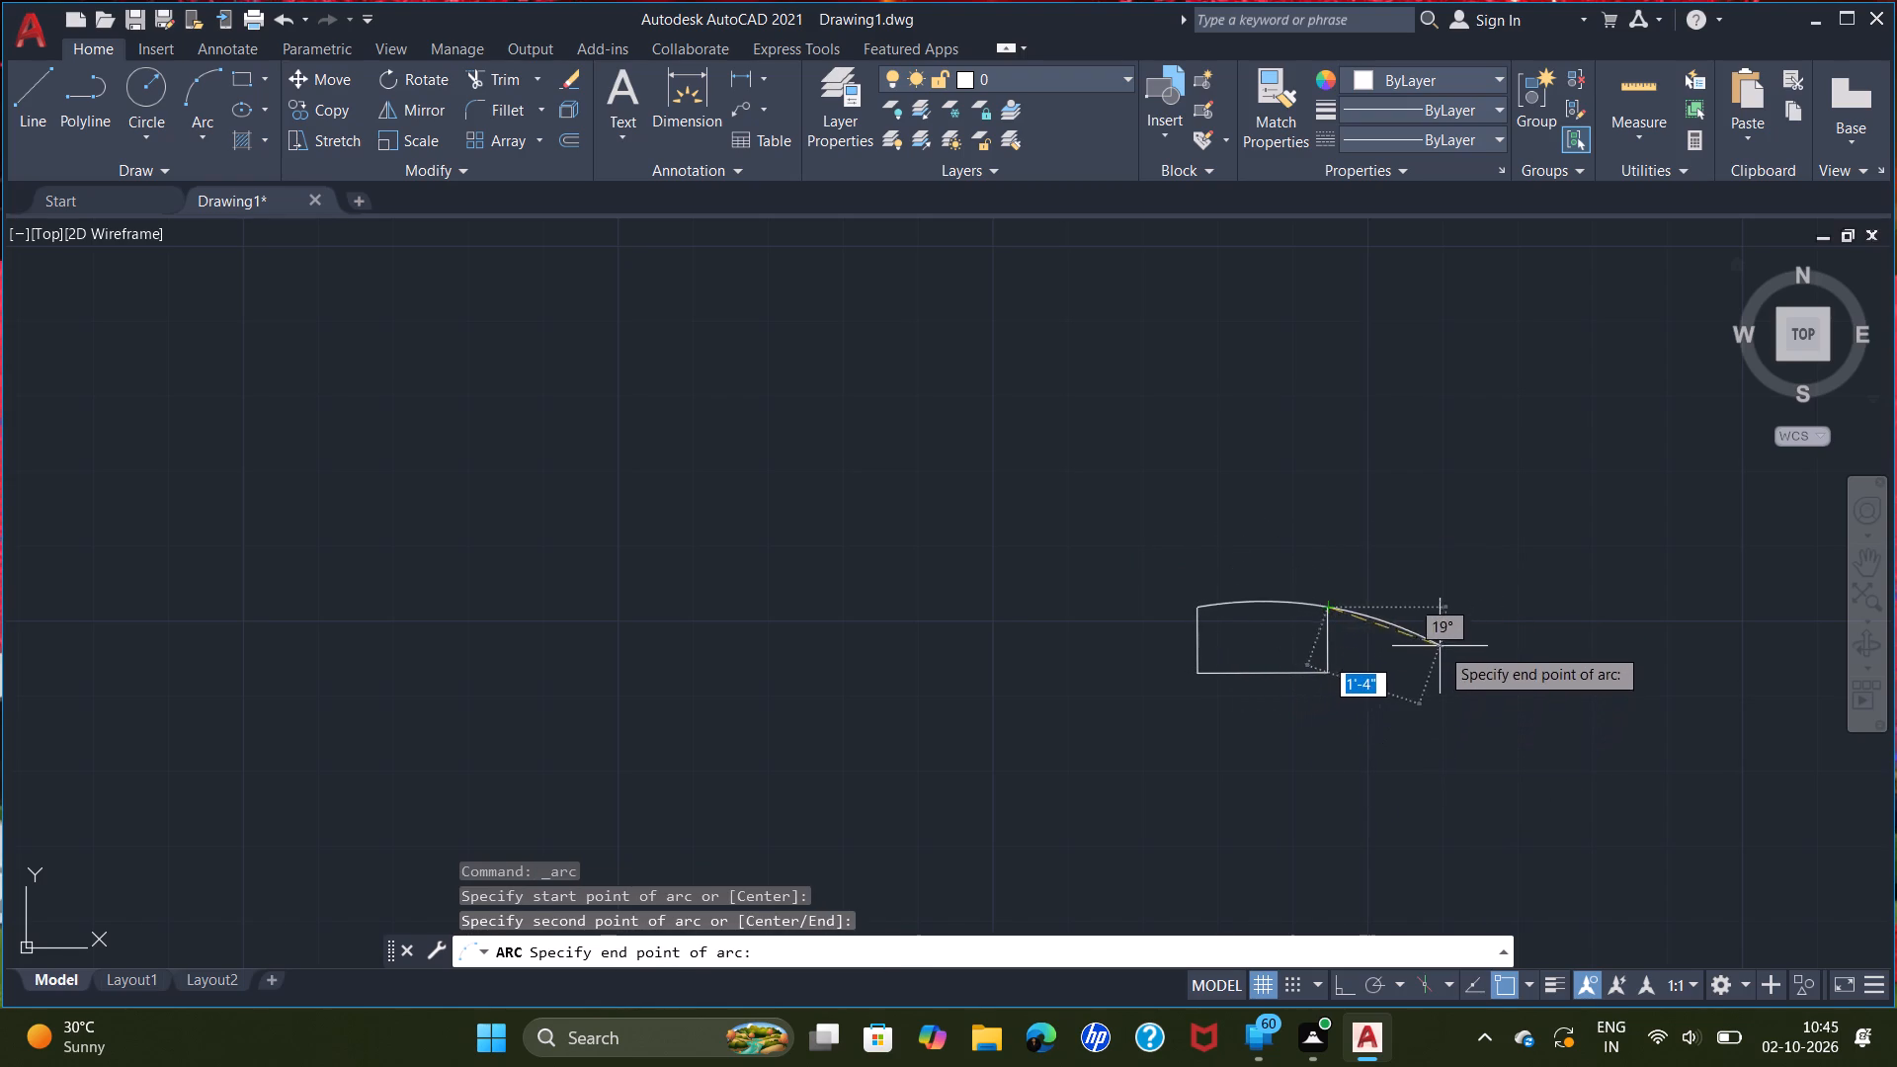
double_click(1421, 549)
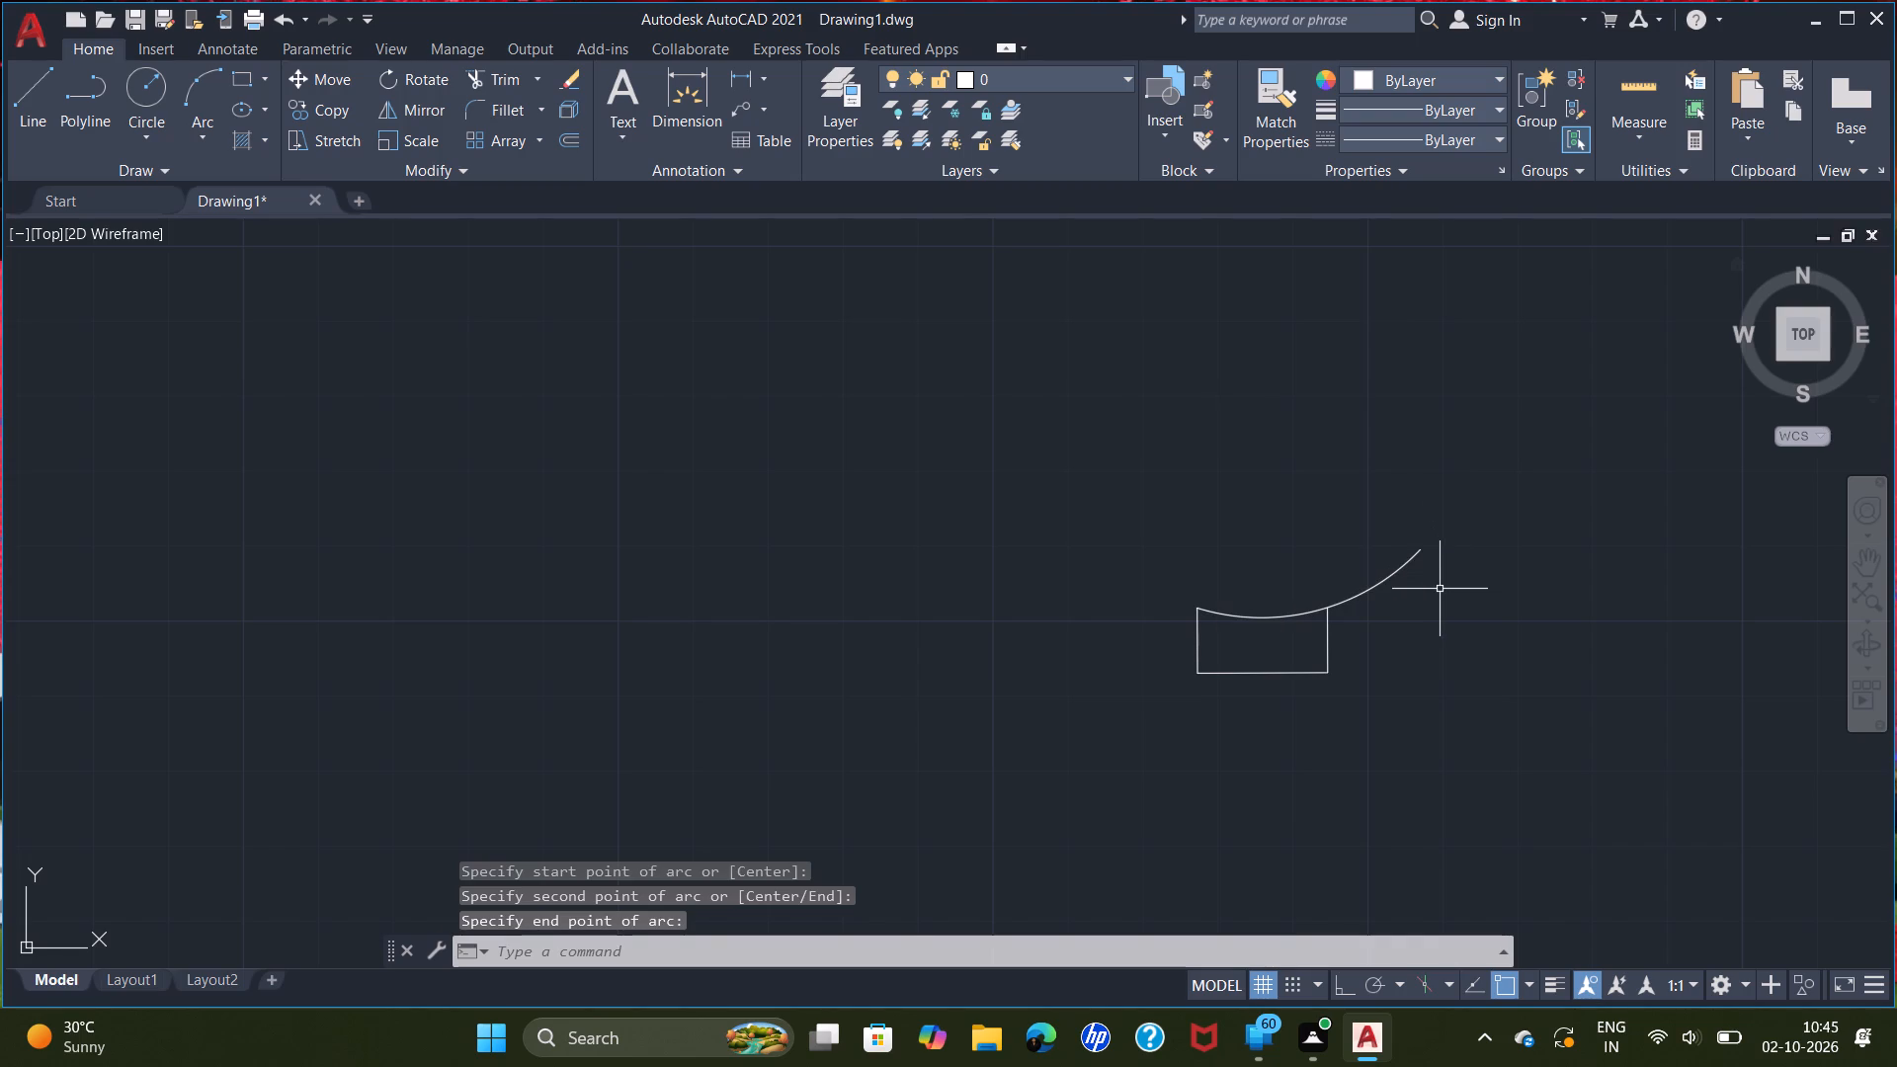
Trim off the part of the arc that extends beyond the east vertical line.
text(tri)
key(Return)
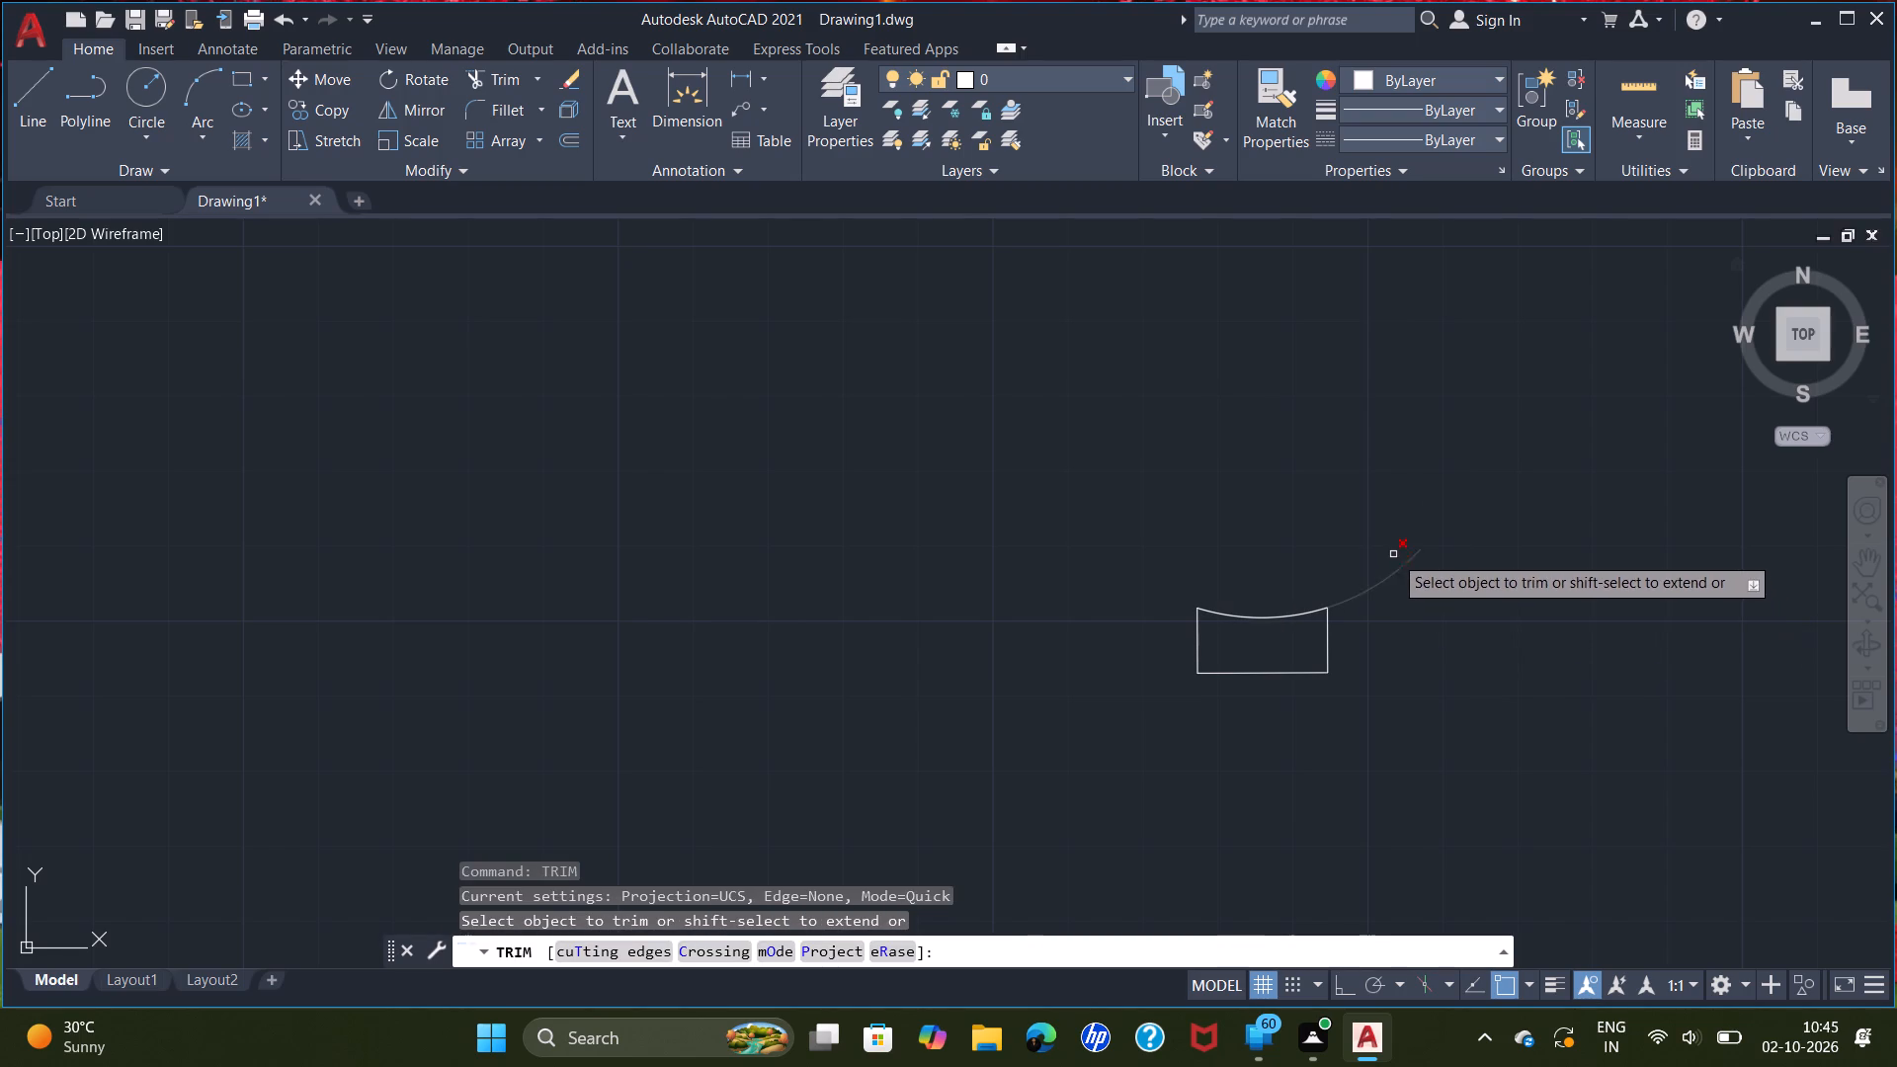
click(1387, 580)
right_click(1364, 545)
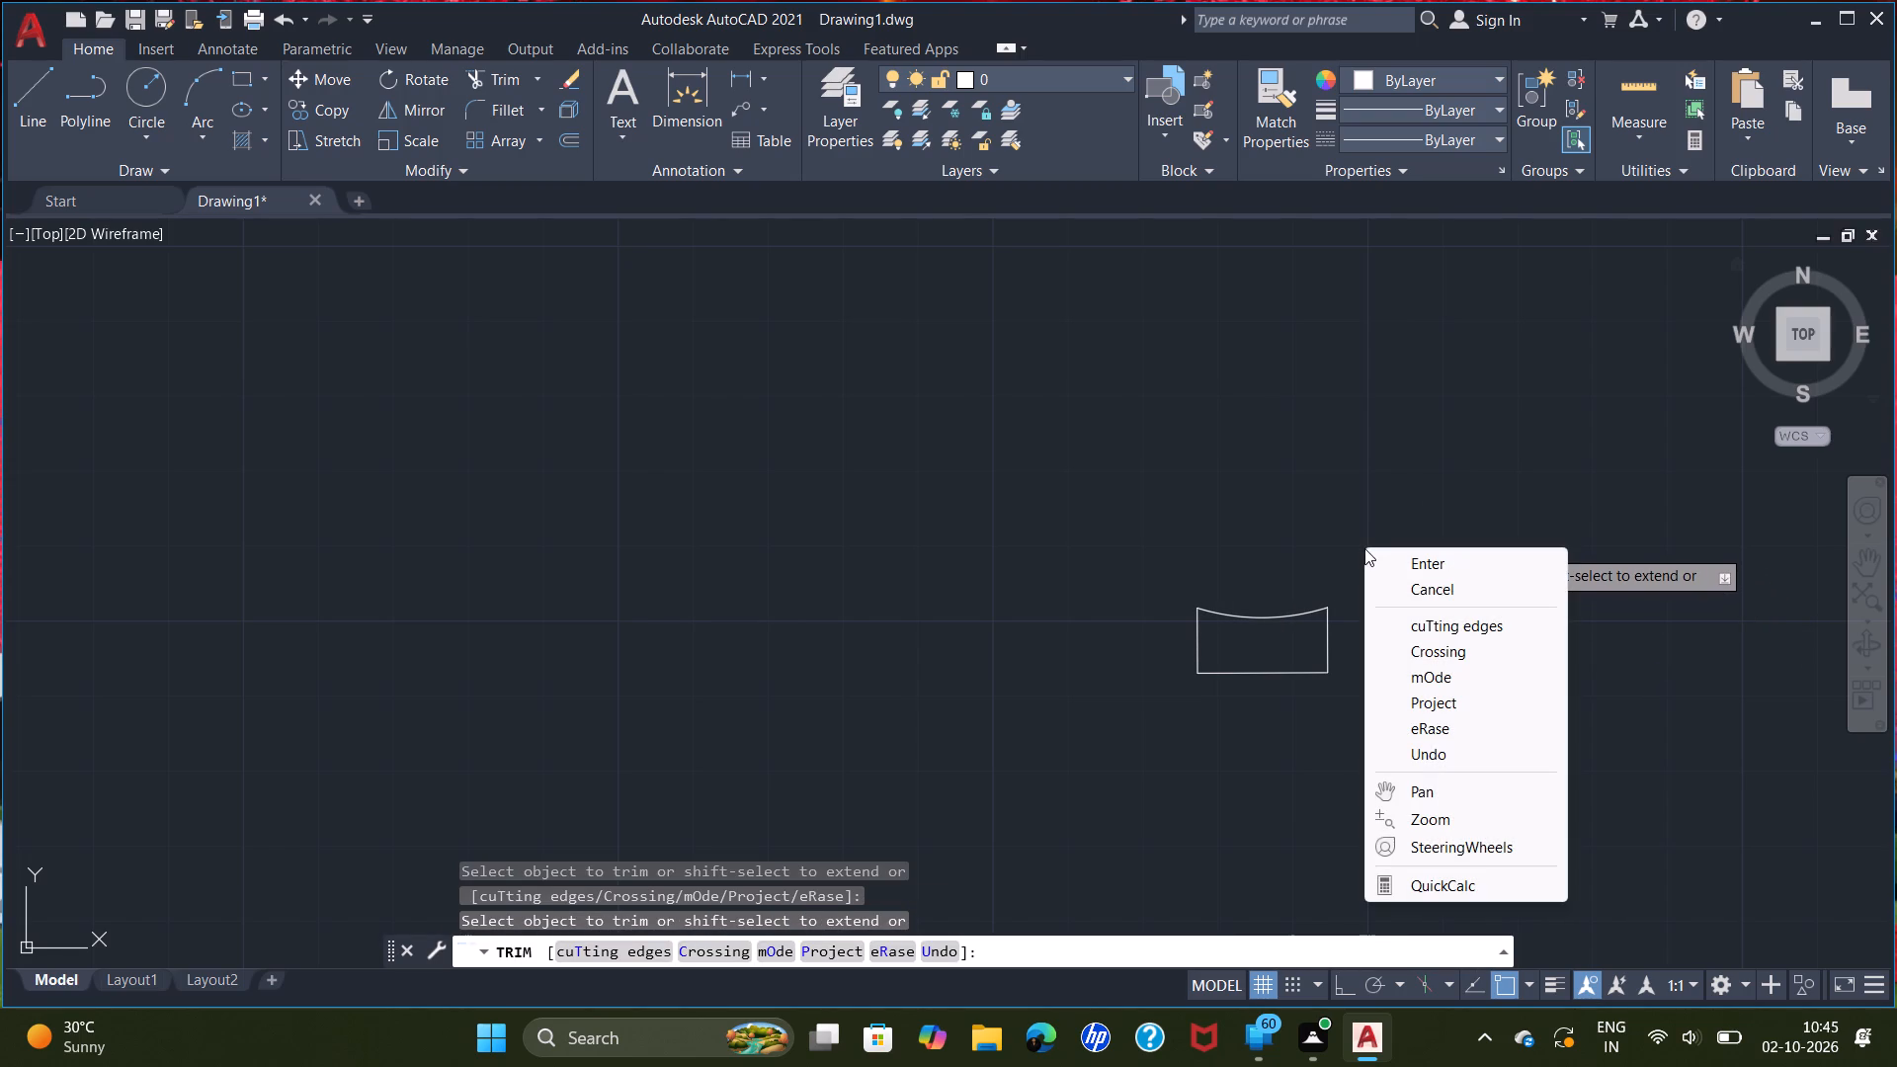
click(1420, 553)
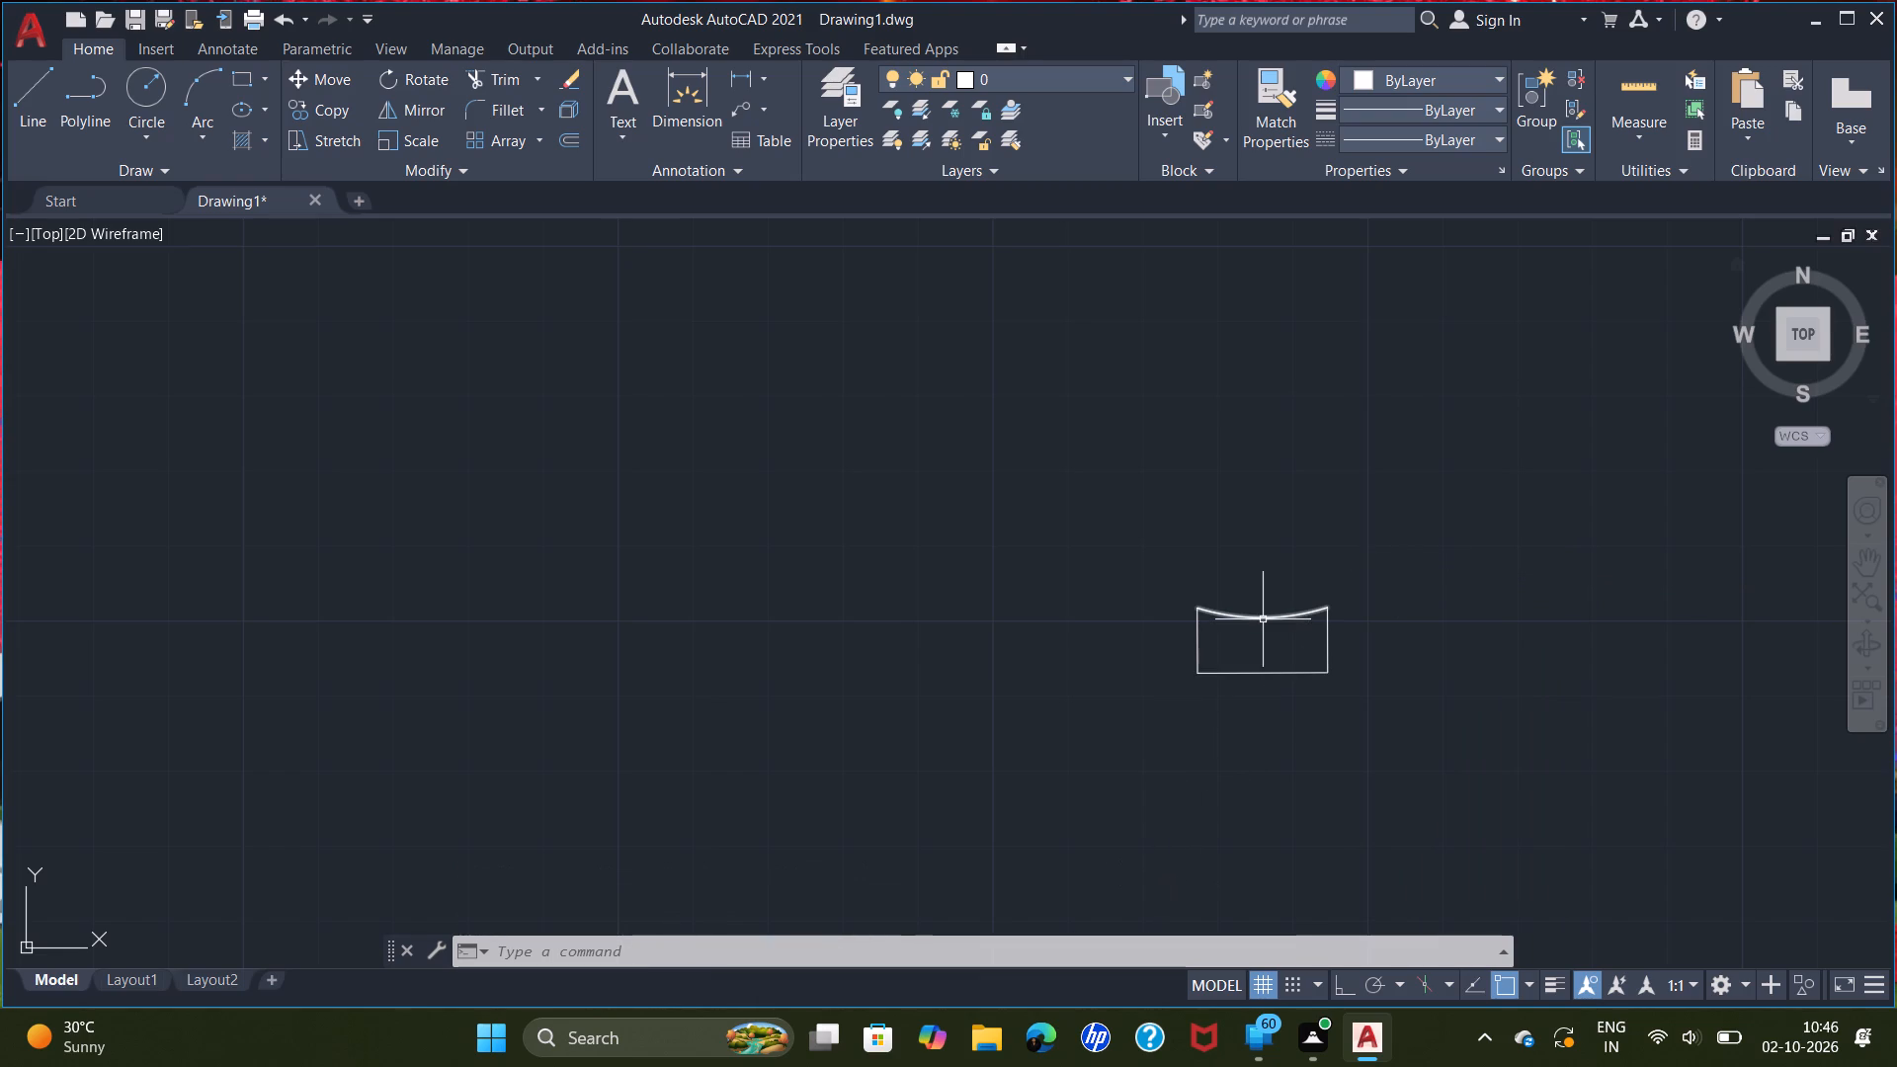
Draw two inward-leaning lines about 1'-3" long, rising from the arc near its west and east ends.
key(l)
key(Return)
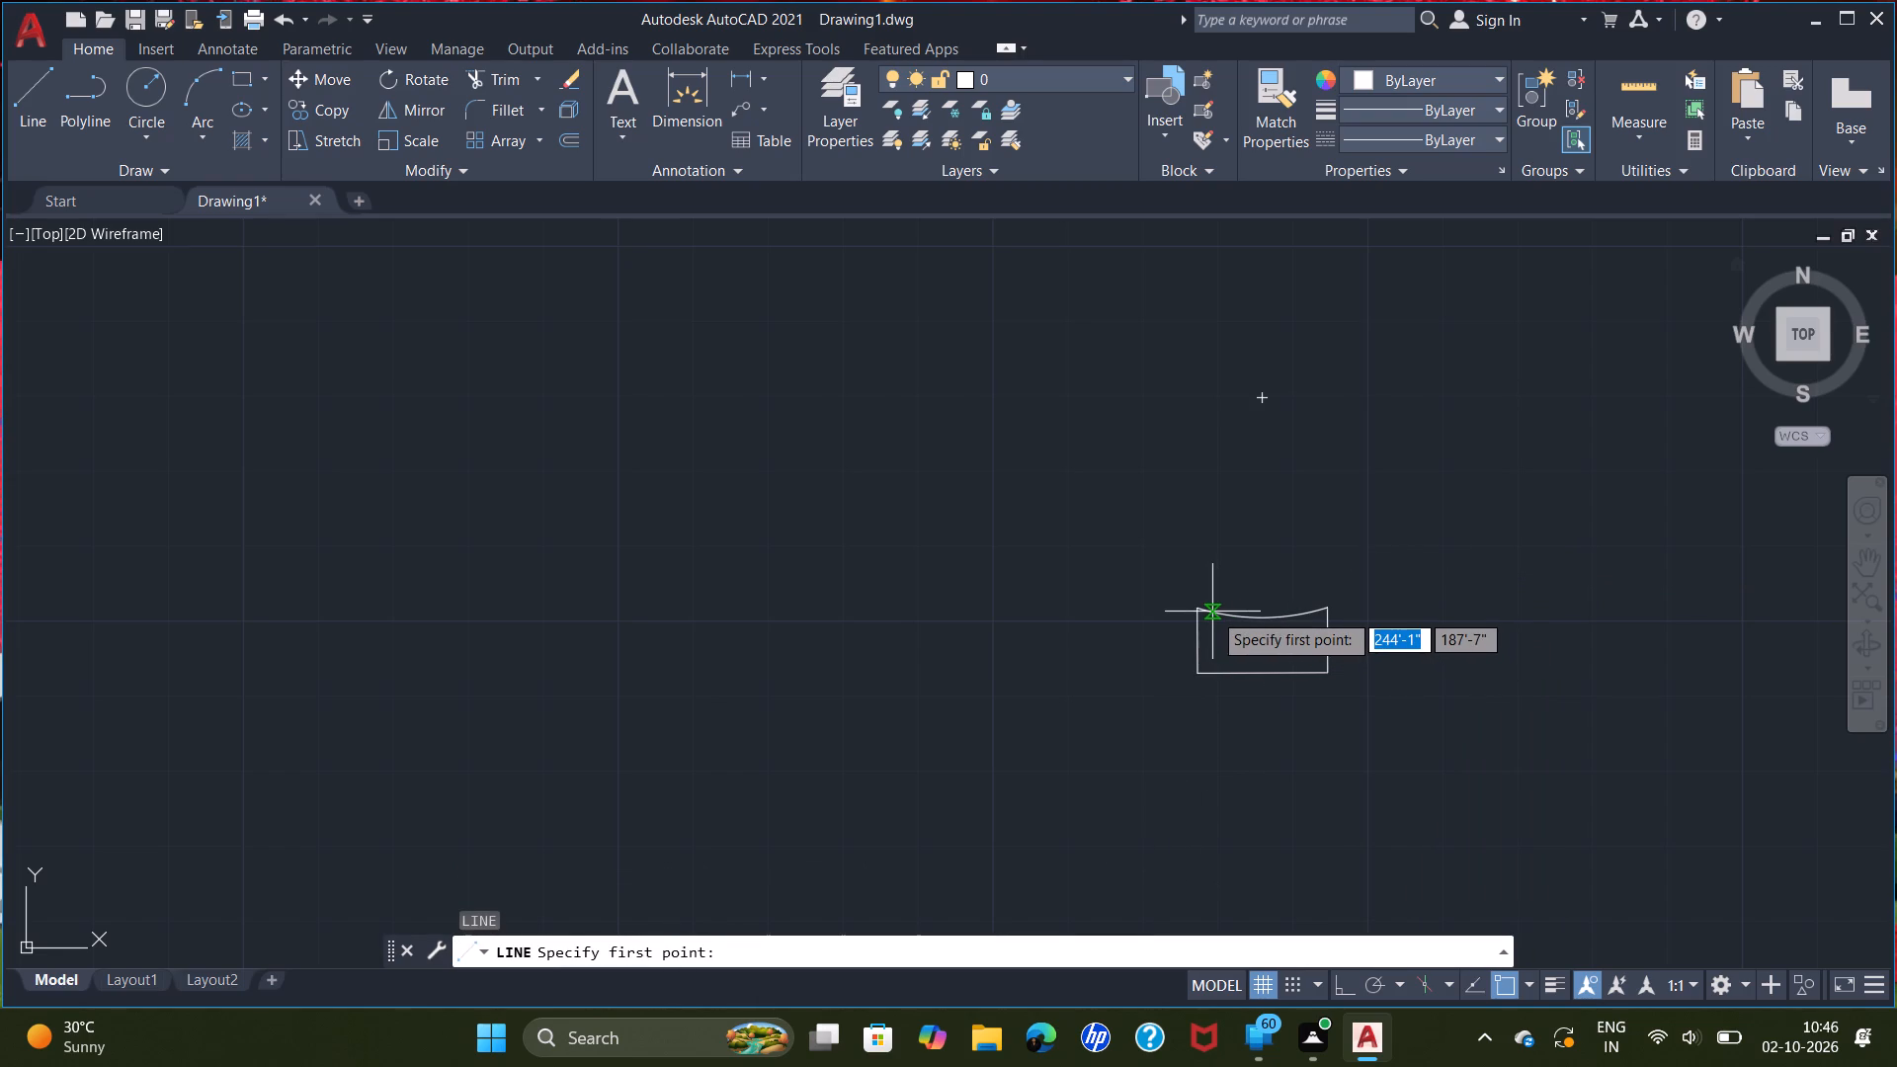
double_click(1211, 612)
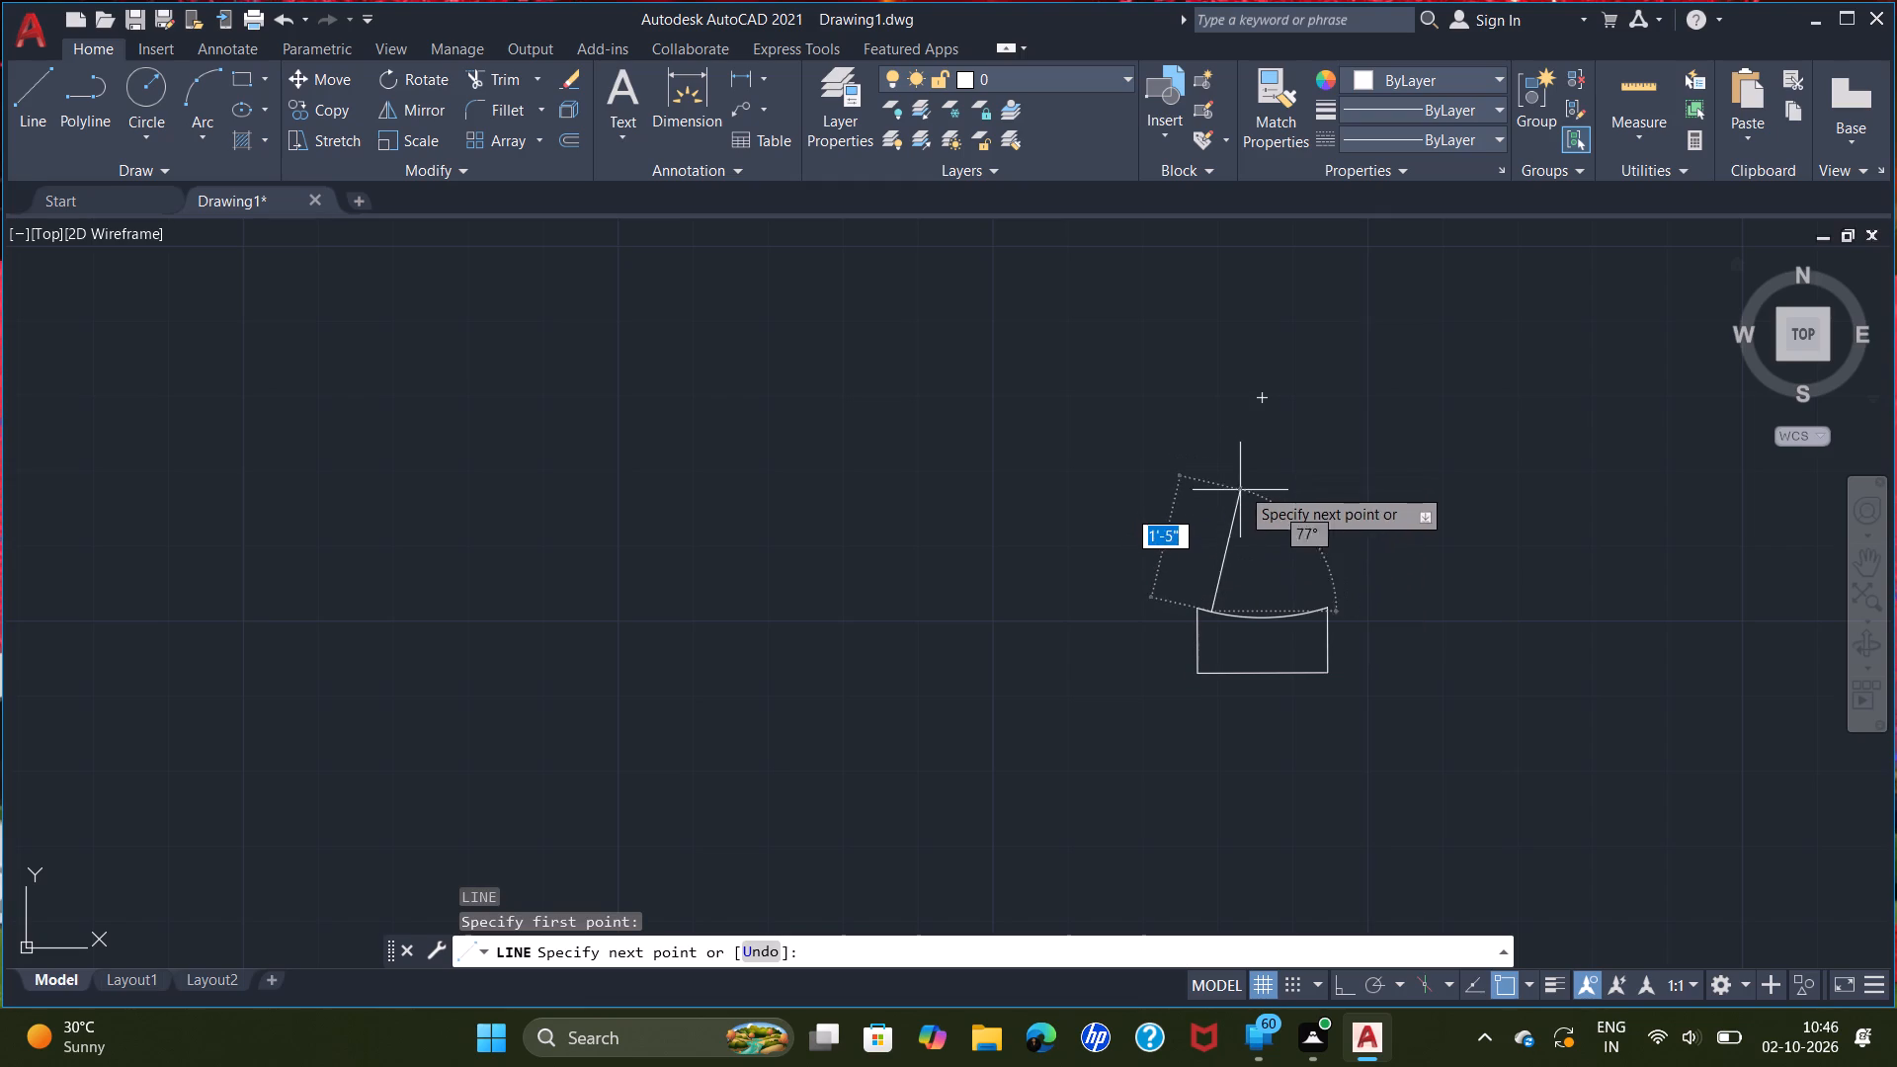
click(1226, 502)
right_click(1226, 502)
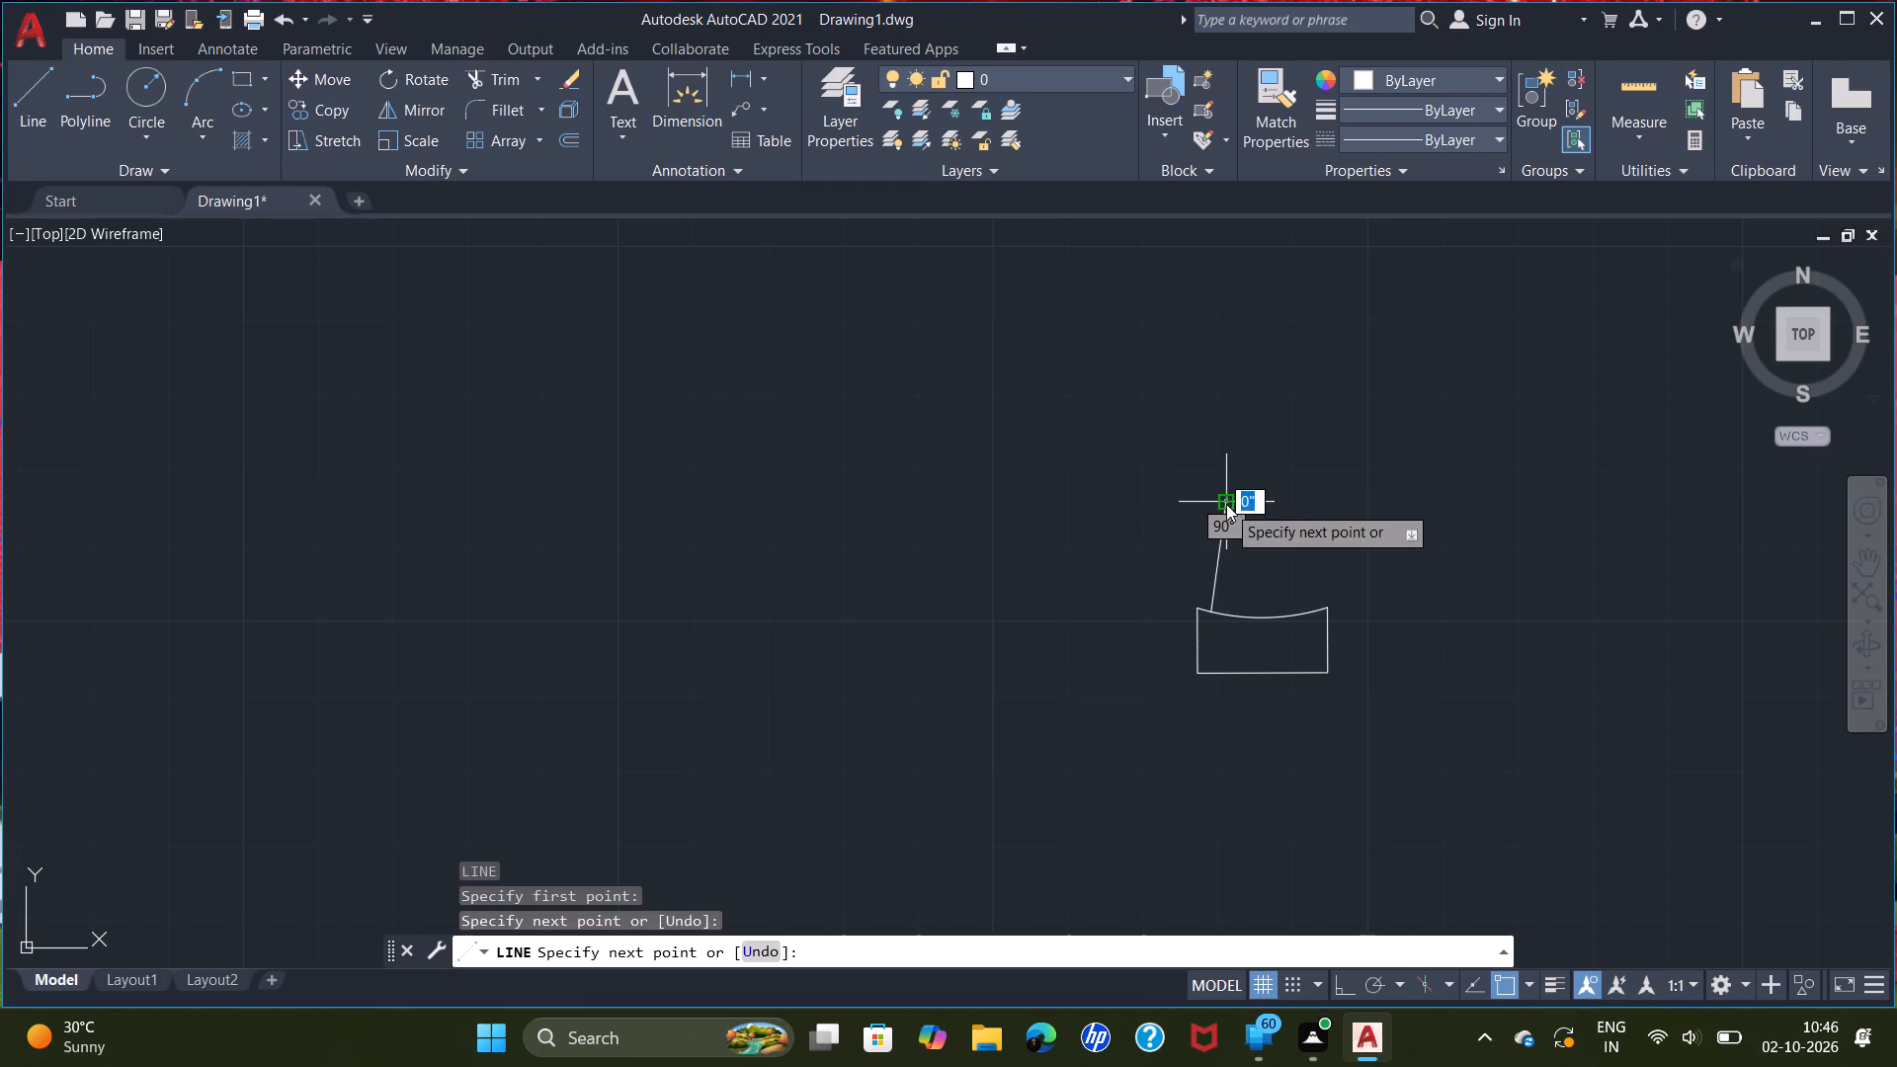
click(1283, 514)
key(space)
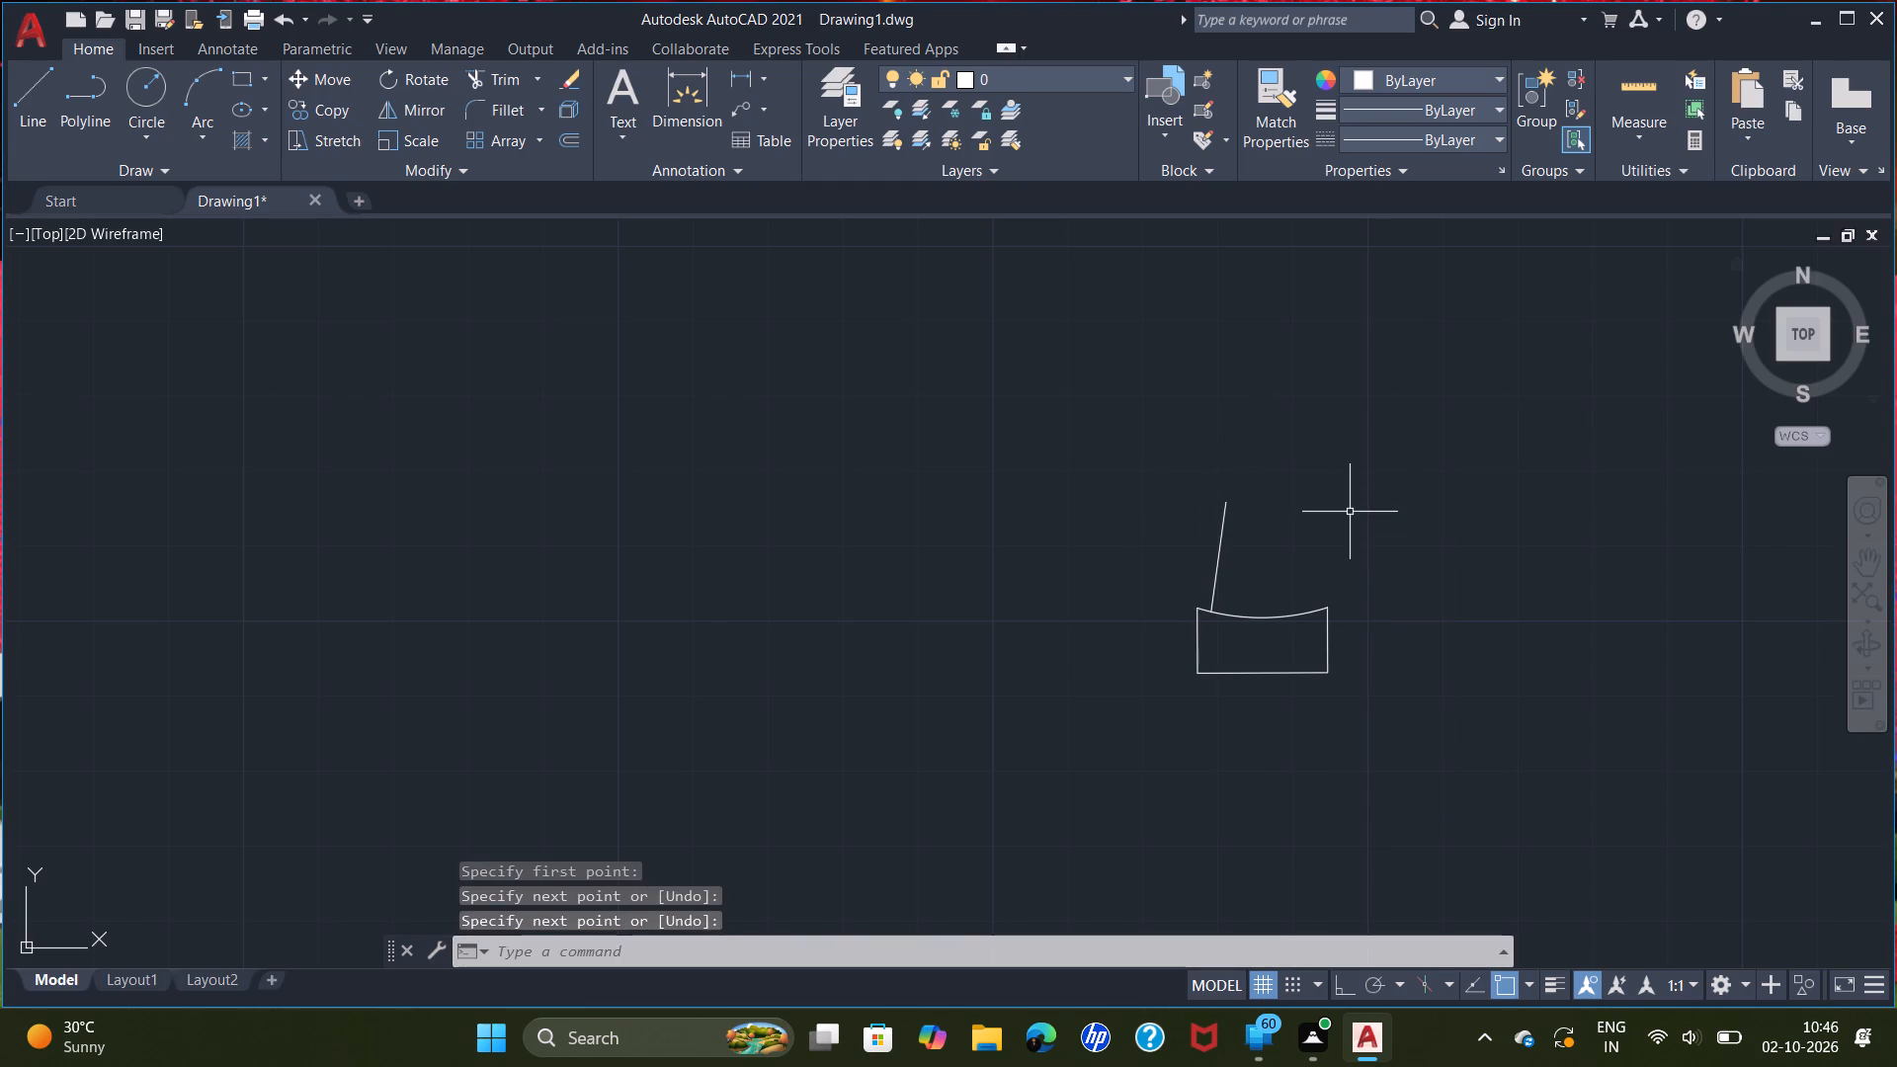
double_click(1313, 610)
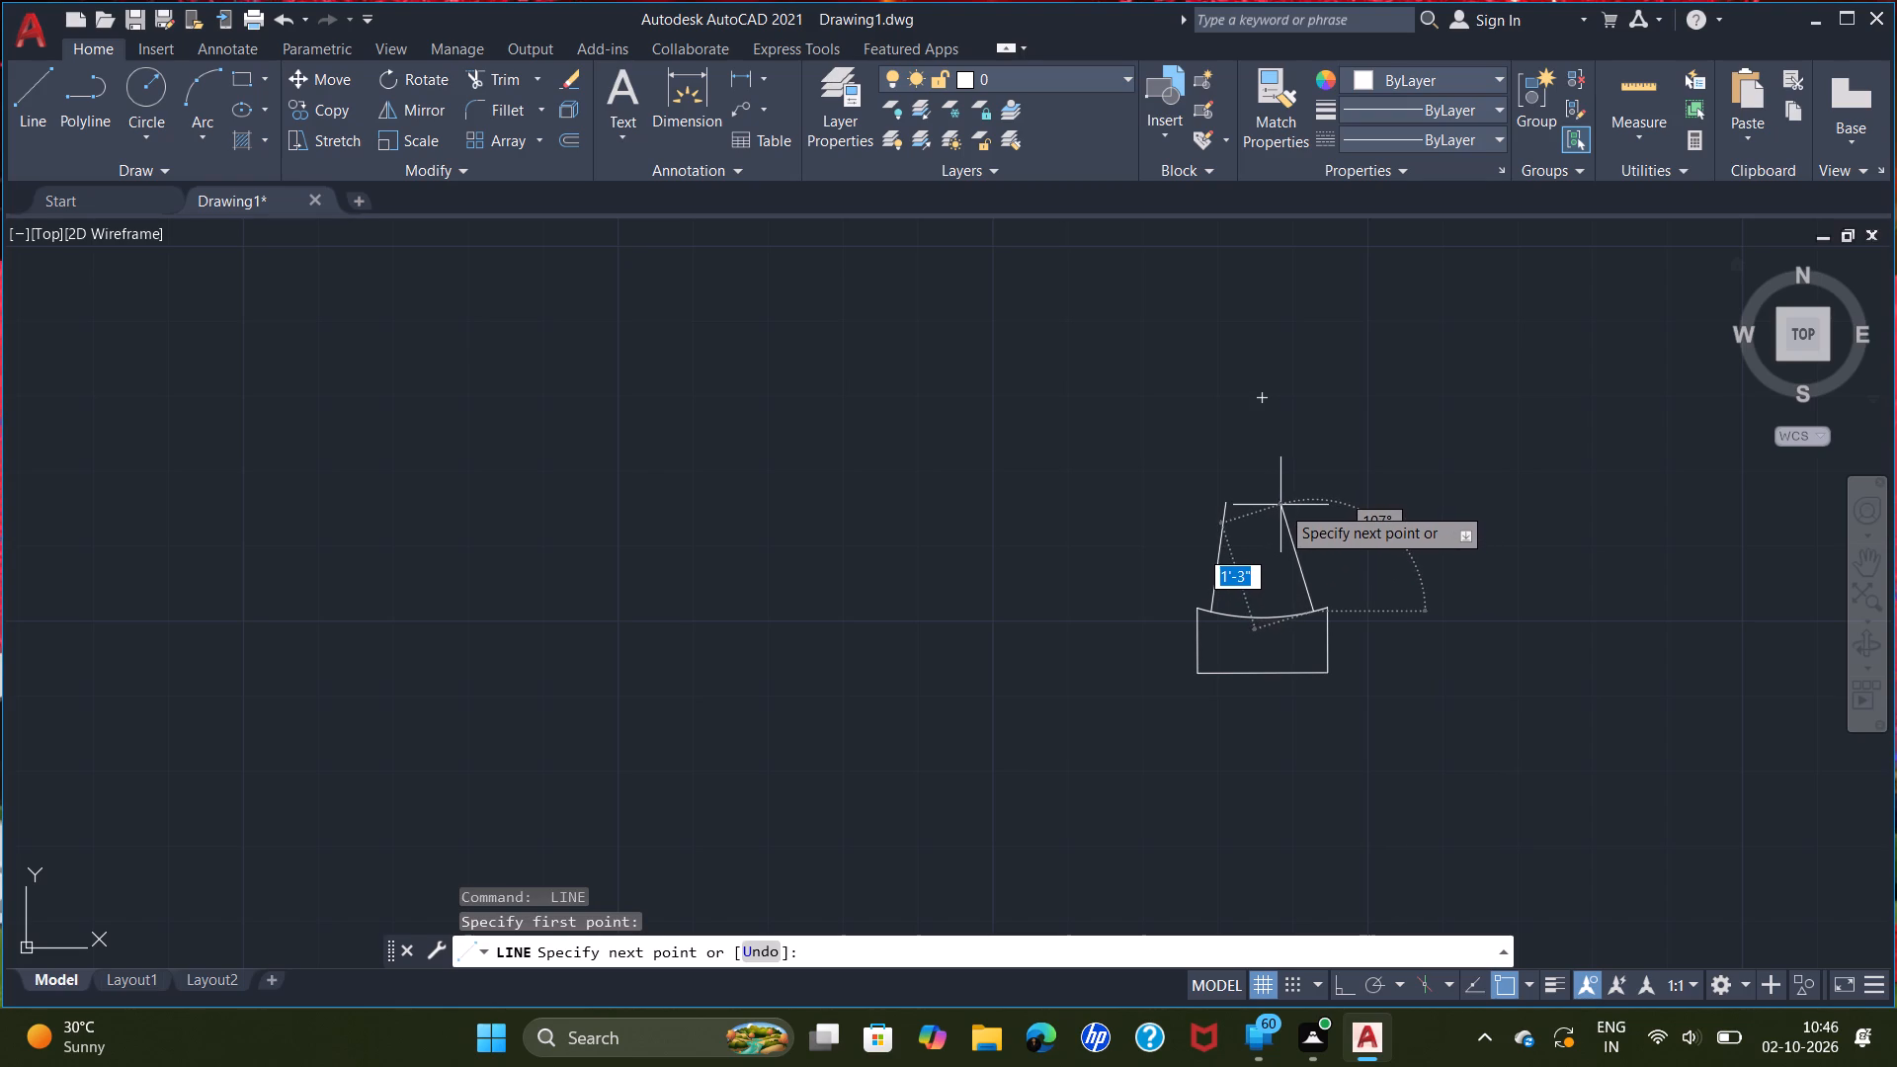
click(1280, 504)
right_click(1280, 504)
click(1363, 513)
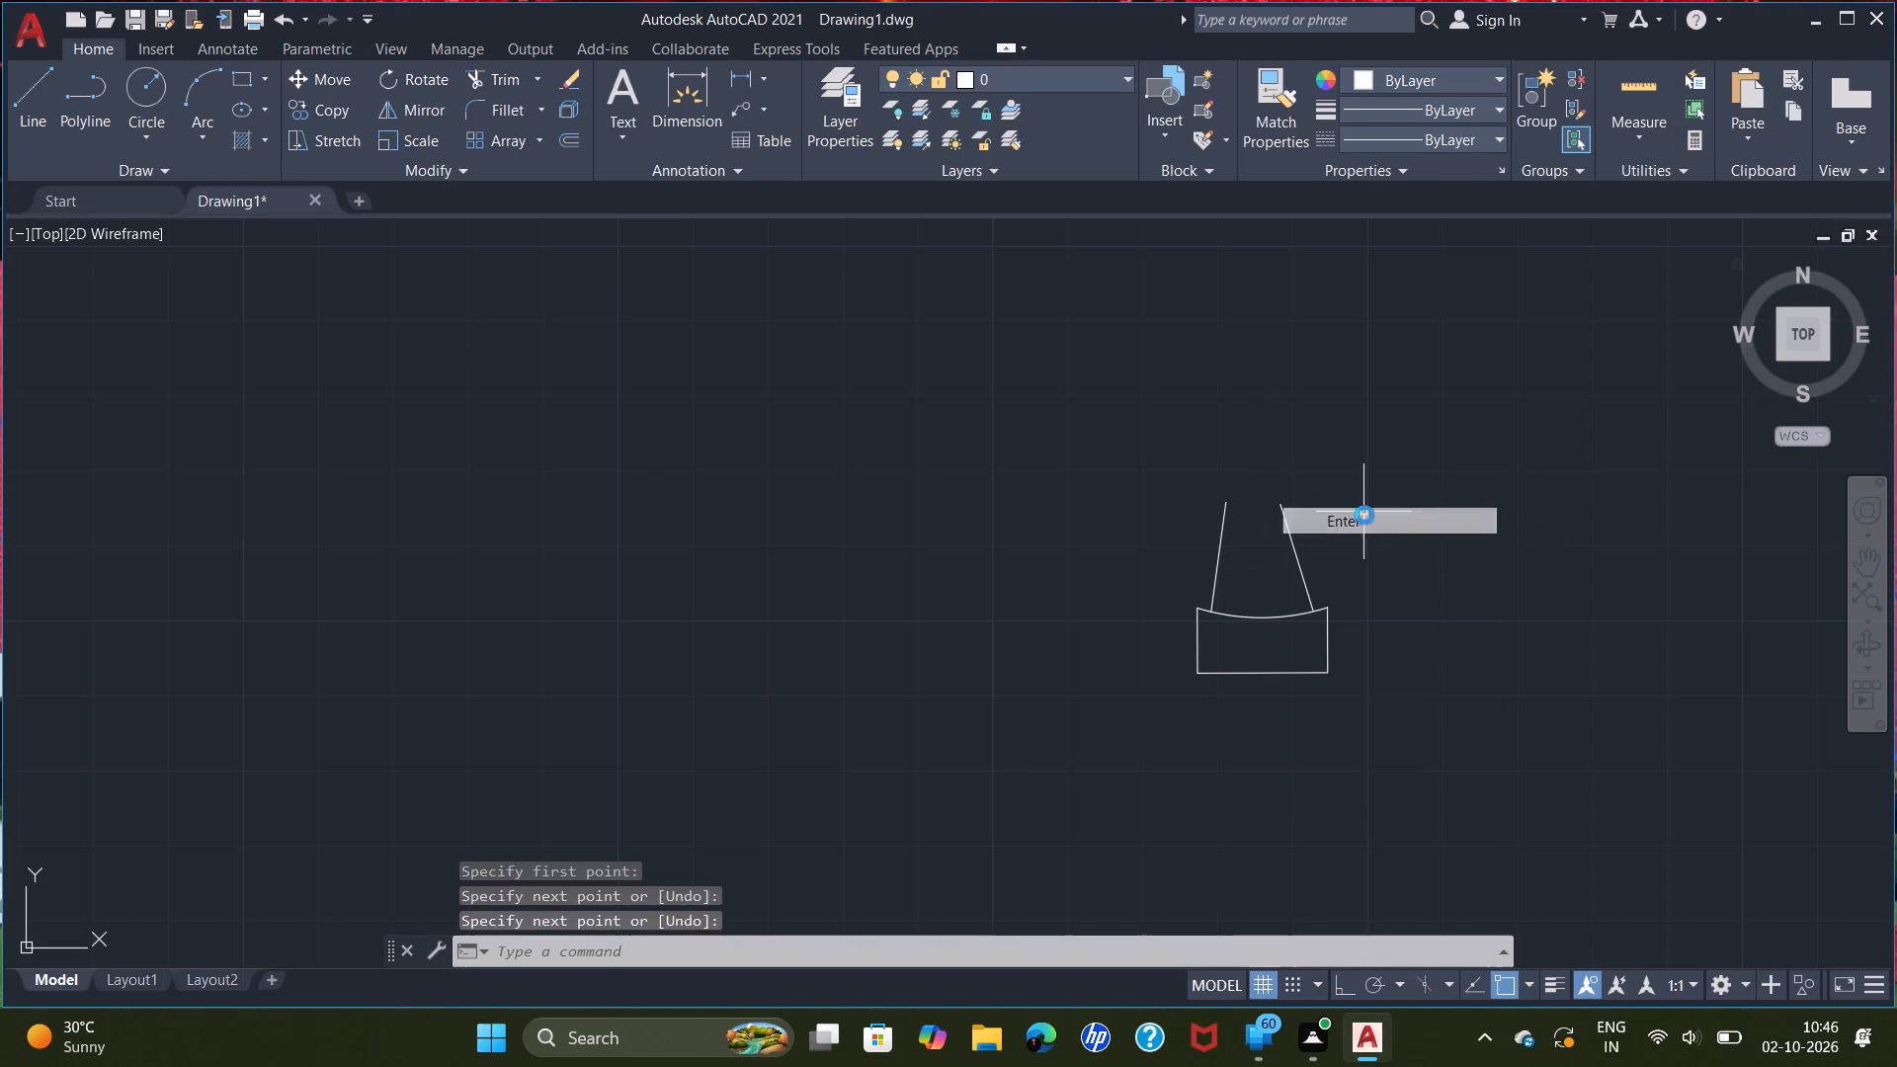
Draw an upright ellipse whose short axis spans the upper ends of the two leaning lines, with the other half-axis about 9".
text(el)
key(Return)
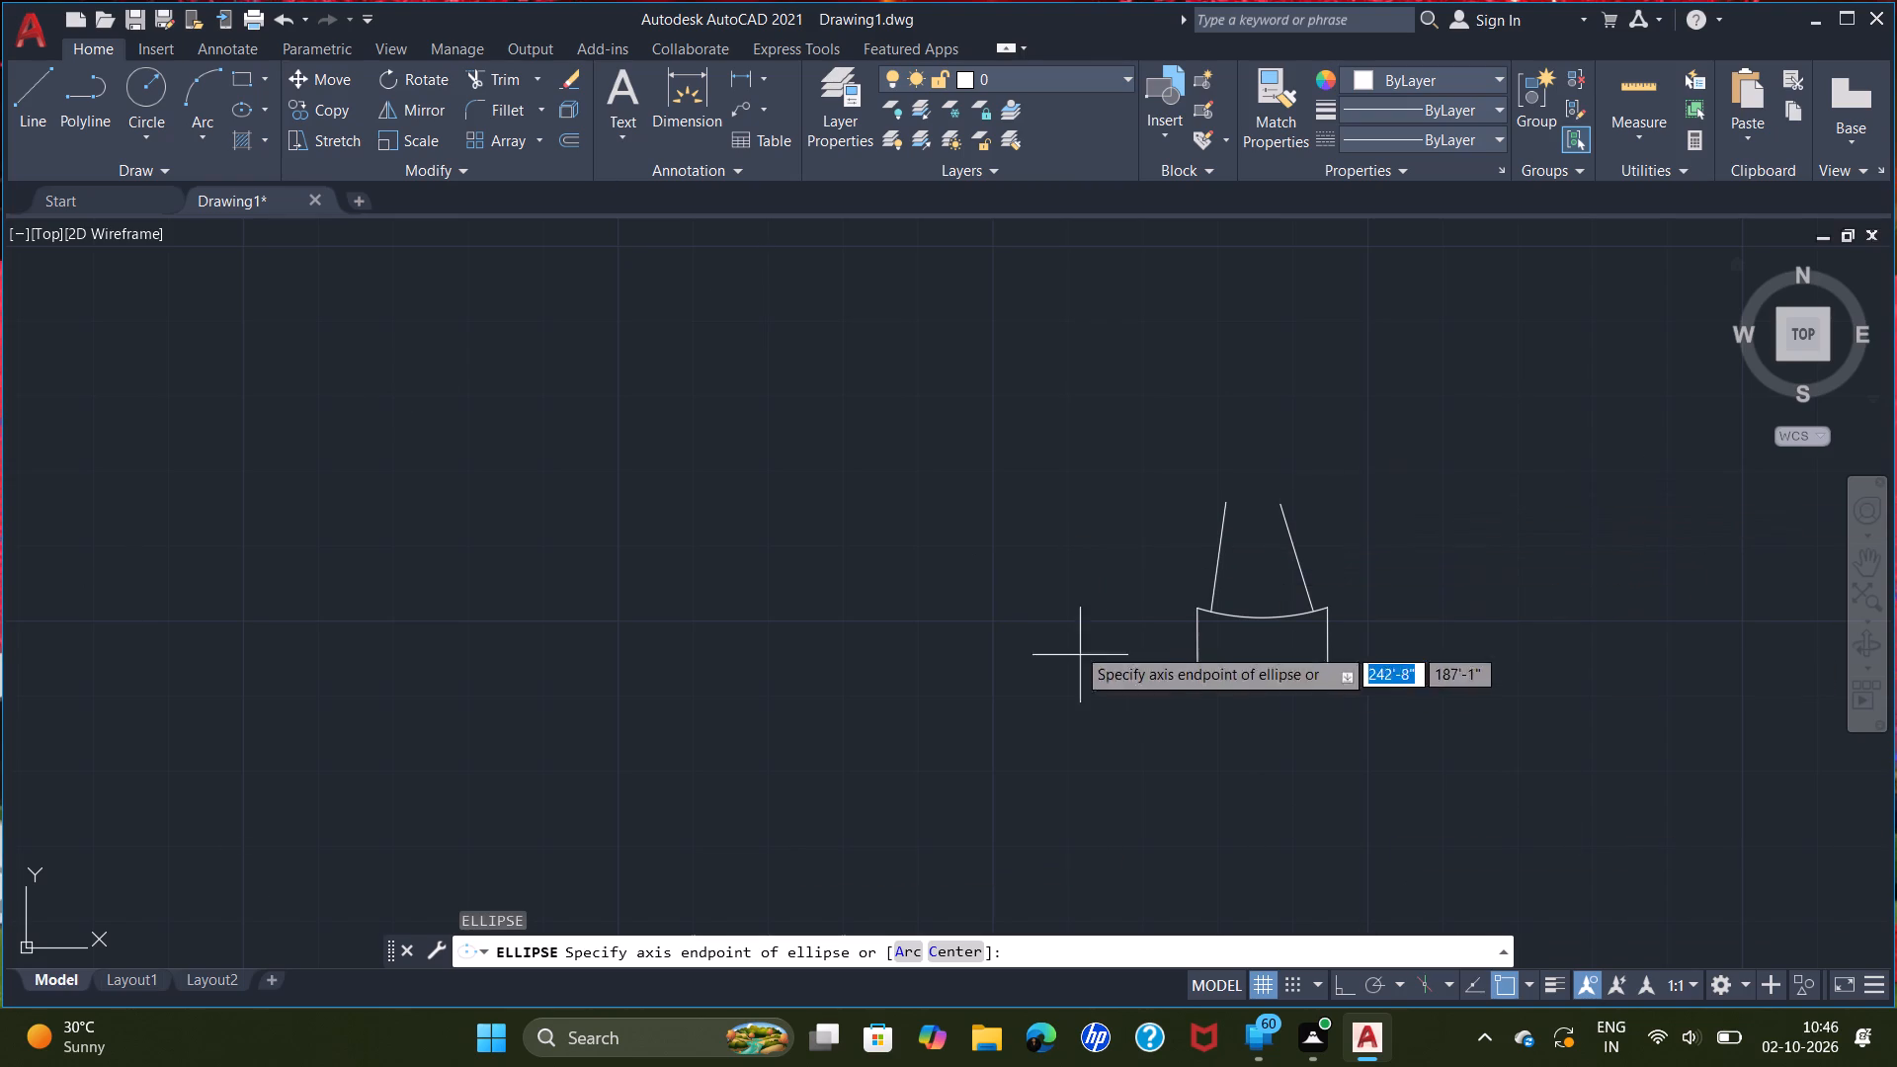
click(1225, 502)
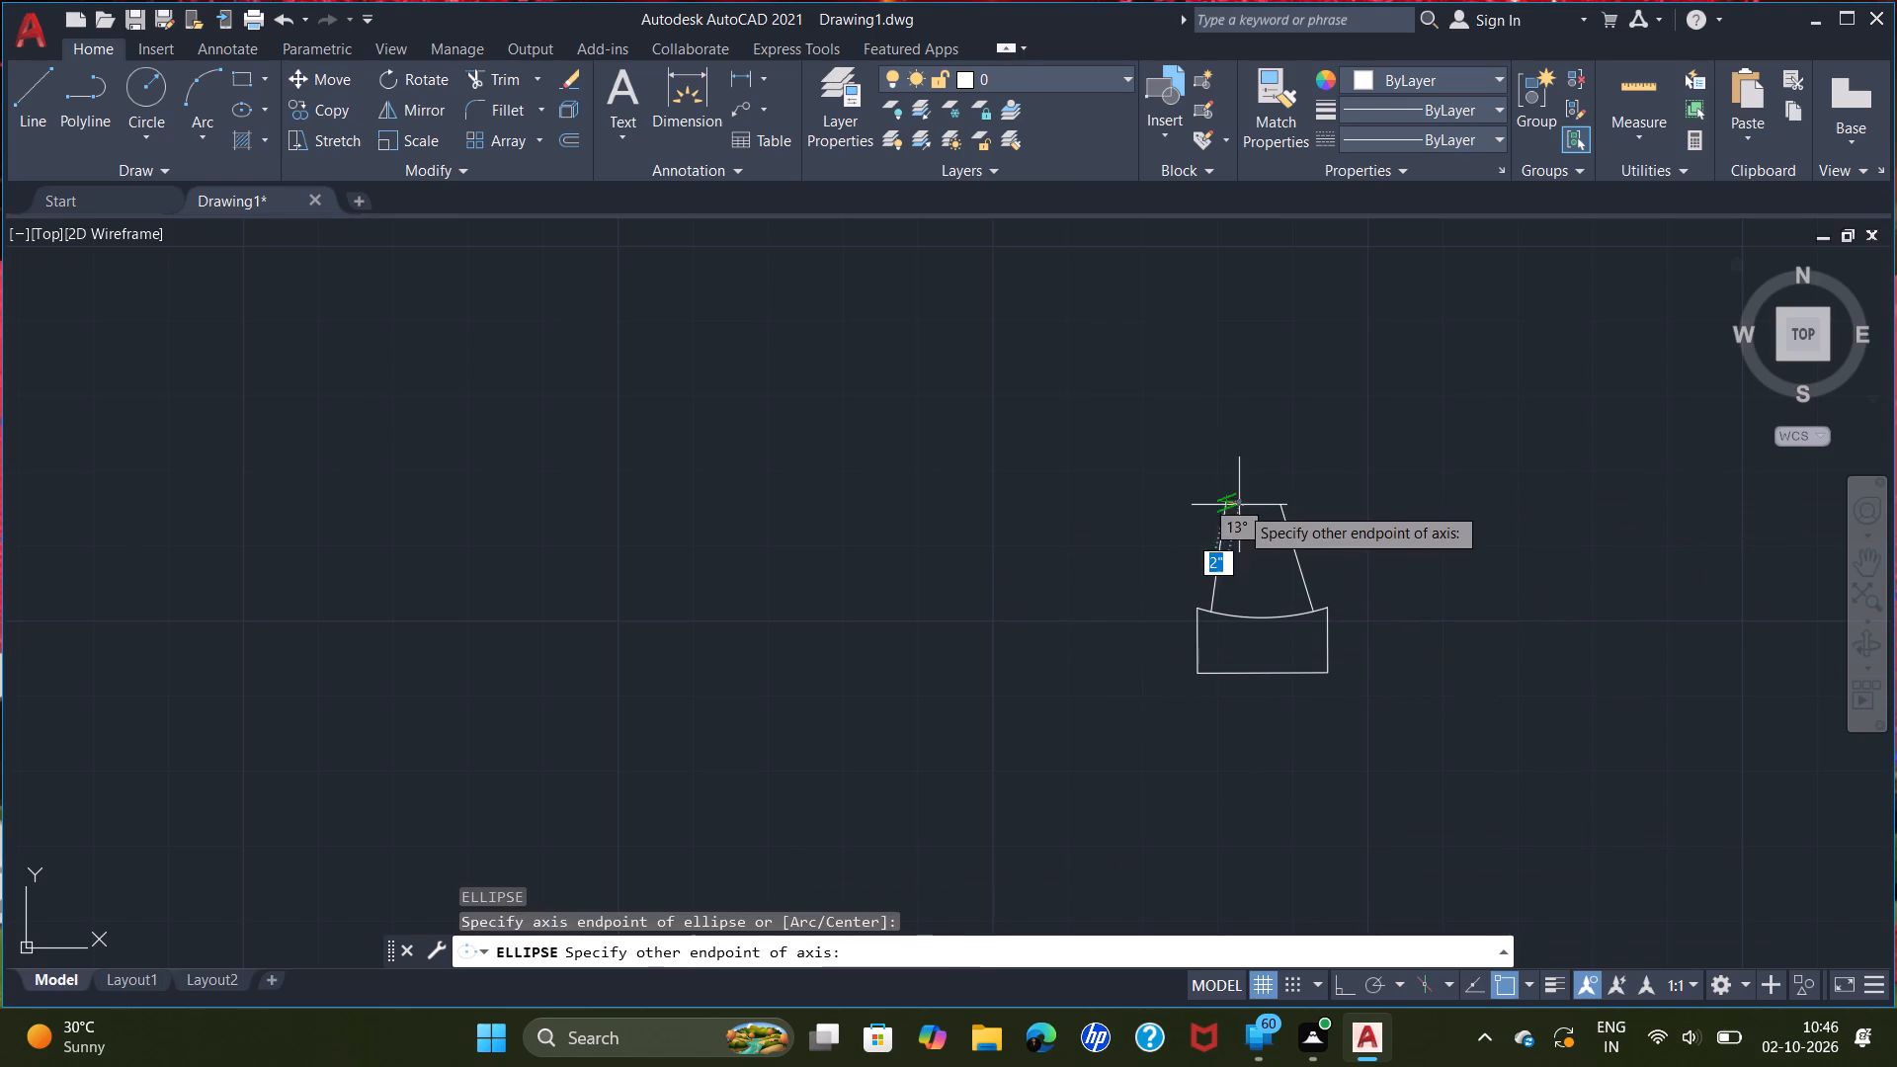
click(1286, 507)
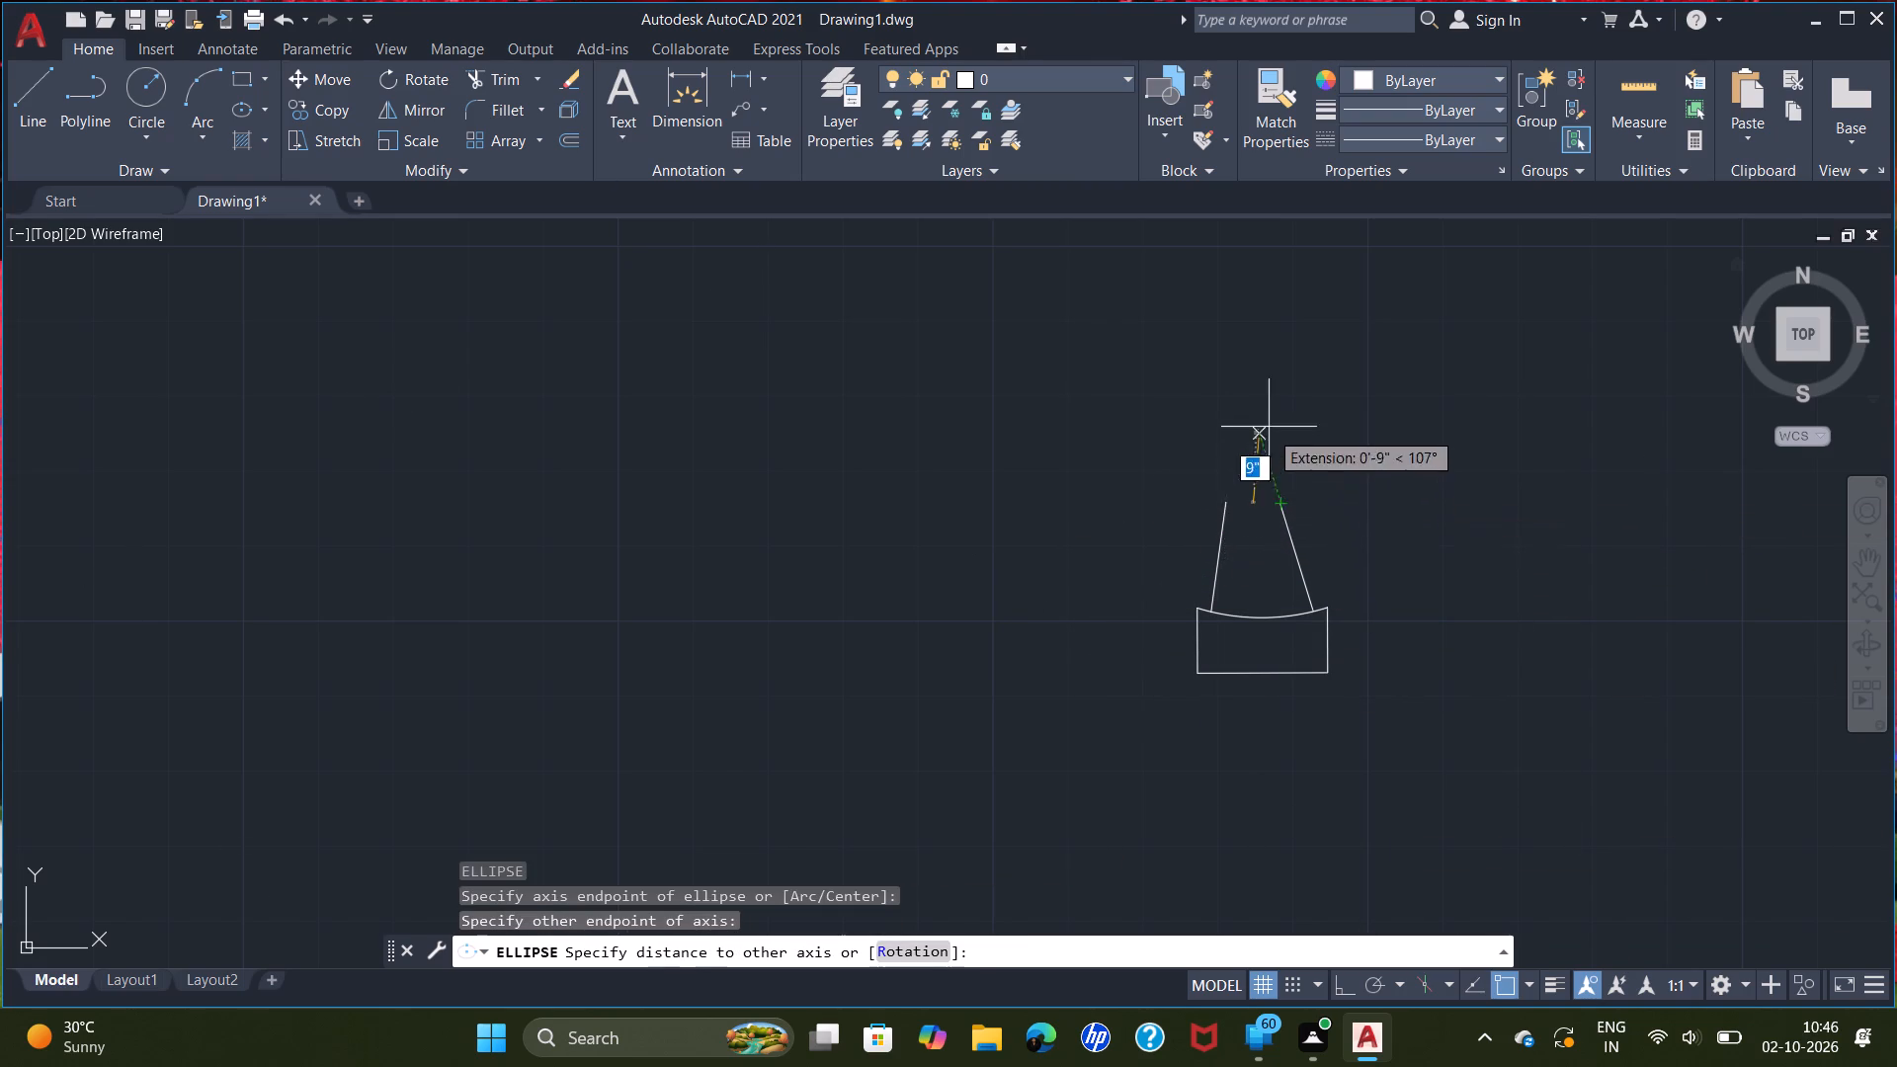
click(1263, 430)
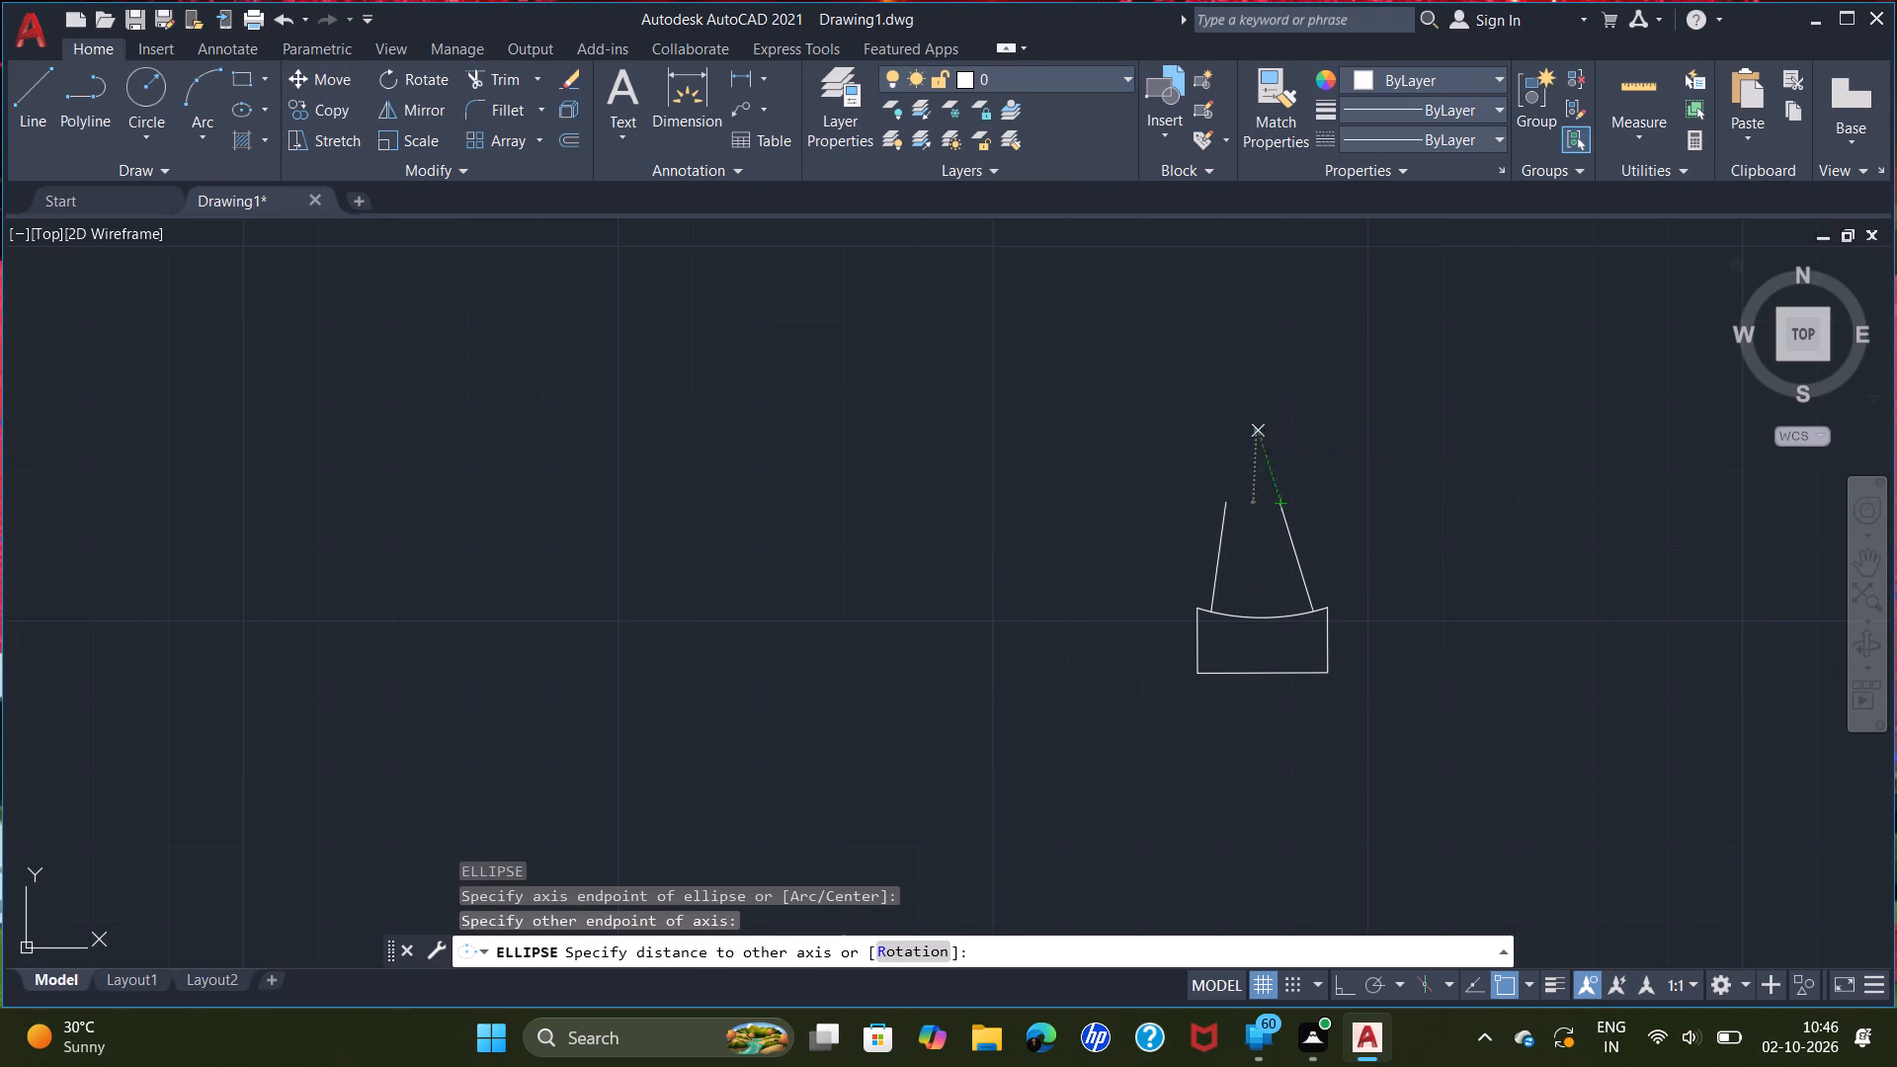
right_click(1263, 431)
key(Escape)
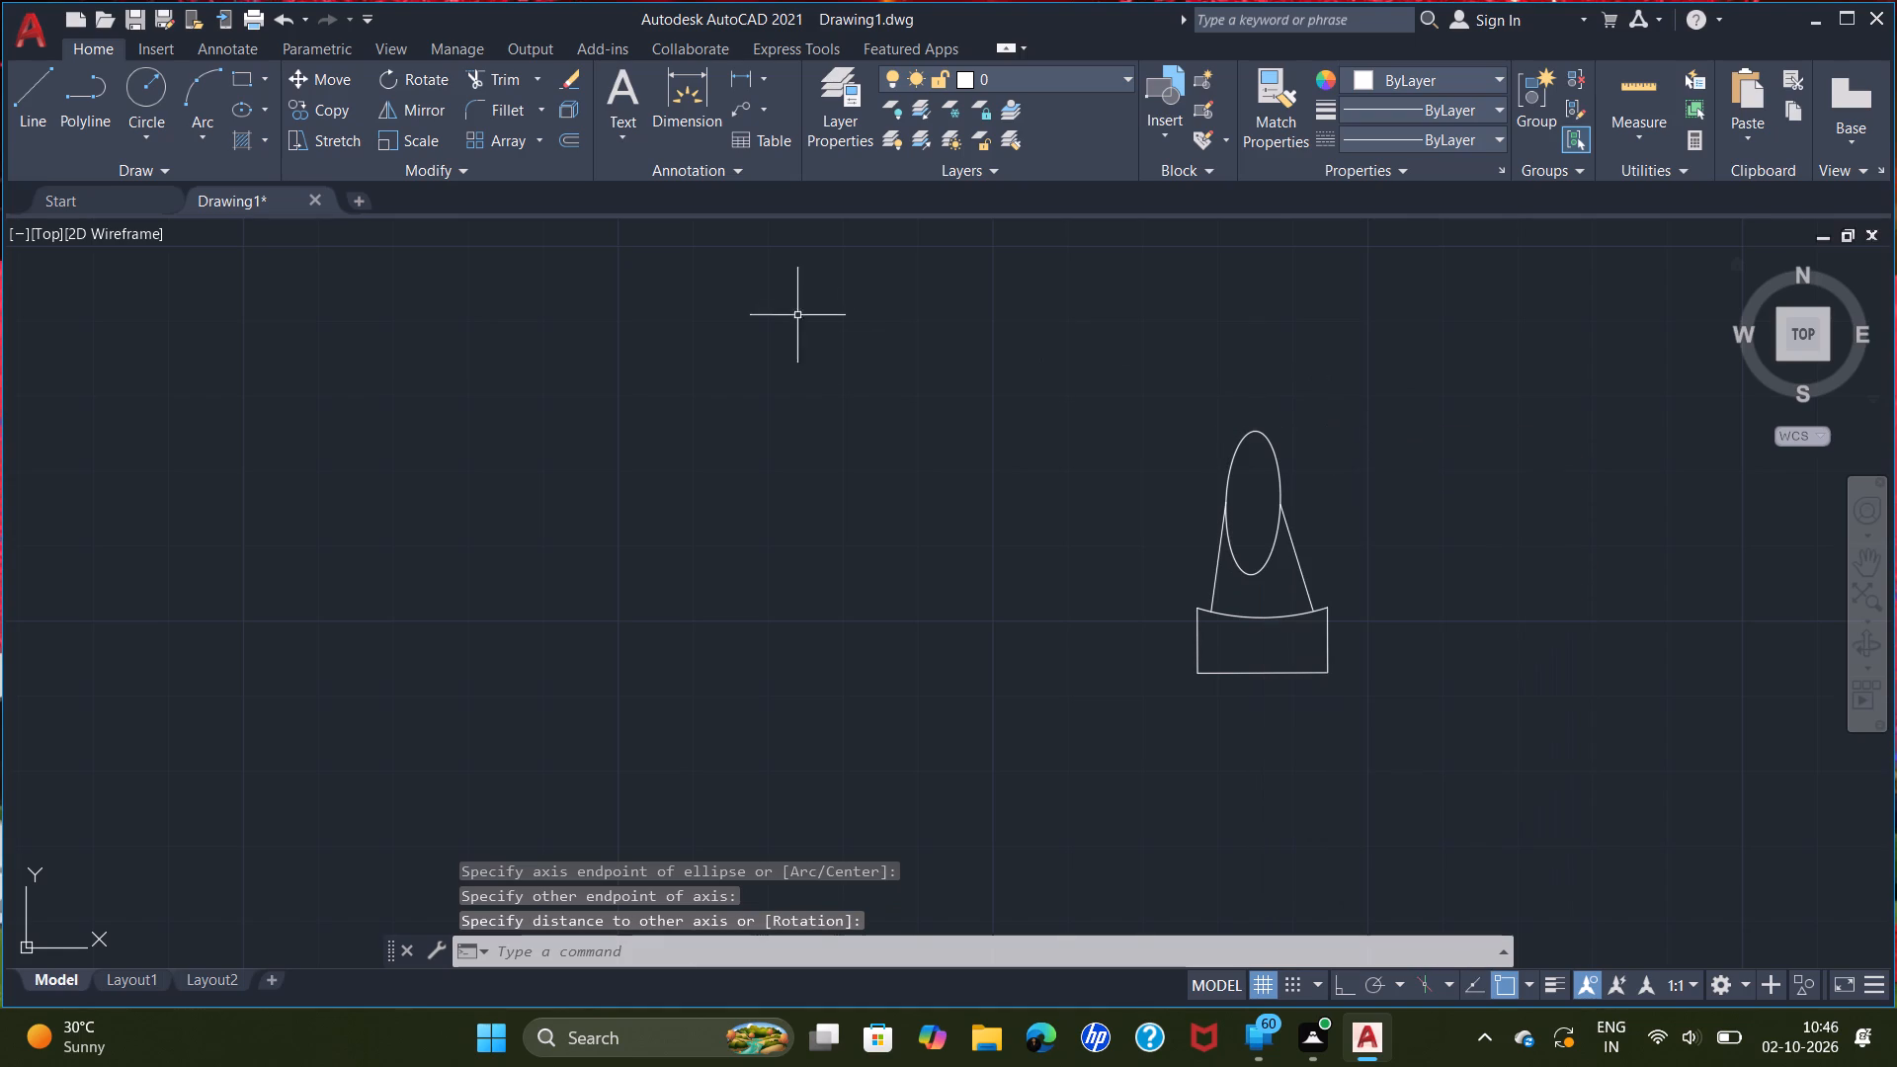
Draw a circle of about 3" radius centred inside the toilet's upright ellipse.
click(146, 96)
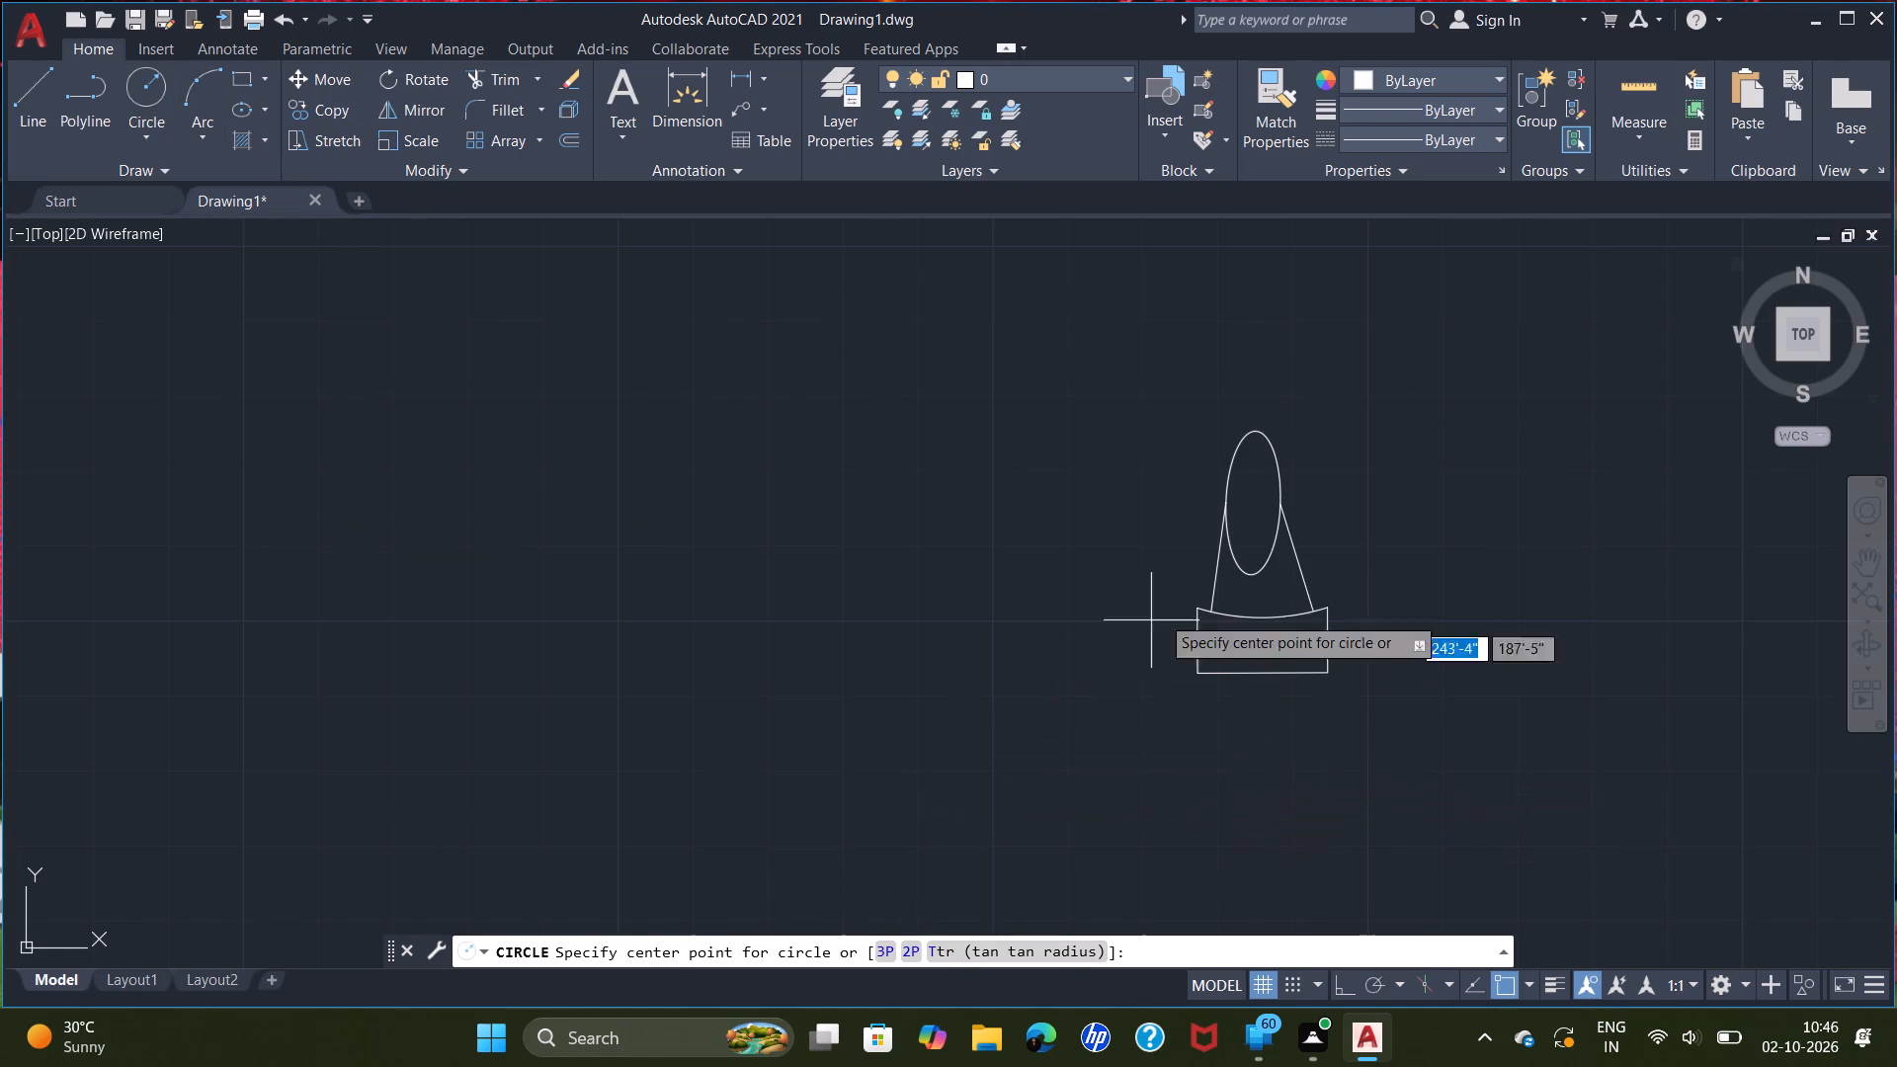
scroll(1236, 530, up, 3)
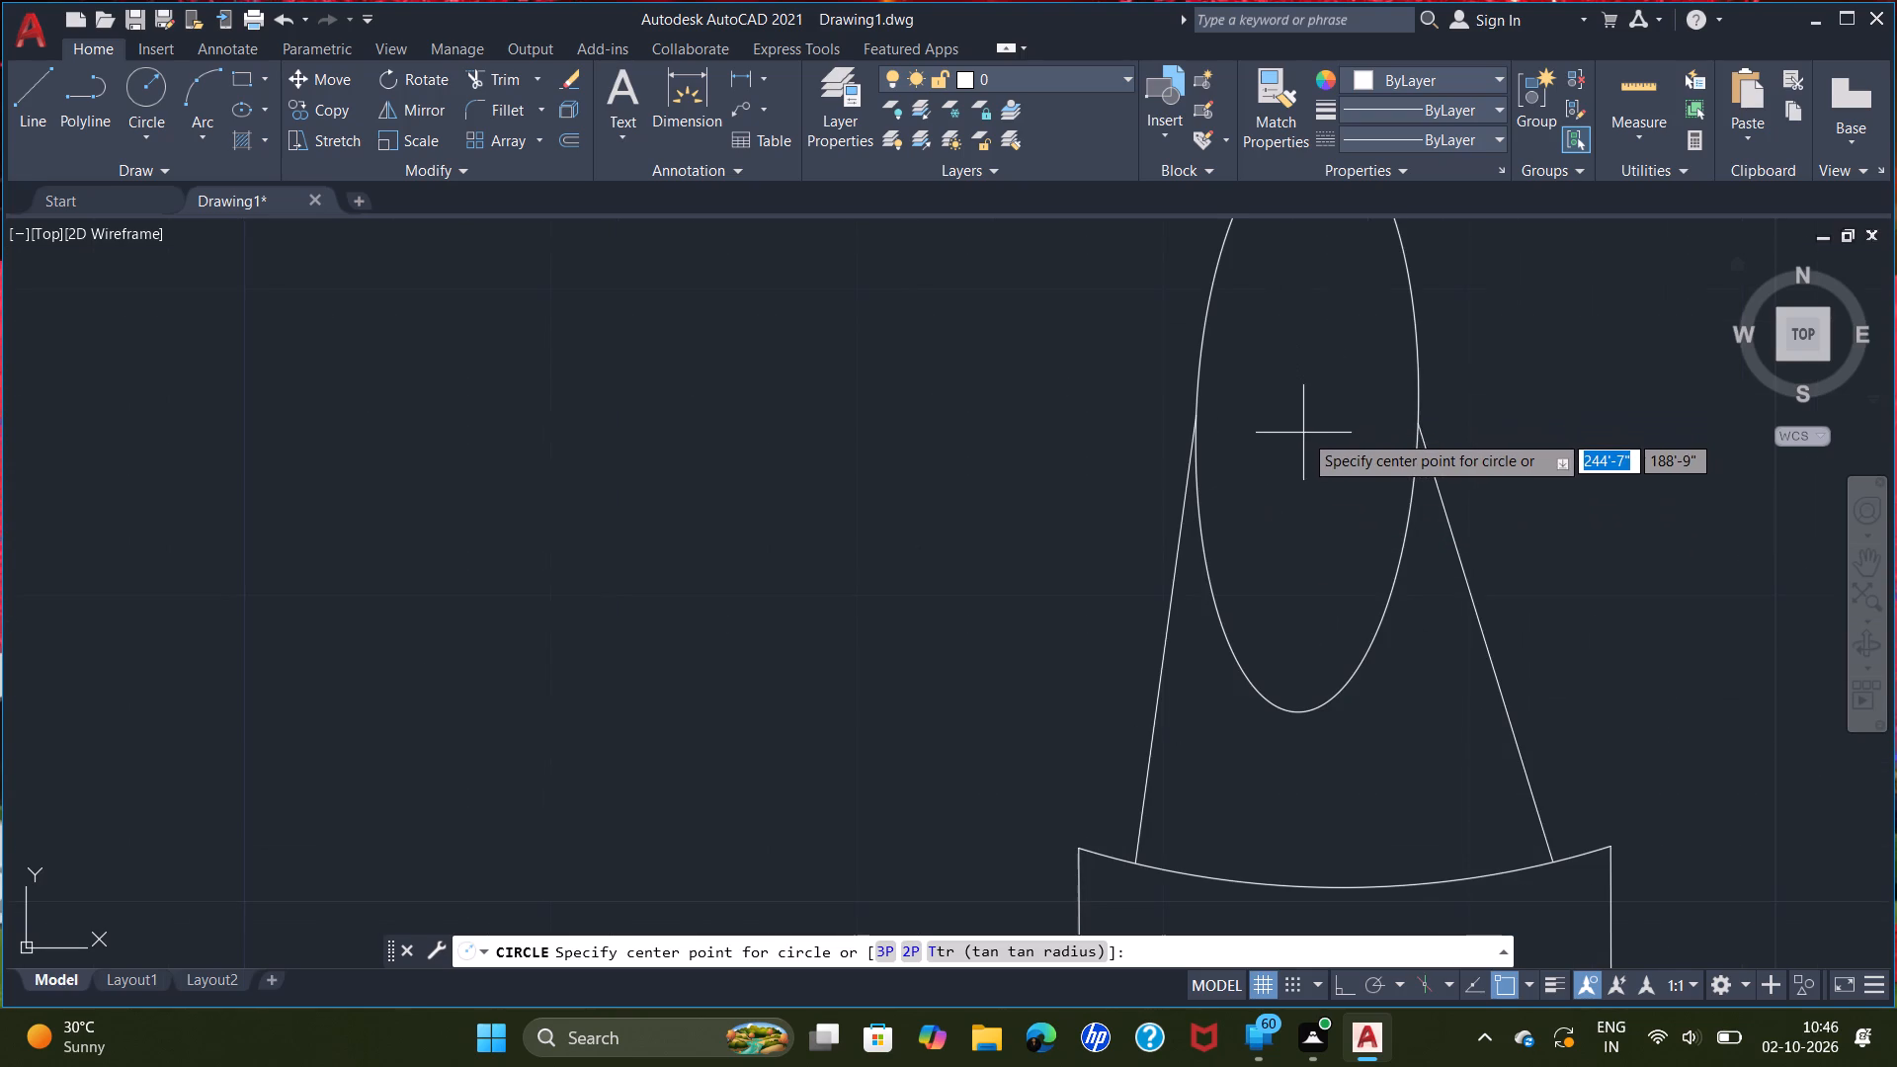
scroll(1301, 405, down, 3)
click(1304, 411)
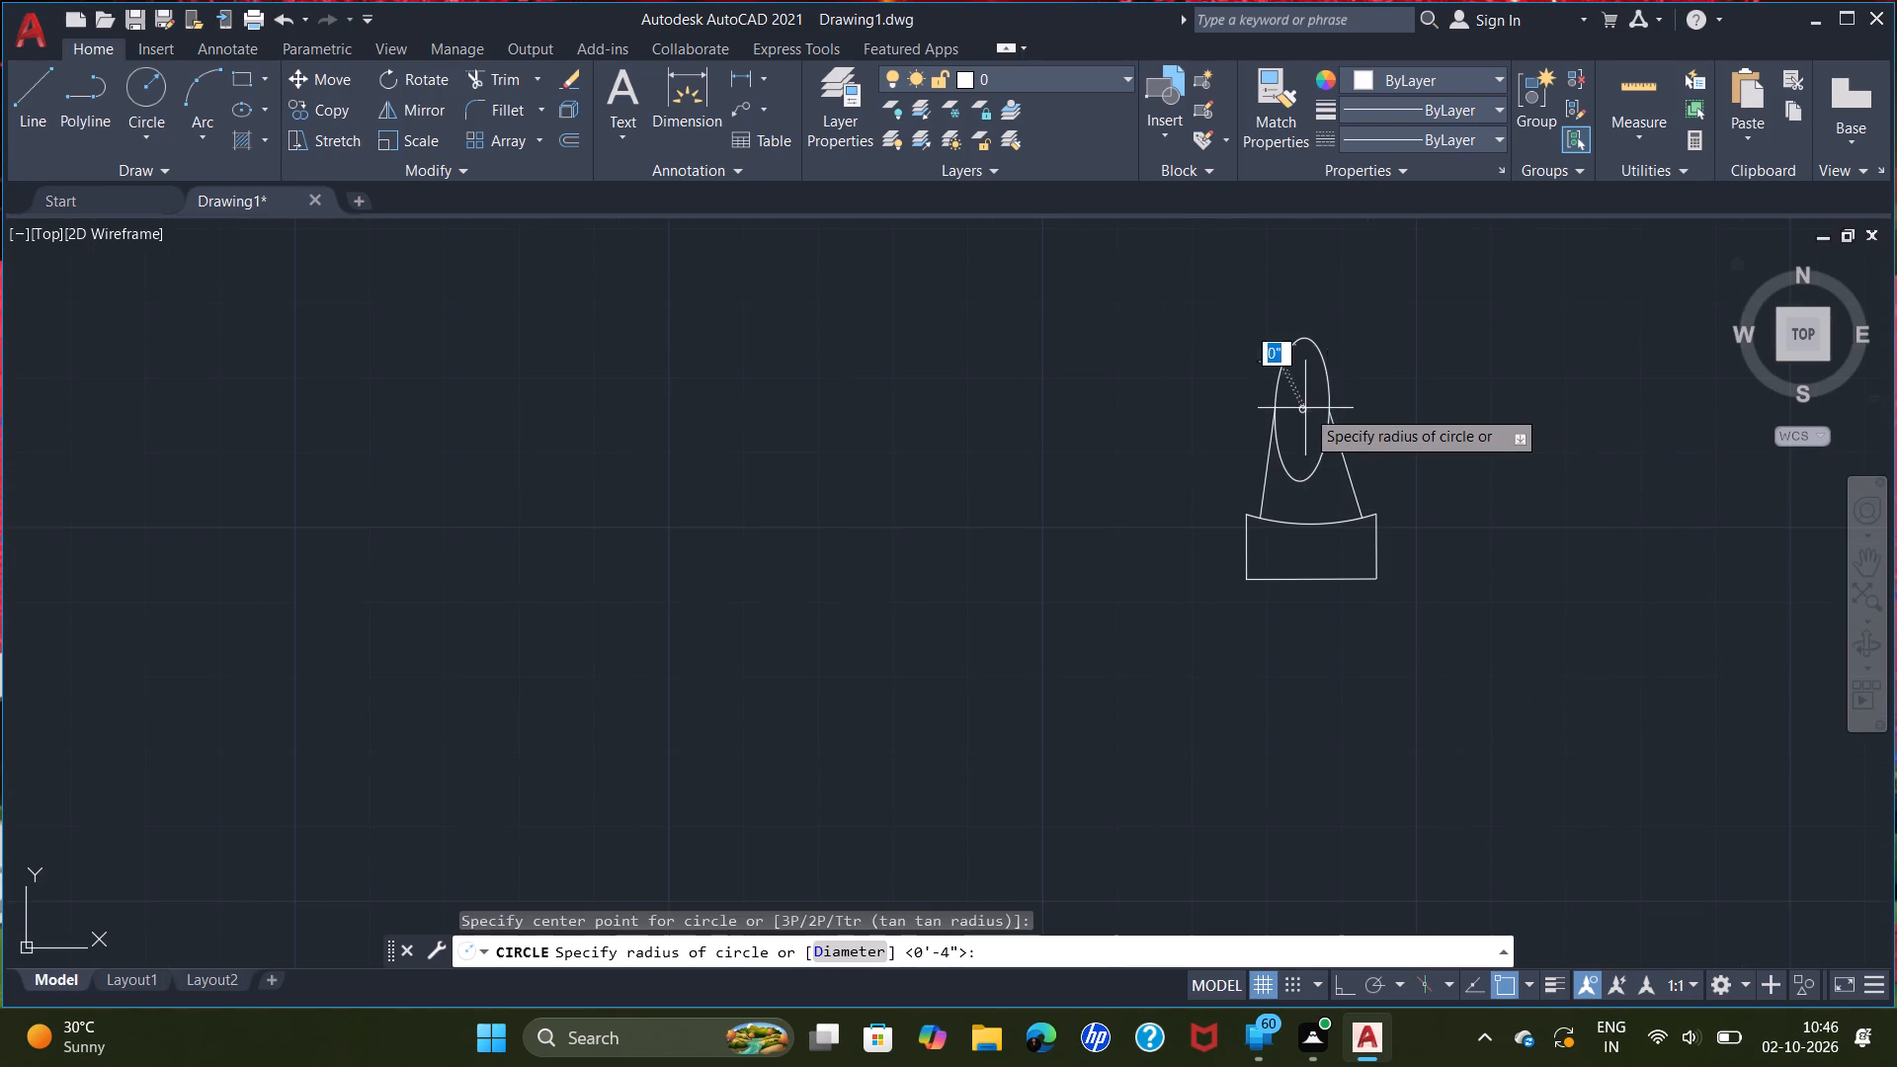
scroll(1305, 406, up, 6)
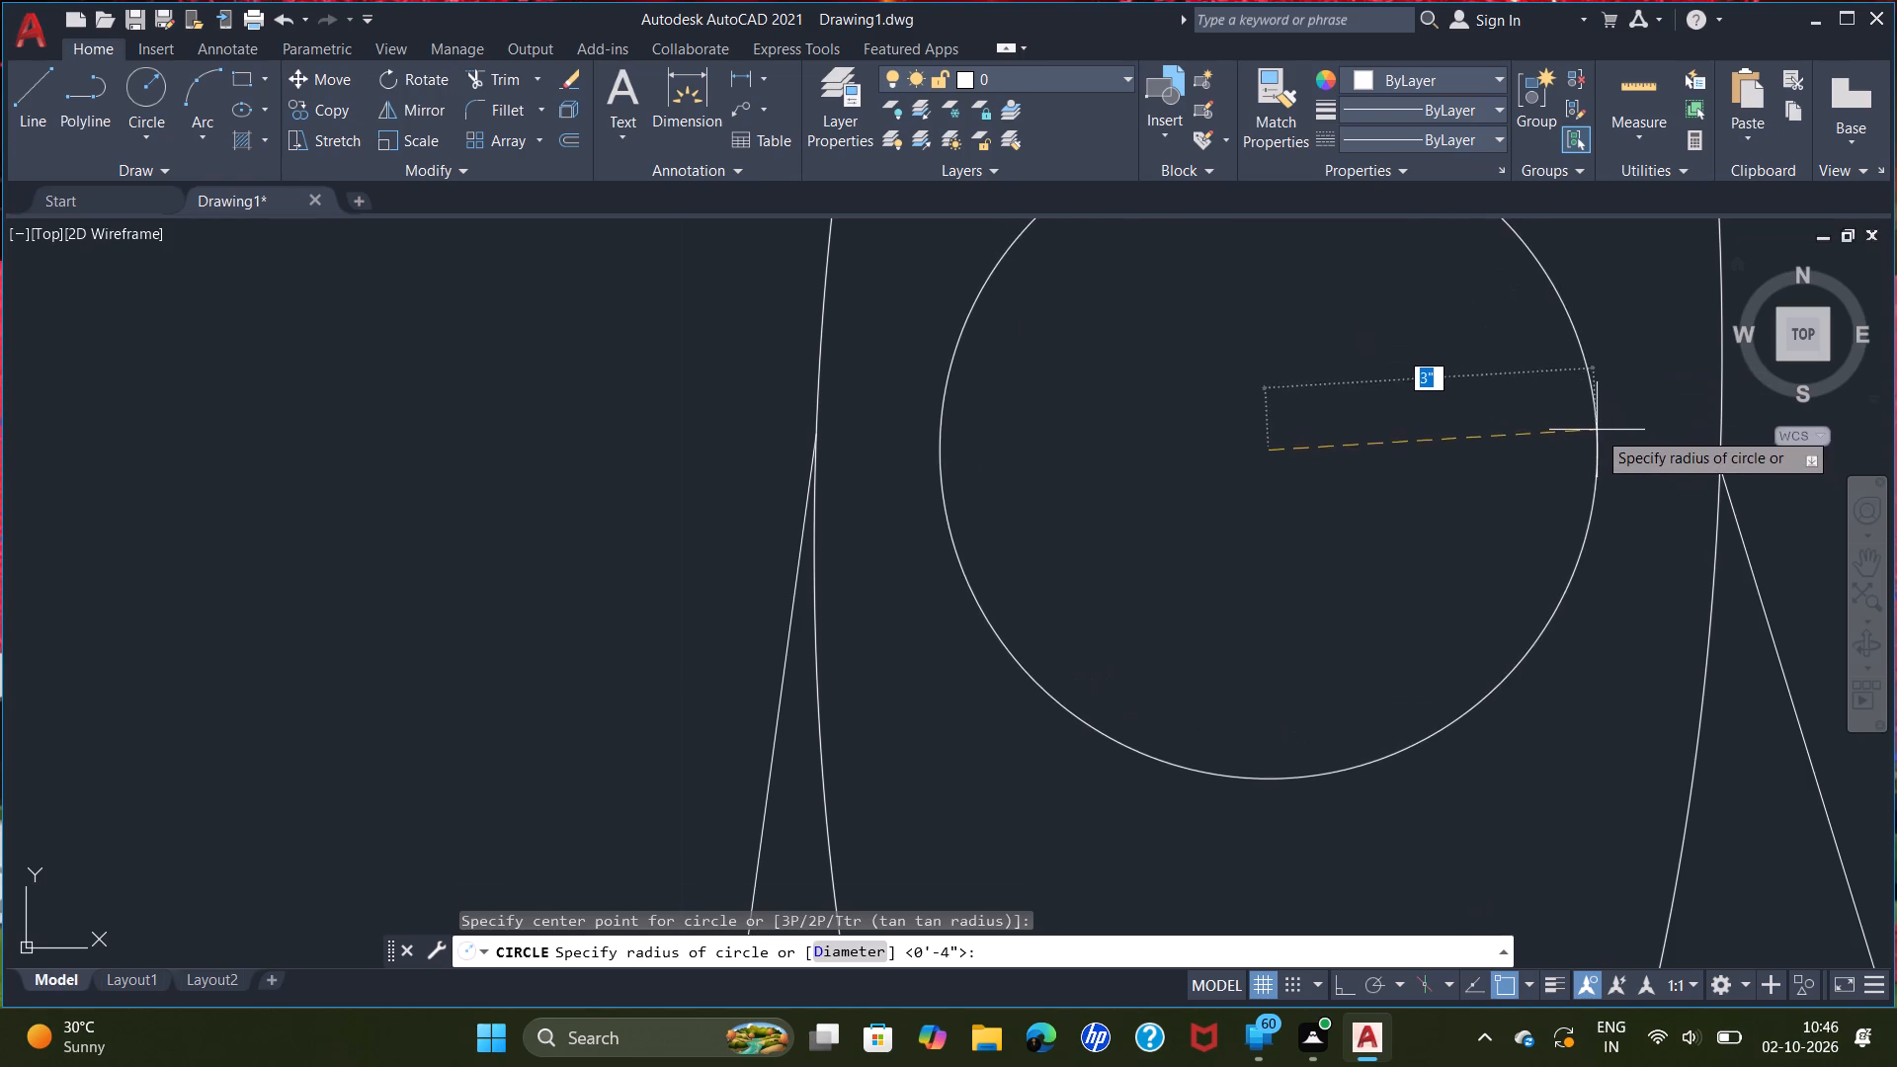
click(1597, 430)
scroll(1271, 487, down, 4)
scroll(1340, 616, down, 2)
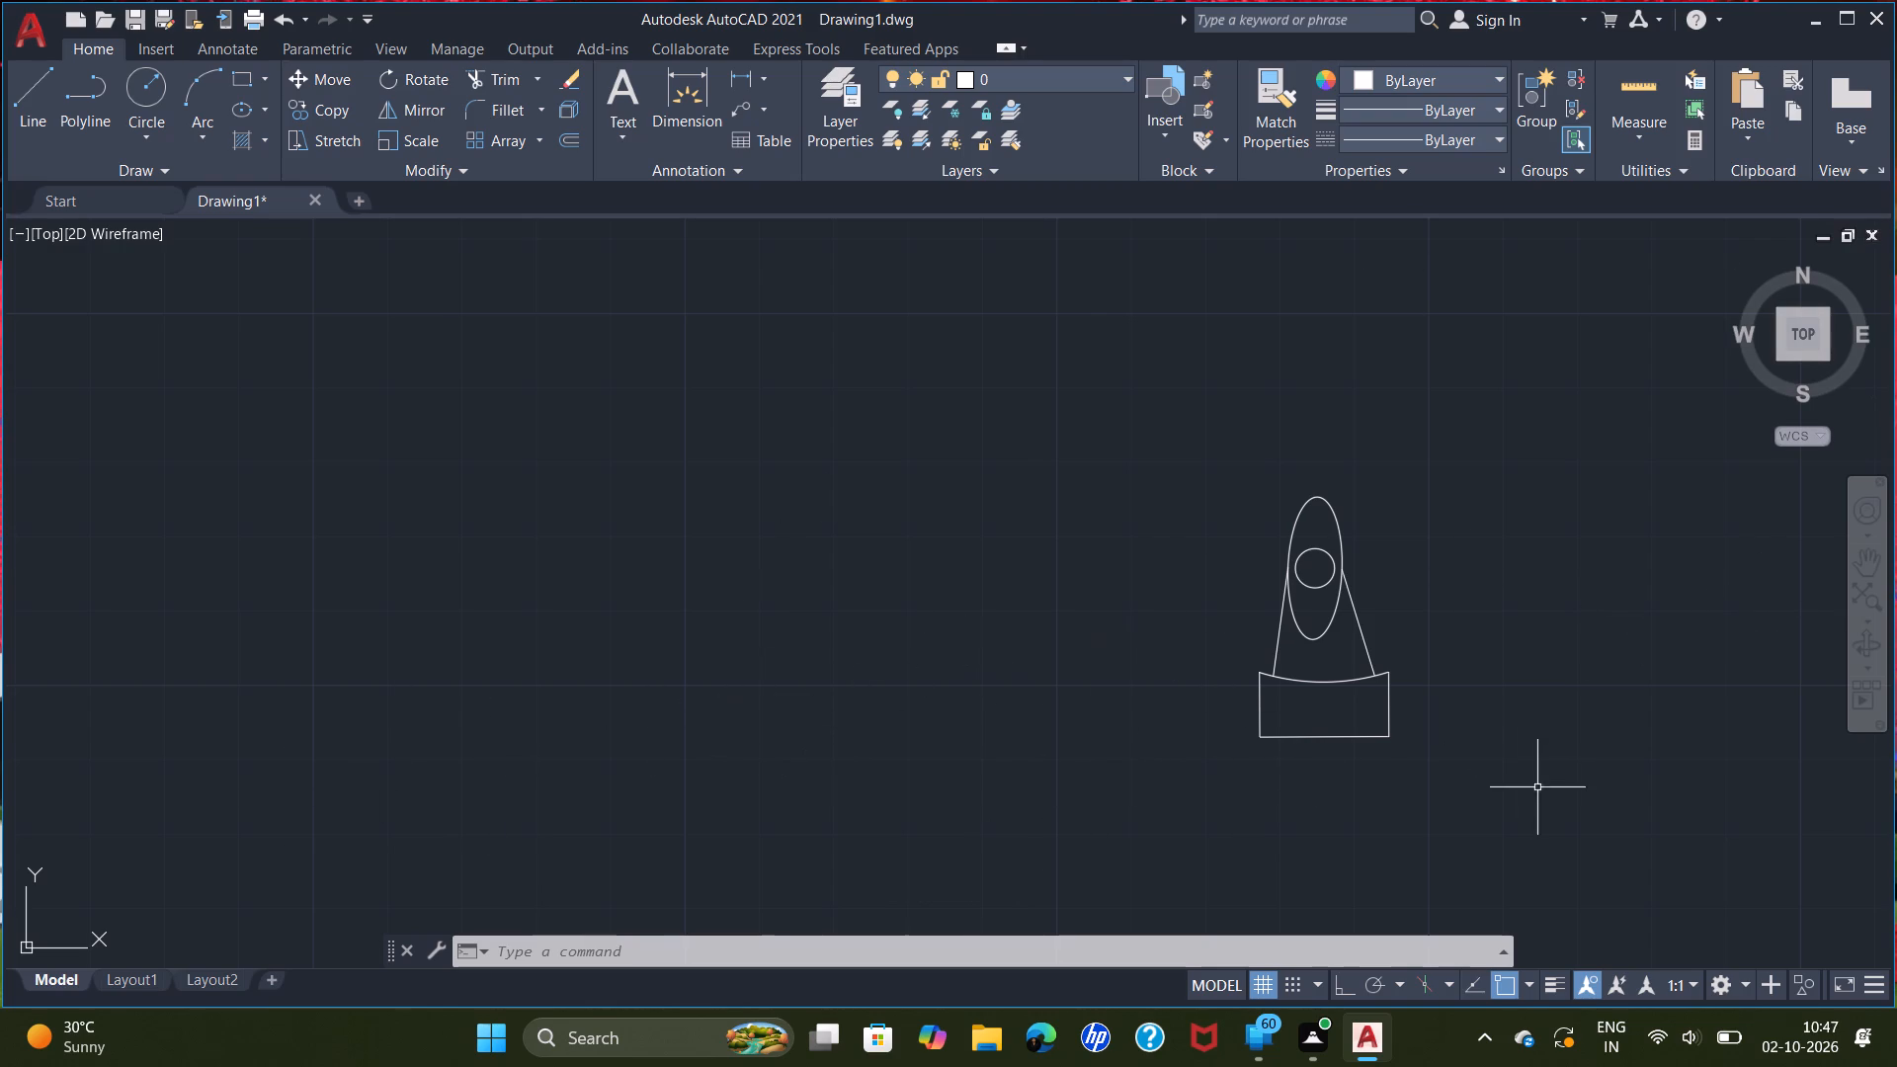
Join all the toilet symbol's lines and curves using the Join command.
click(1409, 846)
double_click(1229, 383)
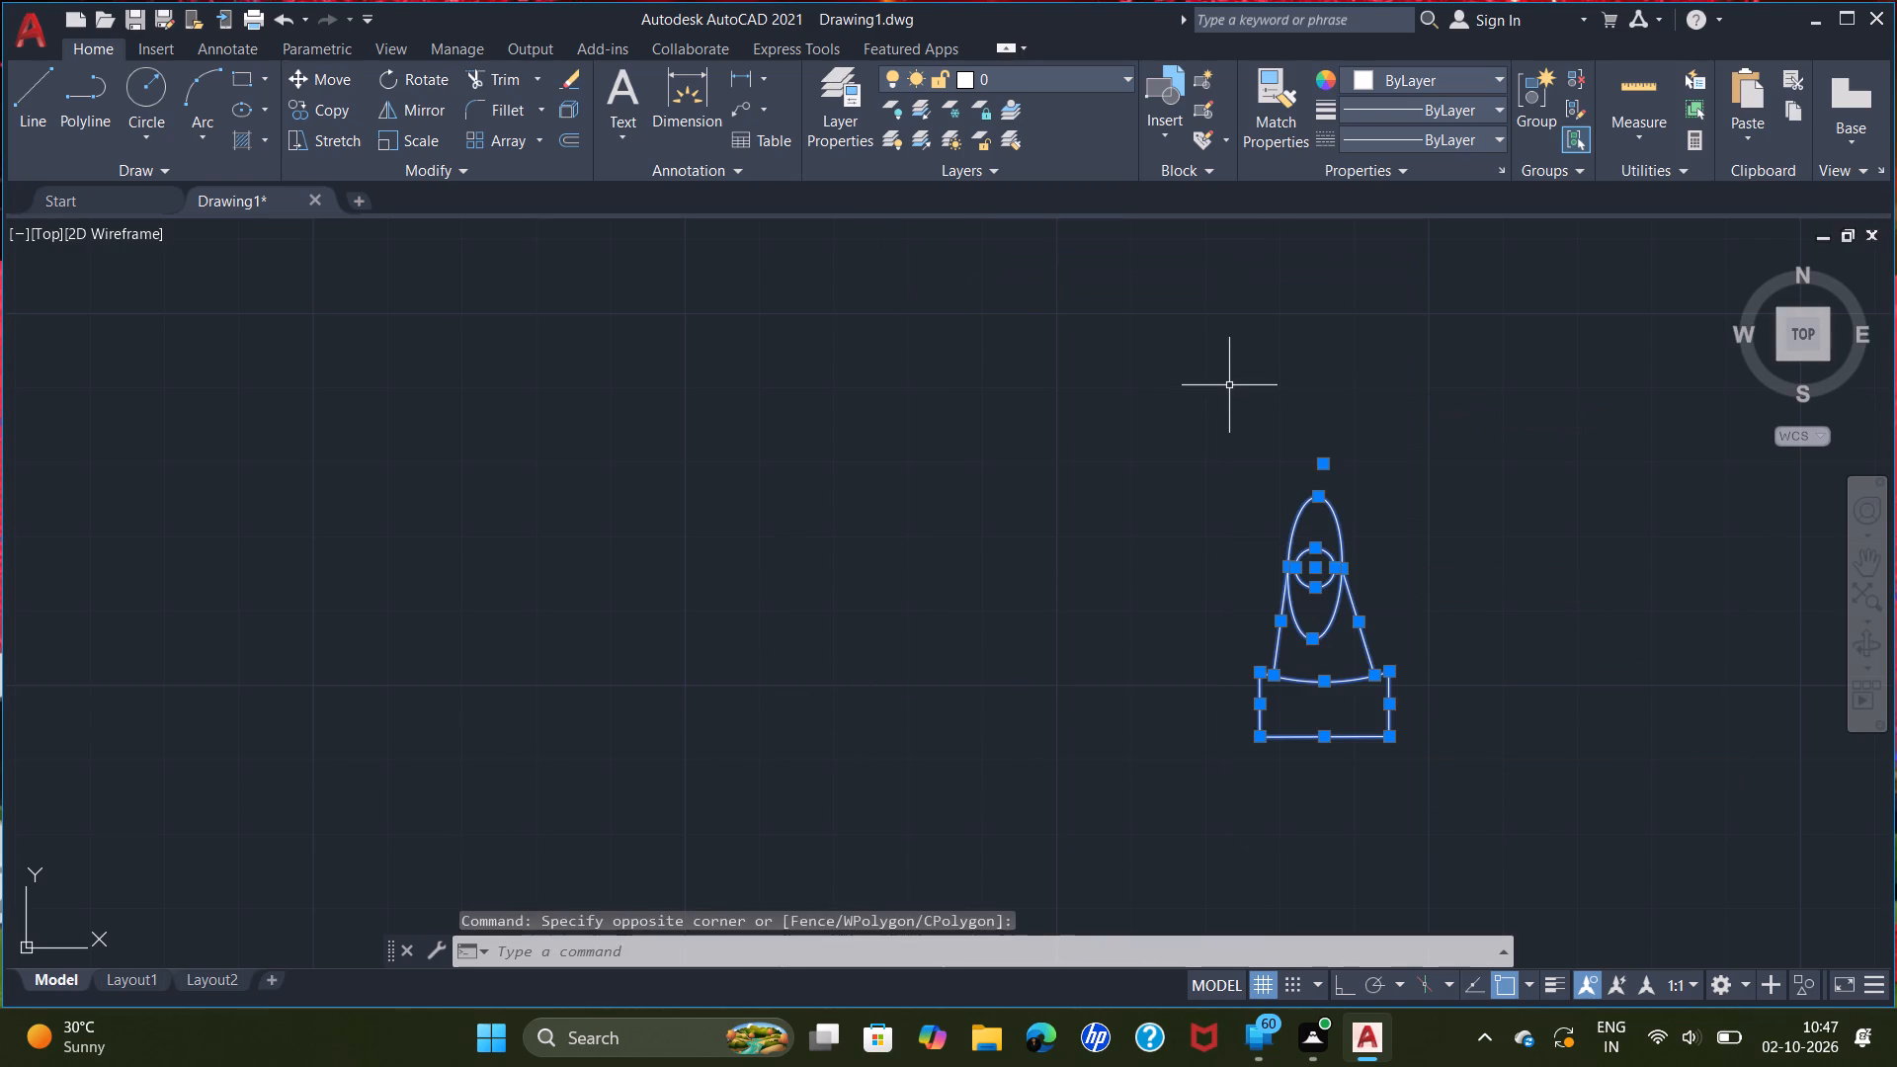
key(r)
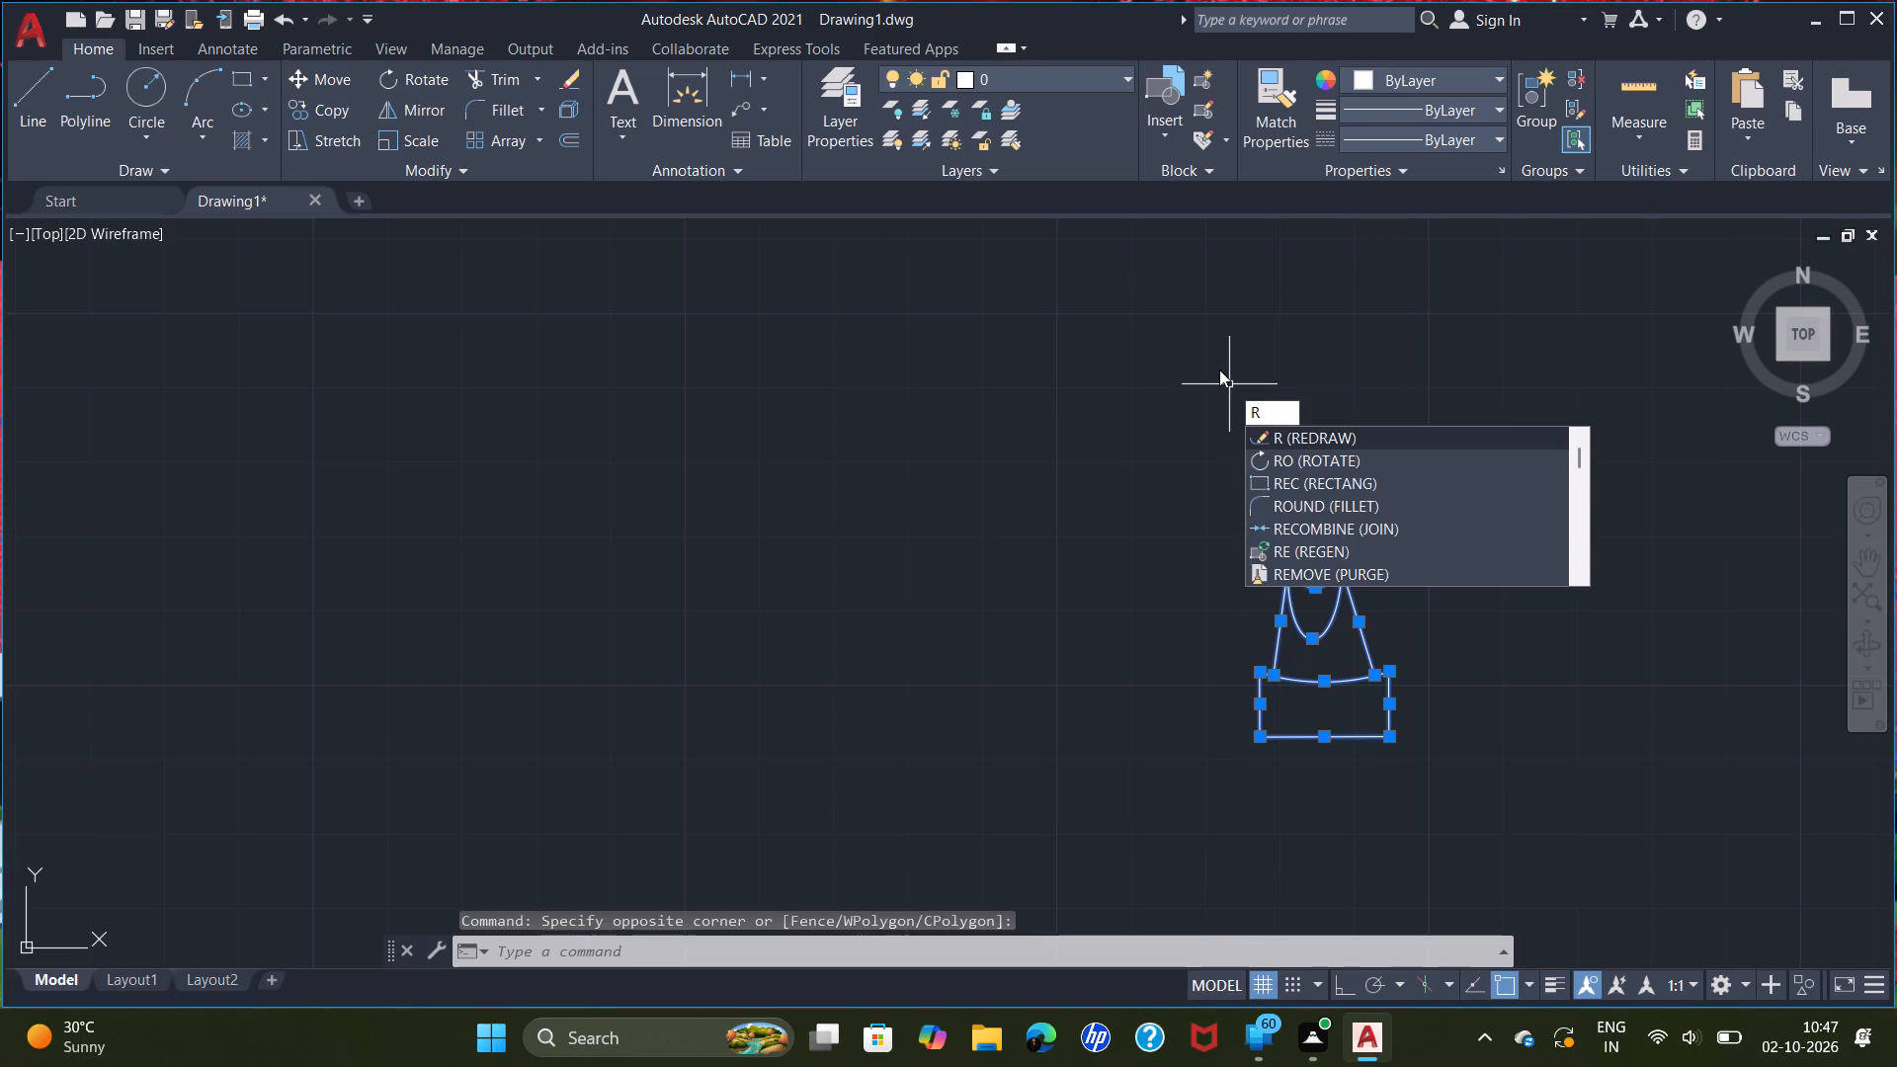
key(BackSpace)
key(j)
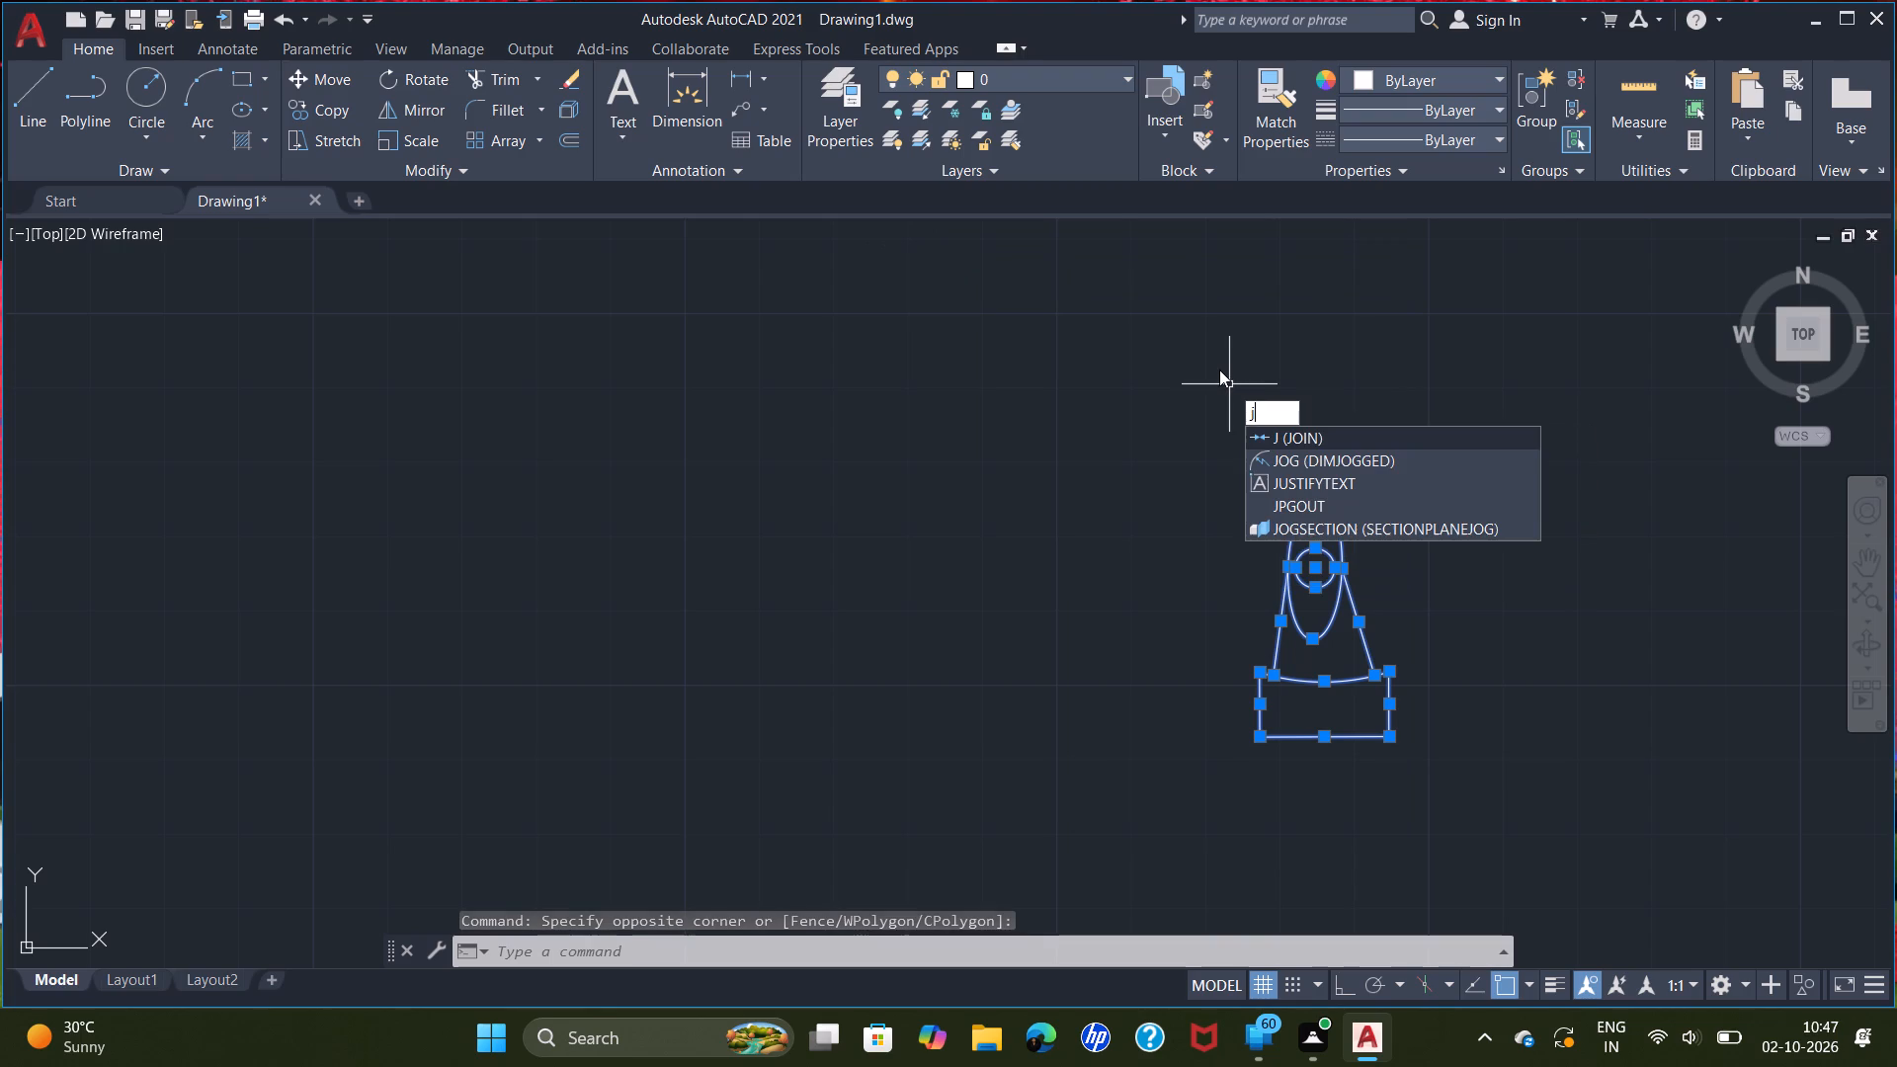
key(Return)
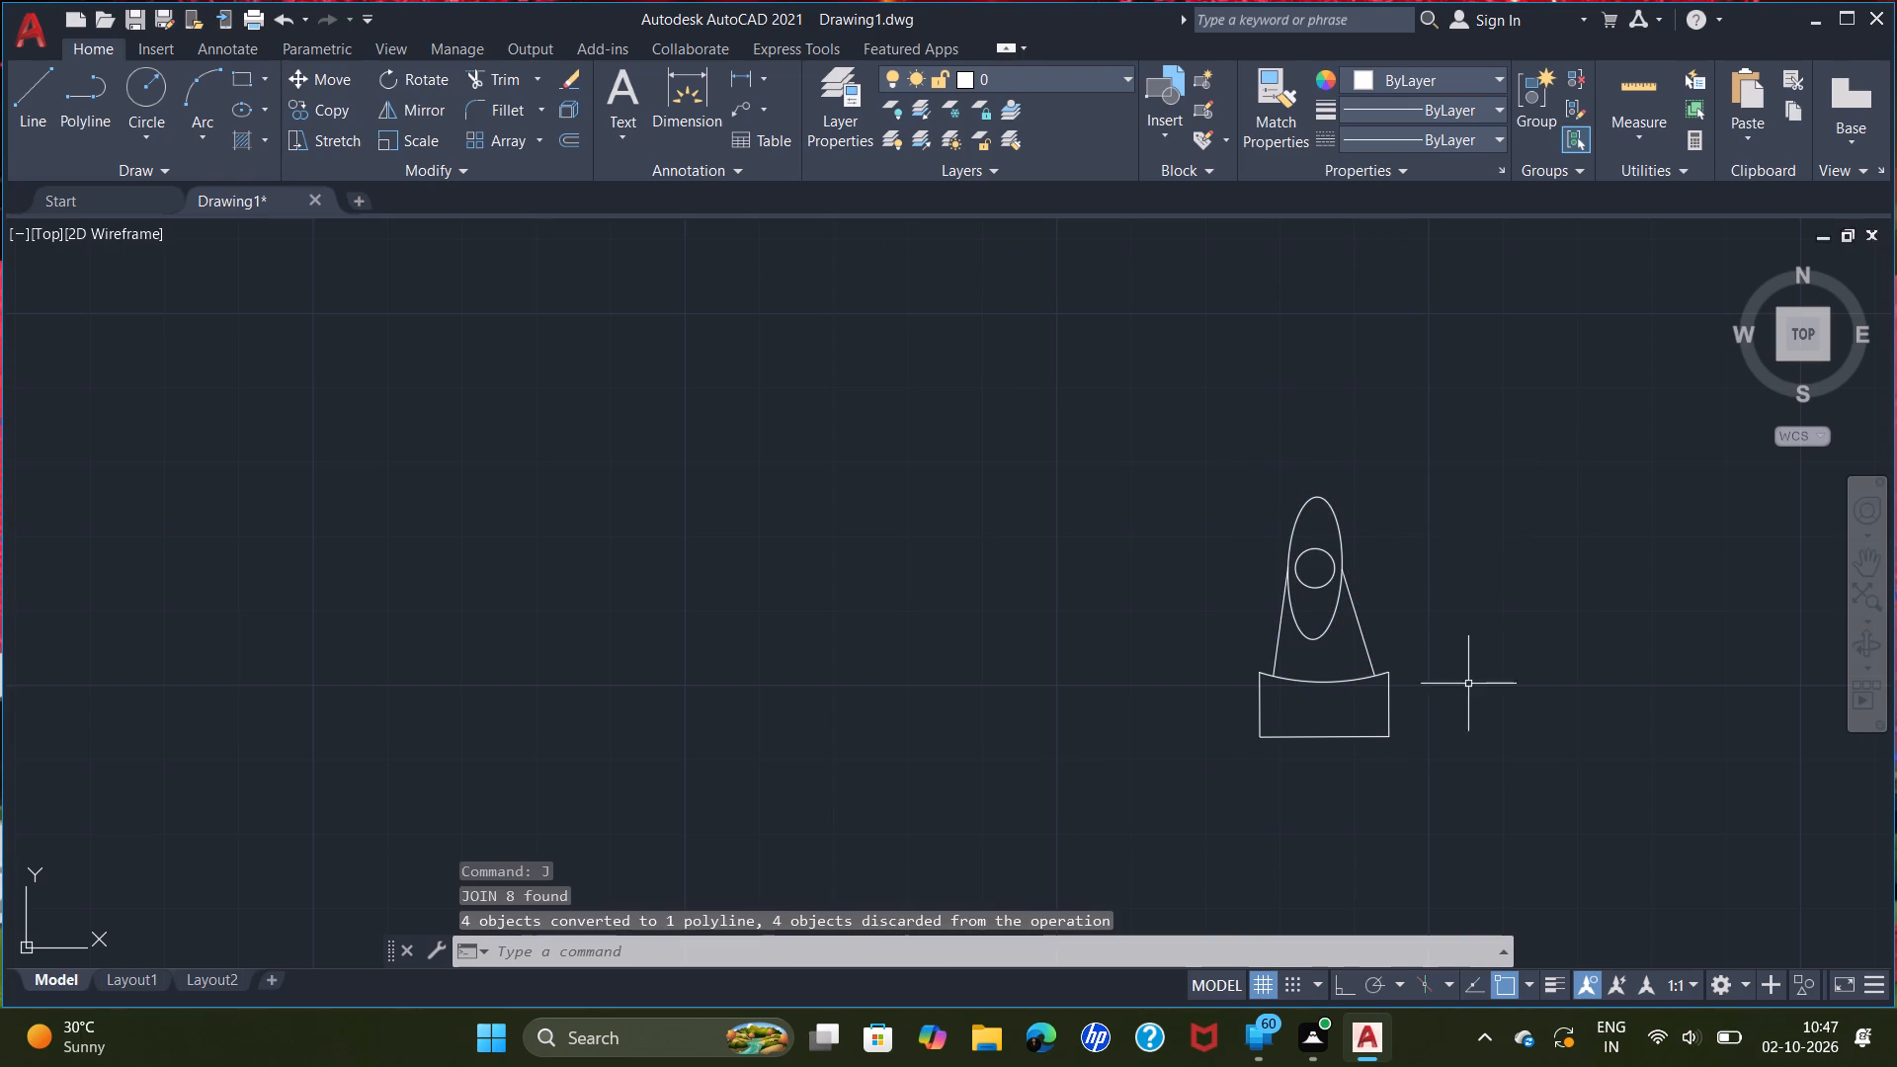
Rotate the whole toilet symbol about 90° counterclockwise around the ellipse's upper end, so the tank faces east.
click(1455, 838)
click(1168, 427)
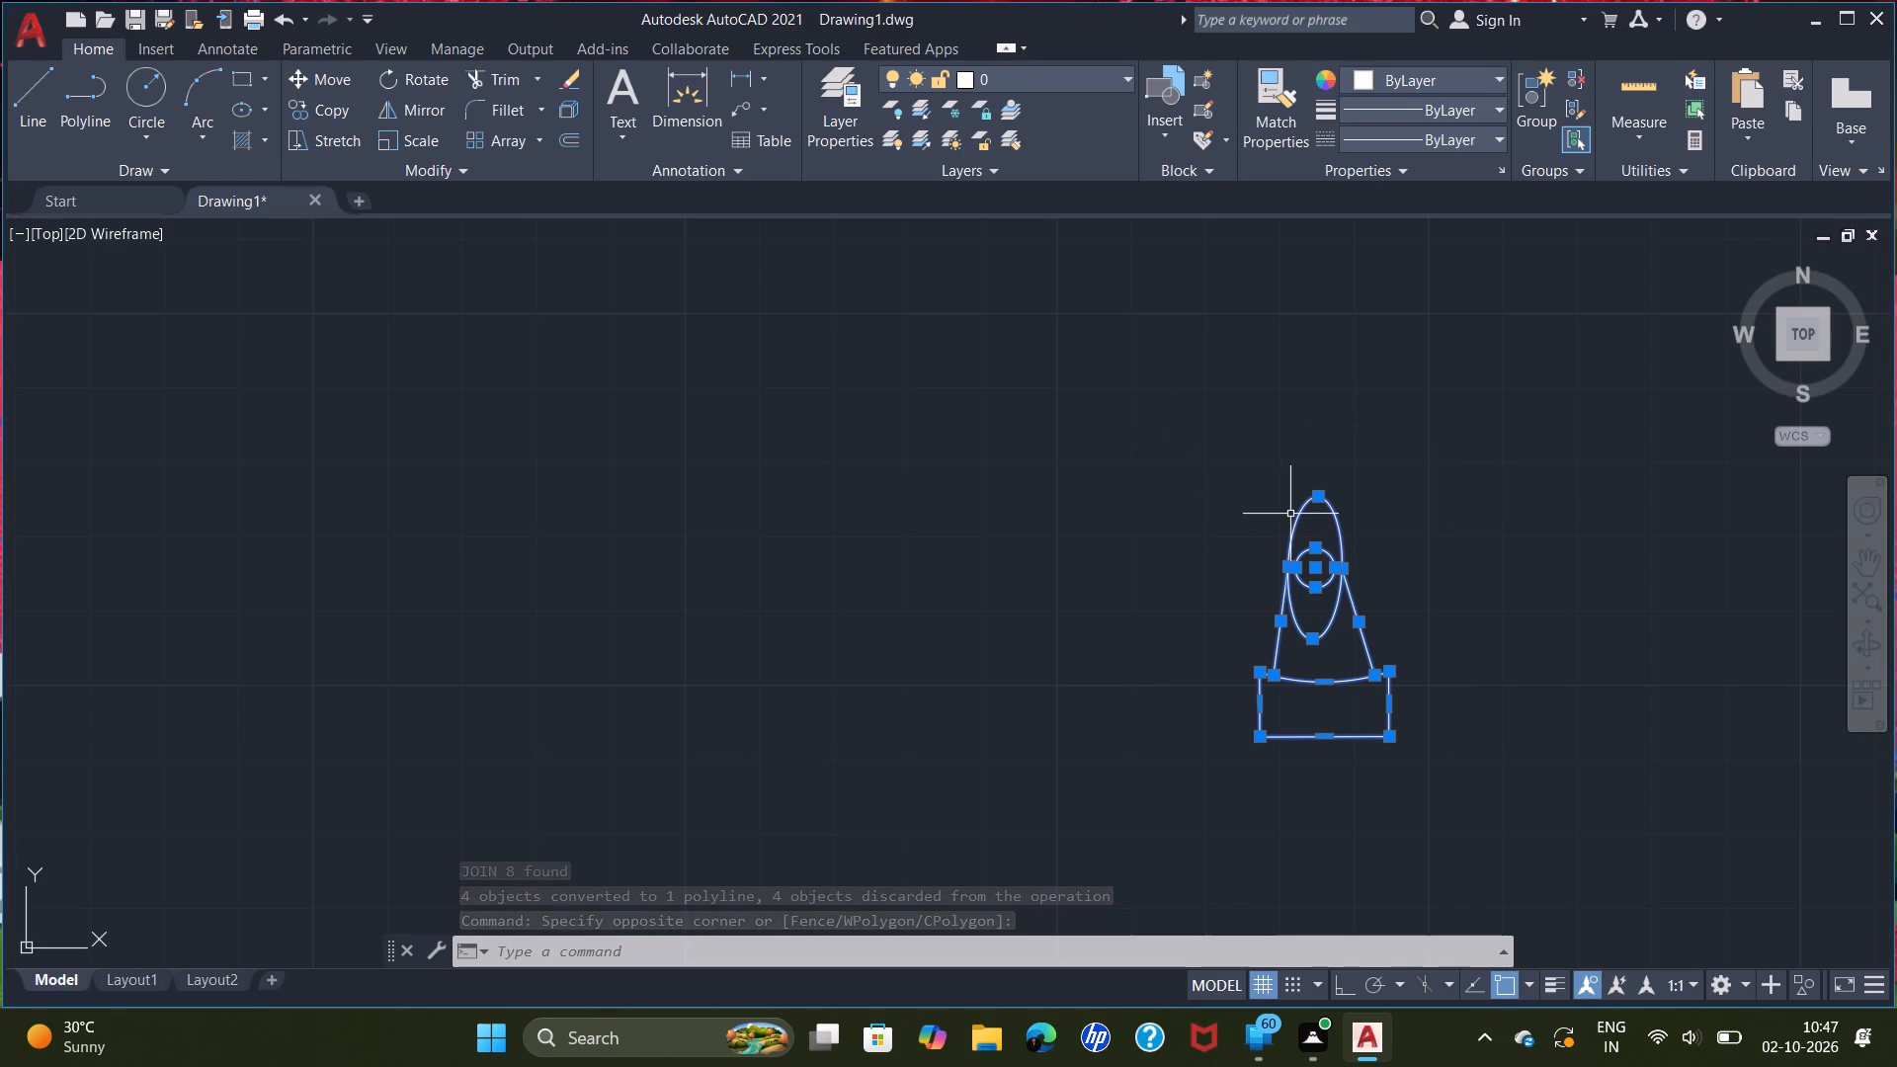
key(r)
key(o)
key(Return)
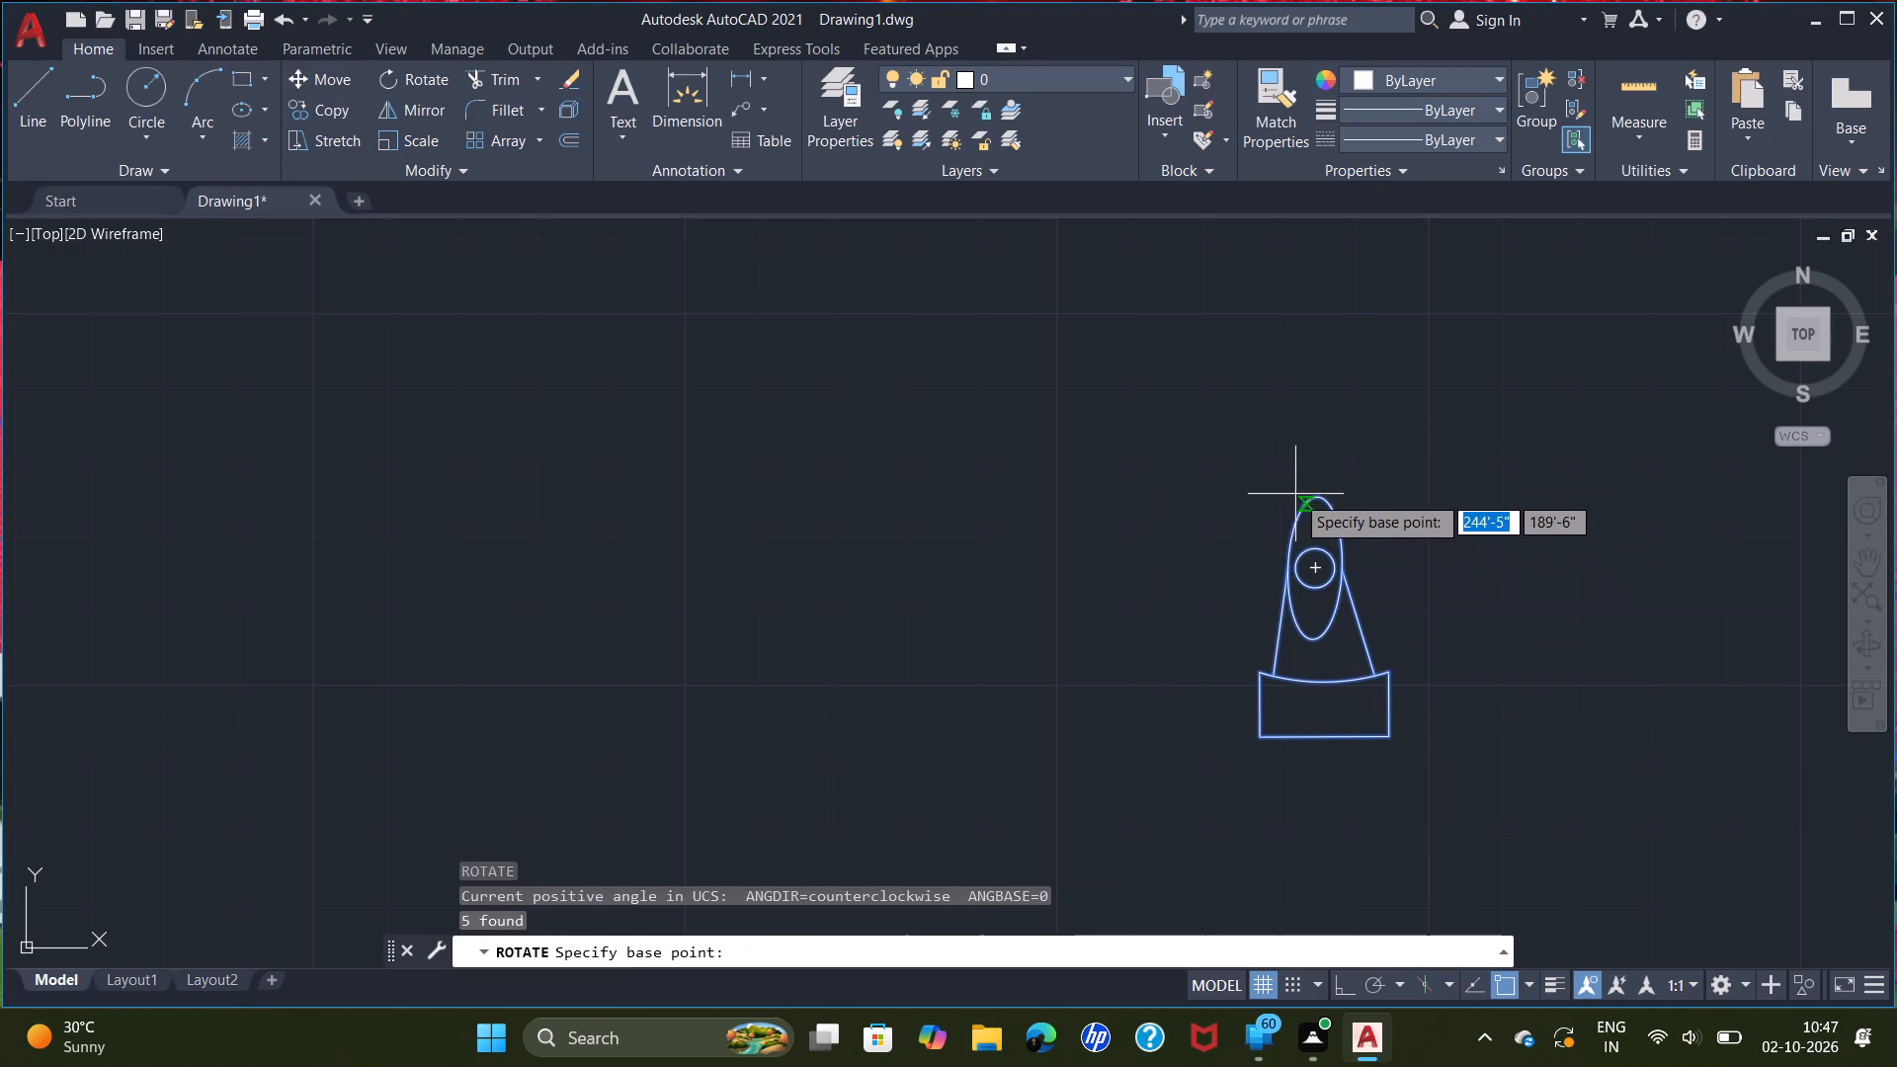
click(1312, 502)
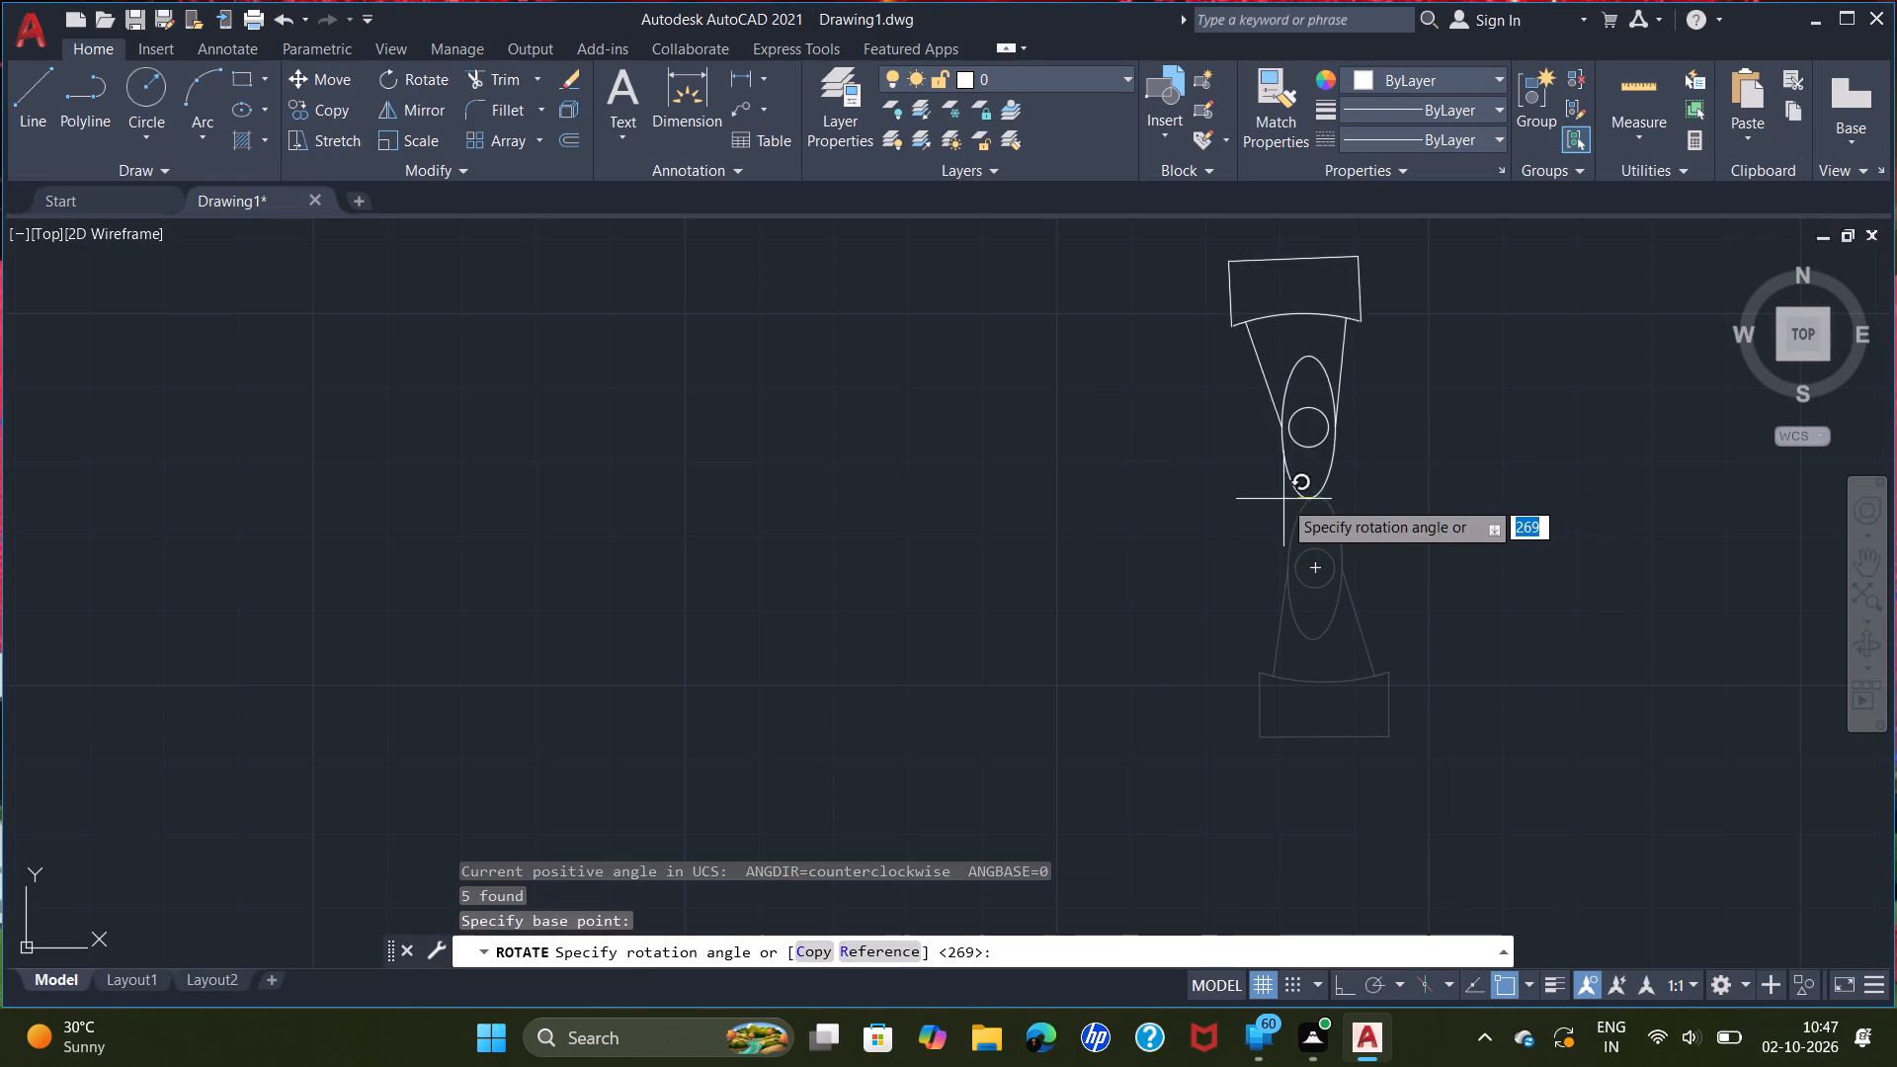
click(1310, 419)
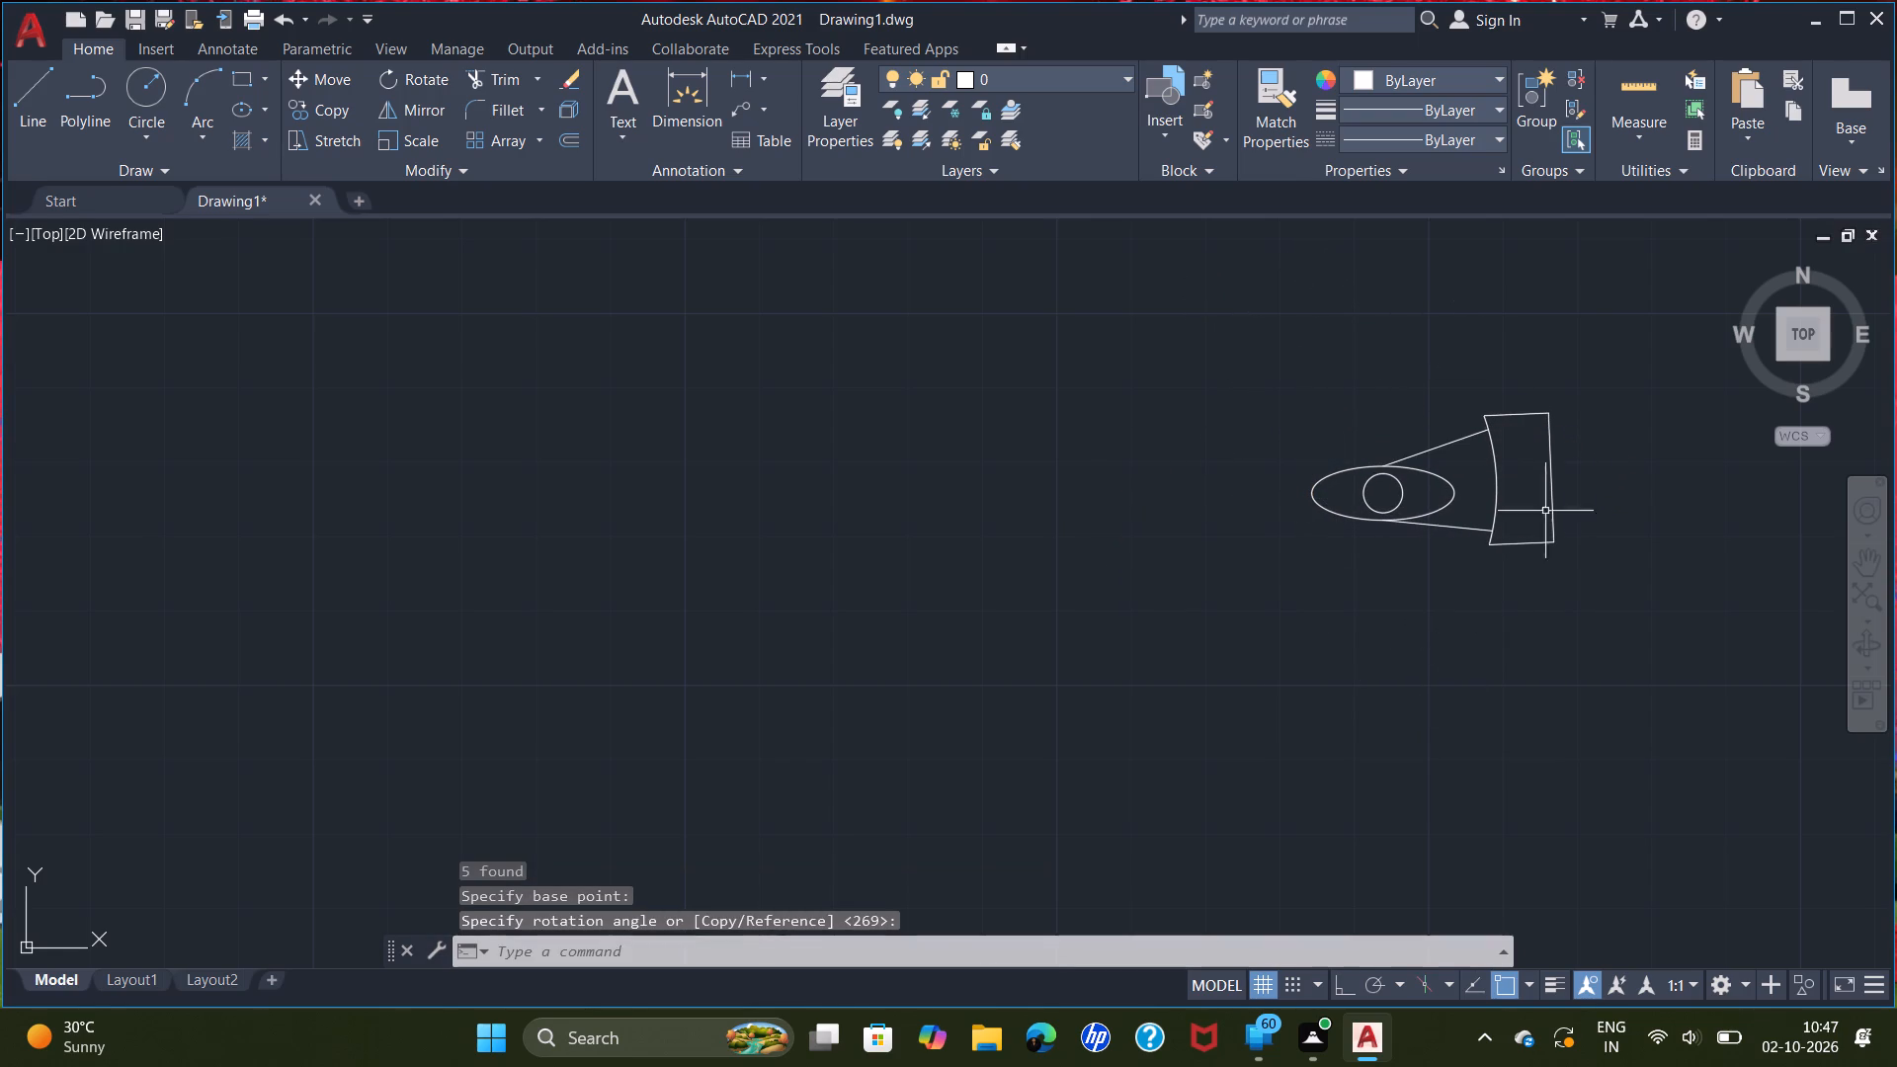
Set up a Write Block from all the toilet objects, with the midpoint of the tank's east edge as base point.
drag(1649, 591, 1643, 568)
click(1169, 401)
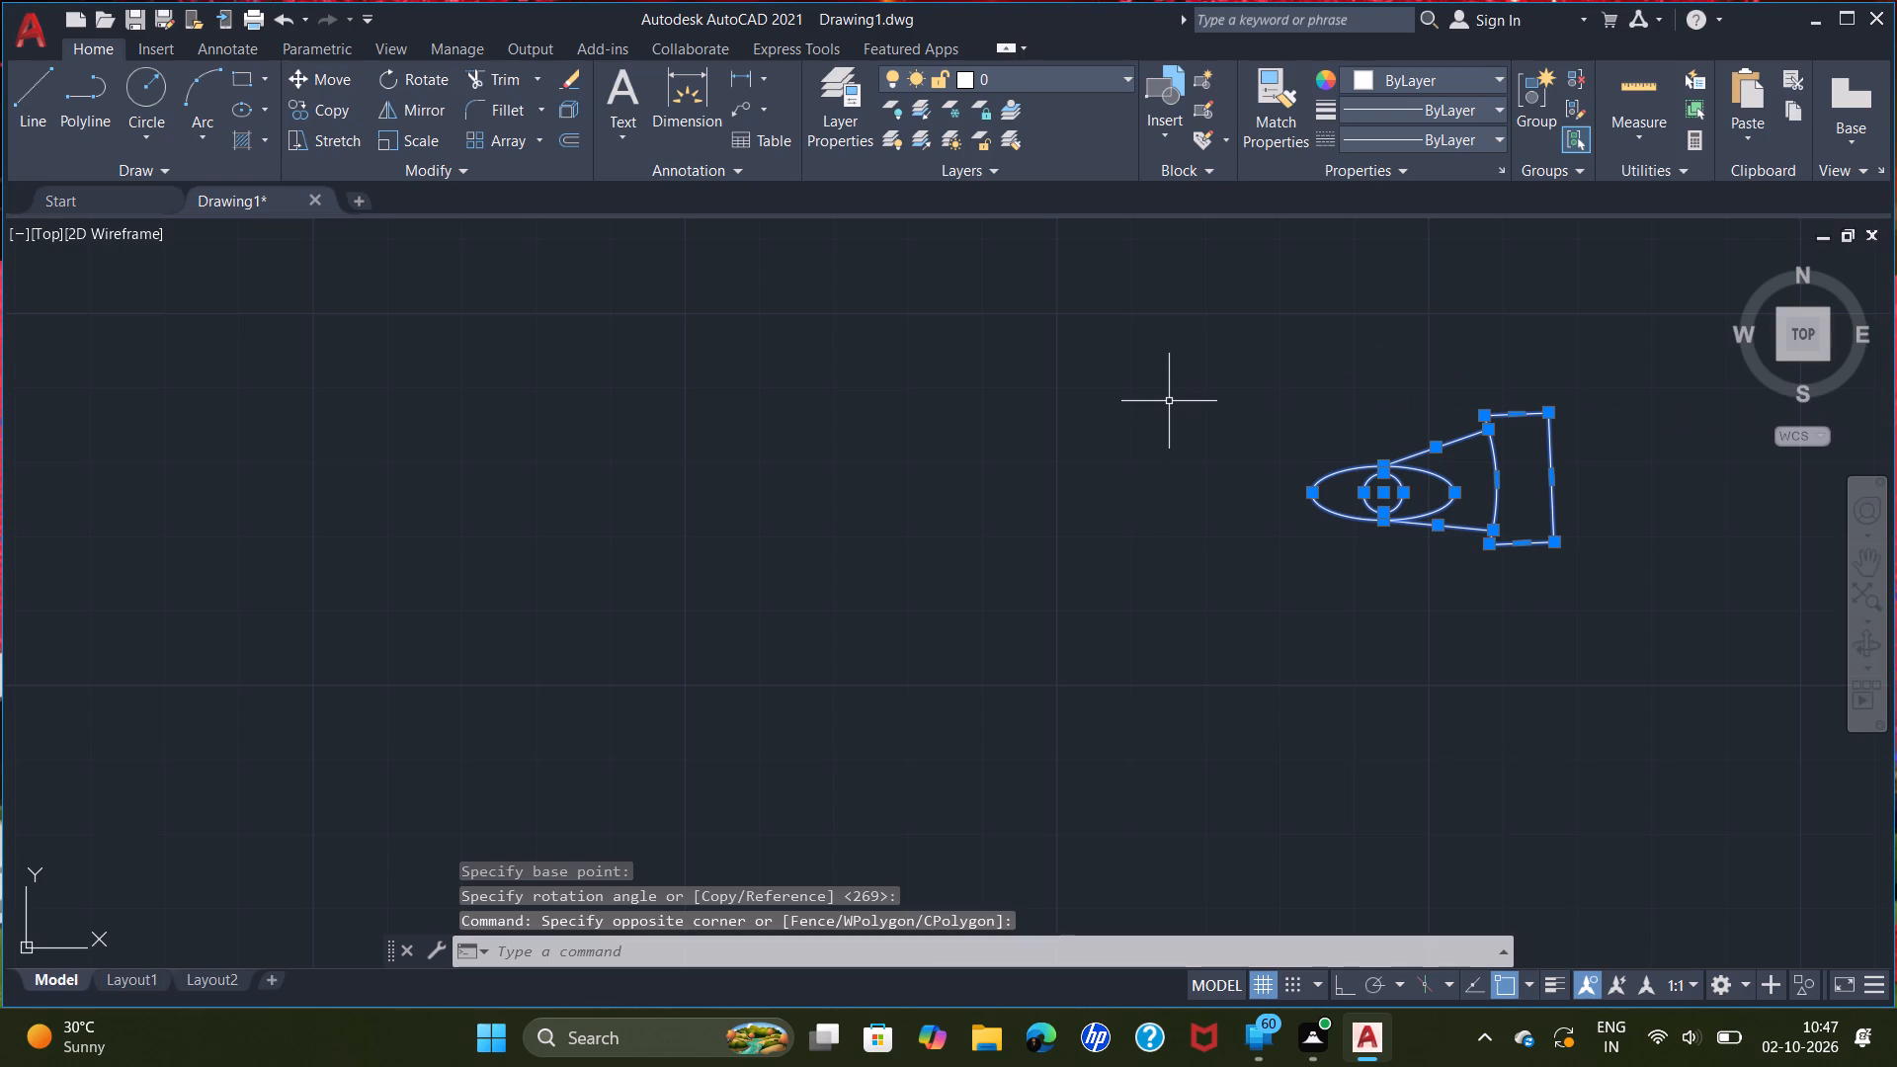
text(wb)
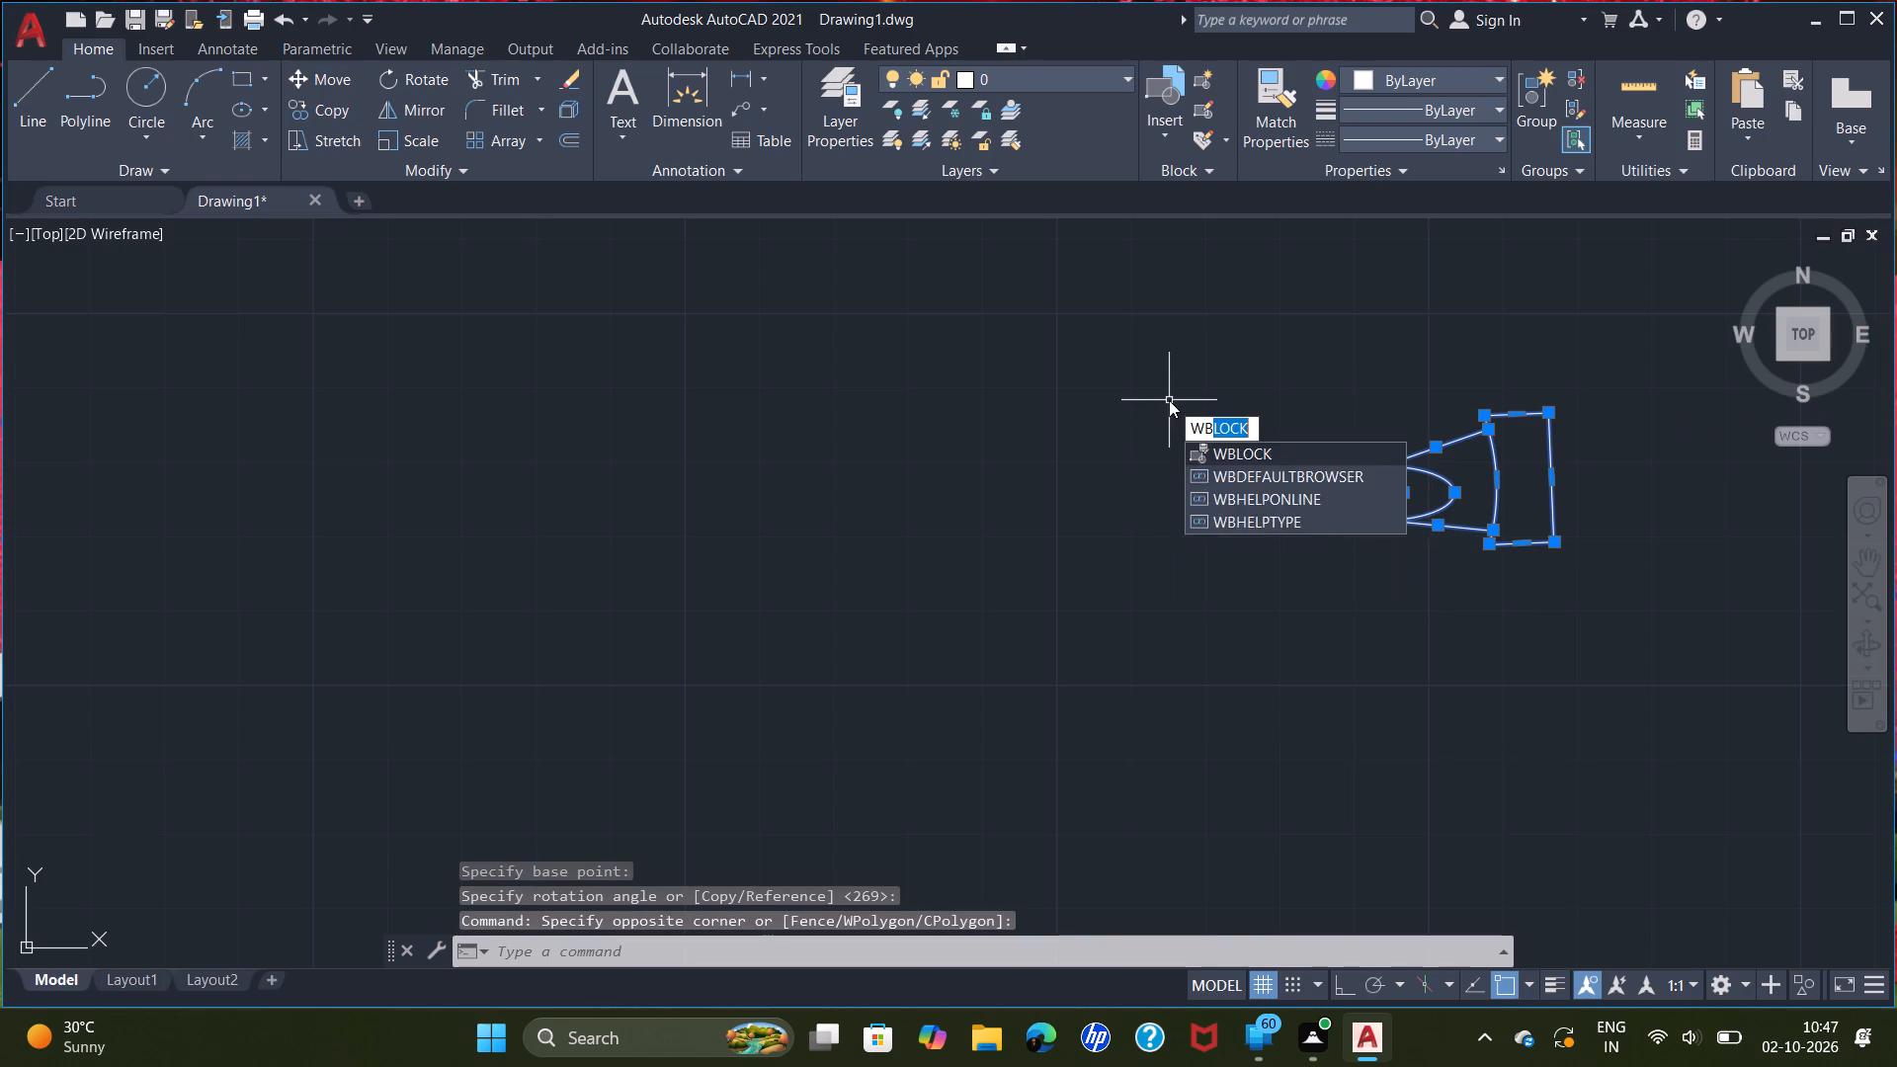
key(Return)
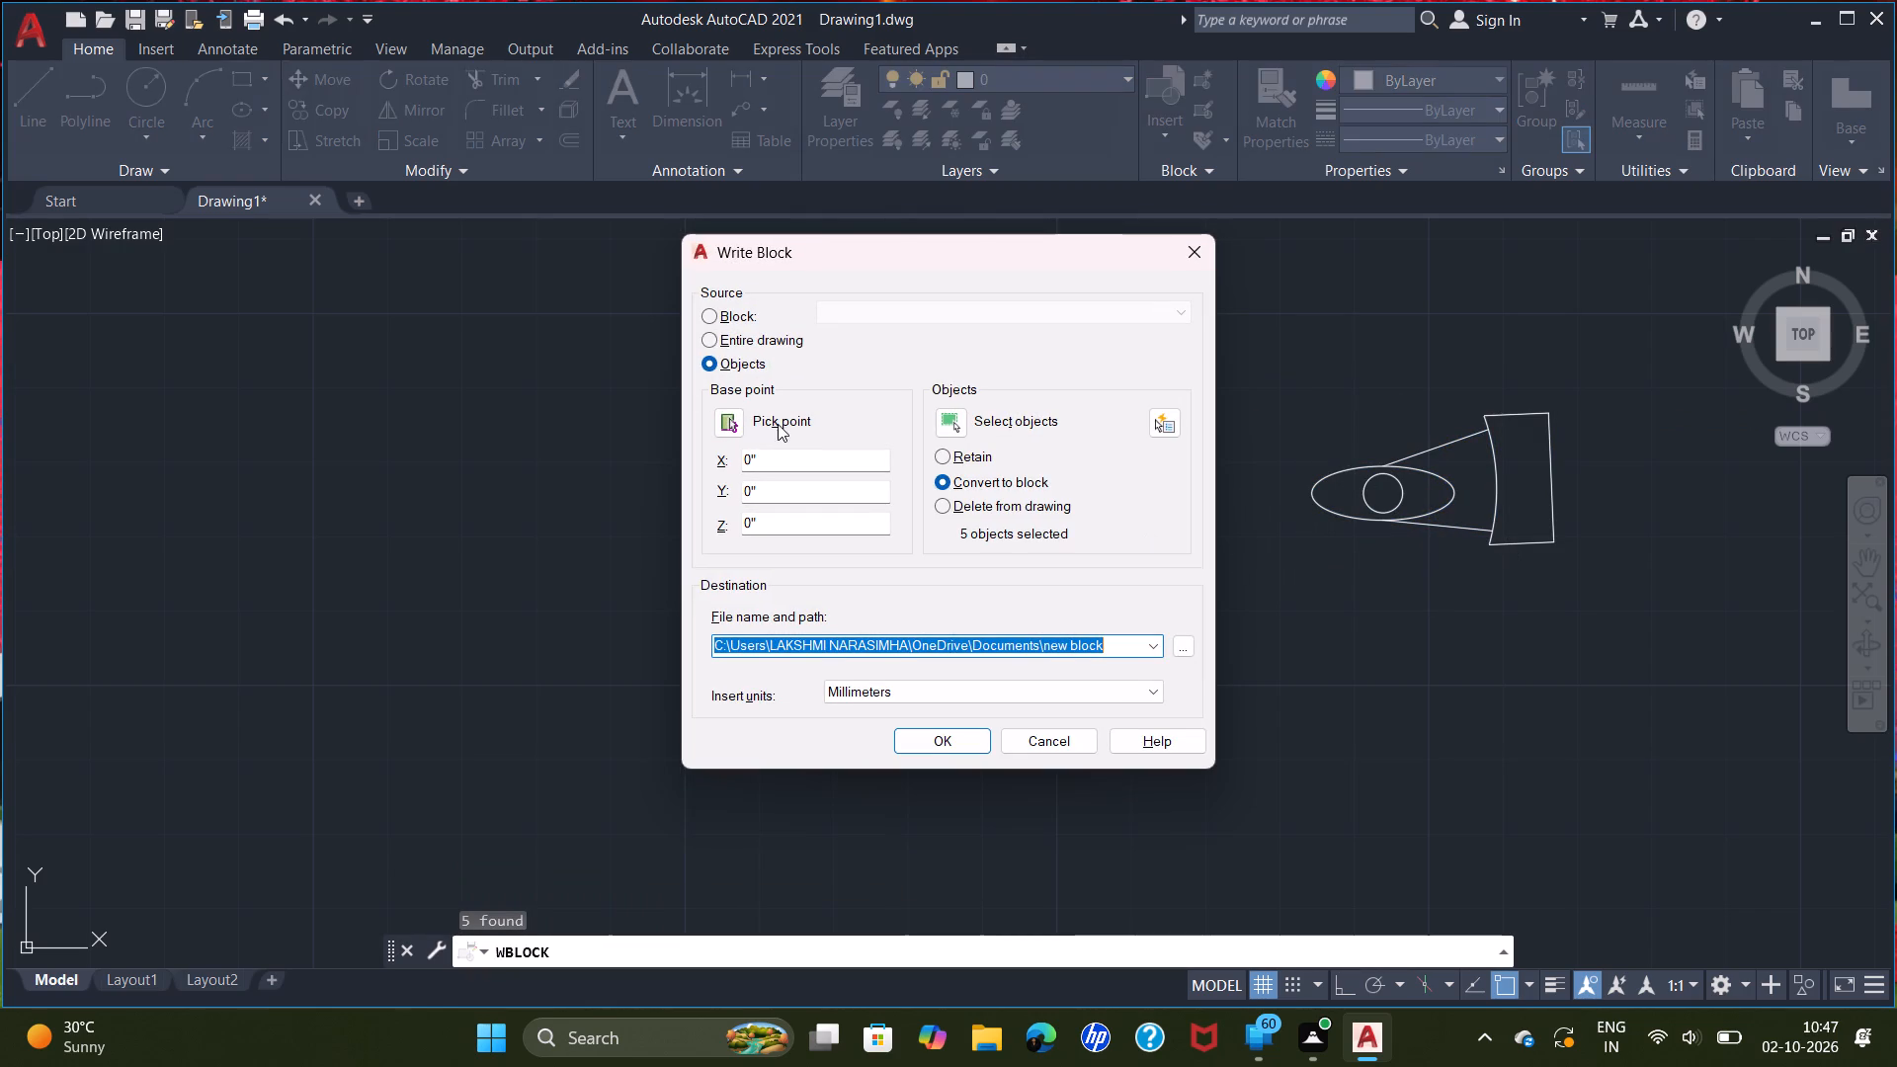
double_click(736, 416)
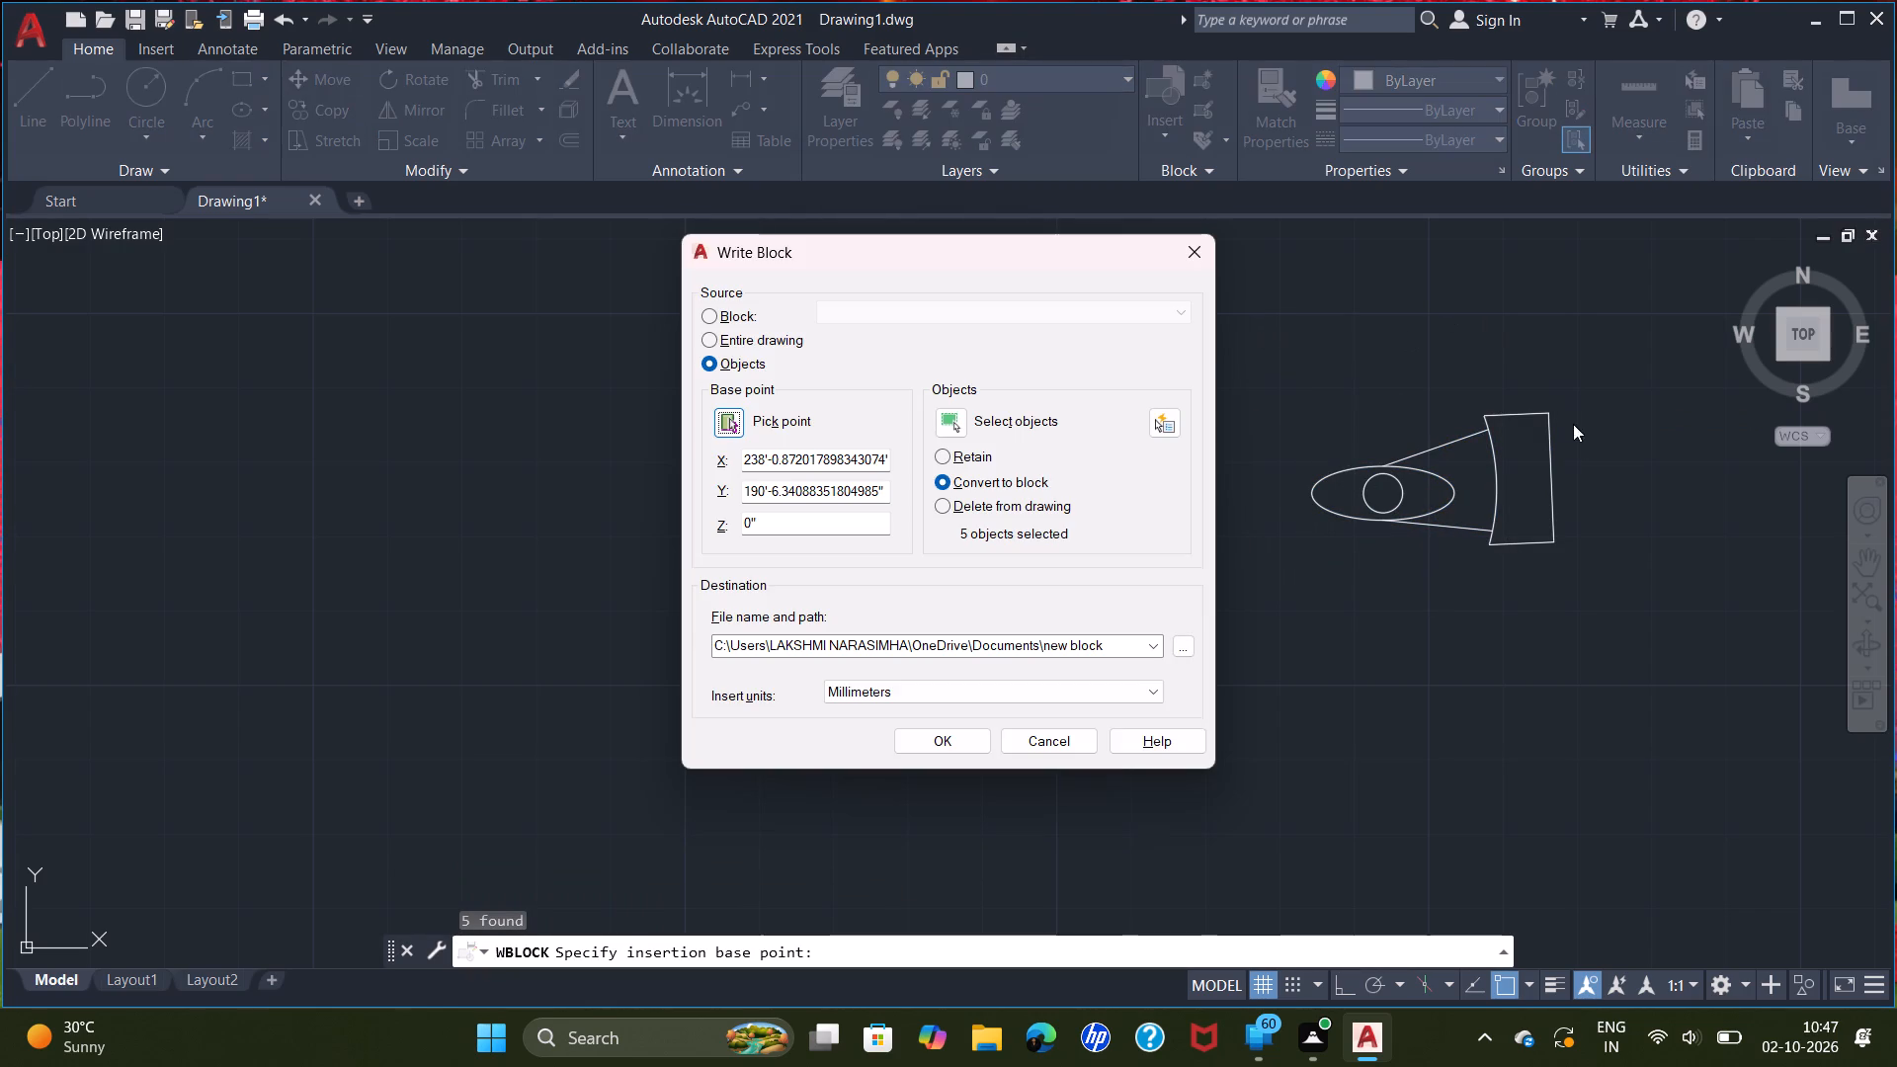
click(720, 425)
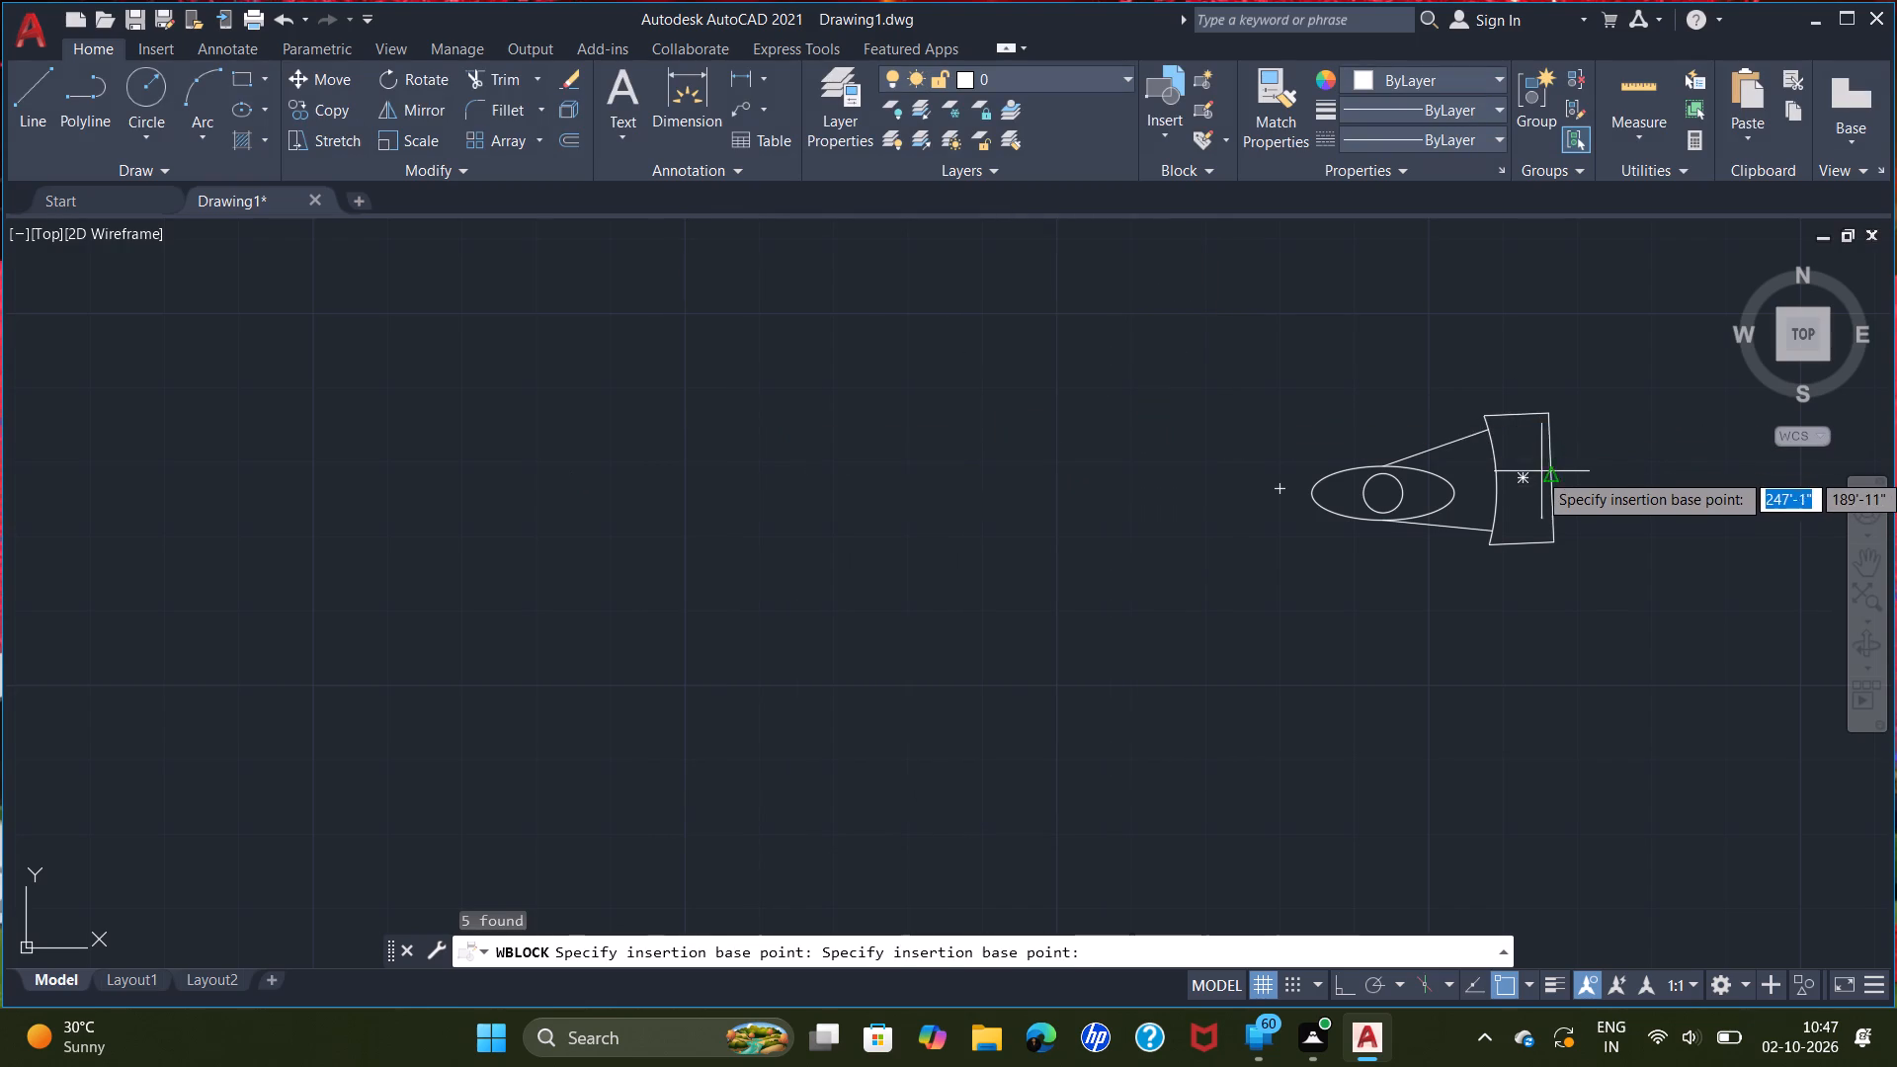
click(1546, 480)
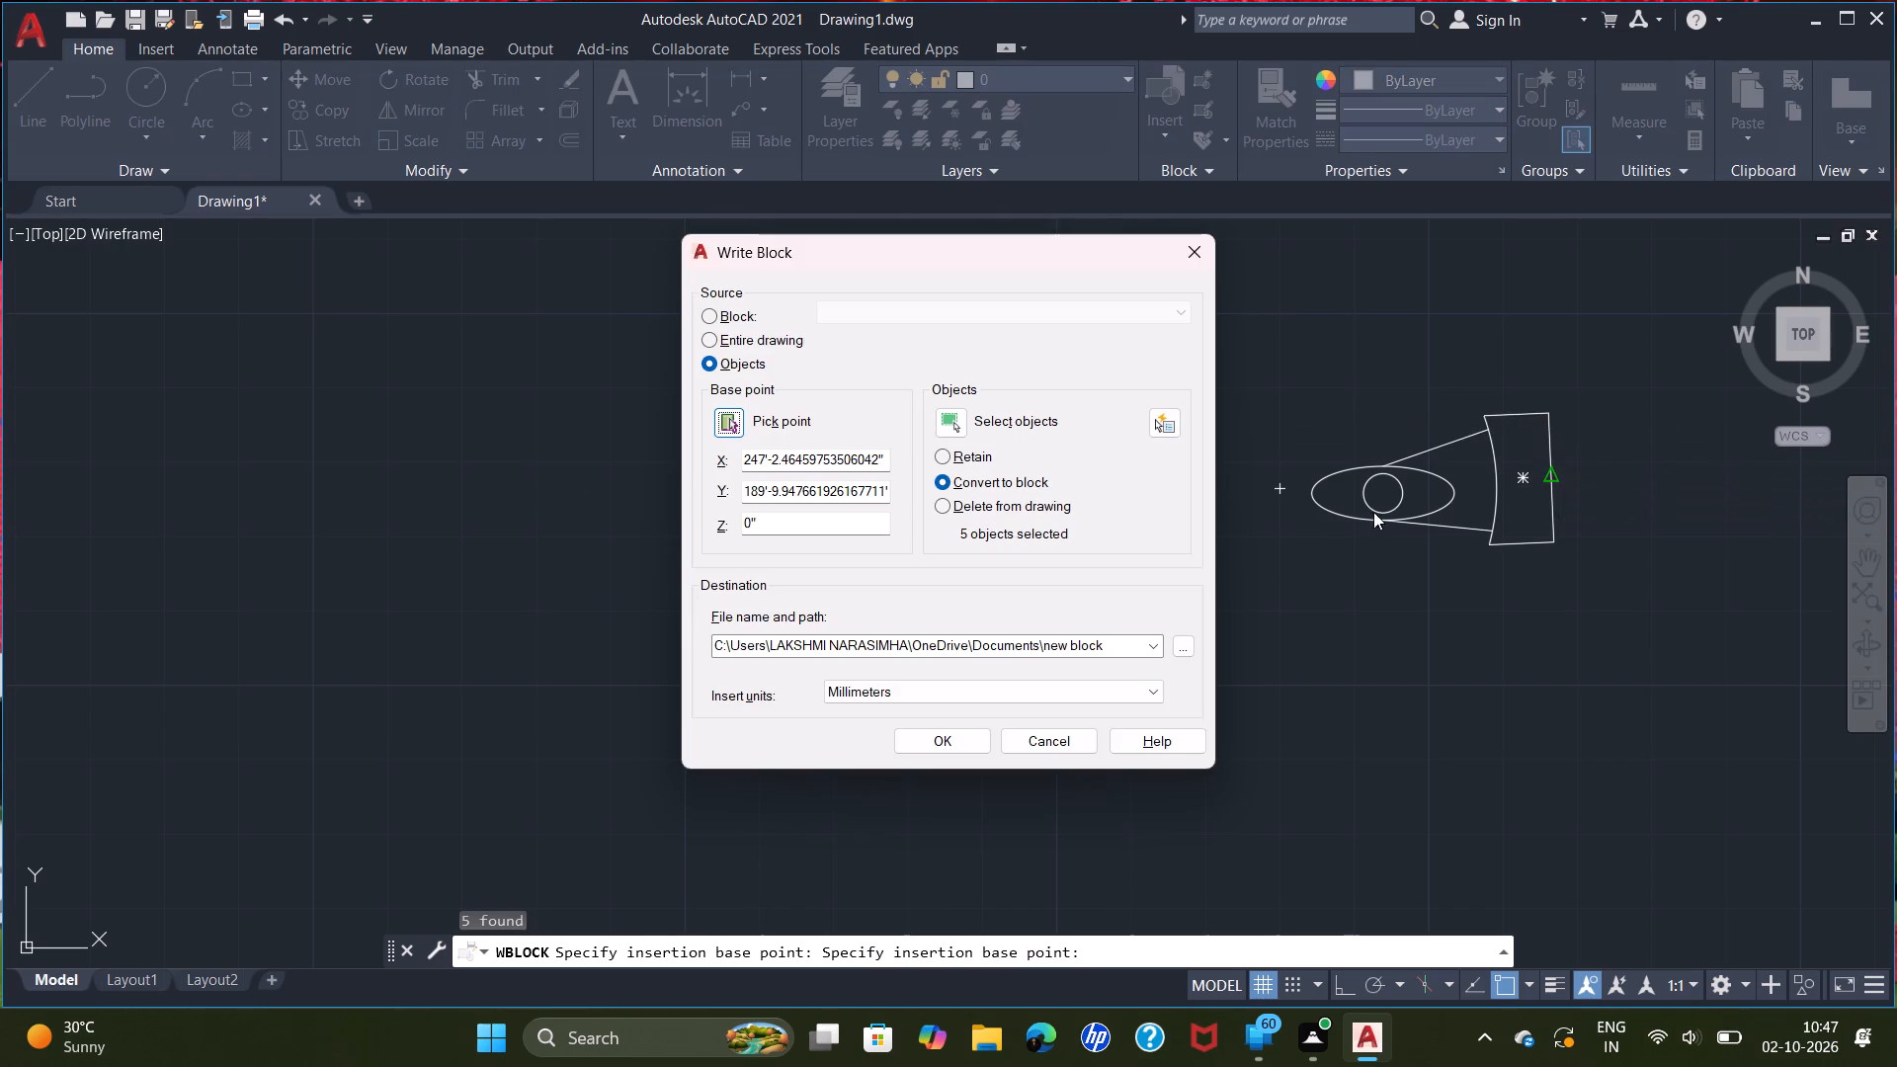
double_click(952, 430)
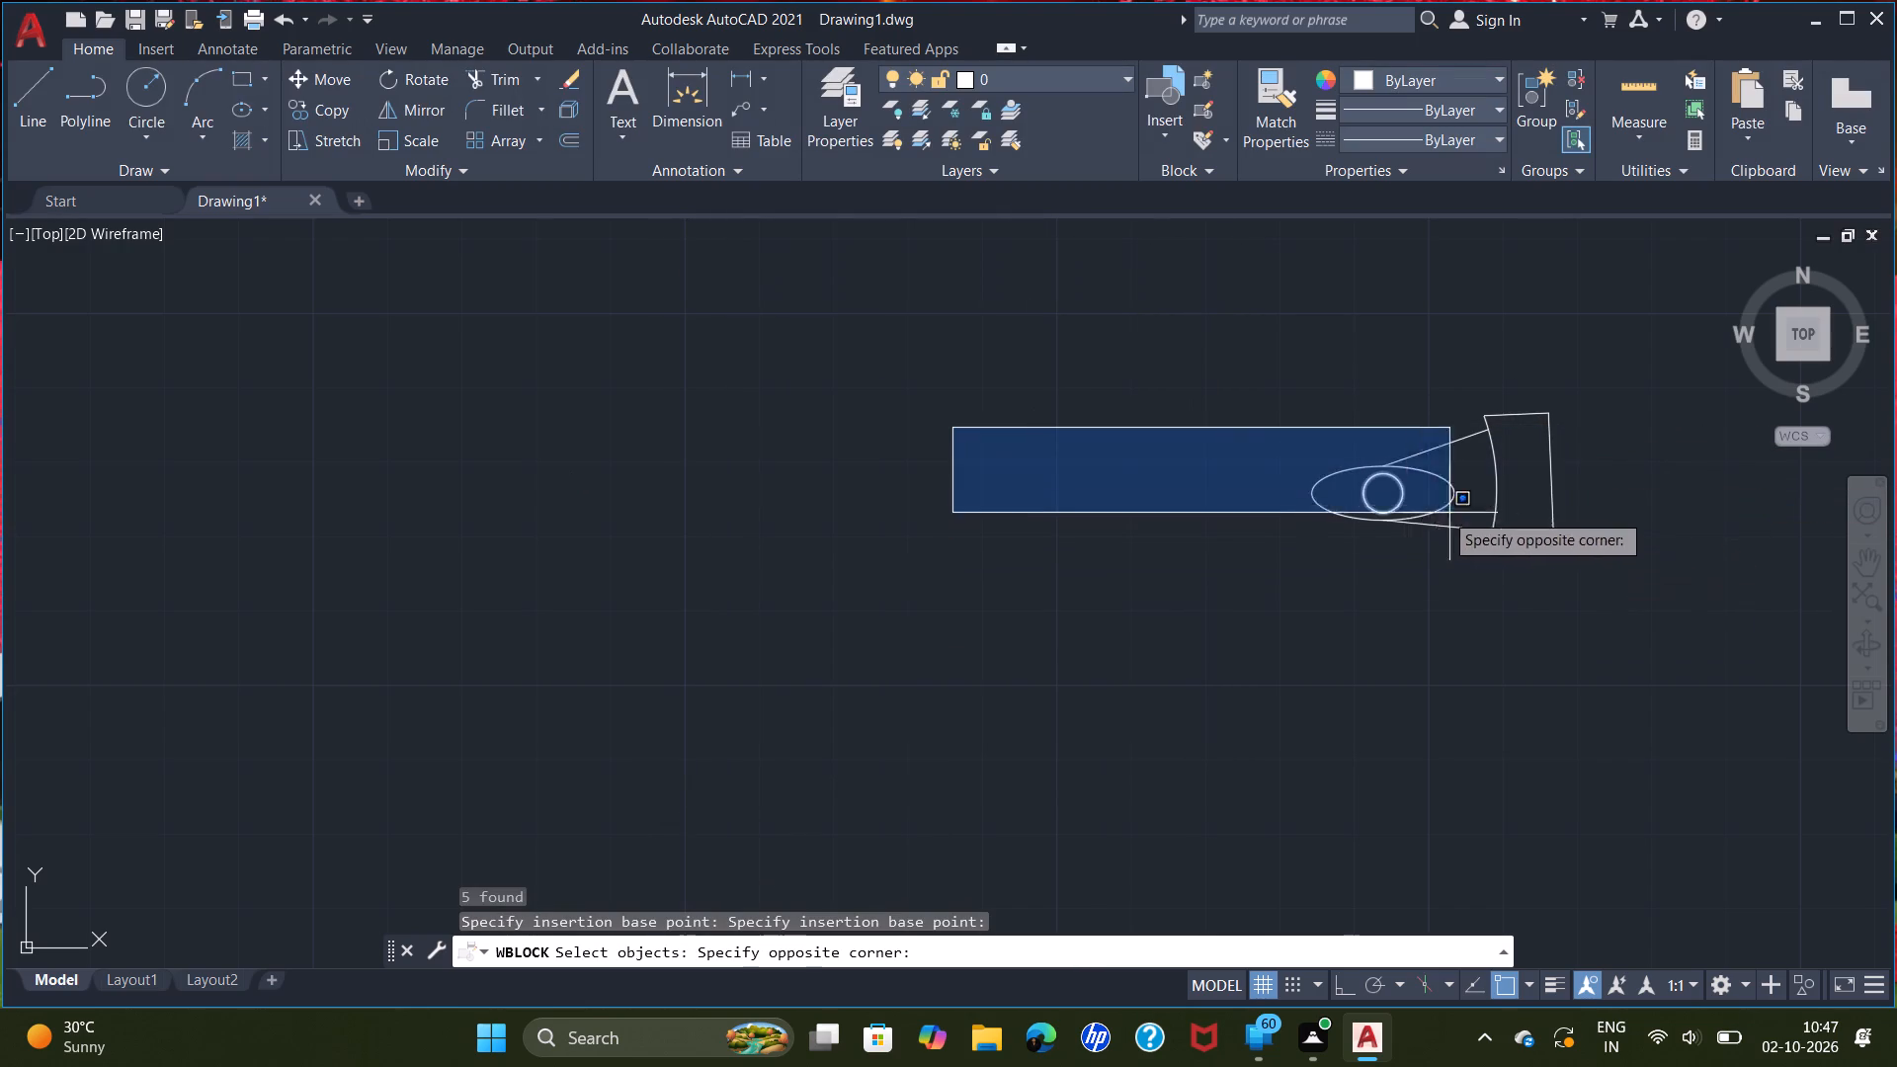
click(1326, 437)
click(1614, 578)
drag(1609, 566, 1594, 534)
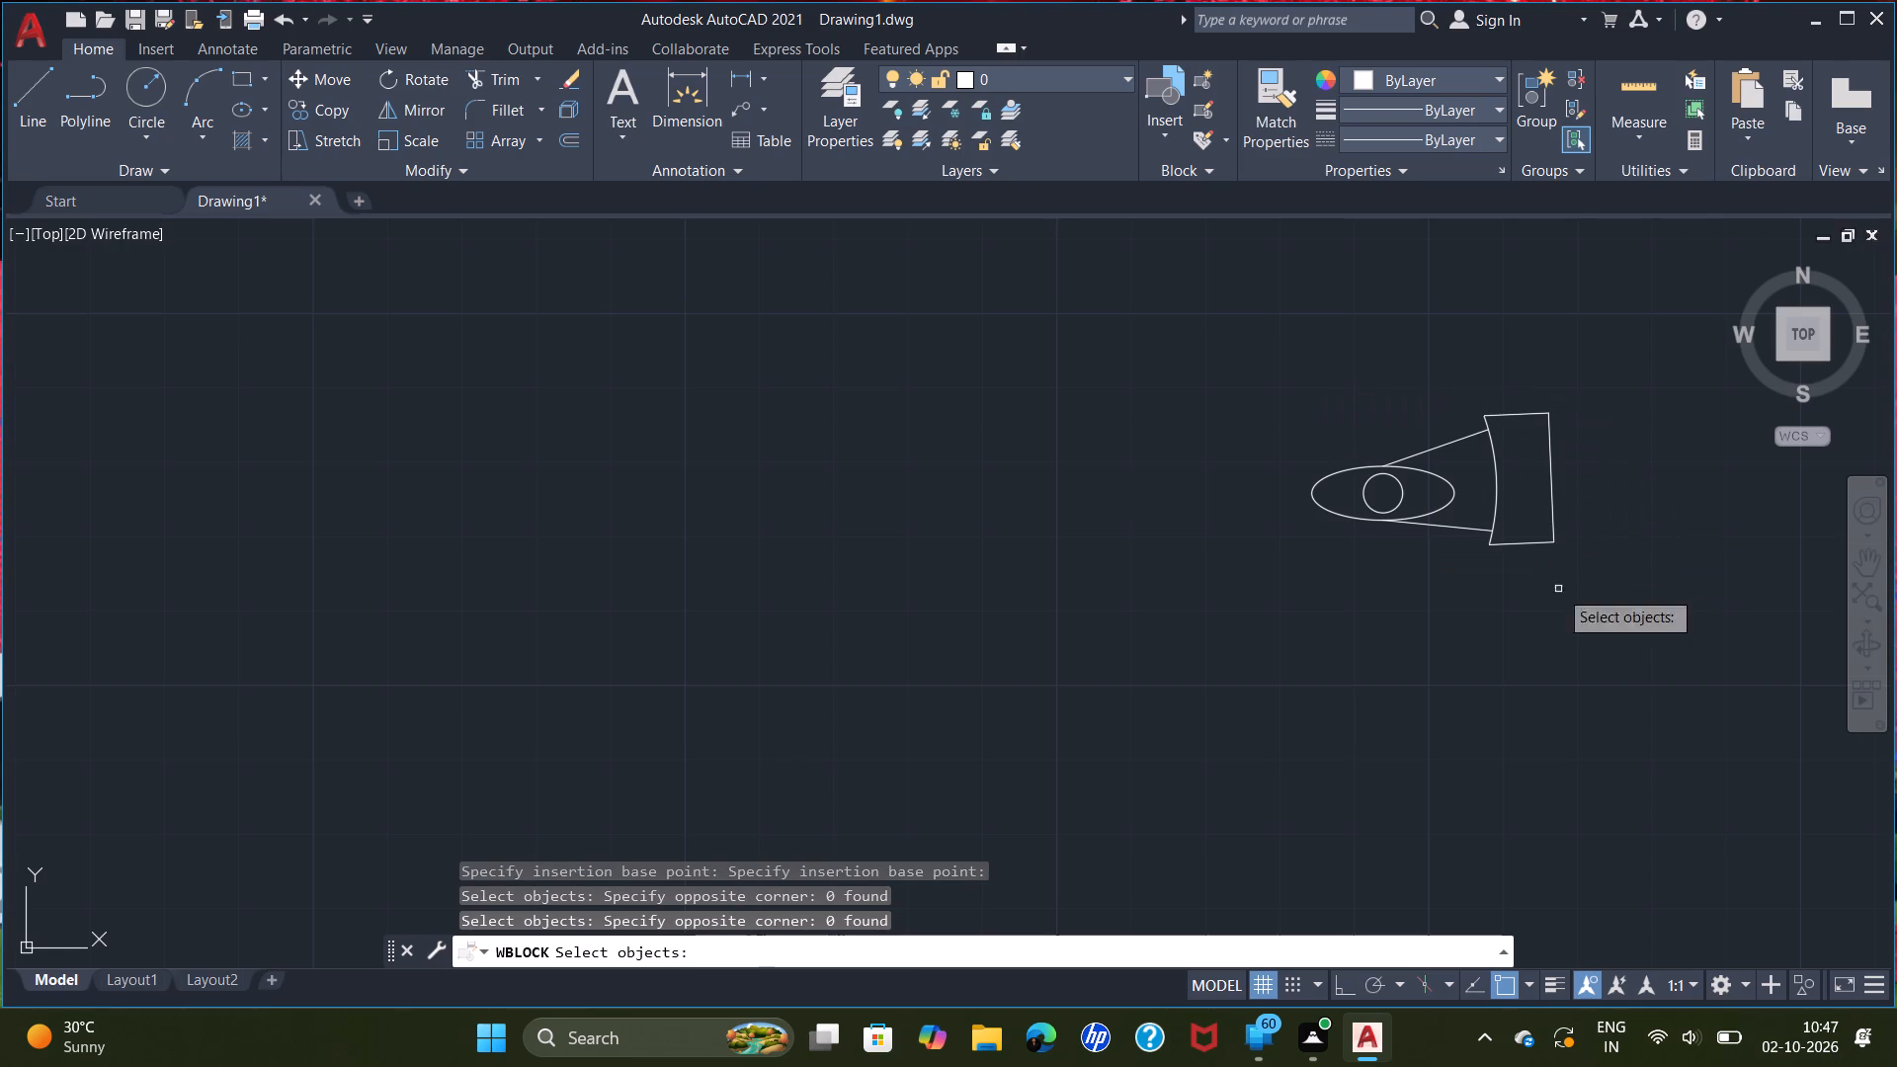
click(1643, 622)
double_click(1286, 381)
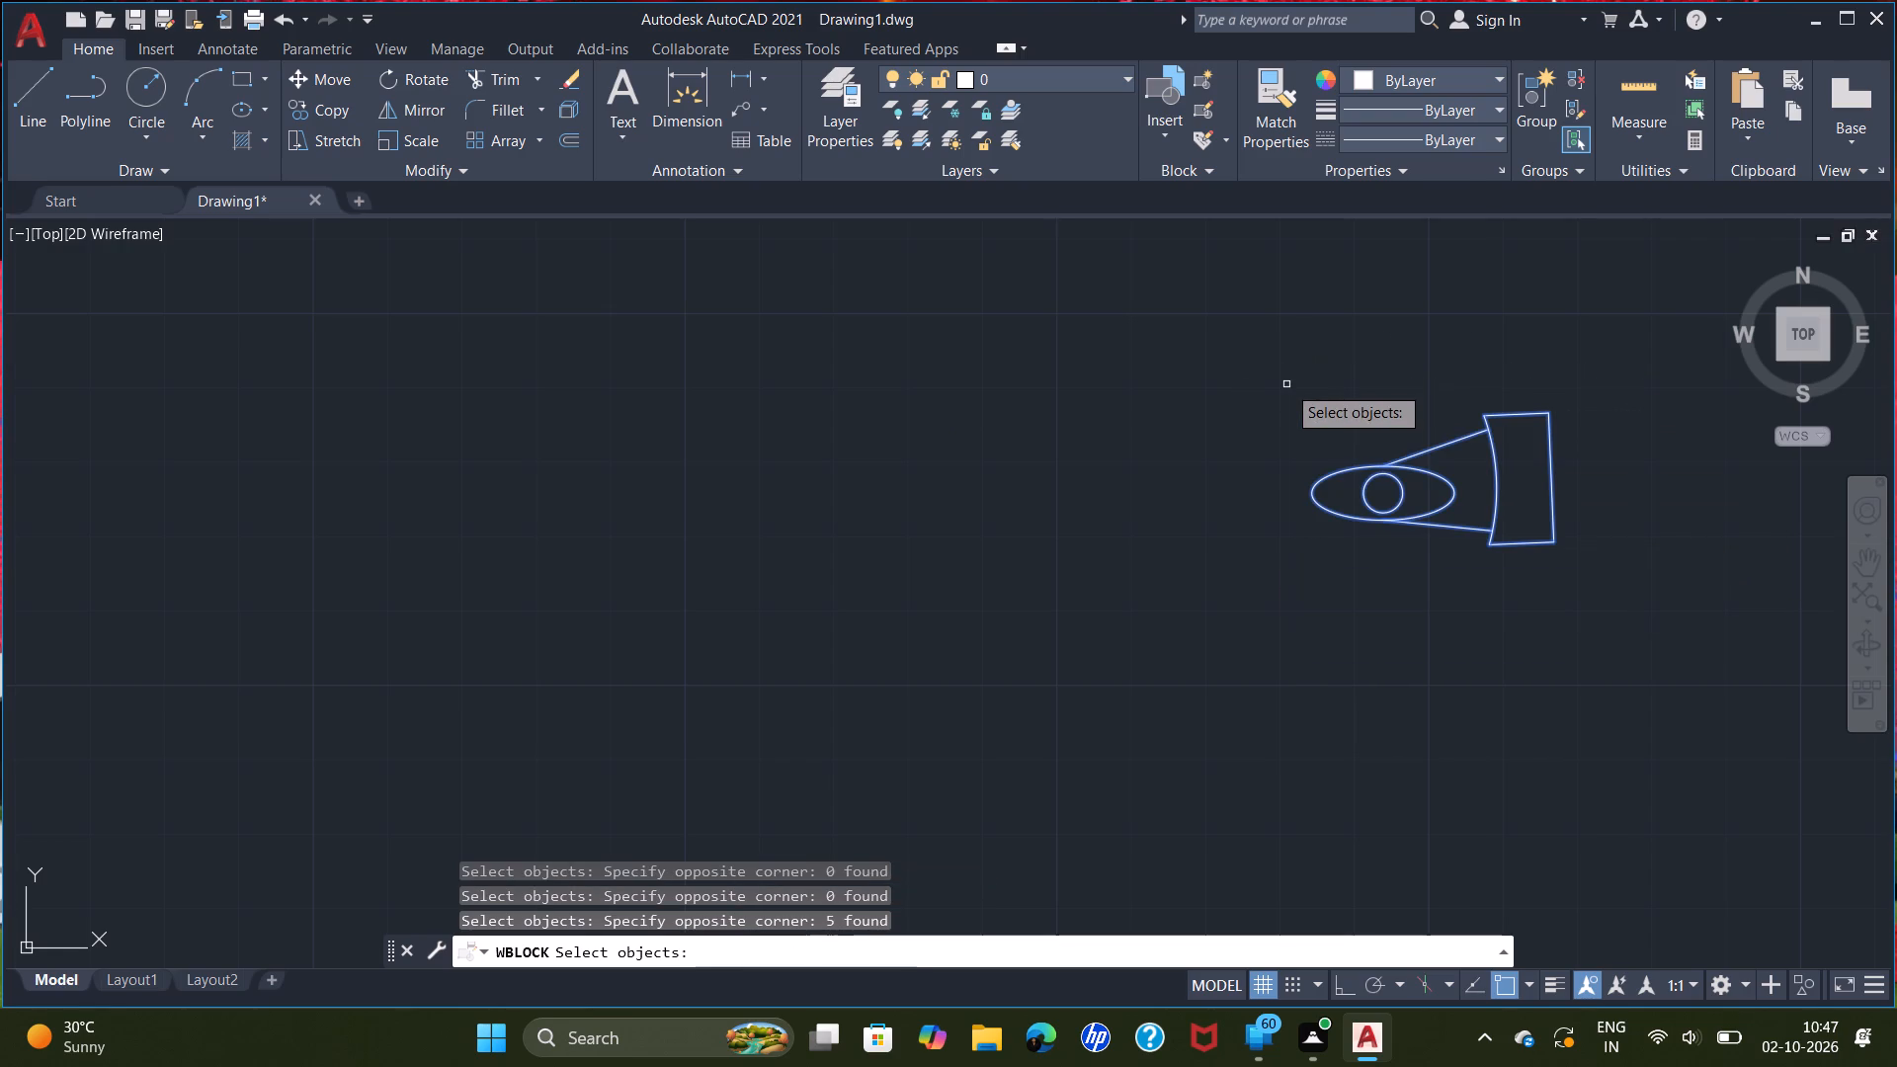
key(Return)
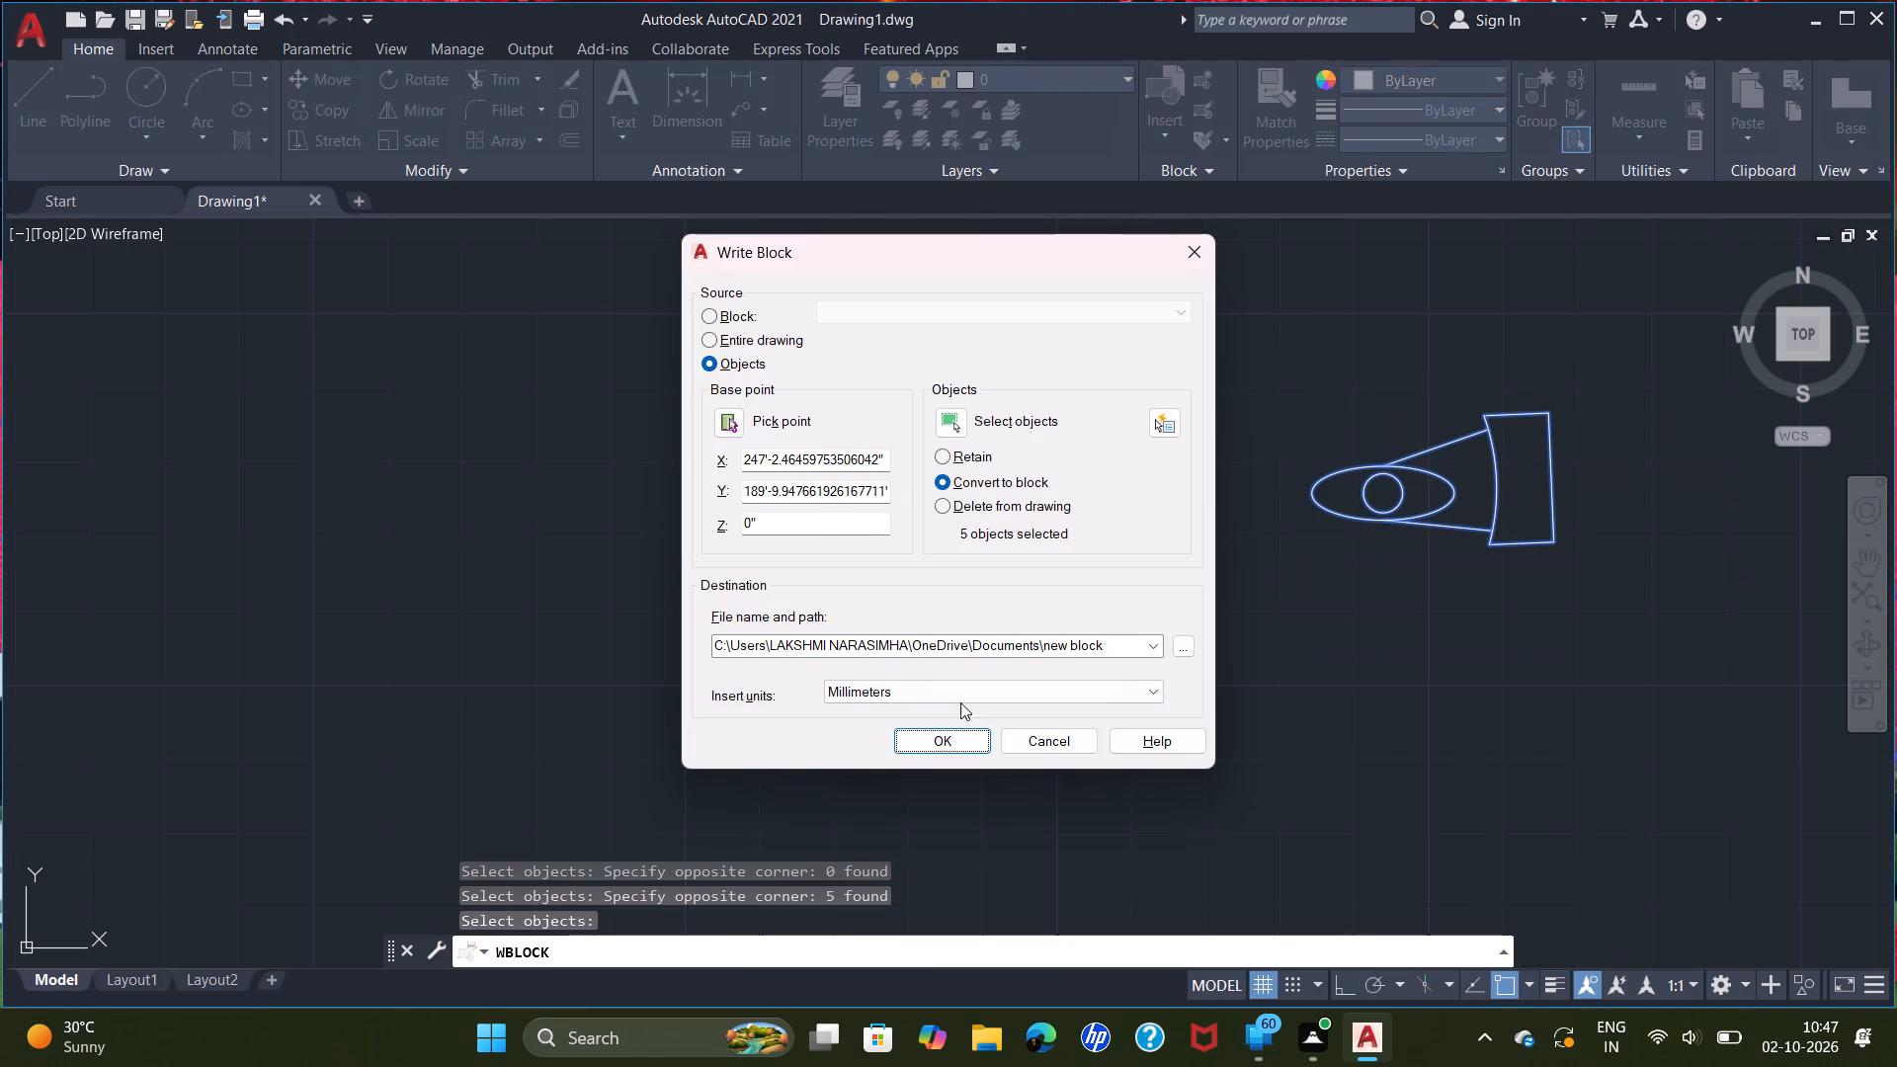
Name the block file toilet in the Documents folder and write it, converting the objects to a block.
double_click(1114, 646)
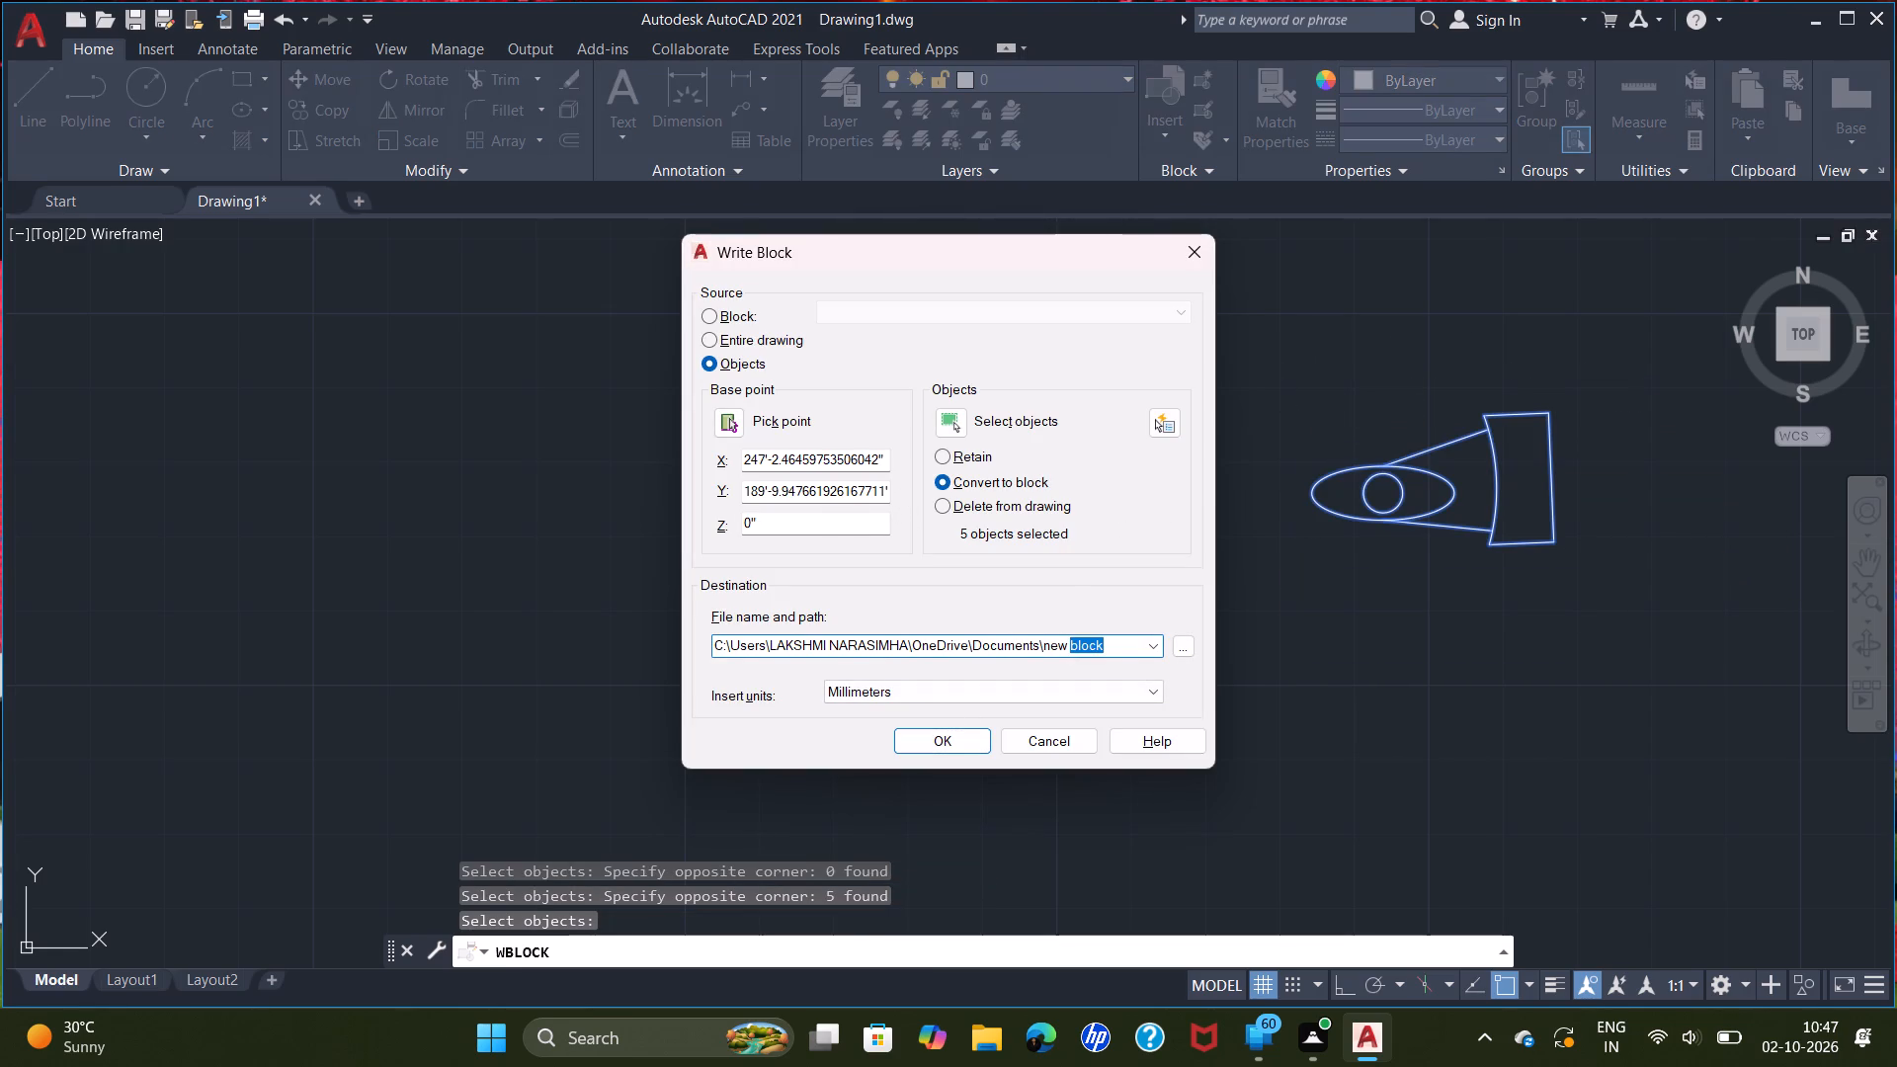
key(BackSpace)
key(BackSpace)
key(BackSpace)
key(BackSpace)
key(BackSpace)
text(toi)
key(l)
key(e)
key(t)
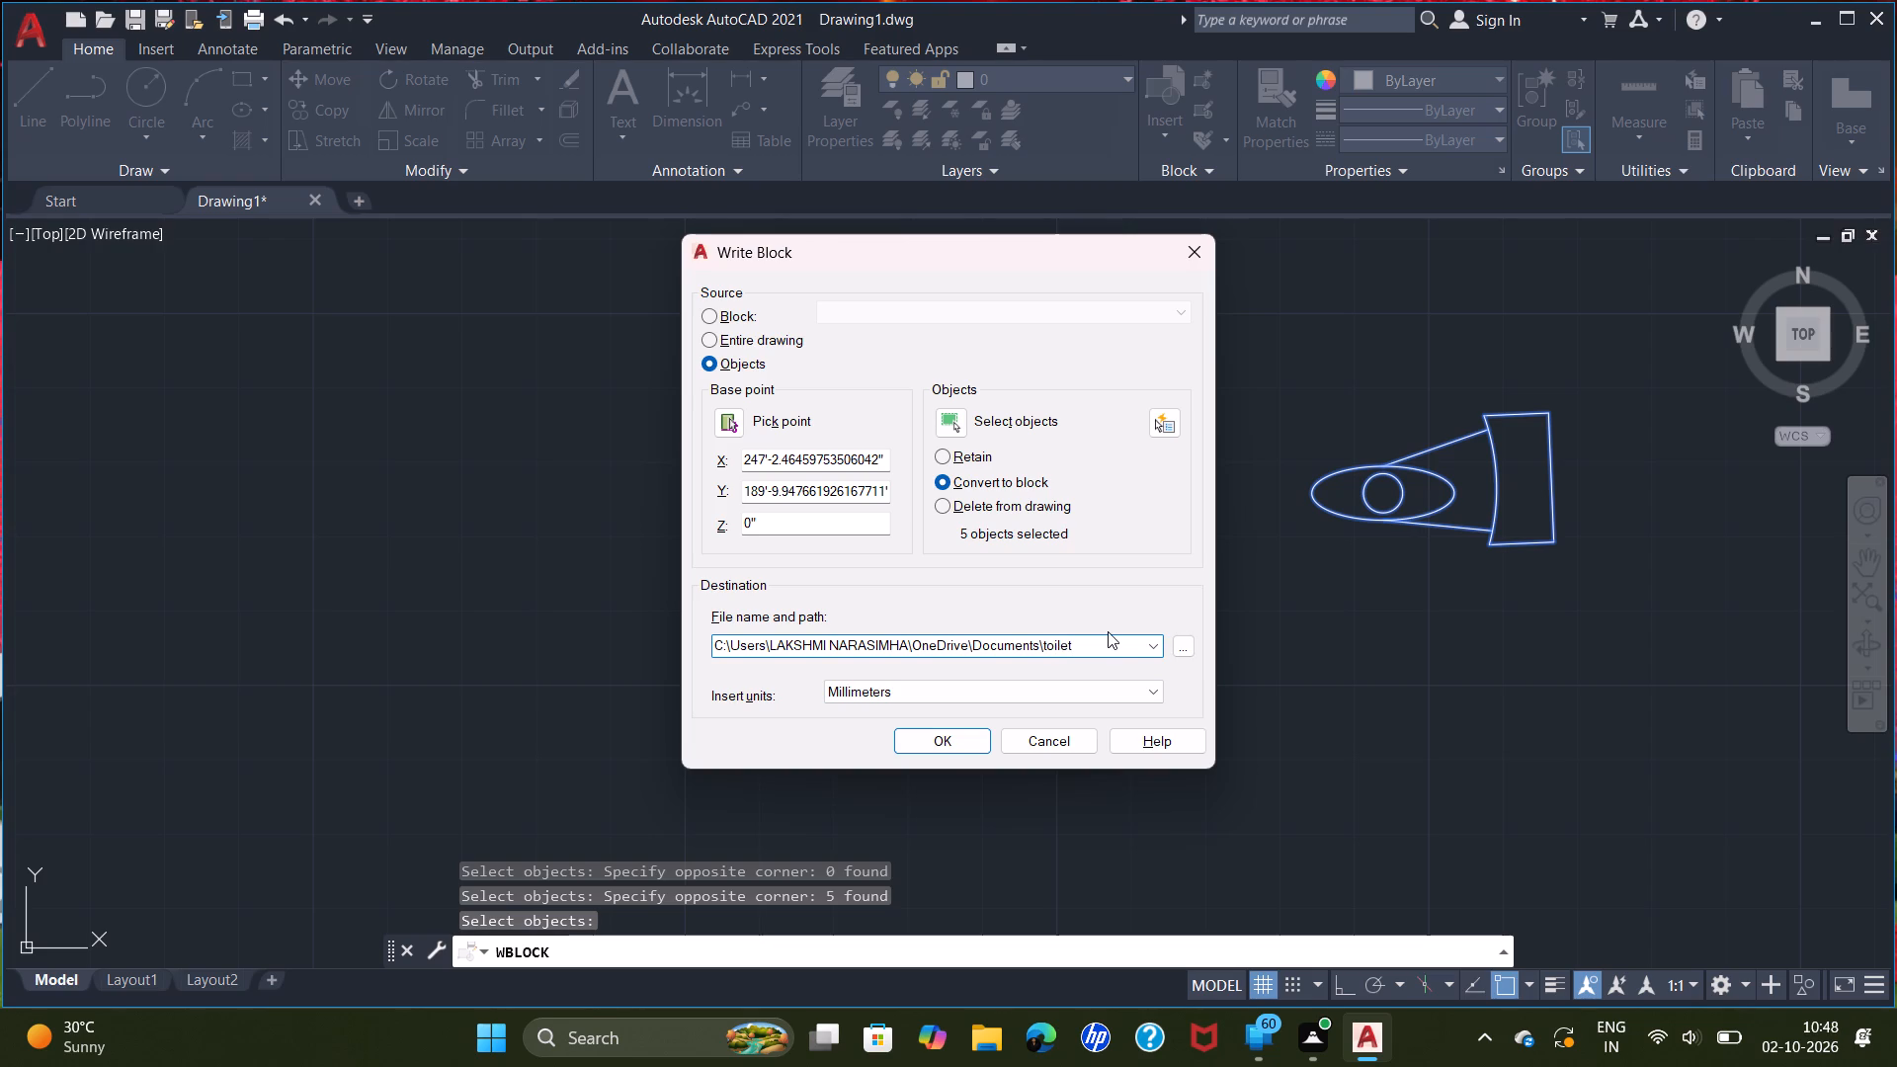
click(965, 735)
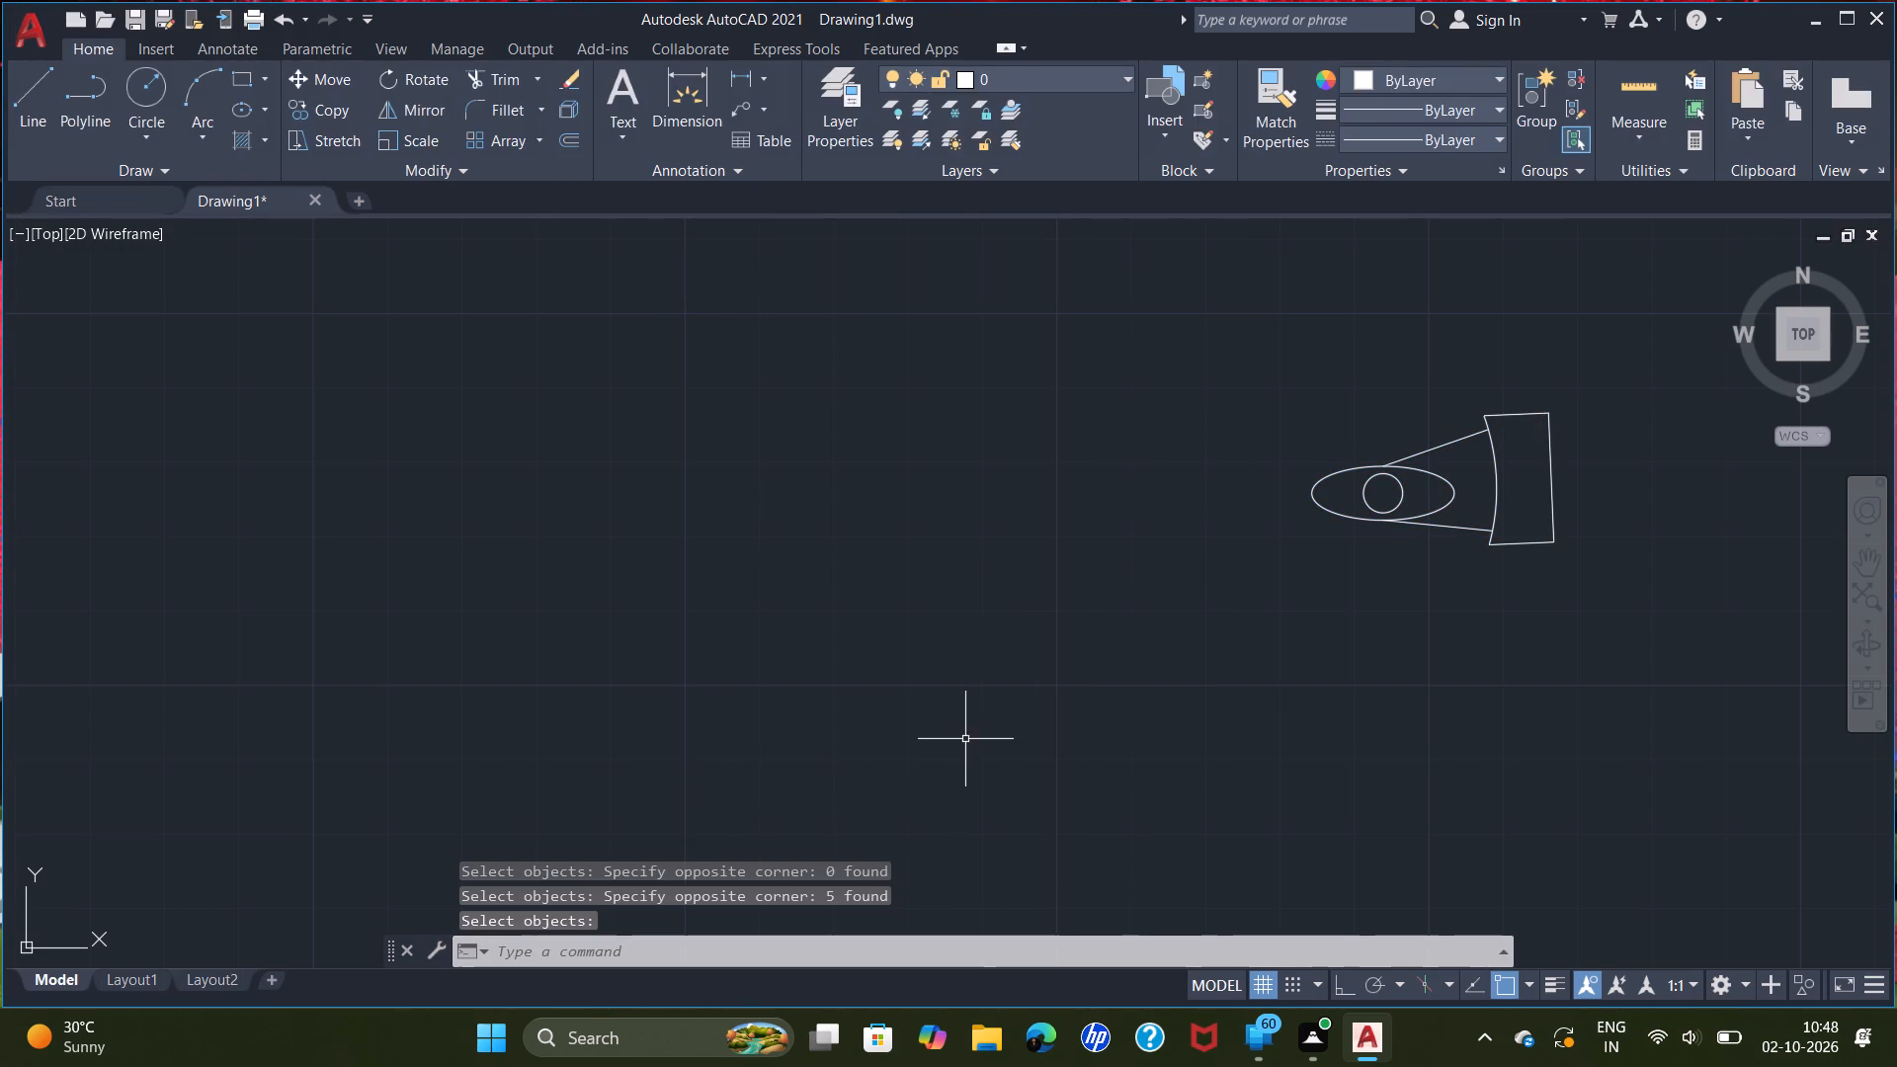
Move the toilet block from its tank's east edge midpoint to the inner face of the toilet room's east wall.
drag(1620, 598, 1595, 564)
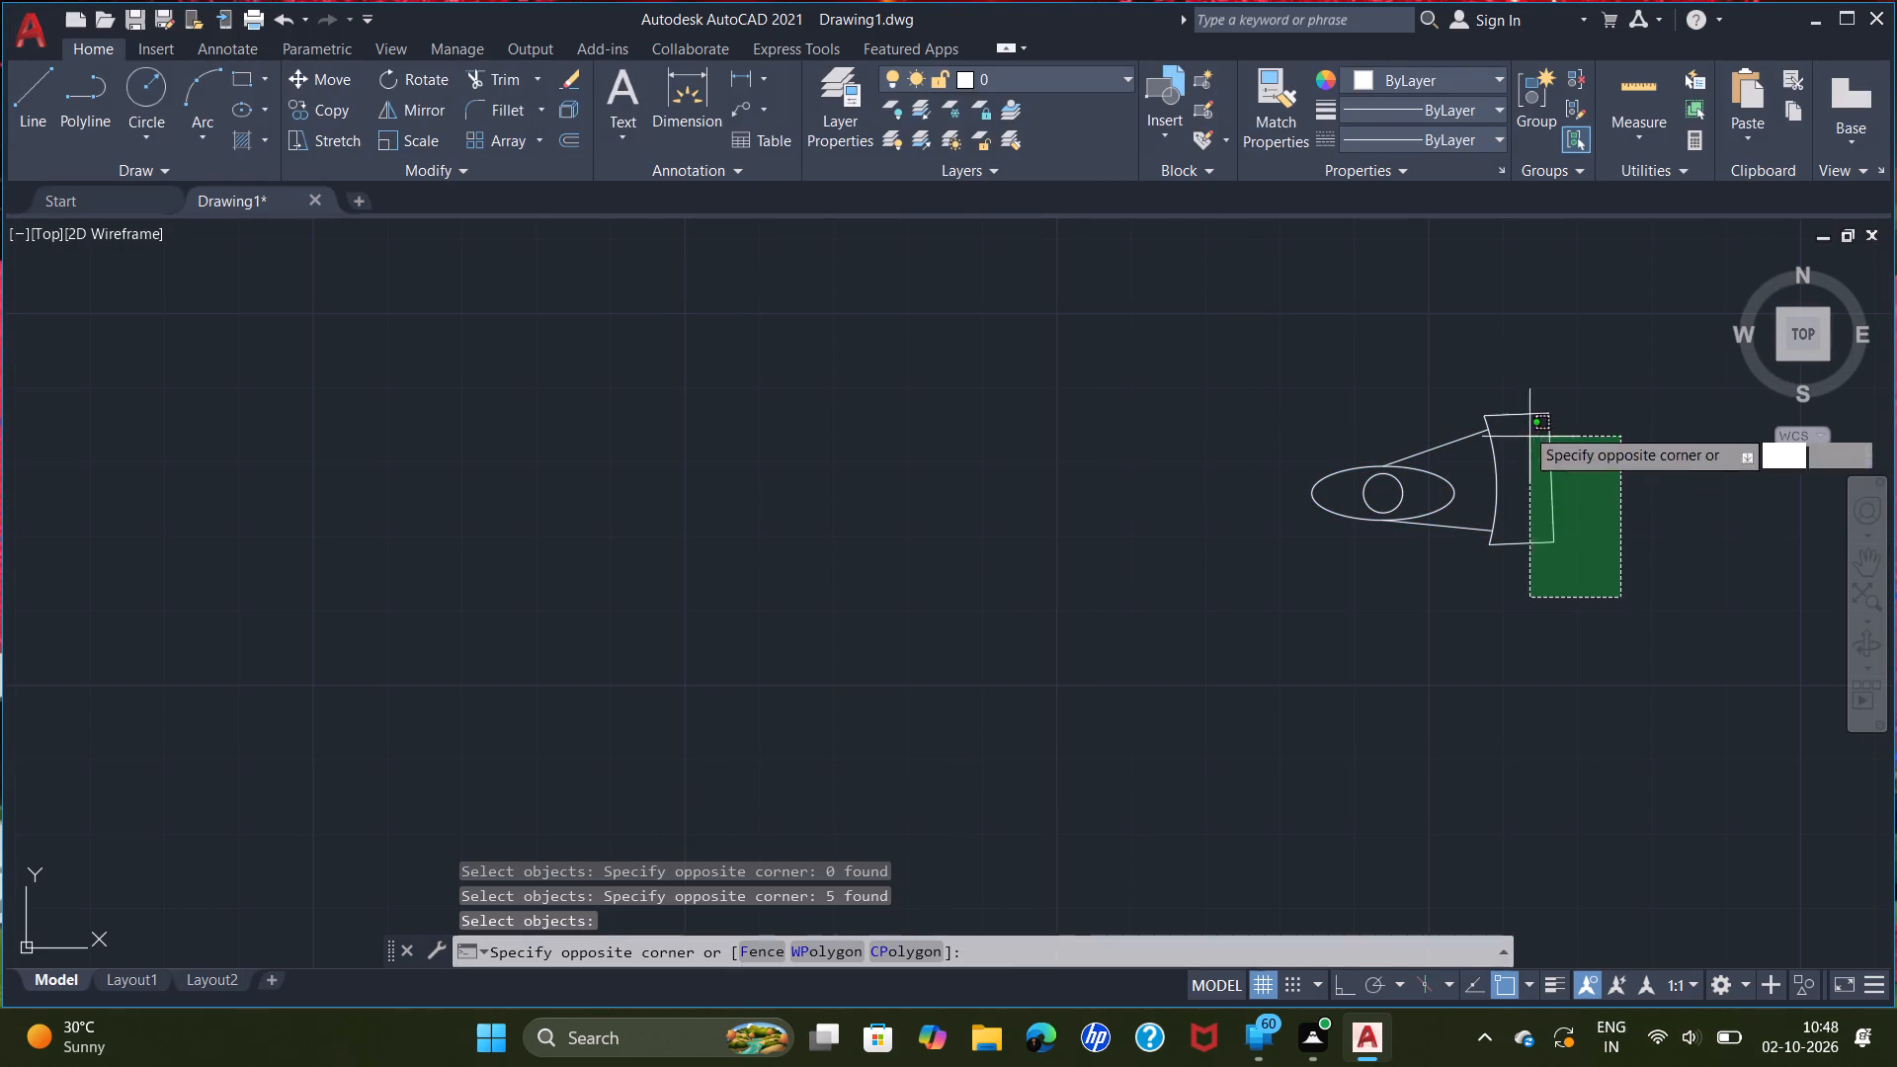
double_click(1361, 363)
key(m)
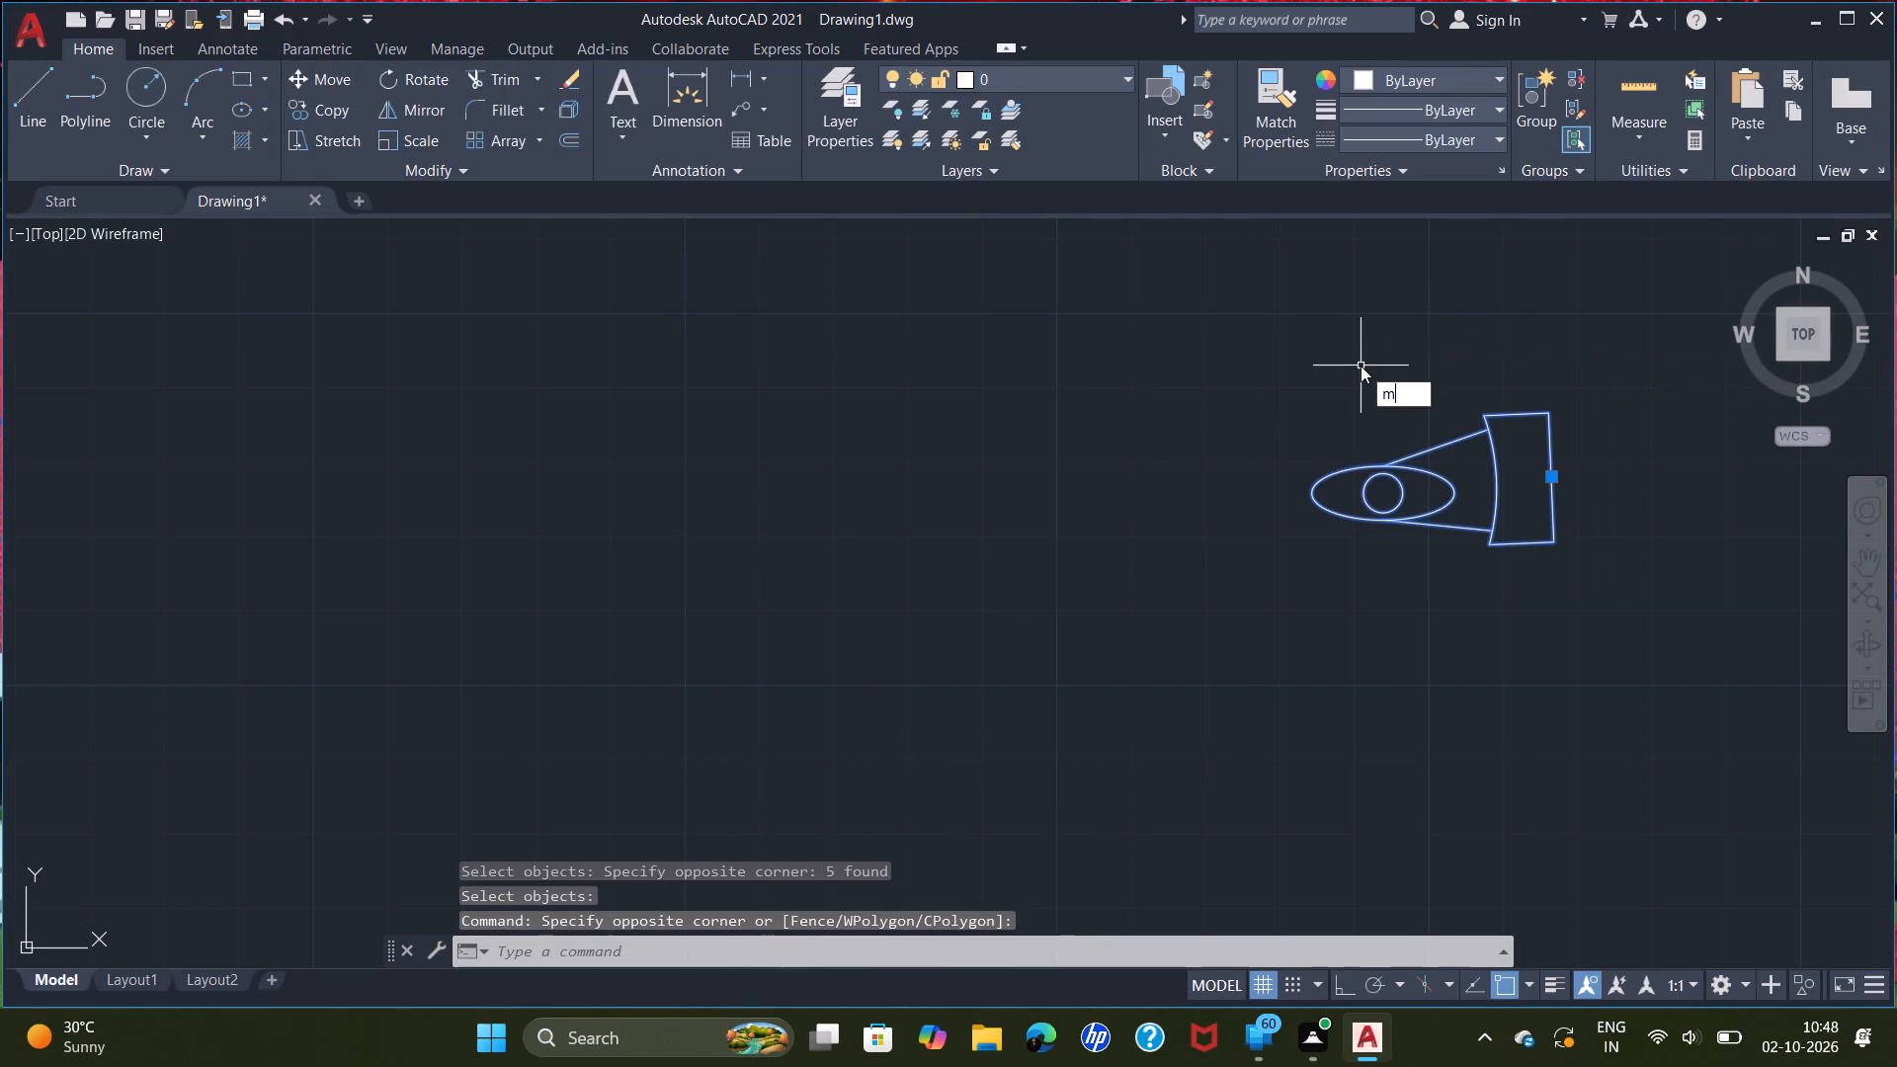
key(Return)
click(1554, 468)
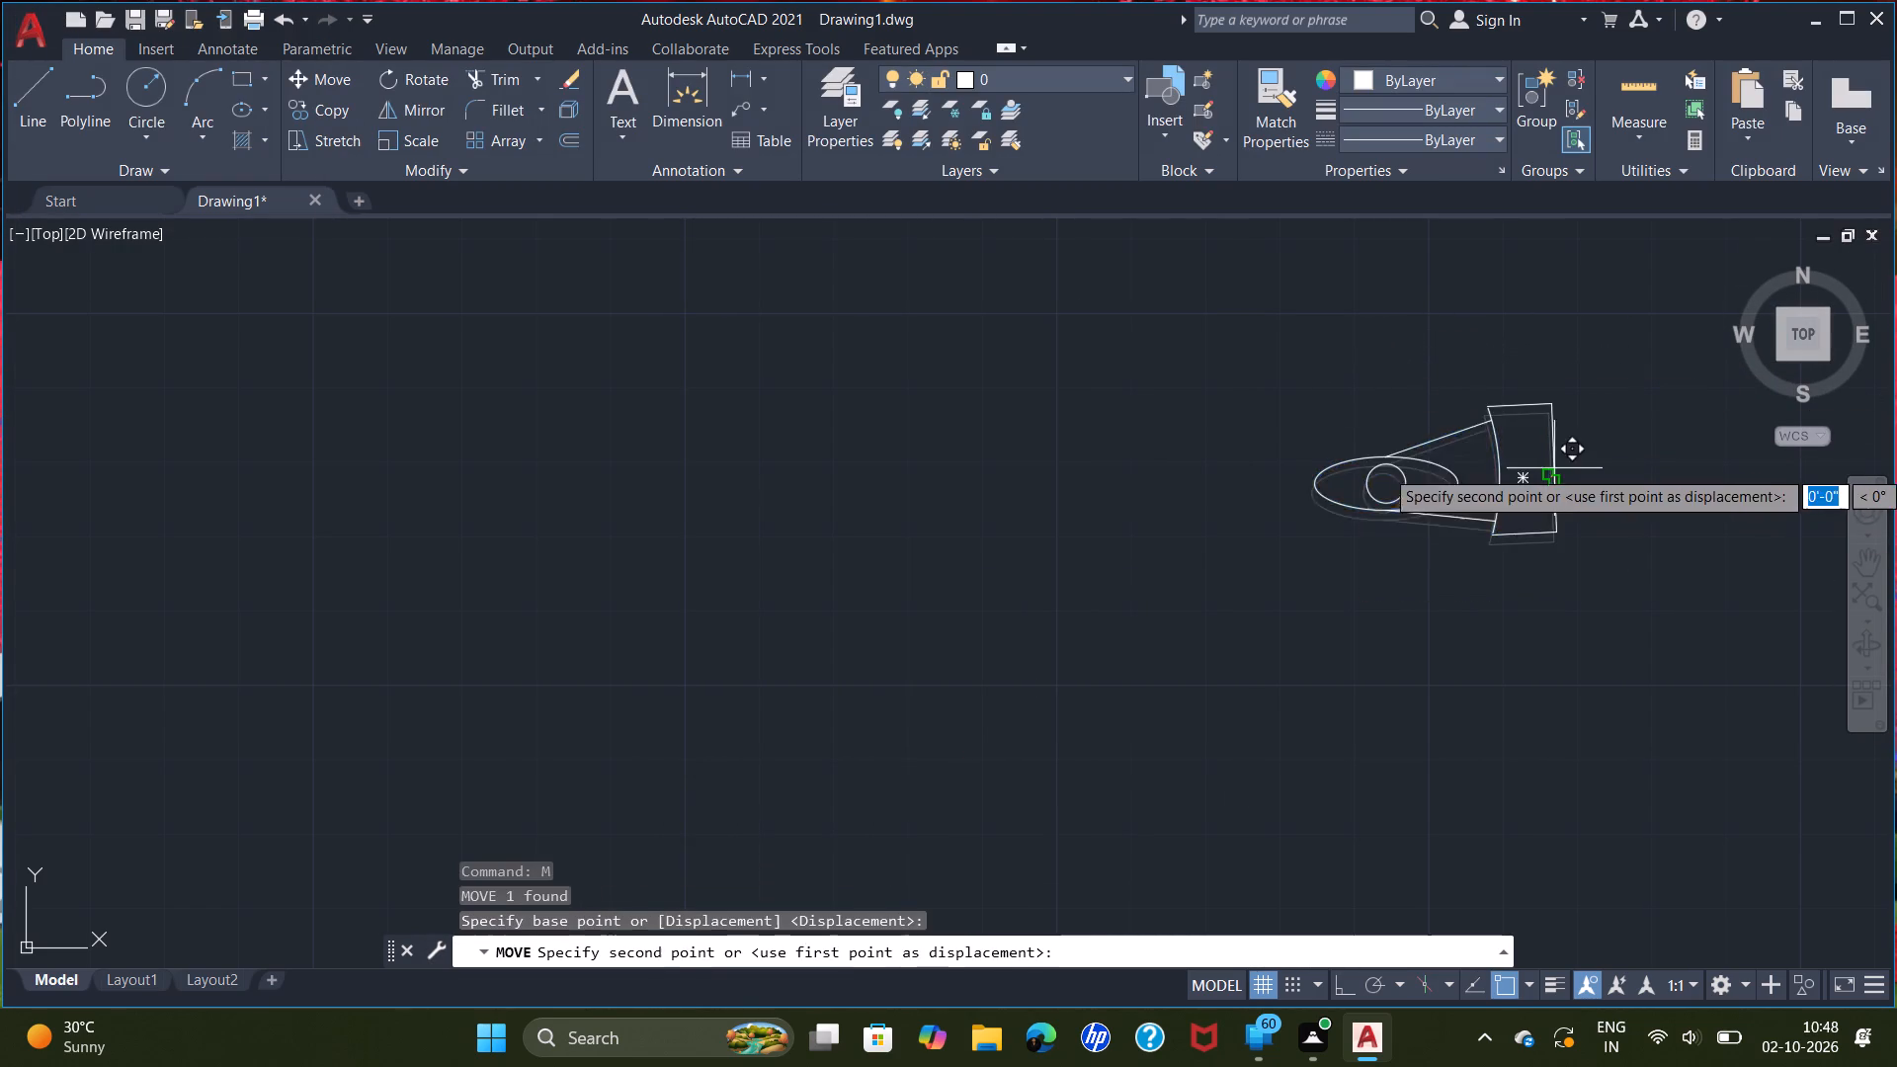
scroll(623, 511, down, 4)
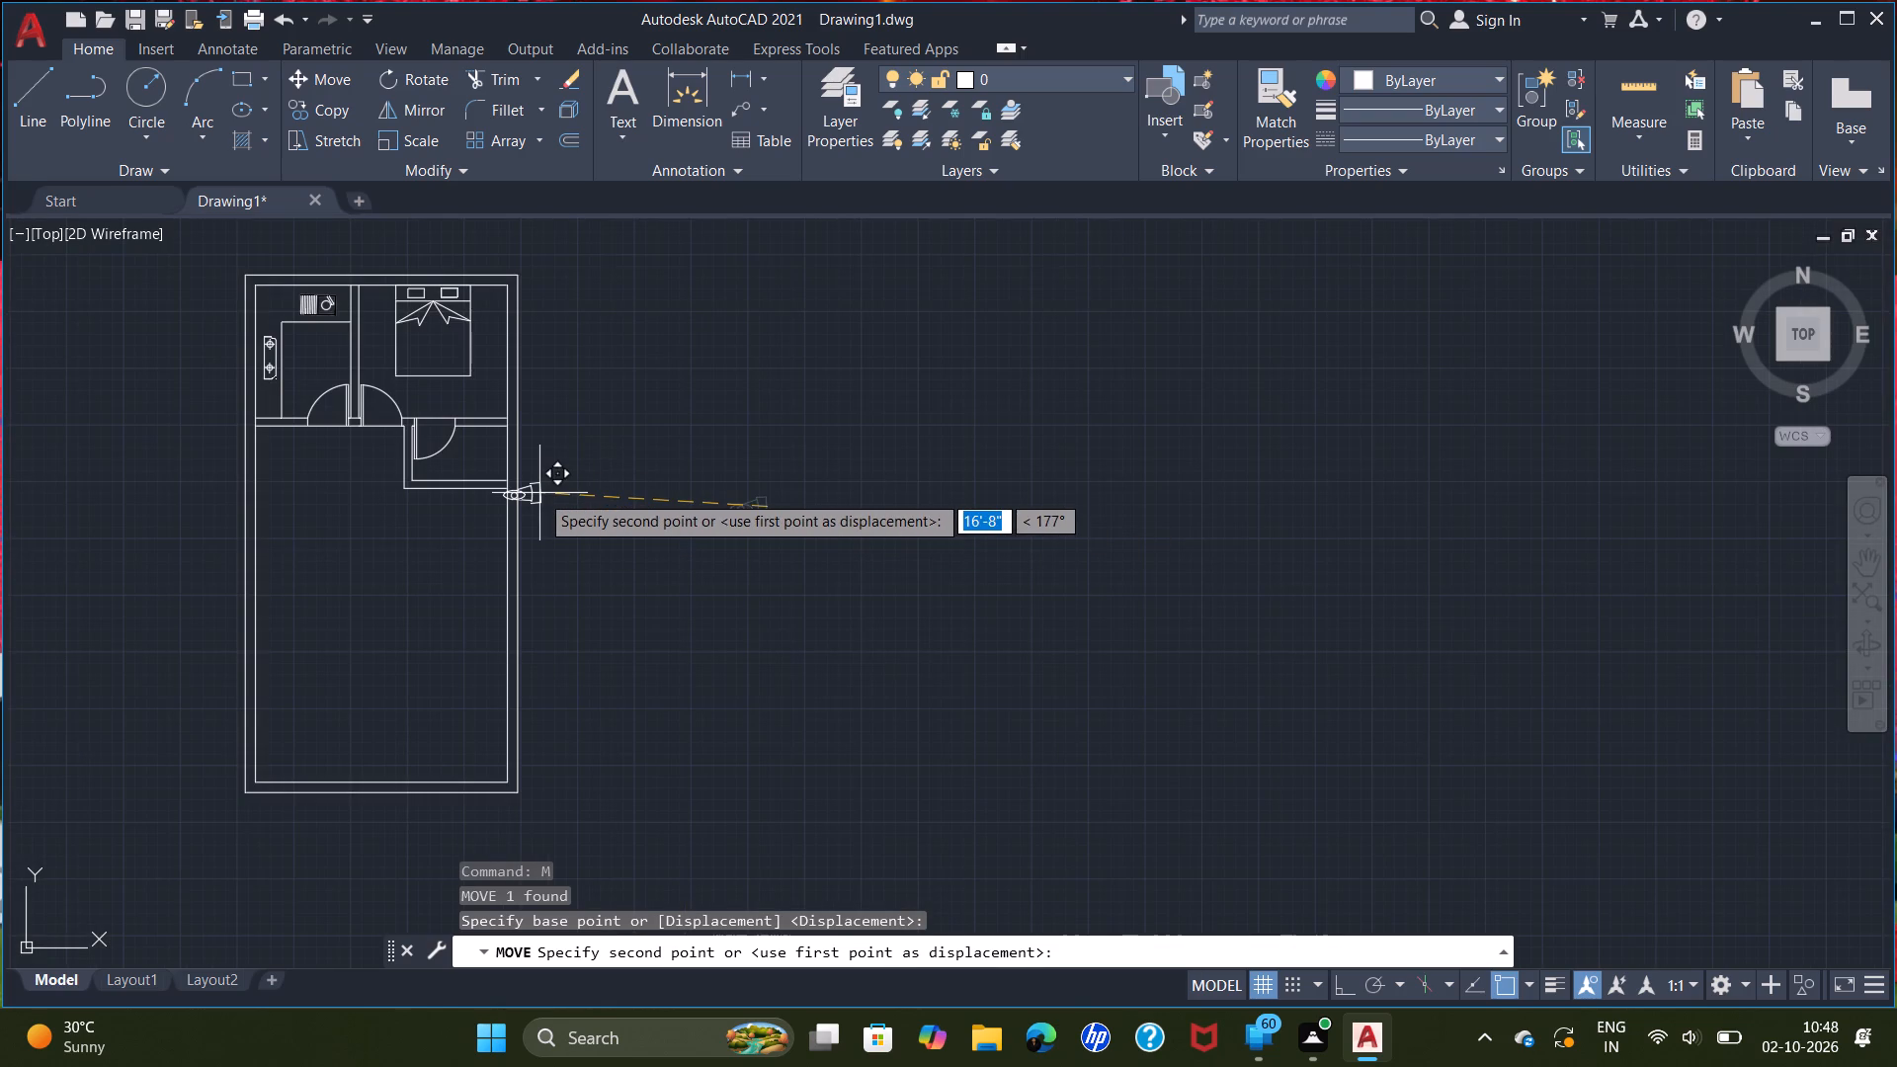
scroll(539, 493, up, 1)
scroll(459, 426, up, 3)
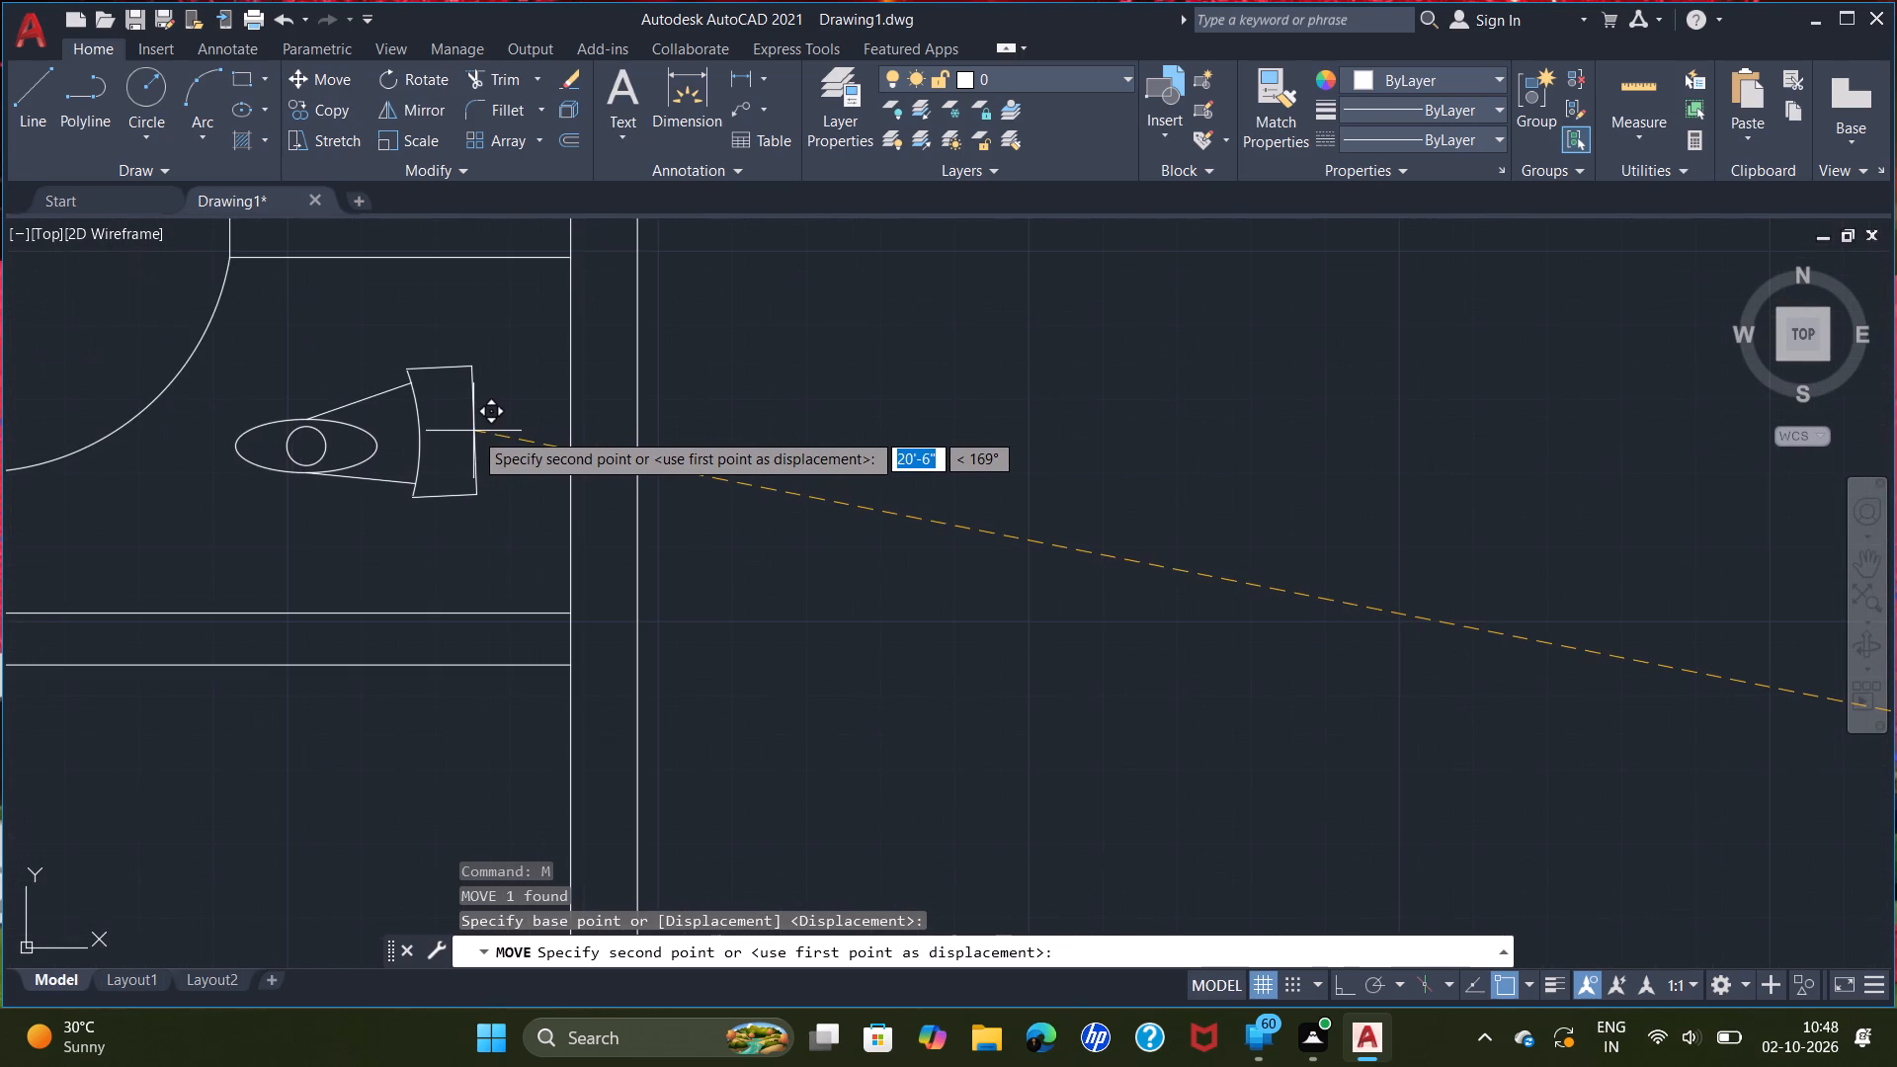
scroll(446, 453, up, 1)
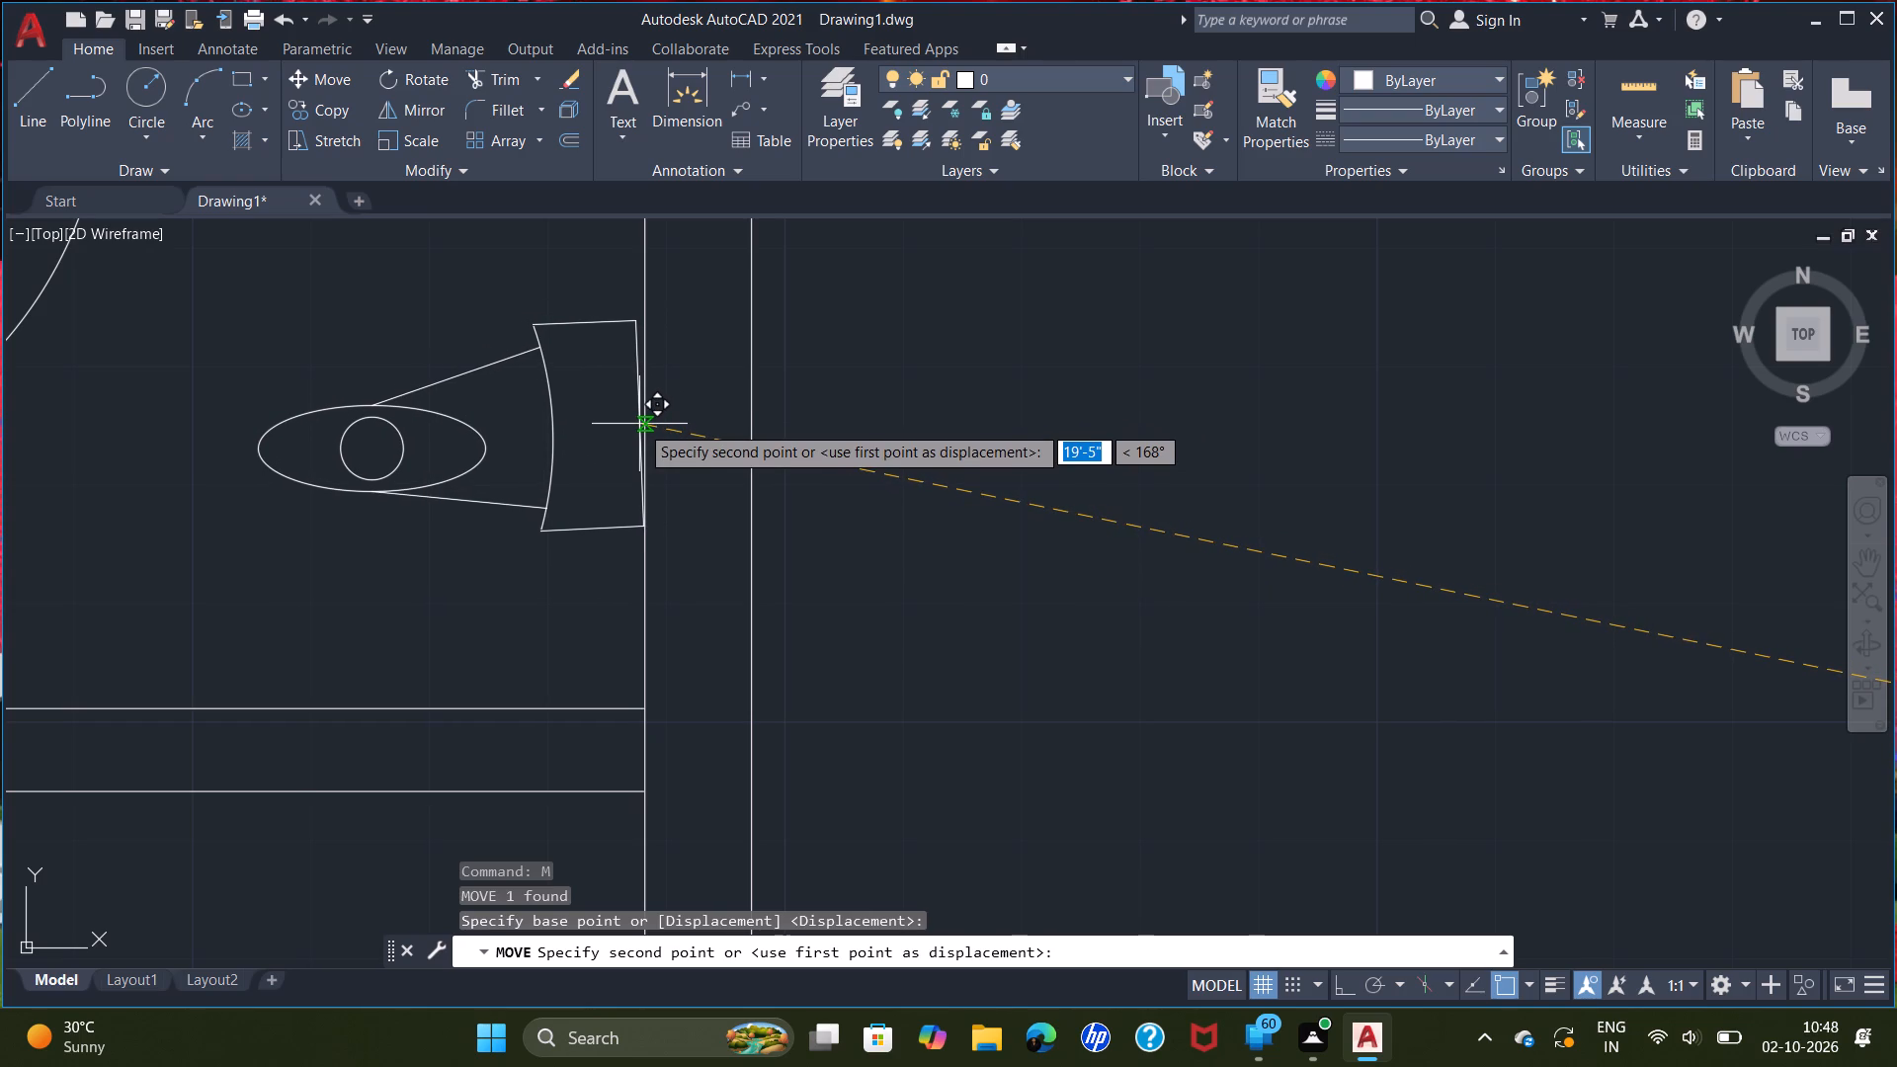
scroll(639, 427, up, 1)
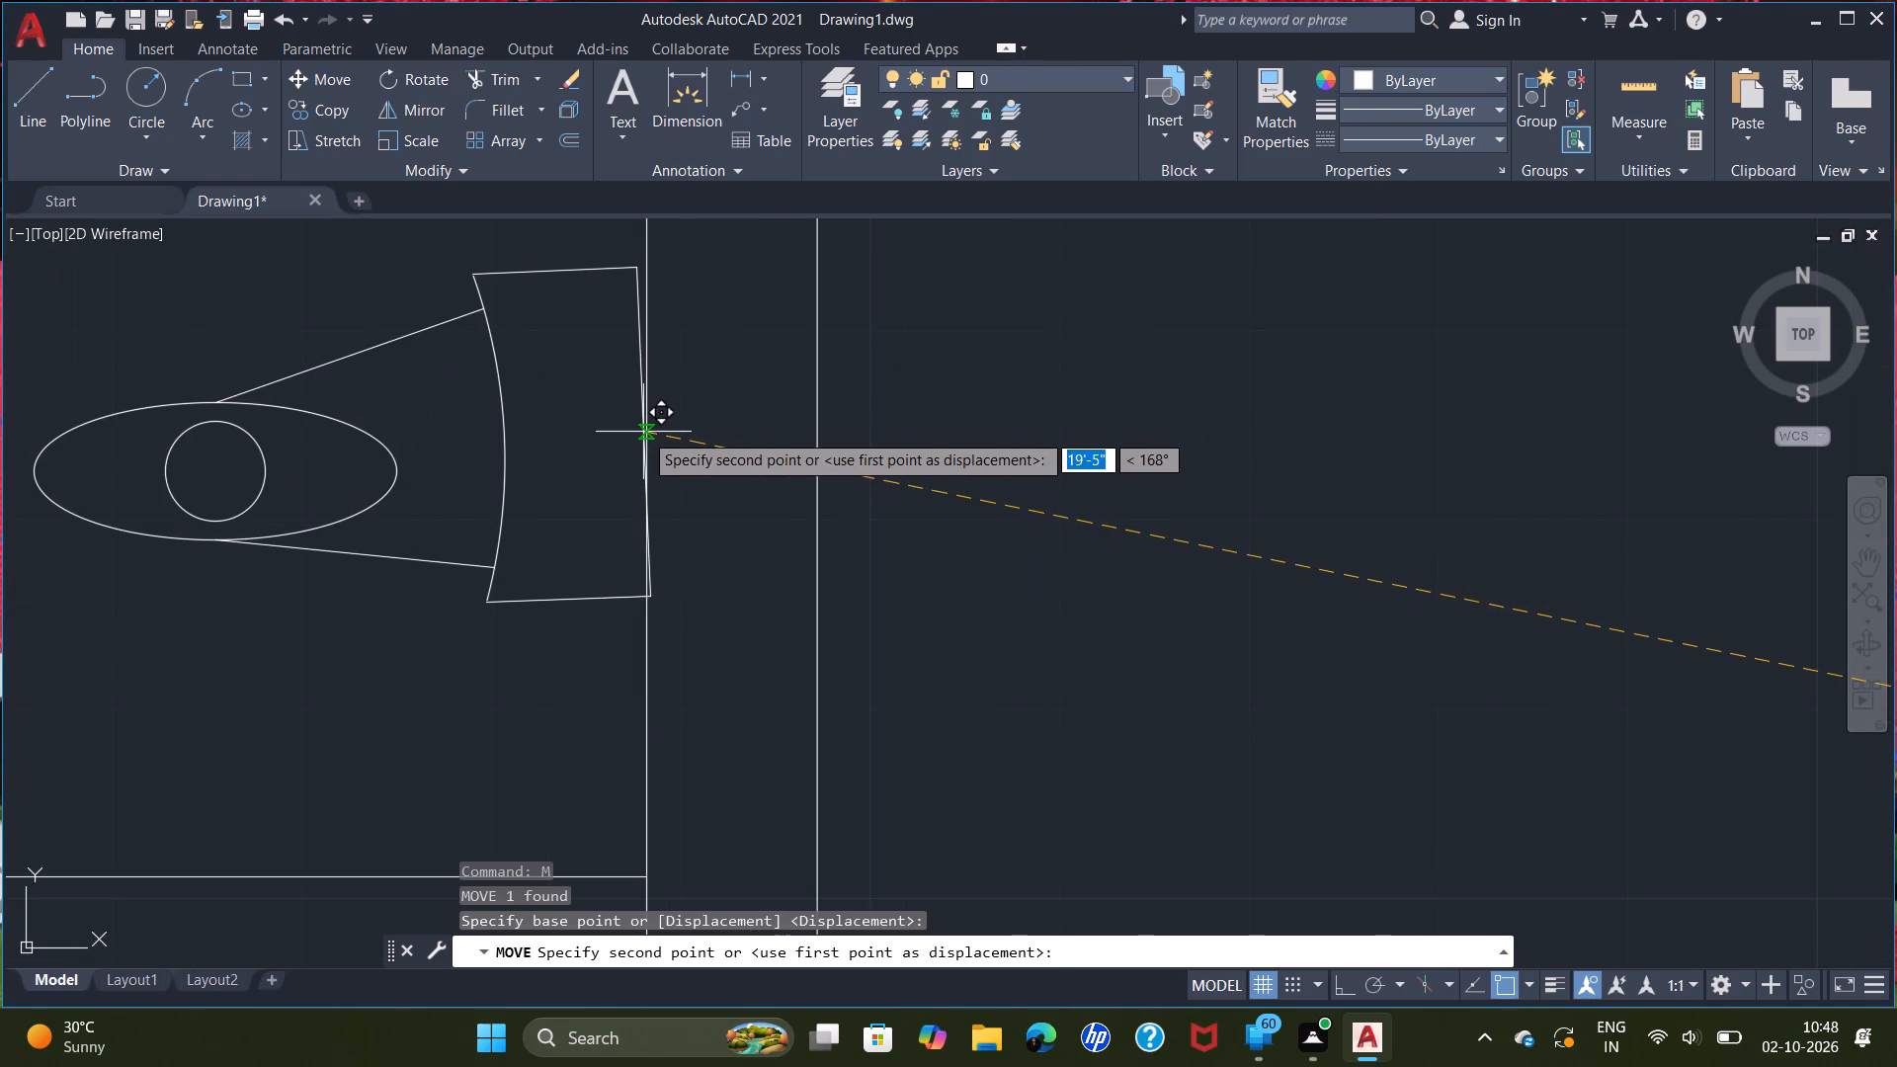
double_click(643, 431)
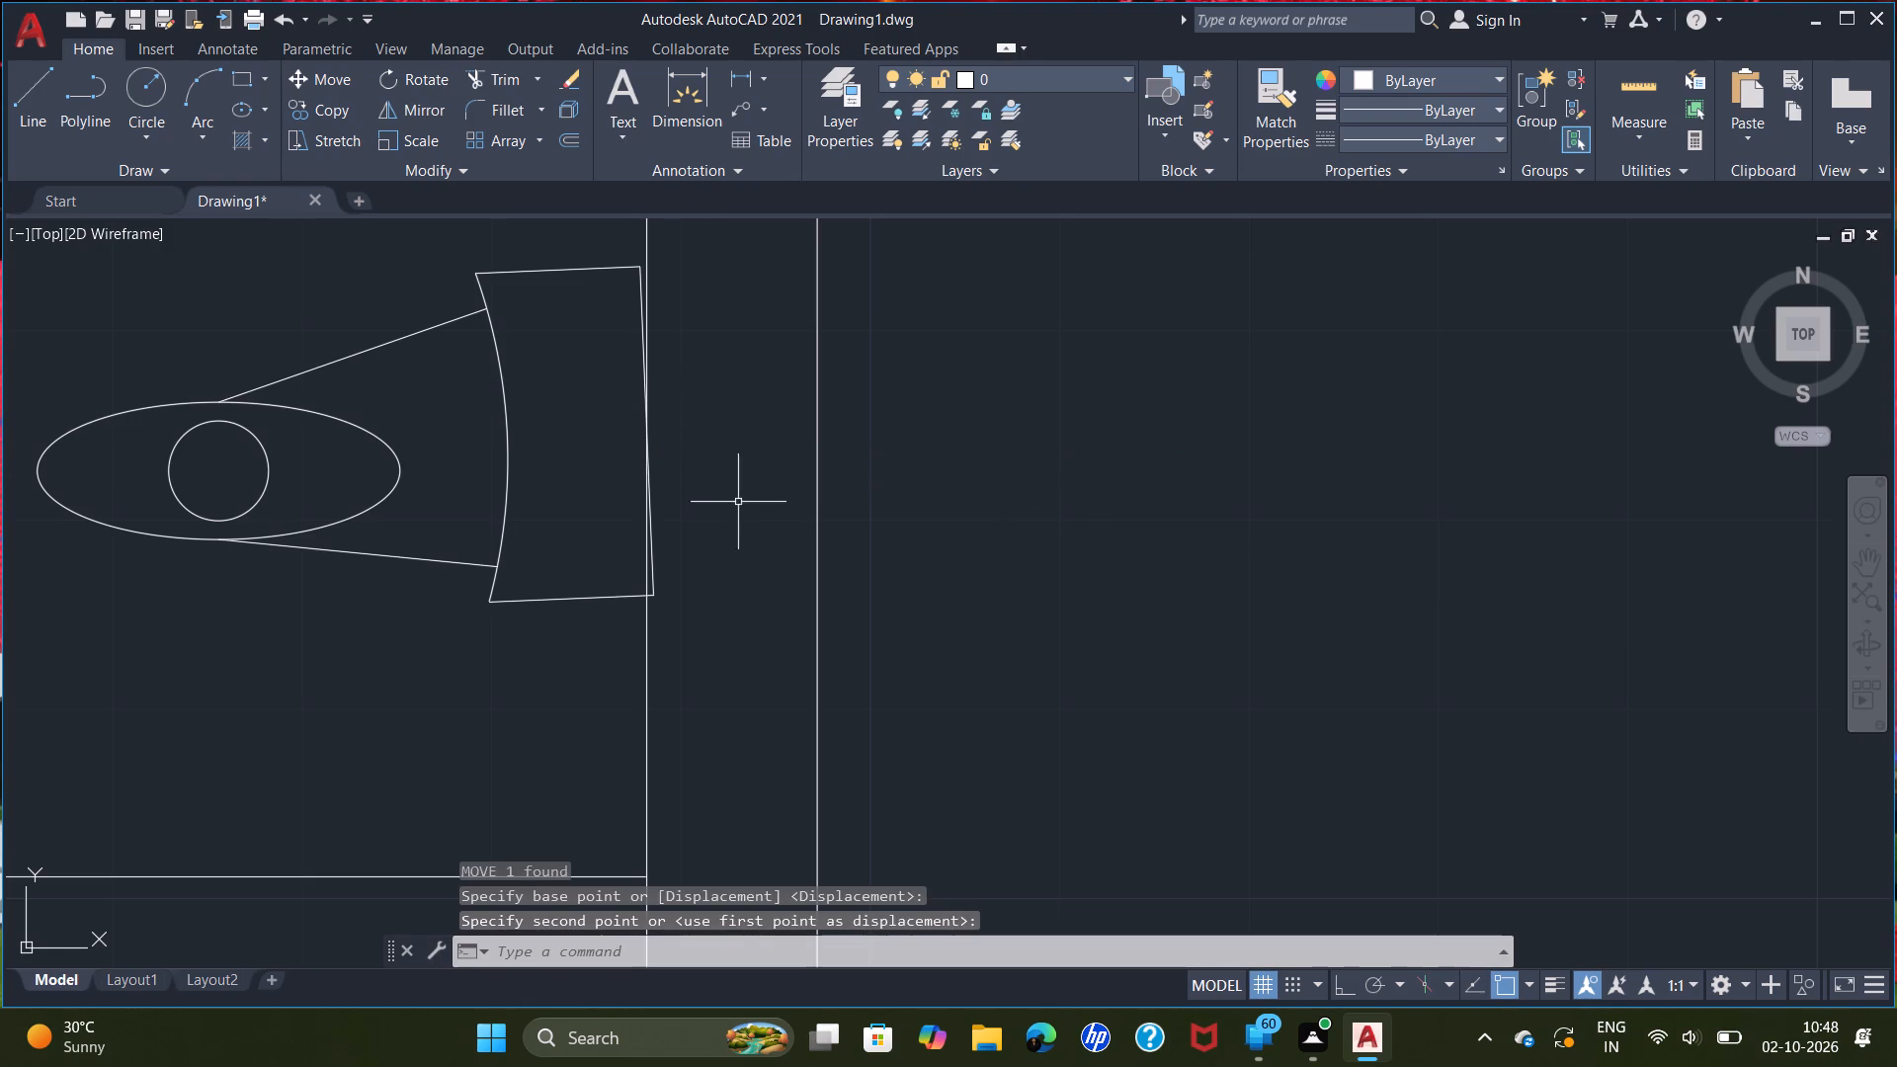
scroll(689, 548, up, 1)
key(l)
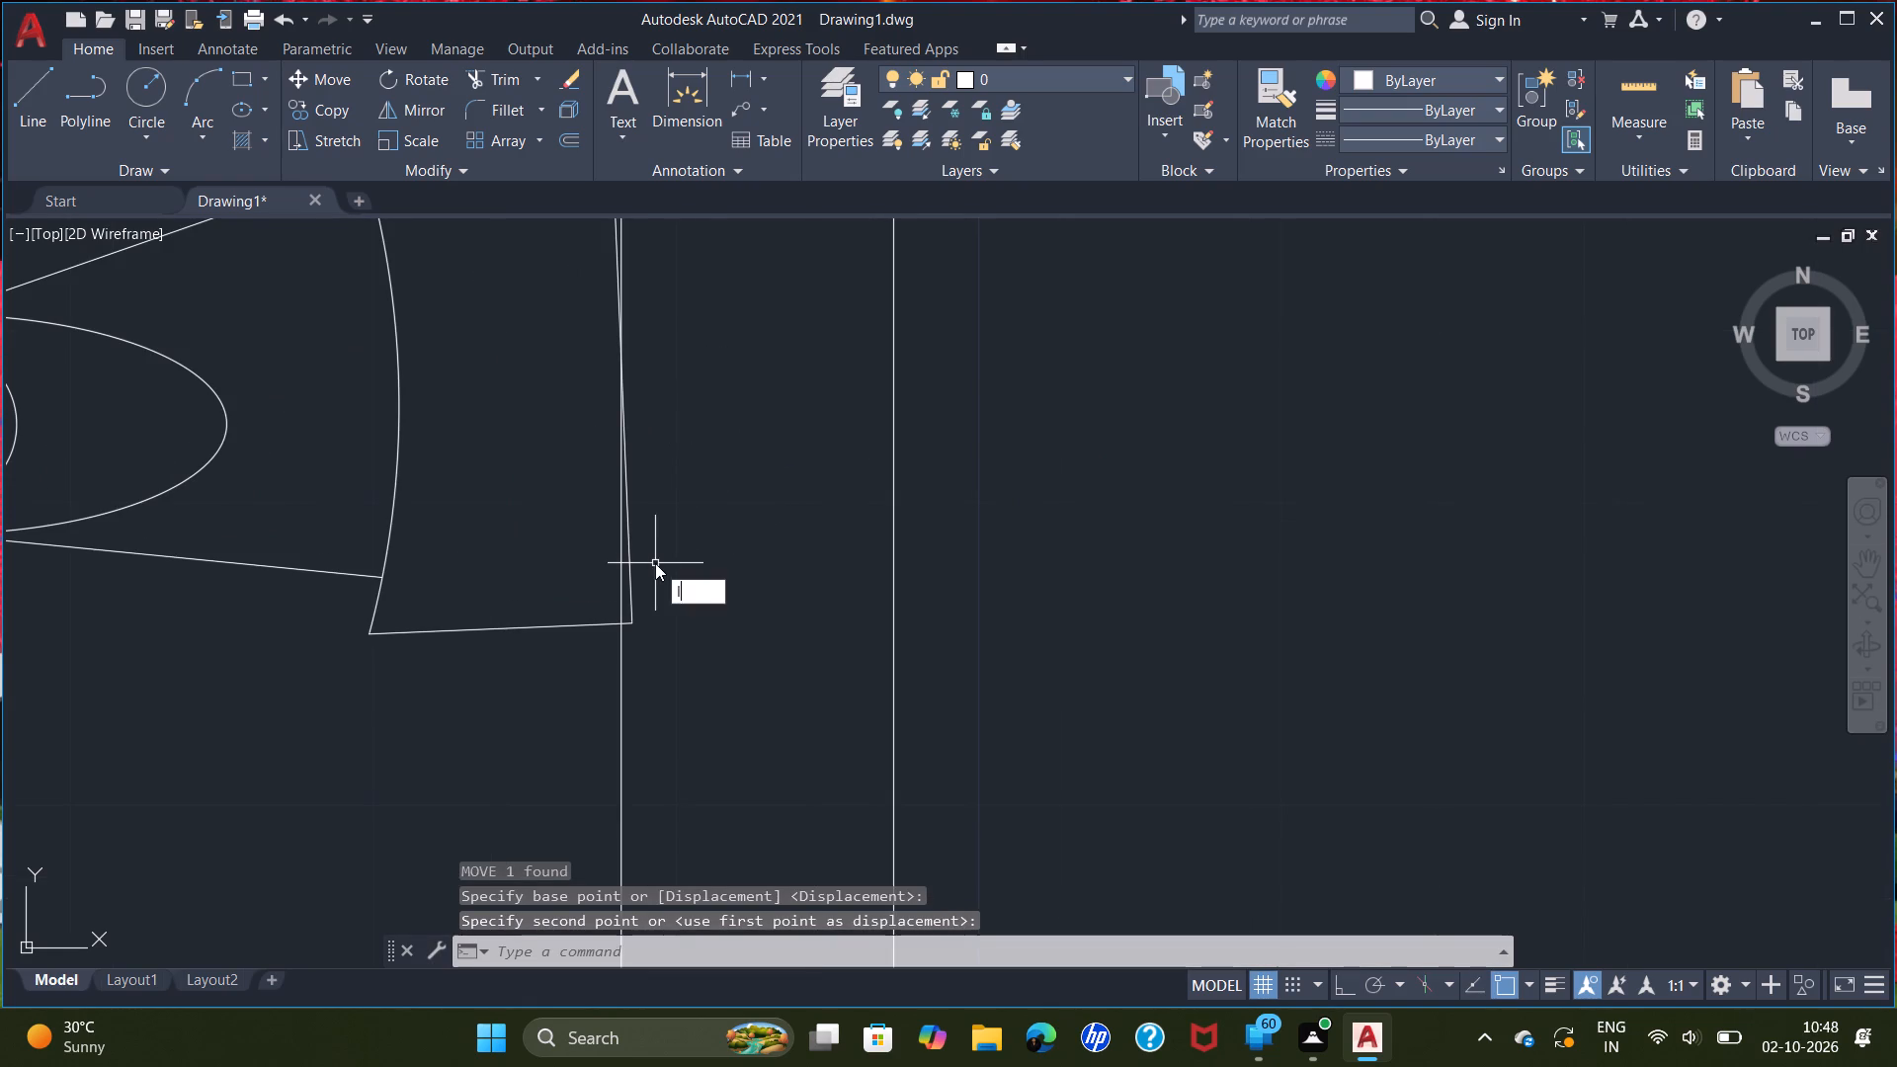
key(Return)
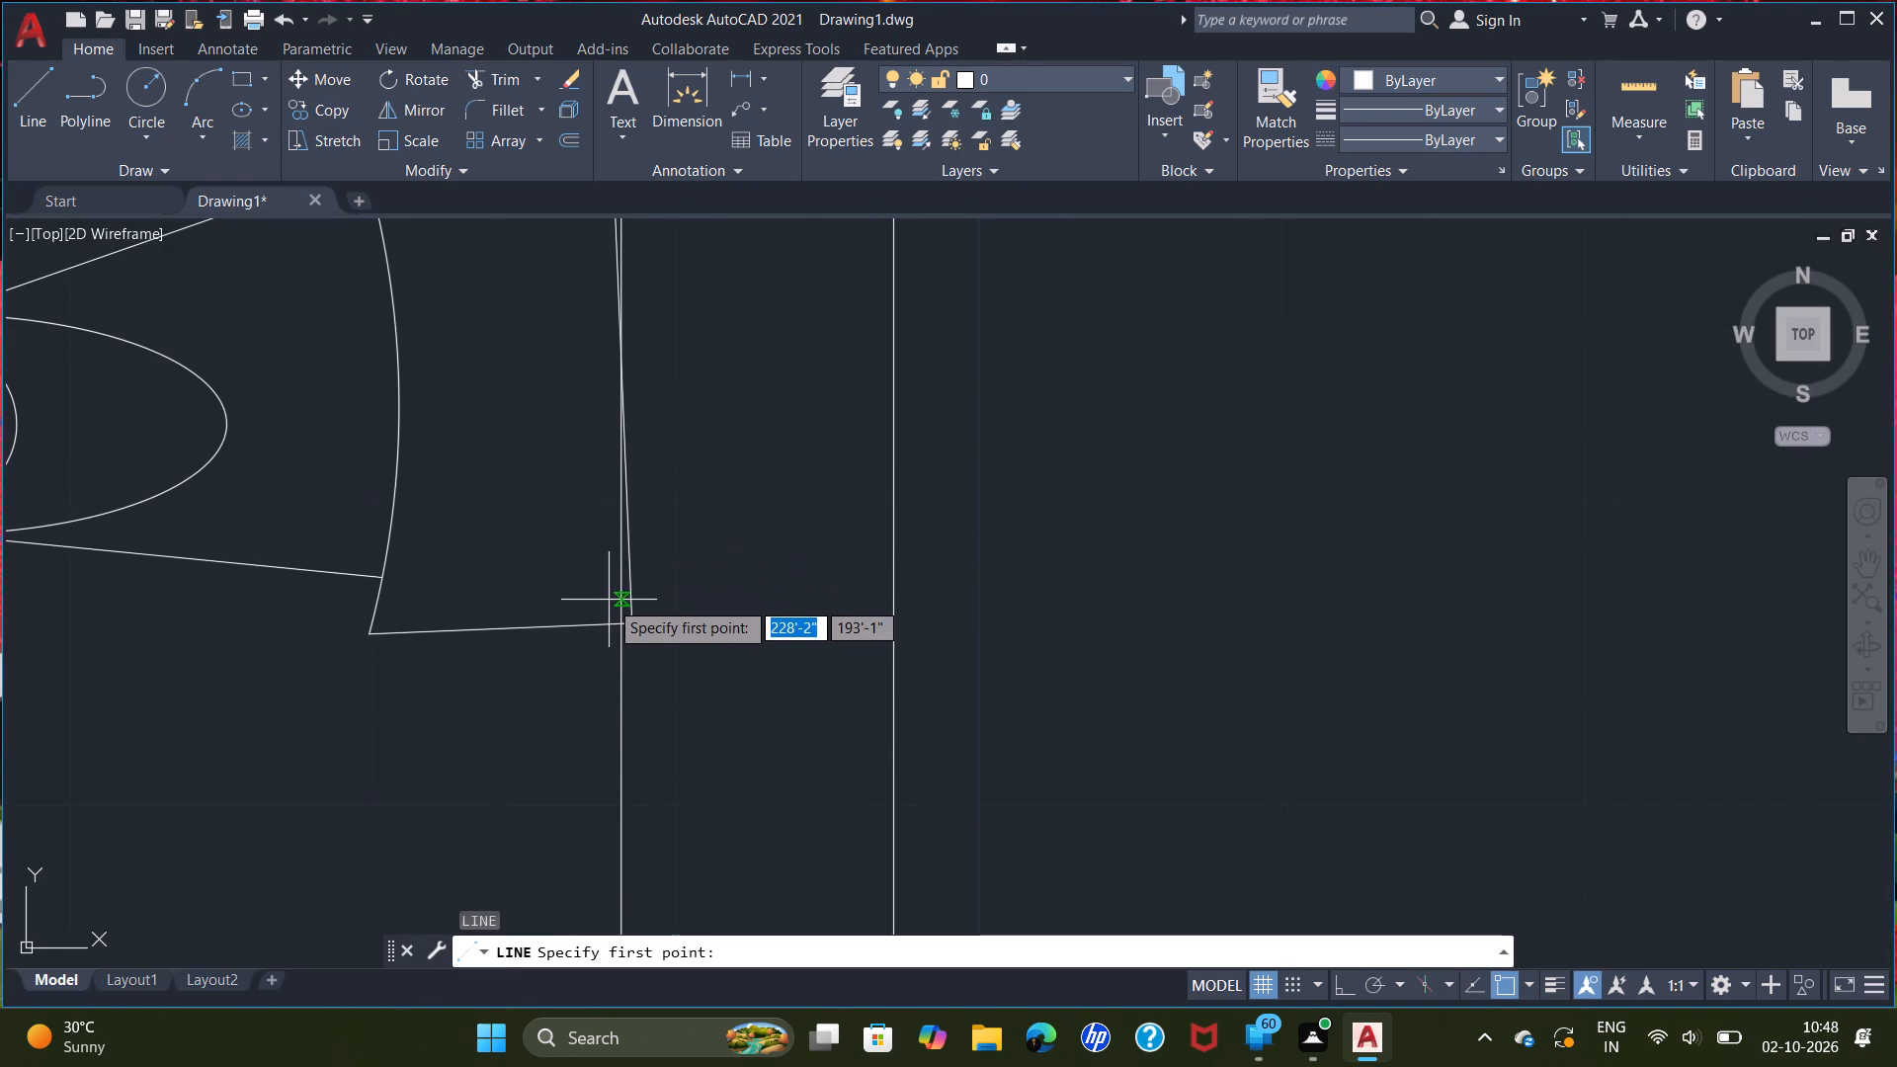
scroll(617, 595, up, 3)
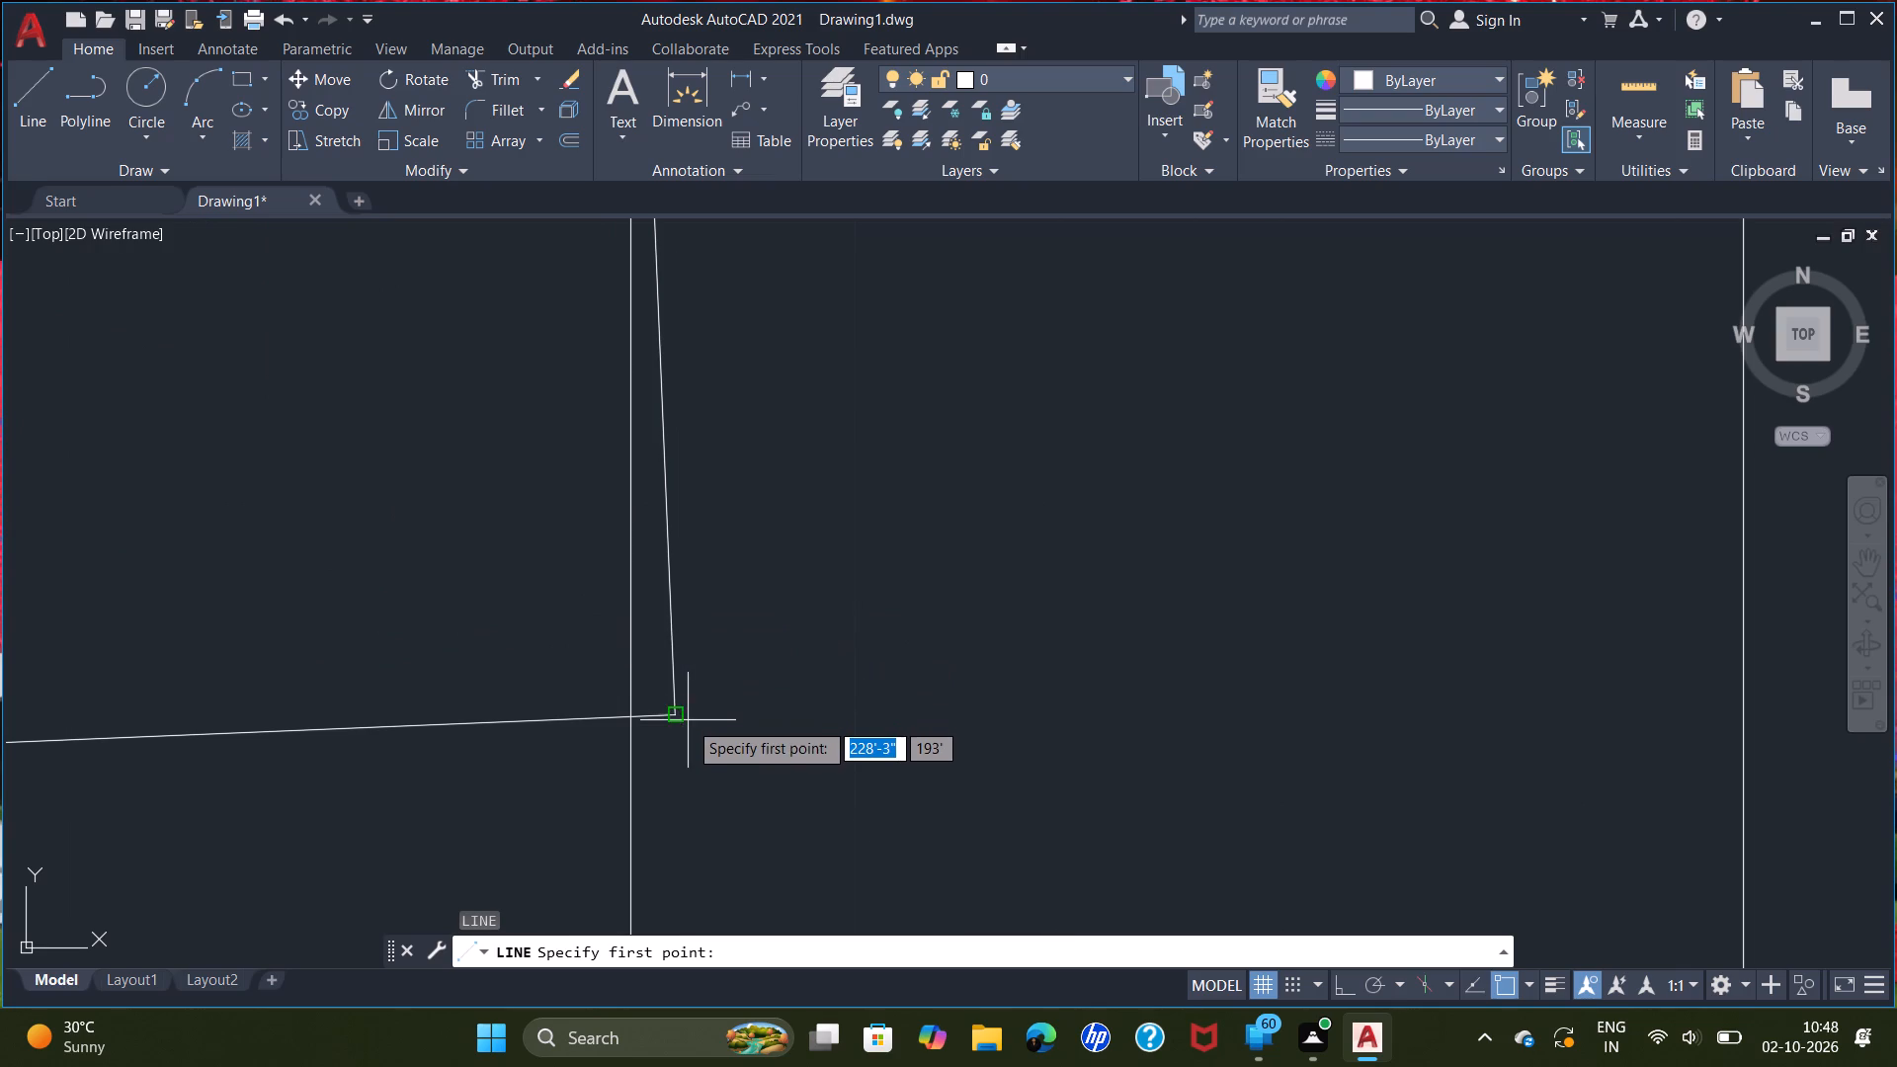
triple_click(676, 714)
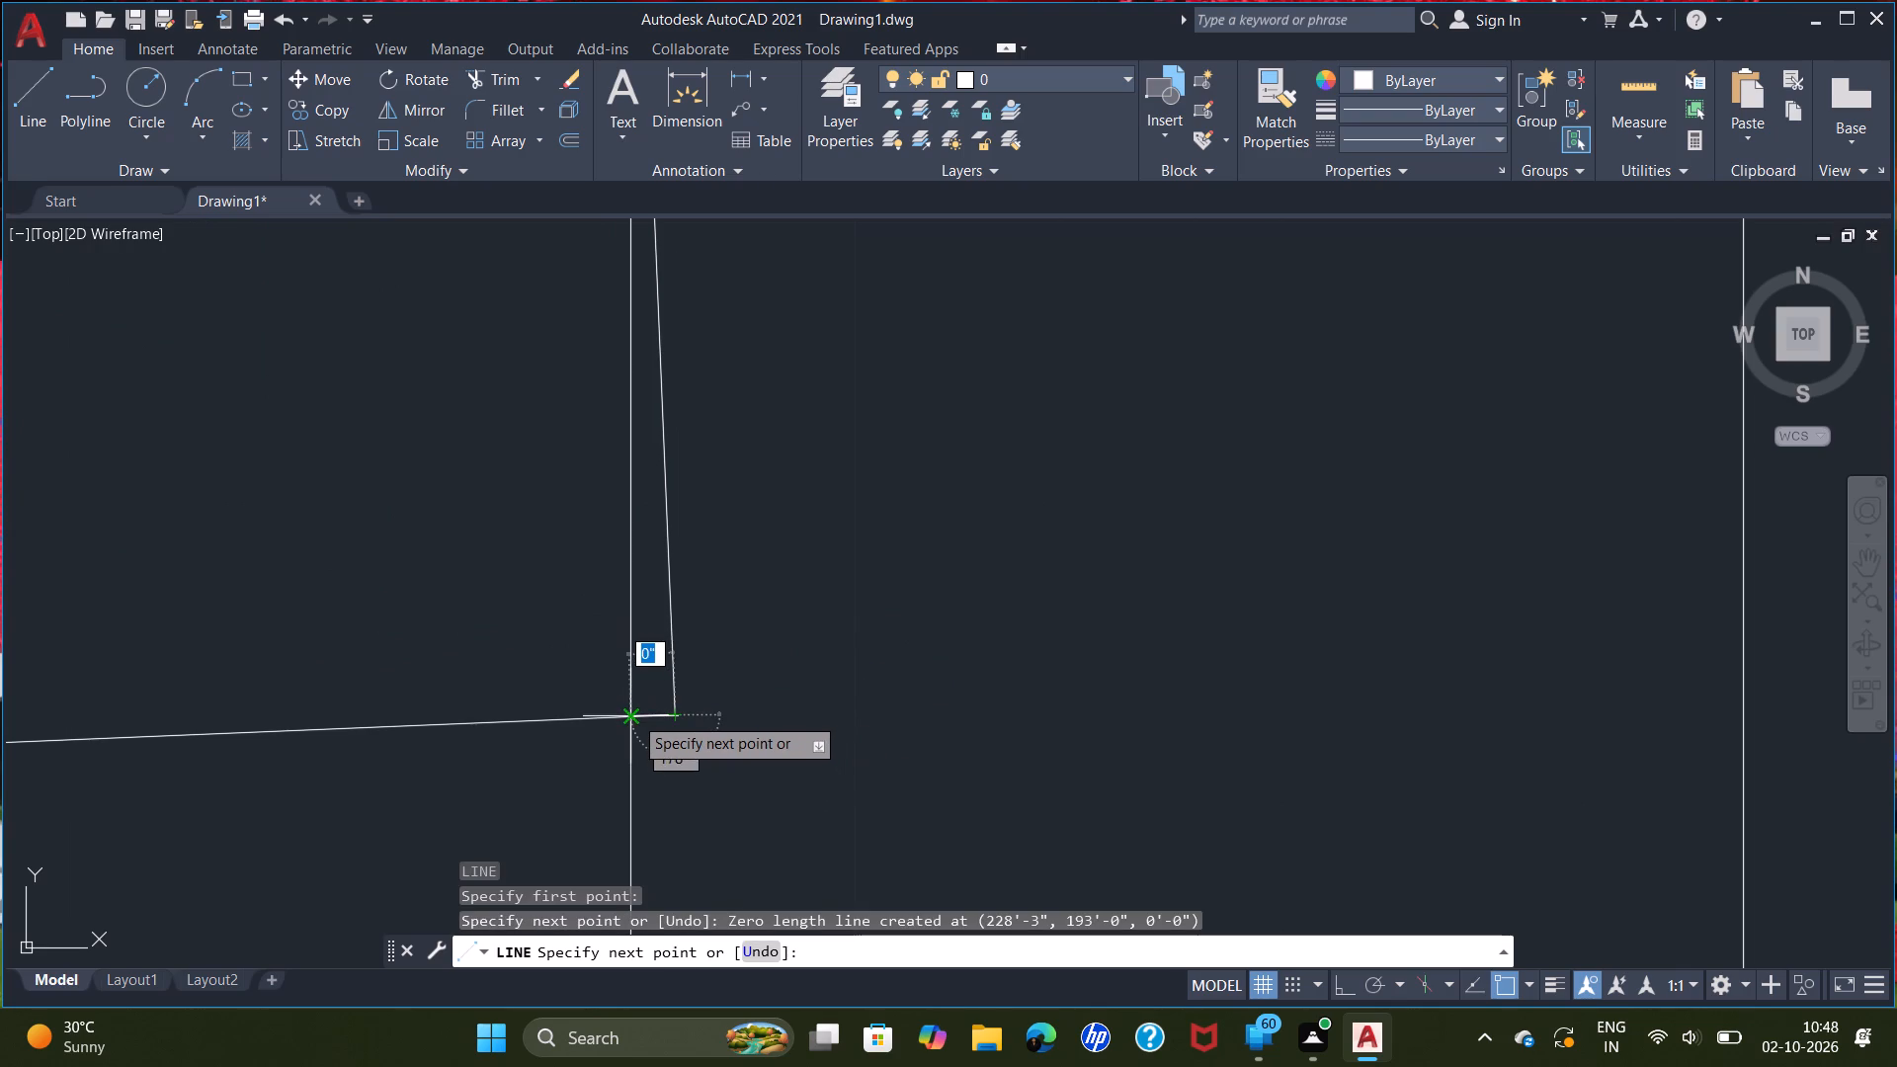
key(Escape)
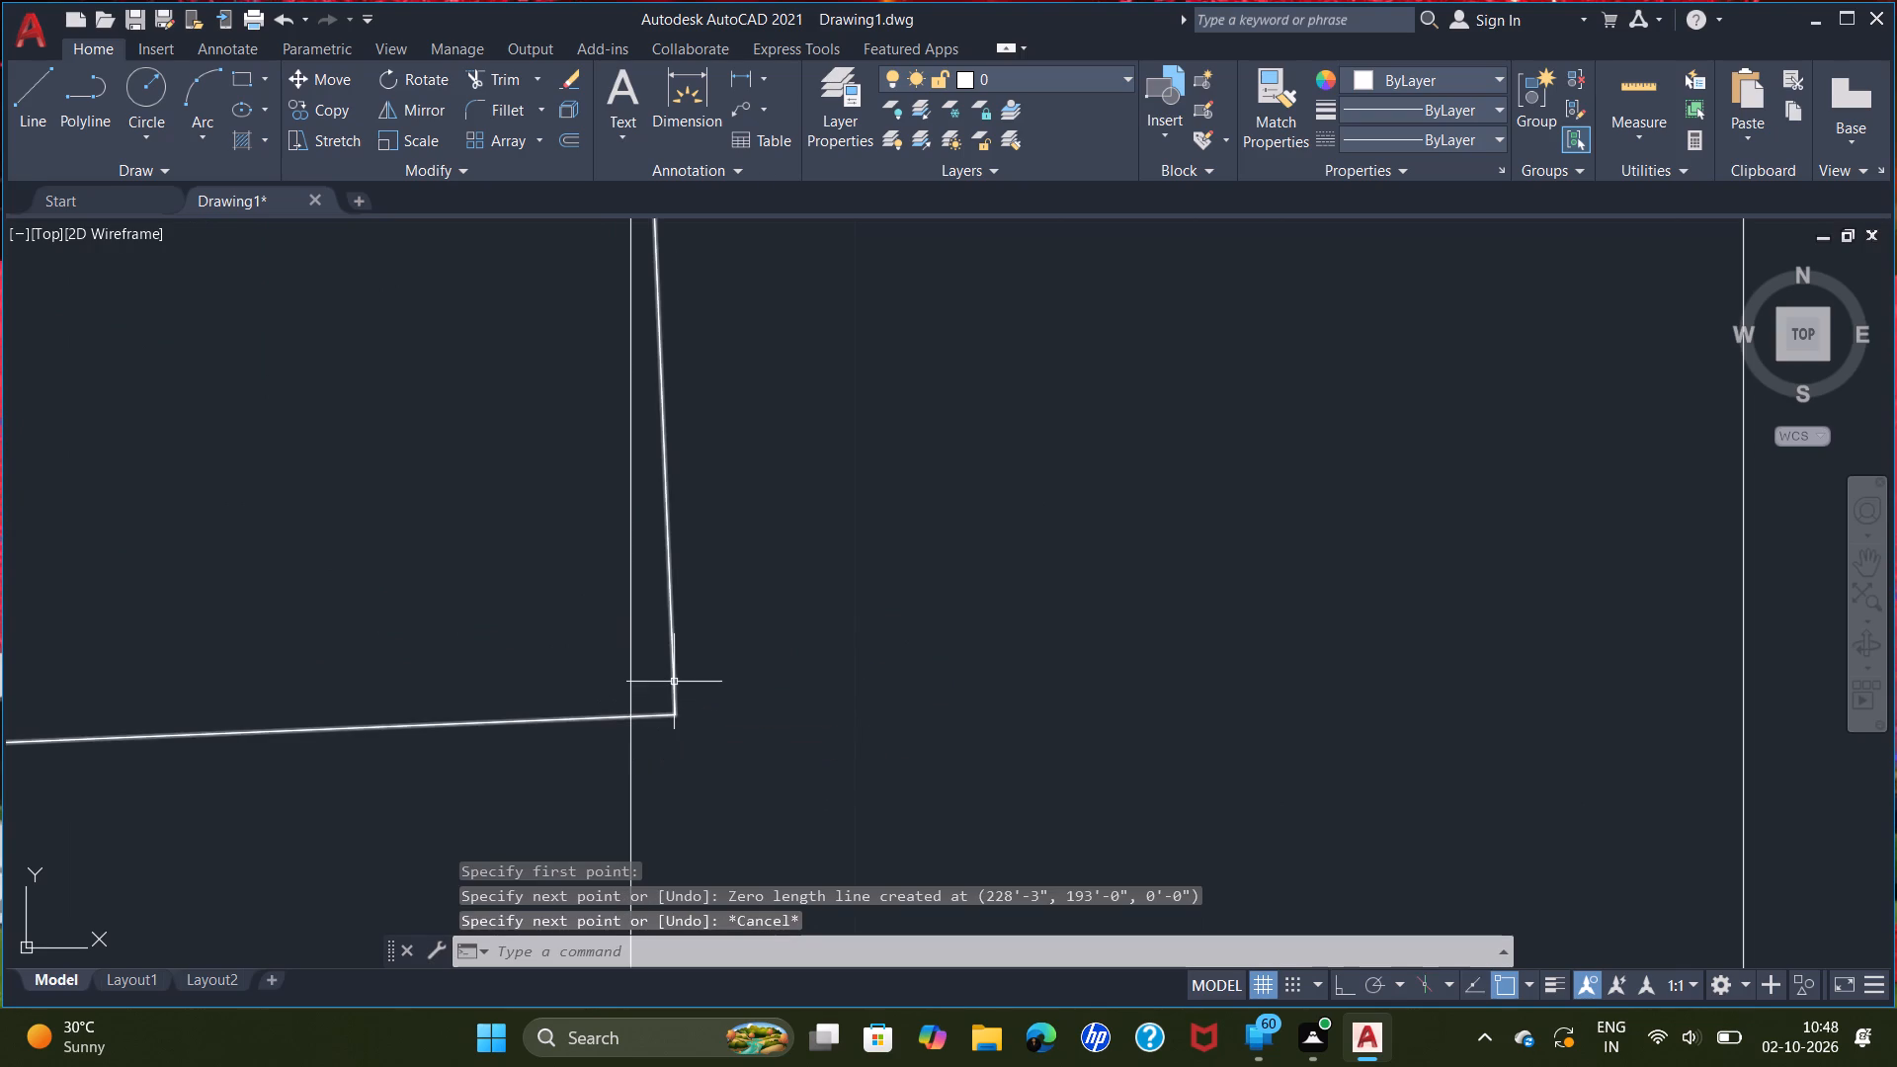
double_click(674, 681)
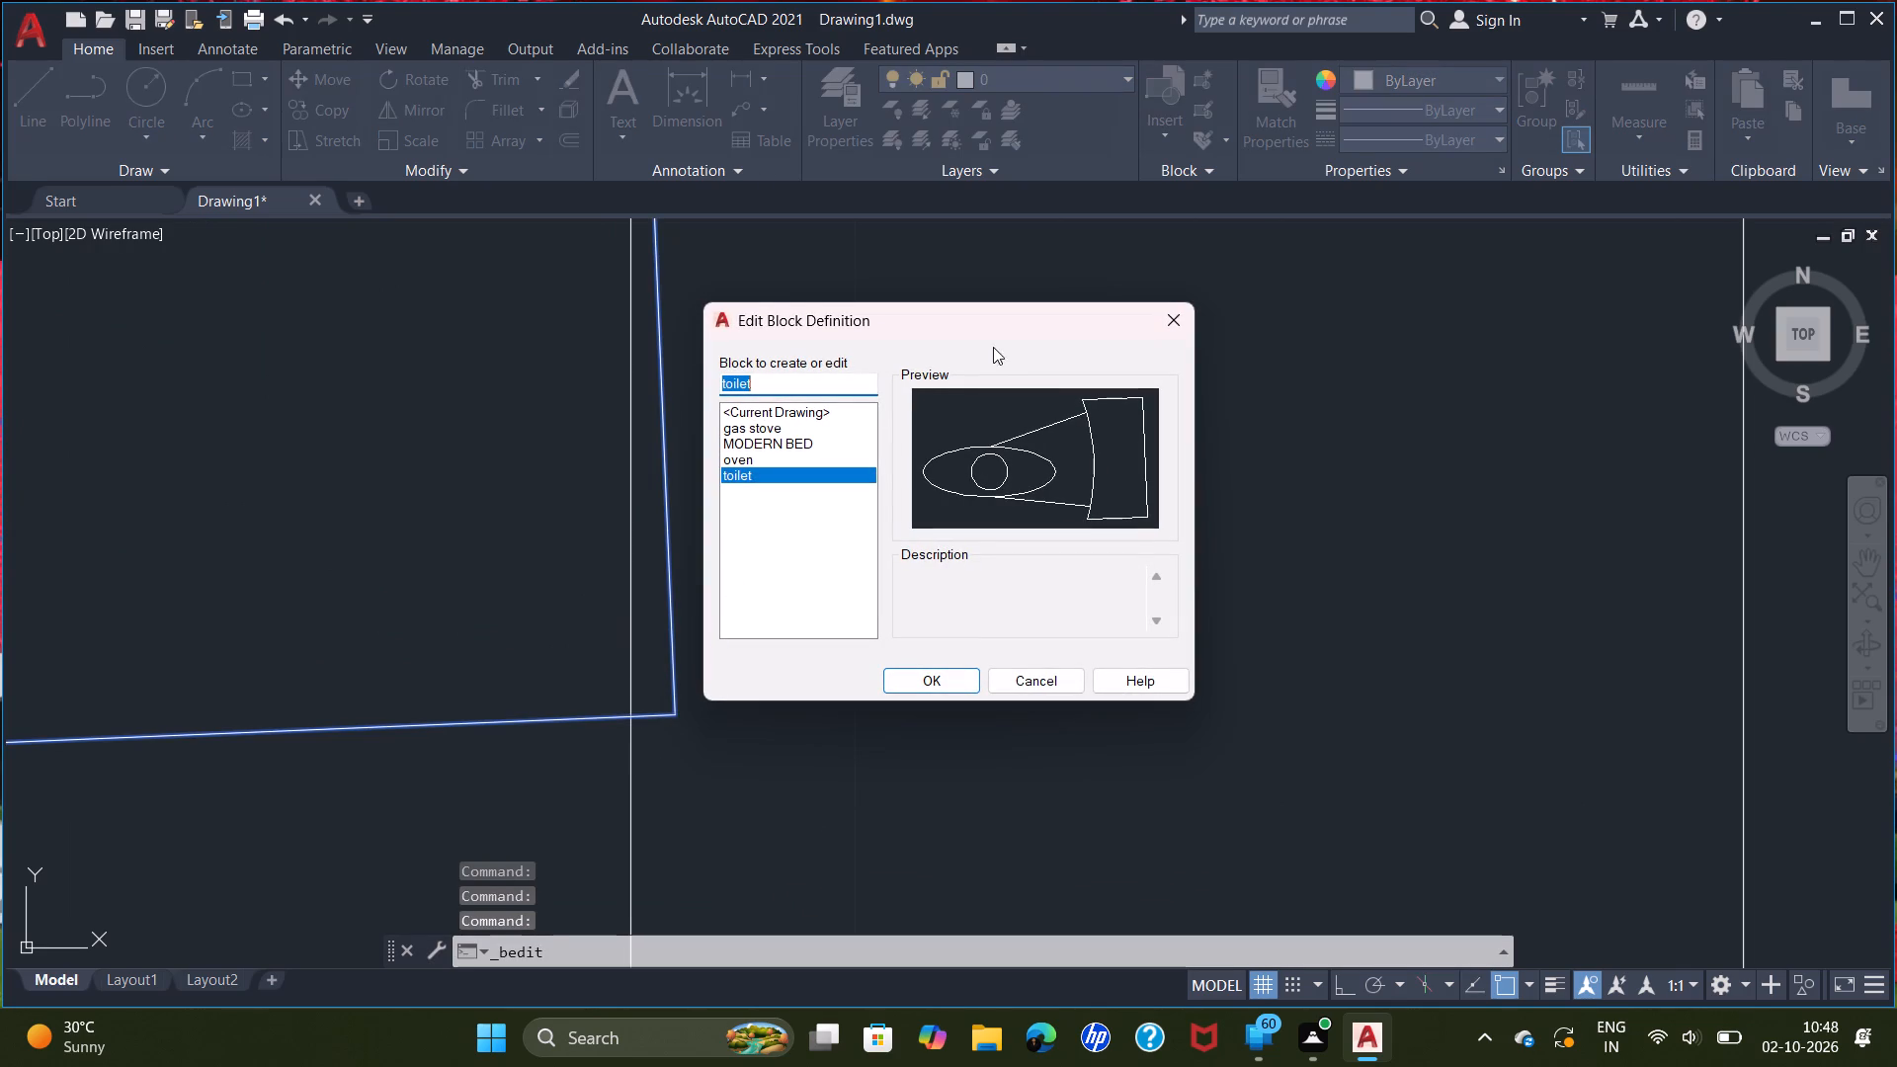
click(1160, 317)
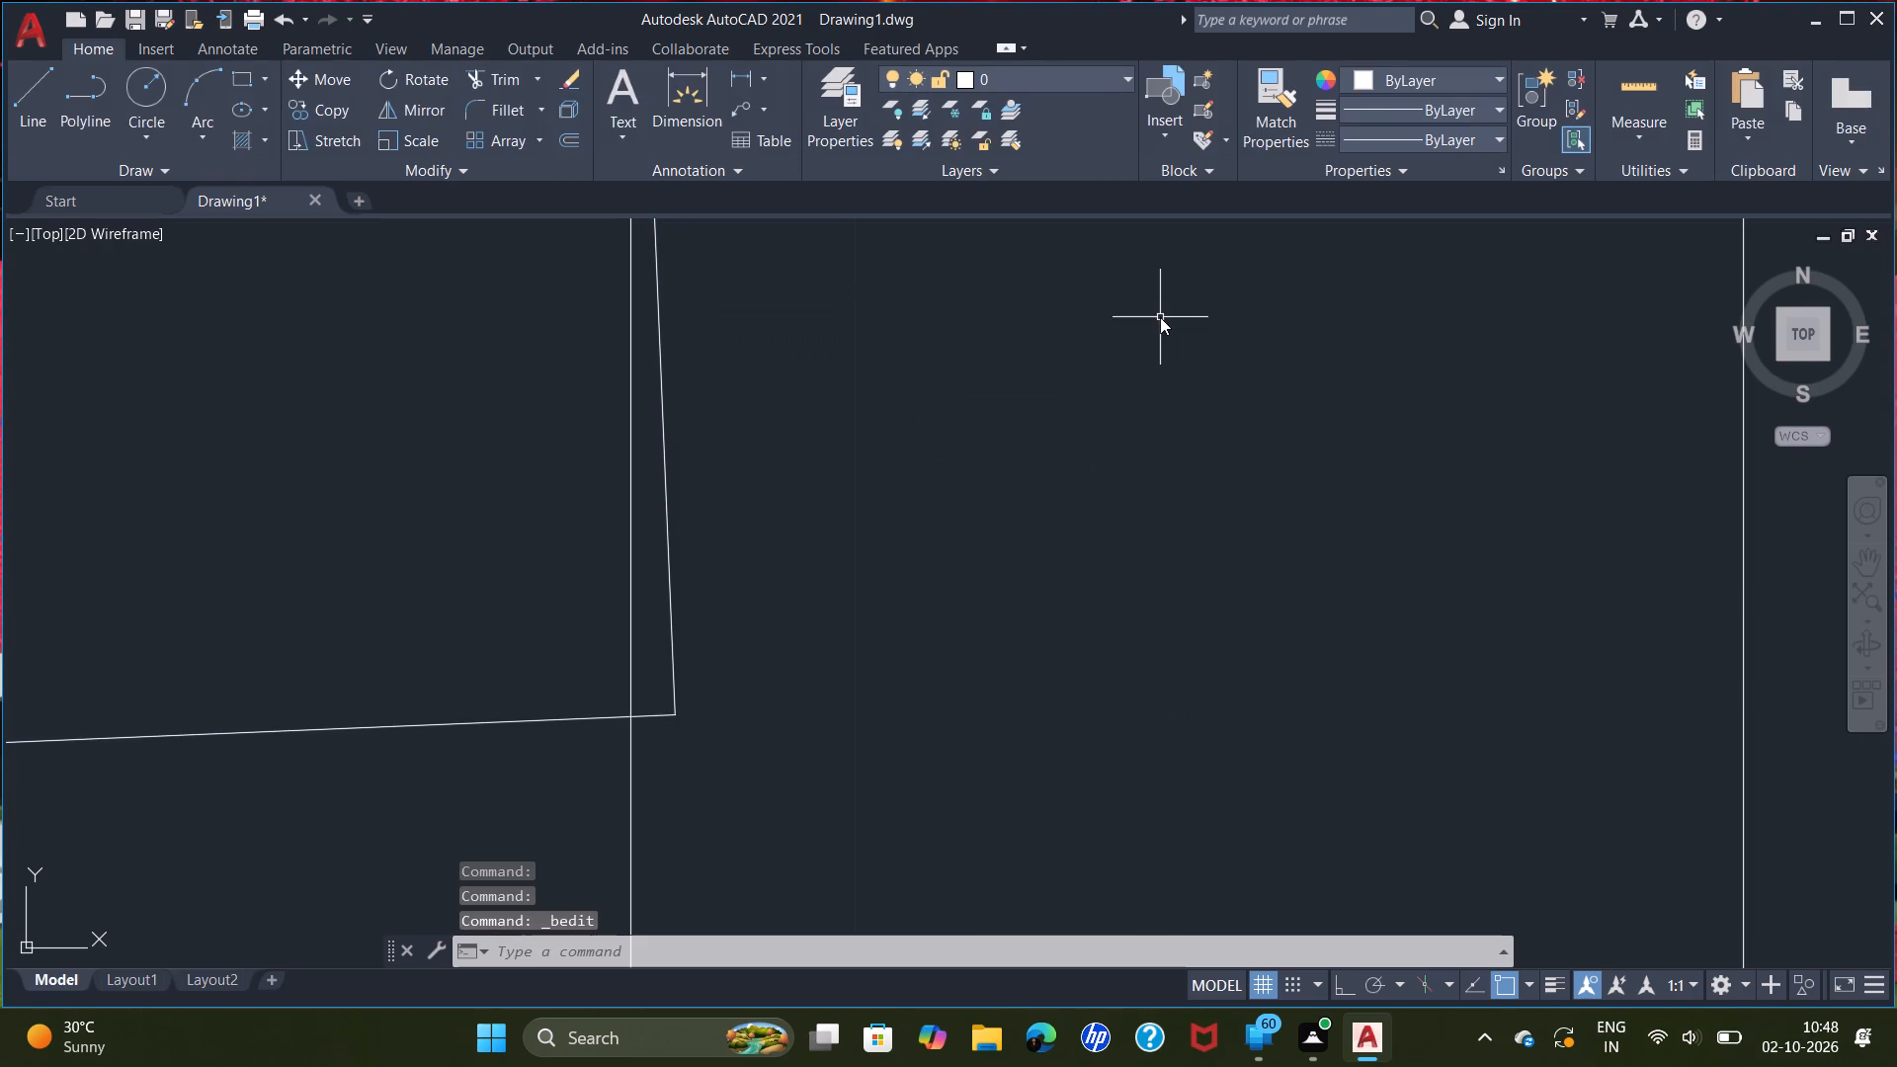
Explode the toilet block on the toilet room's east wall into its separate objects.
scroll(688, 401, down, 1)
middle_drag(712, 494, 711, 607)
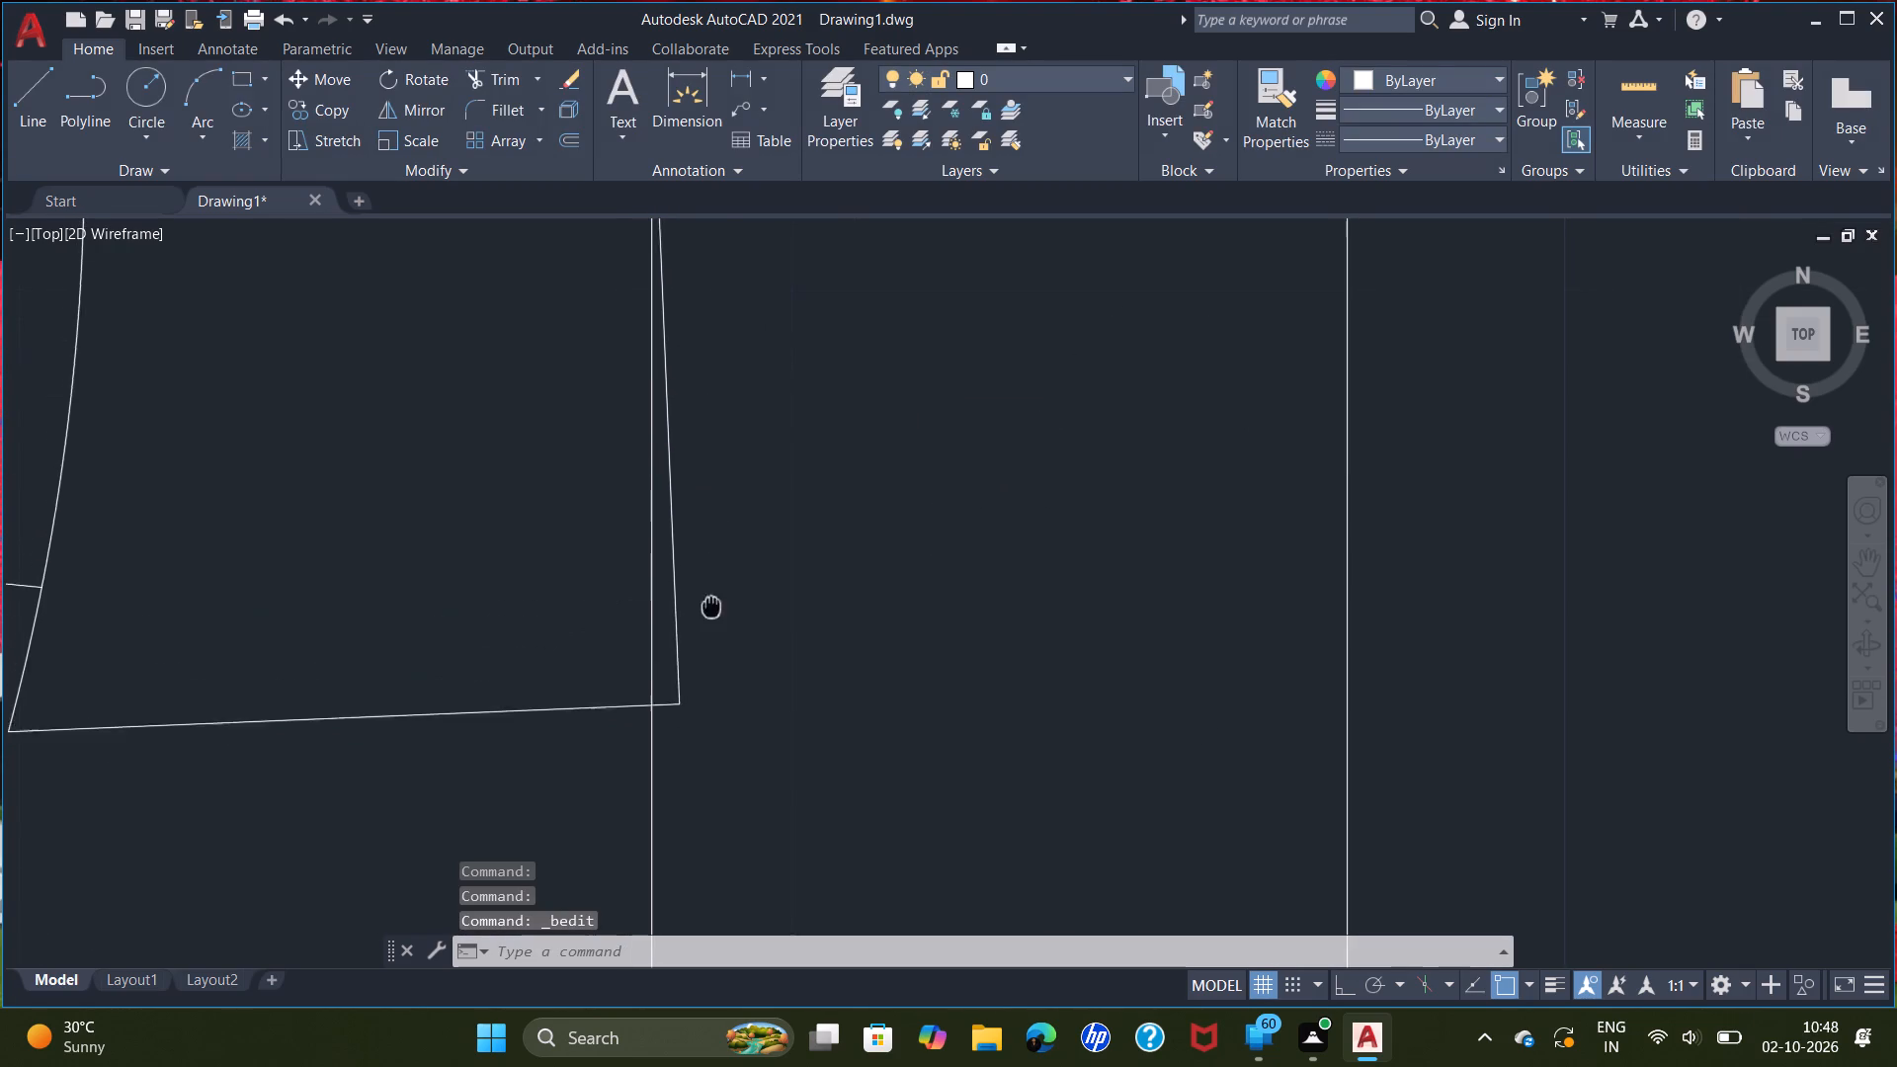
middle_drag(711, 607, 705, 662)
scroll(682, 546, down, 2)
middle_drag(625, 495, 552, 656)
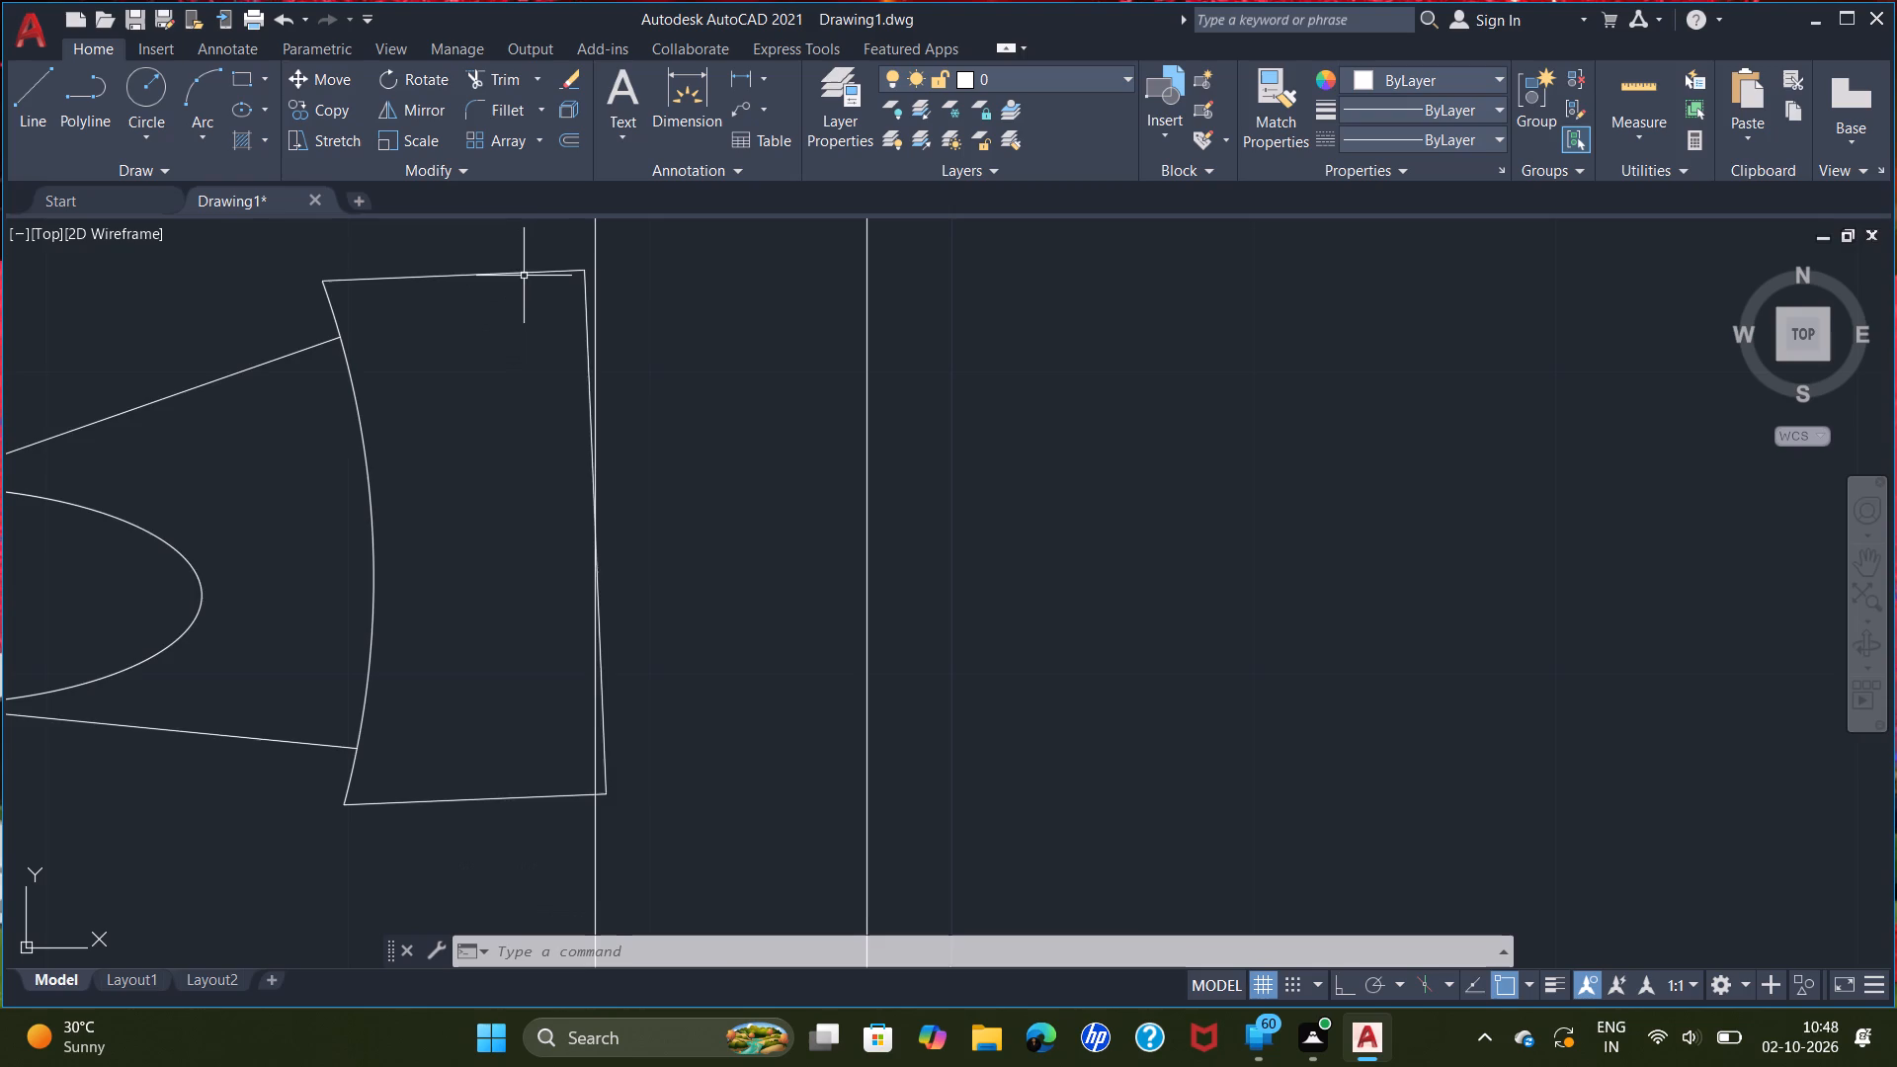
scroll(611, 235, up, 1)
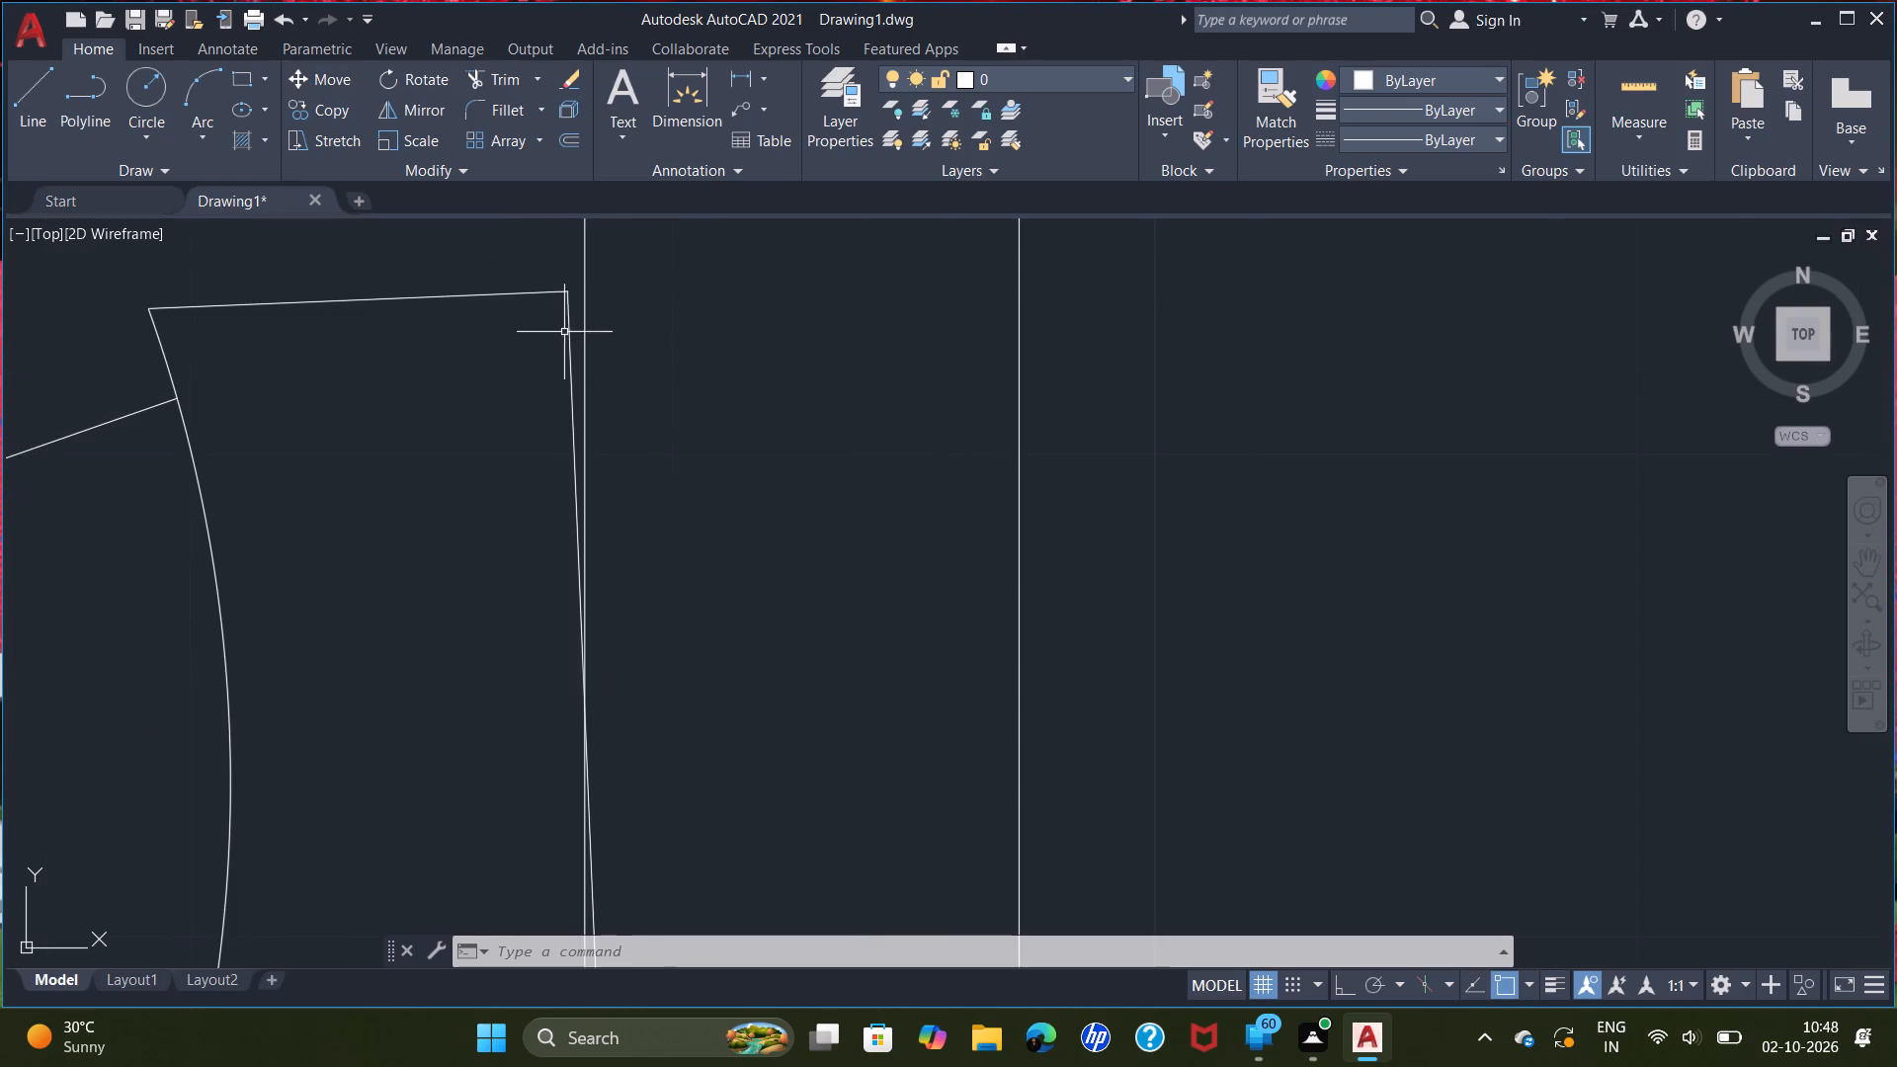
scroll(556, 319, up, 2)
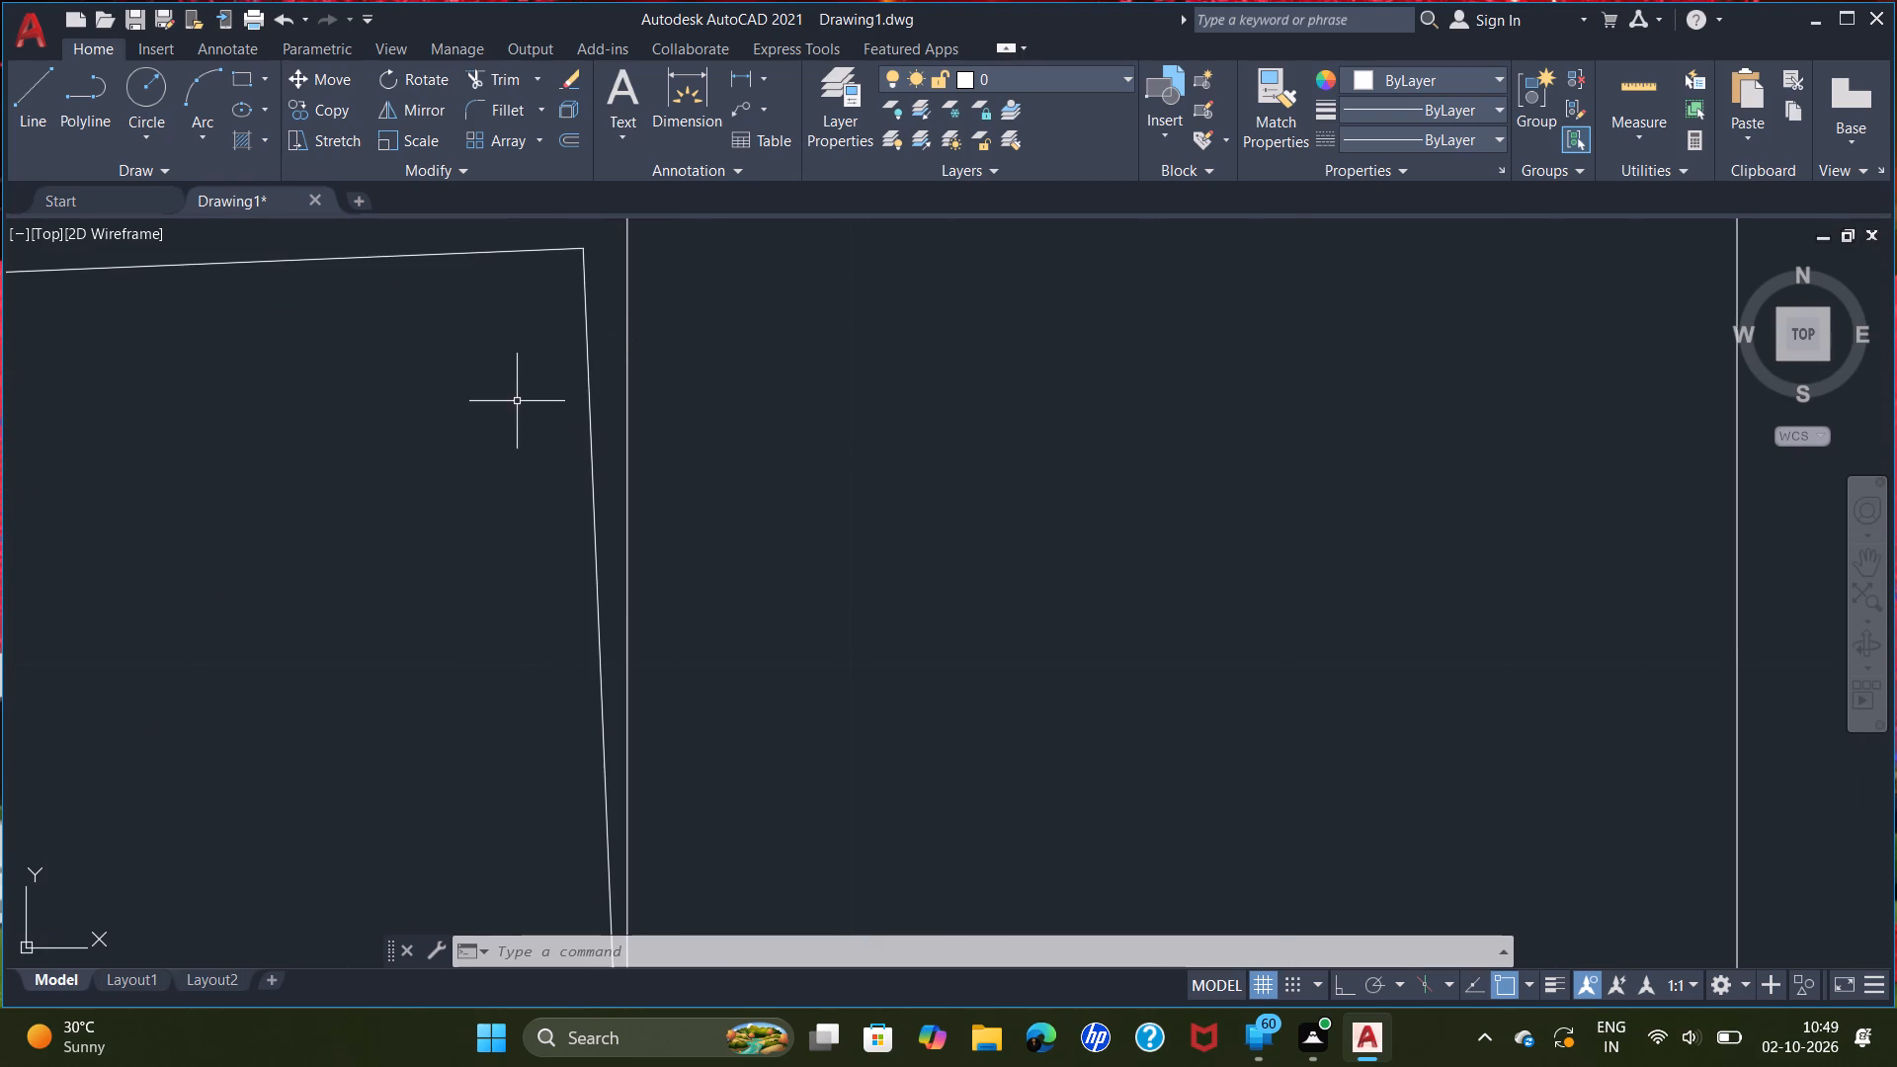
click(613, 361)
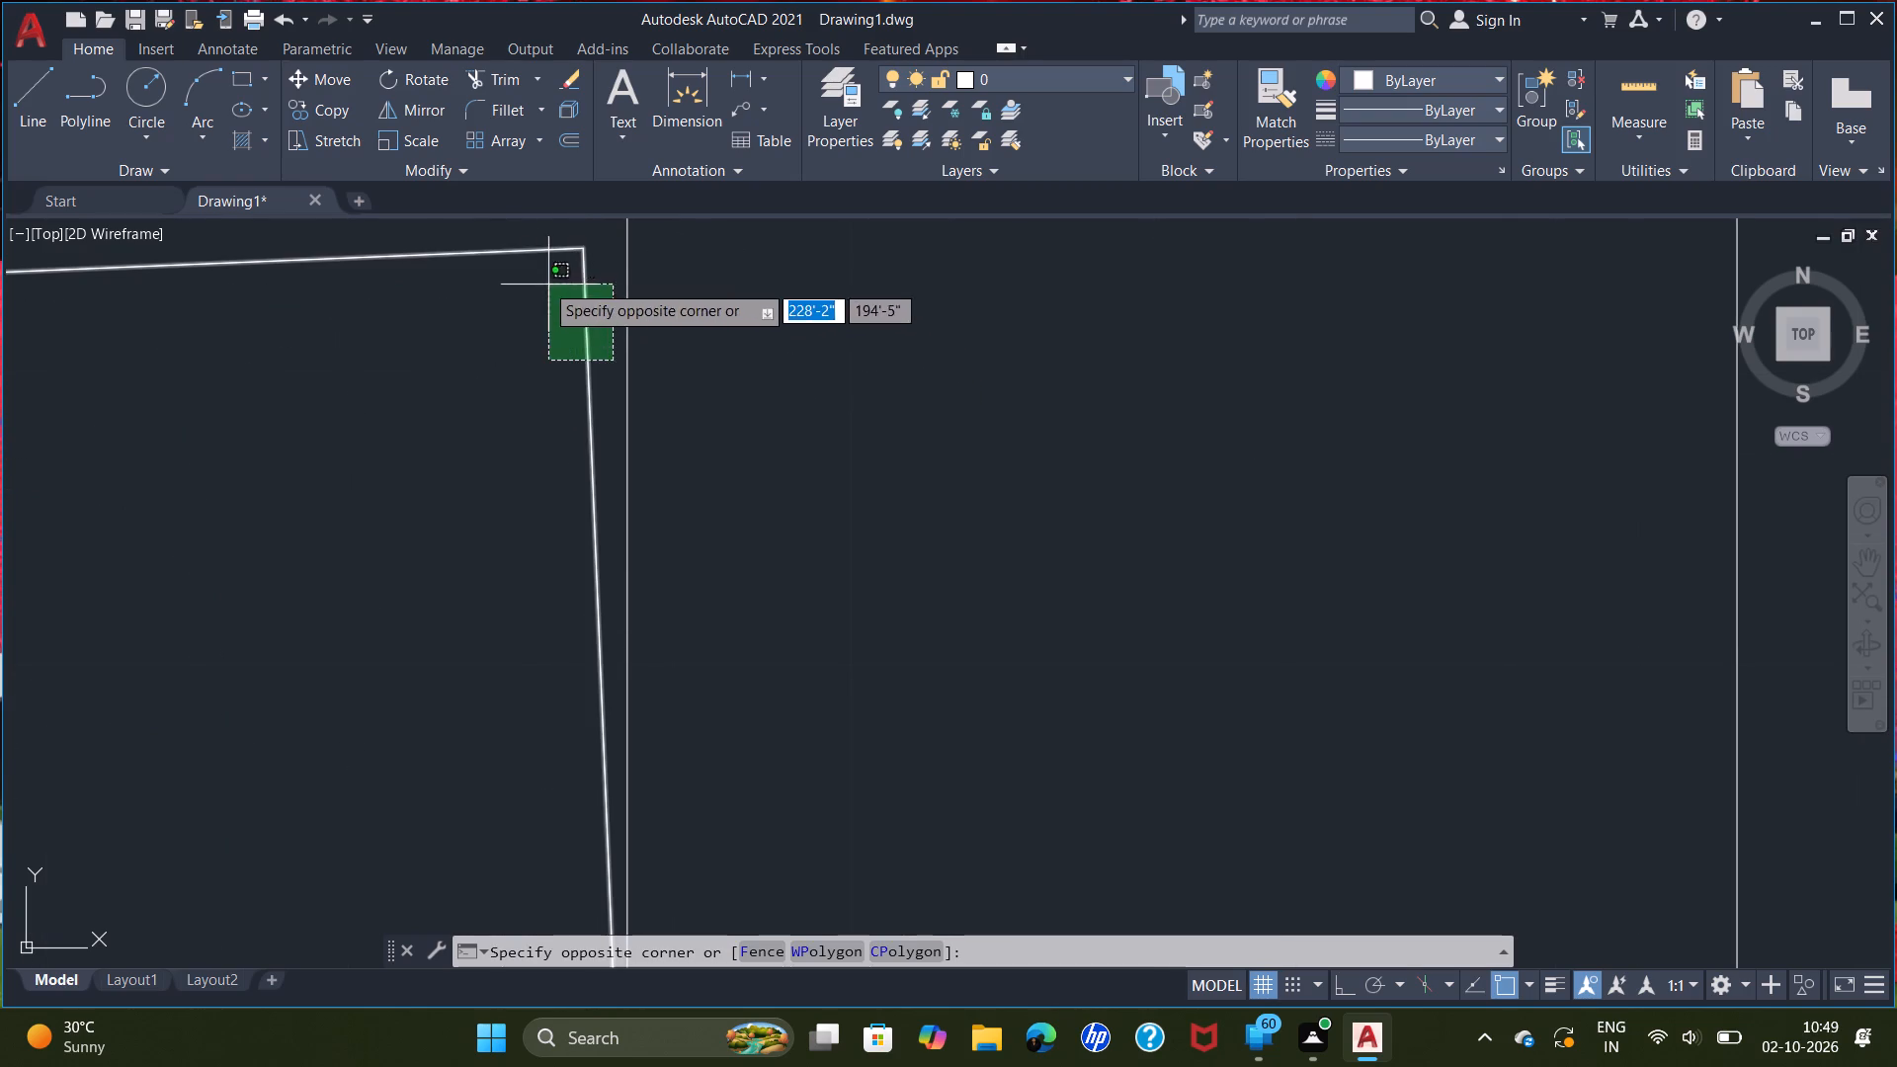
double_click(352, 241)
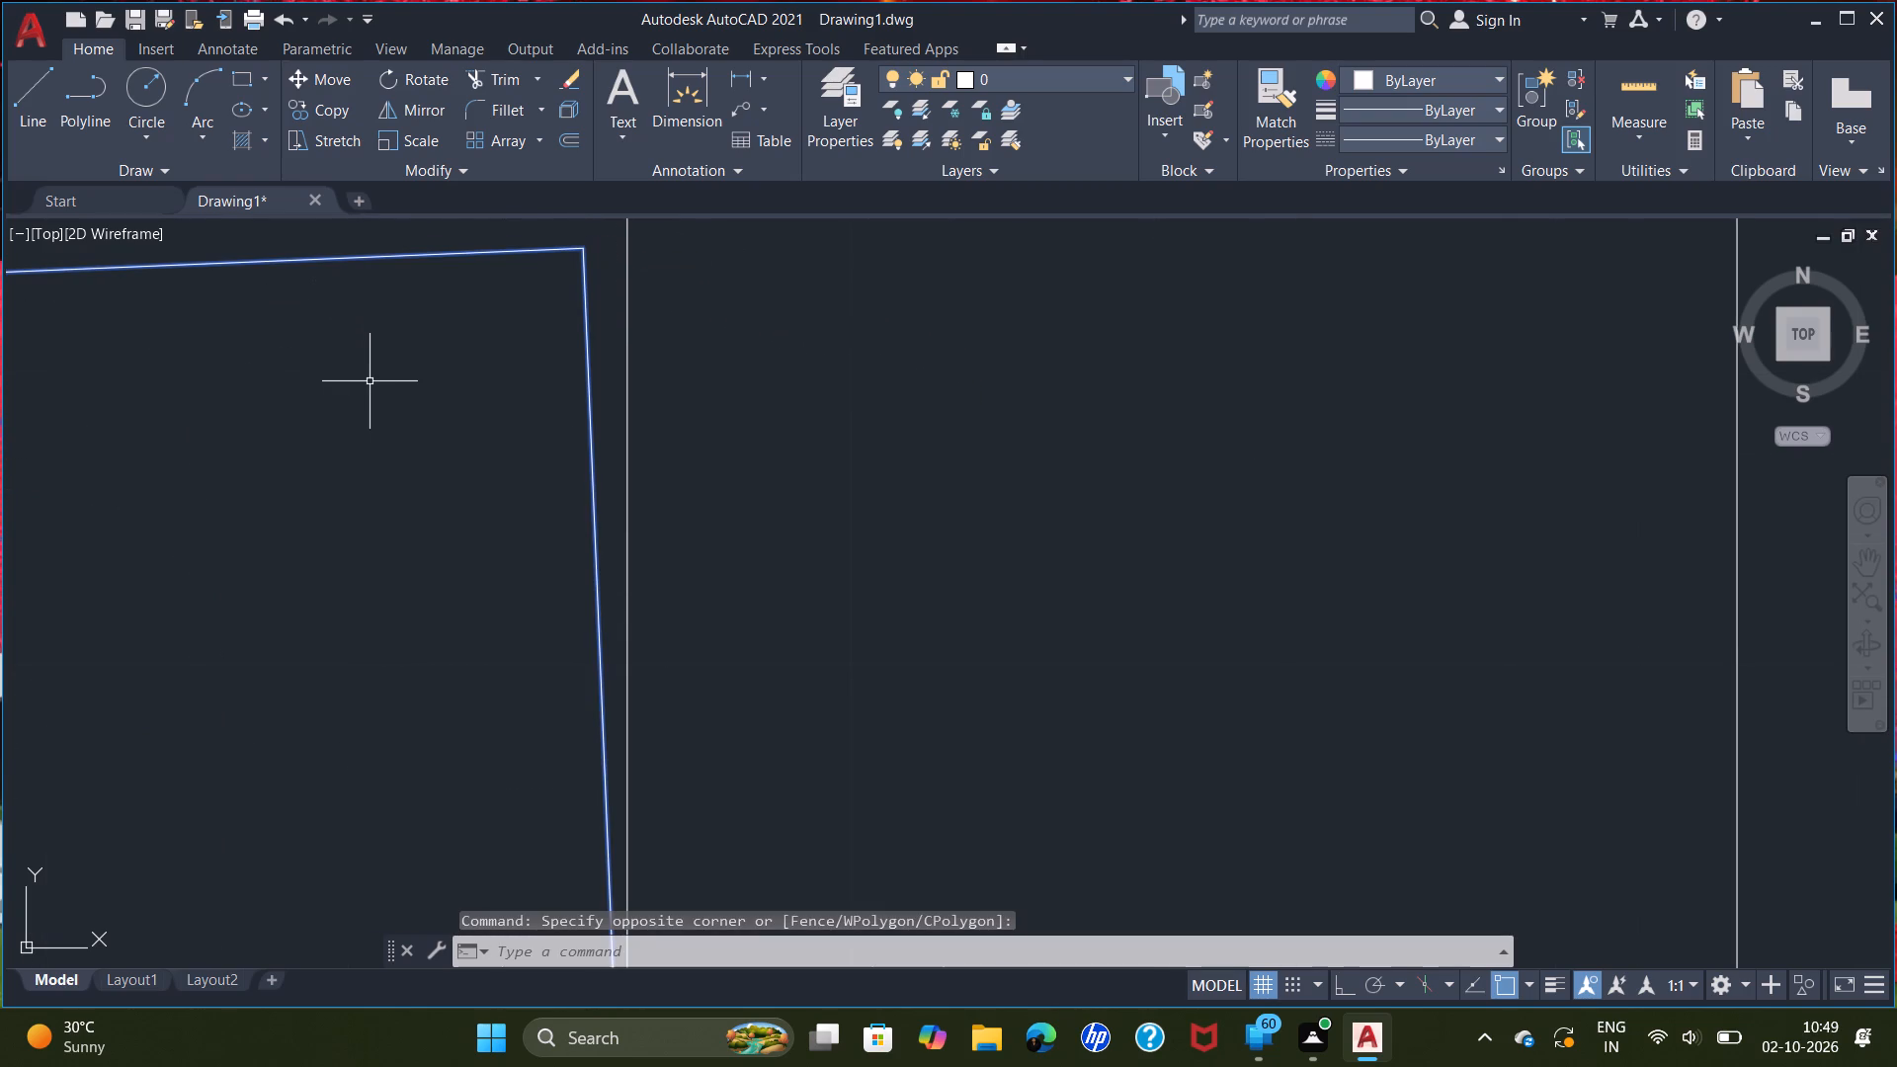
text(ex)
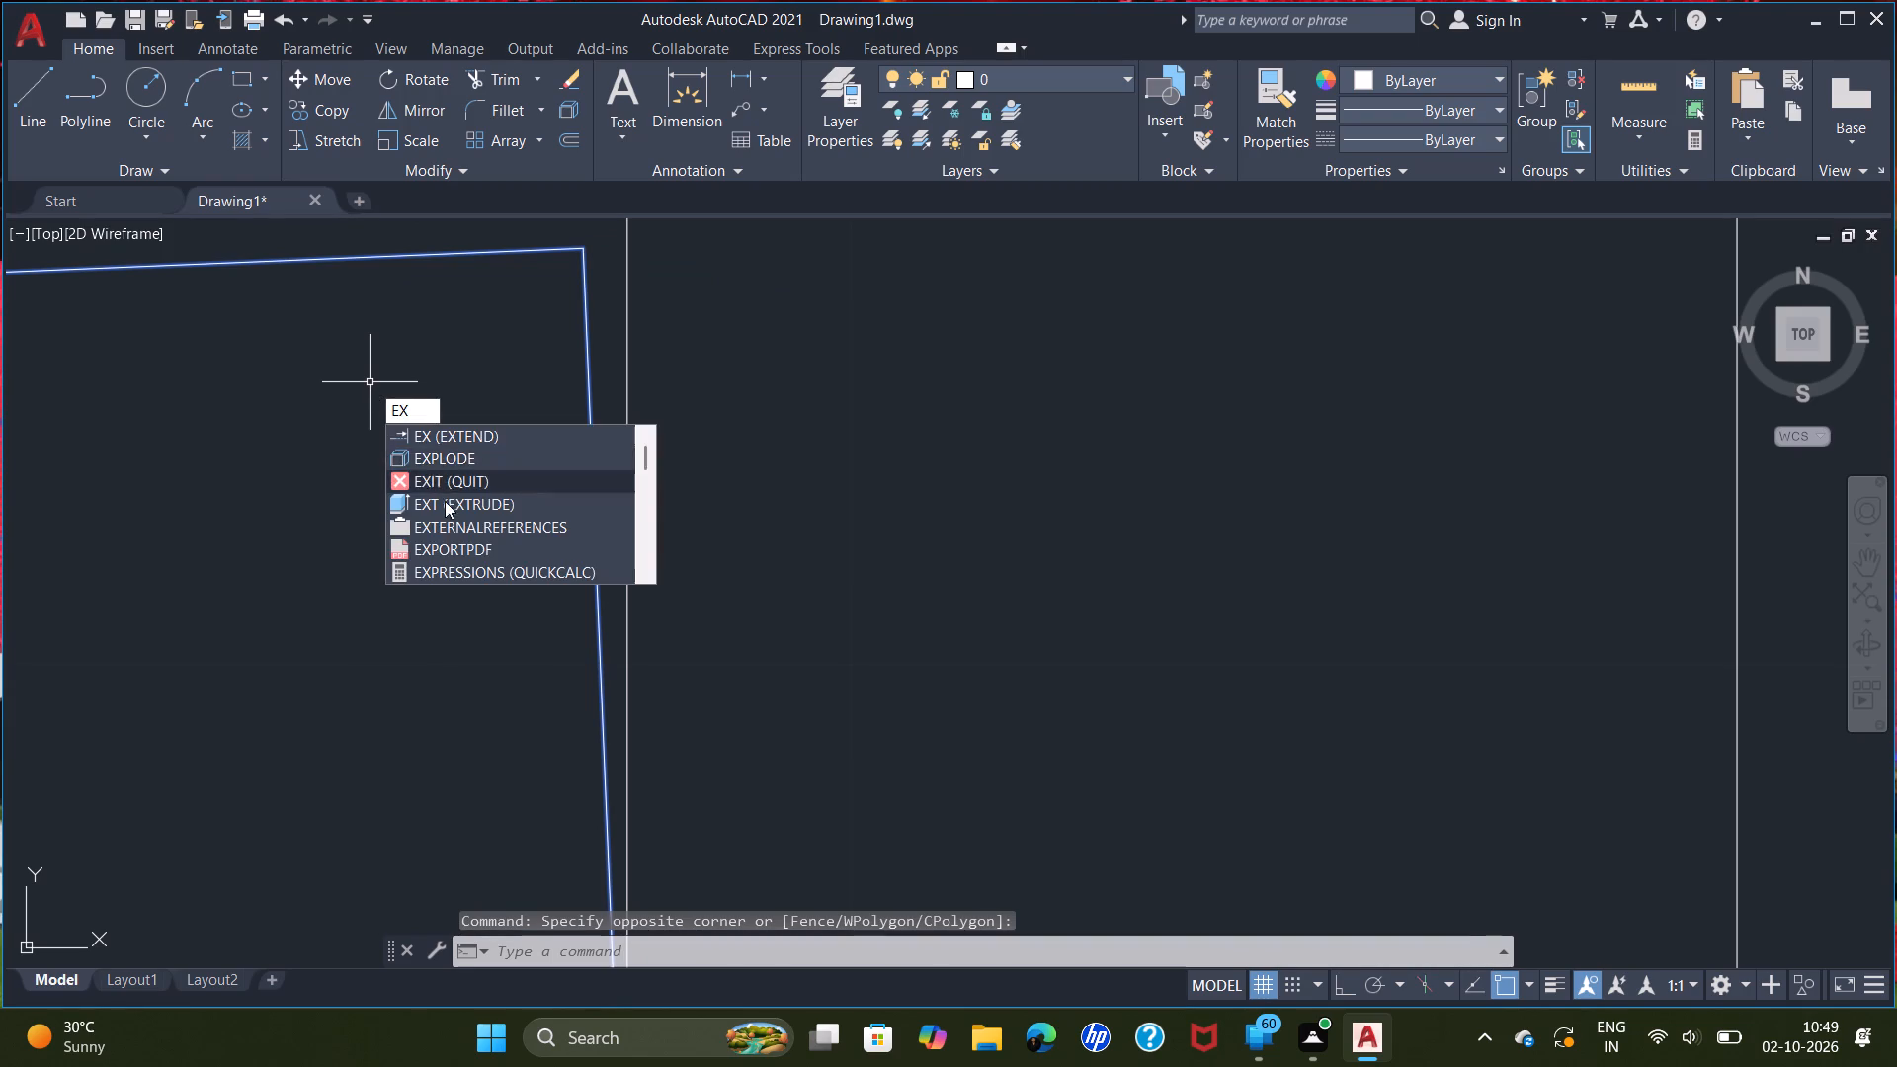
triple_click(430, 454)
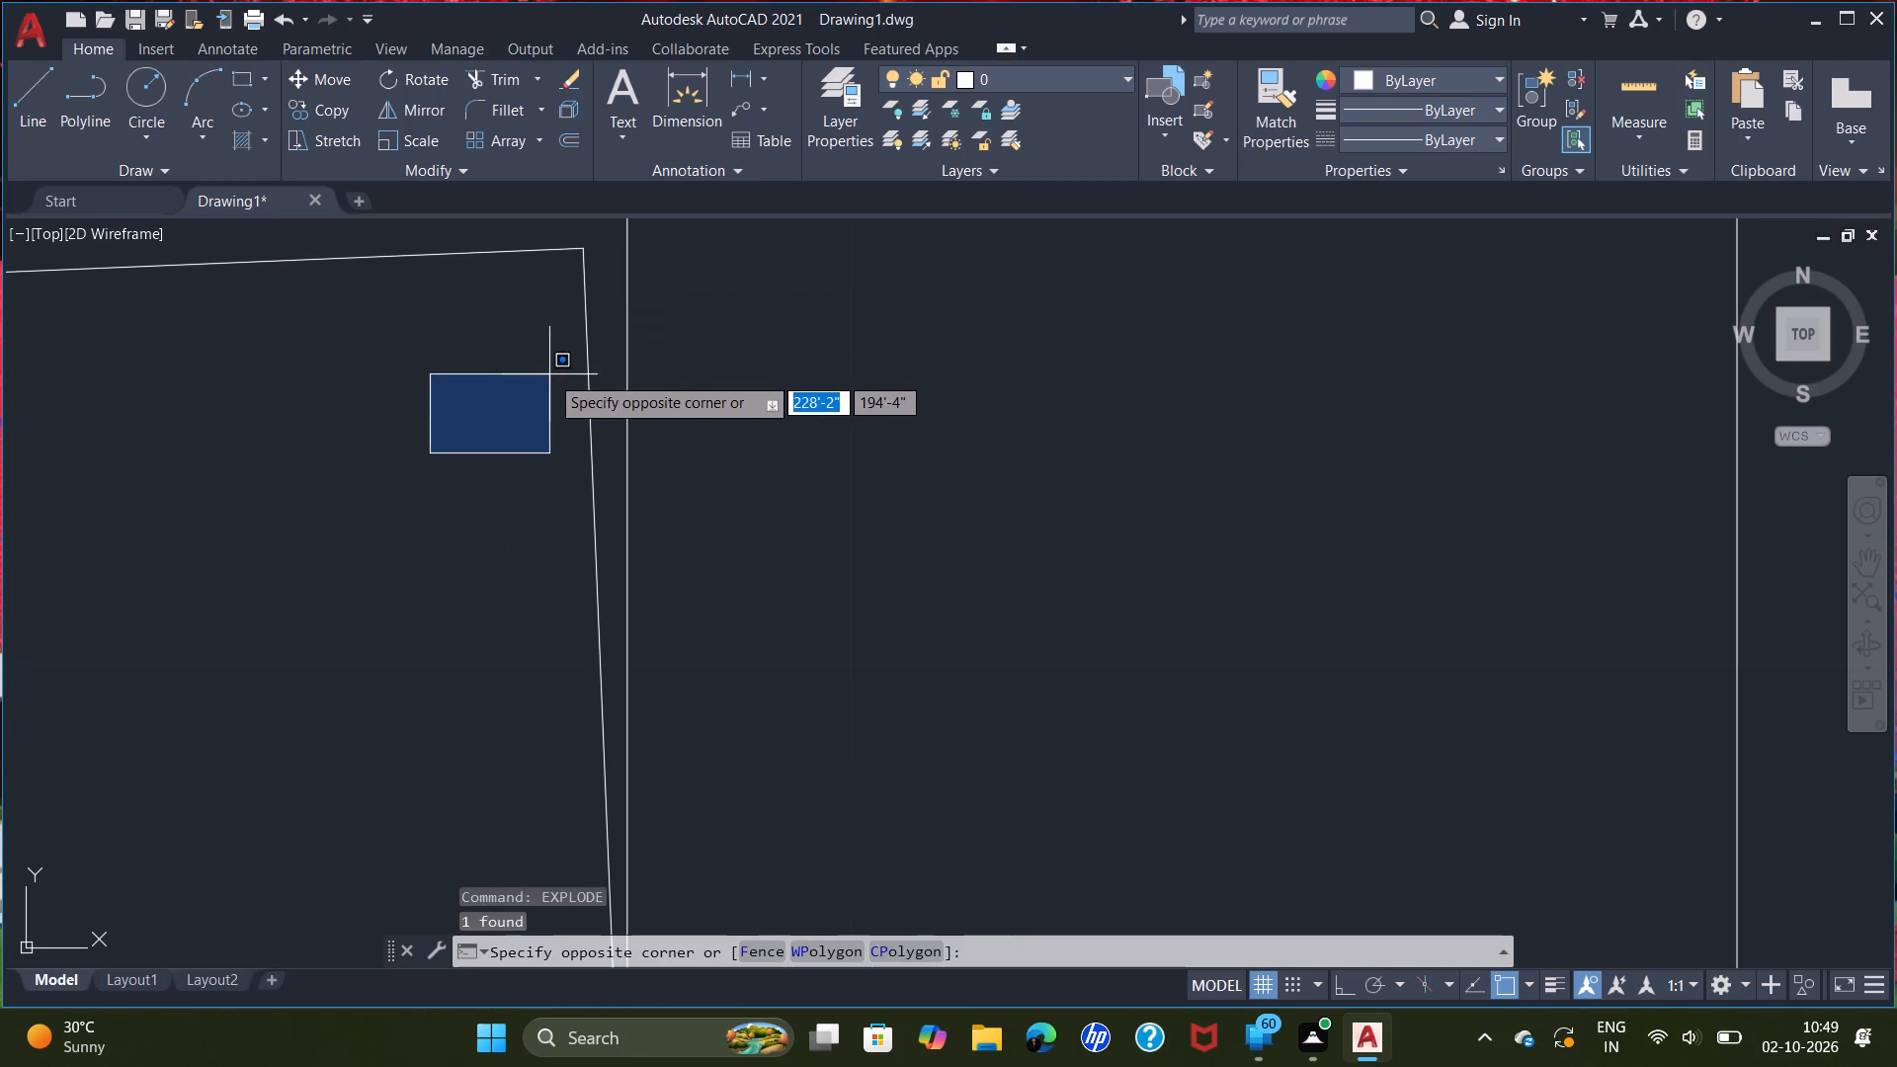
key(Escape)
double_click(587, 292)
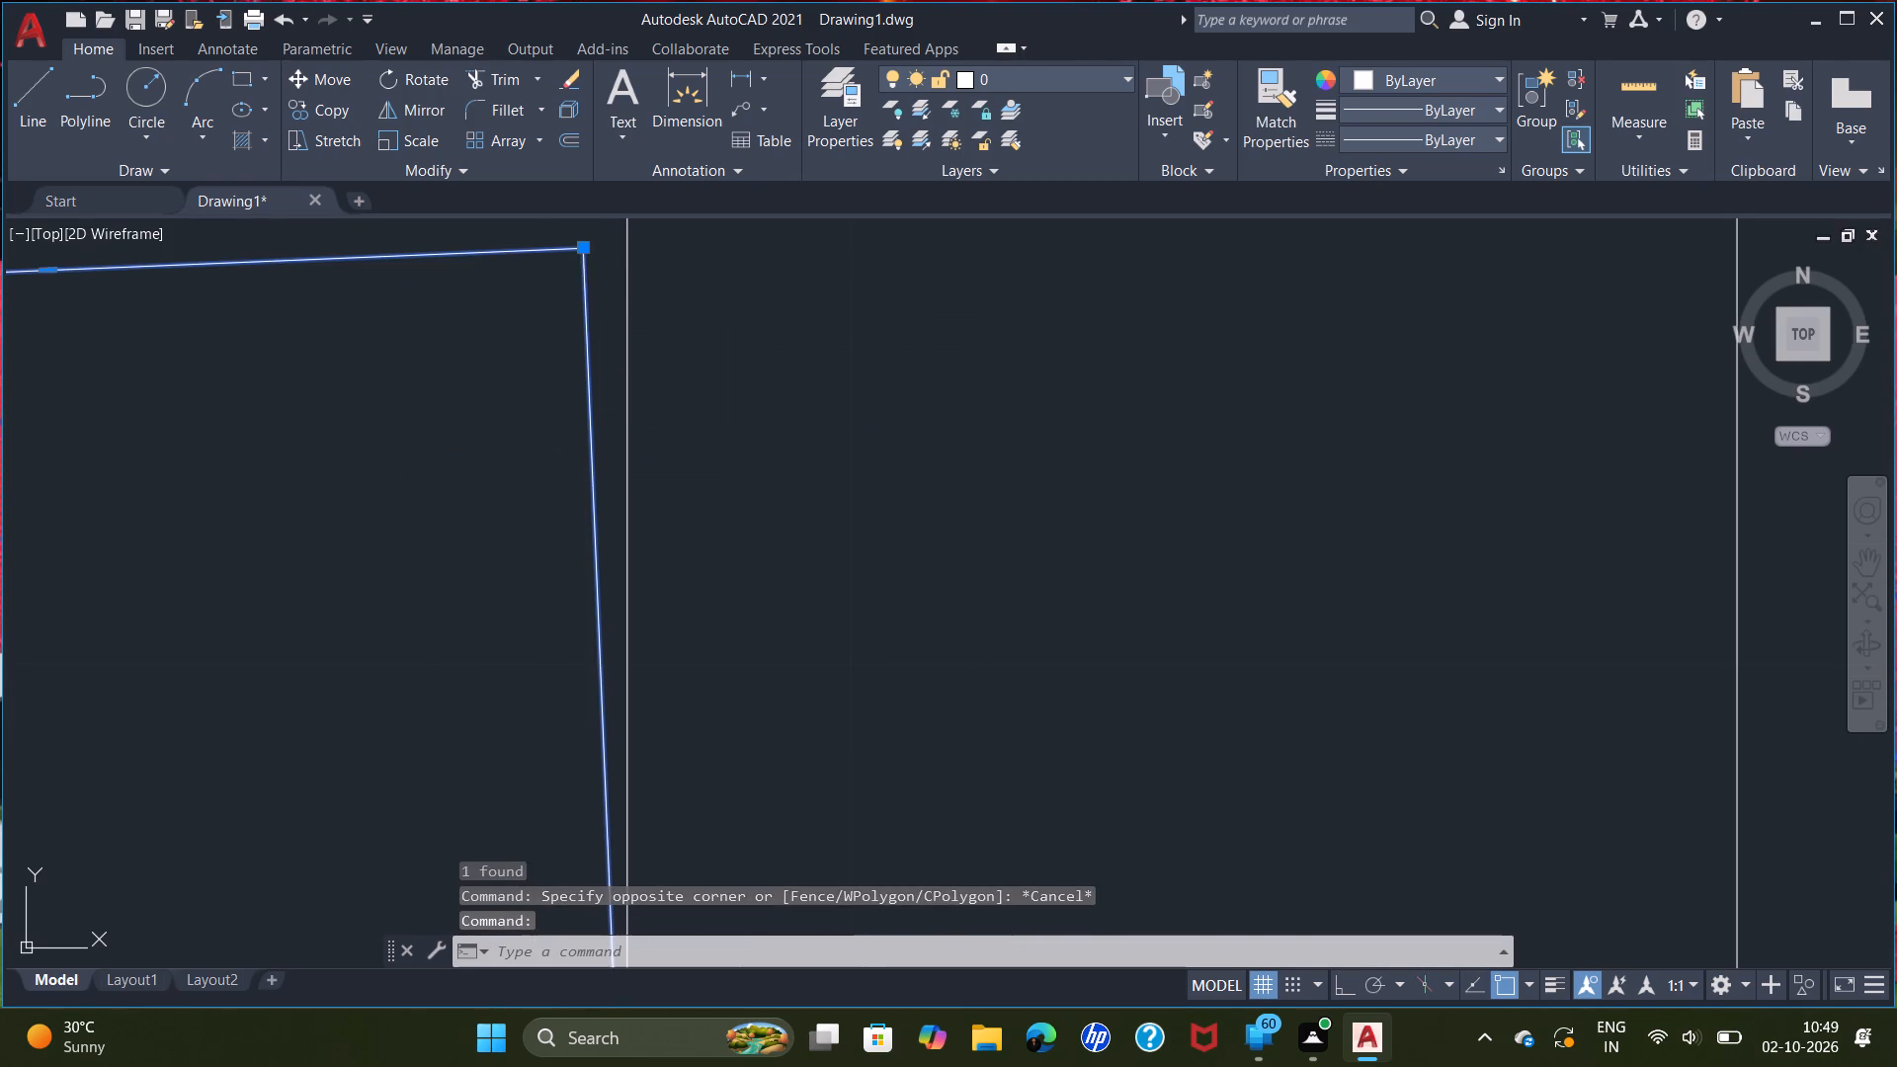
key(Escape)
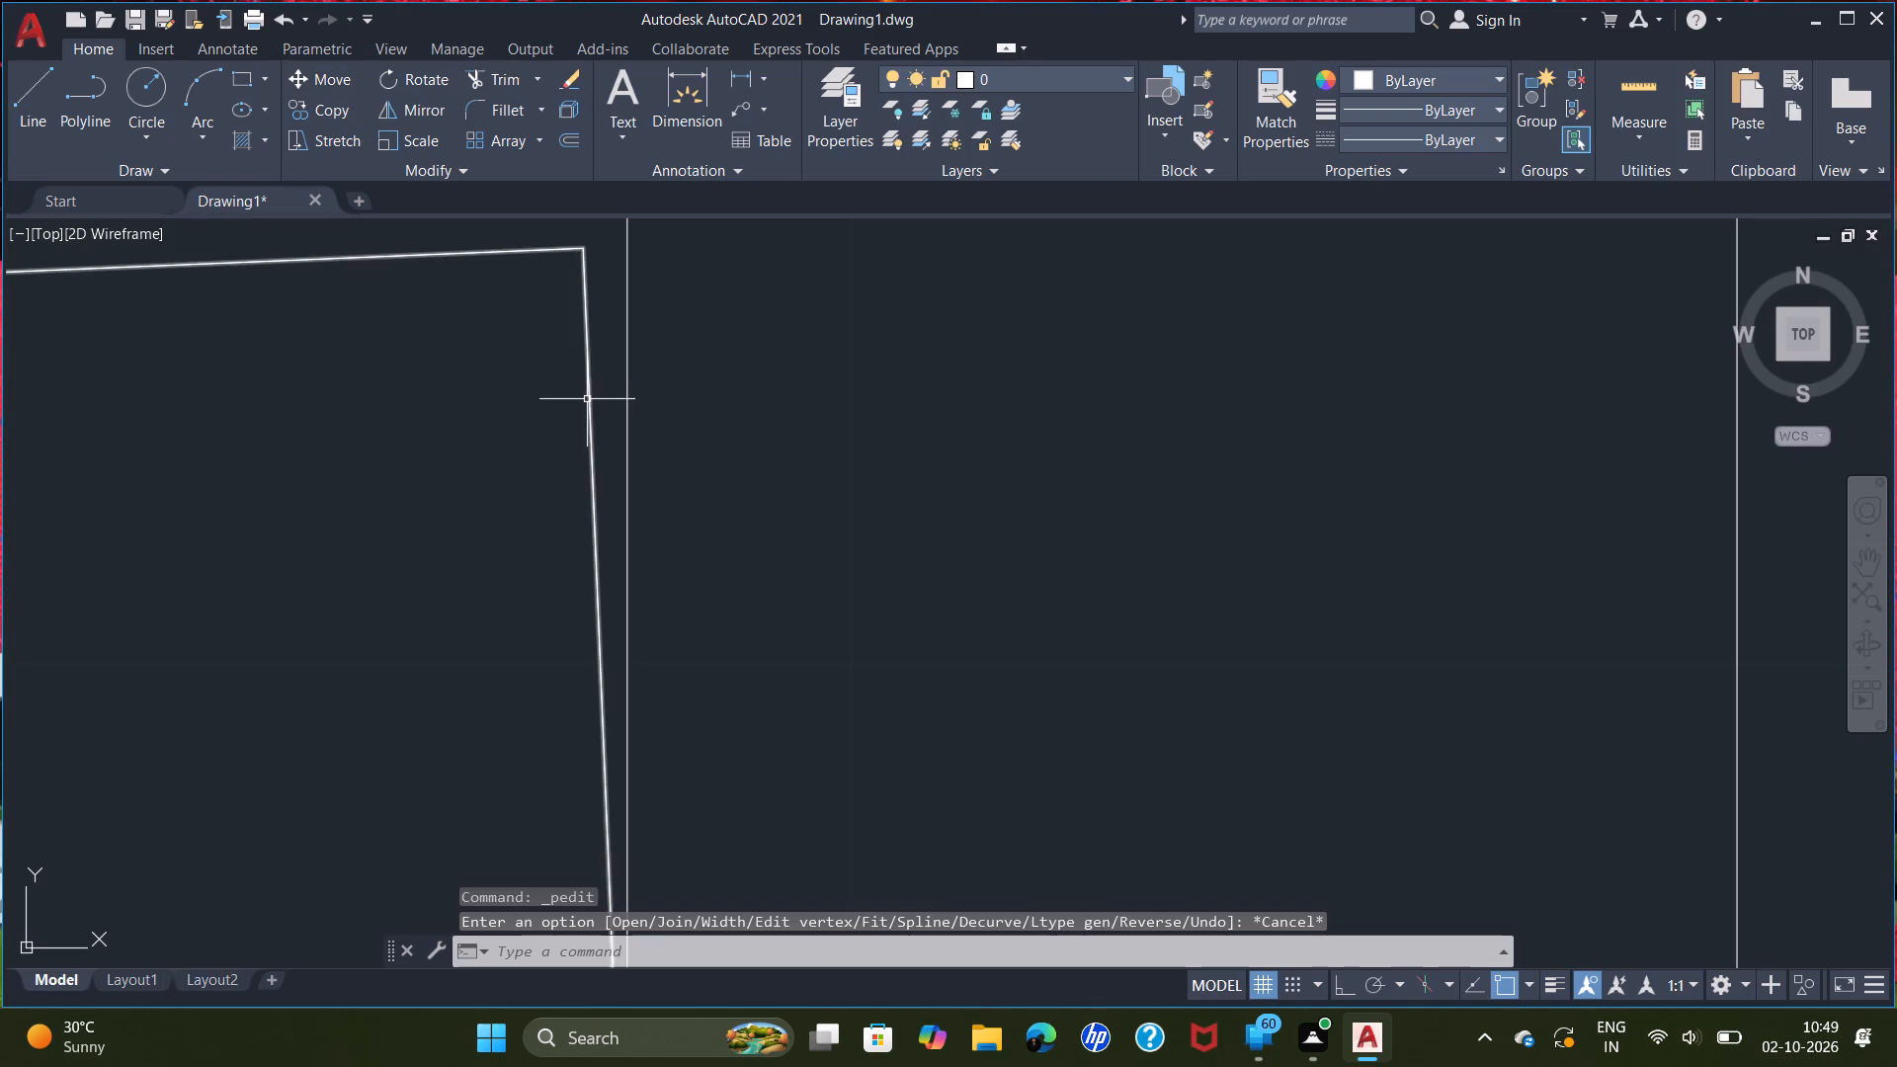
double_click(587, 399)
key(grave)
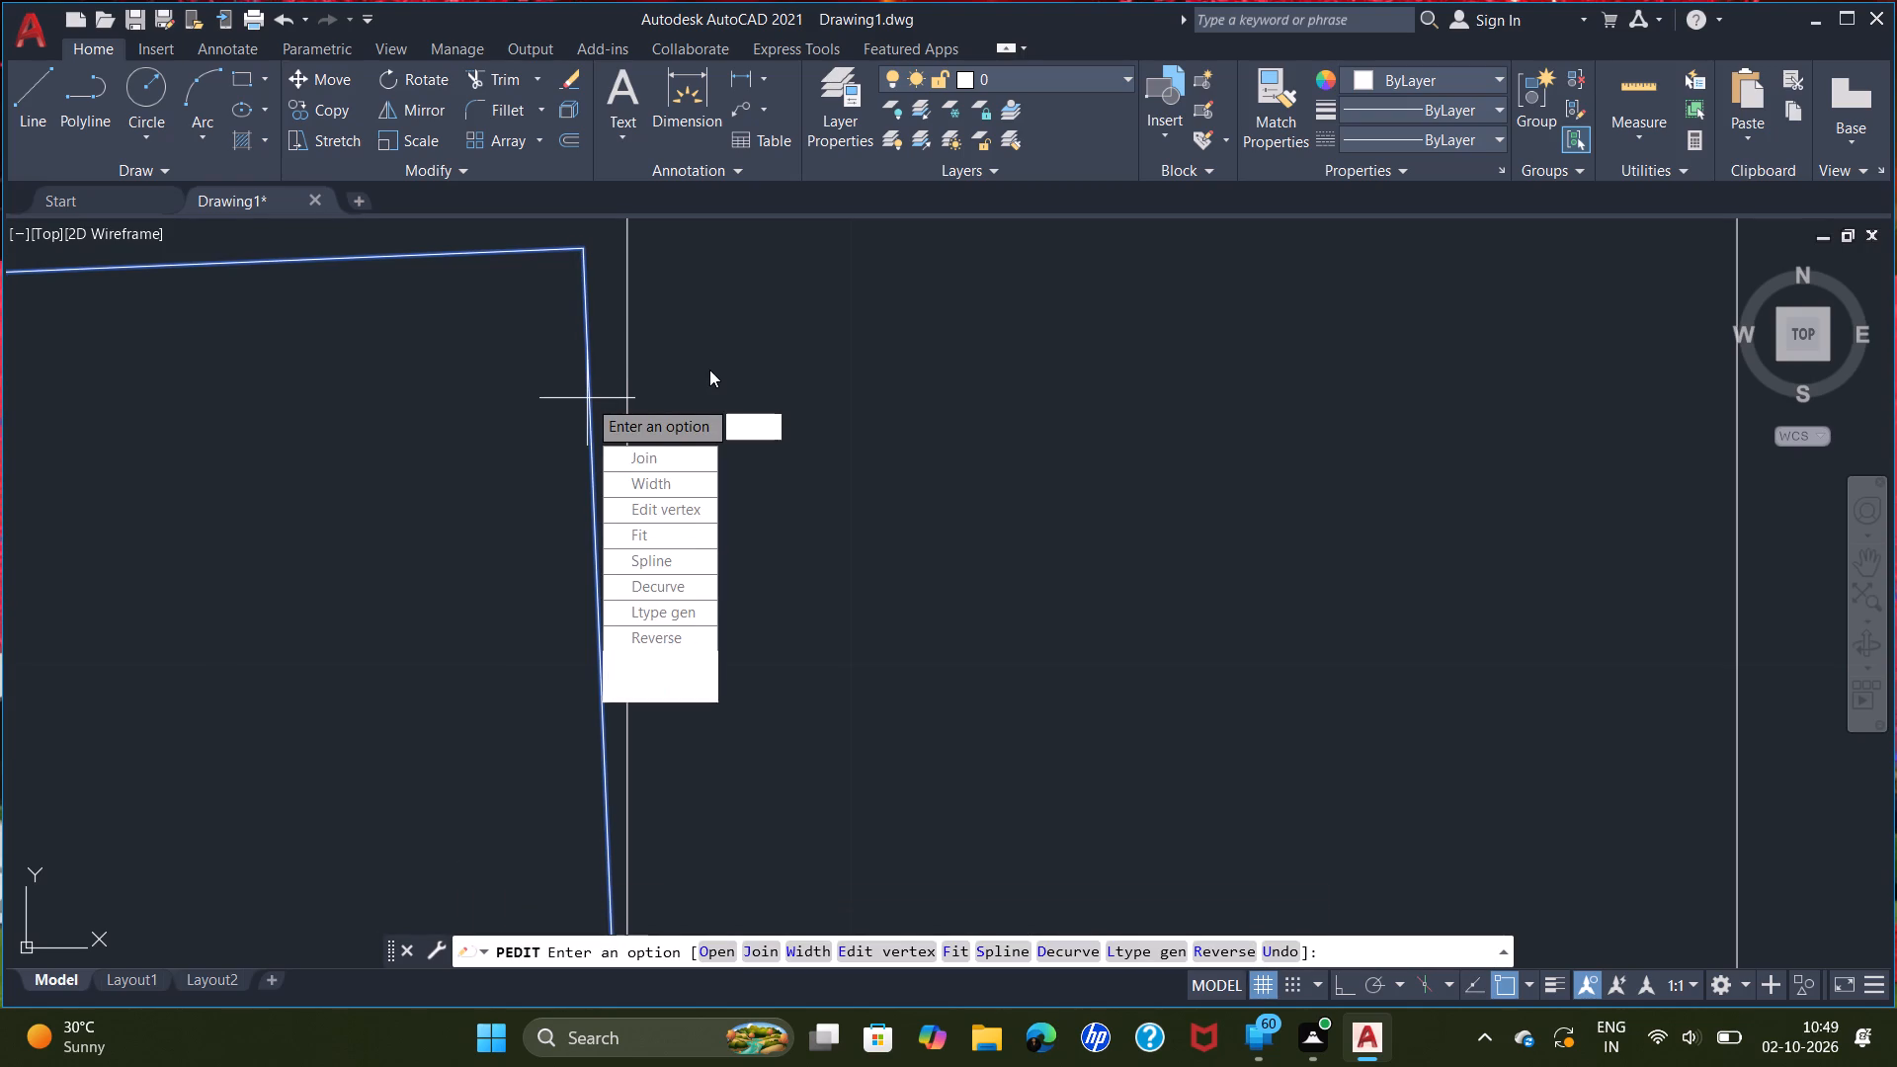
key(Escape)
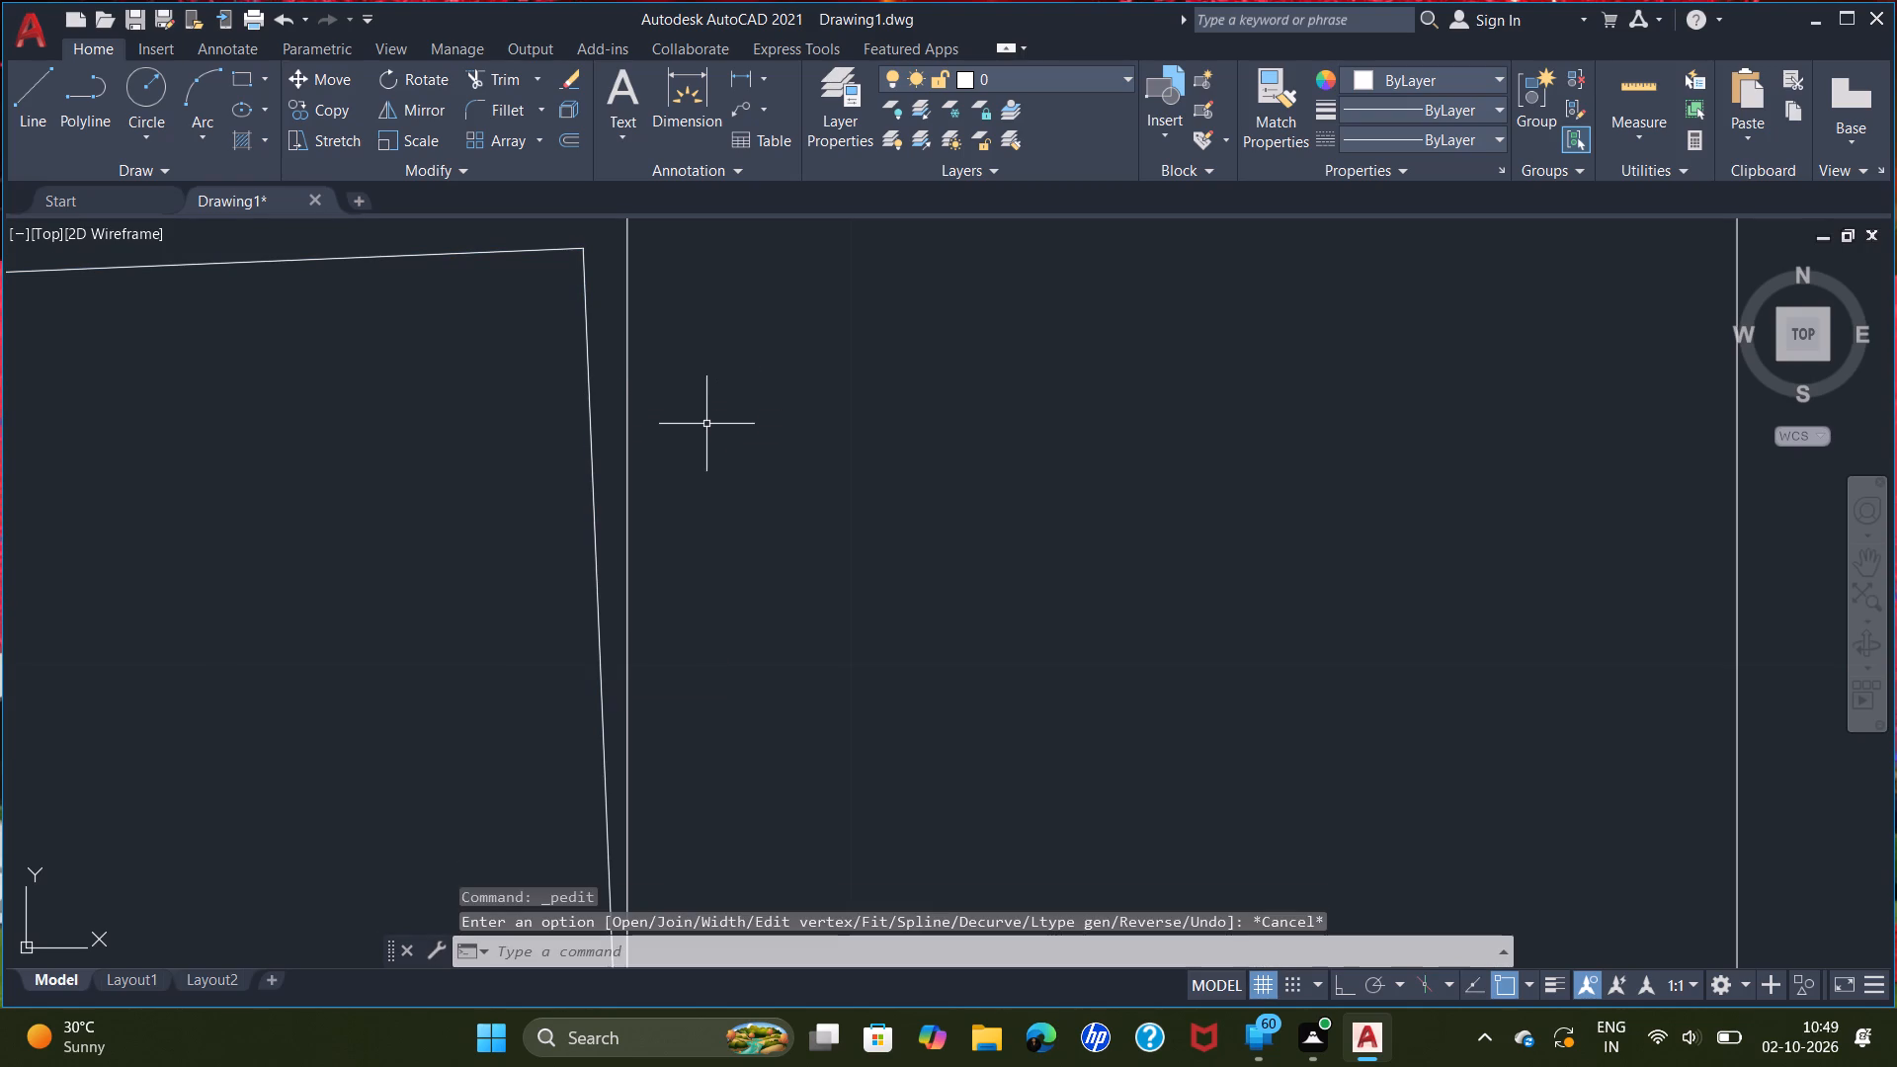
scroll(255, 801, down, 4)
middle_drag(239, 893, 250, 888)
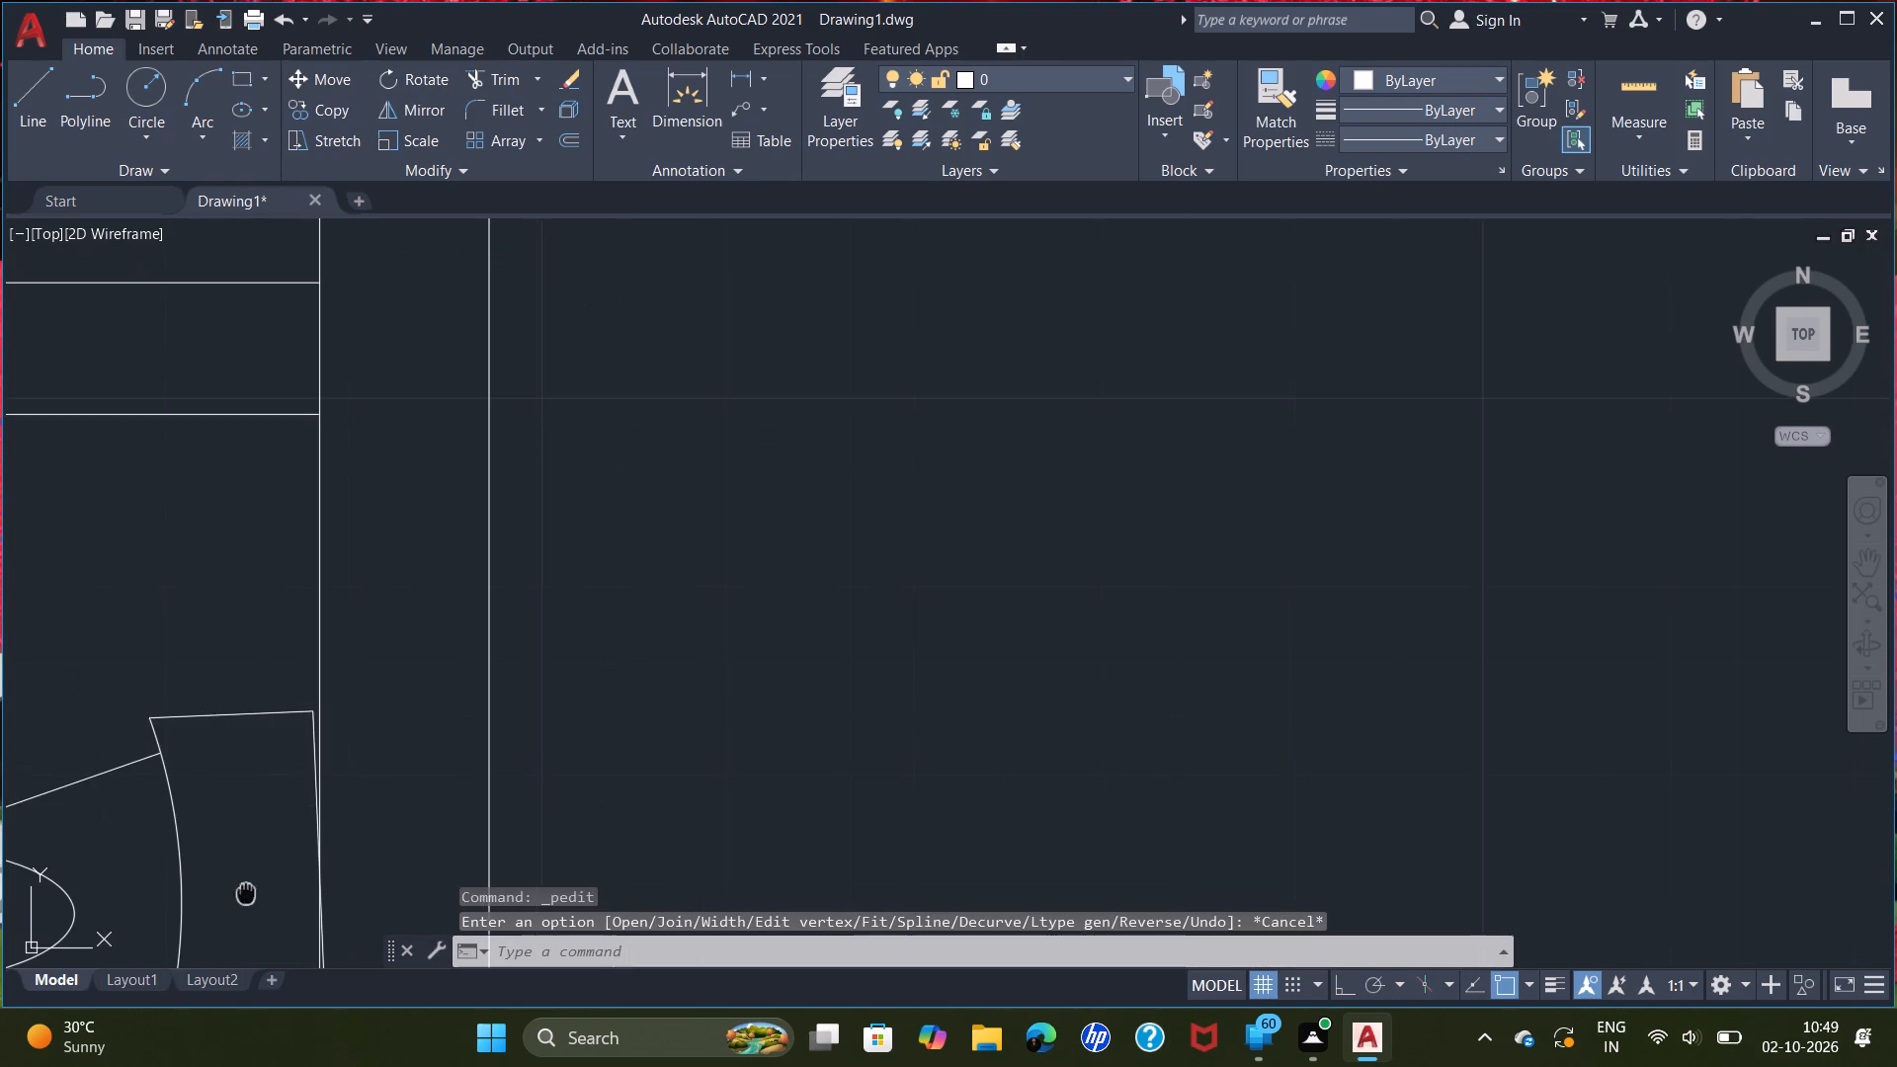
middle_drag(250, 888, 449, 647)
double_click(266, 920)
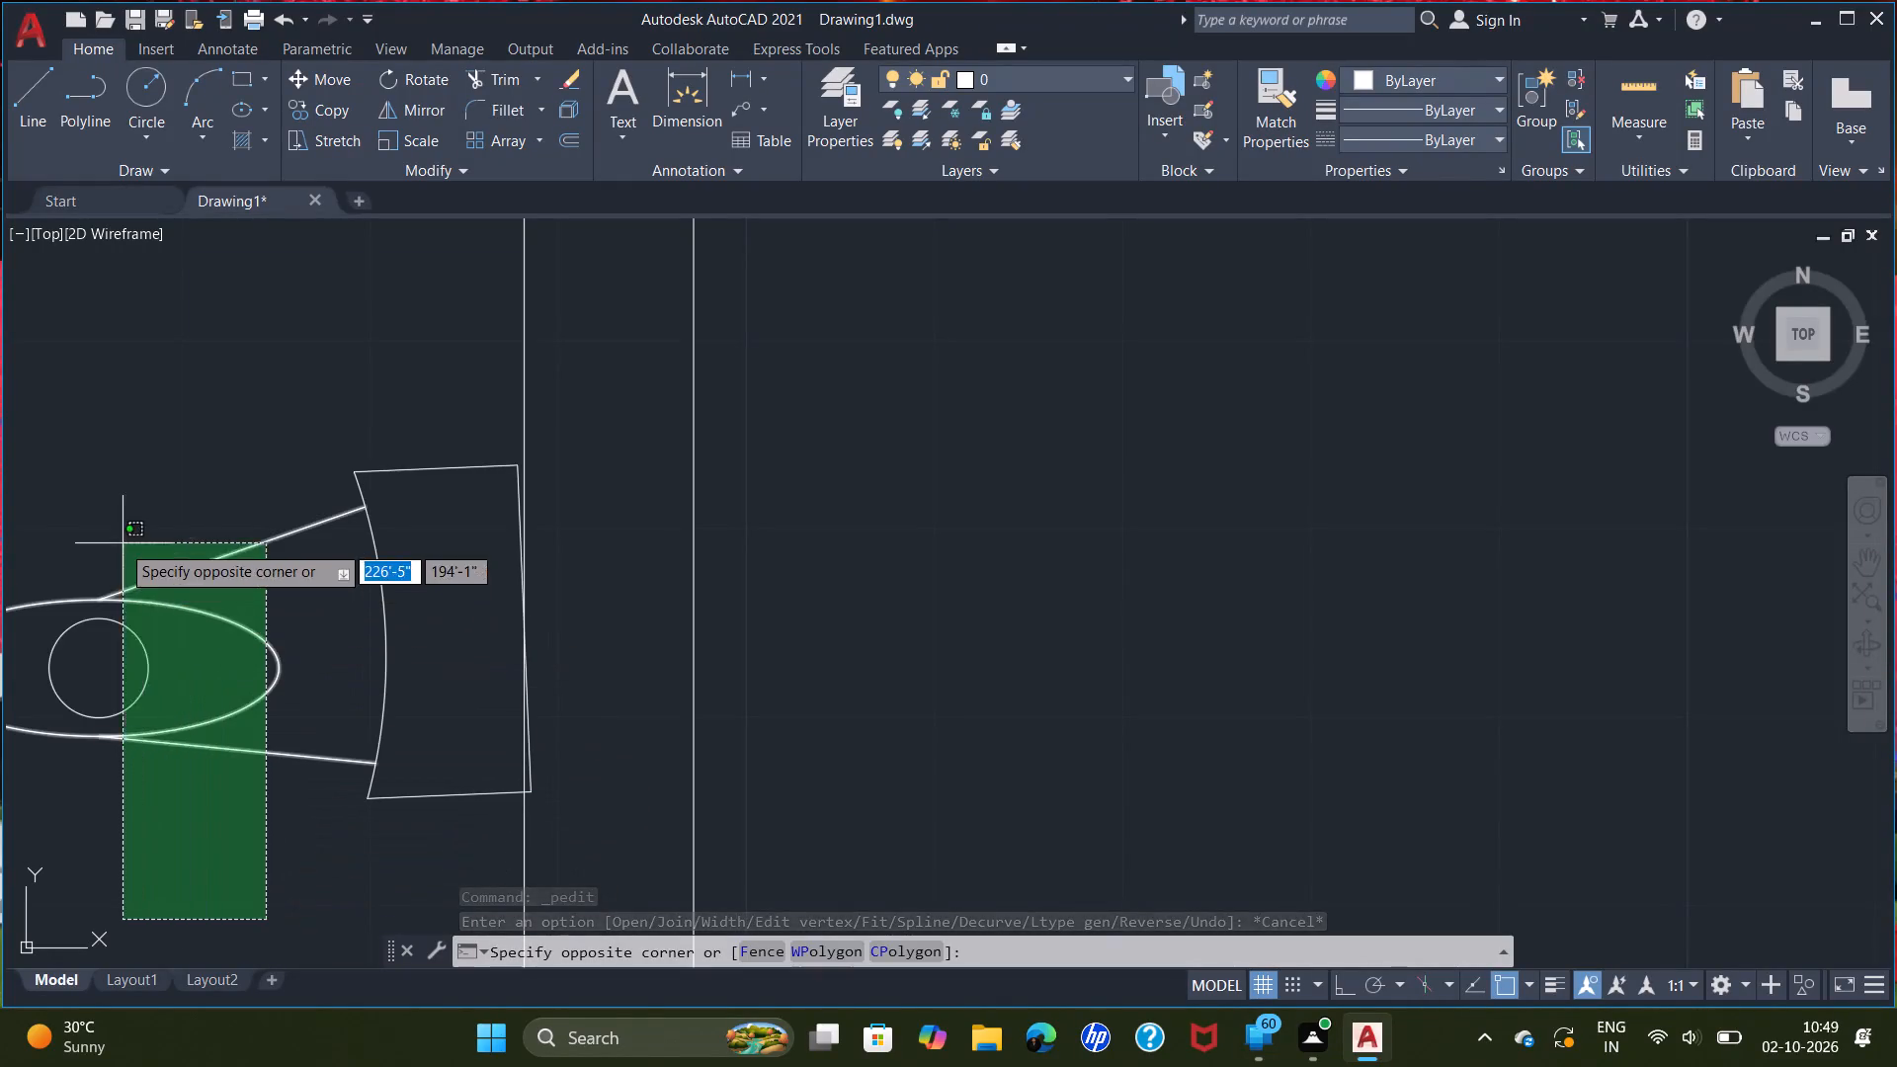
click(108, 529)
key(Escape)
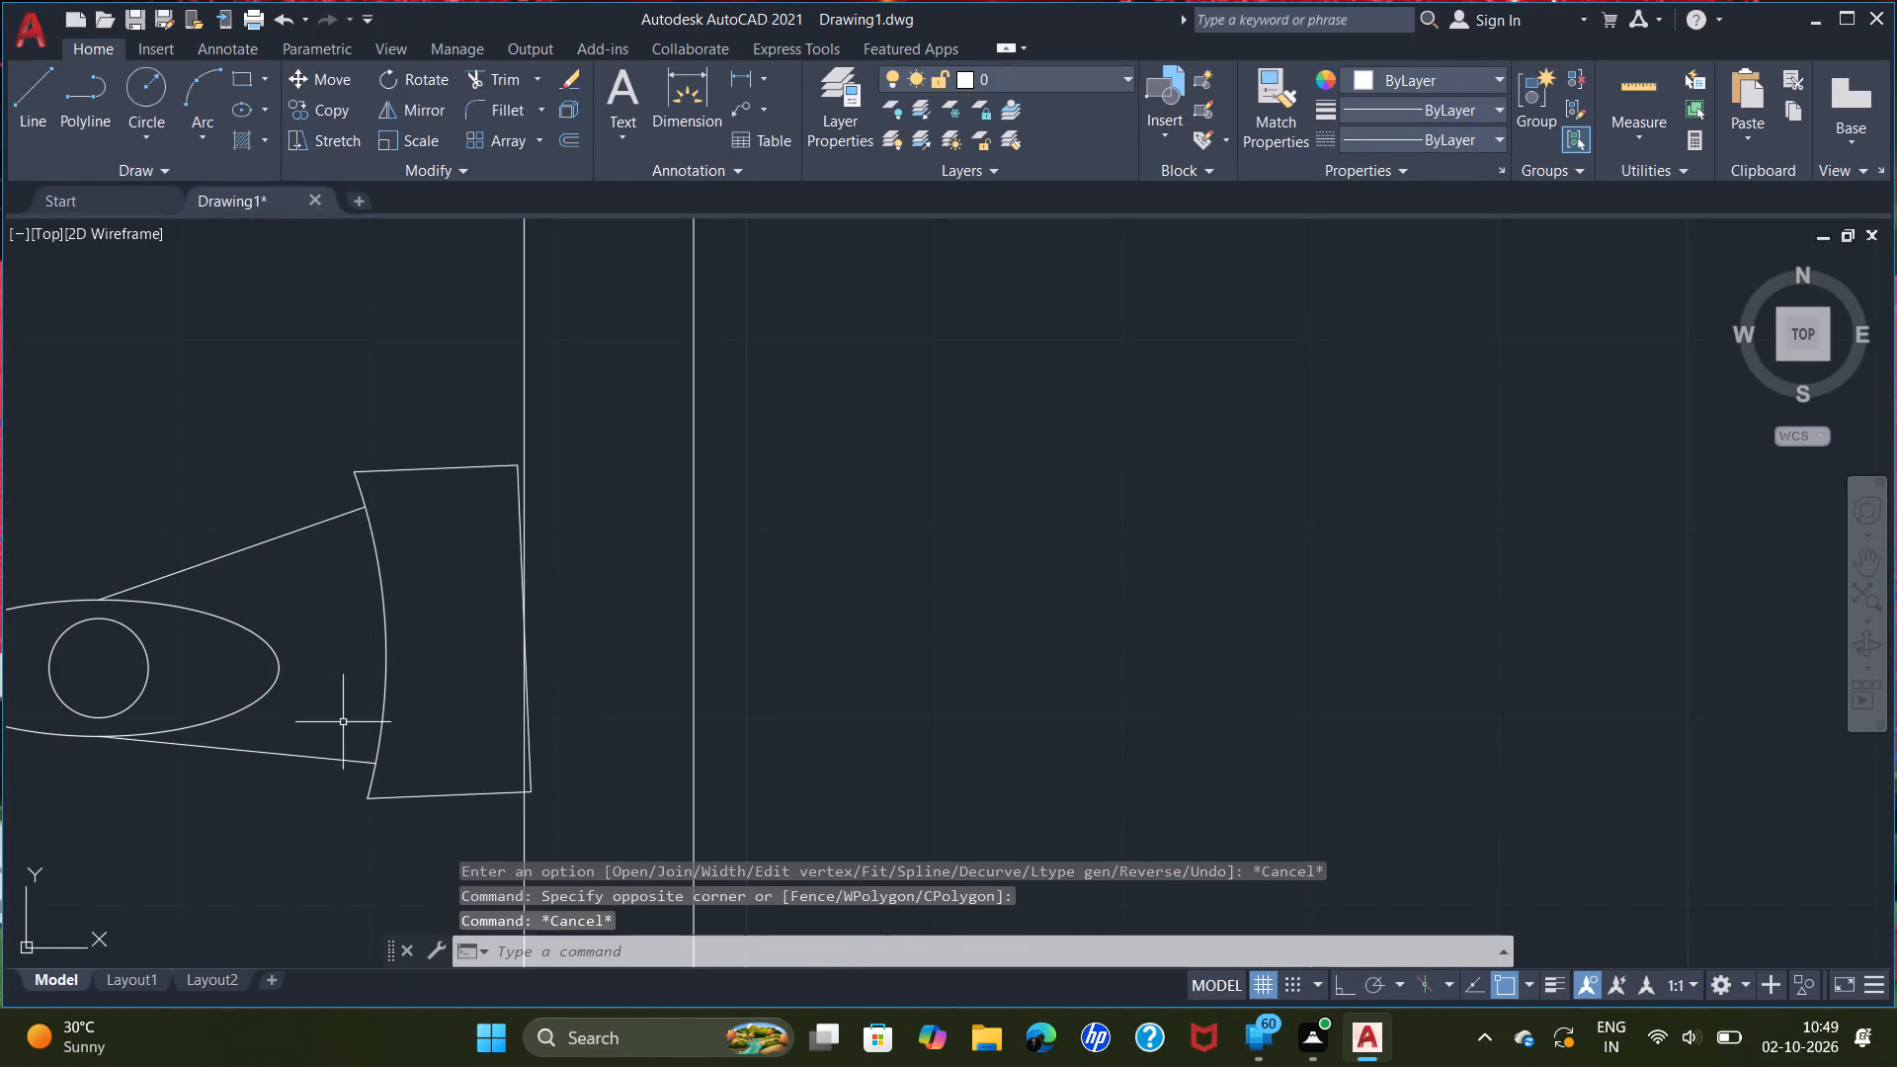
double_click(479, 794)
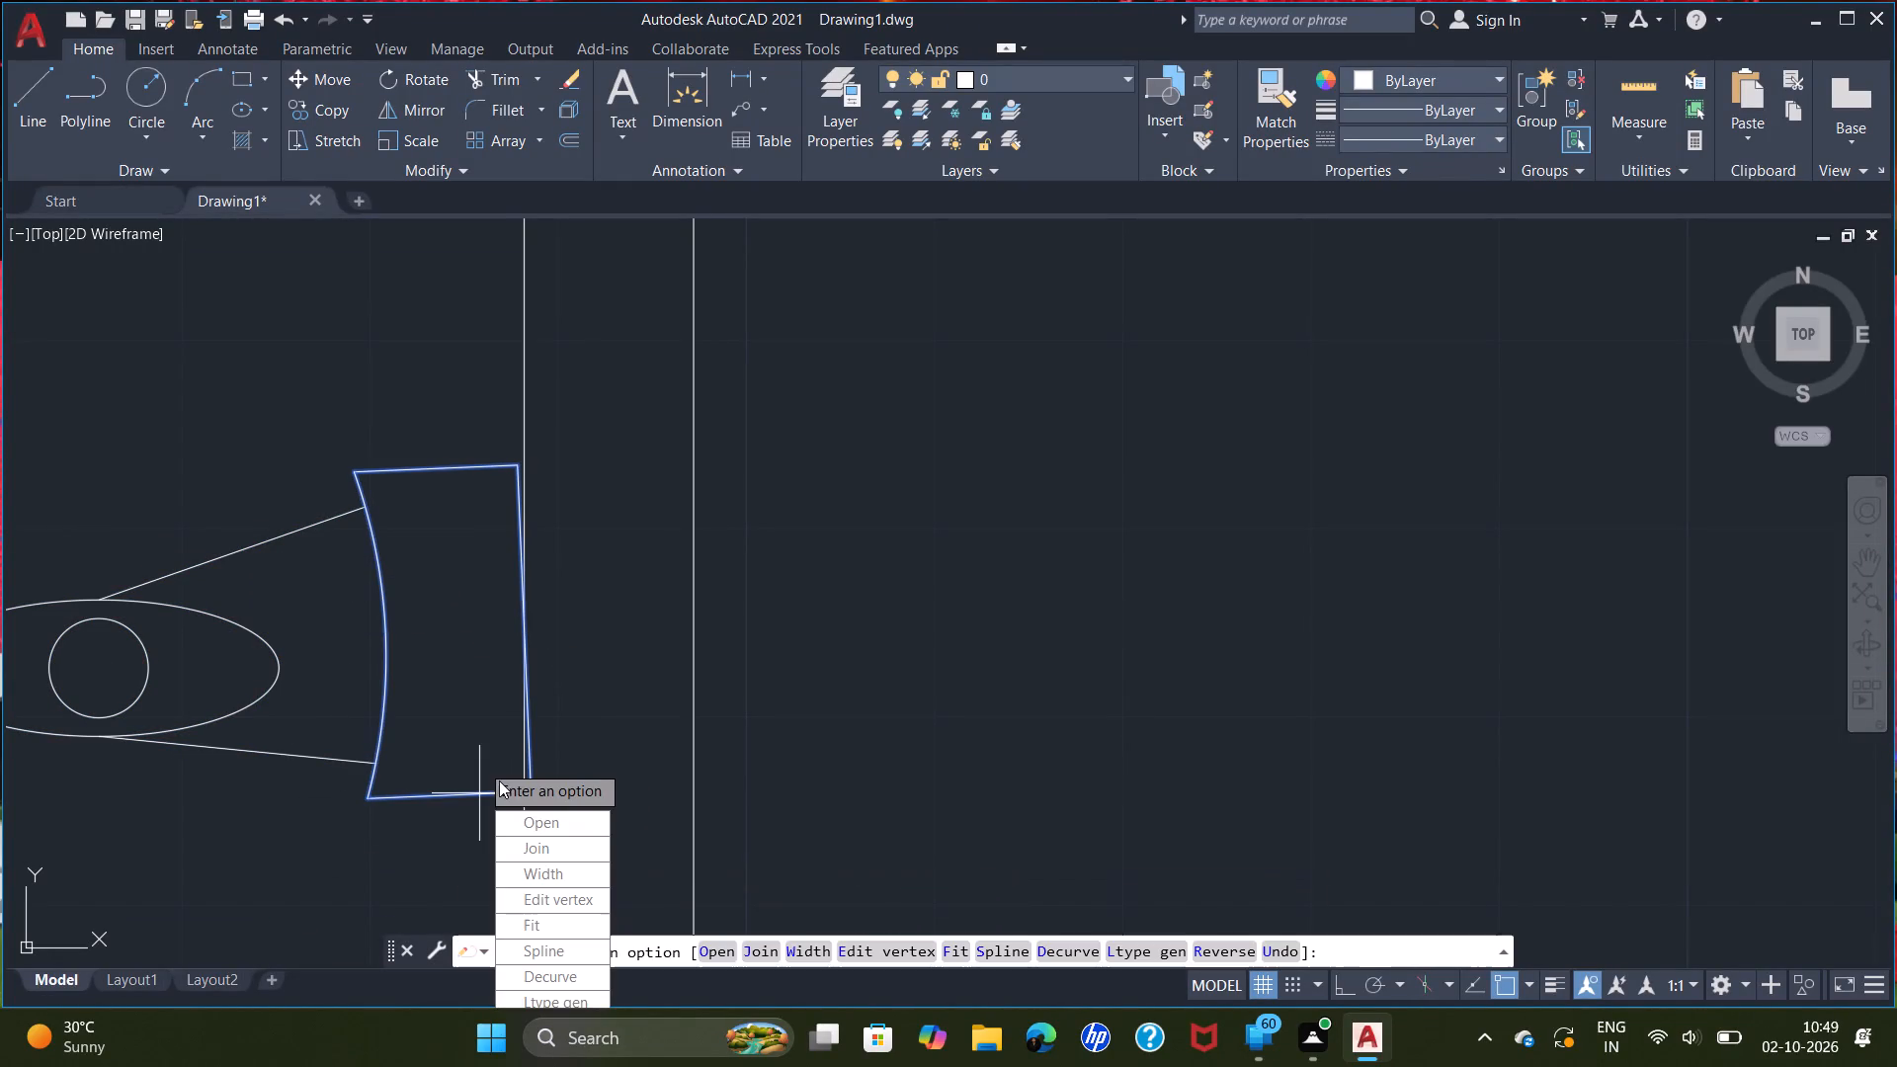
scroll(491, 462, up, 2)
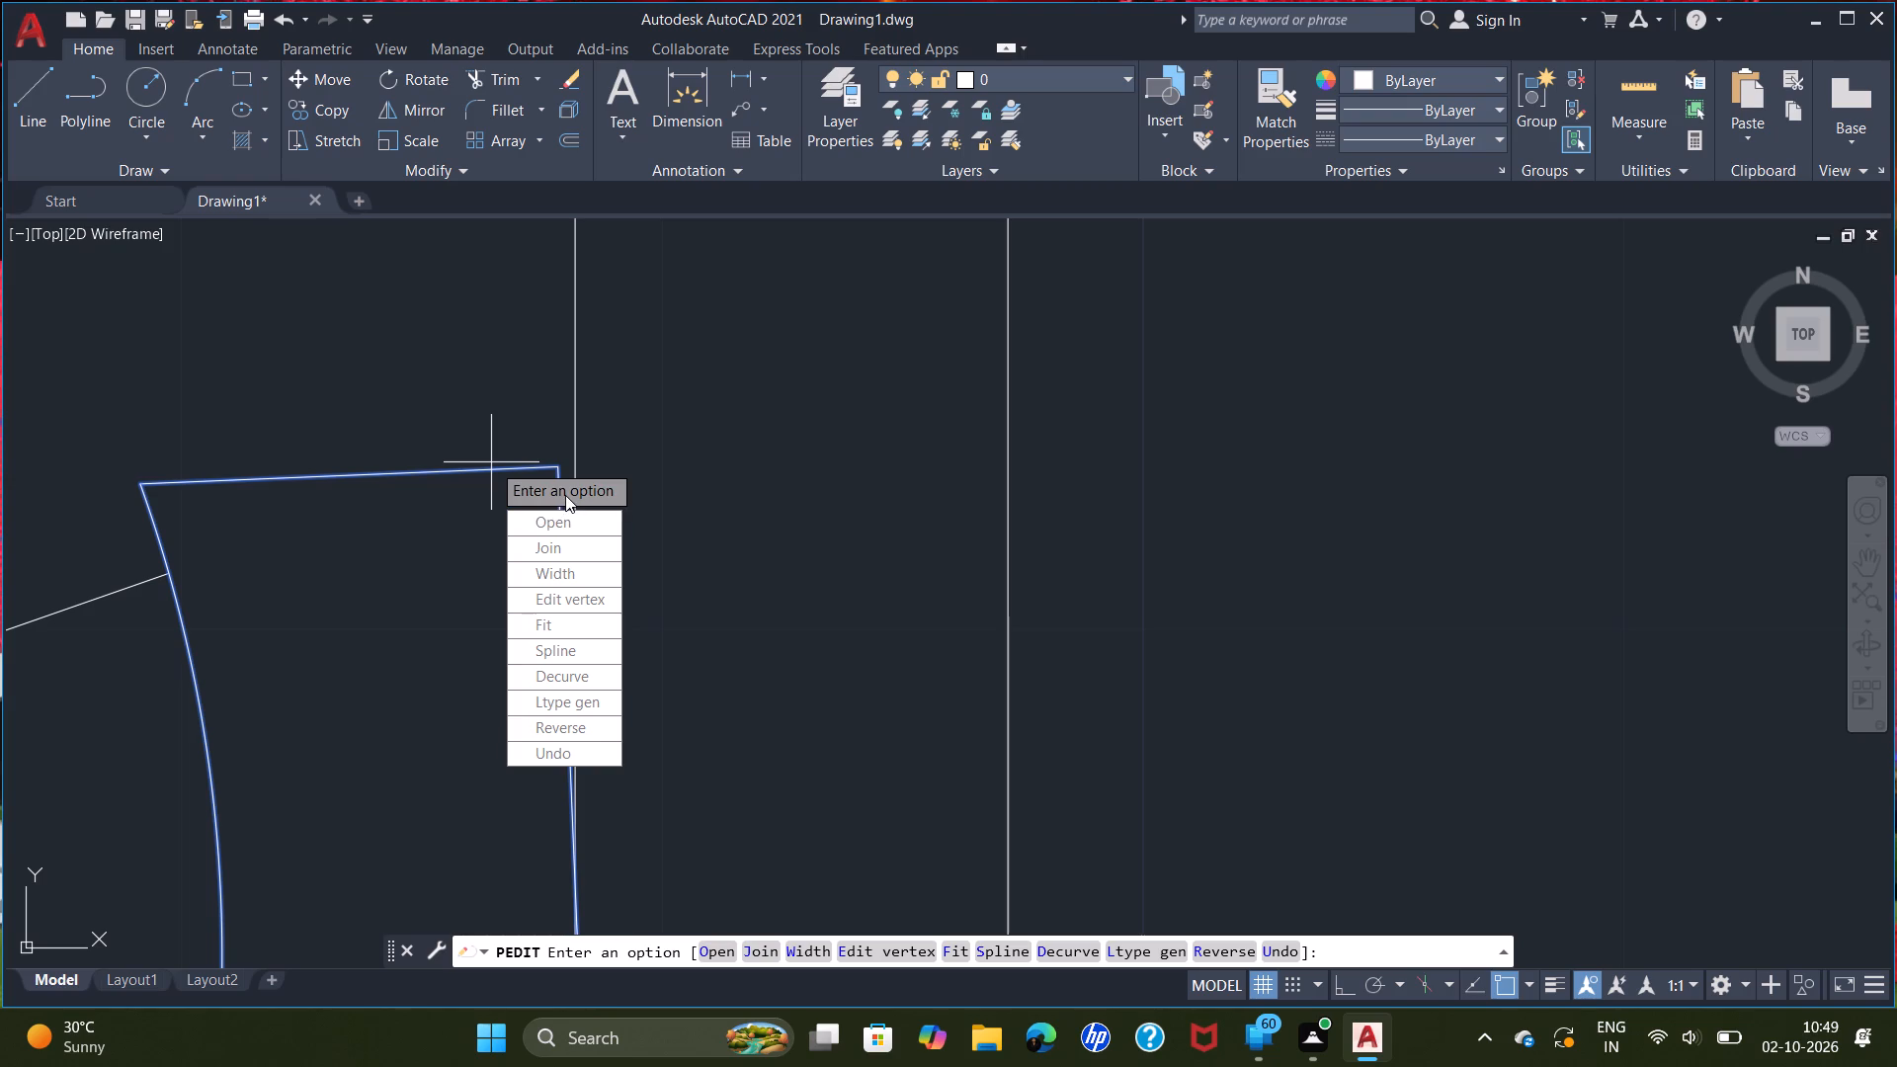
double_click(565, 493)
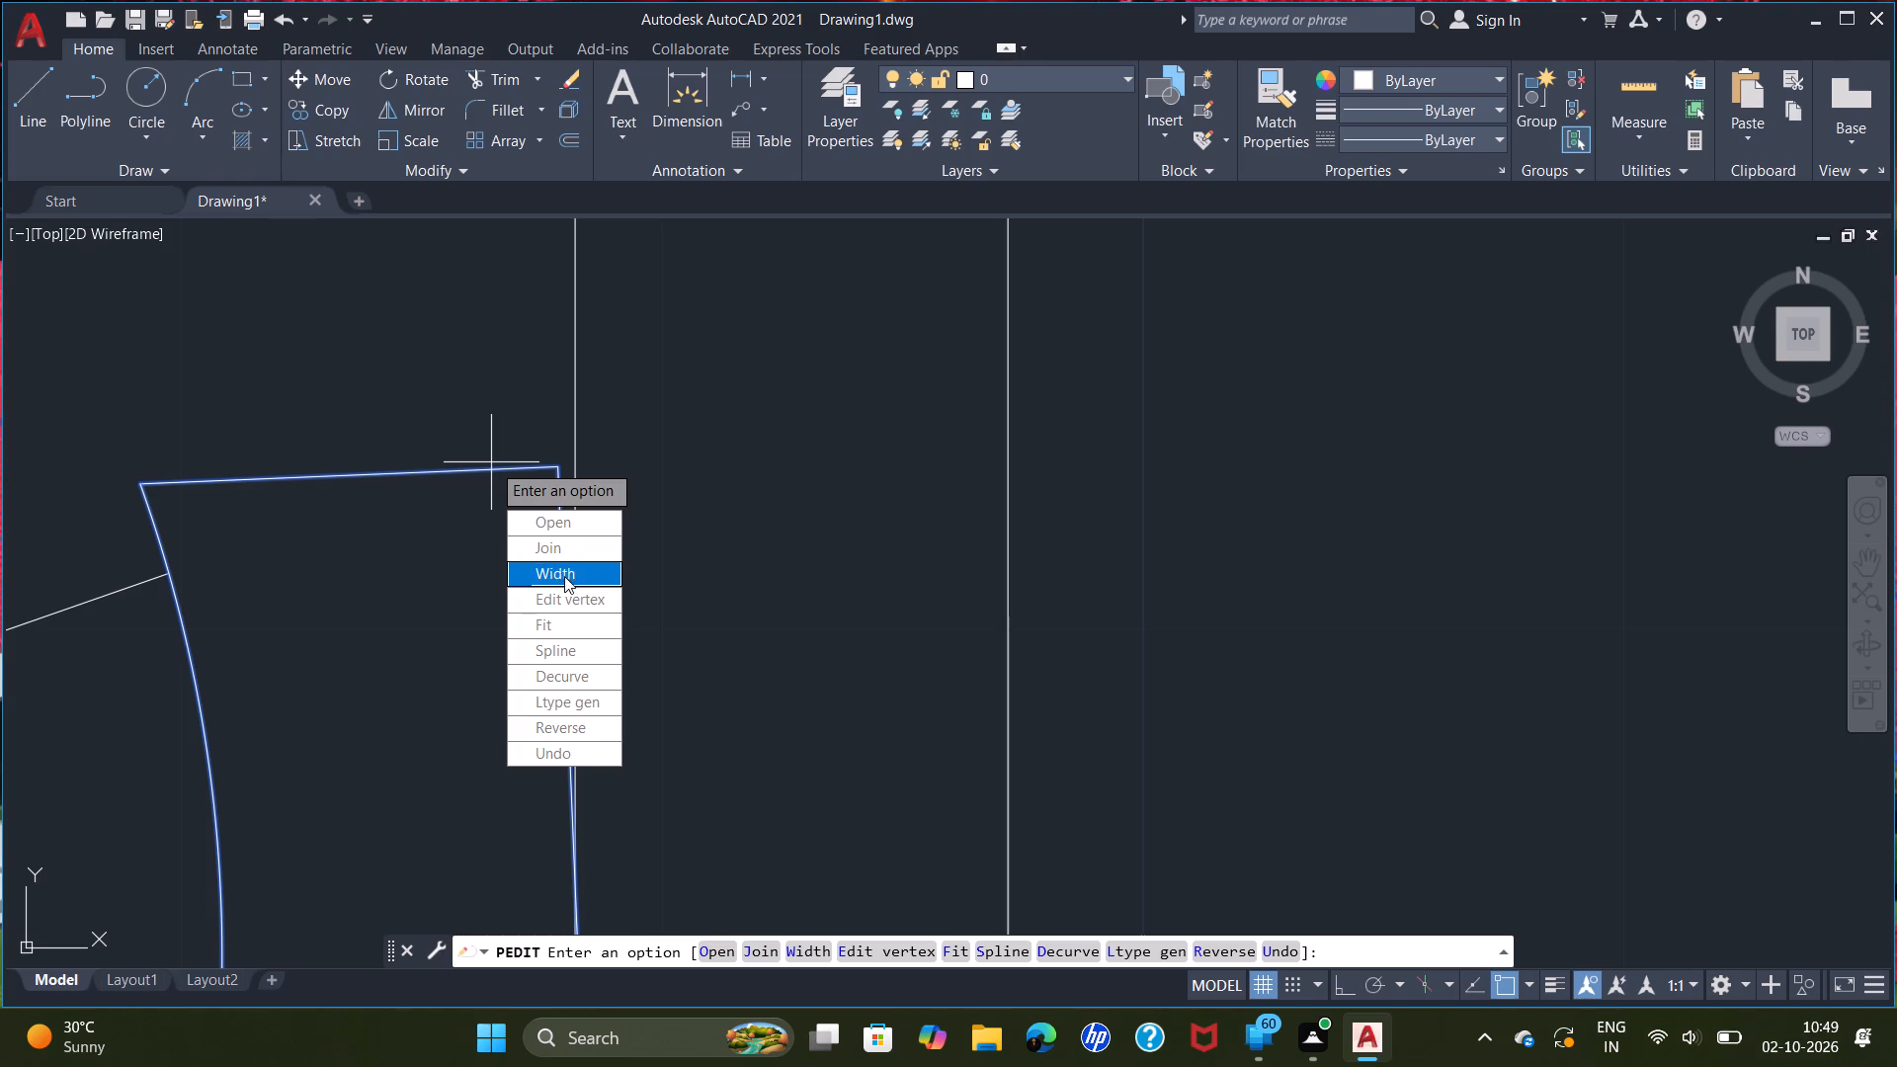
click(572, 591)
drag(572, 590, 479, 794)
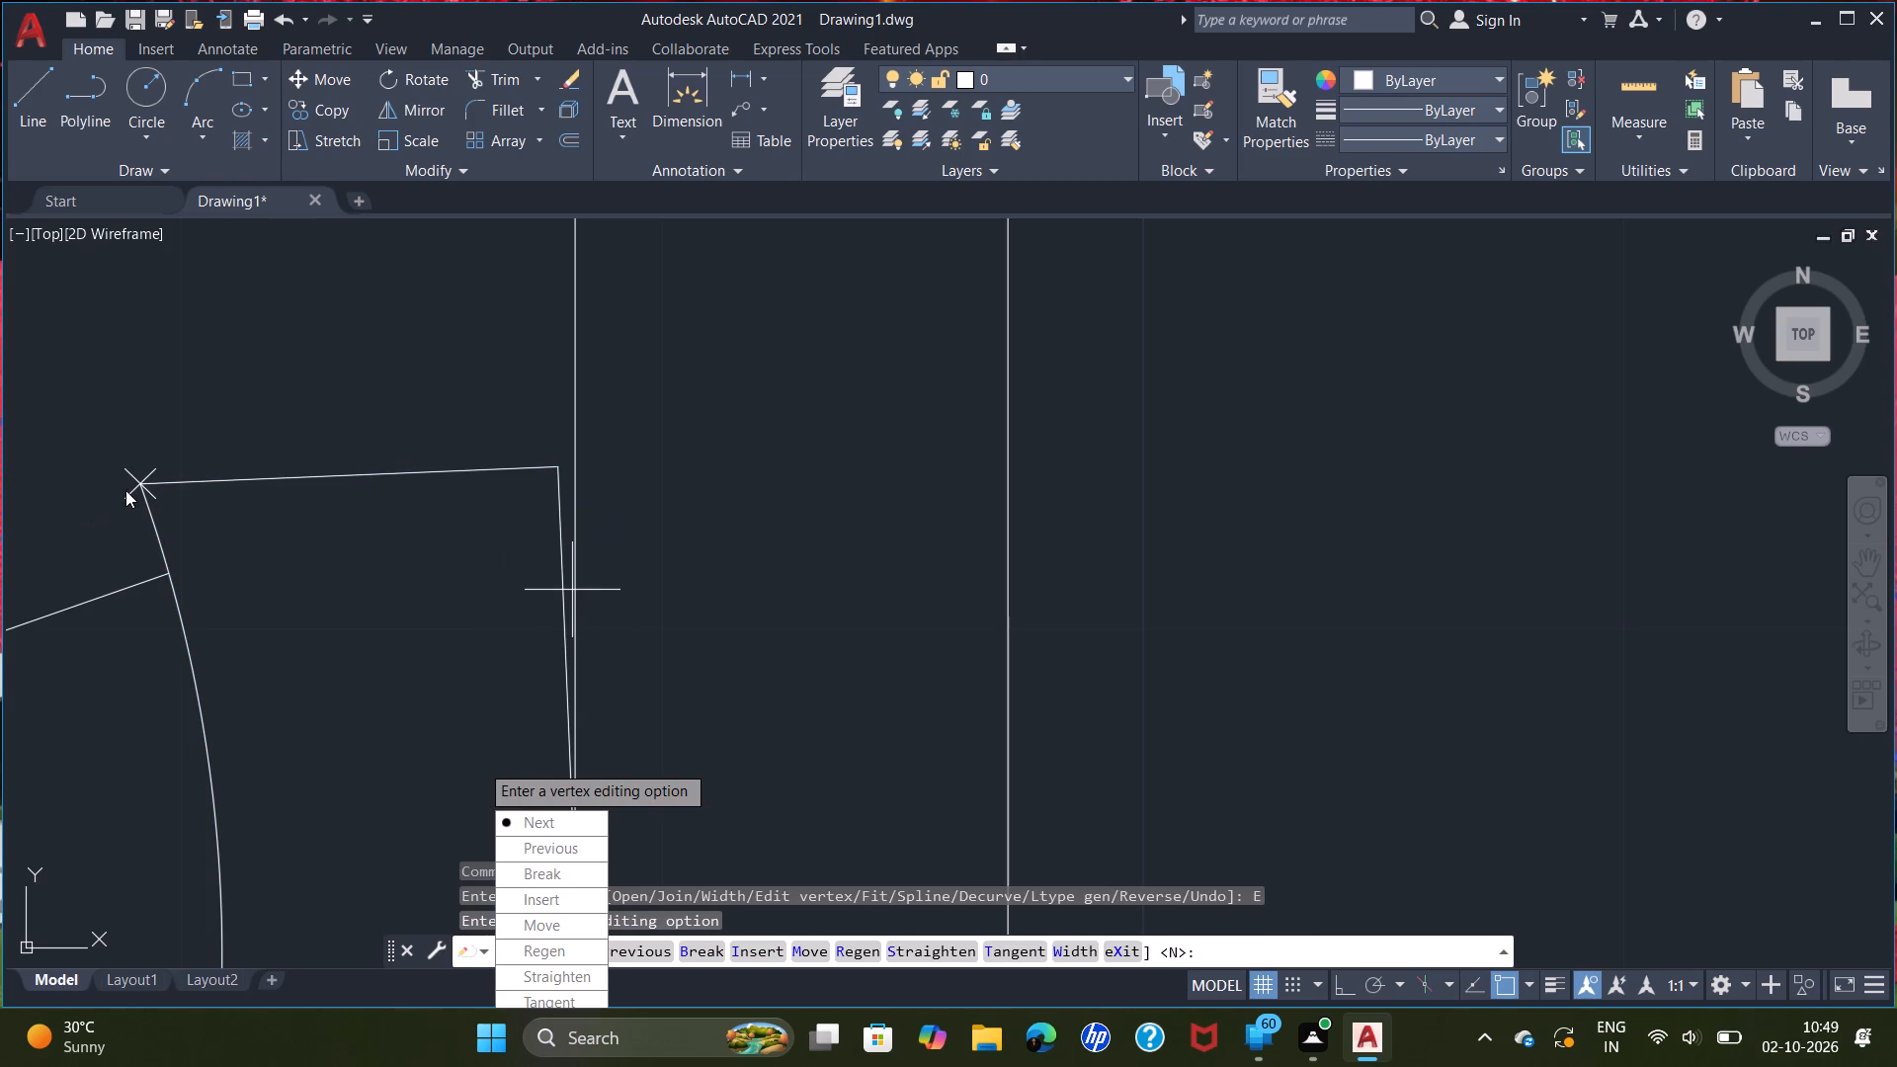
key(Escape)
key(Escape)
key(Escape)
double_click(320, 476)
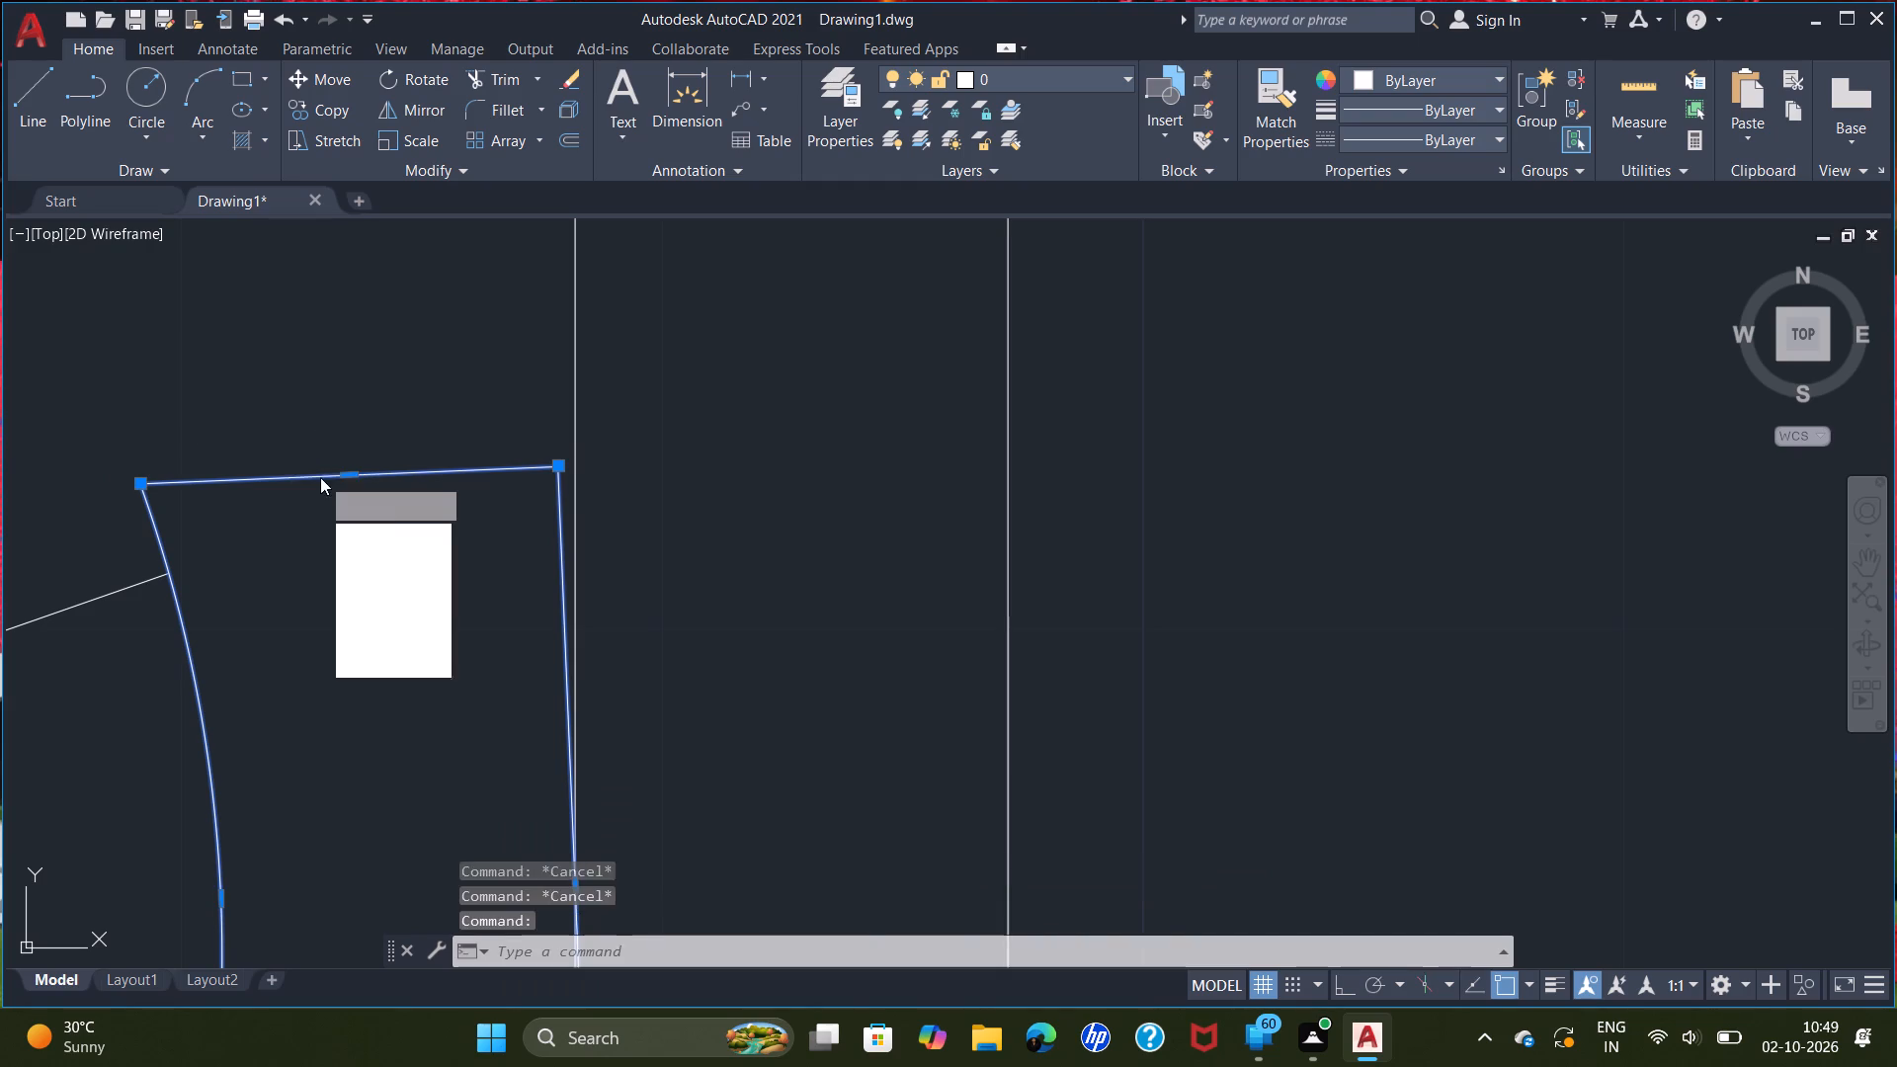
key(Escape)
Explode the toilet tank's outline polyline into separate line and arc segments.
click(378, 670)
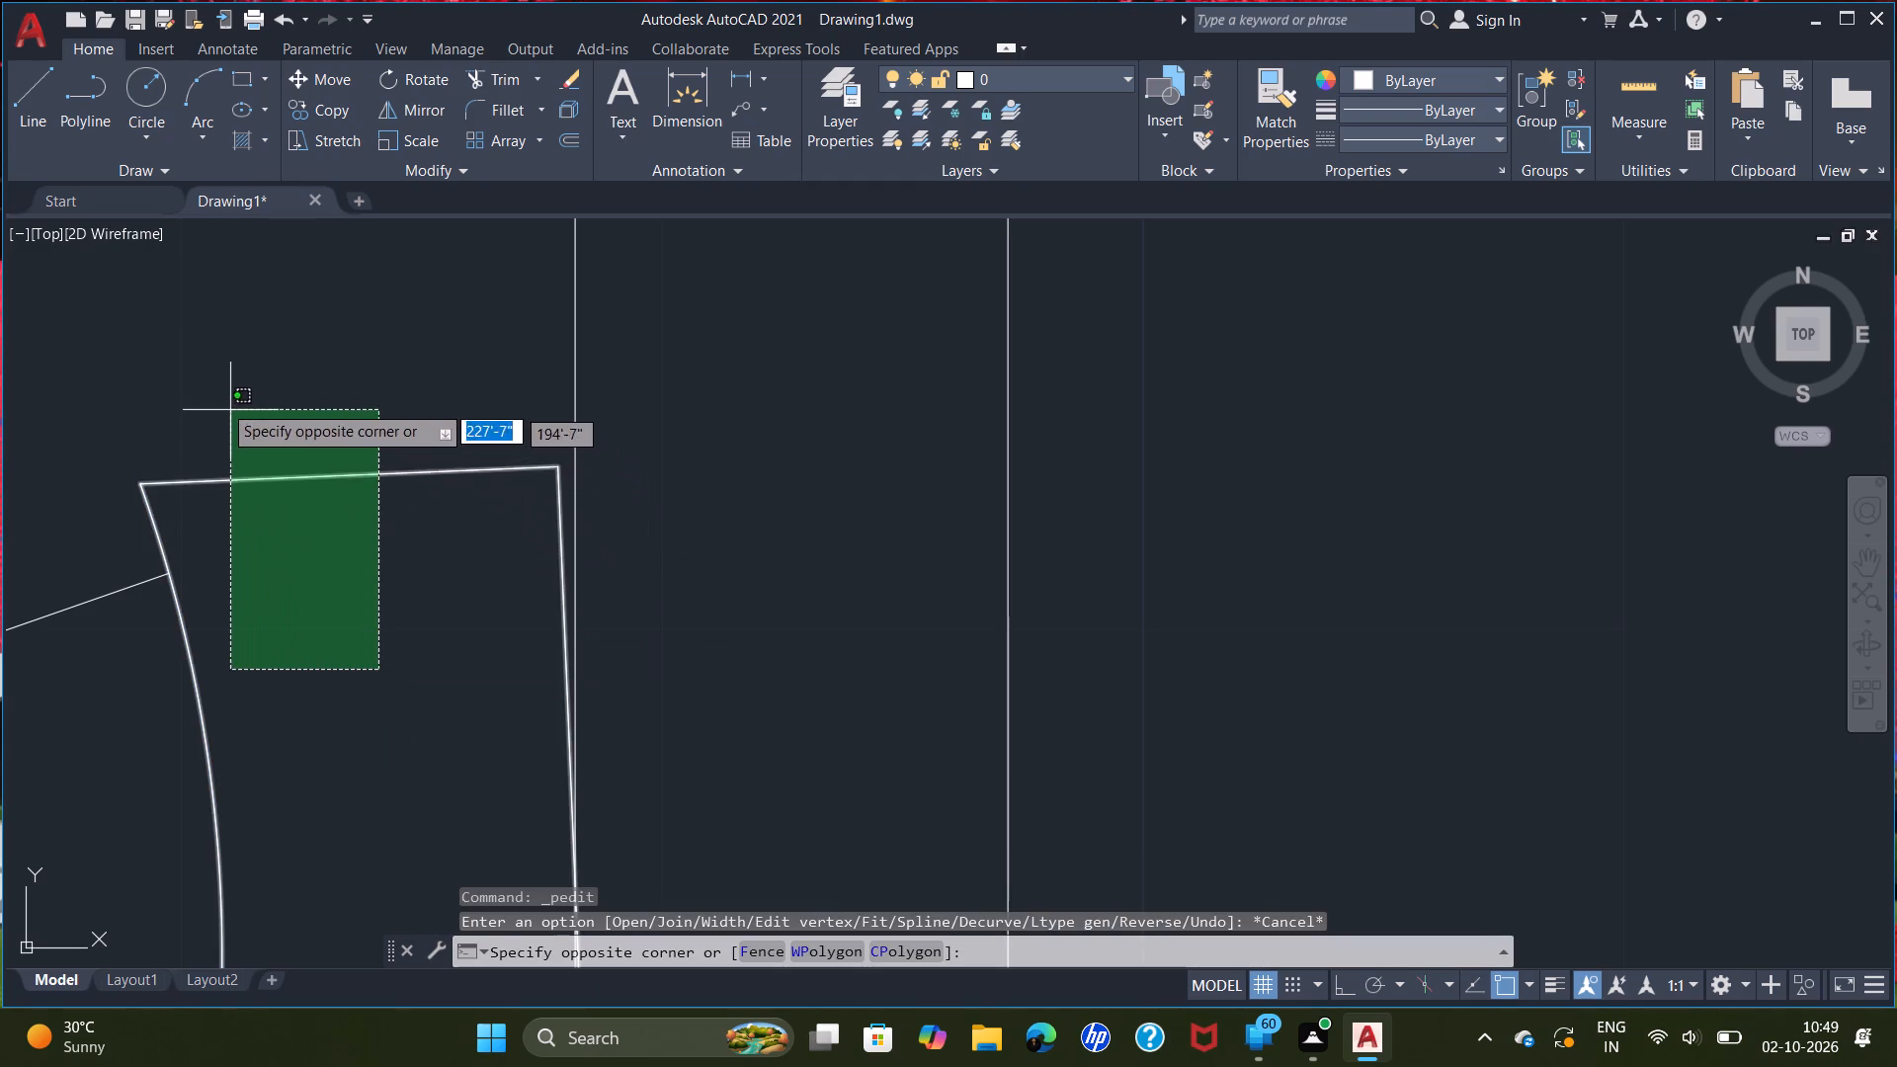
click(216, 395)
key(e)
key(x)
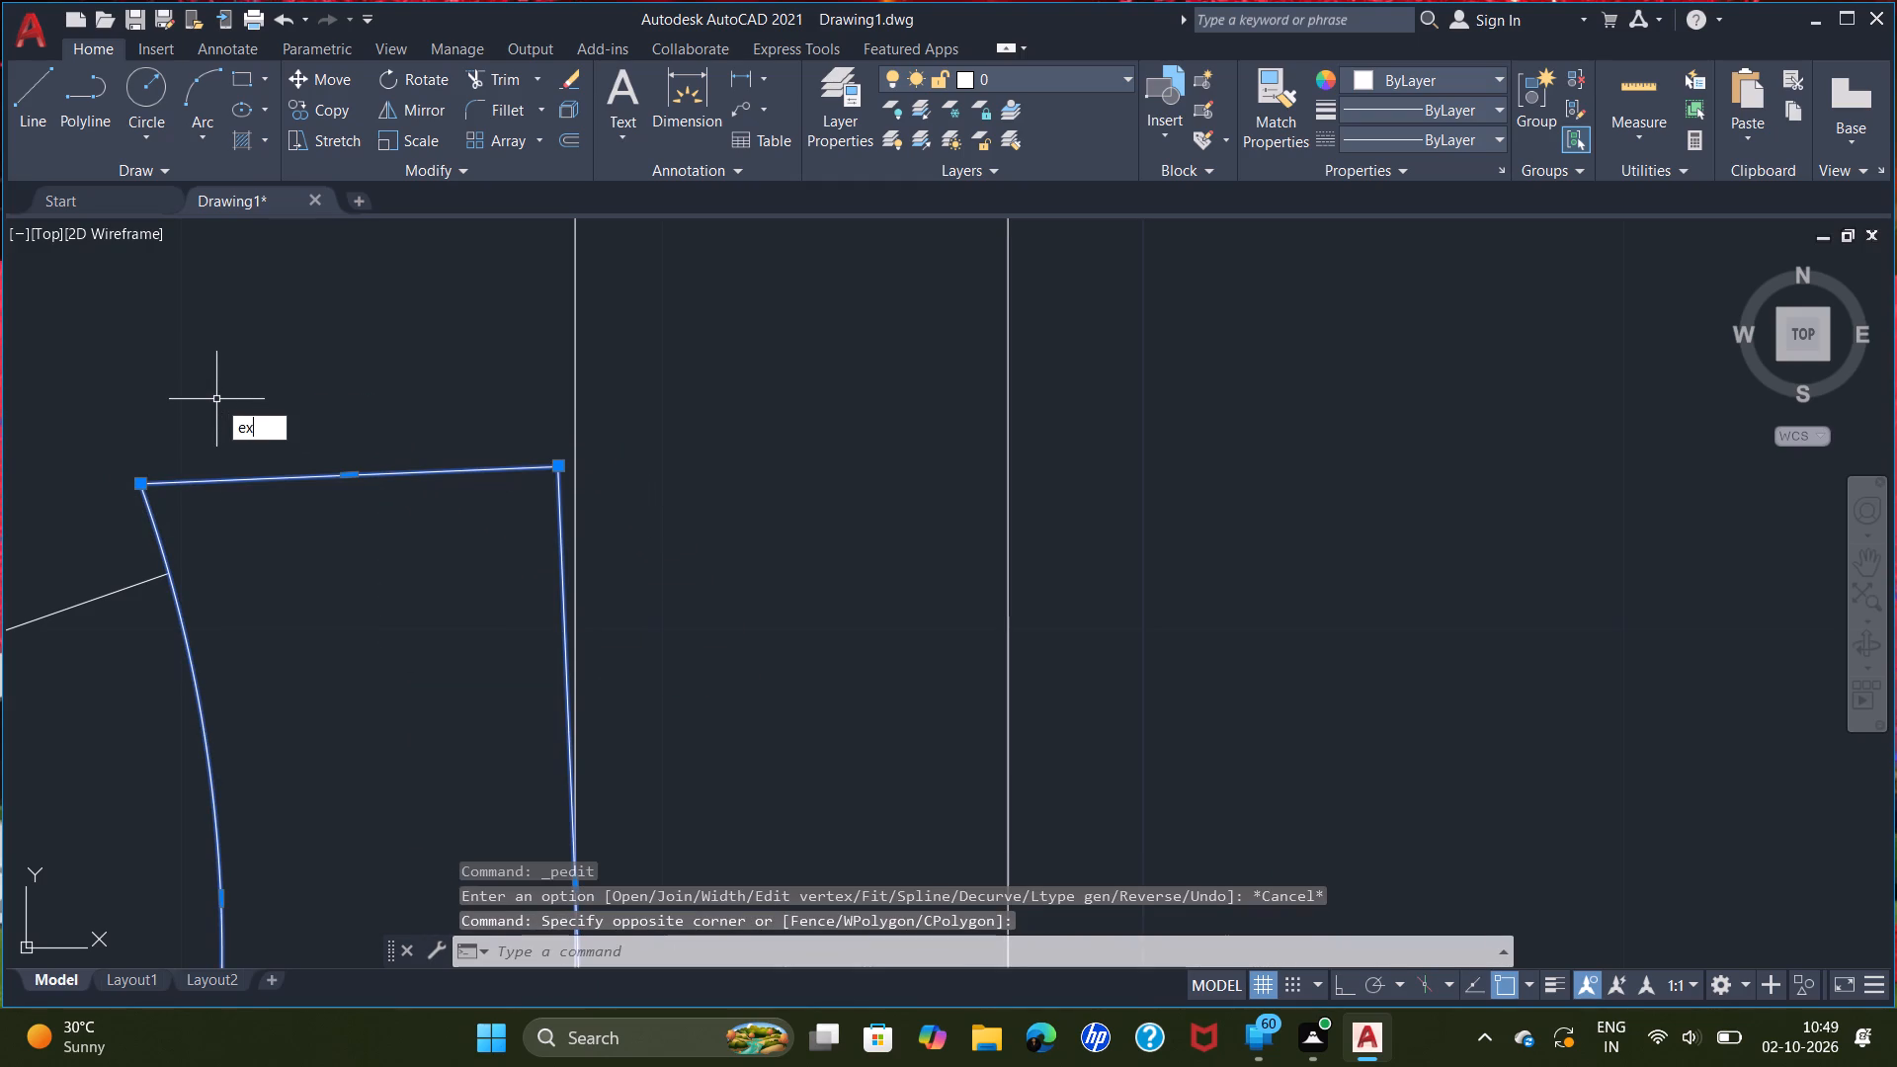
click(289, 477)
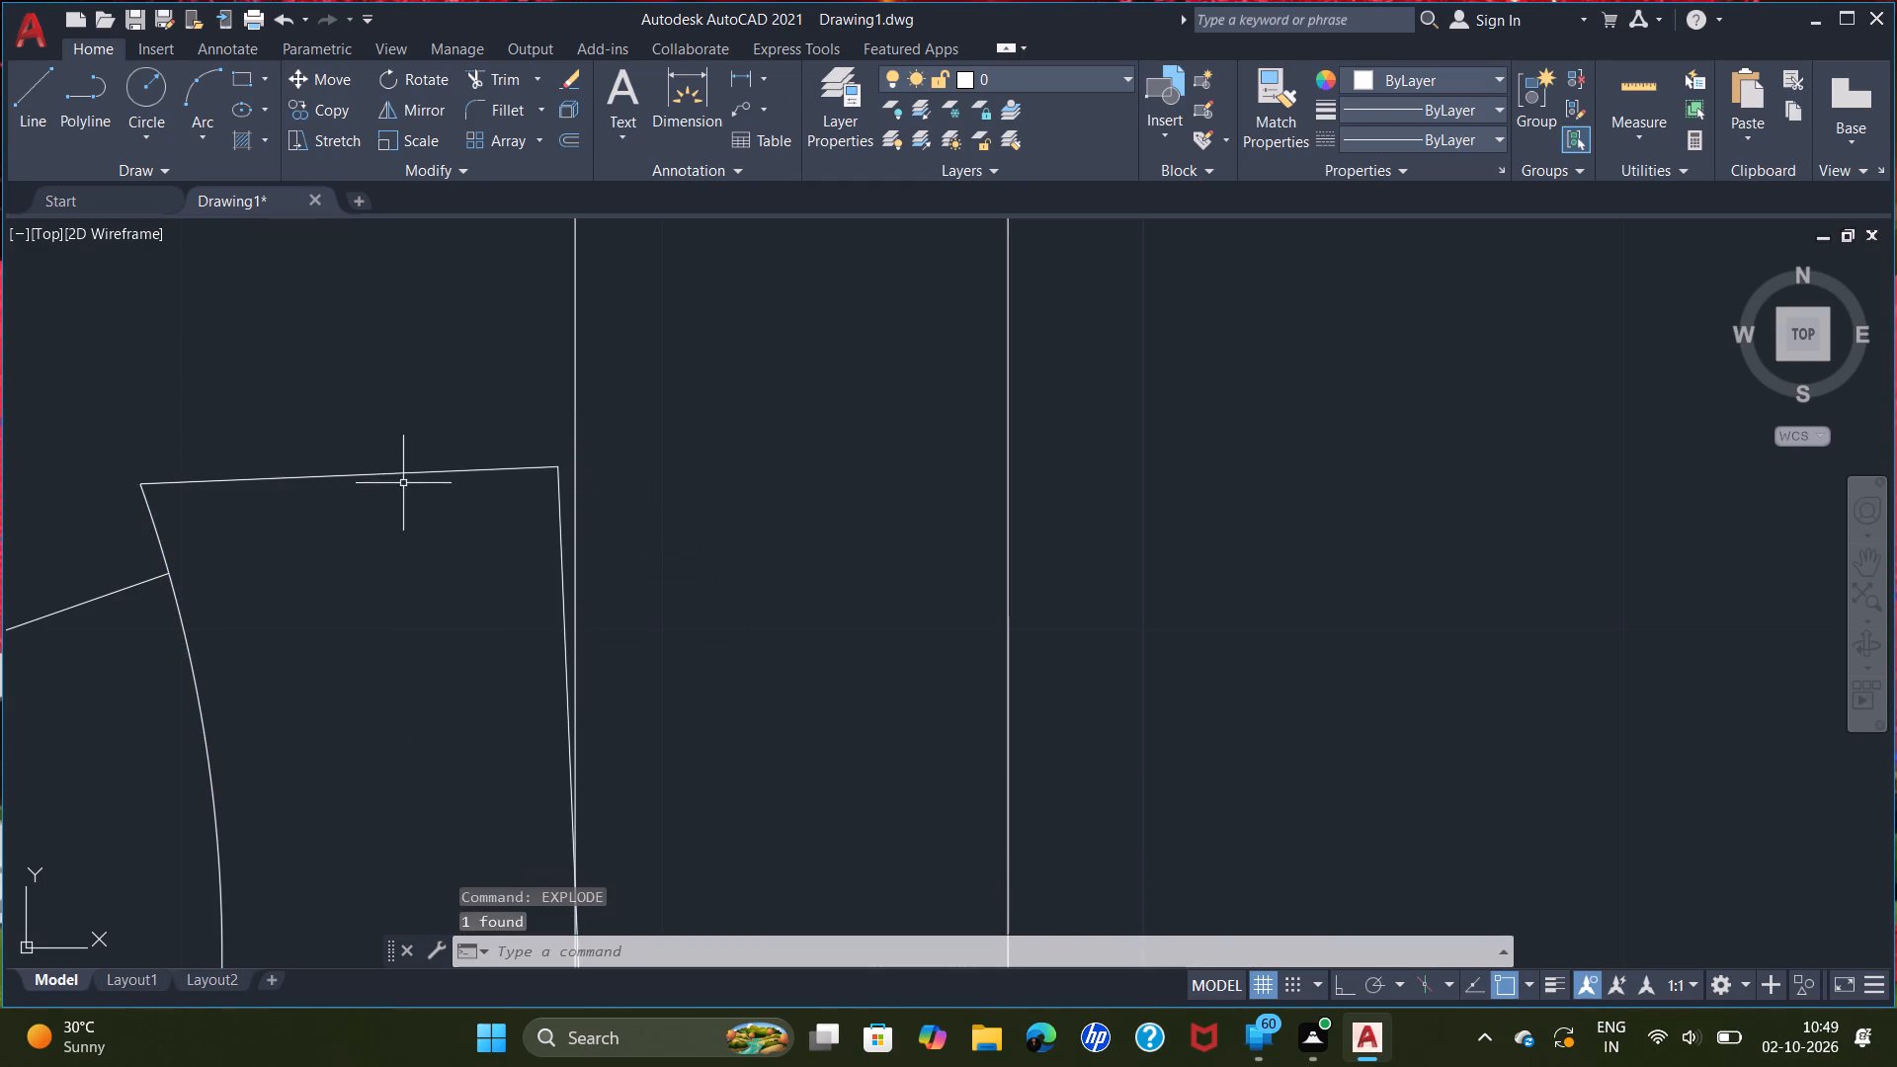
Stretch the north end of the tank's east edge line horizontally onto the inner face of the east wall.
click(559, 503)
double_click(558, 468)
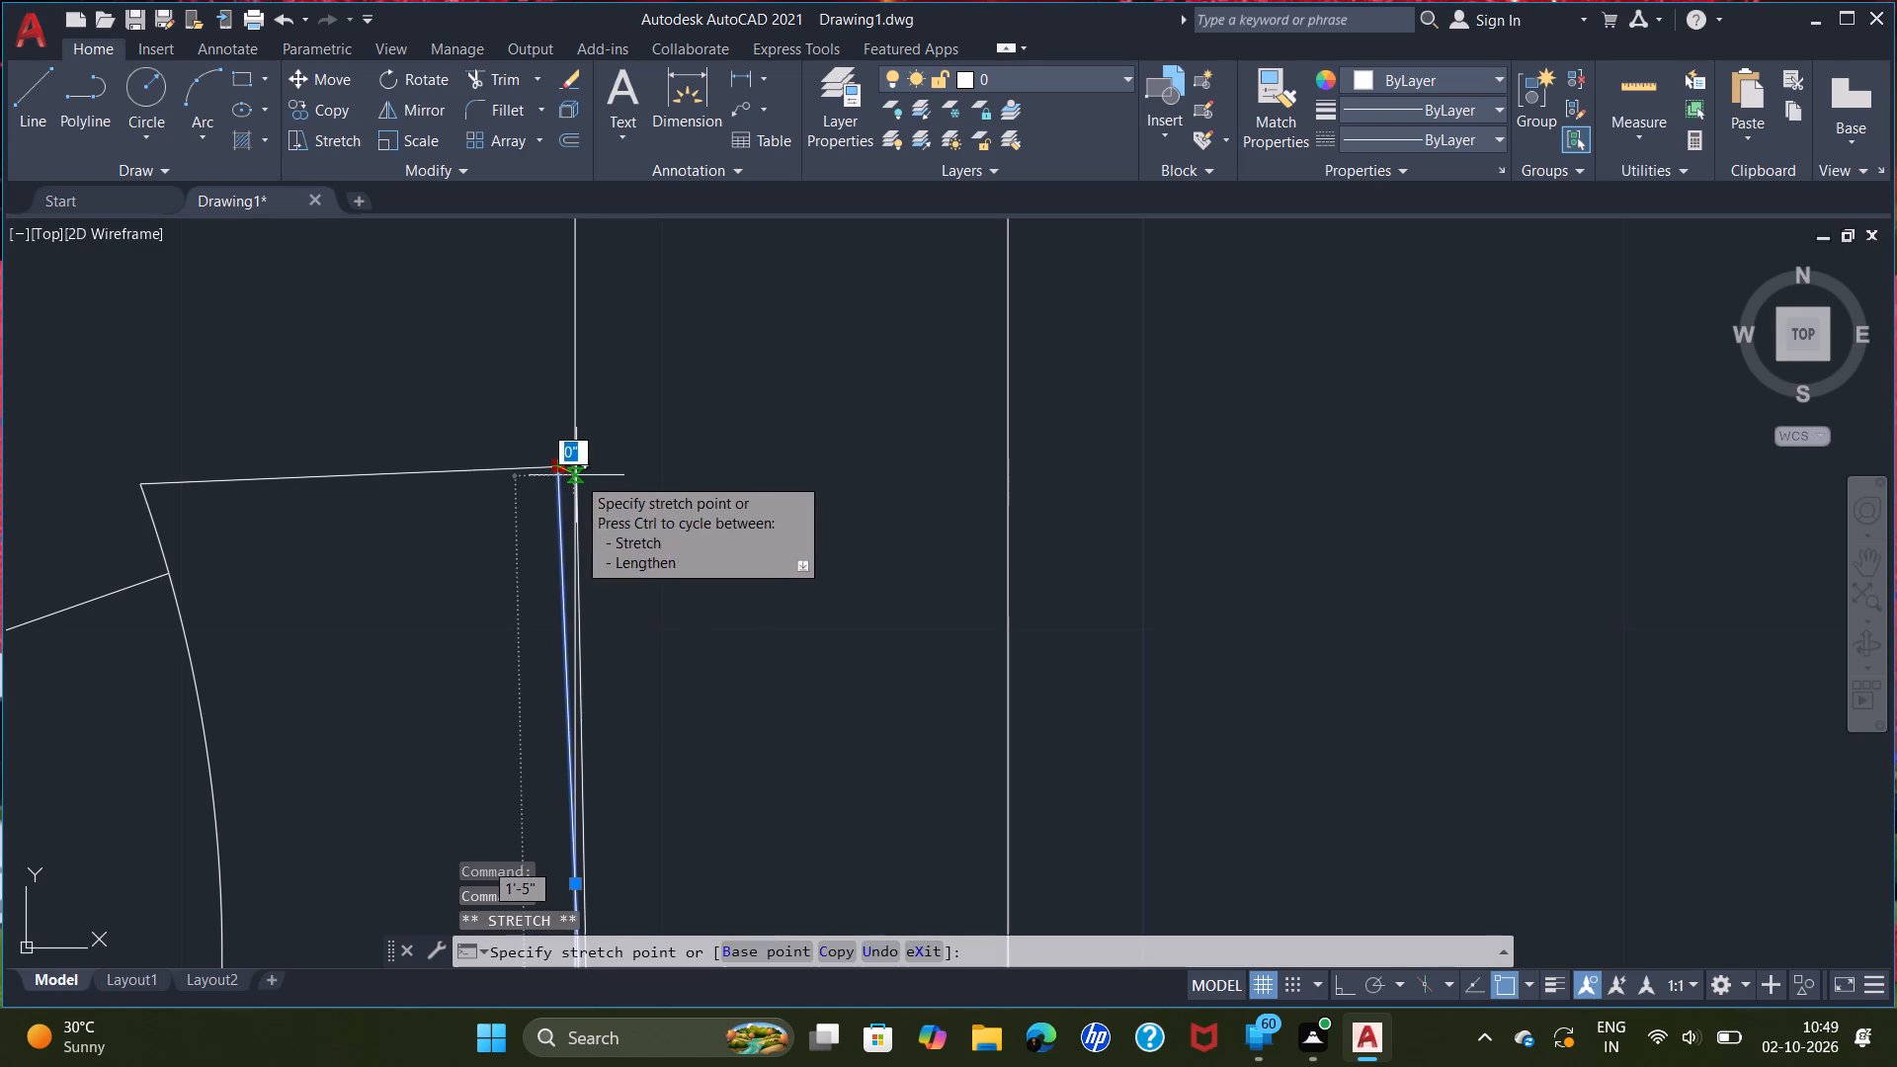
scroll(575, 474, up, 3)
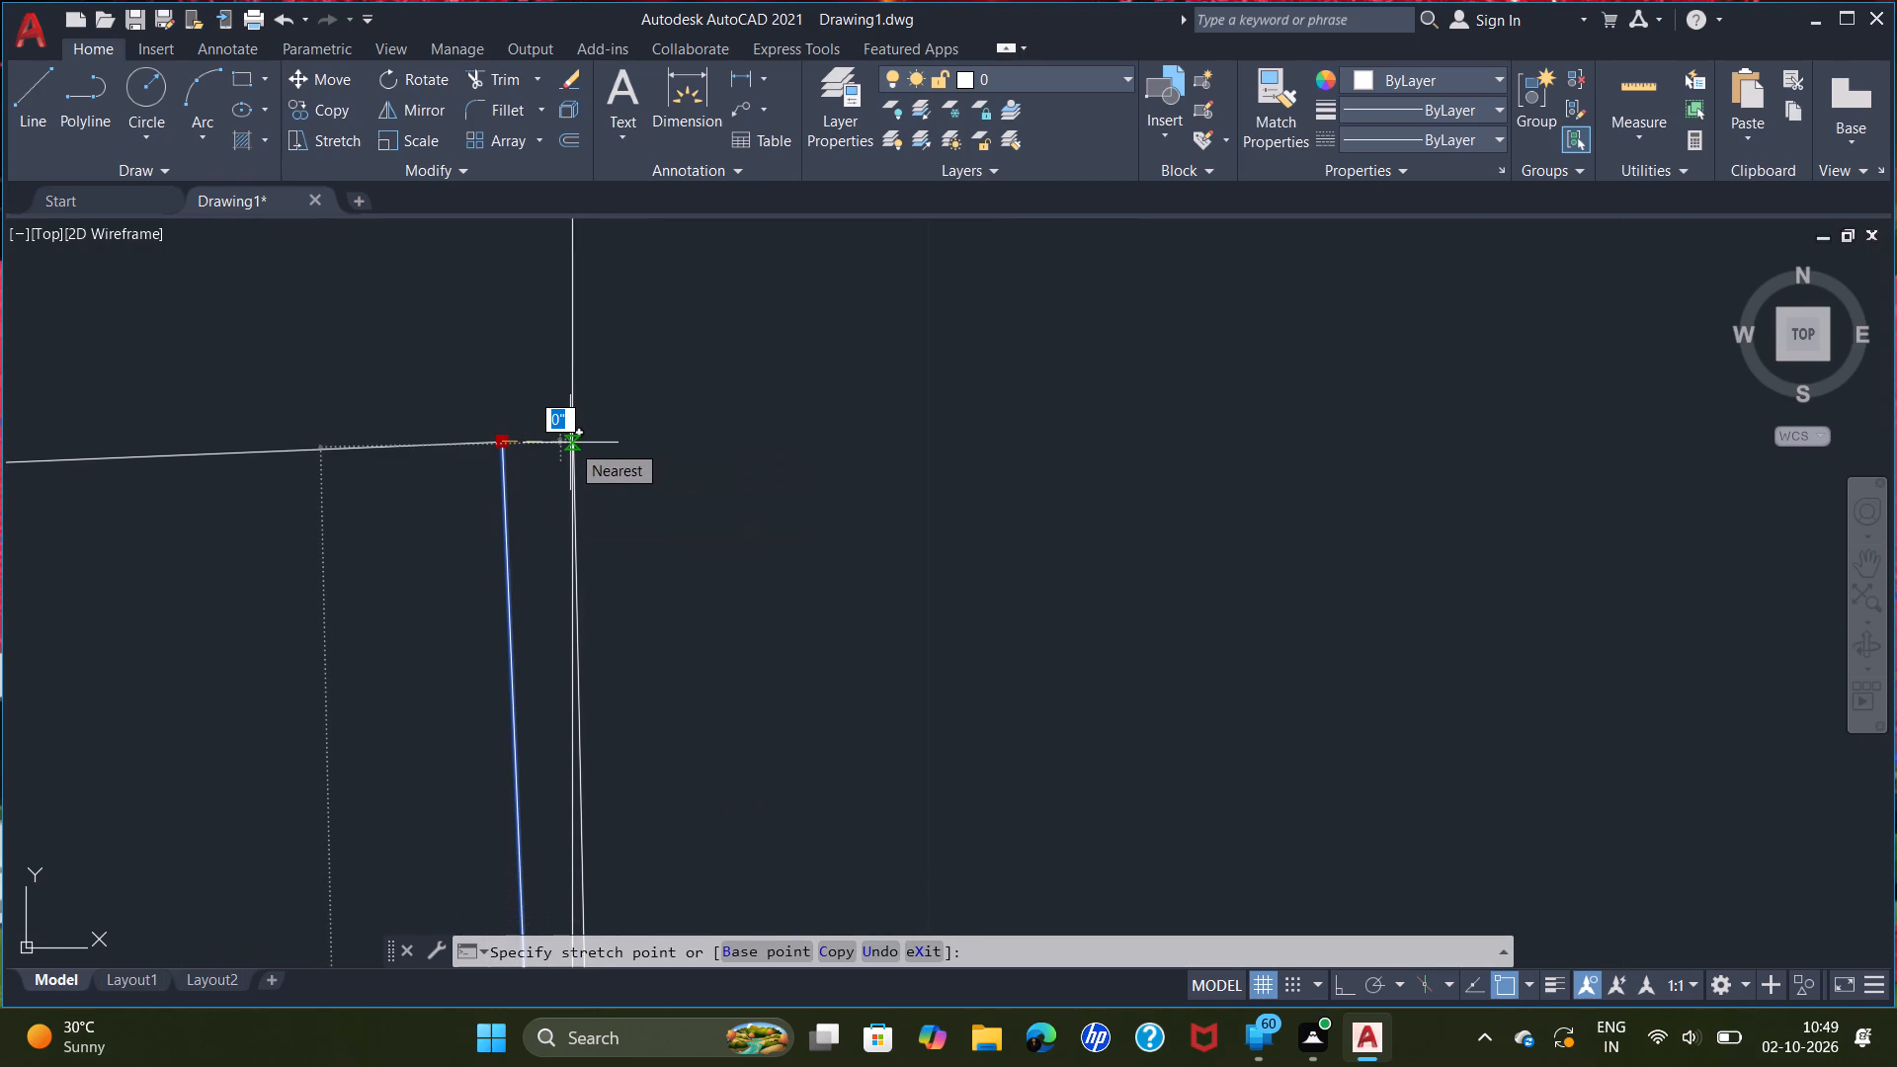
click(570, 443)
key(Escape)
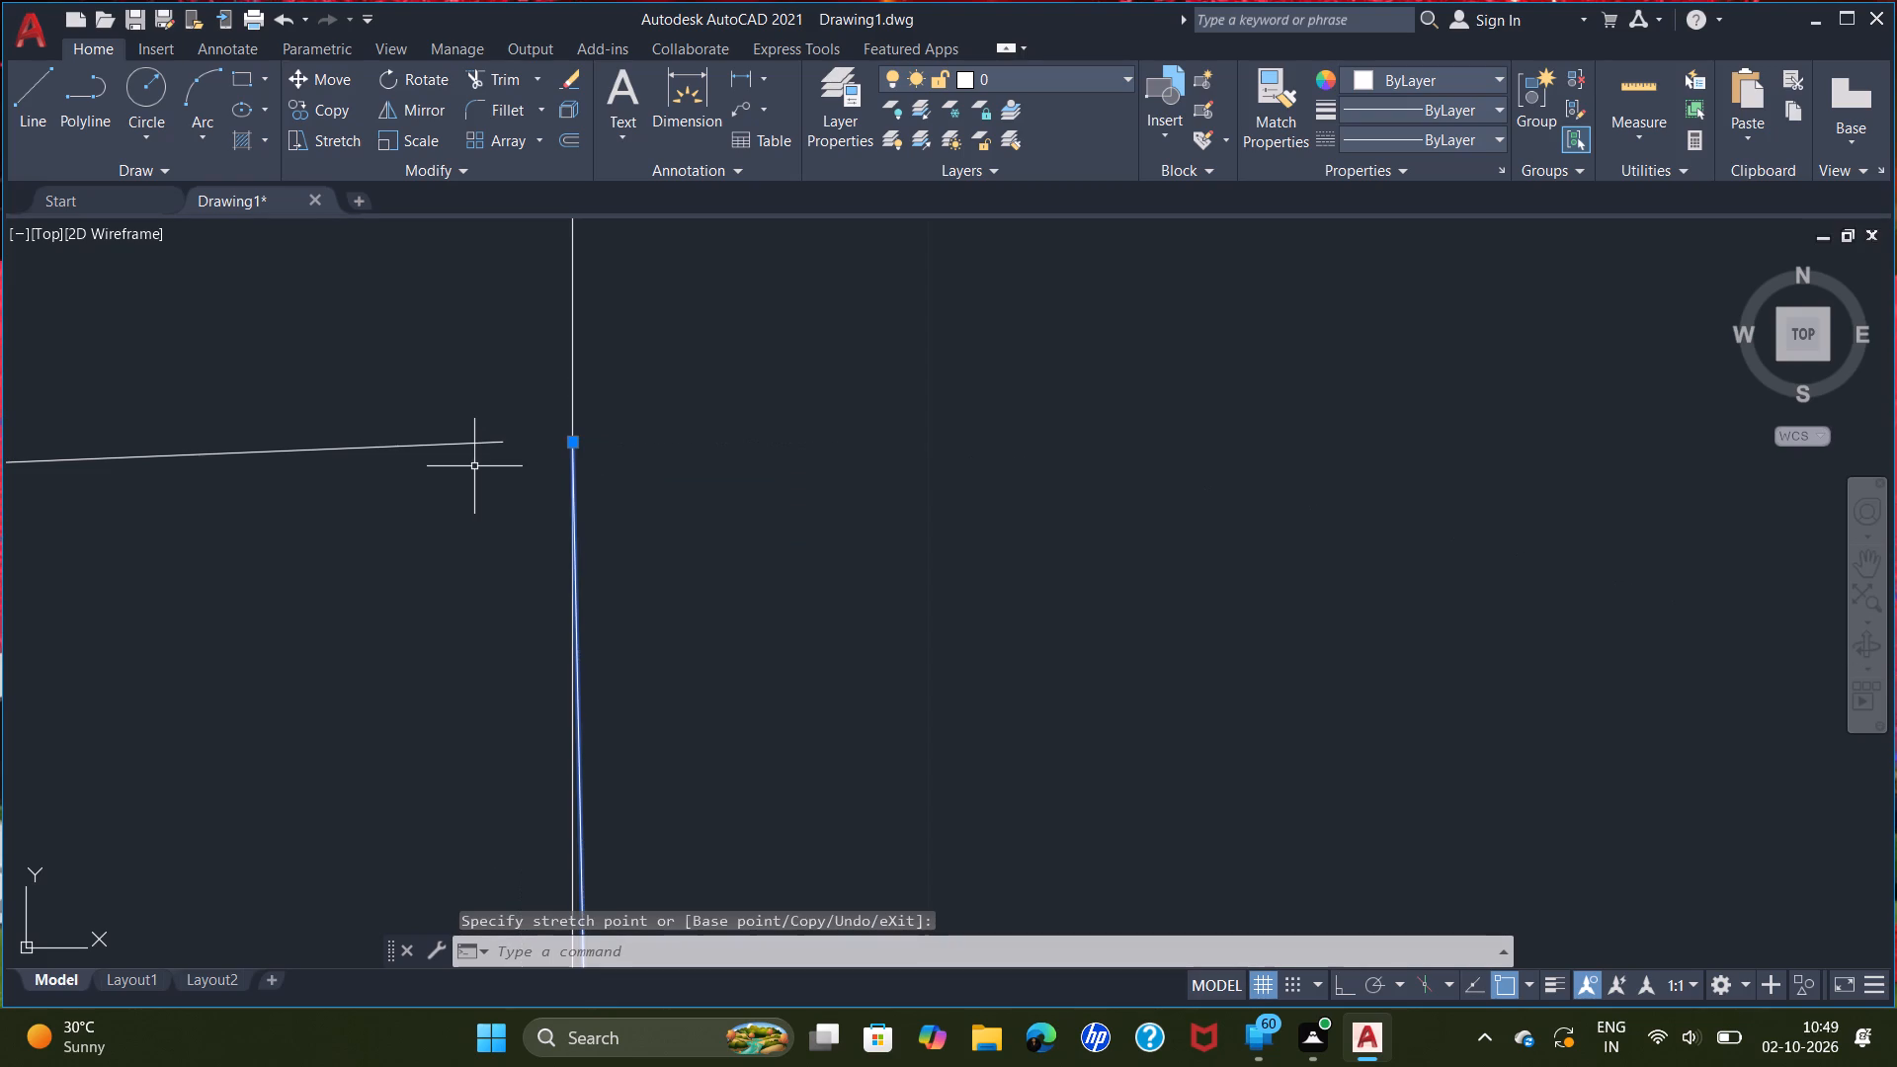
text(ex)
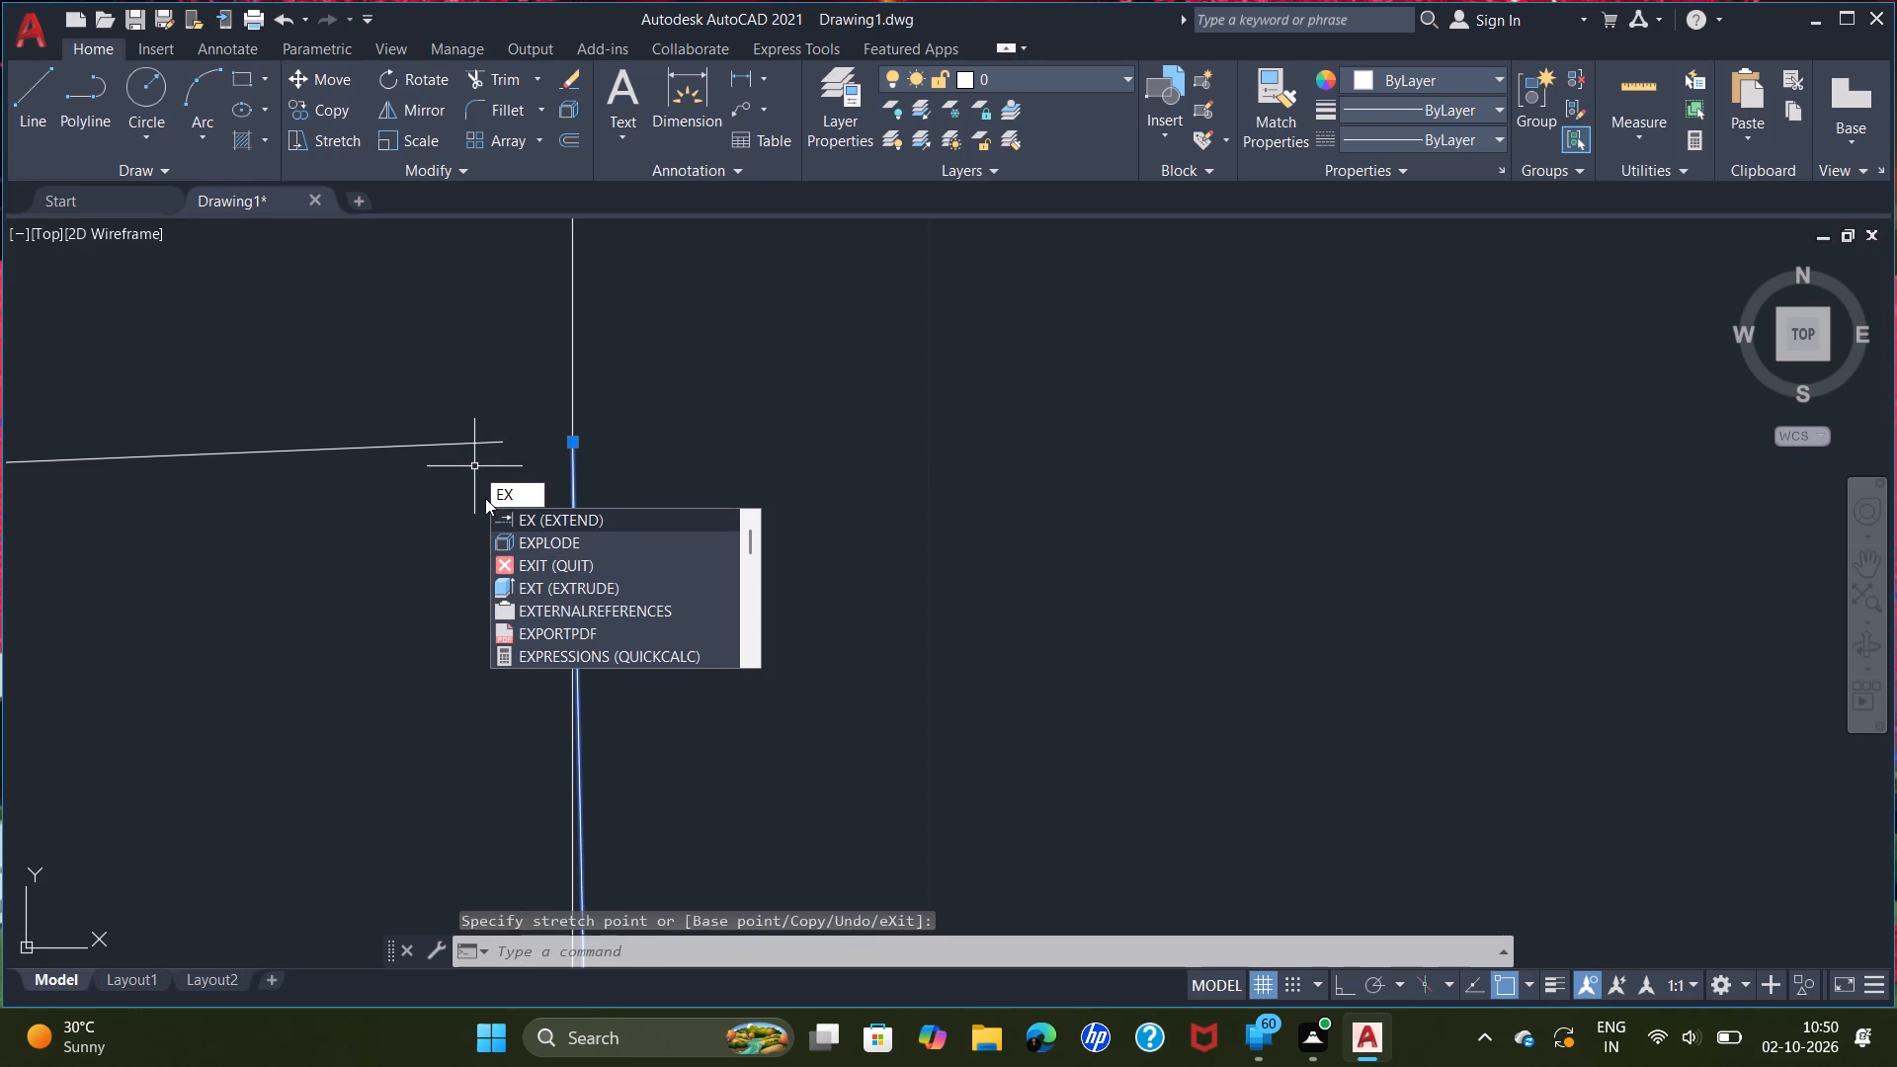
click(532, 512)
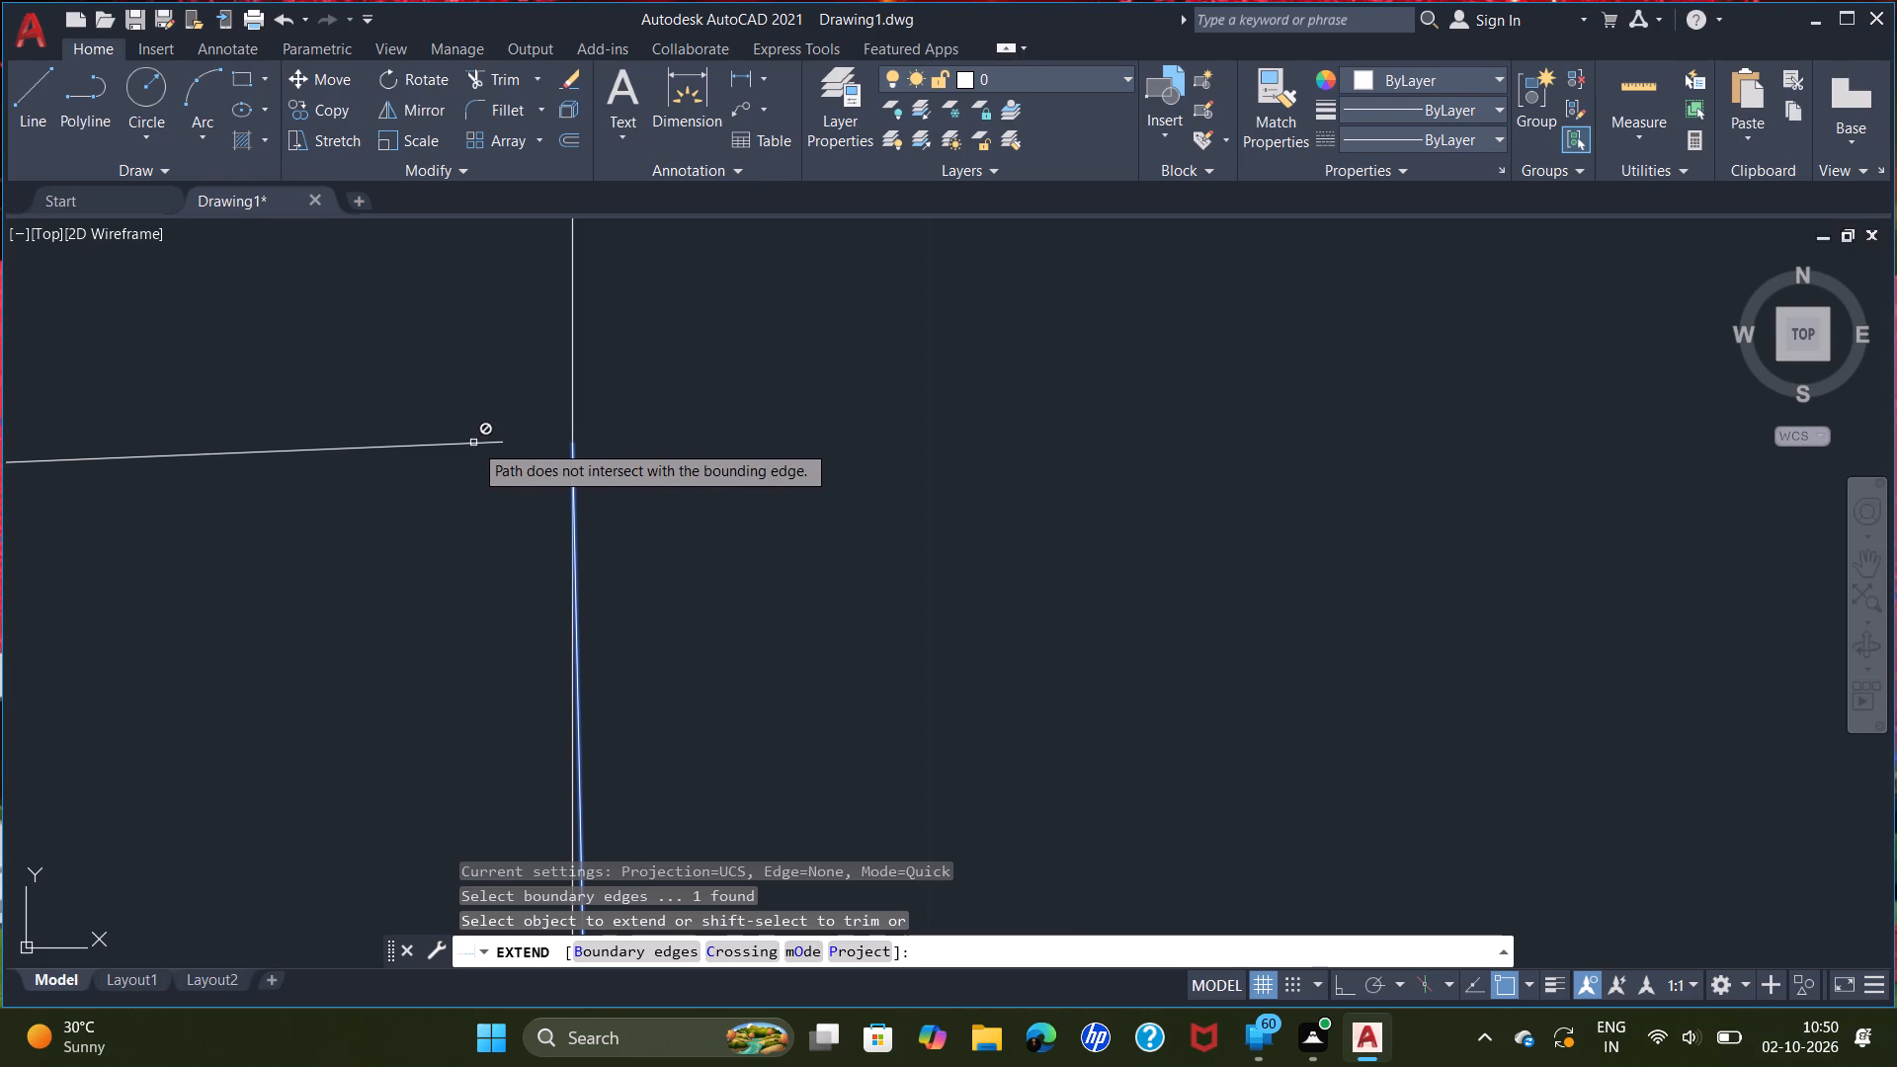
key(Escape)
Draw a line joining the east end of the toilet tank's north edge to the inner face of the east wall.
scroll(512, 454, up, 2)
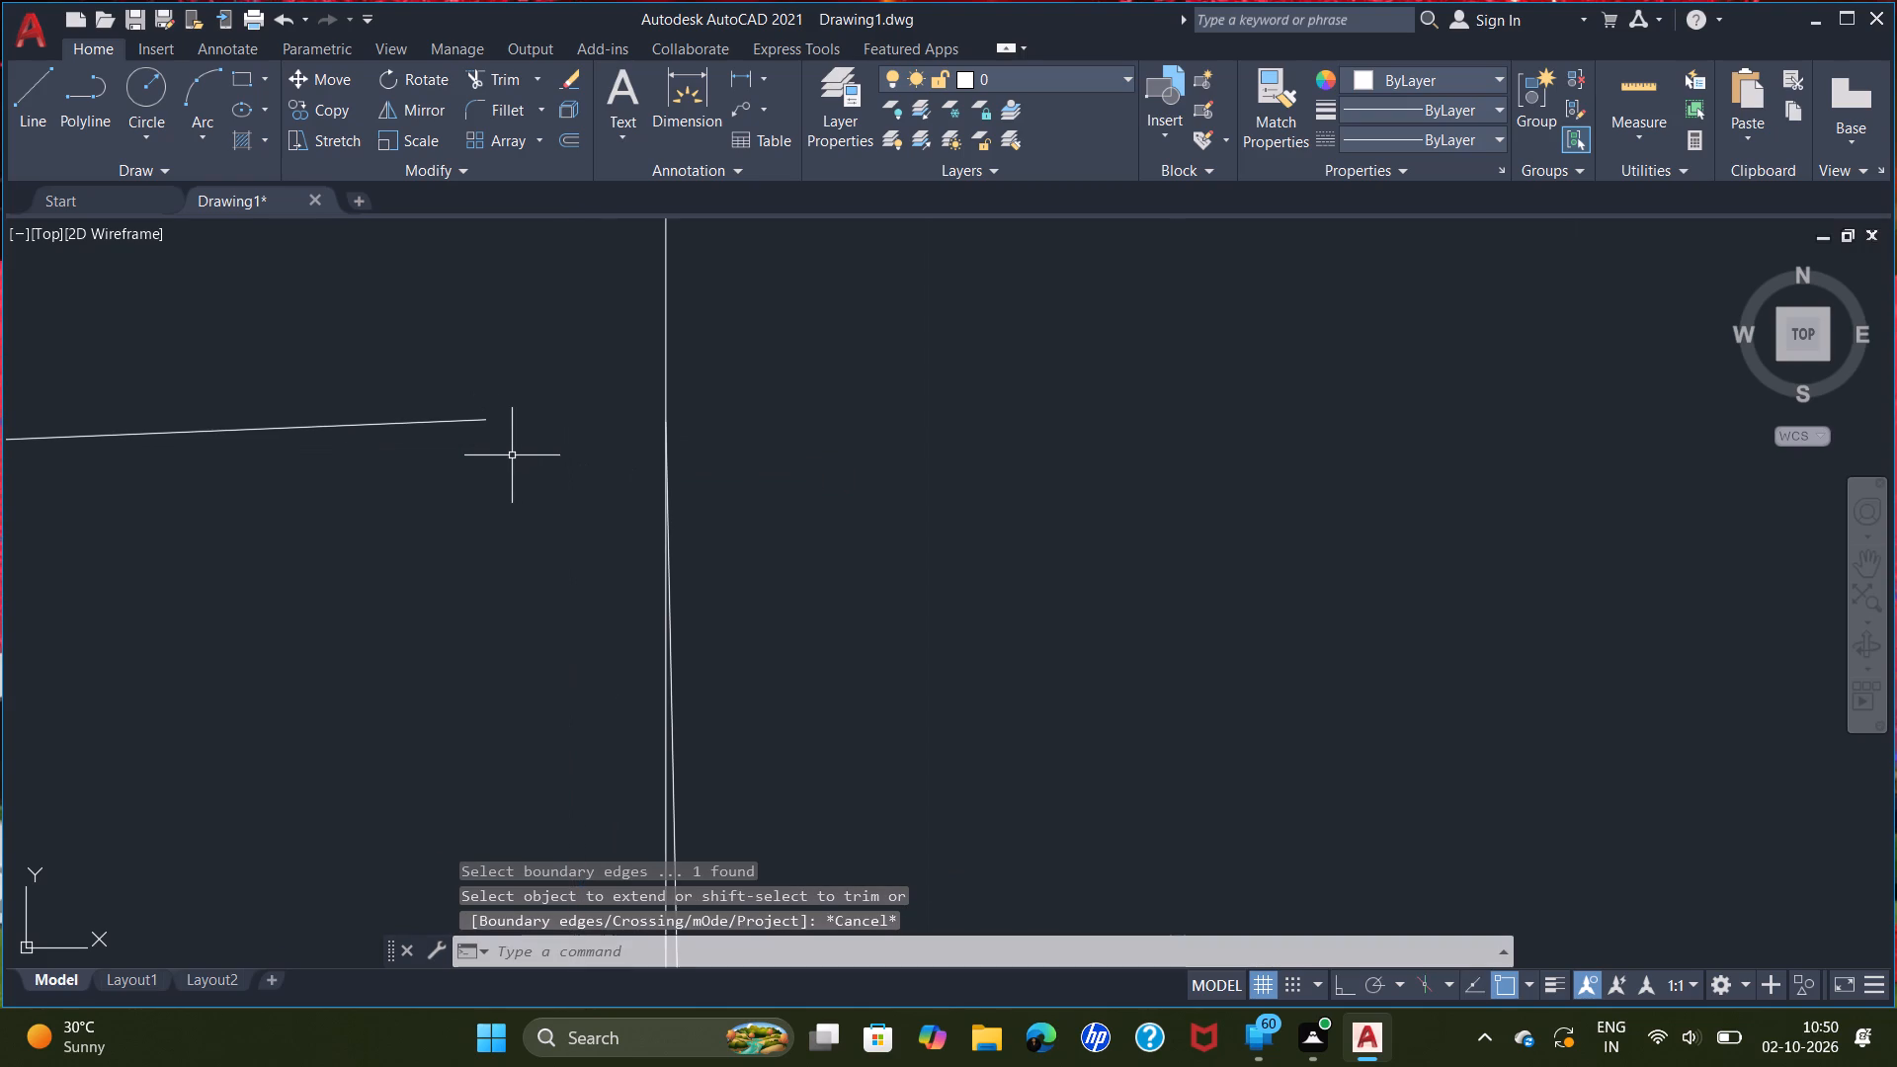
key(l)
key(Return)
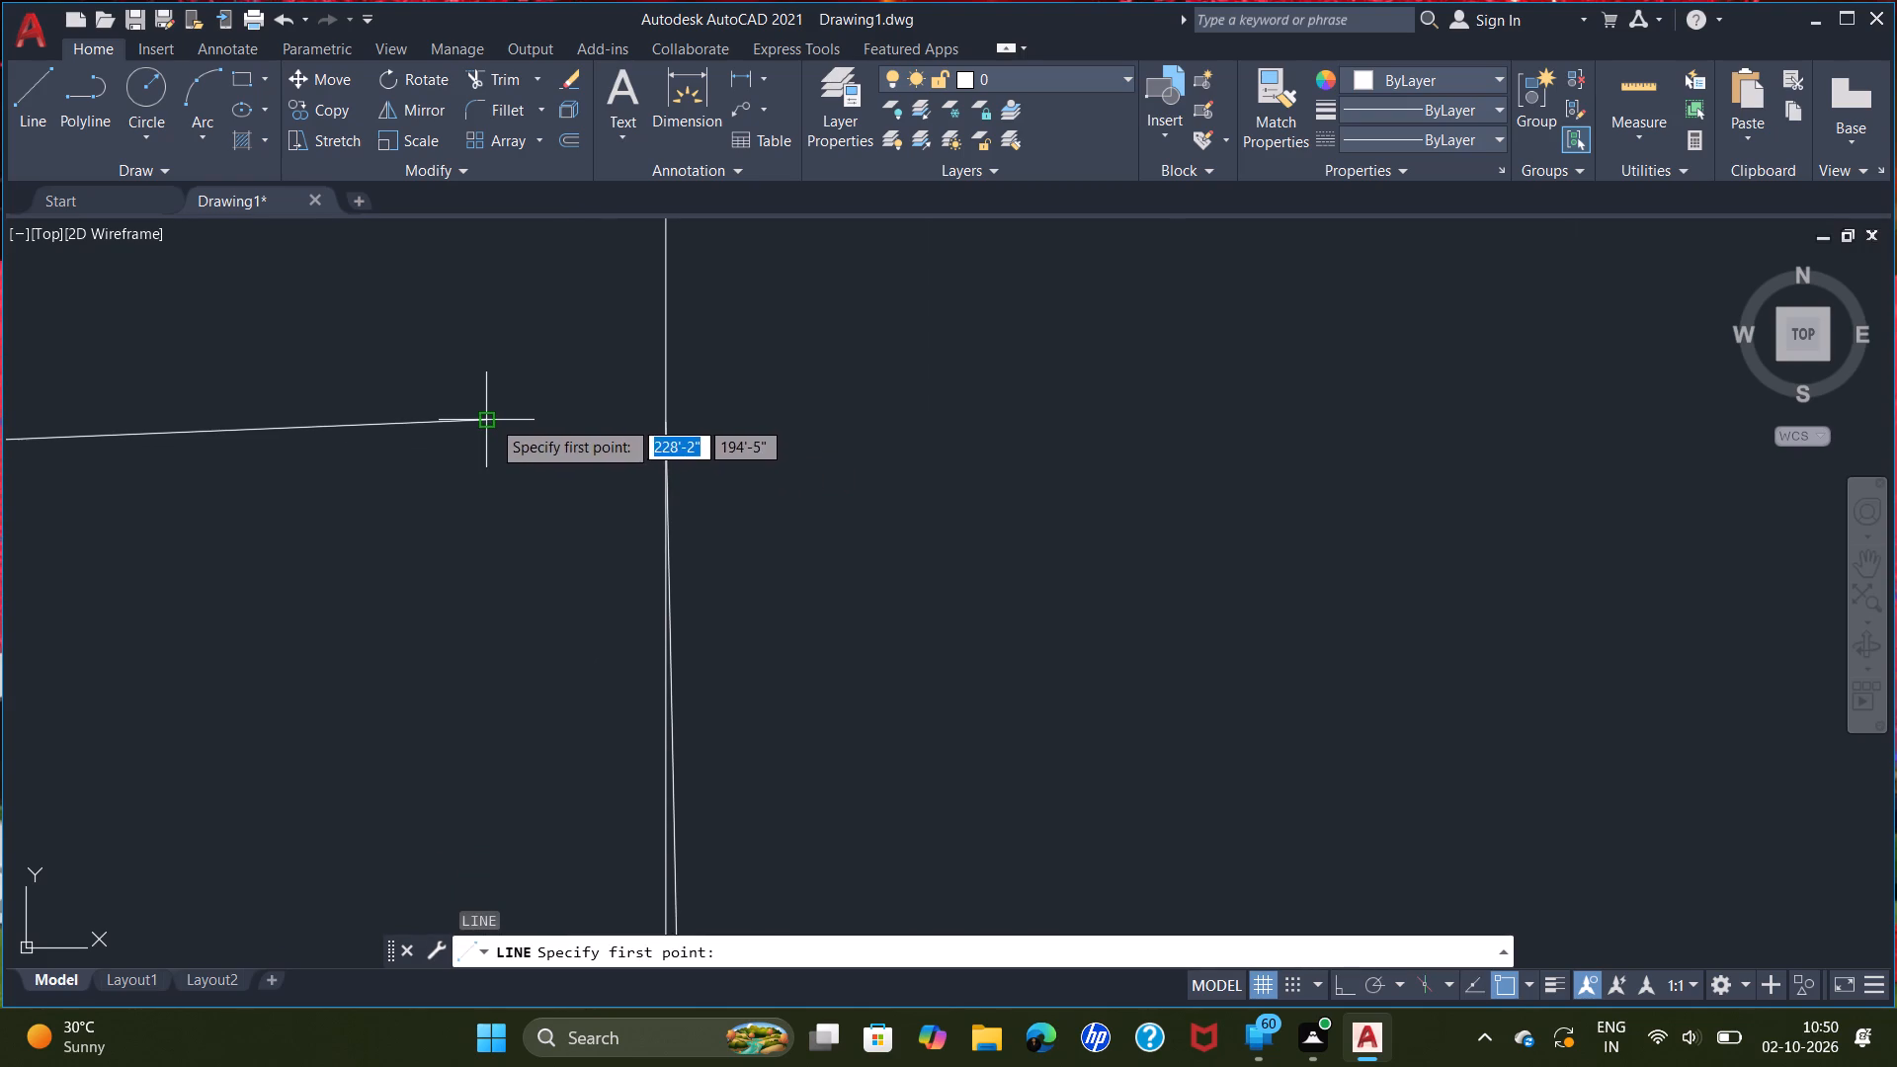
click(490, 420)
click(660, 415)
right_drag(658, 419, 657, 423)
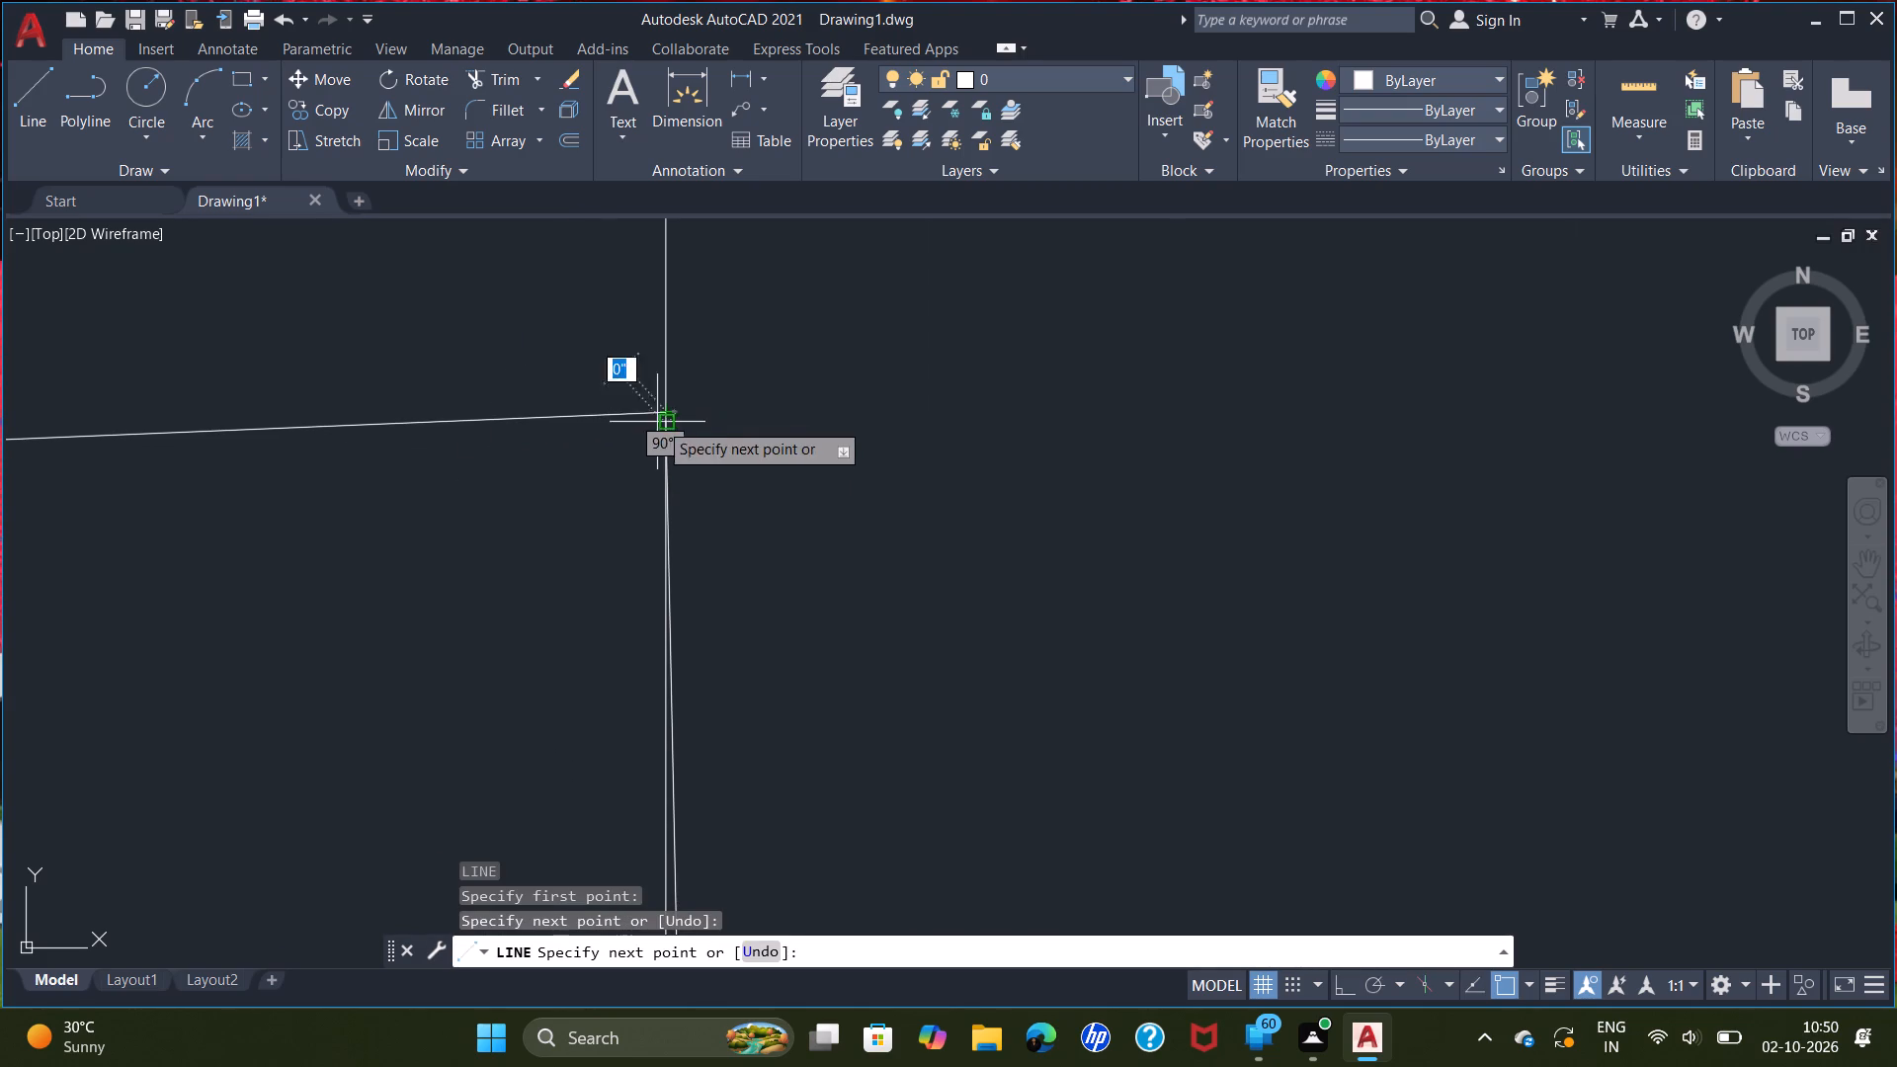
right_drag(657, 423, 660, 432)
click(767, 459)
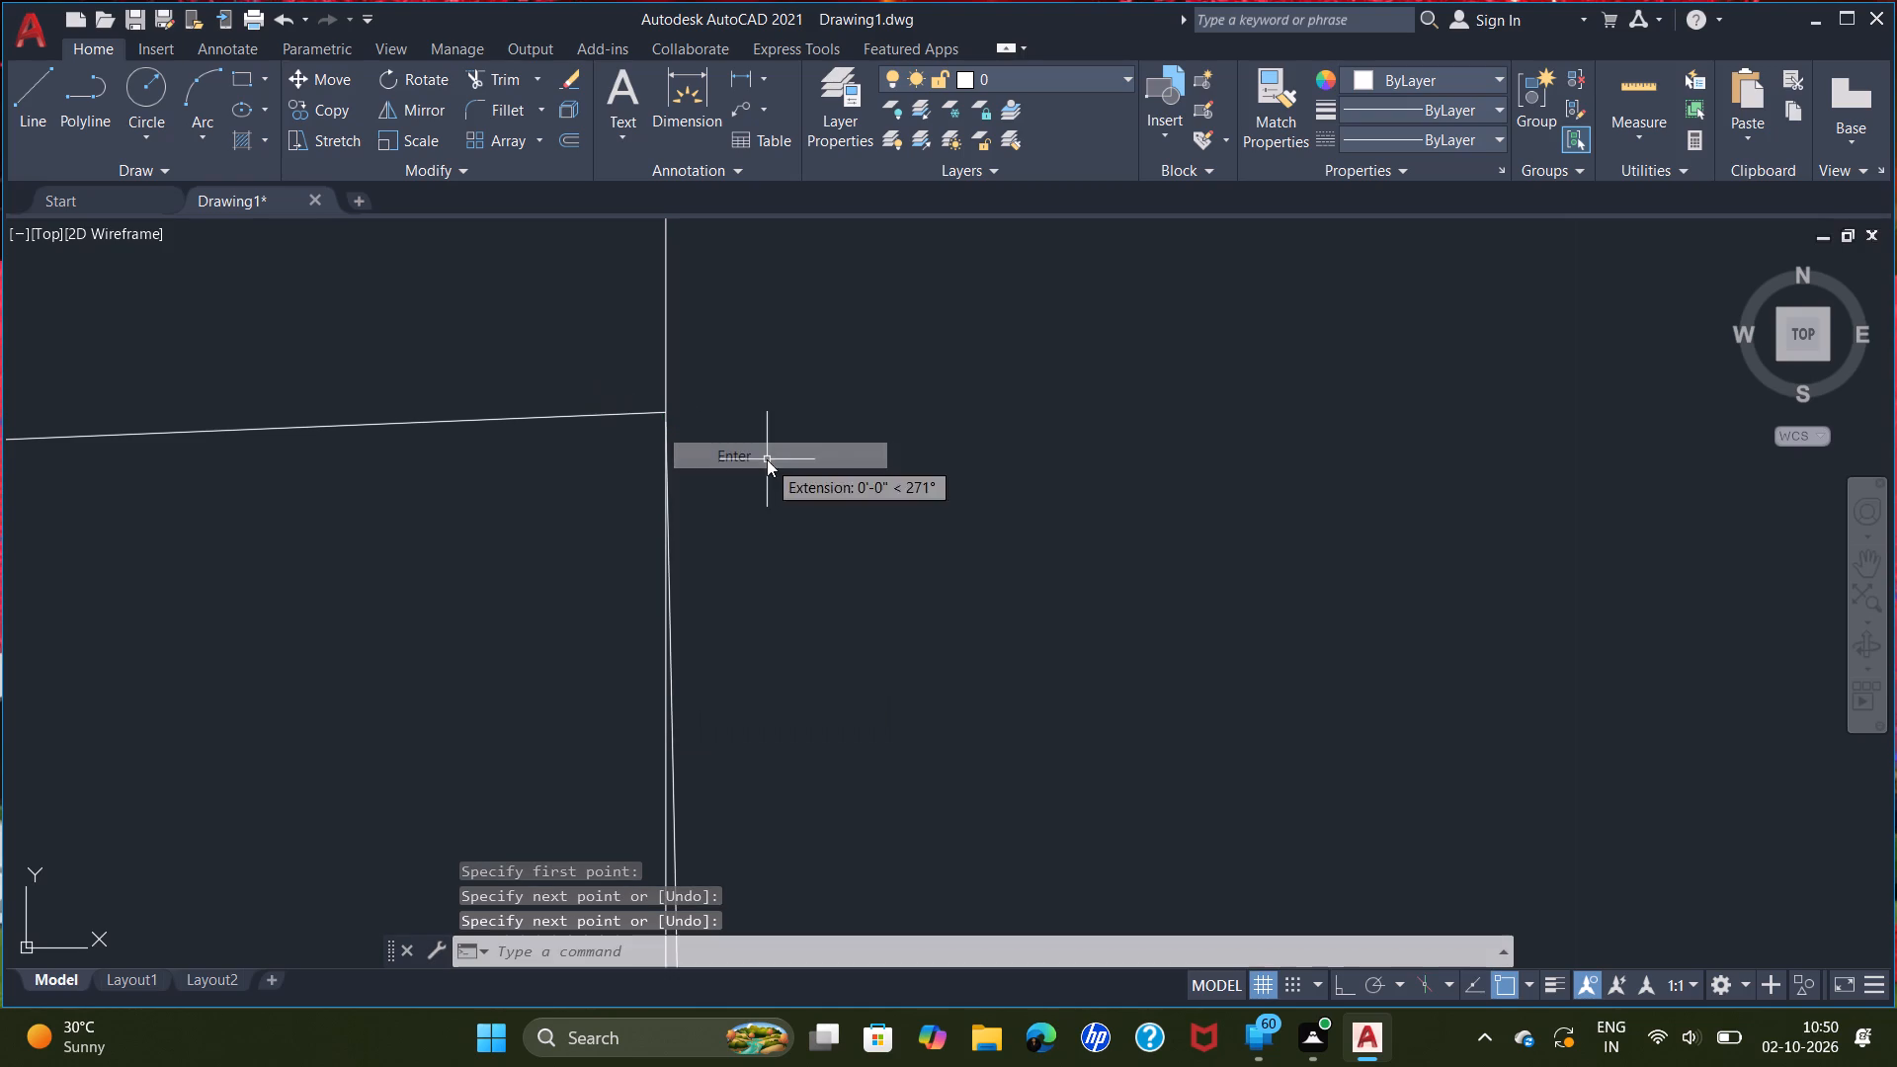
Trim away the toilet tank's slanted east edge line that lies inside the toilet room's east wall.
scroll(770, 471, down, 2)
middle_drag(849, 713, 764, 483)
scroll(759, 462, down, 2)
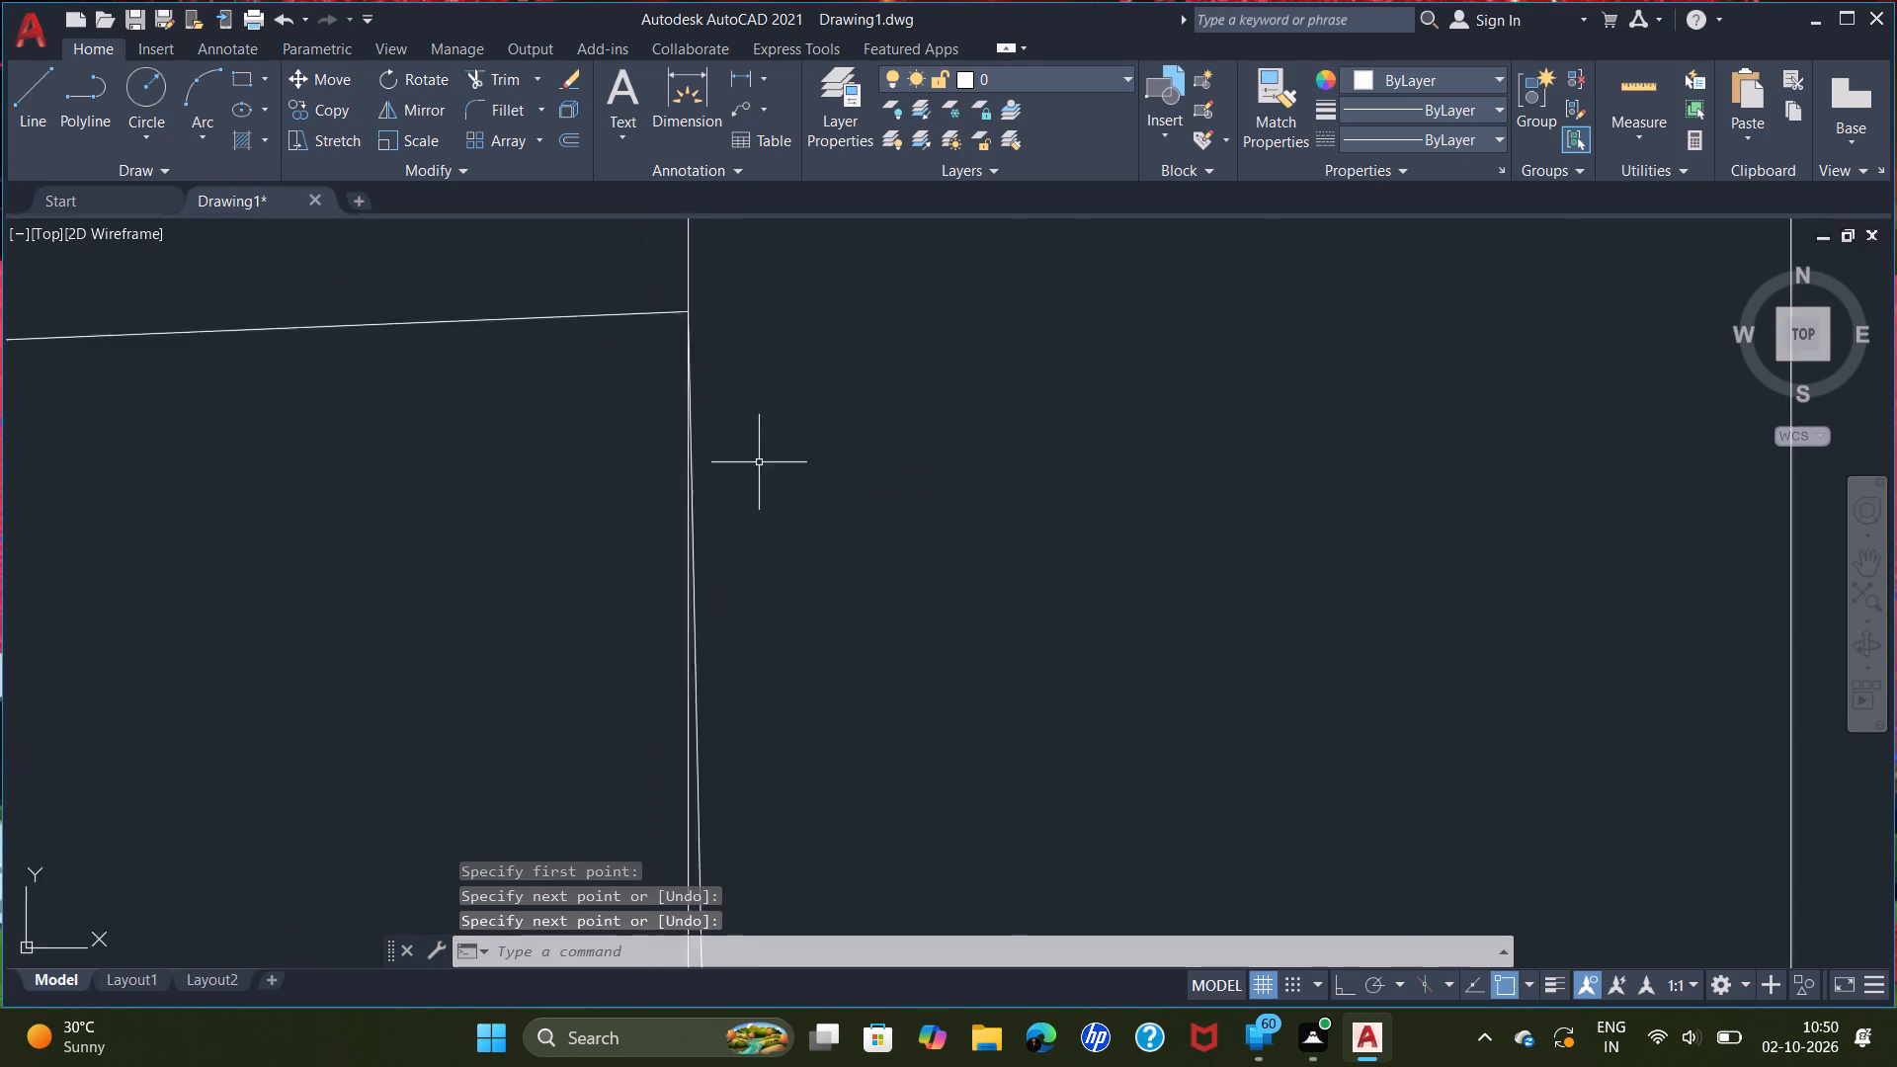
scroll(759, 462, down, 1)
middle_drag(809, 665, 728, 421)
middle_drag(754, 684, 754, 642)
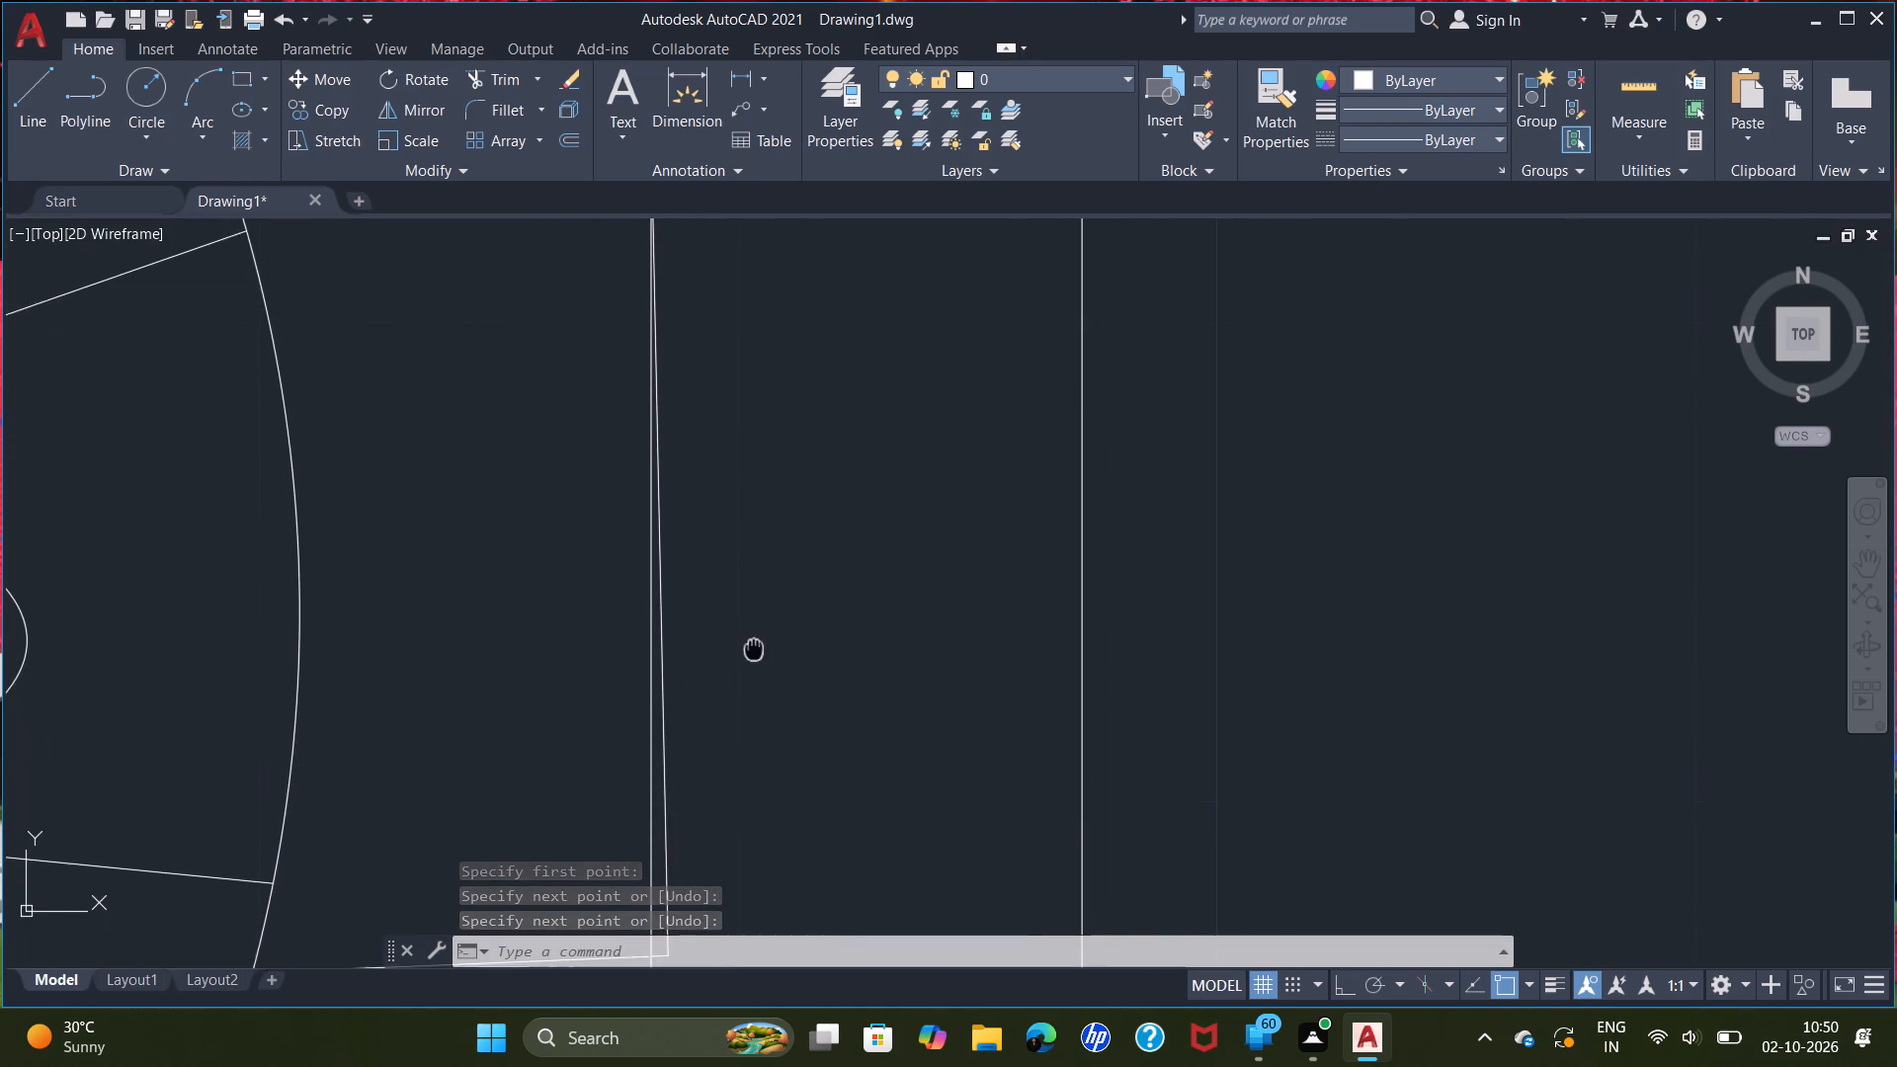
middle_drag(754, 642, 765, 518)
scroll(707, 722, up, 2)
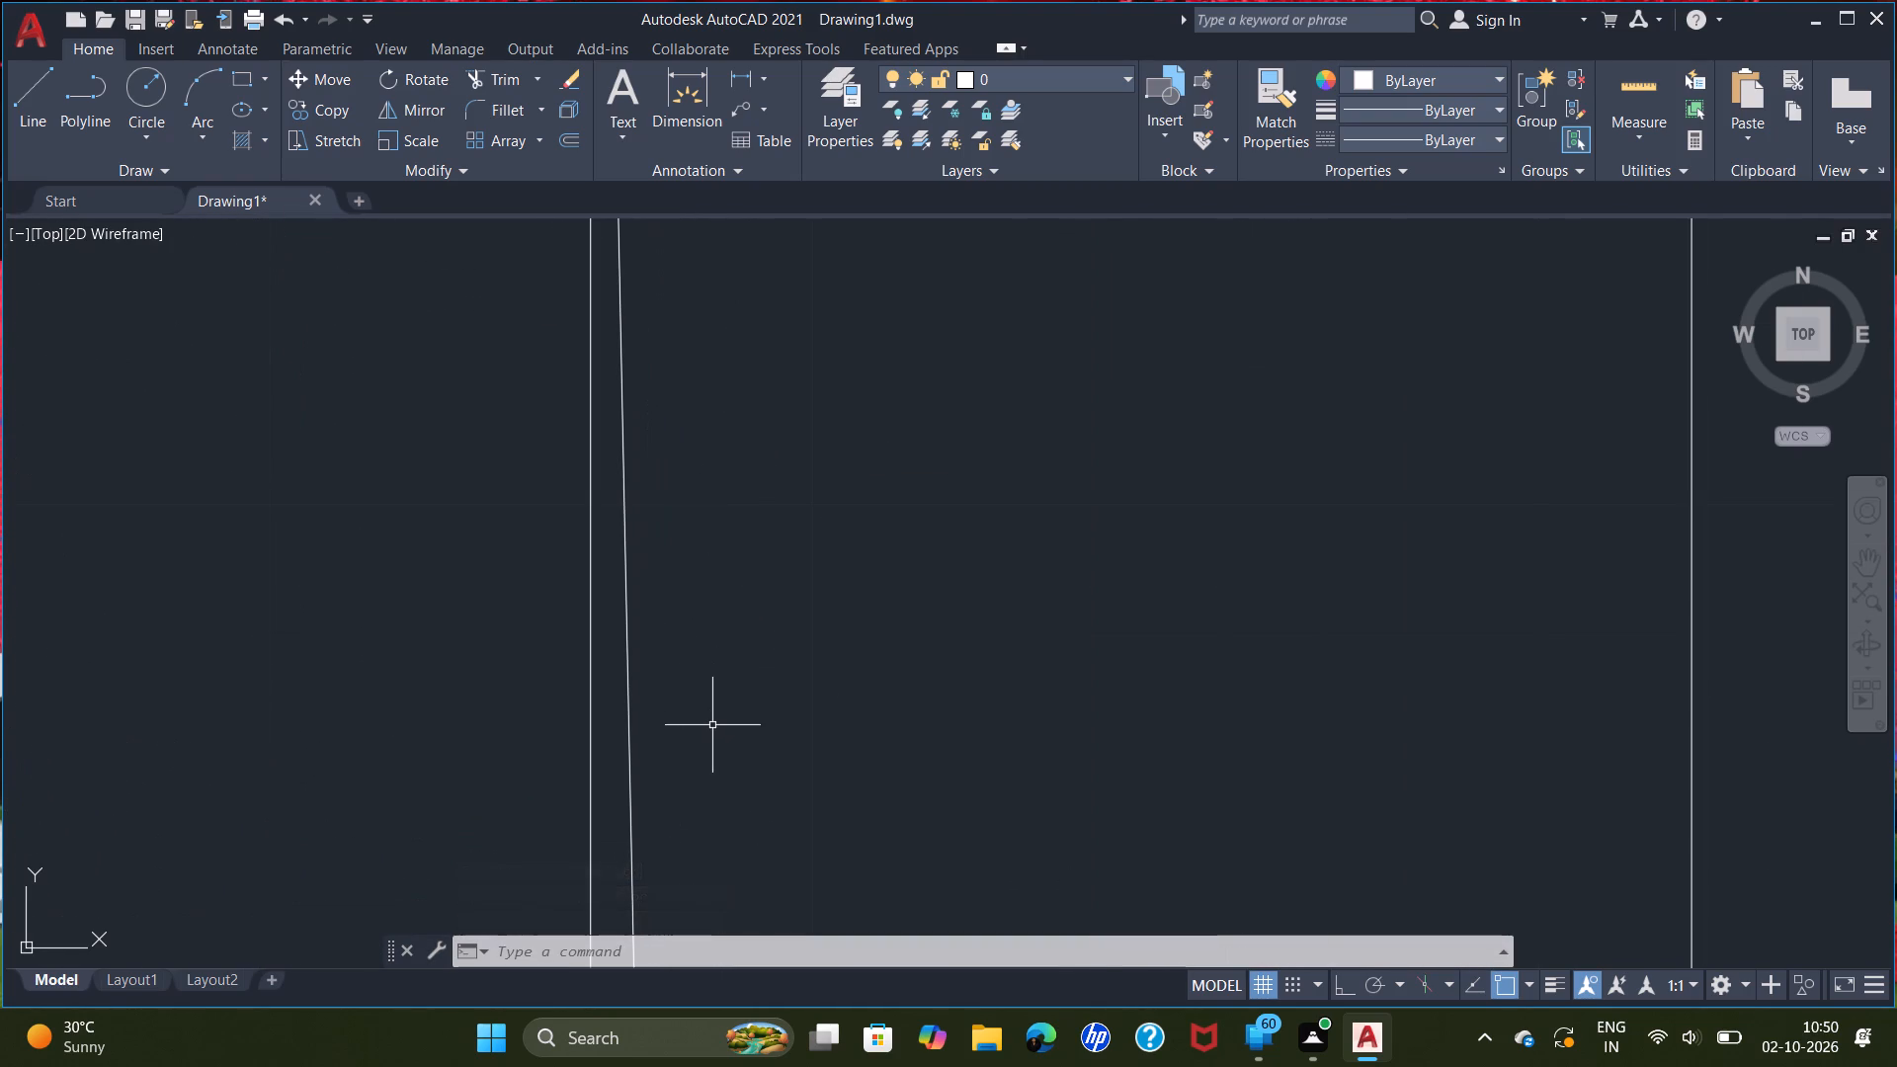
text(tri)
key(Return)
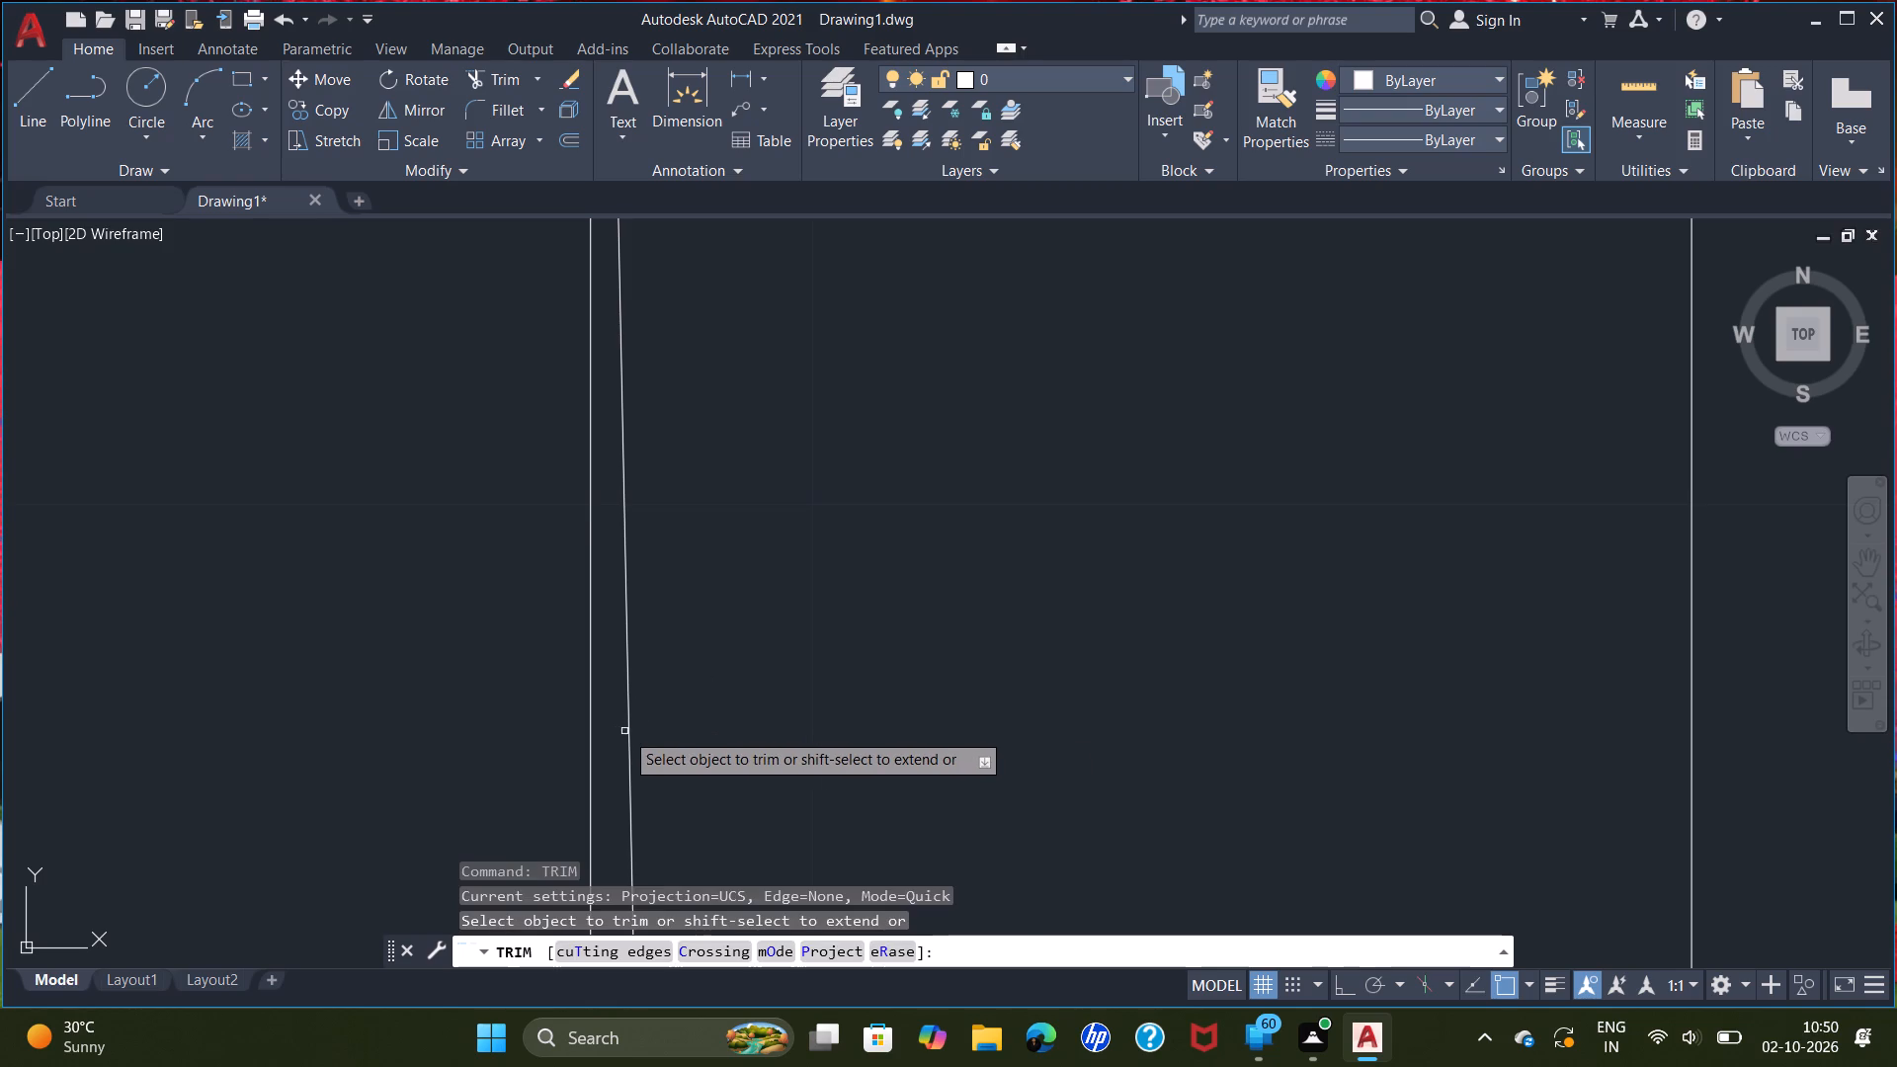
click(631, 734)
Trim the overhanging end of the tank's south edge back to the inner face of the east wall.
scroll(768, 547, down, 2)
scroll(819, 643, down, 1)
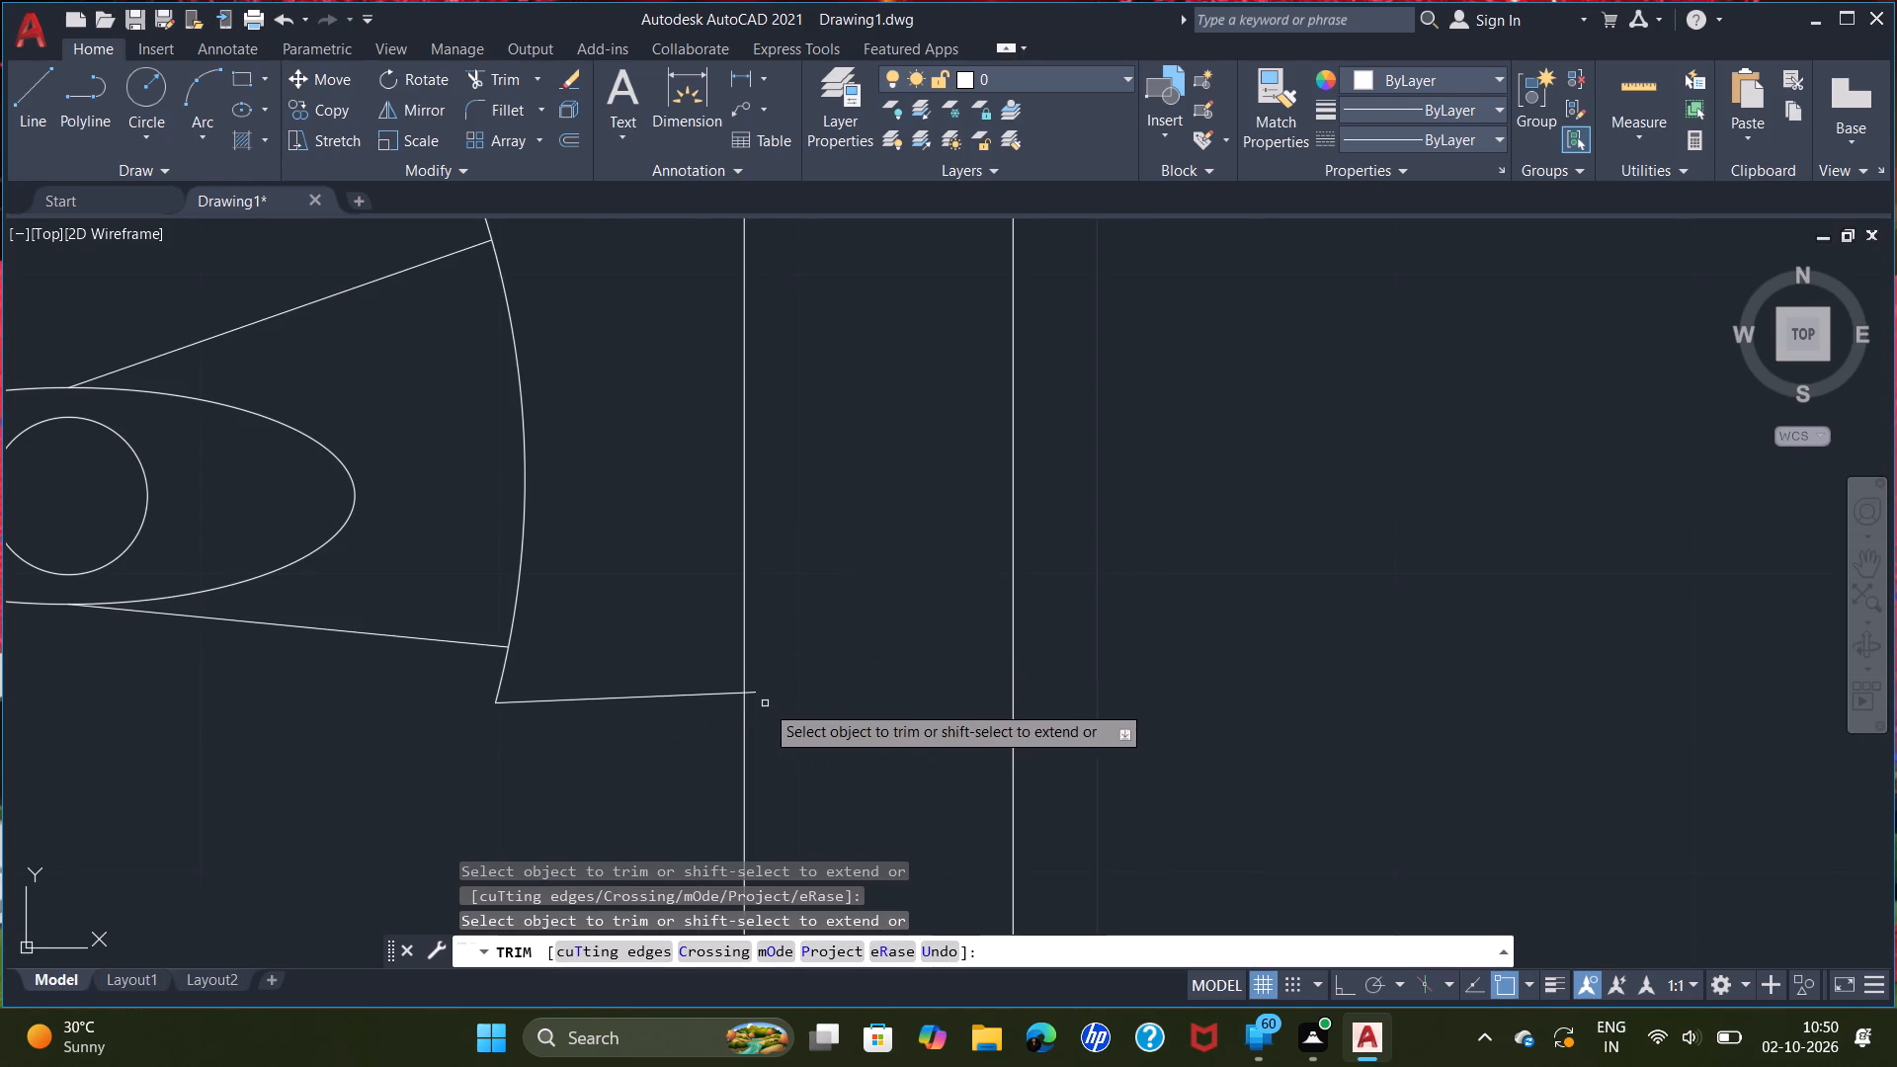
scroll(753, 697, up, 3)
click(731, 687)
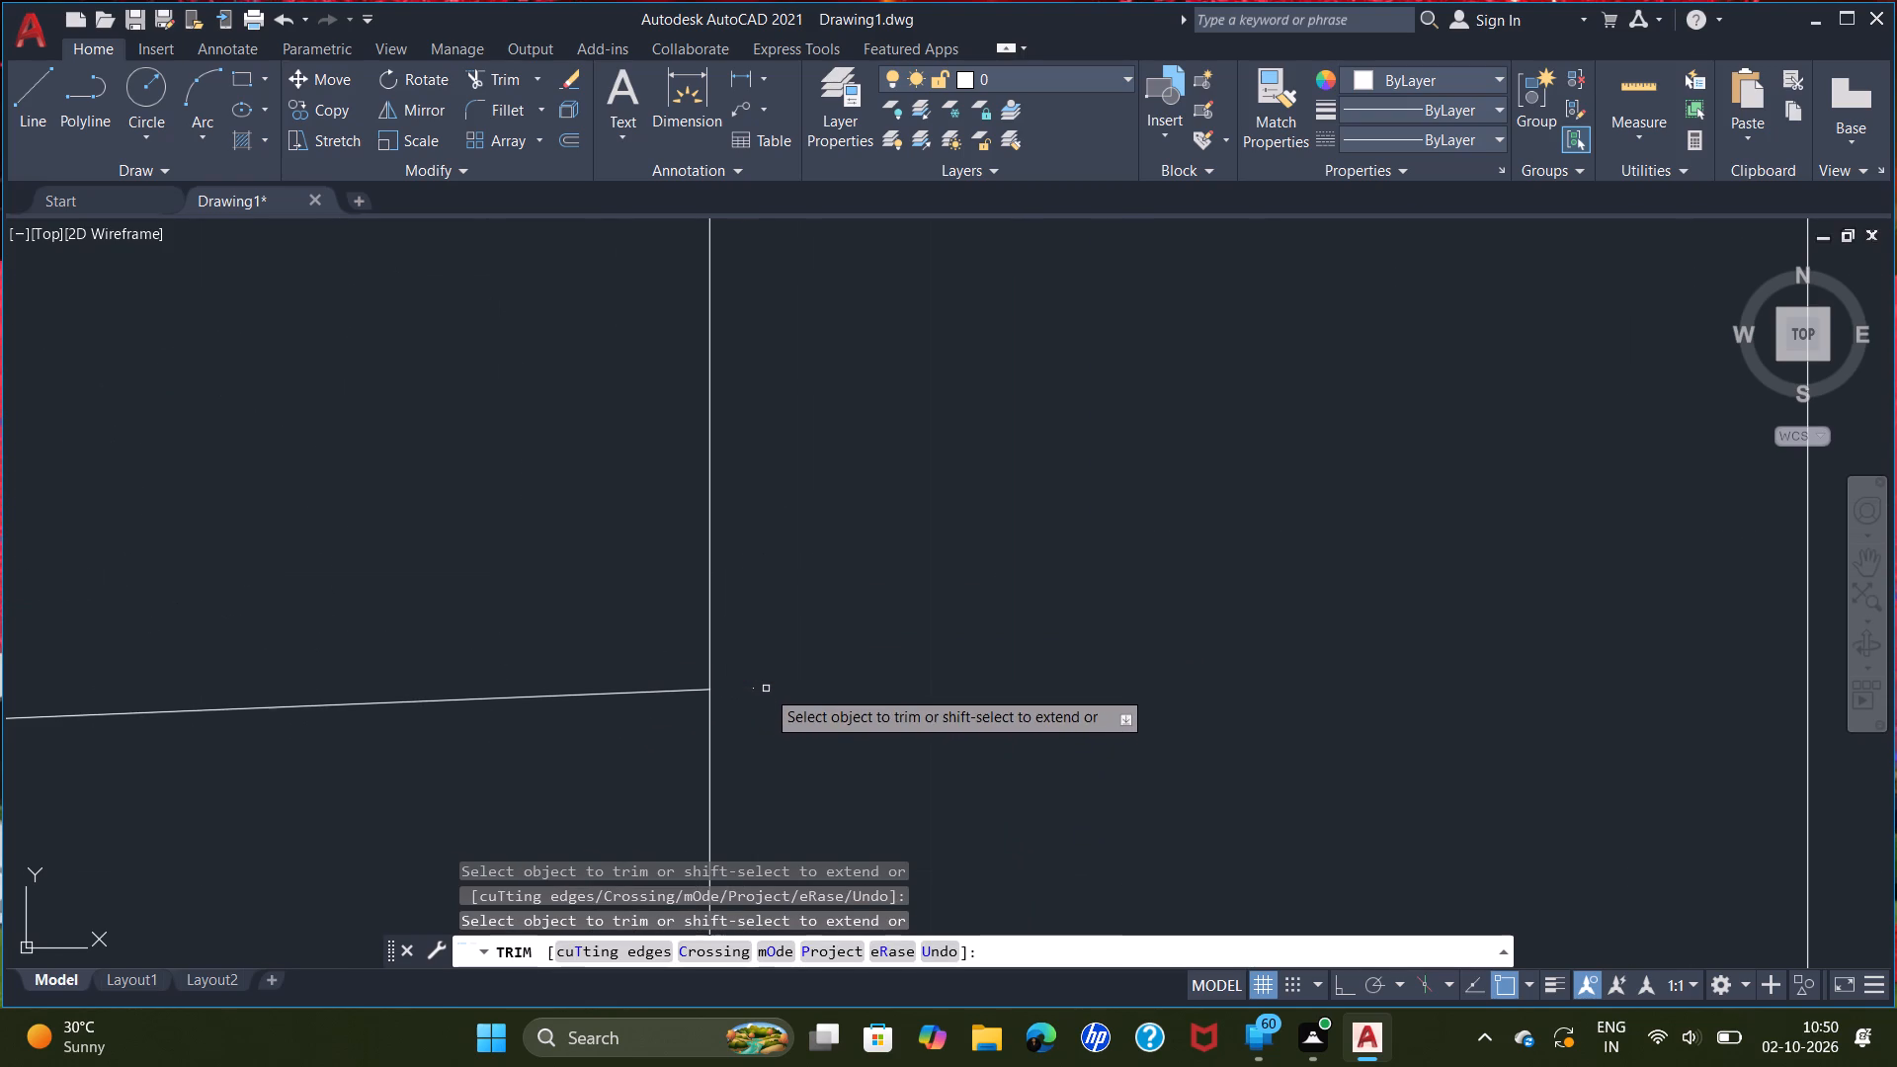
scroll(765, 689, up, 4)
click(688, 694)
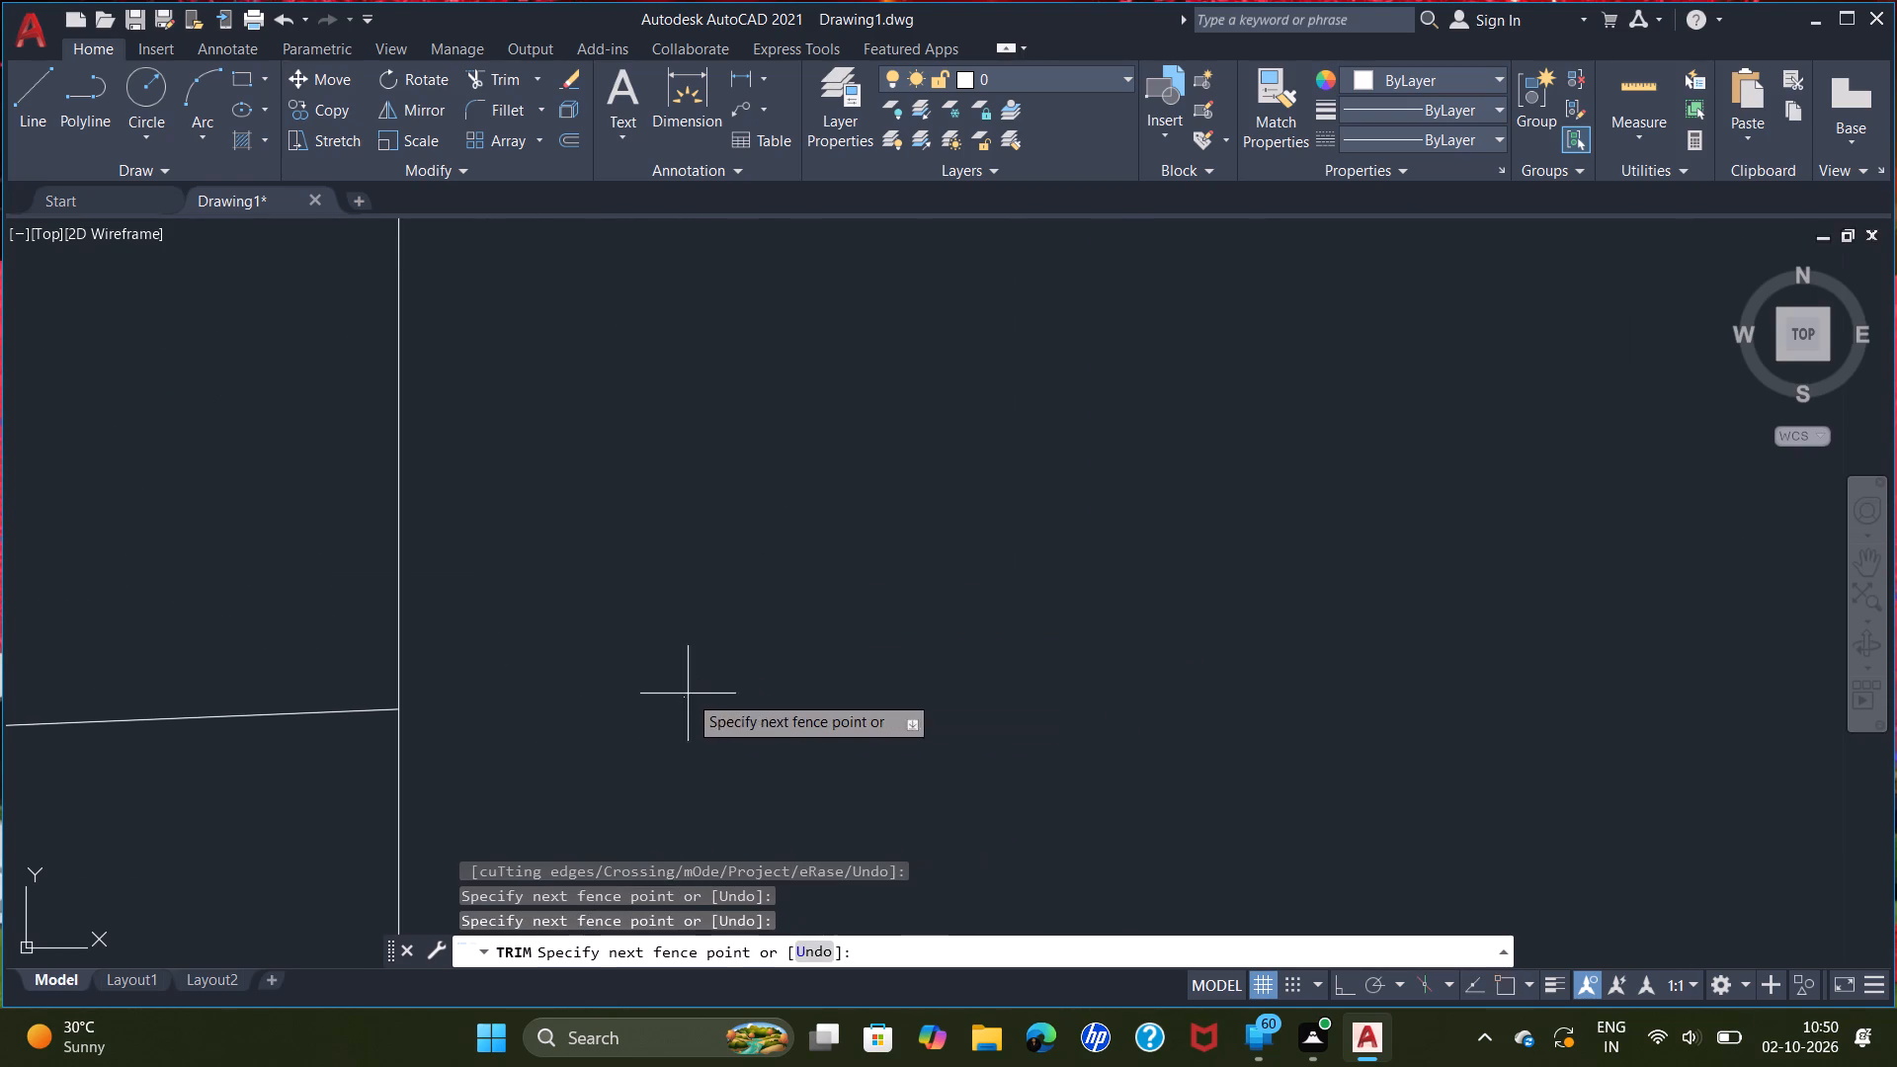
click(661, 717)
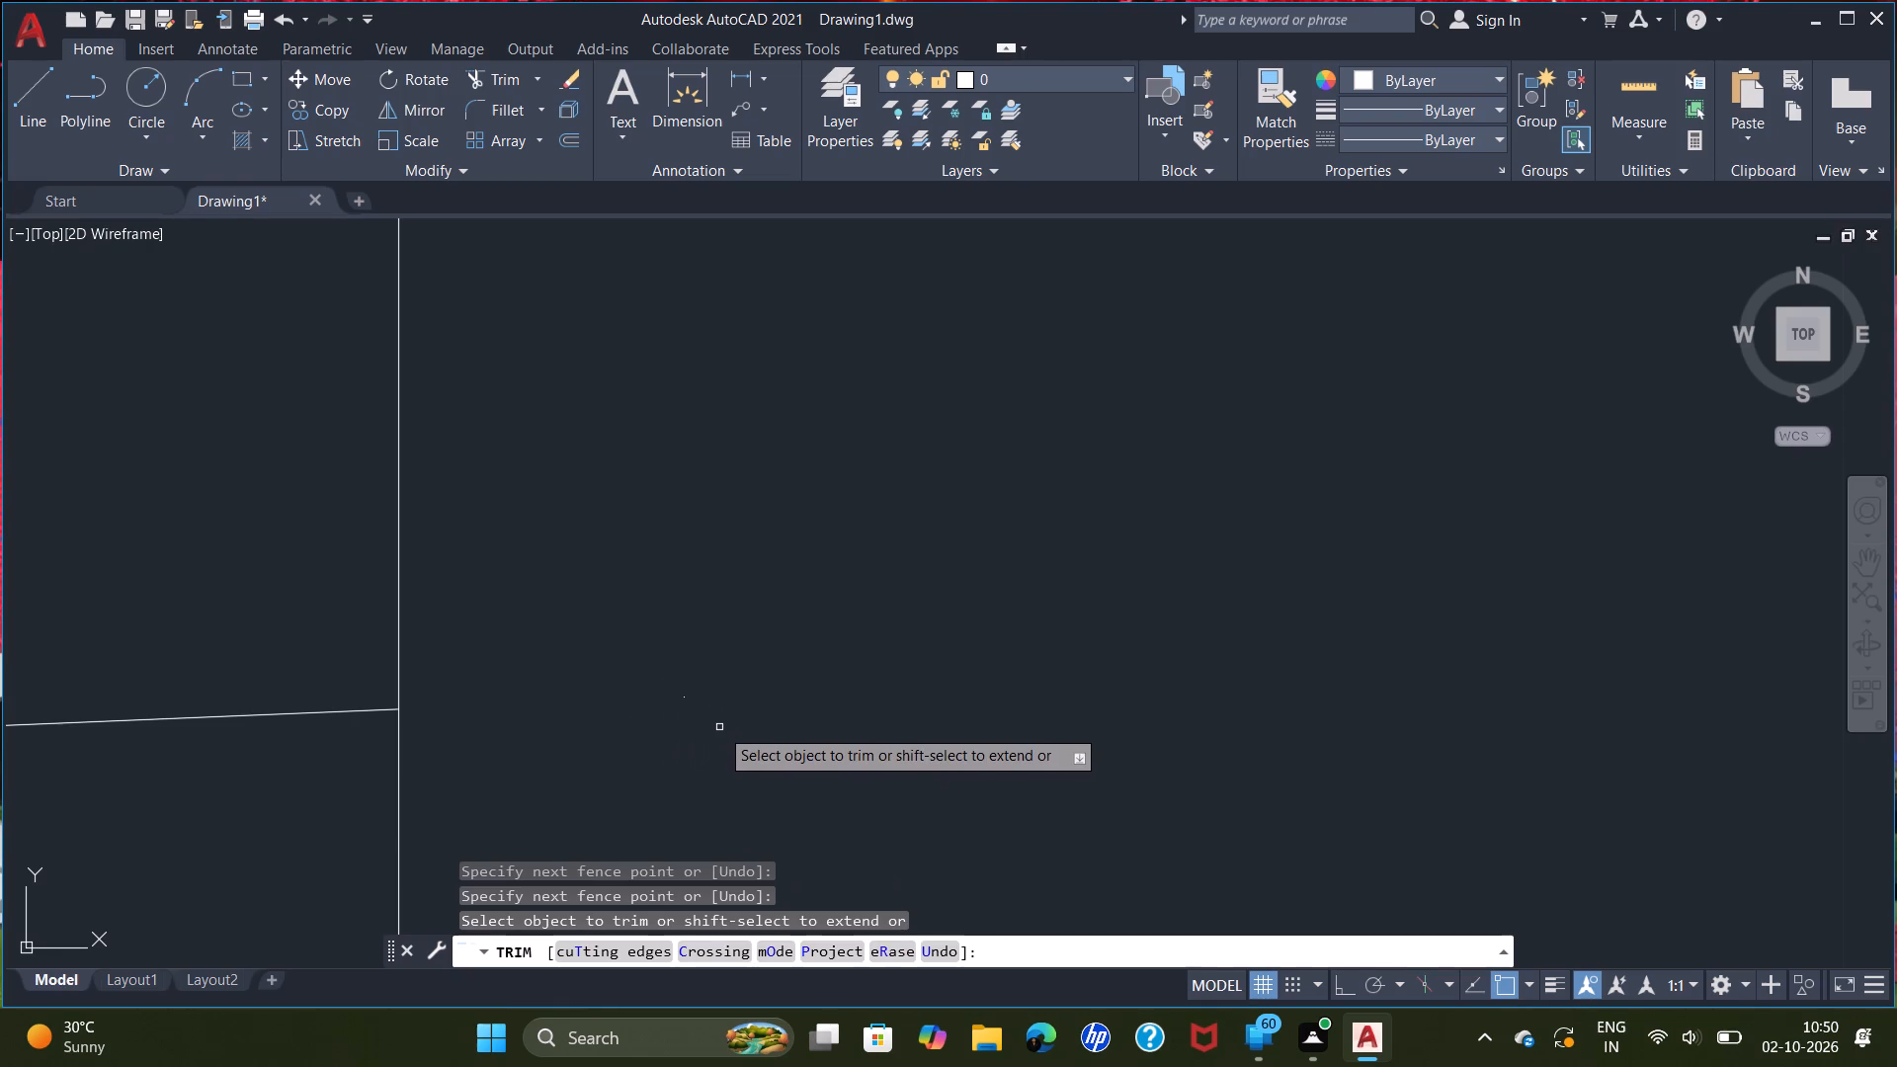
scroll(707, 698, down, 3)
scroll(583, 477, down, 2)
middle_drag(584, 479, 597, 800)
scroll(606, 598, down, 3)
scroll(605, 403, up, 2)
key(grave)
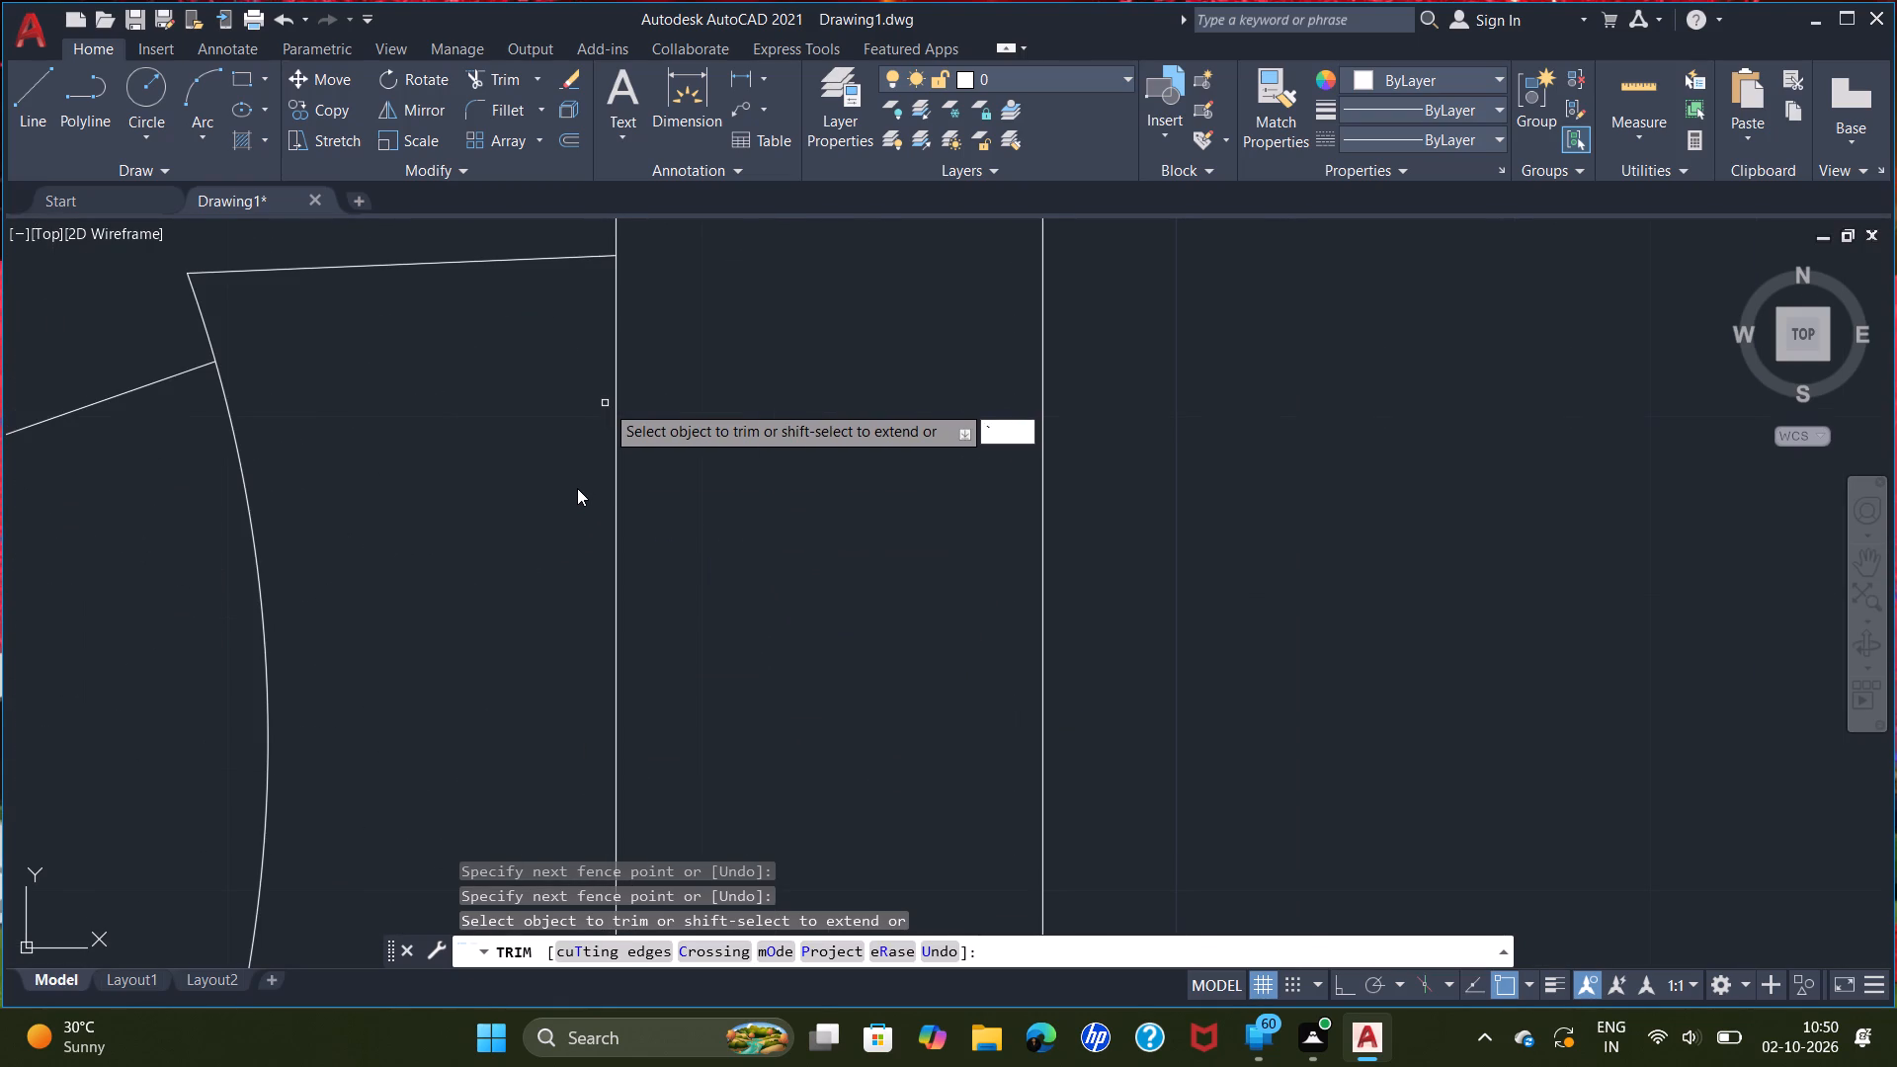
key(Escape)
Save the floor plan as Drawing1.dwg in the Documents folder.
scroll(593, 528, down, 4)
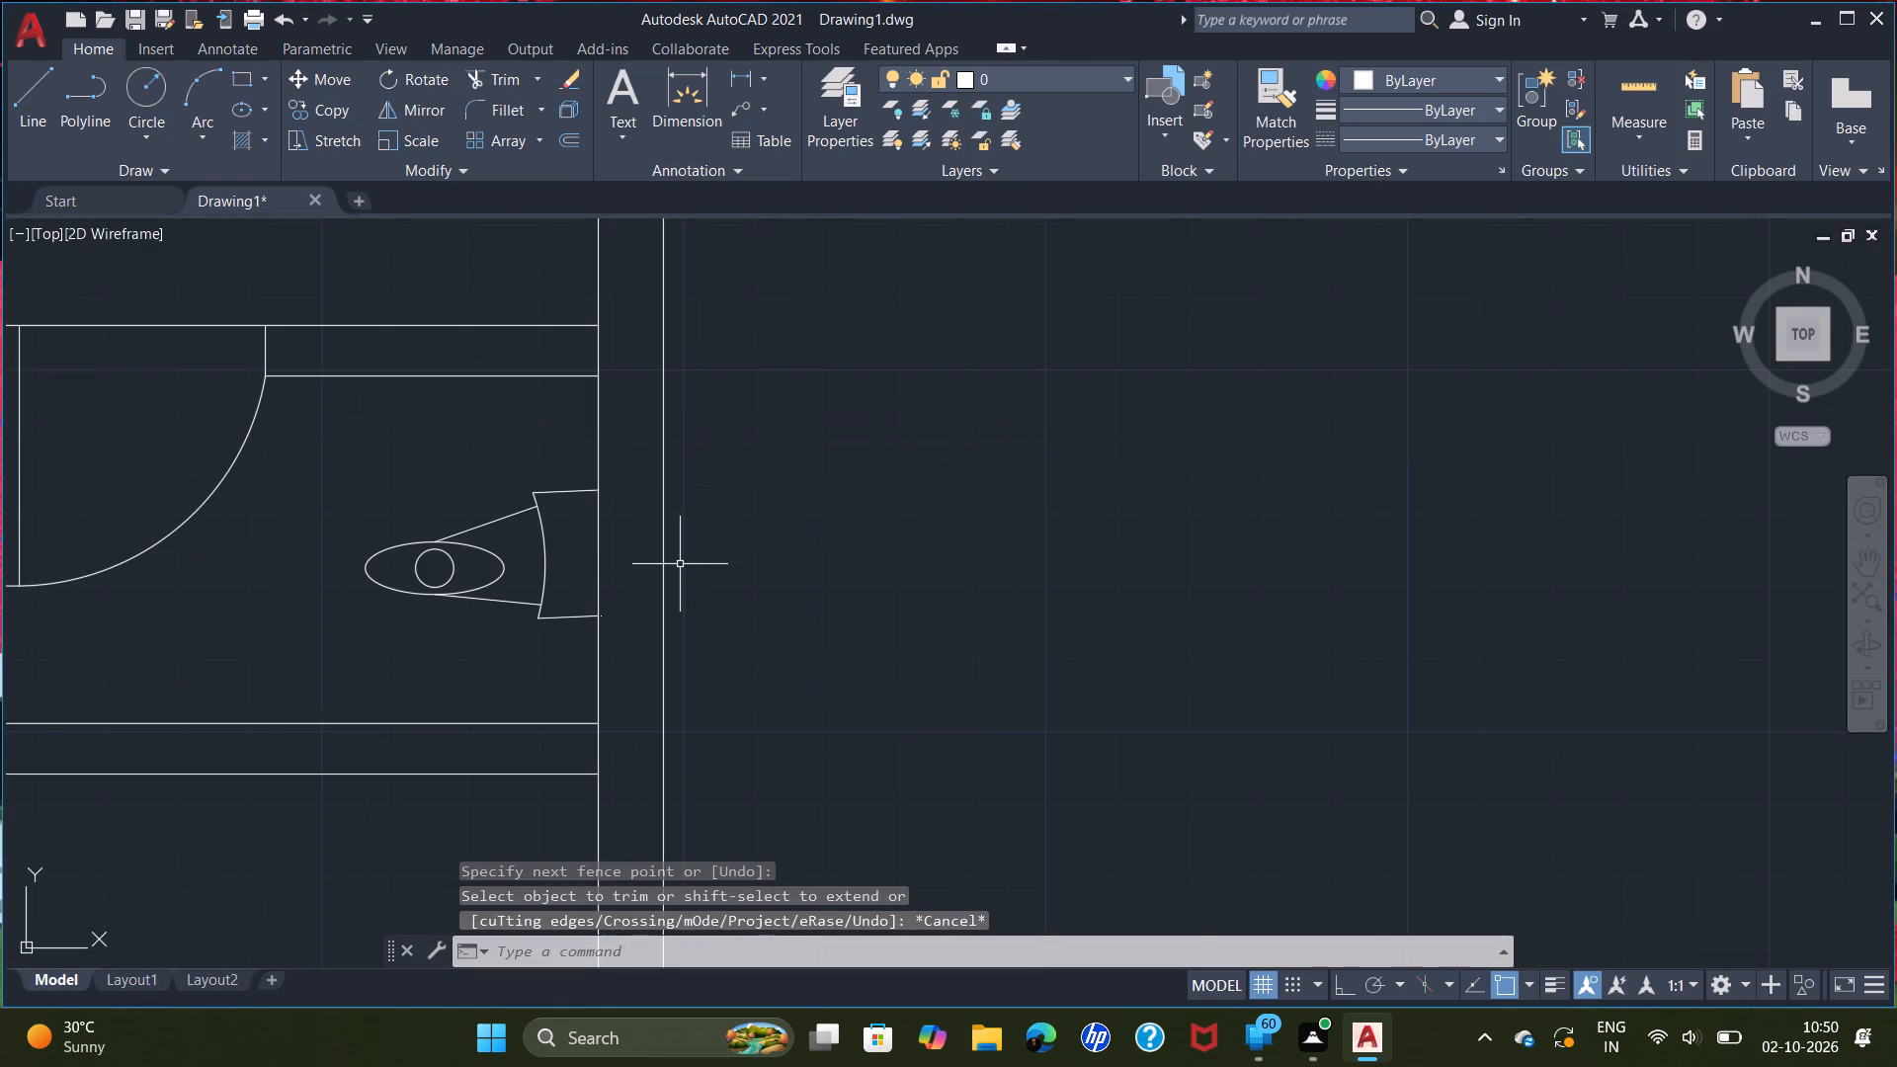
middle_drag(658, 624, 936, 660)
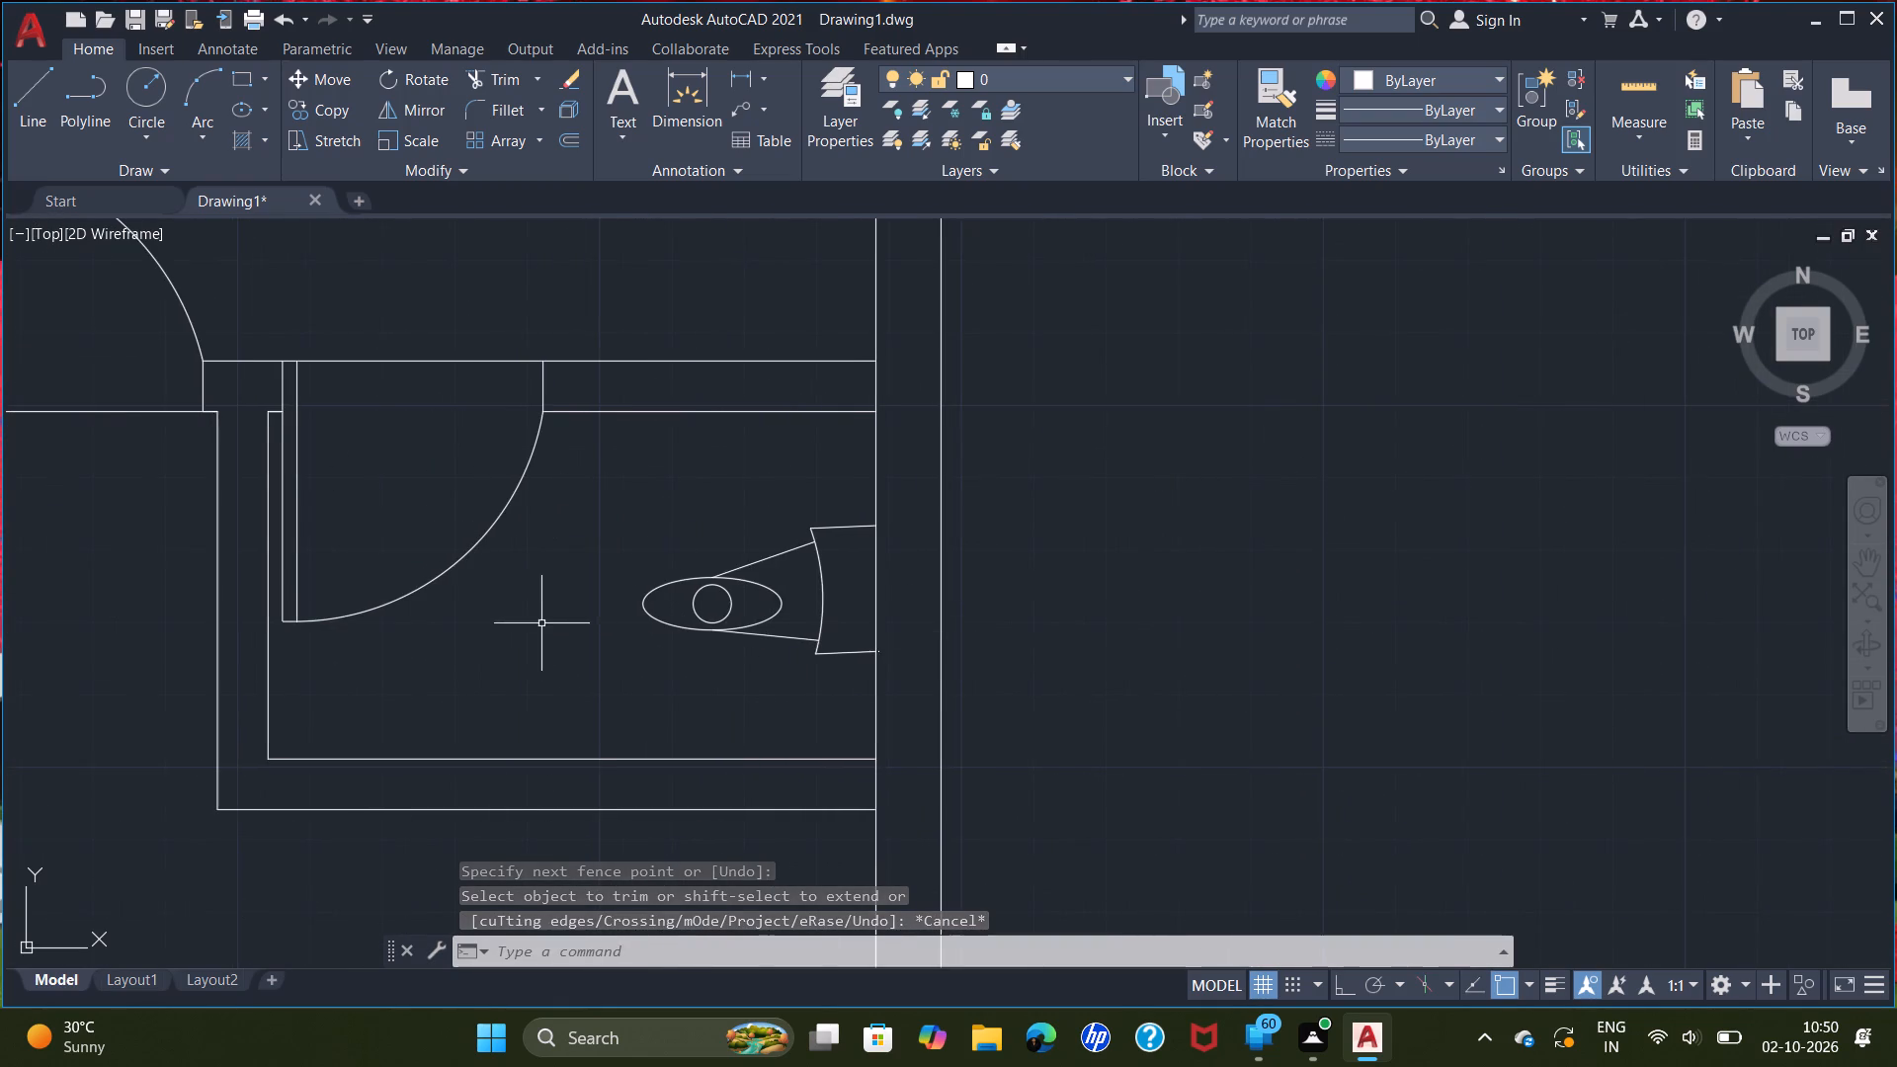
scroll(547, 631, down, 1)
scroll(310, 678, down, 1)
scroll(411, 657, down, 1)
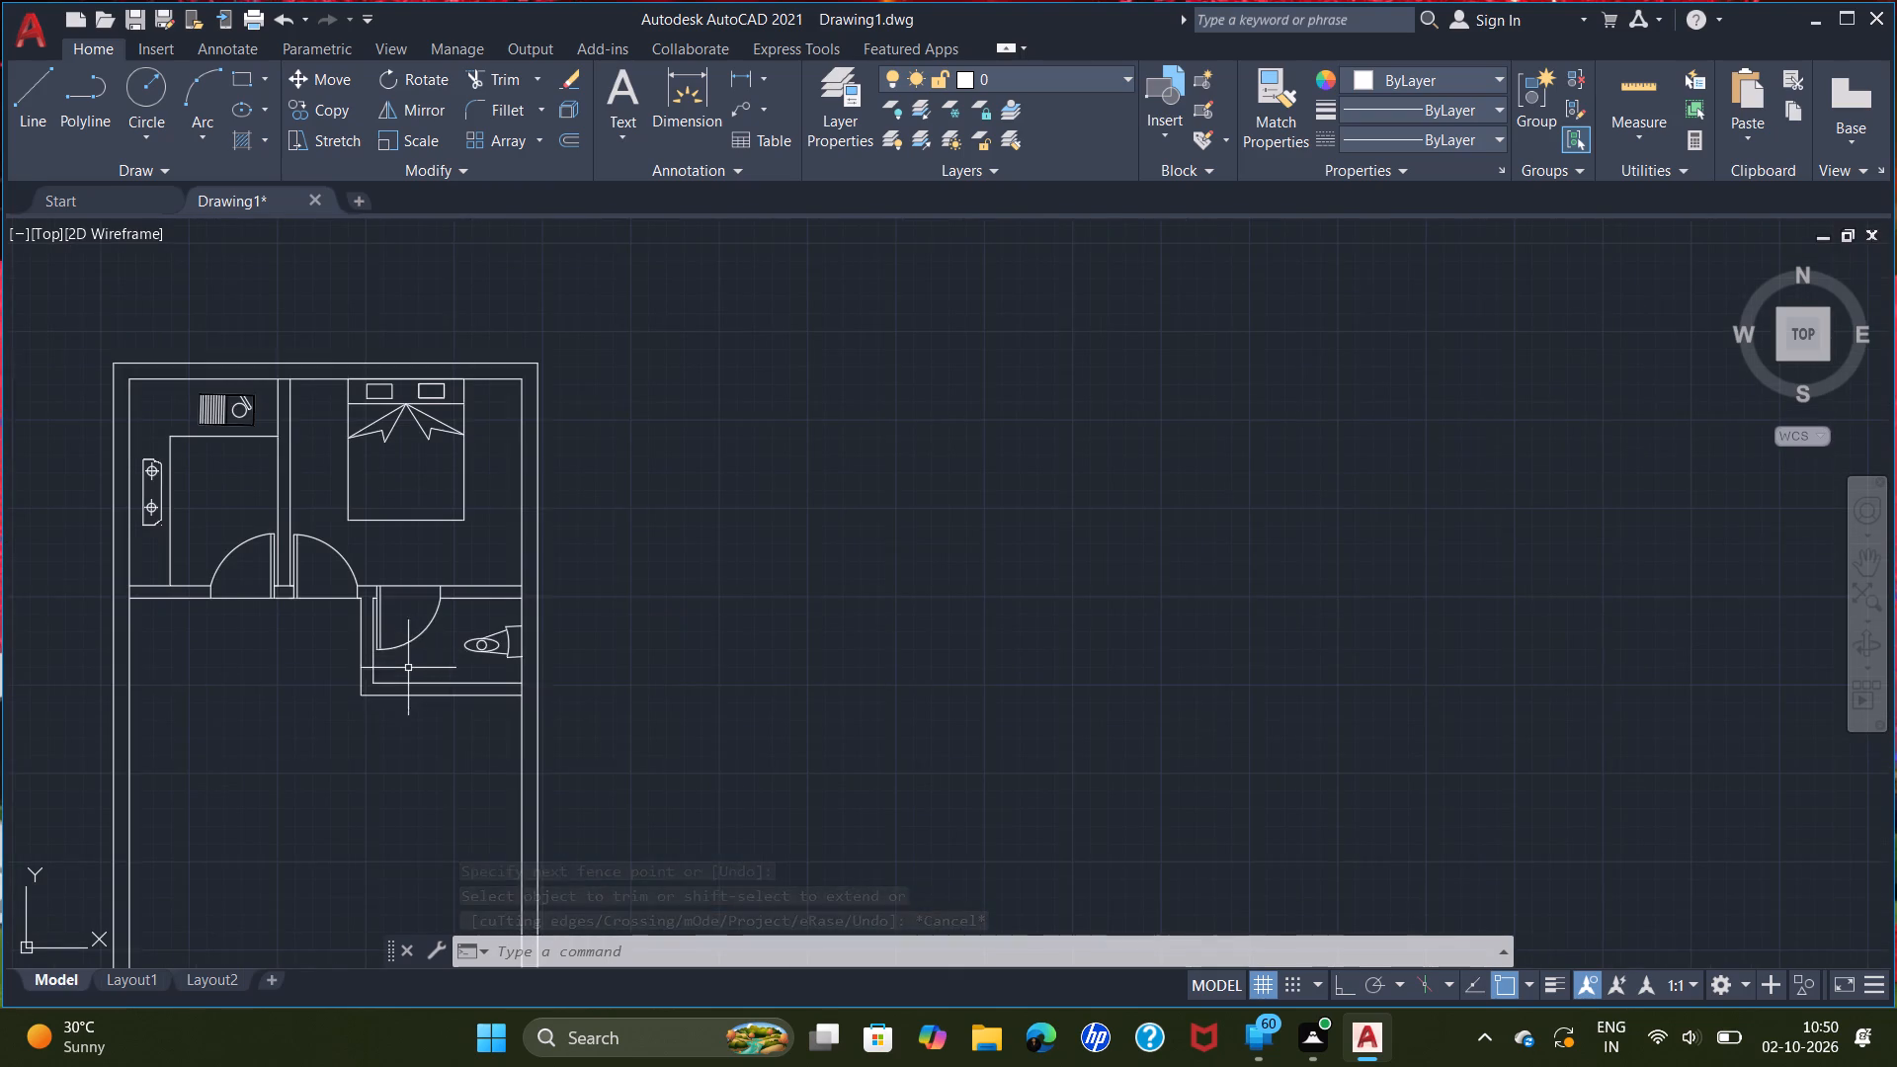
middle_drag(407, 707, 903, 625)
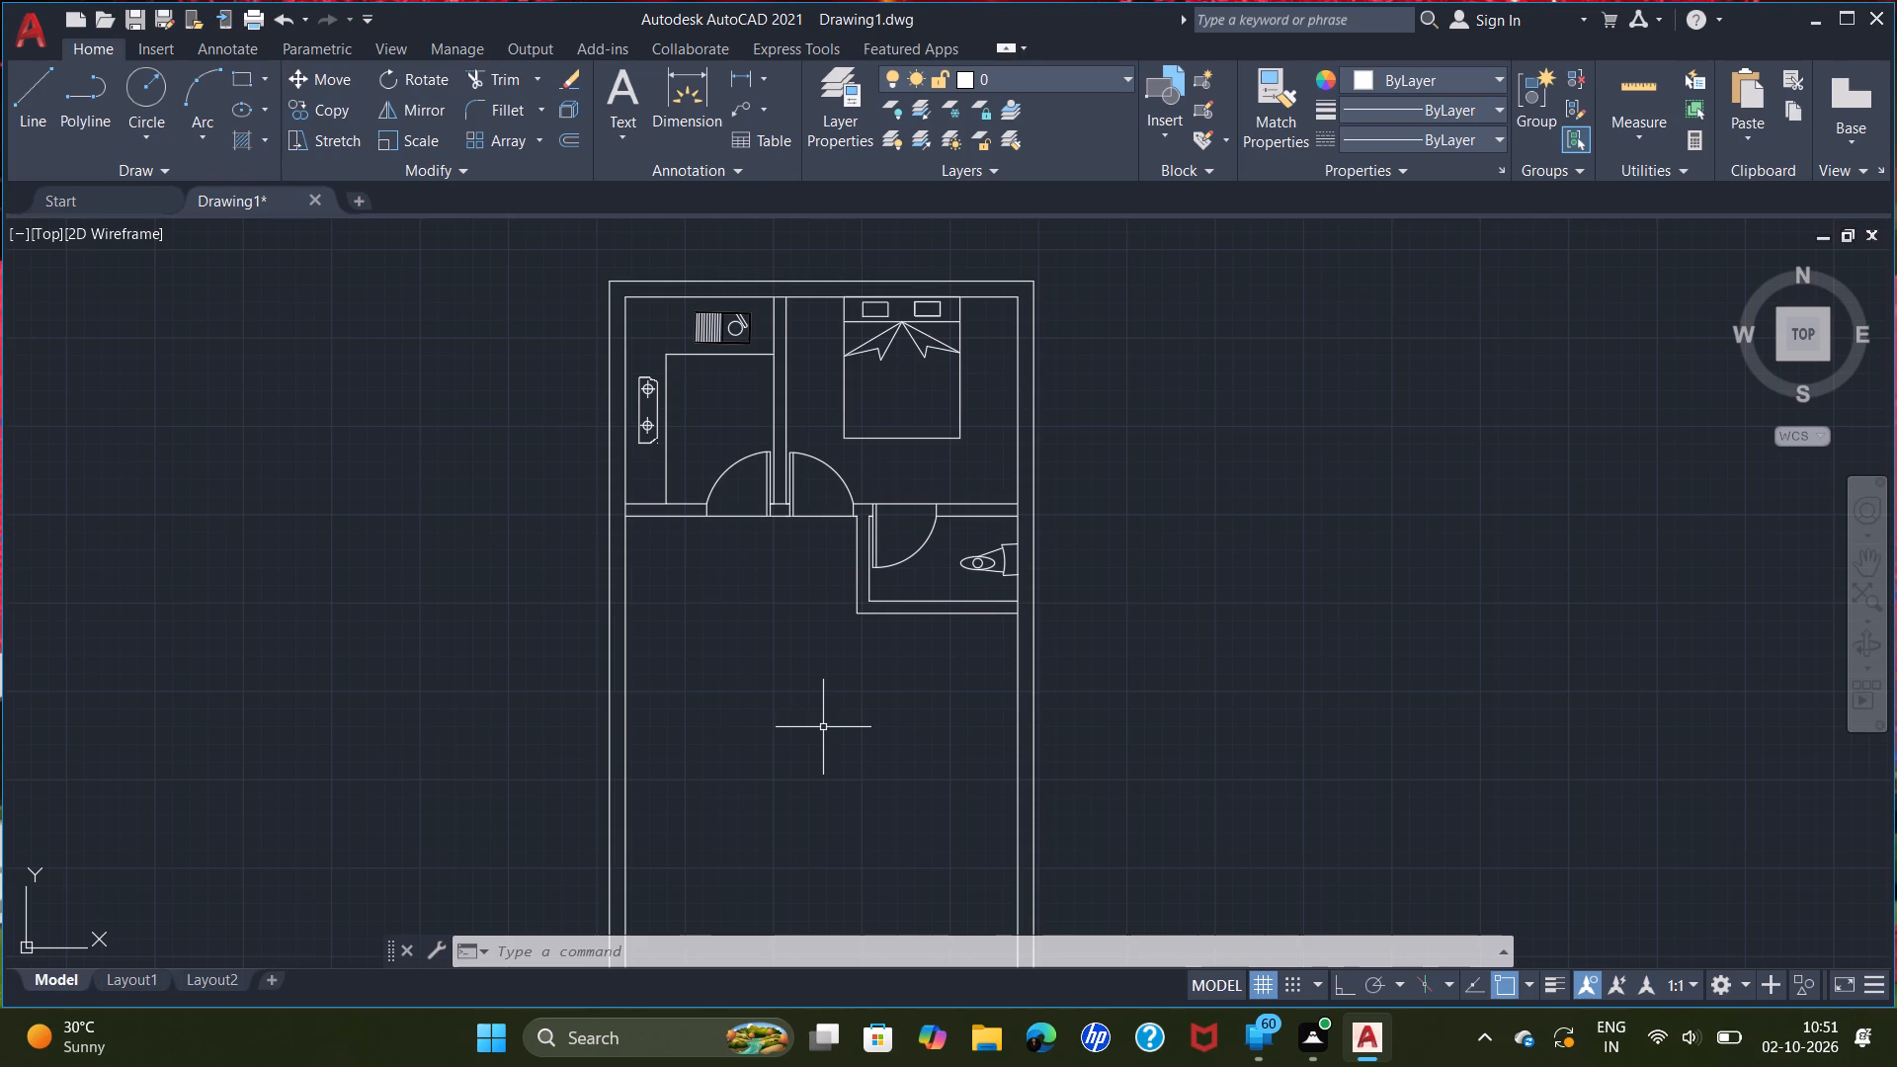
key(ctrl+s)
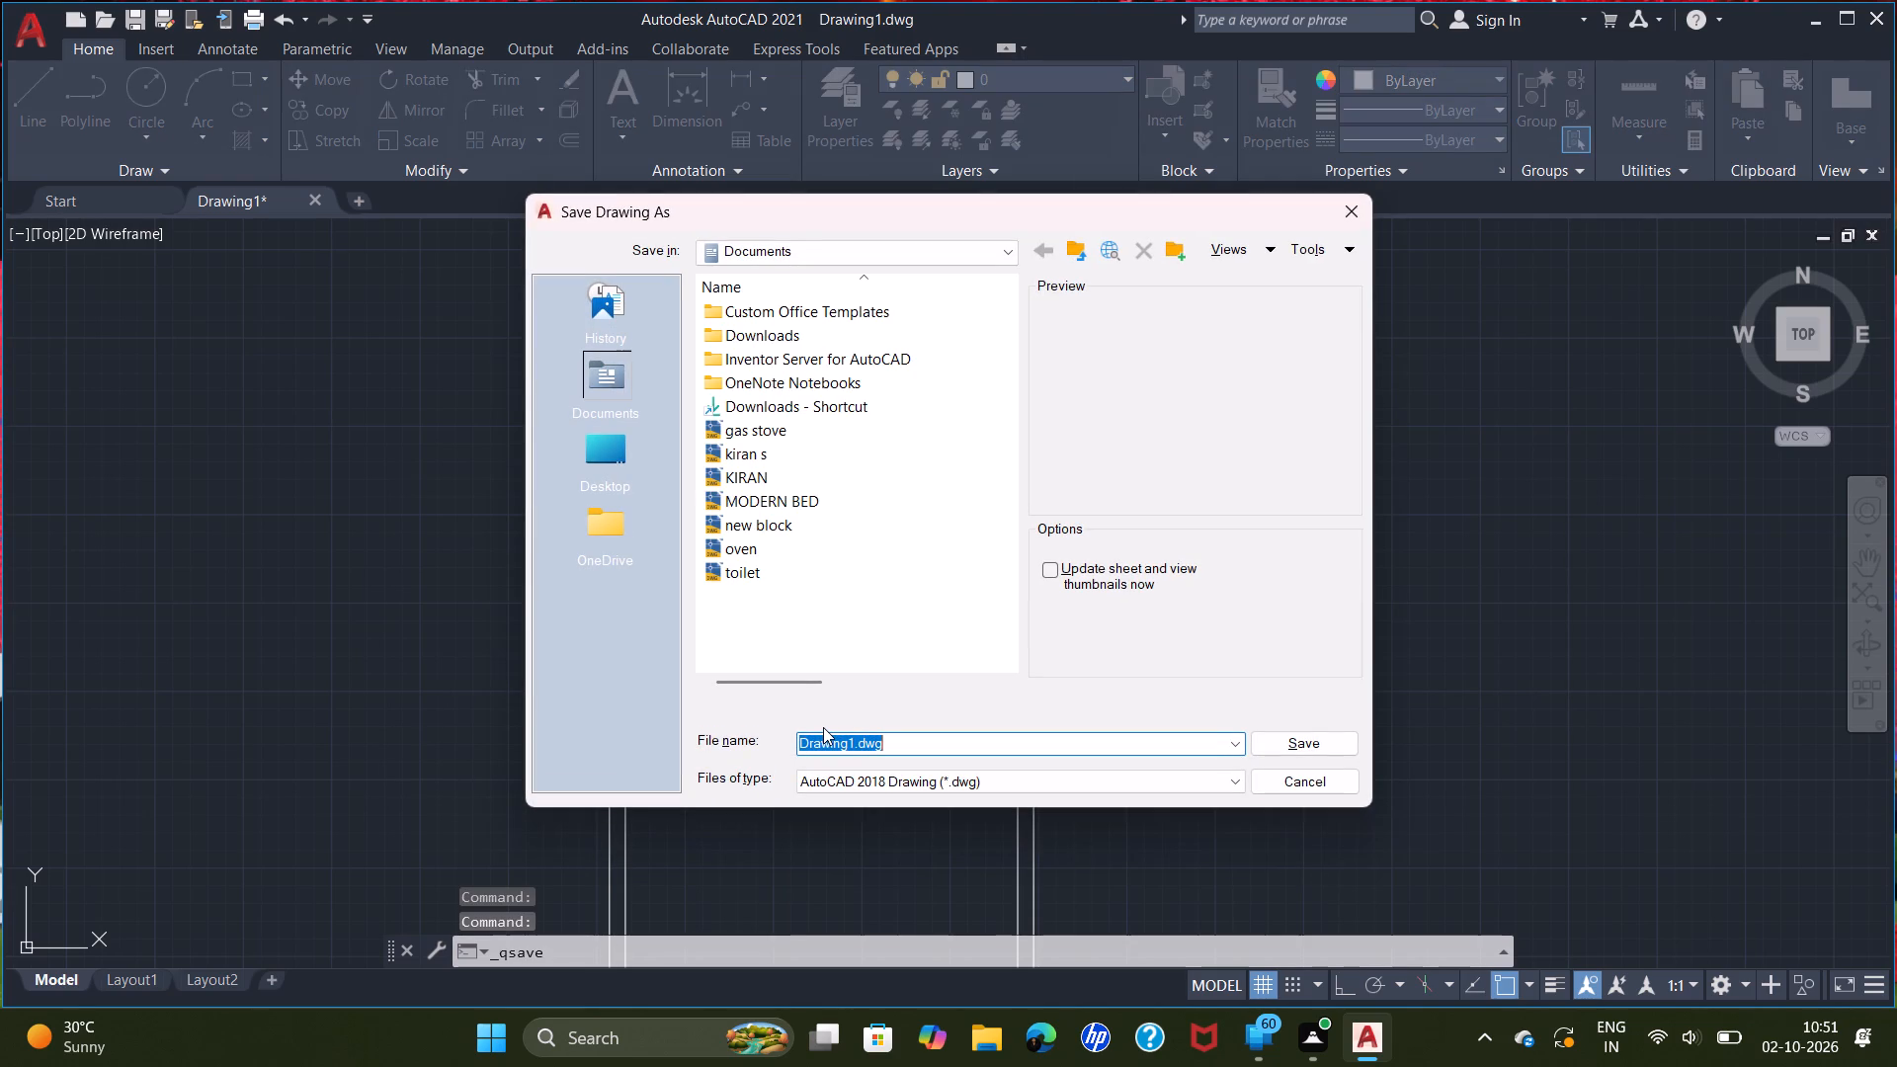
click(1271, 744)
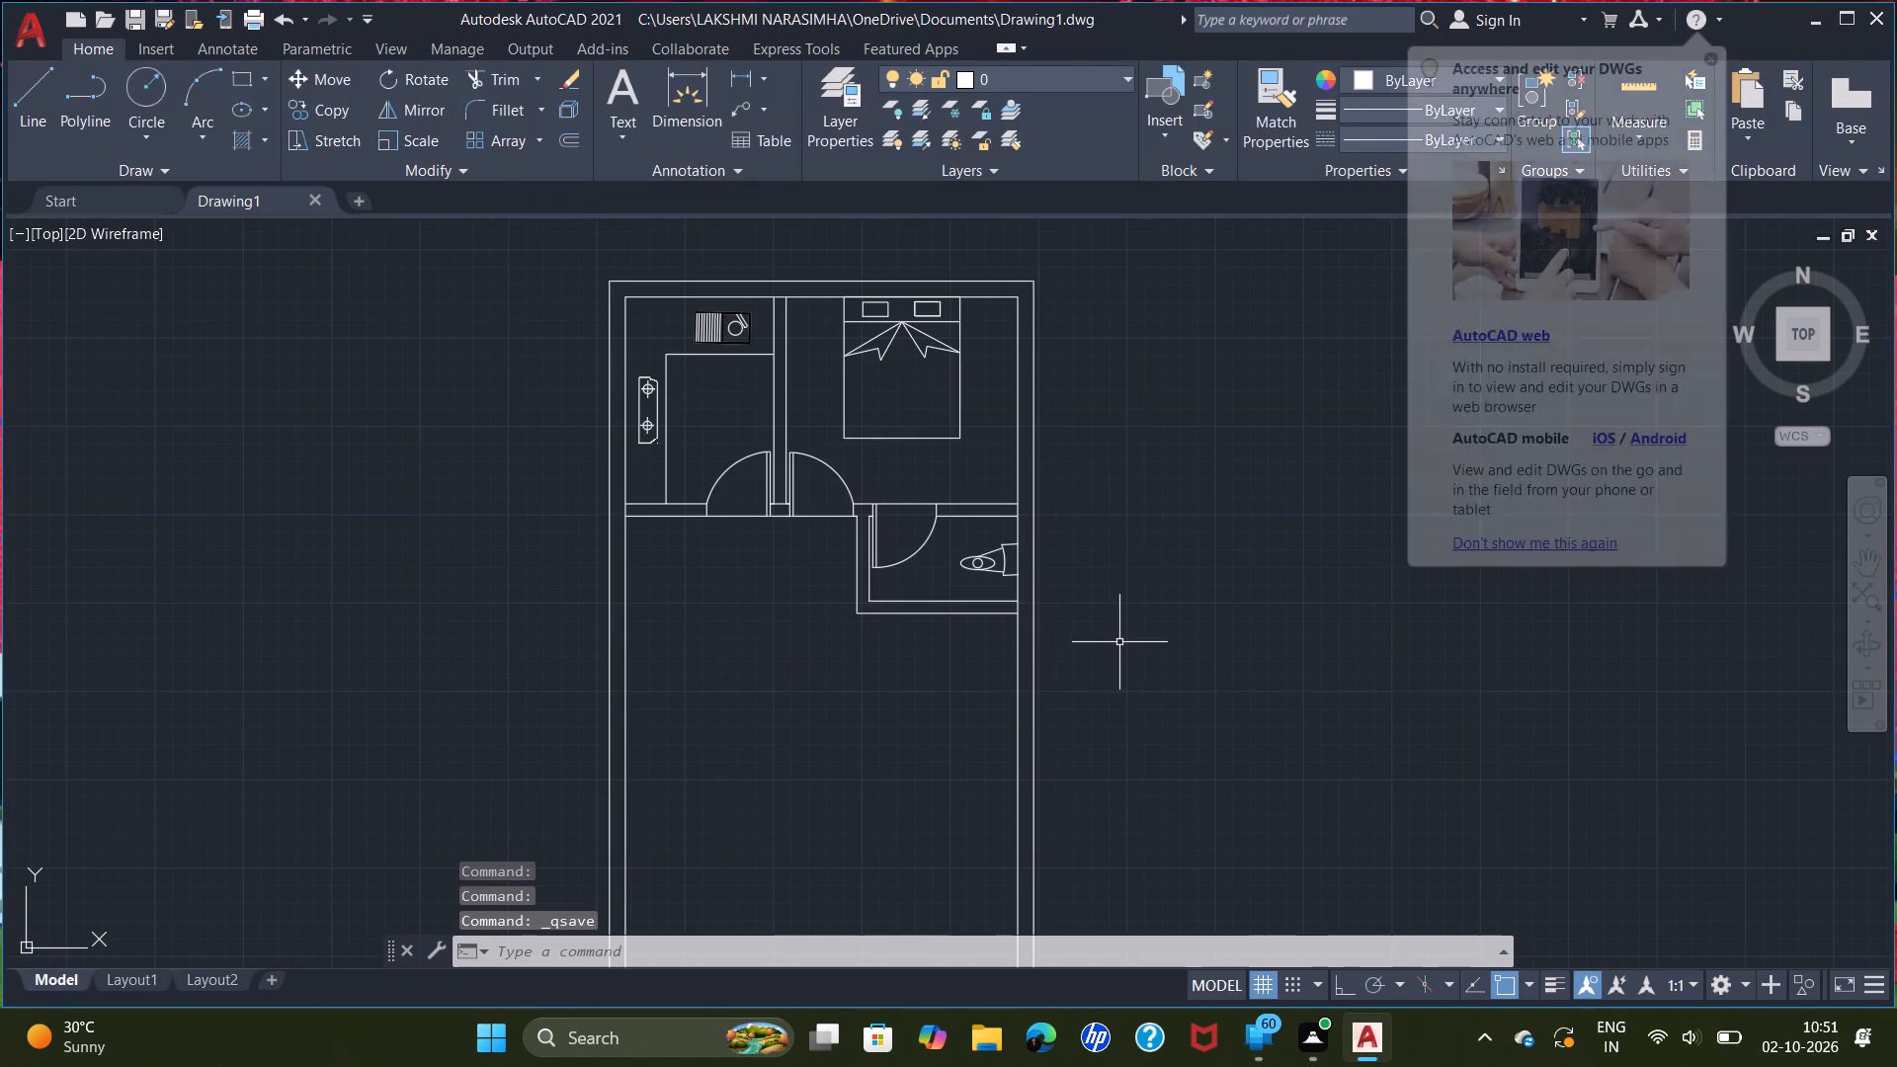
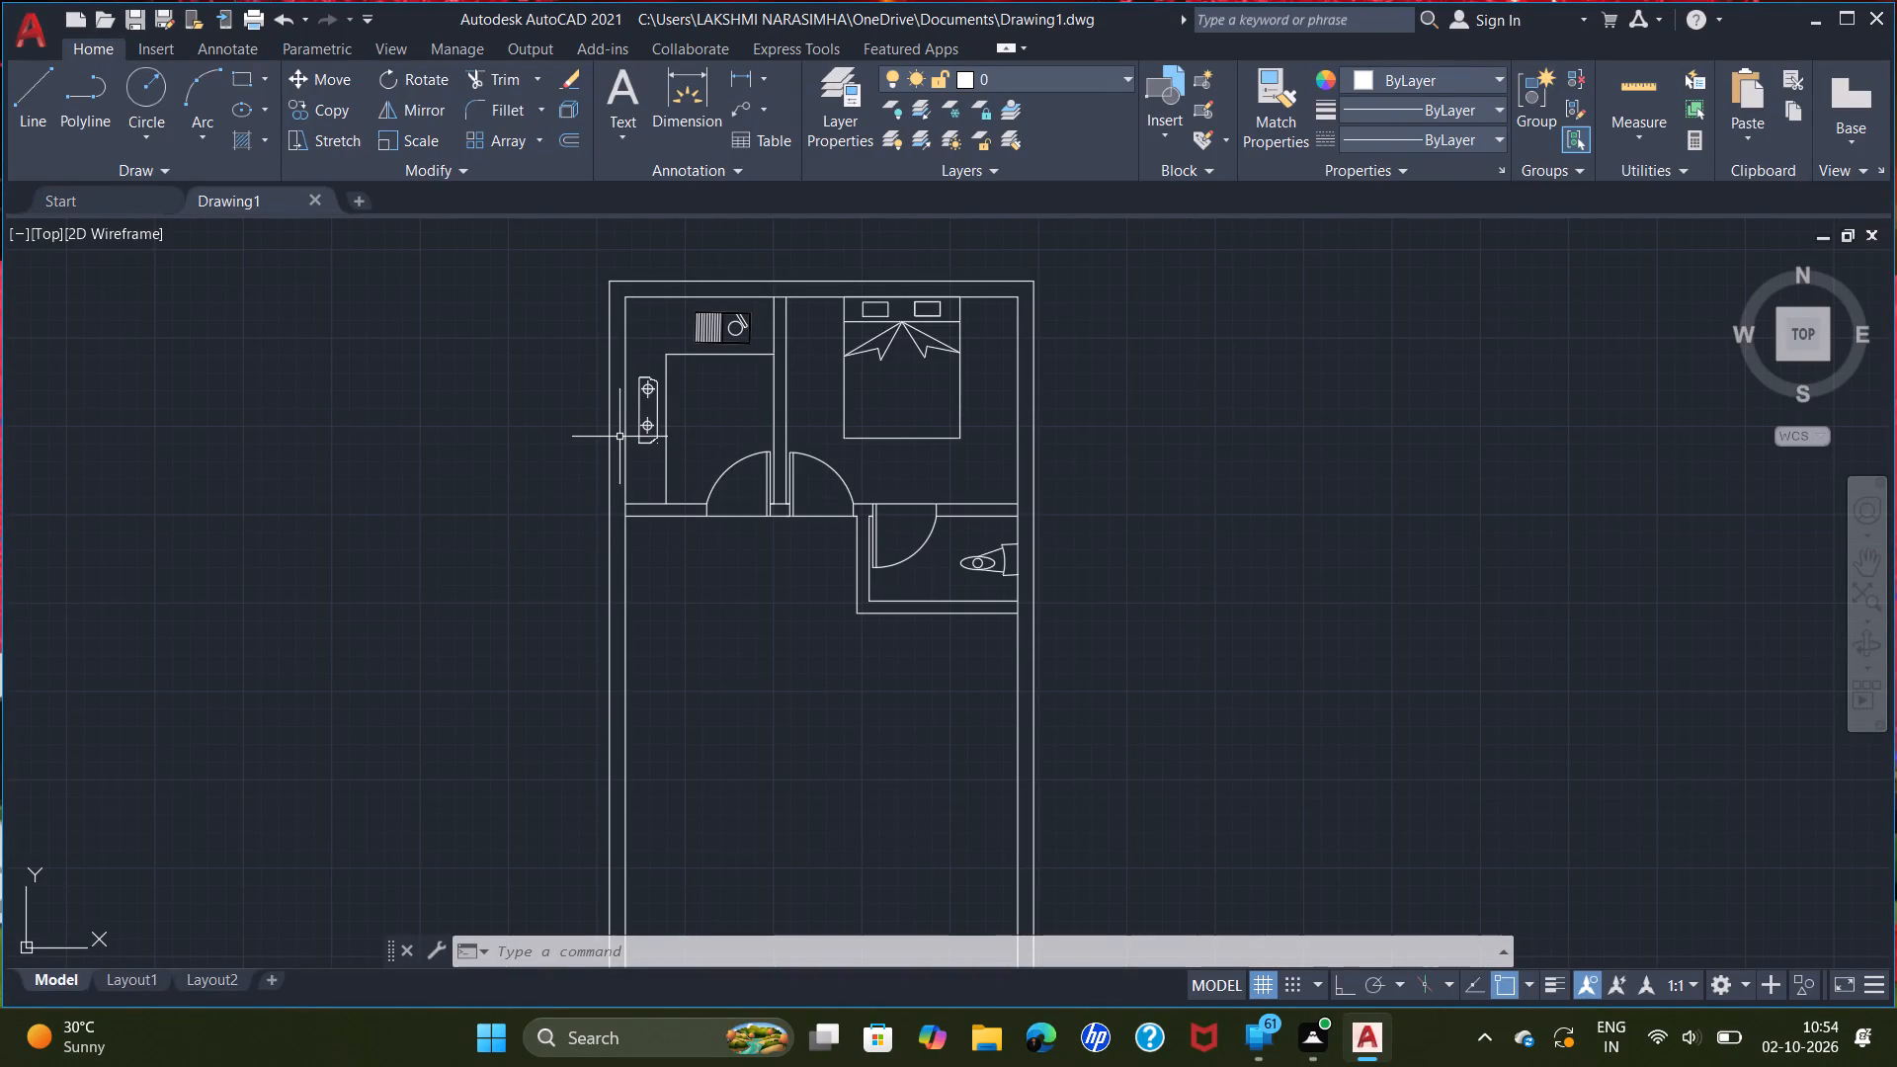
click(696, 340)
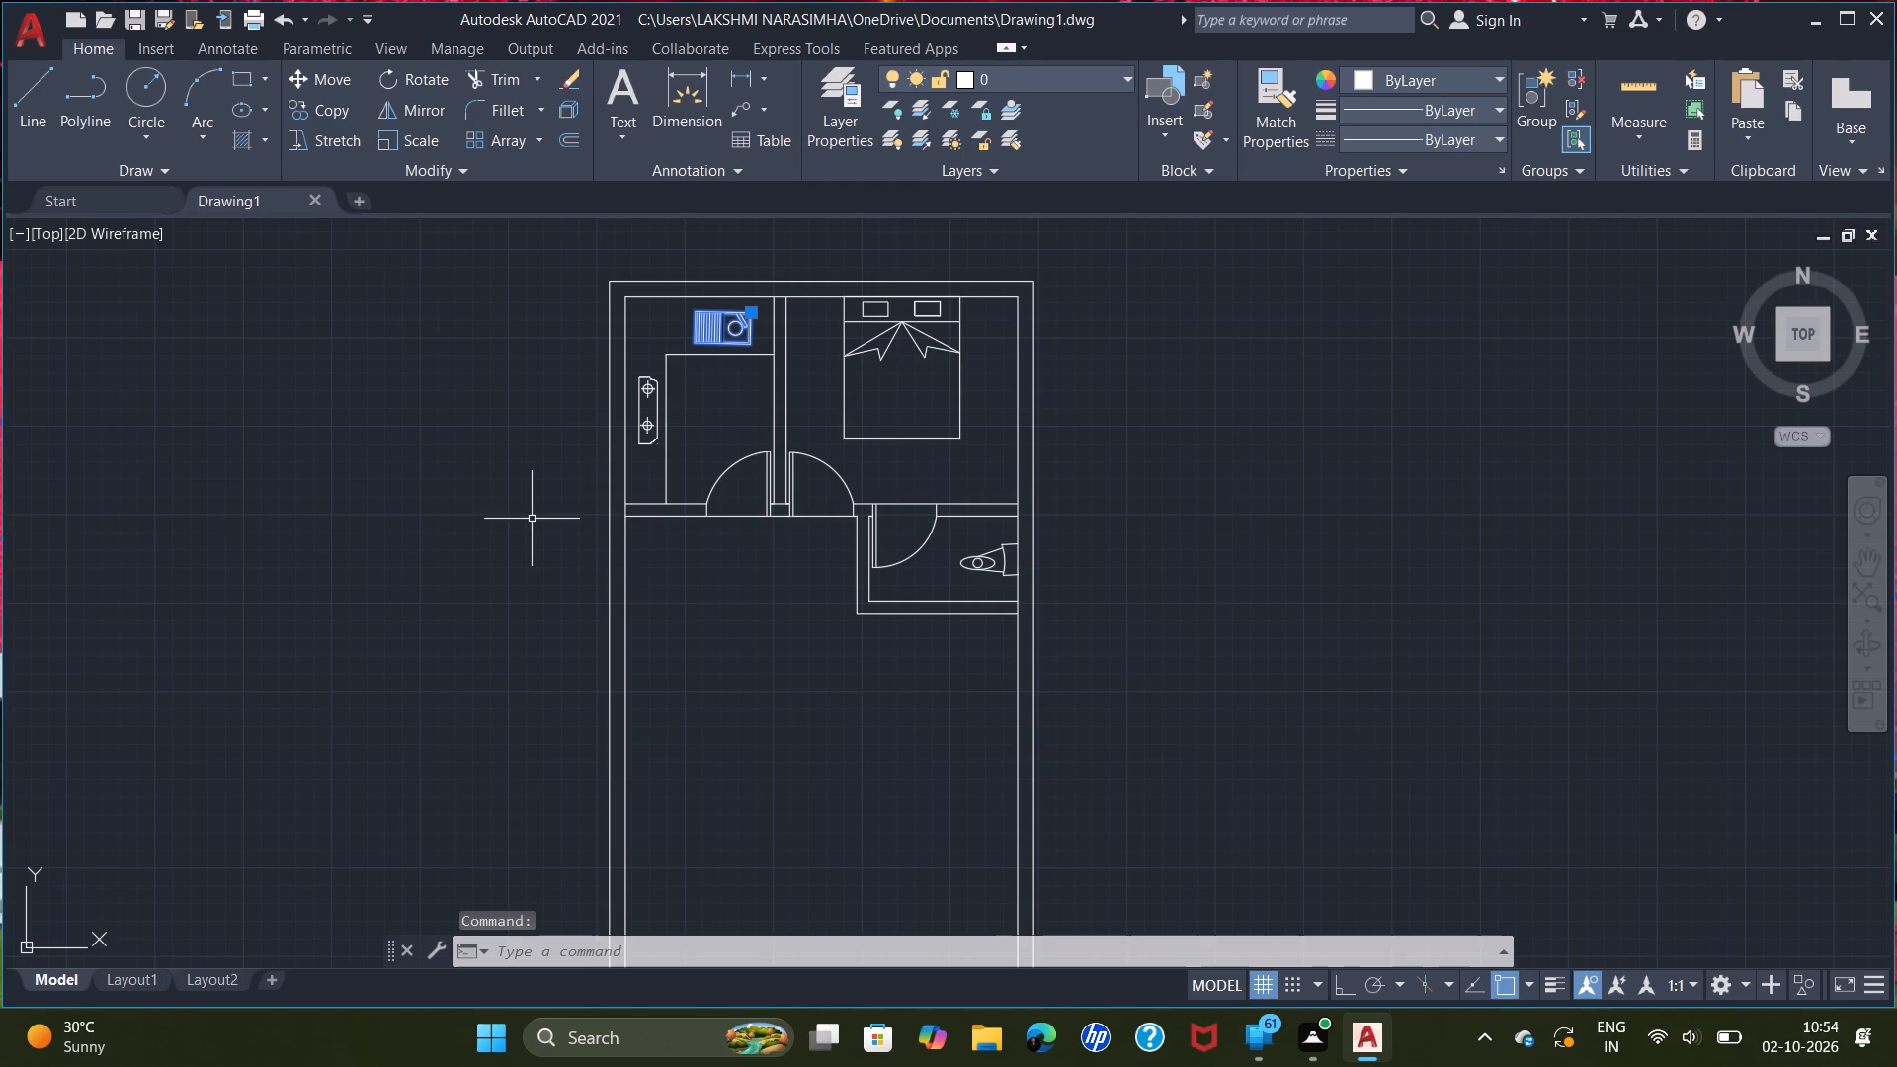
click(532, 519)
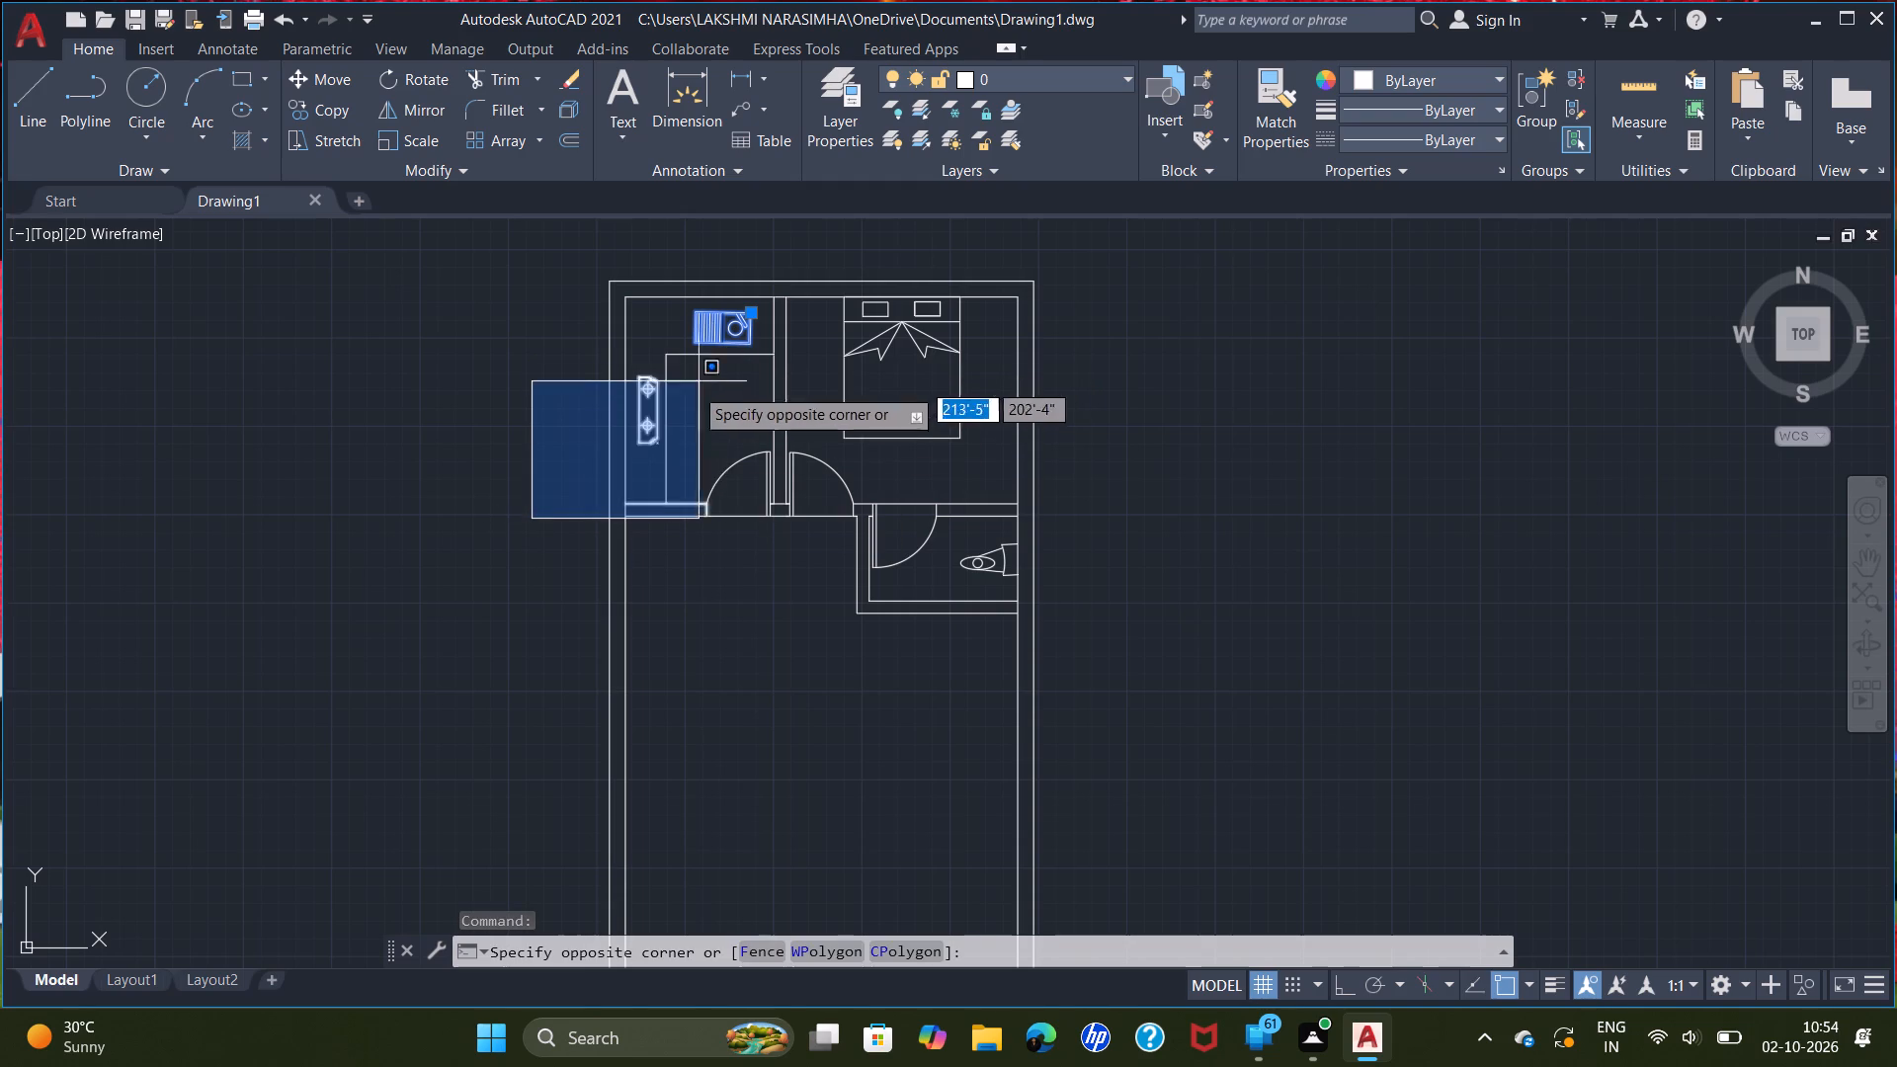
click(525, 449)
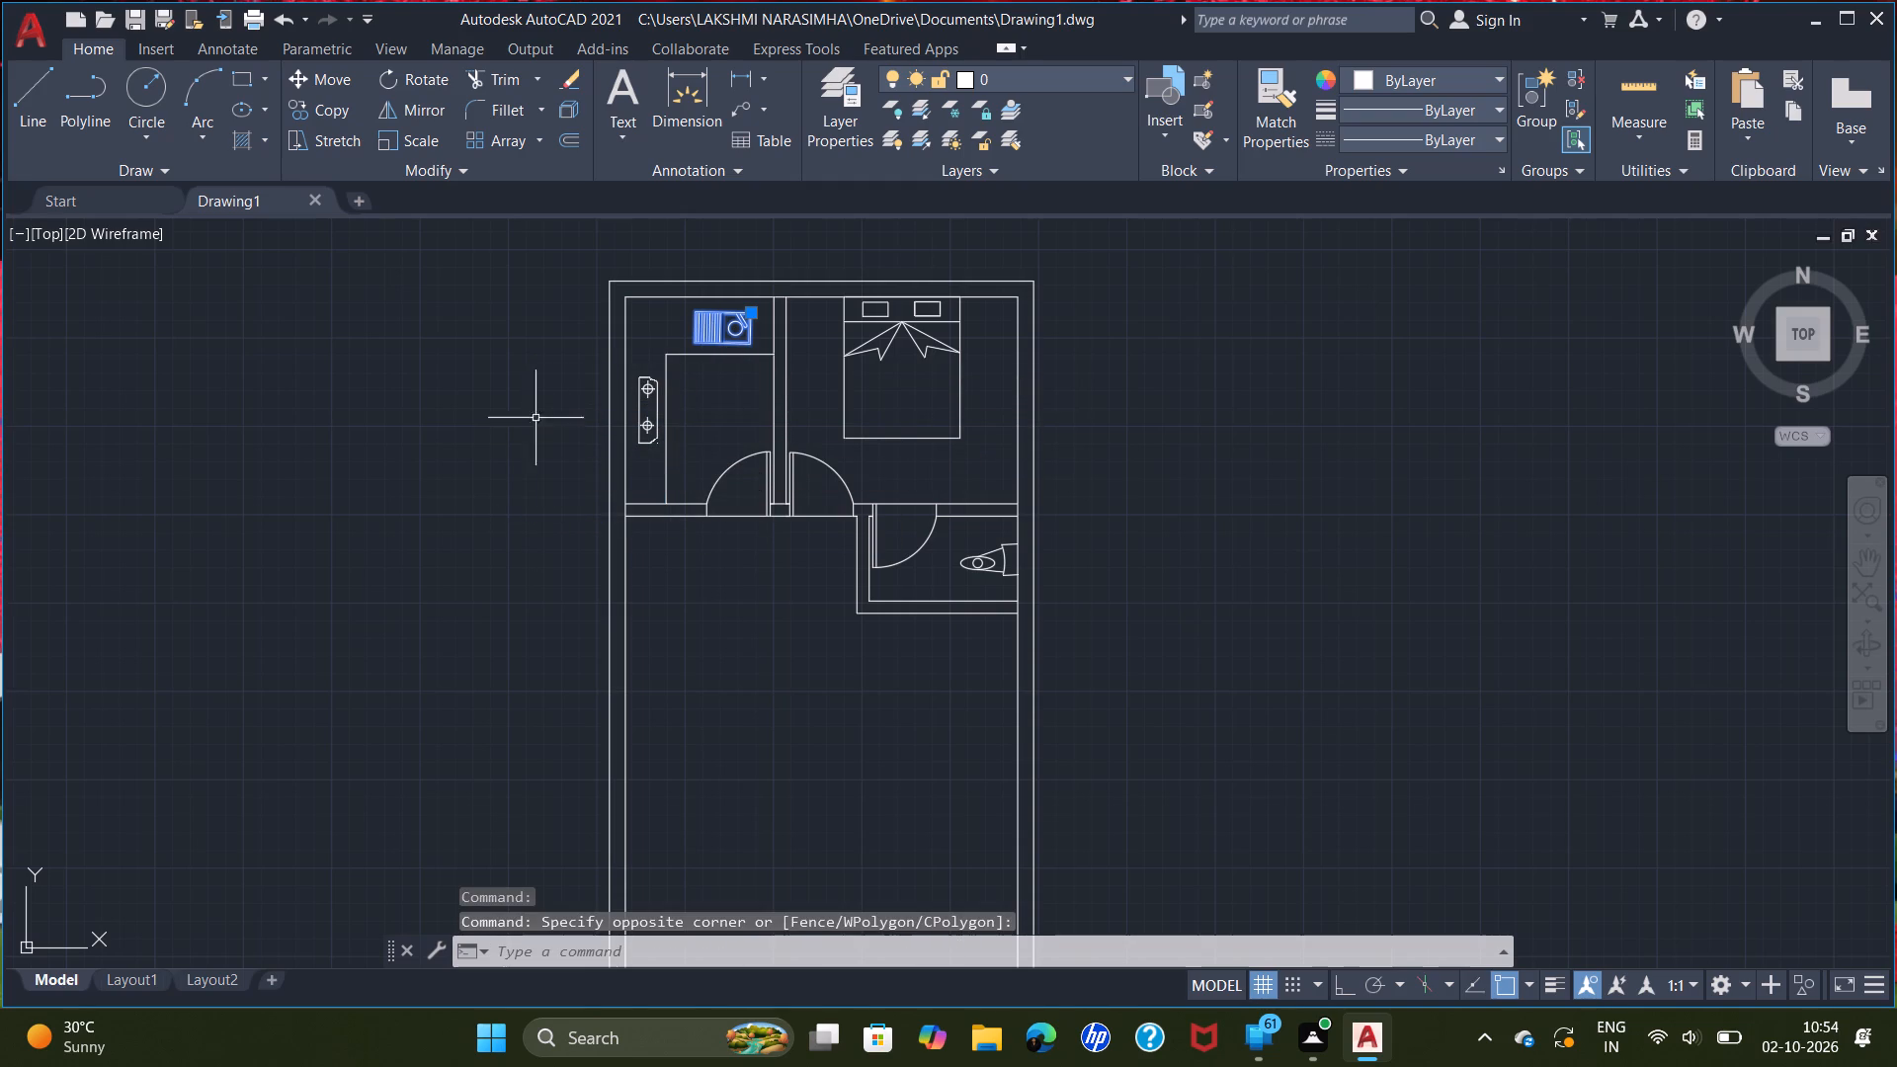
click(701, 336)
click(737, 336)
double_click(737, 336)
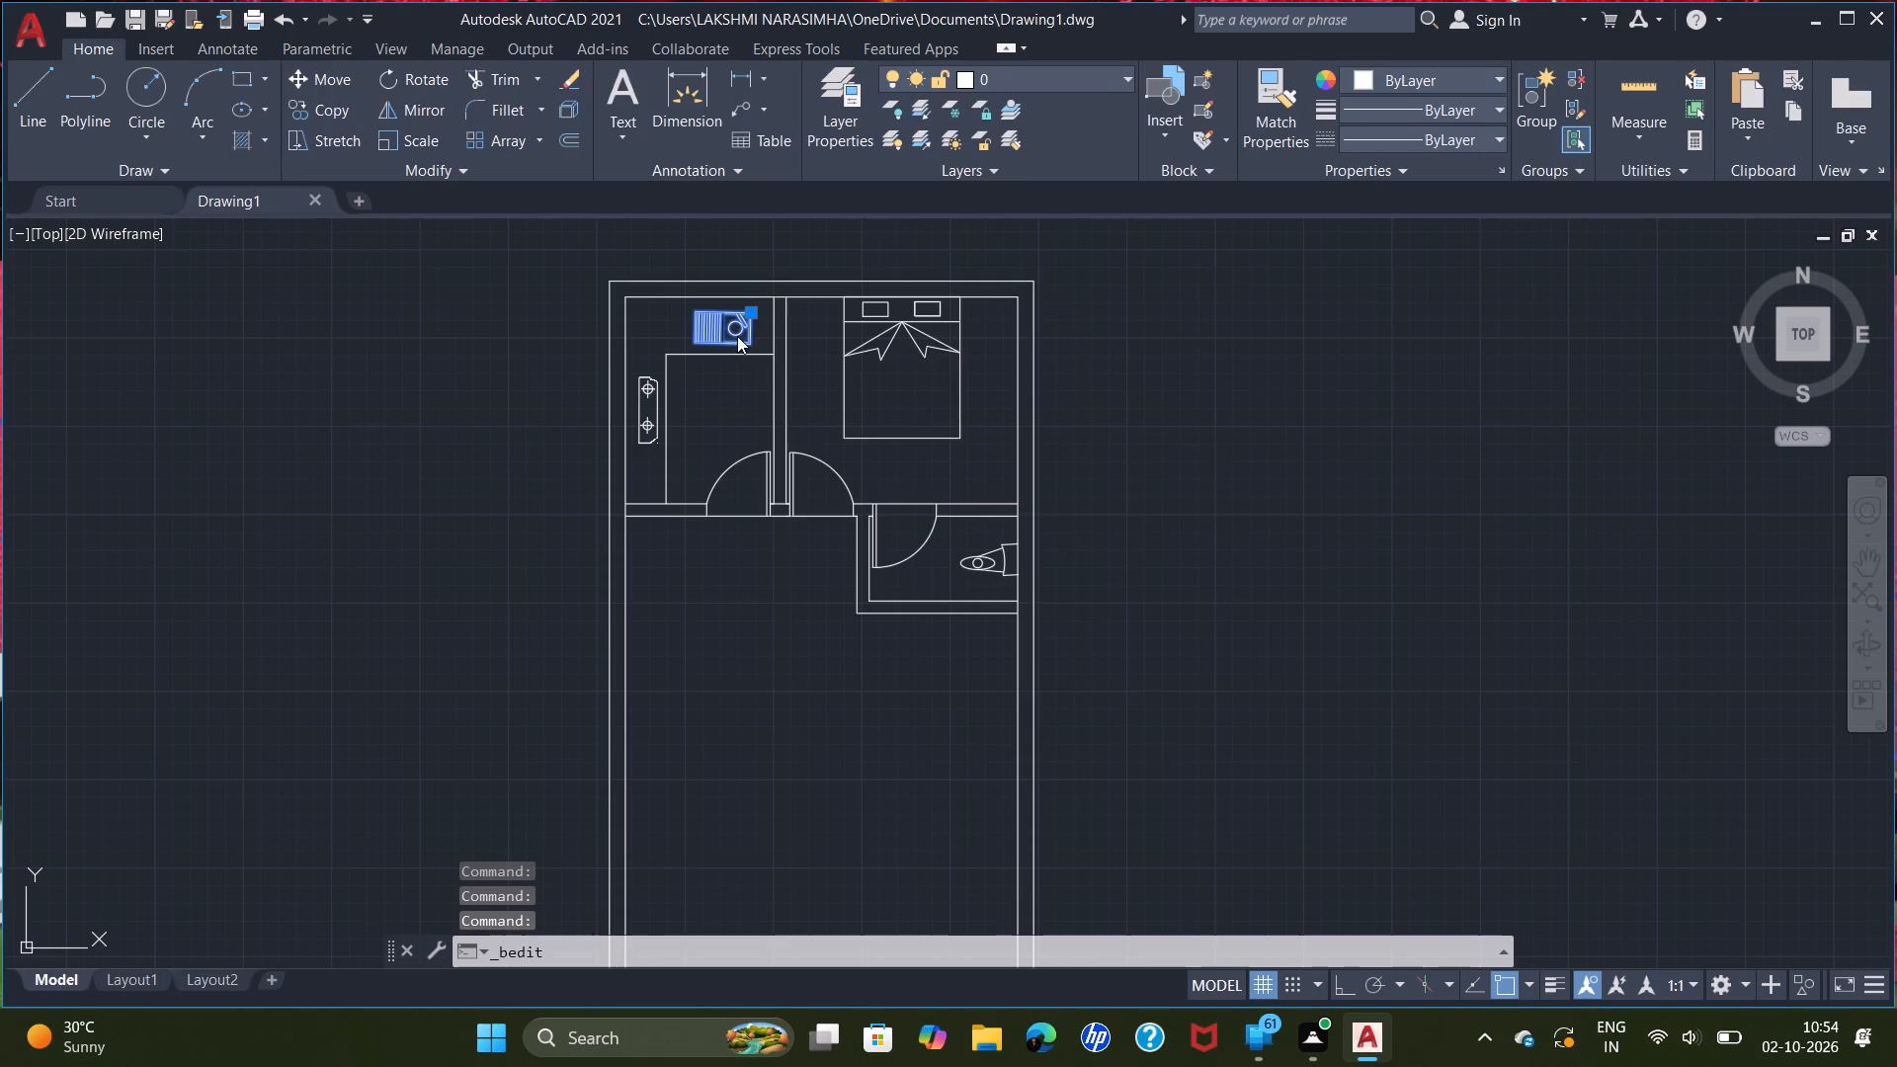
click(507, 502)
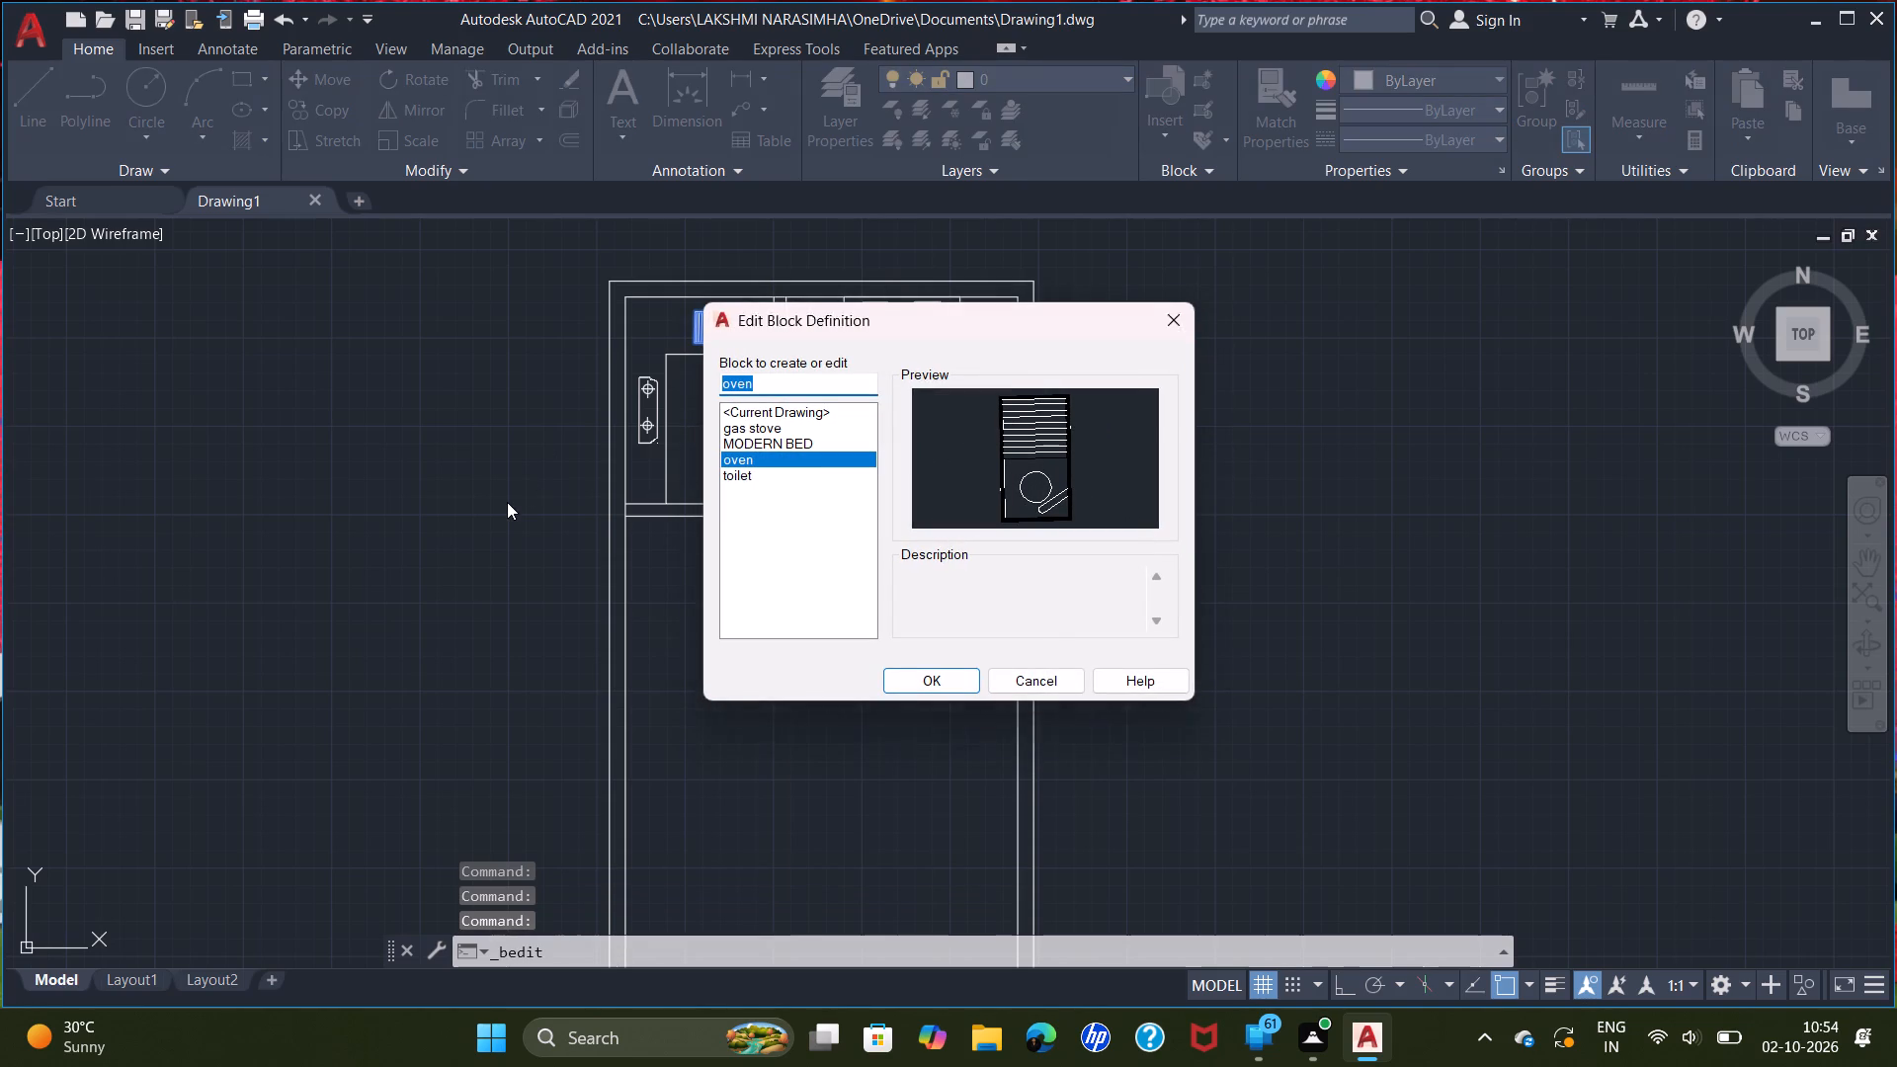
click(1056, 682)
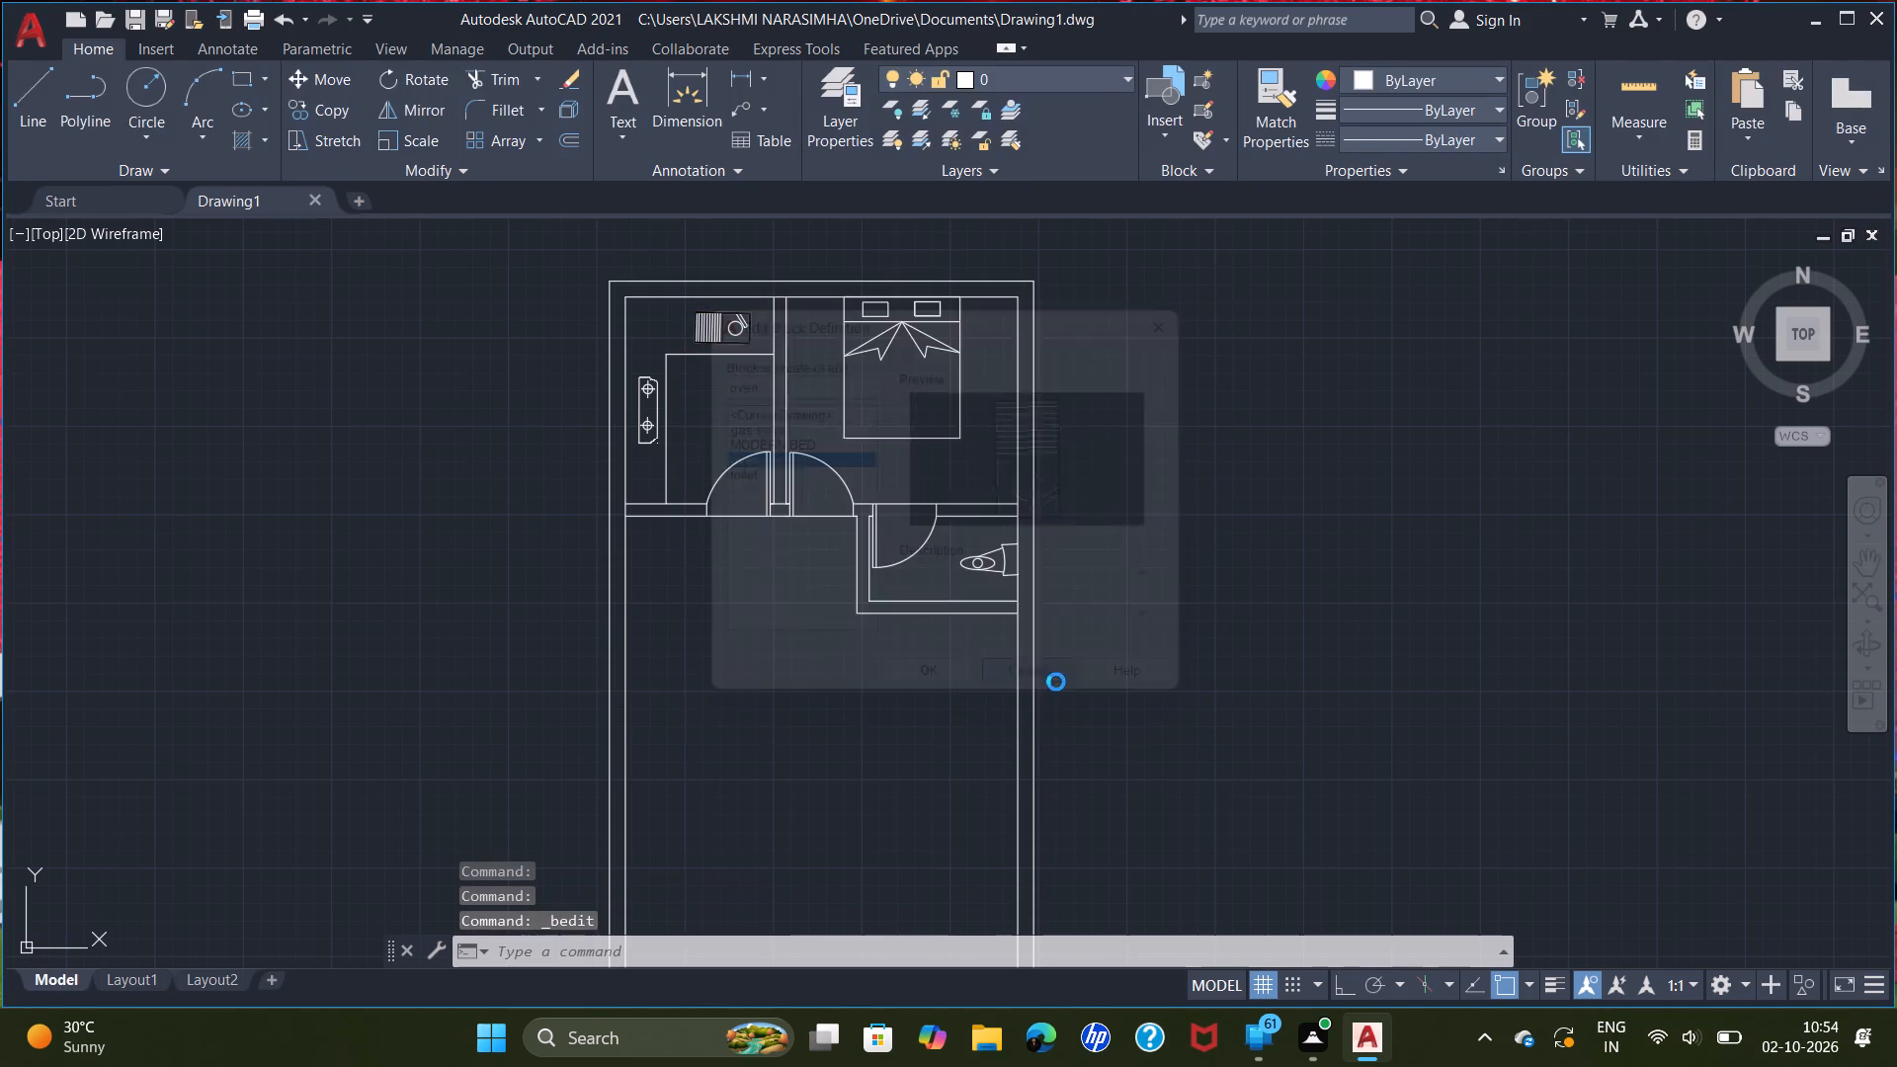
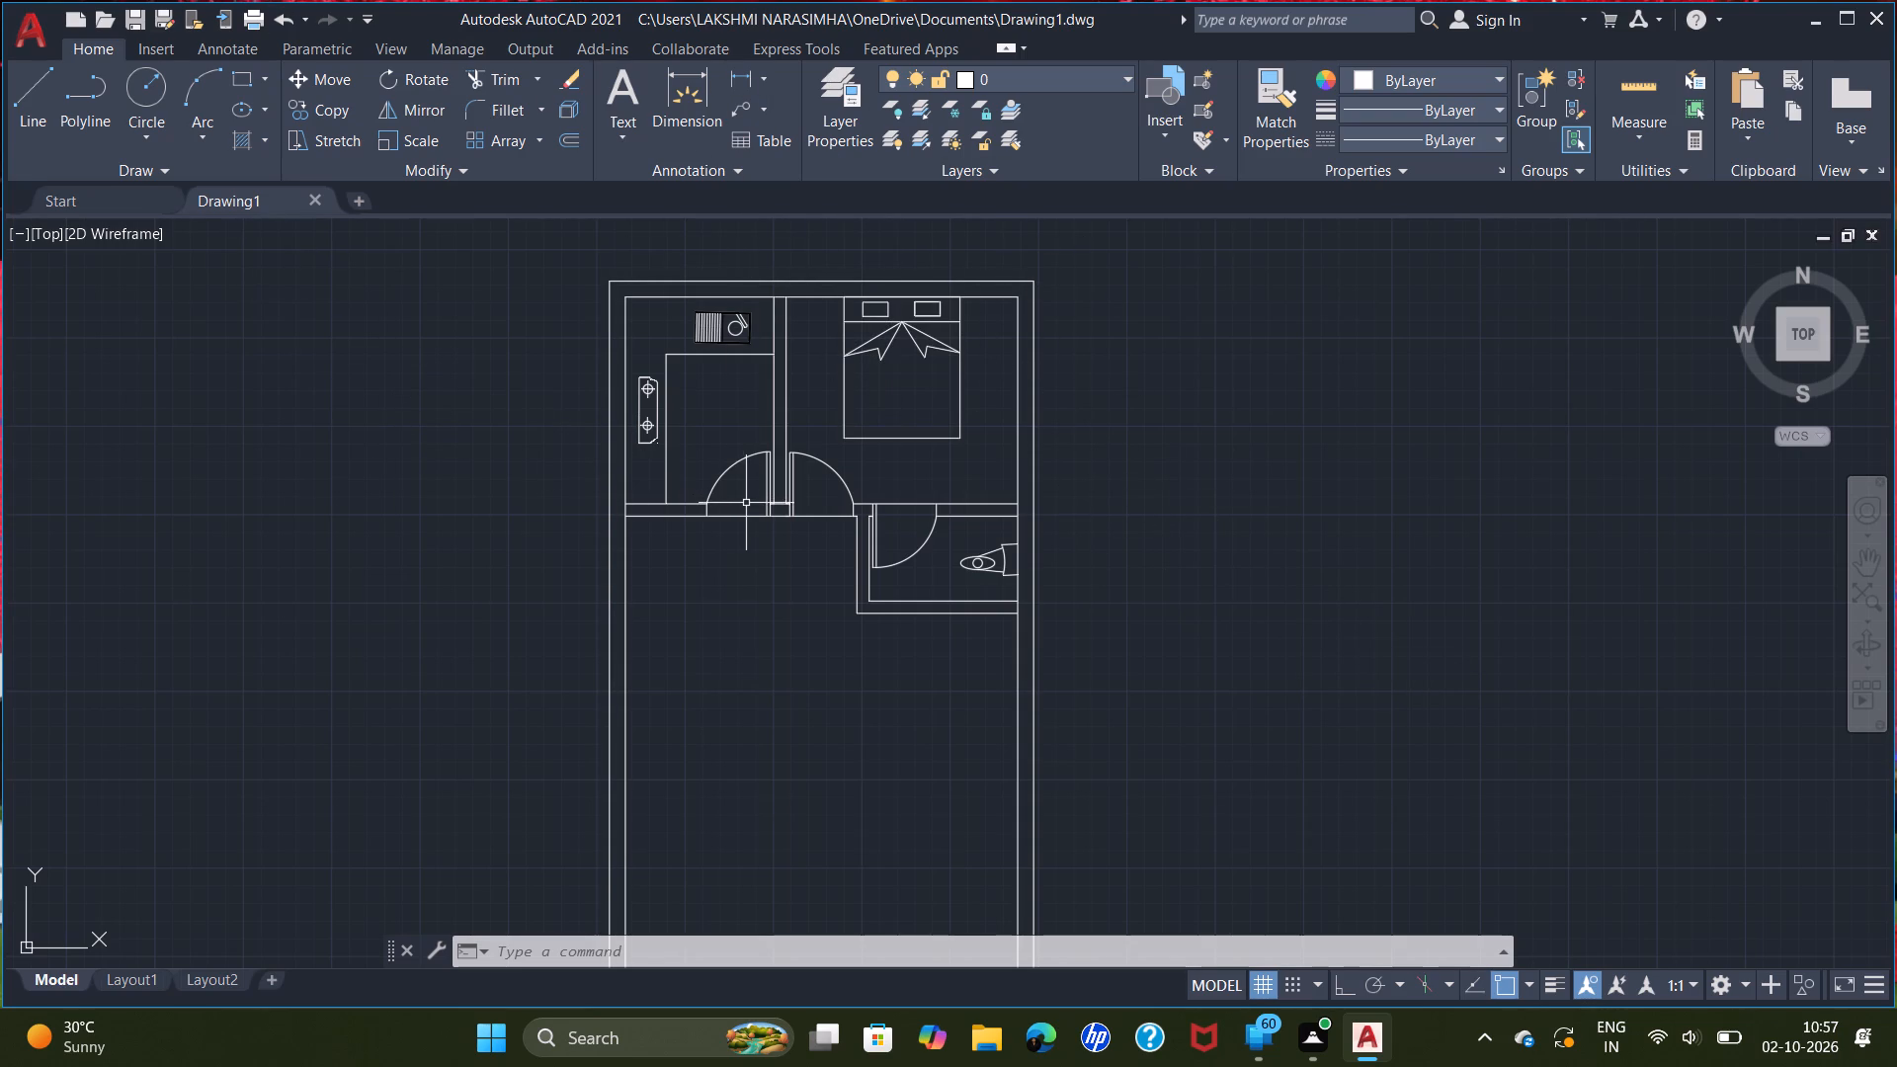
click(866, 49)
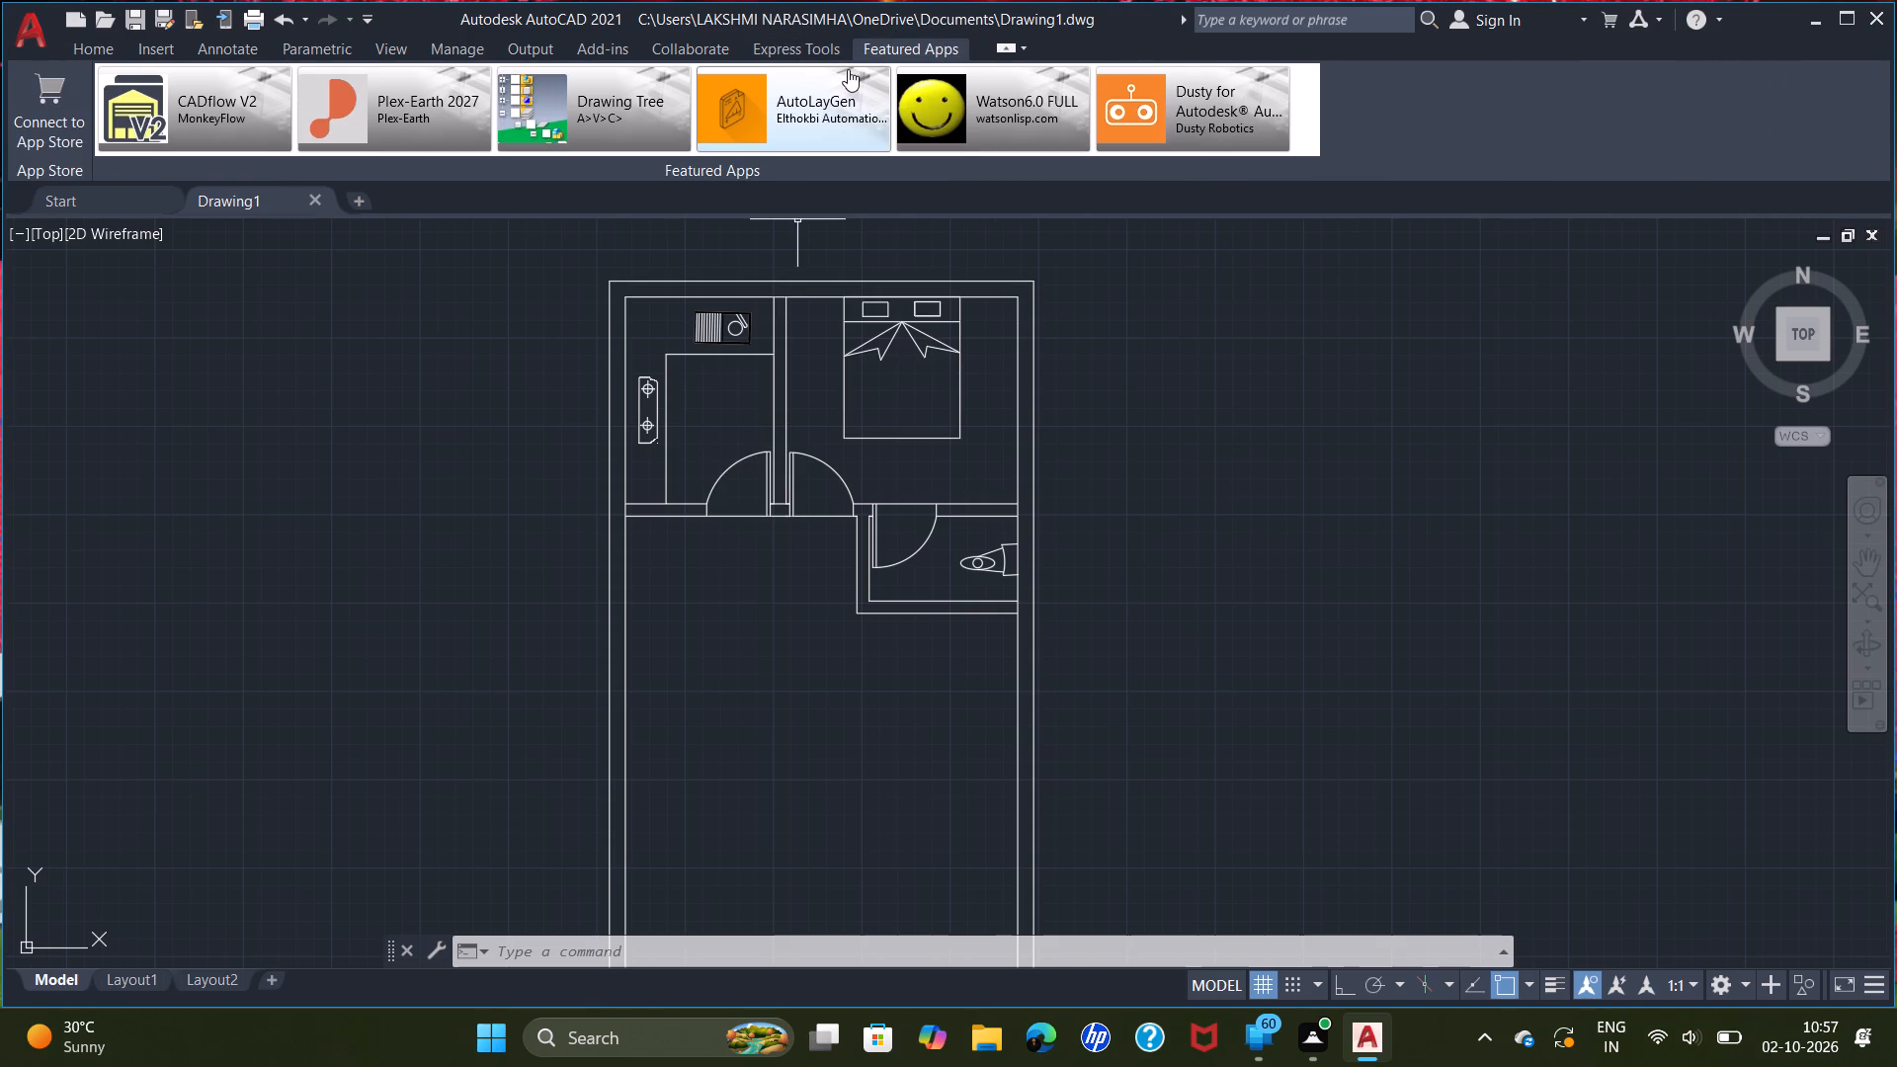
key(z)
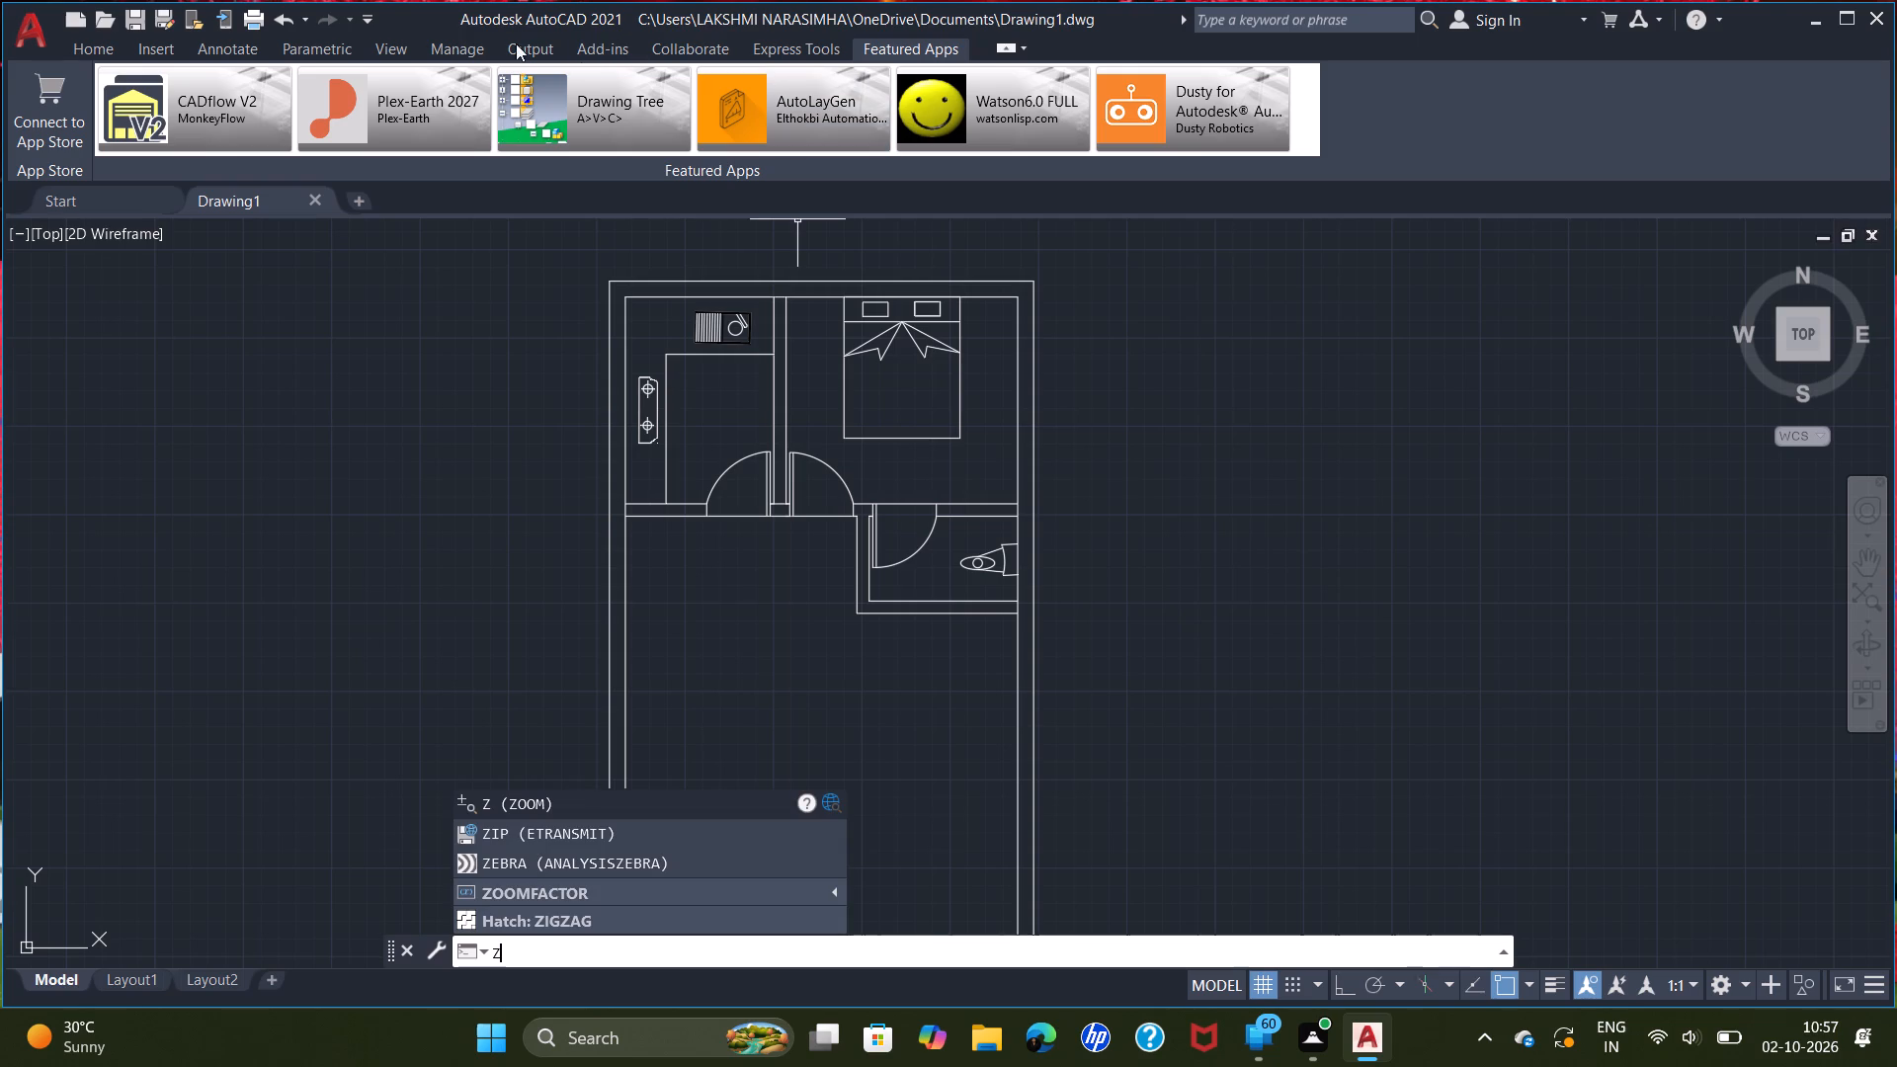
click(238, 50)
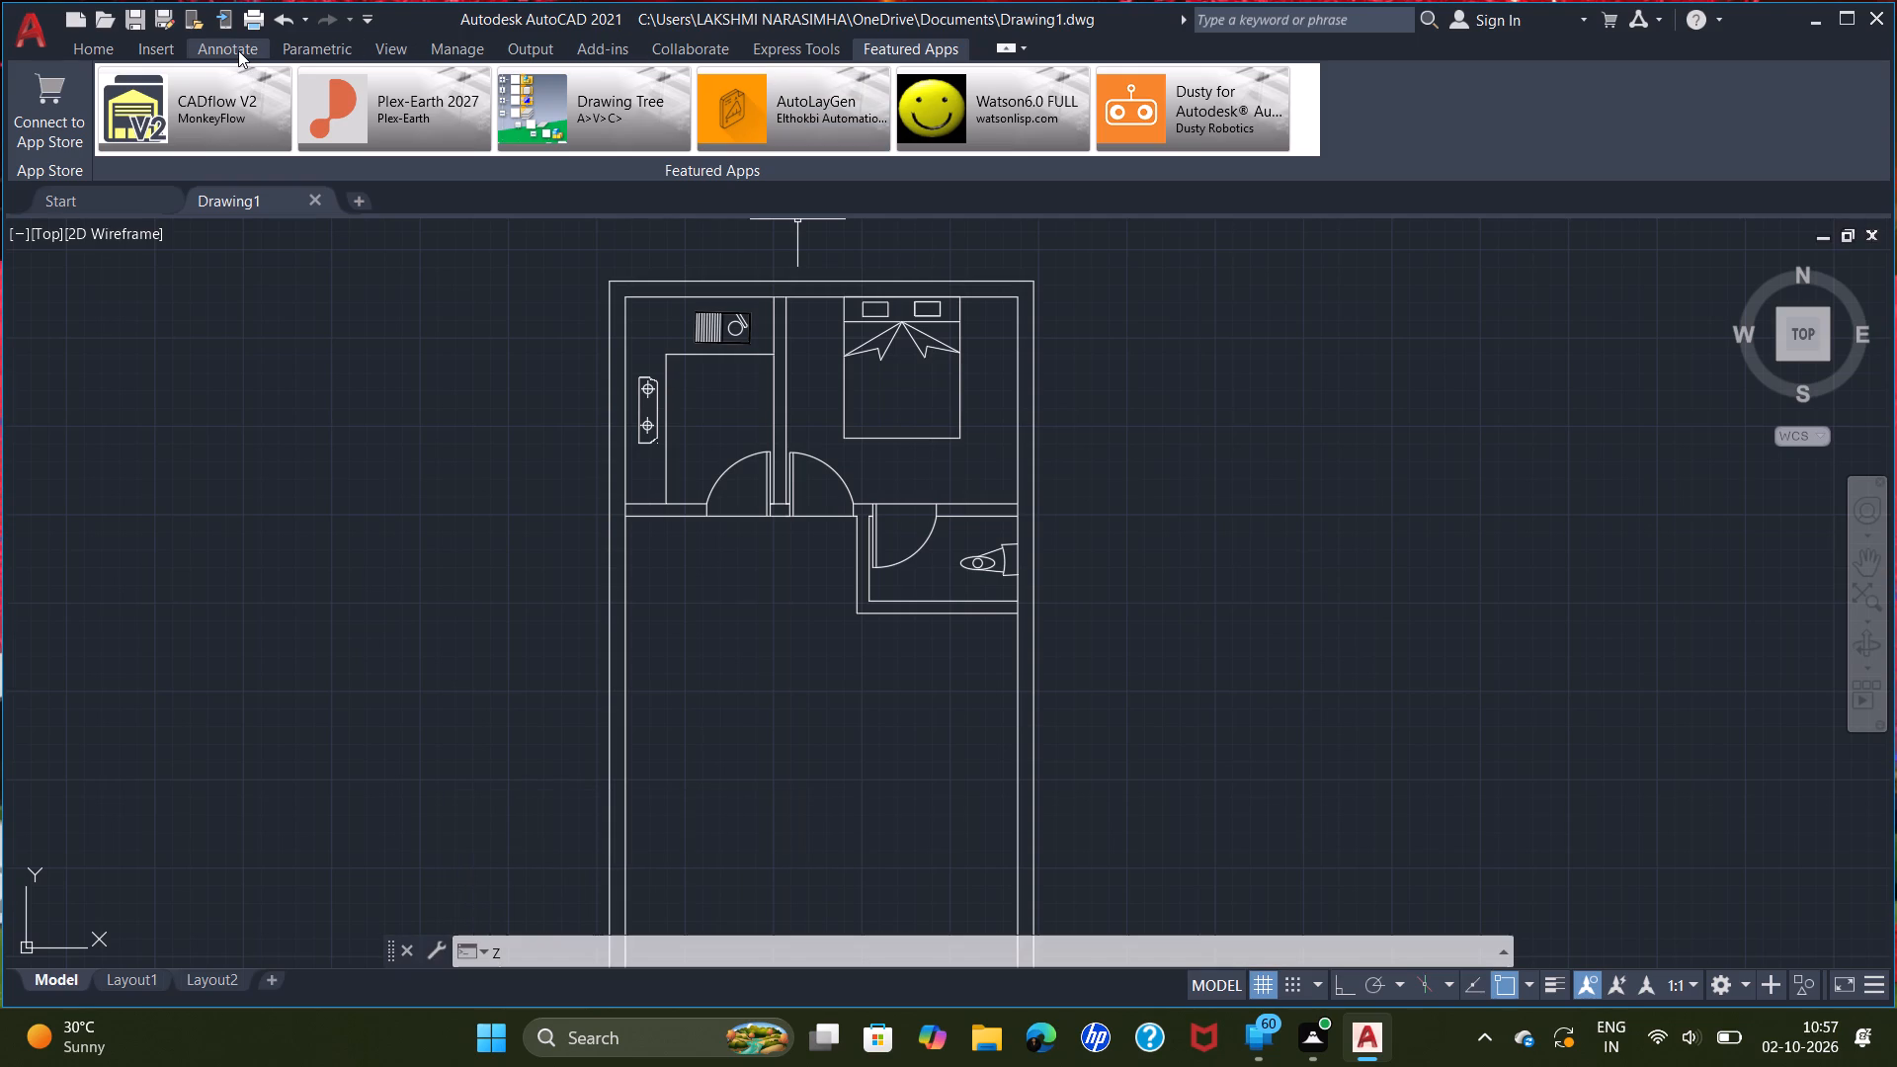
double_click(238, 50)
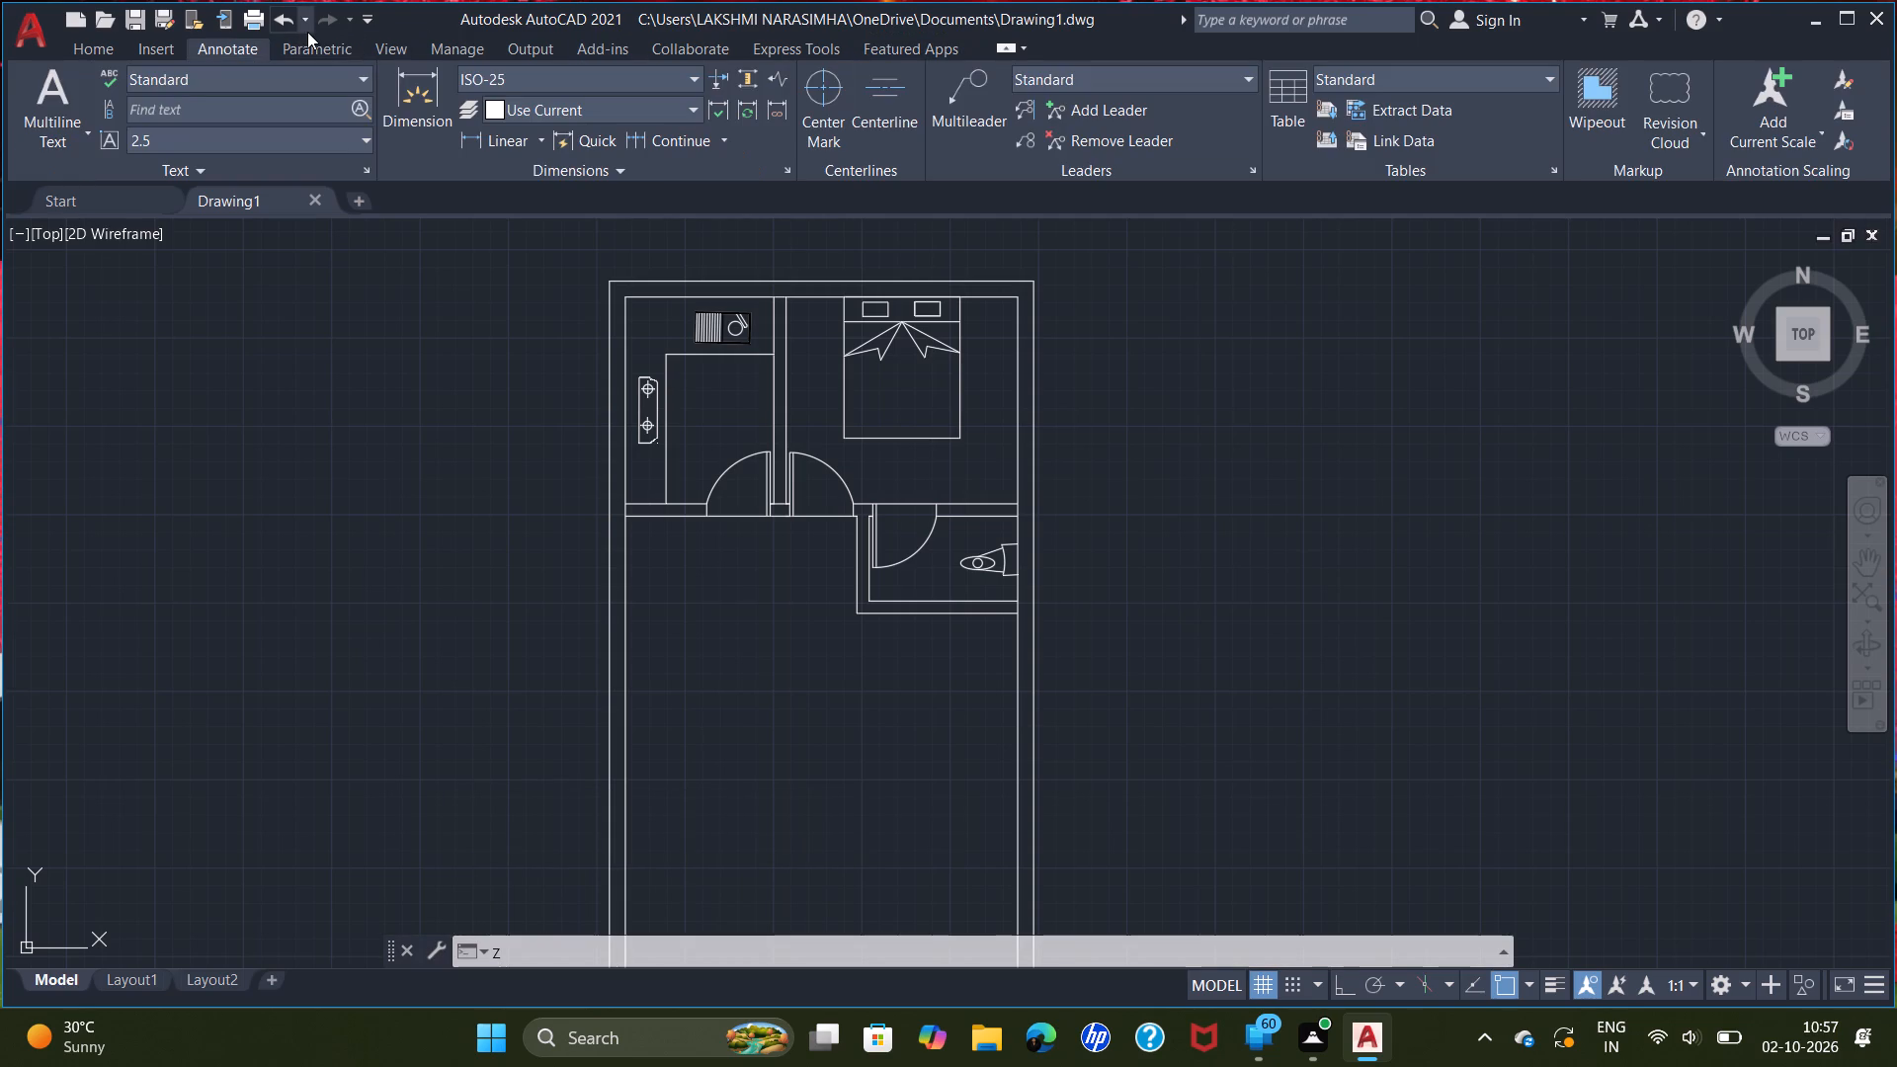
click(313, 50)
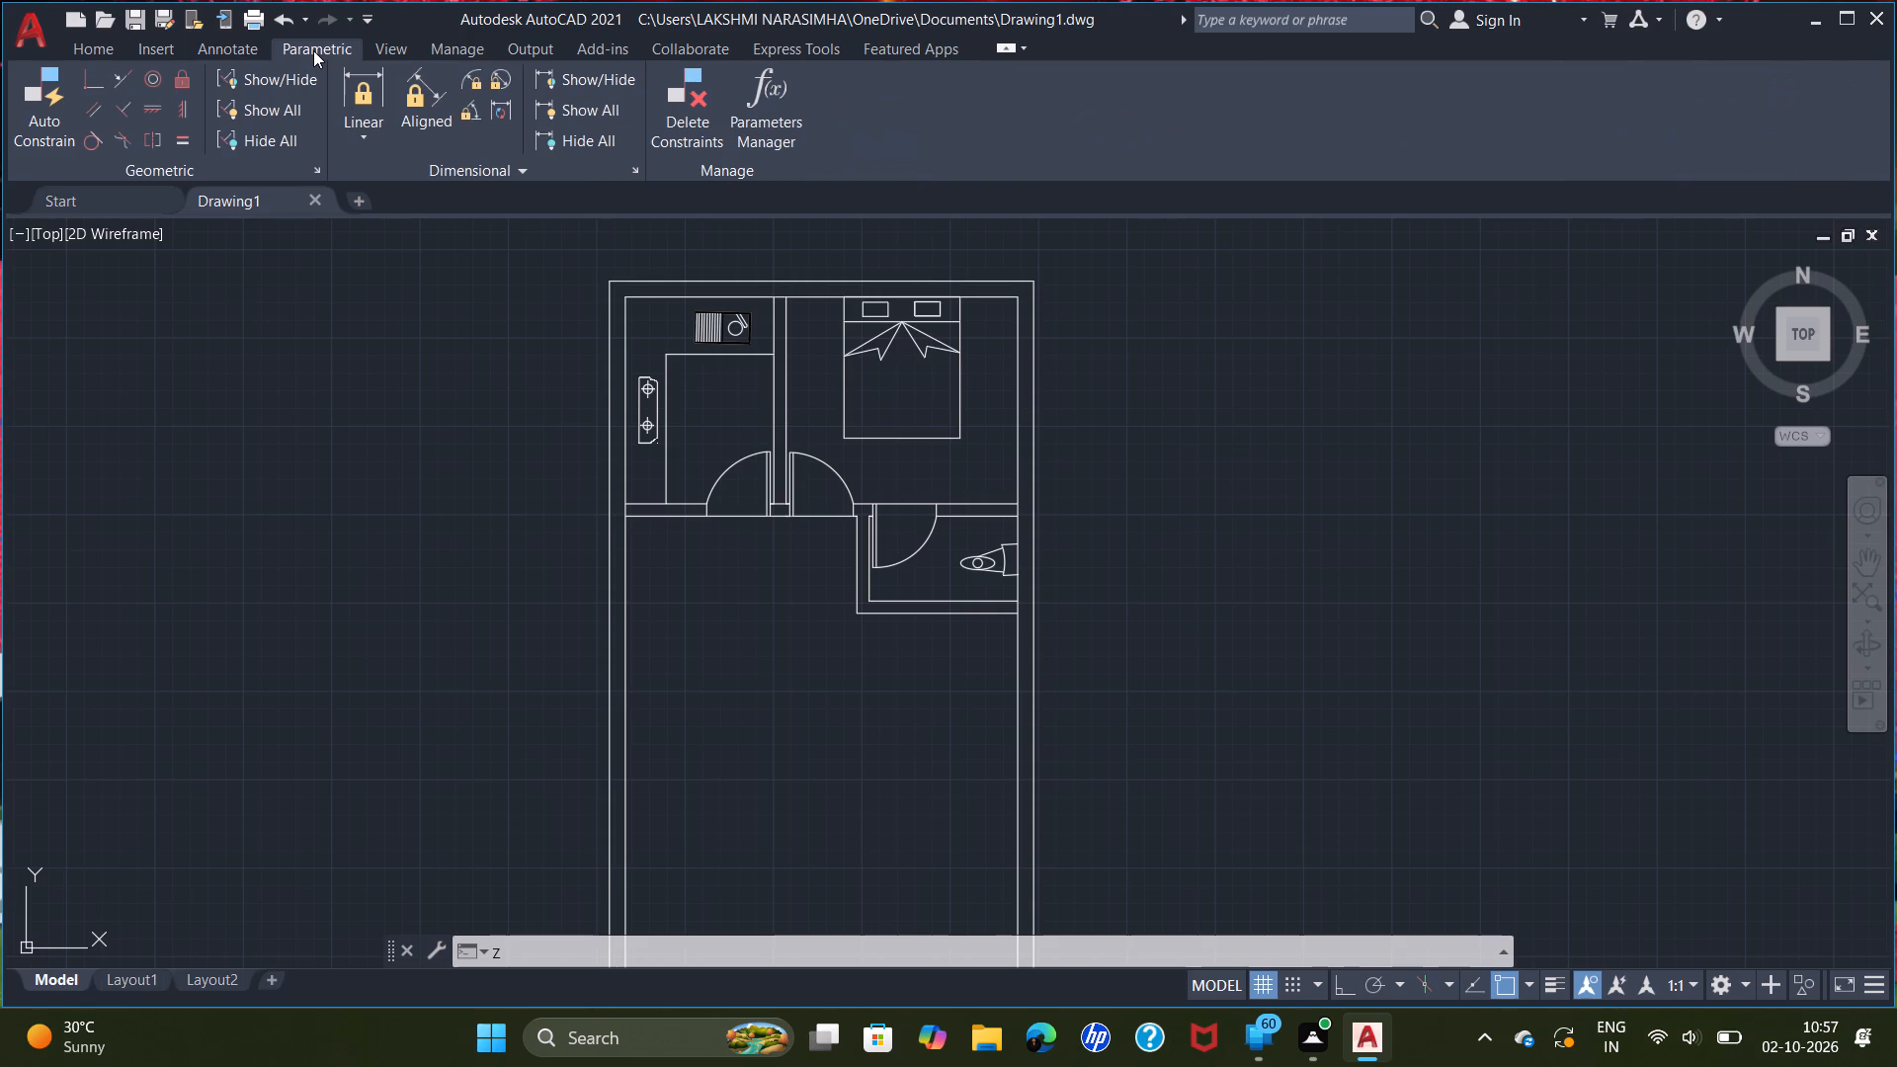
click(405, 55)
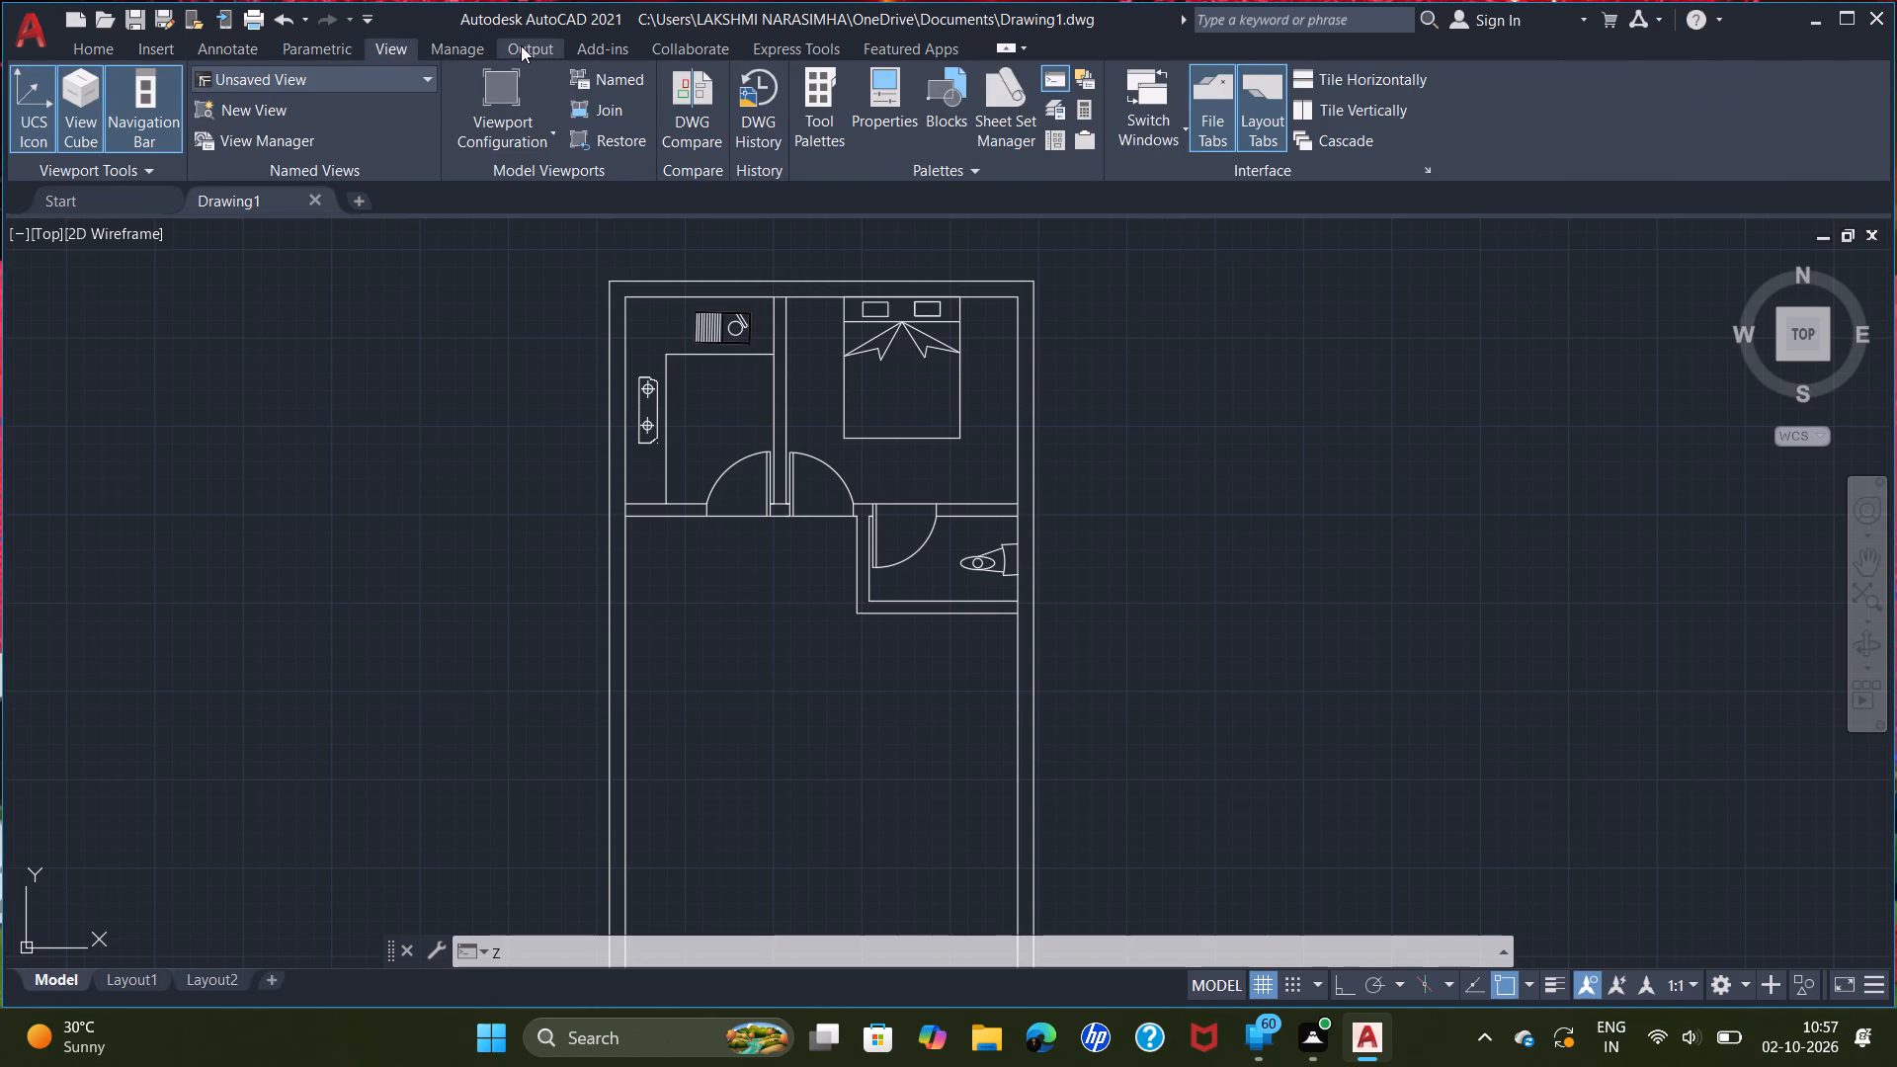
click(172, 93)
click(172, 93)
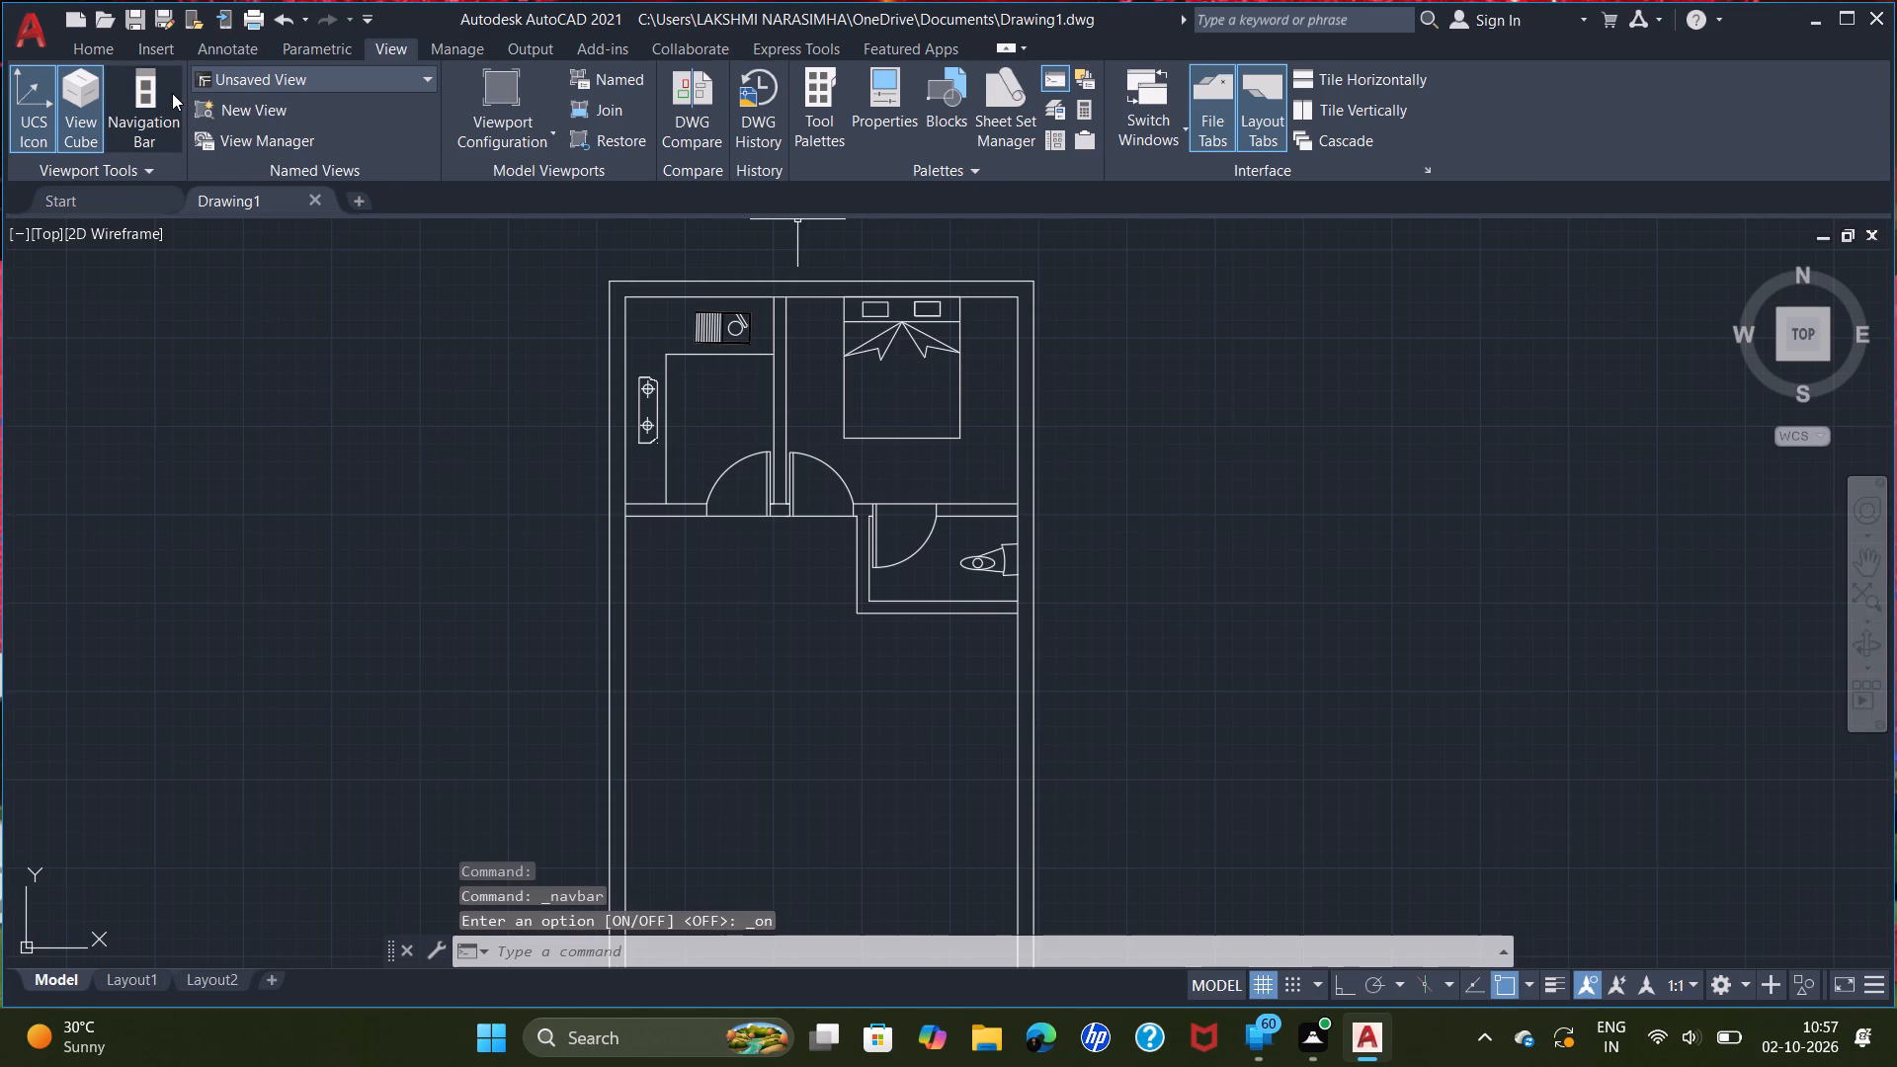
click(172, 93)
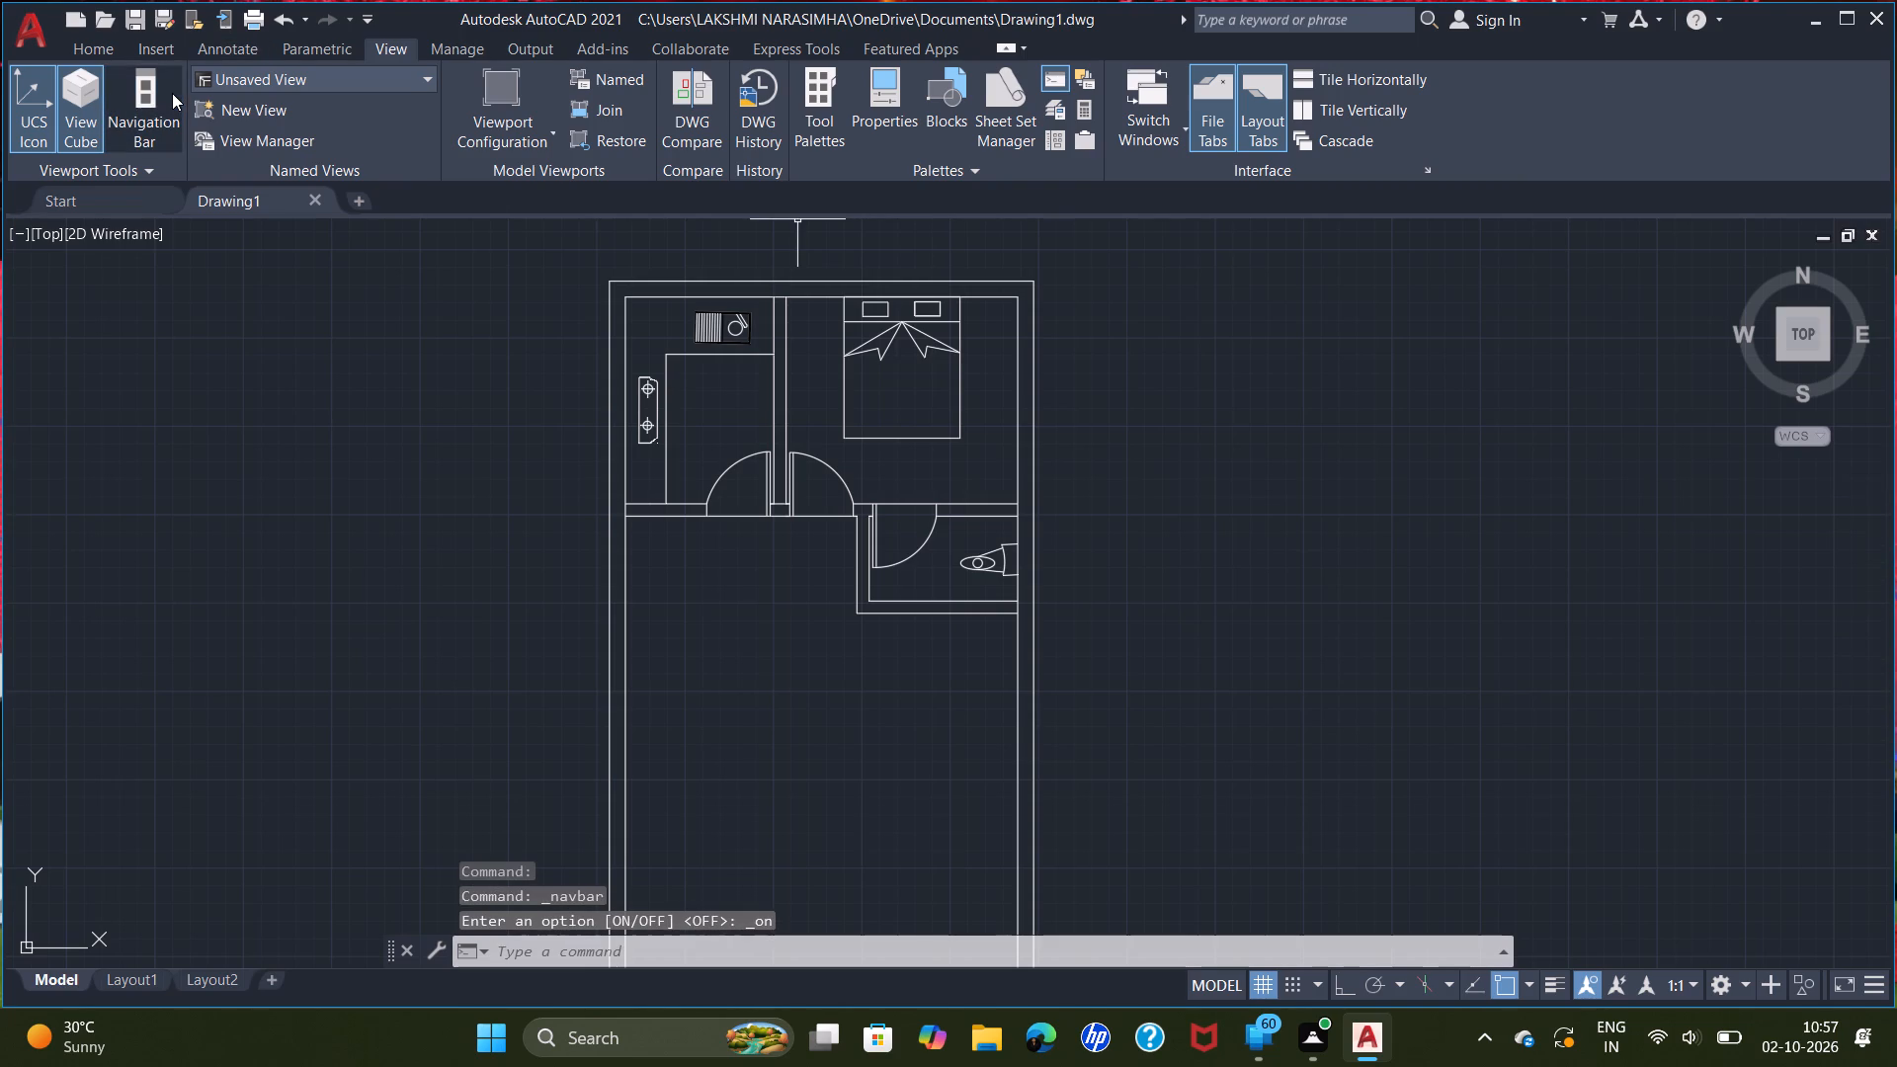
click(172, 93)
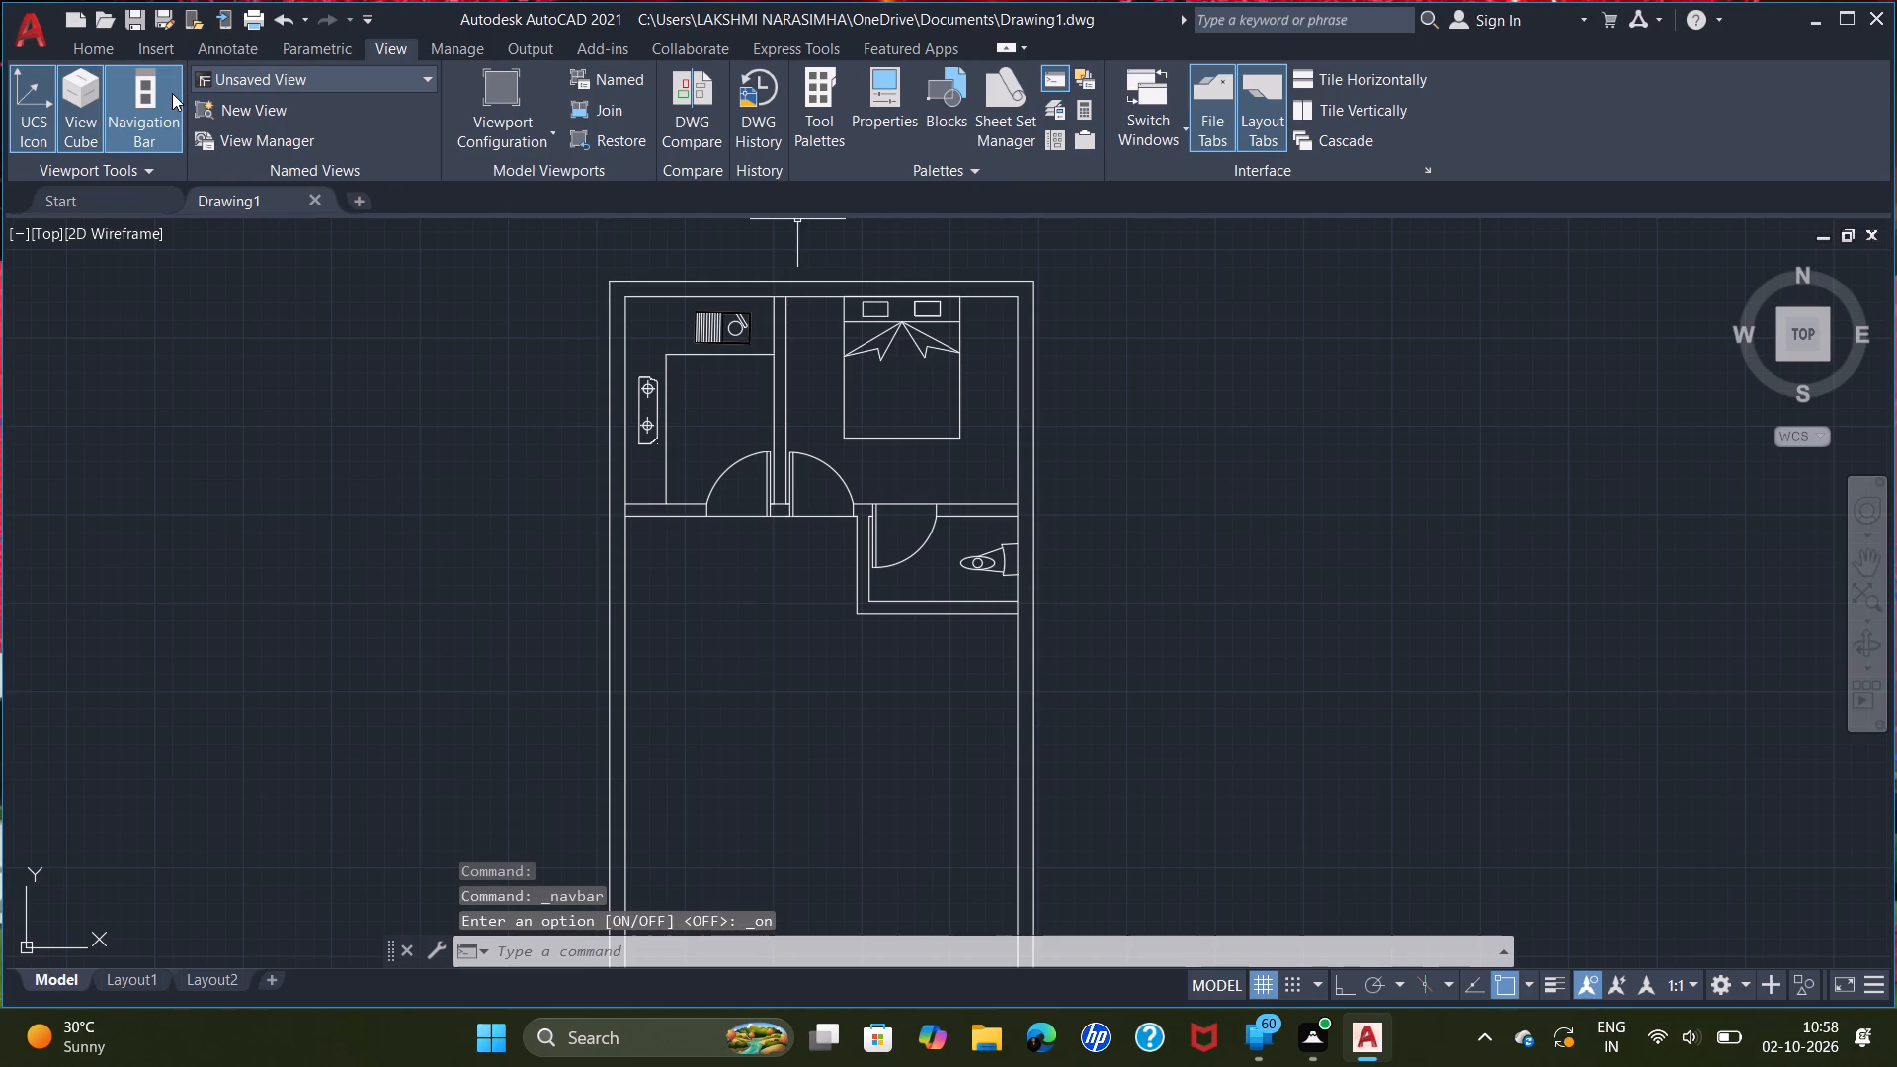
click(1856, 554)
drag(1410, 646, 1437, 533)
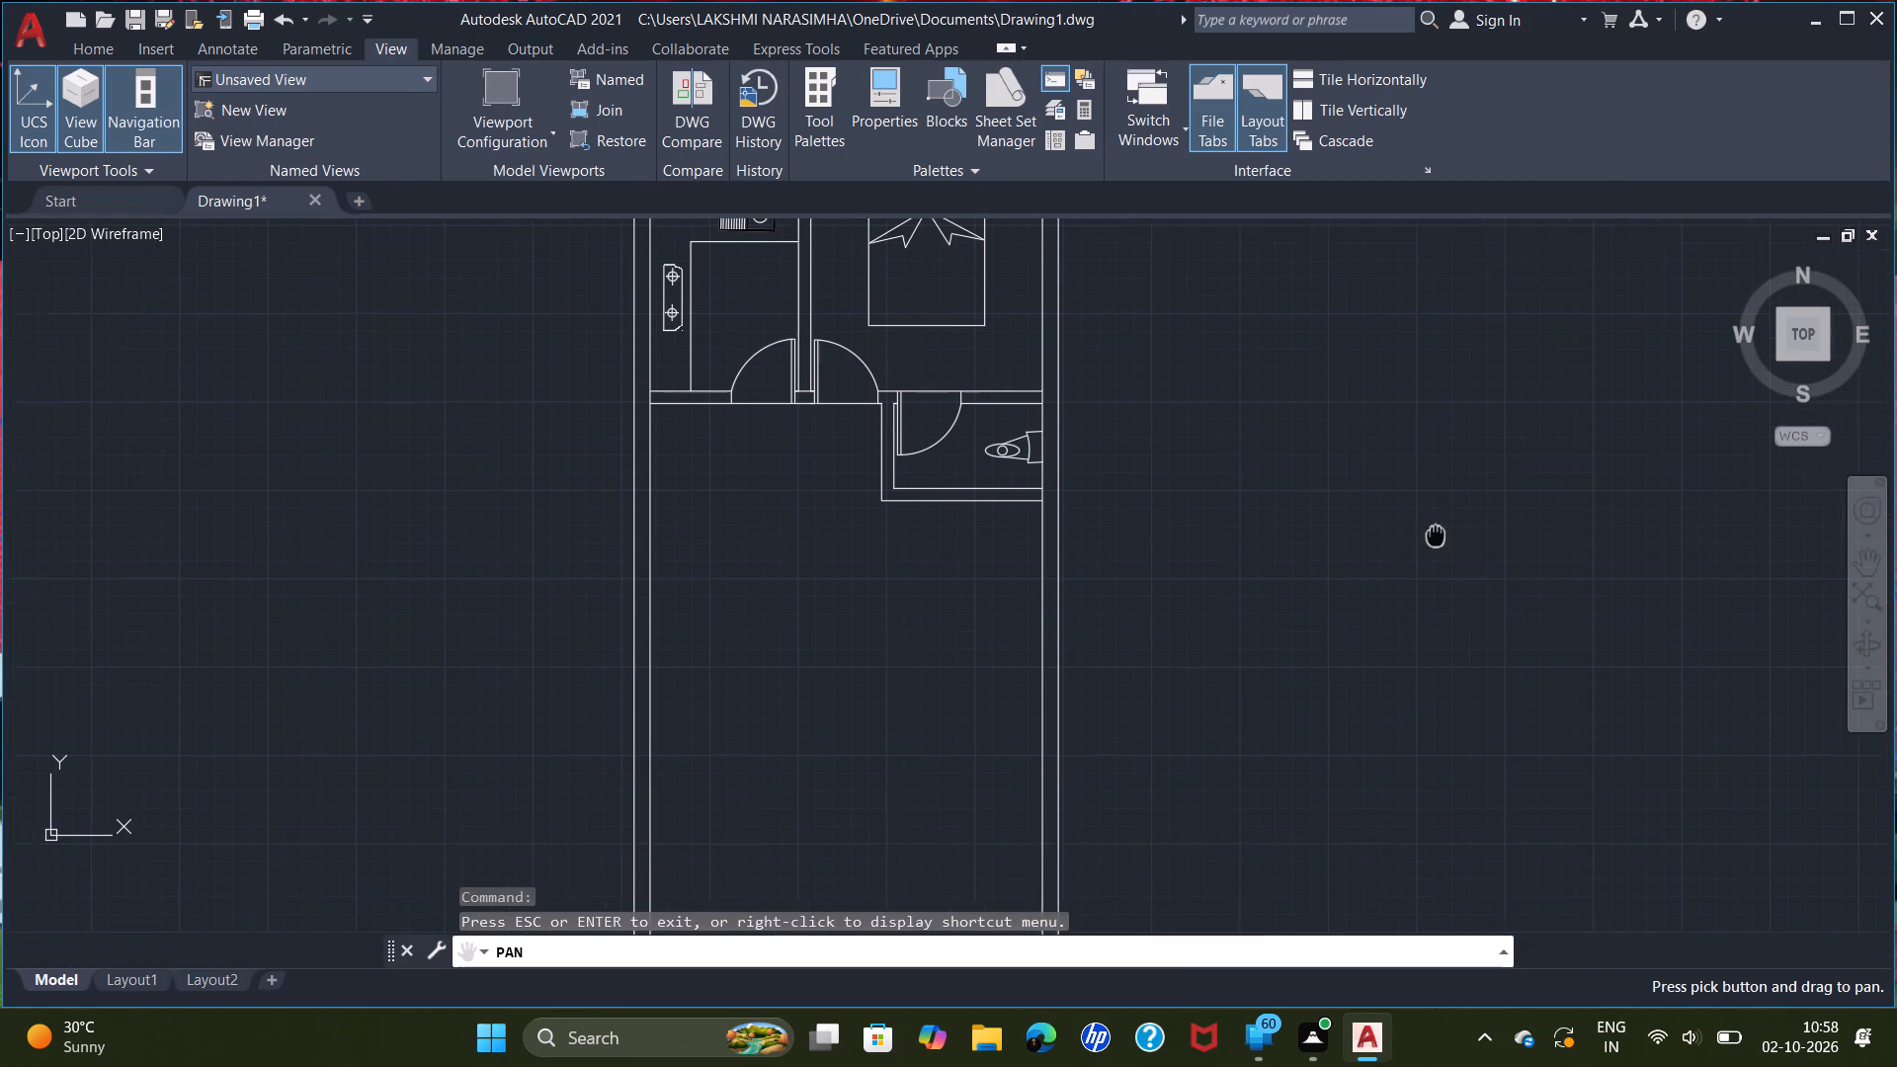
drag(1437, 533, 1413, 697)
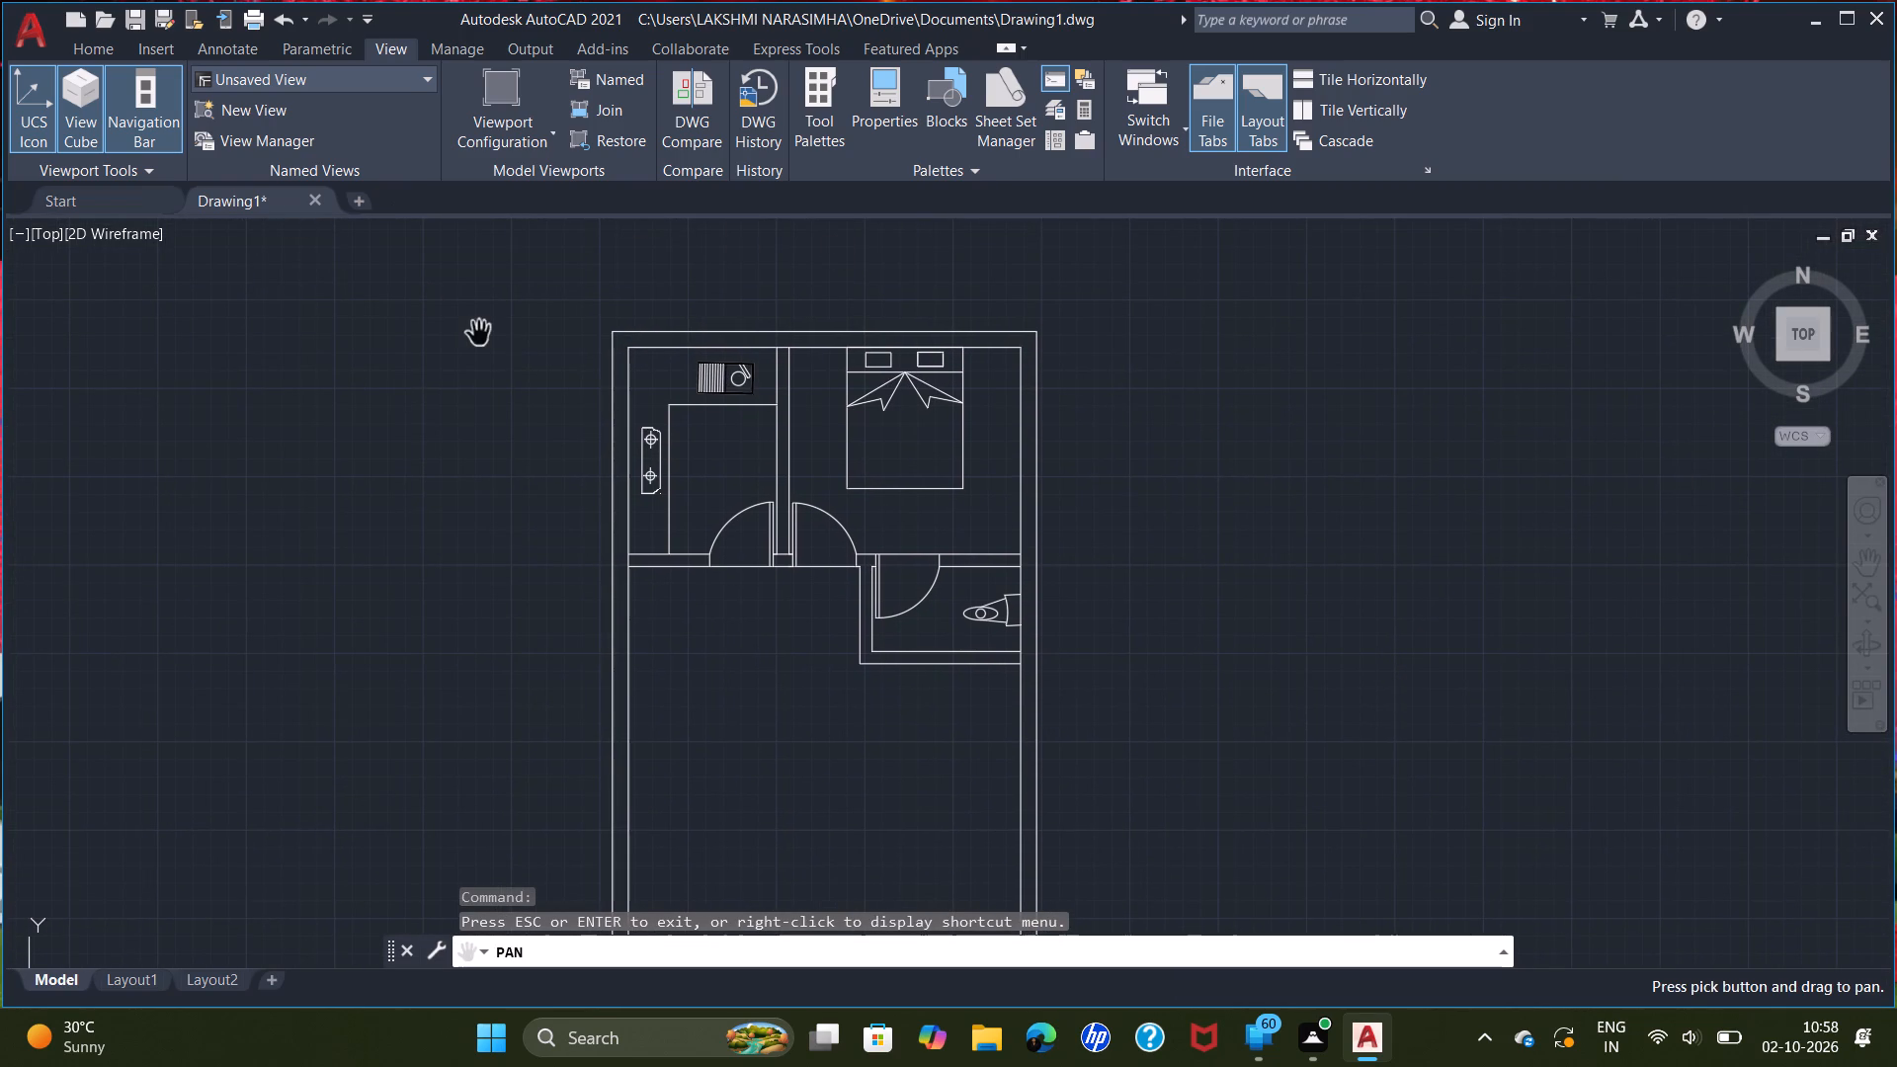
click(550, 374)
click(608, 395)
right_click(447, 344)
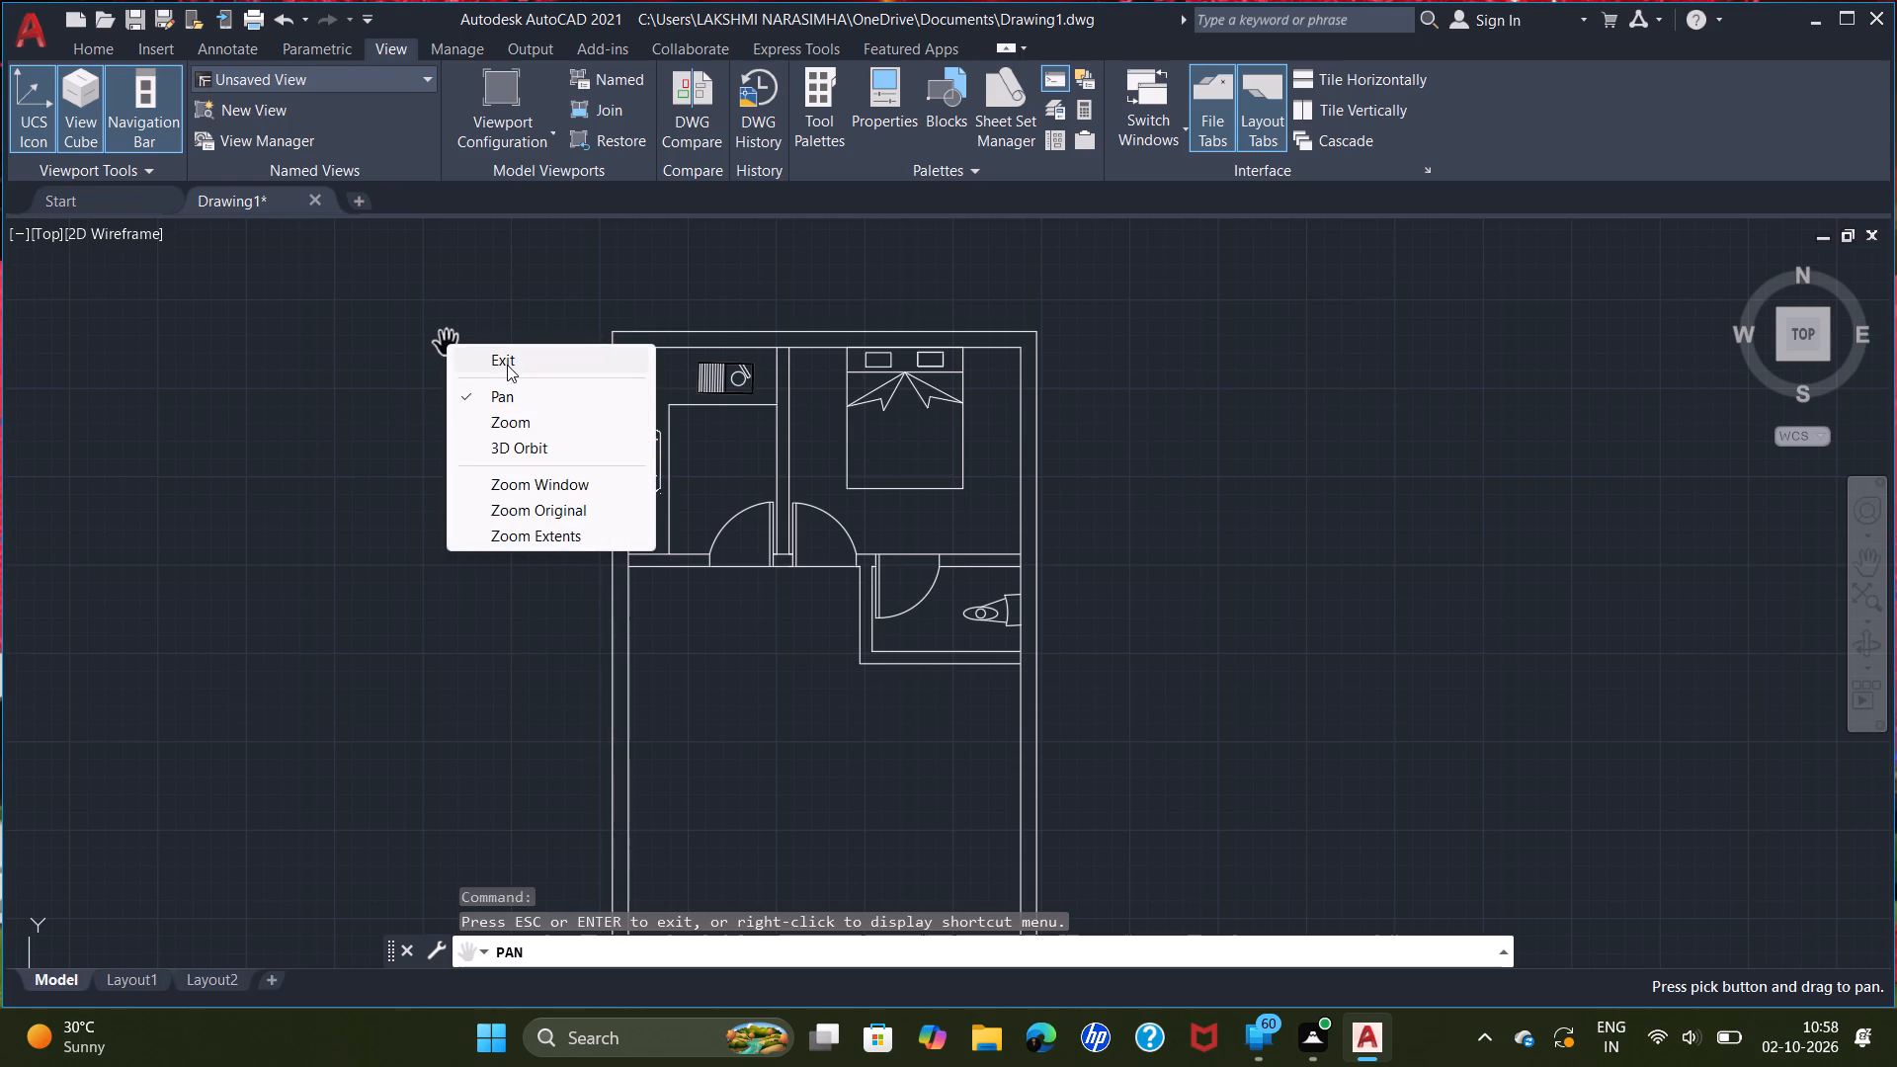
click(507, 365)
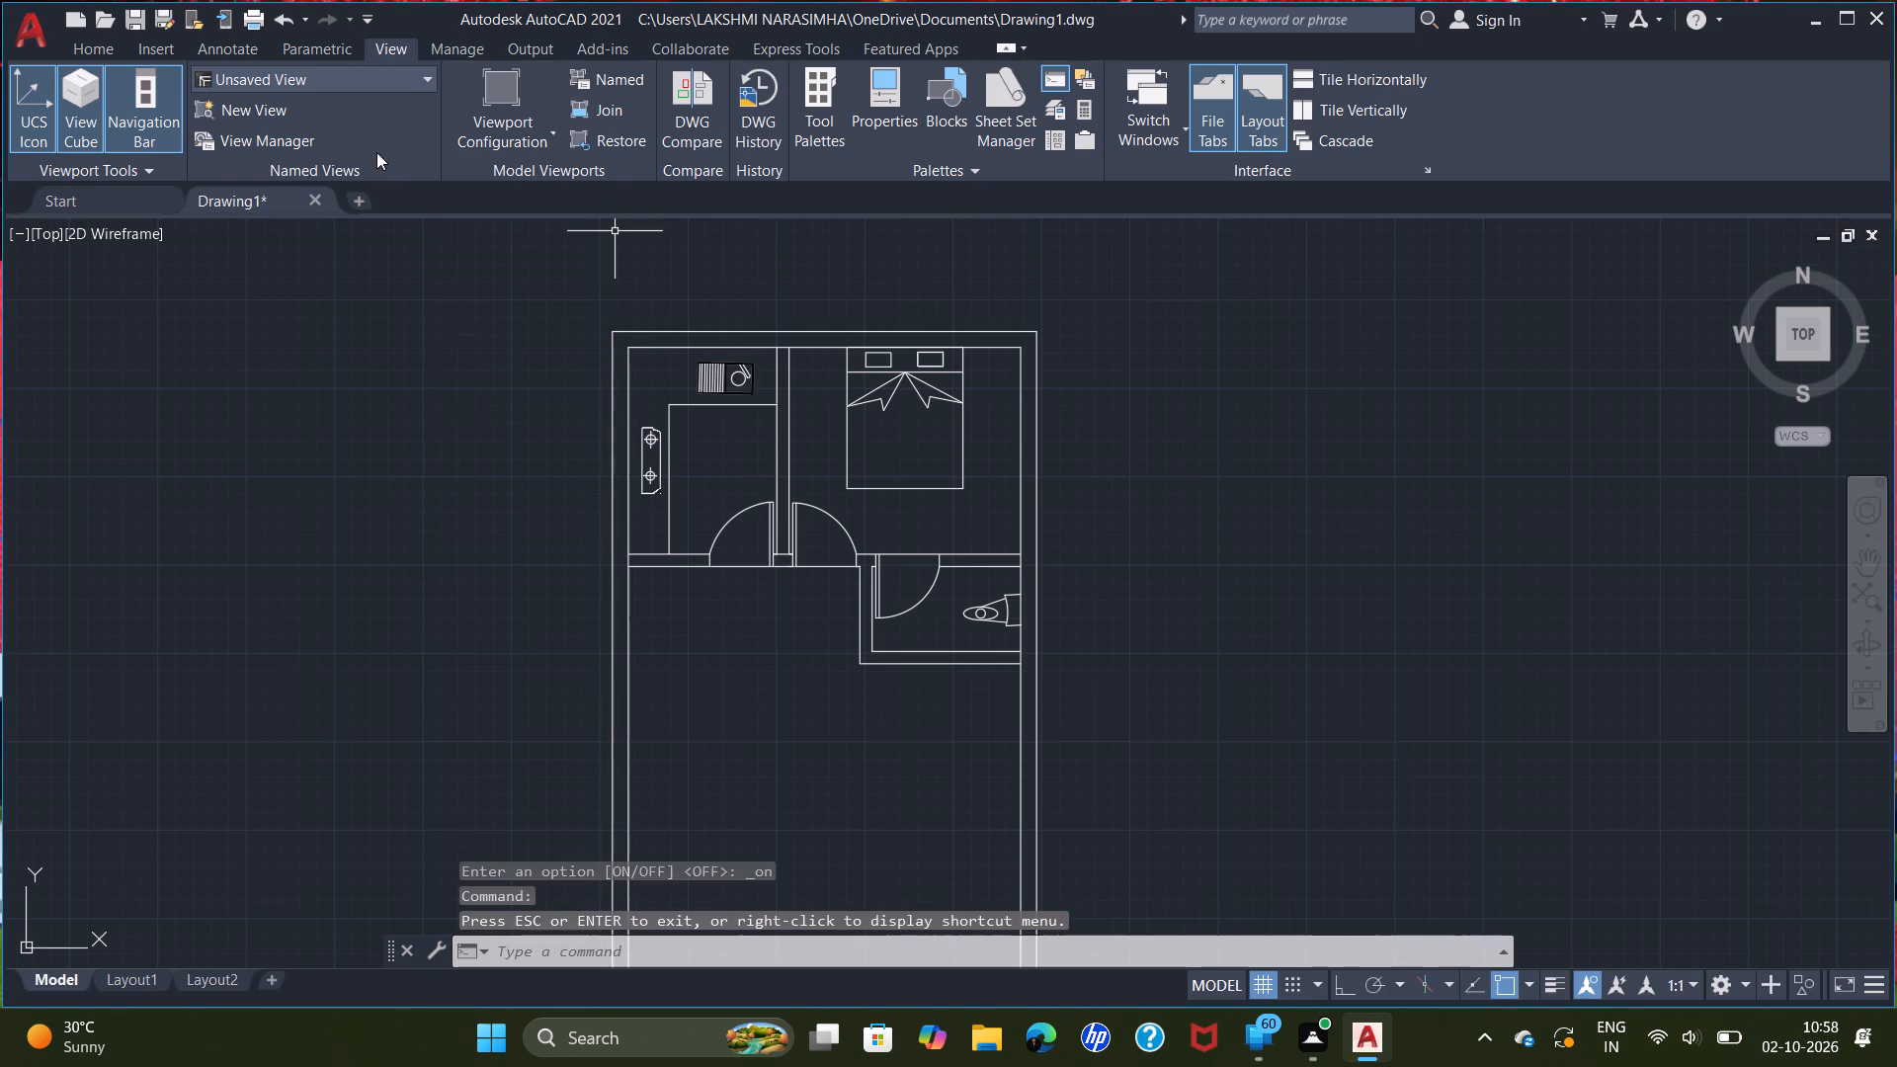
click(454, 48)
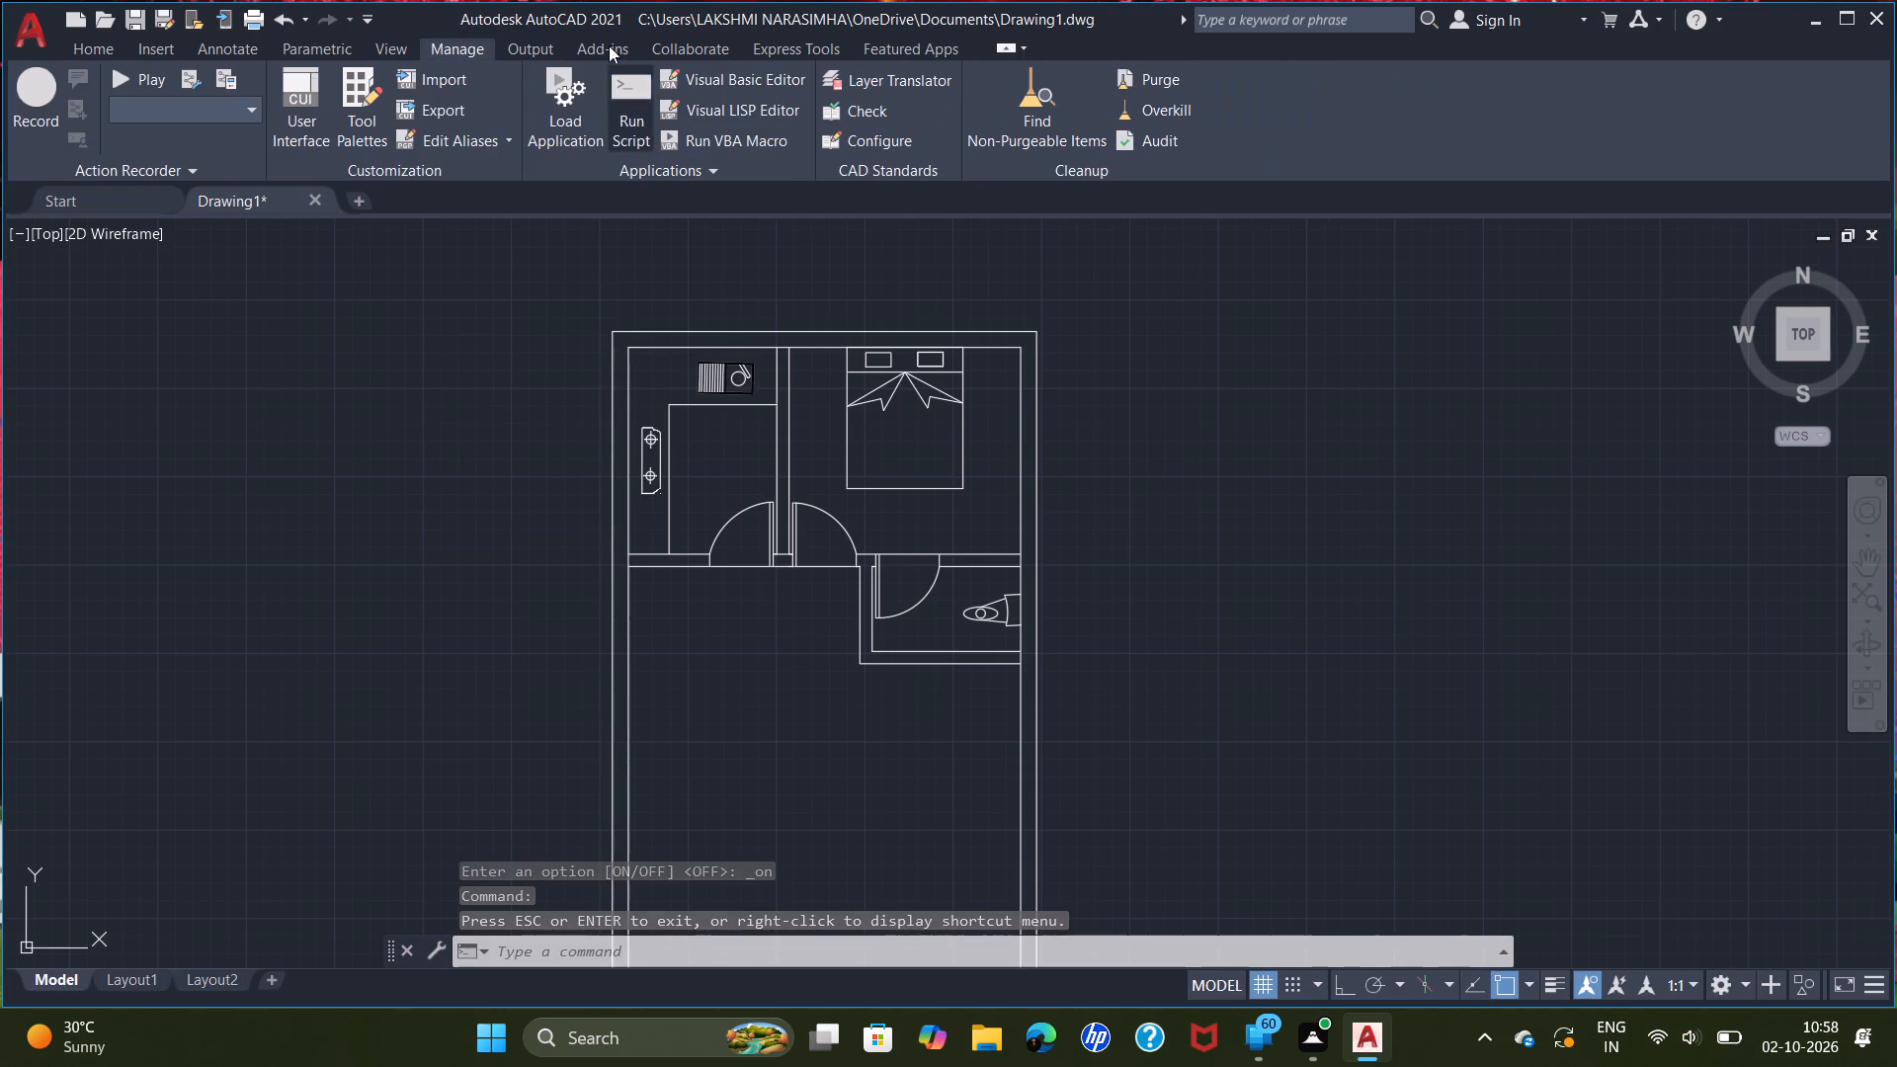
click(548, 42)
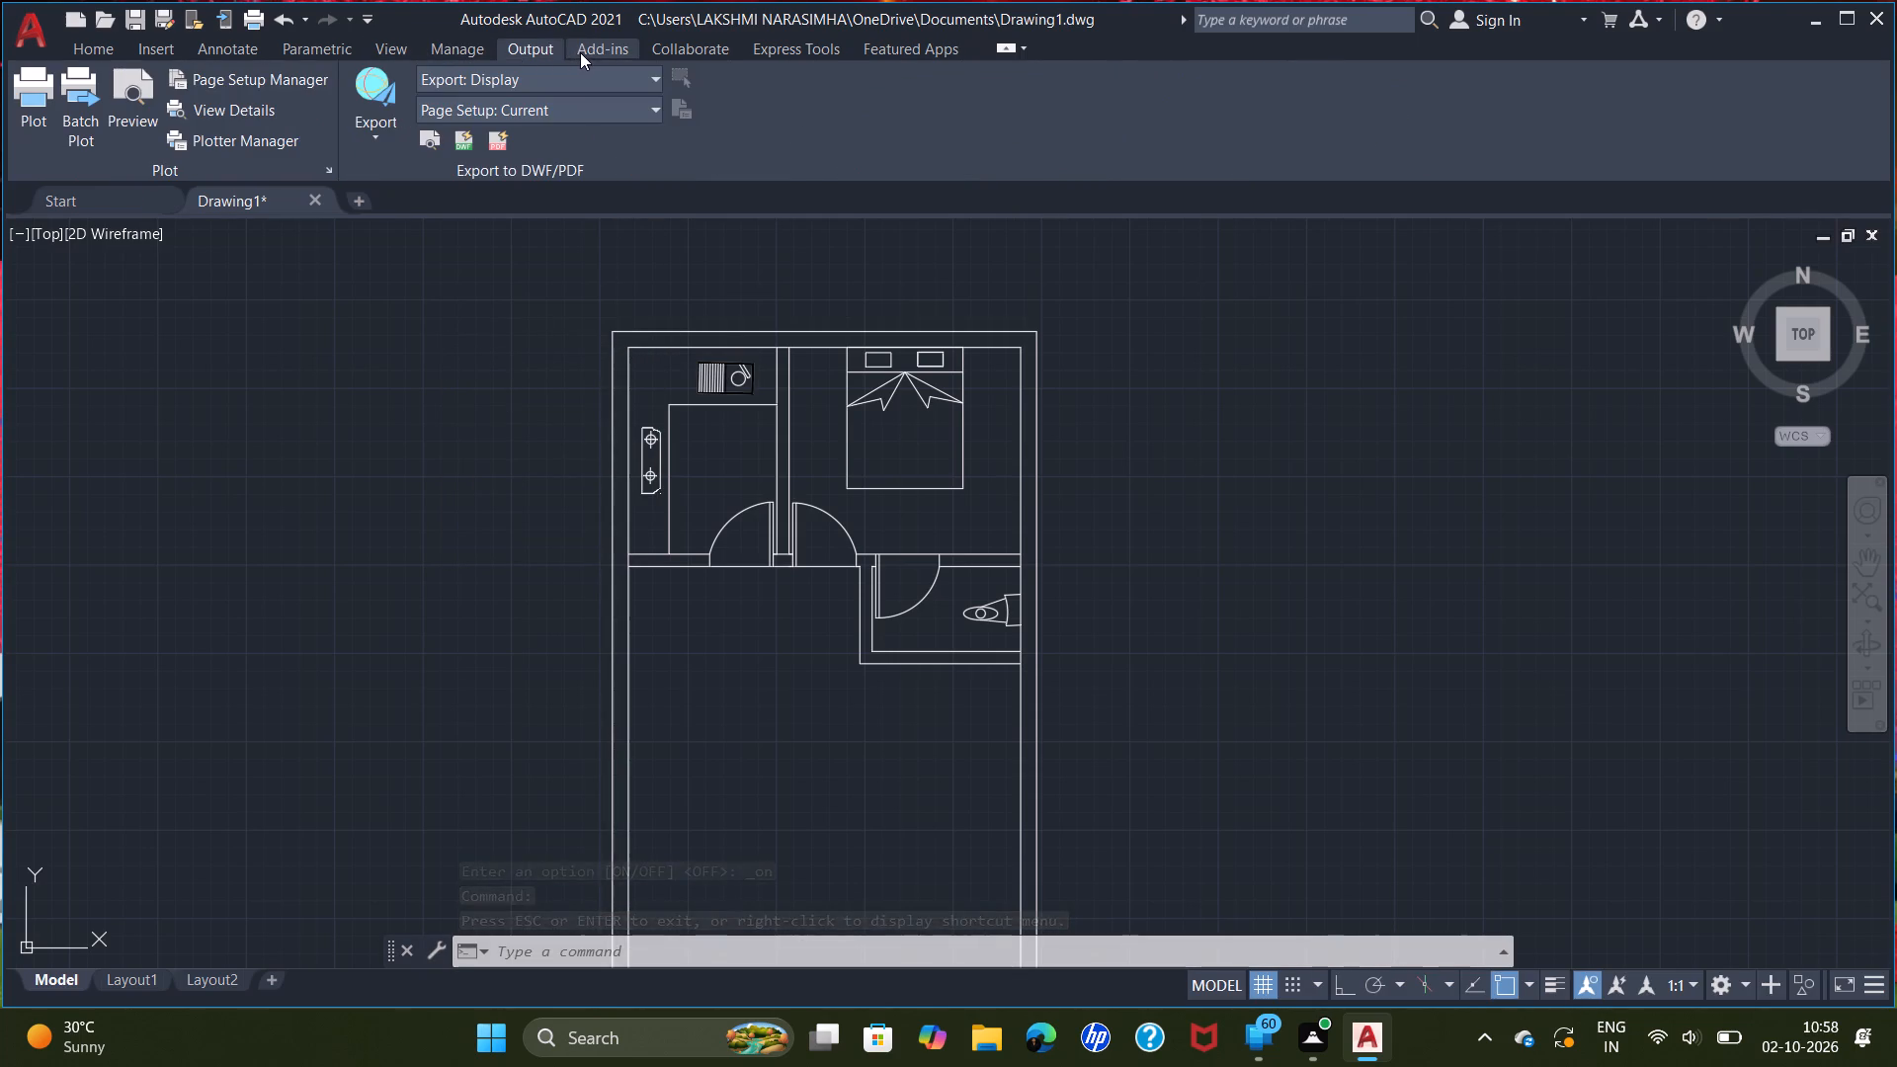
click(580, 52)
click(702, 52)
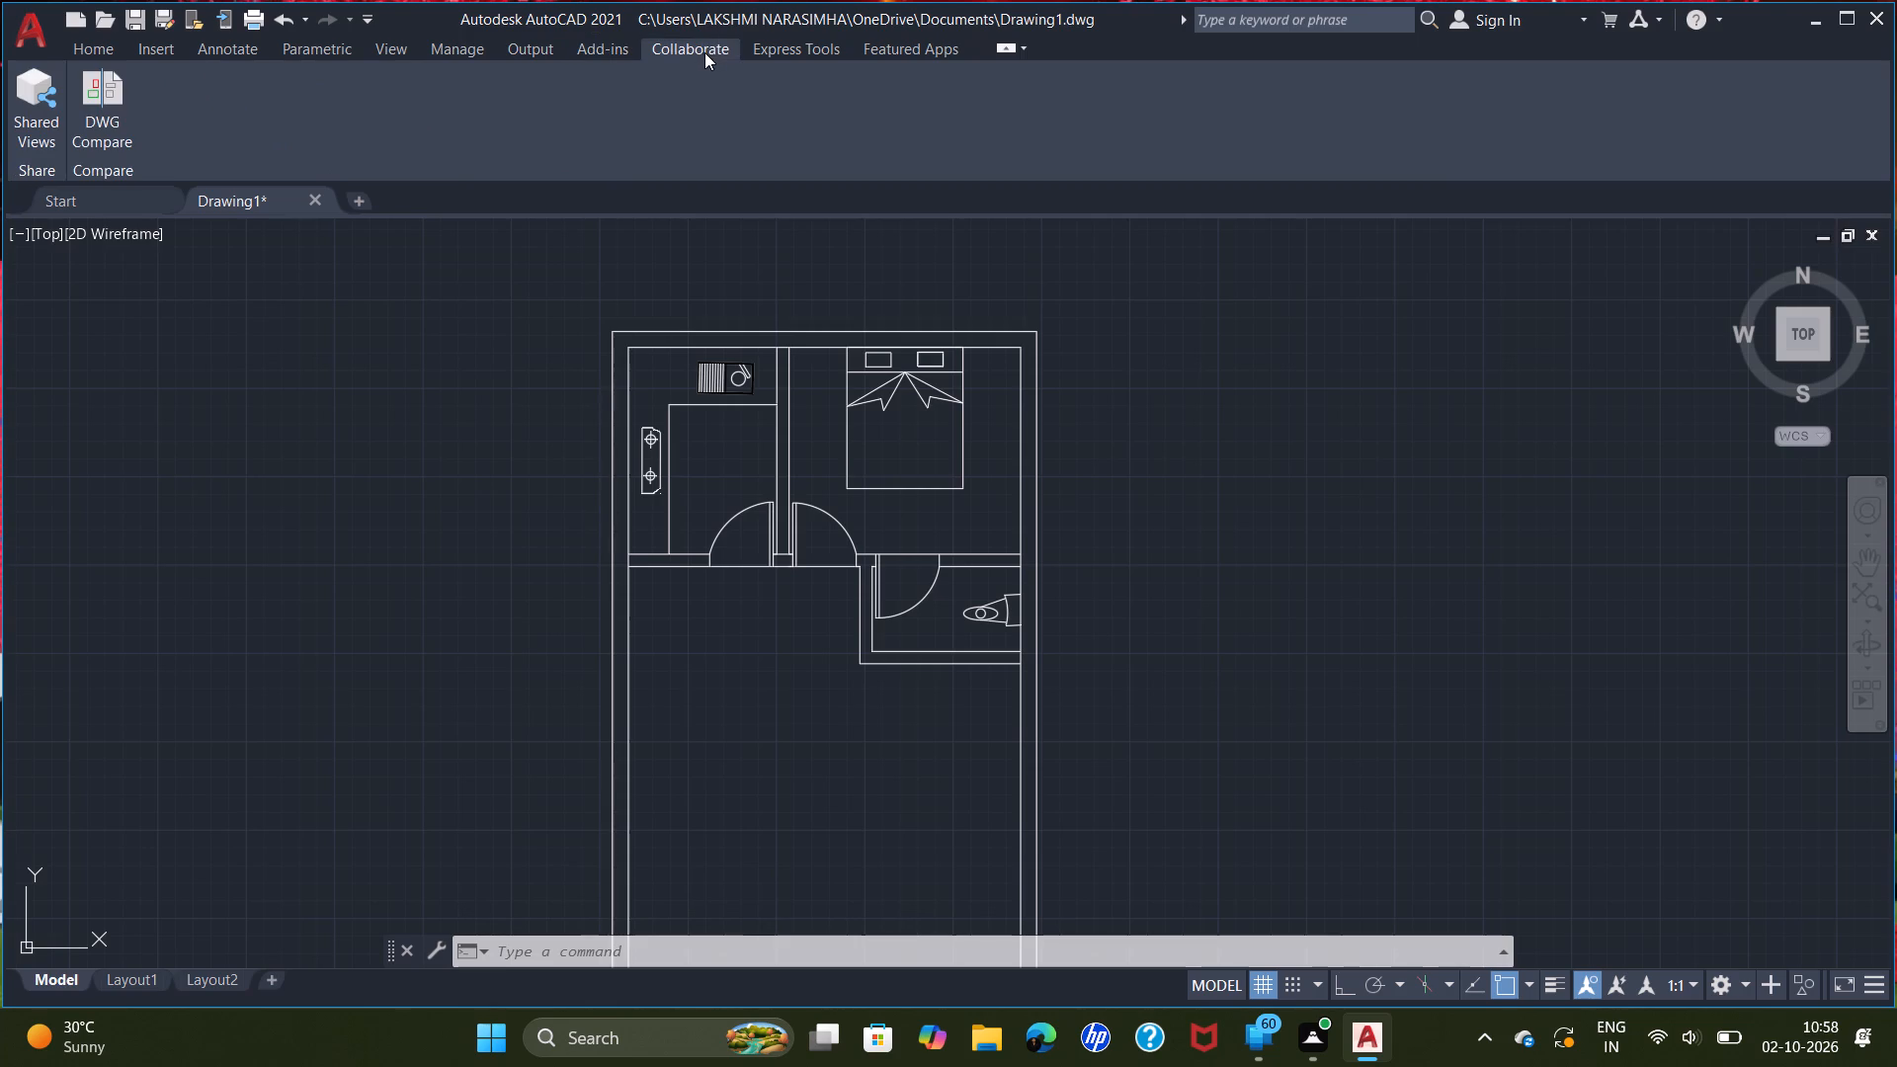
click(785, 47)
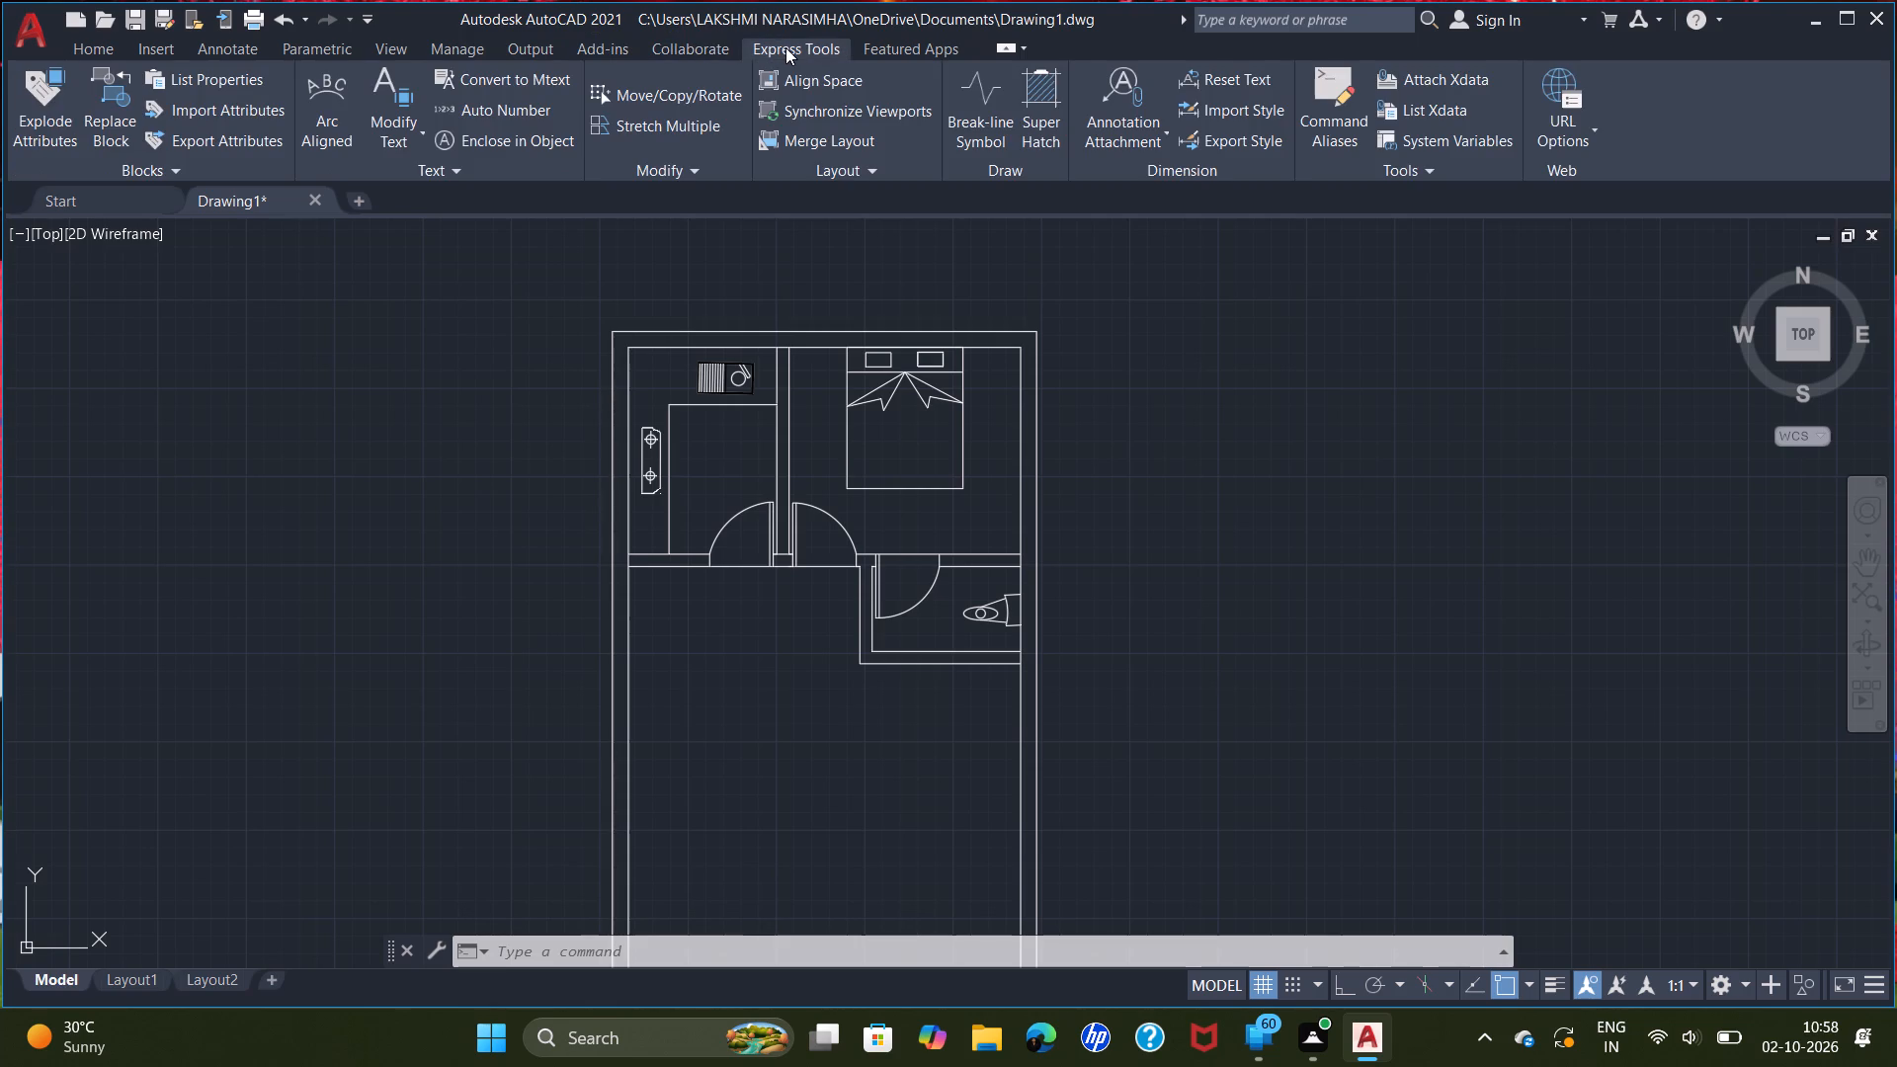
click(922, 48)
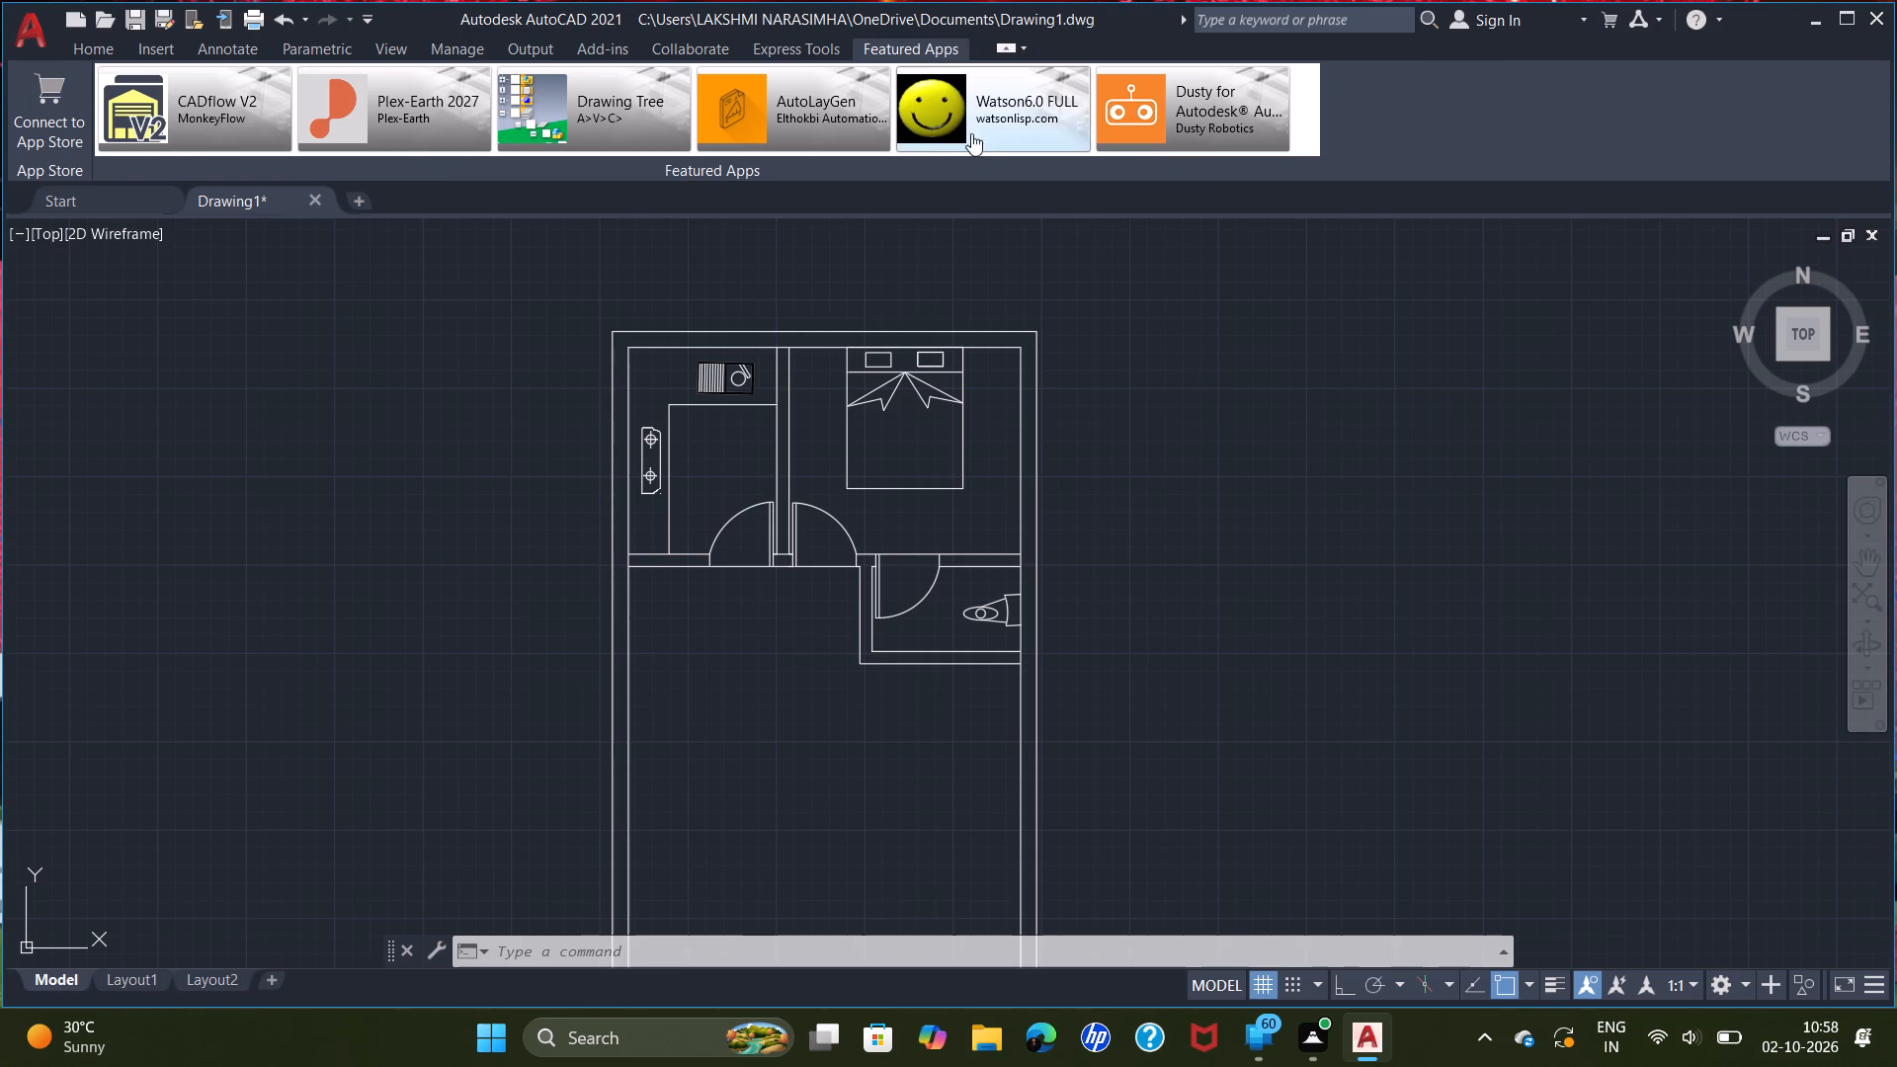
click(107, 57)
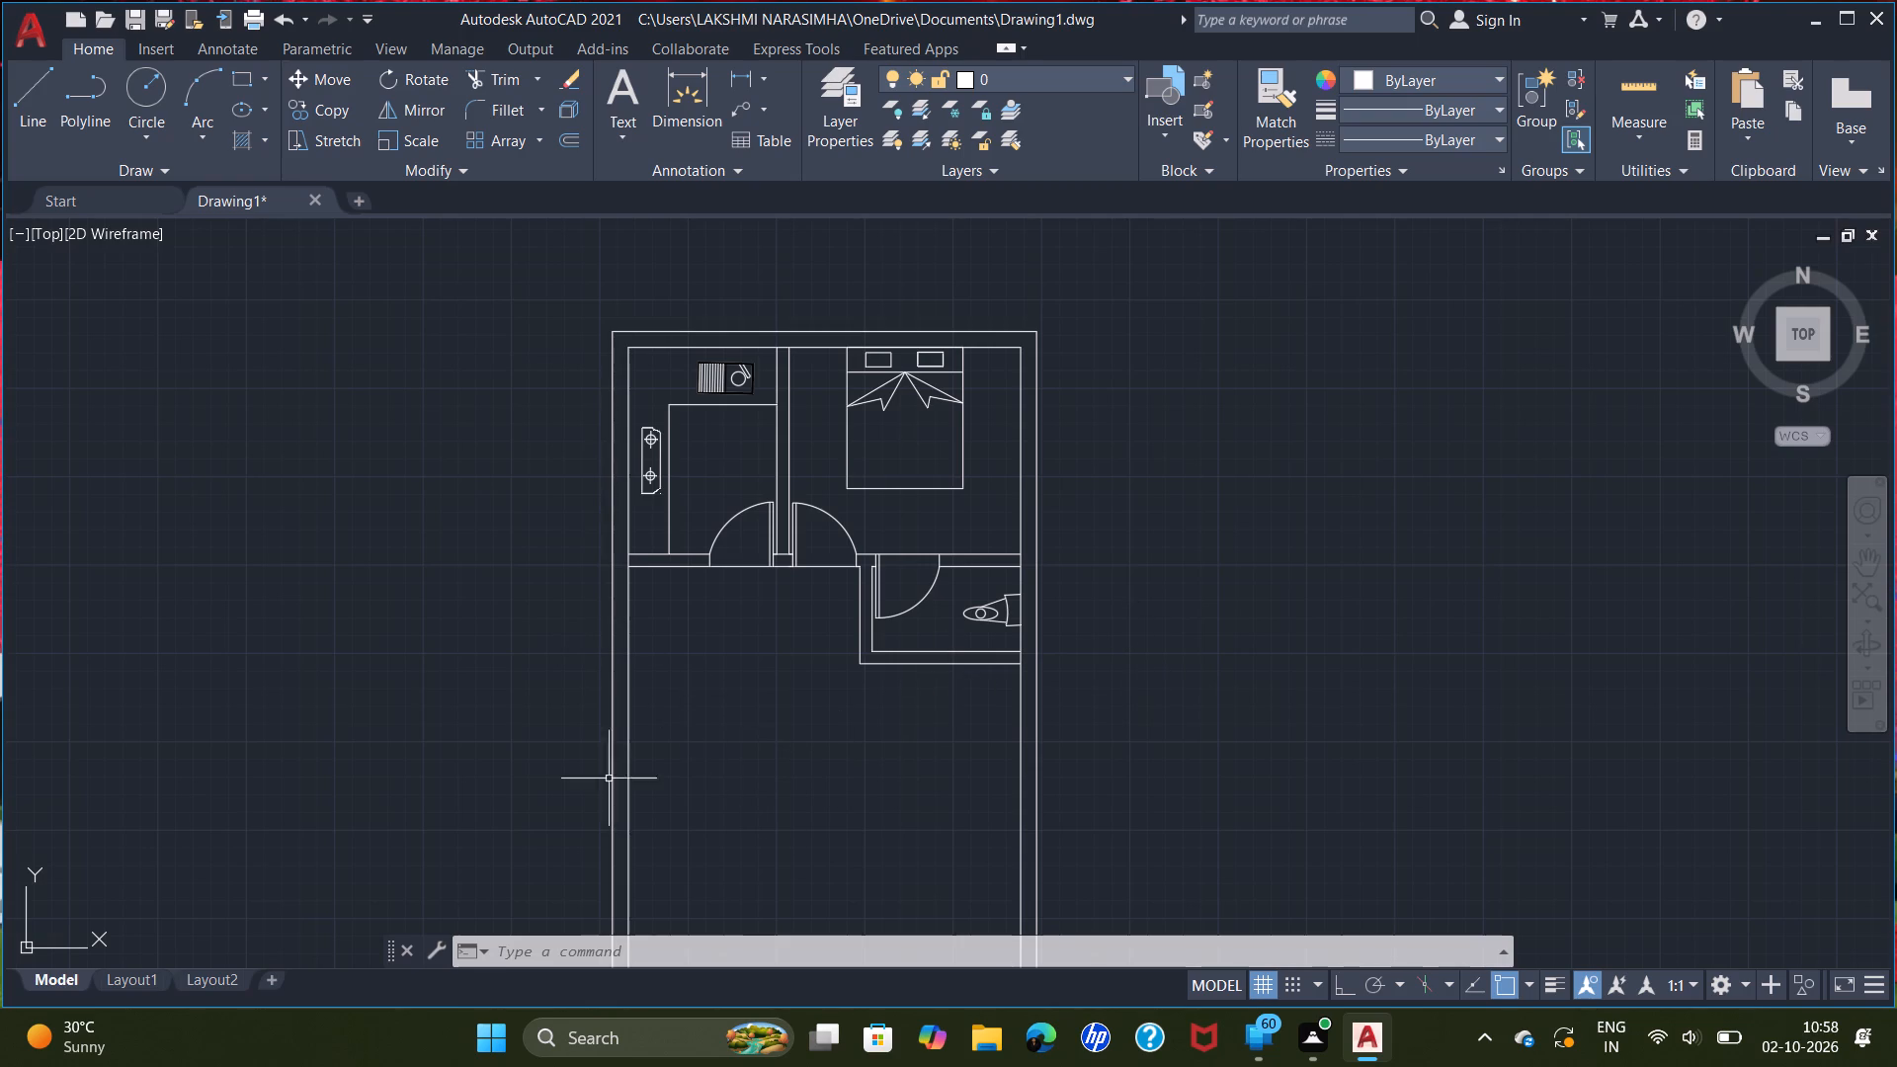
Trim the east wall's inner line between the two lines of the toilet's south wall.
scroll(1036, 661, up, 3)
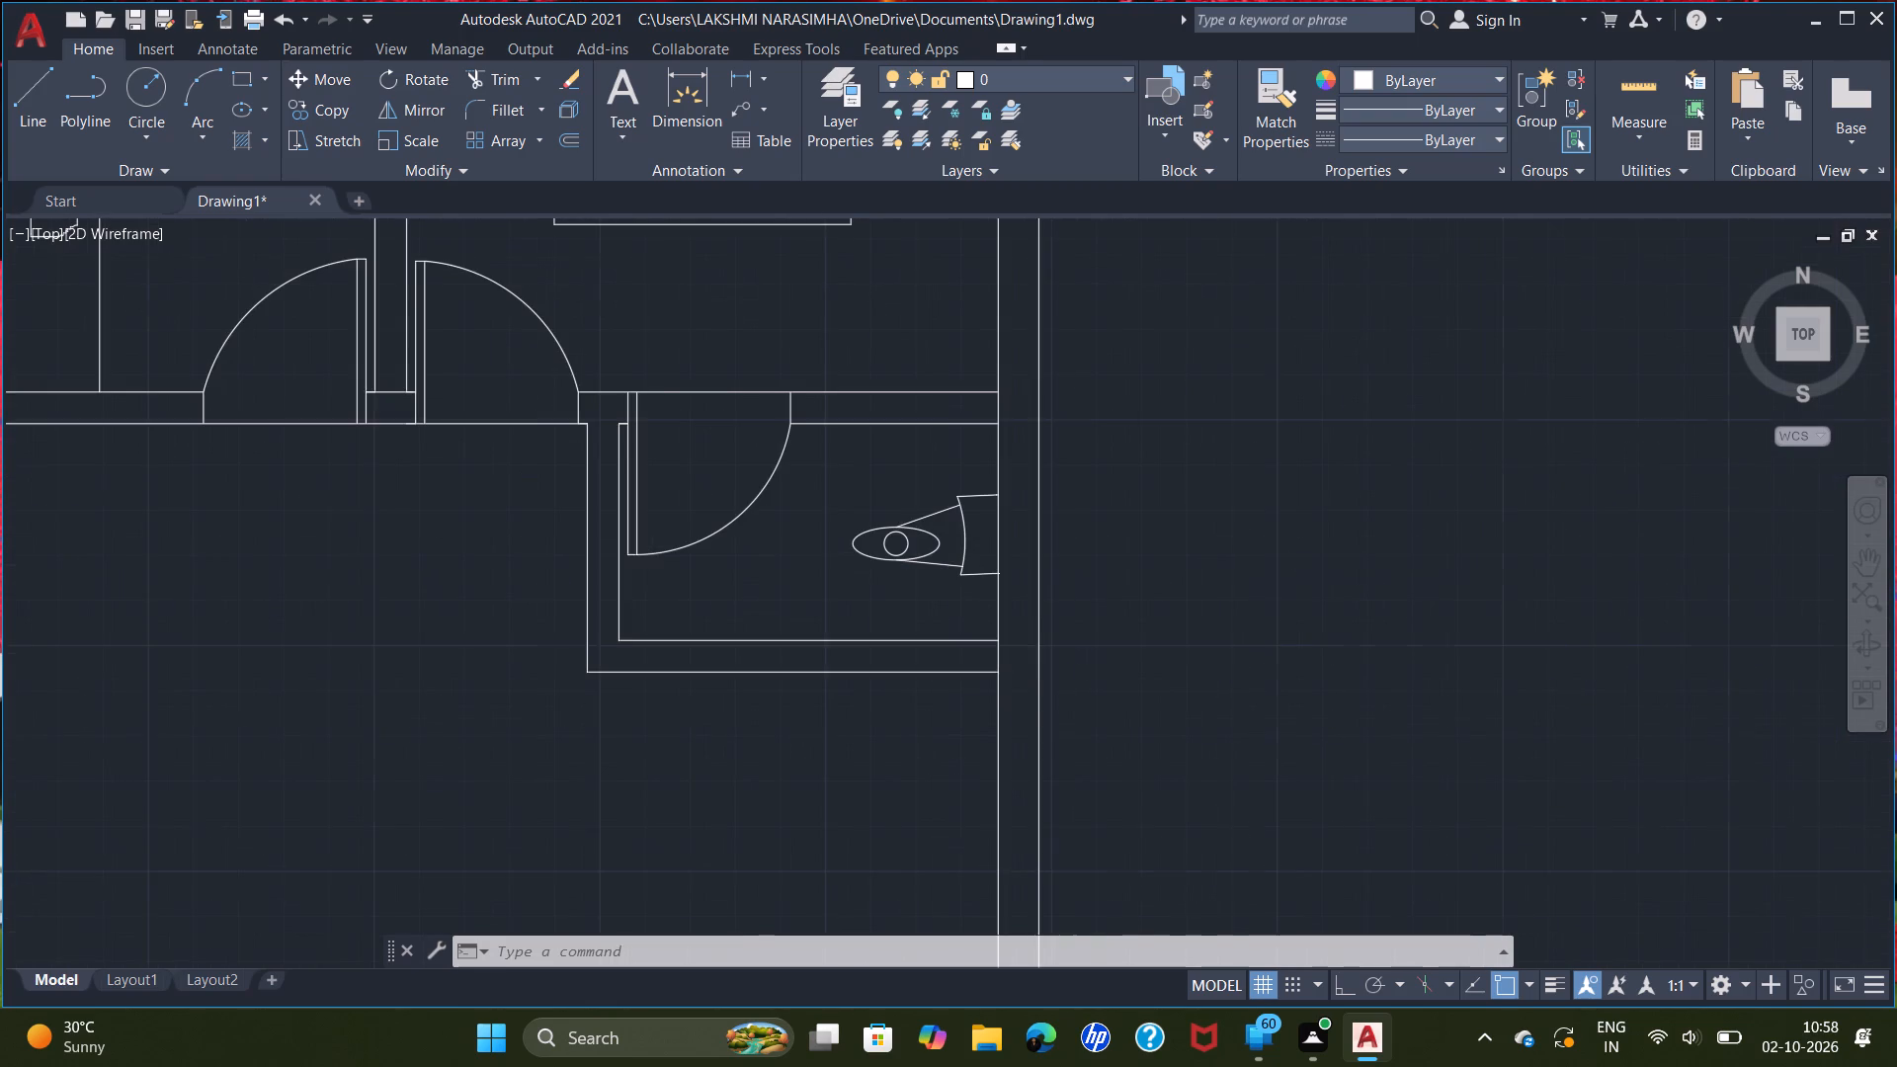
scroll(1021, 674, up, 1)
text(tri)
key(Return)
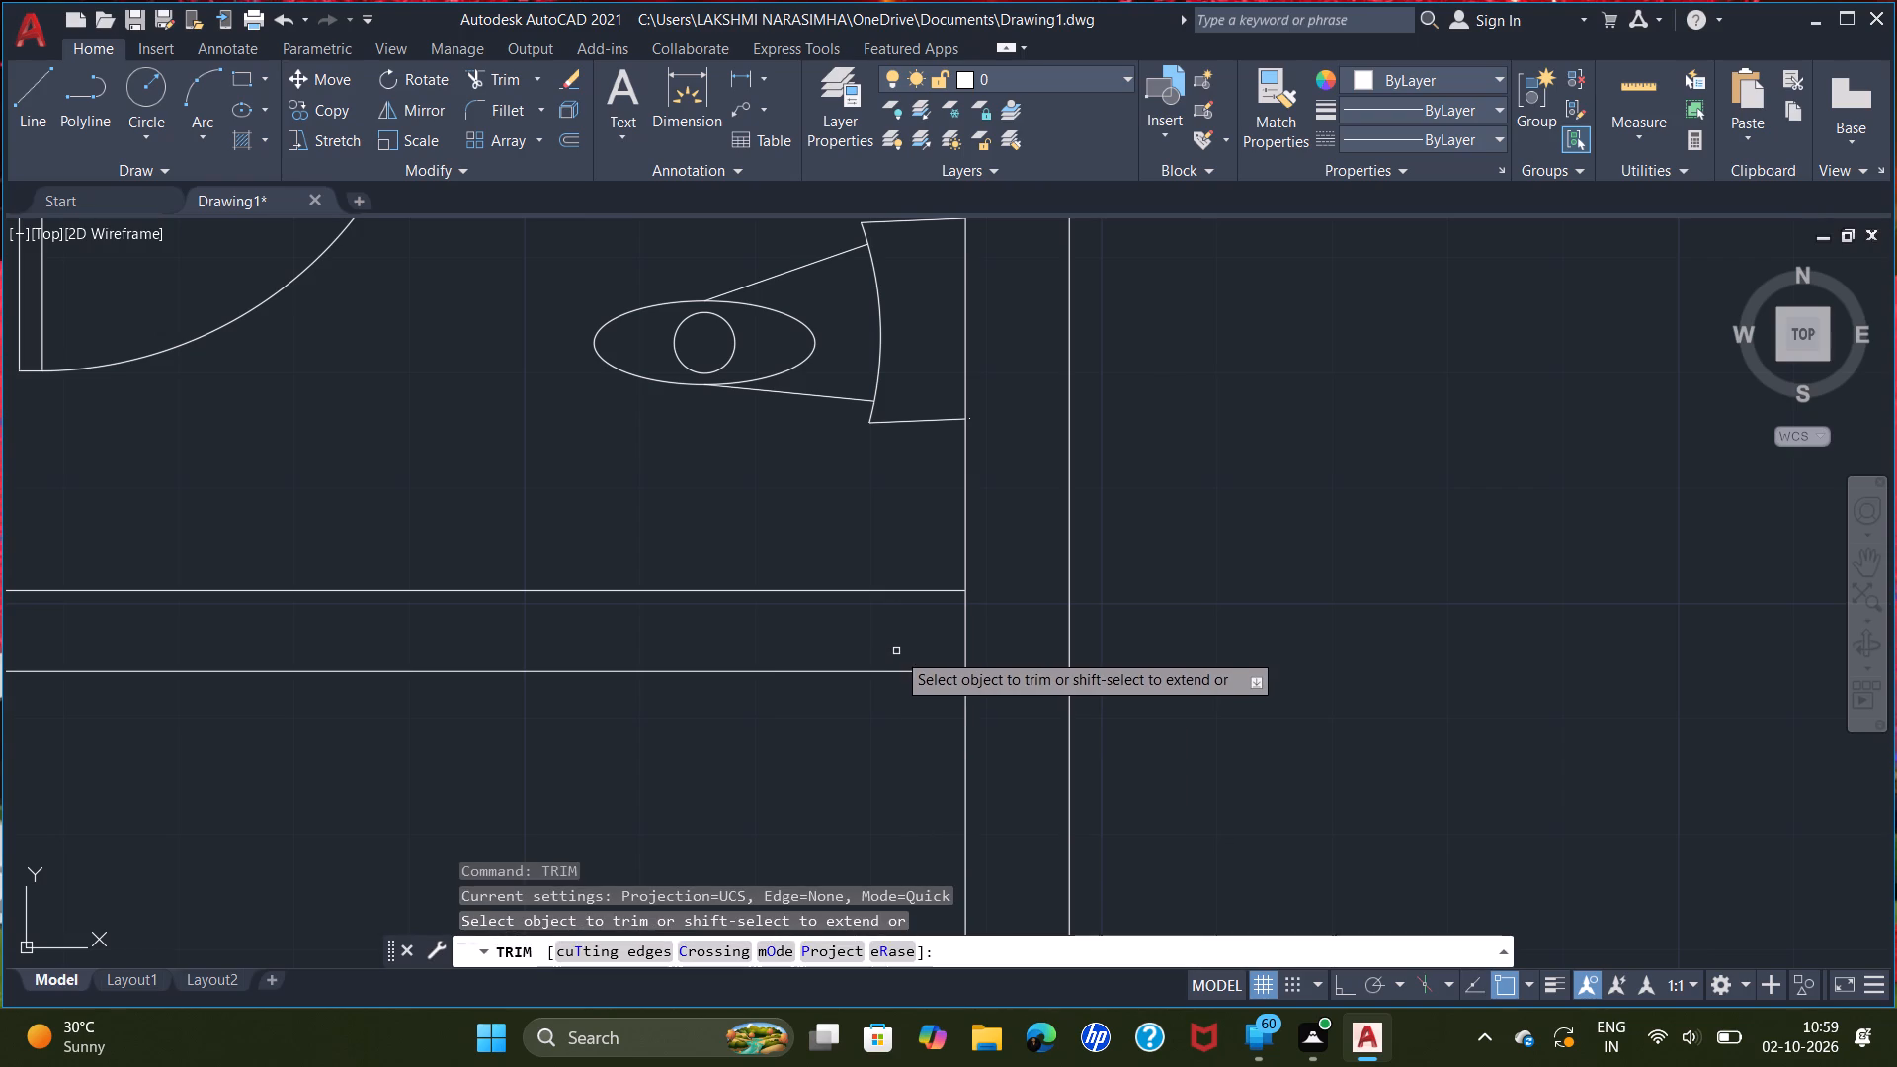
double_click(964, 636)
right_click(962, 627)
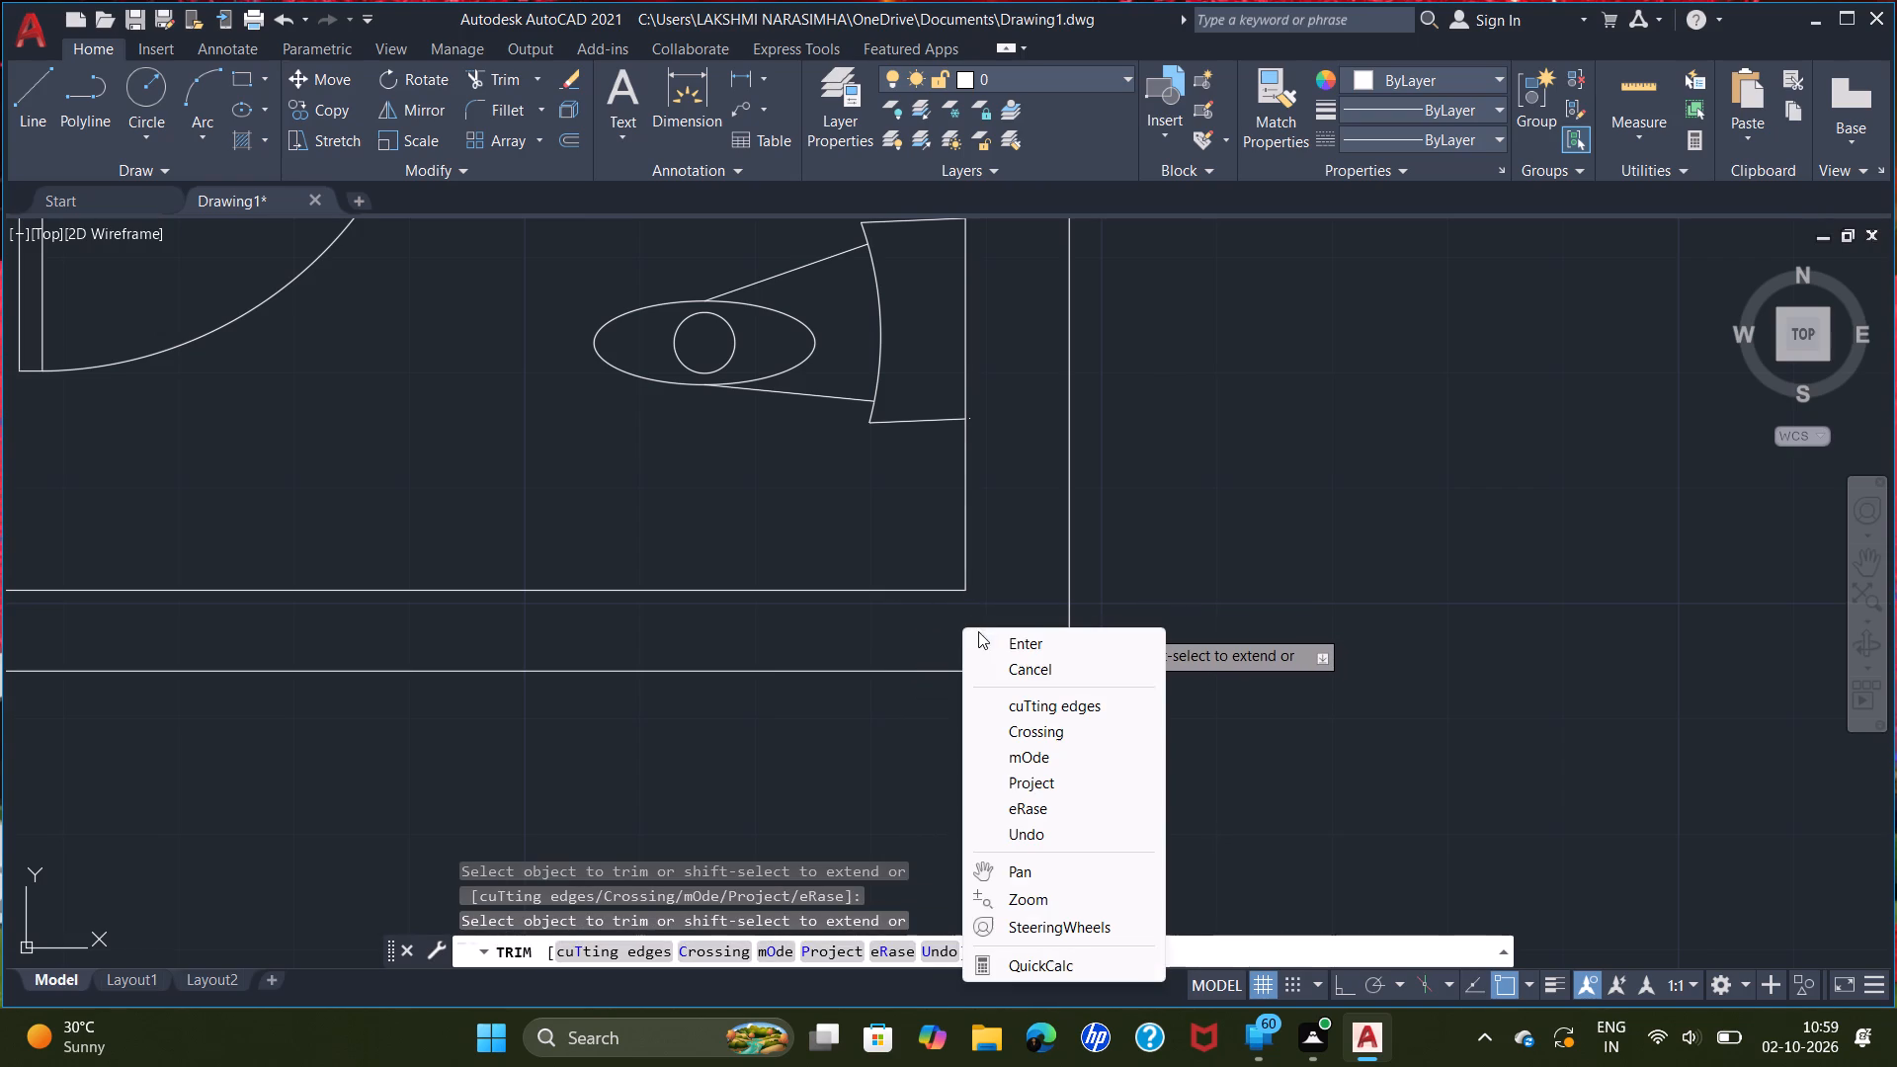
click(1008, 636)
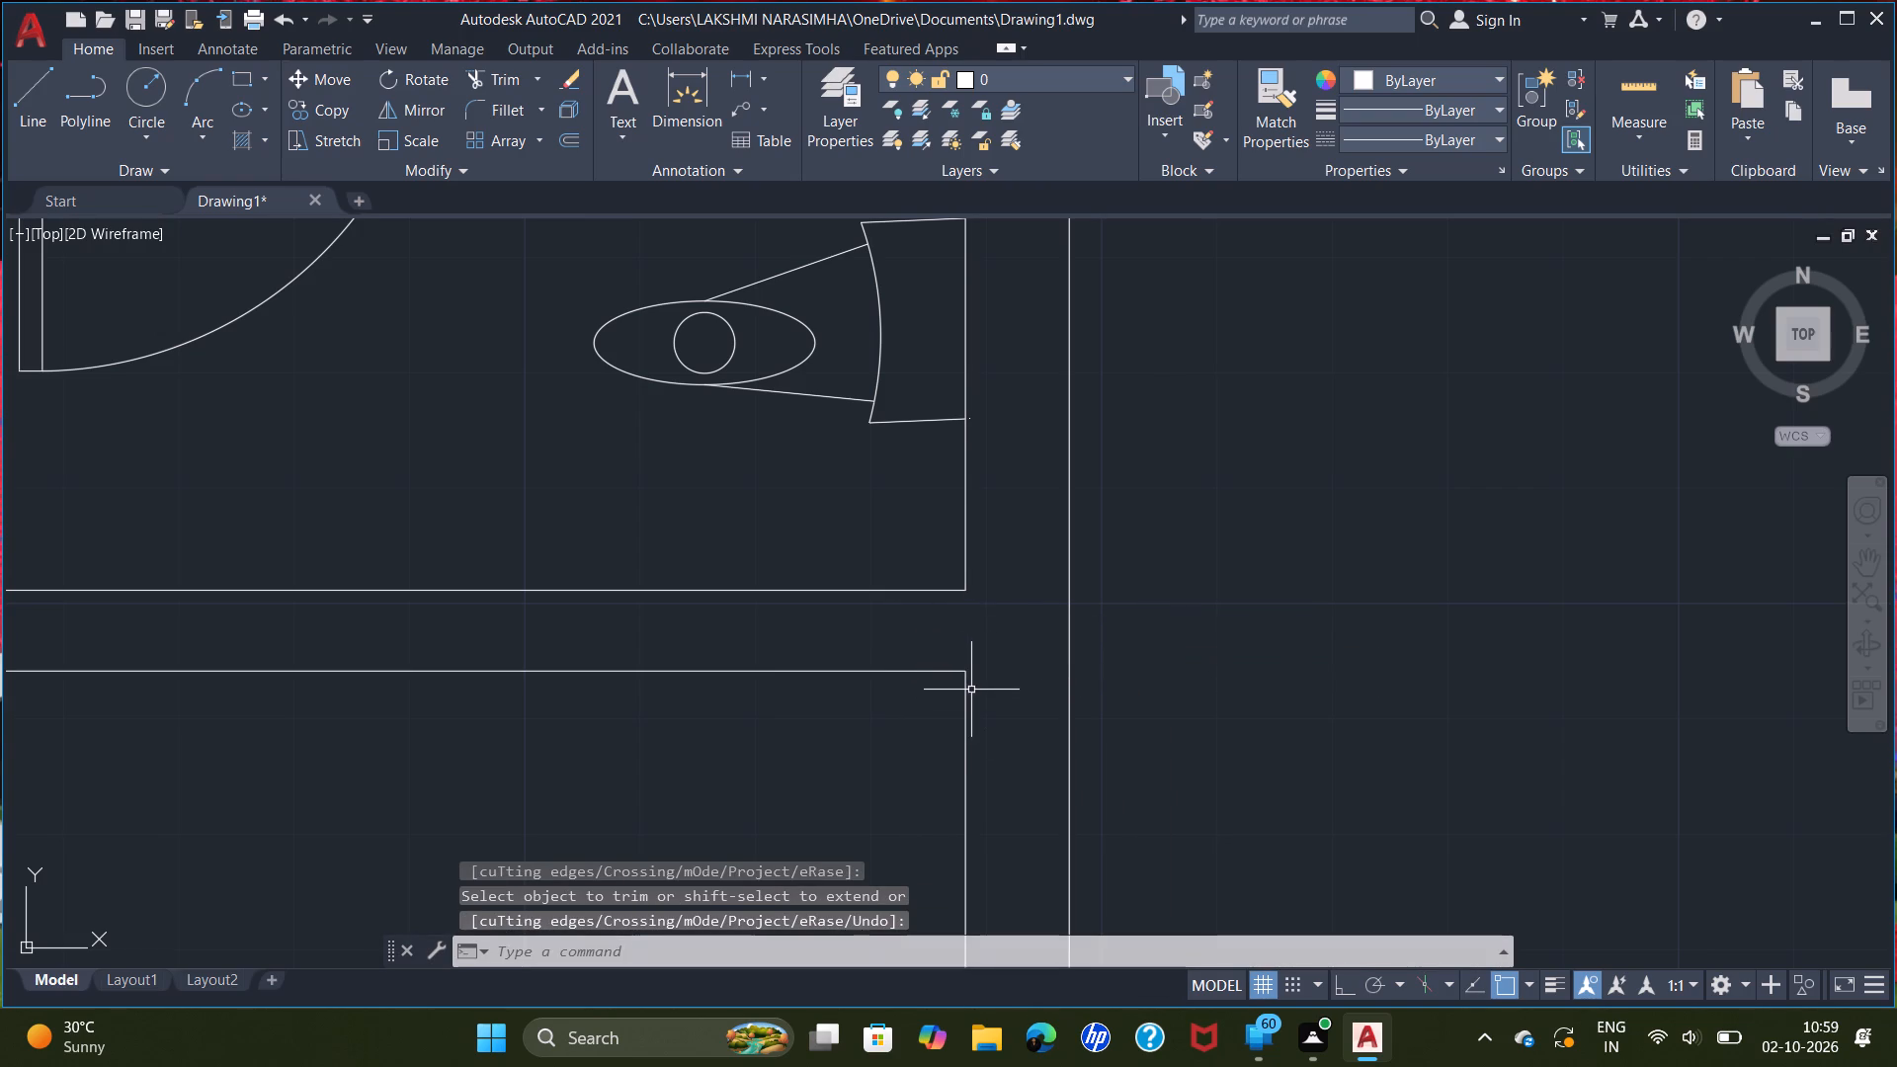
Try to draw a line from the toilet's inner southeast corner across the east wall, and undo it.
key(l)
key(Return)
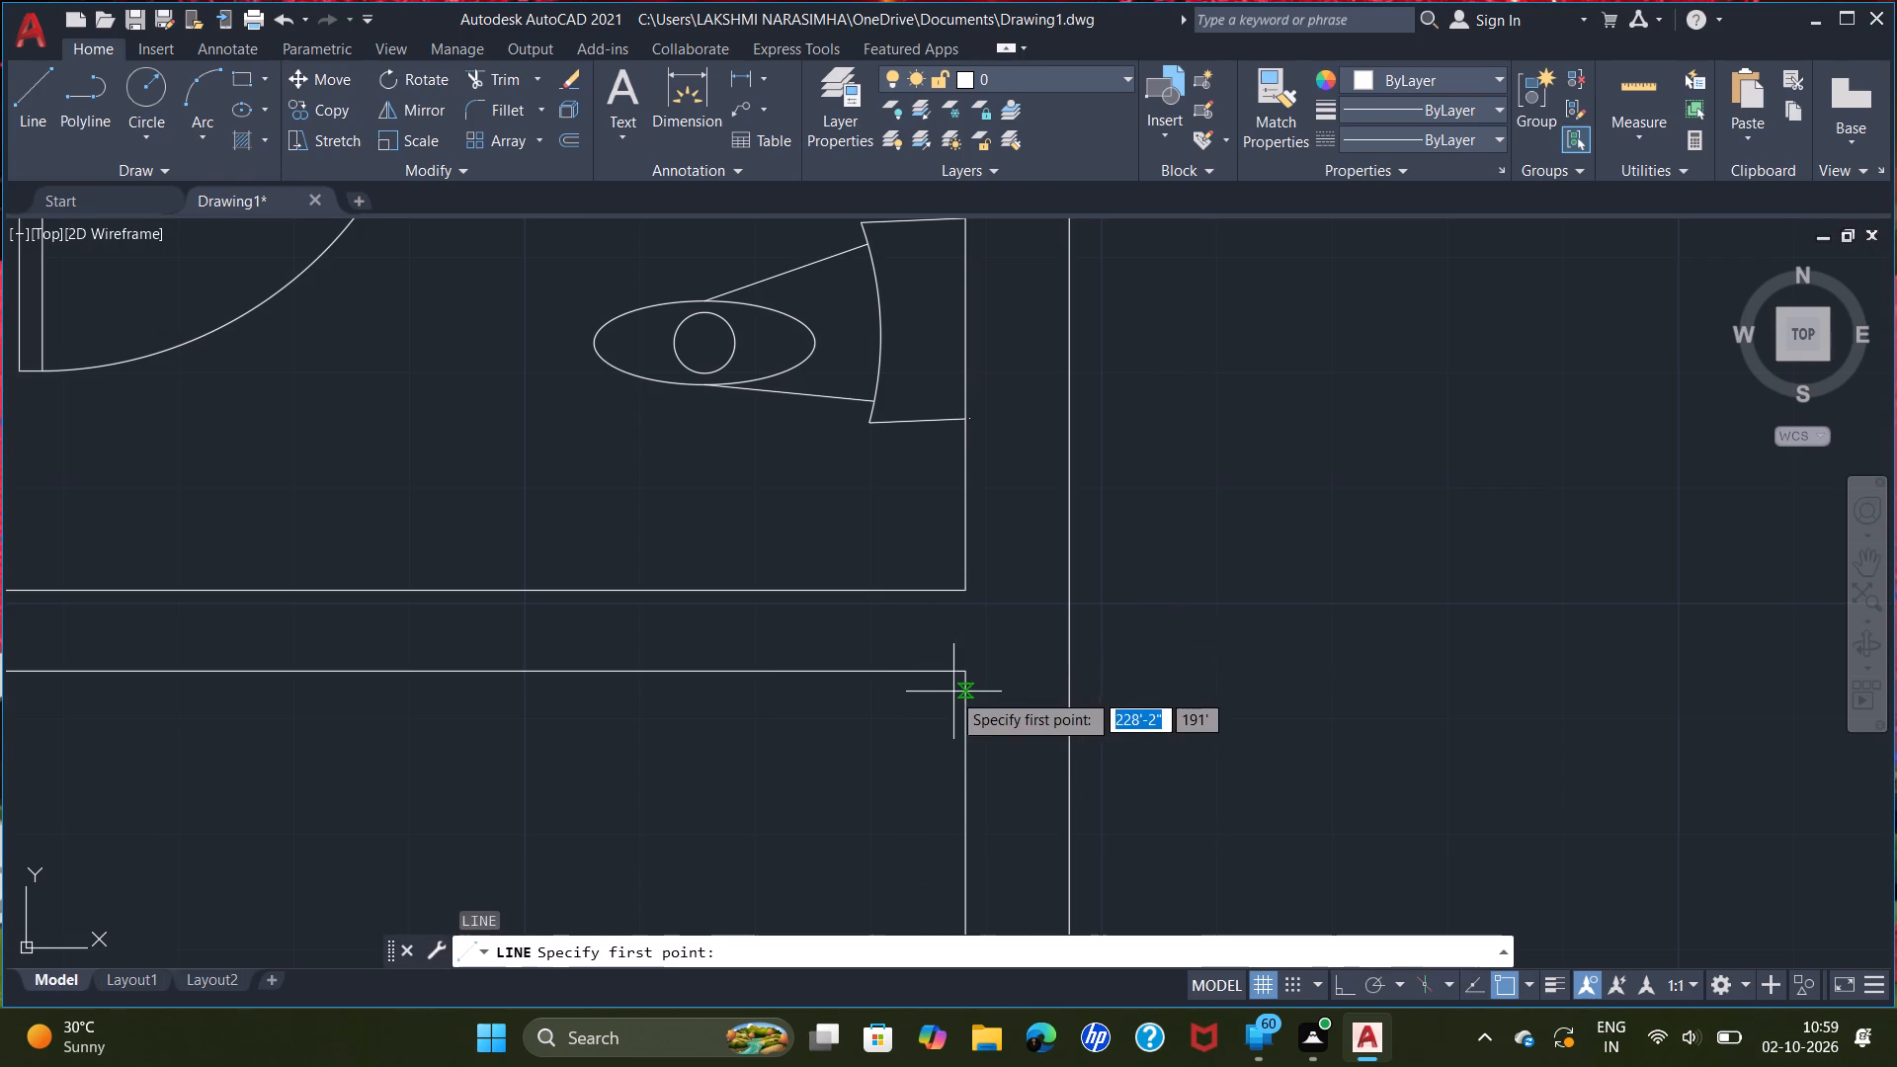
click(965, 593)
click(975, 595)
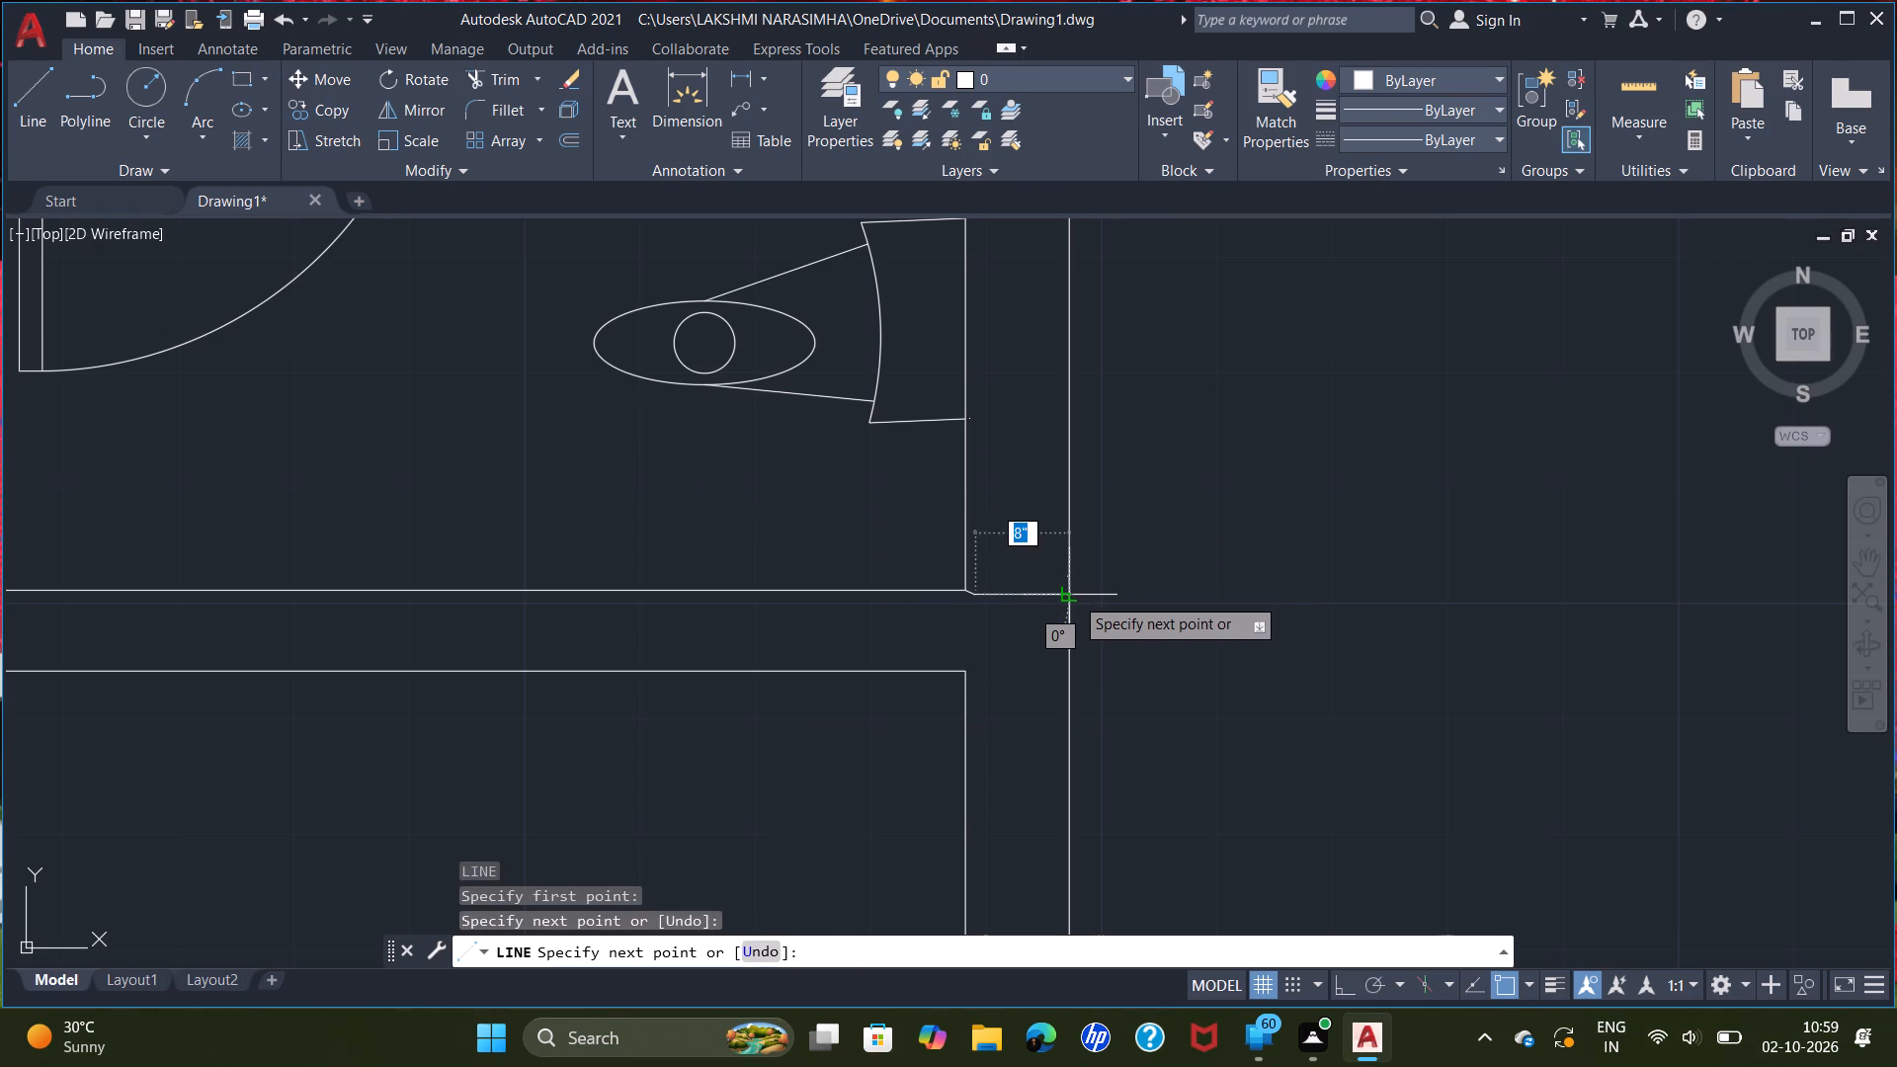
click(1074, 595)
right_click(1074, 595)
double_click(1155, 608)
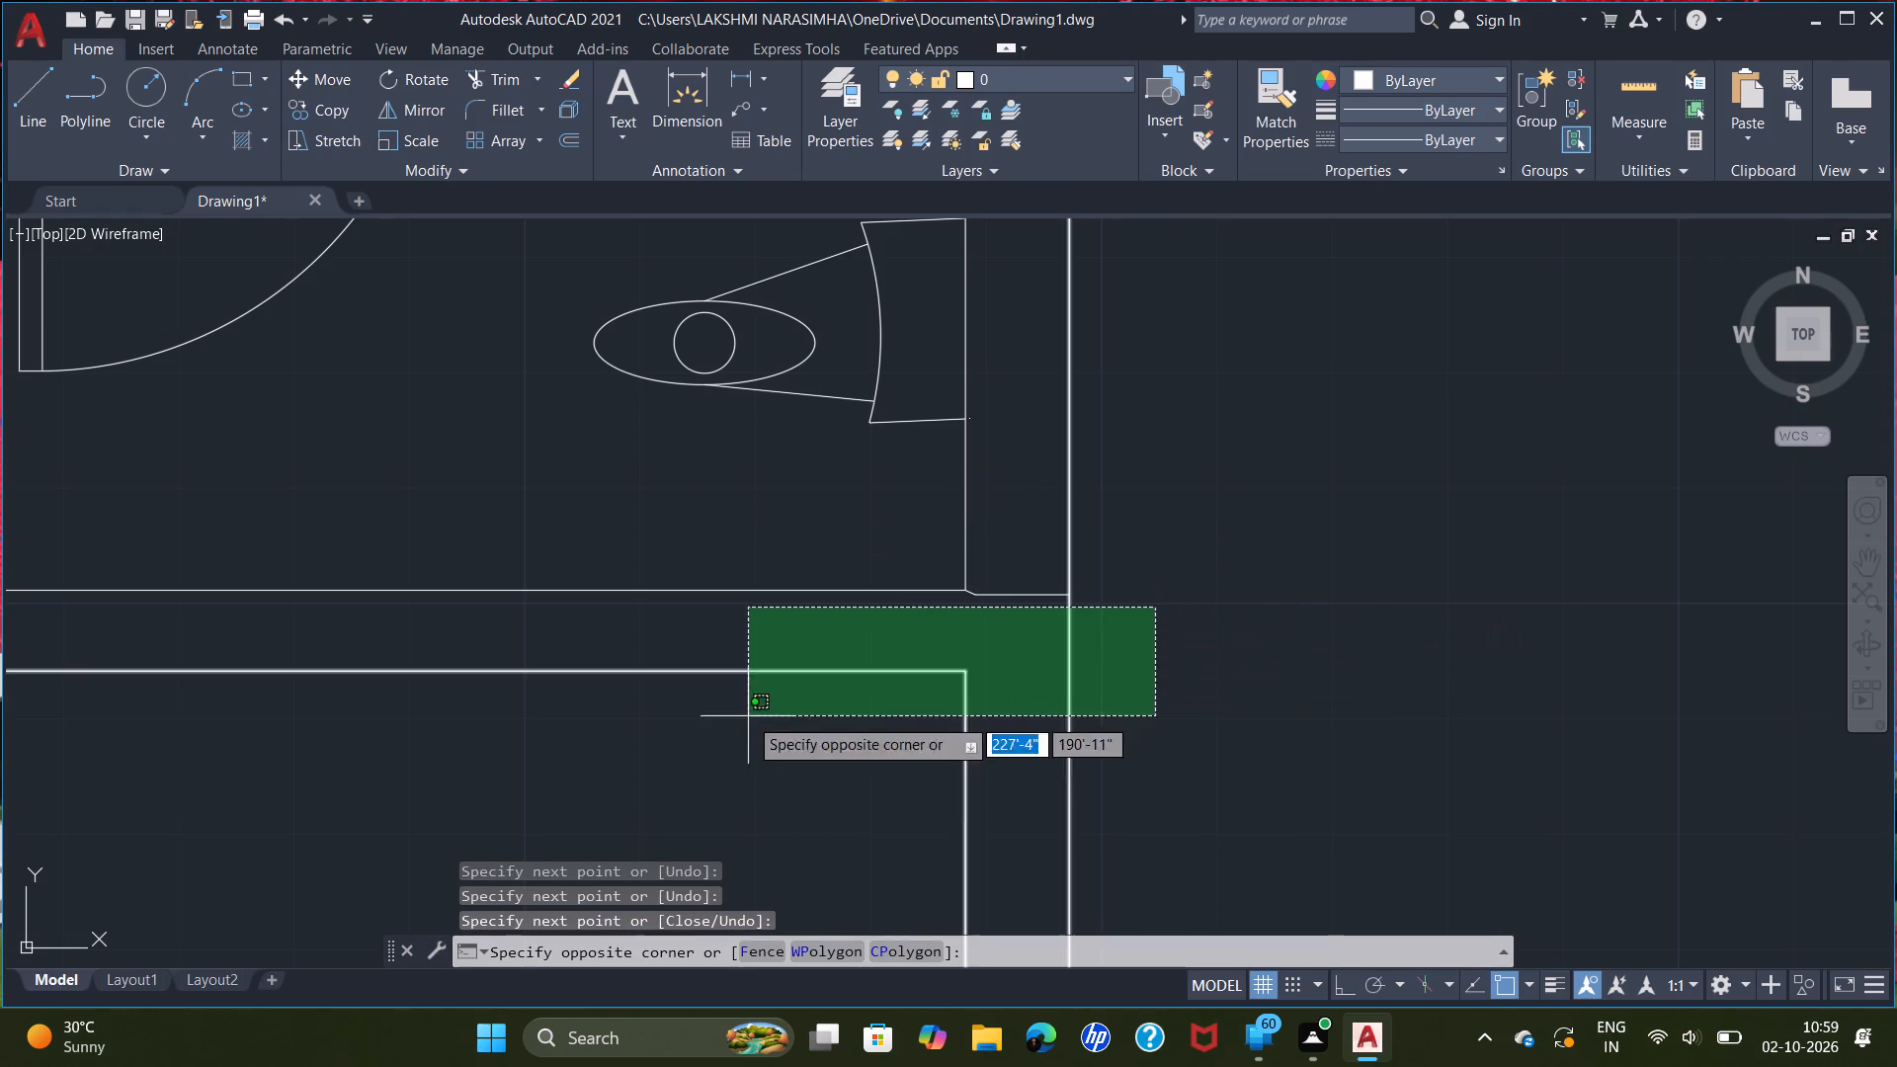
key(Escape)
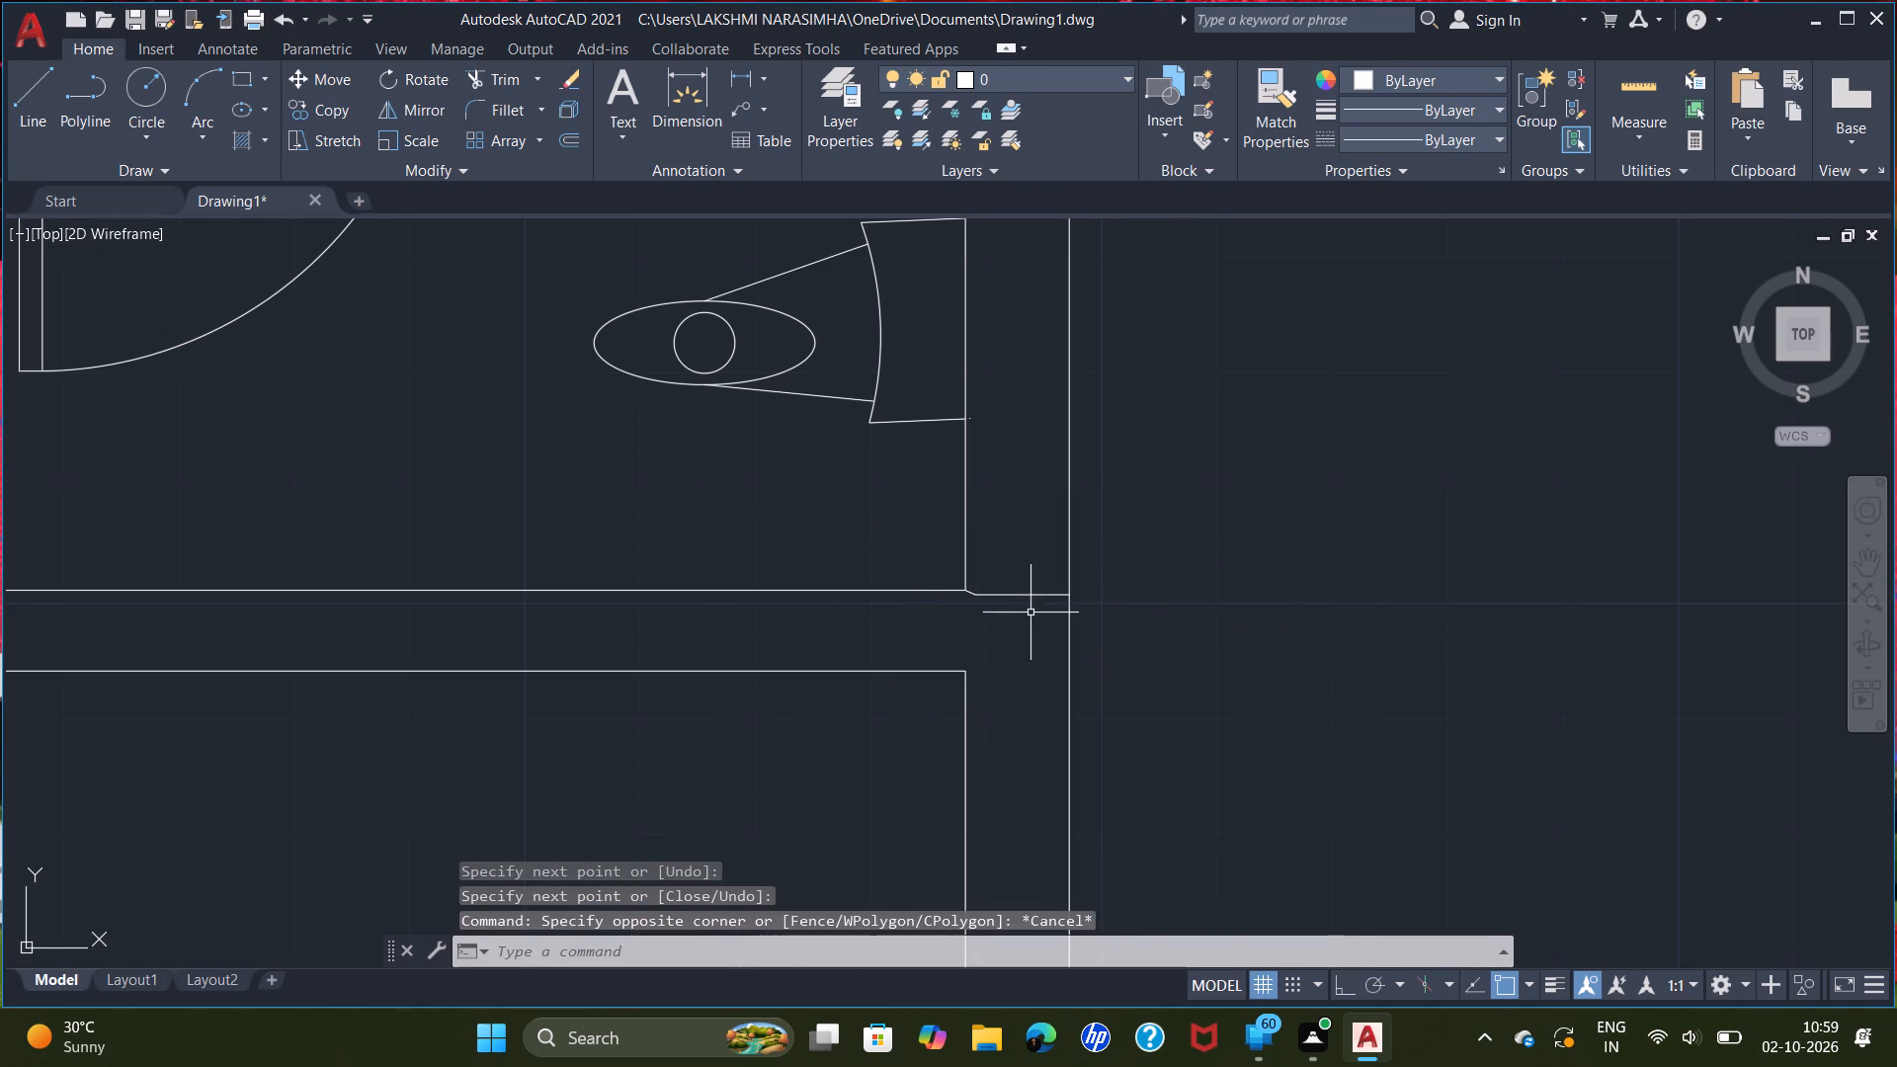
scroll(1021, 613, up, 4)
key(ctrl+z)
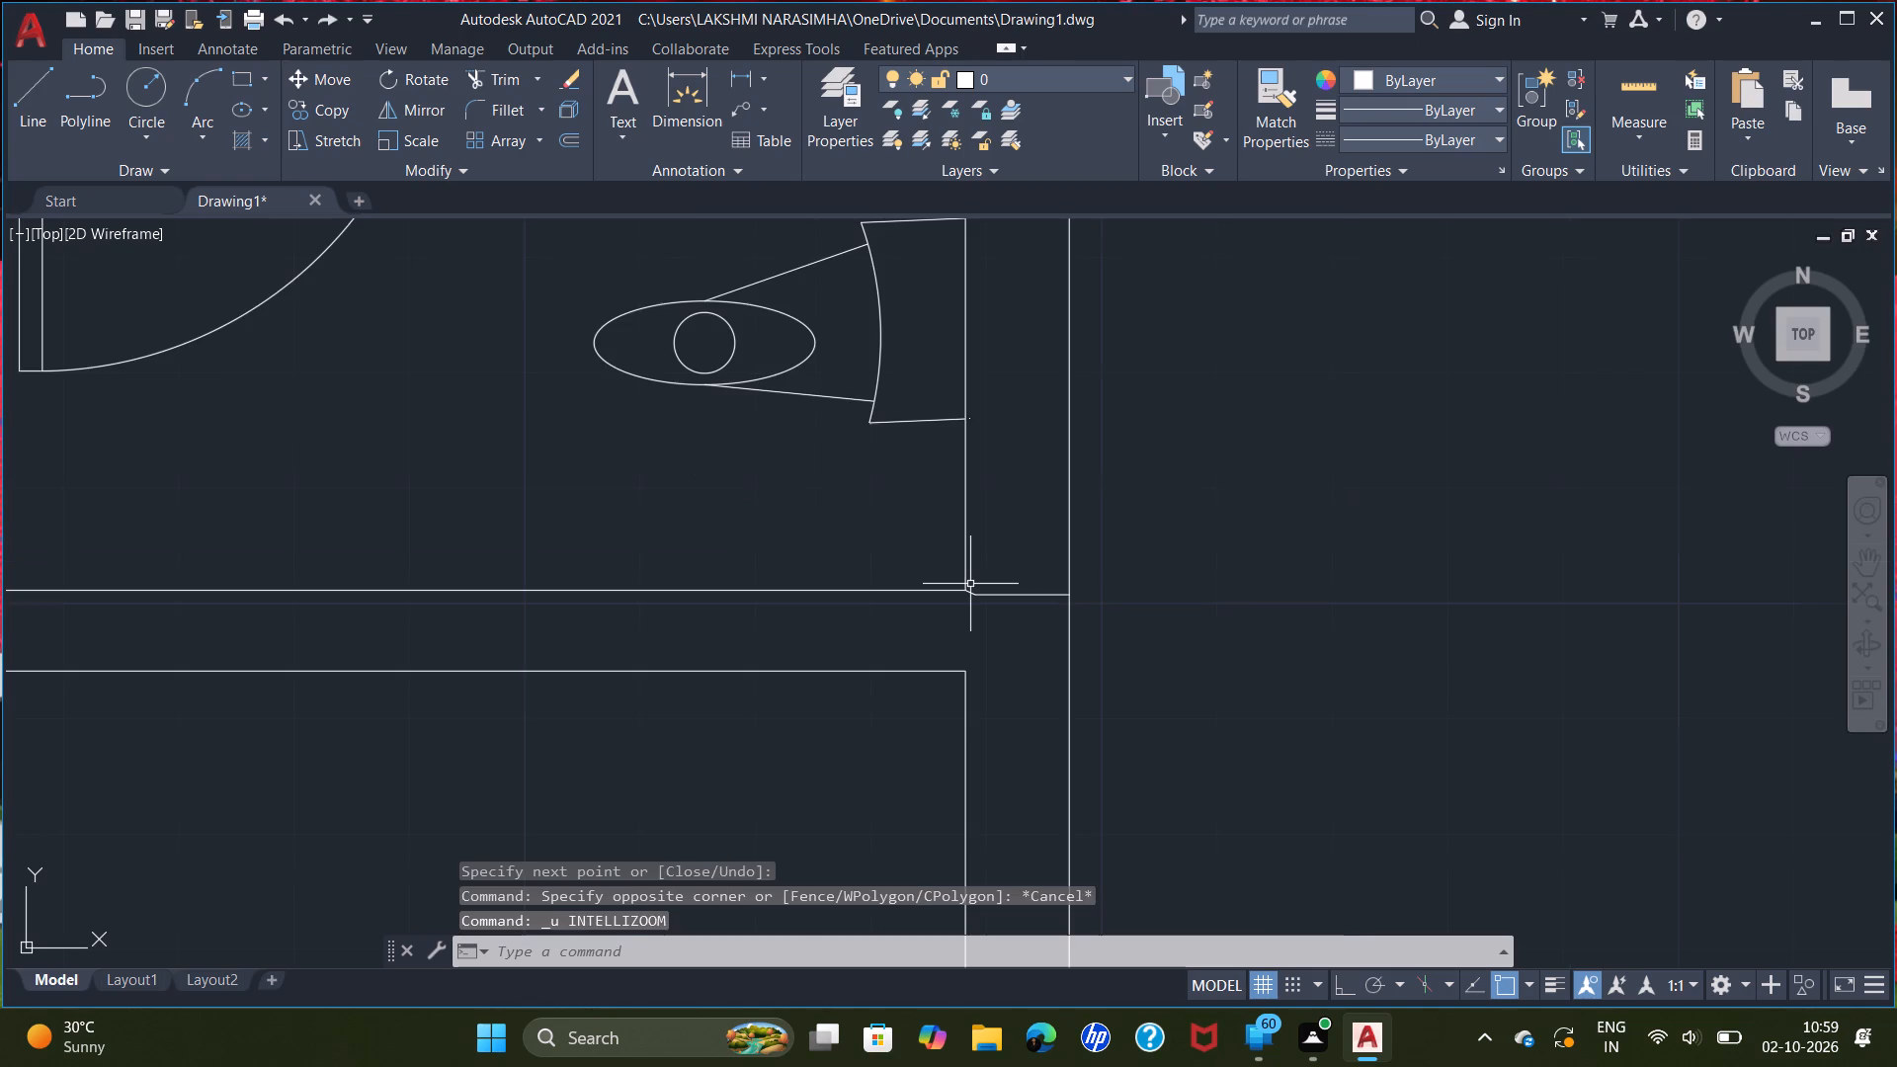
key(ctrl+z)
Draw a straight horizontal line from the toilet's inner southeast corner to the east wall's outer line.
scroll(967, 607, up, 3)
middle_drag(965, 598, 975, 615)
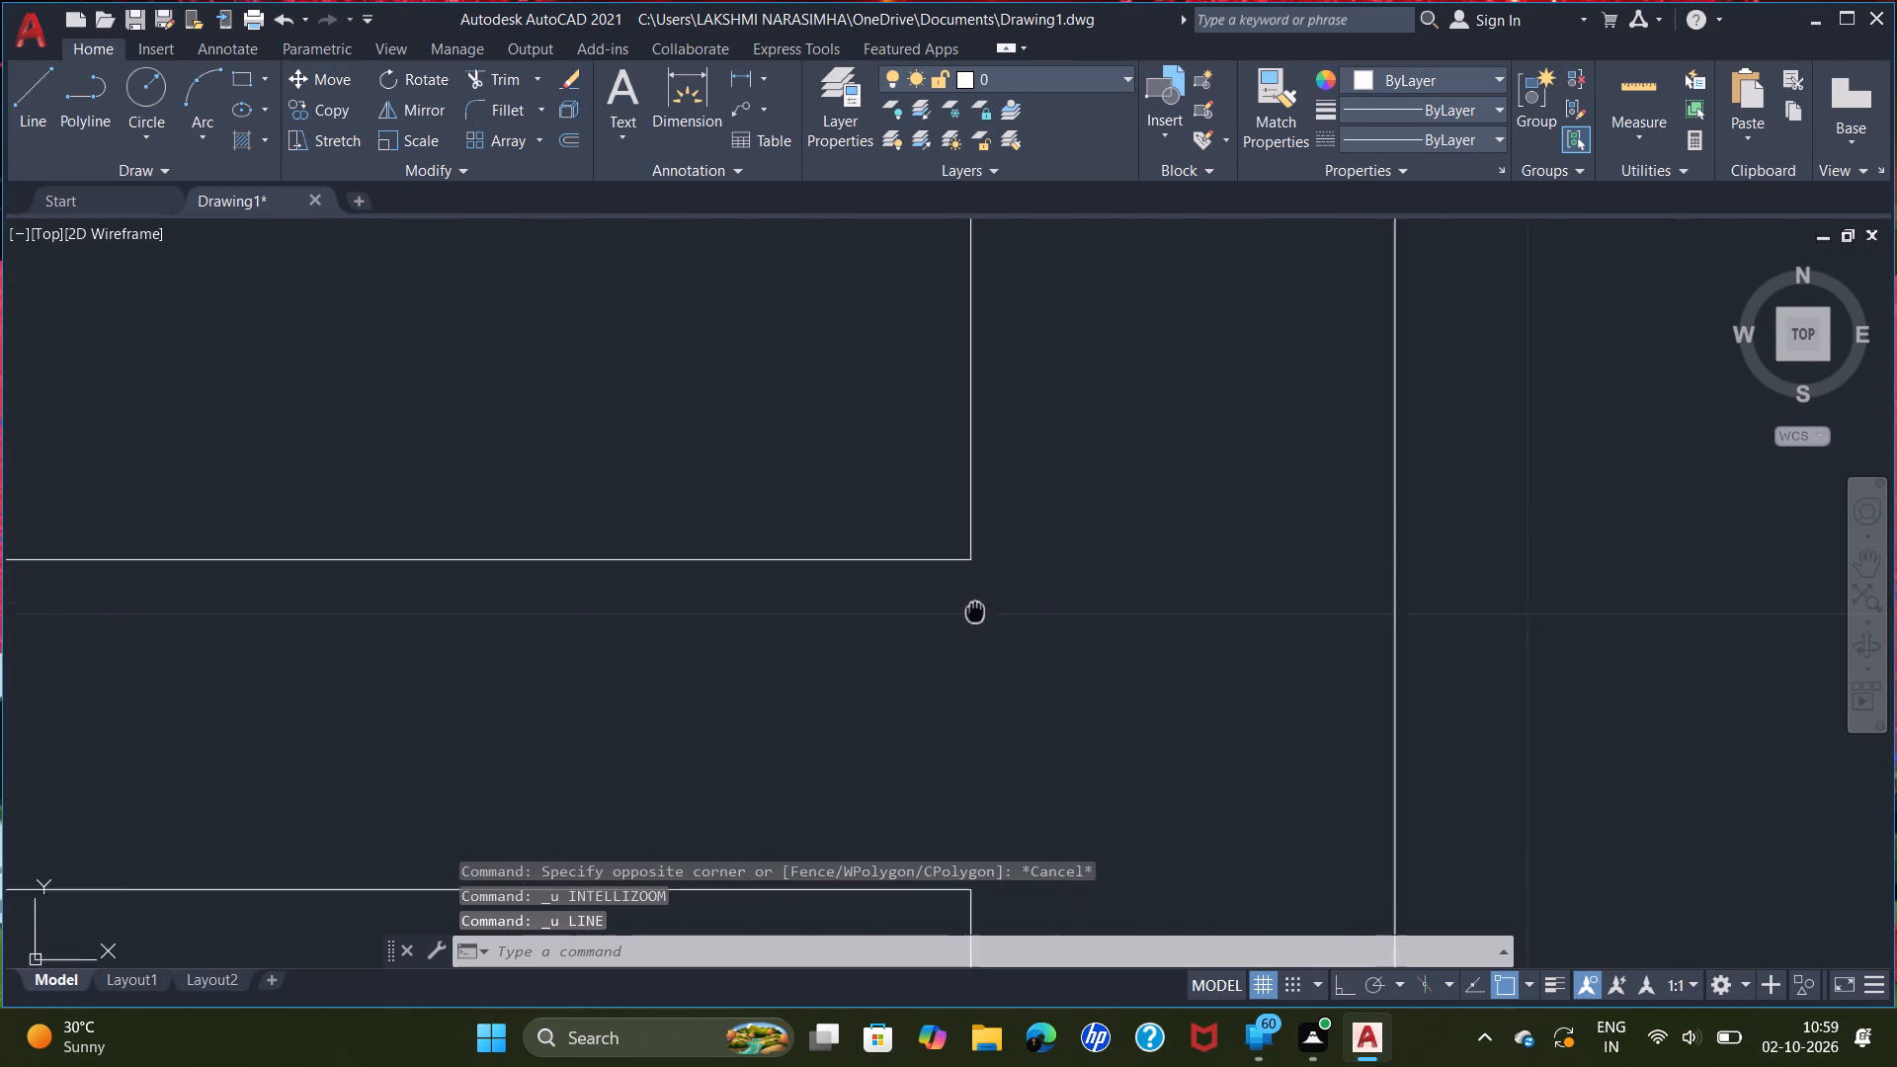
middle_drag(975, 615, 949, 737)
key(l)
key(Return)
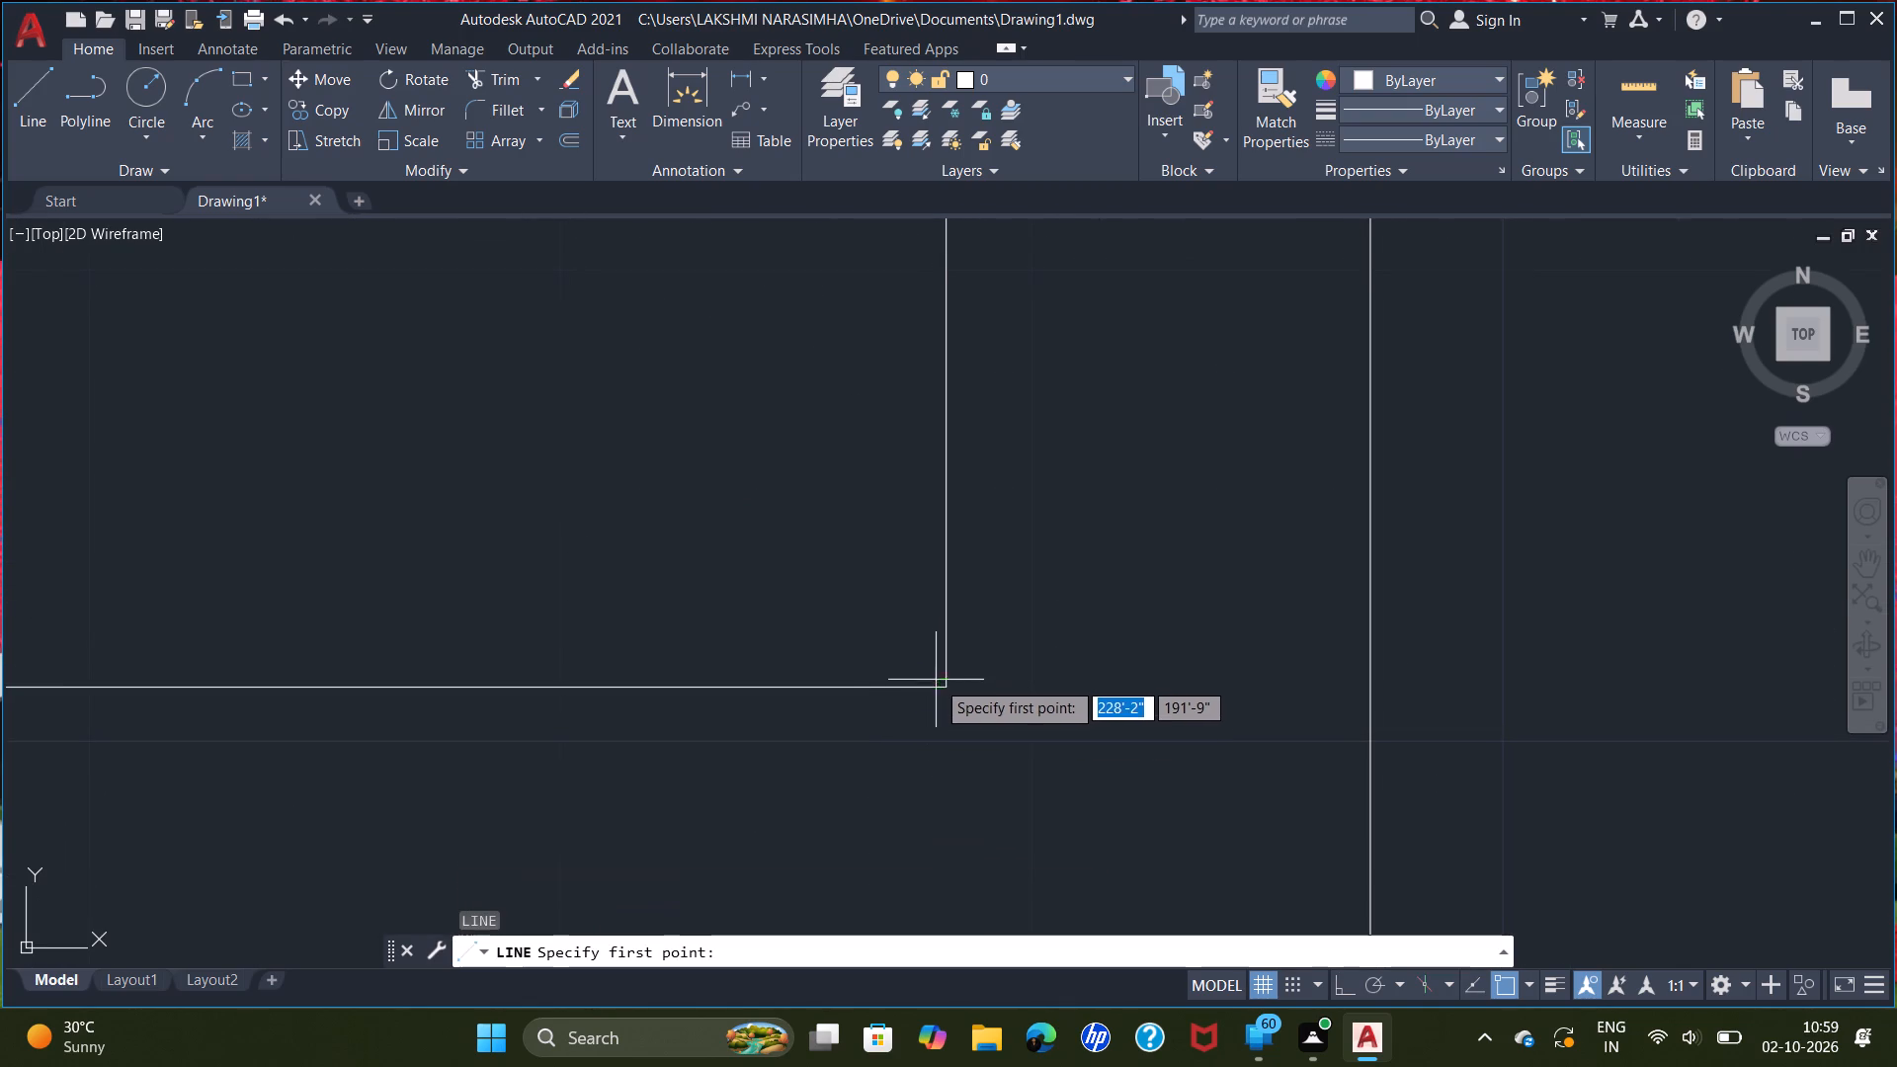
click(941, 684)
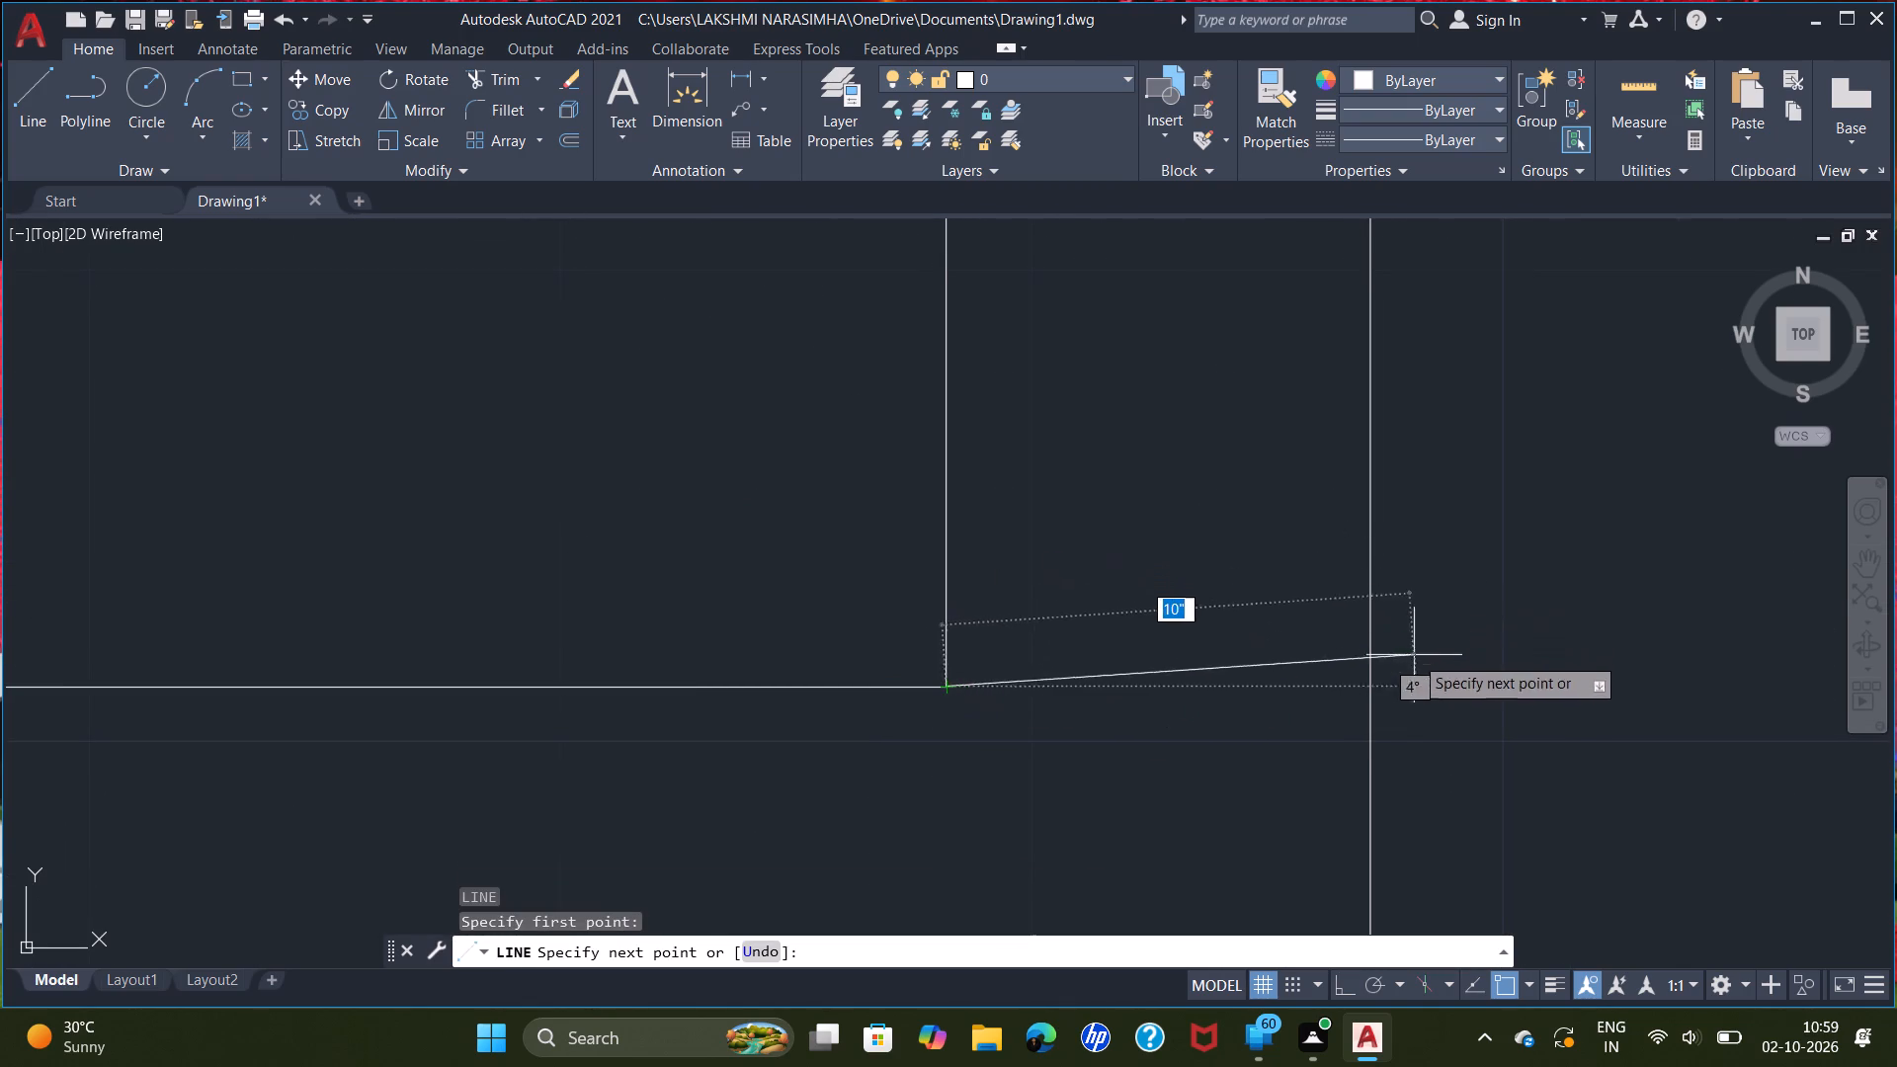
click(1372, 689)
right_click(1366, 684)
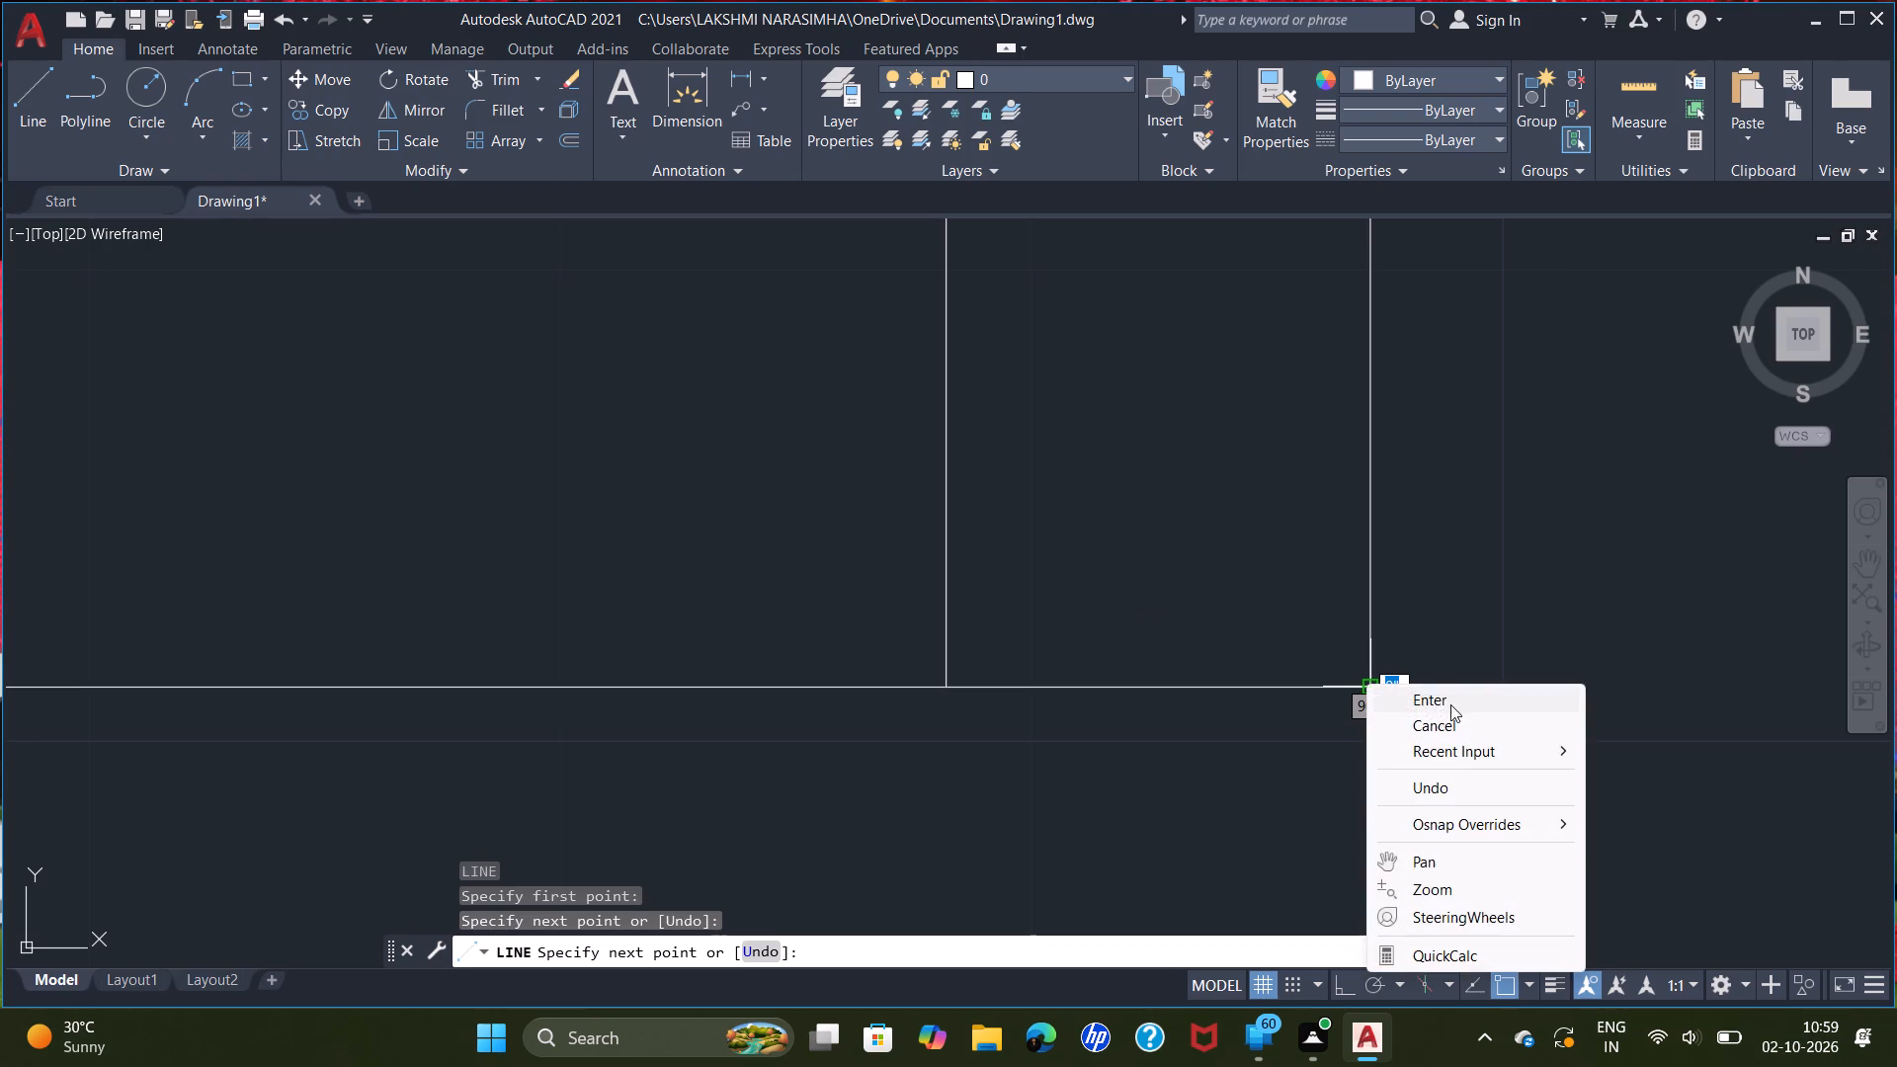
click(1442, 696)
scroll(1240, 791, down, 2)
middle_drag(1258, 863, 1141, 818)
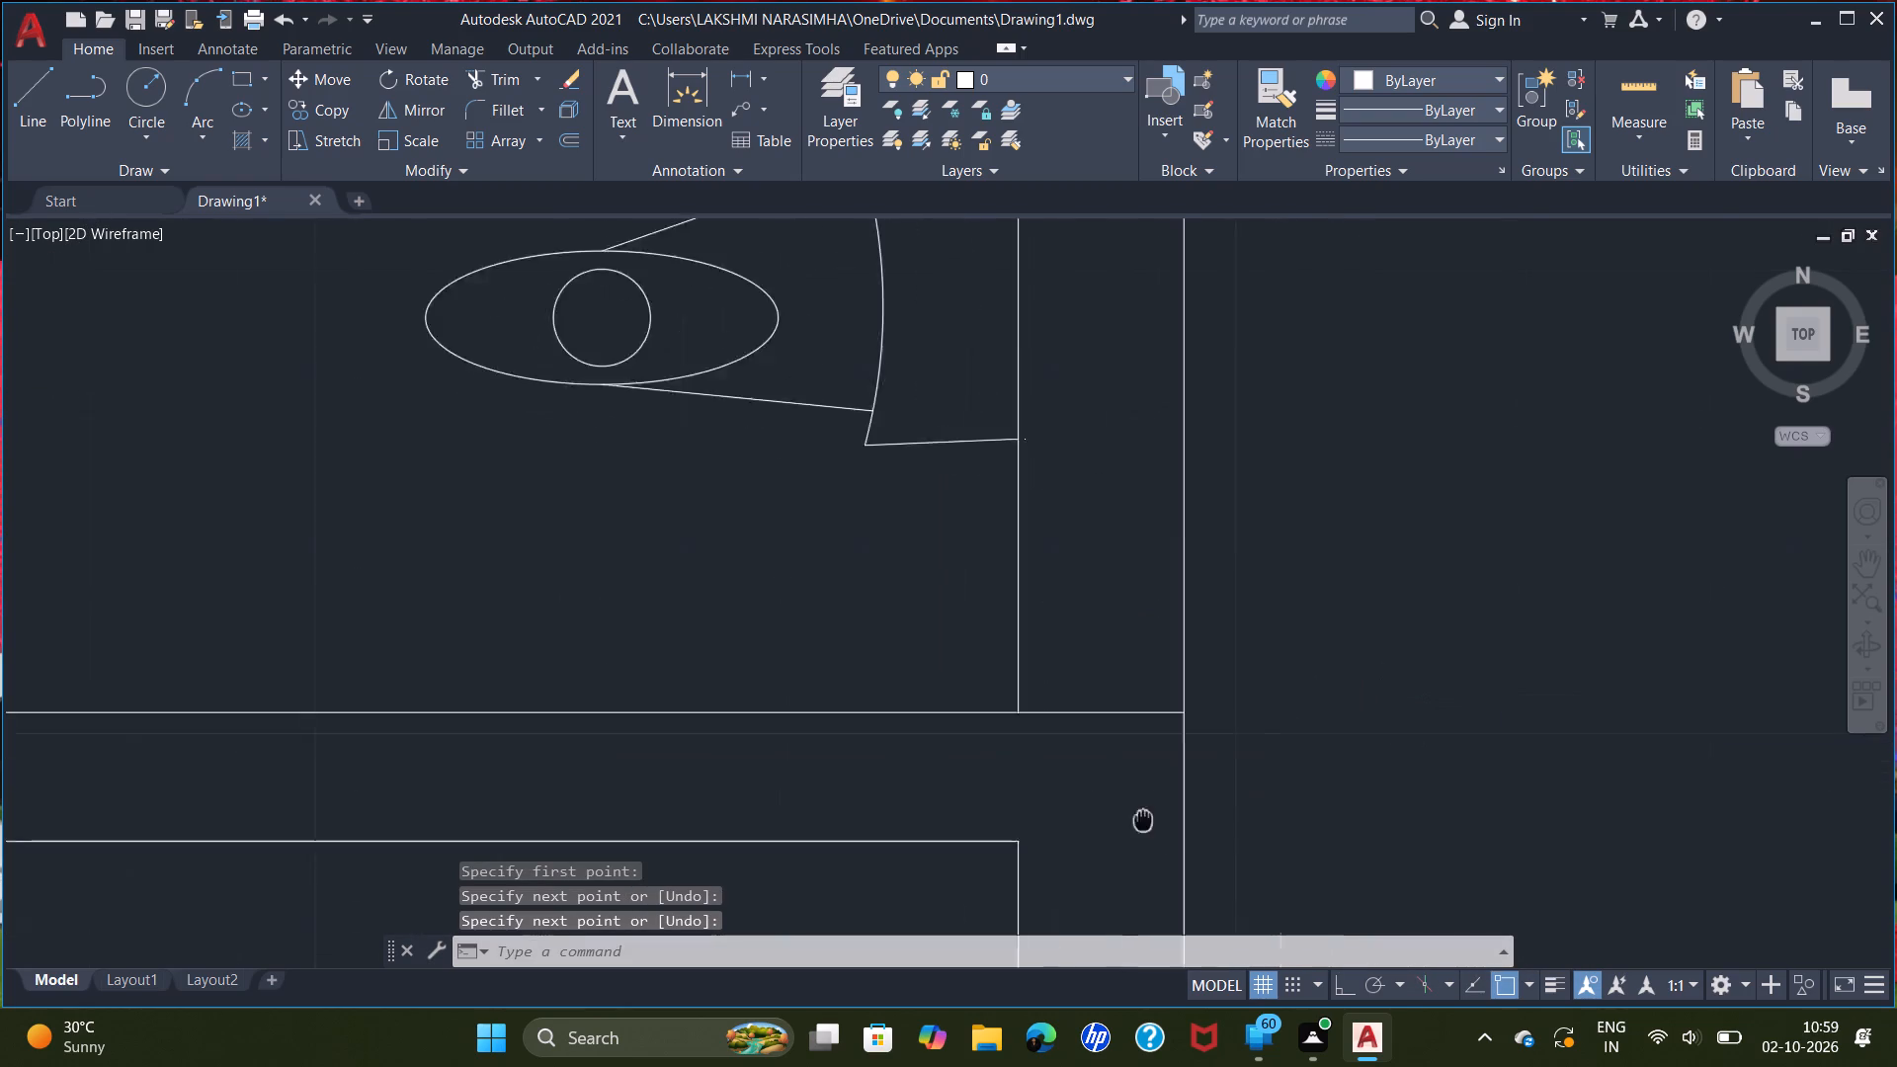
middle_drag(1141, 818, 1105, 736)
scroll(1006, 743, up, 2)
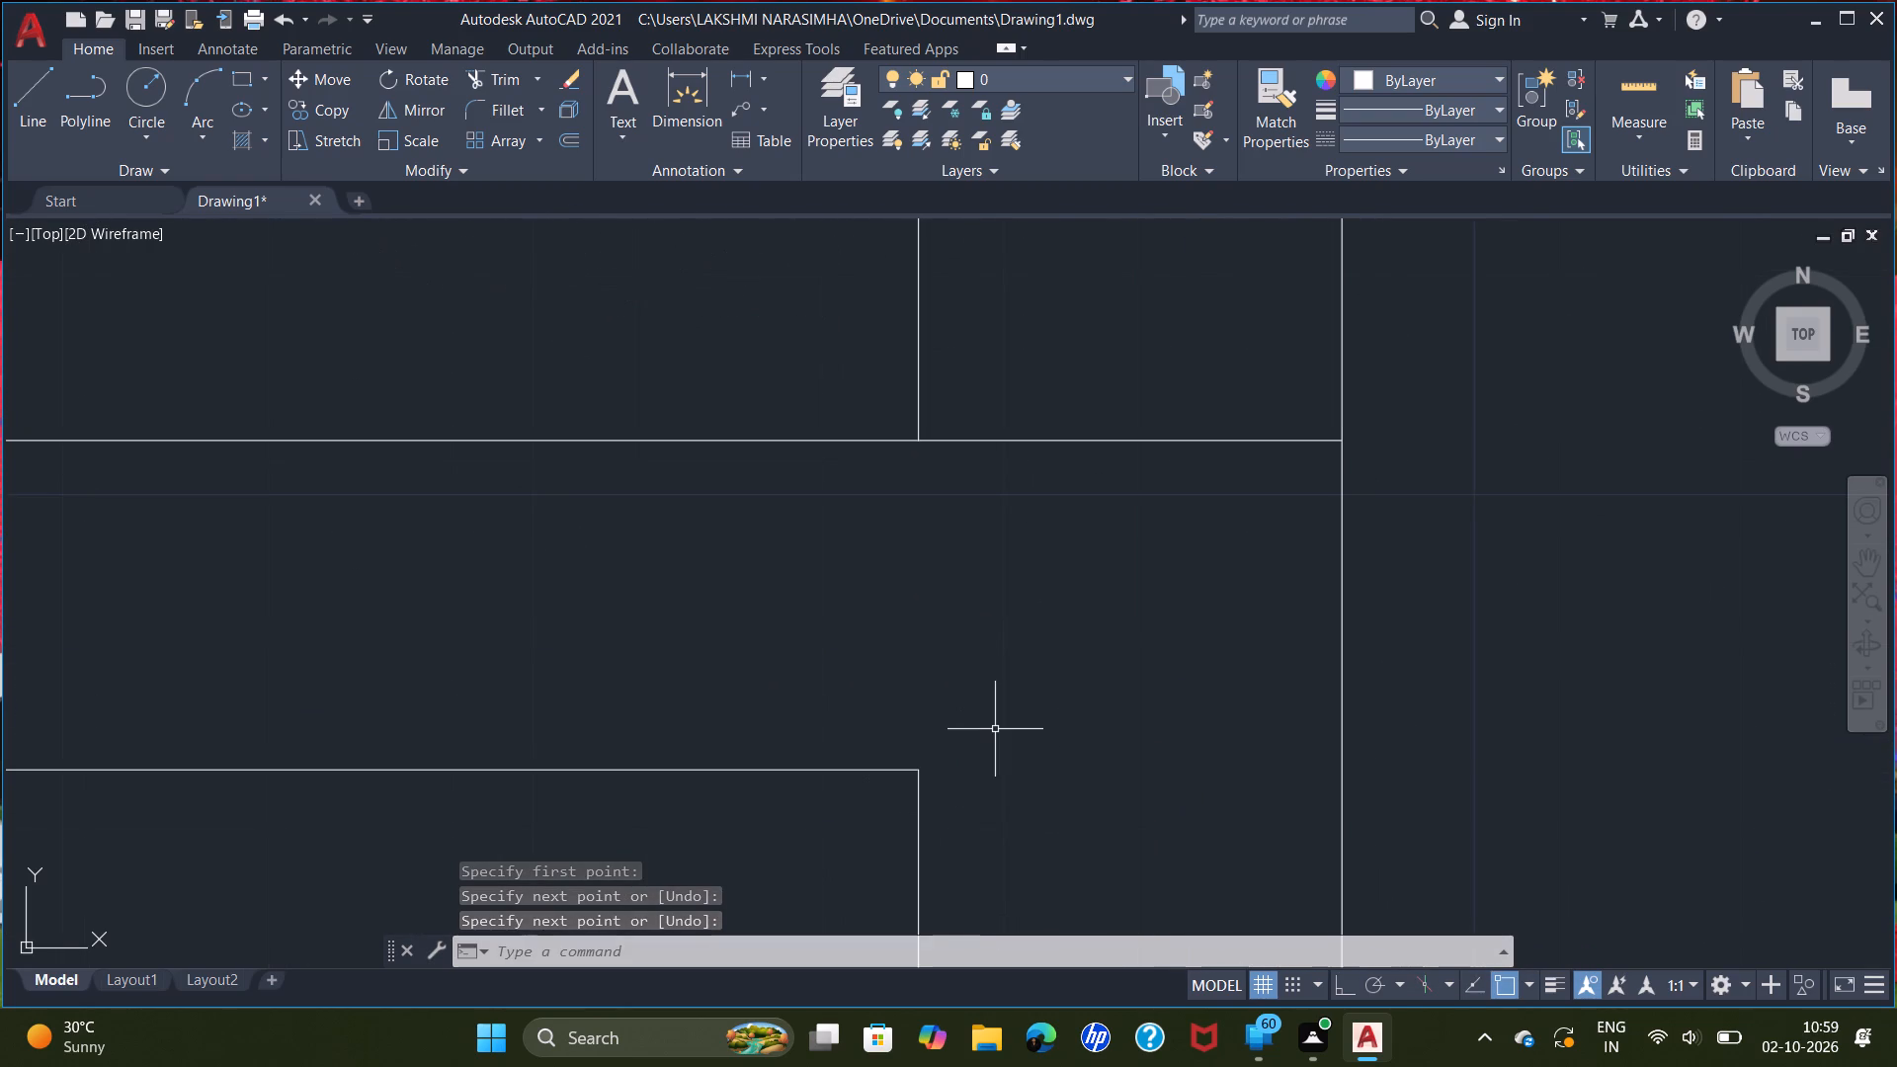
Draw a straight line extending the toilet south wall's outer line from the east wall's inner line to its outer line.
key(l)
key(Return)
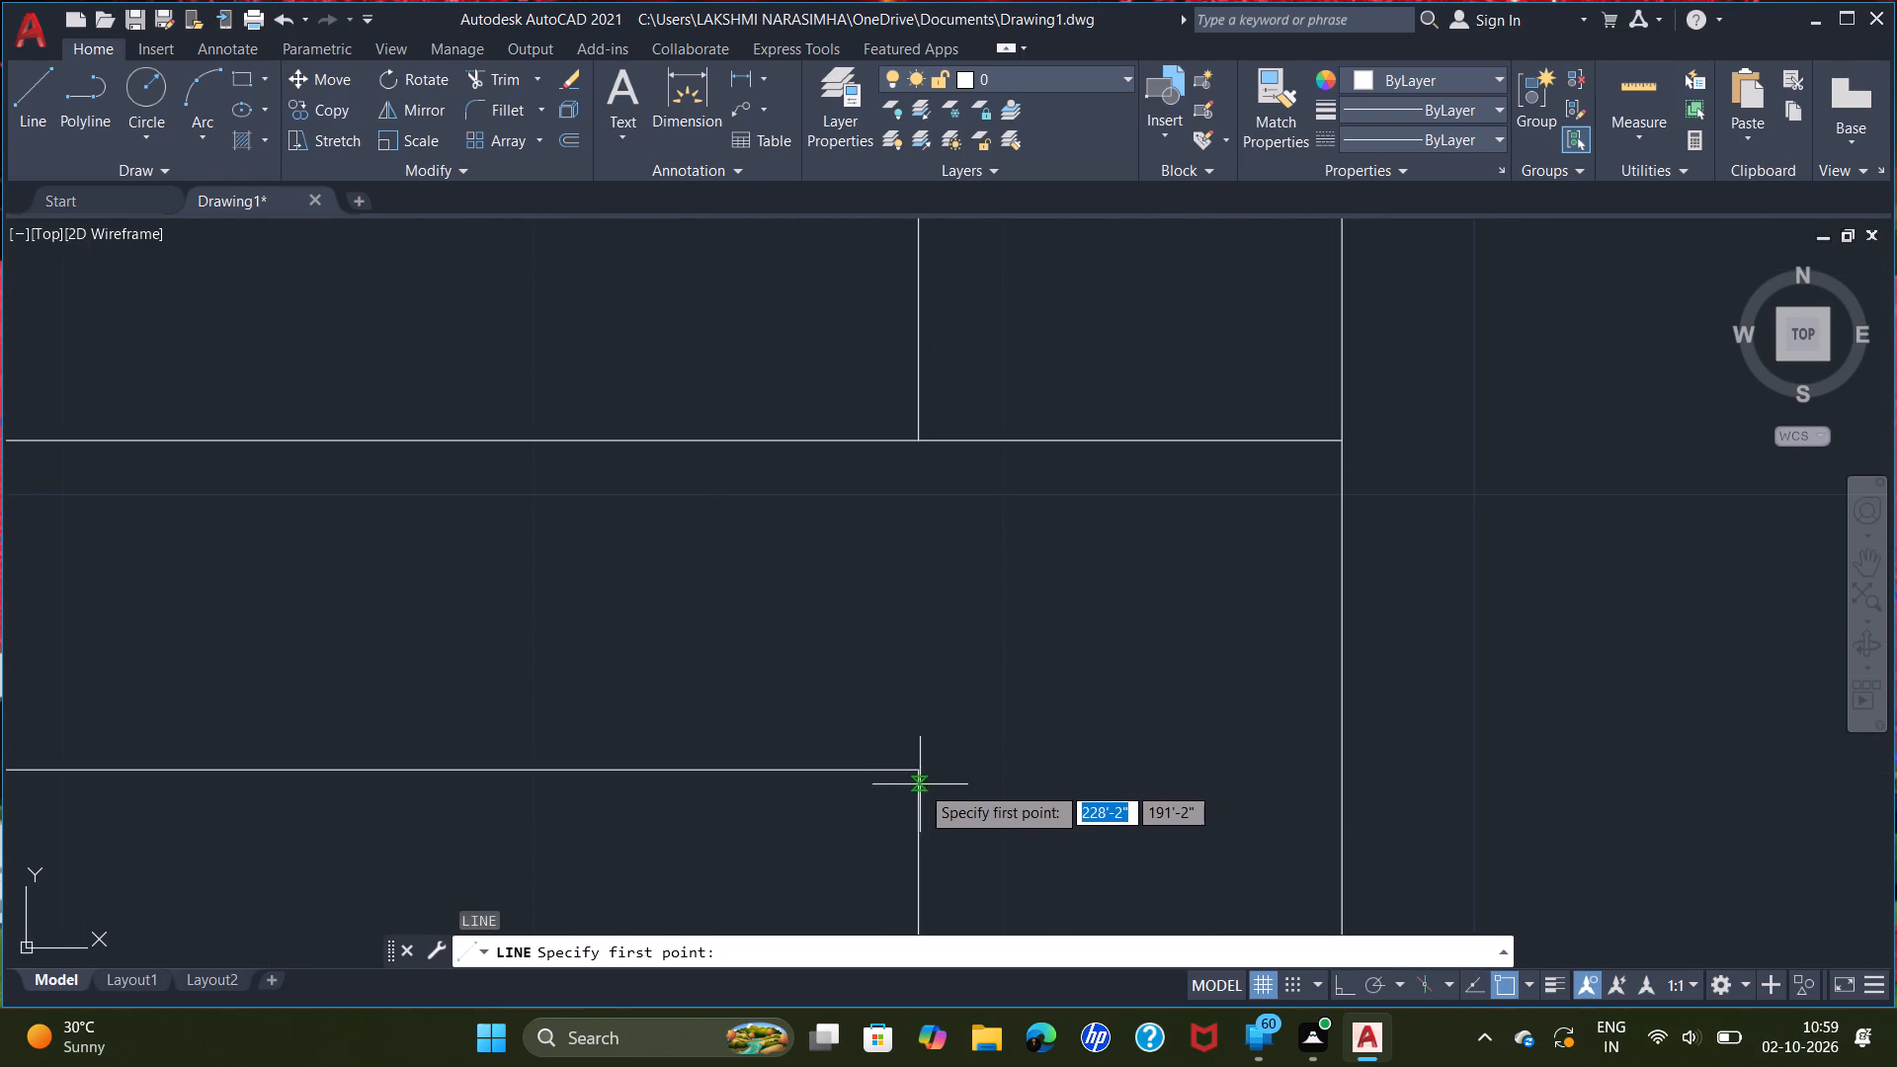
click(917, 772)
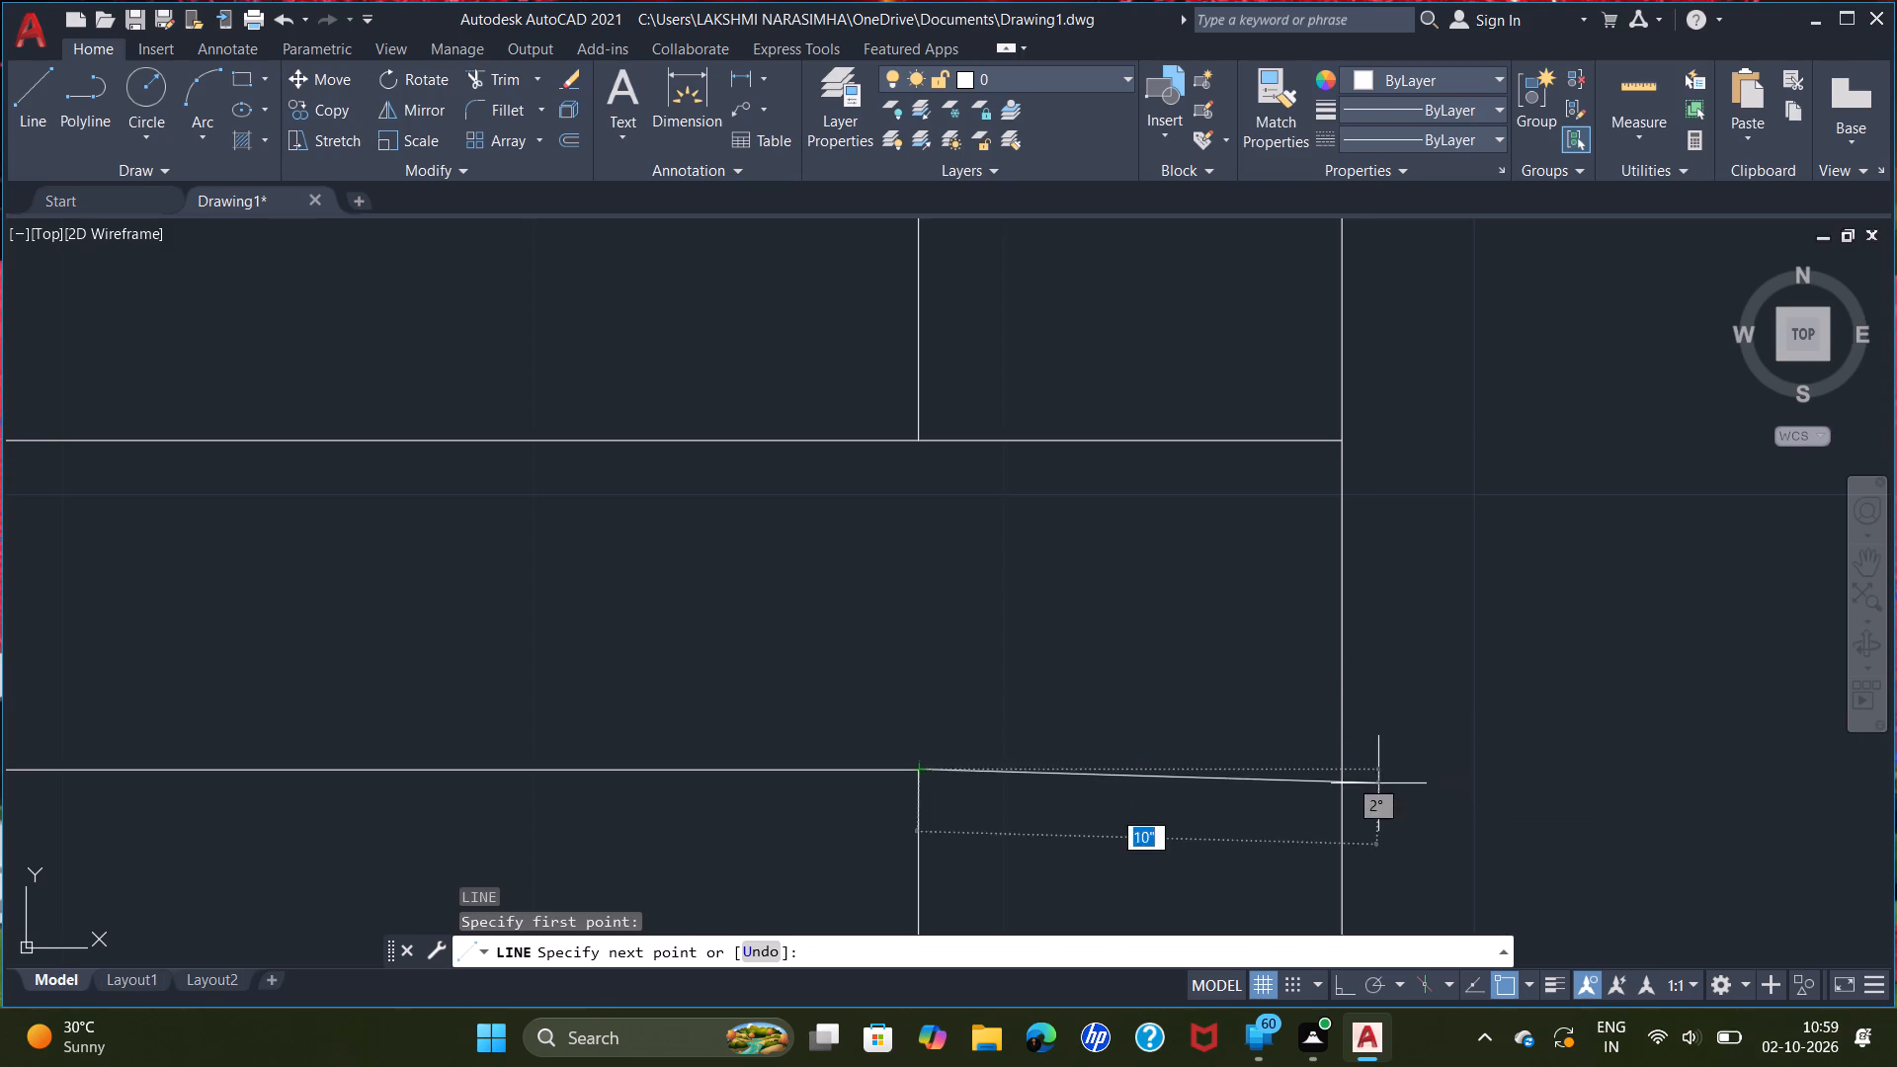
click(1341, 774)
right_click(1351, 763)
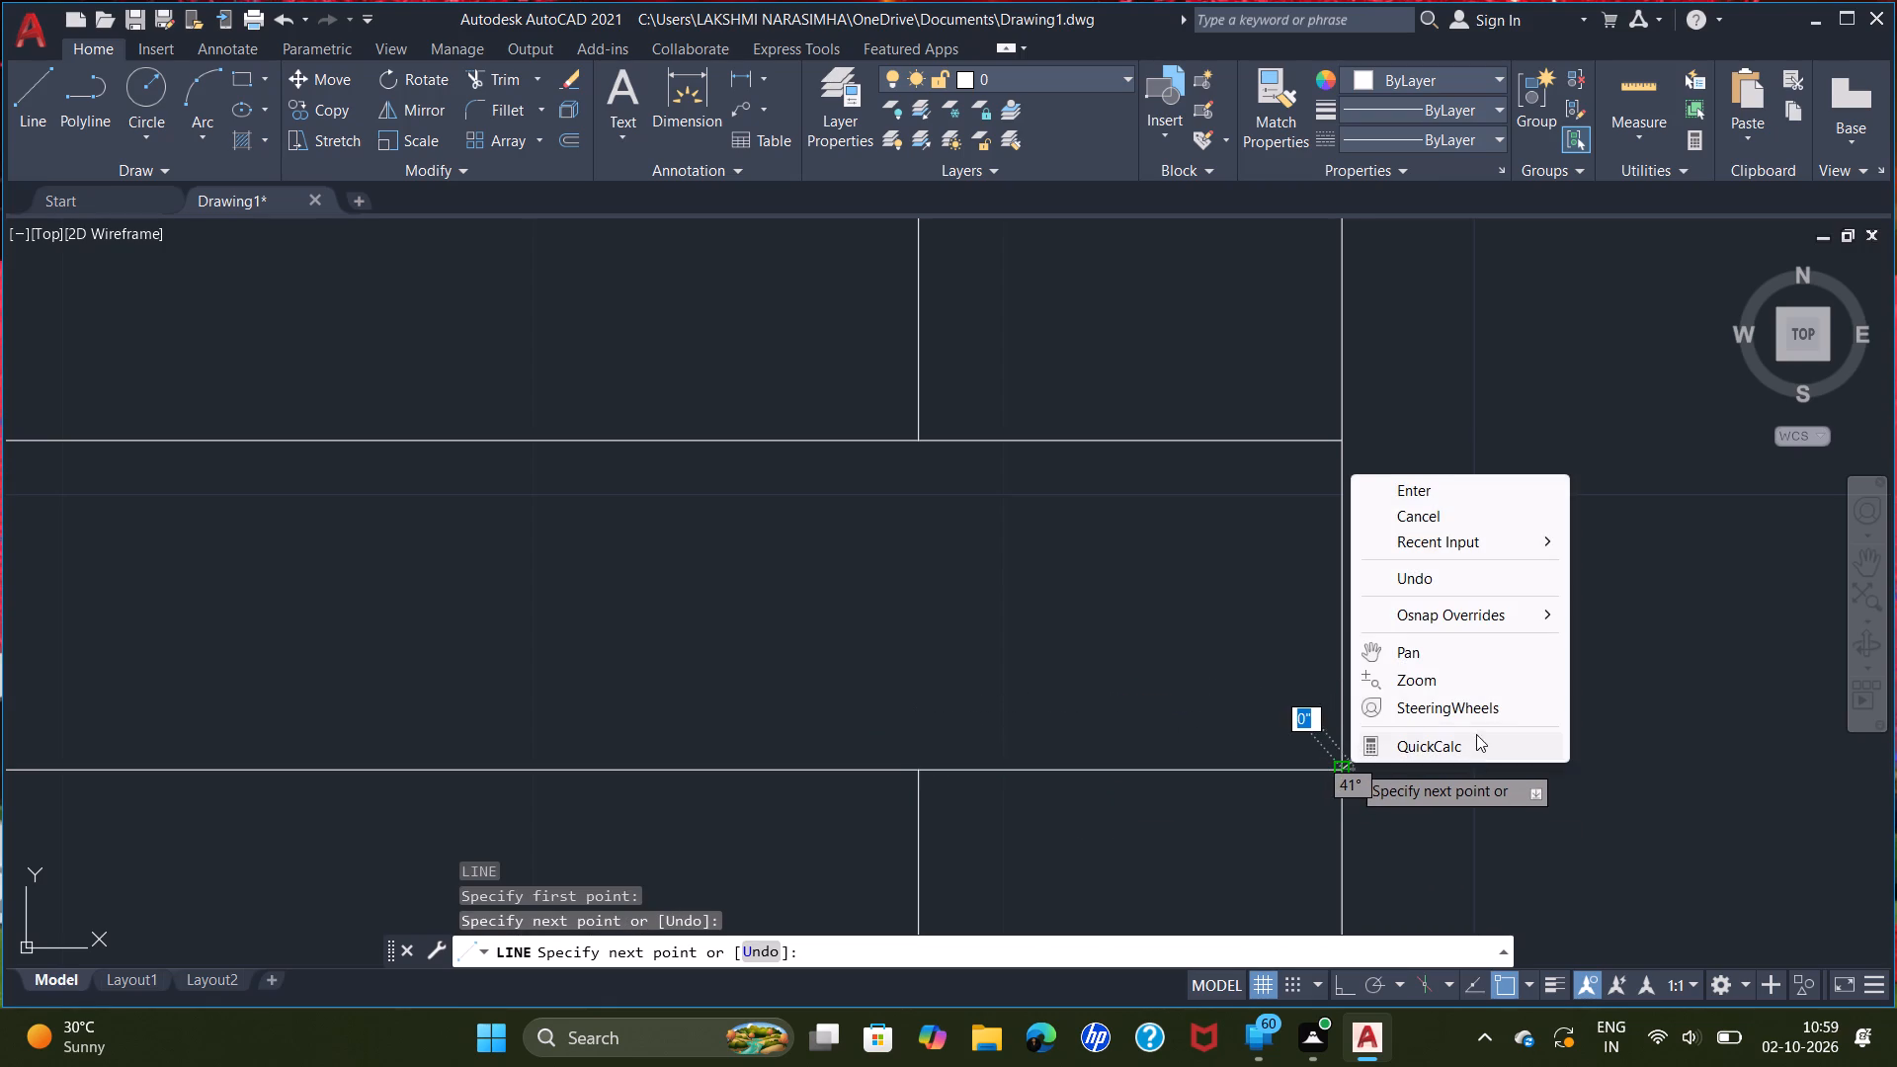
double_click(1385, 498)
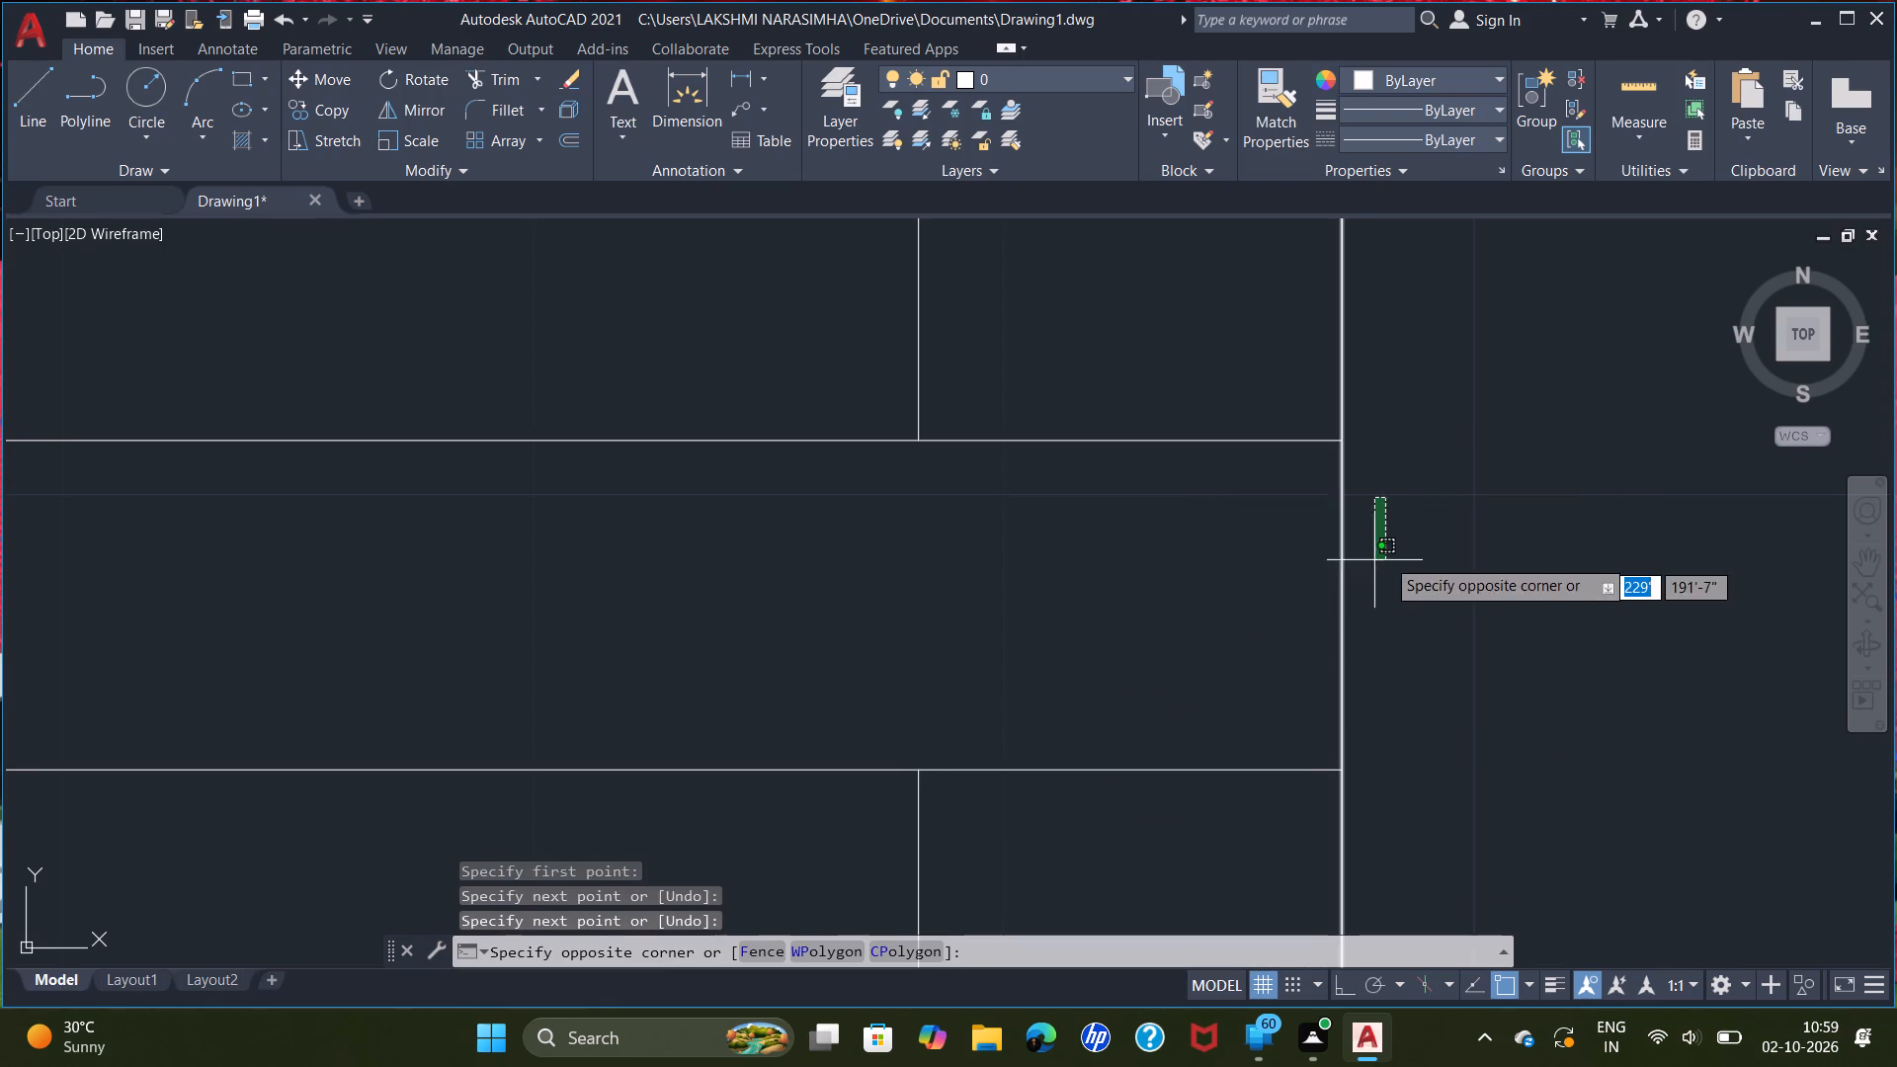
double_click(1414, 554)
Trim the east wall's outer line between the two lines of the toilet's south wall.
scroll(1374, 570, down, 1)
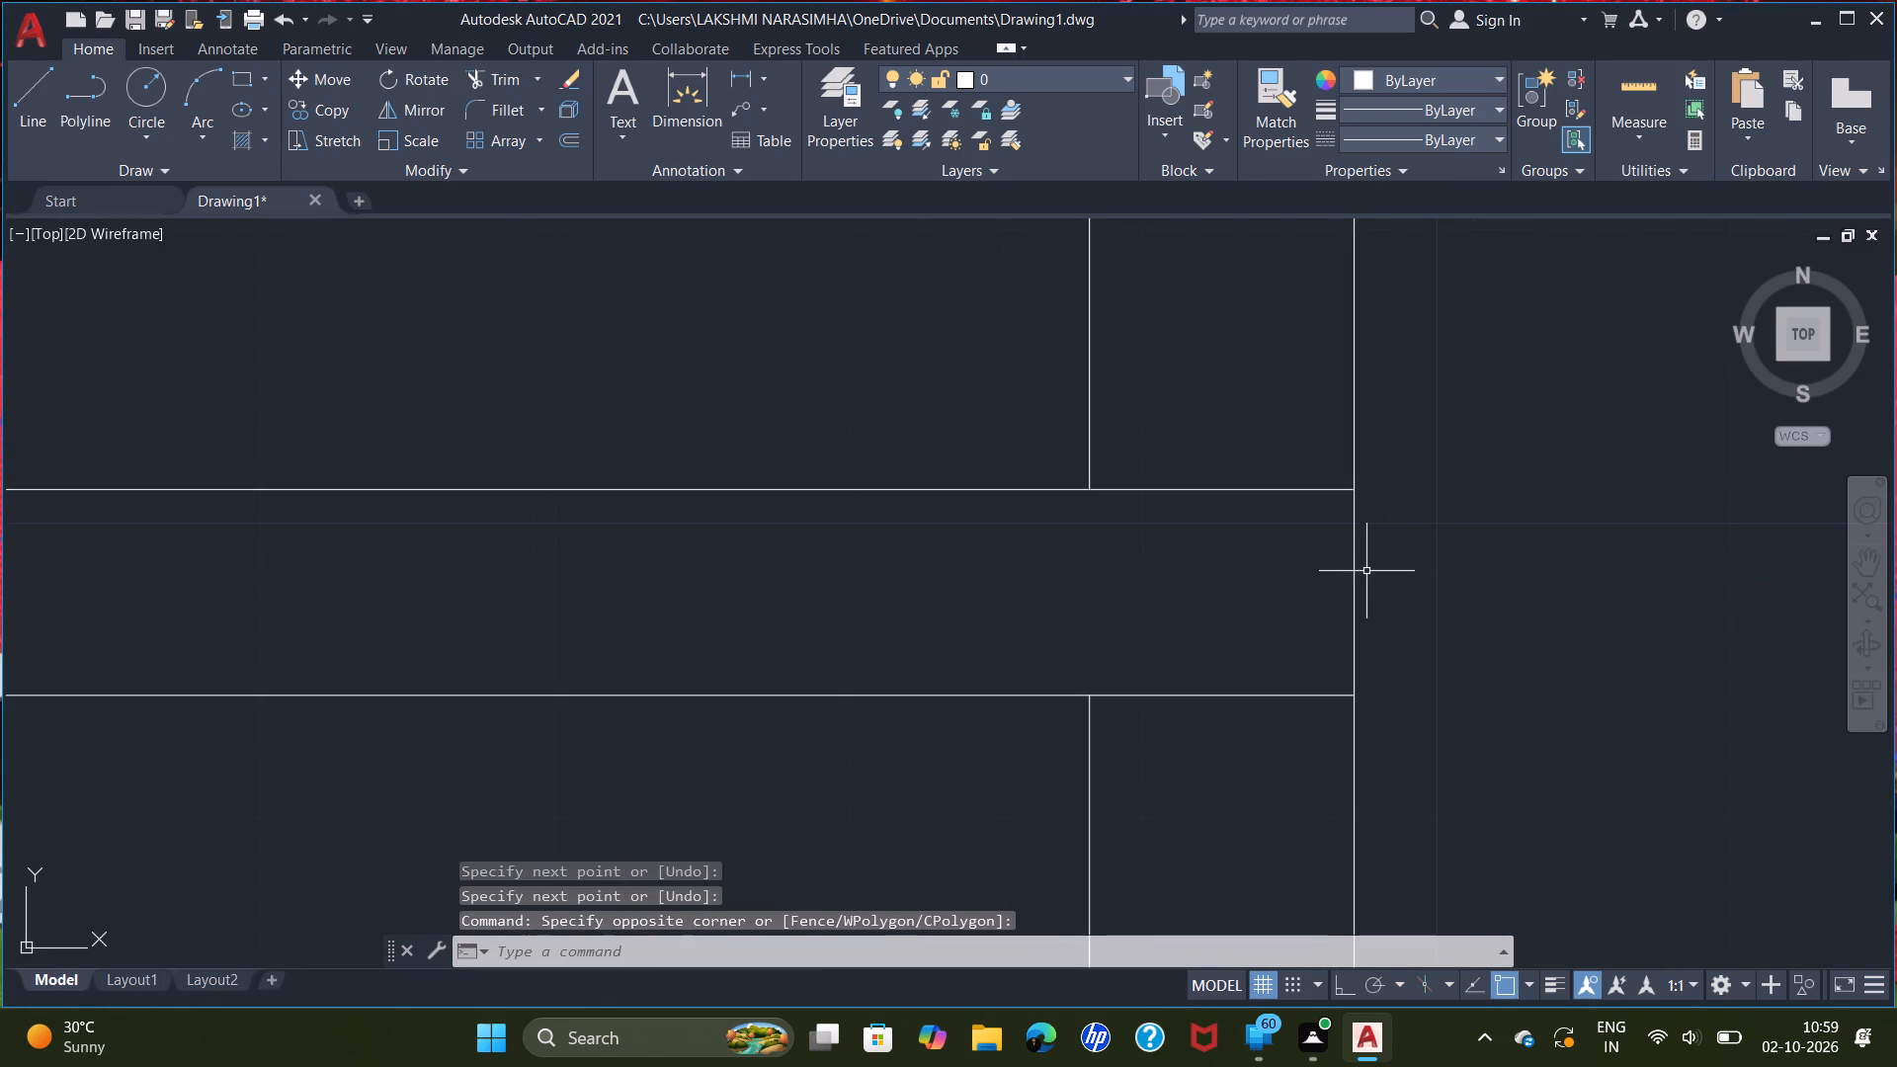
text(tr)
key(i)
key(Return)
click(1357, 582)
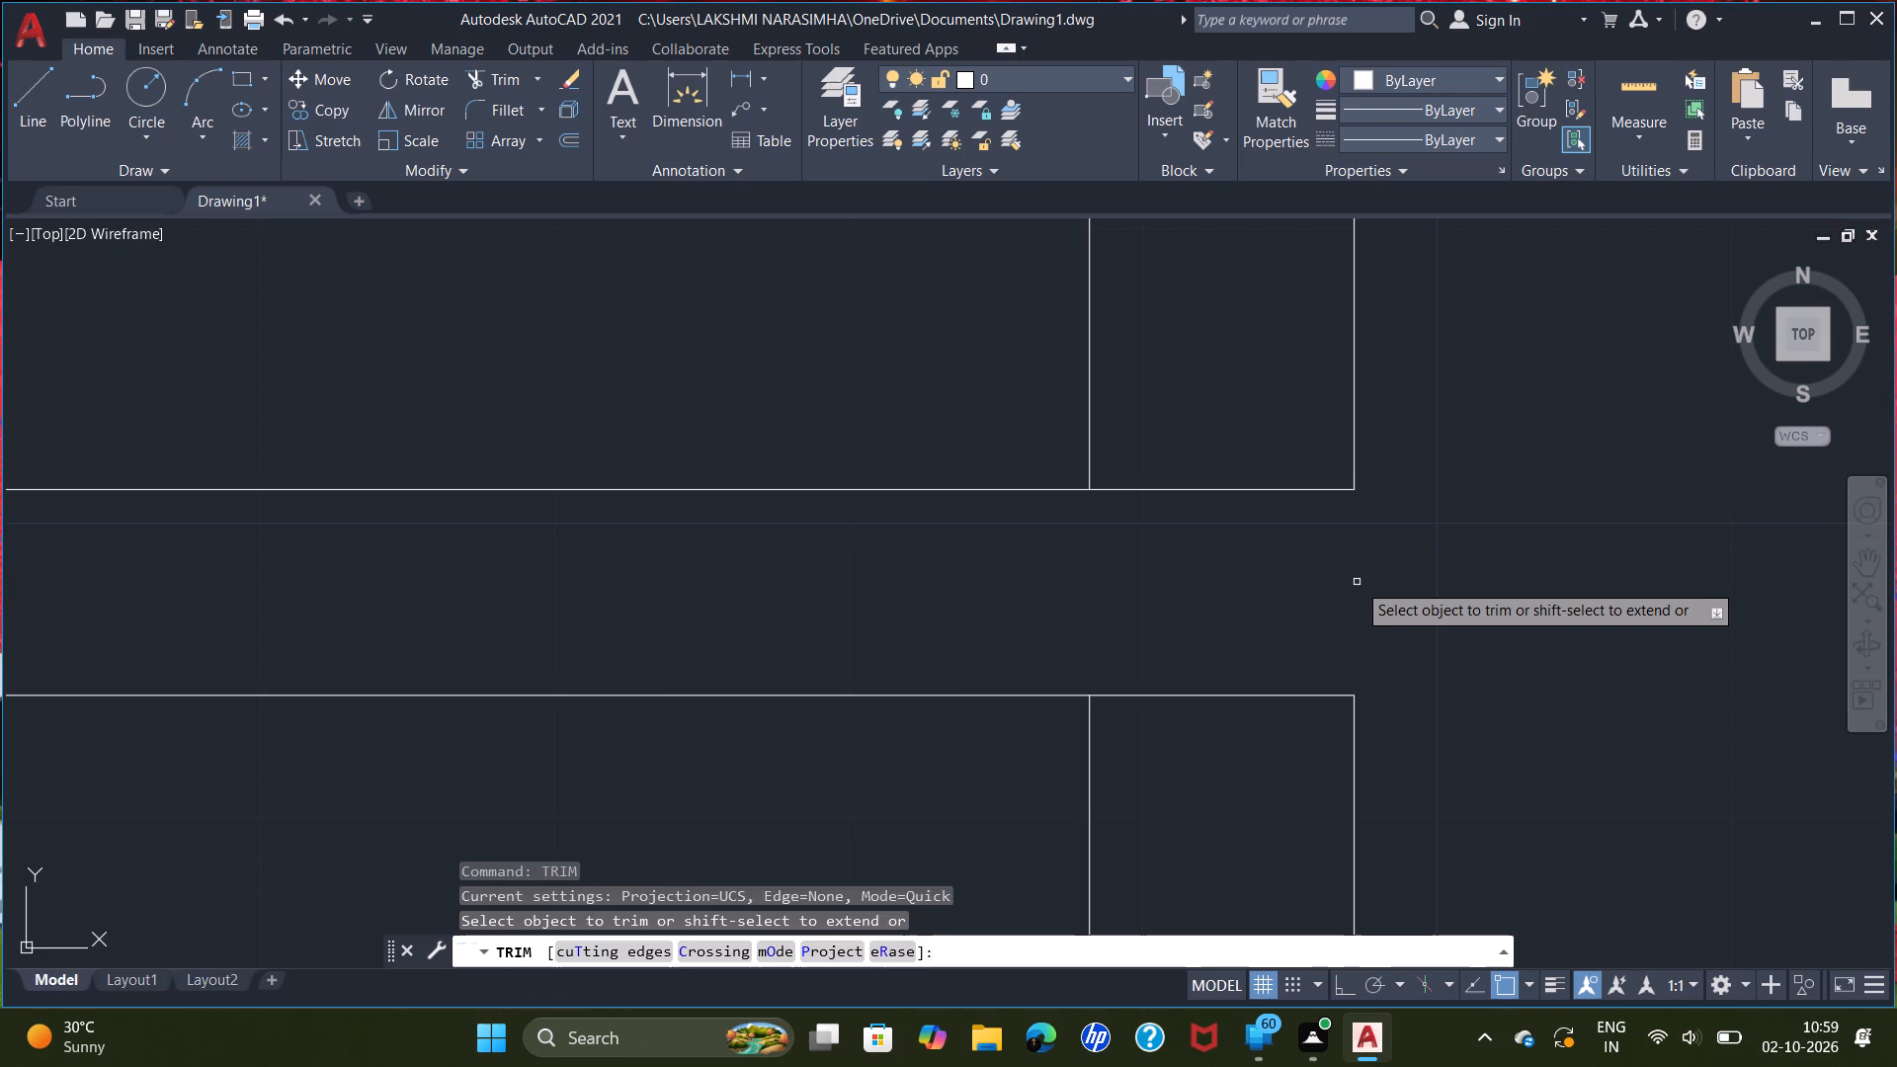
scroll(1365, 579, down, 3)
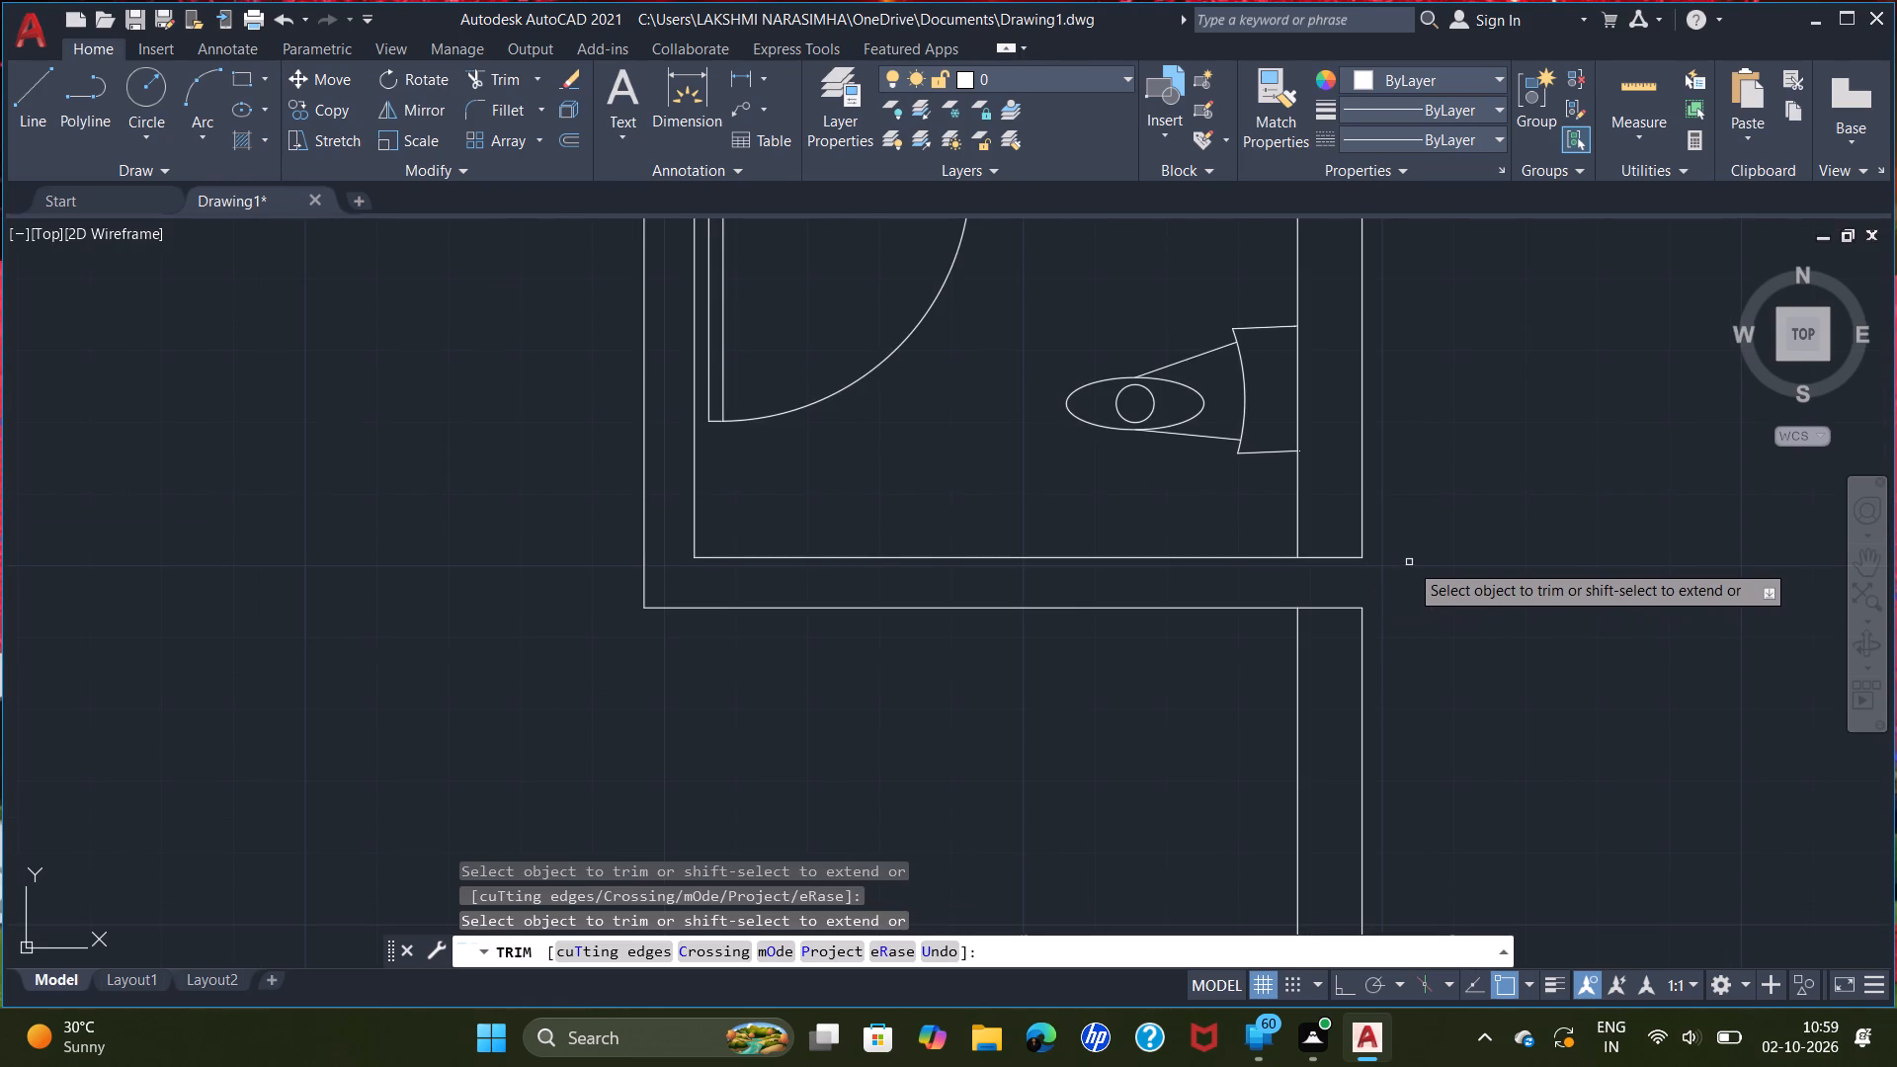
scroll(1403, 558, up, 1)
middle_drag(1394, 569, 1200, 682)
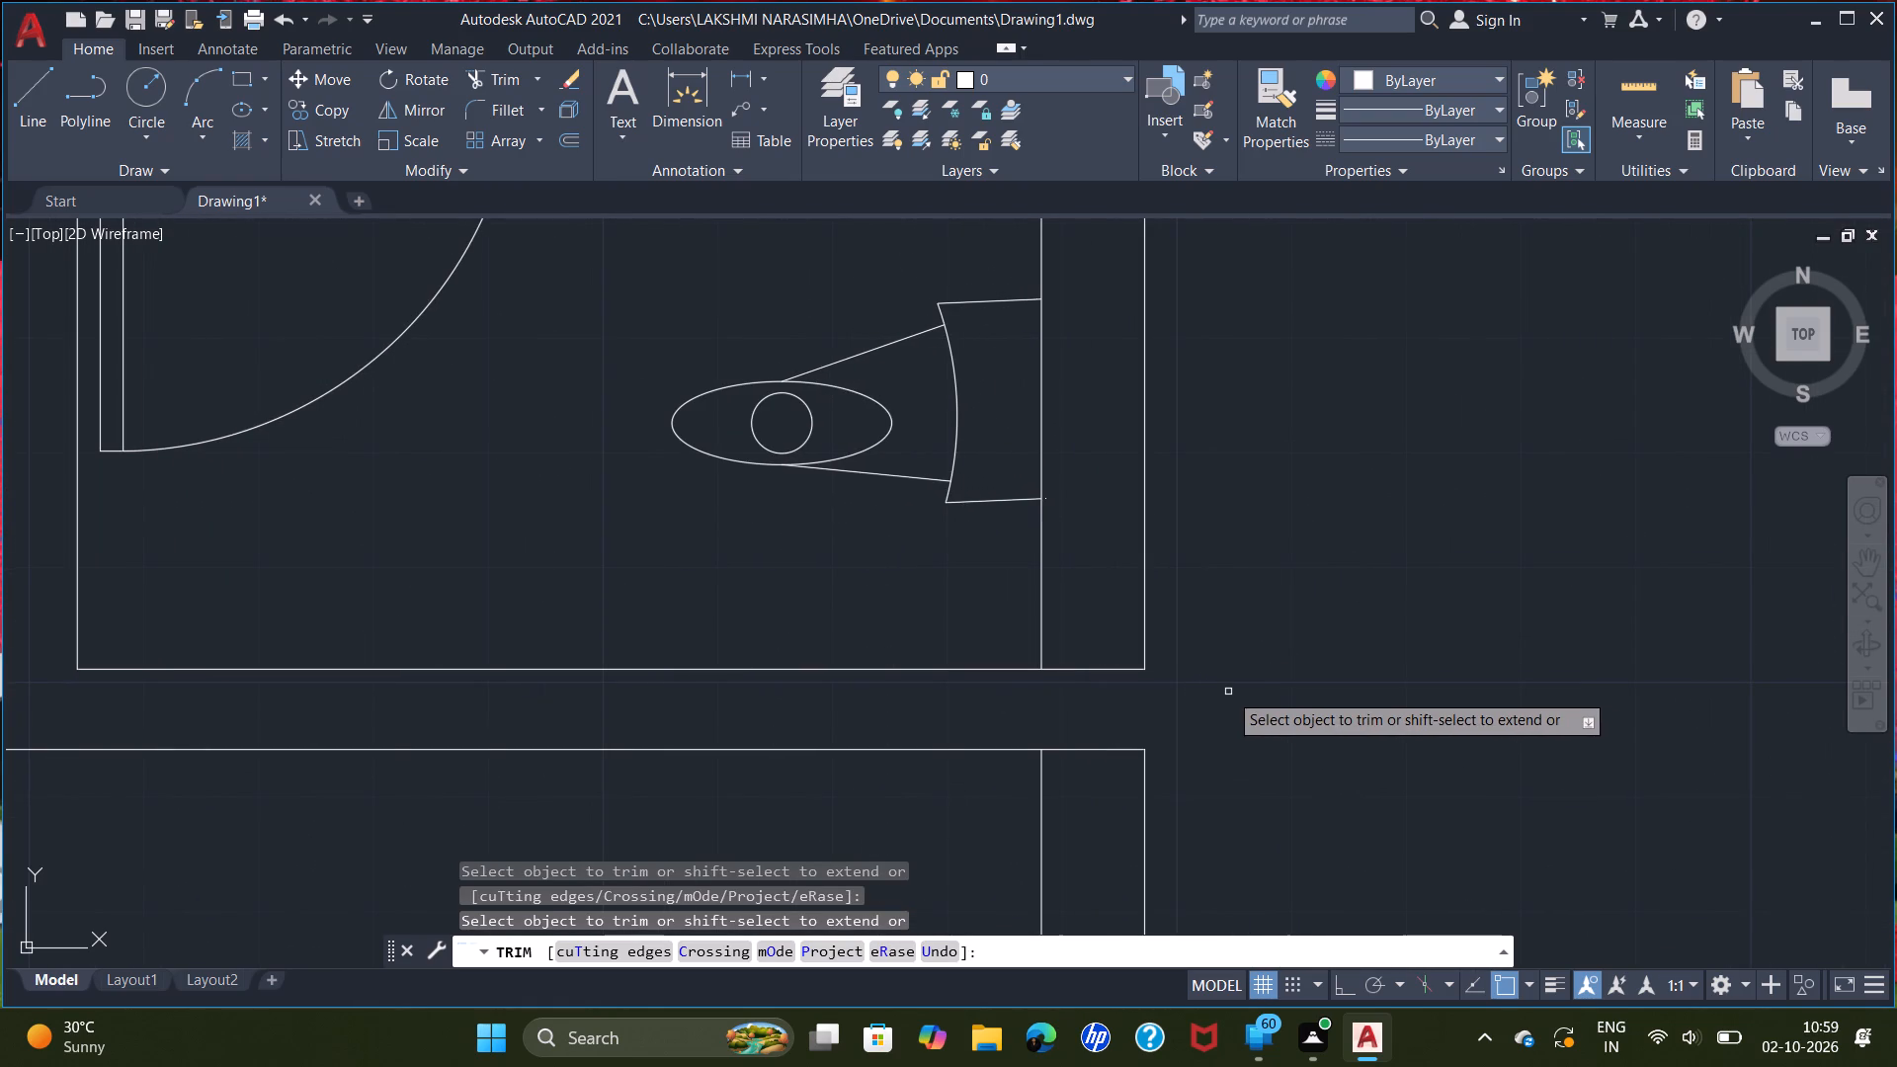
key(l)
key(Return)
key(Escape)
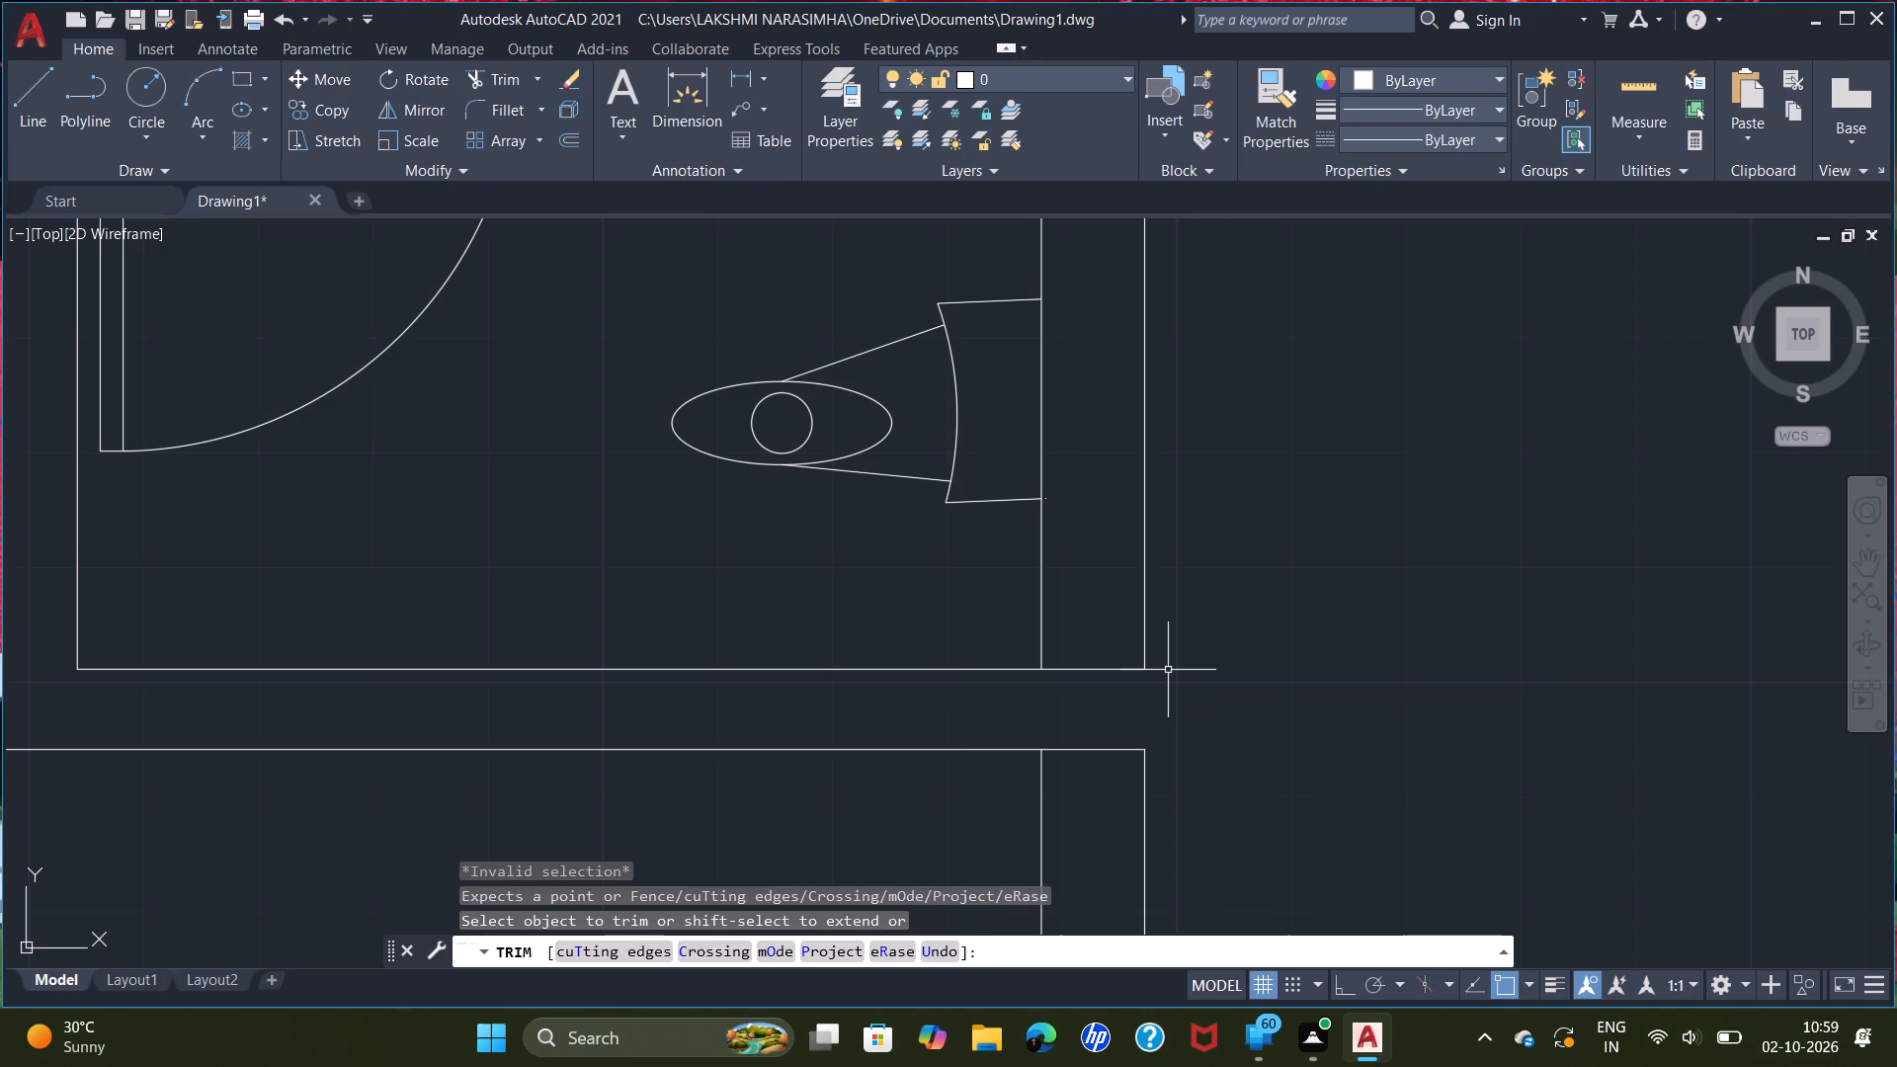
With Ortho on, draw from the toilet south wall's upper line at the outer east face: about 3'-1" east, 7' south, west to the inner face.
key(l)
key(Return)
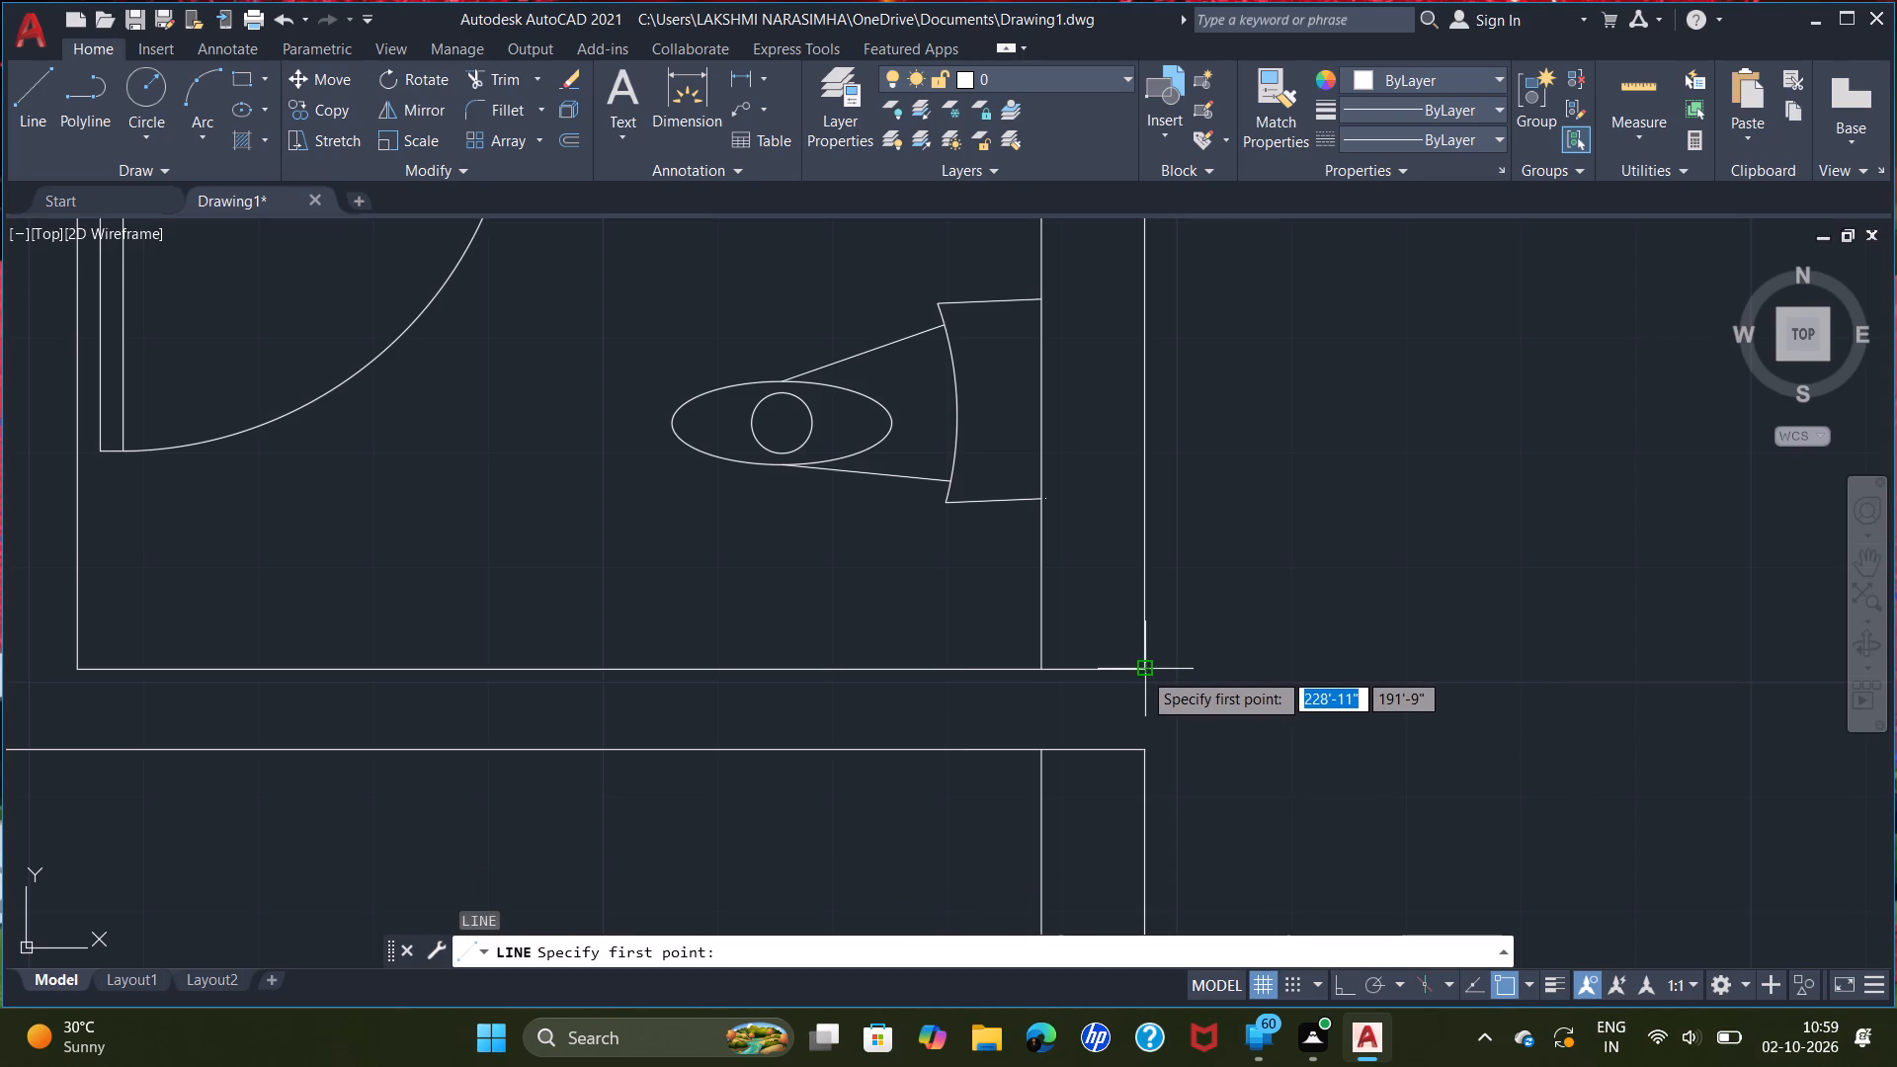
drag(1143, 671, 1208, 673)
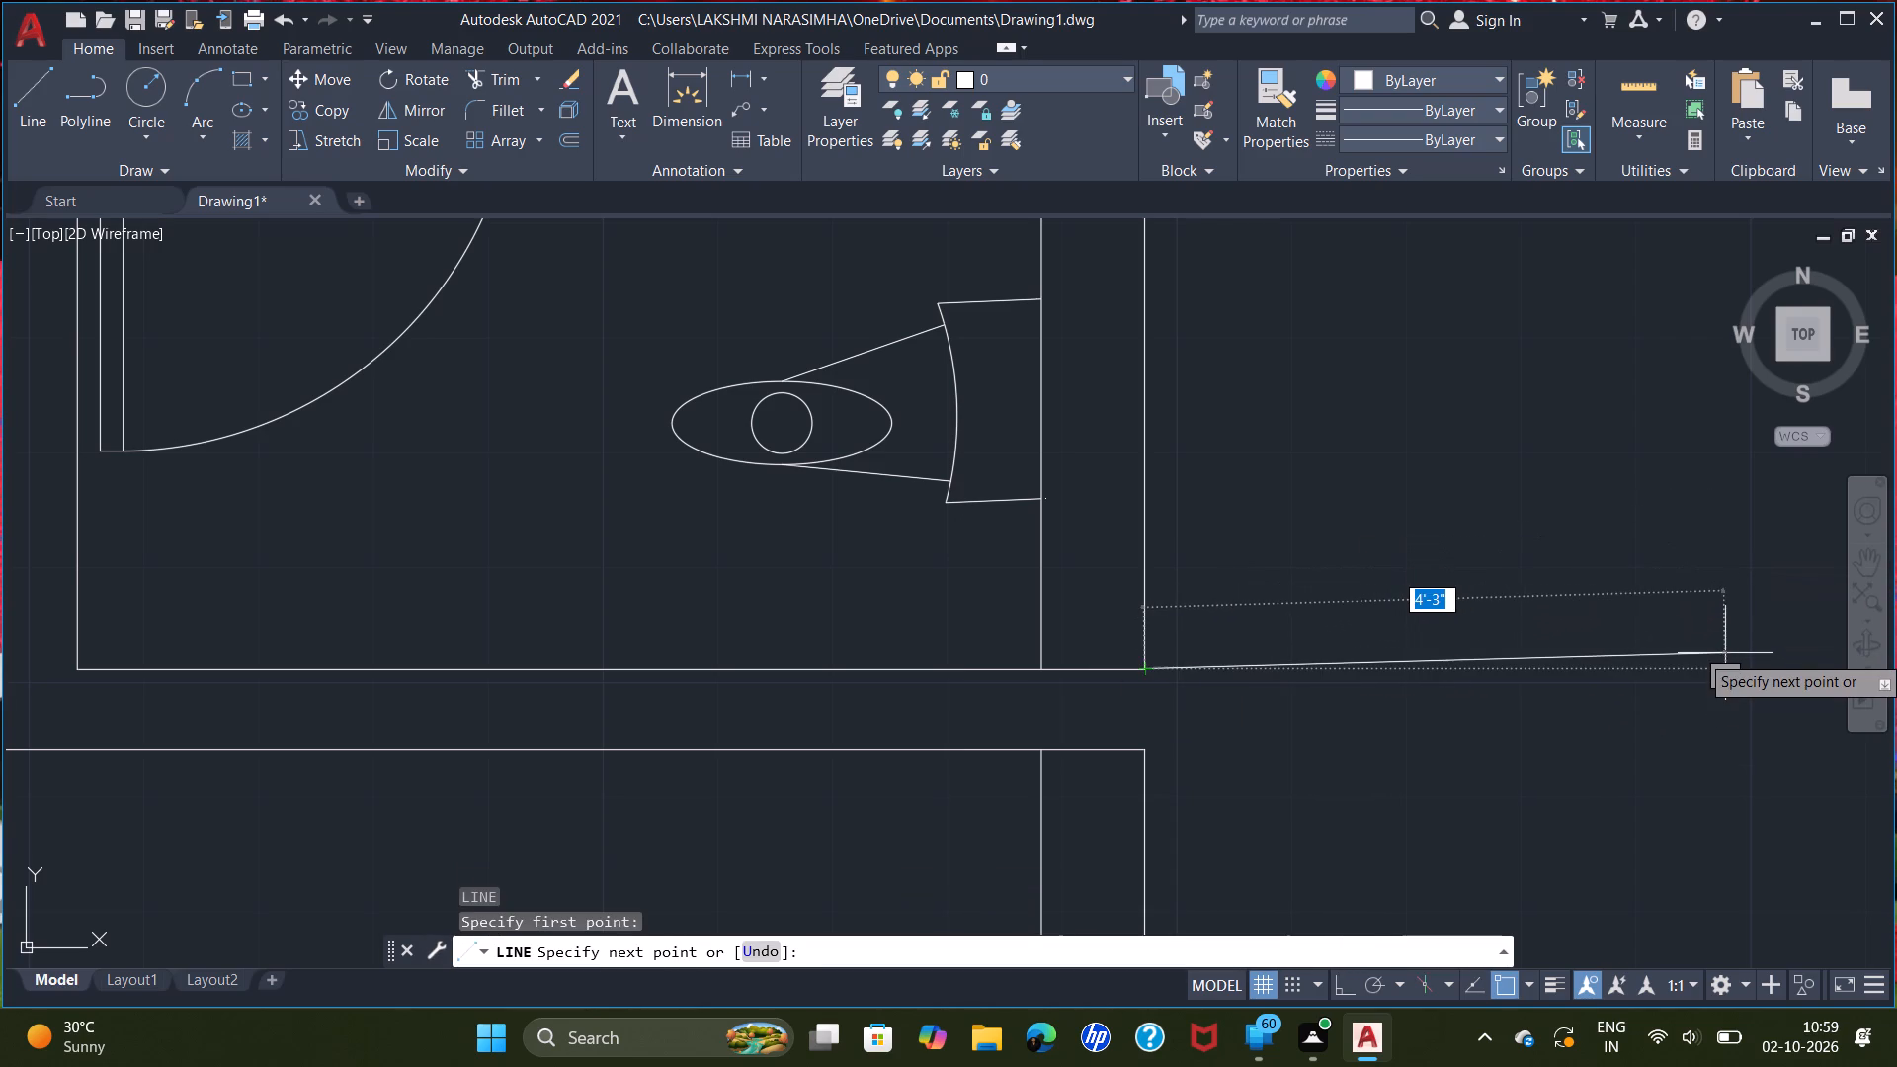
key(F8)
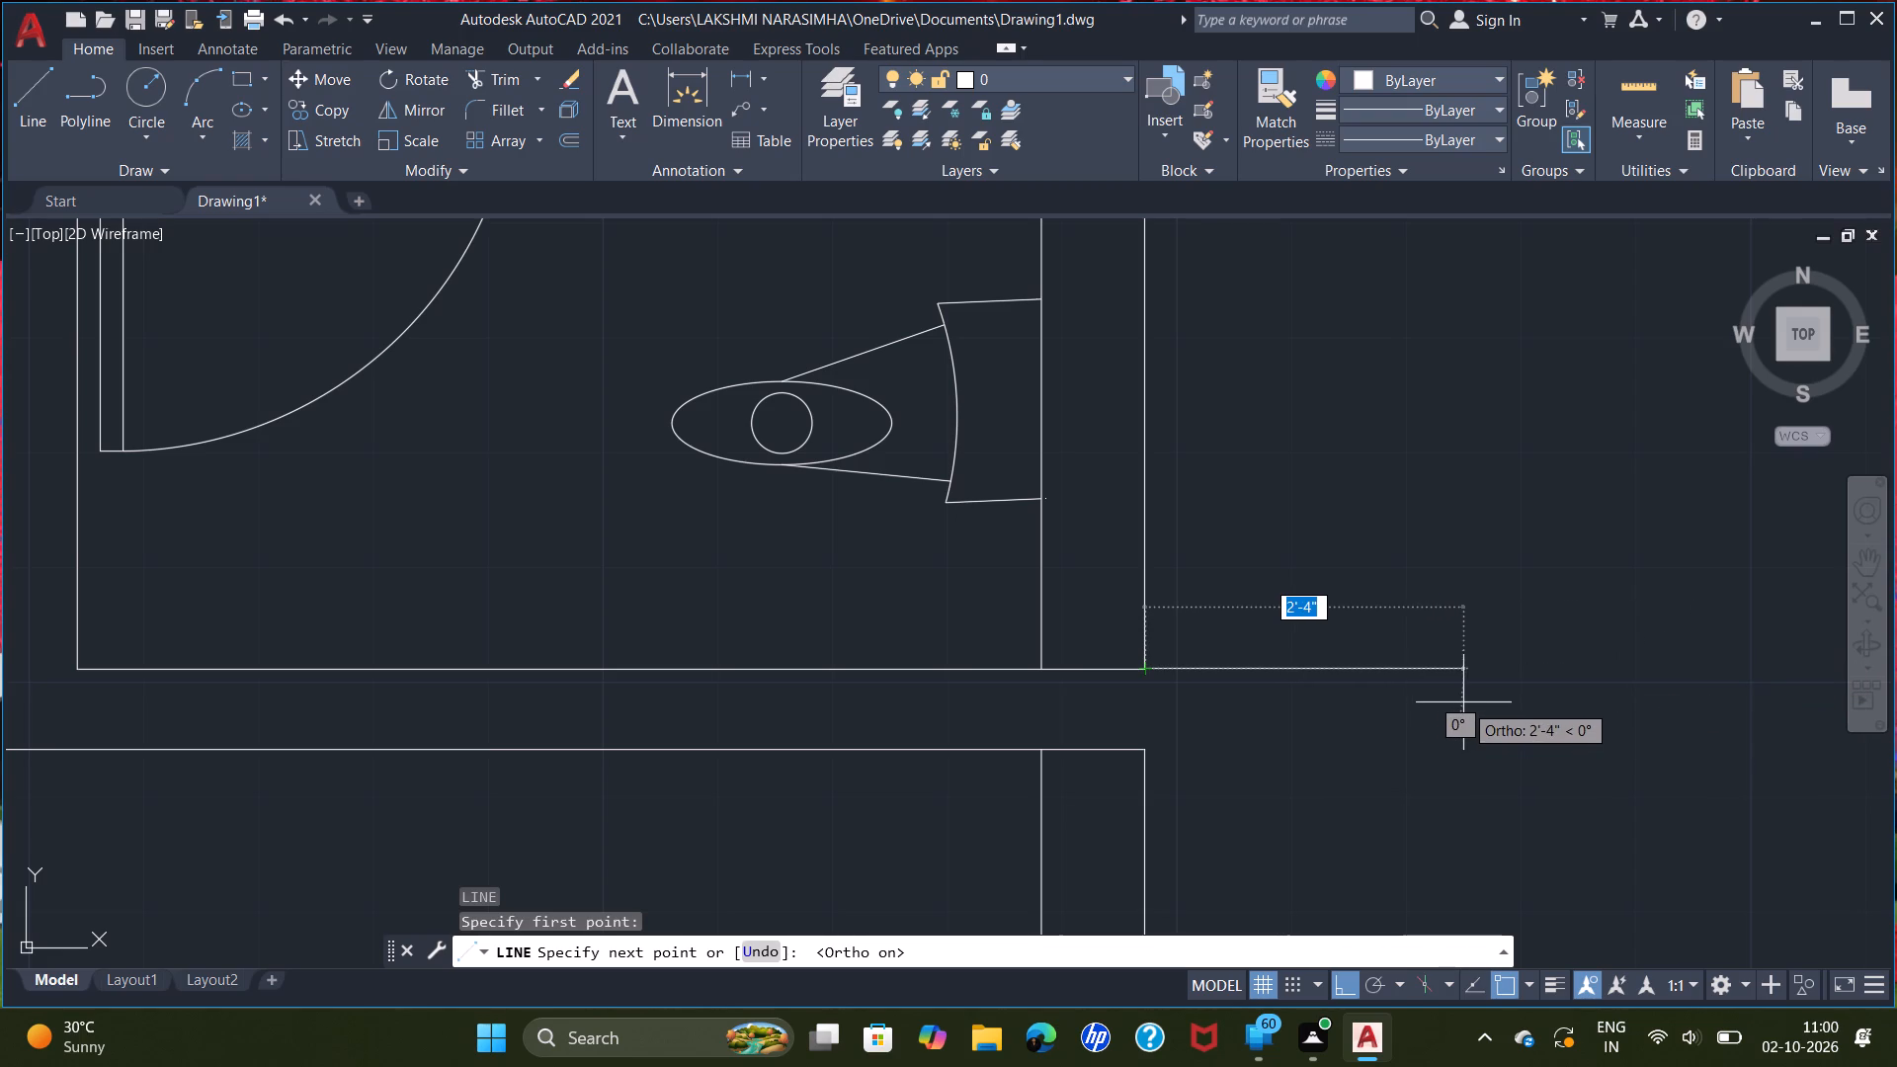
click(1570, 675)
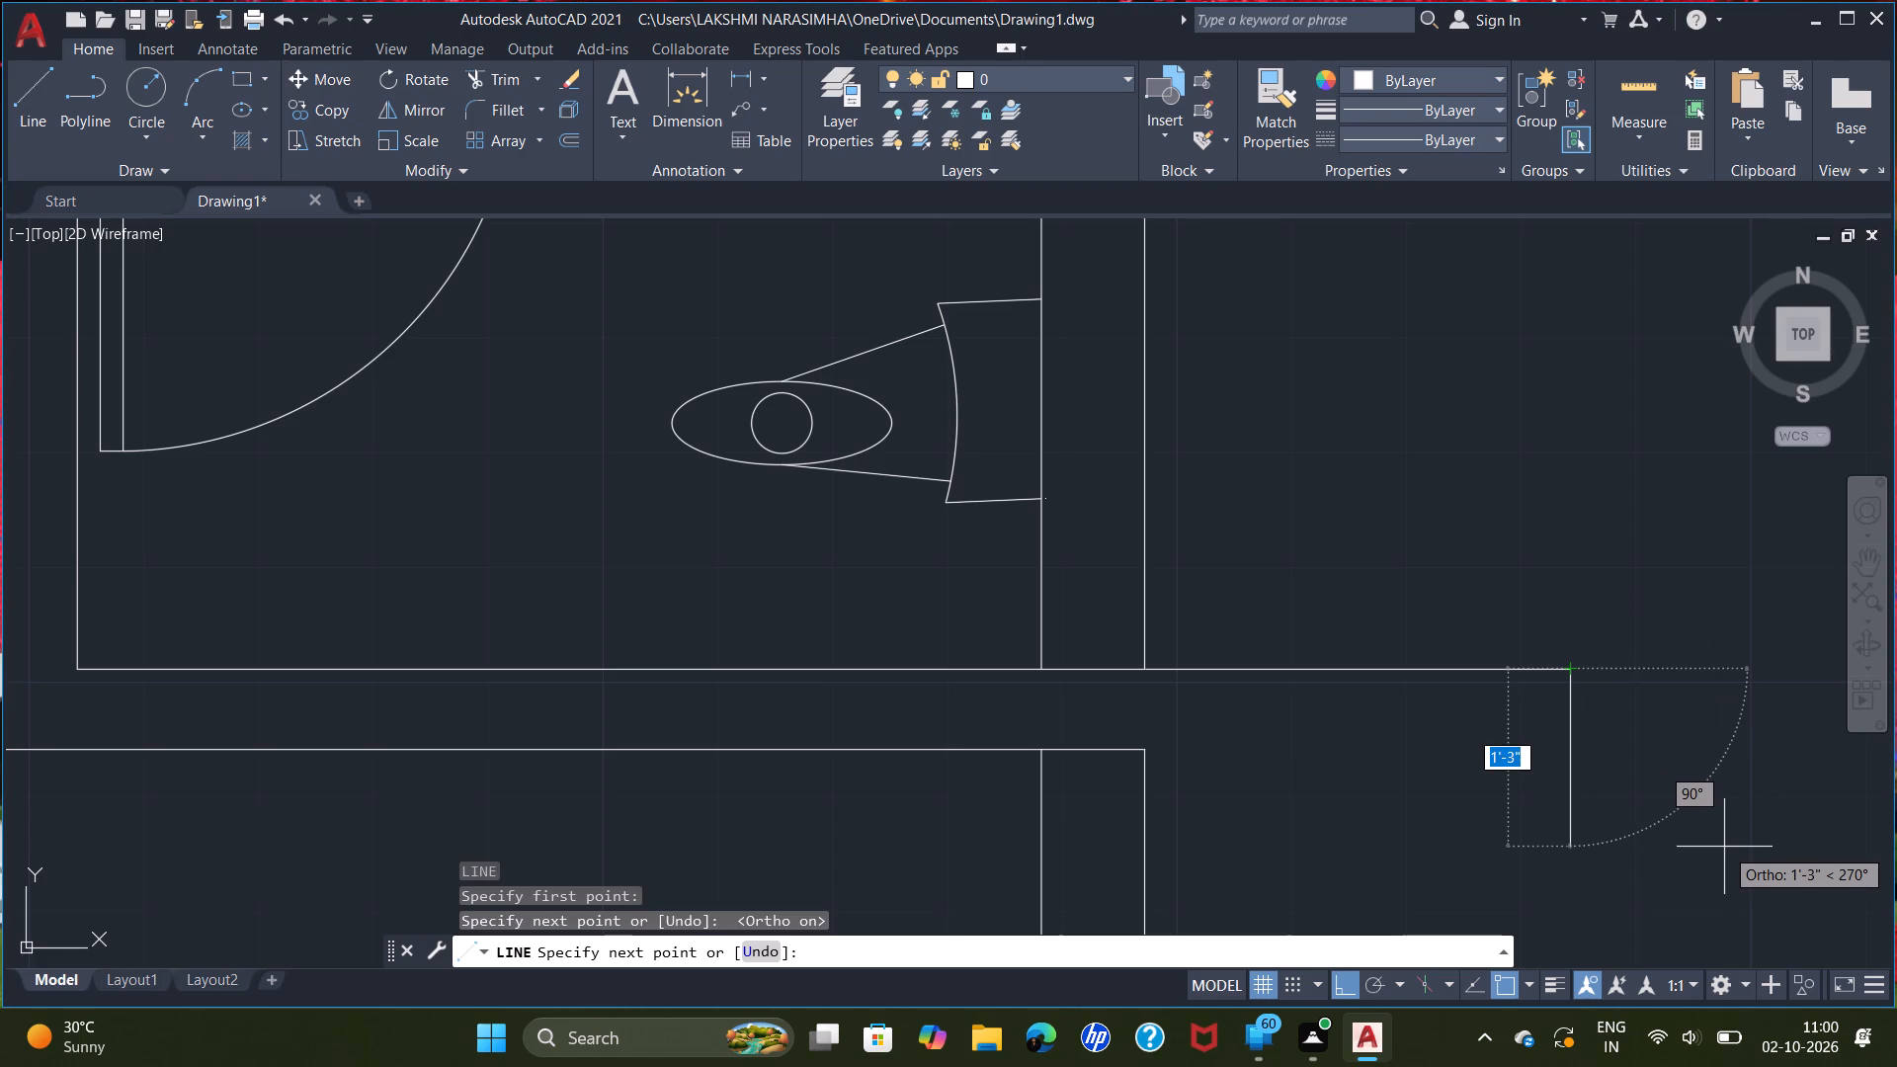
text(7')
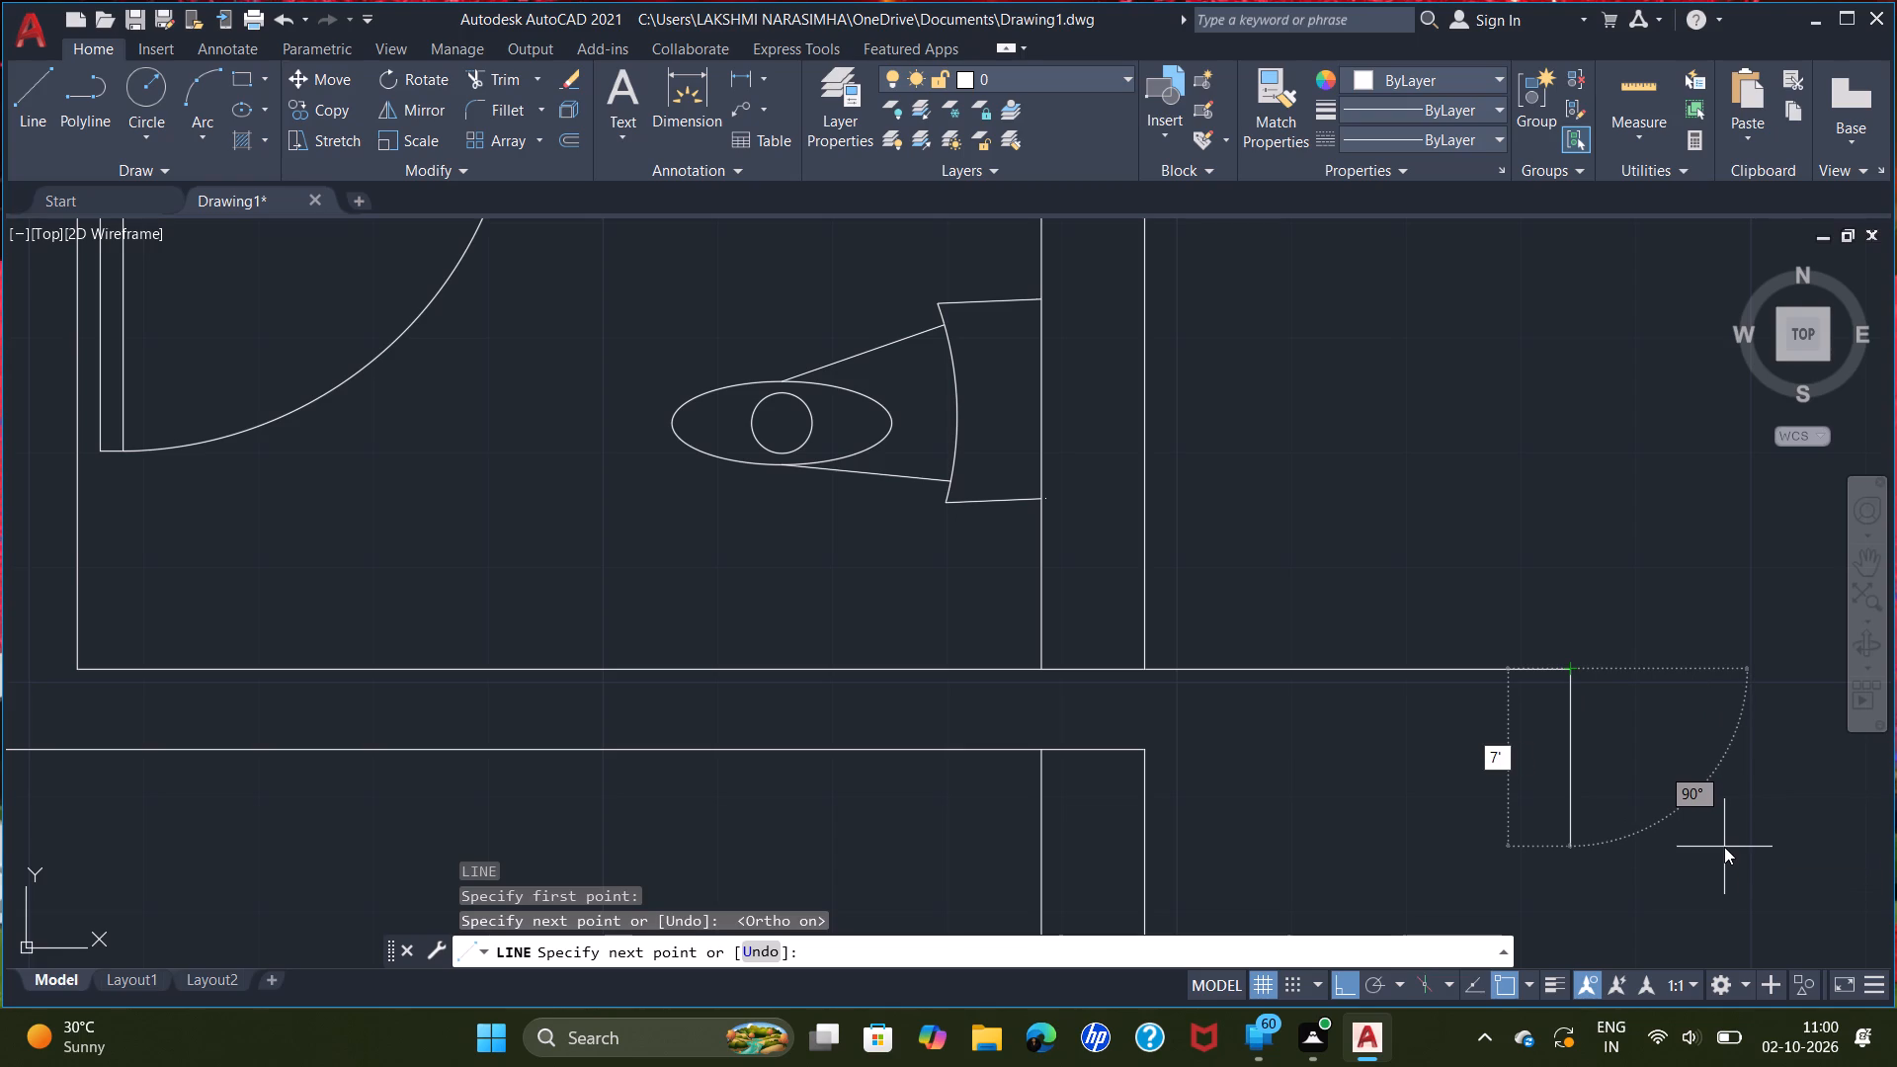
key(Return)
scroll(1655, 780, down, 3)
middle_drag(1651, 799, 1396, 508)
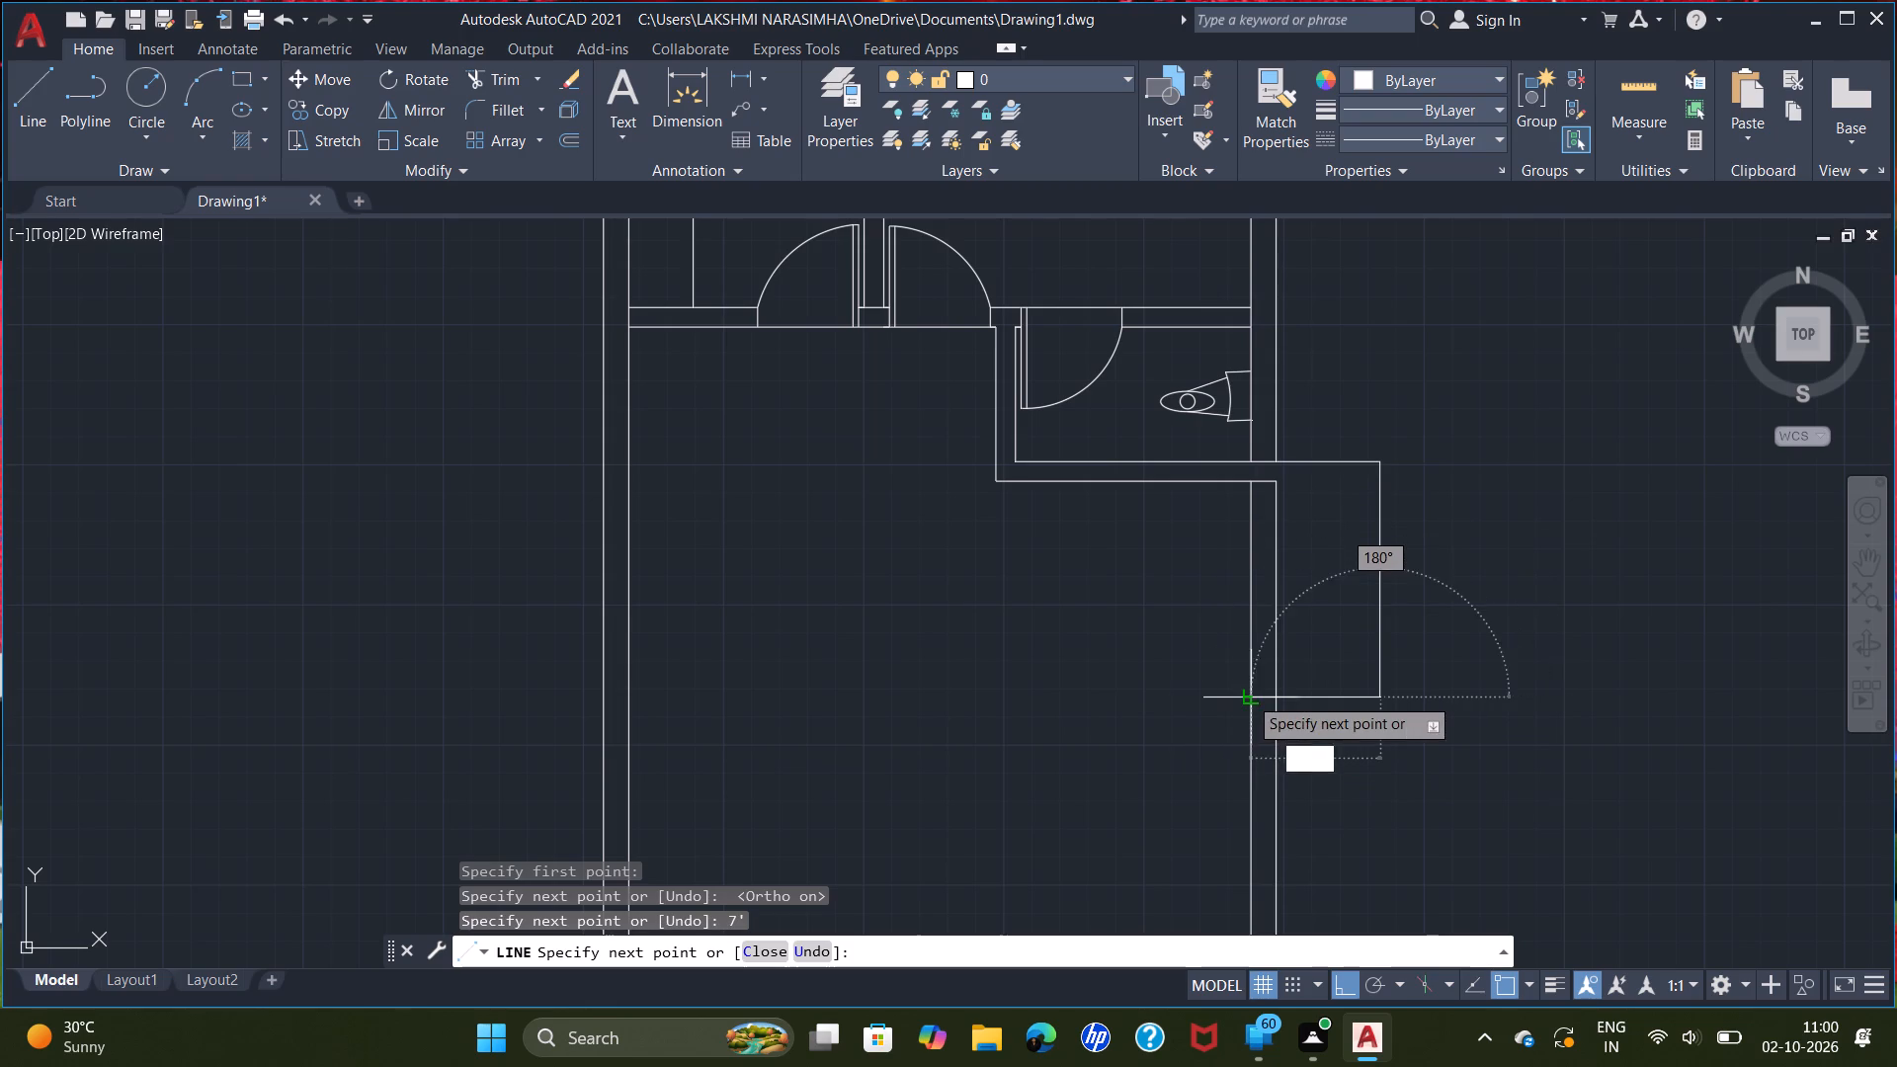
click(1274, 698)
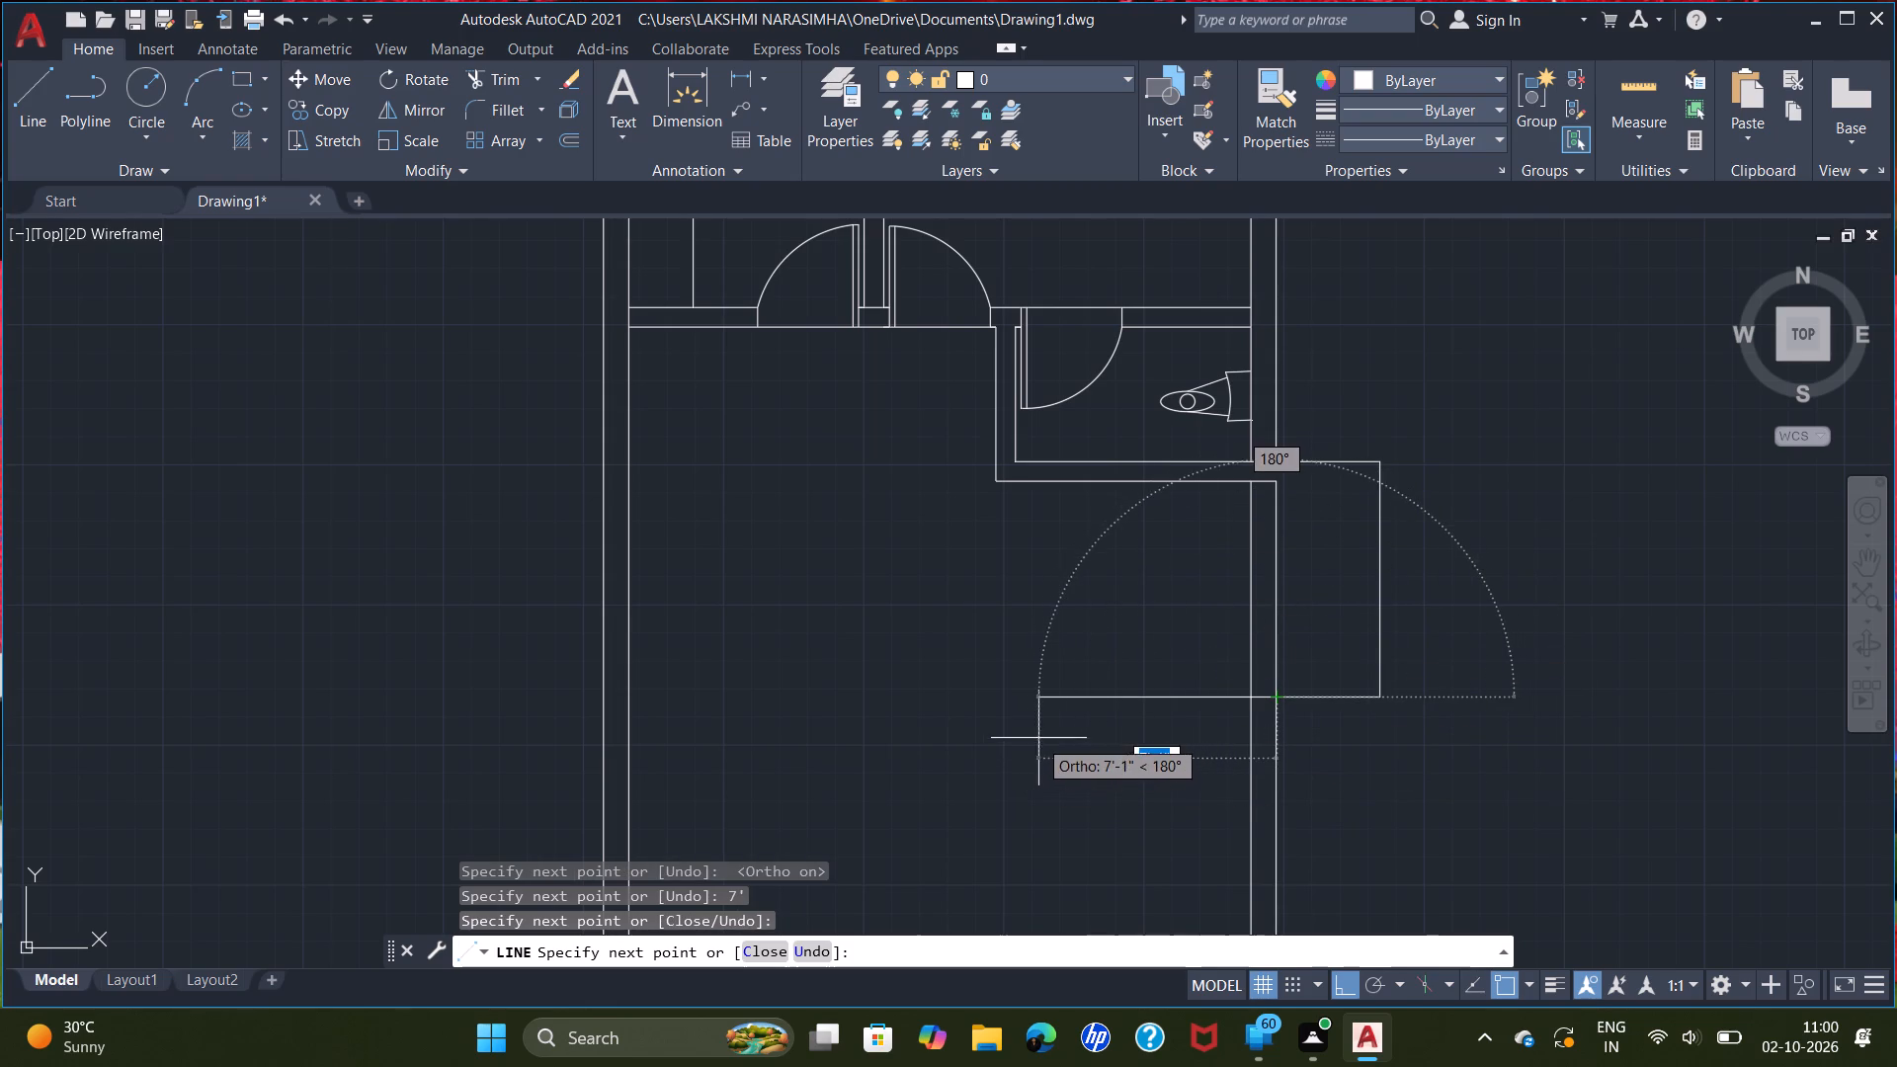
click(1257, 701)
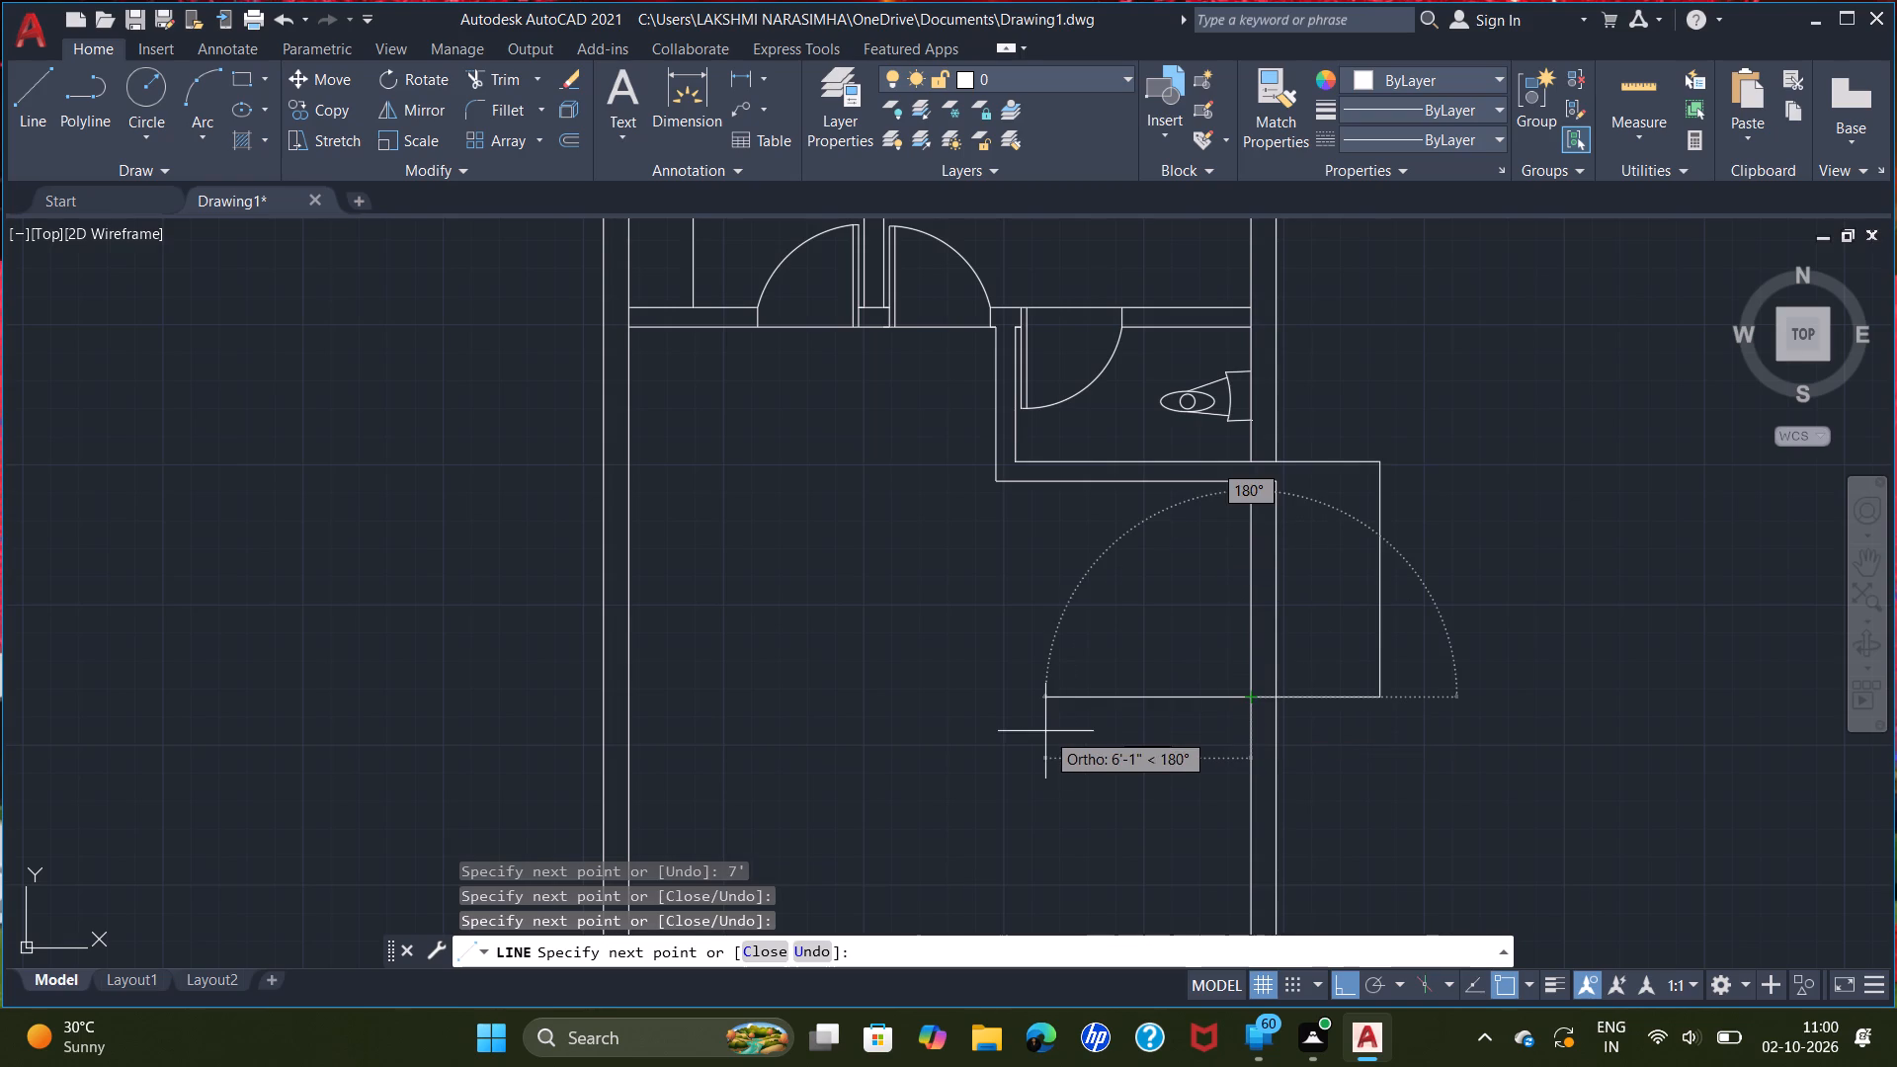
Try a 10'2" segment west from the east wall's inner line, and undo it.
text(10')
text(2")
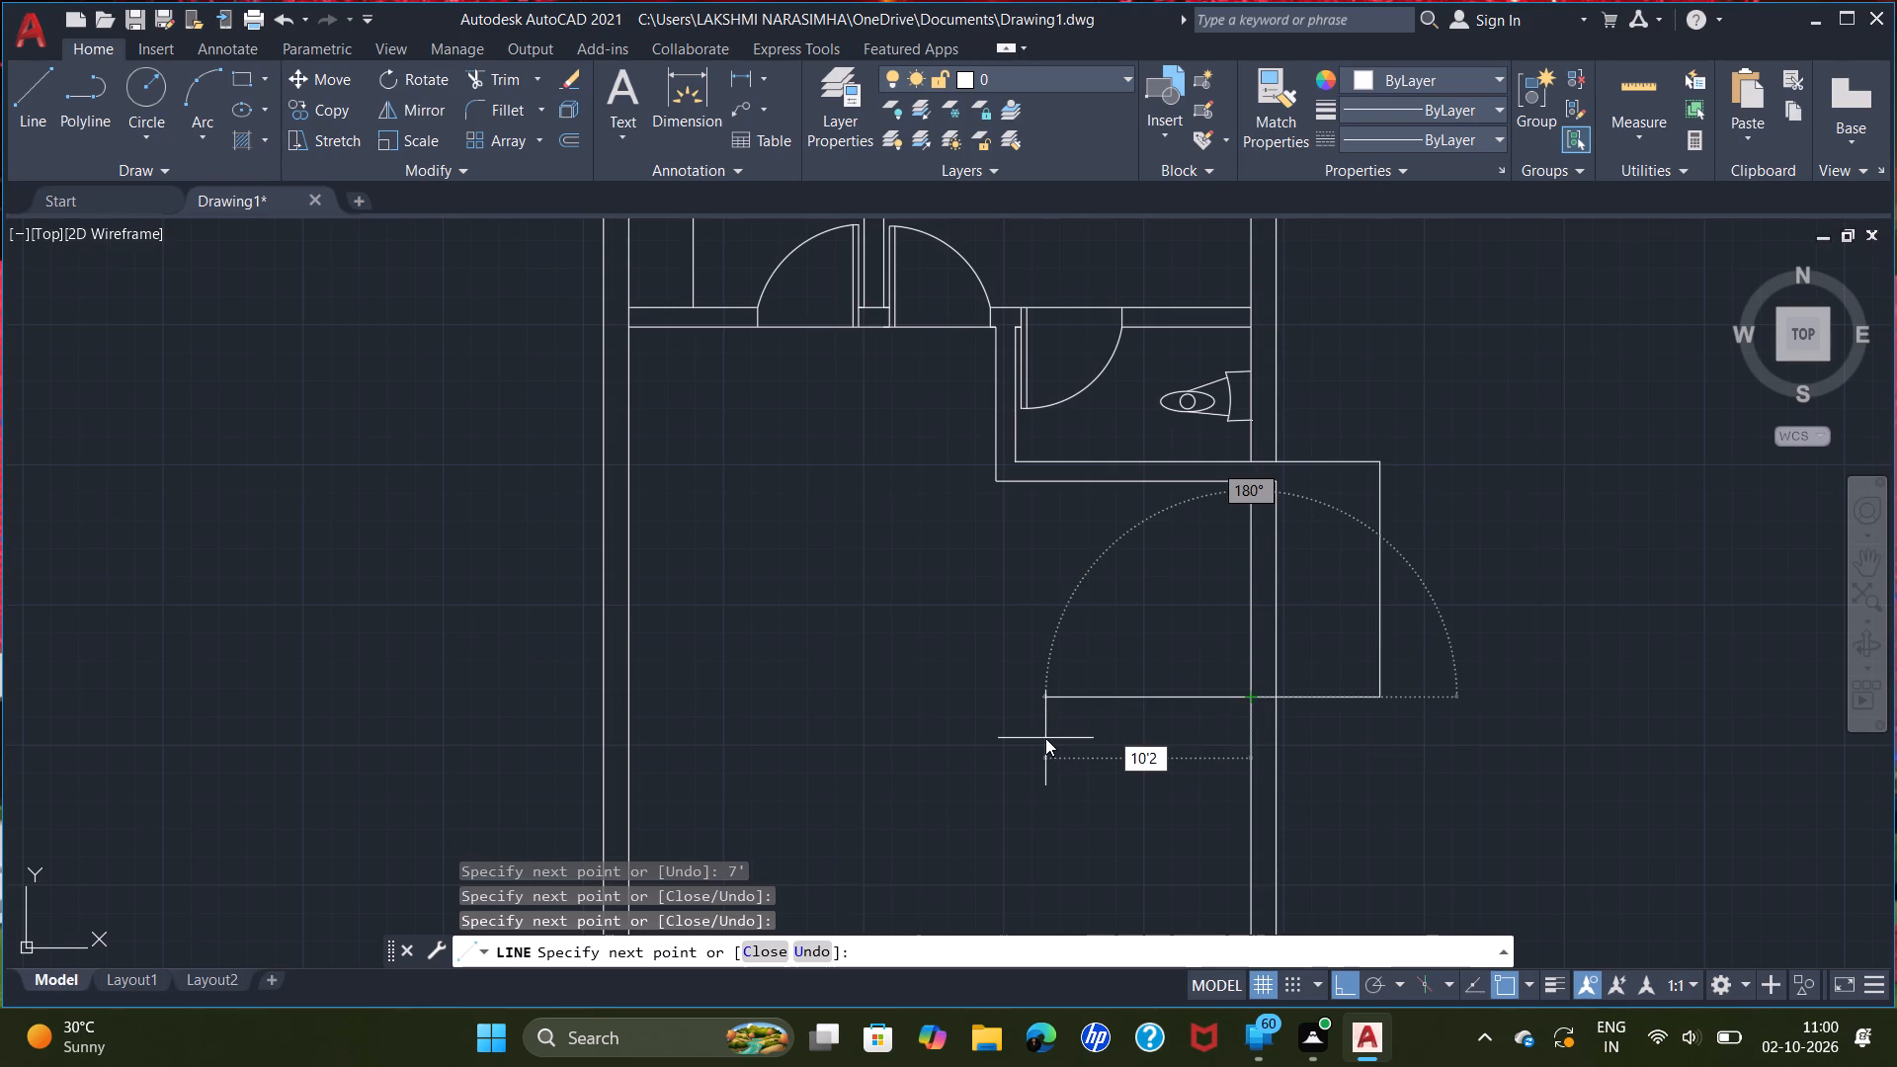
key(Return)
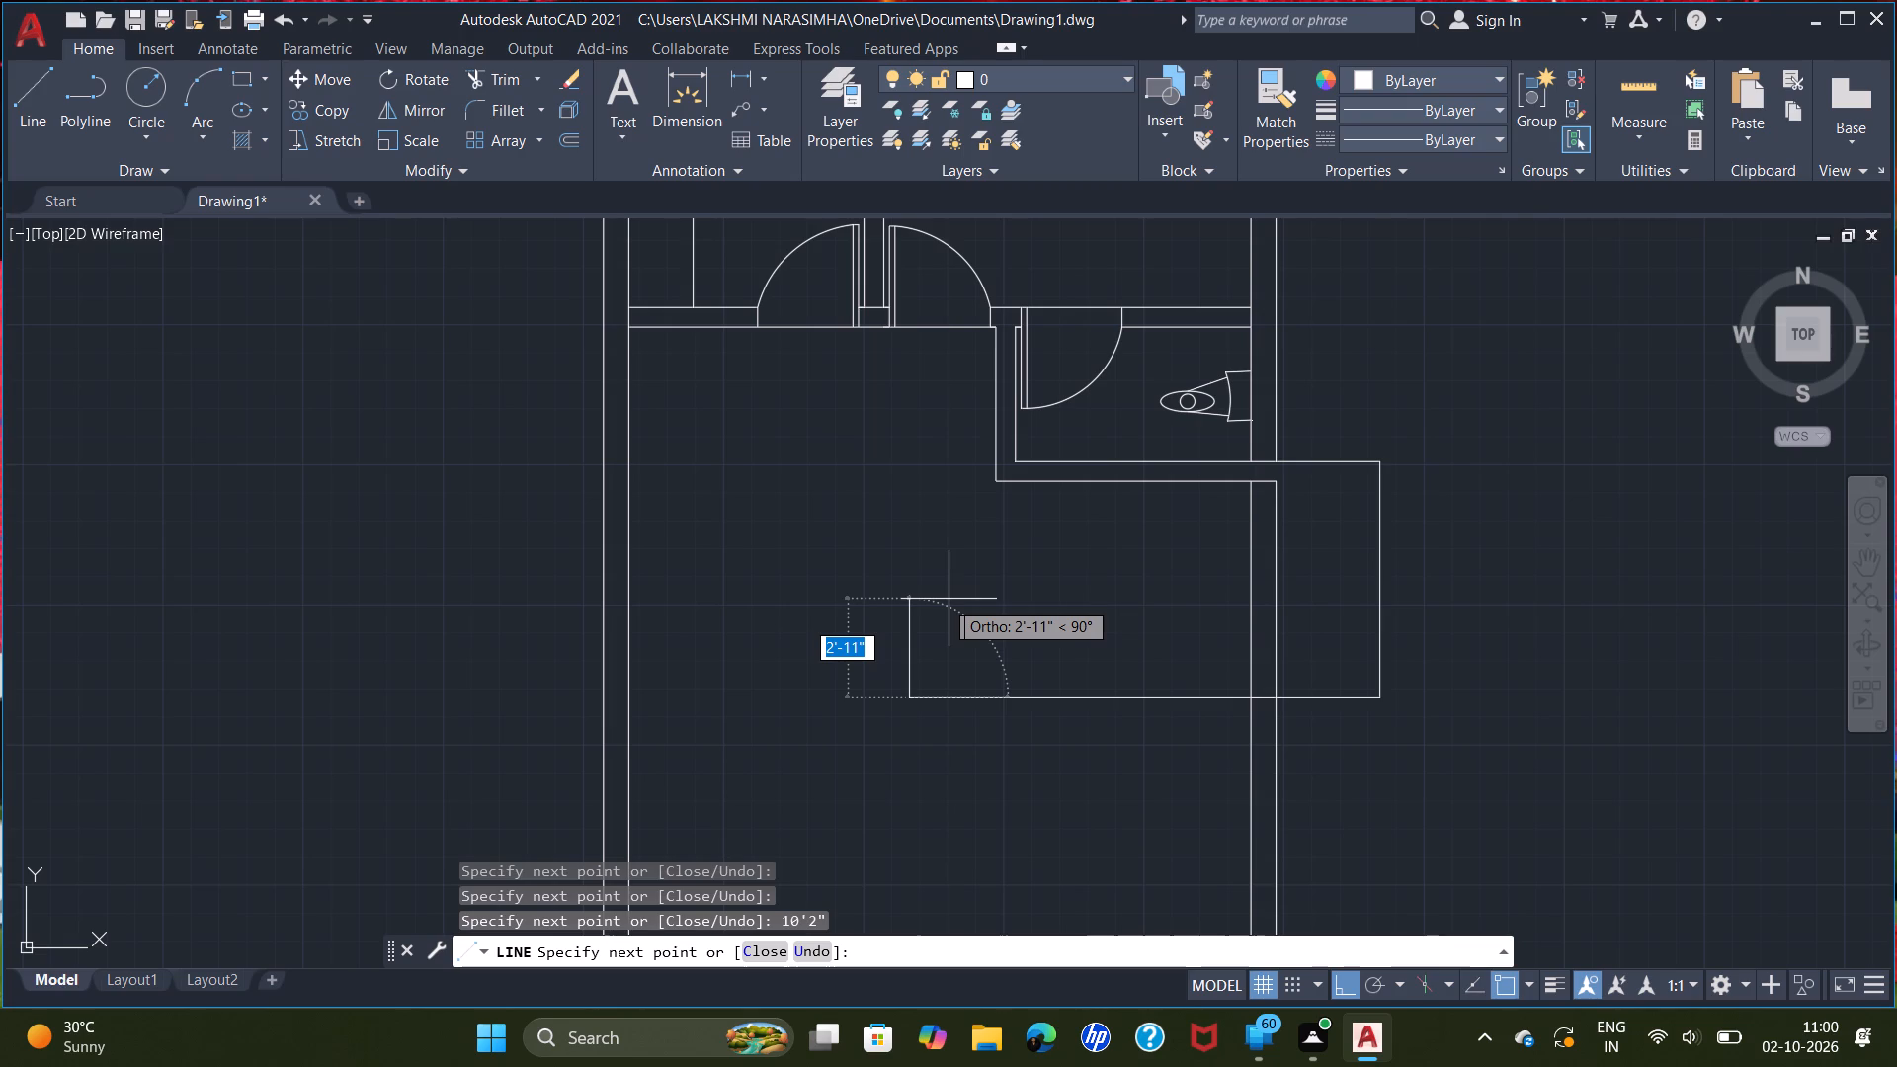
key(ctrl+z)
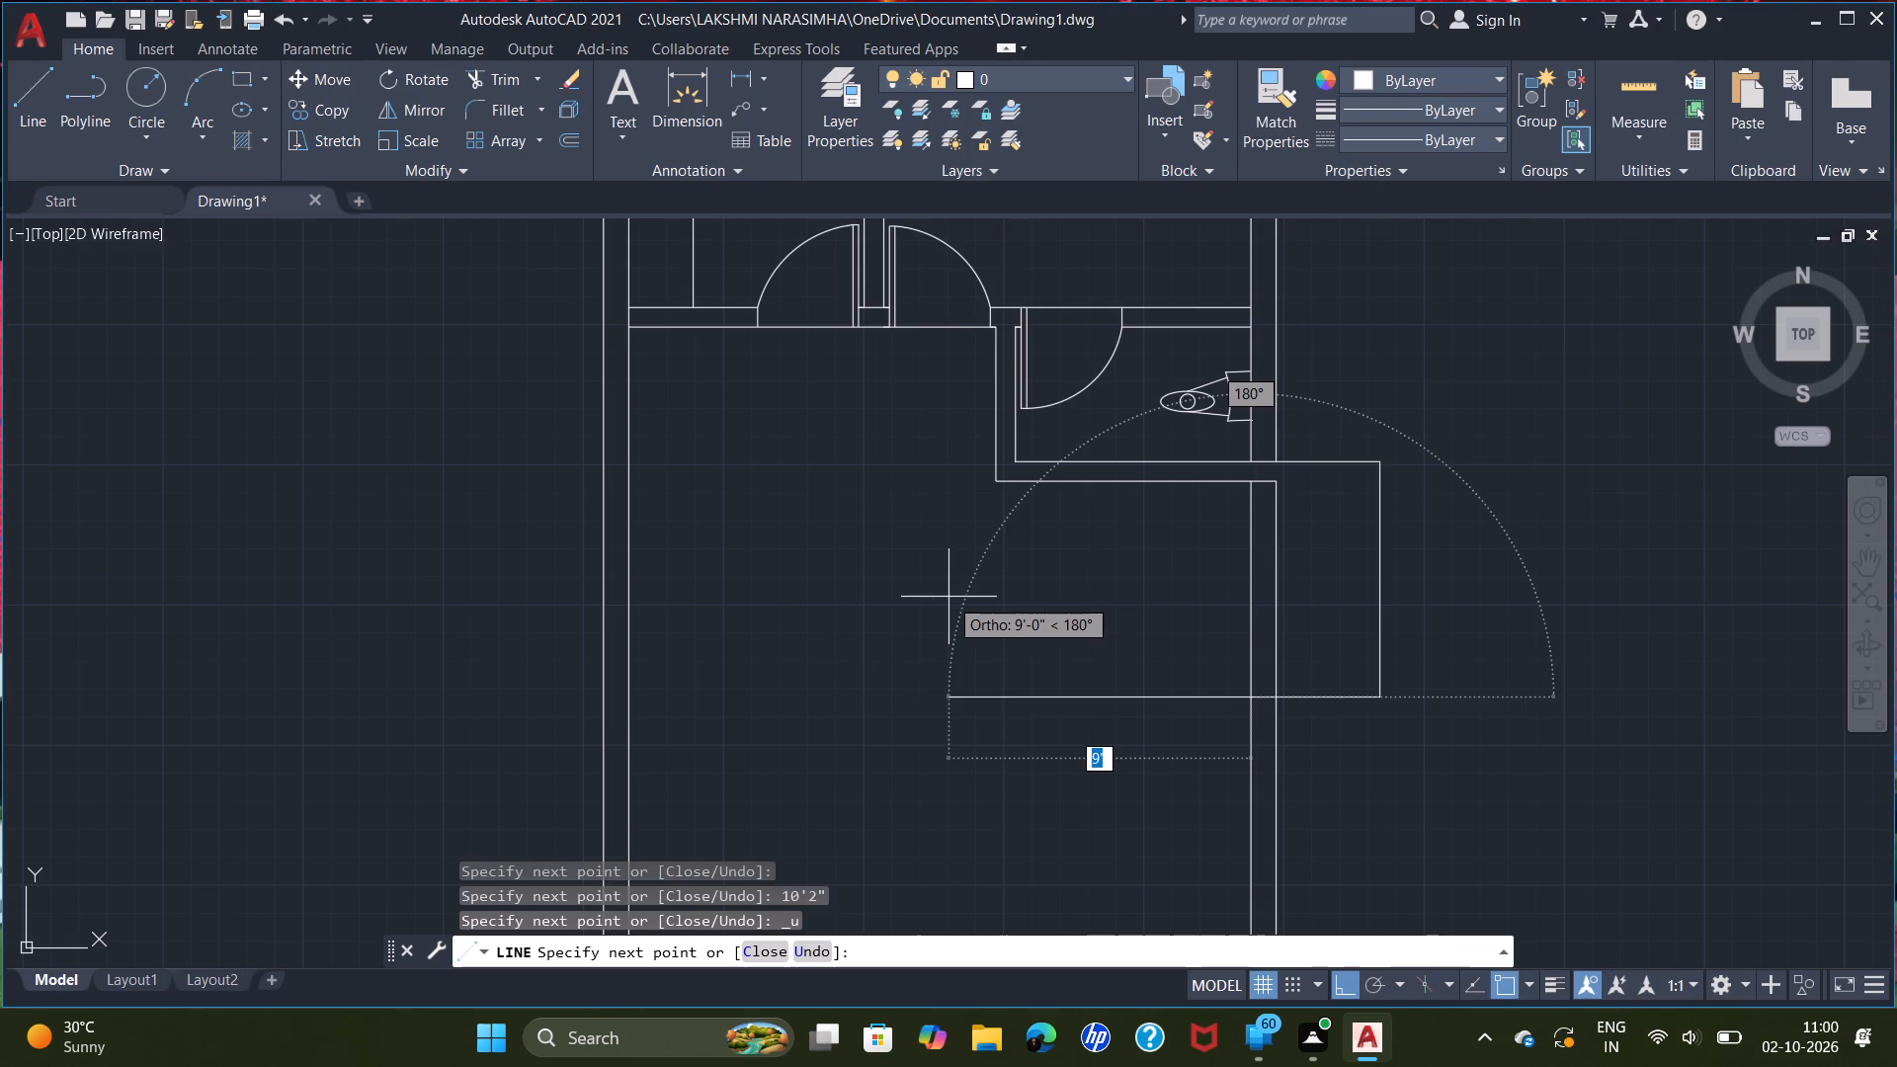
Continue the line west from the east wall's inner line with a 7' segment and a 7" segment.
key(7)
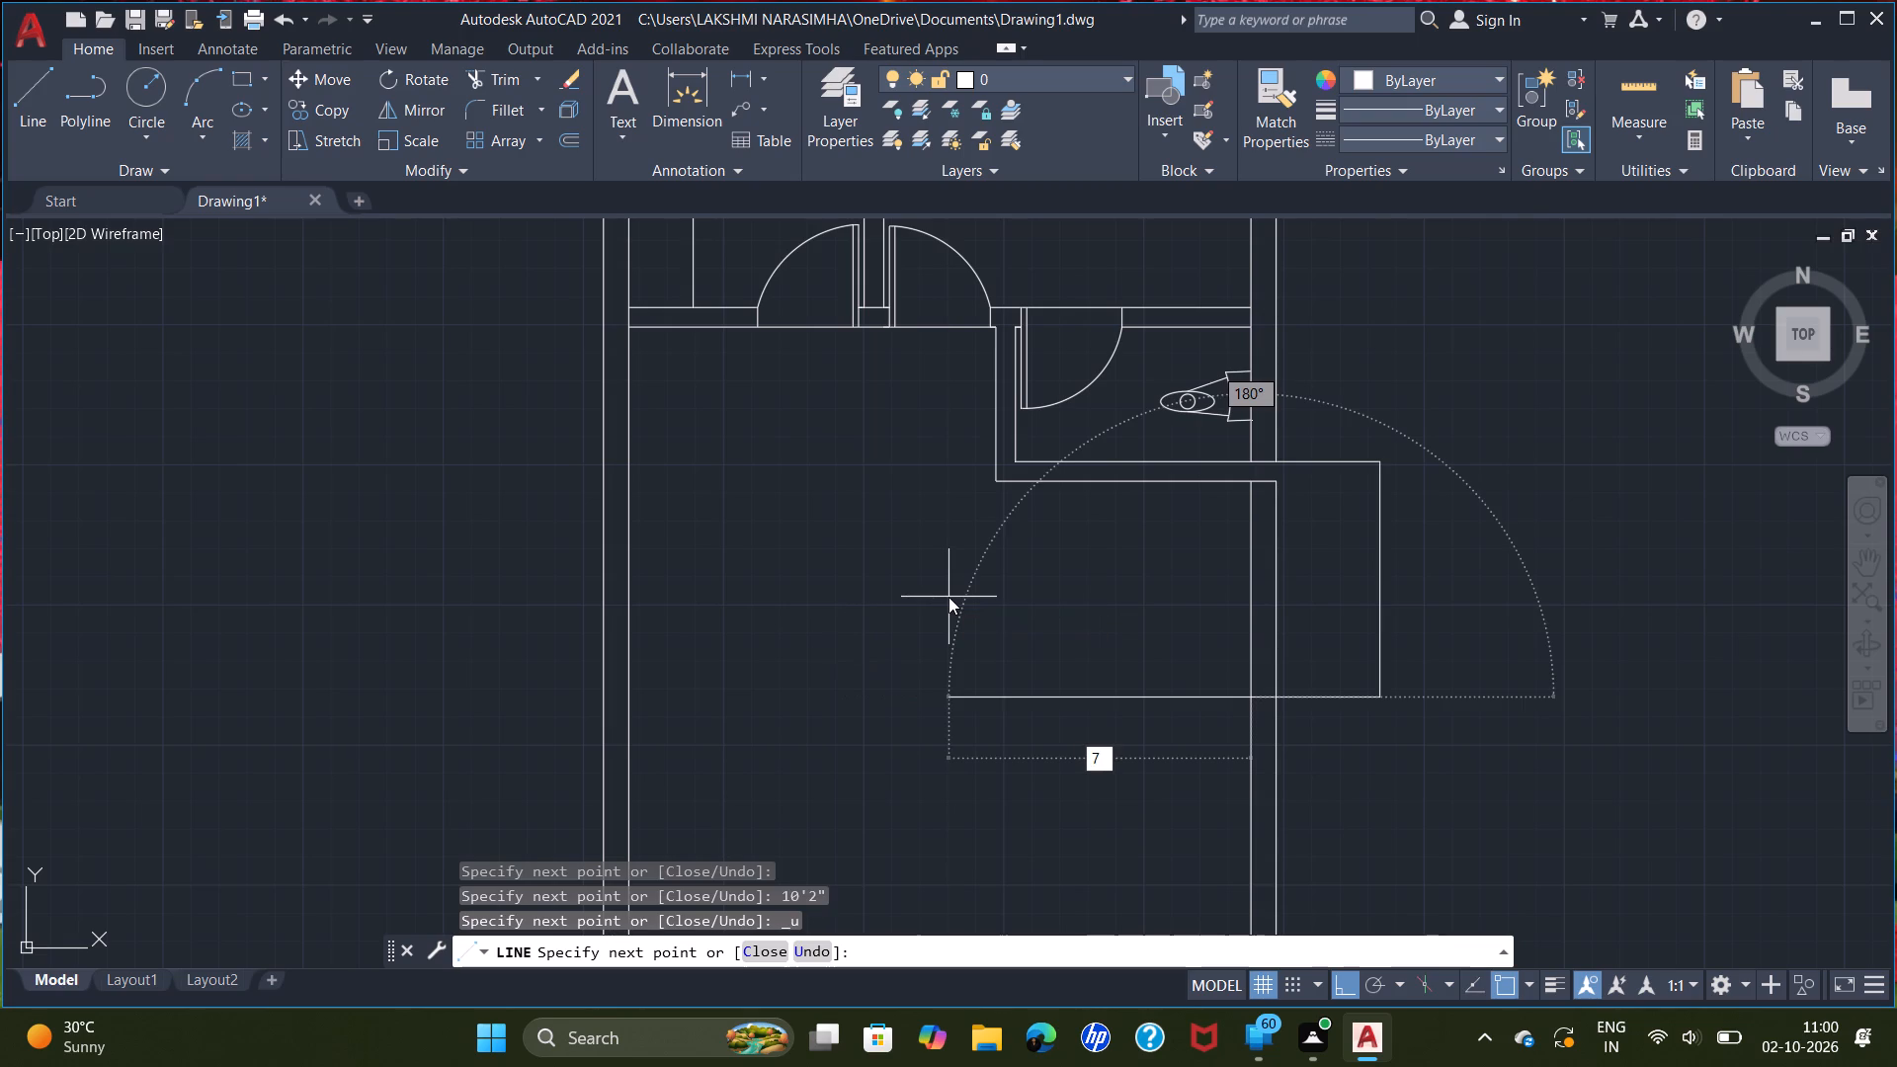
key(apostrophe)
key(Return)
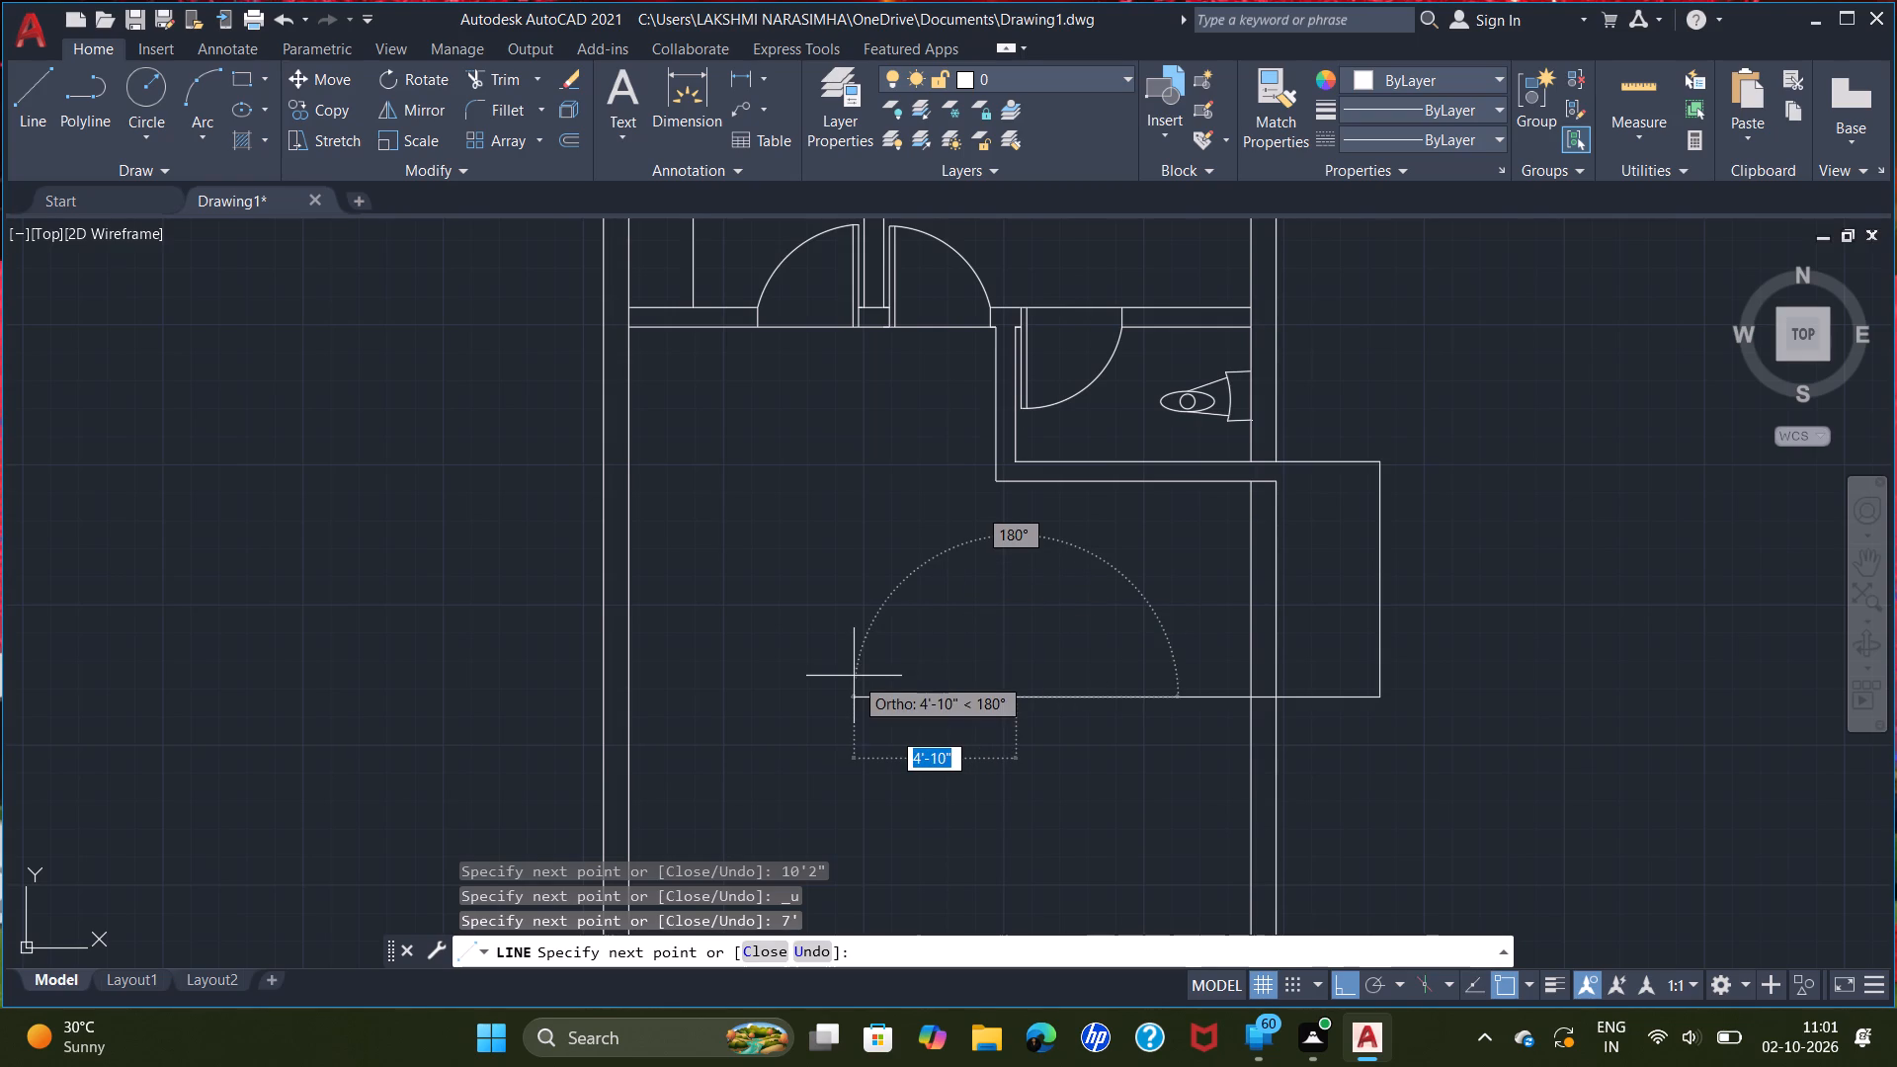
text(7")
key(Return)
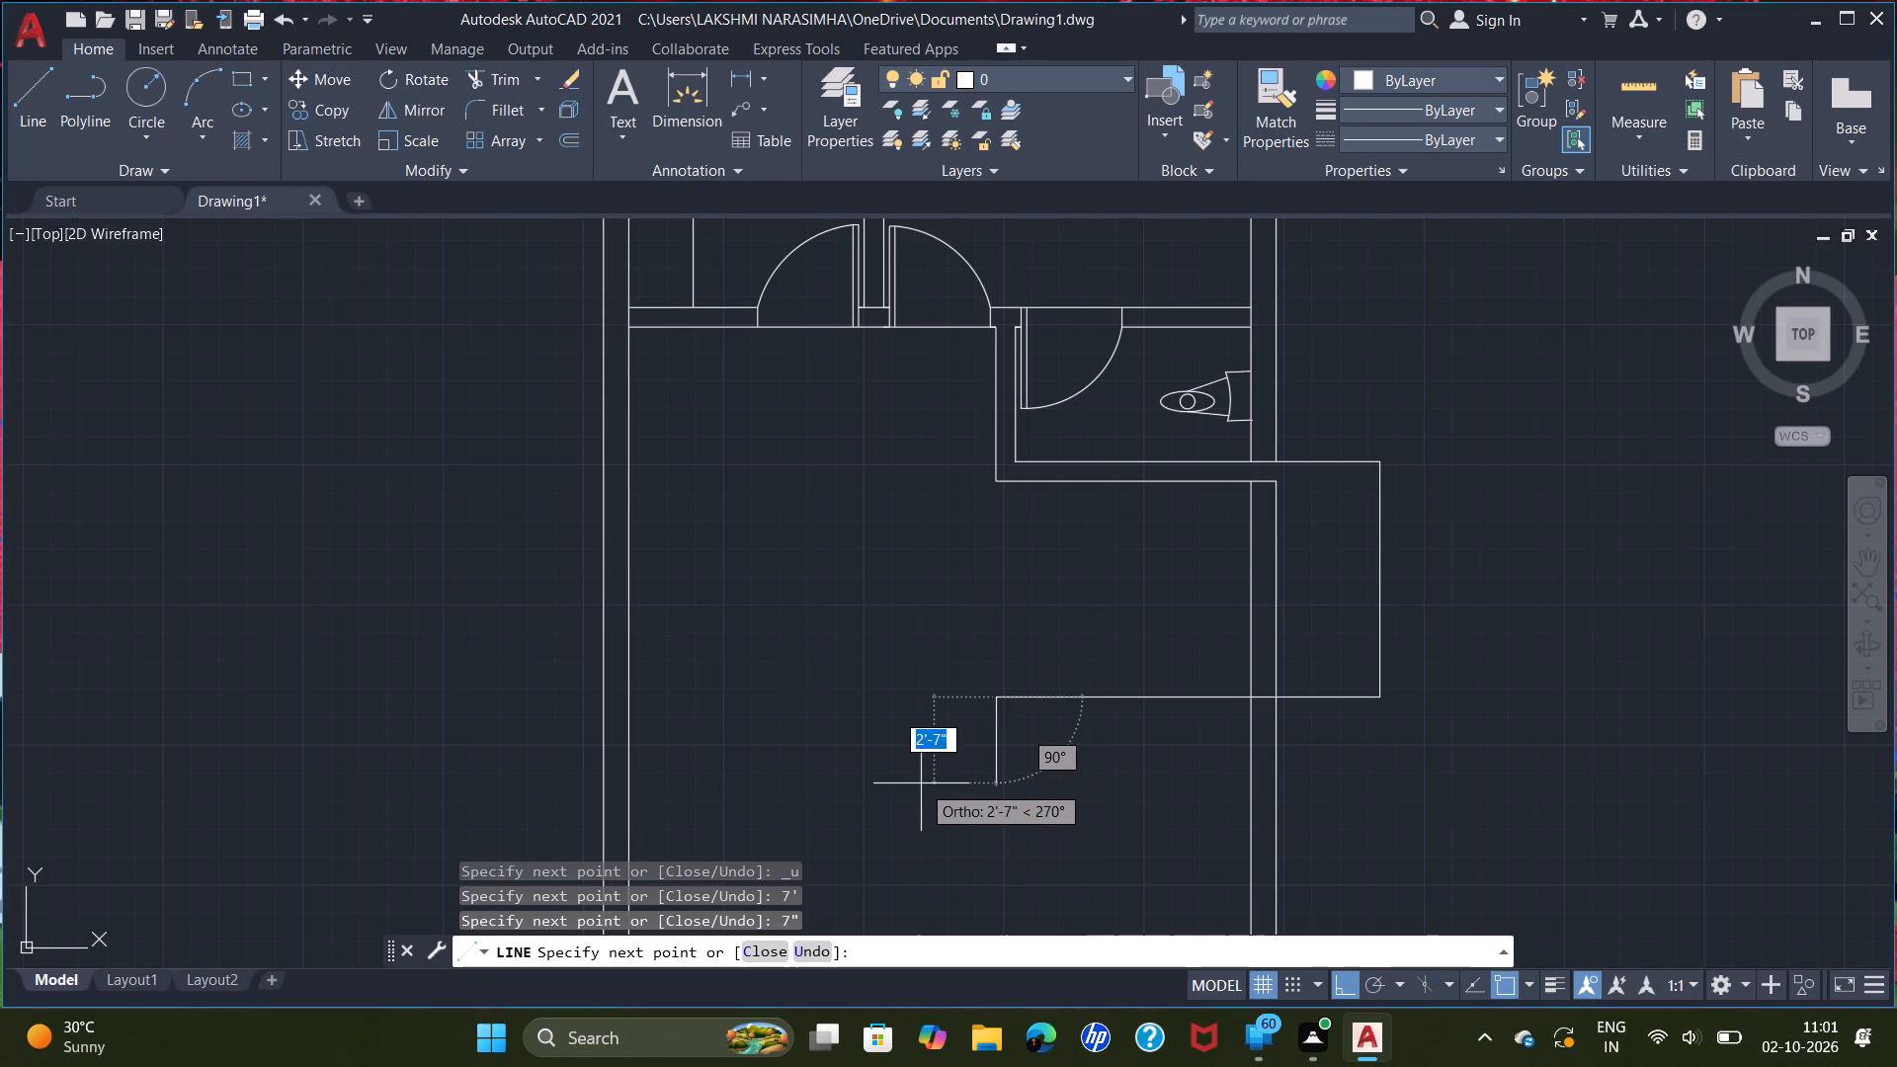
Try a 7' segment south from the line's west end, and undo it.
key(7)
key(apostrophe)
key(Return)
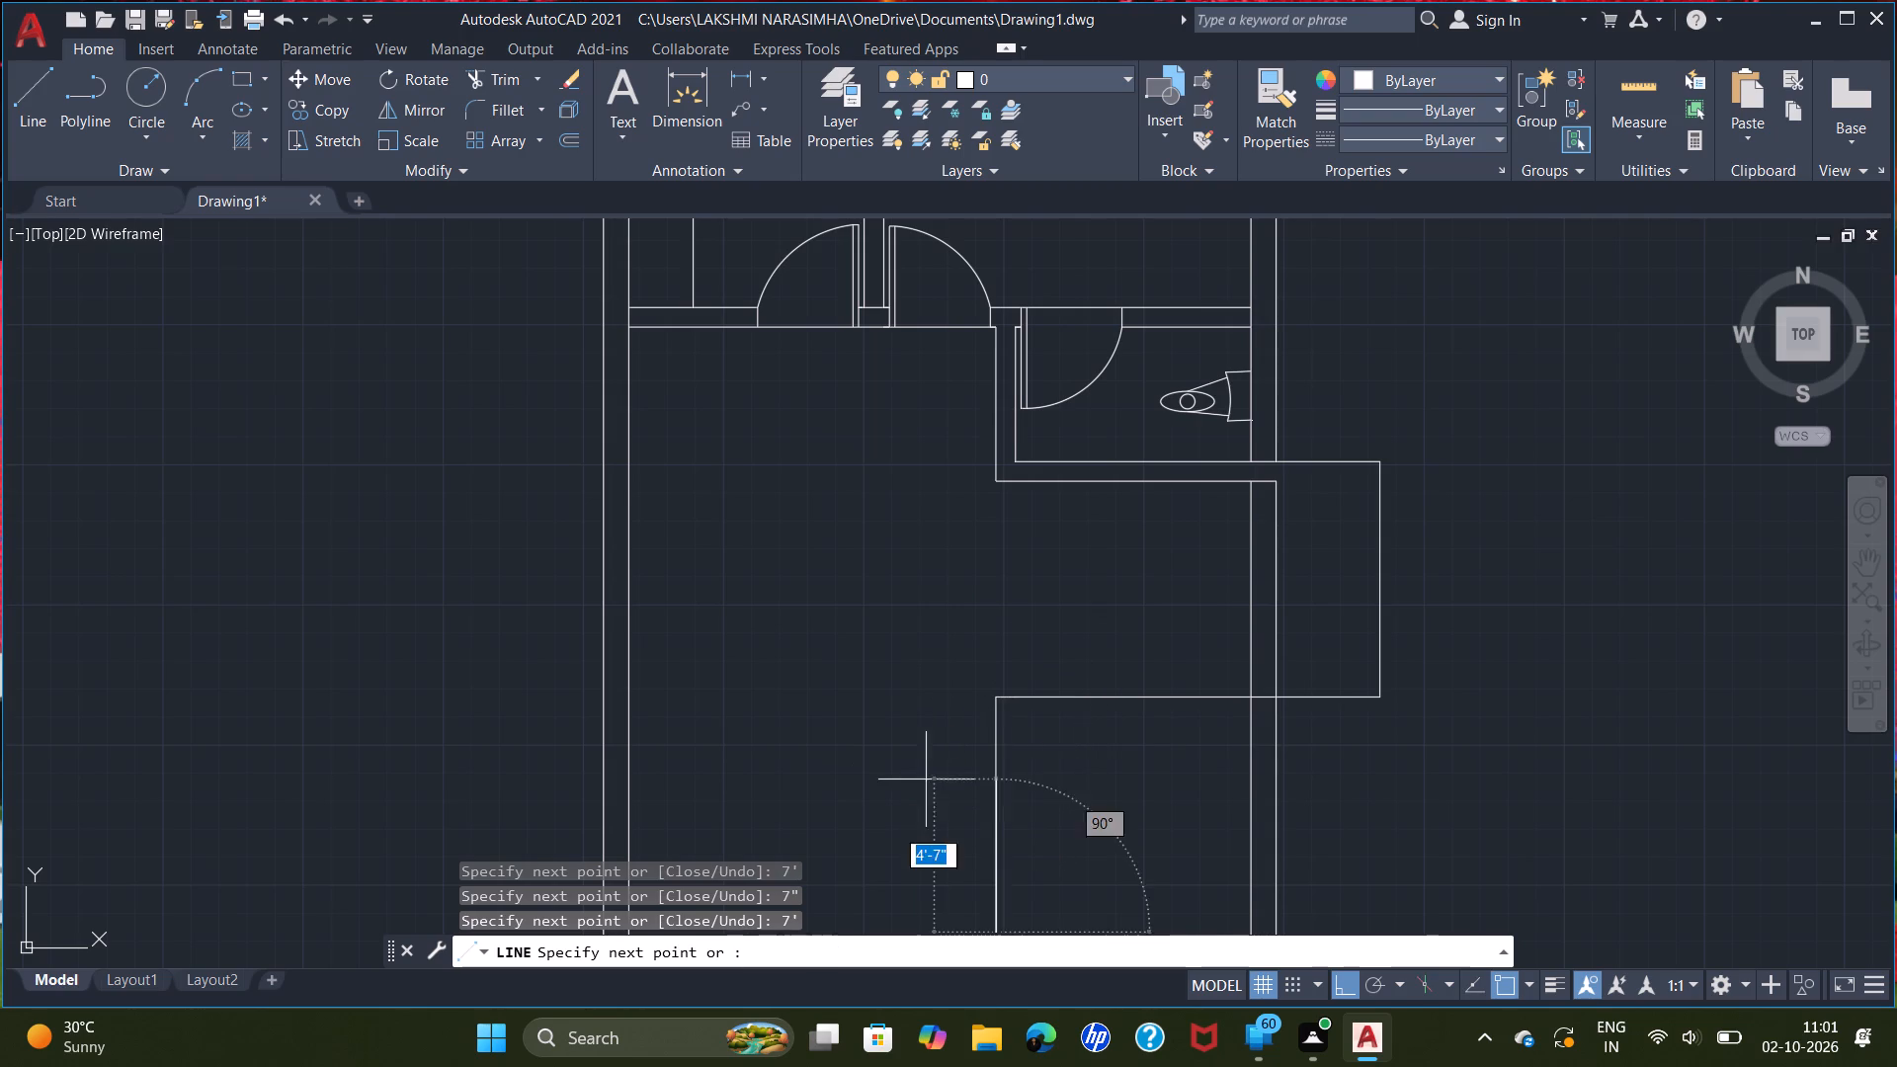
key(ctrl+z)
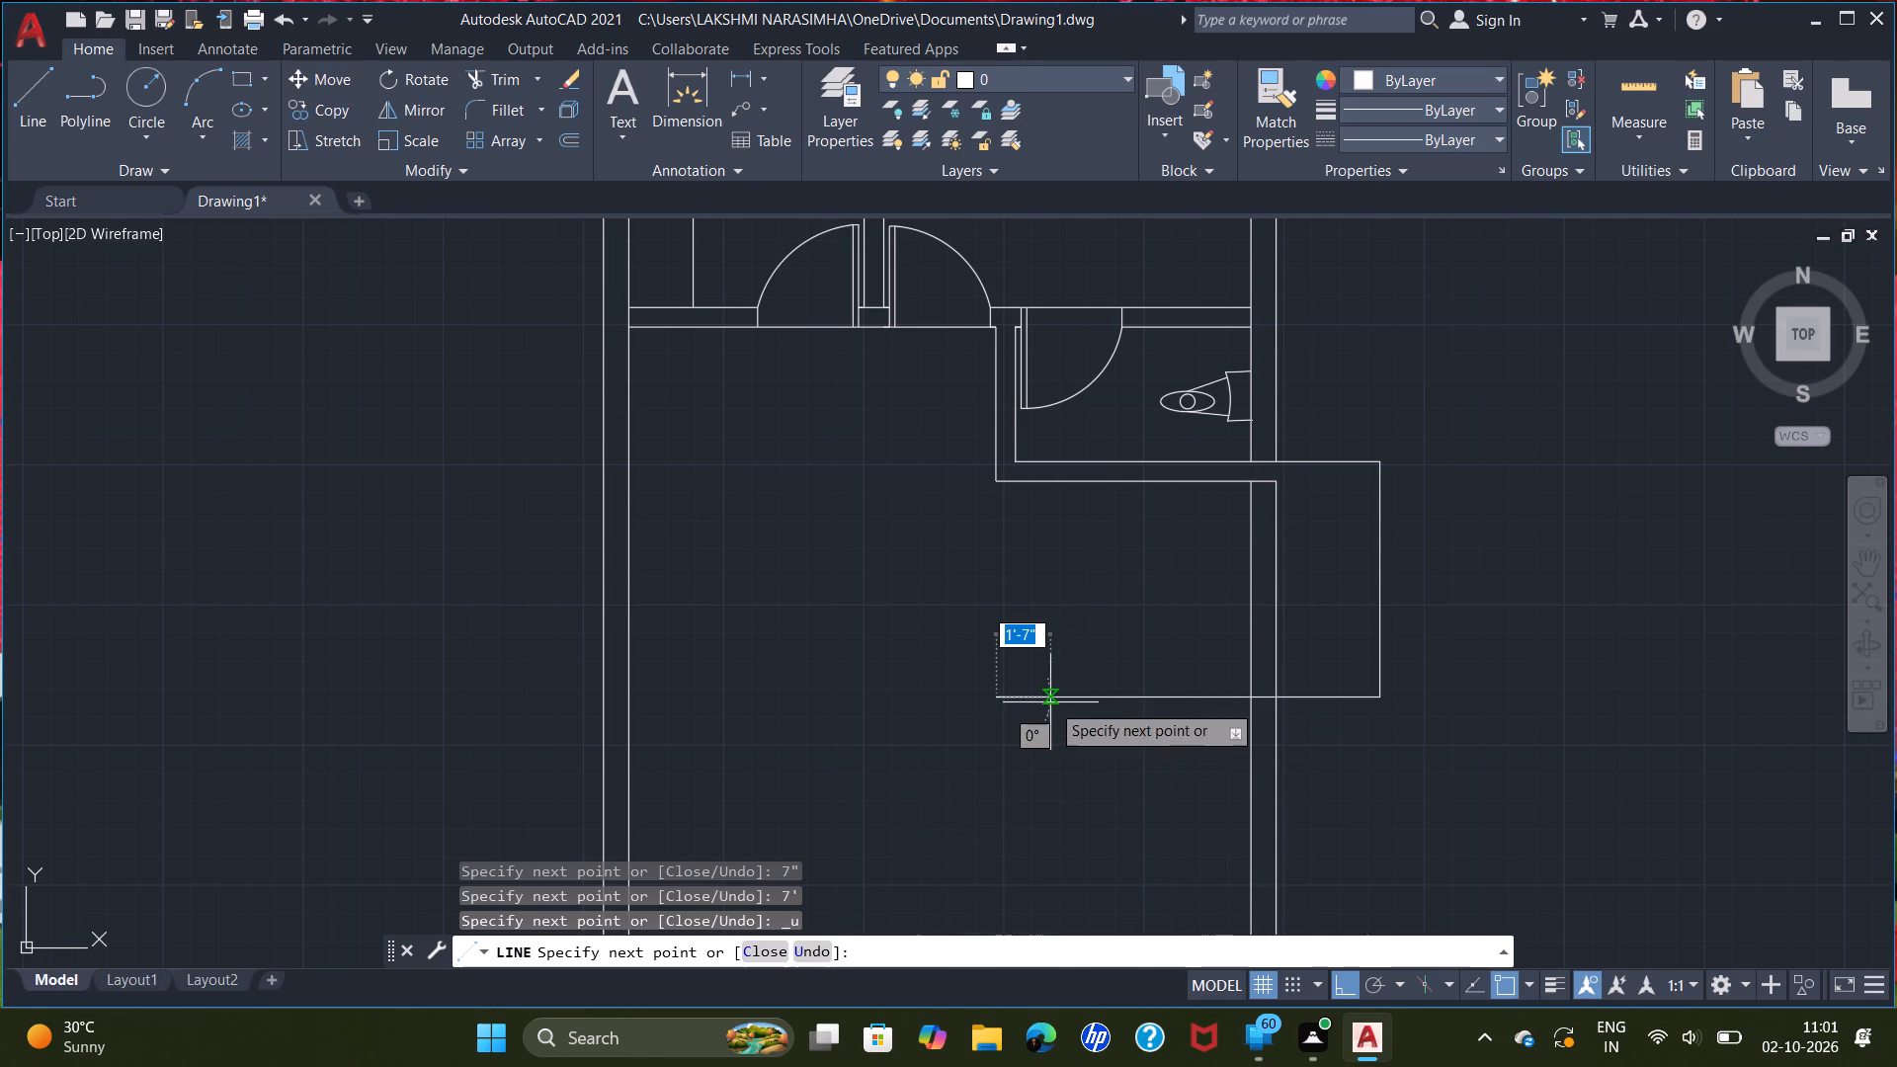
Draw the new wall's west end with a 7" segment south and a 2" segment east.
key(7)
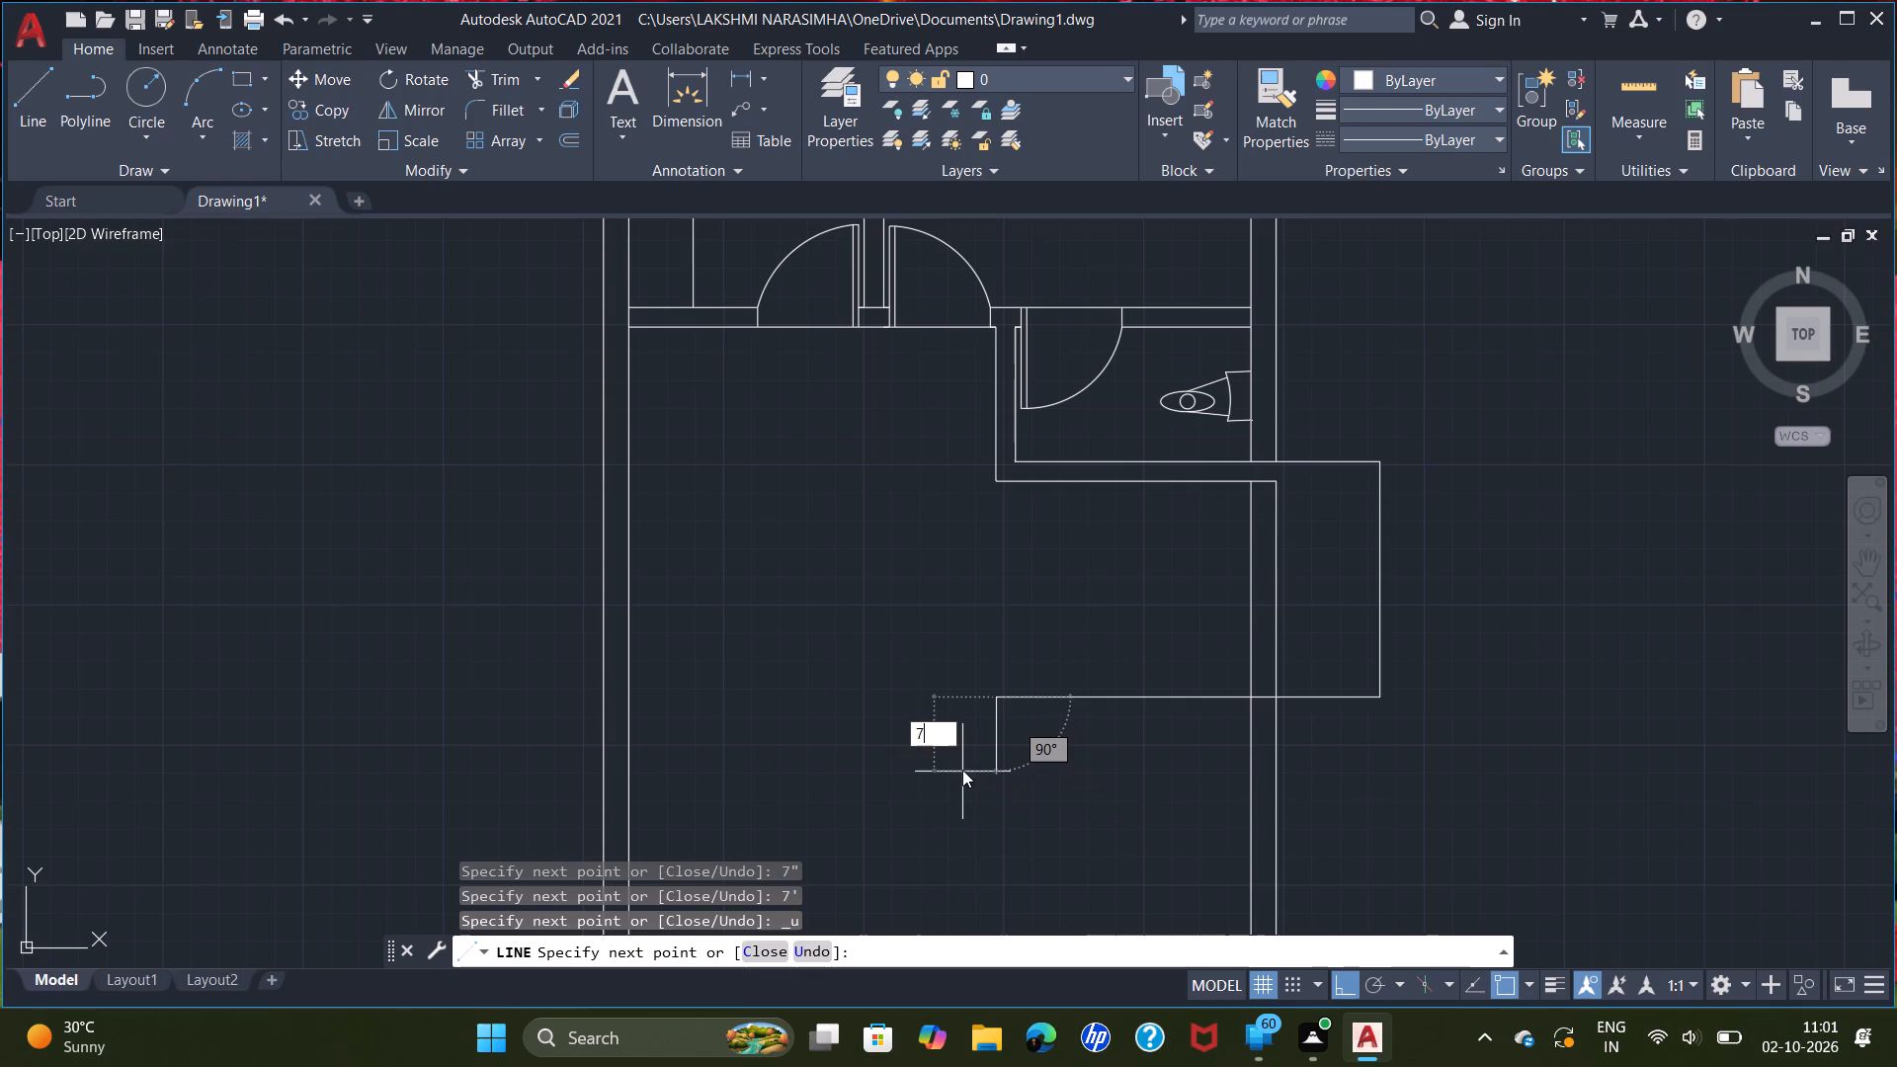
key(shift+quotedbl)
key(Return)
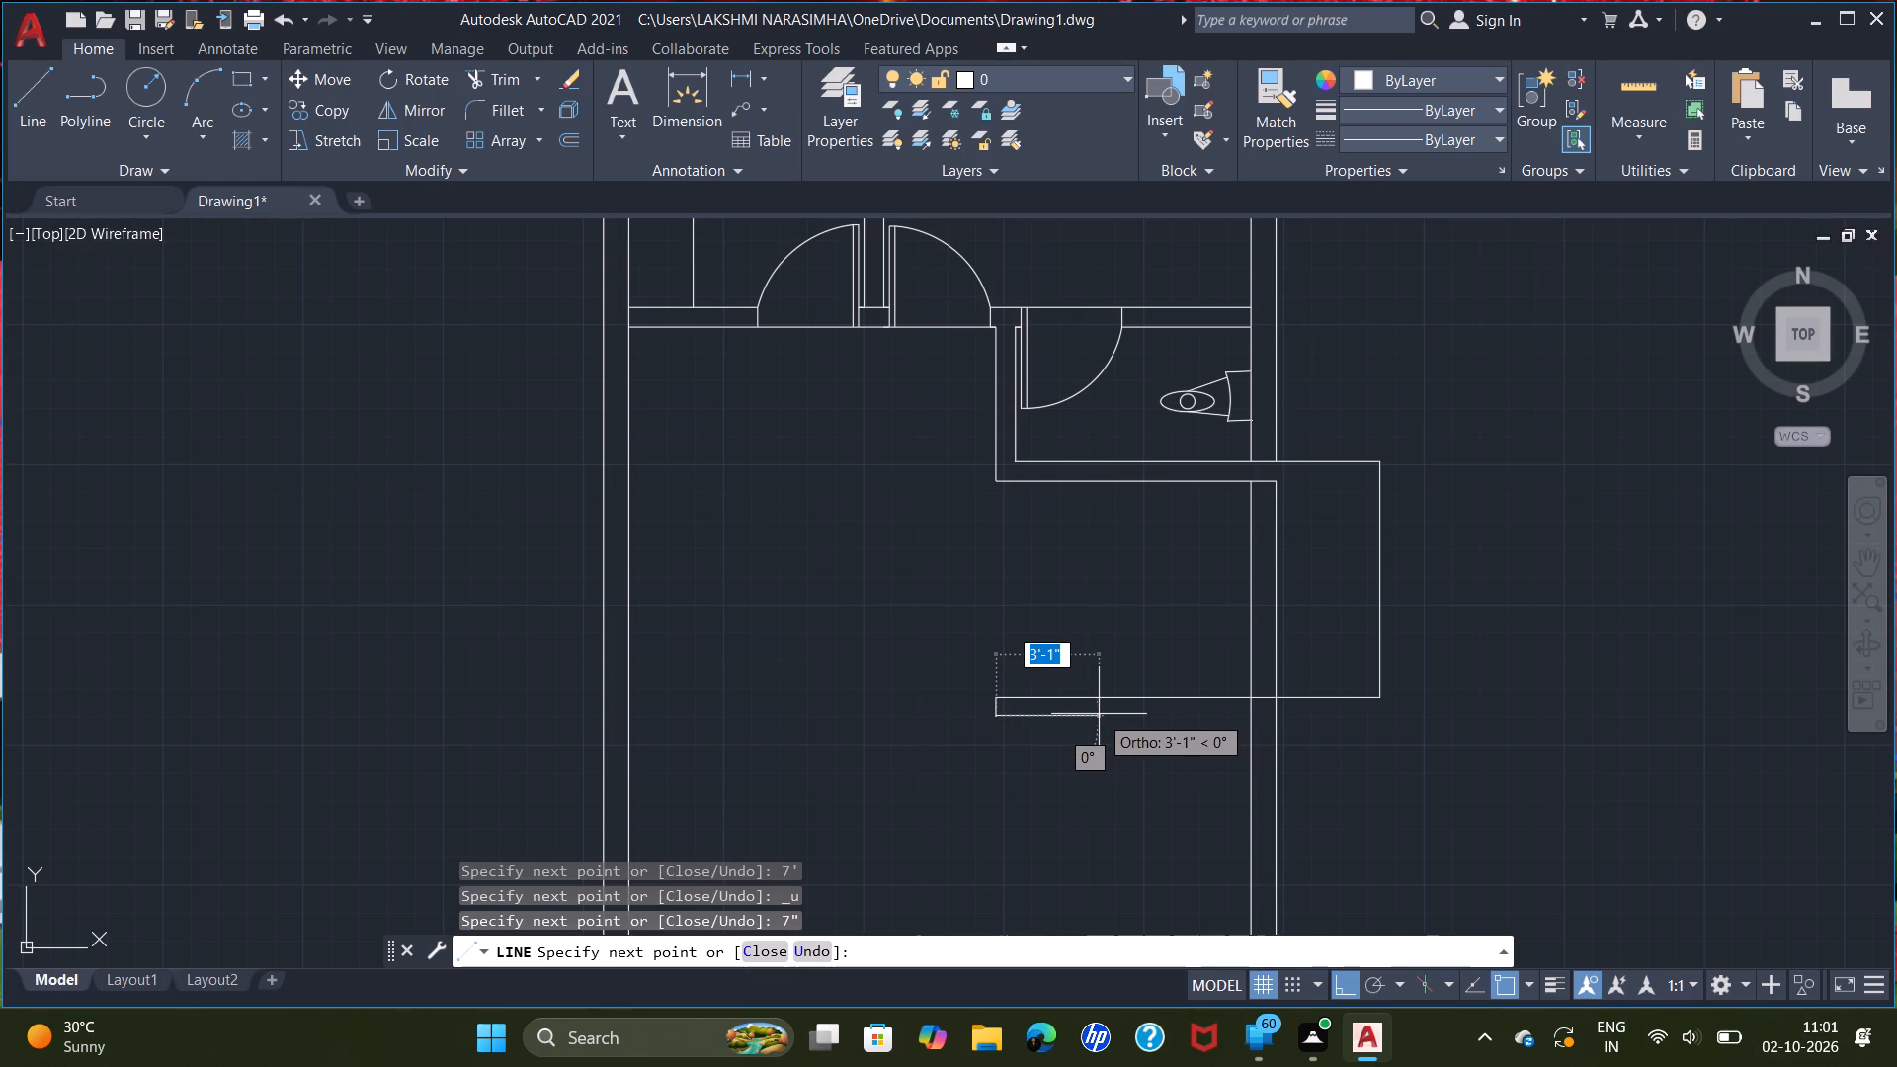
key(2)
key(shift+quotedbl)
key(Return)
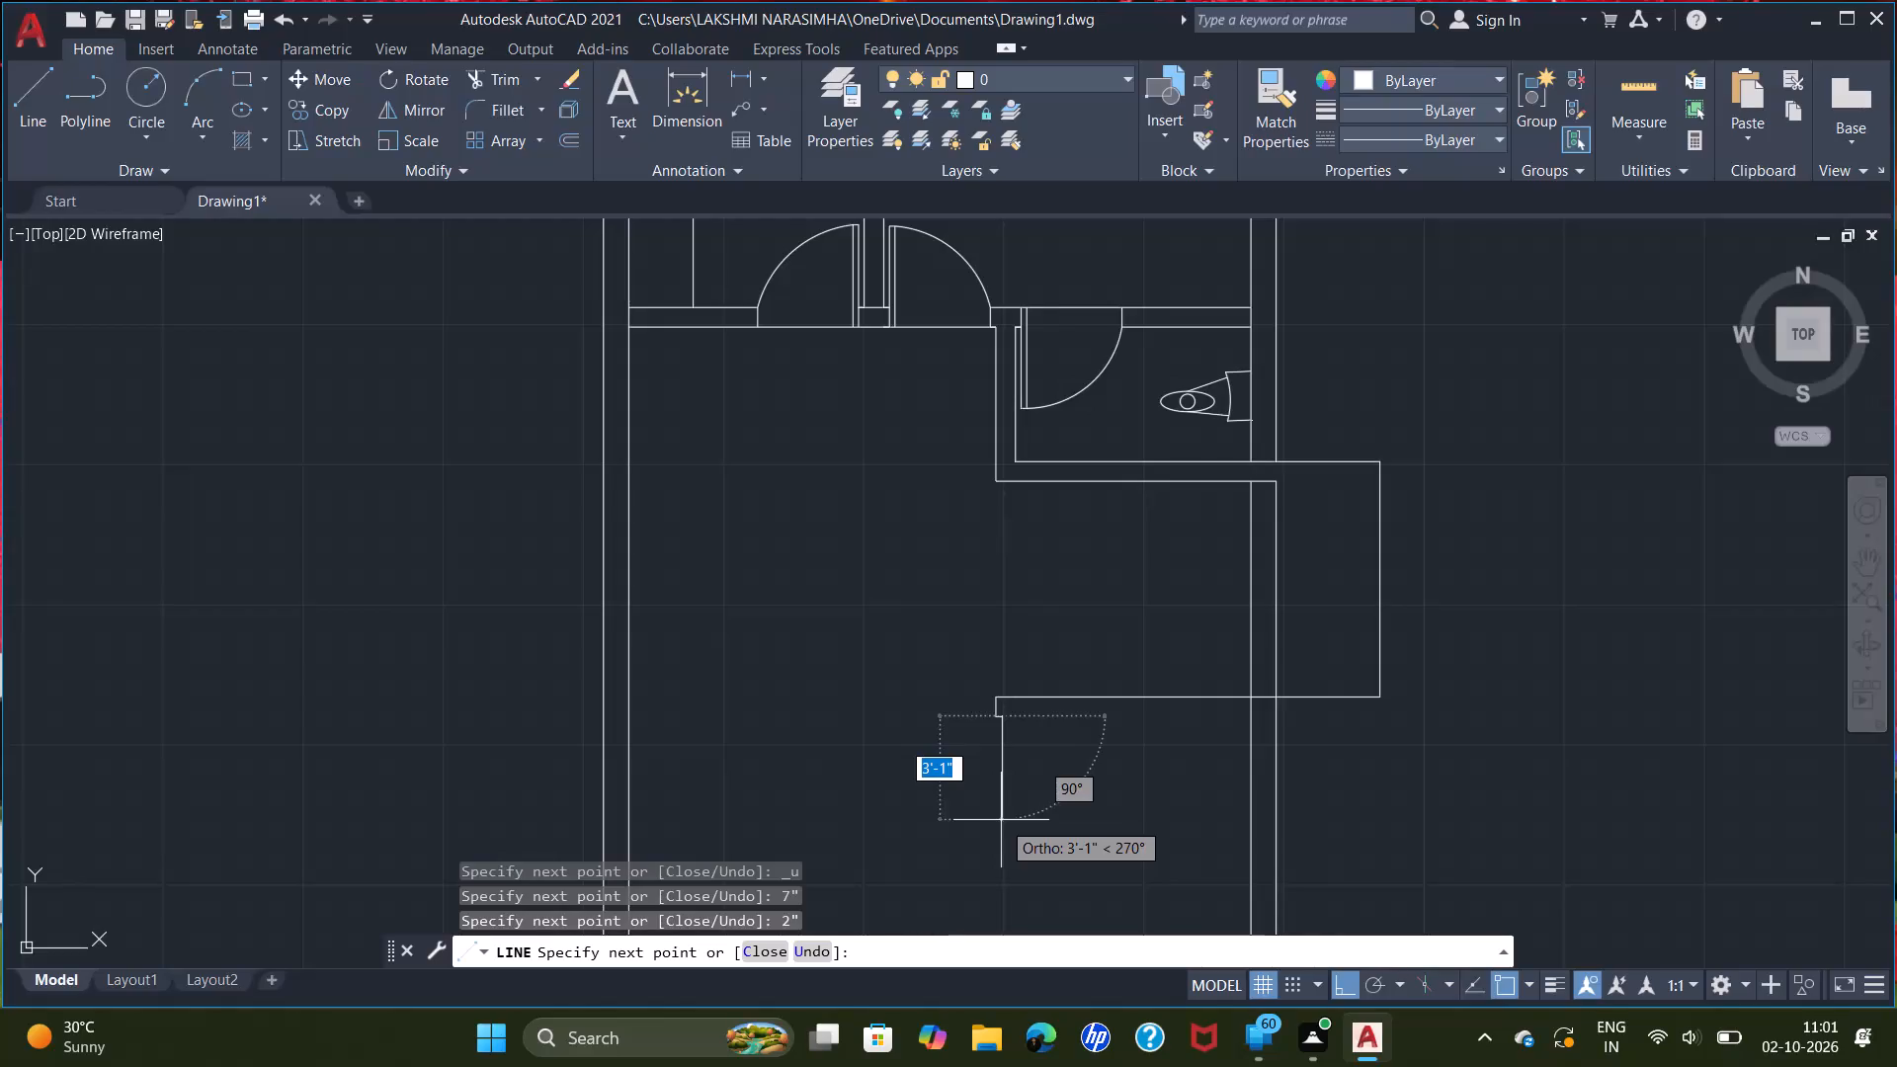
Outline a stub below the new wall's west end: 10" south, 7" east and 10" north.
text(10")
key(Return)
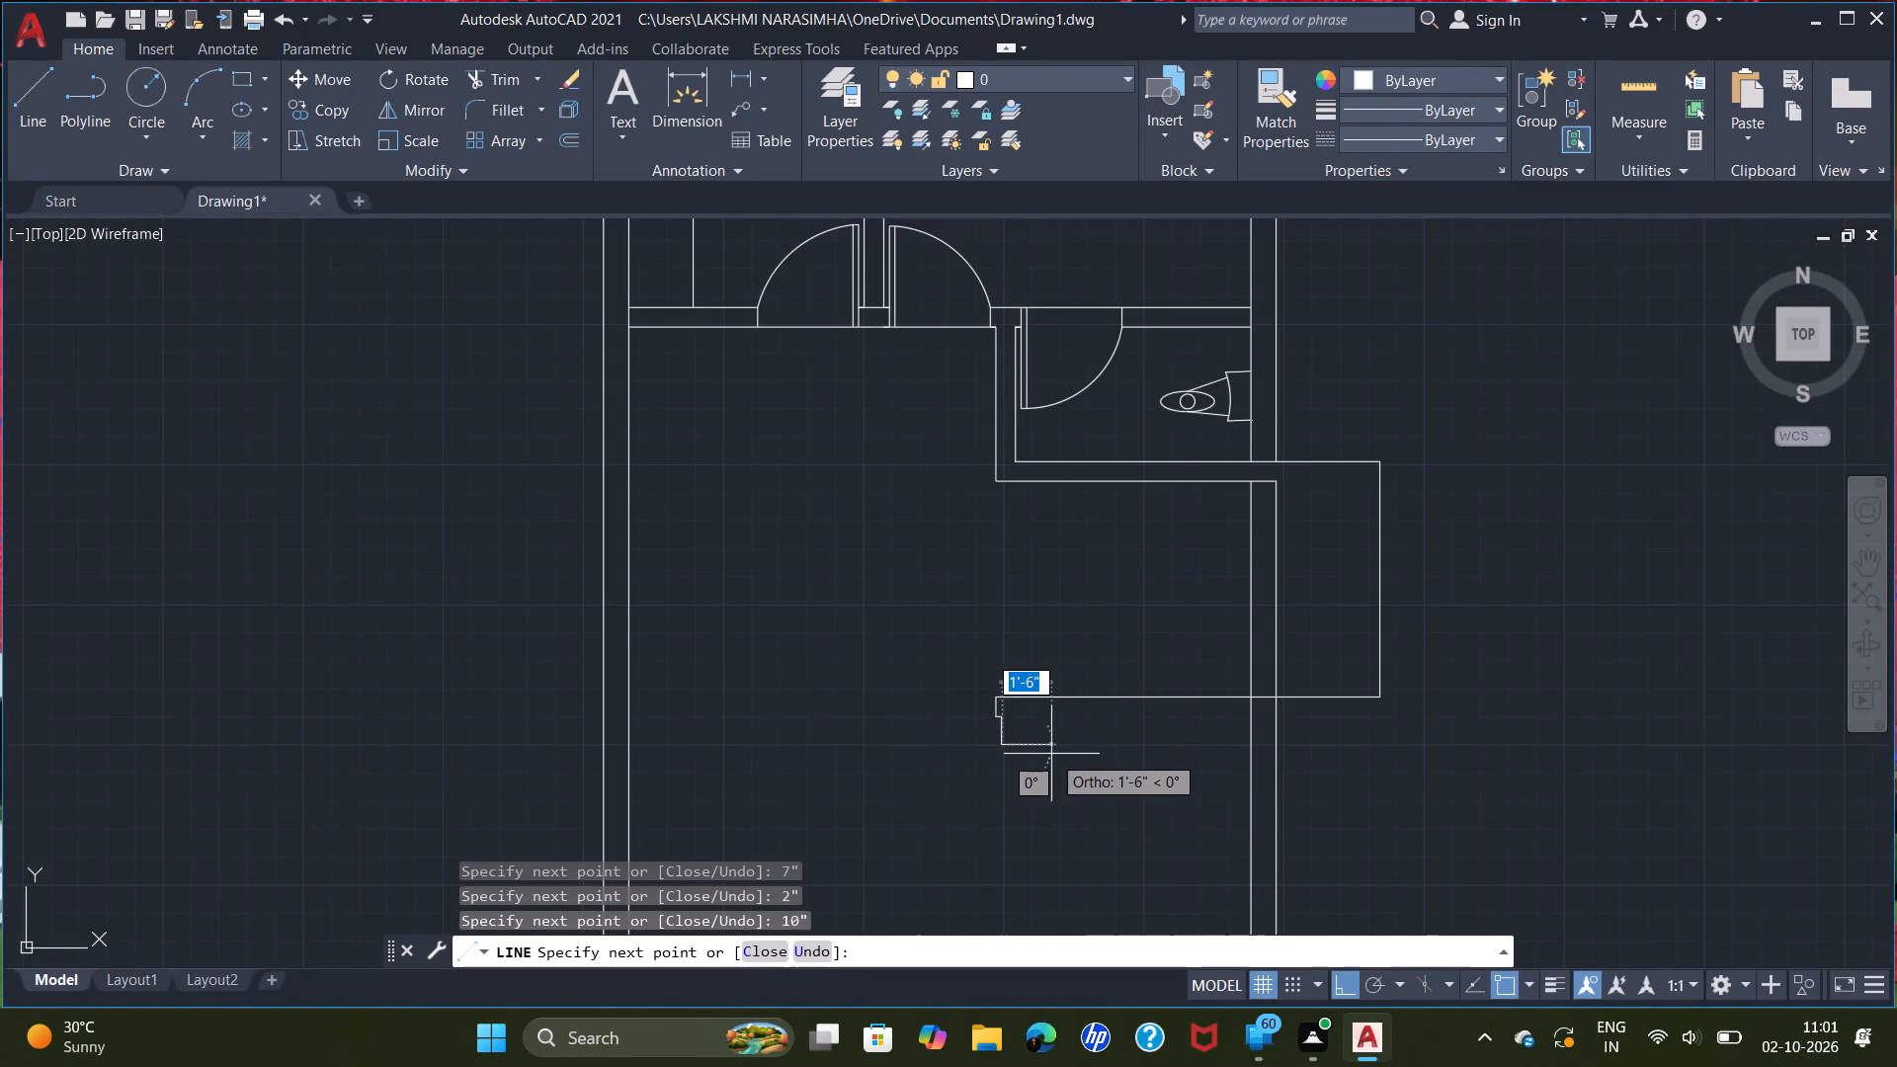
key(7)
key(shift+quotedbl)
key(Return)
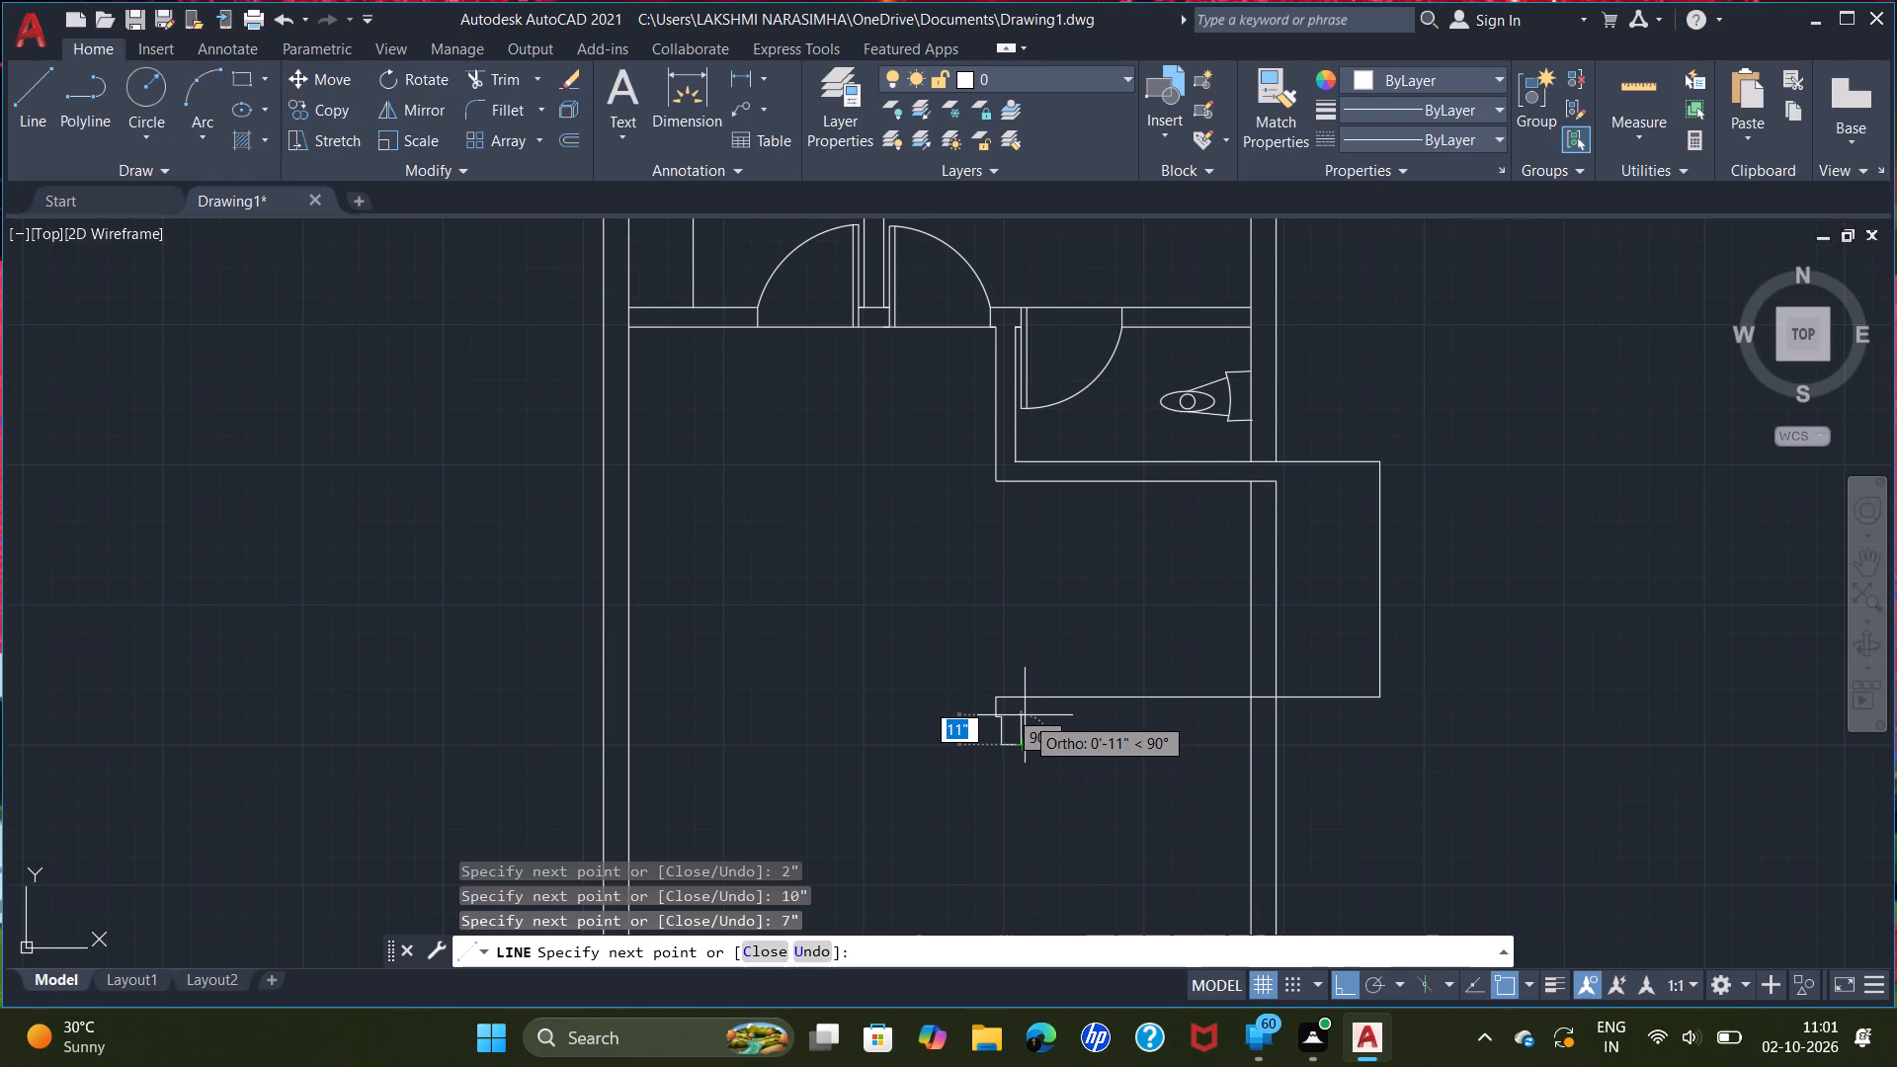
key(1)
key(0)
key(shift+quotedbl)
key(Return)
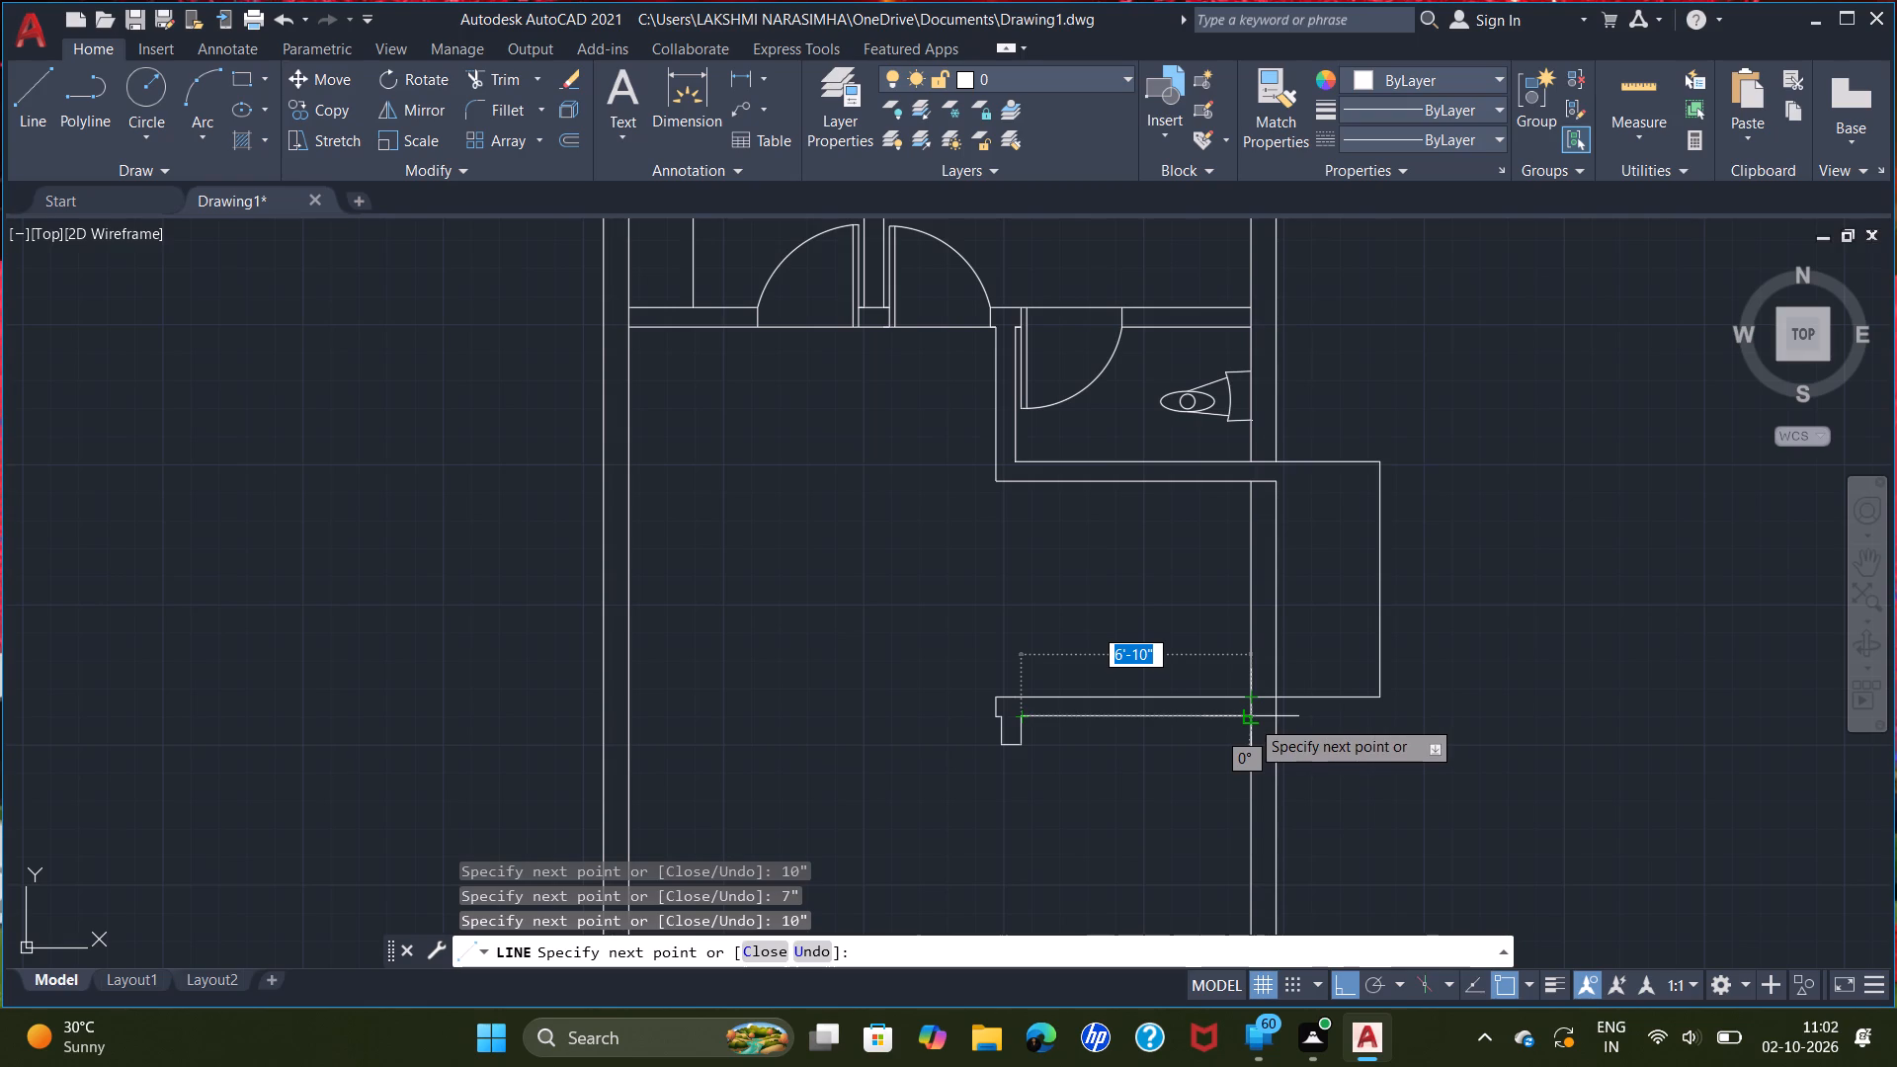
Draw the new wall's south line east from the stub across both east wall lines and 3' beyond the outer one.
click(1257, 718)
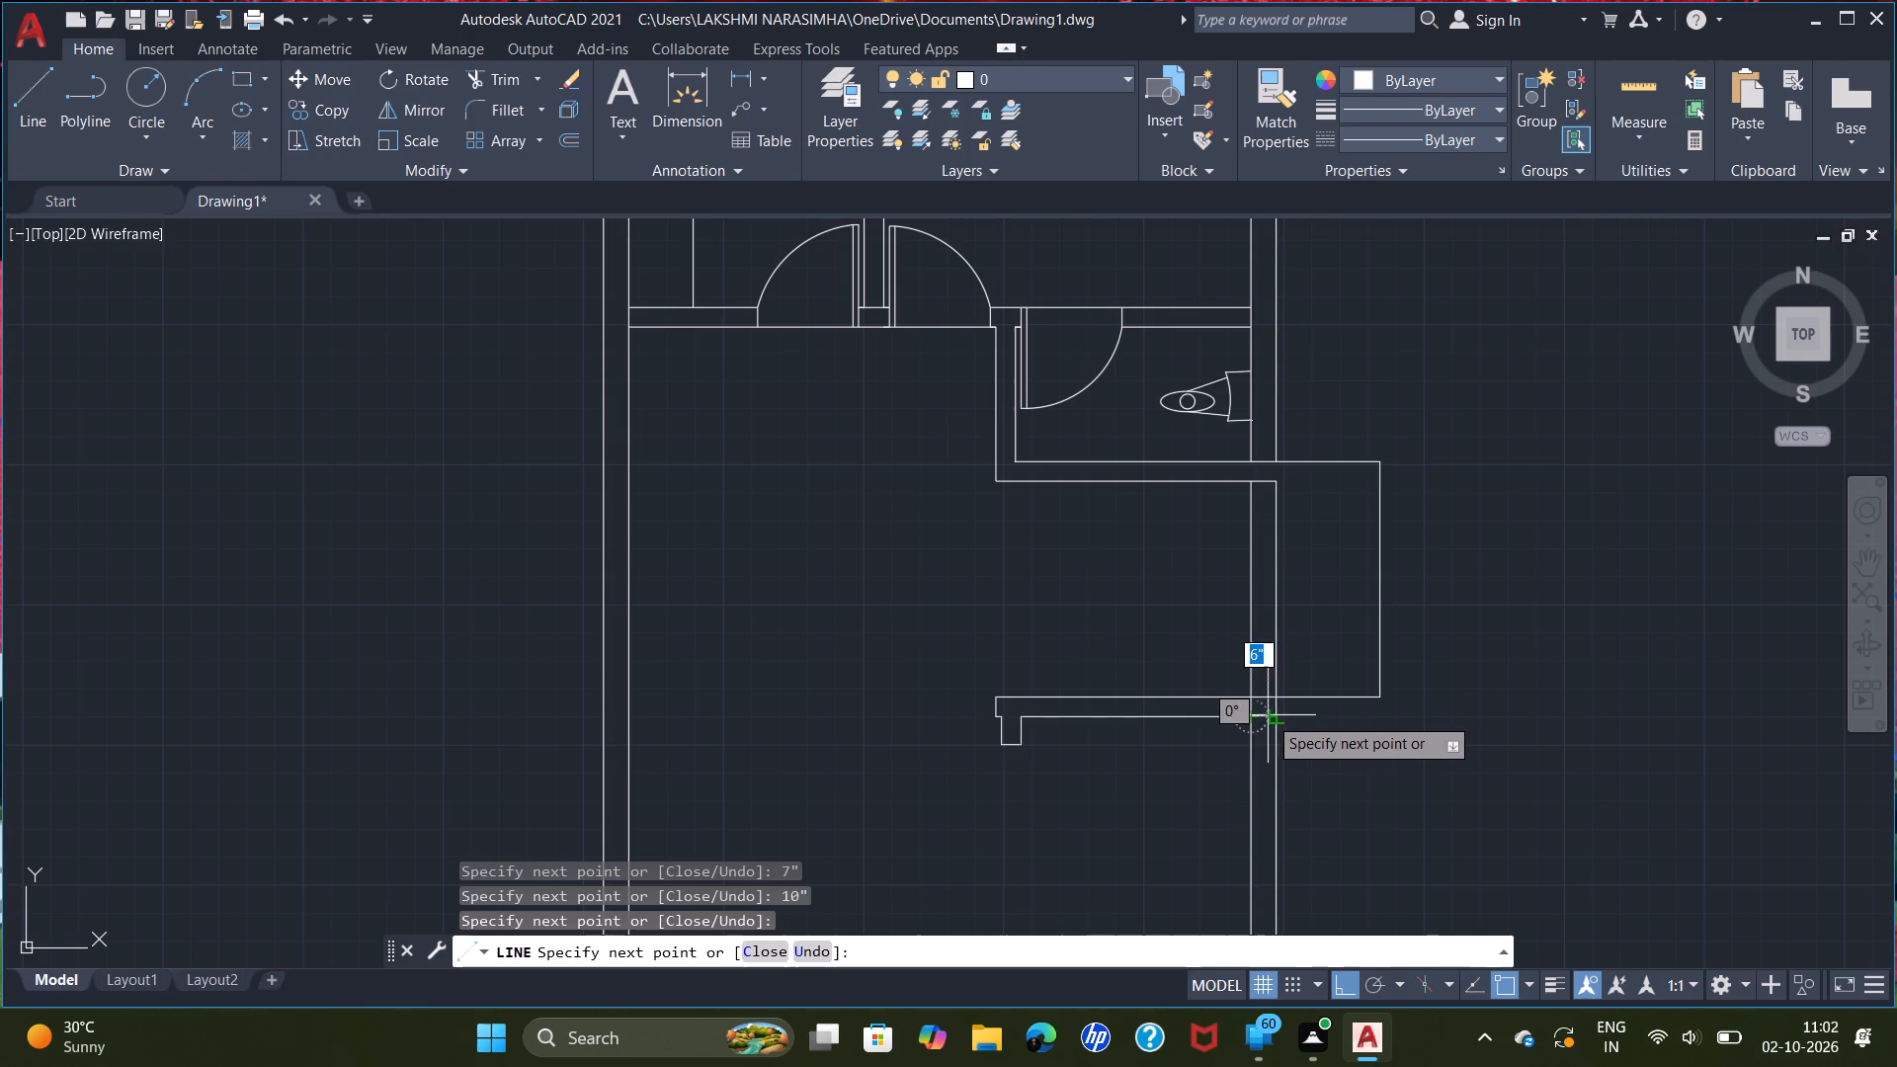
double_click(1275, 716)
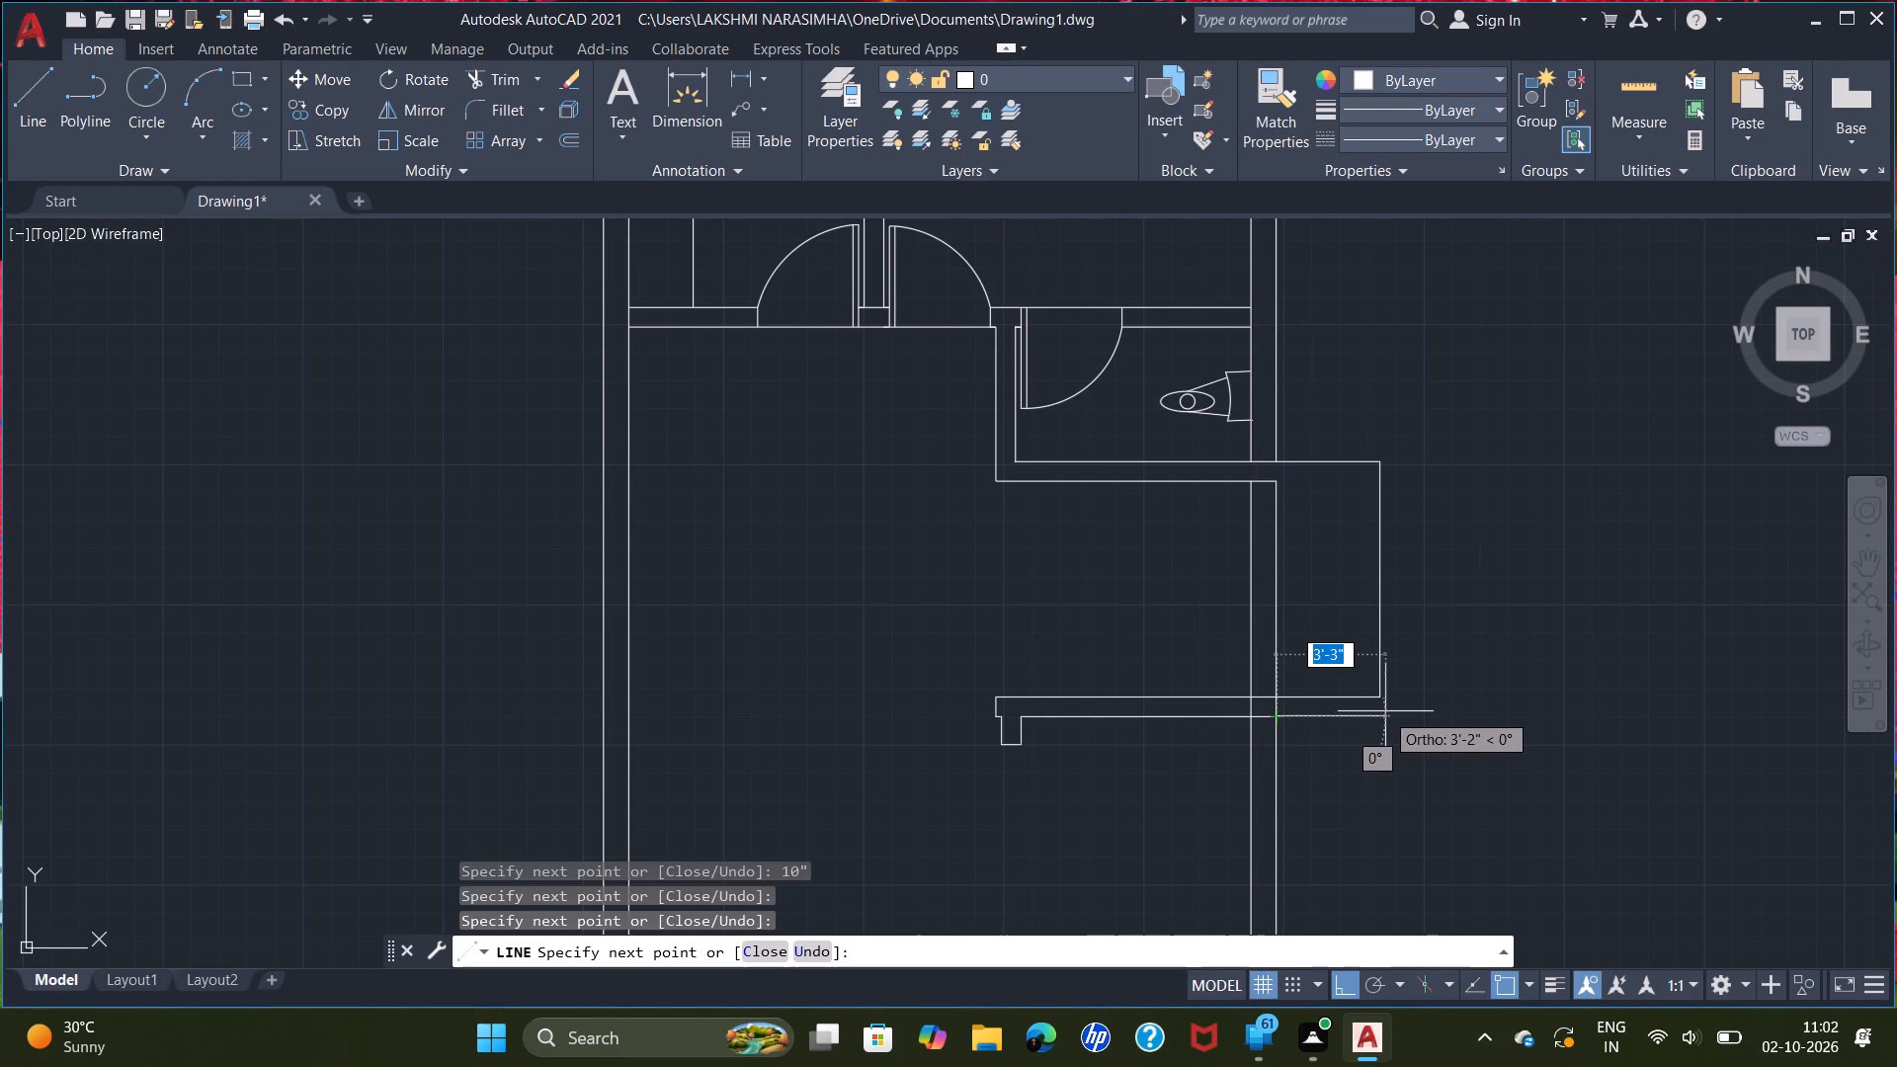
key(3)
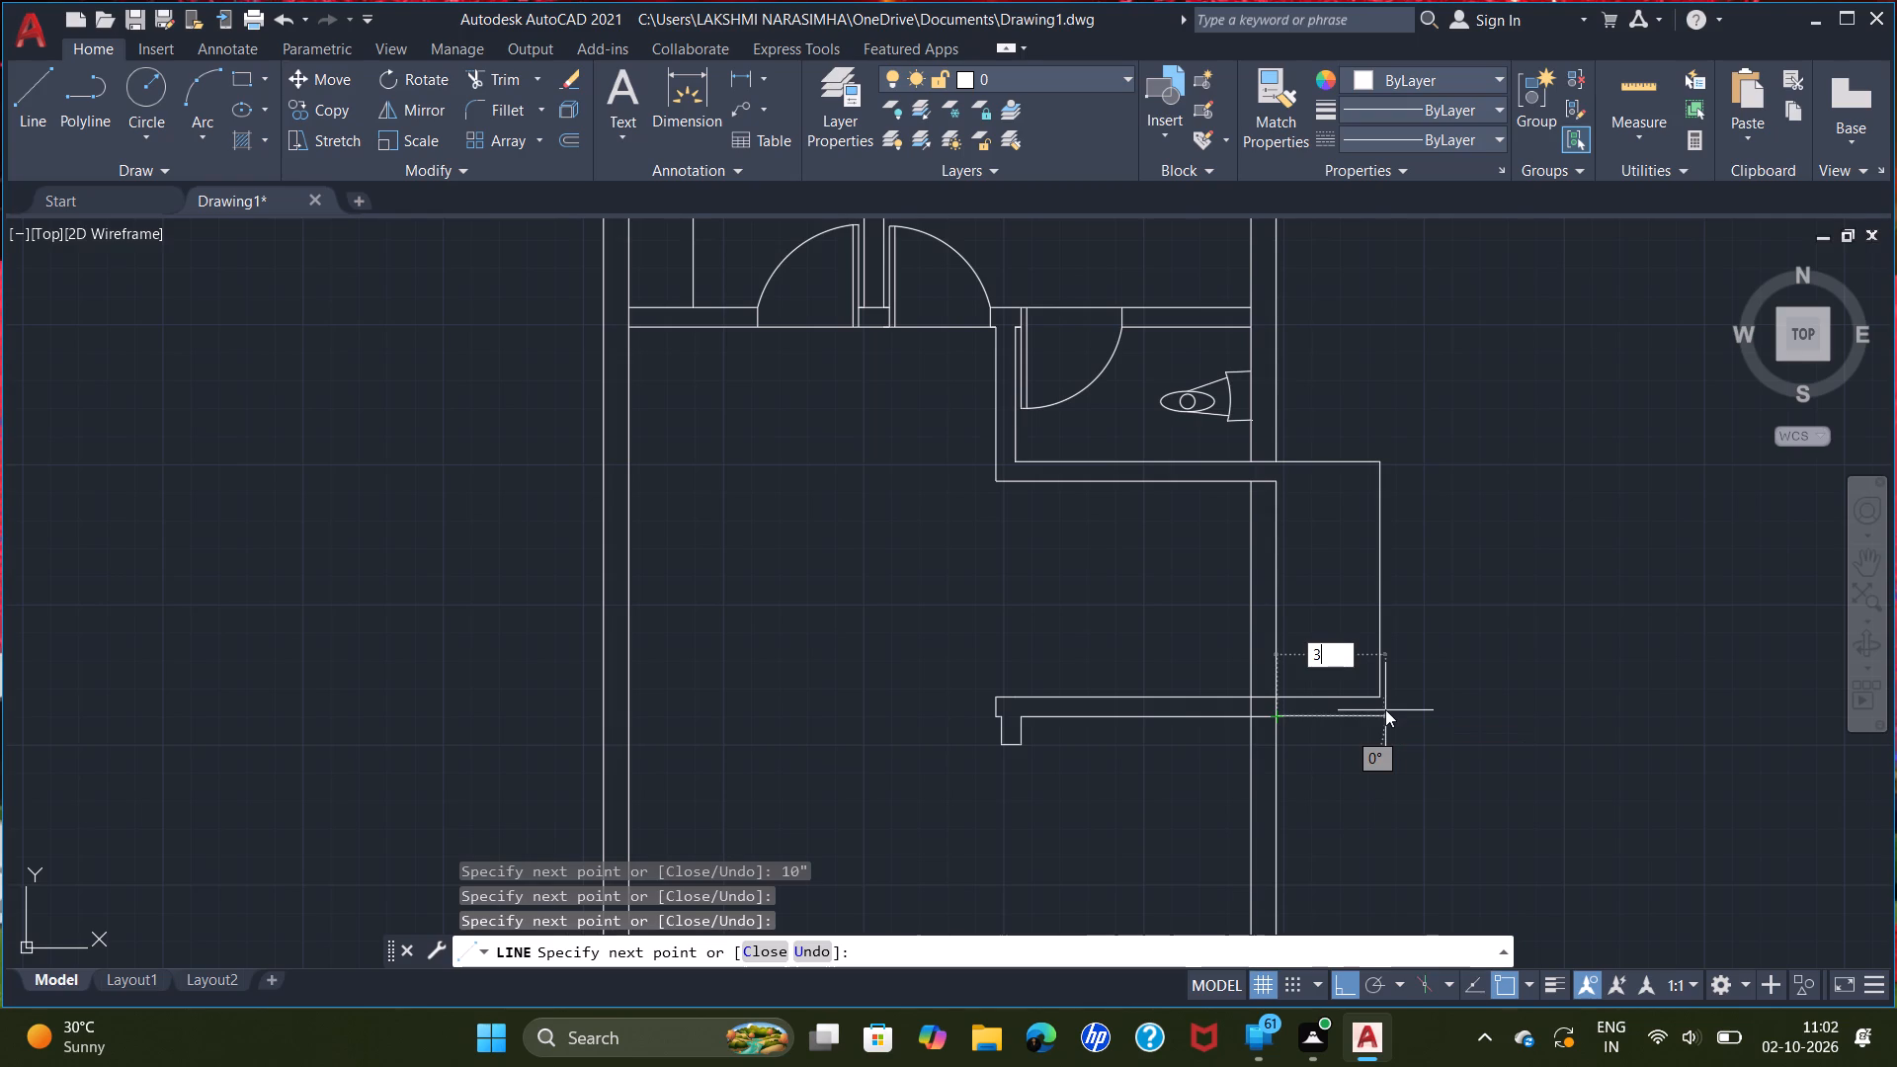
key(apostrophe)
key(Return)
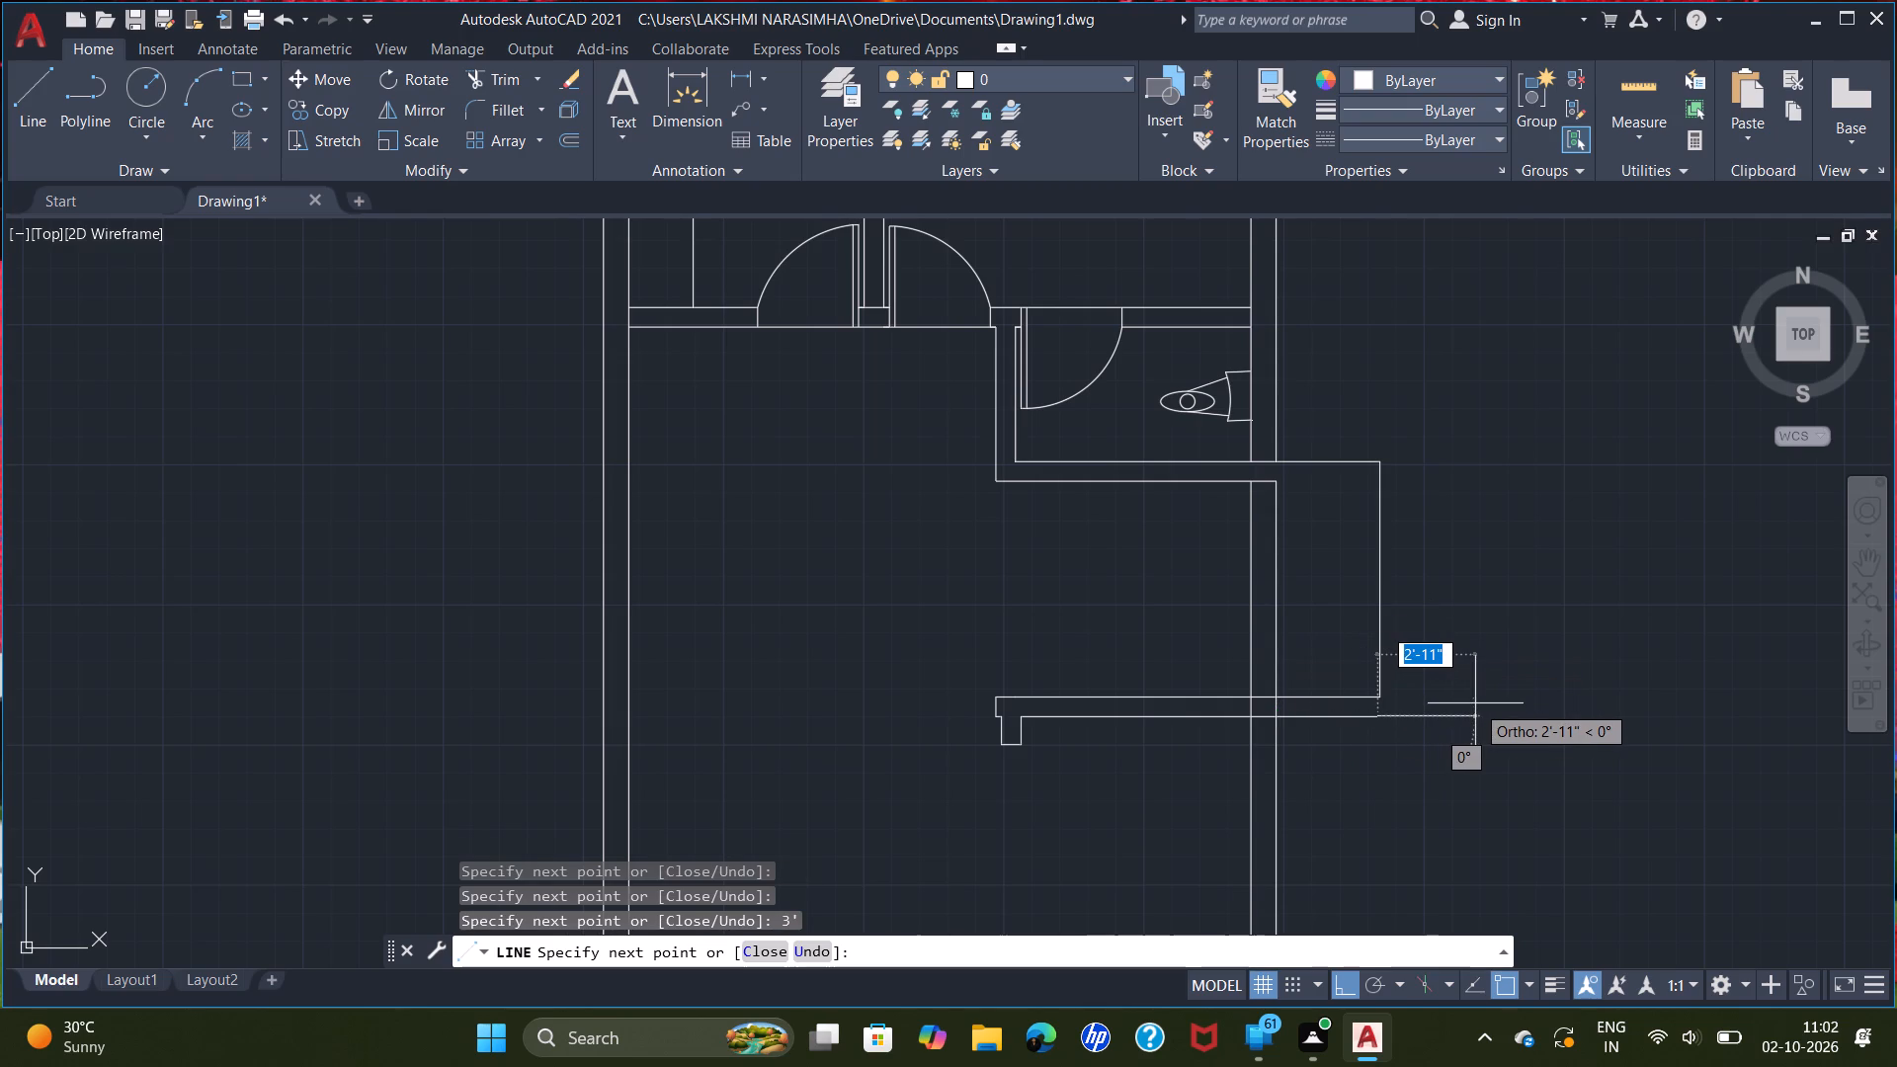
Continue the new wall's south line a further 7" east.
key(7)
key(shift+quotedbl)
key(Return)
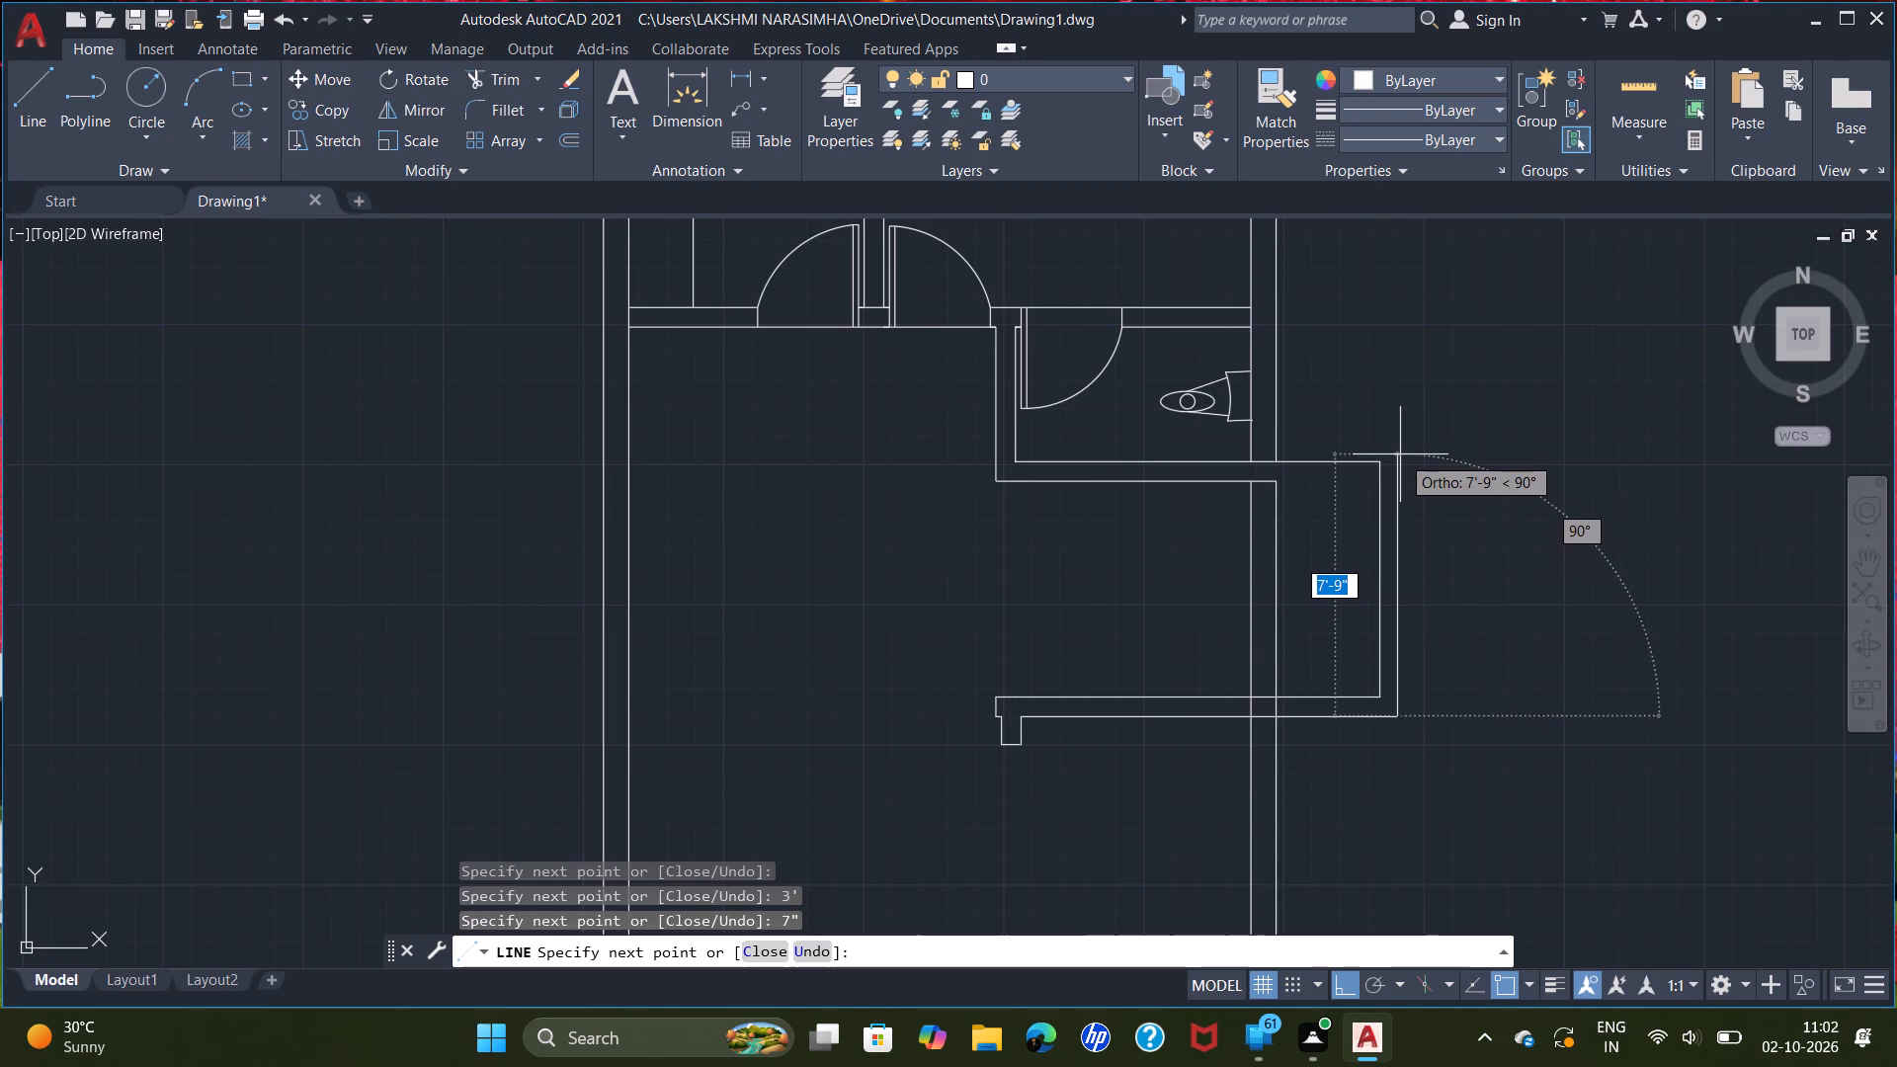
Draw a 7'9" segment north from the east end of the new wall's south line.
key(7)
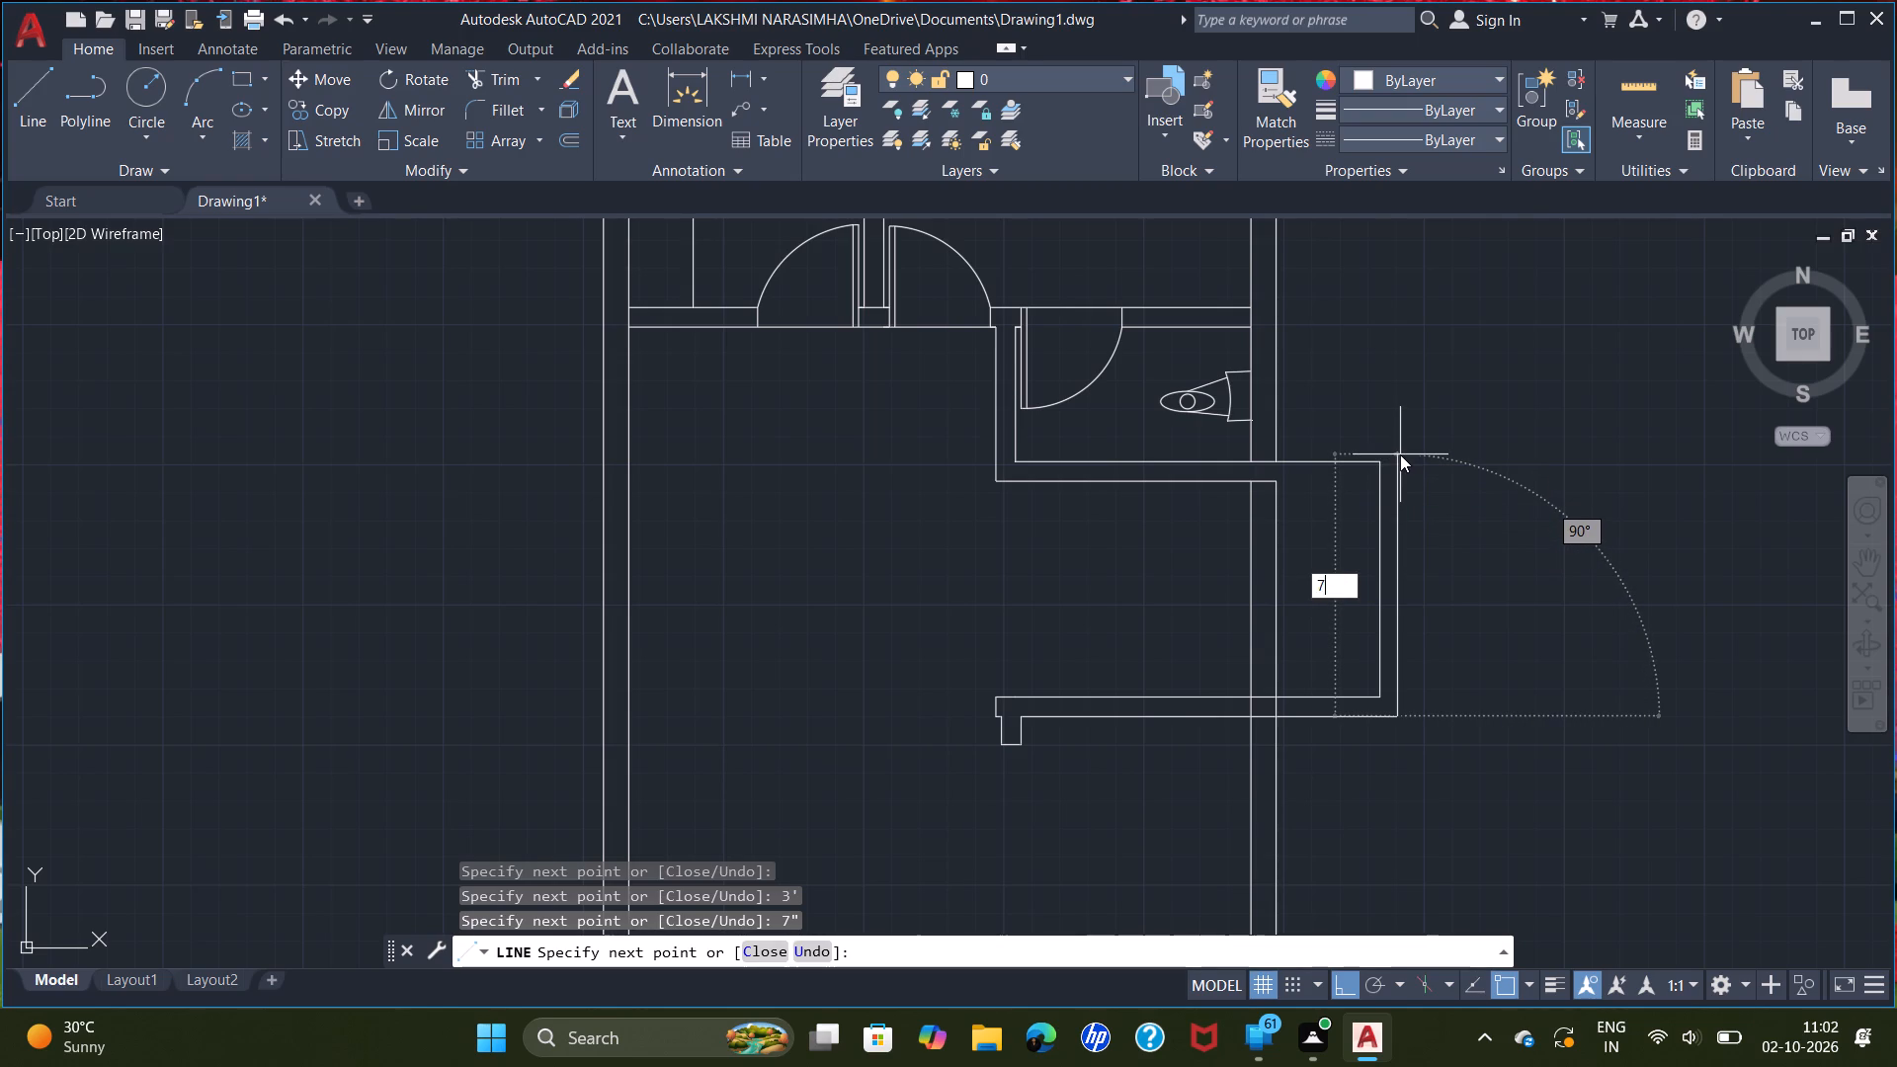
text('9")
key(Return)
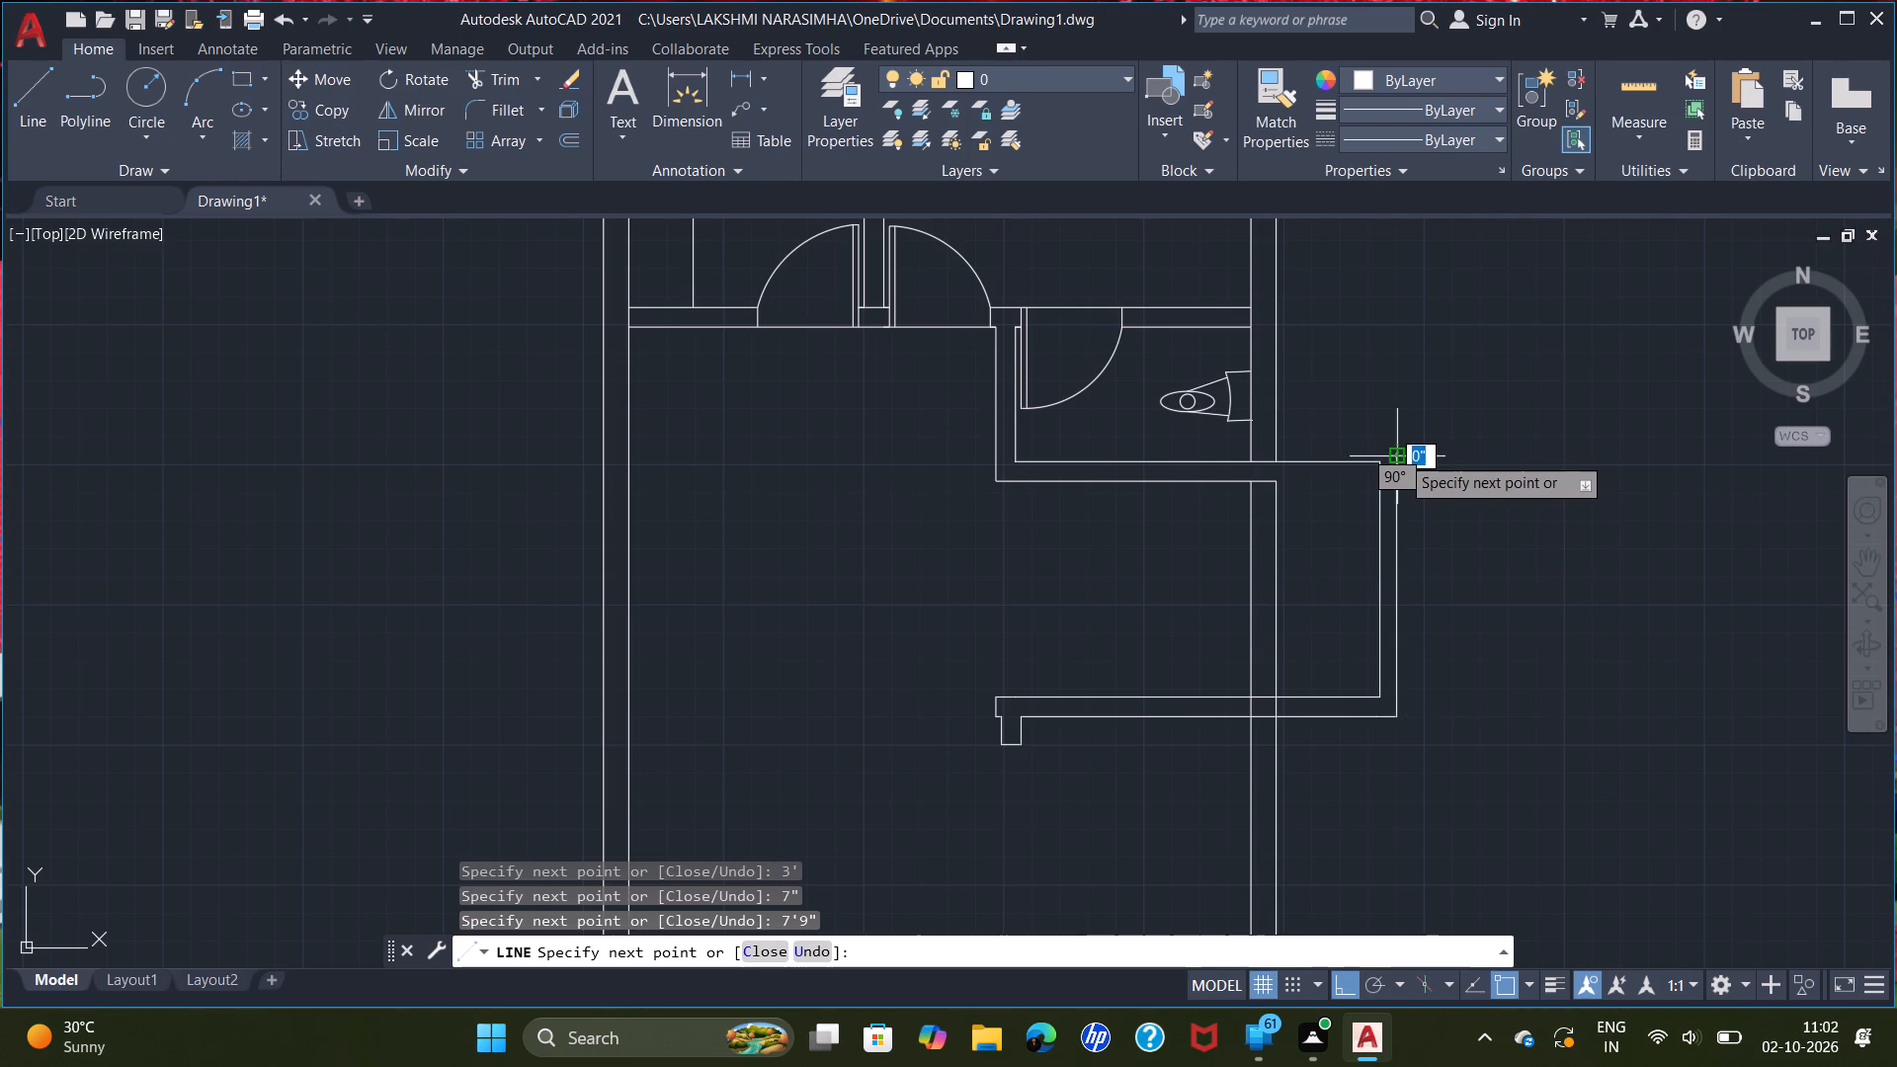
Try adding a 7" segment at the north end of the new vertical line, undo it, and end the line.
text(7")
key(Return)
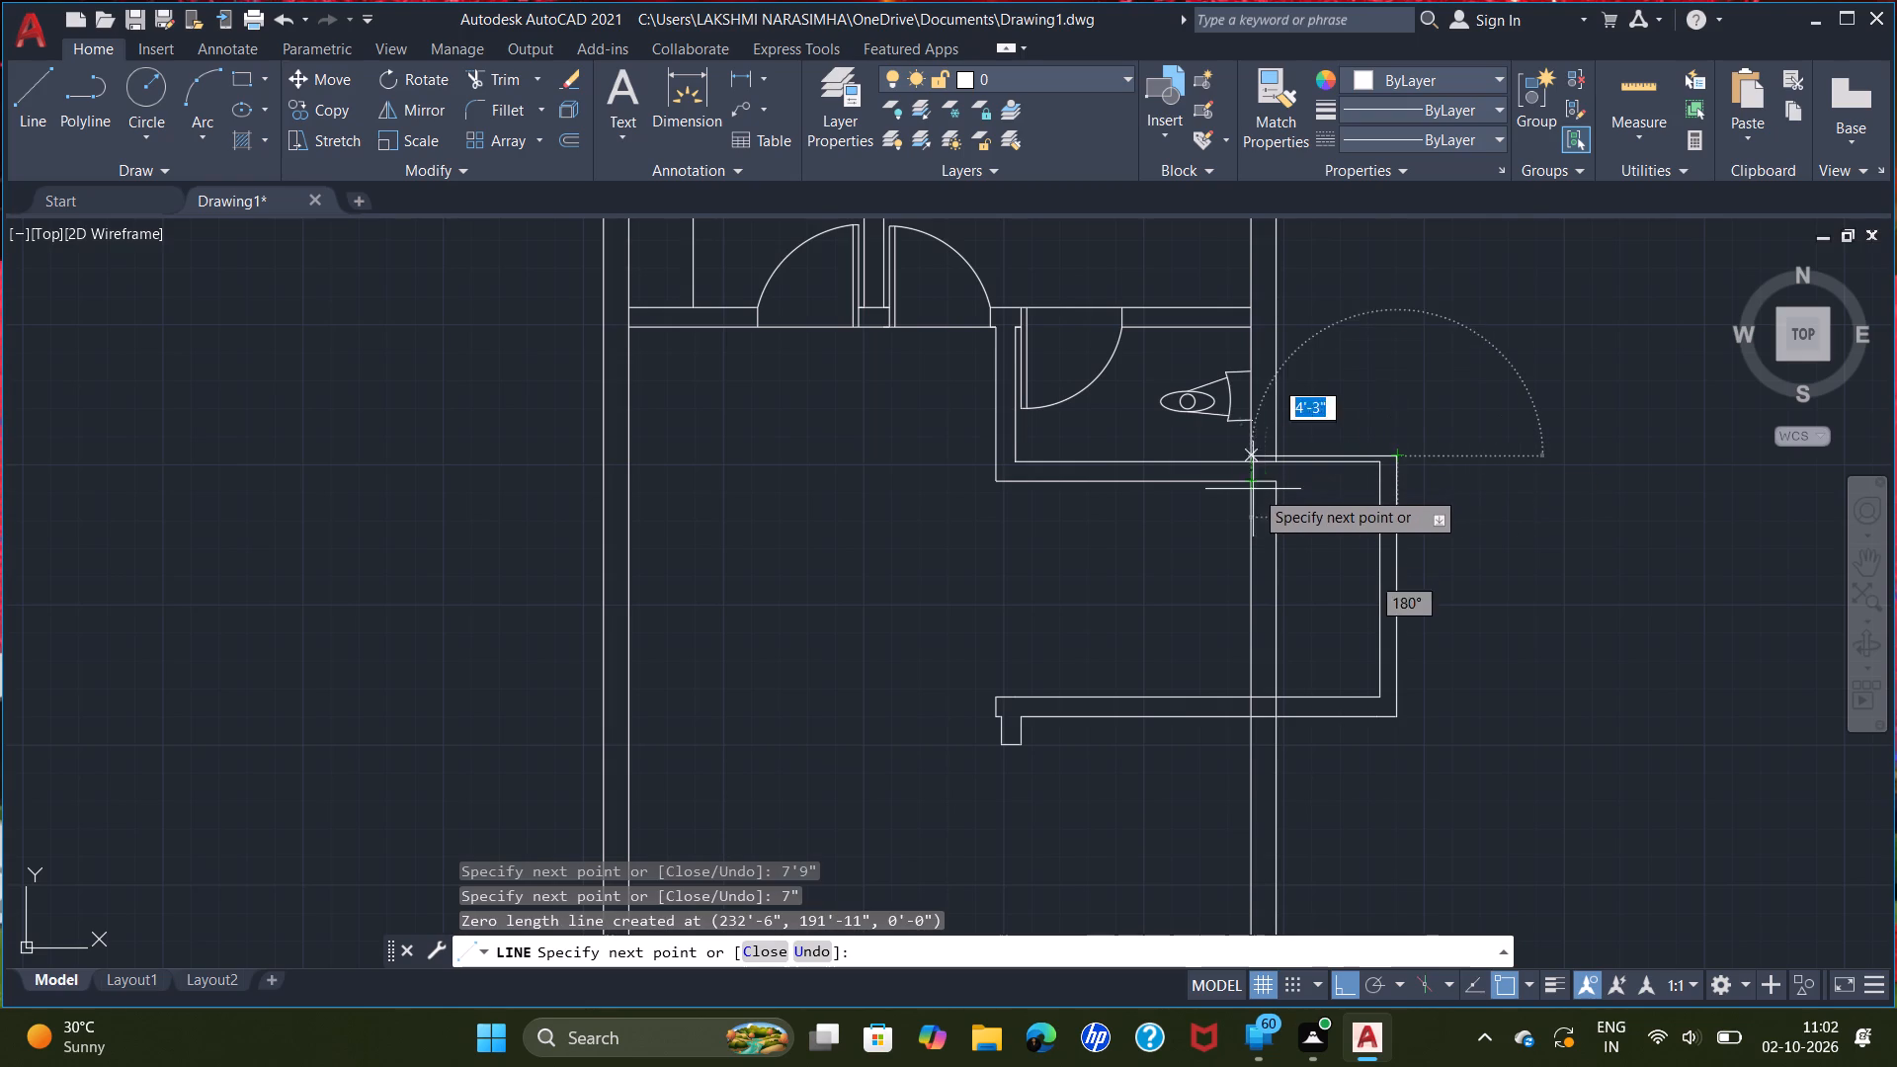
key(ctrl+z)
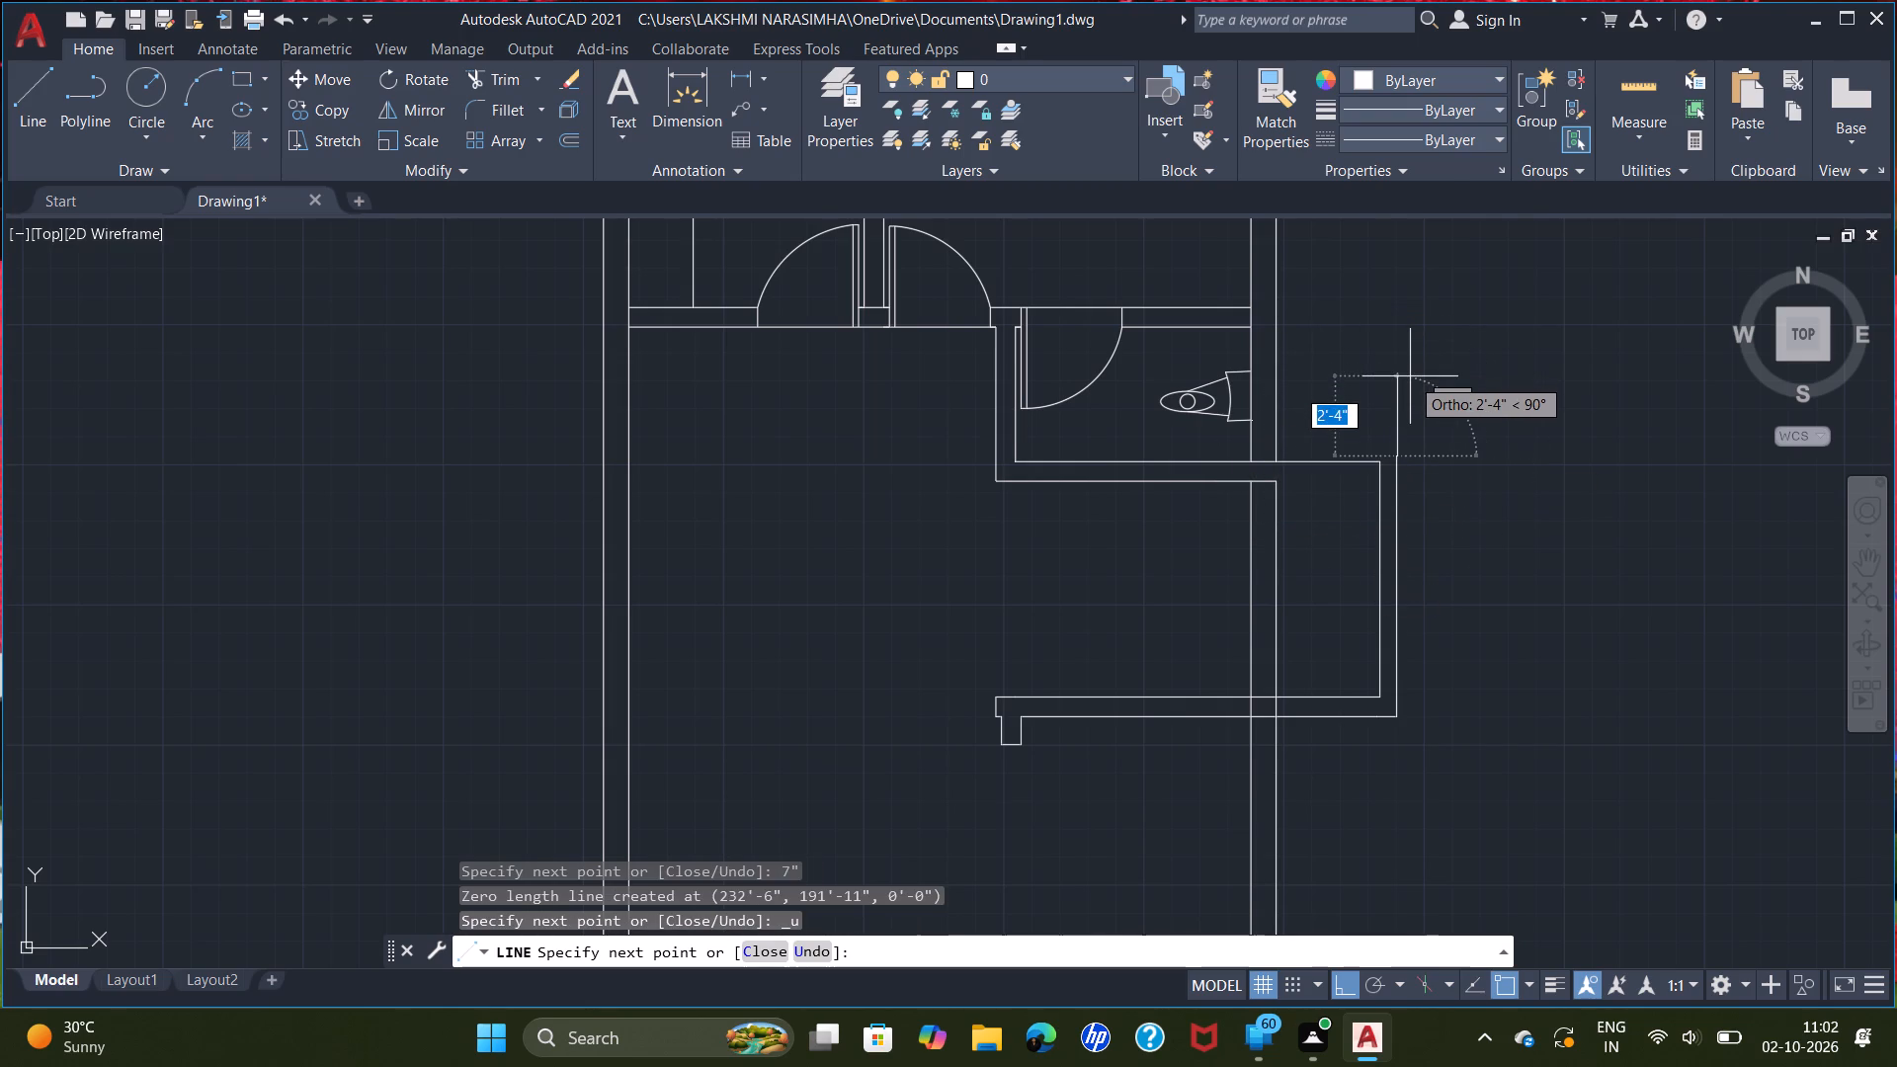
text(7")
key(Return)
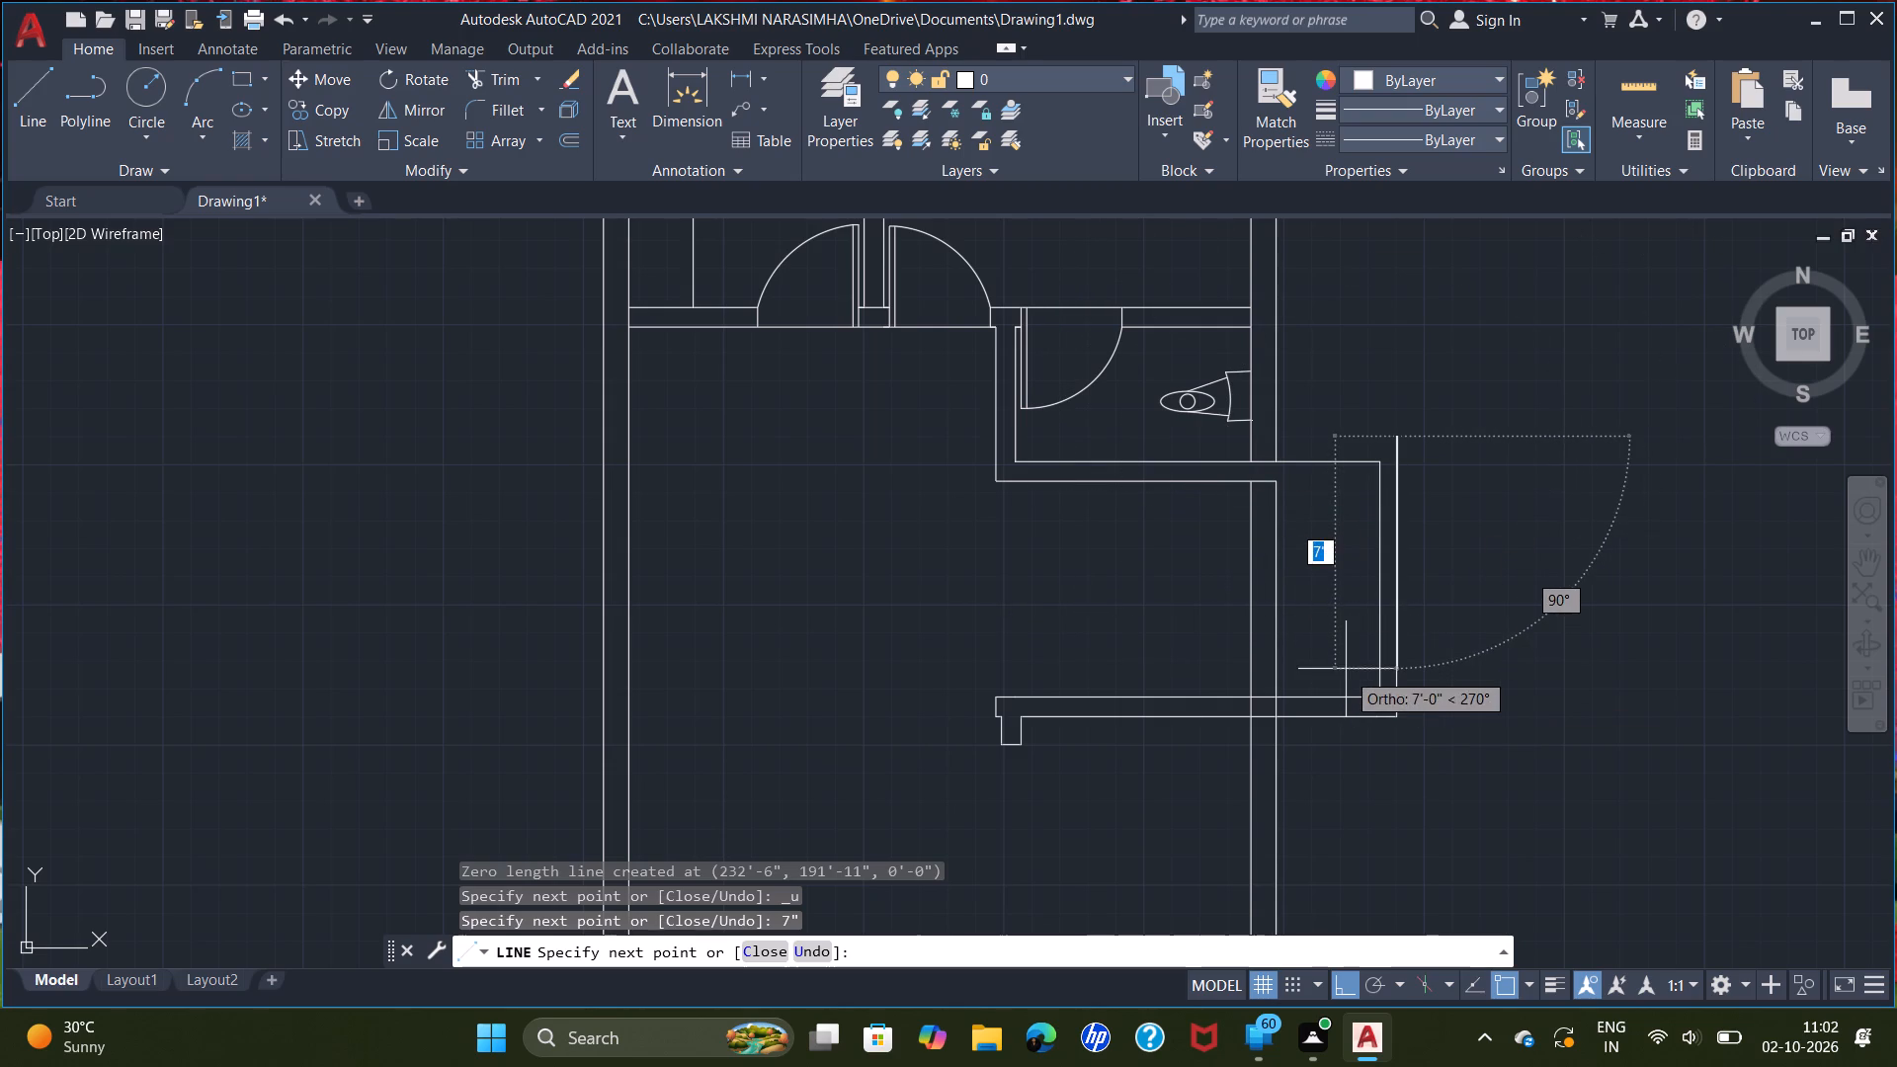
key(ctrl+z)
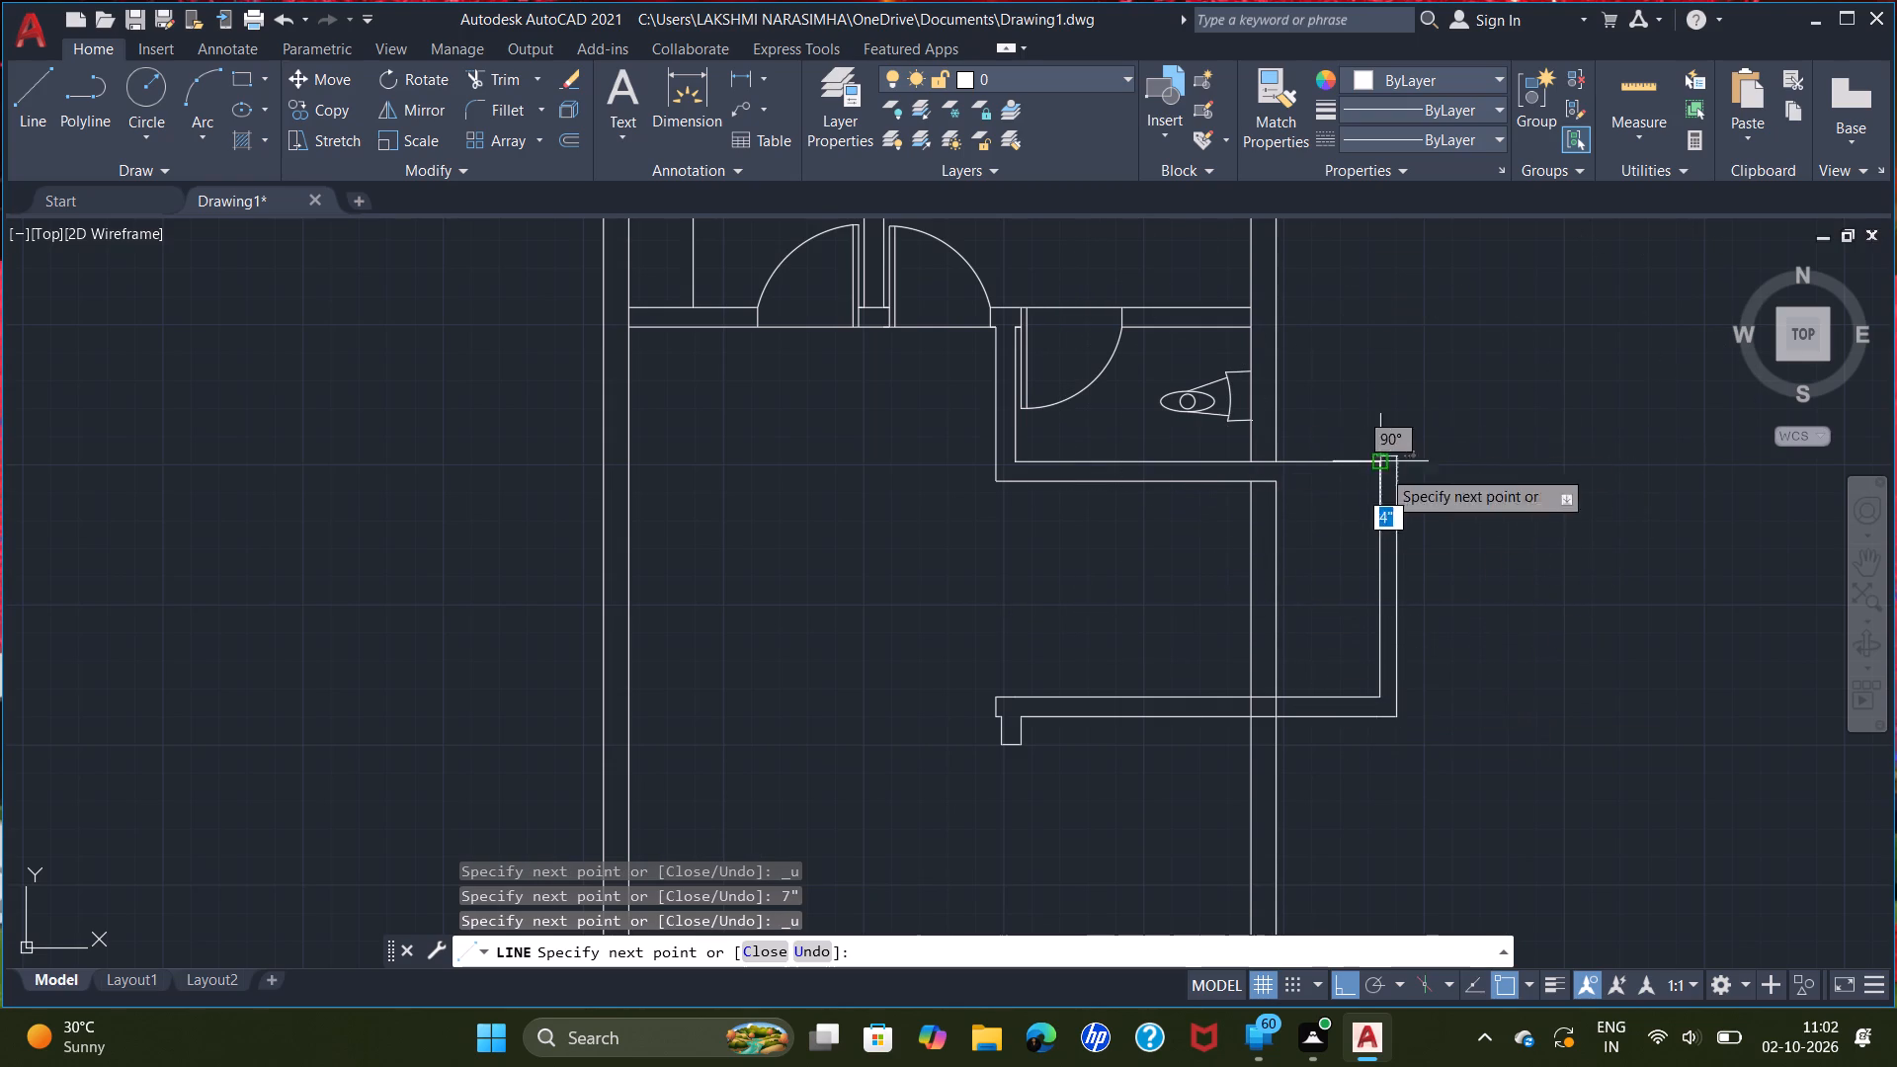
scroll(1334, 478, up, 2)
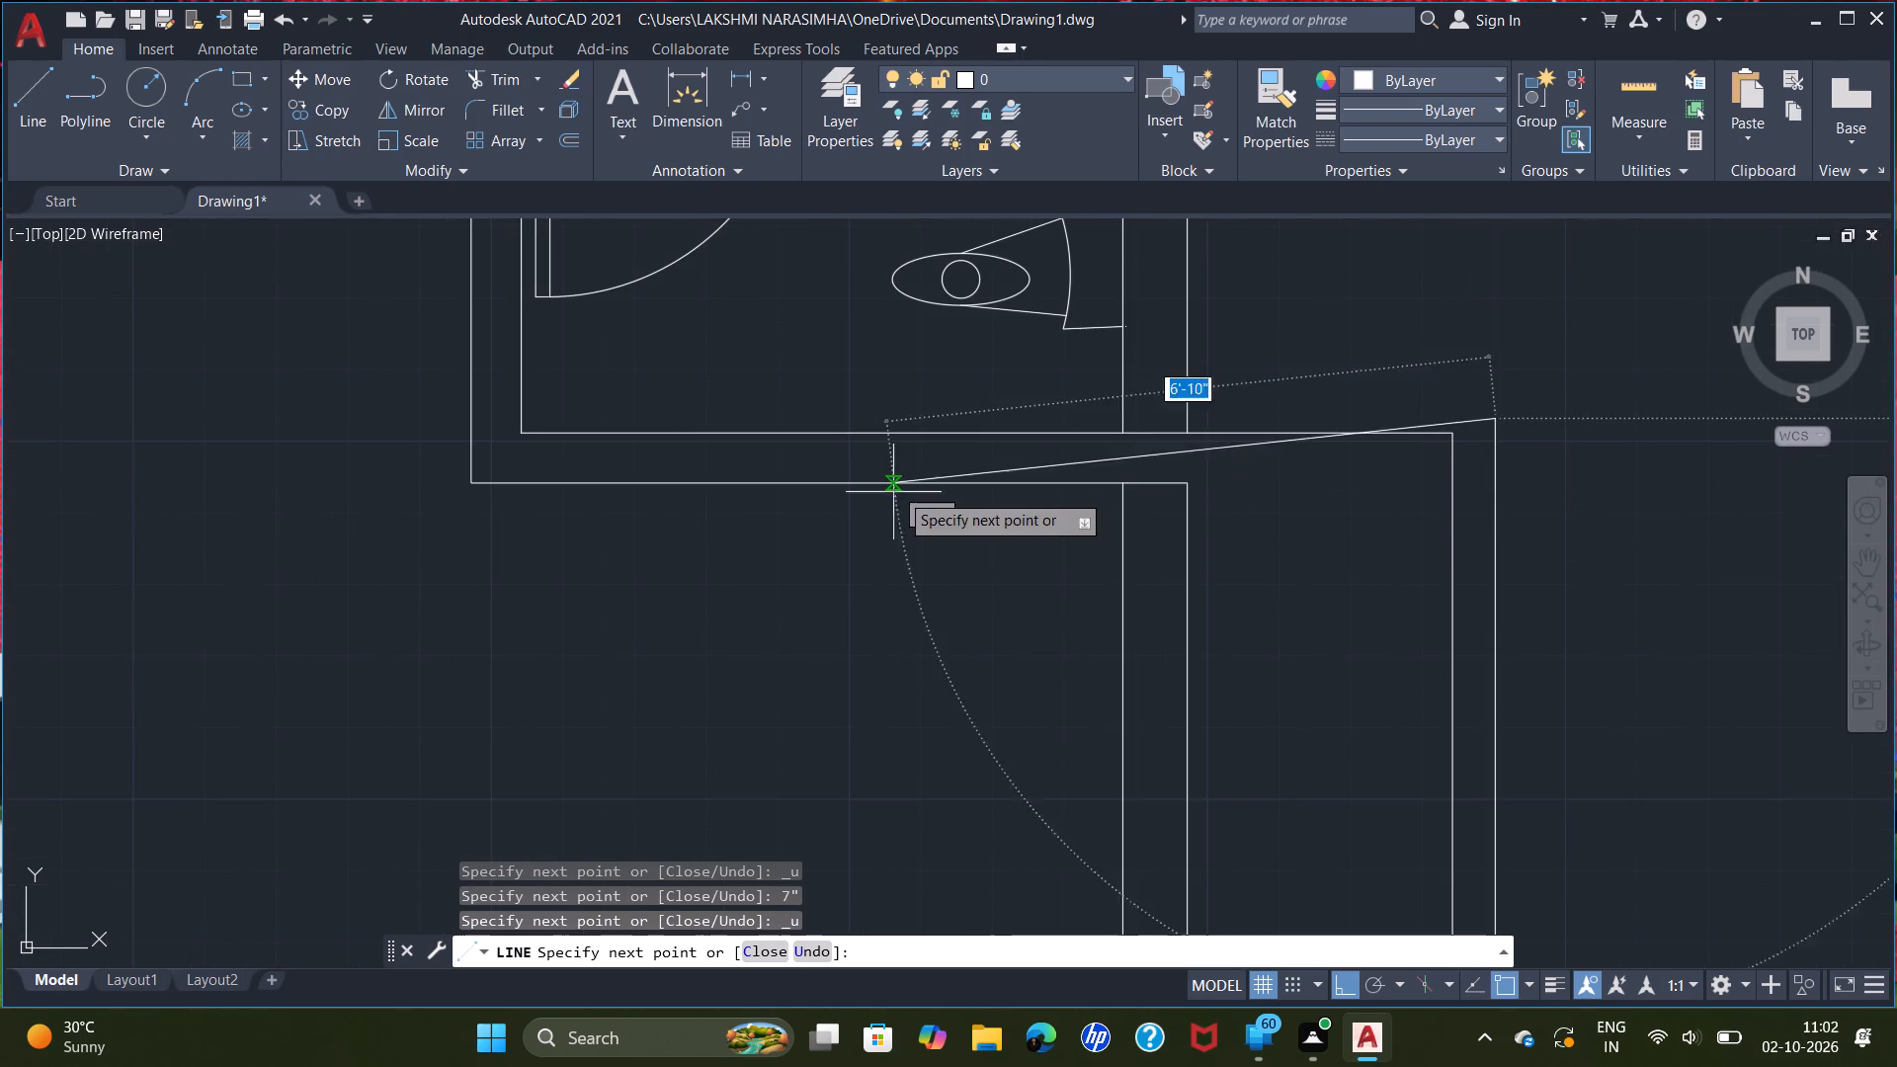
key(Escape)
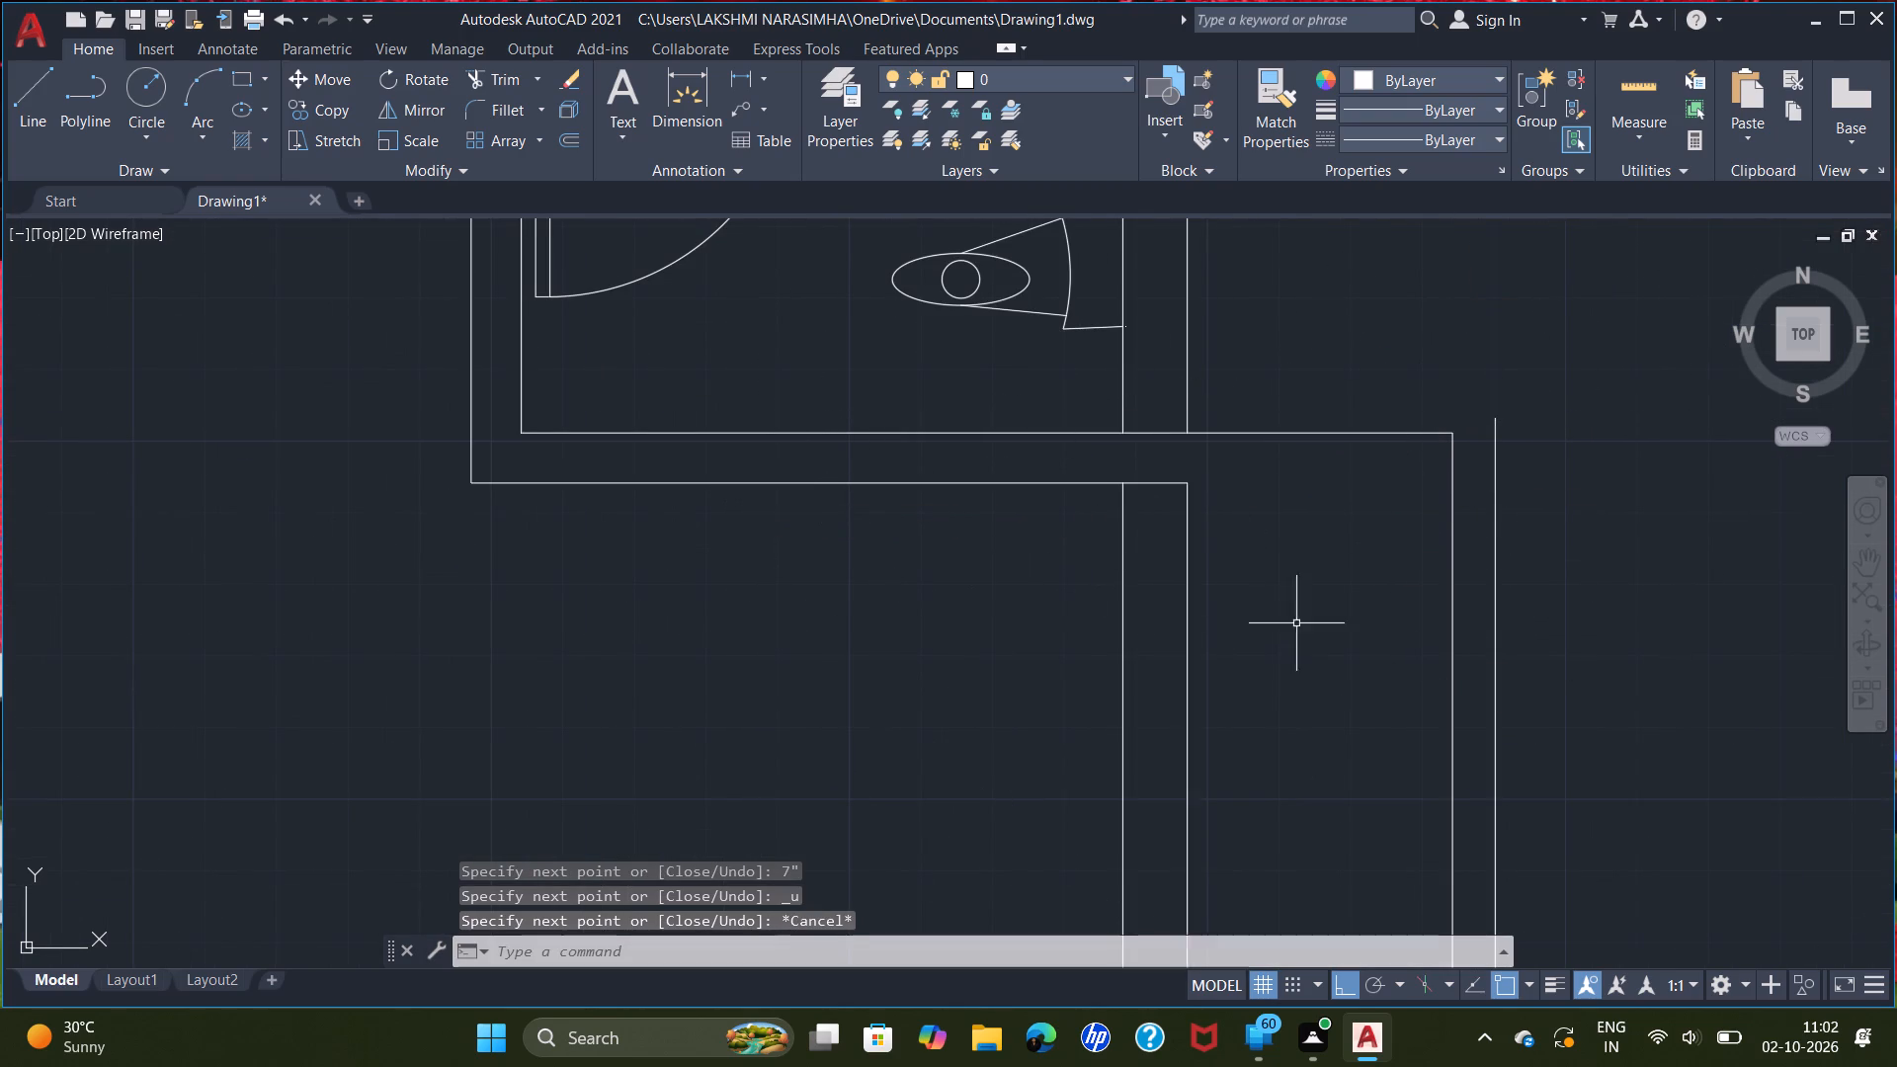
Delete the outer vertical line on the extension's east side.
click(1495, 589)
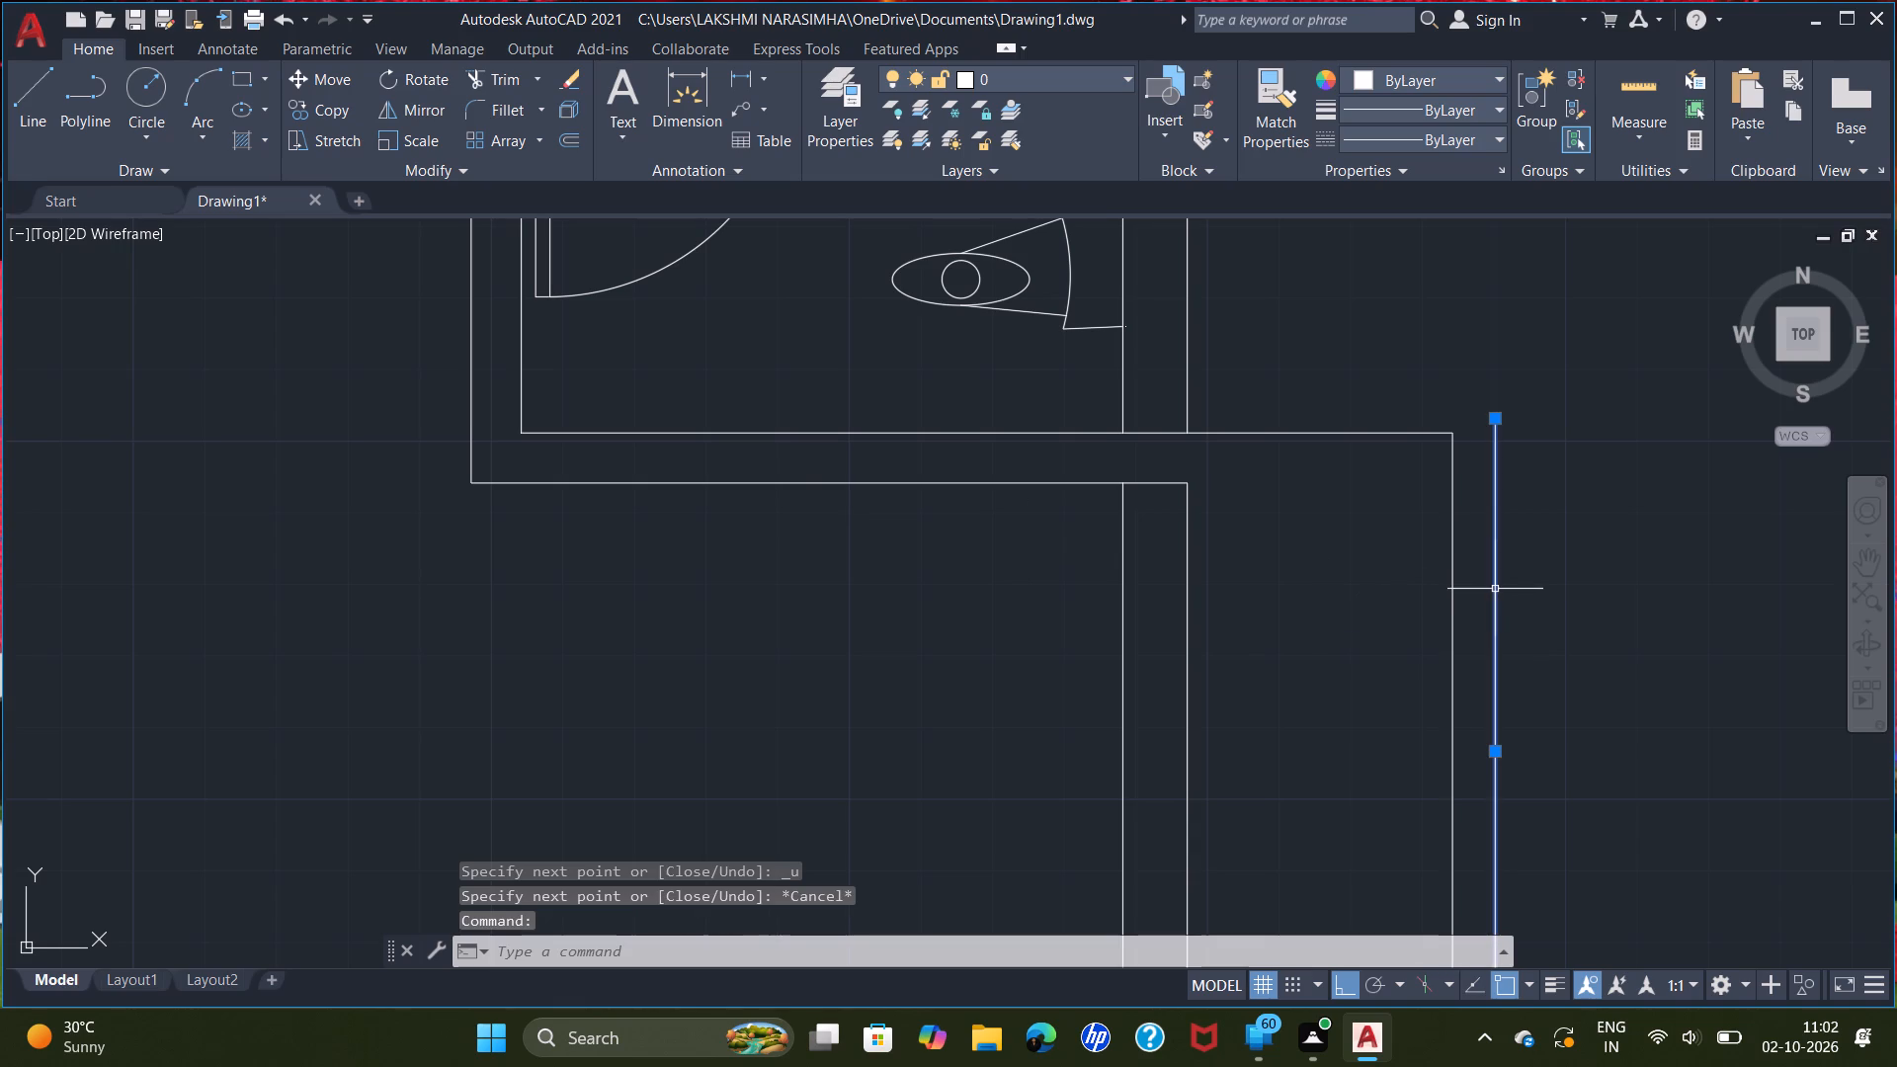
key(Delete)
Offset the extension's east vertical line 7" outward to the east.
scroll(1476, 640, down, 1)
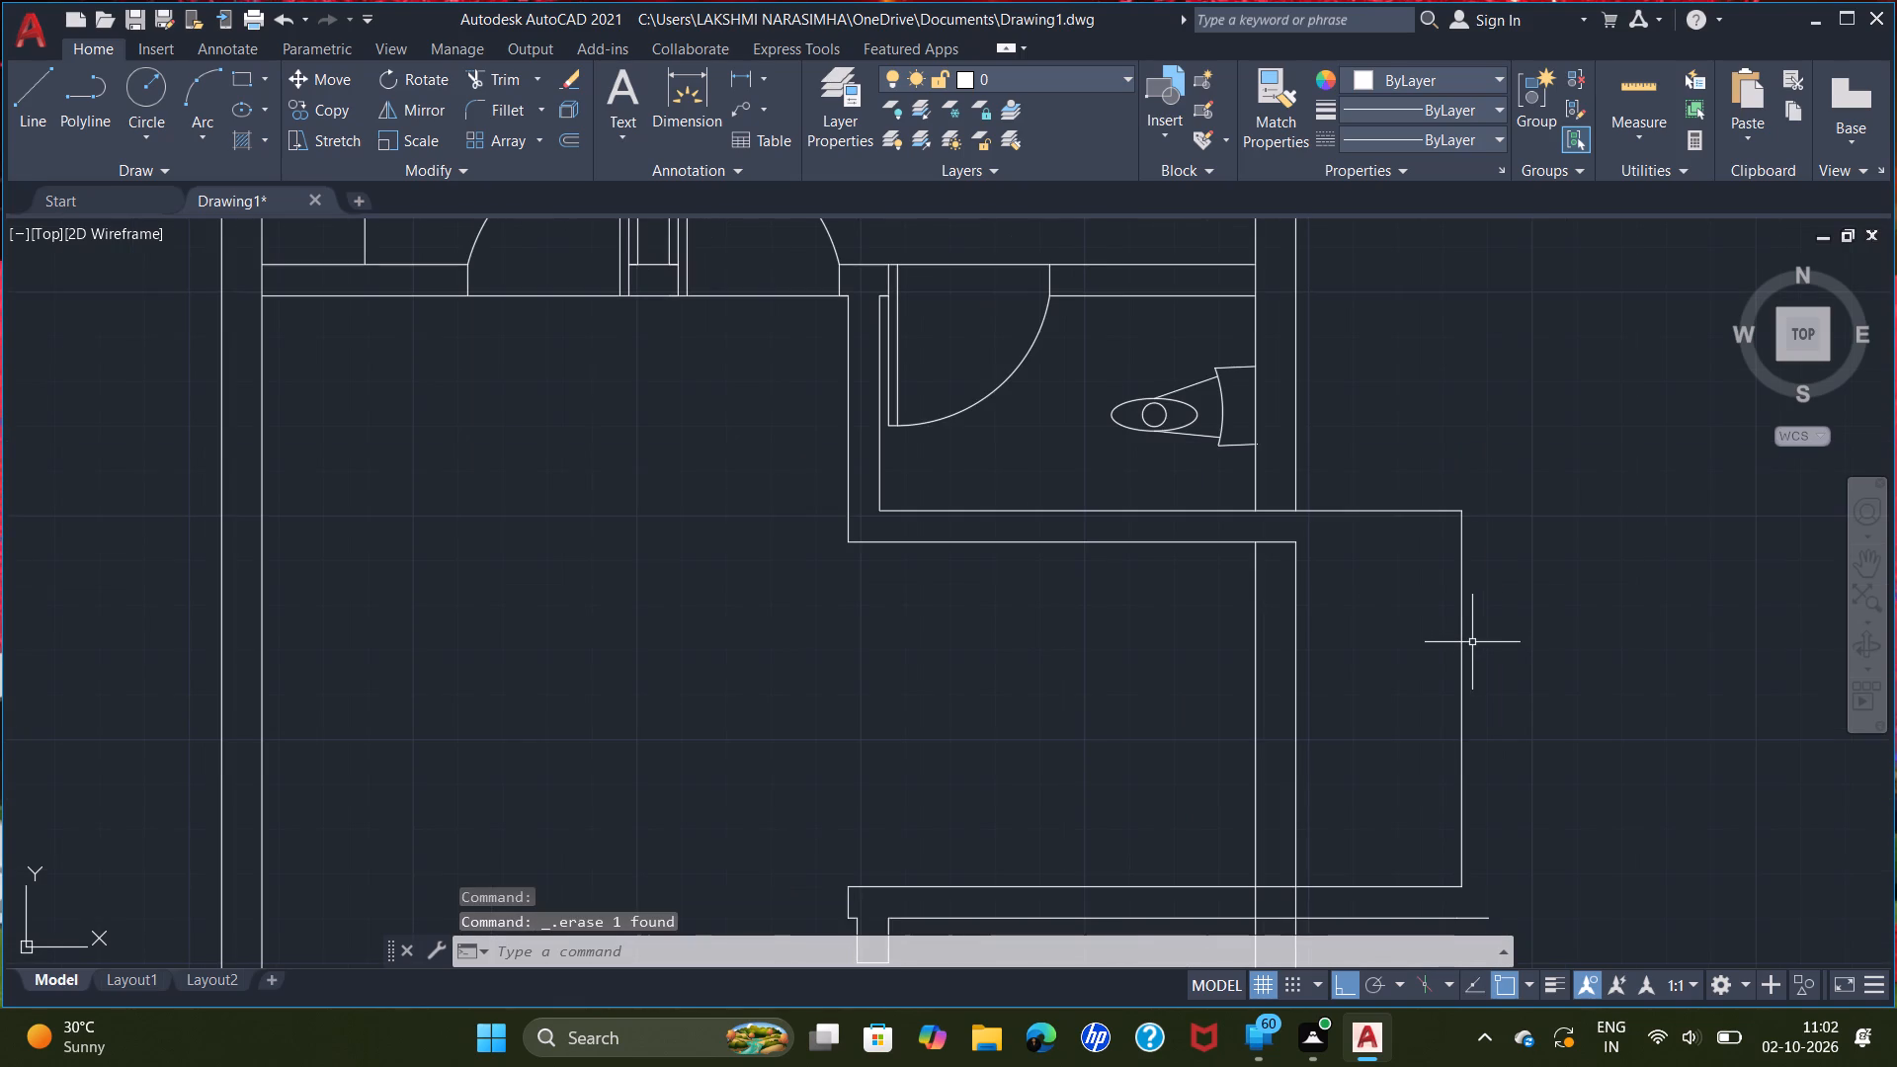
key(o)
key(f)
key(Return)
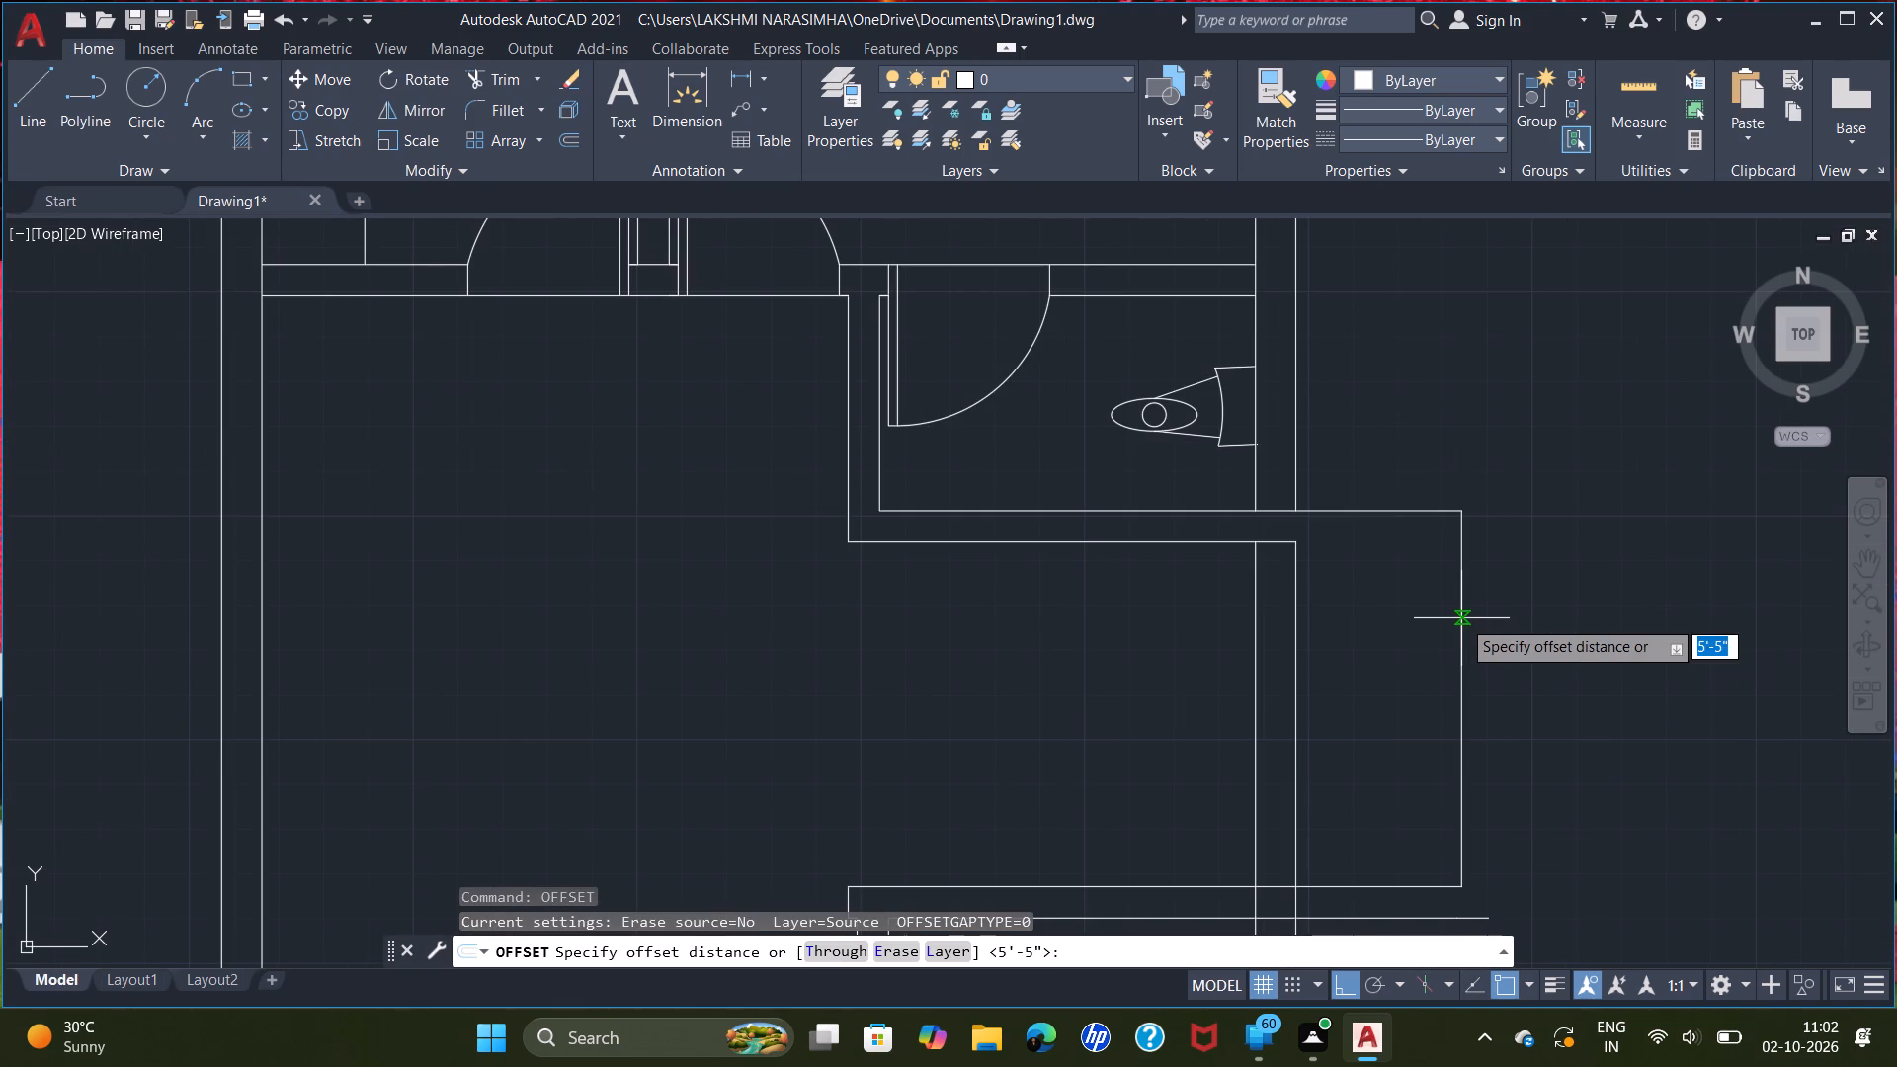
key(7)
key(shift+quotedbl)
key(Return)
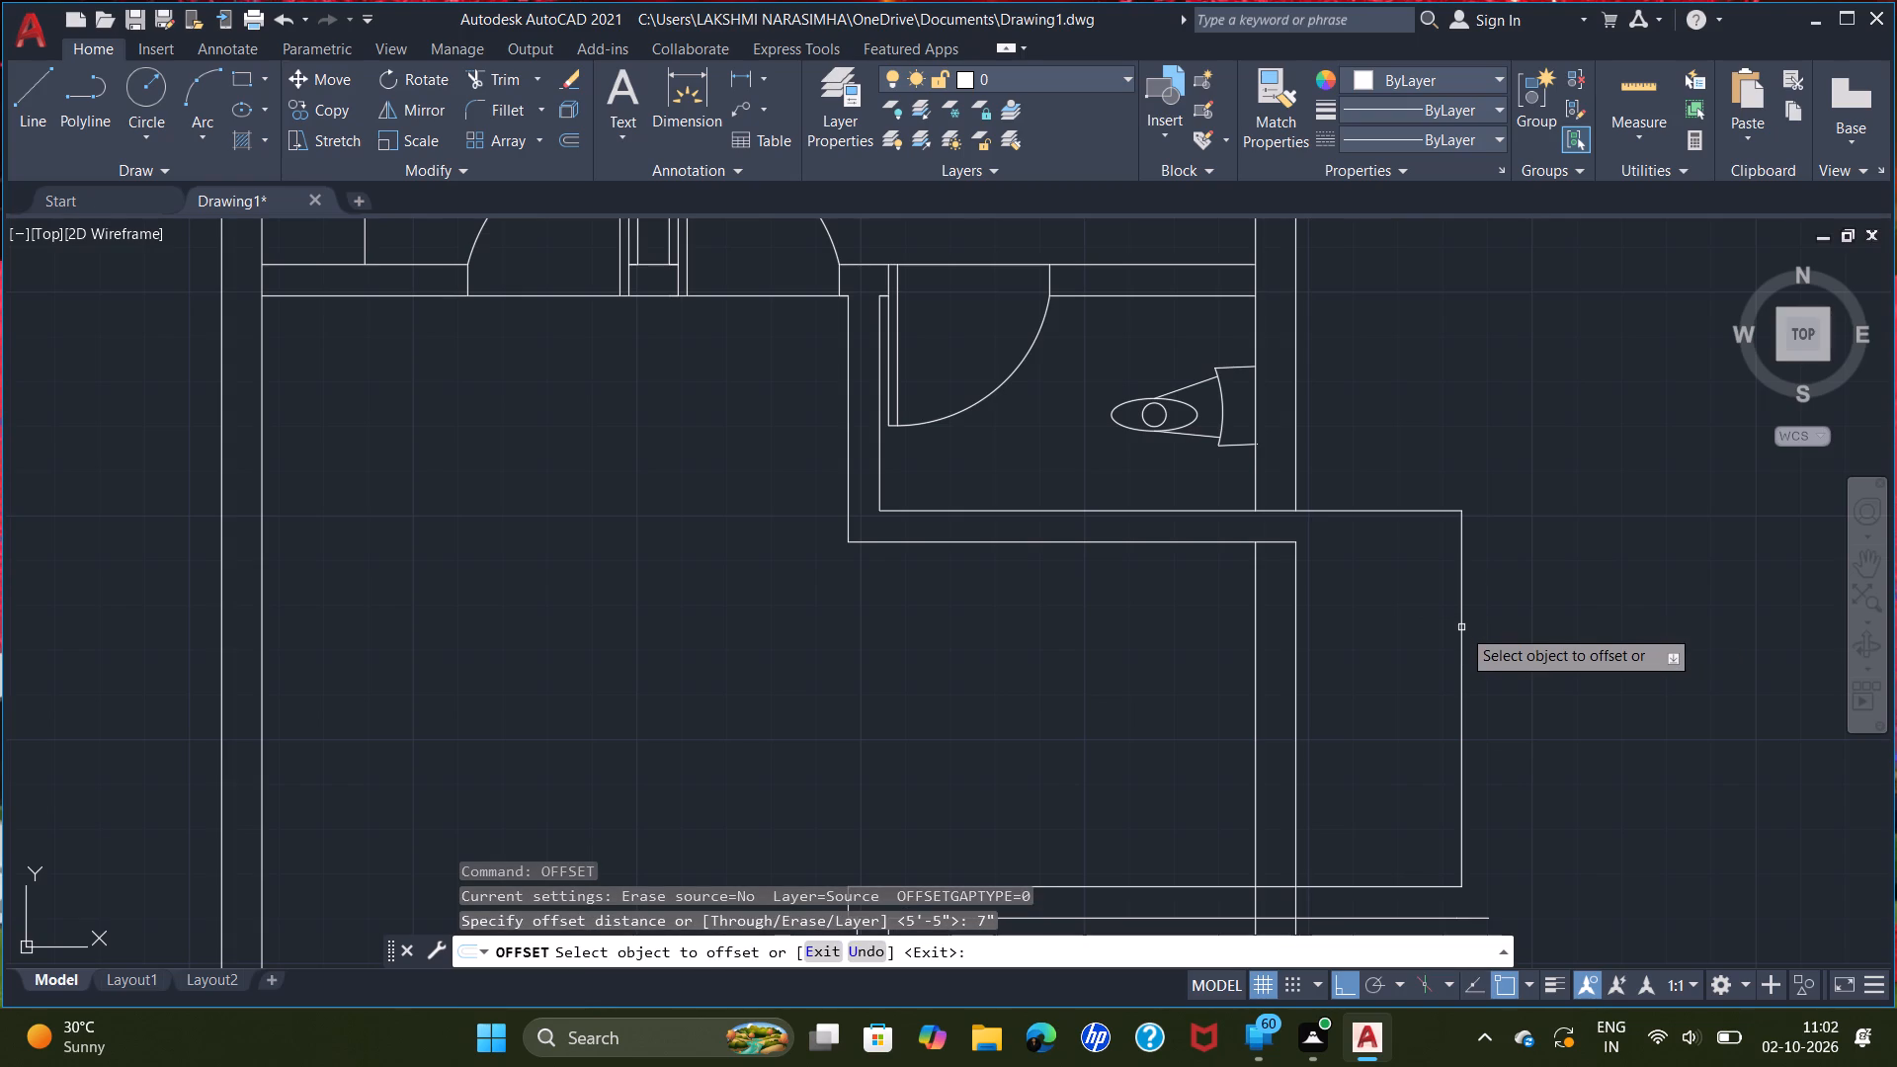
click(1461, 627)
click(1594, 617)
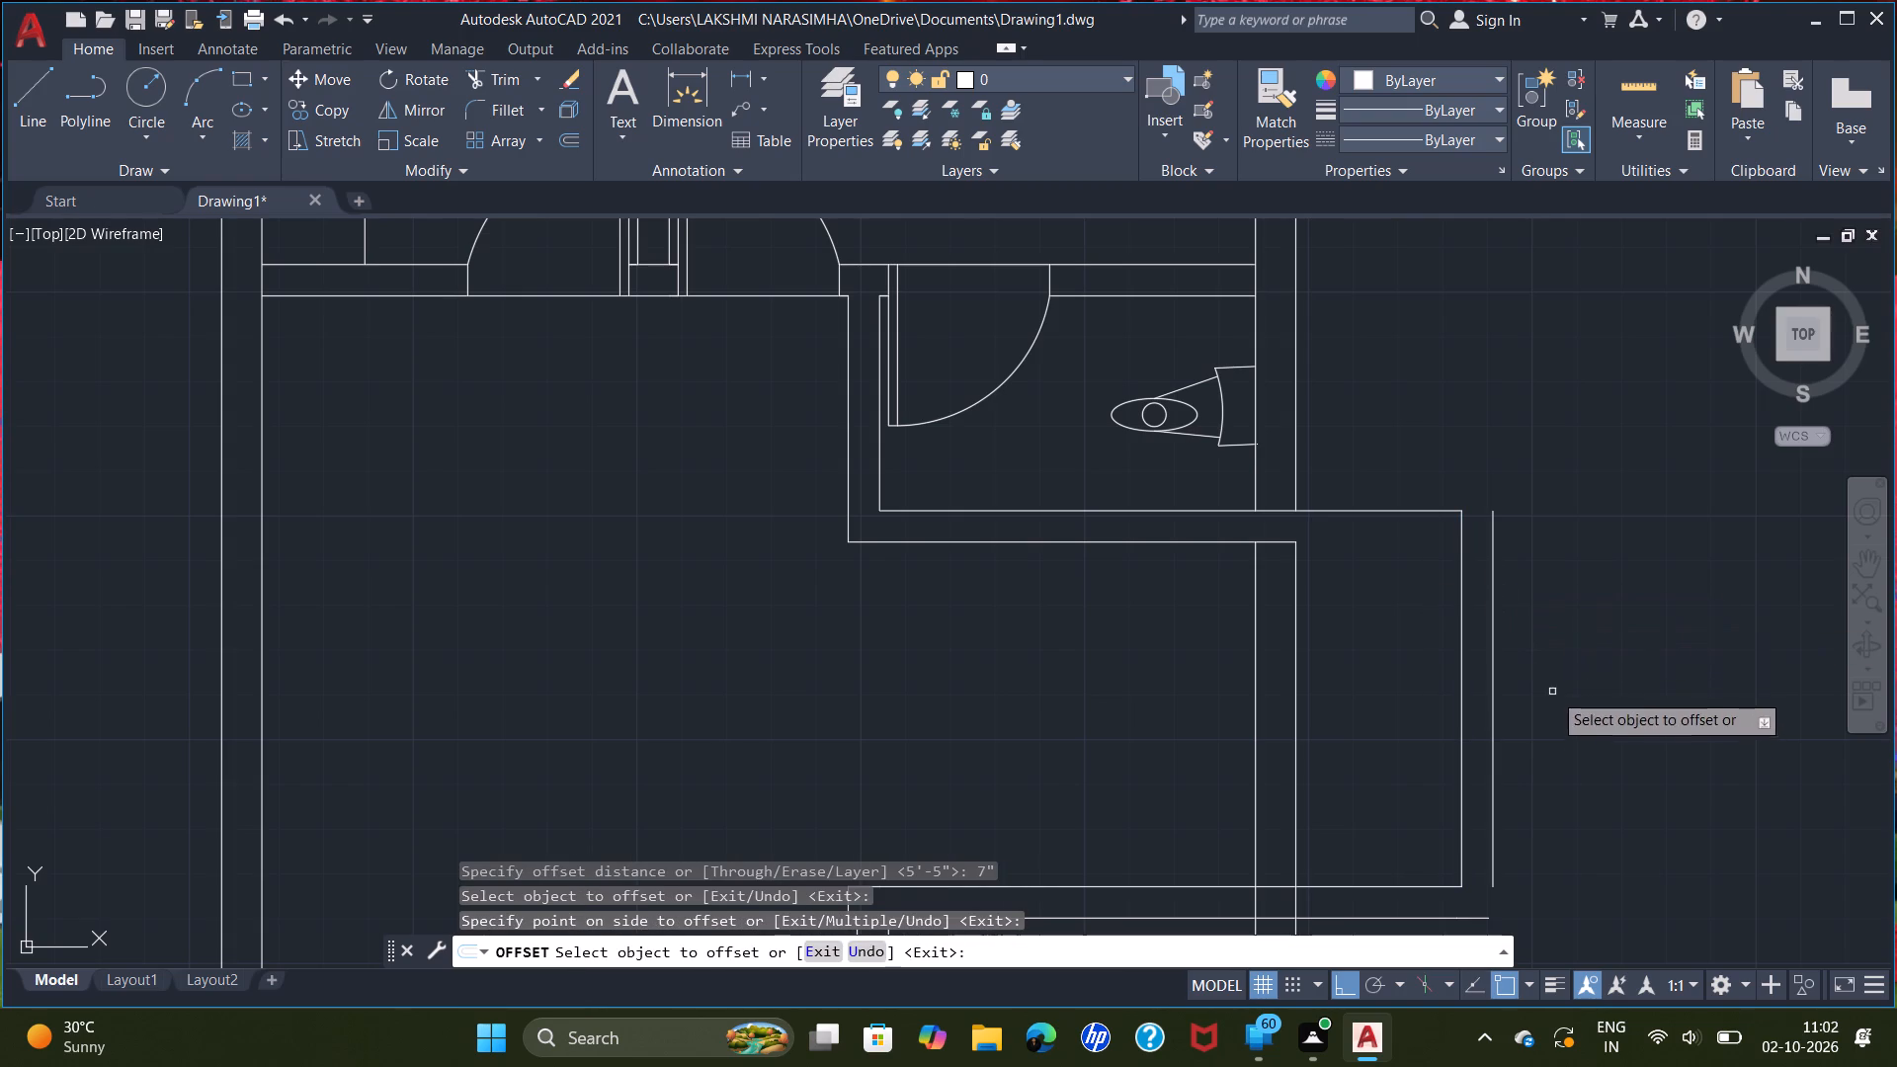
right_click(1555, 769)
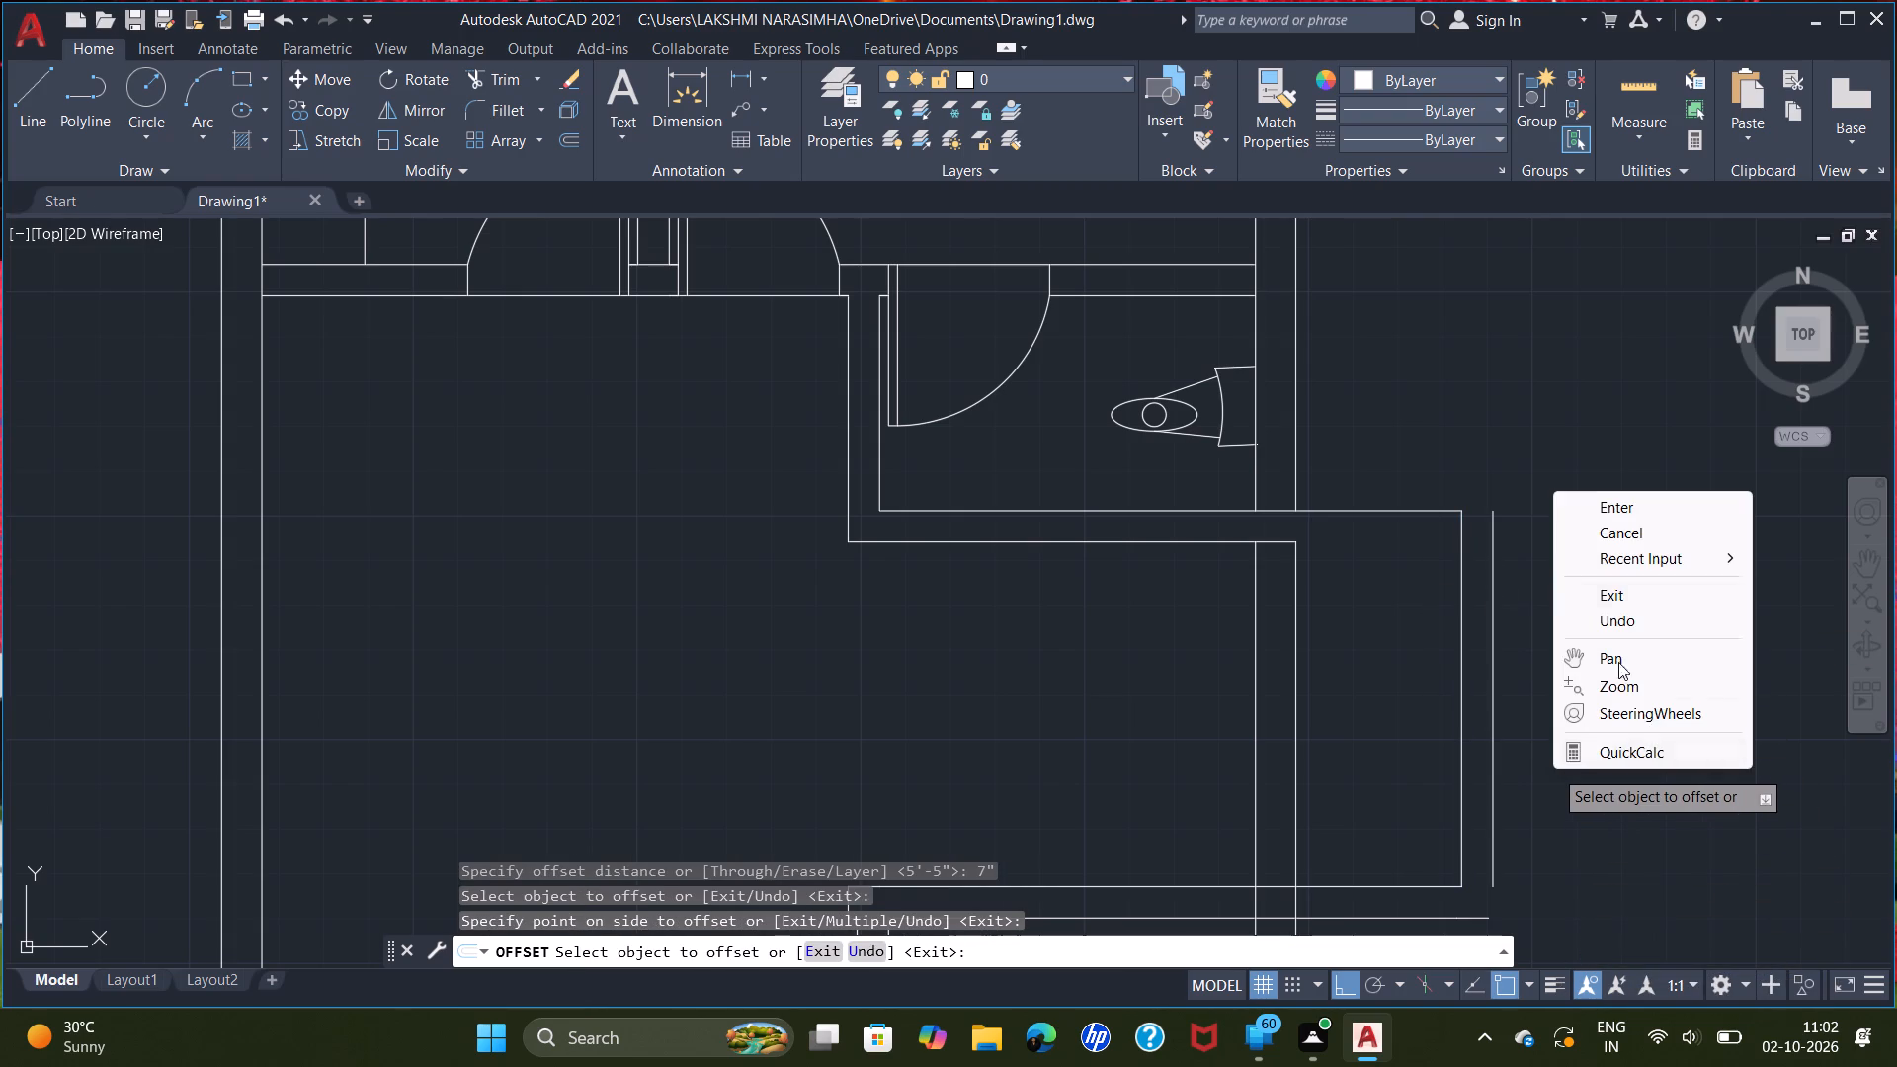
double_click(1600, 503)
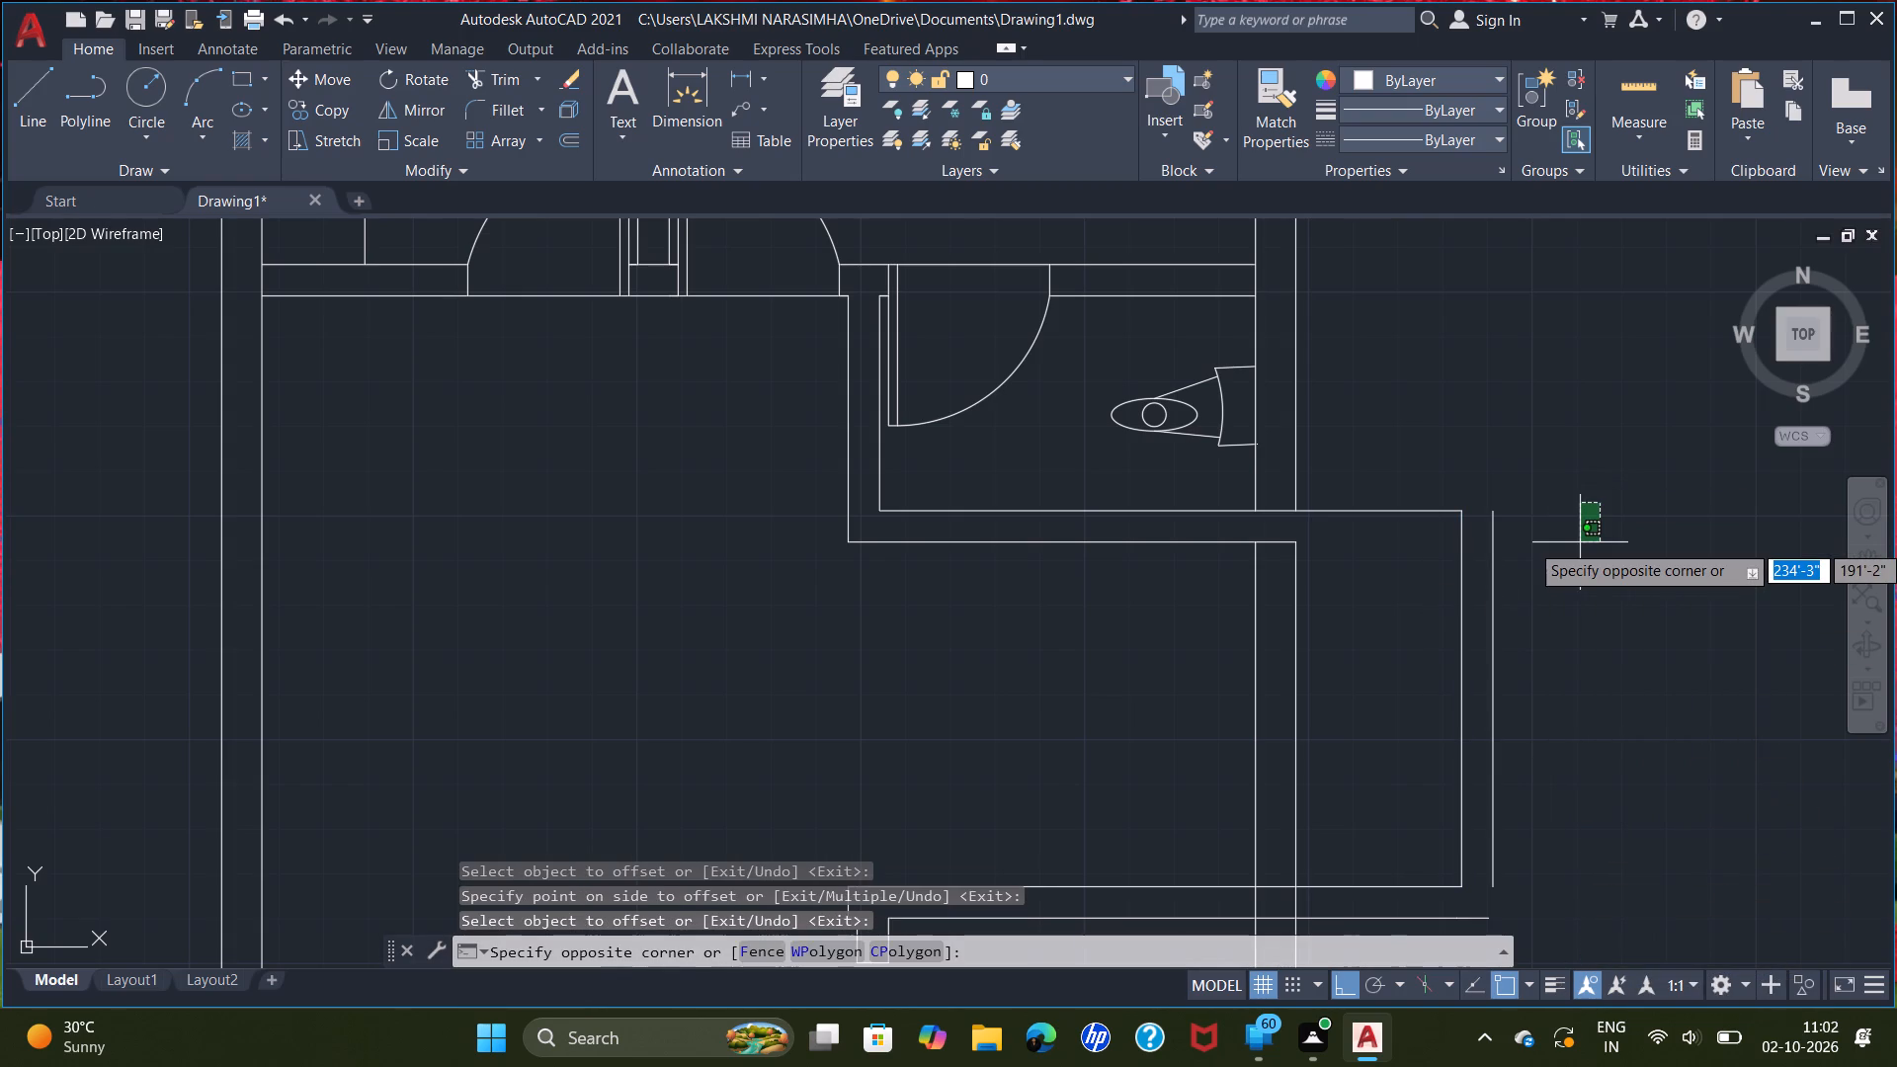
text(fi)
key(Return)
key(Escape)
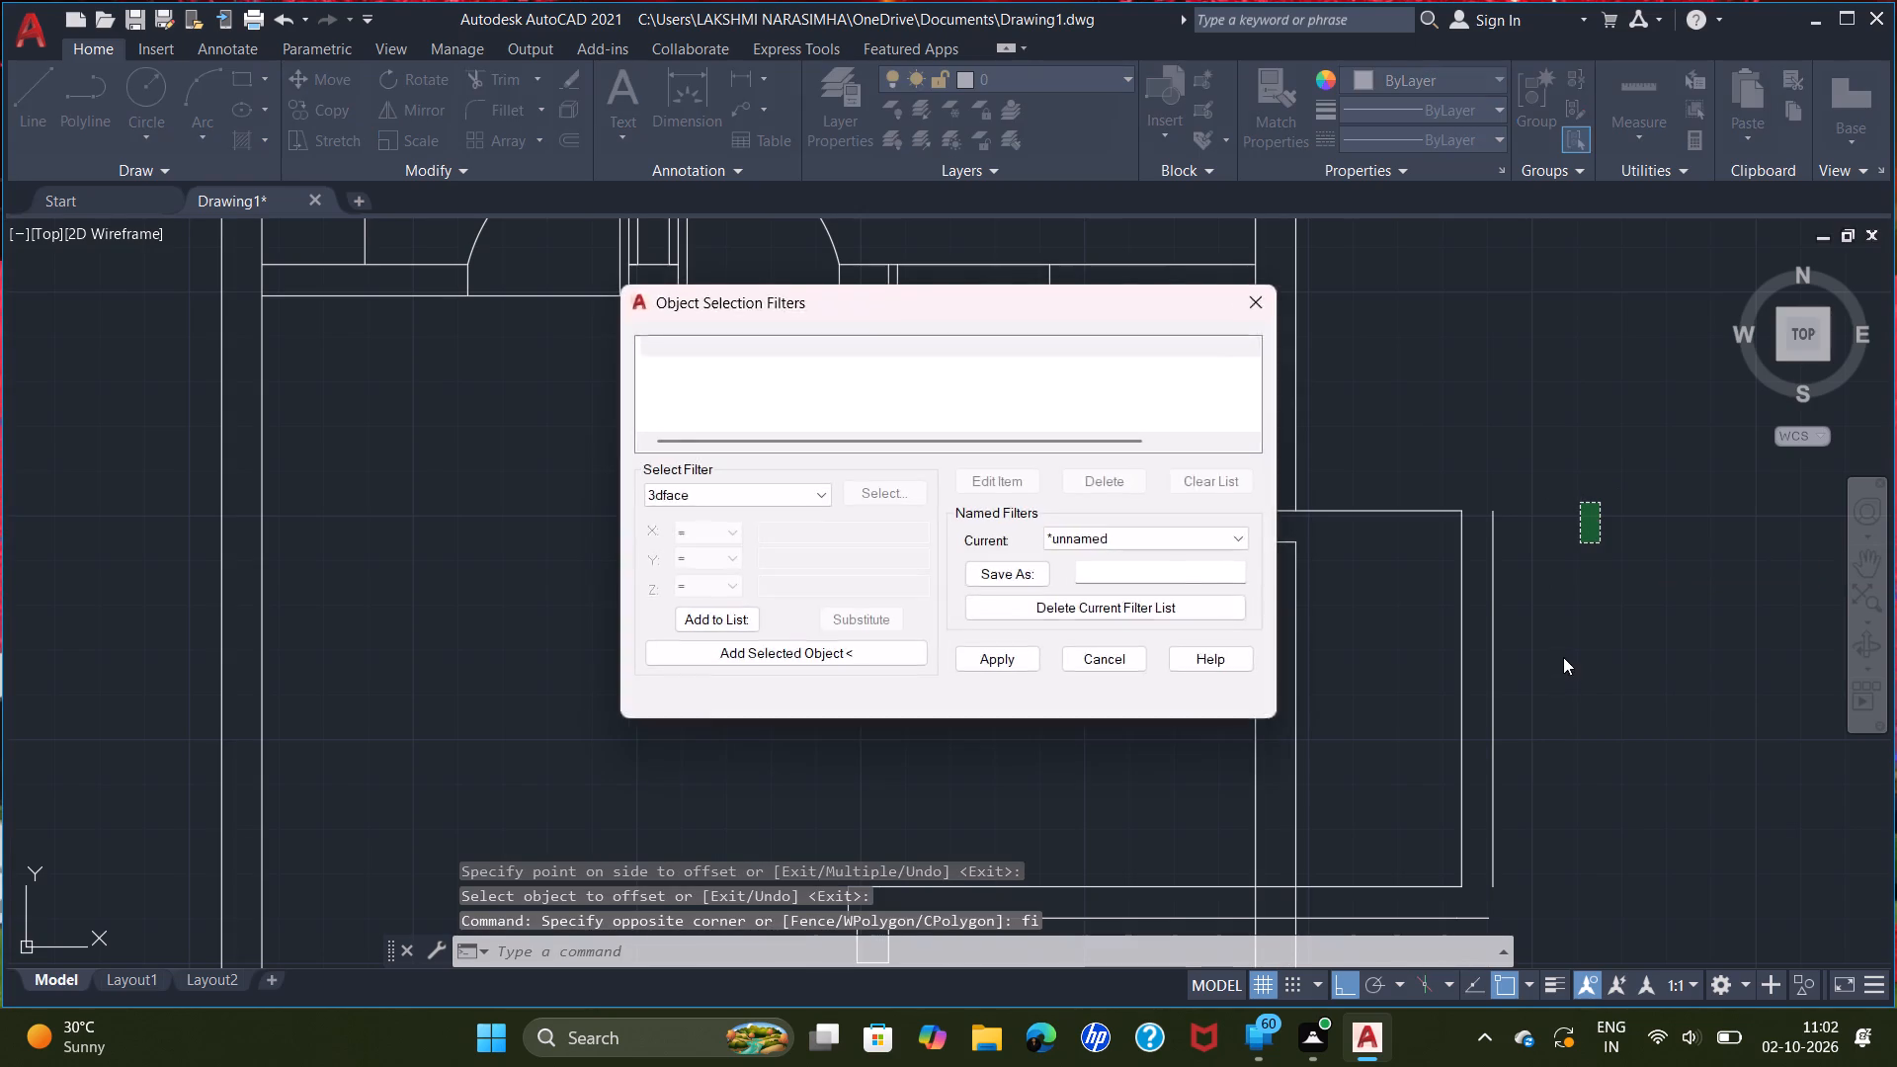
Fillet the offset east line with the new wall's south line to close the extension's outer southeast corner.
key(f)
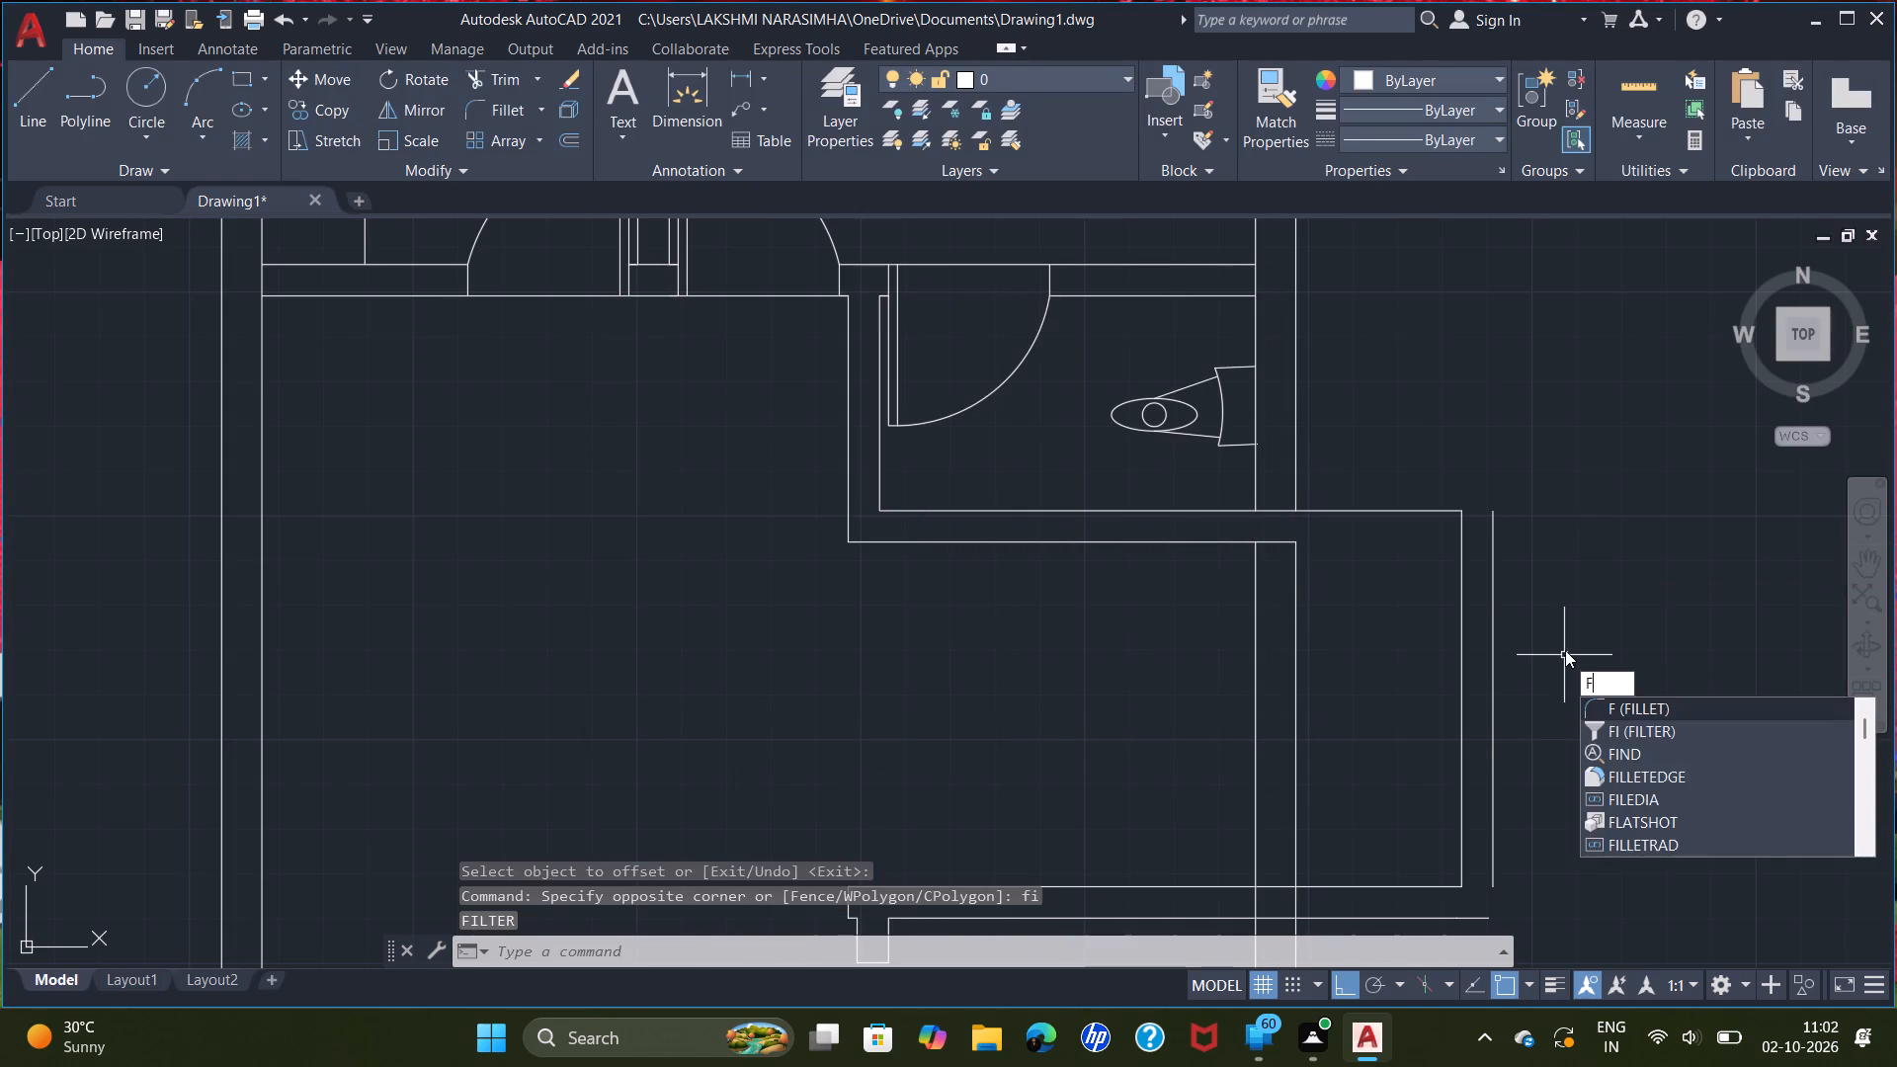
key(Return)
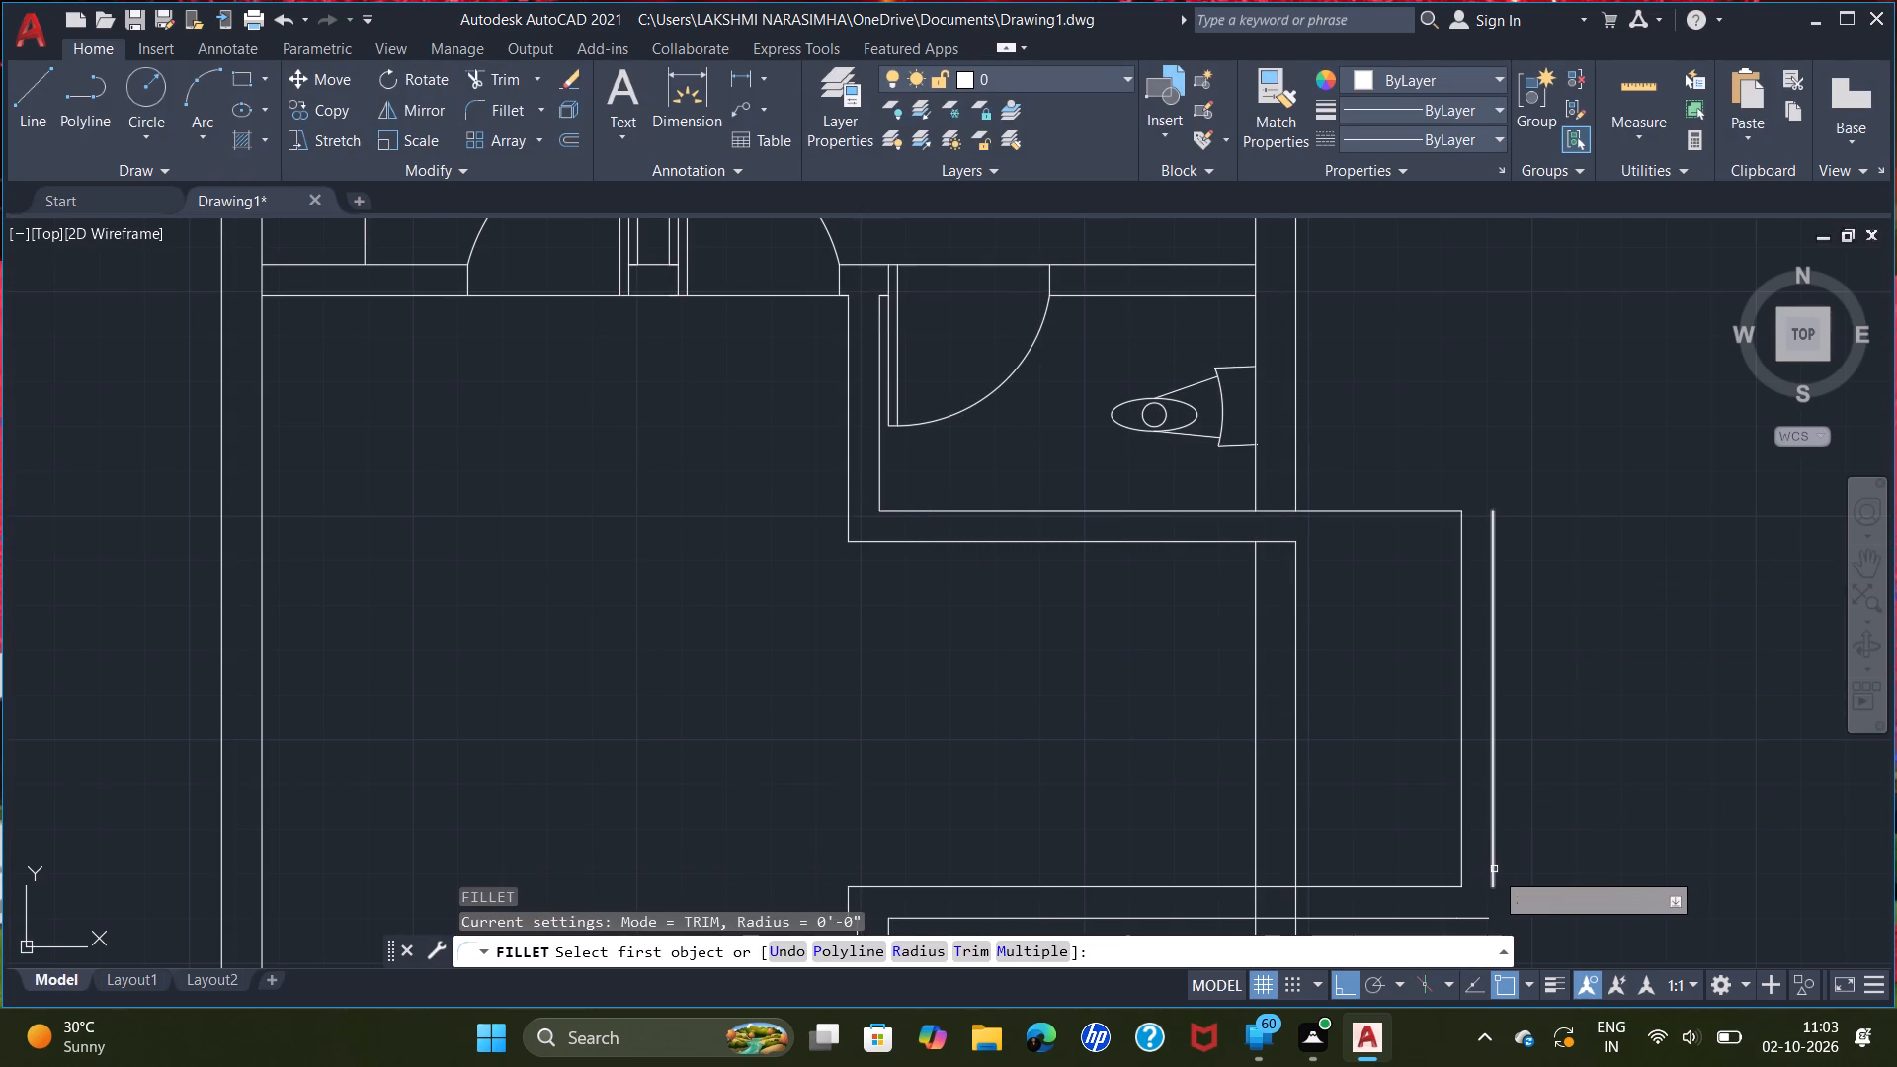
click(1493, 868)
click(1481, 917)
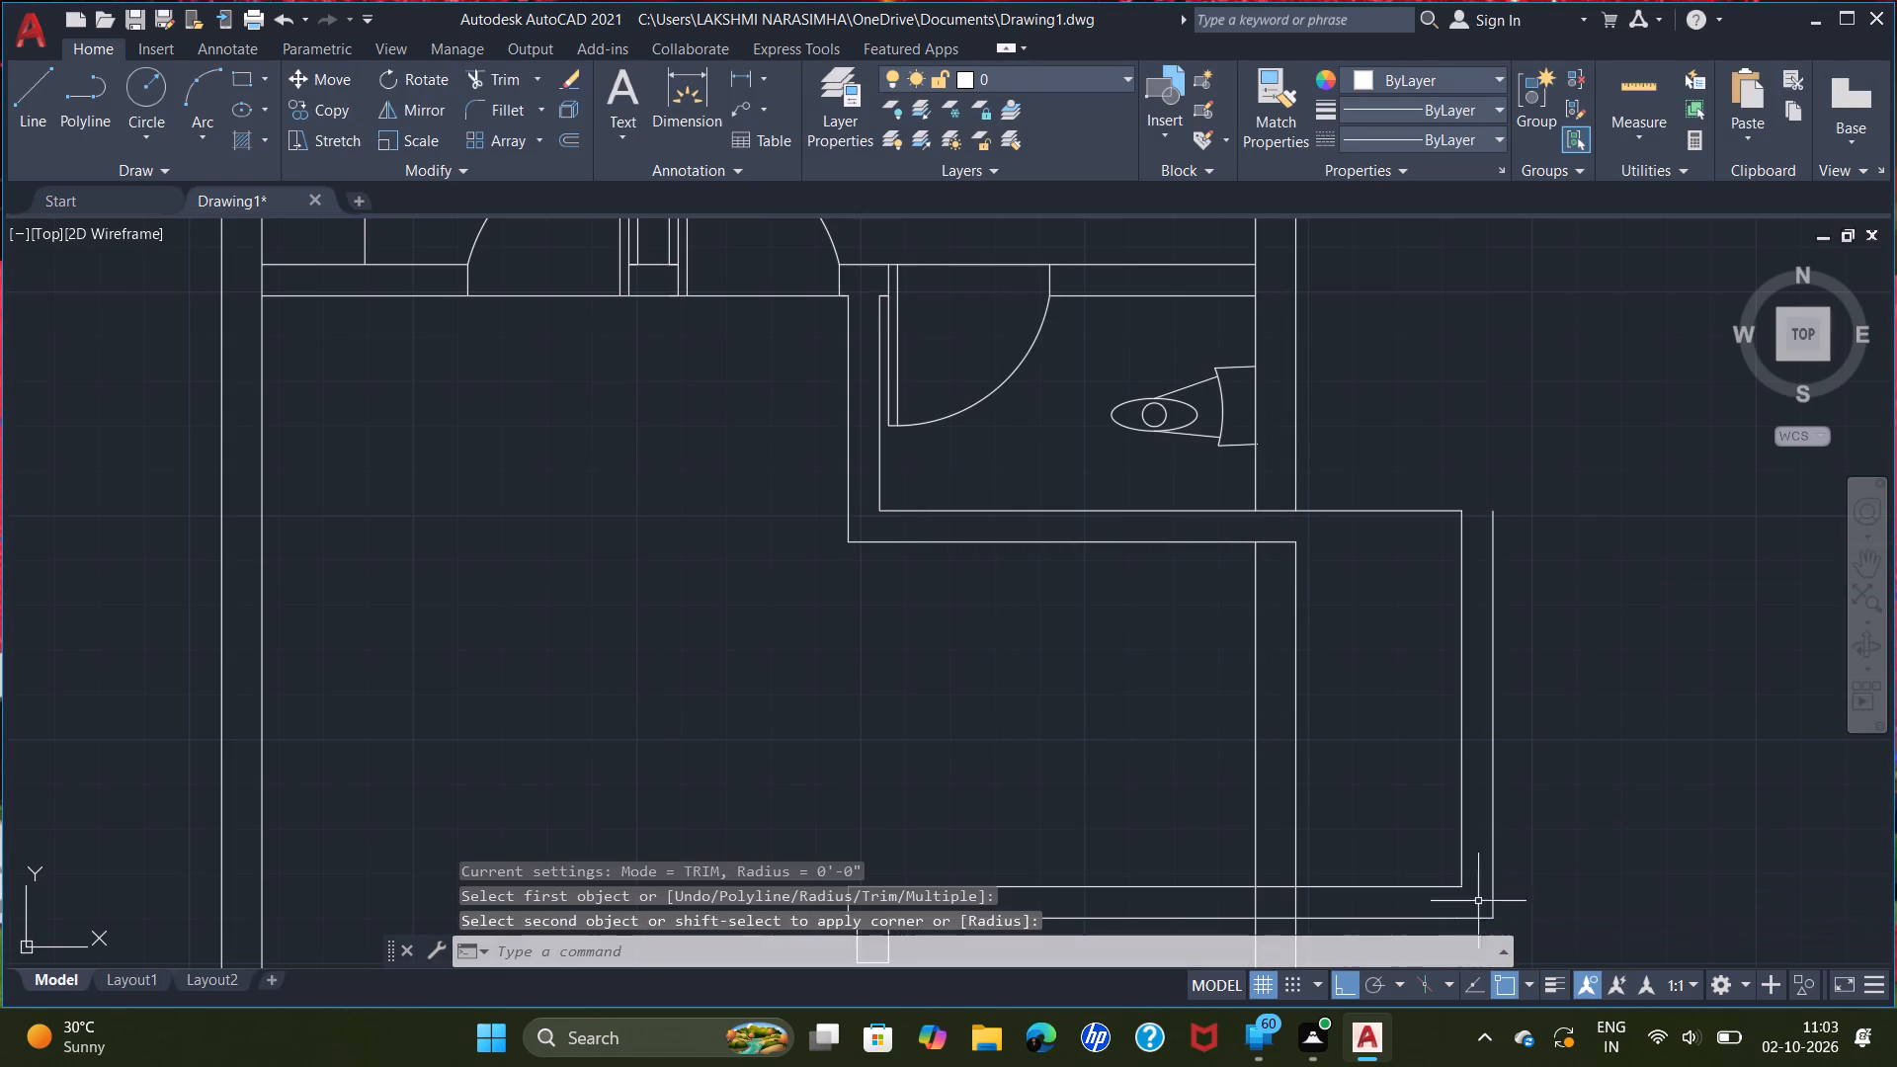
key(Escape)
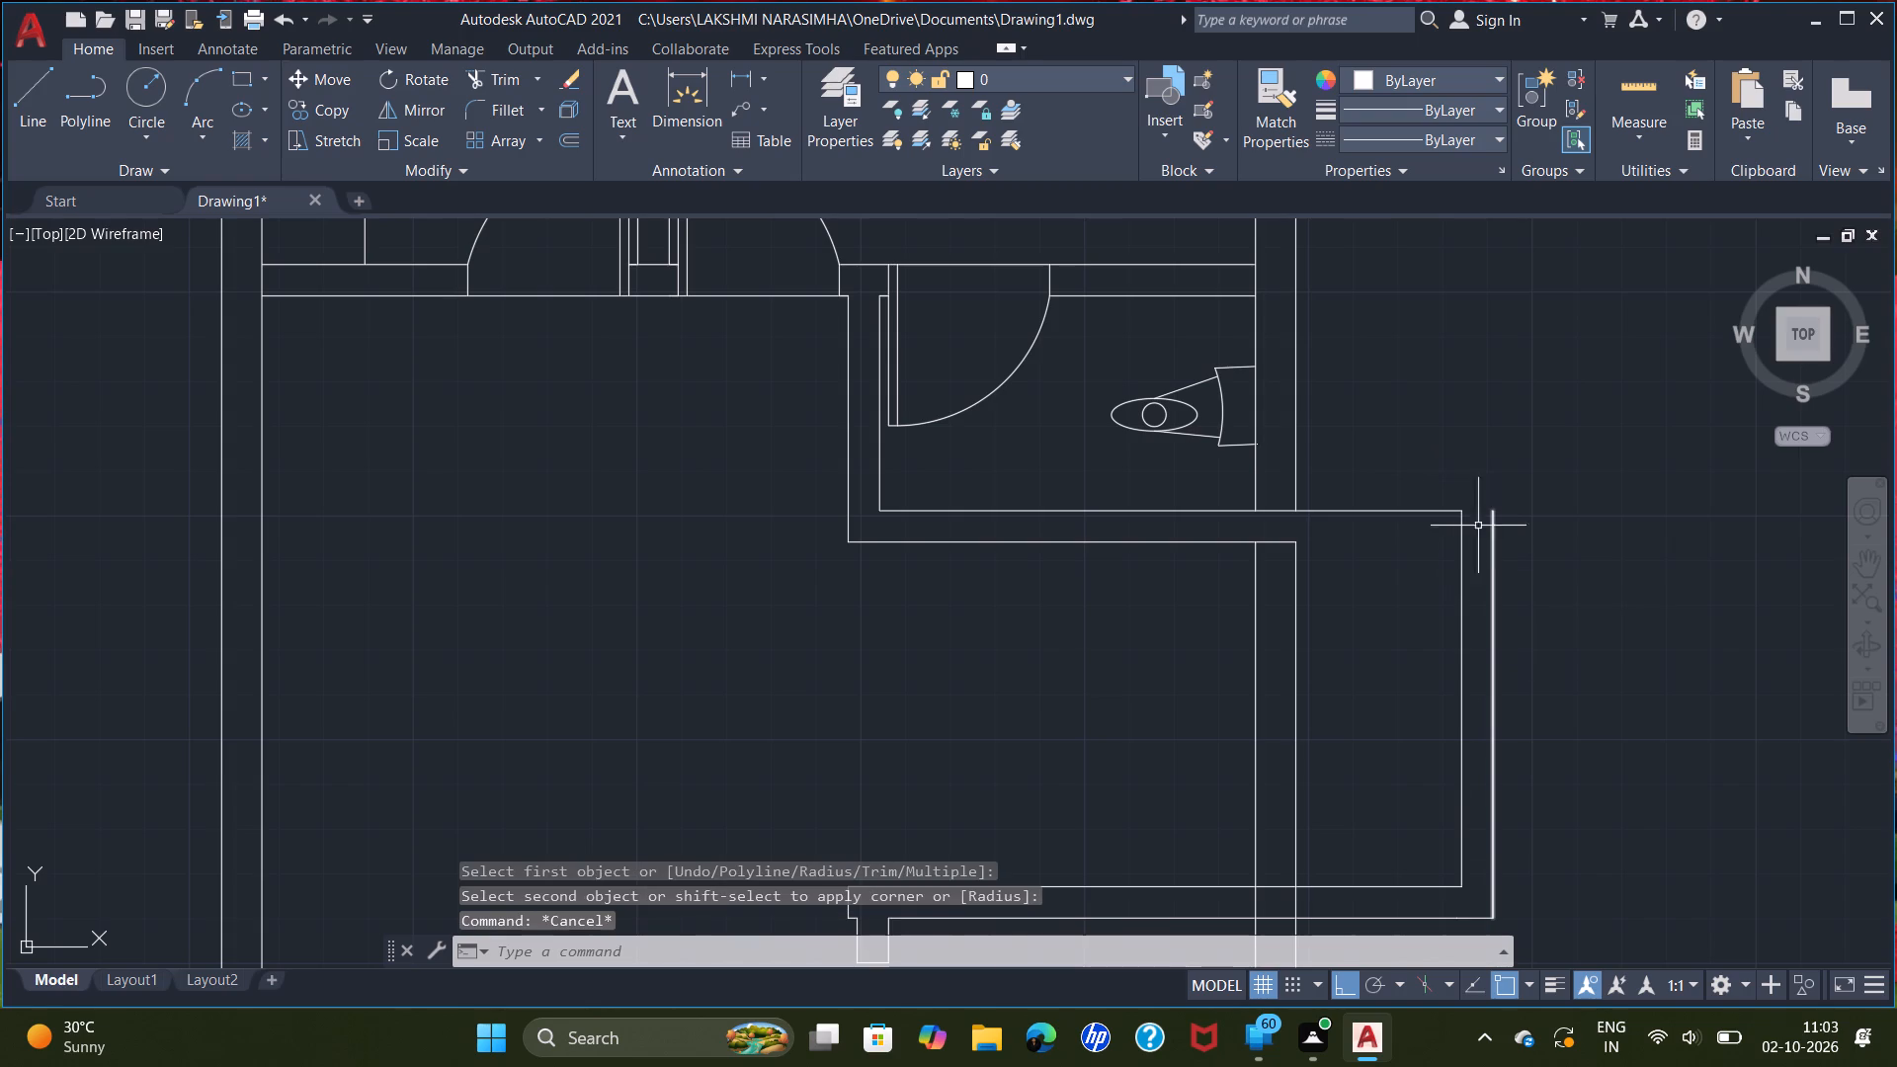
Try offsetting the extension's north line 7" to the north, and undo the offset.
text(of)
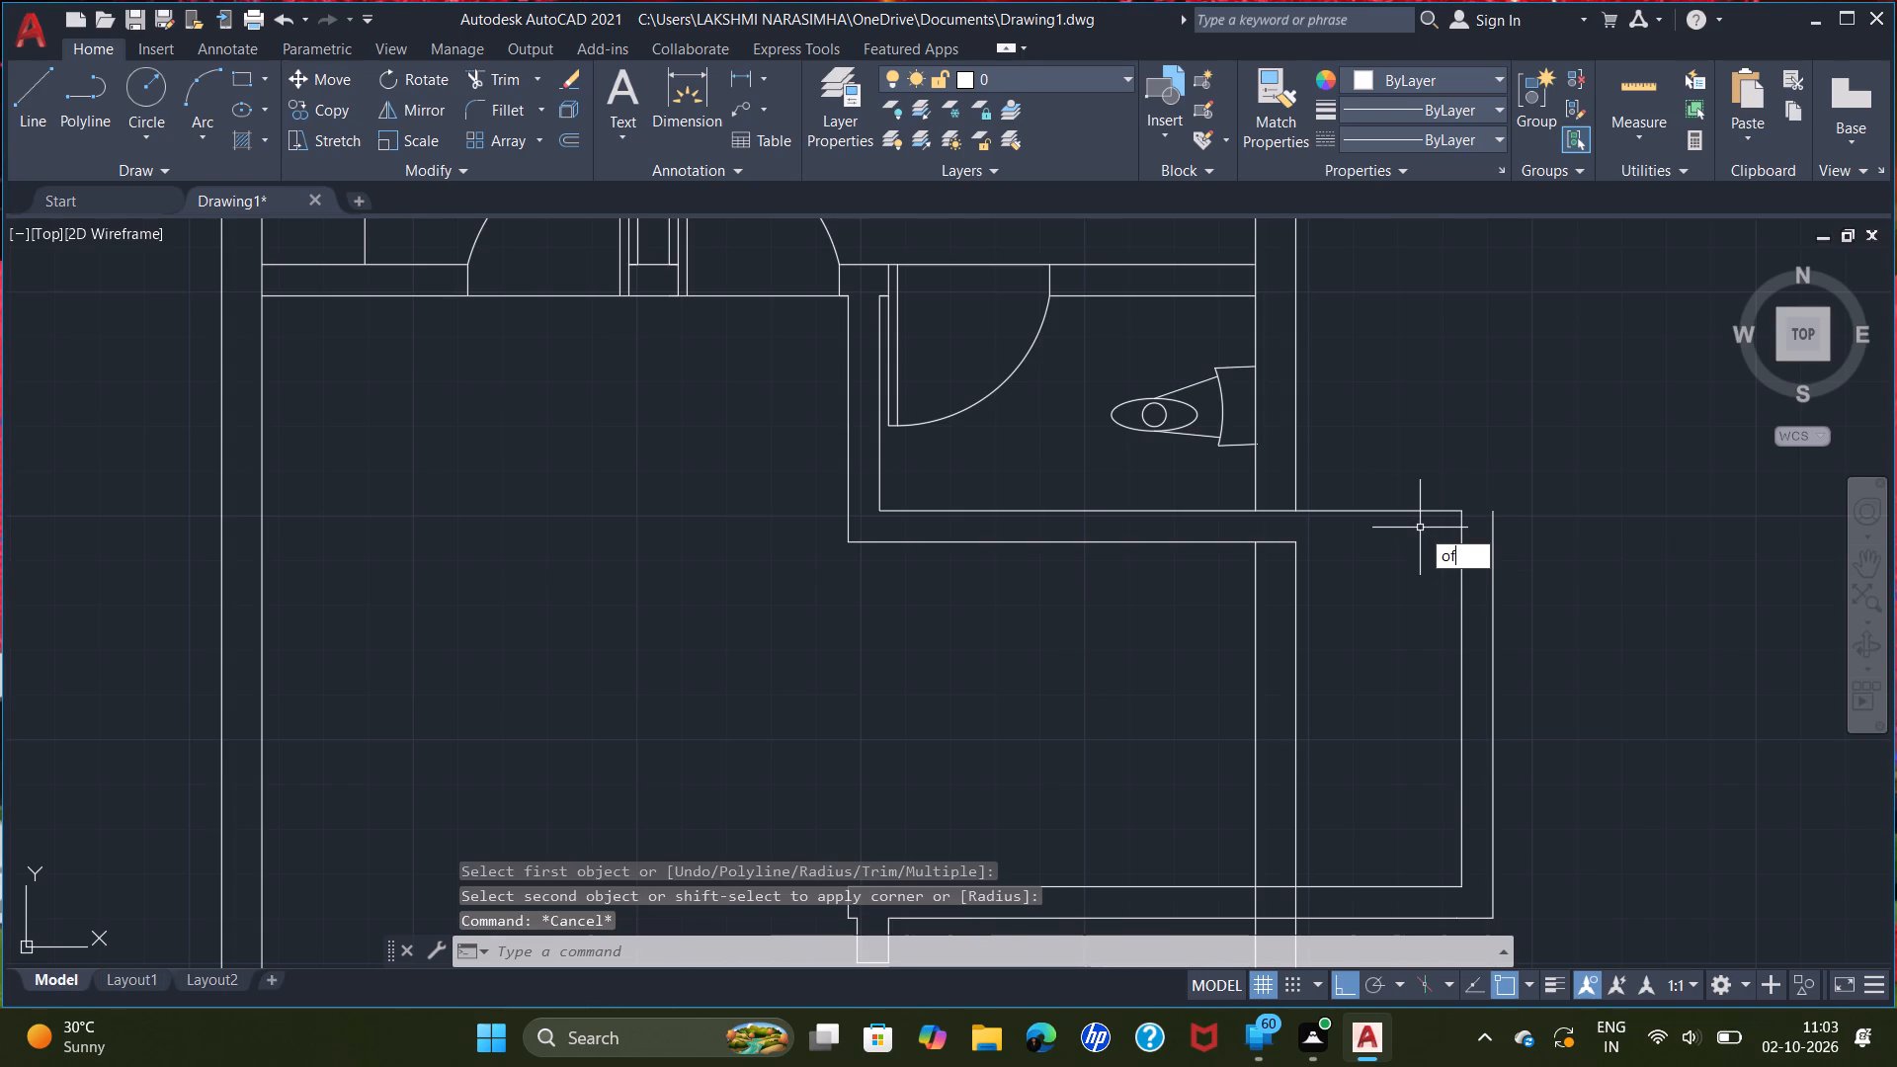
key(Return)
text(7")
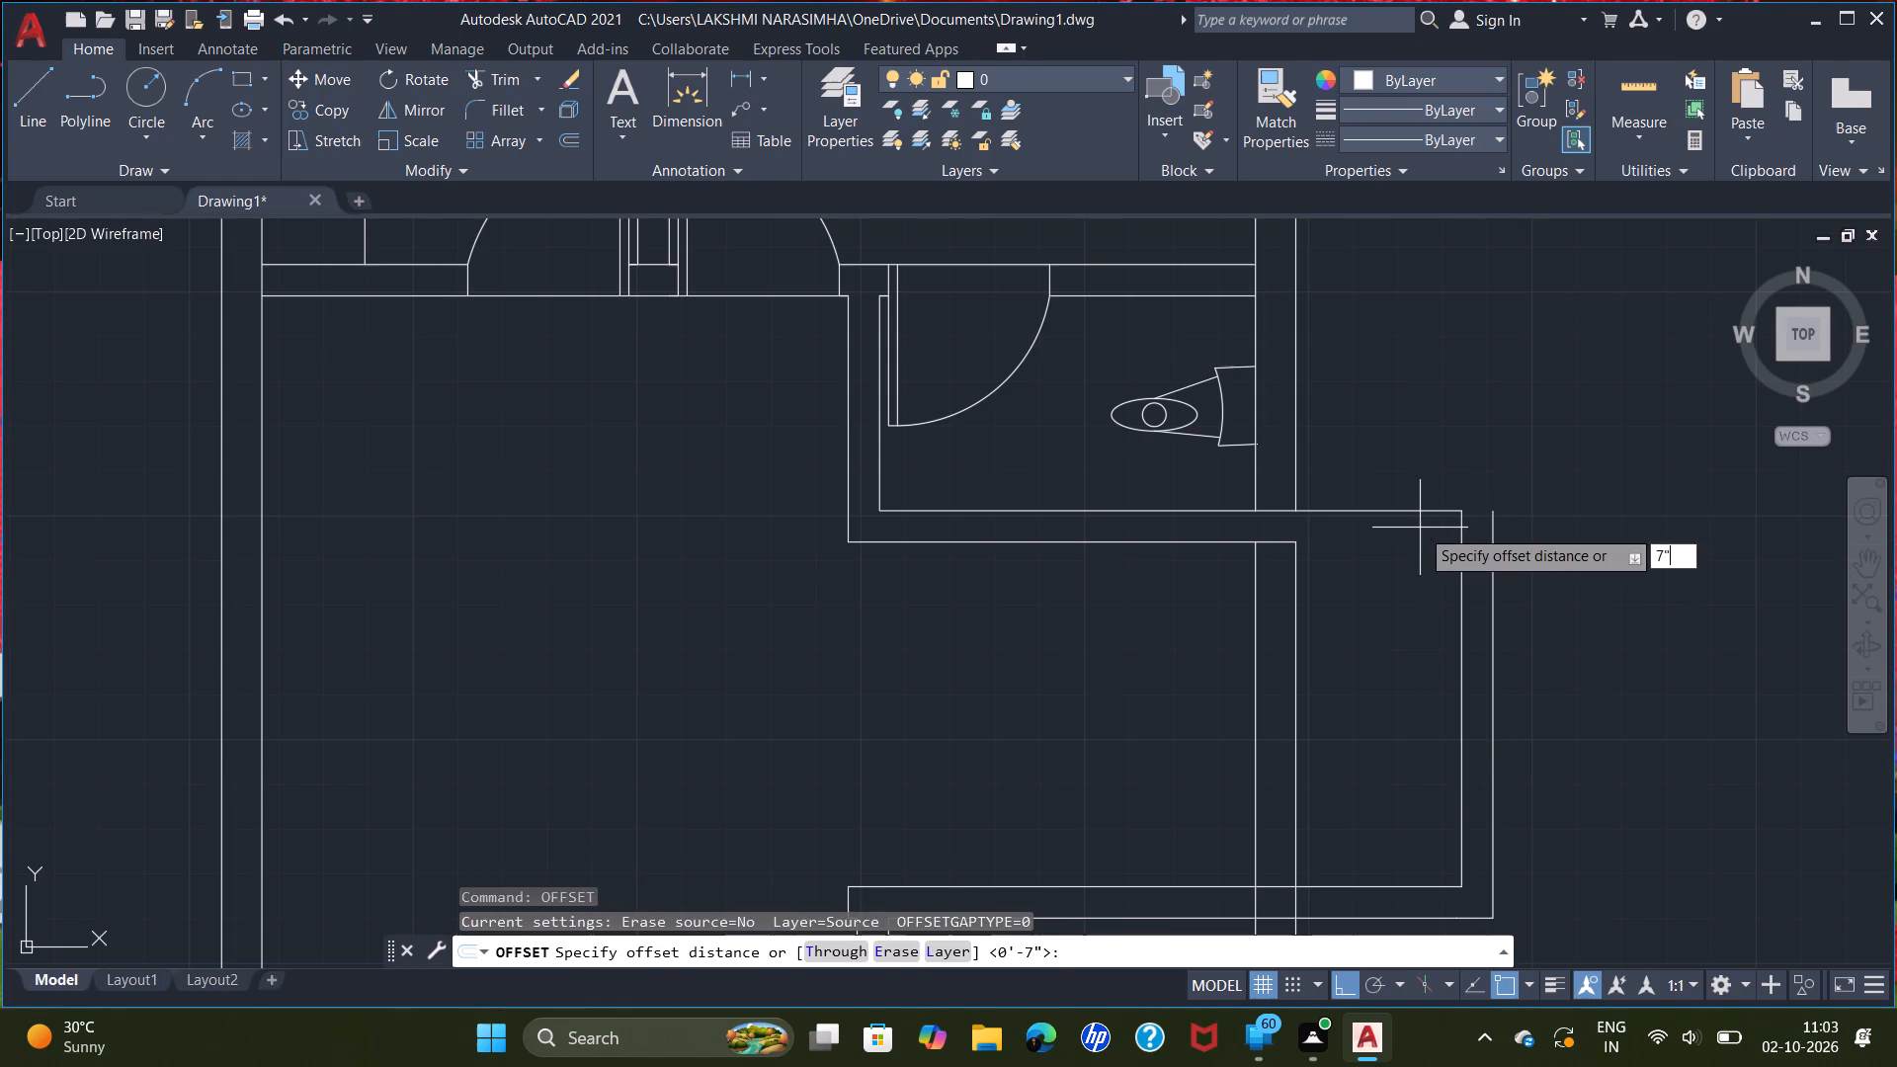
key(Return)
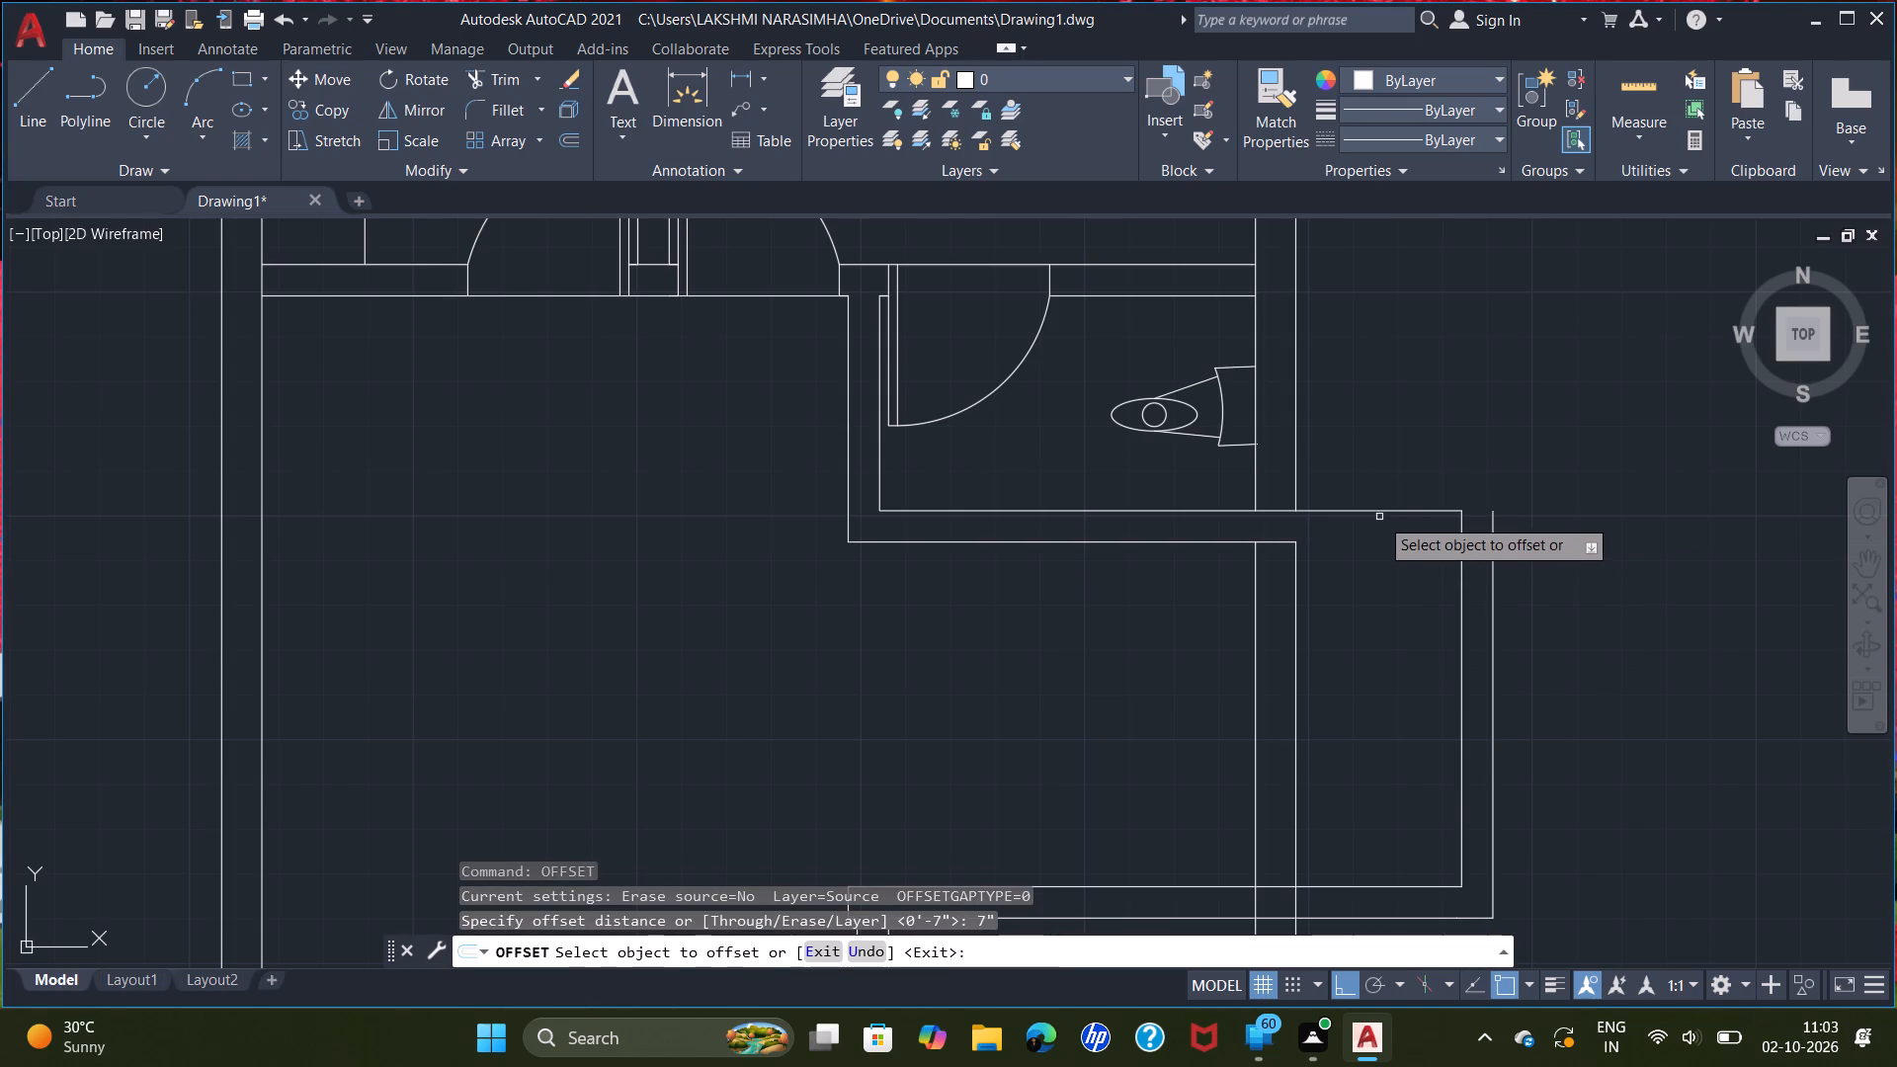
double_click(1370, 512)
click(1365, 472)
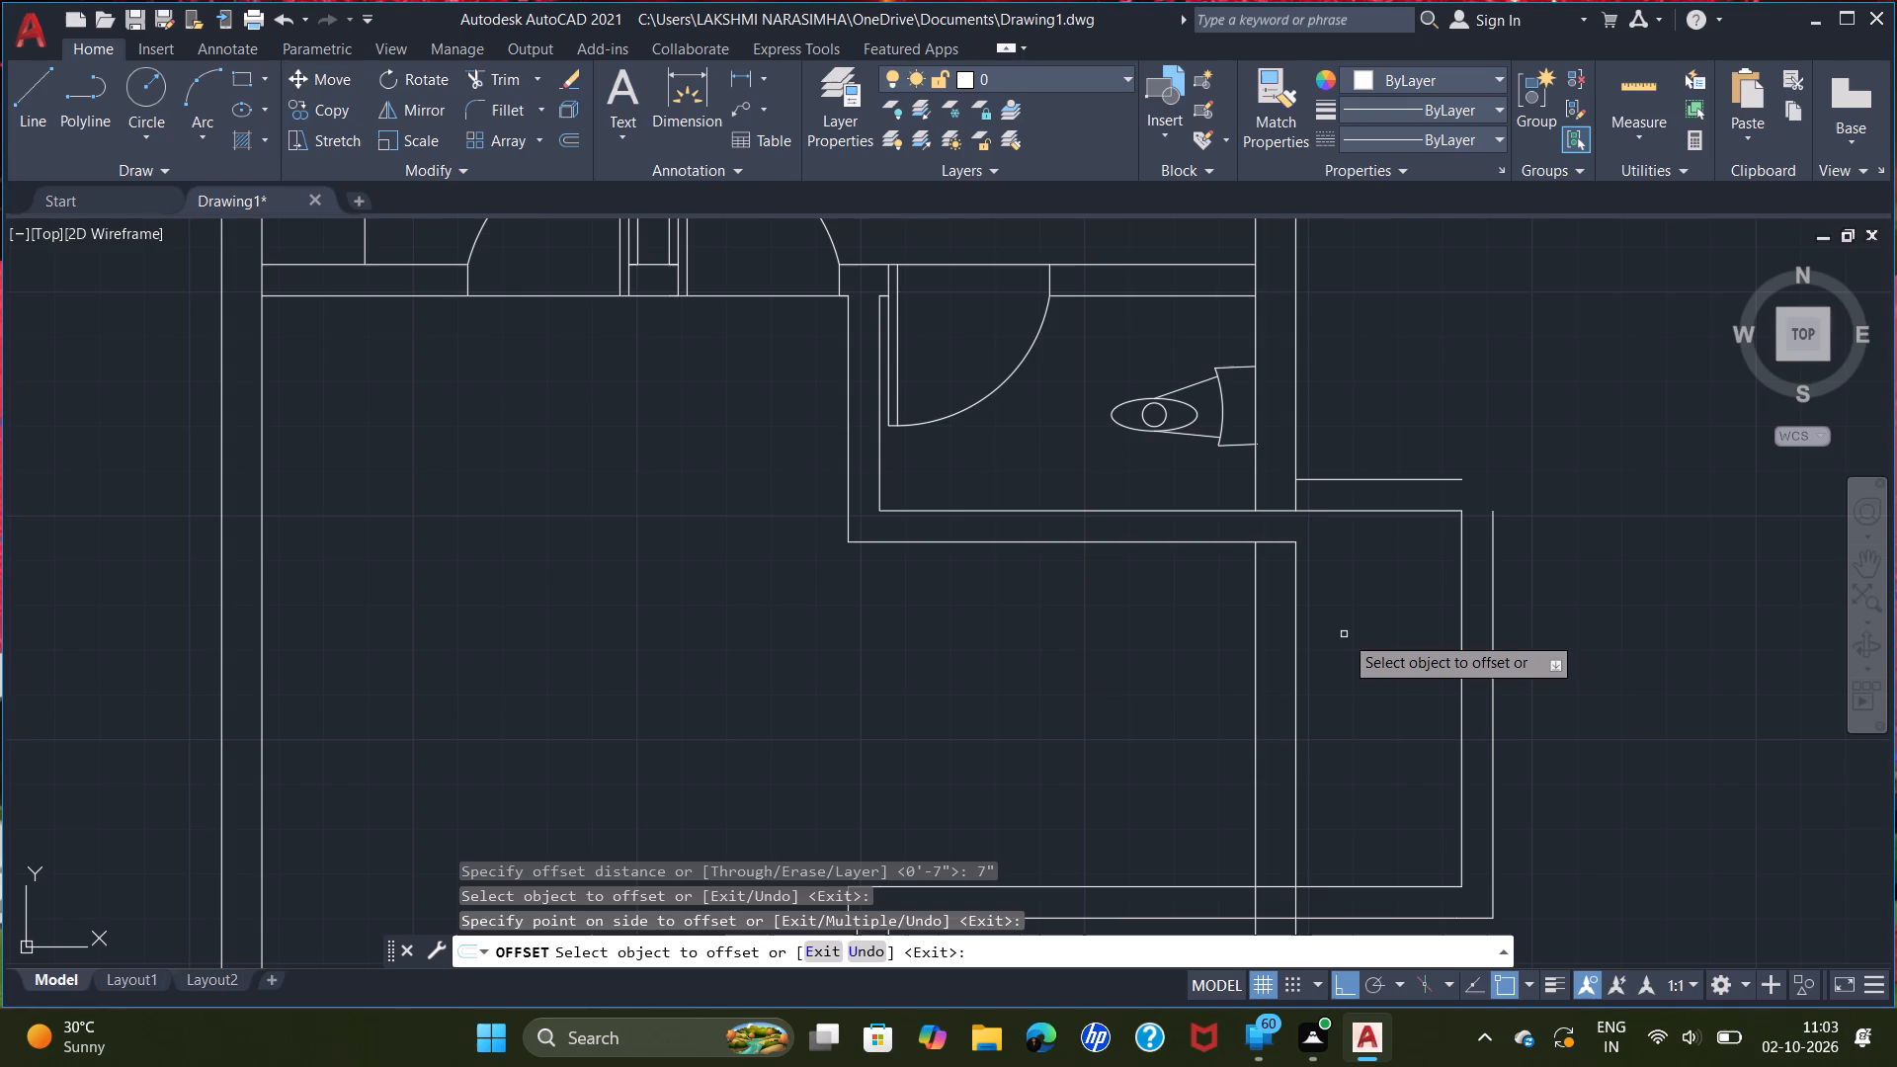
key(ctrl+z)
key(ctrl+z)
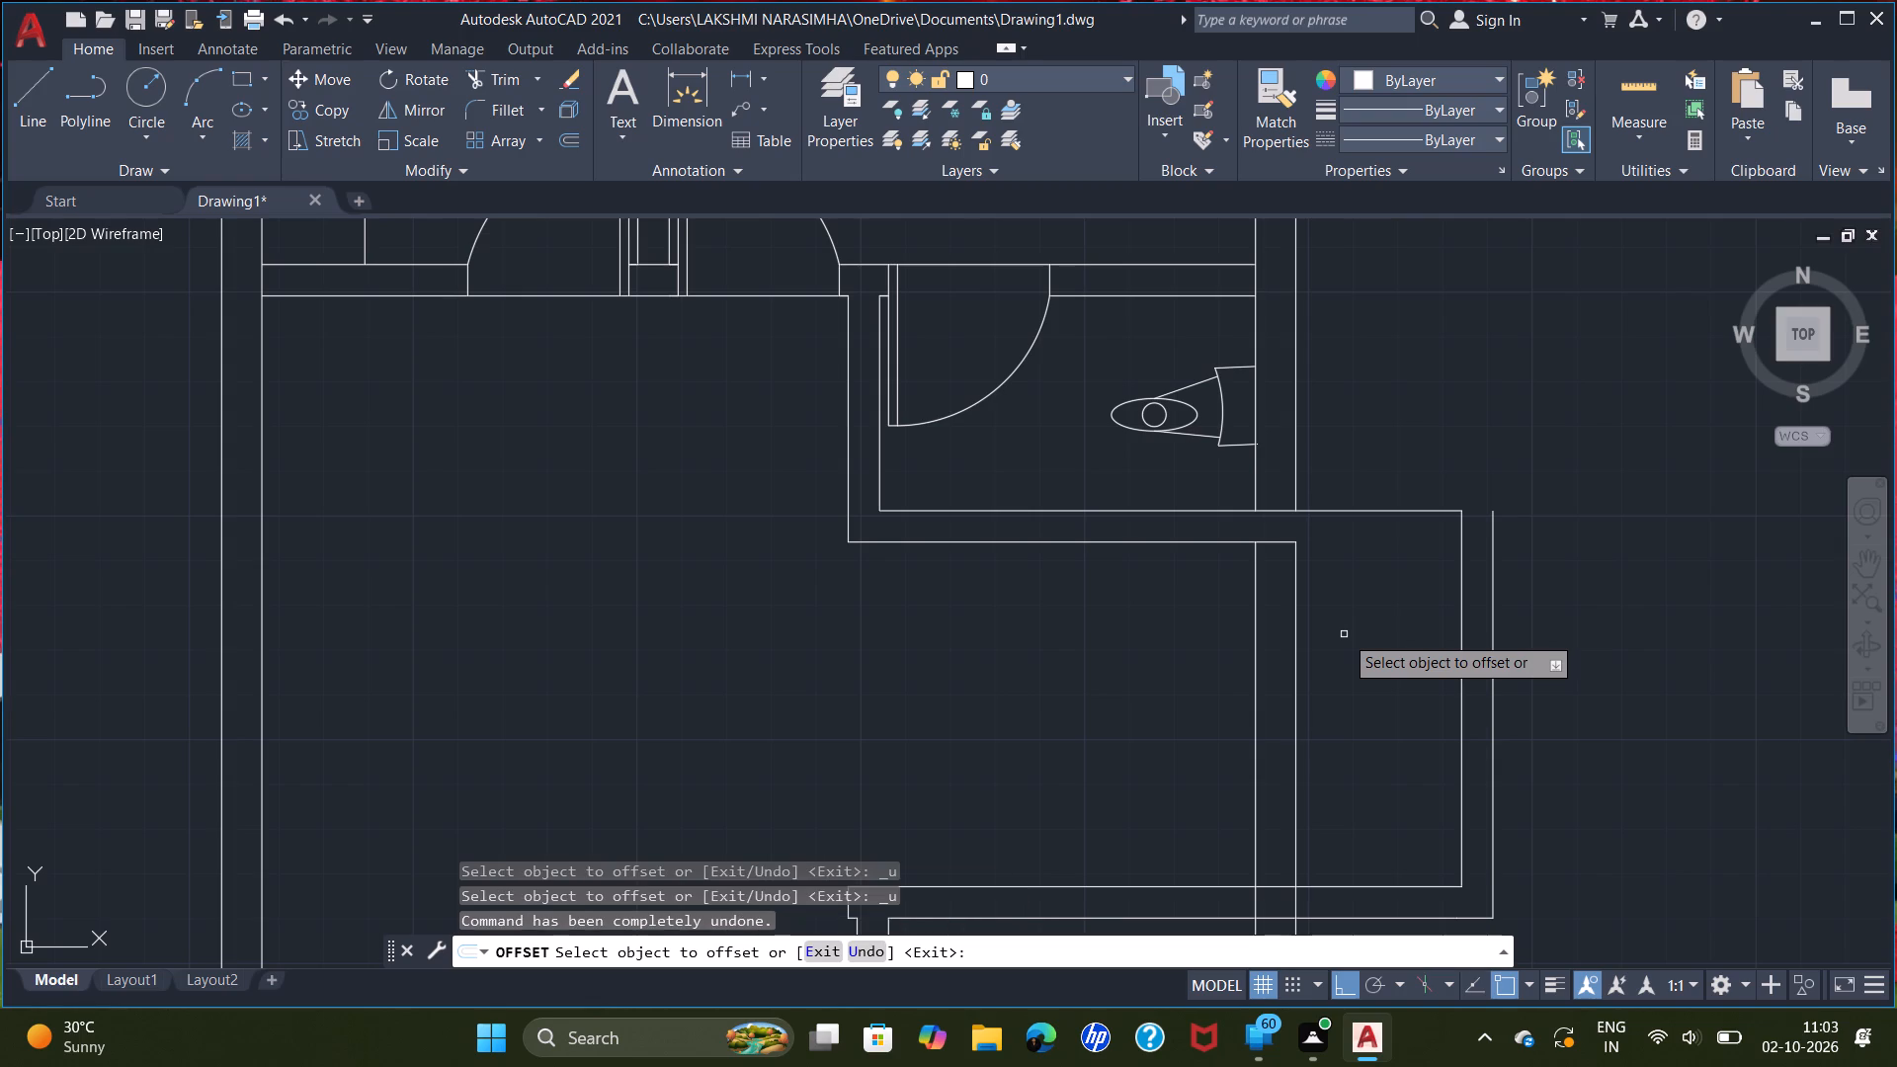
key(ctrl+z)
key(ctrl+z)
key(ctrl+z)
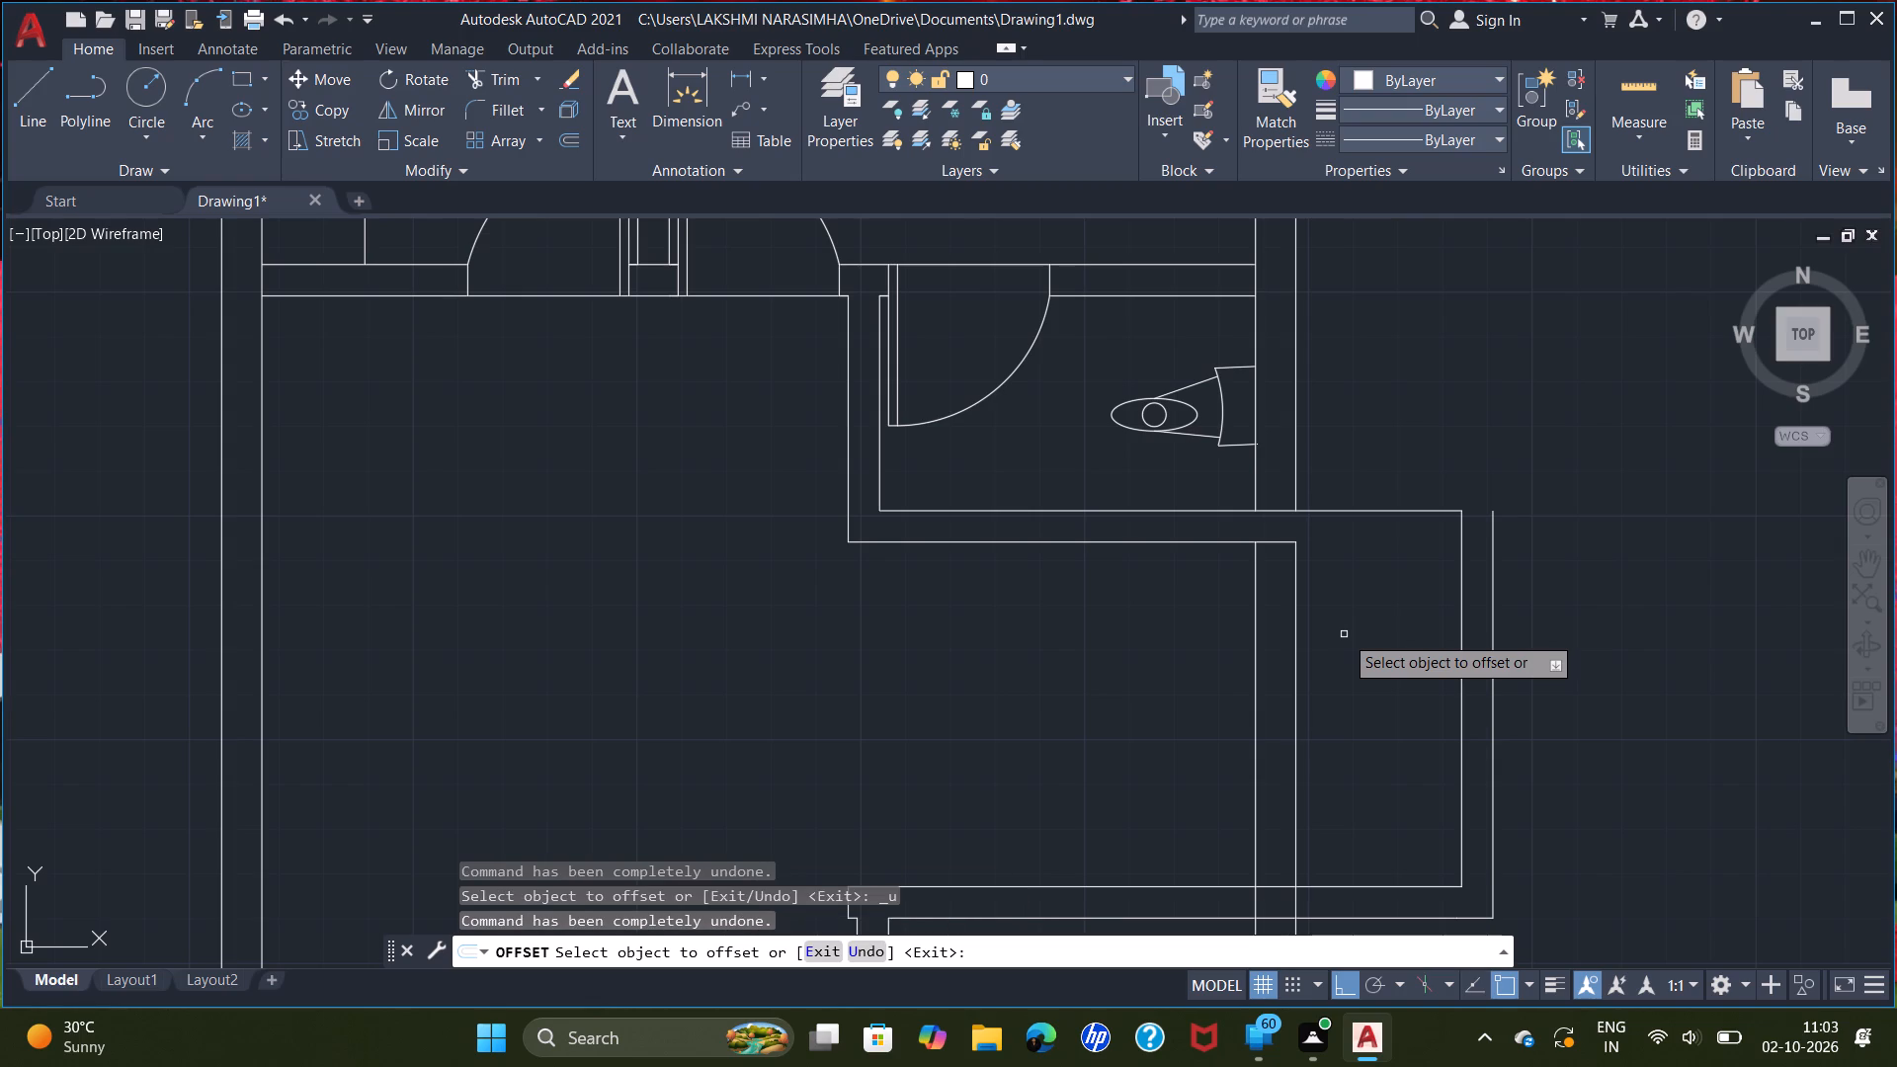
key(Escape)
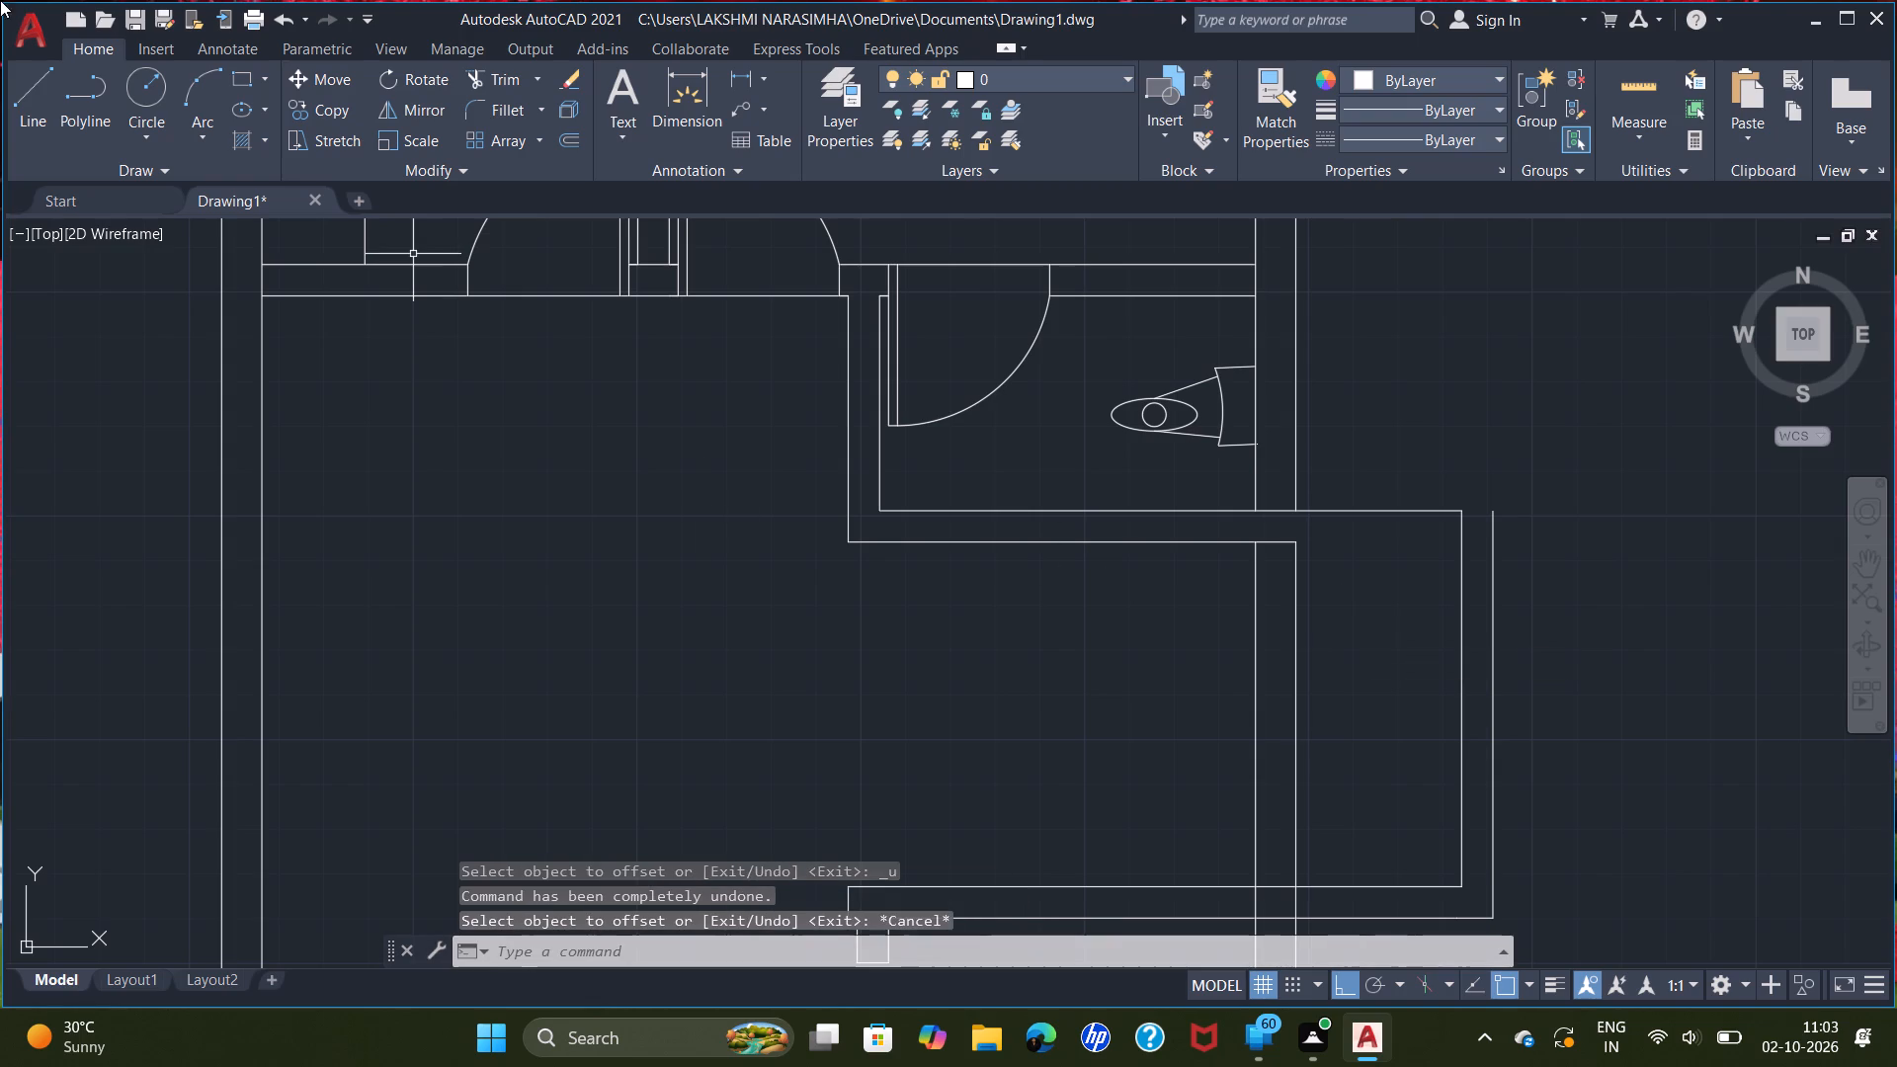
Measure from the north face of the toilet's north wall at the door jamb to the toilet's south wall line.
click(740, 73)
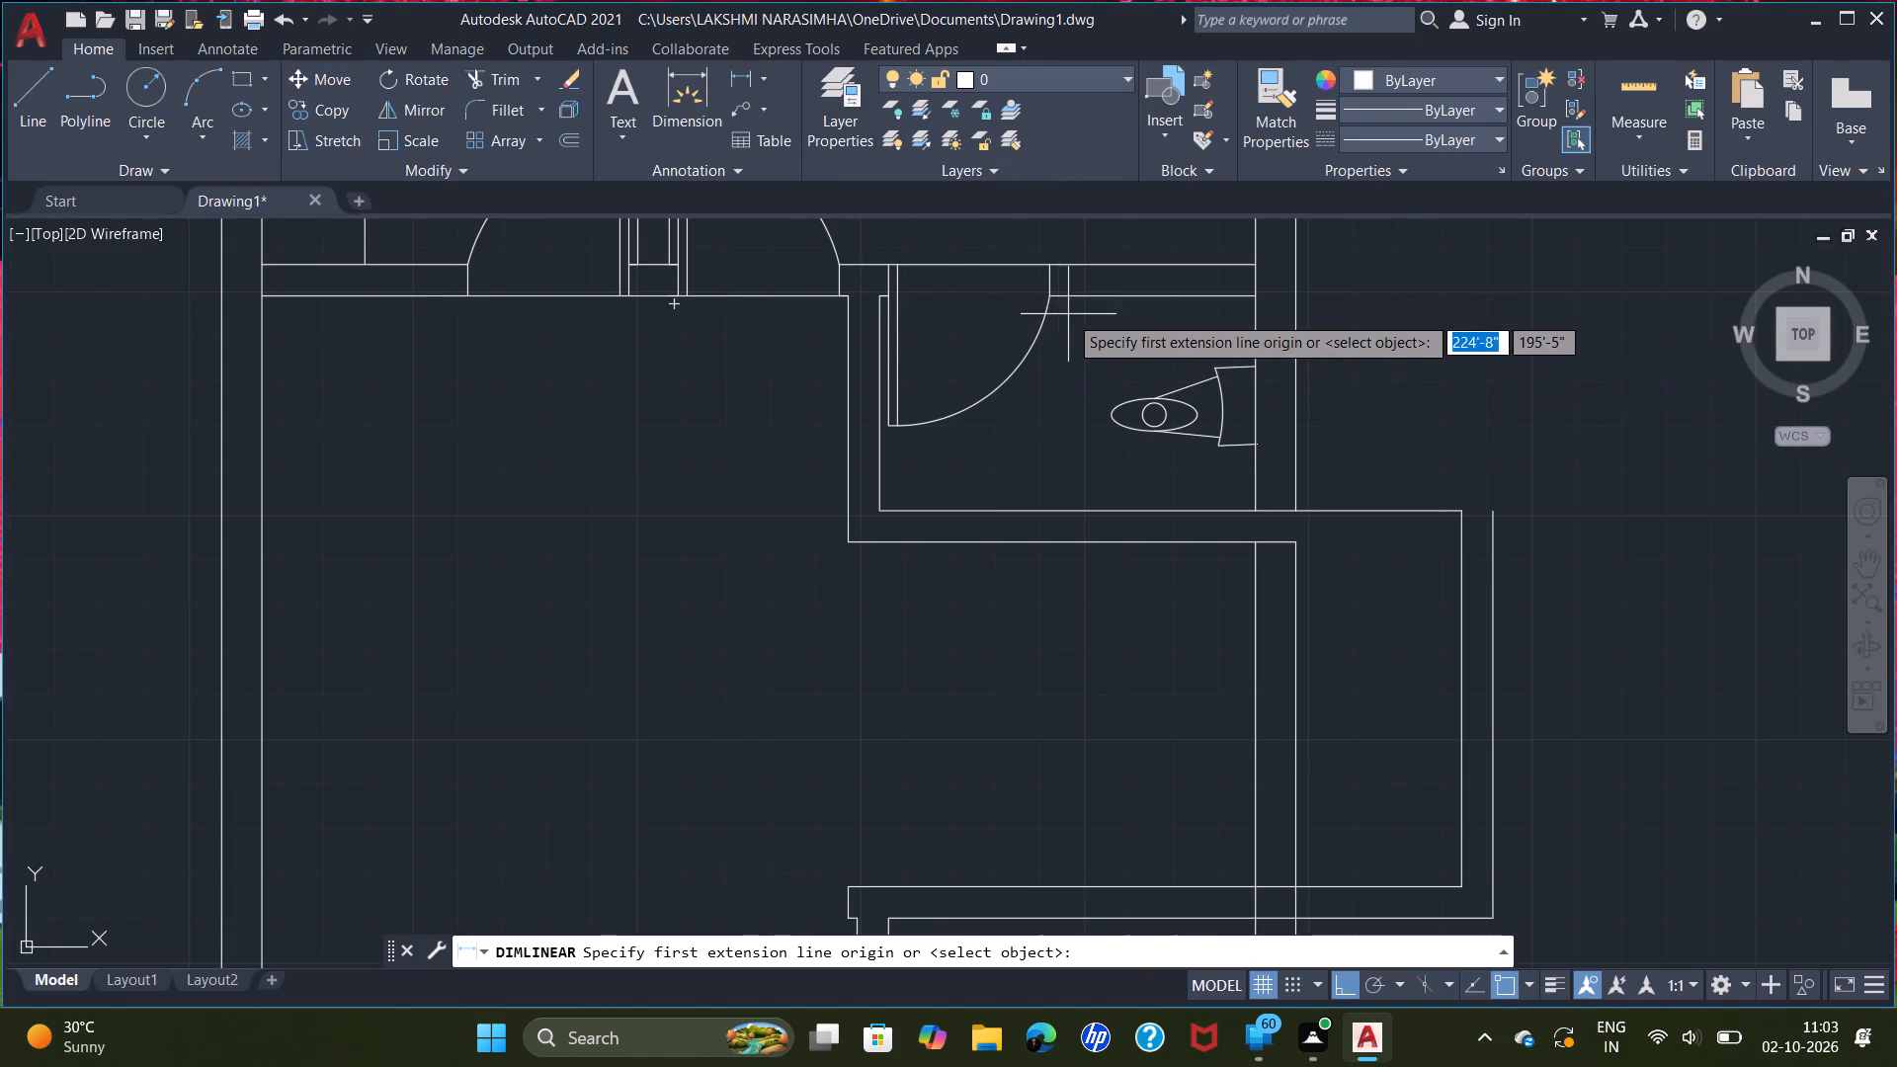
drag(1055, 268, 1065, 279)
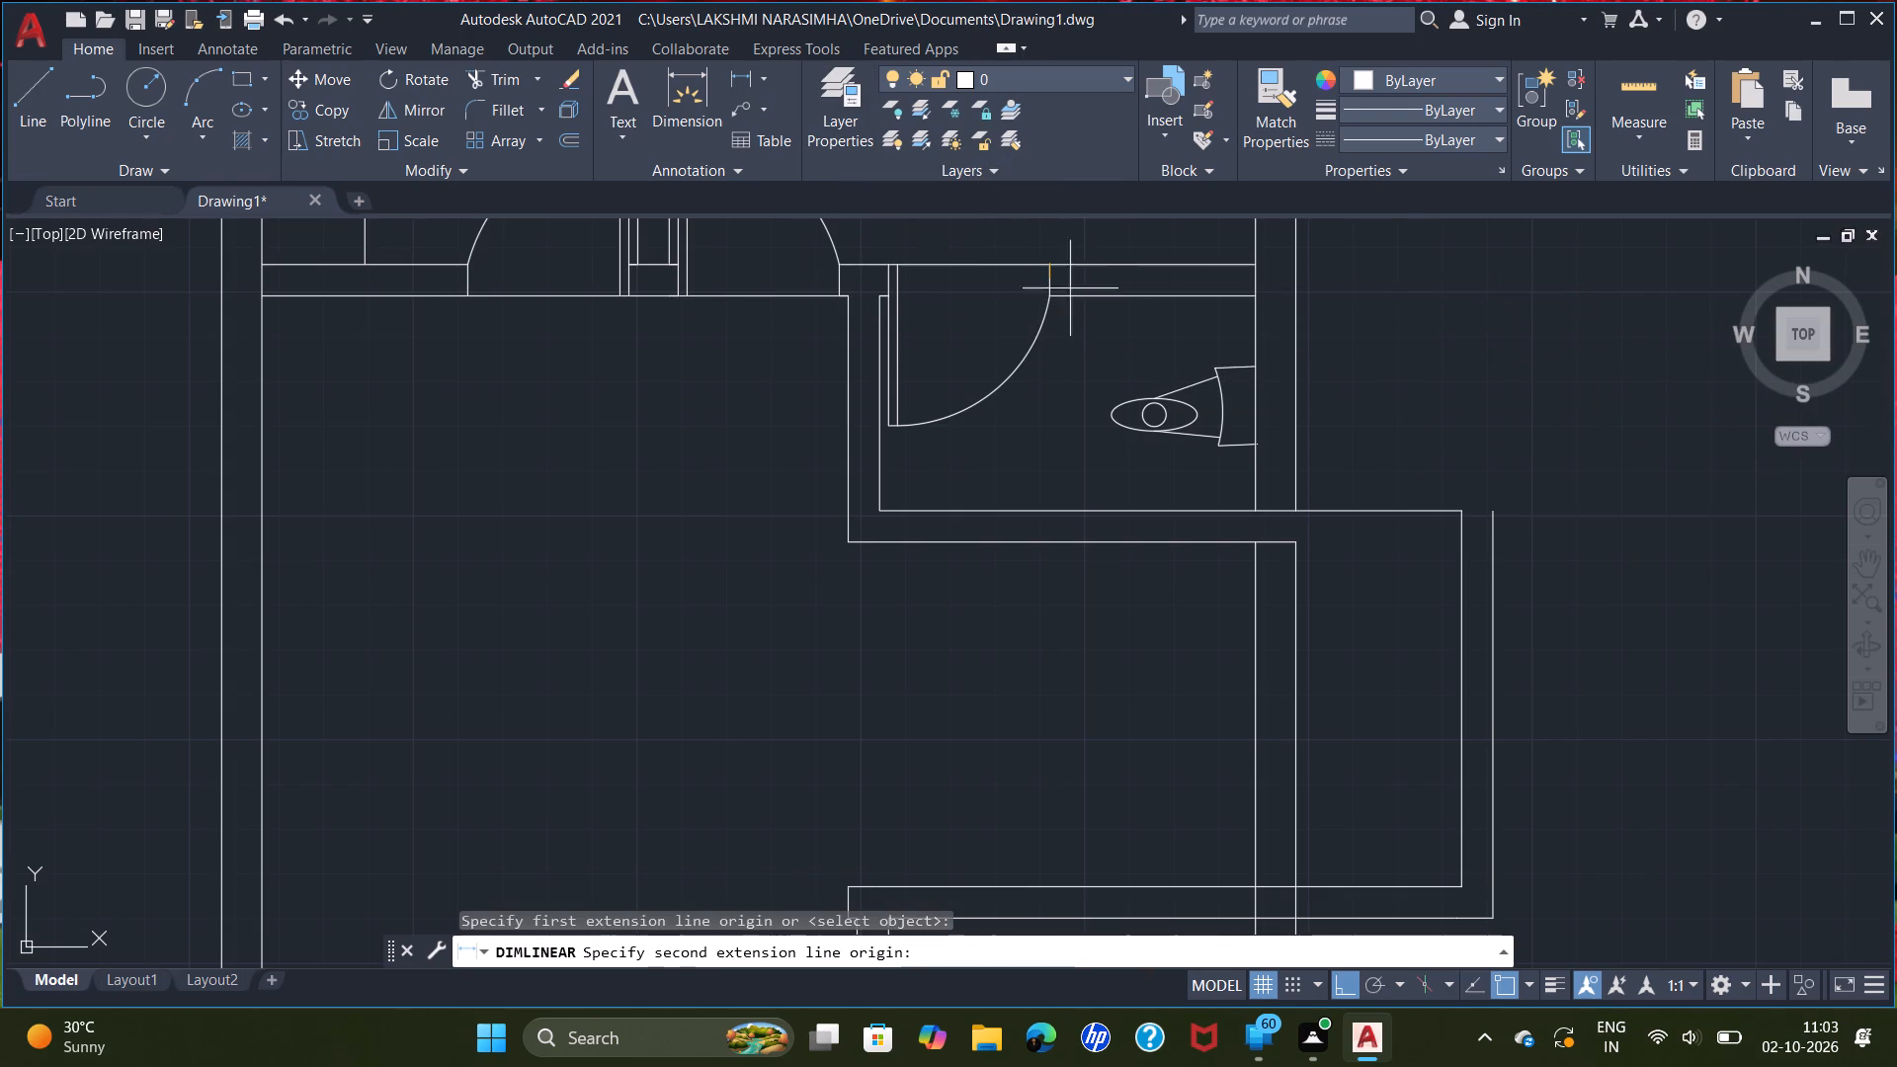
click(1050, 509)
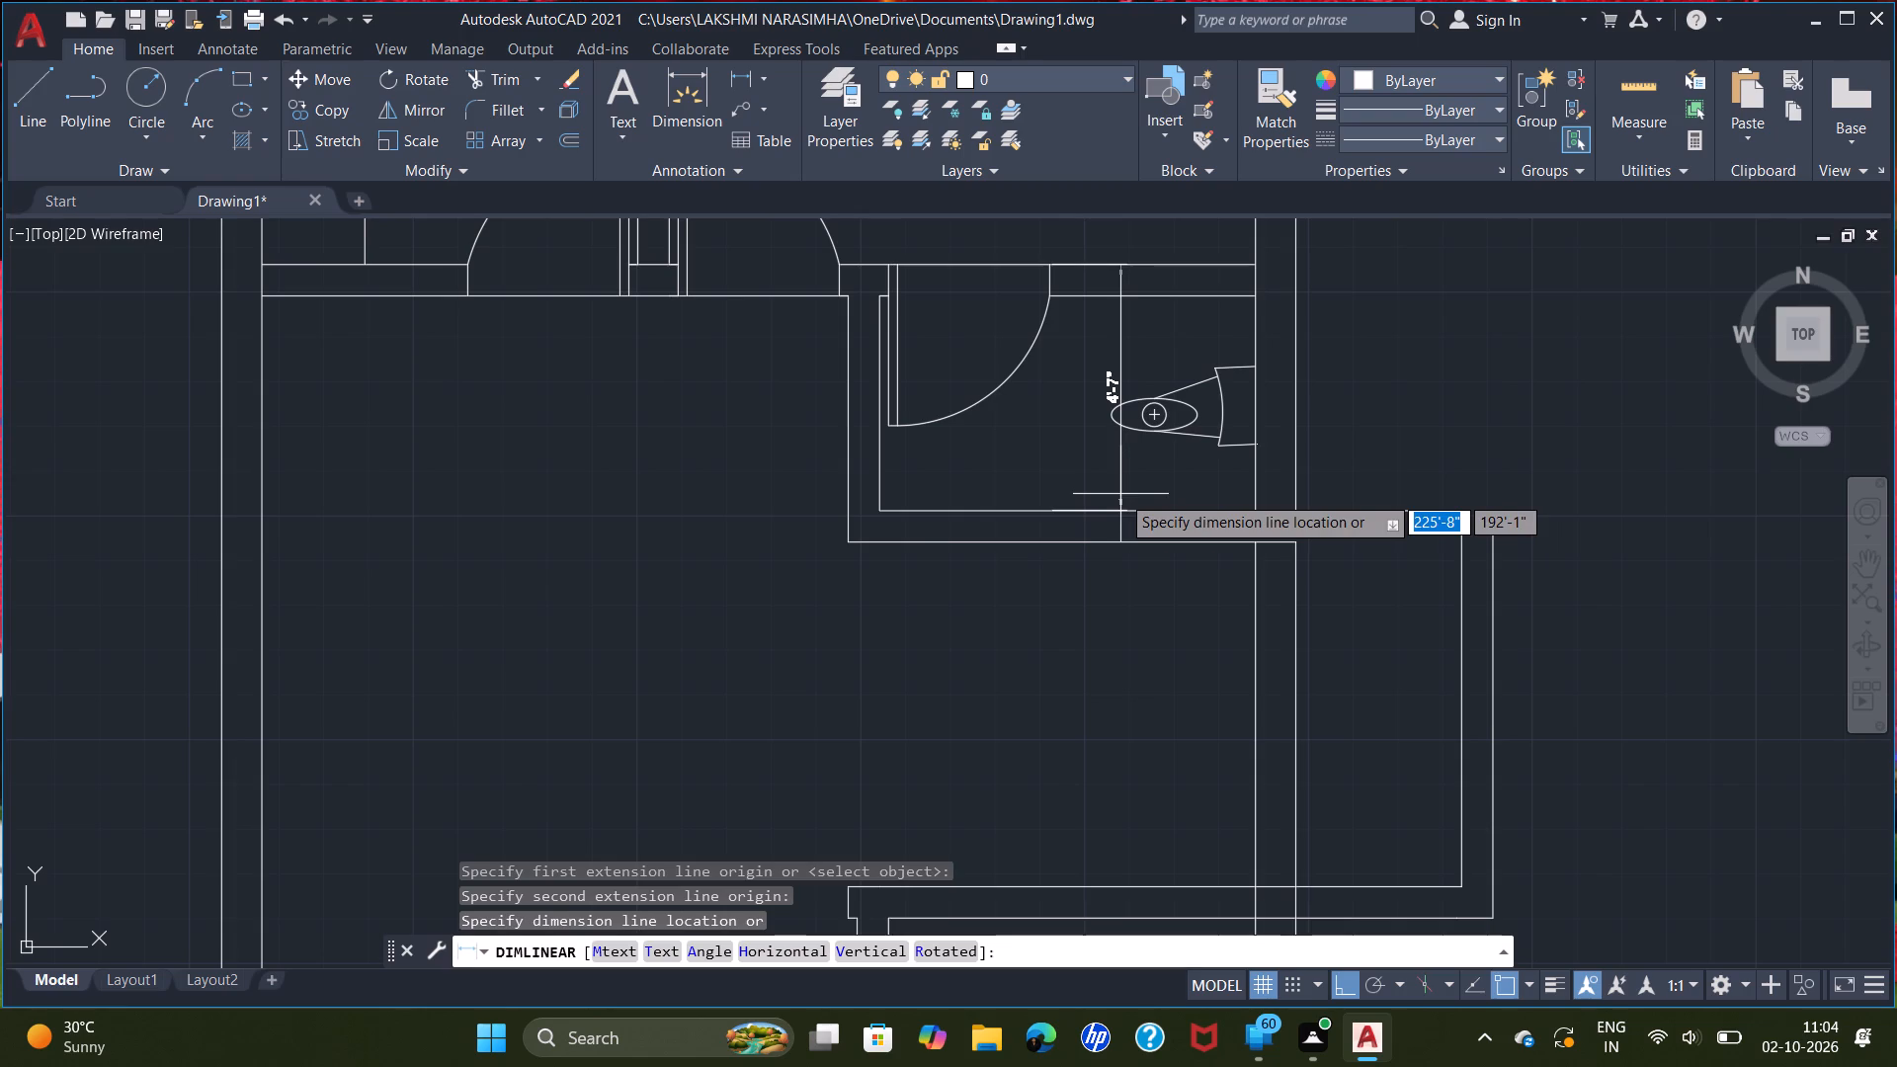
key(Escape)
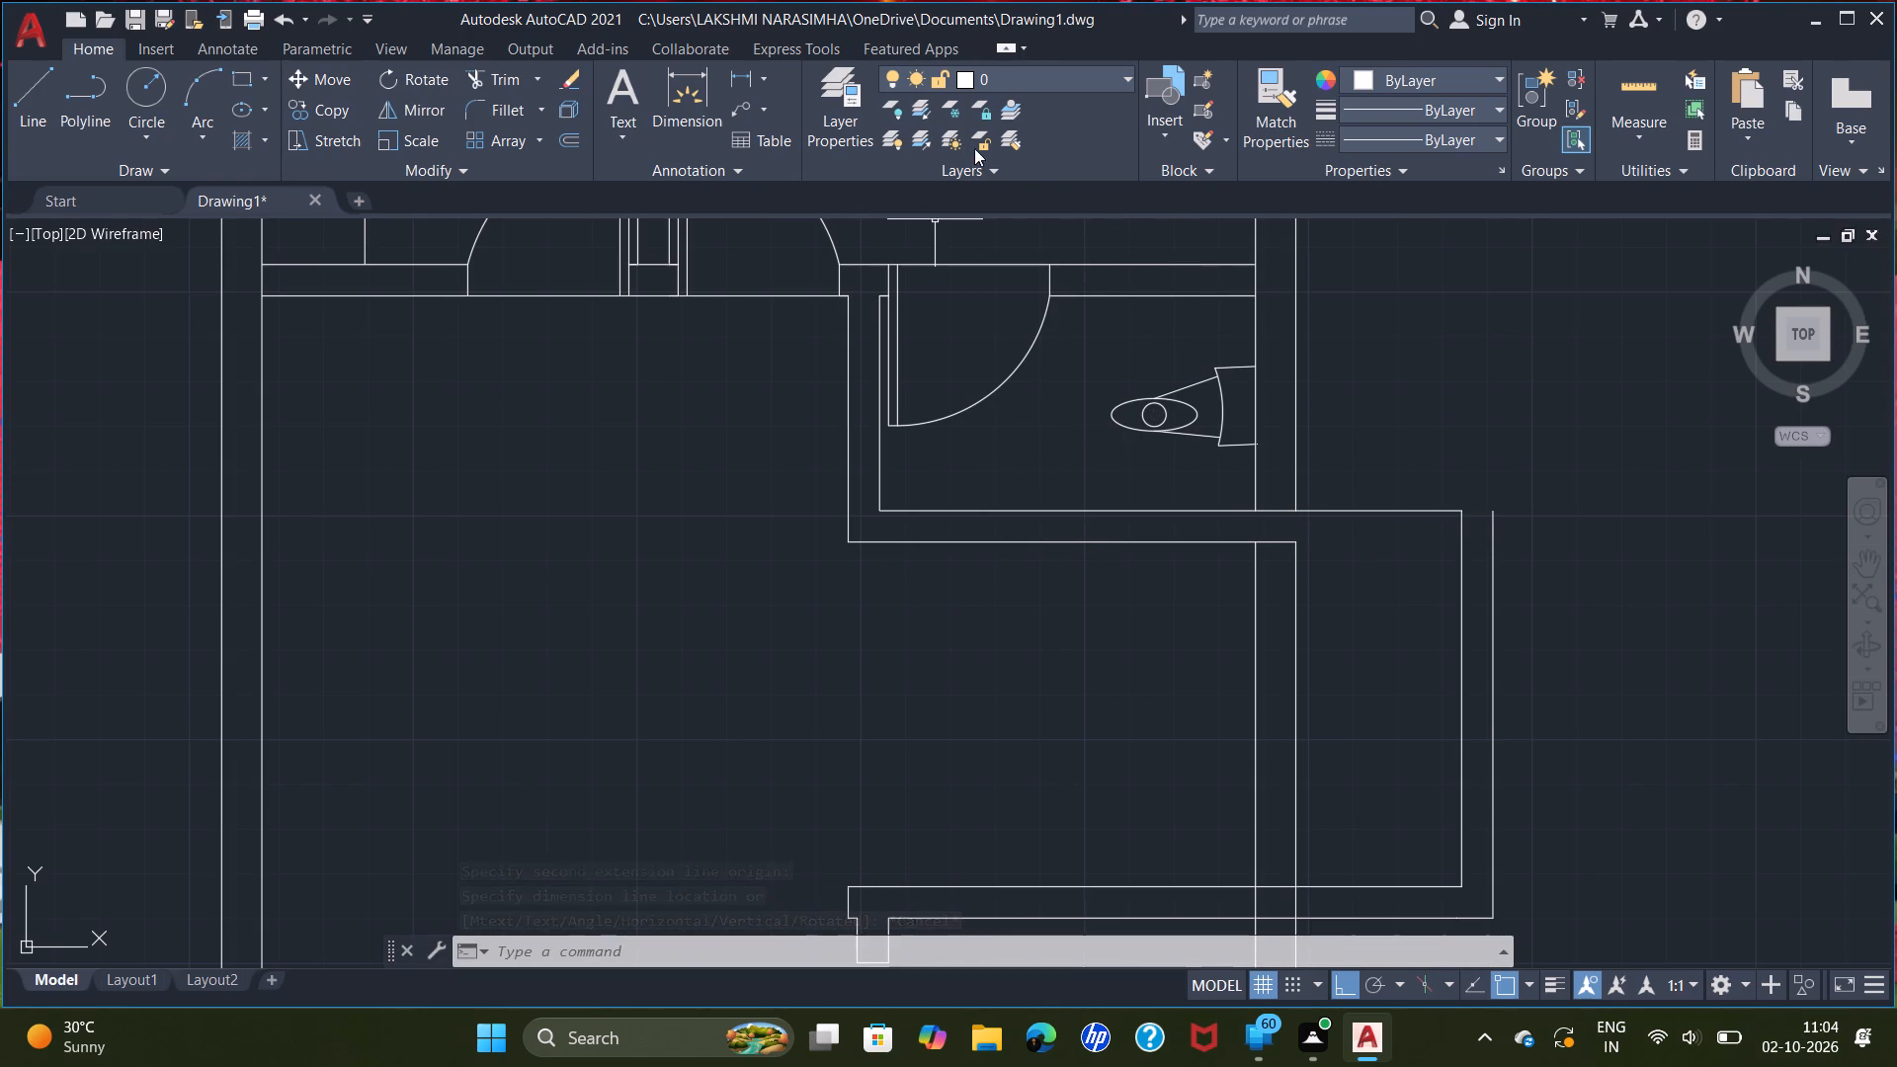
Measure the toilet's inside depth from the north wall's south face at the door jamb to the south wall's inner line.
click(741, 80)
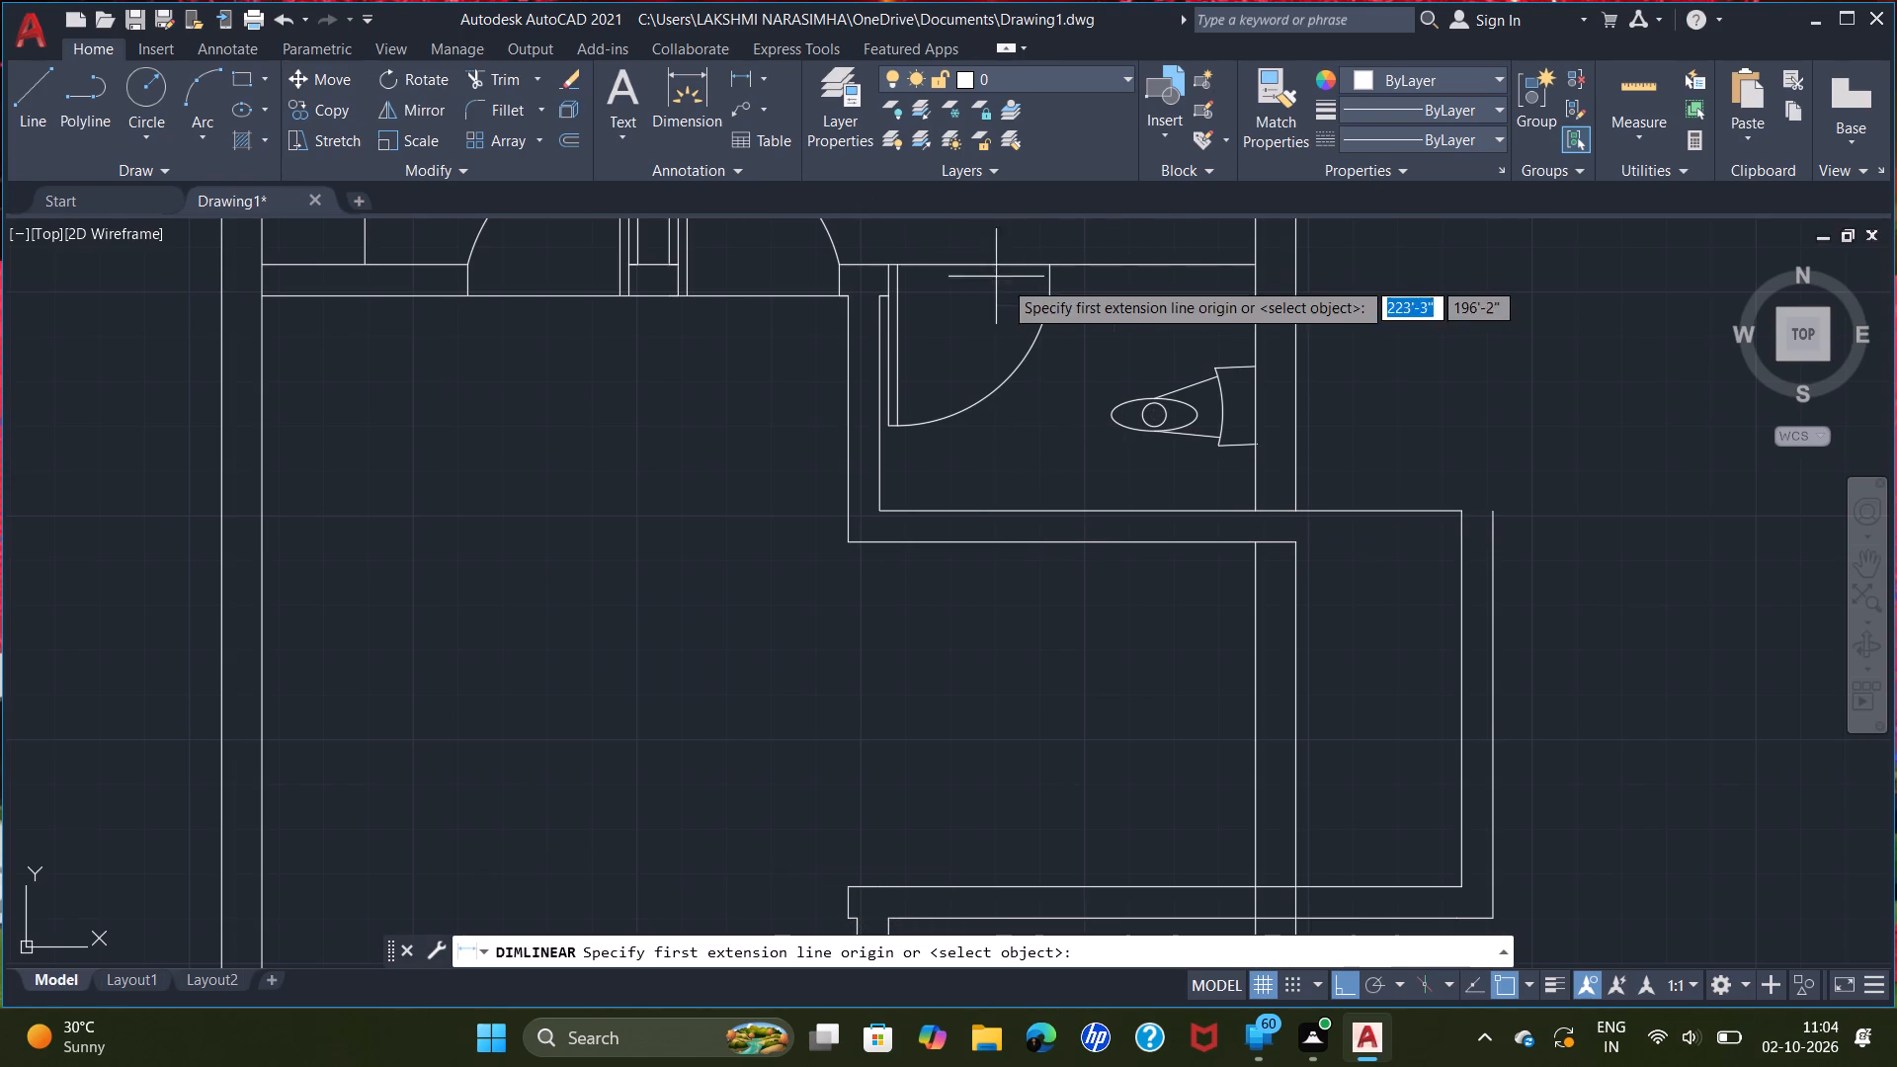
click(1047, 298)
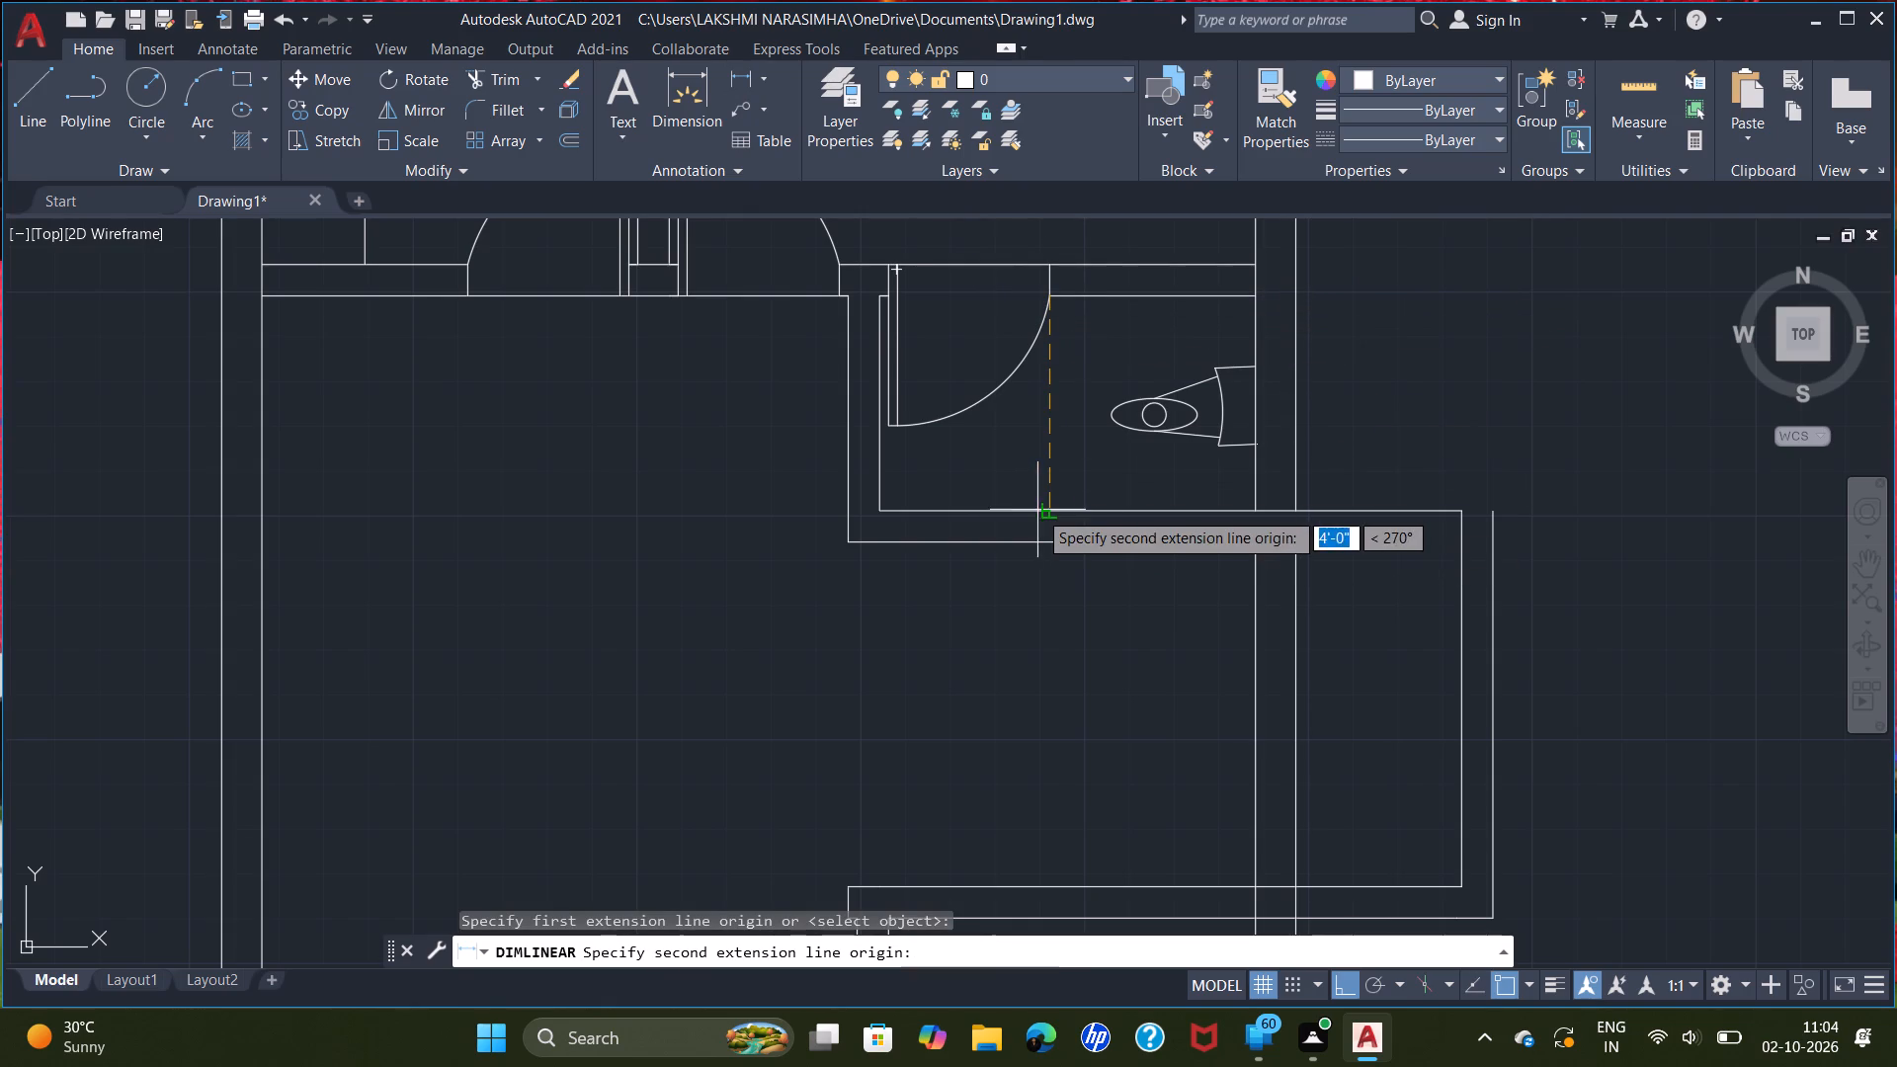
click(1045, 508)
right_click(1048, 429)
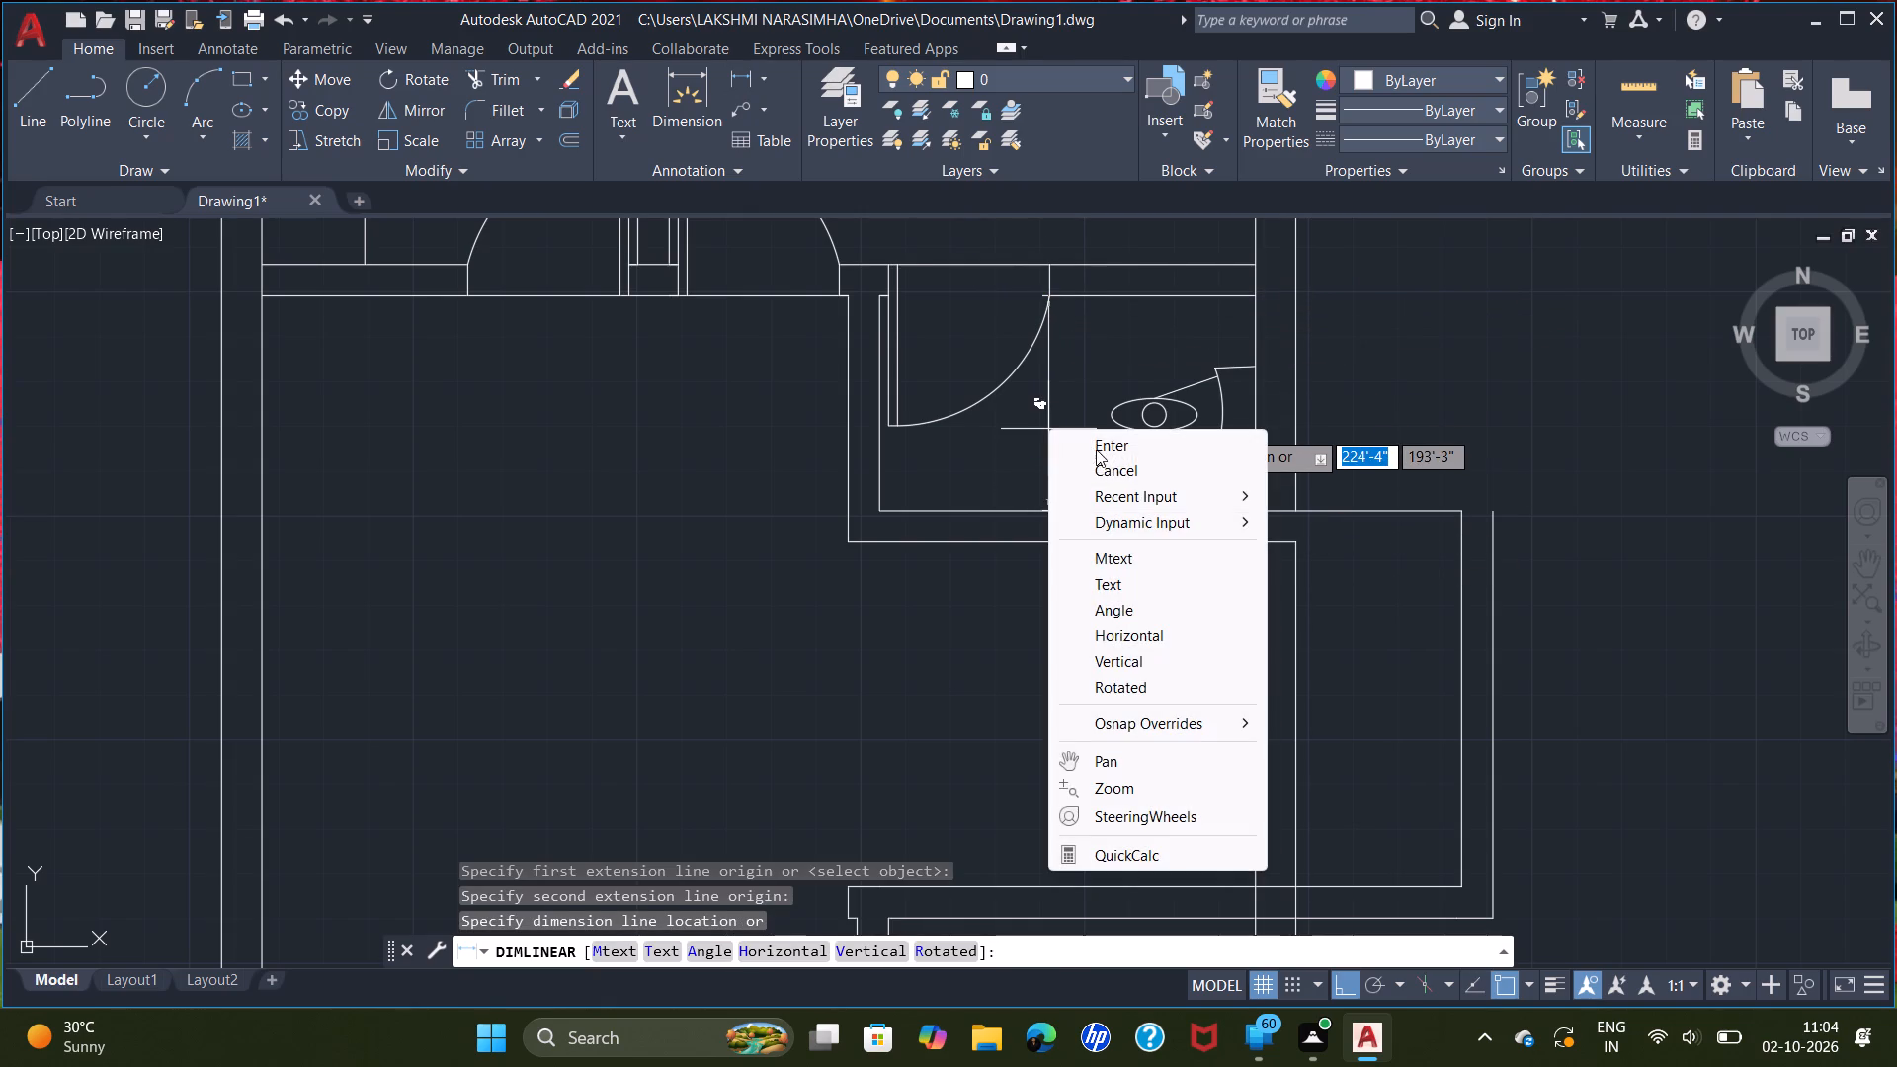
double_click(1097, 450)
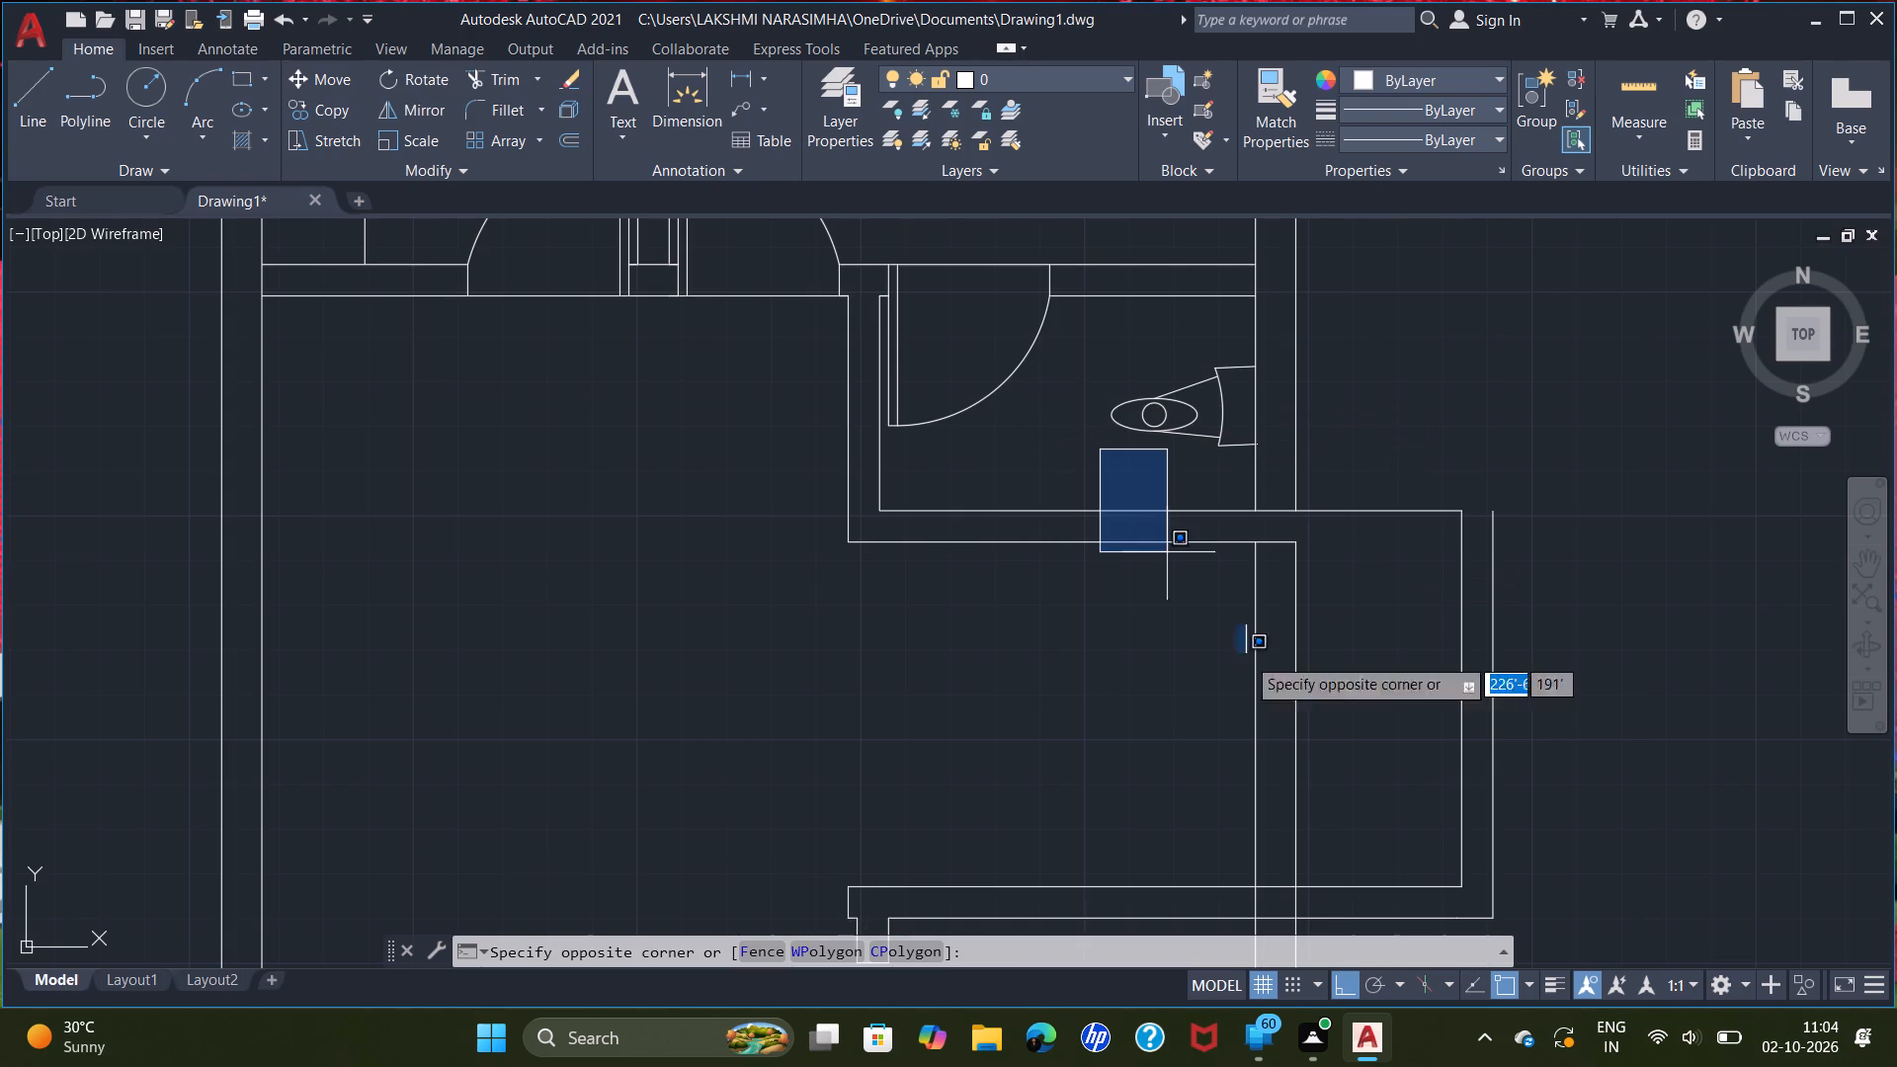
key(Escape)
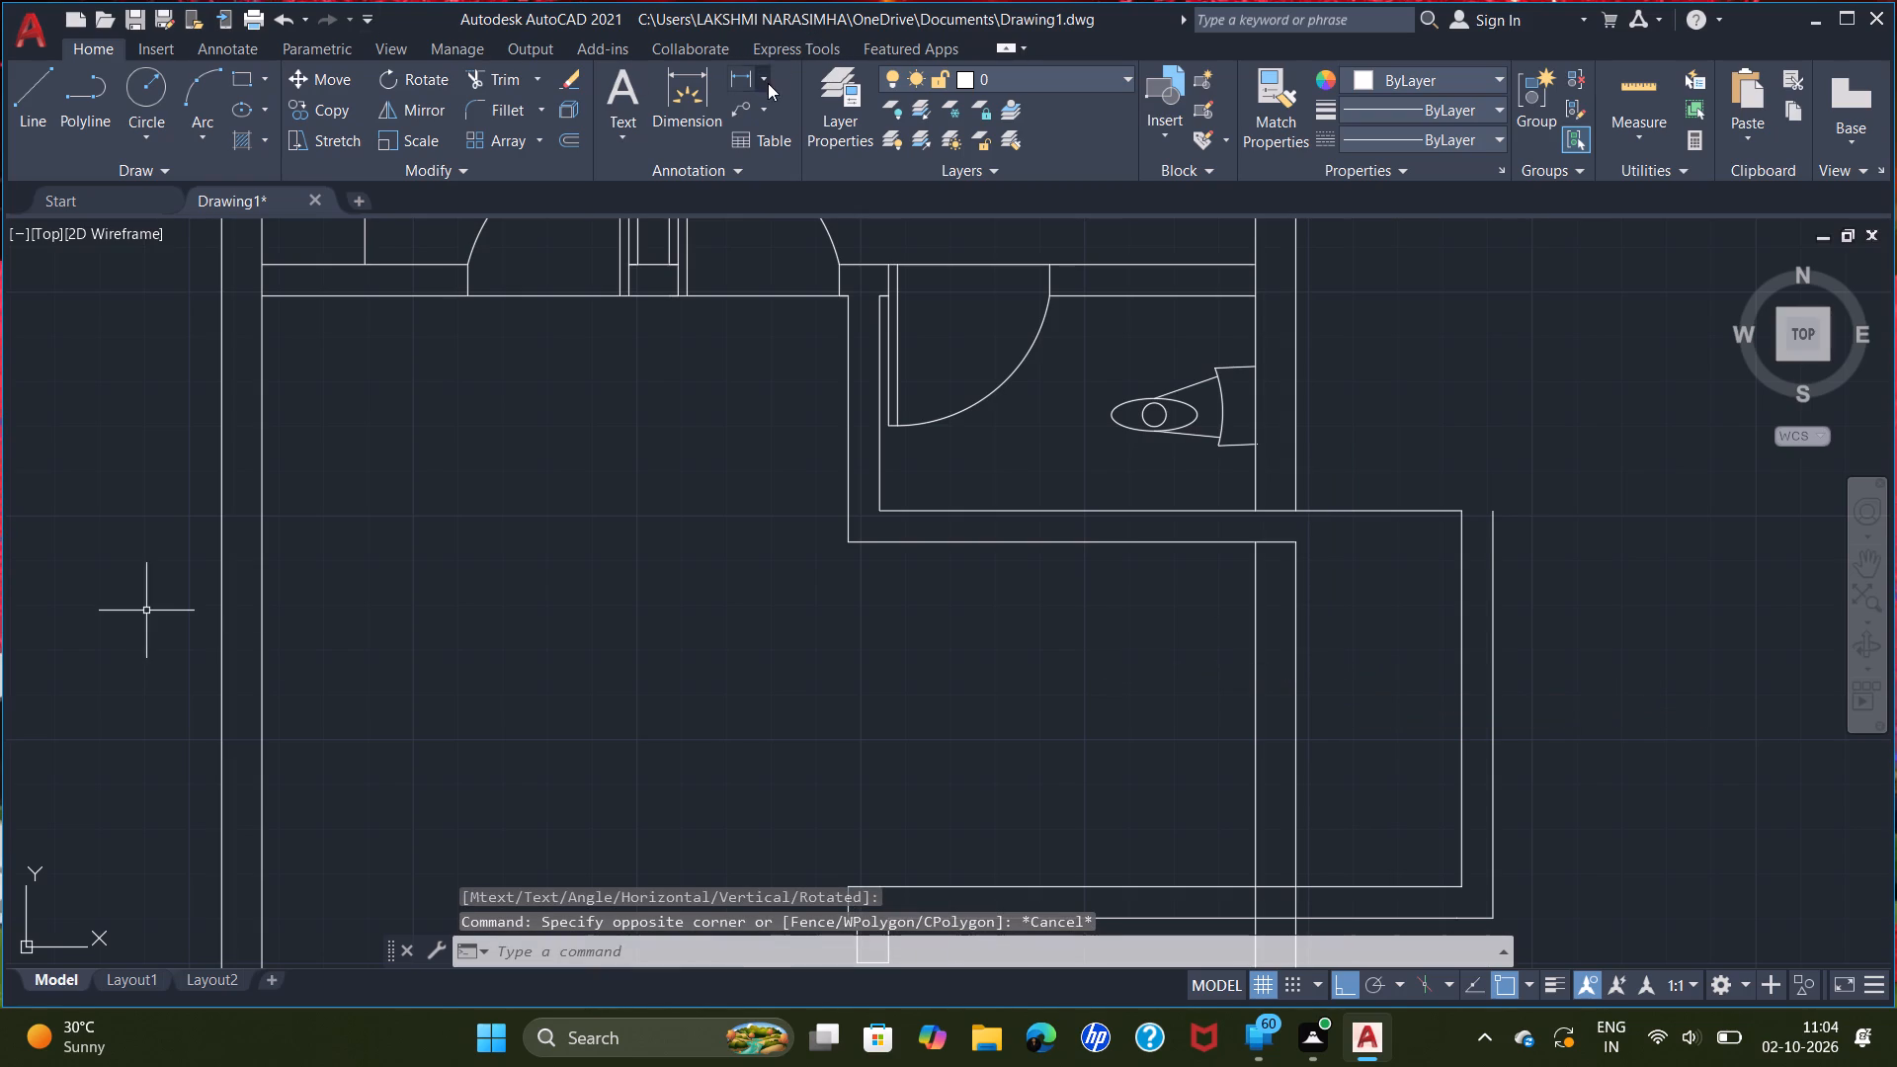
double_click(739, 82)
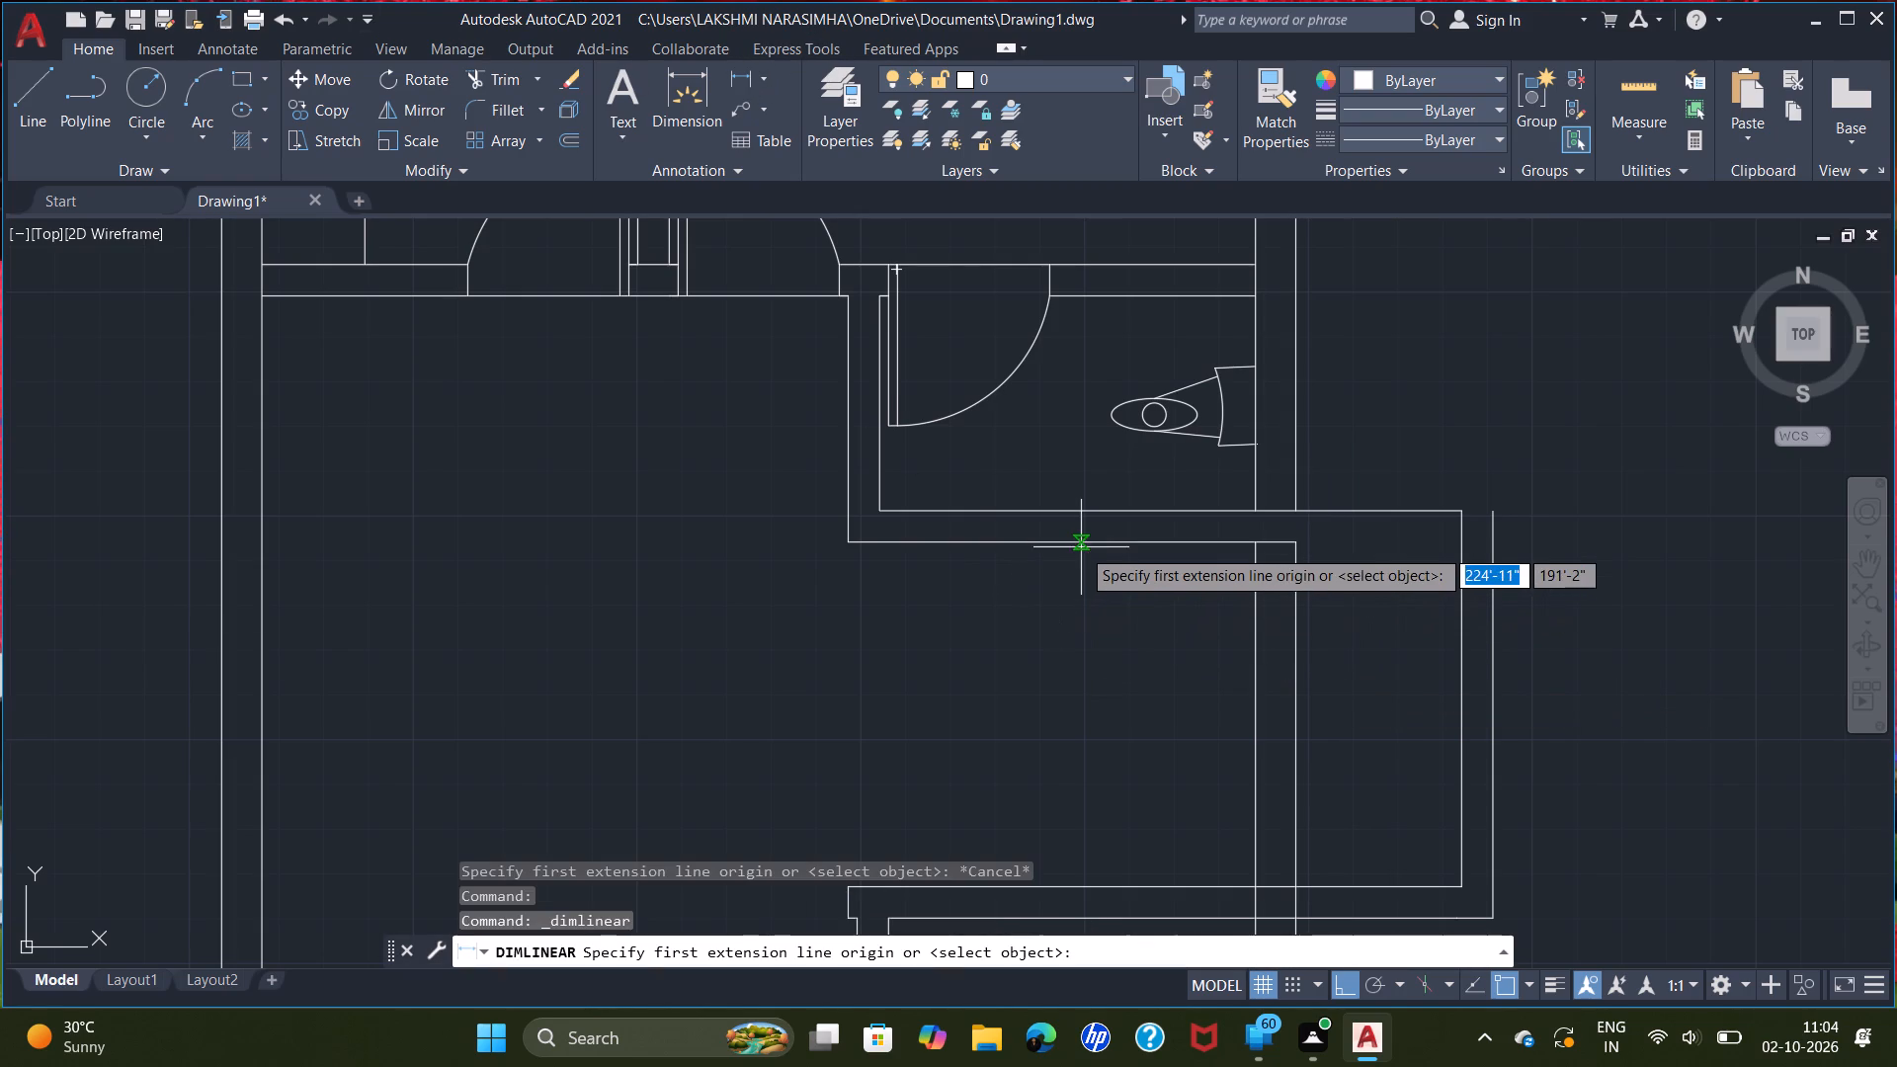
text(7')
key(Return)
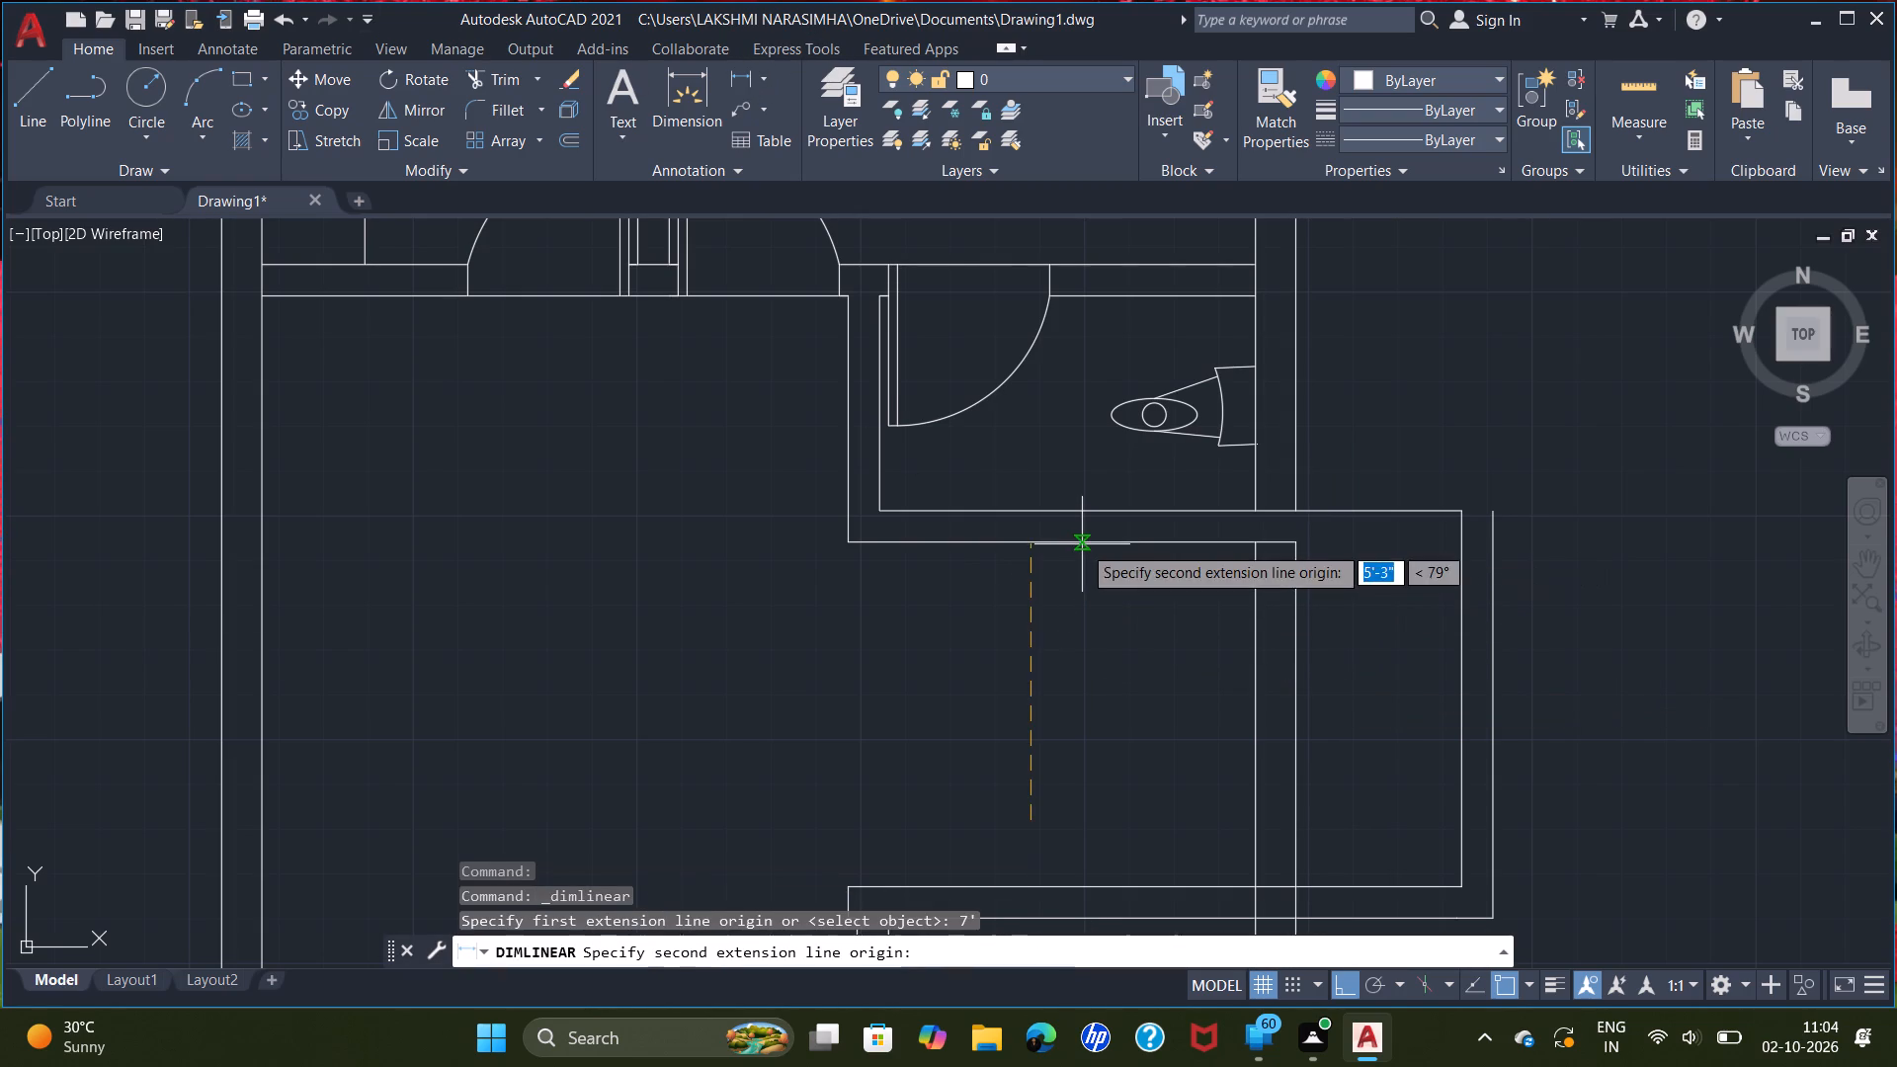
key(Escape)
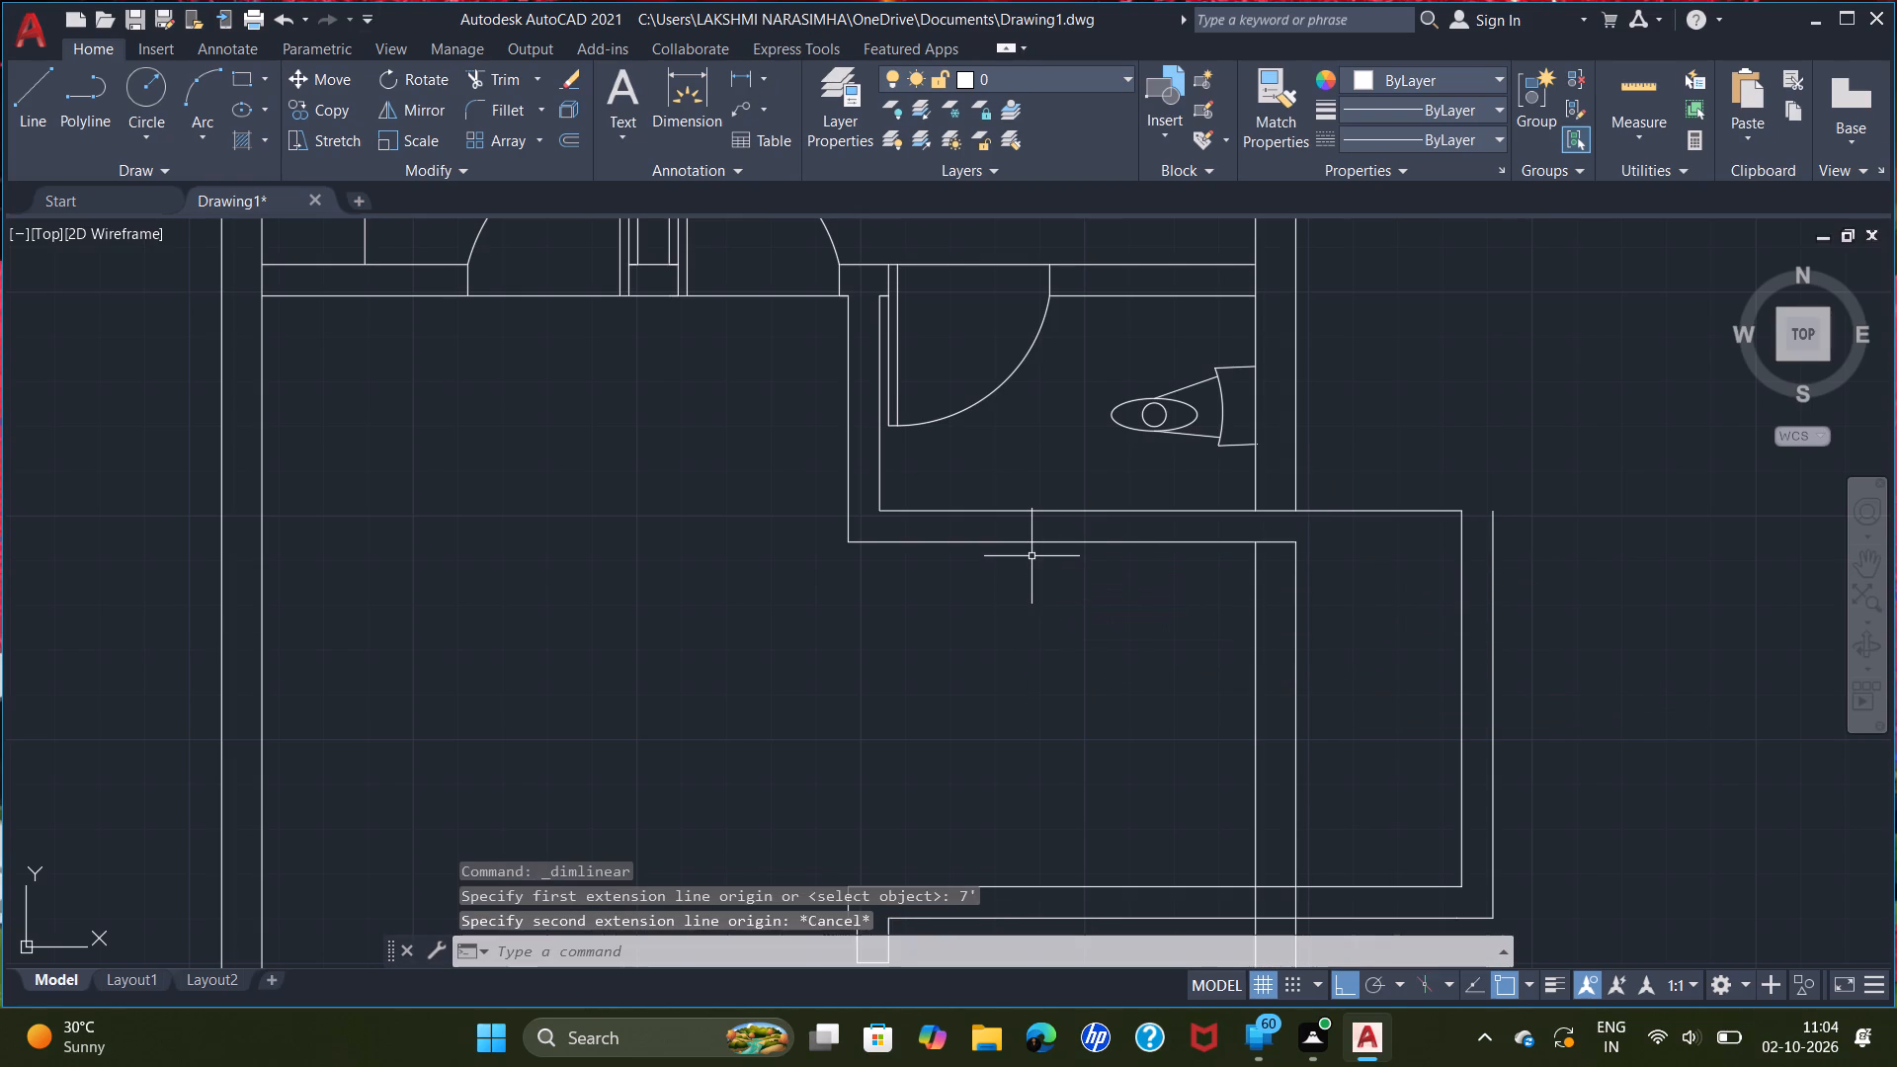
Measure from the toilet's outer southwest corner to the west end of the new south wall's north line.
click(748, 76)
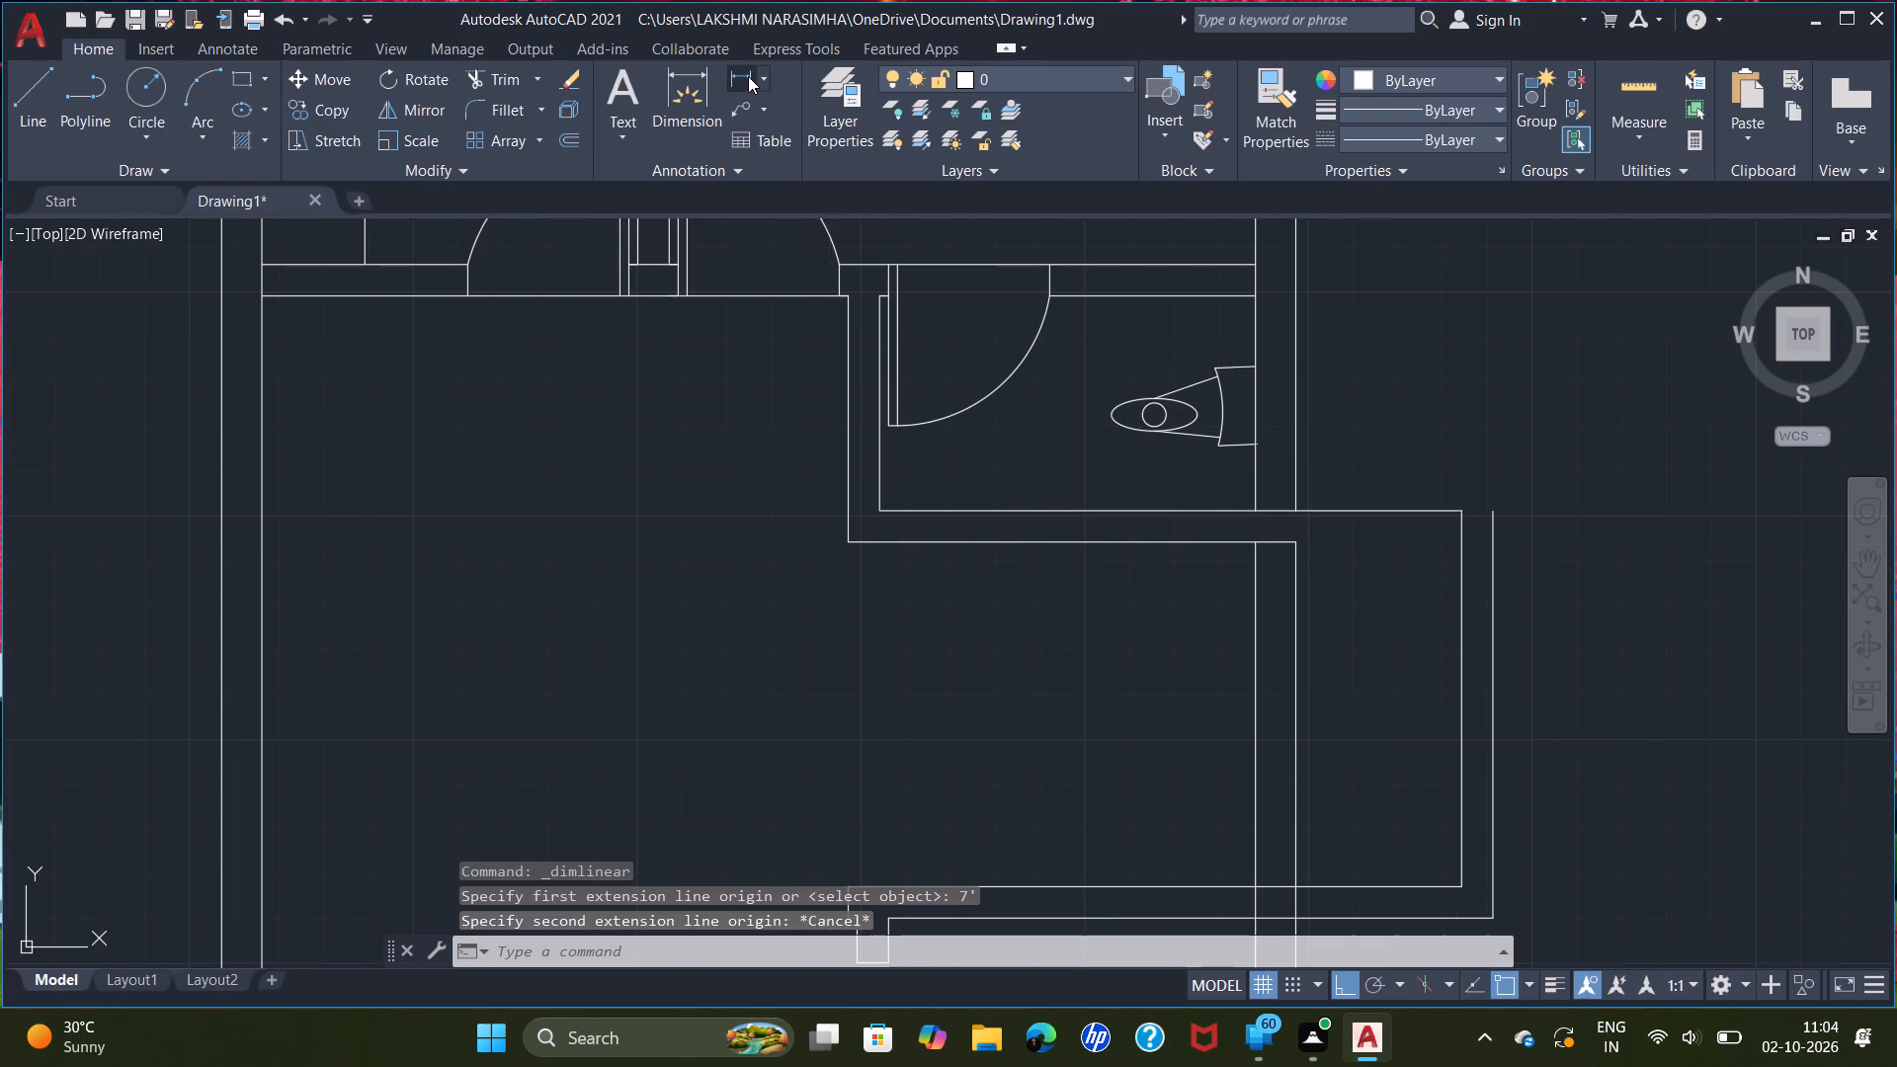
click(843, 548)
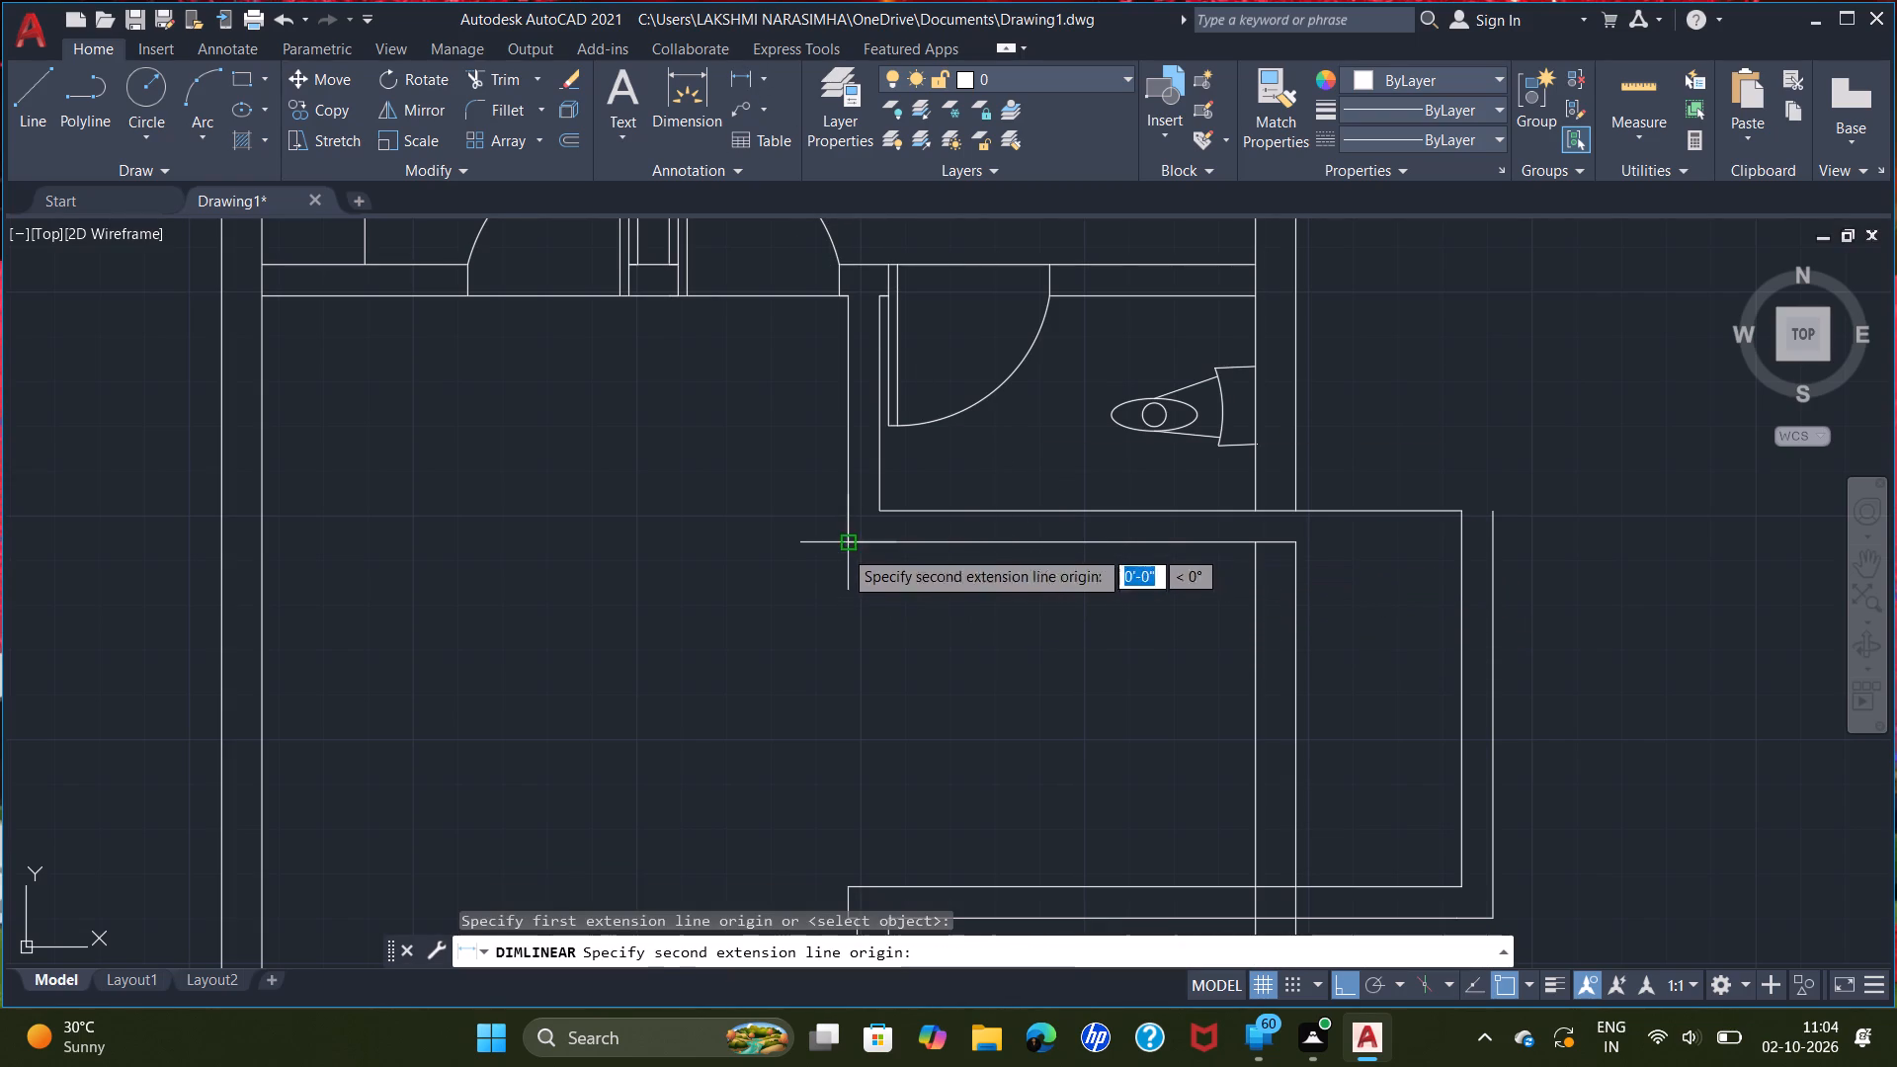
click(847, 886)
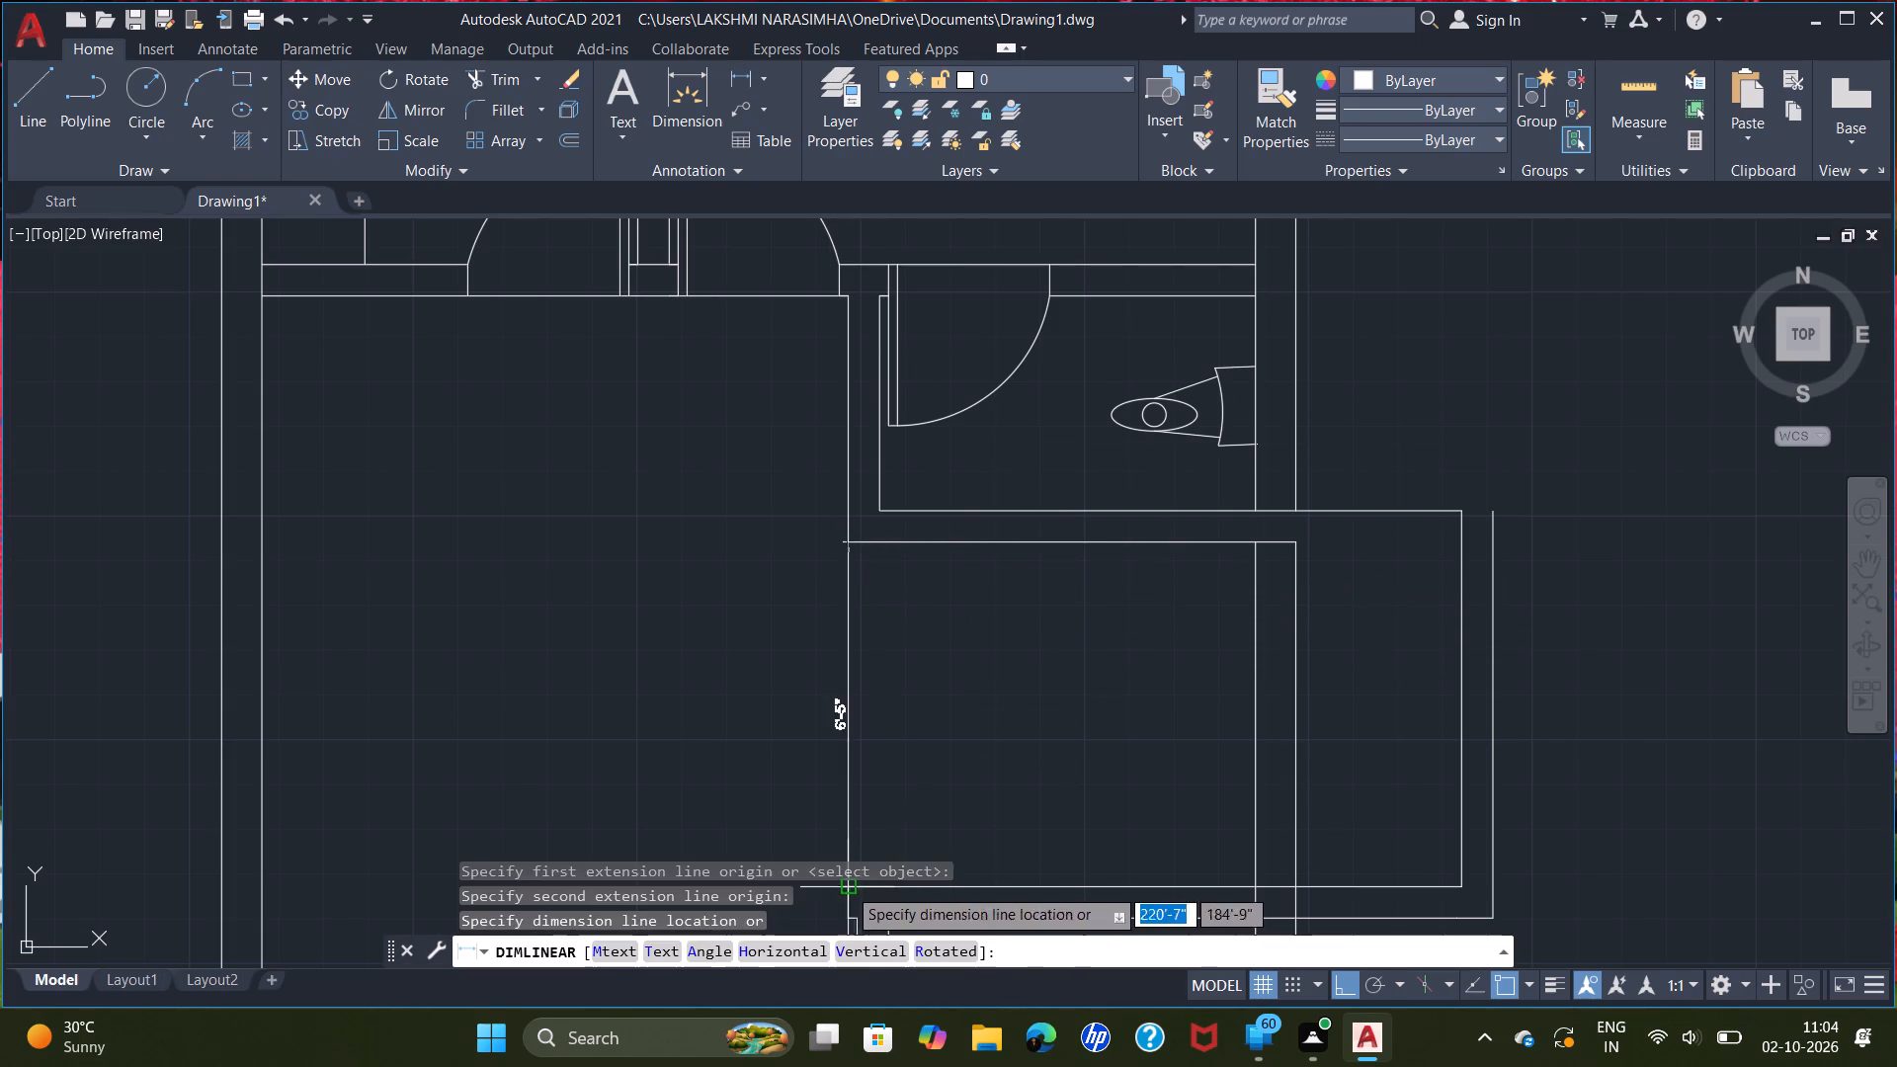
key(Escape)
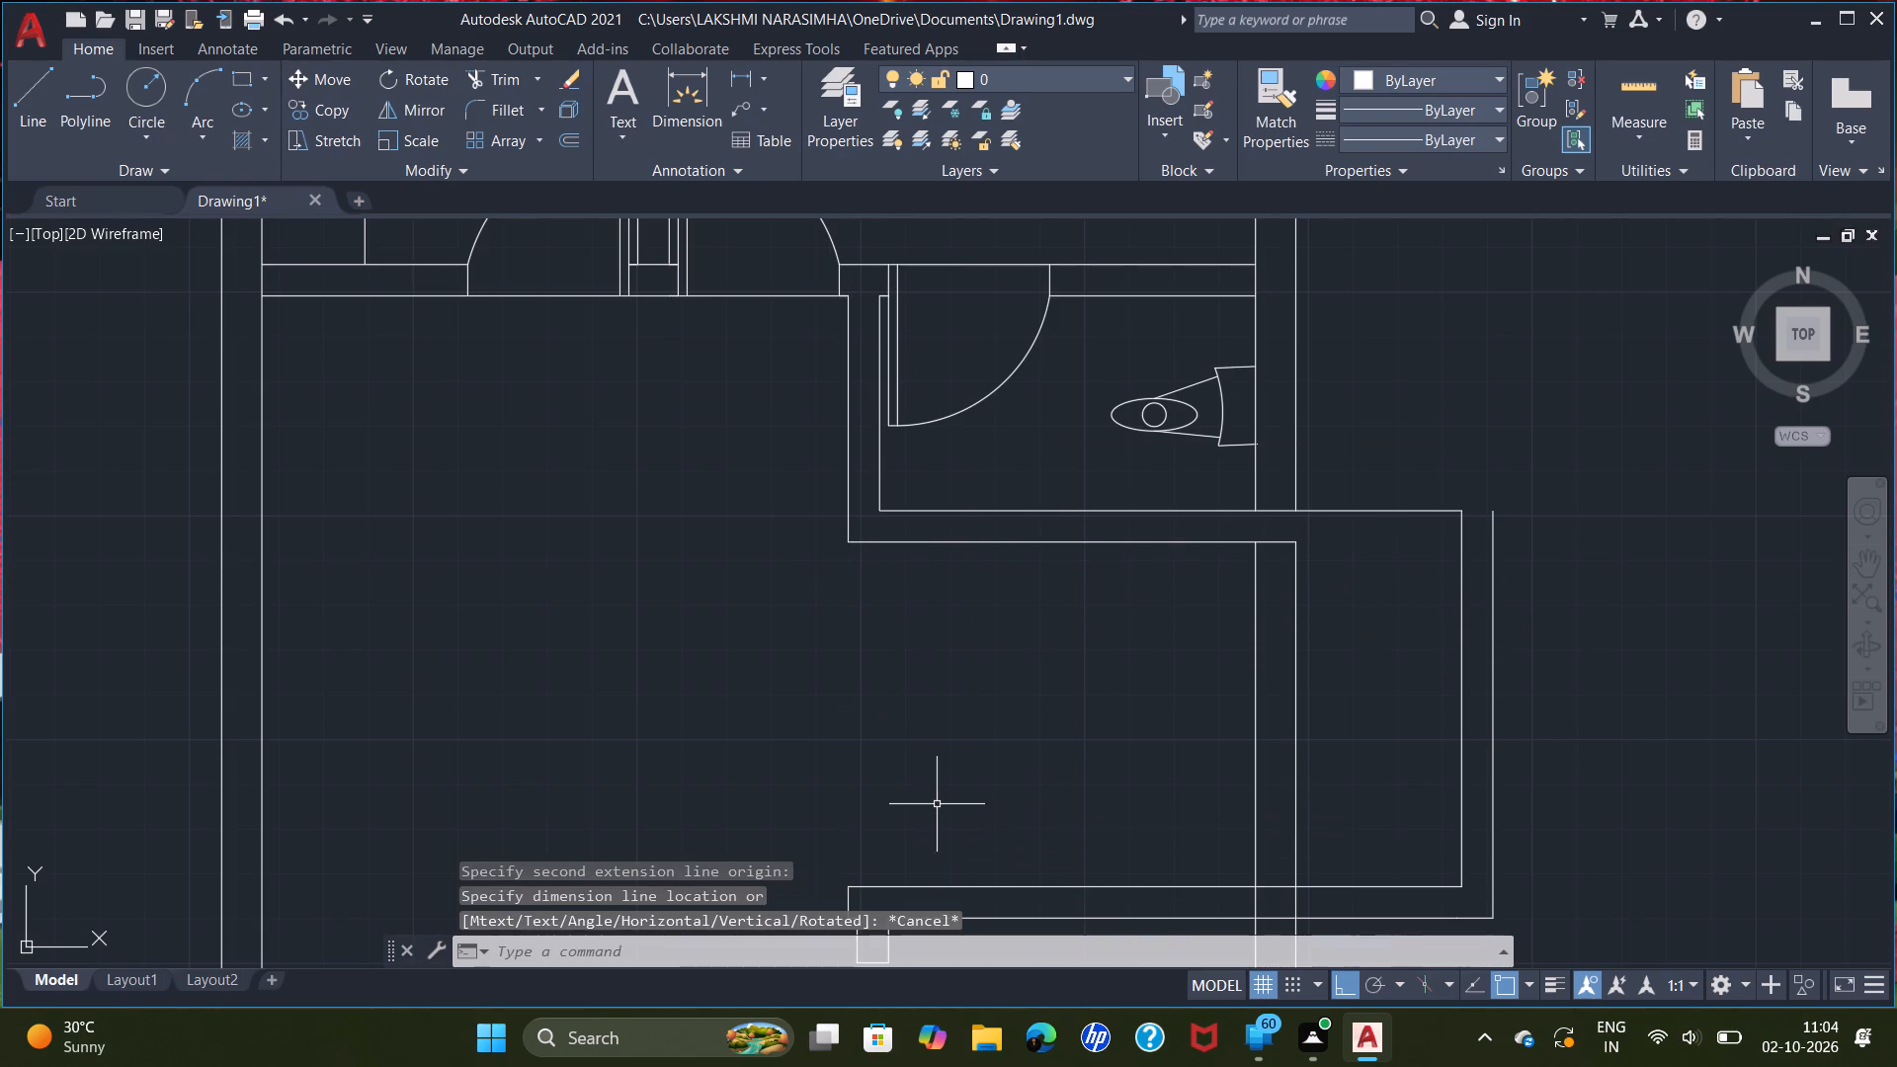
Erase the new south wall's lines inside the house, including the short stub at its west end.
scroll(1143, 871, down, 1)
middle_drag(1147, 880, 1144, 875)
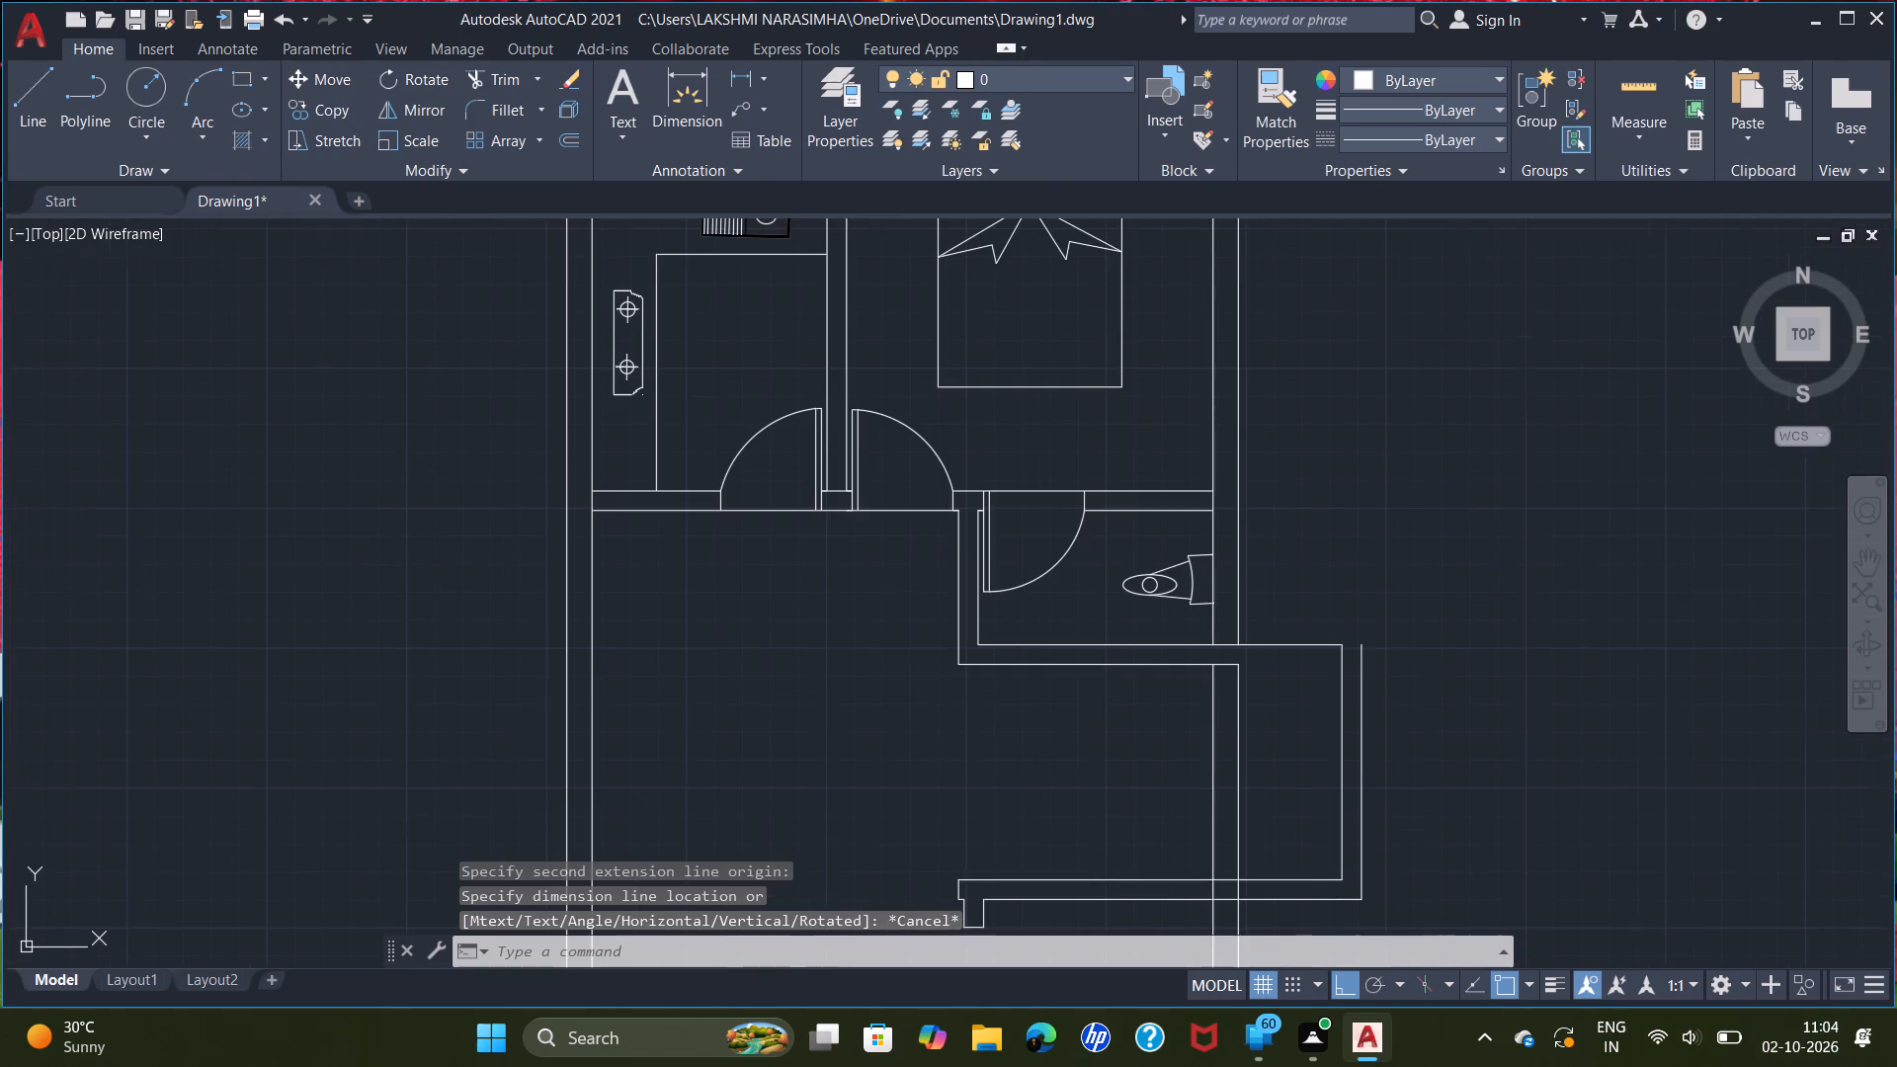
middle_drag(1144, 875, 1101, 779)
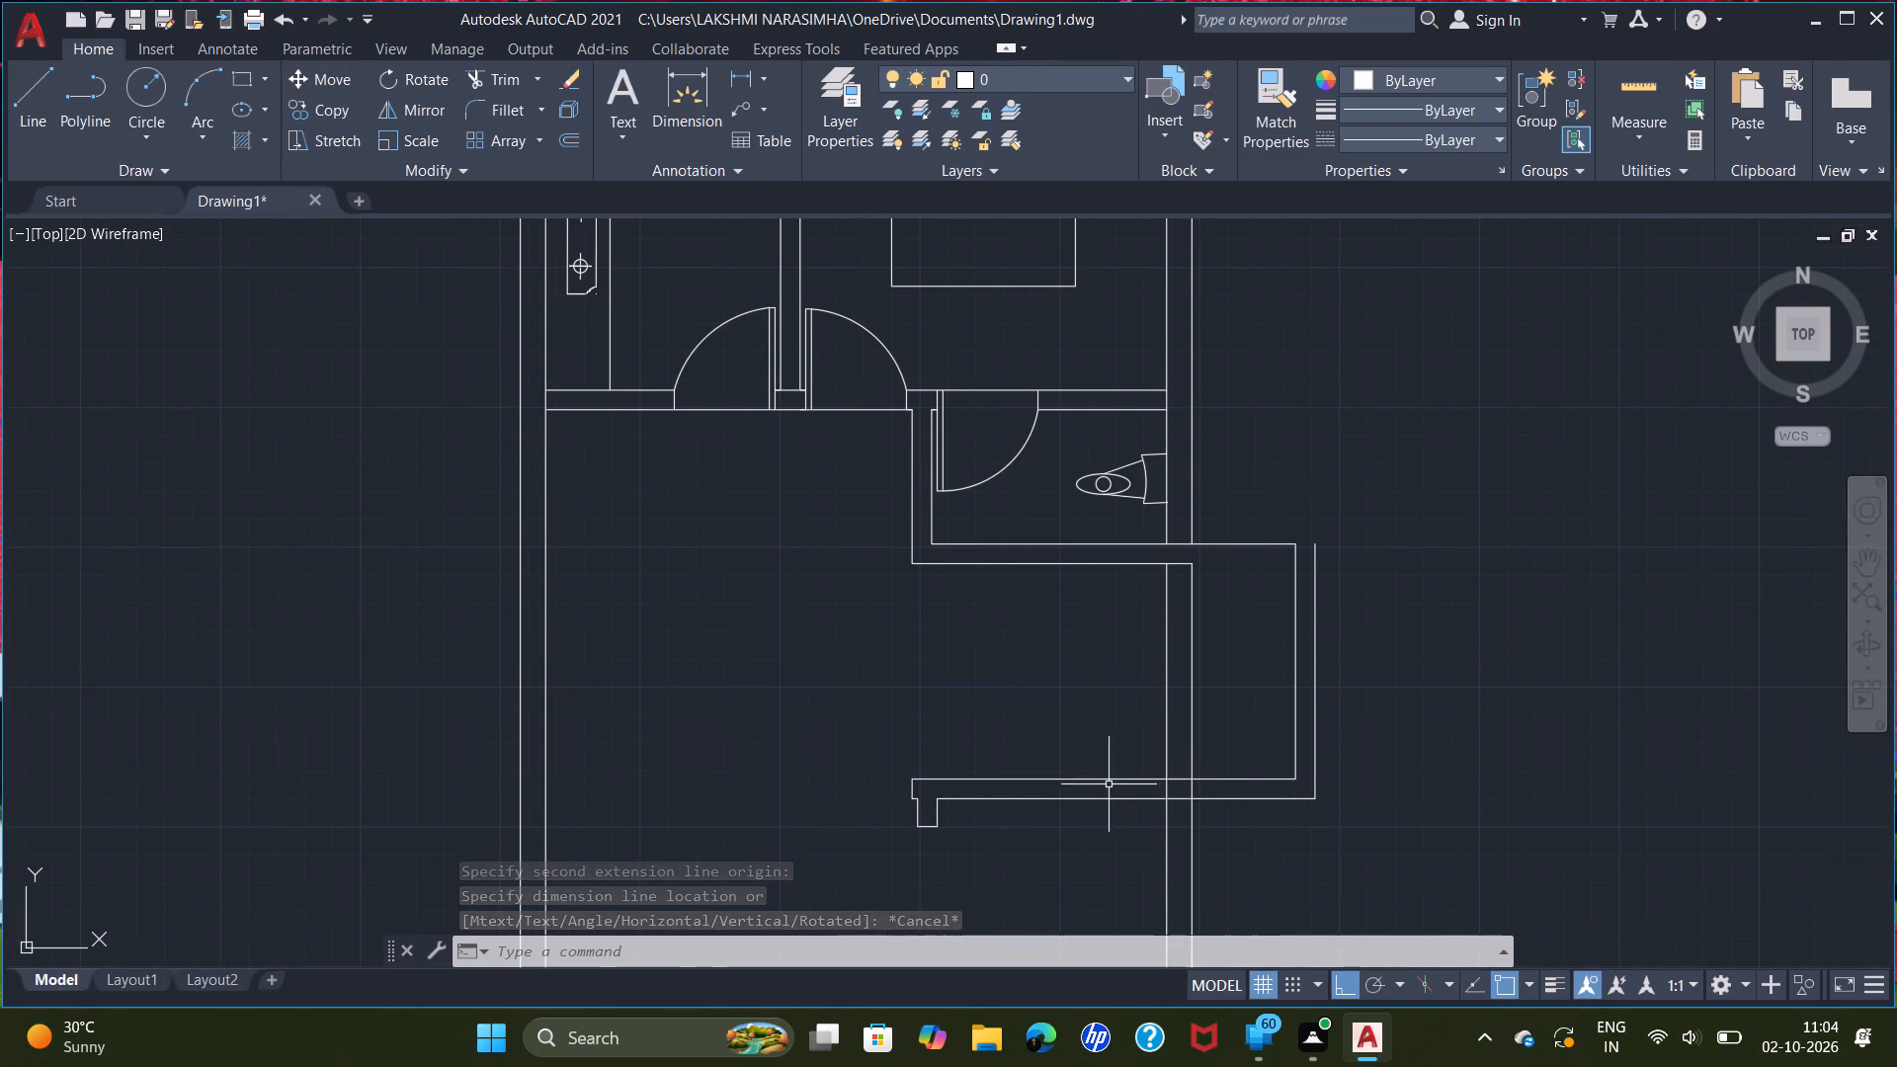
click(1101, 775)
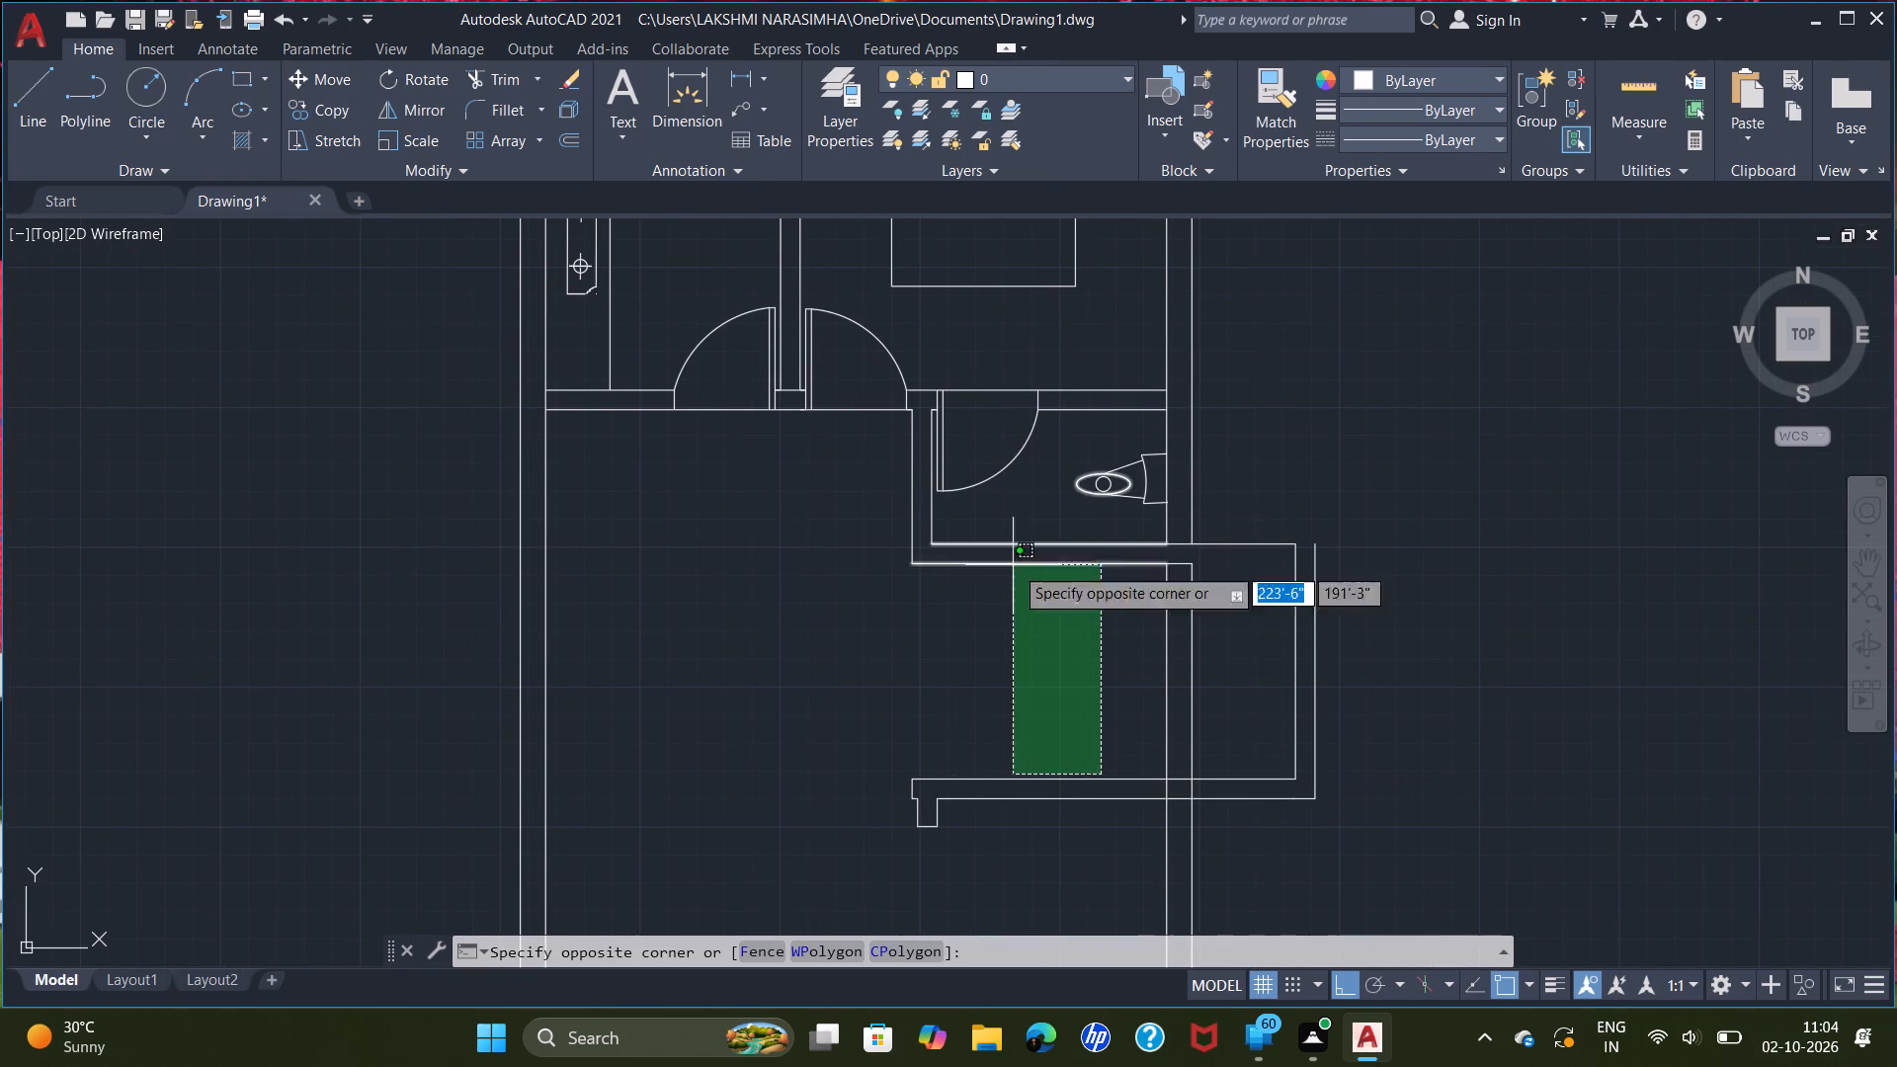
key(Escape)
click(1090, 849)
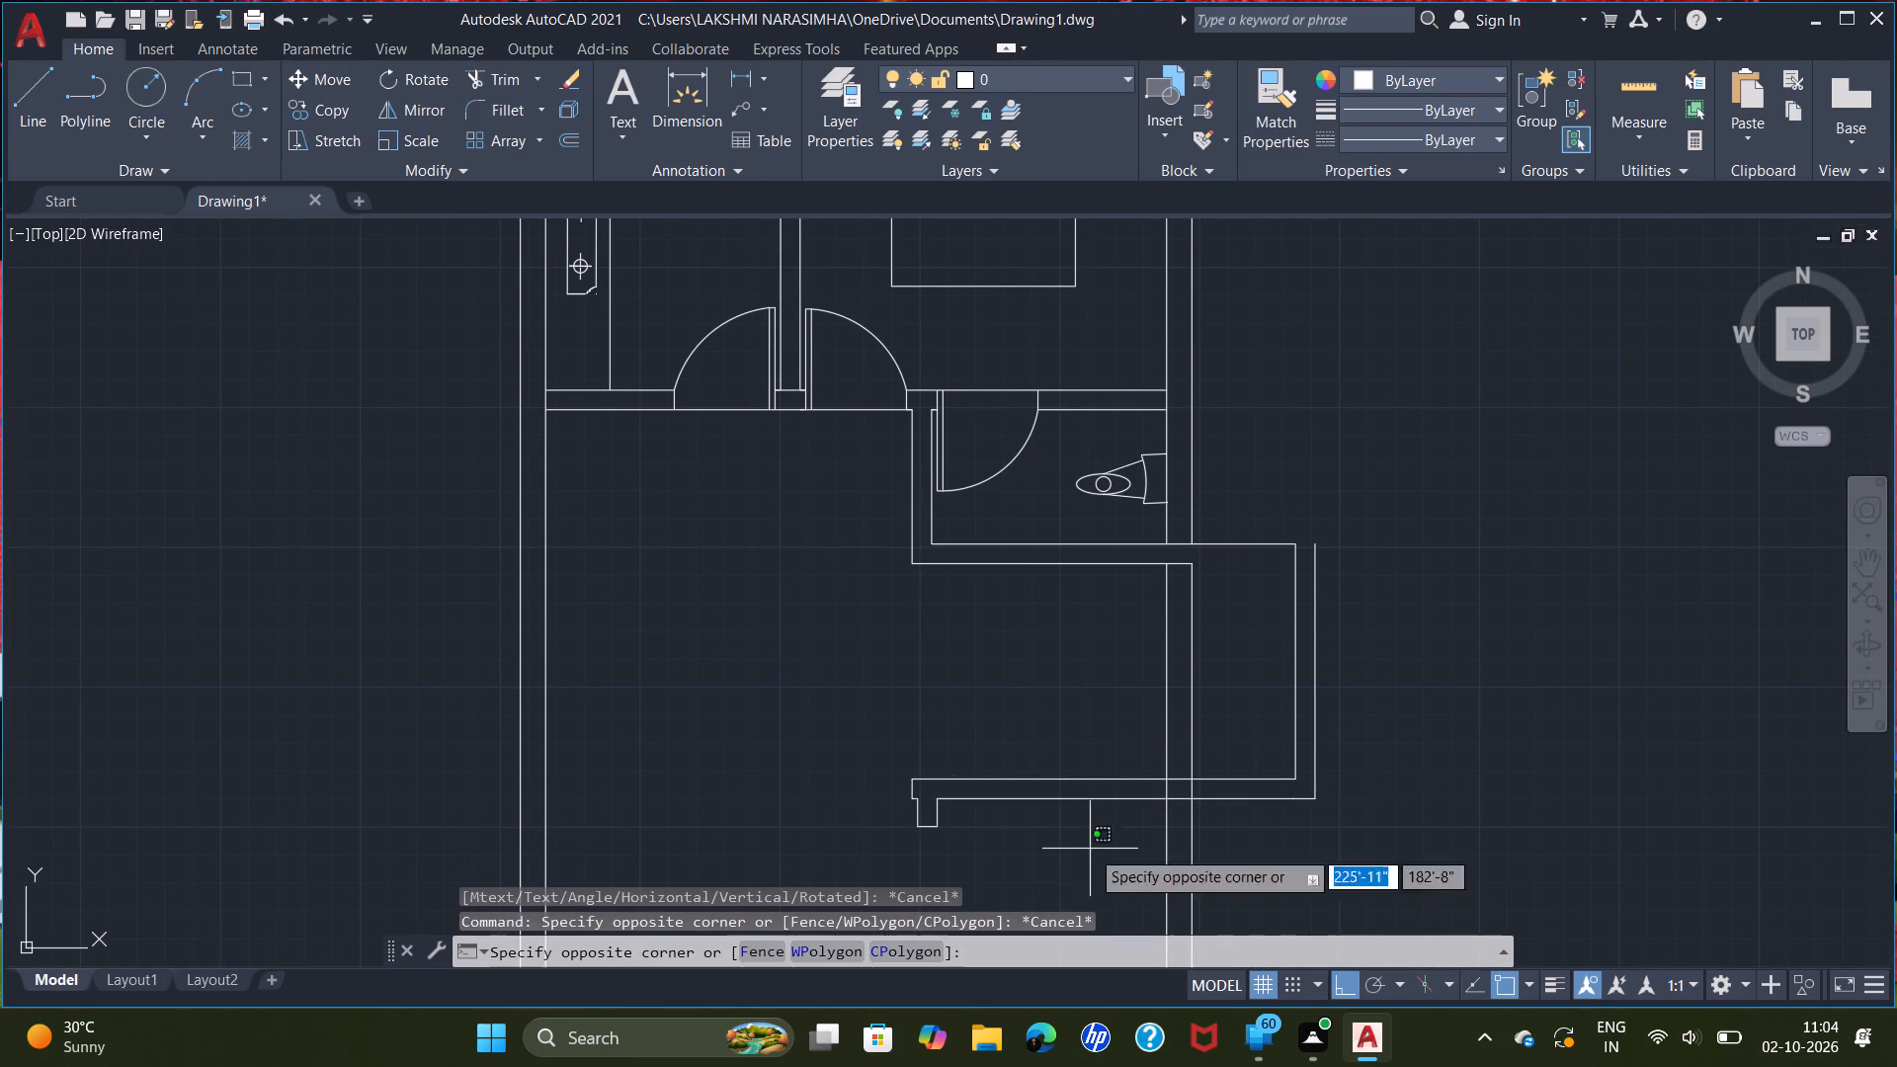
triple_click(920, 666)
key(Delete)
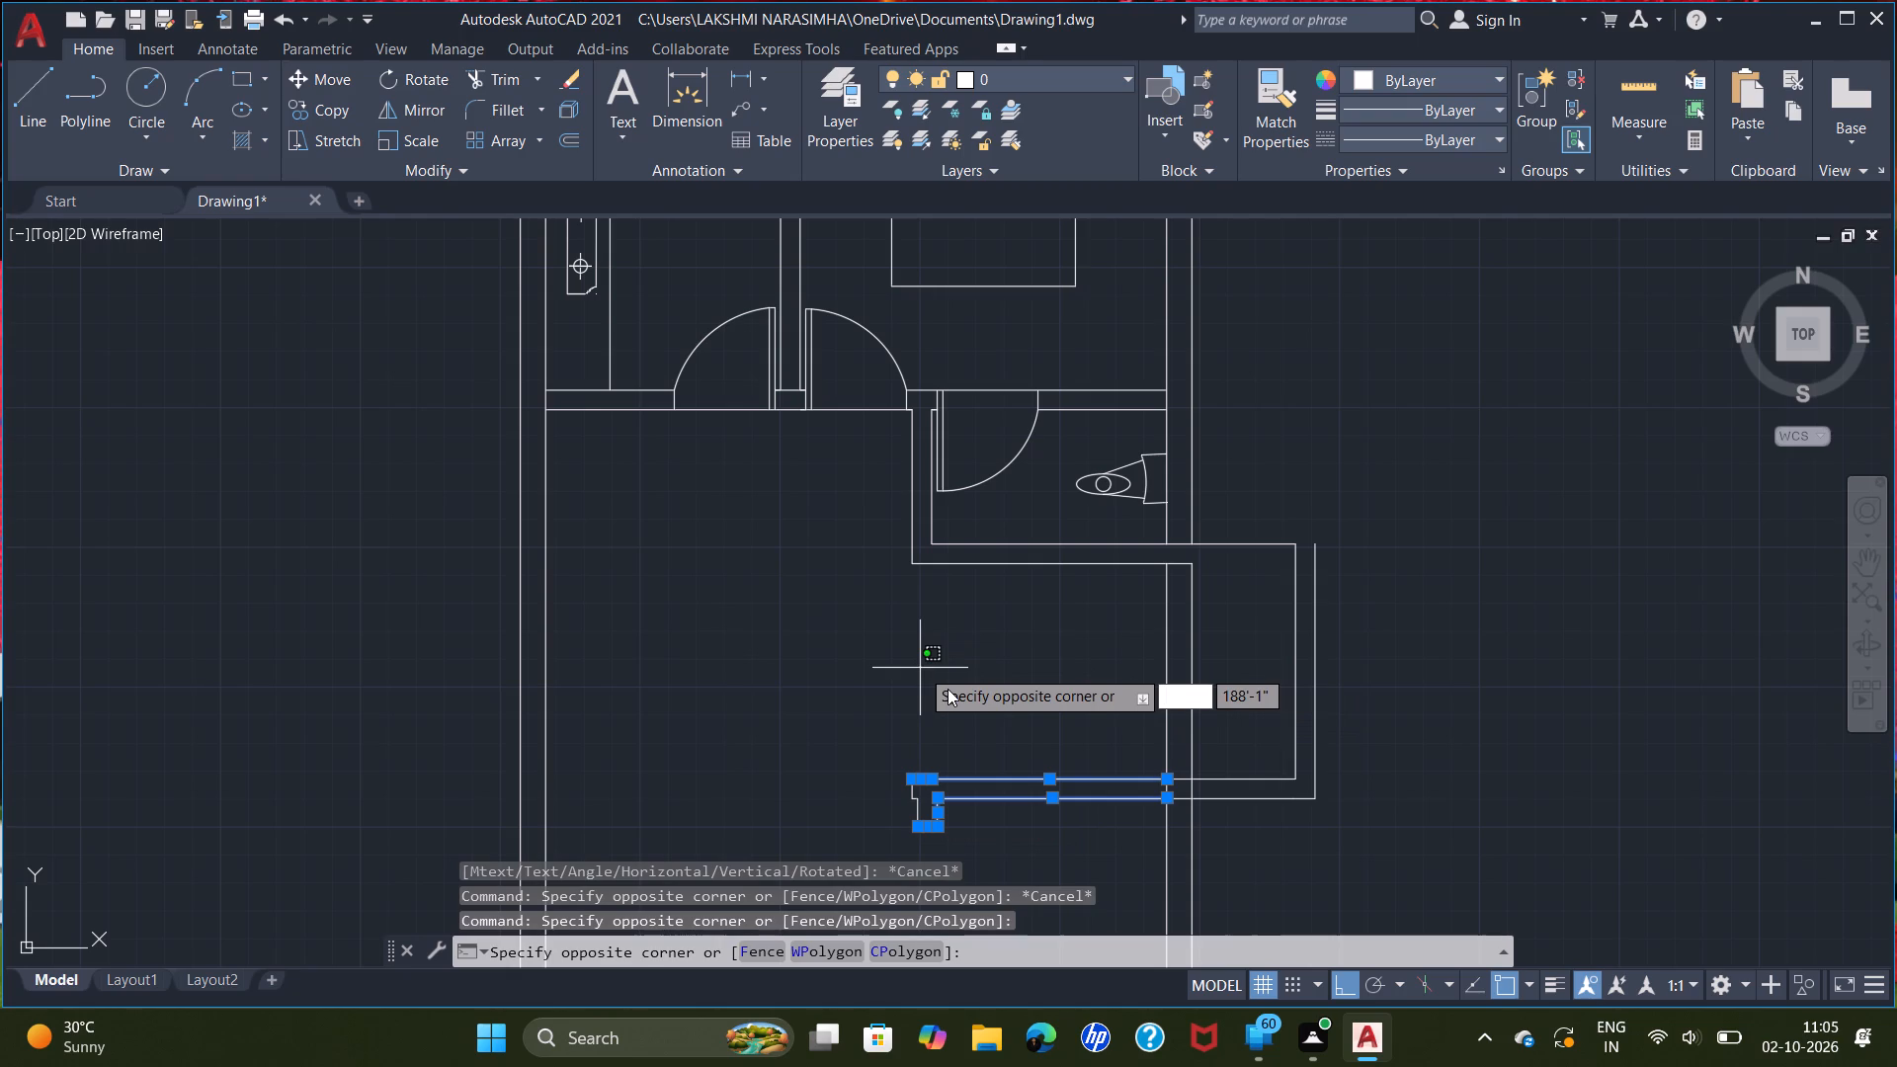
key(Delete)
triple_click(1179, 689)
key(Escape)
key(Delete)
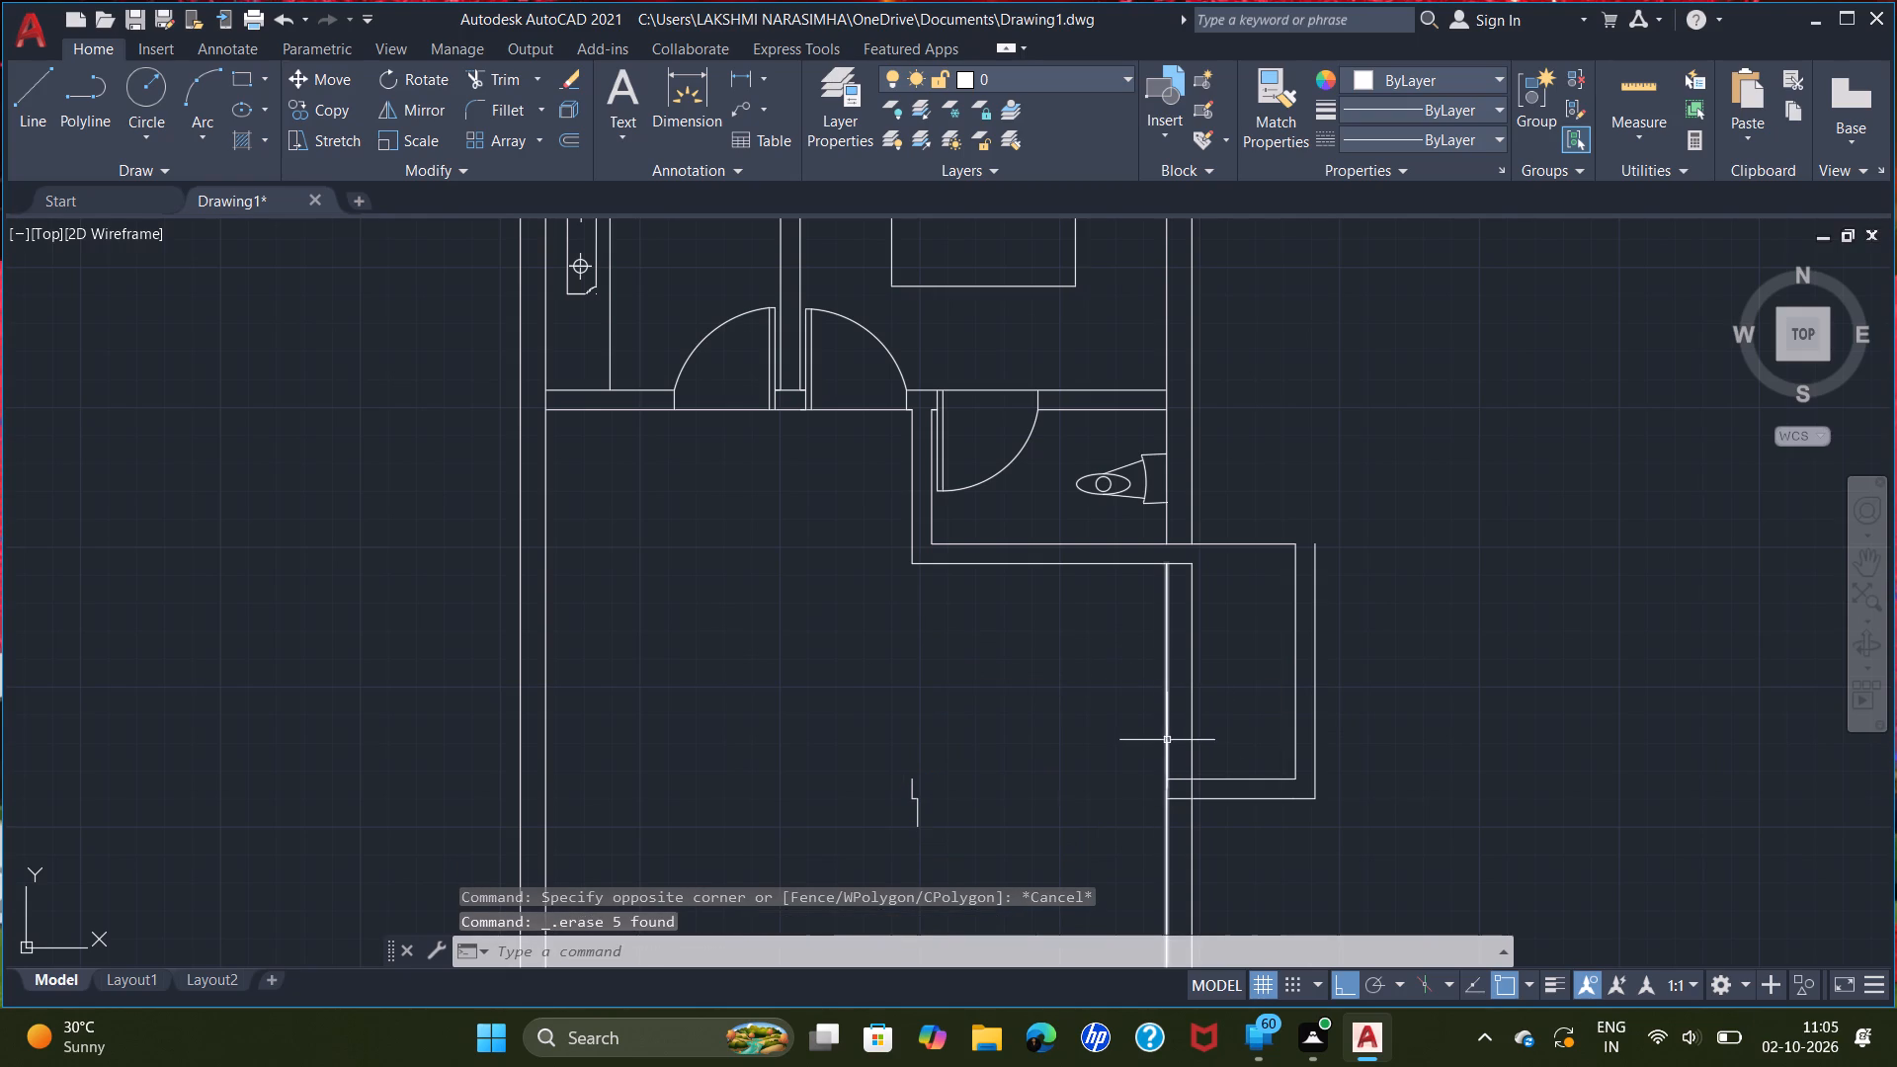
double_click(956, 869)
double_click(870, 762)
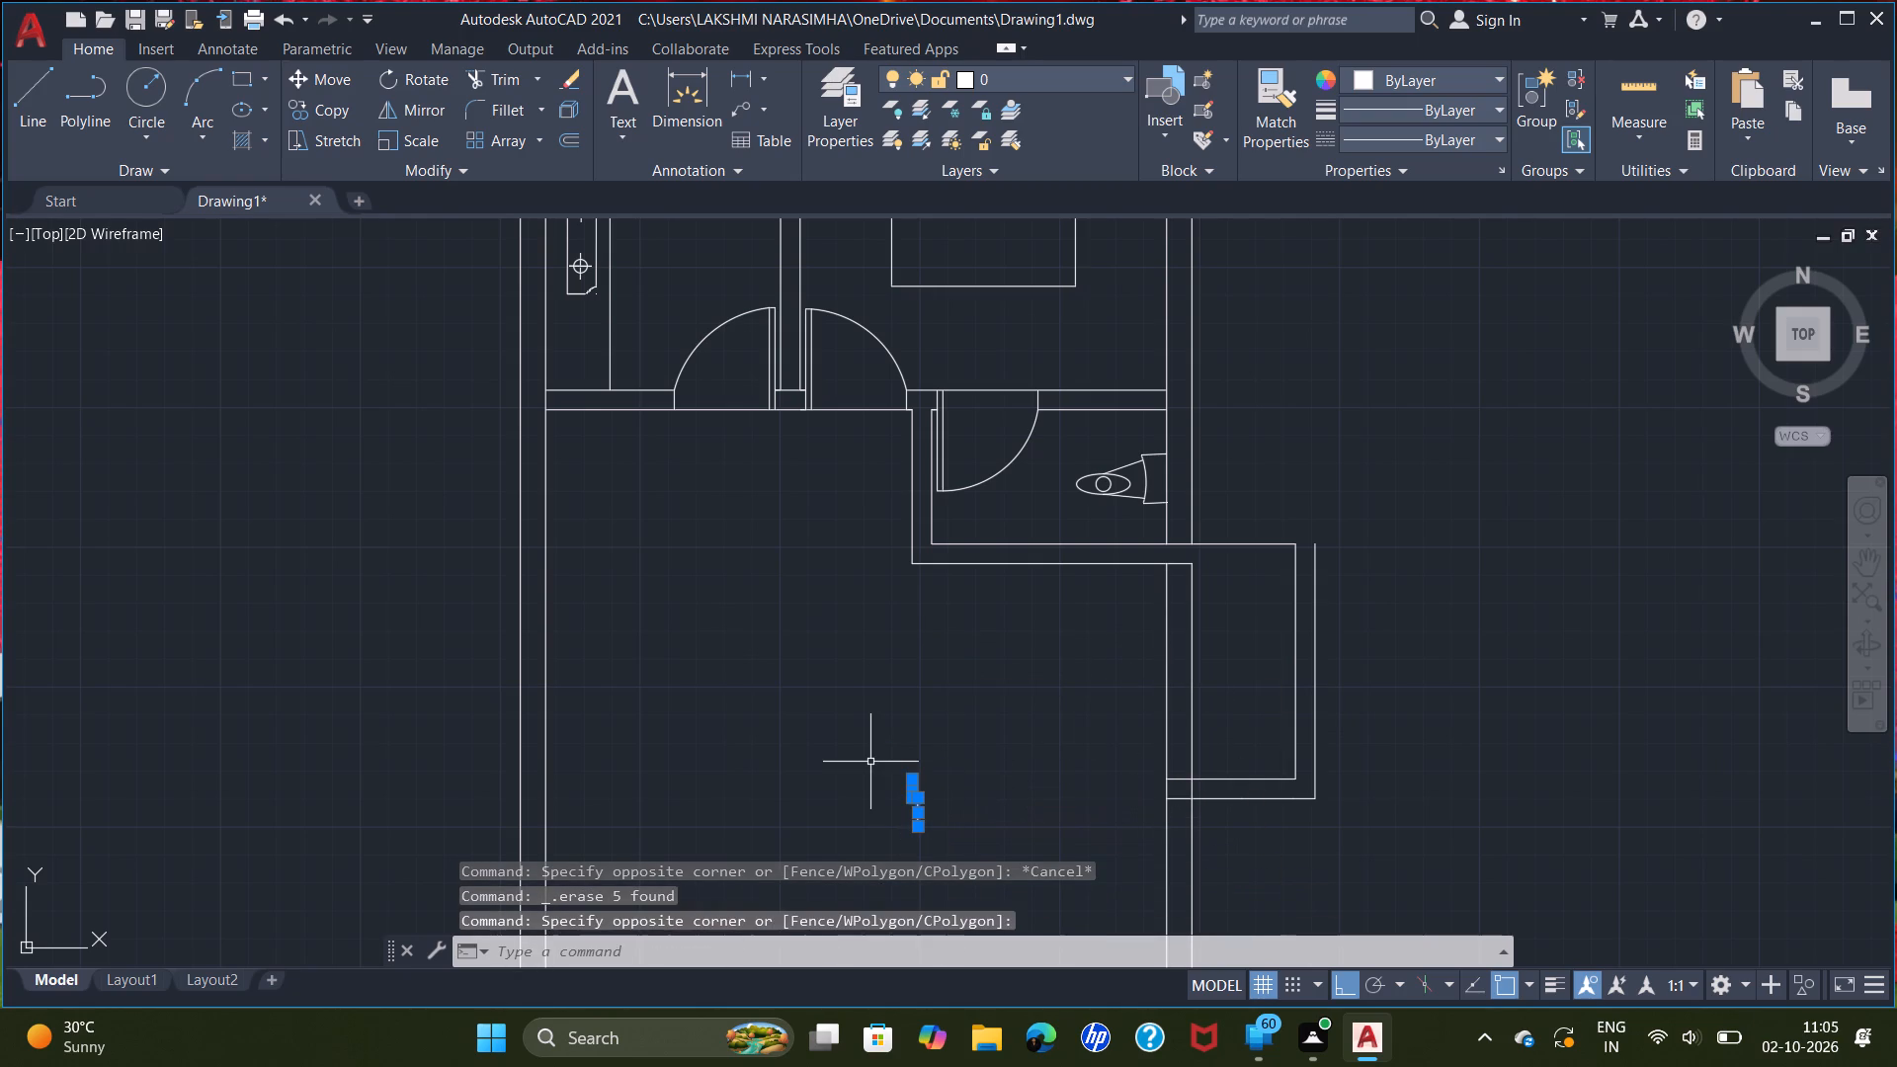
key(Delete)
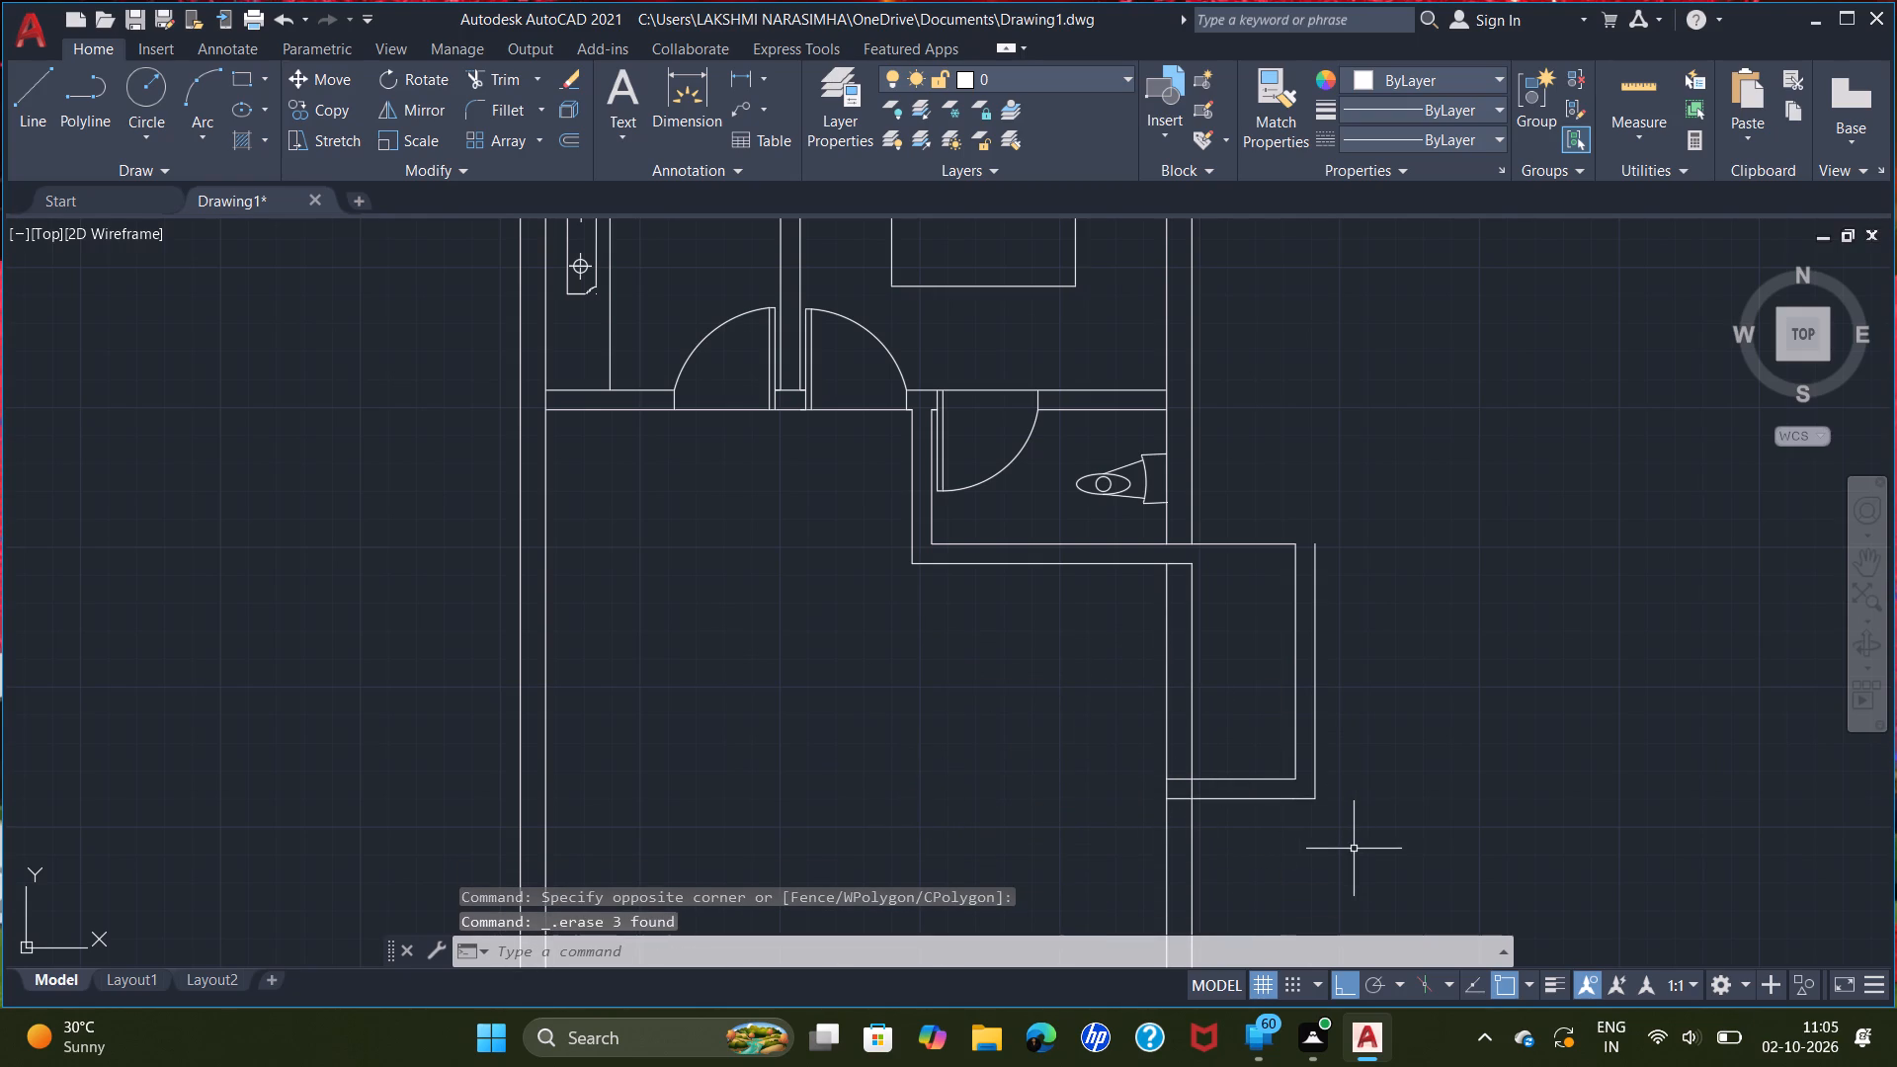
Erase the extension's east and south wall lines, including the two short segments crossing the house's east wall.
drag(1342, 852, 1319, 852)
click(1220, 687)
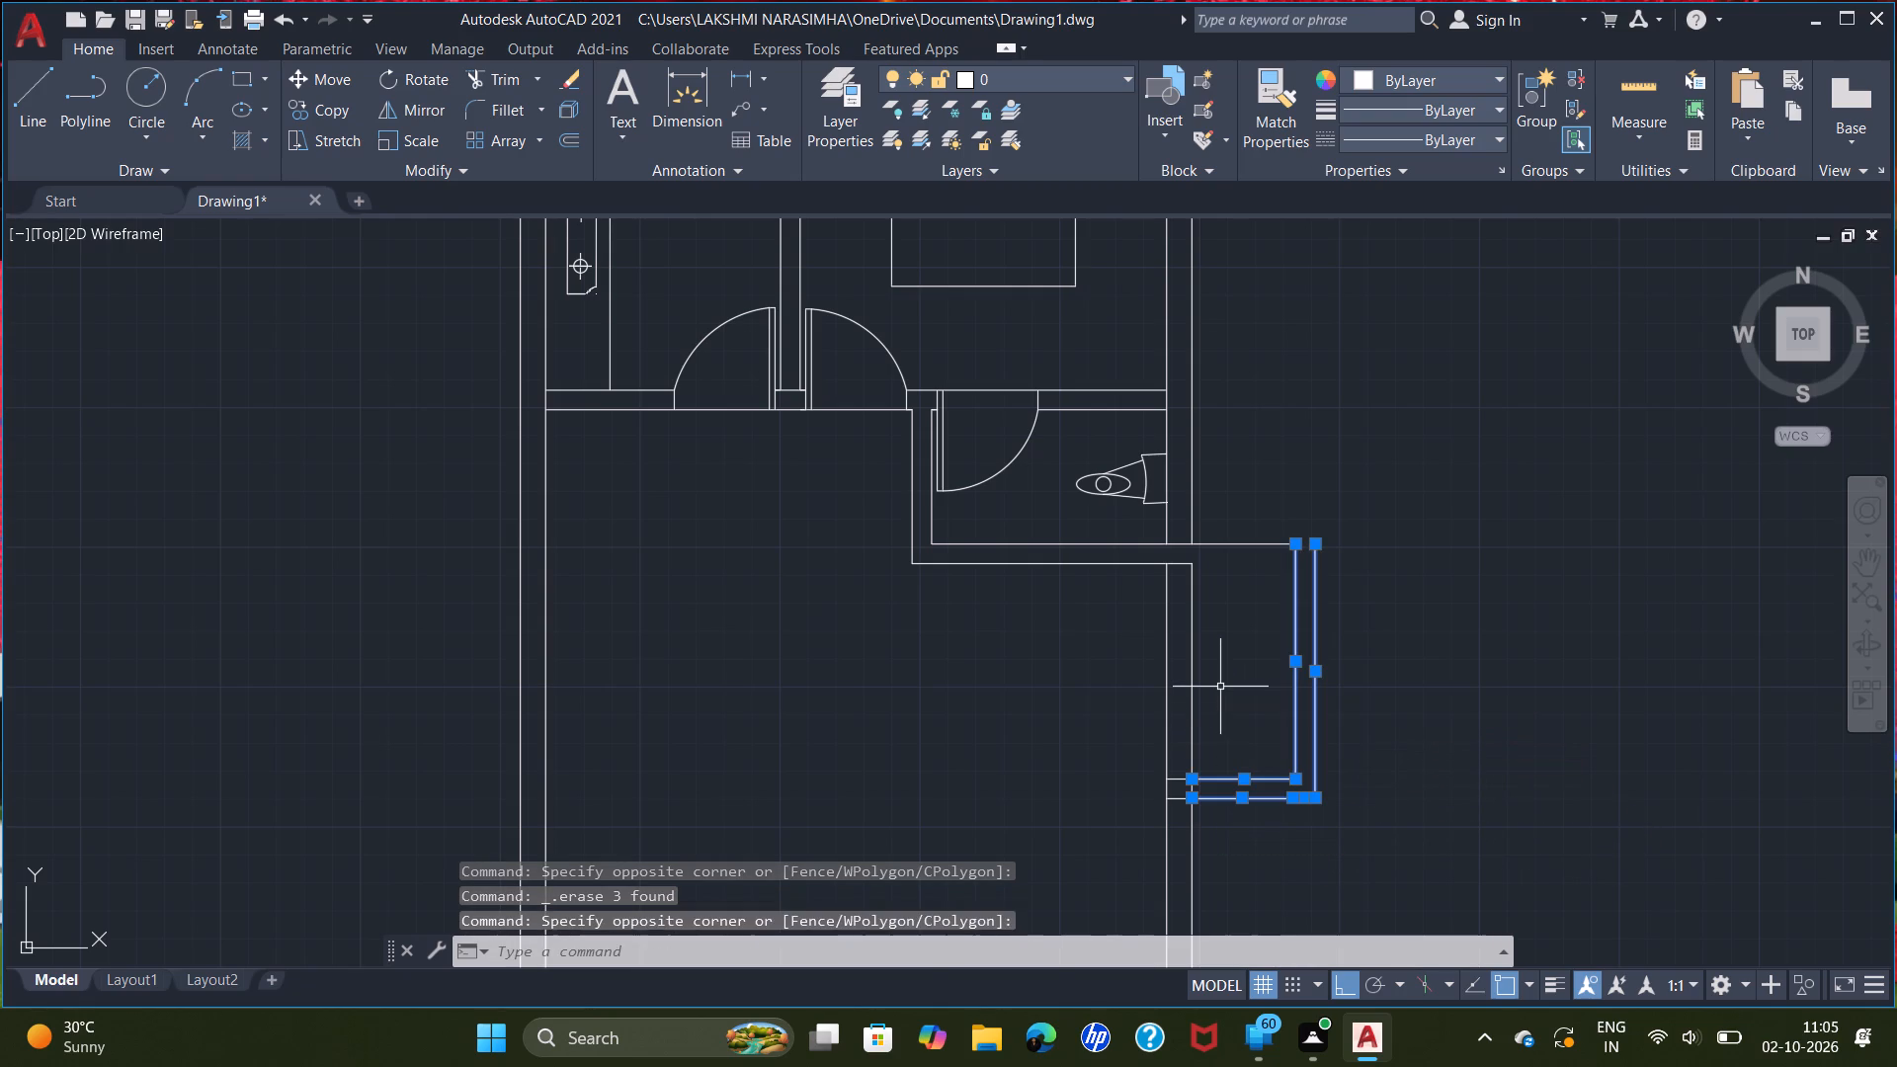
key(Delete)
scroll(1186, 797, up, 3)
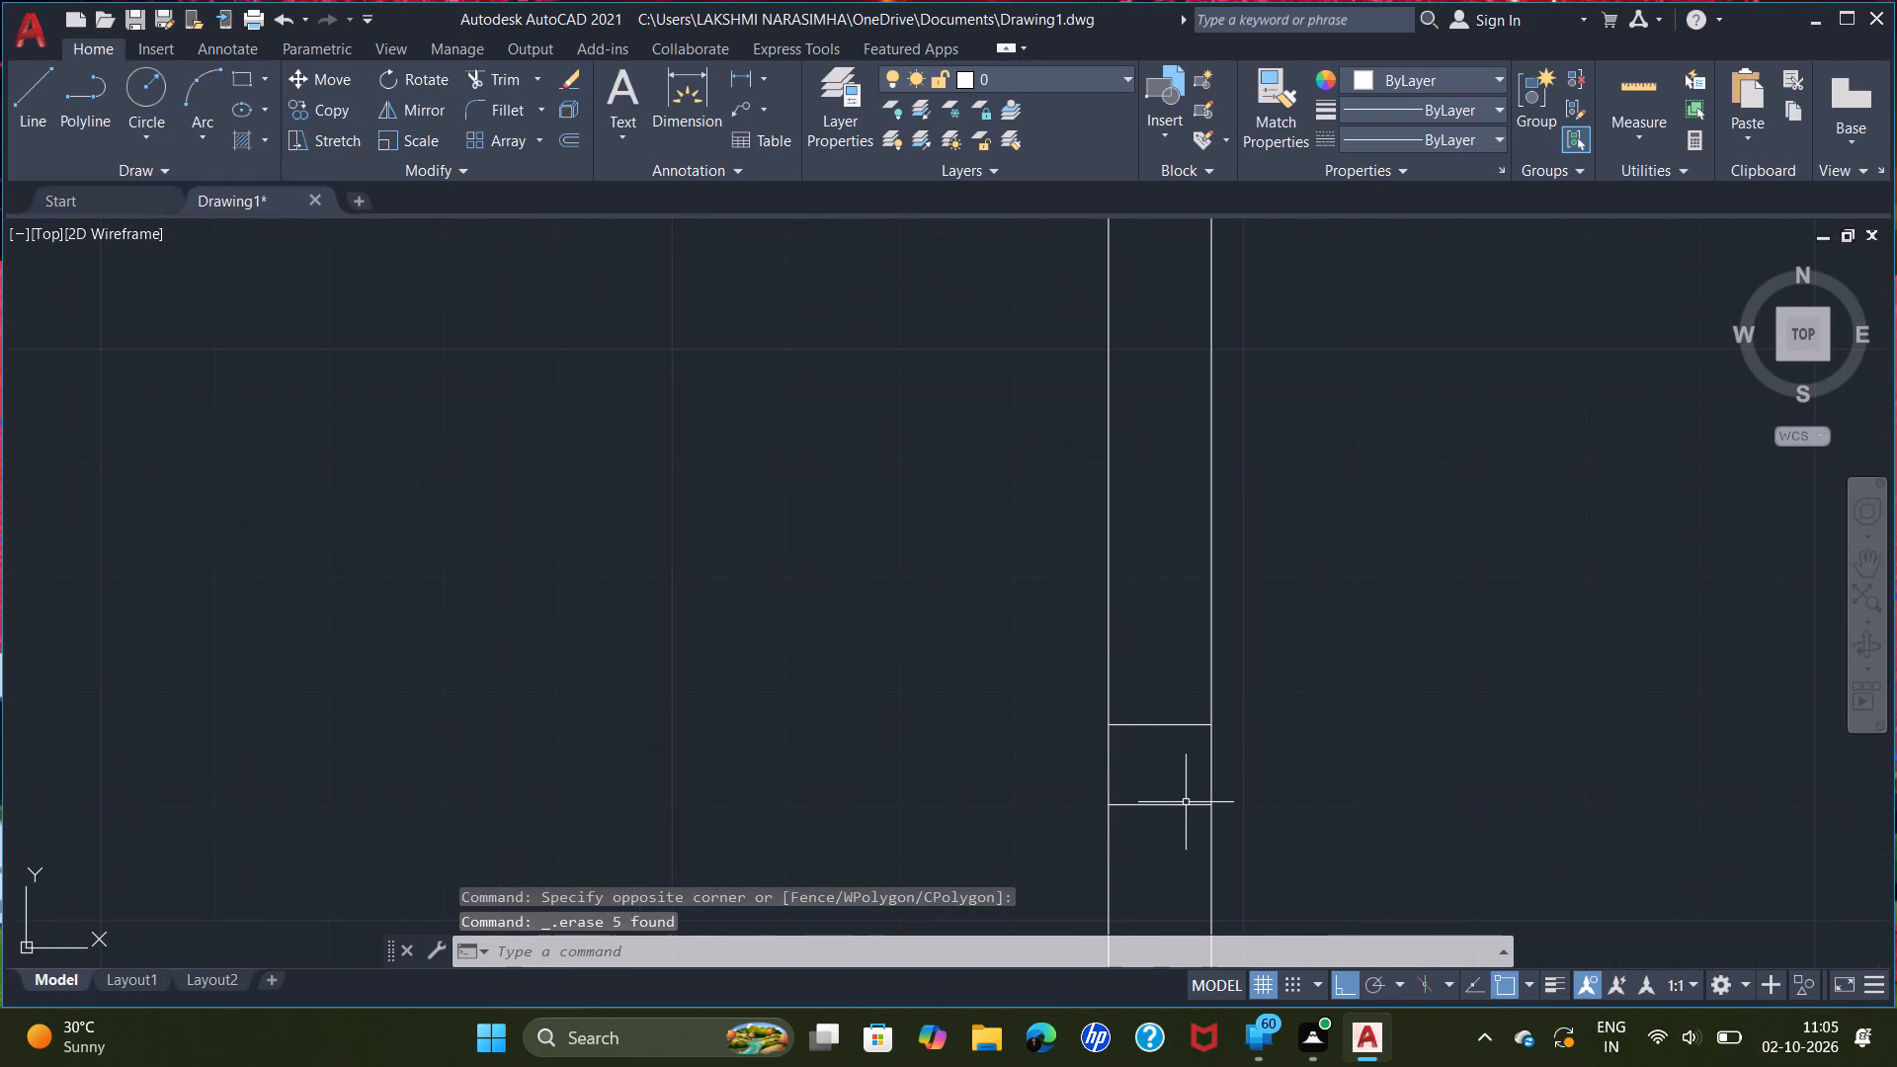
double_click(1181, 802)
key(Delete)
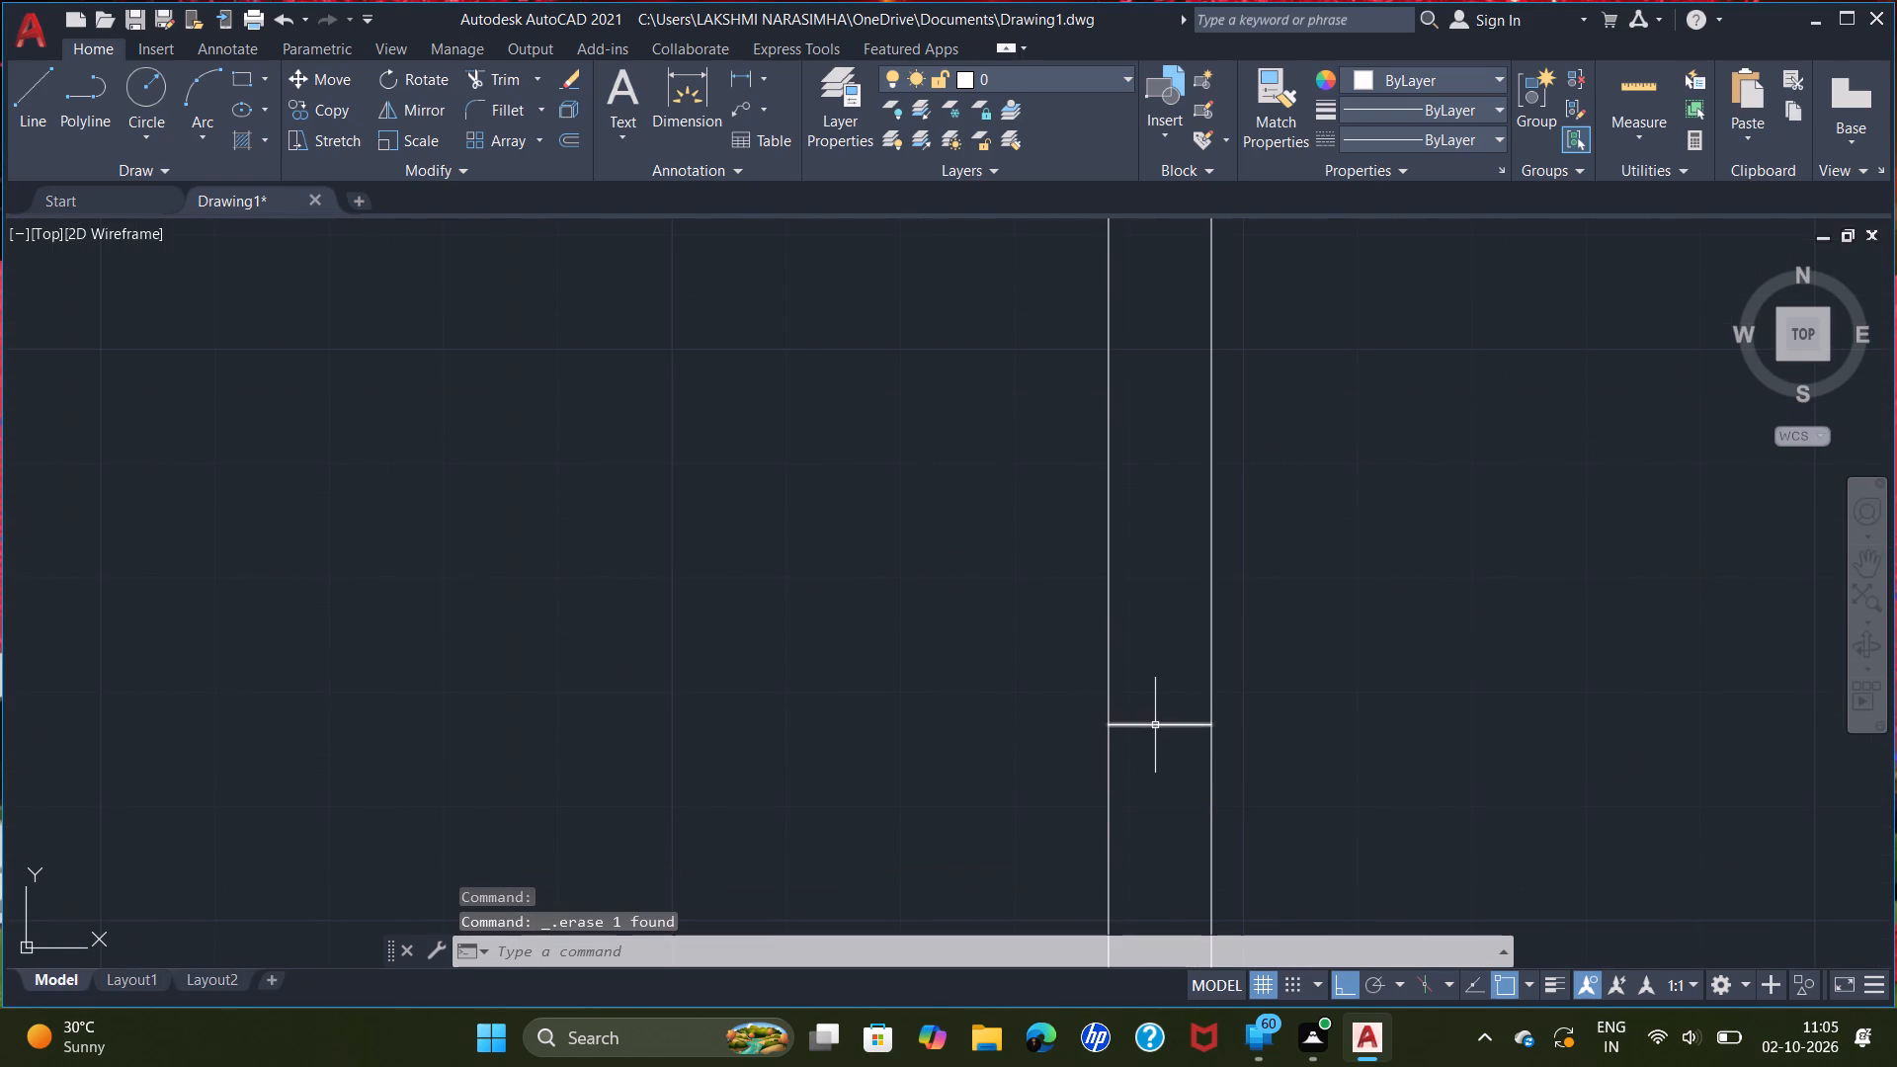
double_click(1155, 725)
key(Delete)
Draw the extension's inner outline from the toilet south wall's outer line at the house's east face, 3'1" east and 7' south.
scroll(1156, 726, down, 2)
middle_drag(1287, 590, 1107, 841)
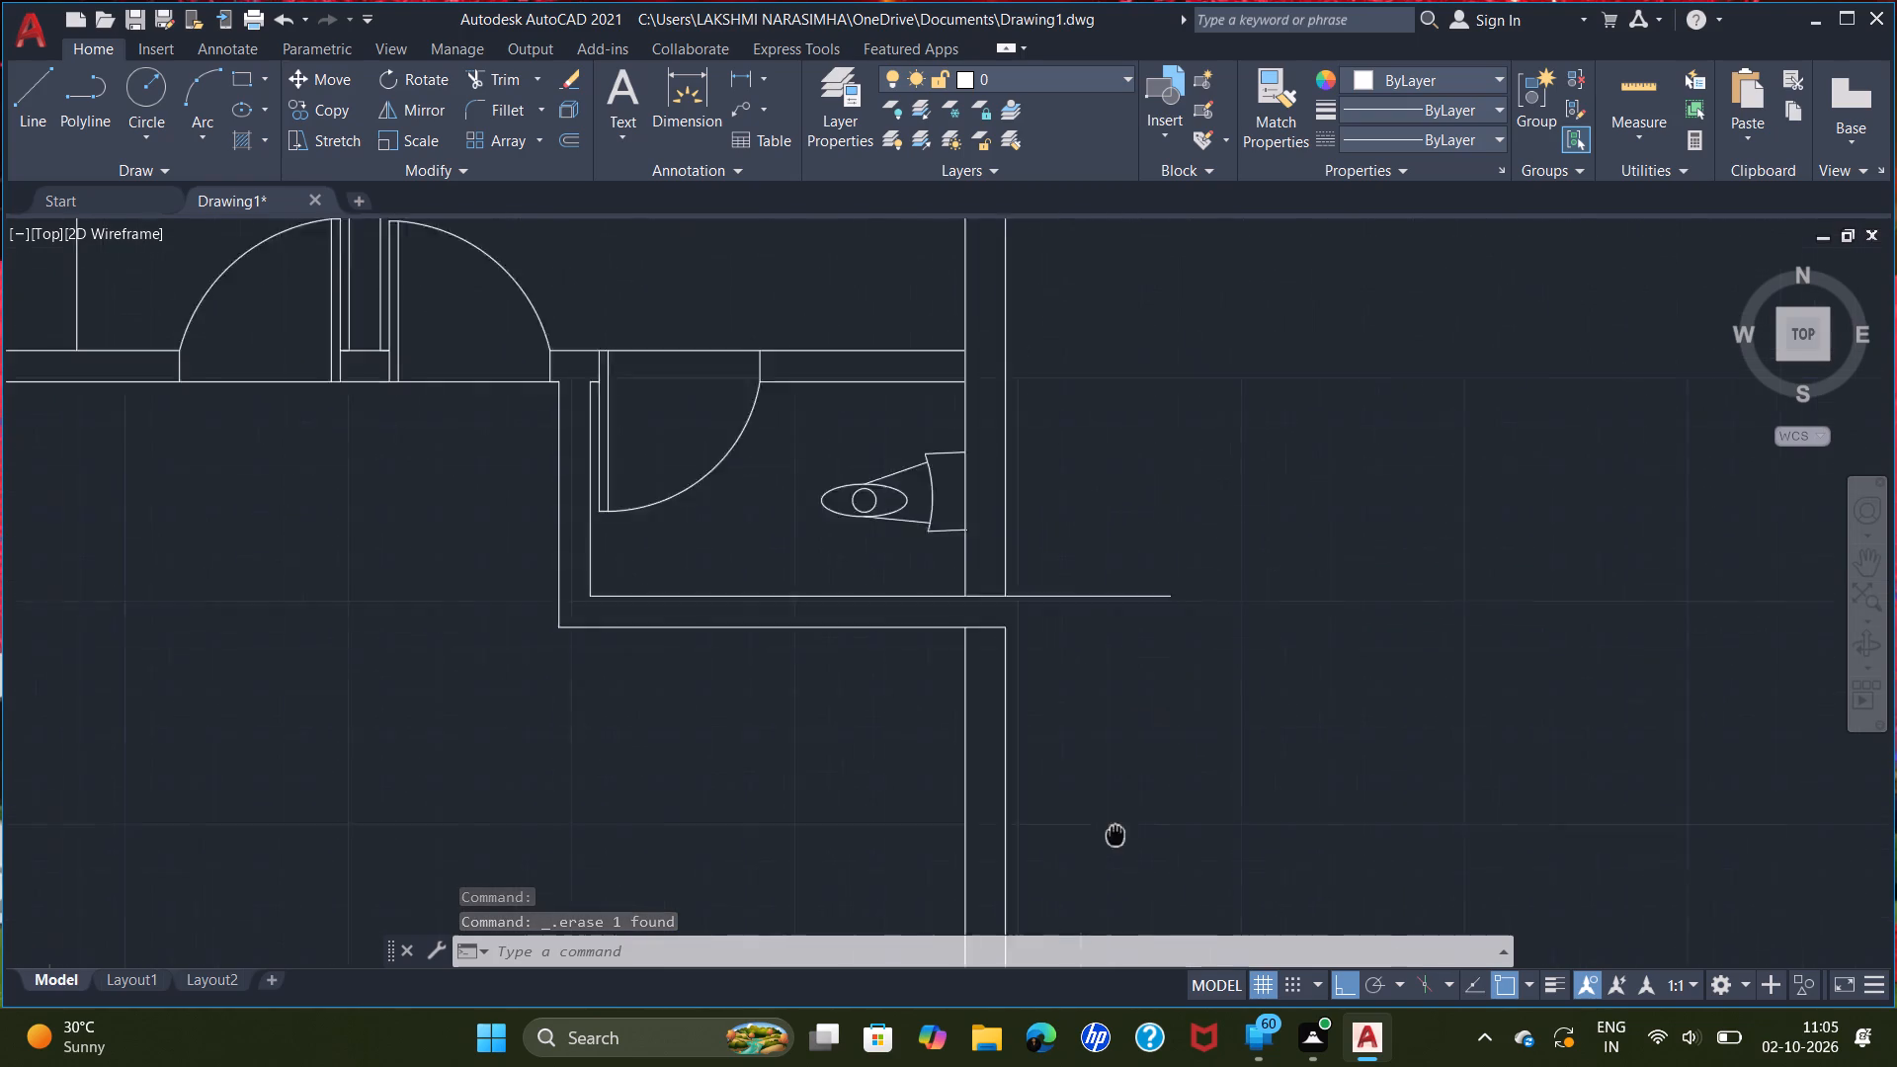
middle_drag(1107, 841, 943, 889)
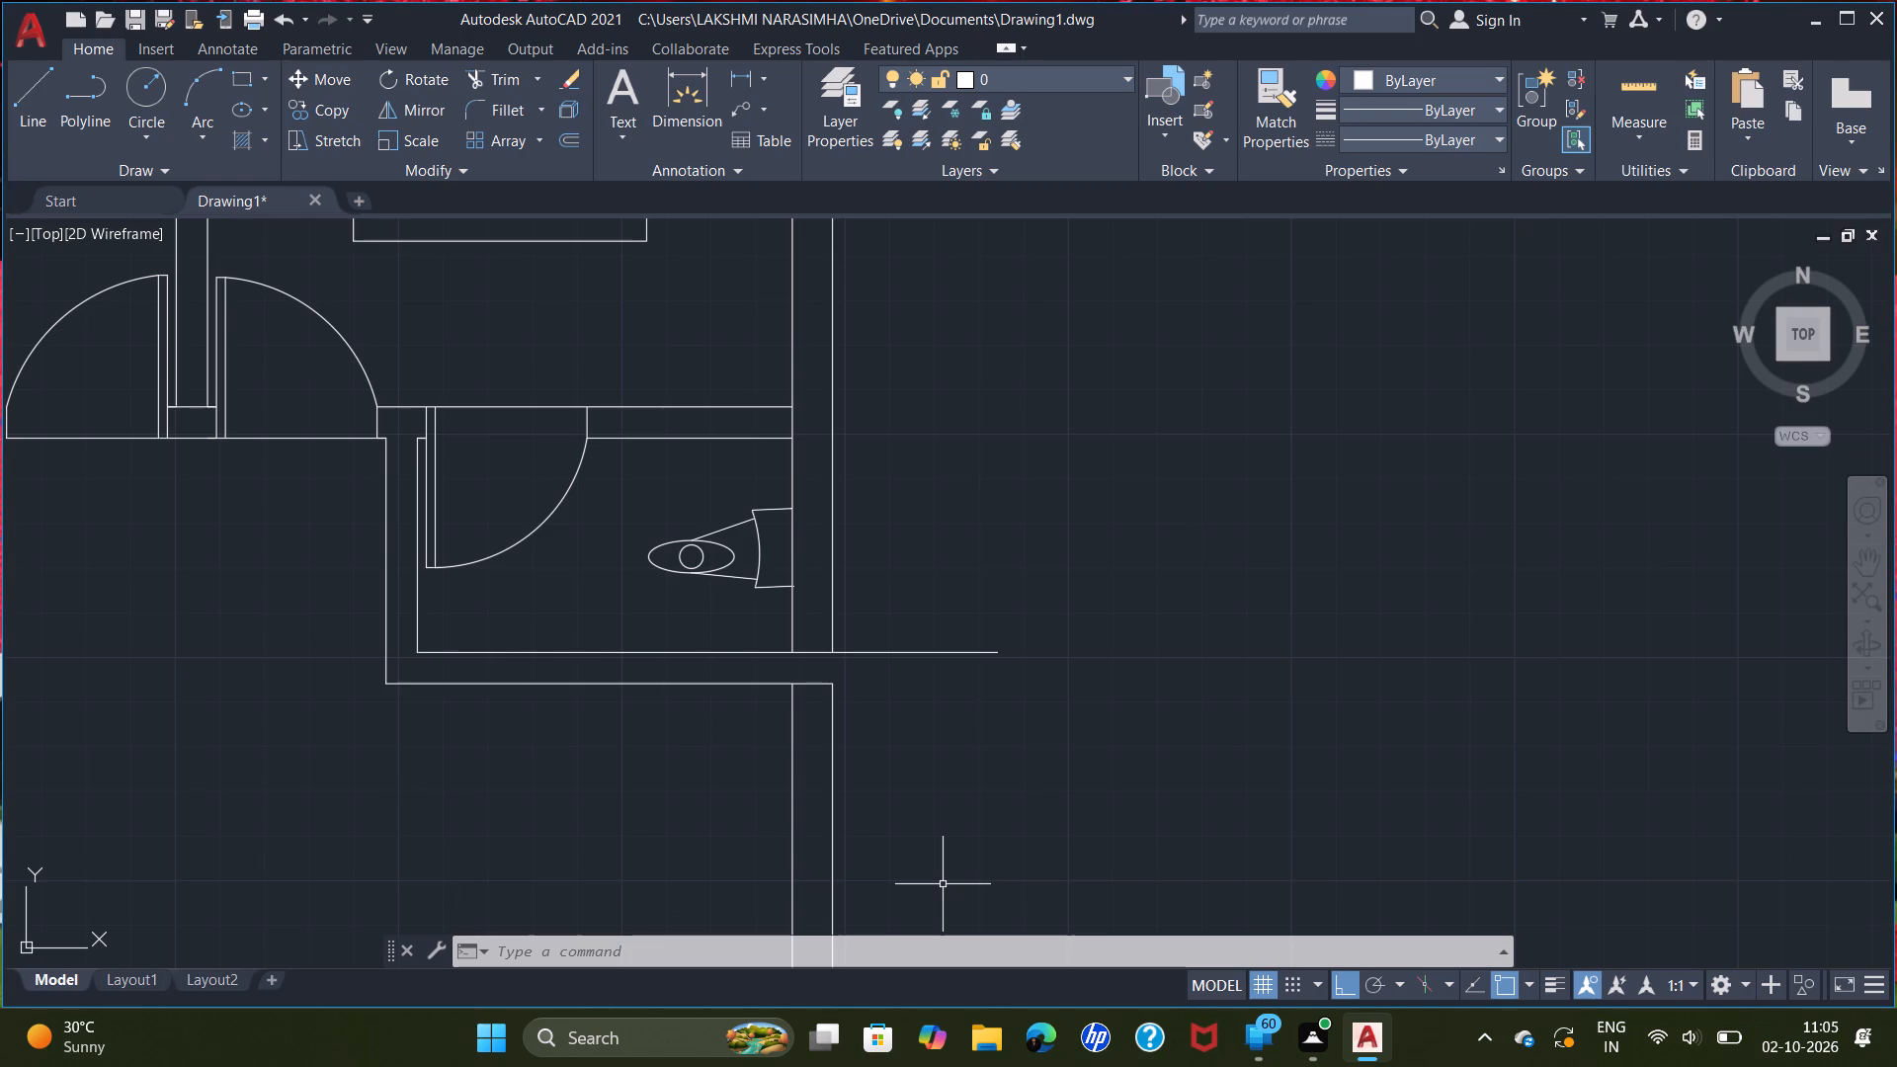
key(l)
key(Return)
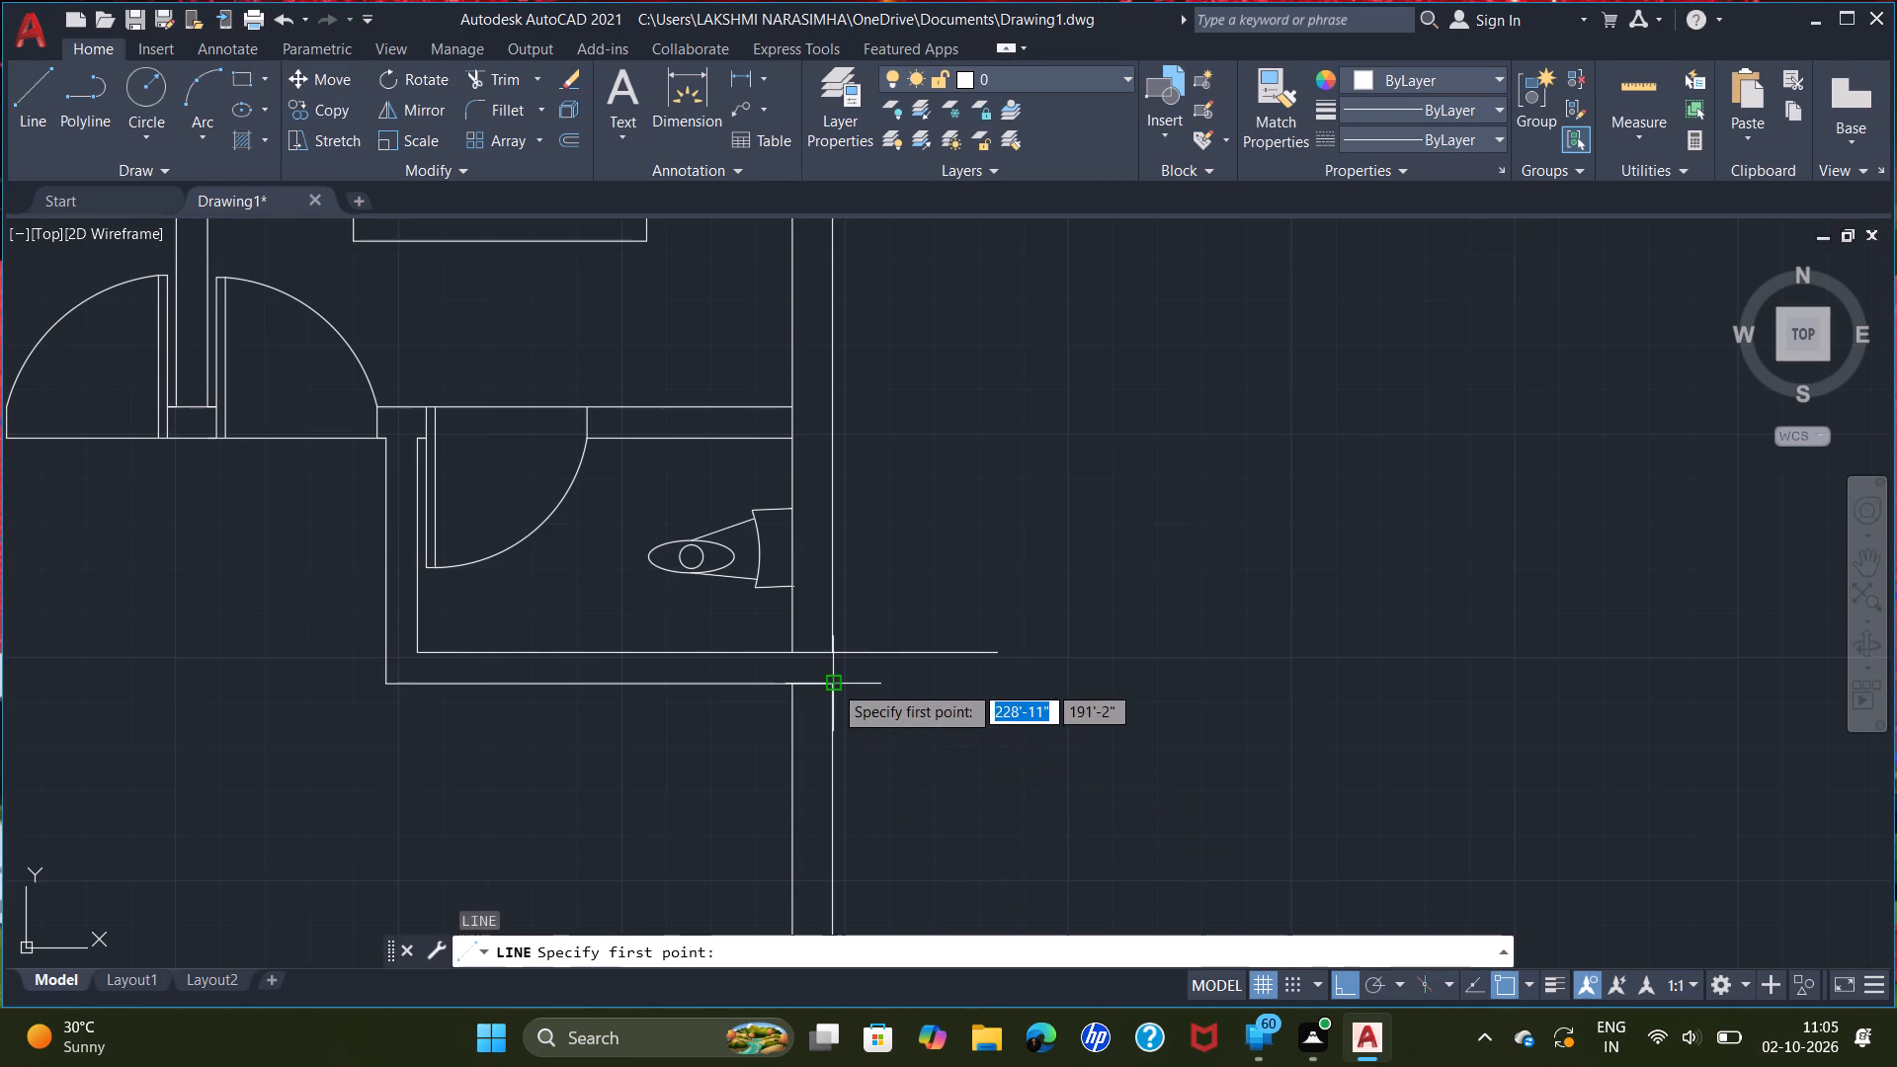
click(833, 682)
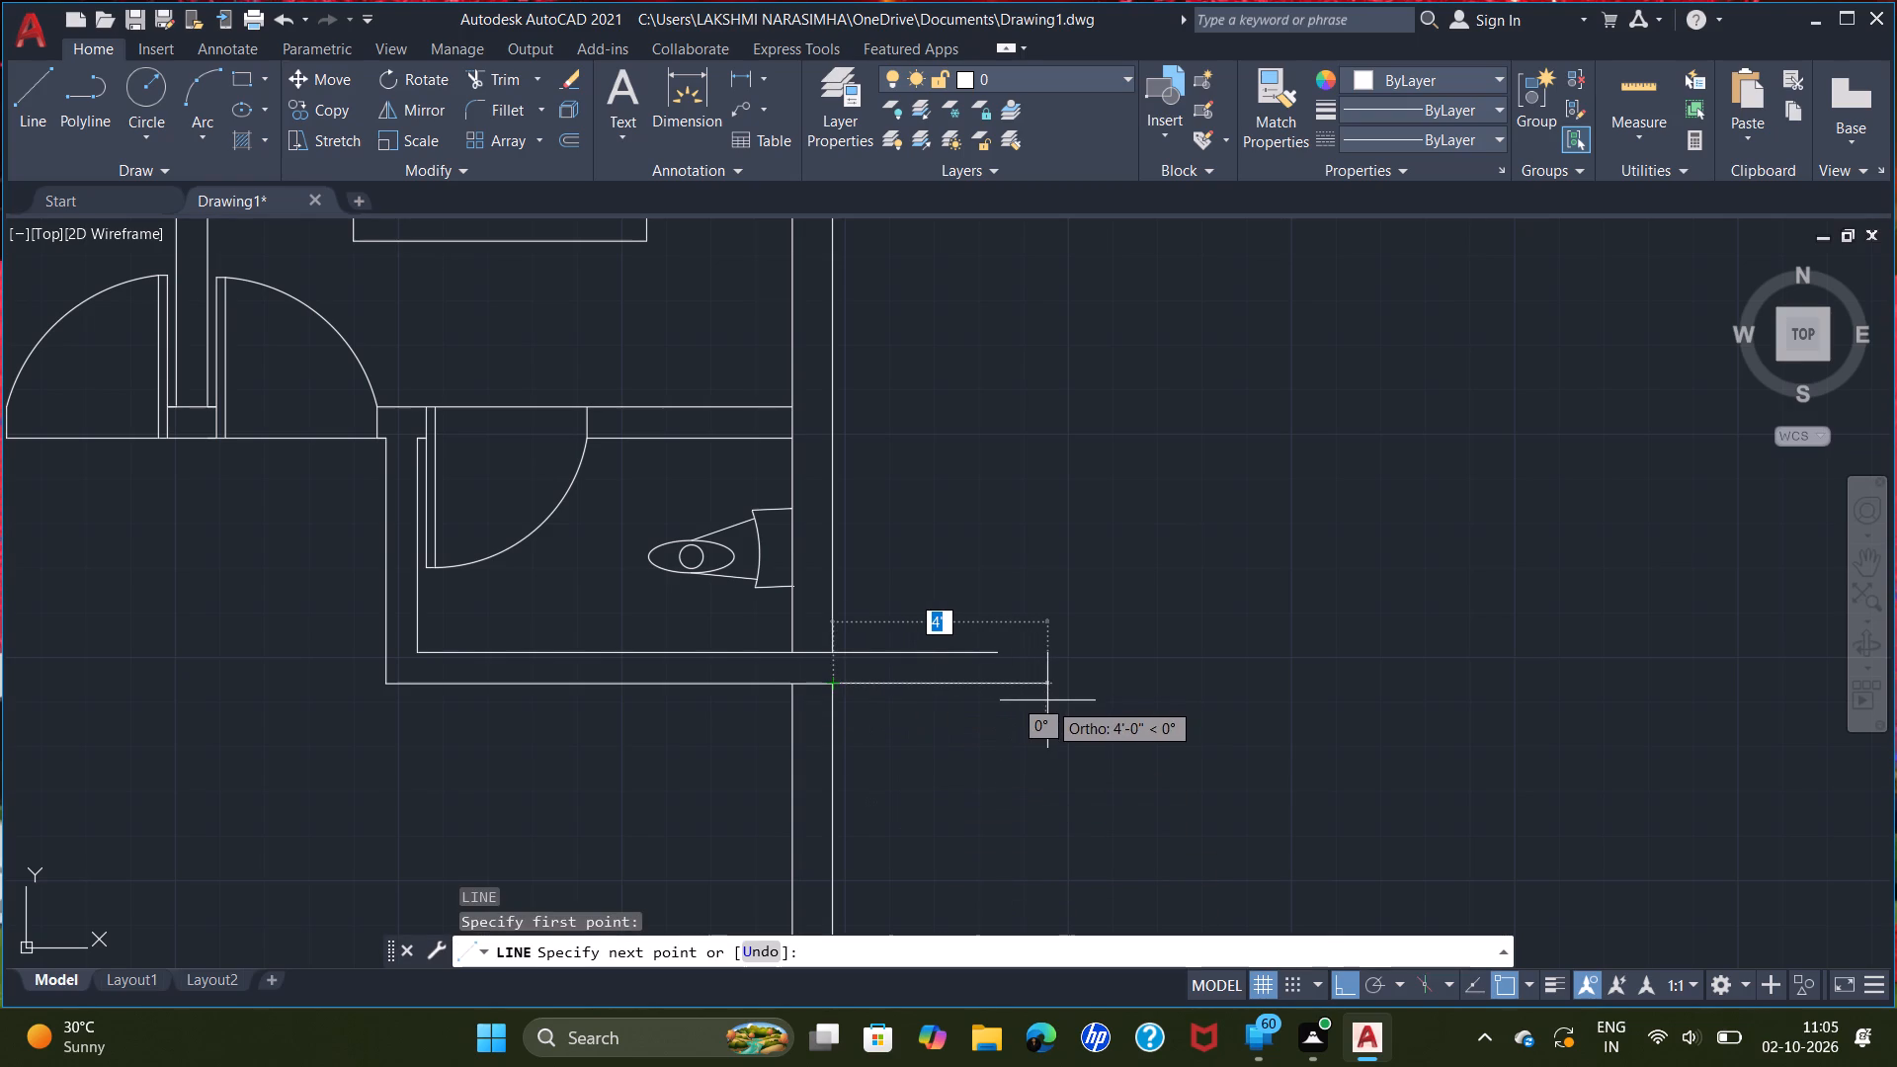
key(3)
text('1")
key(Return)
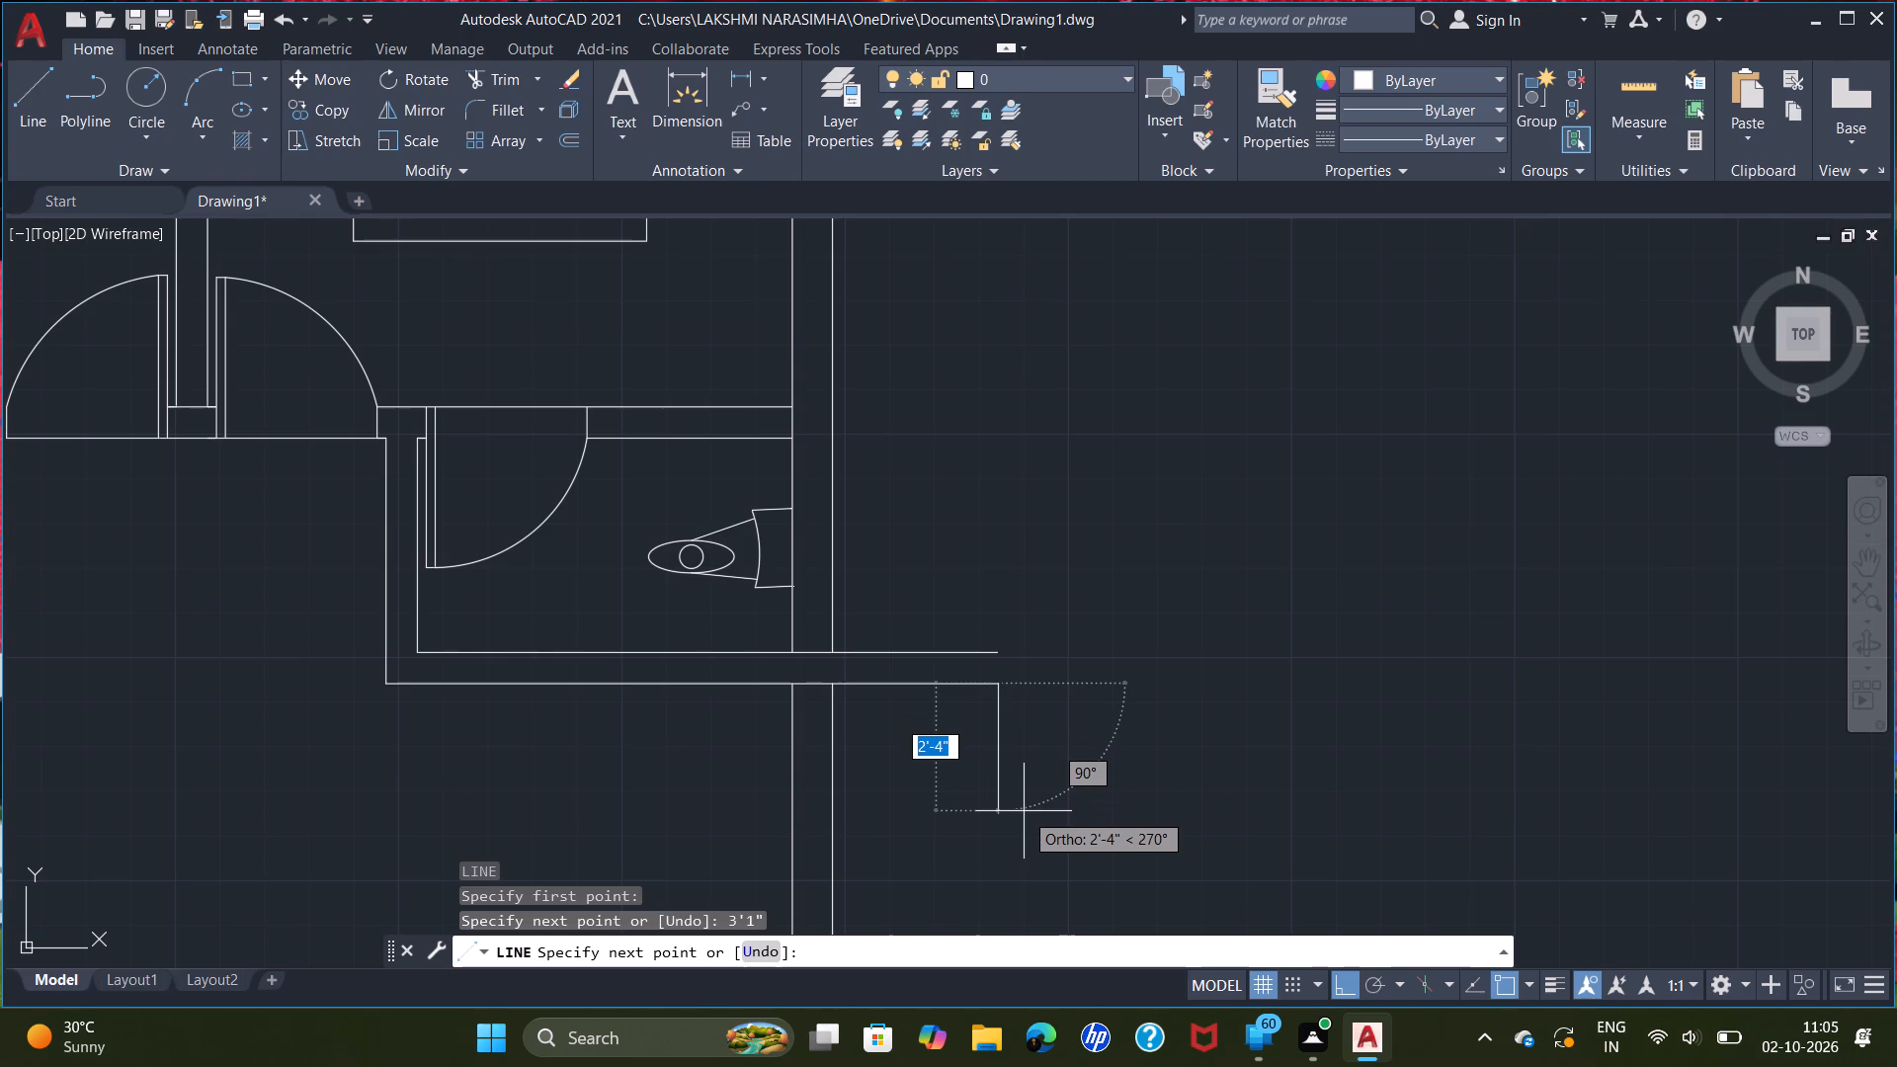
key(7)
key(apostrophe)
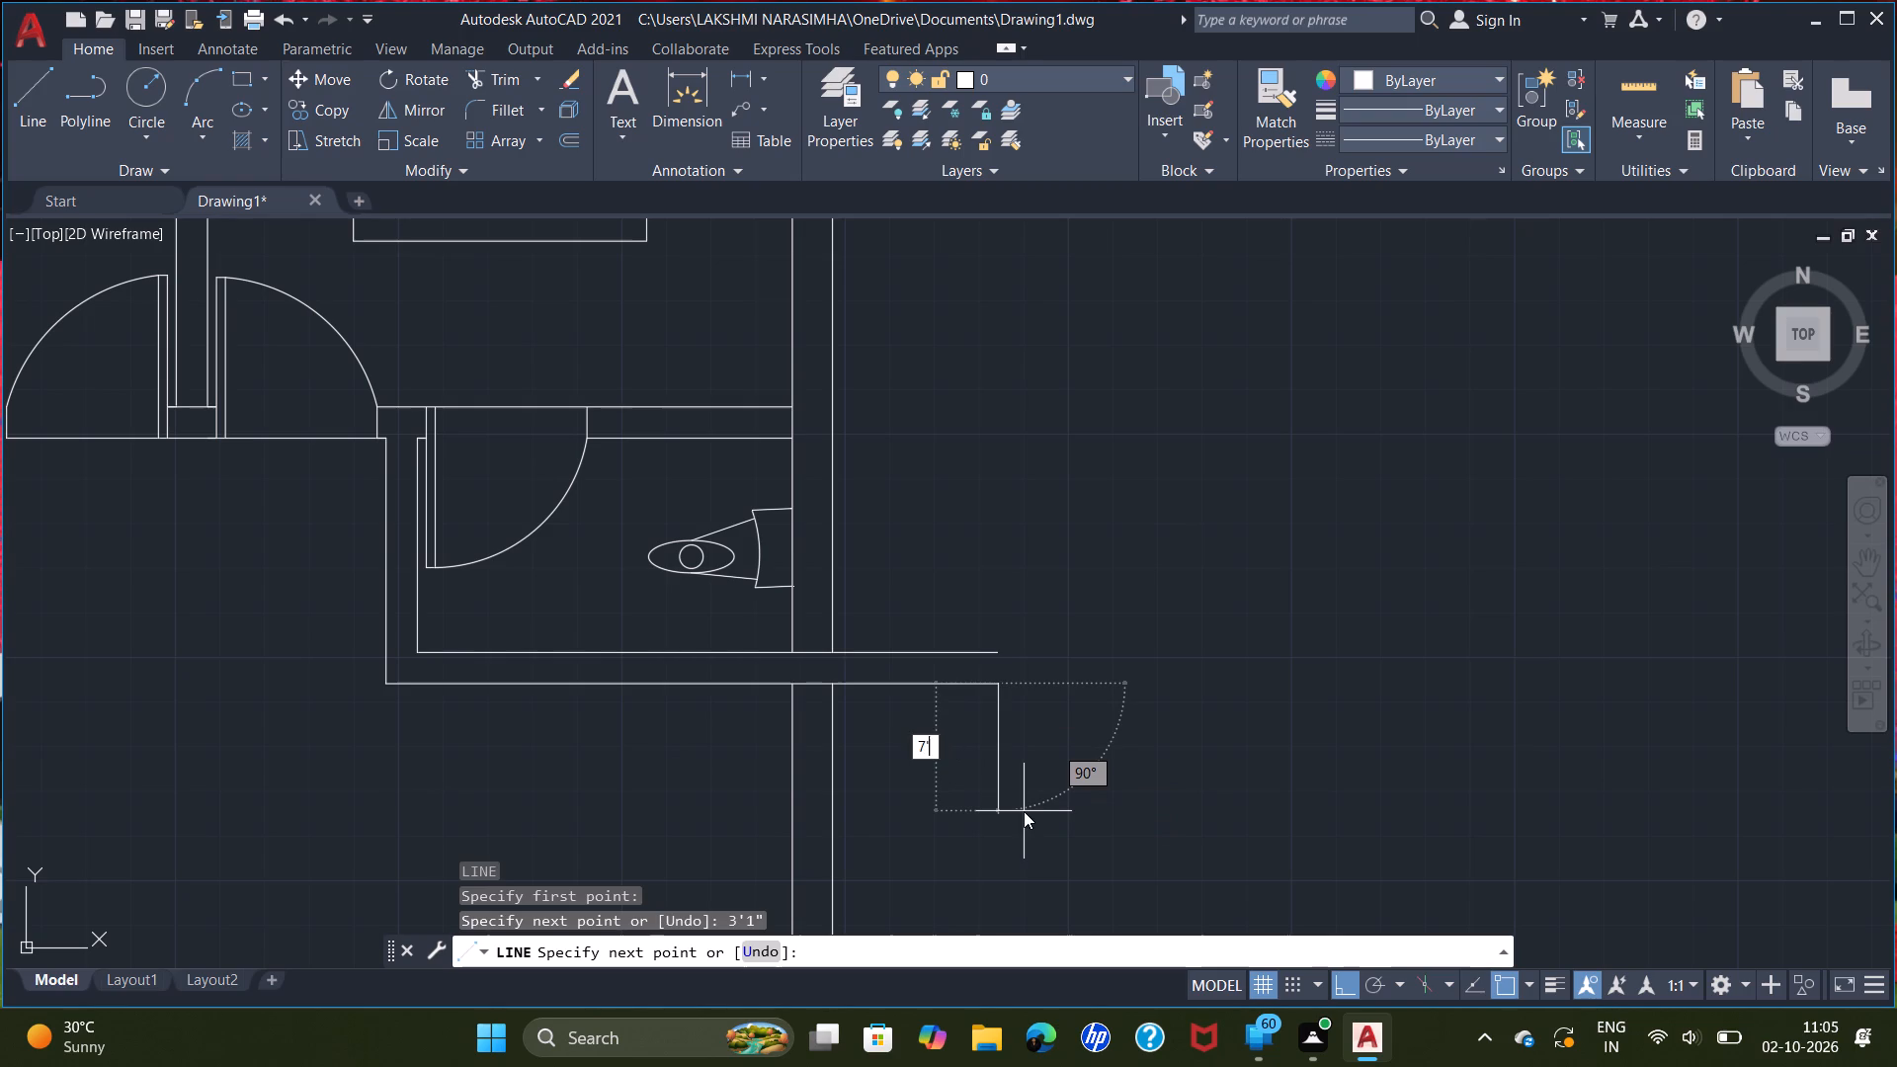
key(Return)
Continue the outline 10'2" west and back north to the south line of the toilet wall.
scroll(1135, 792, down, 2)
middle_drag(1136, 793, 1008, 494)
scroll(1133, 793, up, 1)
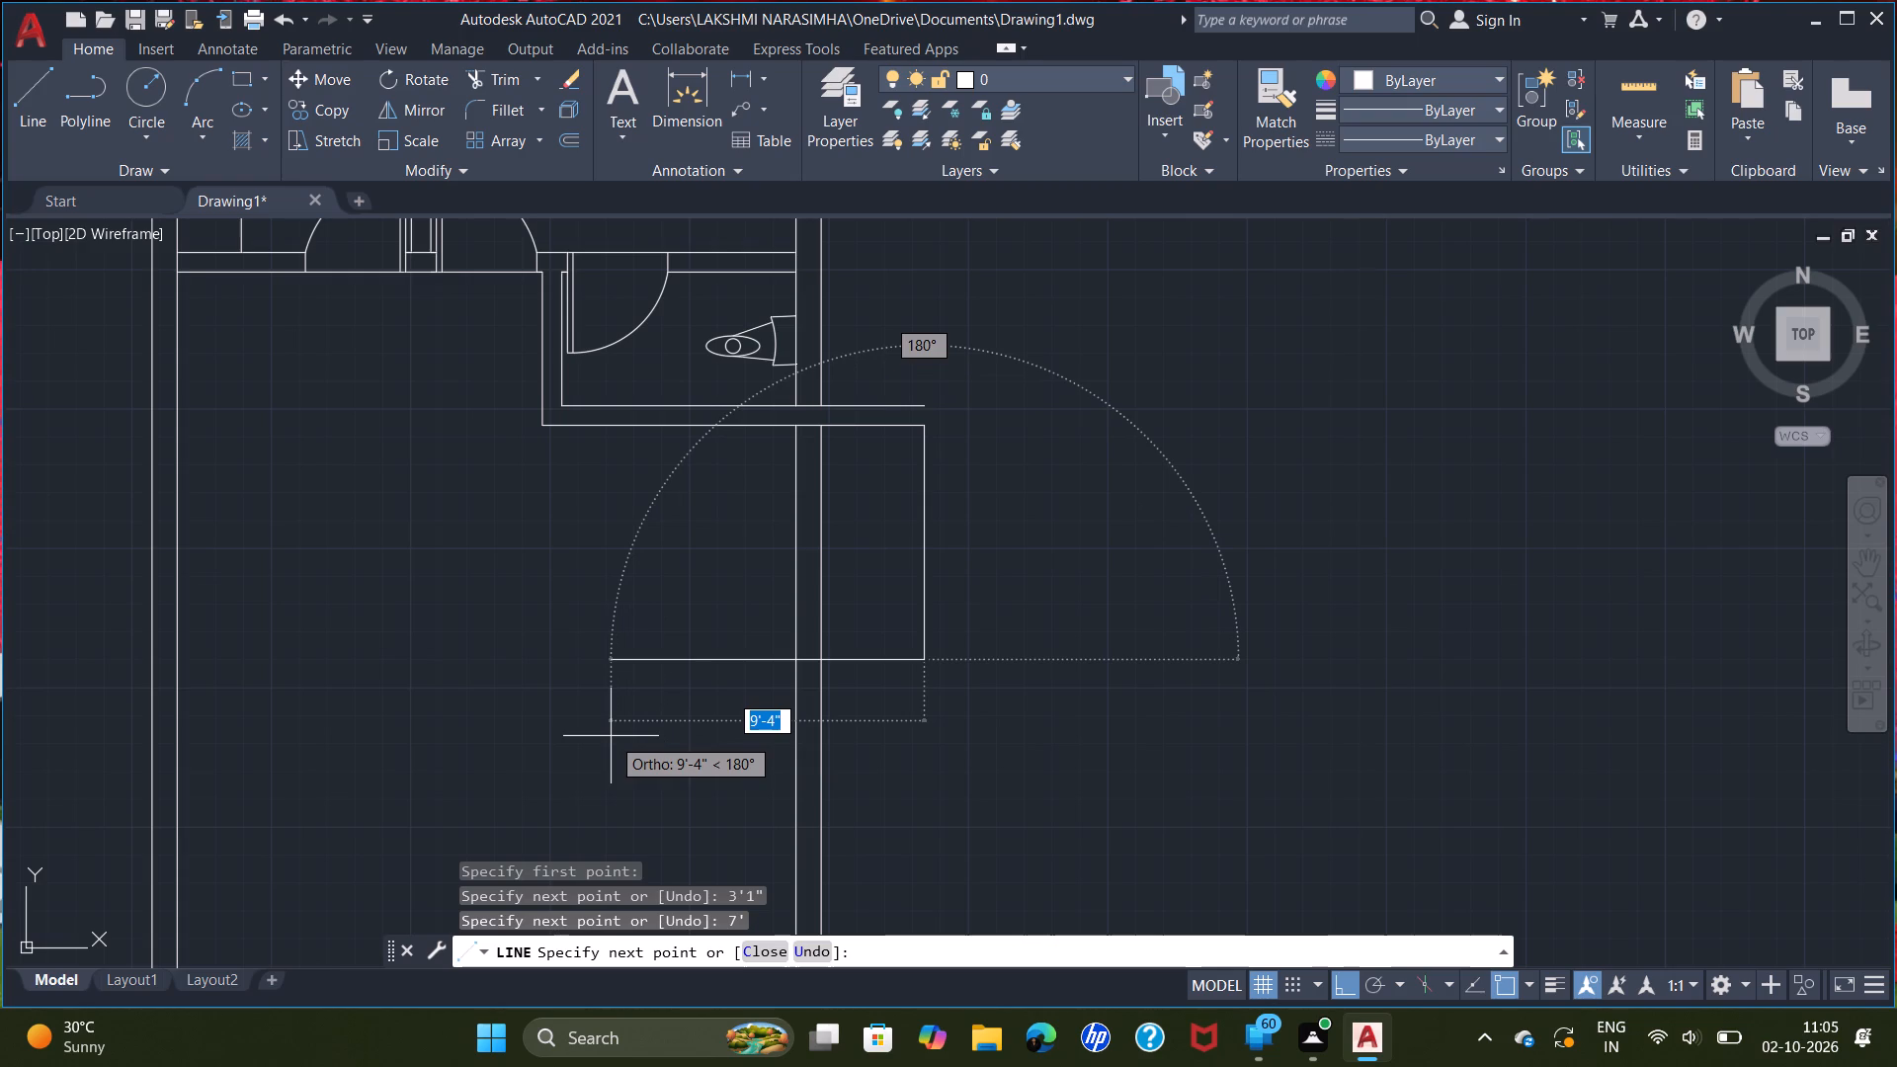
text(10)
key(apostrophe)
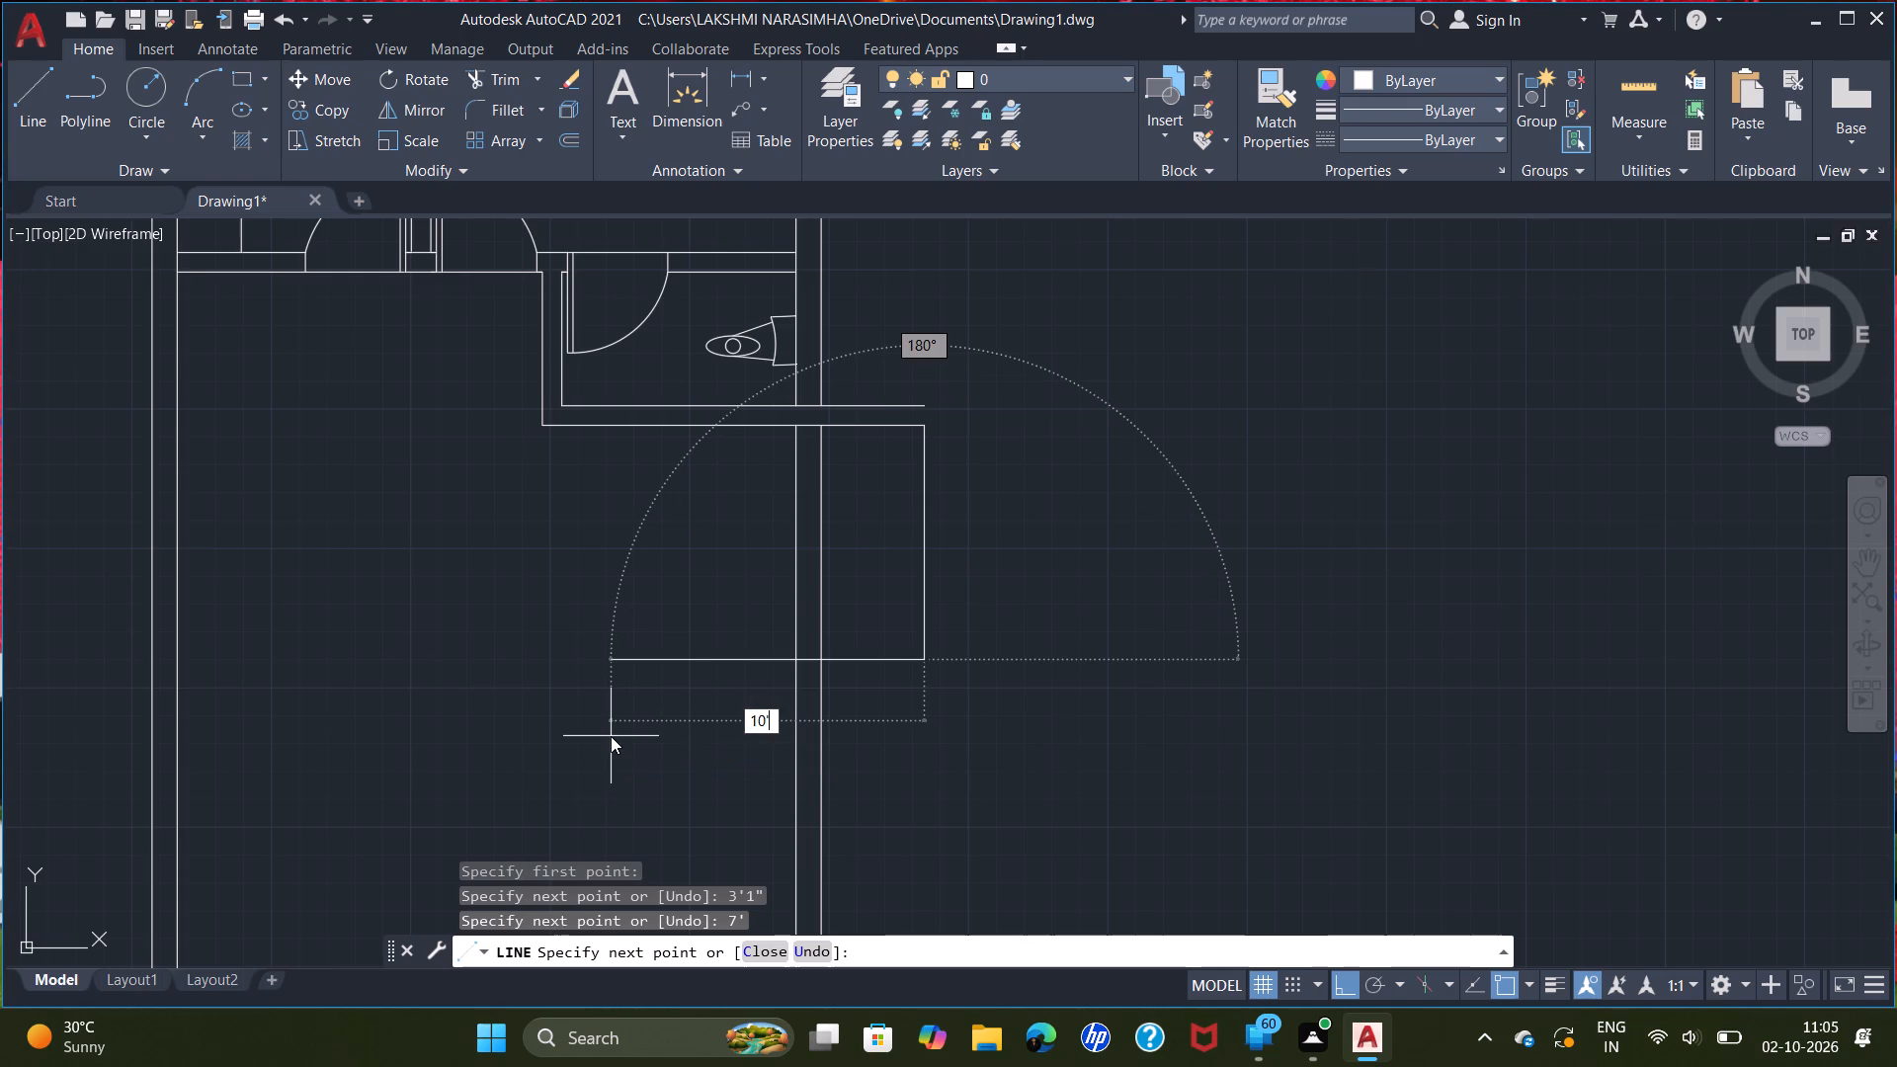
key(2)
key(shift+quotedbl)
key(Return)
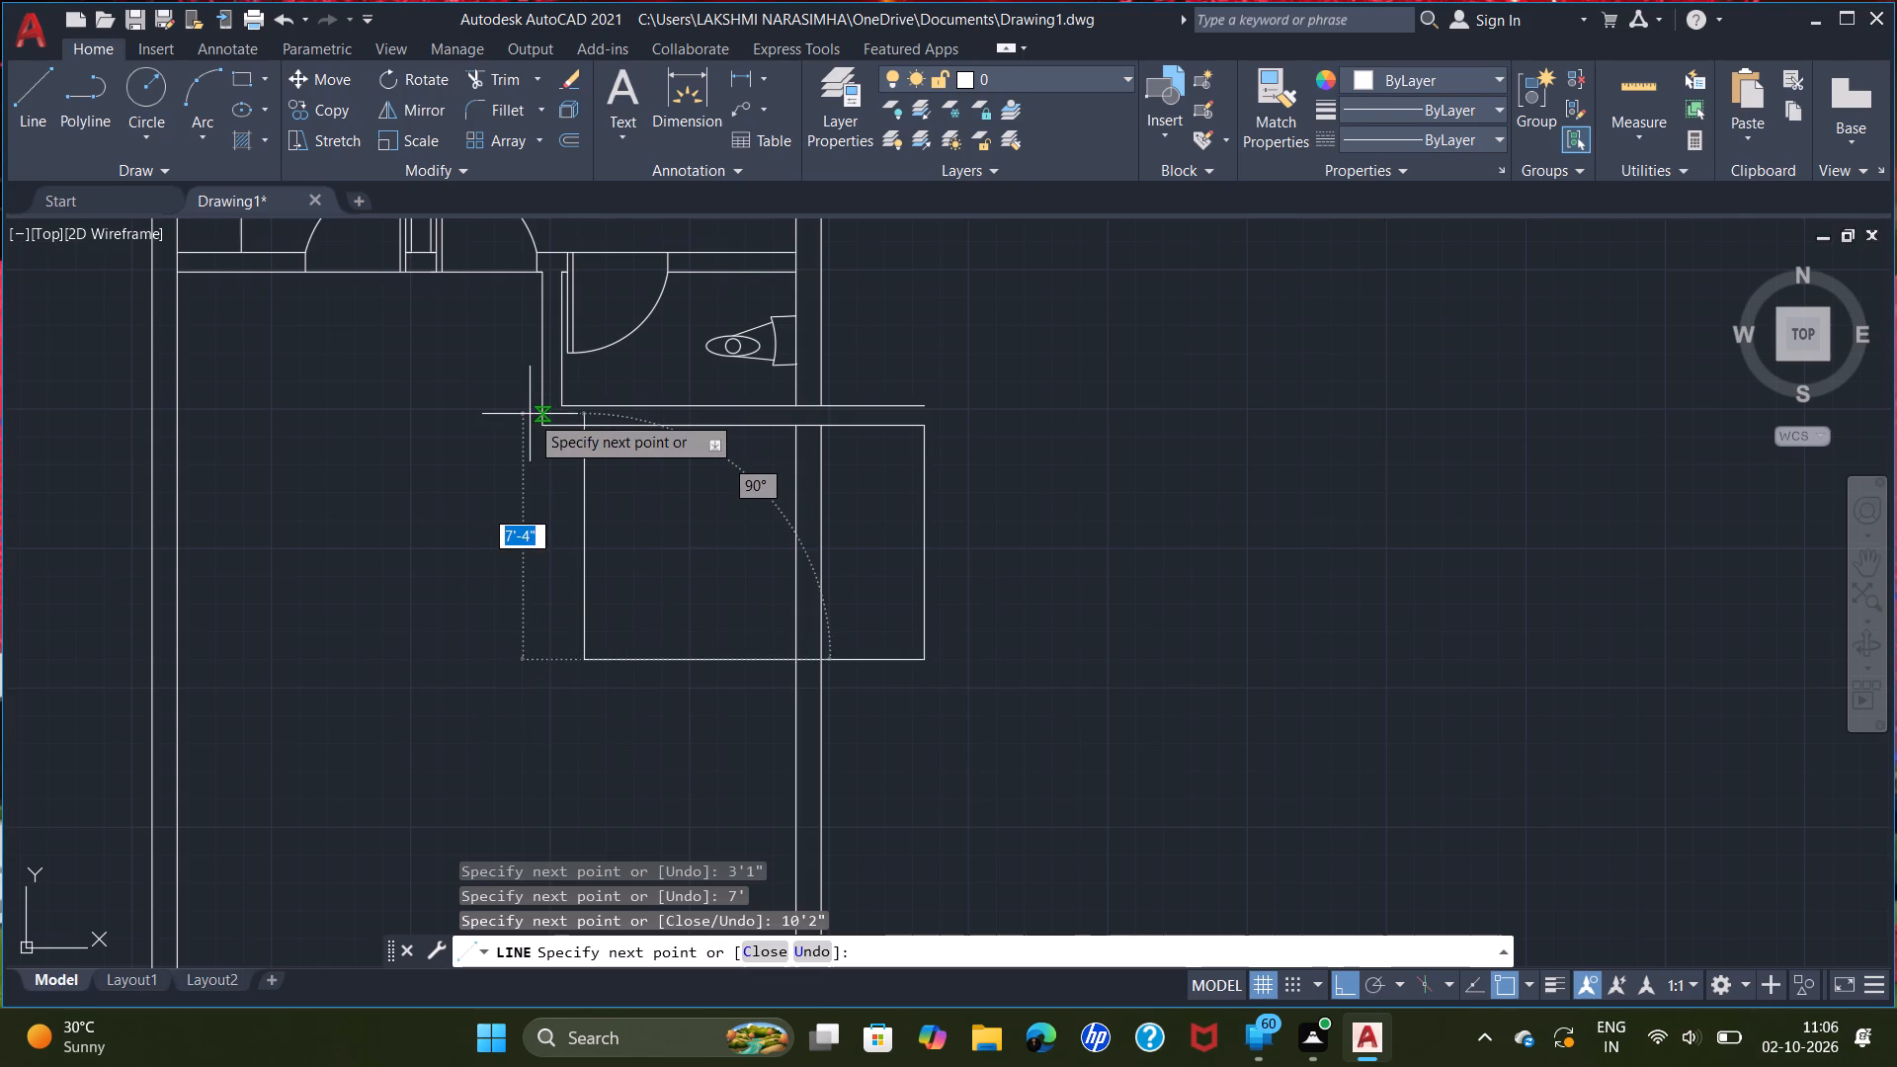
click(584, 428)
key(Escape)
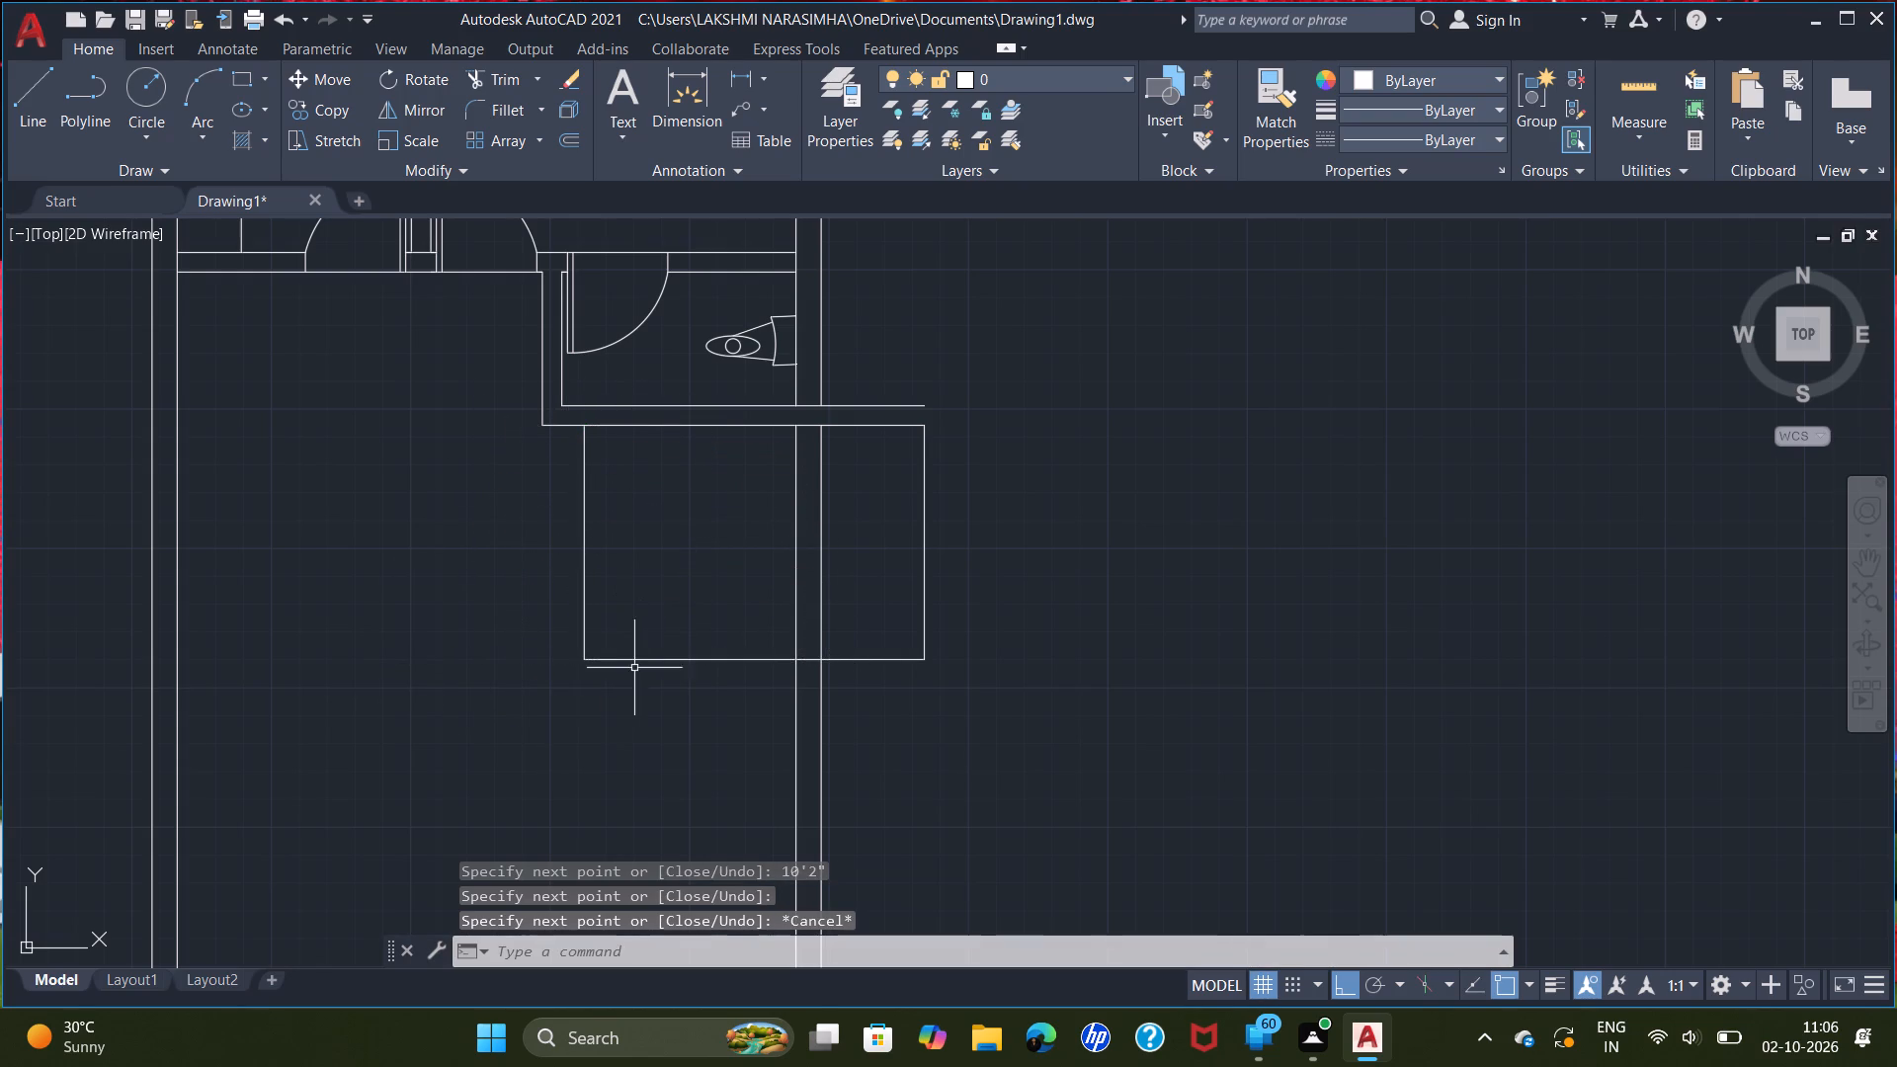
Draw a vertical guide line from the toilet's outer southwest corner south past the extension's south line.
scroll(548, 482, up, 1)
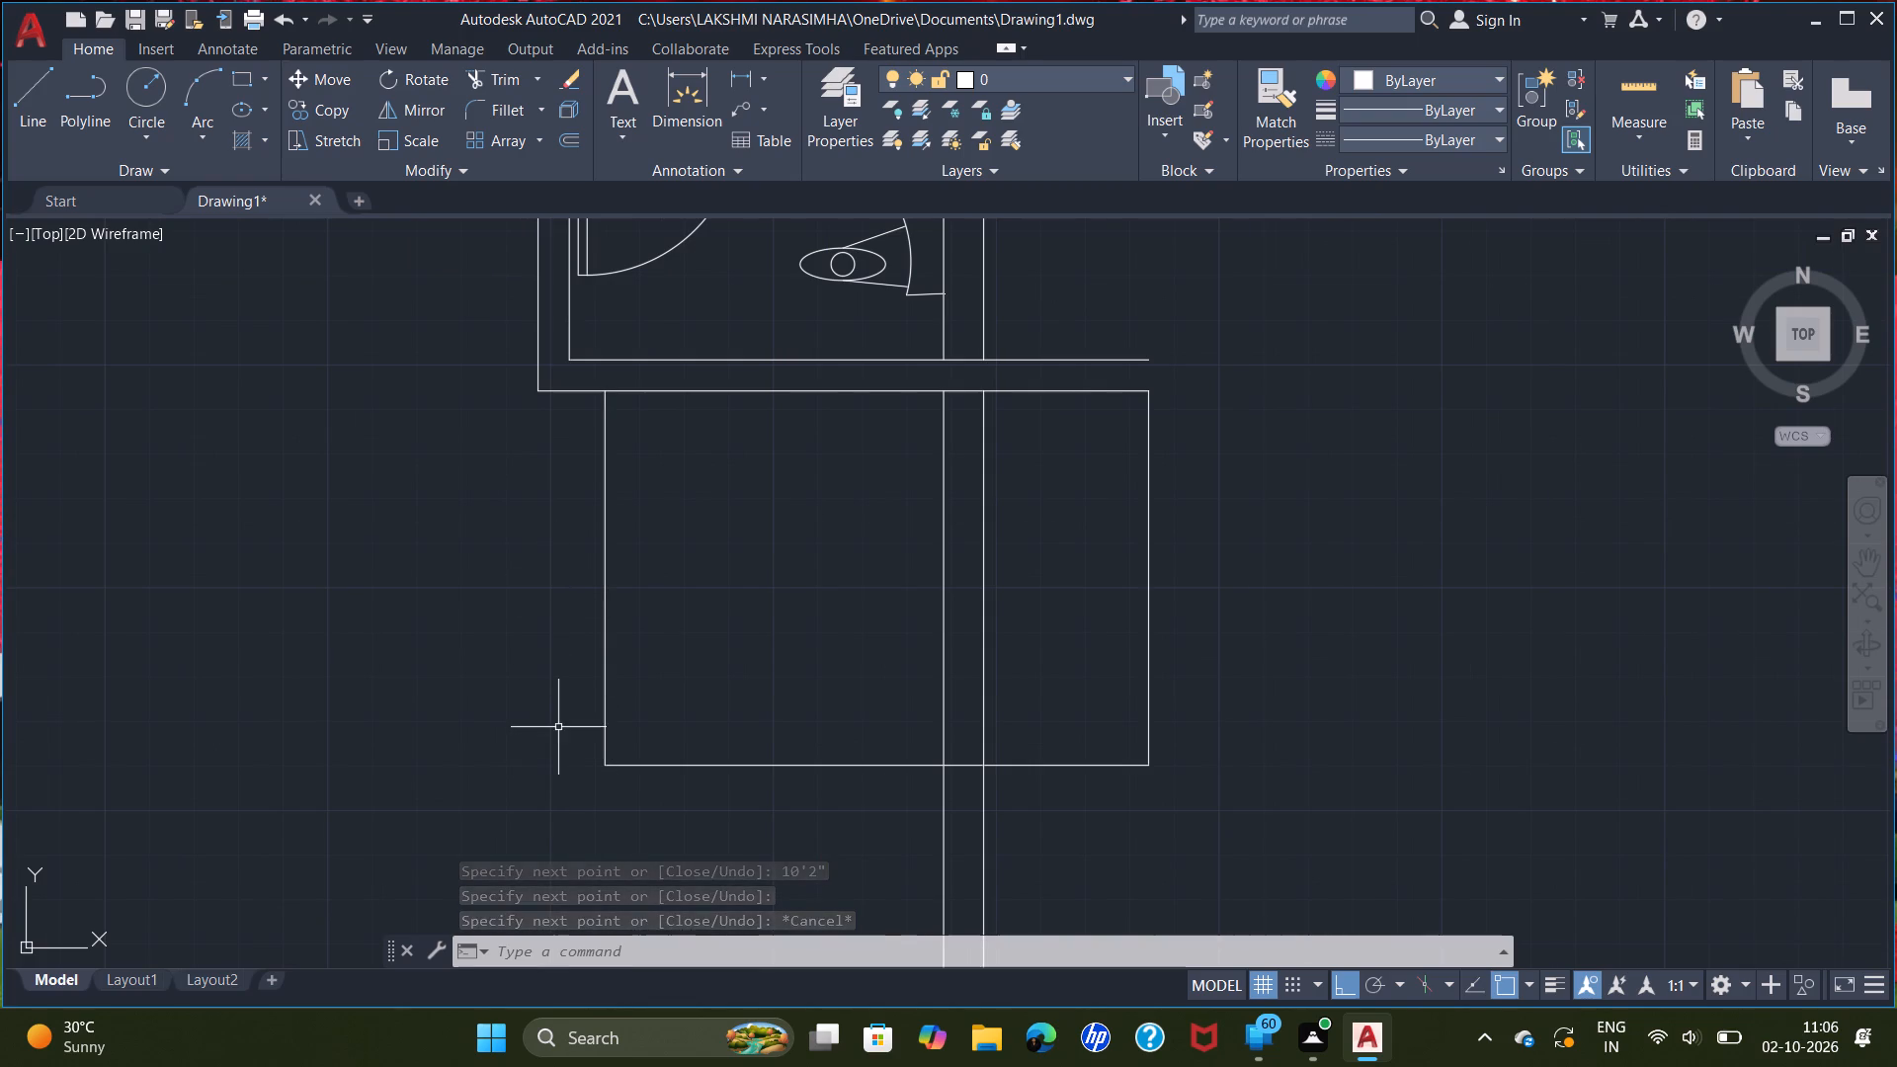
key(l)
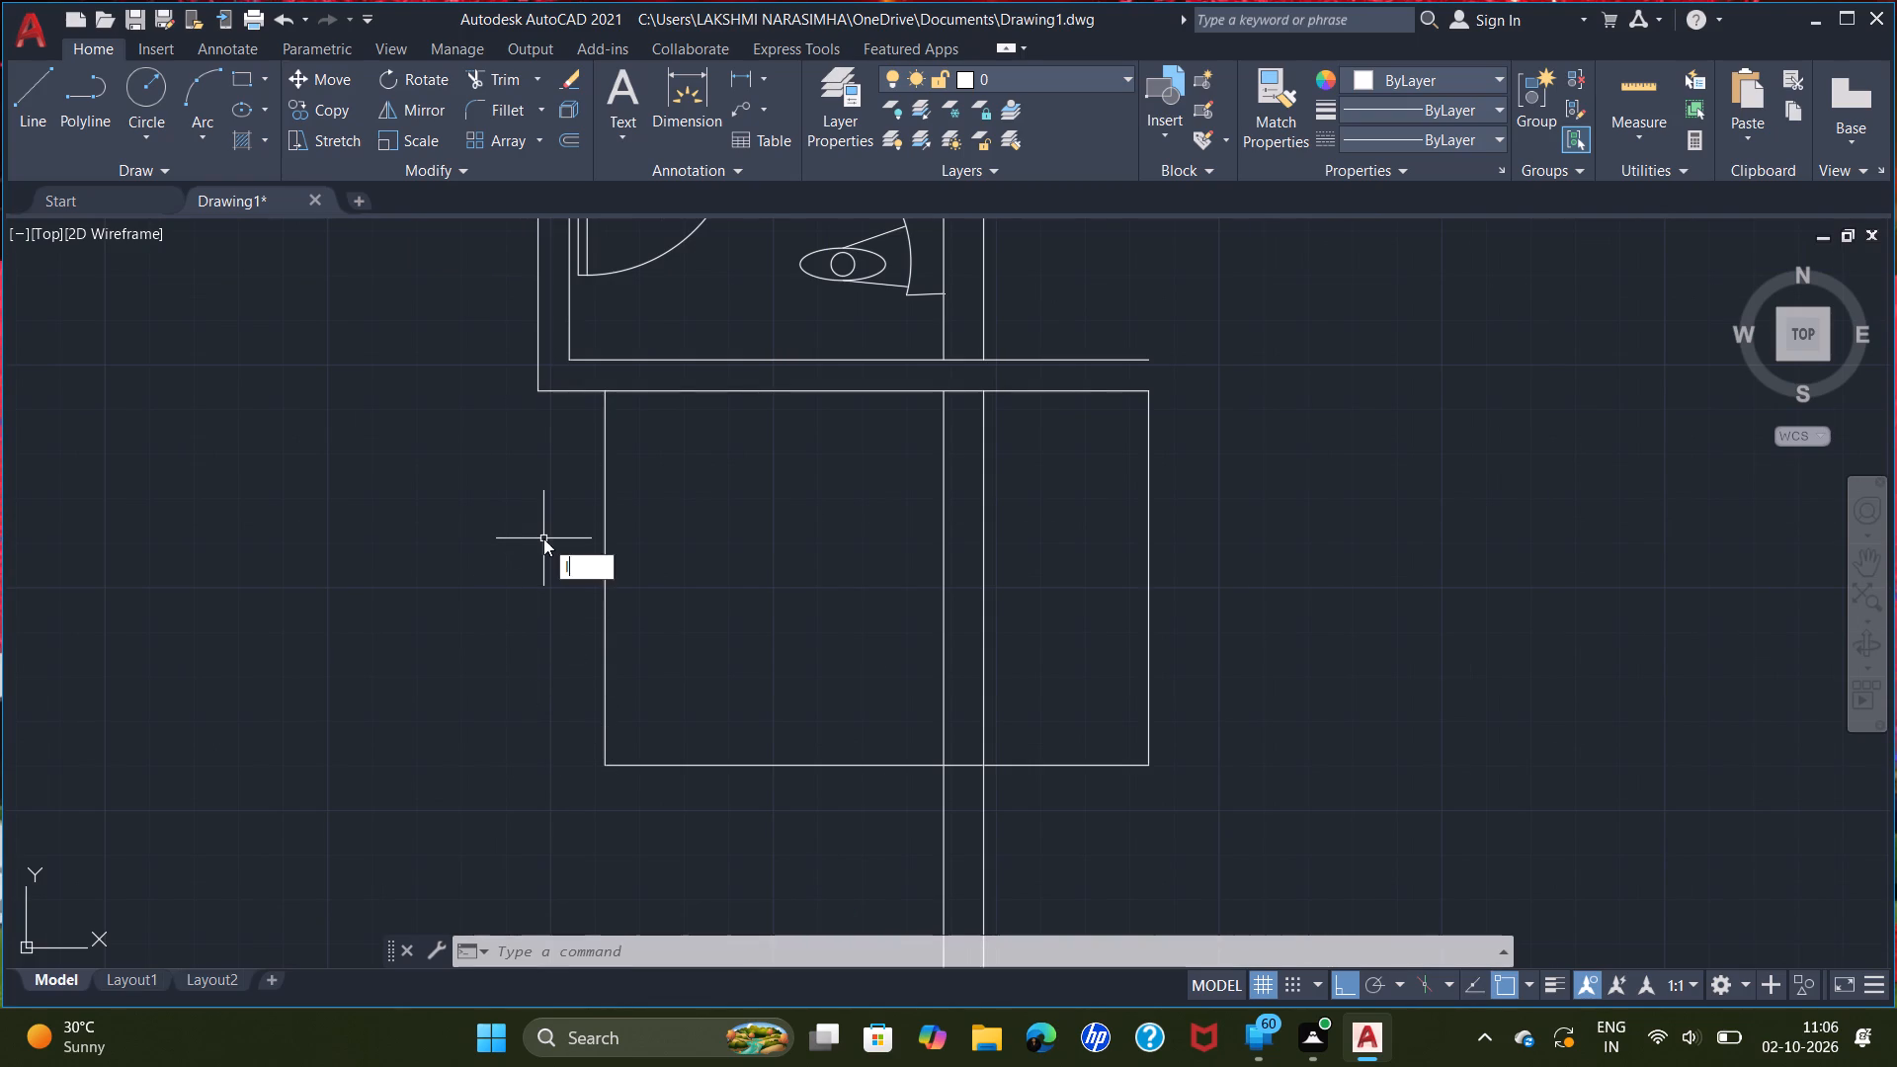
key(Return)
click(535, 395)
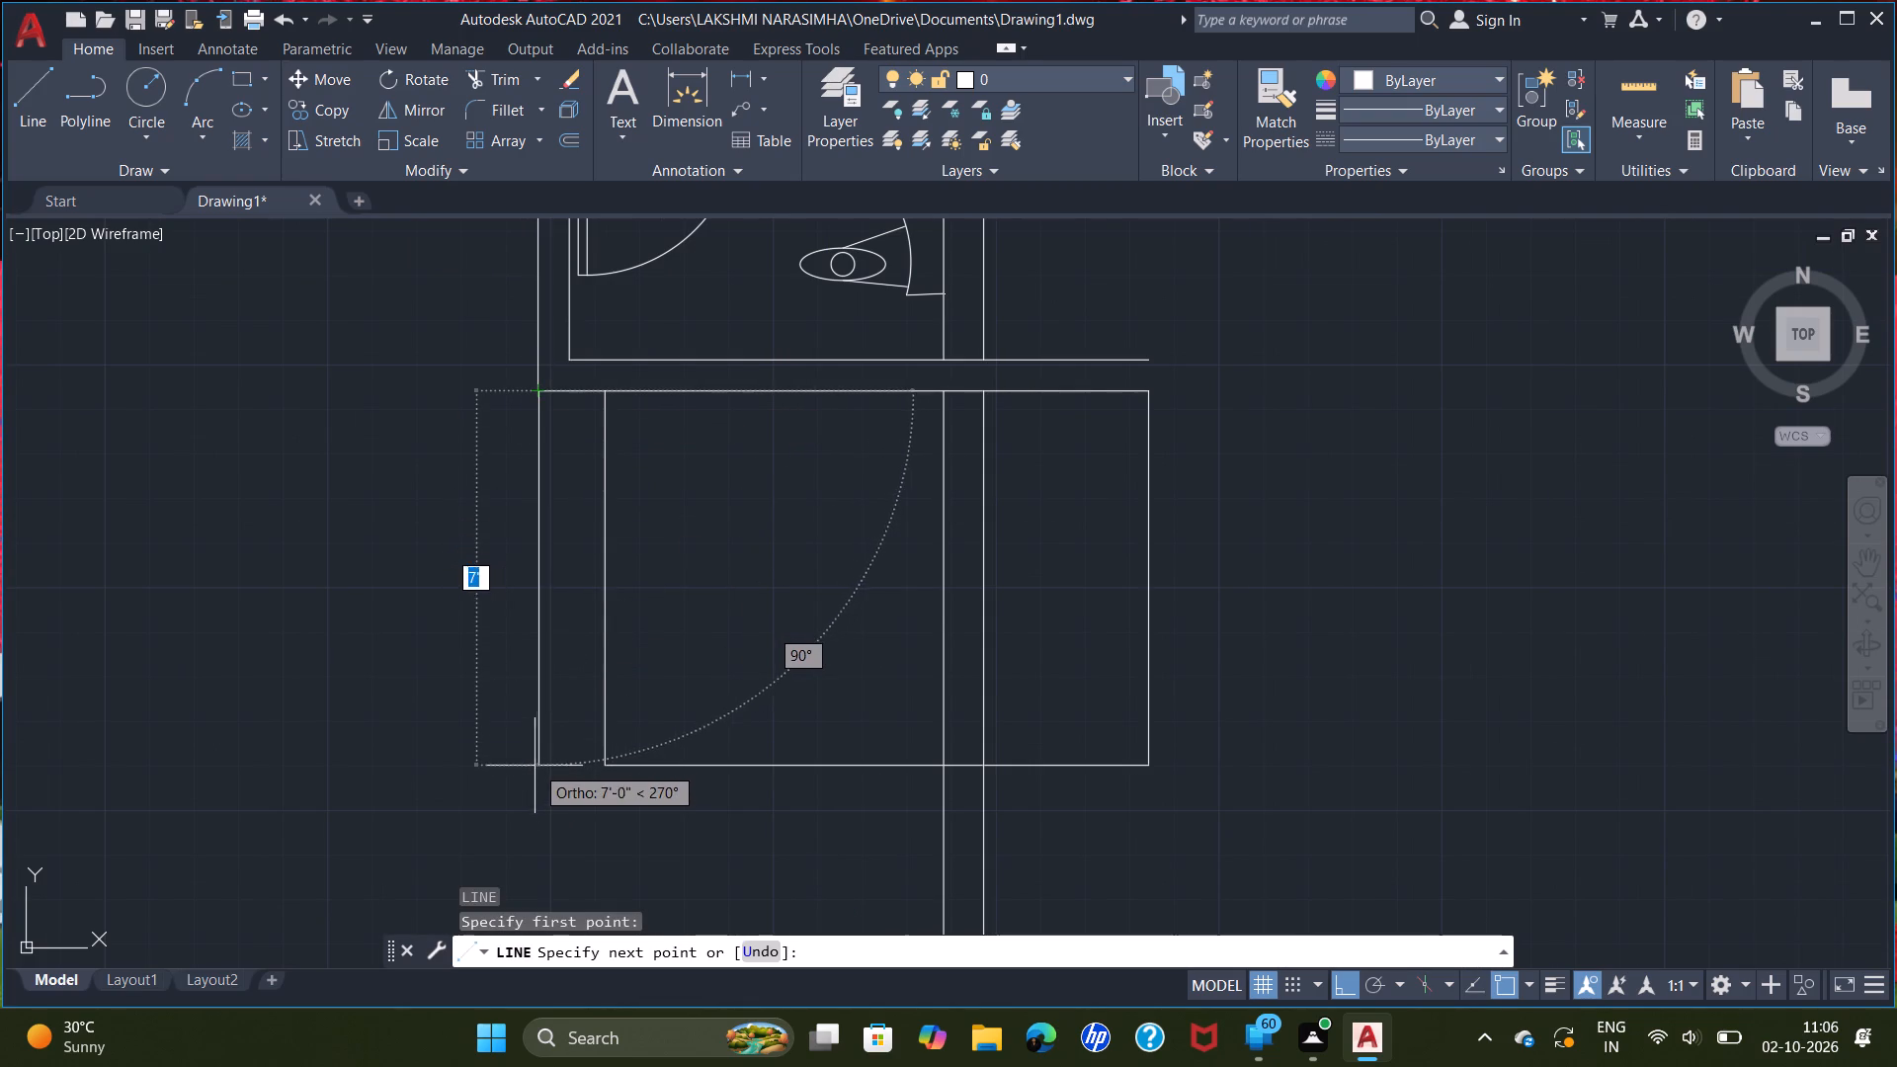
click(538, 848)
key(Escape)
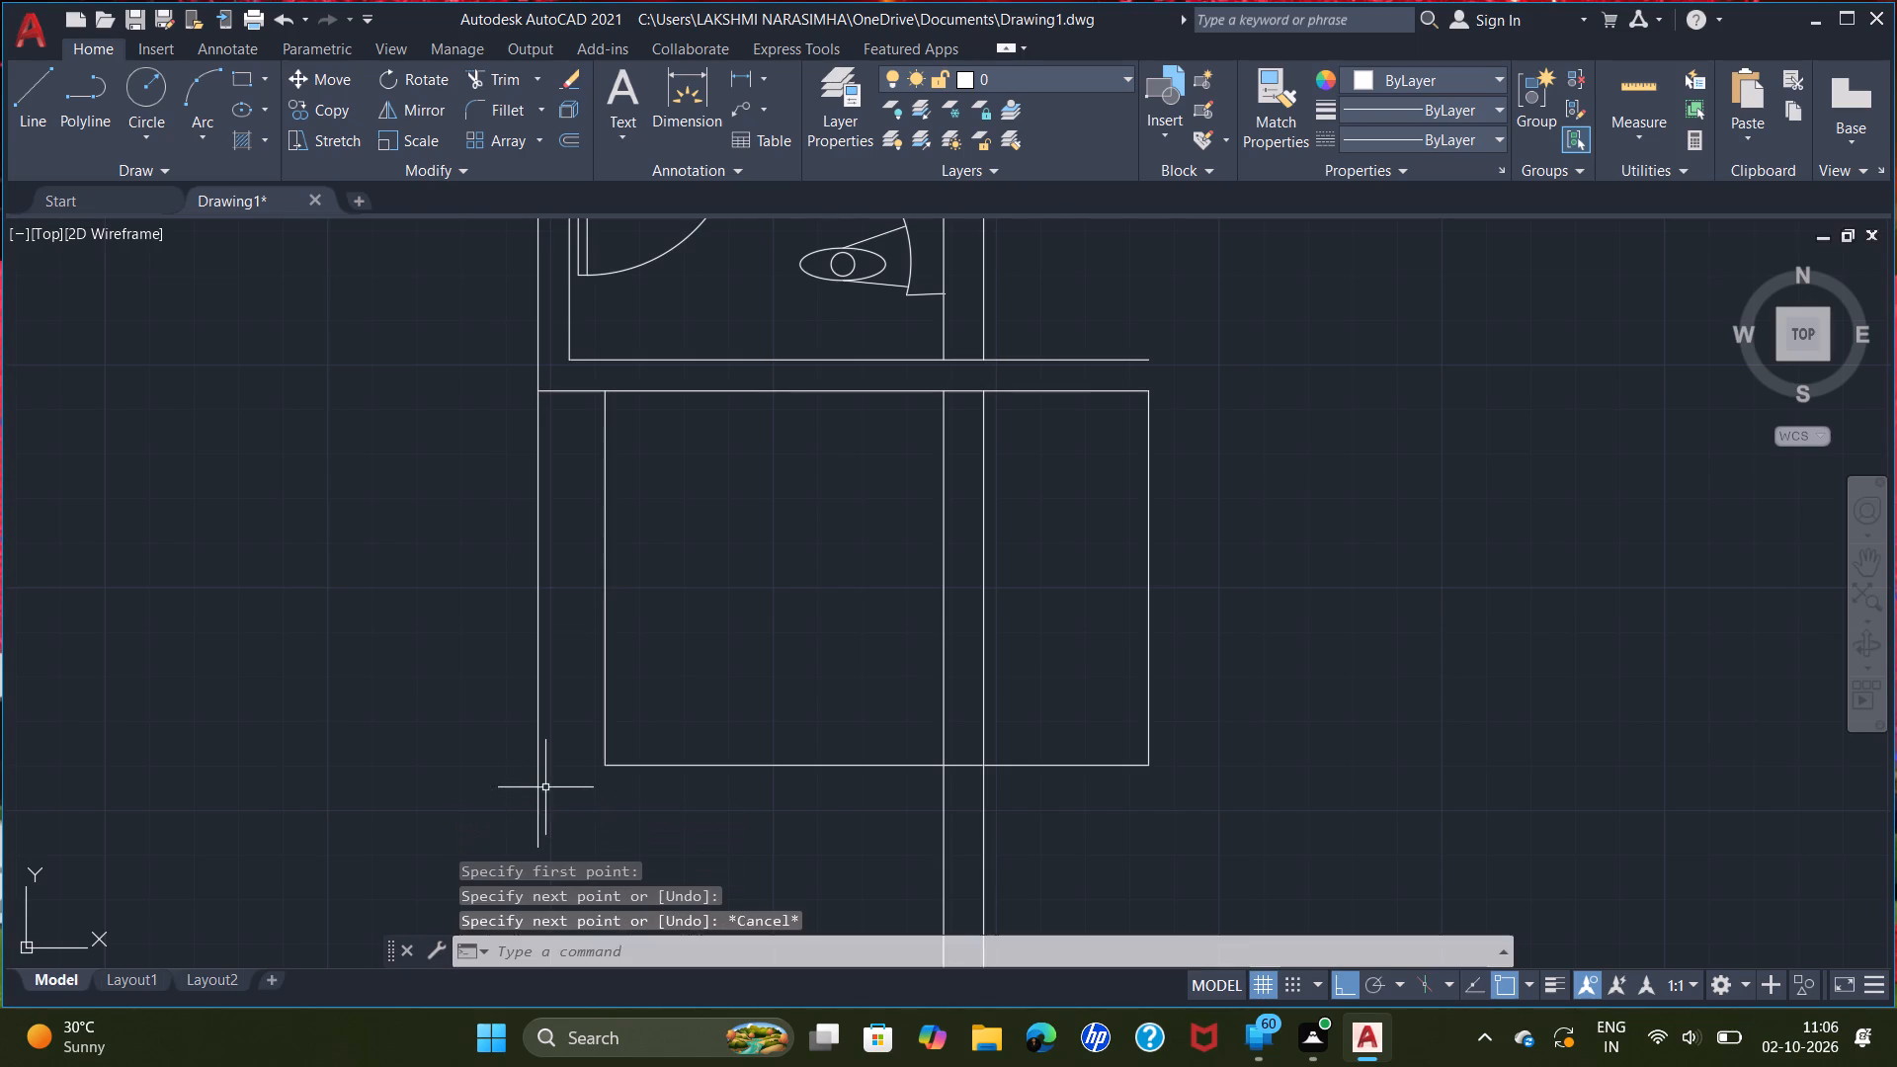
Draw a short line from the outline's southwest corner west to the vertical guide line.
key(l)
key(Return)
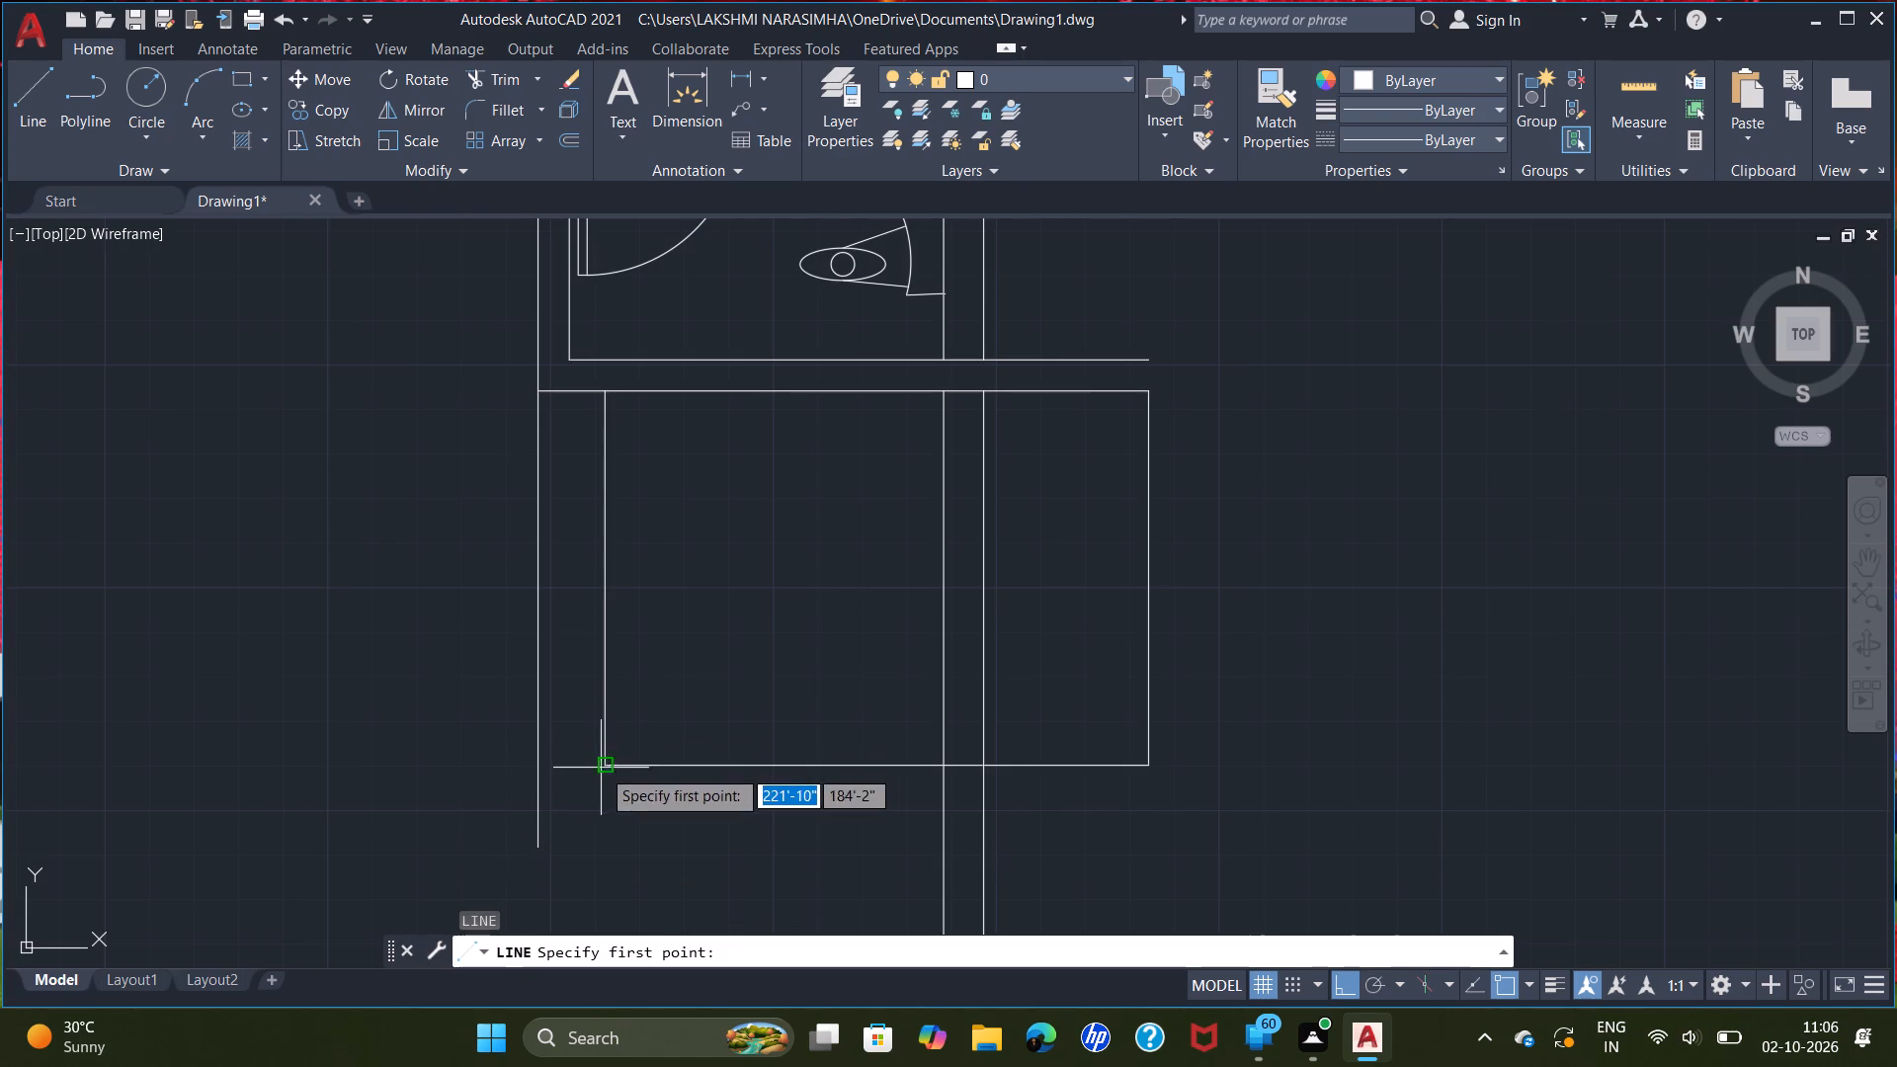
double_click(601, 768)
double_click(533, 765)
right_click(530, 759)
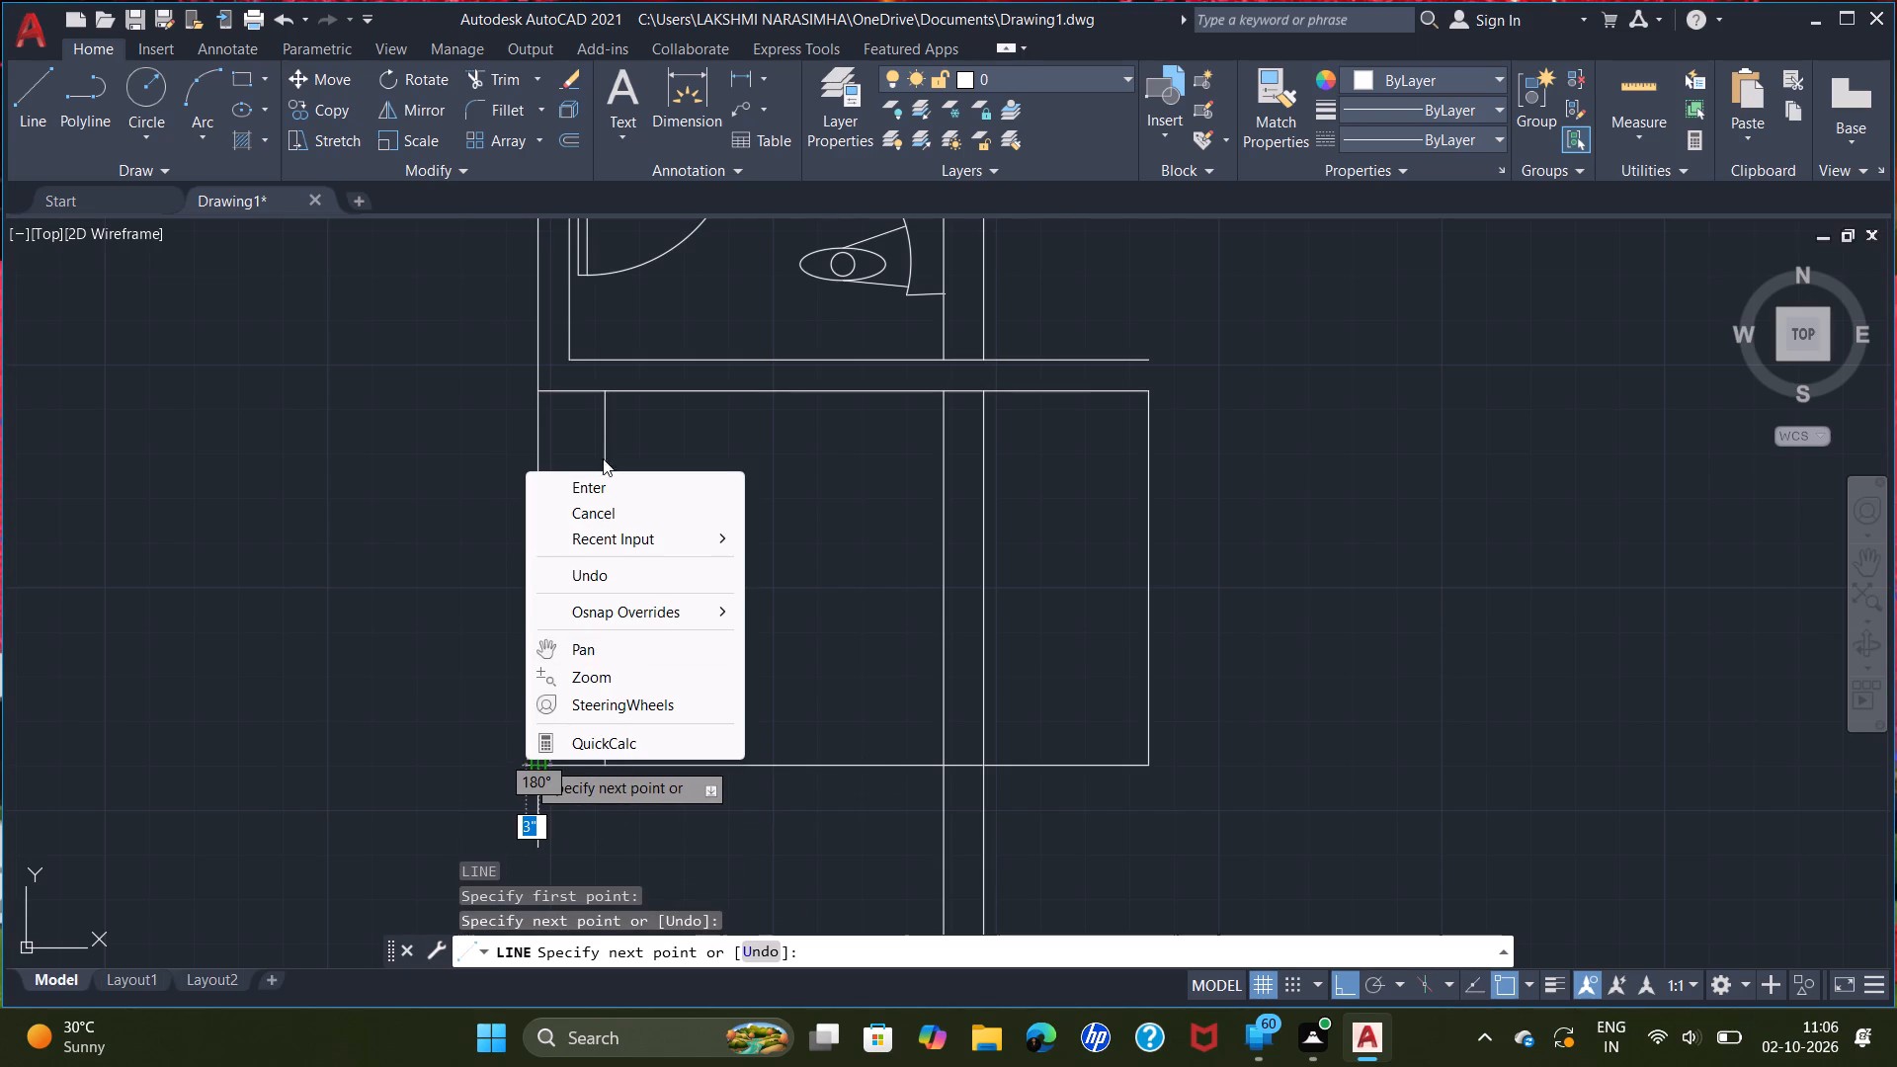
click(595, 489)
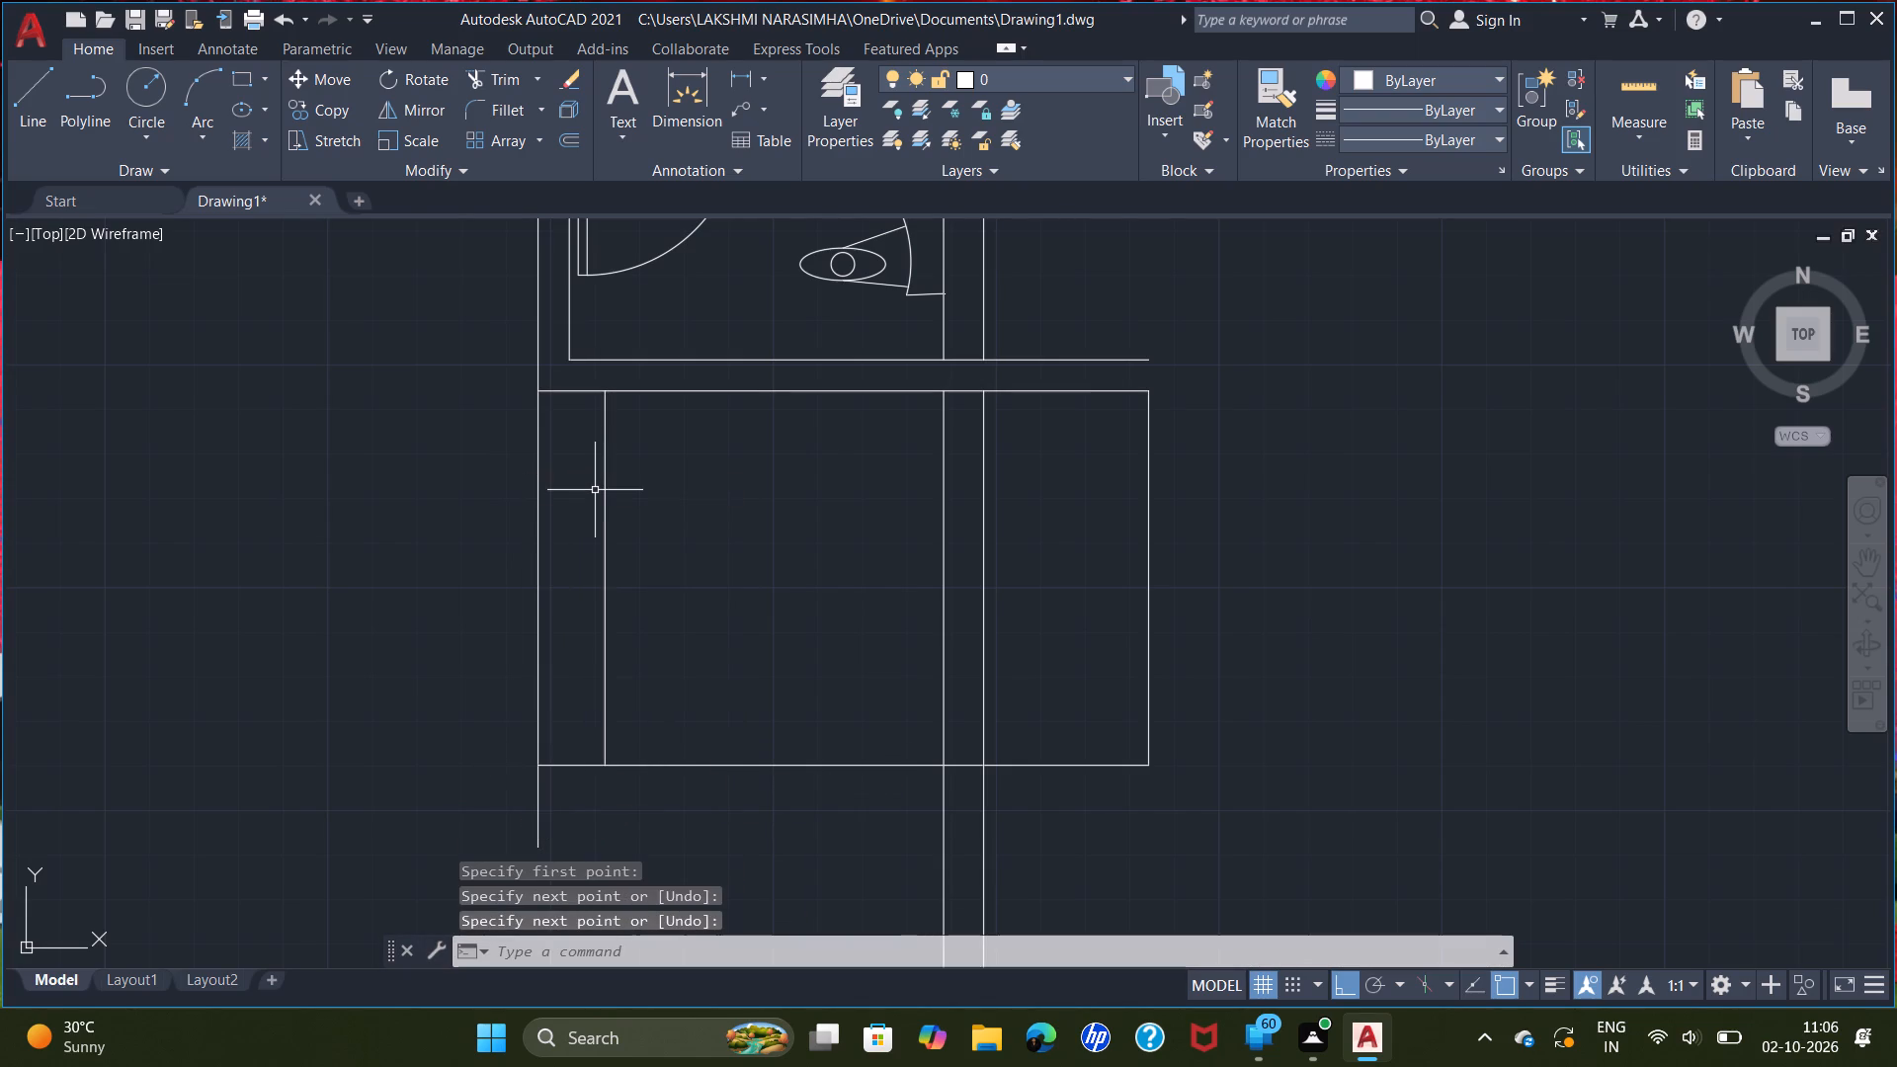
Trim away the vertical guide line both above and below the extension's south line.
text(tri)
key(Return)
click(537, 563)
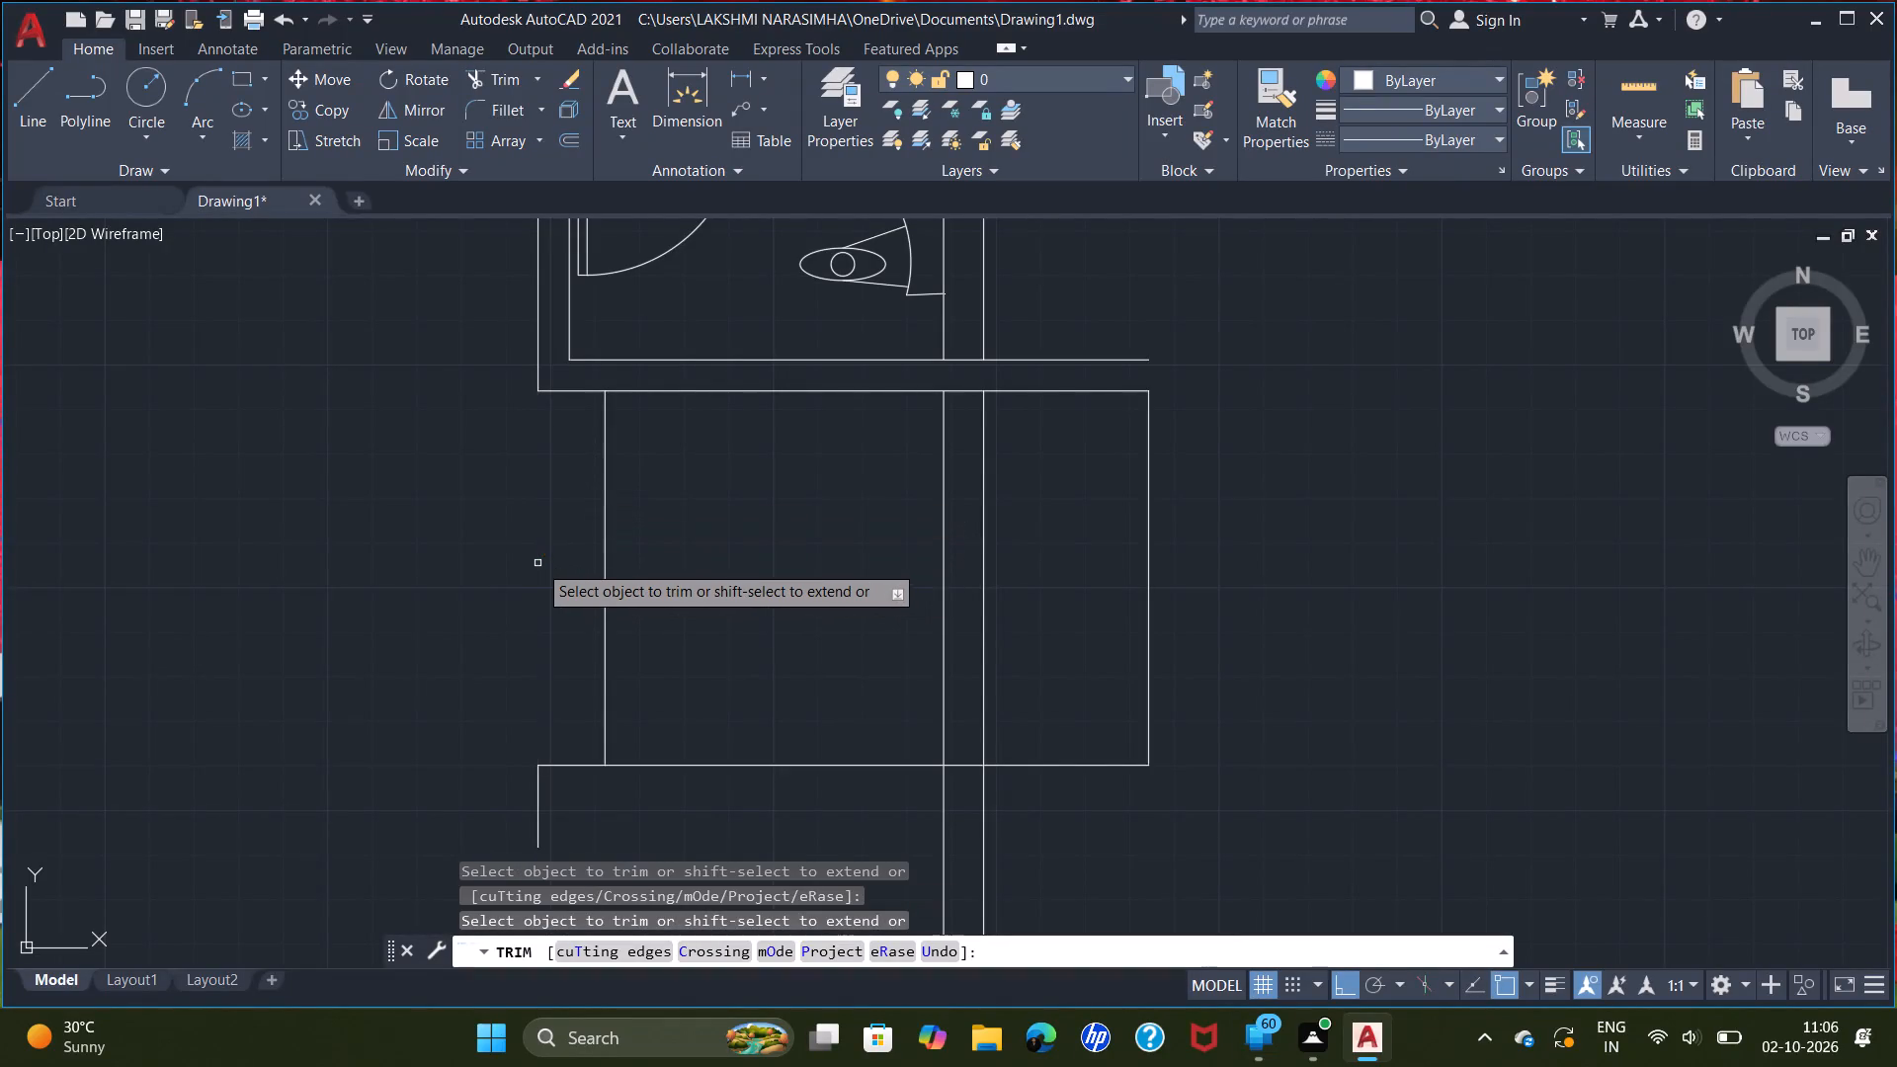
double_click(538, 795)
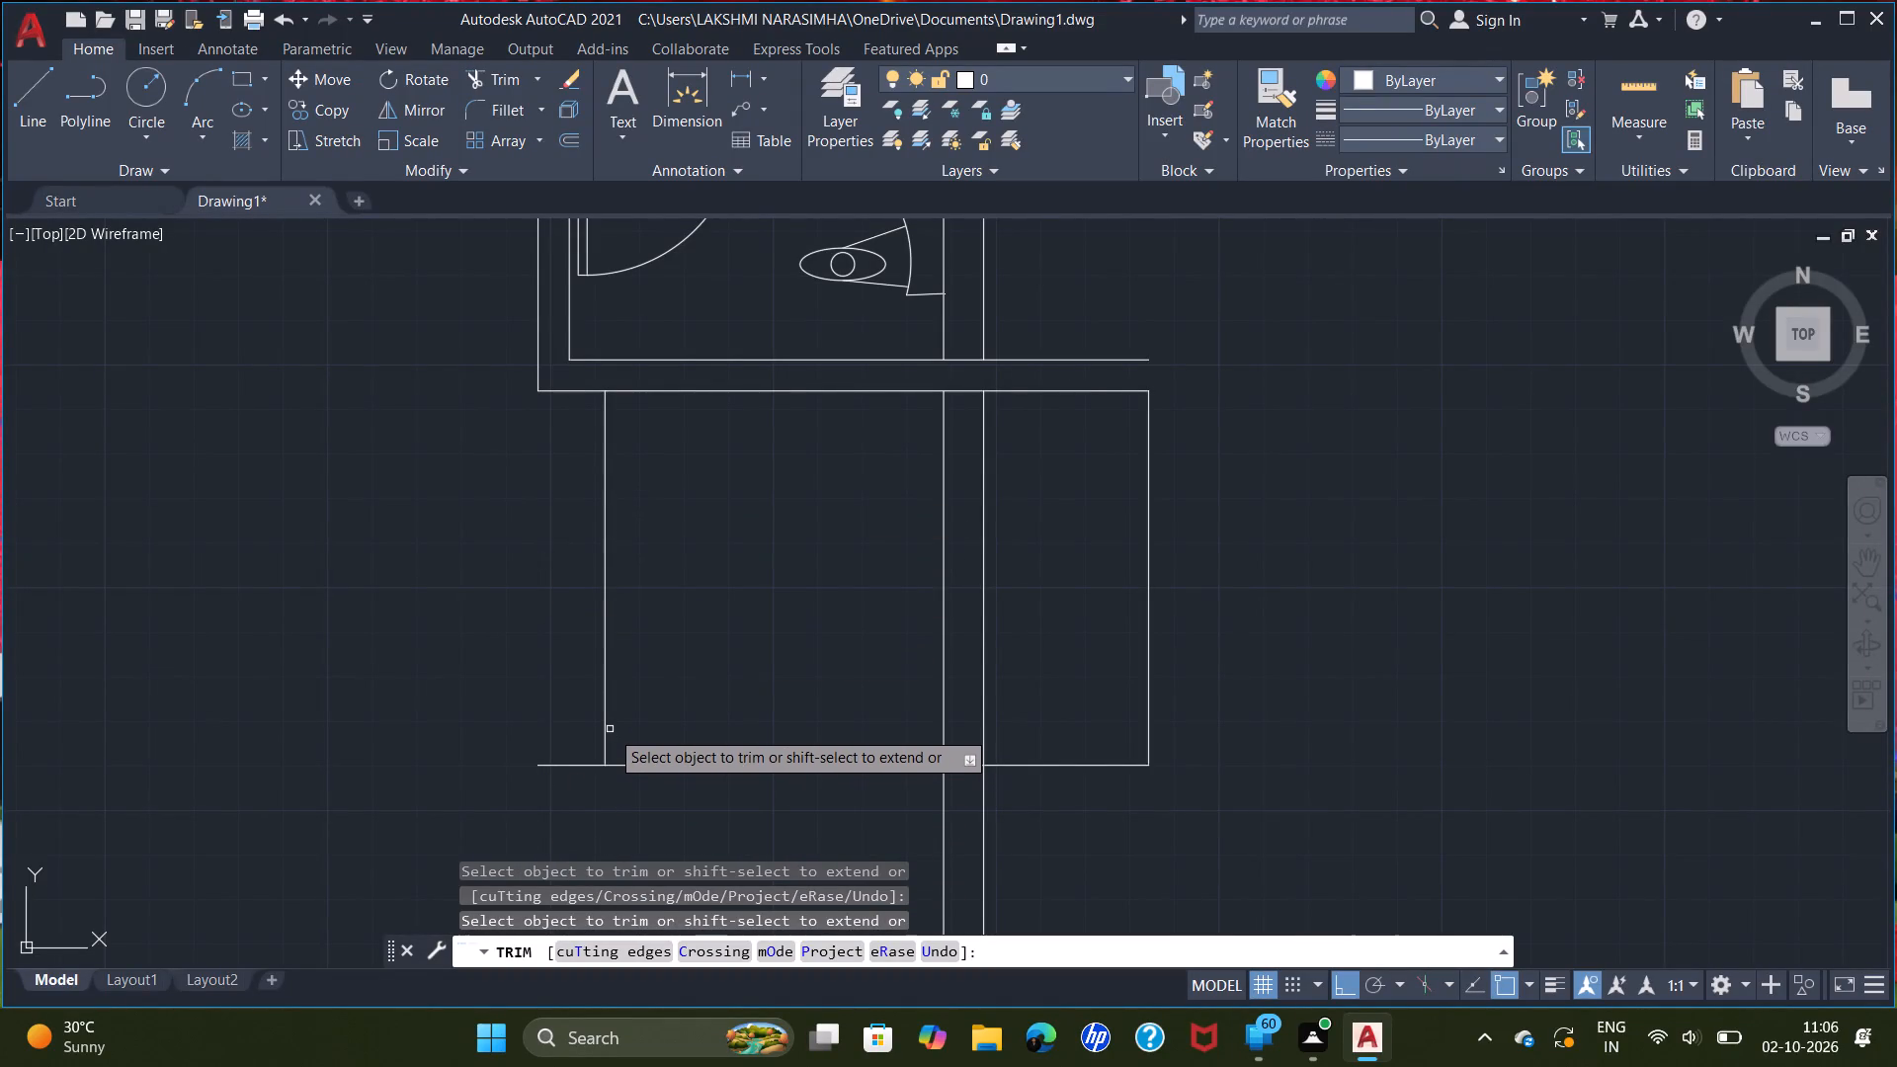
key(Escape)
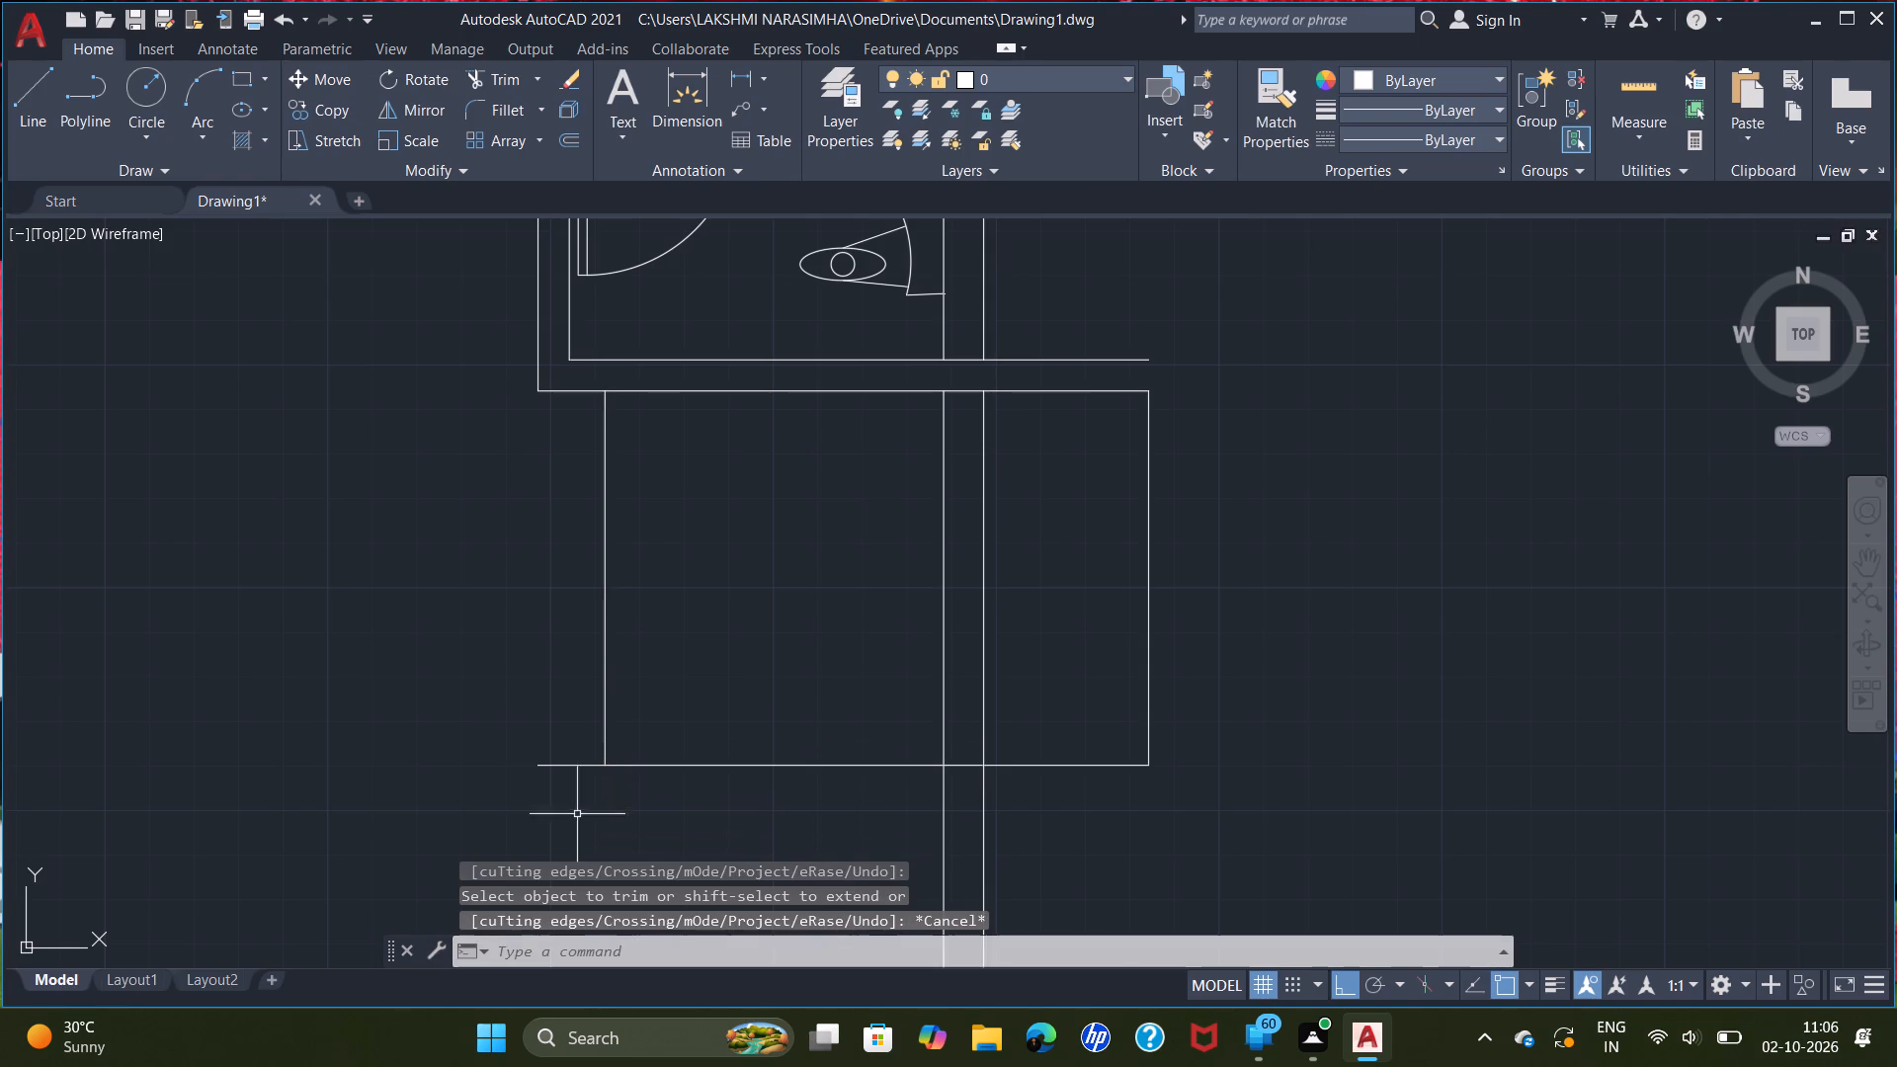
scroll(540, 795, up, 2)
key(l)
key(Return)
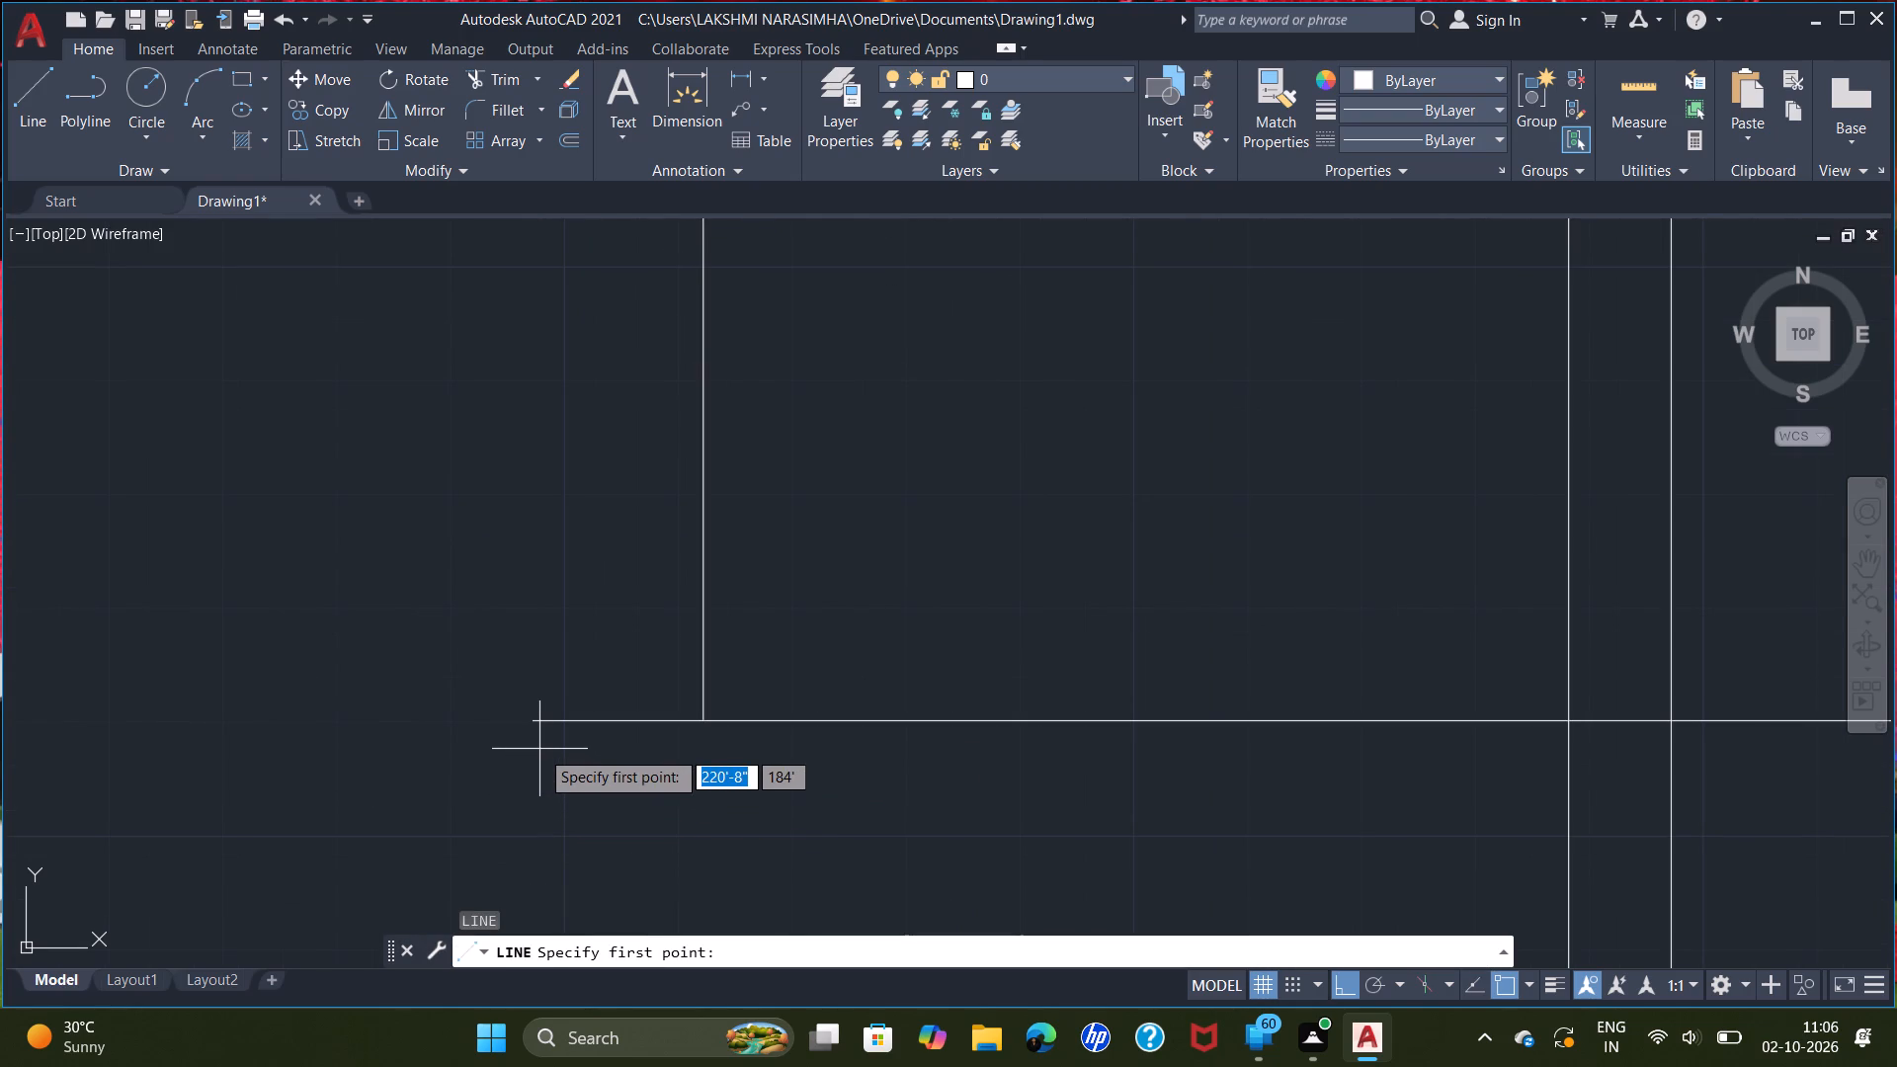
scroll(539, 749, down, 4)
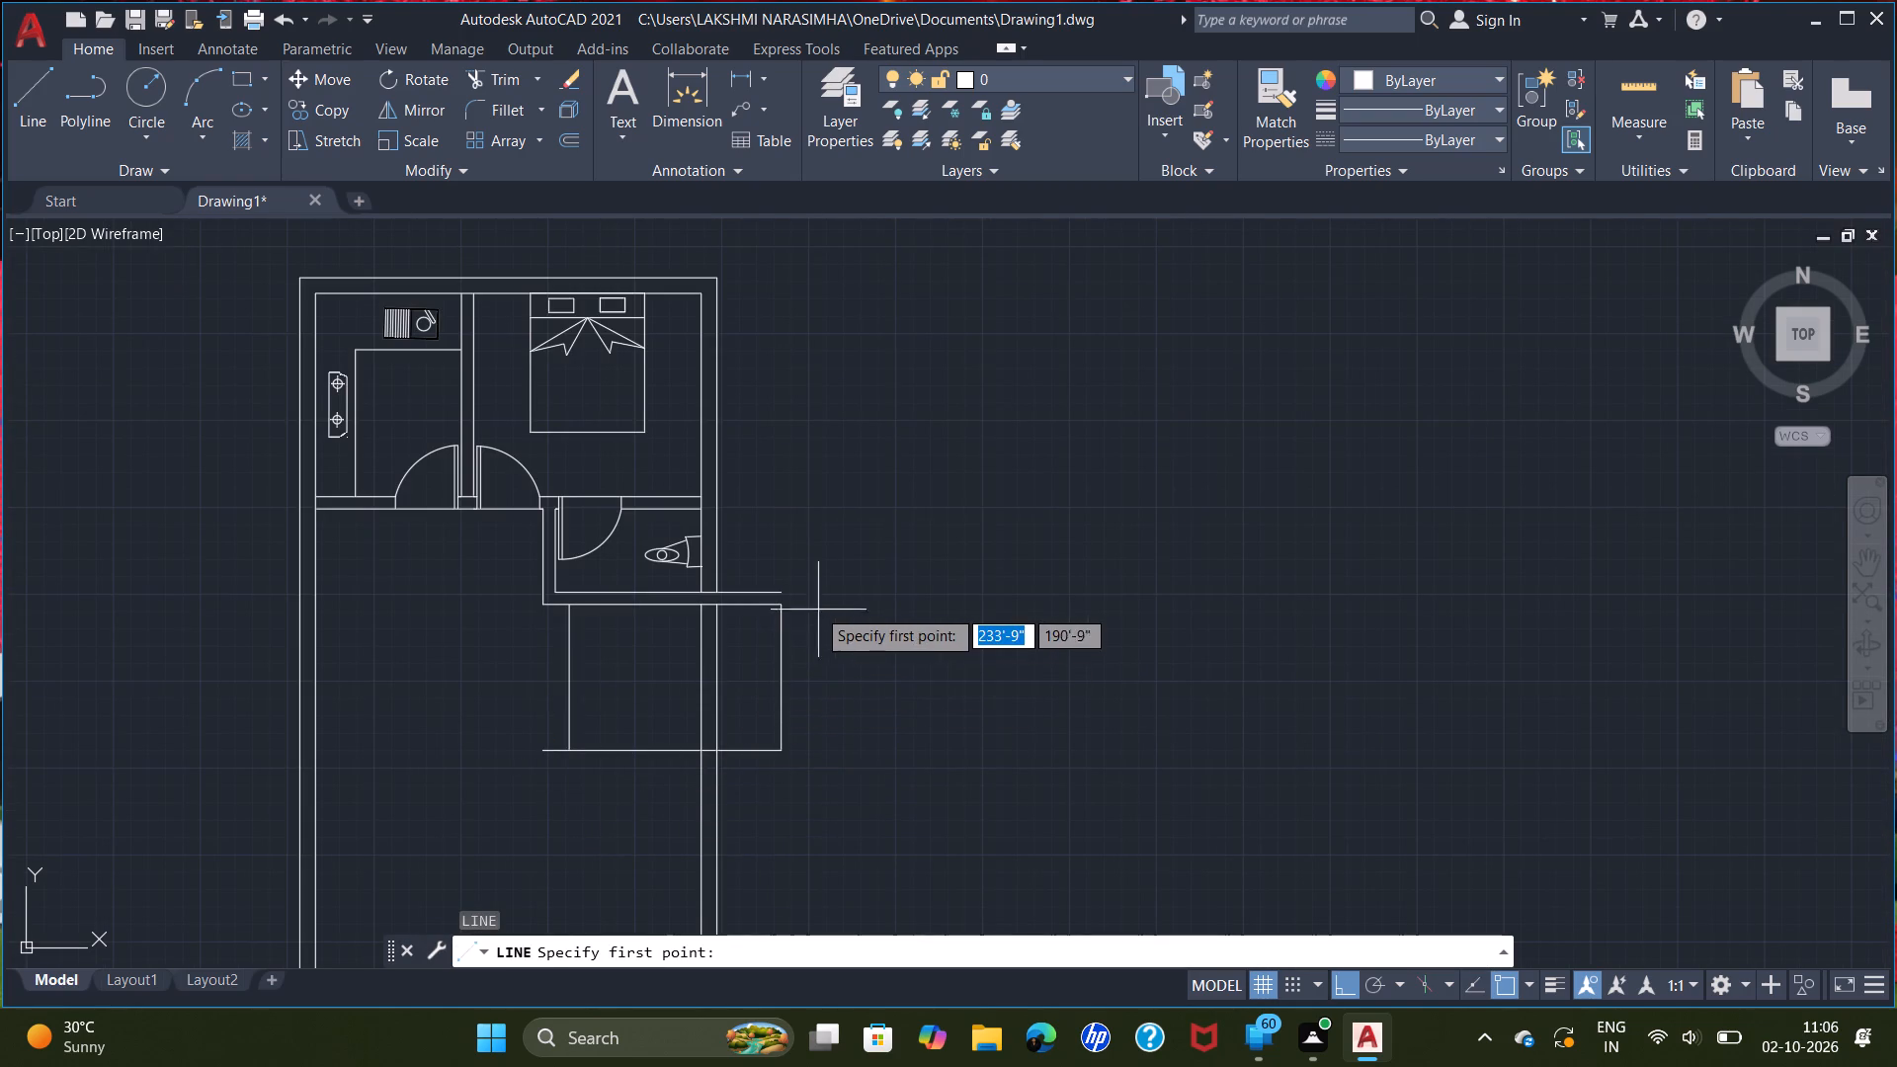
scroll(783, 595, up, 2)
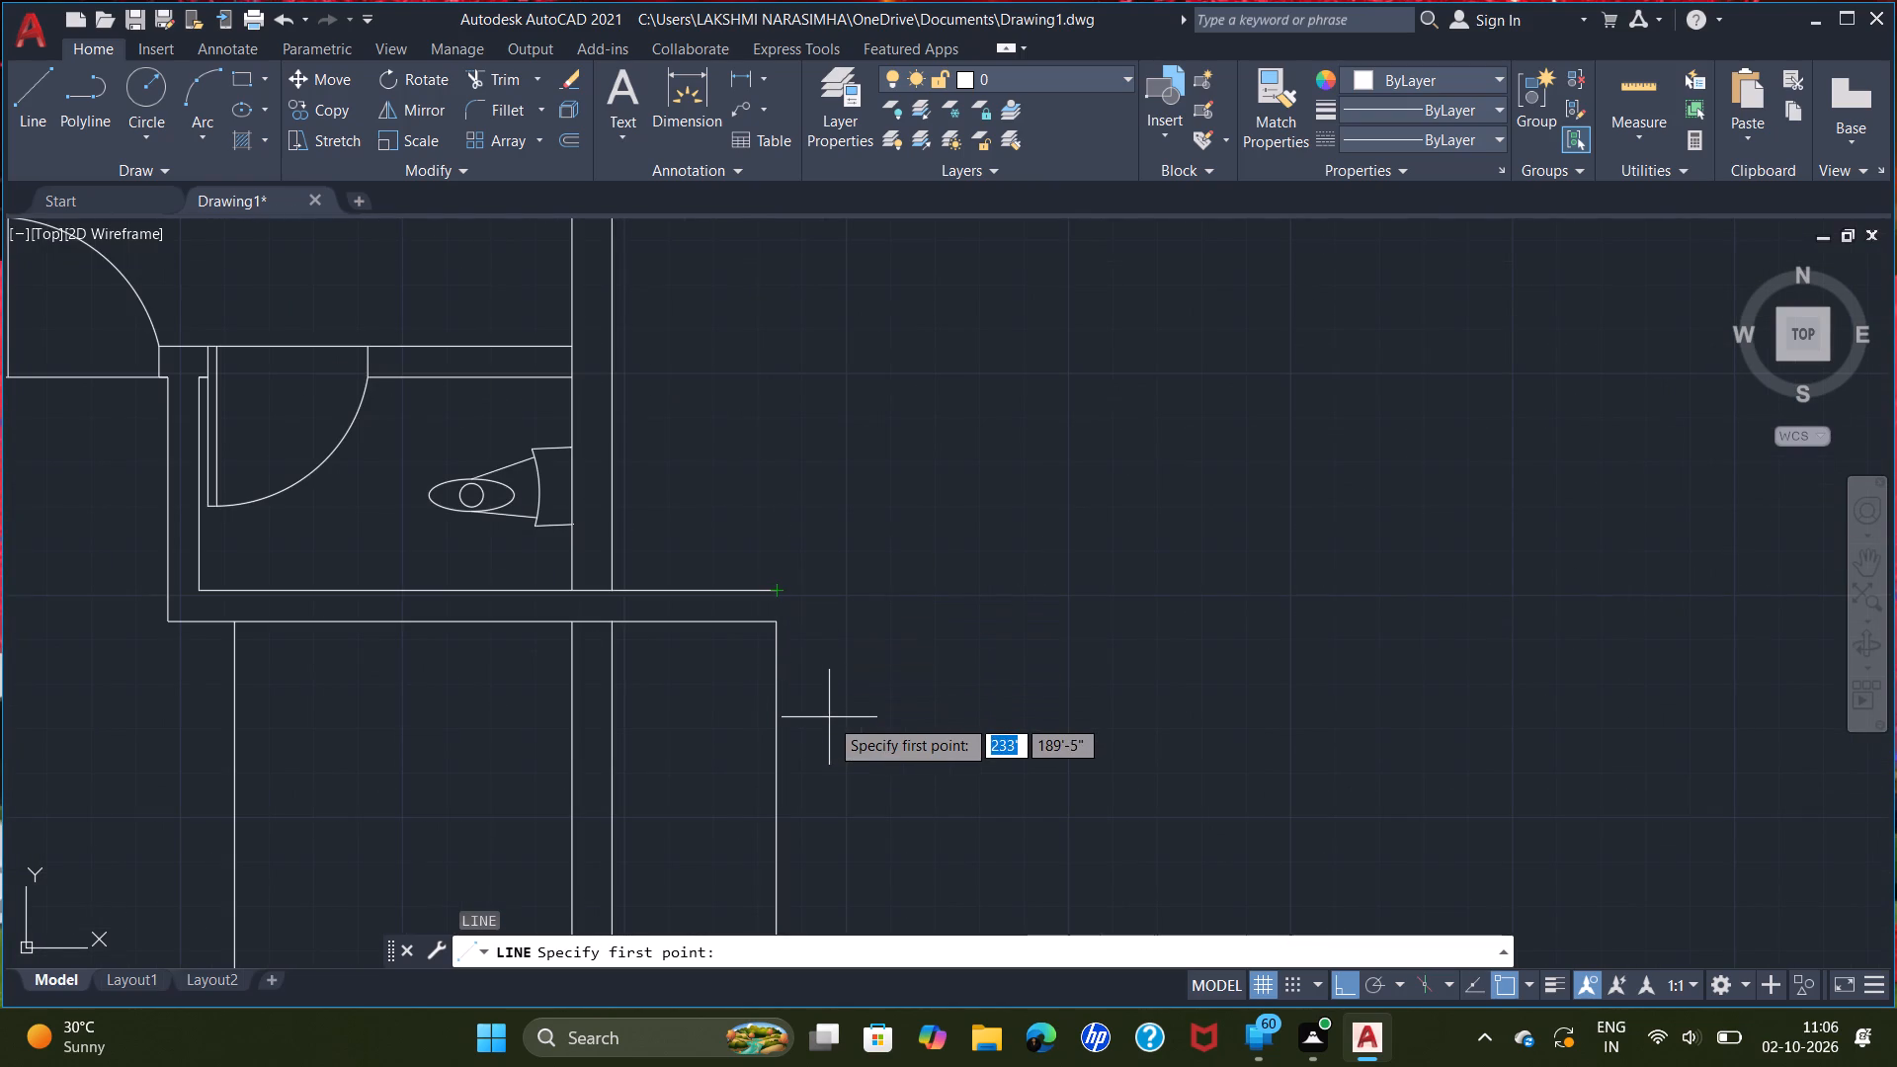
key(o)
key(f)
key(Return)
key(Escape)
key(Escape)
Offset the extension's east line 7" outward to the east for the wall thickness.
key(o)
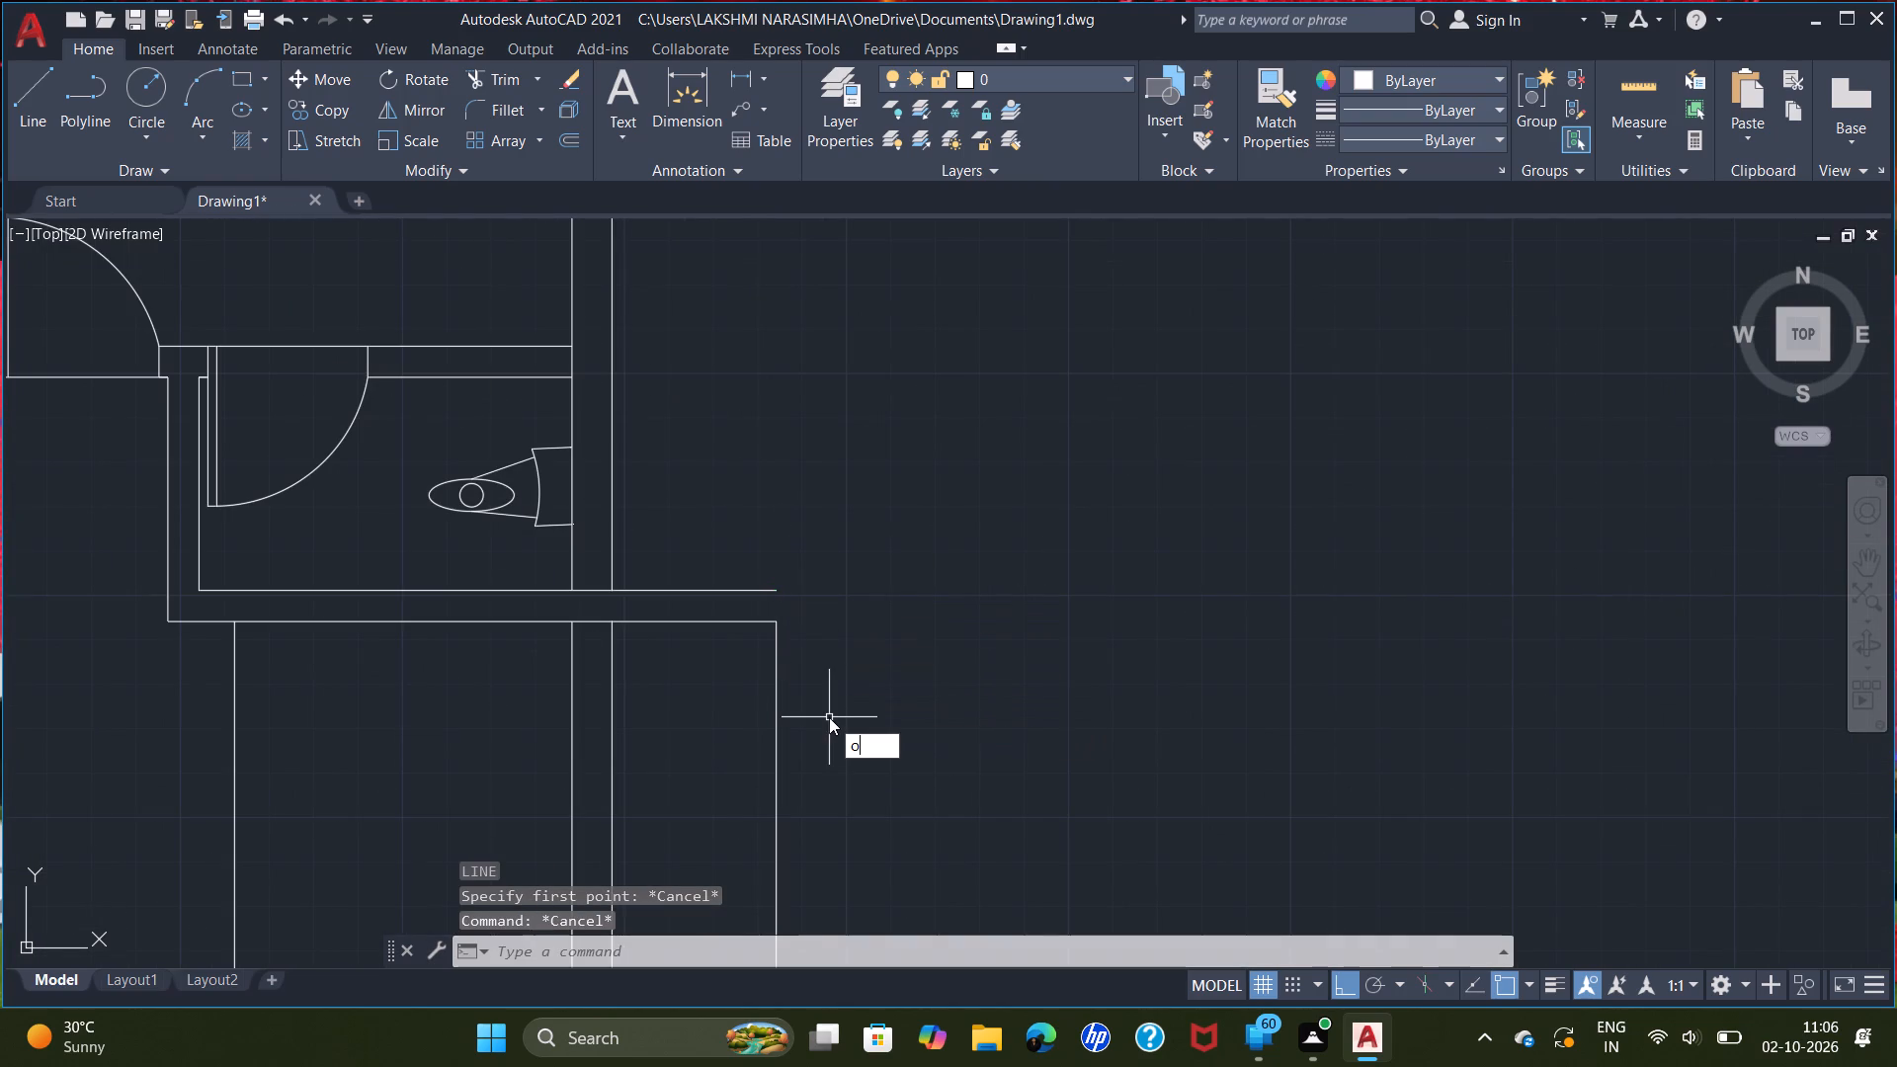
key(f)
key(Return)
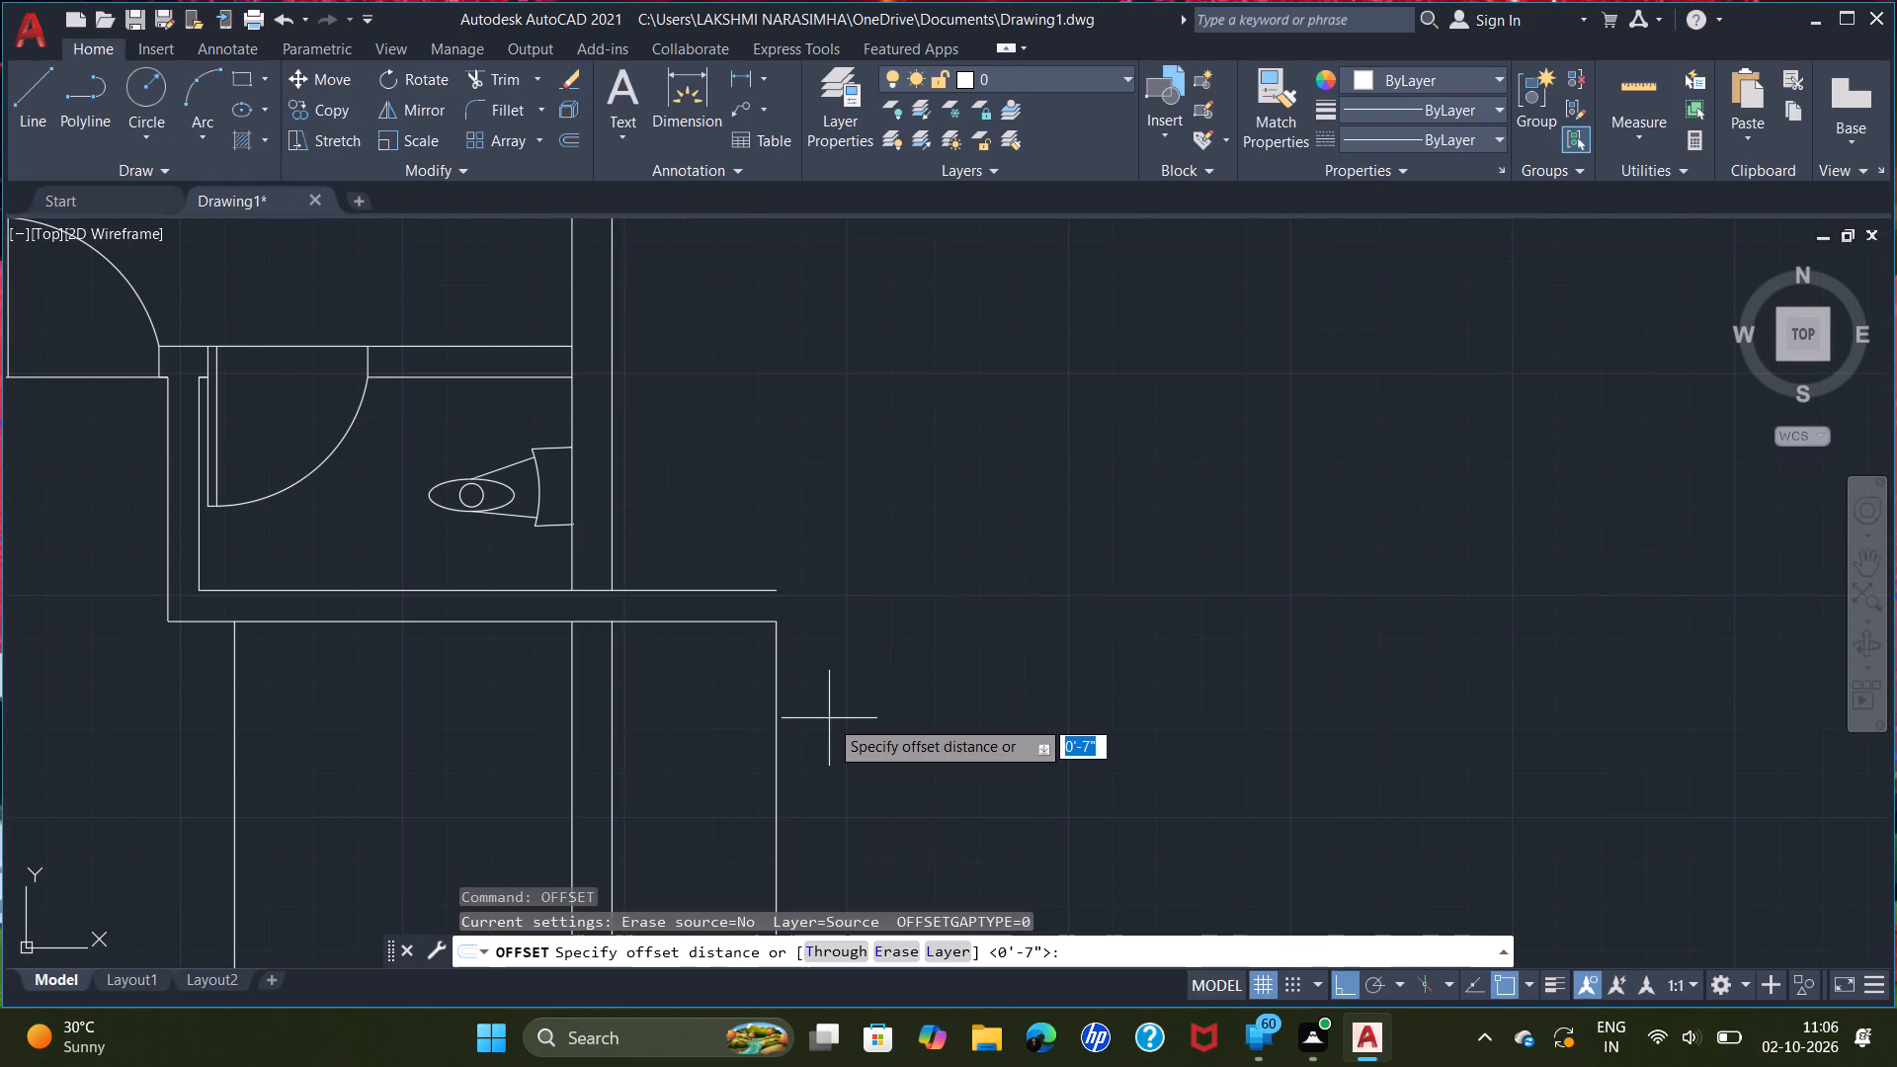
key(7)
key(shift+quotedbl)
key(Return)
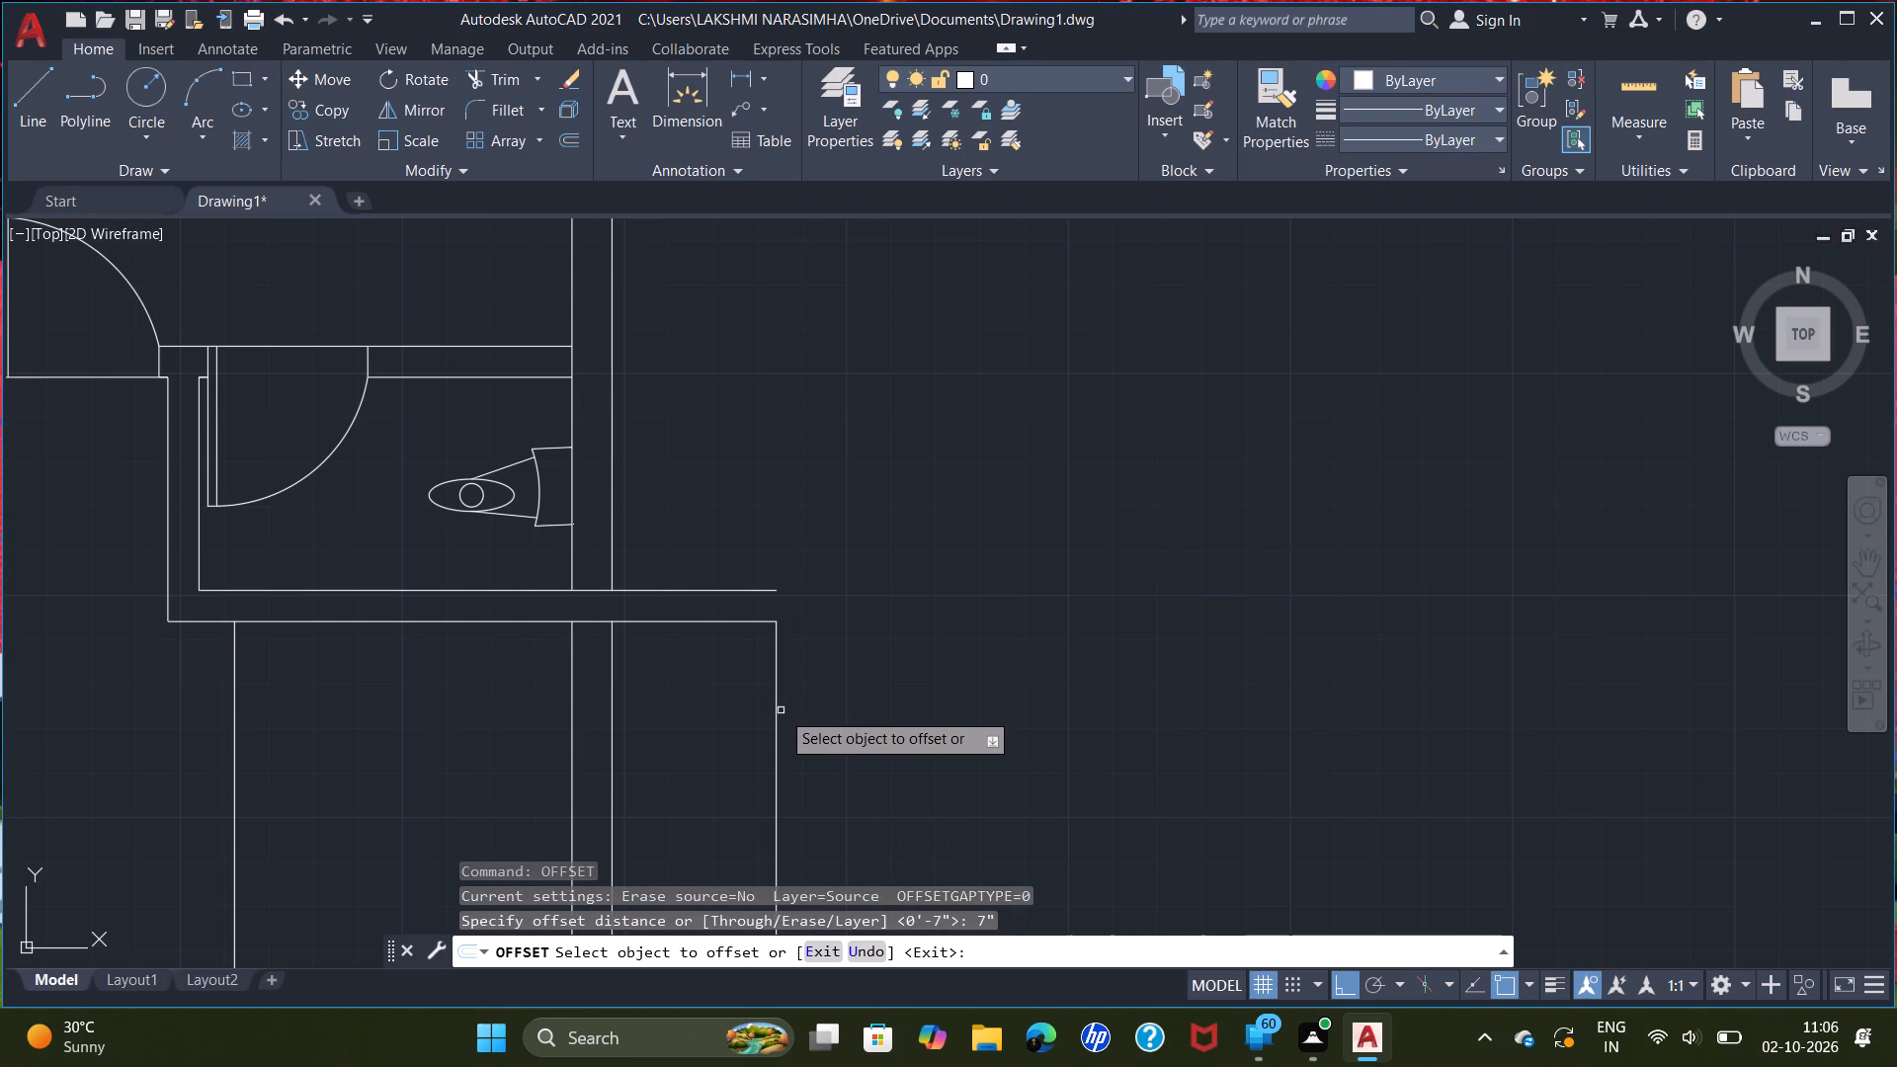
double_click(777, 710)
click(833, 706)
Offset the extension's 10'2" south line 7" outward to the south for the wall thickness.
scroll(835, 718, down, 2)
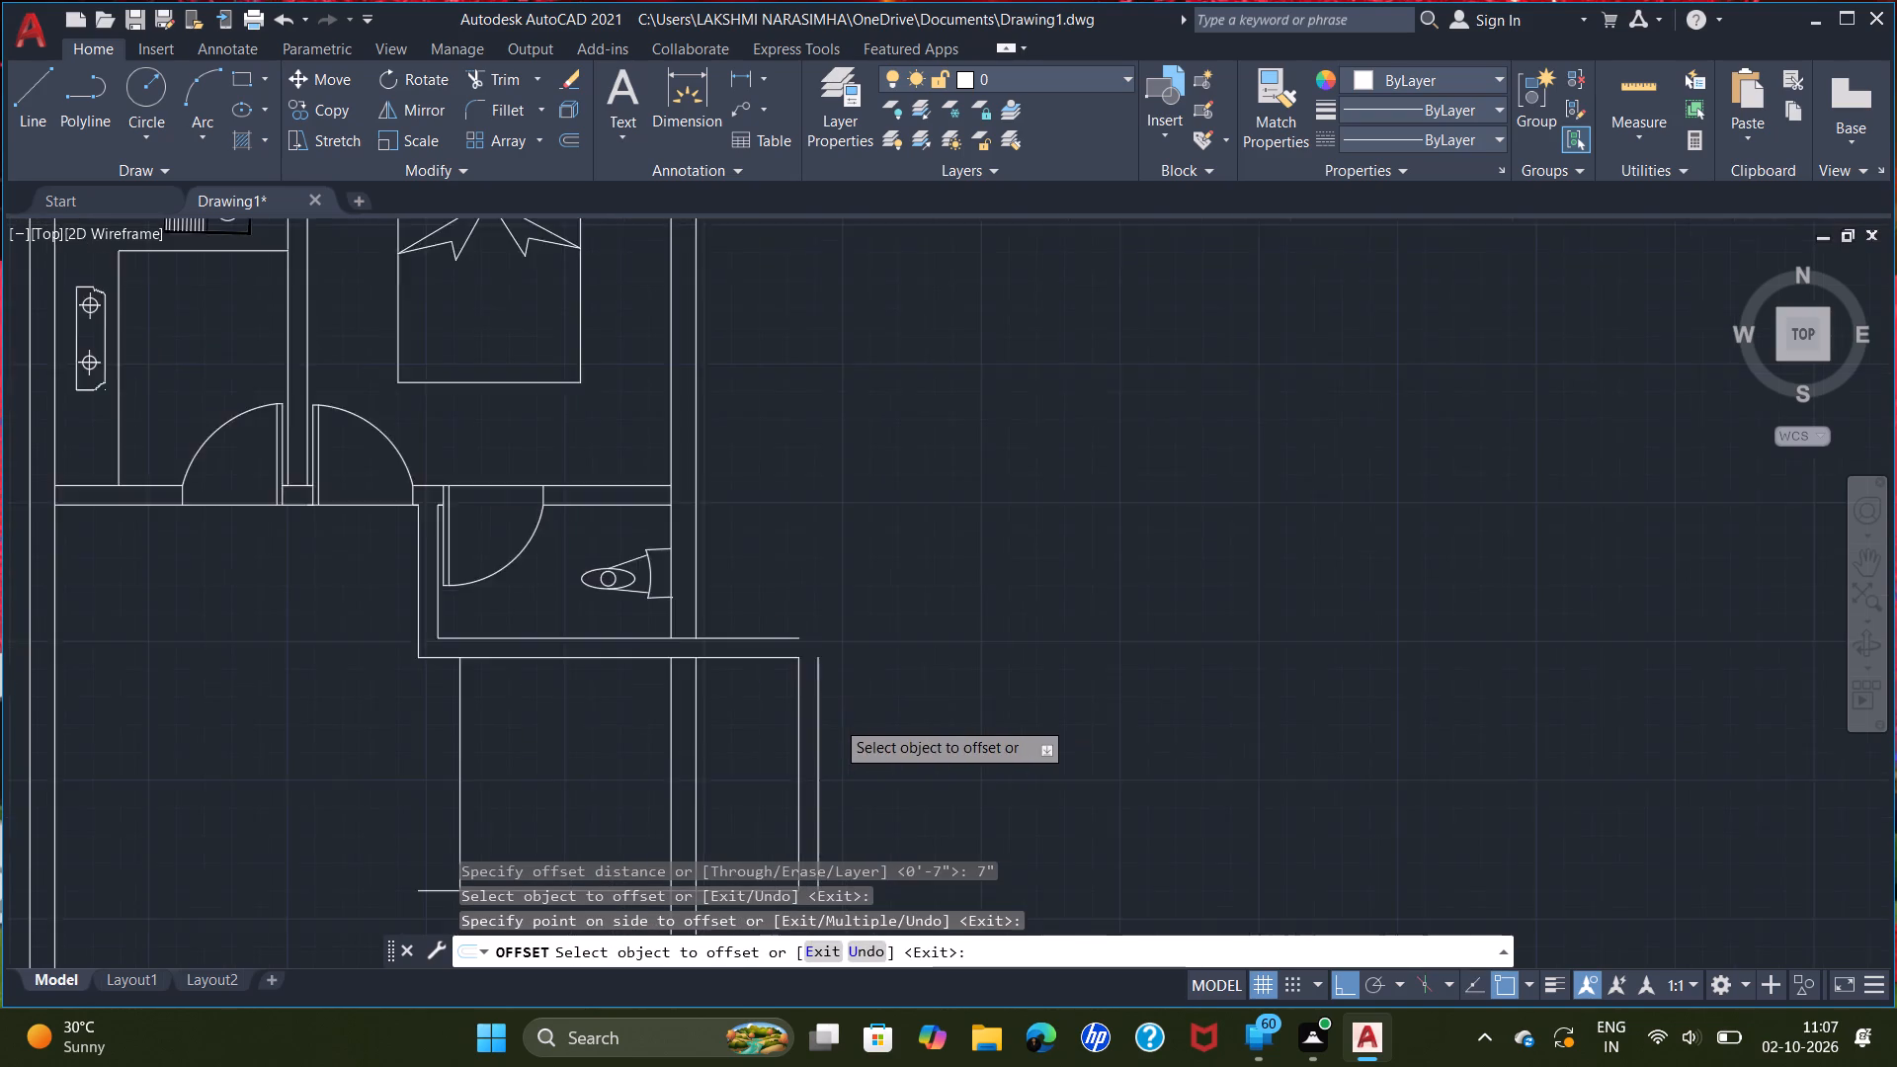
middle_drag(842, 740, 794, 572)
scroll(684, 743, up, 1)
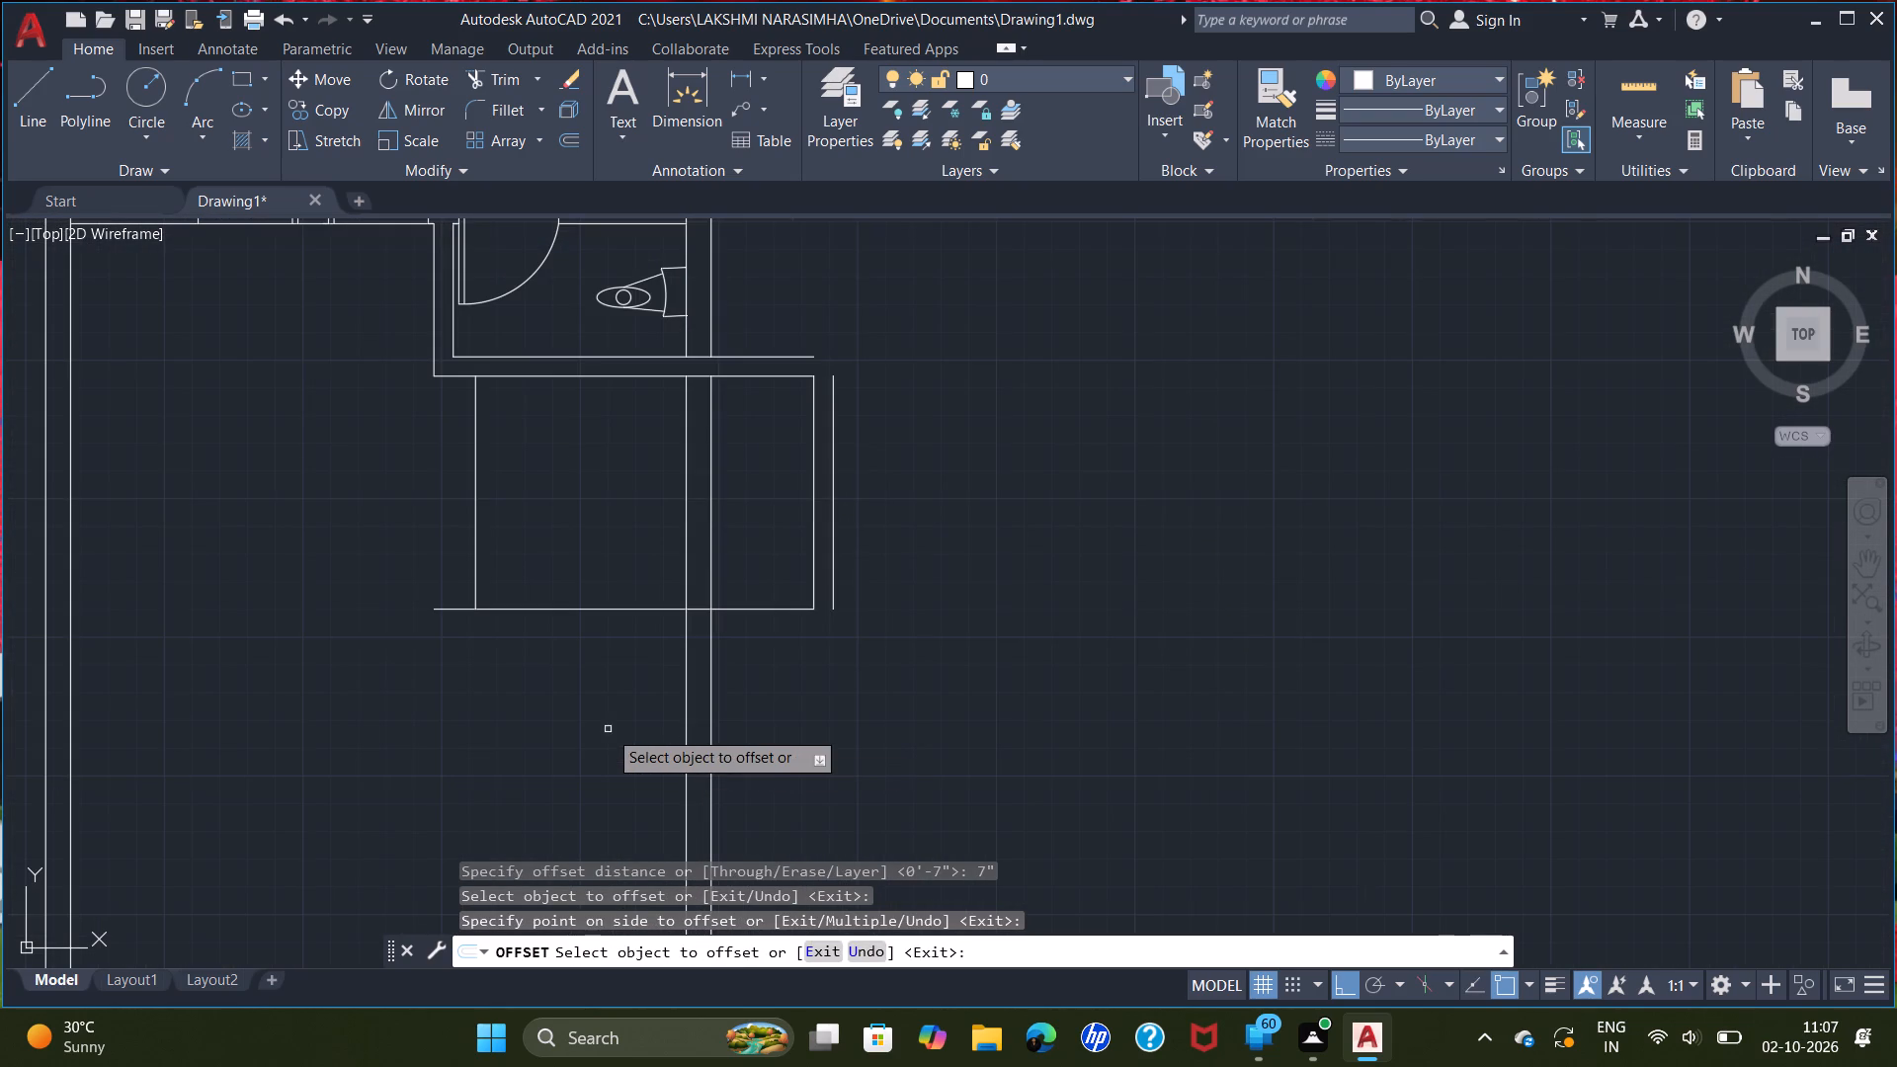
key(o)
key(f)
key(f)
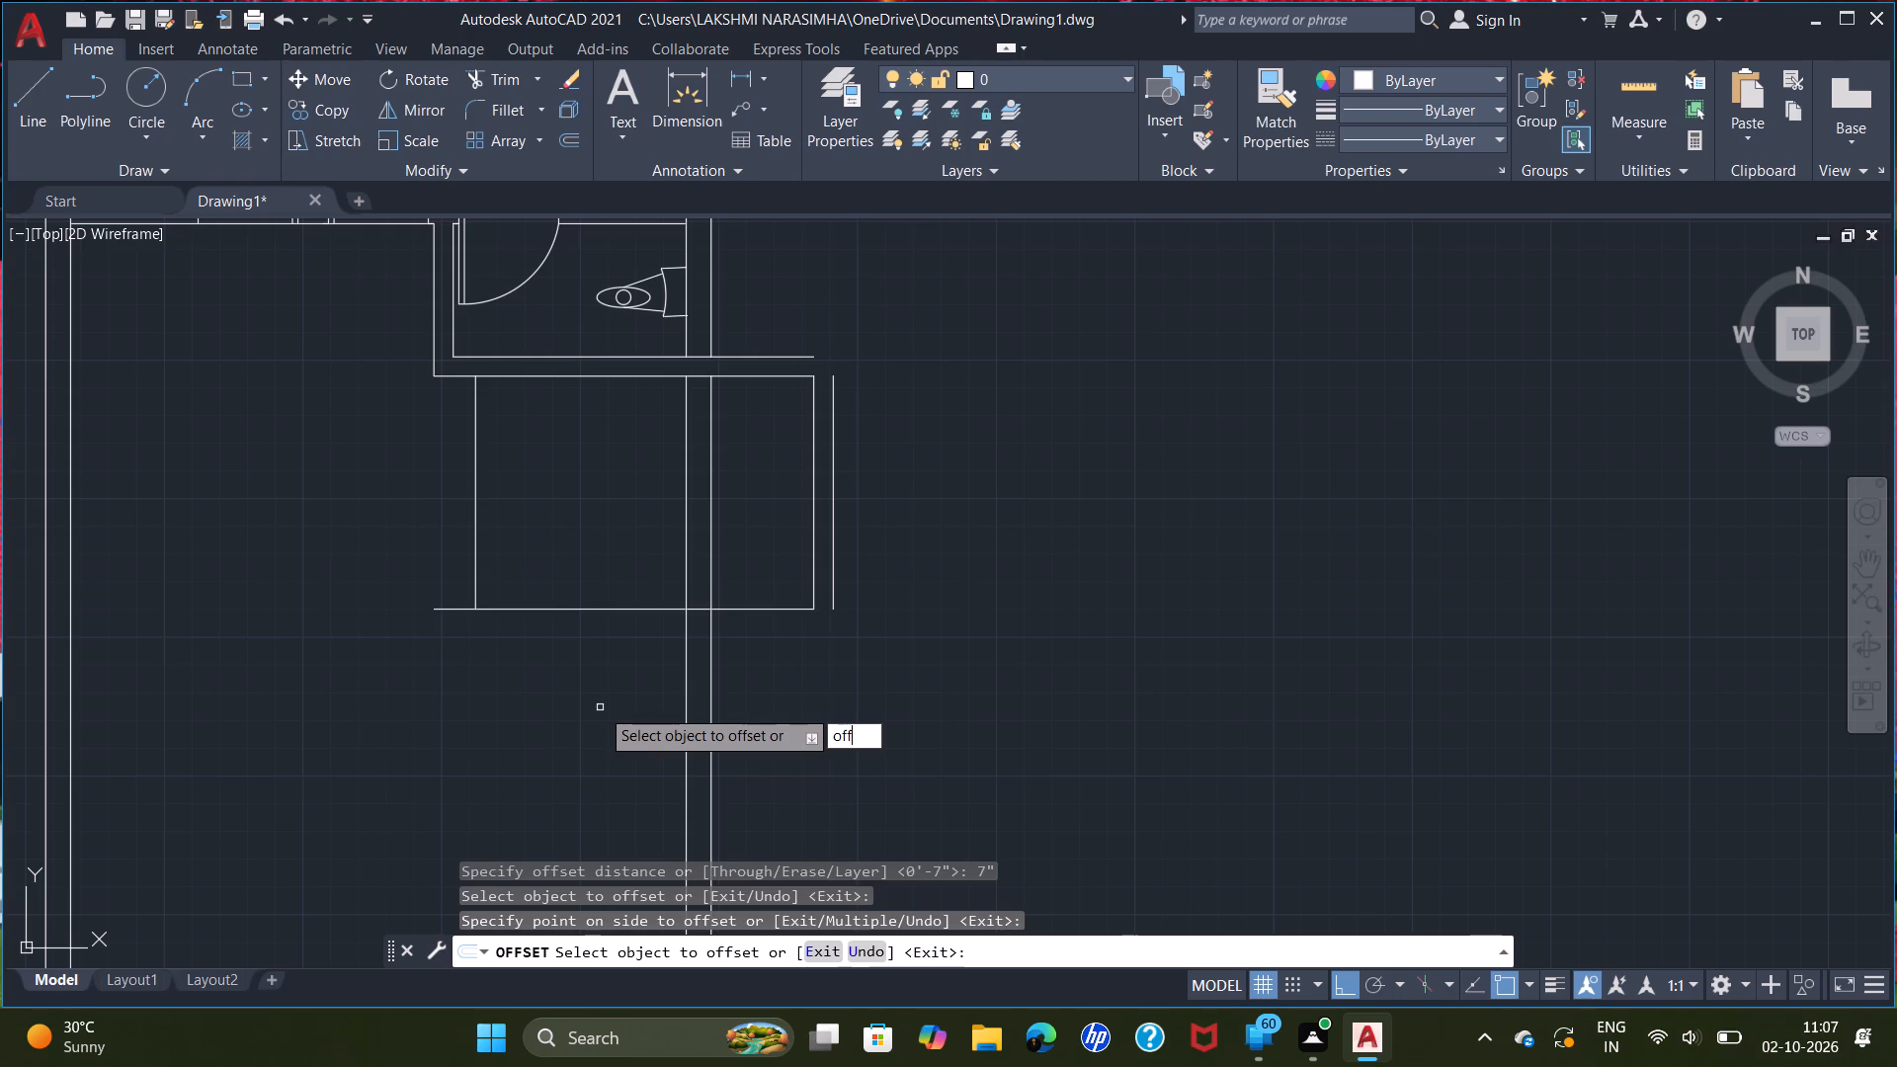
key(Return)
key(Escape)
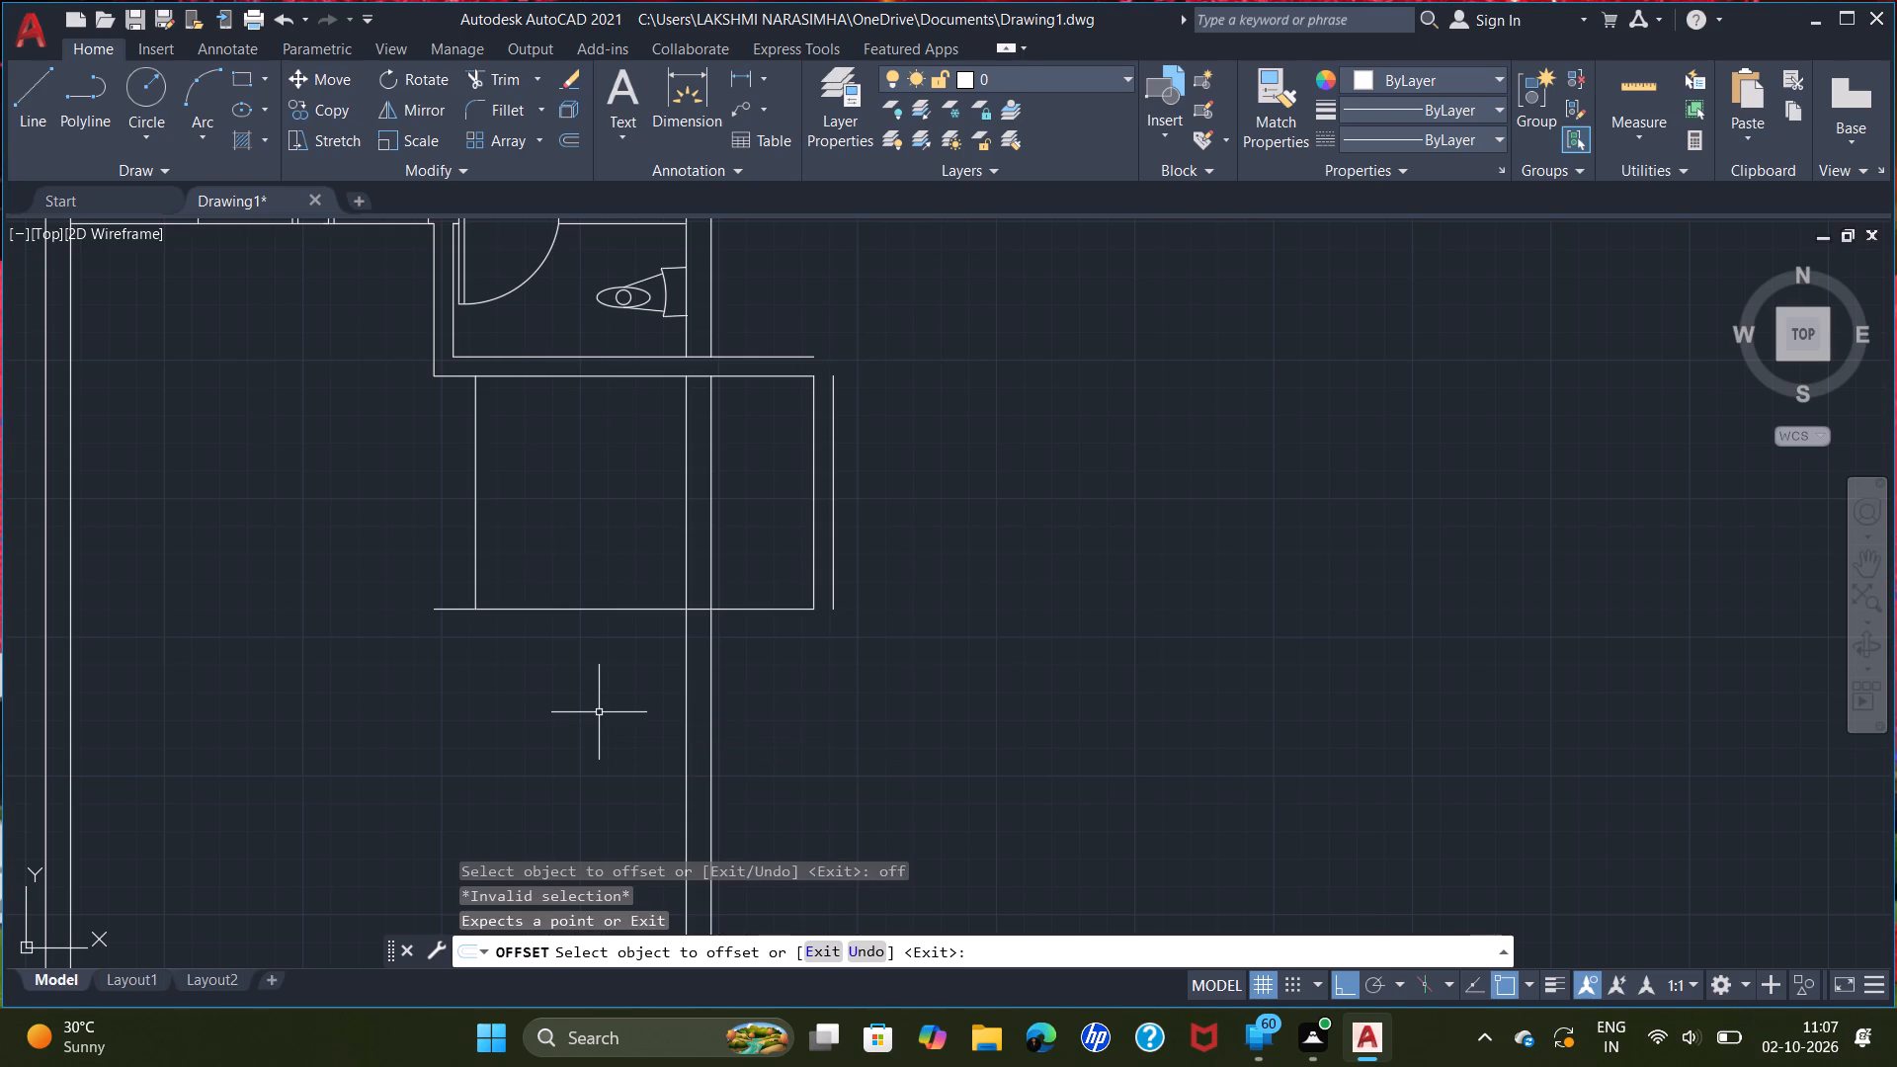
text(of)
key(Return)
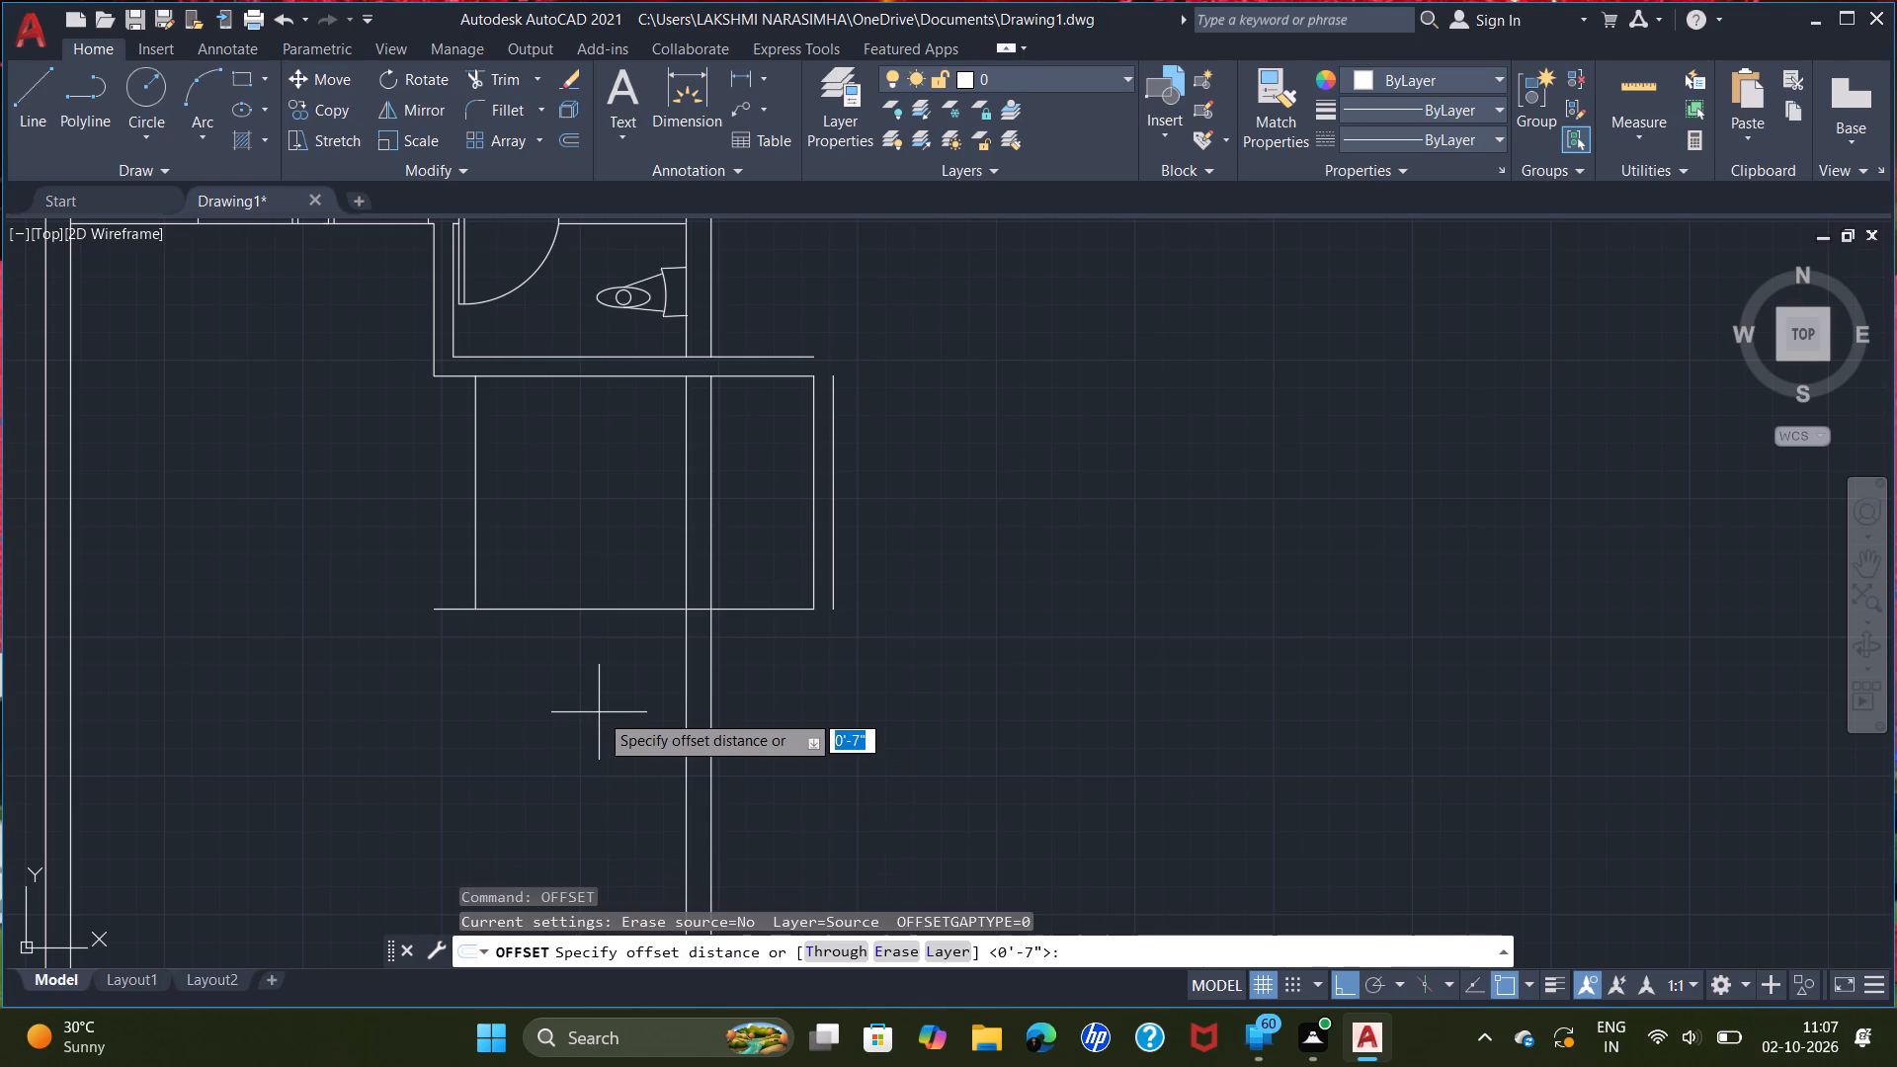
key(7)
key(shift+quotedbl)
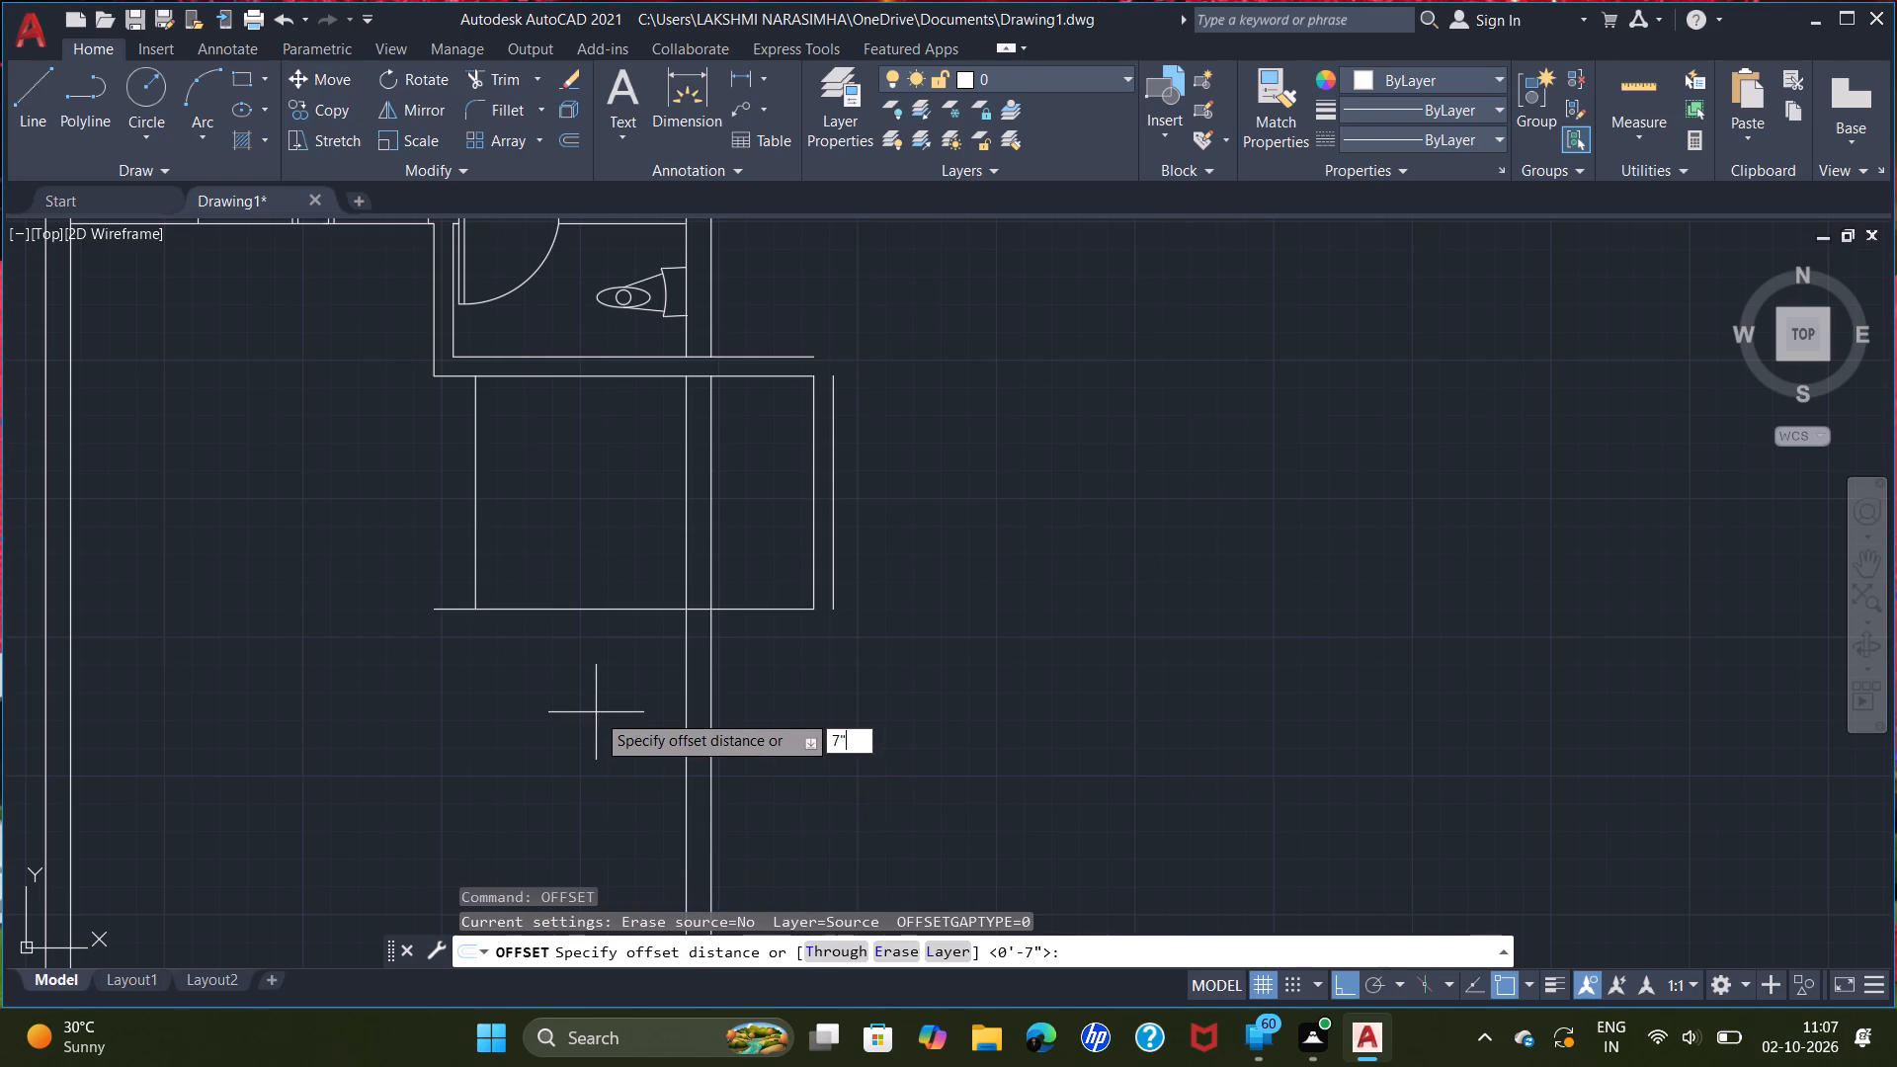
key(shift+Return)
click(597, 608)
click(601, 663)
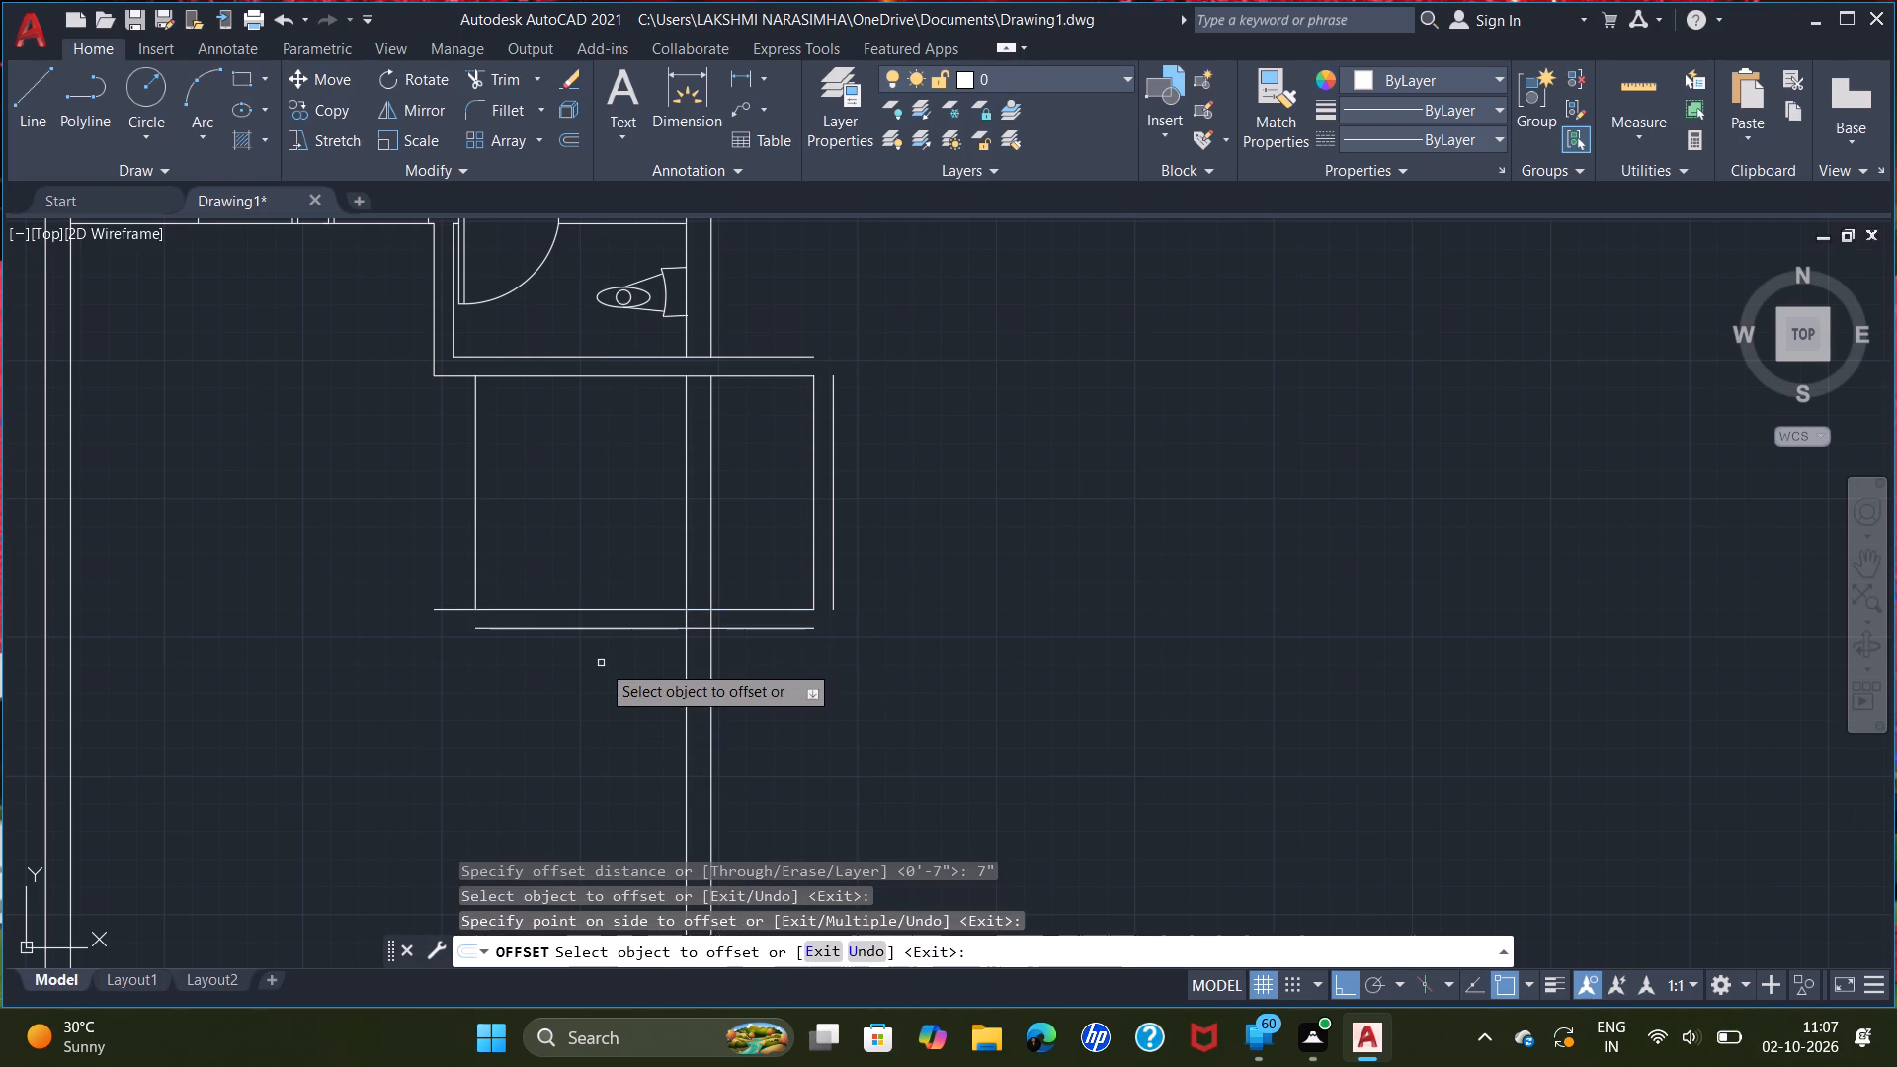
Offset the short line at the extension's southwest corner 7" outward to the south.
double_click(452, 609)
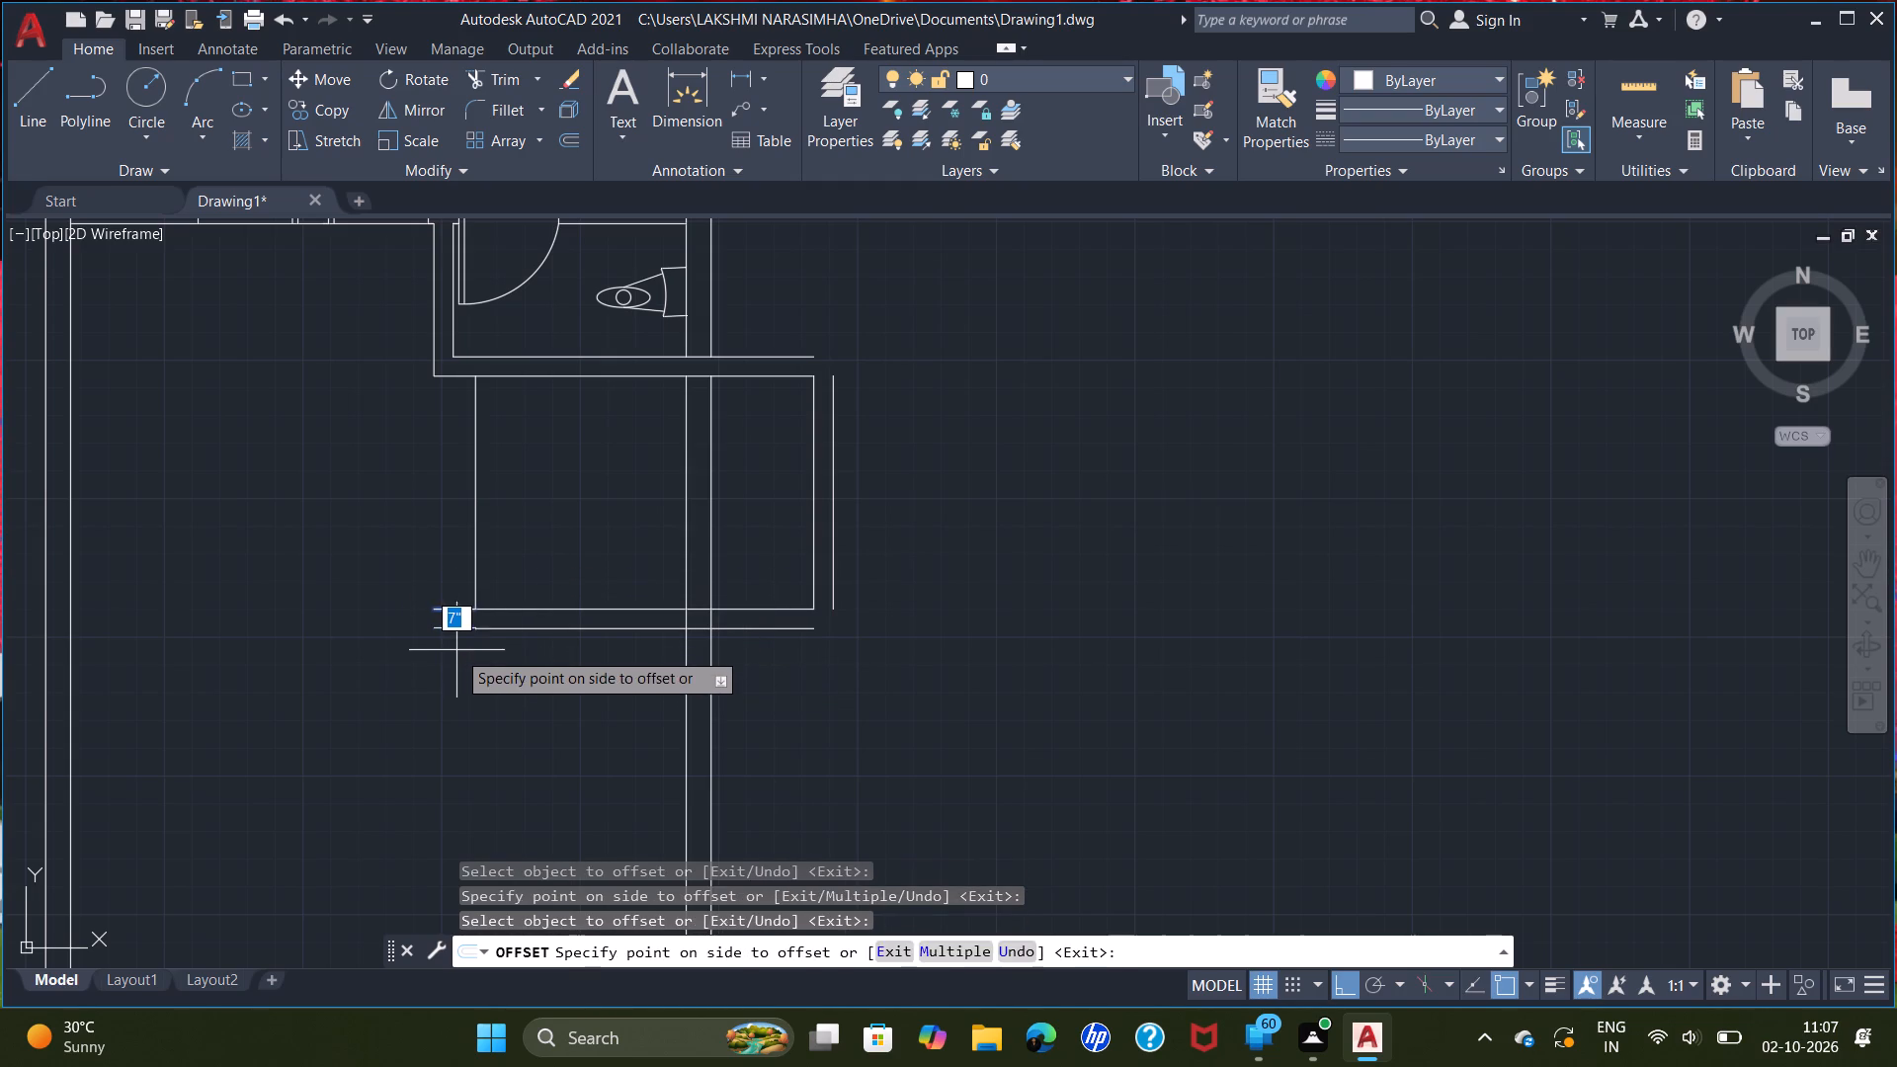
click(456, 650)
right_click(920, 616)
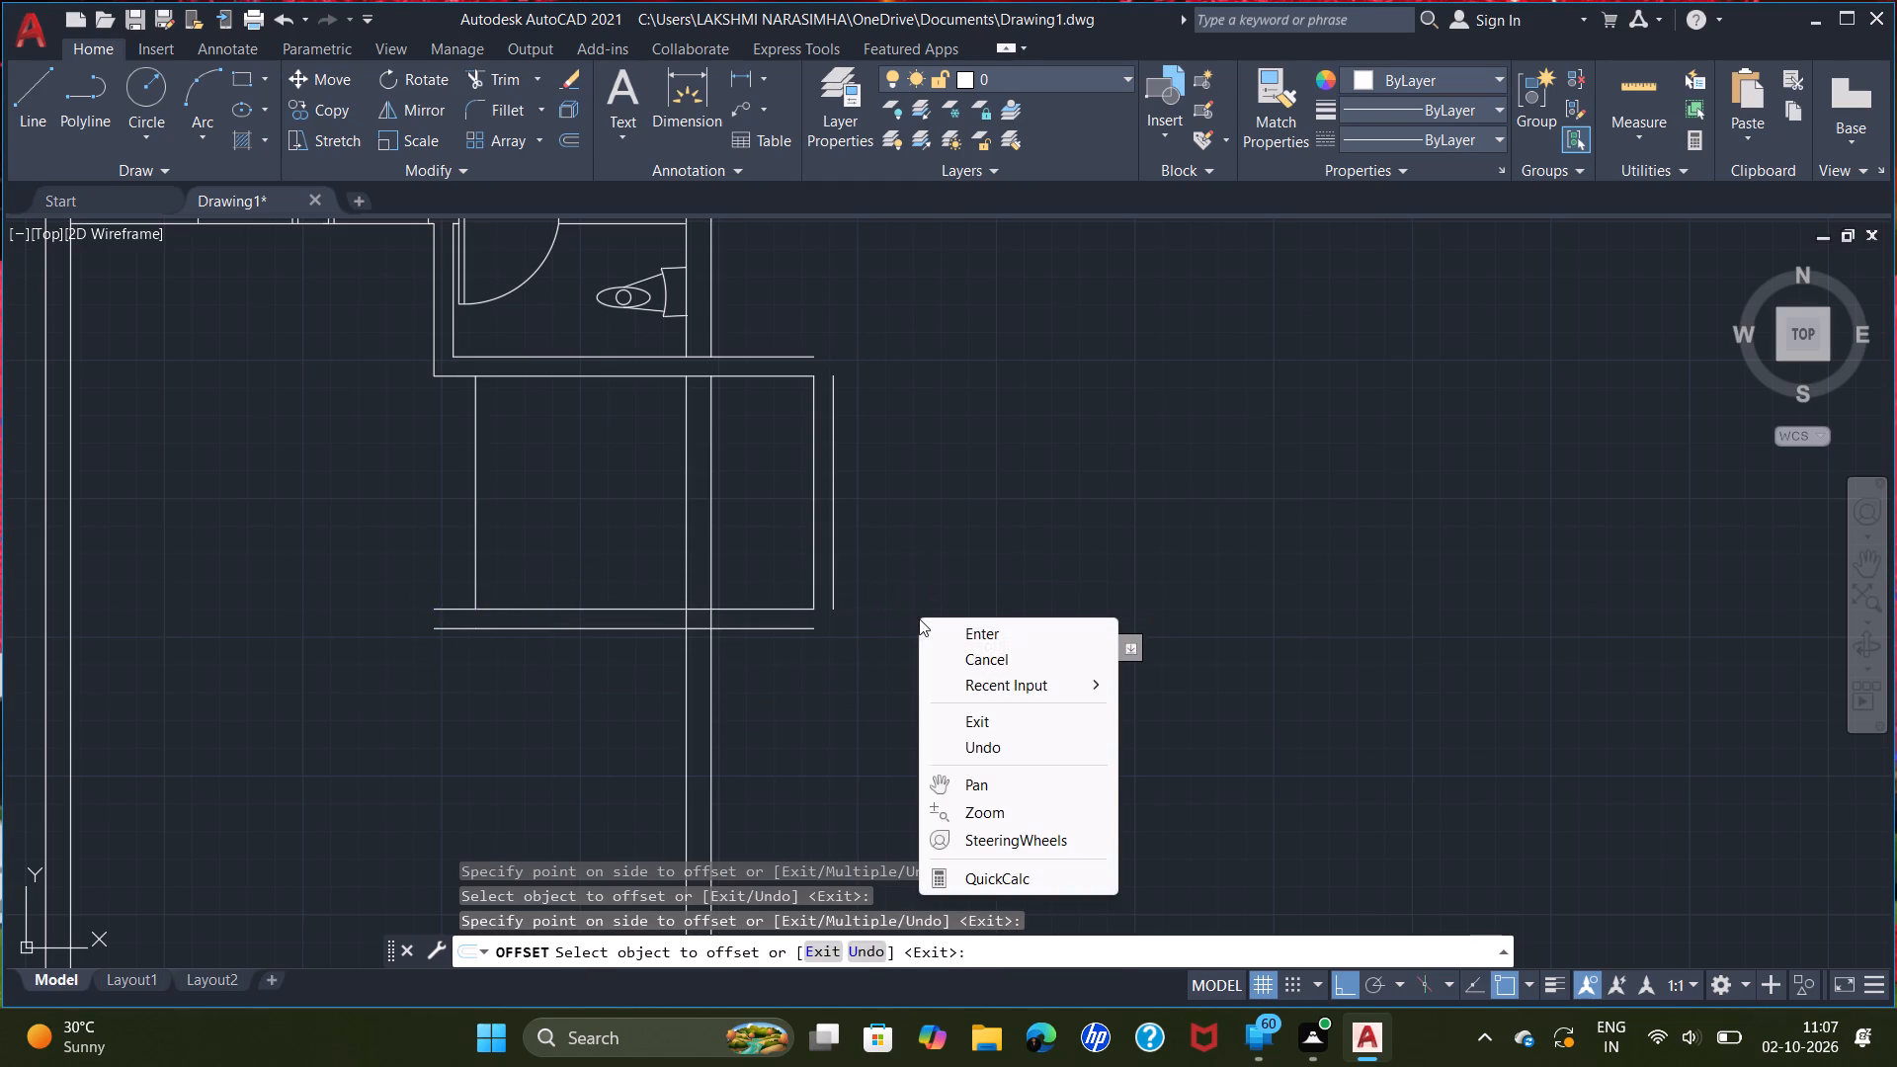
click(998, 632)
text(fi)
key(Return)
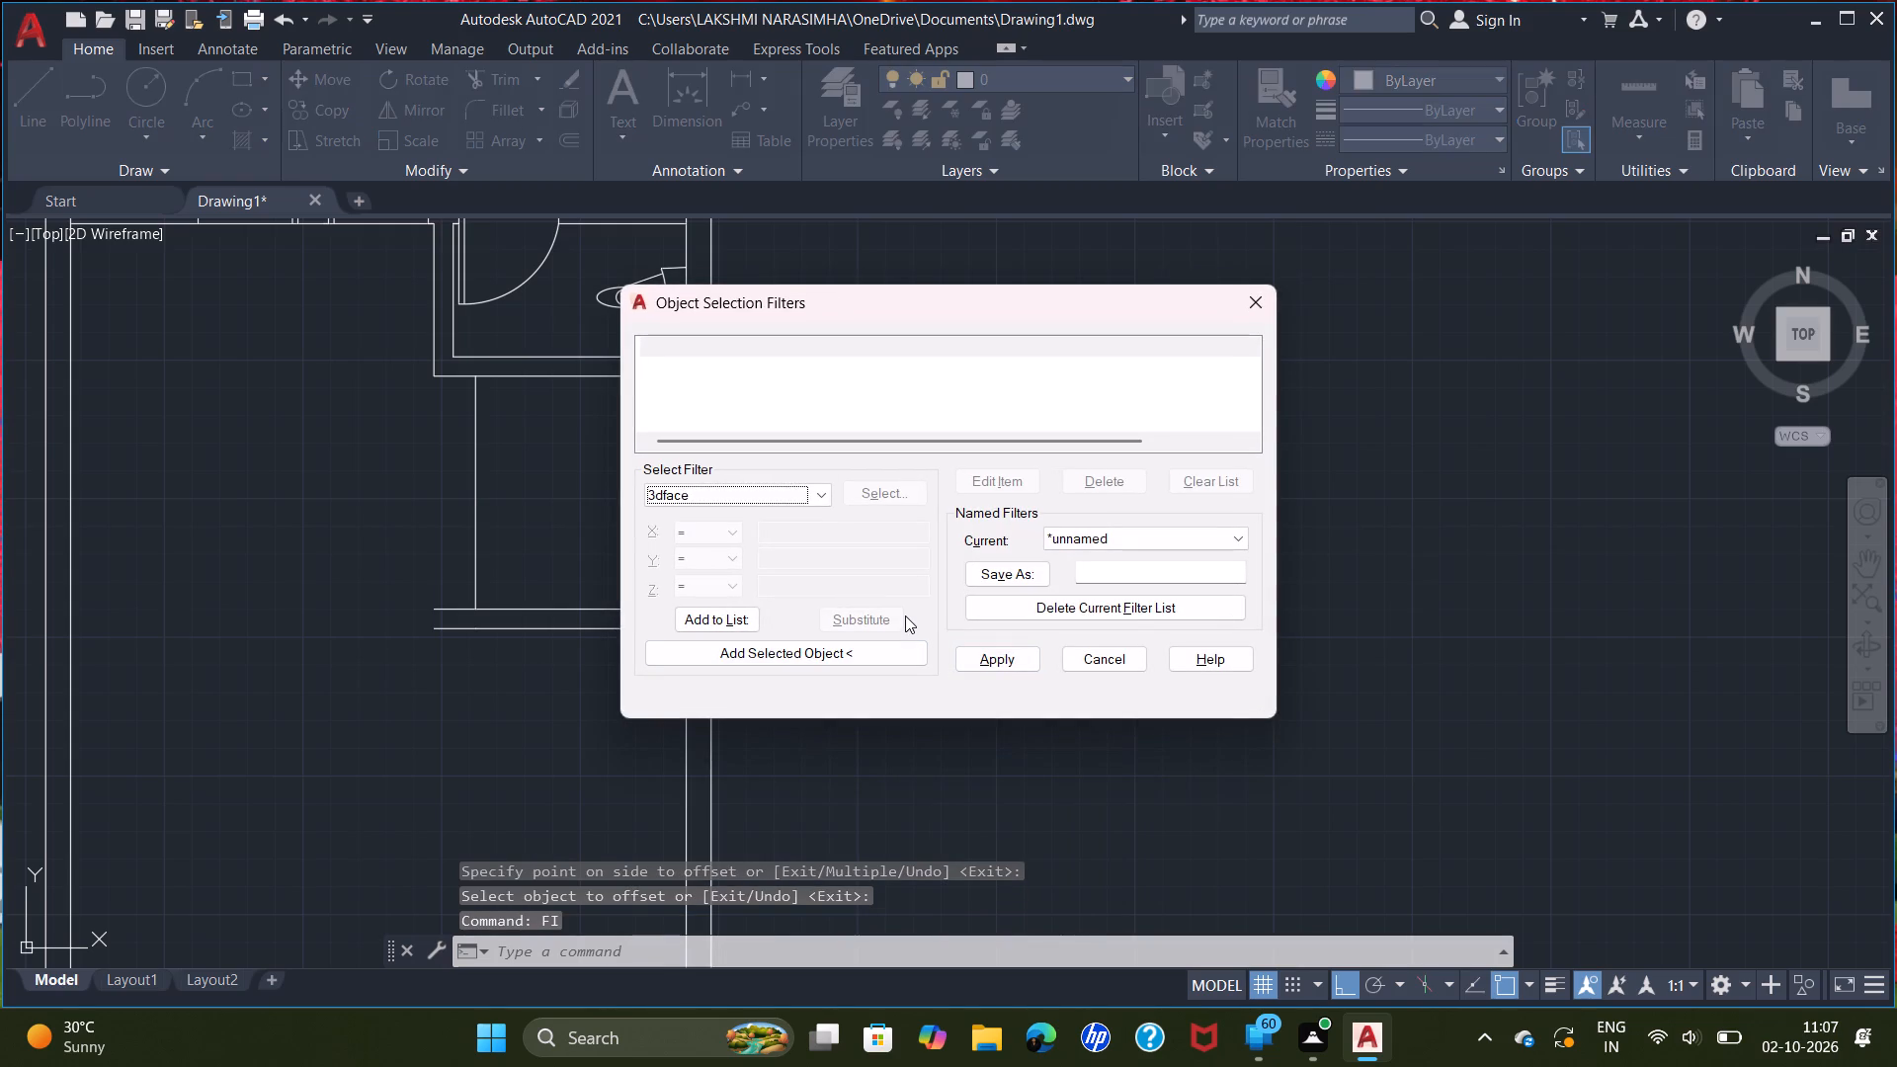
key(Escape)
Fillet the extension's outer east line with the outer south line and the outer north line, using zero radius, to close both corners.
key(f)
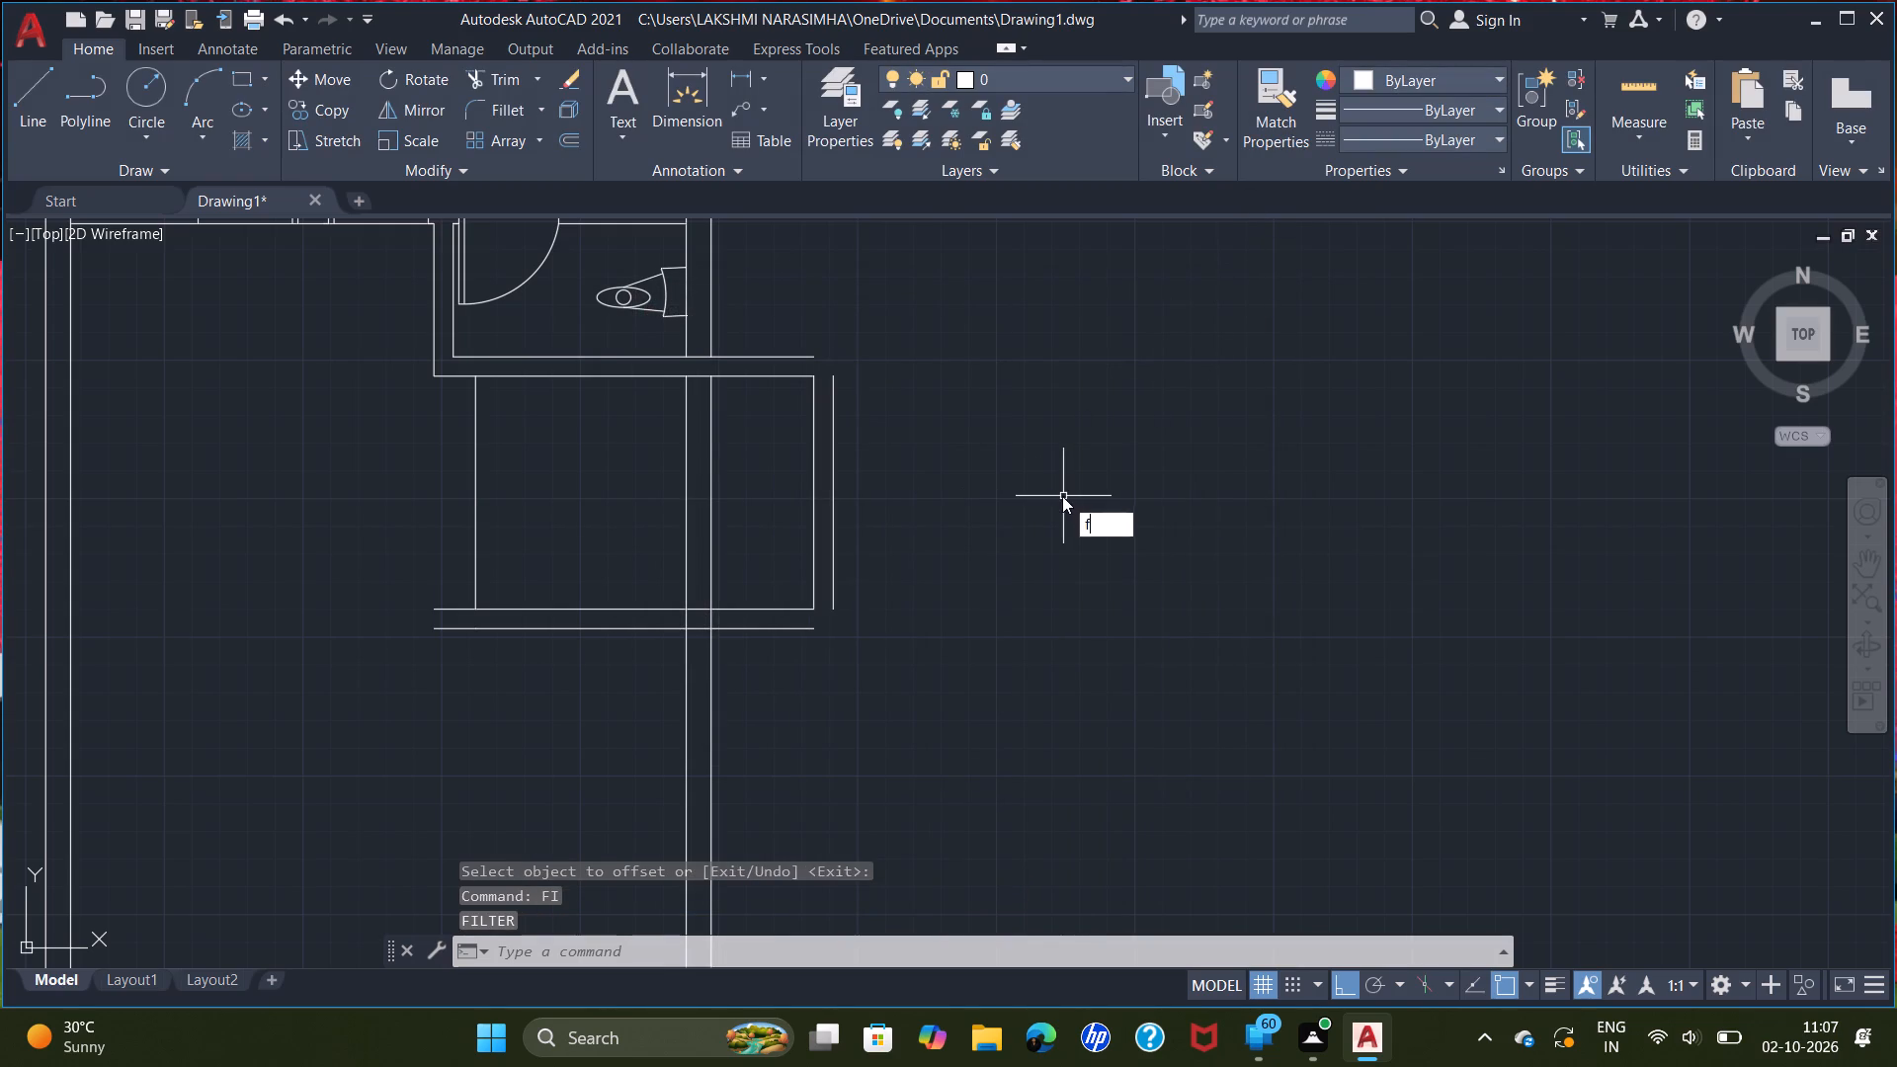
key(Return)
click(748, 626)
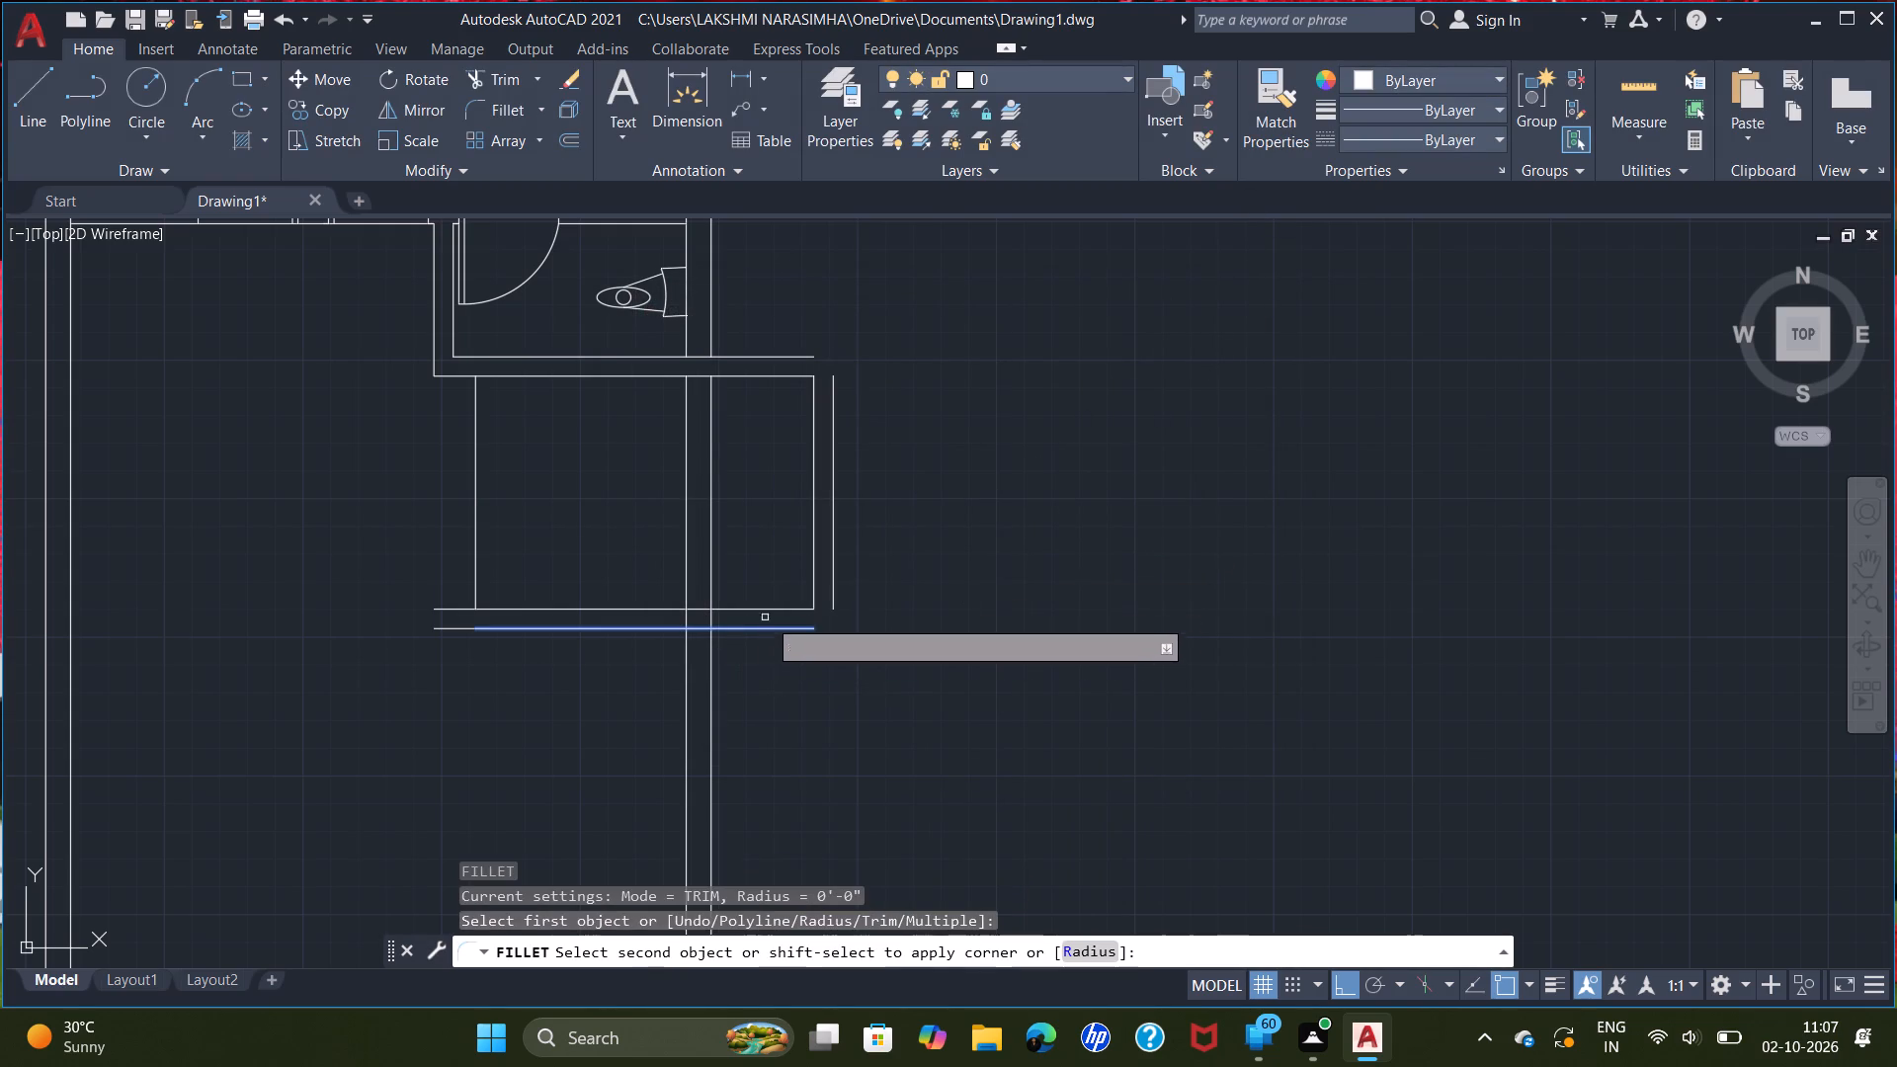
double_click(836, 602)
key(space)
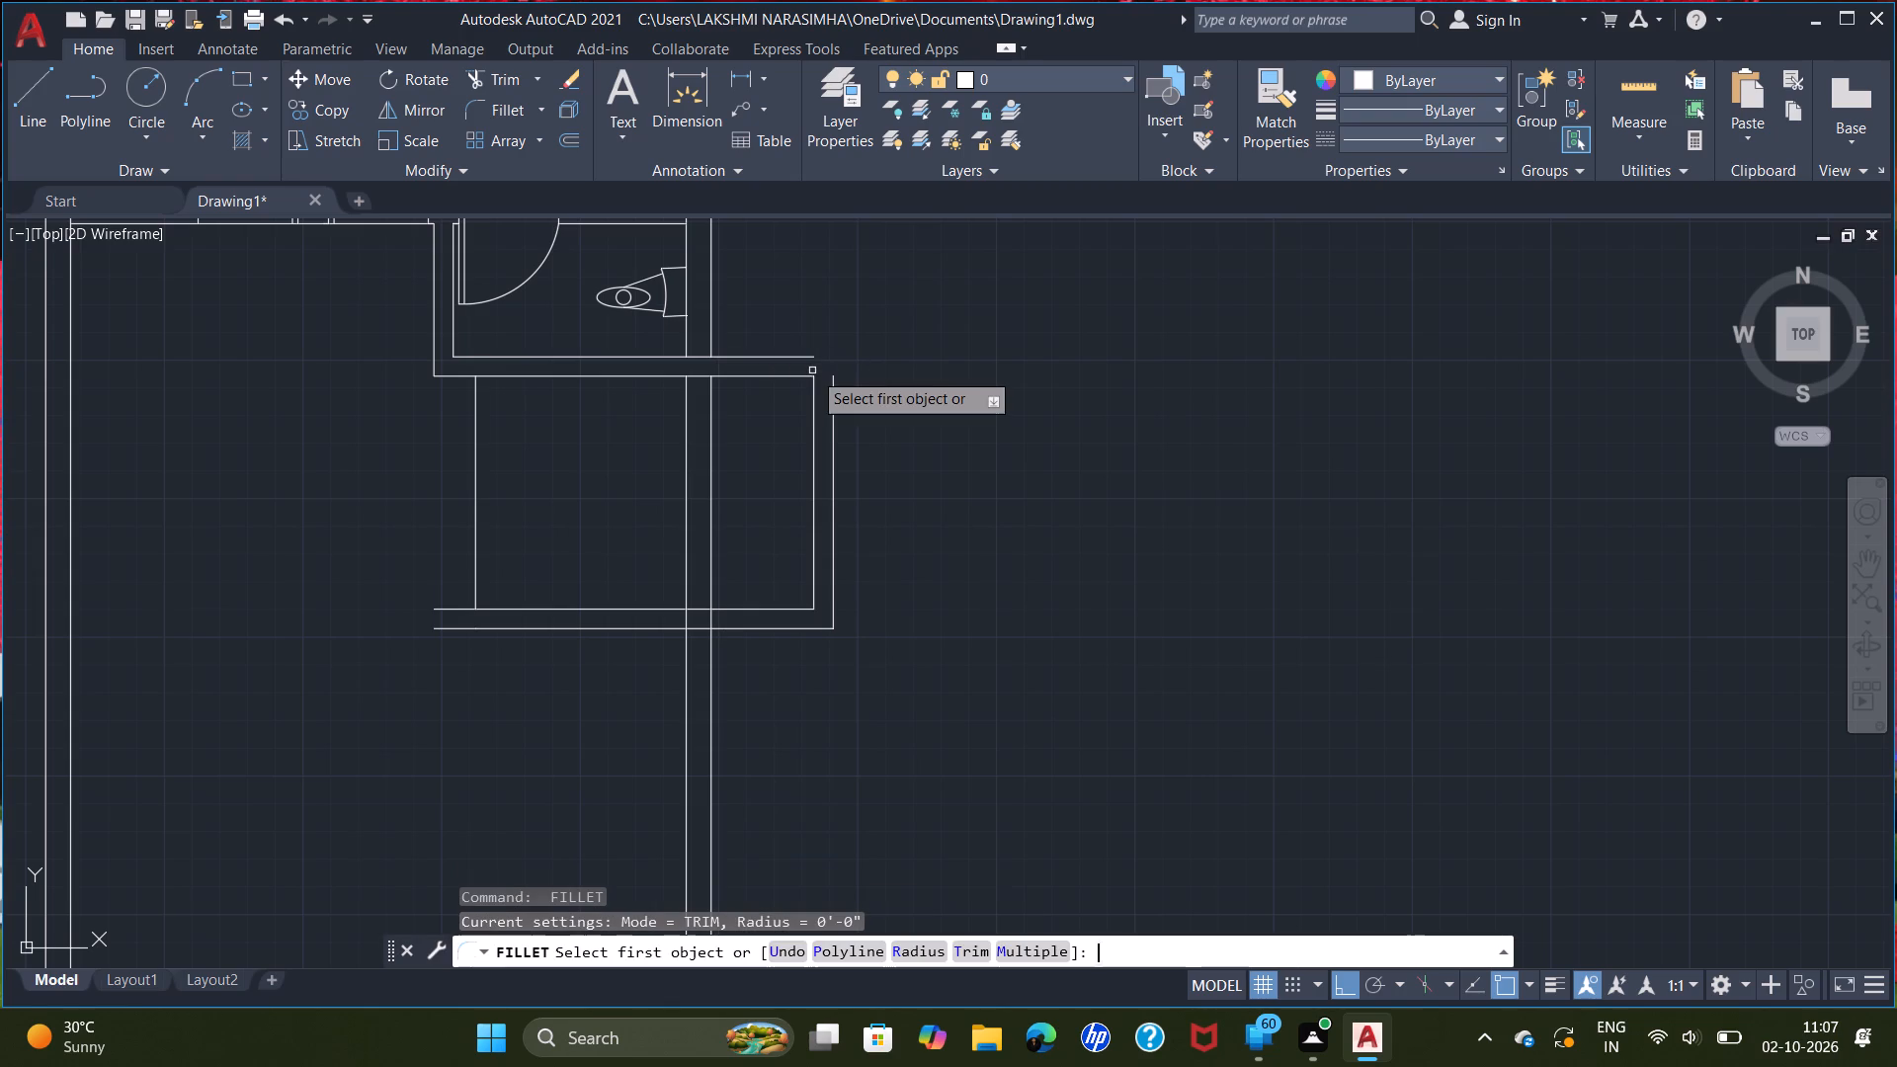
click(809, 357)
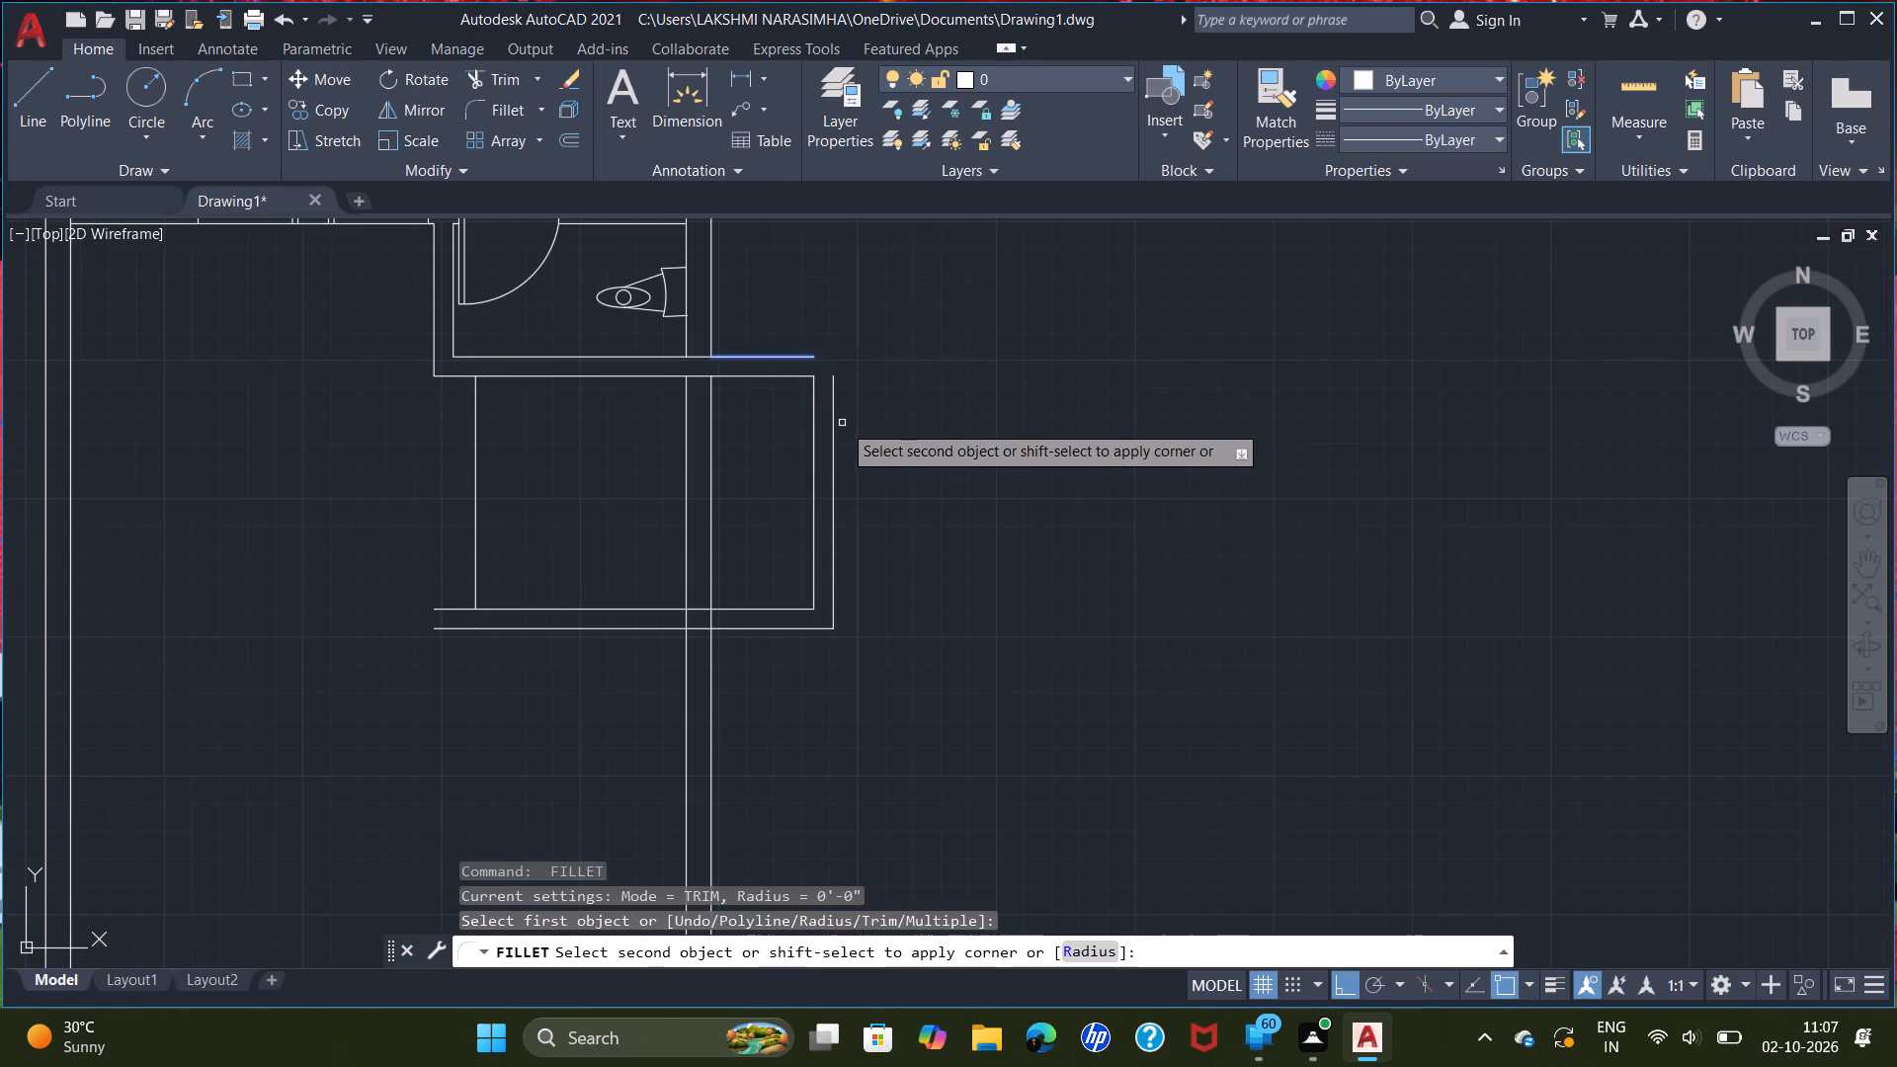
click(835, 417)
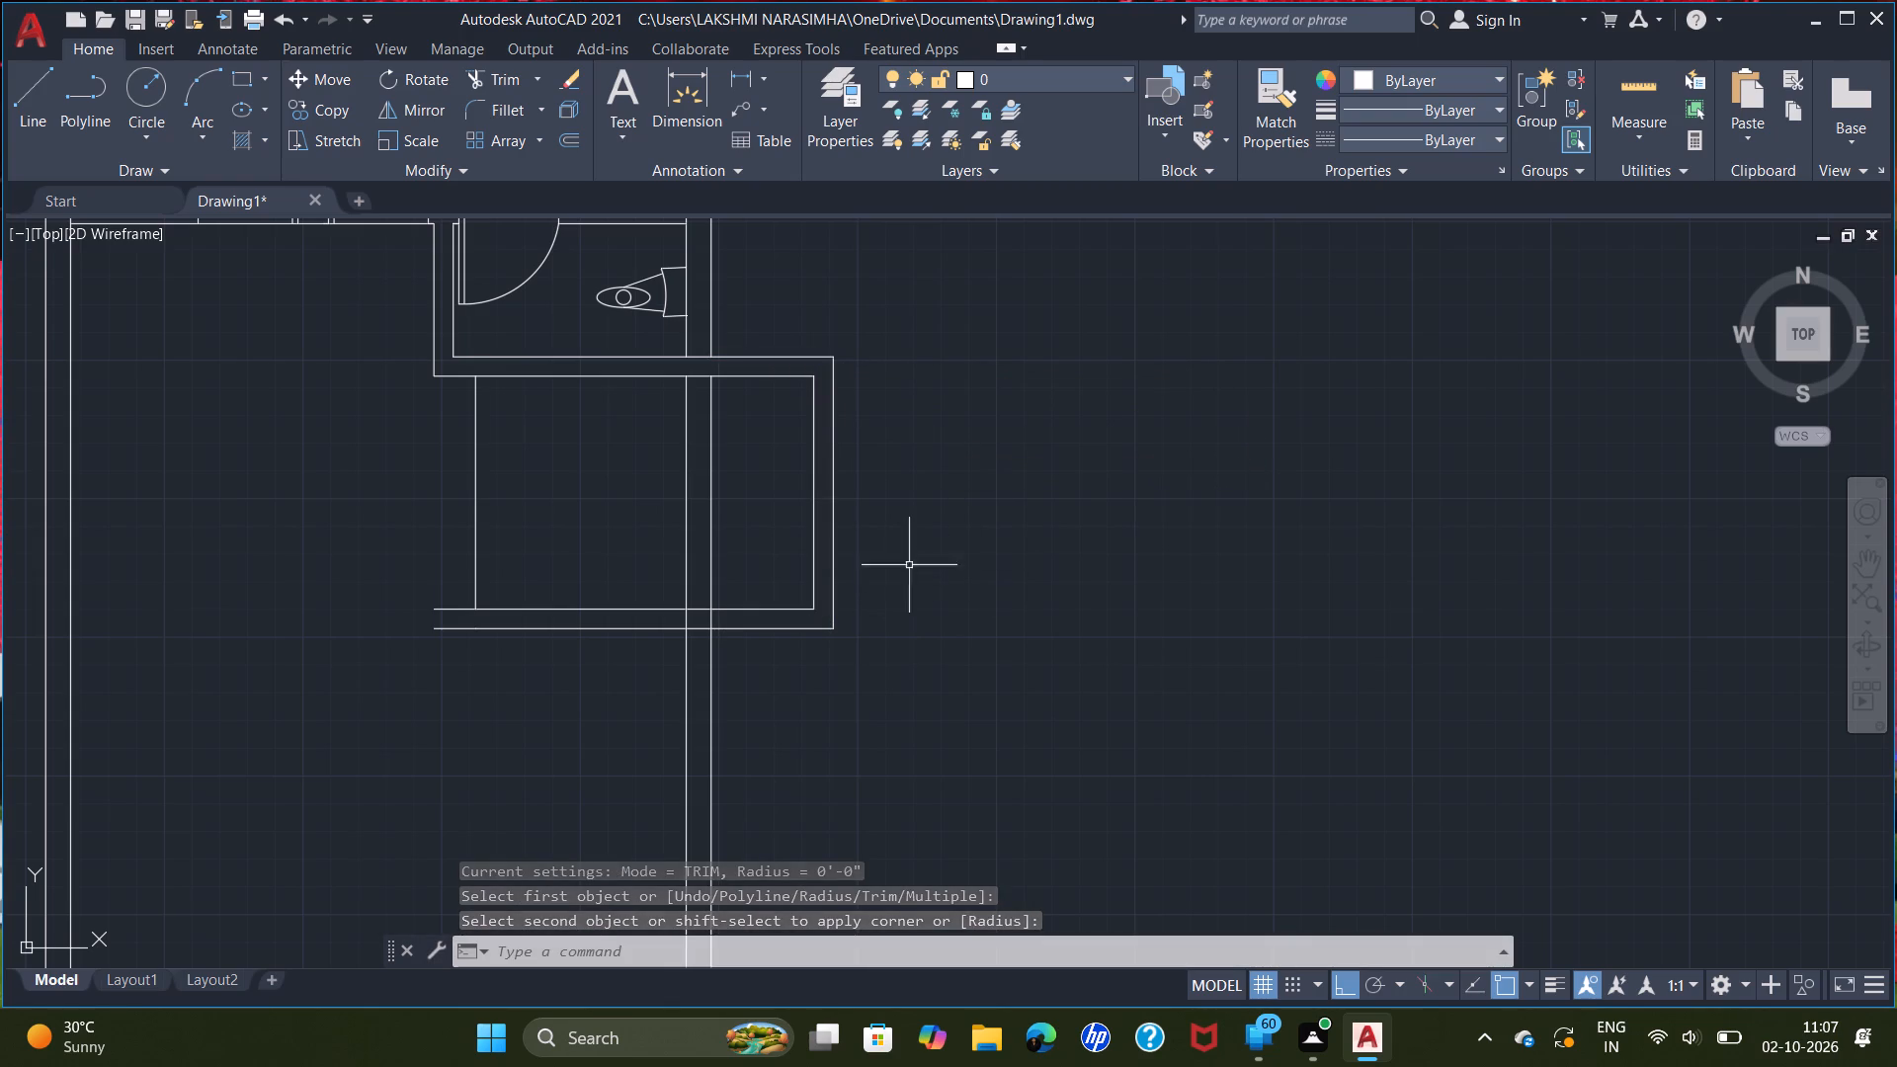
middle_drag(902, 557, 1006, 710)
right_drag(997, 703, 986, 717)
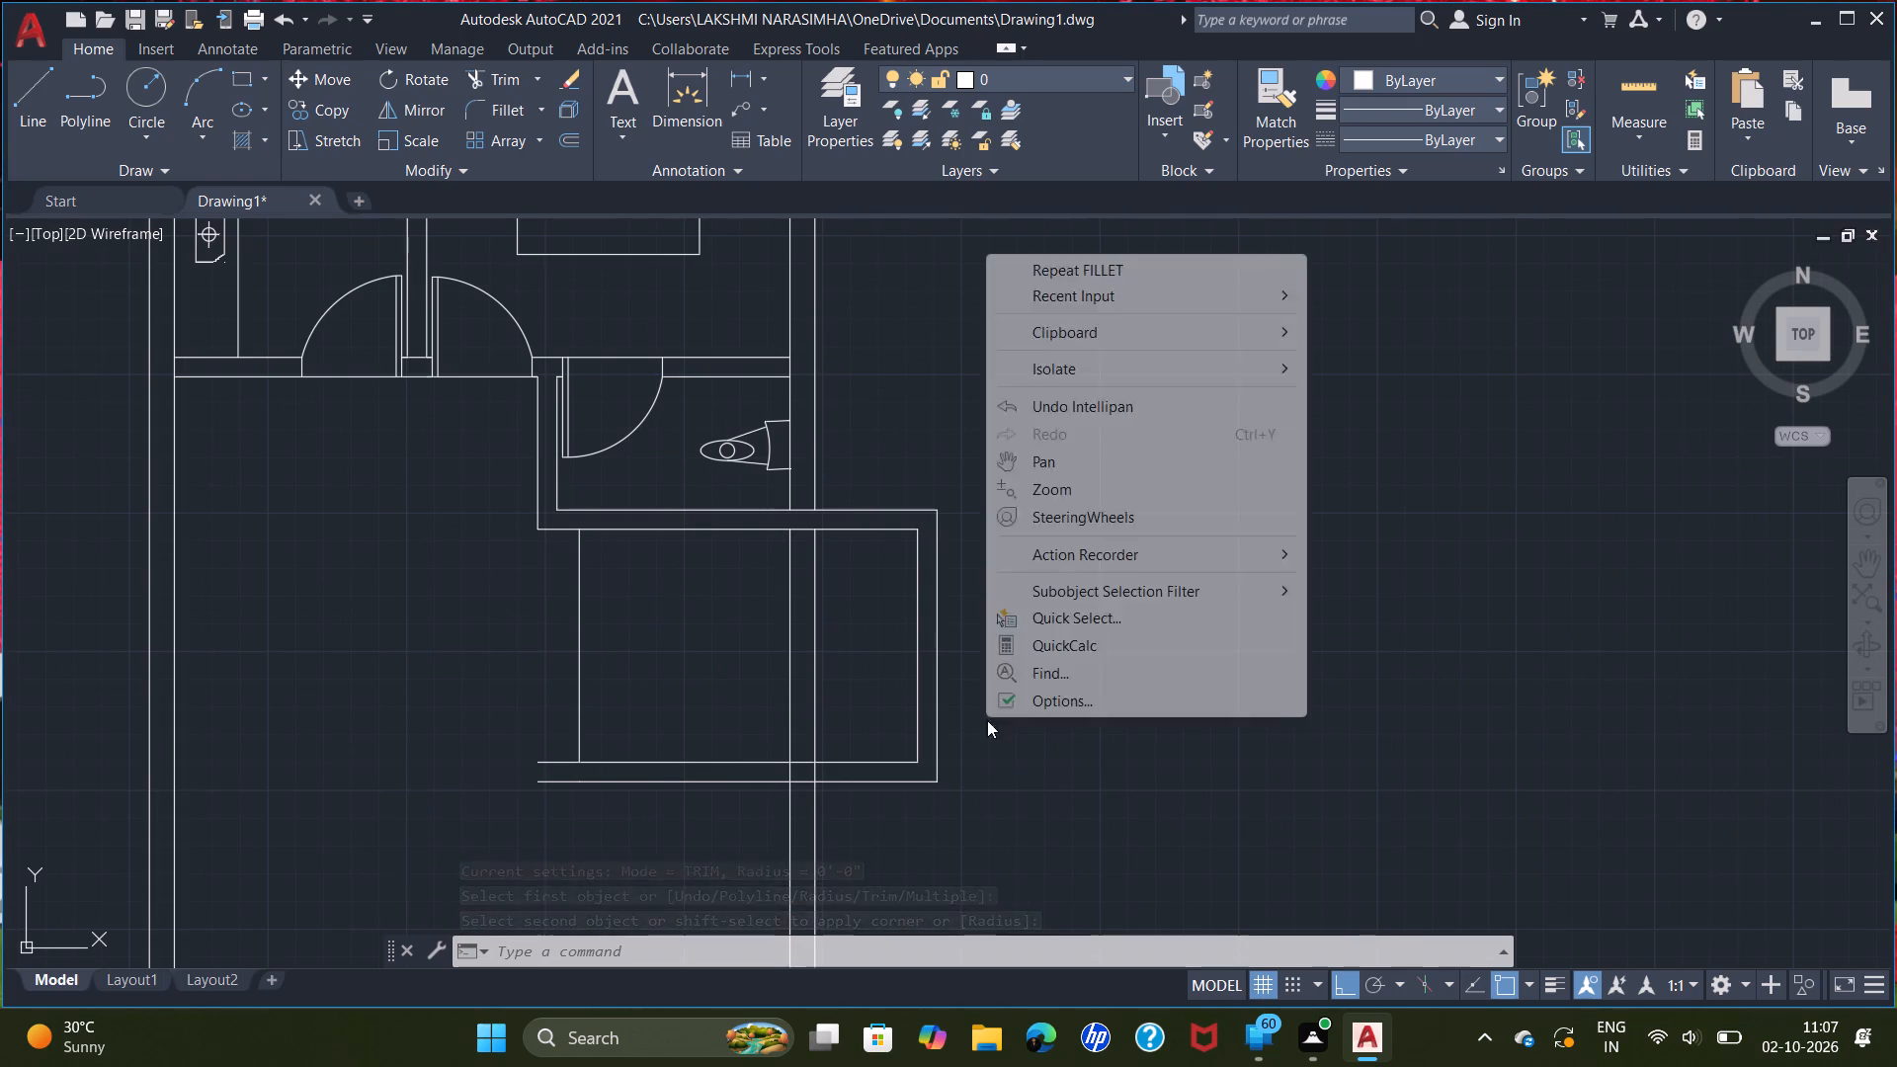
key(Escape)
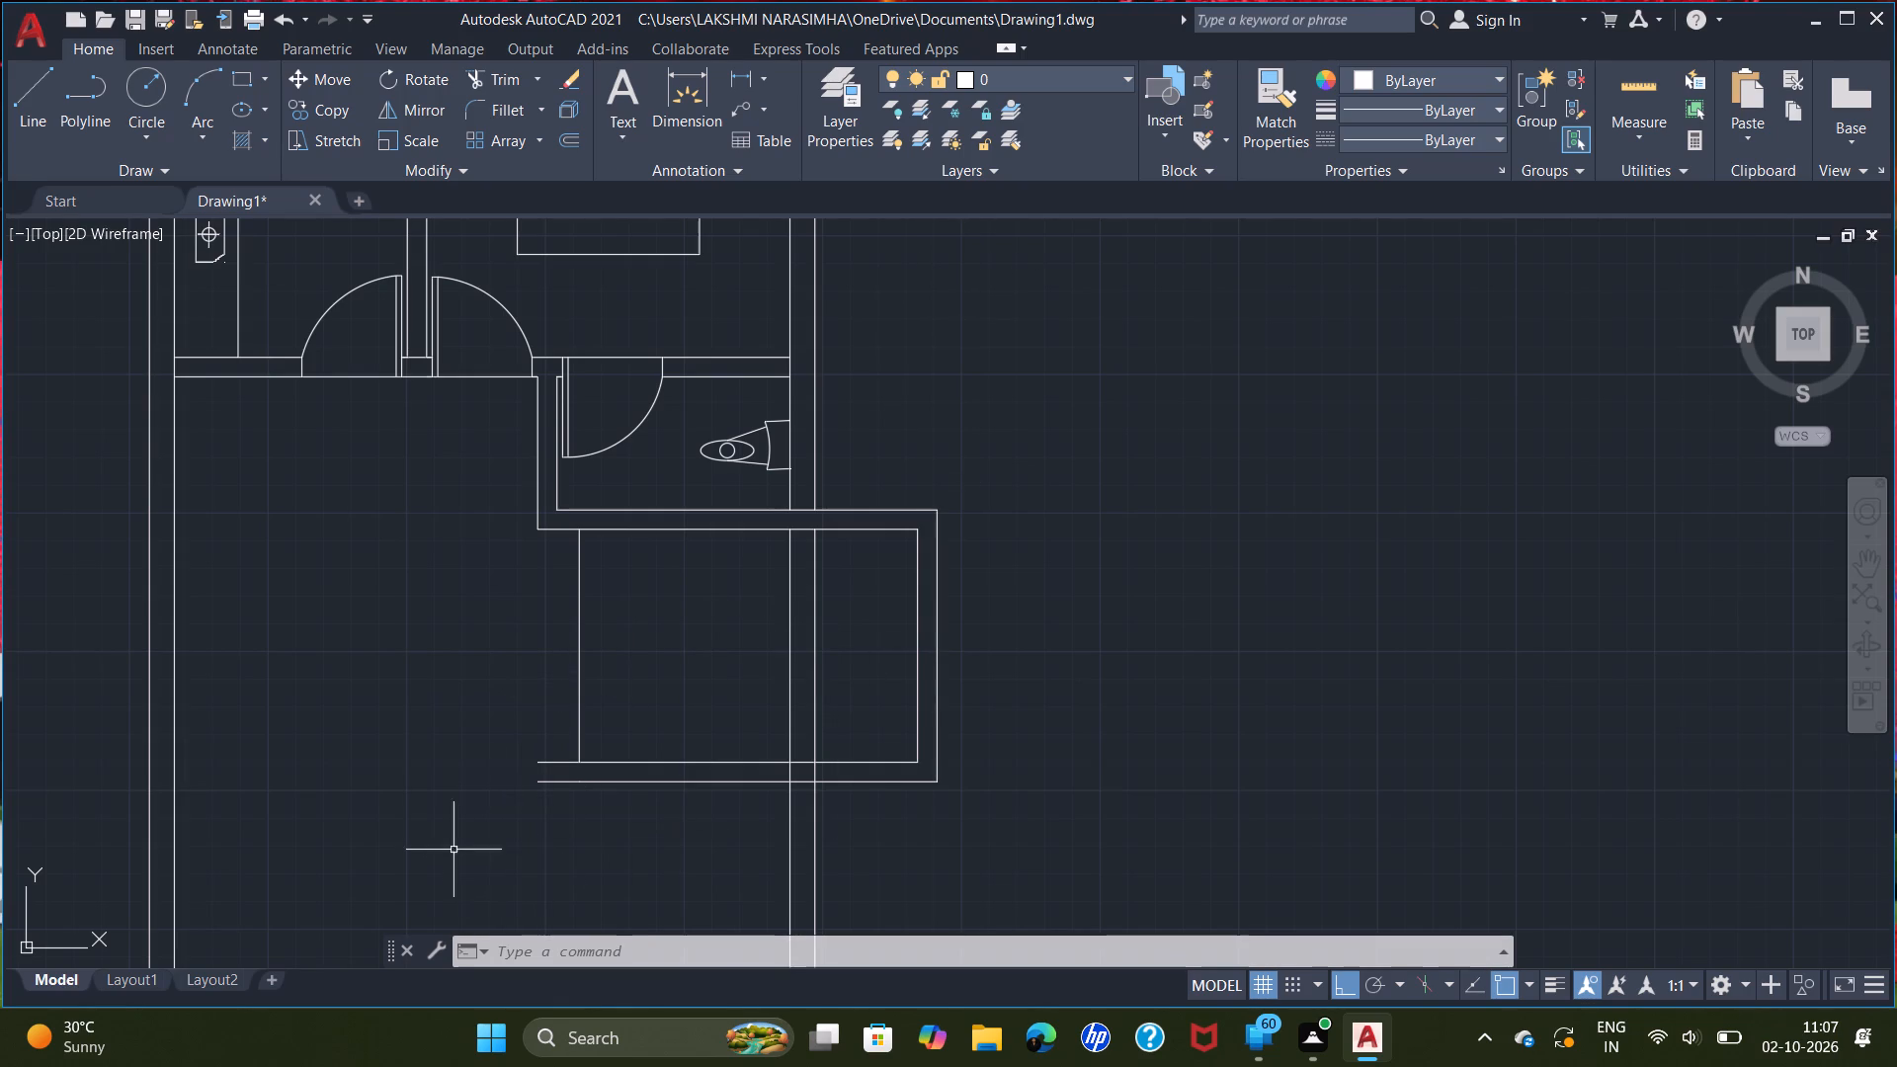
Extend the extension's inner south line from its west end with line segments of 2" and 3" to the west.
scroll(488, 815, up, 2)
key(l)
key(Return)
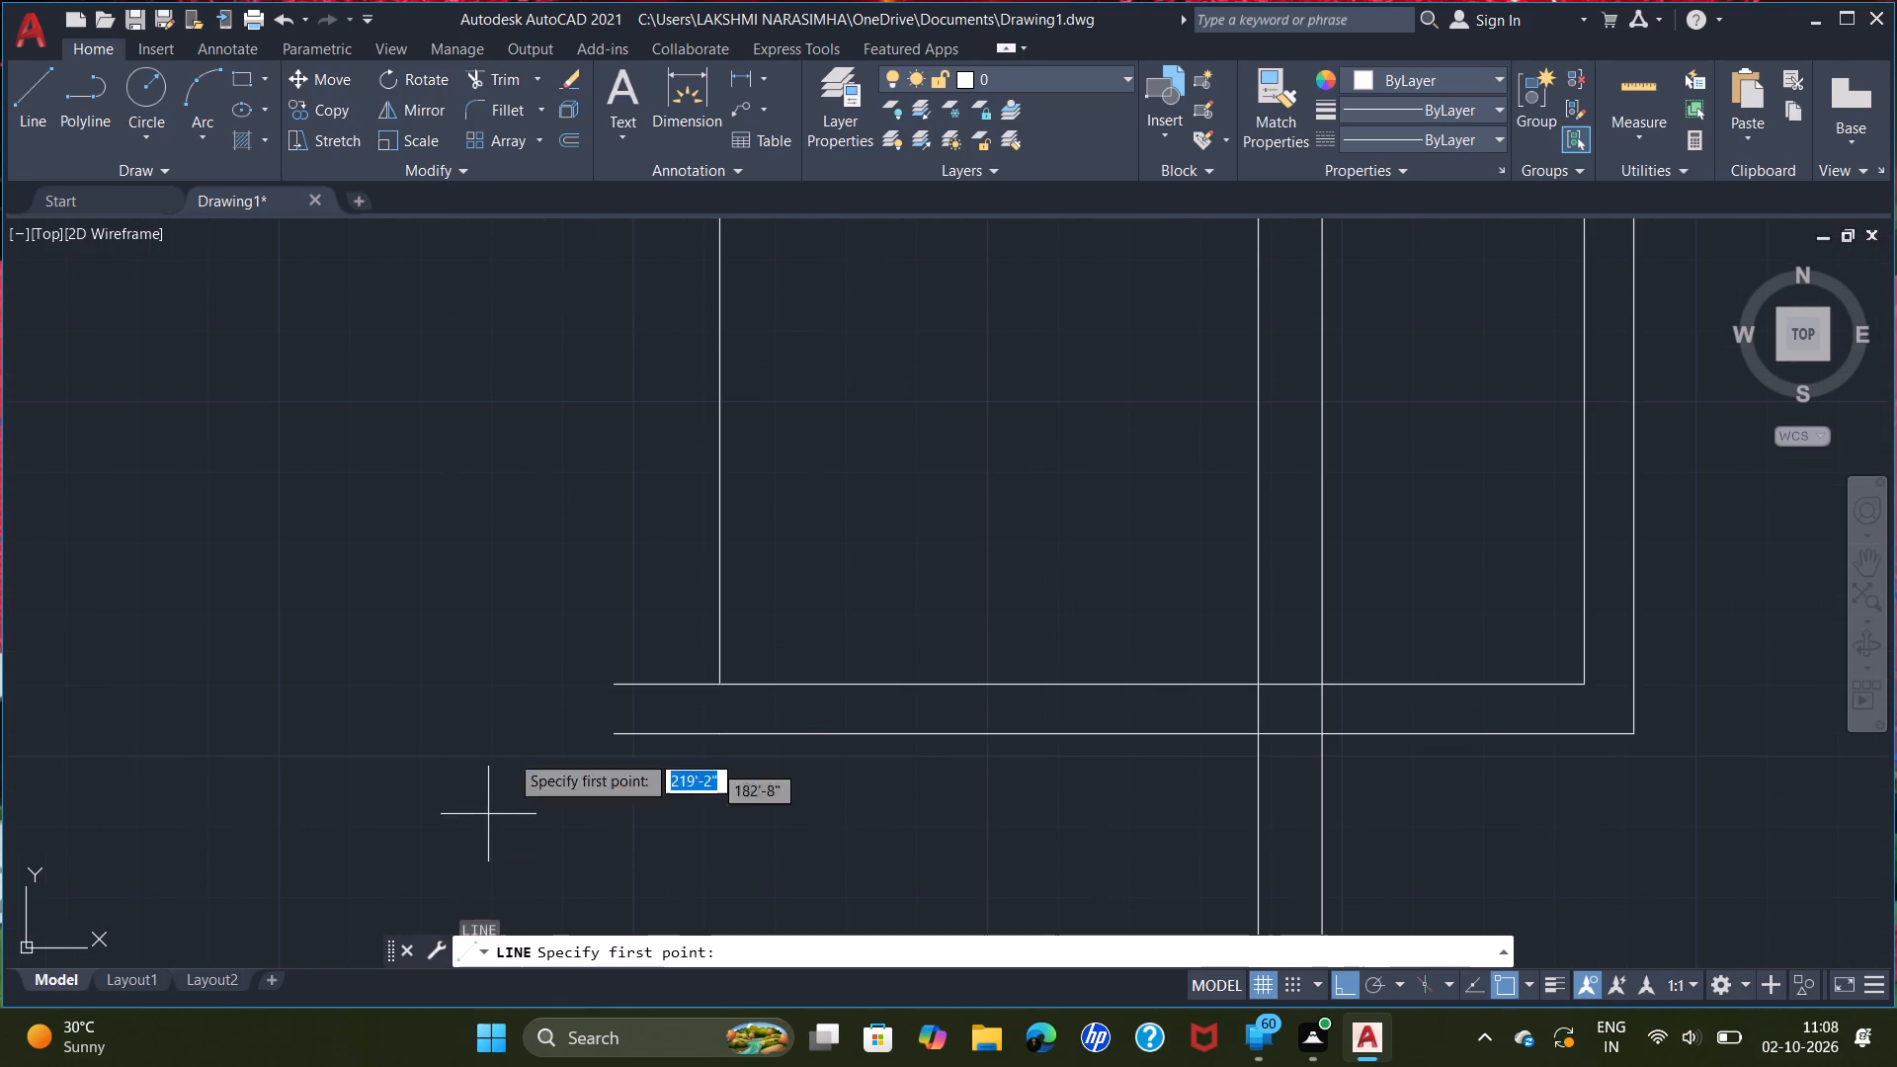
double_click(611, 684)
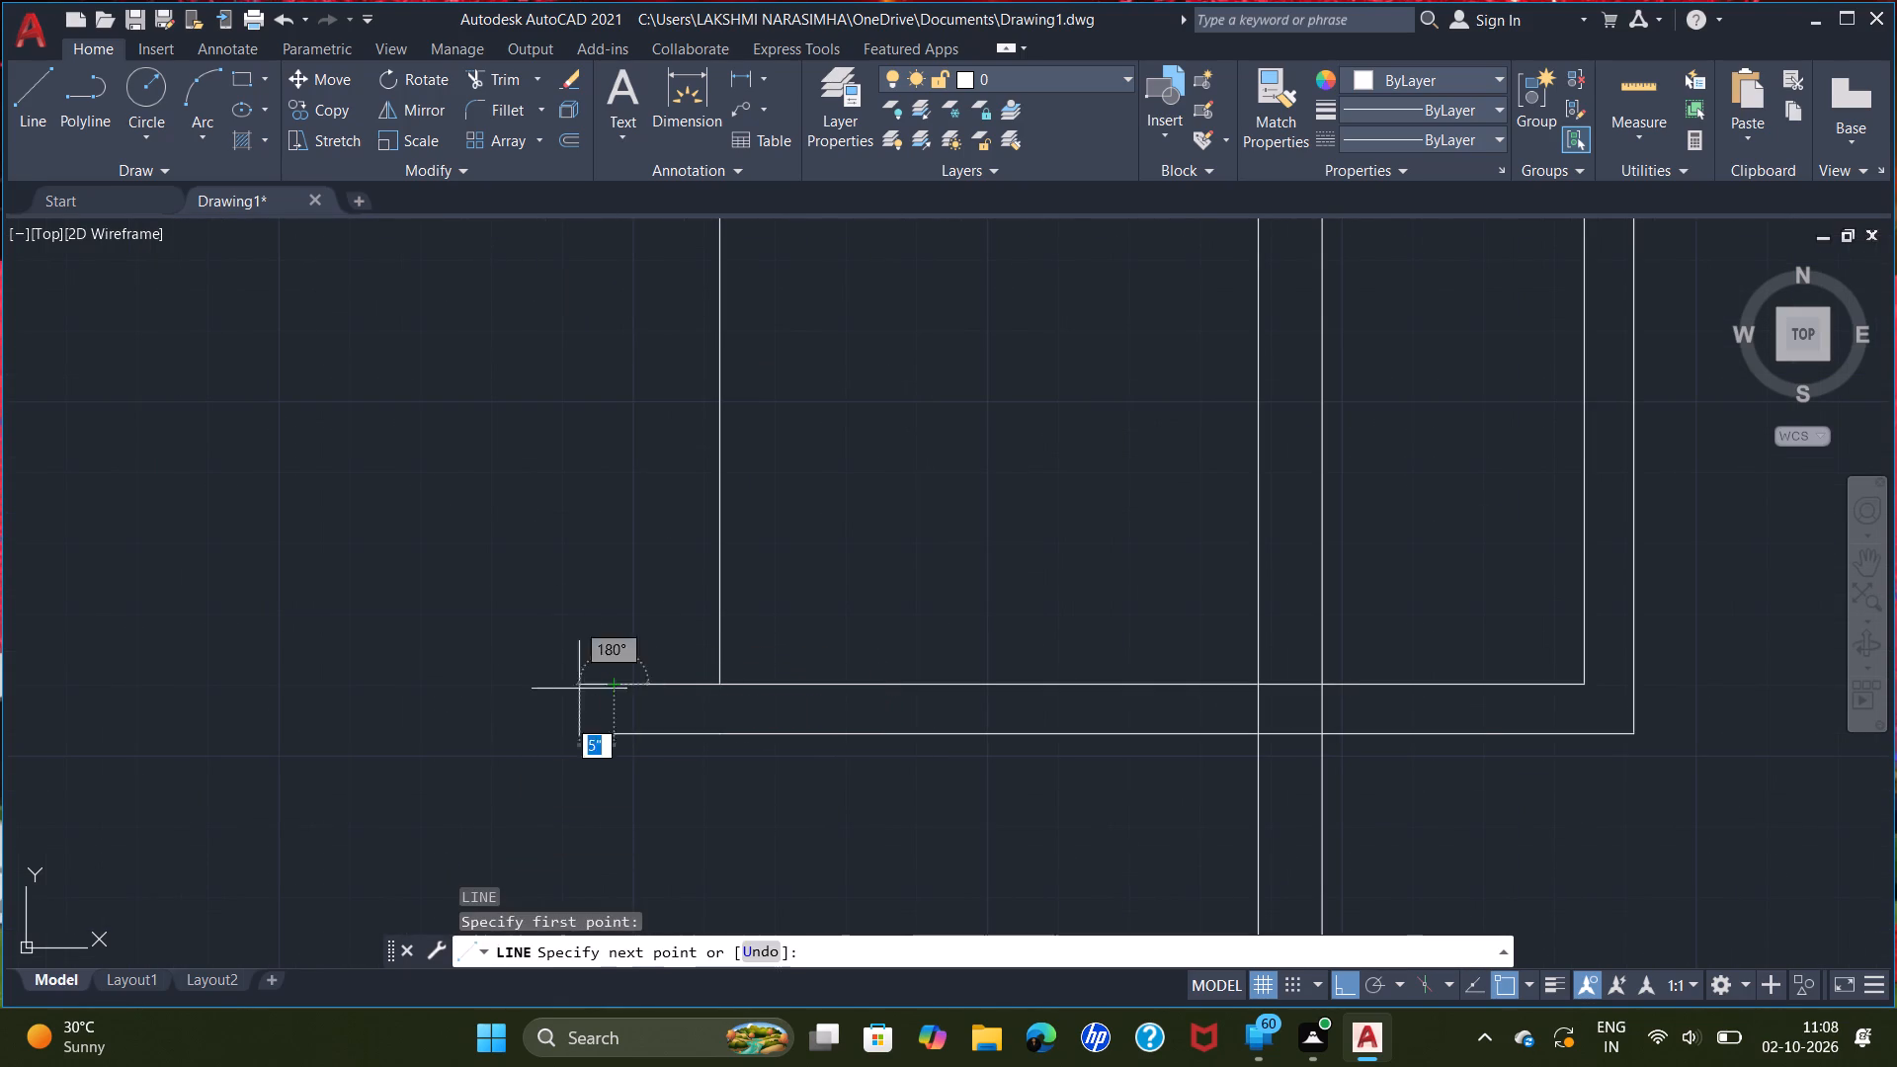
key(2)
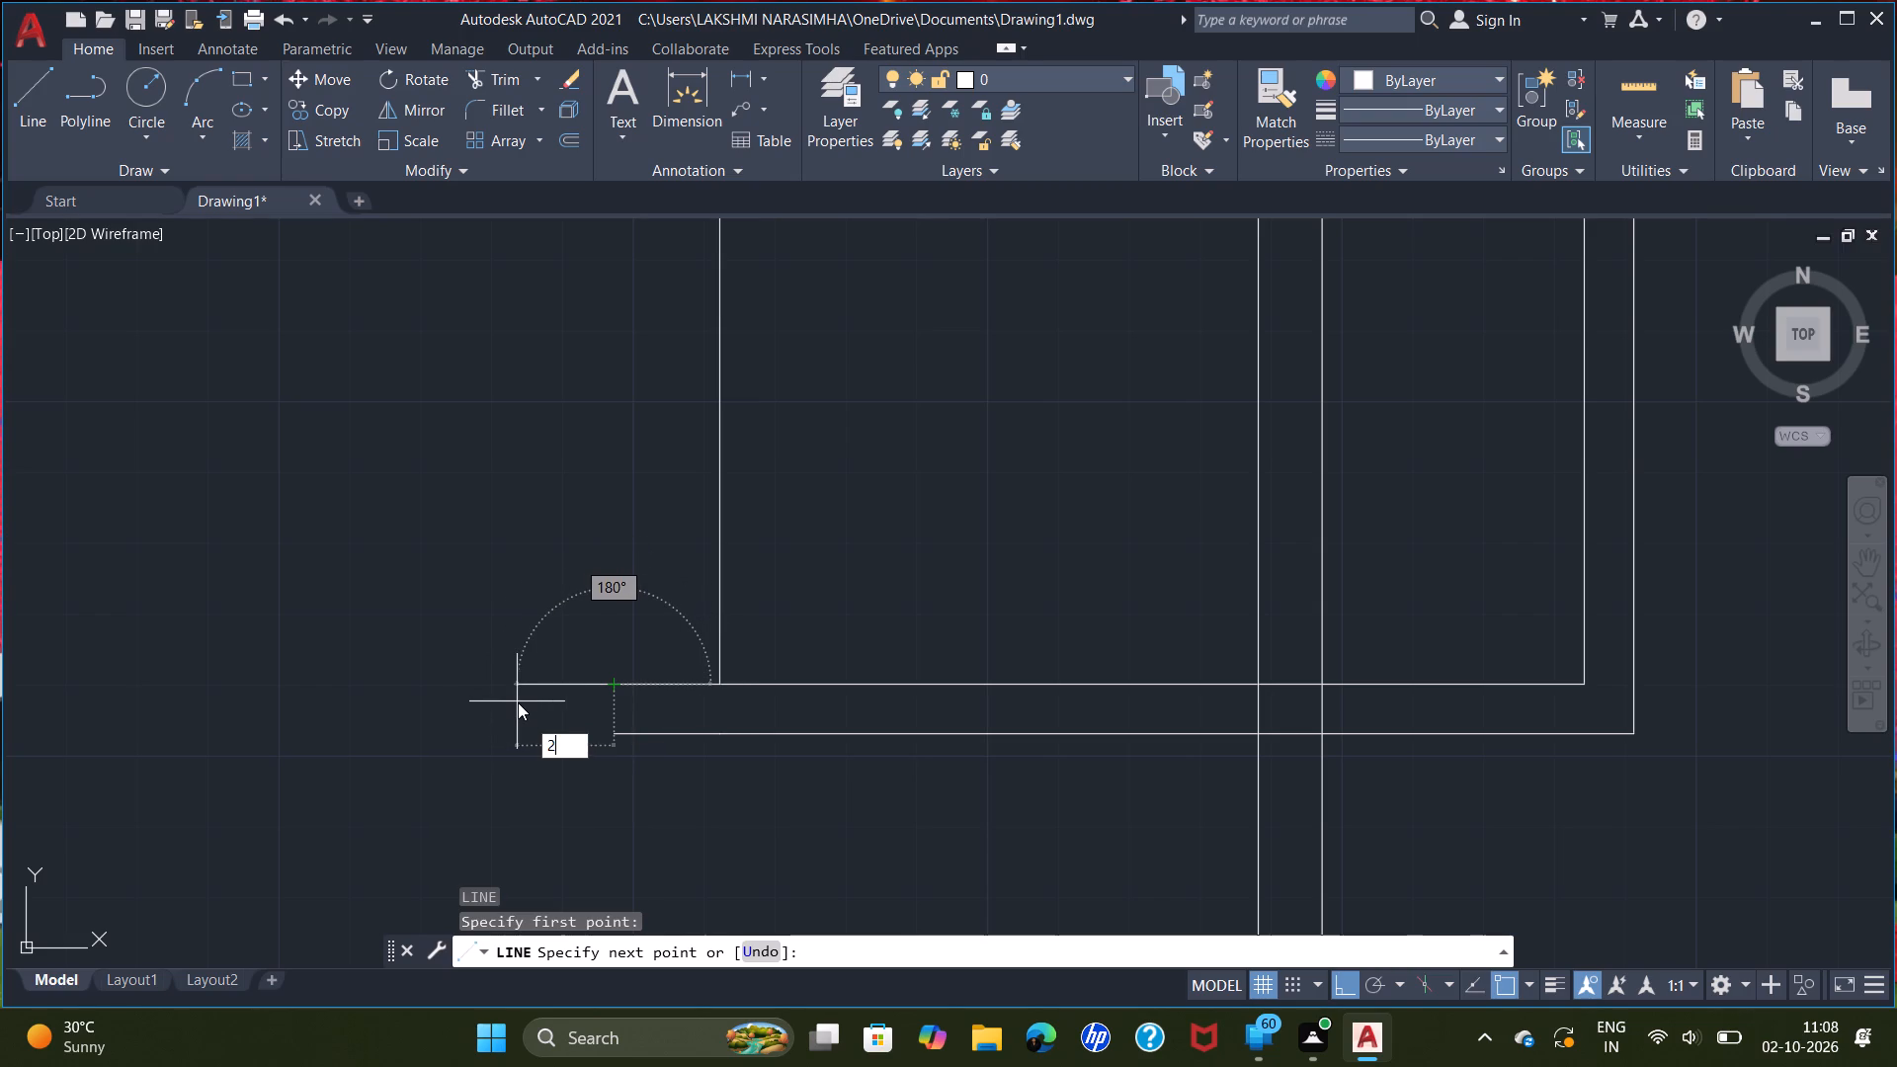
key(shift+quotedbl)
key(Return)
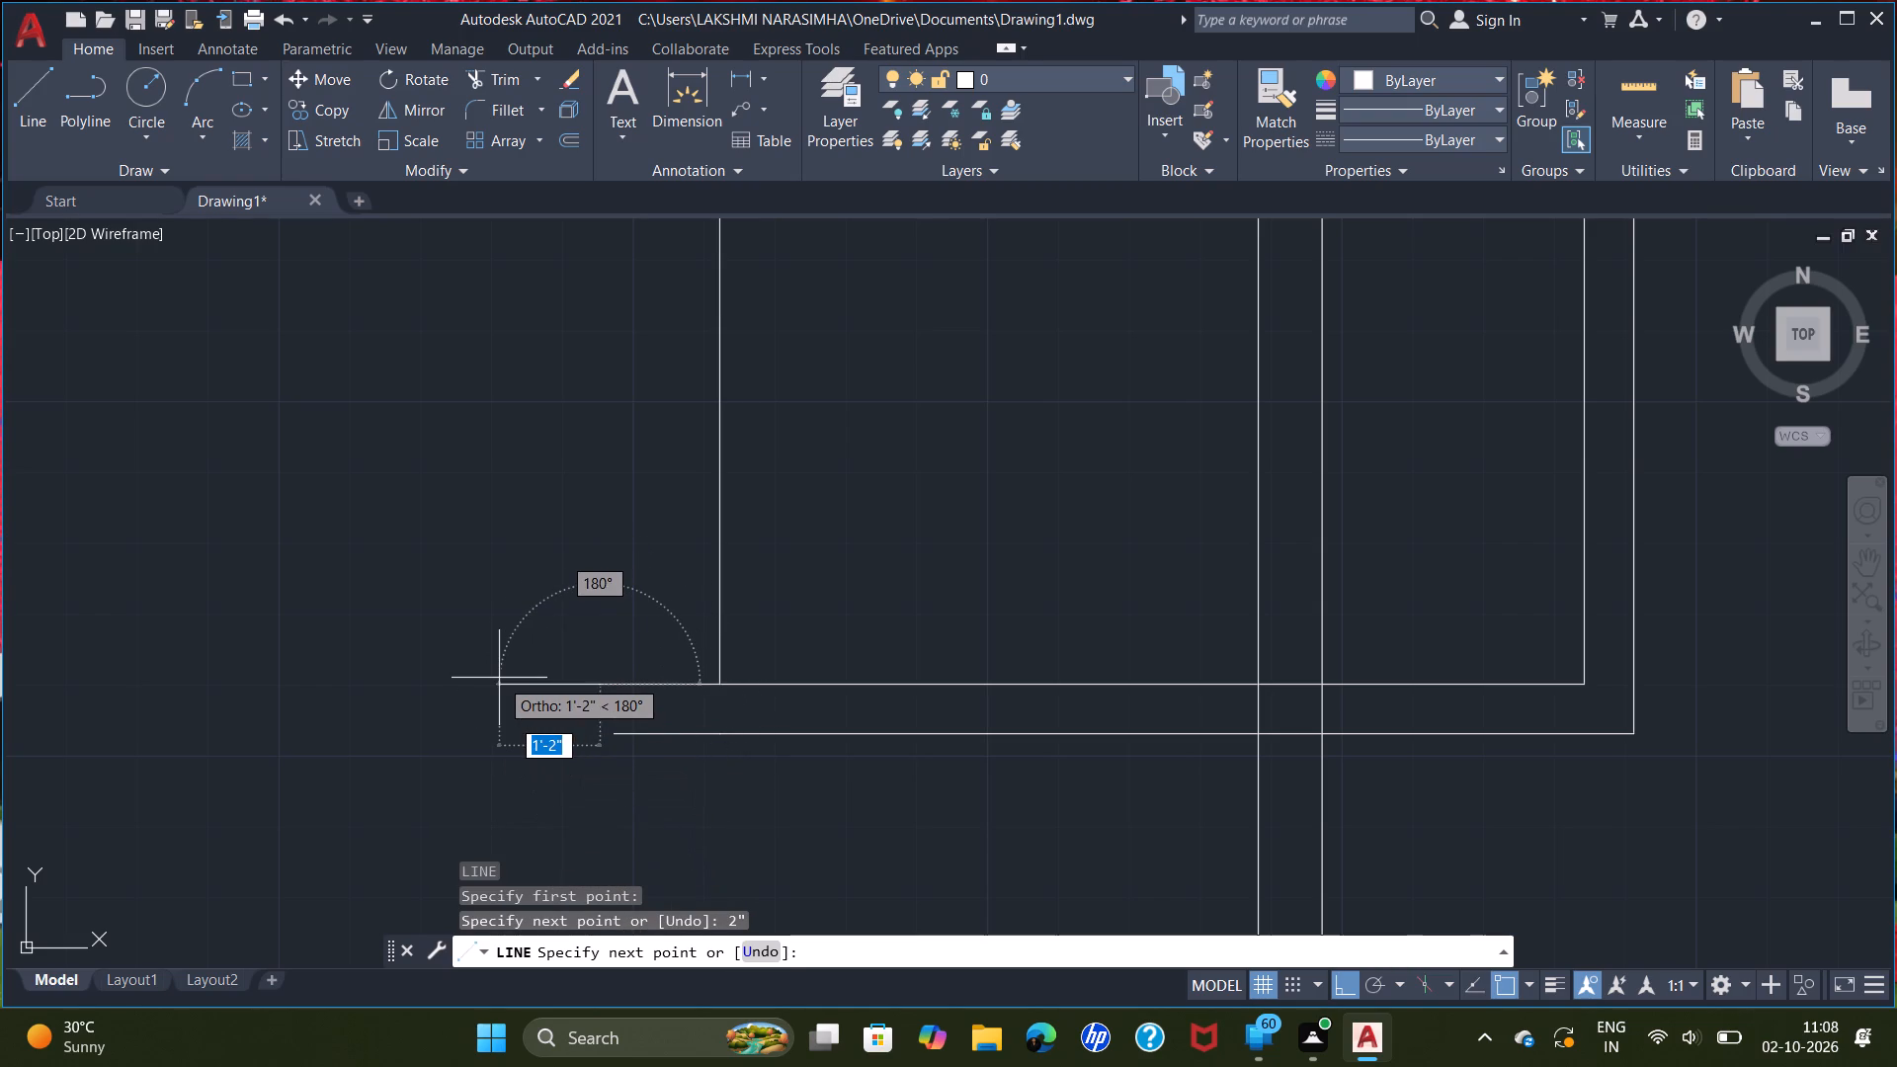
key(3)
key(shift+quotedbl)
key(Return)
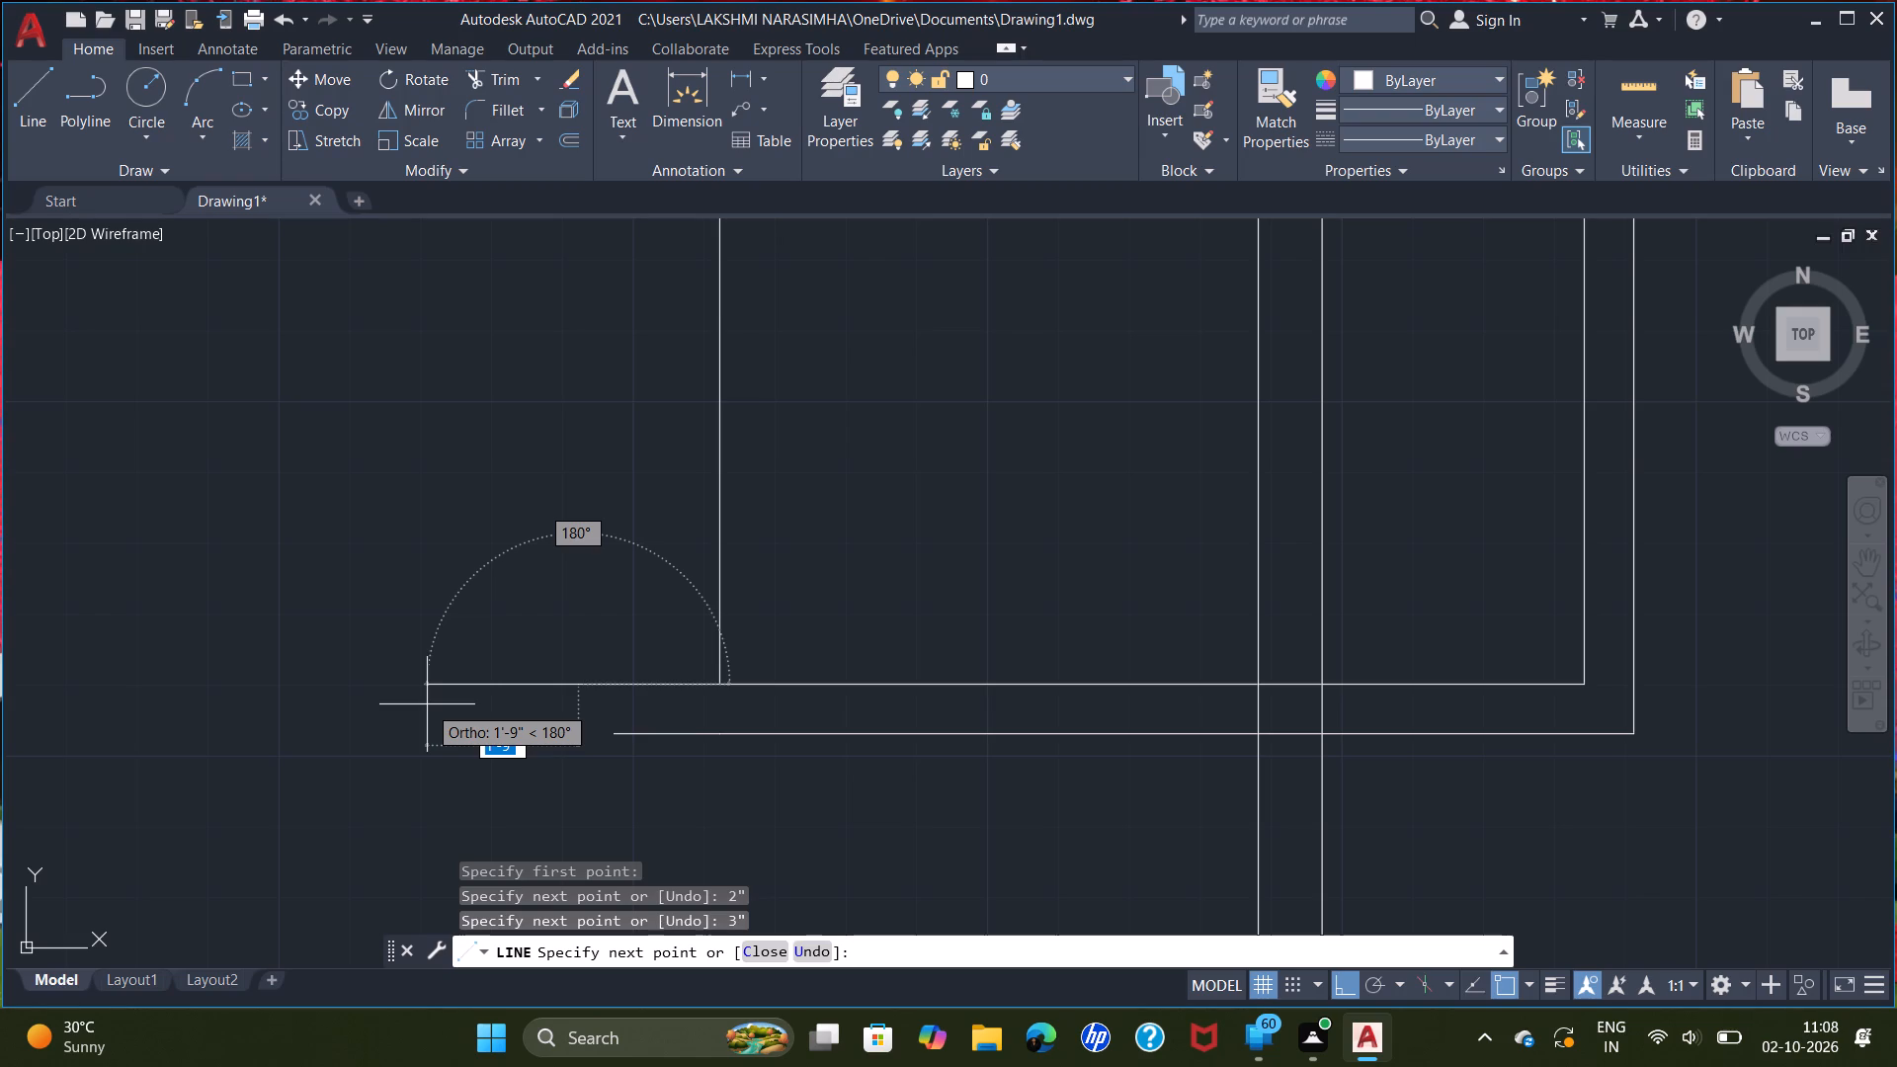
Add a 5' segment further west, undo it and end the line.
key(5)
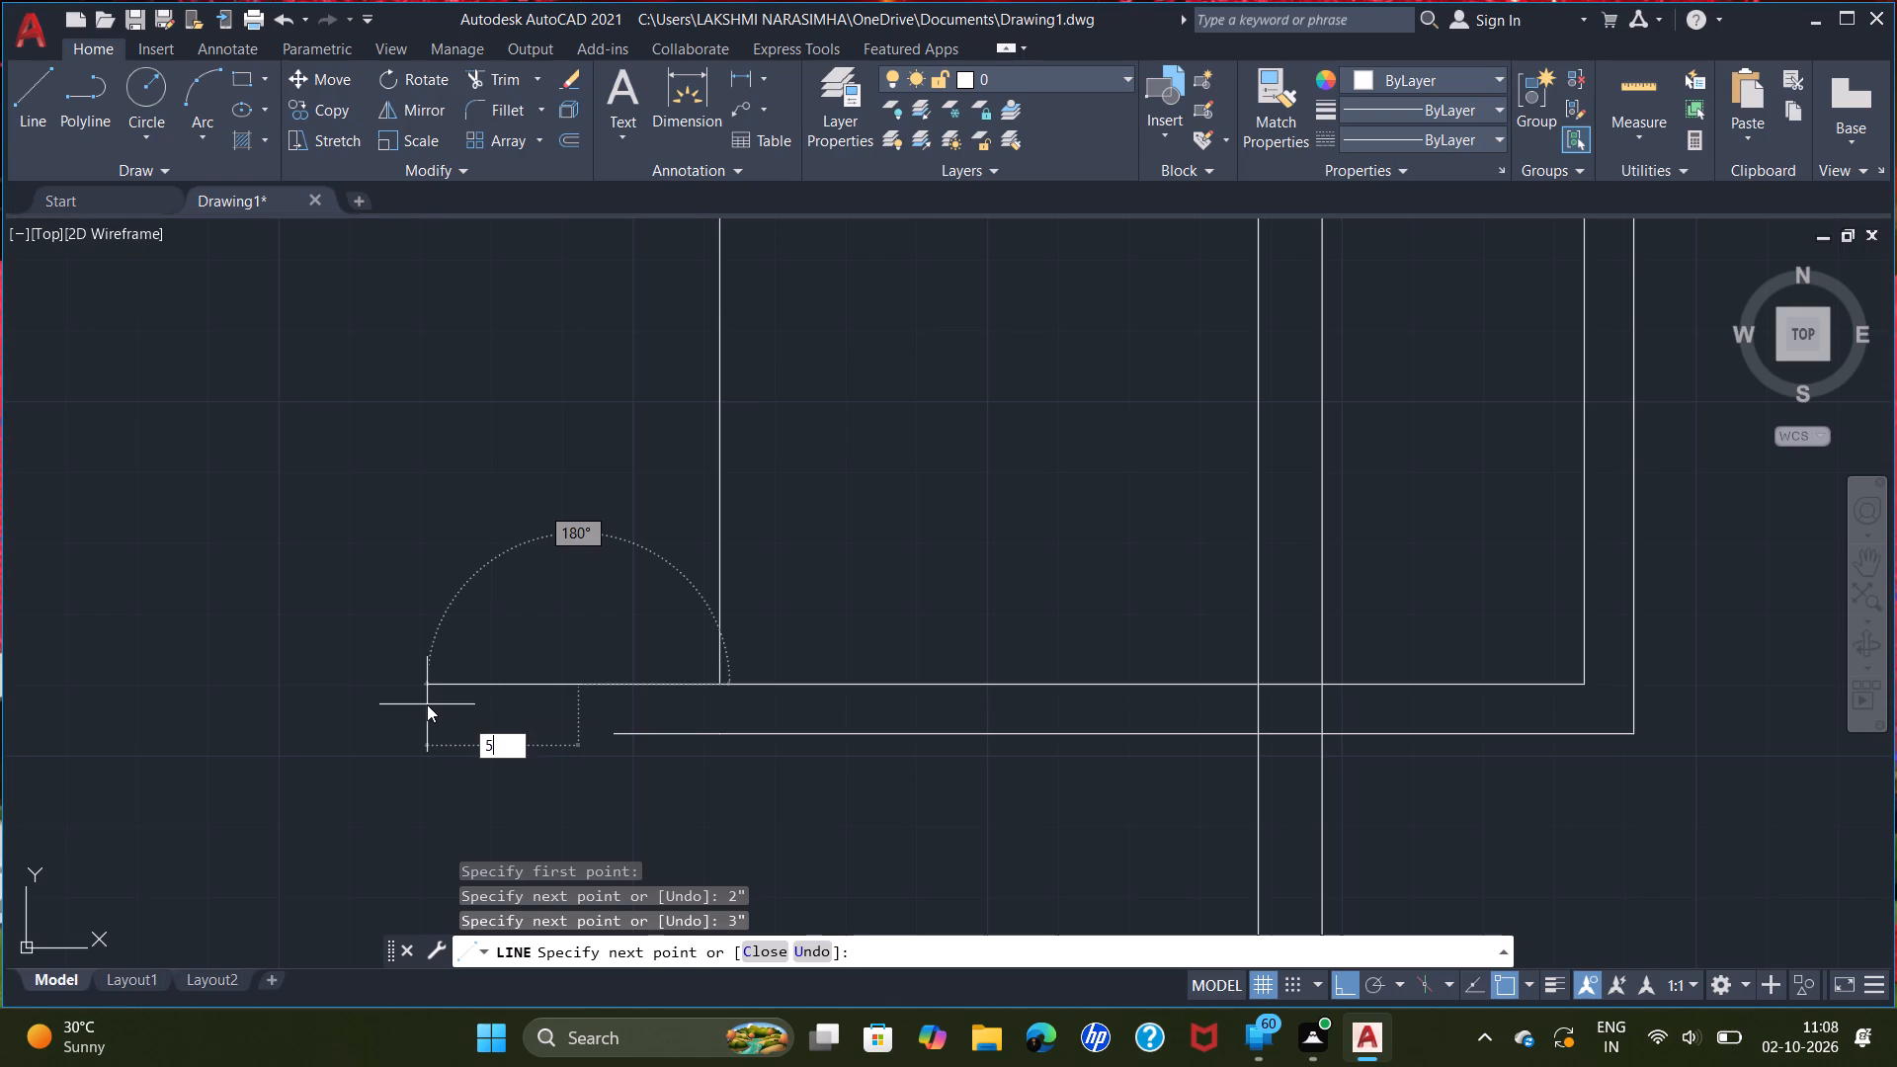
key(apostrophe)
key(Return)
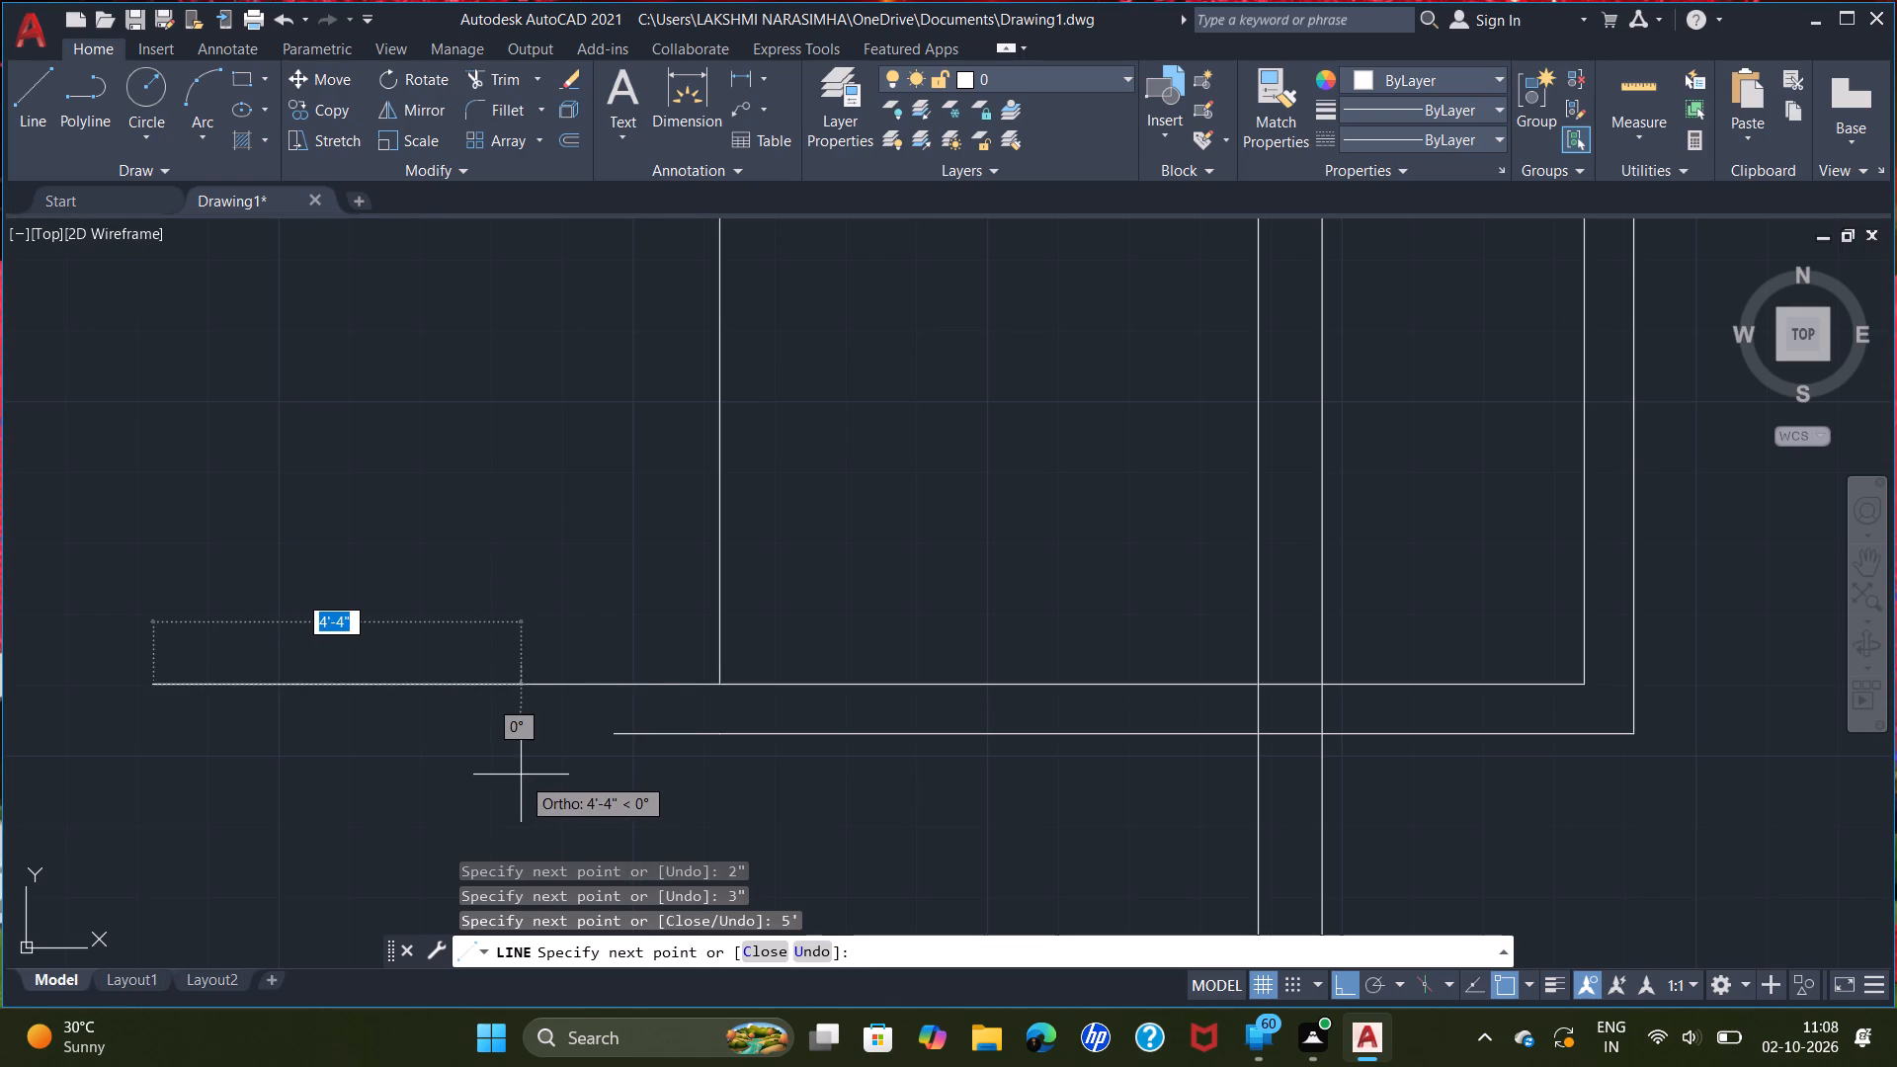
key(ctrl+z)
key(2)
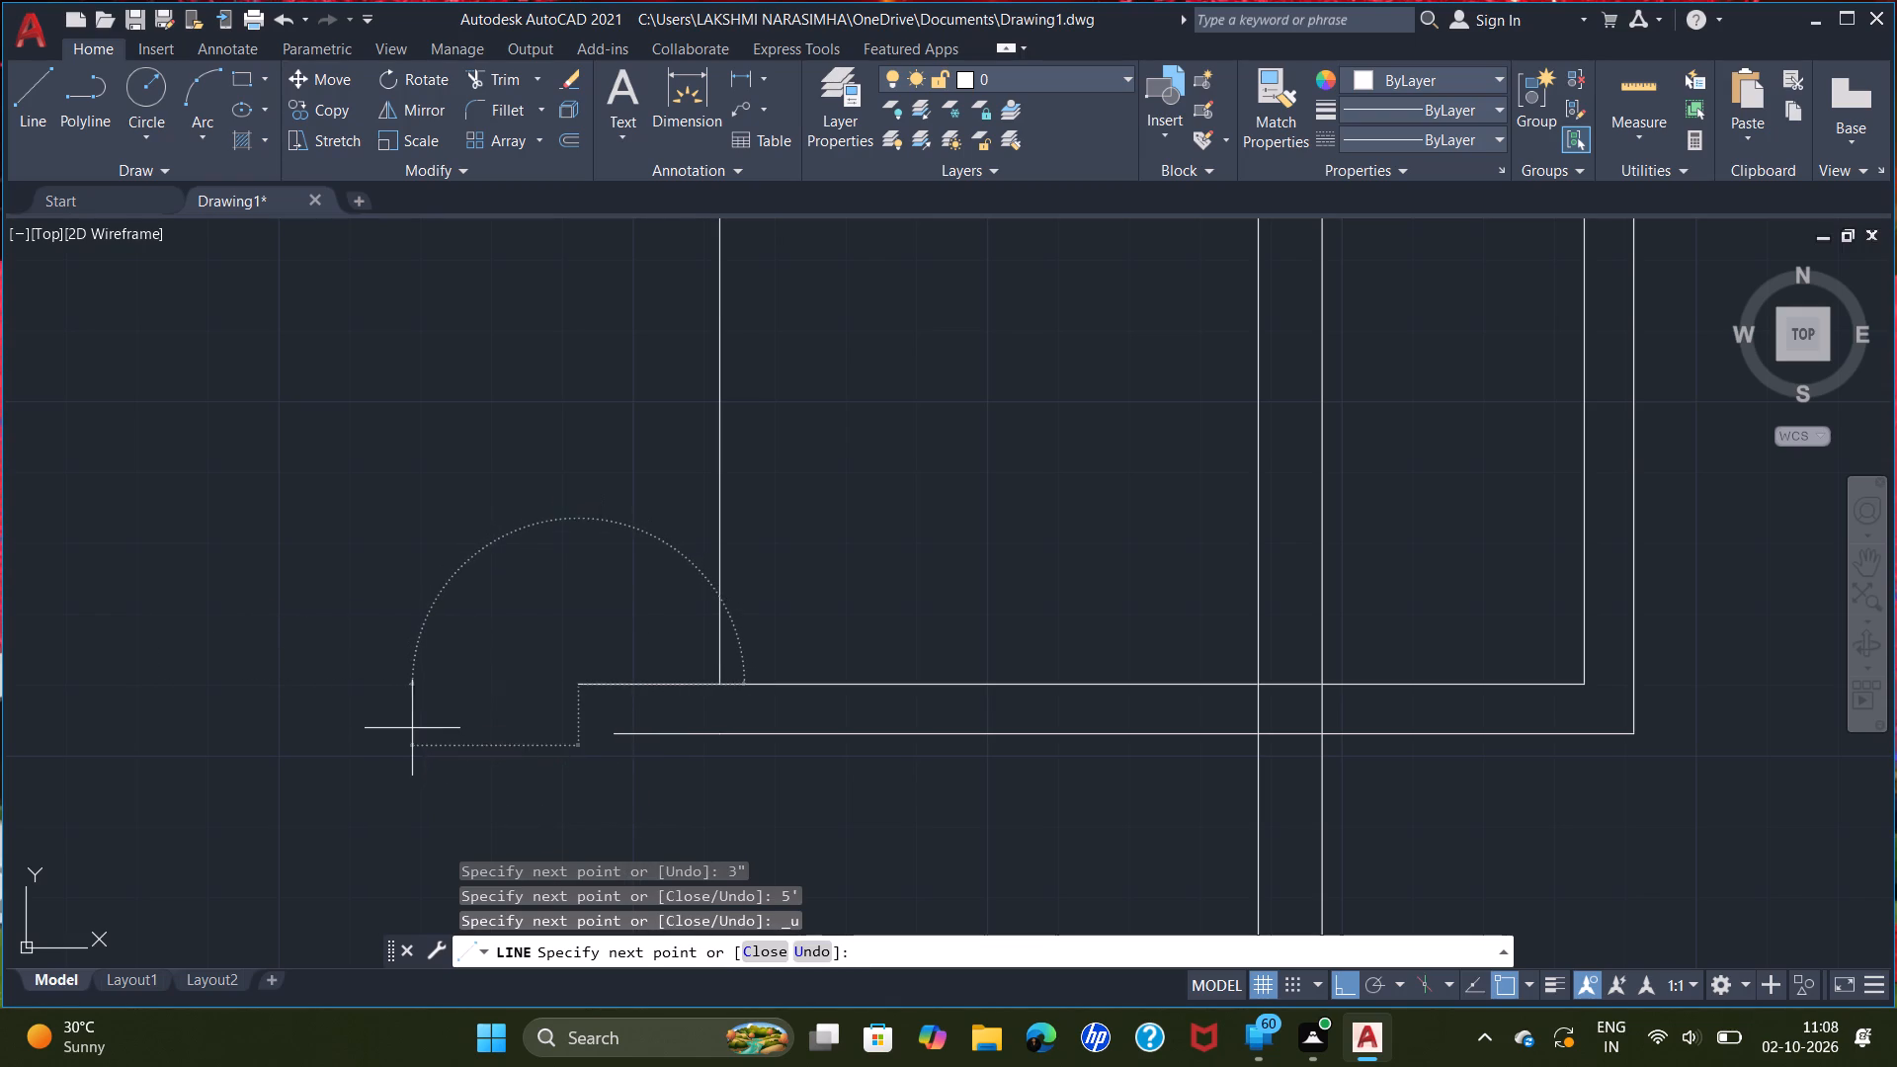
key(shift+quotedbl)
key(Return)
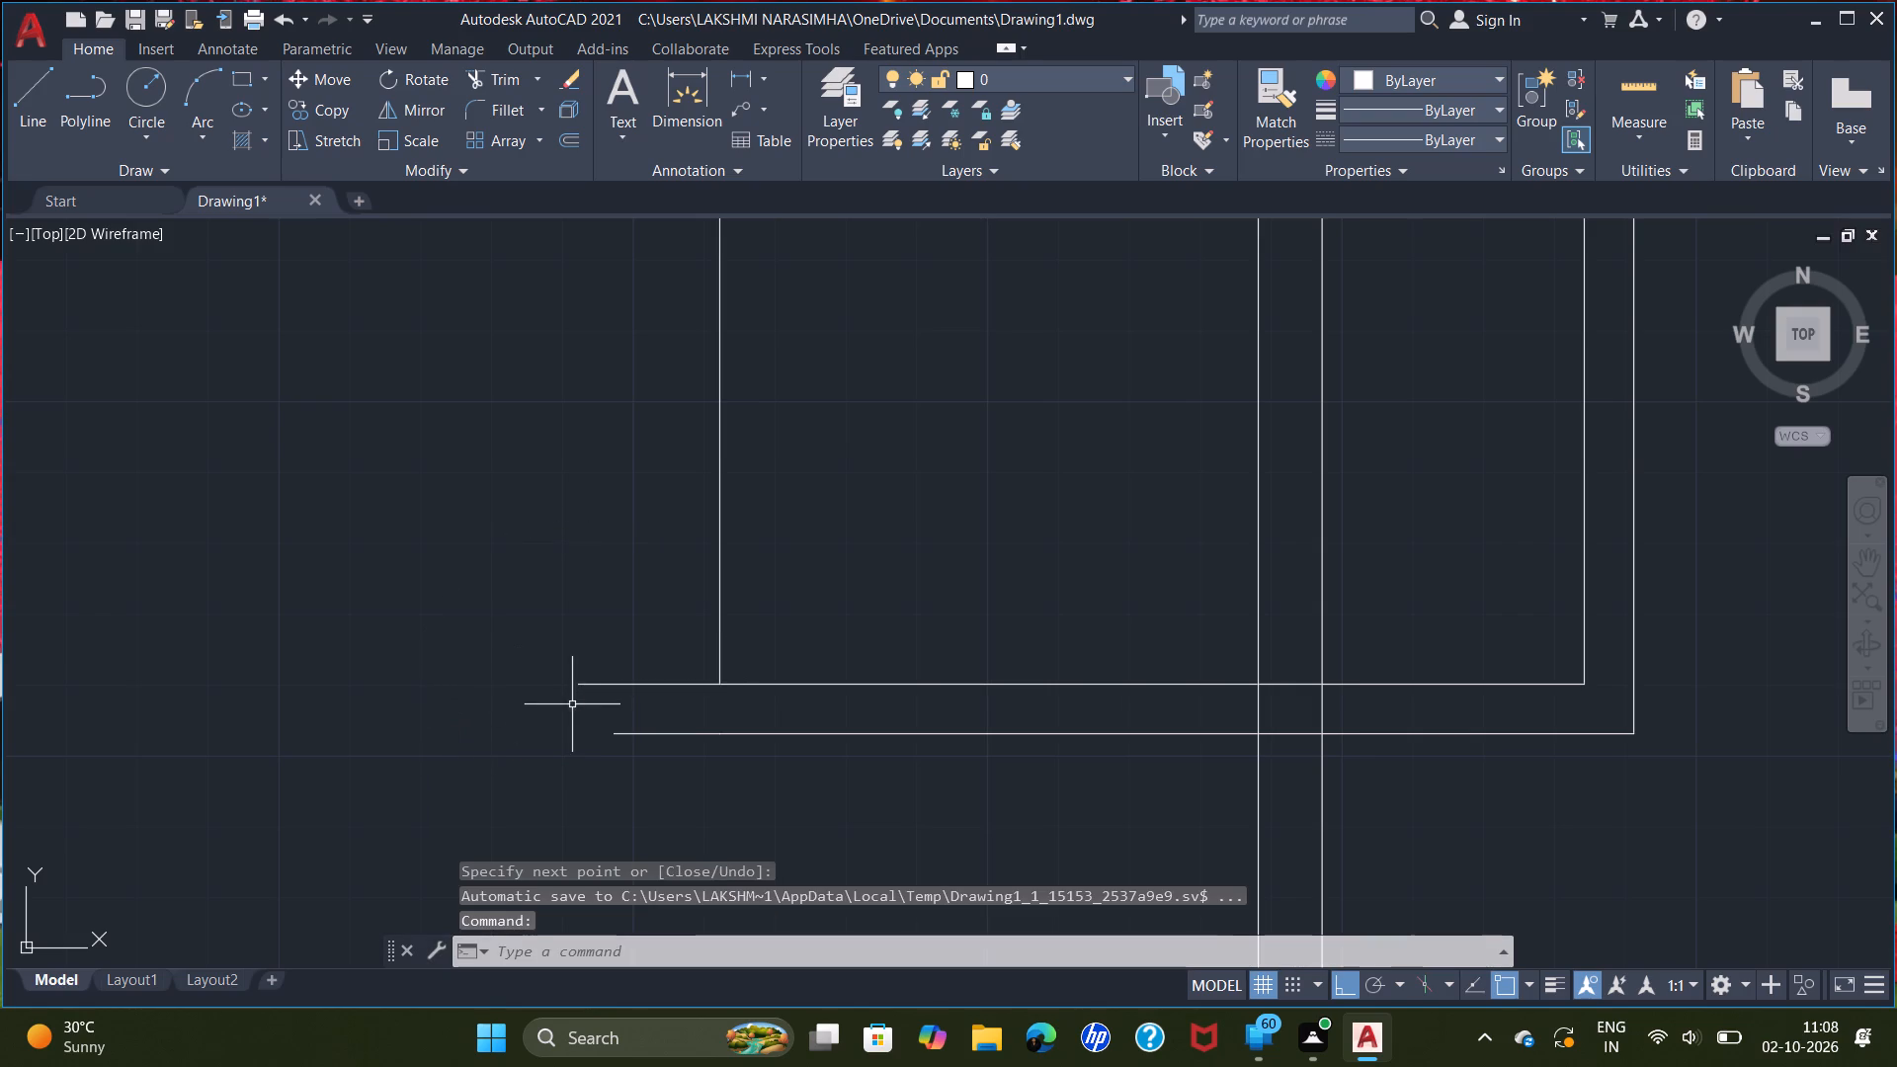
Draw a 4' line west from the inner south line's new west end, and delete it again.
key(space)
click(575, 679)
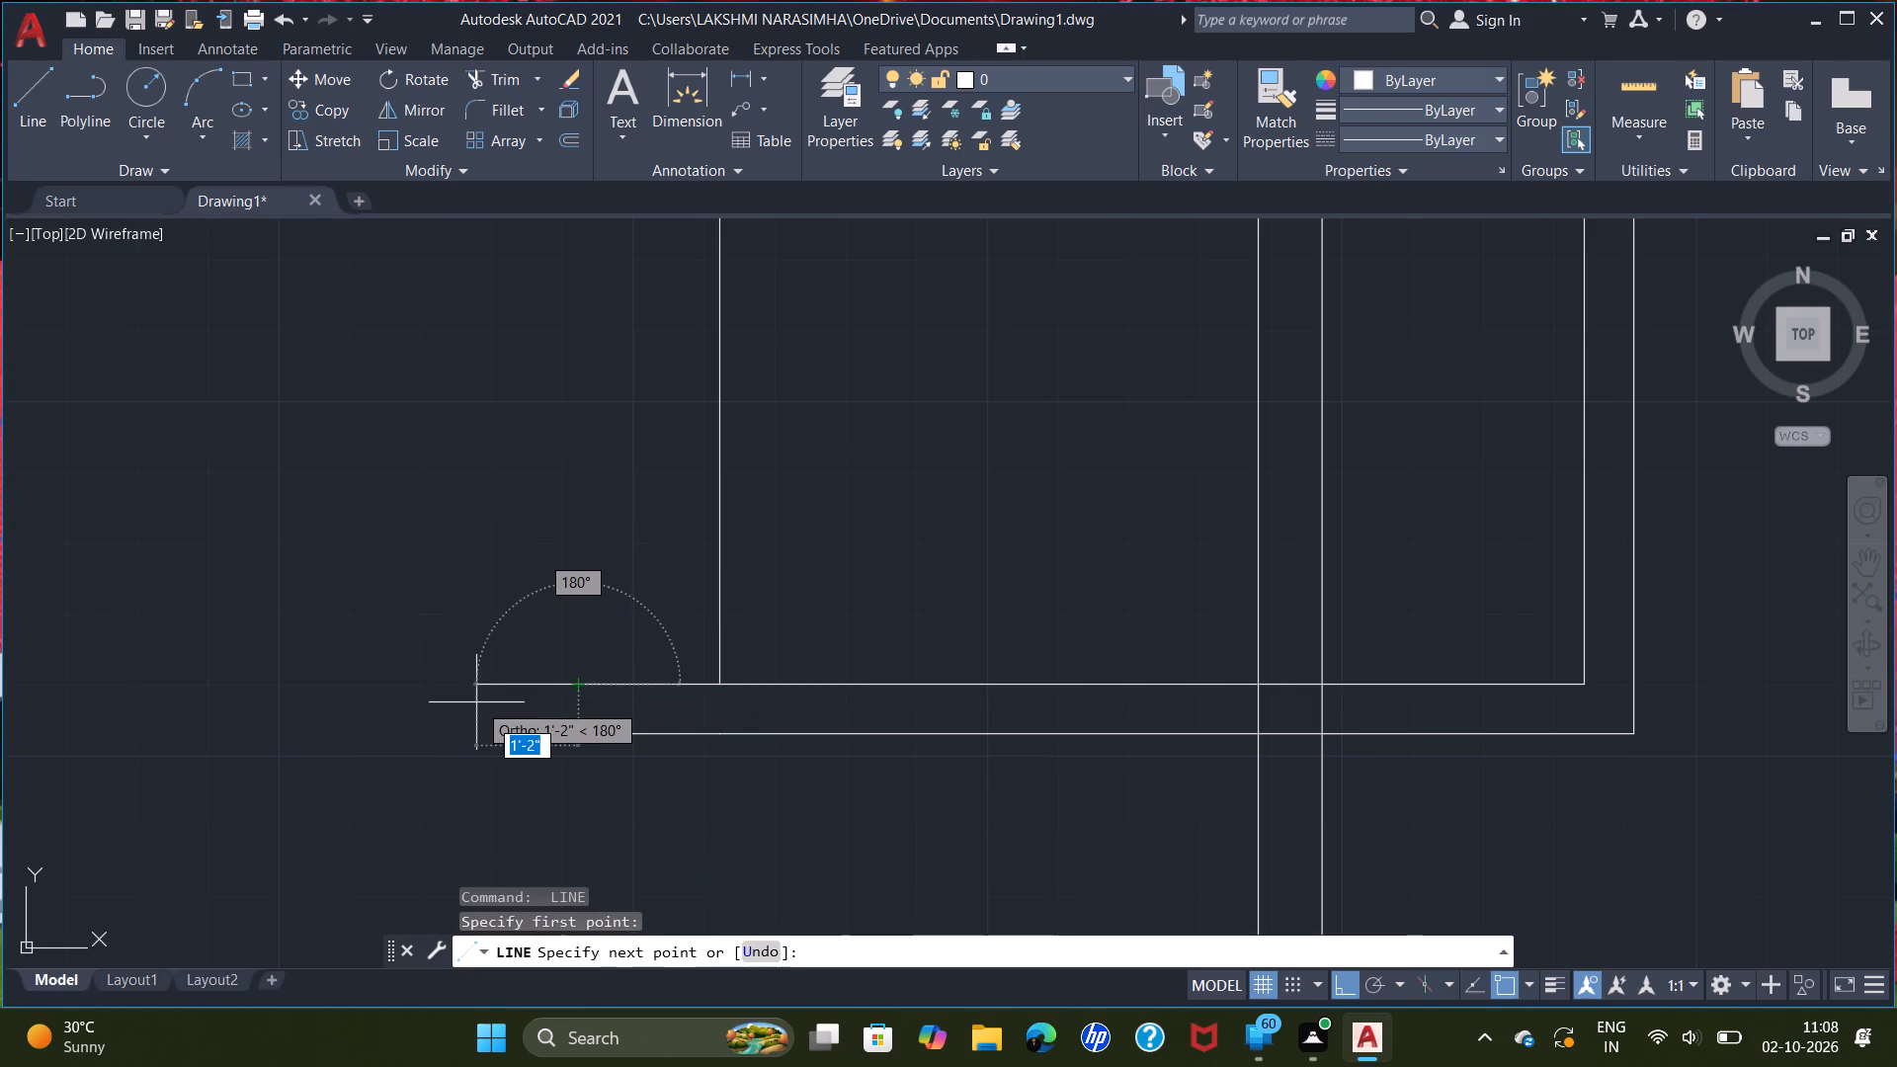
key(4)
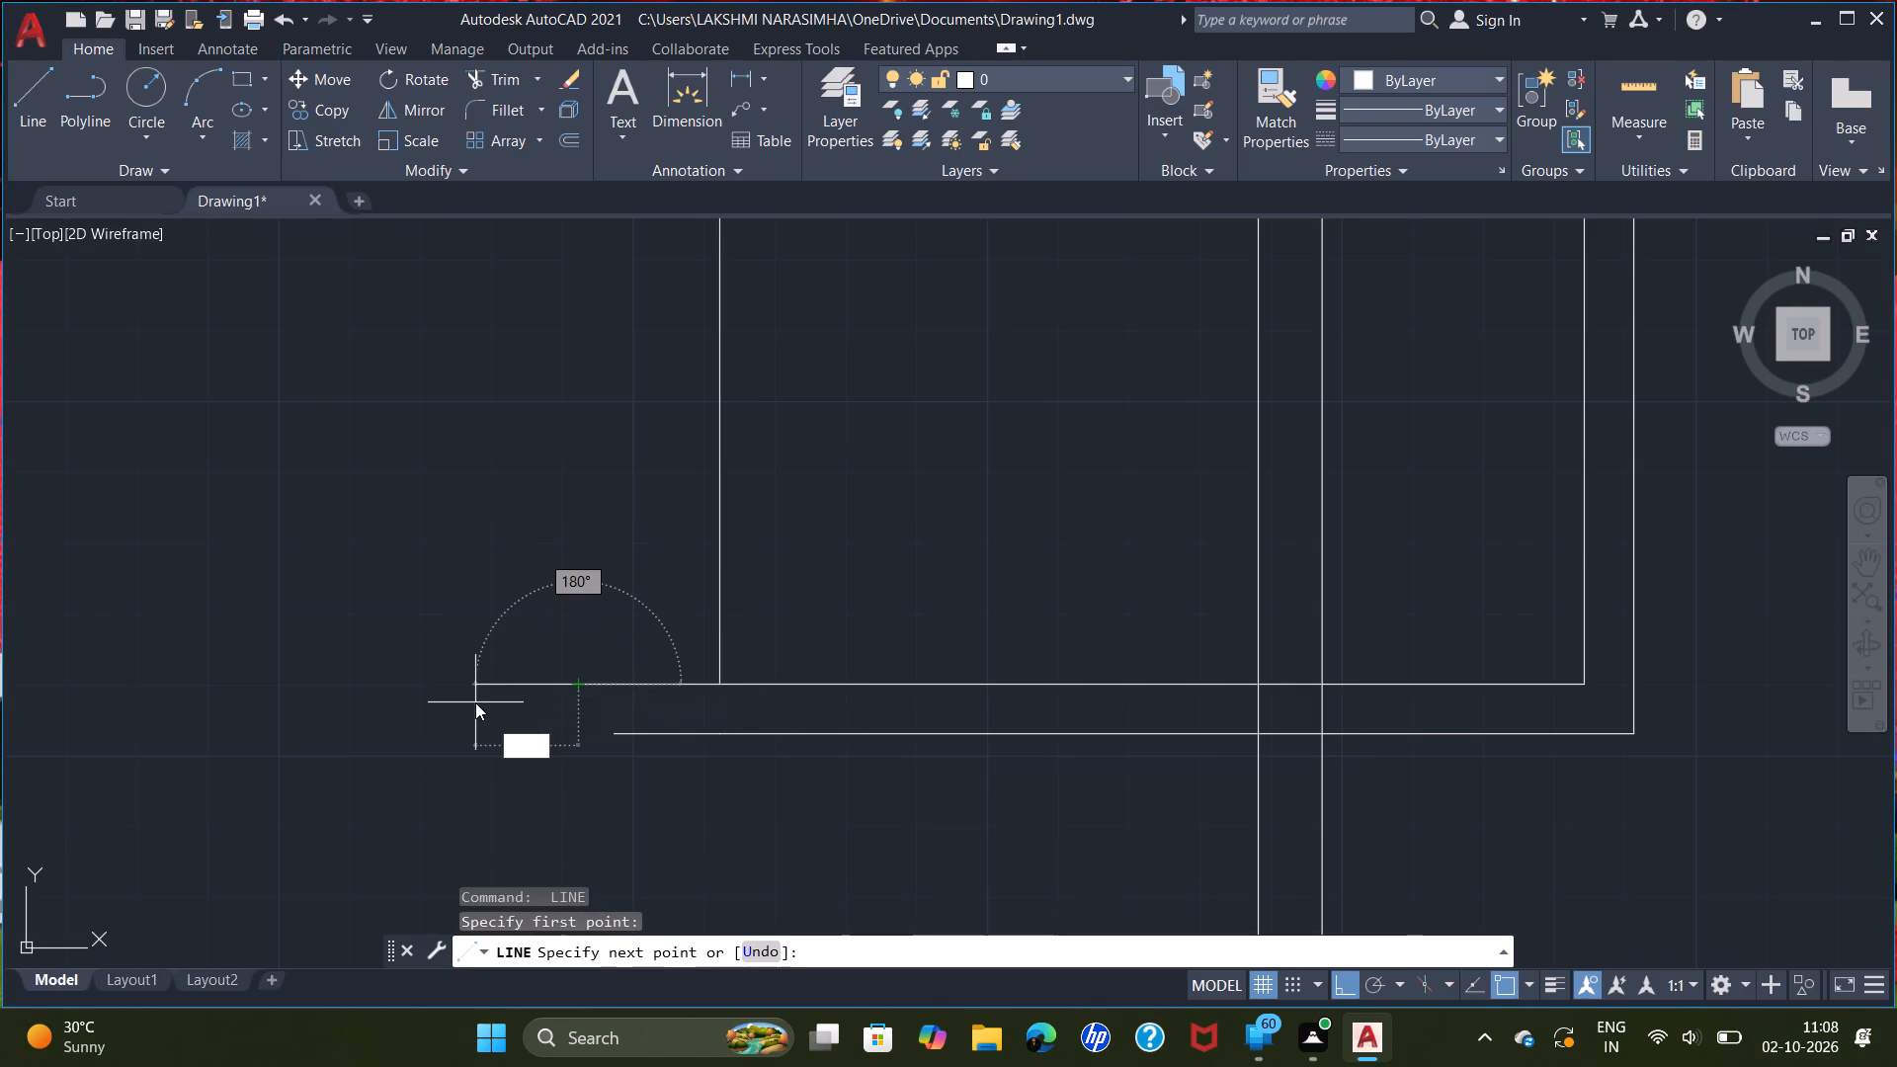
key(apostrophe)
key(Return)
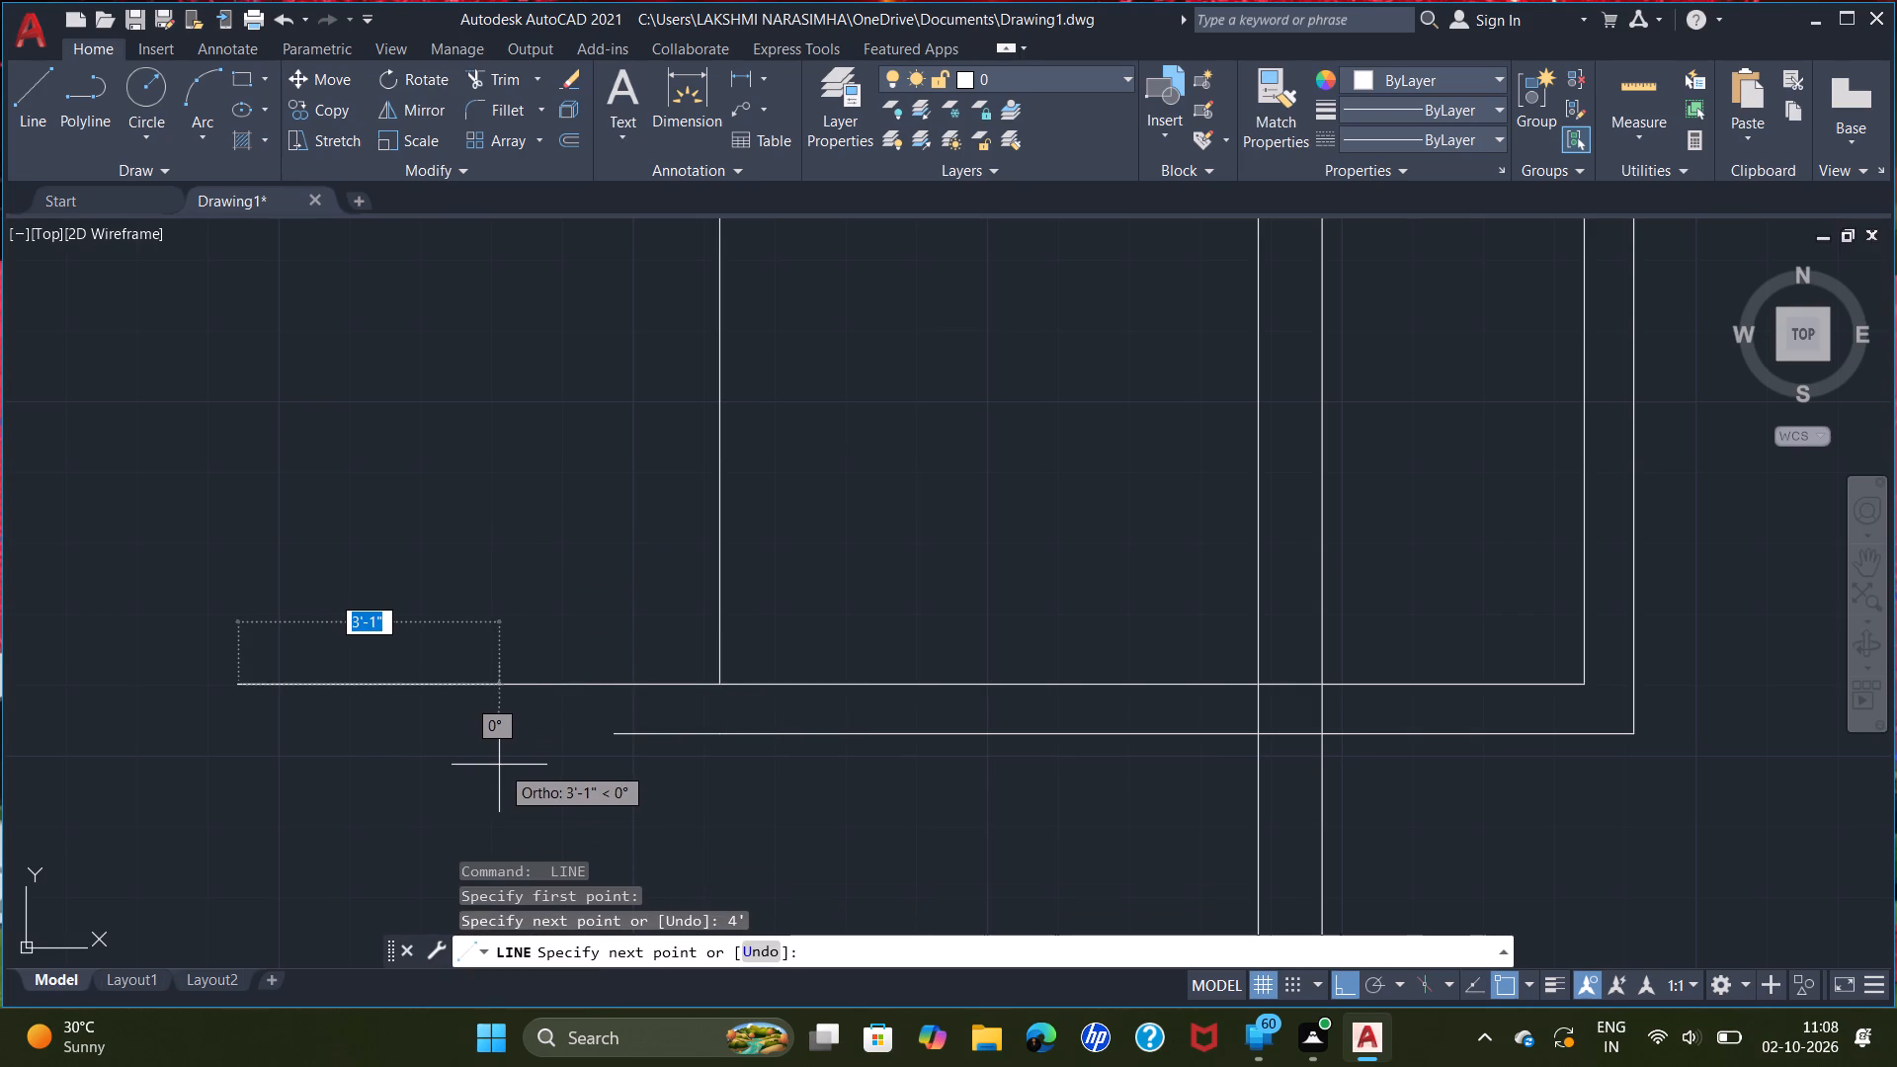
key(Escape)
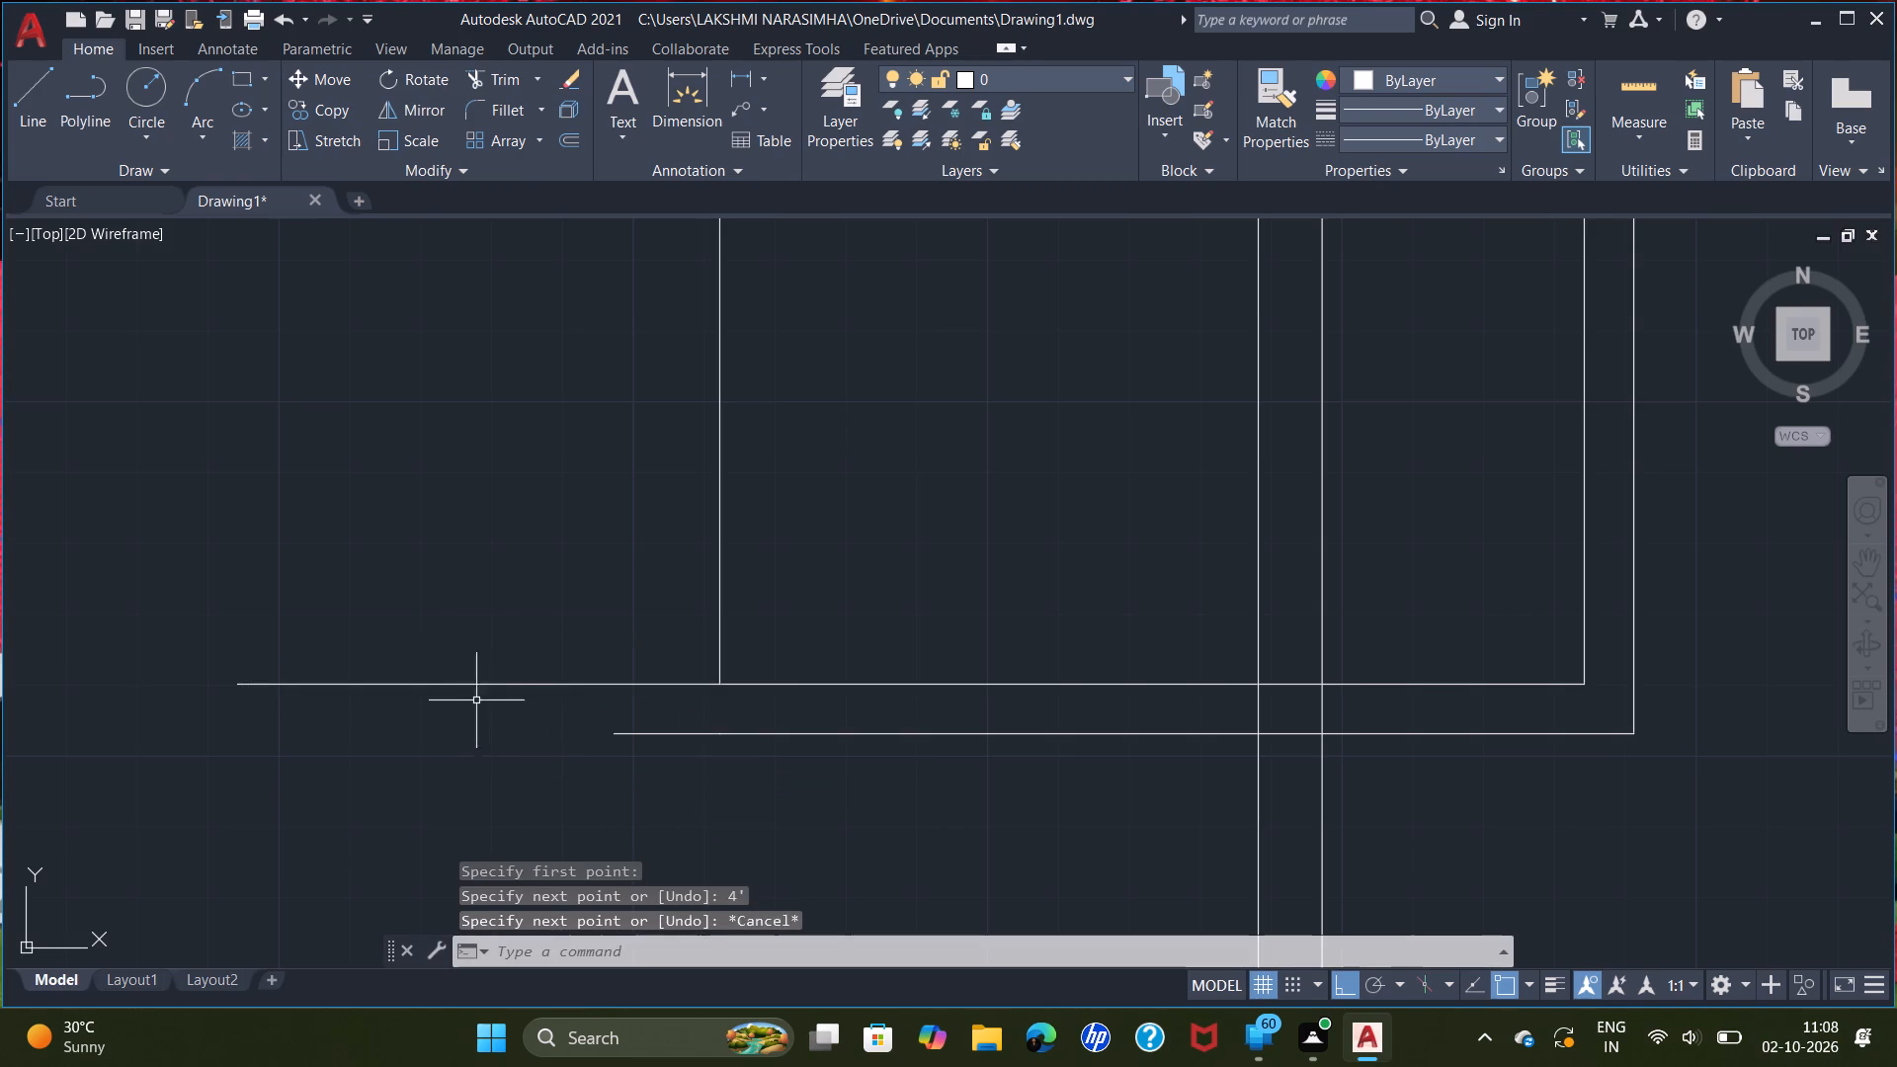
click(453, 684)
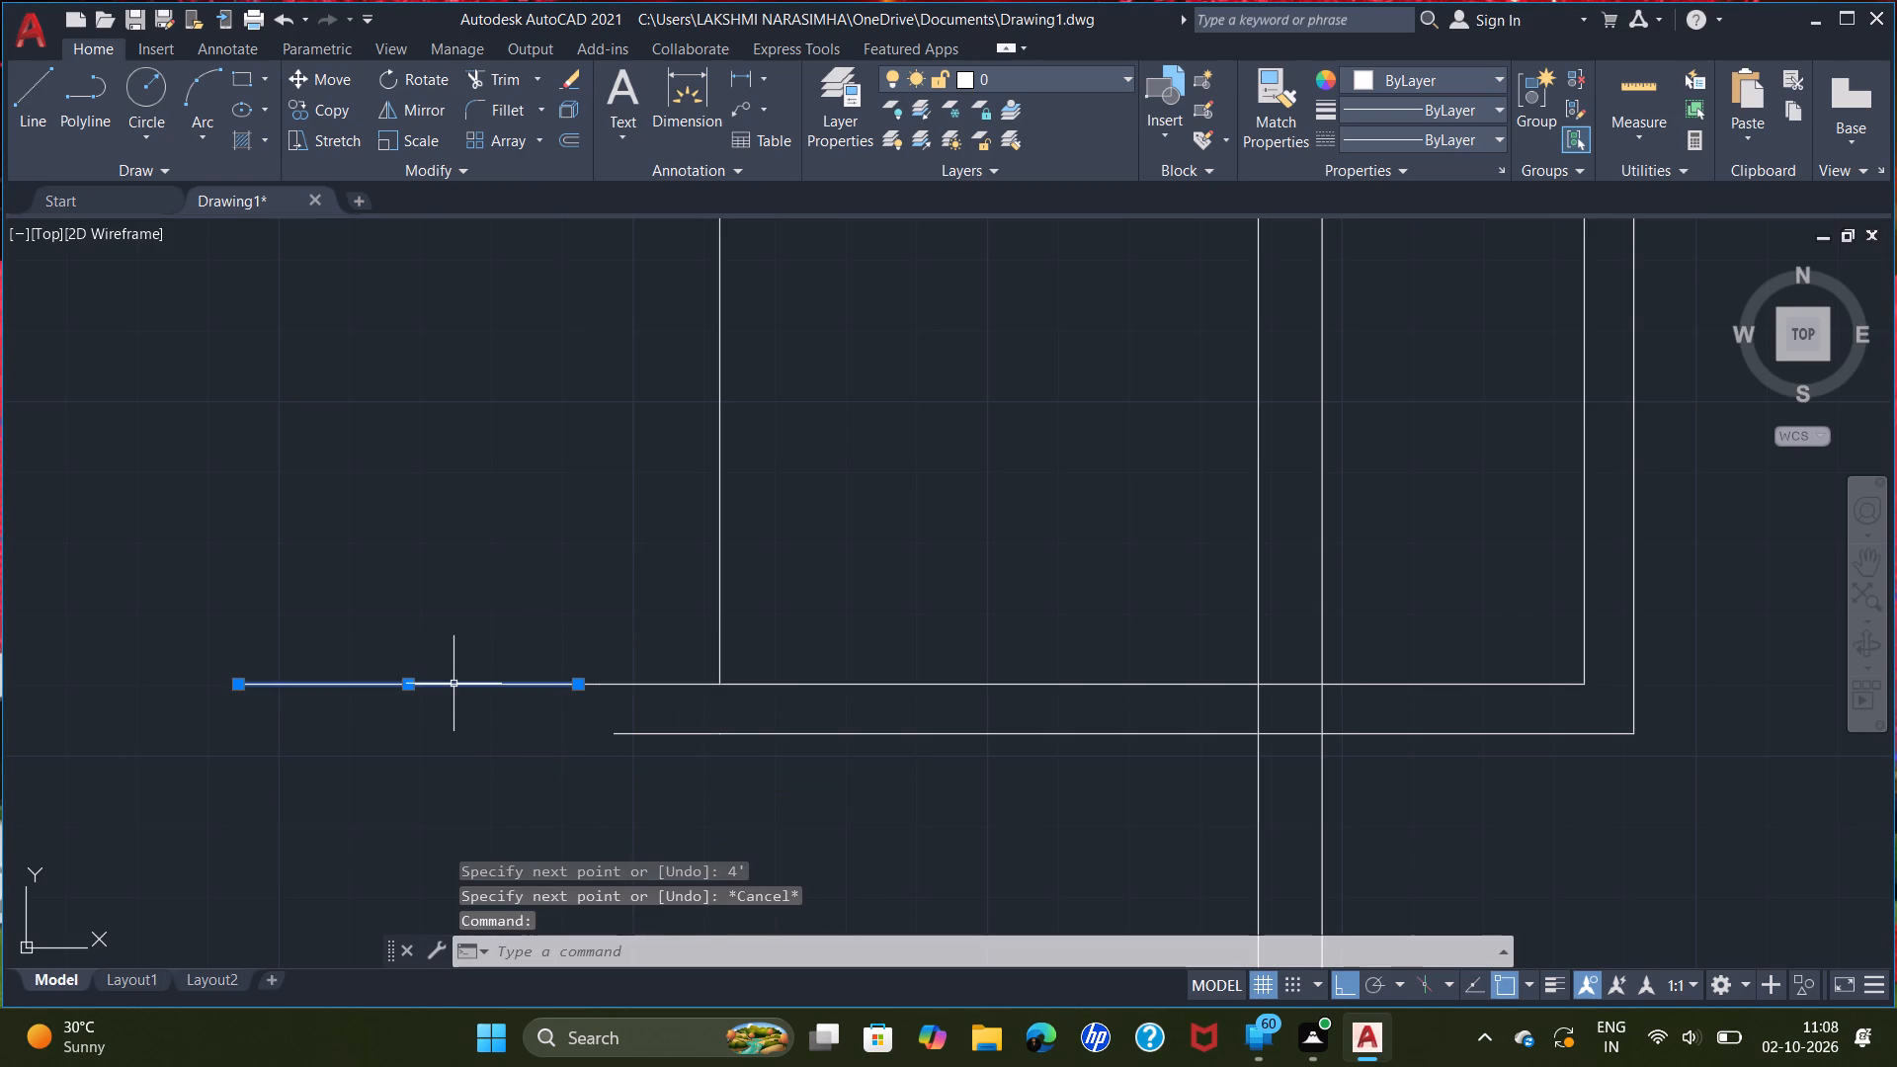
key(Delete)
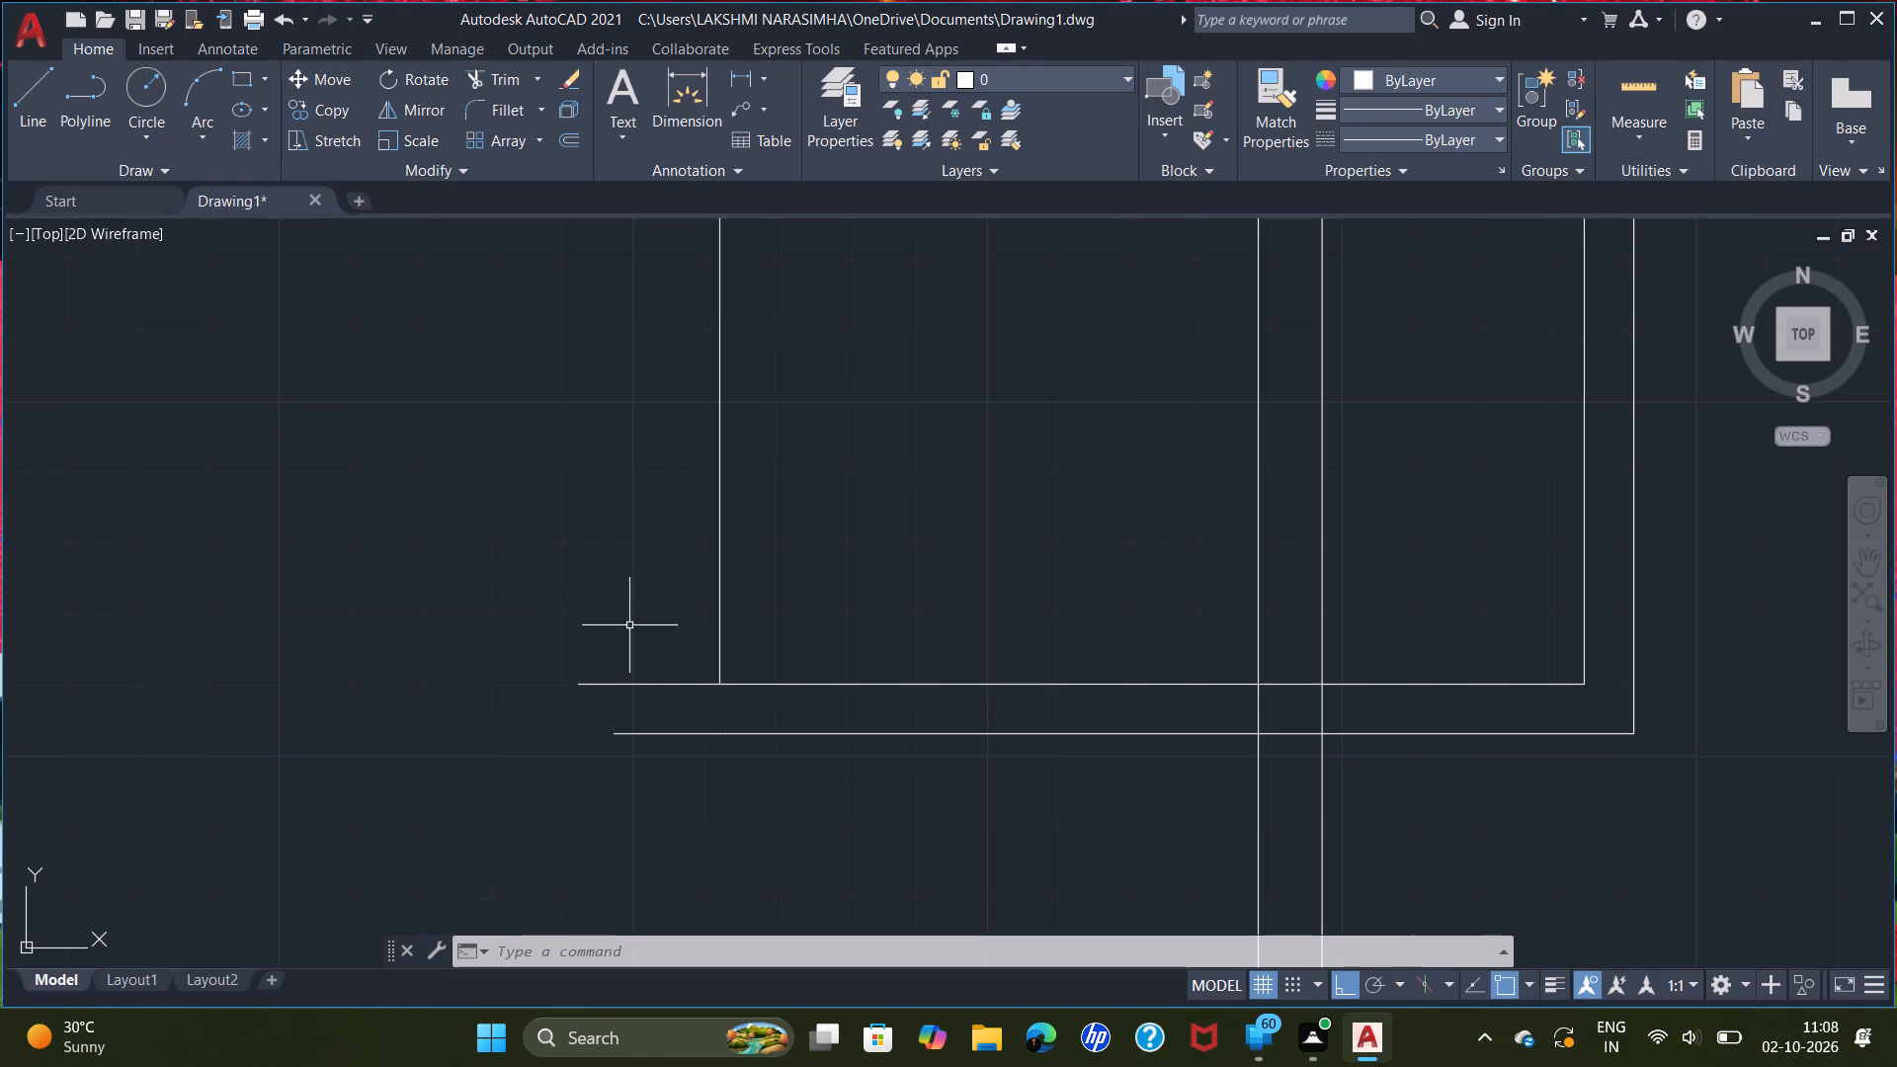
Draw a 7" line south from the west end of the extension's inner south line to cap the wall.
key(l)
key(Return)
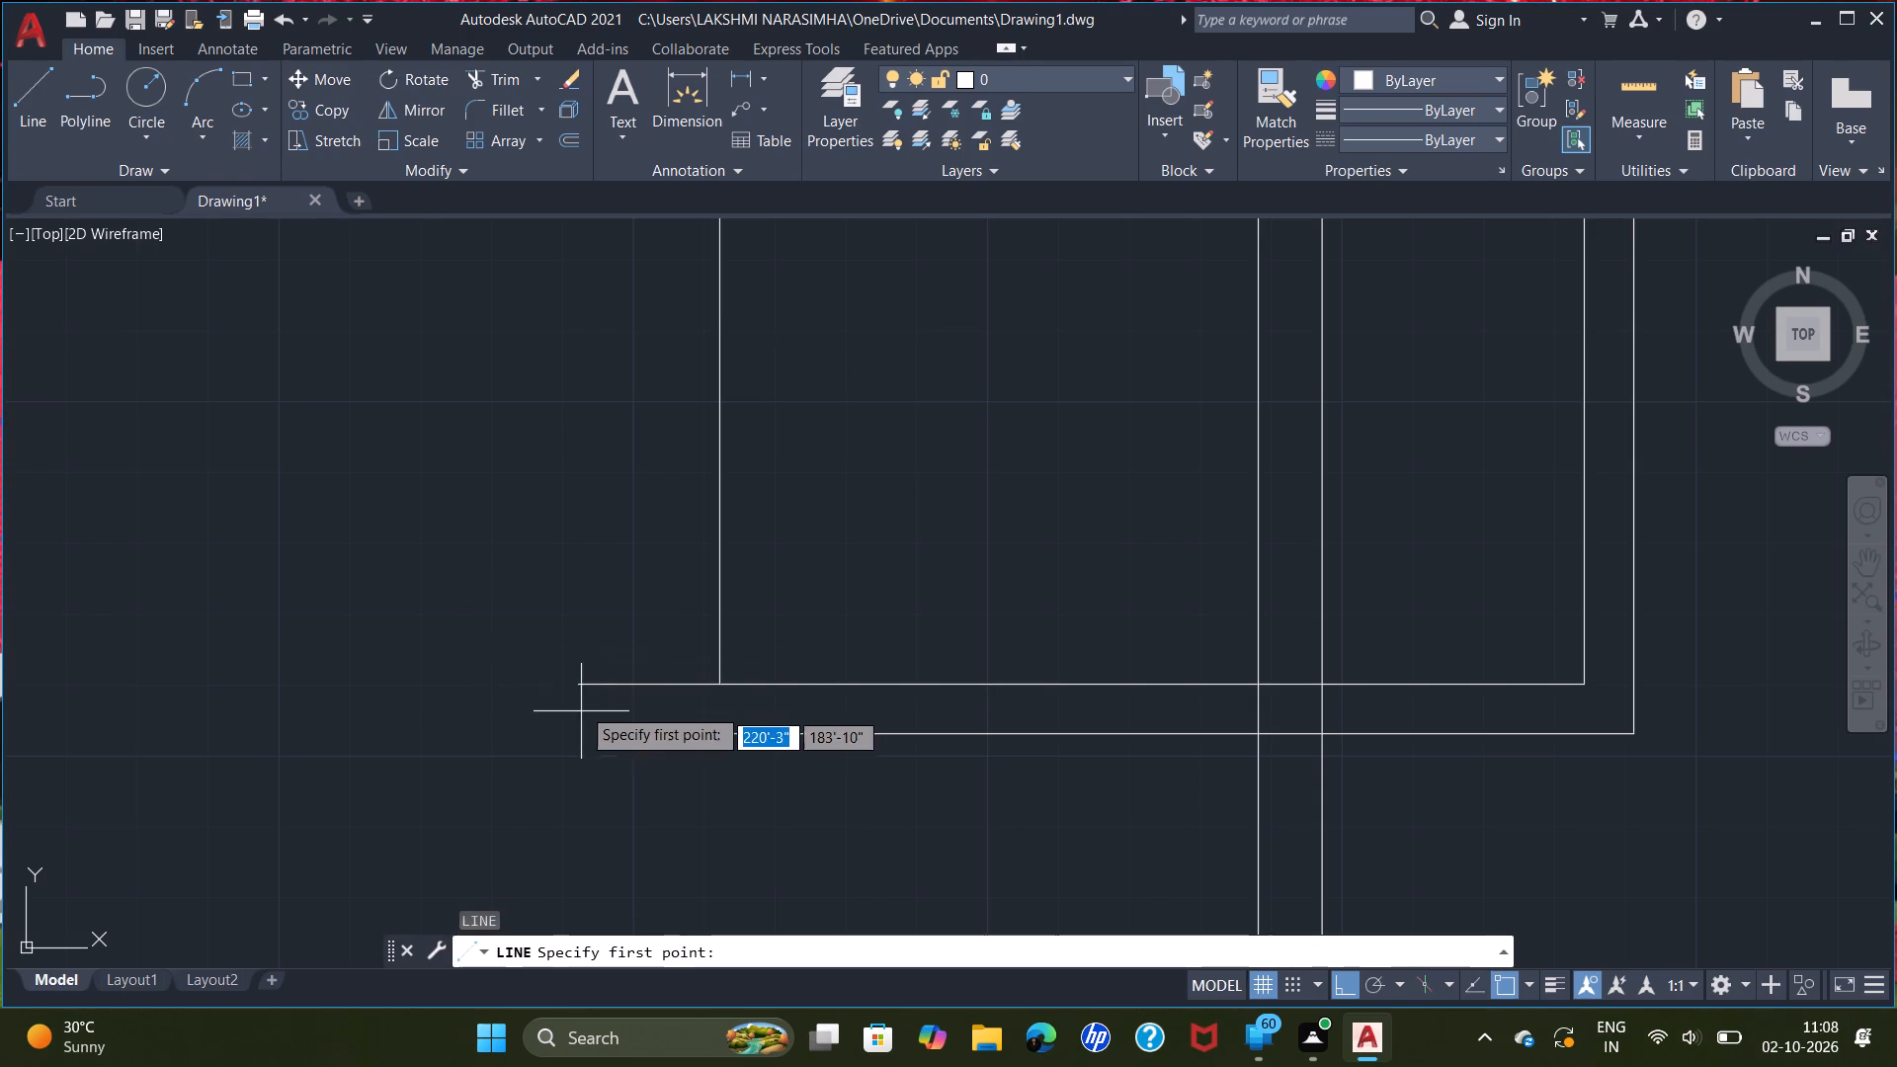
click(574, 683)
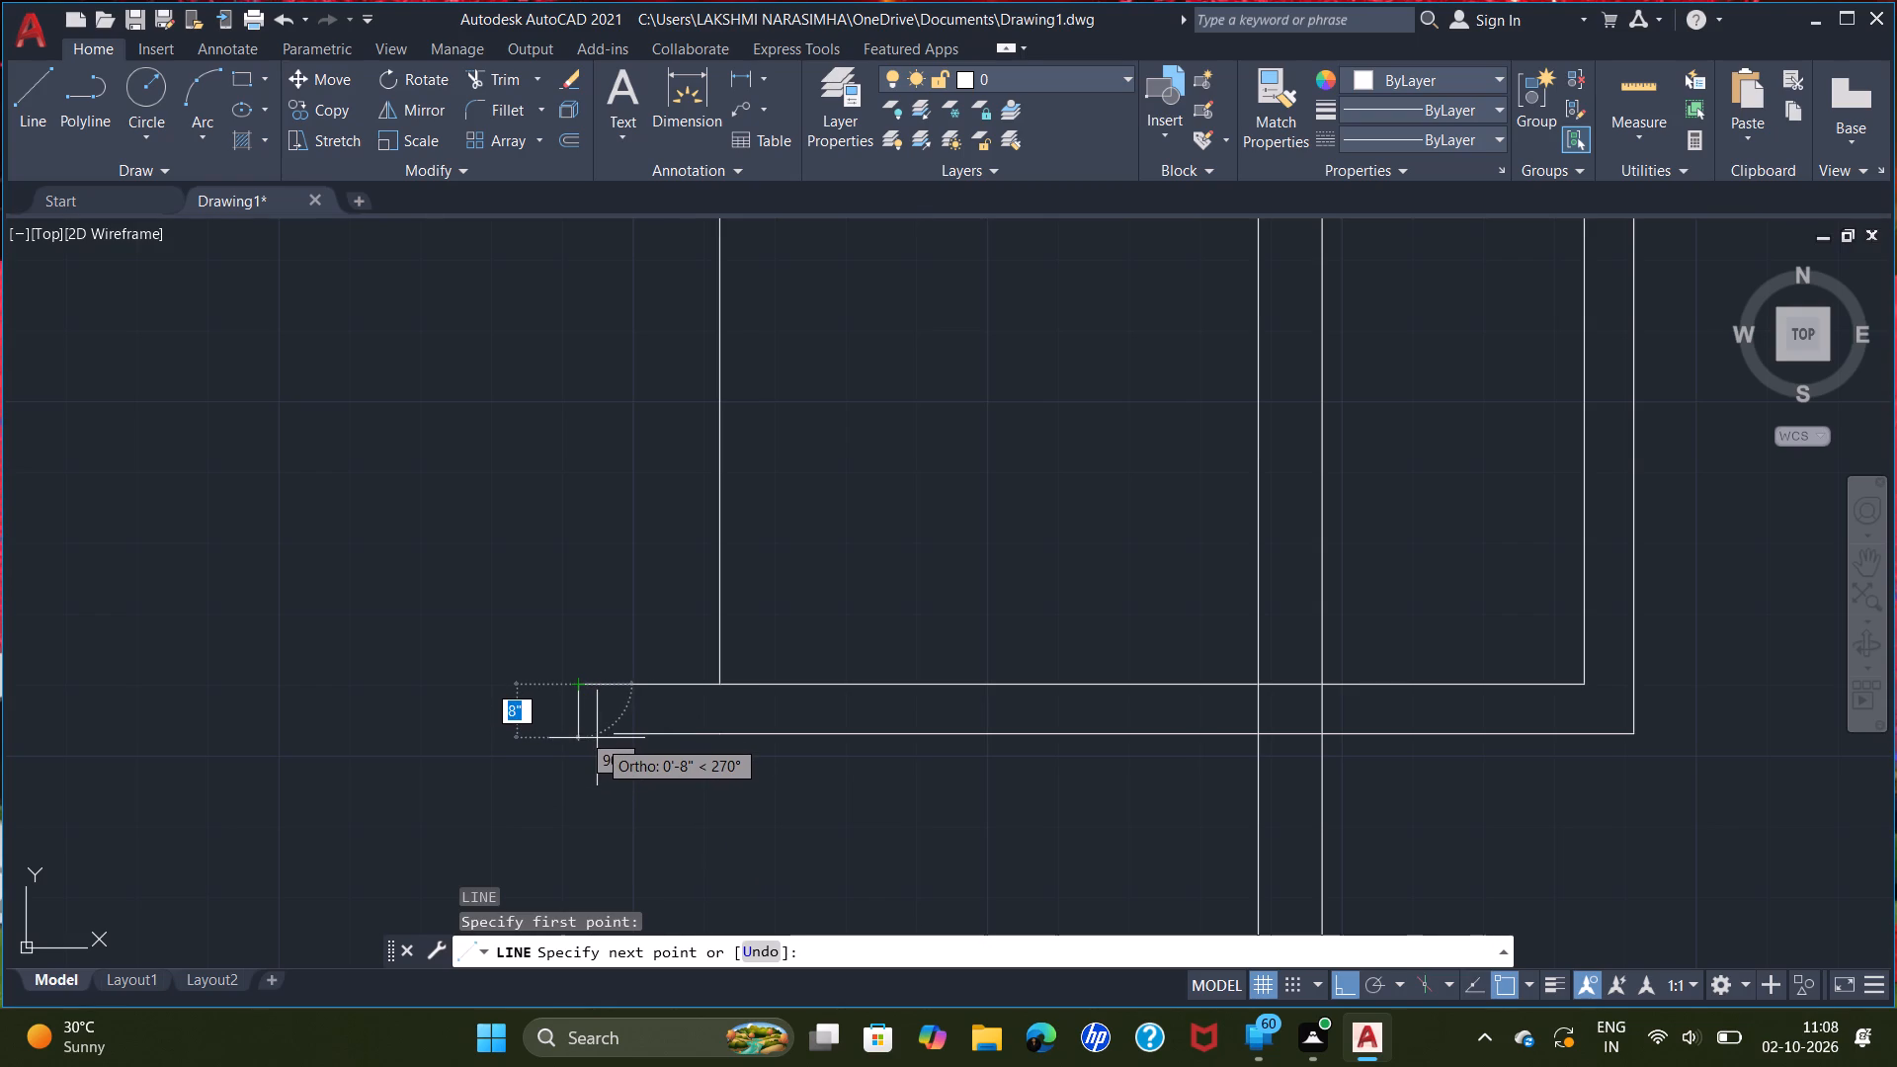
text(7")
key(Return)
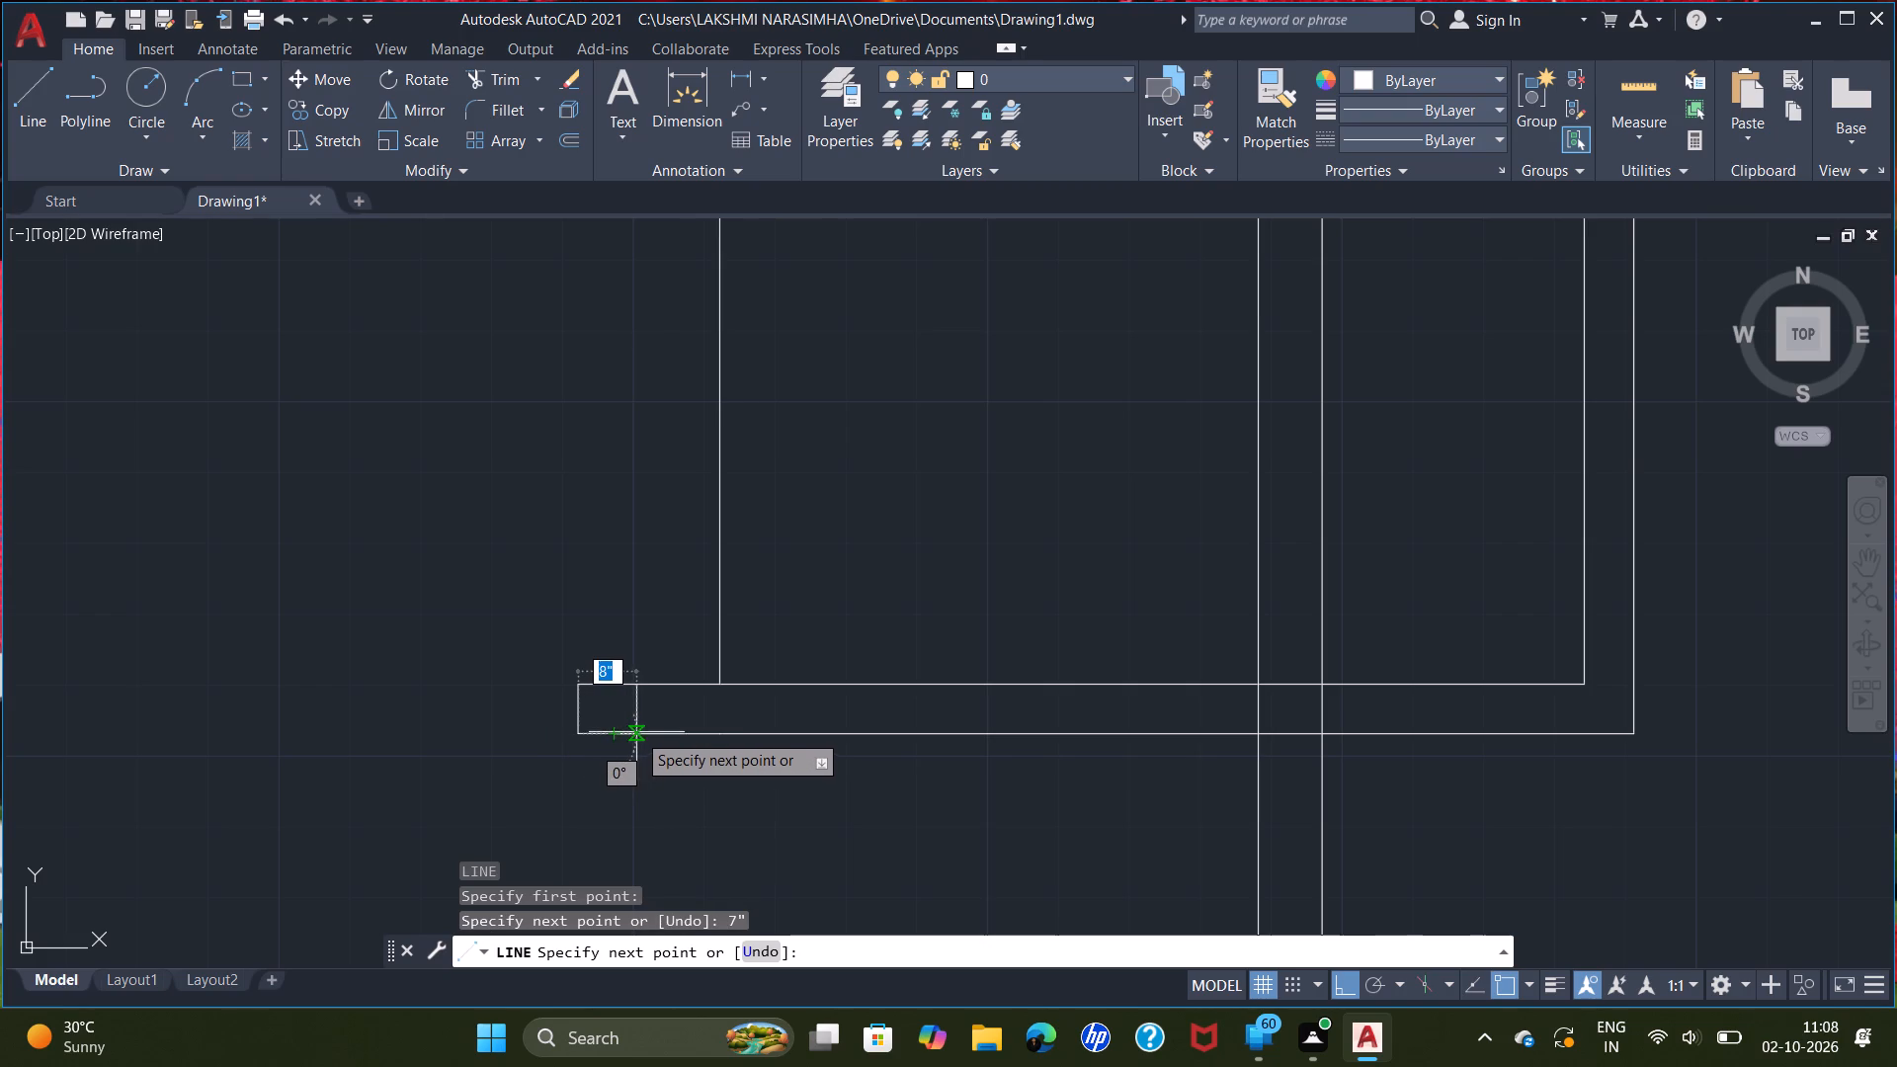
right_click(598, 778)
click(649, 500)
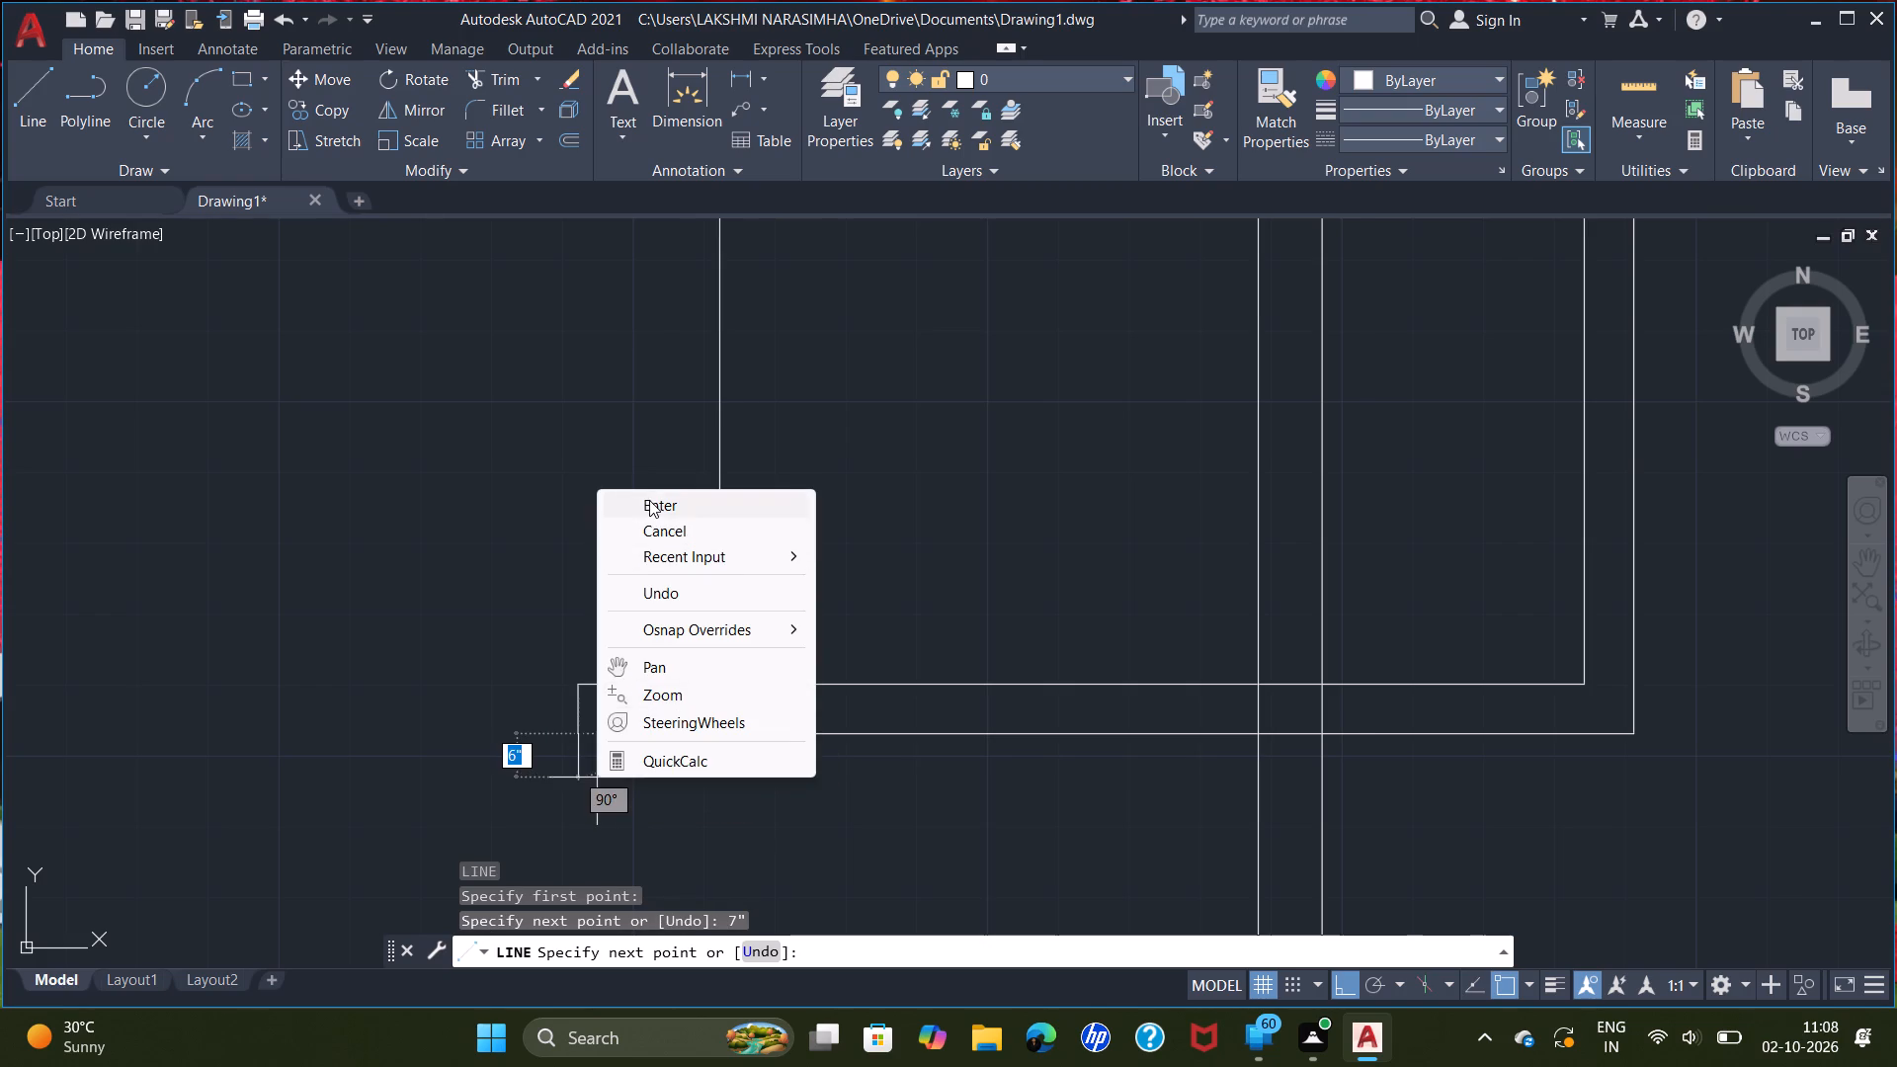
Draw a short vertical line about 6" long across the outer south line, from the midpoint of its westernmost segment.
scroll(653, 775, up, 1)
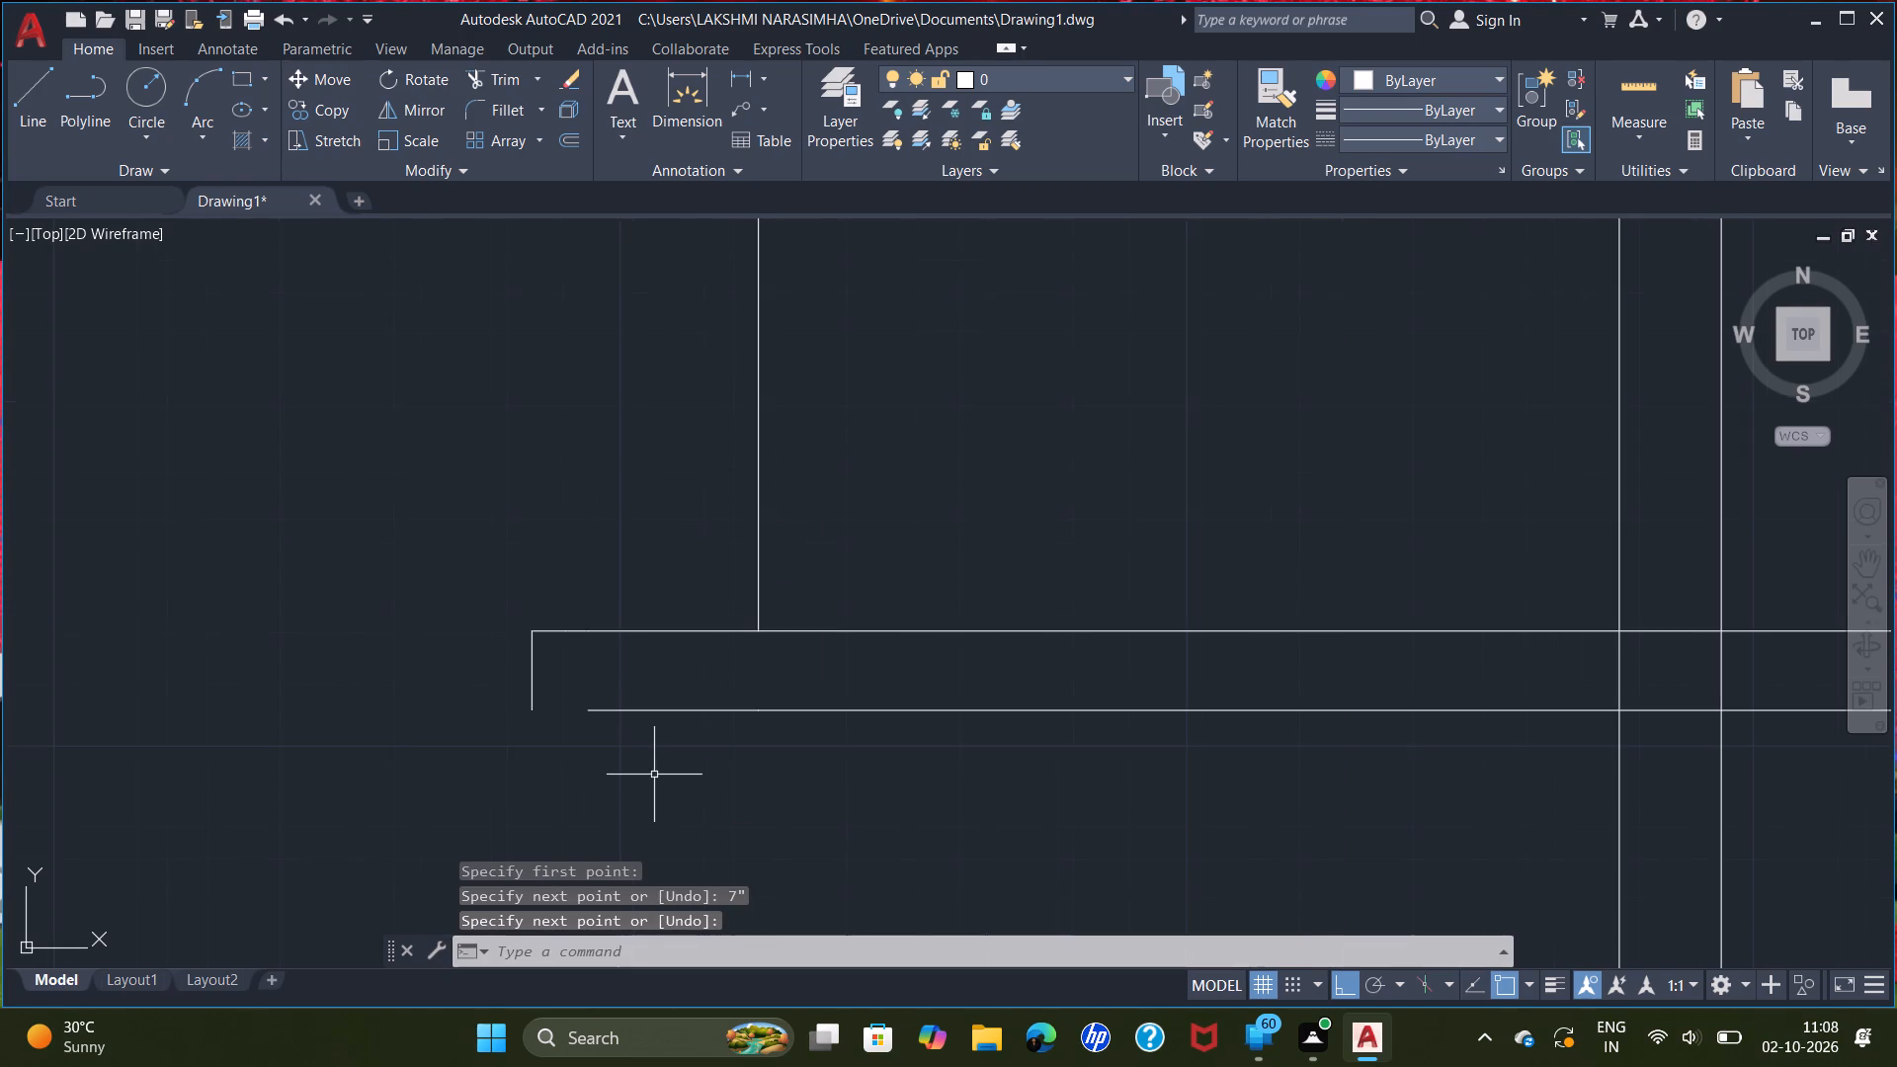
scroll(668, 775, up, 2)
key(l)
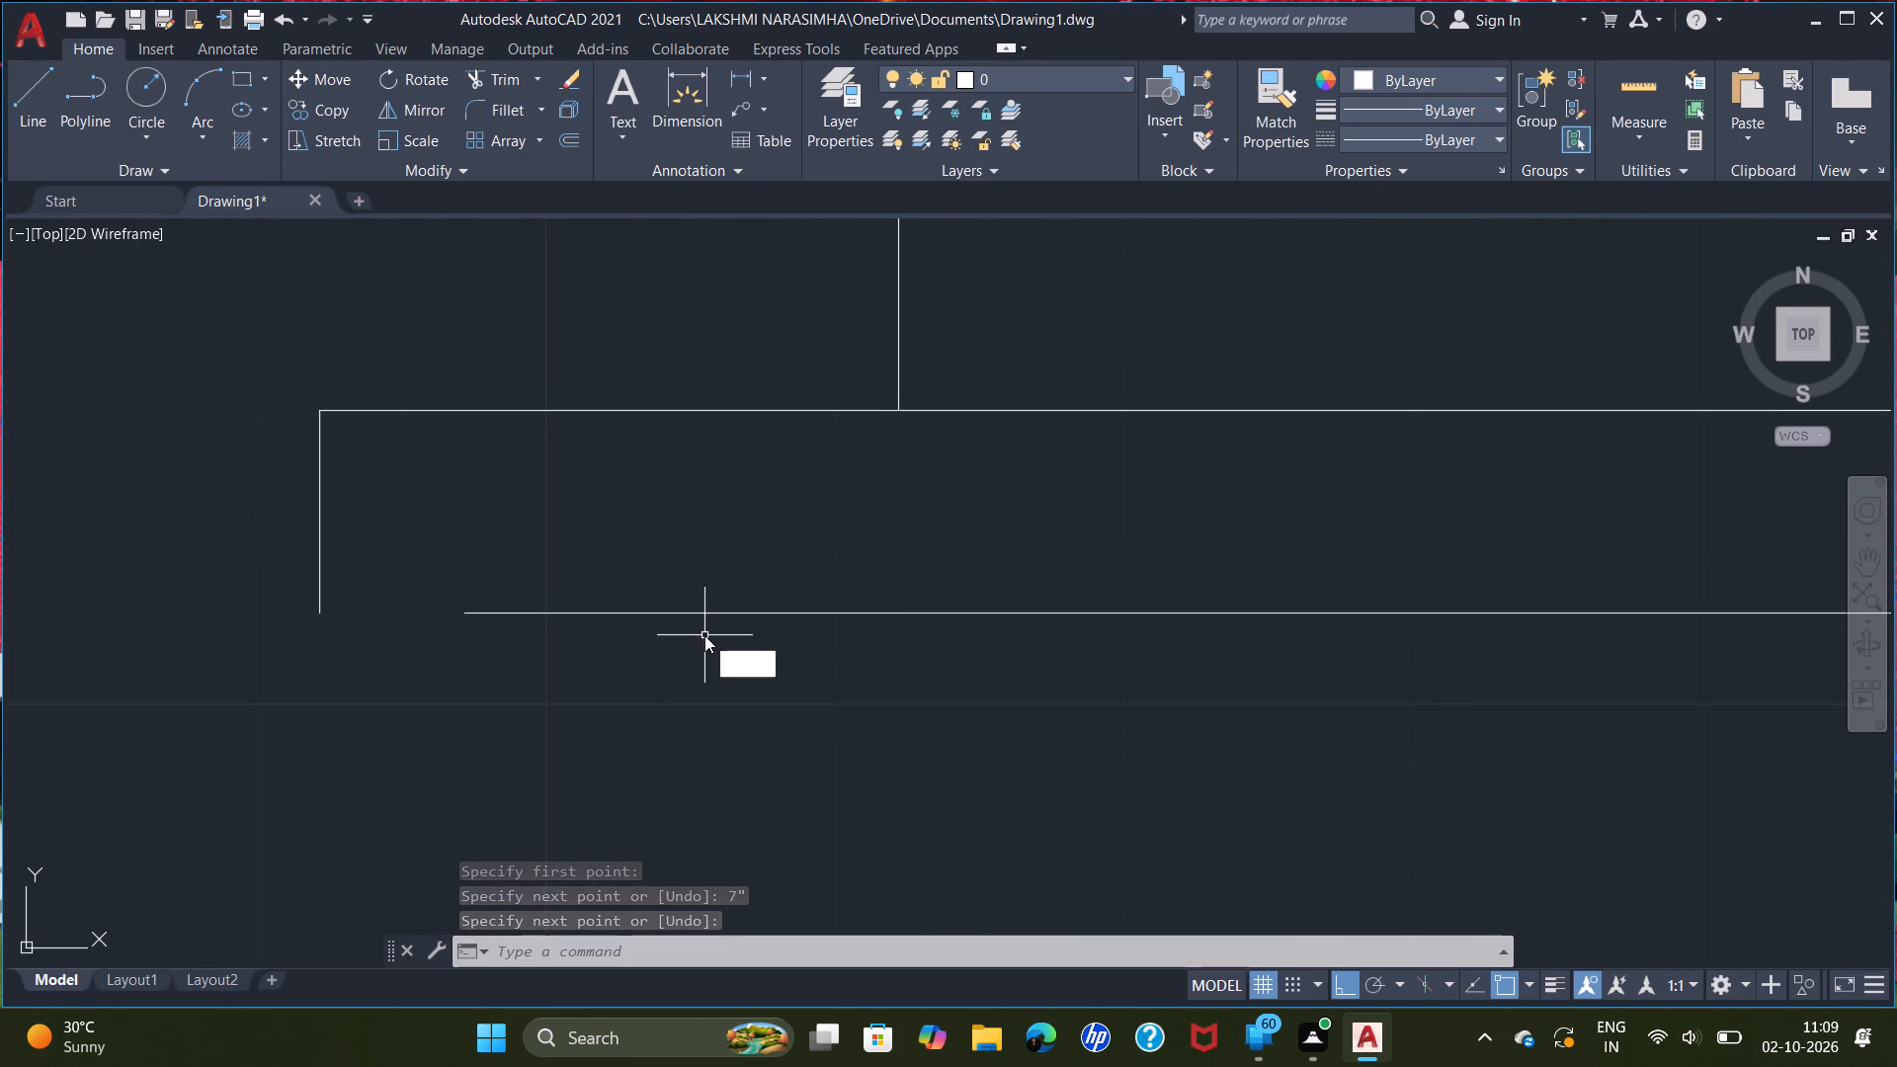
key(Return)
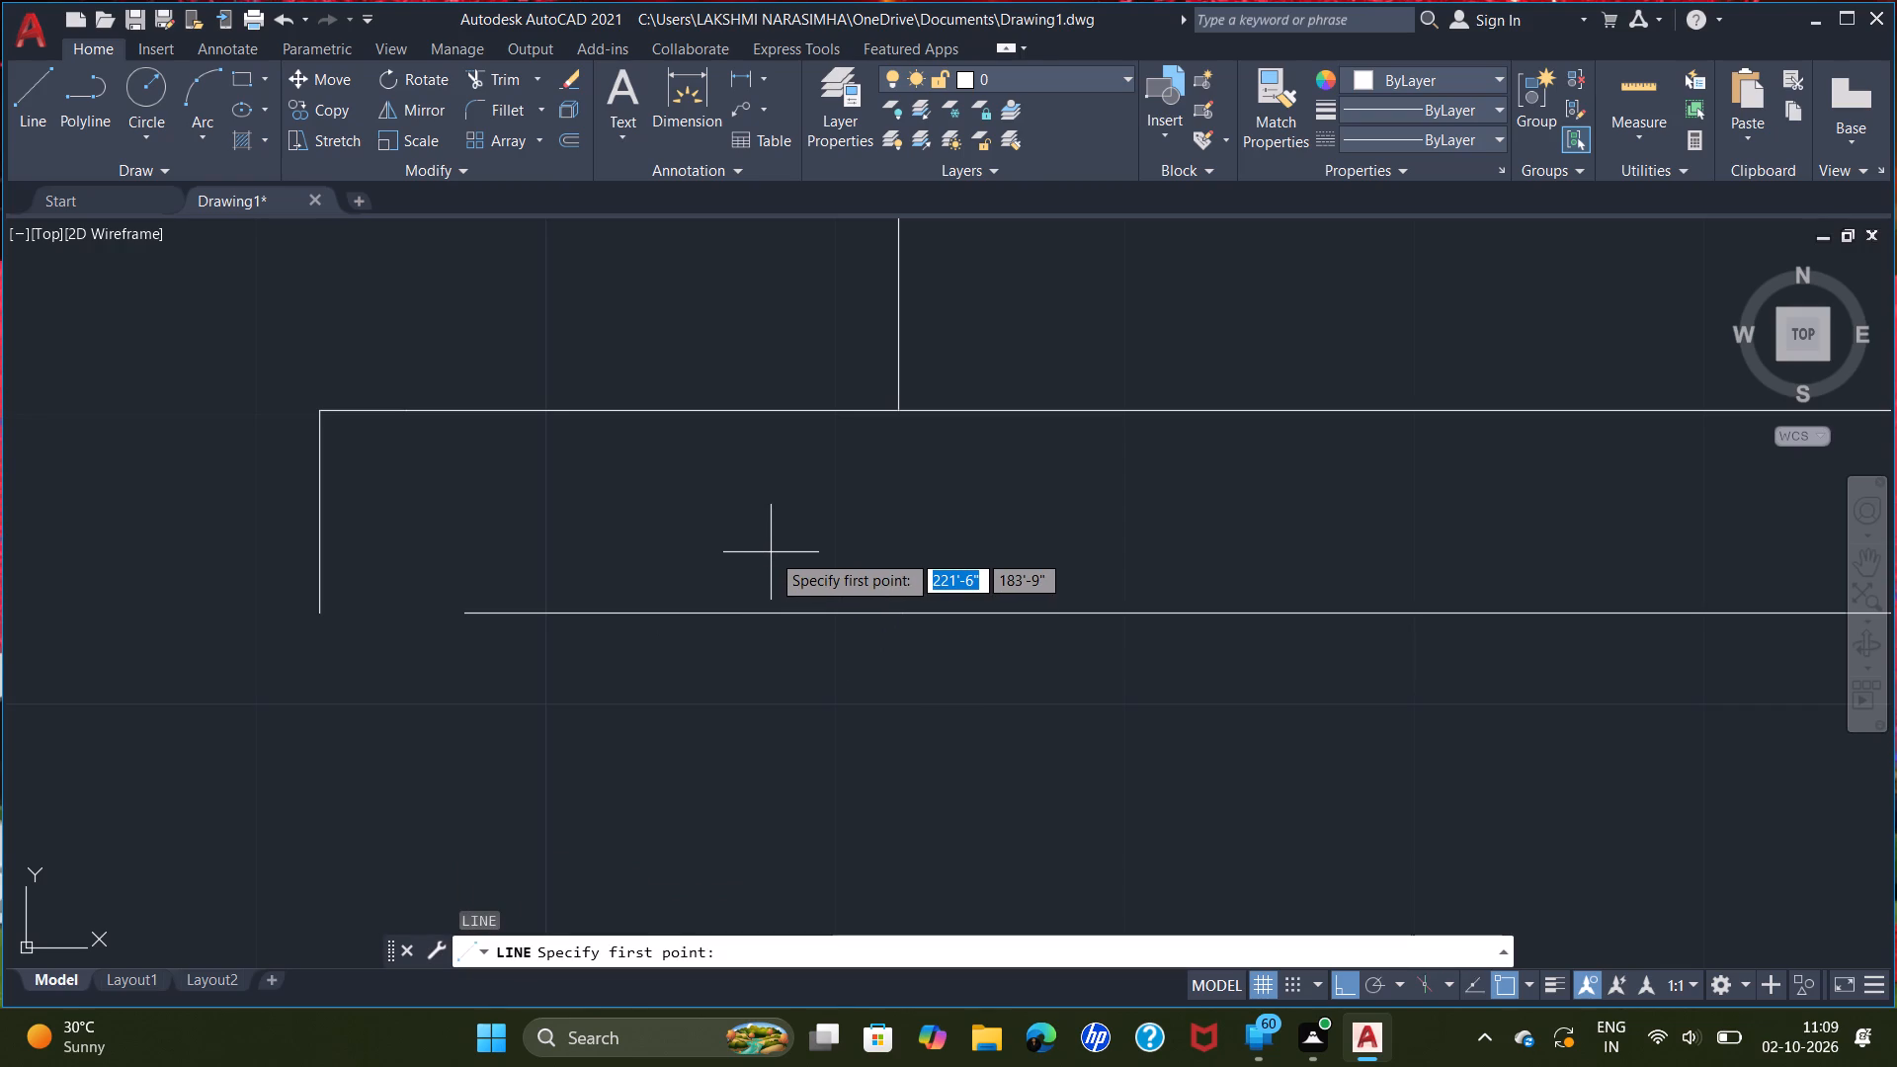
click(685, 612)
click(666, 532)
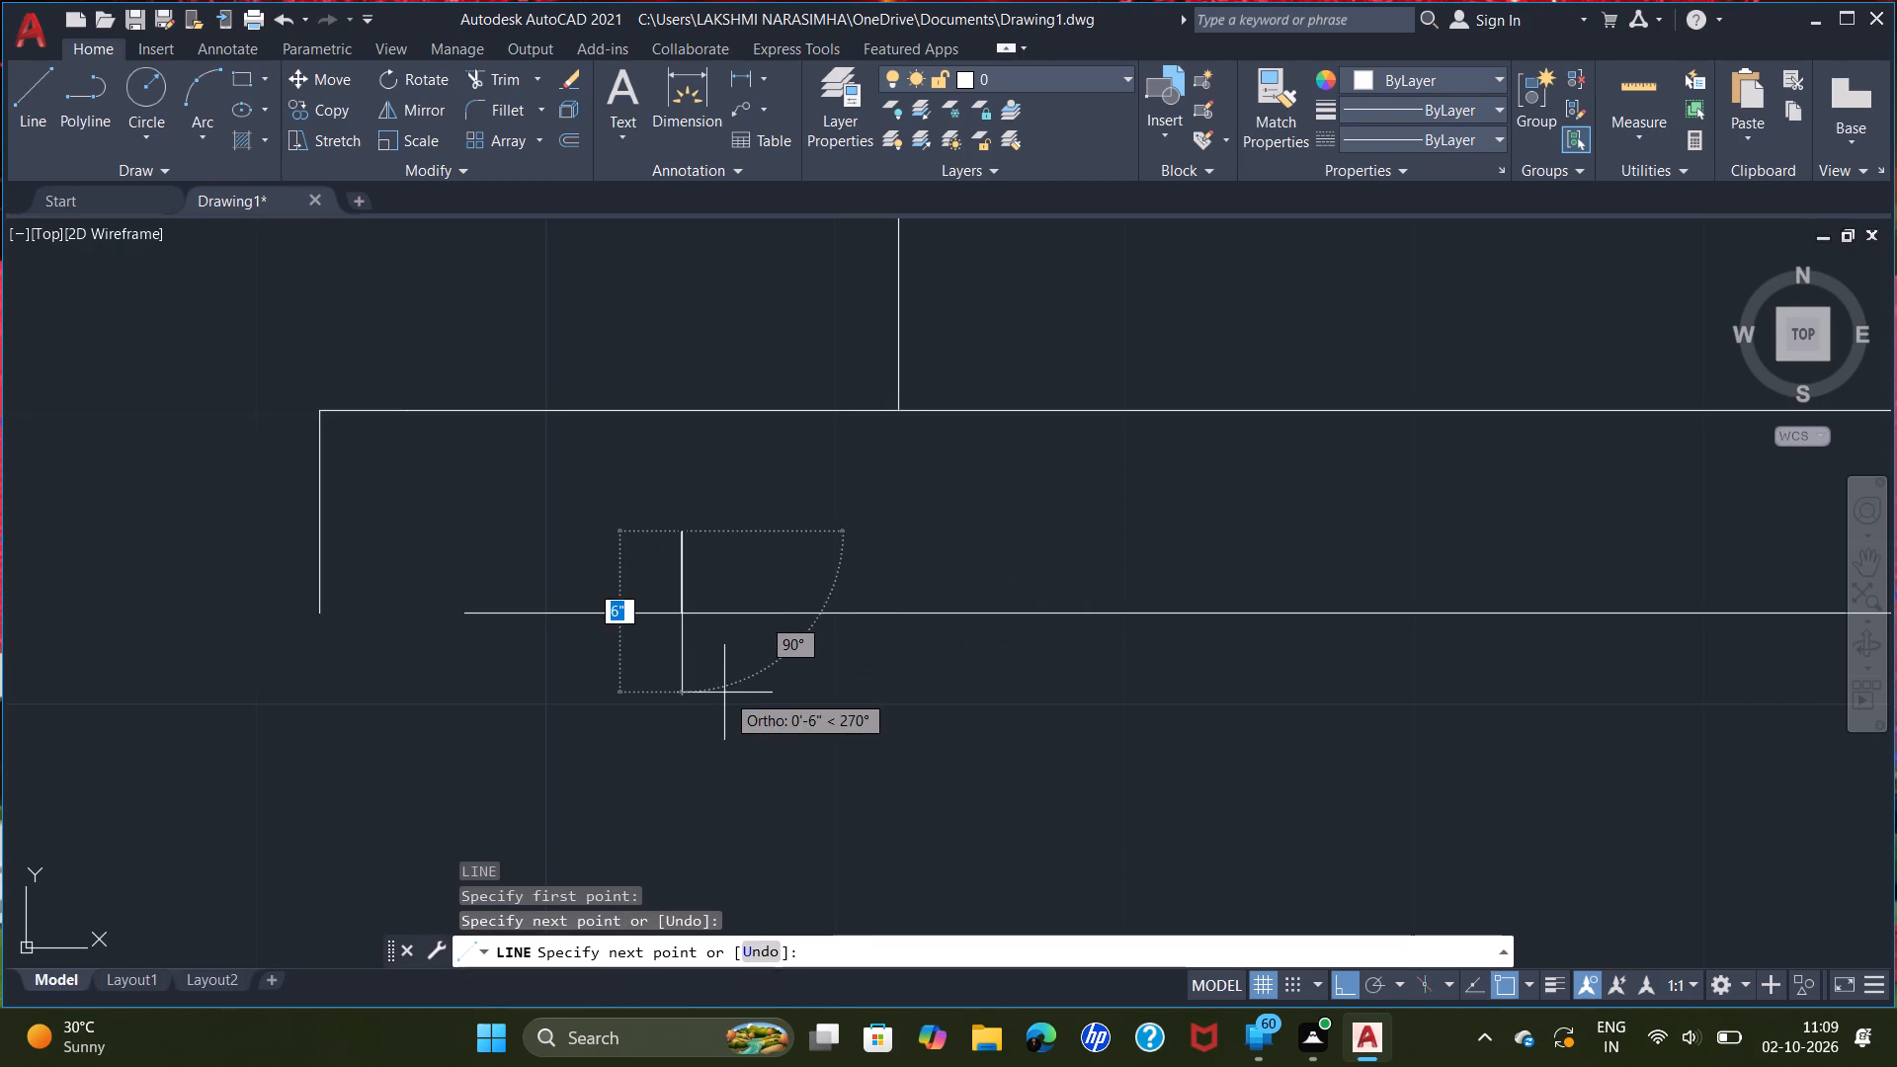
click(724, 694)
right_click(718, 681)
click(794, 697)
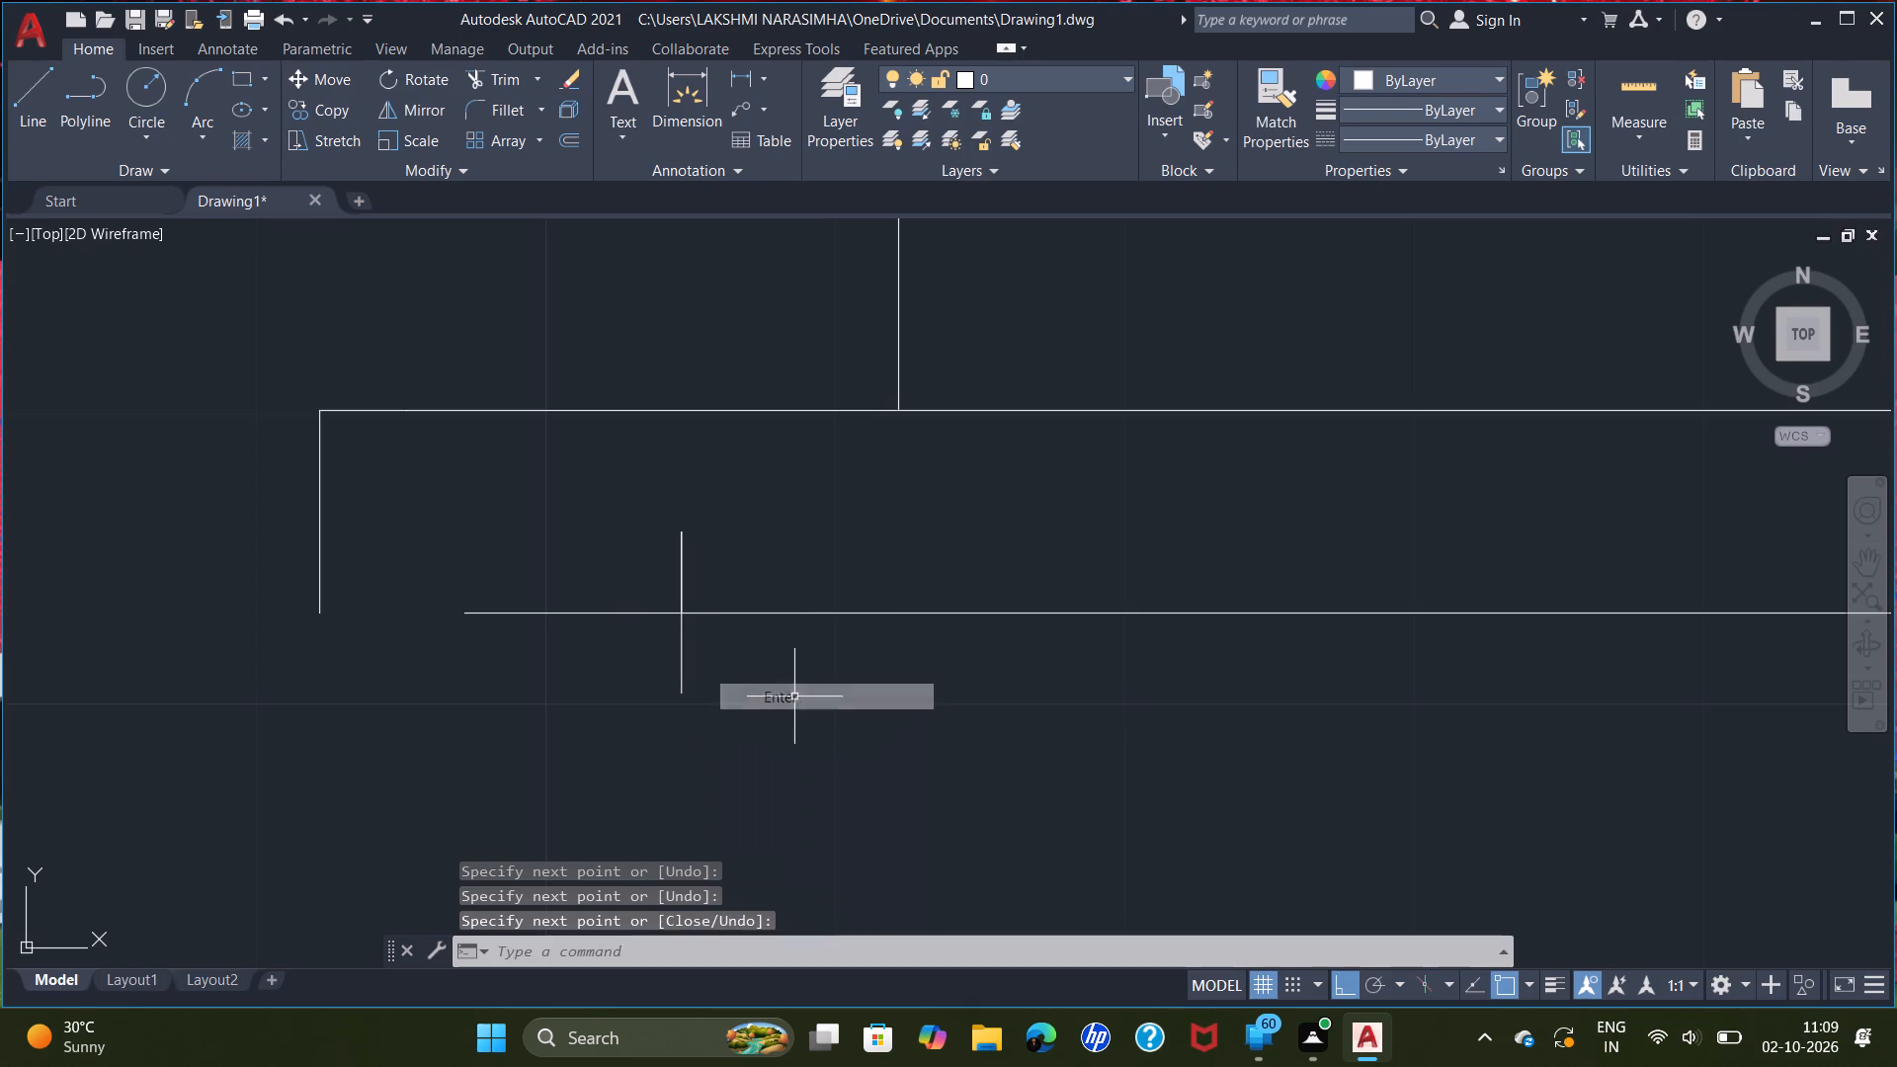
Trim the piece of the extension's outer south line lying west of the short vertical line.
key(t)
text(ri)
key(Return)
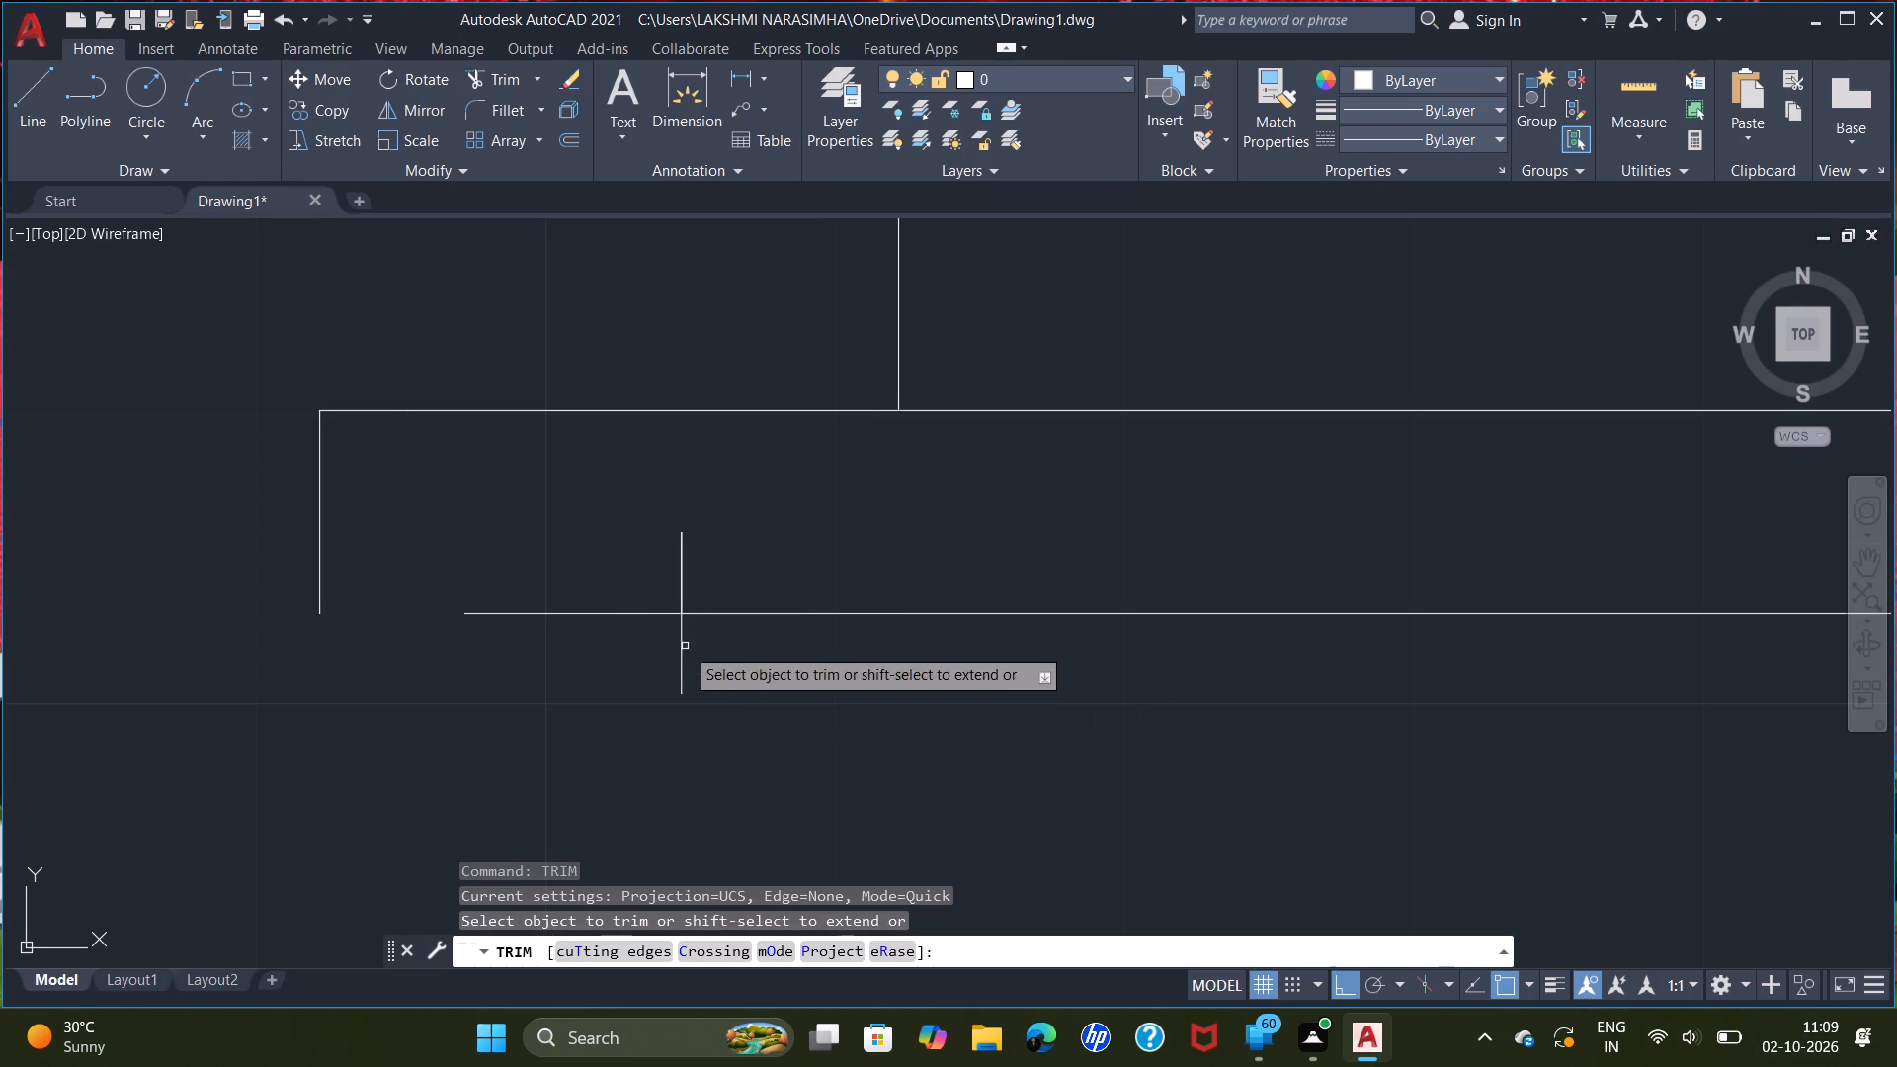
click(635, 612)
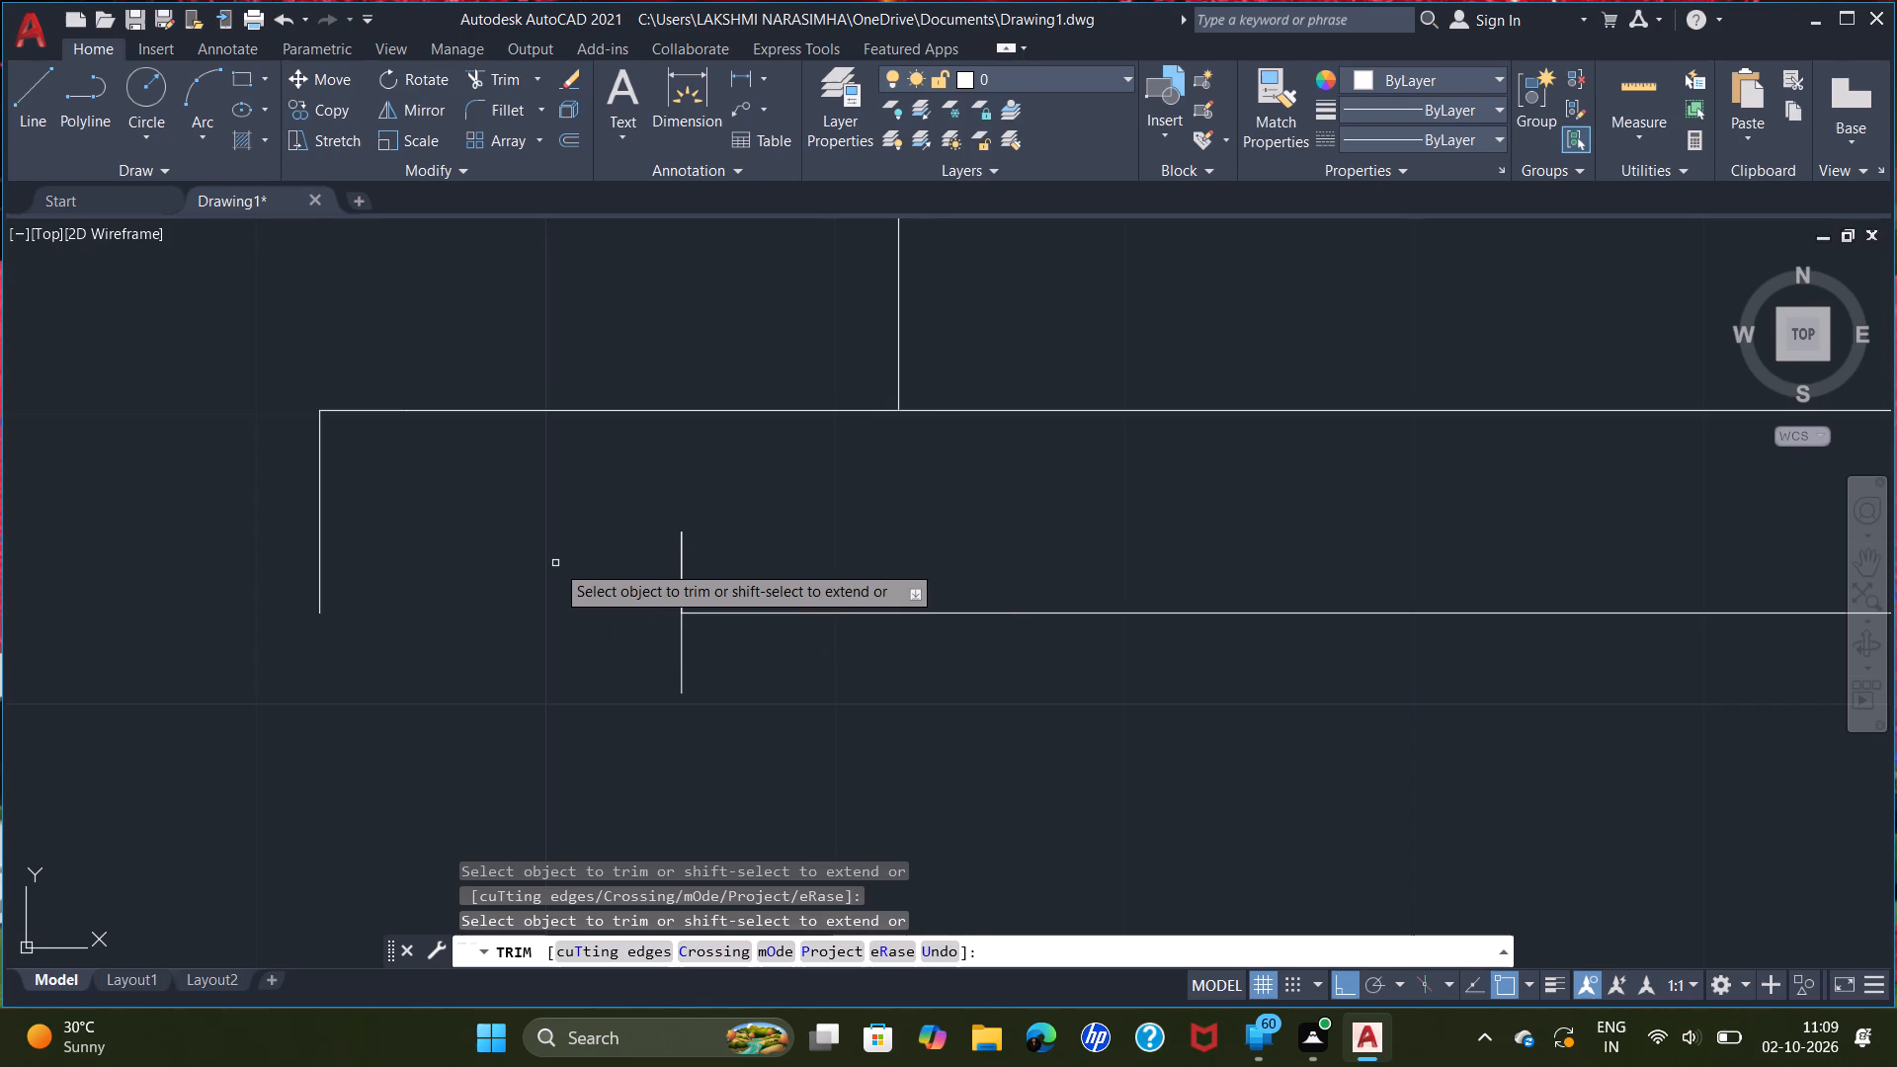
key(Escape)
Draw a line from the west cap's lower end about 4" east, continuing about 10" south.
key(l)
key(Return)
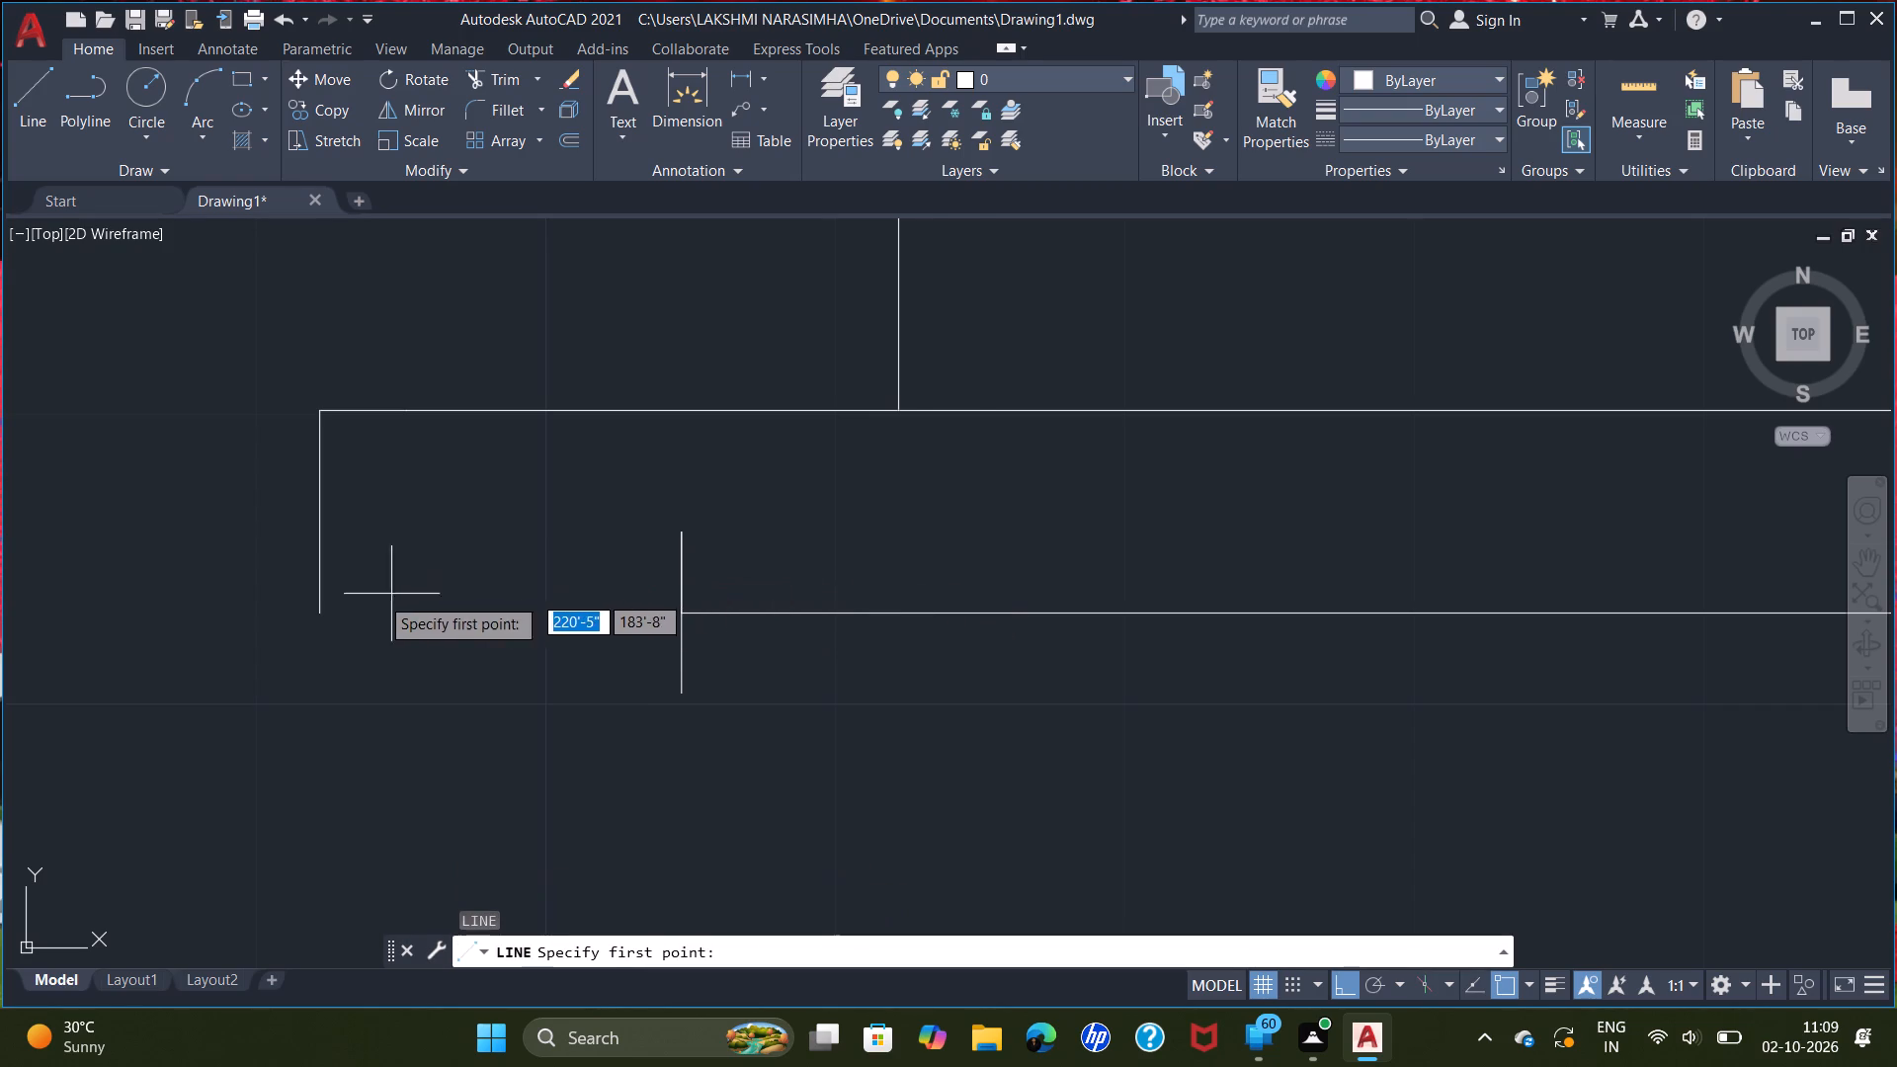
click(323, 616)
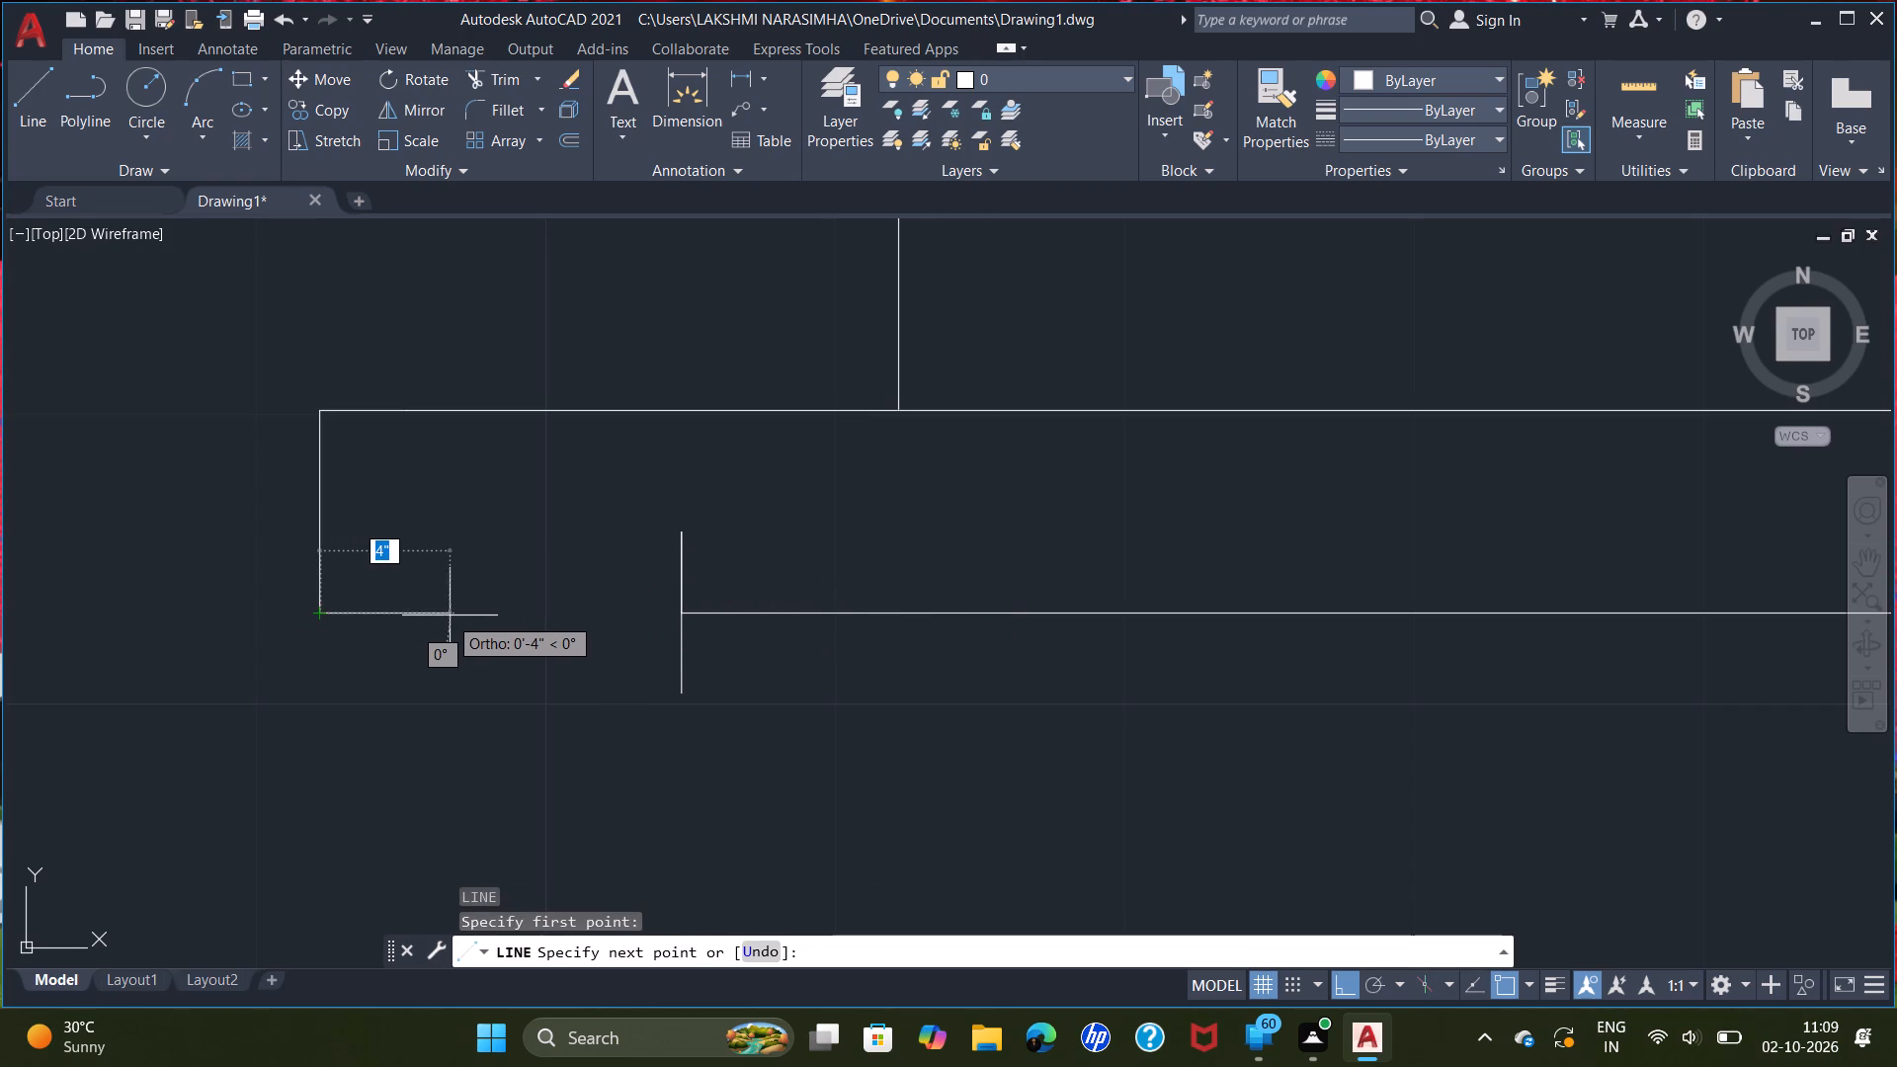
click(450, 616)
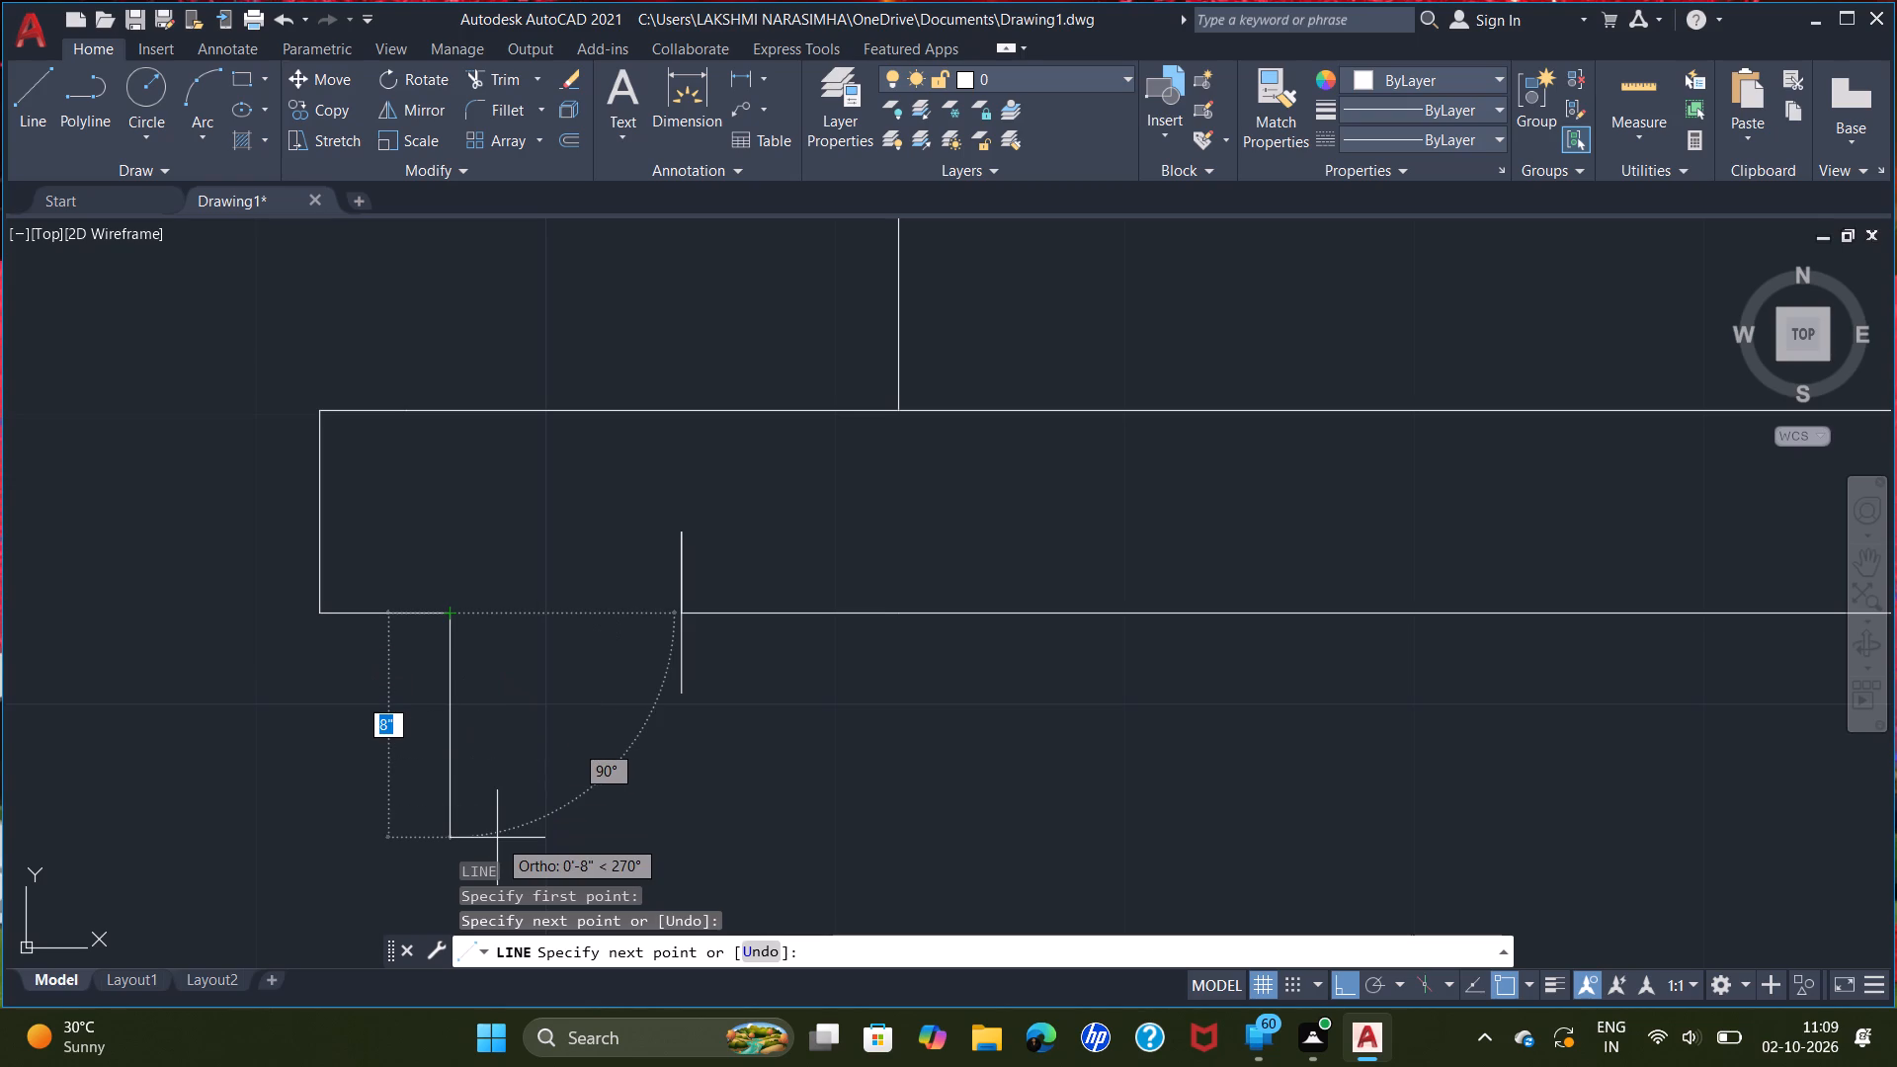
click(430, 904)
key(Escape)
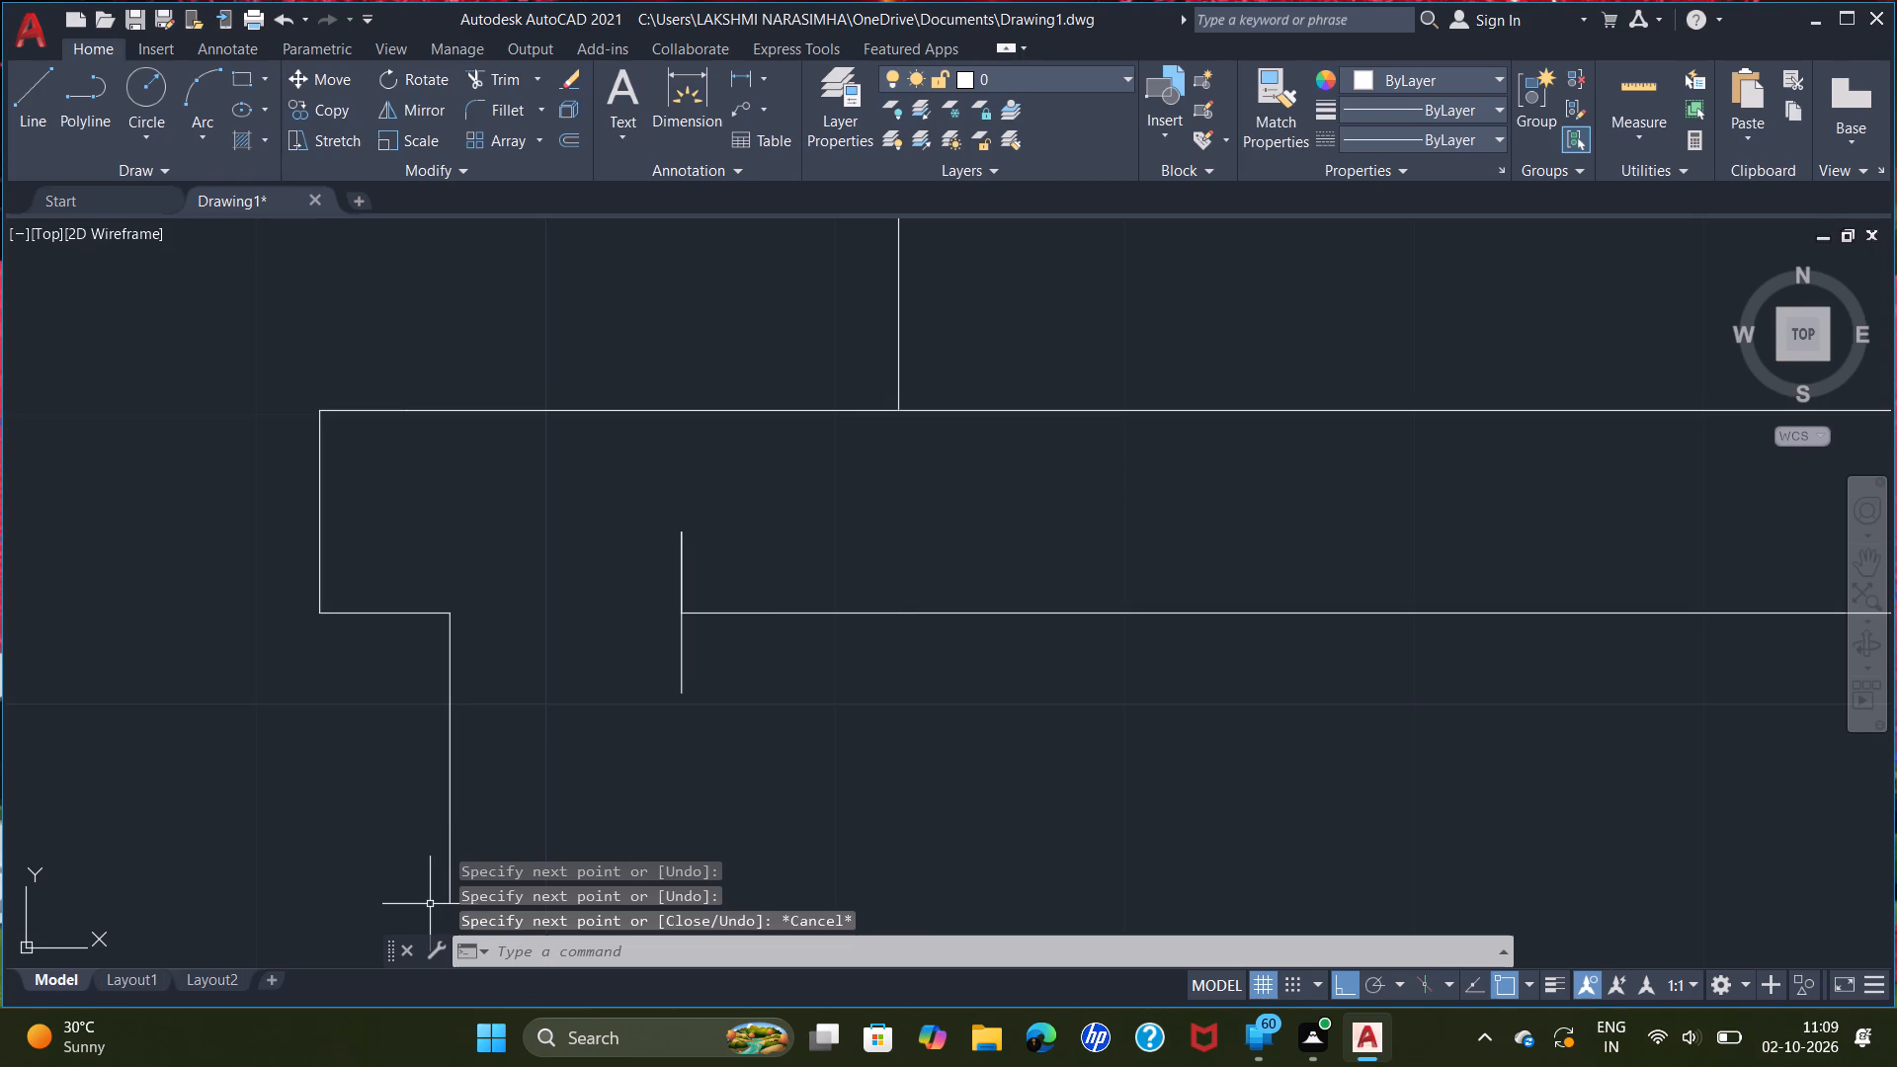
Delete the two overlapping short vertical construction lines at the outer south line's west end.
click(681, 570)
key(Delete)
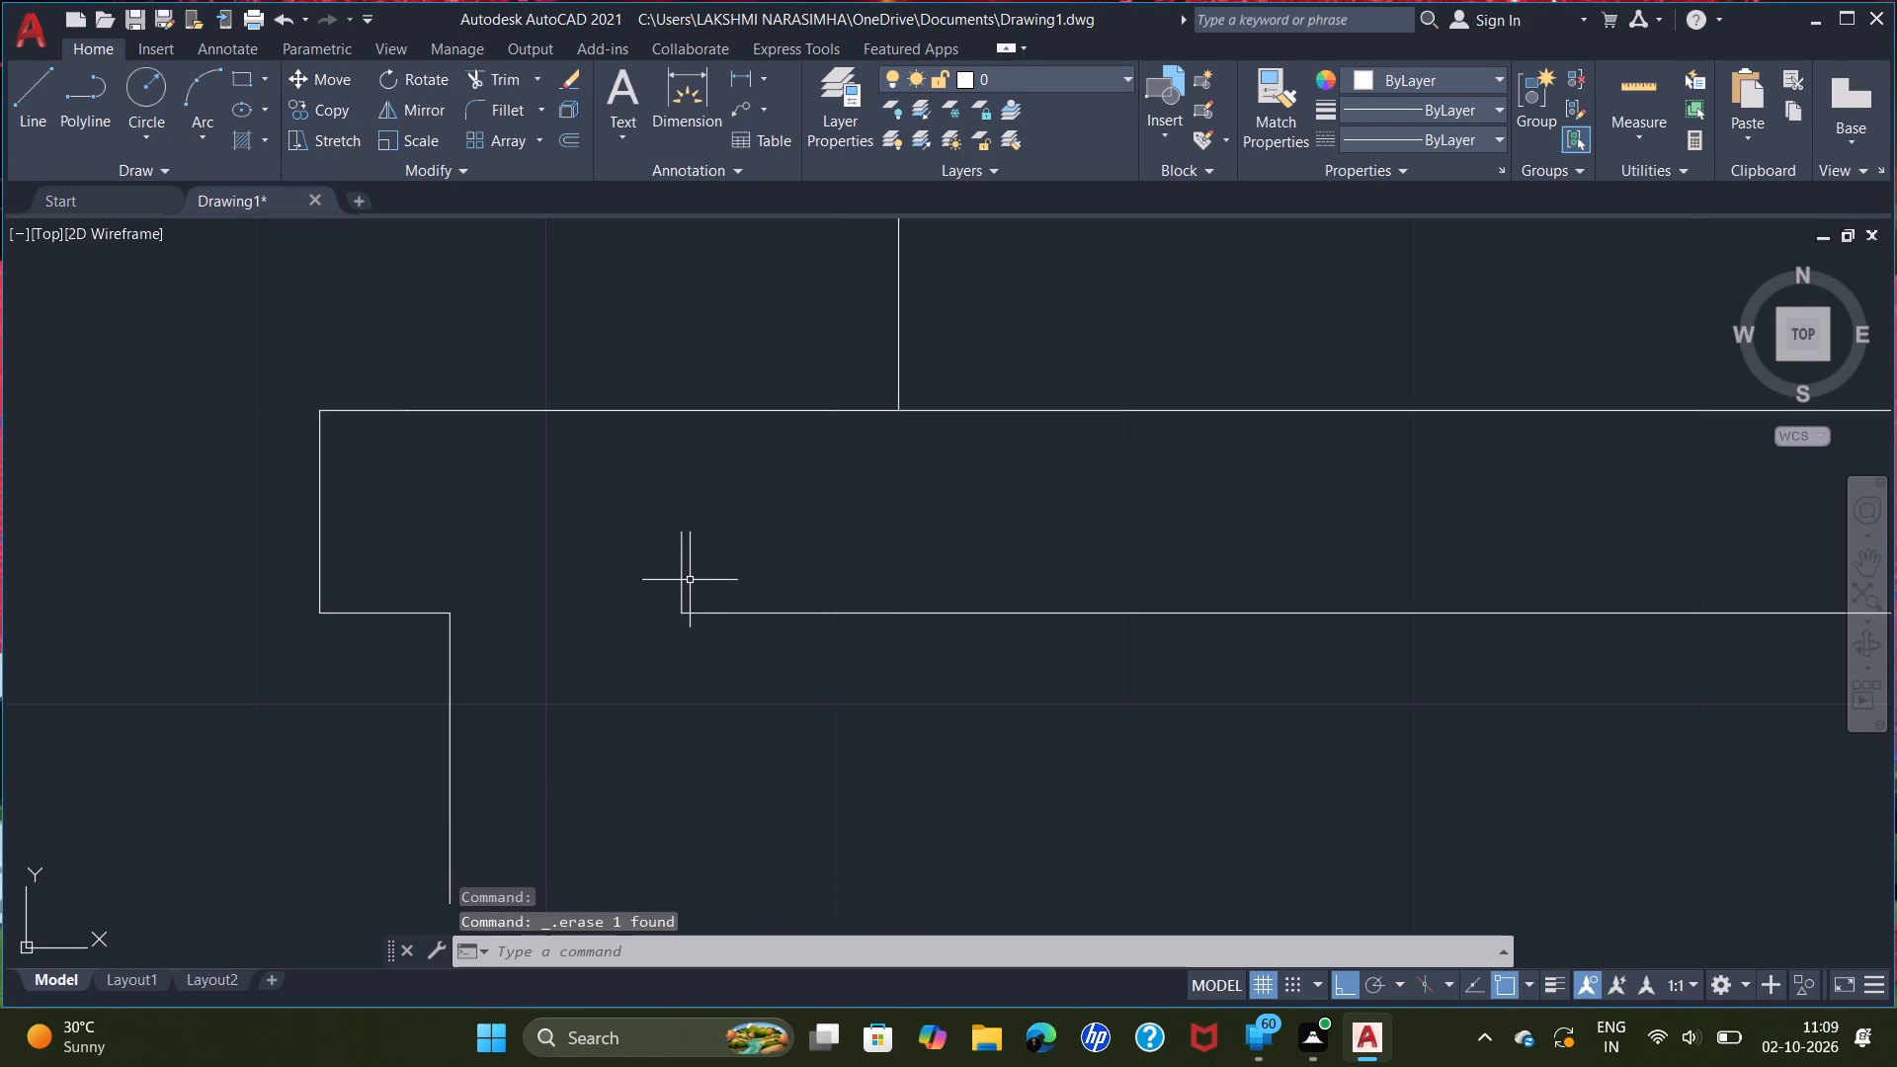
click(682, 574)
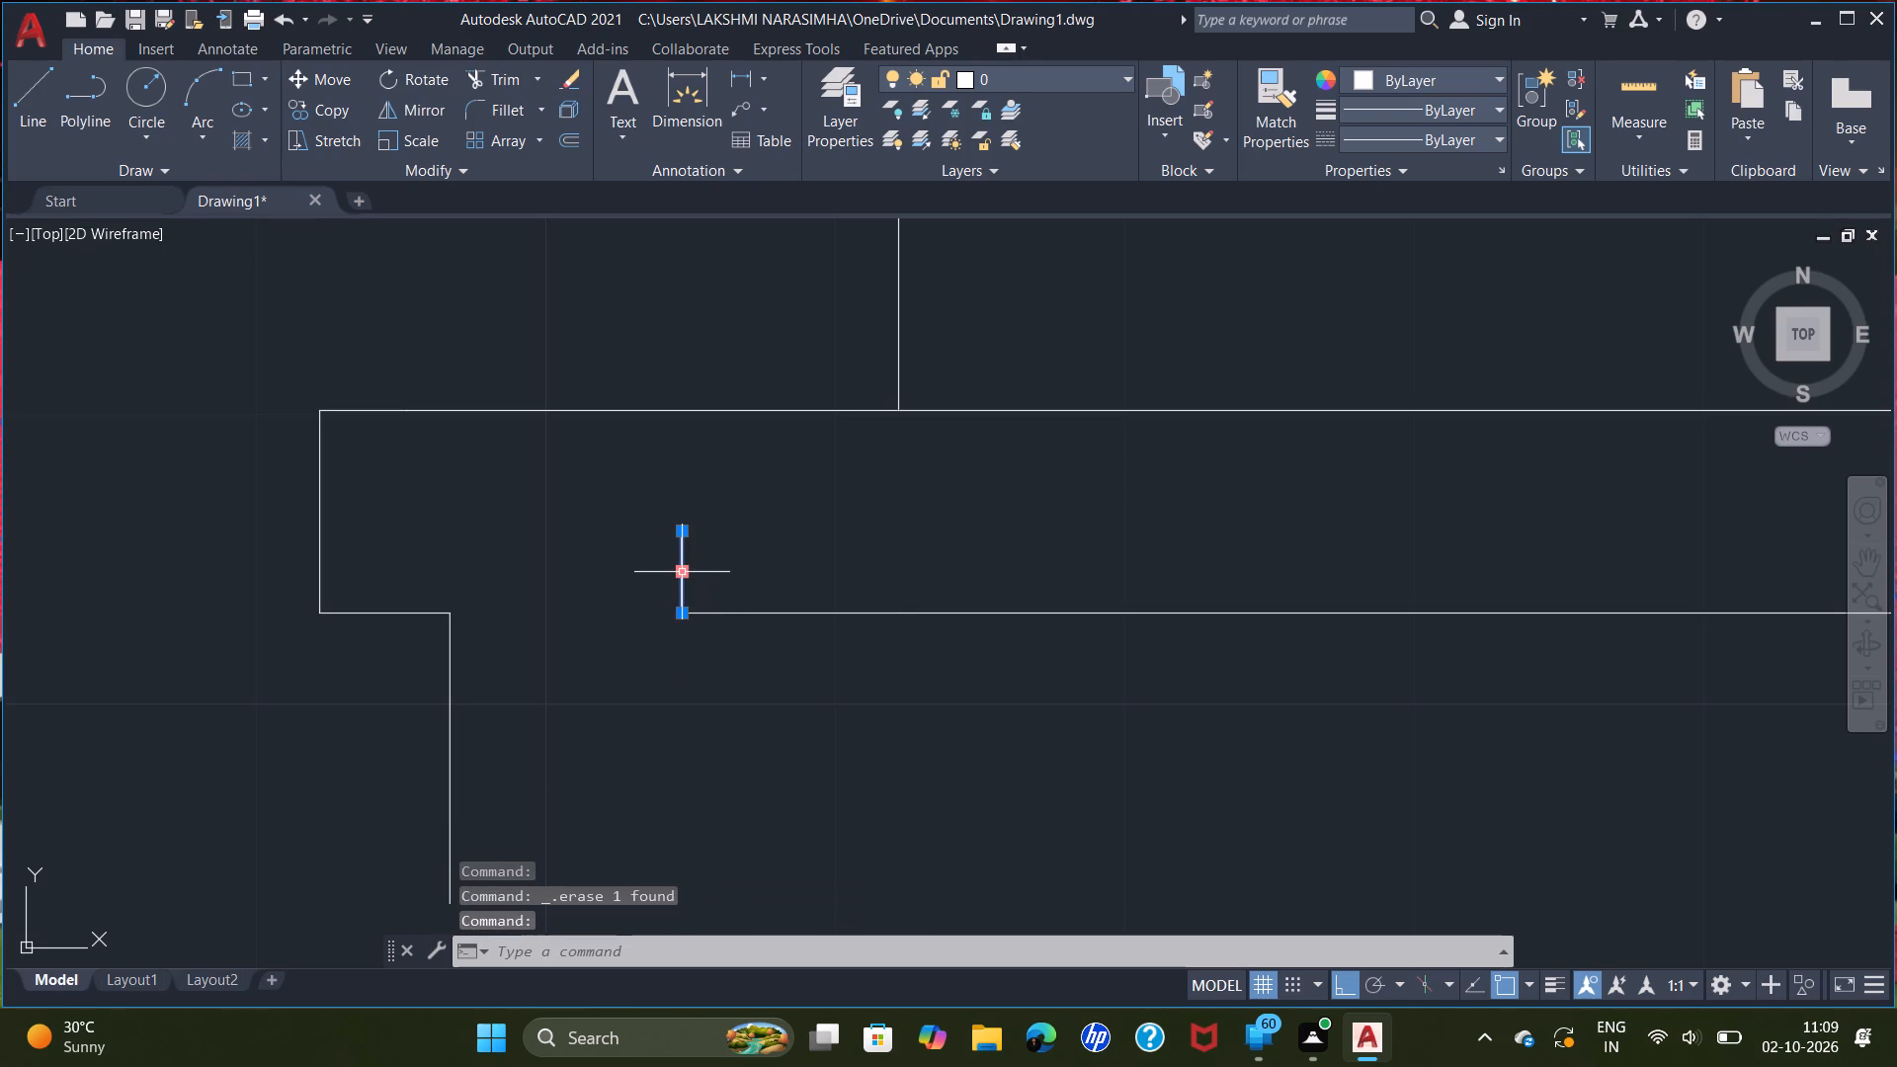
key(Delete)
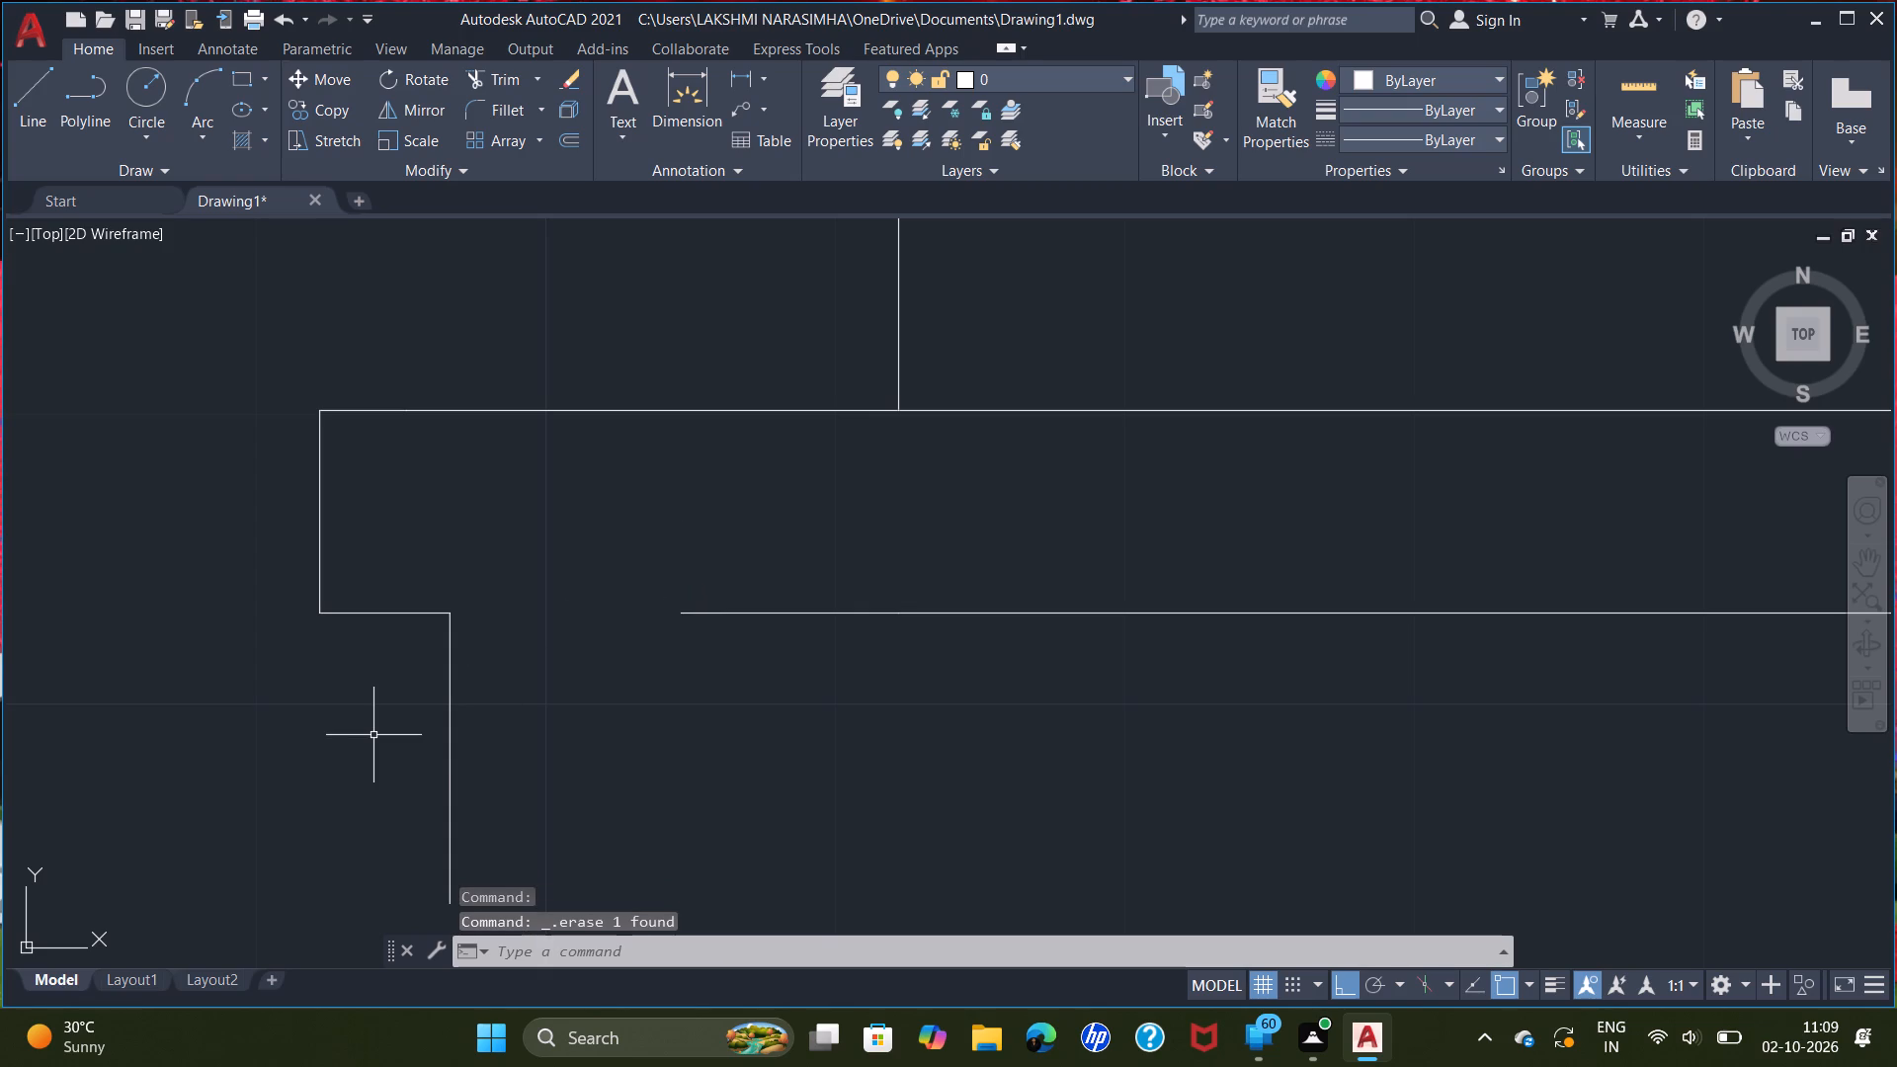
Offset the new vertical line south of the west cap 7" to the east.
text(of)
key(Return)
text(7")
key(Return)
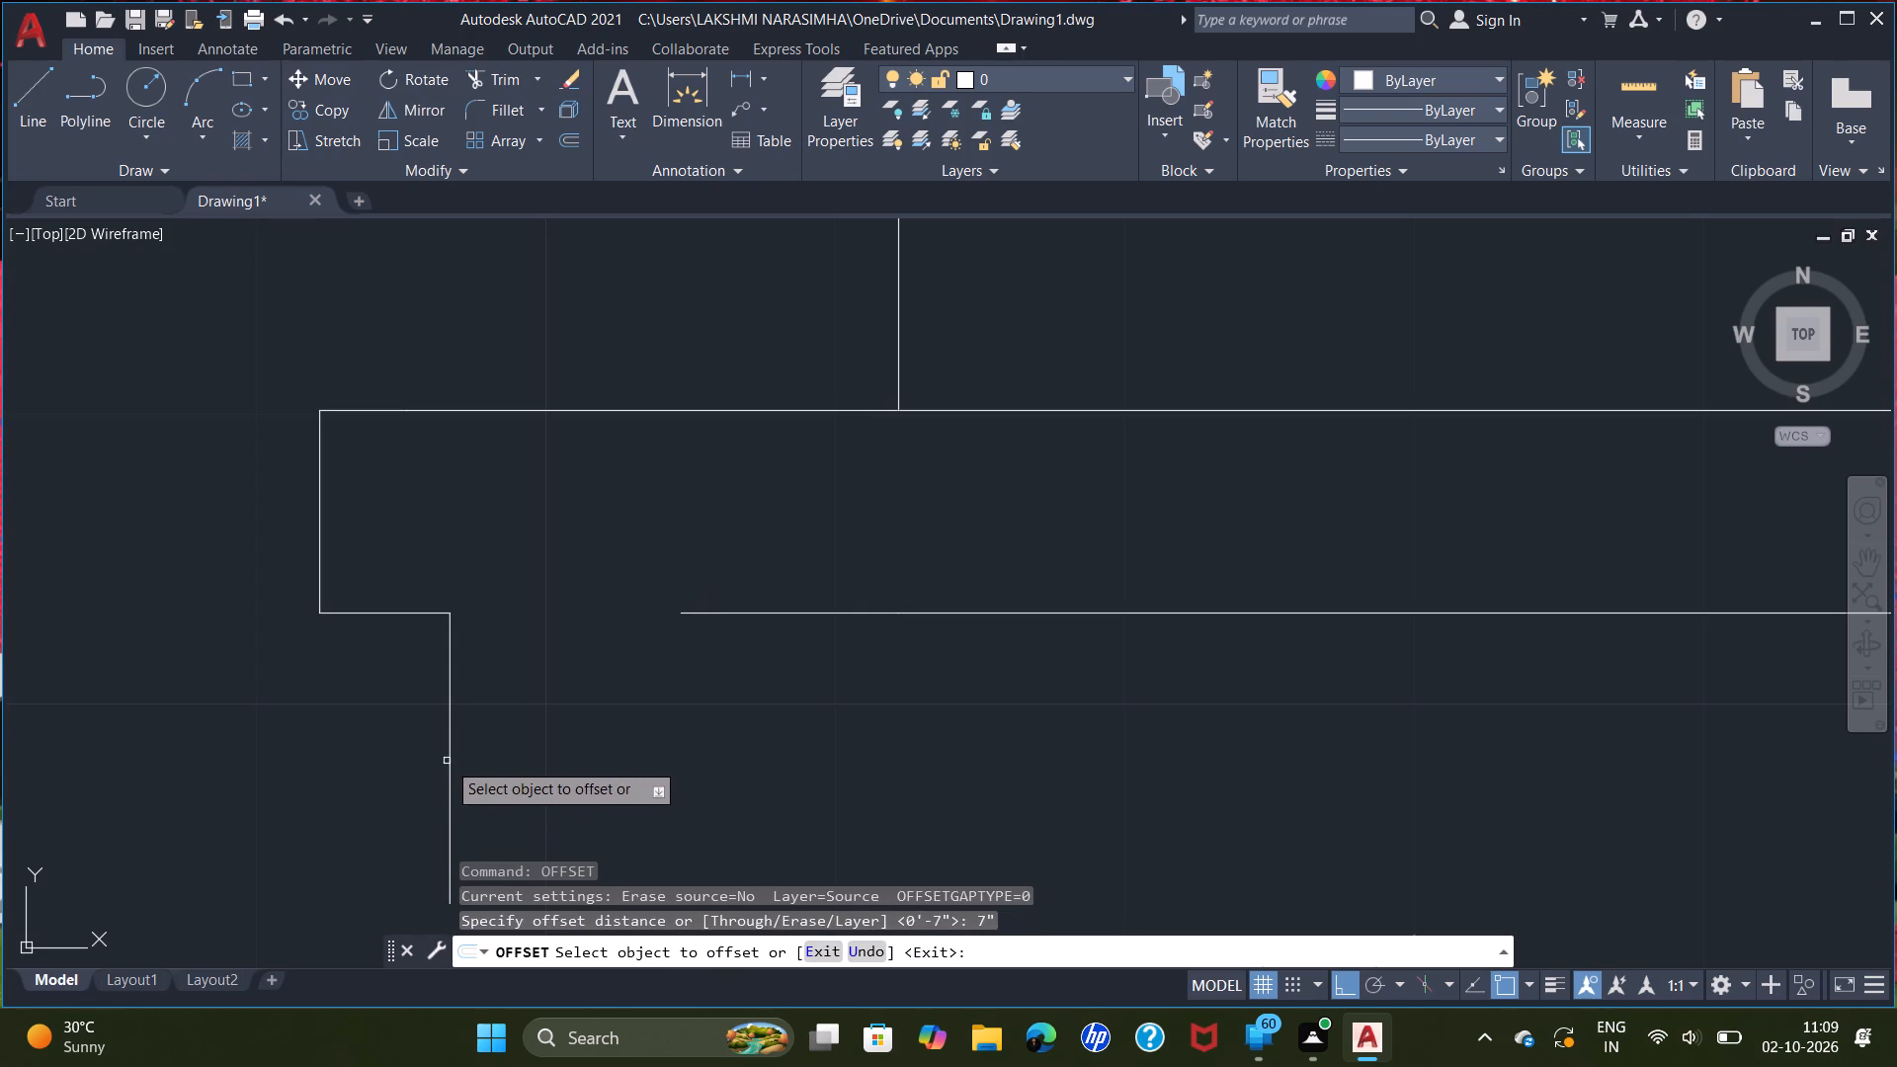
click(447, 761)
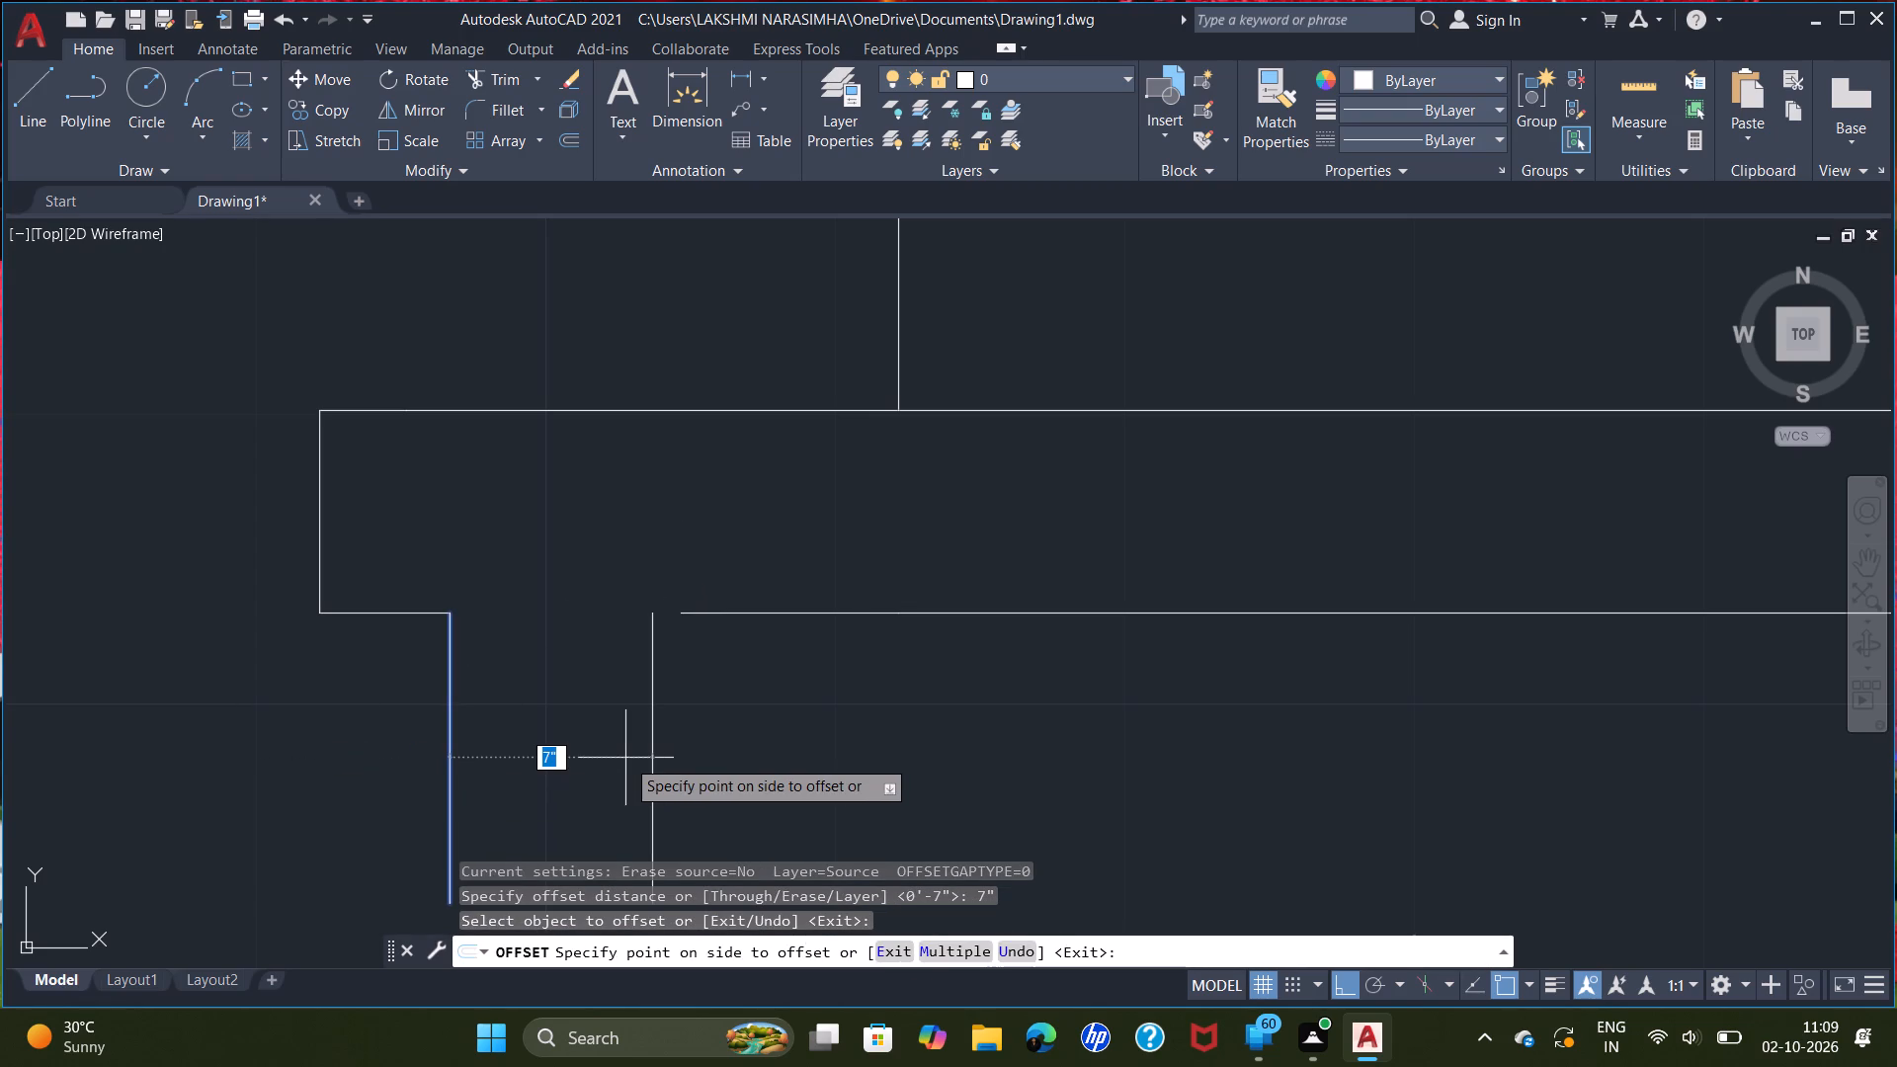
click(625, 758)
key(l)
key(Return)
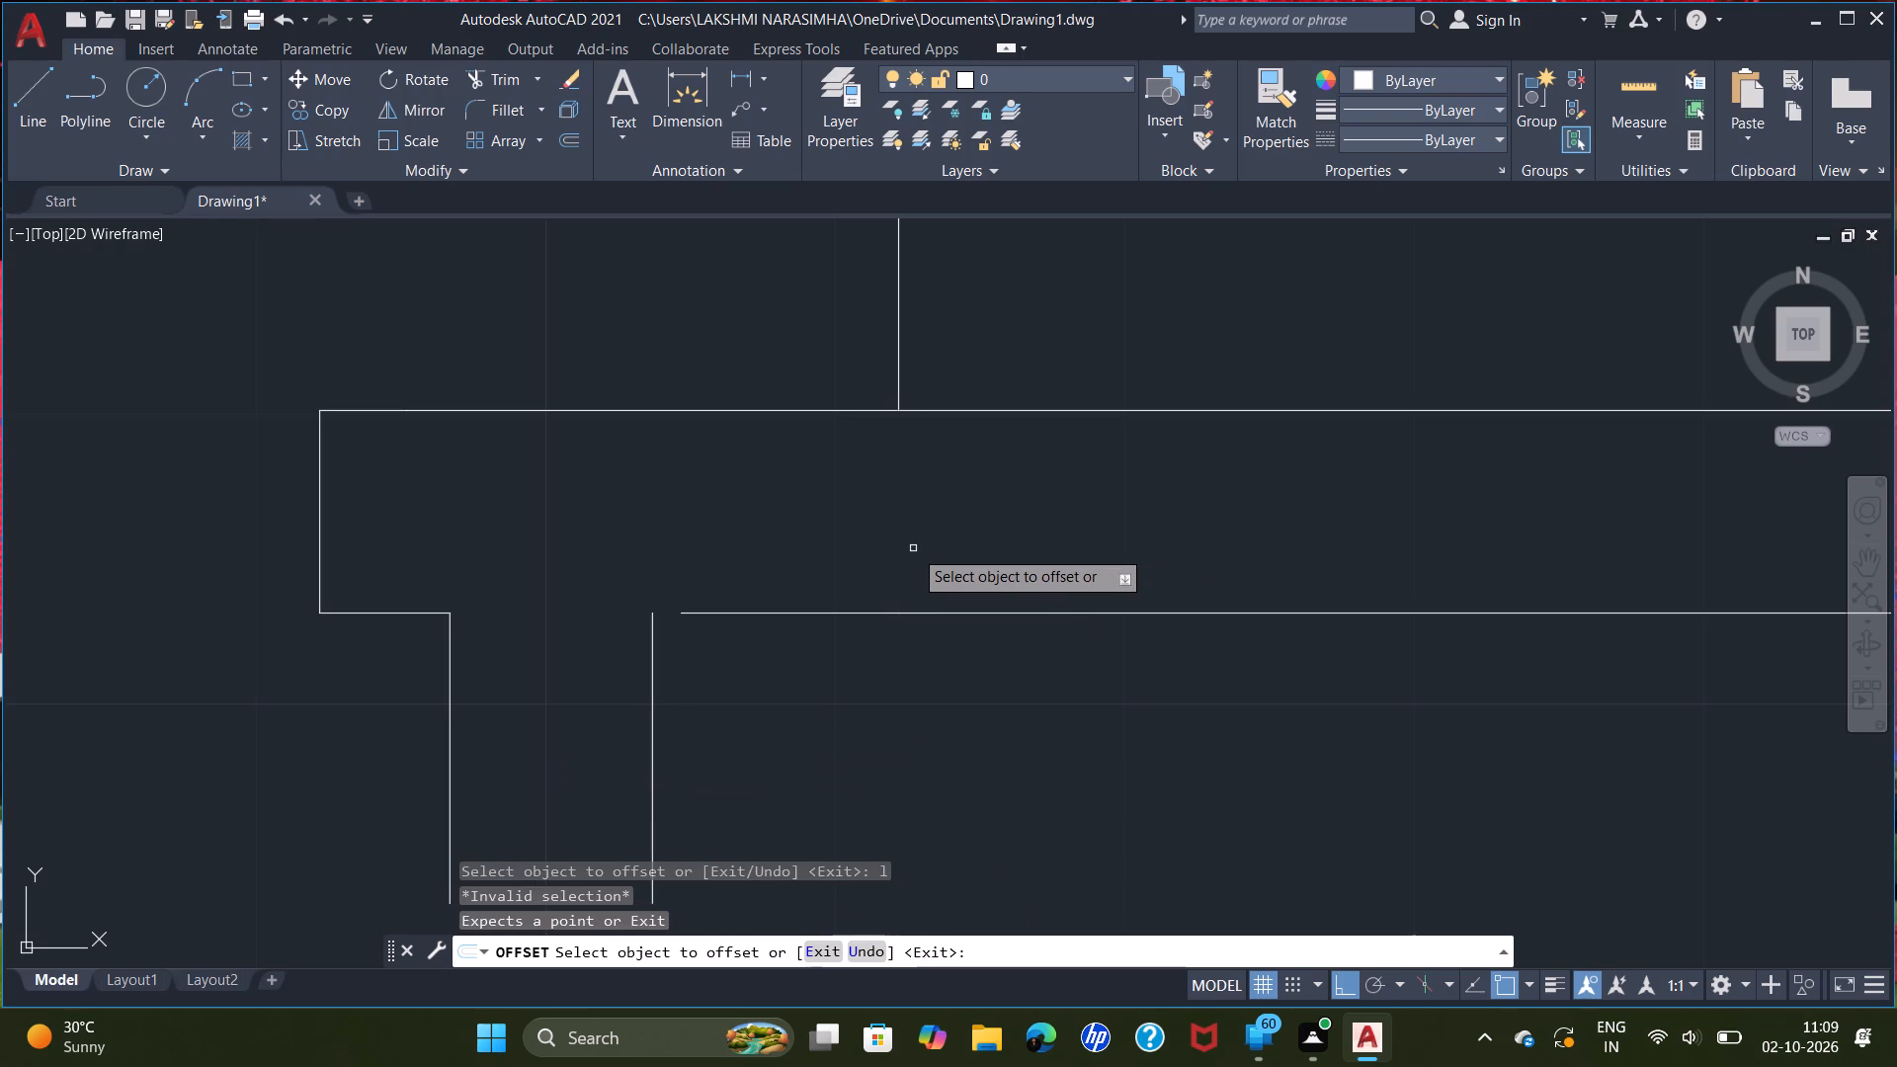
key(Escape)
Draw a short line joining the outer south line's west end to the top of the offset vertical line.
key(l)
key(Return)
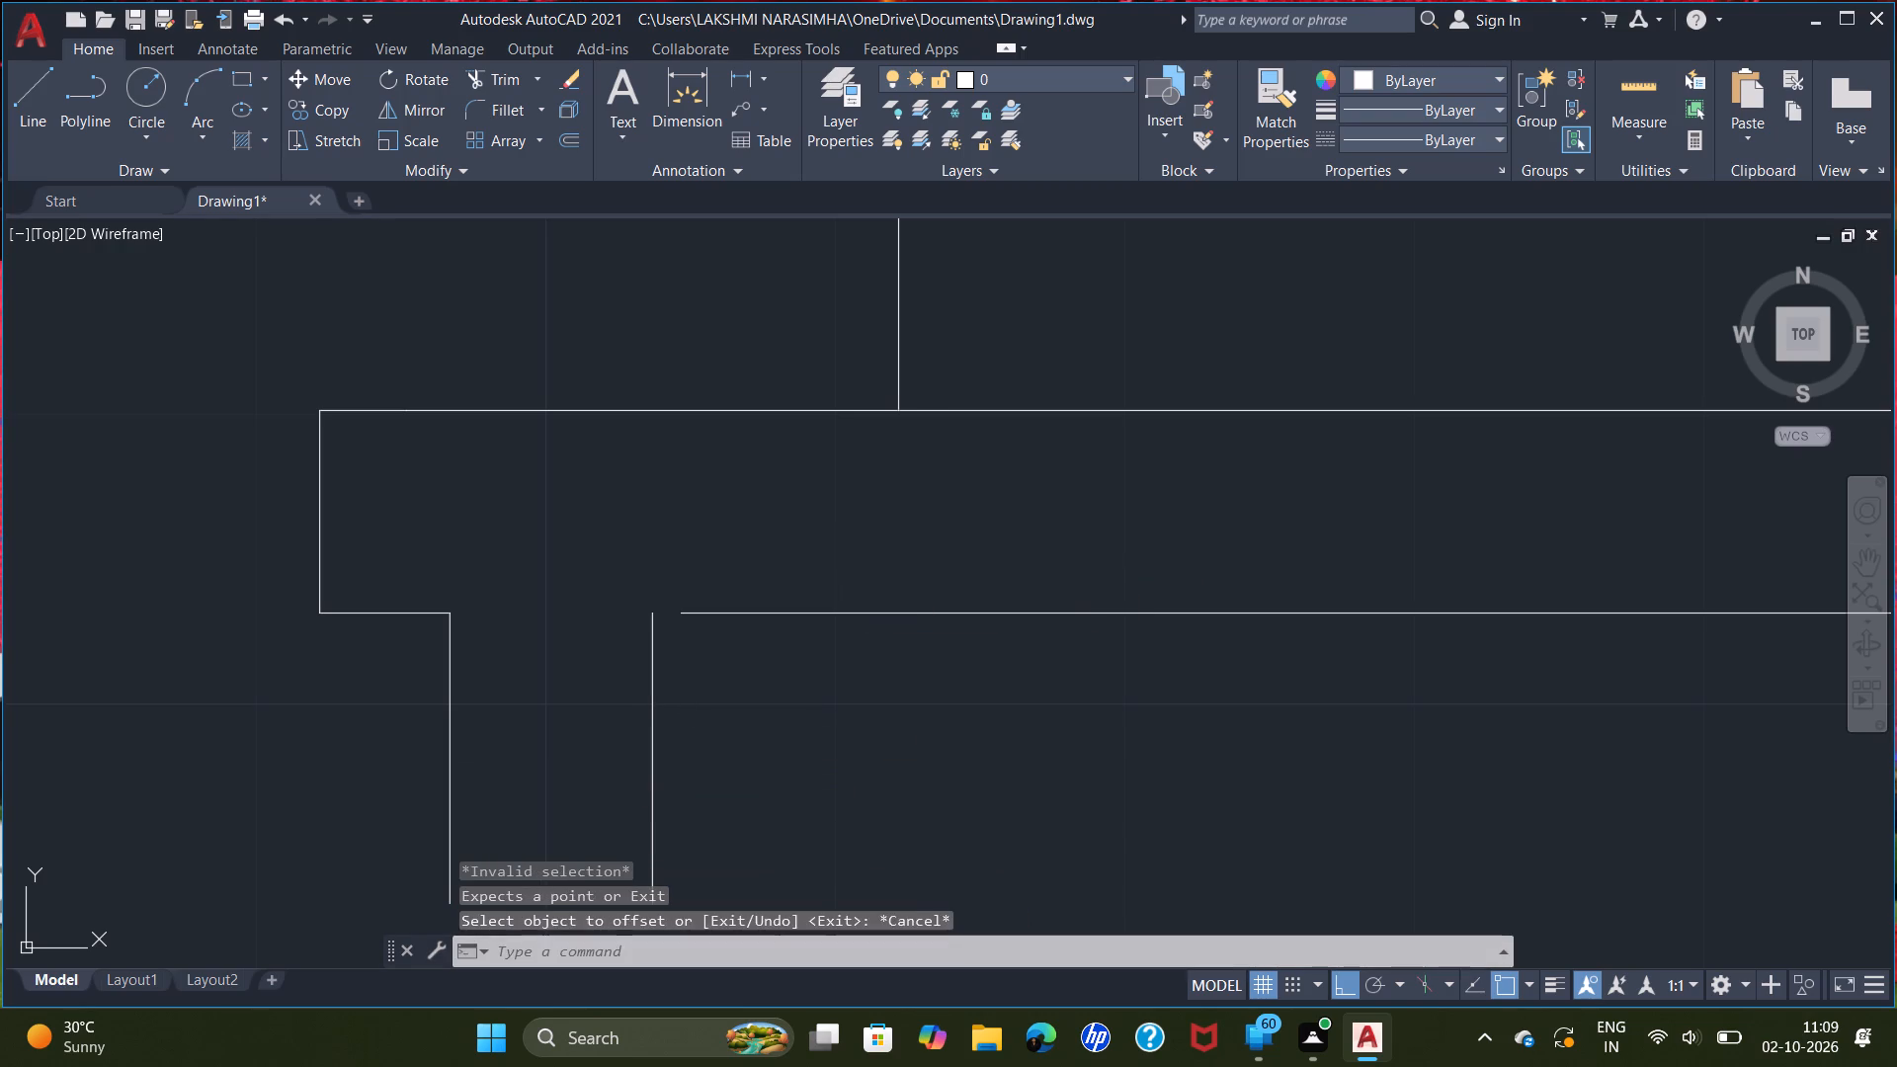
click(690, 614)
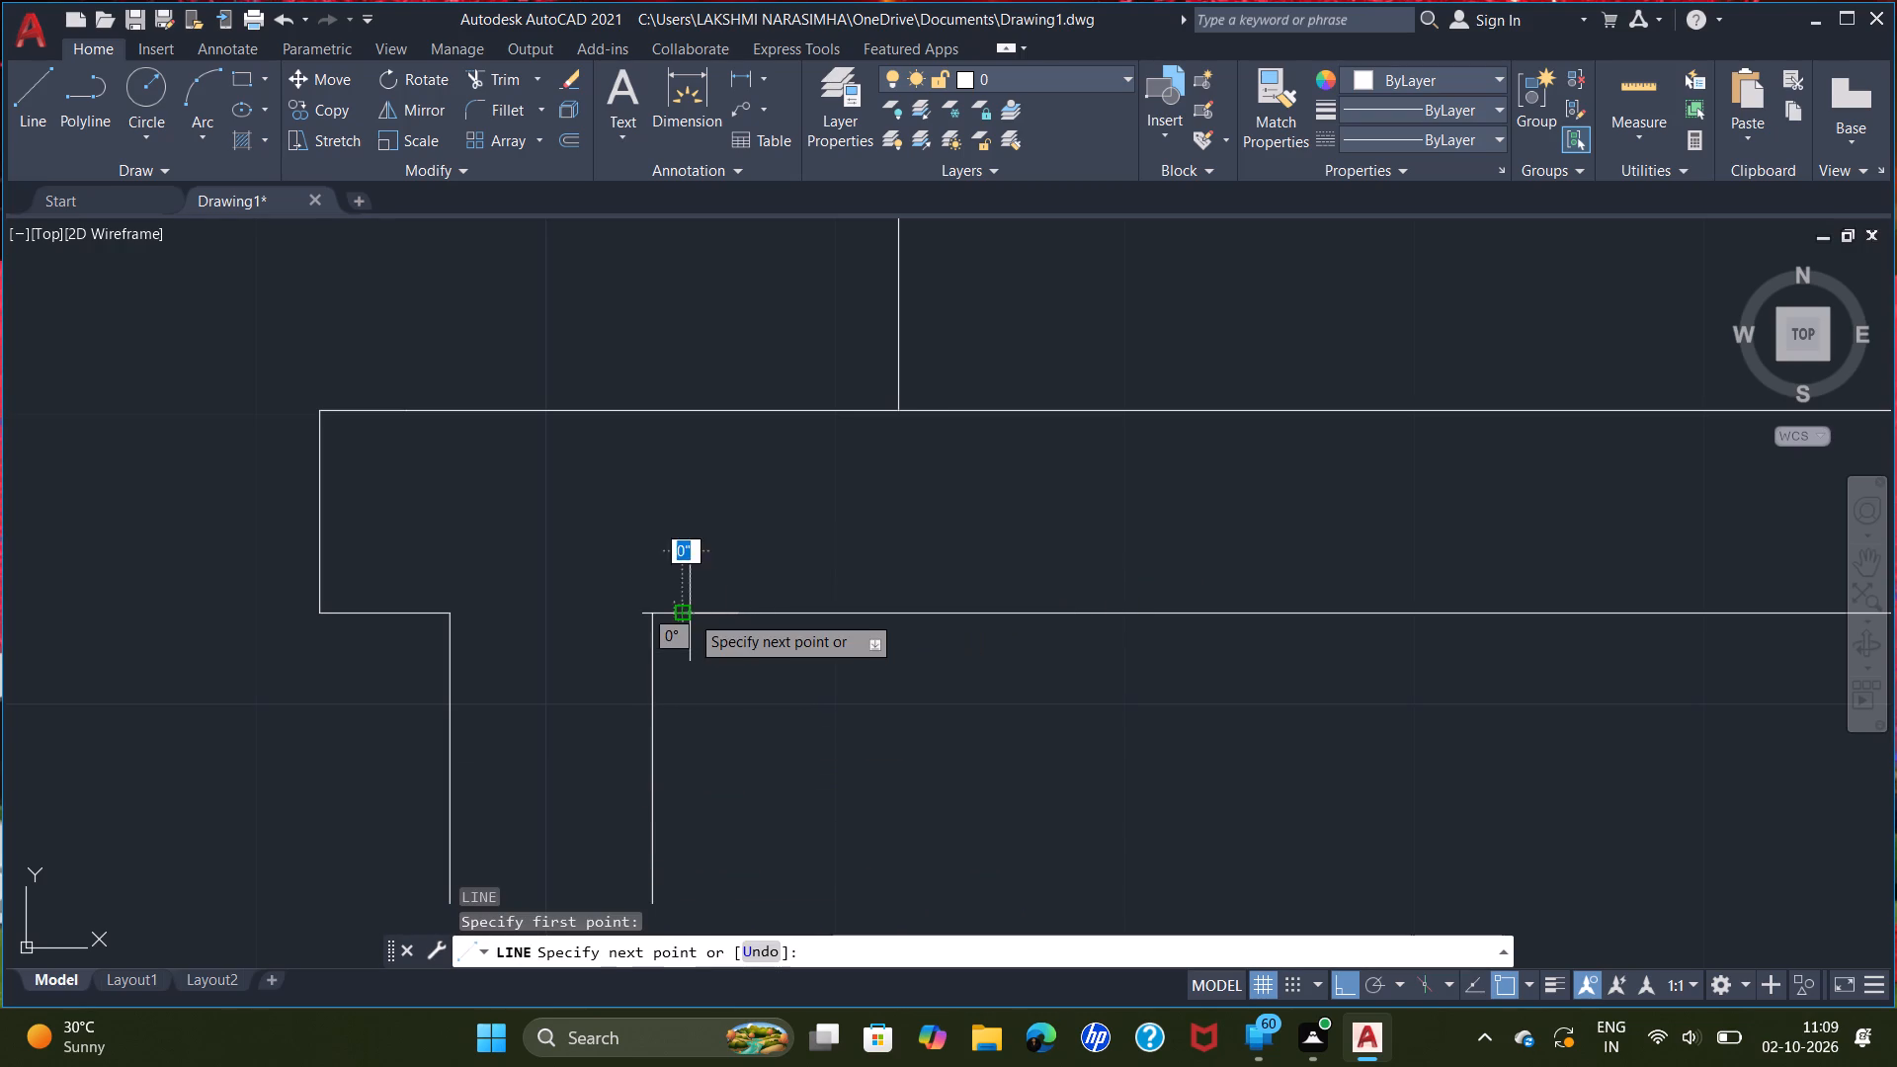
click(656, 614)
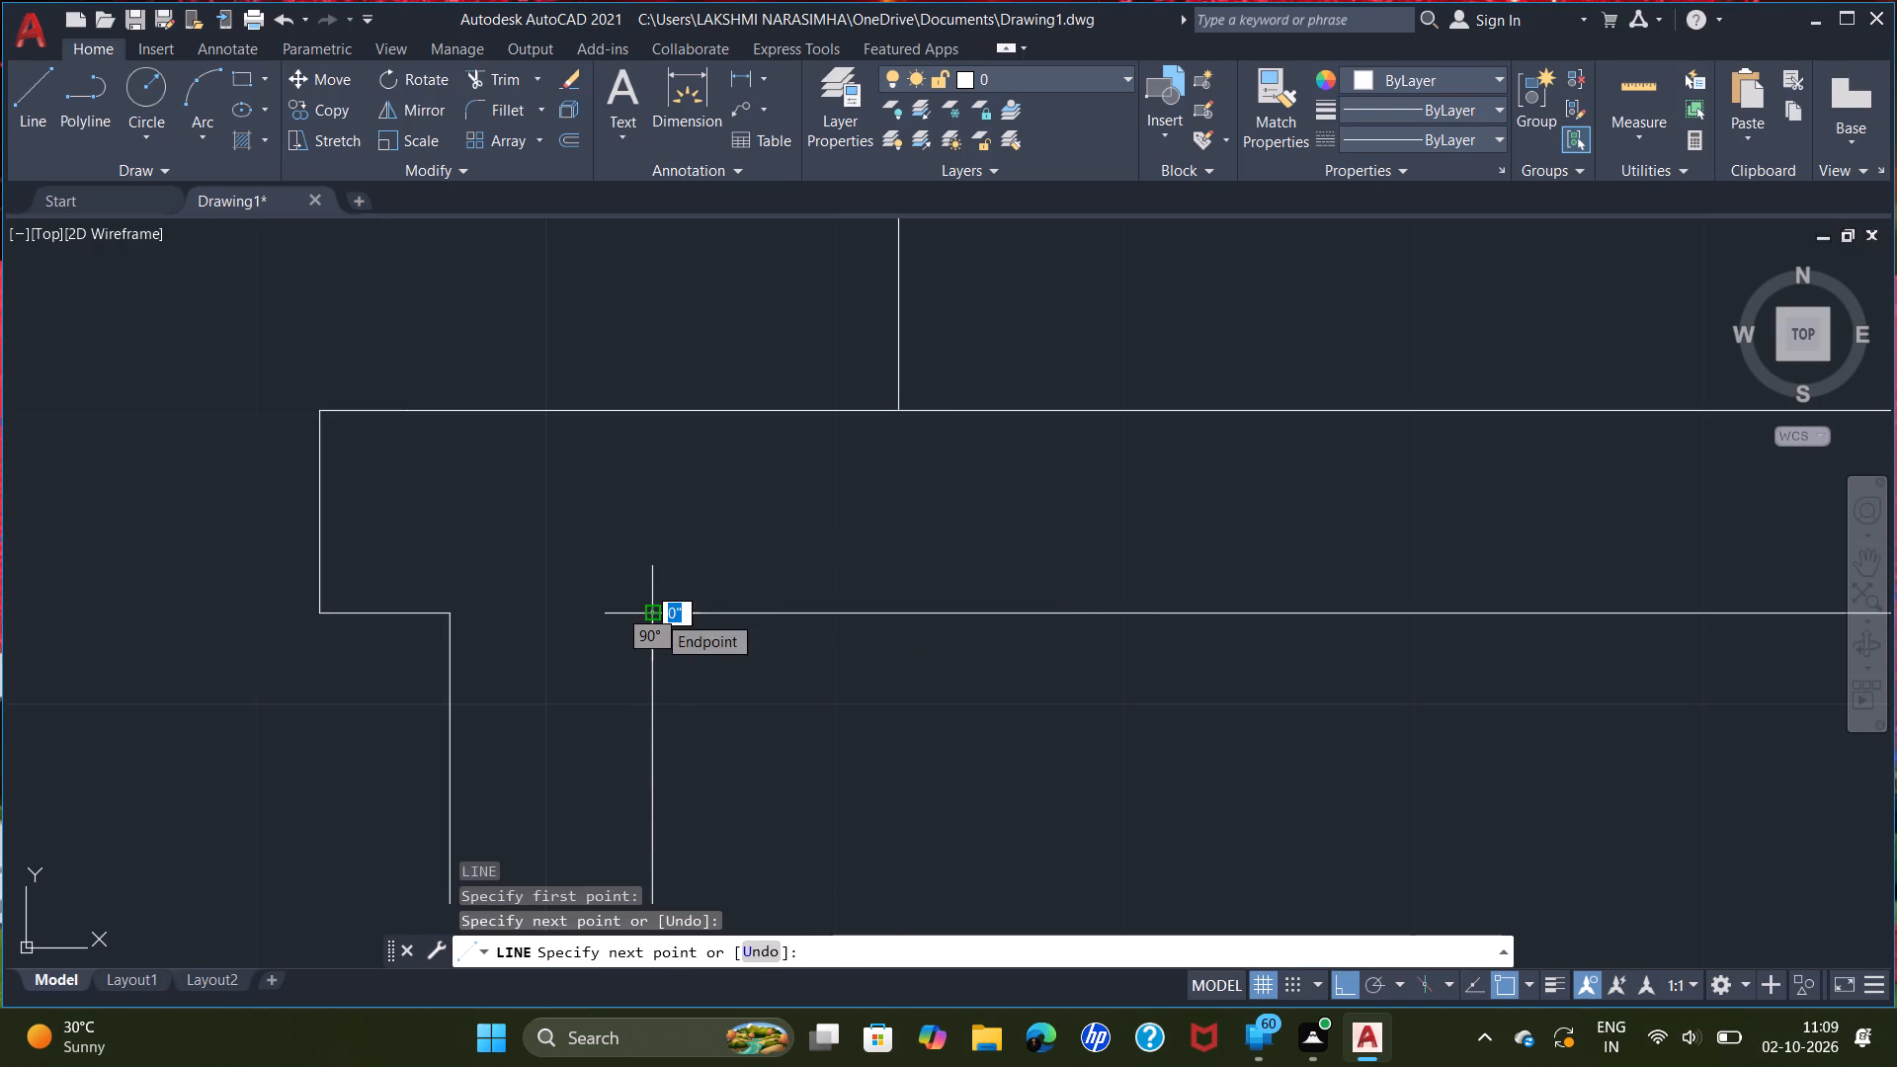
key(Return)
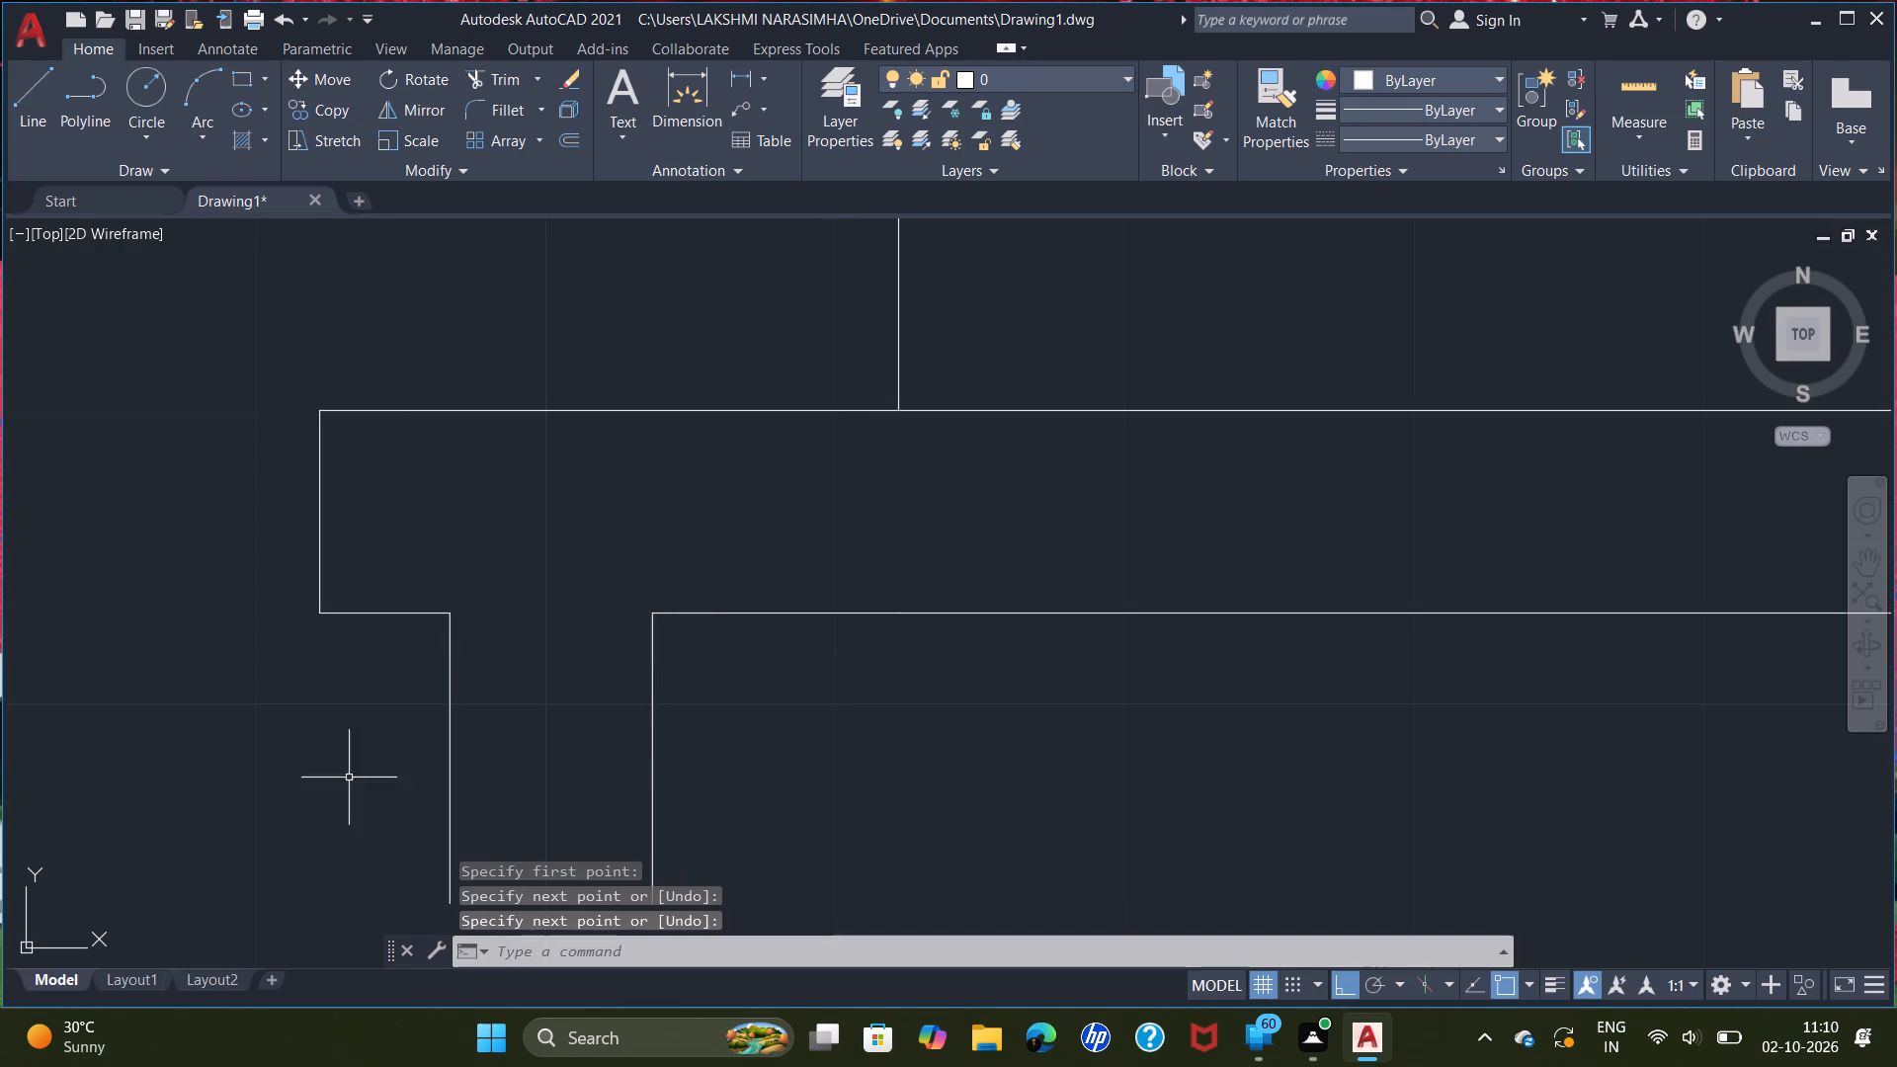
Draw a line 10" south along the wall stub's west face, continuing east to the east face's lower end to close it.
scroll(614, 619, down, 2)
middle_drag(676, 682, 610, 576)
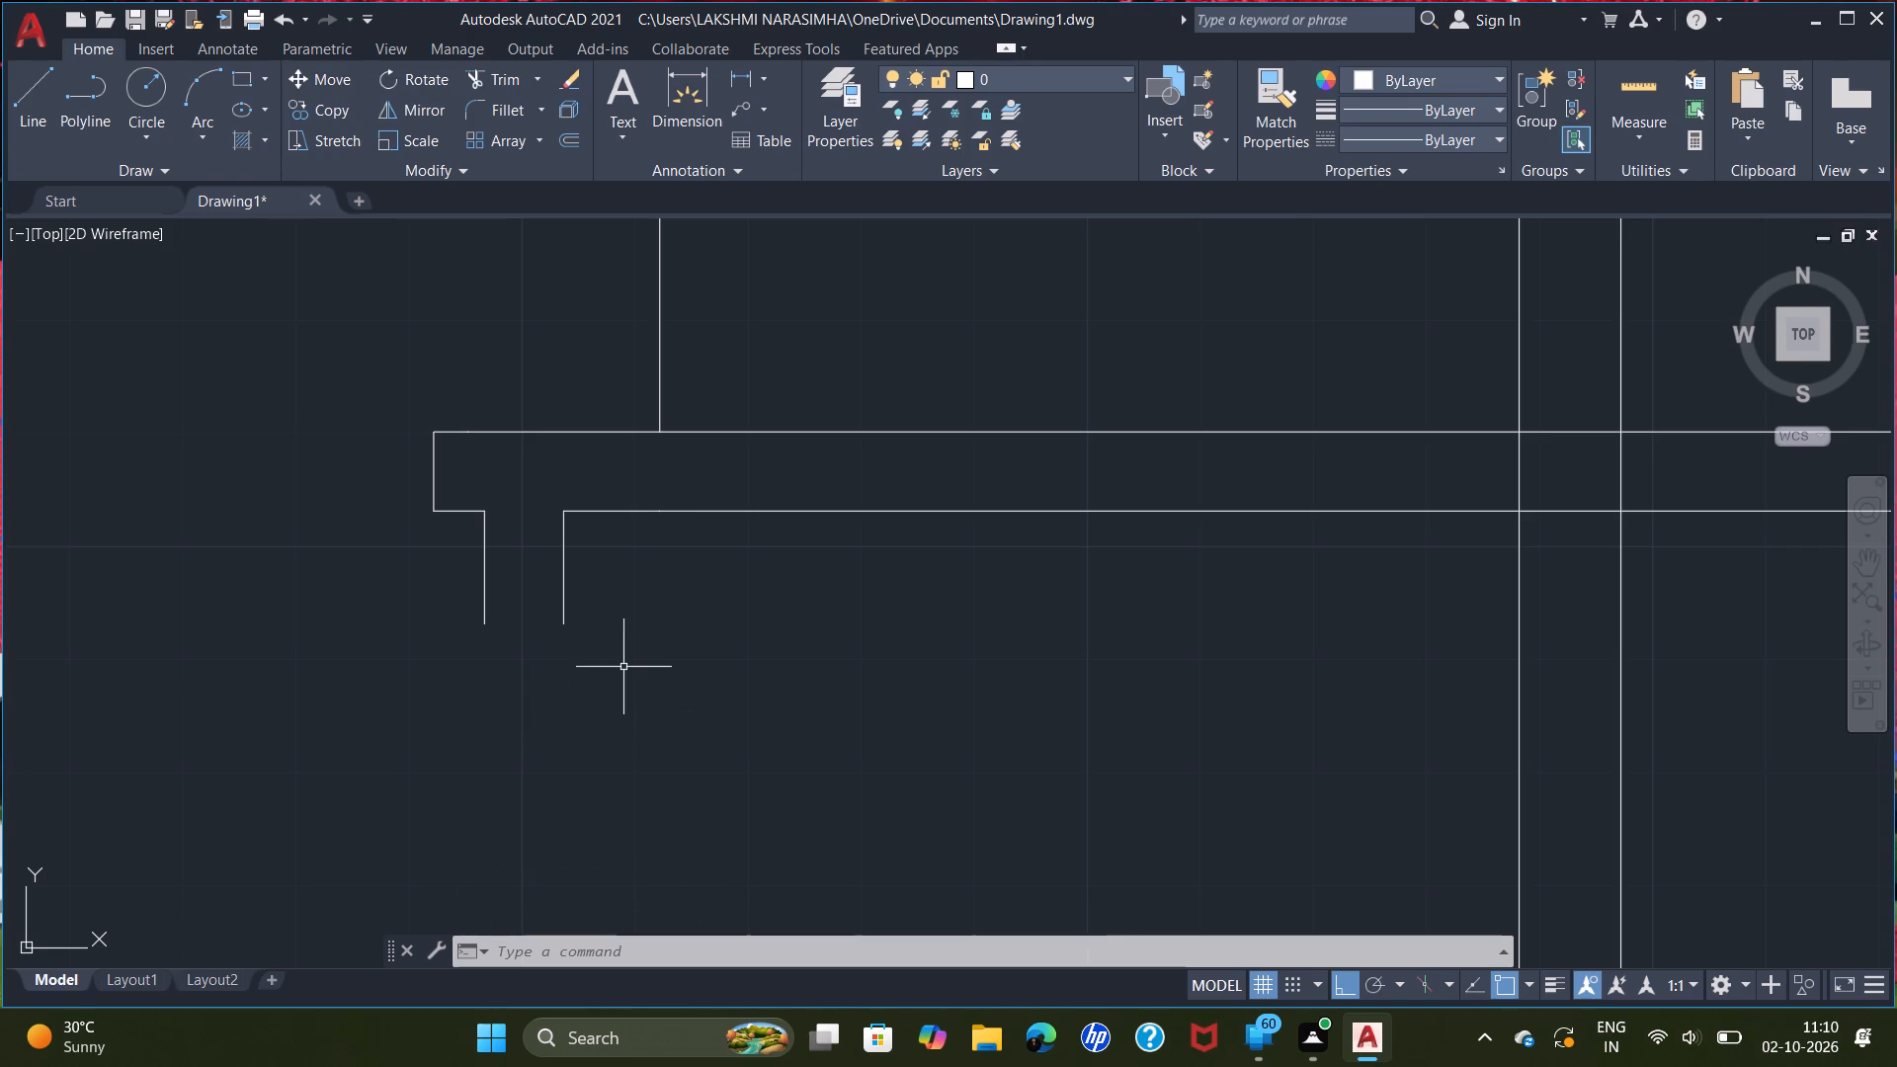
scroll(455, 607, up, 1)
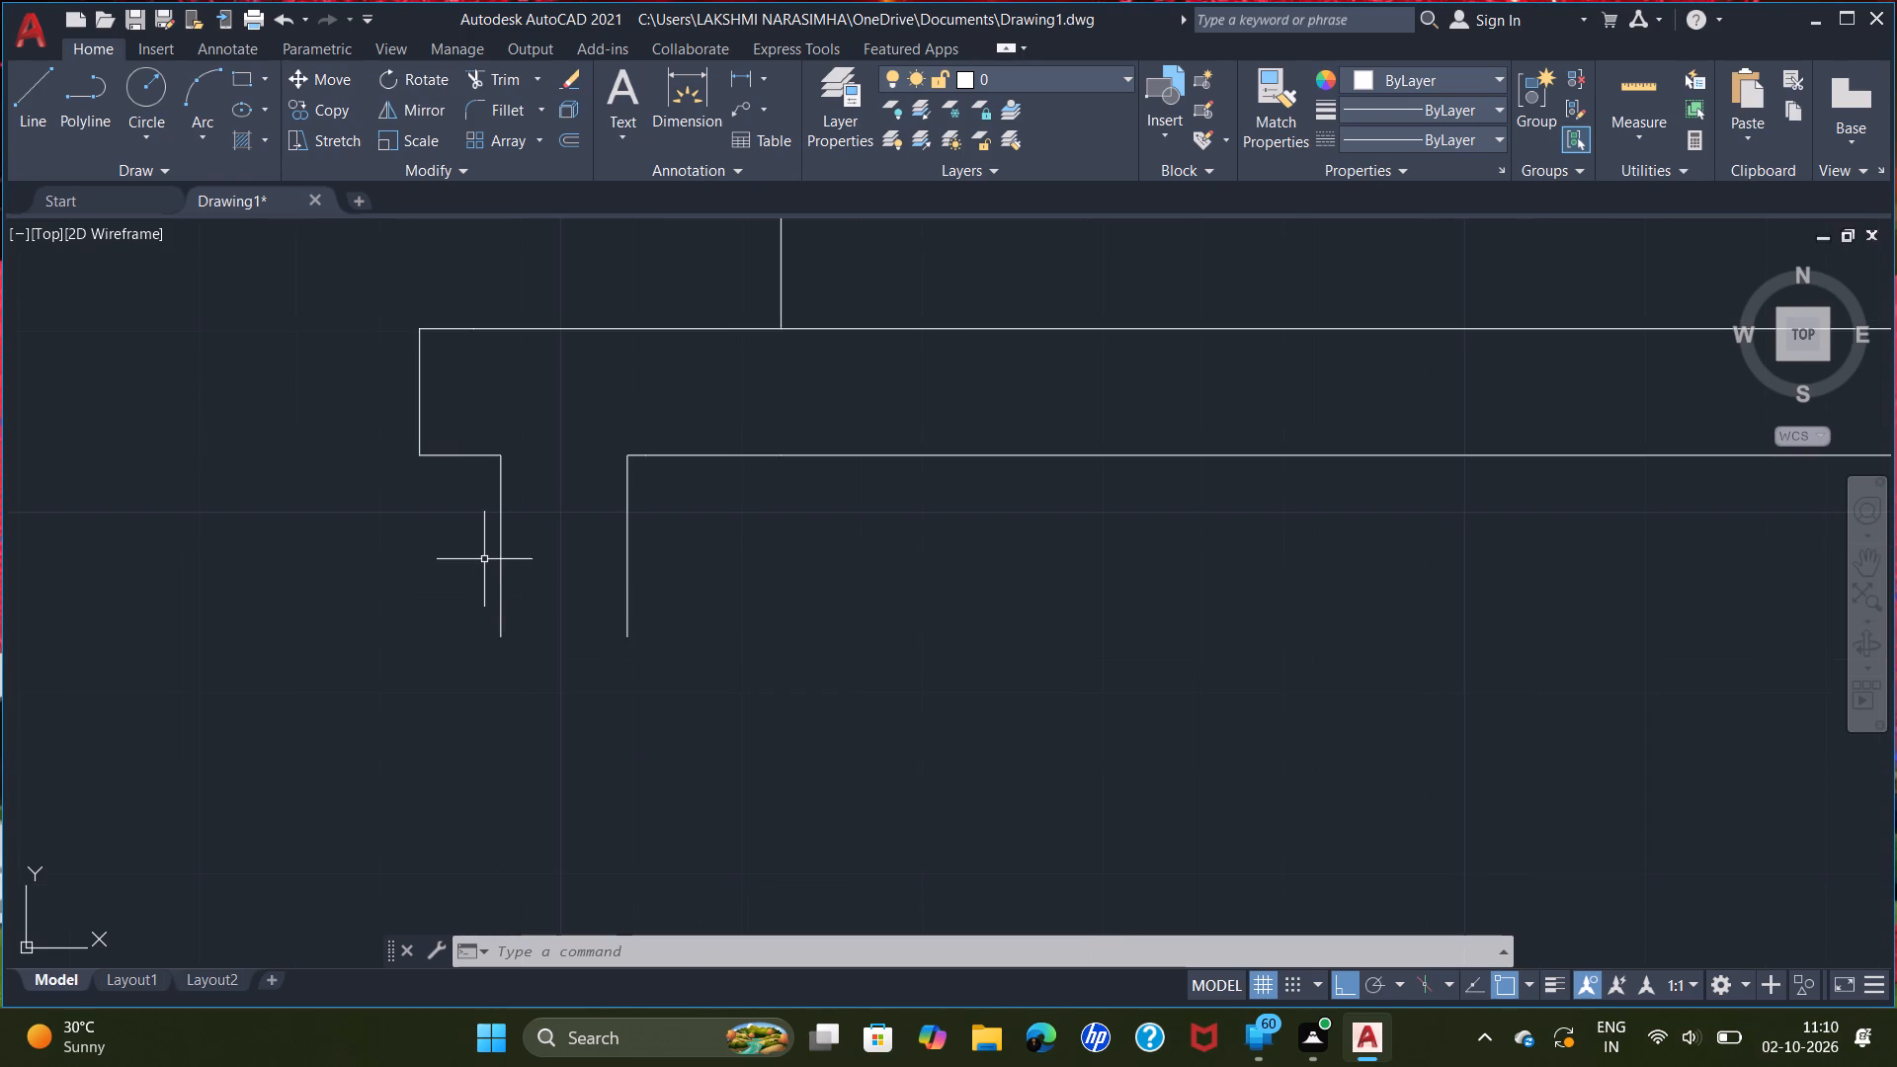
key(l)
key(Return)
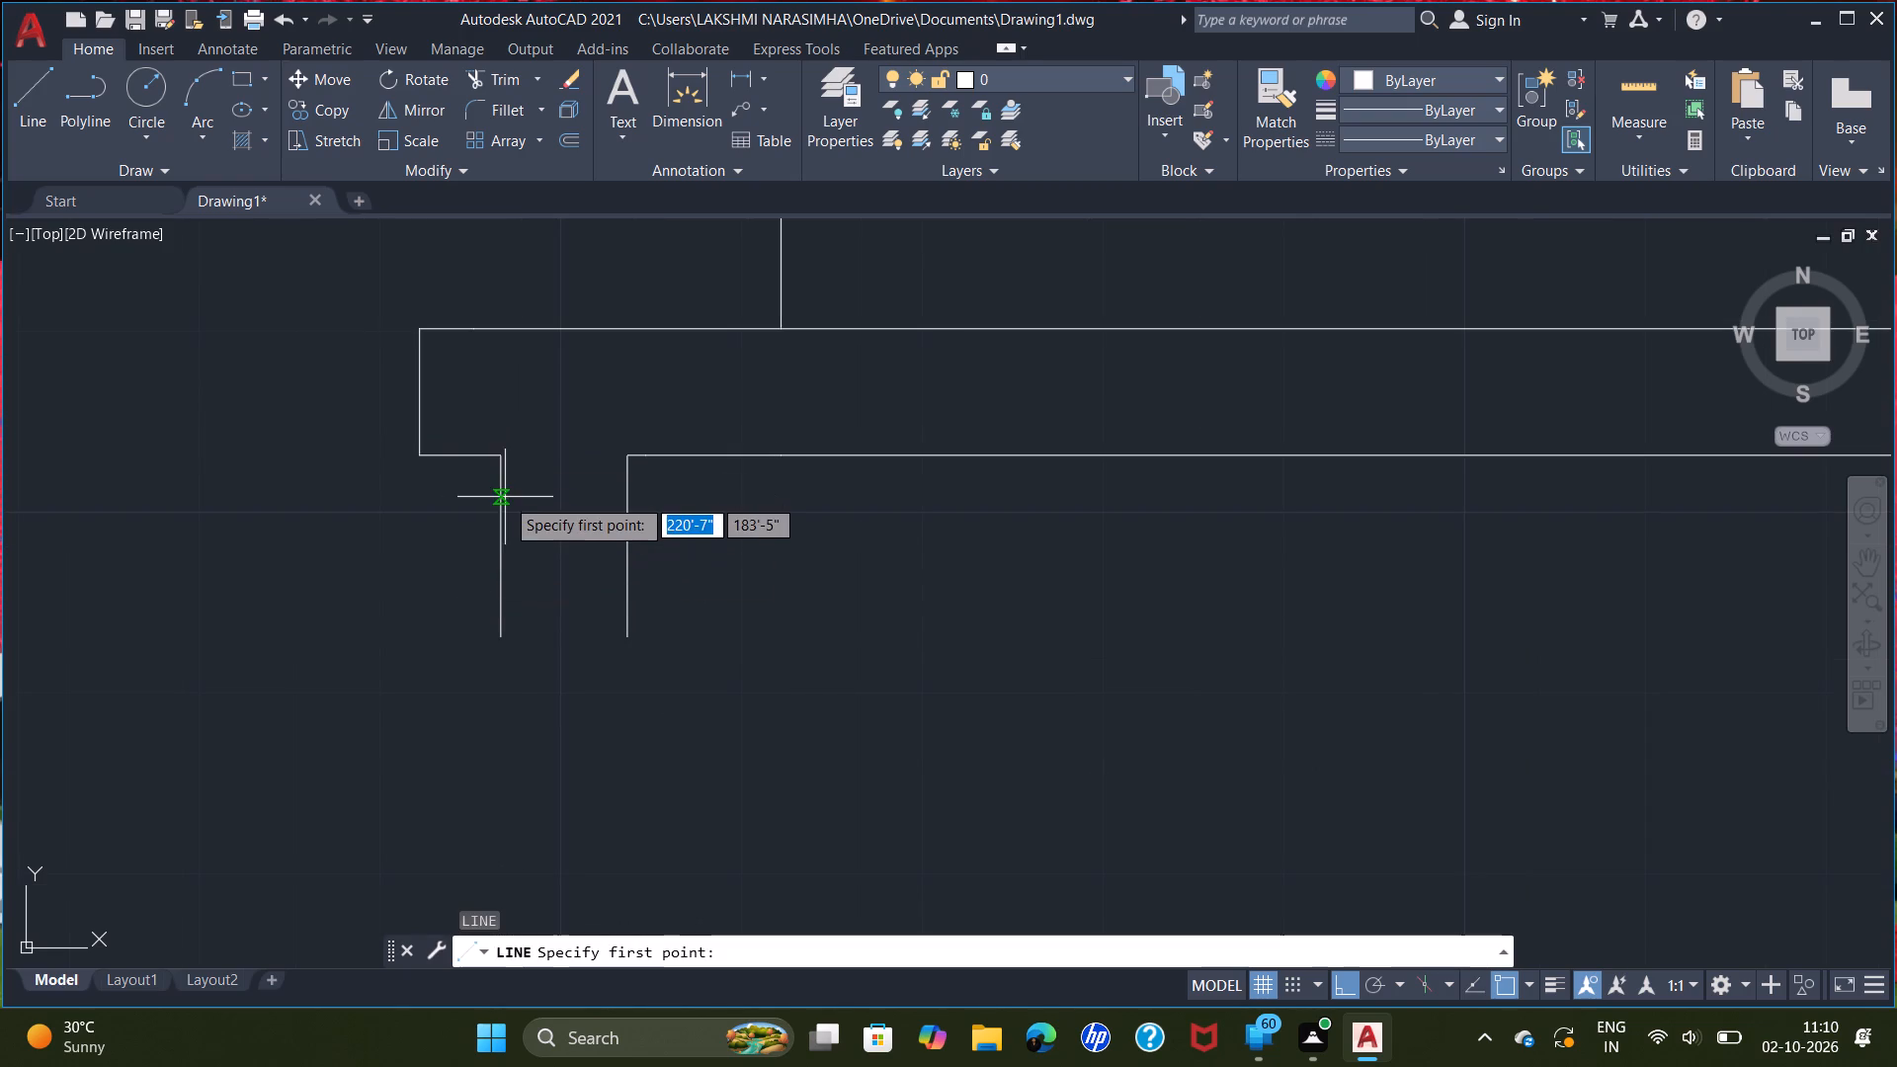
click(497, 461)
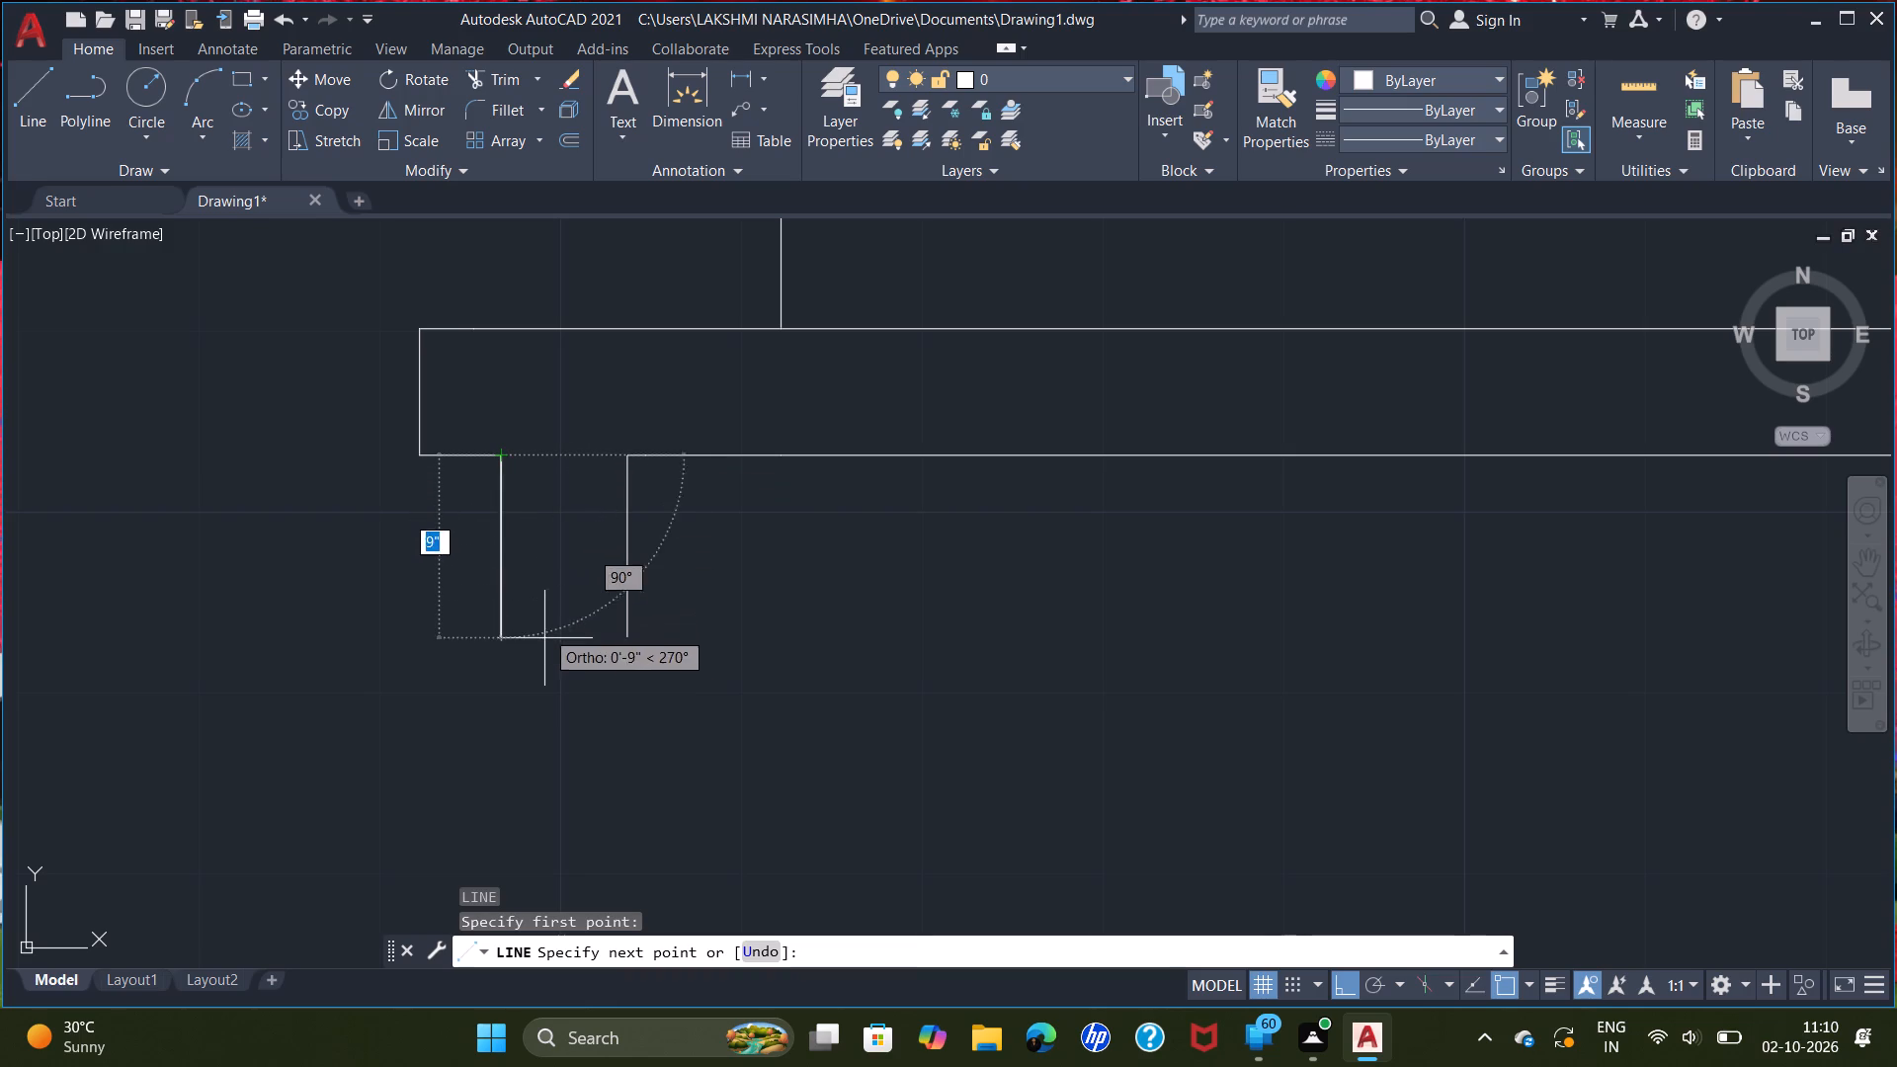
key(1)
text(0")
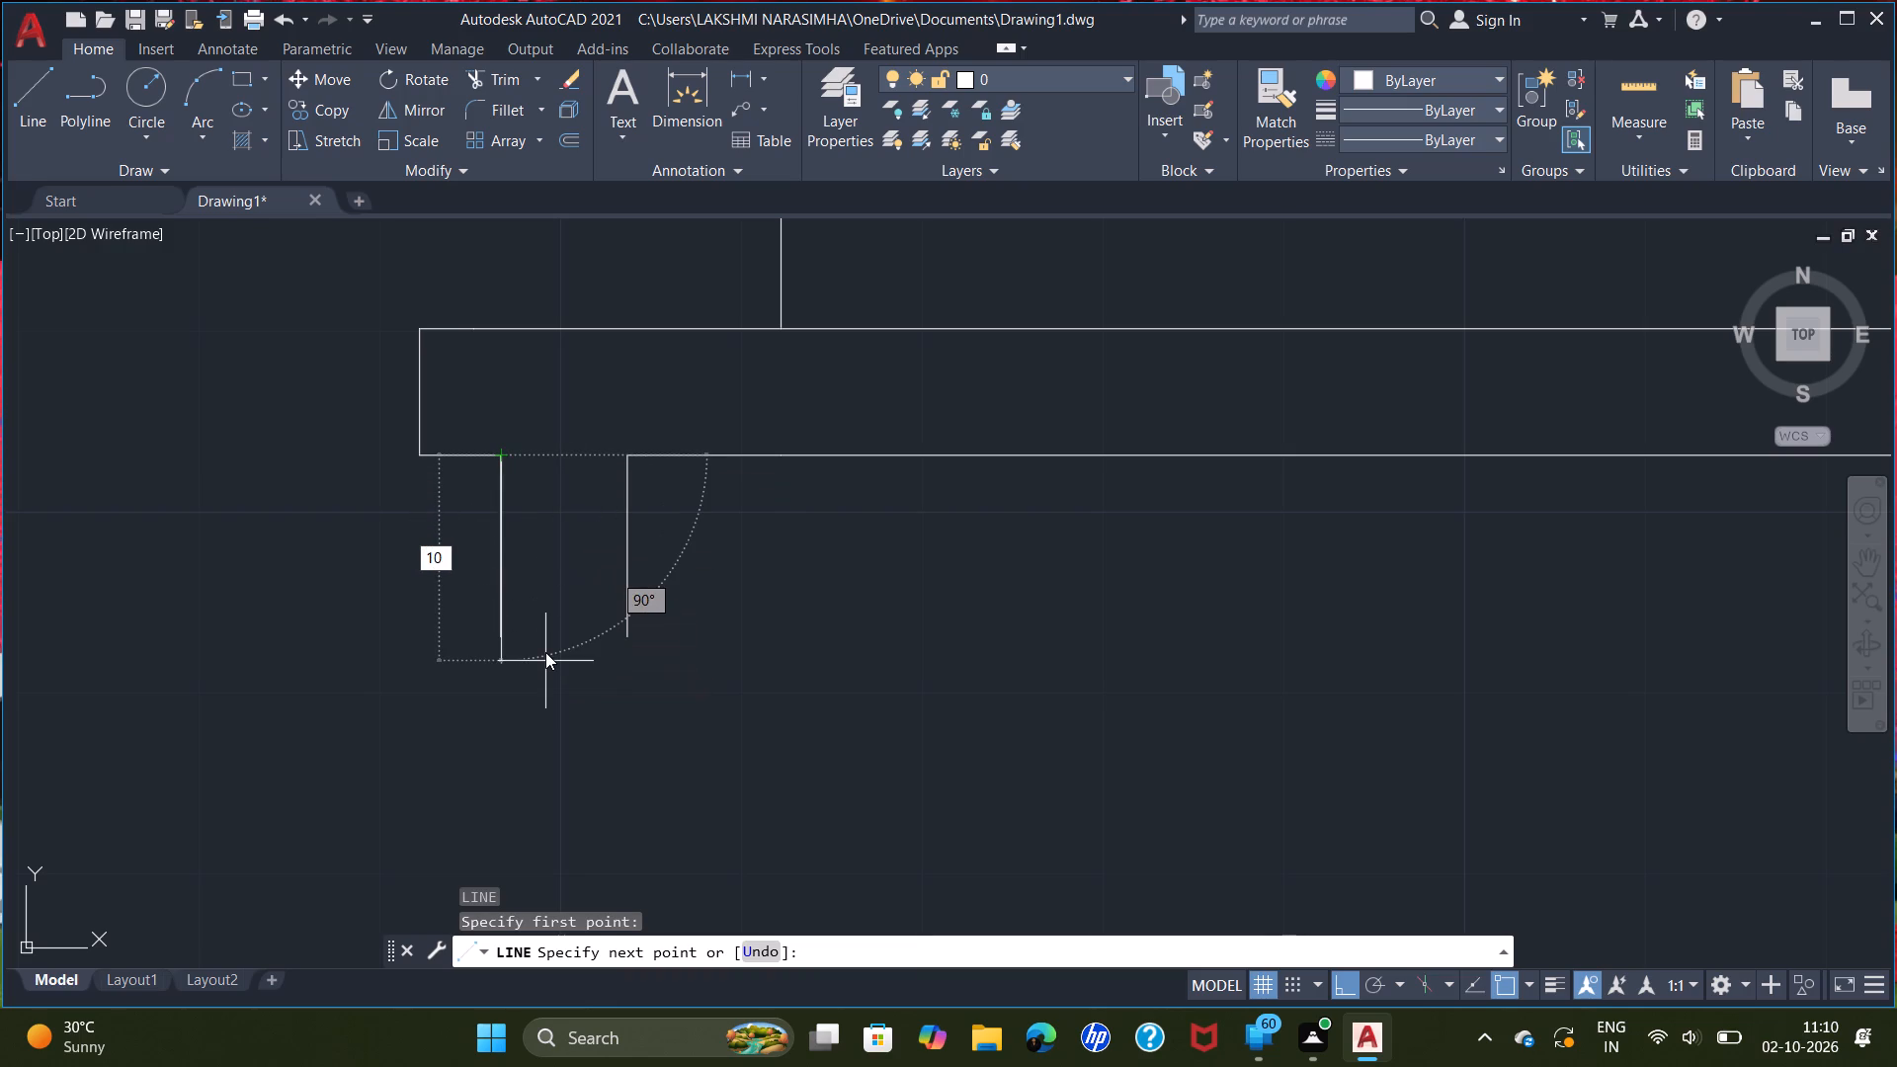
key(Return)
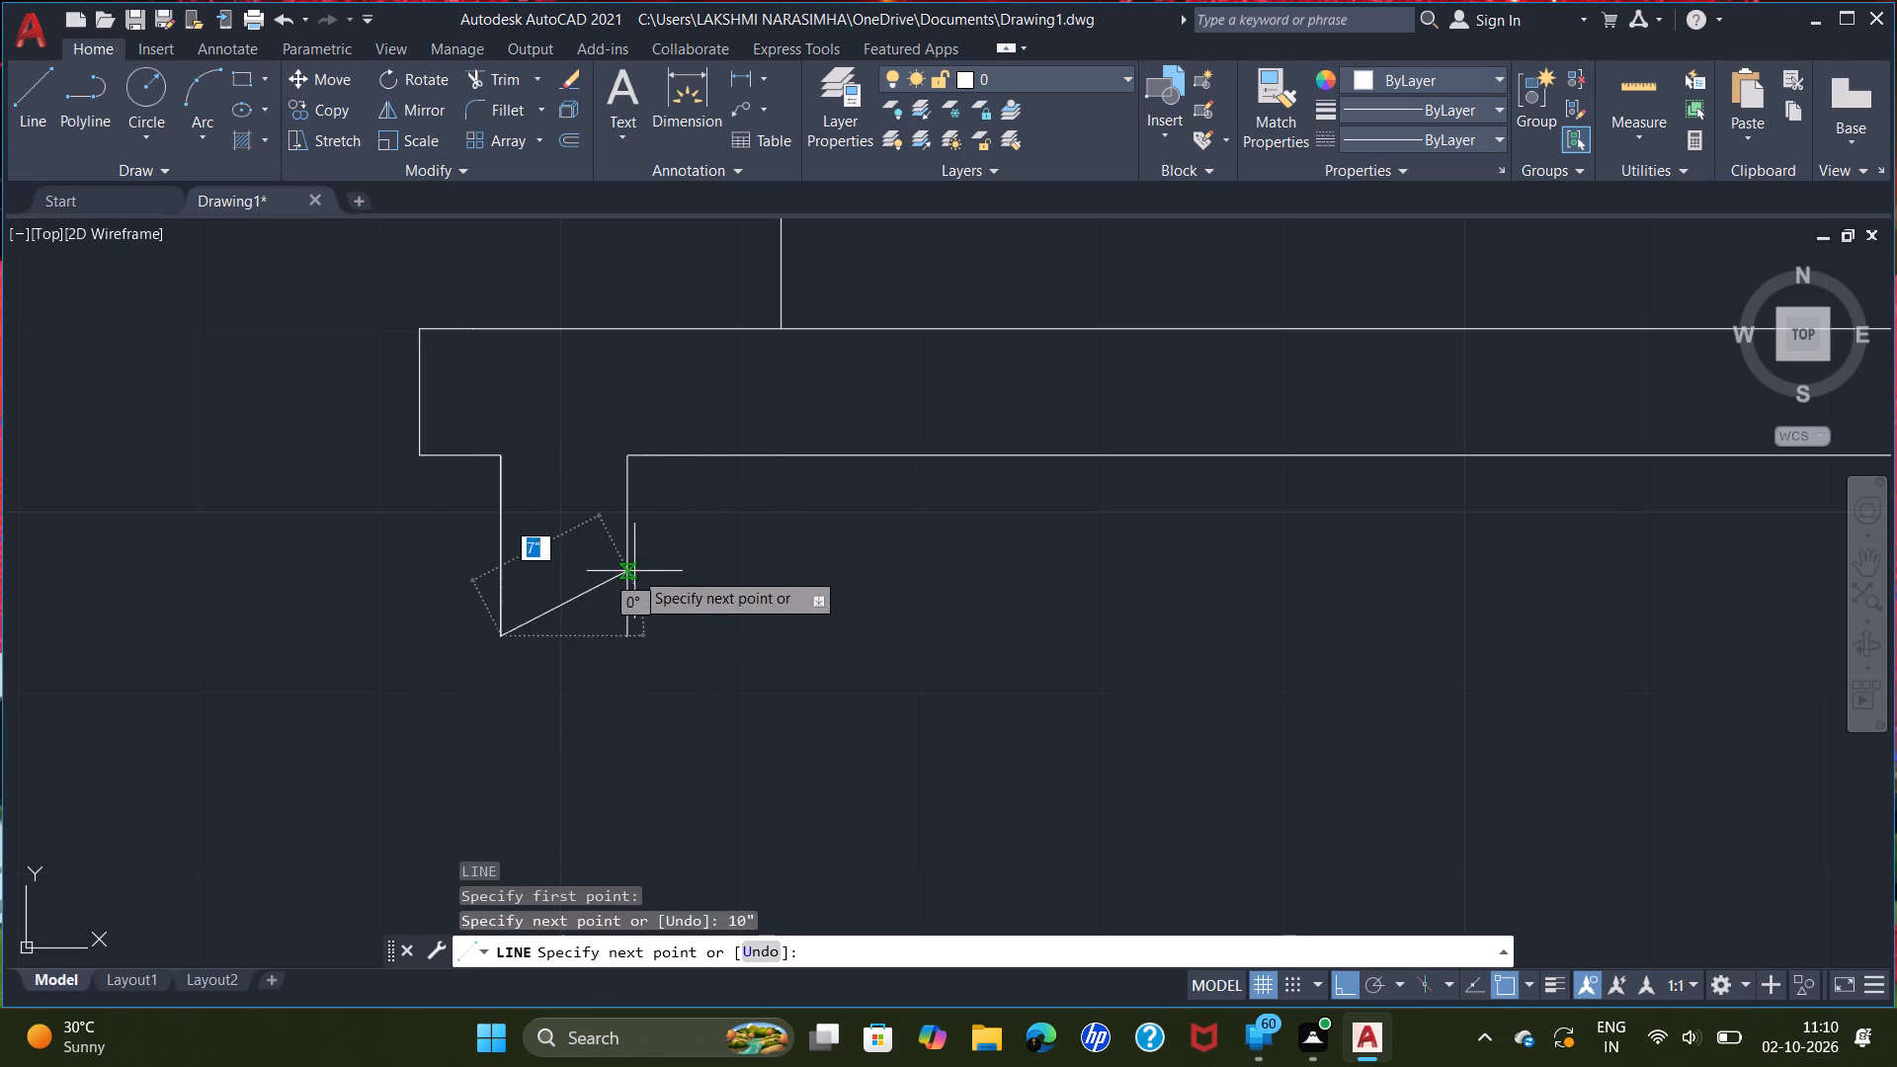
double_click(627, 636)
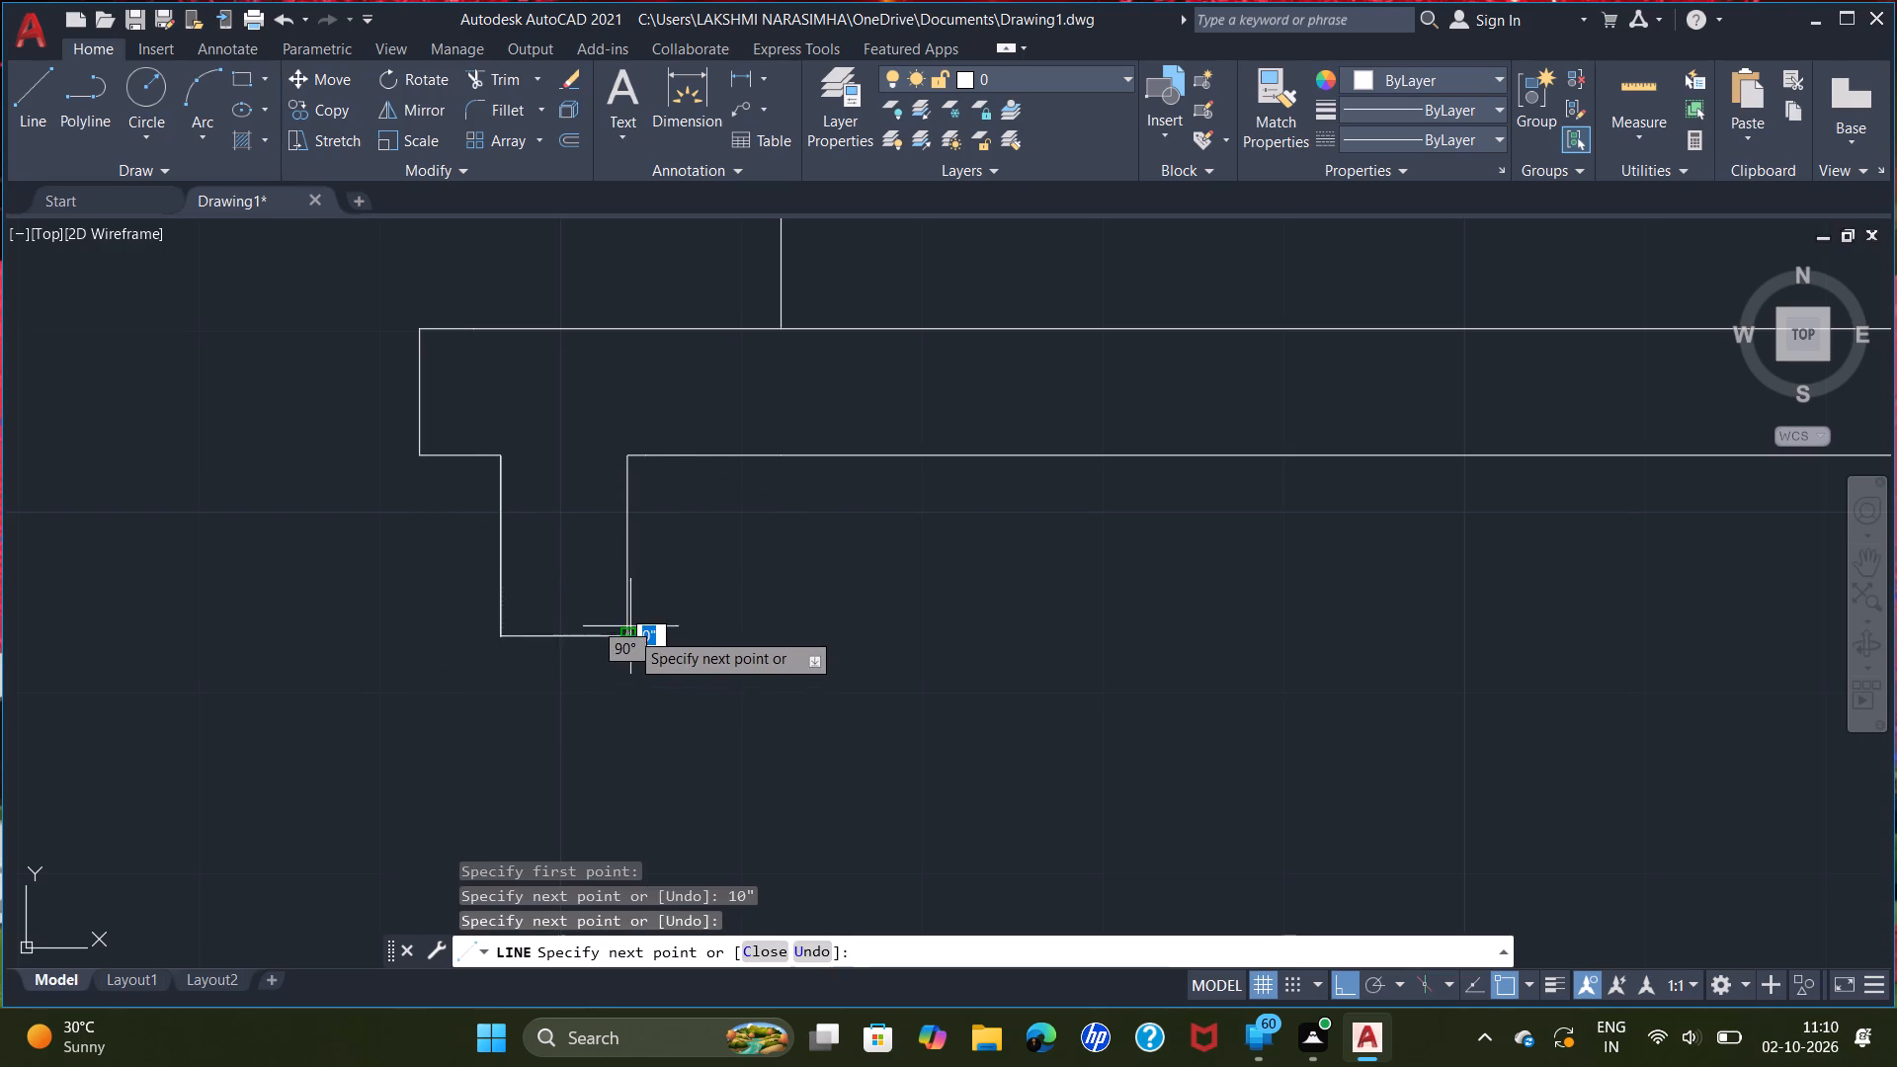
right_click(634, 605)
double_click(691, 618)
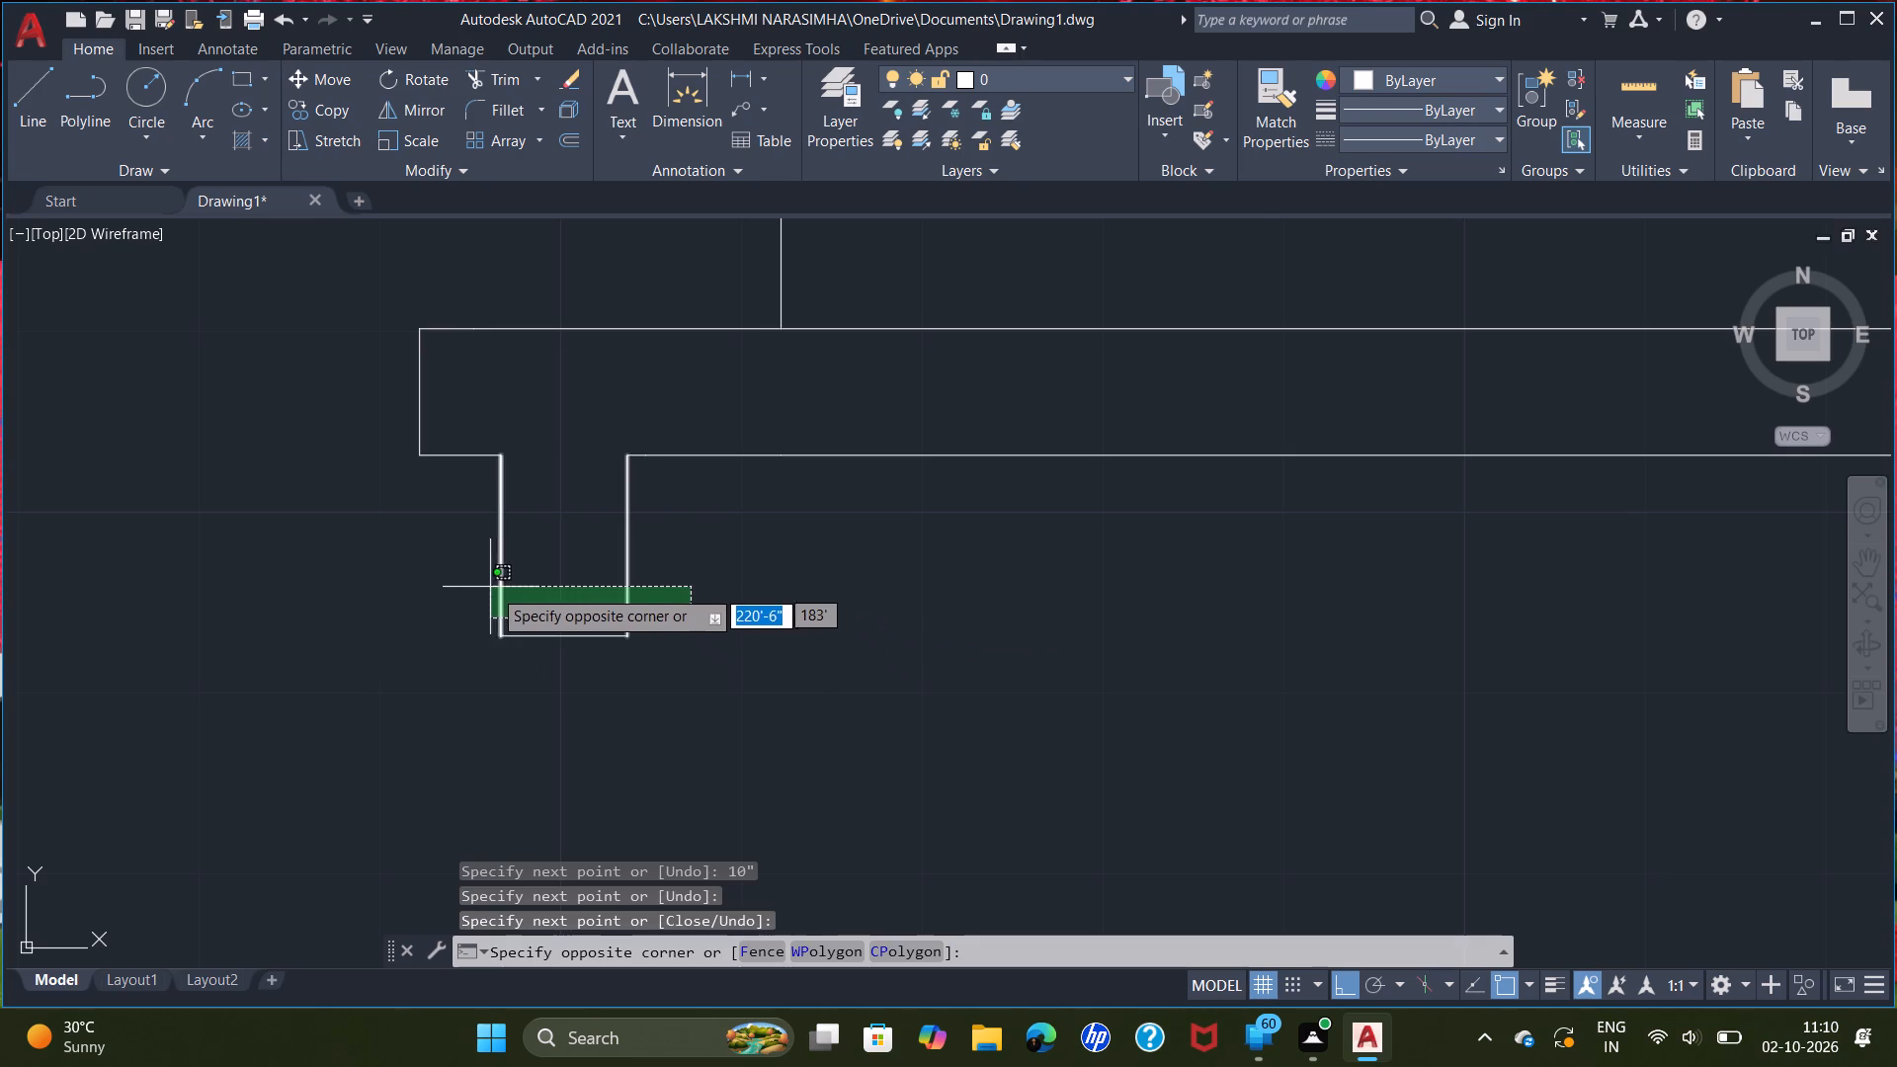
key(Escape)
Delete the duplicate 10" line on the wall stub's west face.
double_click(503, 573)
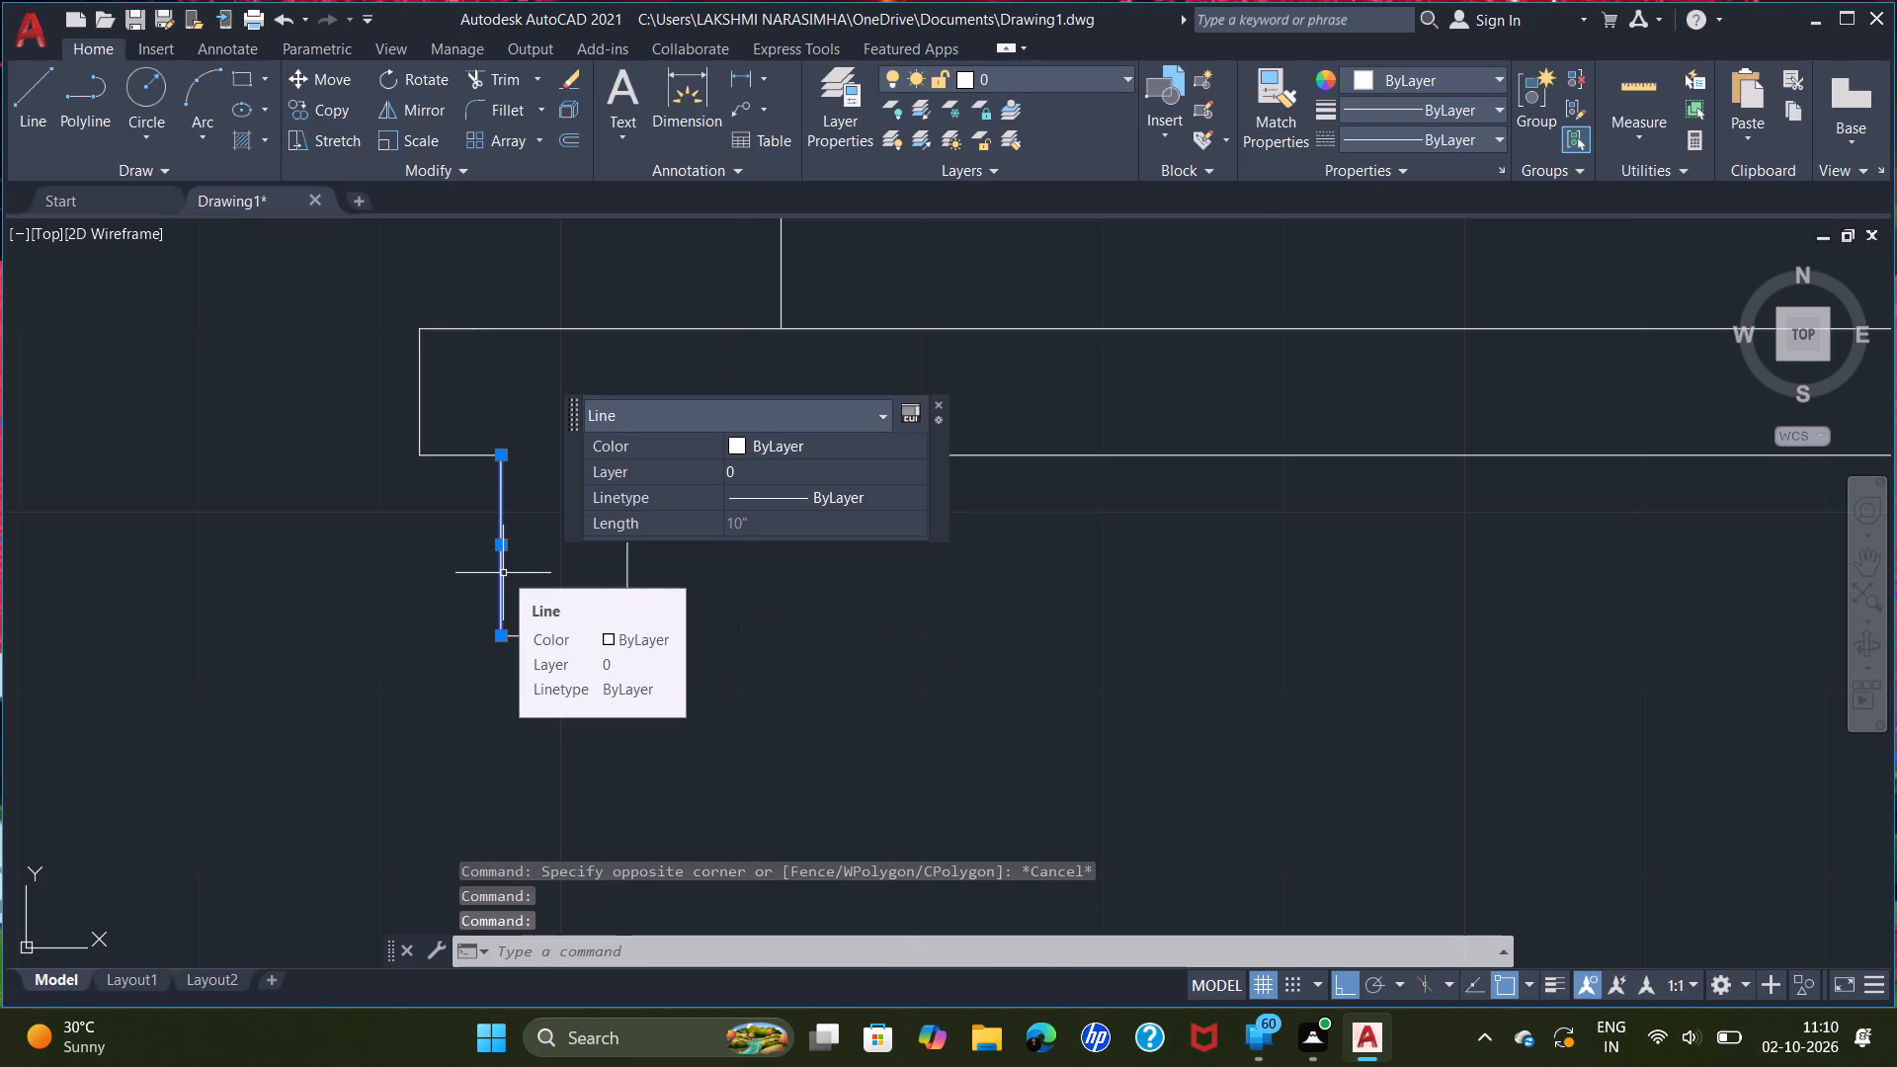
key(Delete)
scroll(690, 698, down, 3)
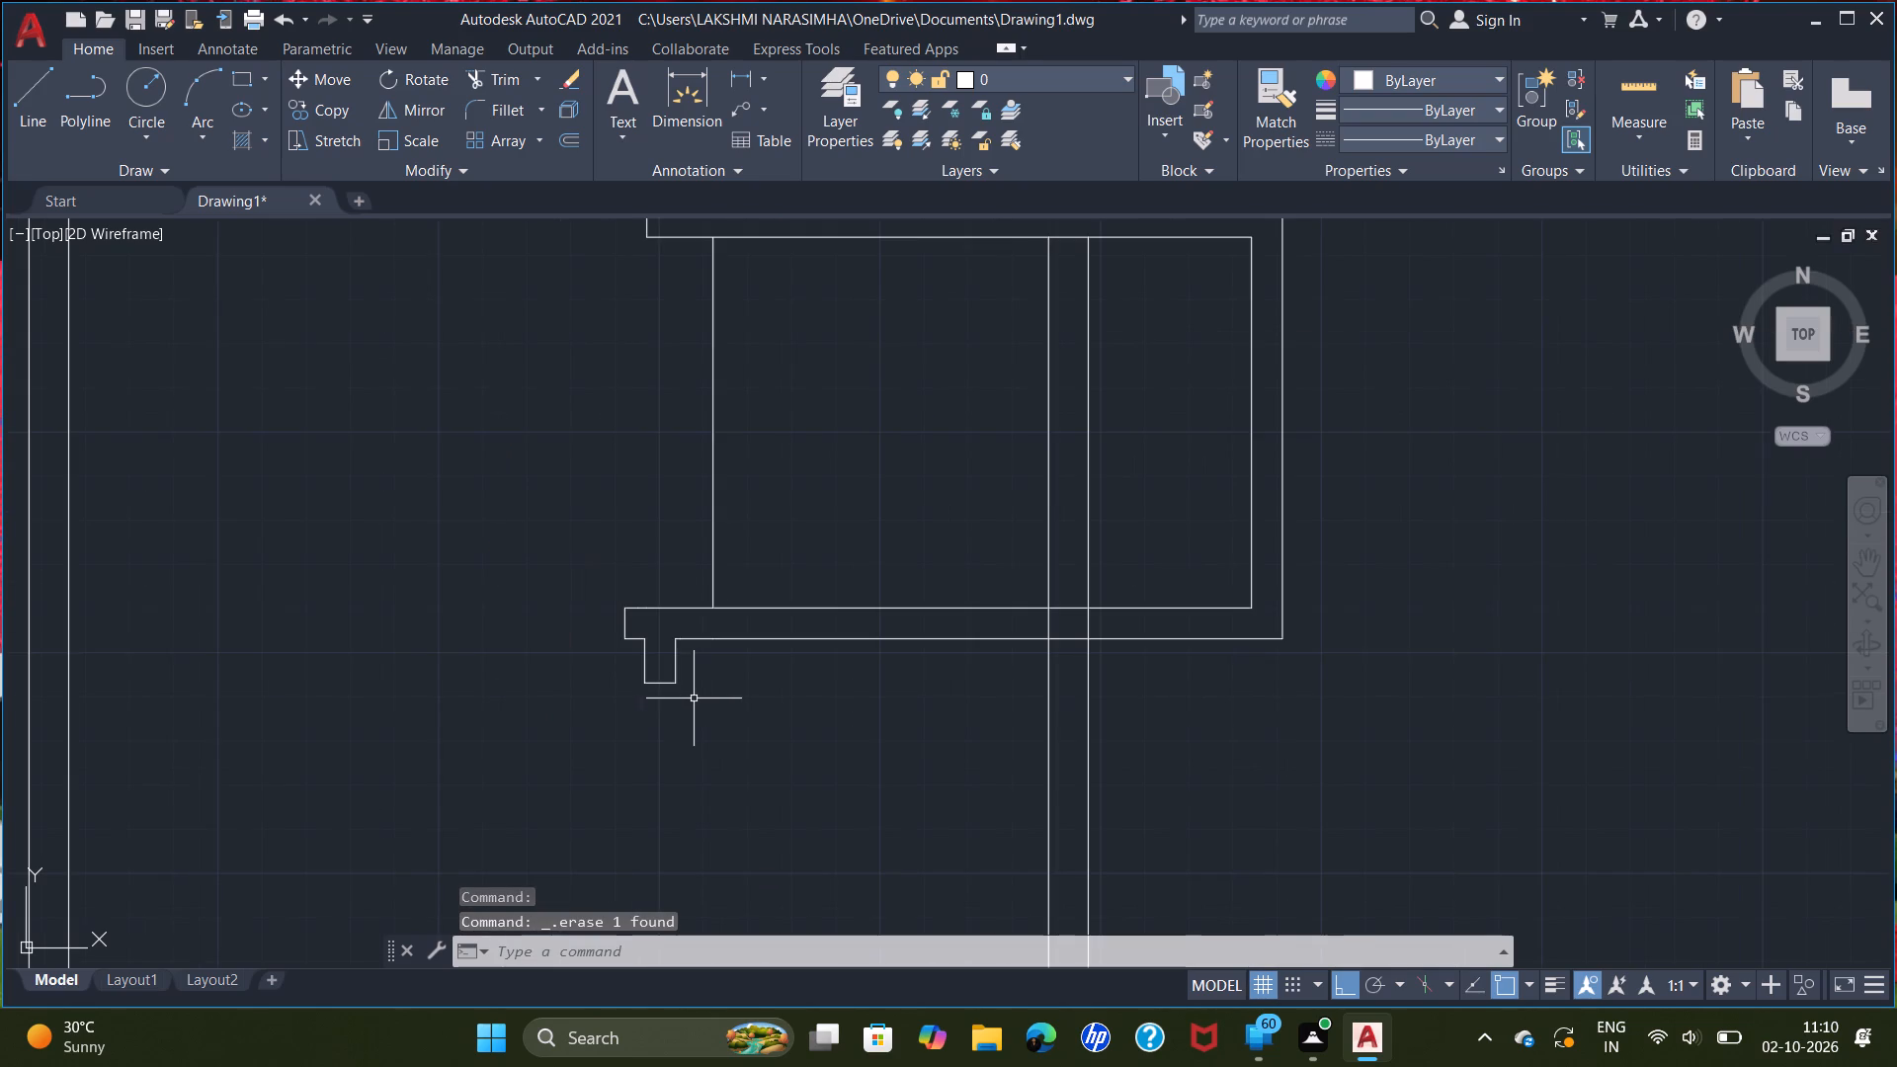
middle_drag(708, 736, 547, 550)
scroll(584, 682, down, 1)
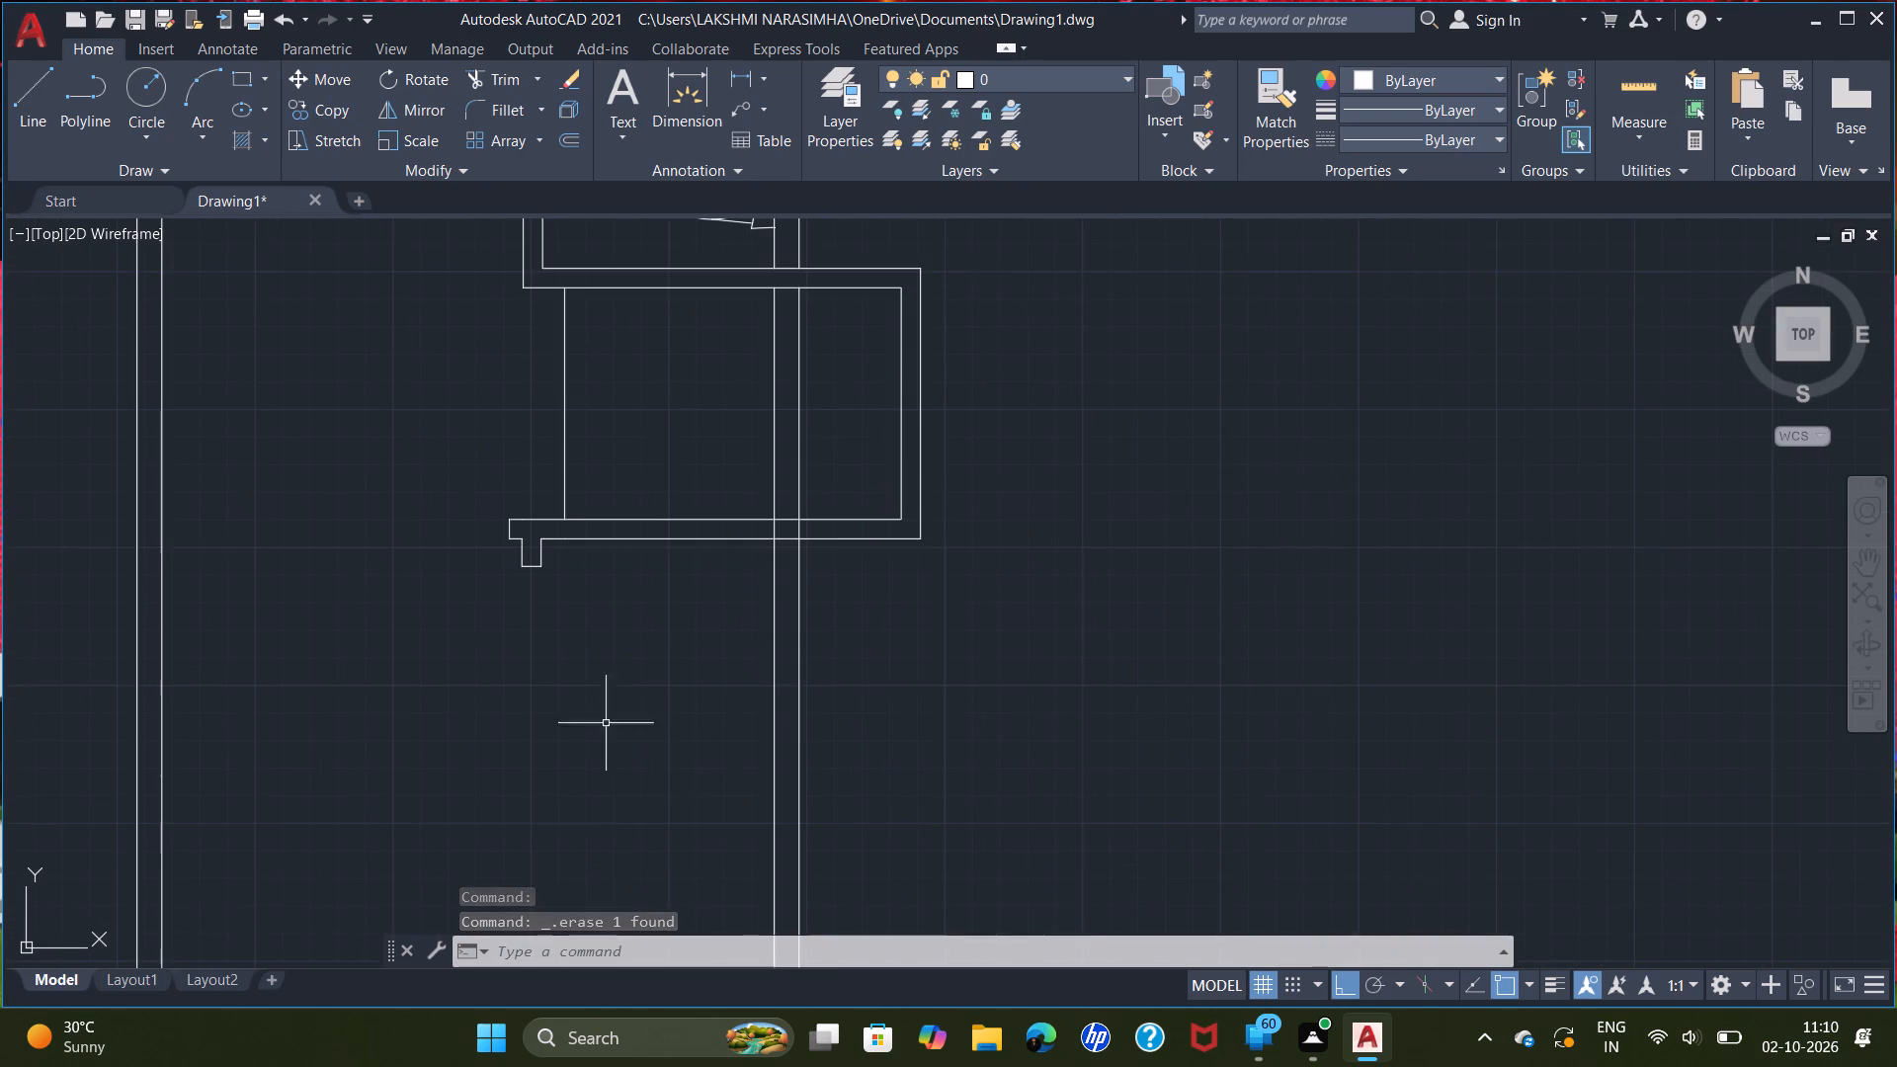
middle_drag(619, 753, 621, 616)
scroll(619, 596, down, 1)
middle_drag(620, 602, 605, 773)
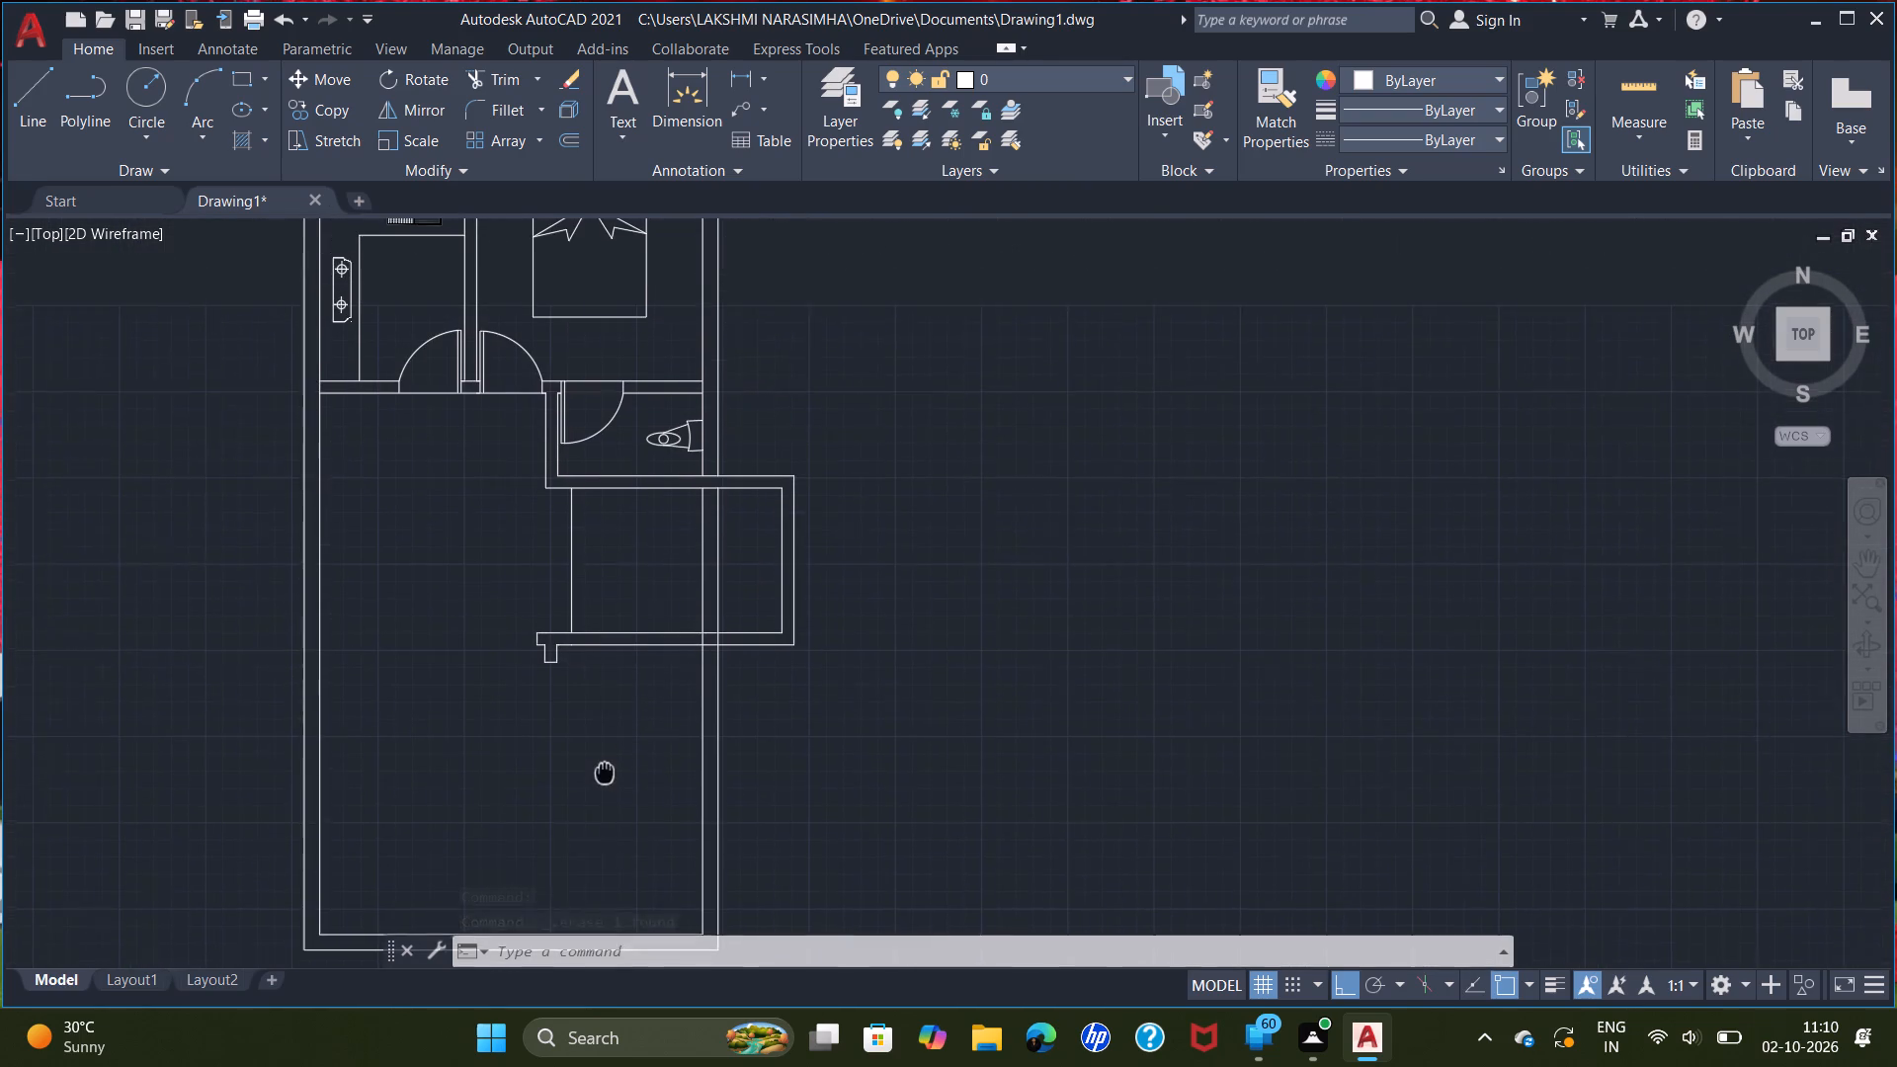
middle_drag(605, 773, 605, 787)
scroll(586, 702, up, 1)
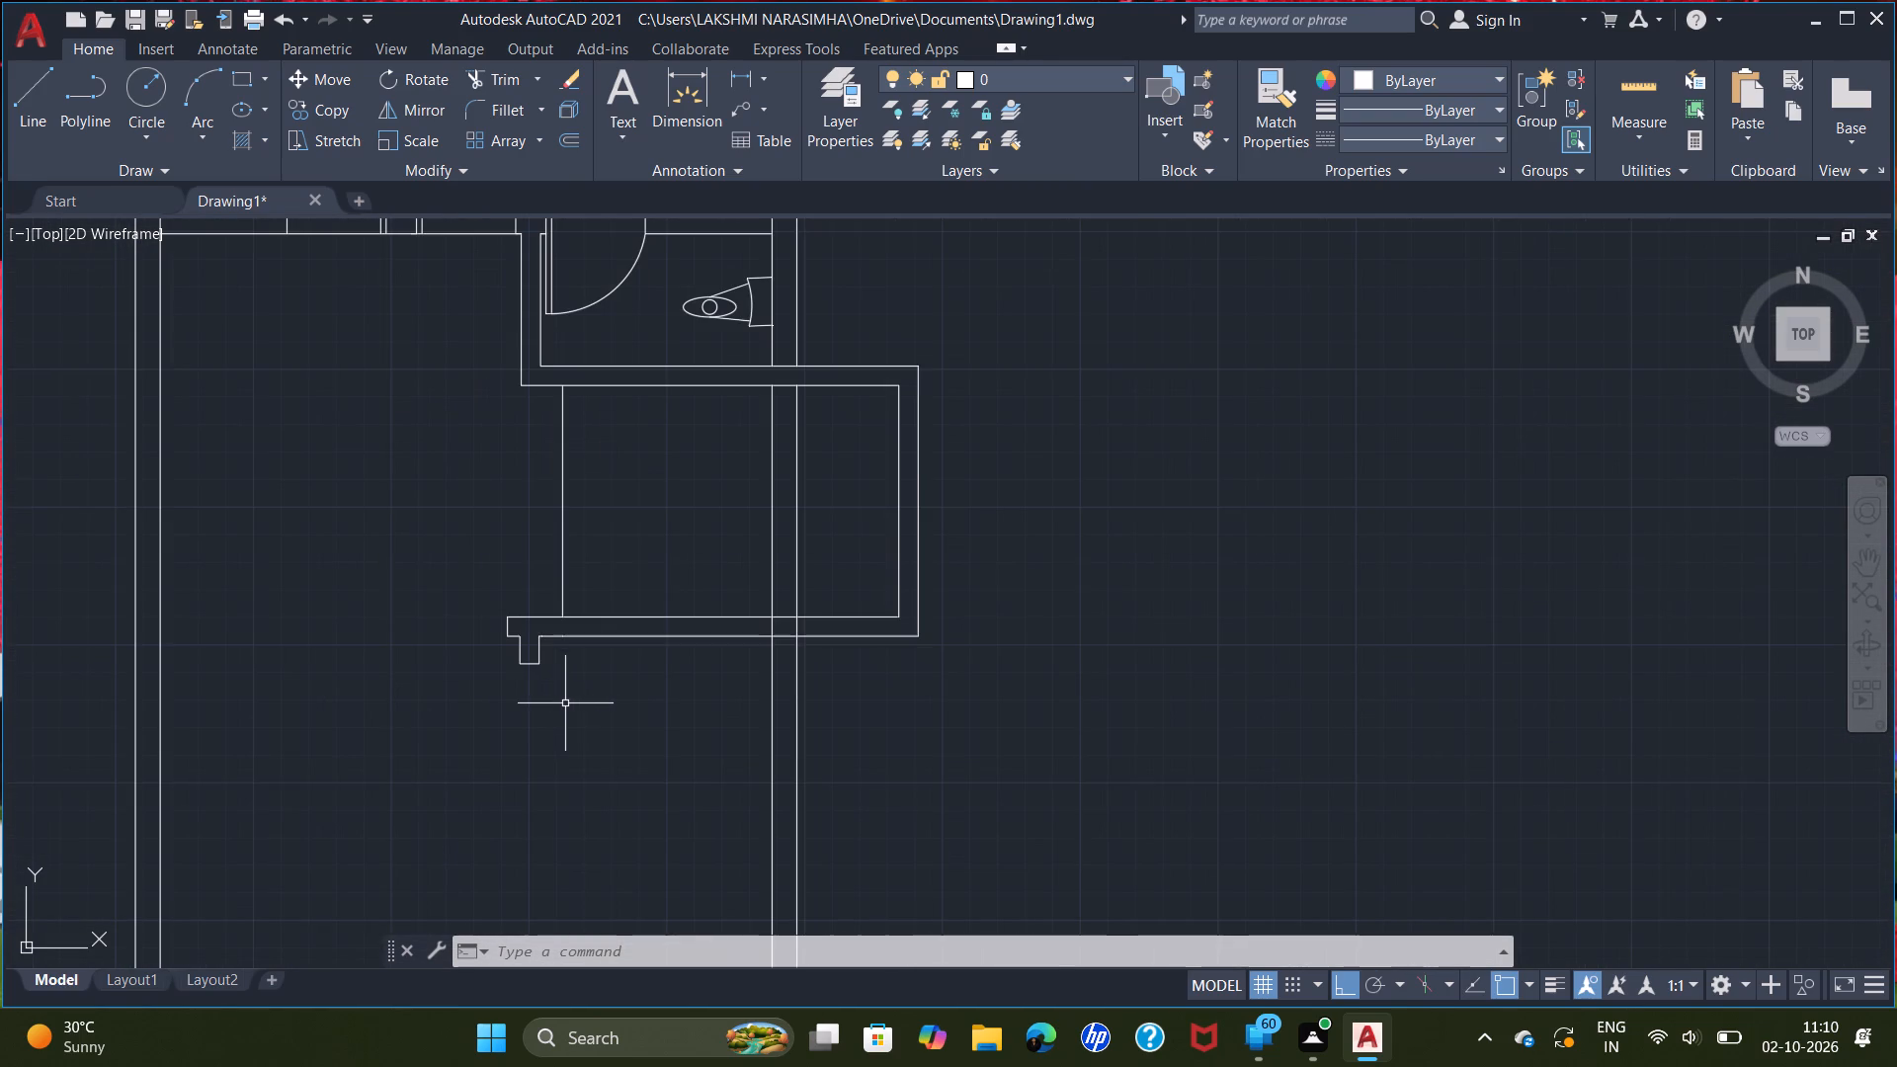
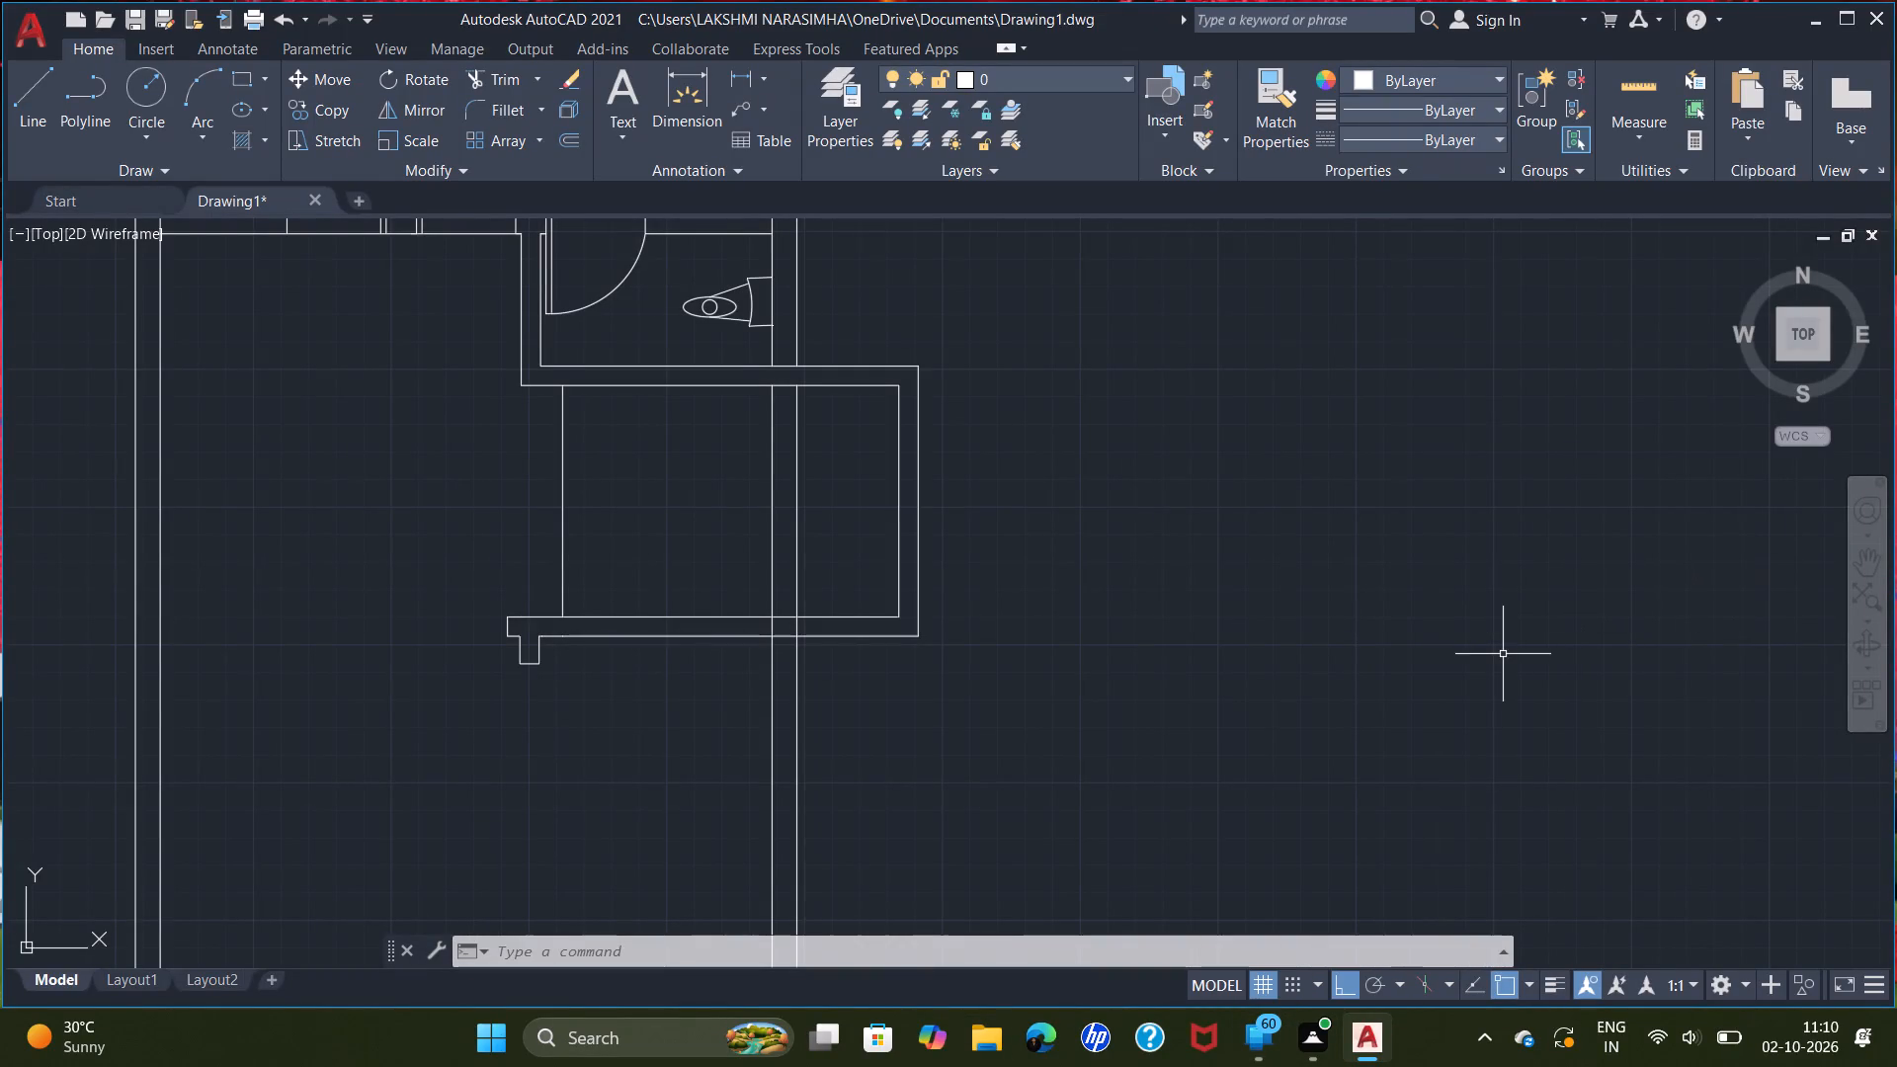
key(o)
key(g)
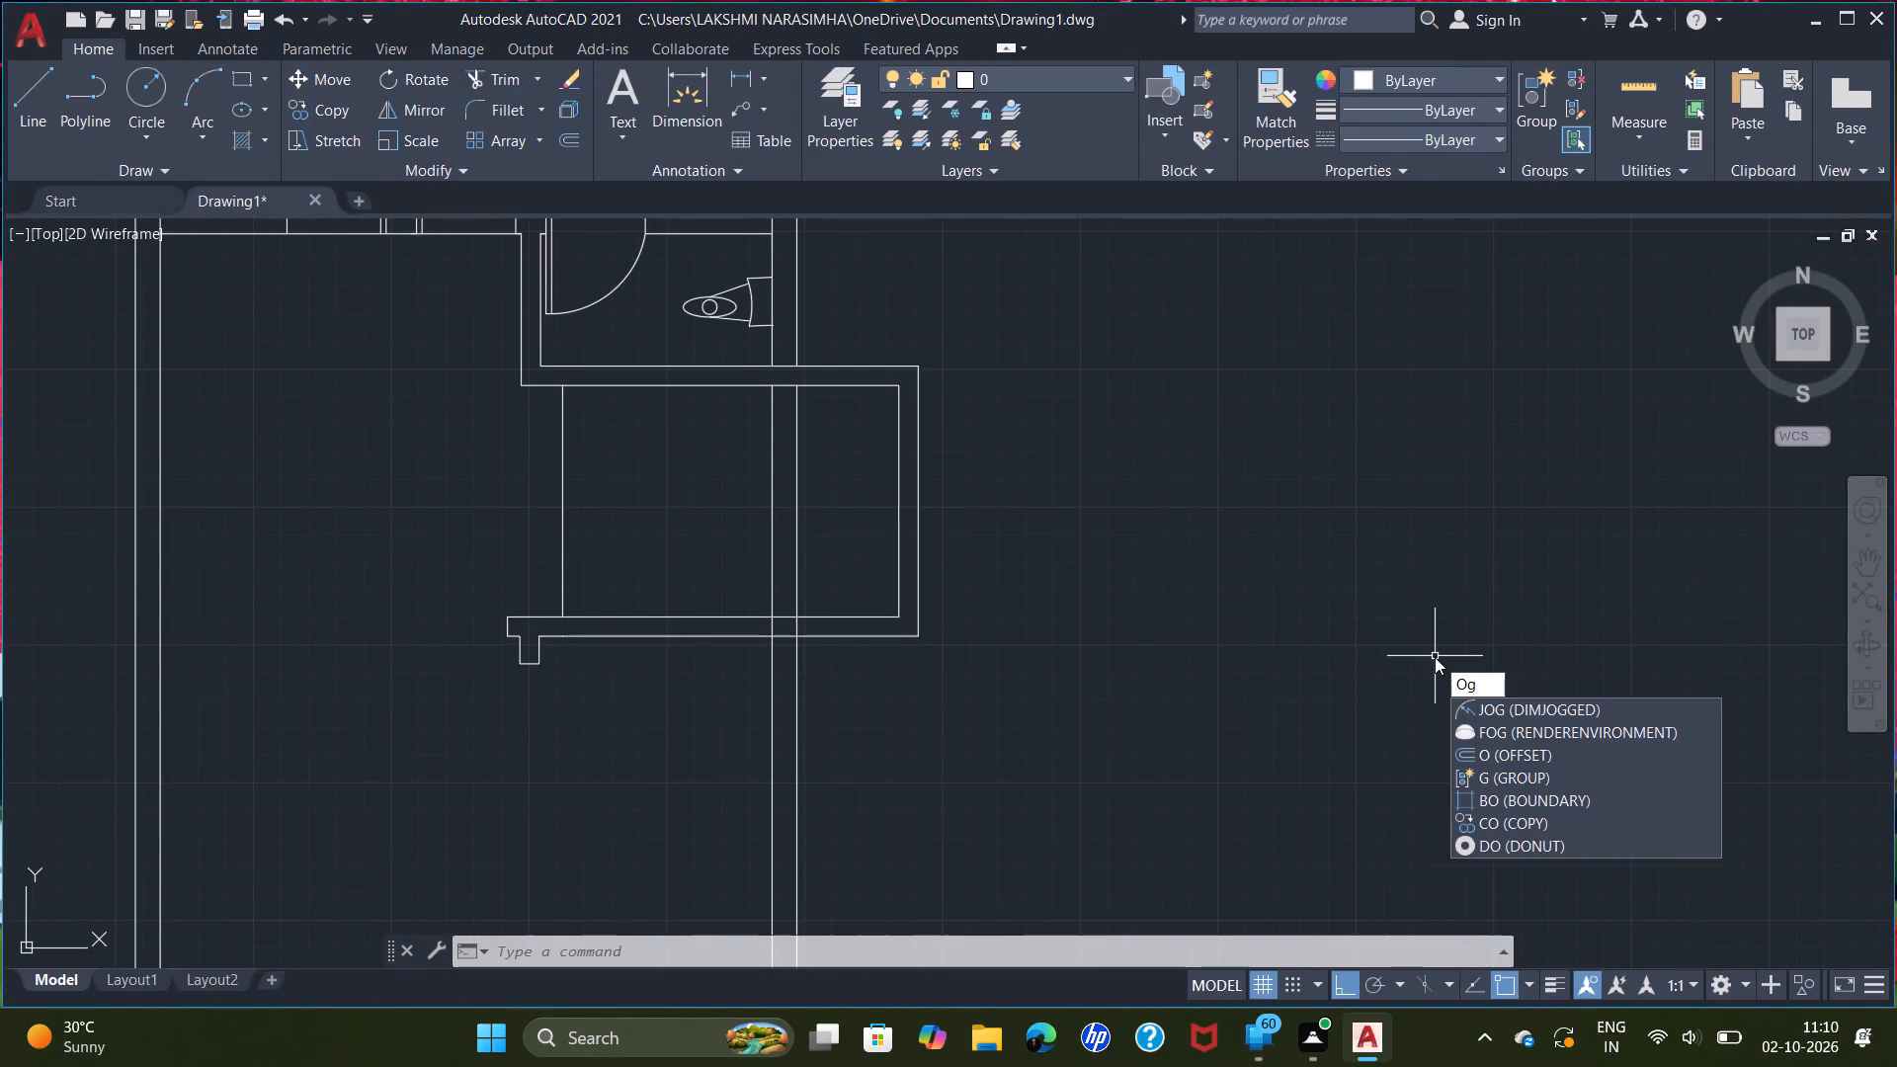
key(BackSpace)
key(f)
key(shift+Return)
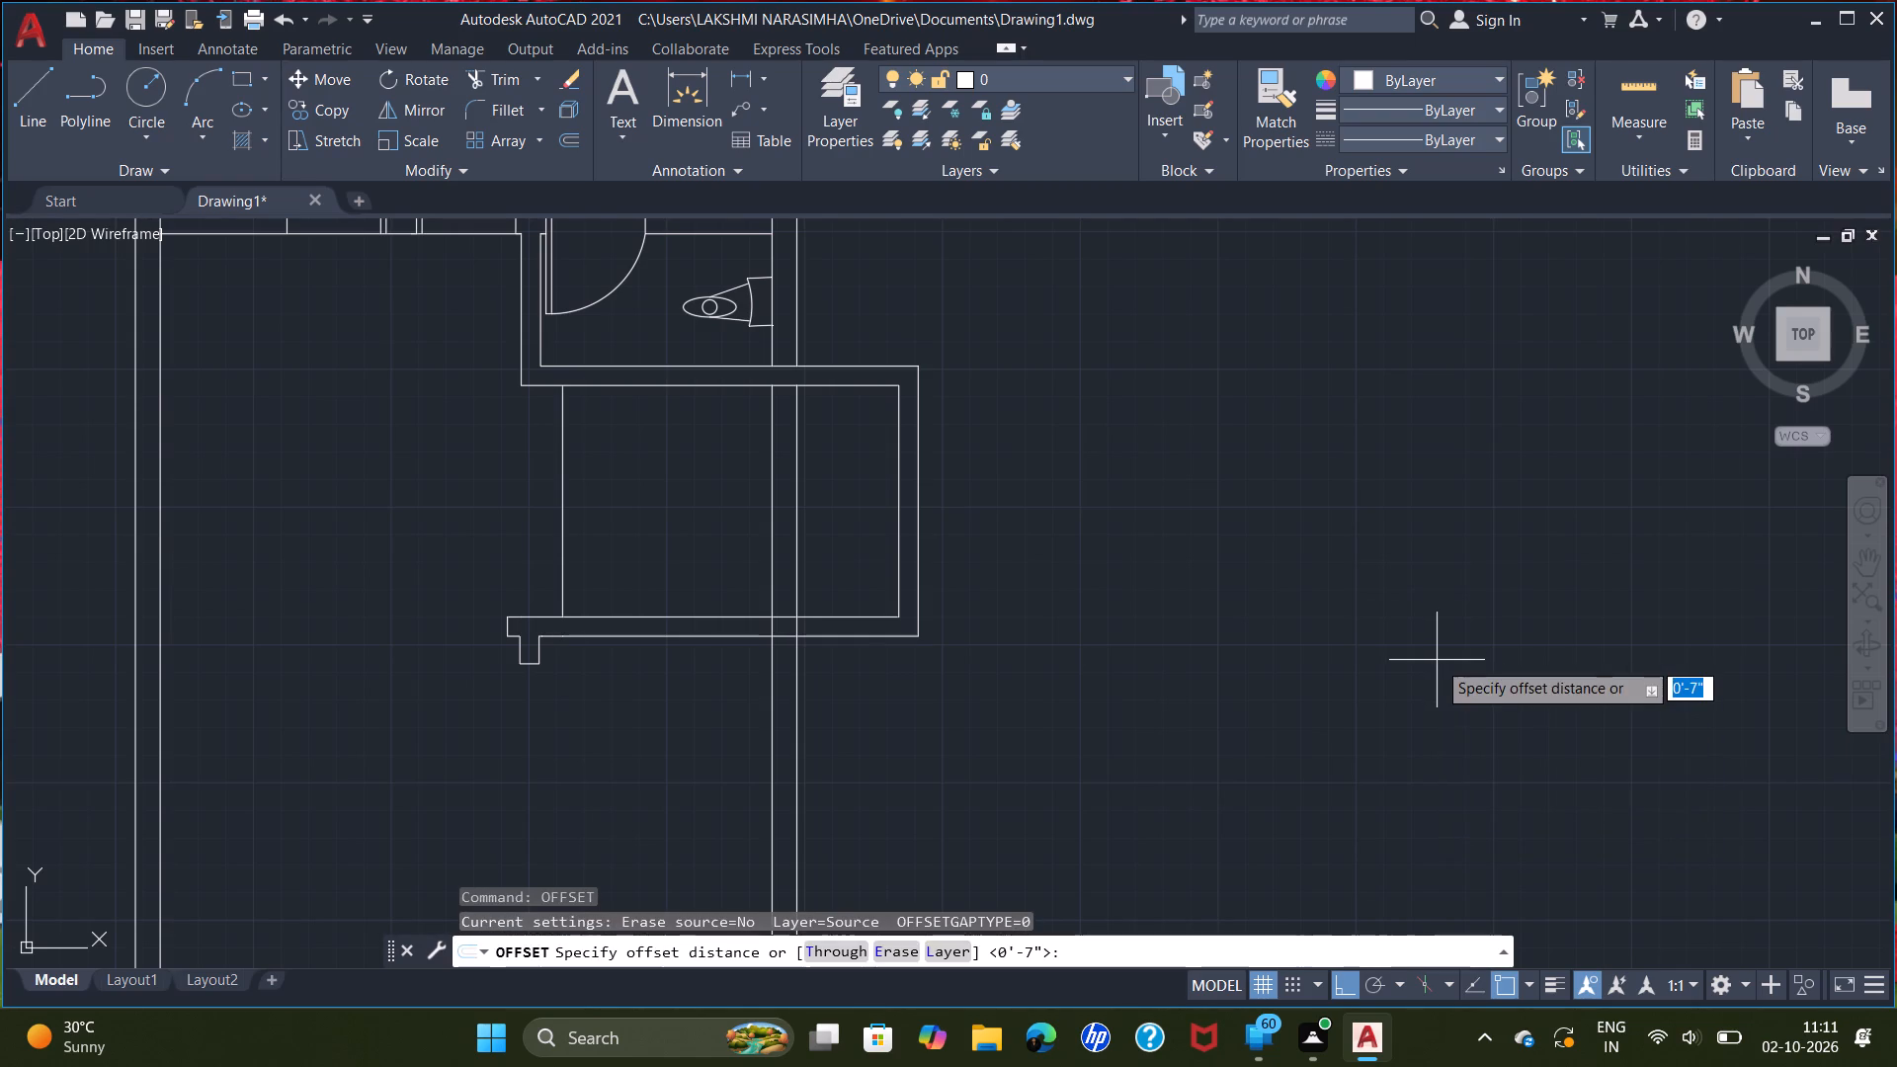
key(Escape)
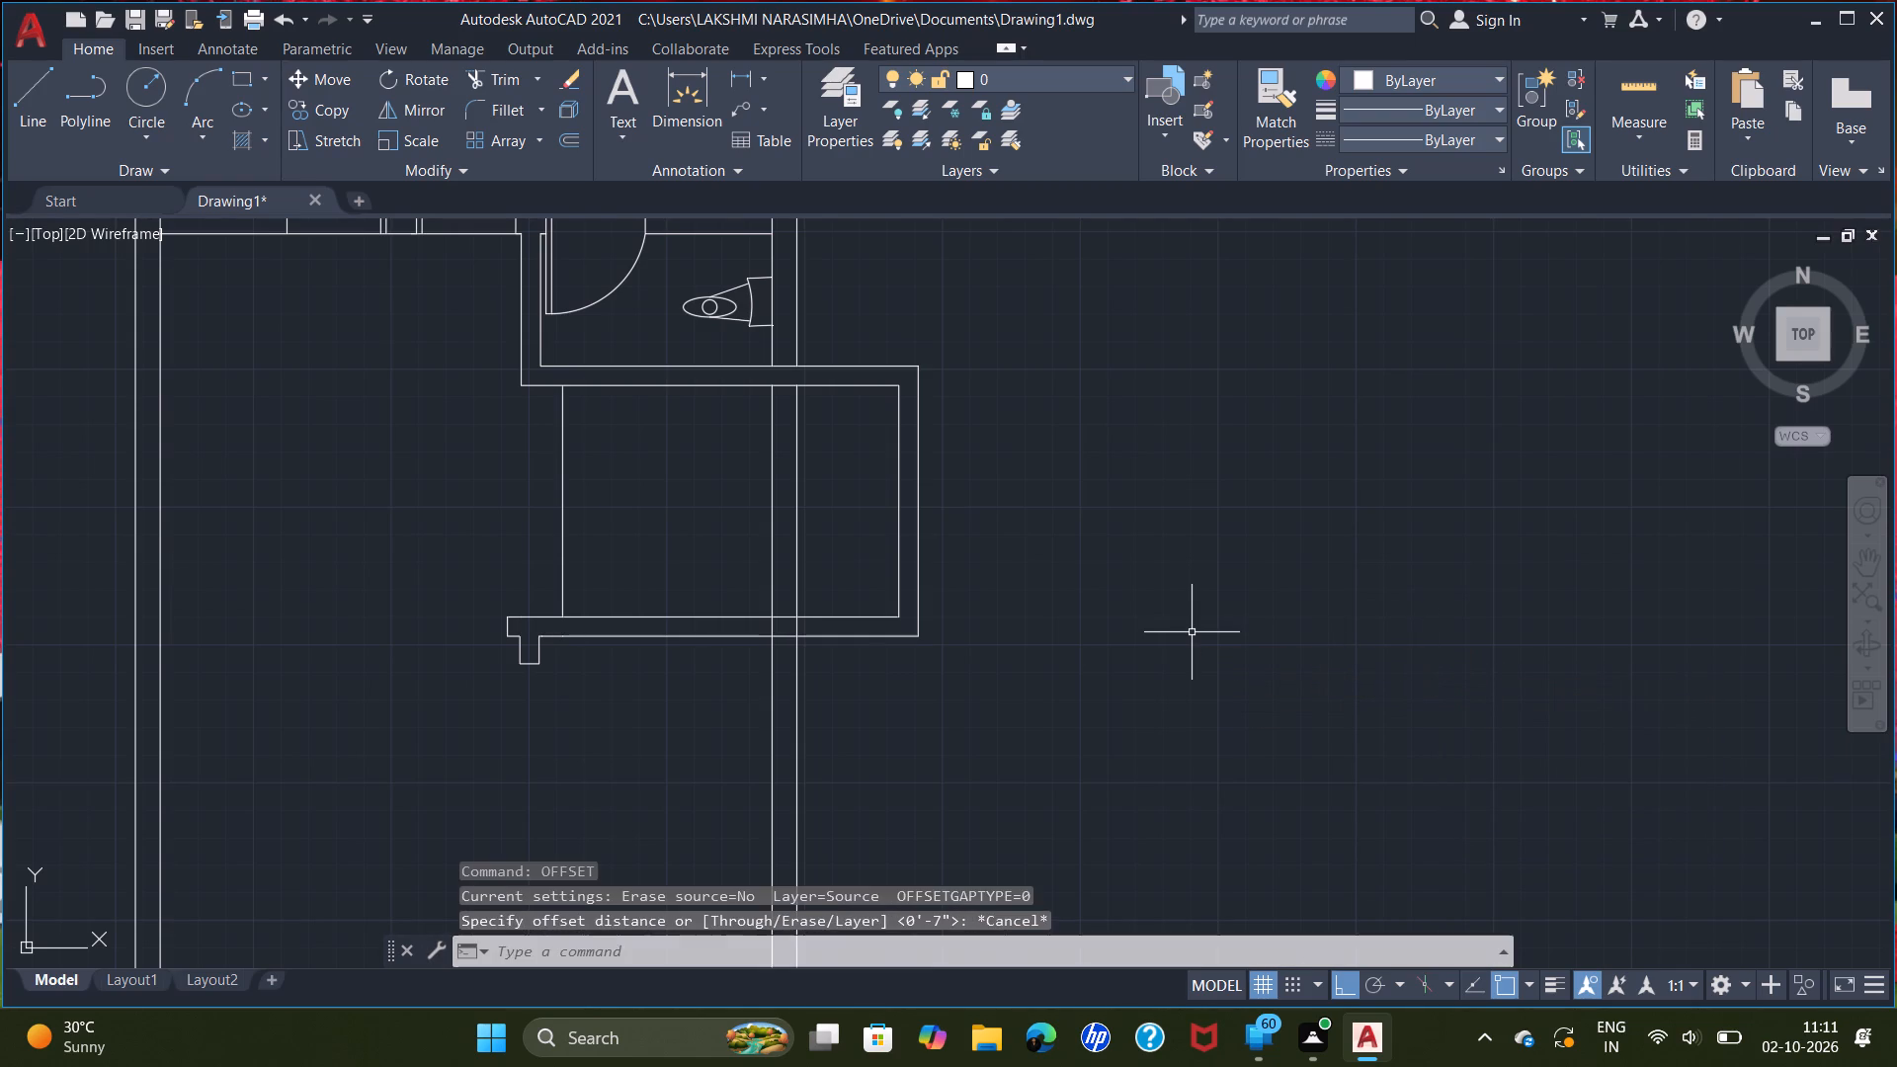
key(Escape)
Offset the outer bottom wall line of the projecting room 4' downward to place a parallel line below it.
key(o)
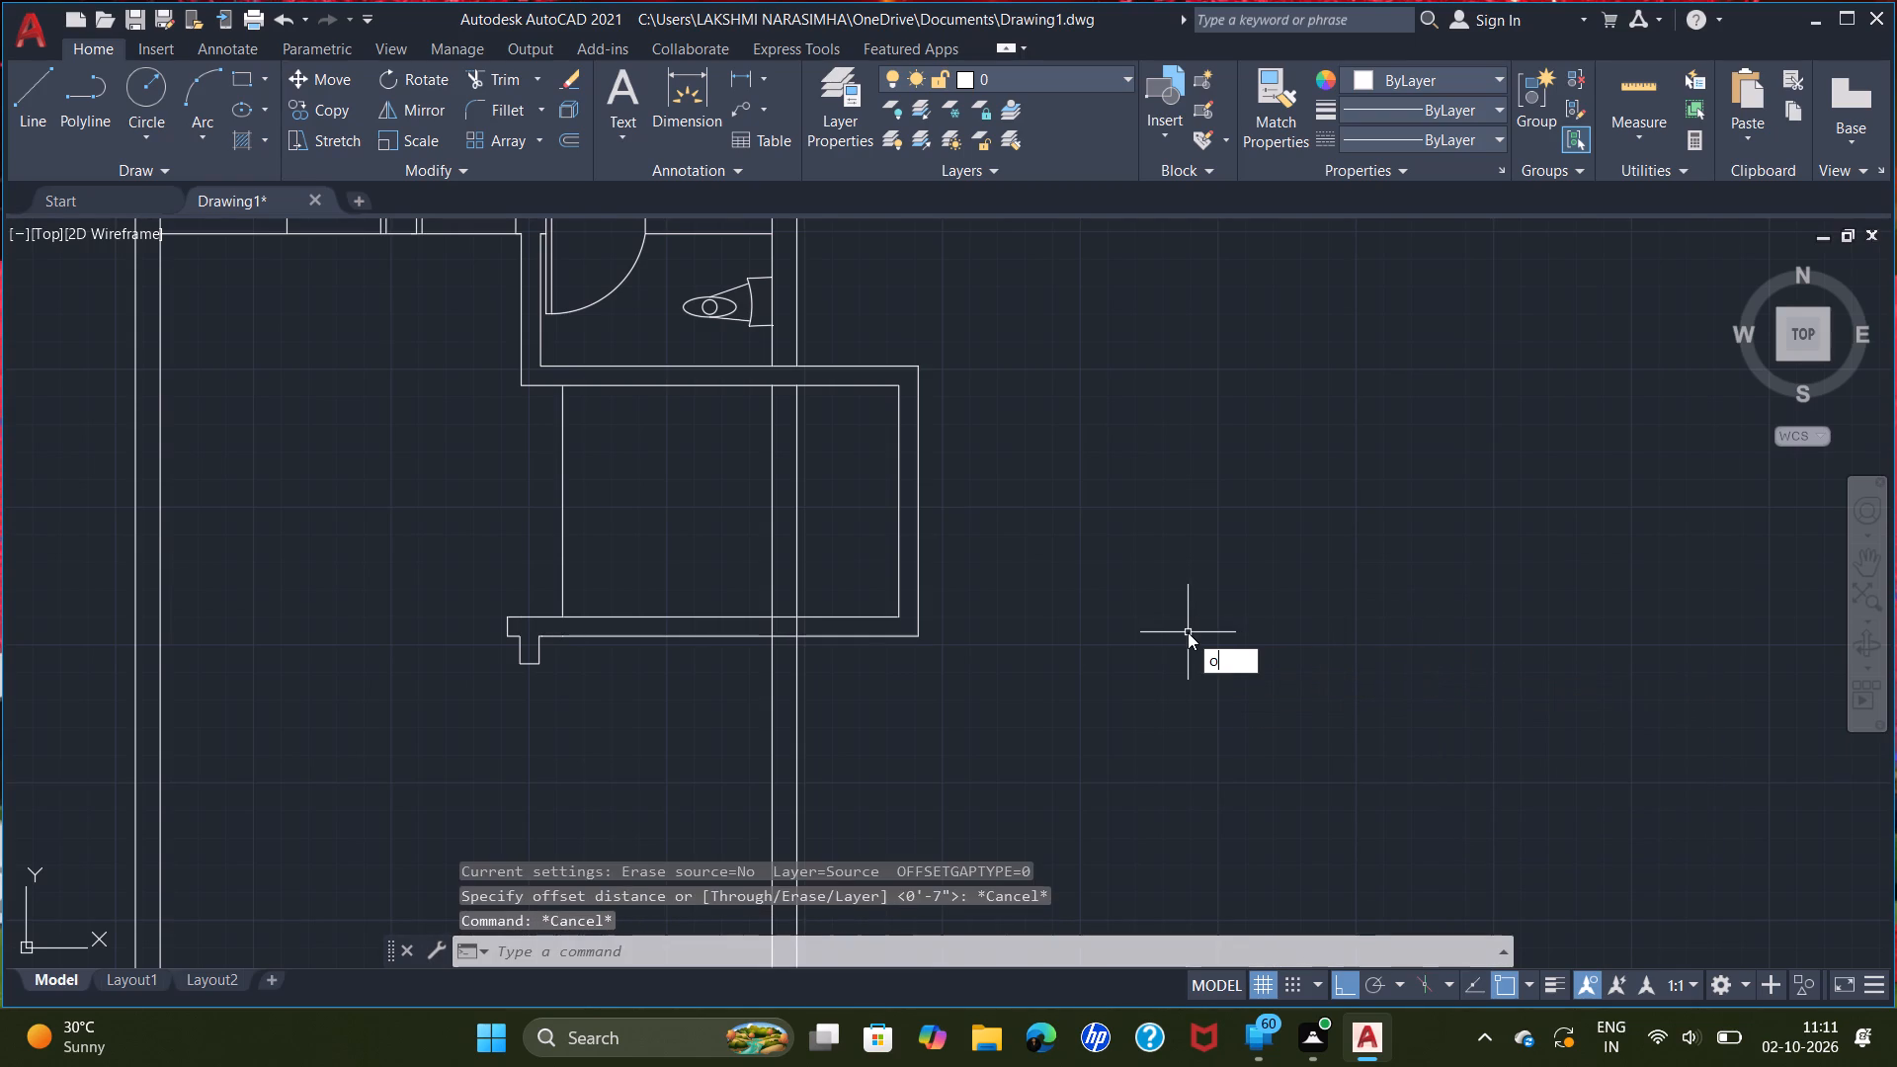
key(f)
key(Return)
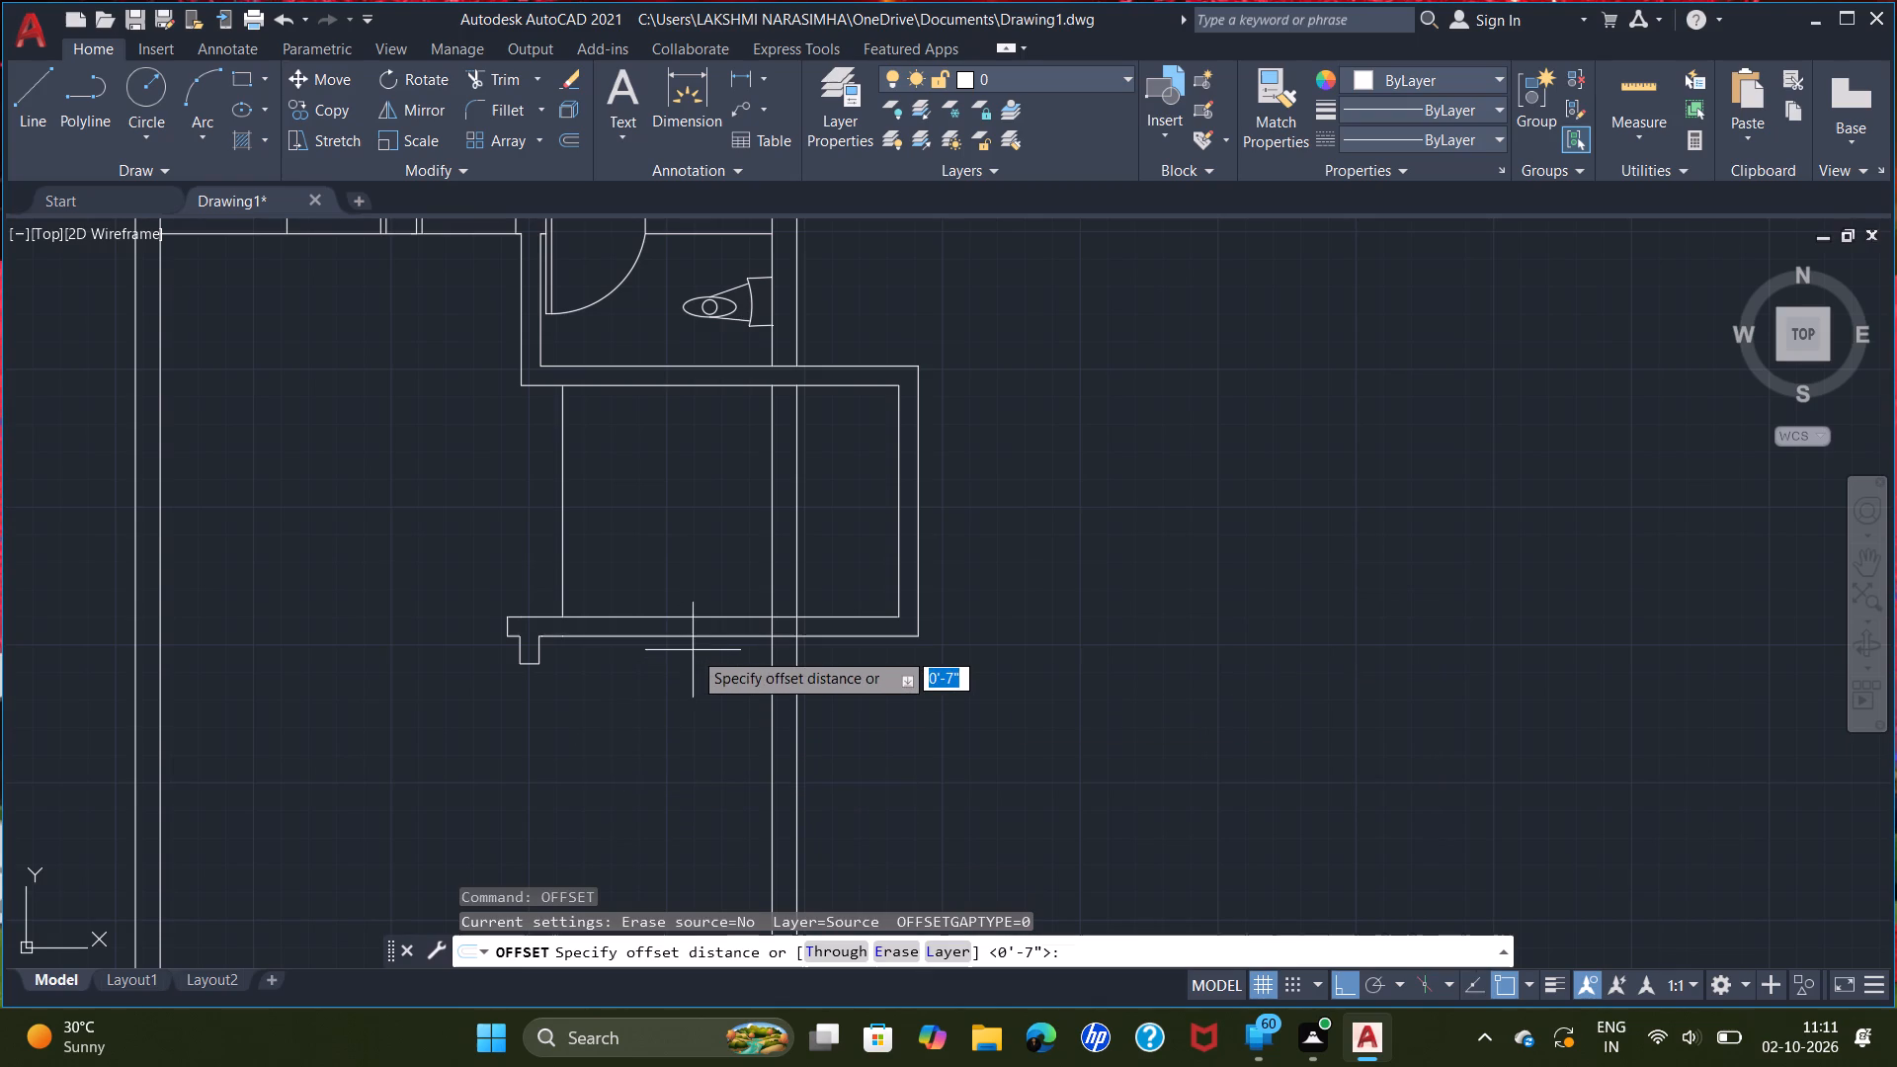
key(4)
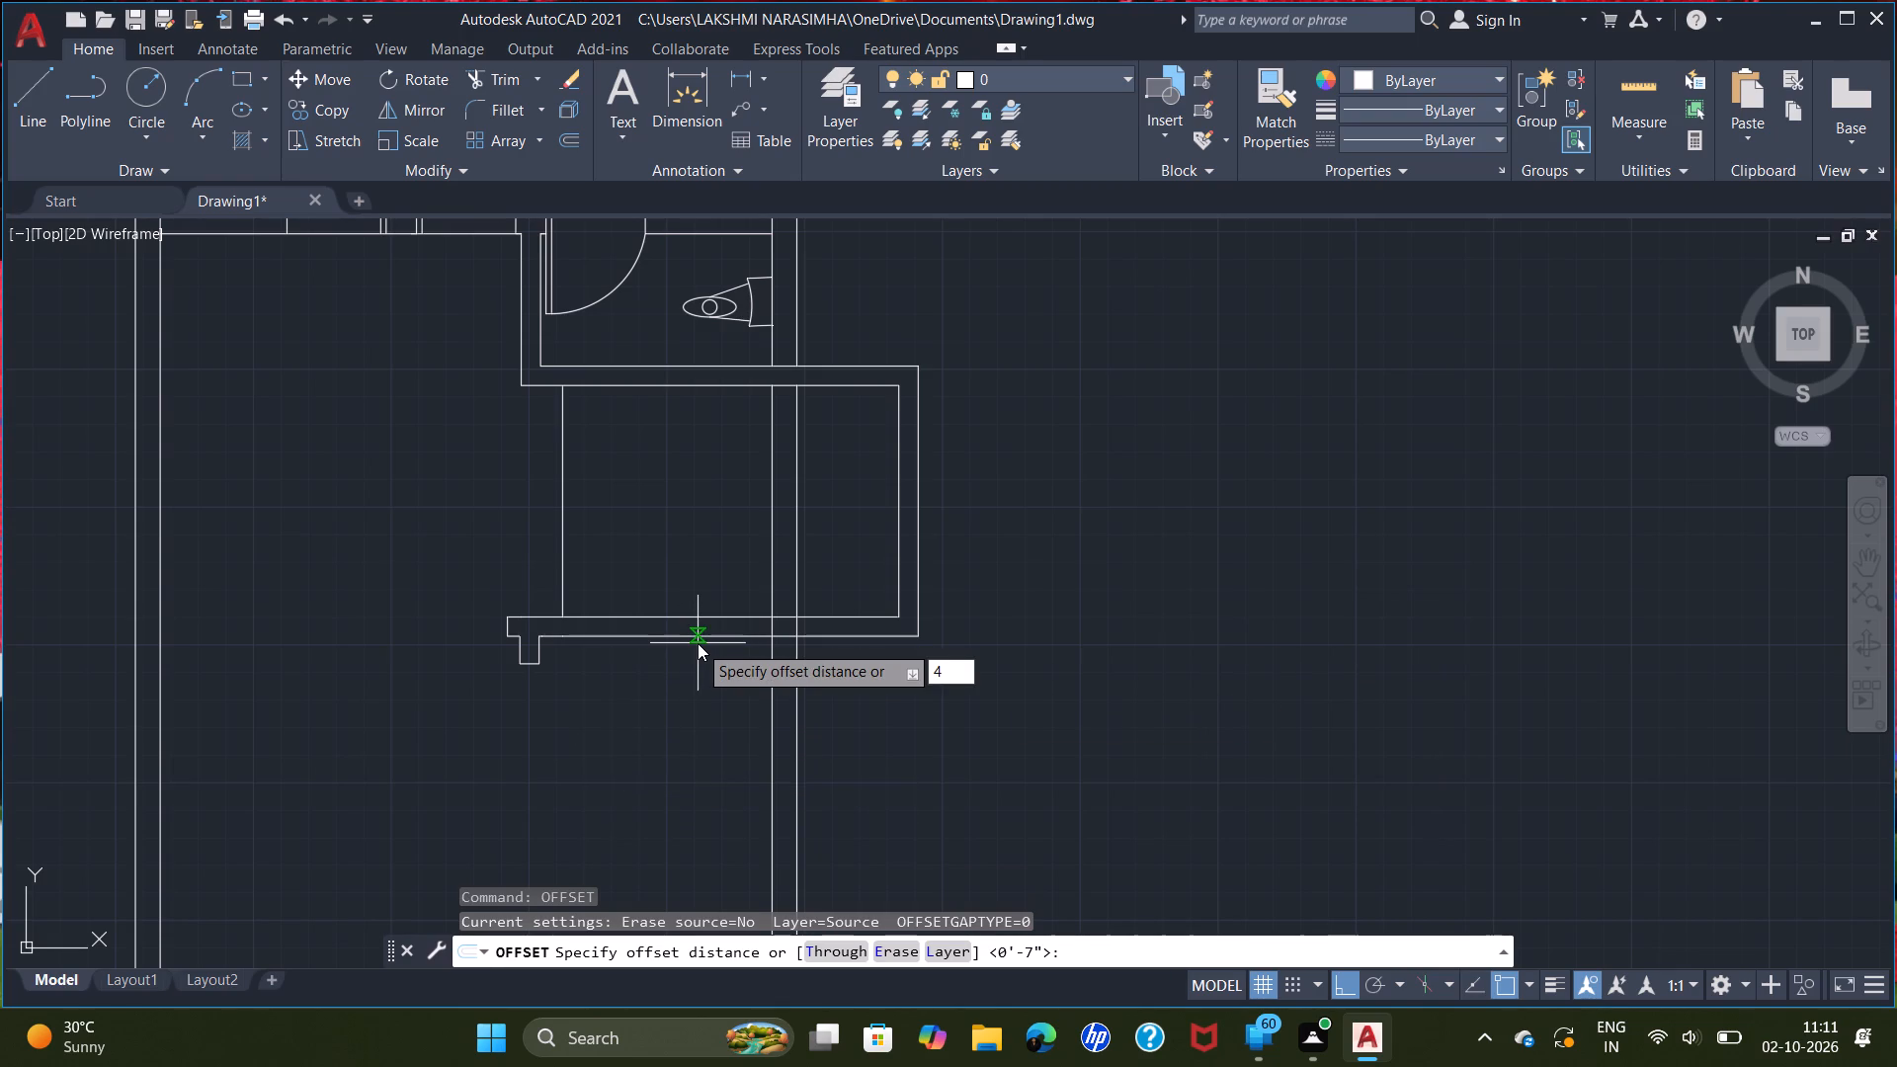
key(apostrophe)
key(Return)
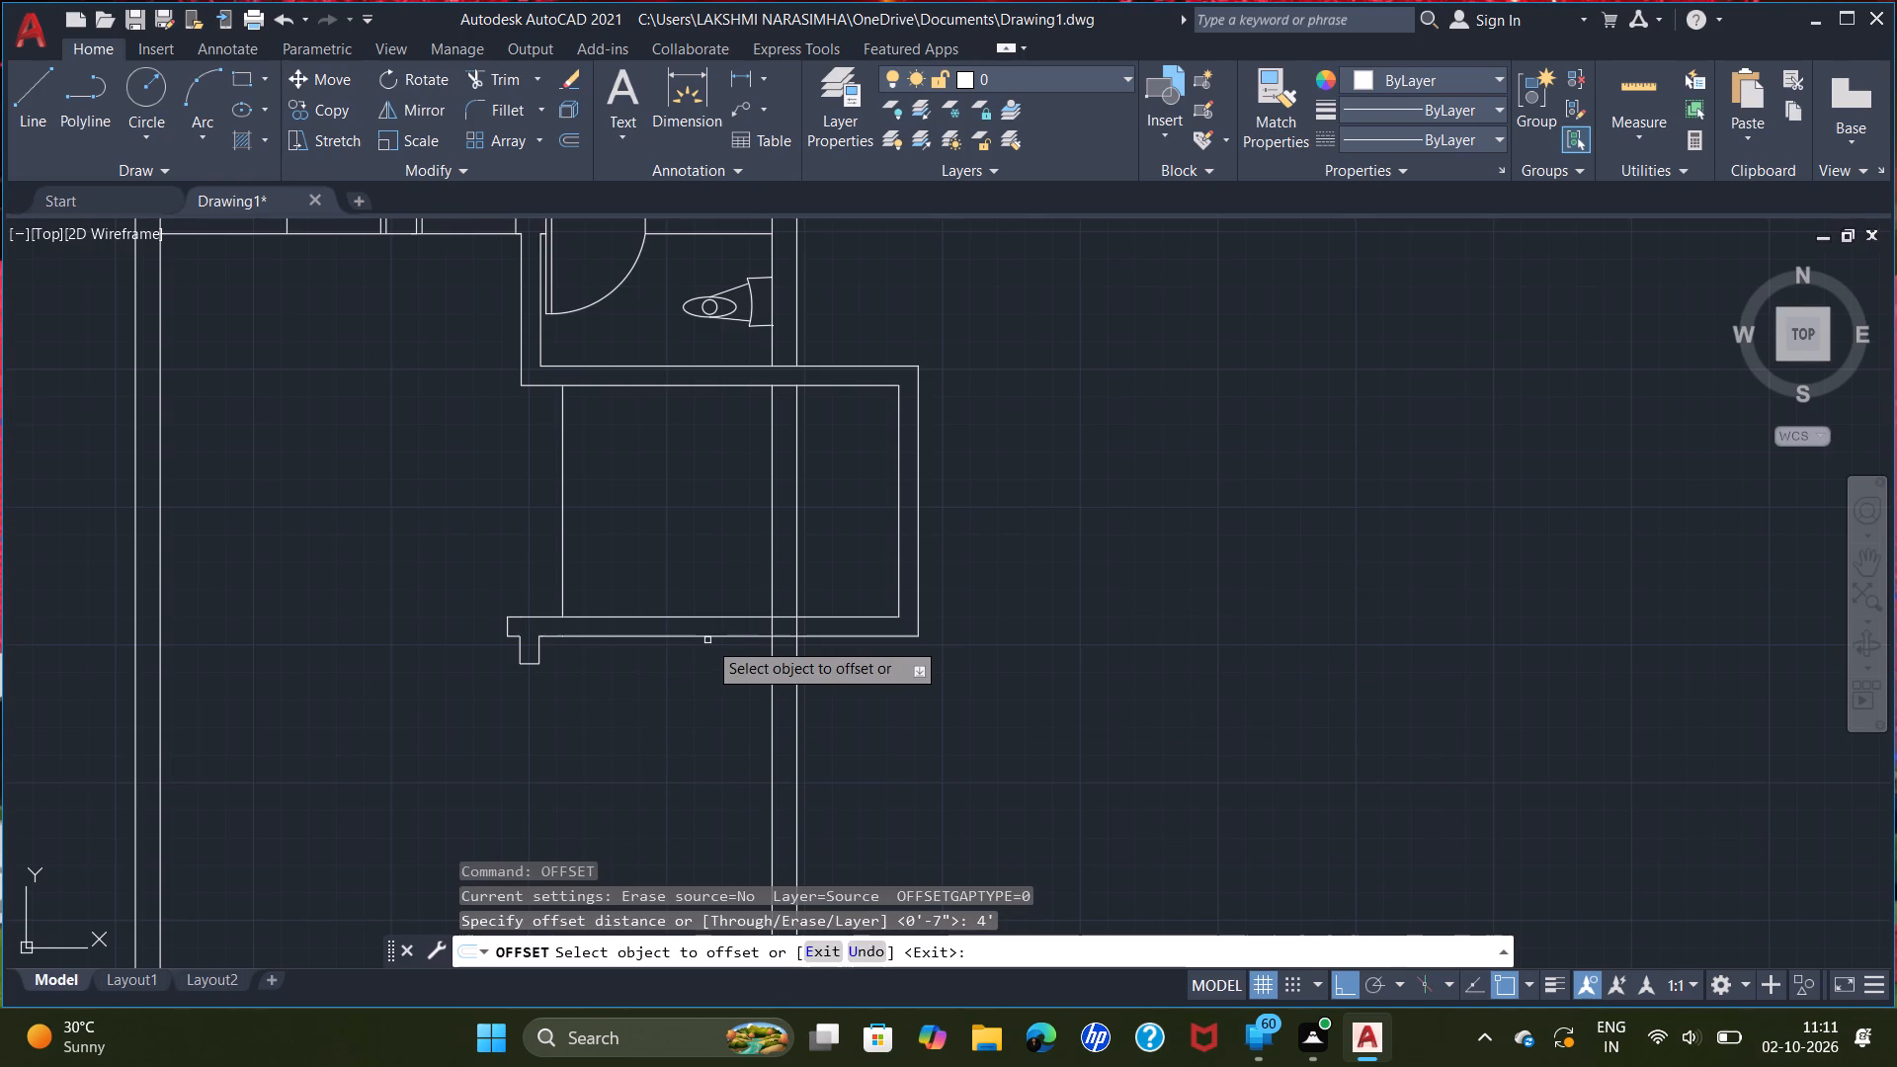
double_click(707, 636)
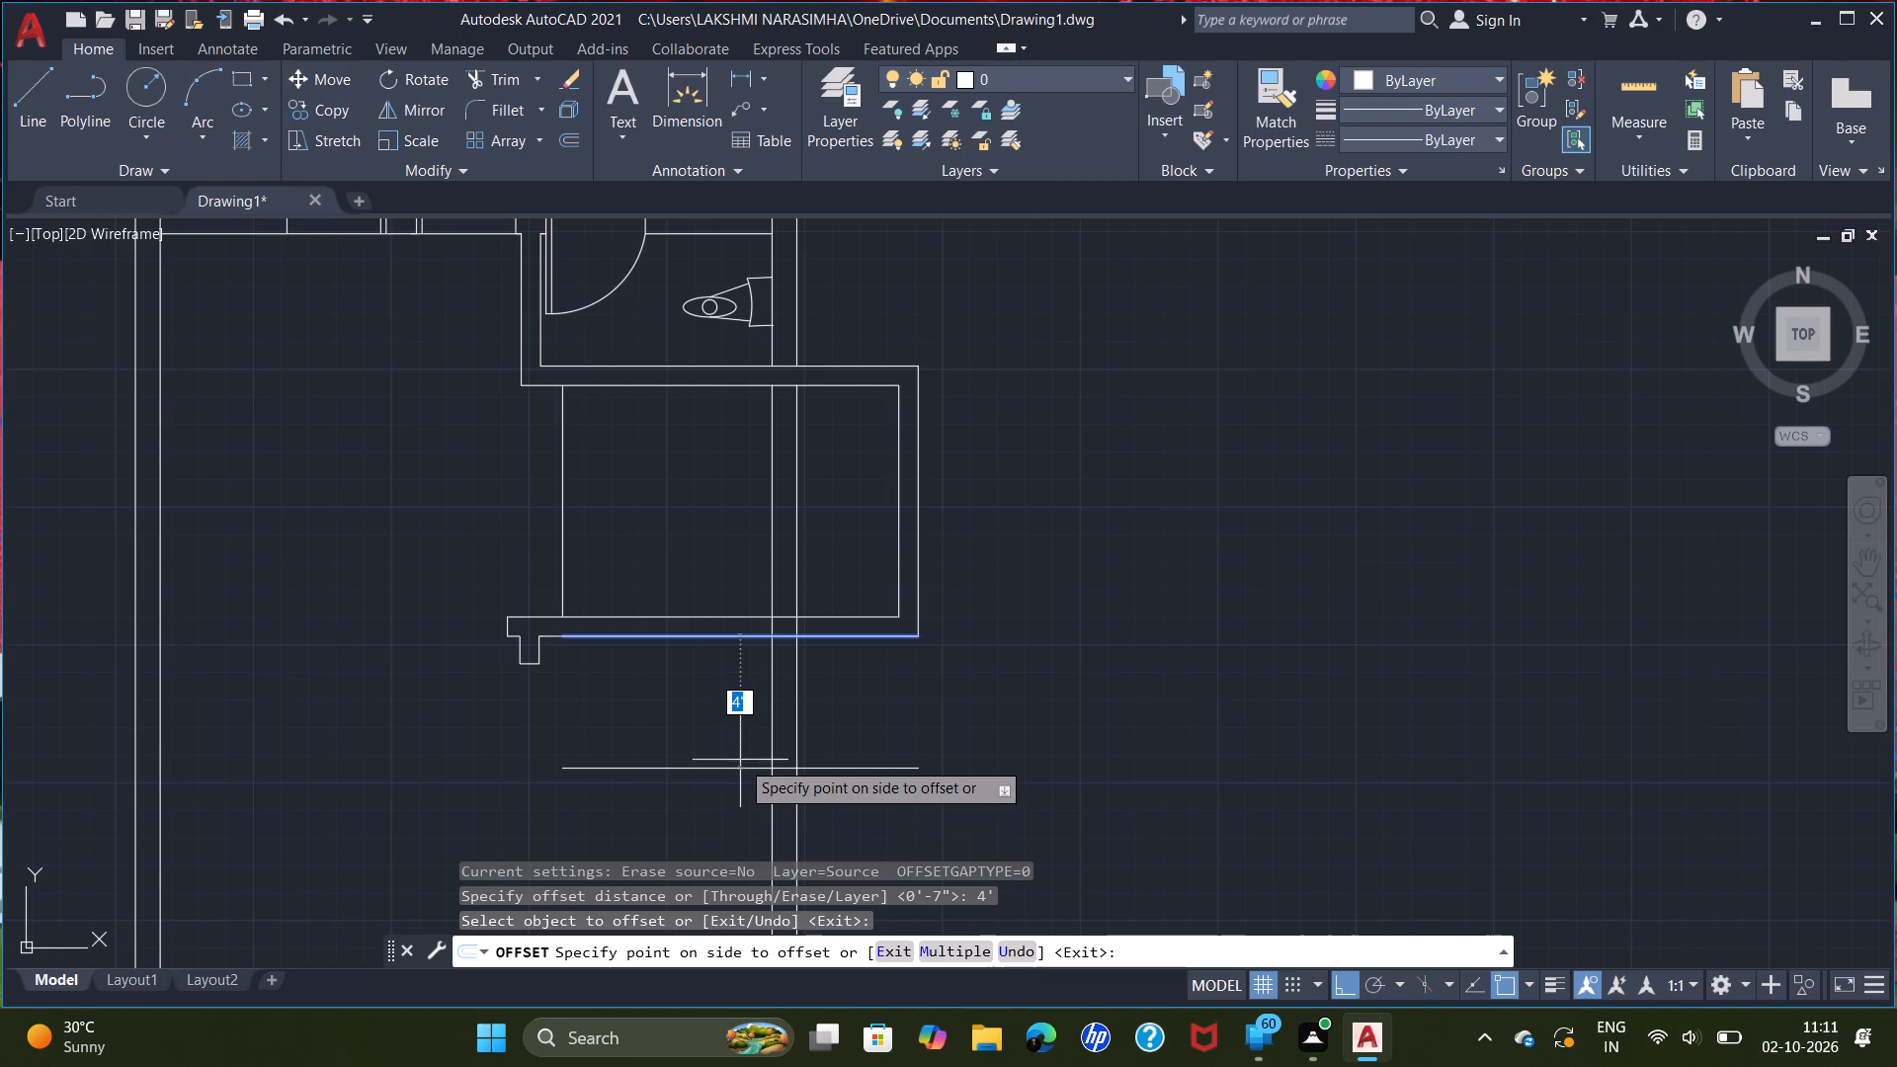
click(766, 769)
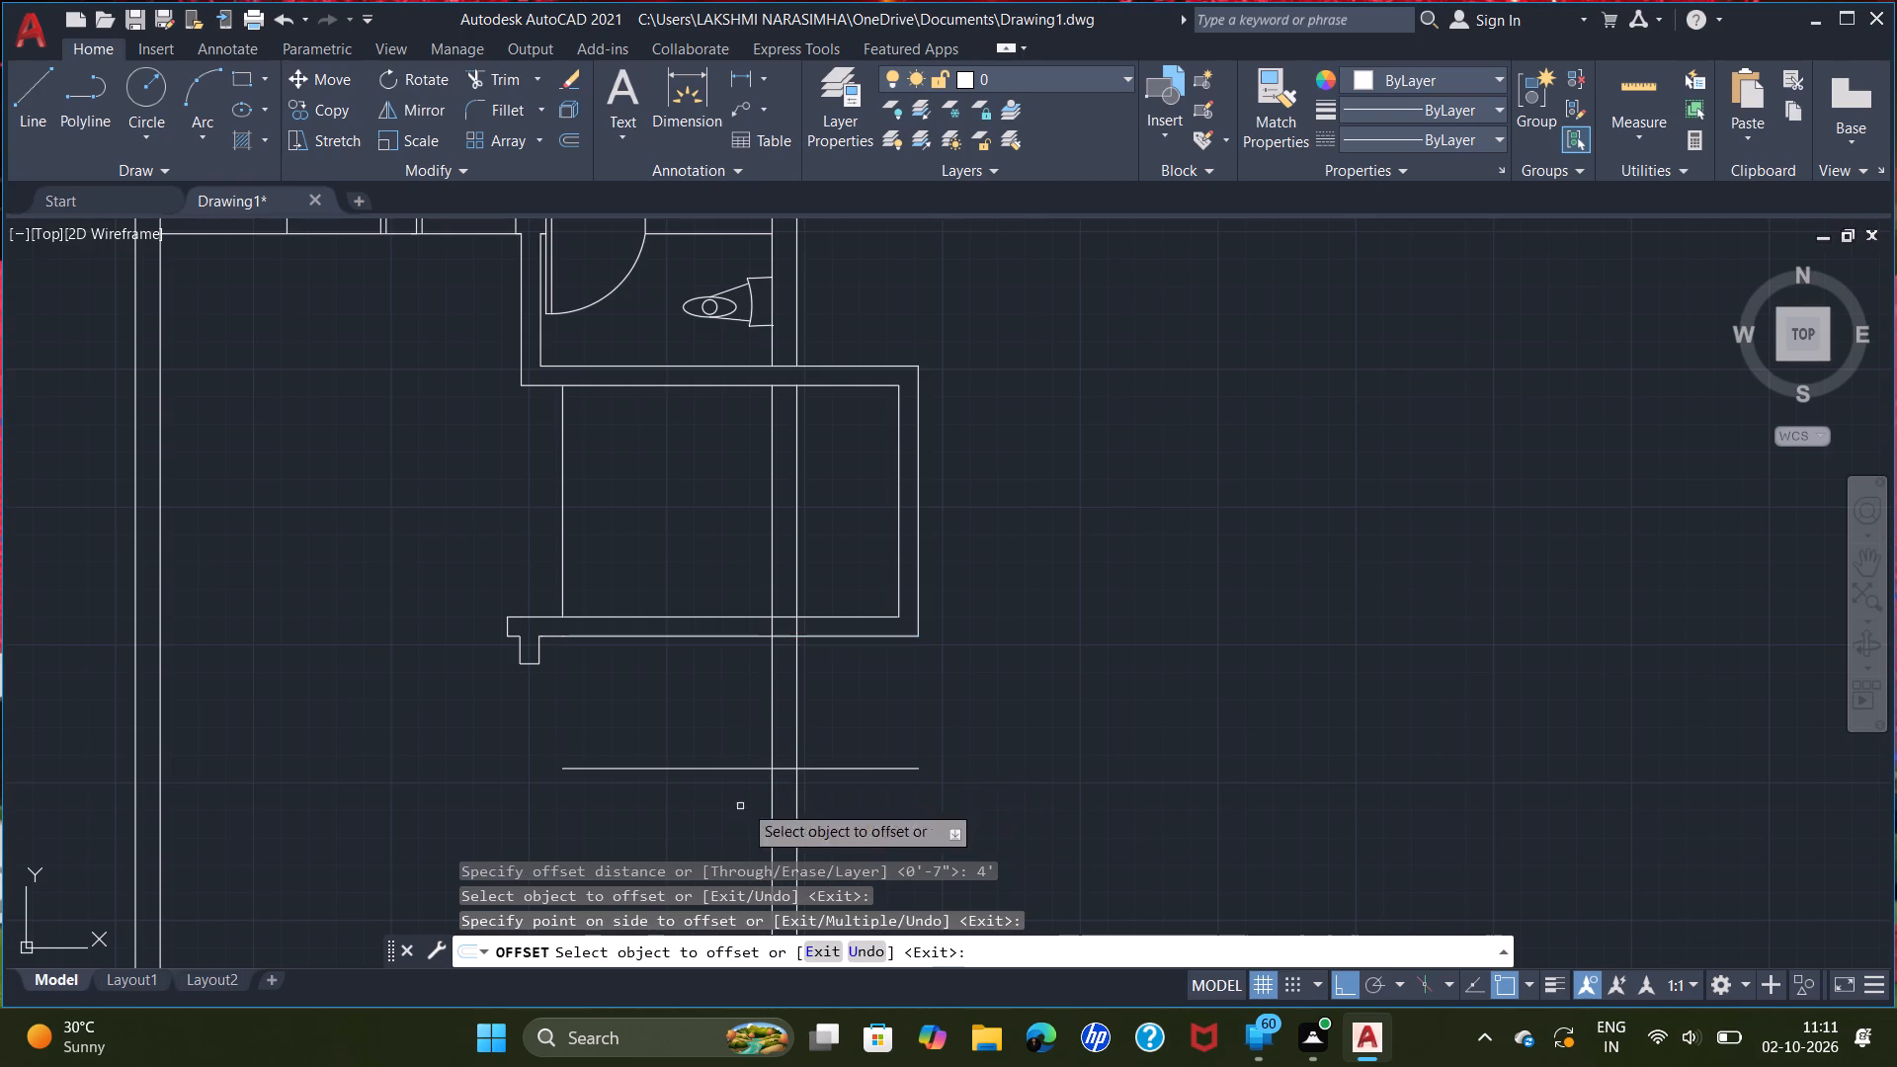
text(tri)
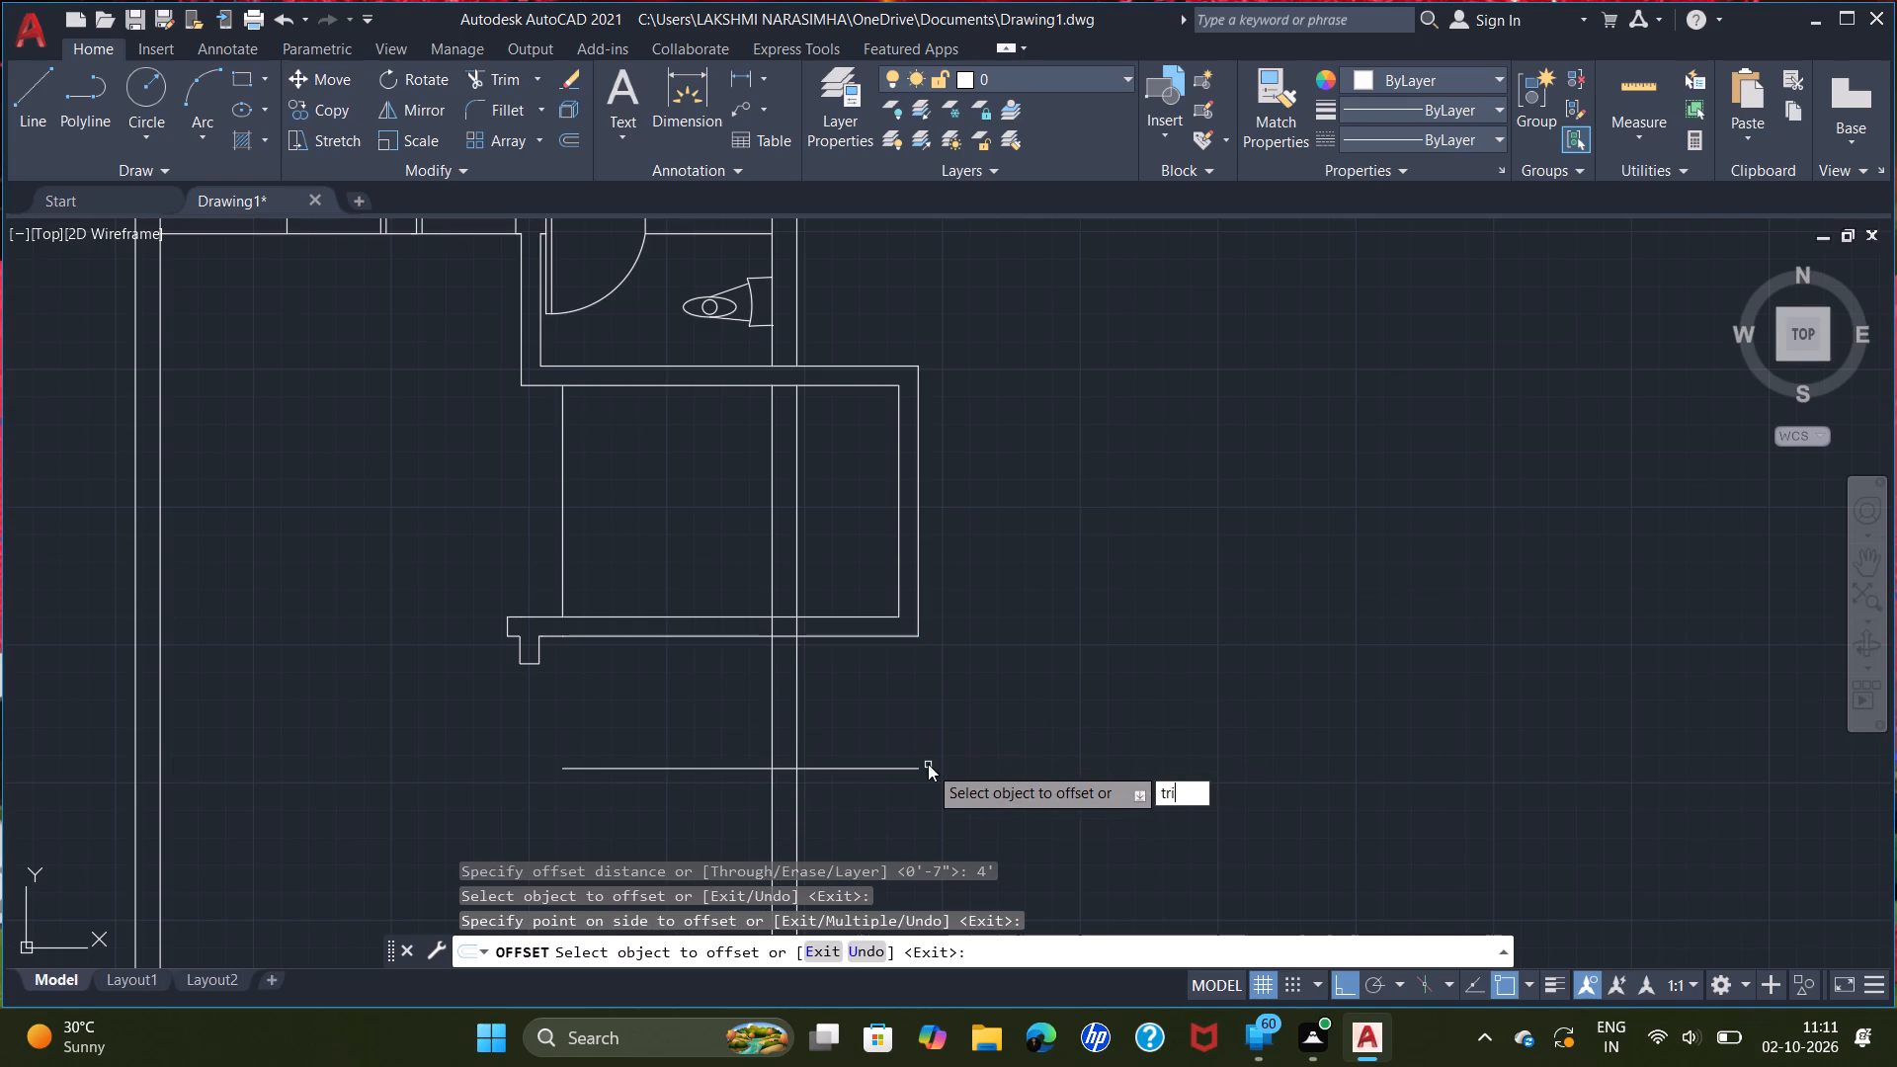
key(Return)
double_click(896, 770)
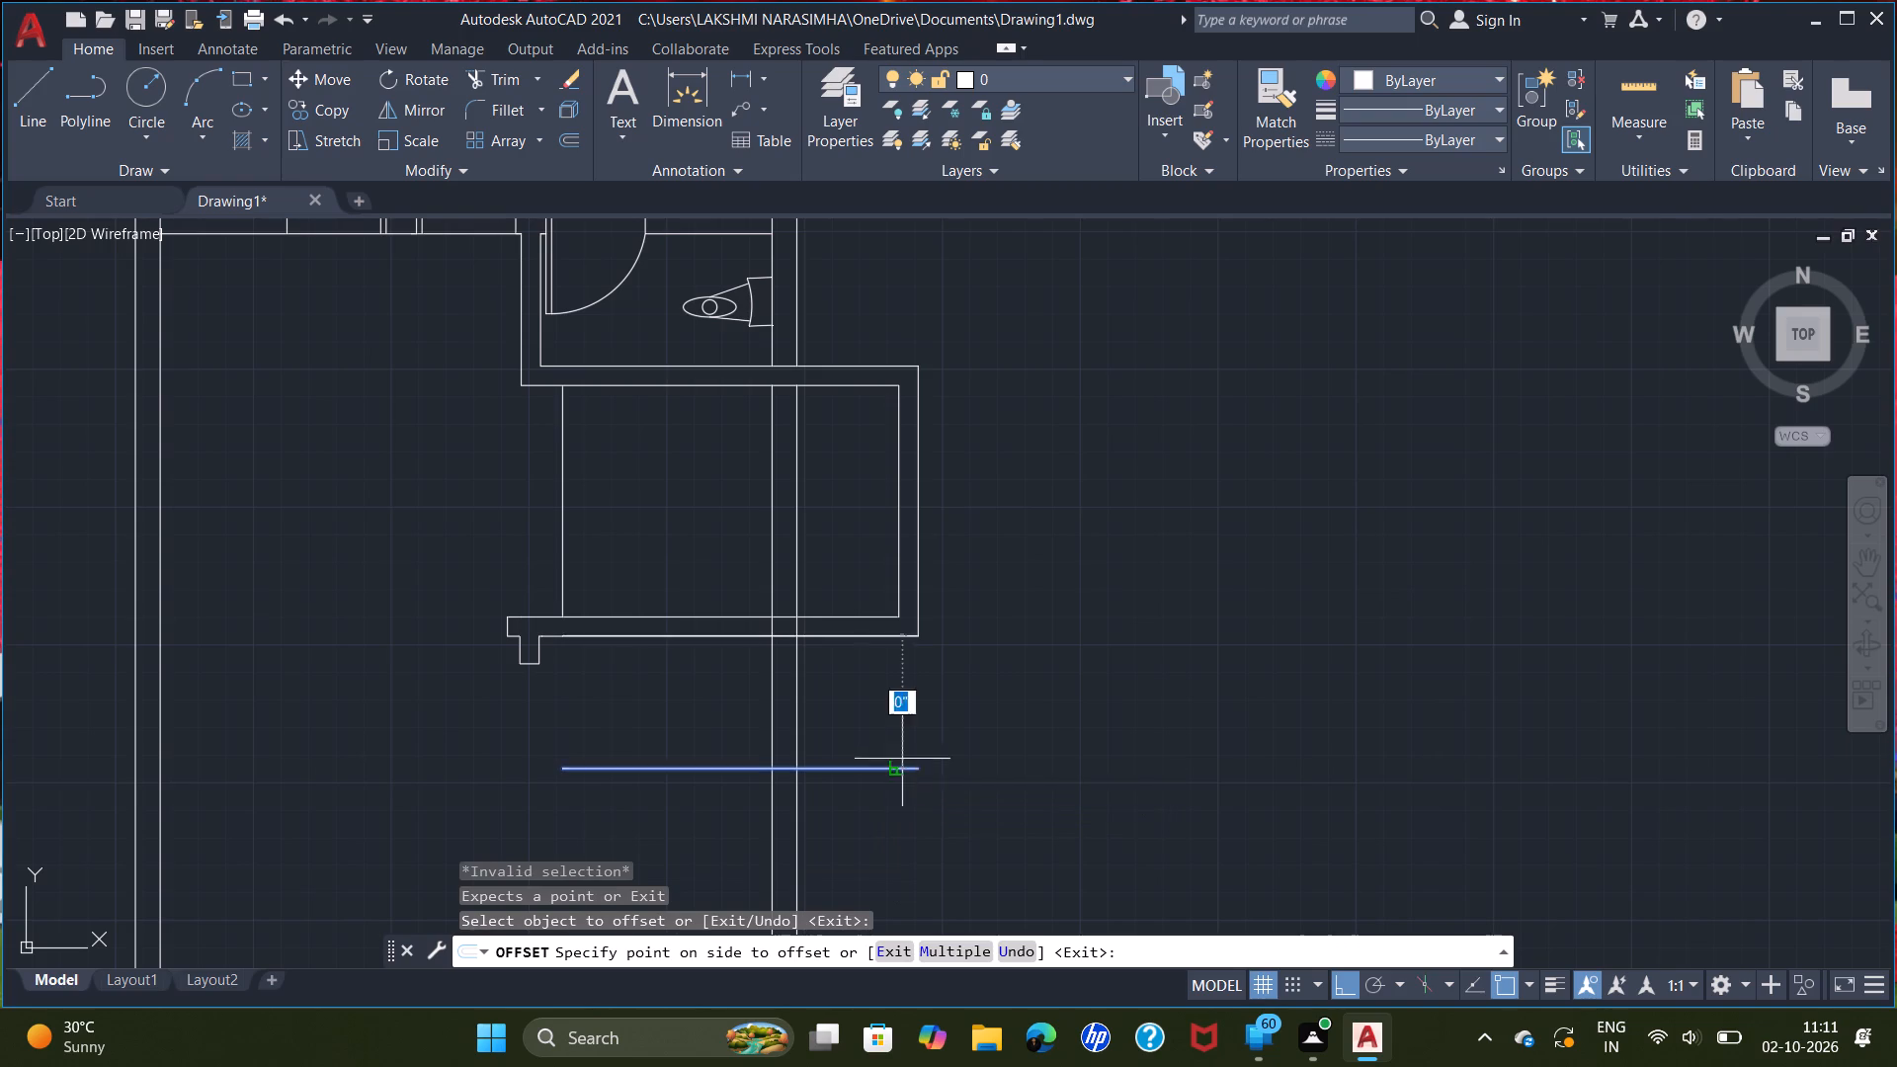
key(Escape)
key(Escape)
Trim the offset line below the projecting room back to the inner face of the east exterior wall.
key(t)
text(ri)
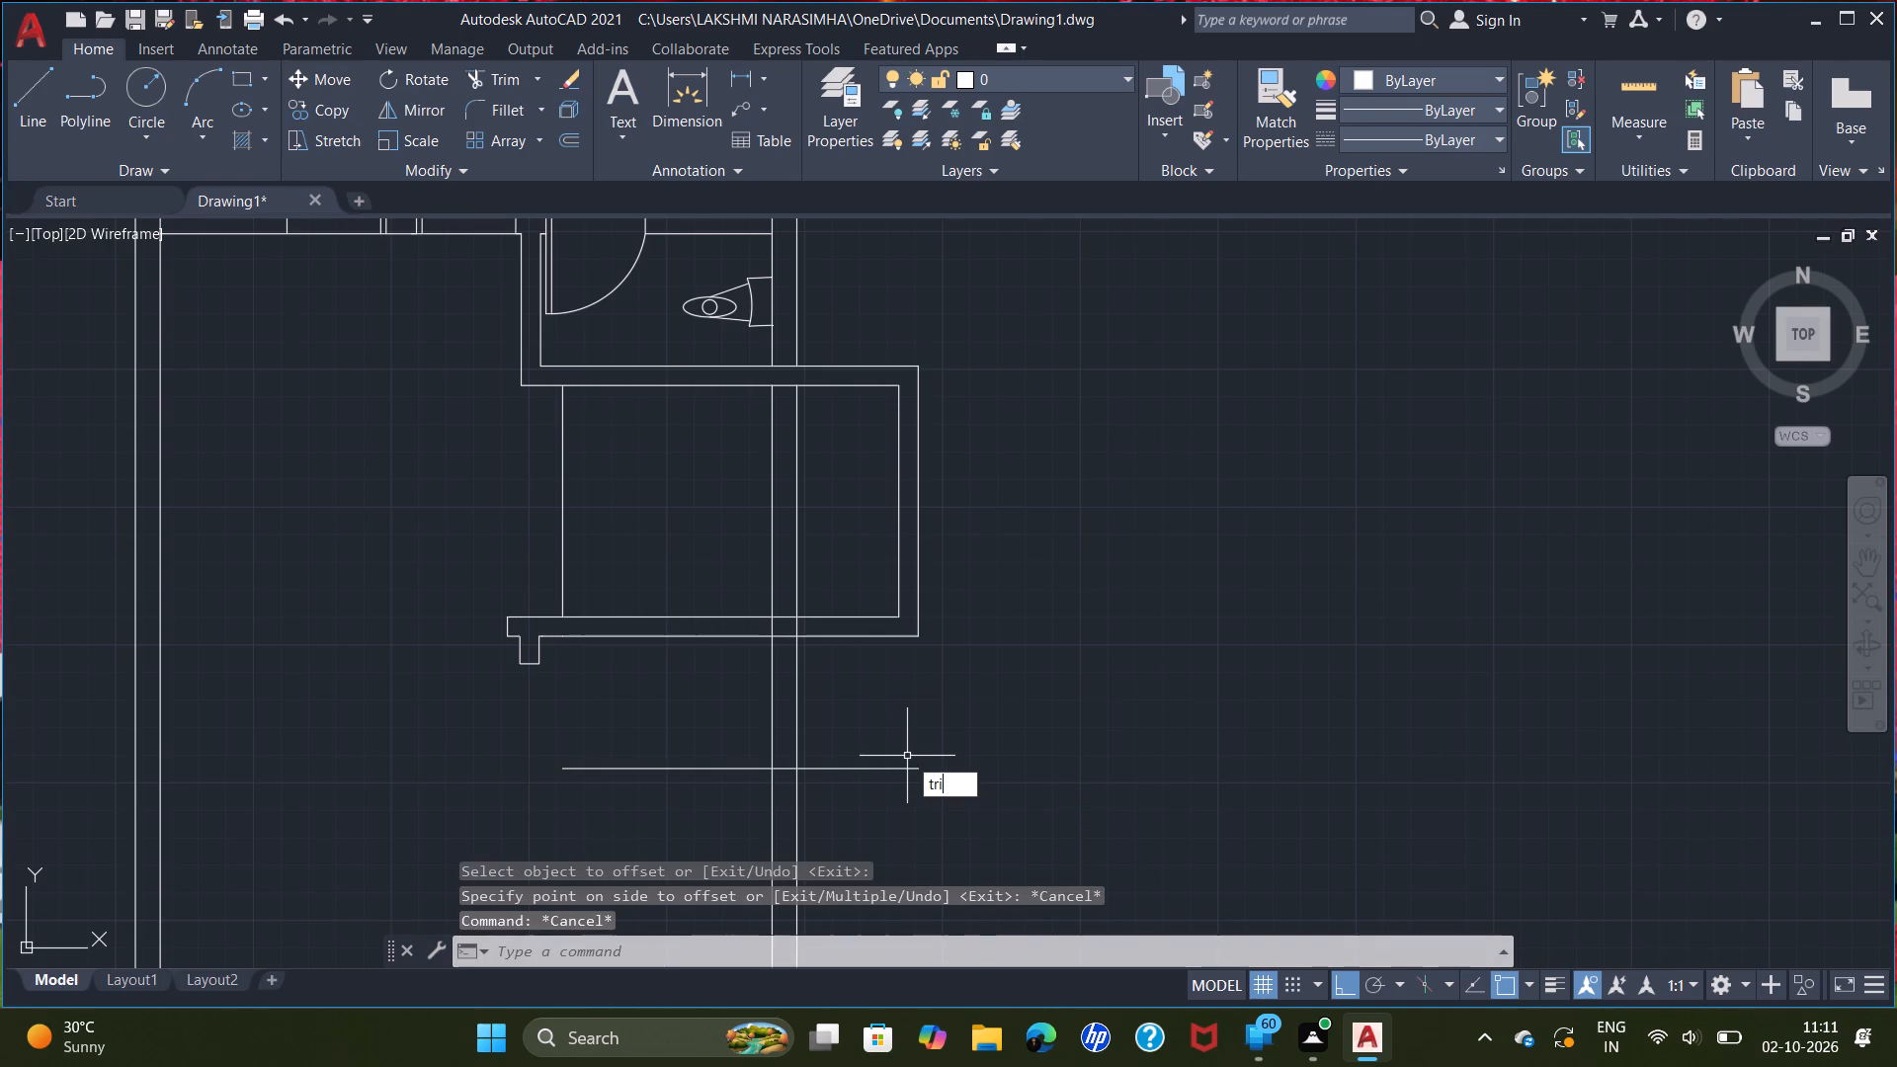
key(Return)
click(893, 766)
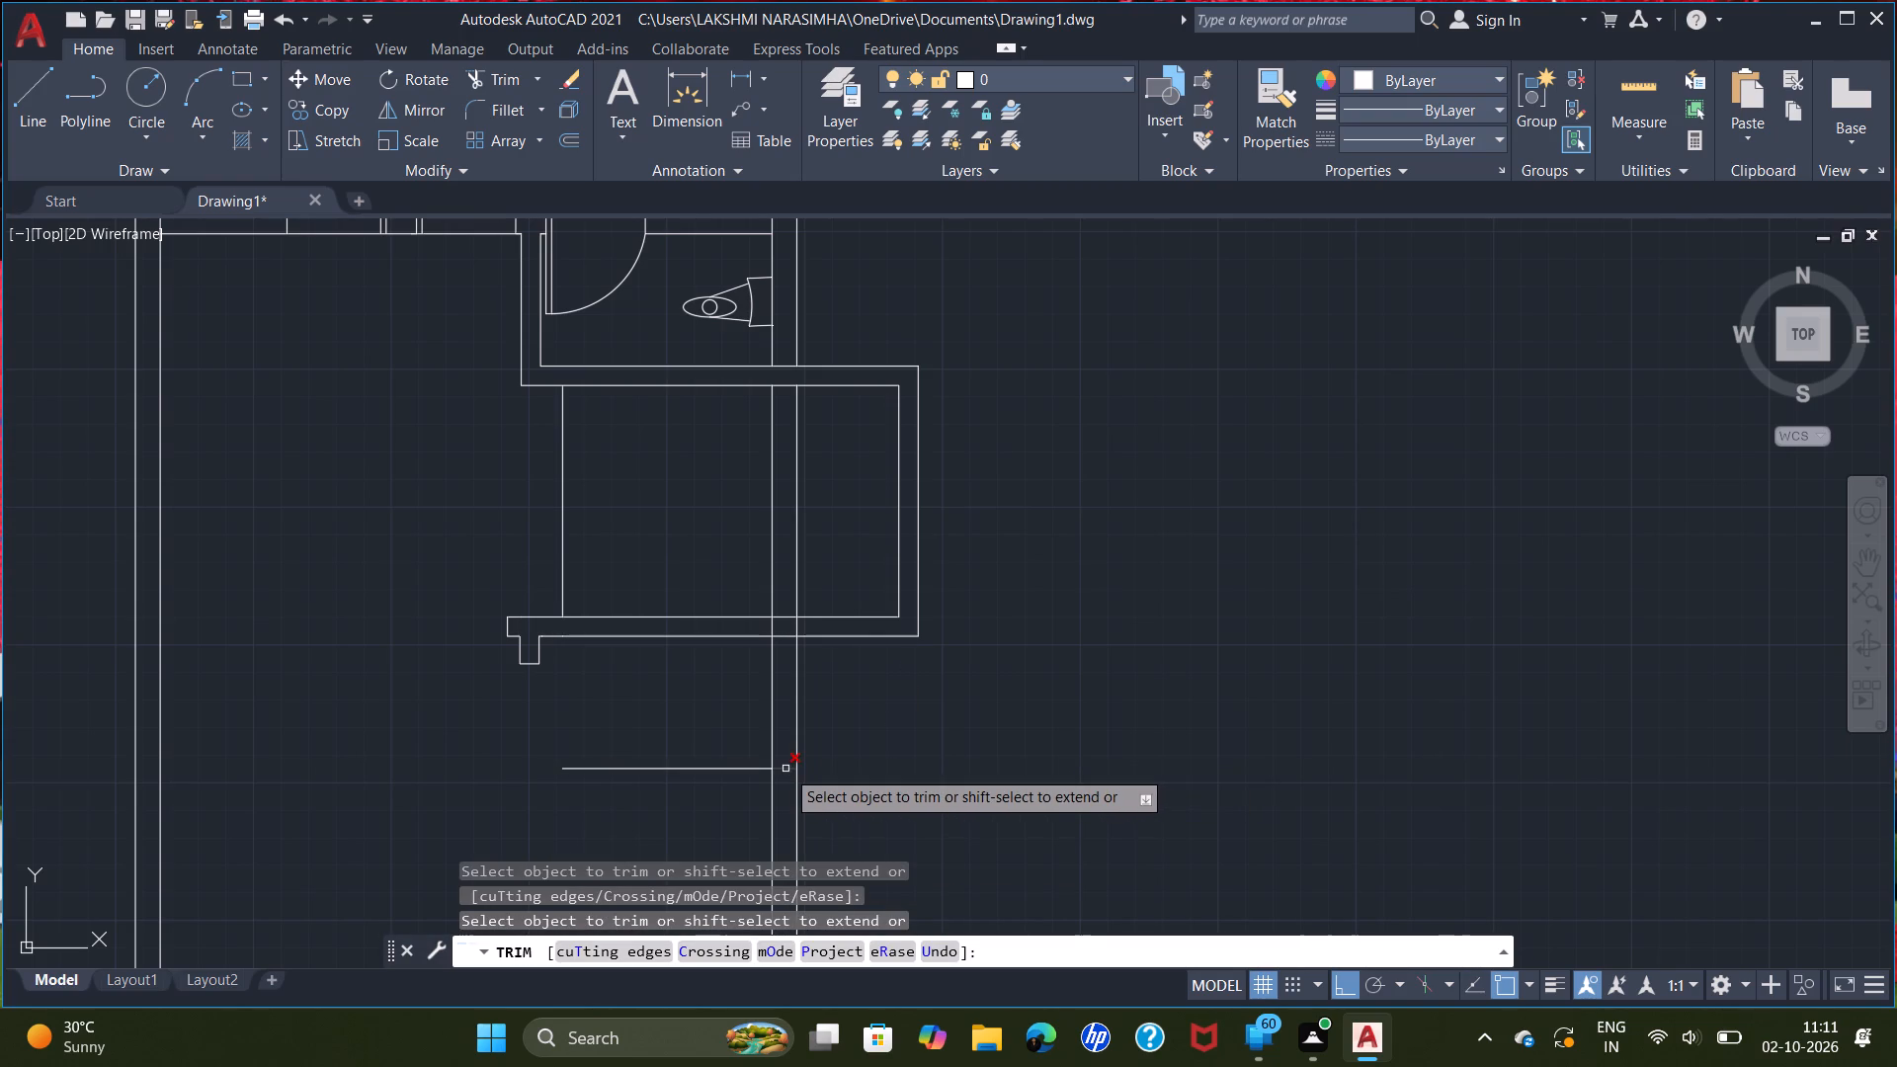
click(785, 769)
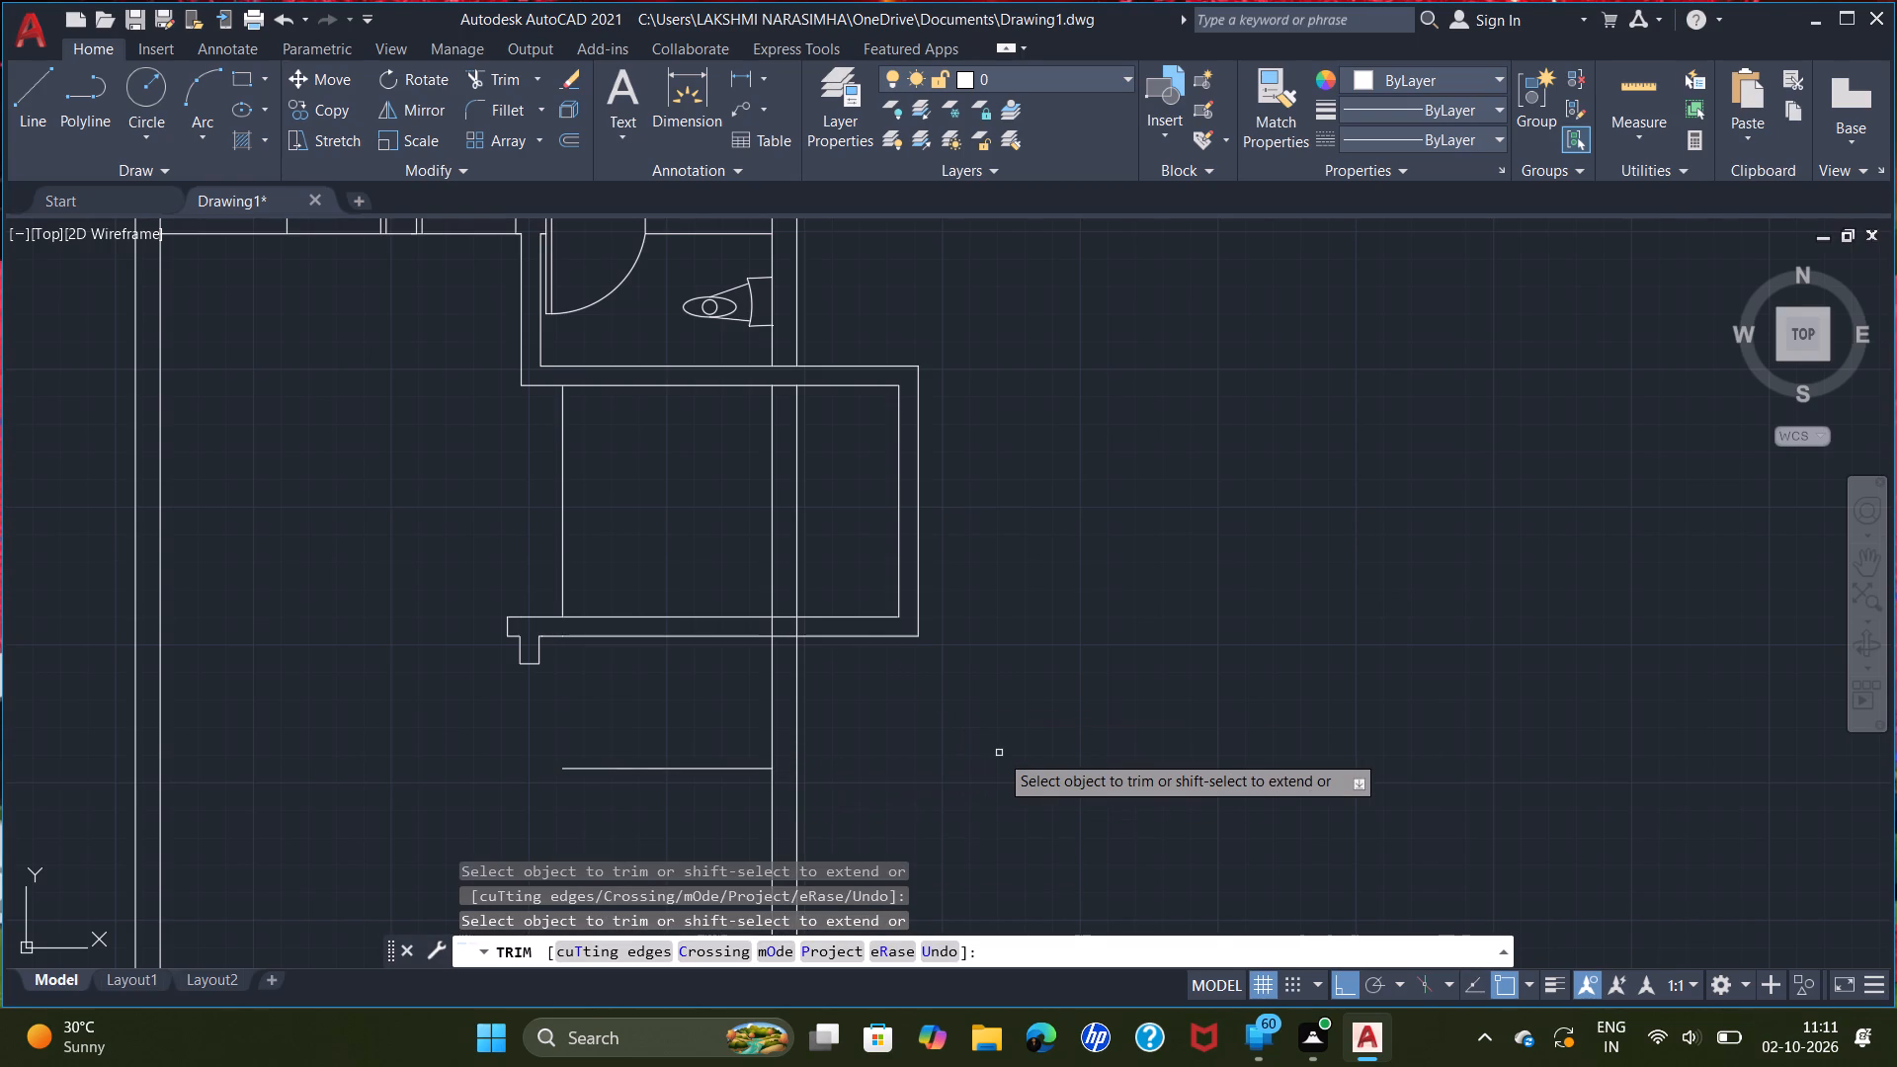
scroll(999, 754, down, 2)
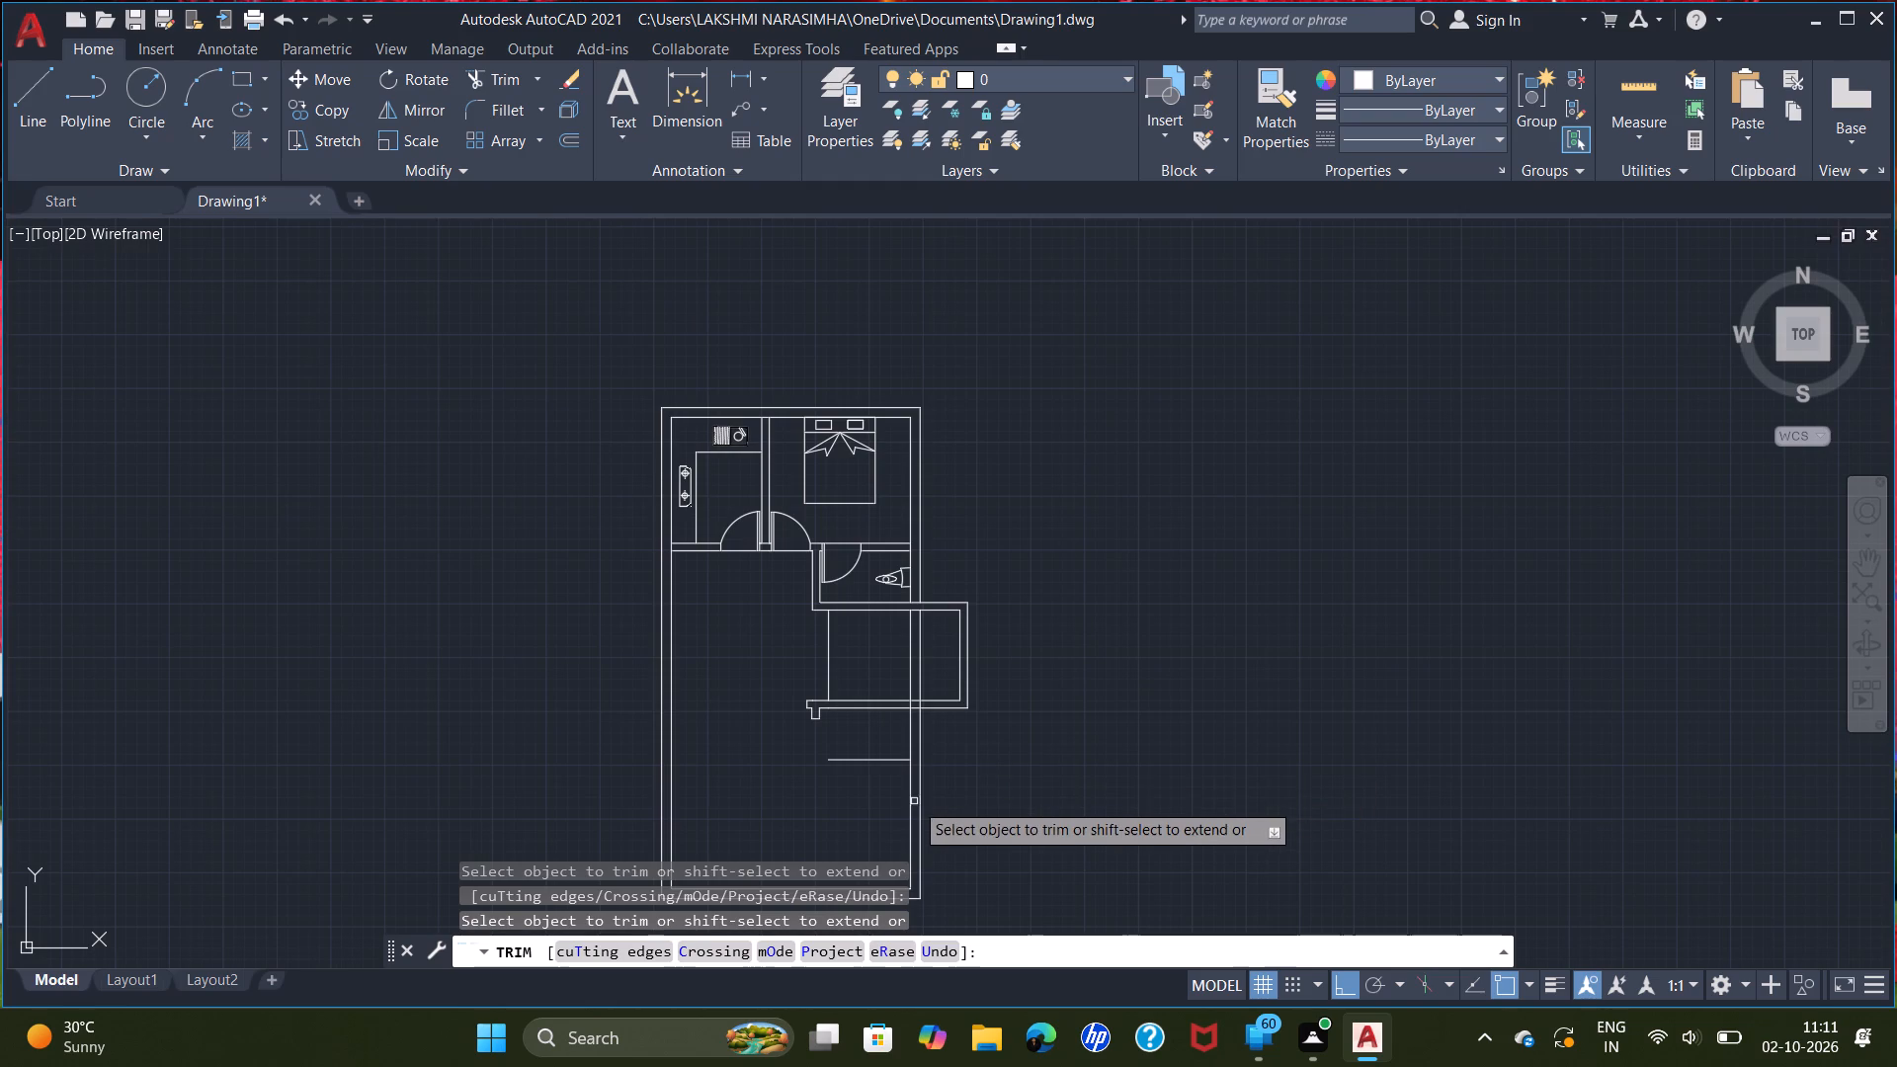
scroll(867, 802, up, 2)
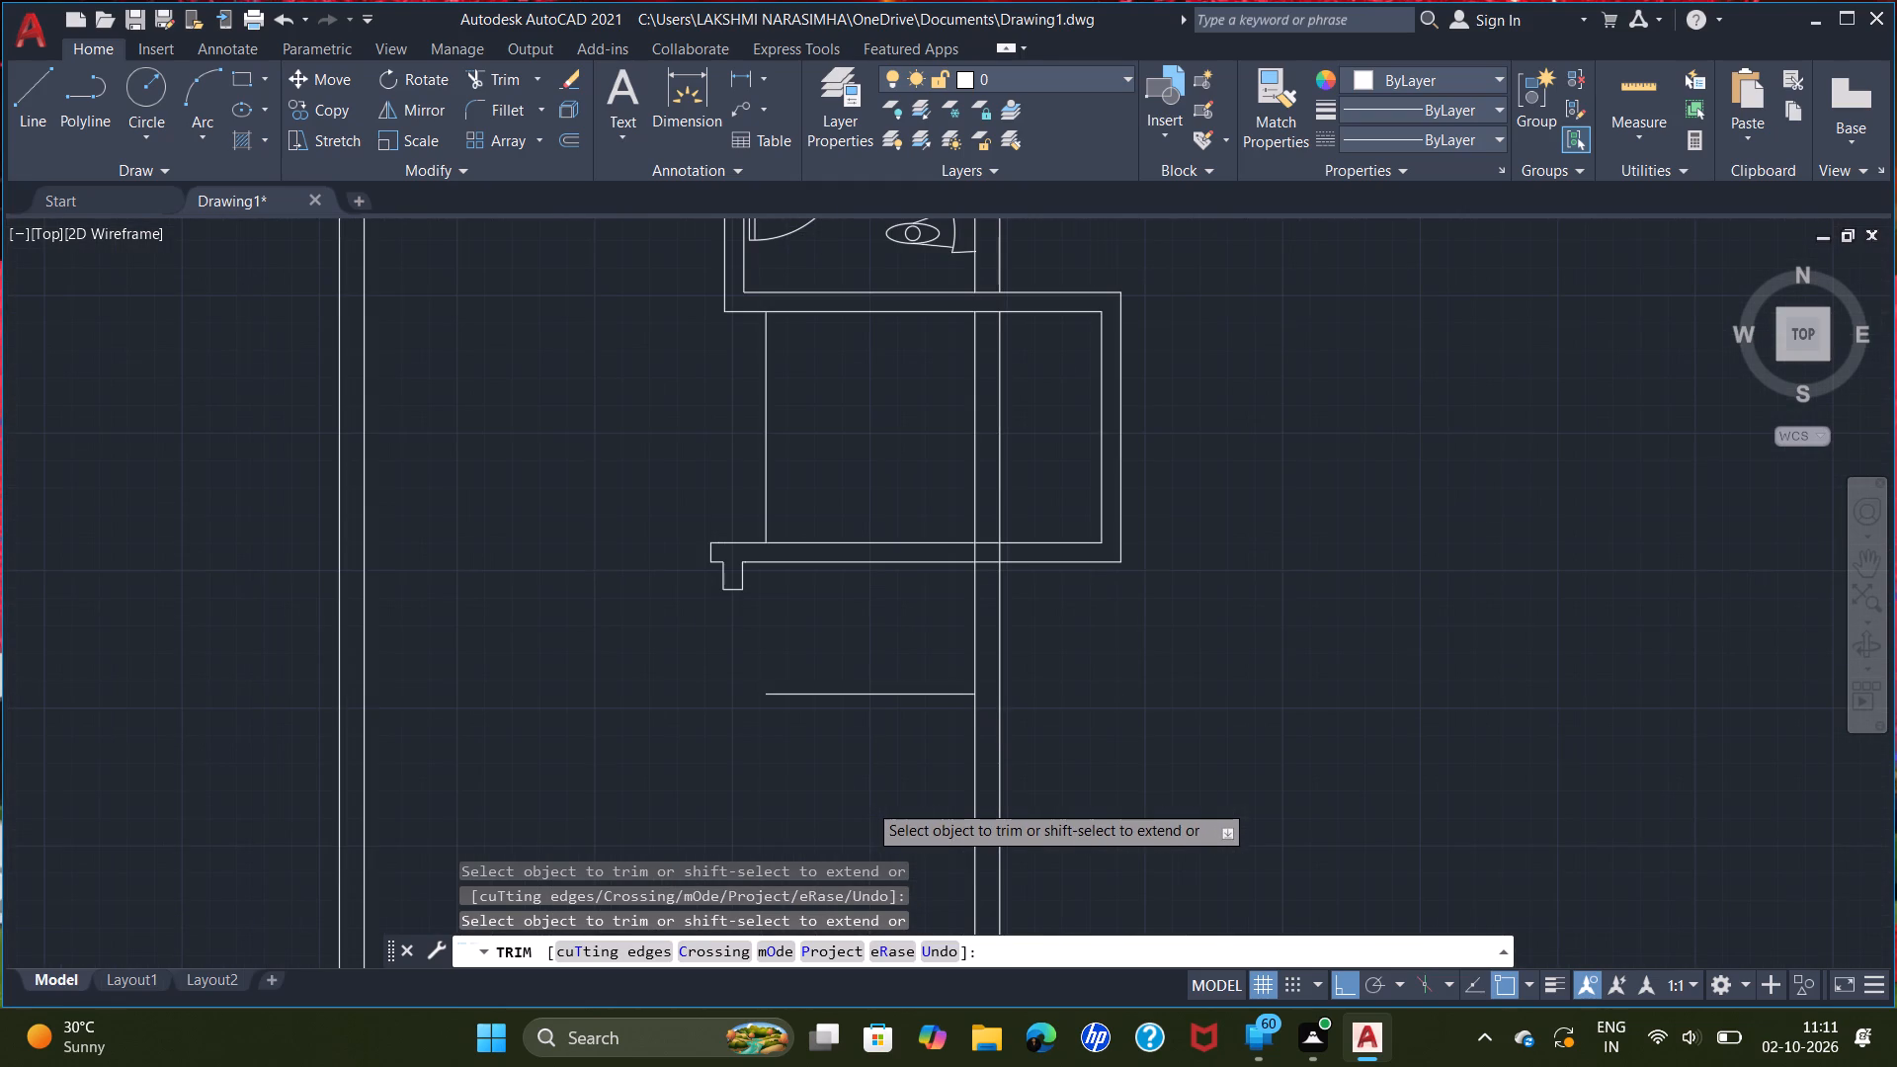
key(Escape)
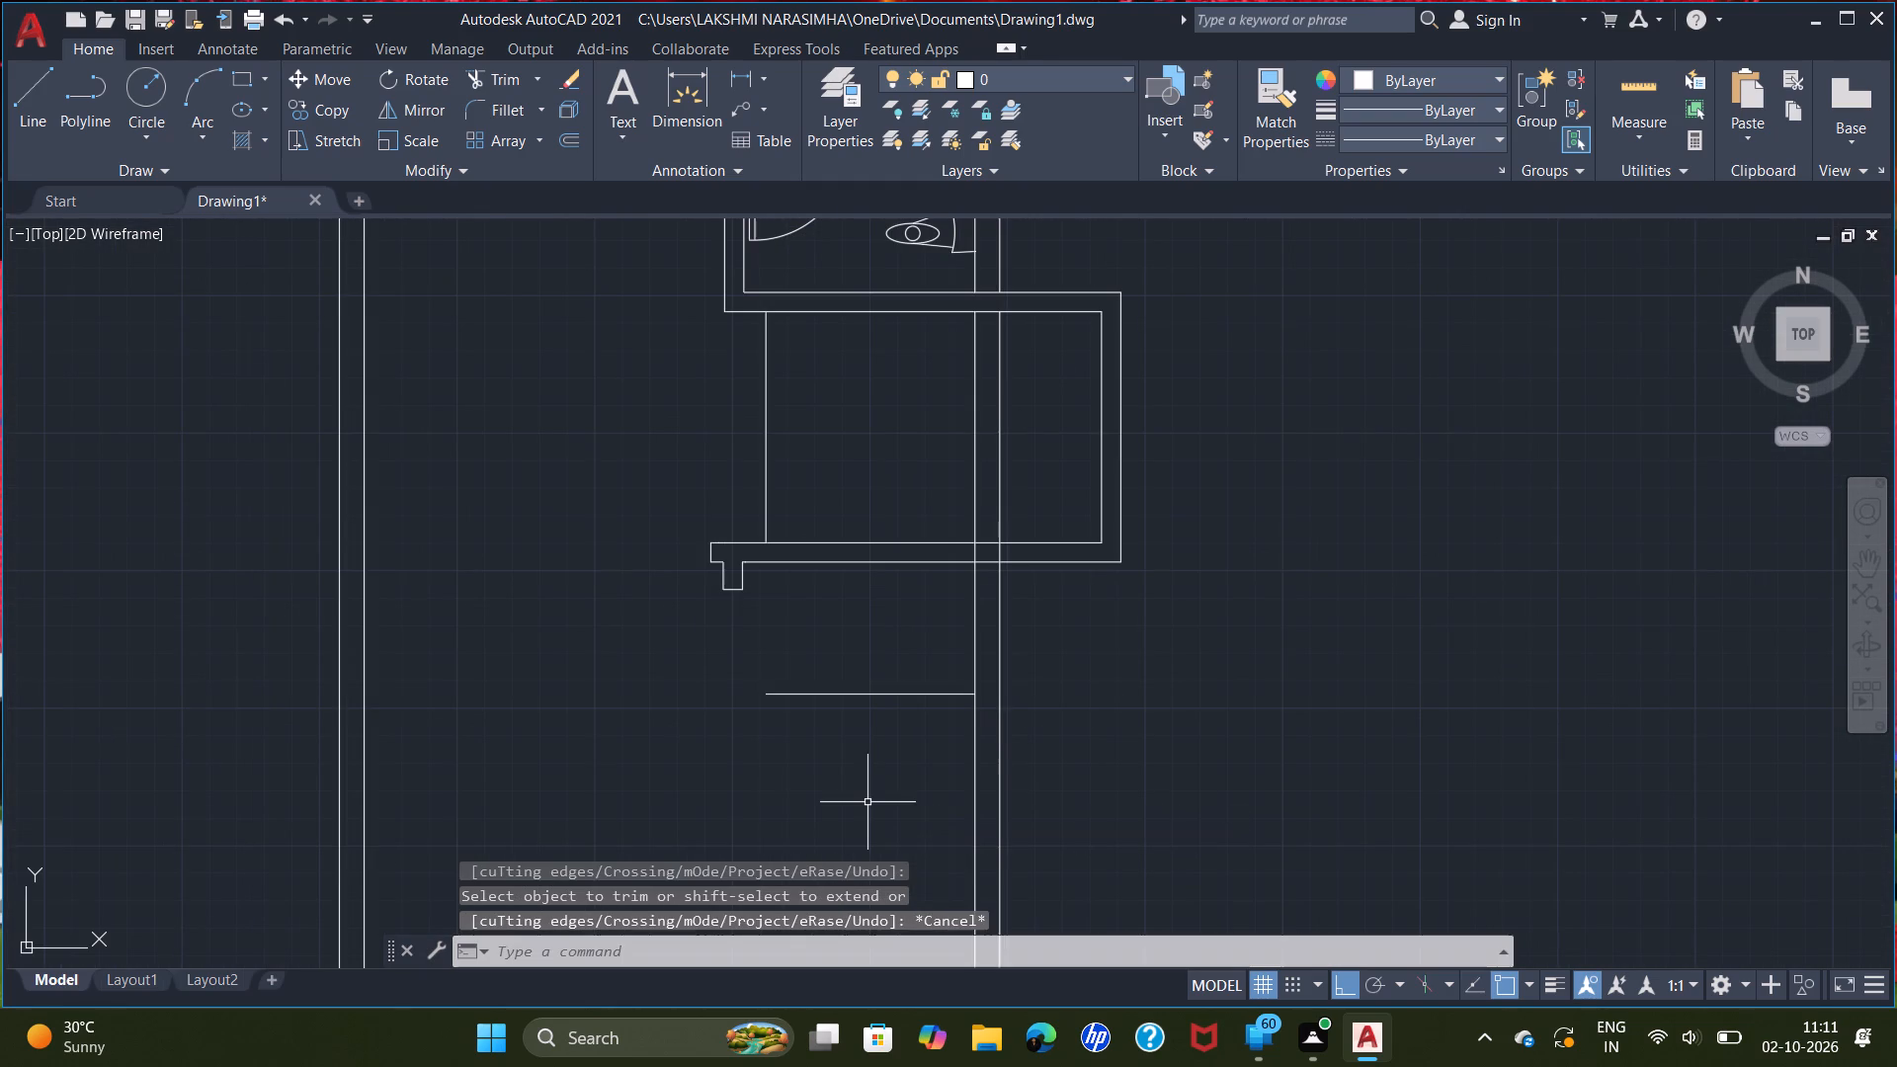
Draw a 7' horizontal line westward from the trimmed line's end at the inner face of the east exterior wall.
key(l)
key(Return)
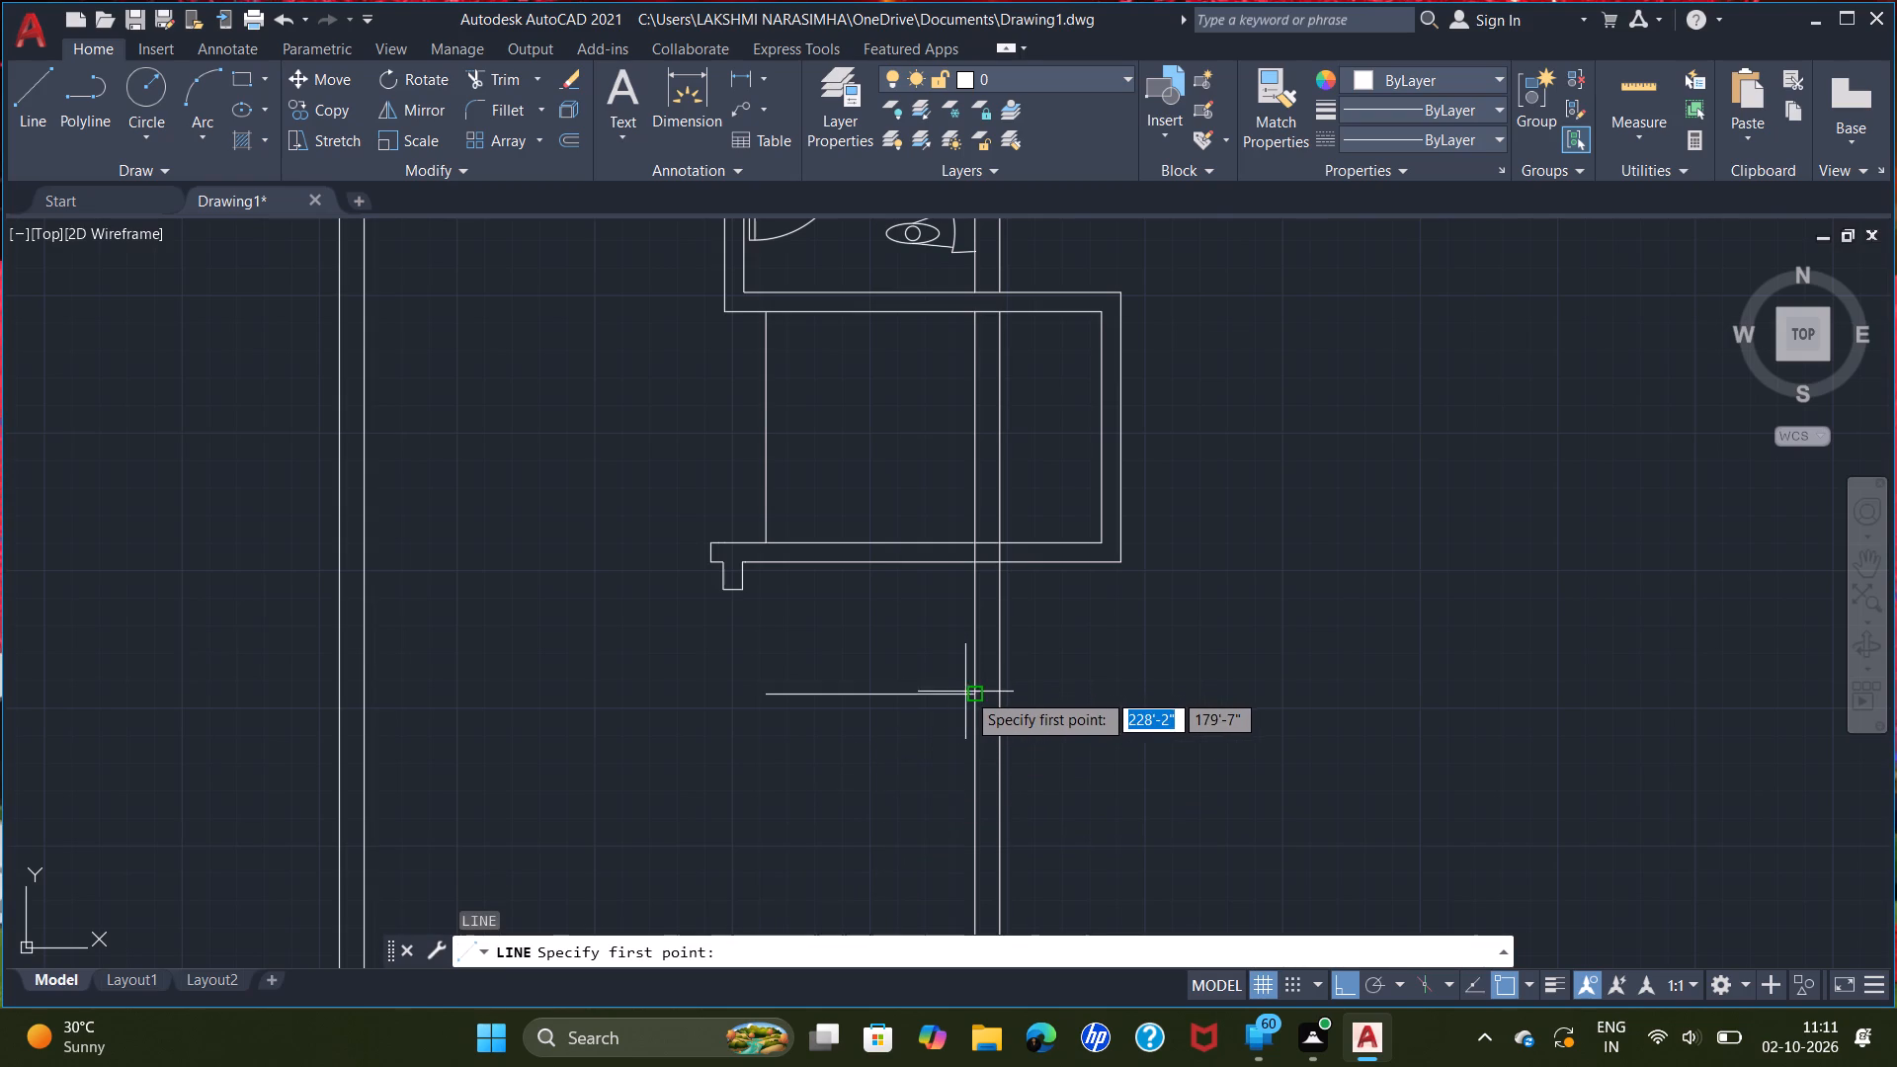
double_click(974, 693)
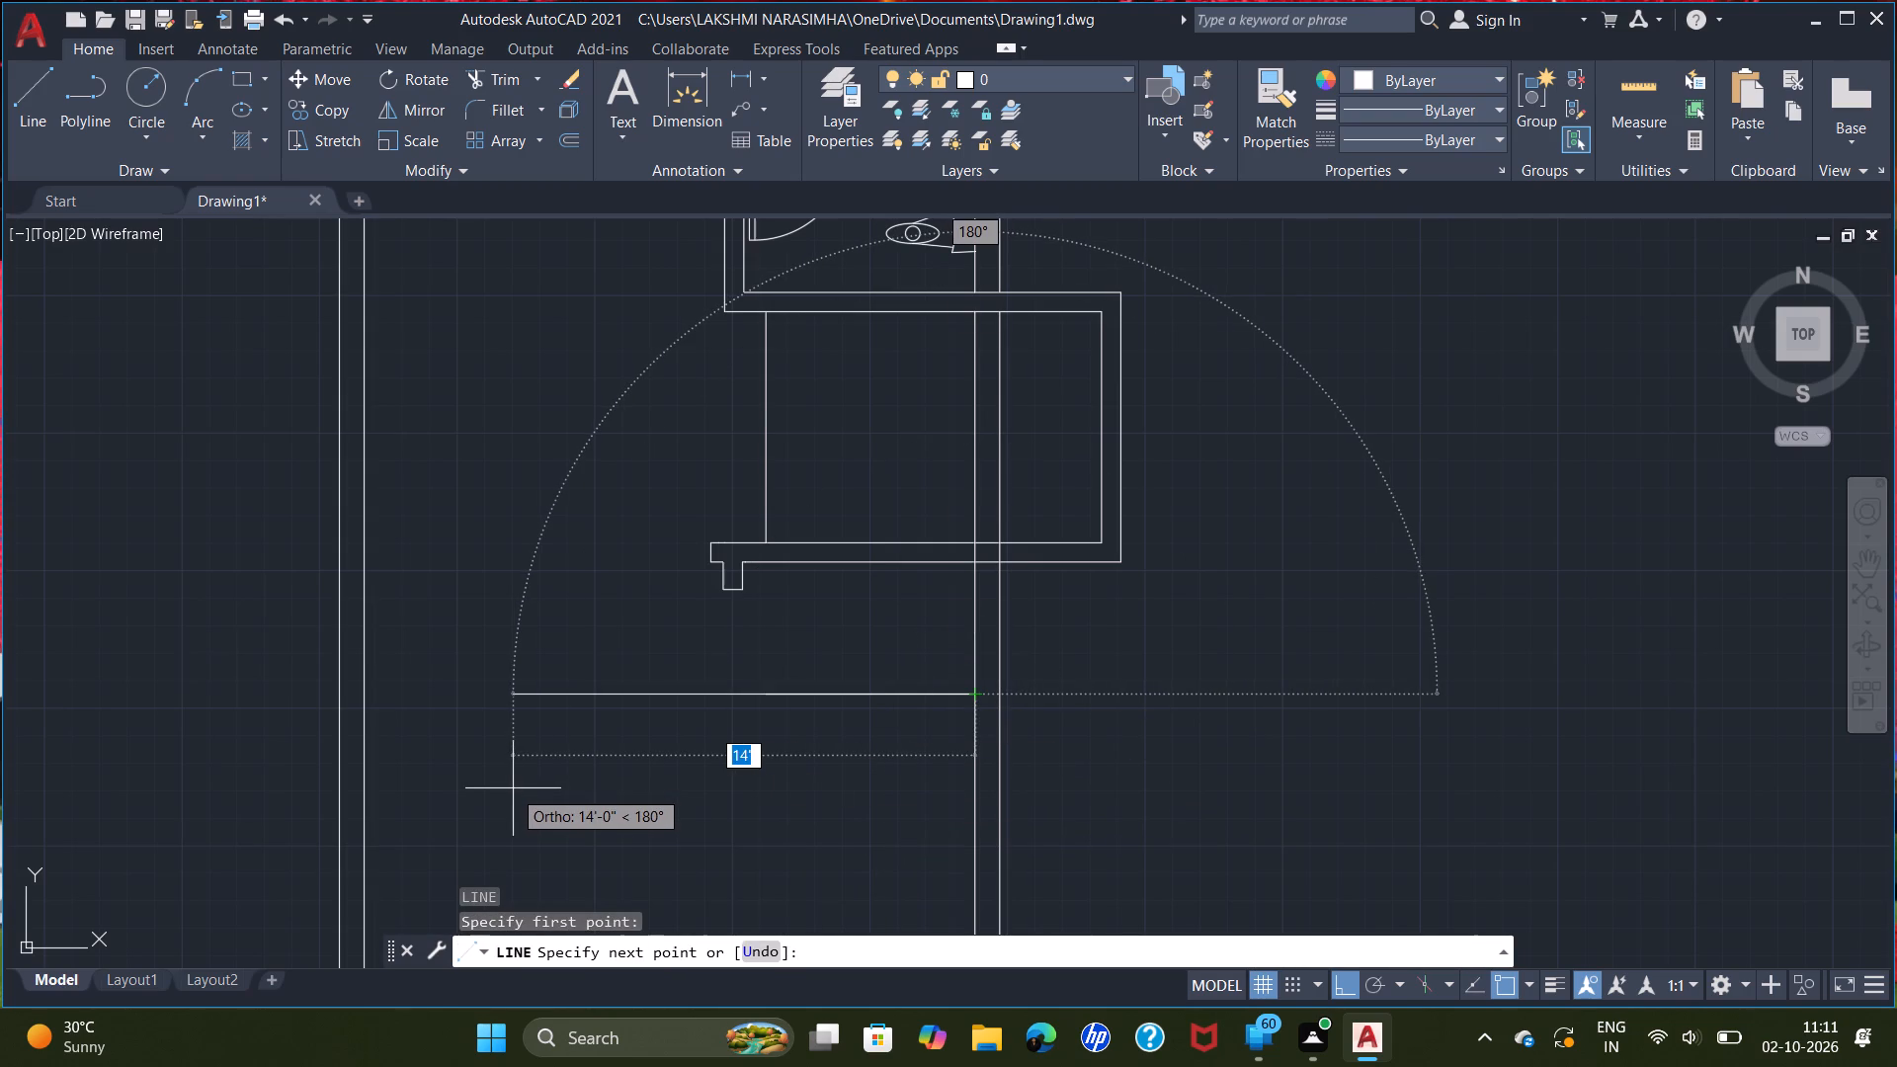
text(7')
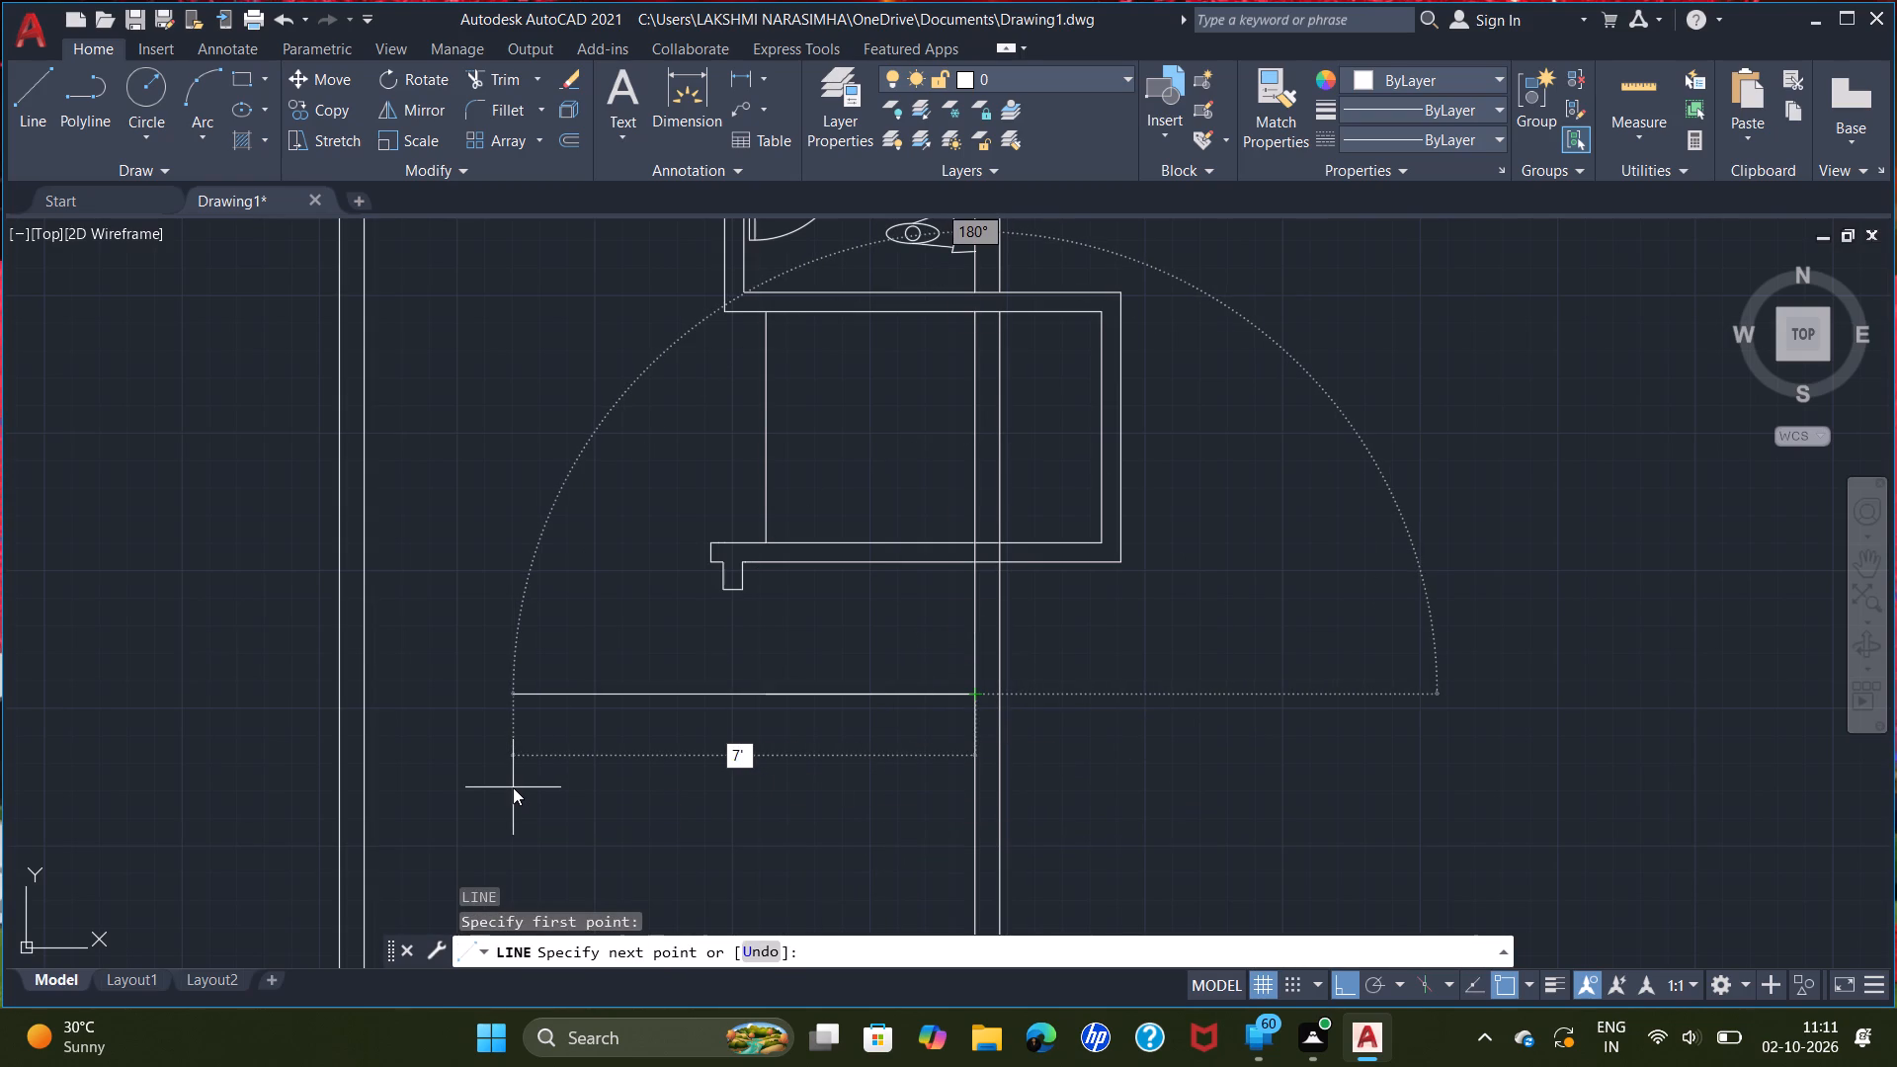
key(Return)
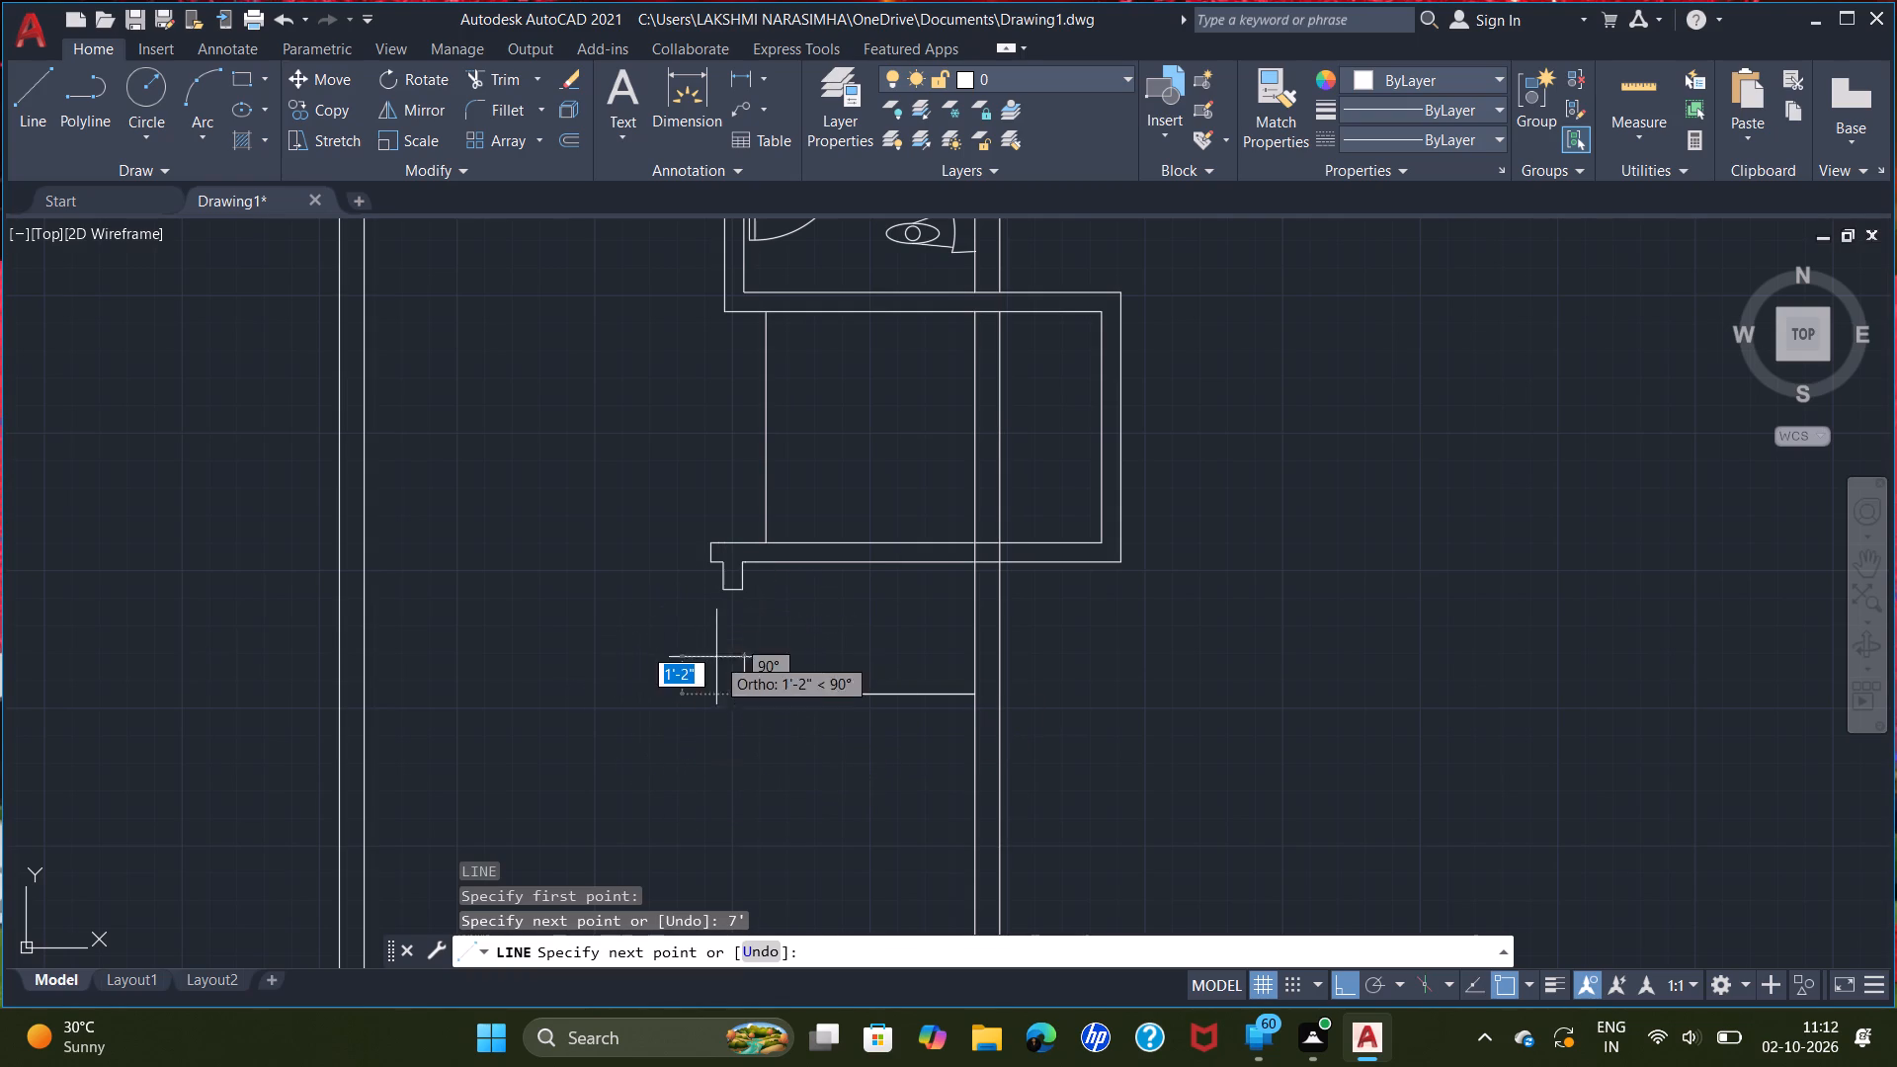
key(Escape)
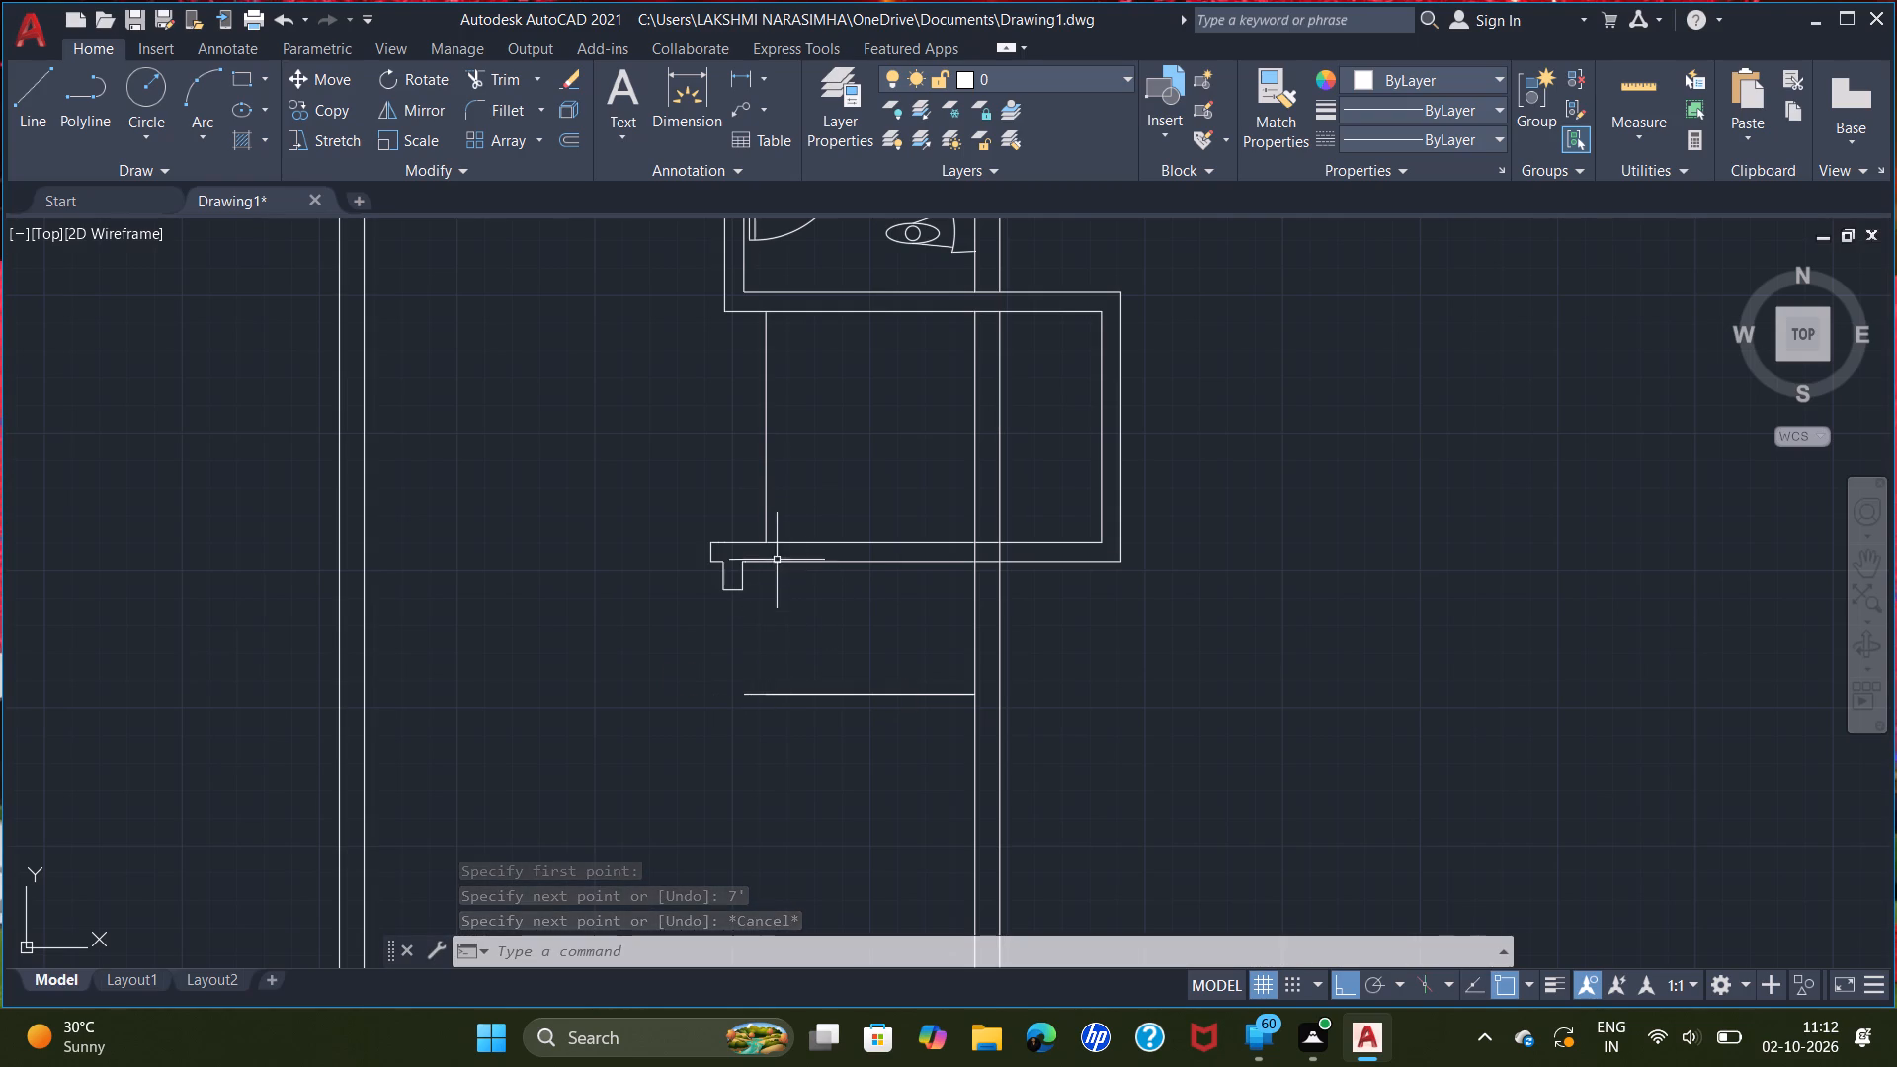
Start another Offset operation for the floor plan's wall lines.
key(o)
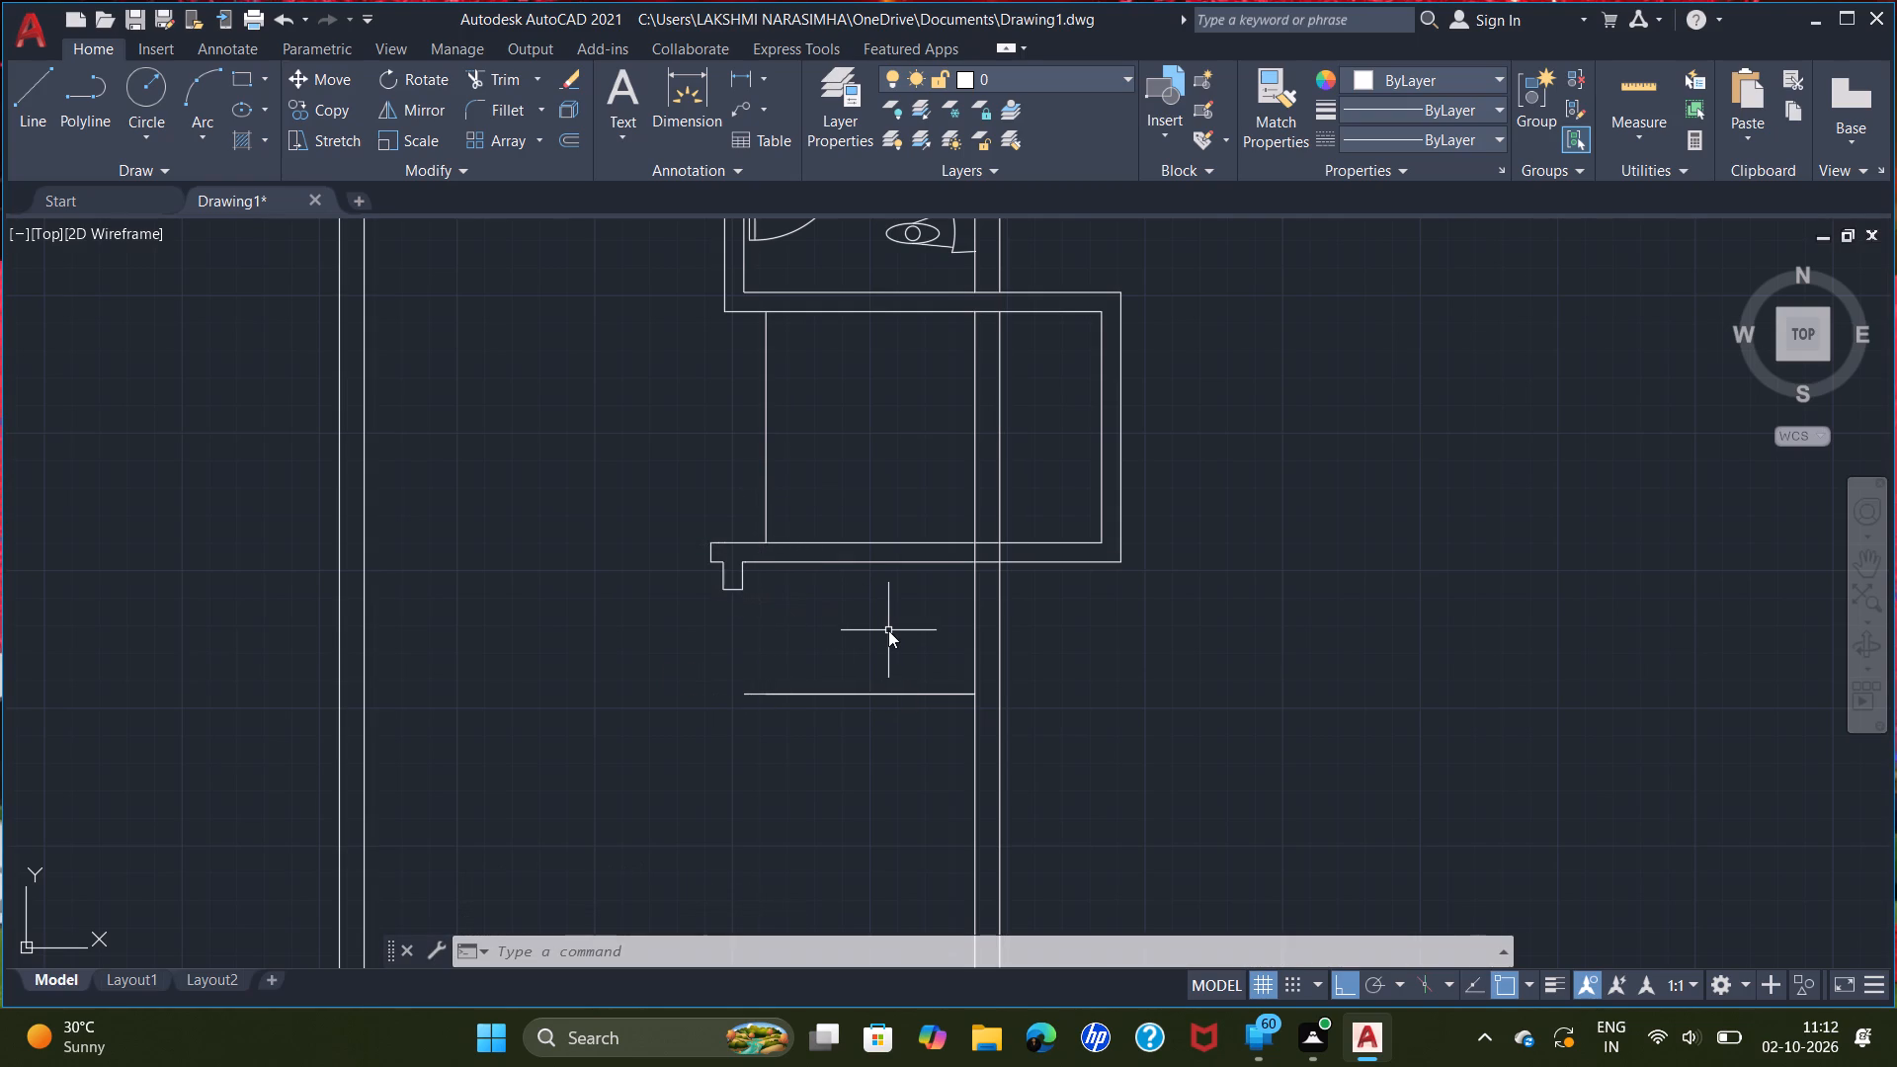
key(f)
key(Return)
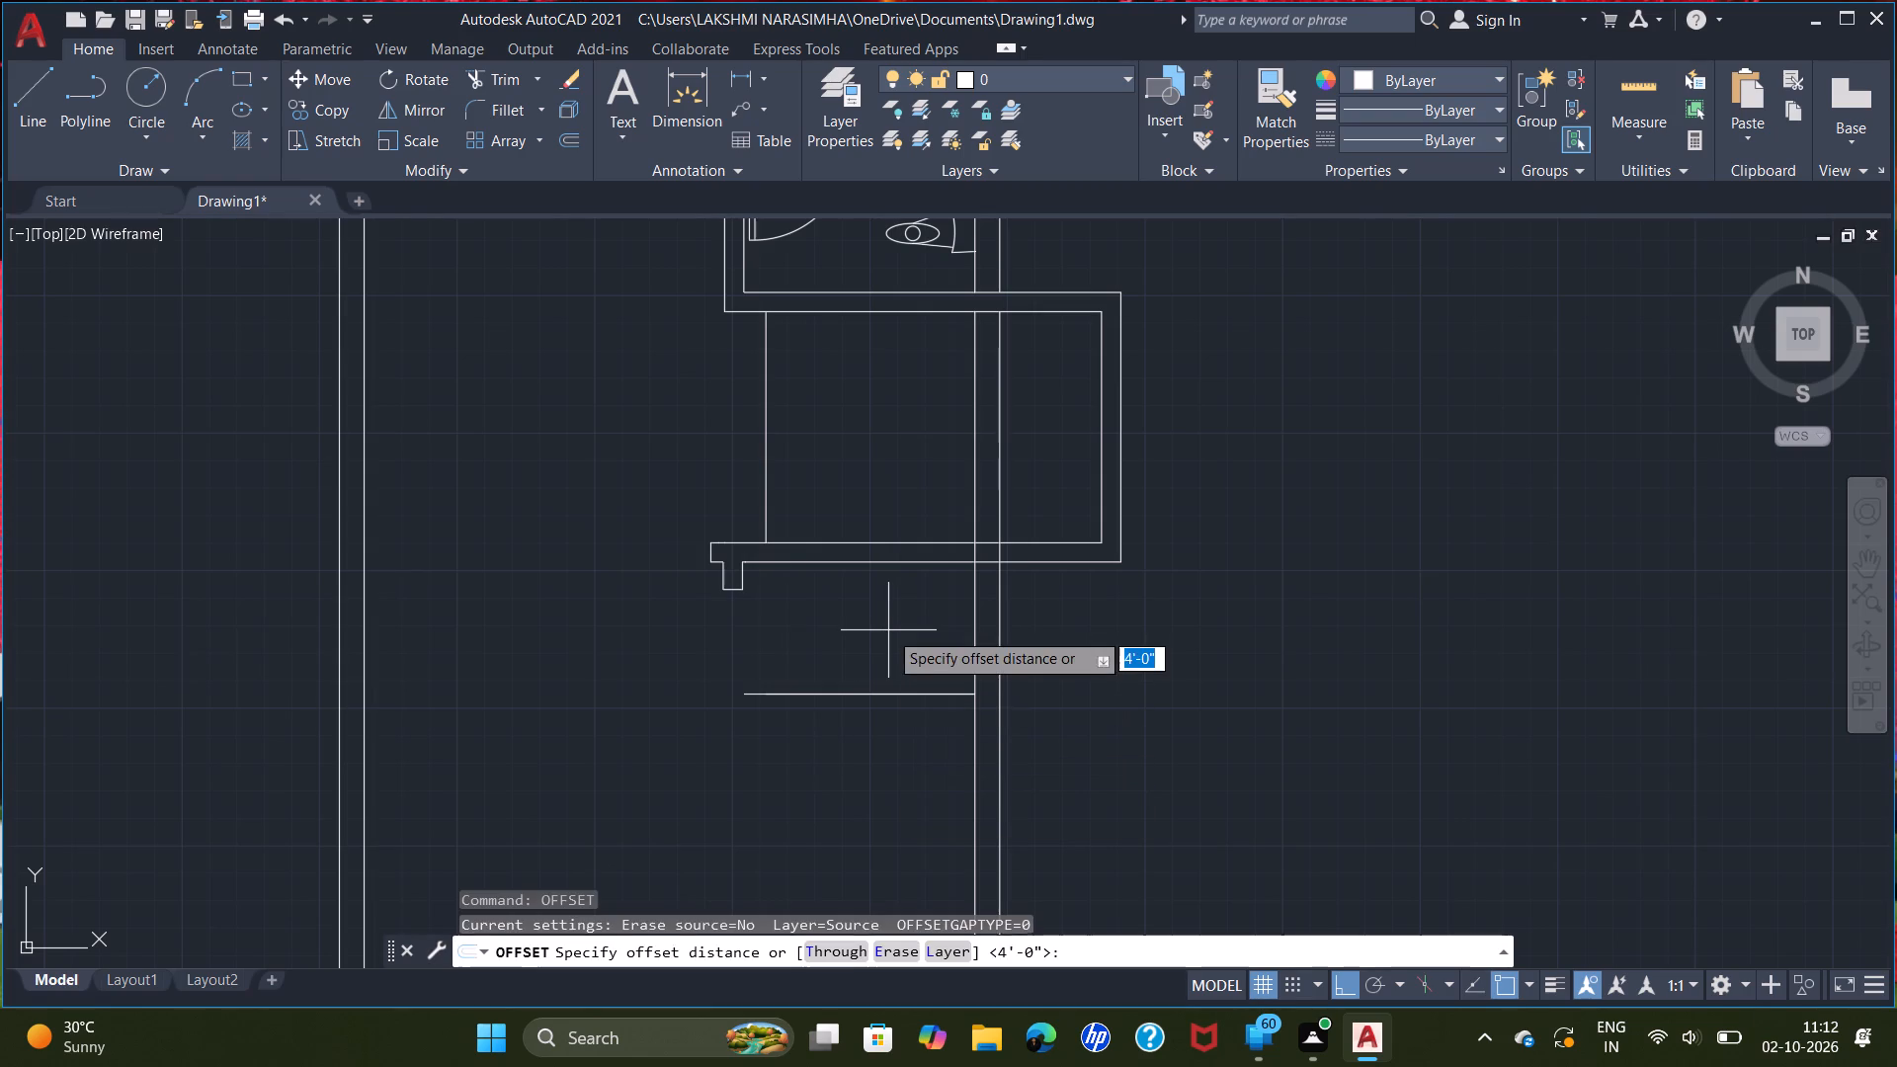
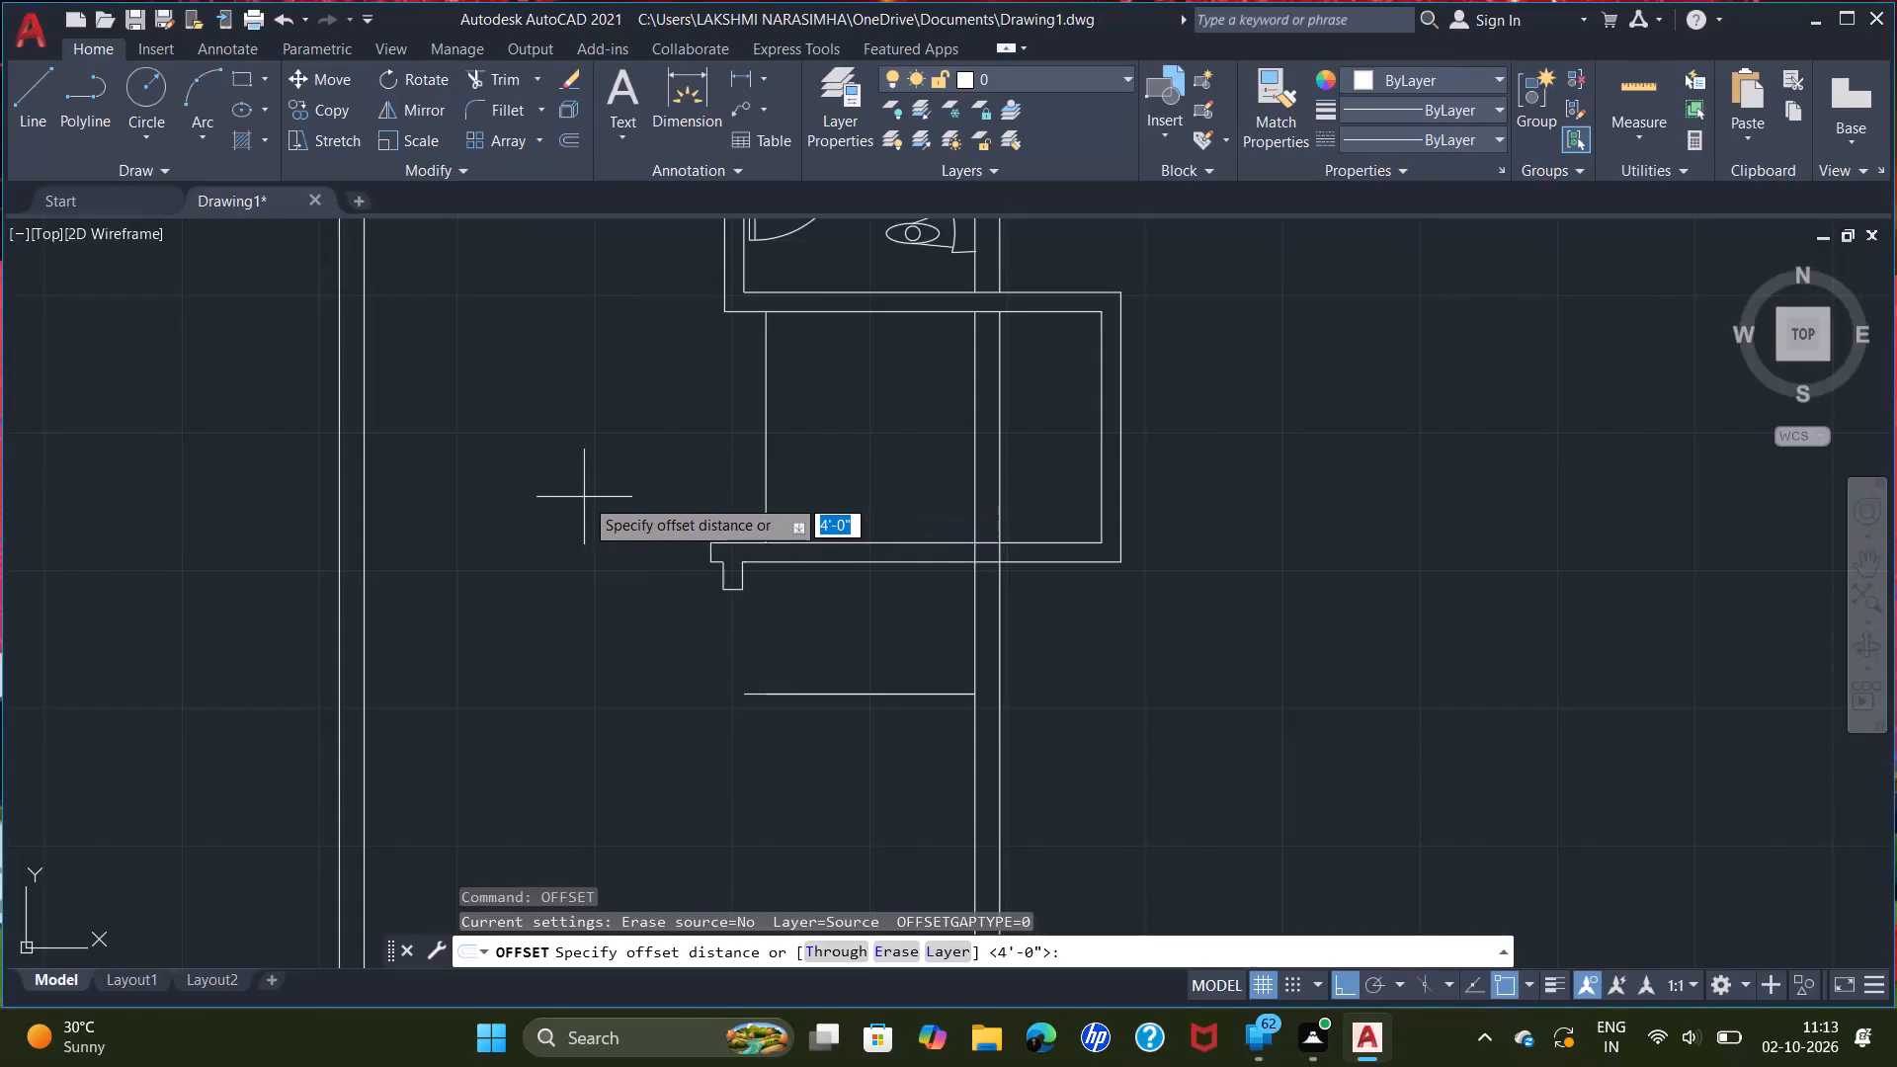
Measure the projecting room's outer bottom wall line from the east wall's inner face to the small wall stub.
scroll(584, 496, down, 1)
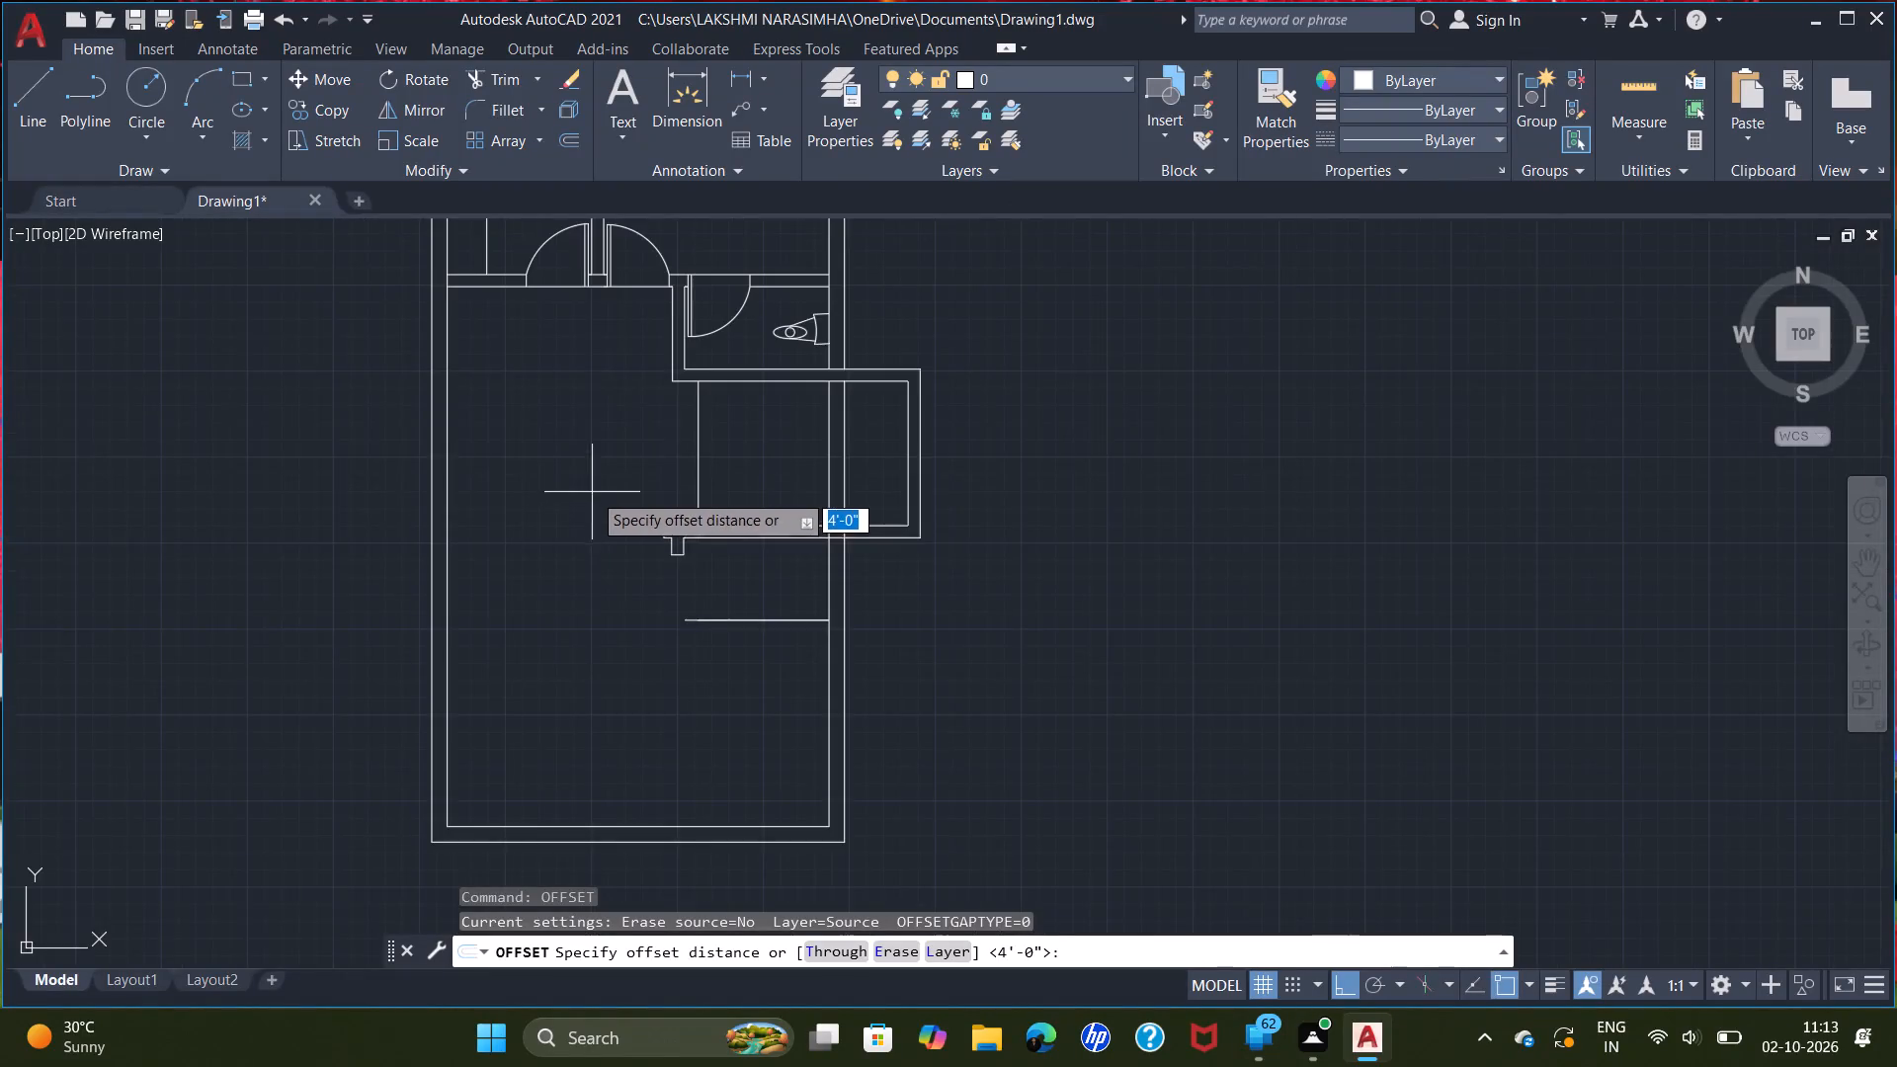
middle_drag(597, 500, 629, 645)
scroll(629, 645, up, 1)
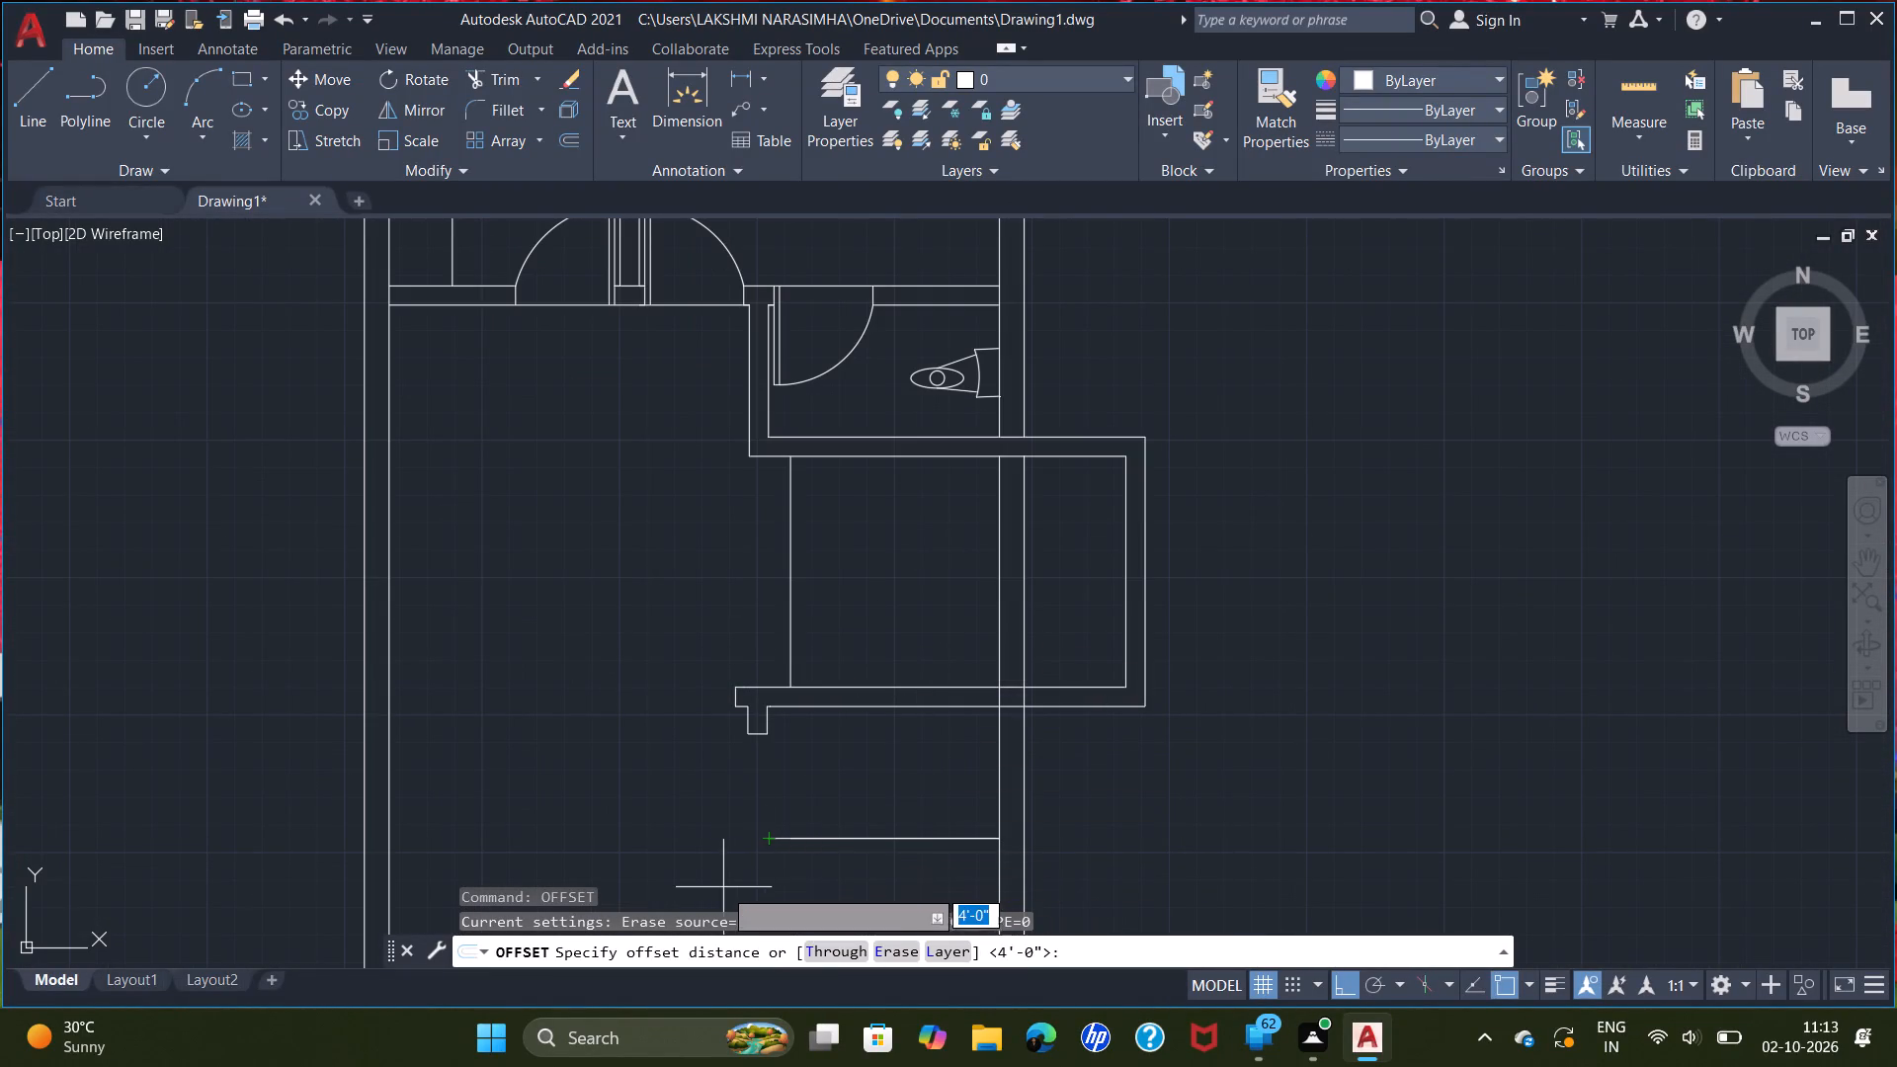
scroll(710, 863, up, 1)
middle_drag(712, 863, 810, 787)
scroll(810, 787, down, 2)
middle_drag(819, 820, 821, 816)
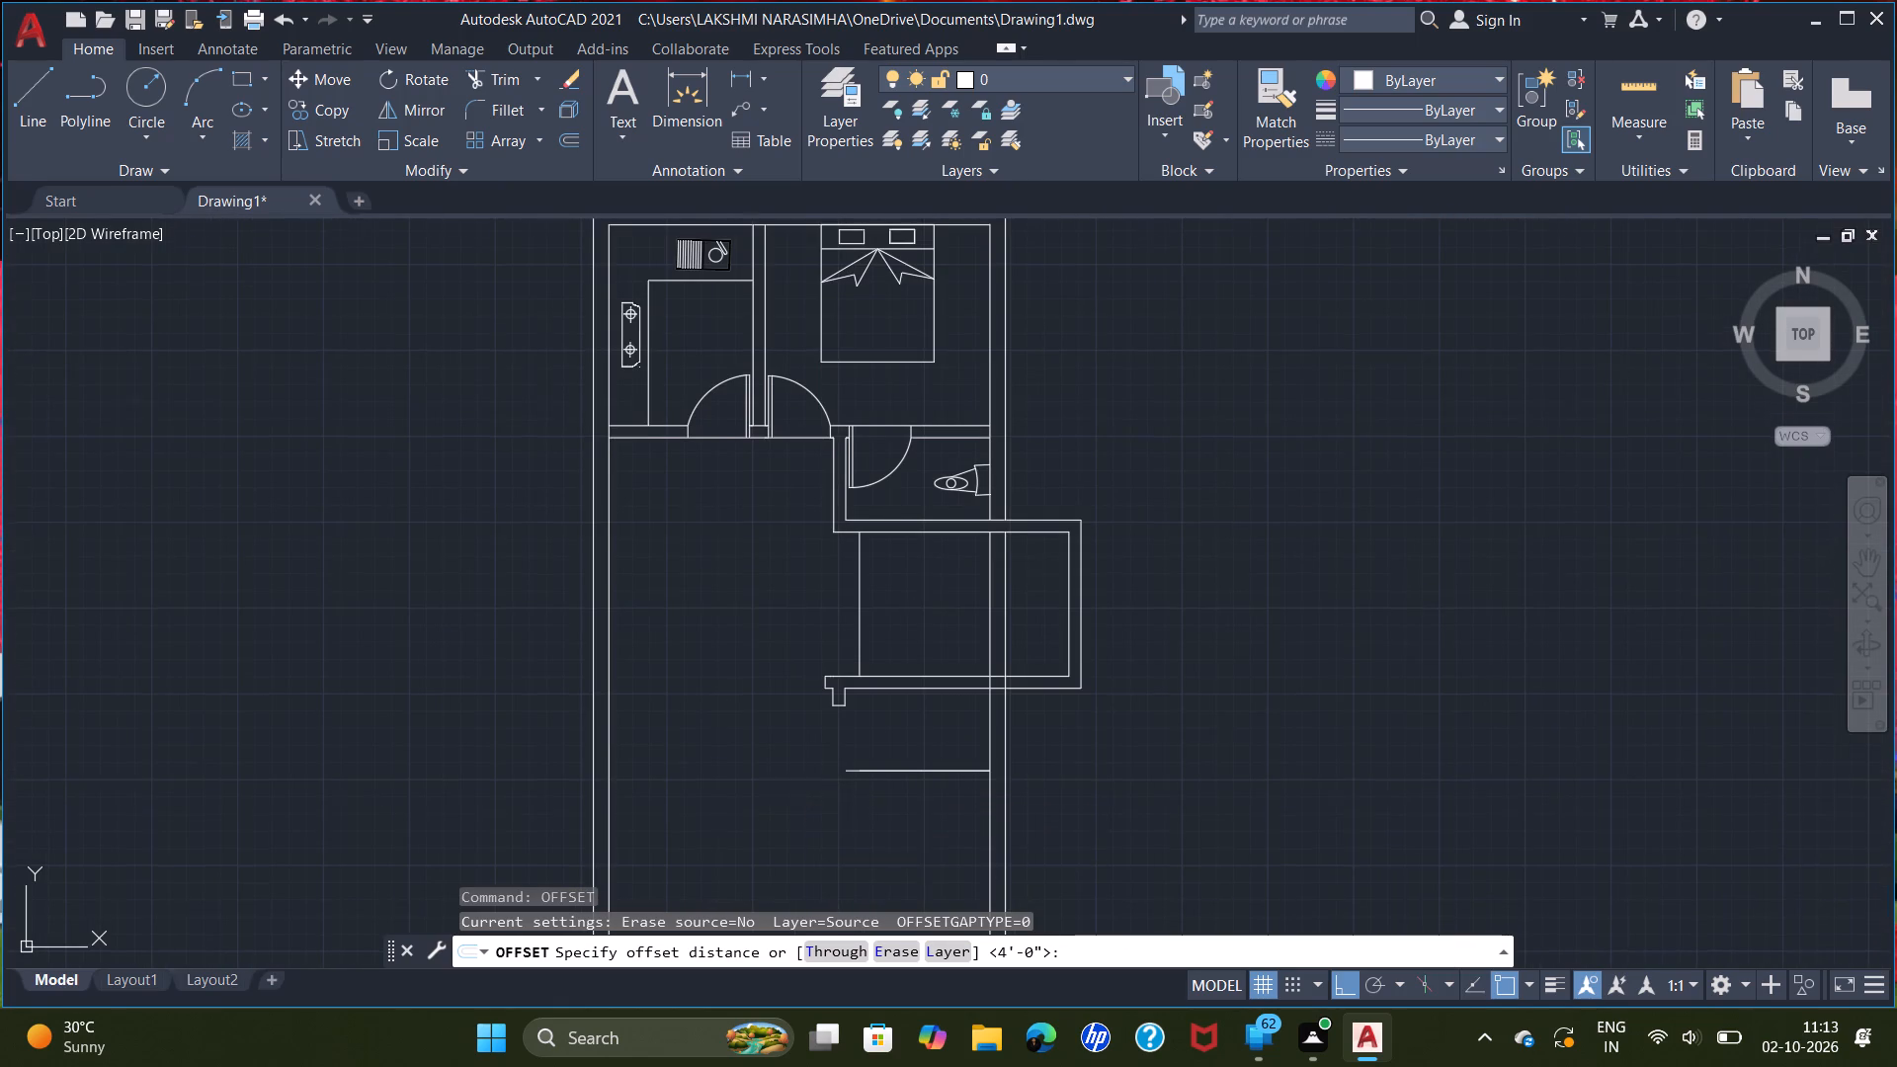
middle_drag(821, 816, 885, 739)
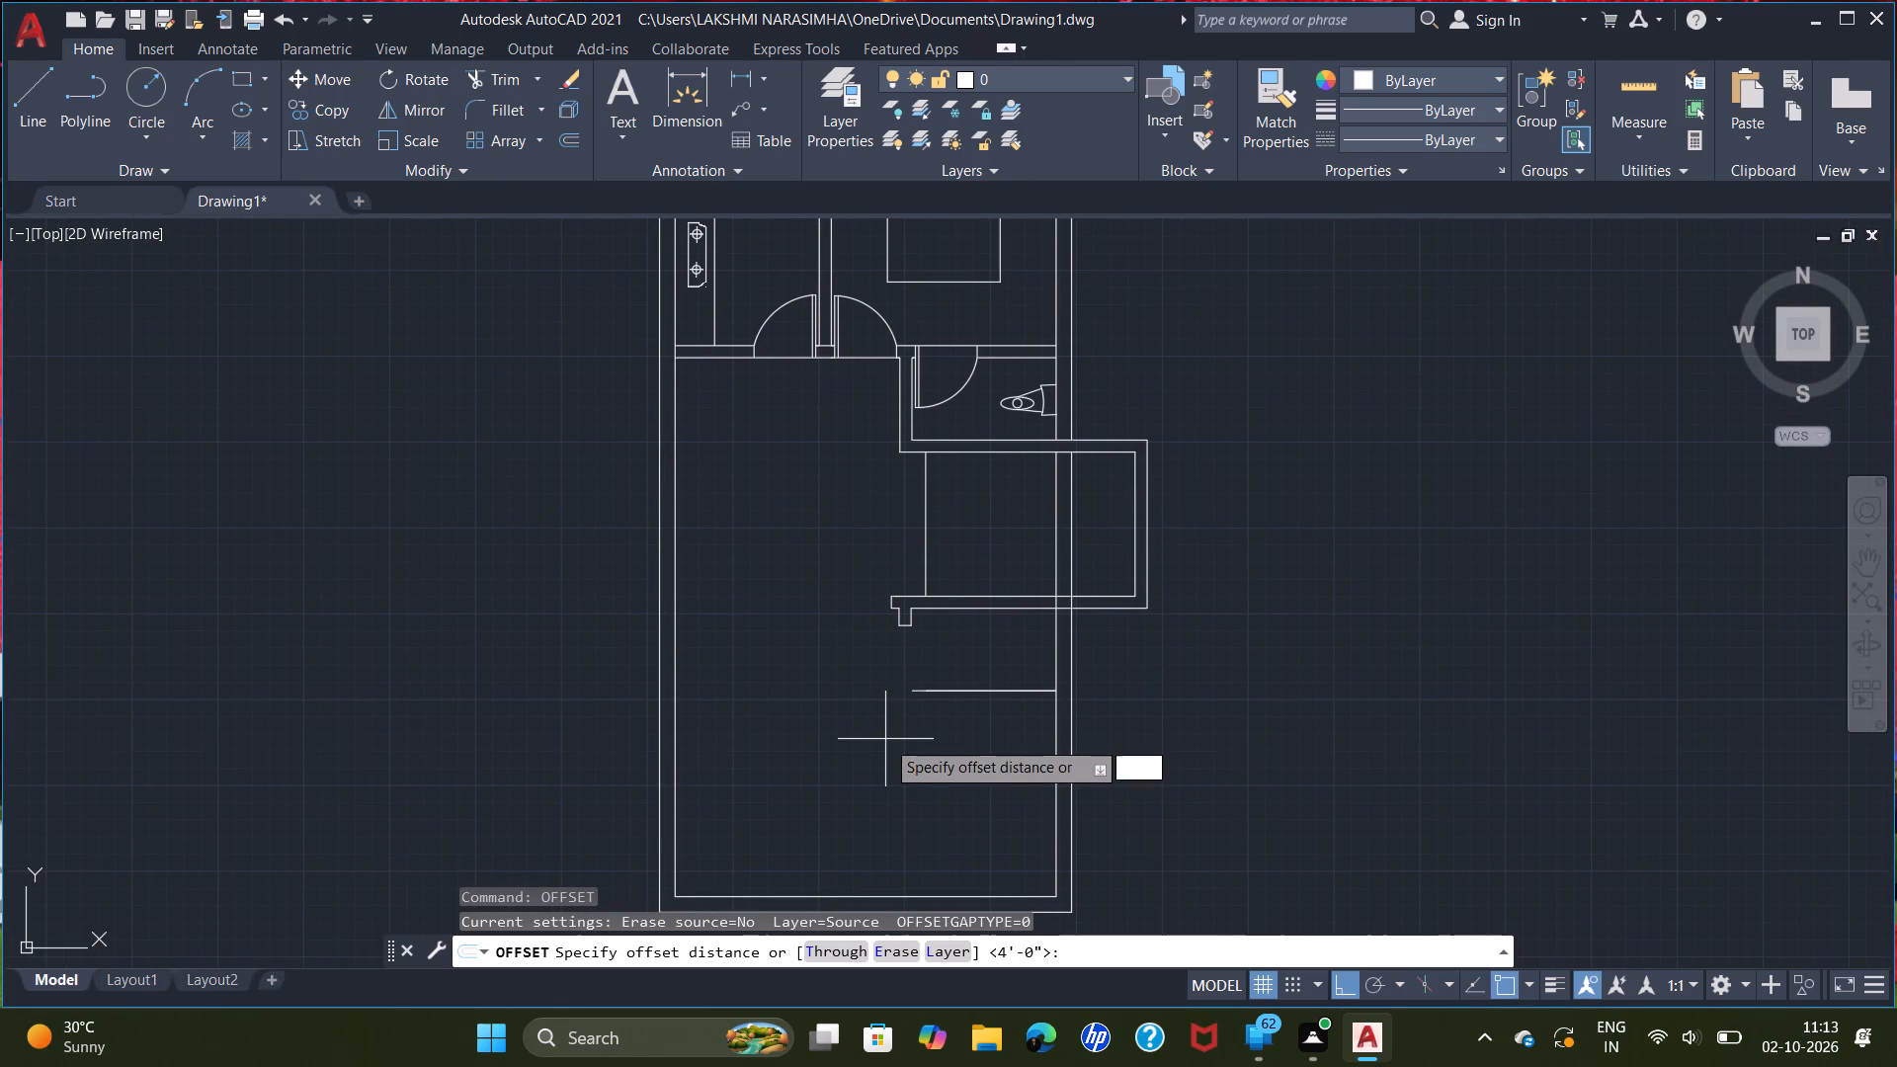
double_click(731, 79)
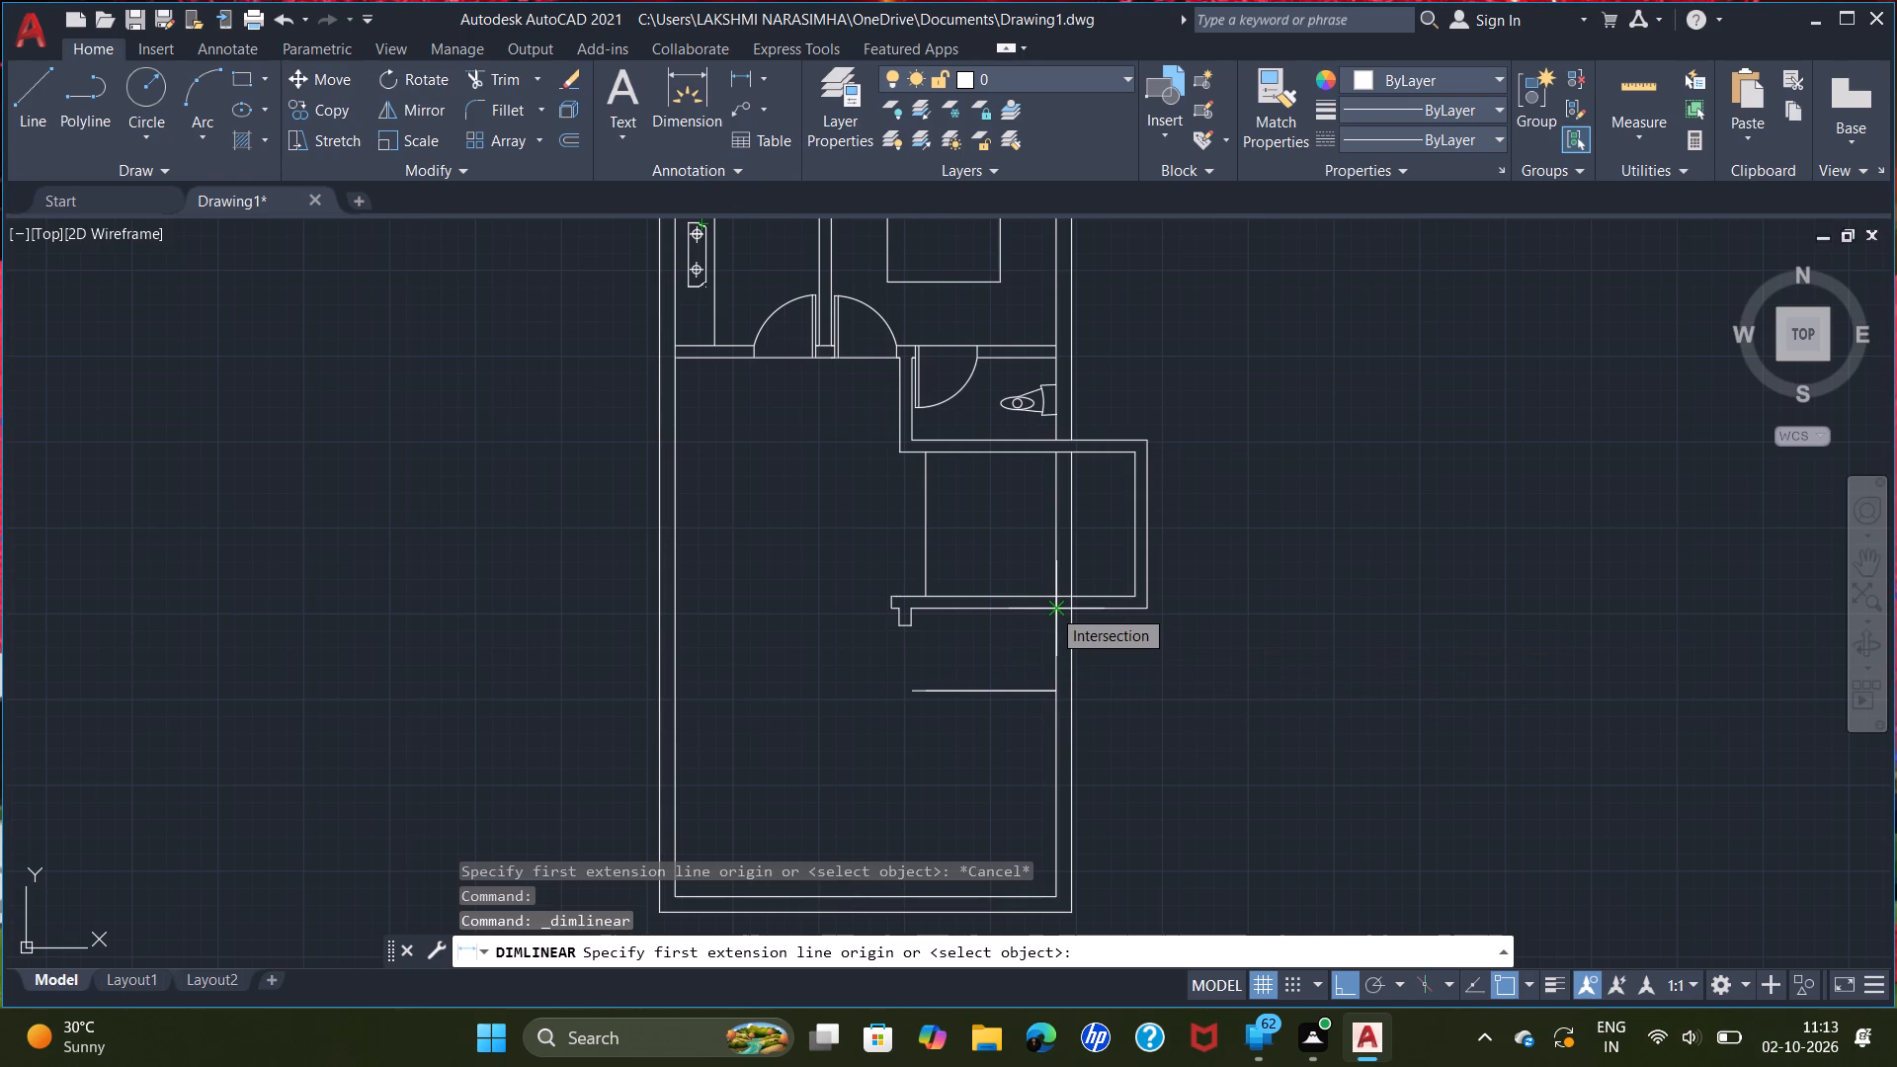
click(1051, 608)
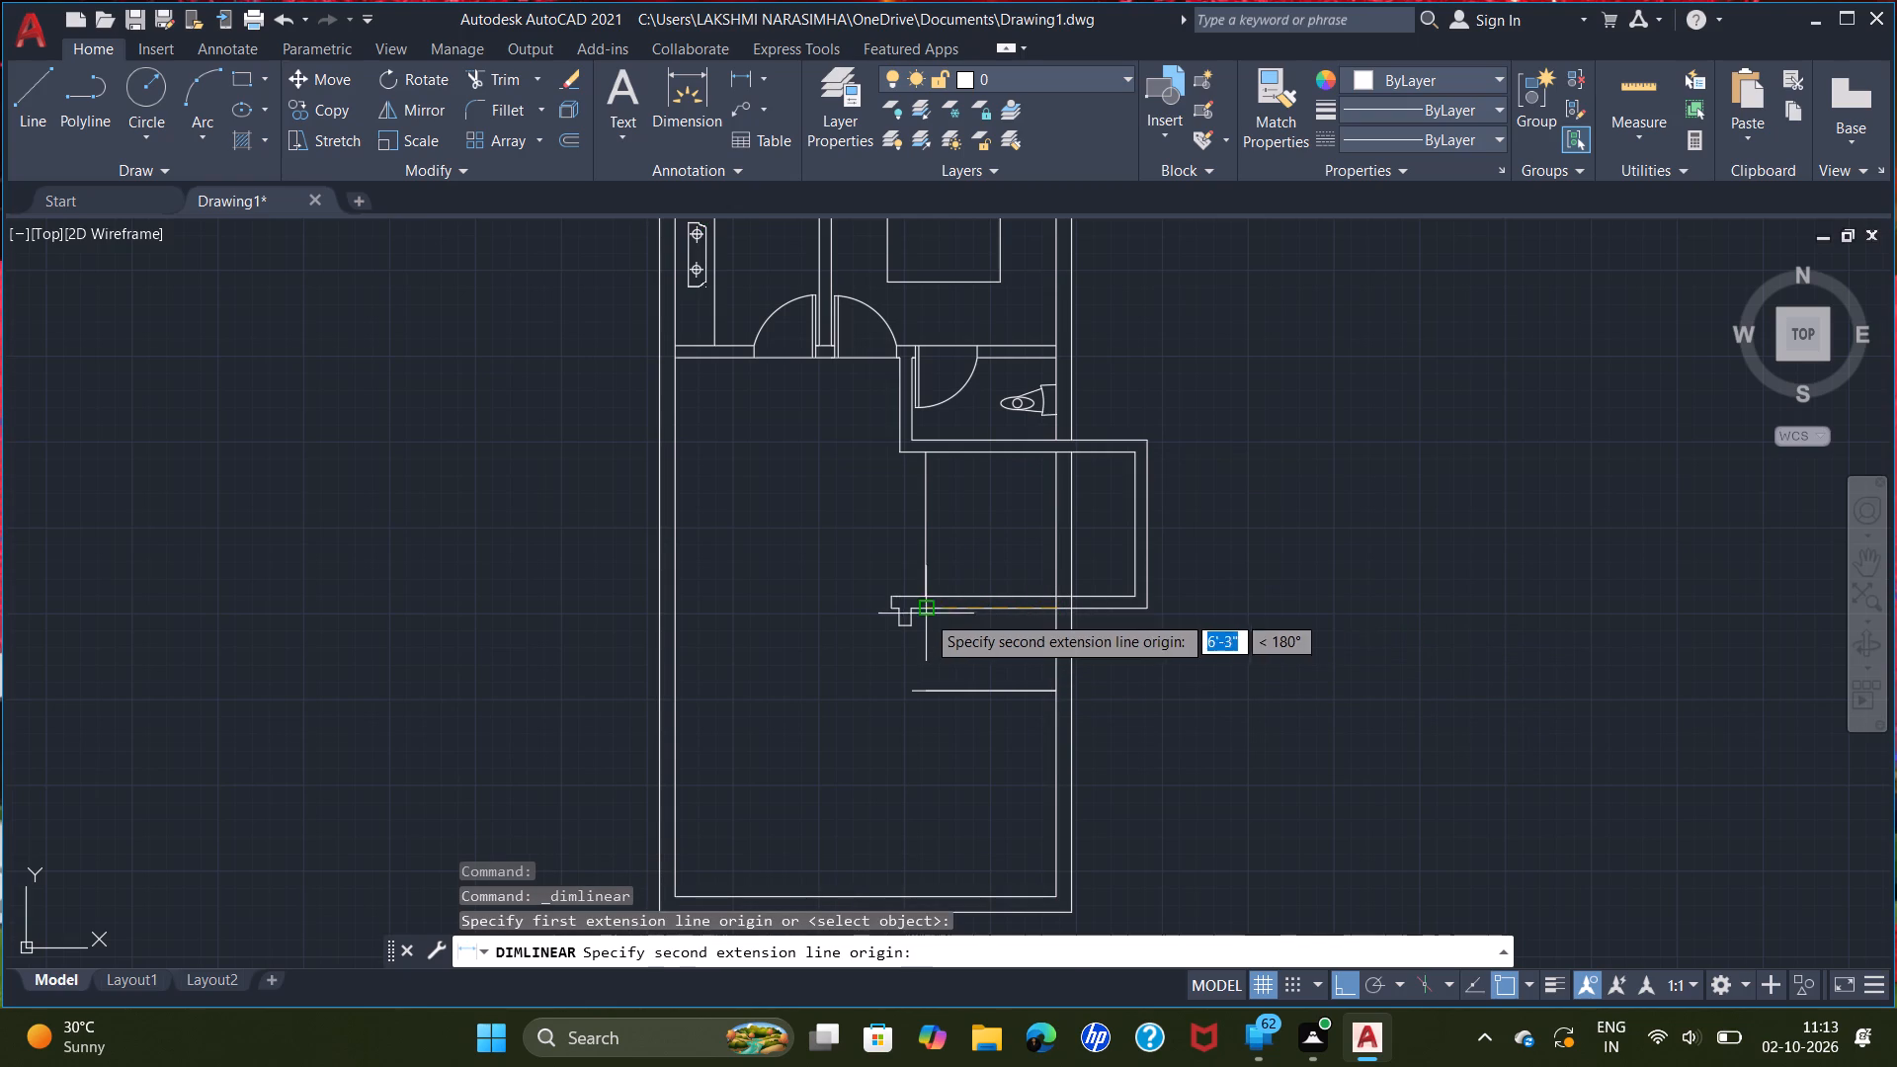
scroll(905, 607, up, 3)
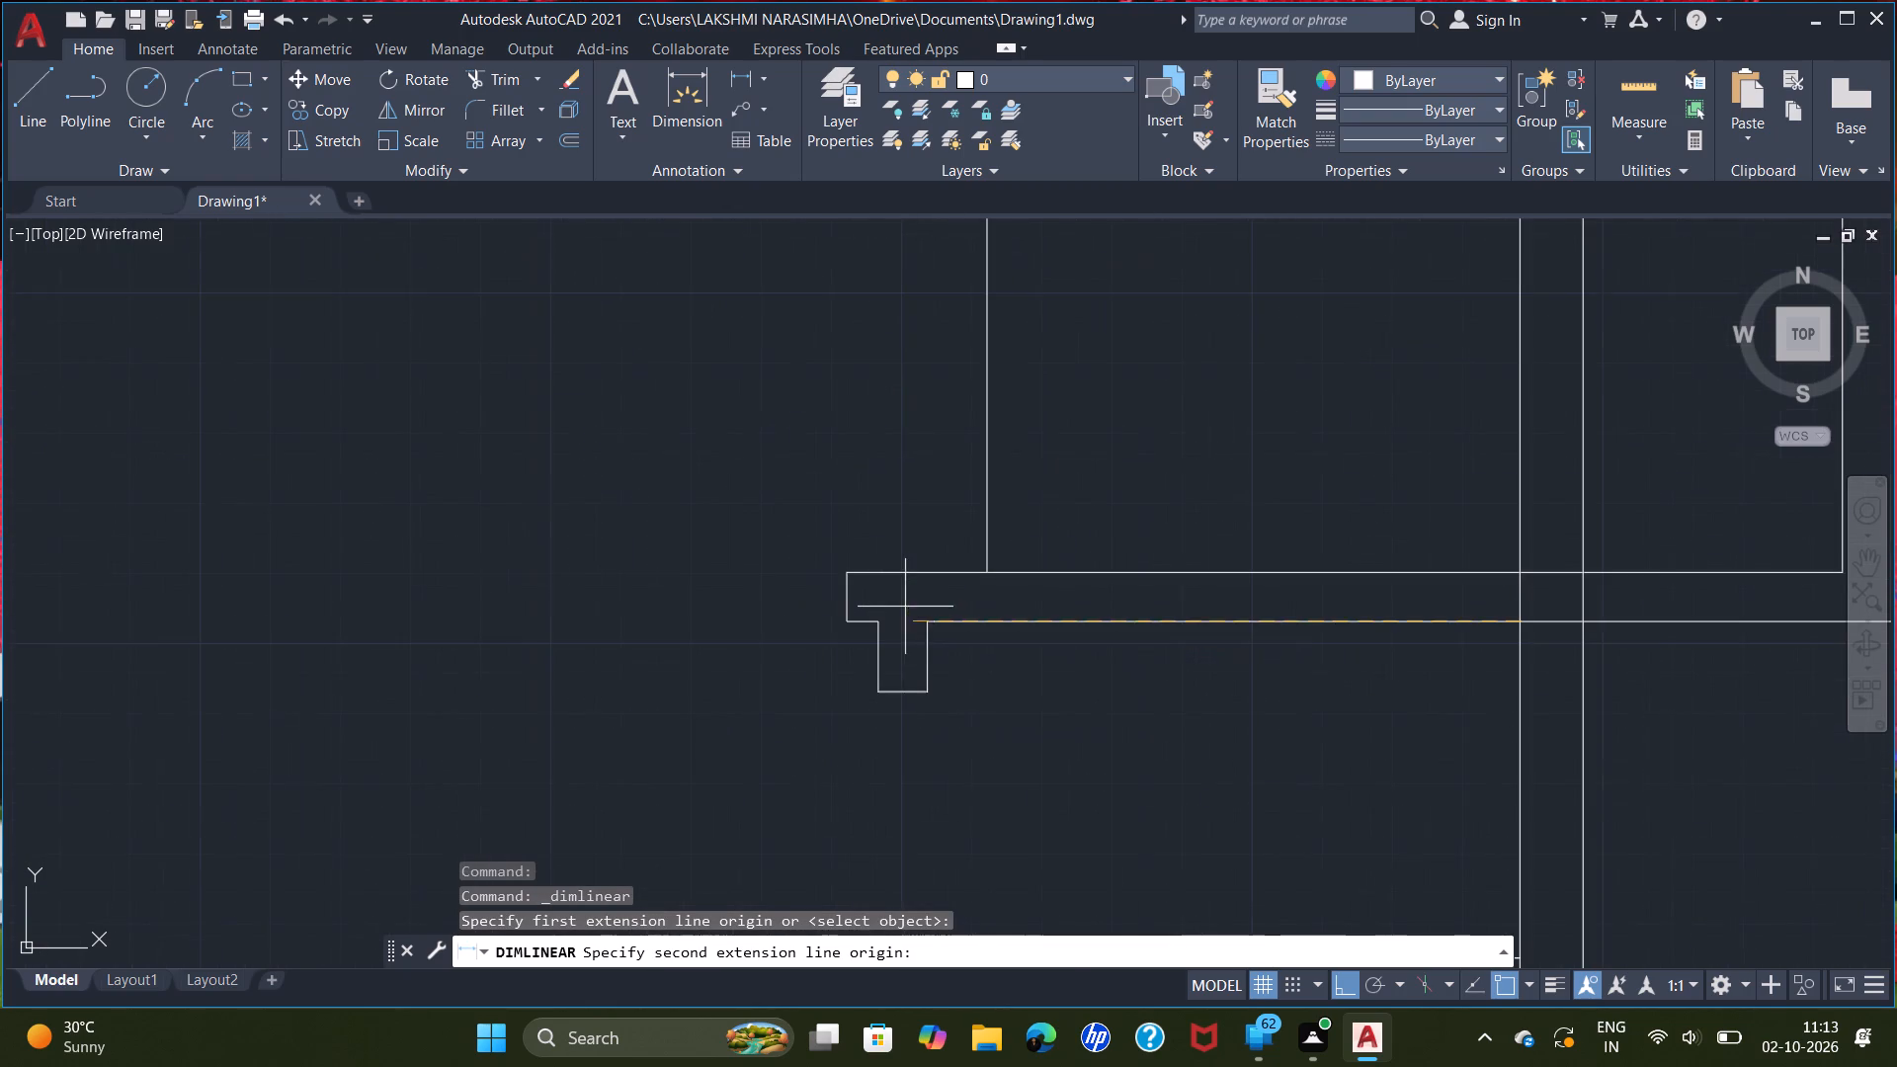
click(926, 618)
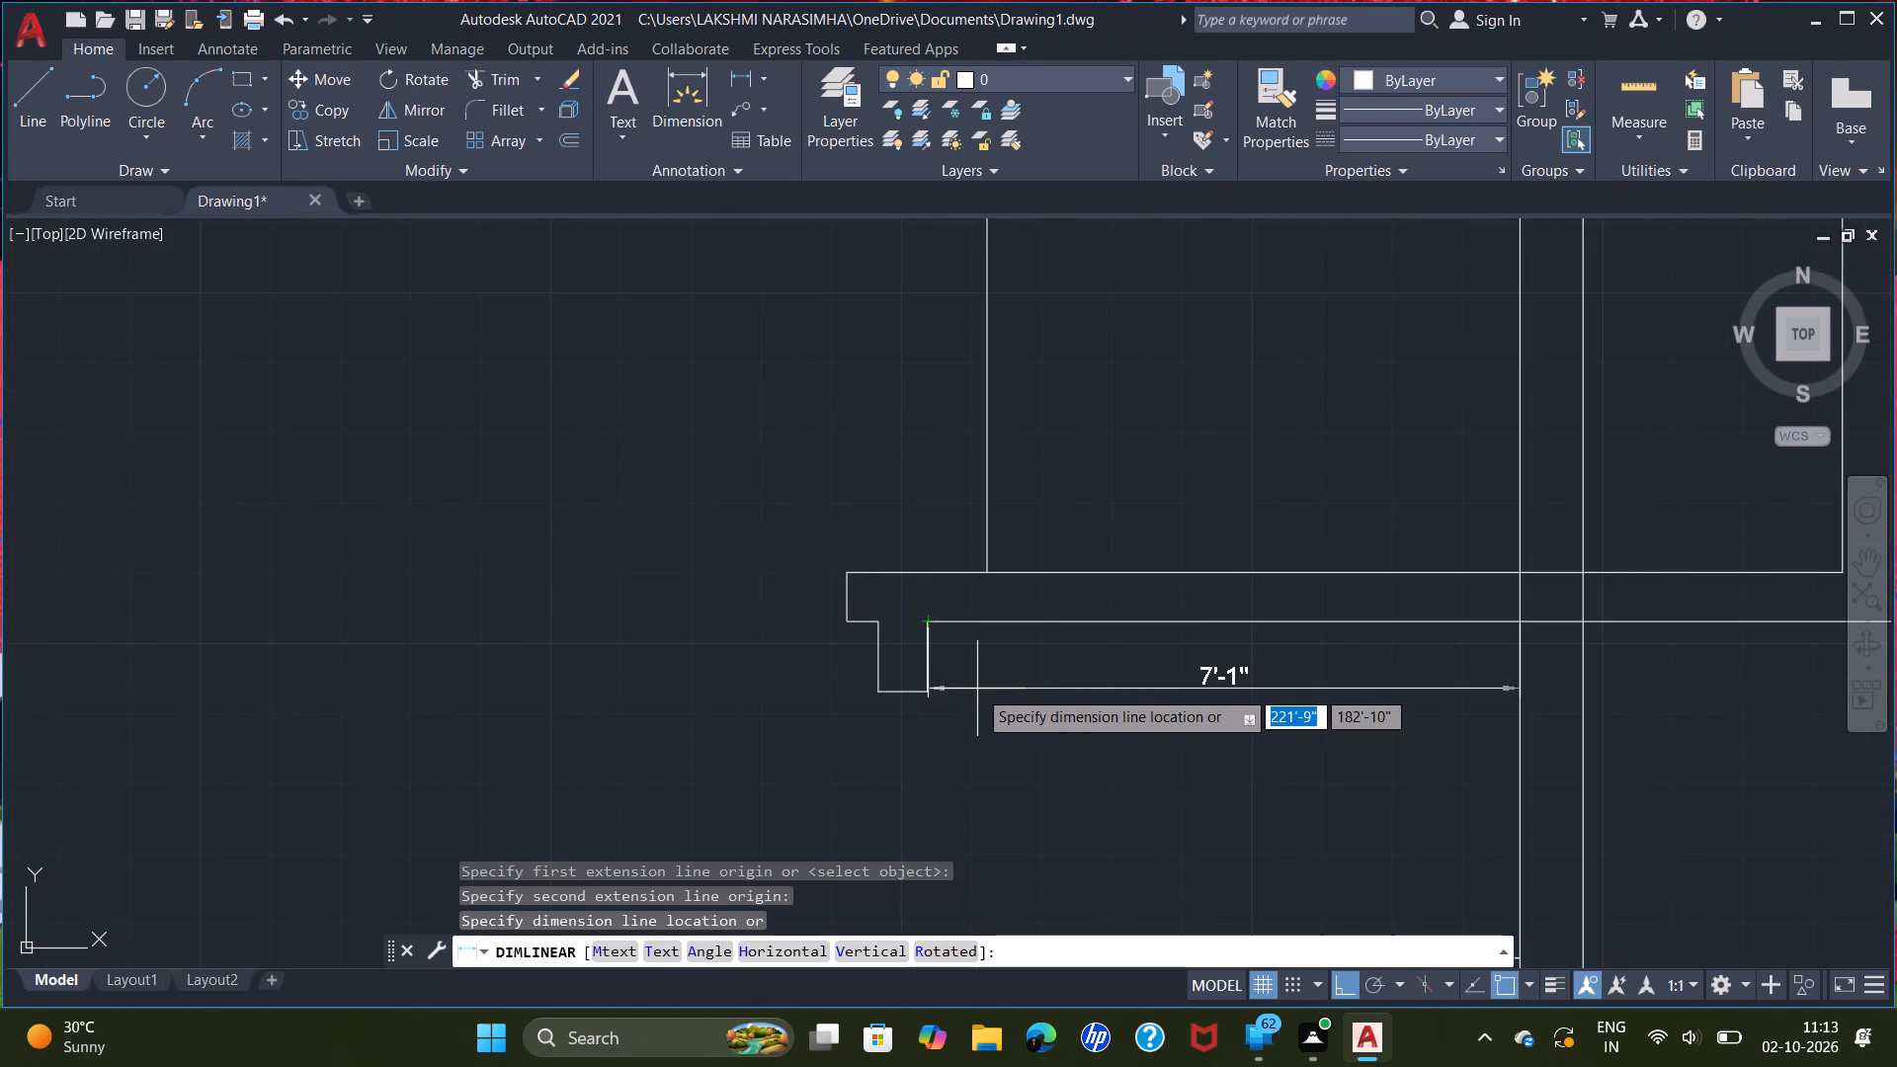
key(Escape)
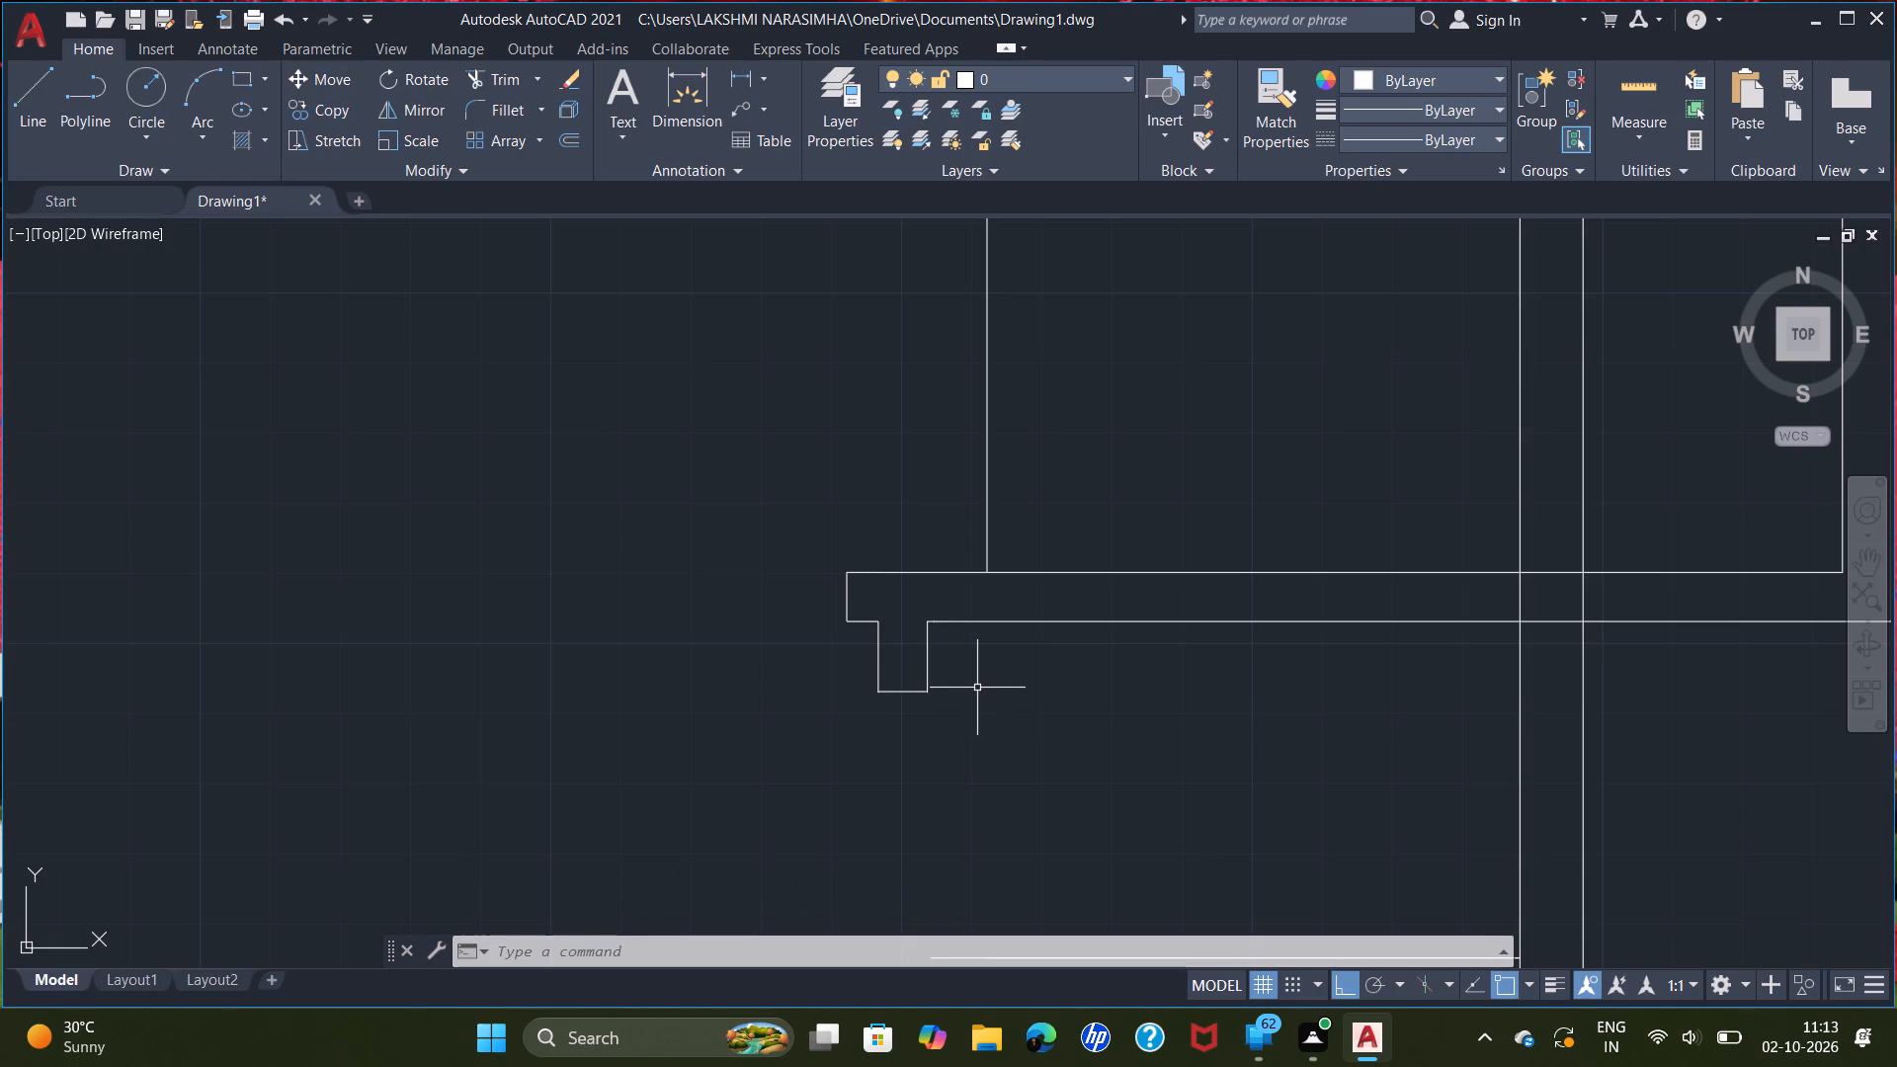
Draw a horizontal line about 1' long, from directly below the upper wall's west end to the west end of the 7' line.
scroll(934, 804, down, 2)
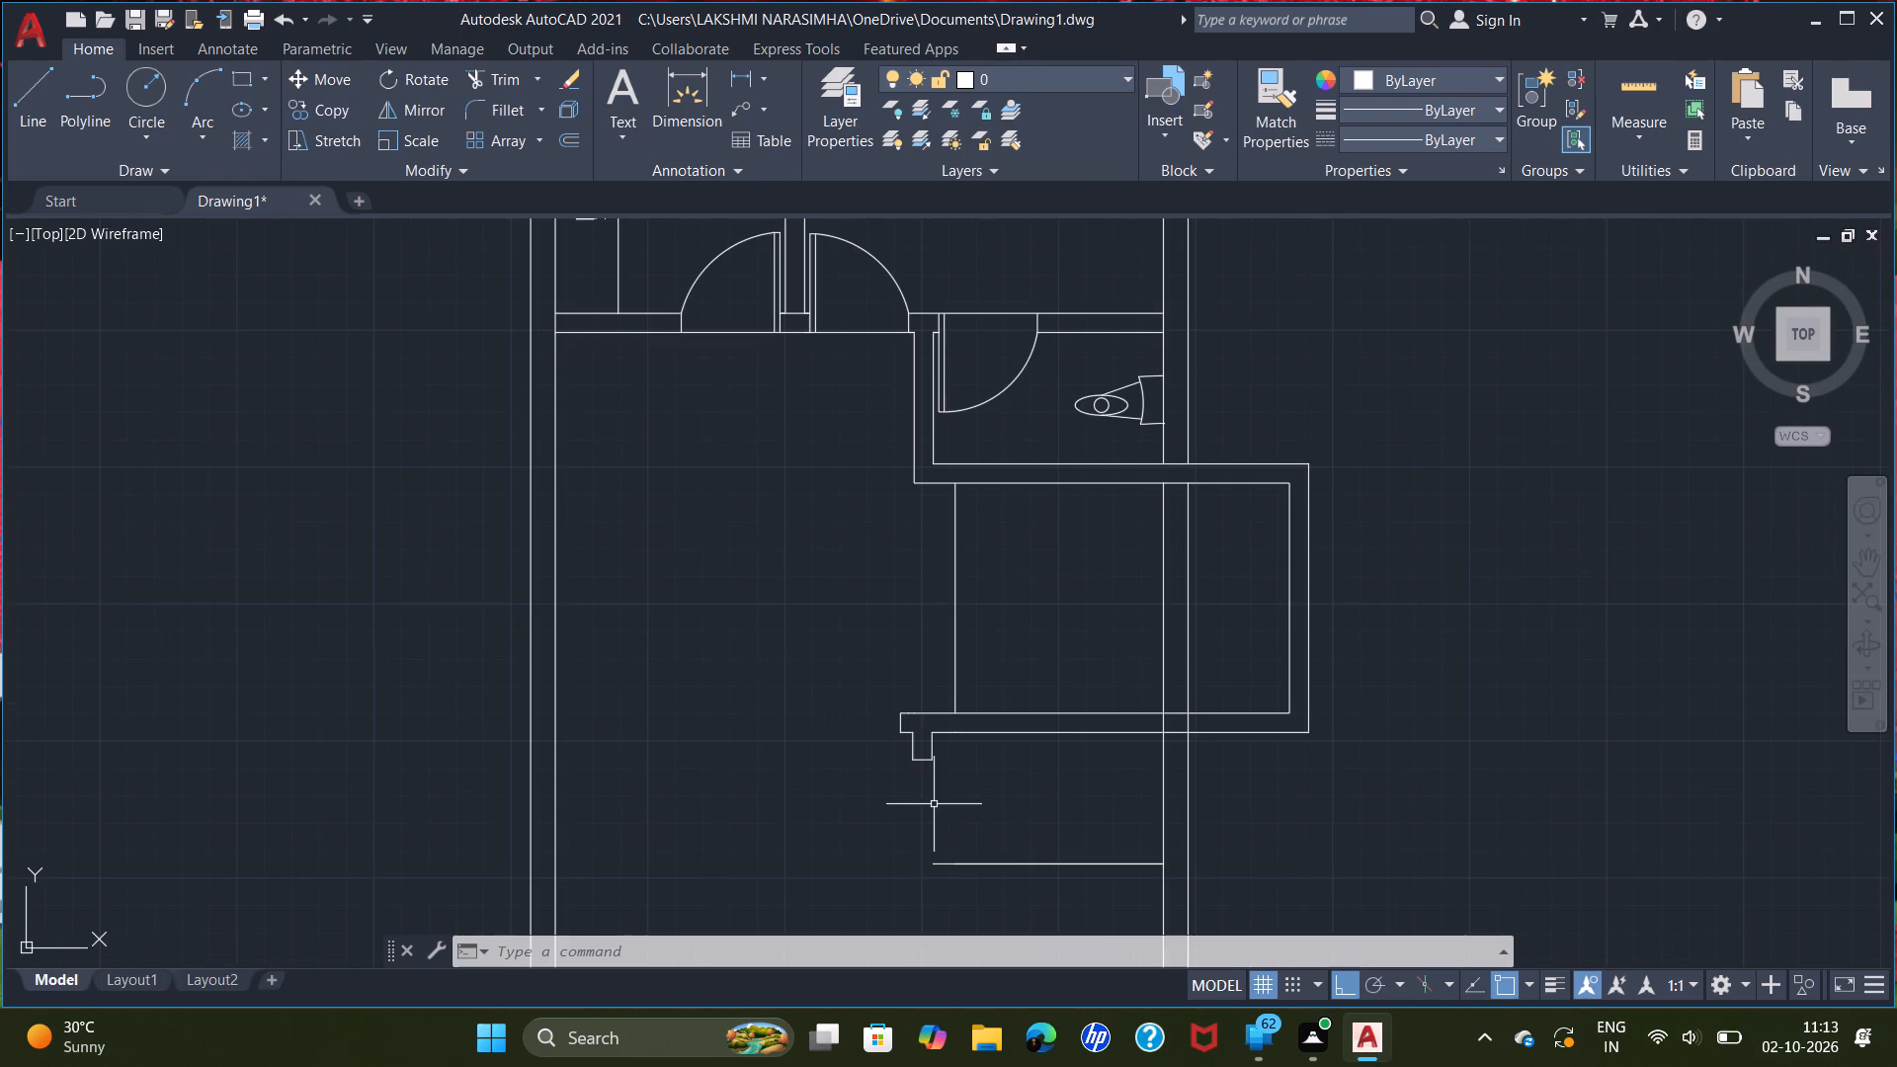
middle_drag(957, 859, 901, 724)
scroll(834, 754, up, 2)
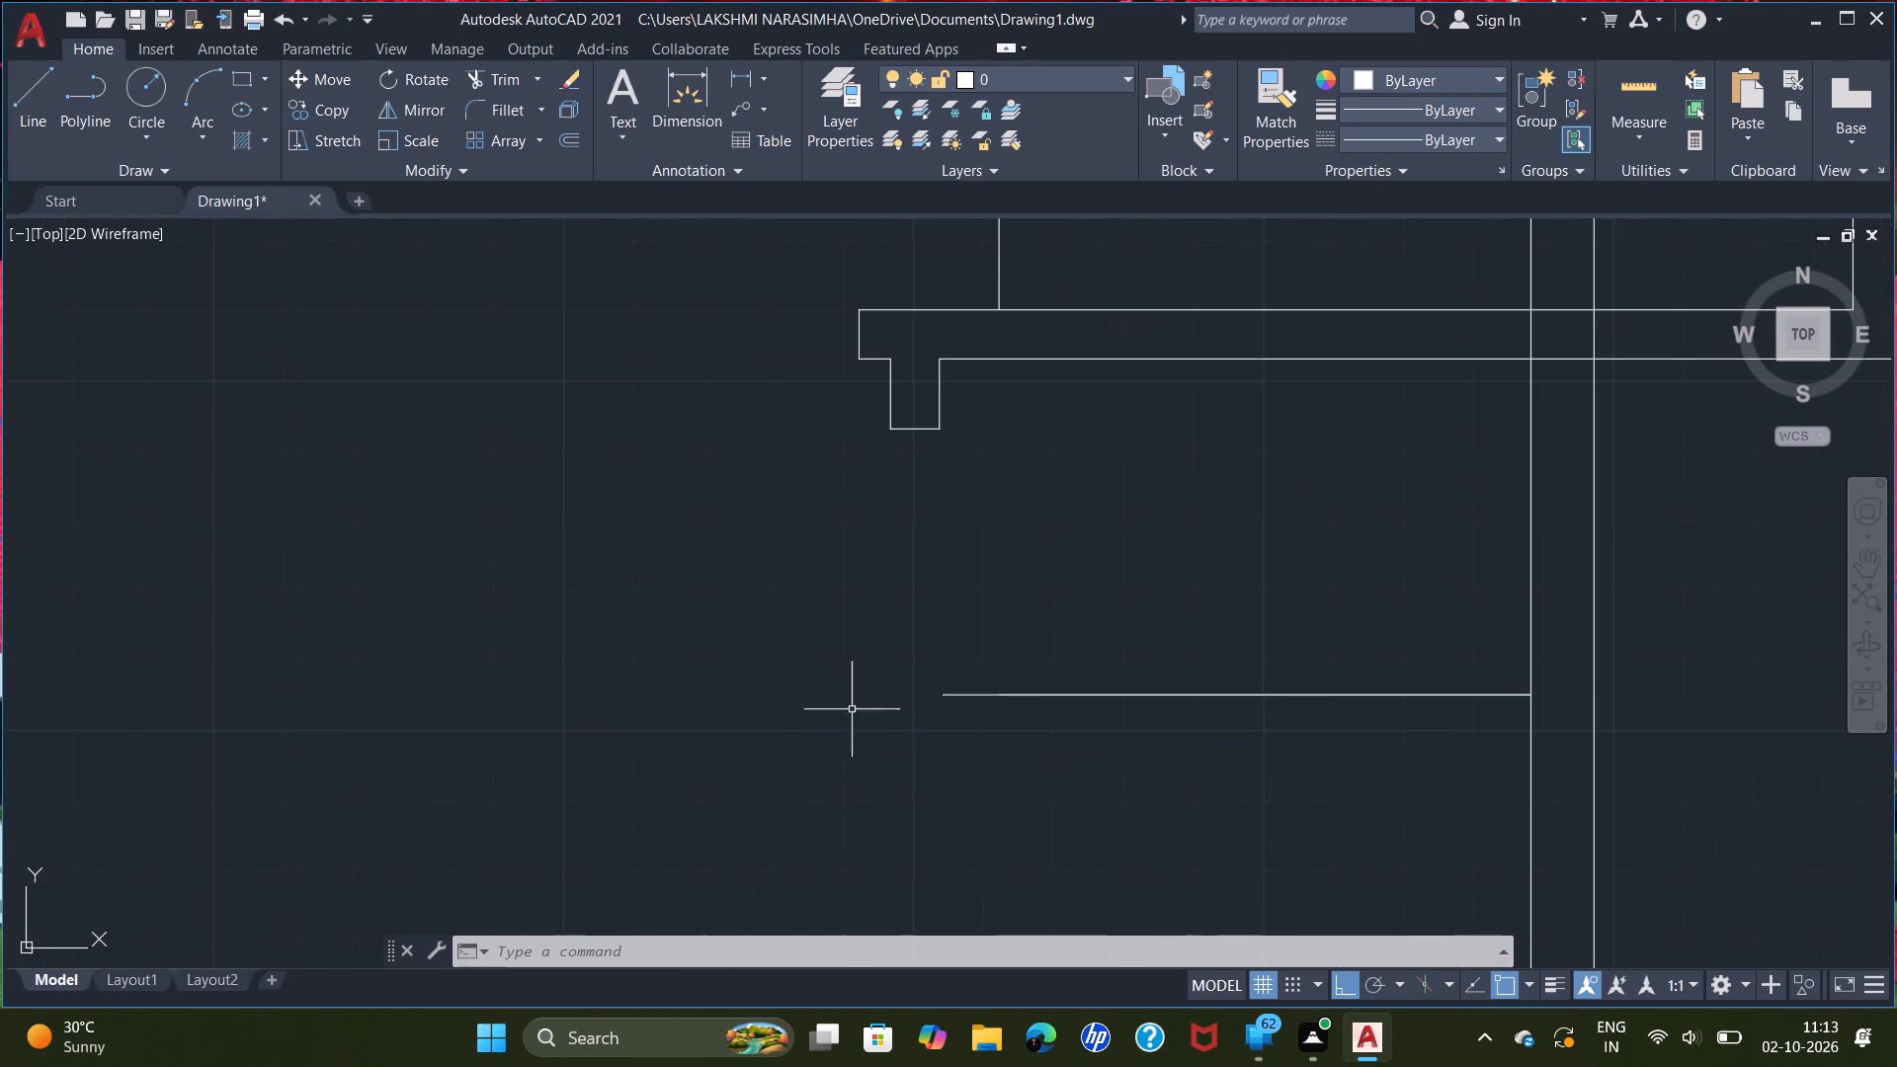
key(l)
key(Return)
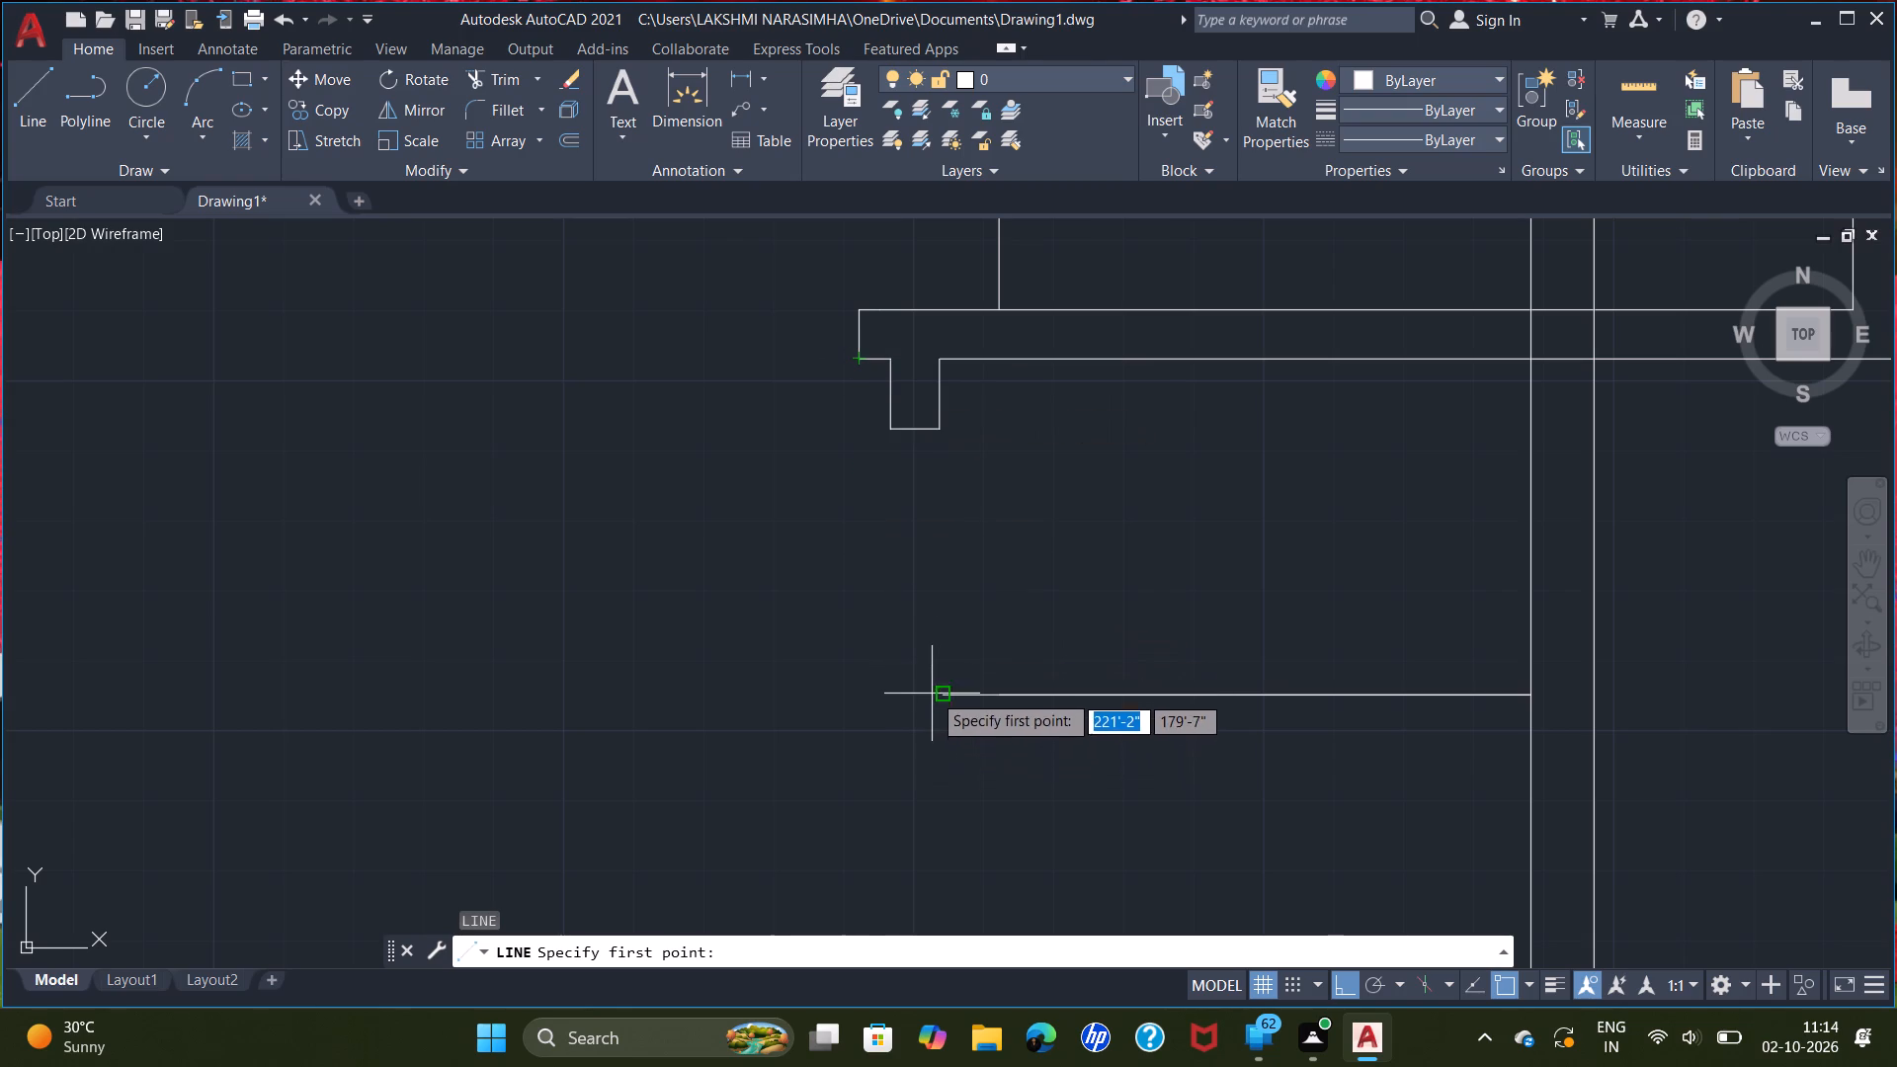
double_click(859, 697)
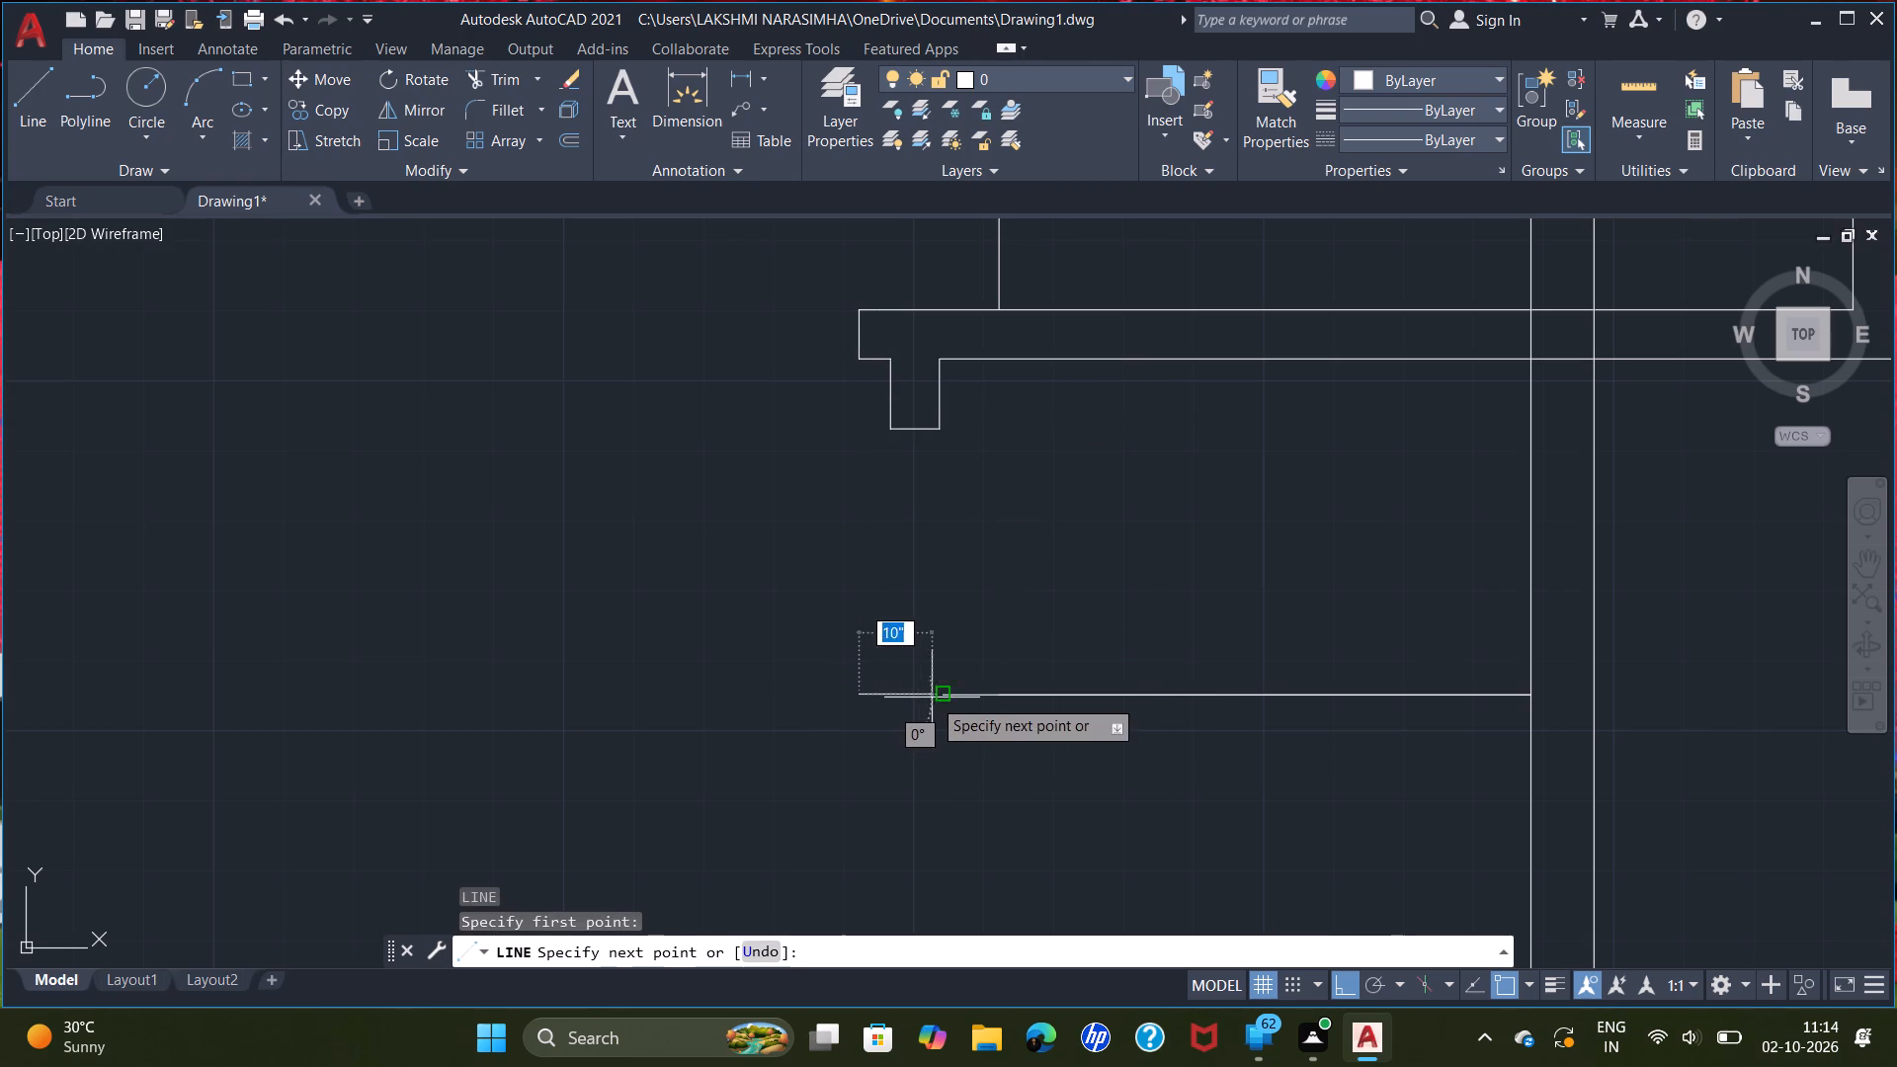
click(936, 696)
right_click(937, 685)
double_click(1009, 694)
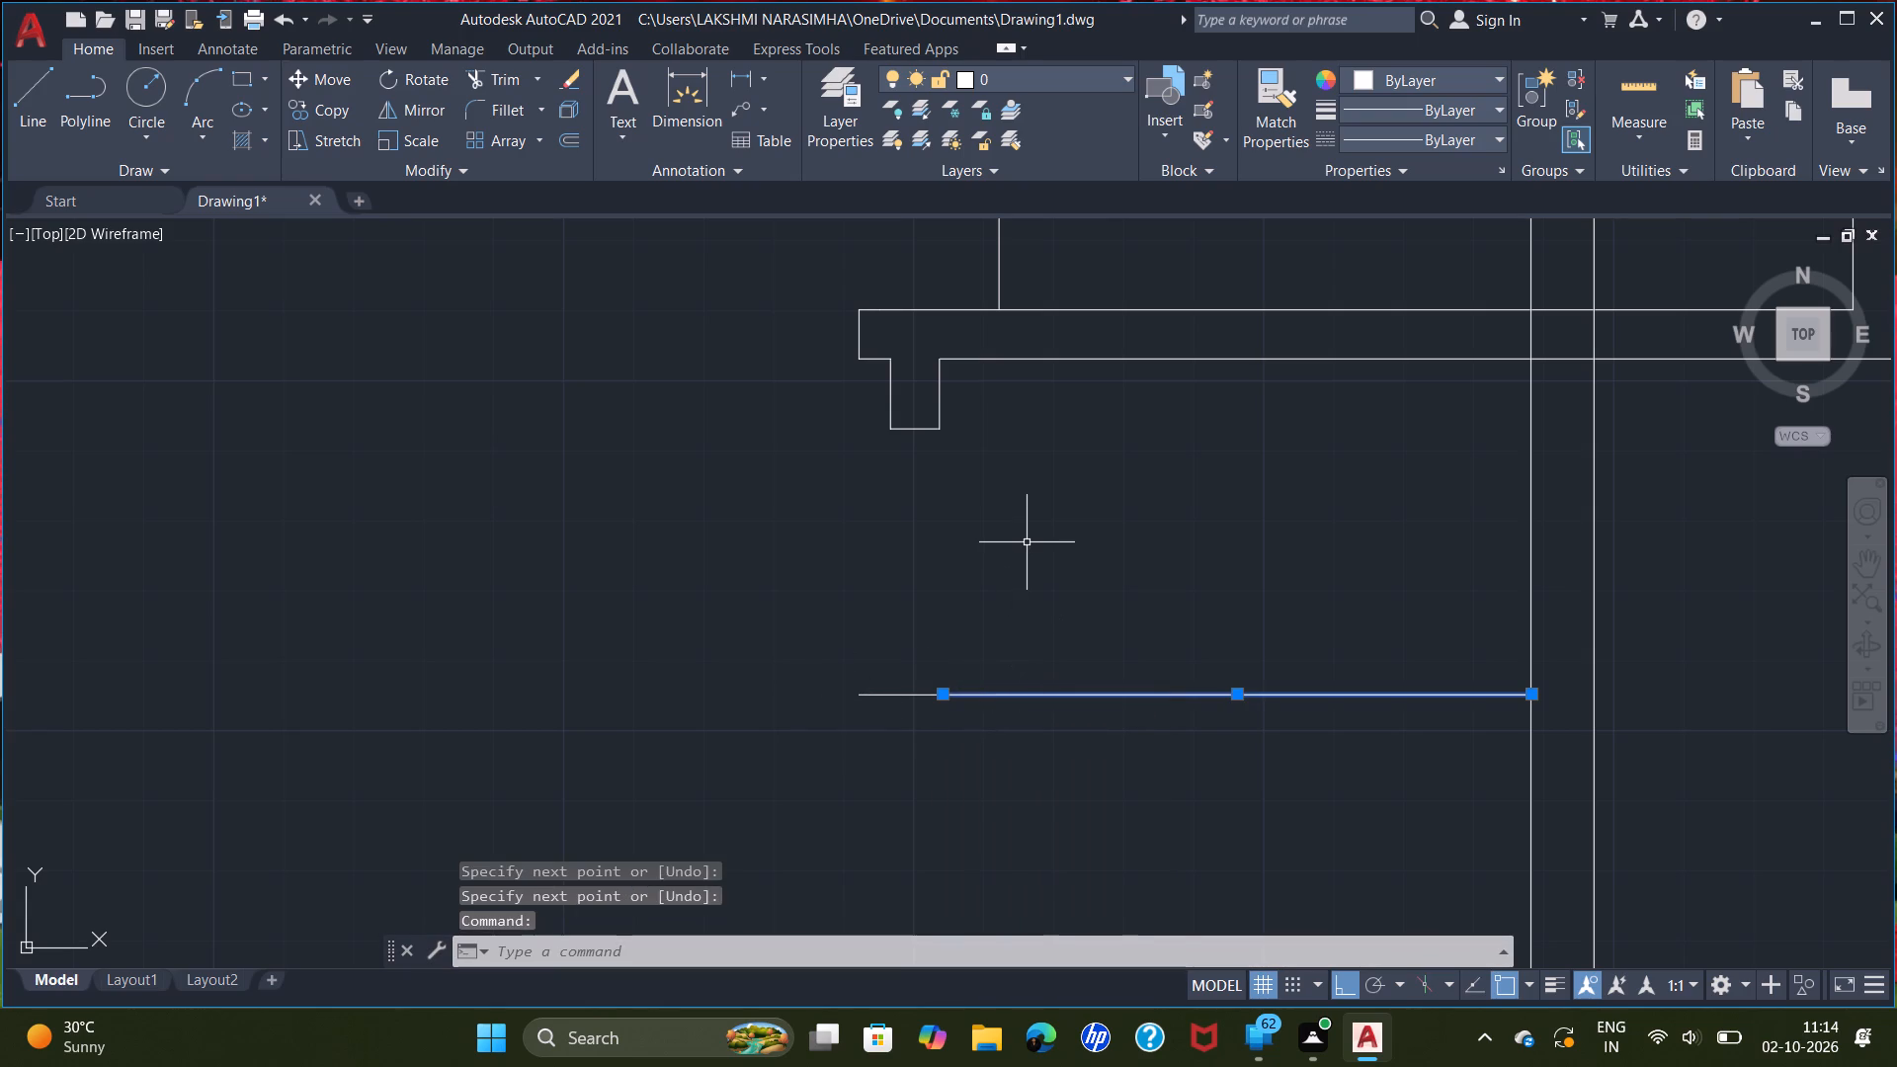
key(Escape)
Join the collinear horizontal segments below the projecting room into one line.
drag(1136, 842, 1105, 797)
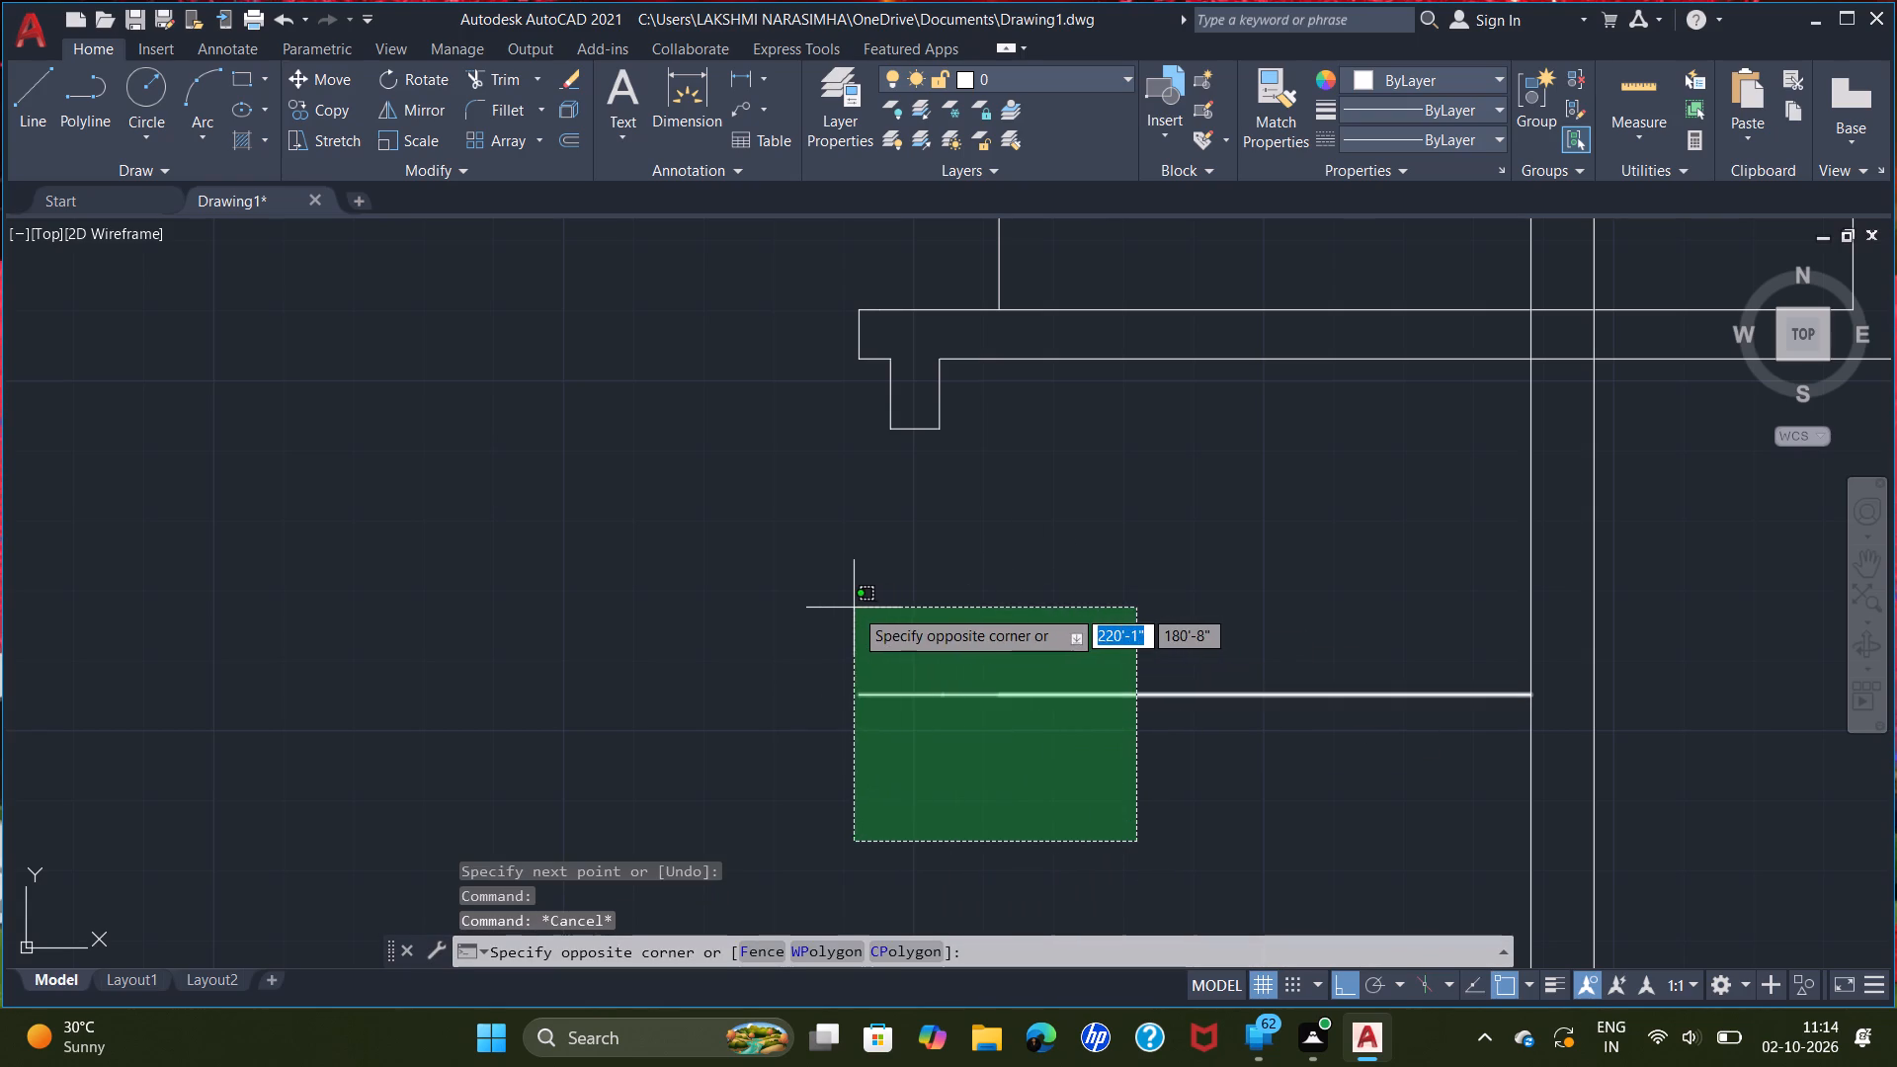
click(854, 608)
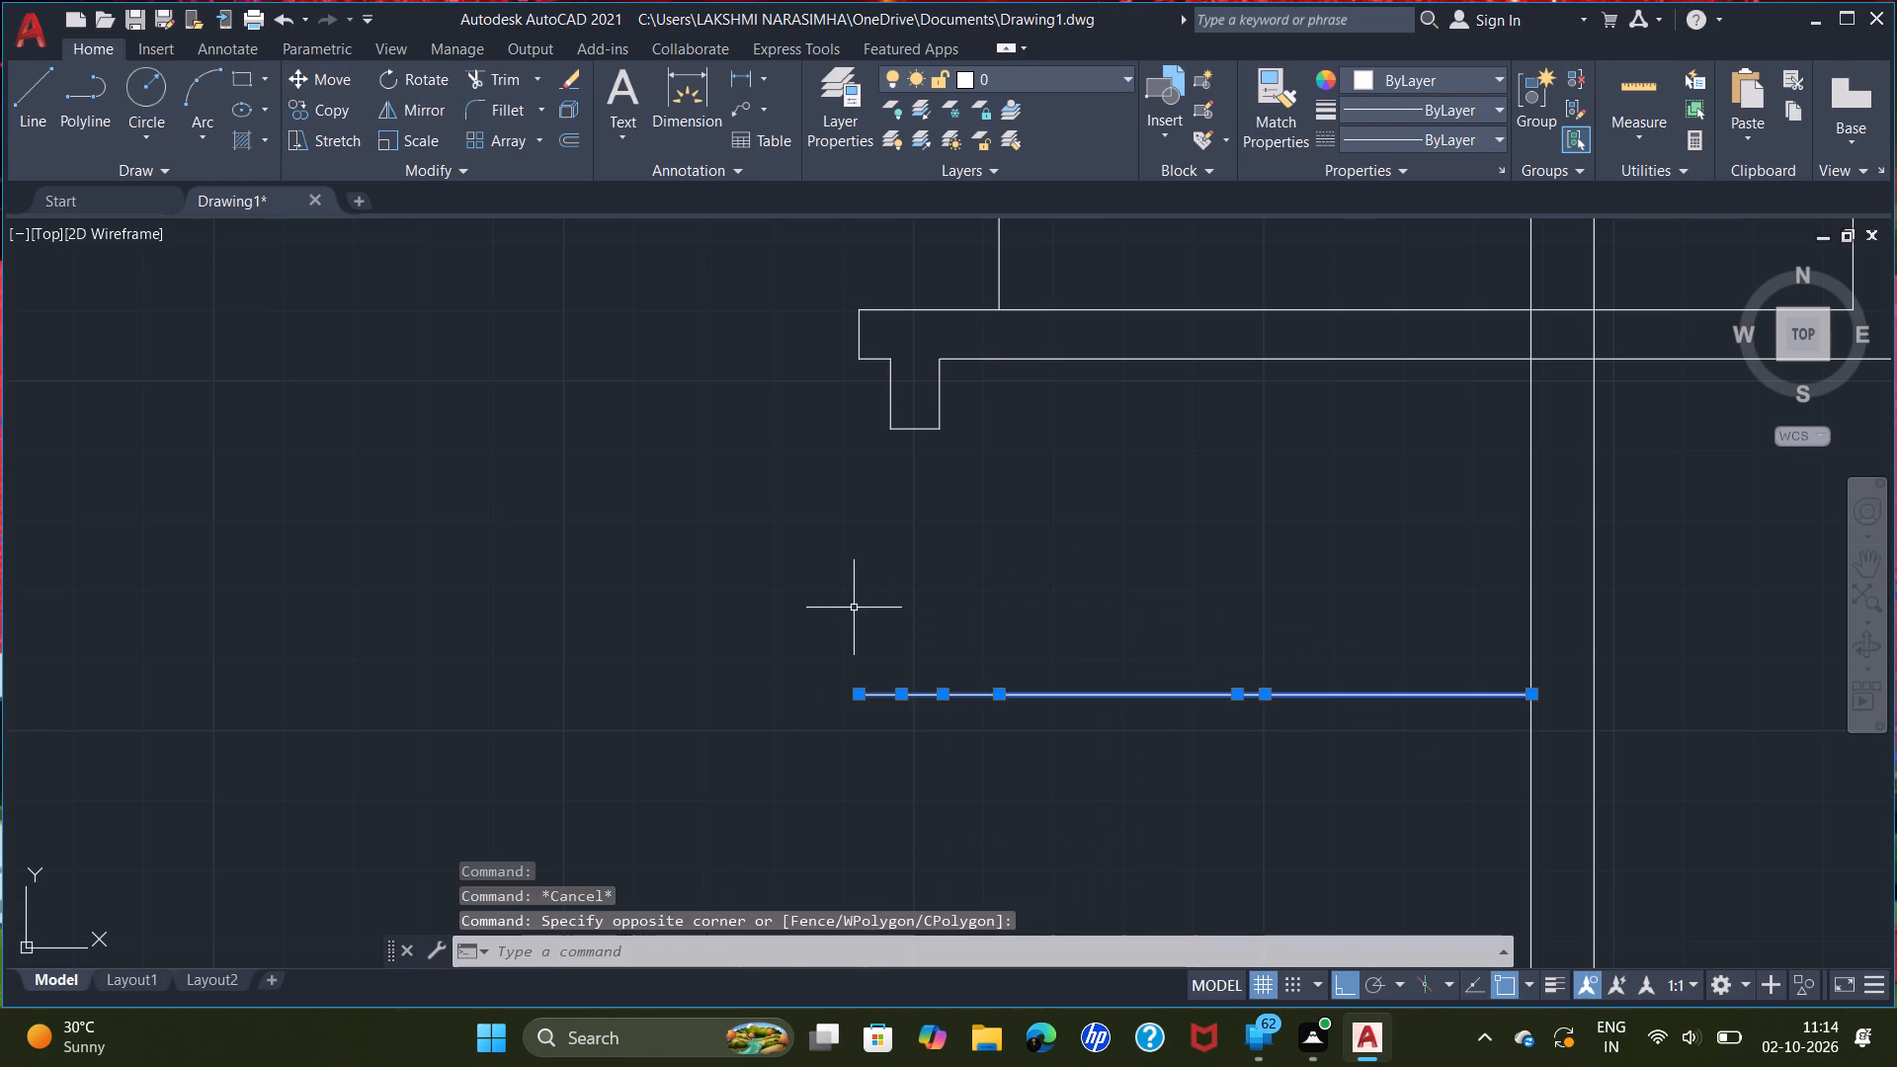
key(j)
key(Return)
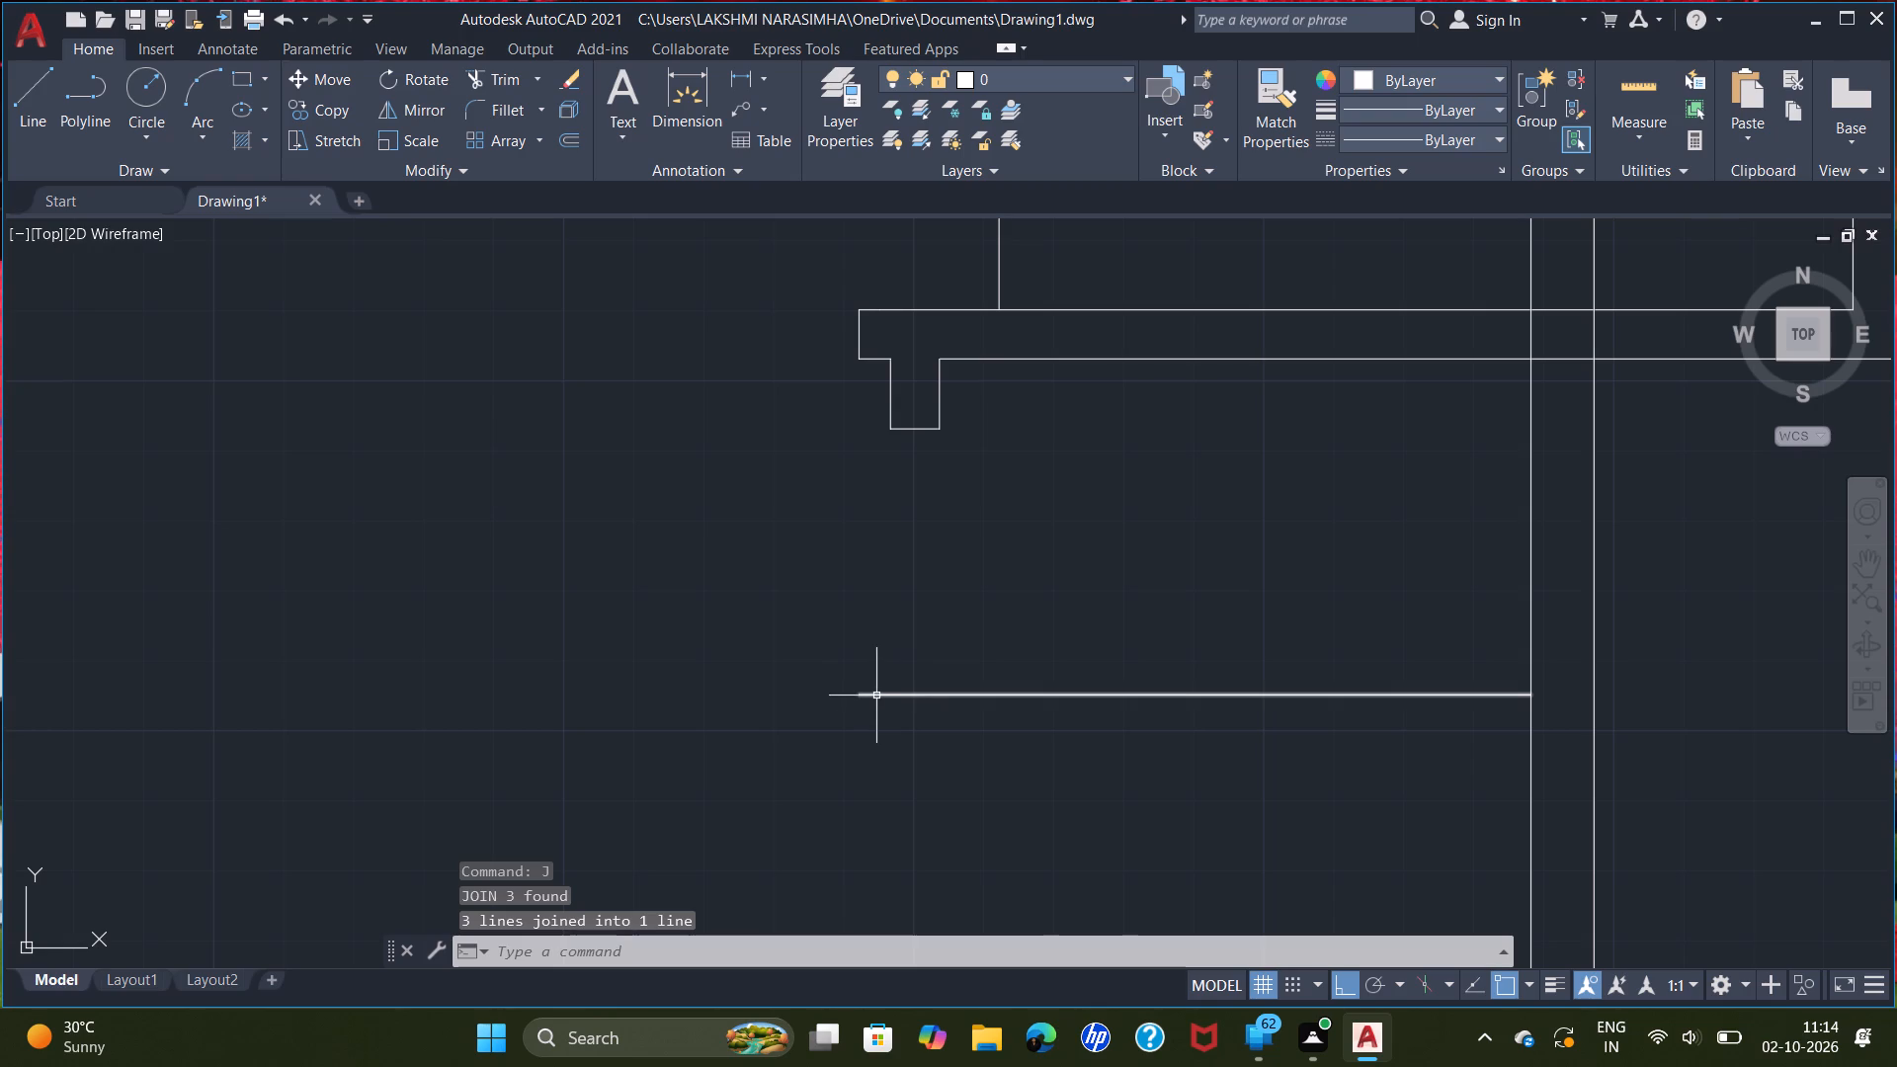
Offset the joined horizontal line 7" downward to form the other face of the wall.
key(o)
key(f)
key(Return)
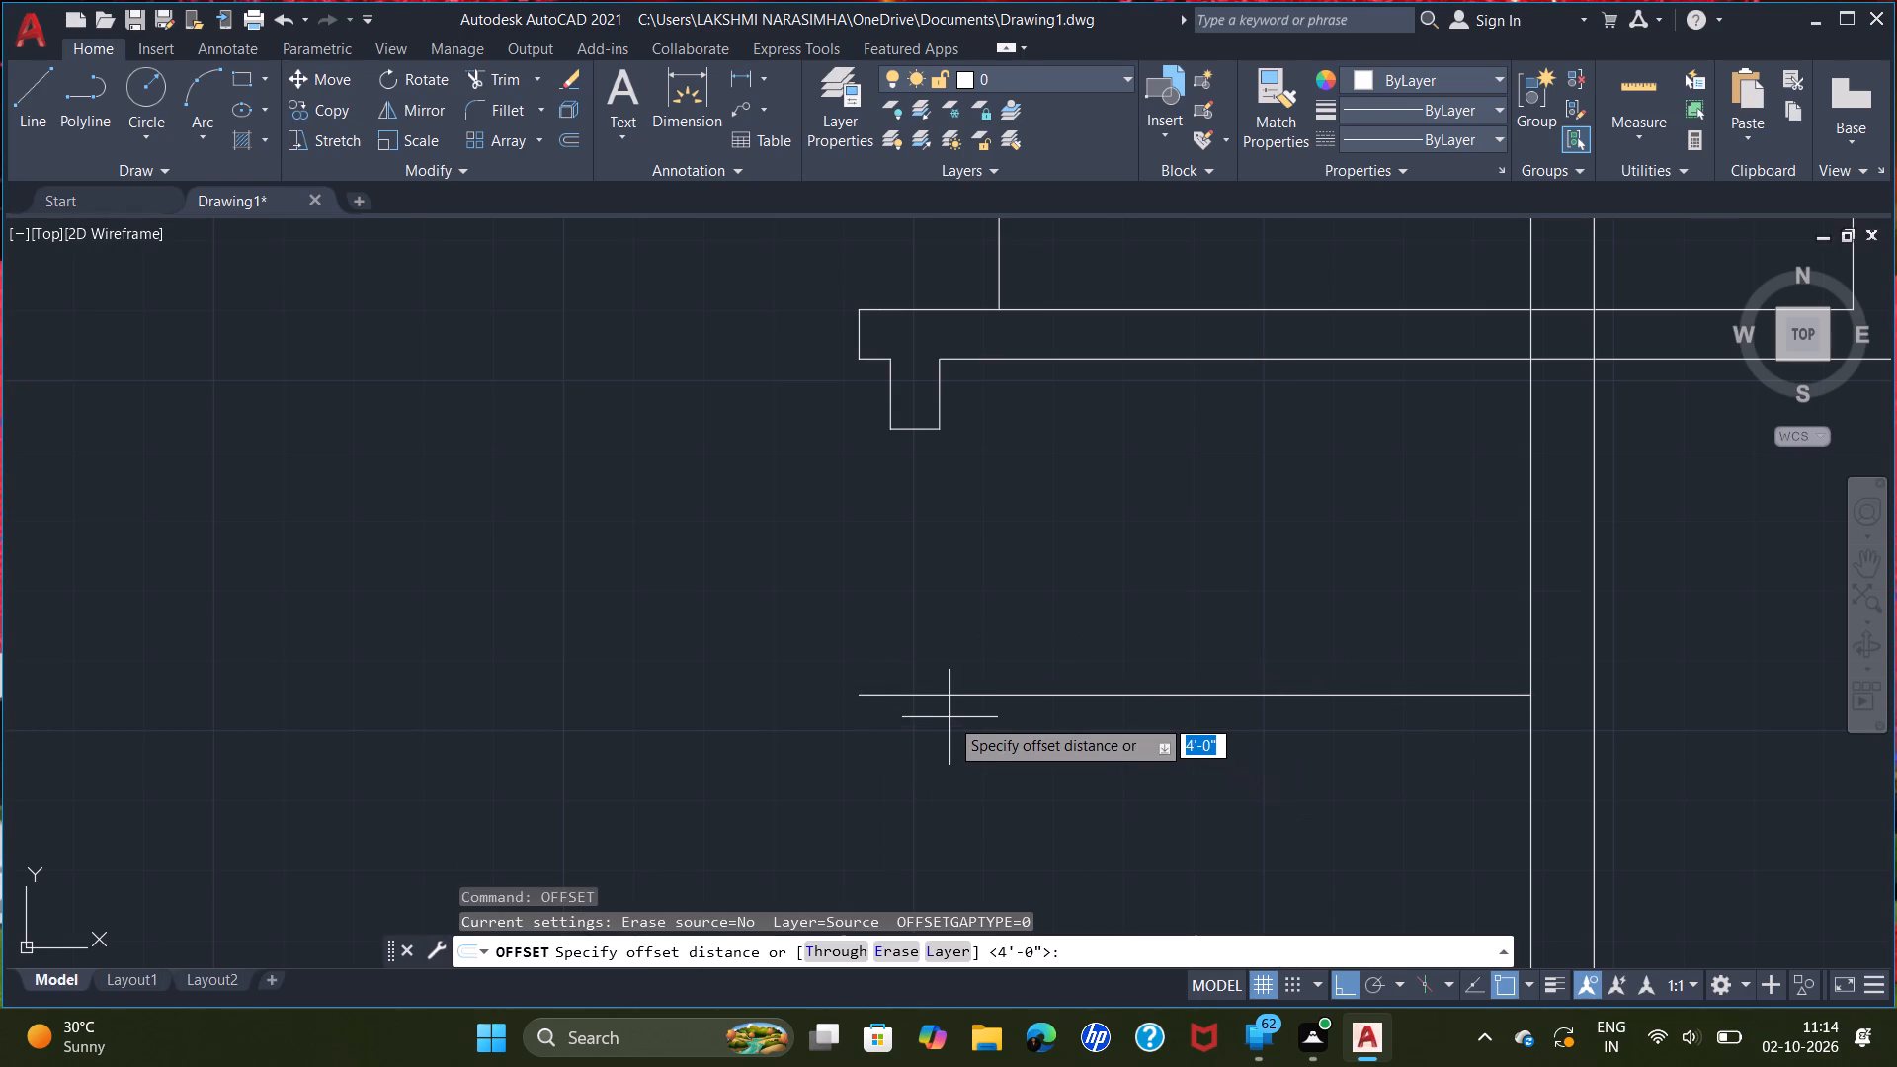
text(7")
key(Return)
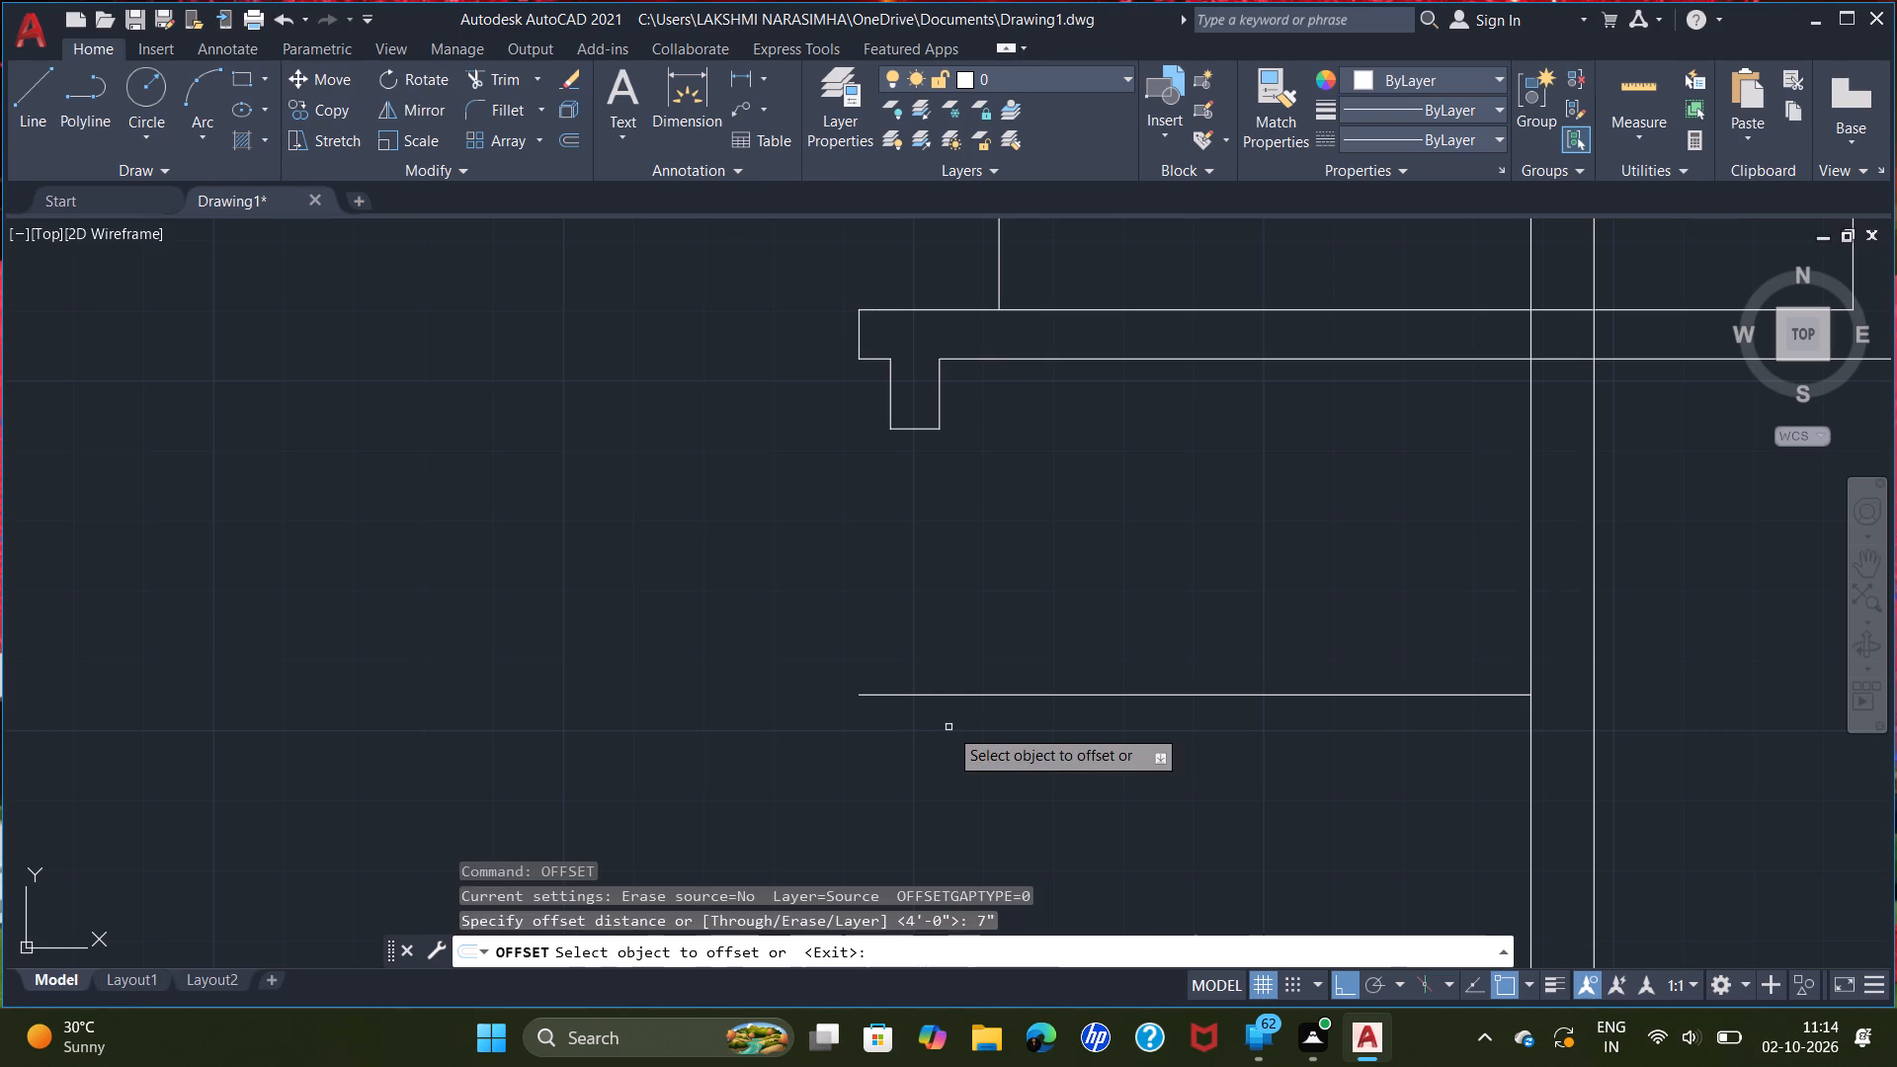
double_click(979, 692)
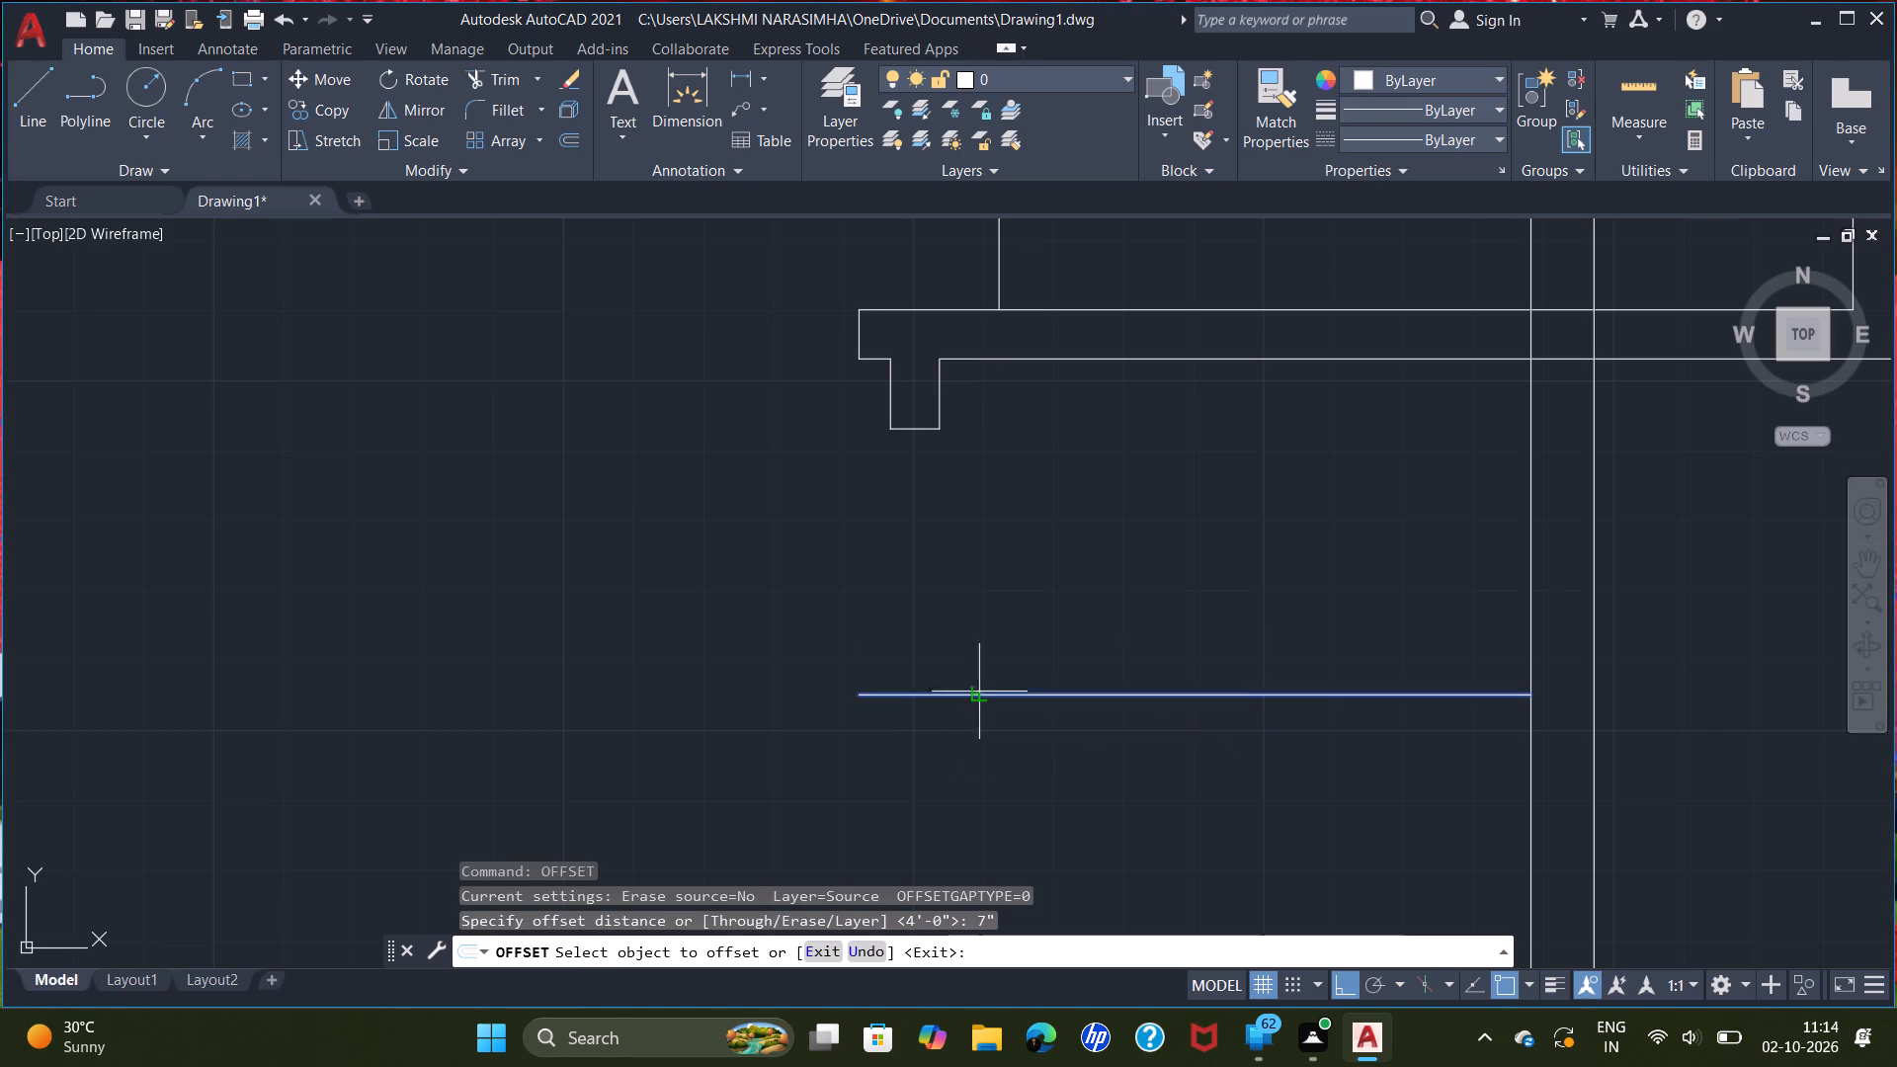
click(973, 766)
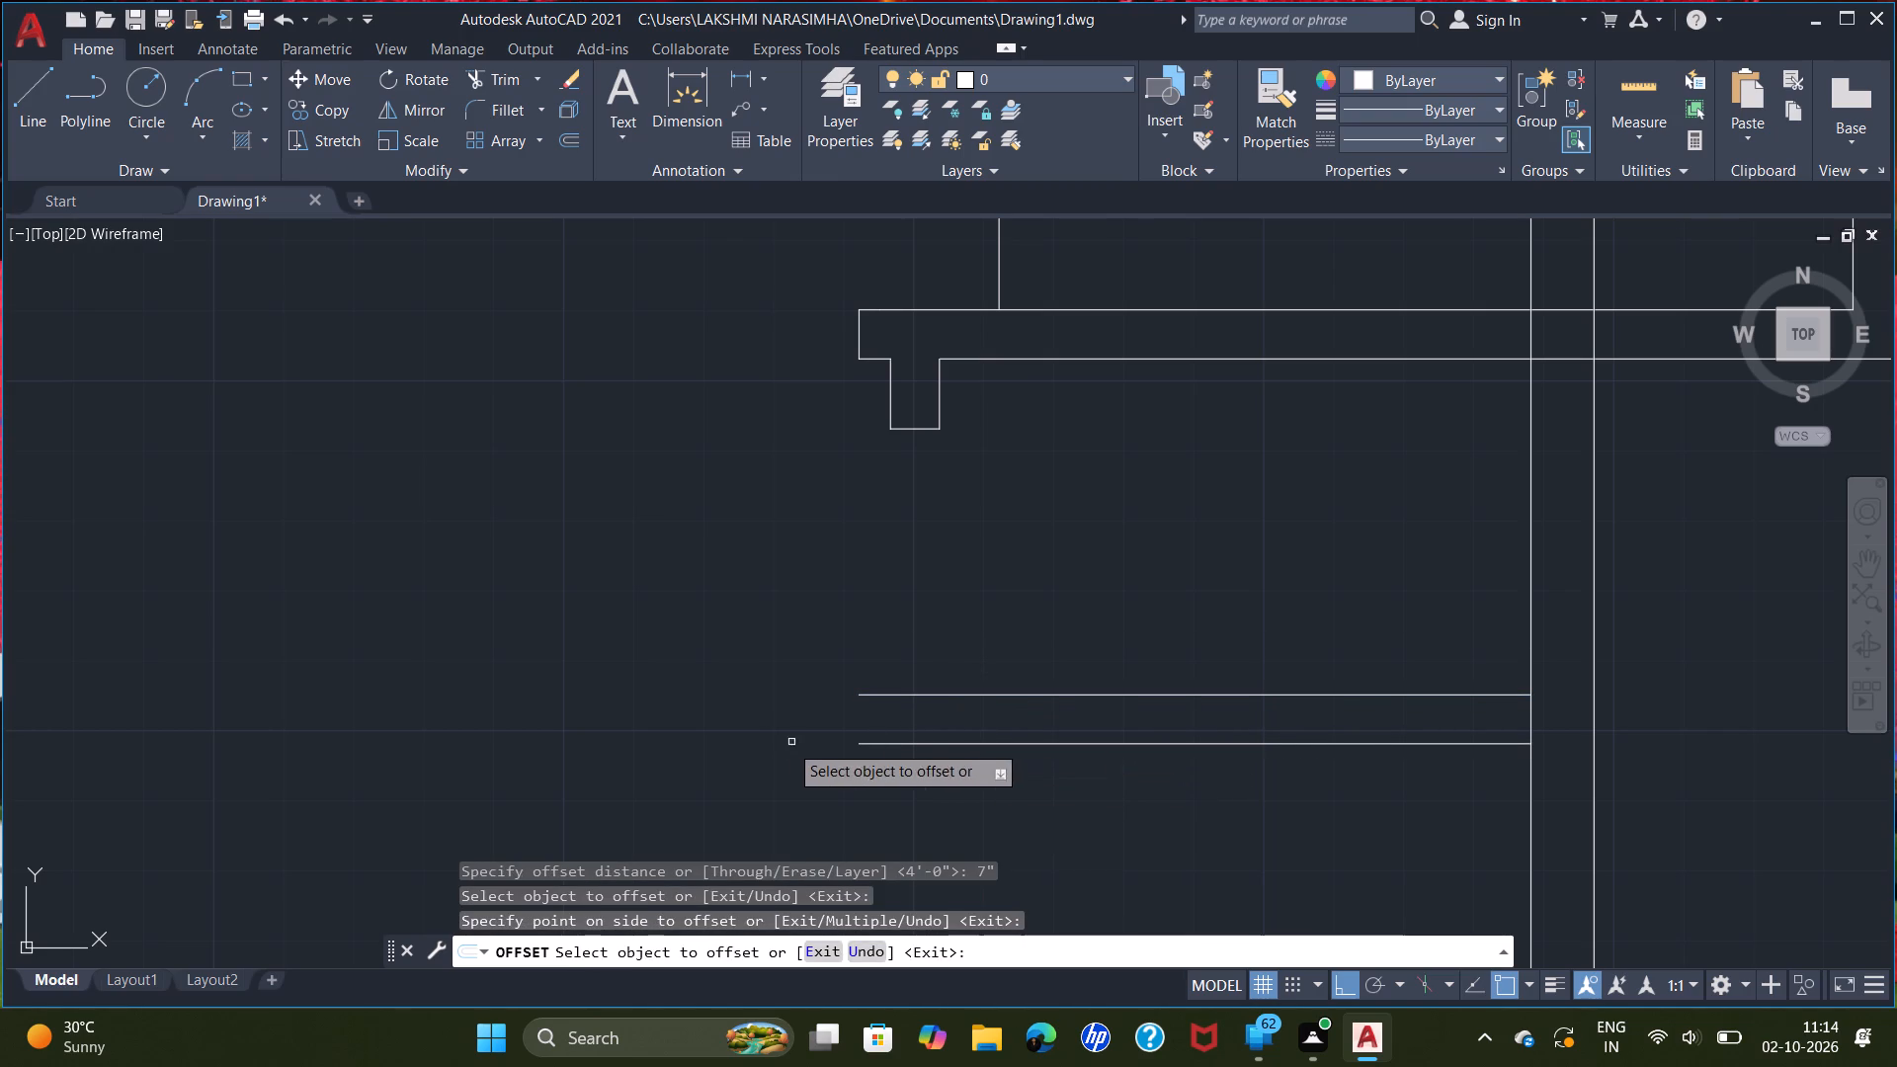
key(Escape)
Close the west end of the new 7" wall with a vertical line between its two faces.
key(l)
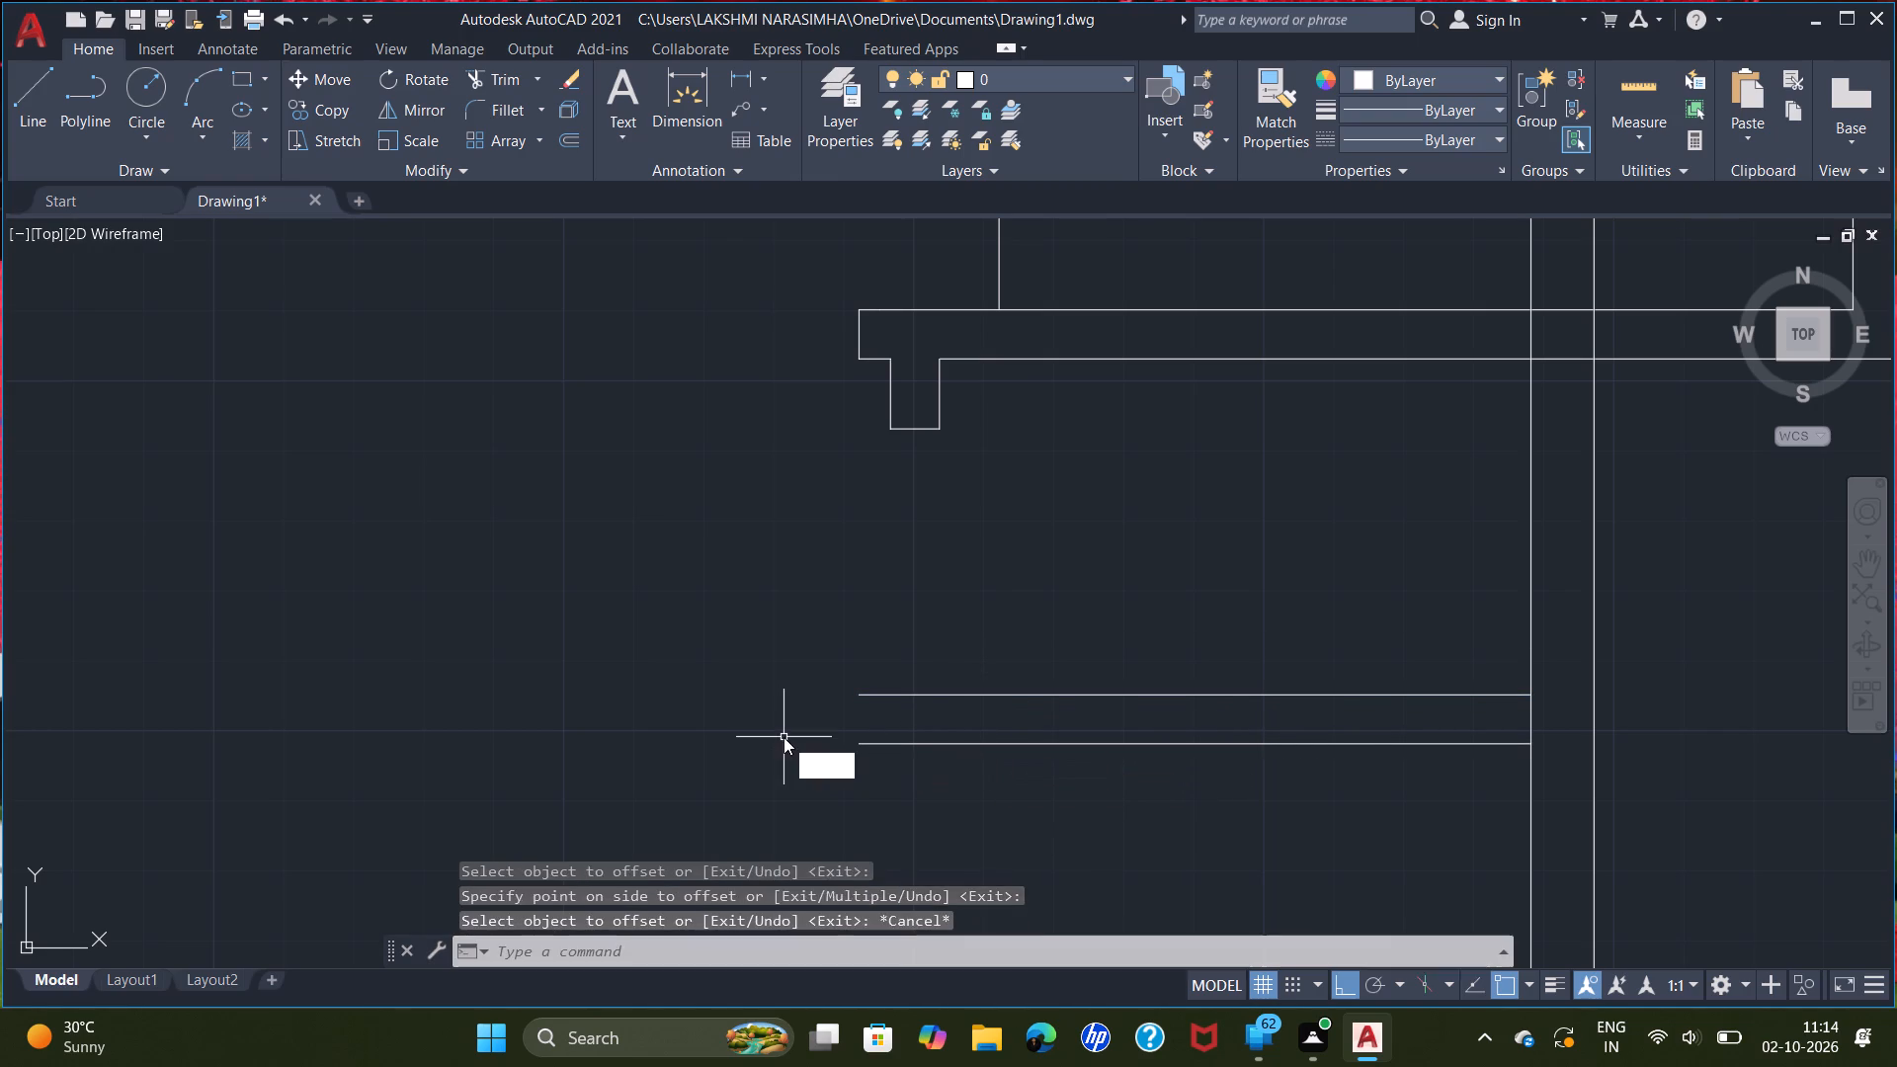
key(Return)
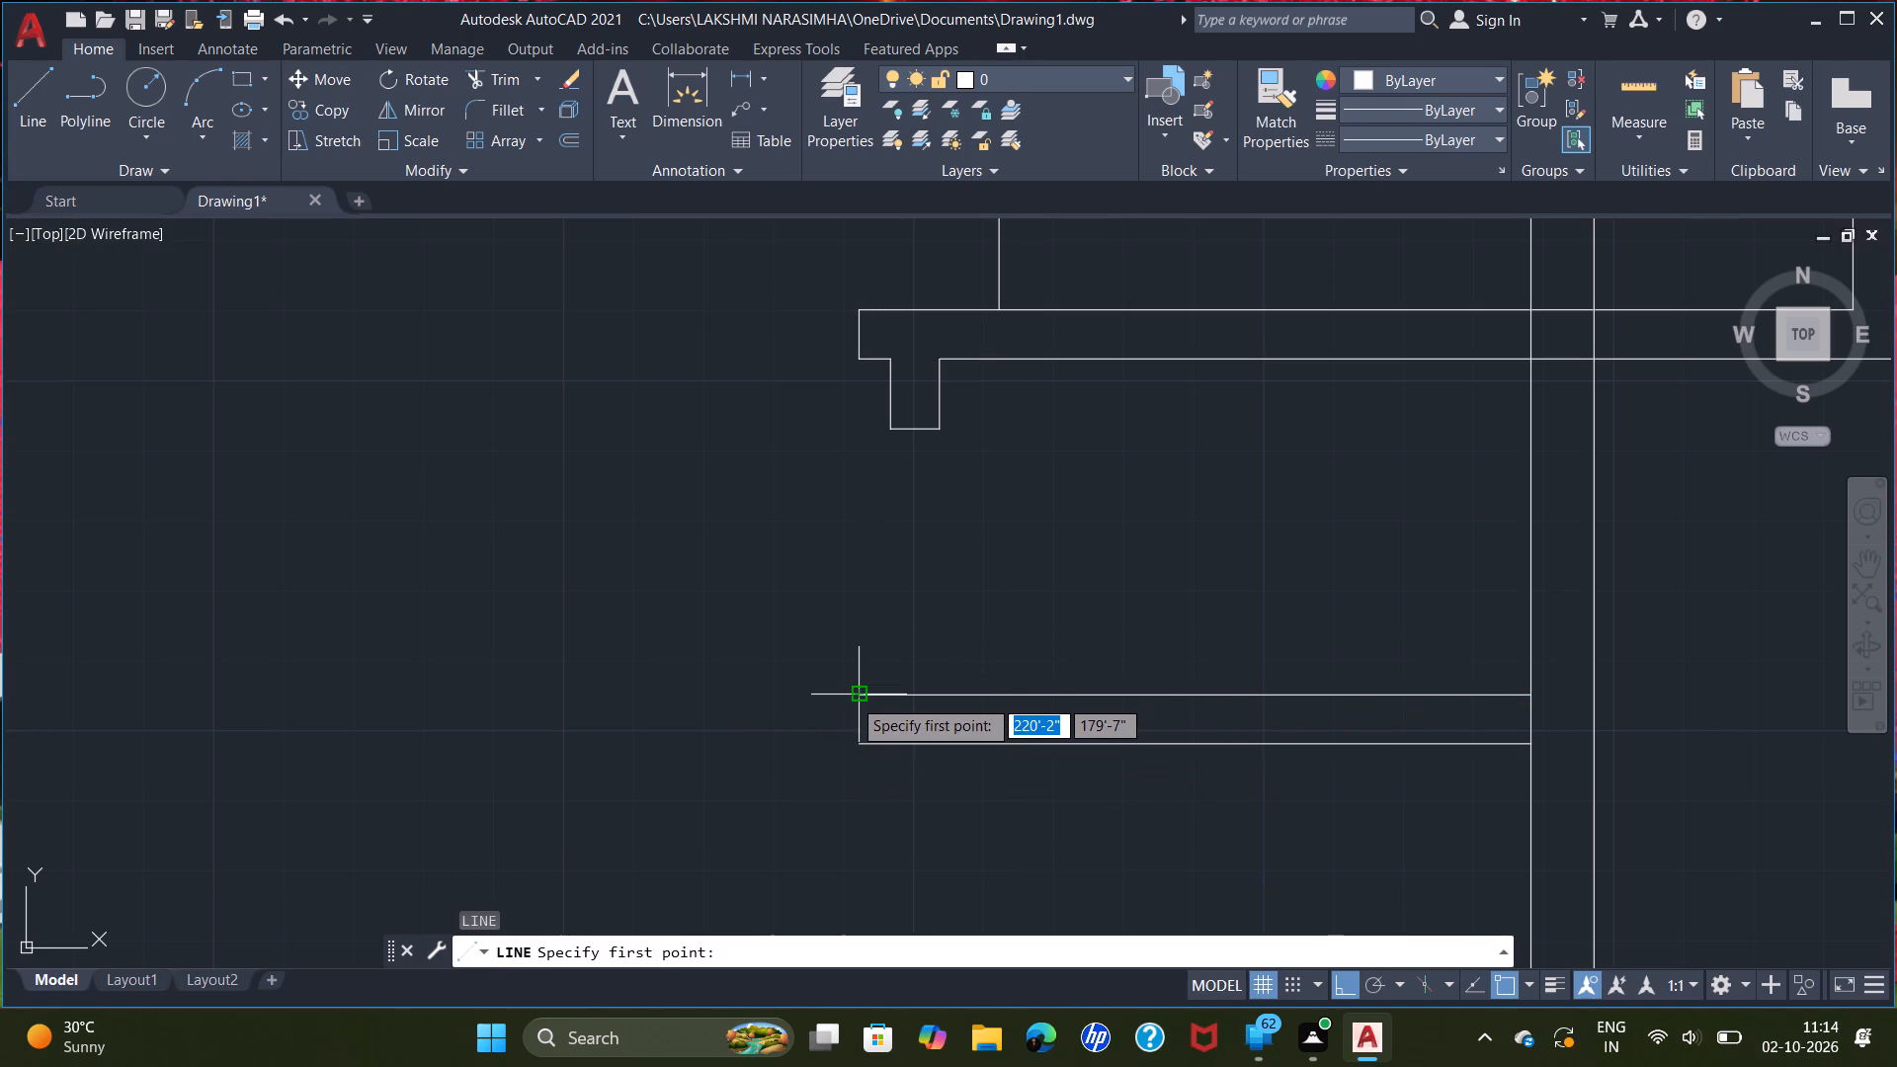
double_click(854, 699)
double_click(855, 745)
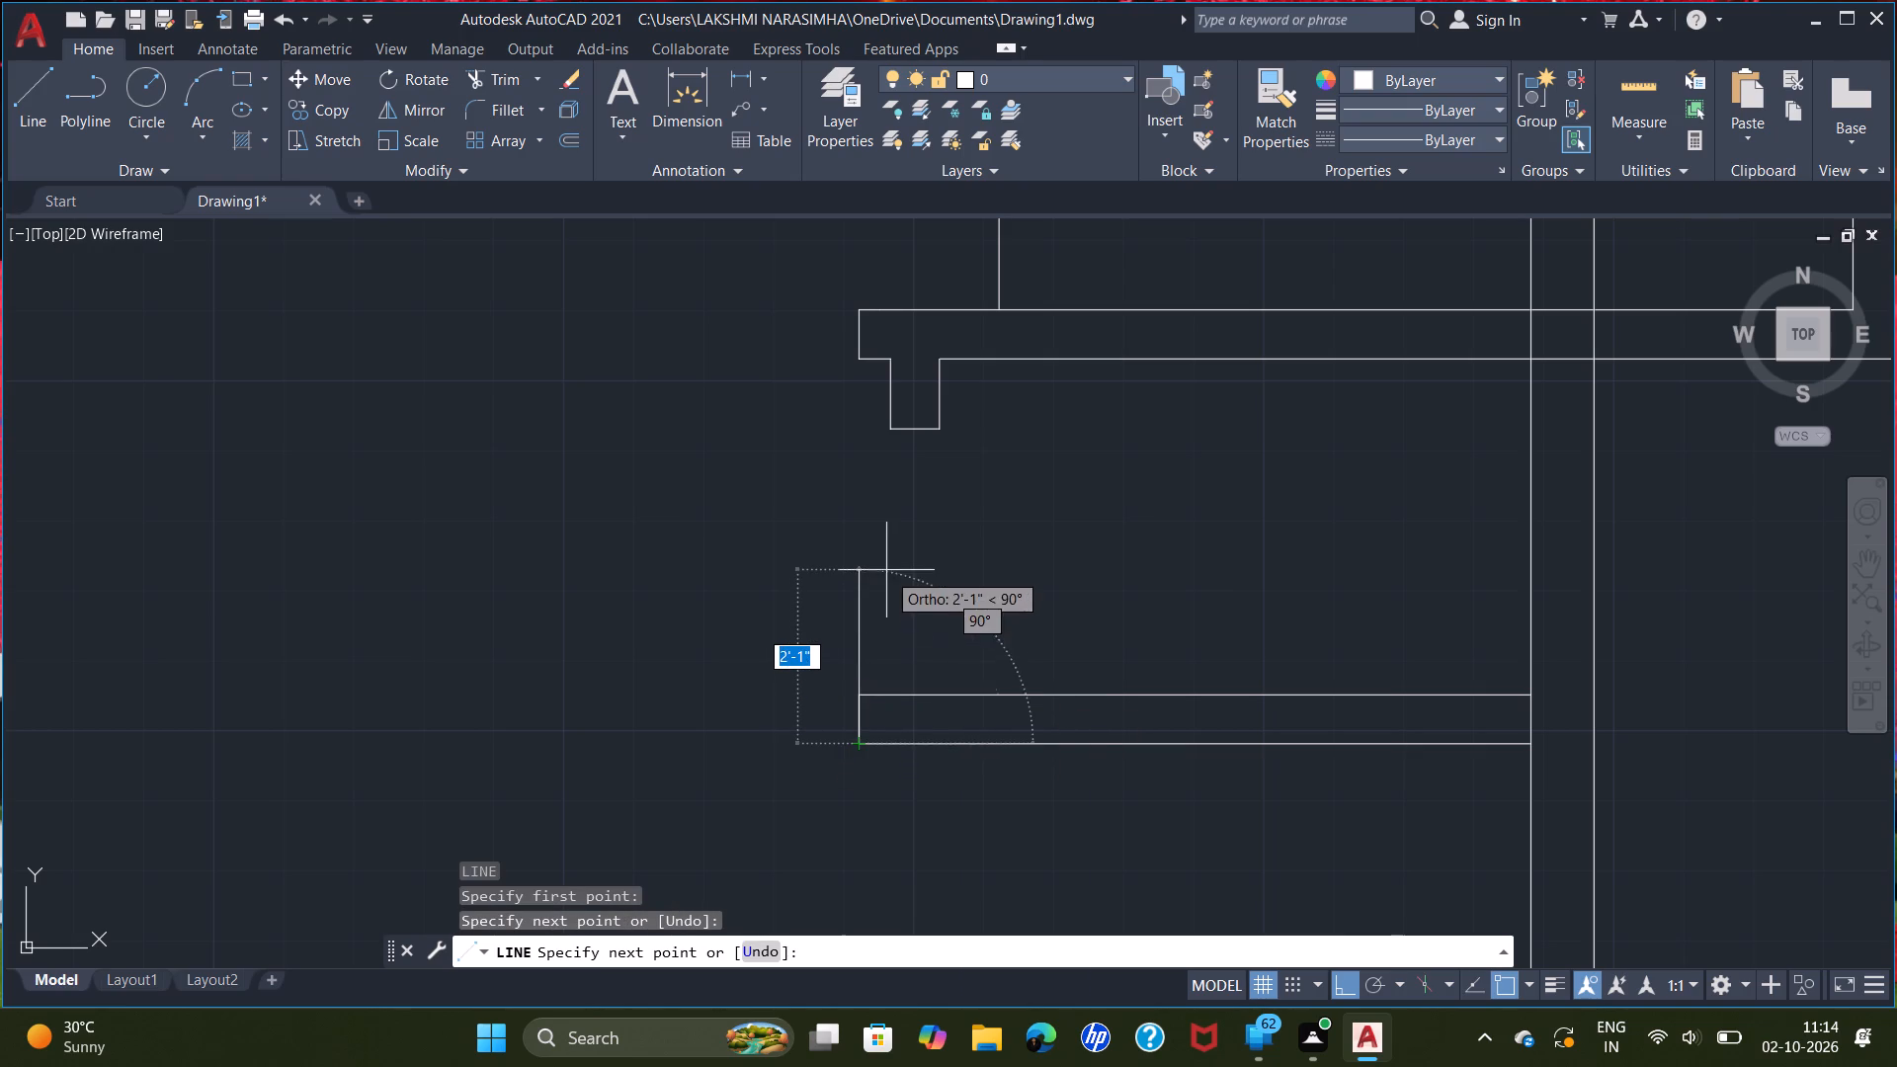
right_click(886, 570)
double_click(950, 585)
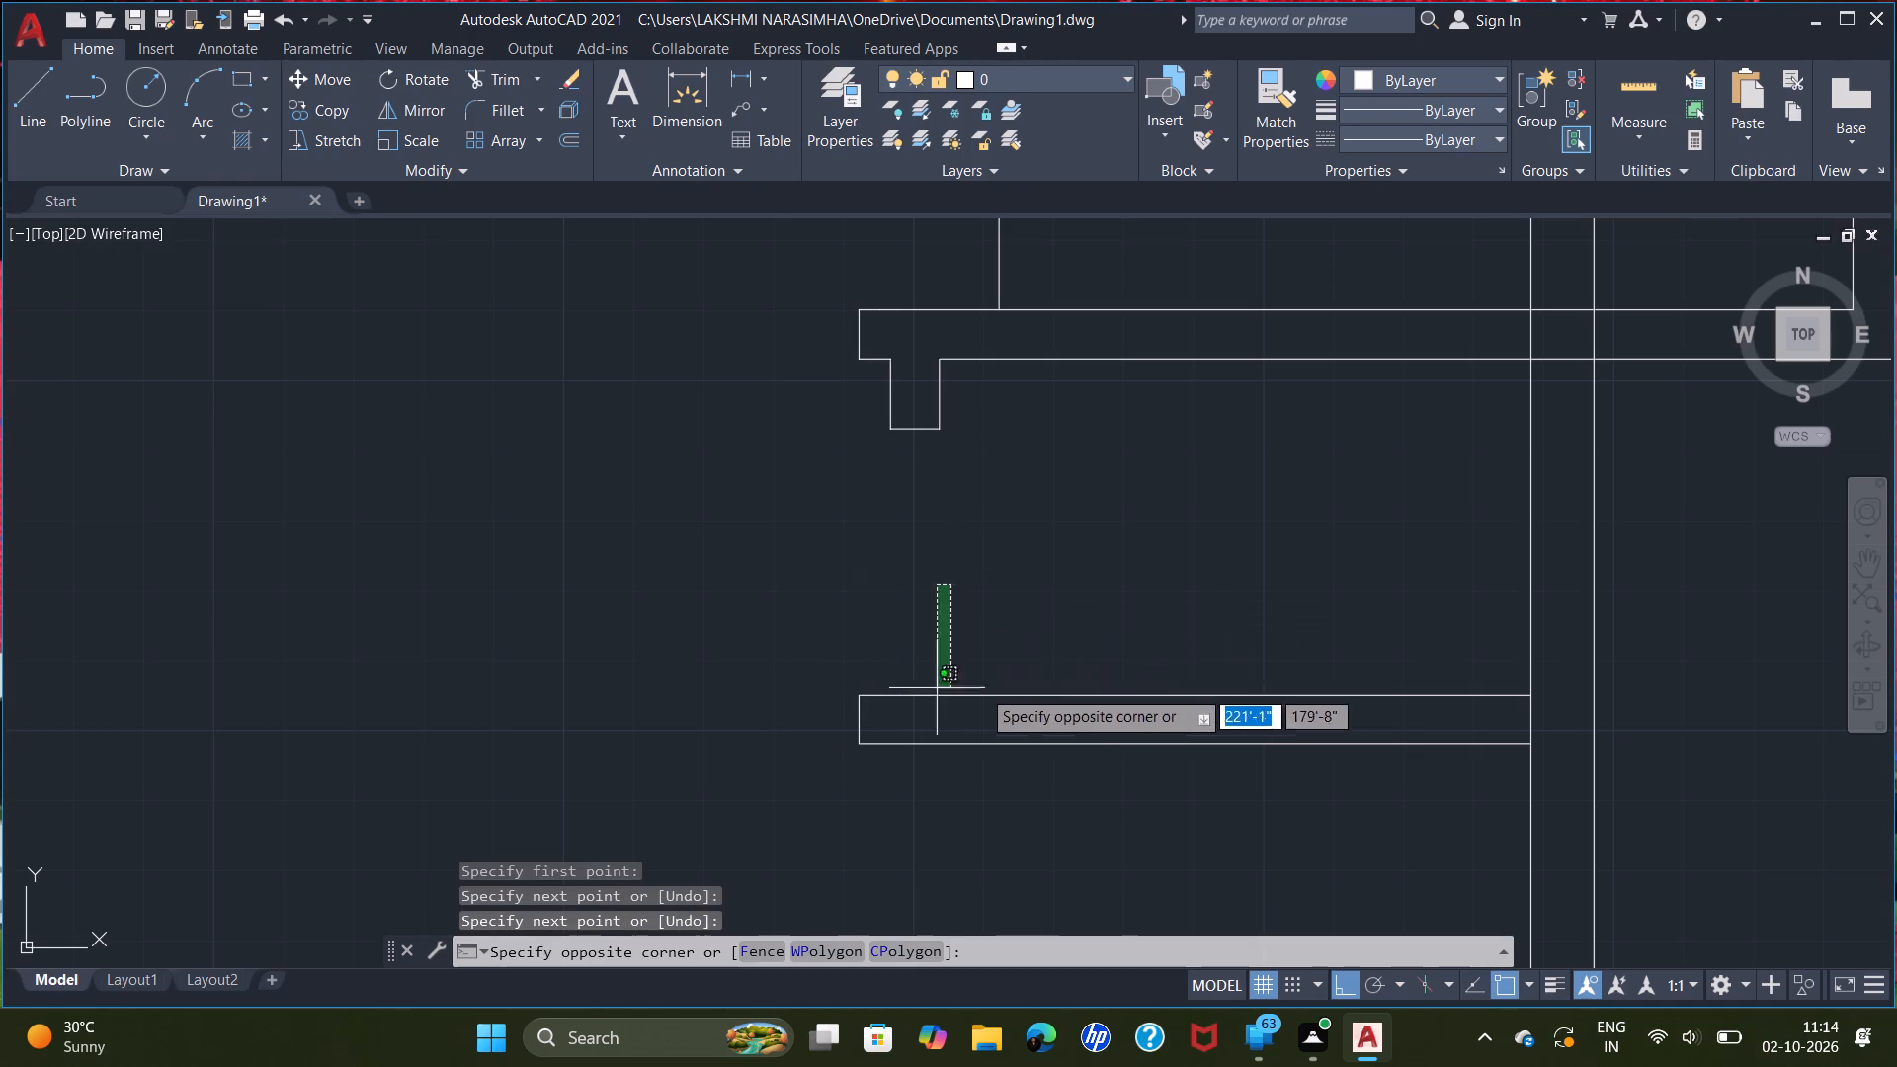
click(1057, 634)
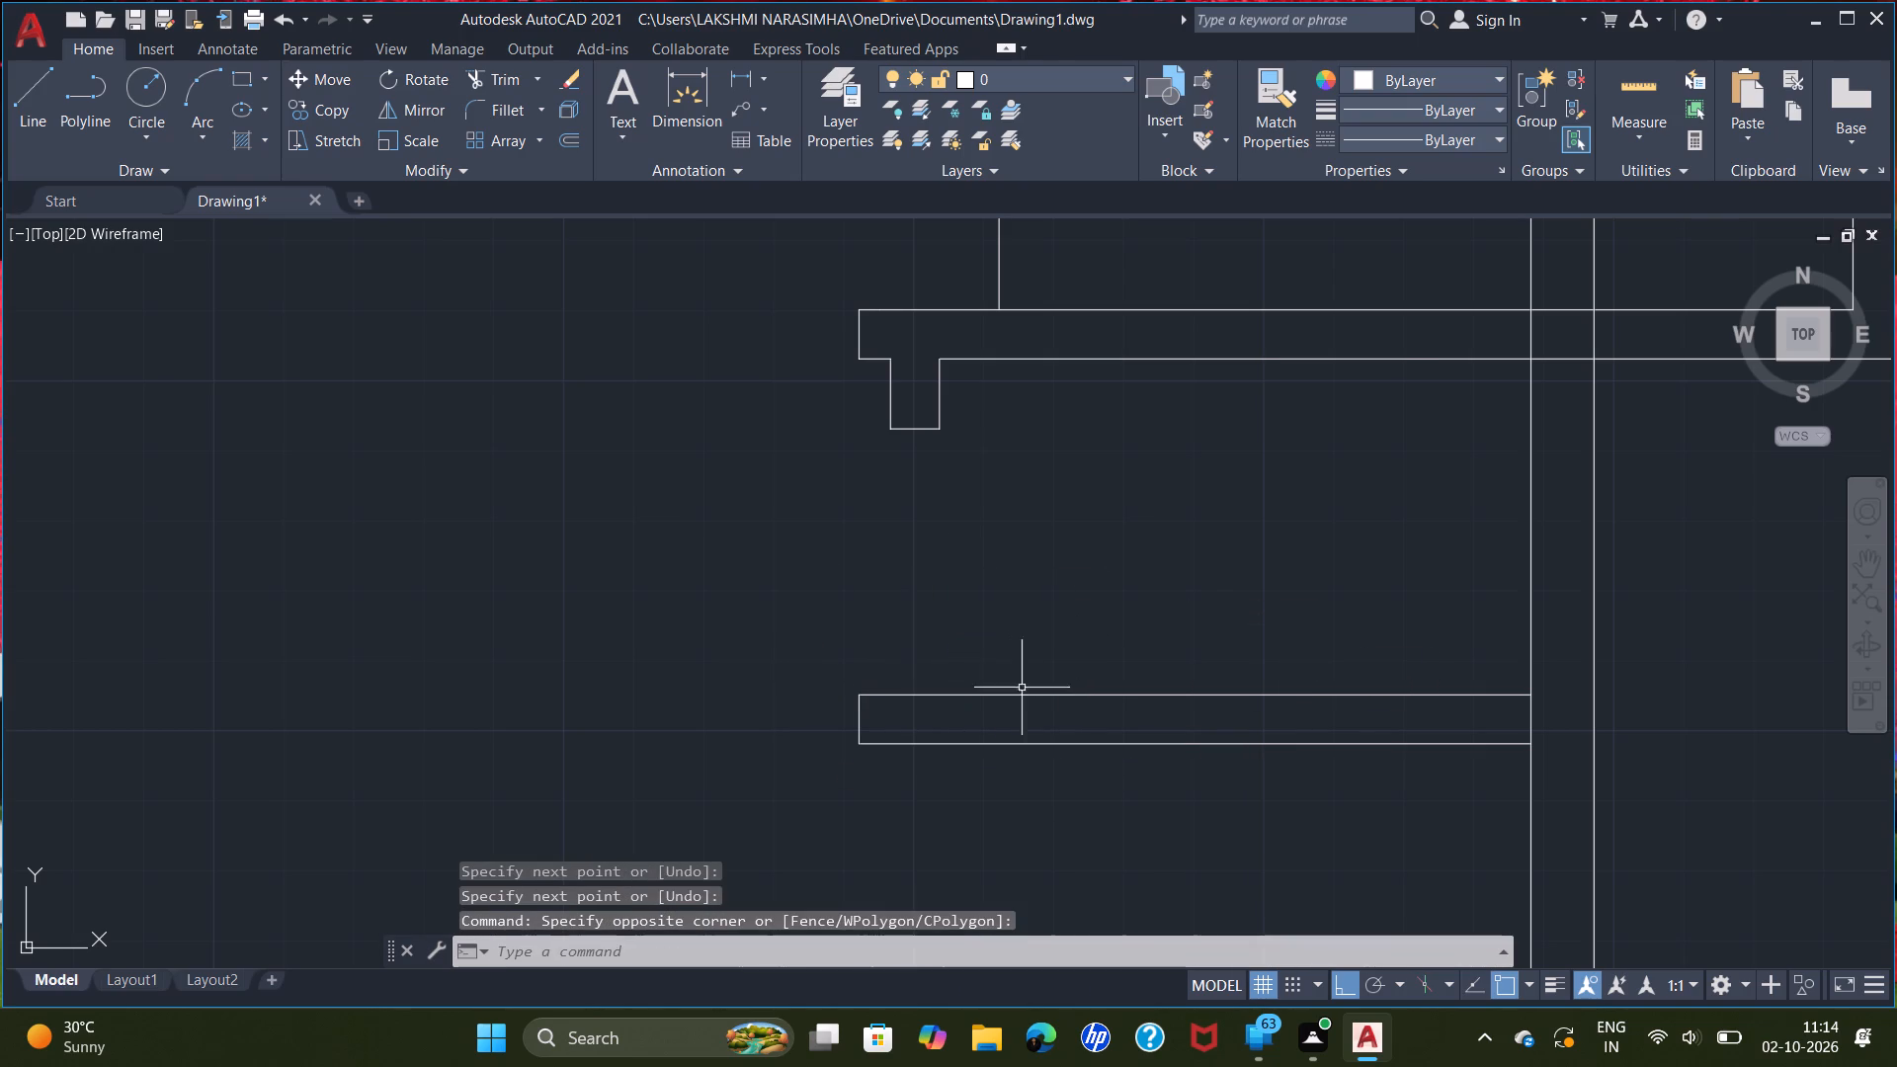
double_click(948, 697)
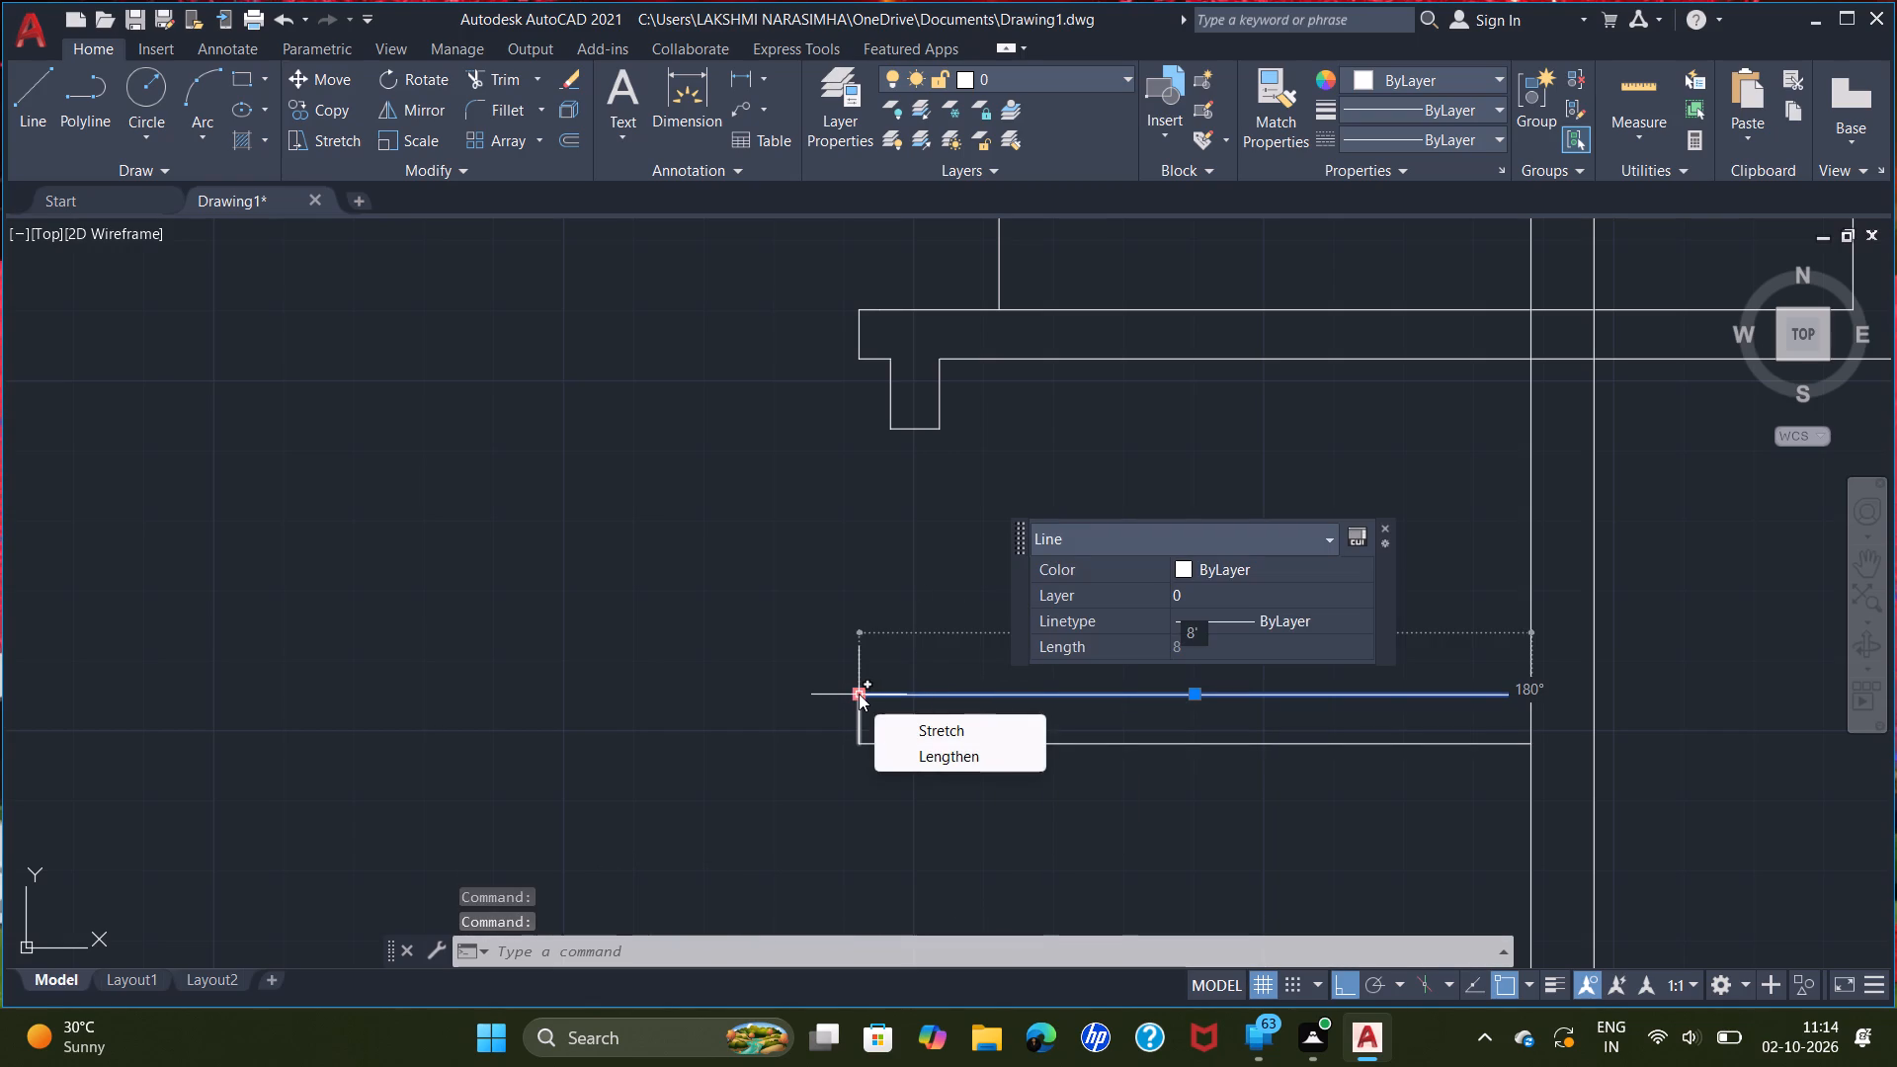
key(Escape)
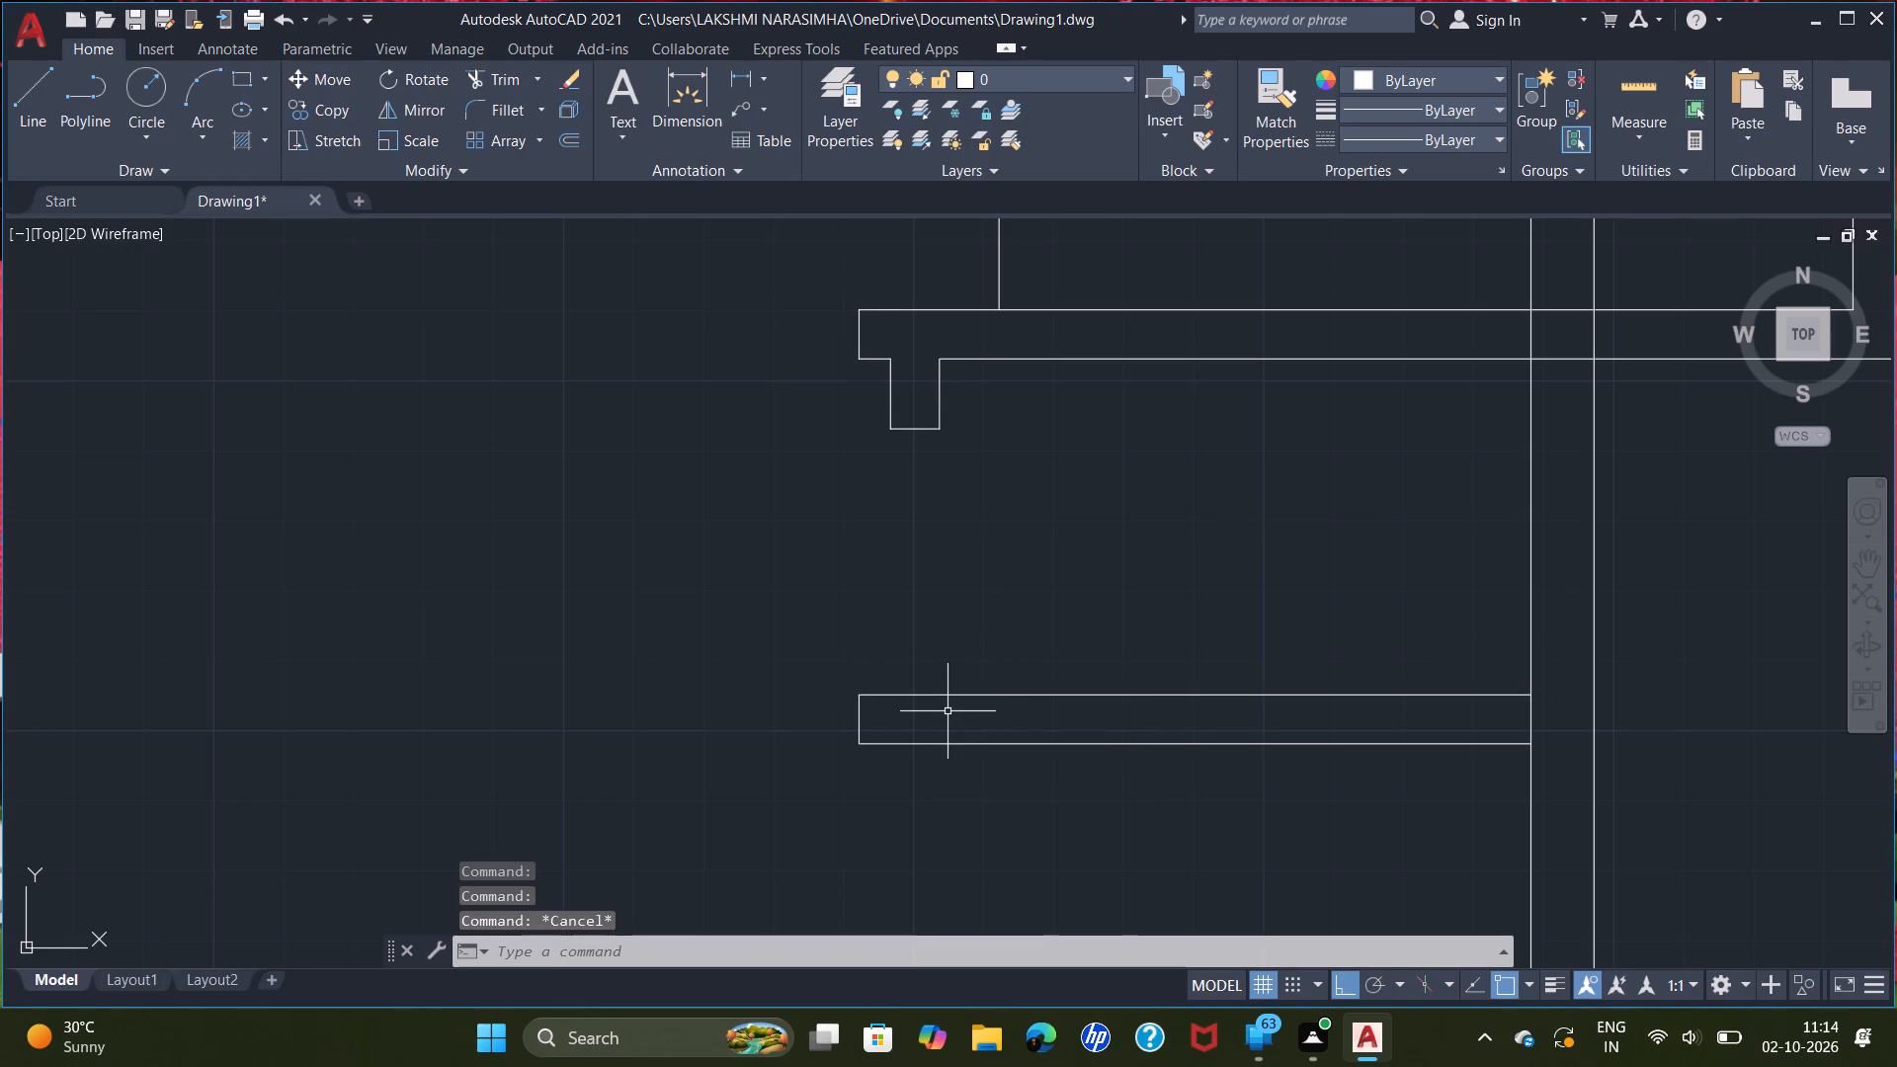
Draw a door-opening stub 2" high and 7" wide on the lower wall's upper face, directly below the upper stub.
key(l)
key(Return)
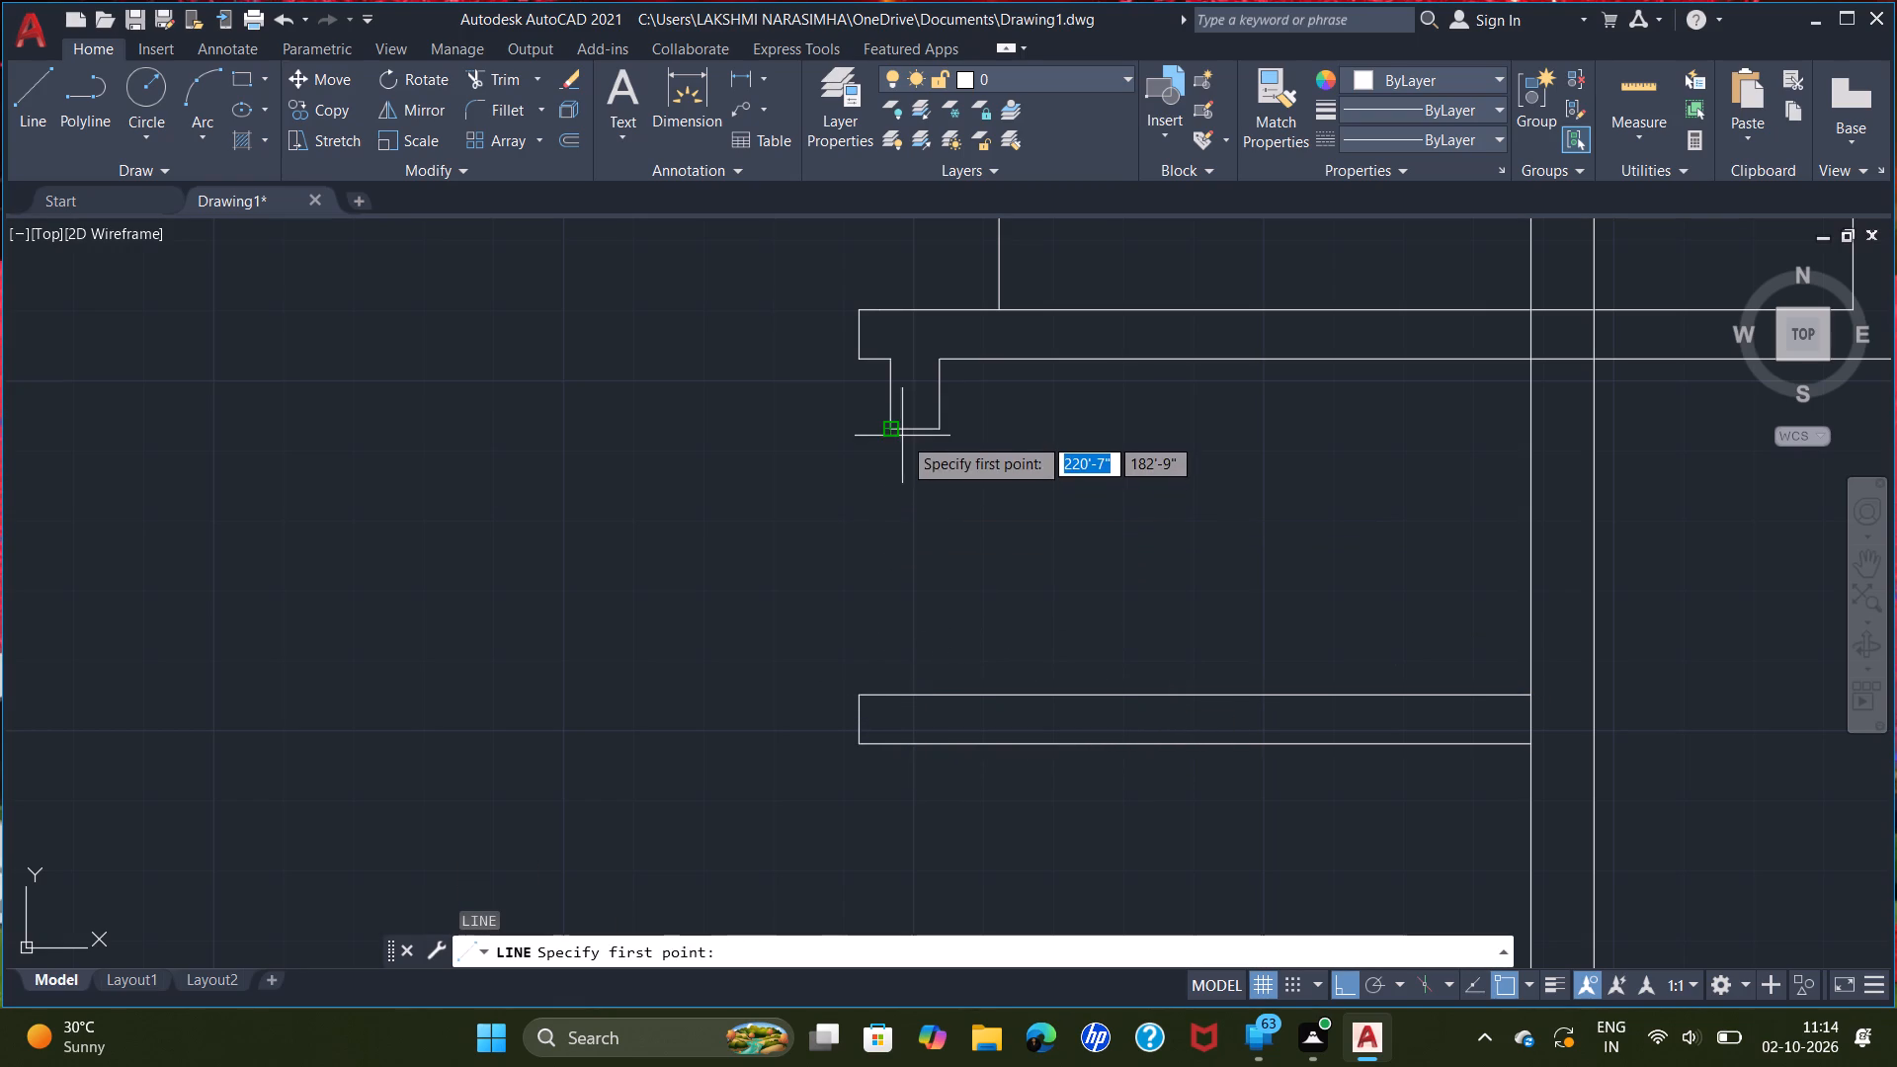
click(890, 696)
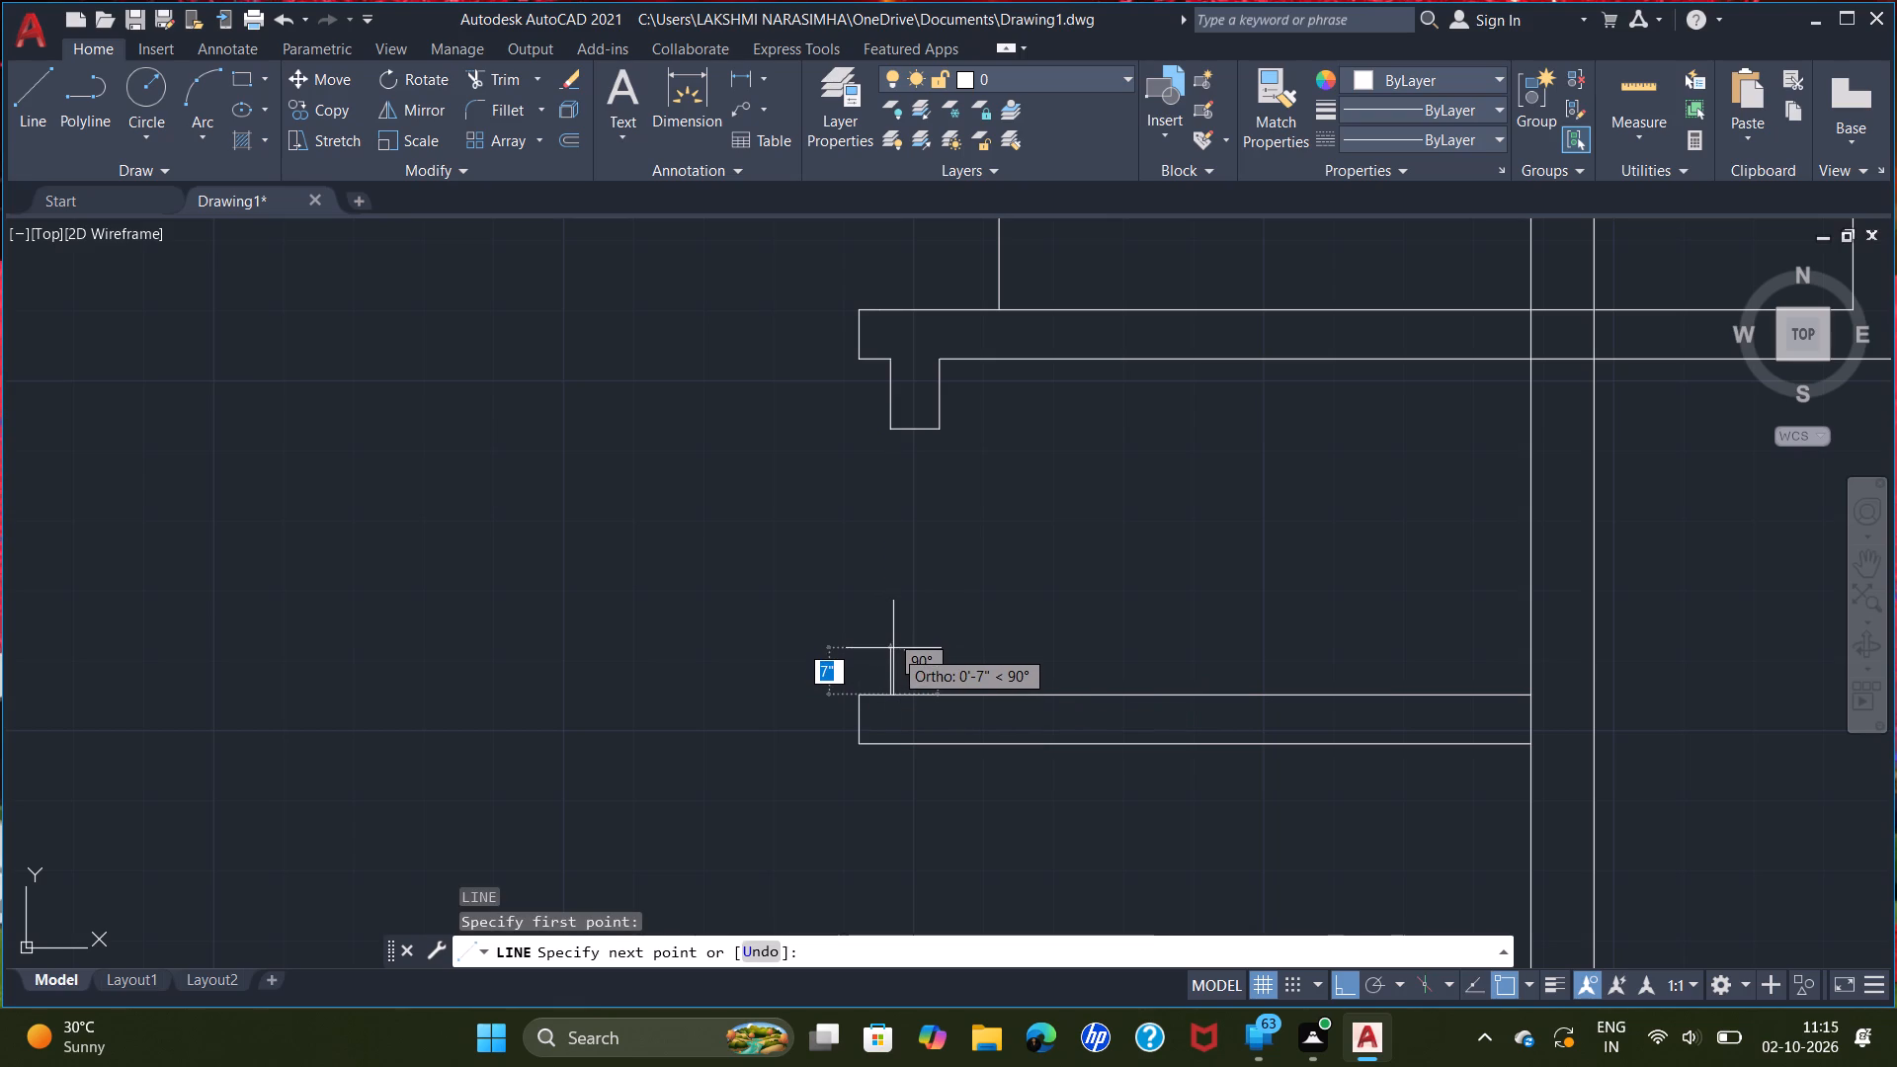
key(2)
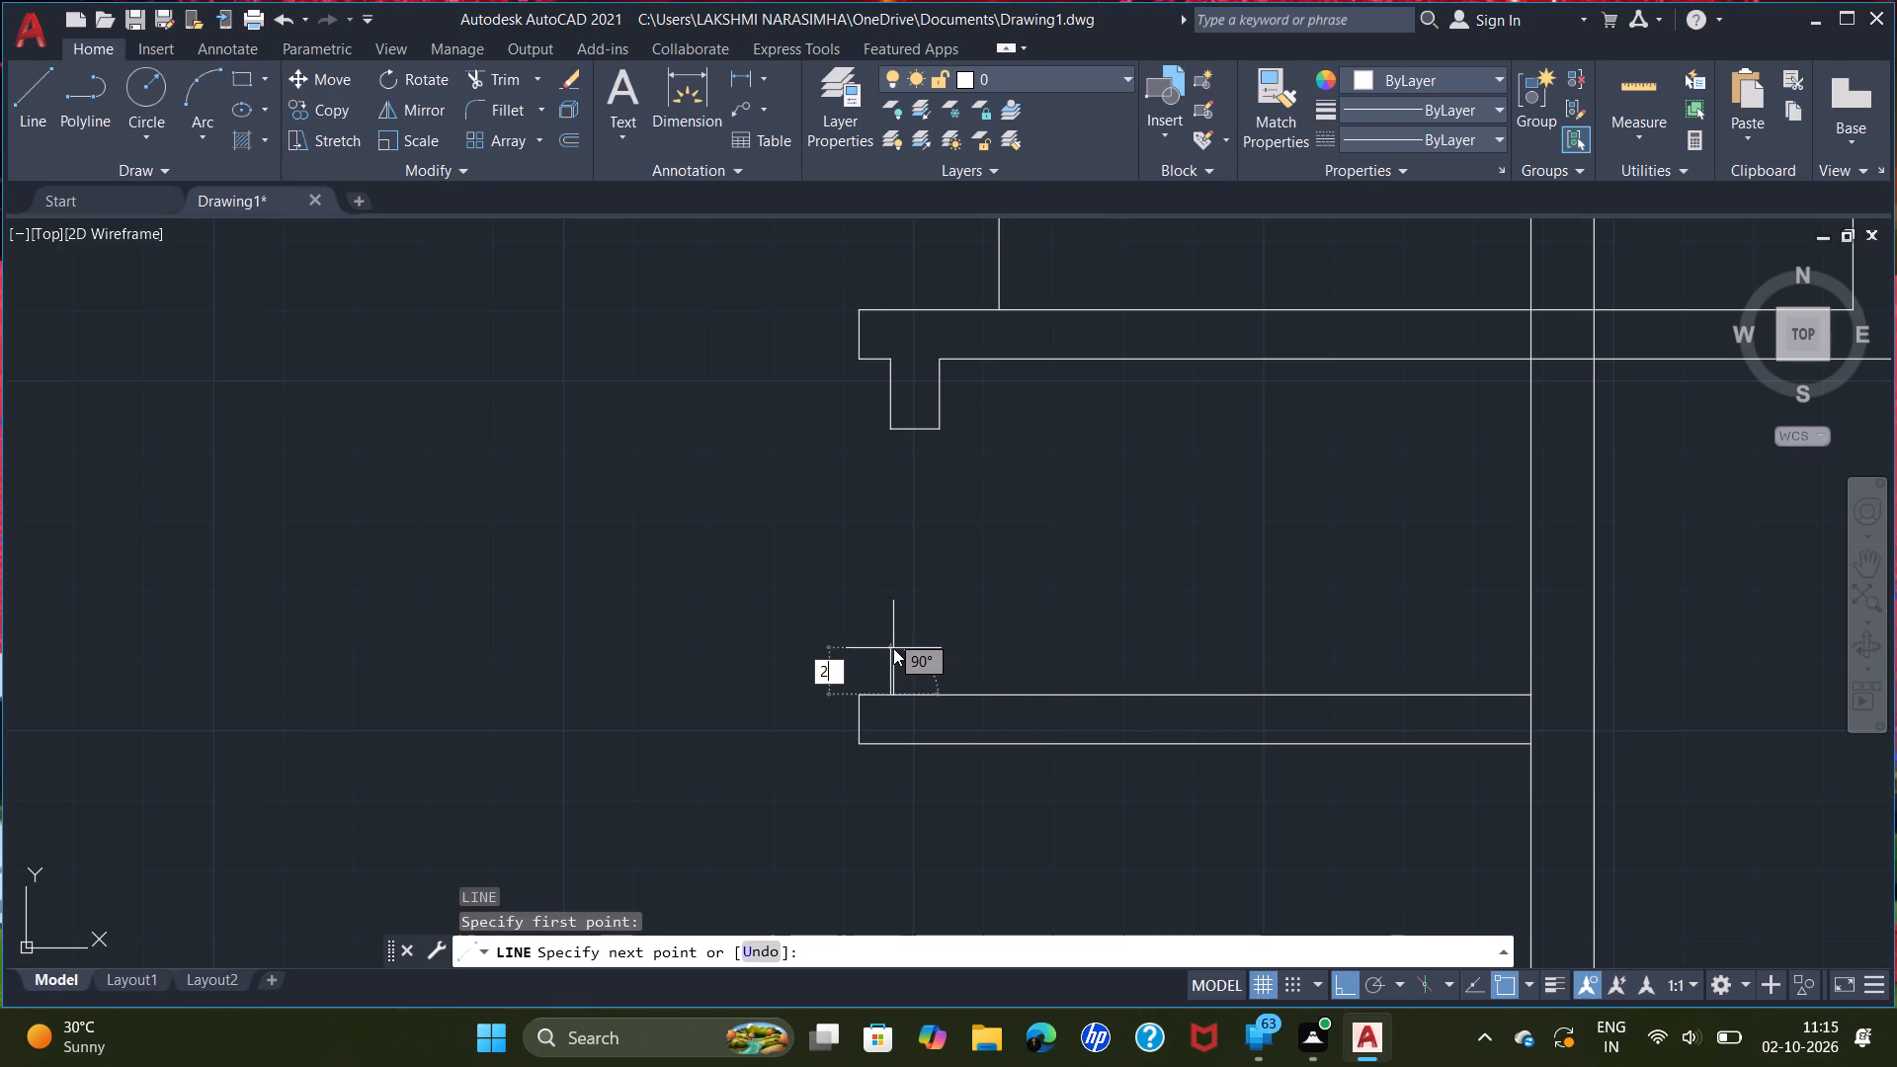
key(shift+quotedbl)
key(Return)
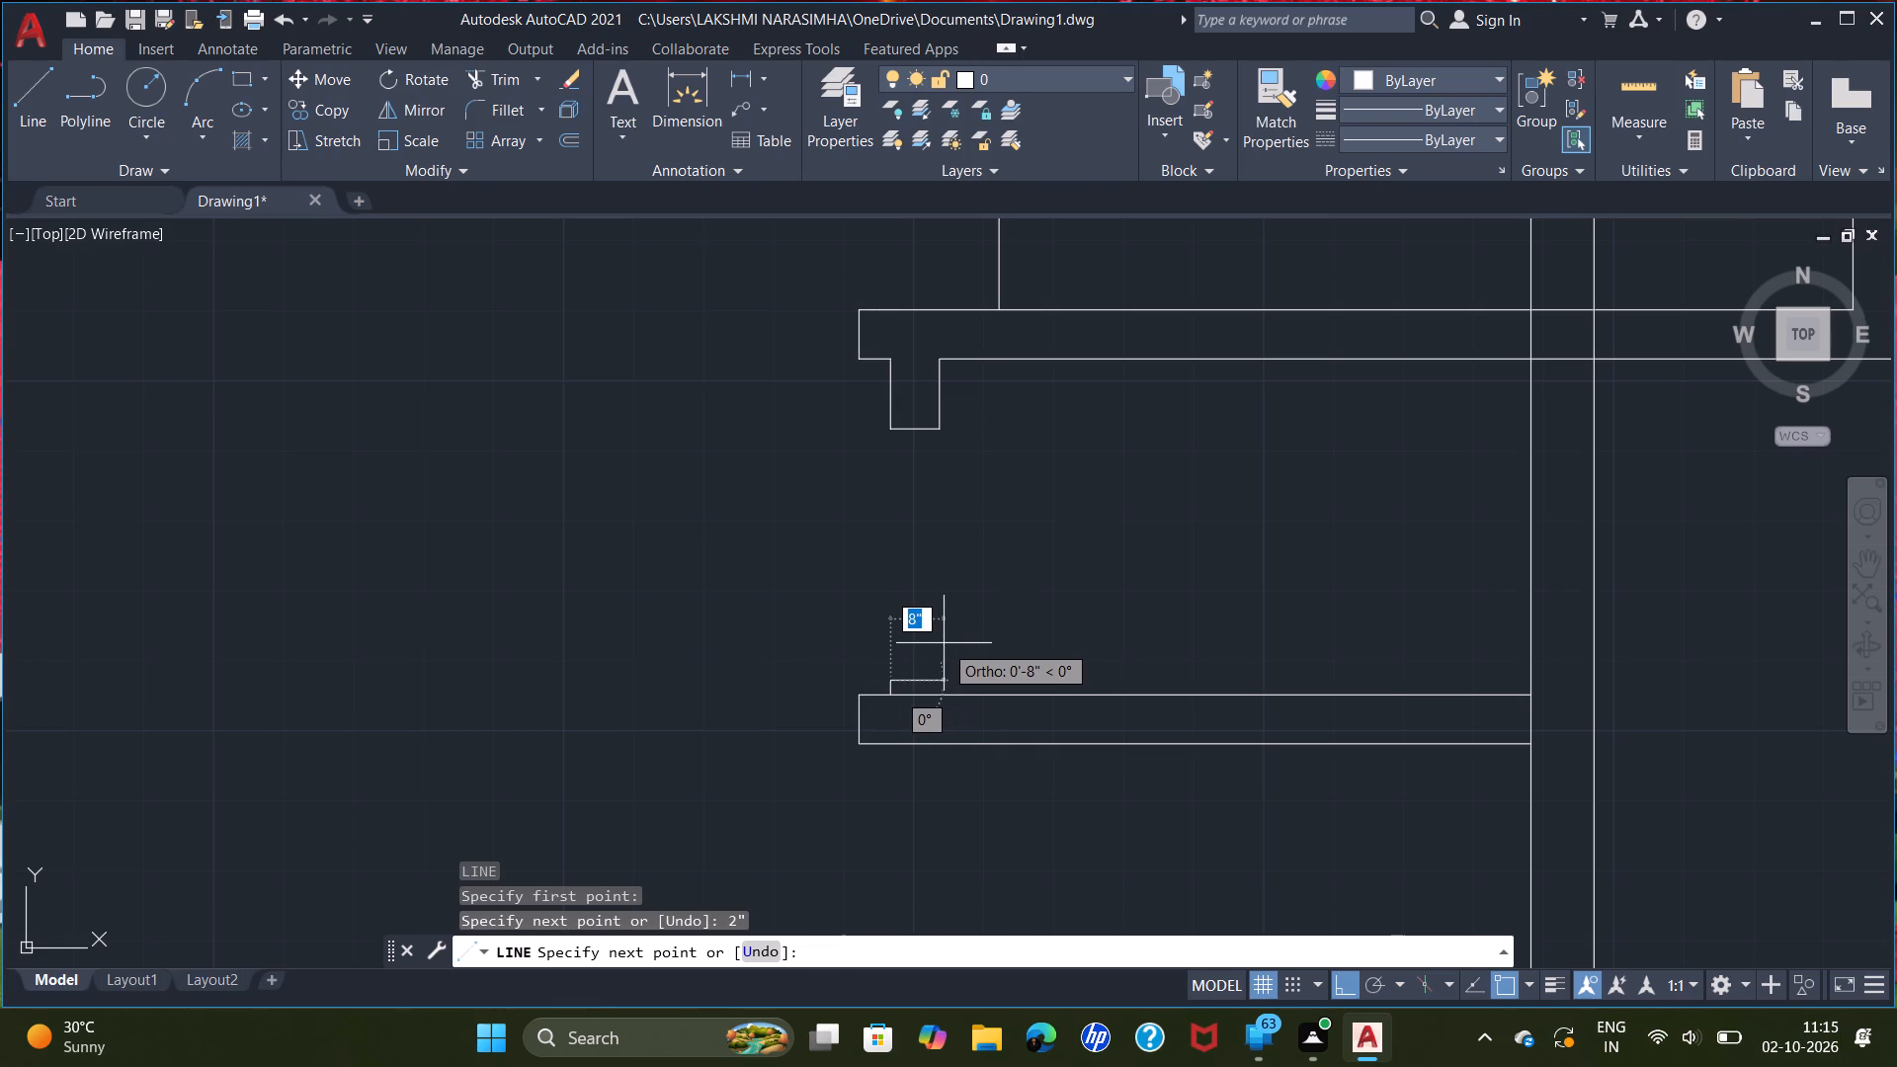
text(7")
key(Return)
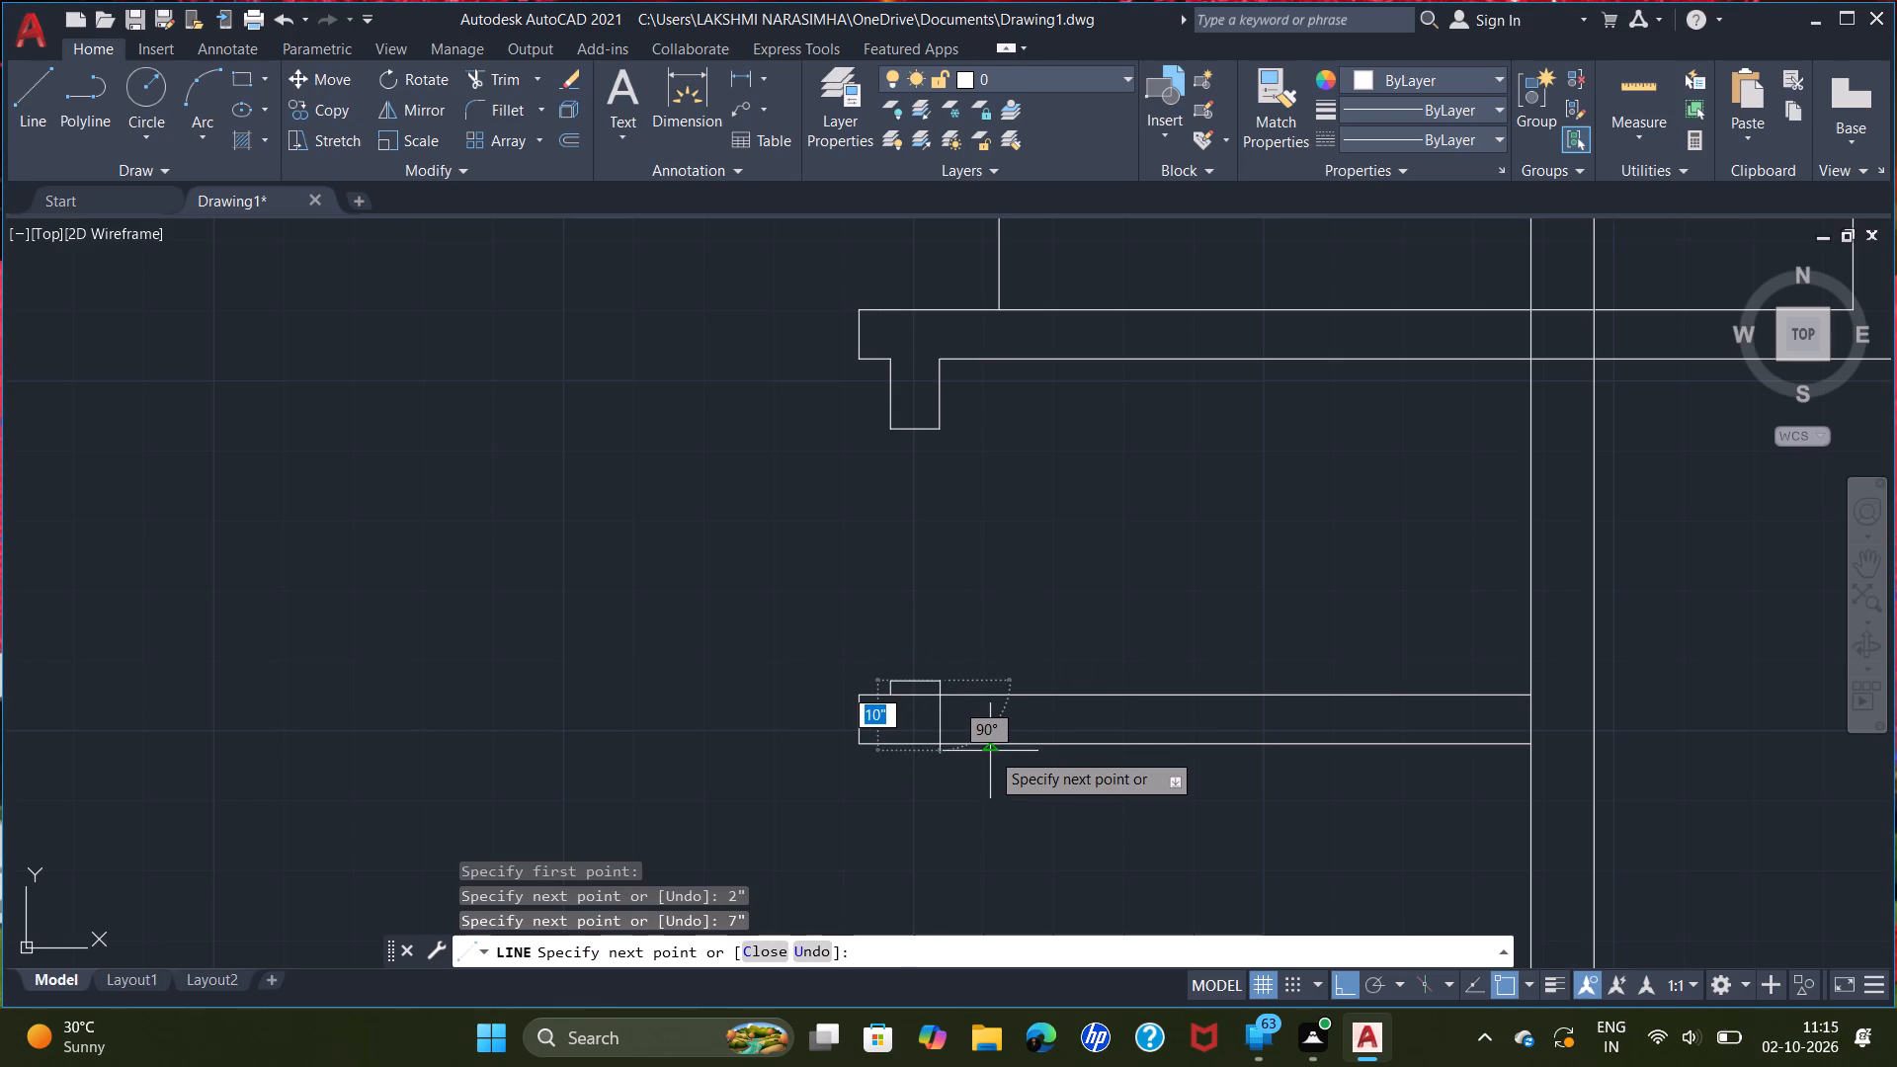
click(944, 699)
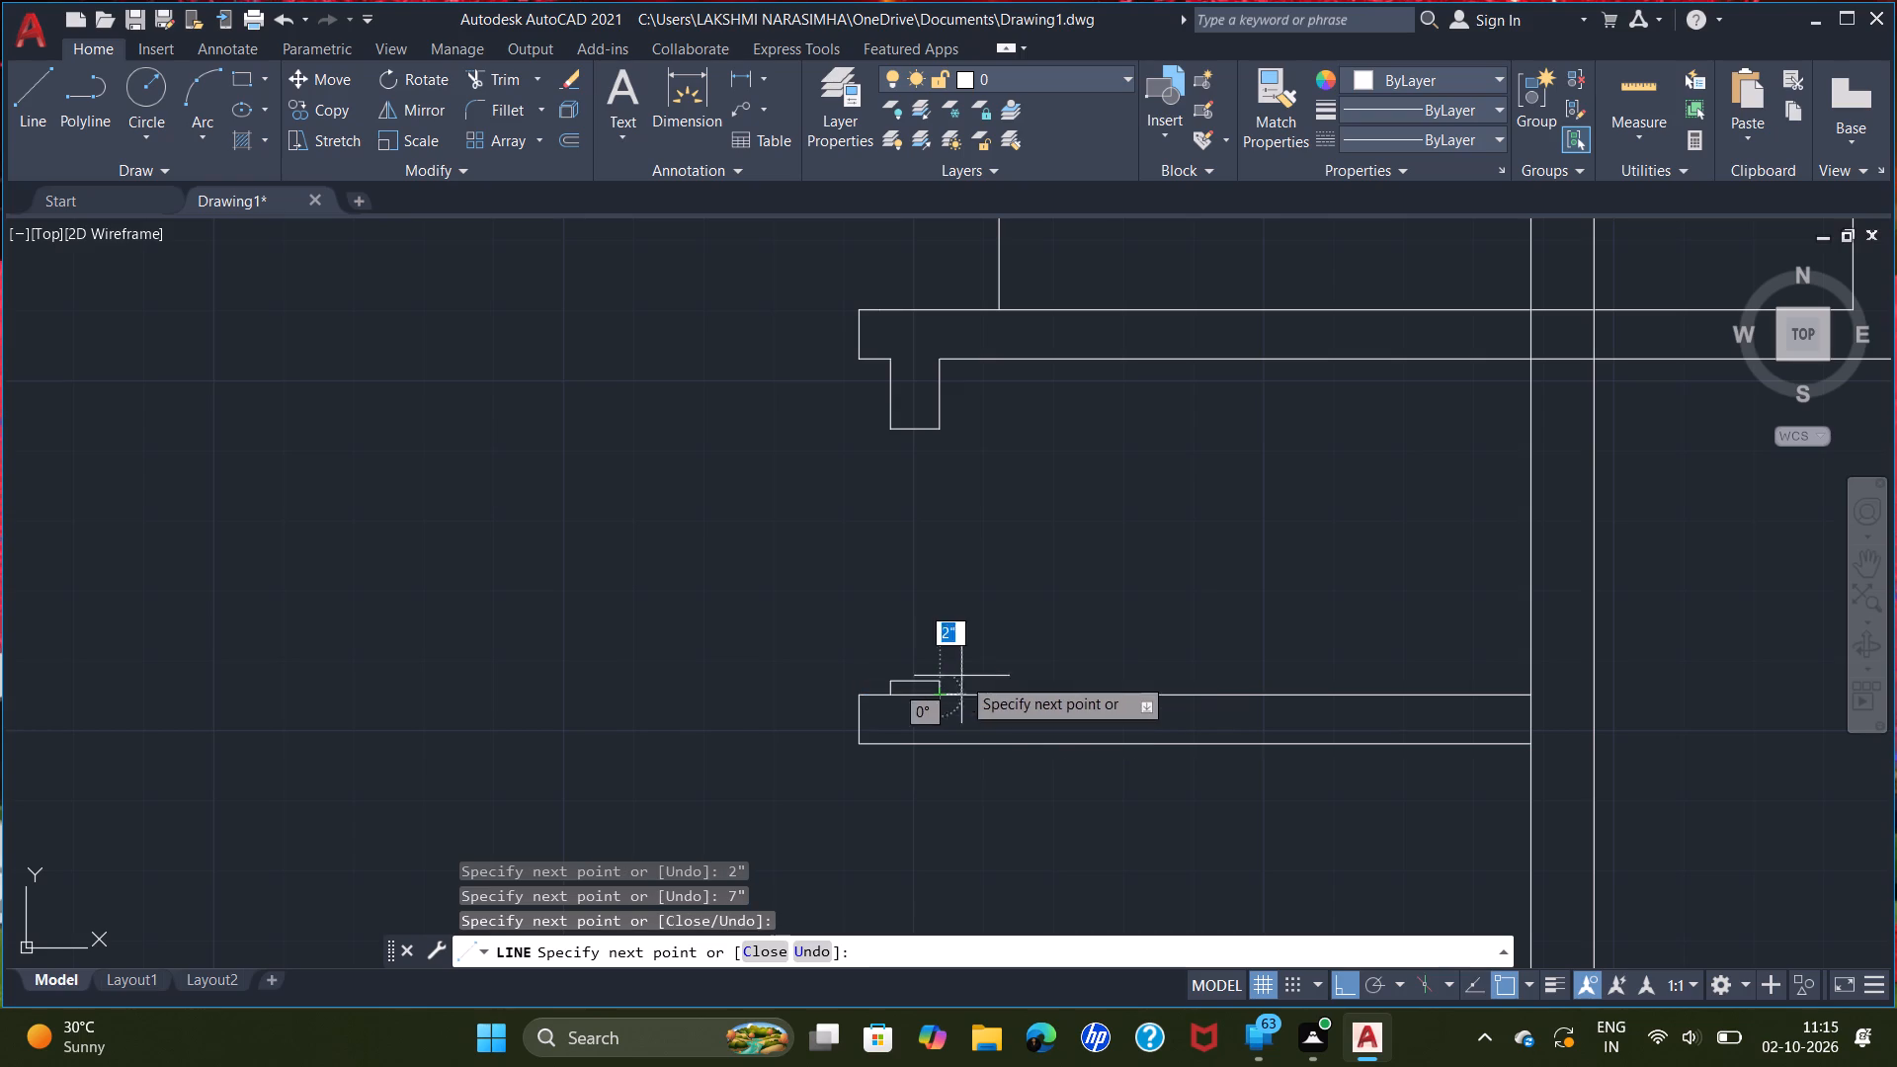
right_click(1068, 573)
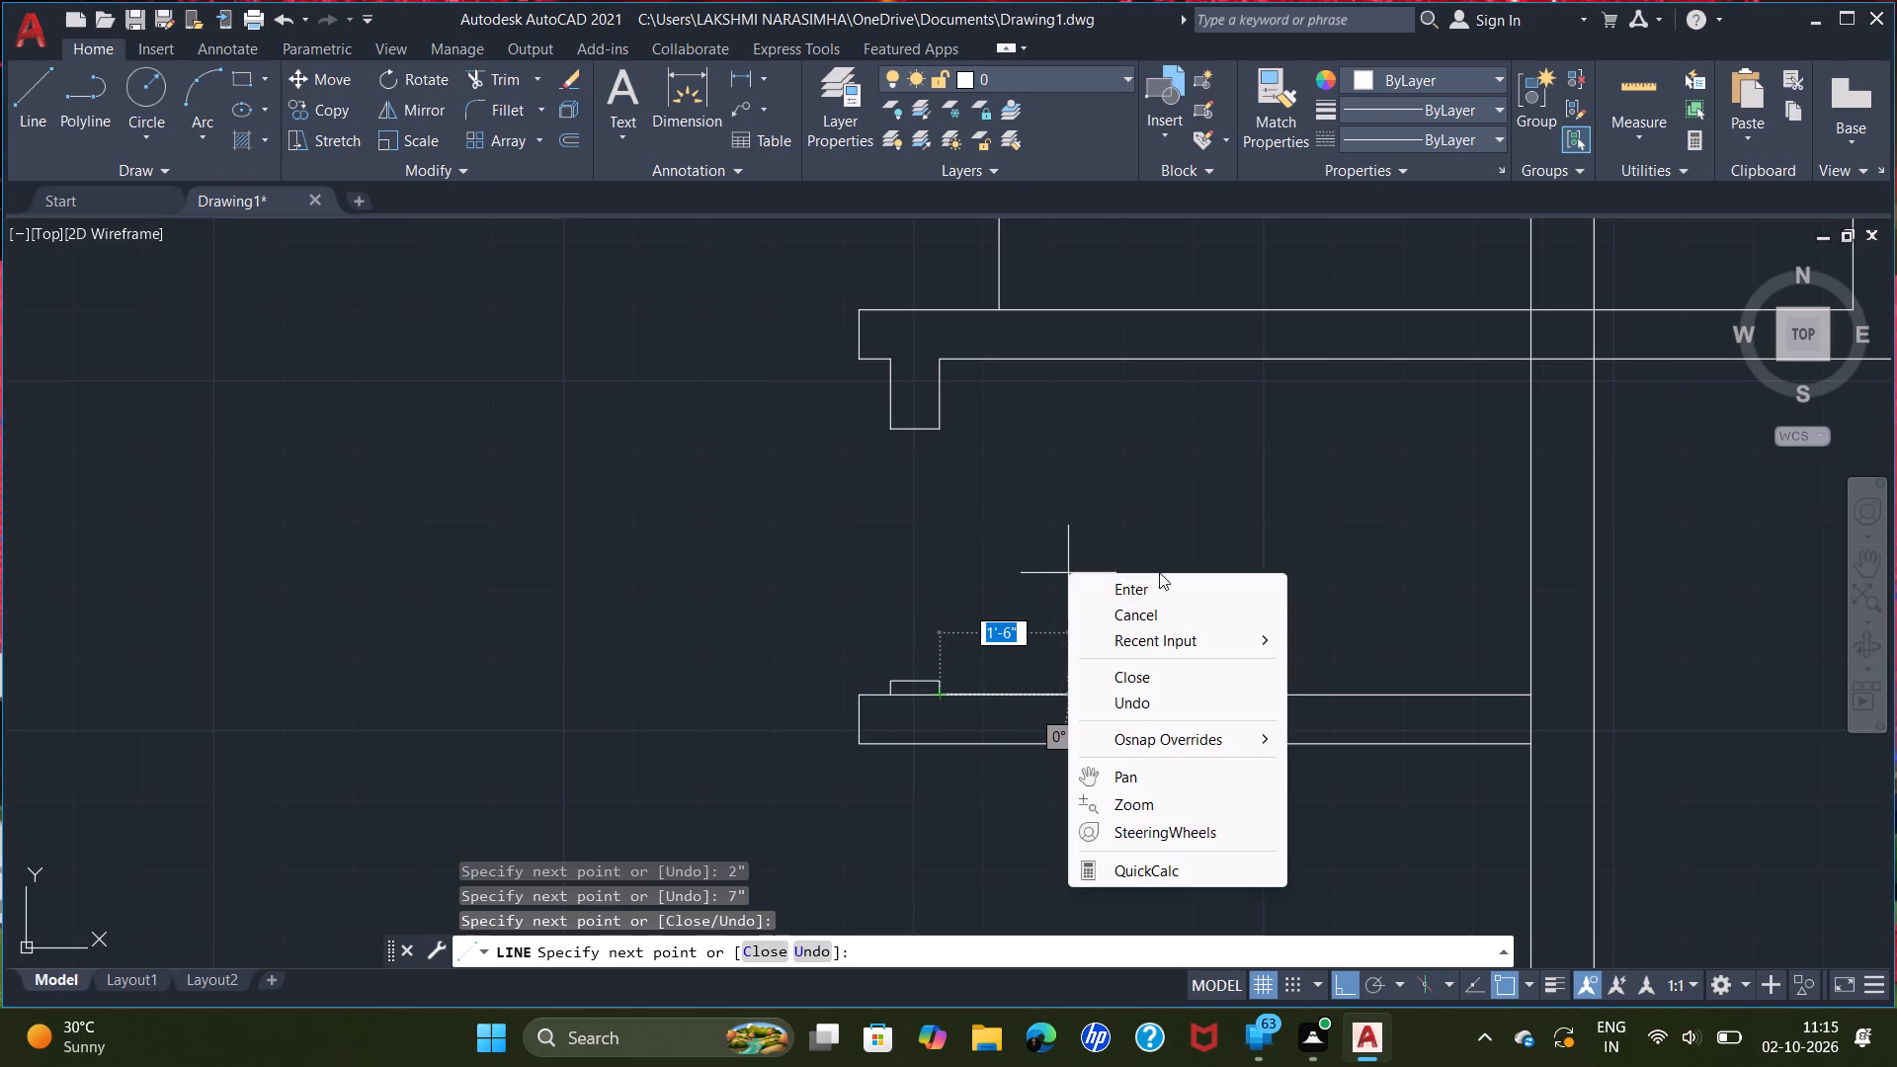
click(1146, 590)
Trim the lower wall's upper face line between the two sides of the new 2" stub.
scroll(927, 704, up, 3)
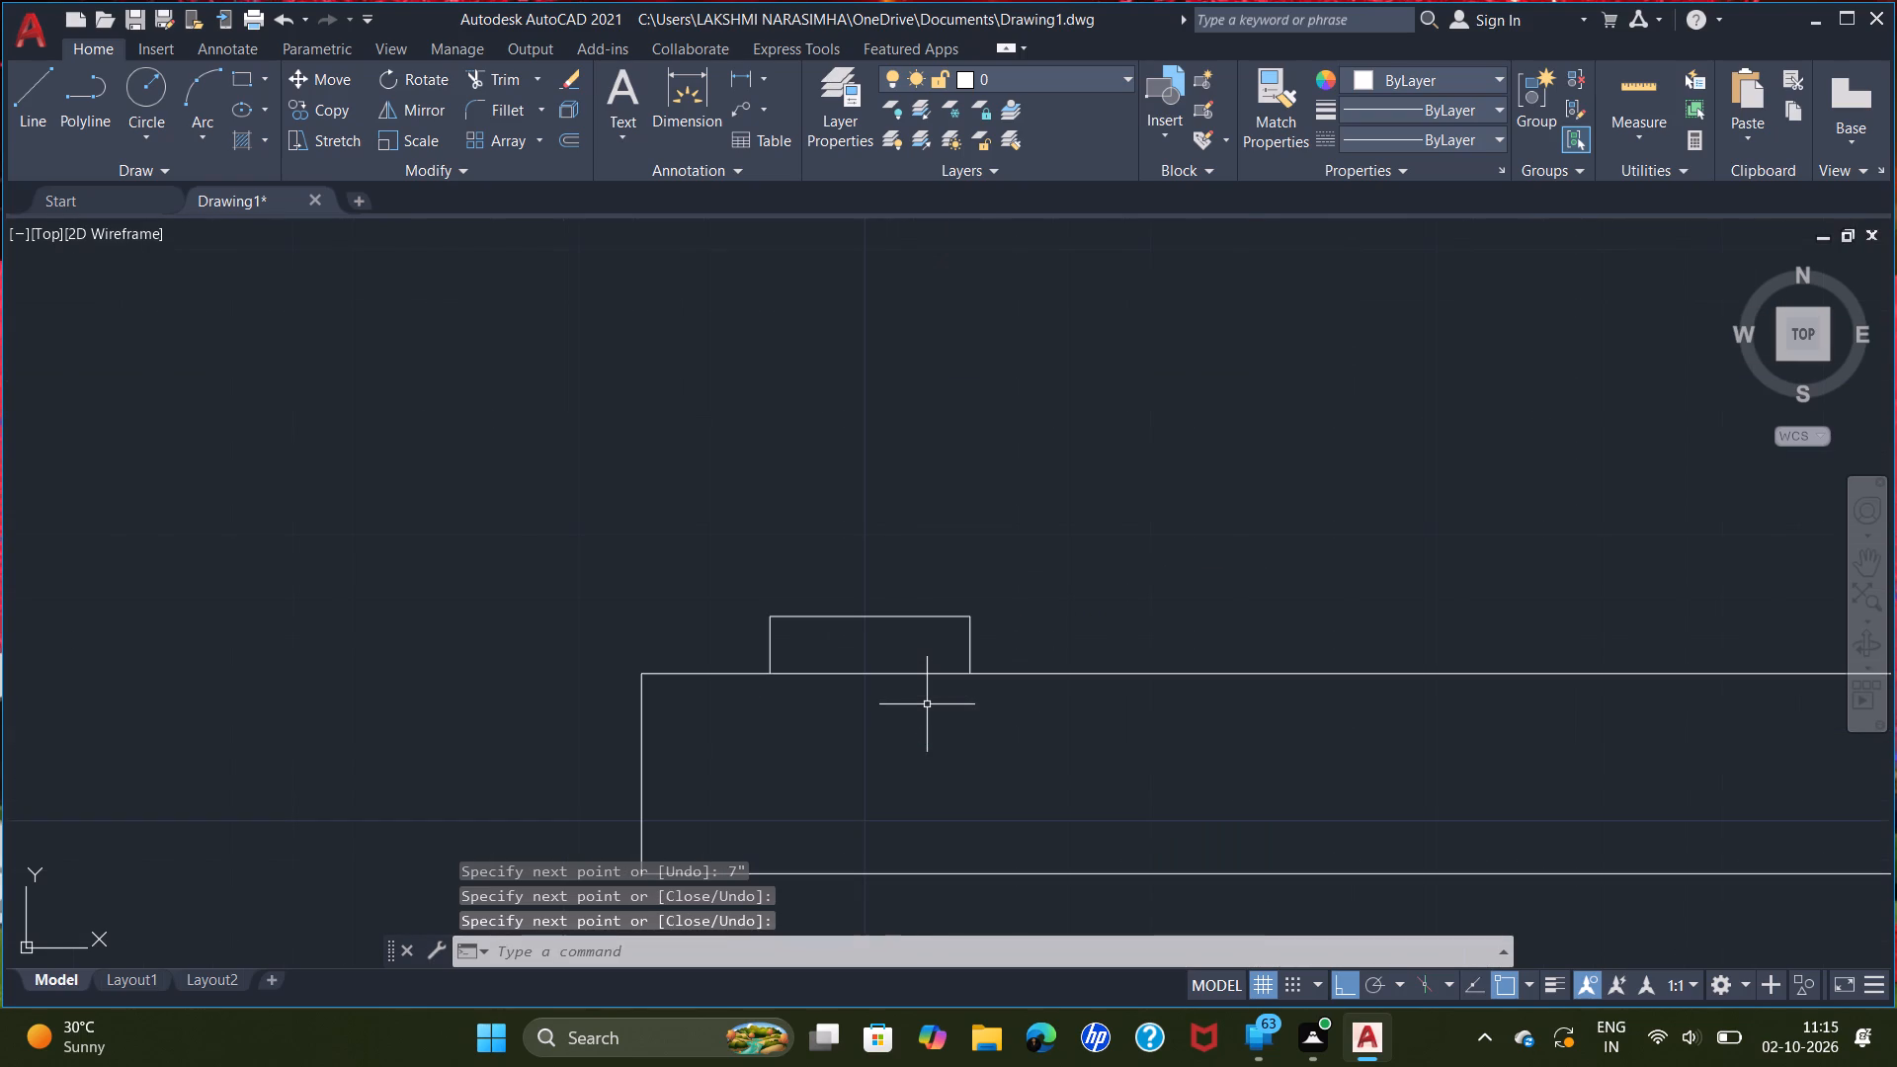
key(t)
key(r)
key(i)
key(Return)
click(901, 672)
scroll(1044, 460, down, 3)
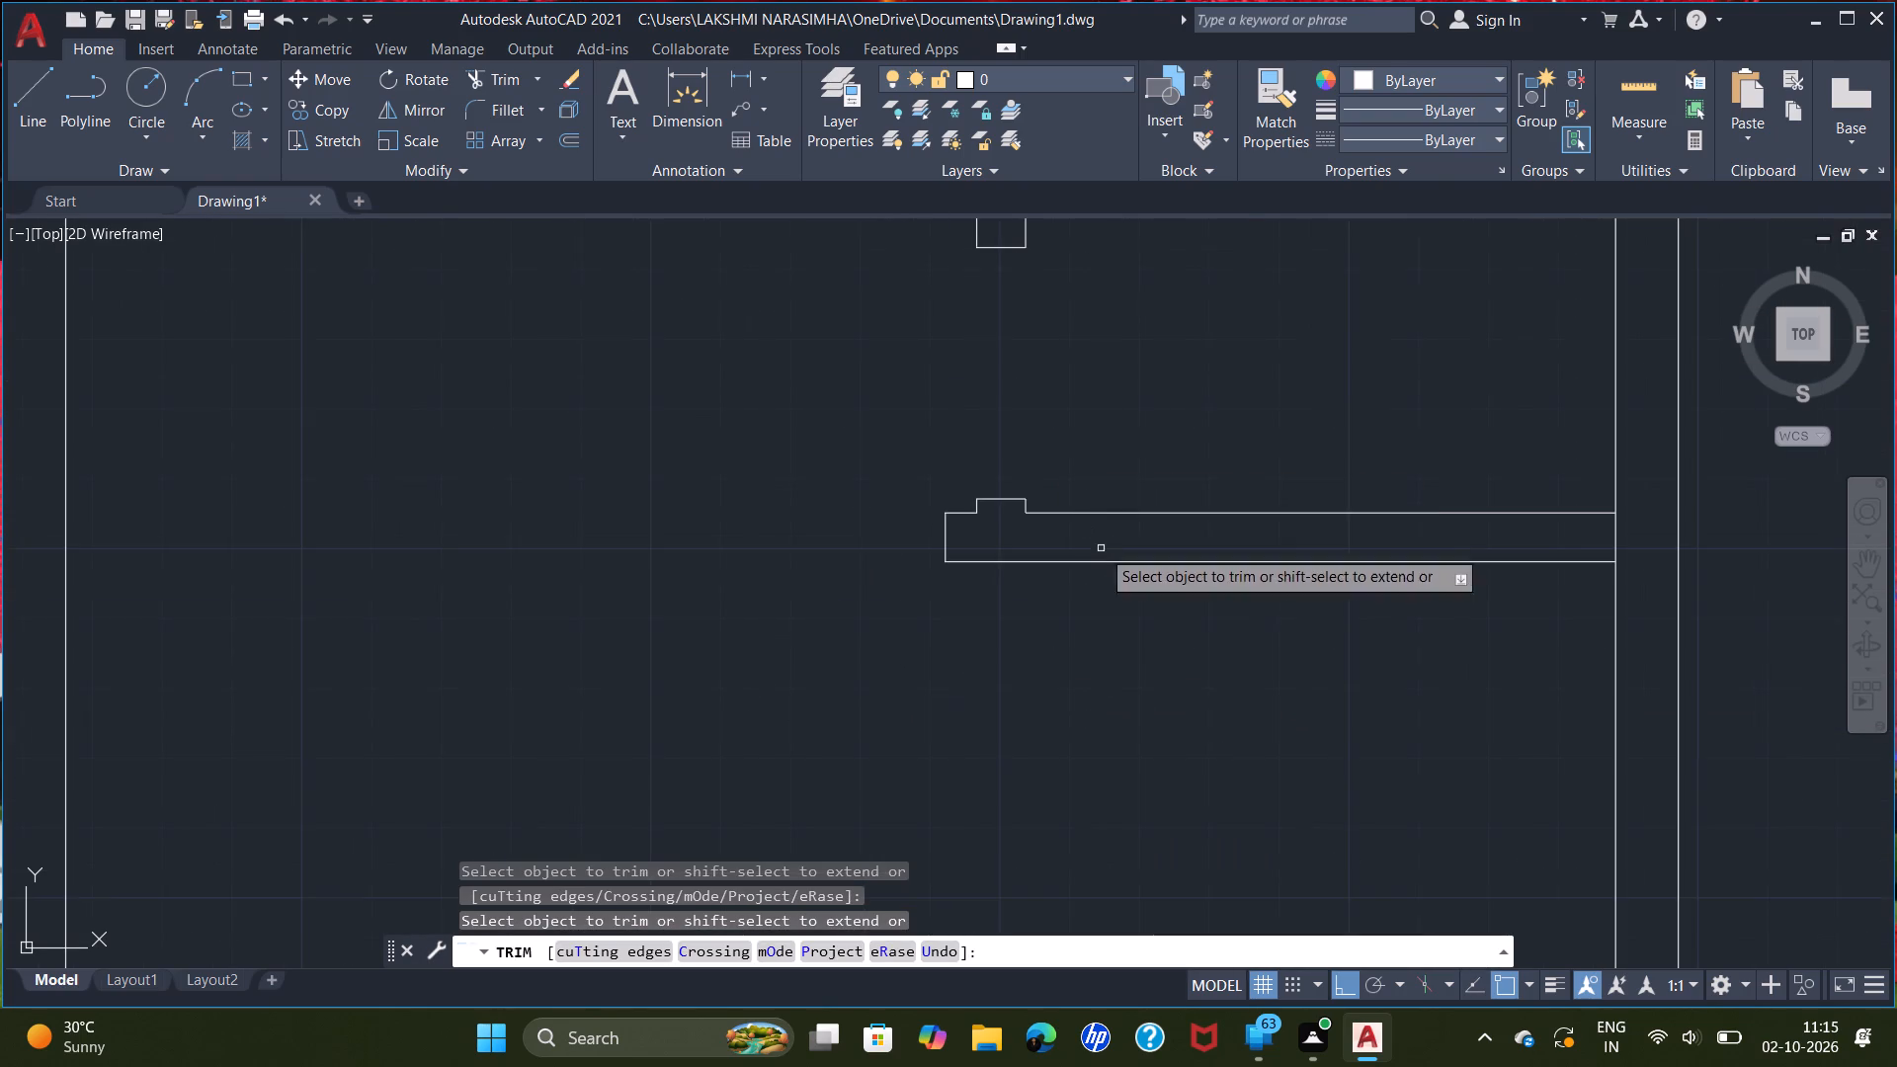
scroll(1110, 578, down, 1)
middle_drag(1110, 581, 983, 764)
scroll(975, 747, up, 1)
right_click(1008, 541)
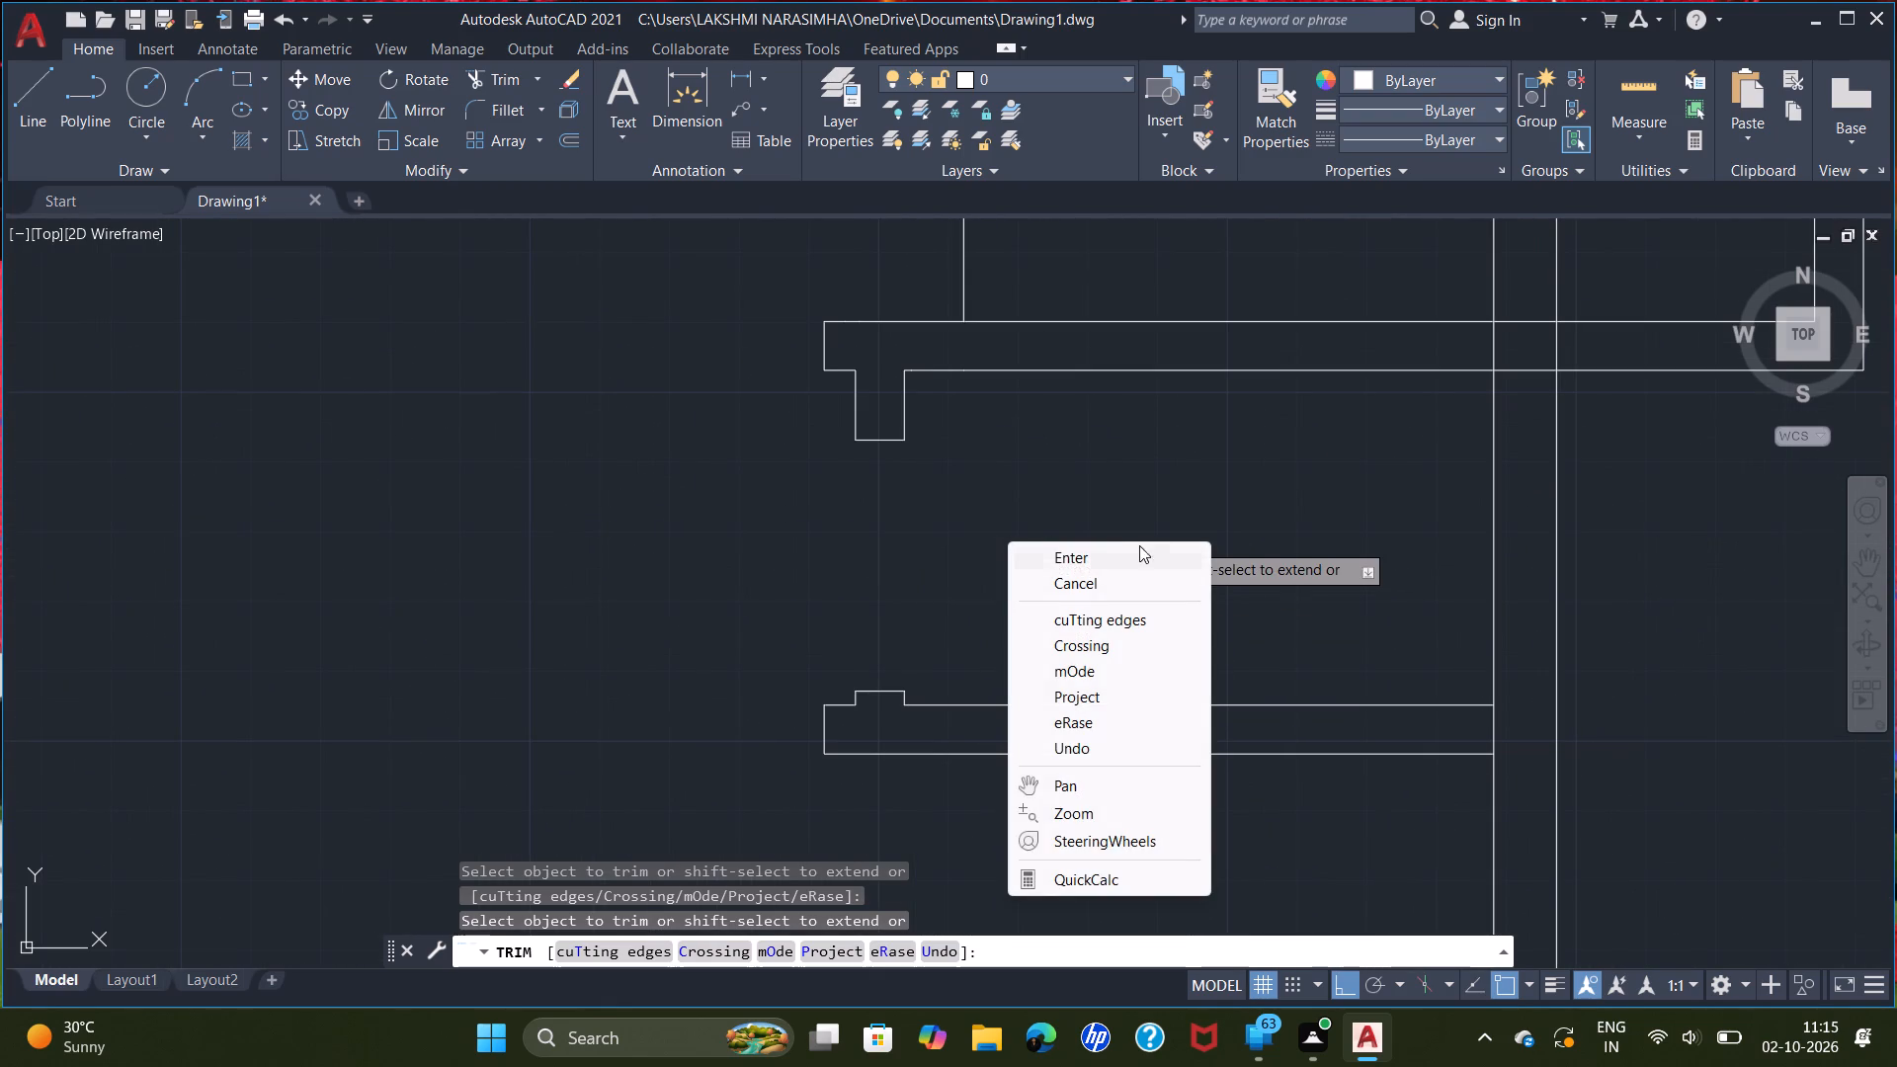
click(1115, 561)
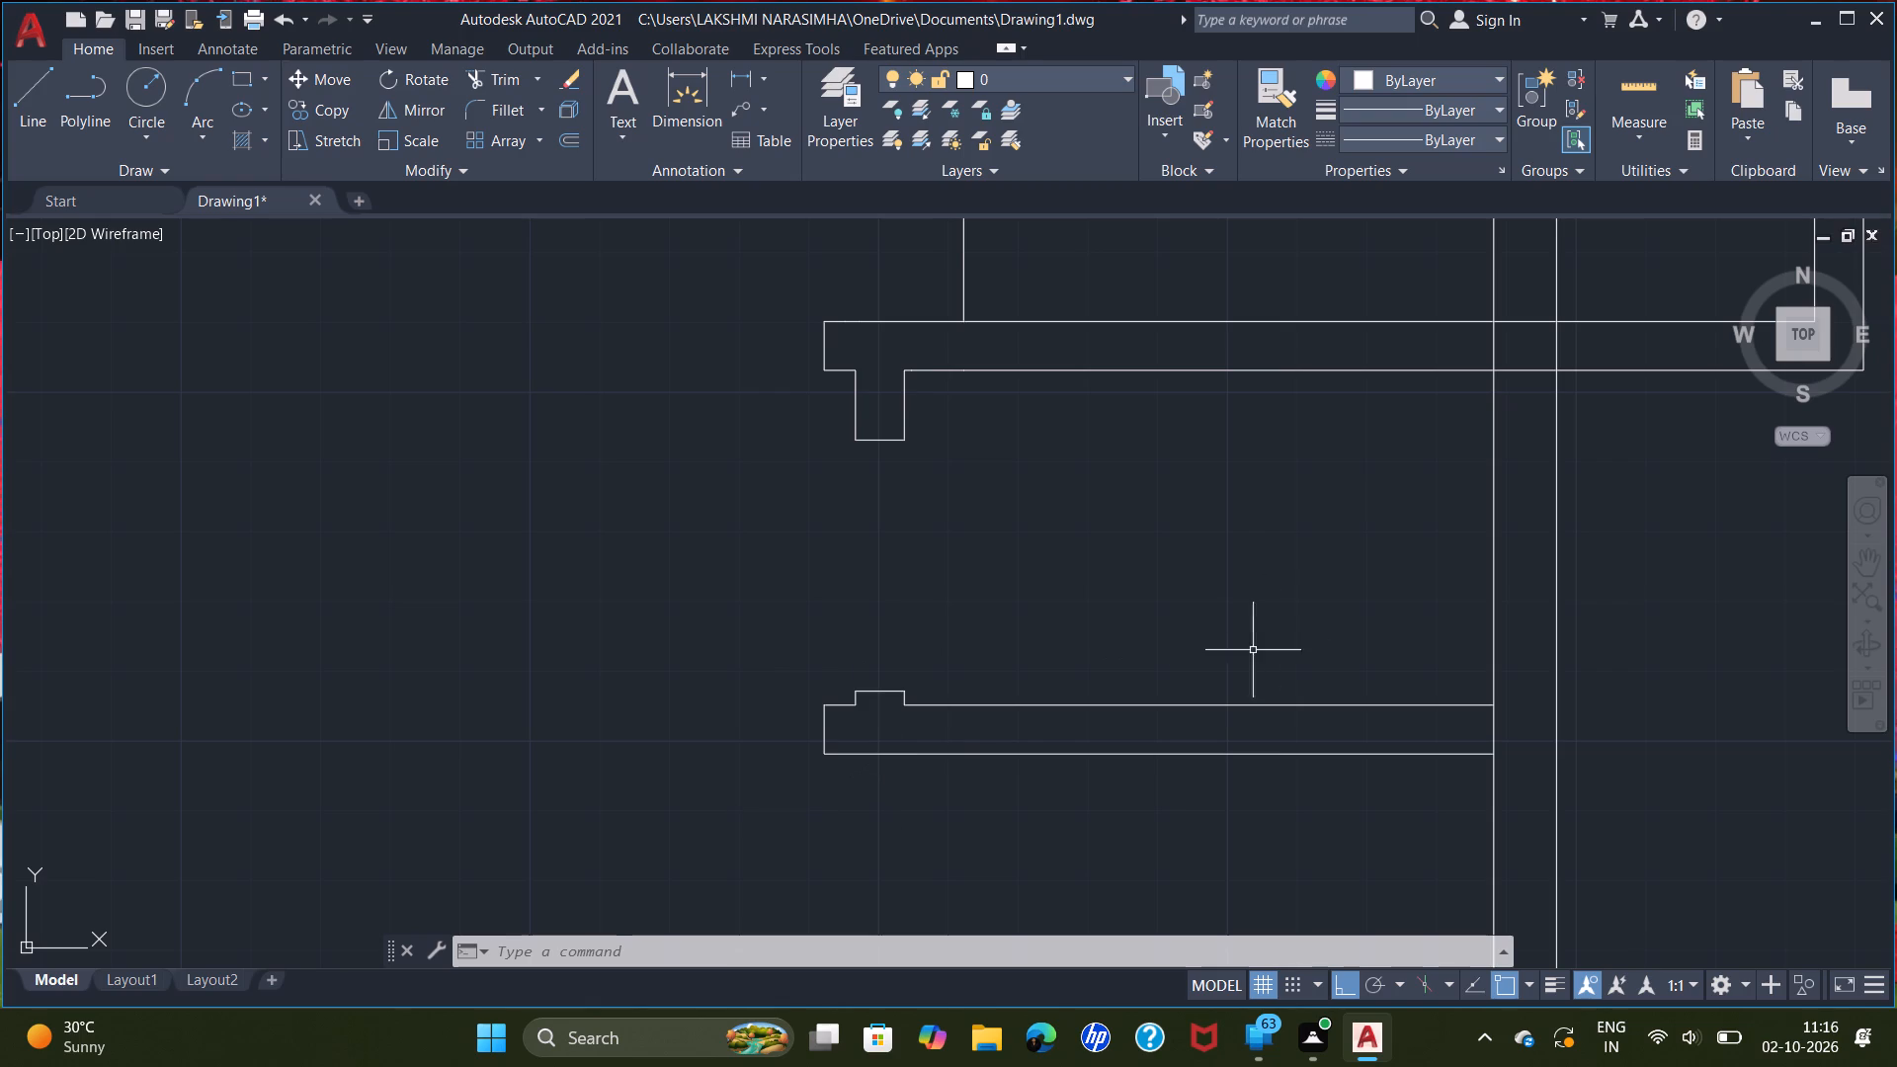
Draw a horizontal line across the outer east wall's thickness, a little below the projecting room's bottom wall.
scroll(1289, 680, down, 2)
middle_drag(1295, 723, 1082, 847)
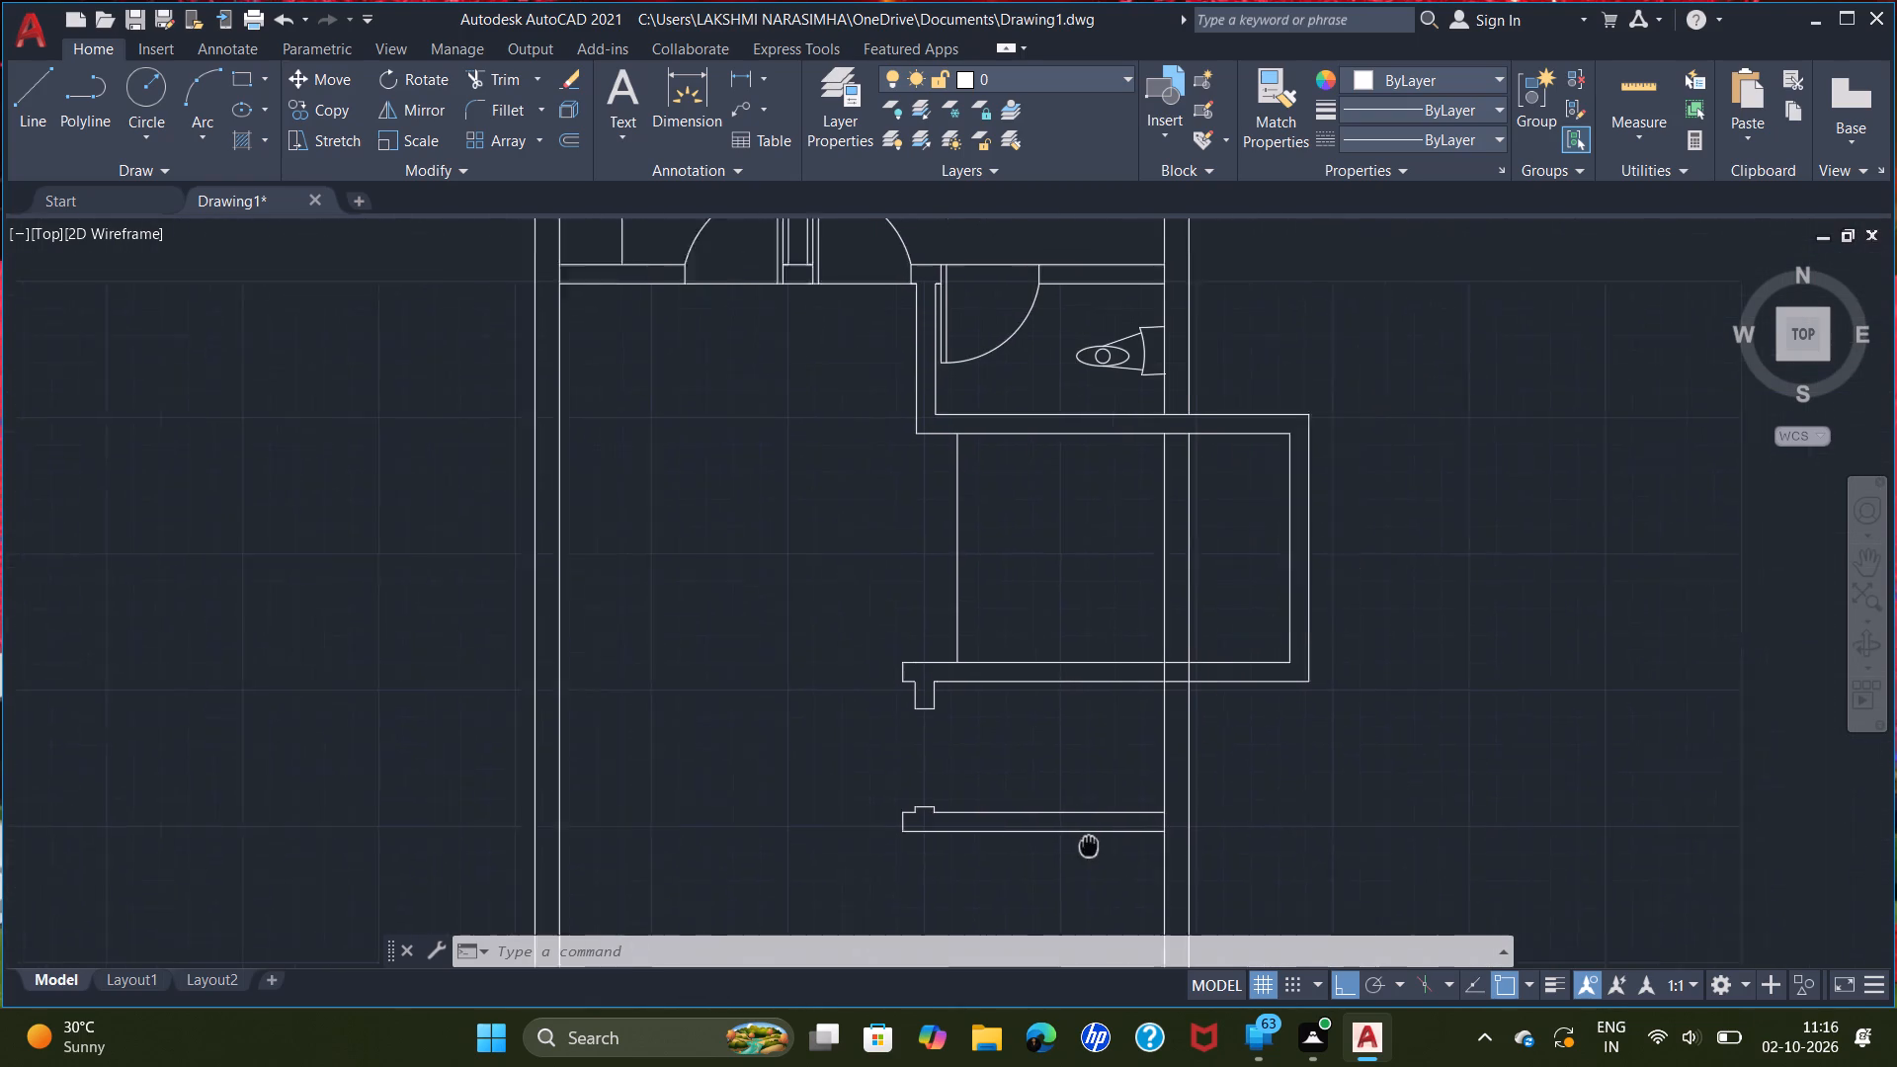
middle_drag(1082, 847, 1039, 856)
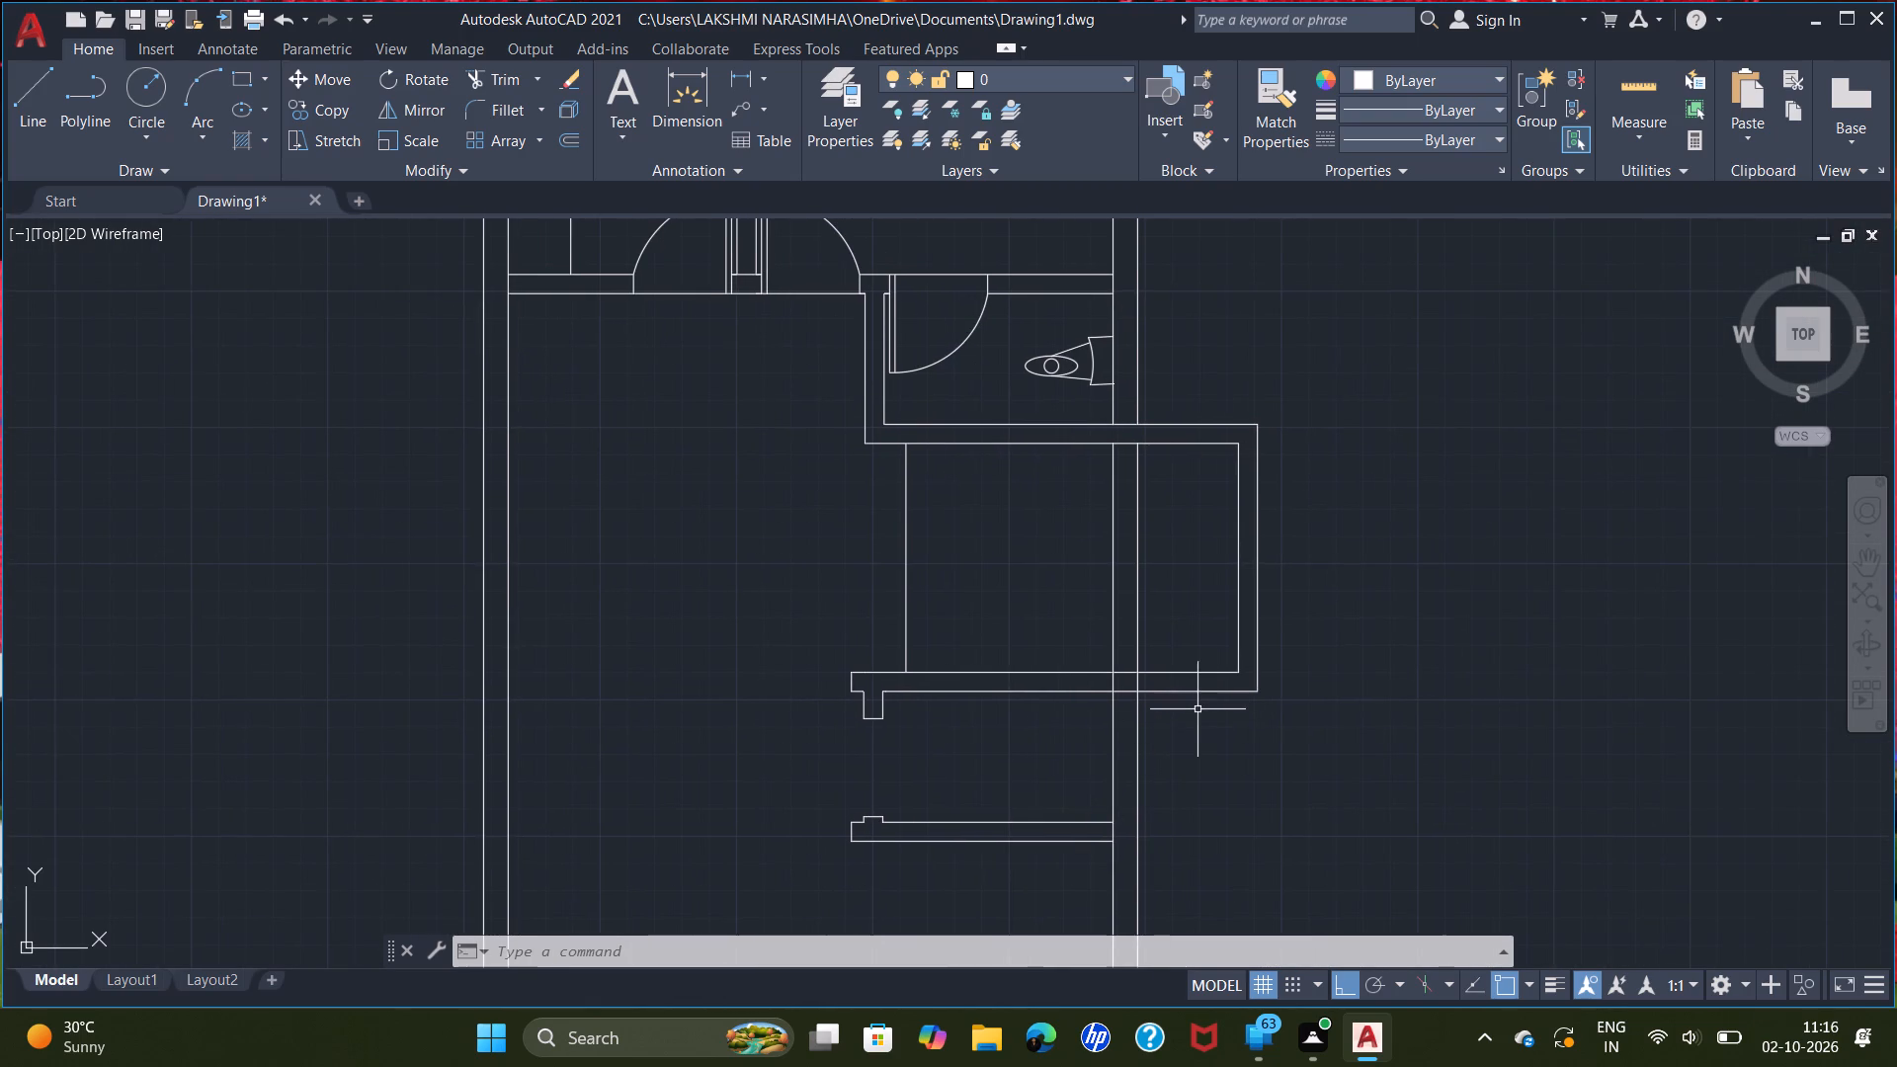
scroll(1132, 742, up, 2)
key(l)
key(Return)
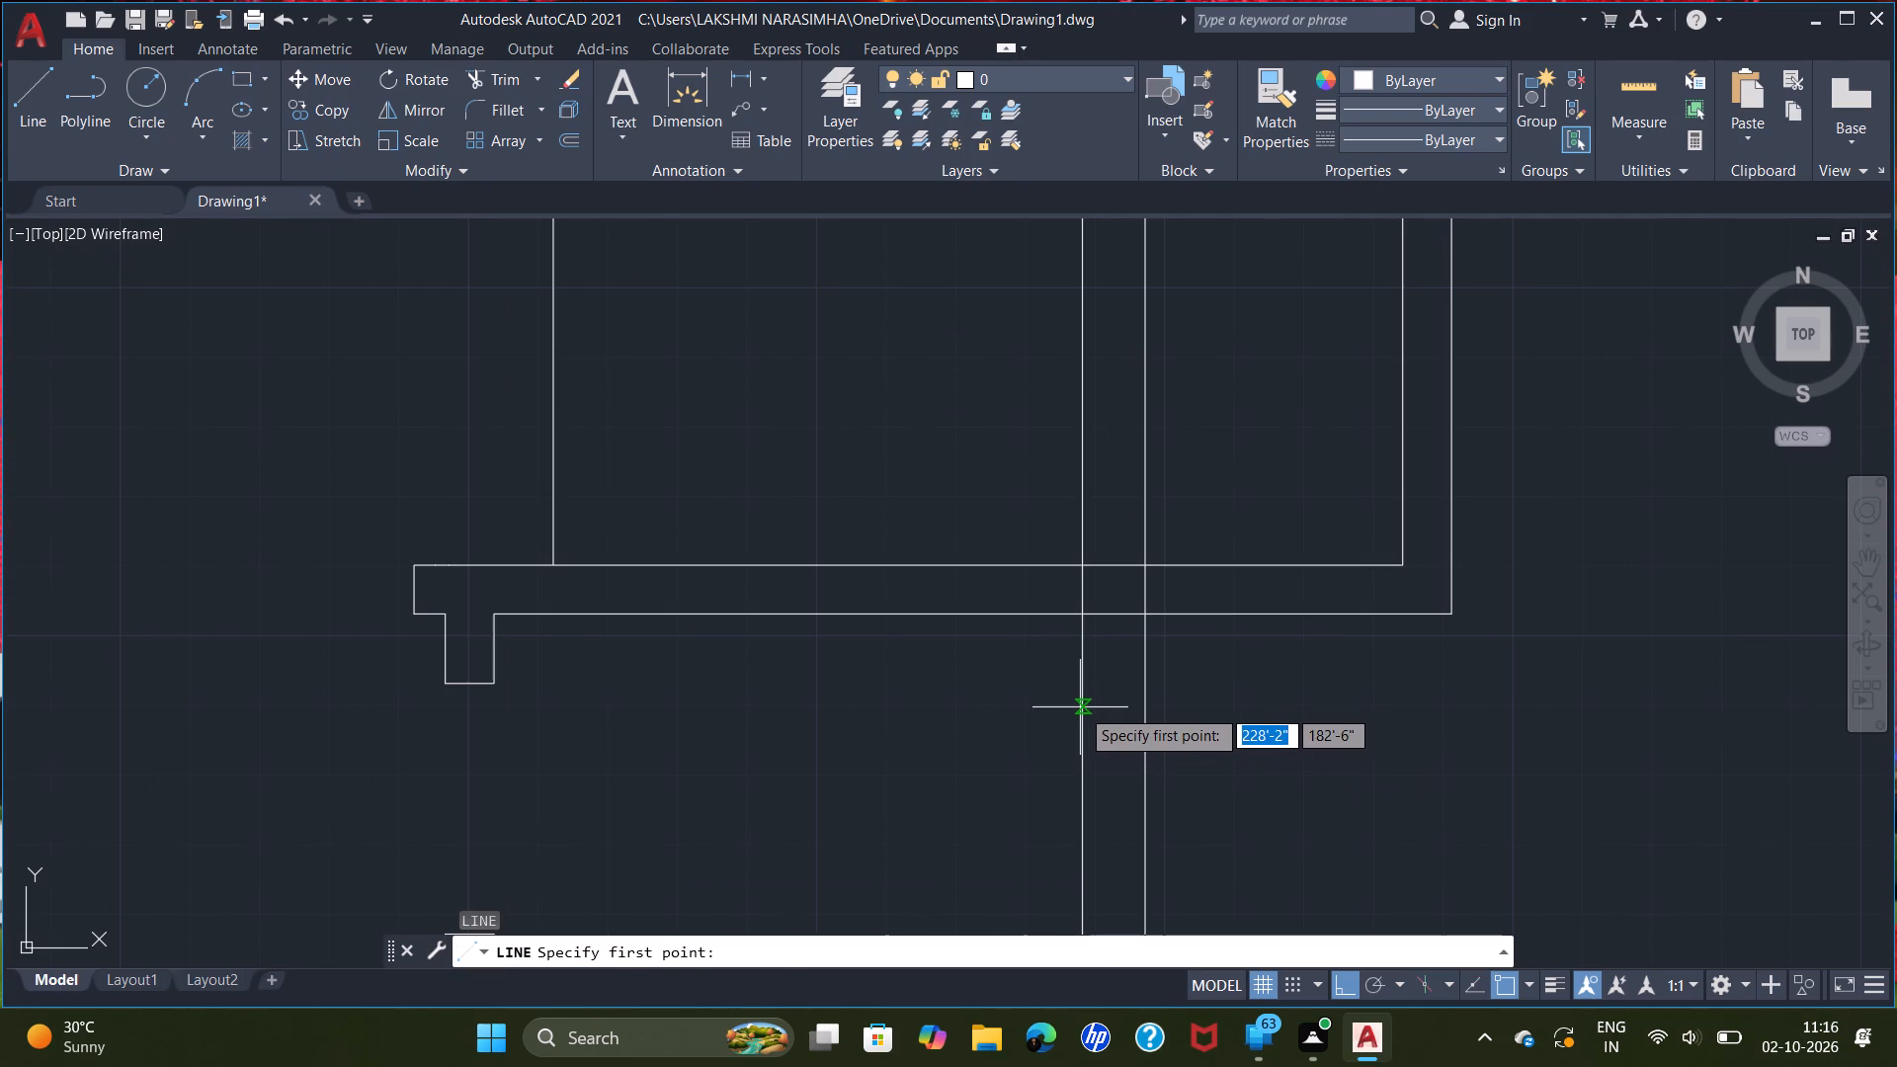
double_click(1080, 707)
click(1147, 708)
right_click(1147, 708)
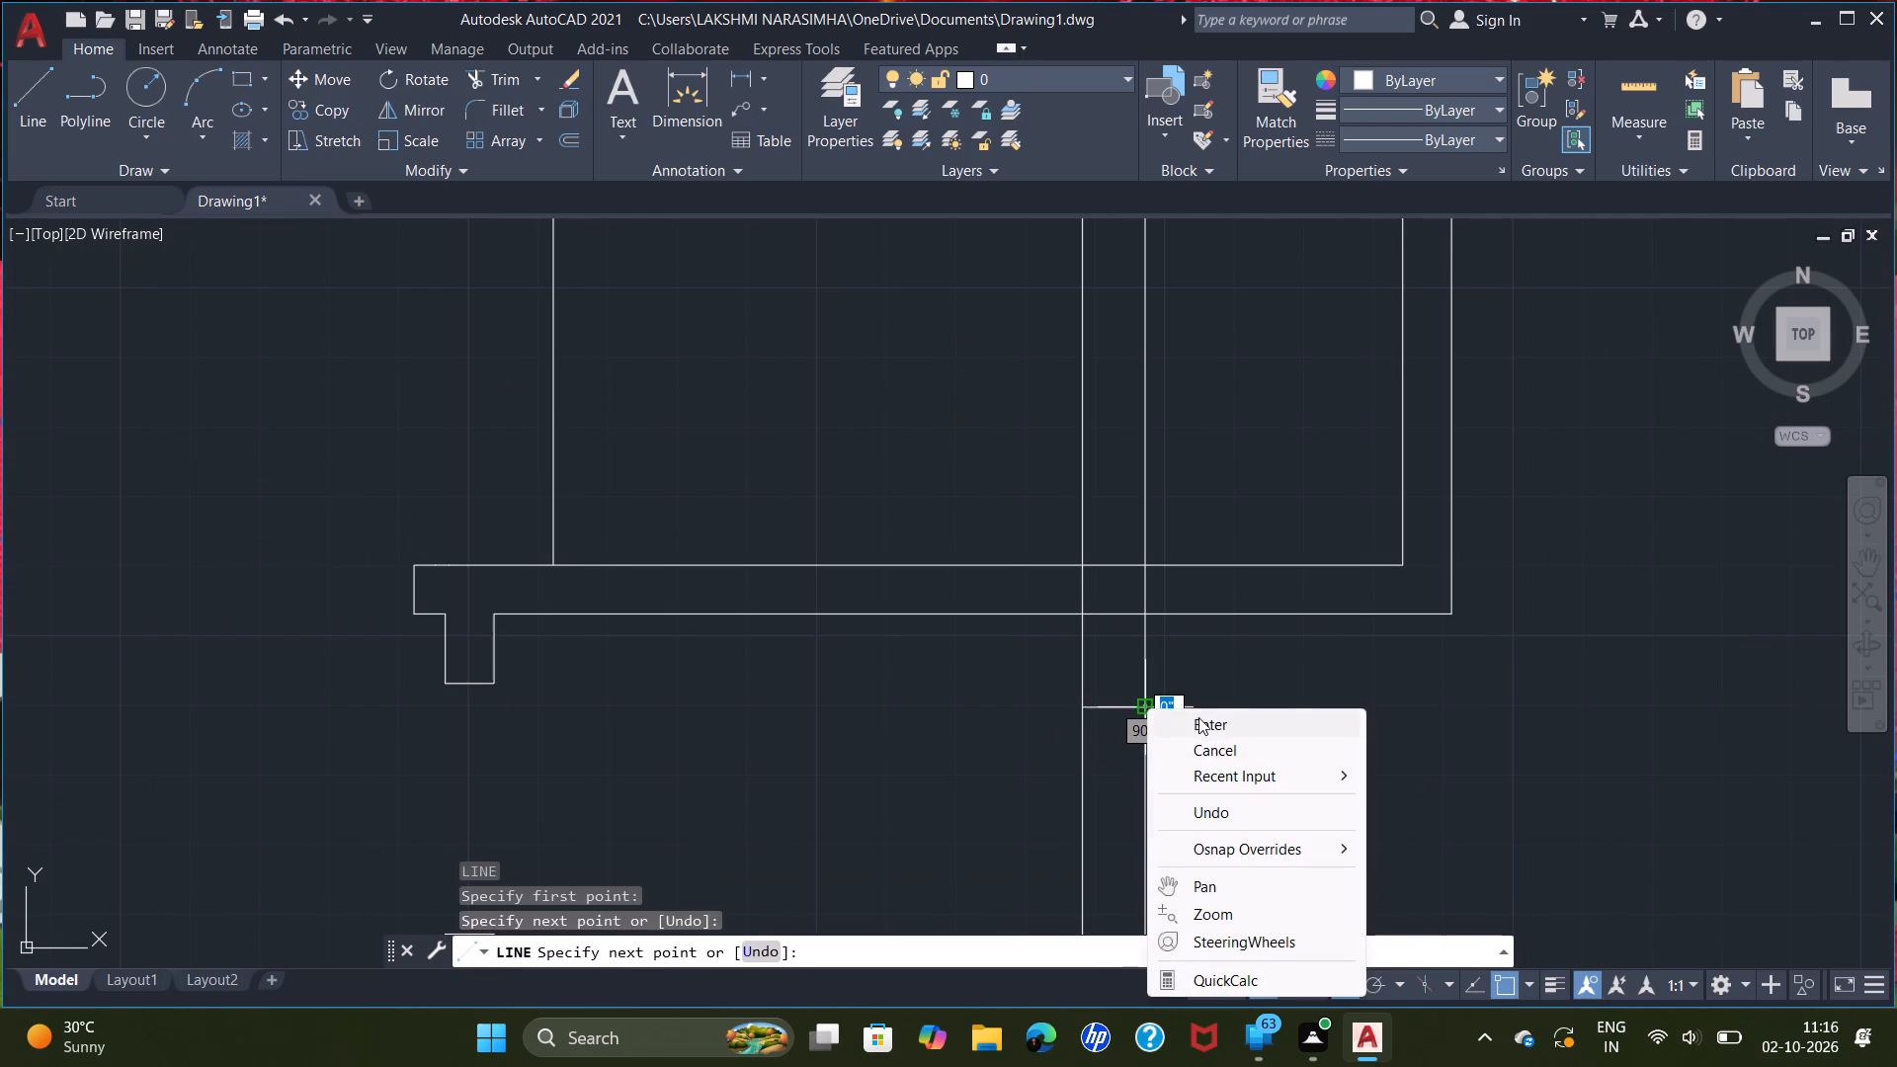
click(1200, 719)
Copy the upper bathroom's toilet about 12' straight down, against the east wall between the projecting room and the new wall.
scroll(1211, 720, down, 3)
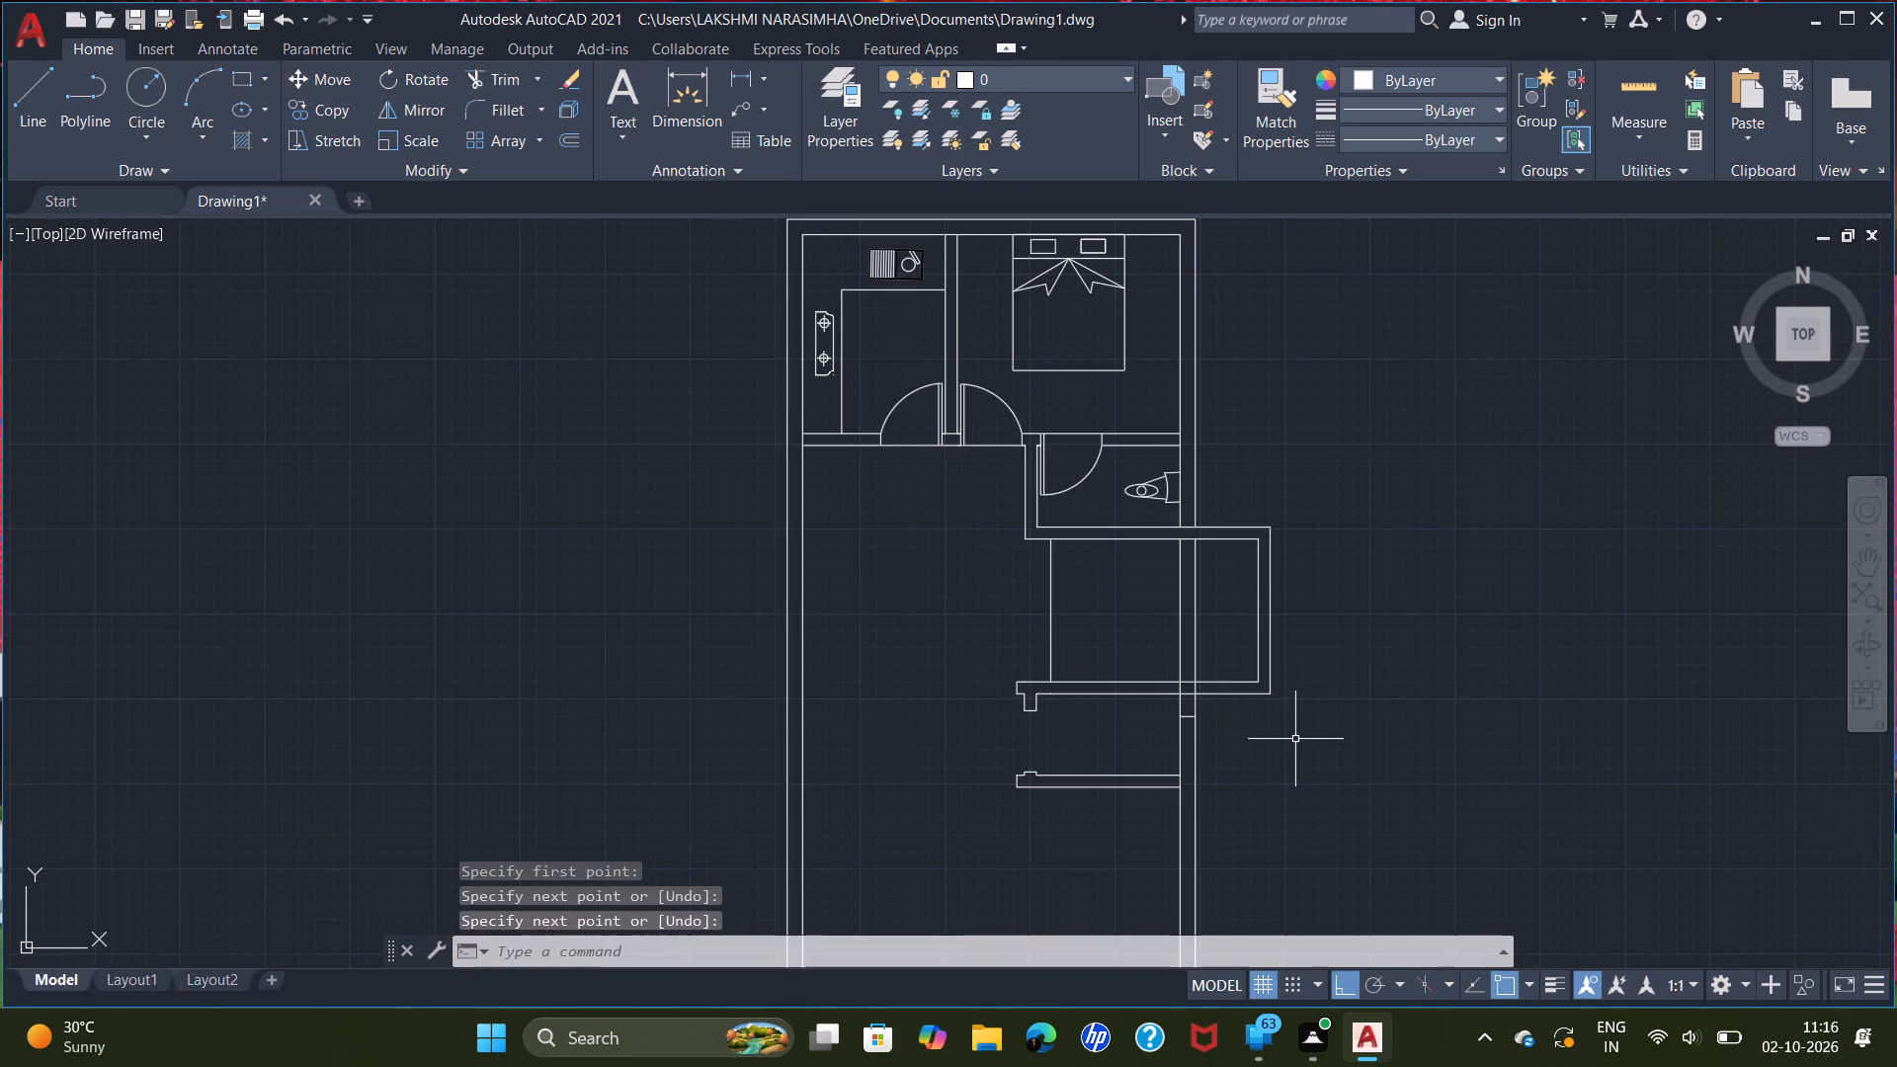
scroll(1238, 784, up, 2)
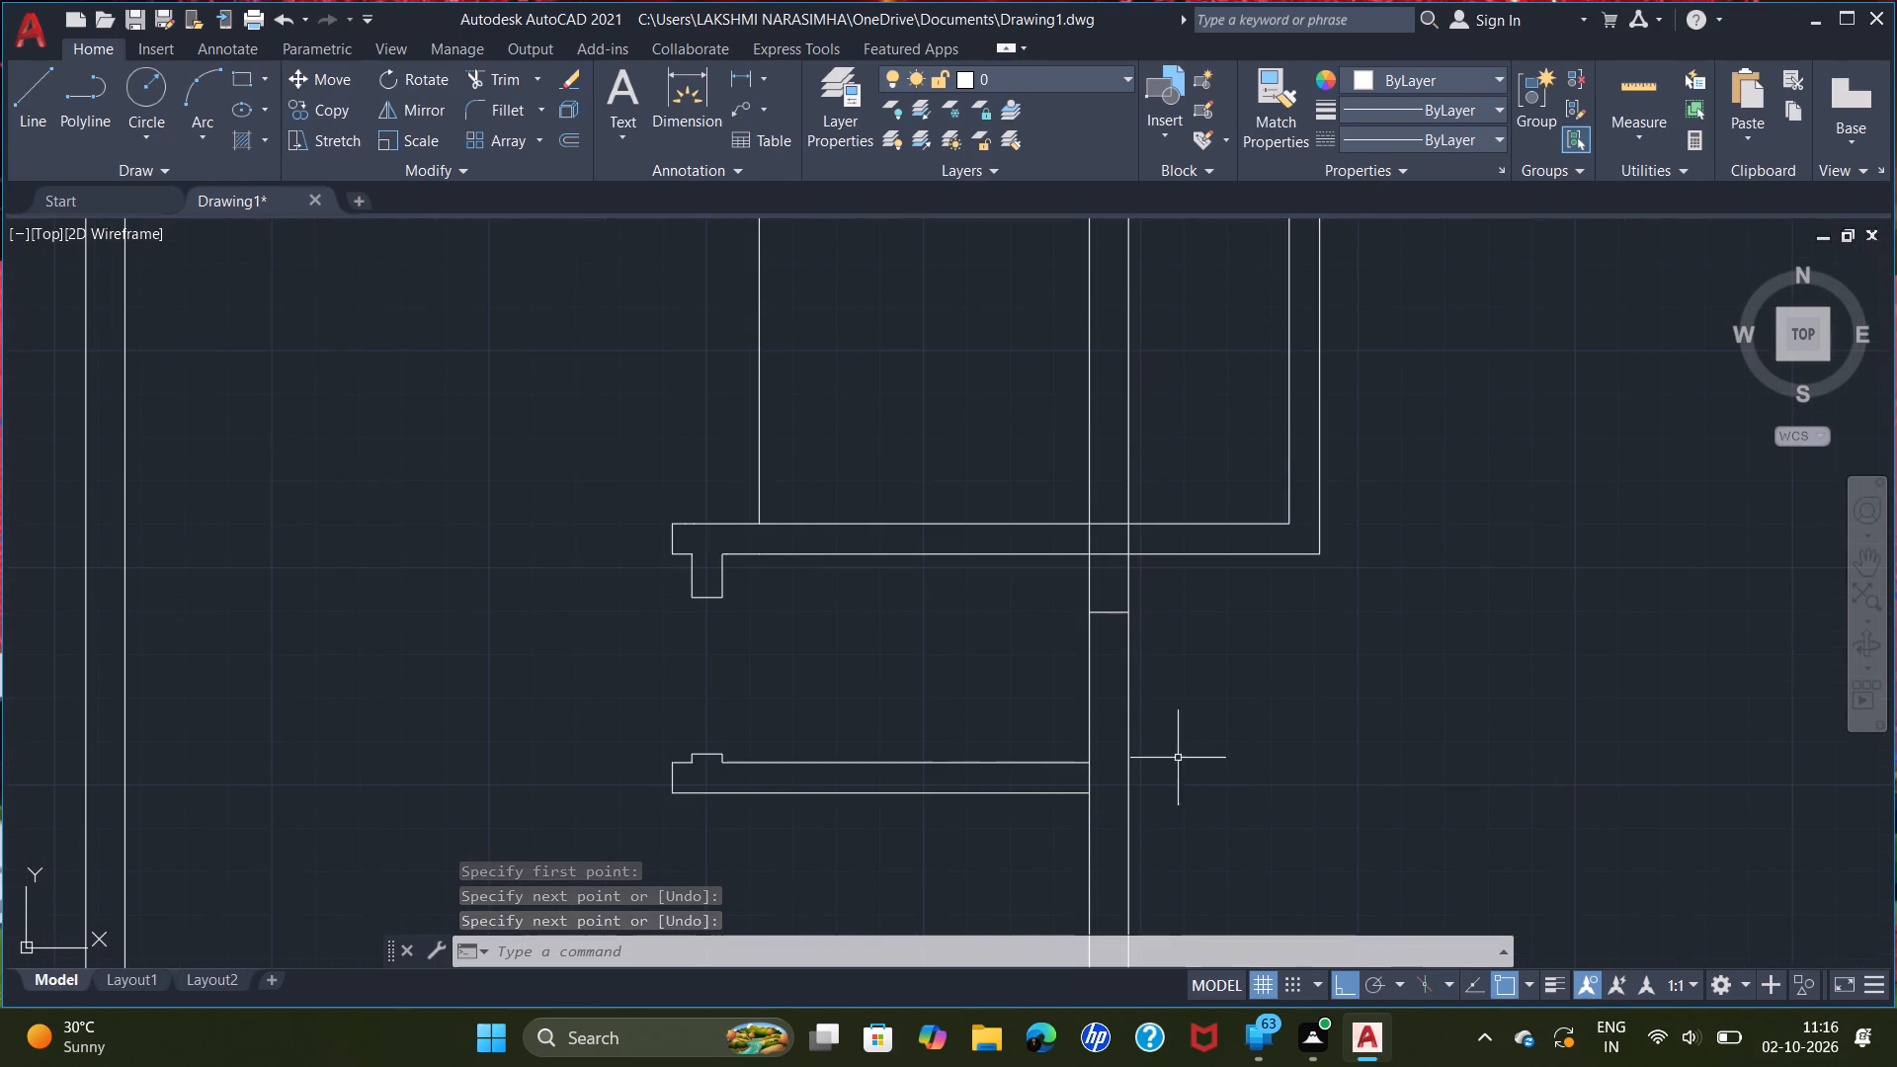
scroll(1141, 533, down, 3)
middle_drag(1168, 670, 1152, 753)
scroll(1089, 519, up, 3)
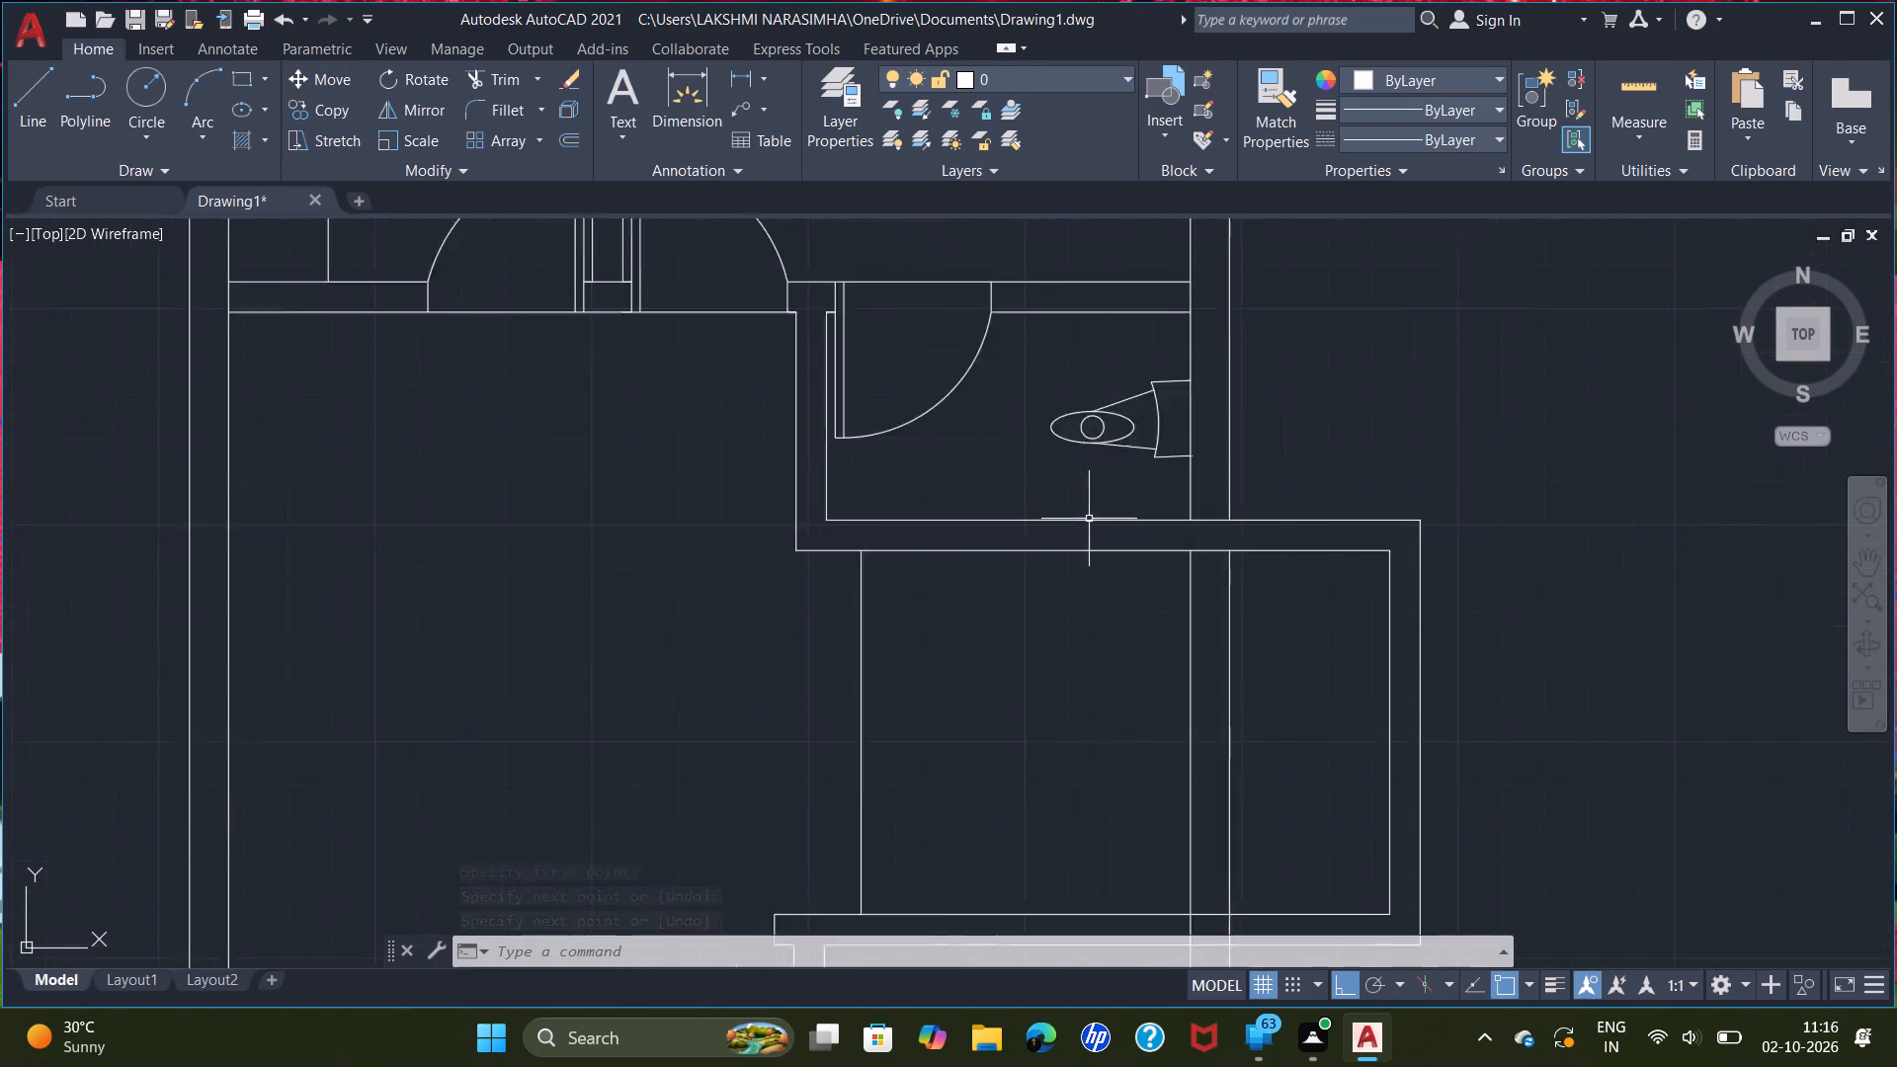
scroll(1089, 519, up, 1)
click(1208, 438)
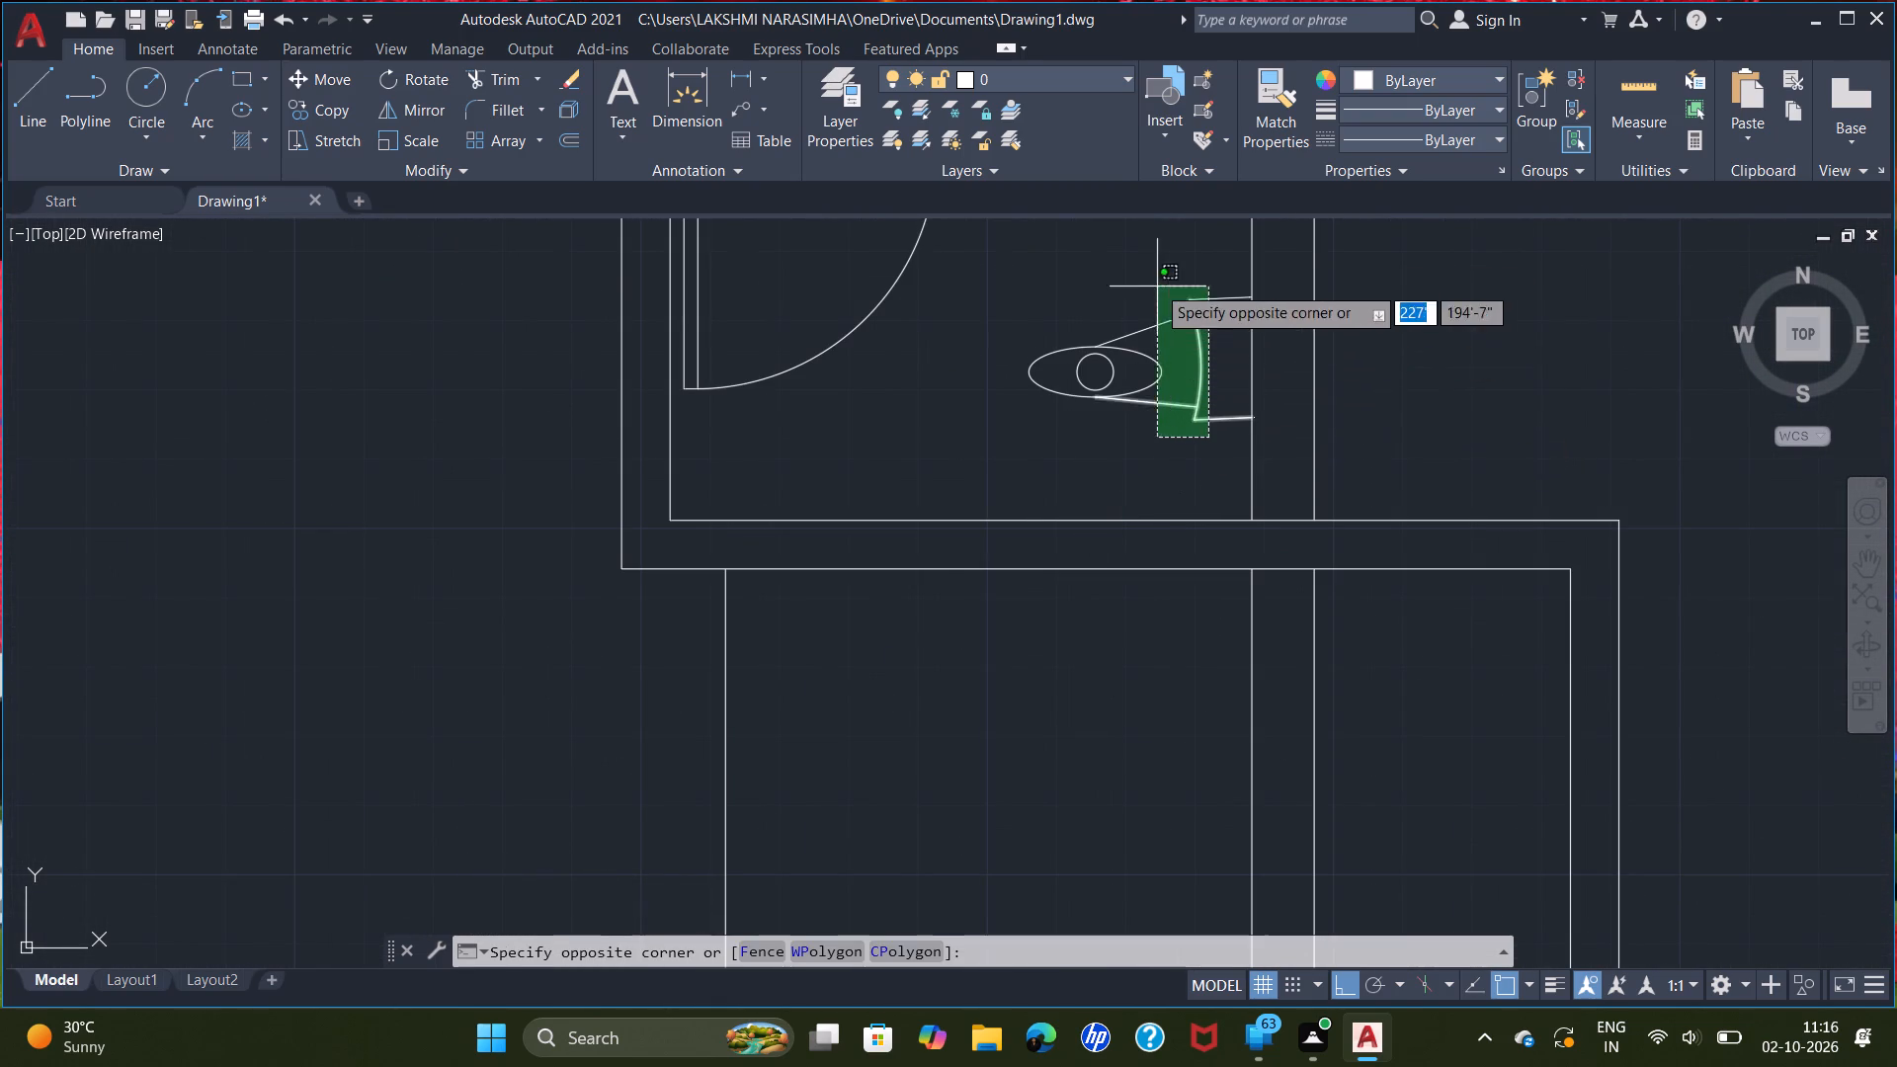
click(1016, 285)
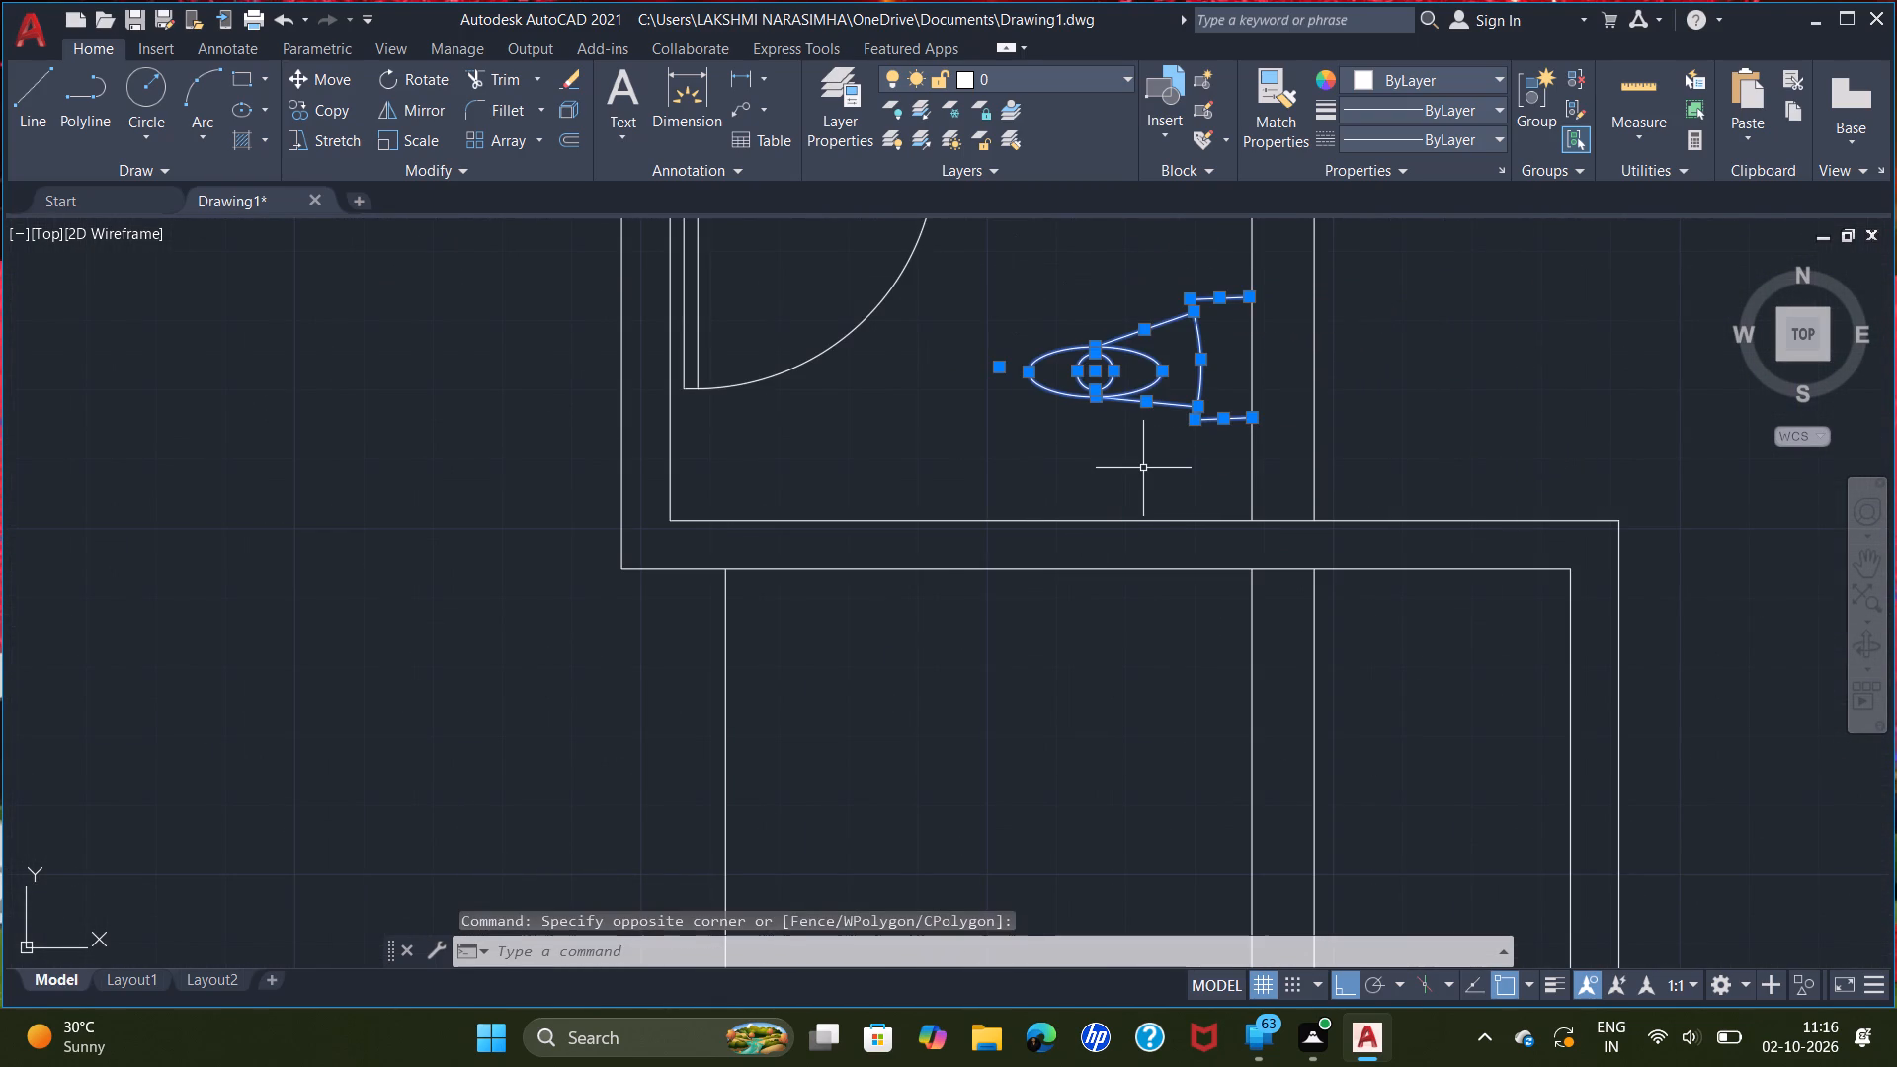
text(co)
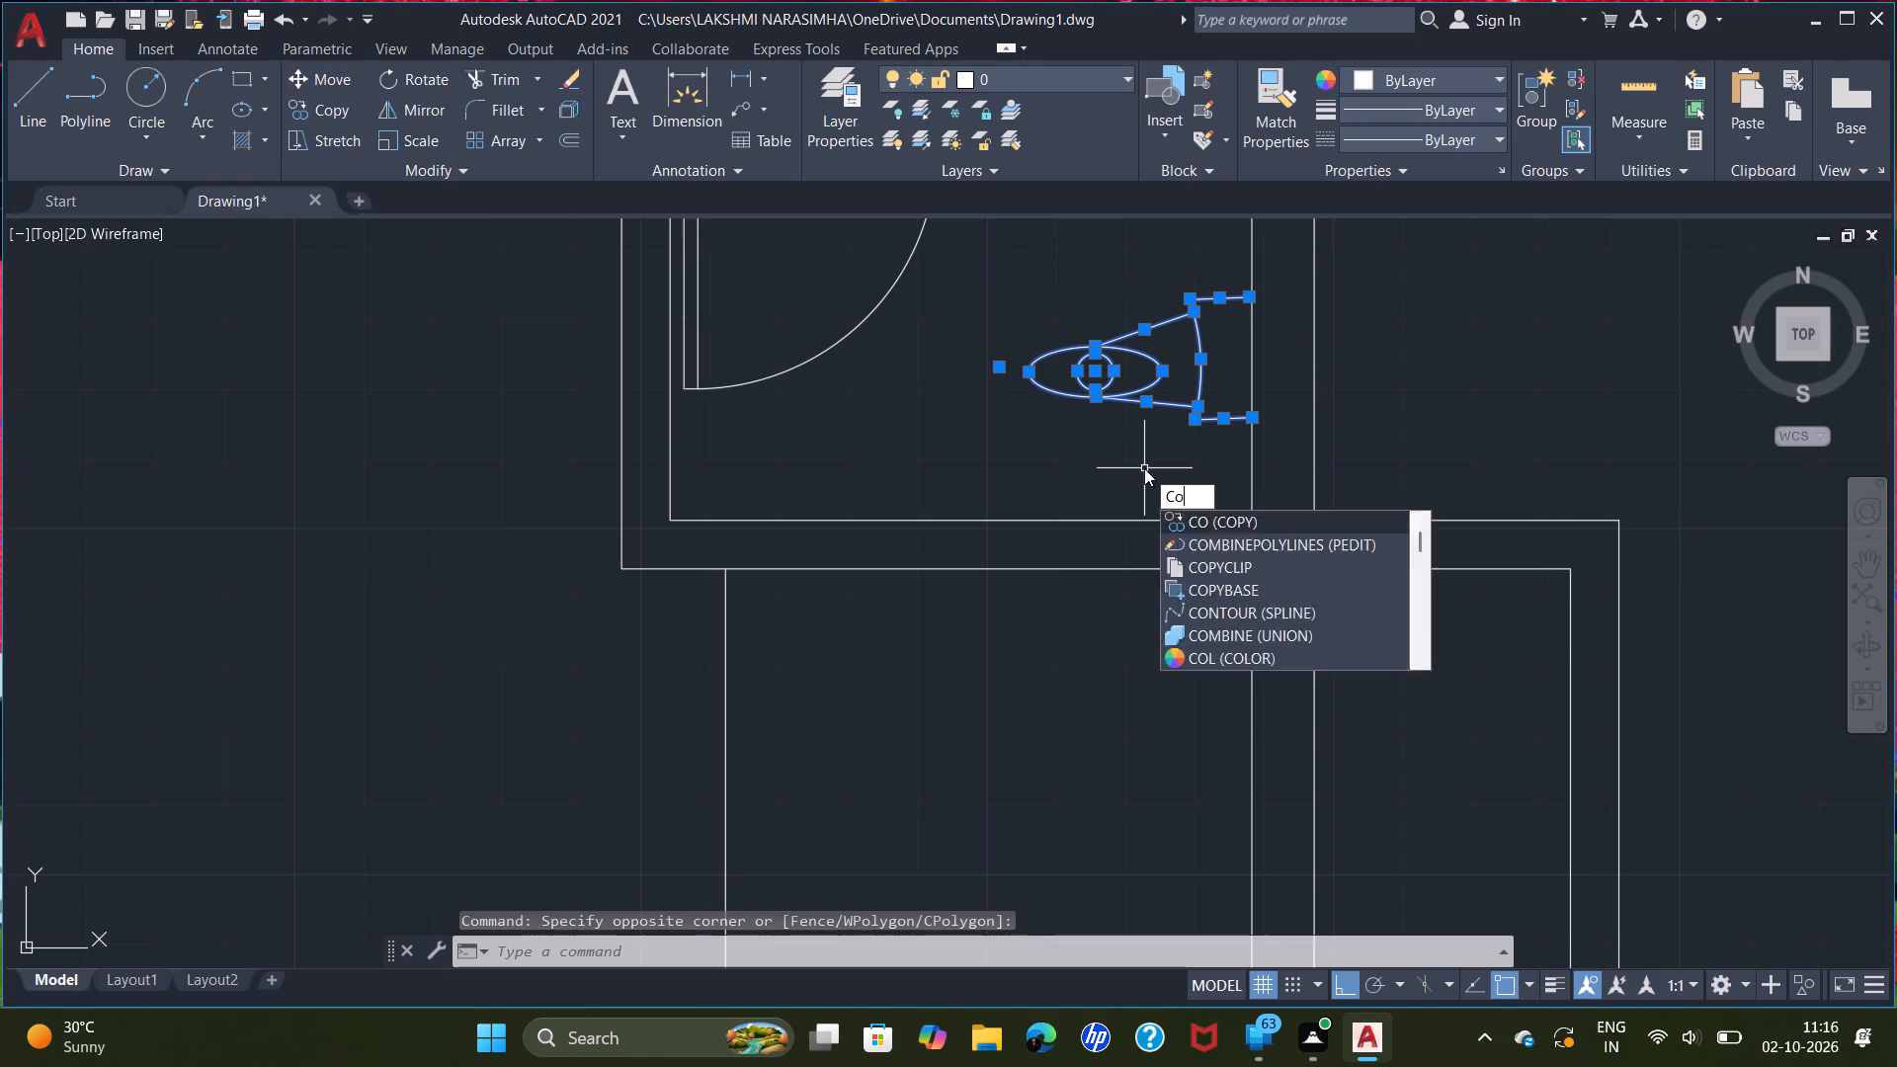
key(Return)
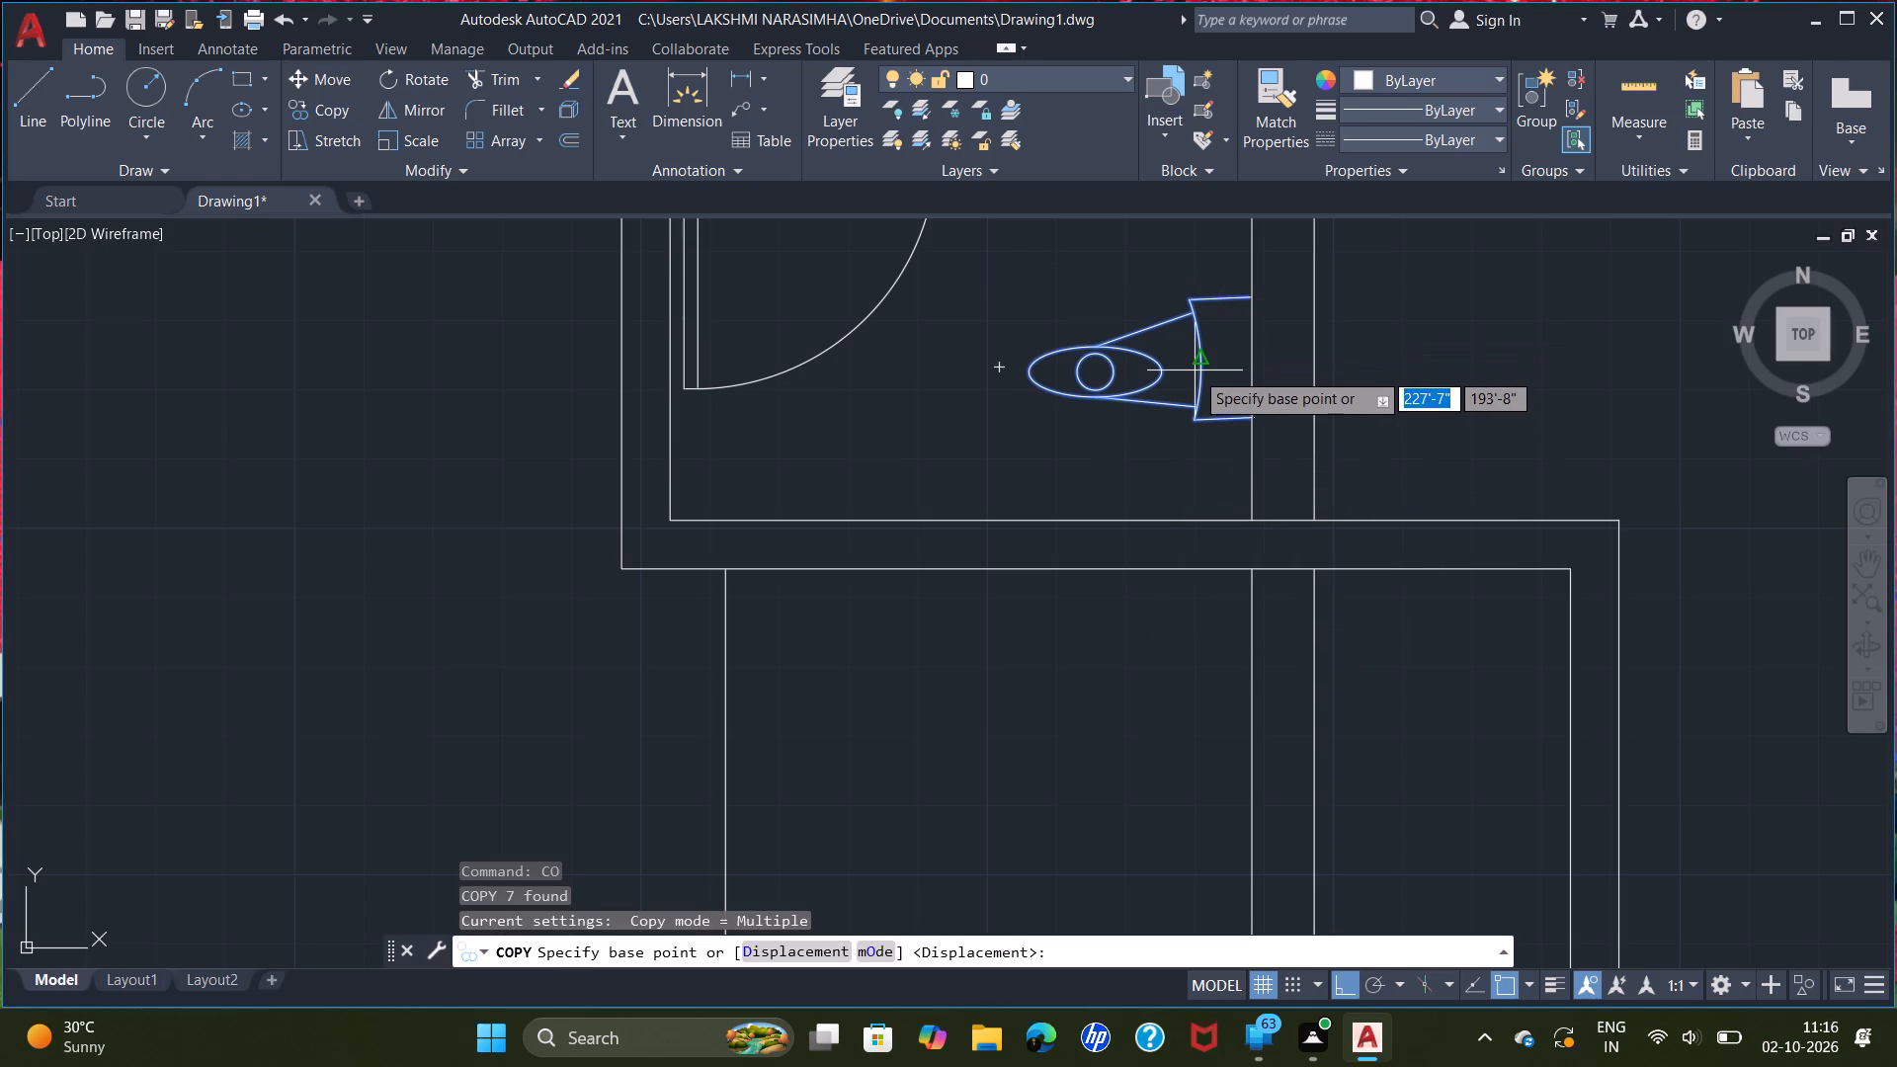
click(1195, 370)
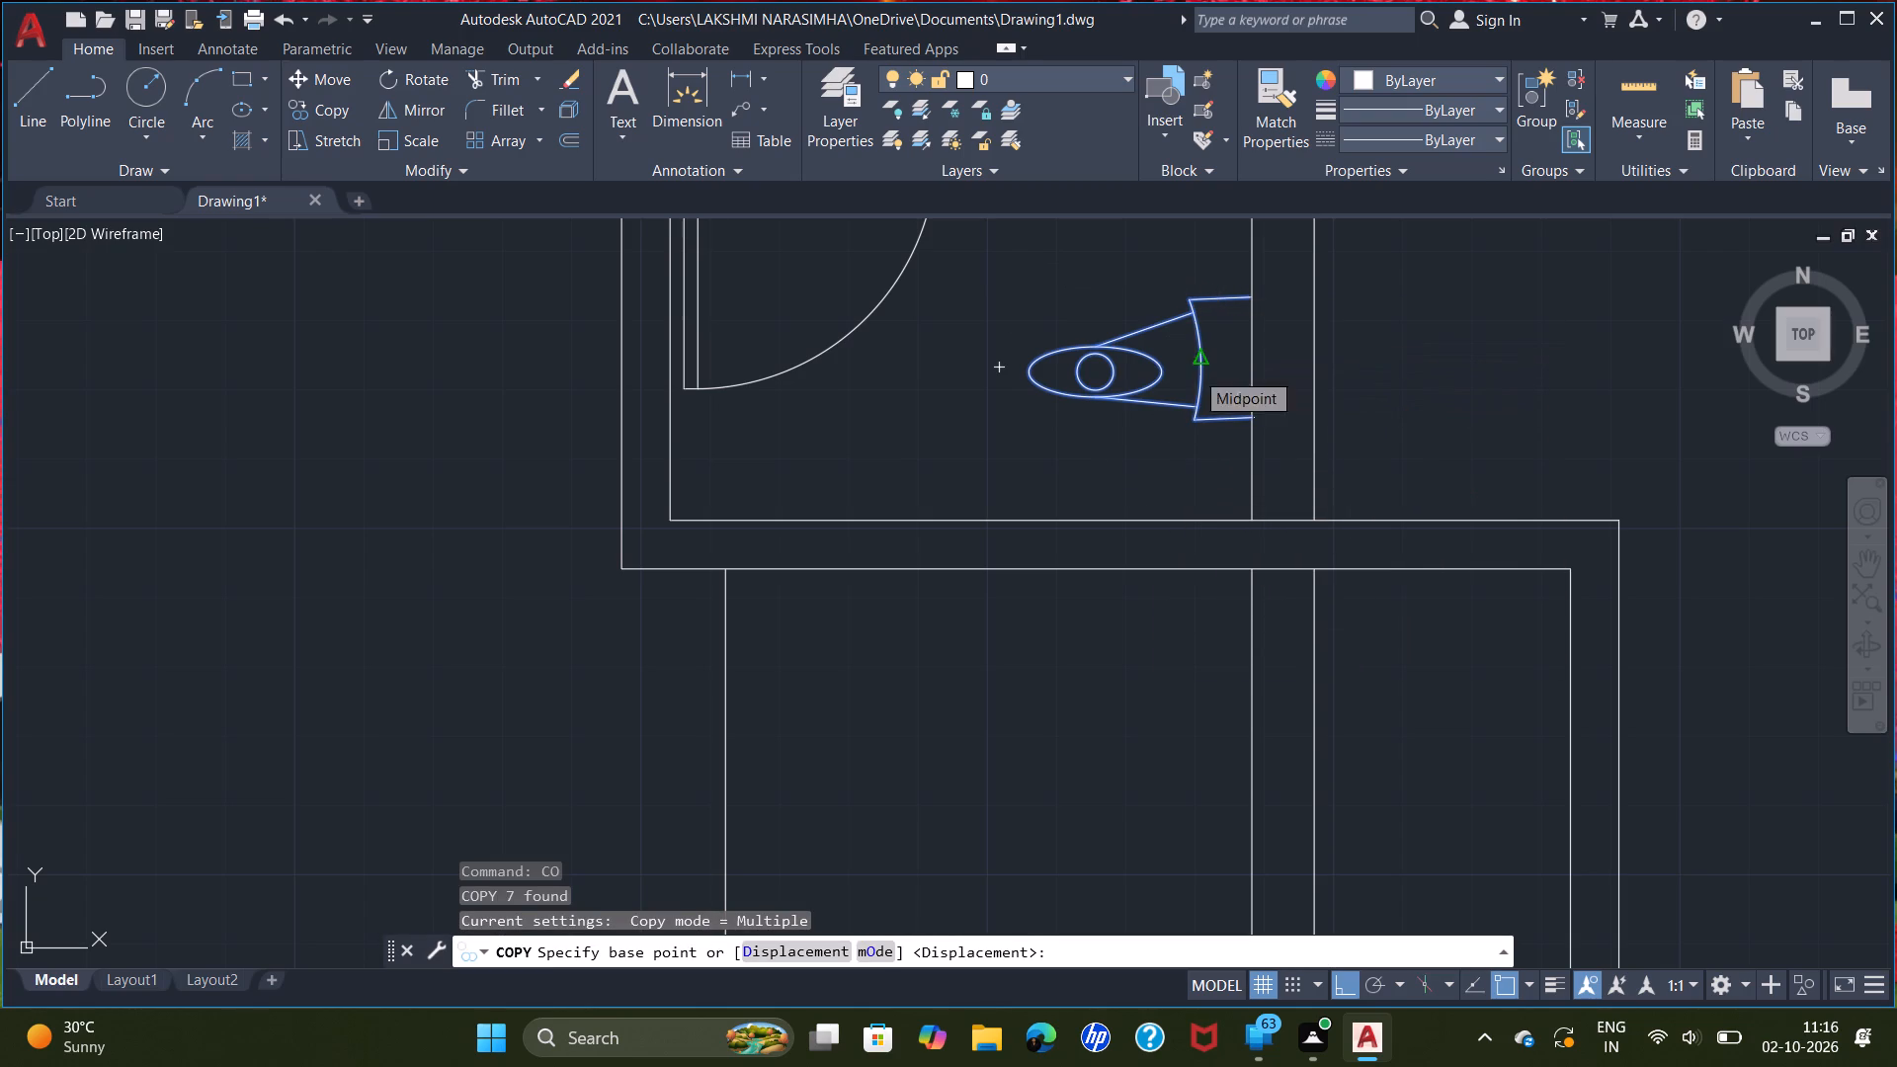
scroll(1185, 757, down, 5)
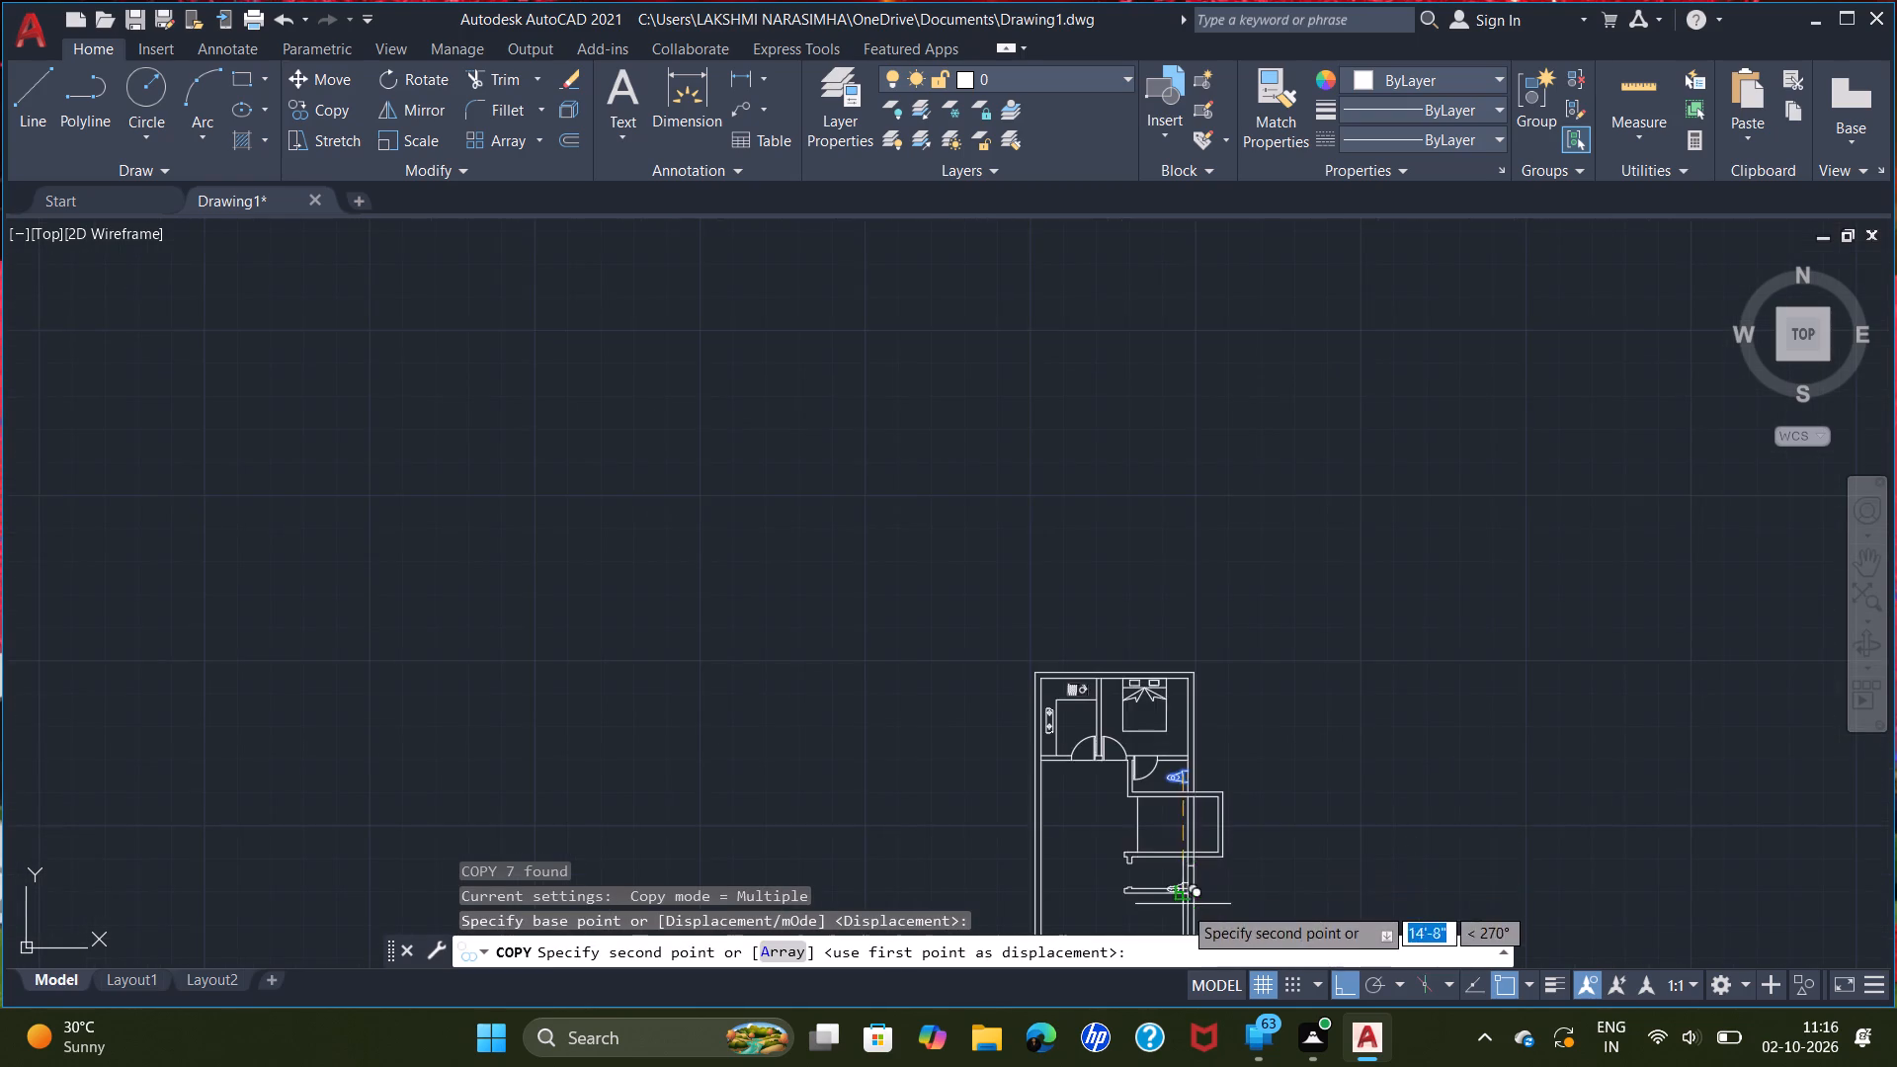
scroll(1181, 906, up, 5)
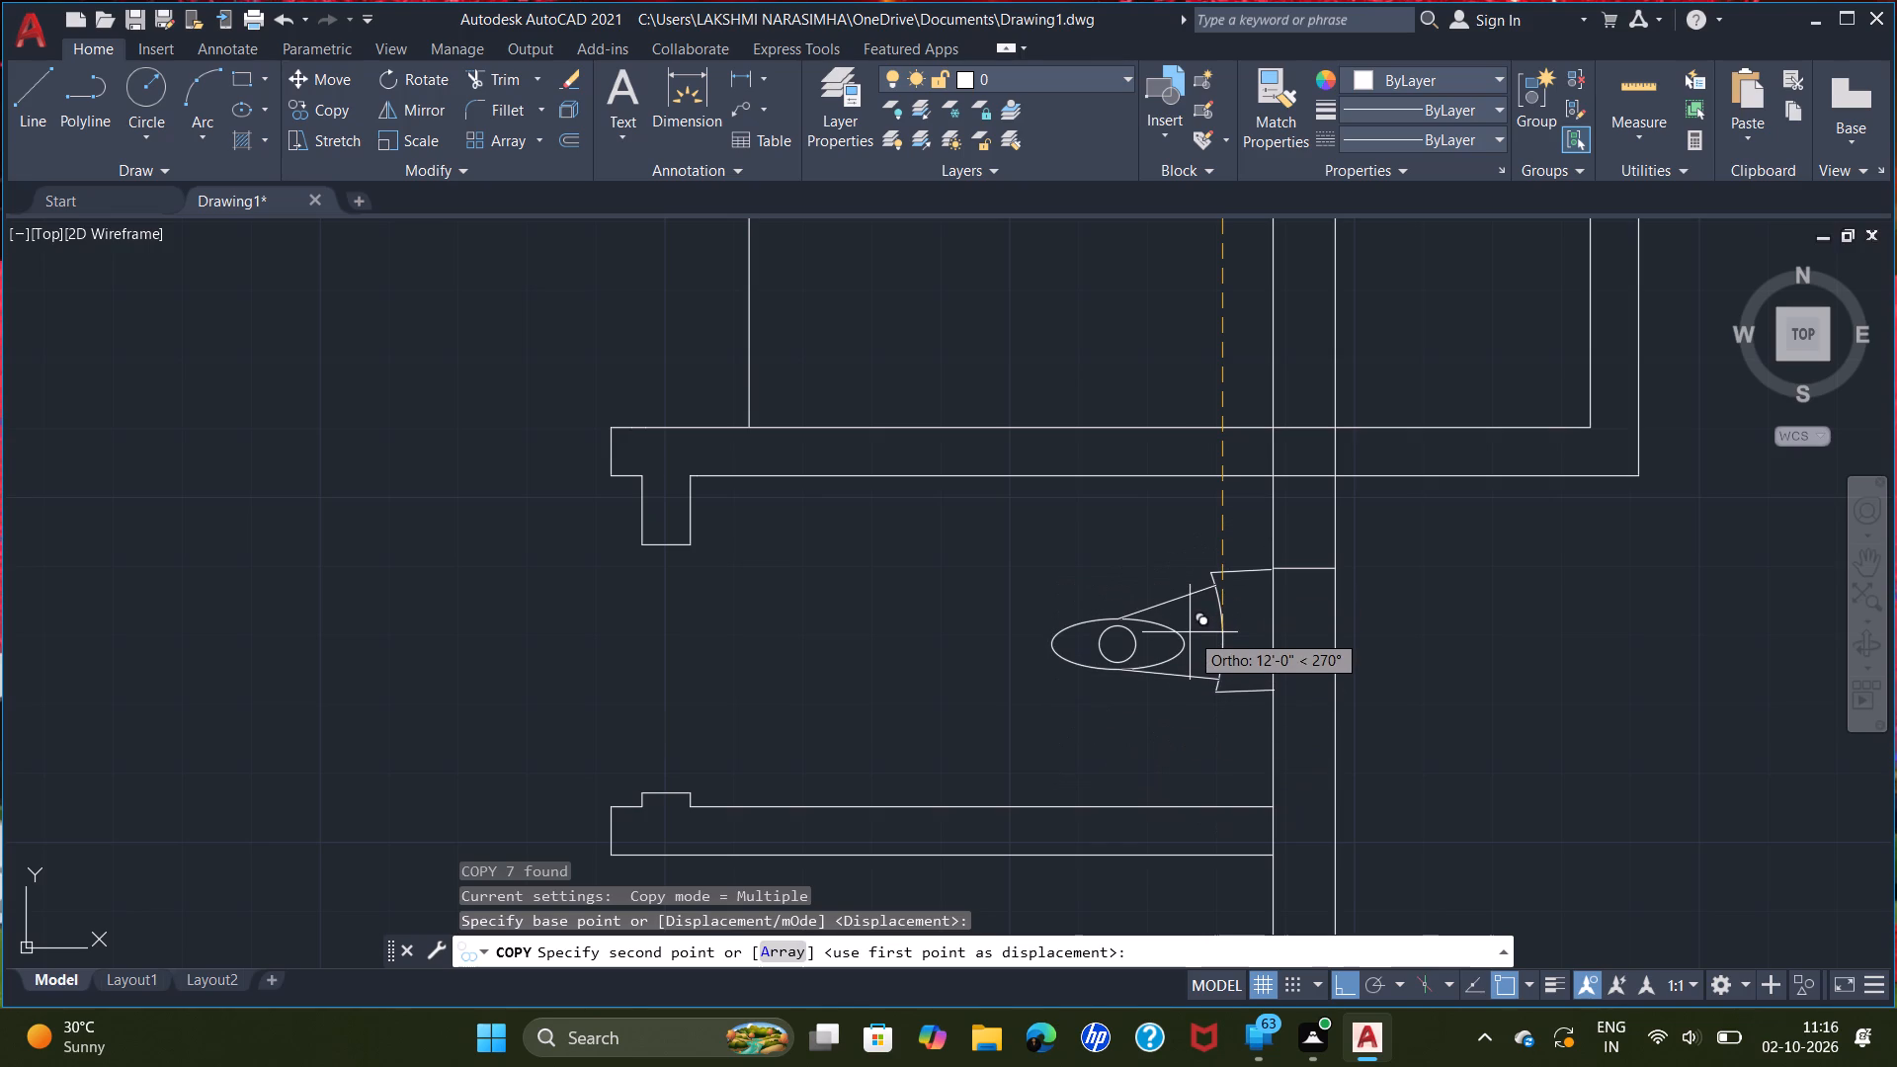
double_click(1189, 638)
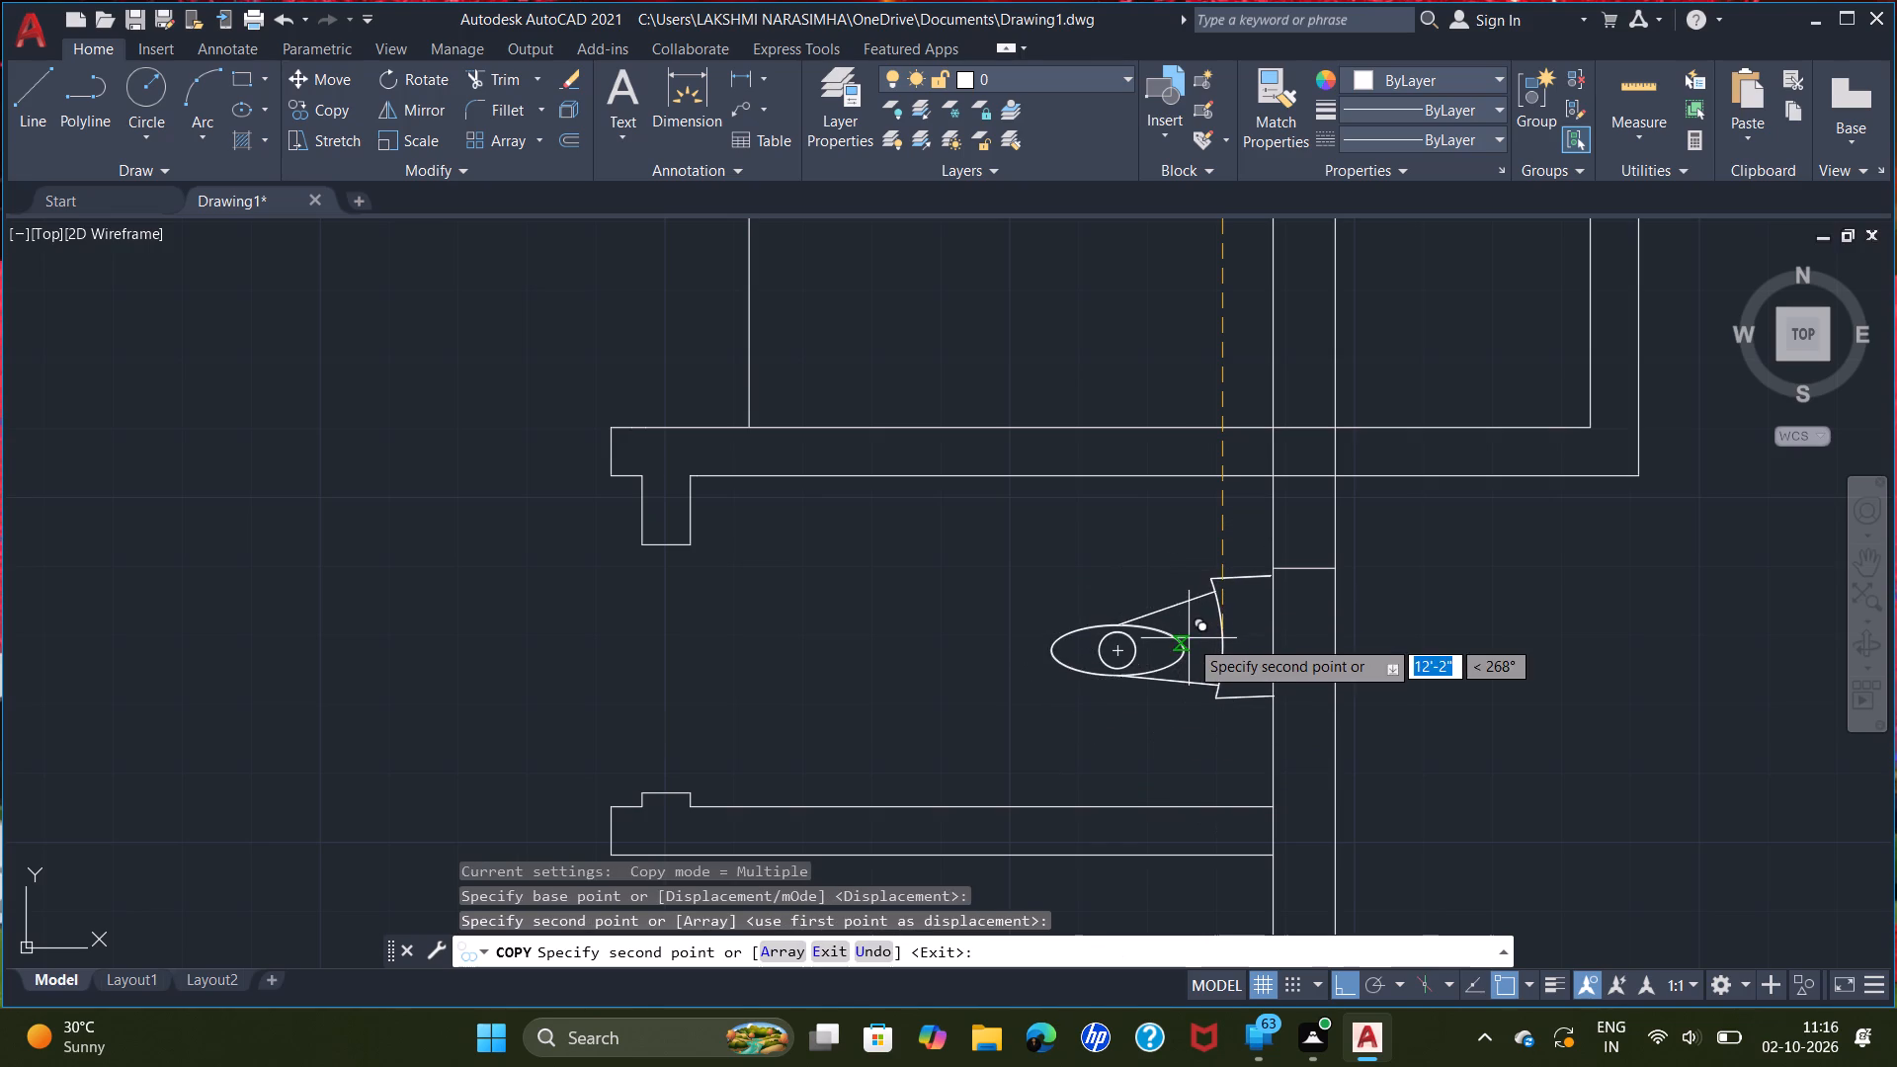
key(Escape)
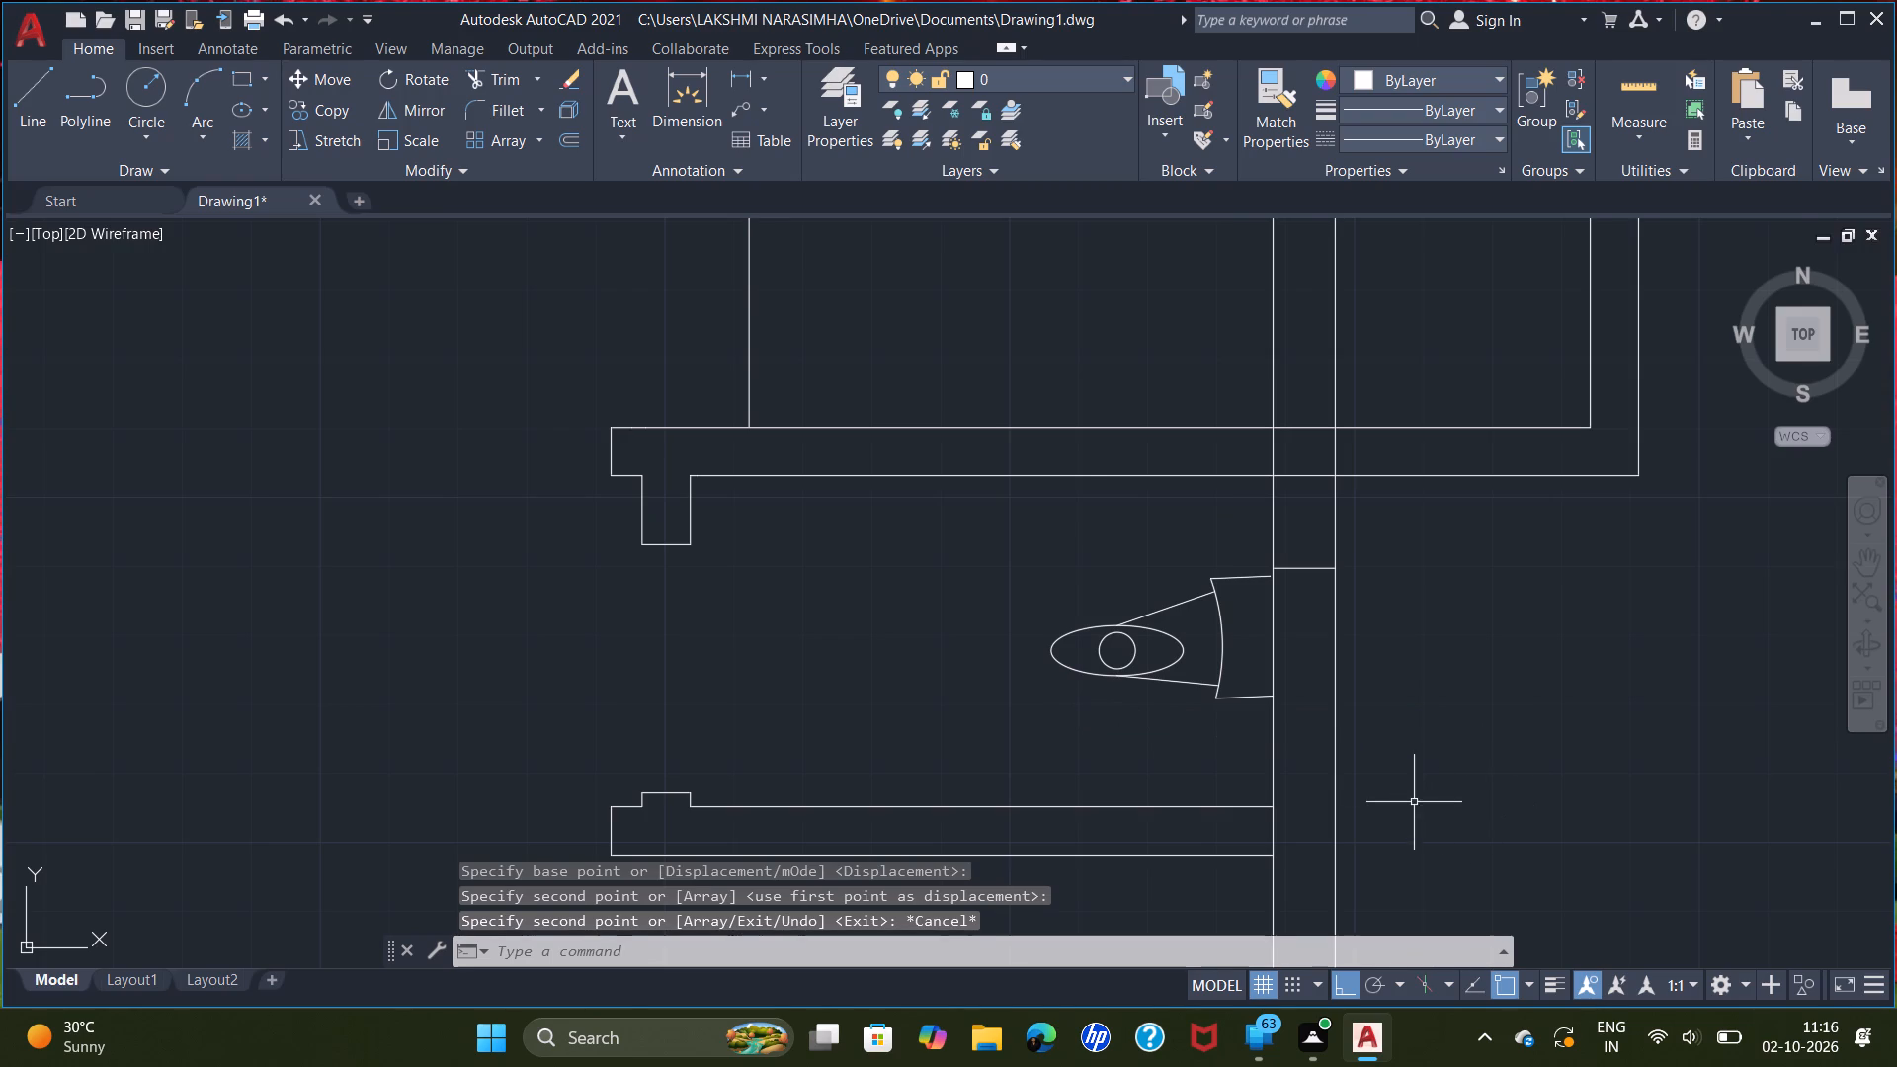
Draw a second horizontal line across the outer east wall's thickness, just below the copied toilet.
scroll(1391, 801, up, 1)
key(l)
key(Return)
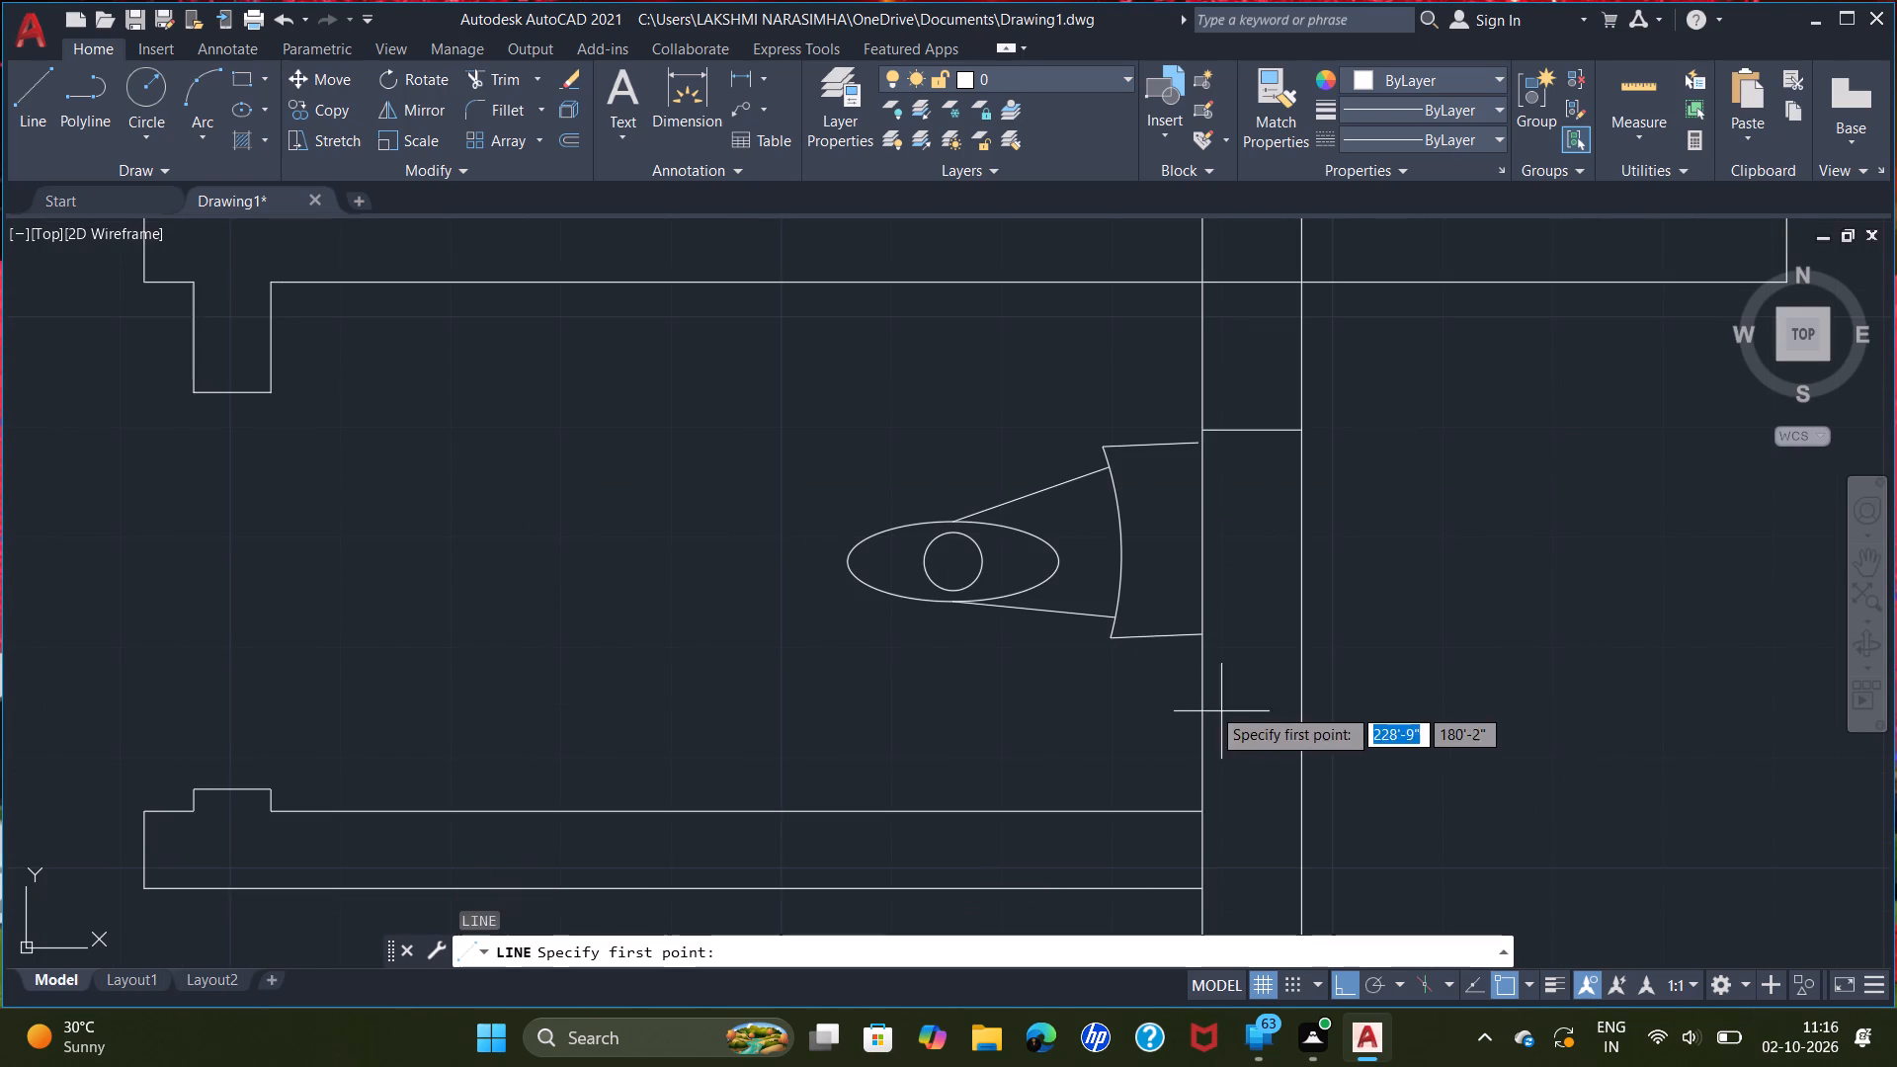
click(1199, 657)
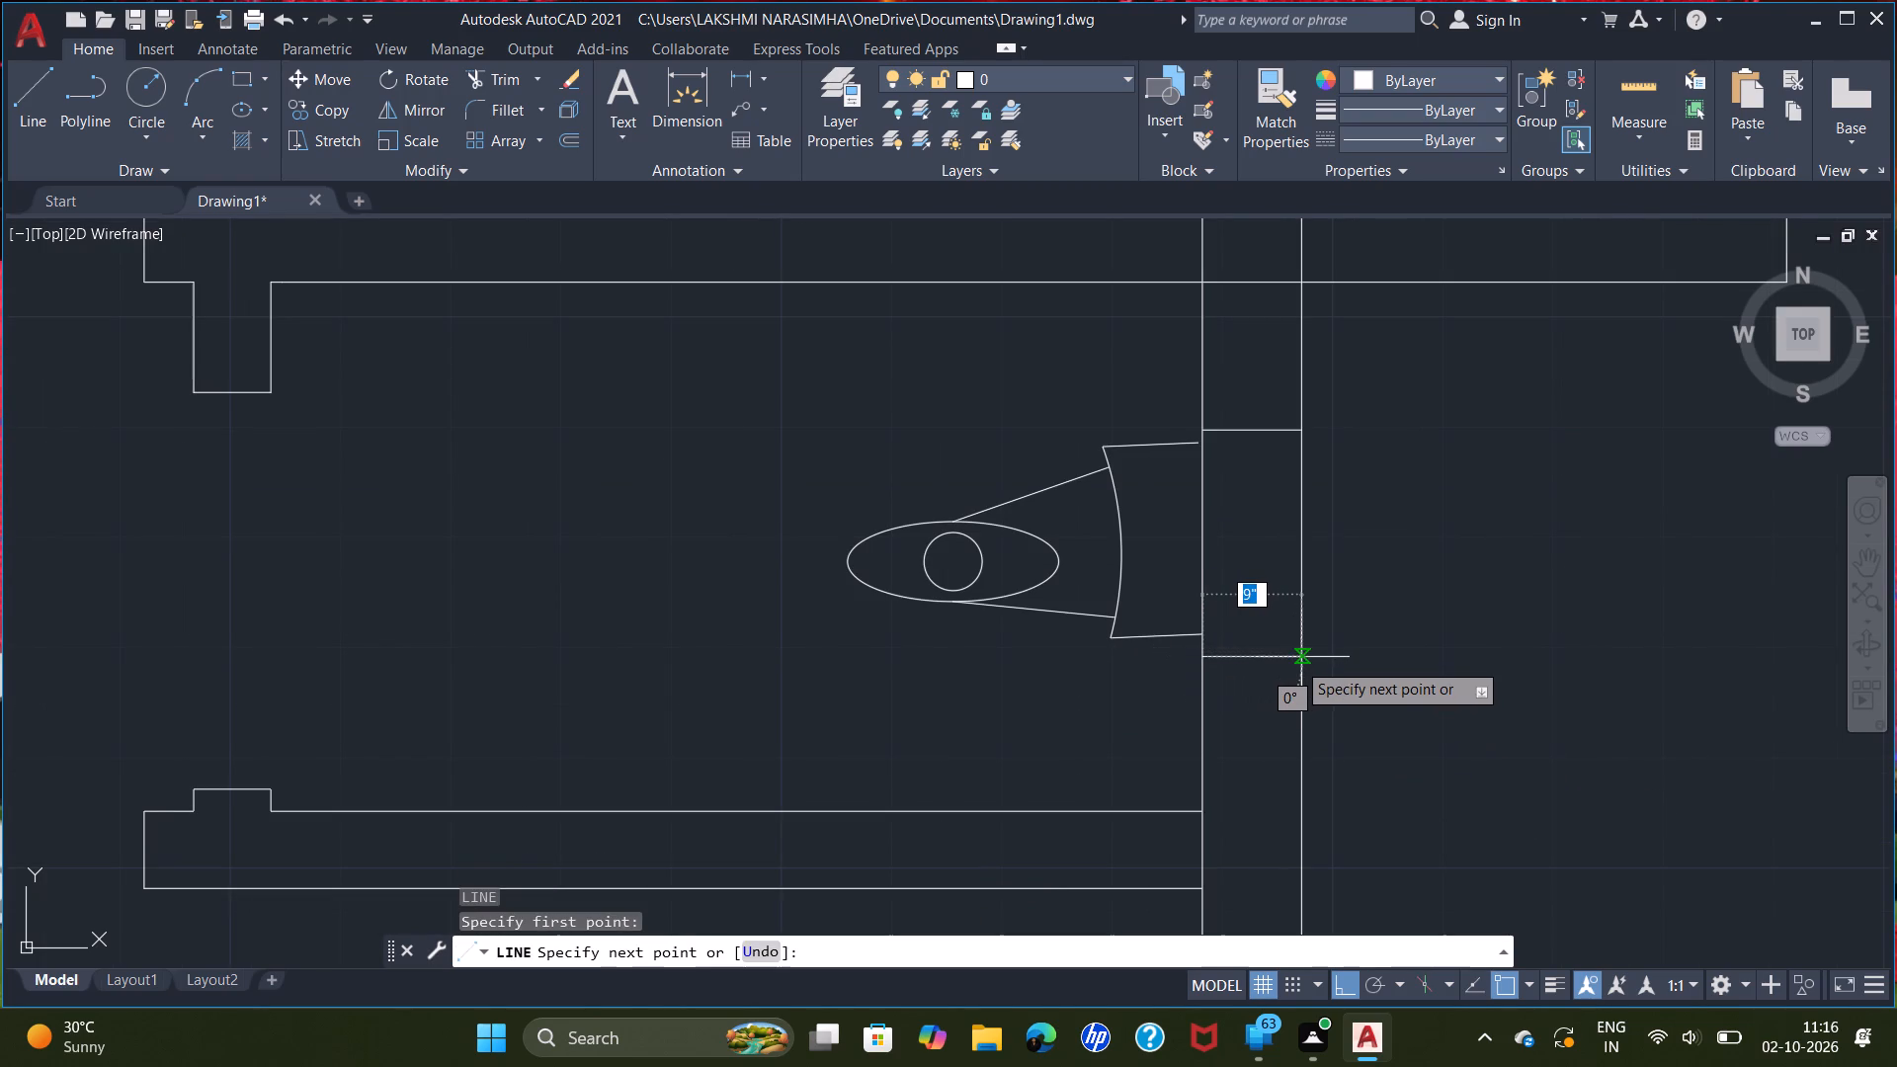
click(1298, 661)
right_click(1314, 644)
click(1371, 657)
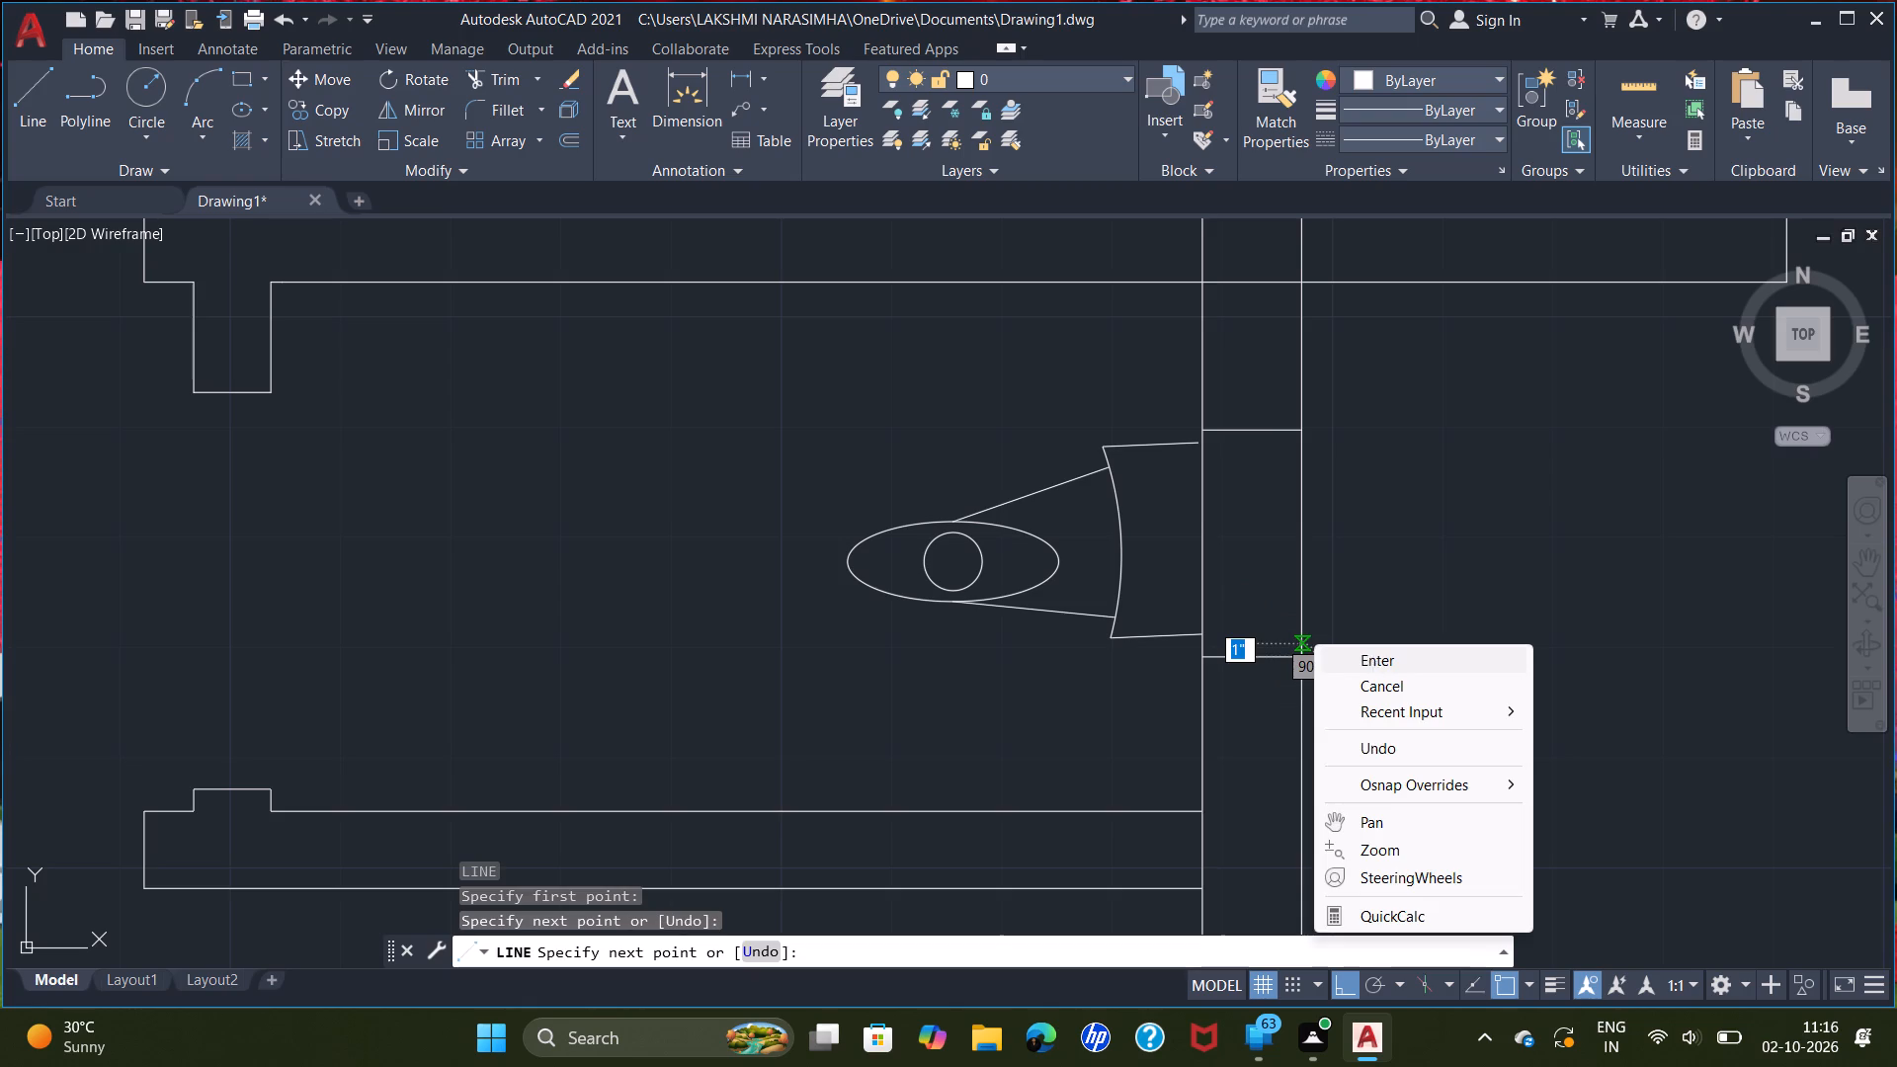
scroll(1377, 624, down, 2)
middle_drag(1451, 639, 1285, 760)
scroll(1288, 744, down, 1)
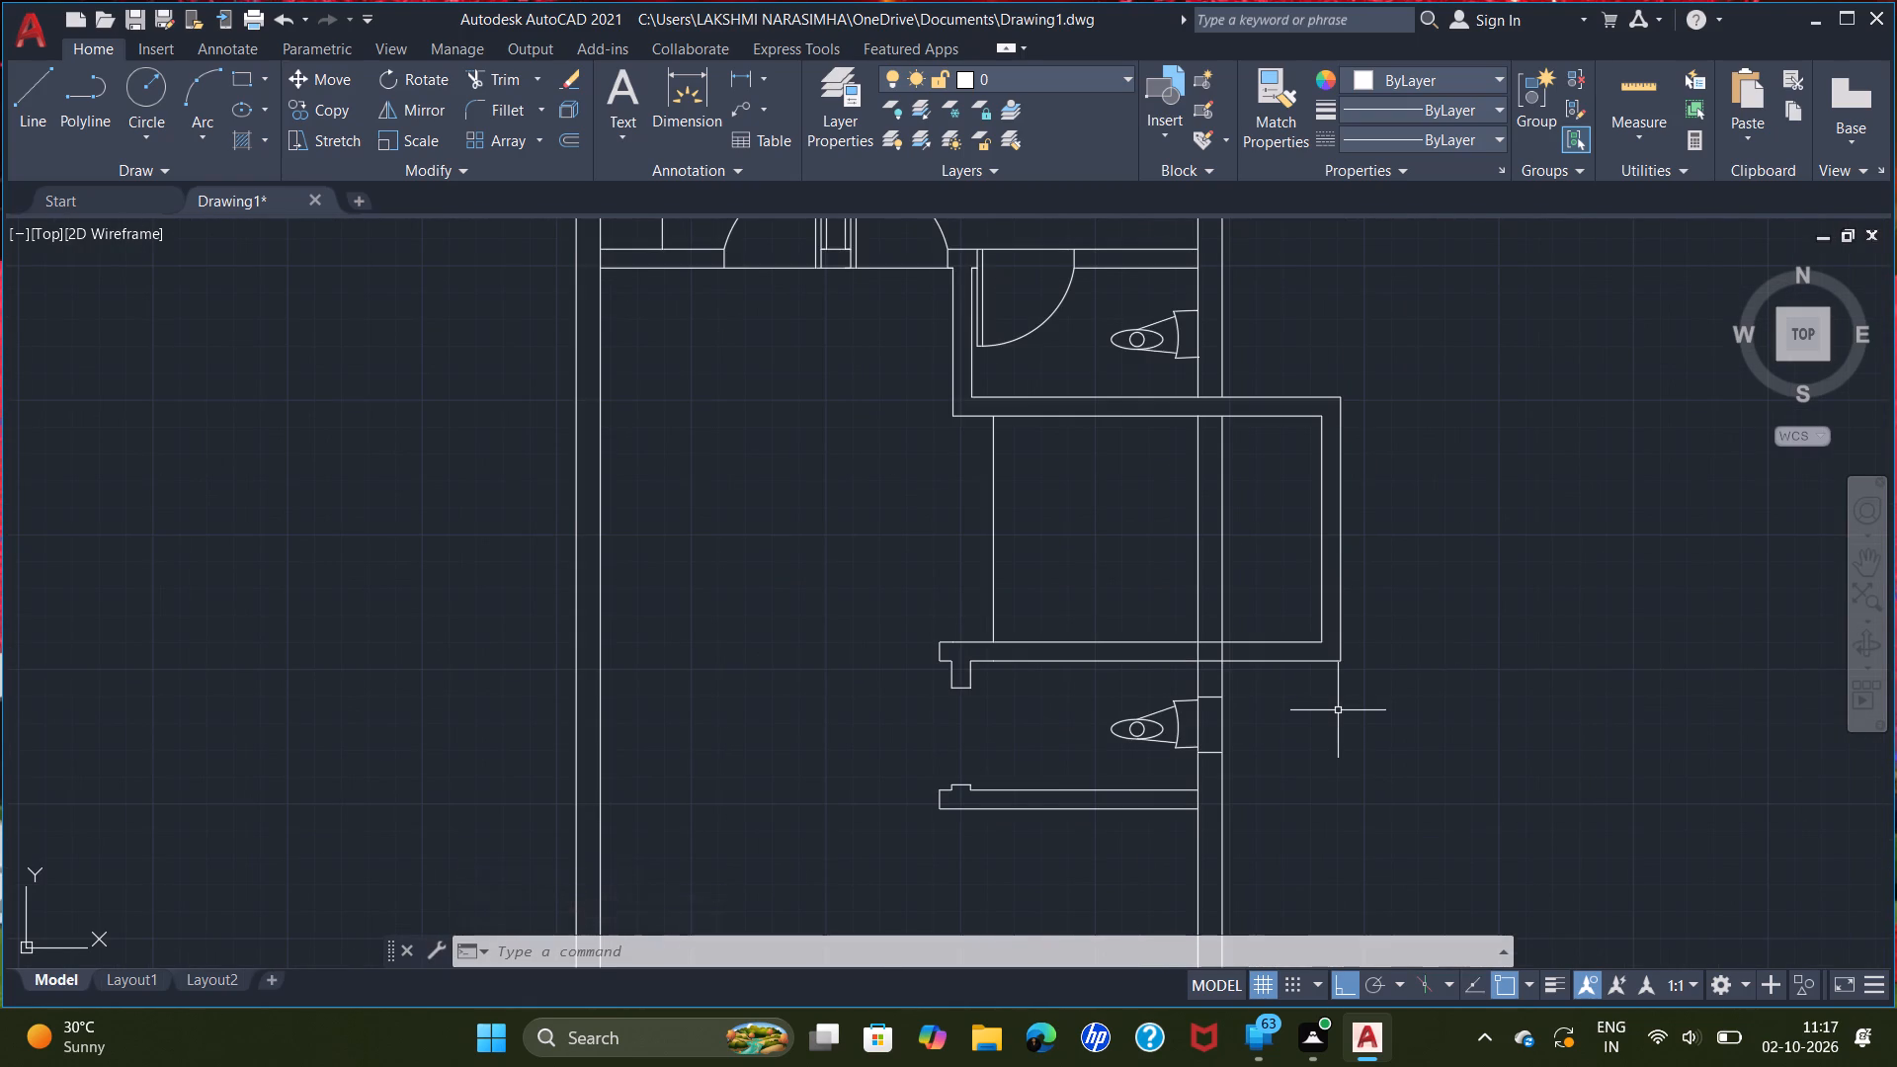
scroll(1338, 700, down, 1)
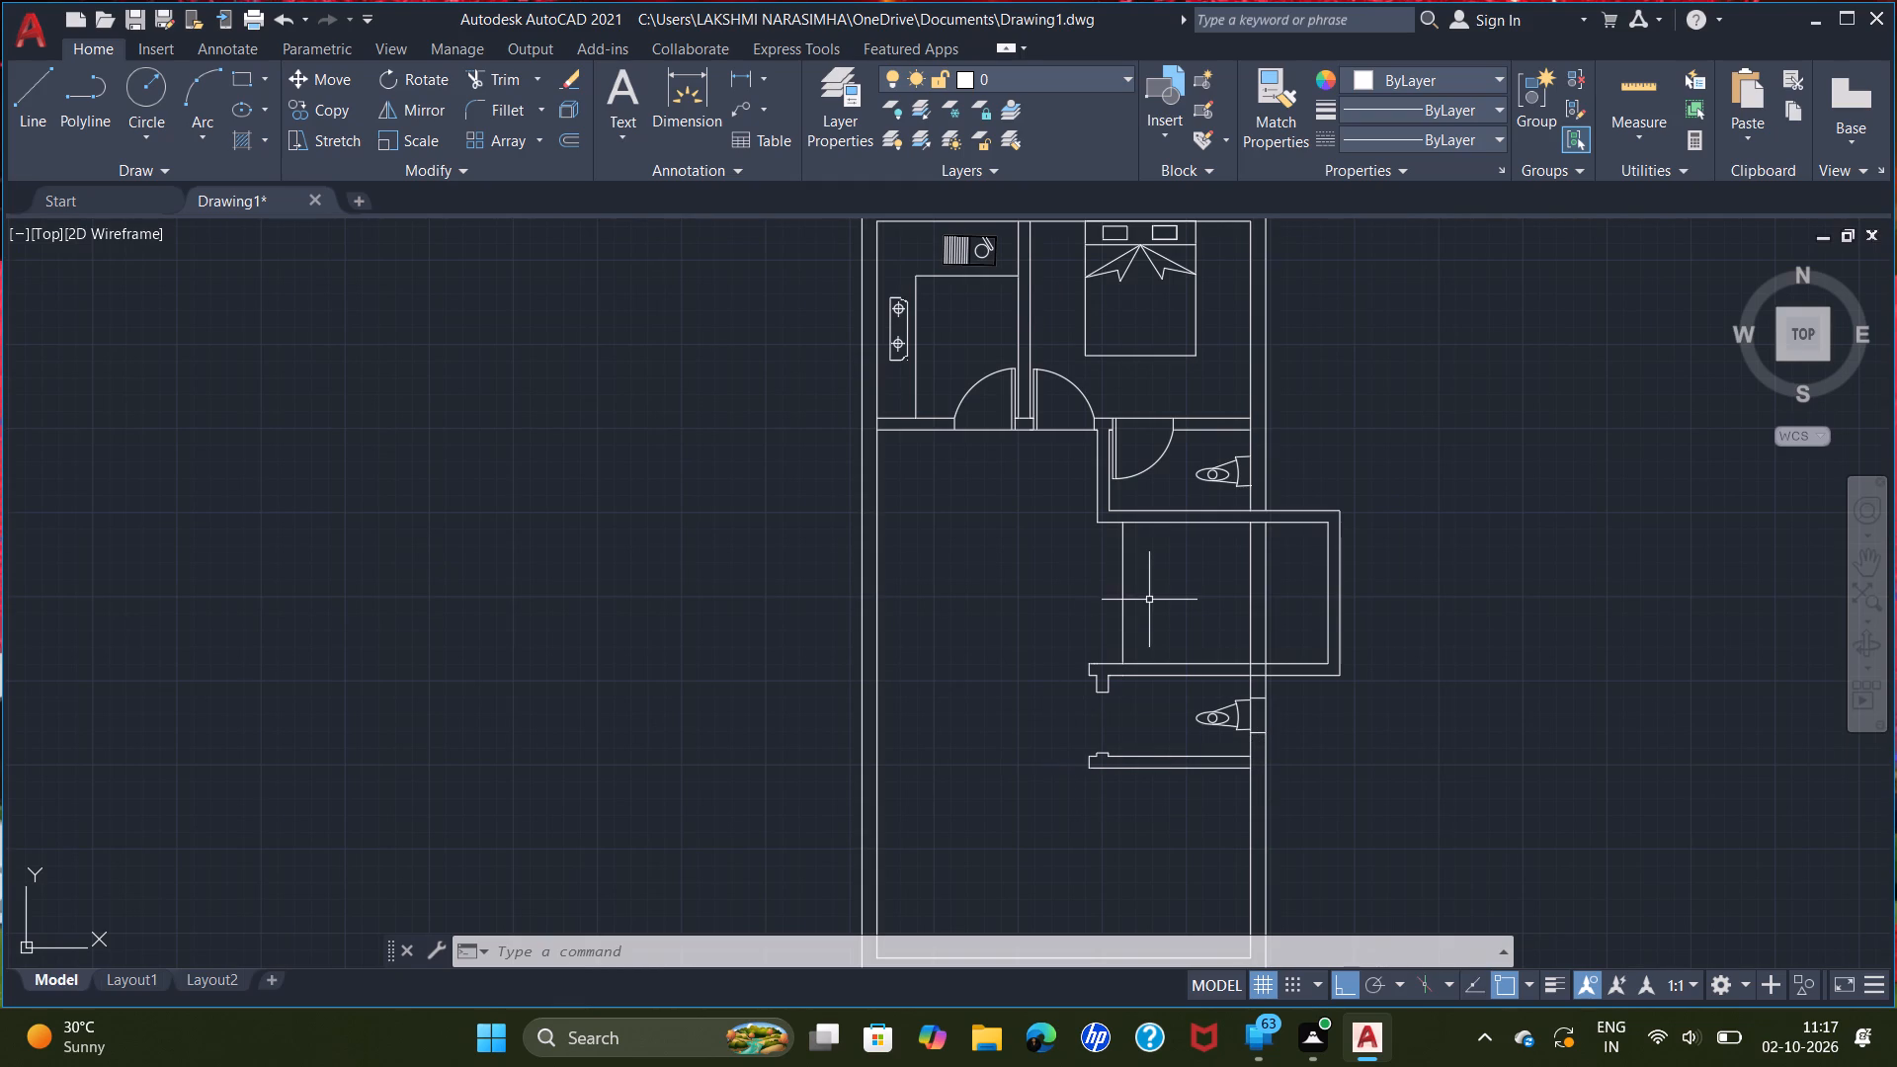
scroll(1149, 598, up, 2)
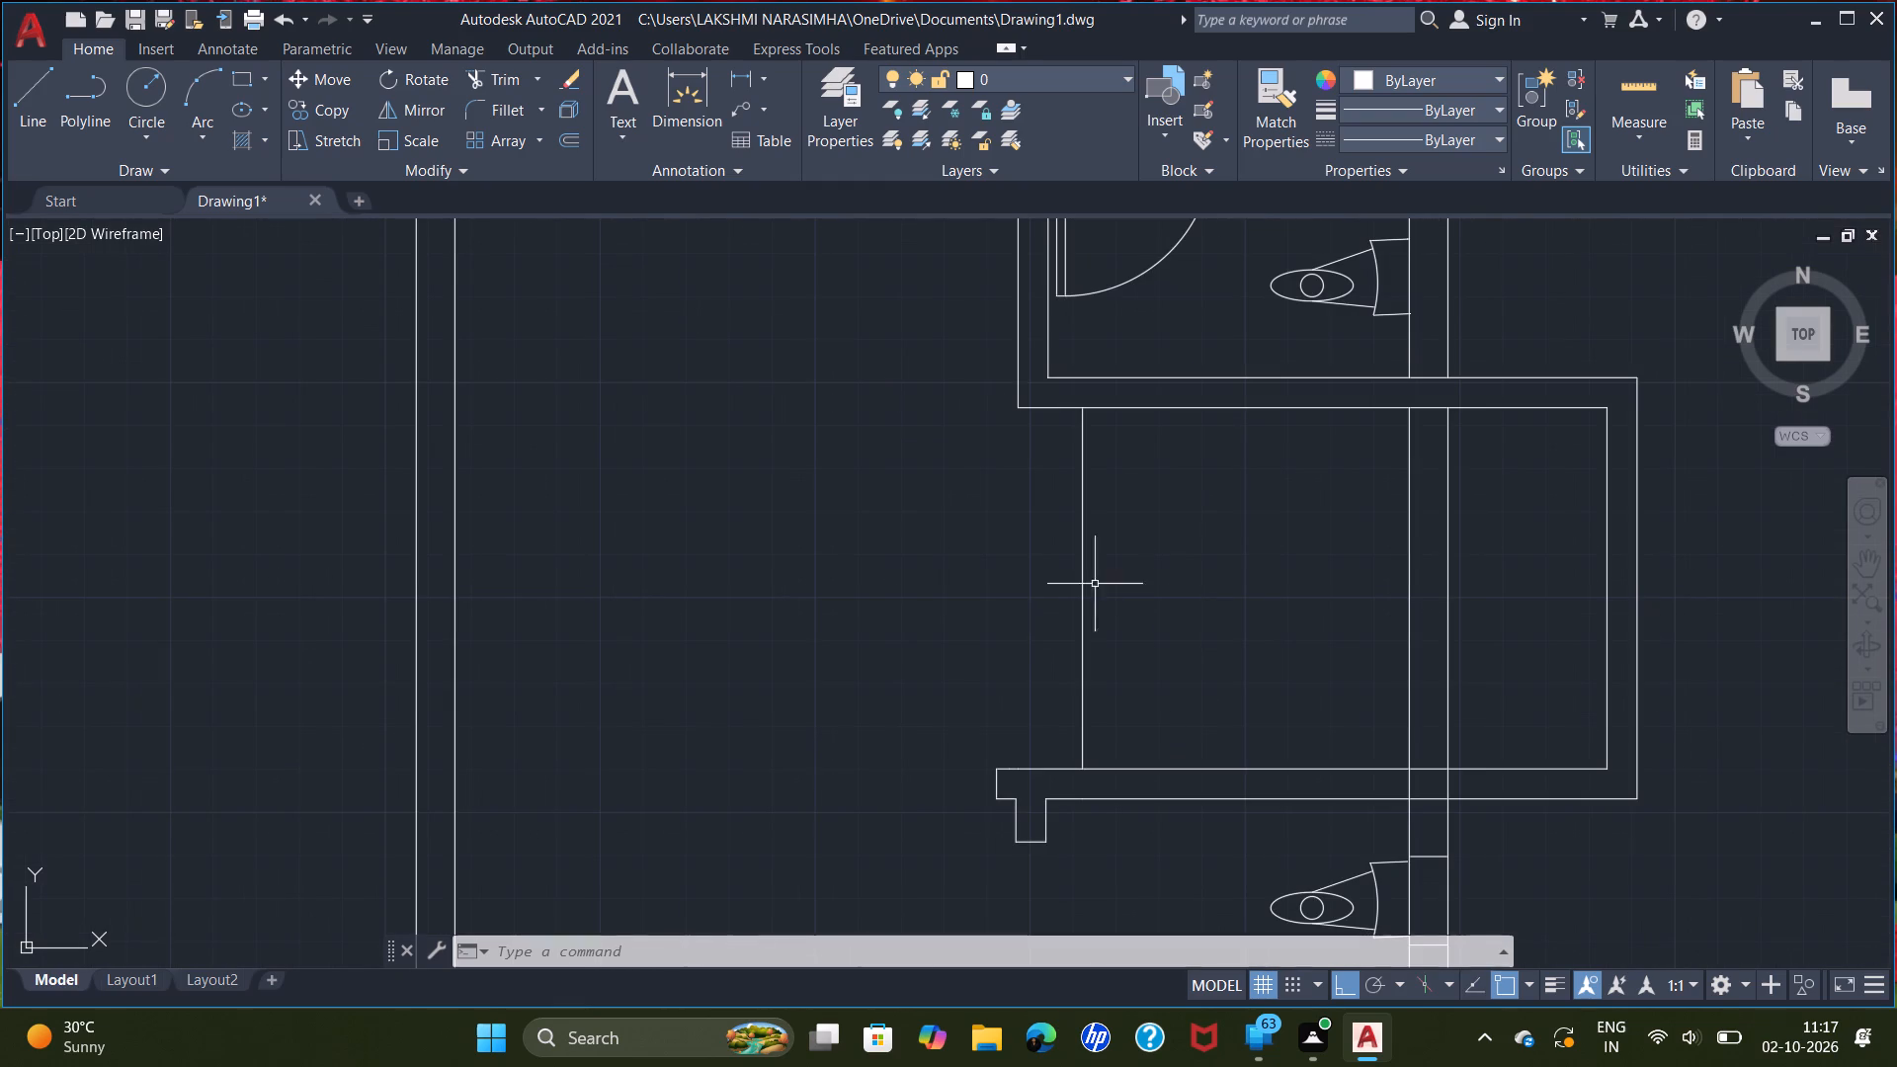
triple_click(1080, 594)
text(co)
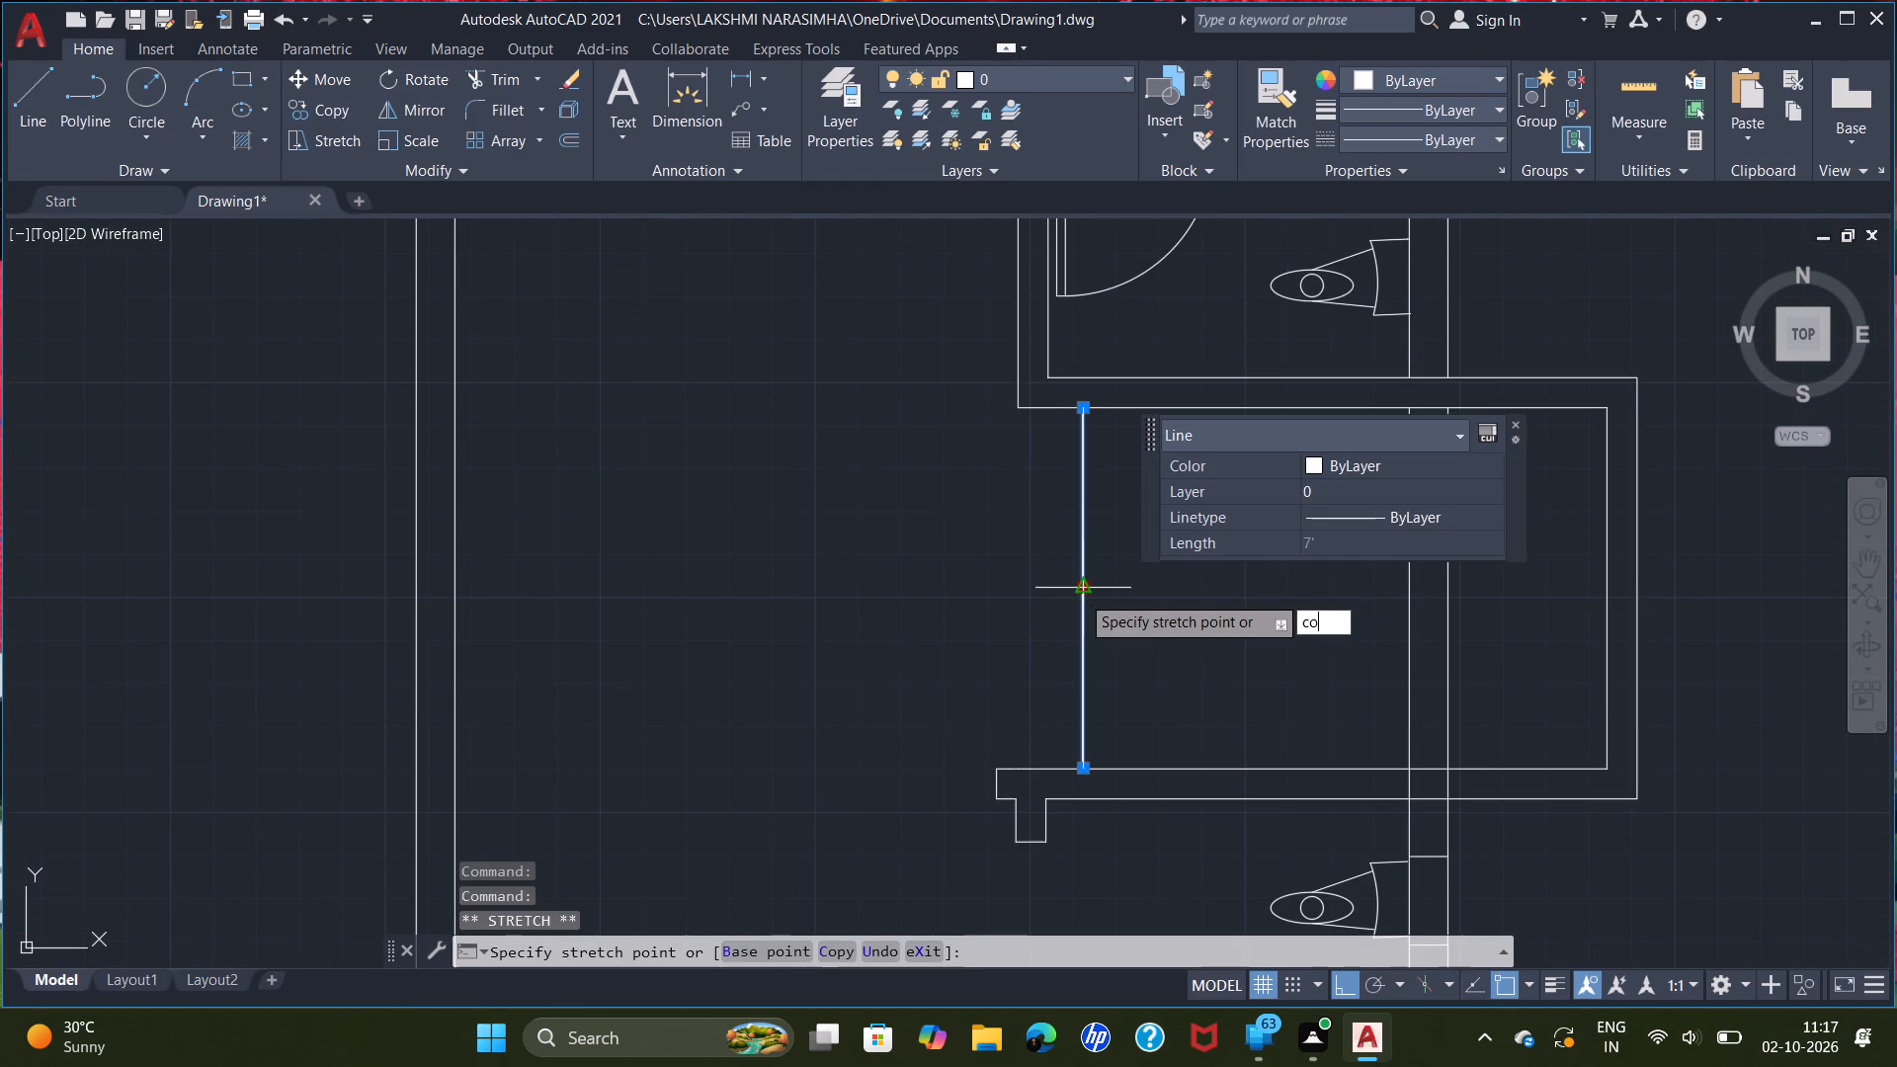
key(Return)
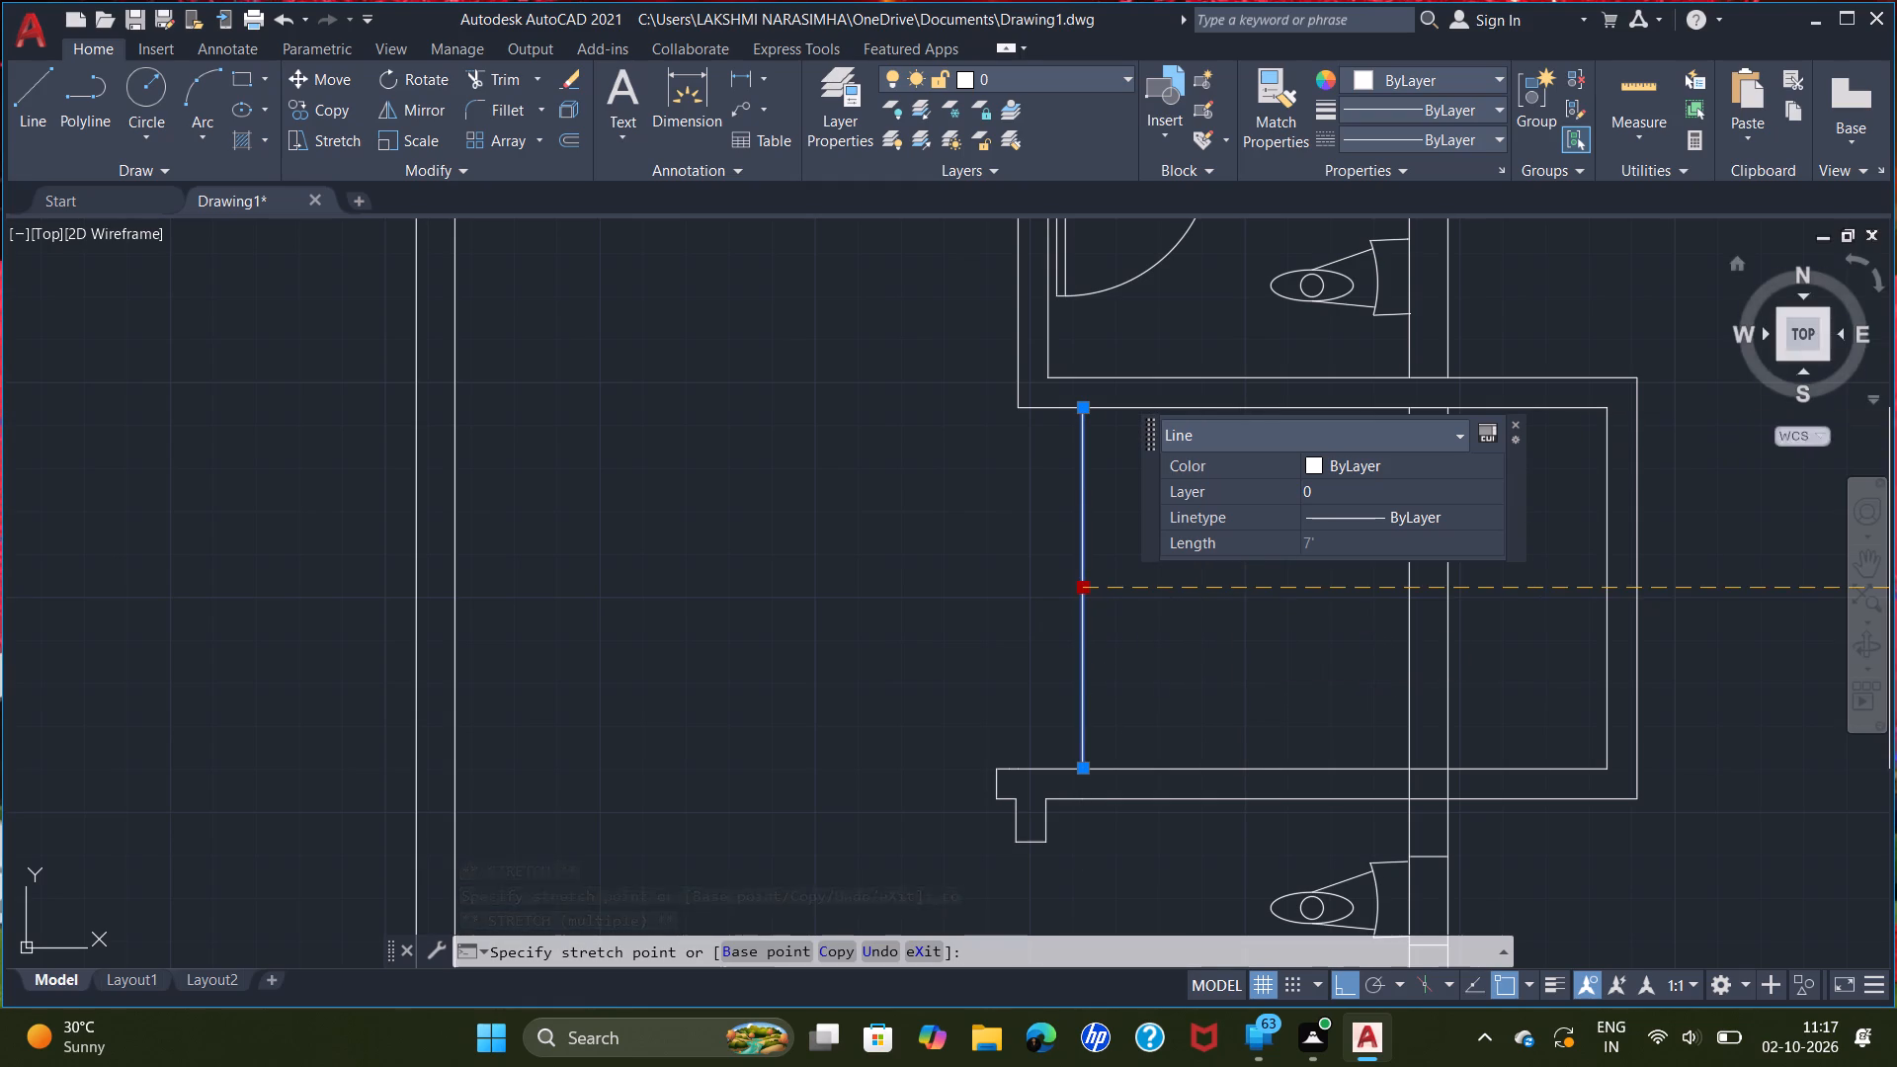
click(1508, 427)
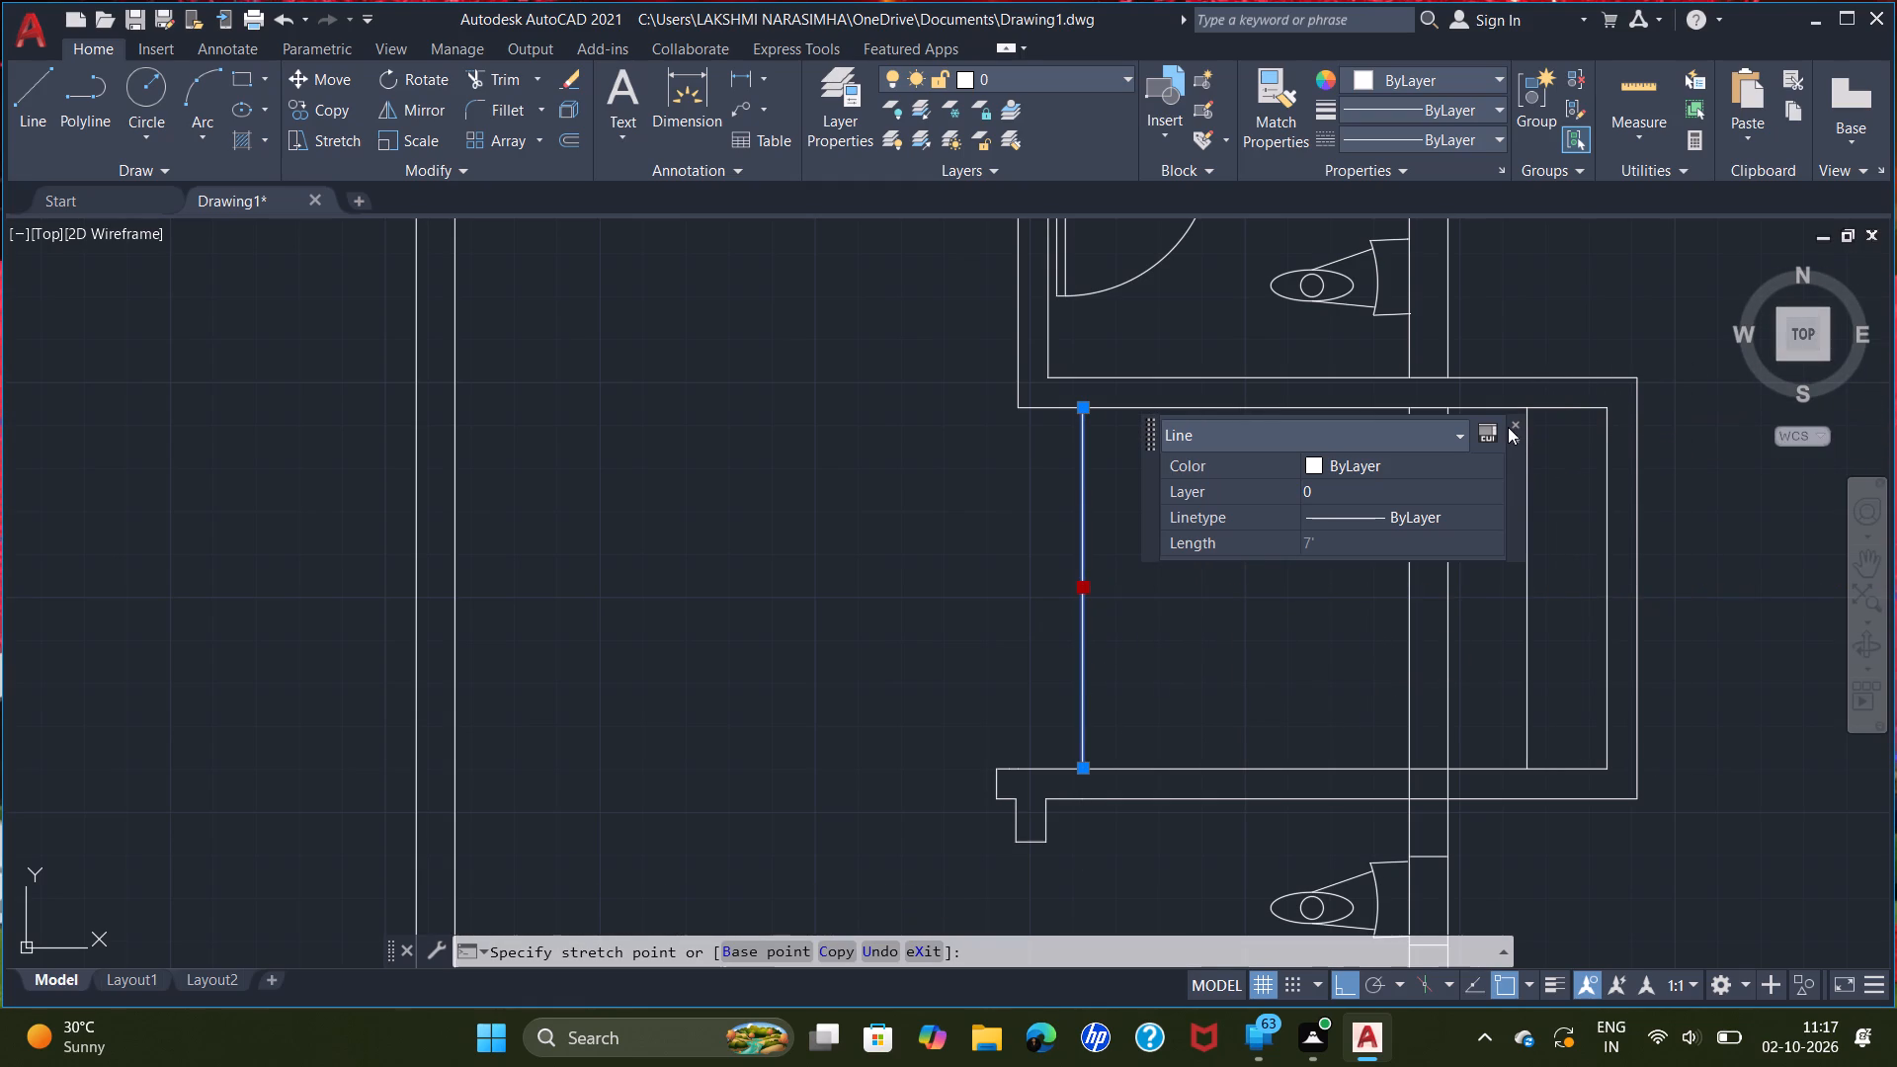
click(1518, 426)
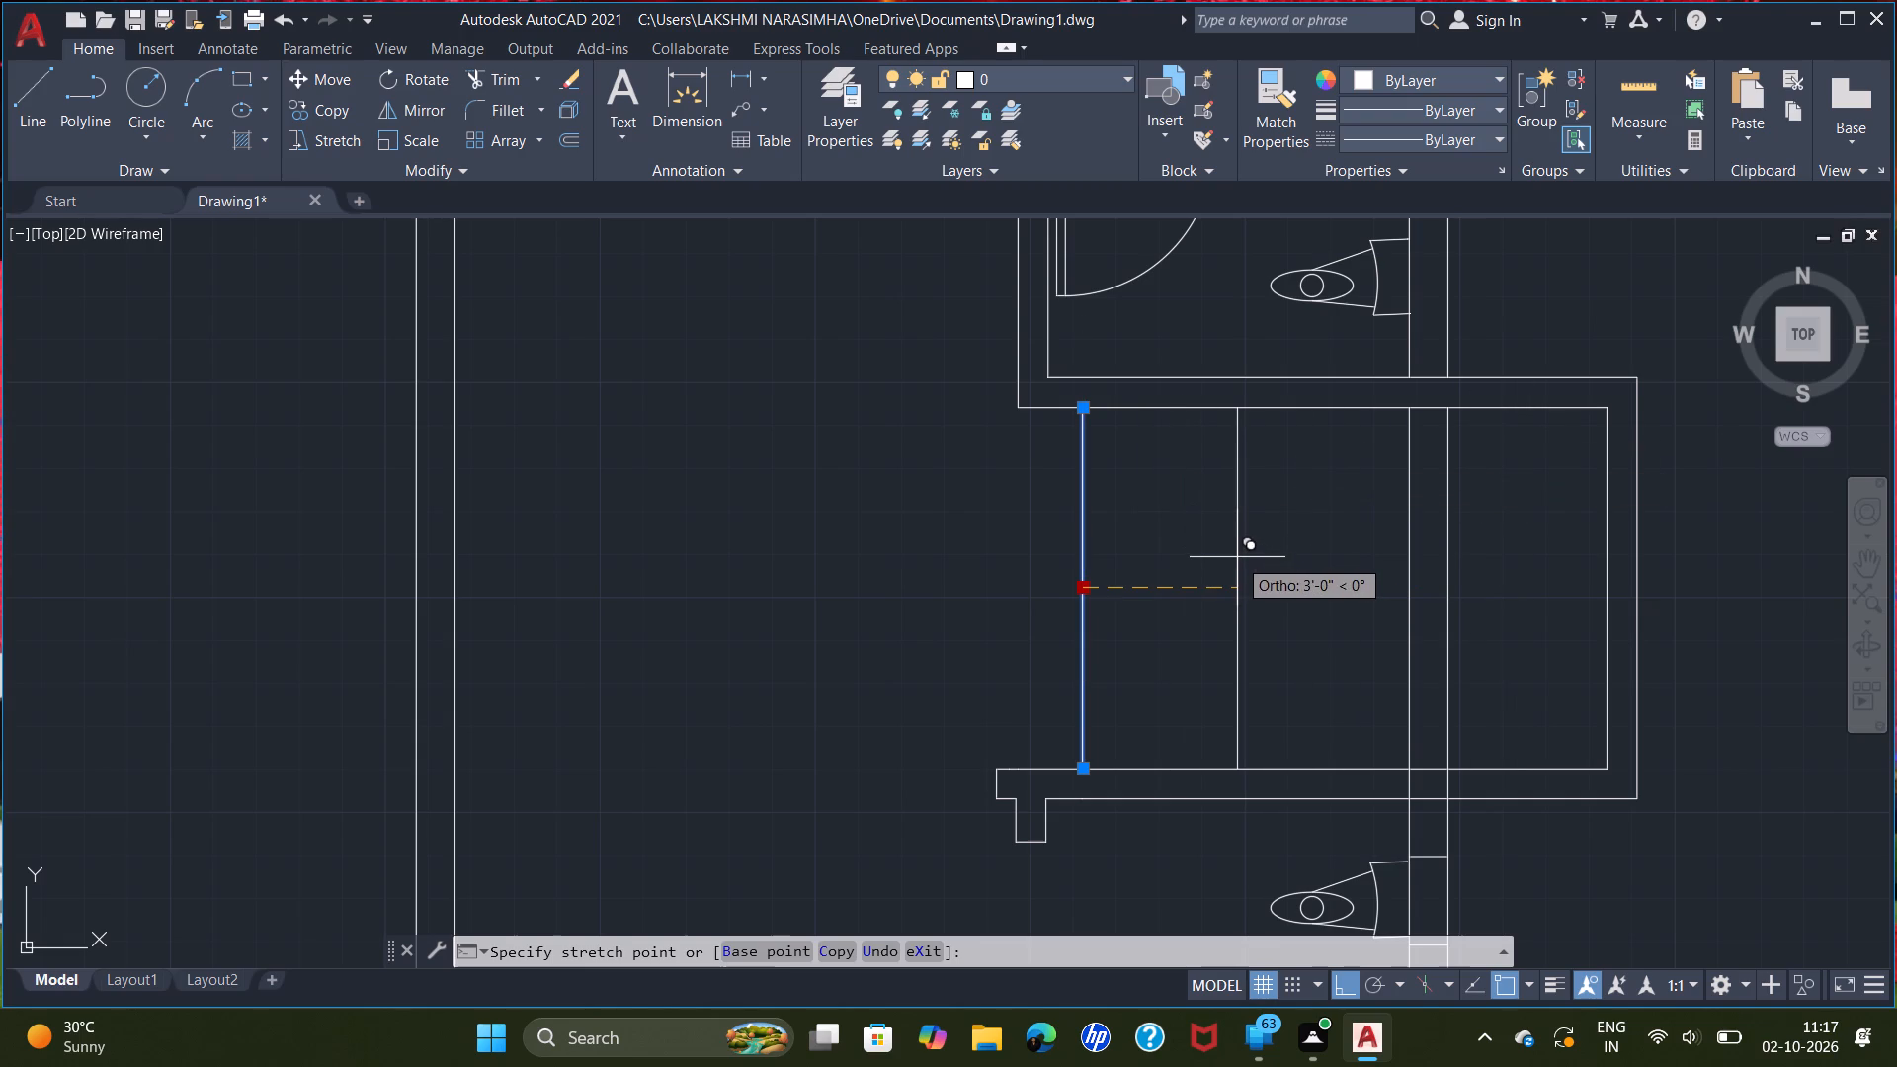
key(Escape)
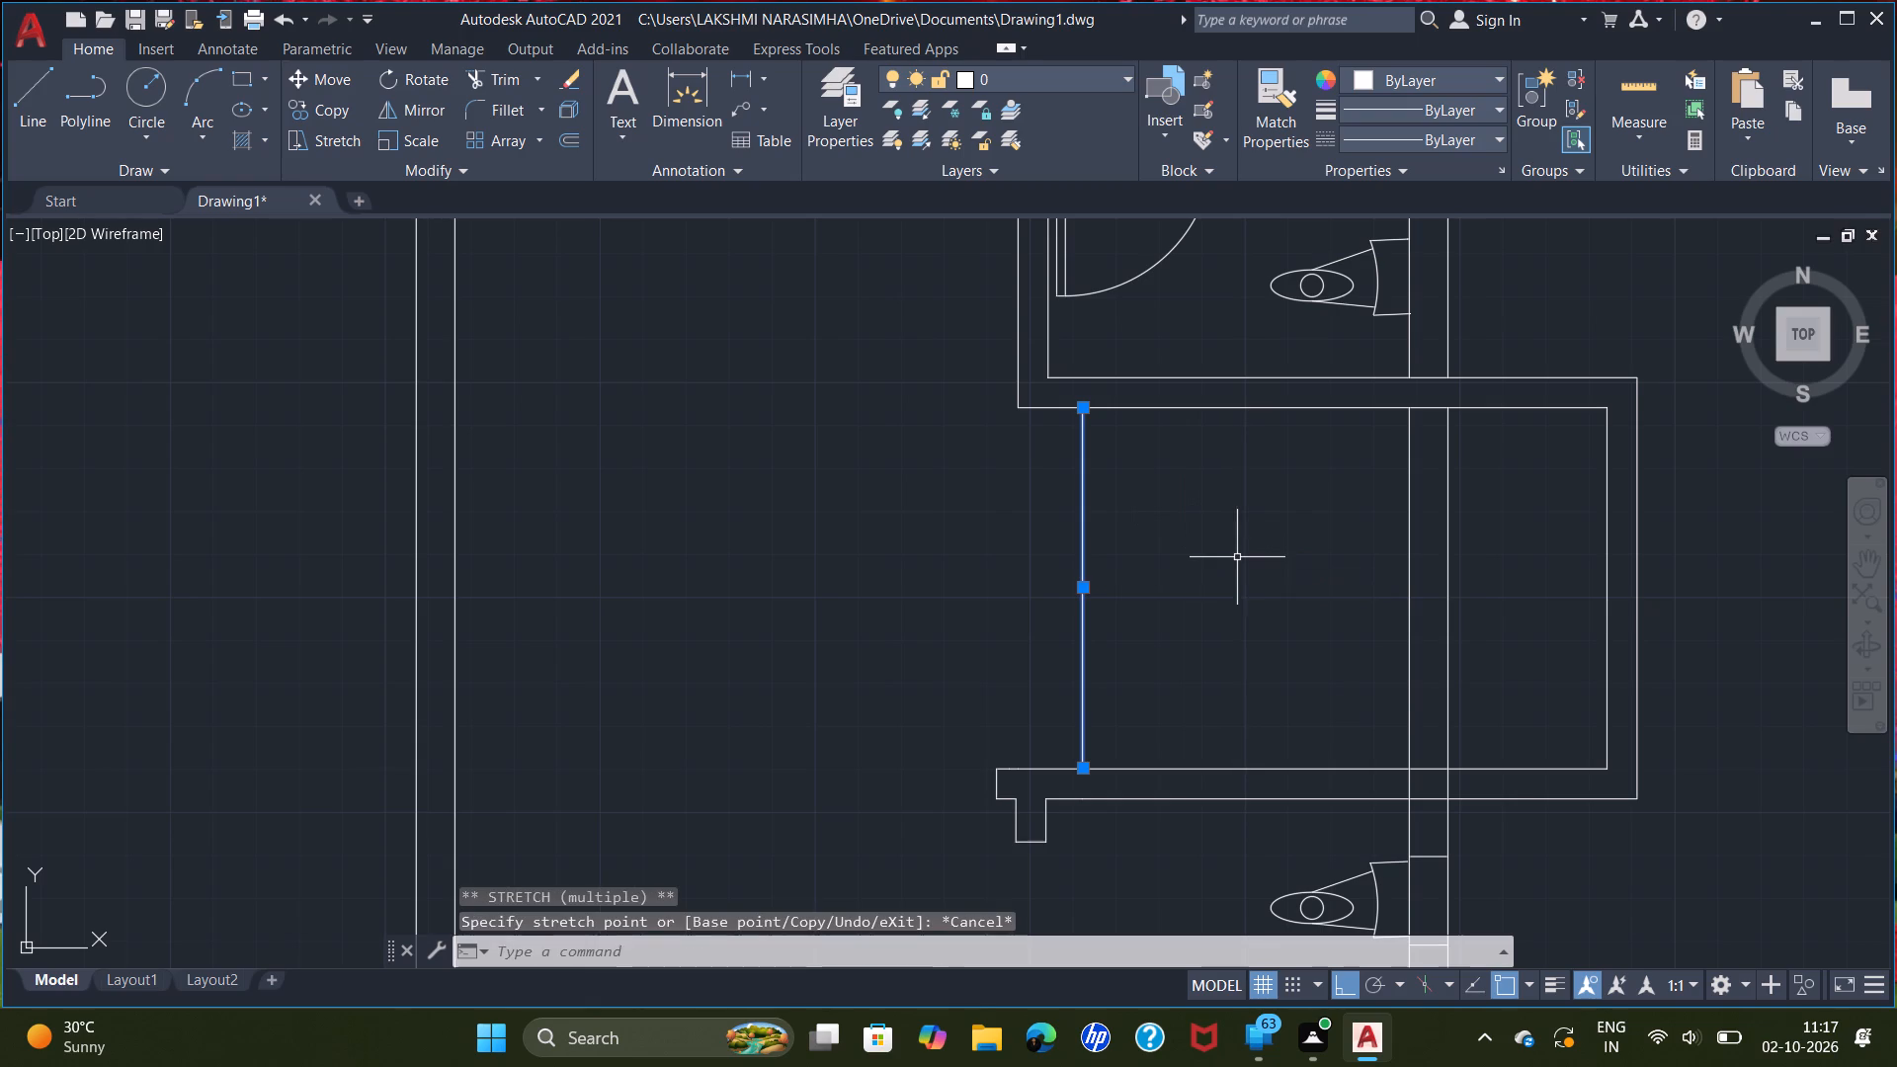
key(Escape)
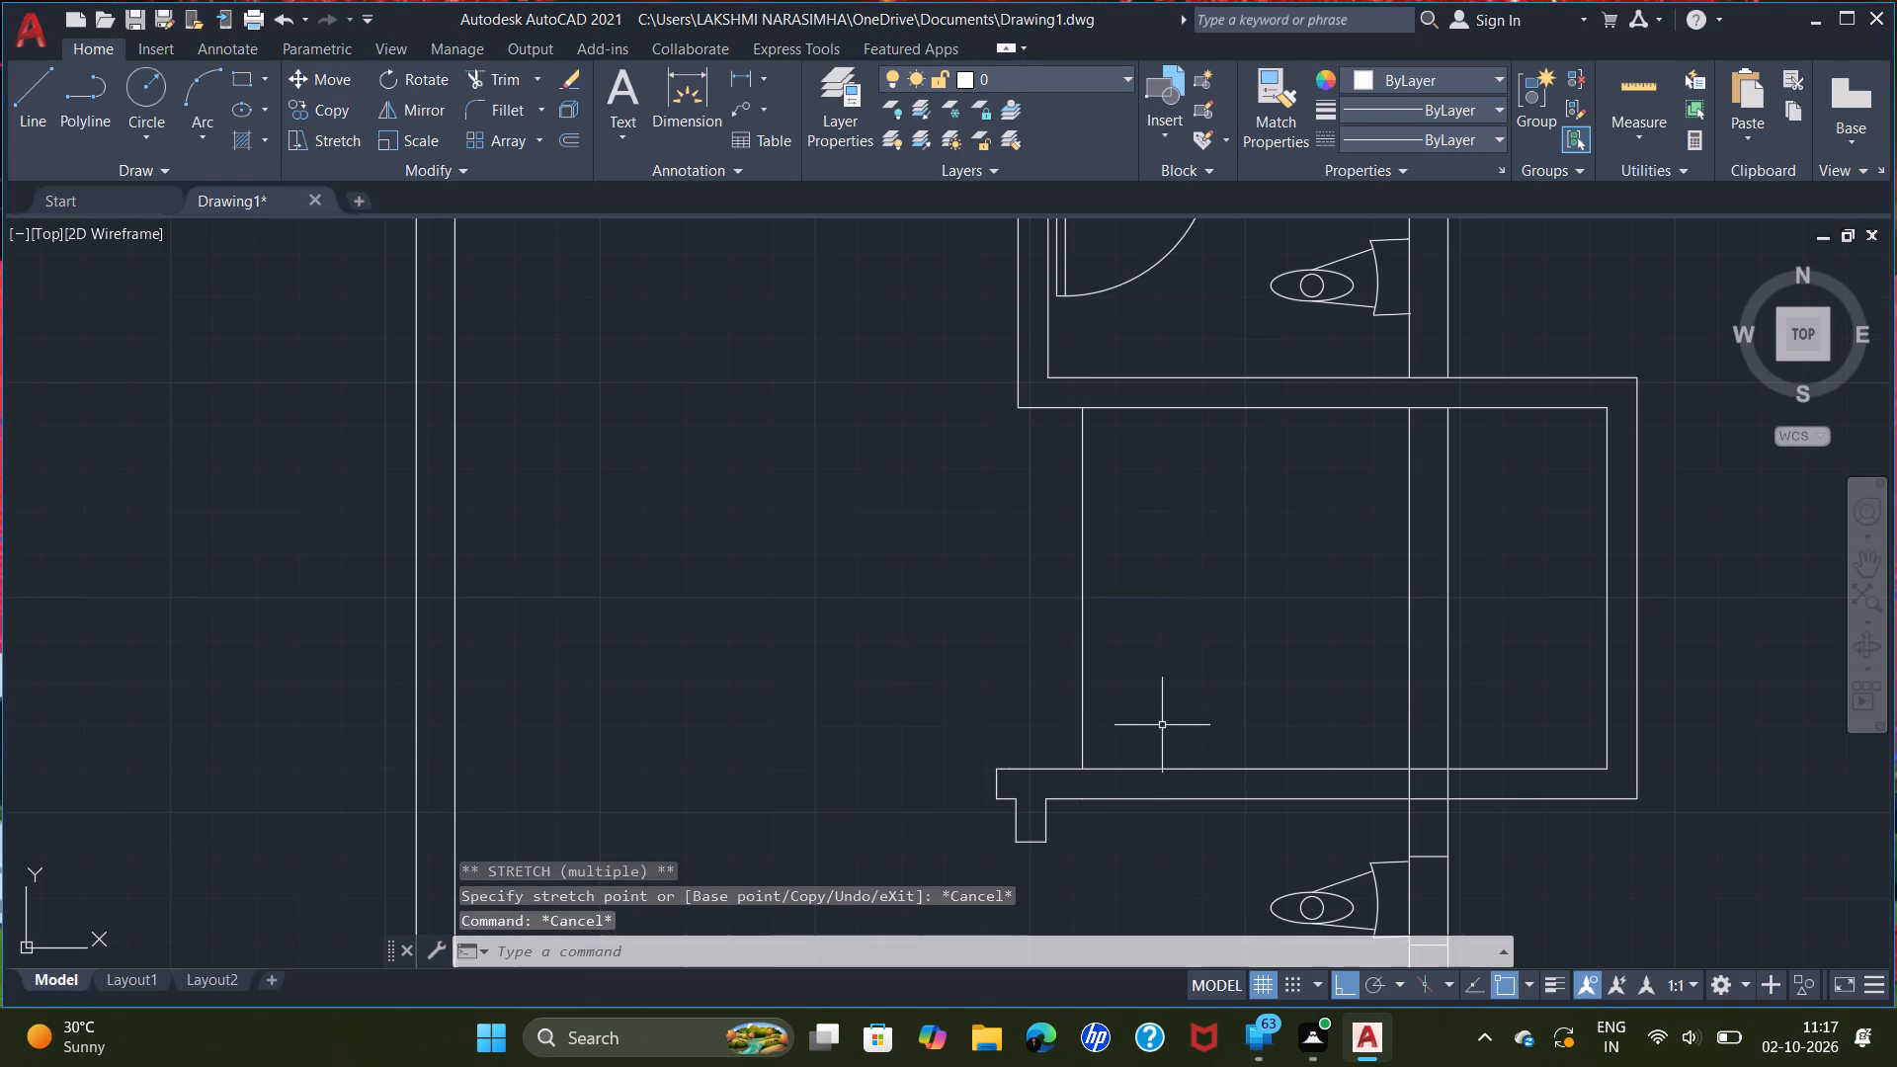
Copy the vertical line inside the projecting room as a fitted array of 9 items, ending at the east wall's inner face.
click(1086, 667)
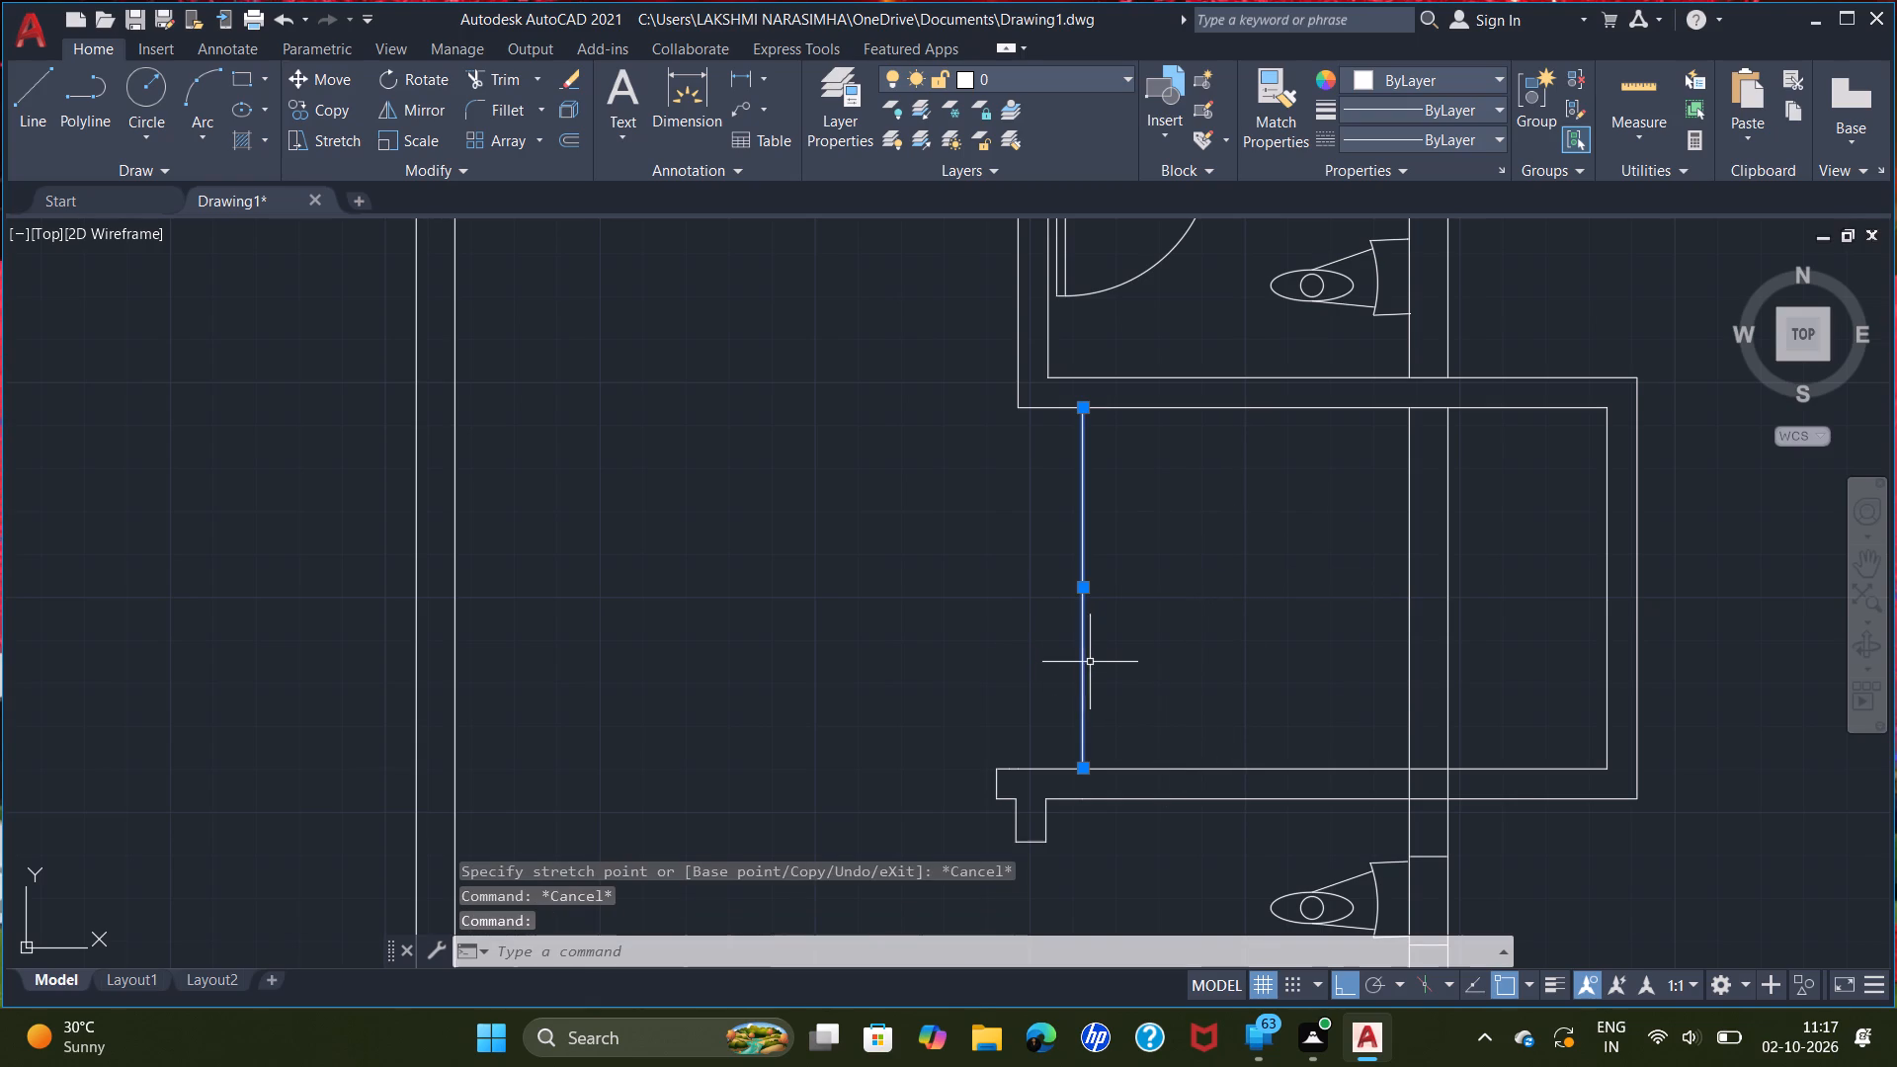
text(co)
key(Return)
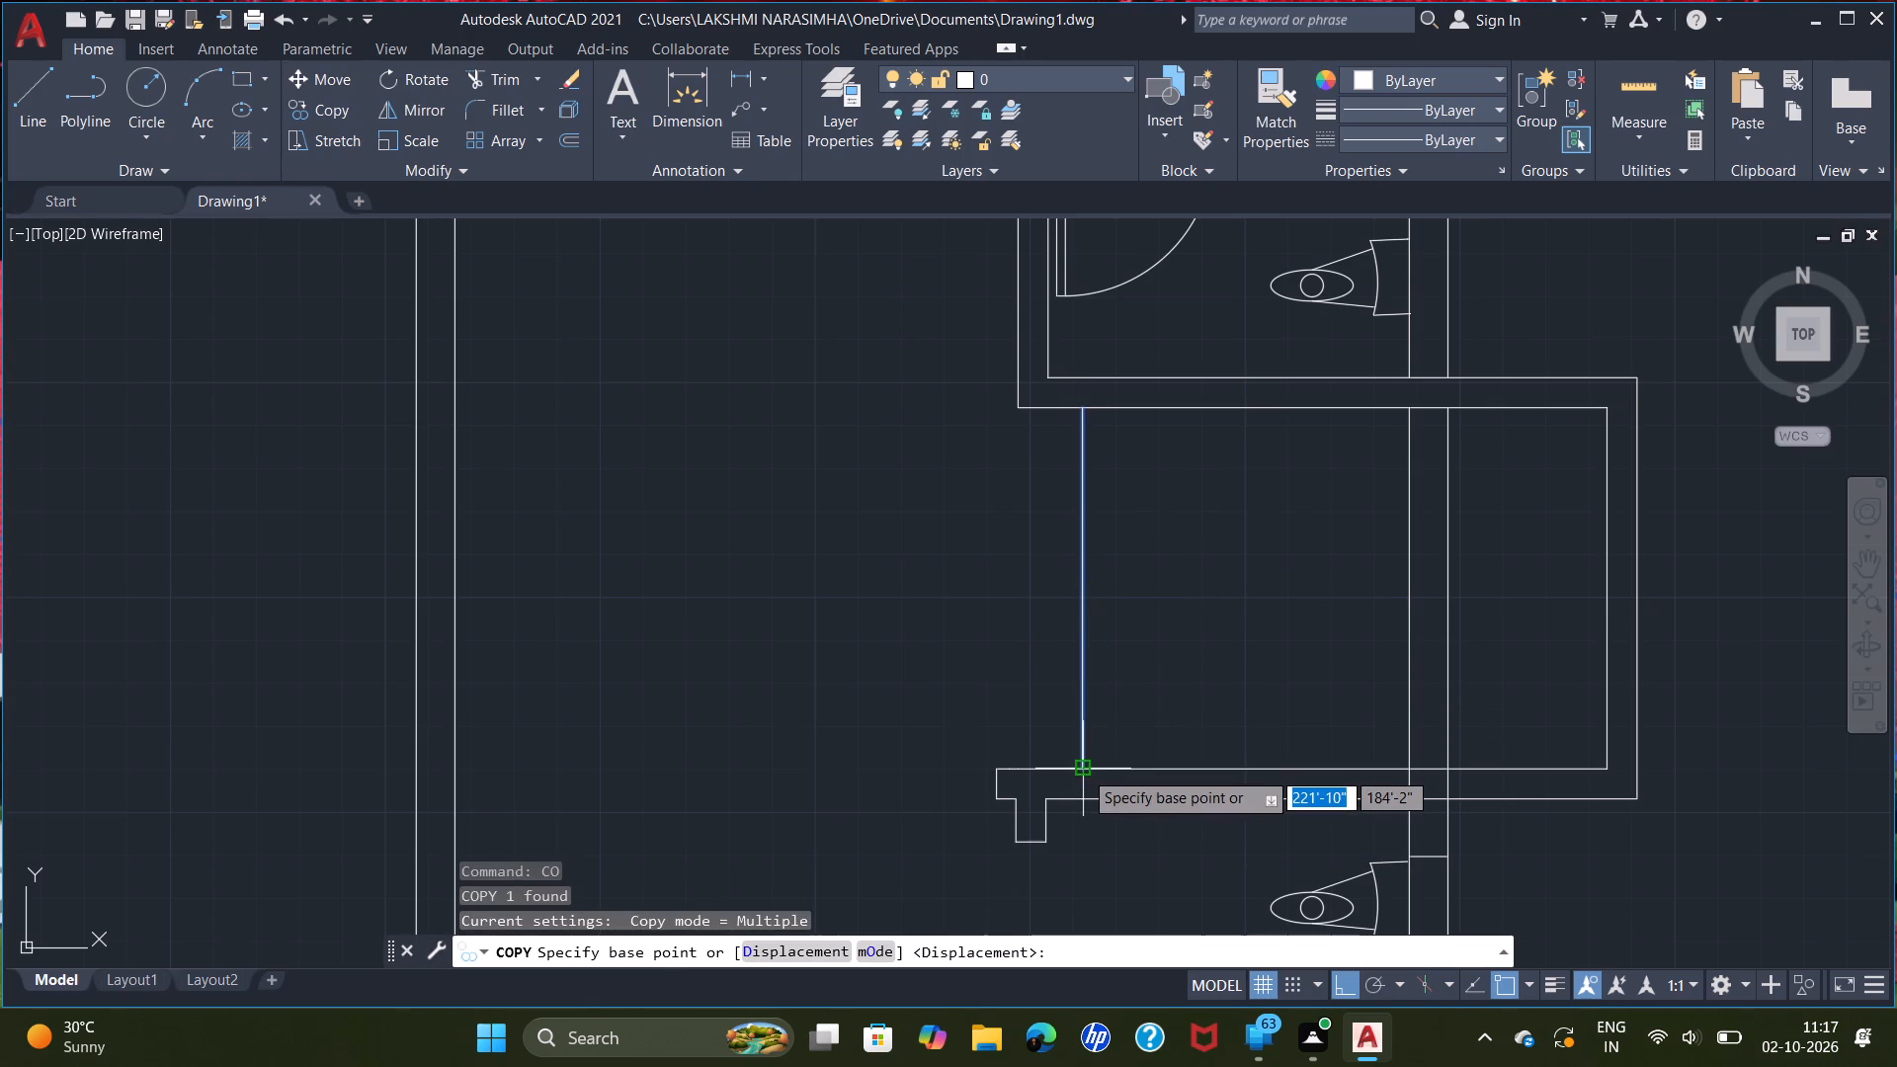
drag(1083, 770, 1097, 761)
drag(1111, 758, 1161, 752)
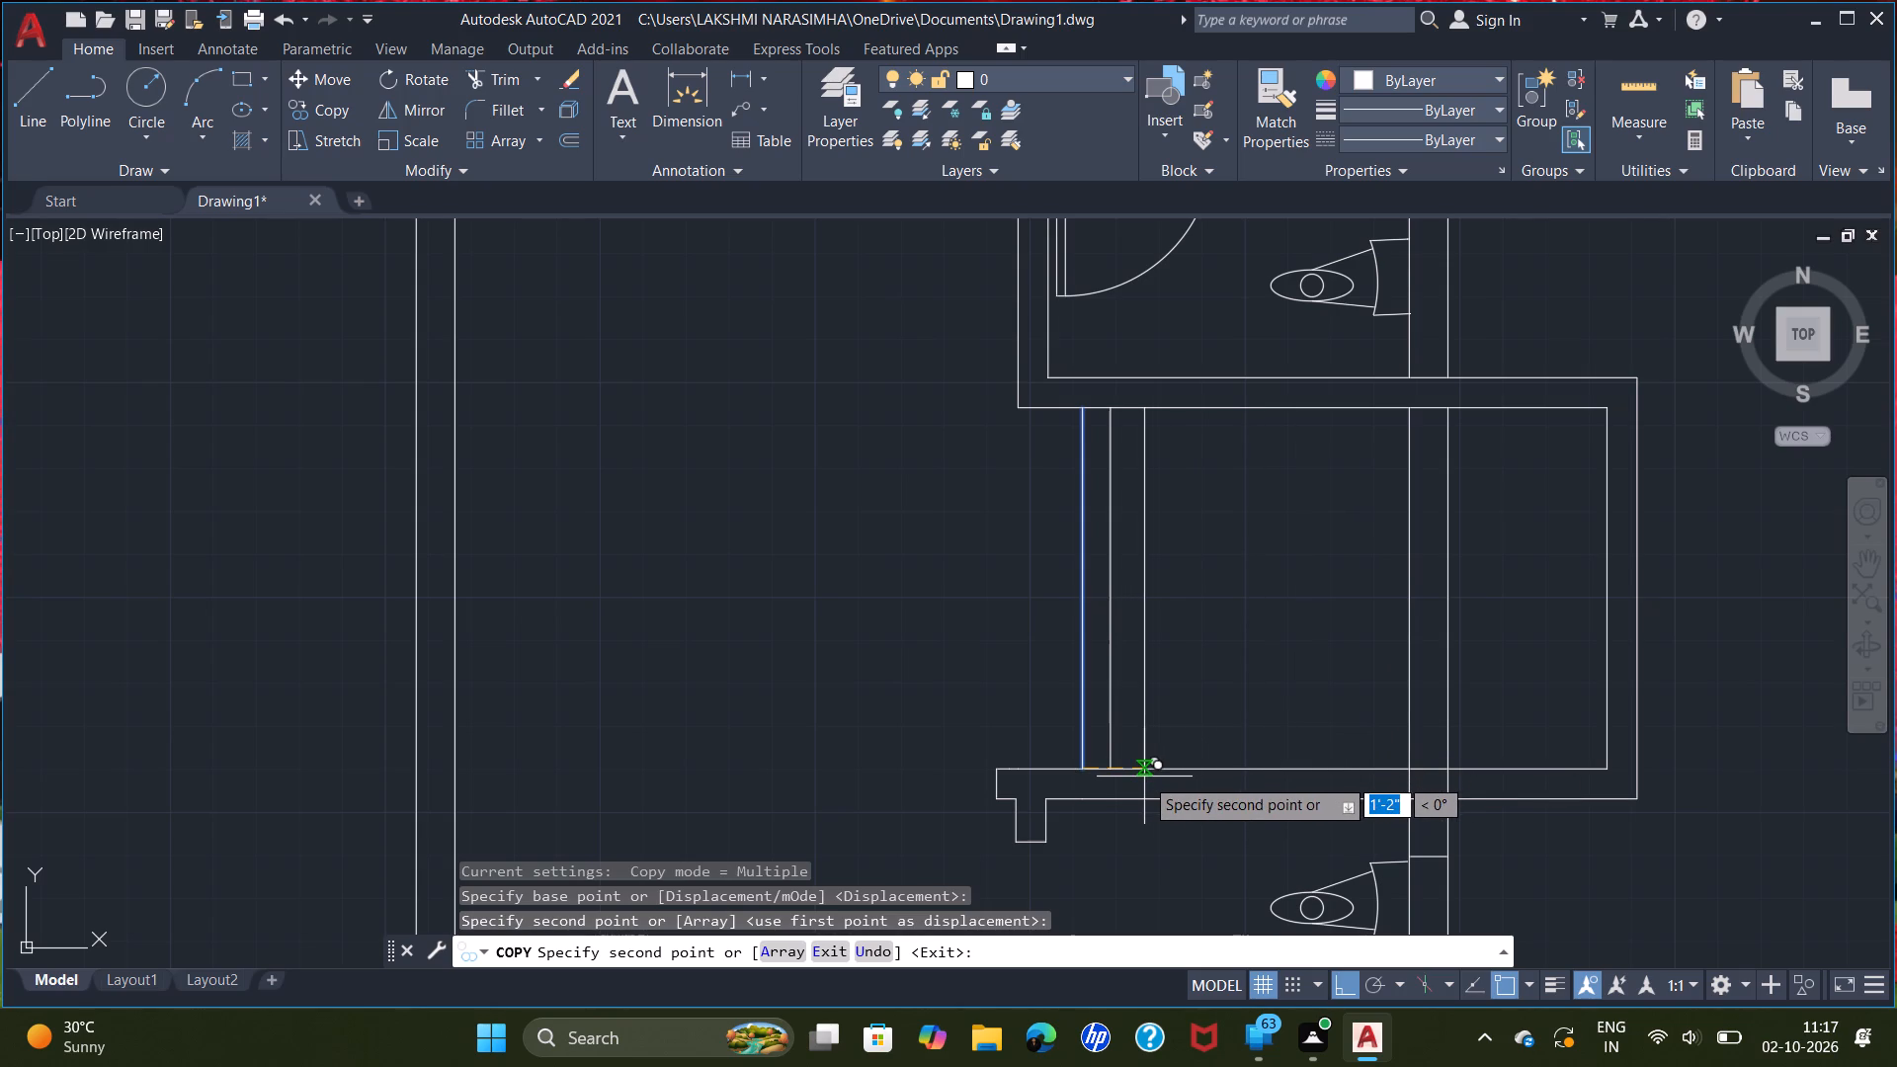
key(a)
key(Return)
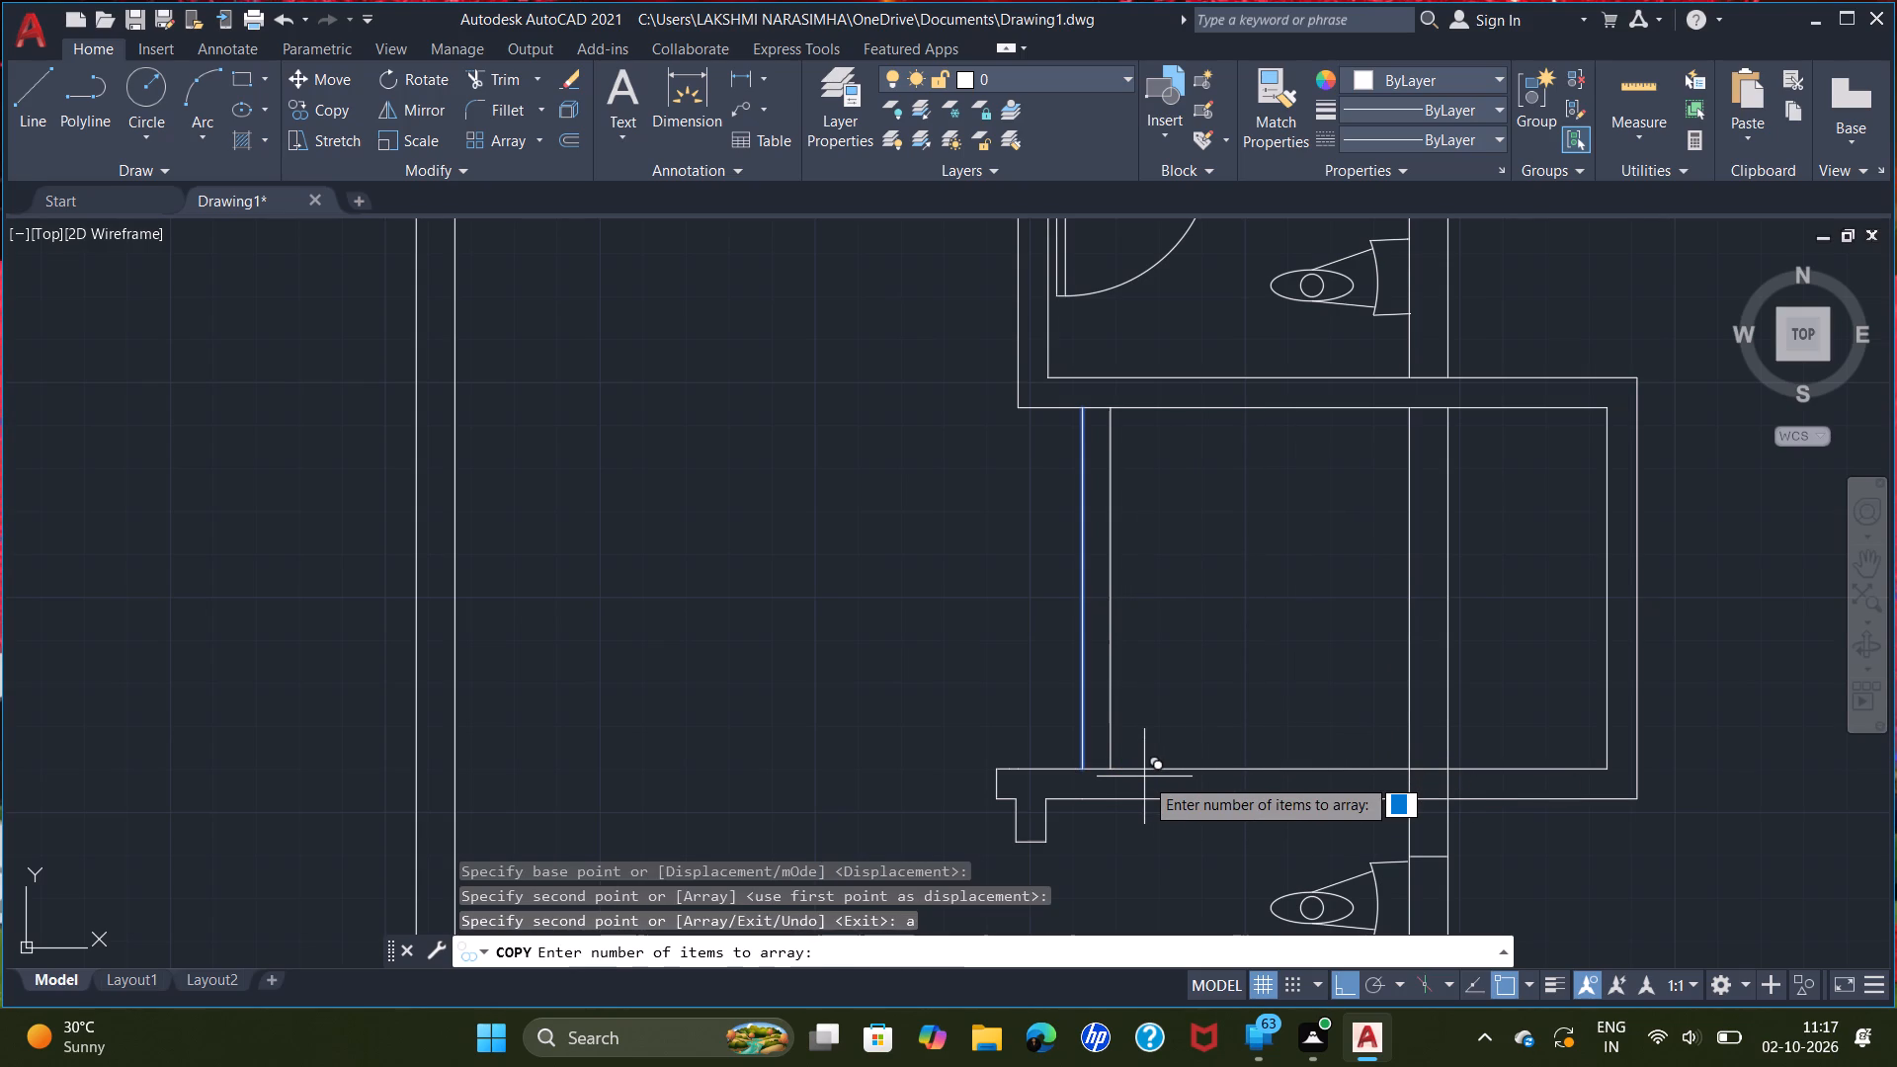
key(9)
key(Return)
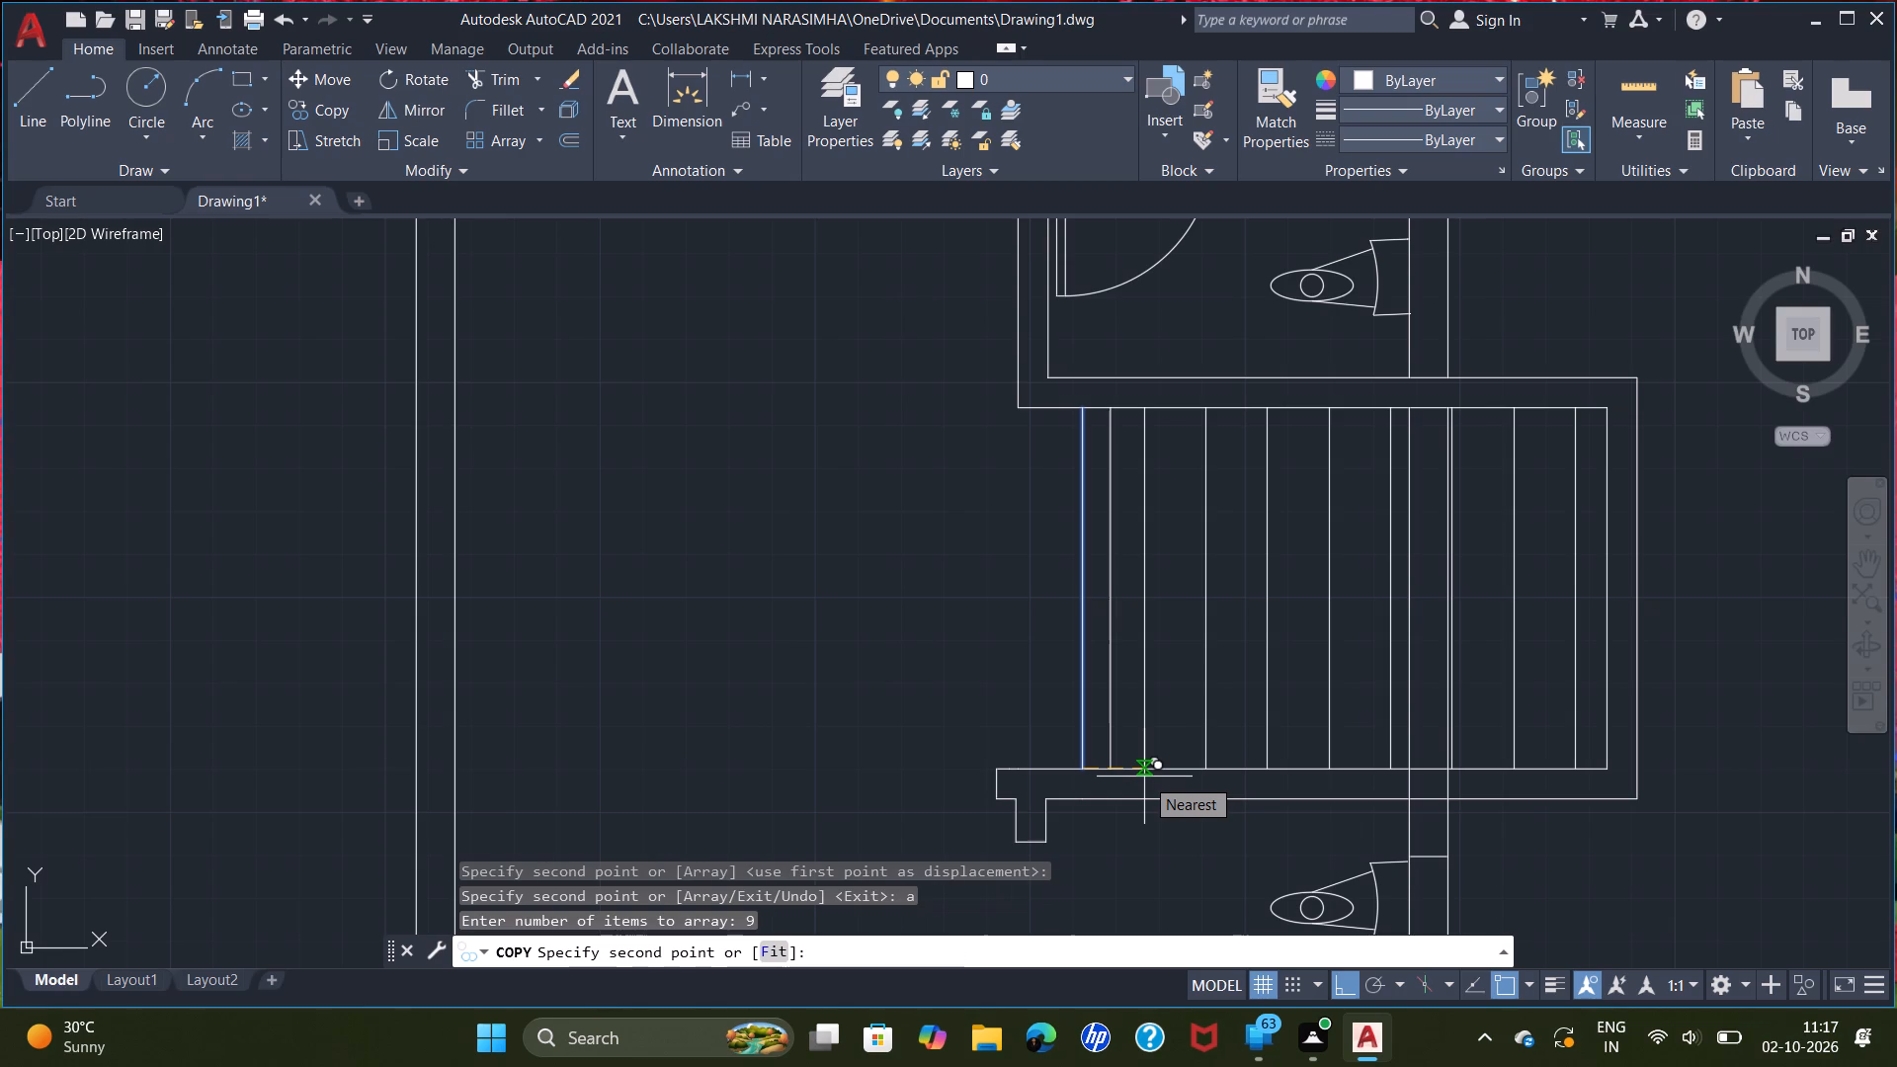
key(f)
key(Return)
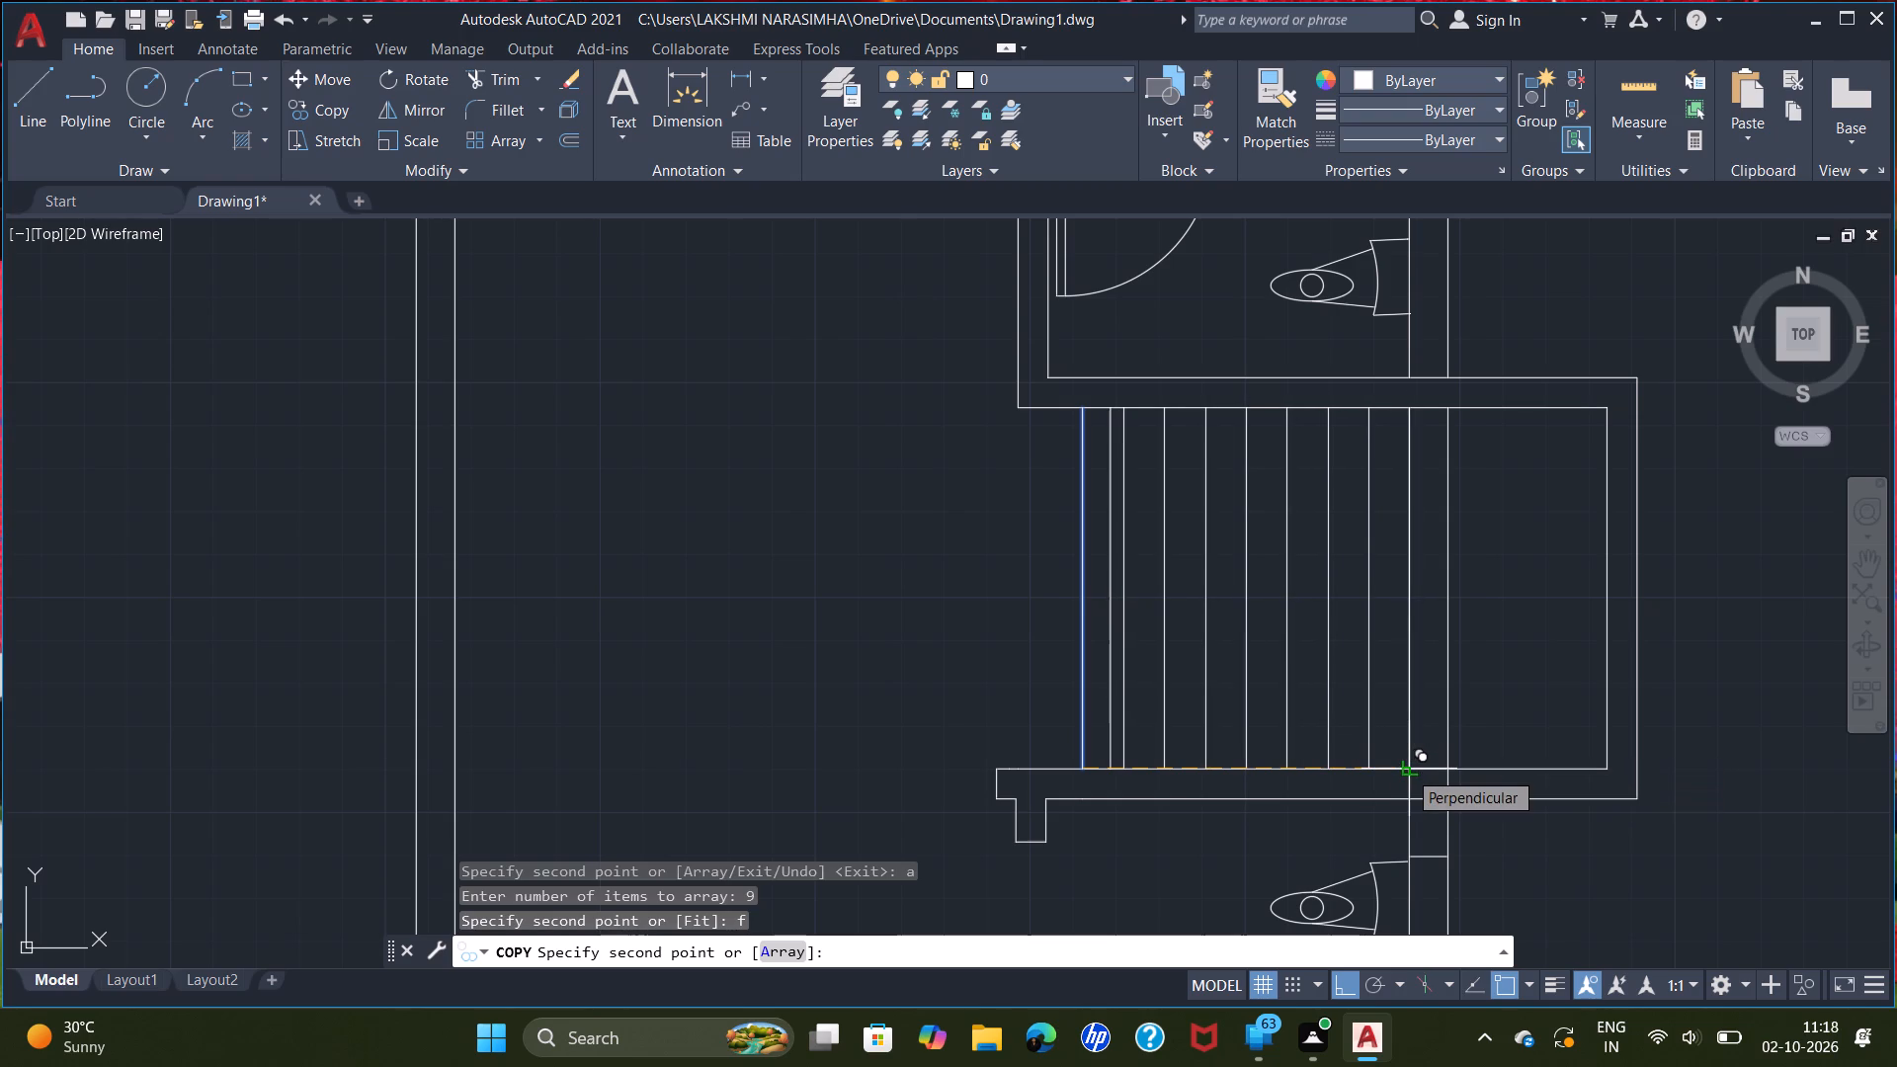
click(1407, 770)
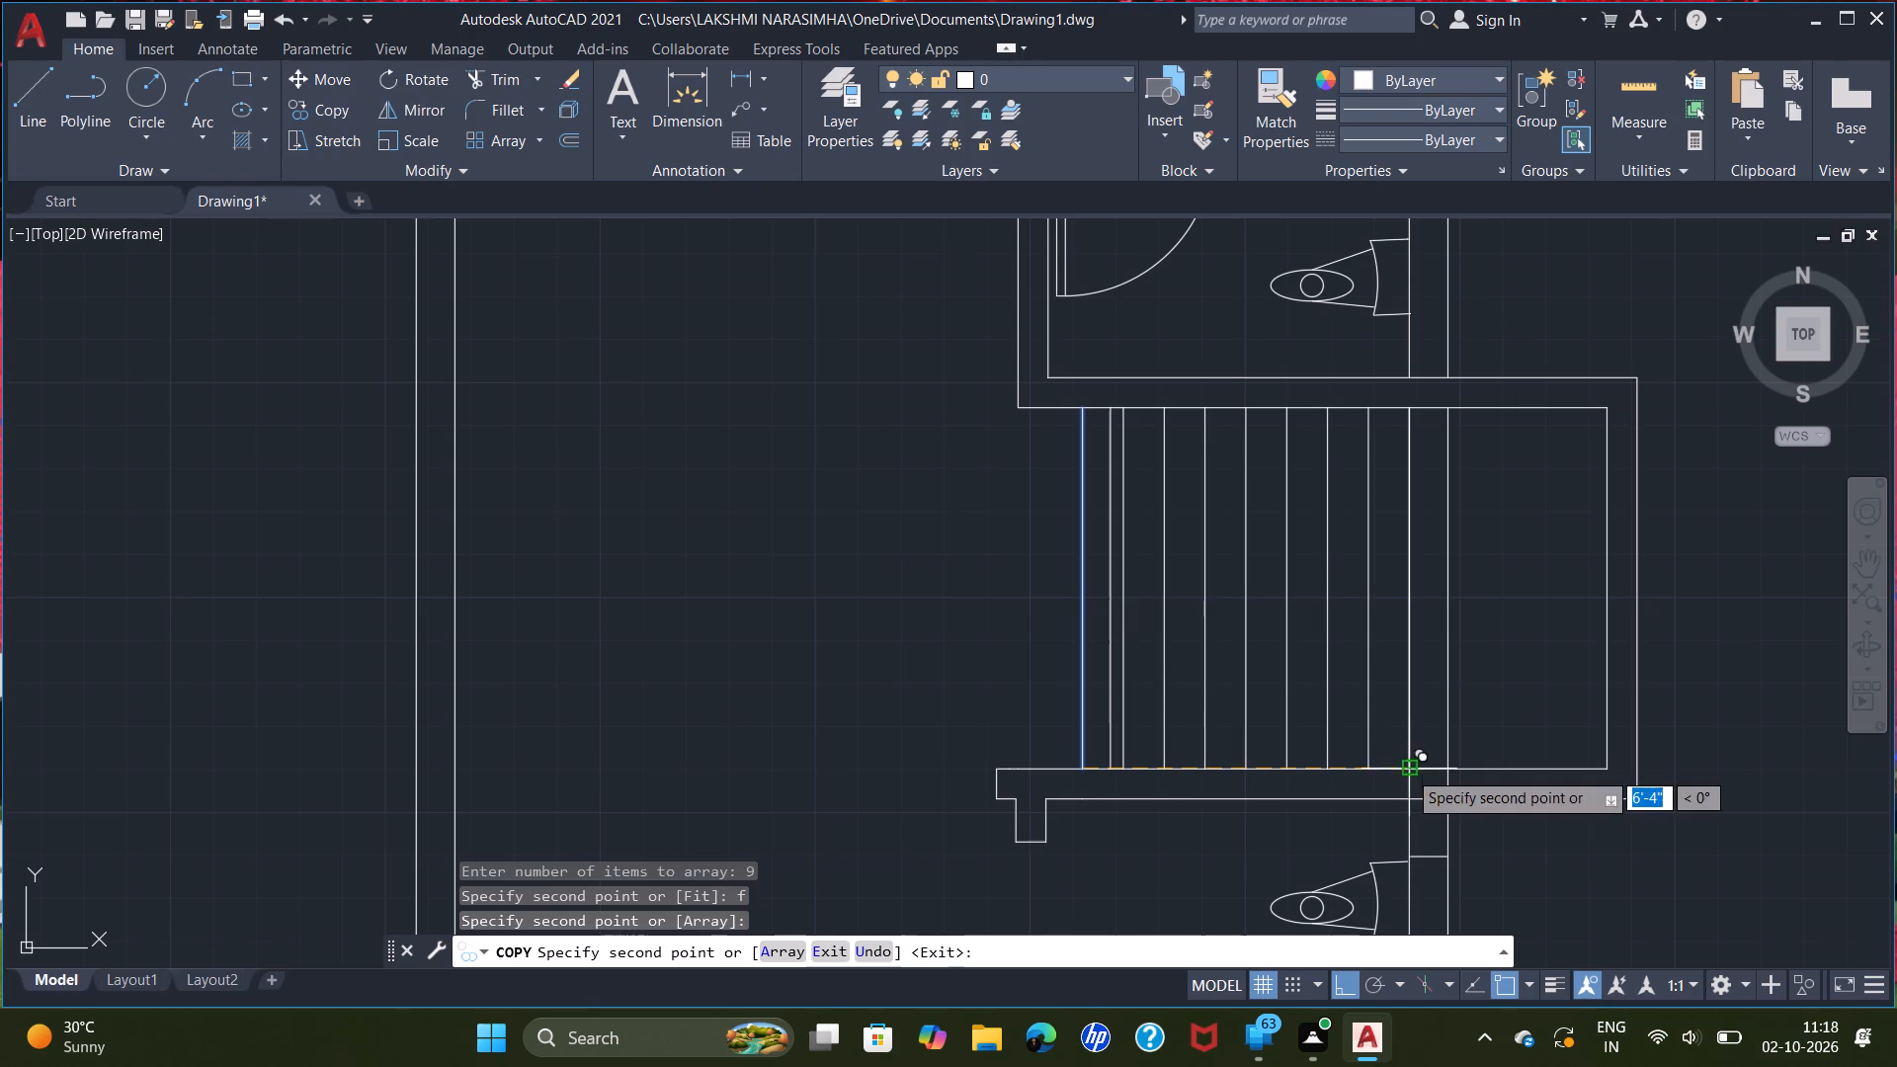
key(Escape)
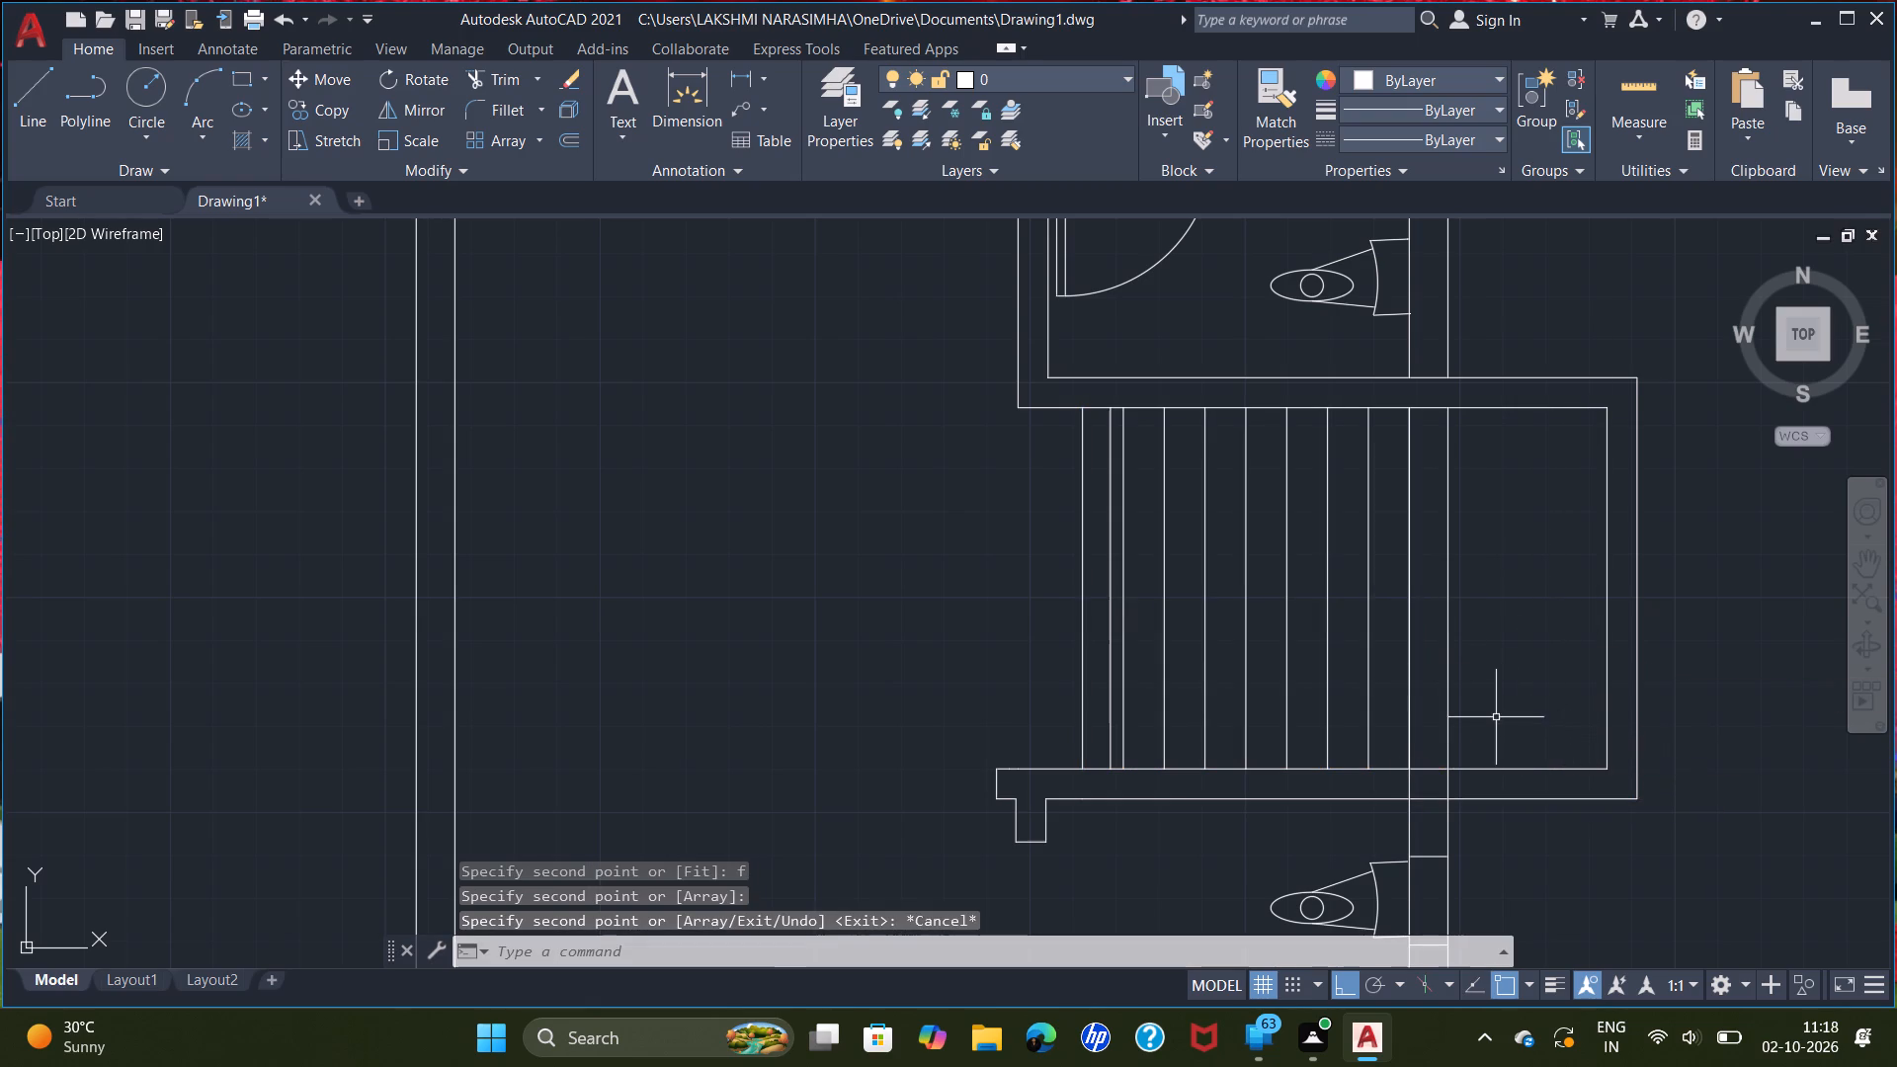
Move the outer east wall's face line straight up by its midpoint to the inner face of the projecting room's bottom wall.
double_click(1447, 713)
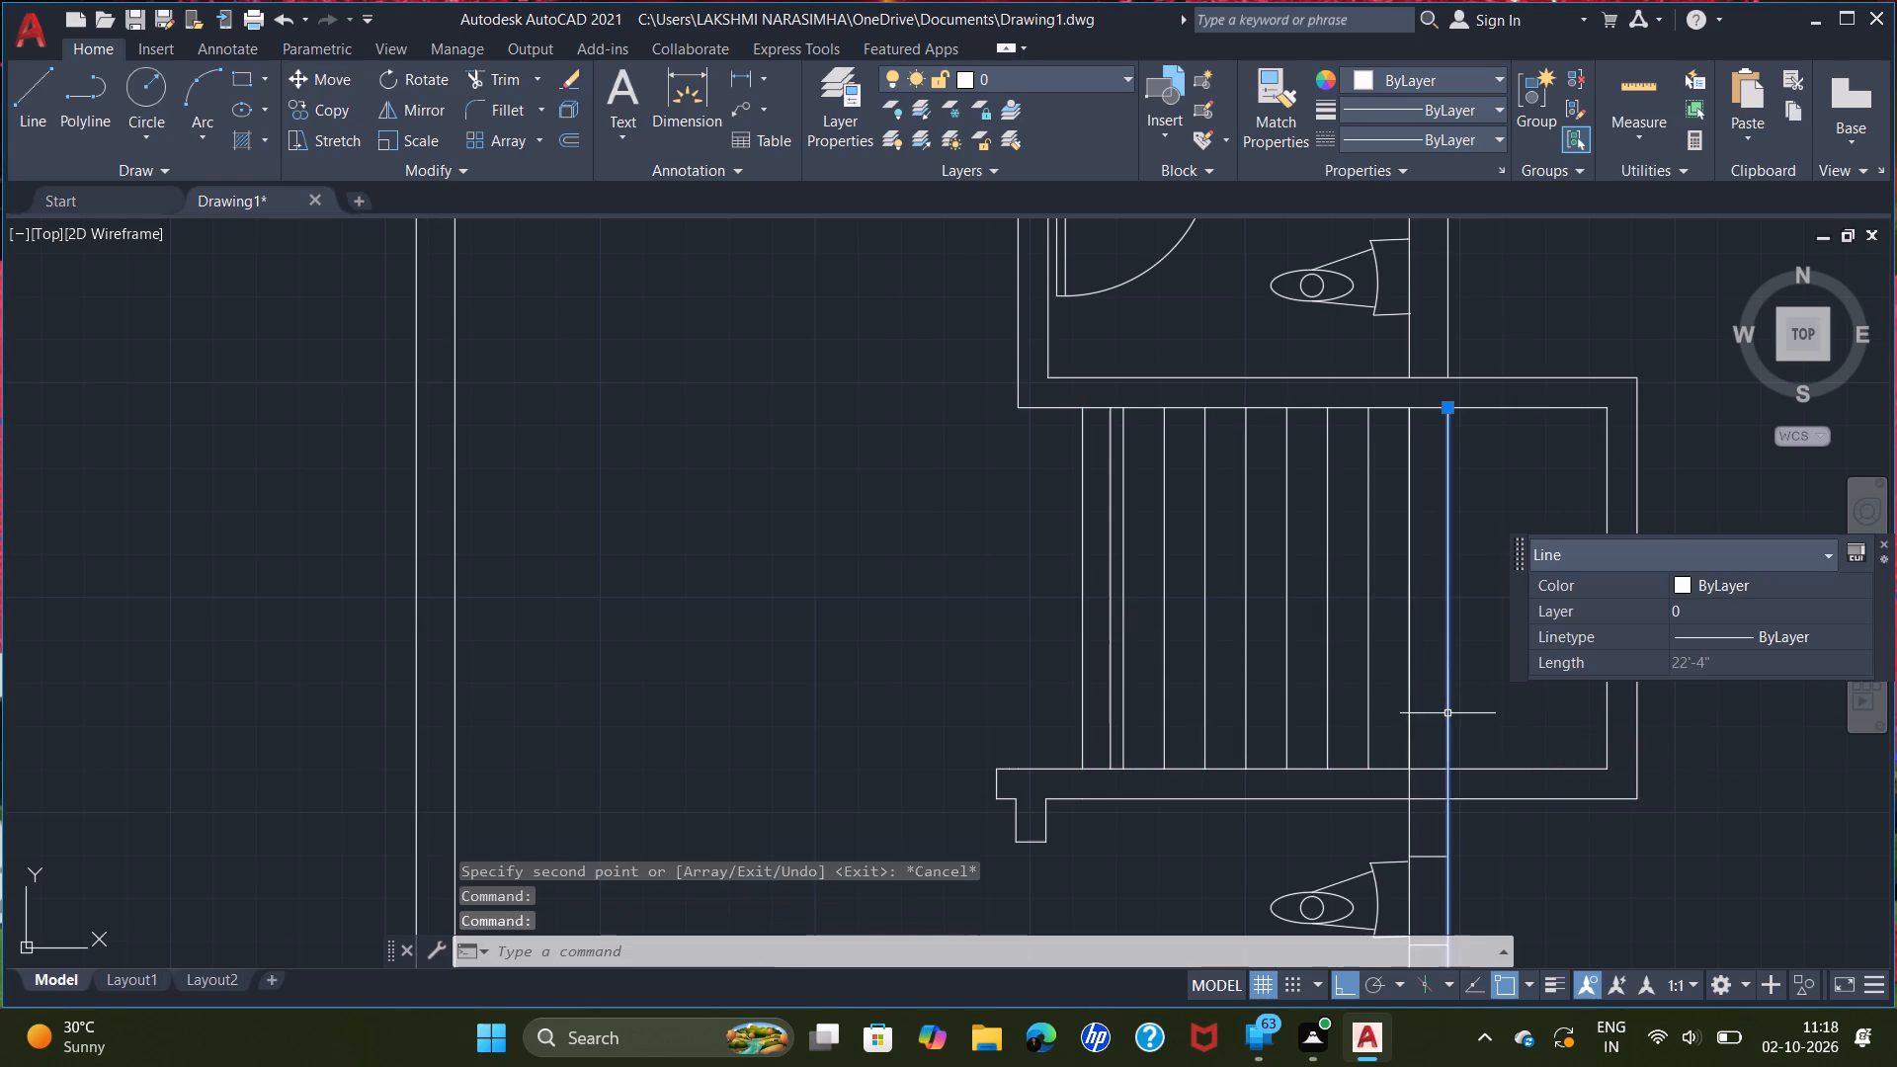
scroll(1491, 717, down, 1)
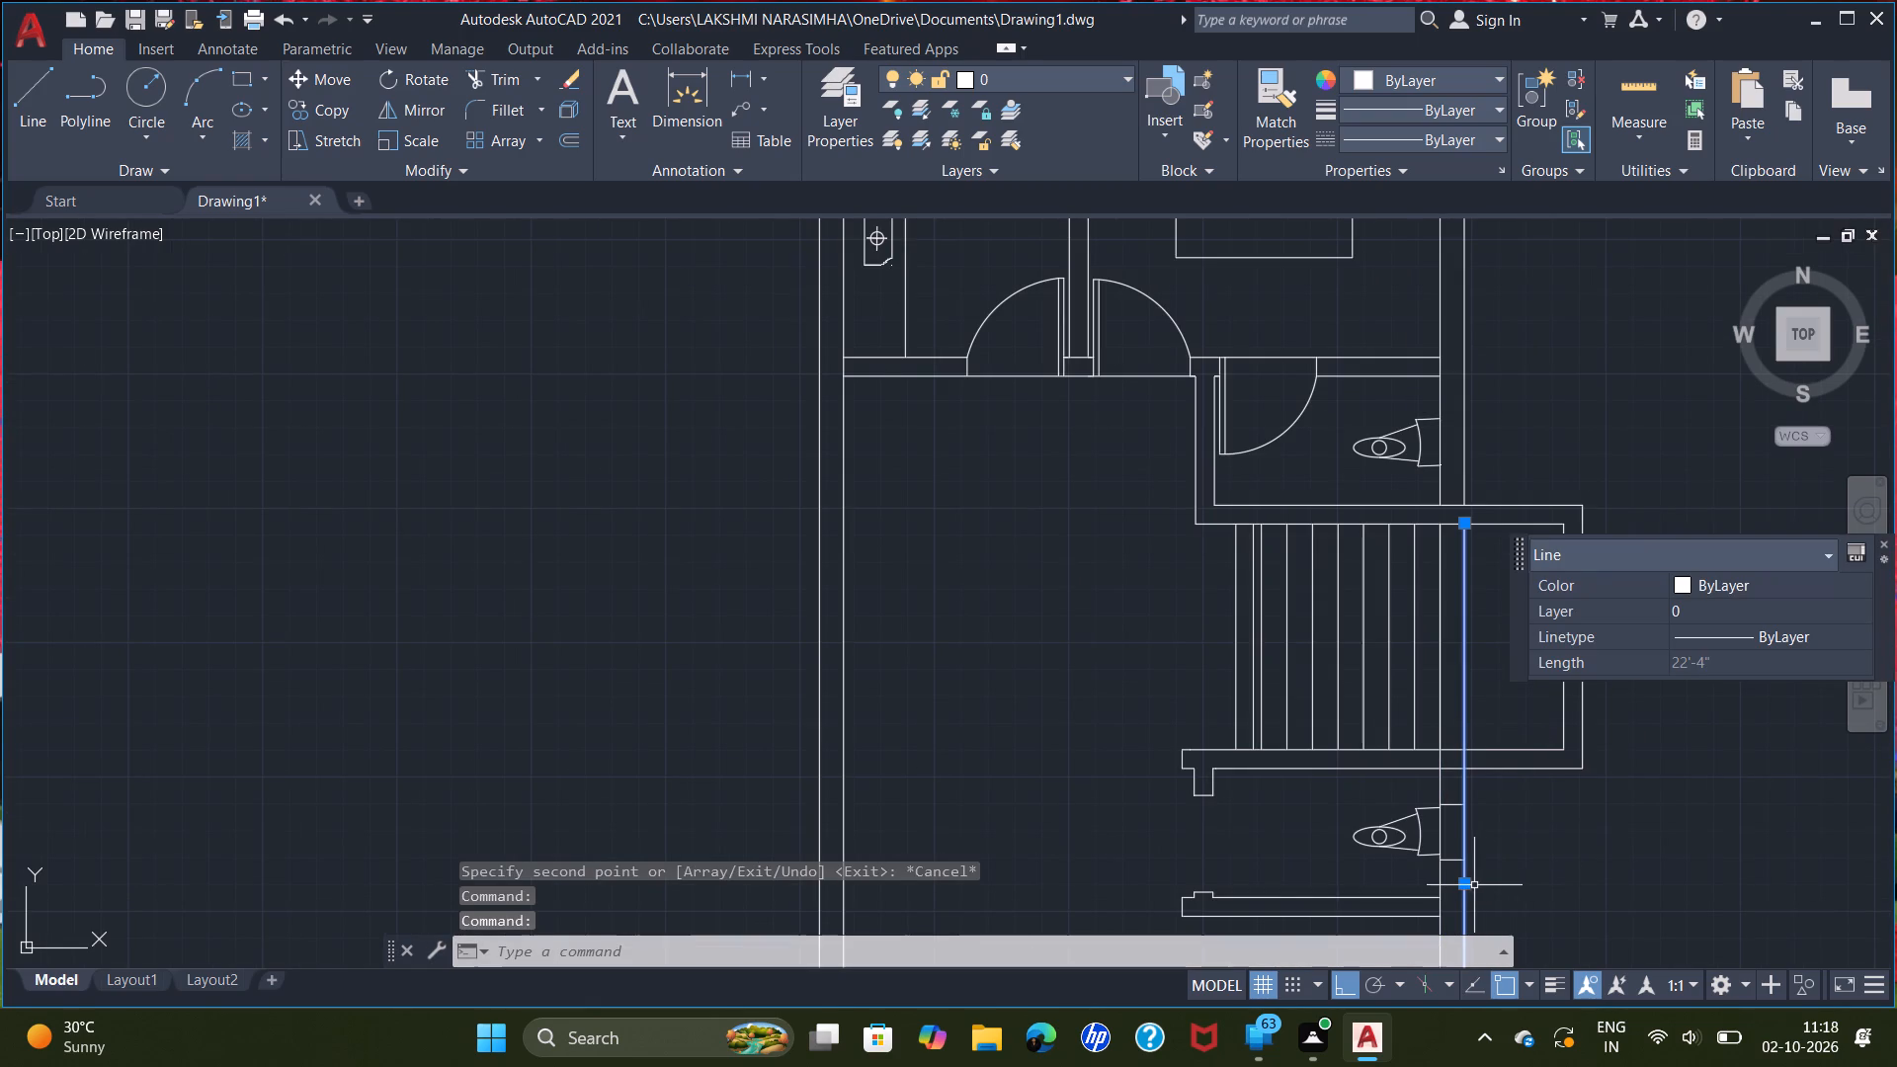
drag(1462, 885, 1461, 751)
double_click(1461, 750)
key(Escape)
Trim the outer east wall line across the projecting room's interior and both east wall lines within the room's bottom wall.
scroll(1571, 848, down, 1)
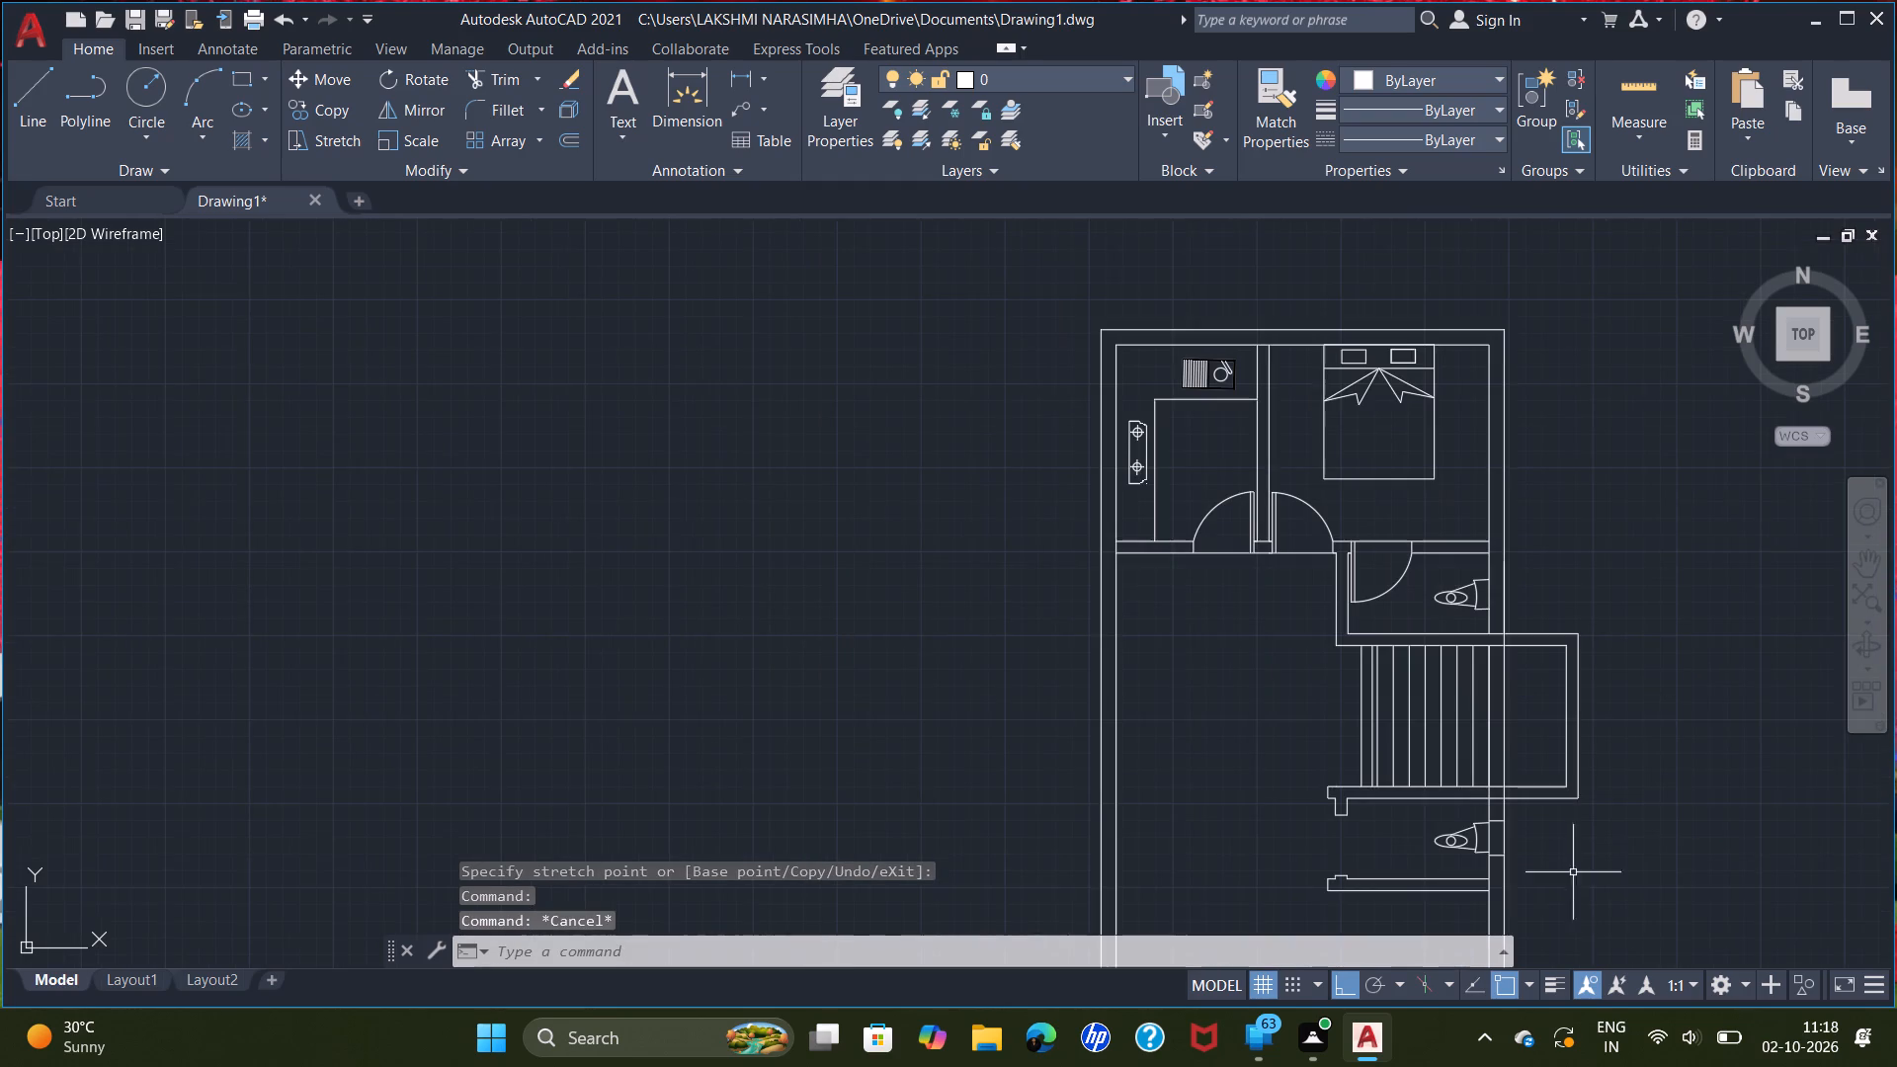
middle_drag(1583, 944, 1319, 783)
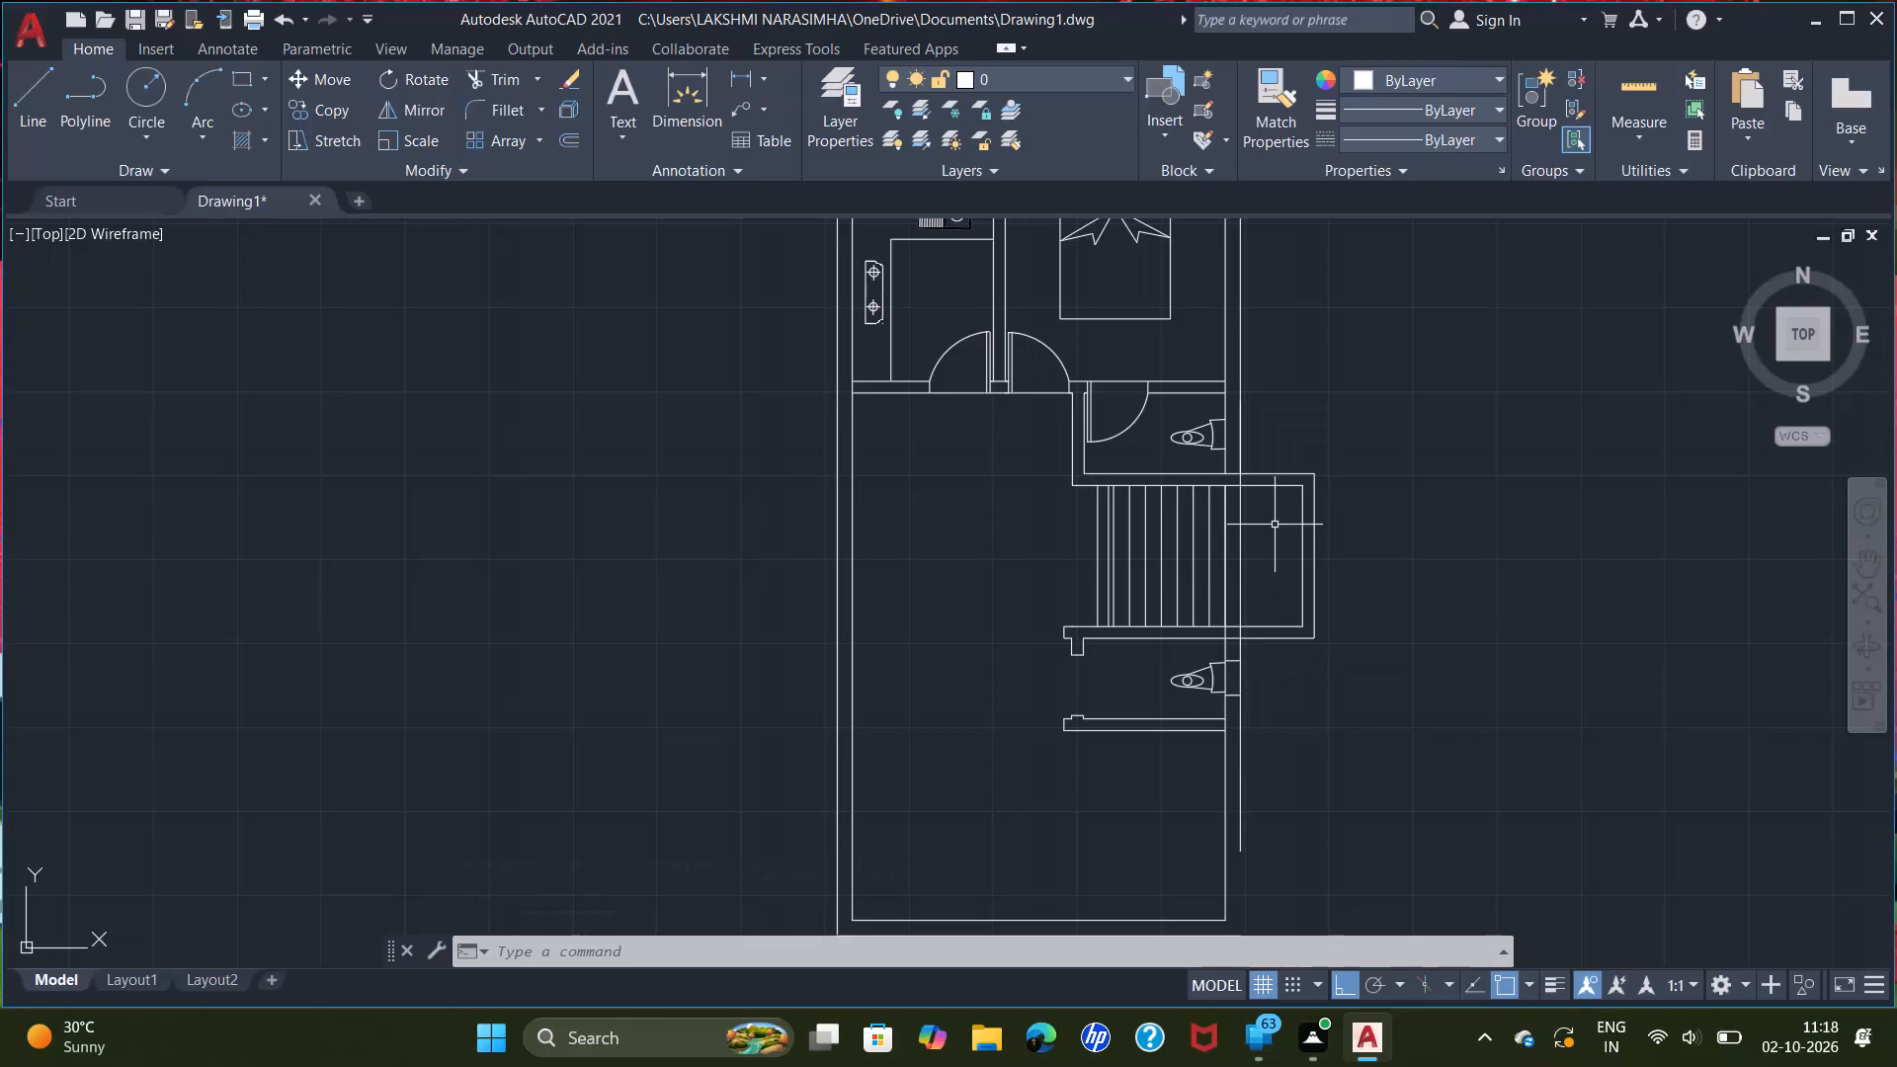
text(tri)
key(Return)
click(1242, 537)
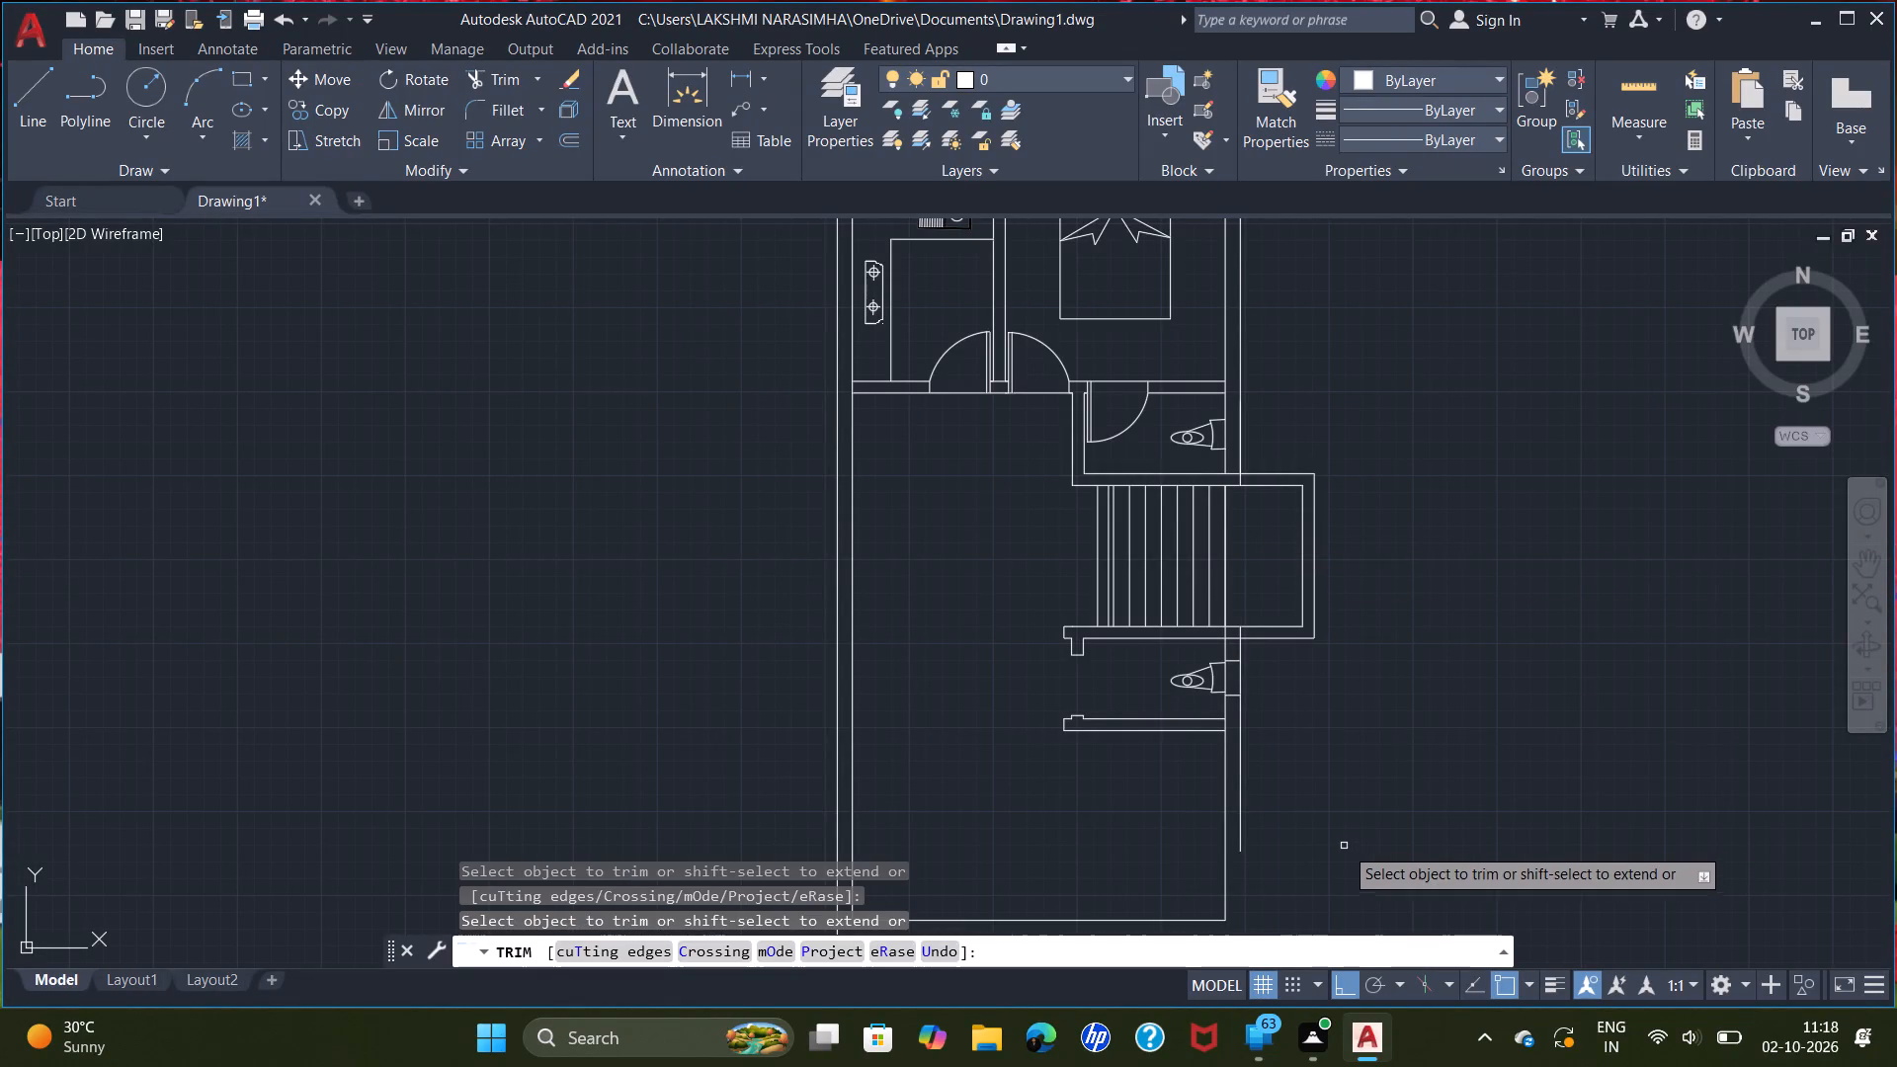
scroll(1228, 623, up, 3)
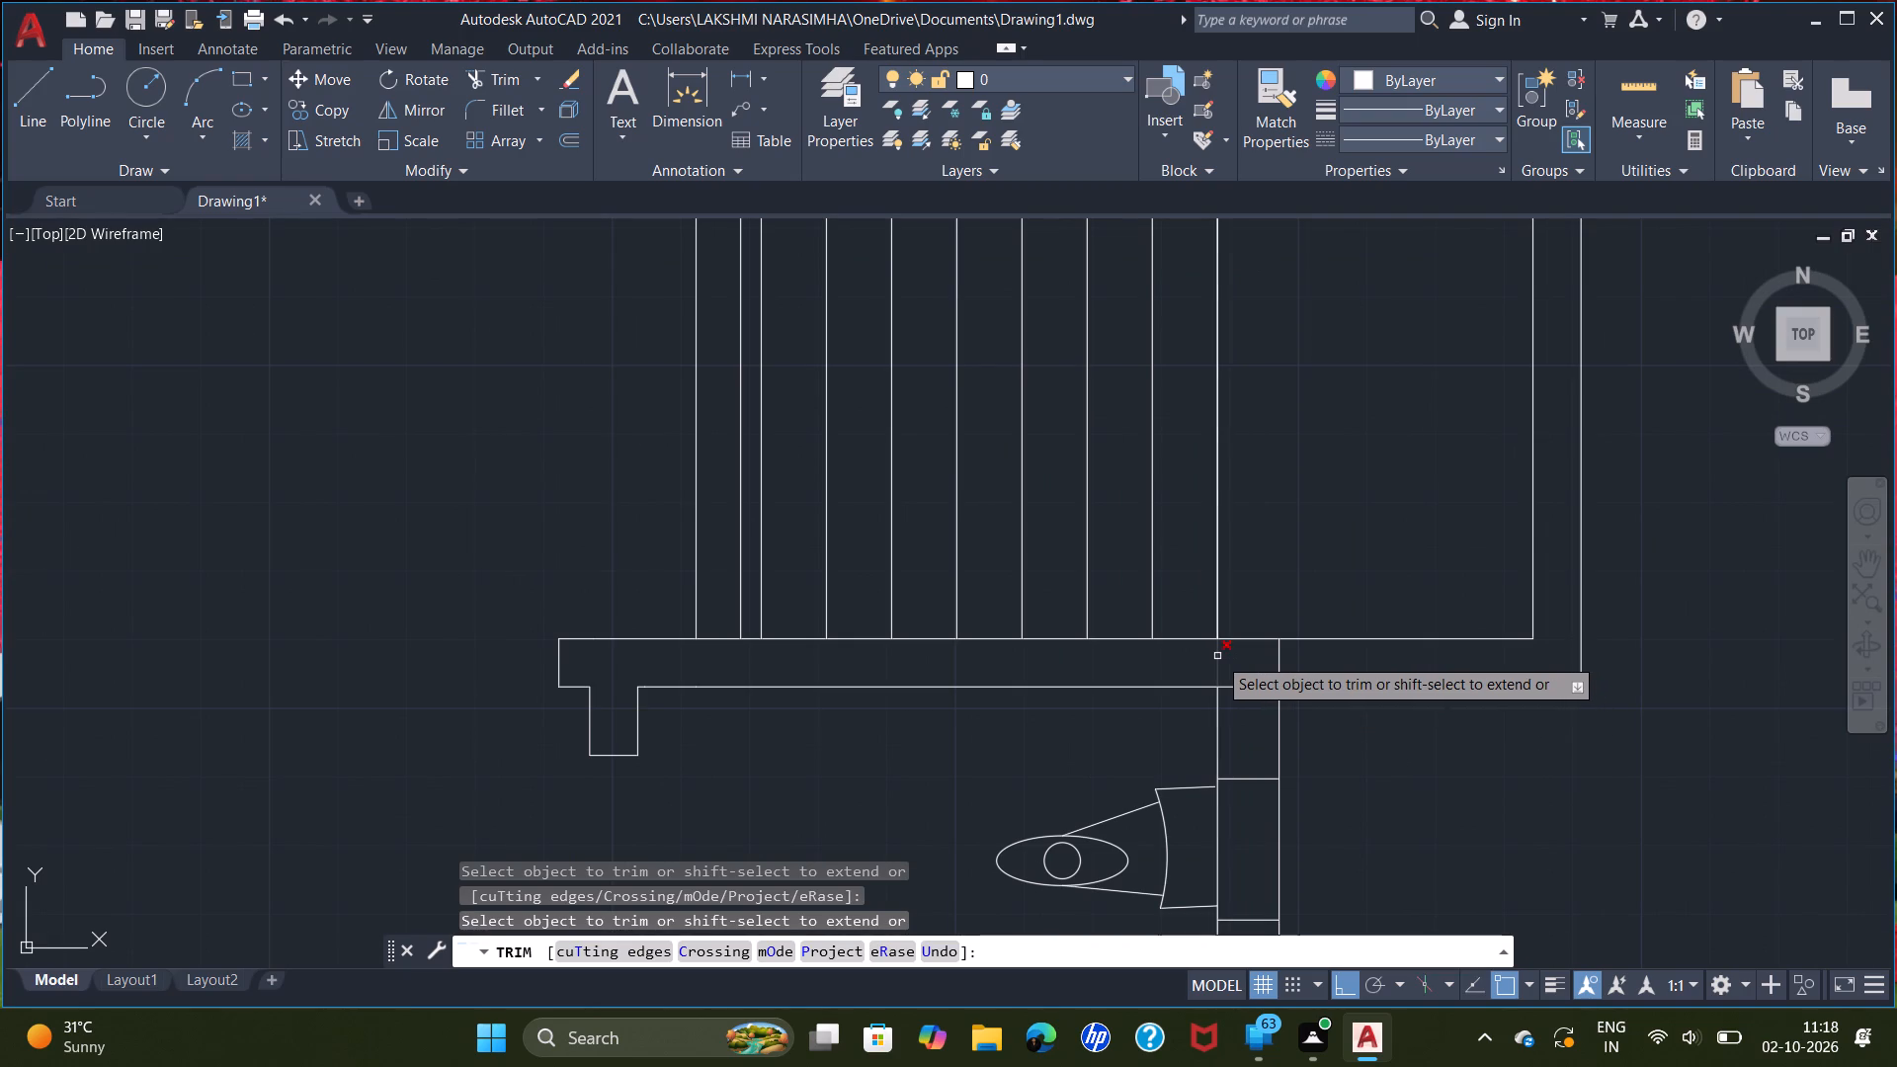
click(1217, 656)
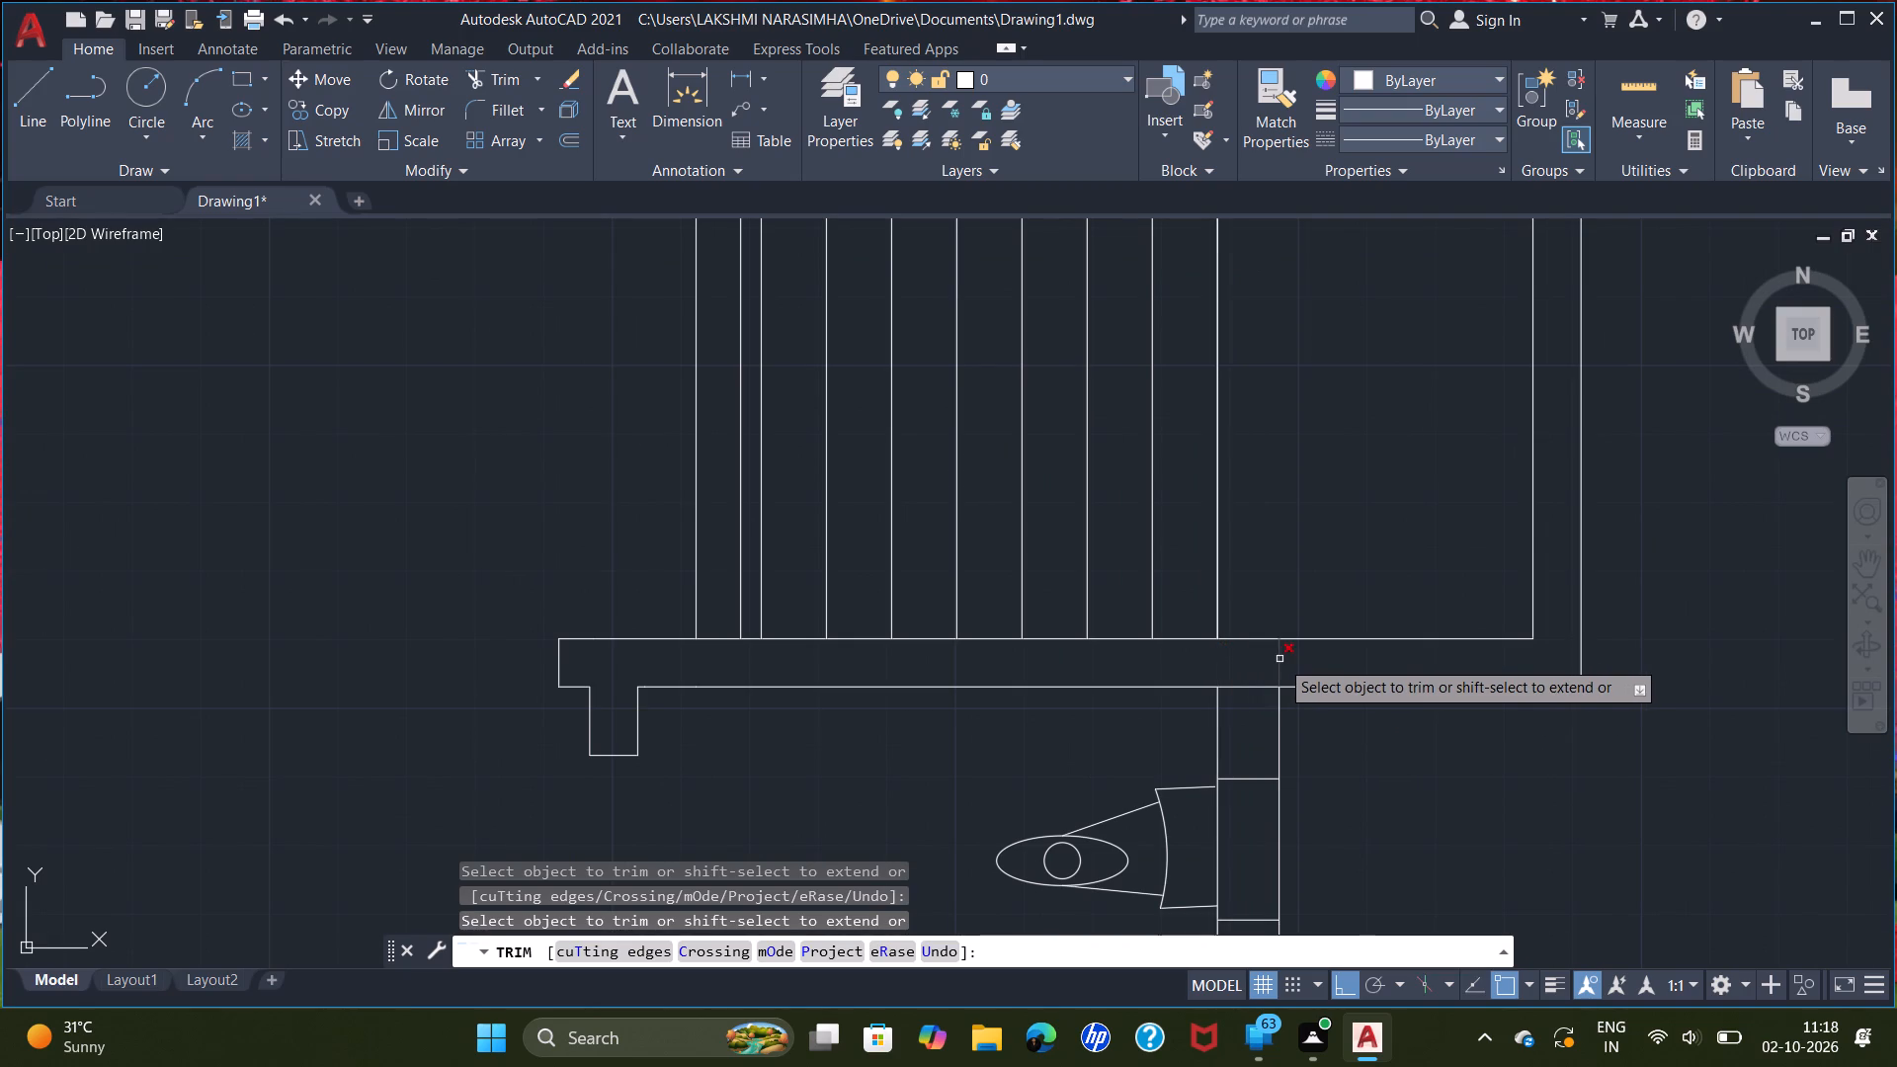
click(1279, 659)
Trim away the stray extra tread line between the first and second evenly spaced stair treads.
scroll(1271, 639, down, 2)
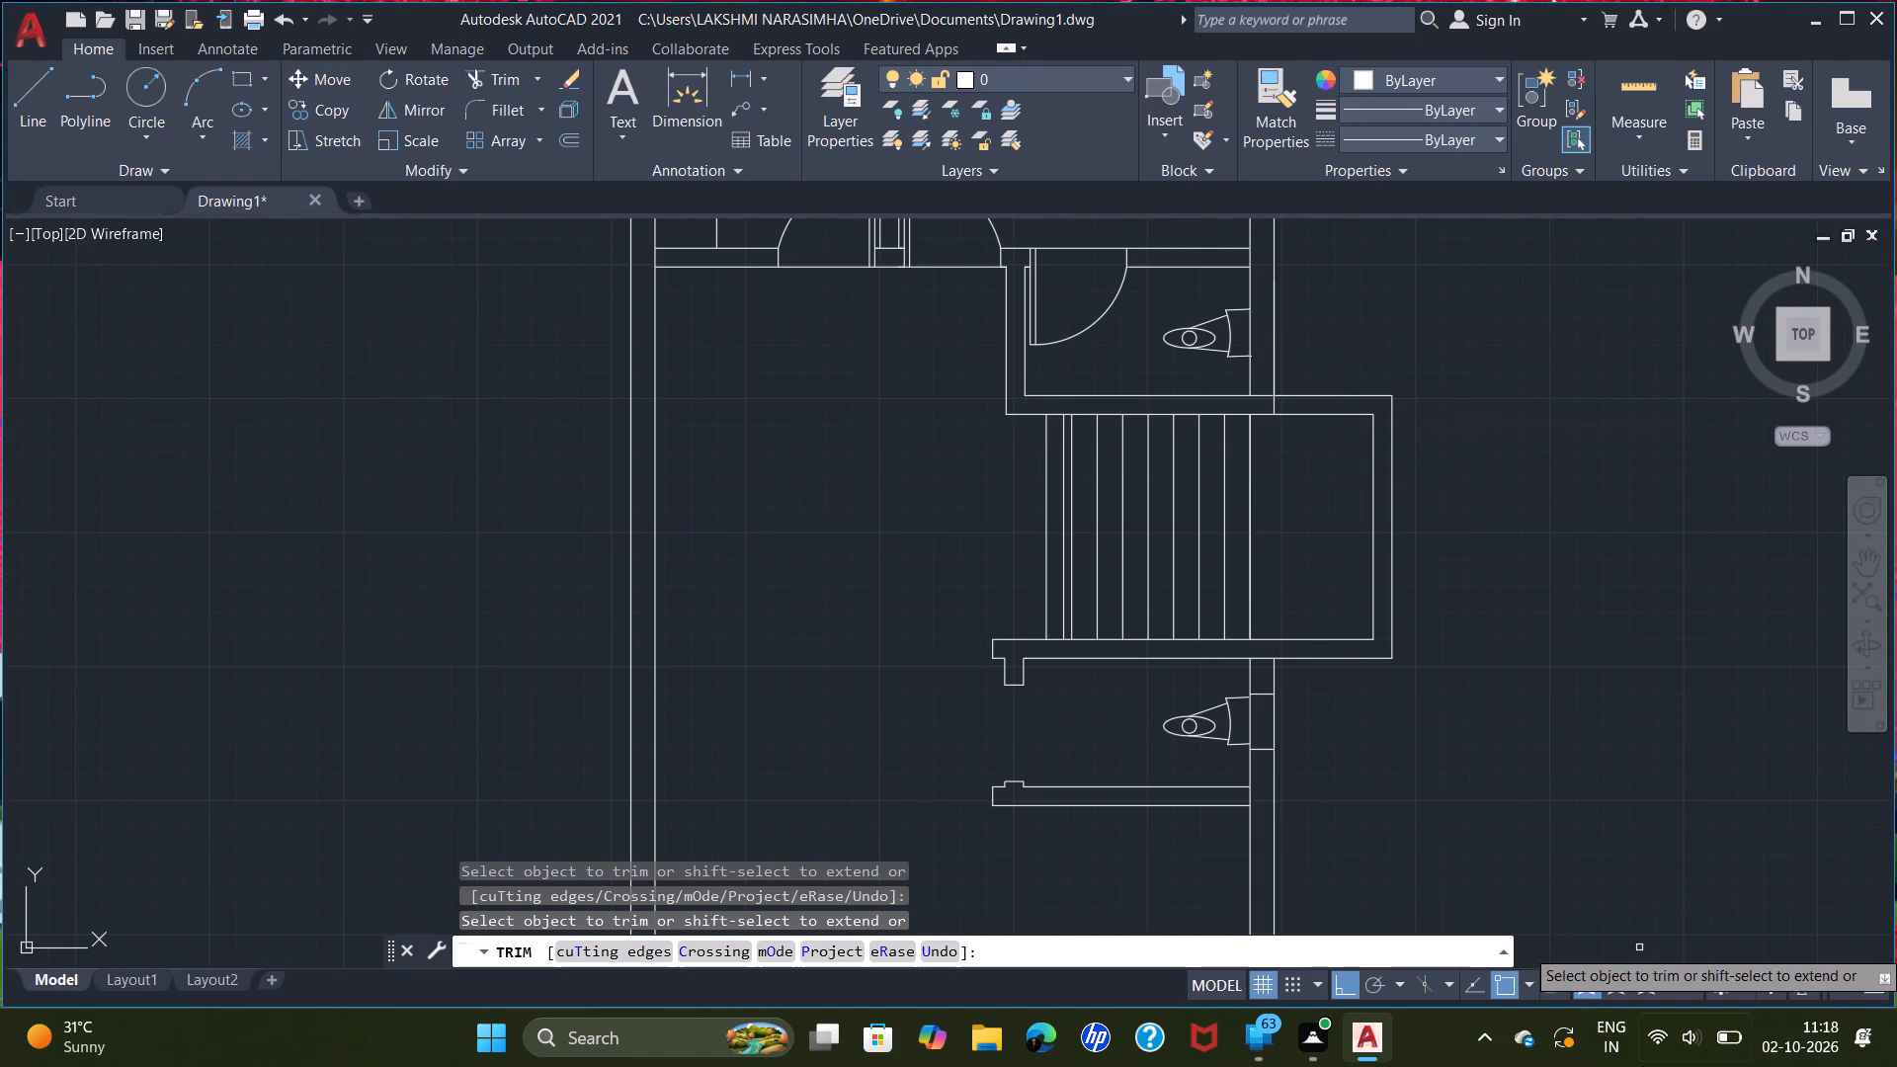
scroll(1057, 518, up, 2)
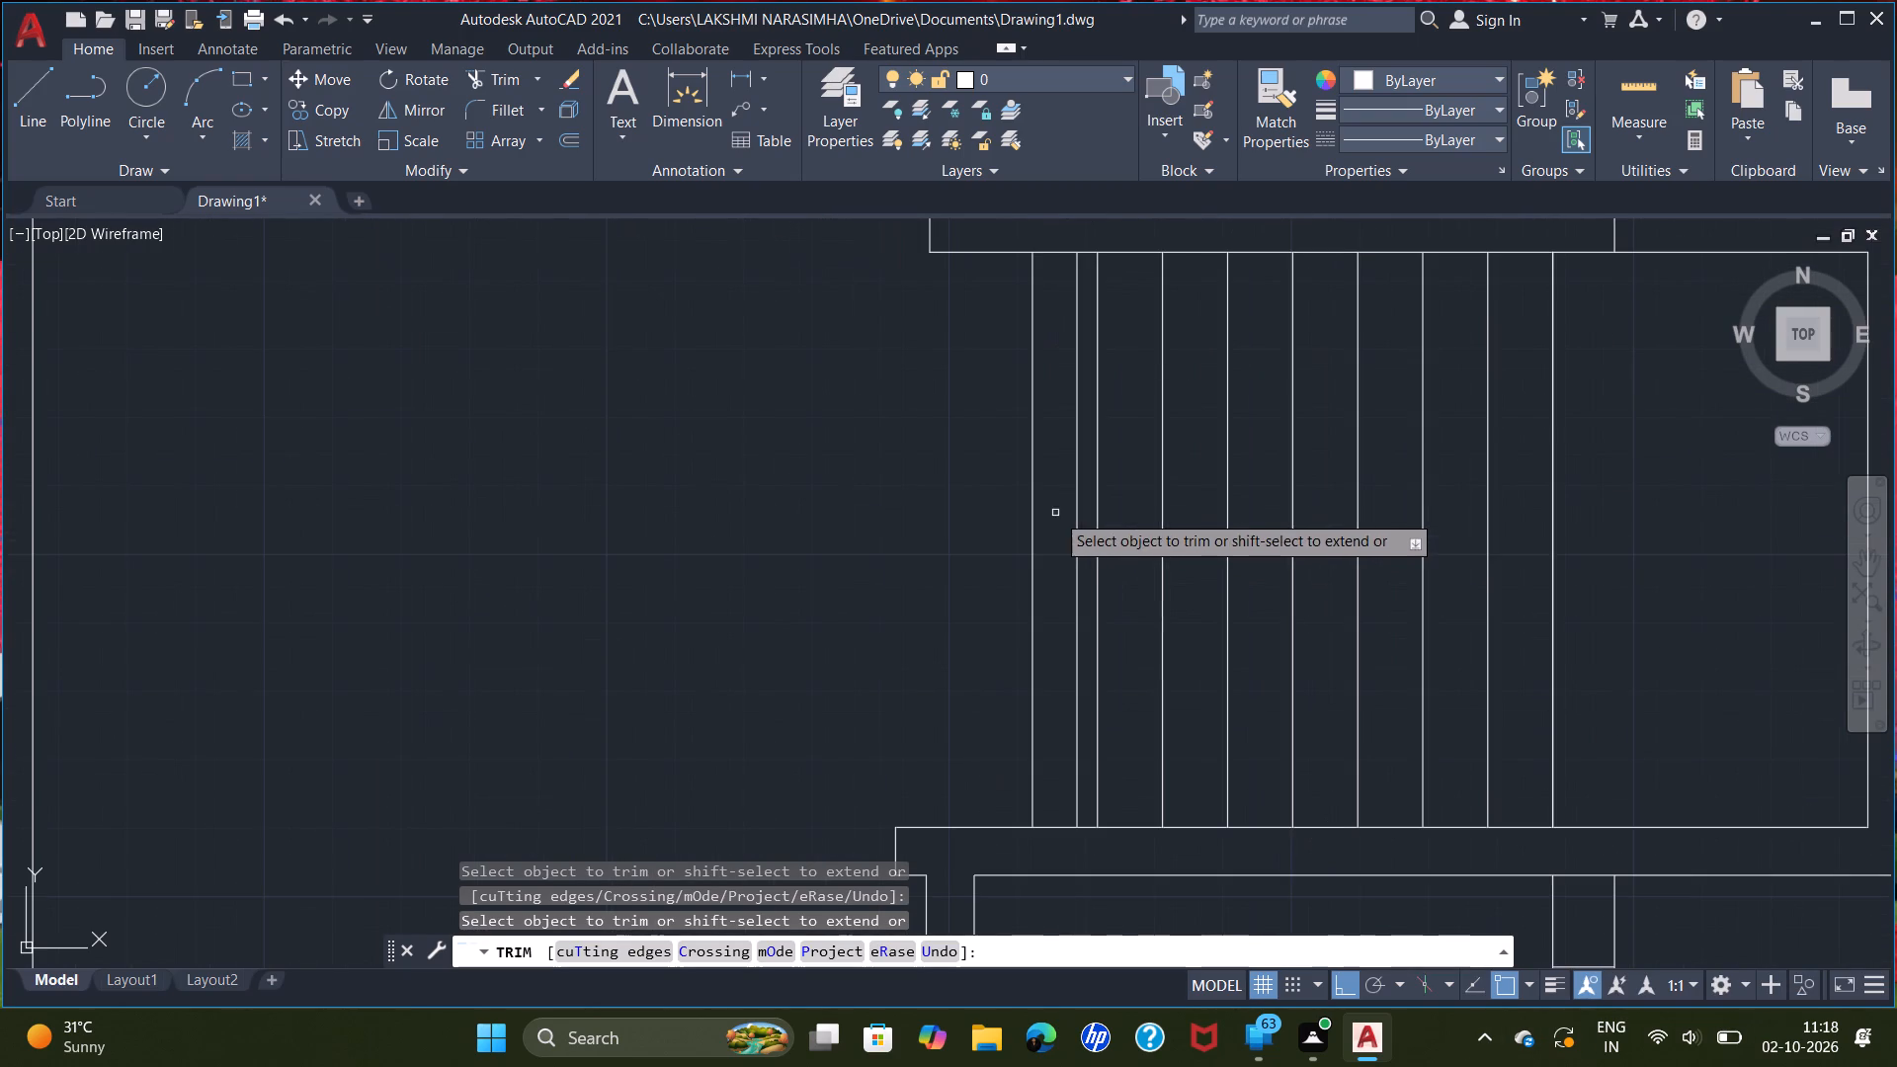
click(1076, 535)
scroll(1495, 469, down, 2)
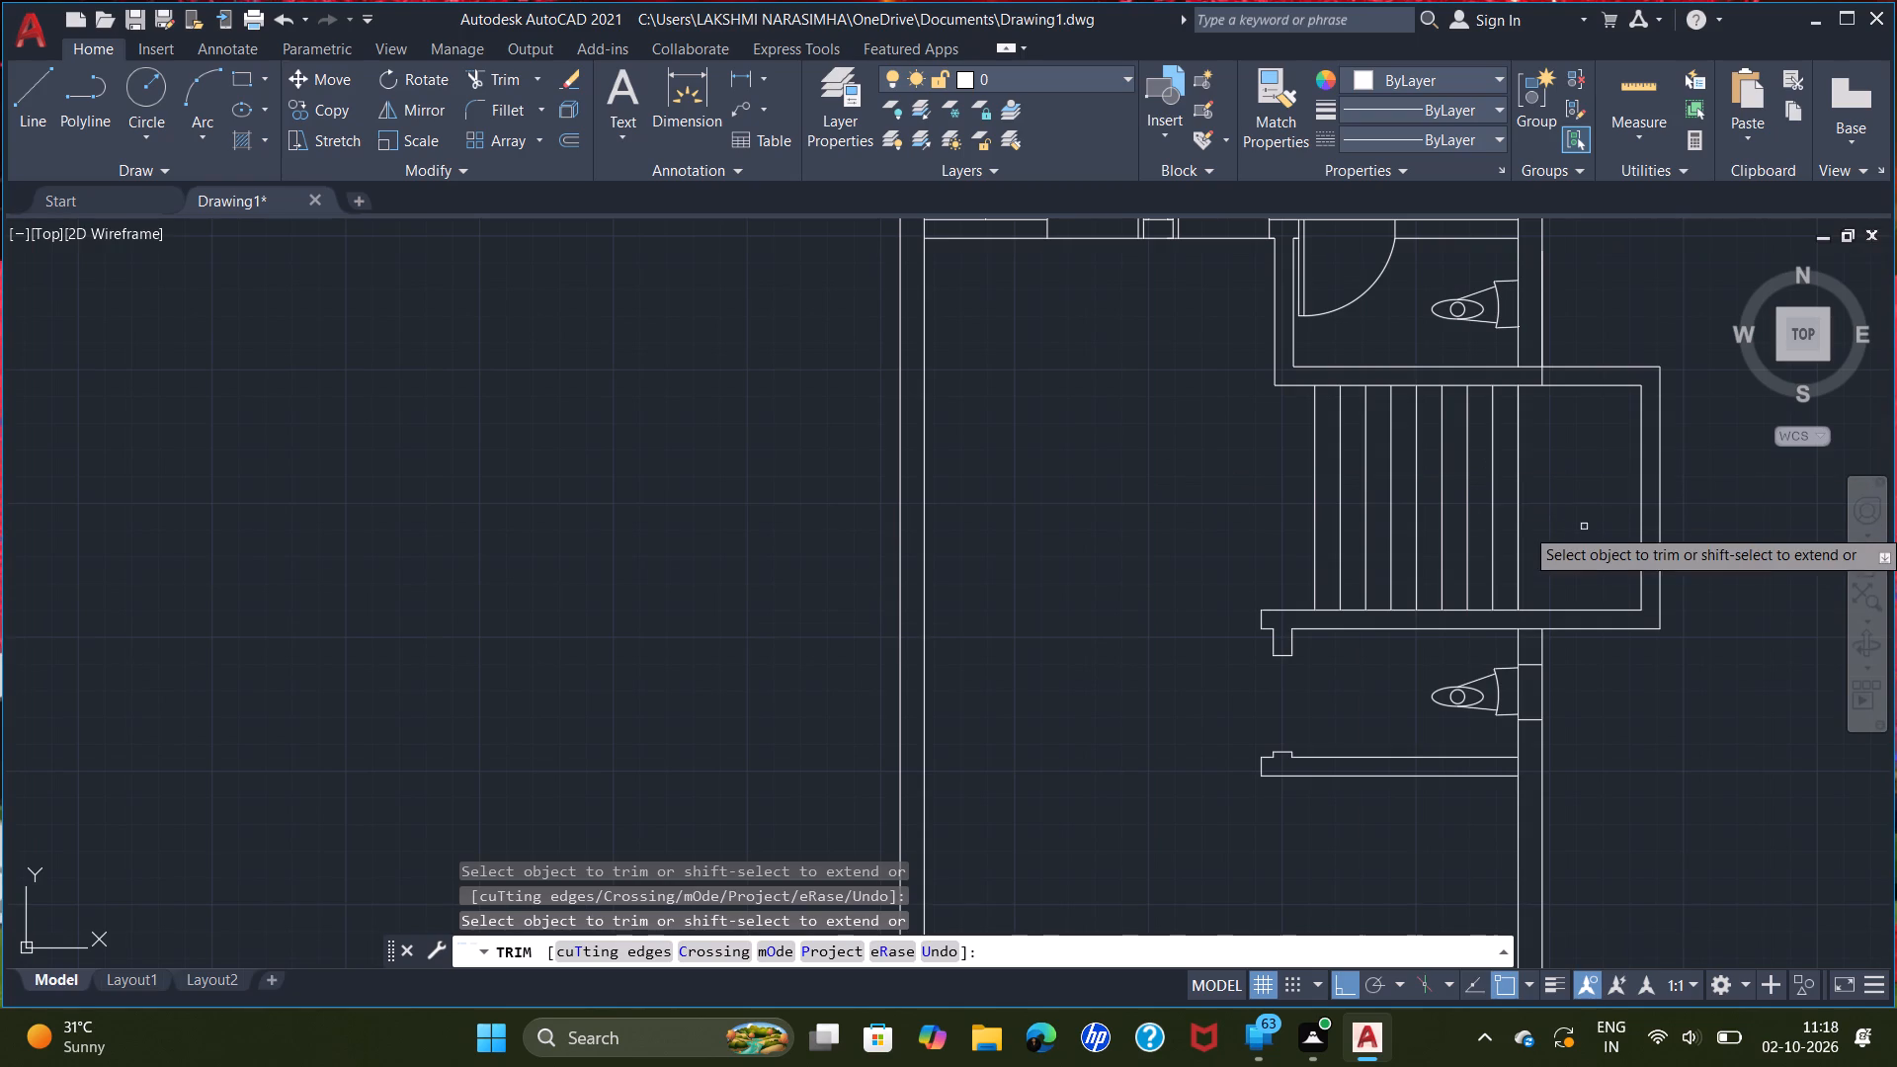
middle_drag(1769, 532, 1471, 695)
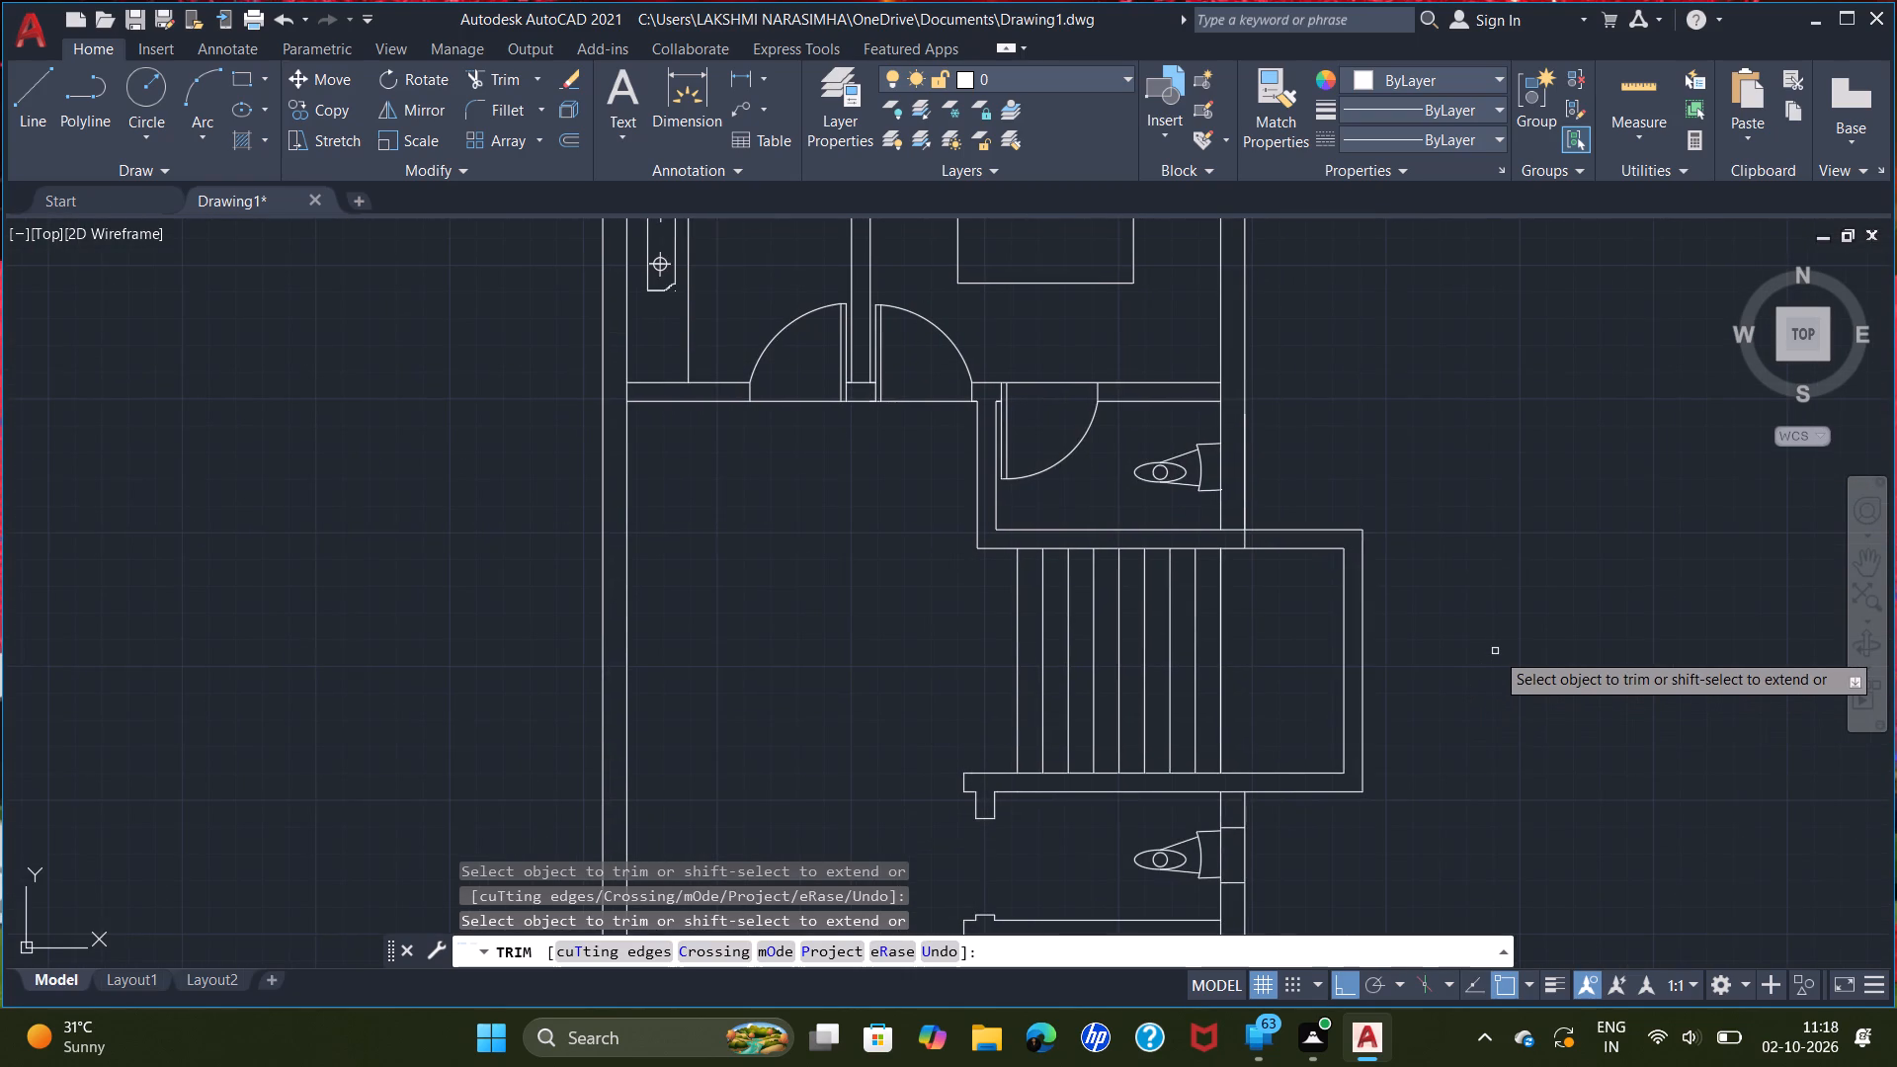
right_drag(1482, 659, 1446, 682)
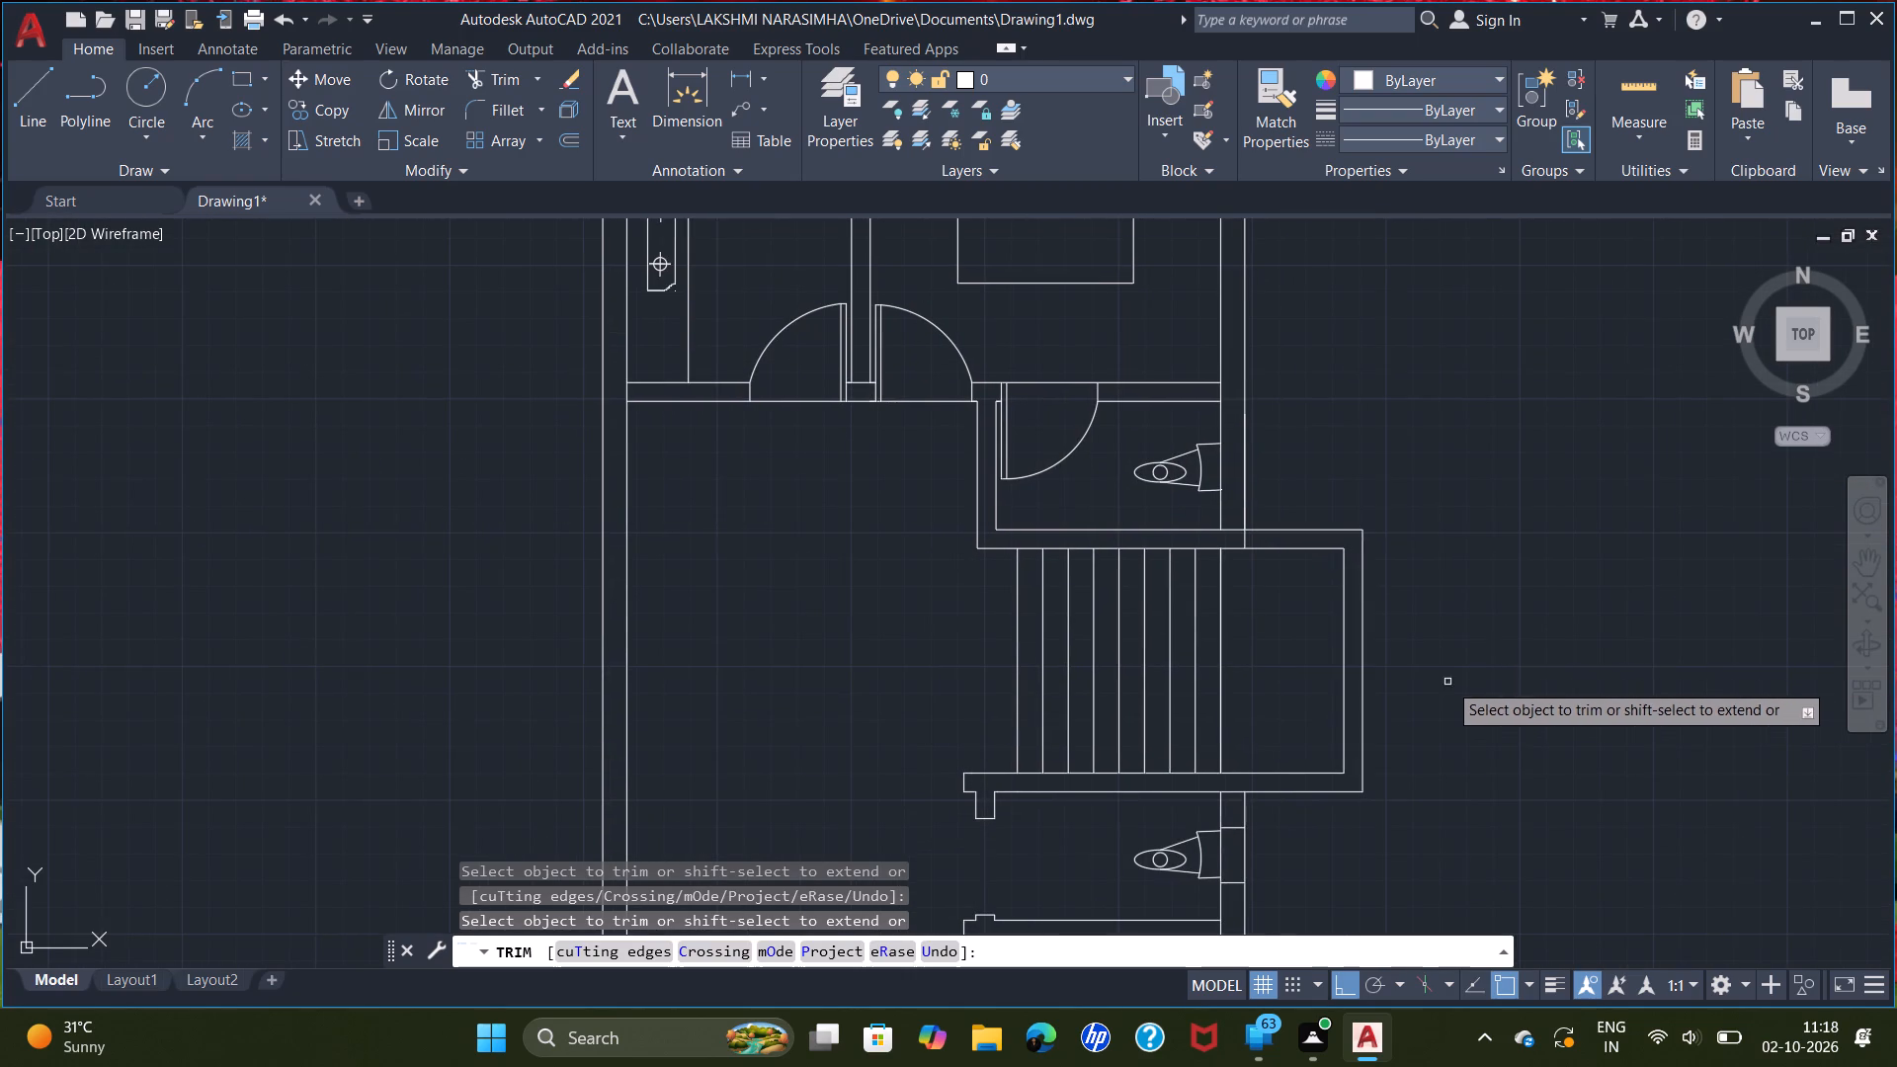
right_drag(1446, 682, 1444, 682)
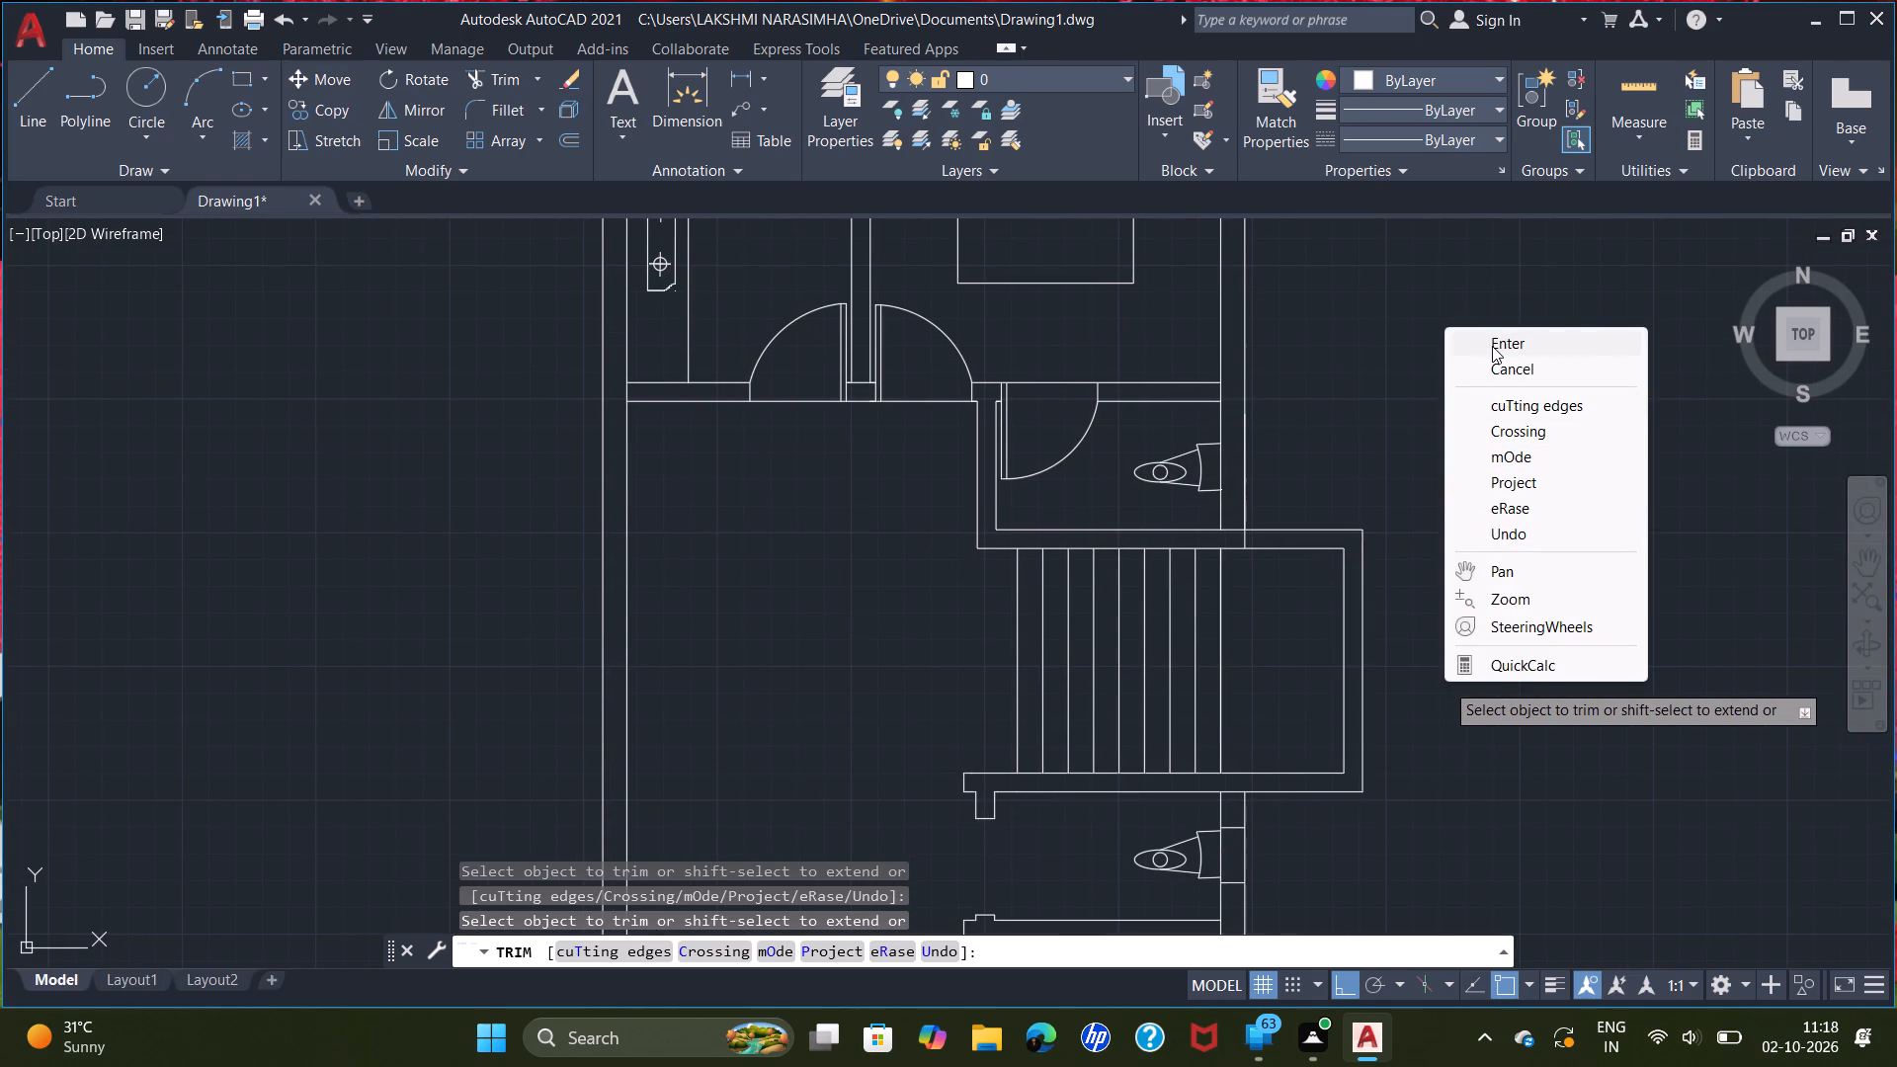
double_click(1492, 346)
key(Escape)
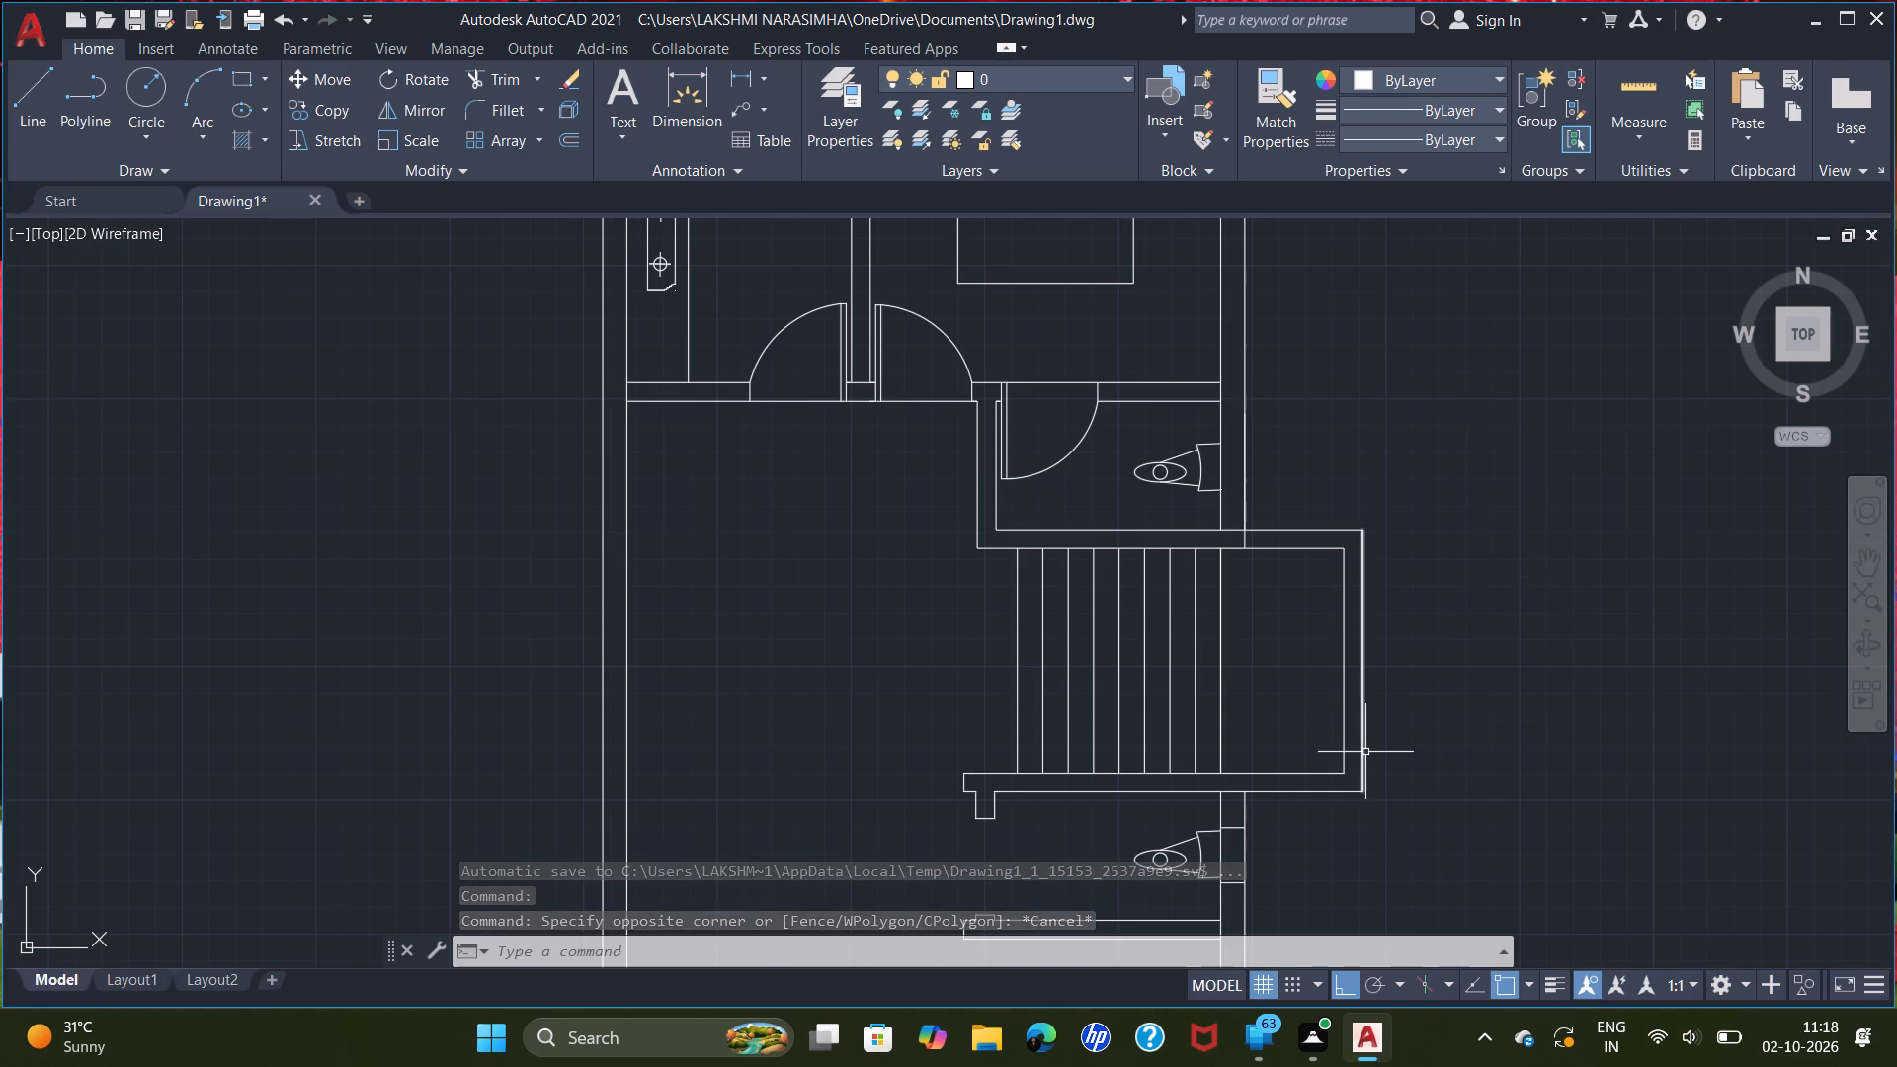
Draw a line from the easternmost tread's bottom end 3'6" up, then horizontally across the stair to the westernmost tread.
key(l)
key(Return)
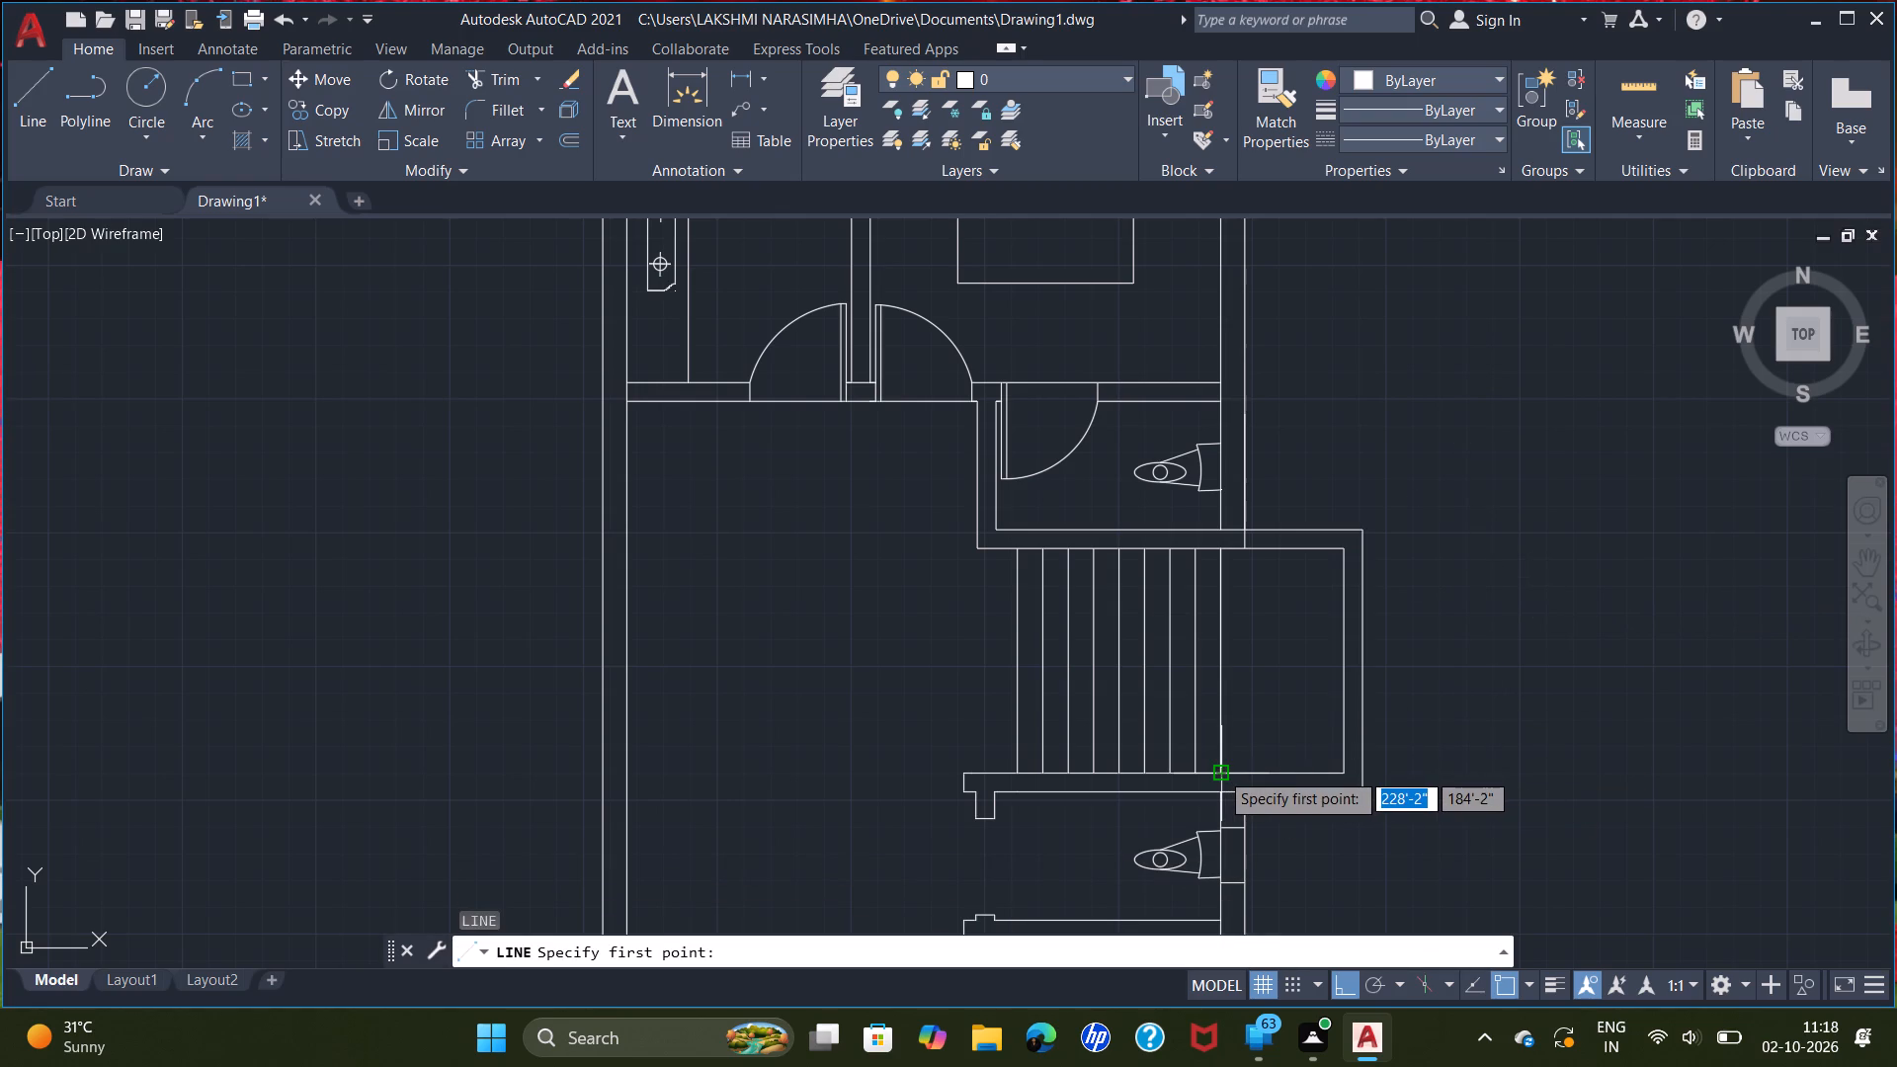
double_click(1219, 771)
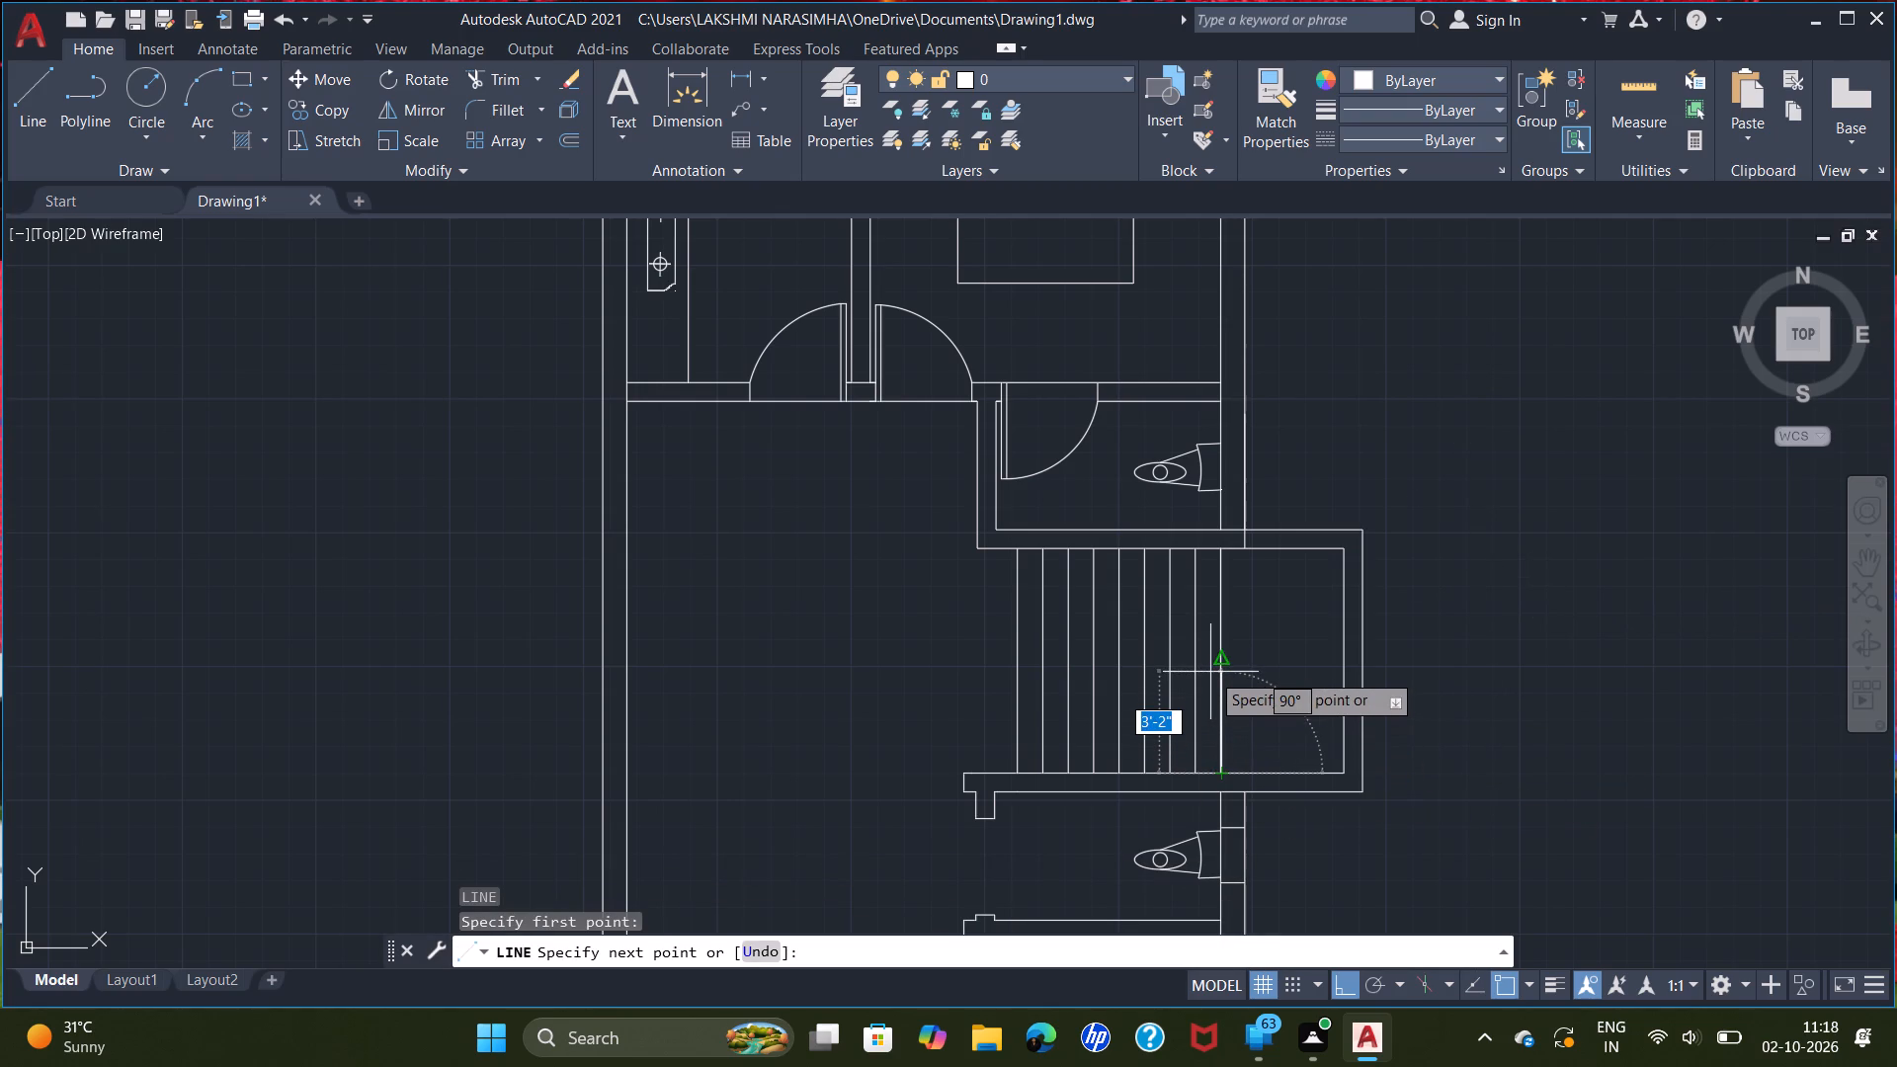
text(3'6")
key(Return)
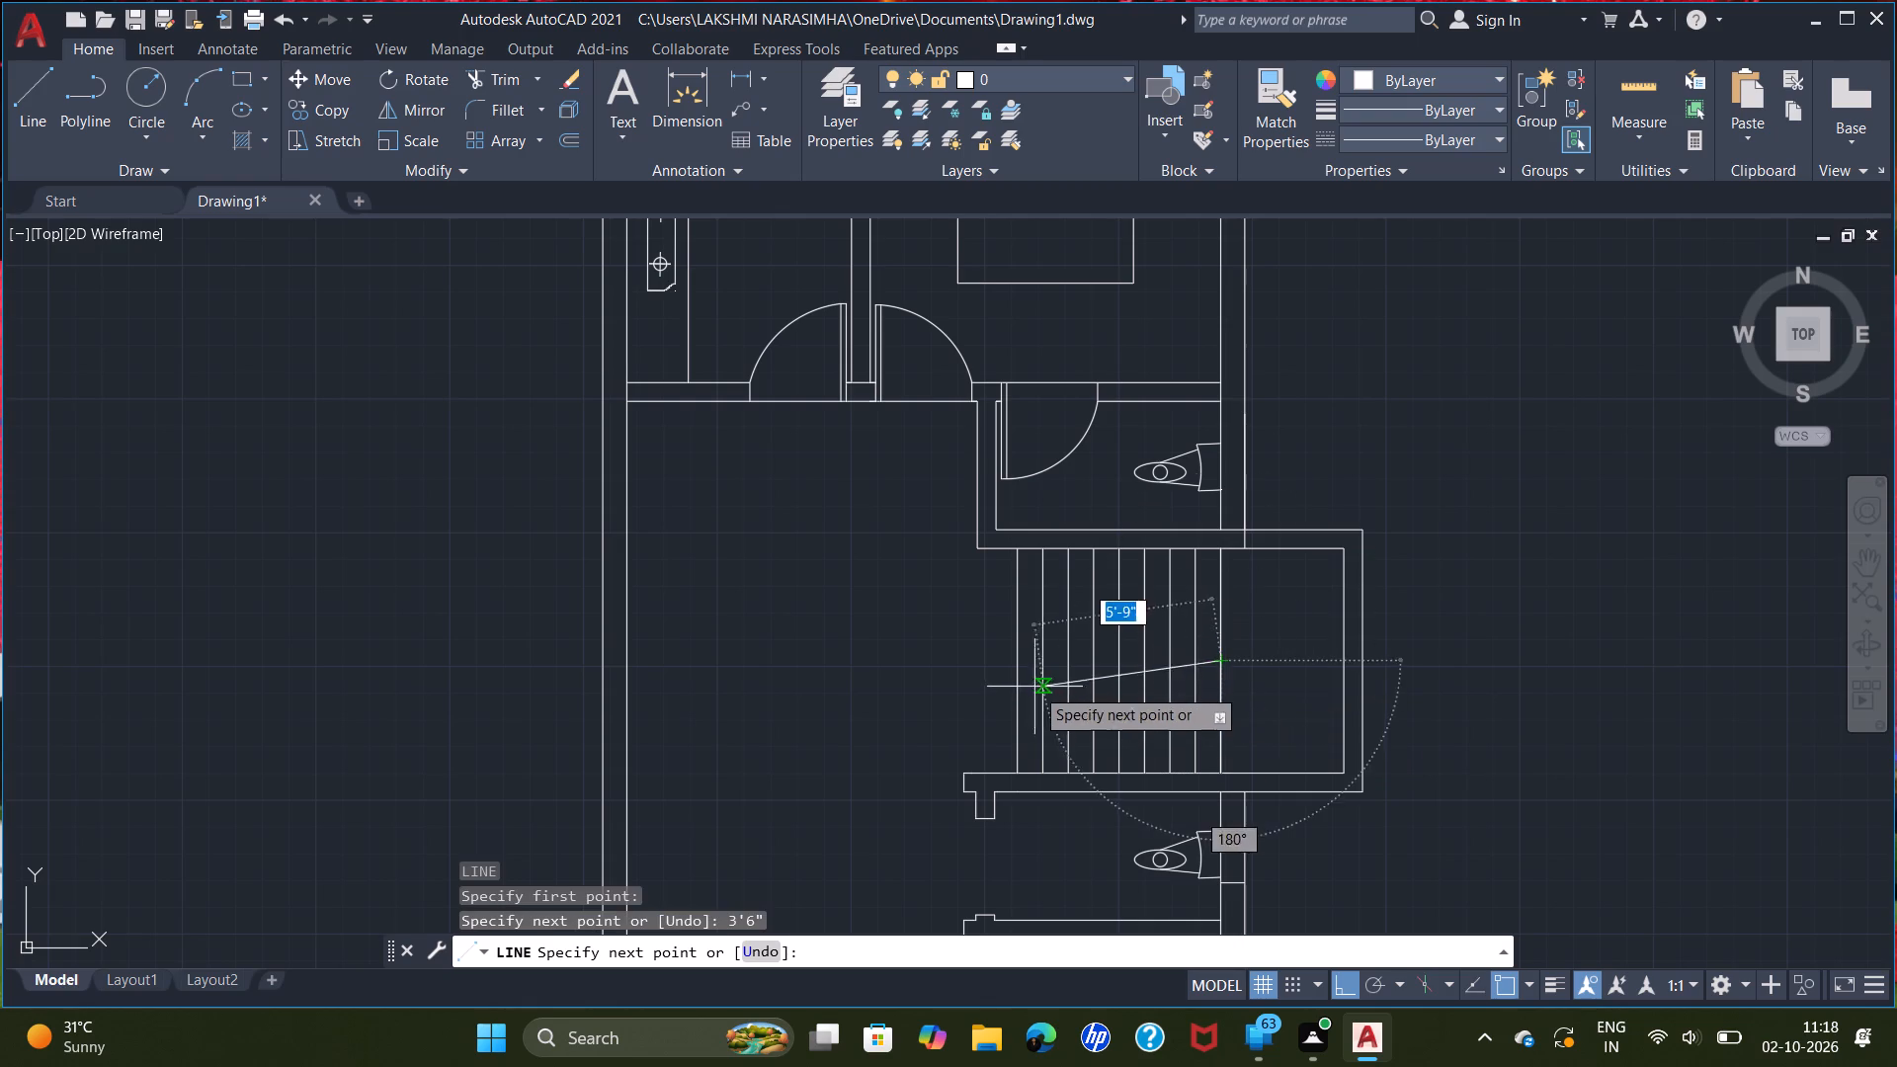
double_click(1022, 665)
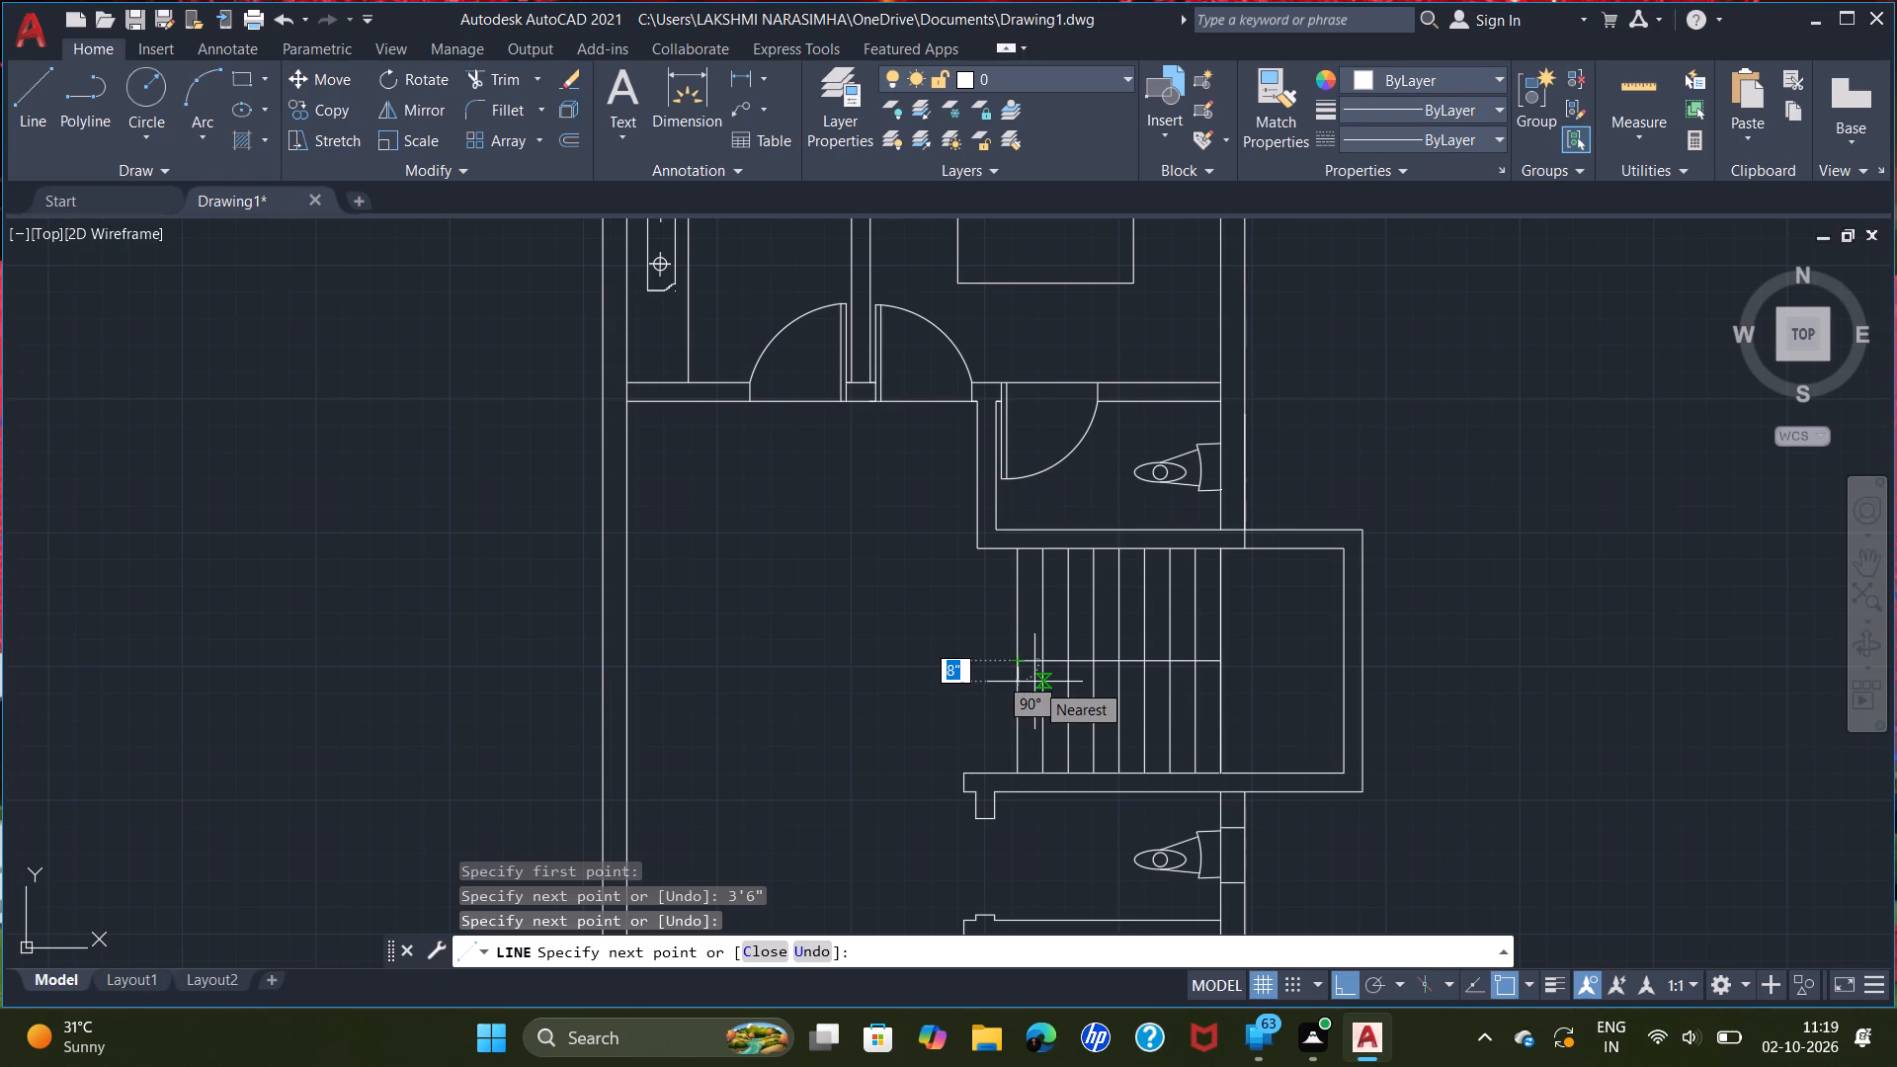
key(Escape)
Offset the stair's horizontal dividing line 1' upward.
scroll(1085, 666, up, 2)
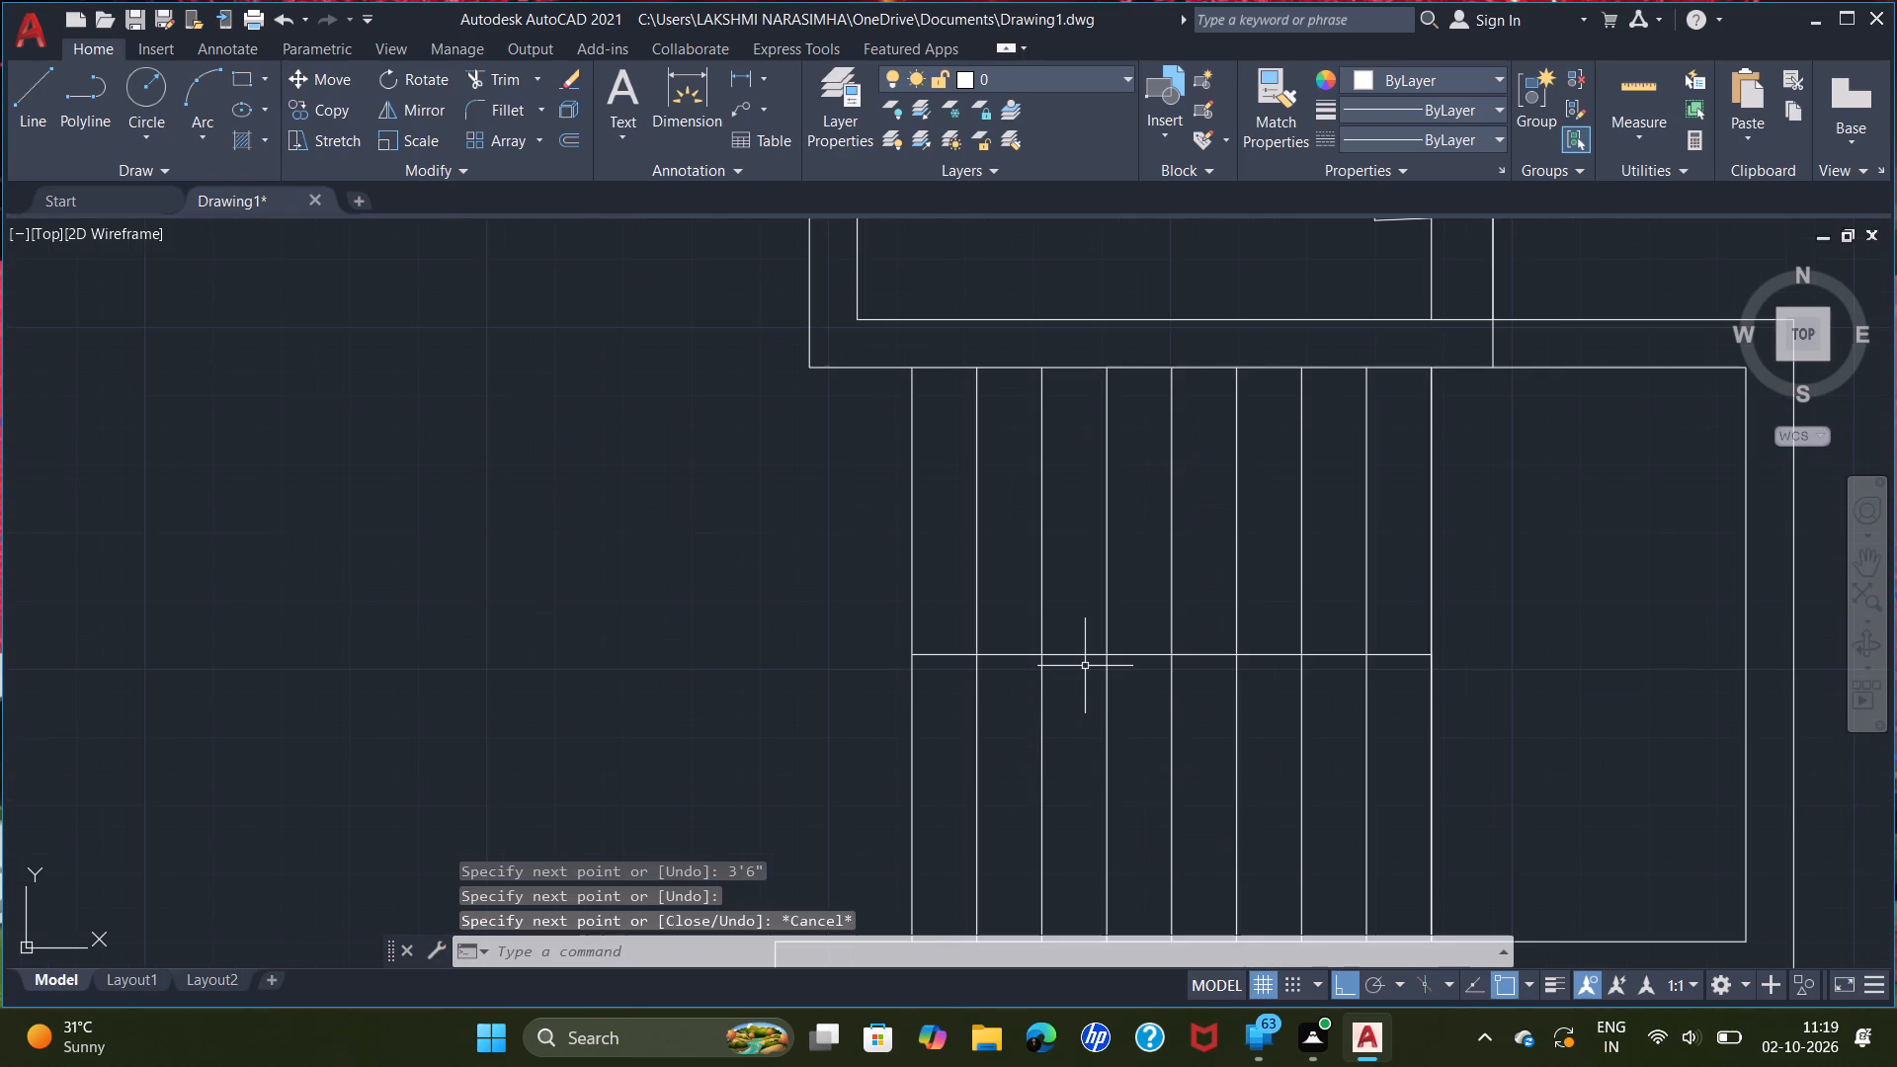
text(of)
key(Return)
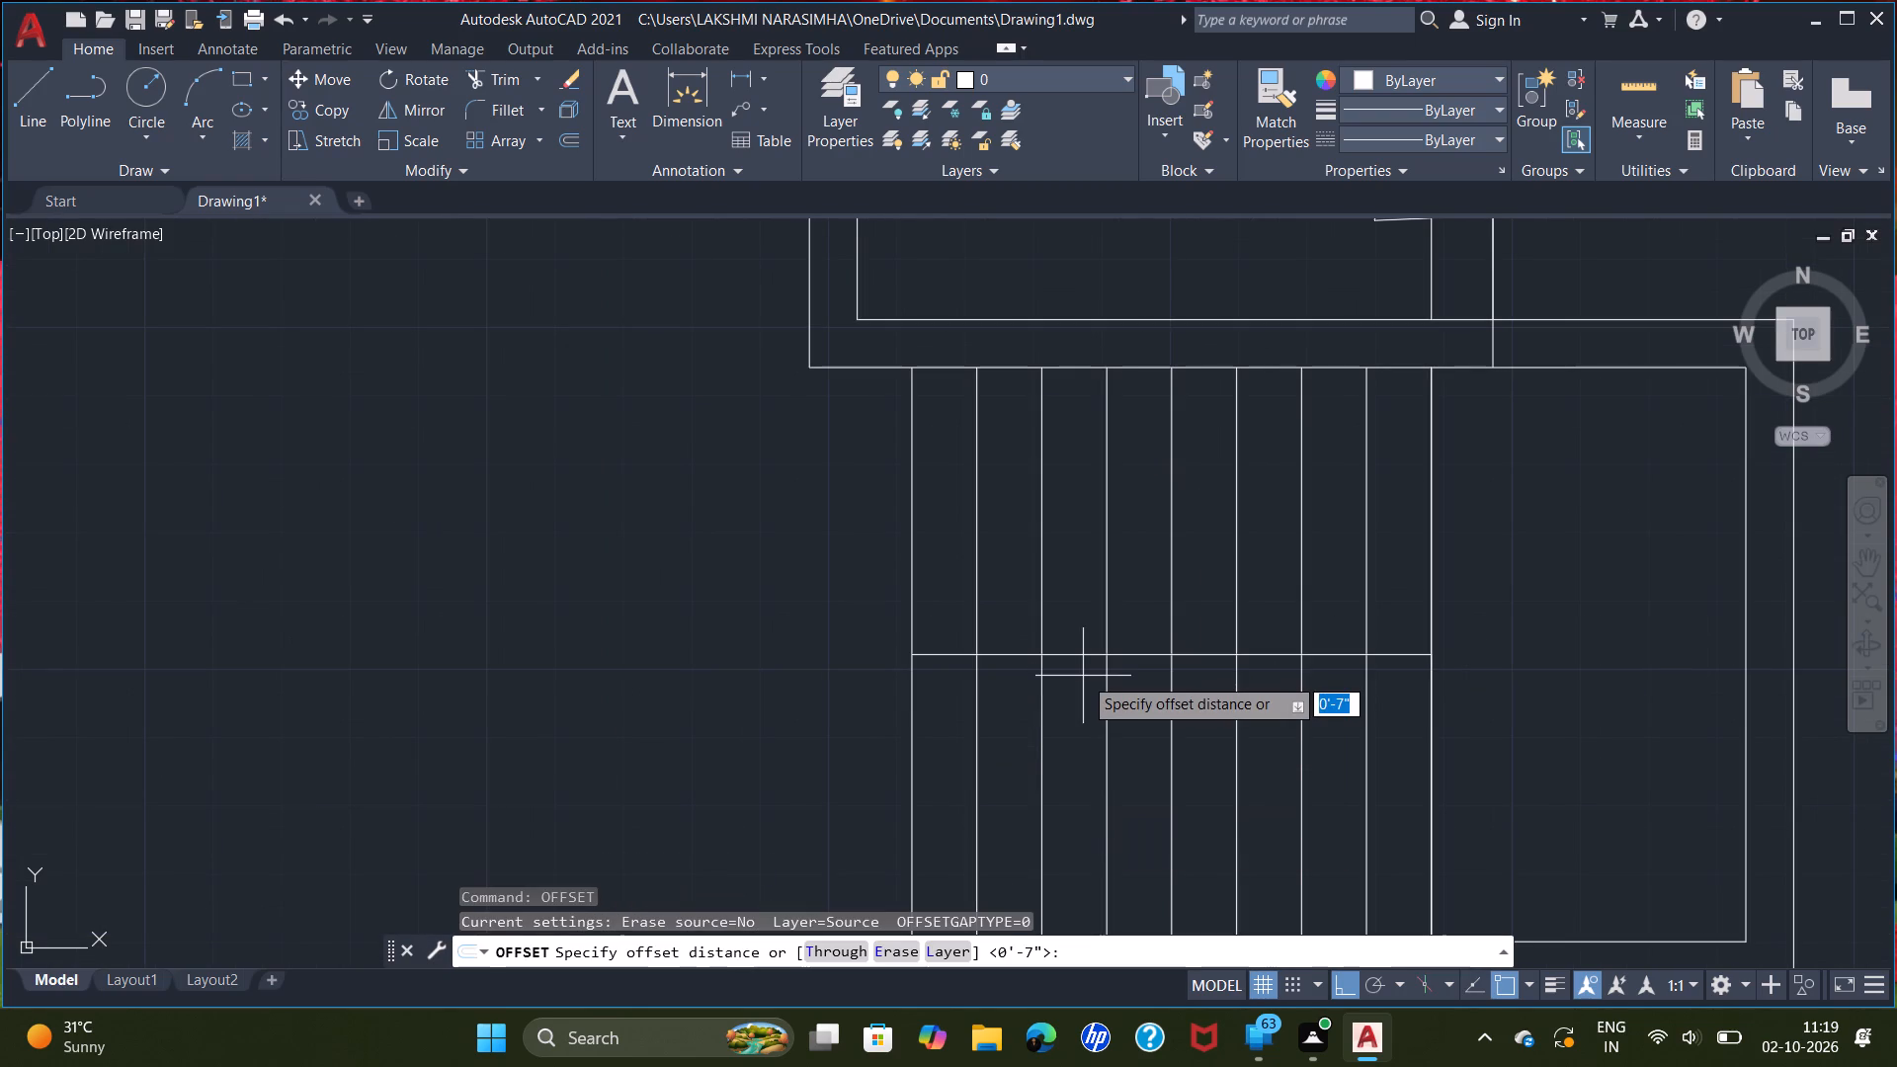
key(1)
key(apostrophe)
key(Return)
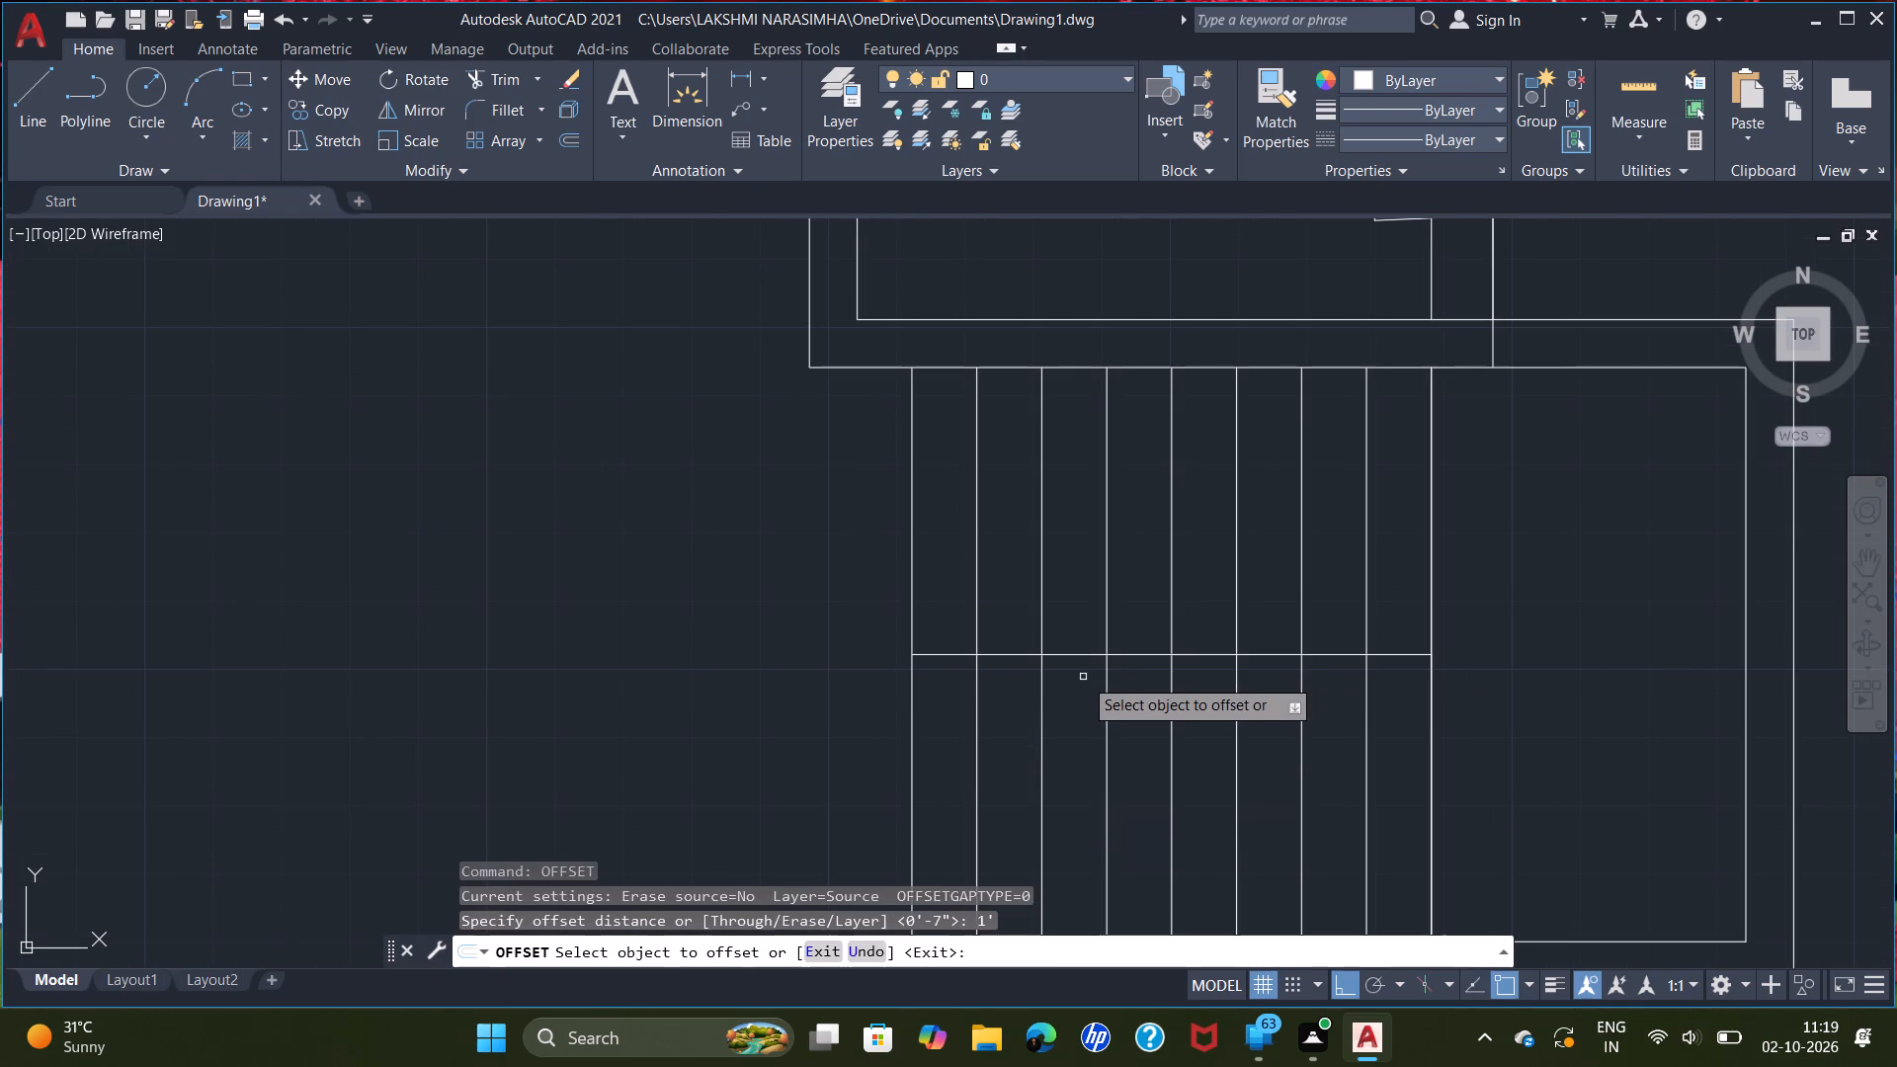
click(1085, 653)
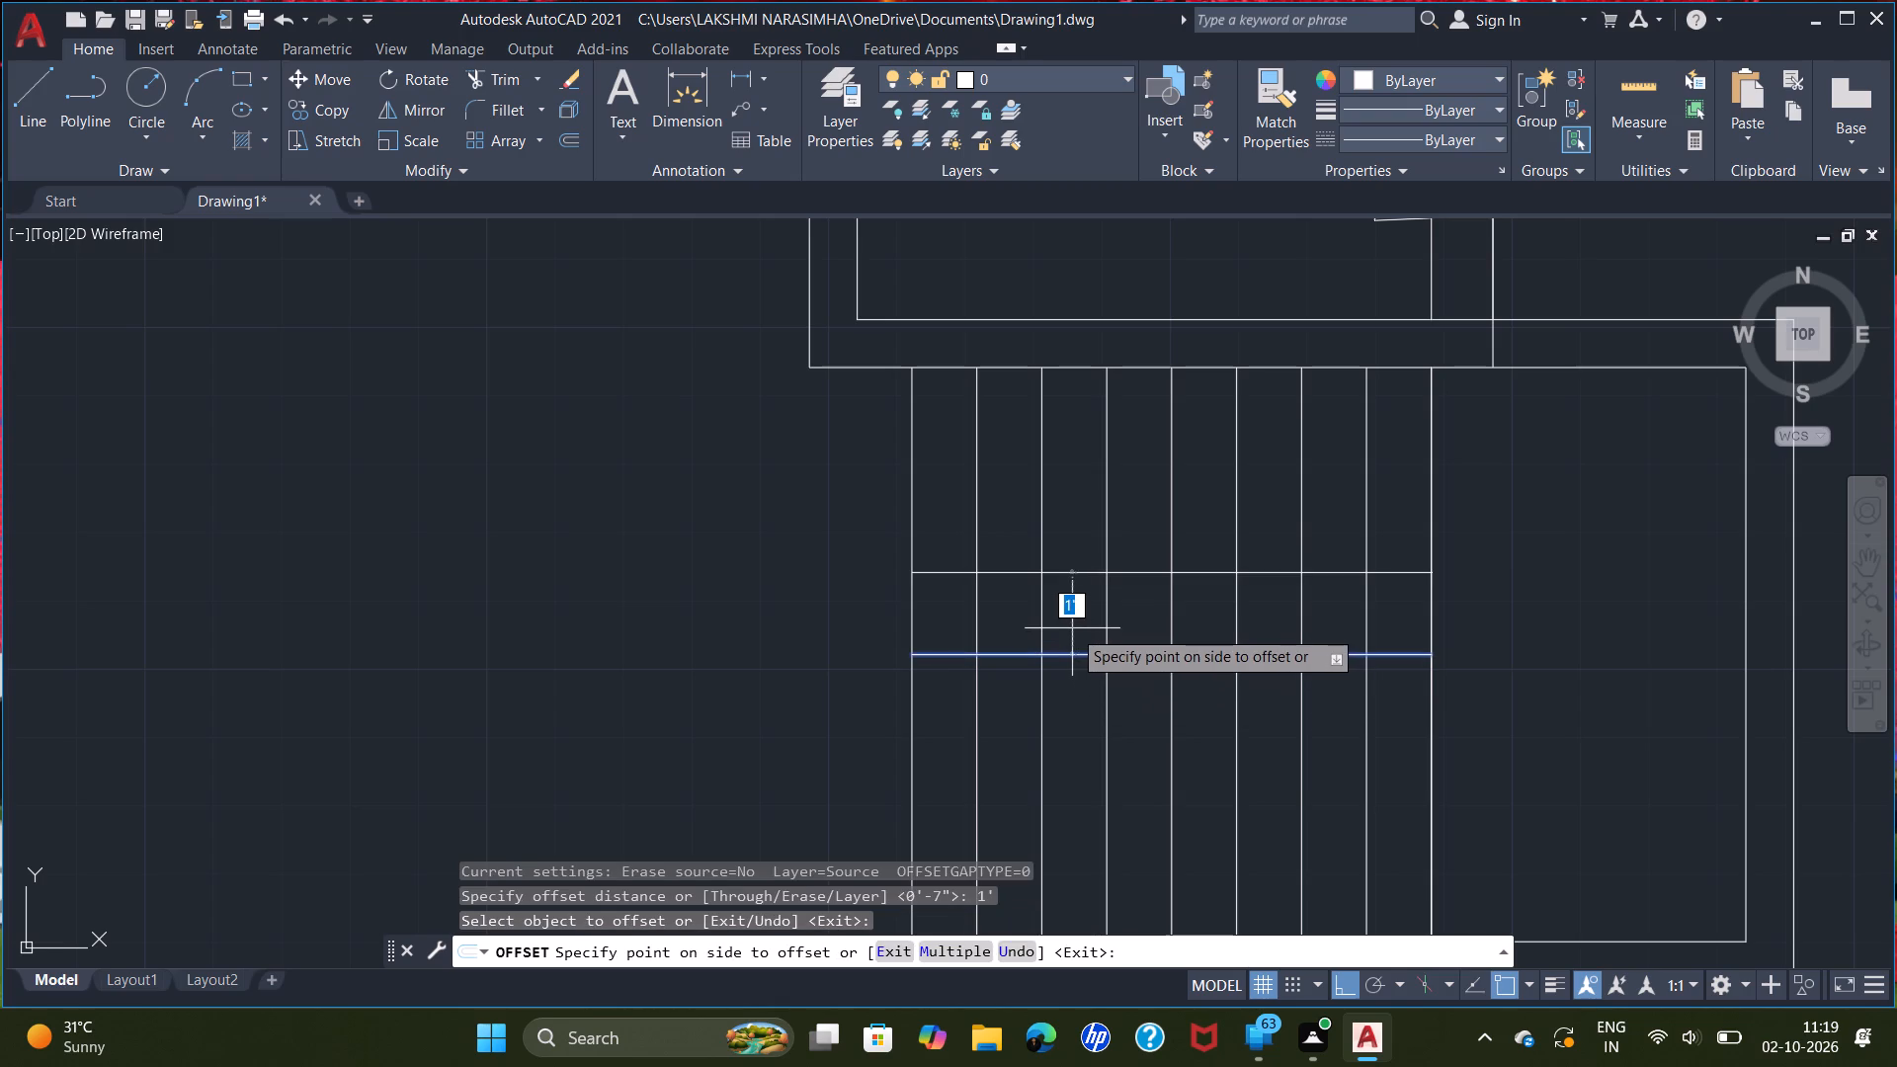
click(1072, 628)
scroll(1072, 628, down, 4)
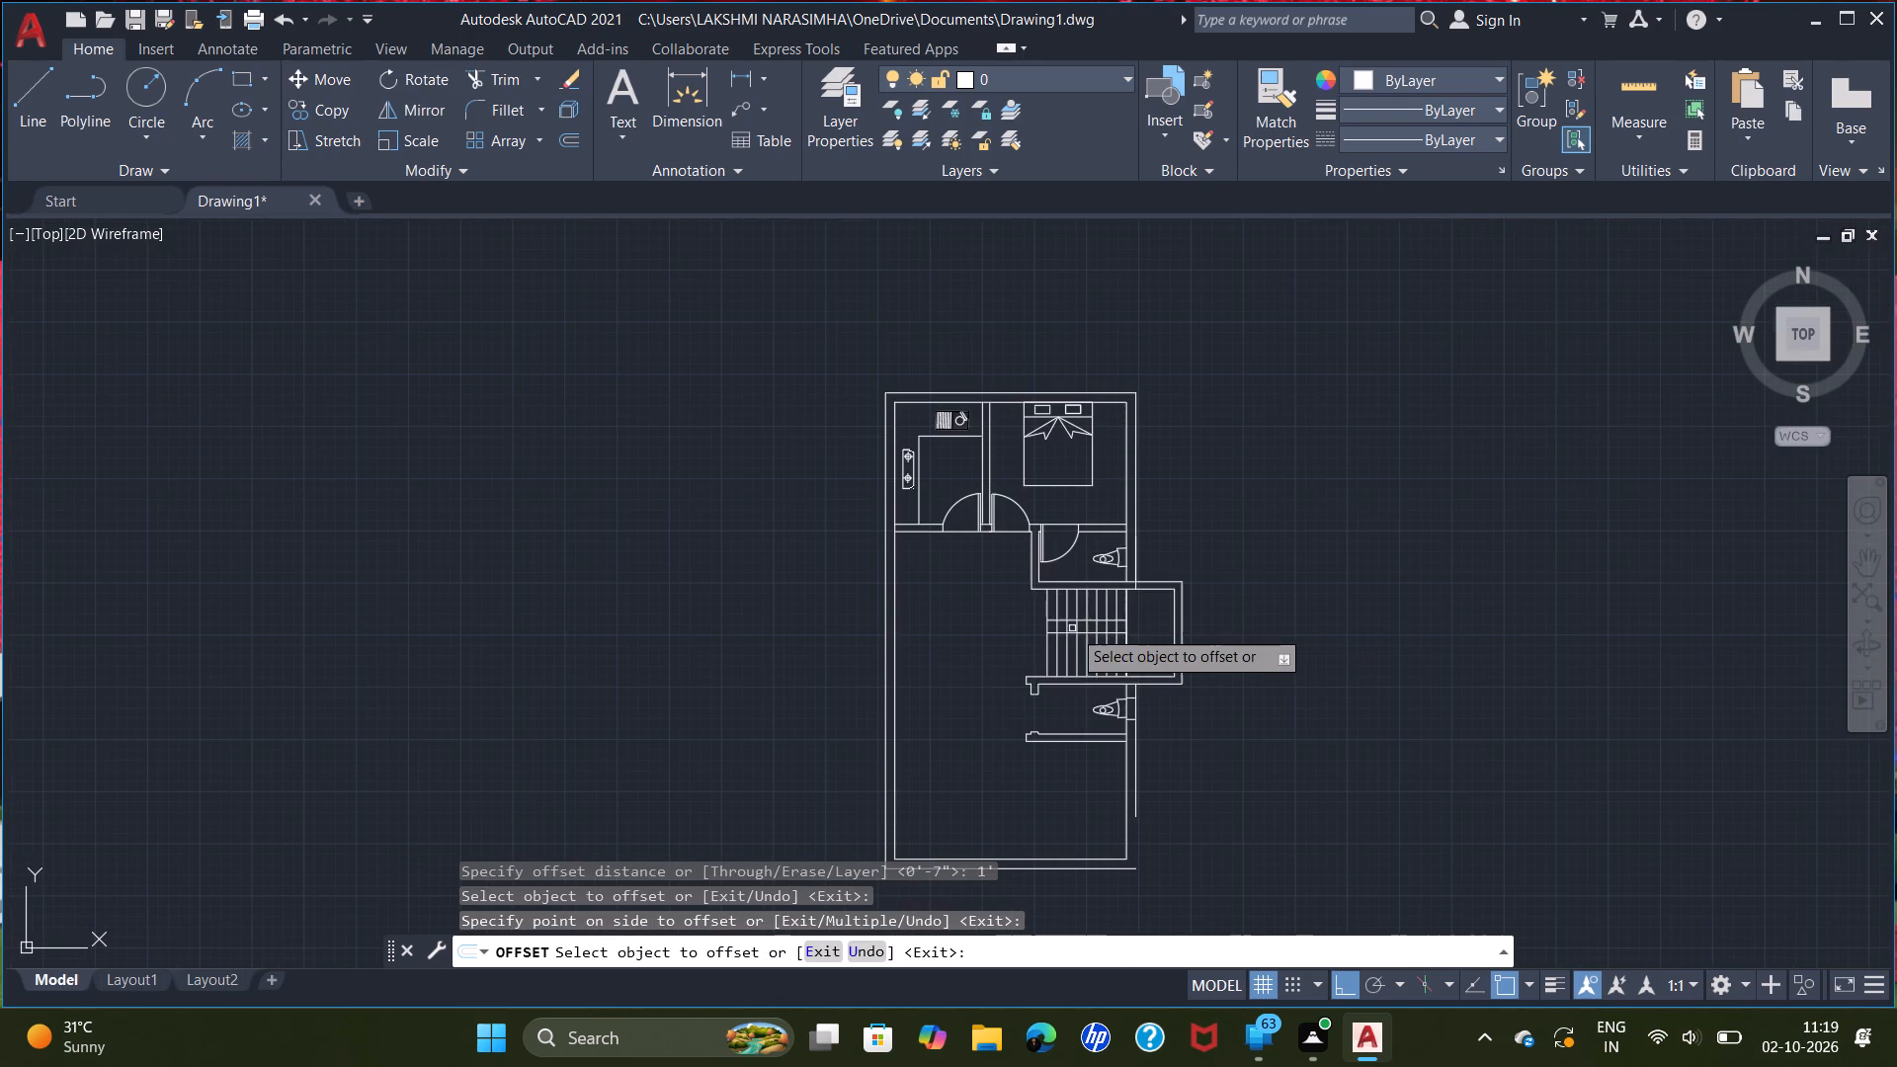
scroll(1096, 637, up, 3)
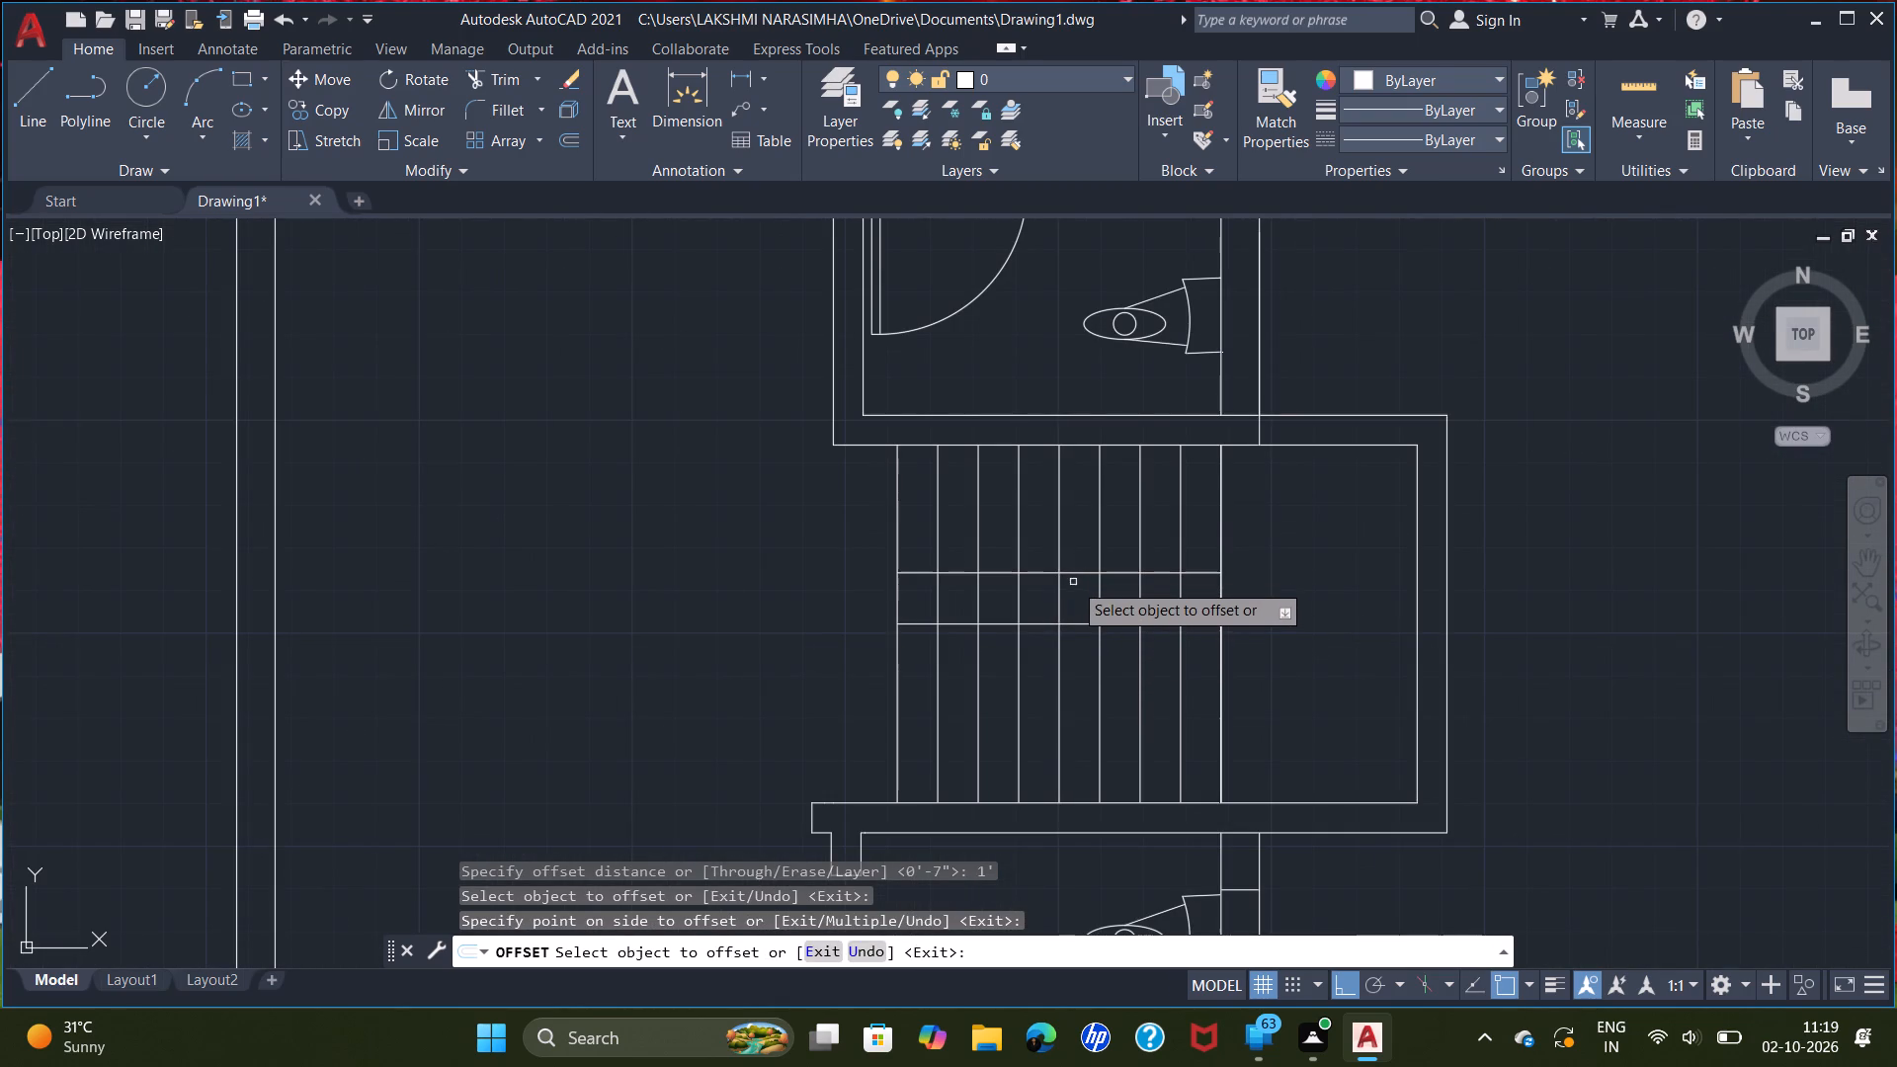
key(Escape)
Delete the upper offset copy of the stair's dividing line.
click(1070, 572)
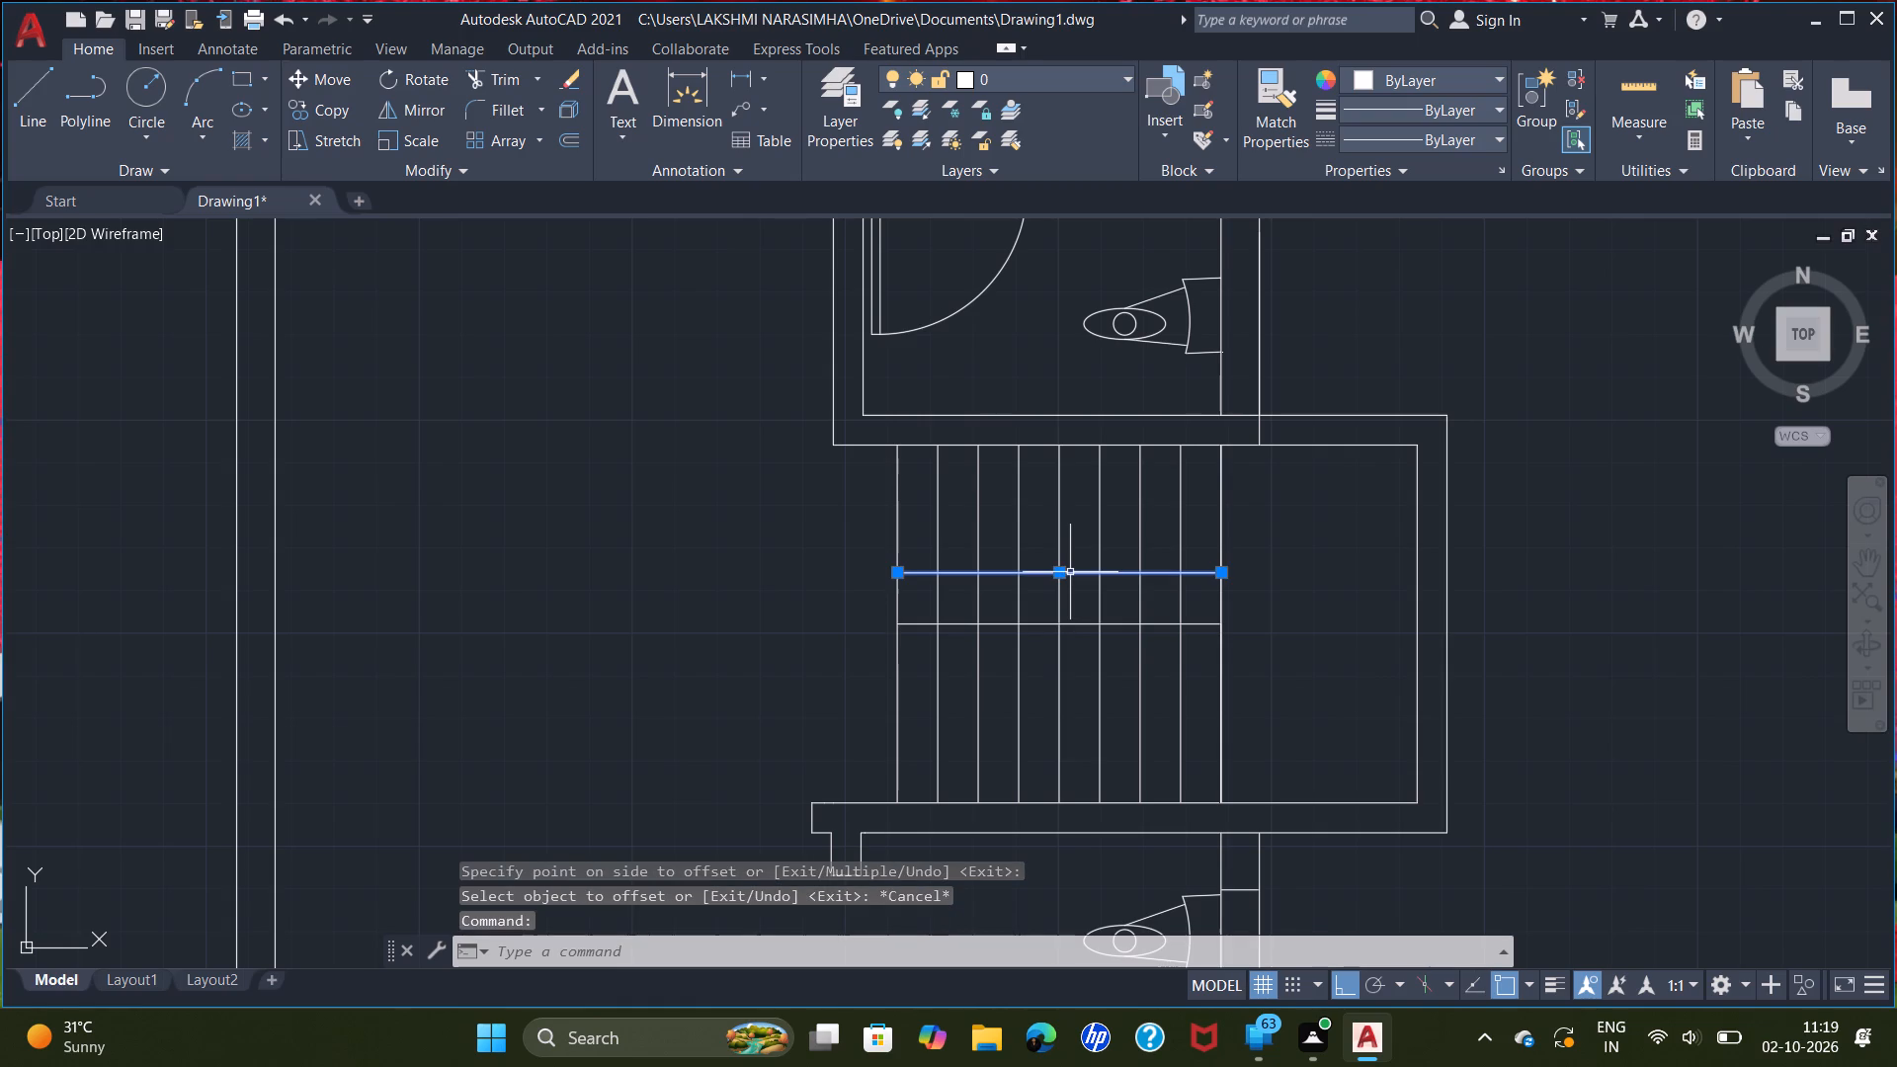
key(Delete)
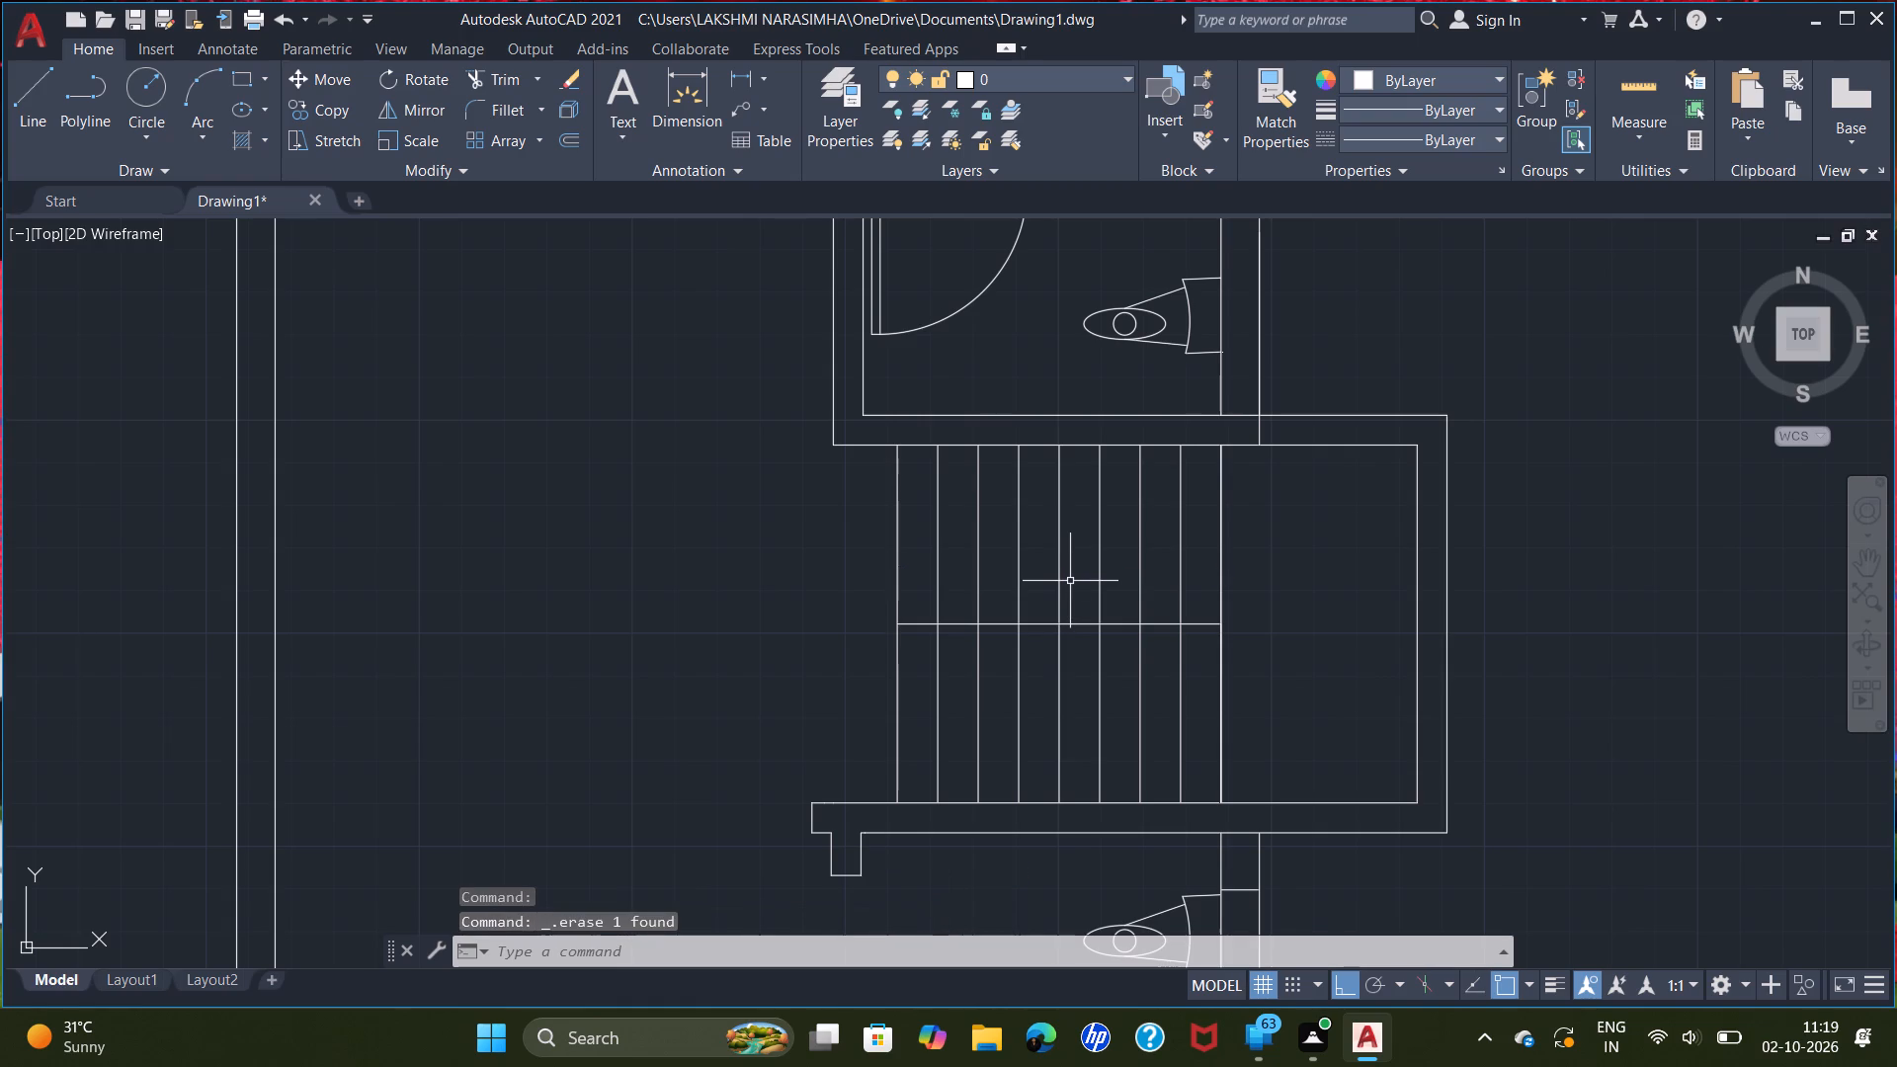
Offset the stair's horizontal dividing line 1" to both sides, above and below.
key(o)
key(f)
key(Return)
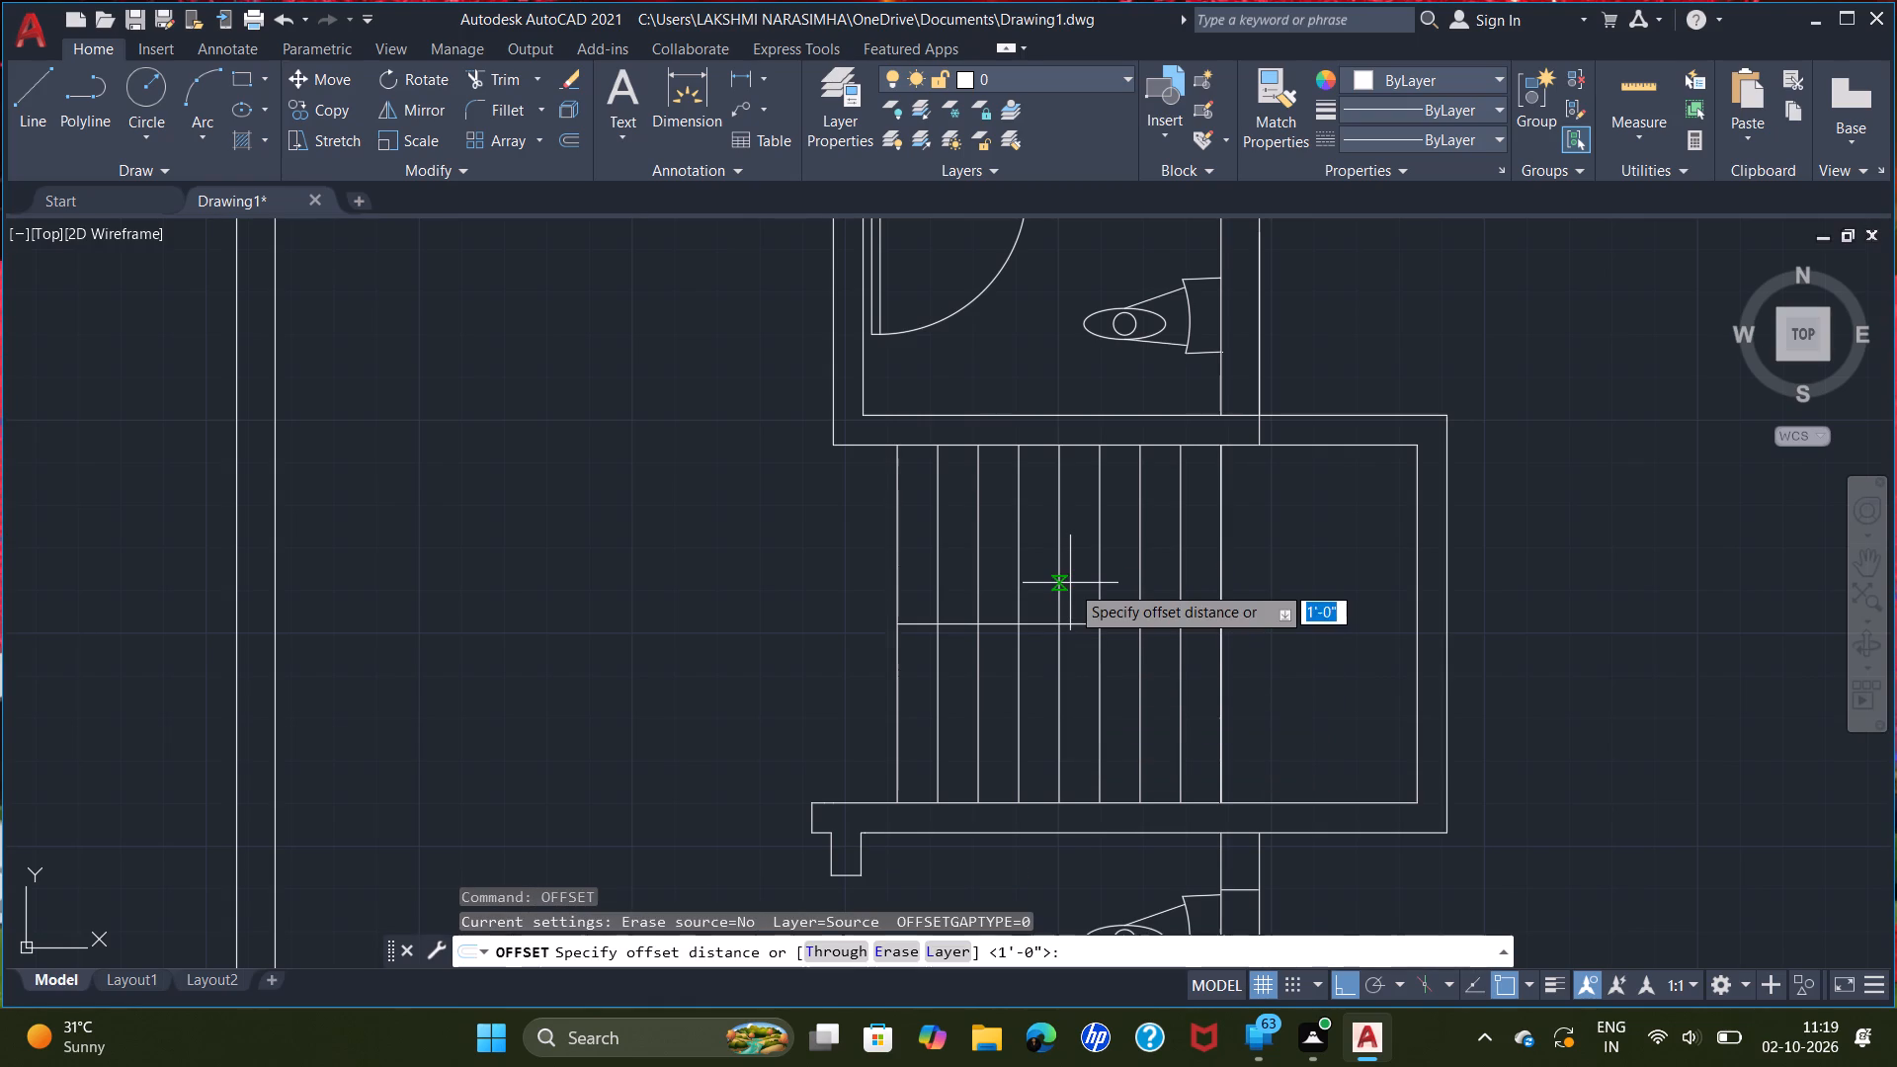
key(1)
key(shift+quotedbl)
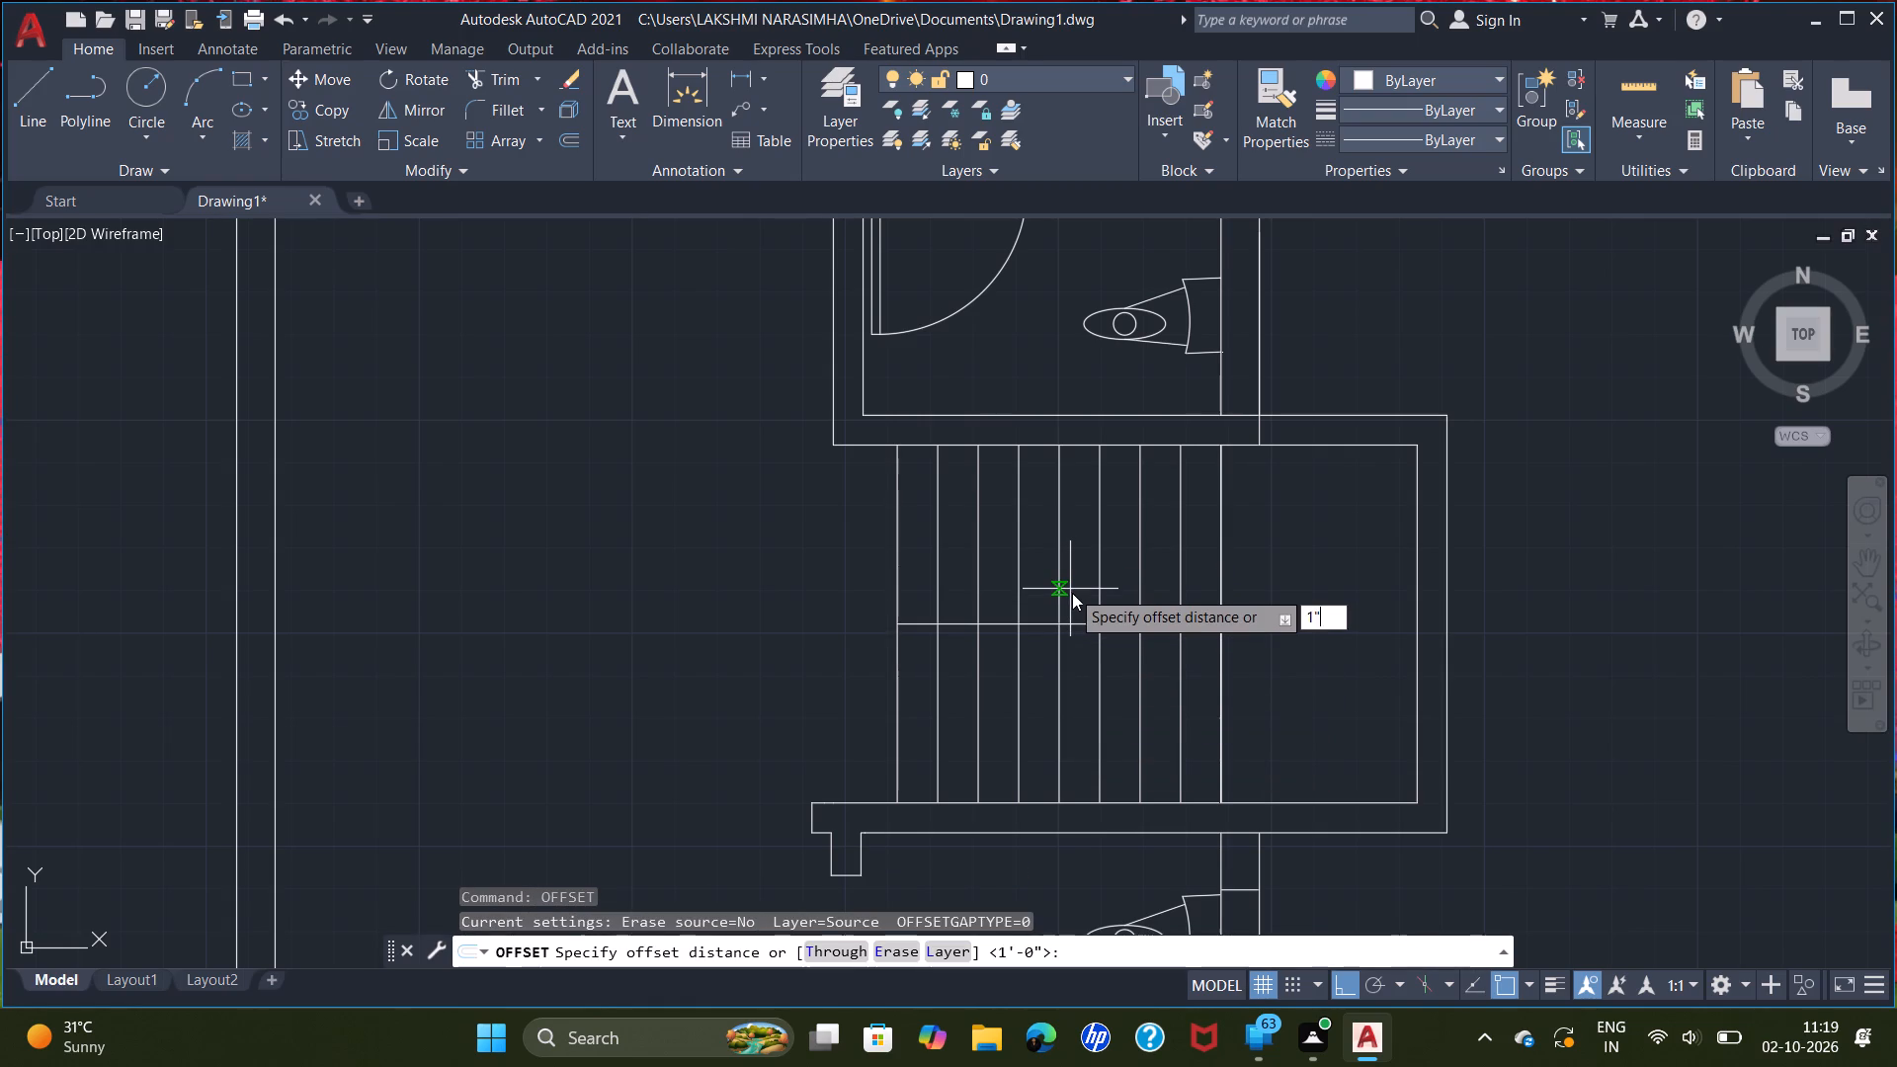
key(Return)
triple_click(1080, 622)
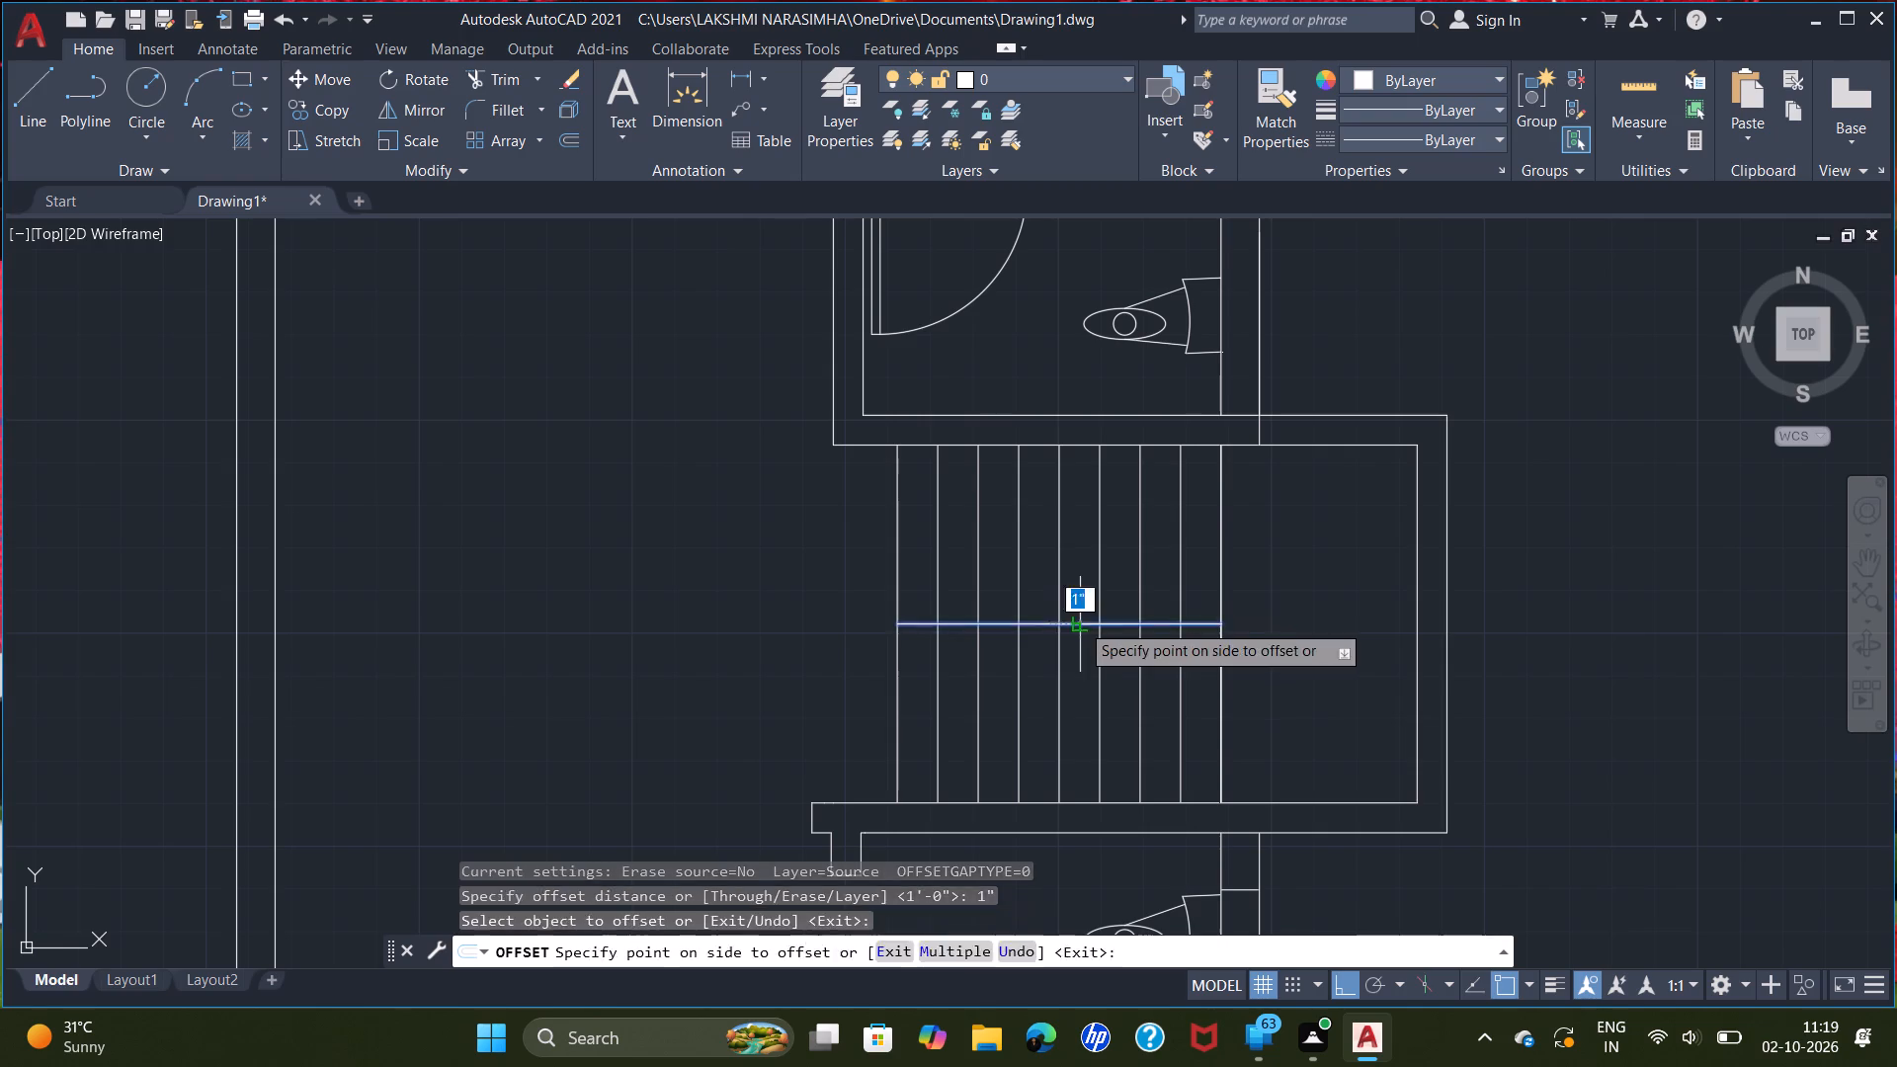
click(1080, 615)
scroll(1081, 637, up, 3)
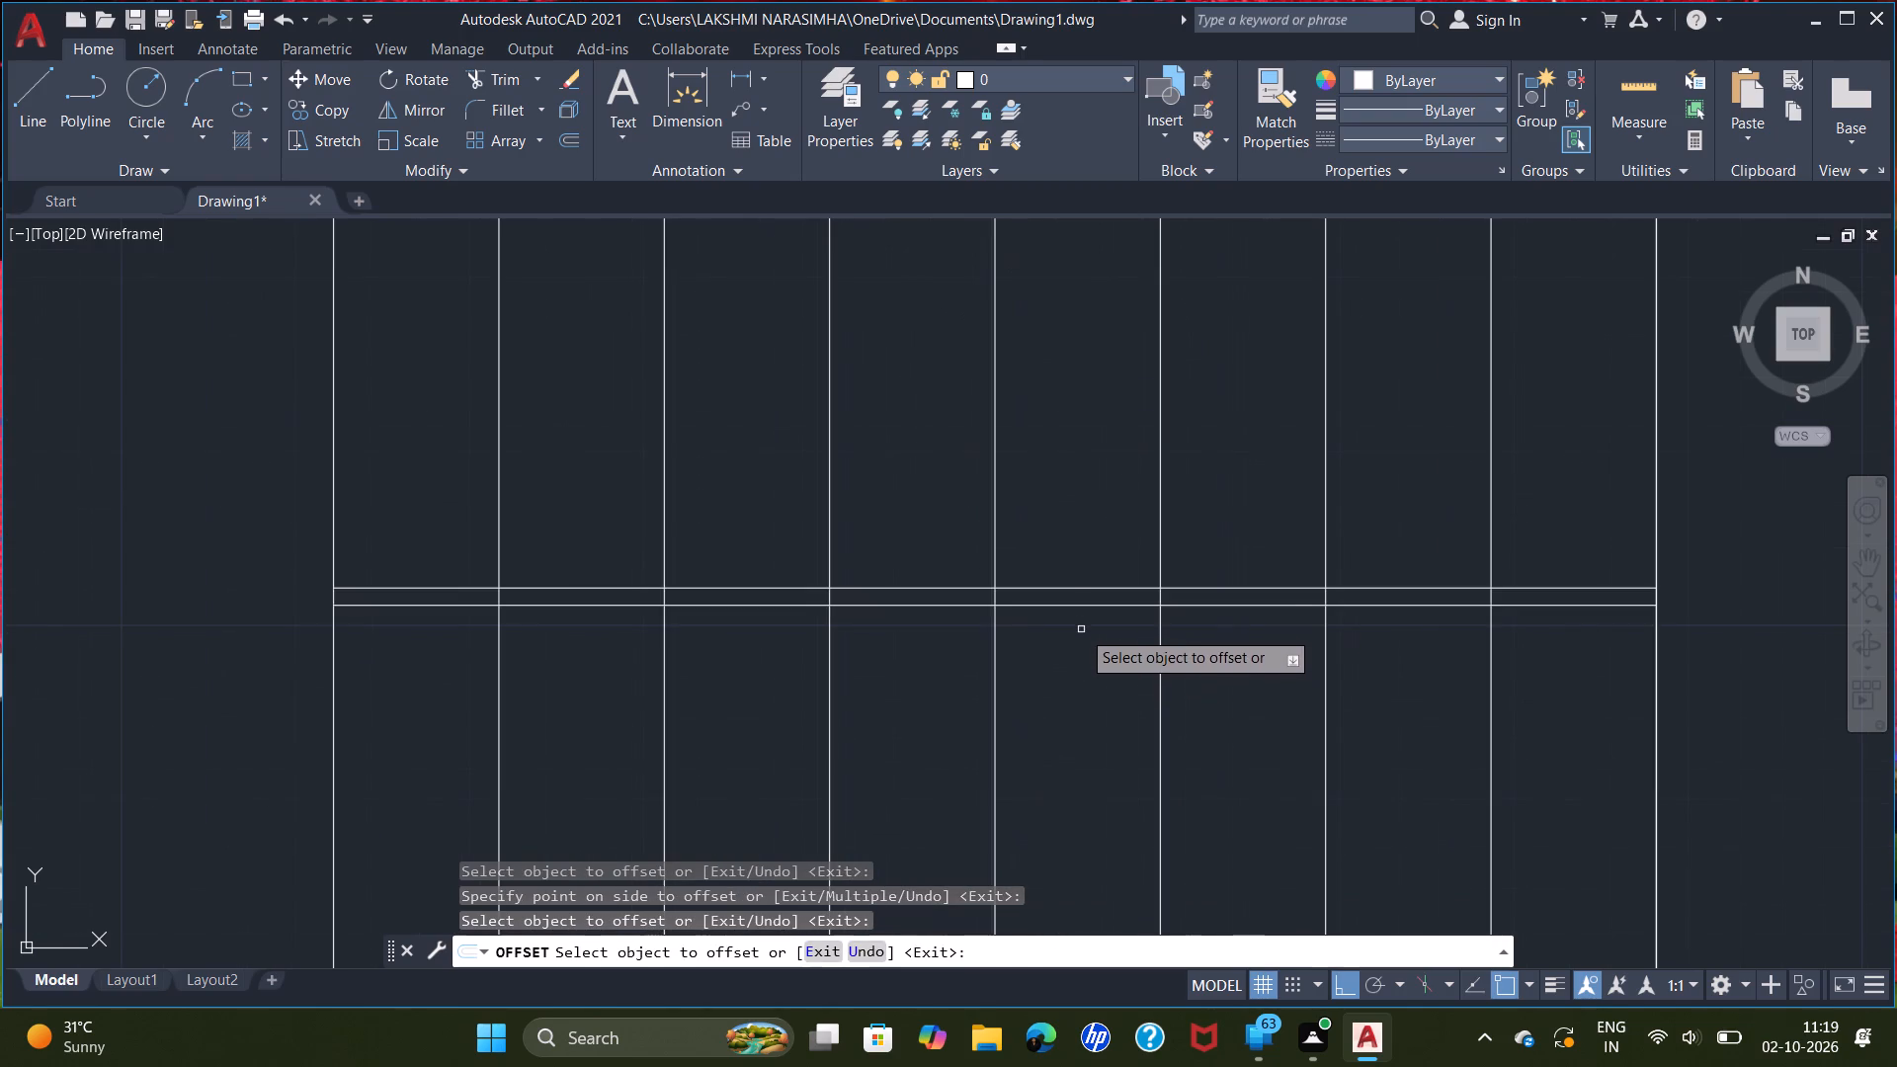
click(1076, 602)
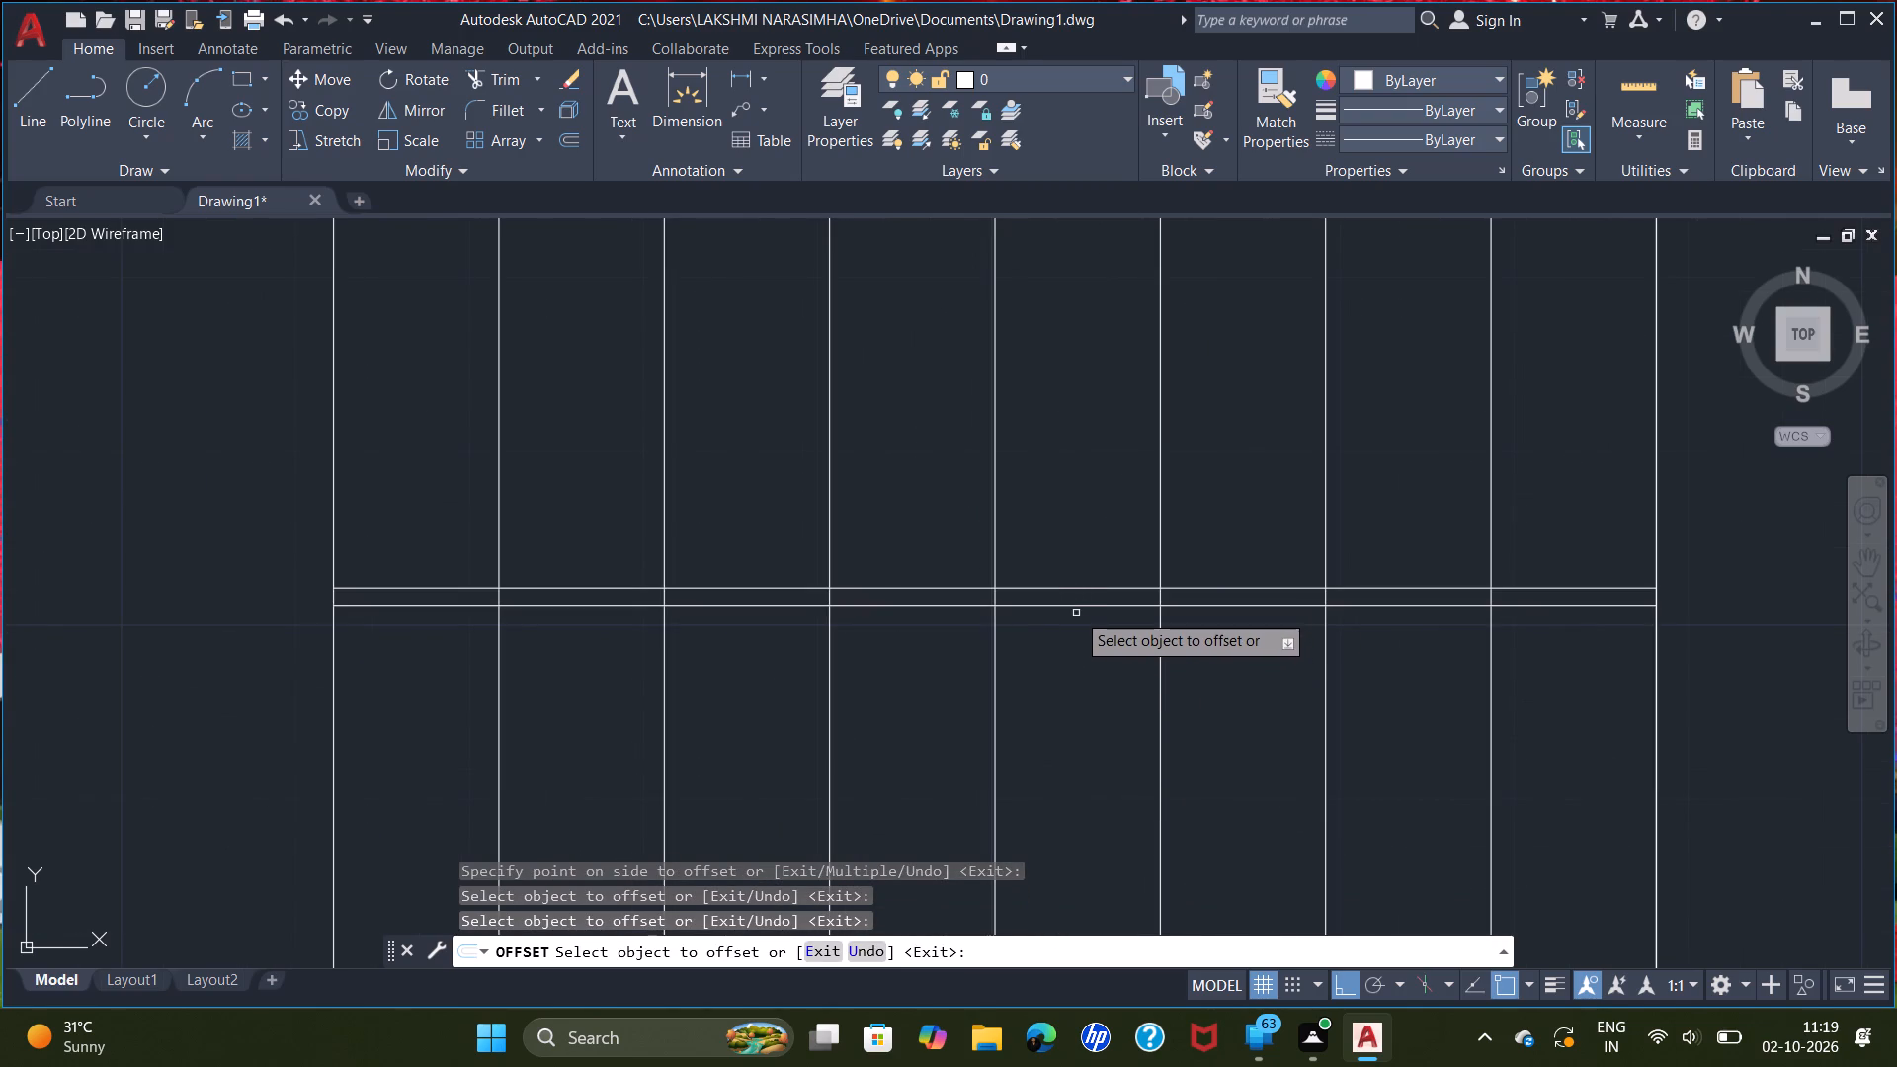
click(1073, 603)
double_click(1077, 640)
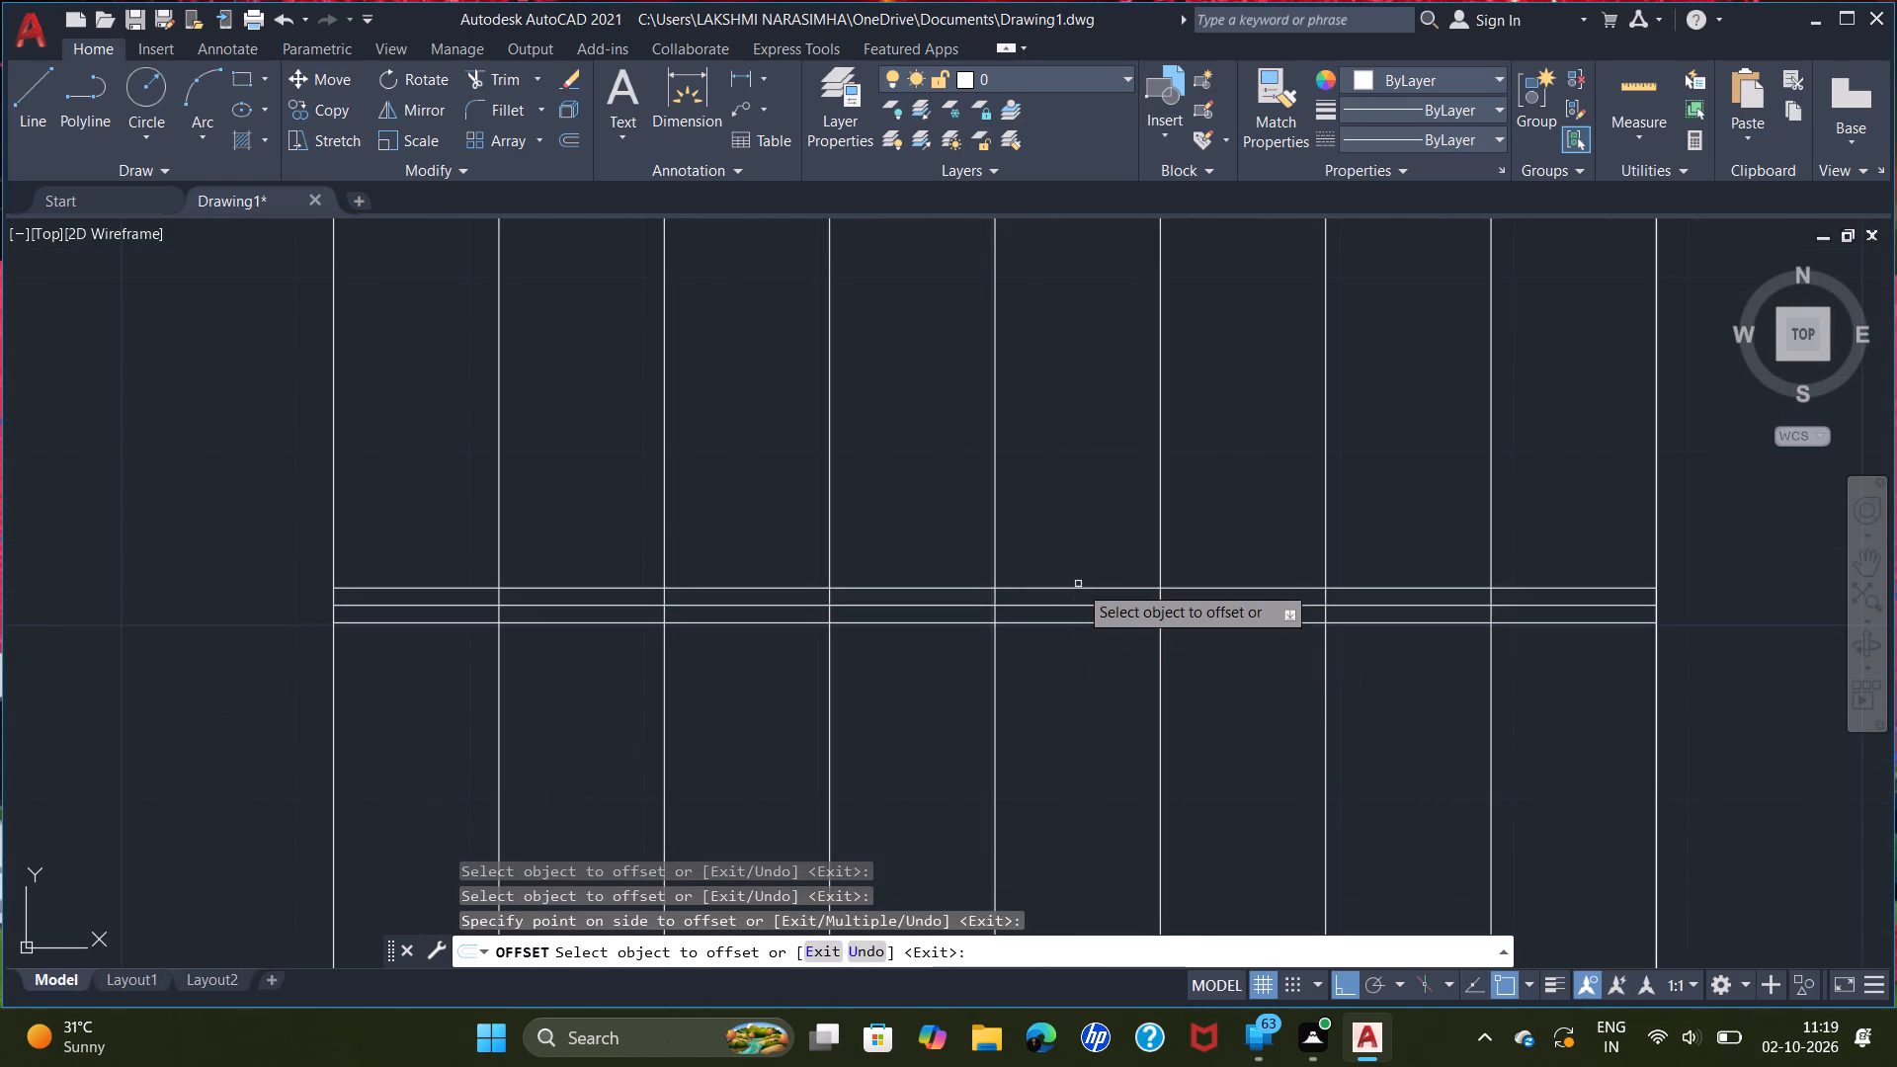
key(Escape)
Delete the original middle line between the two offset dividing lines.
right_click(1074, 610)
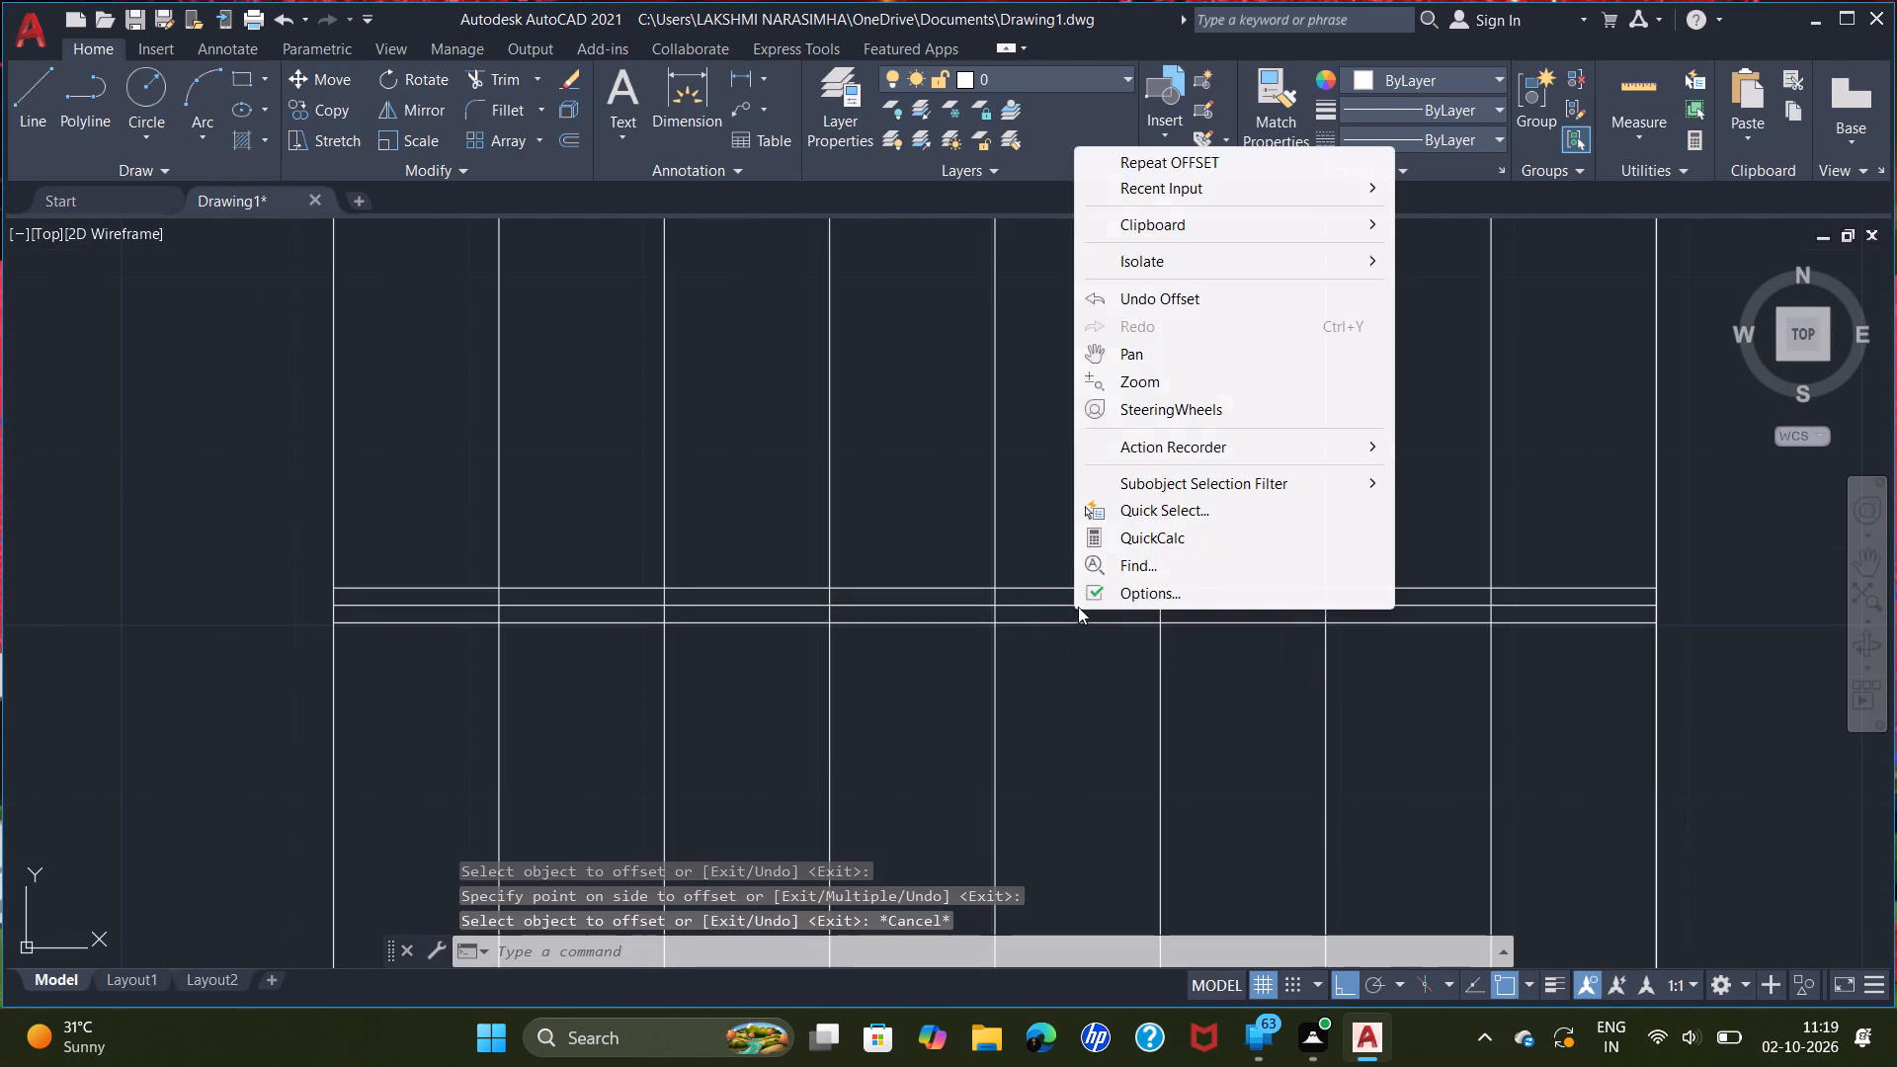
key(Escape)
click(1078, 603)
key(Delete)
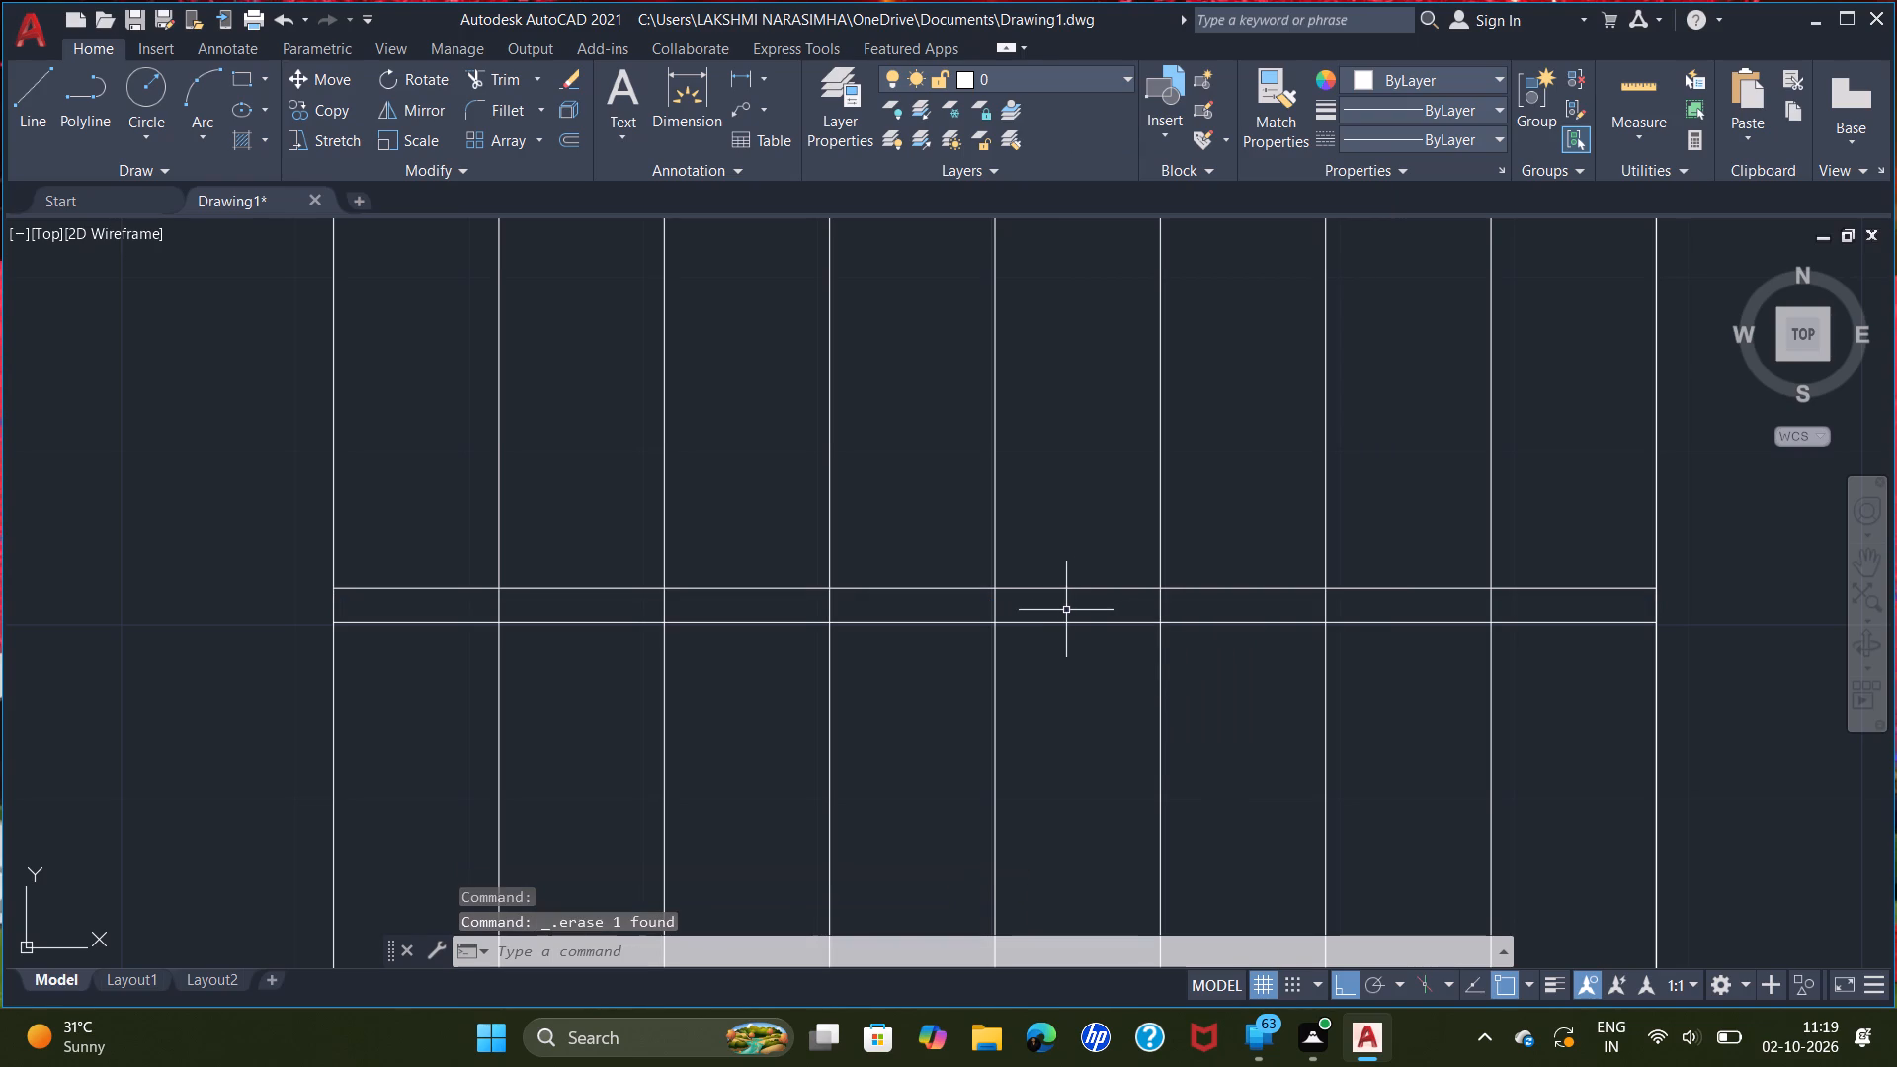
Trim the inner tread line segments lying between the two horizontal dividing lines along the stair.
scroll(1072, 606, down, 2)
scroll(1031, 607, up, 4)
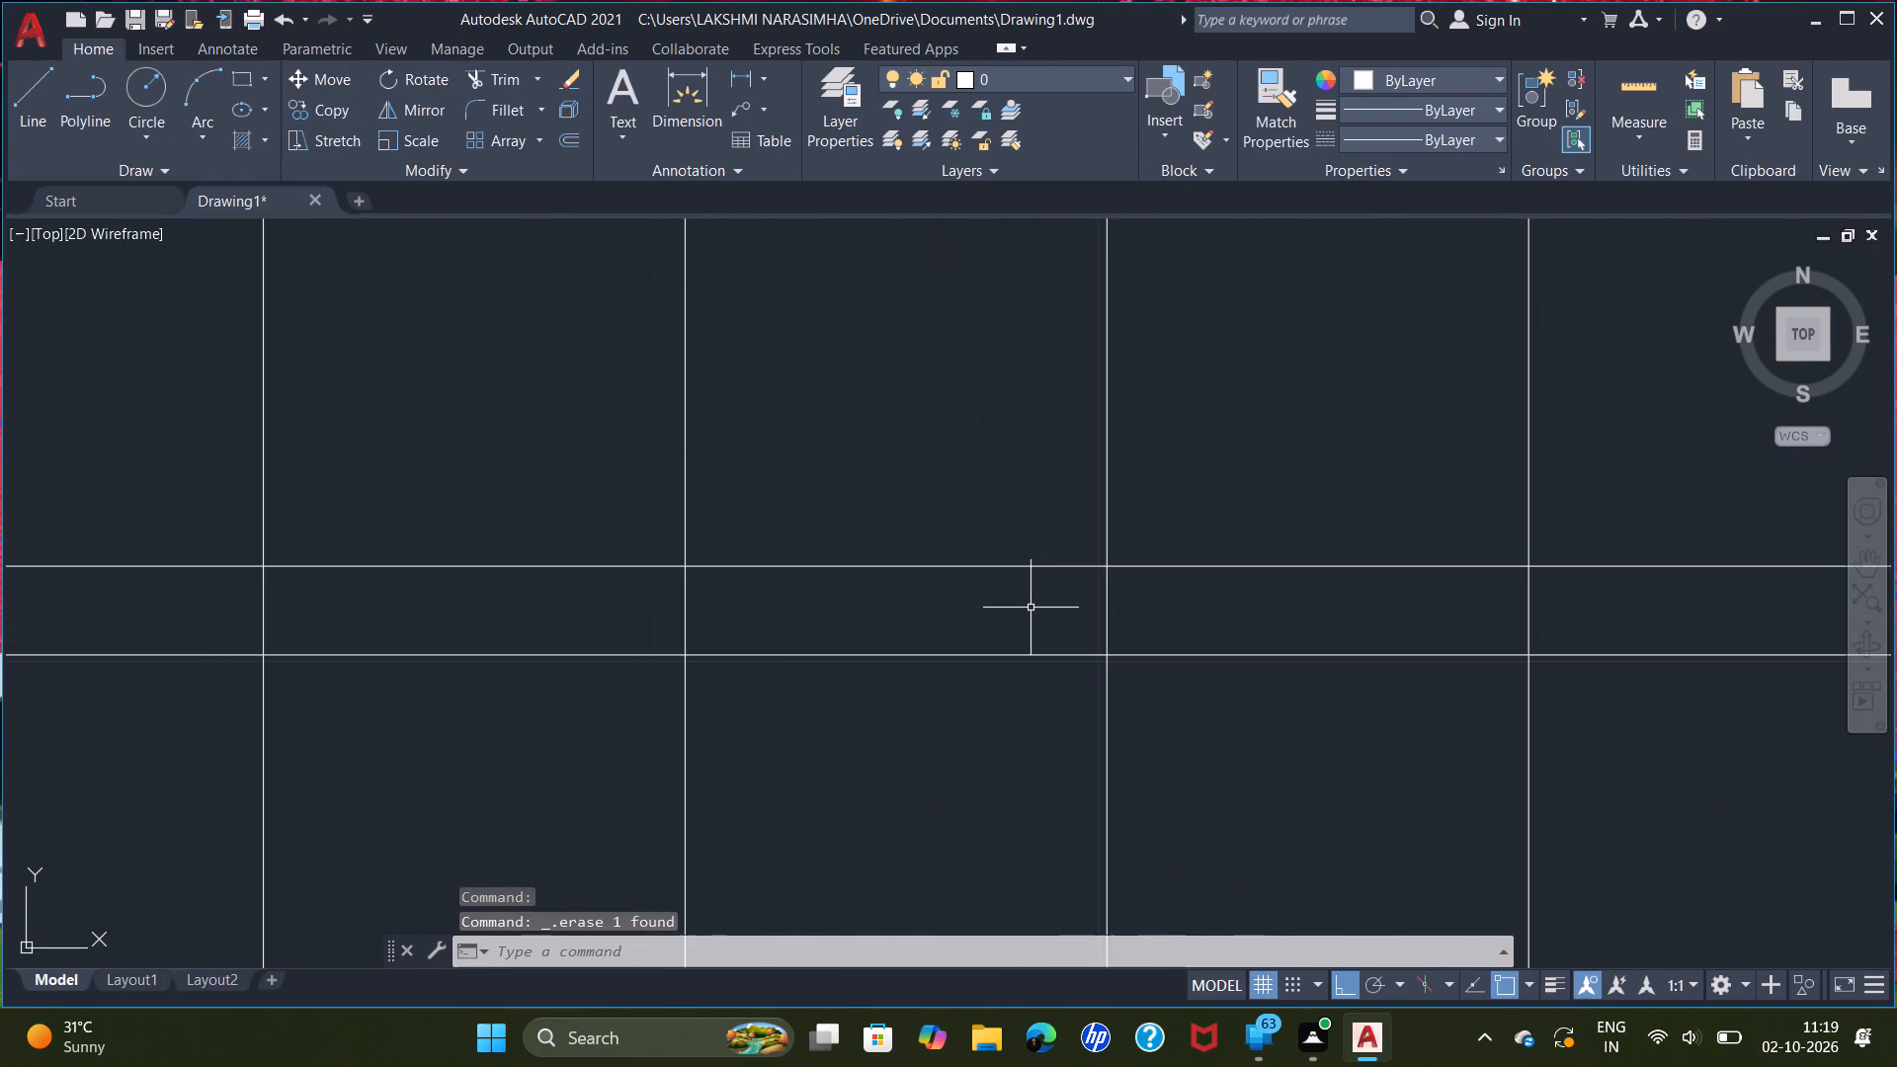
scroll(1031, 608, down, 2)
text(tri)
key(Return)
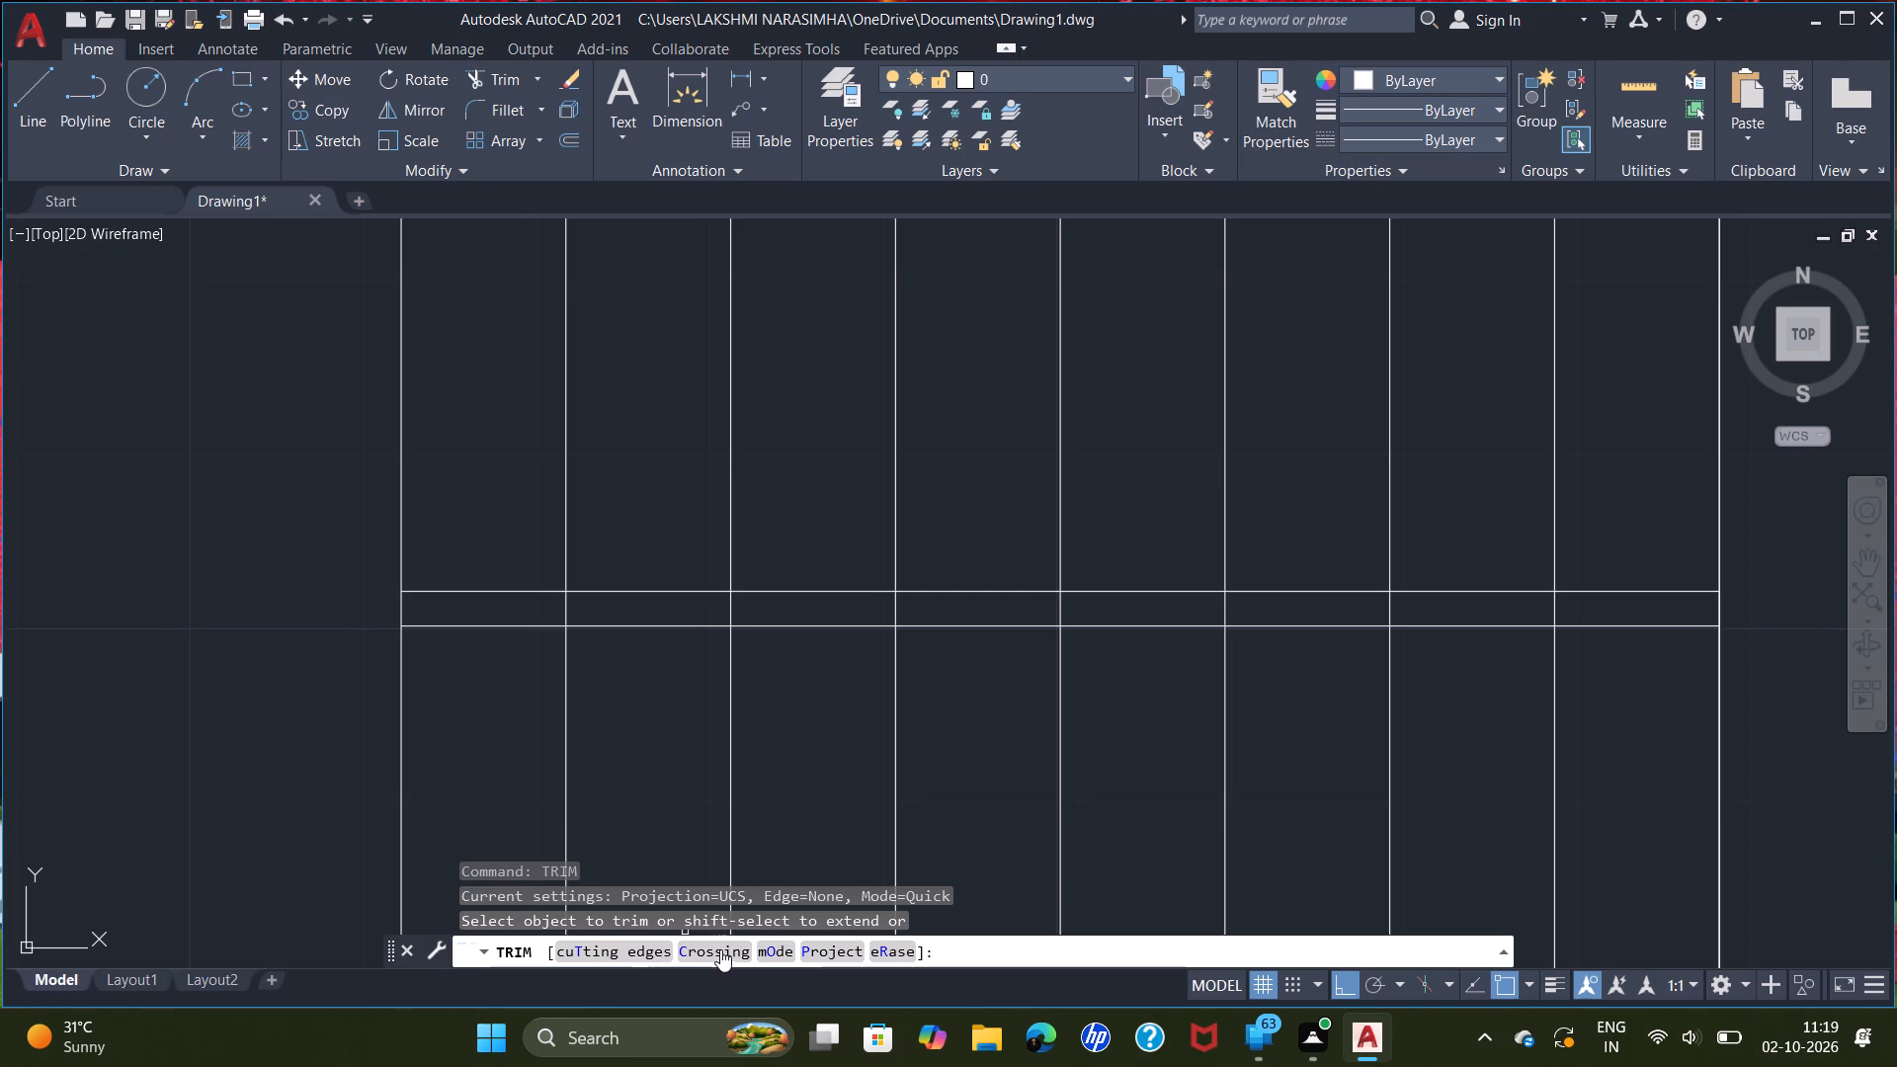
click(715, 945)
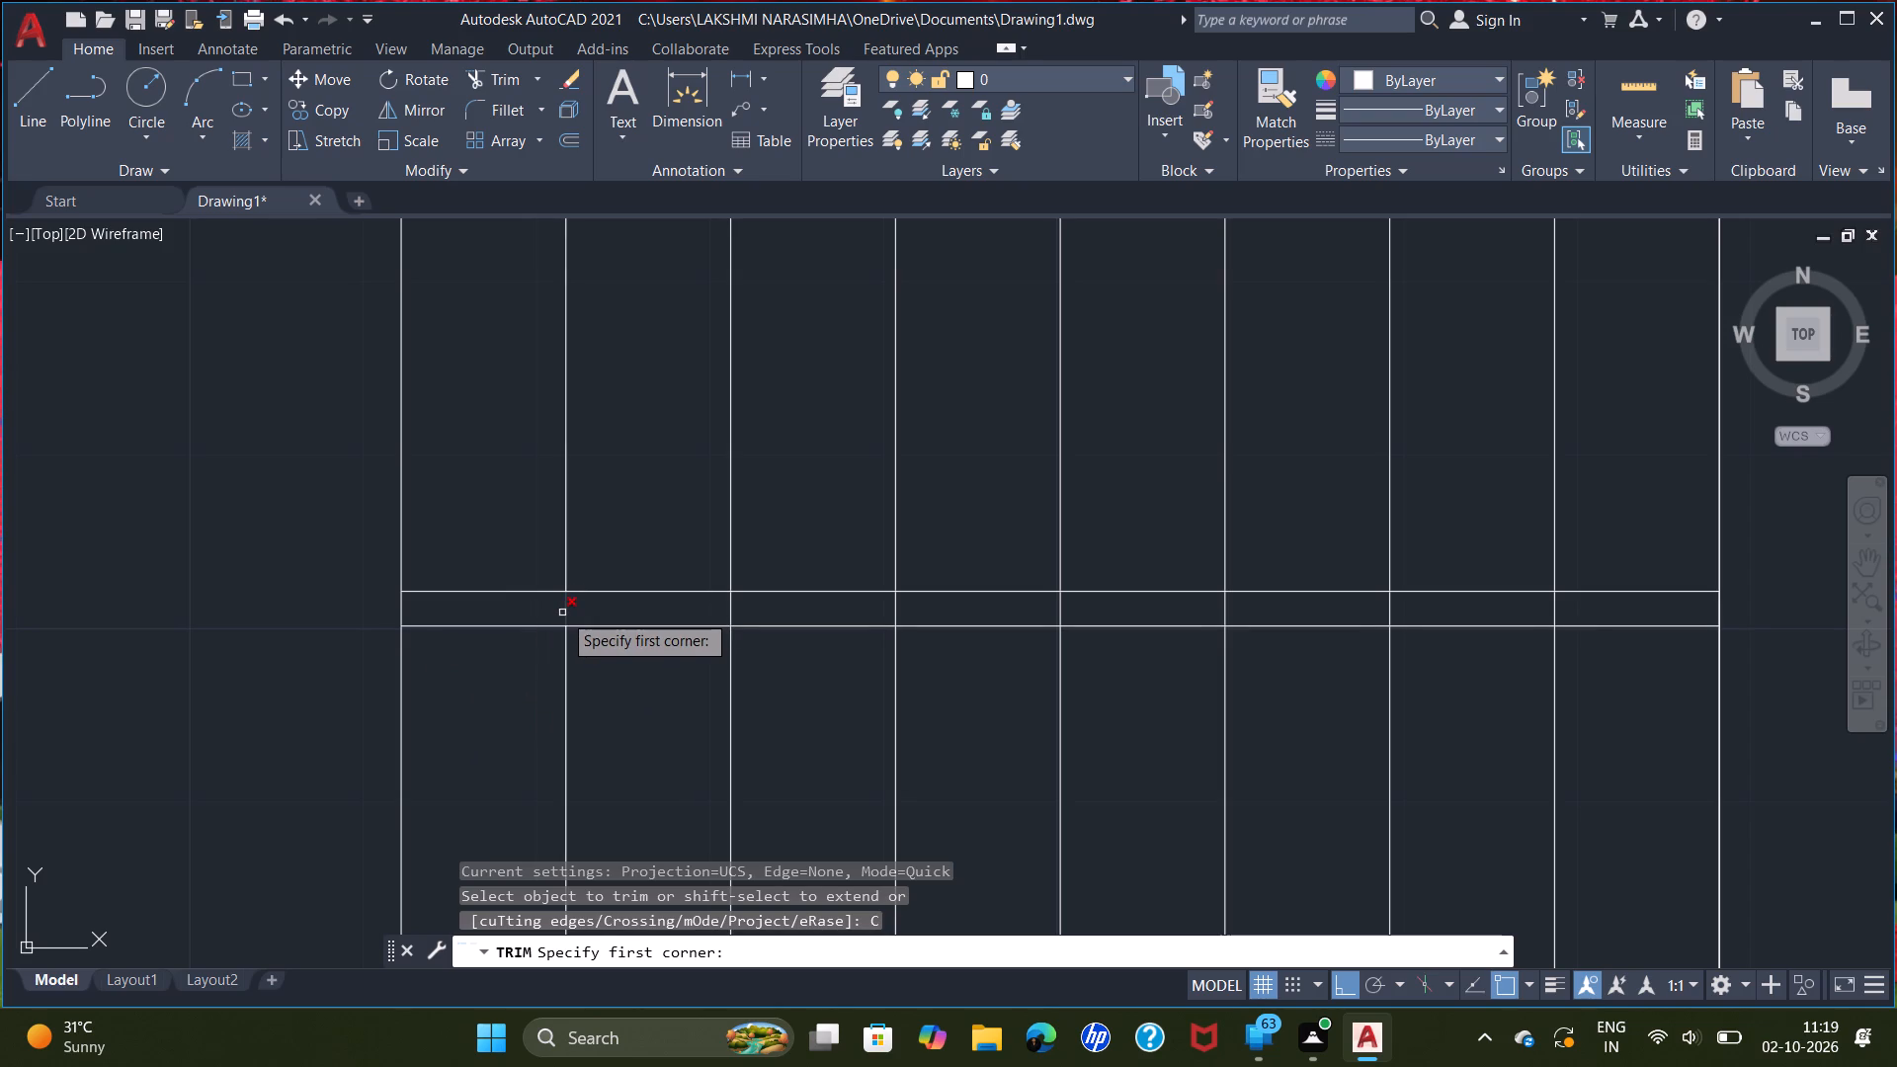
drag(562, 610, 685, 606)
drag(692, 605, 746, 604)
drag(748, 604, 787, 603)
drag(790, 603, 855, 602)
drag(860, 602, 870, 602)
click(871, 602)
click(898, 602)
drag(910, 602, 919, 603)
click(922, 603)
drag(941, 603, 970, 603)
drag(975, 603, 986, 603)
drag(987, 603, 1001, 603)
click(1003, 603)
drag(1022, 603, 1042, 603)
drag(1056, 603, 1122, 602)
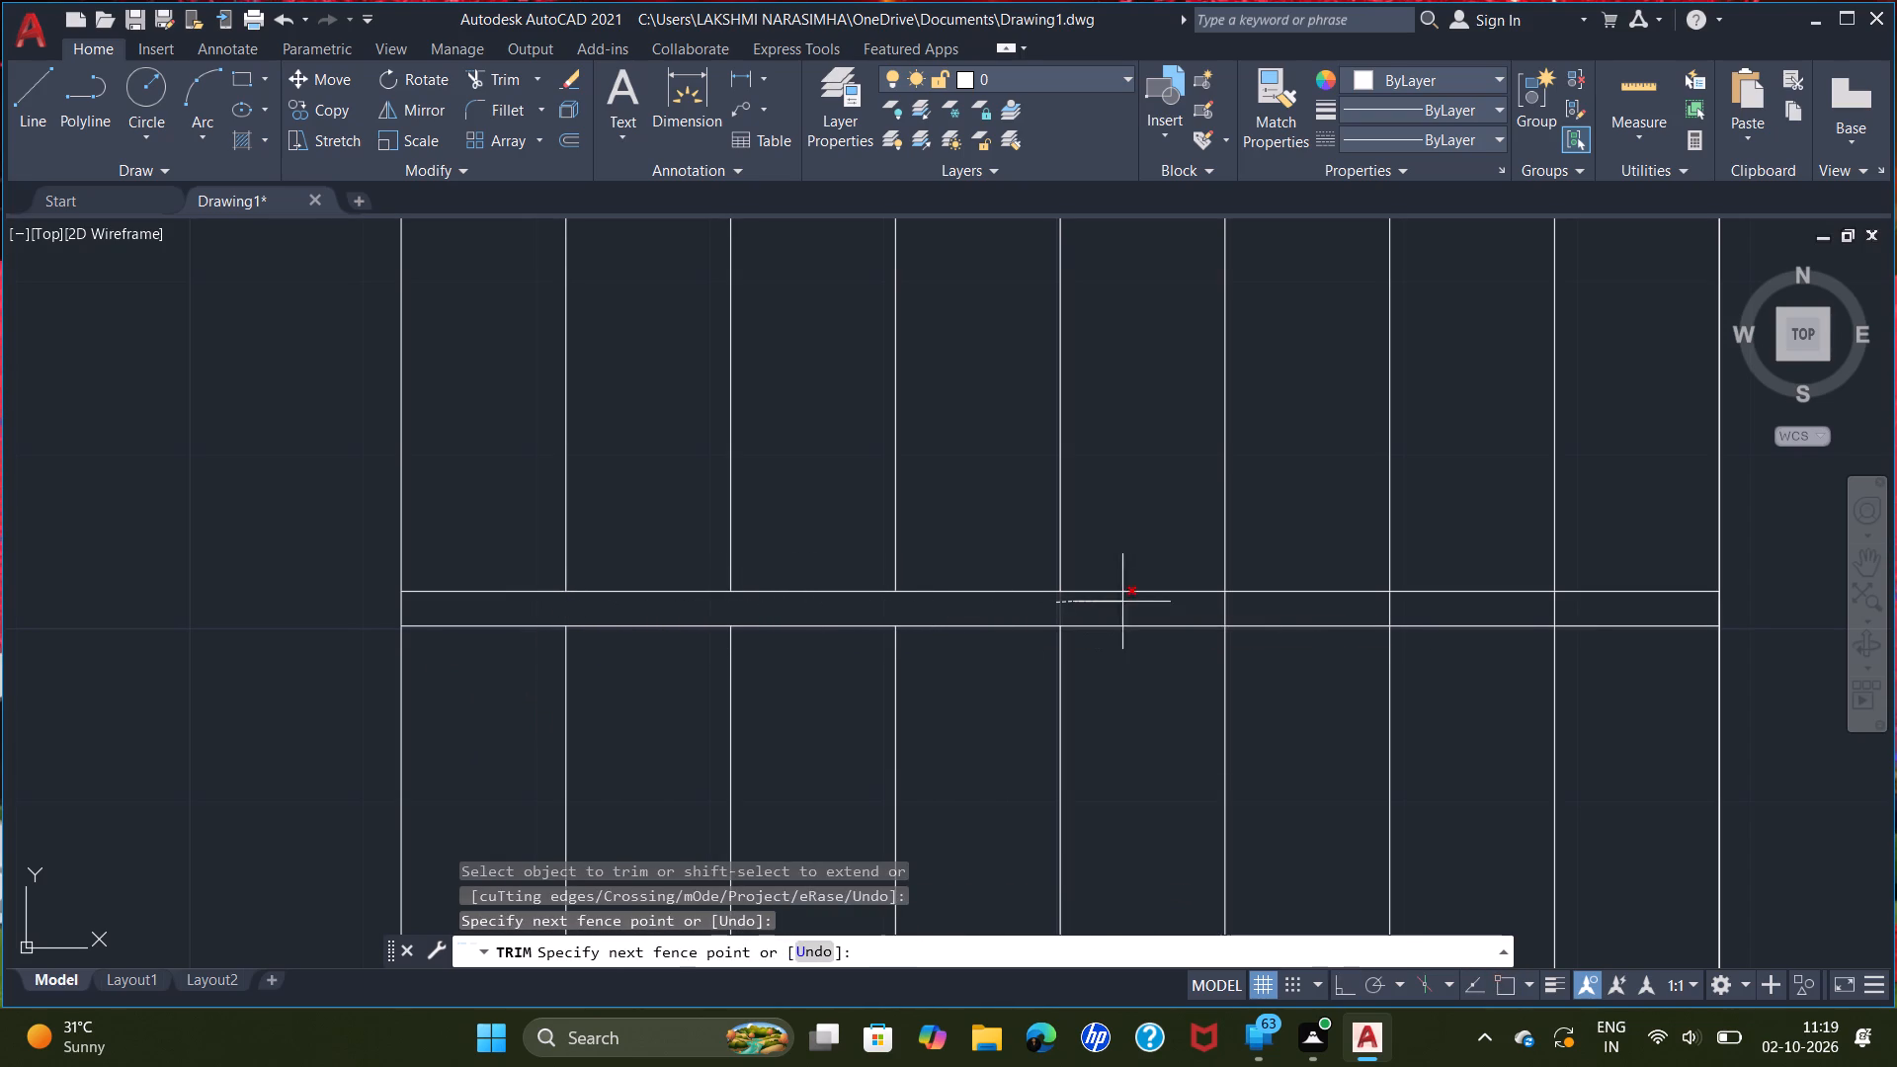
drag(1122, 602, 1503, 603)
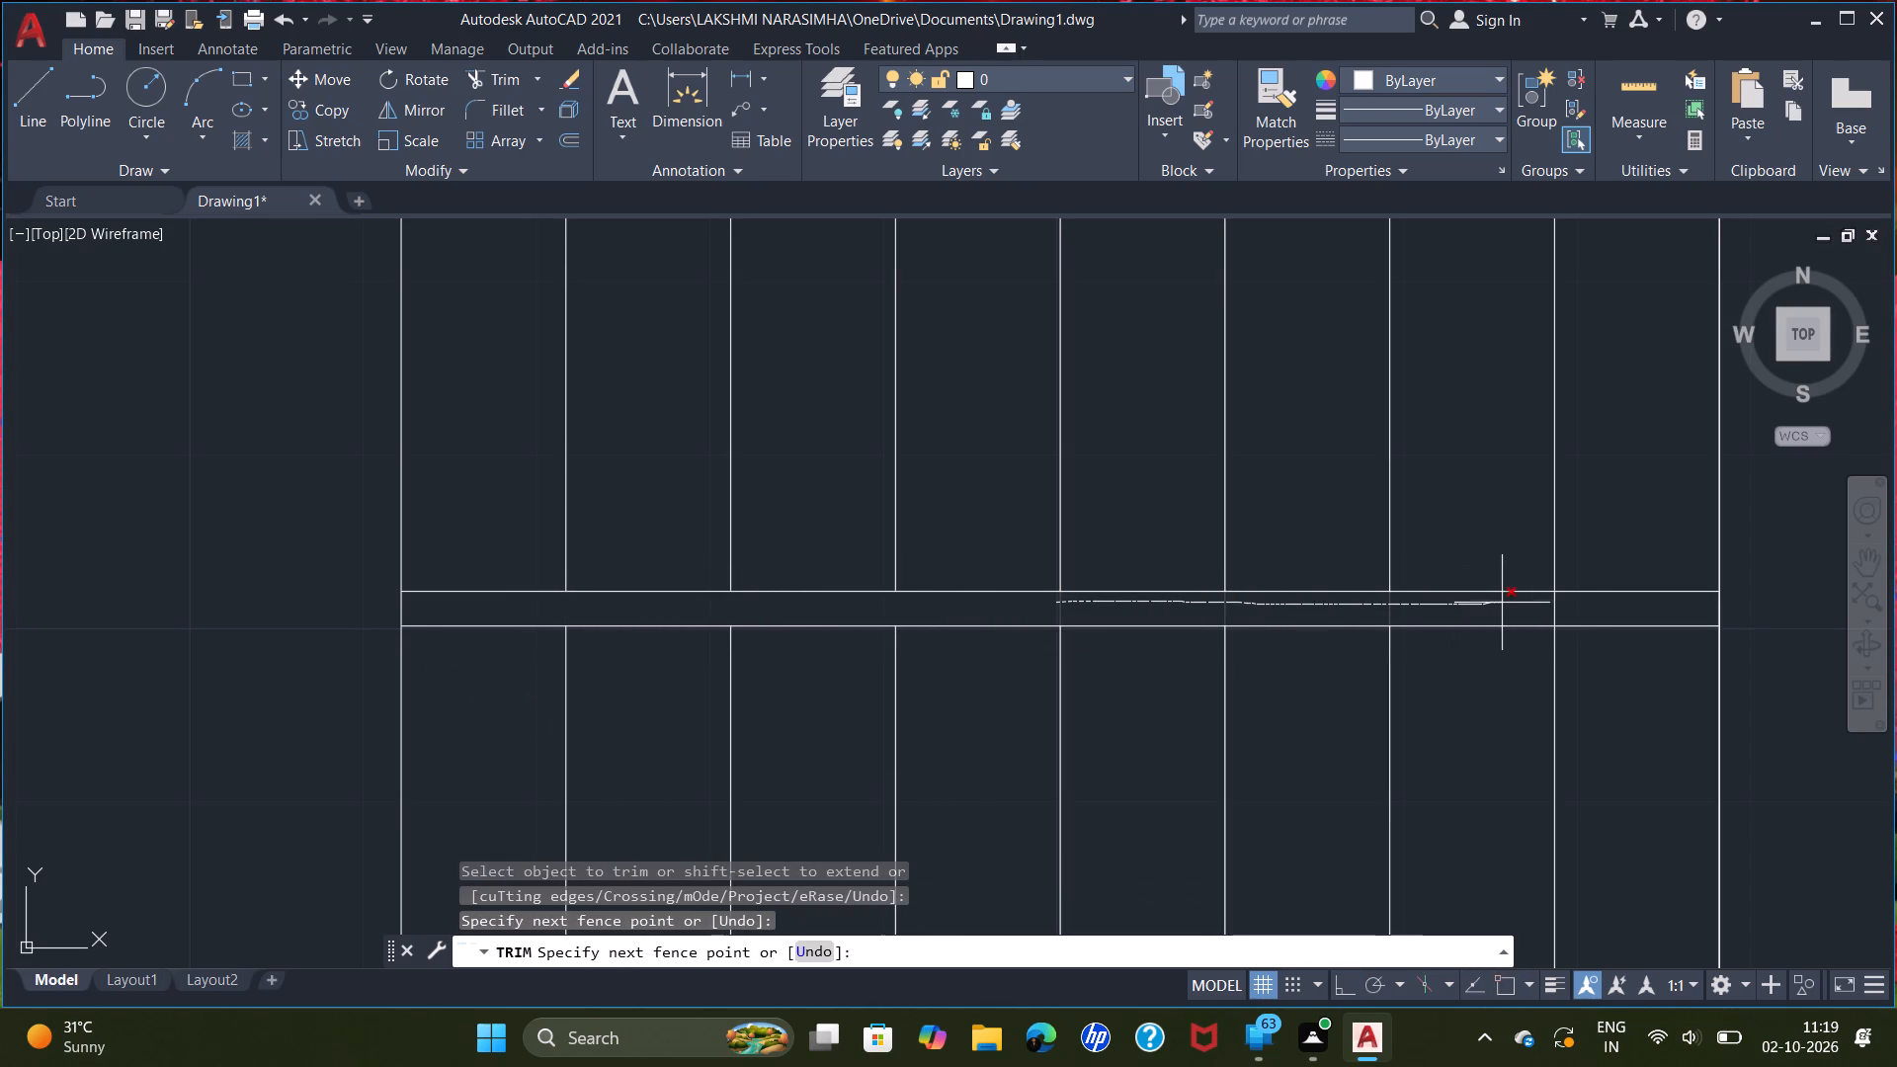
drag(1503, 603, 1599, 607)
right_click(954, 569)
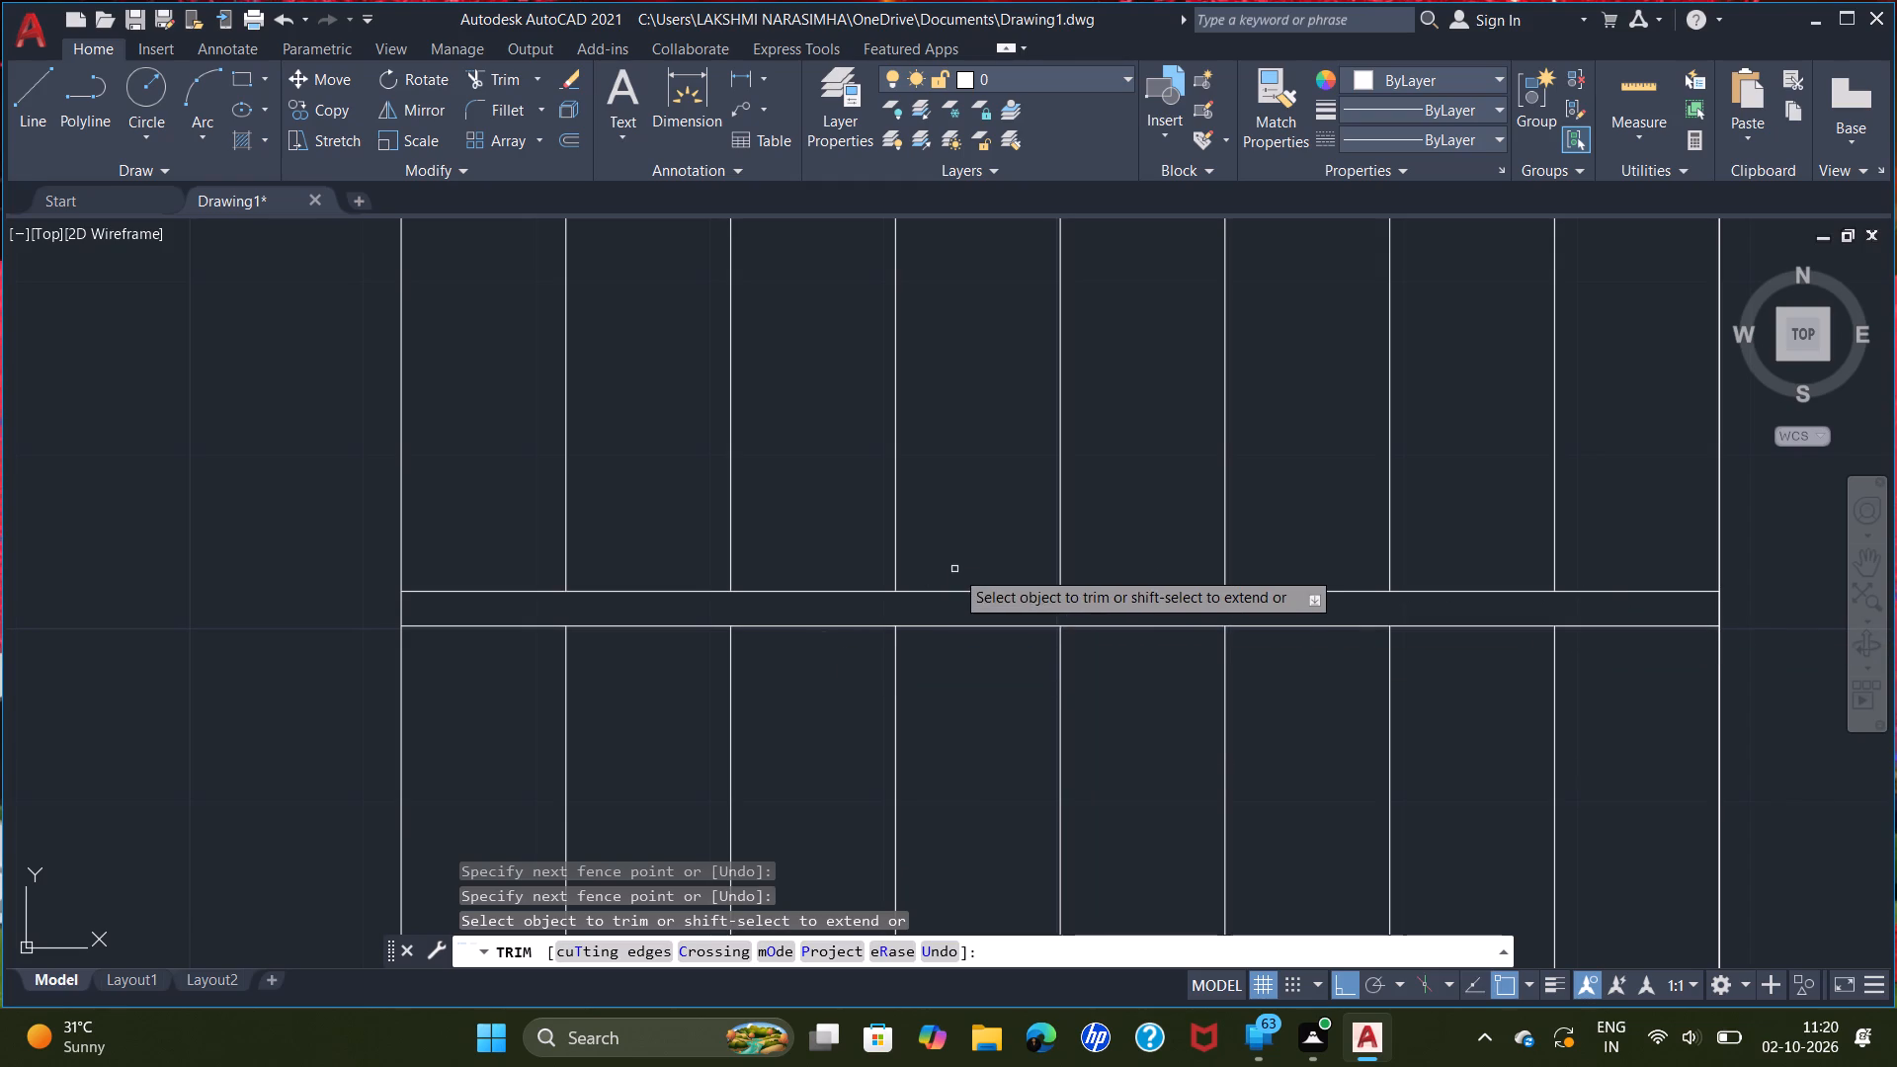
click(1007, 582)
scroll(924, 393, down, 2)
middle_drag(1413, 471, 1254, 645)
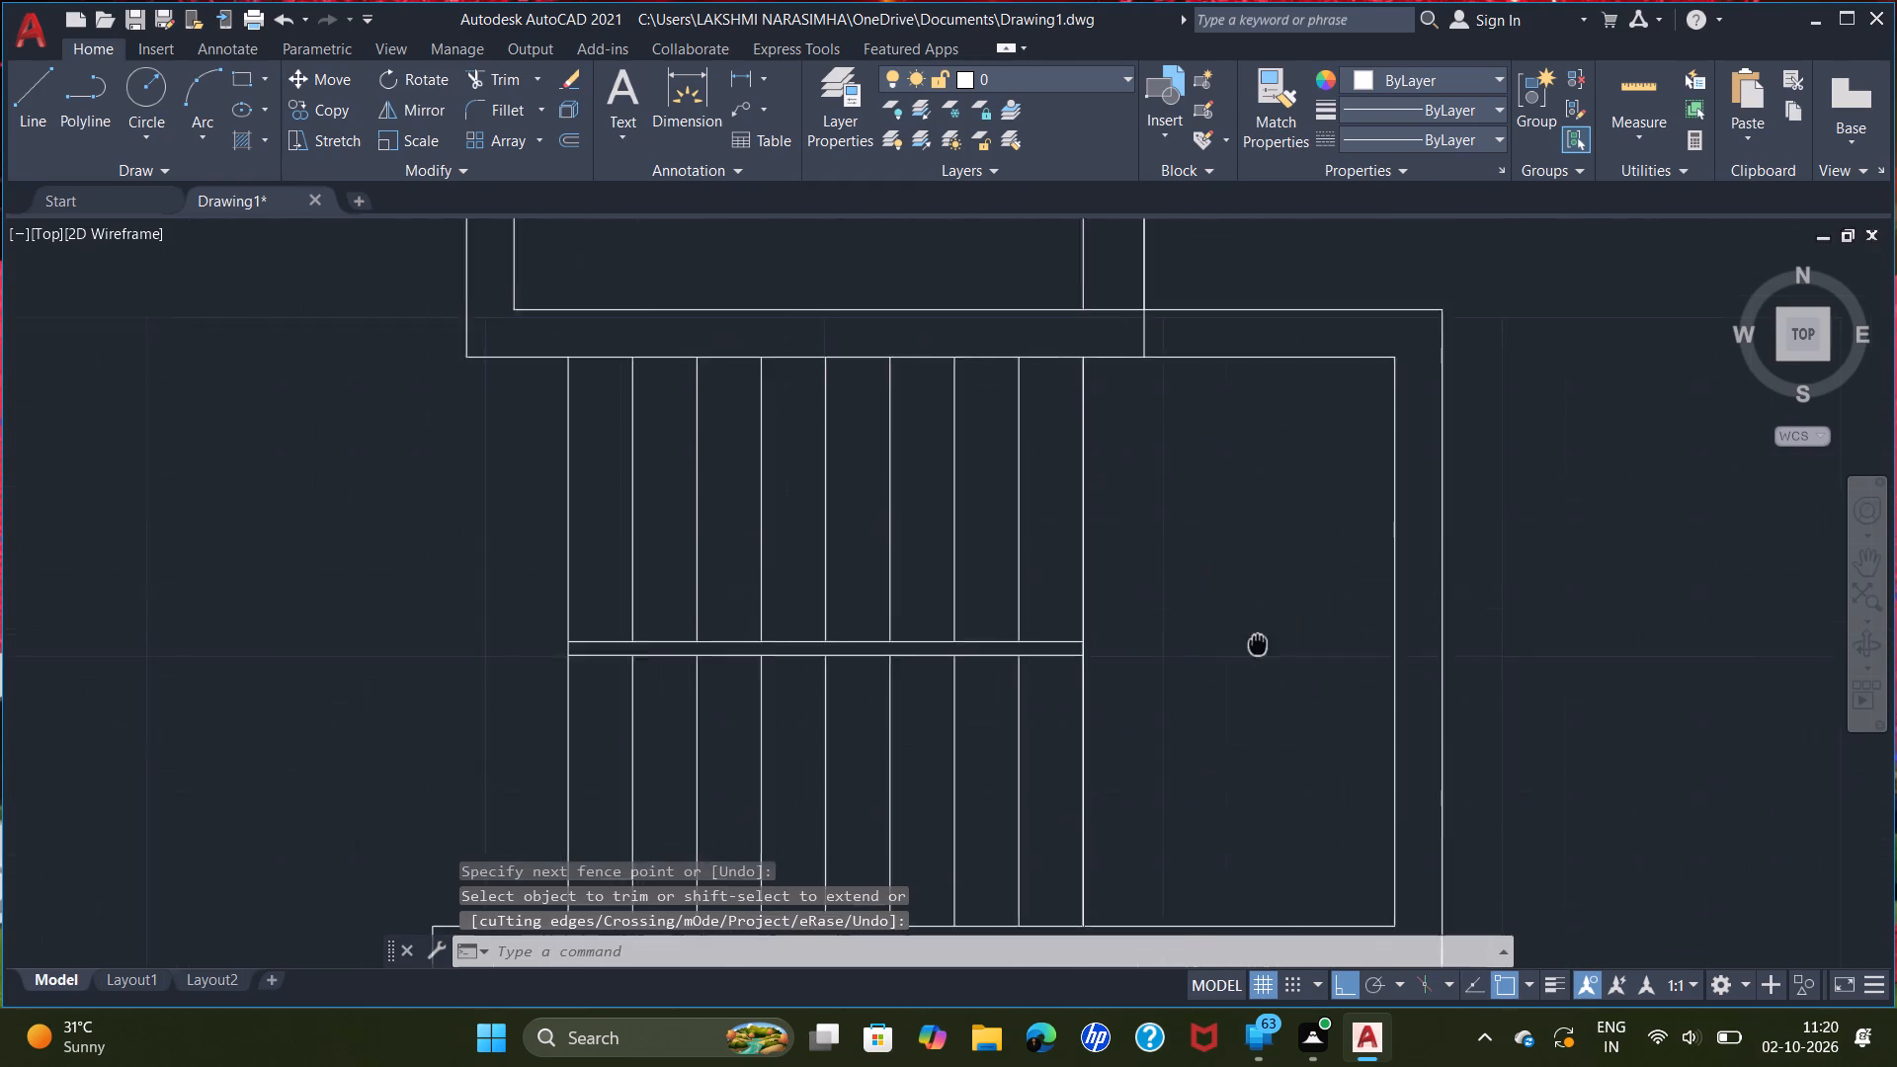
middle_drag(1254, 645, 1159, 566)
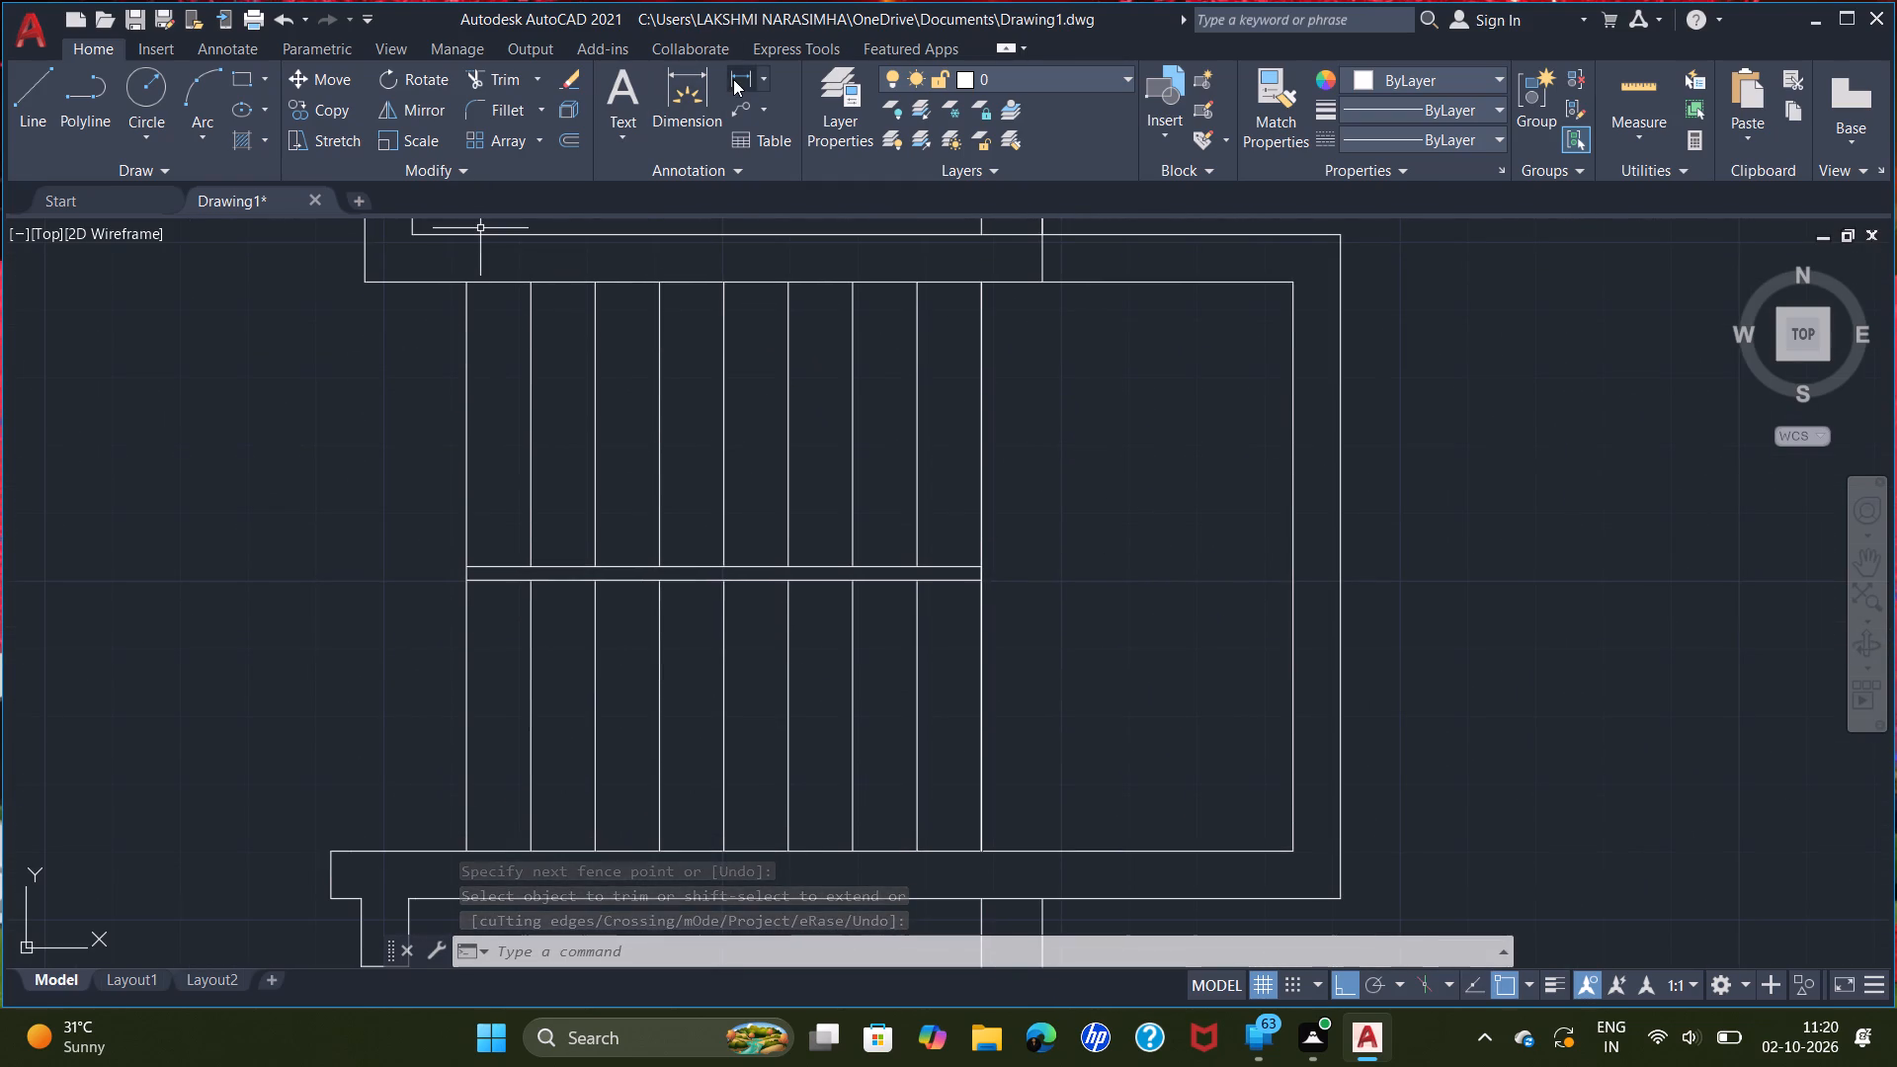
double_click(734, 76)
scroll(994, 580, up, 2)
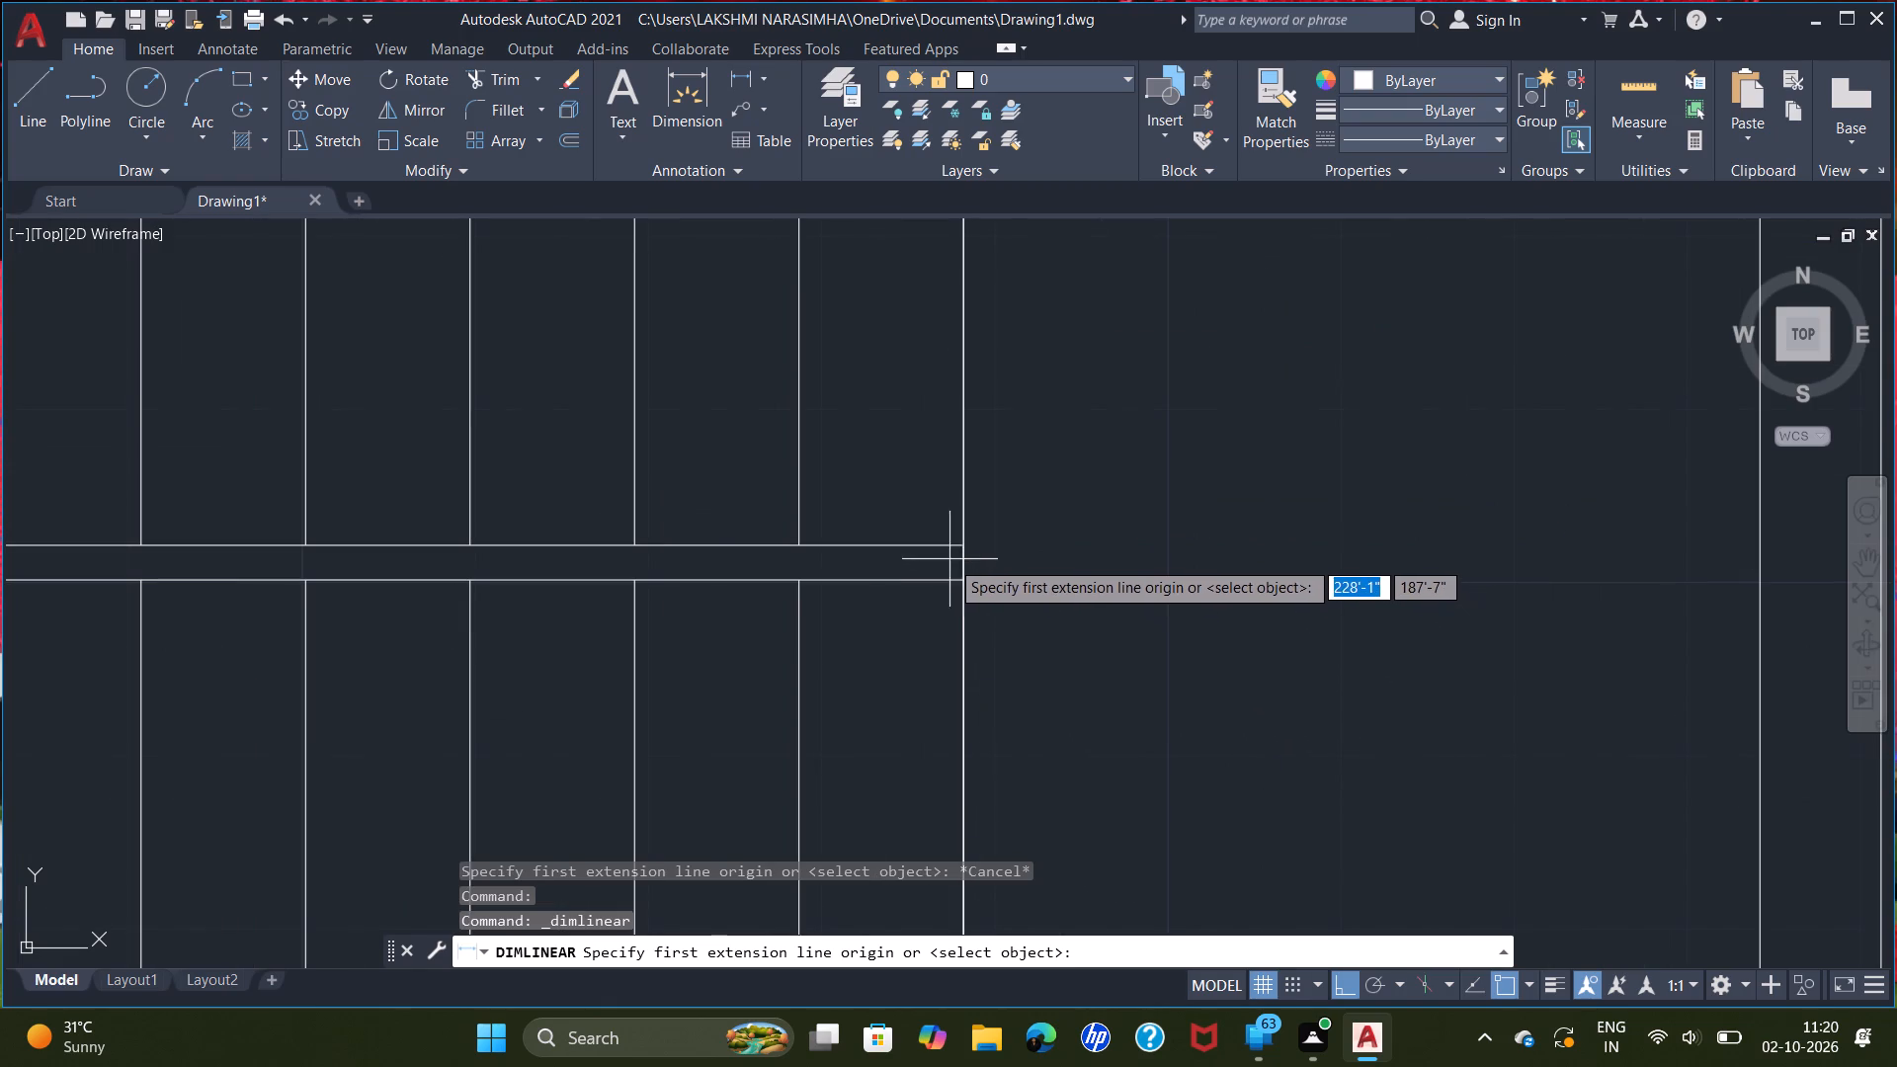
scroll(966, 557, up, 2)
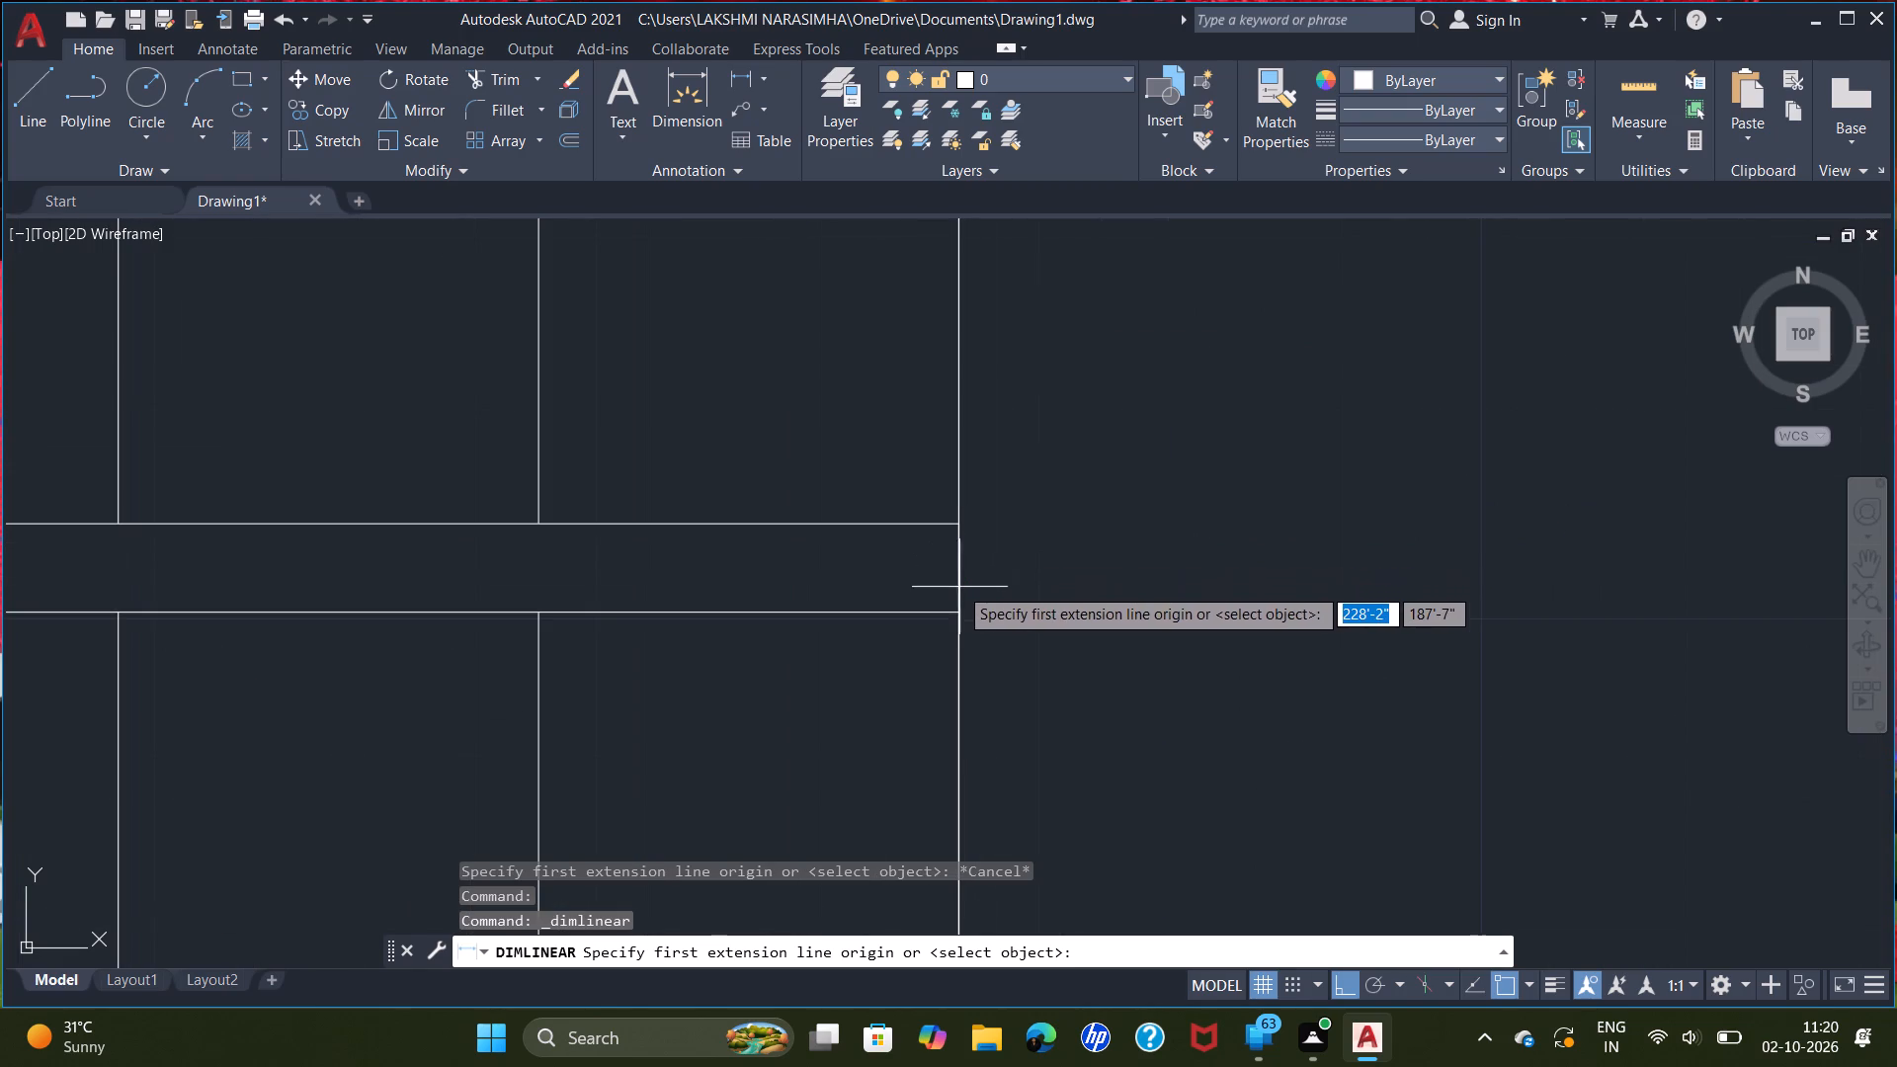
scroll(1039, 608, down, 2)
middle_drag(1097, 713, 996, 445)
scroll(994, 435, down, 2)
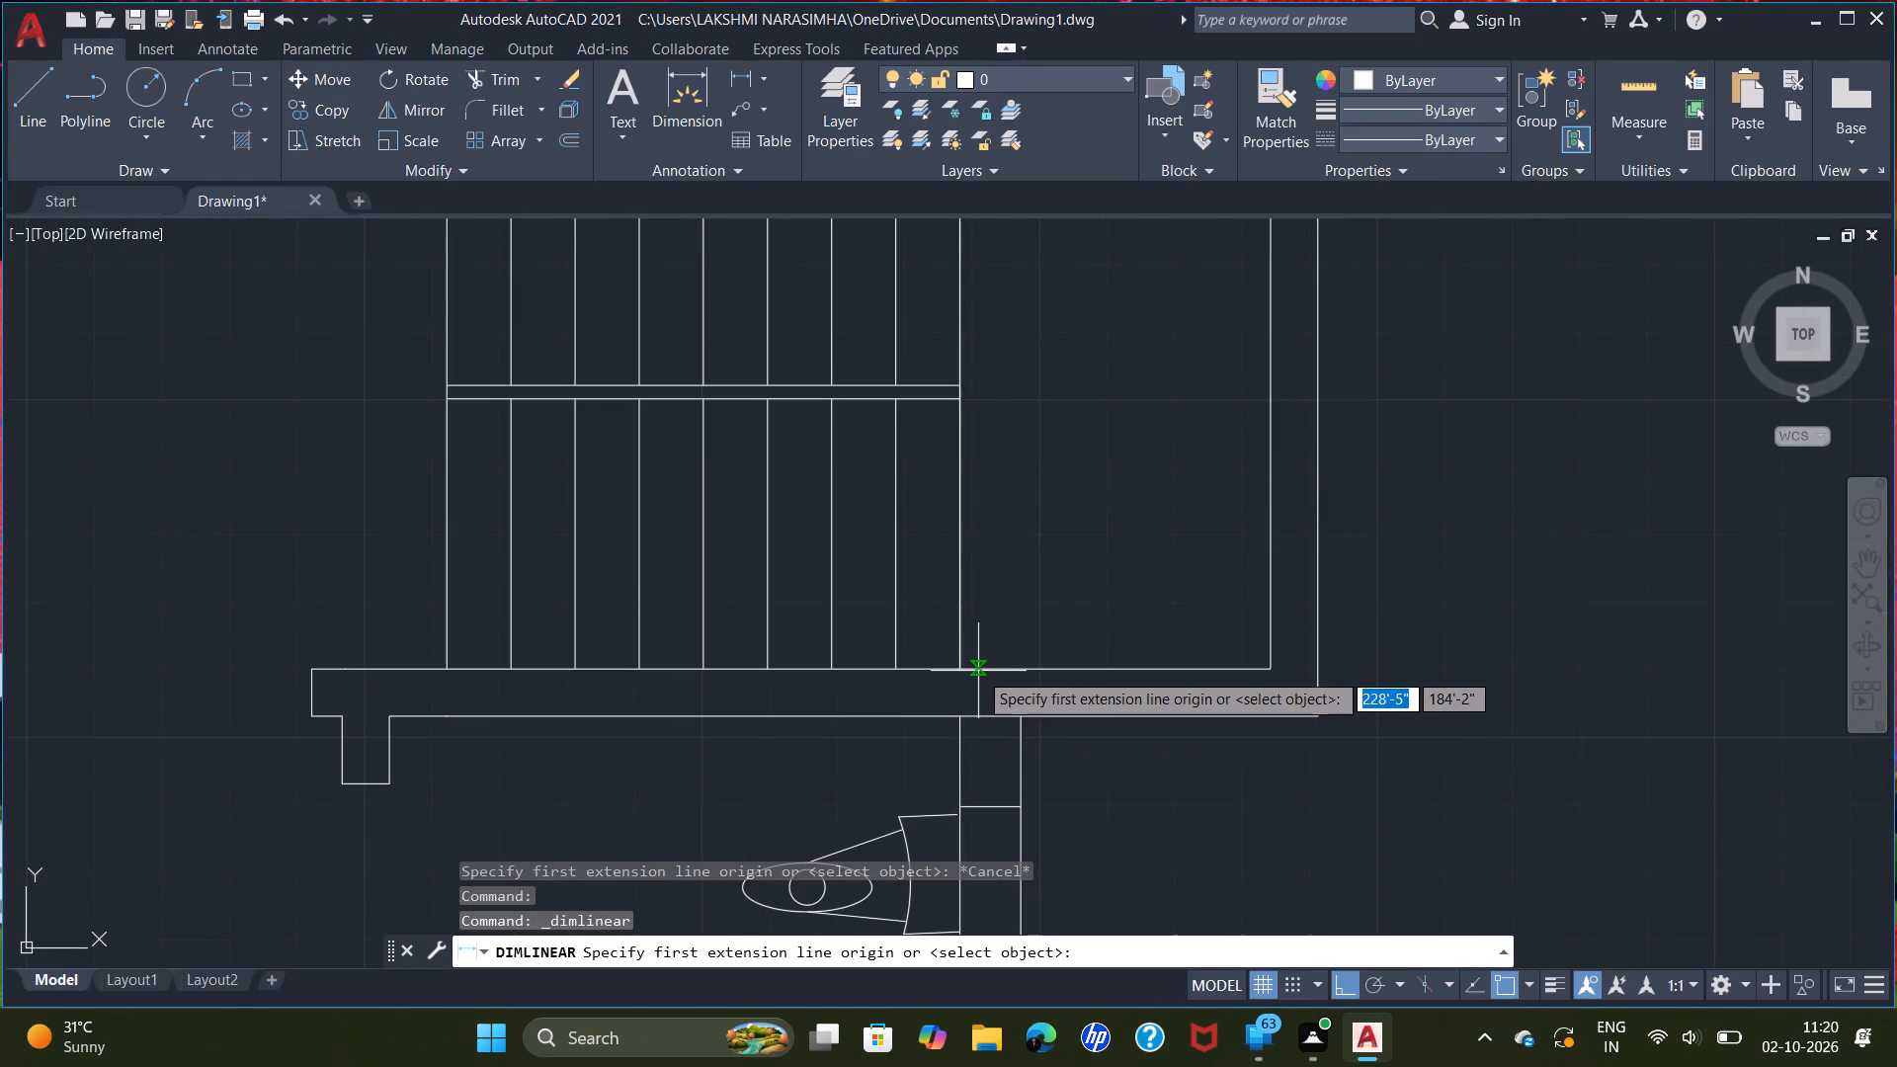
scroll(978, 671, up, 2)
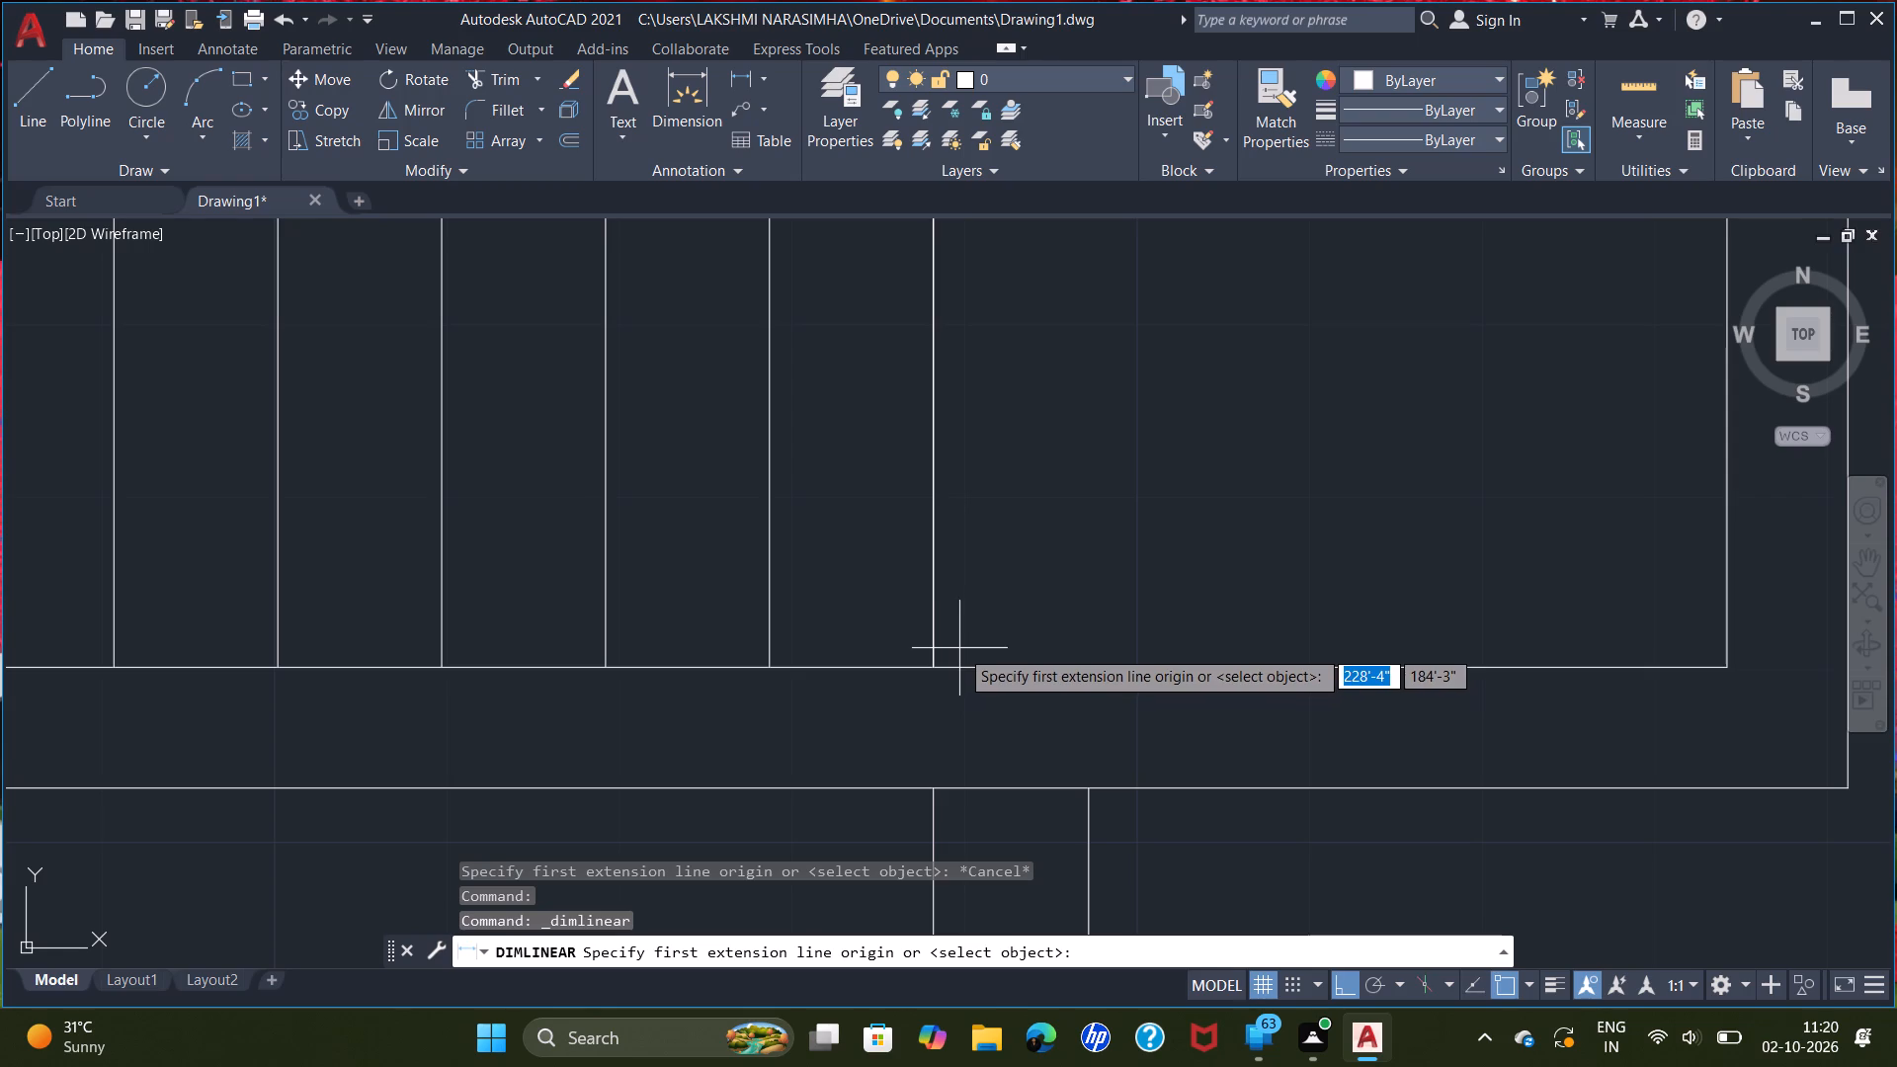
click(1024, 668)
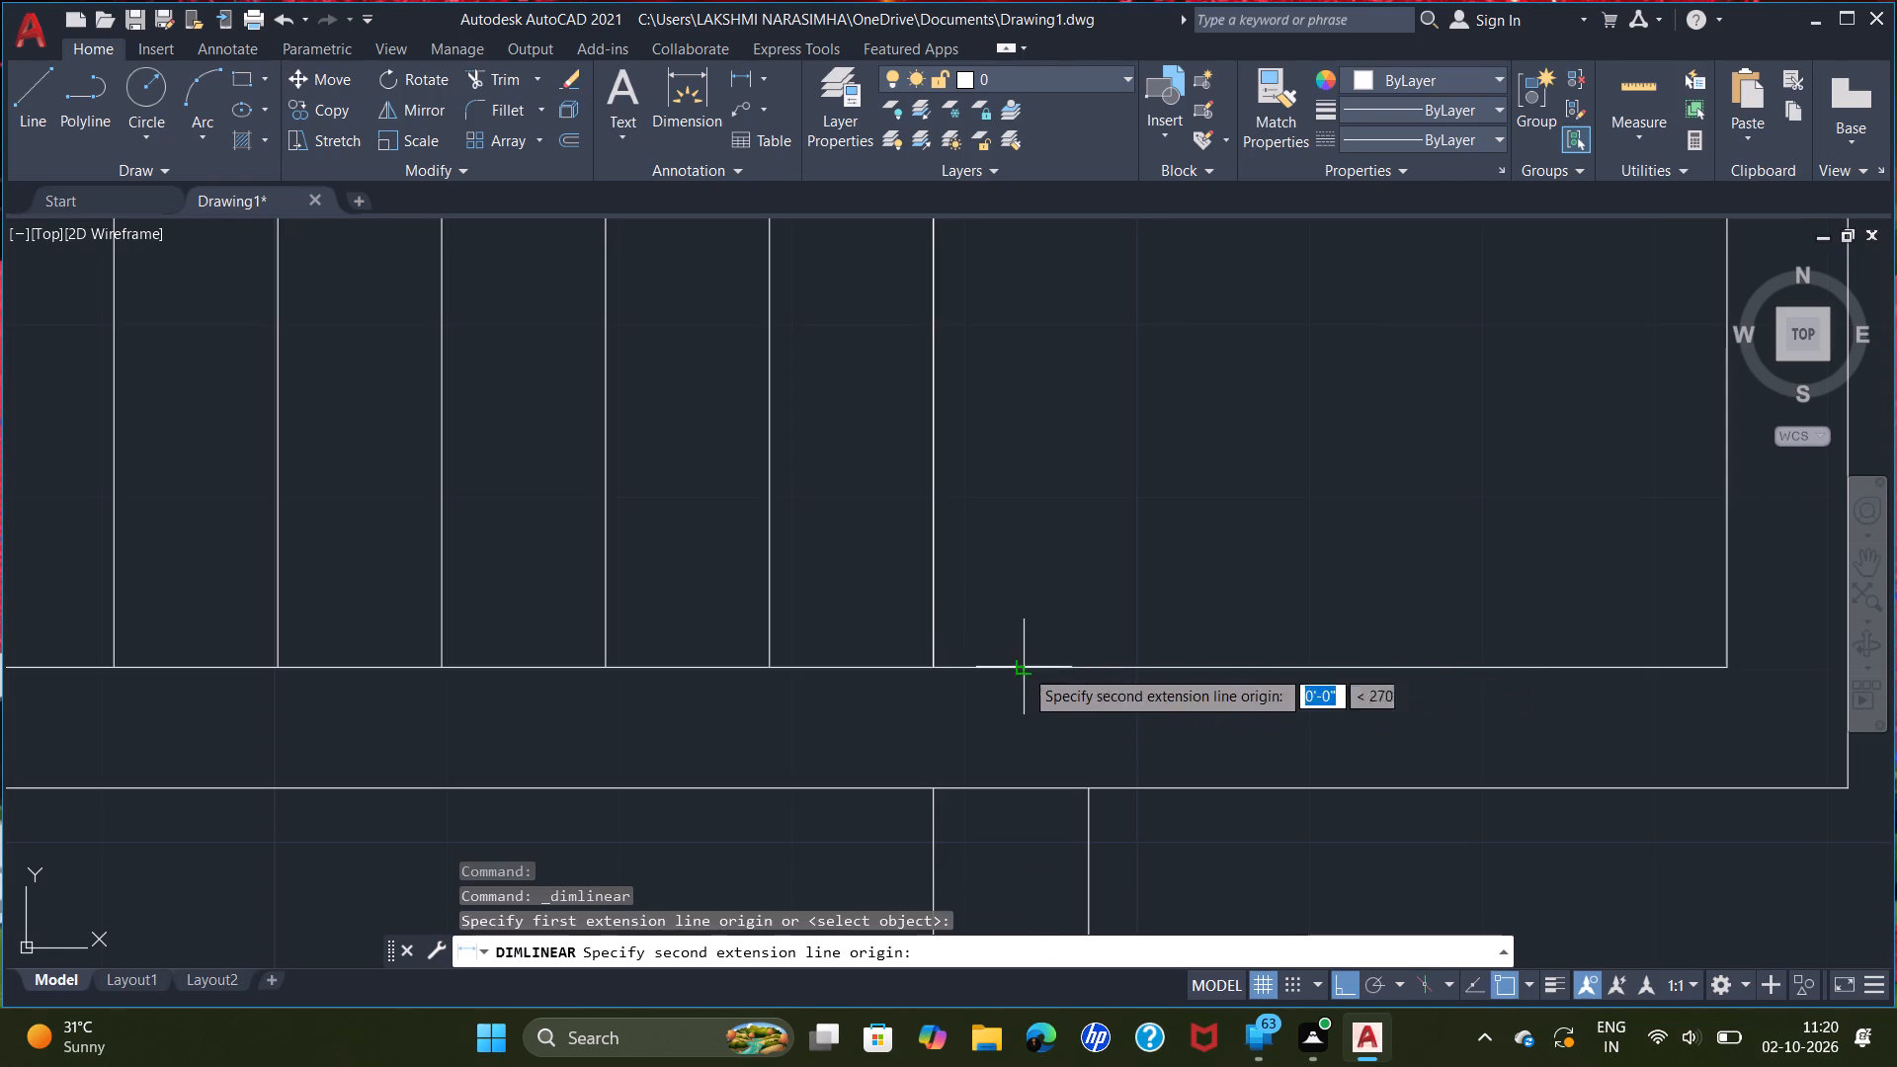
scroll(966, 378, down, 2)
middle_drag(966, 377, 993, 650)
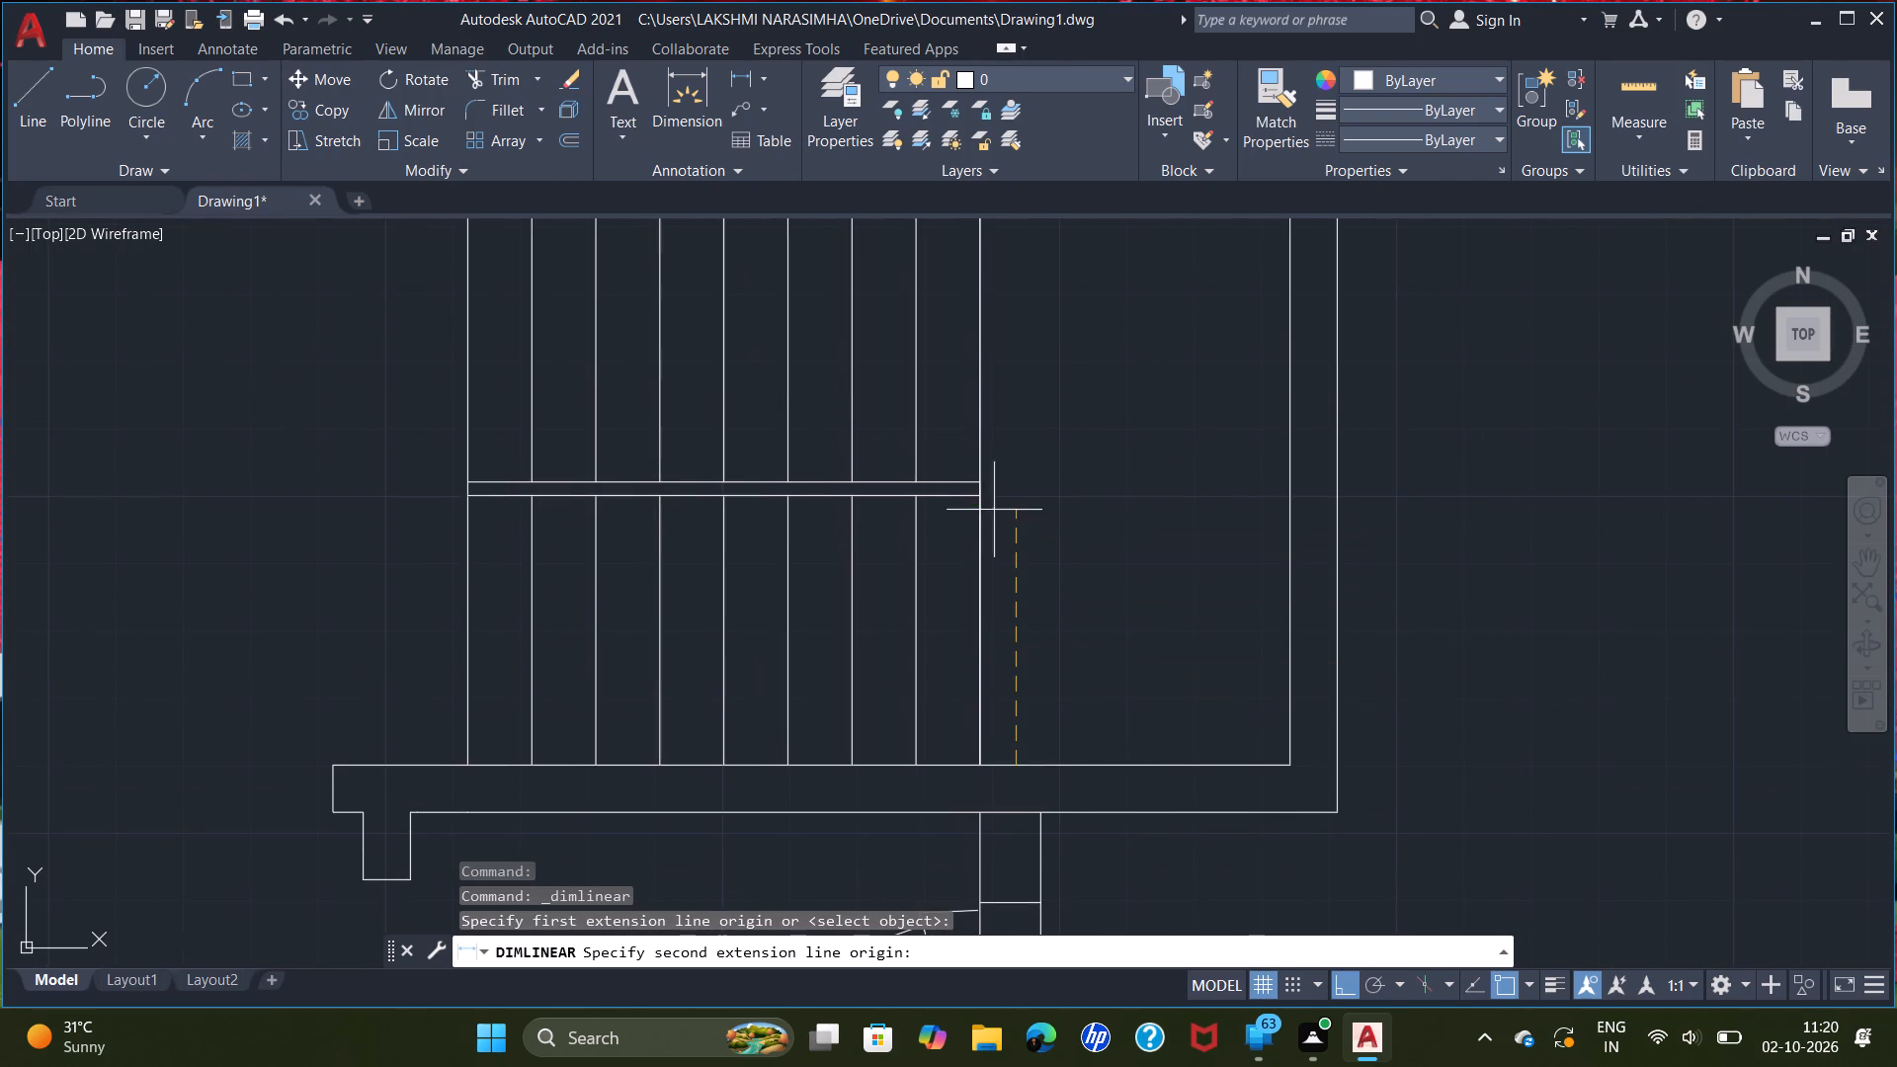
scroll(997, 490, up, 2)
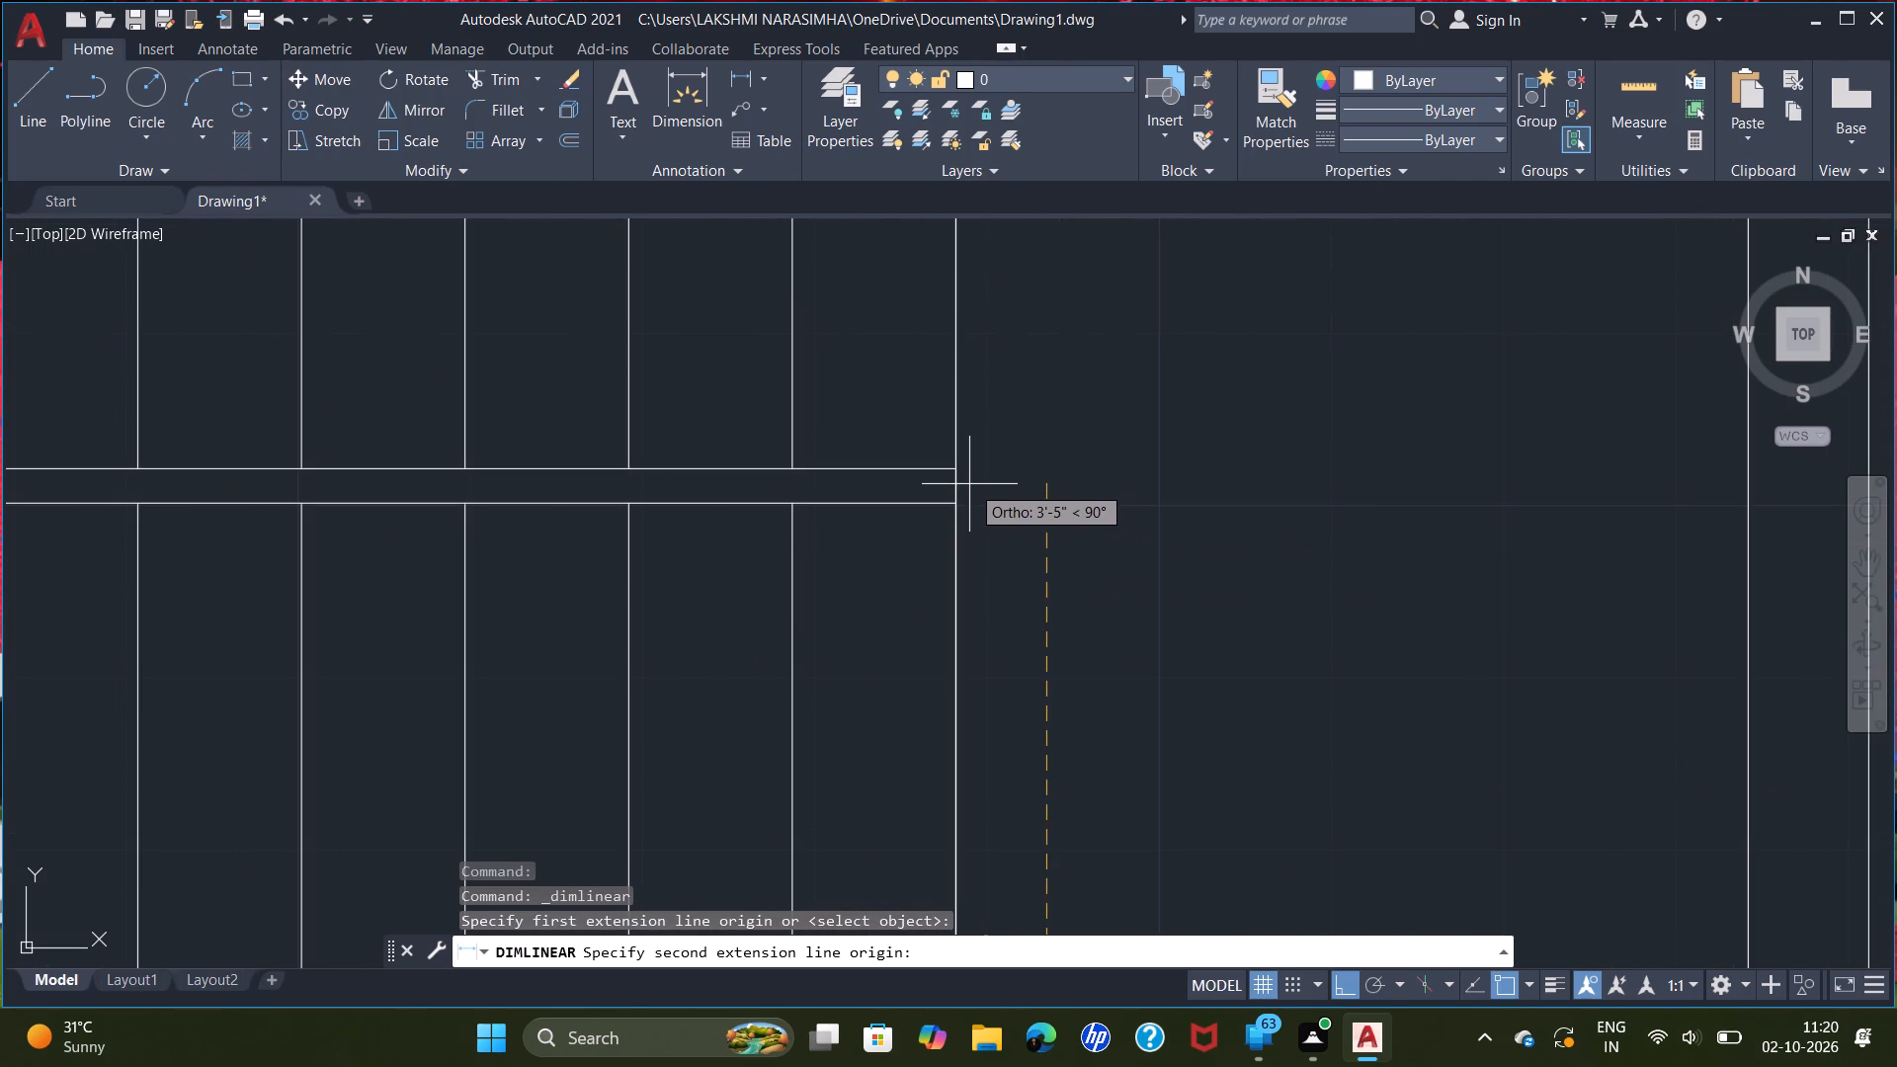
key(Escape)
Add a vertical linear dimension just east of the treads, from the stair's lower wall line up to a point between the two dividing lines.
scroll(969, 518, down, 2)
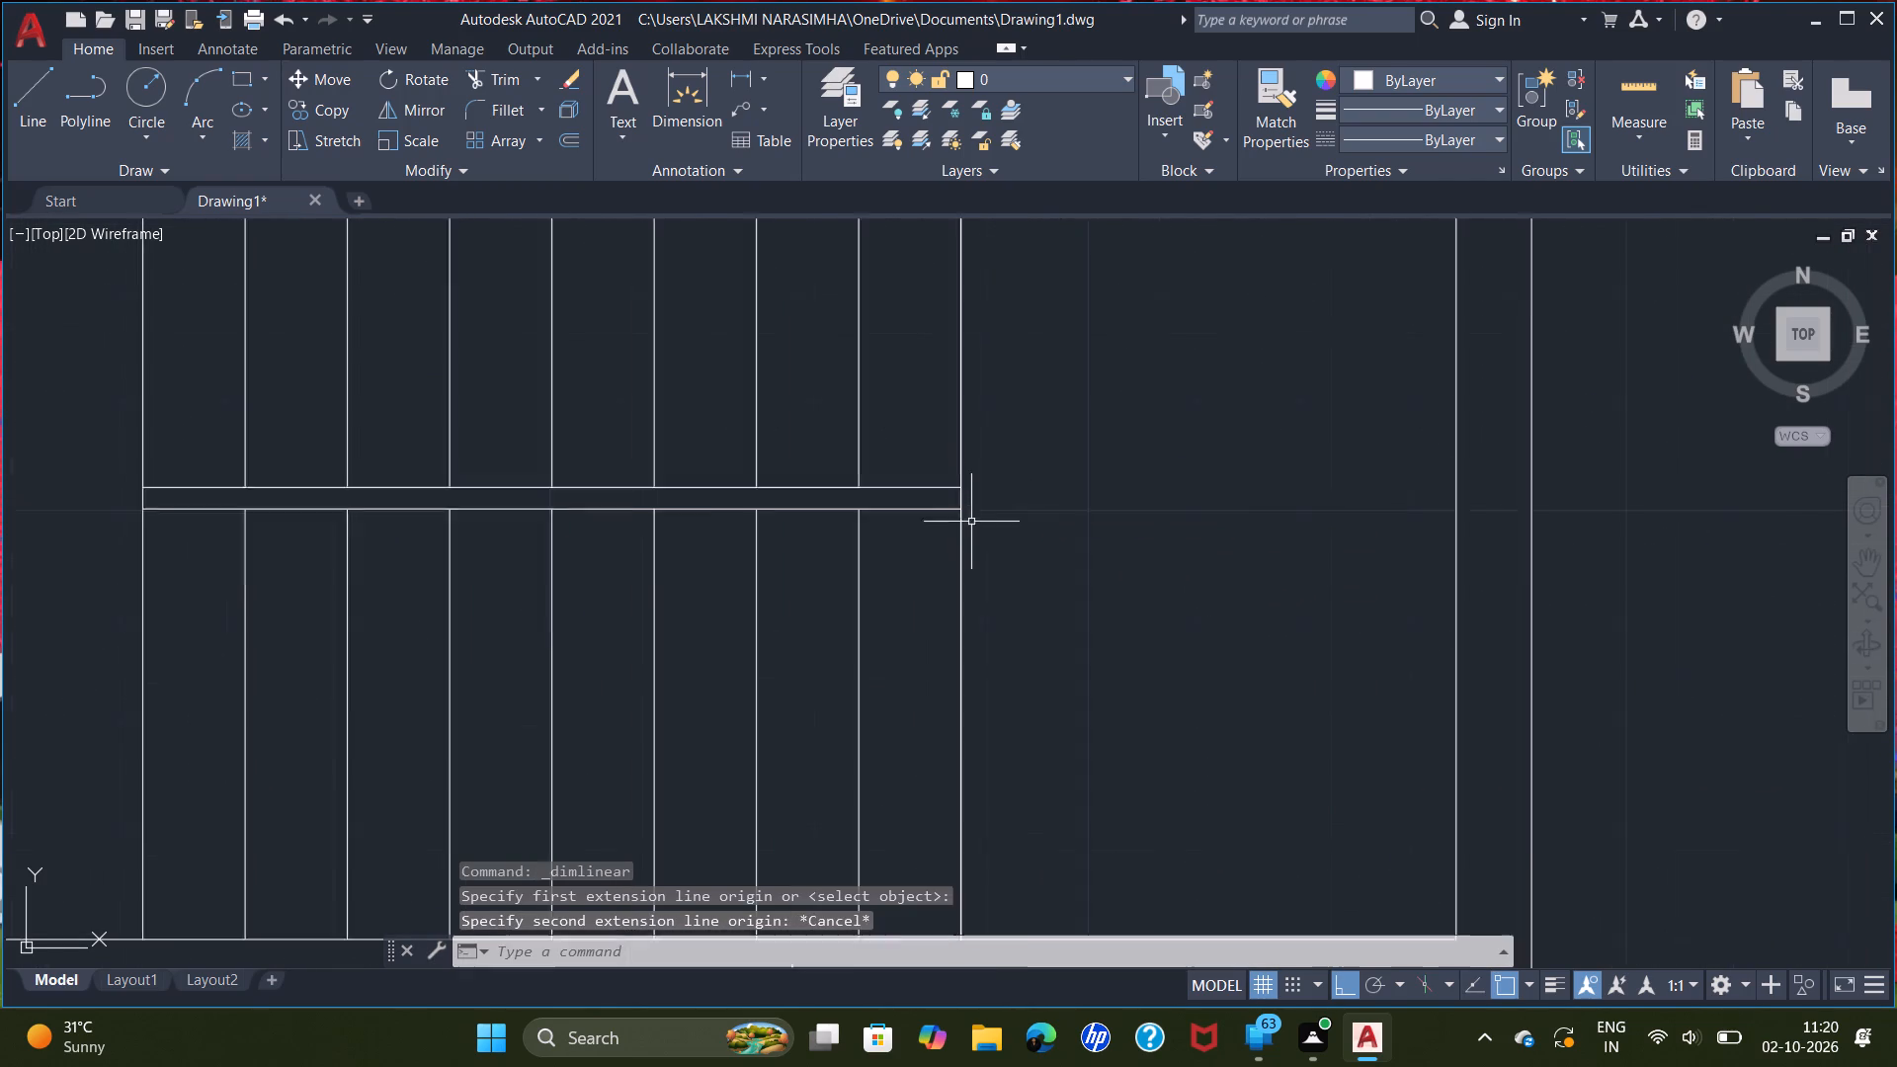
scroll(1002, 559, down, 2)
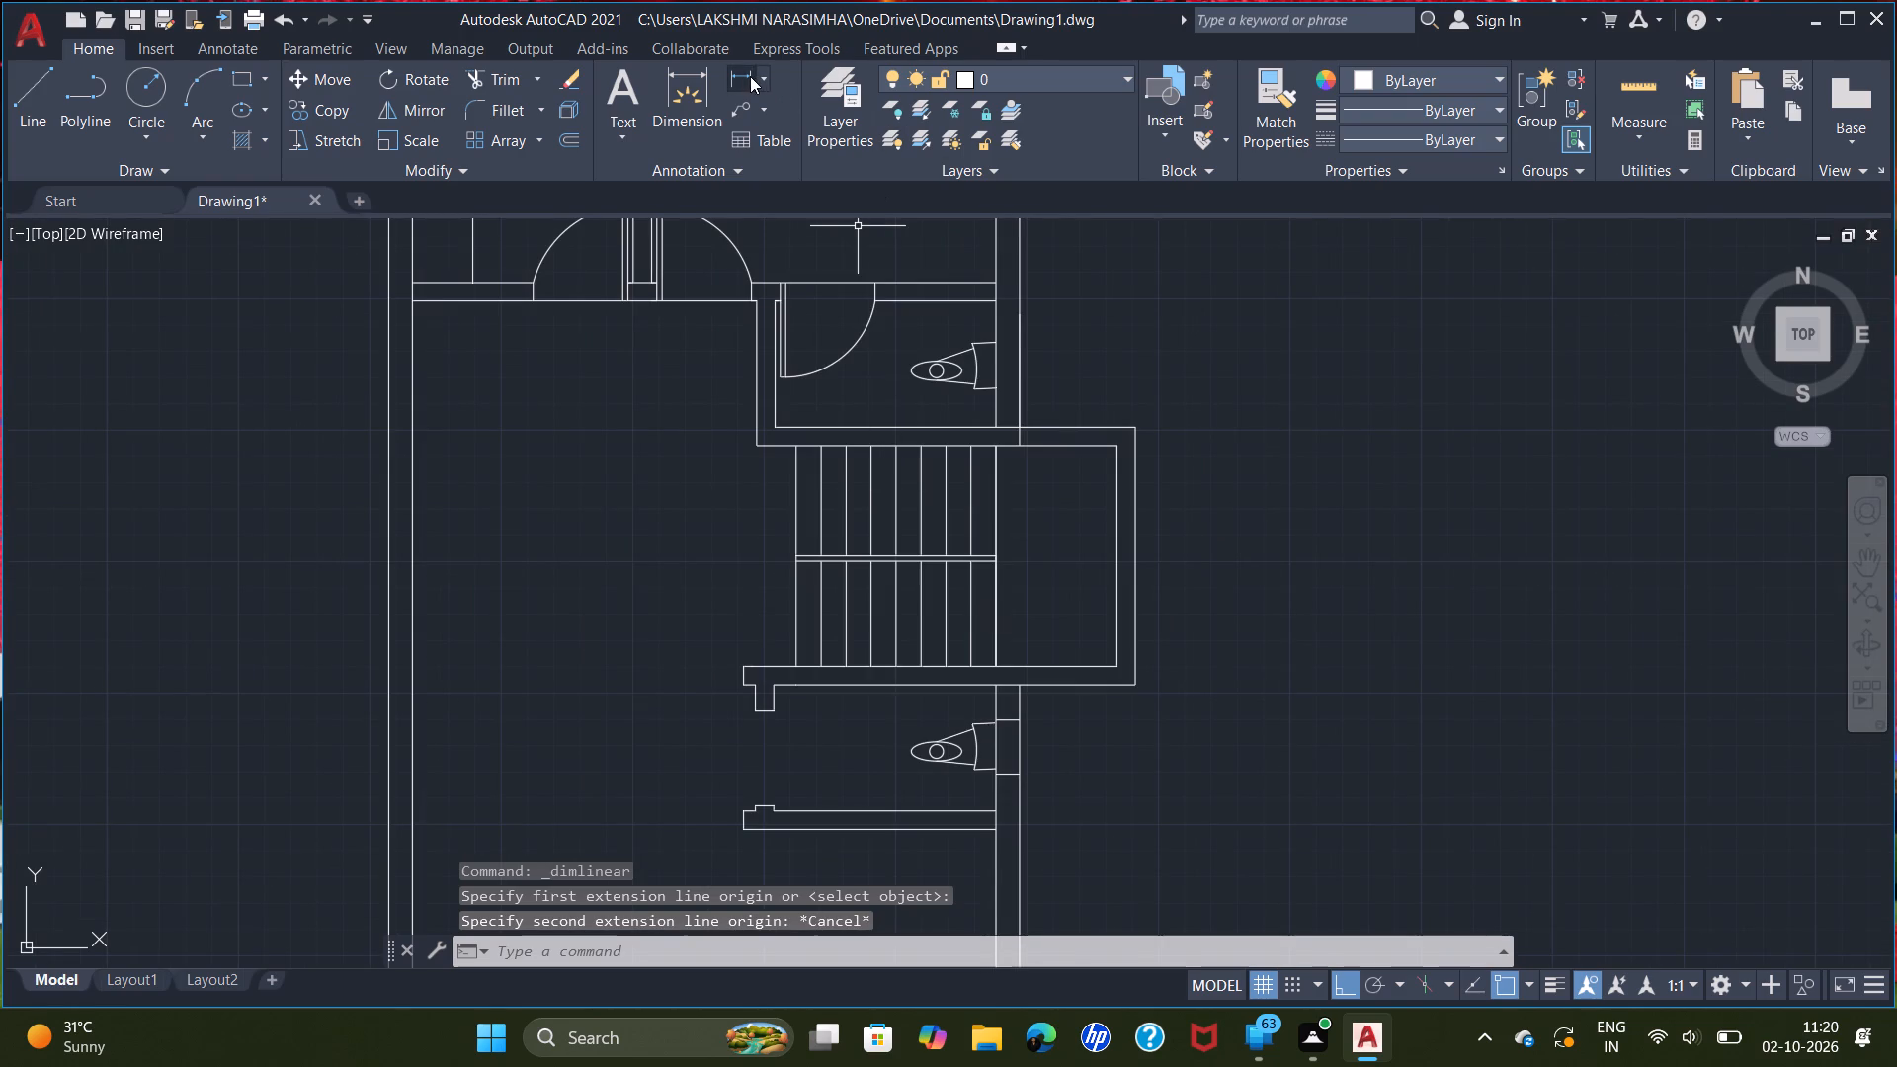
click(750, 76)
scroll(1009, 699, up, 4)
middle_drag(913, 502, 923, 729)
scroll(923, 708, down, 1)
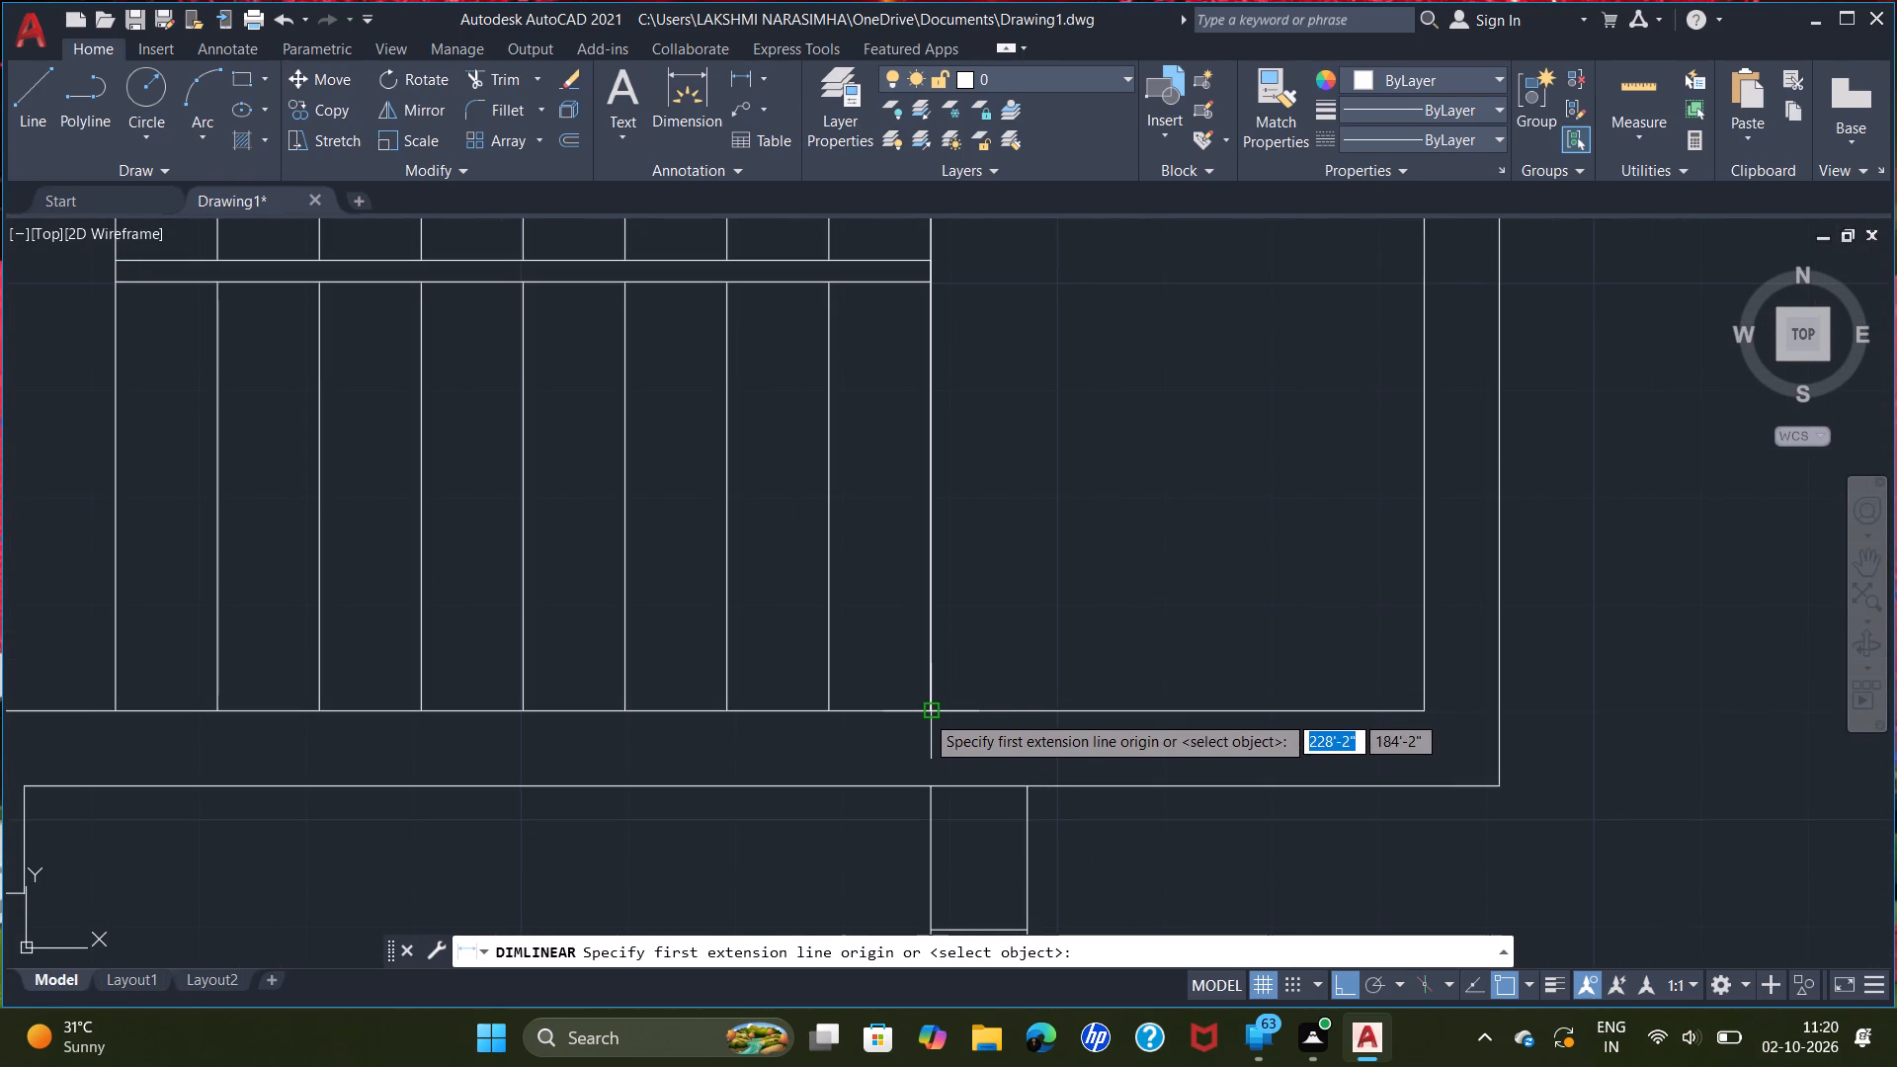
click(925, 713)
scroll(924, 281, up, 2)
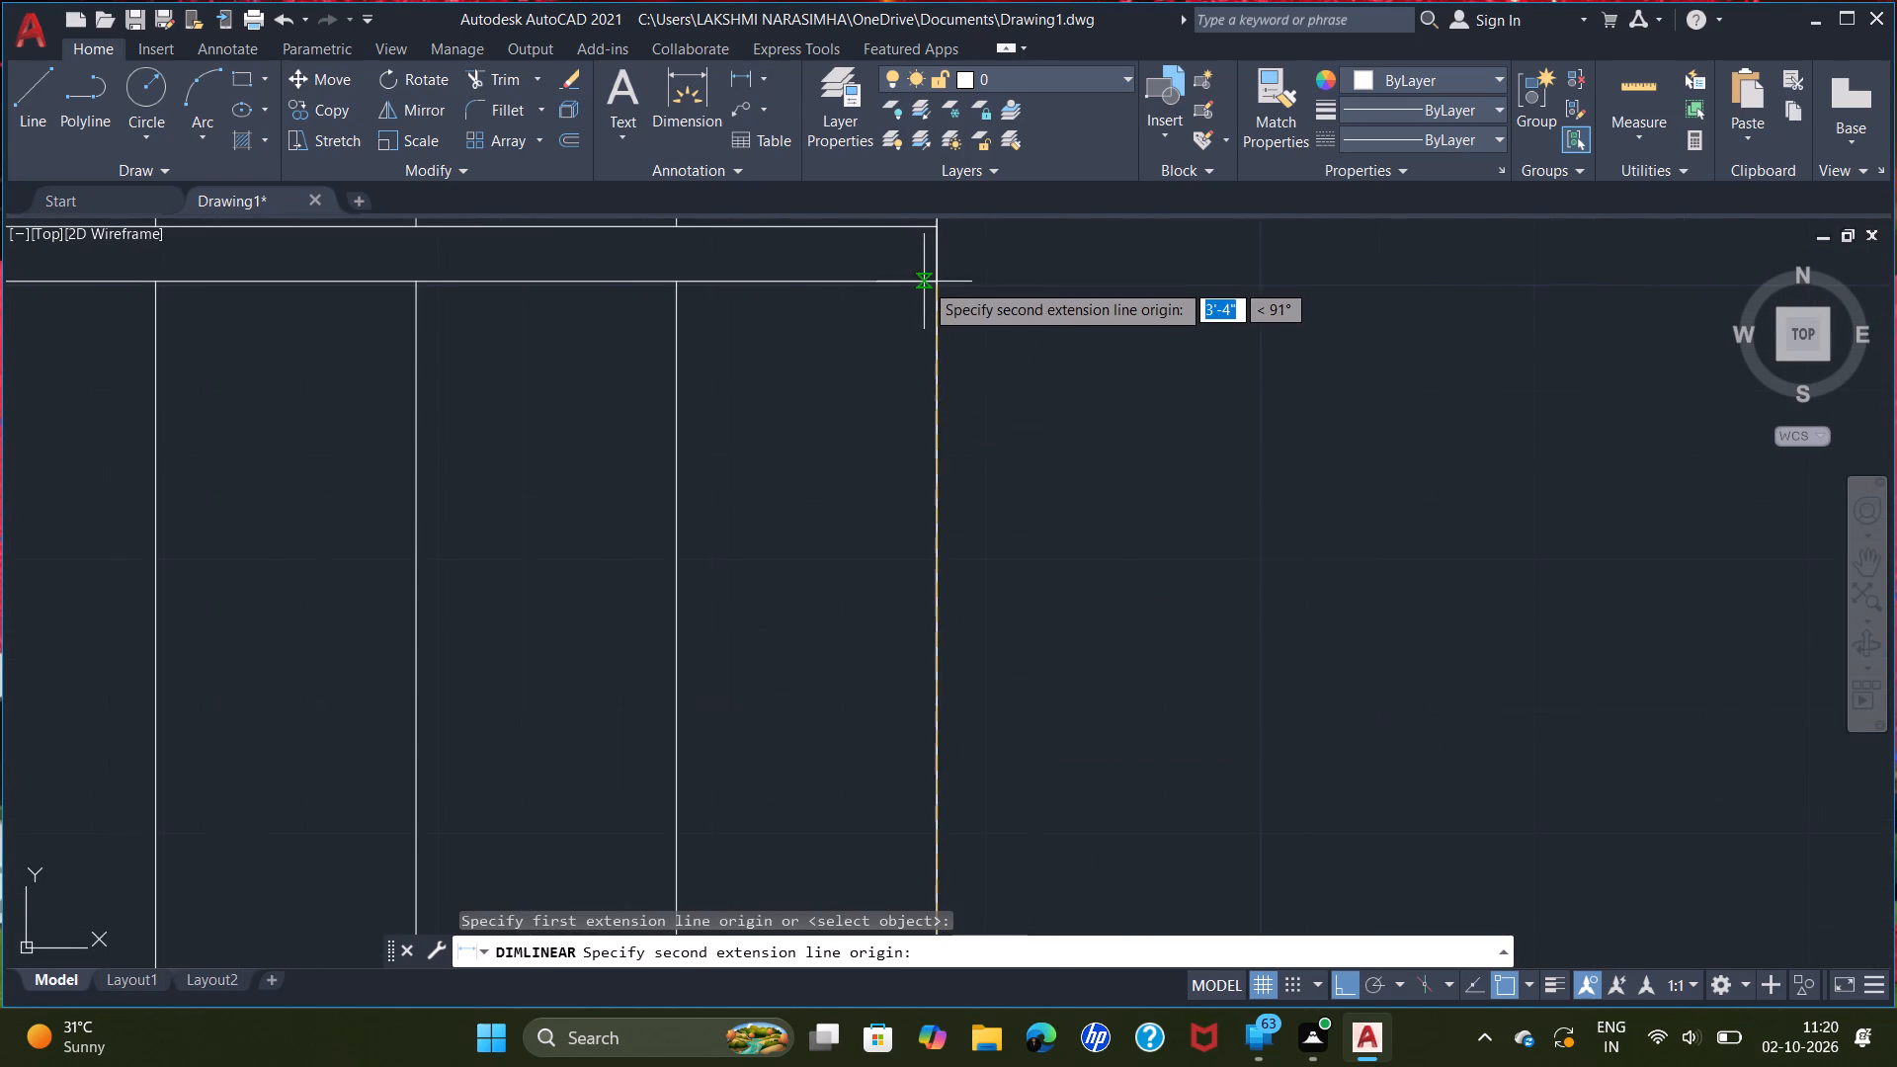
middle_drag(938, 343, 985, 714)
scroll(978, 620, up, 3)
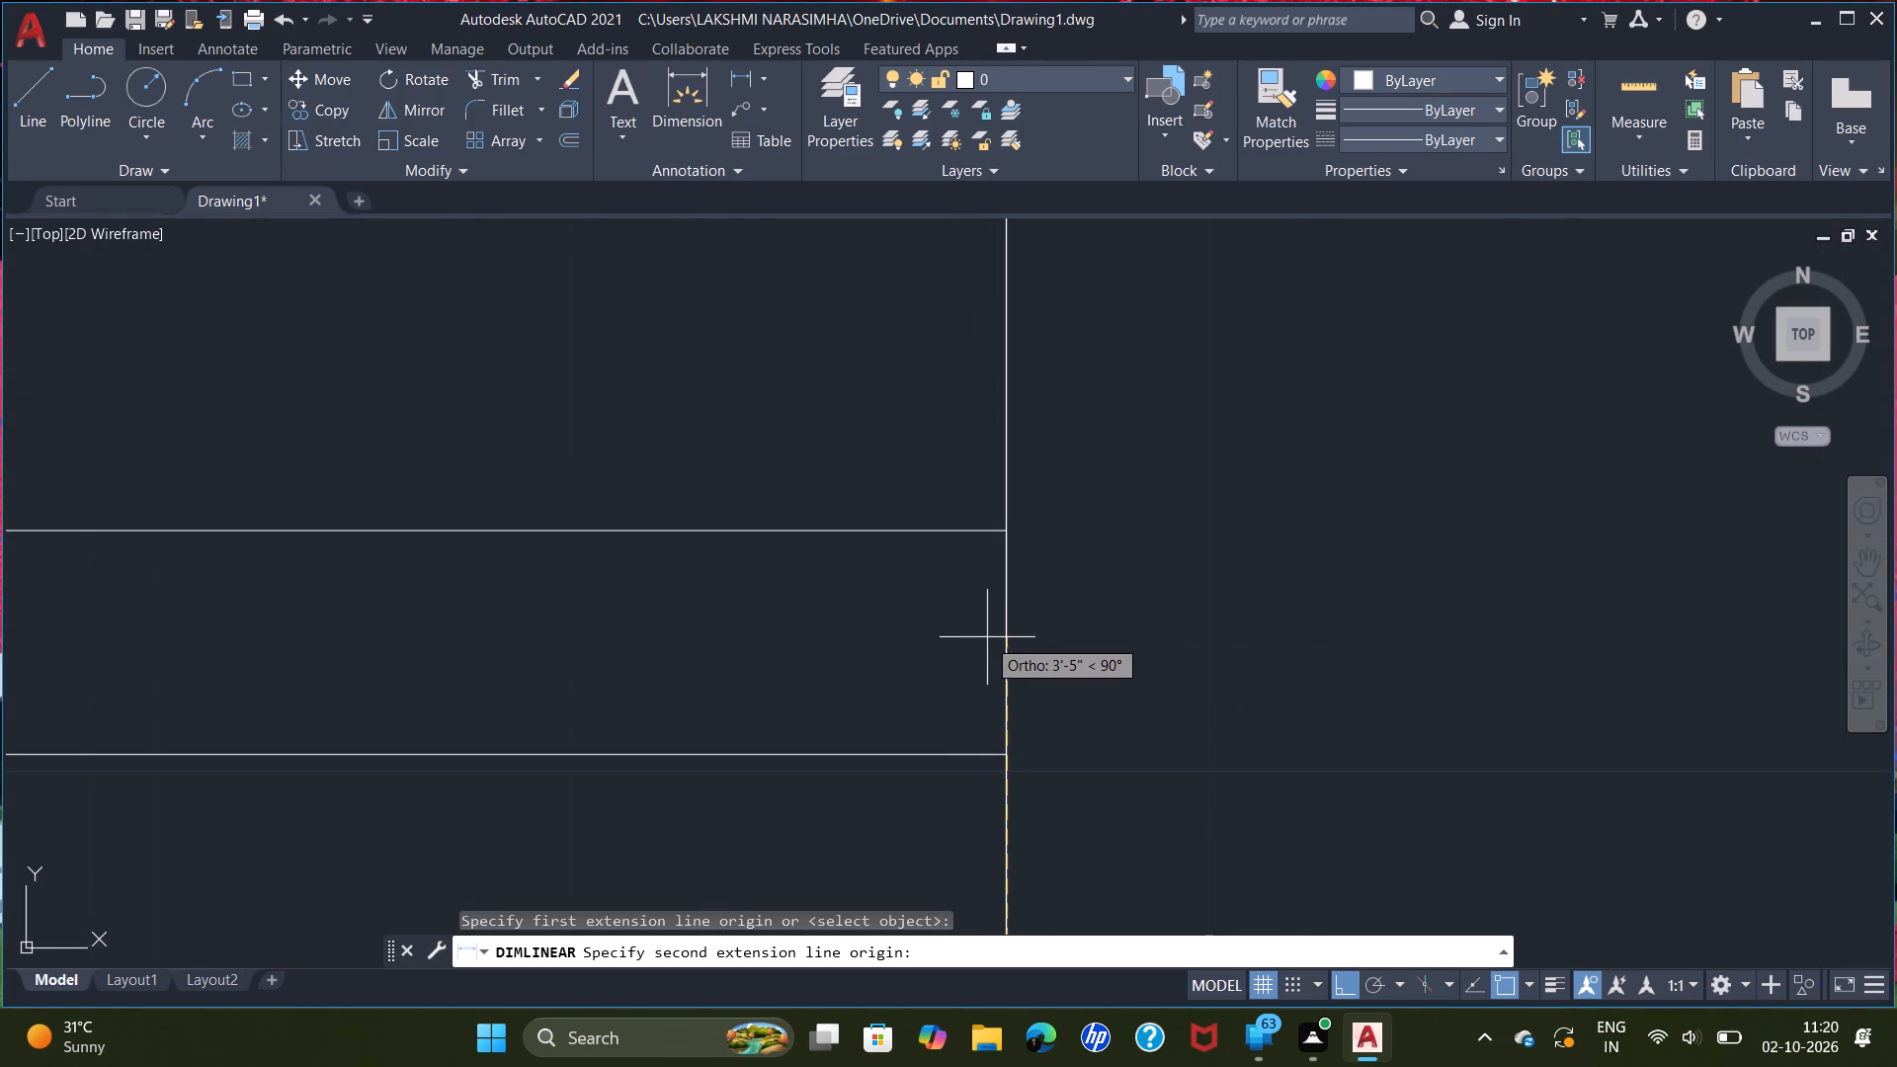
click(1006, 575)
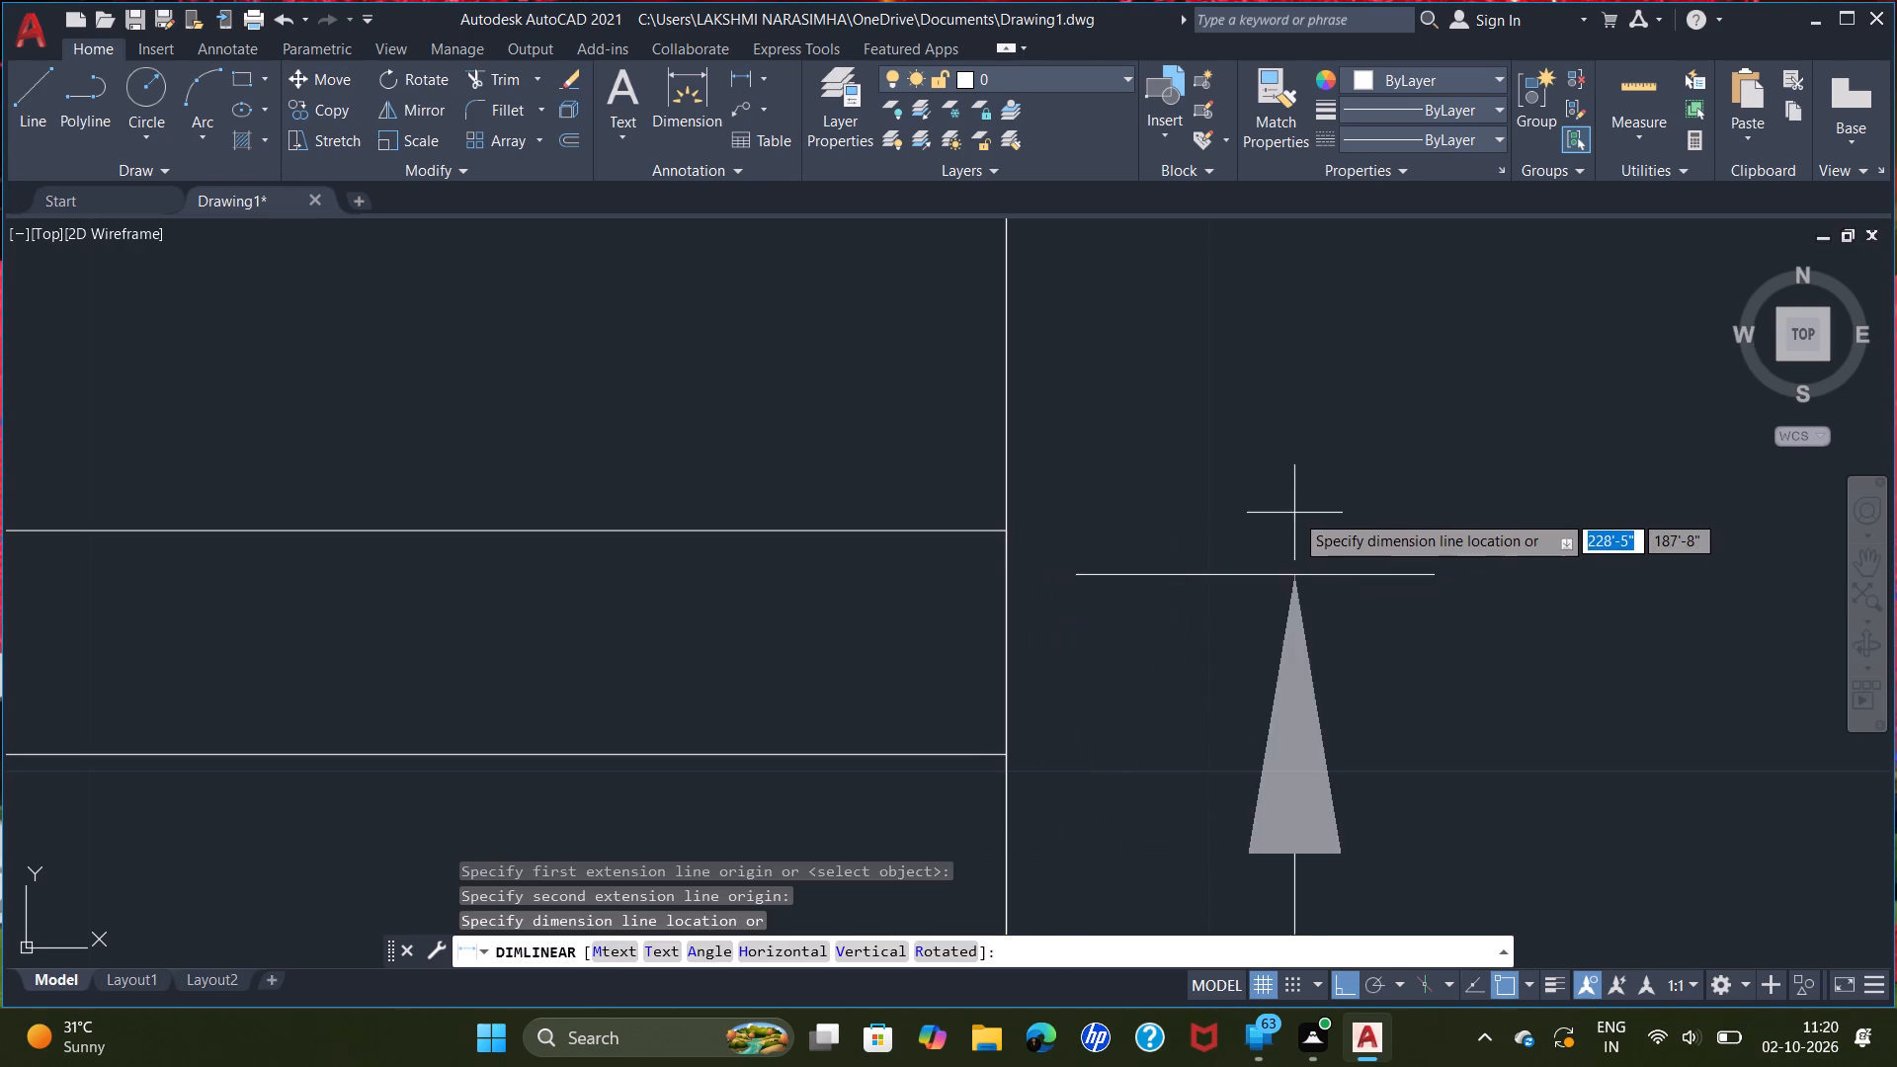
scroll(1310, 530, down, 2)
scroll(1352, 607, down, 4)
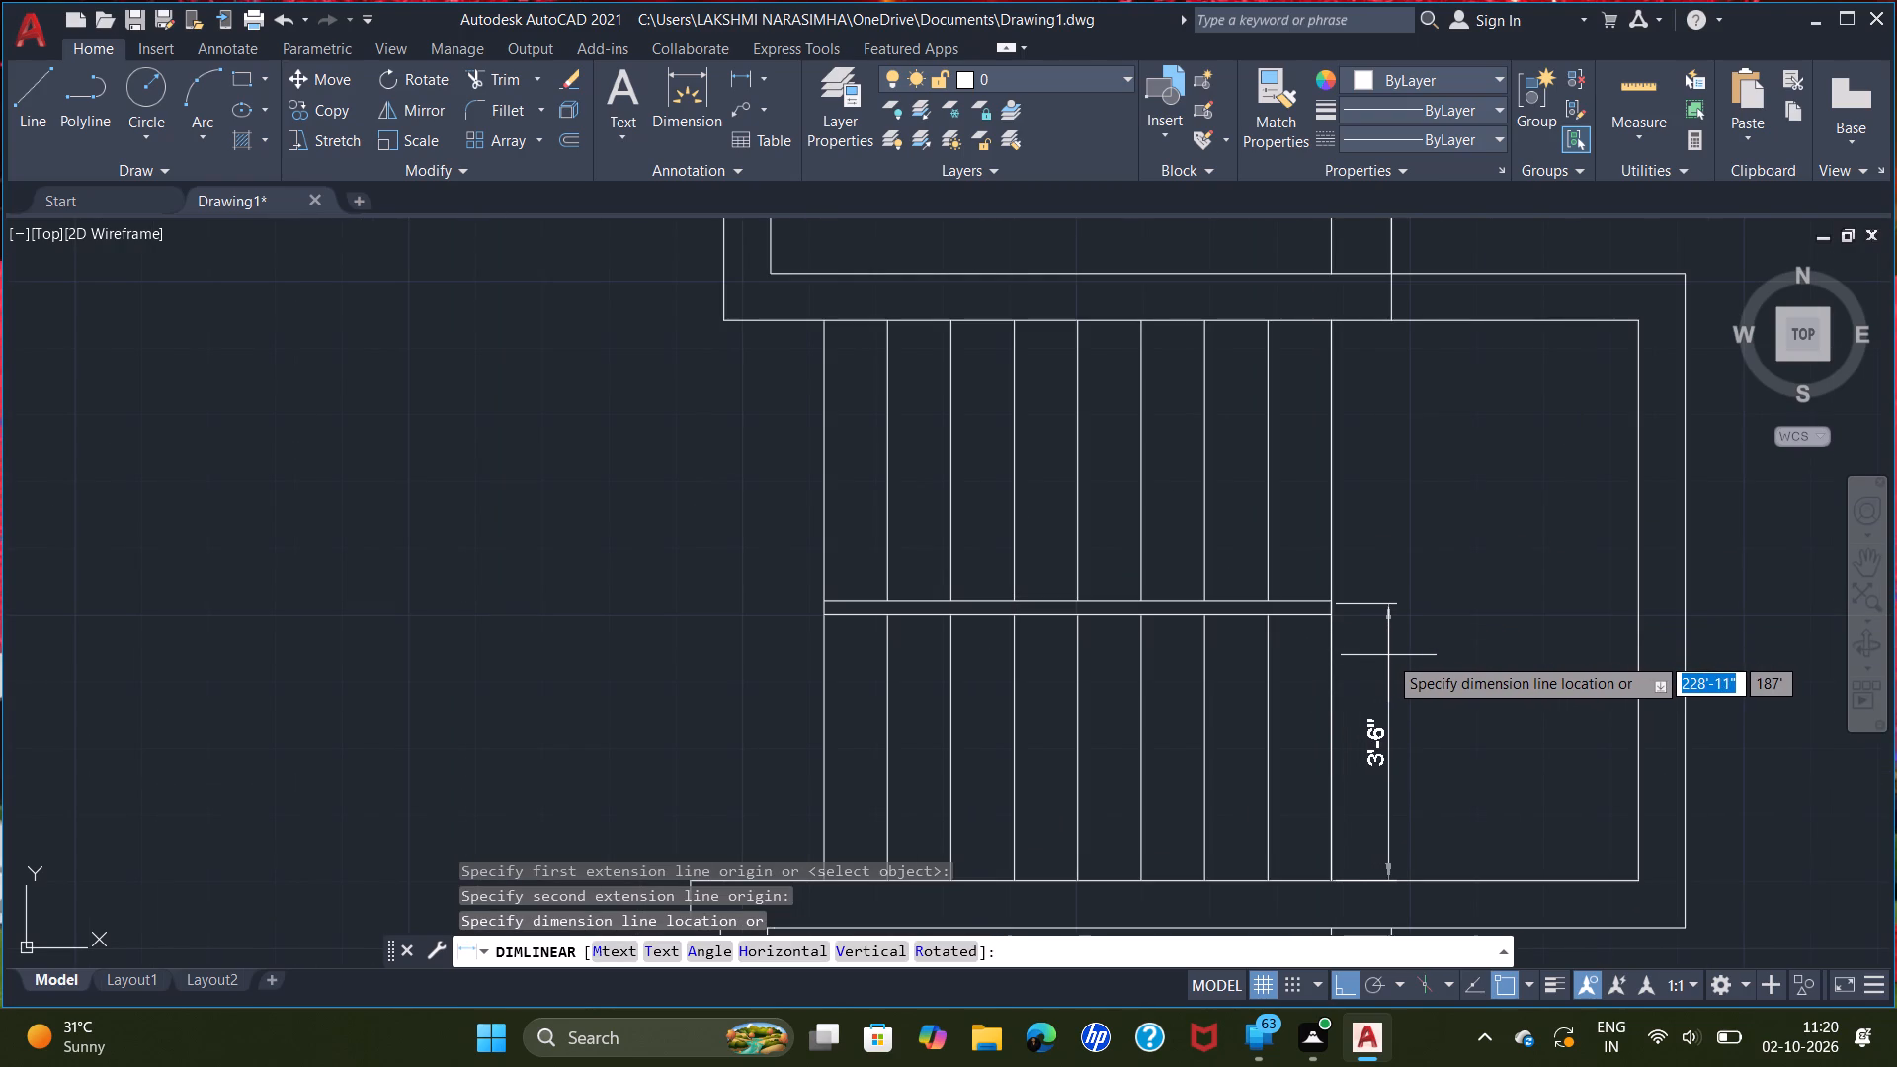
click(1388, 655)
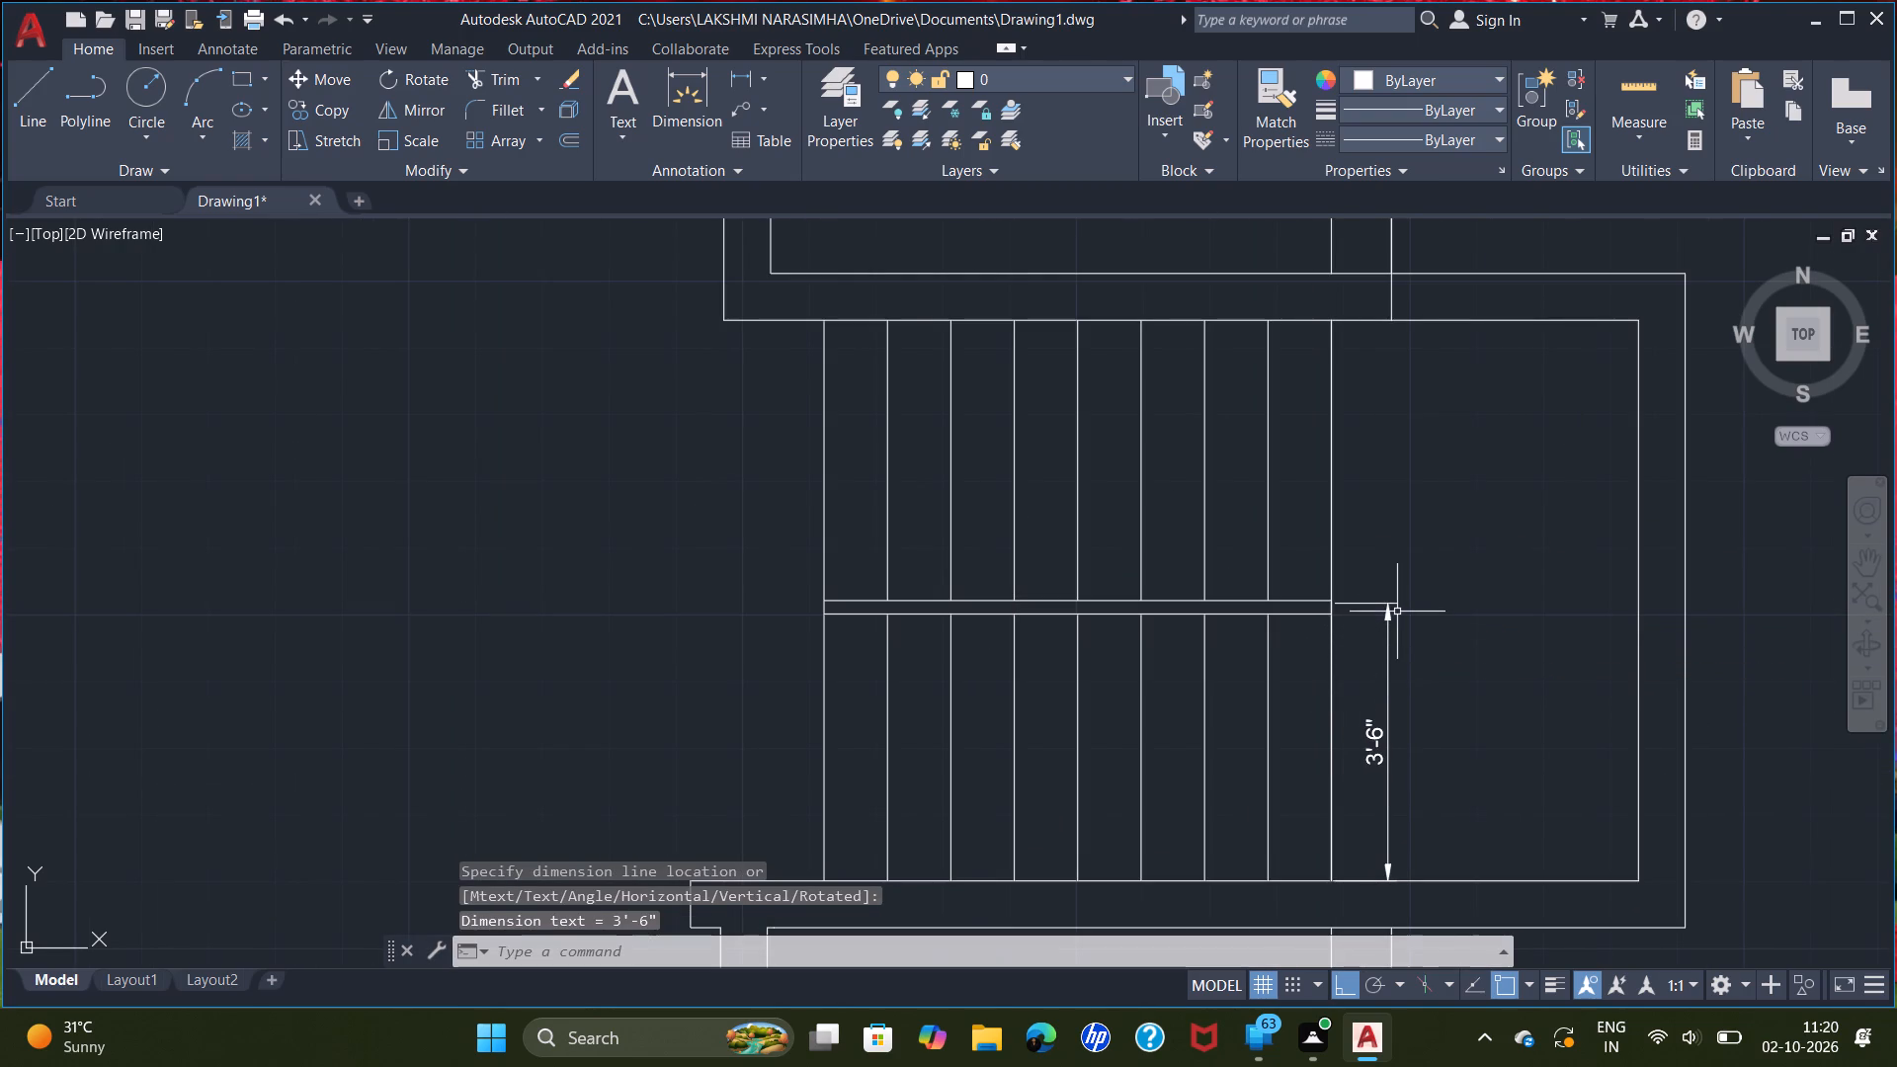
Stretch both ends of the stair's upper dividing line slightly upward so the line stays horizontal and the divider gets wider.
scroll(1139, 608, up, 2)
middle_drag(1263, 595, 1092, 733)
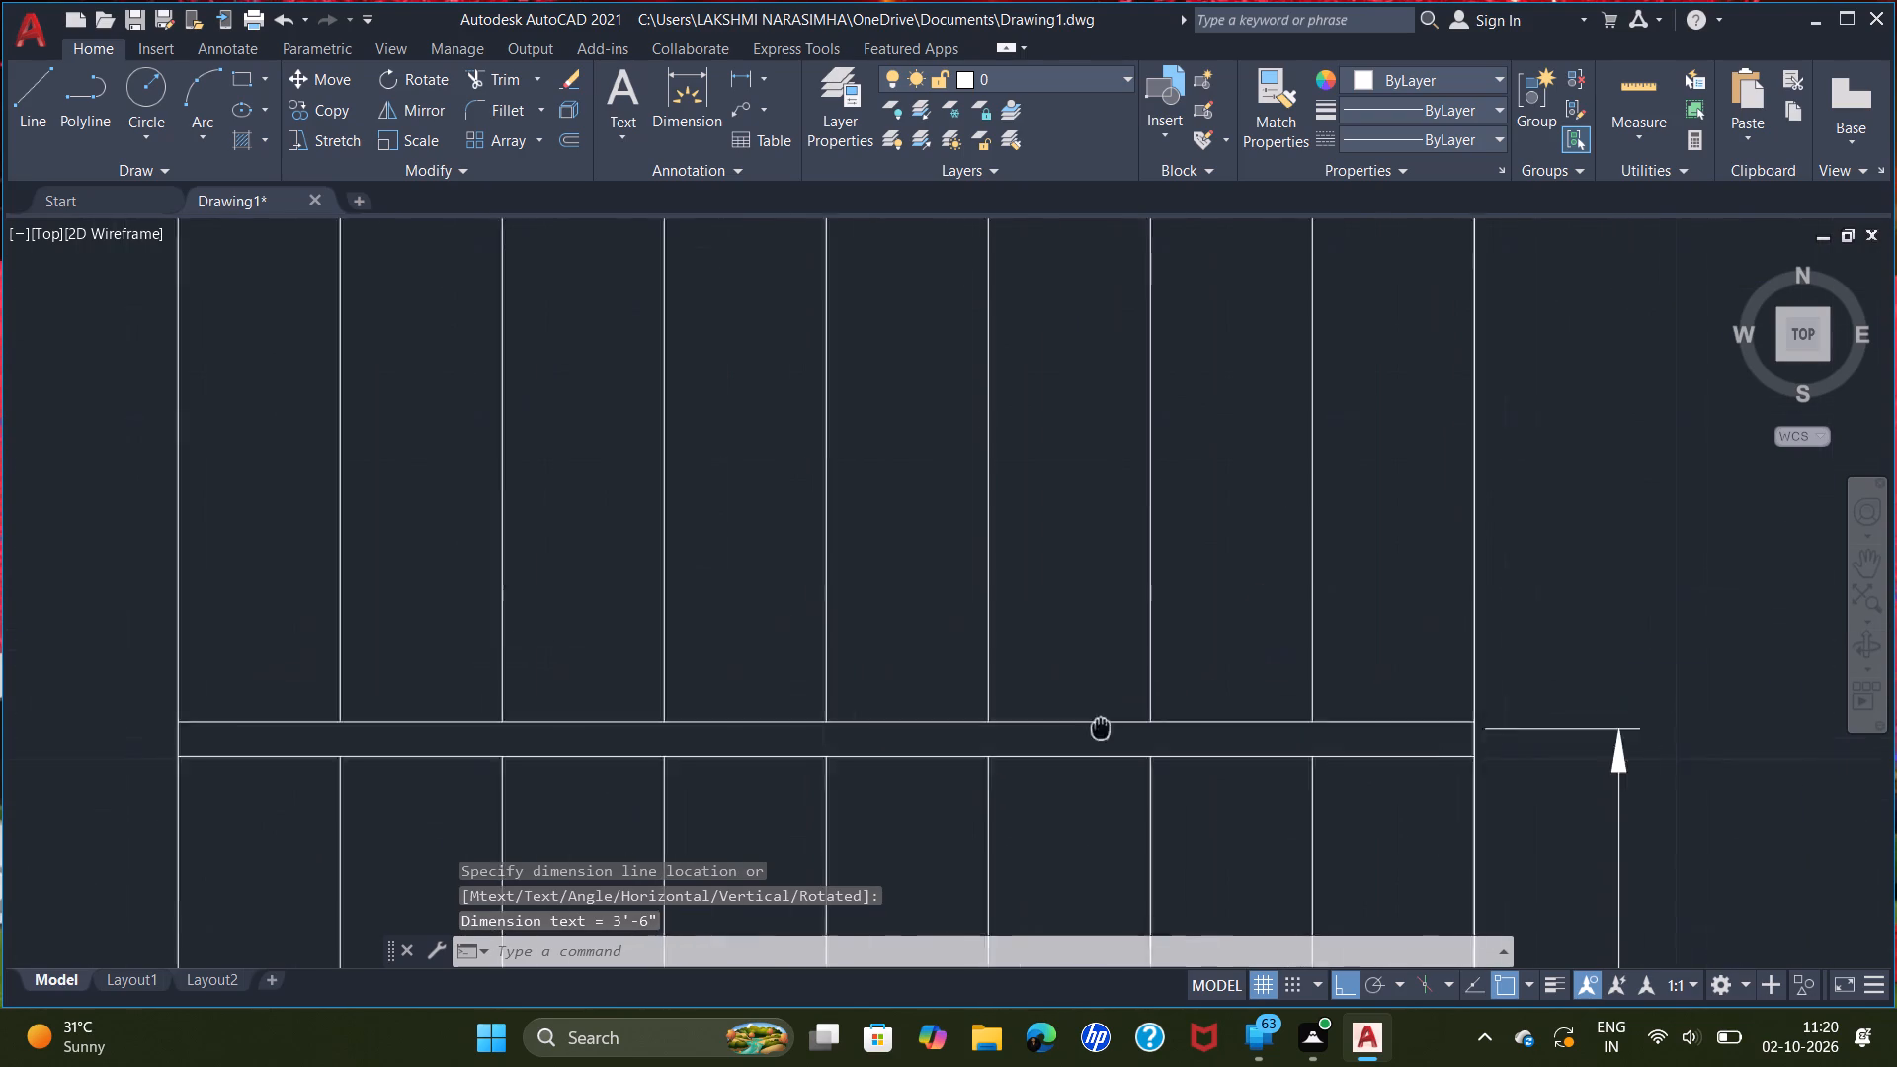
middle_drag(1092, 733, 1043, 756)
scroll(1329, 748, up, 2)
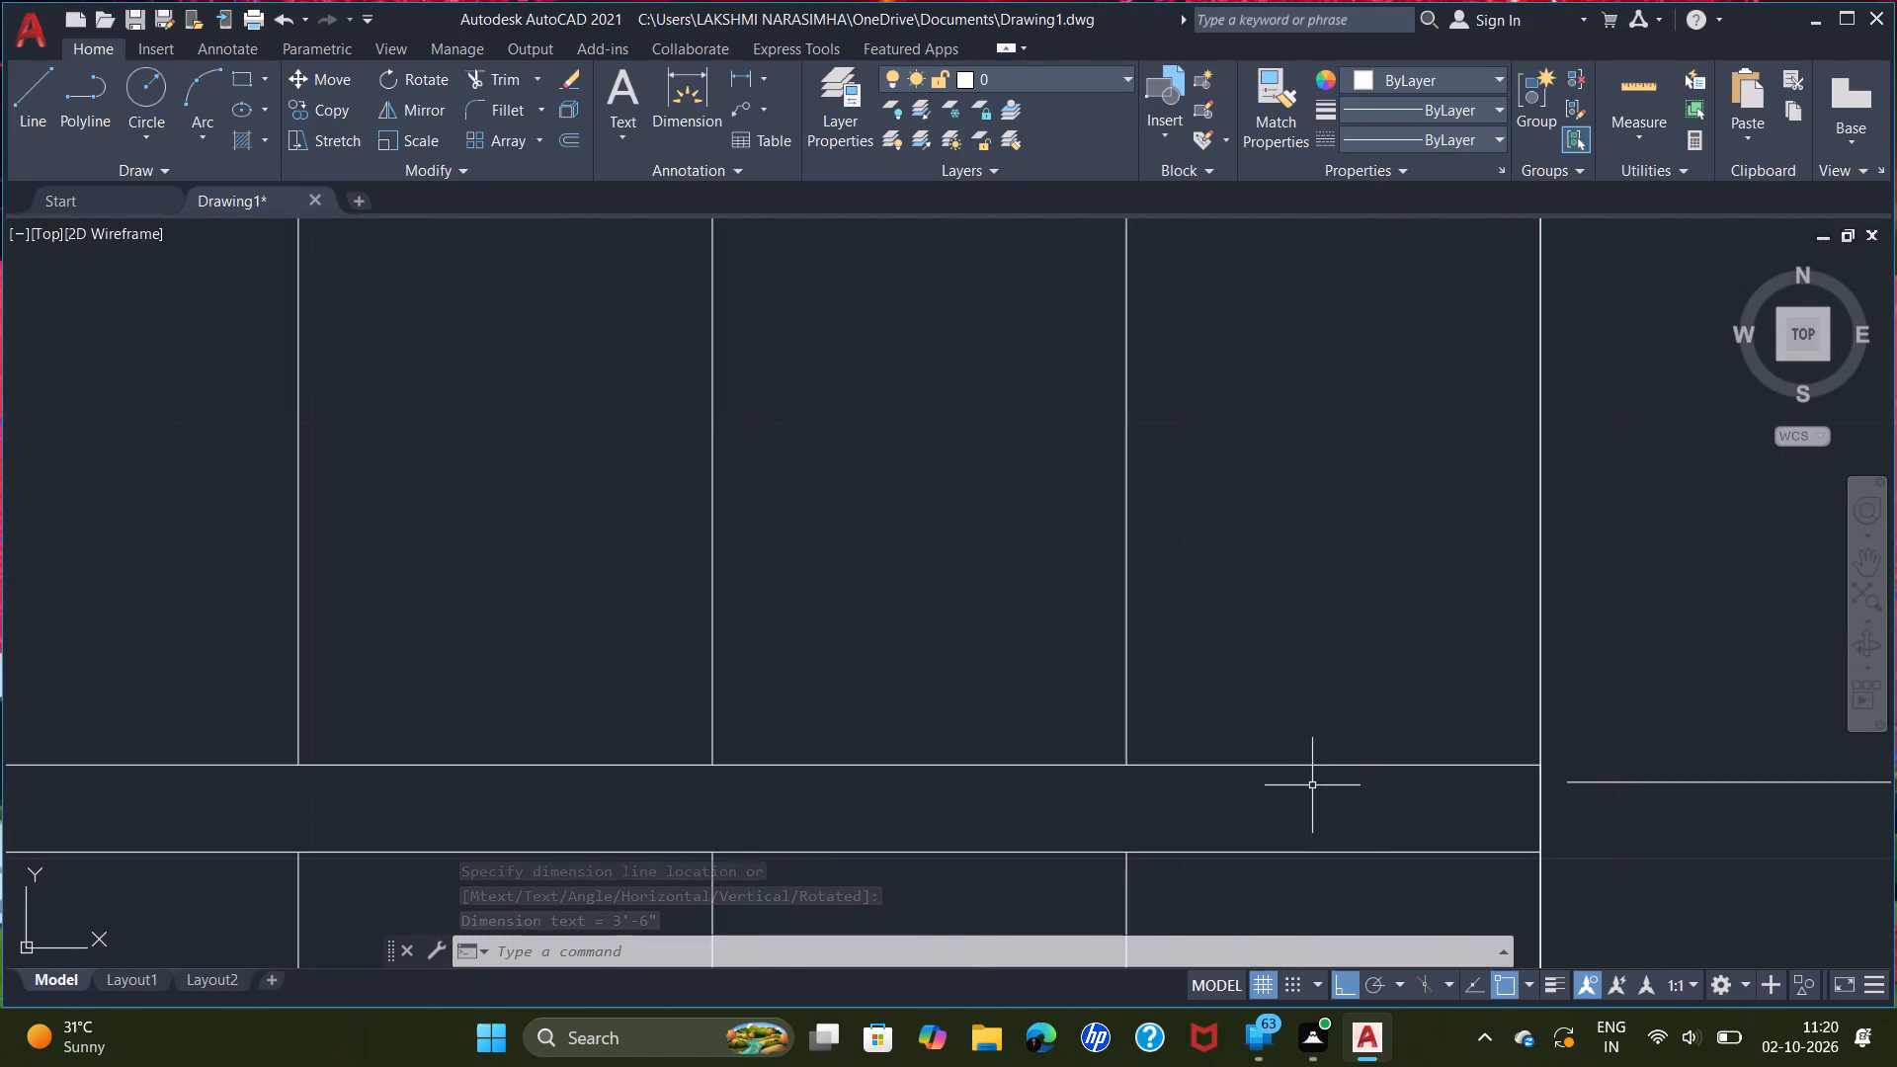
click(1447, 764)
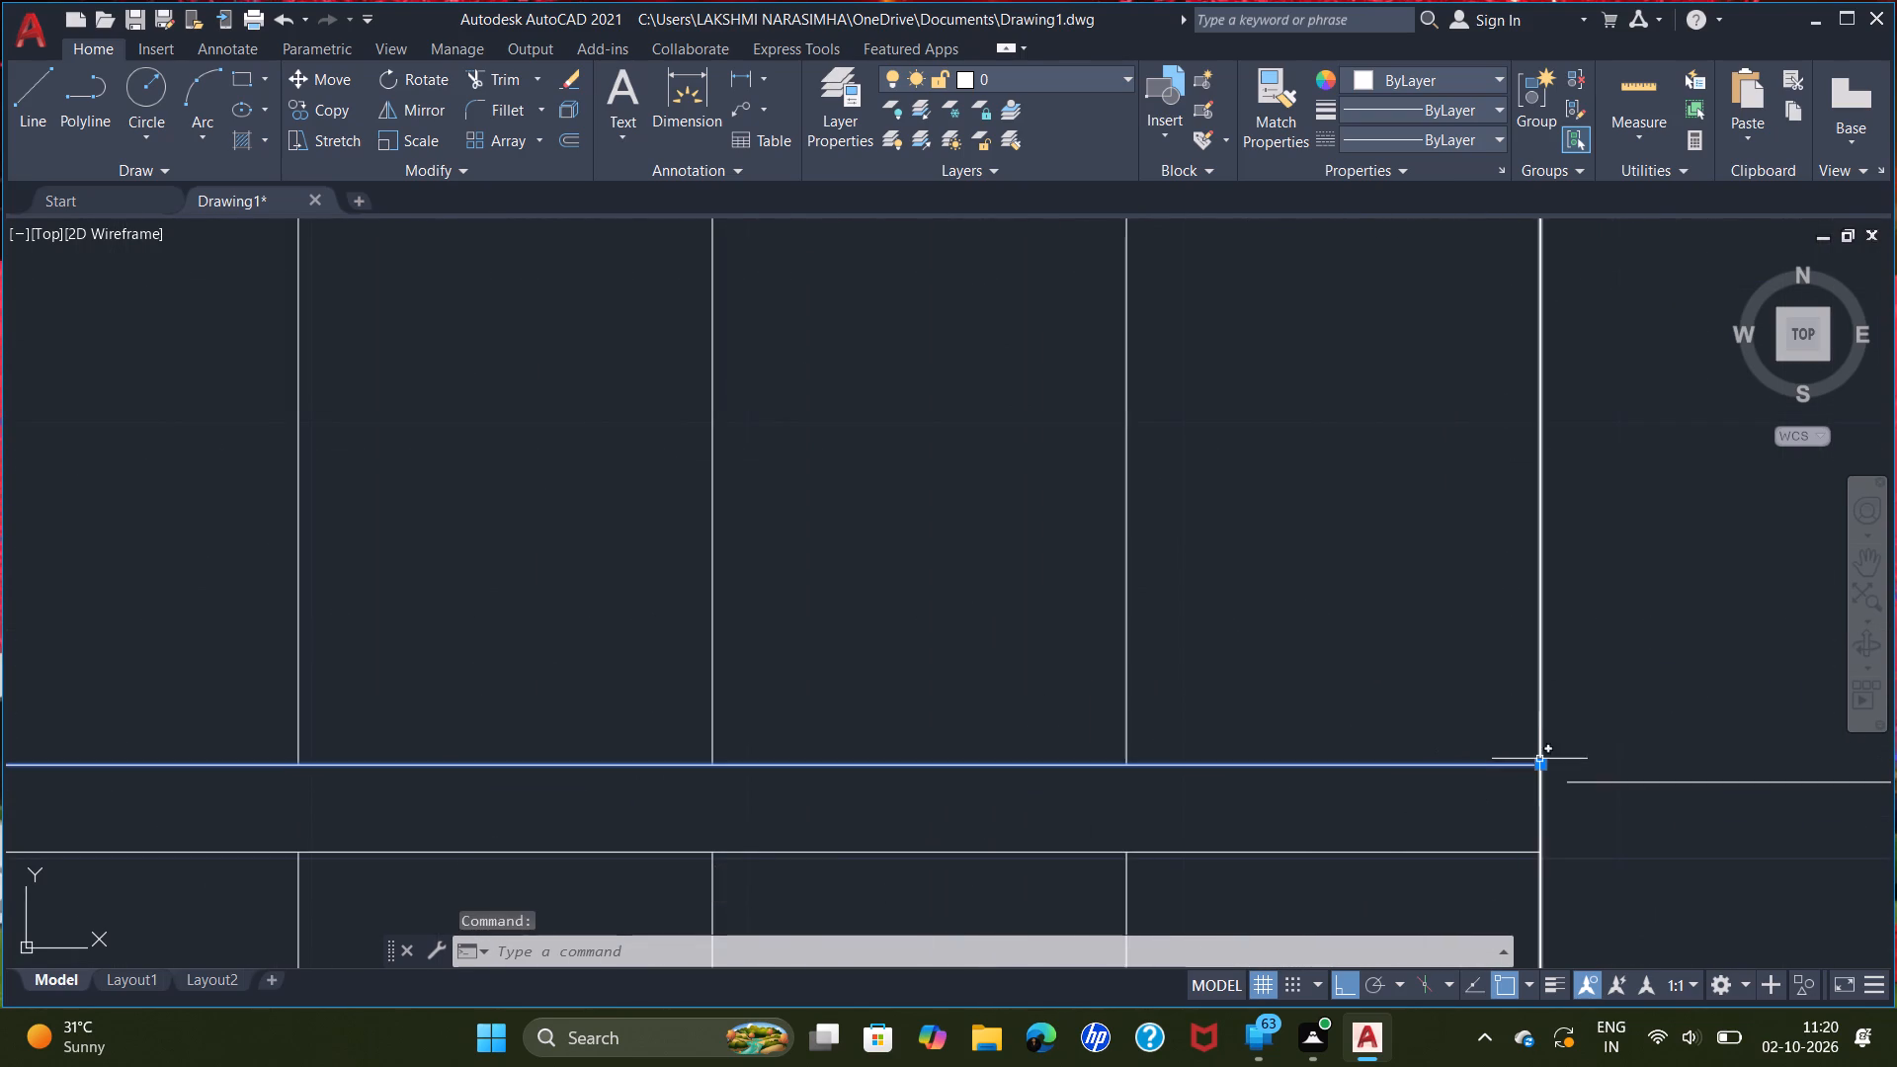
click(1542, 763)
click(1531, 734)
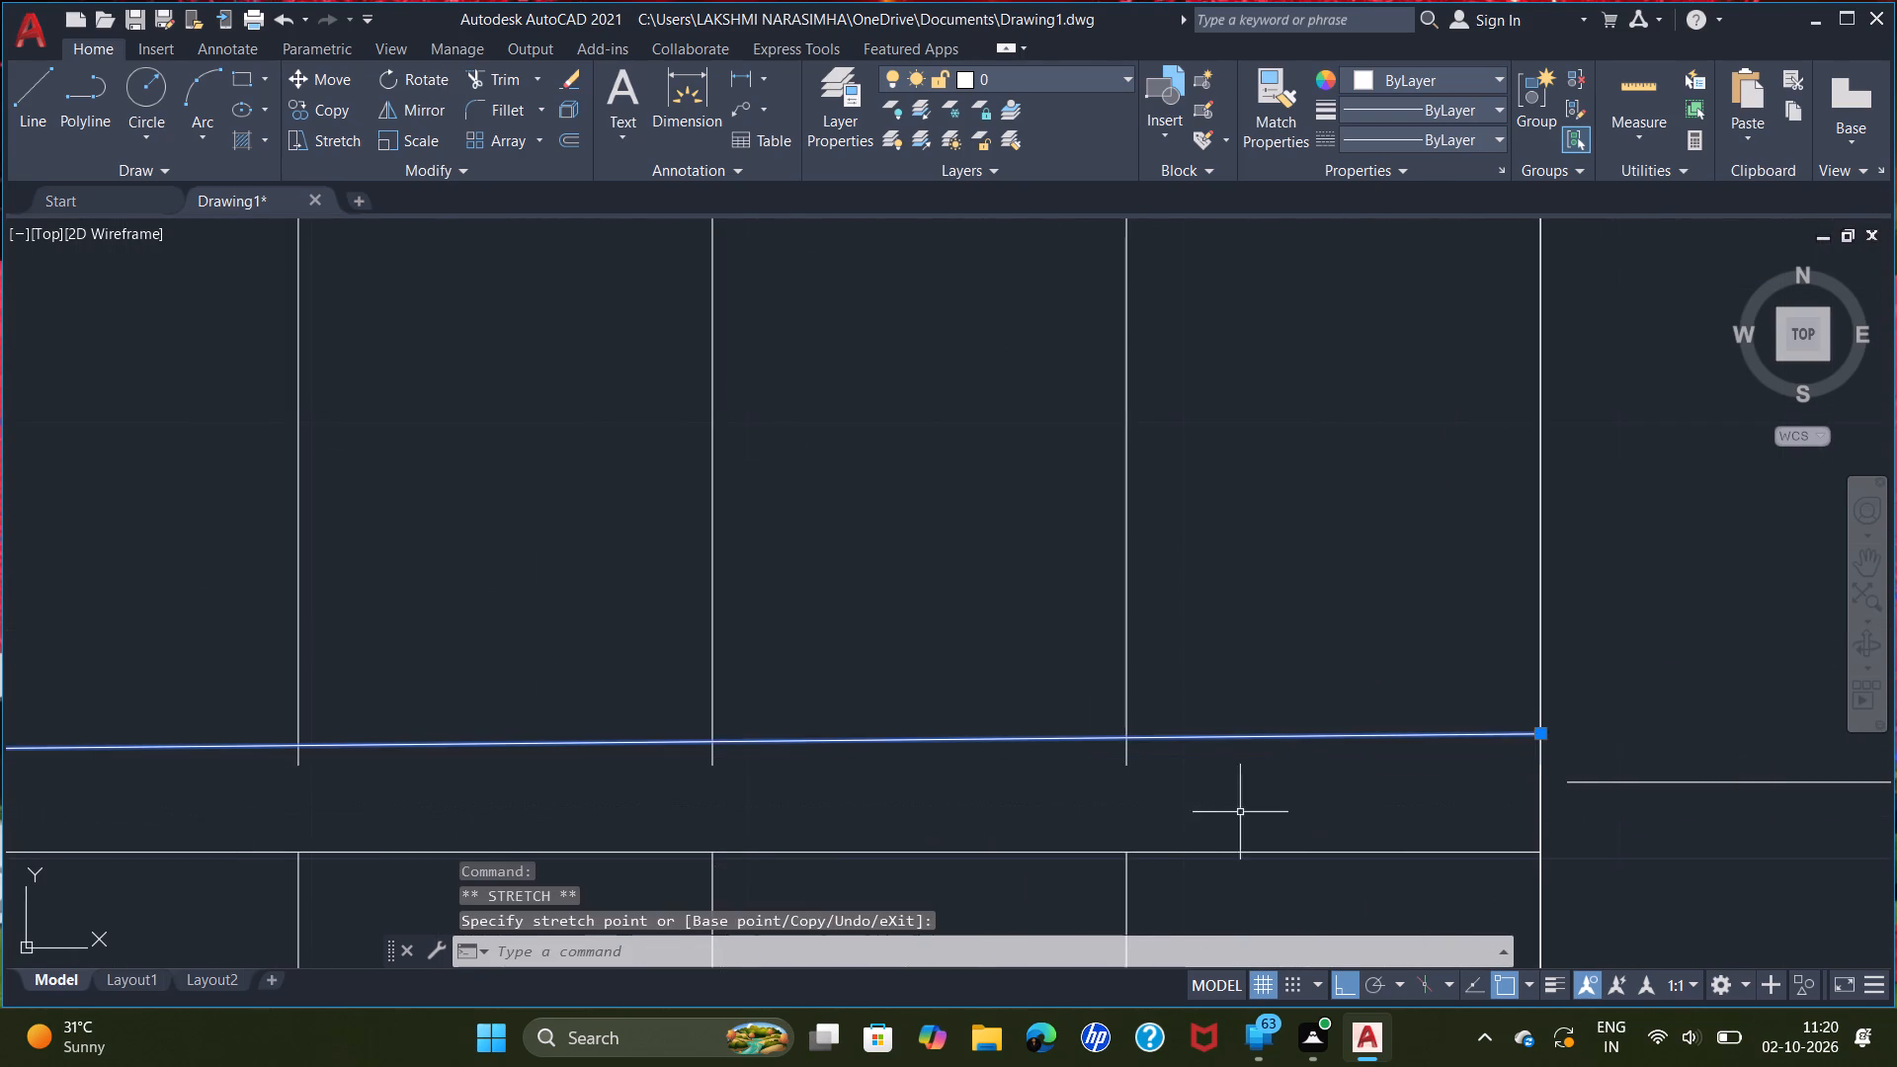
scroll(1156, 817, down, 2)
middle_drag(361, 836, 871, 701)
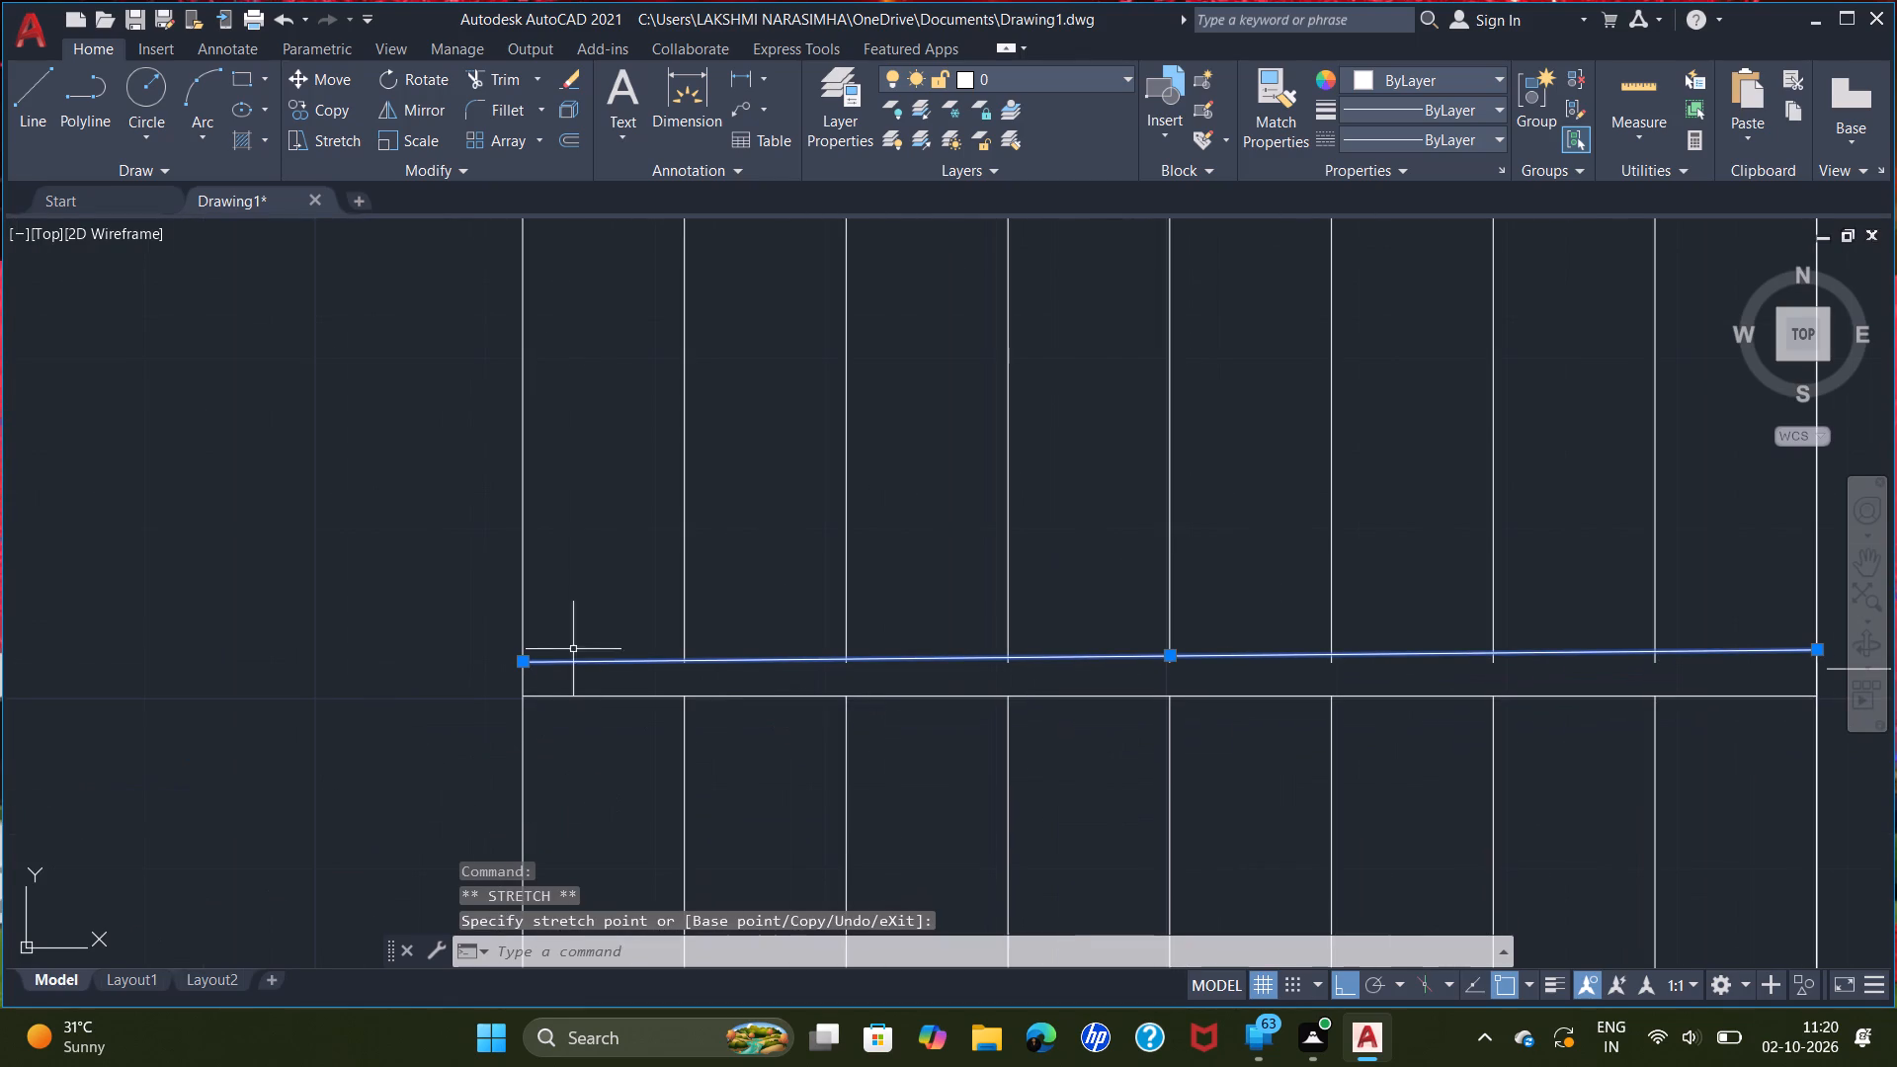
click(525, 661)
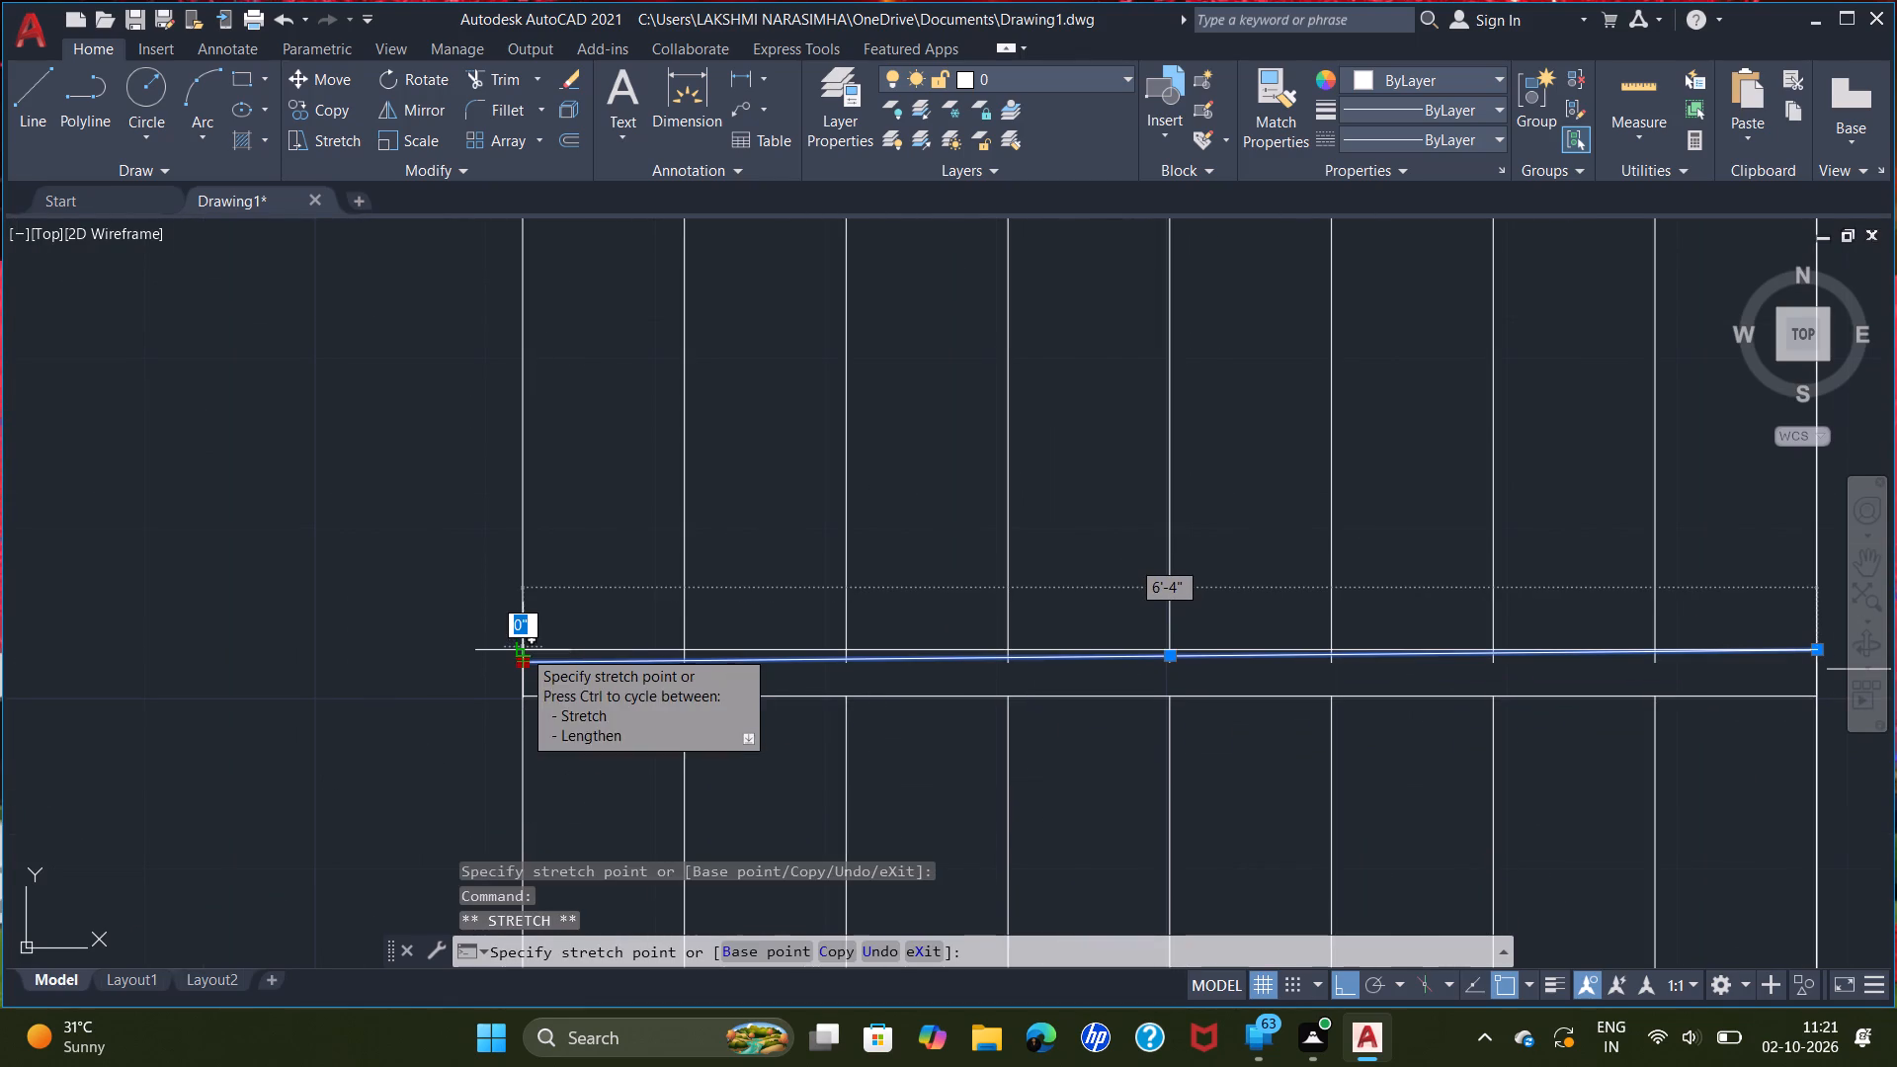
click(522, 647)
key(Escape)
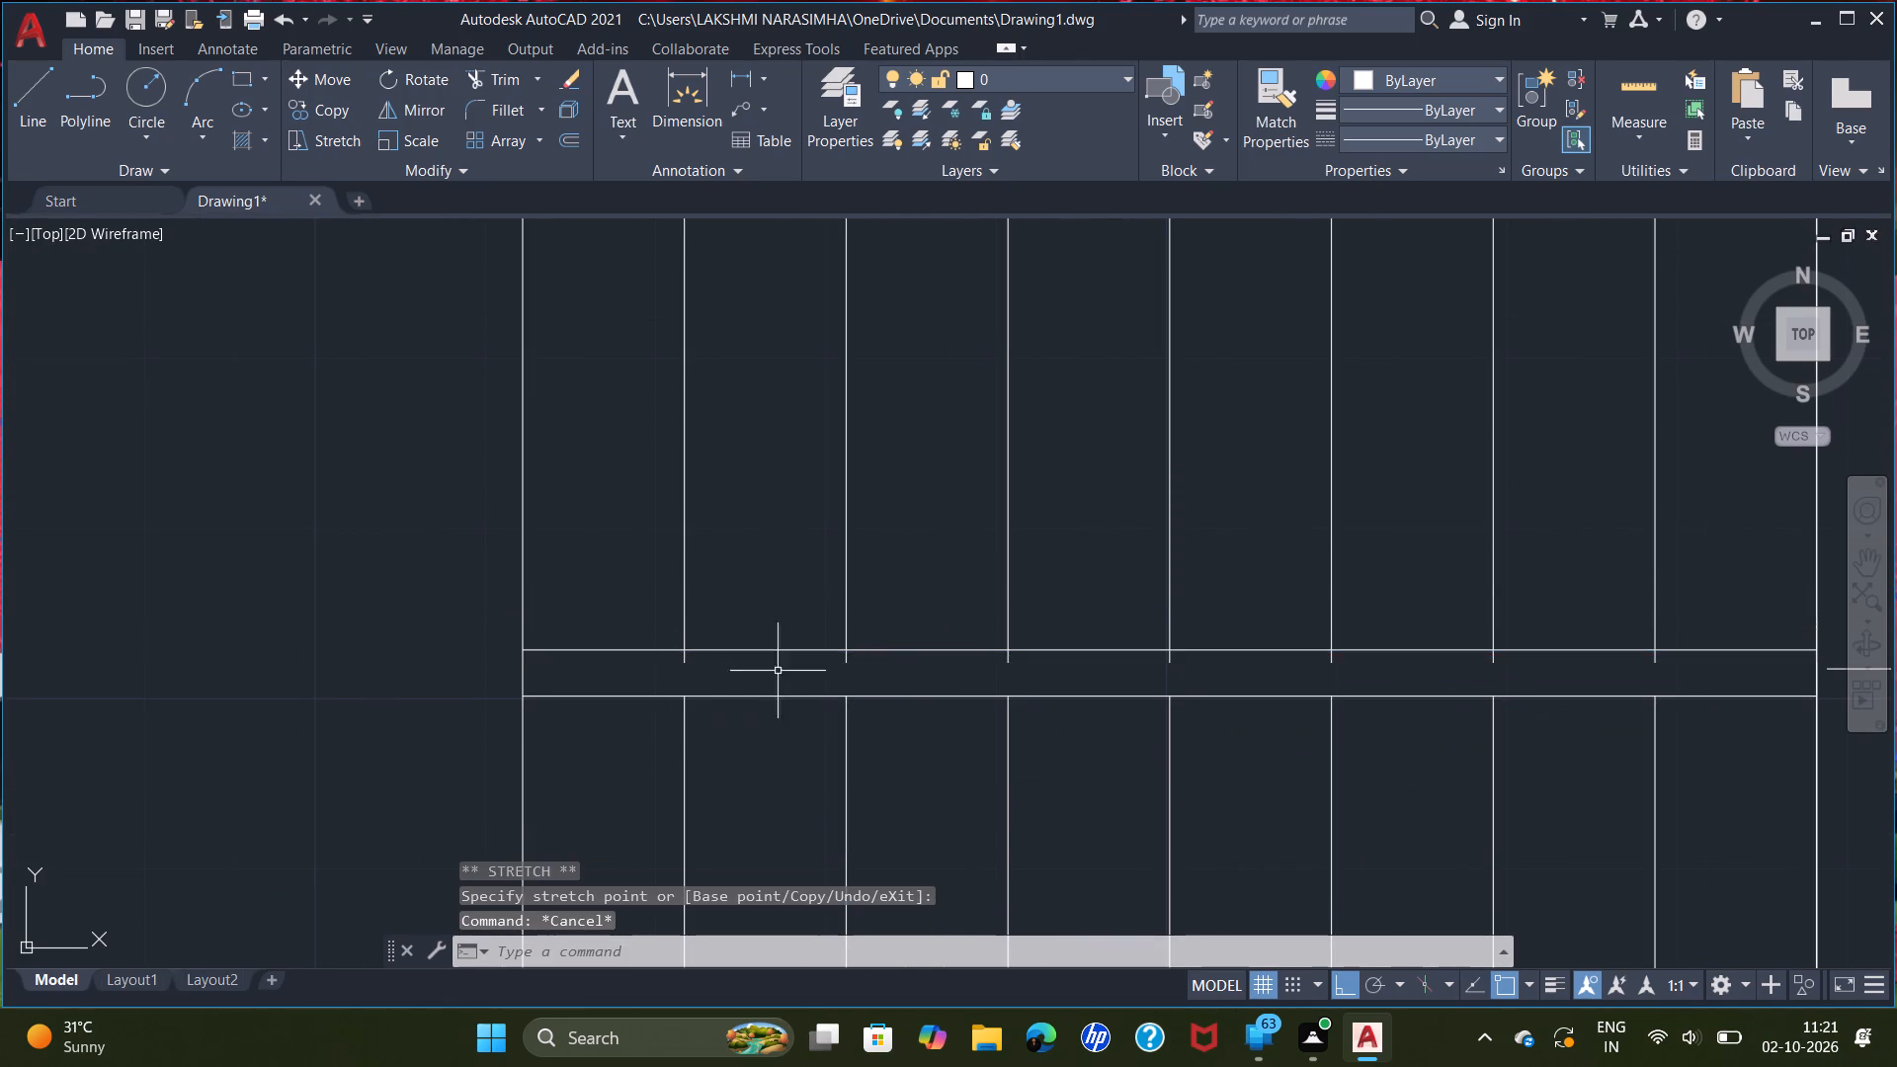
Trim the tread line ends that project below the raised upper dividing line along the stair.
scroll(1406, 606, down, 2)
scroll(1463, 654, up, 3)
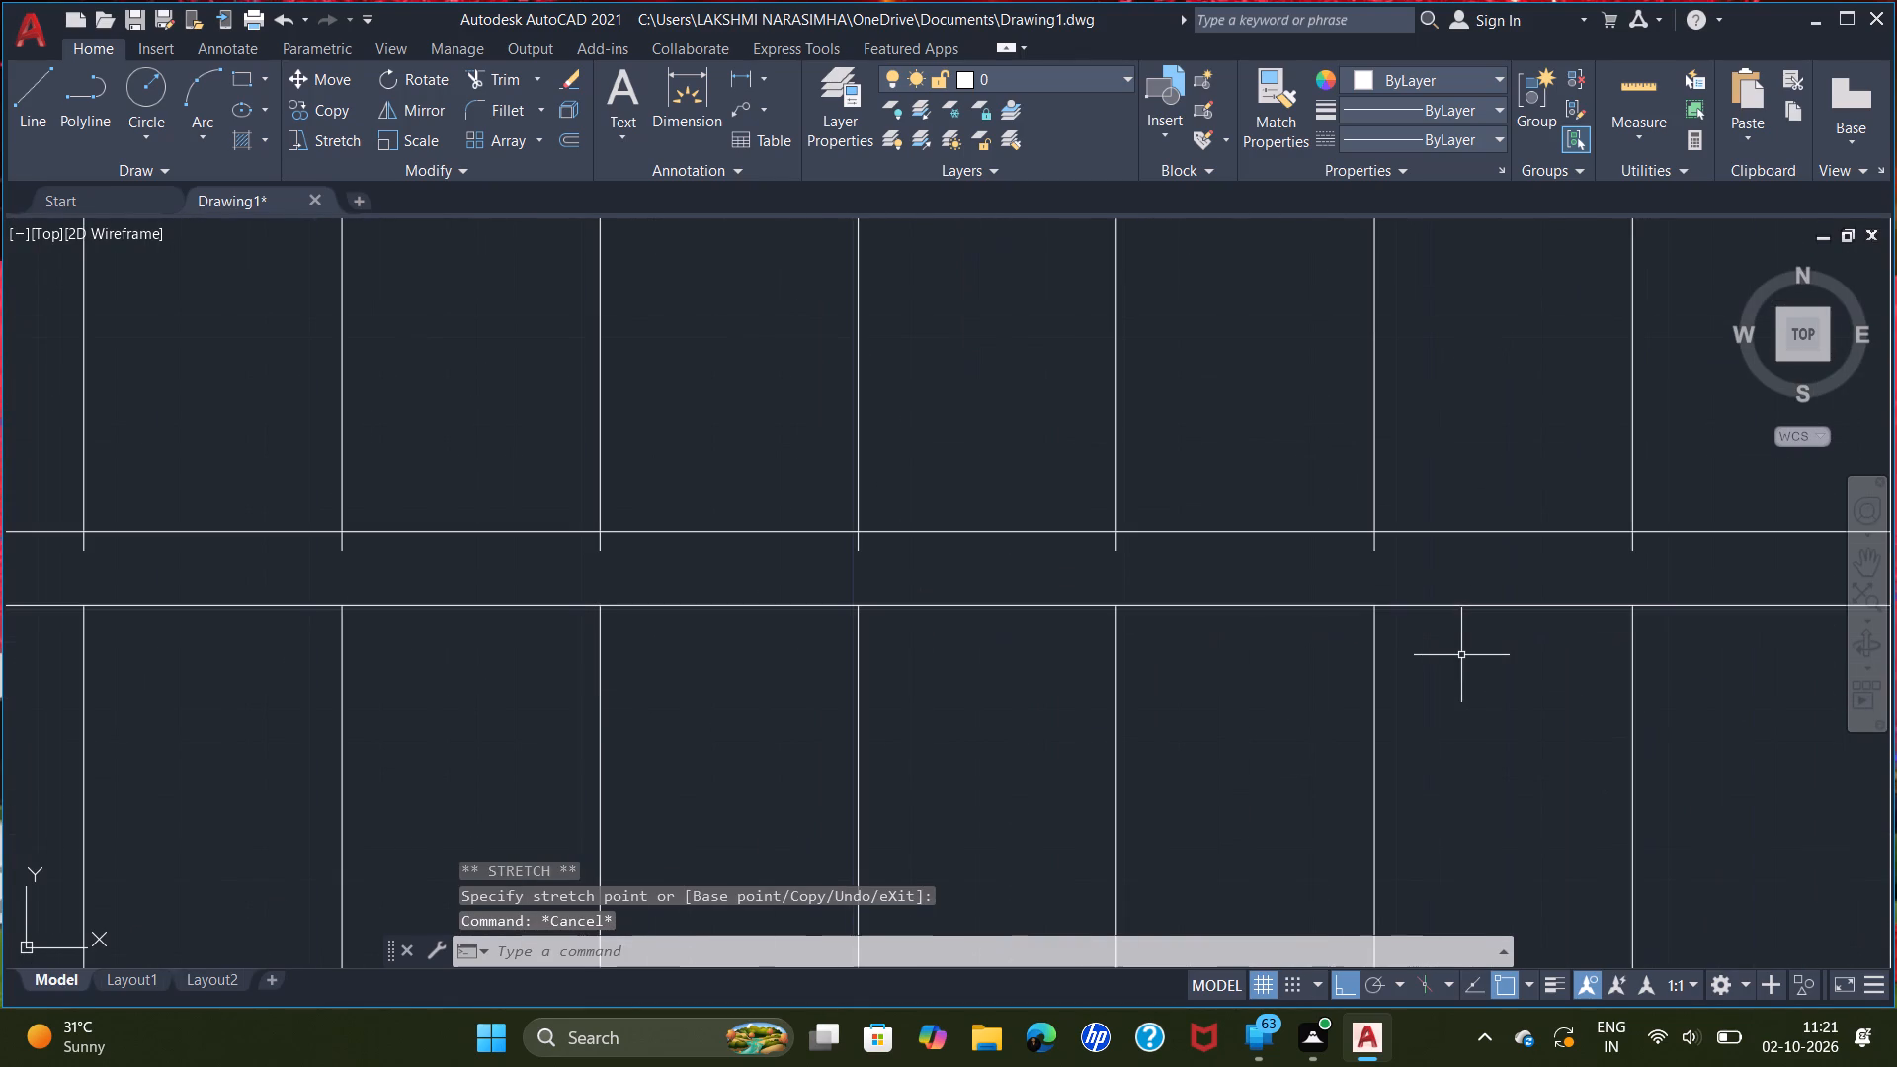
text(tri)
key(Return)
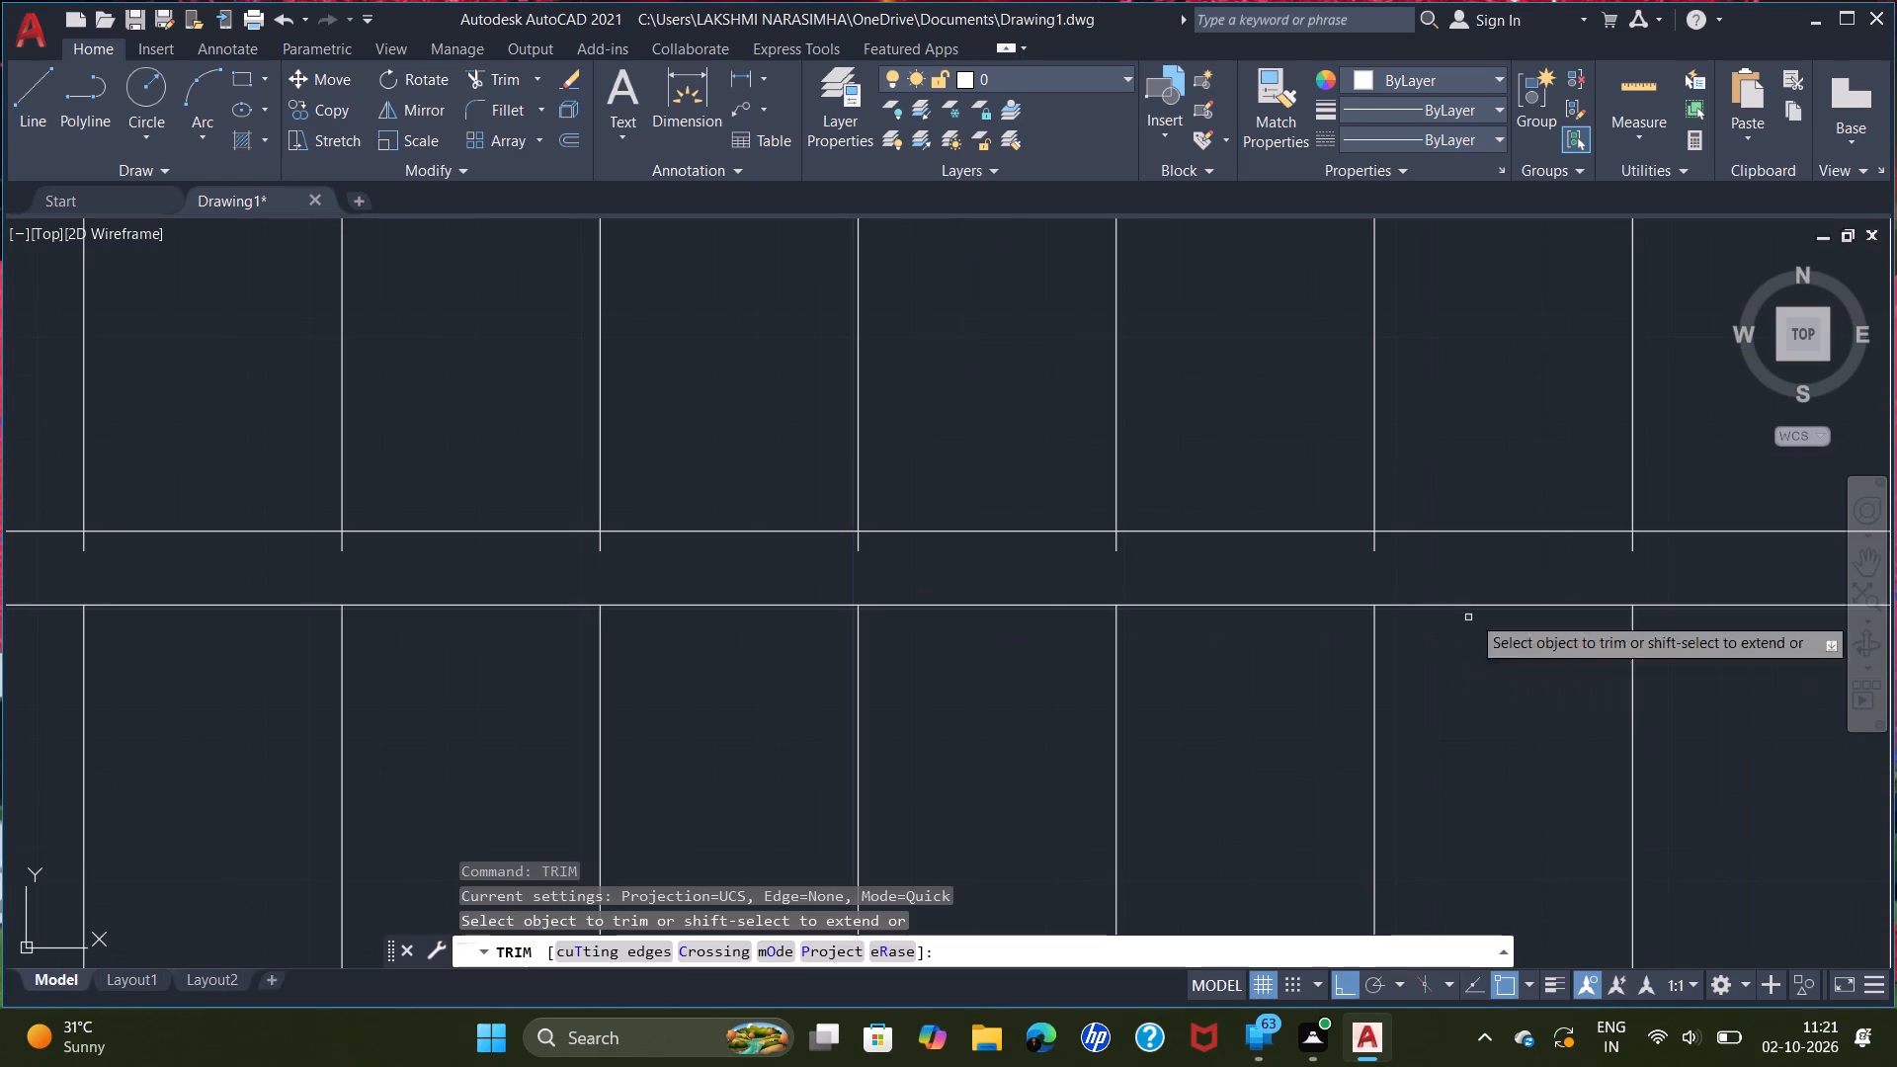
triple_click(1631, 548)
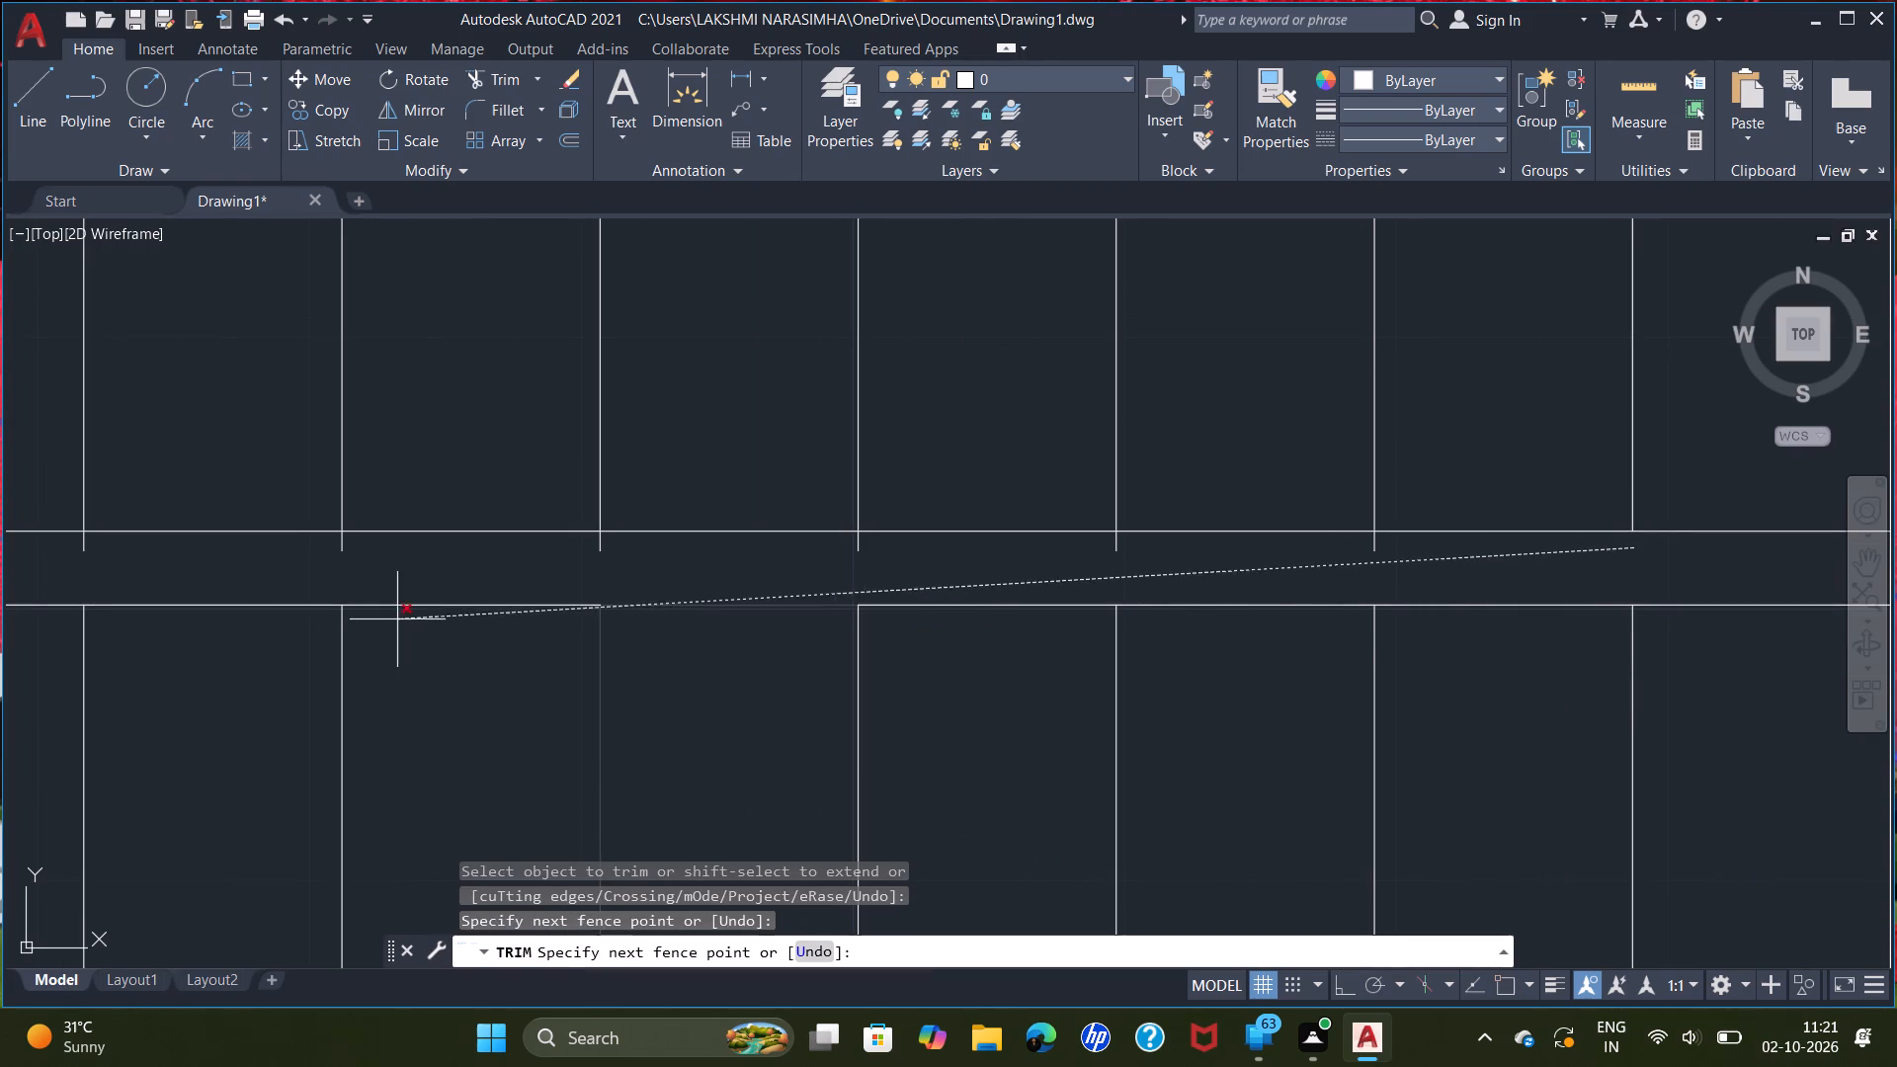
double_click(48, 546)
scroll(873, 527, down, 2)
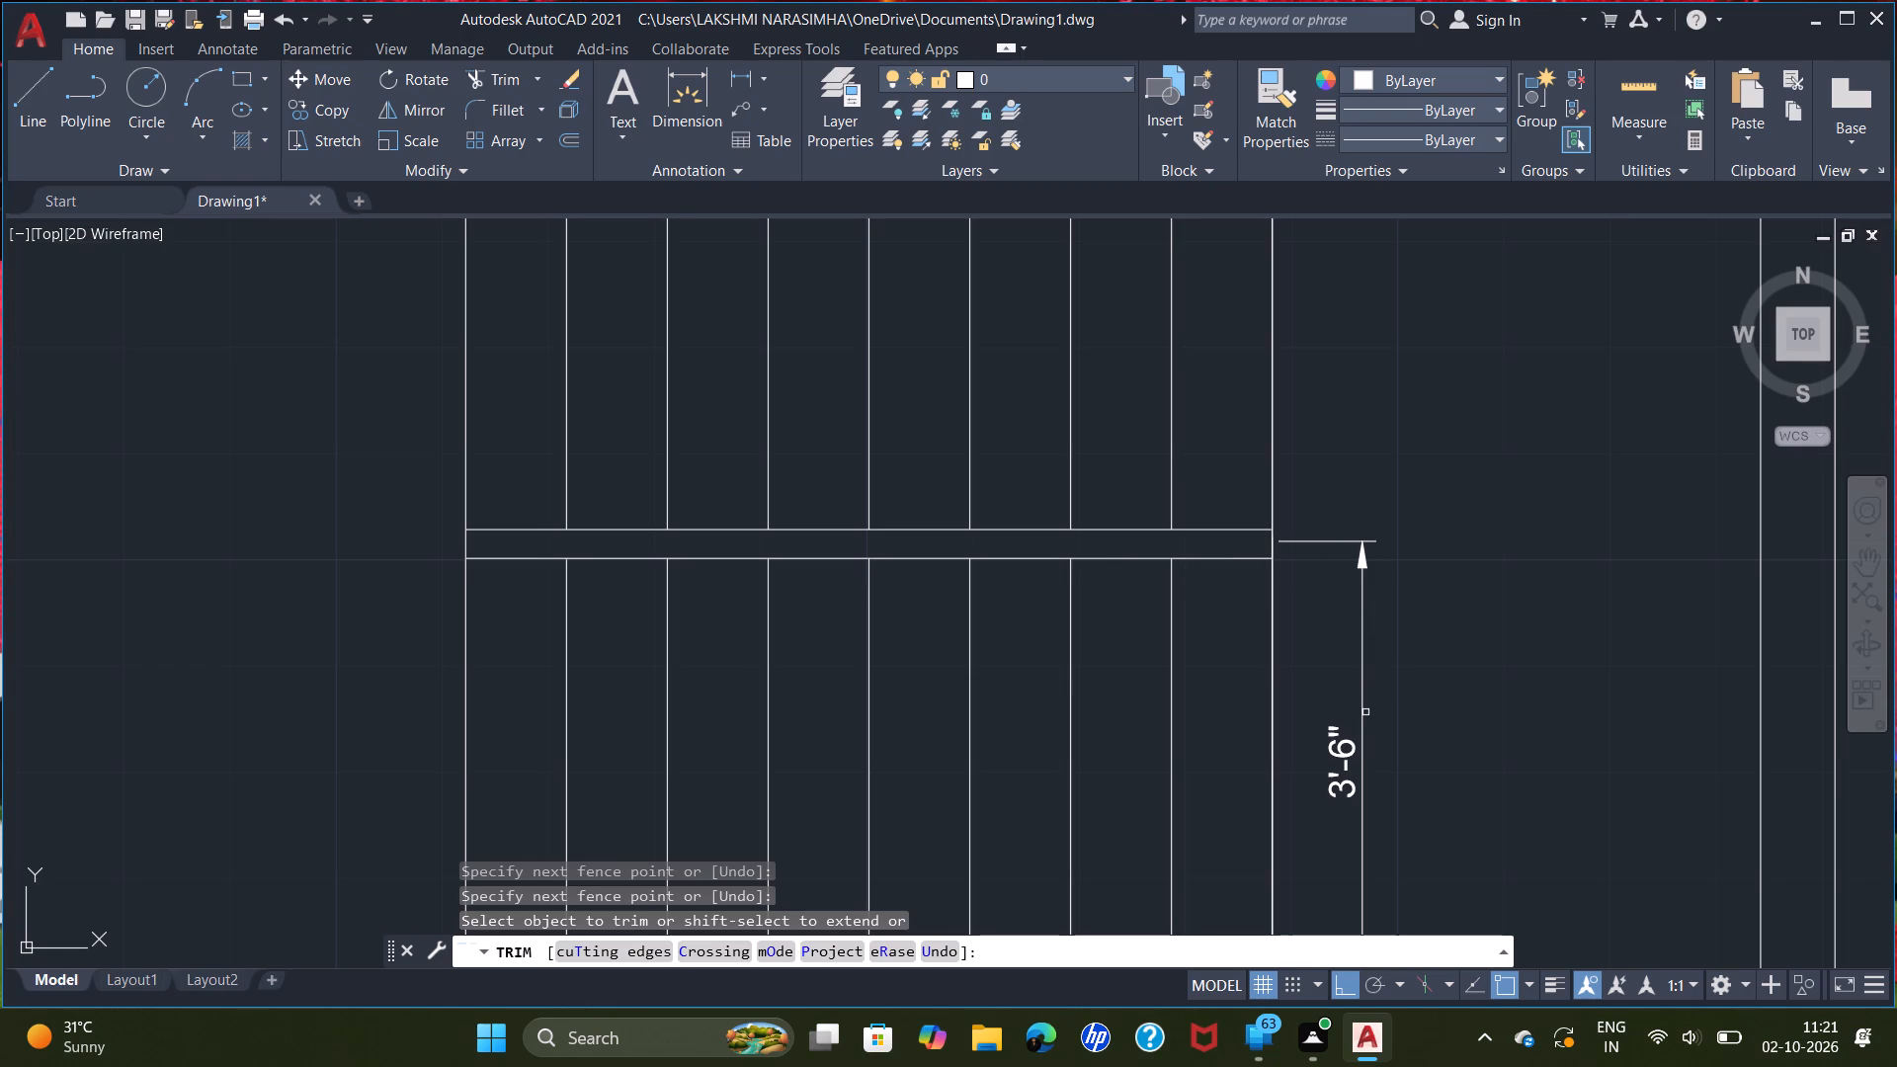
scroll(1505, 665, down, 2)
middle_drag(1576, 718, 1345, 805)
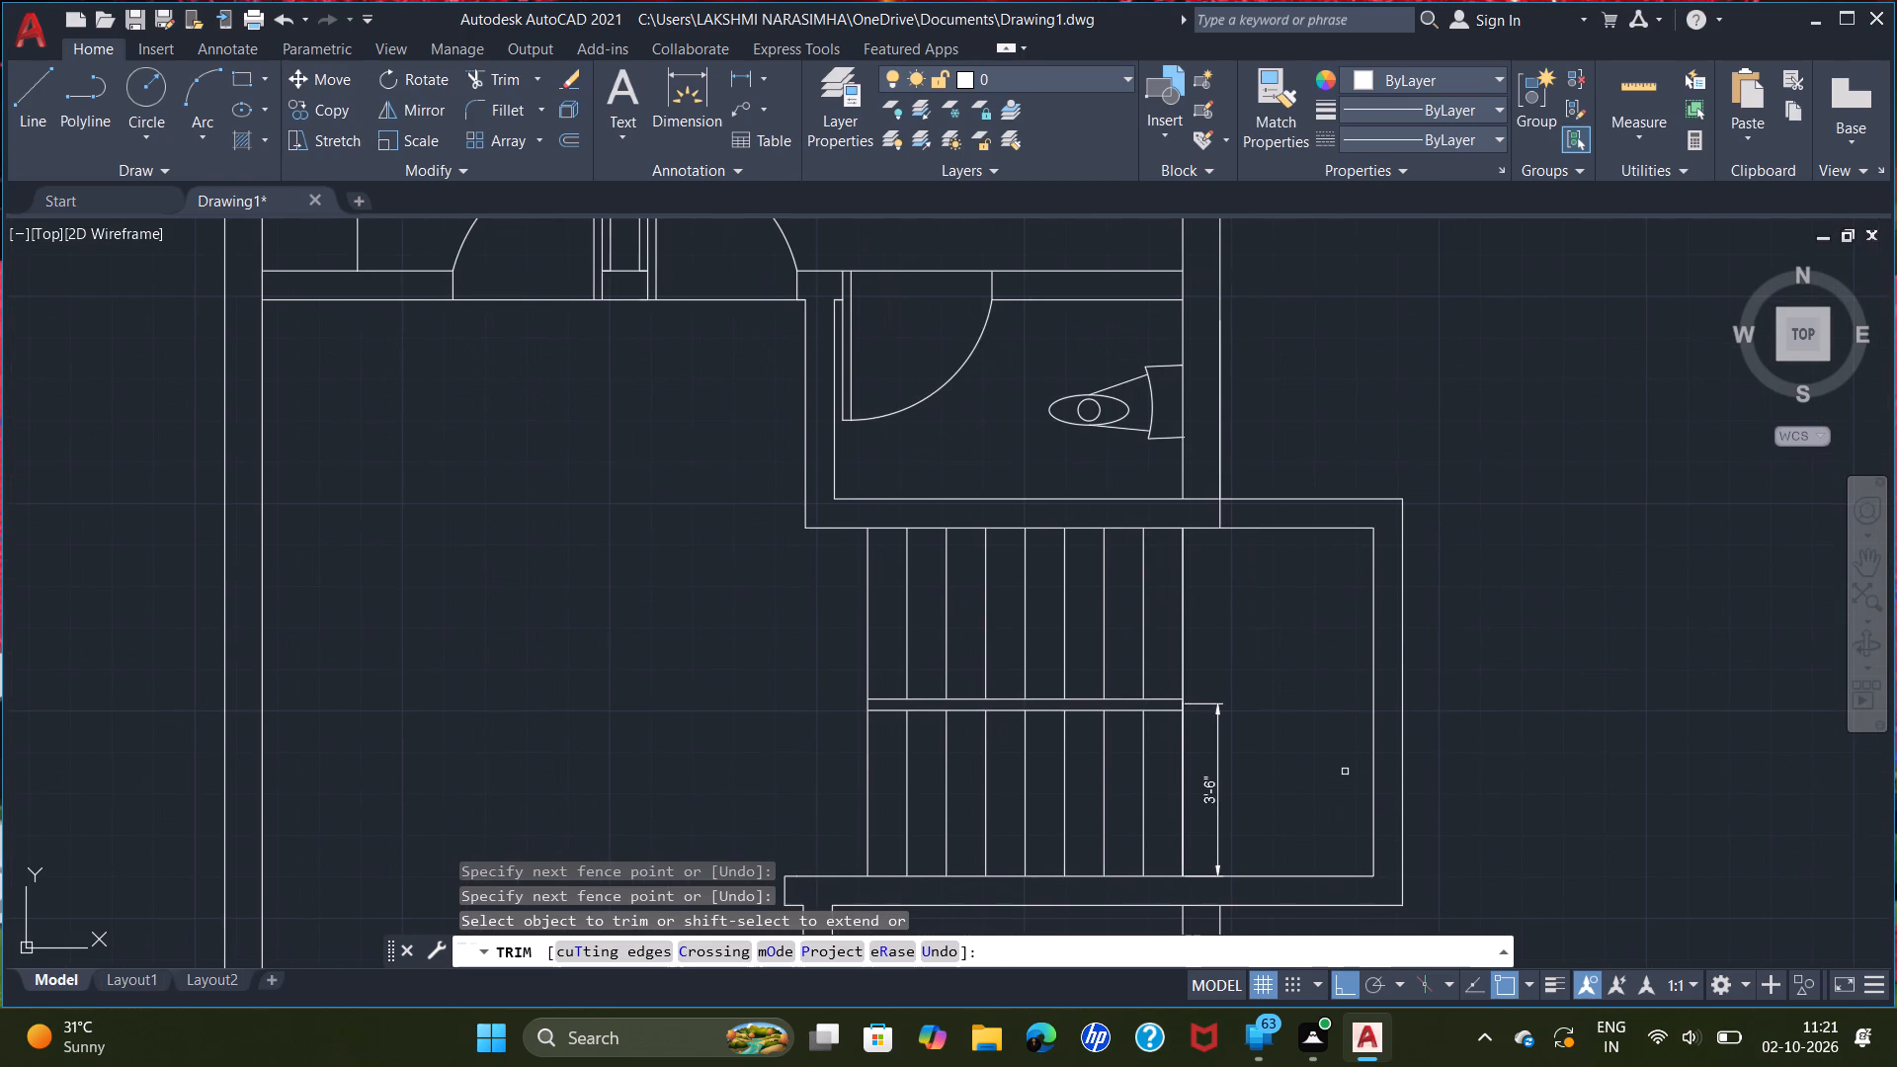
key(Escape)
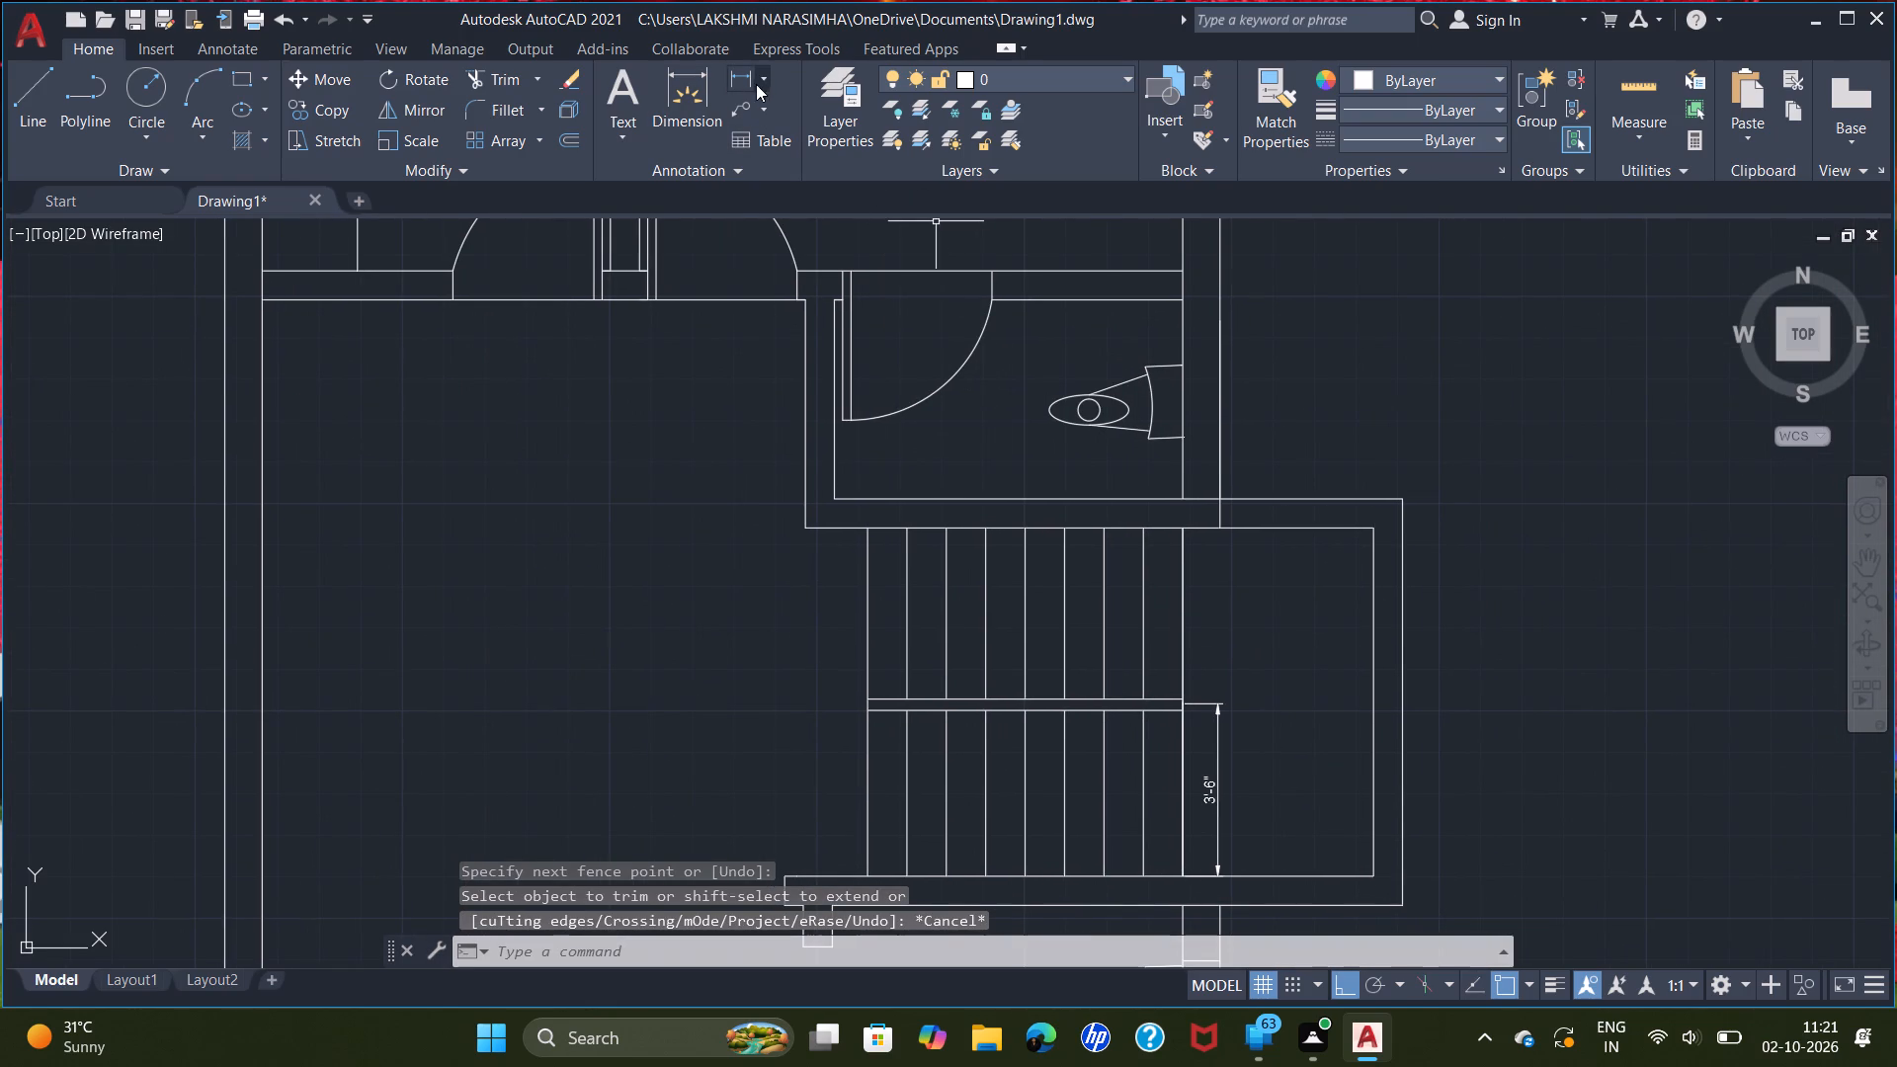
Measure the horizontal distance from the divider's east end to the inner face of the landing's east wall.
double_click(743, 84)
scroll(1202, 691, up, 2)
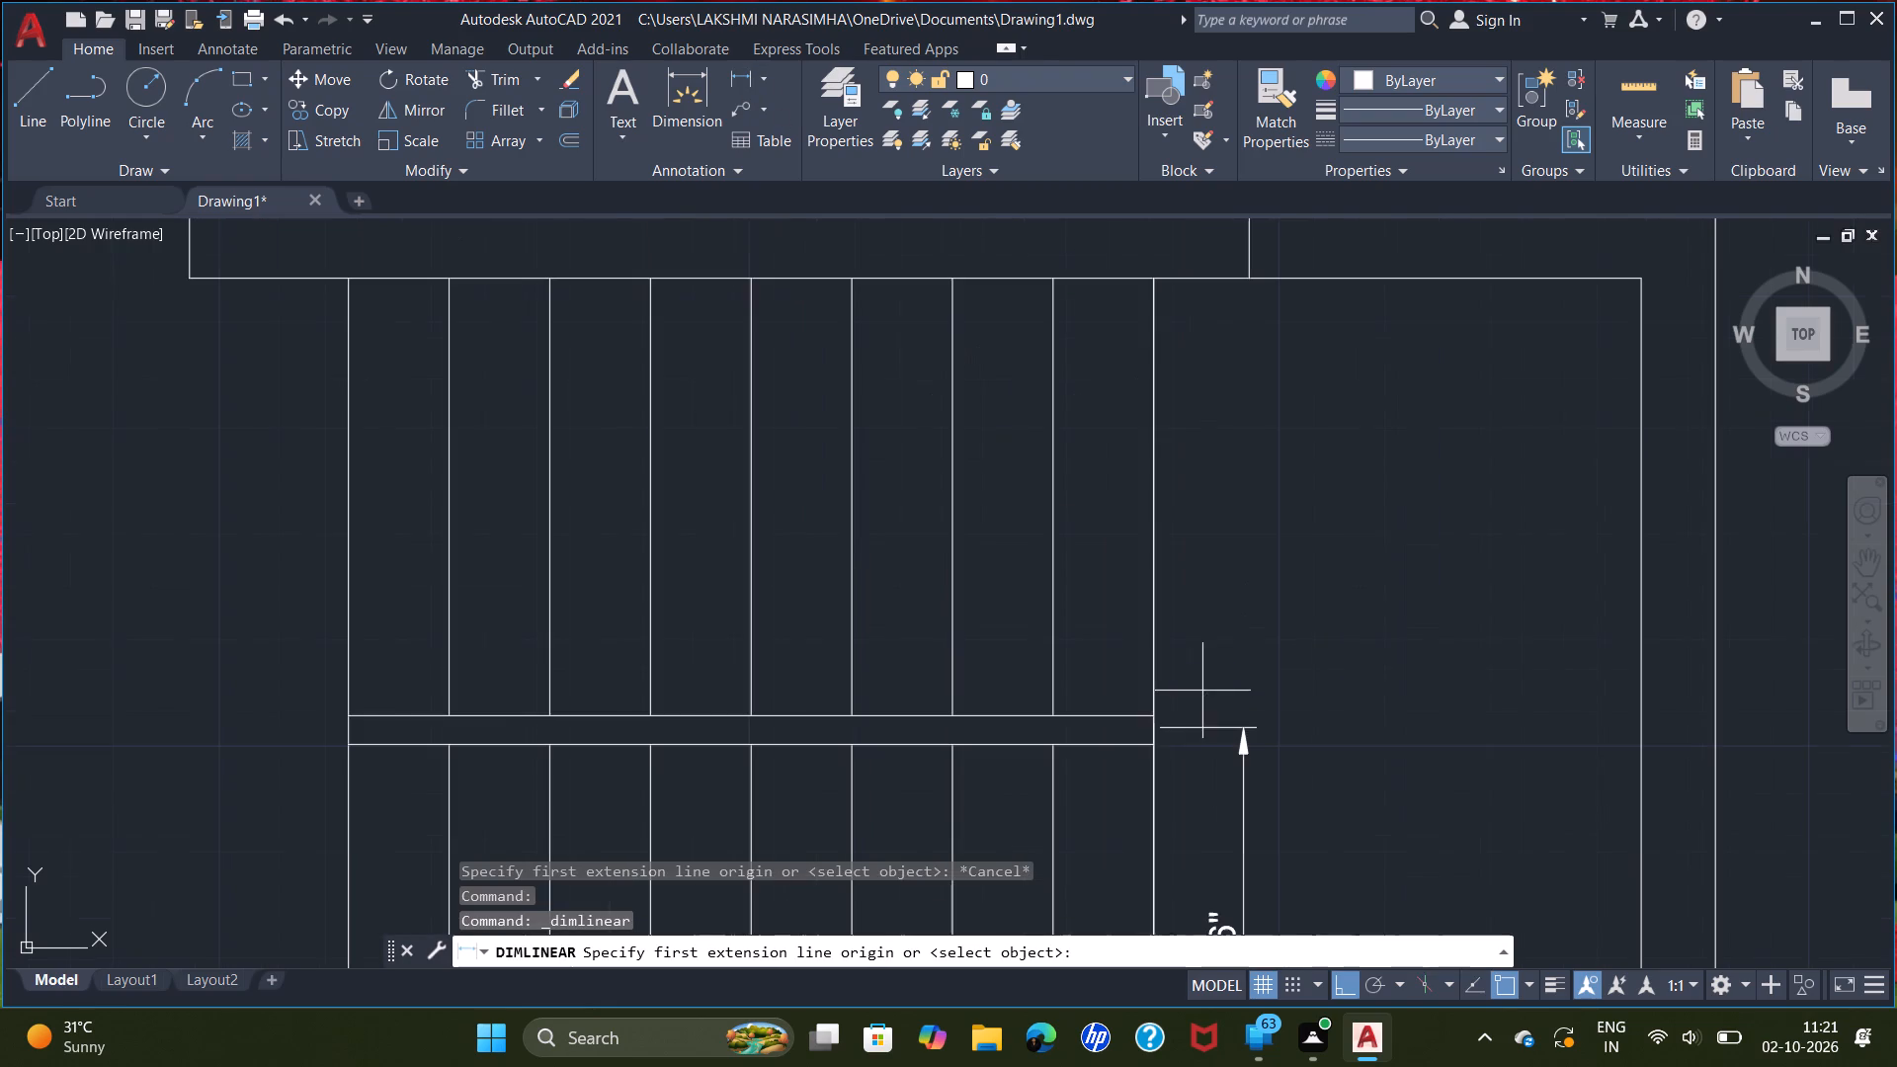
click(1153, 714)
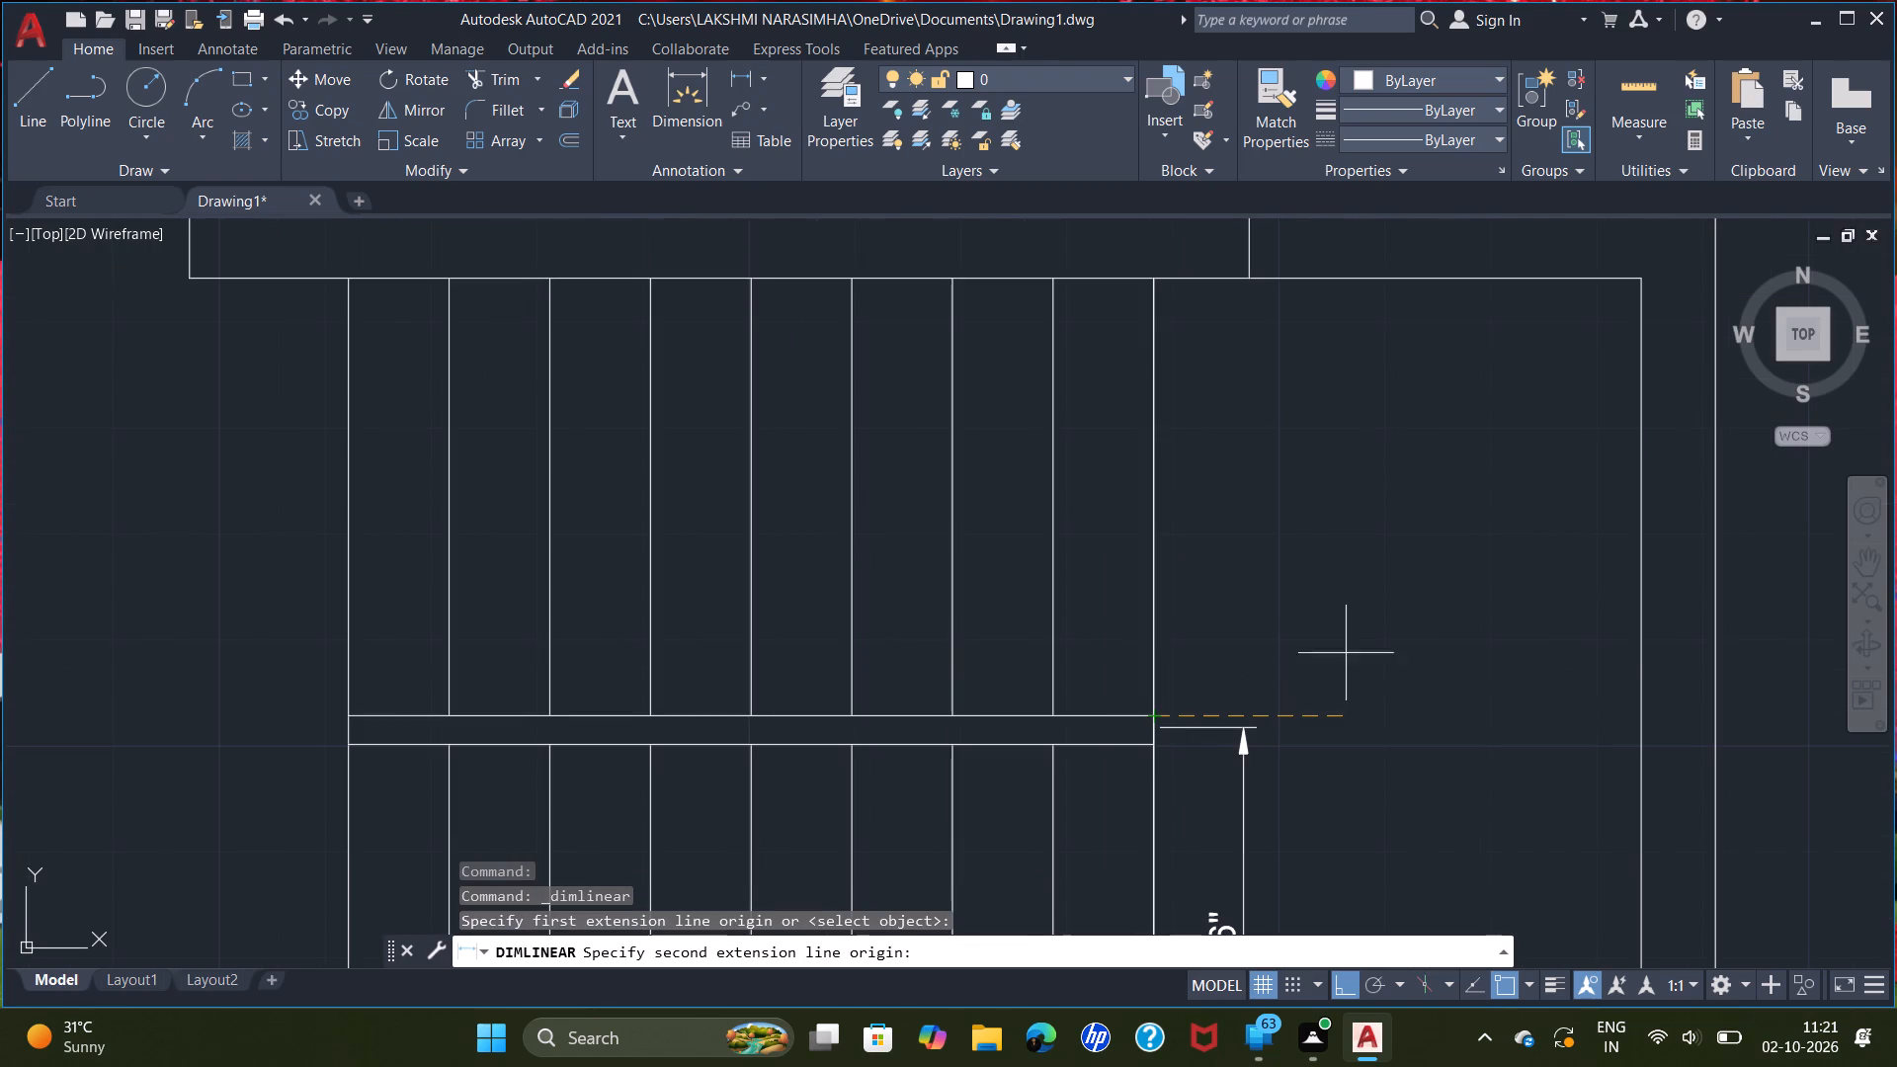
double_click(1643, 714)
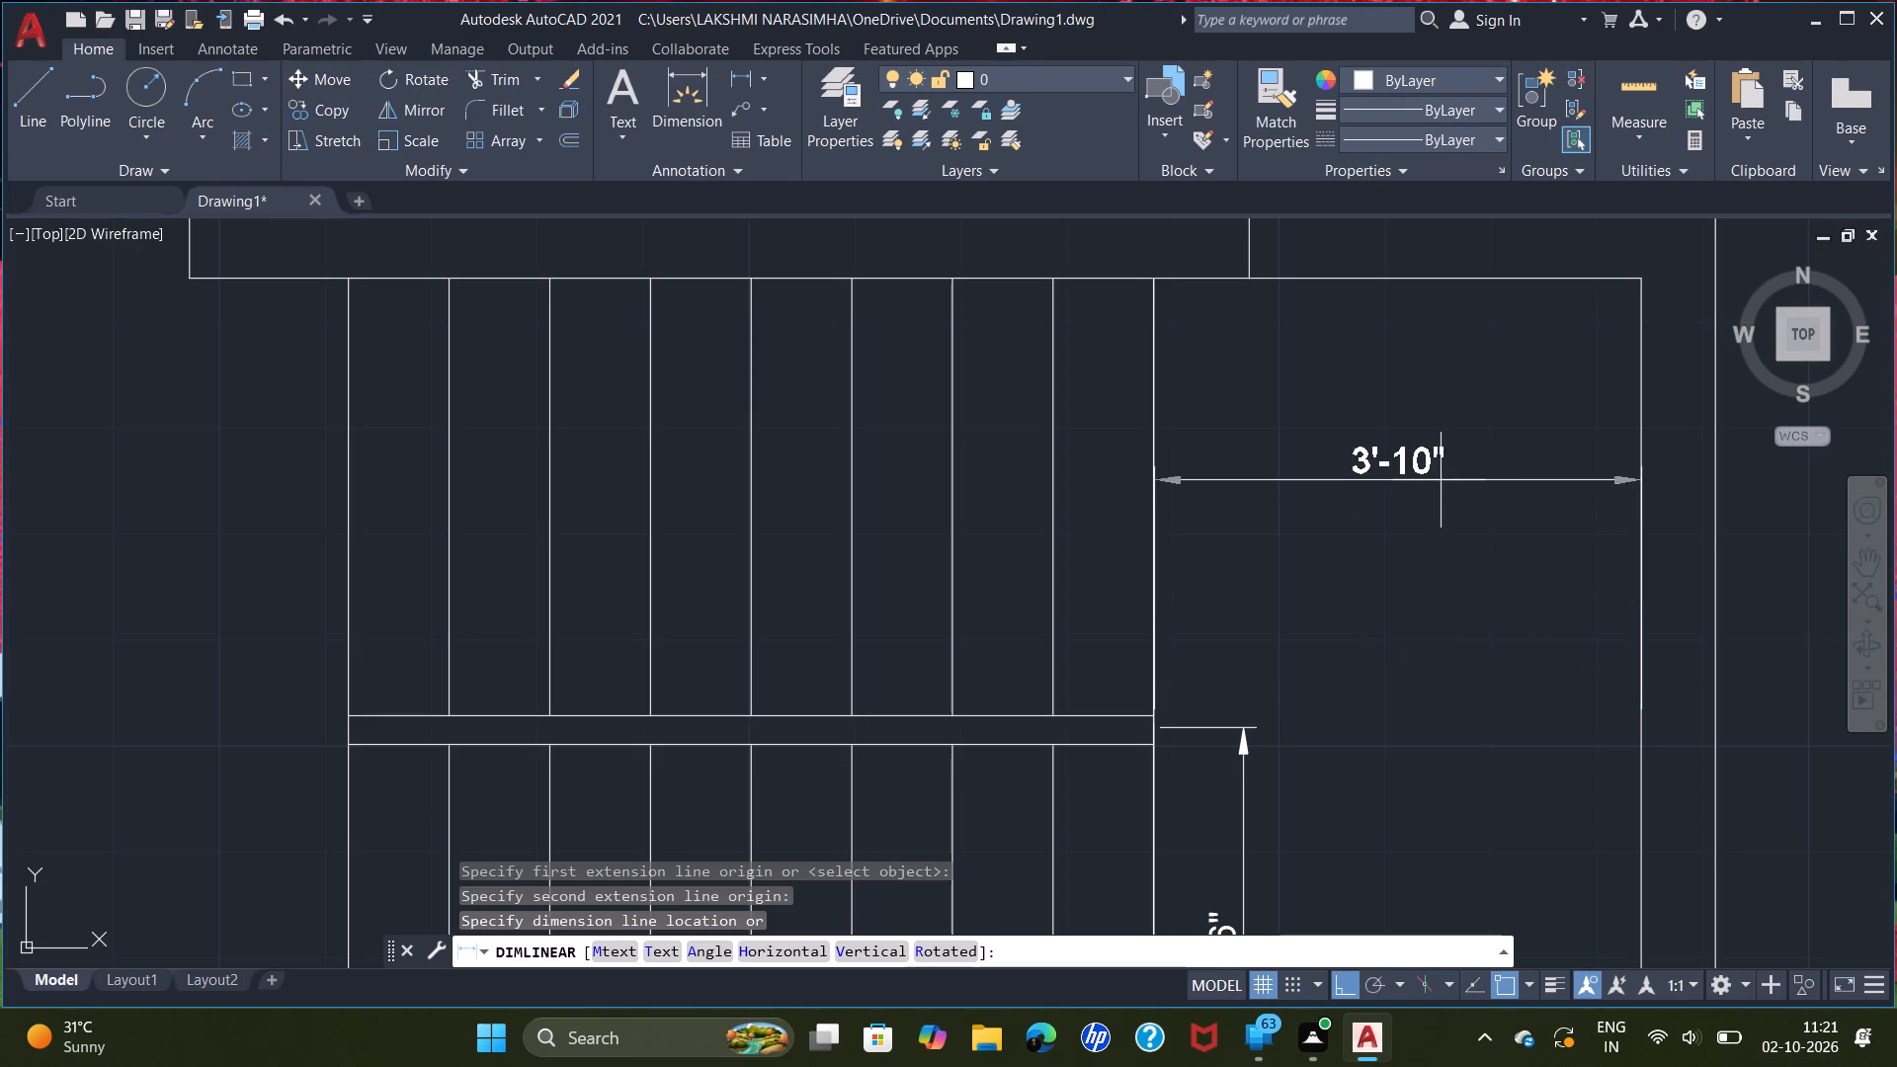
scroll(1472, 499, down, 4)
scroll(1472, 502, up, 3)
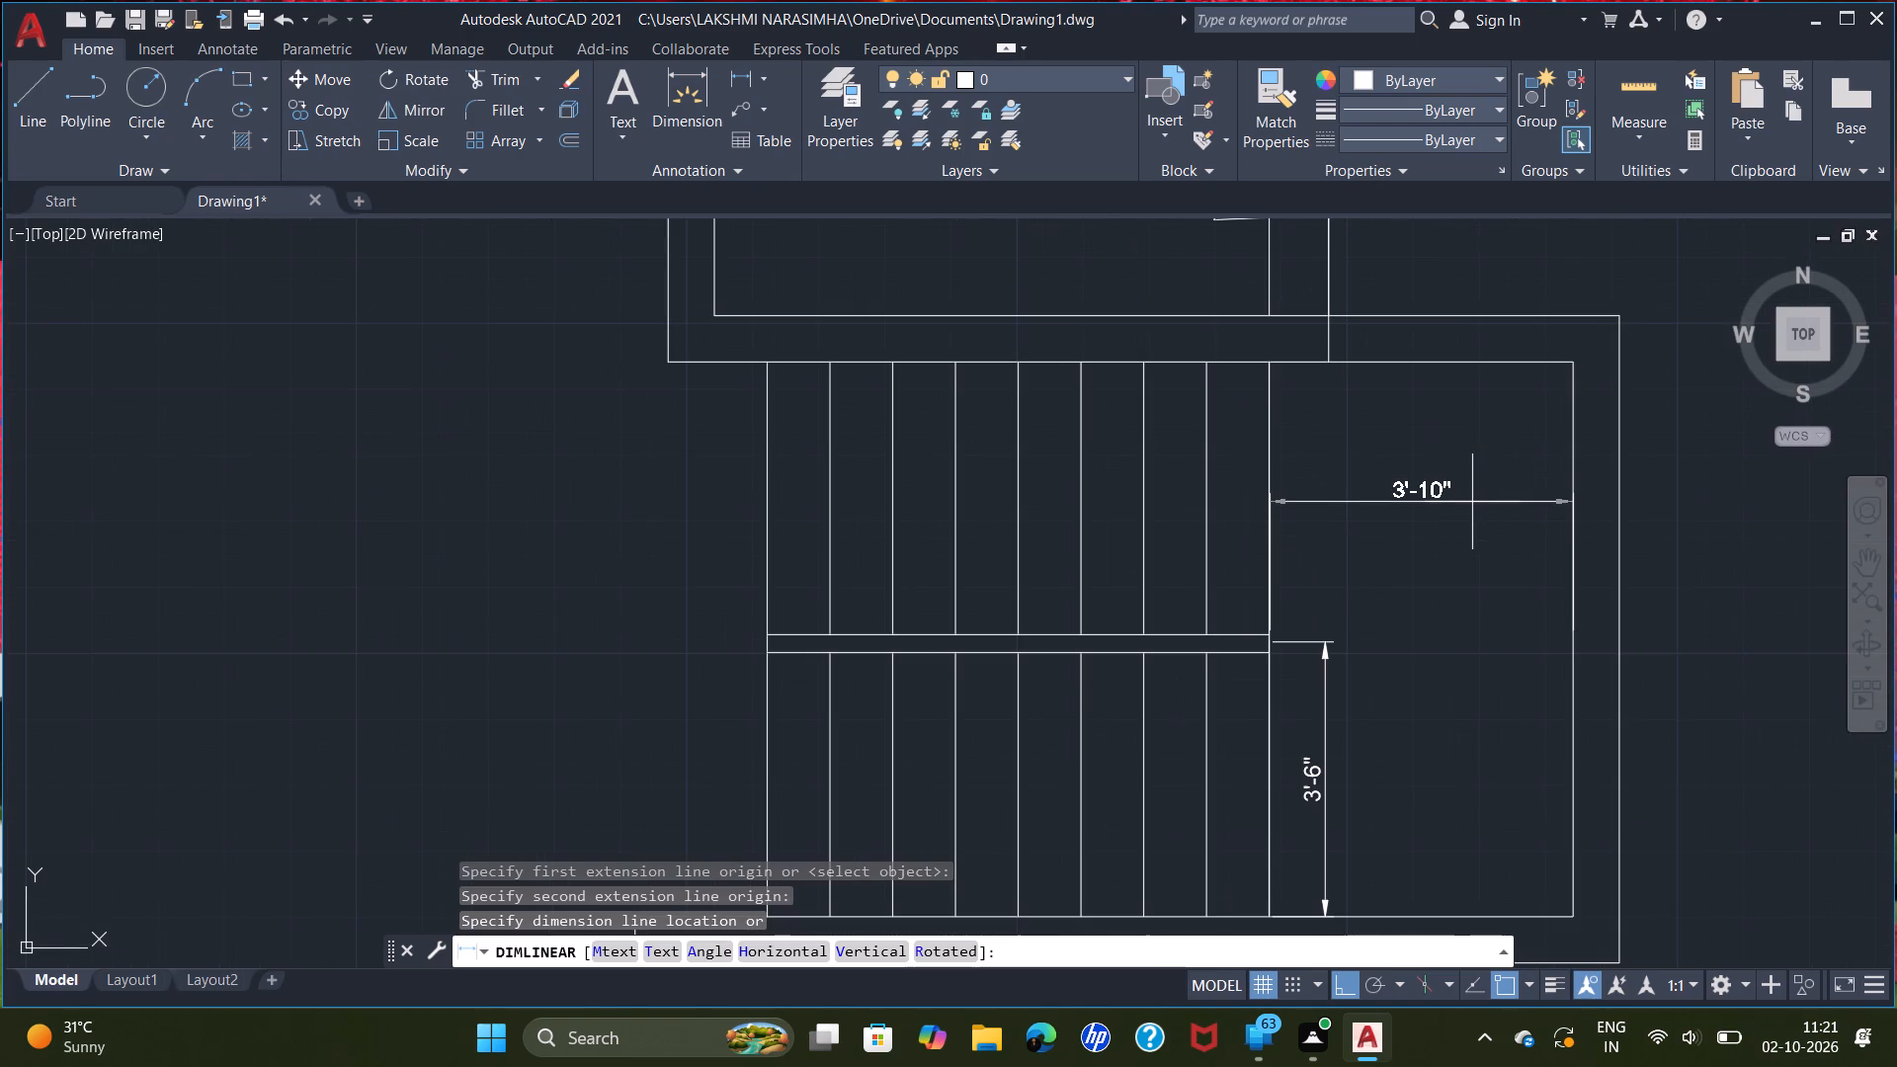
key(Escape)
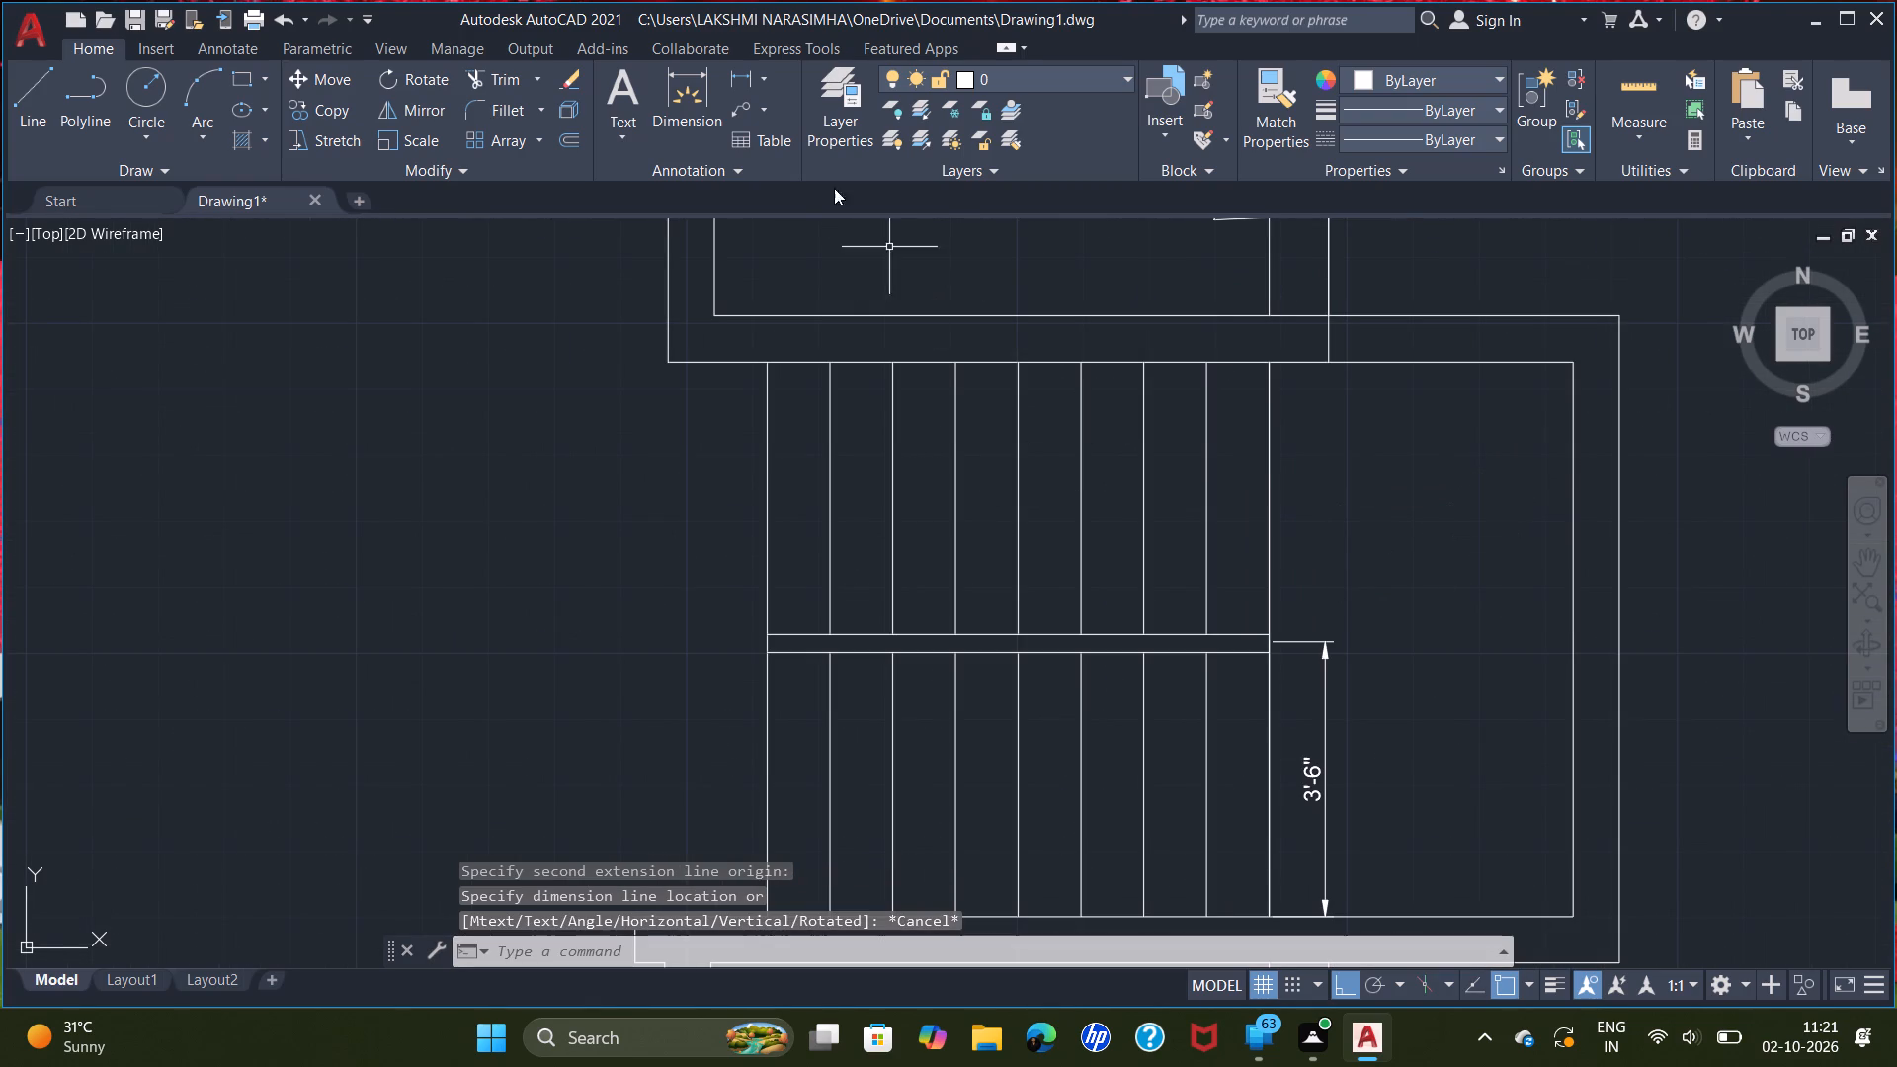
Add a vertical linear dimension between the upper and lower inner corners of the landing's east wall, placed just inside it.
click(735, 74)
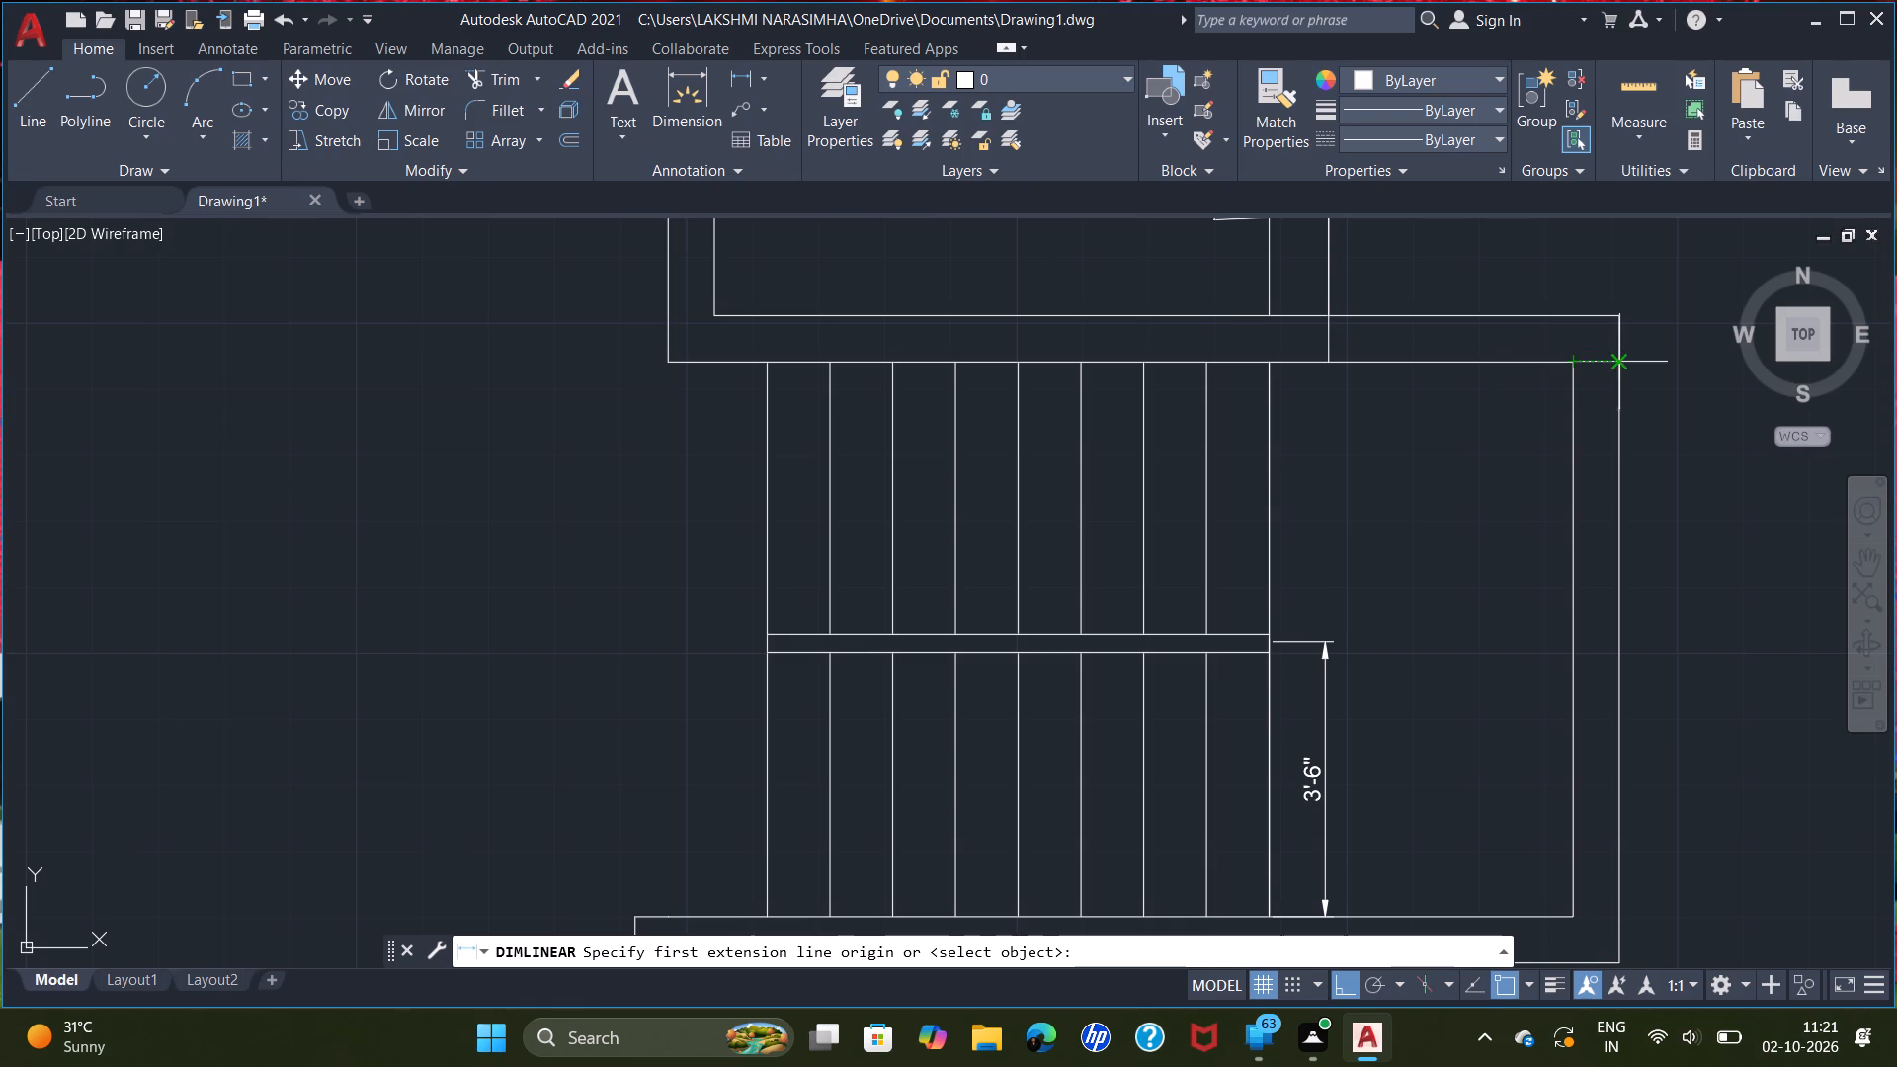
click(1575, 361)
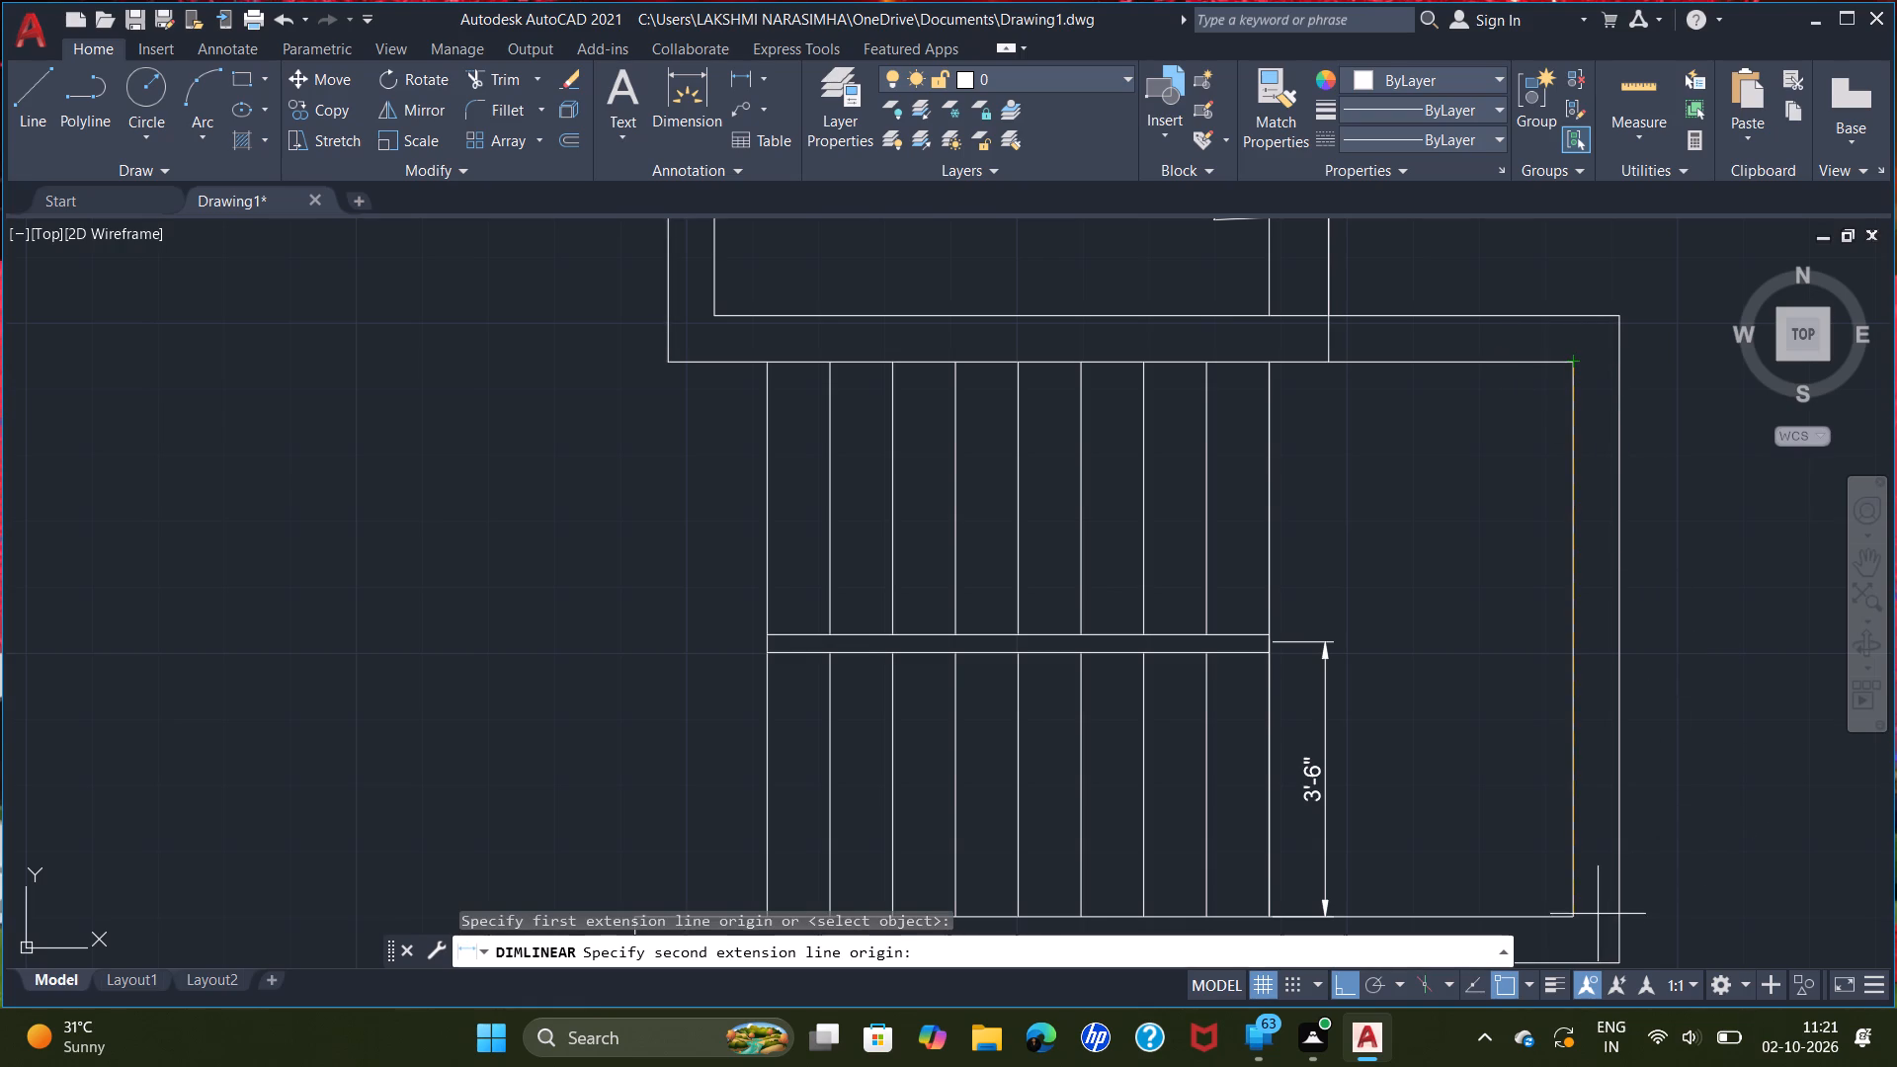
click(1579, 917)
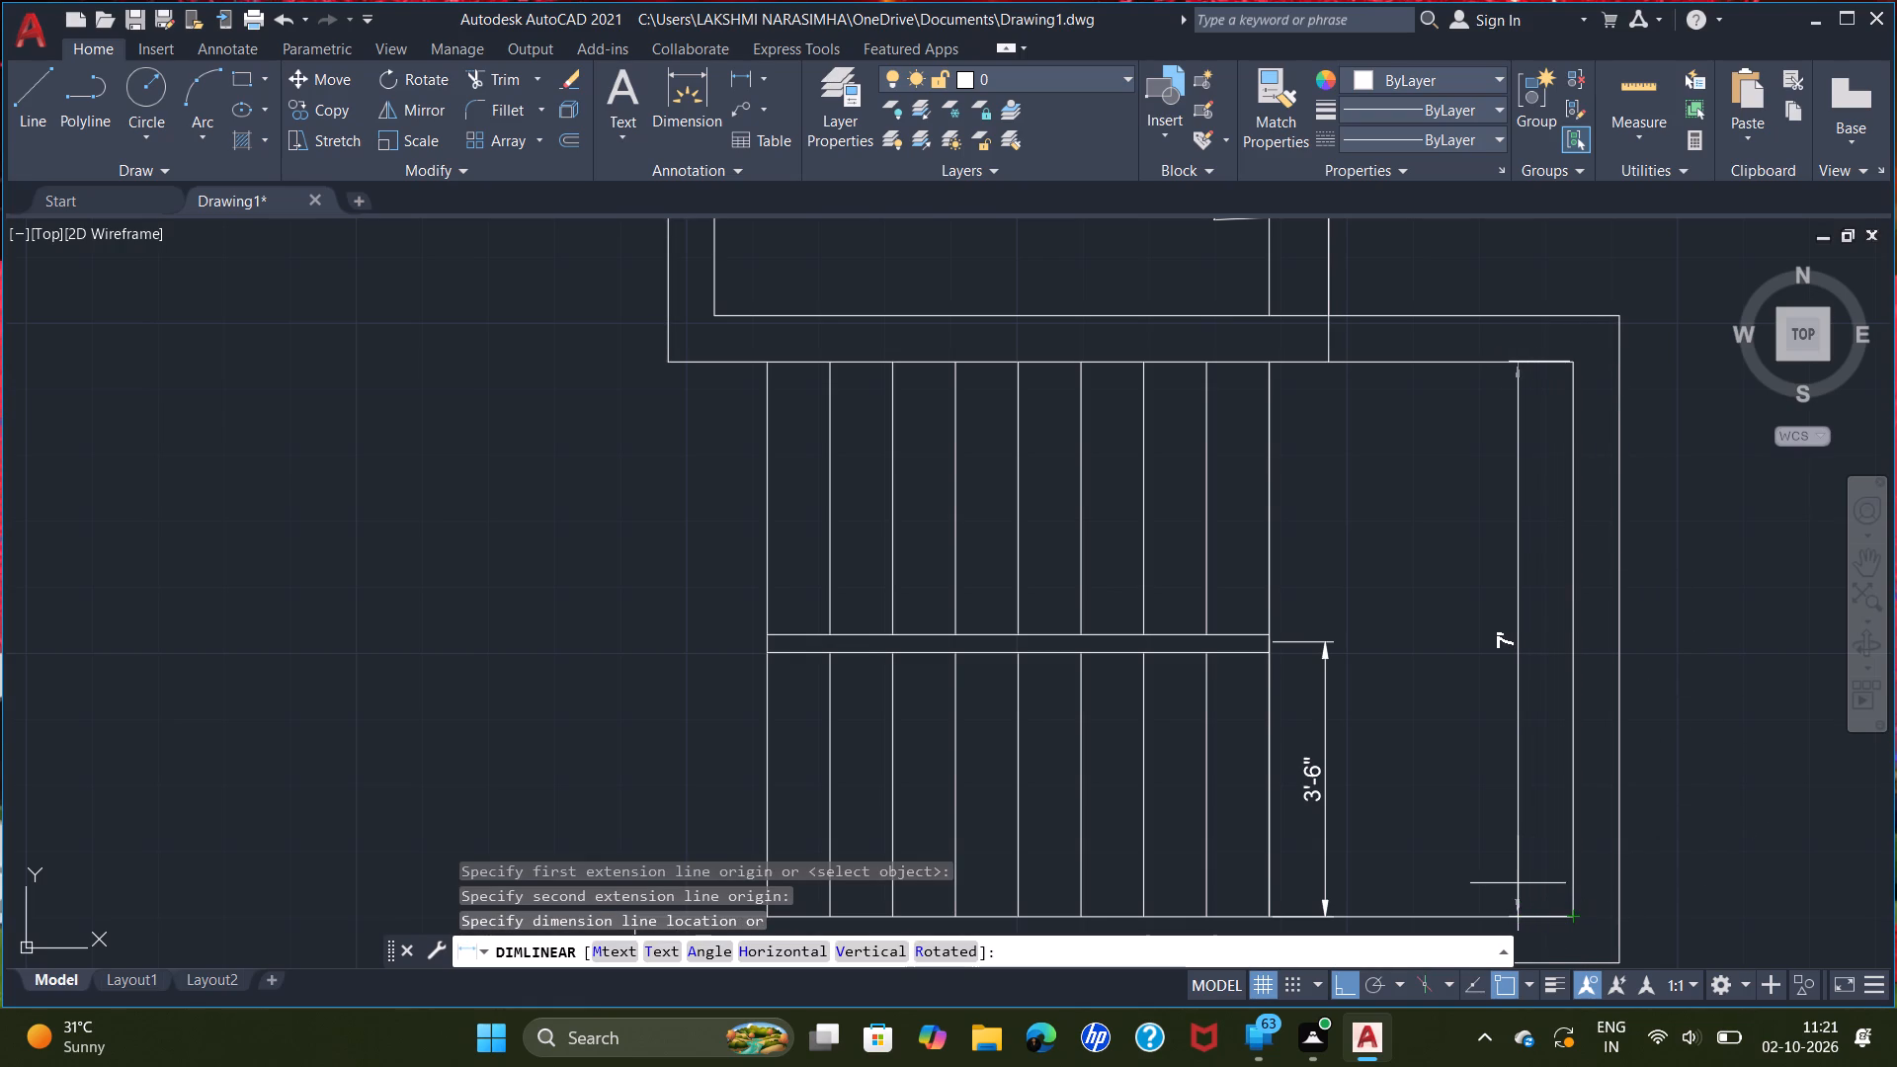
click(1502, 883)
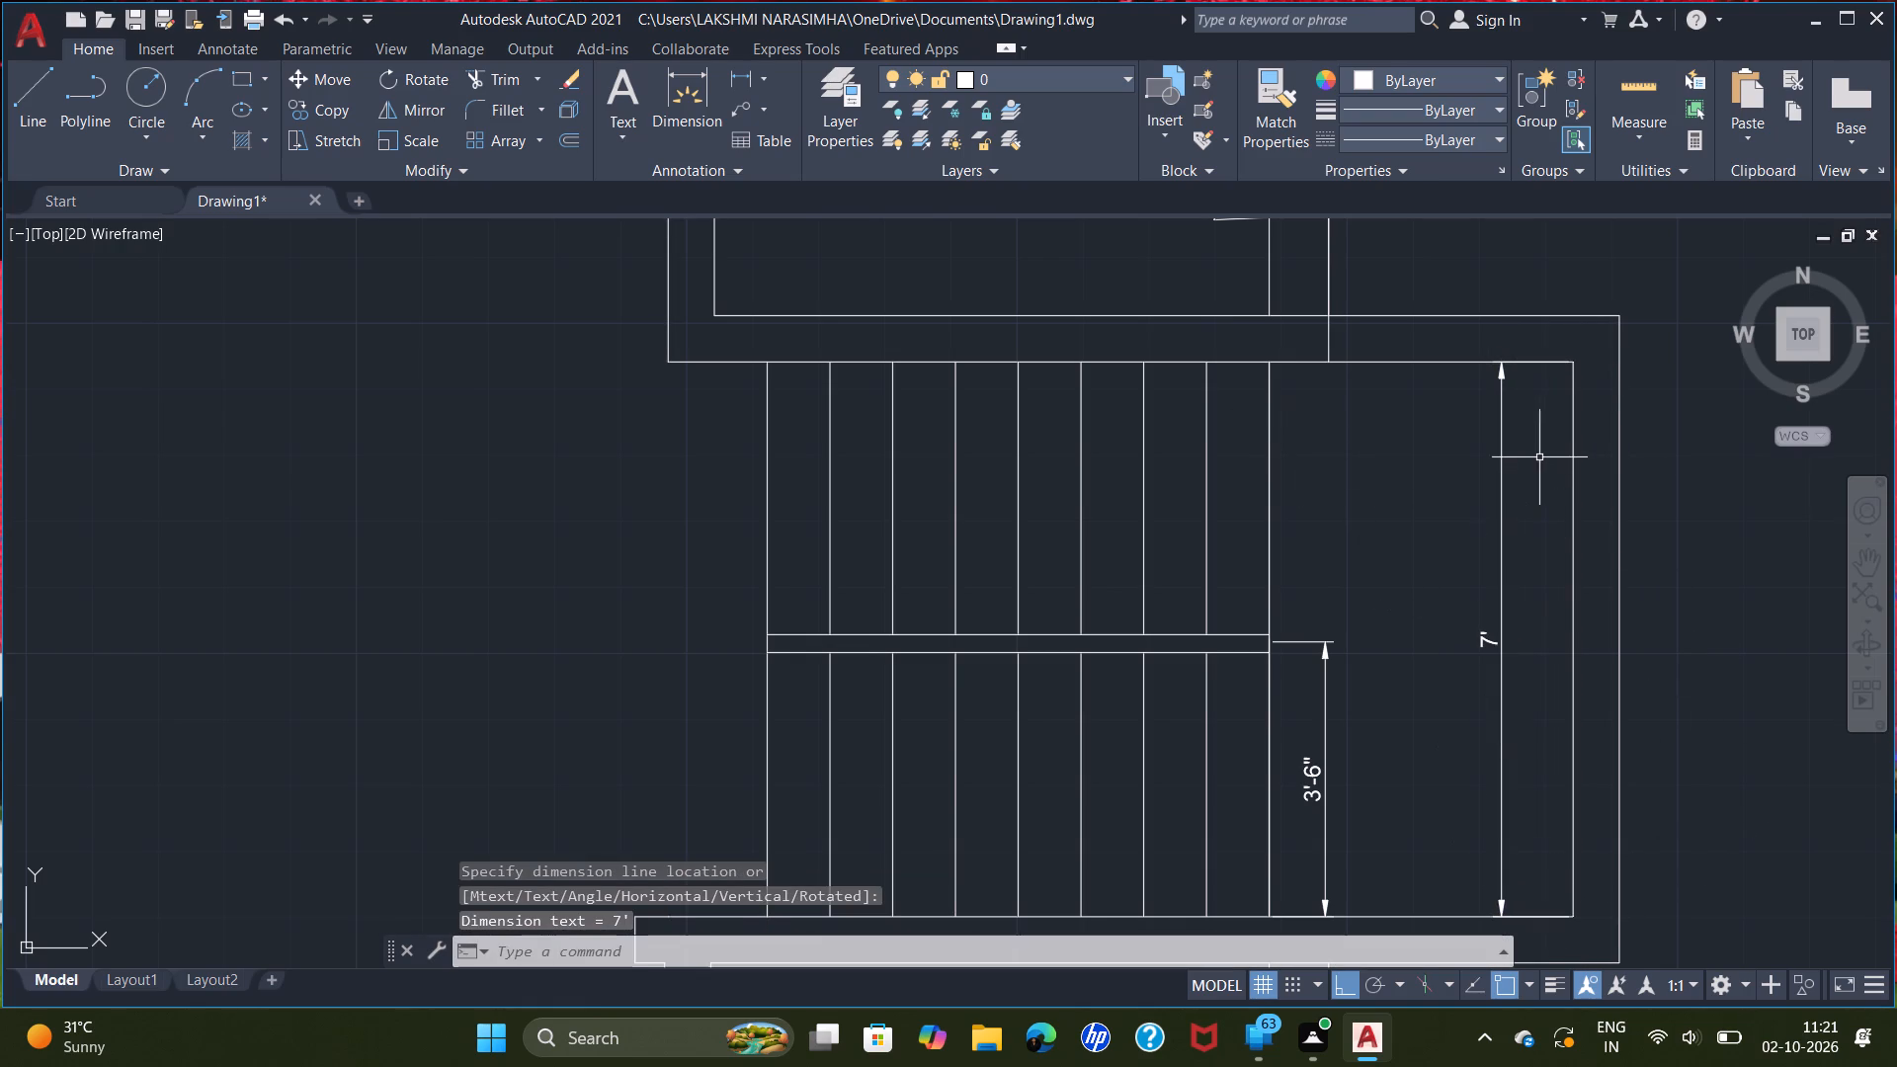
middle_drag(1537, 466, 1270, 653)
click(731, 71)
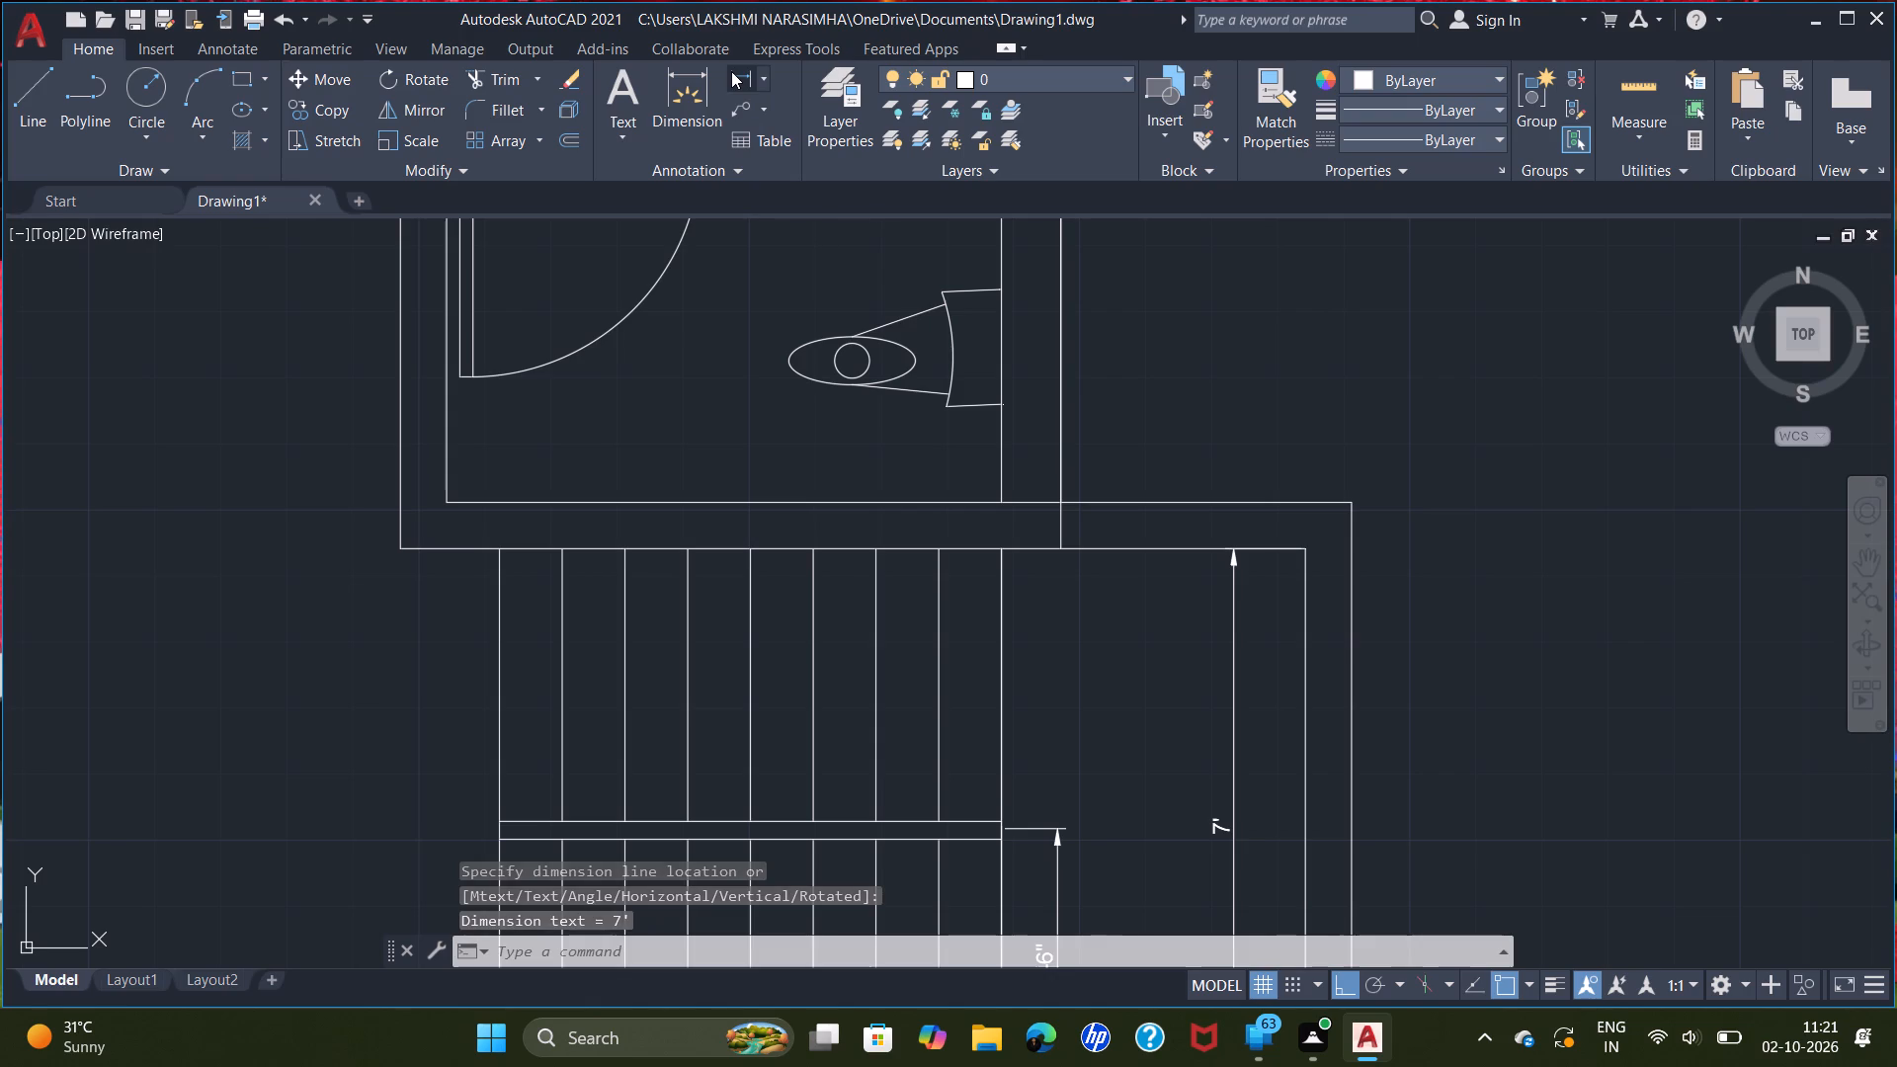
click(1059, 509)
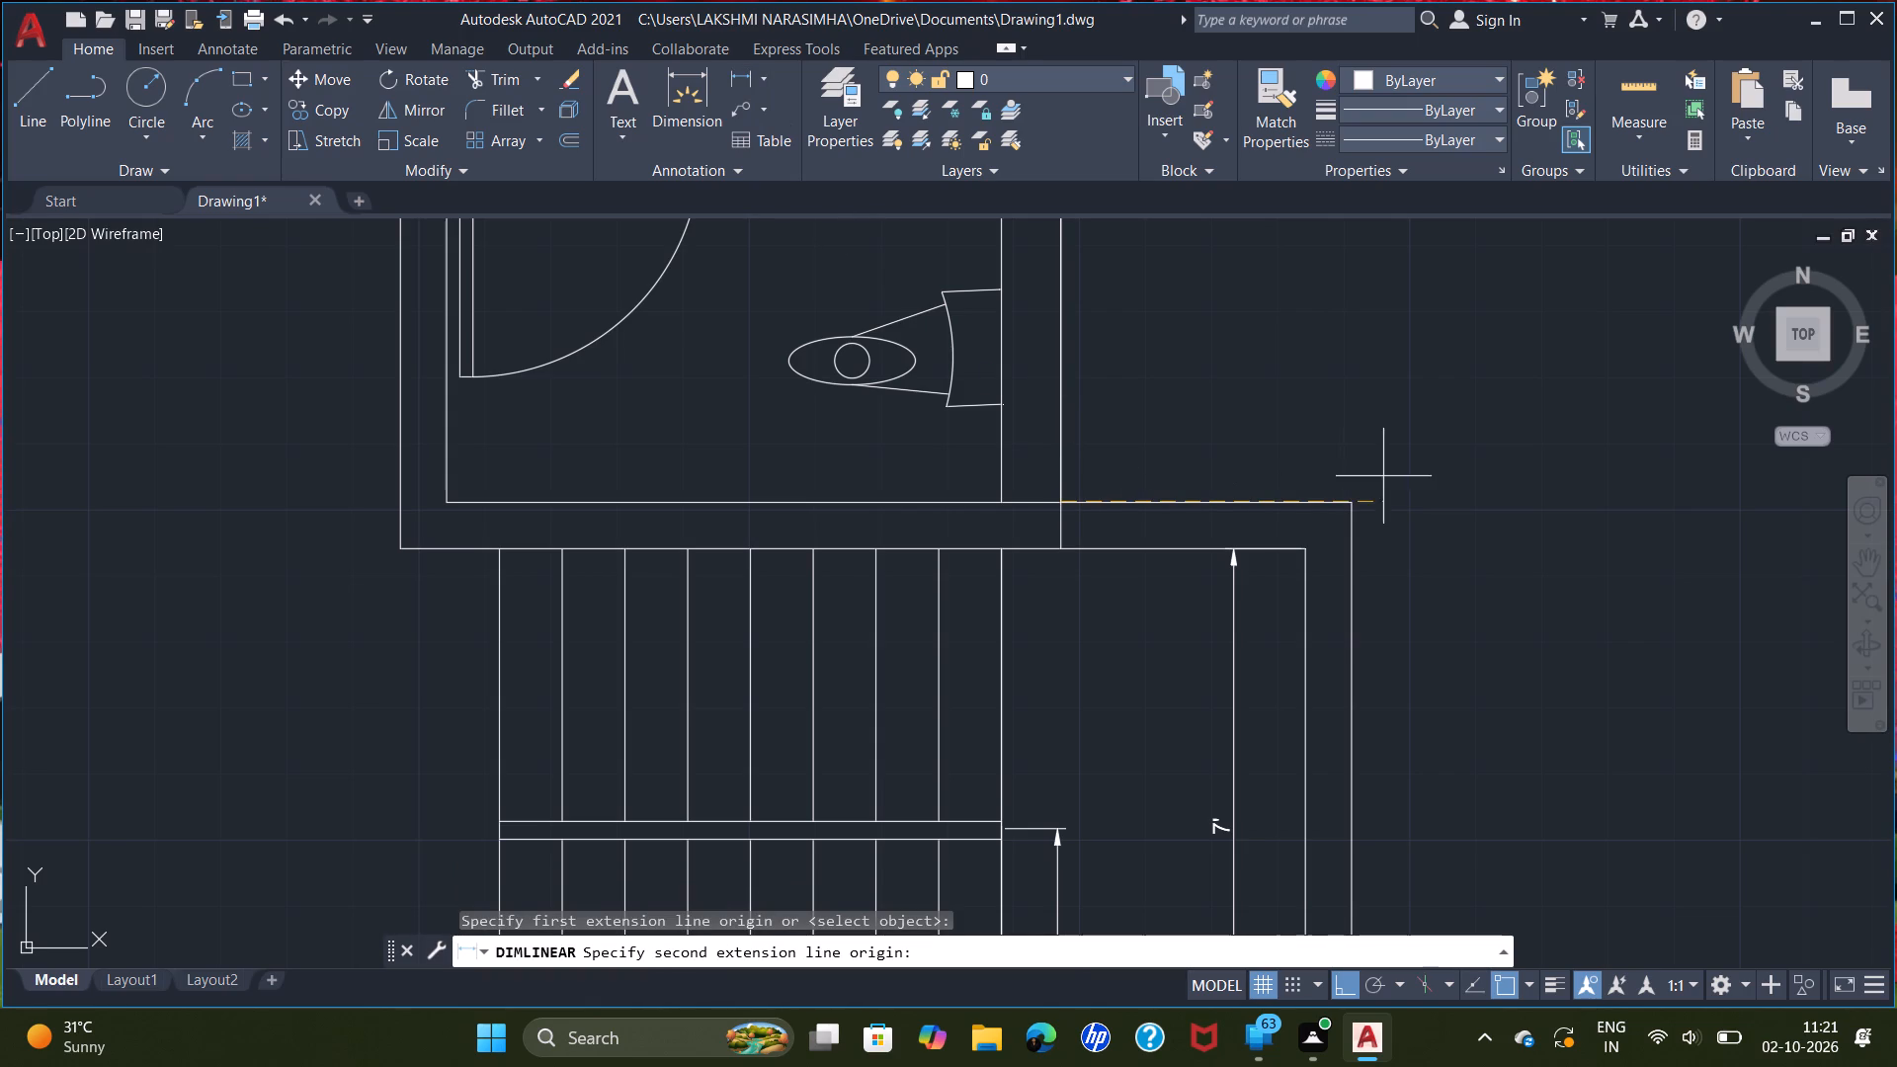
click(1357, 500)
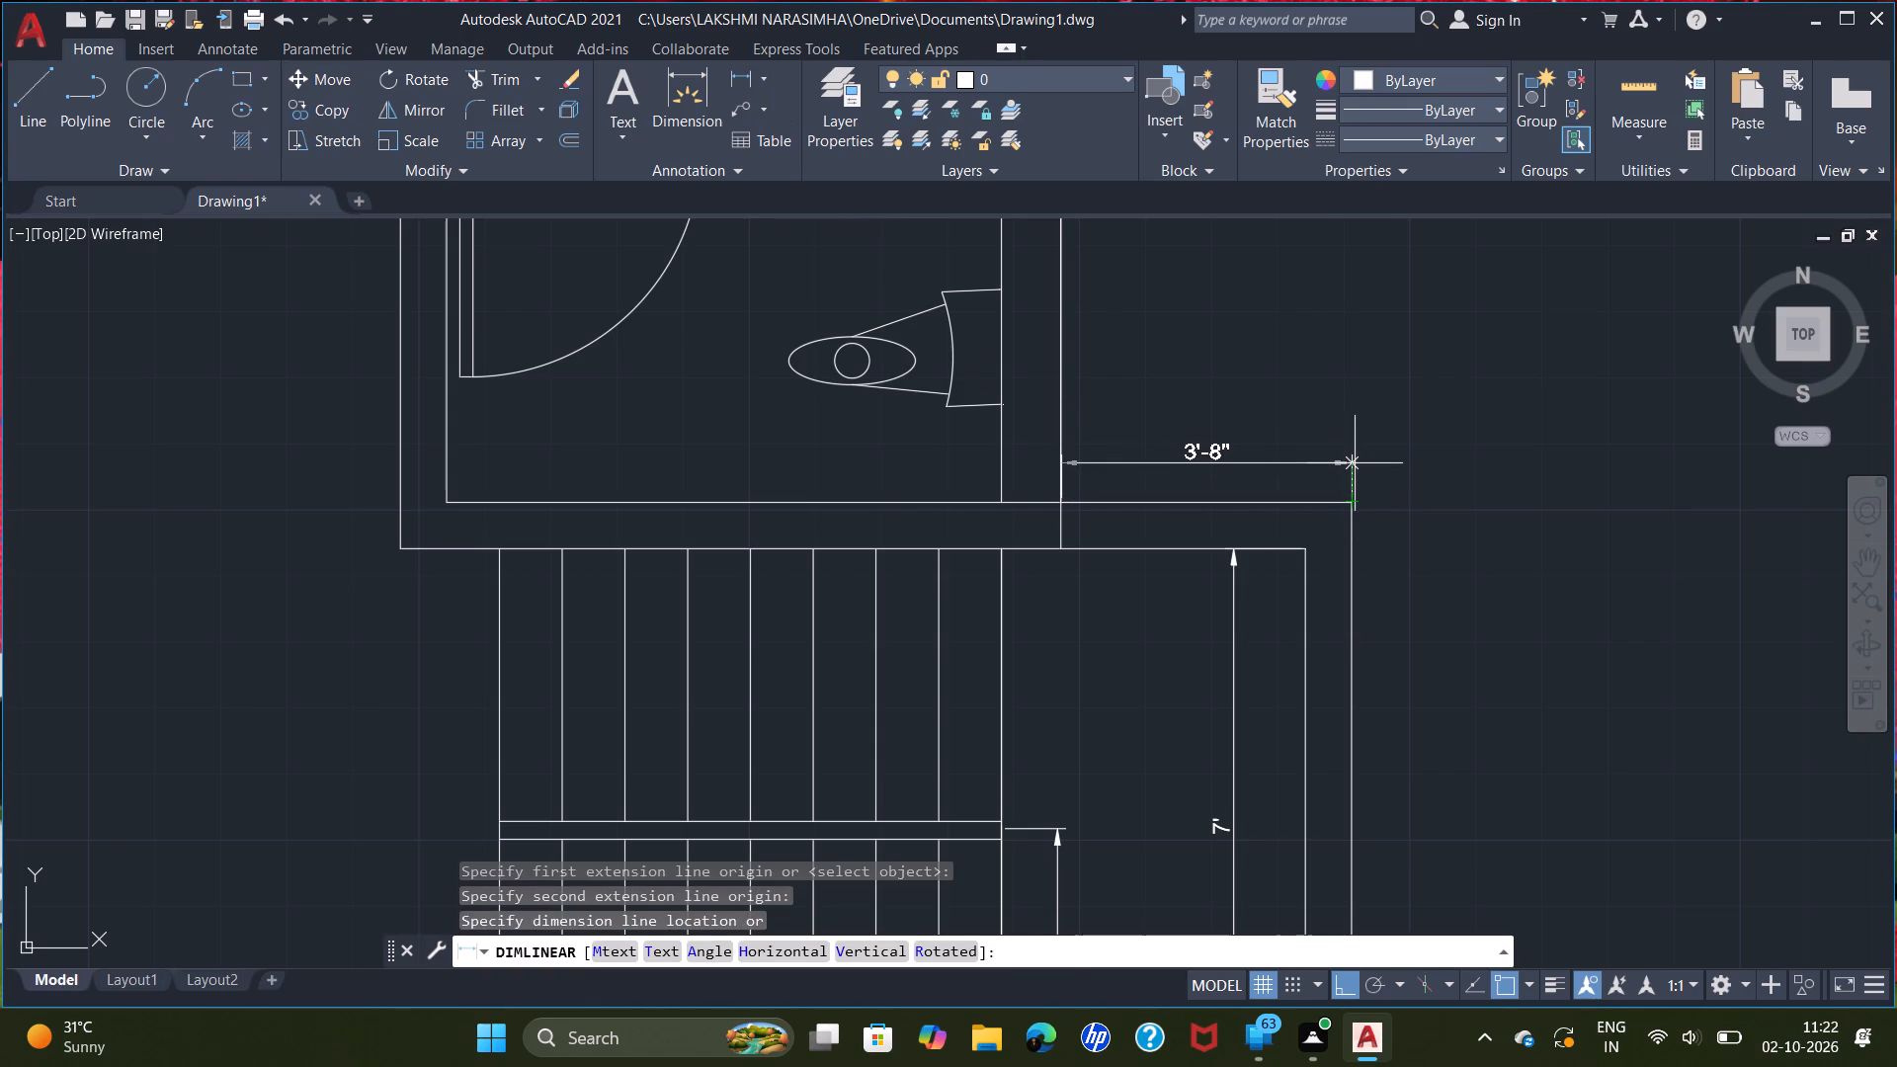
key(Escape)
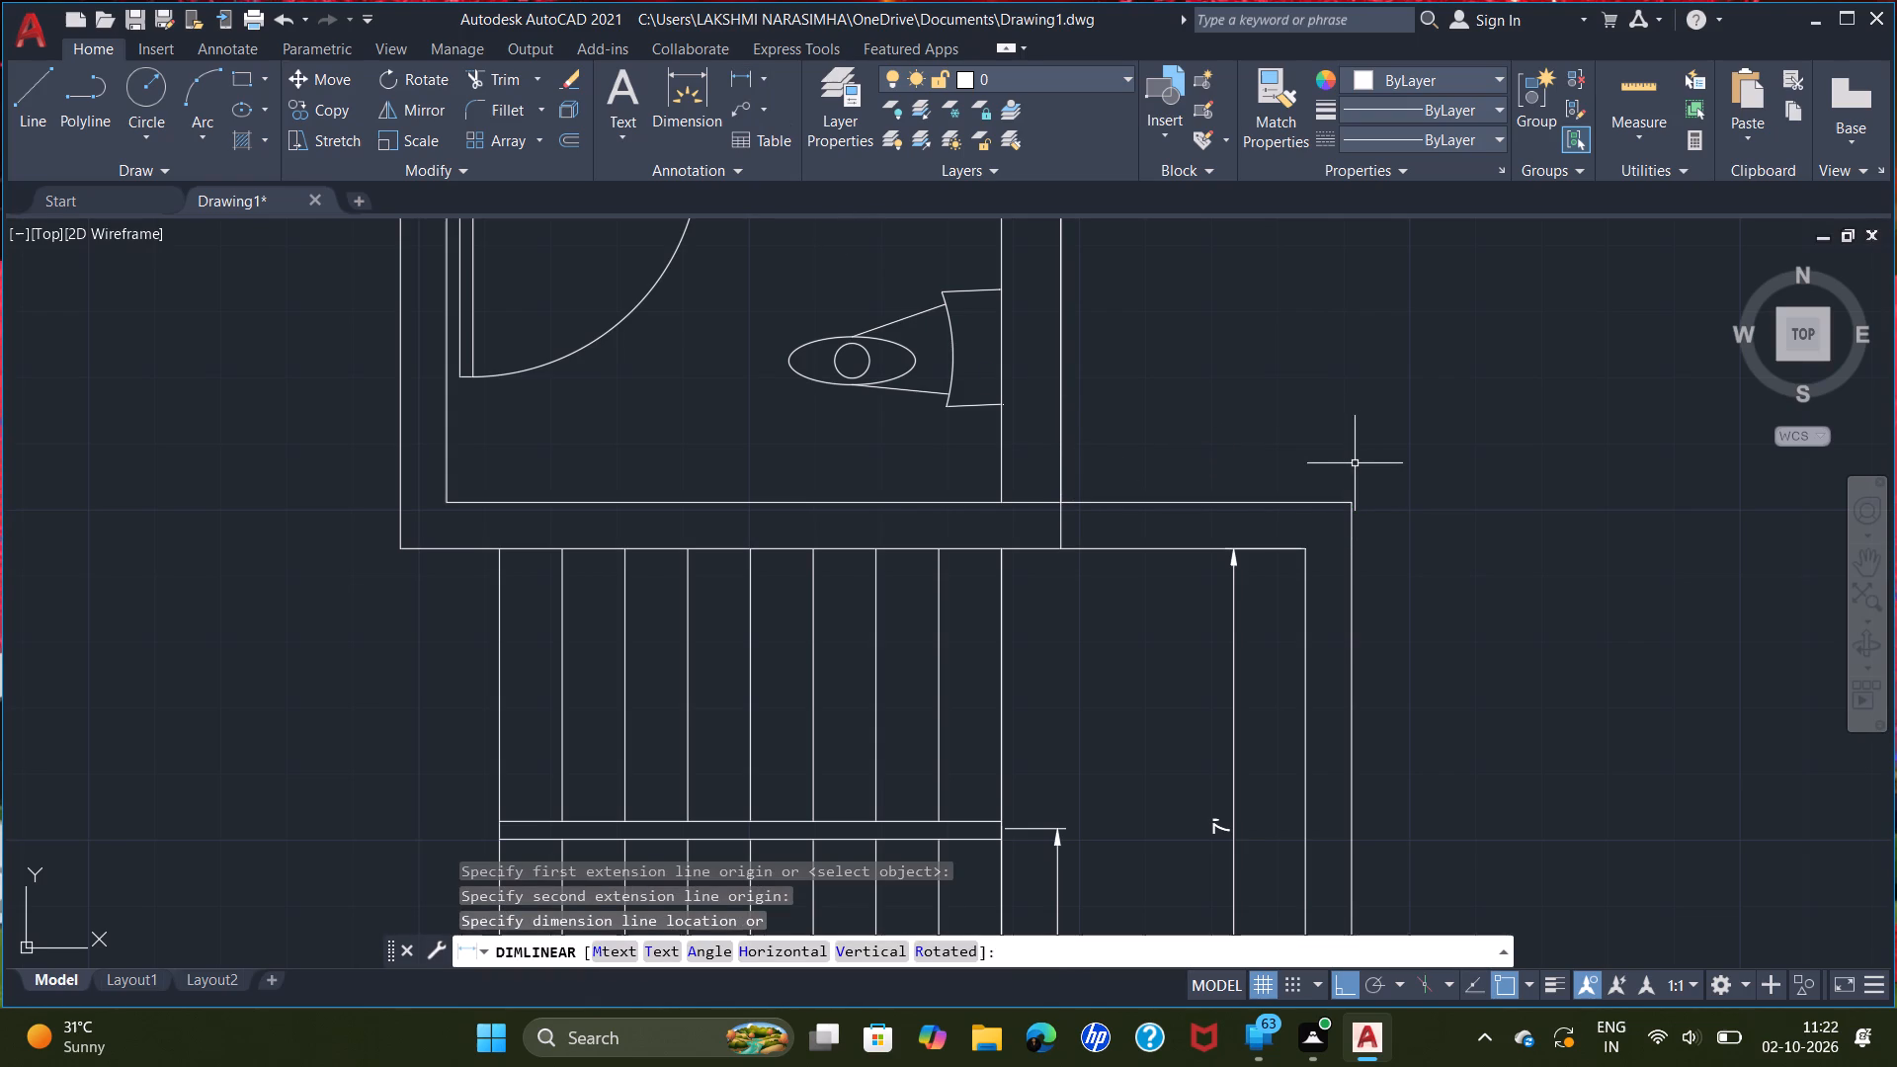
Add a horizontal linear dimension above the landing, from the house's outer east wall line to the landing's inner east wall face.
click(741, 76)
double_click(1060, 548)
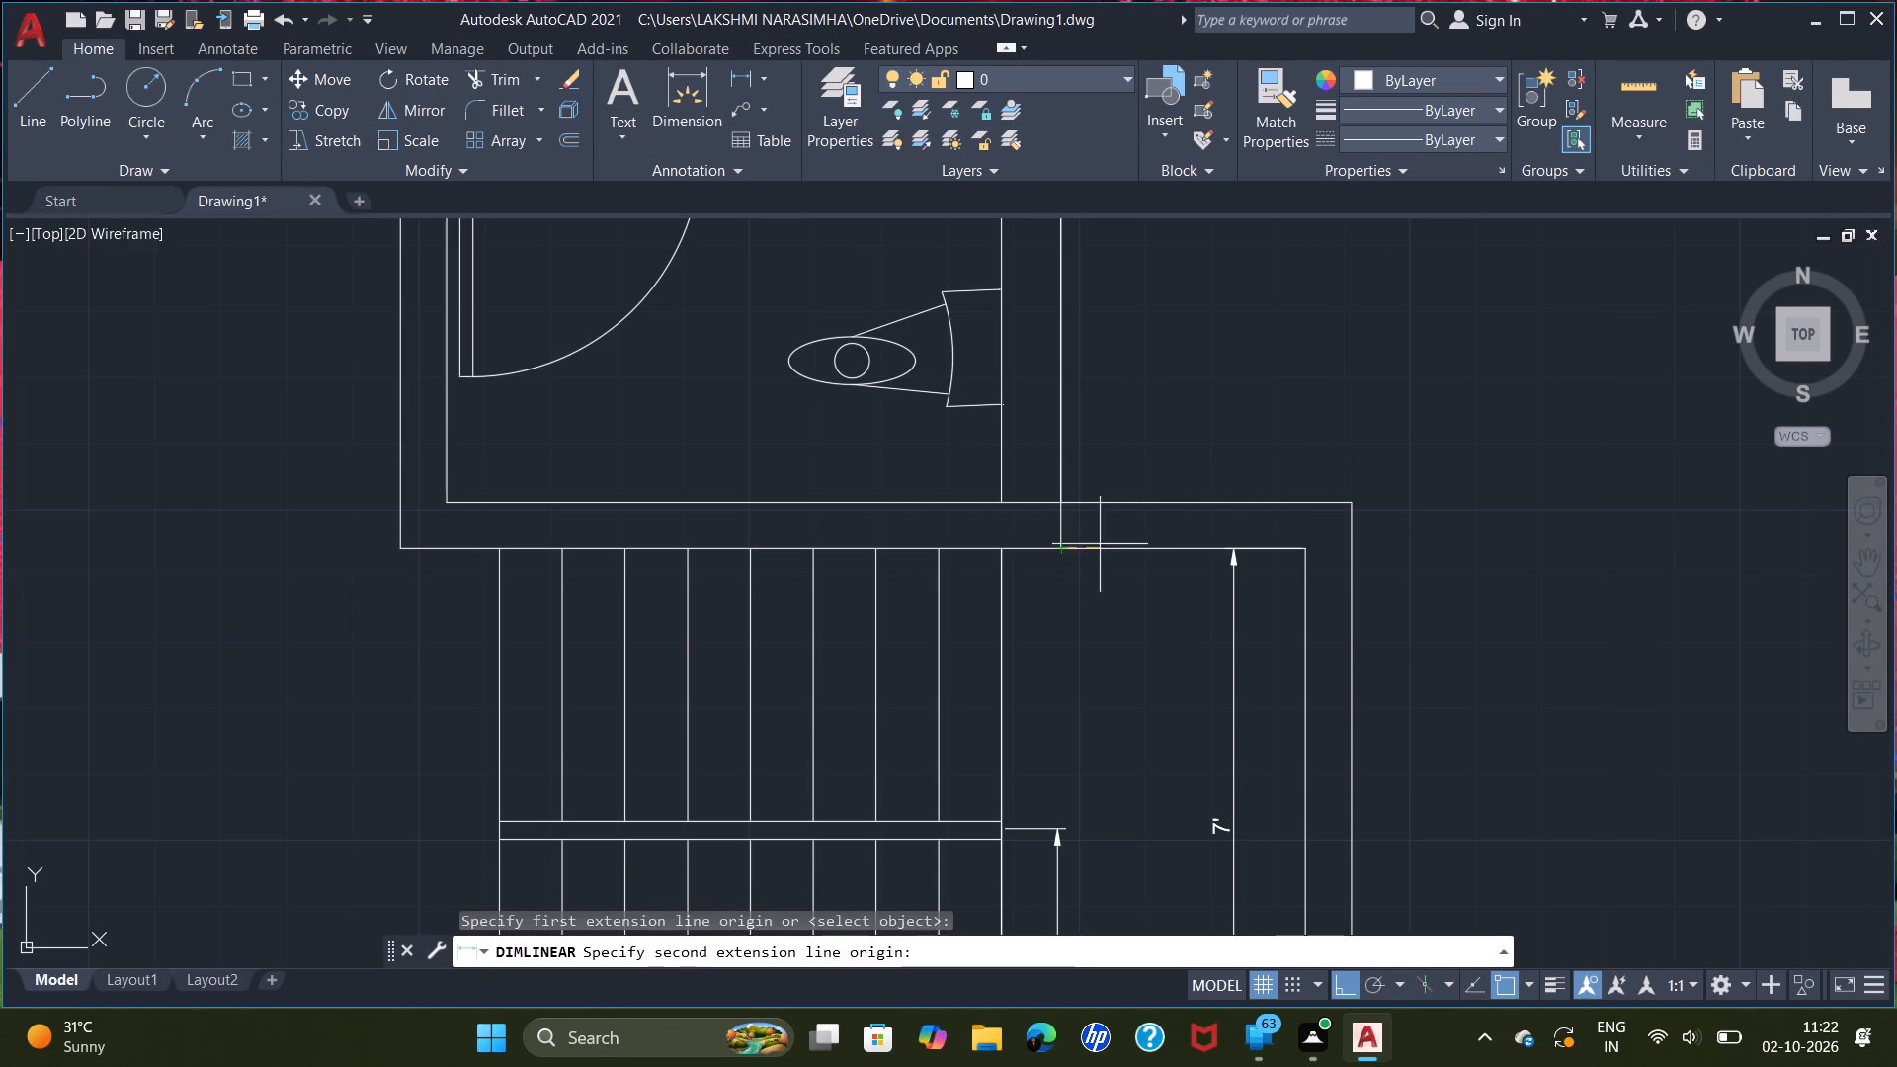
double_click(1301, 550)
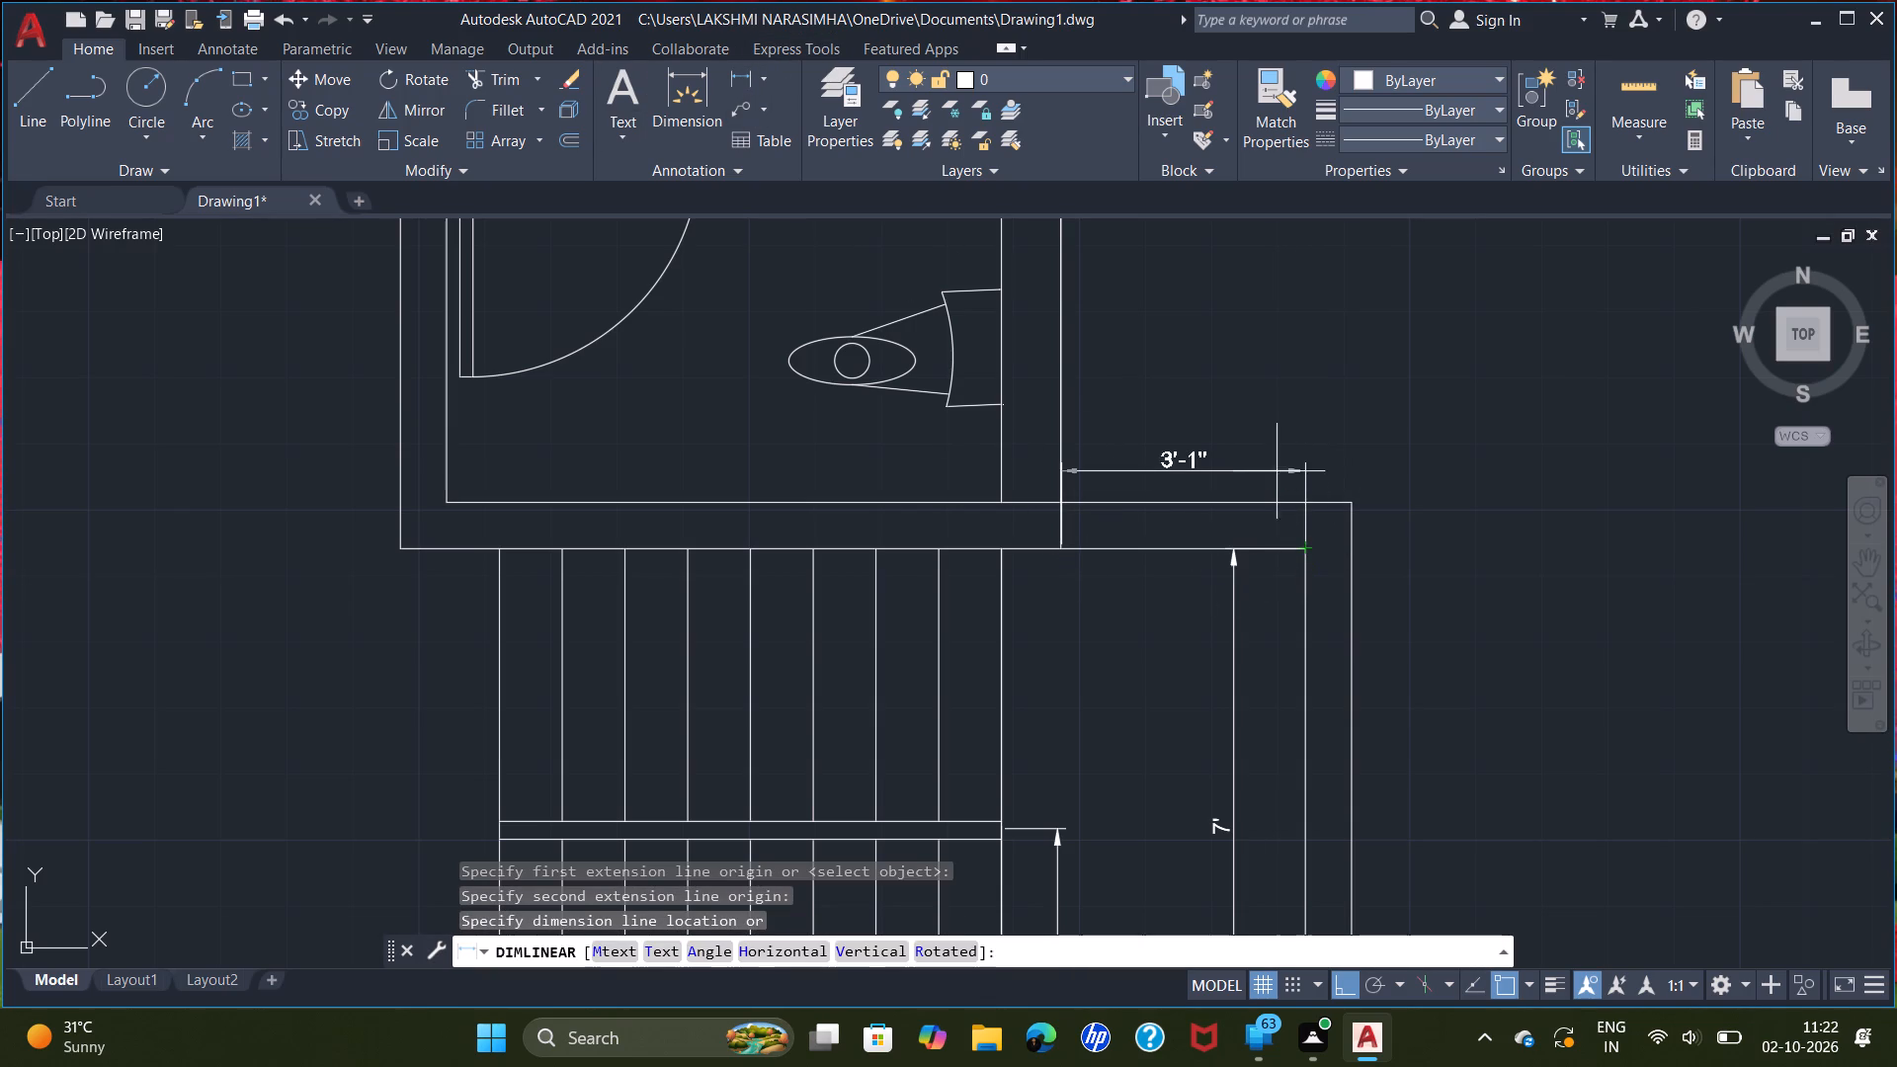
click(1277, 462)
key(Escape)
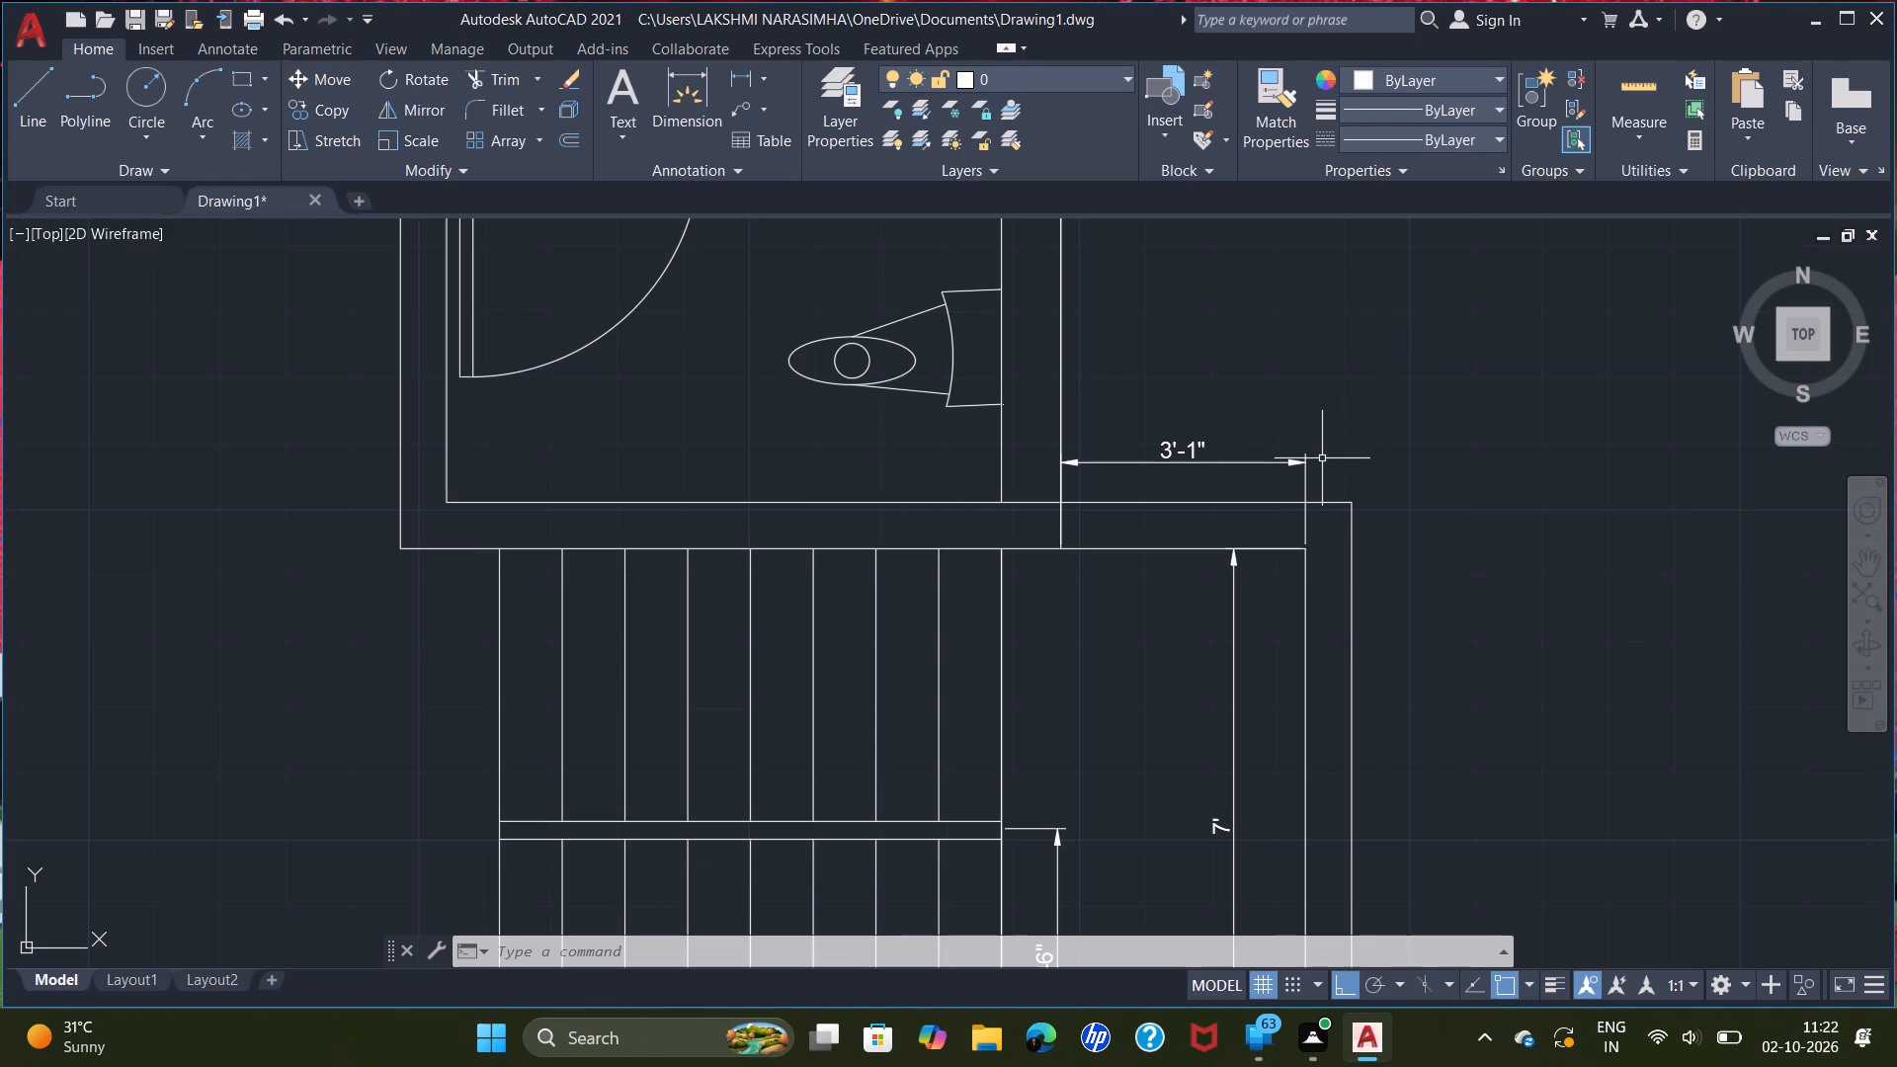
Add a horizontal linear dimension across the upper flight, from the landing's inner northeast corner to the top of the westernmost tread line.
scroll(1051, 374, down, 3)
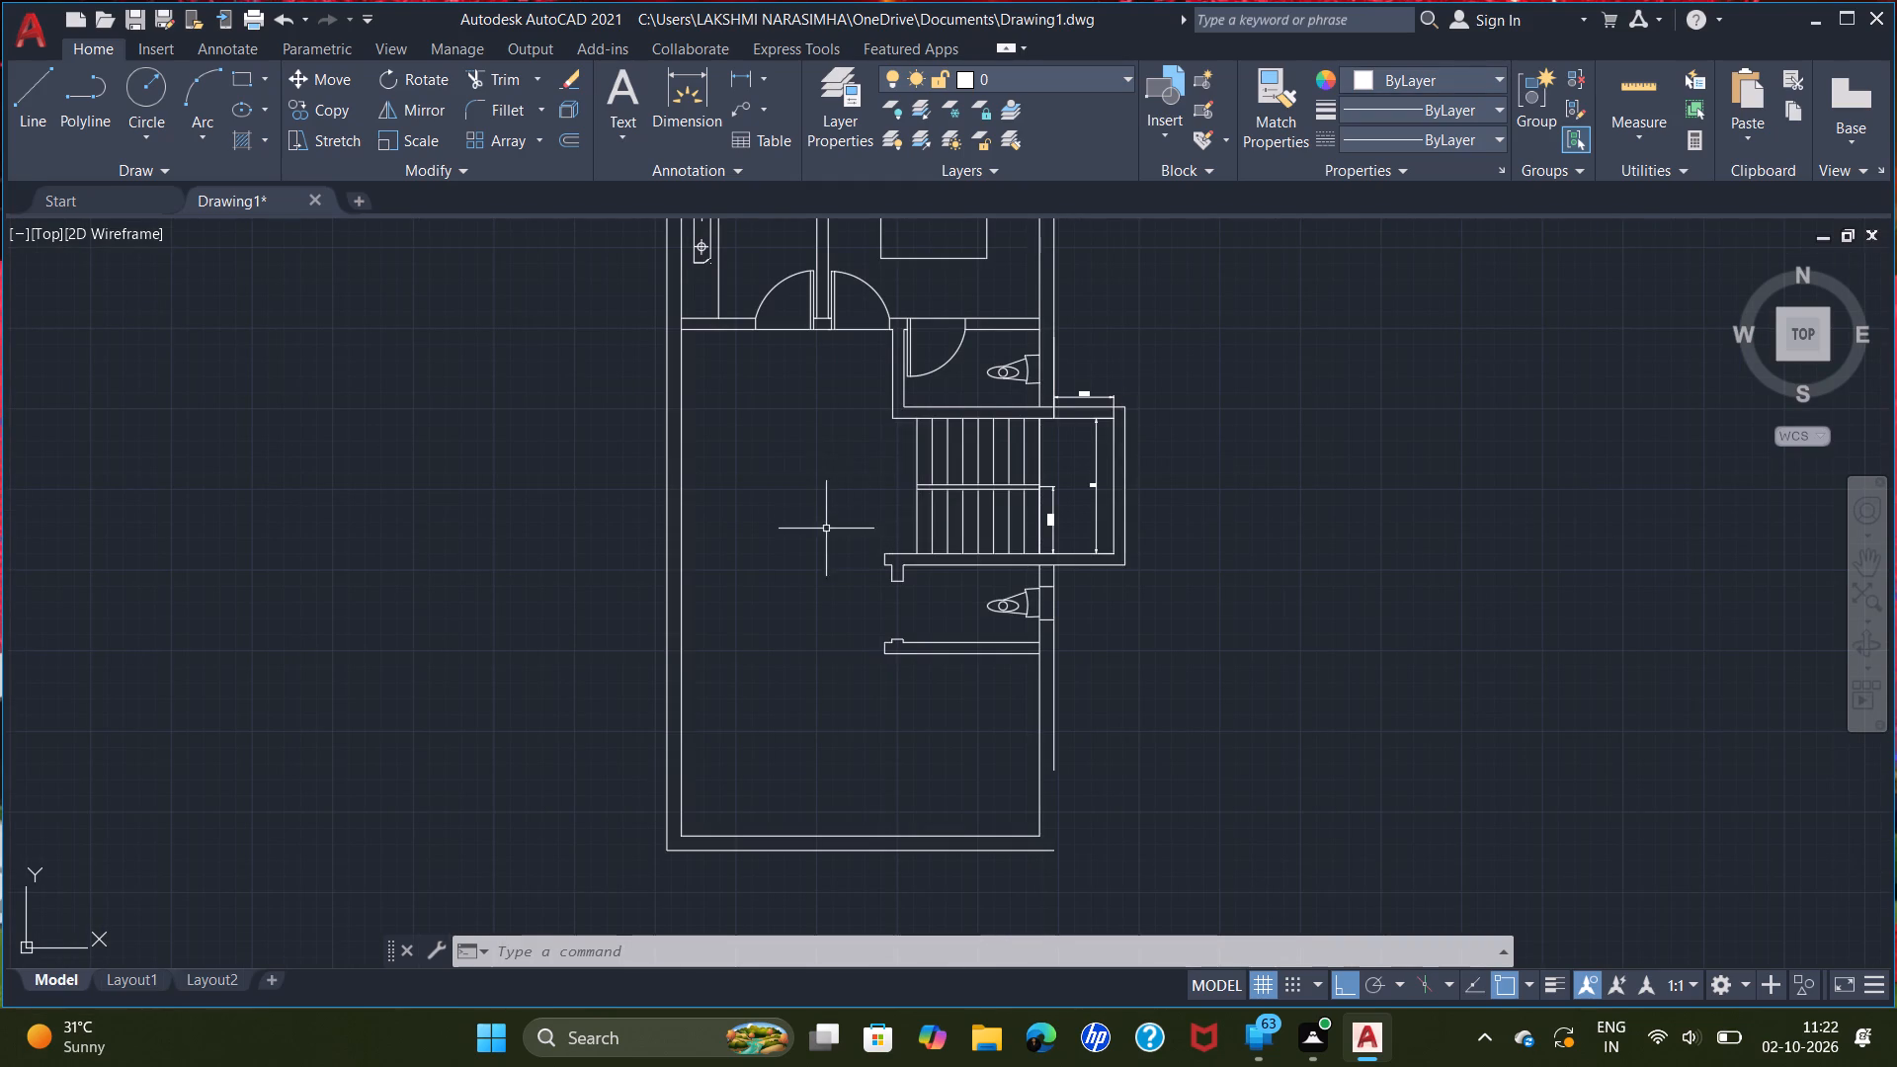
middle_drag(826, 549, 878, 657)
scroll(857, 612, down, 1)
scroll(914, 558, up, 1)
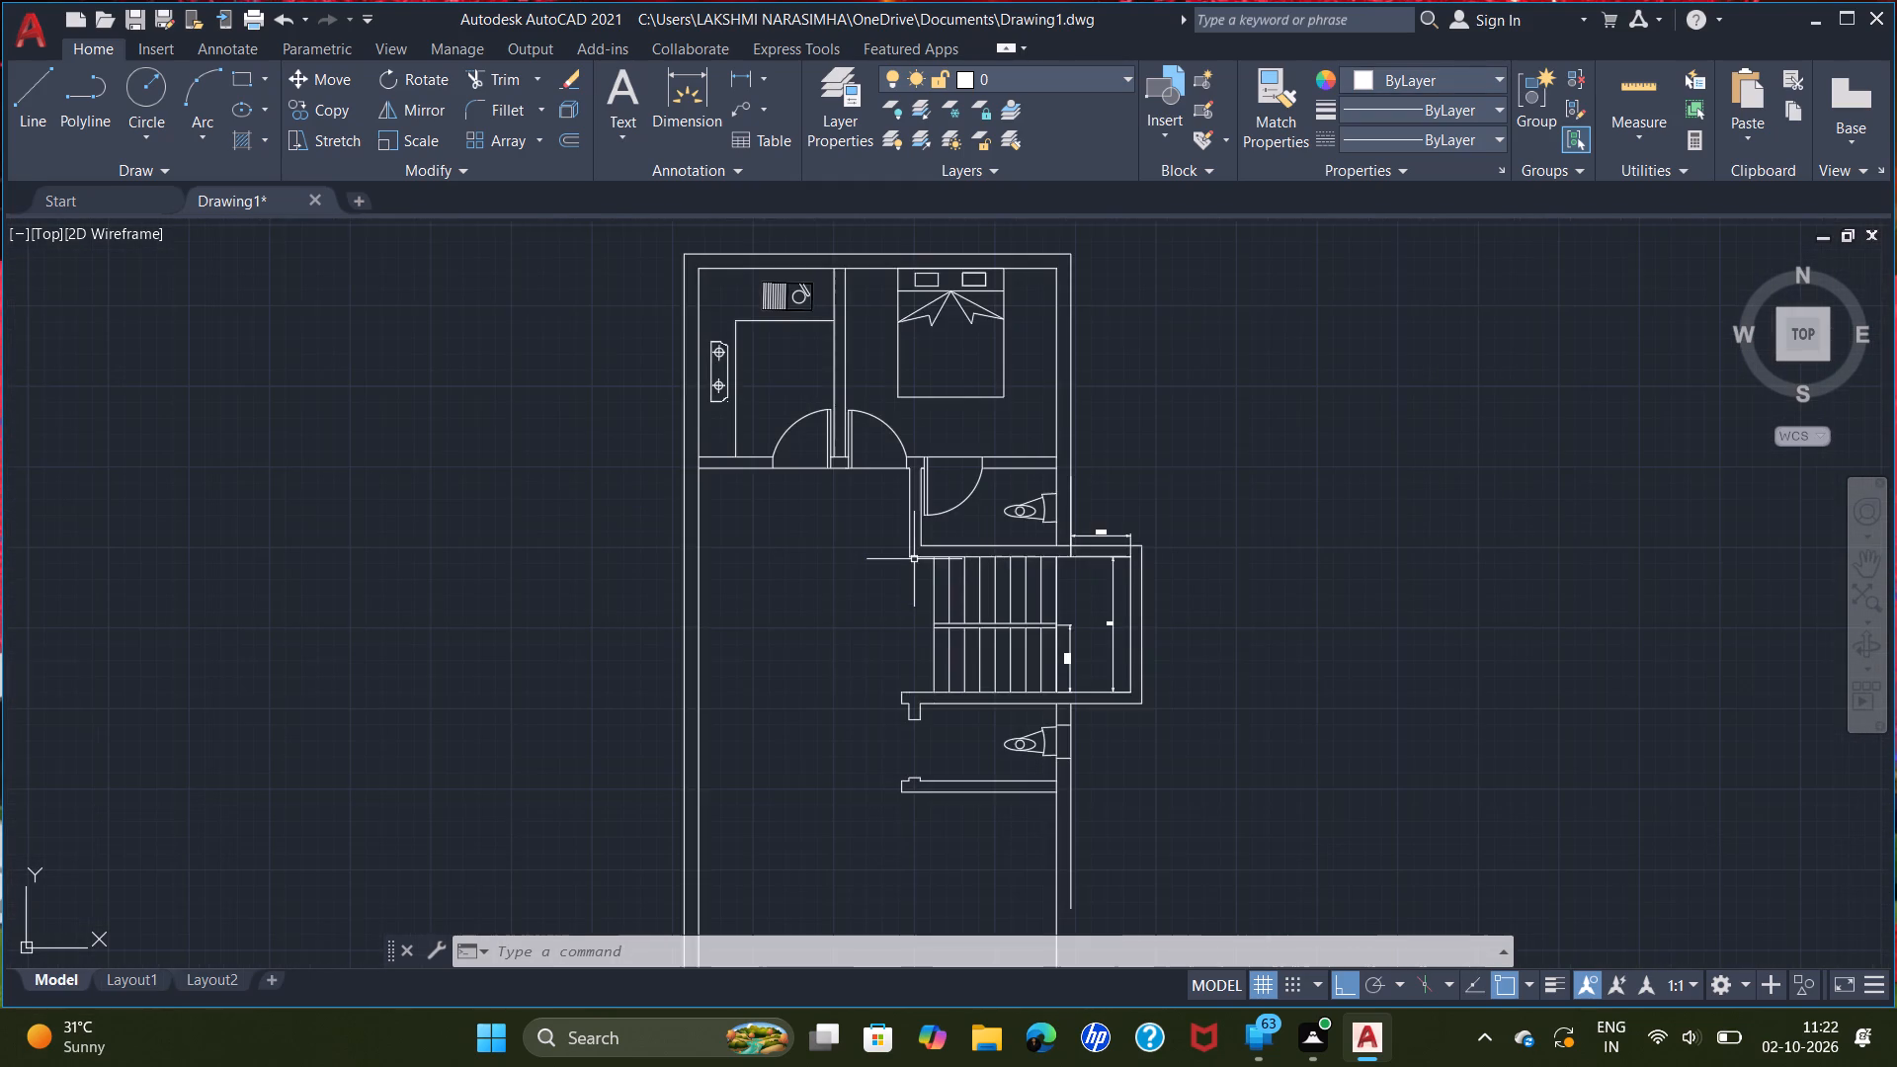
scroll(914, 560, up, 1)
scroll(1147, 598, up, 2)
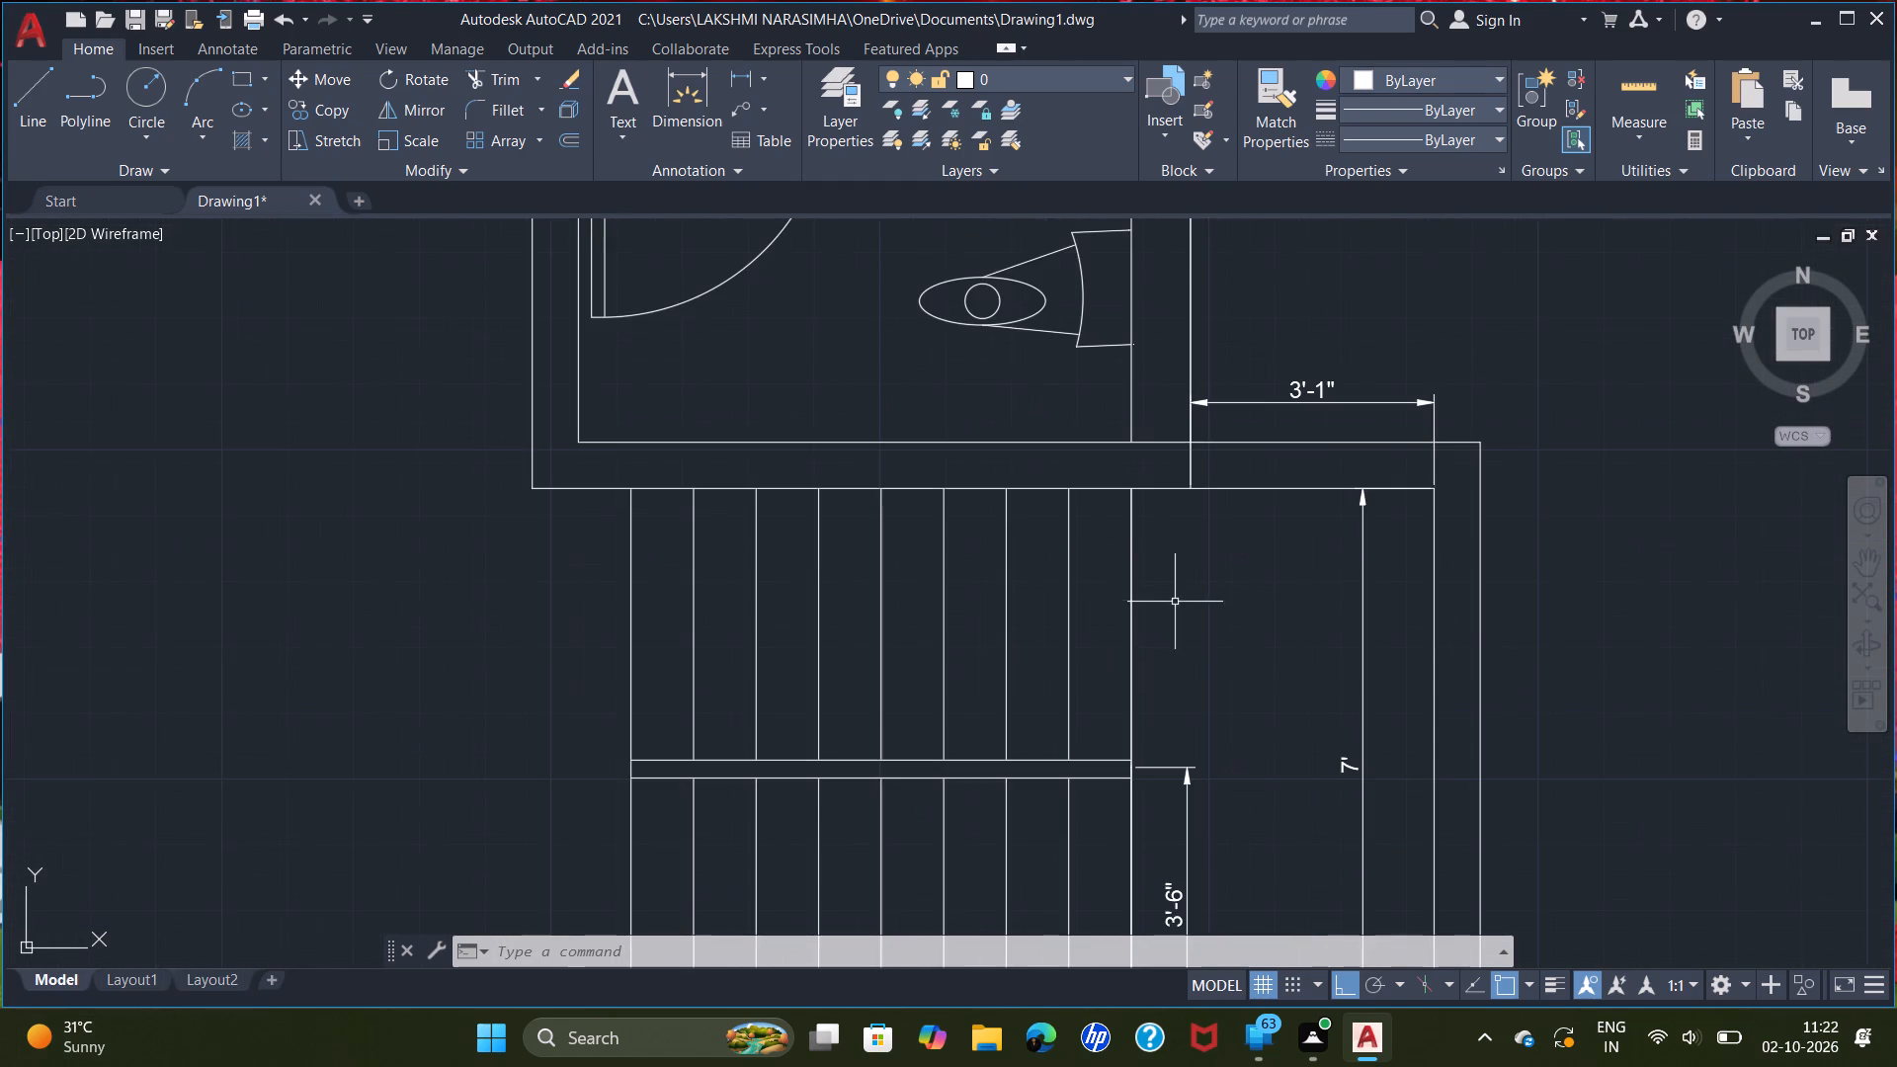
scroll(1145, 607, up, 1)
scroll(1122, 600, down, 3)
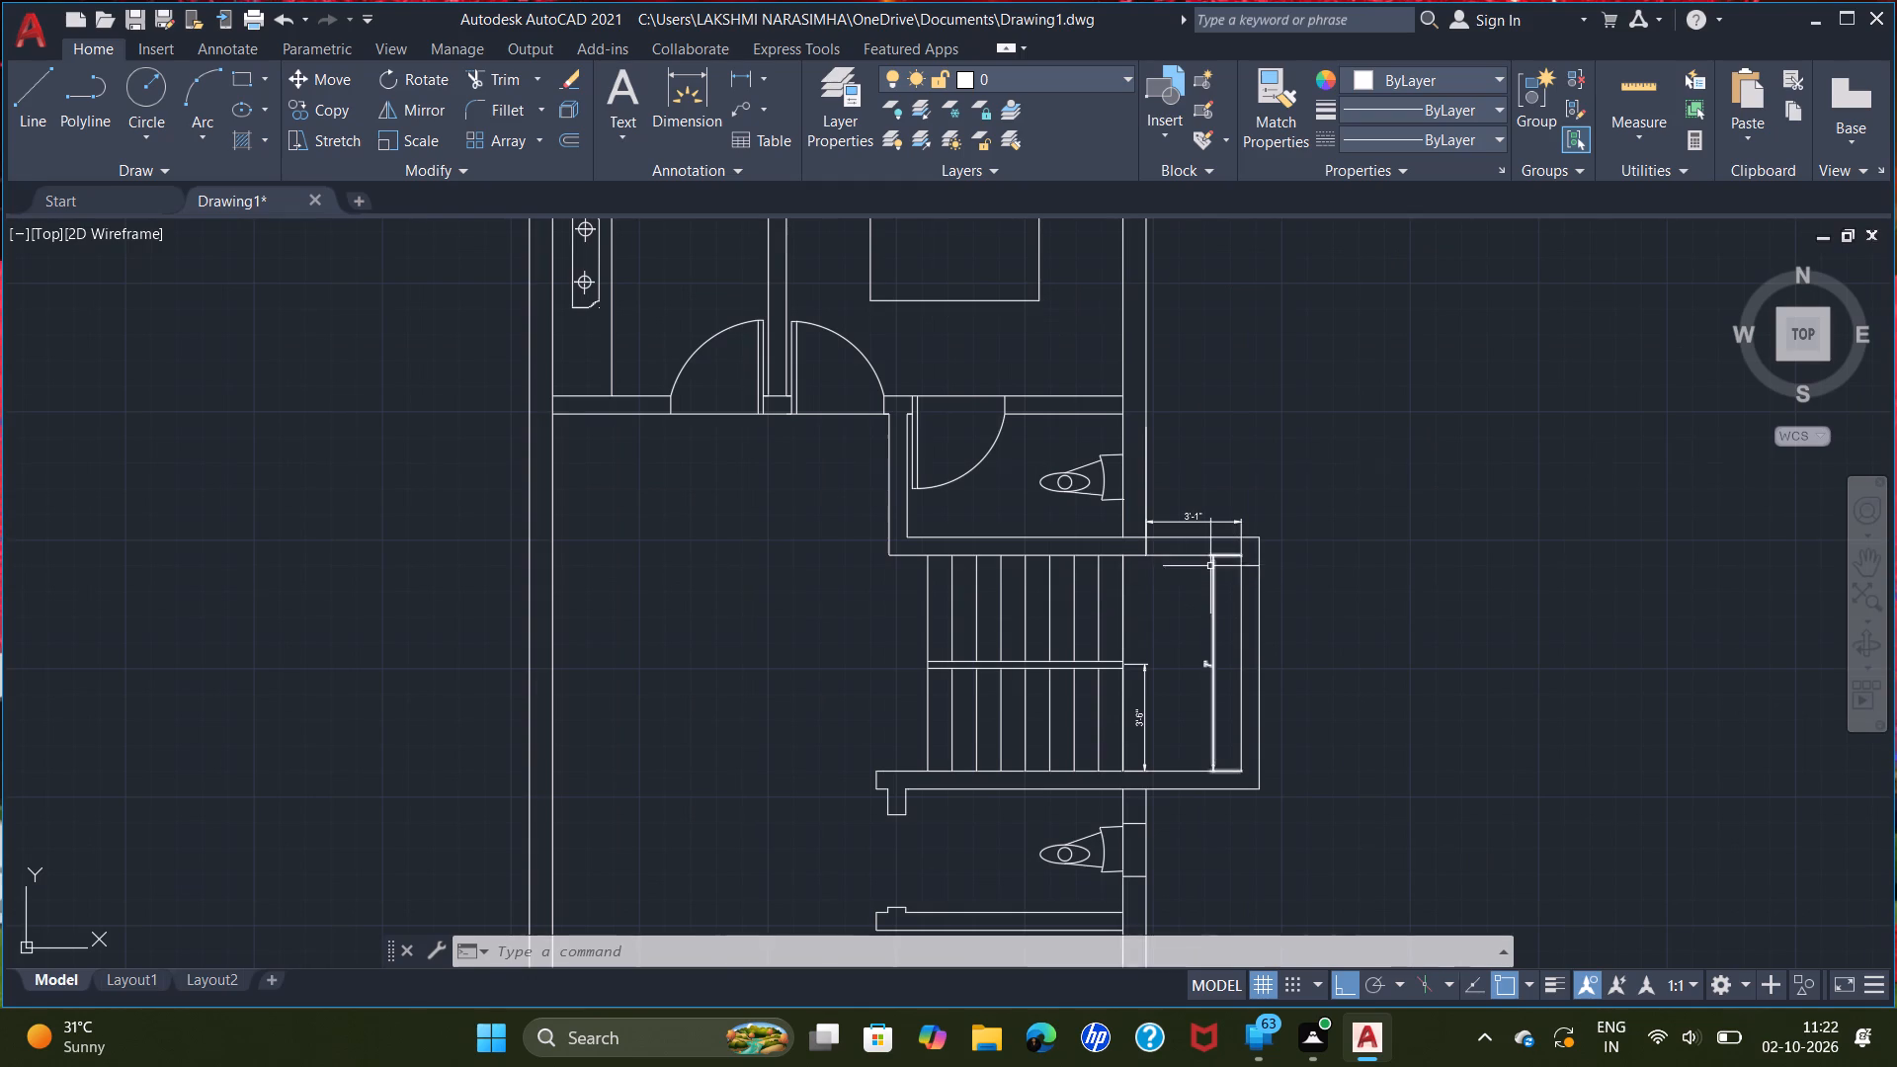
scroll(1210, 565, up, 2)
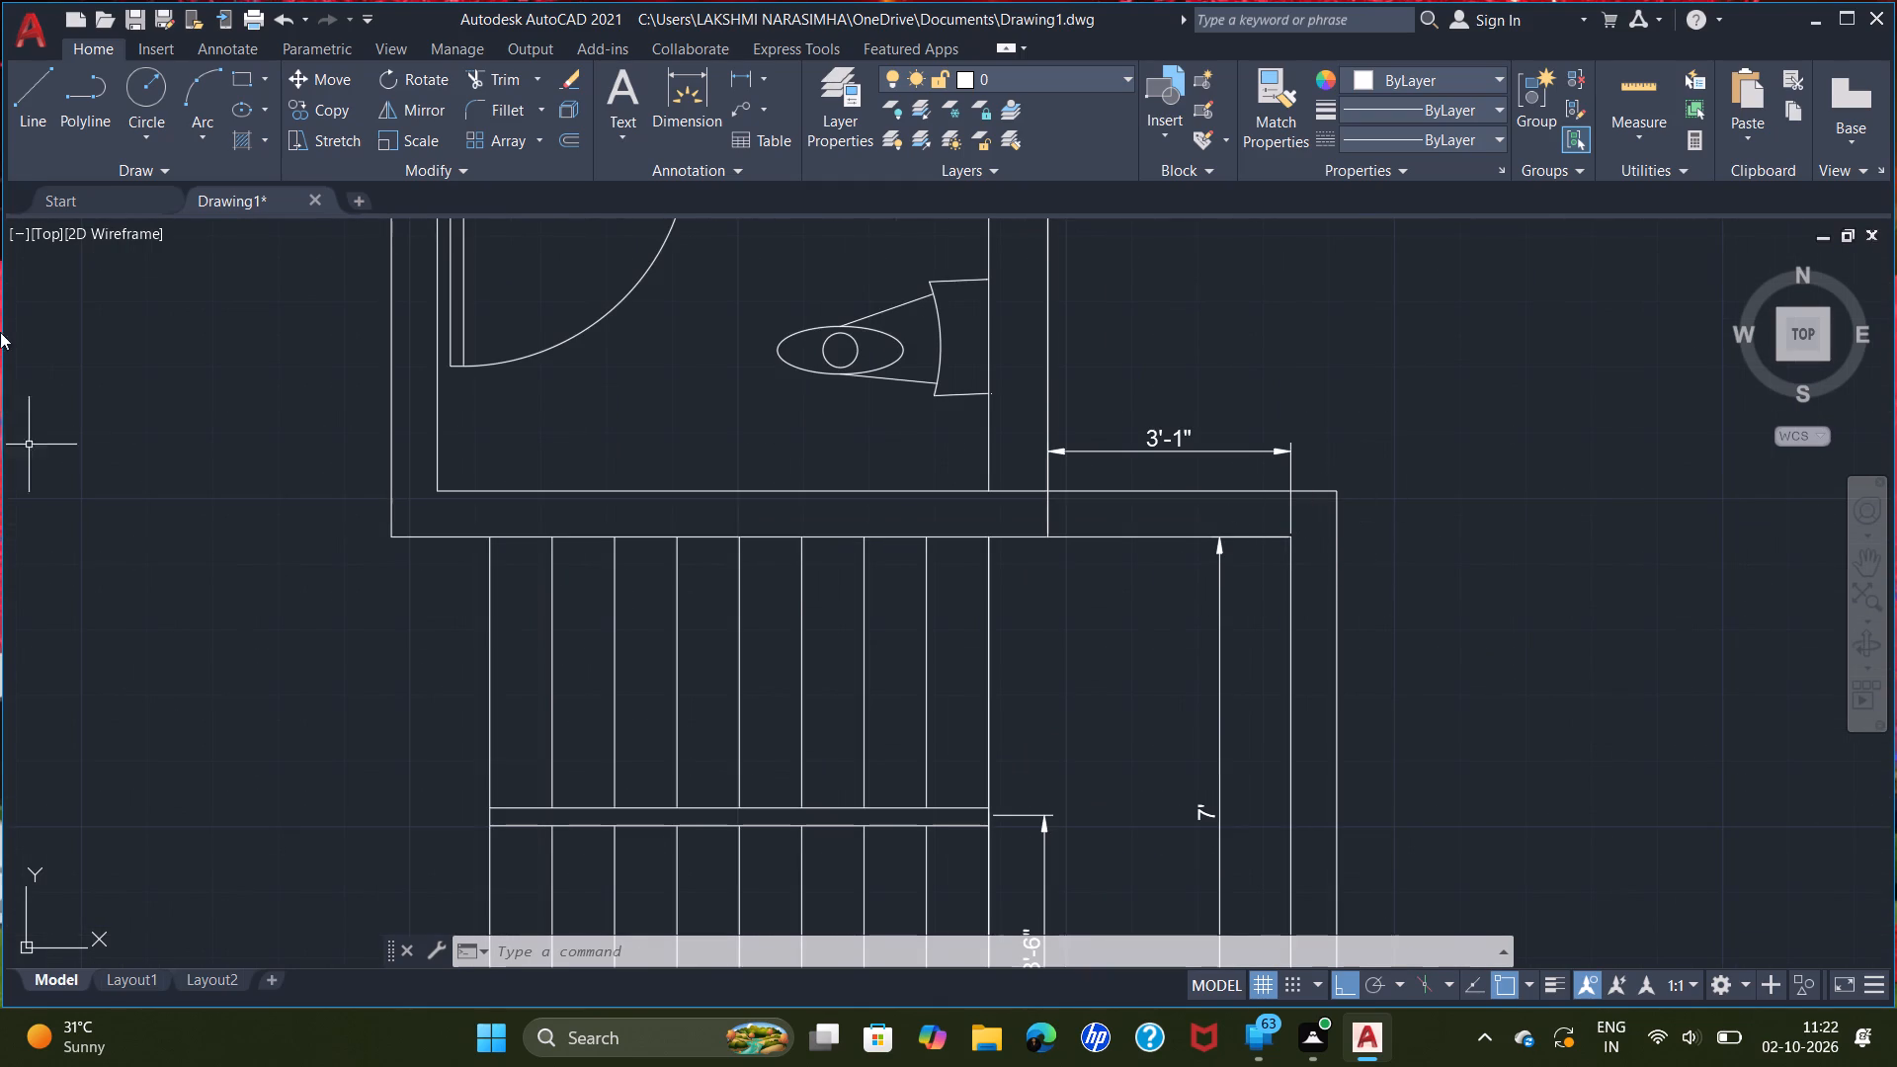
click(729, 79)
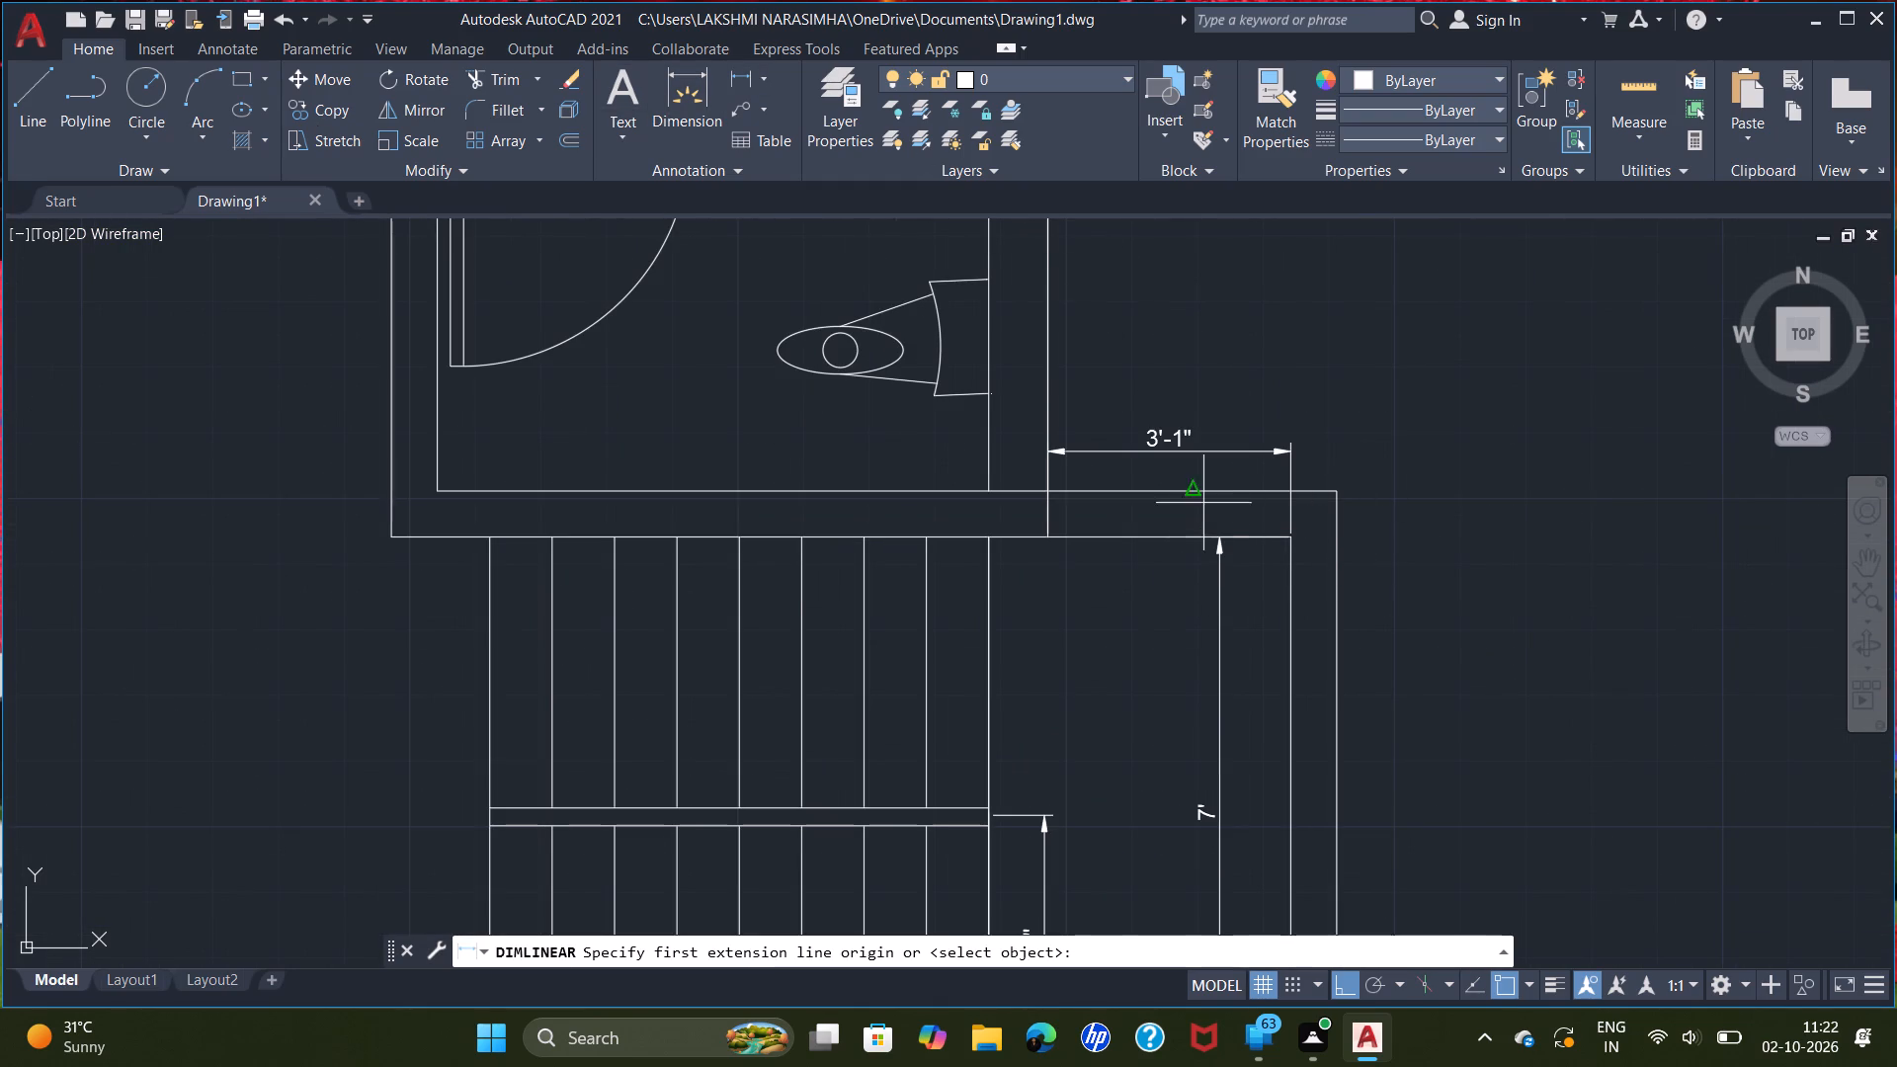
click(1284, 539)
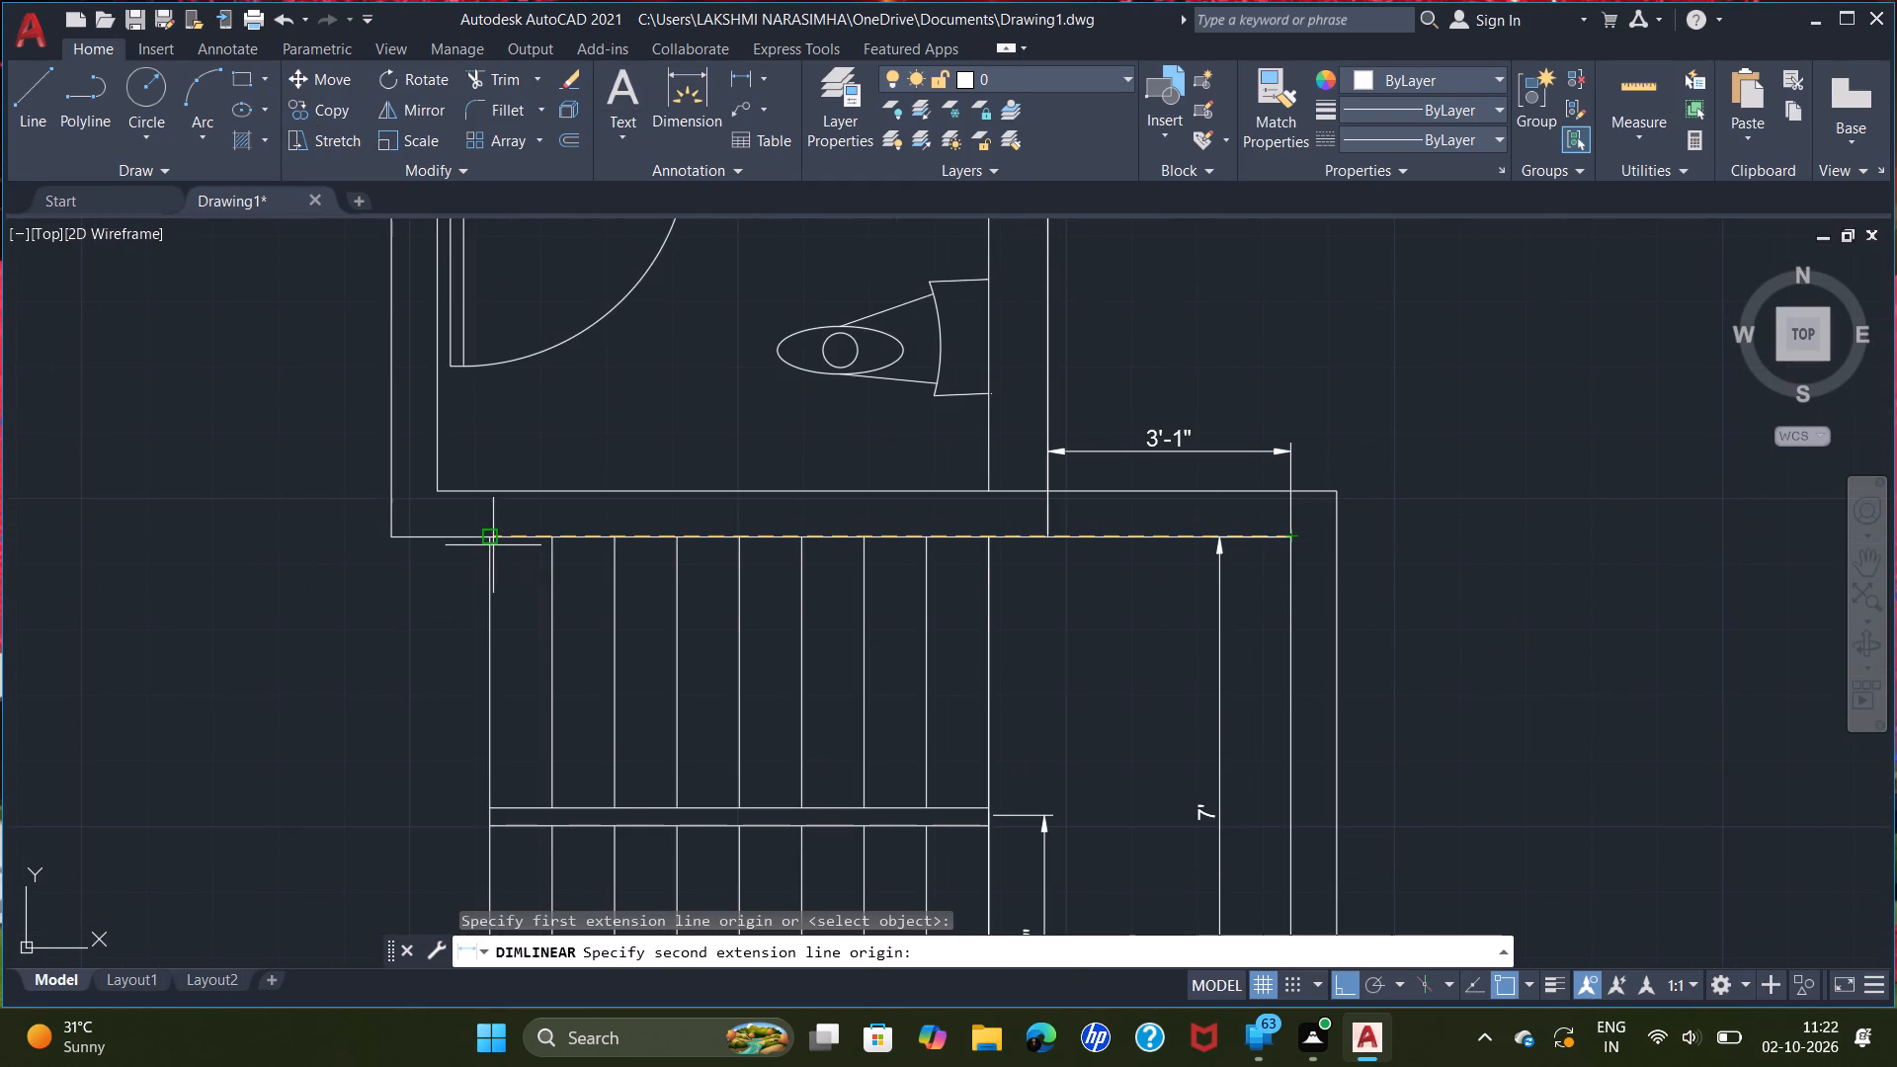
click(491, 545)
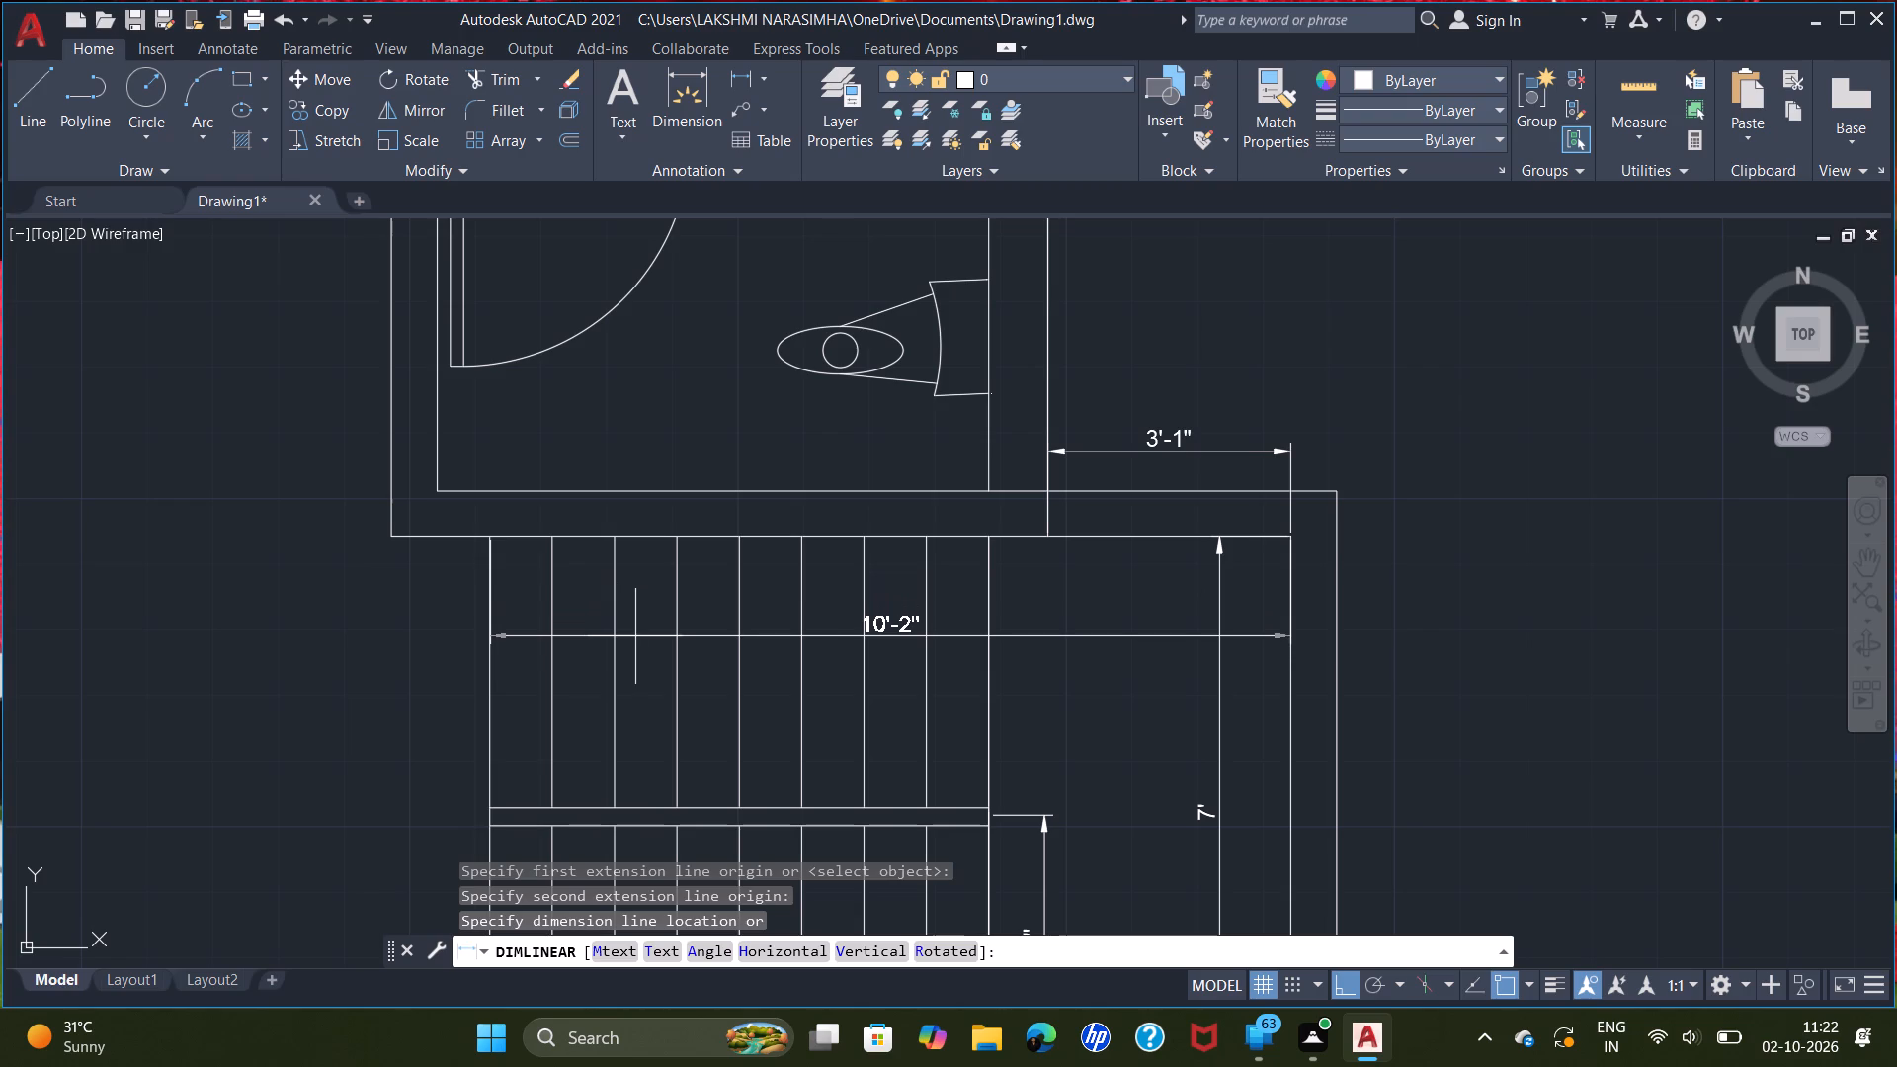
double_click(635, 636)
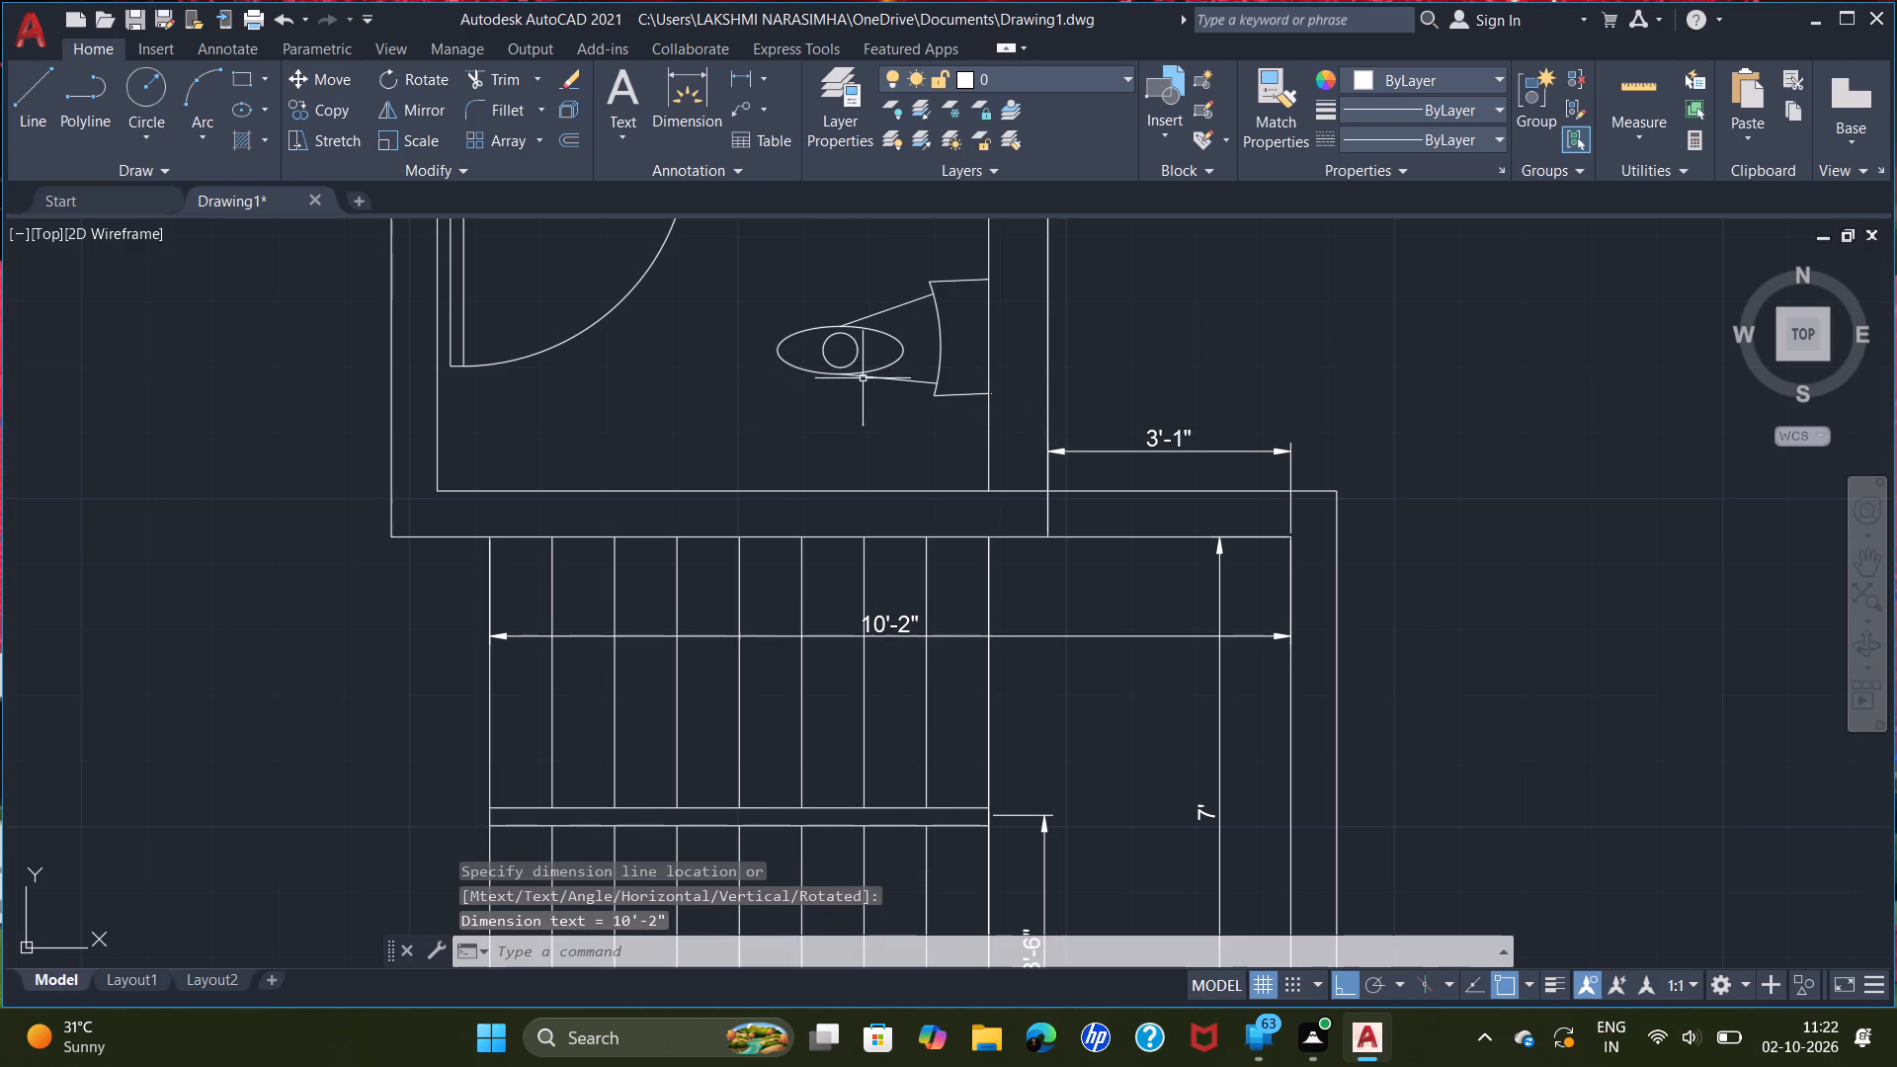
Examine the dimensioned staircase and its place within the whole floor plan.
scroll(622, 514, down, 2)
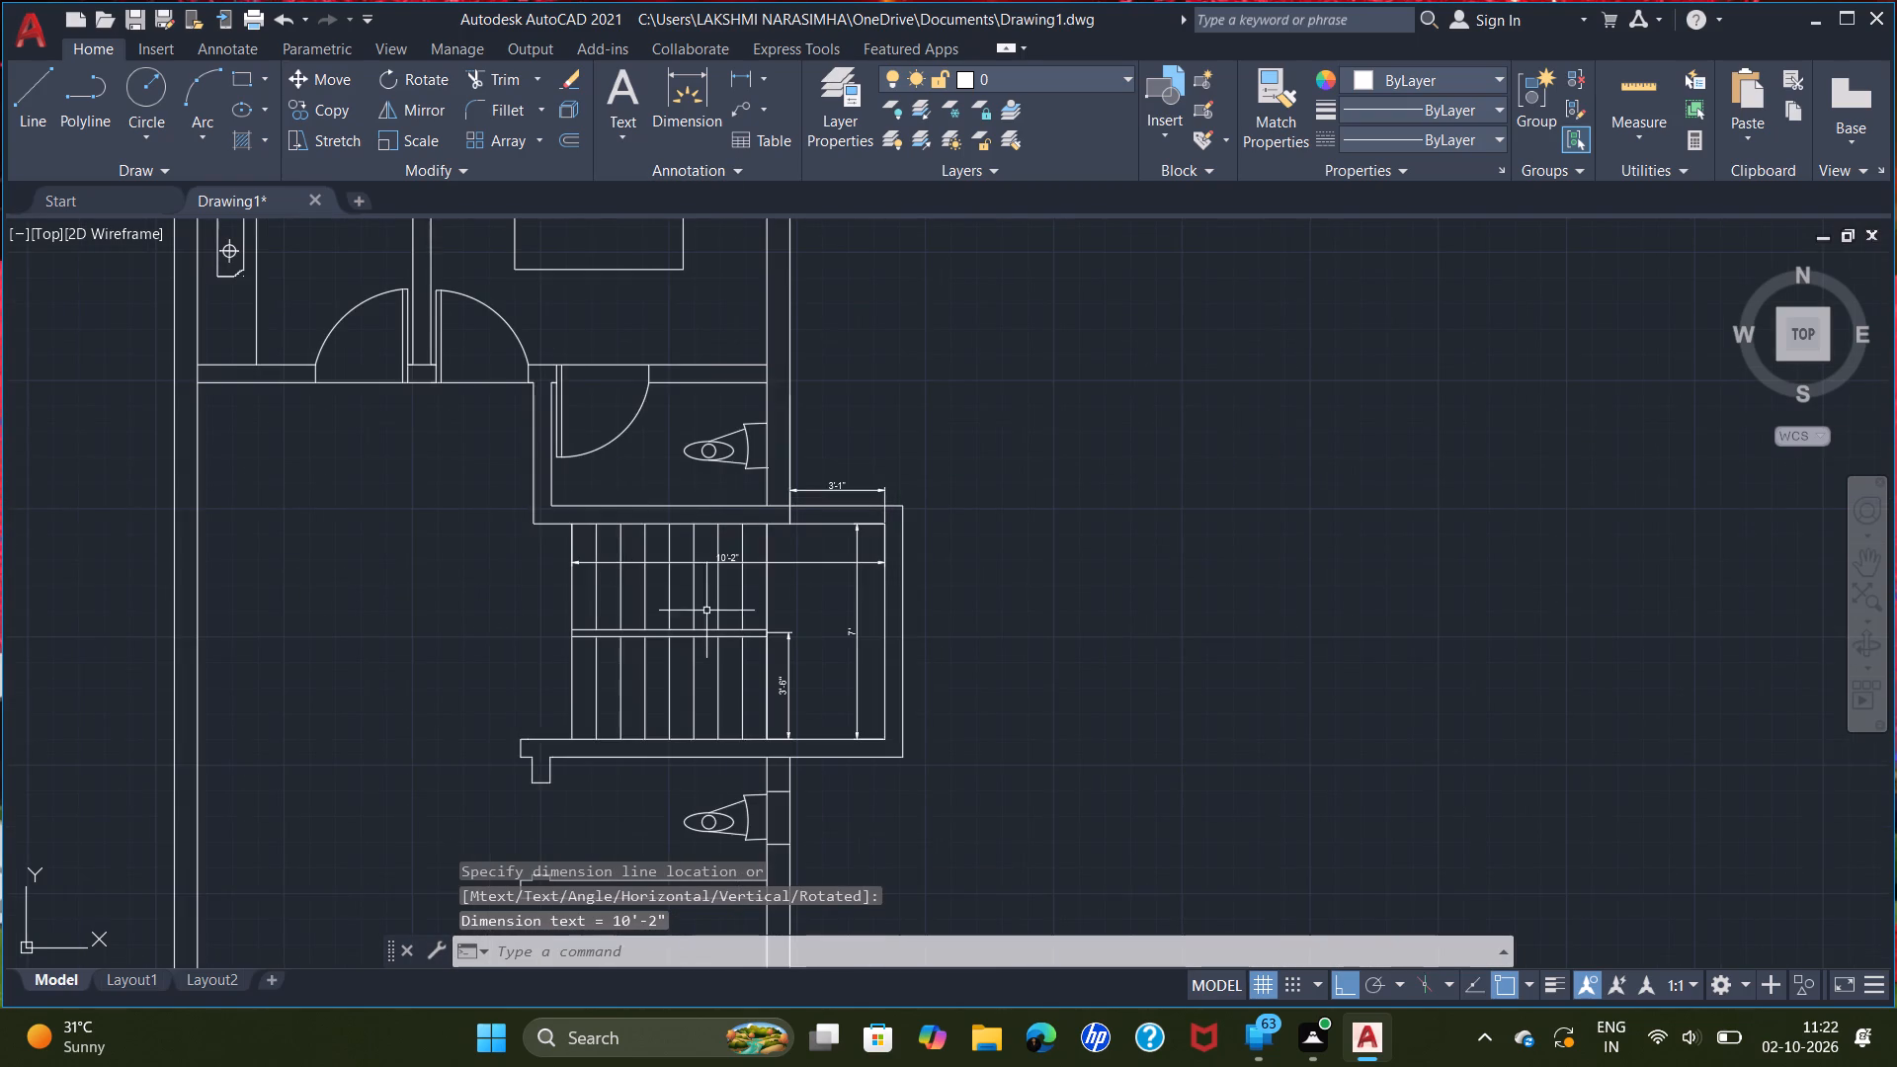
scroll(665, 613, up, 1)
middle_drag(462, 590, 464, 600)
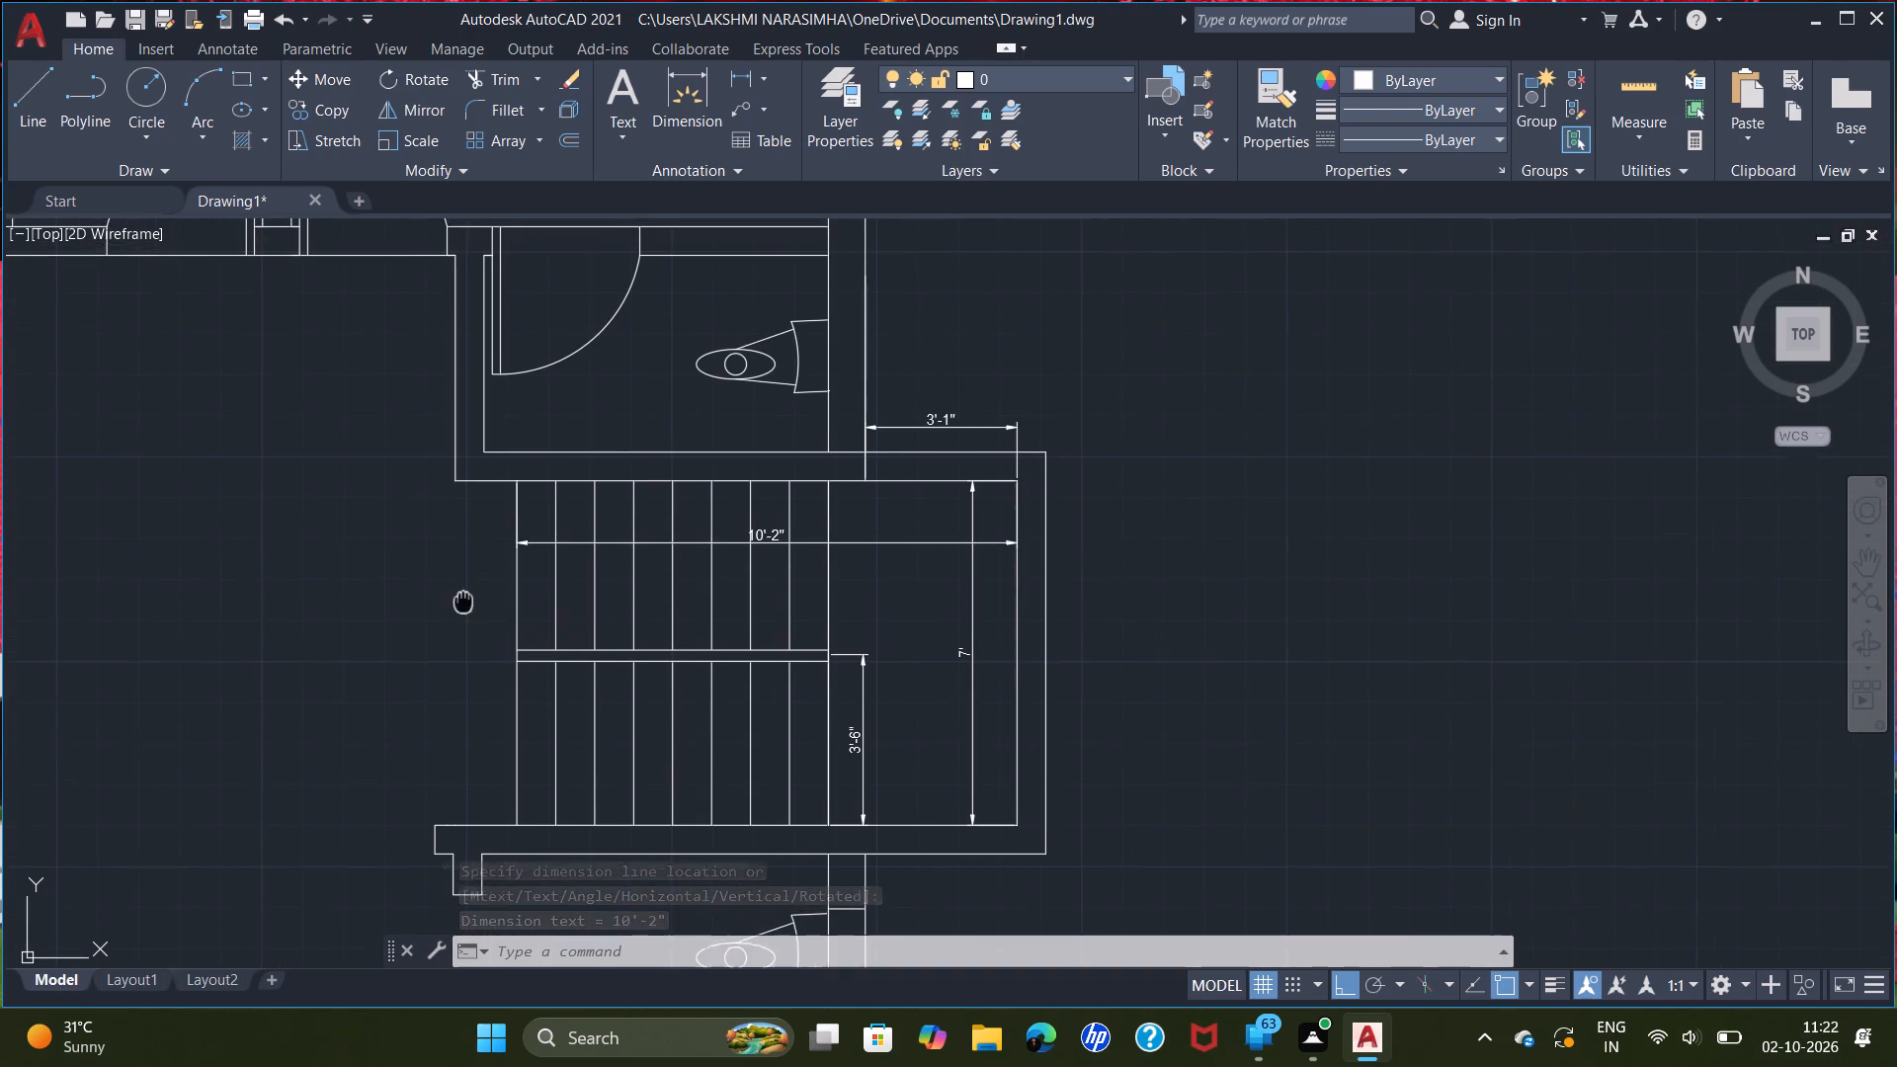
middle_drag(464, 600, 789, 566)
scroll(784, 561, down, 1)
middle_drag(734, 546, 741, 665)
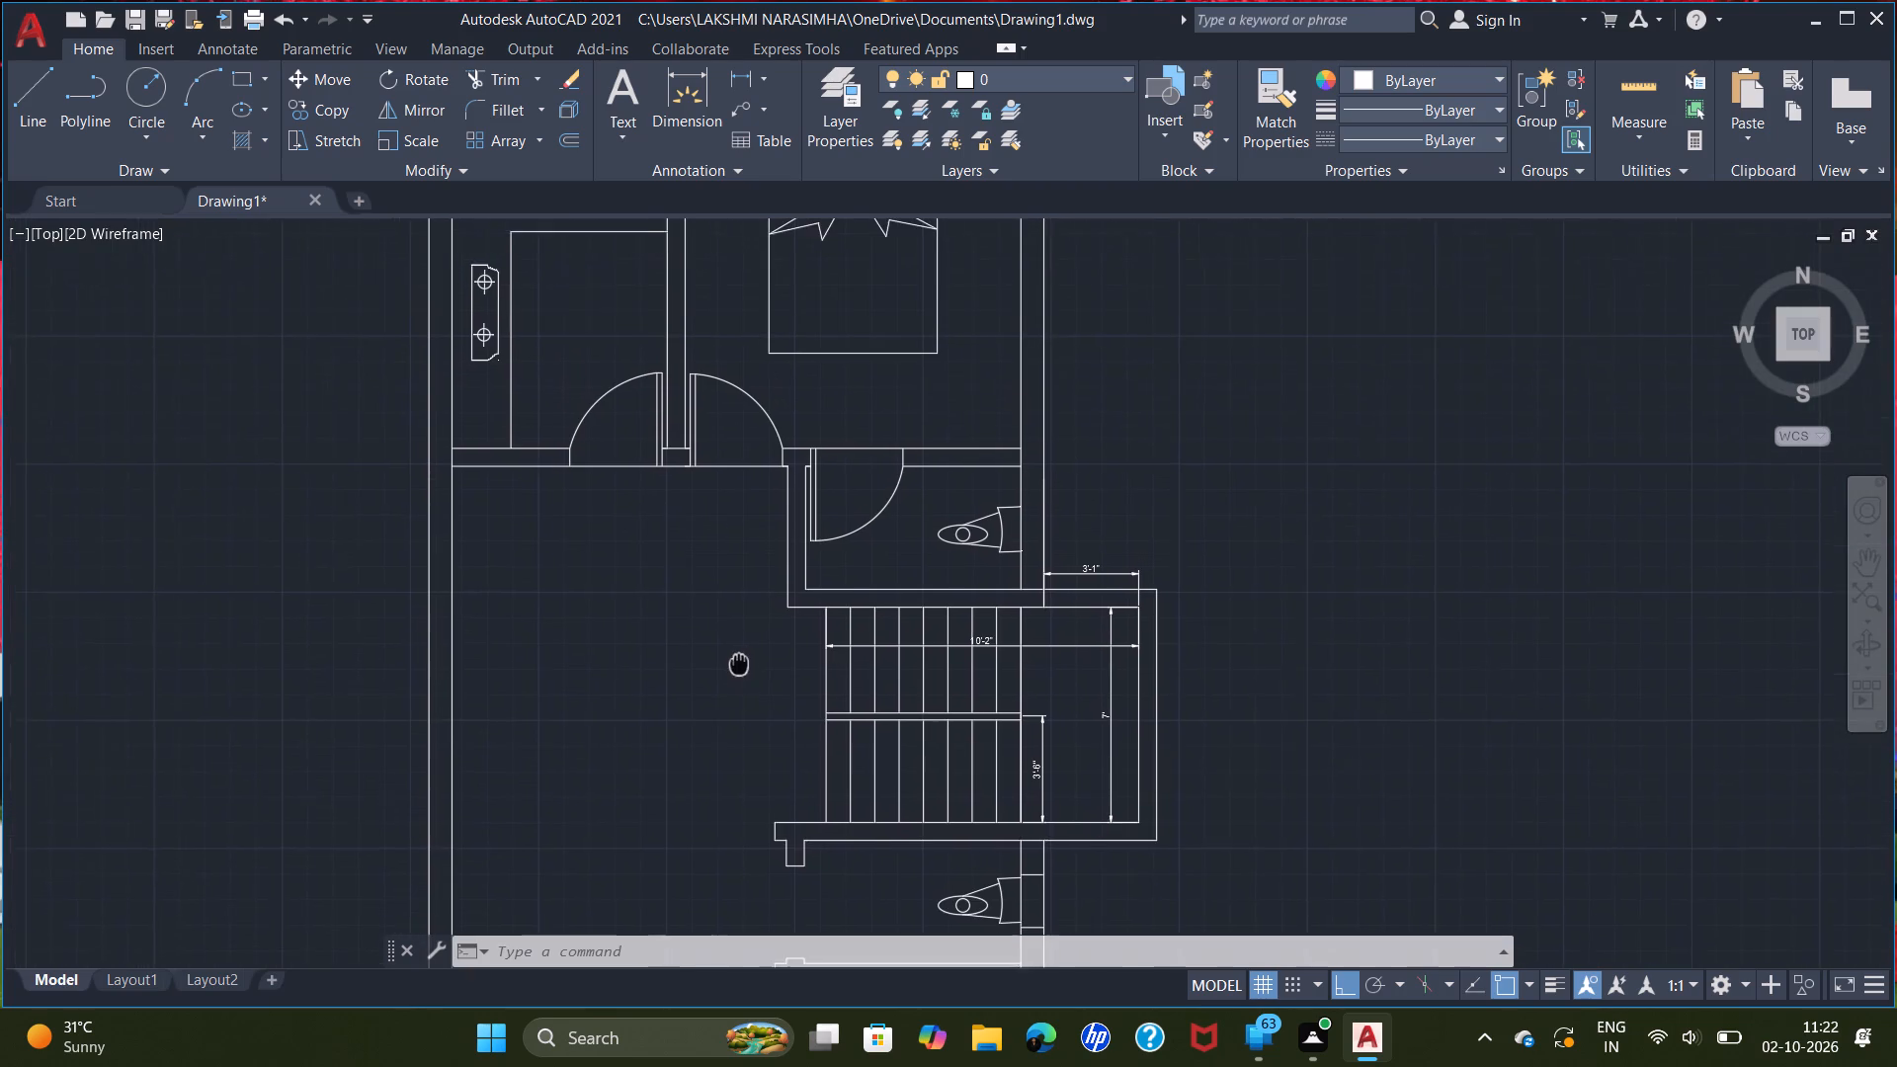
middle_drag(741, 665, 784, 678)
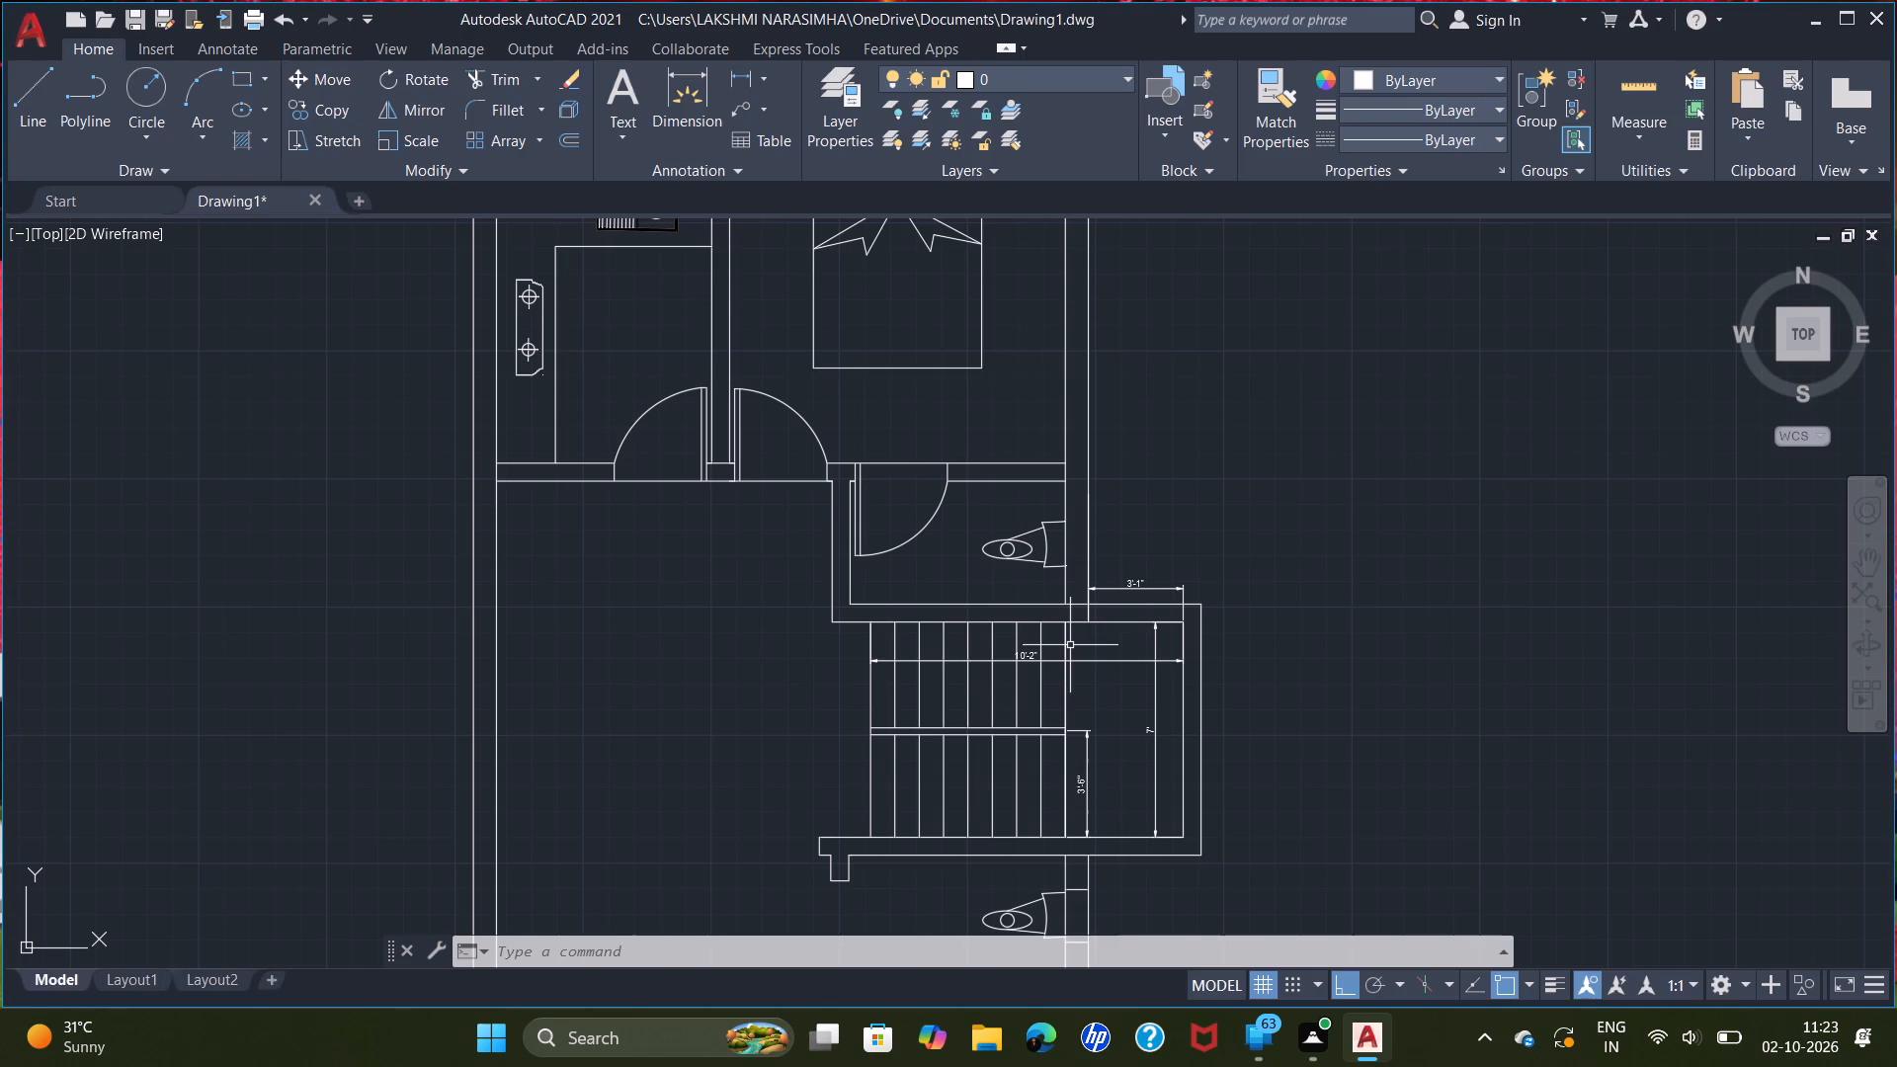
scroll(671, 748, down, 2)
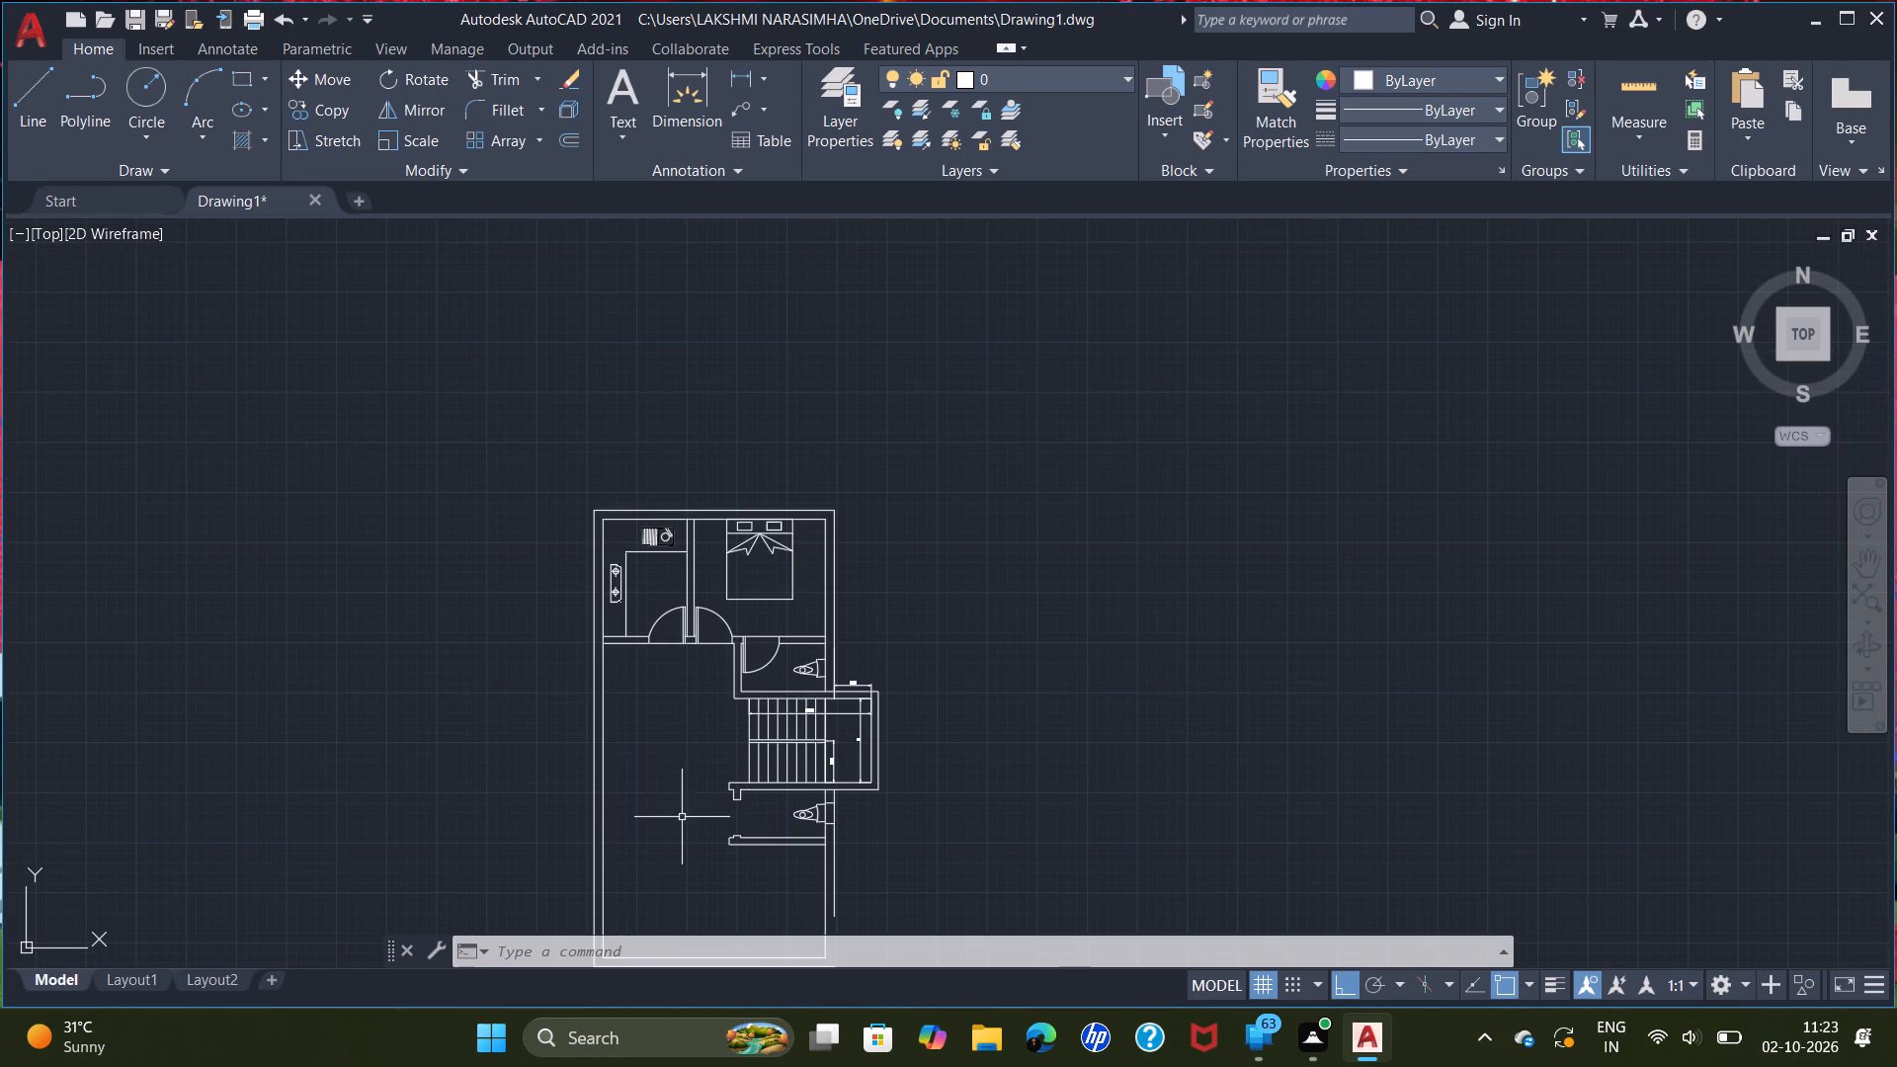
middle_drag(683, 817, 754, 682)
scroll(728, 729, up, 1)
scroll(757, 681, down, 1)
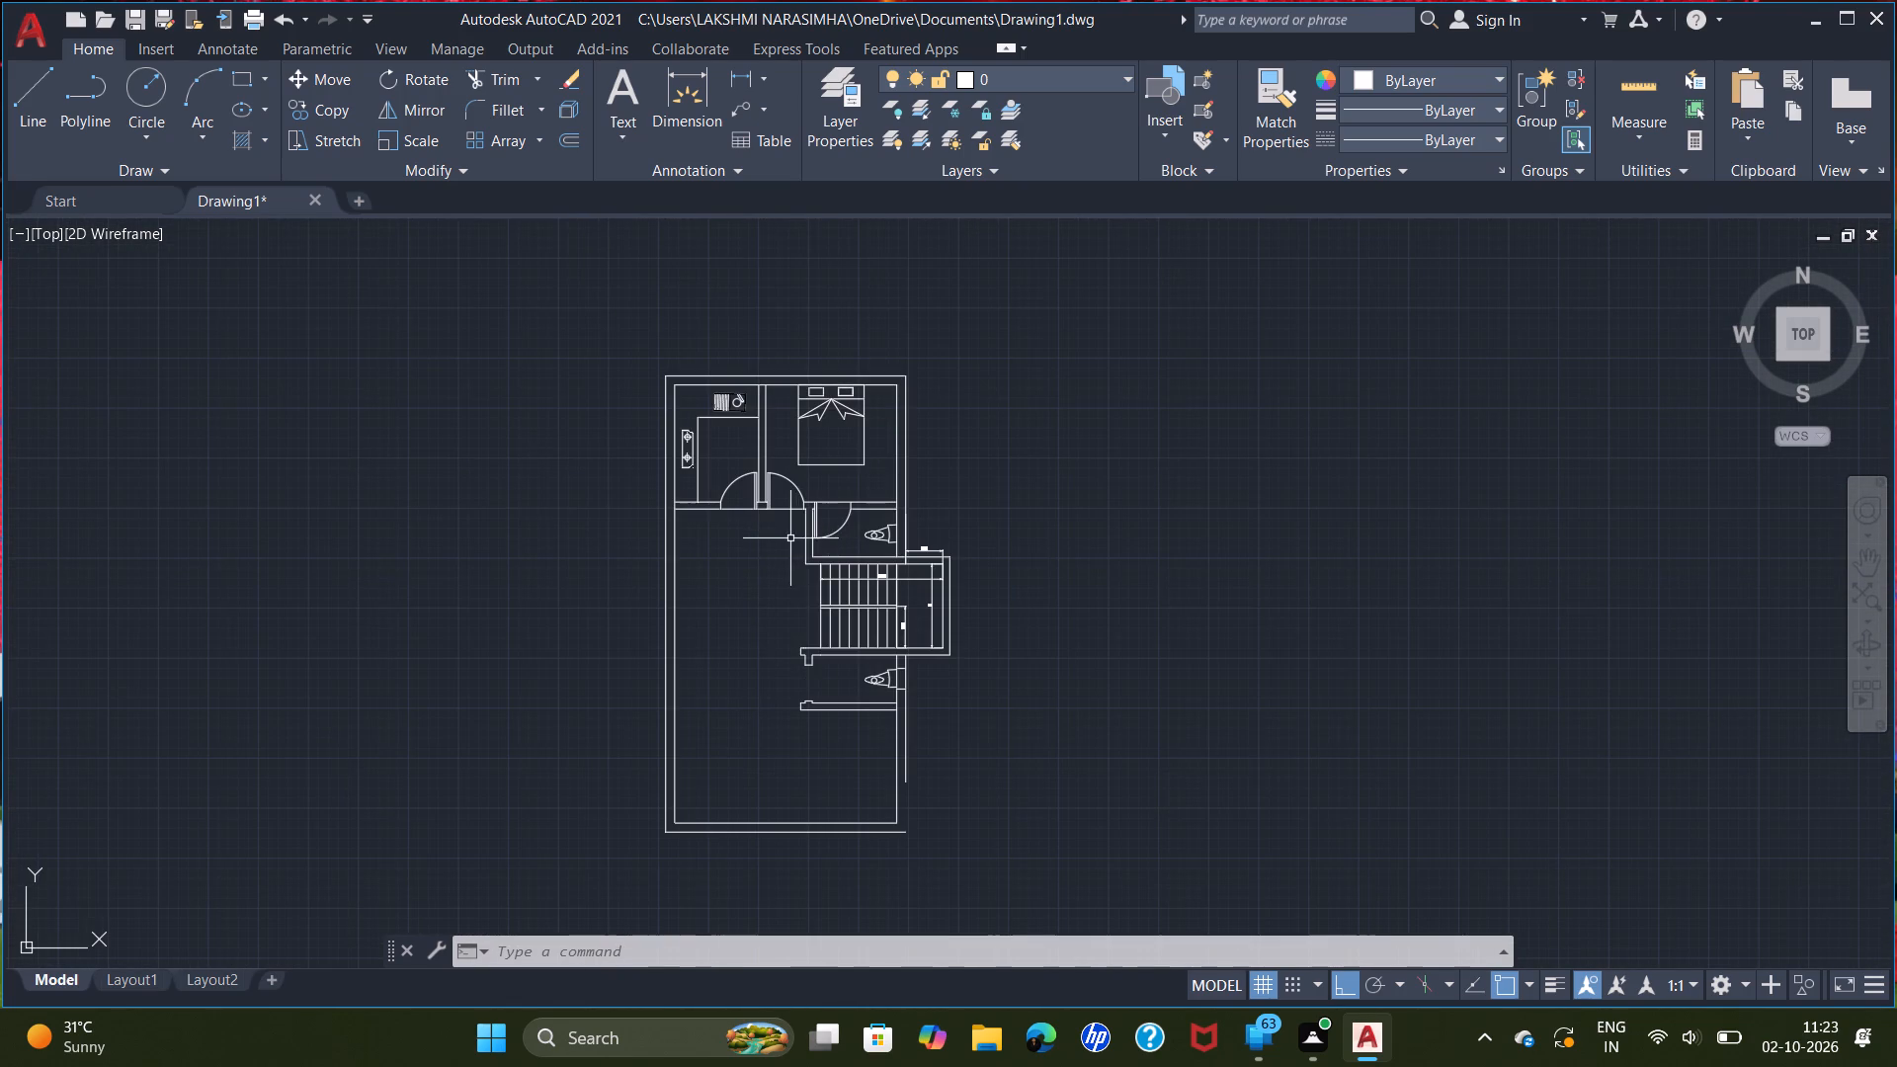
Inspect the kitchen counter area and the sink symbol up close.
scroll(789, 538, up, 1)
scroll(688, 336, up, 4)
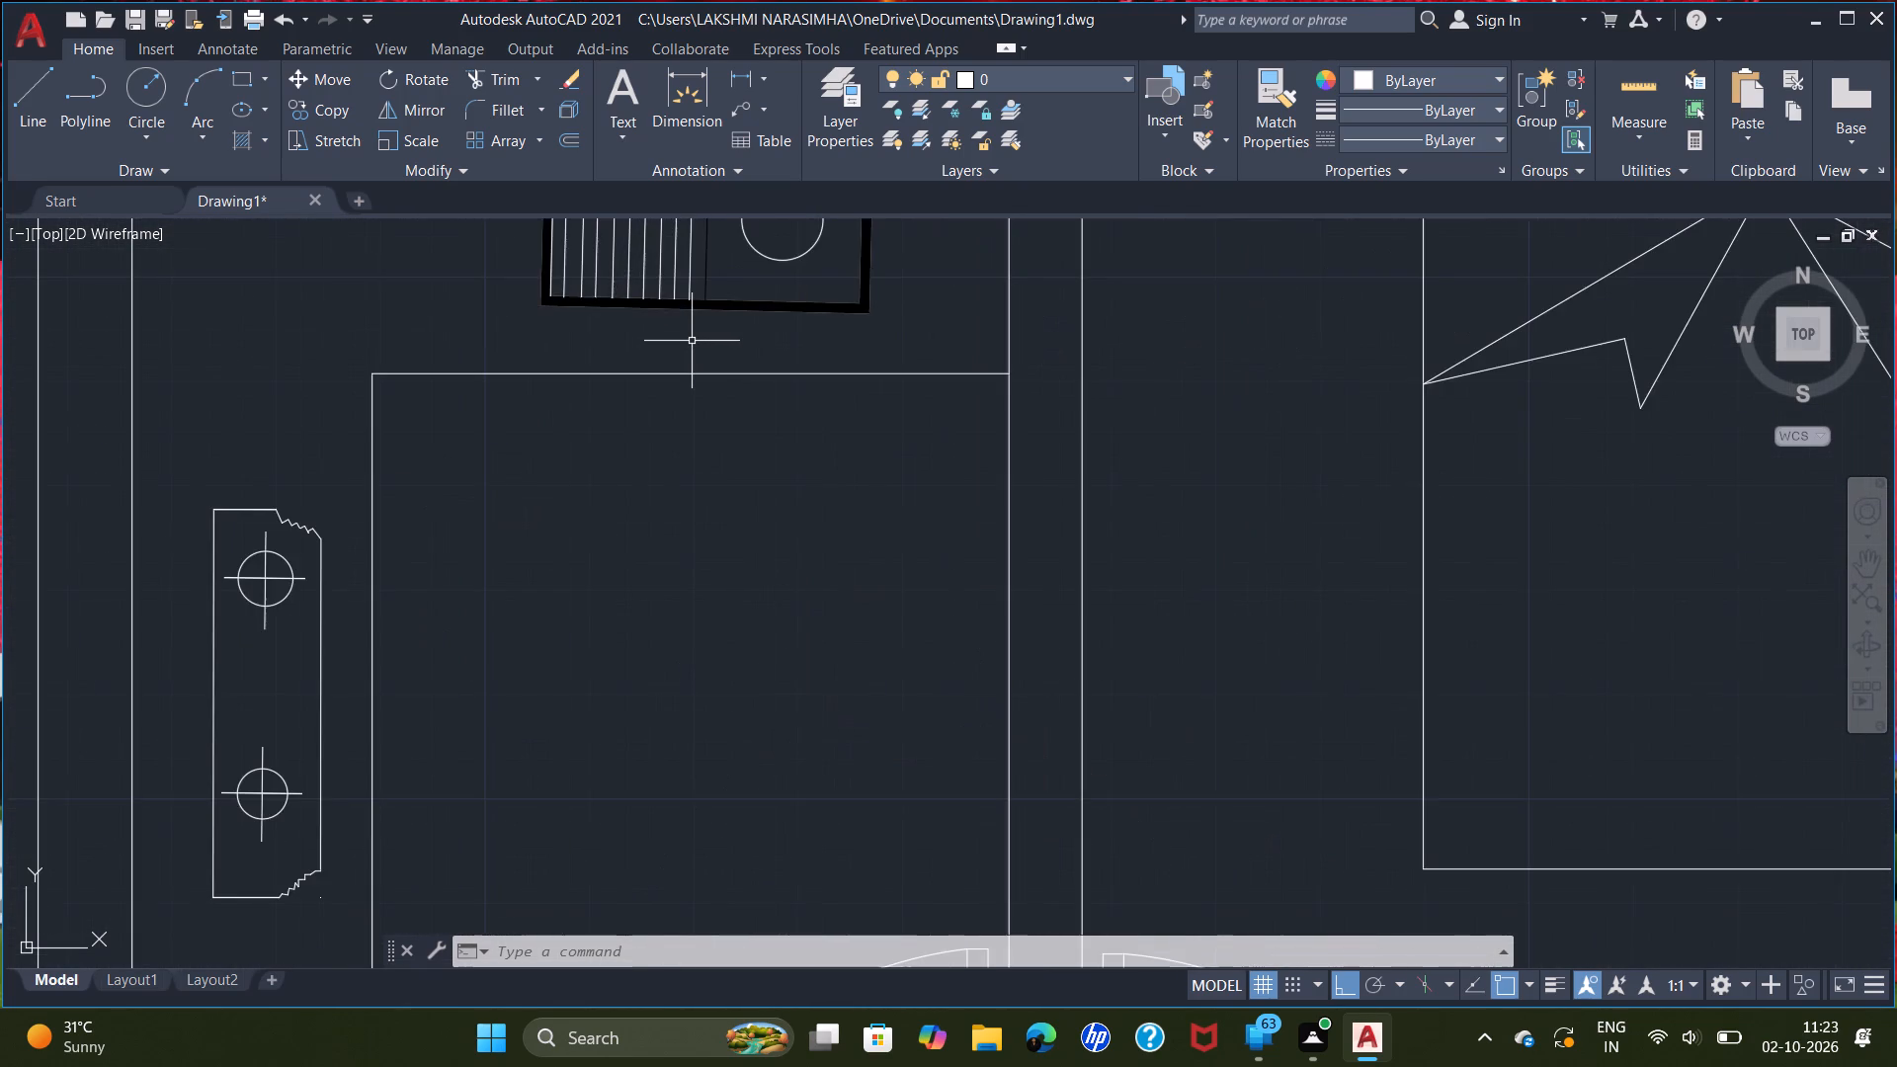
middle_drag(693, 342, 700, 661)
scroll(698, 647, up, 2)
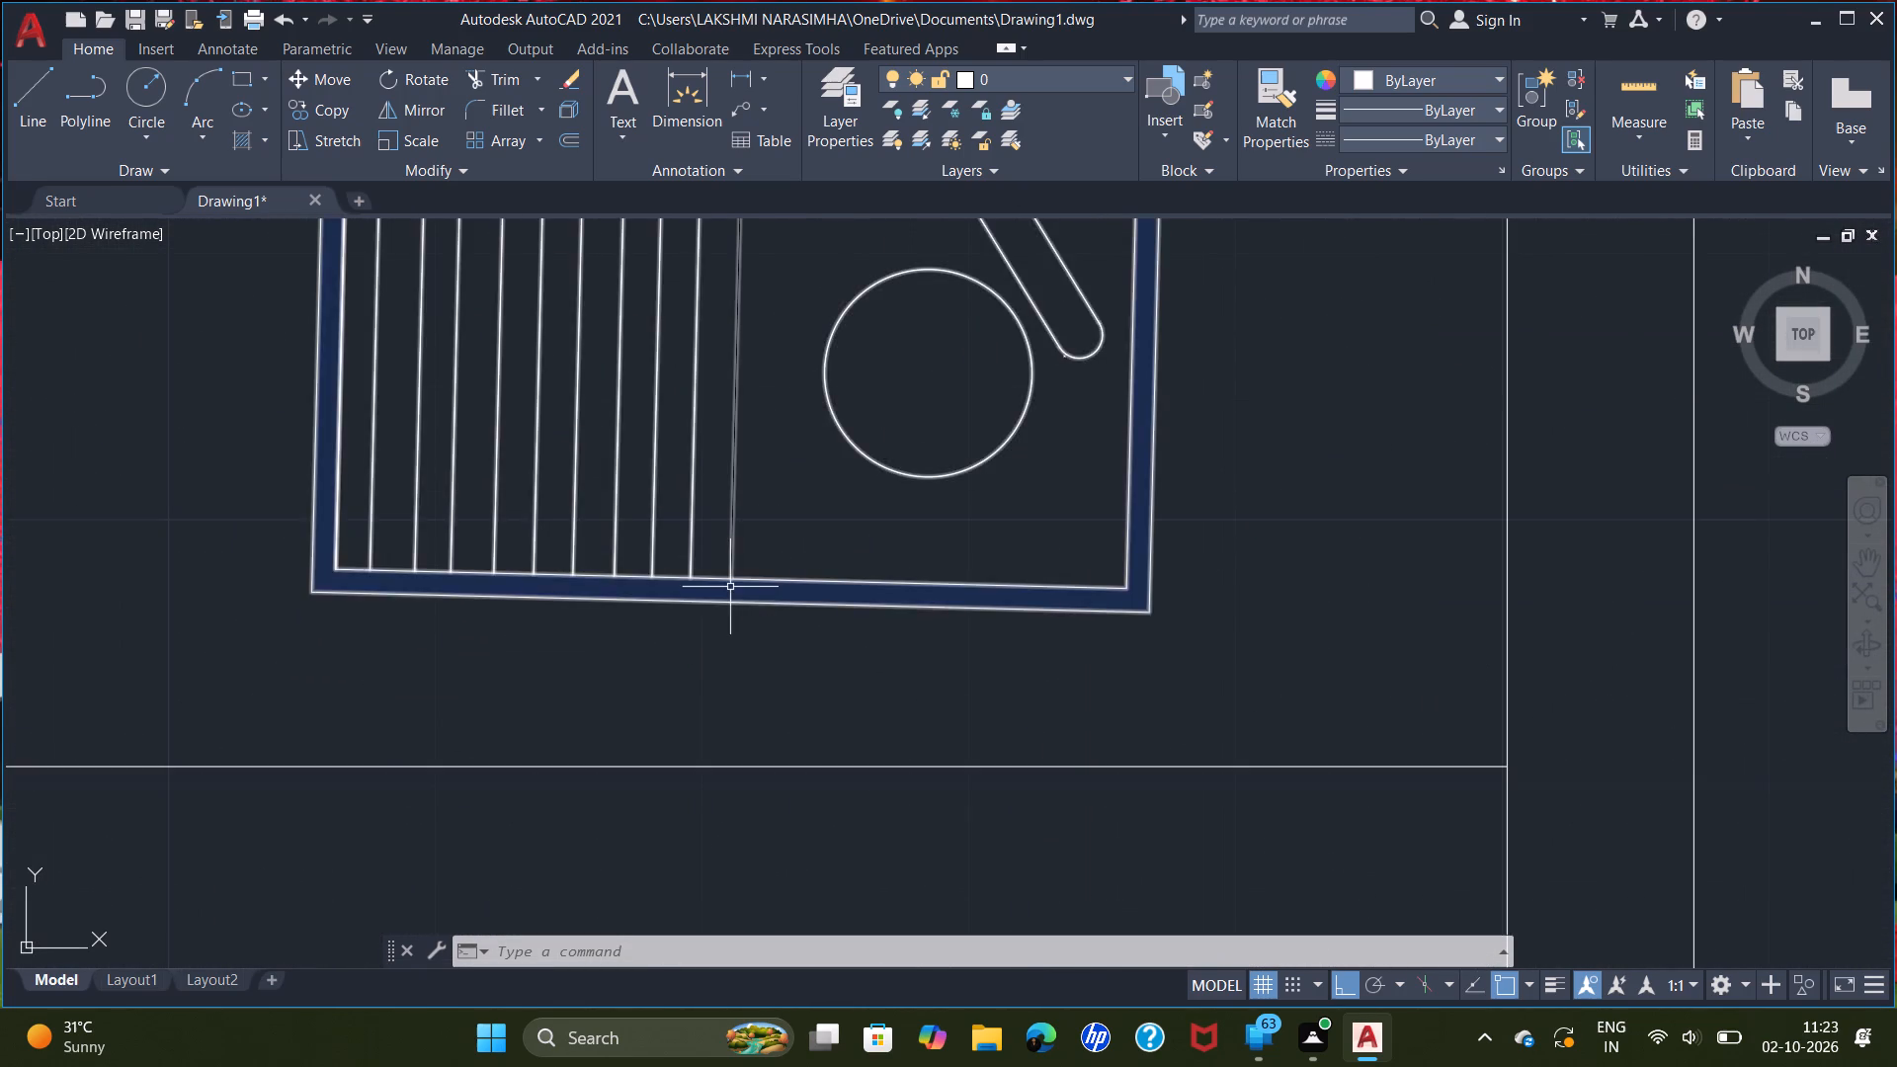
click(727, 587)
key(Escape)
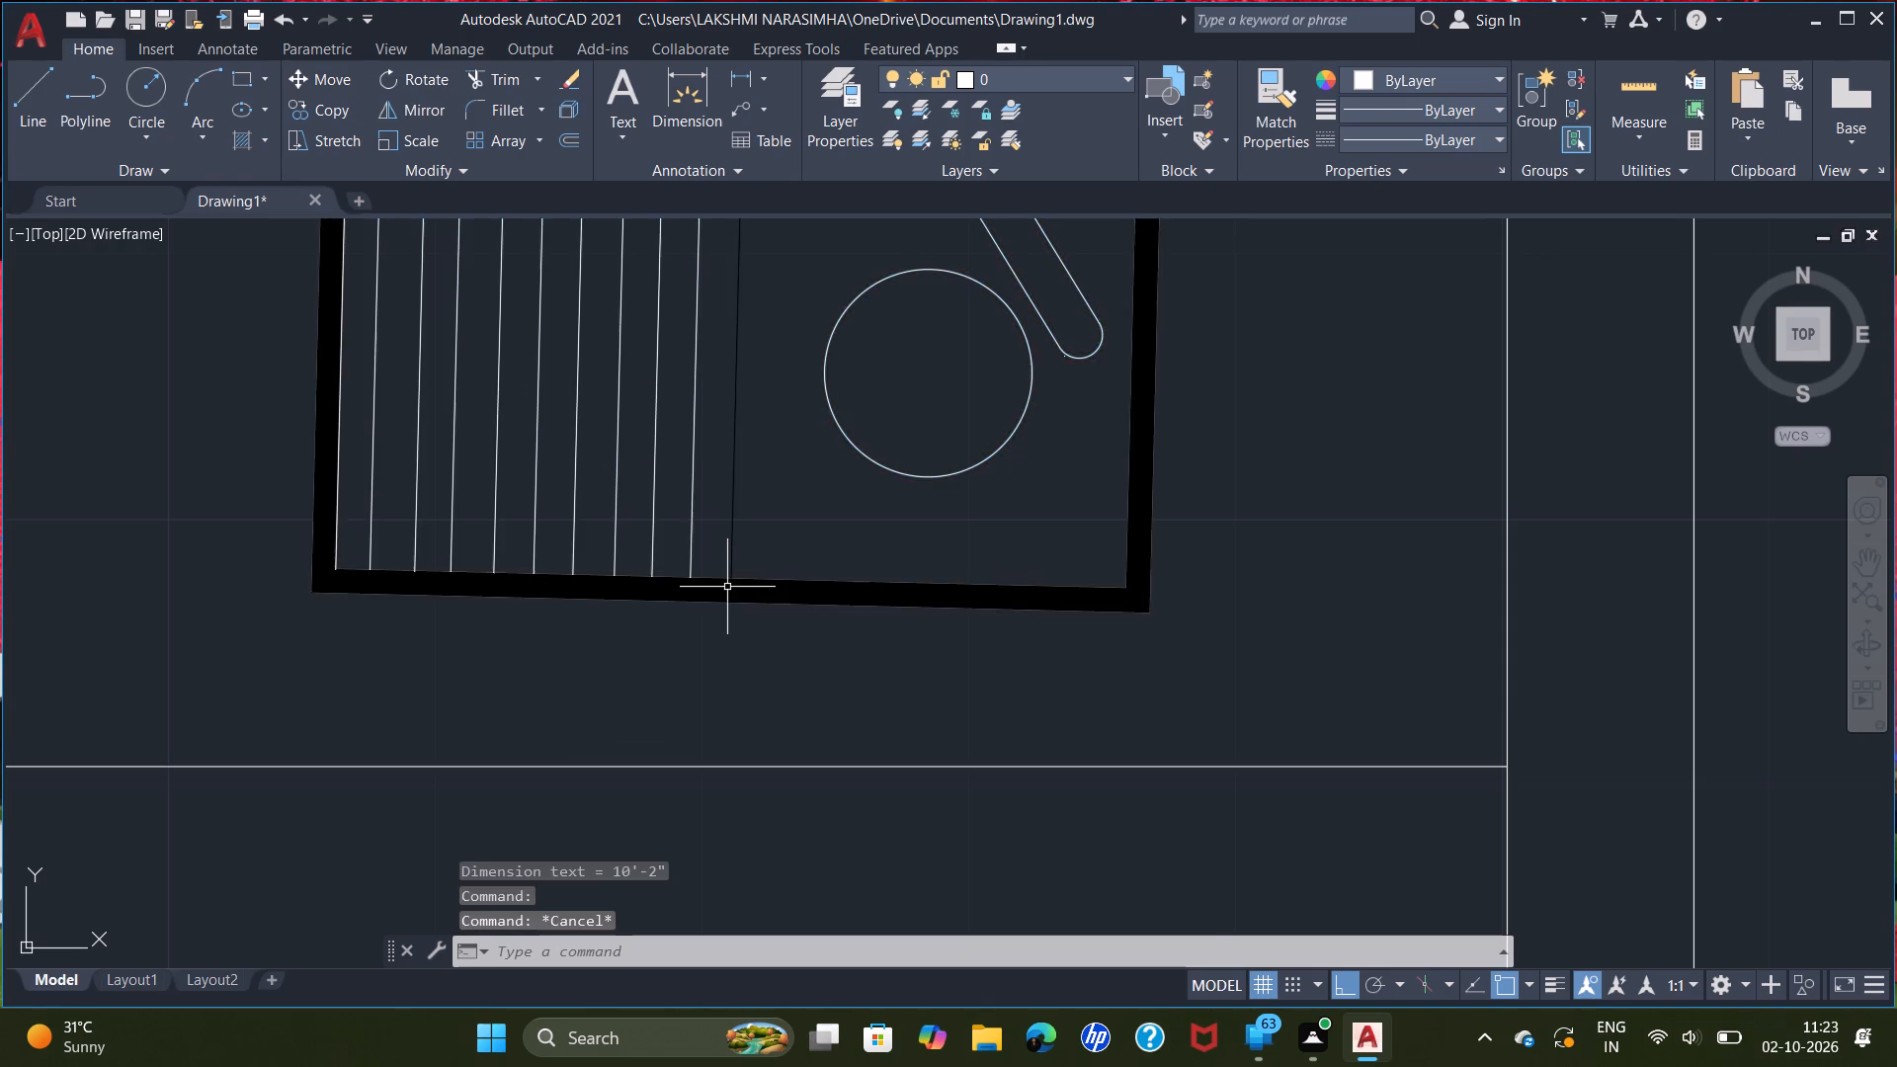
scroll(727, 587, down, 4)
scroll(787, 768, down, 2)
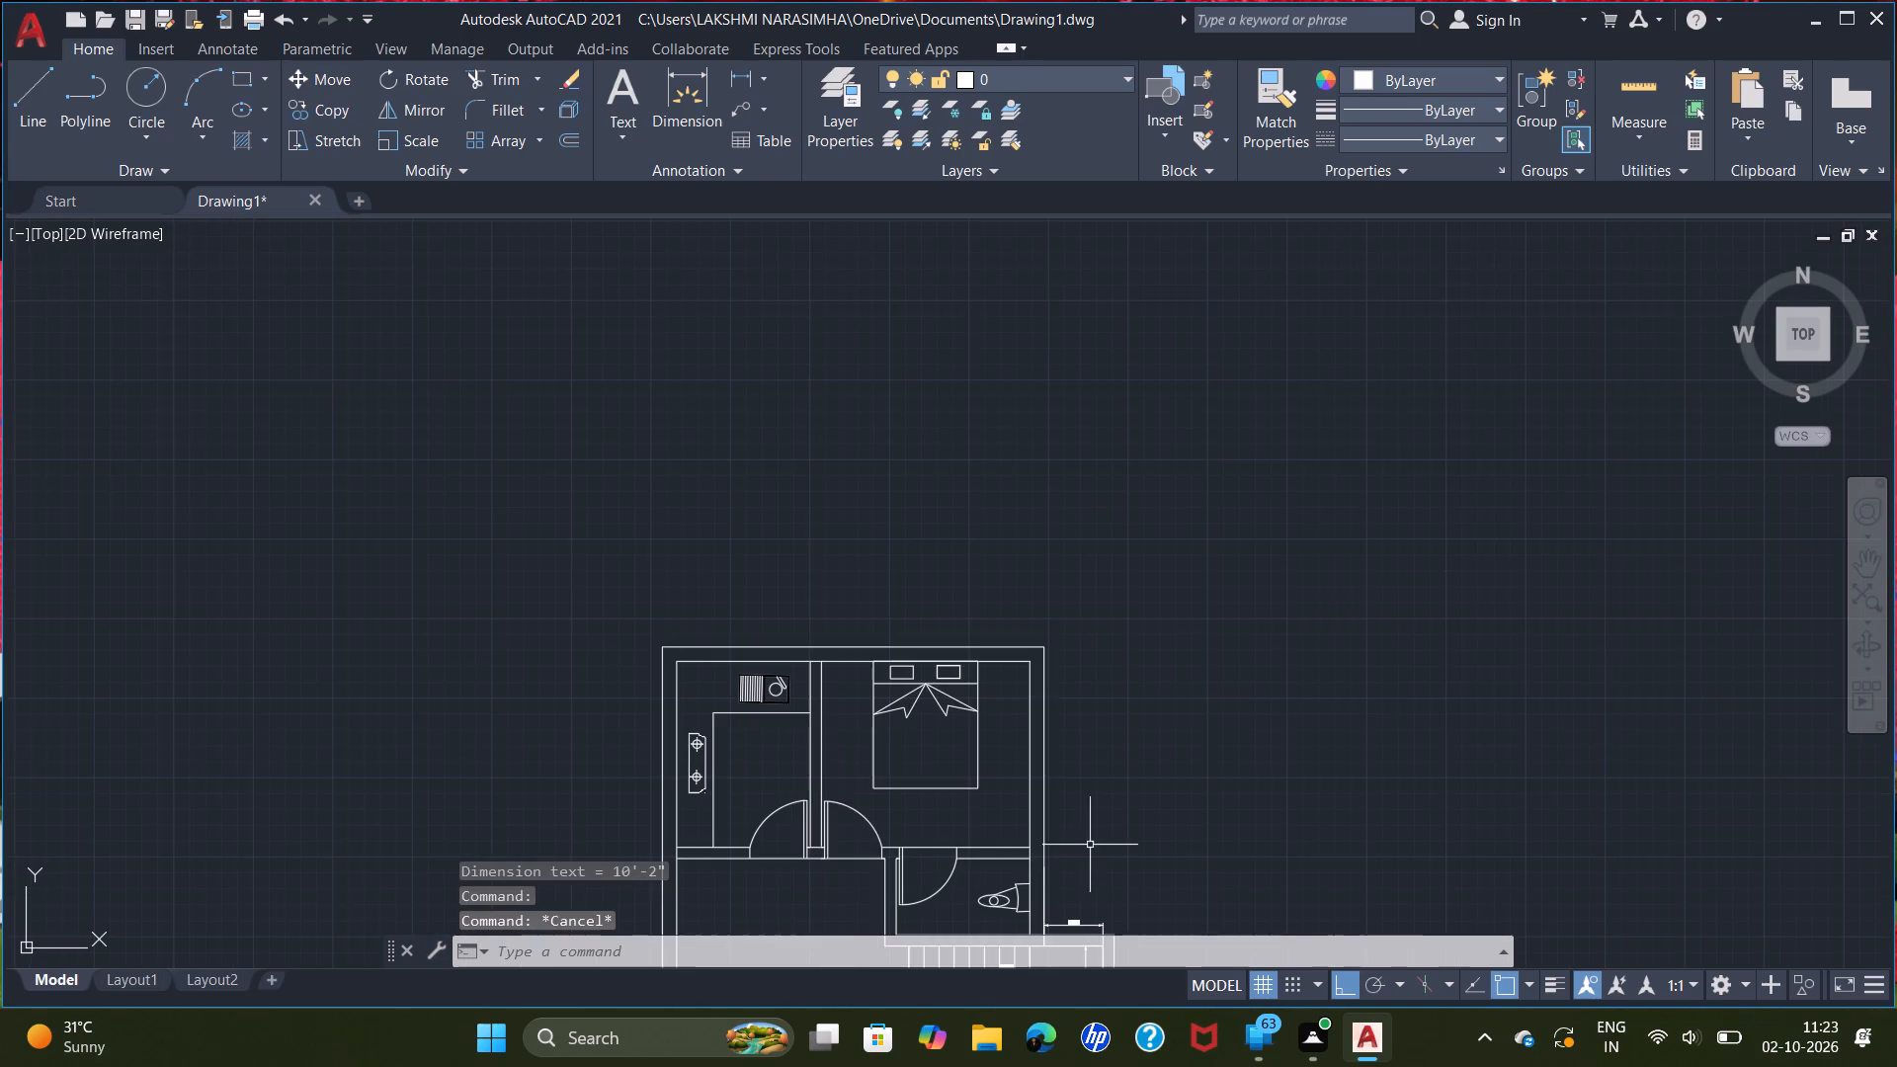
Fillet the bottom outer wall line with the short outer east wall line to close the house's southeast corner as a sharp corner.
middle_drag(1156, 806, 1092, 466)
scroll(1082, 533, up, 1)
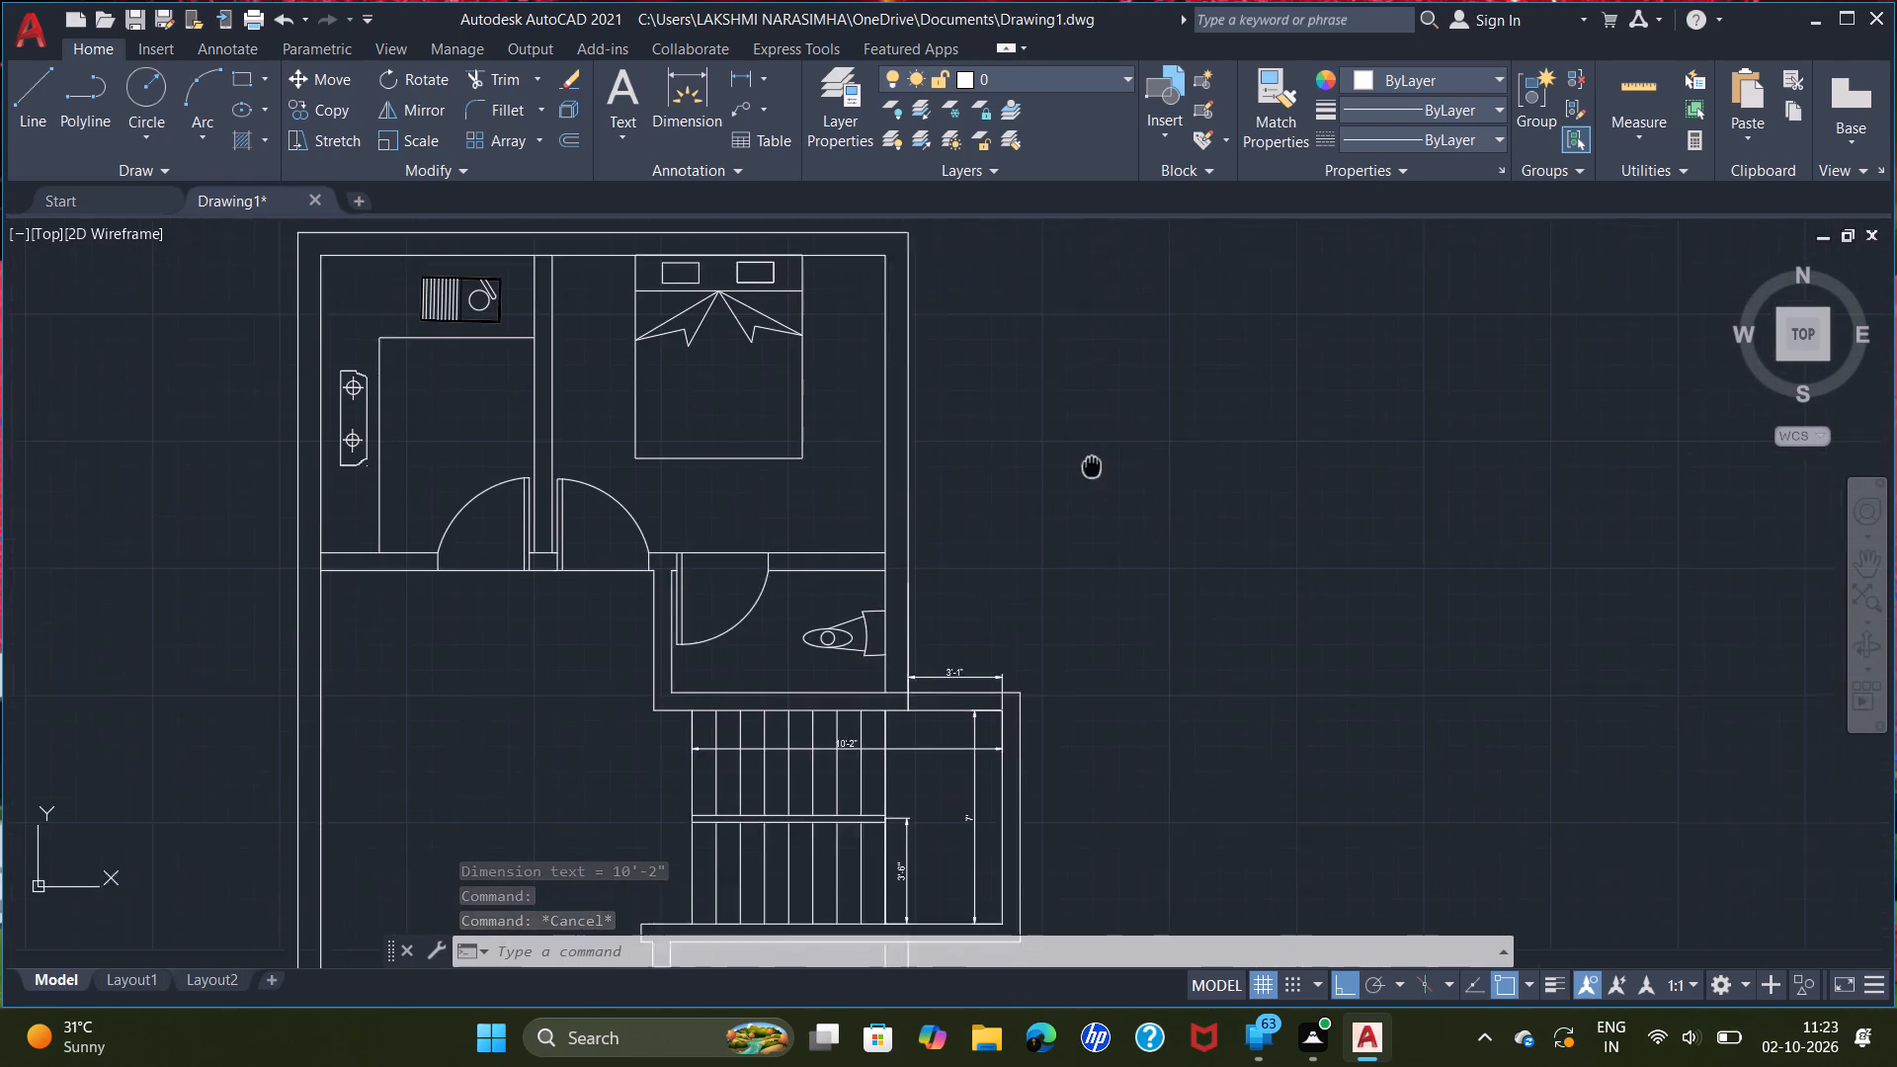
middle_drag(1092, 466, 1095, 419)
scroll(1095, 419, down, 1)
middle_drag(1106, 711, 1204, 706)
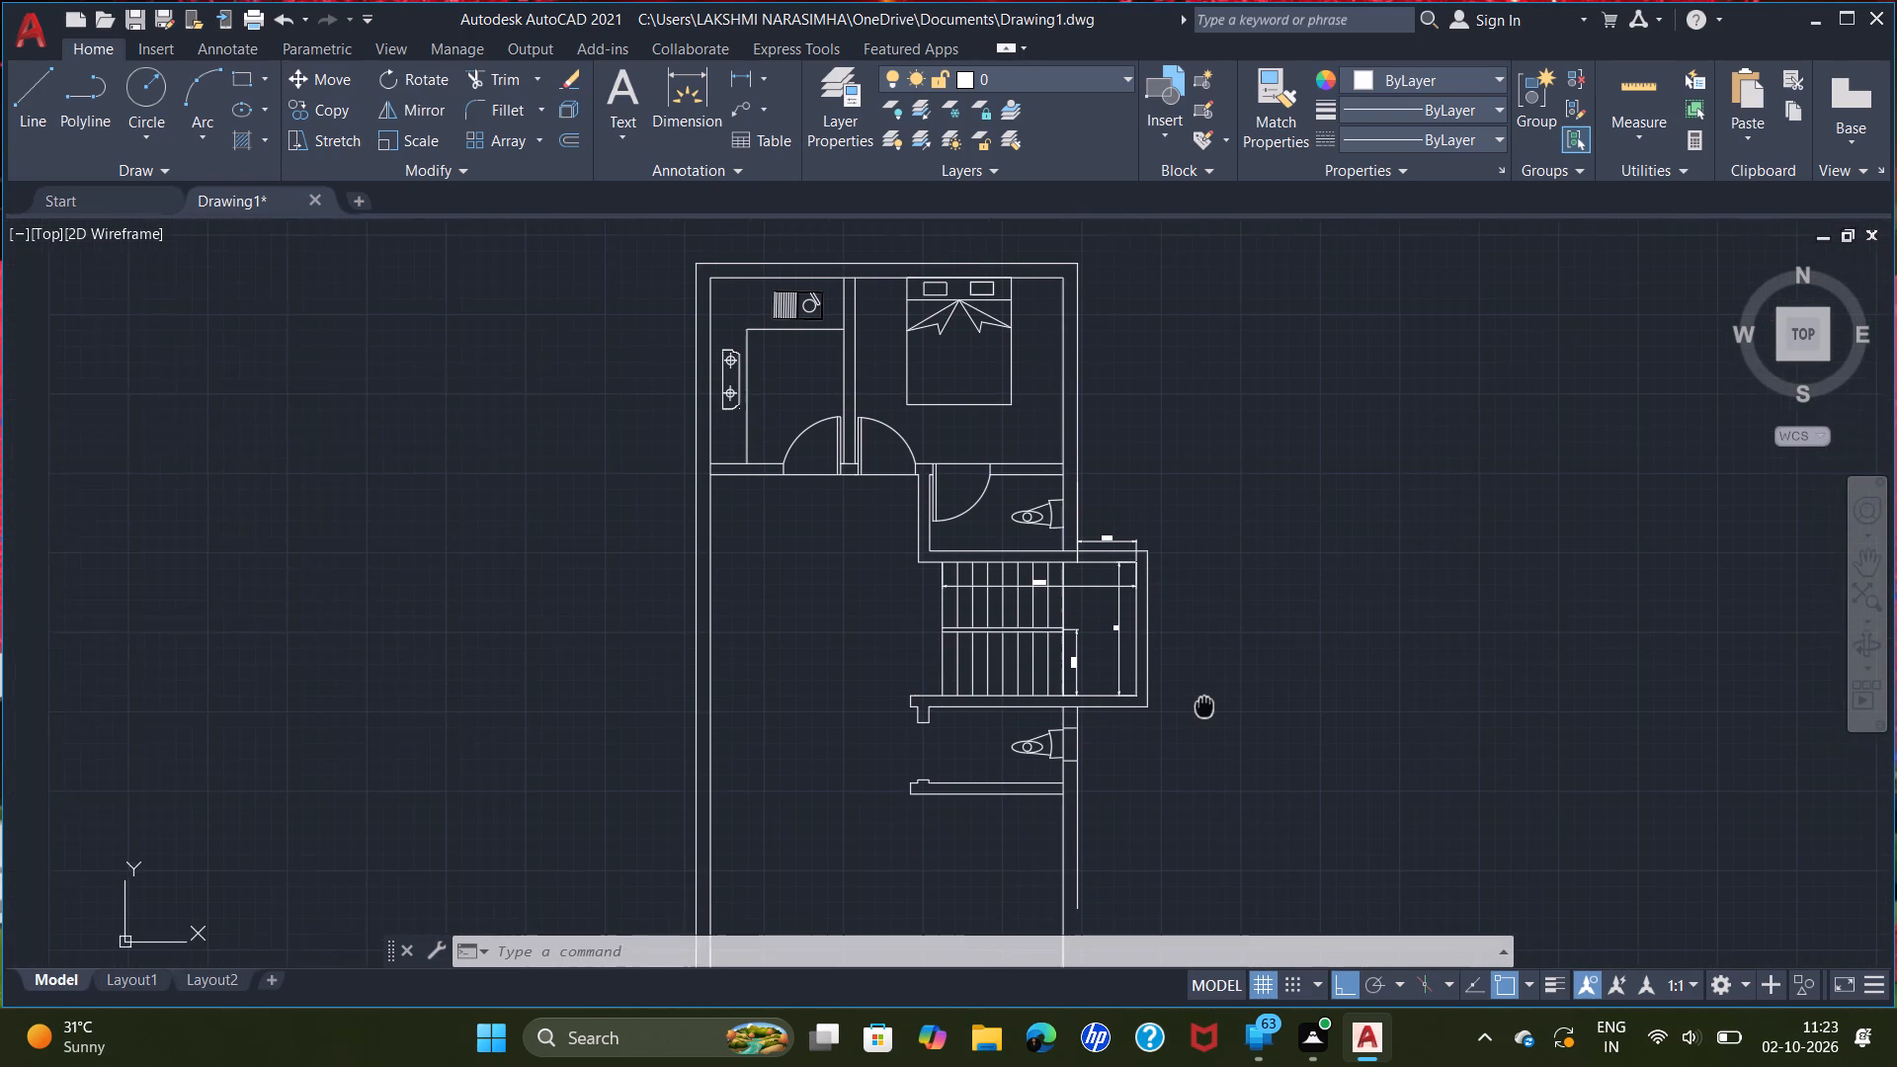
middle_drag(1204, 706, 1207, 690)
middle_drag(1101, 825, 1146, 647)
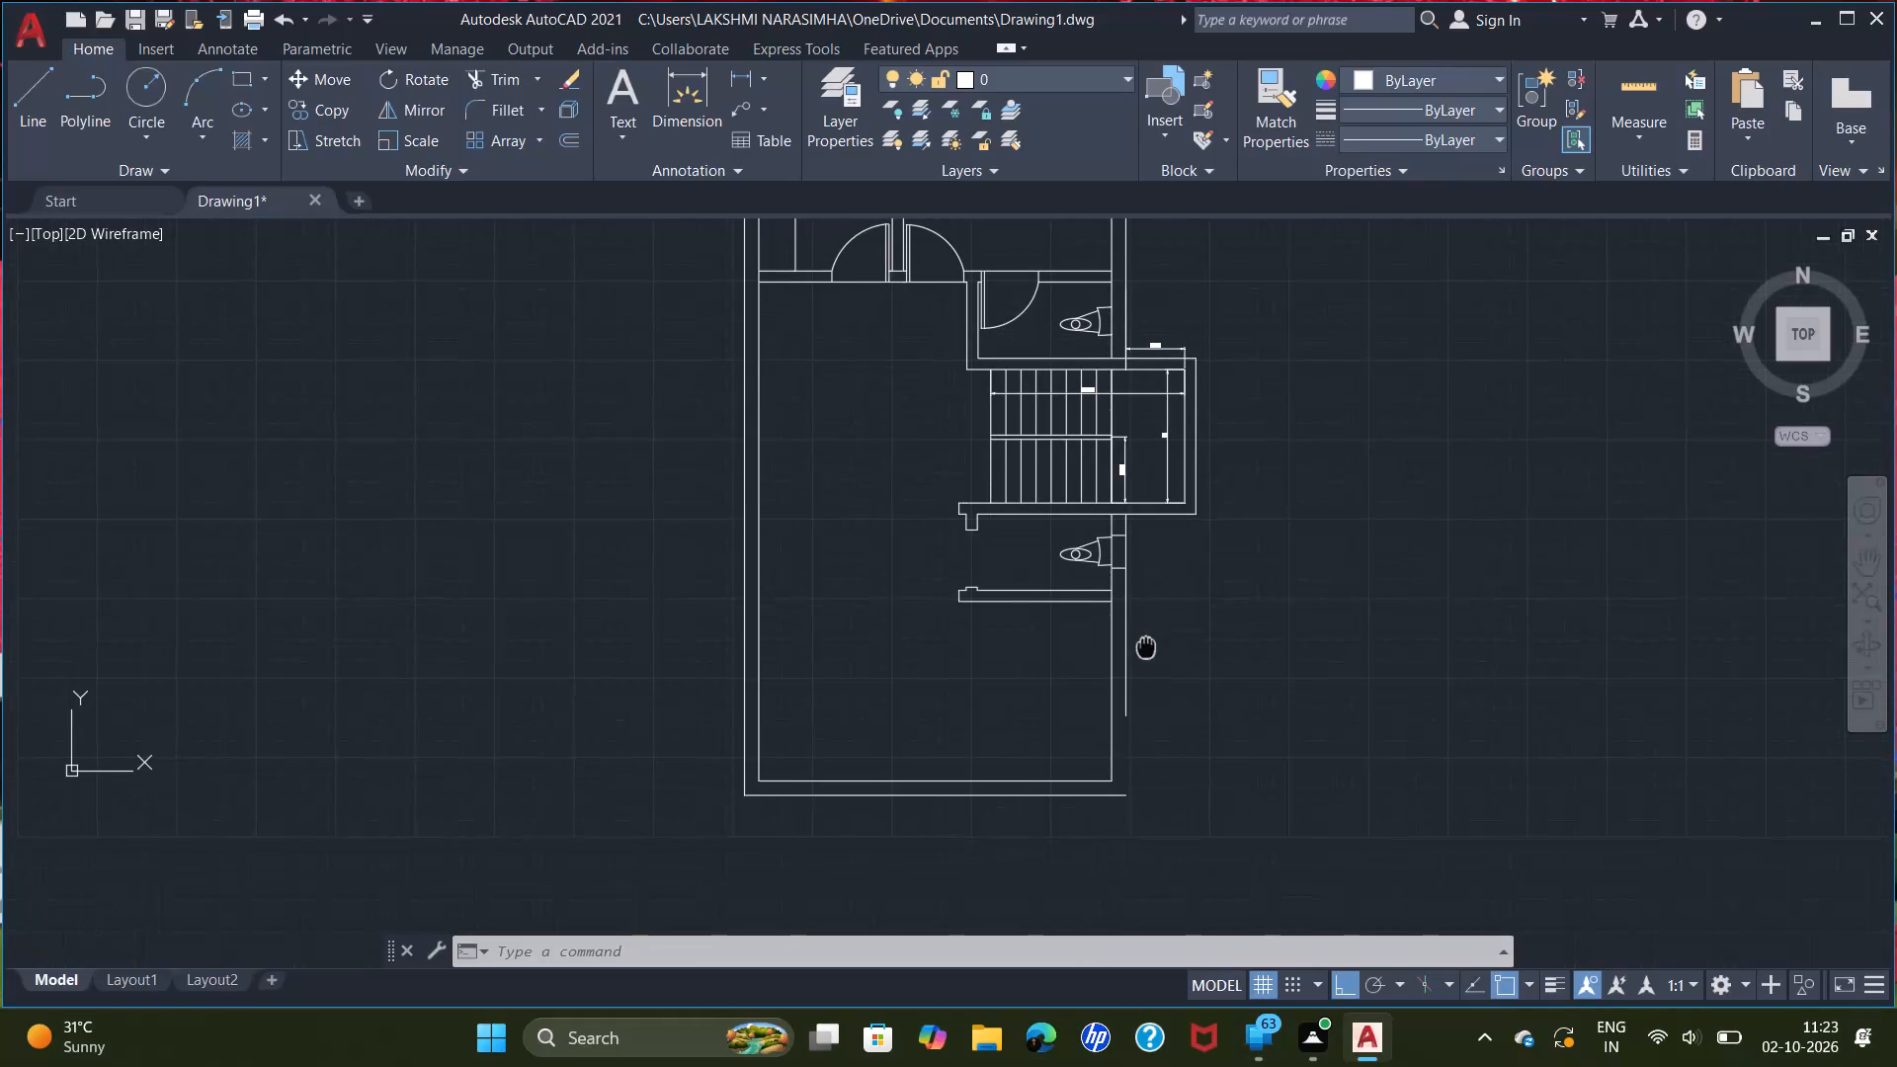
middle_drag(1146, 647, 1146, 642)
scroll(1149, 756, up, 2)
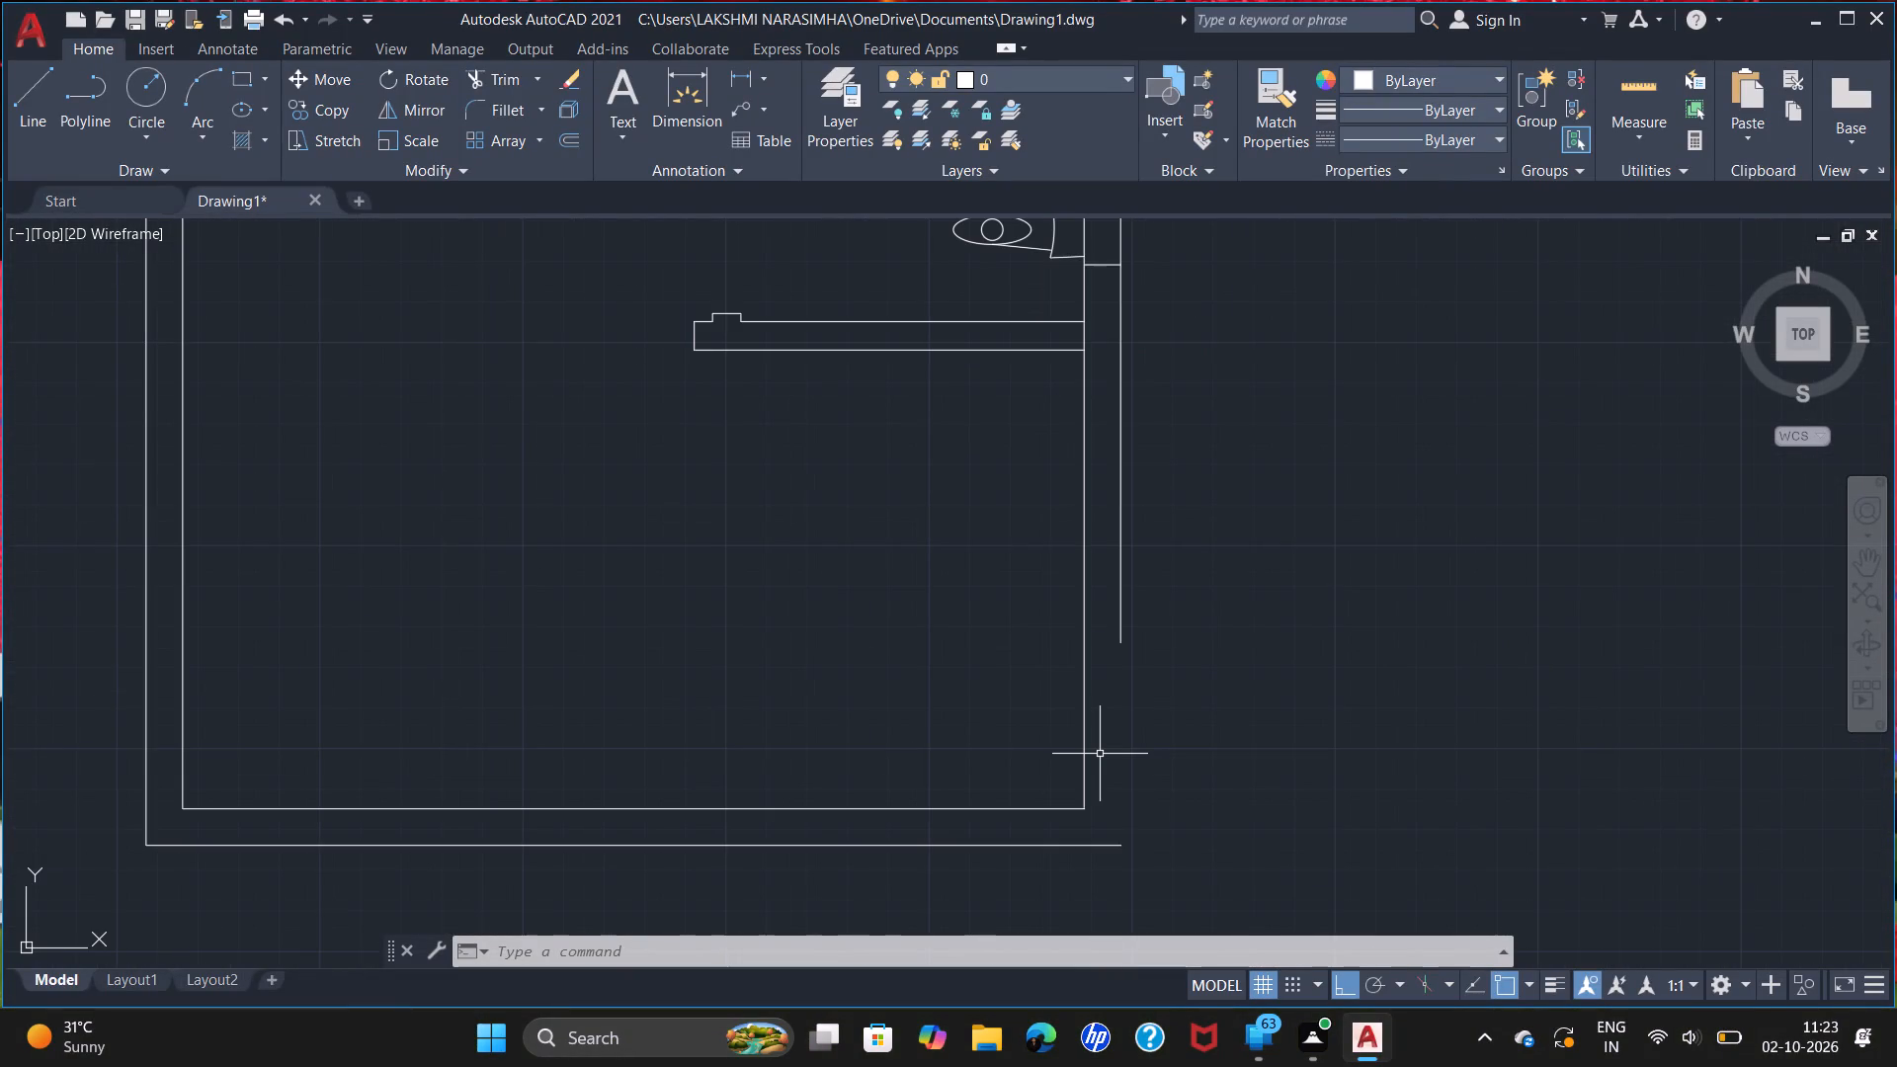
key(f)
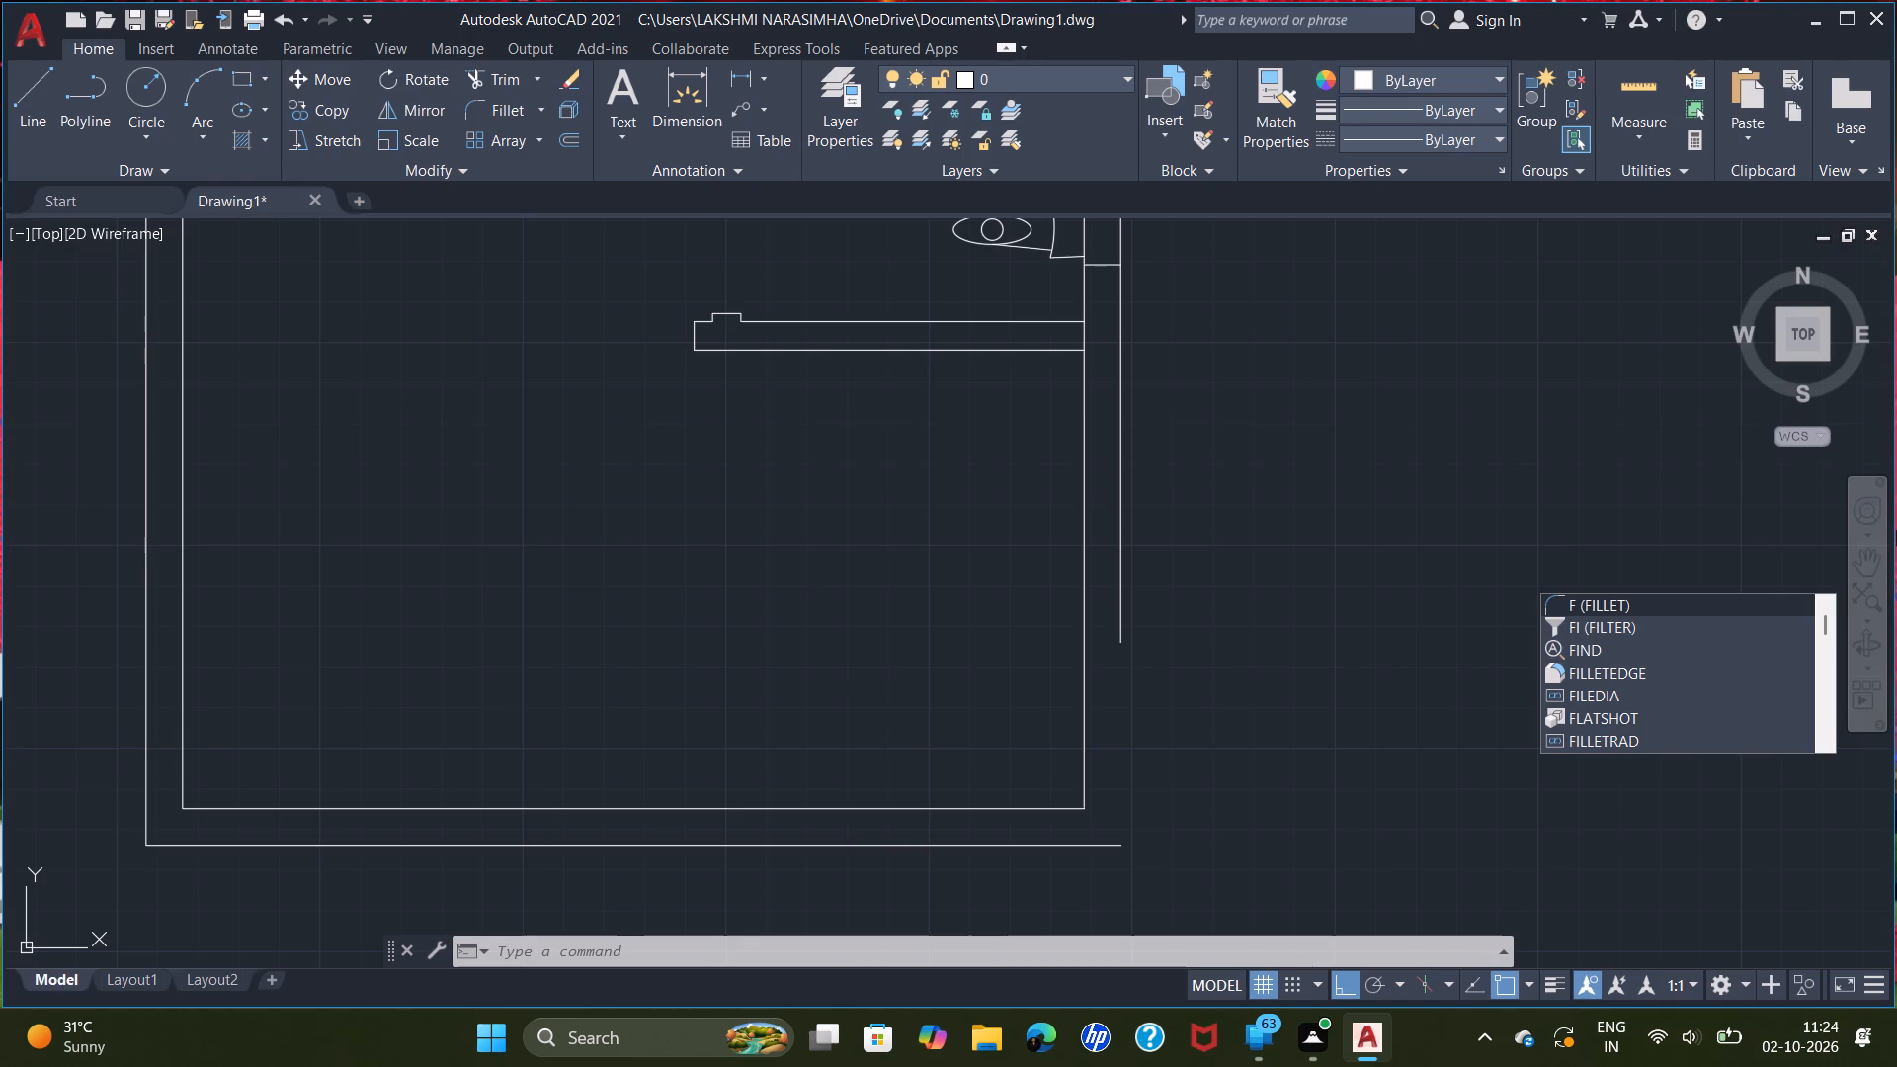
key(Return)
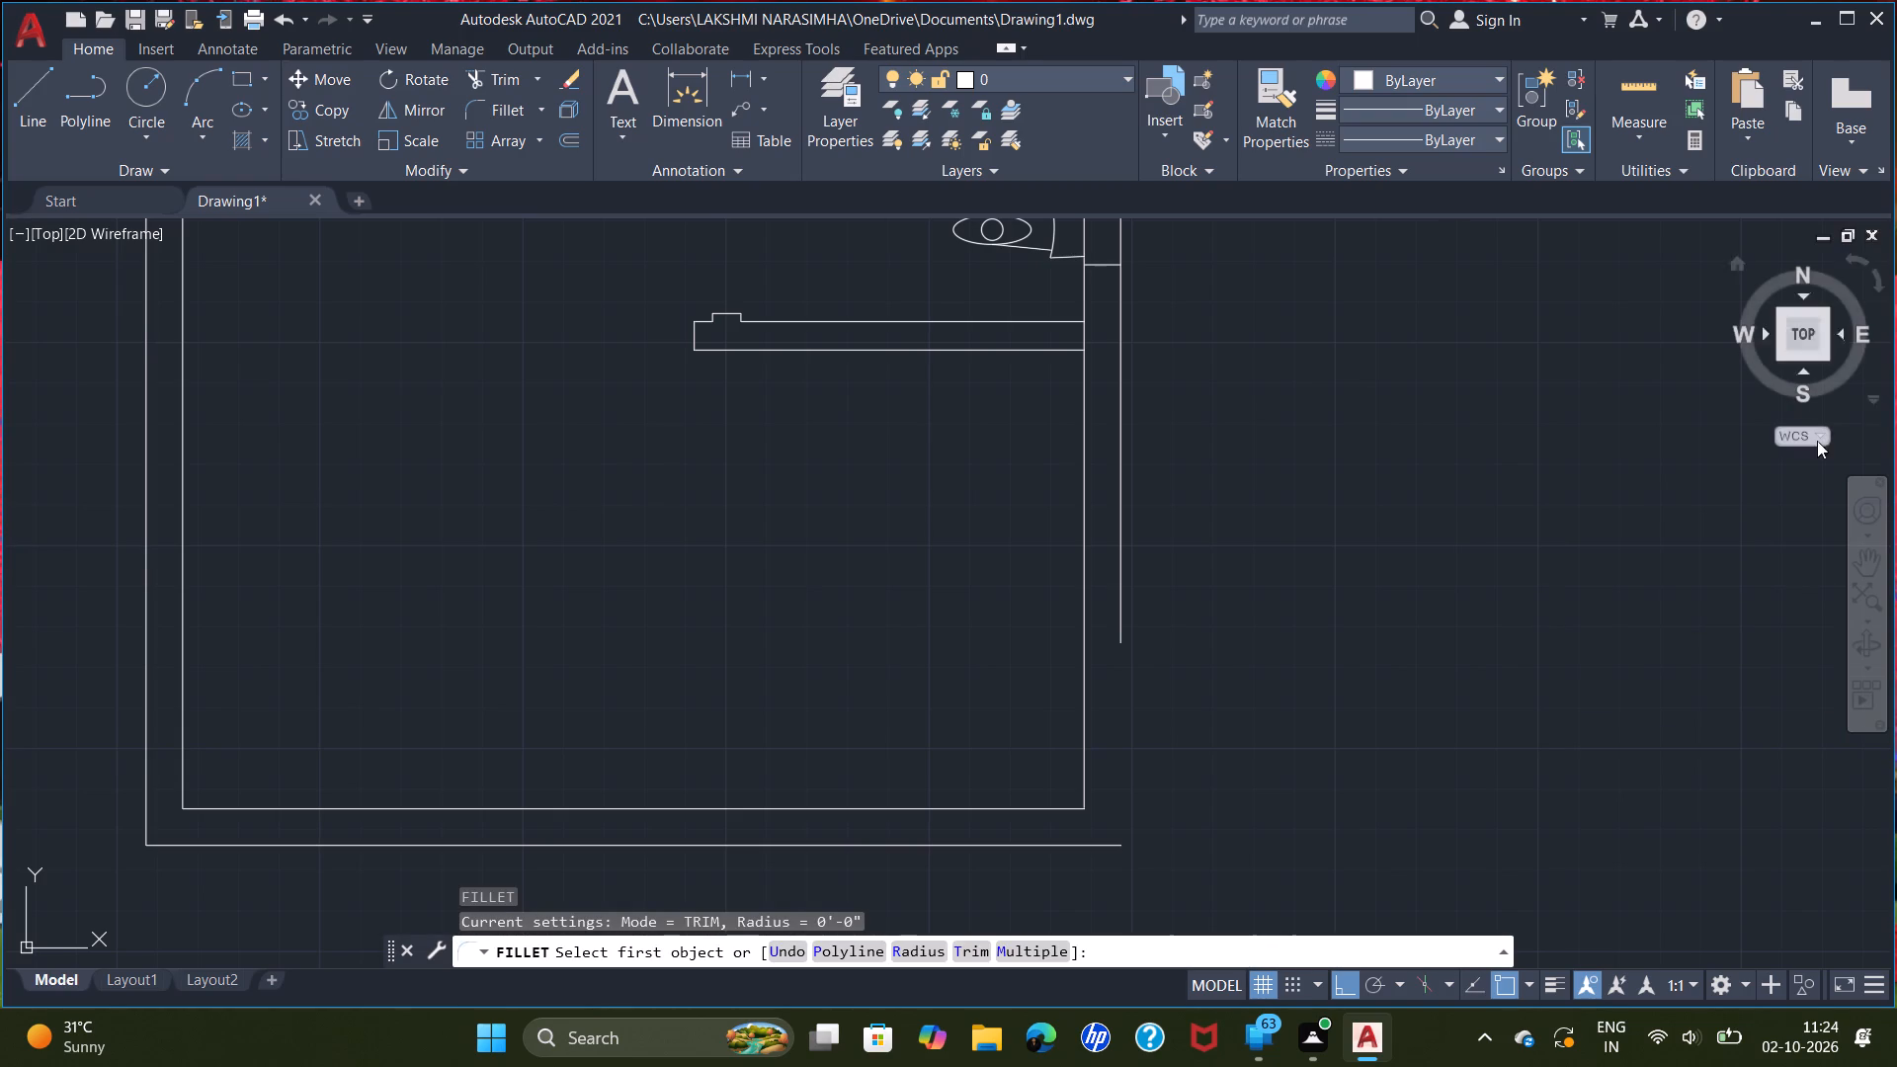
click(1071, 844)
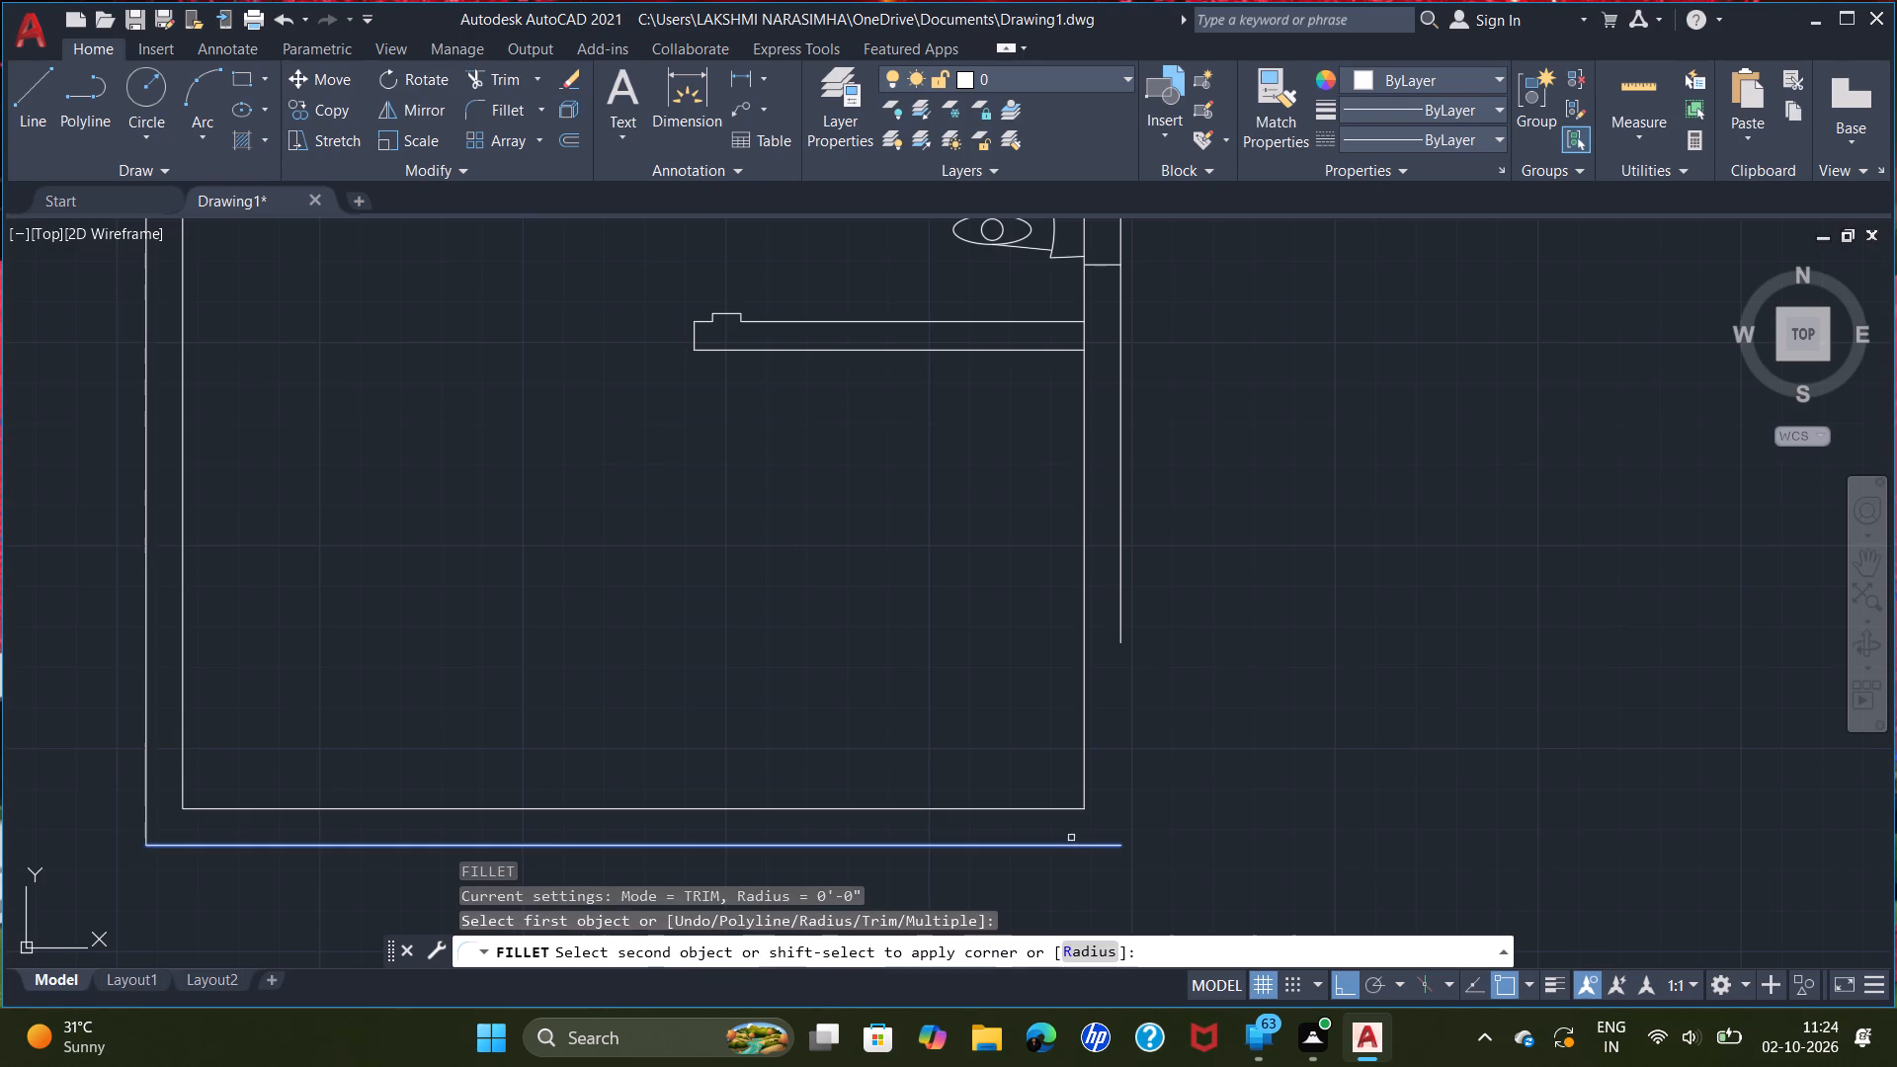
click(1125, 631)
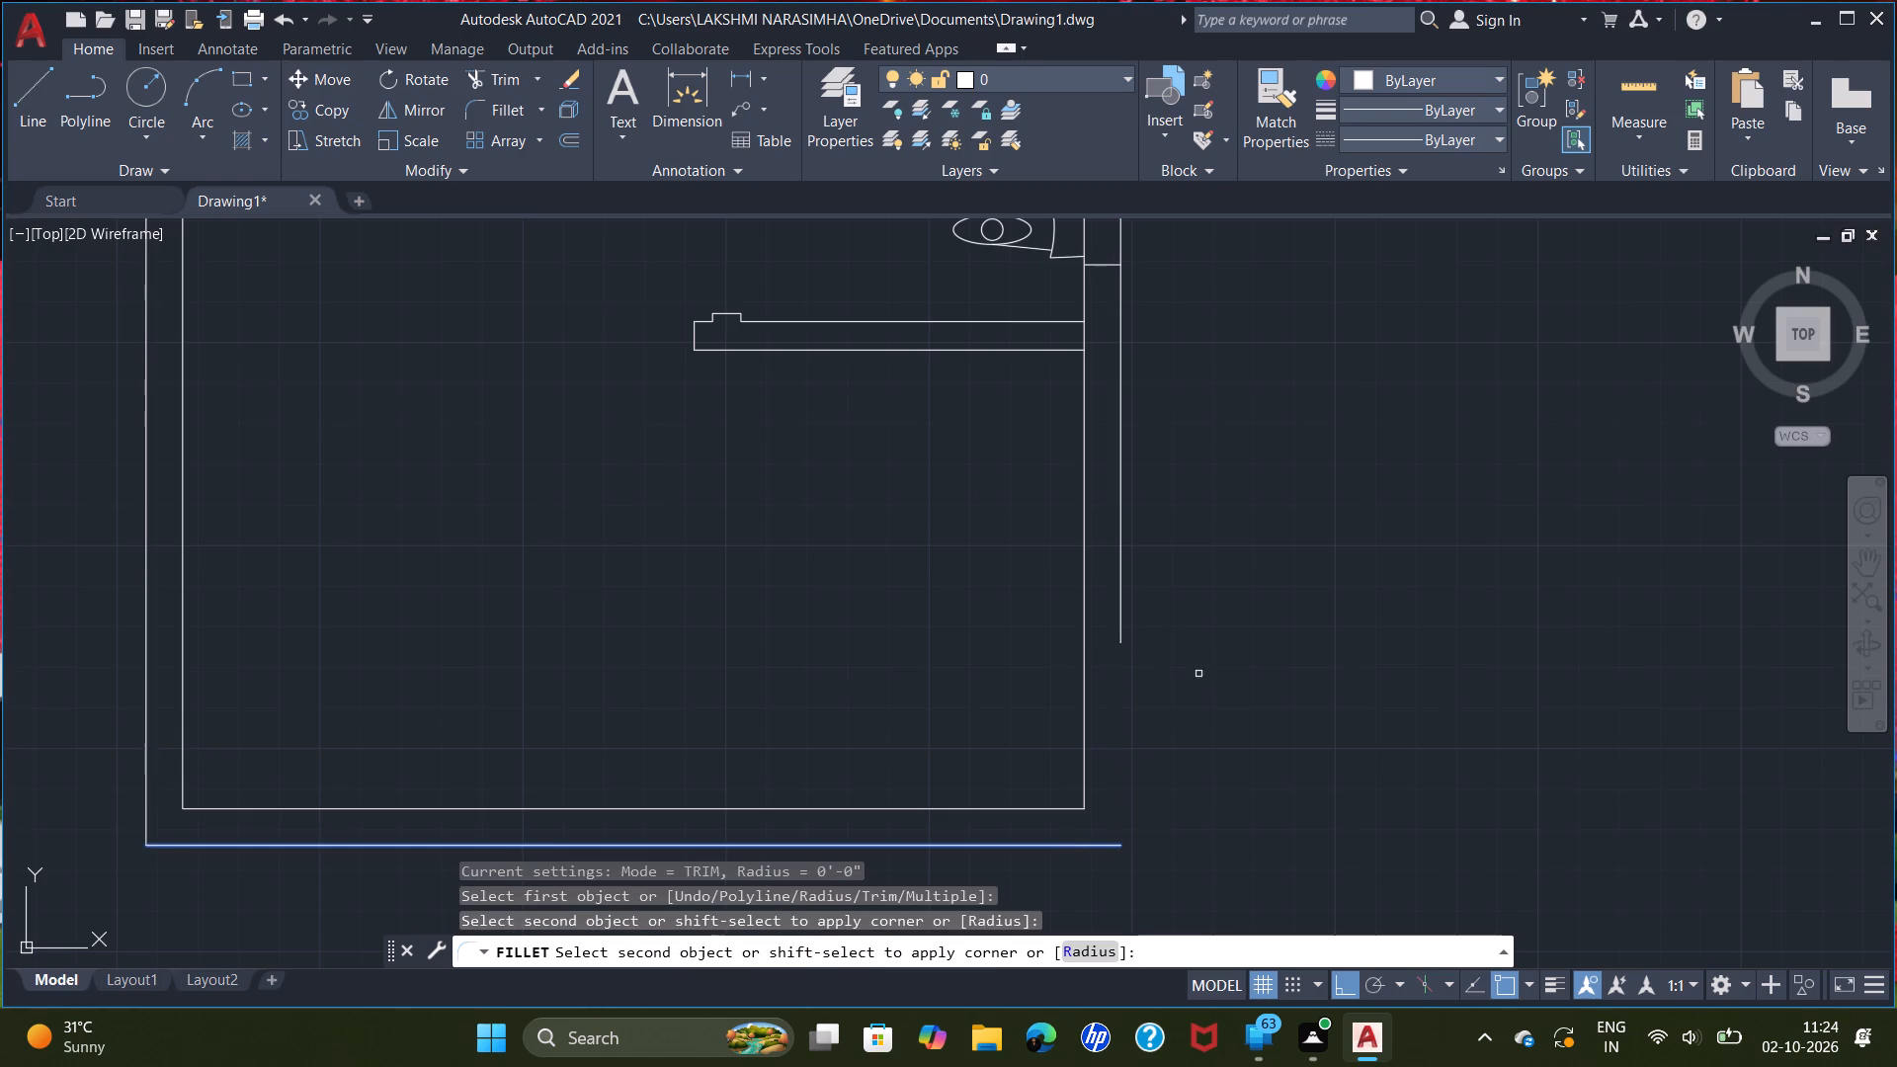
click(1123, 604)
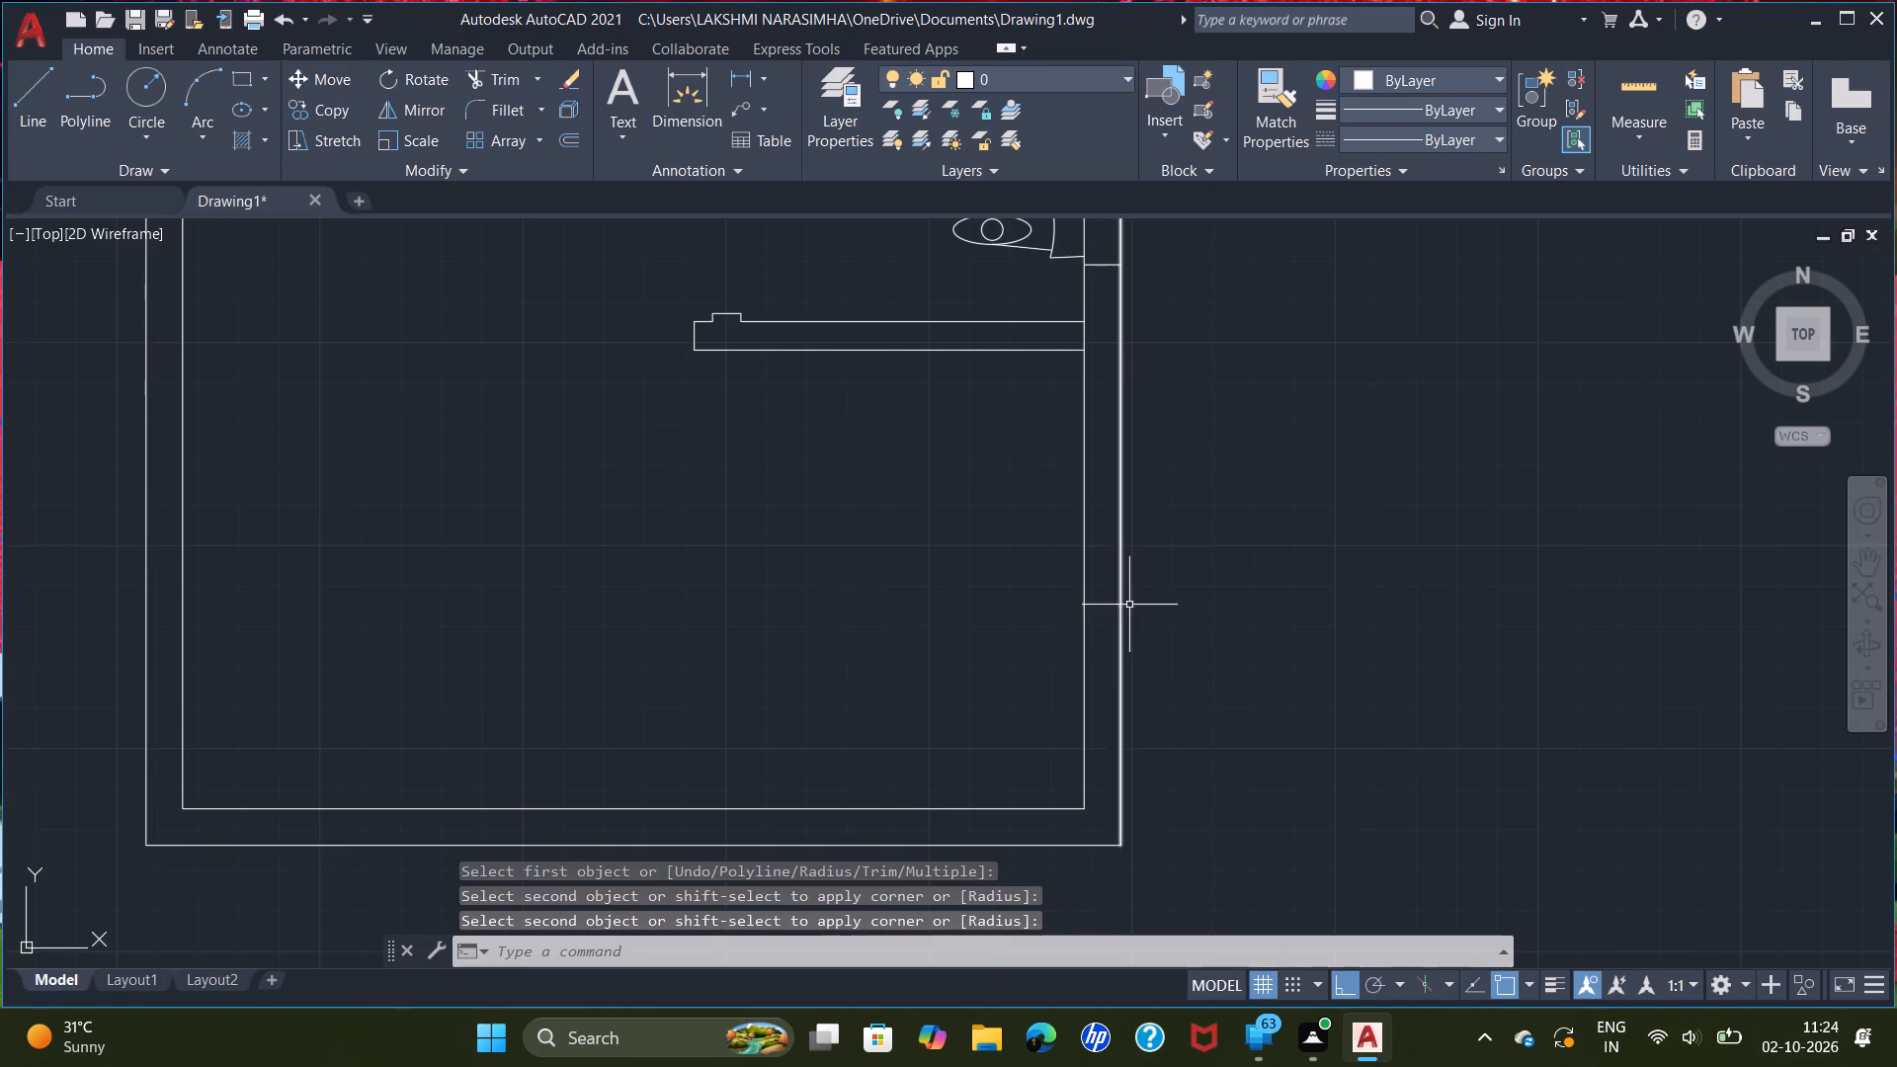
Examine the whole floor plan, checking the outer wall outline and the layout of the rooms around the staircase.
scroll(1172, 622, down, 2)
middle_drag(1255, 675, 1162, 833)
scroll(882, 696, down, 2)
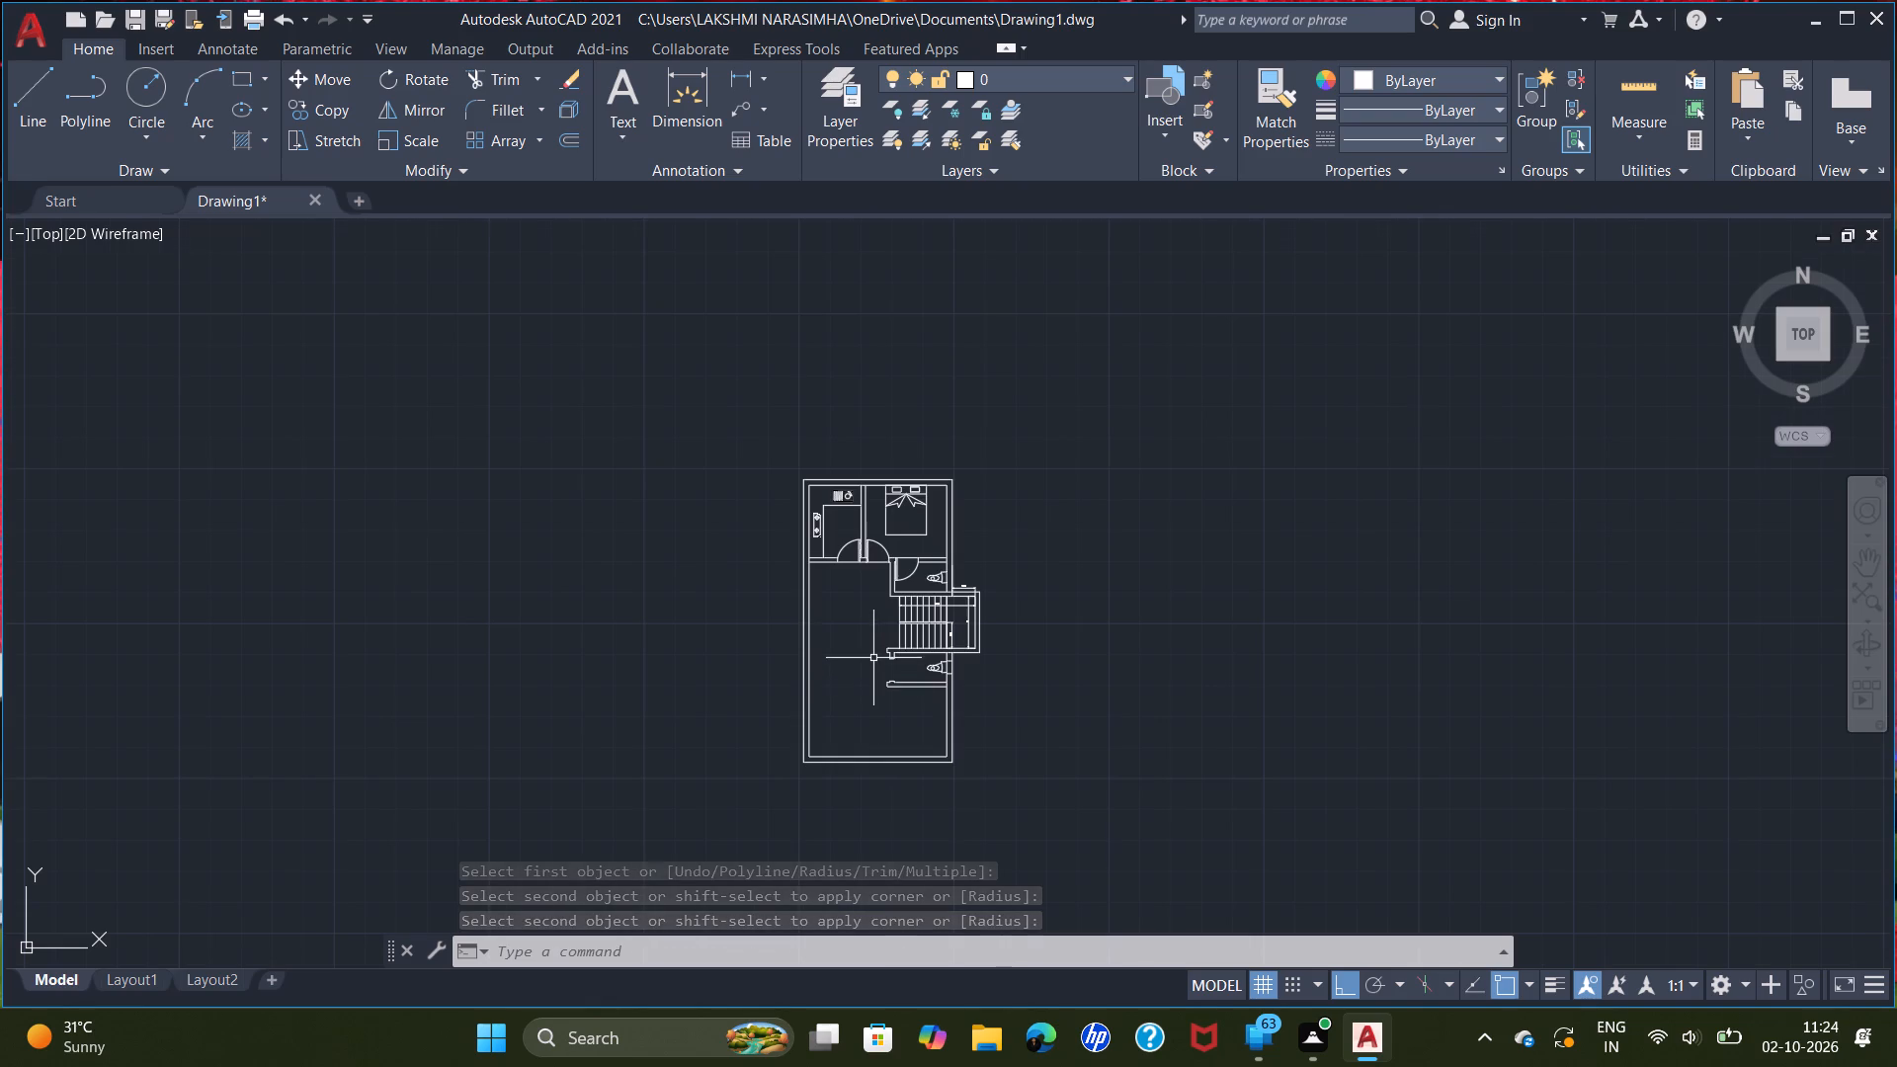
scroll(873, 656, up, 2)
scroll(873, 655, down, 1)
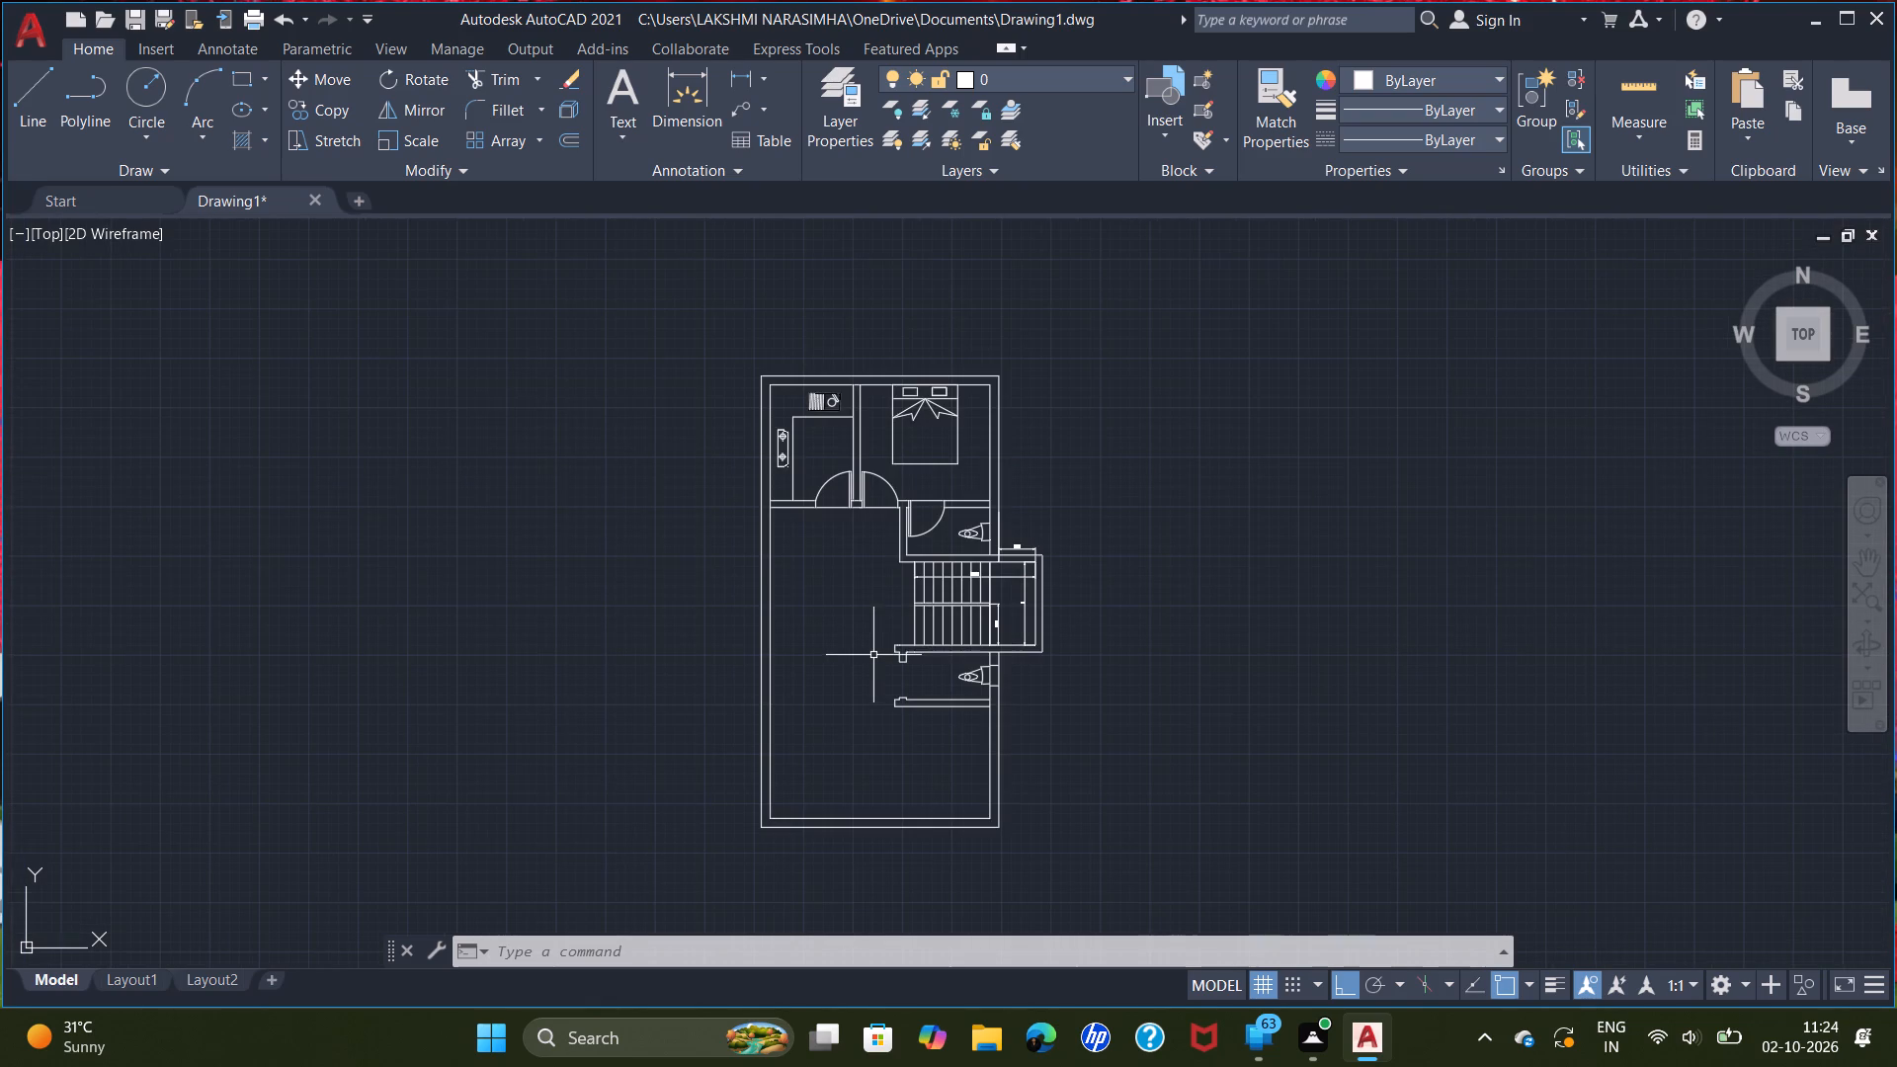
scroll(873, 646, up, 1)
scroll(873, 646, down, 1)
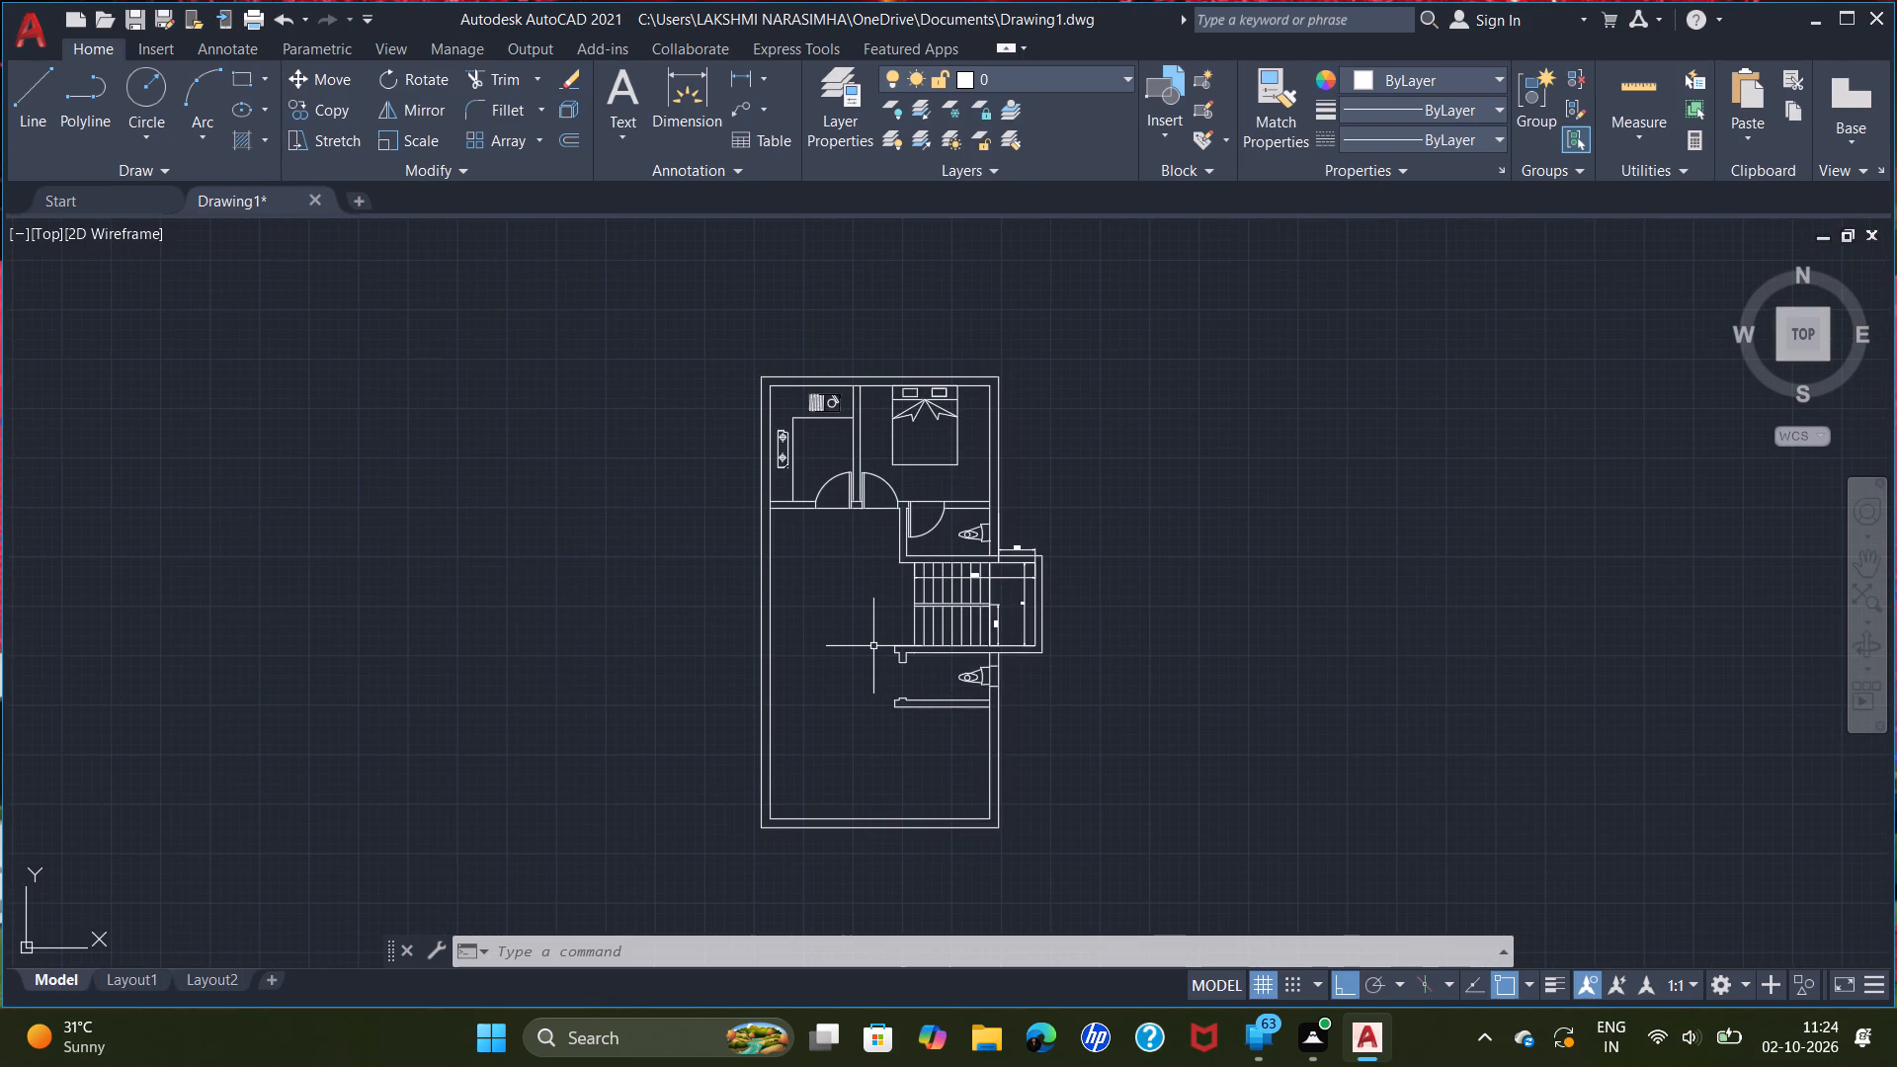
scroll(873, 646, up, 1)
middle_drag(872, 673, 894, 686)
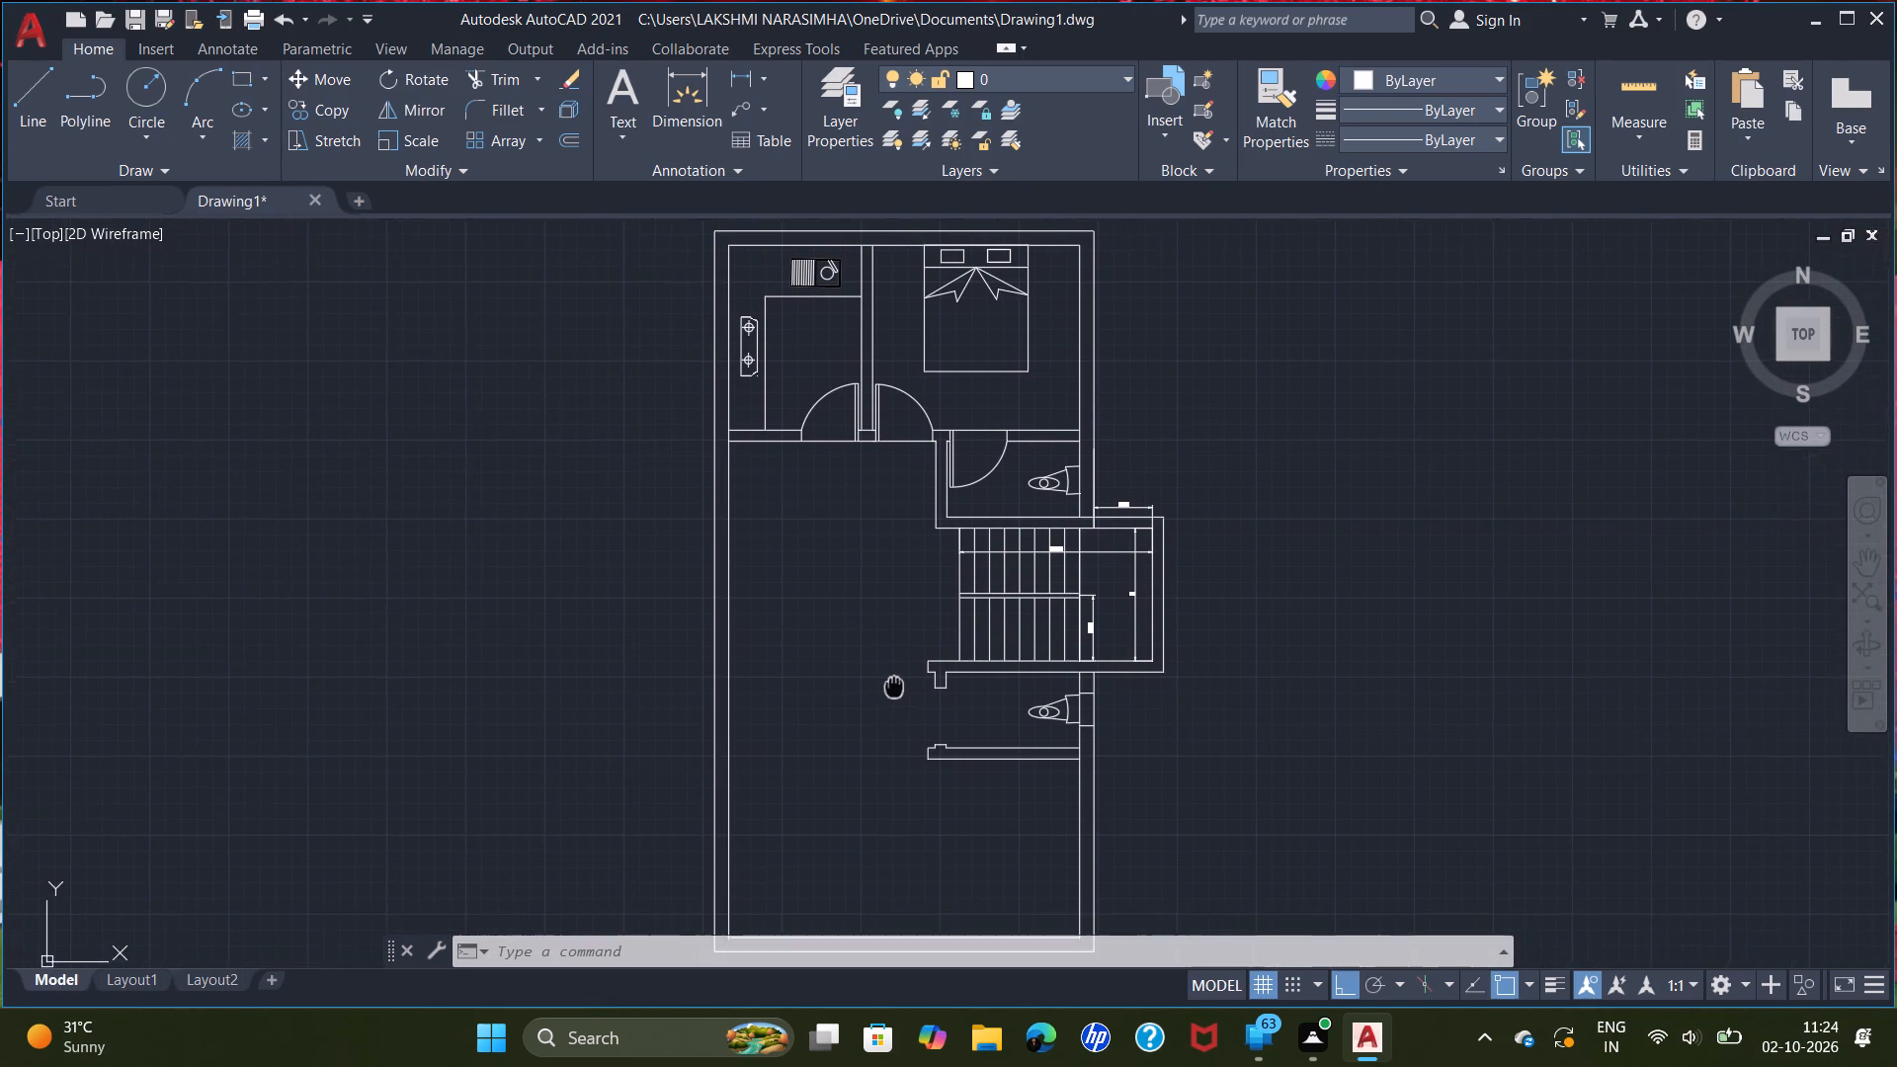
middle_drag(894, 686, 896, 684)
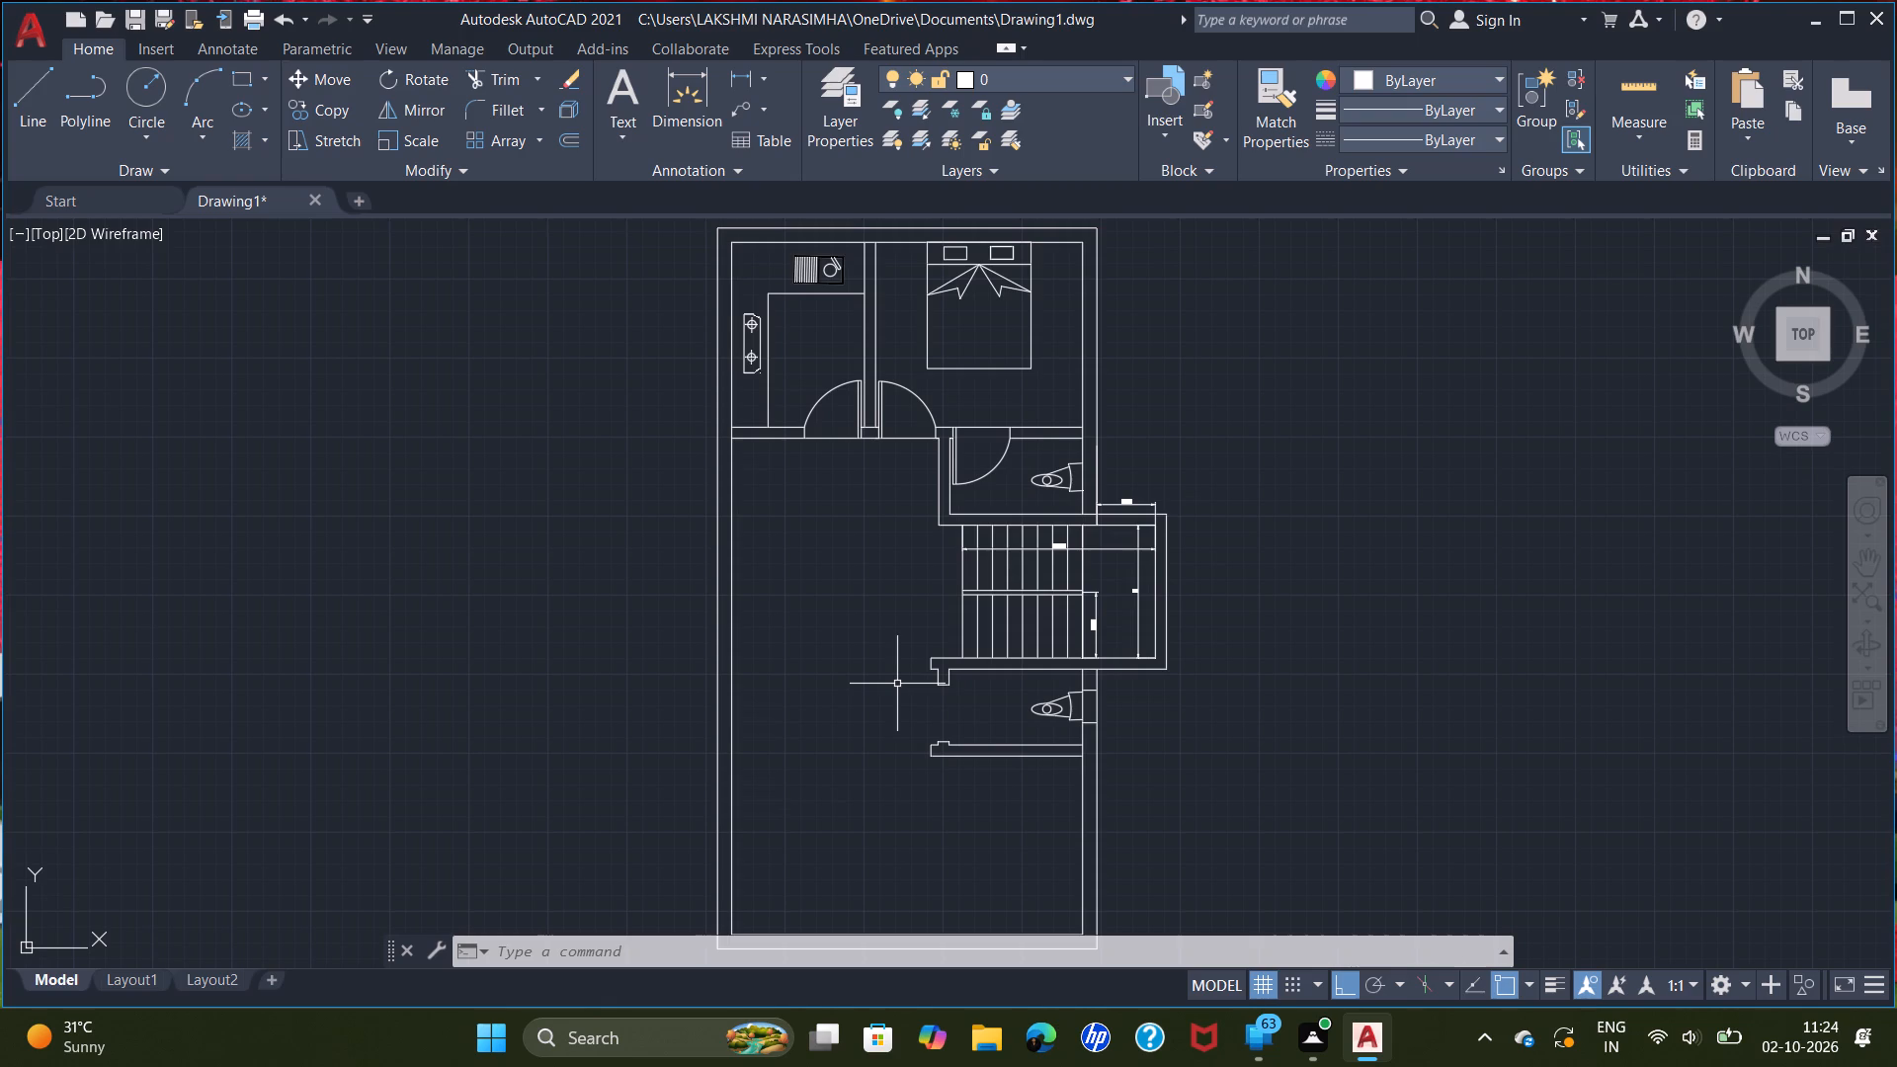
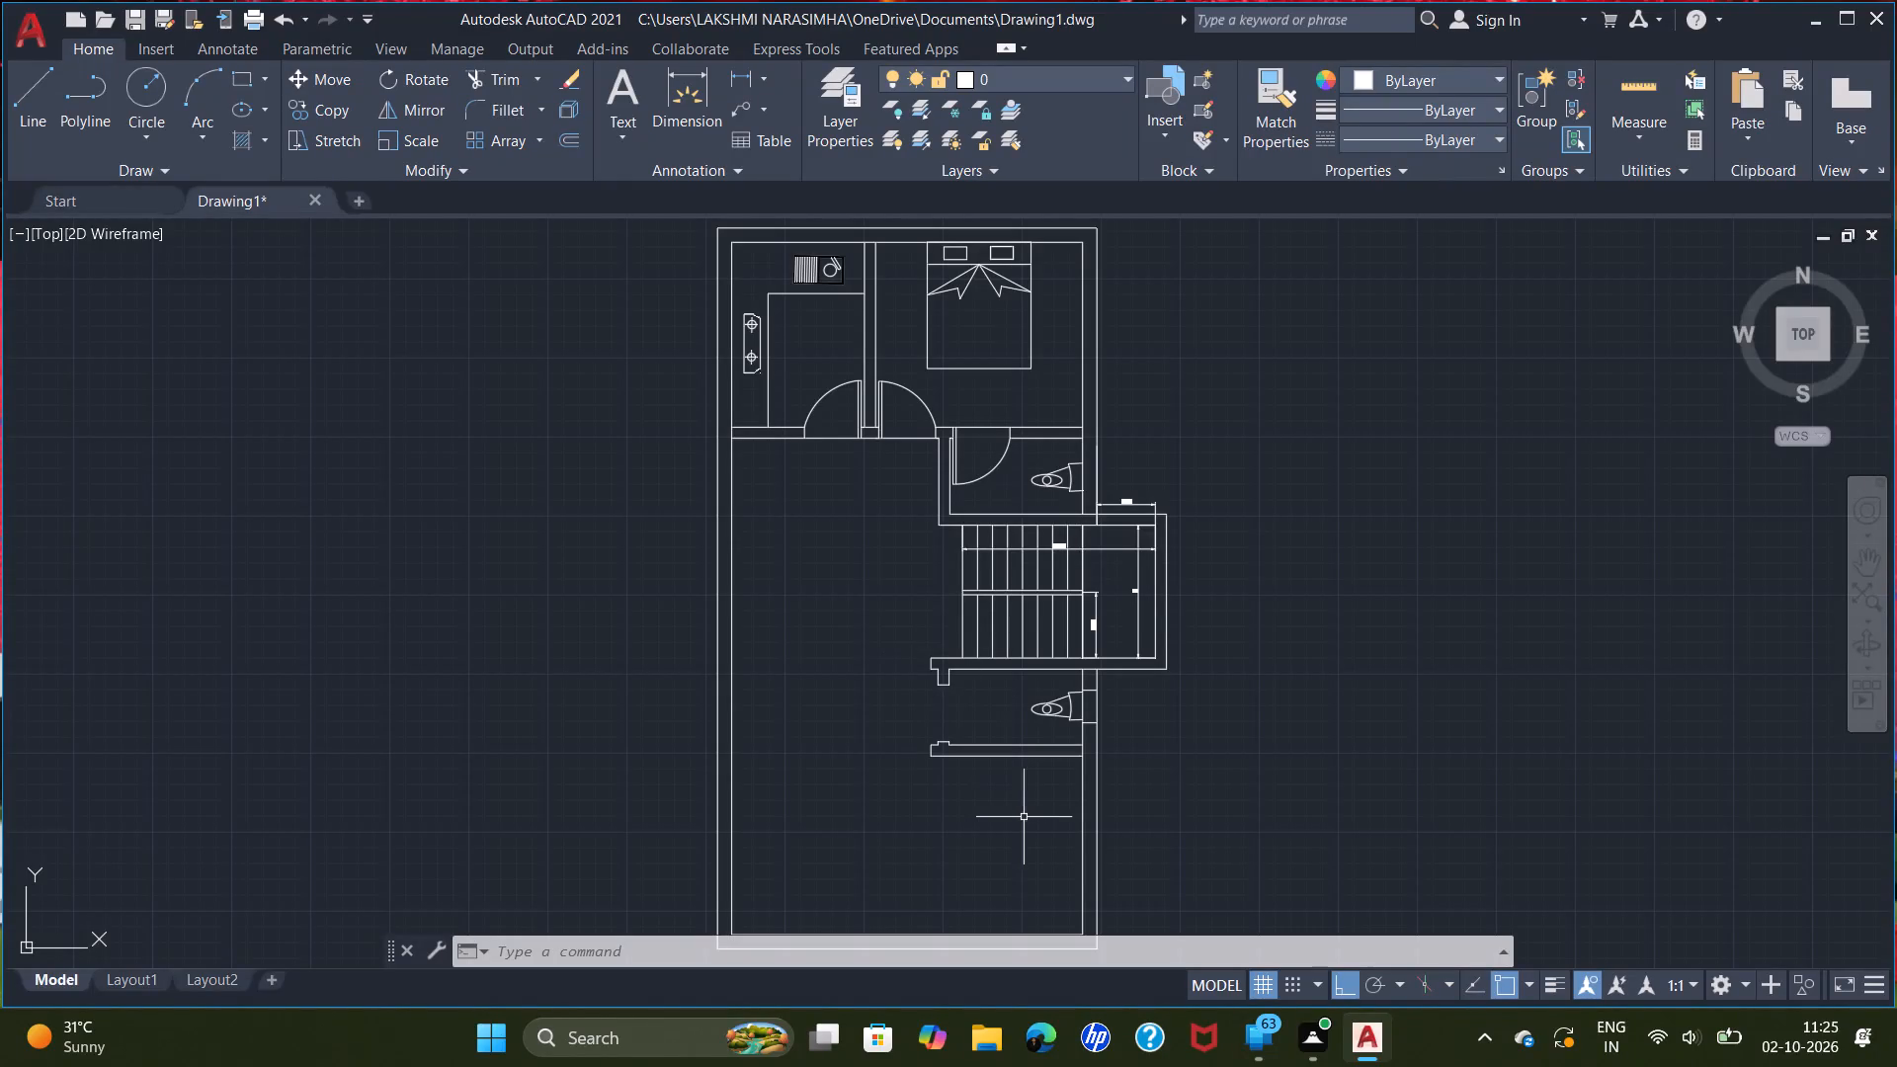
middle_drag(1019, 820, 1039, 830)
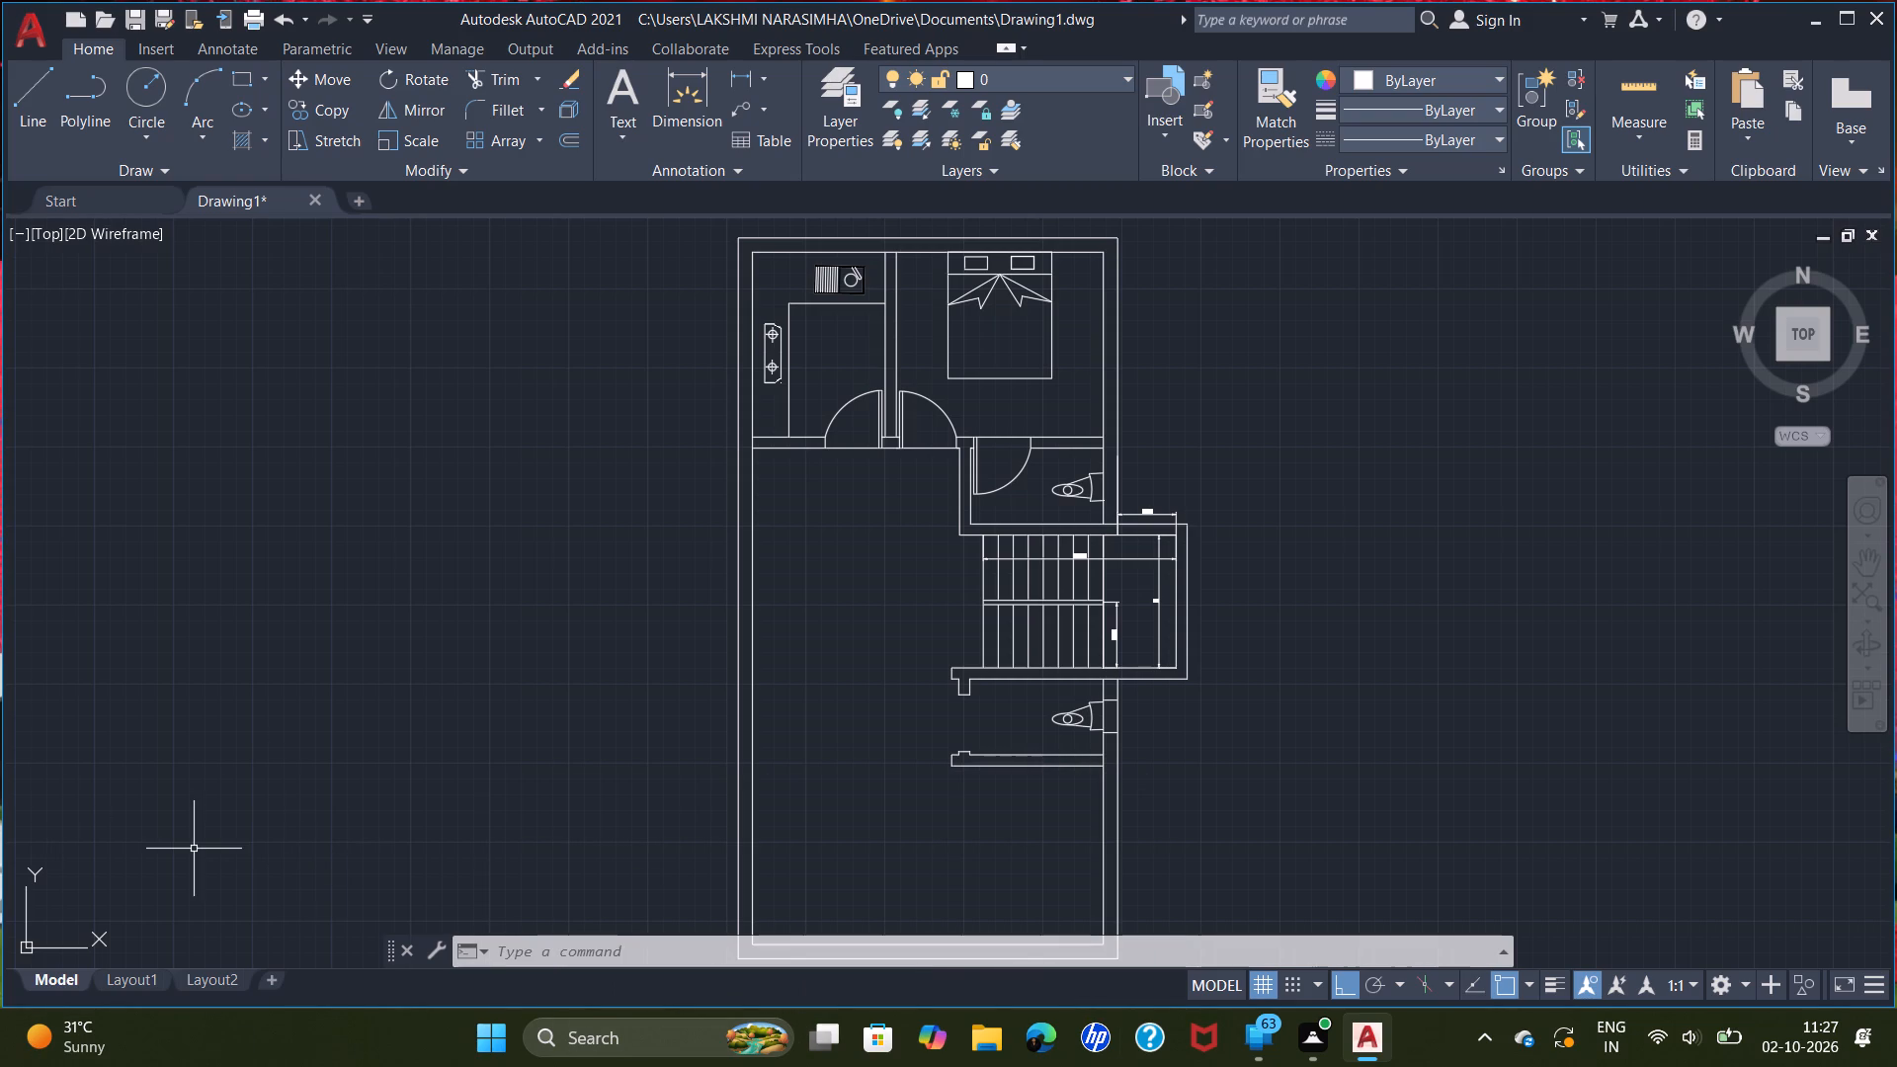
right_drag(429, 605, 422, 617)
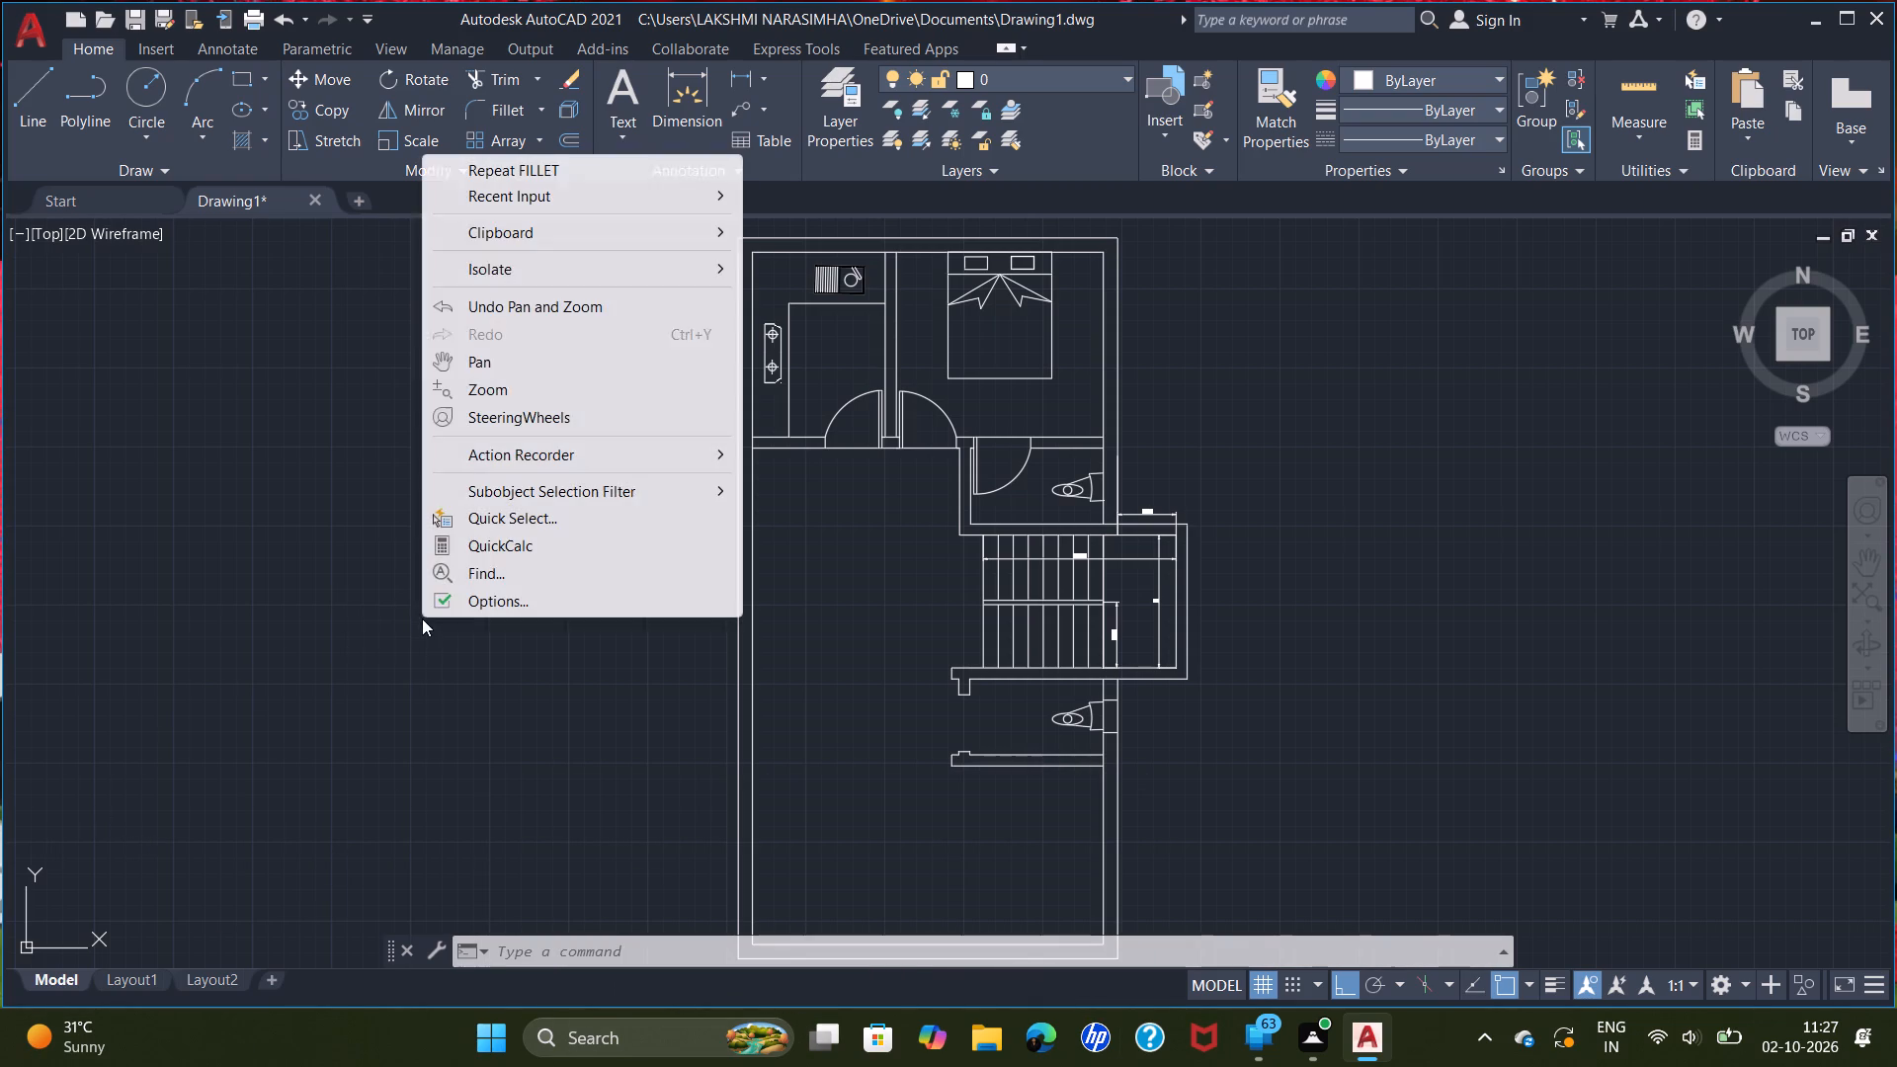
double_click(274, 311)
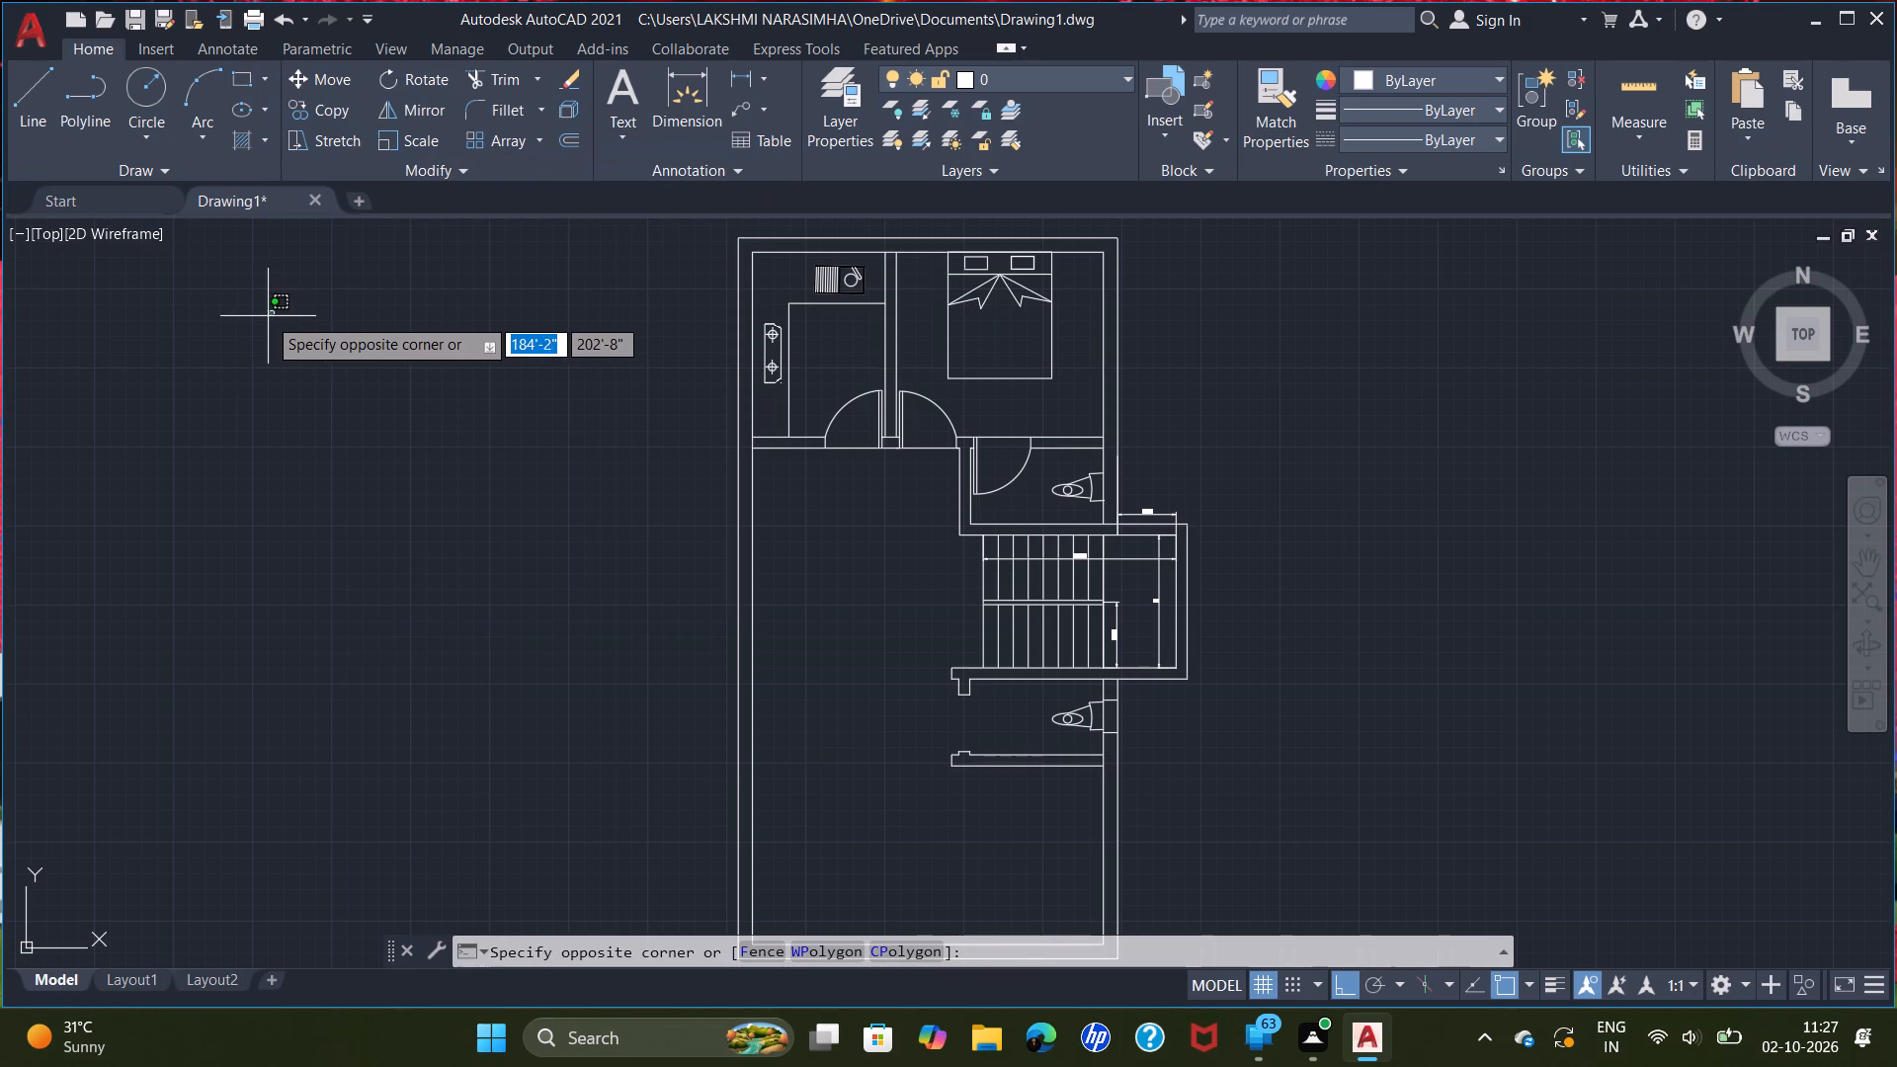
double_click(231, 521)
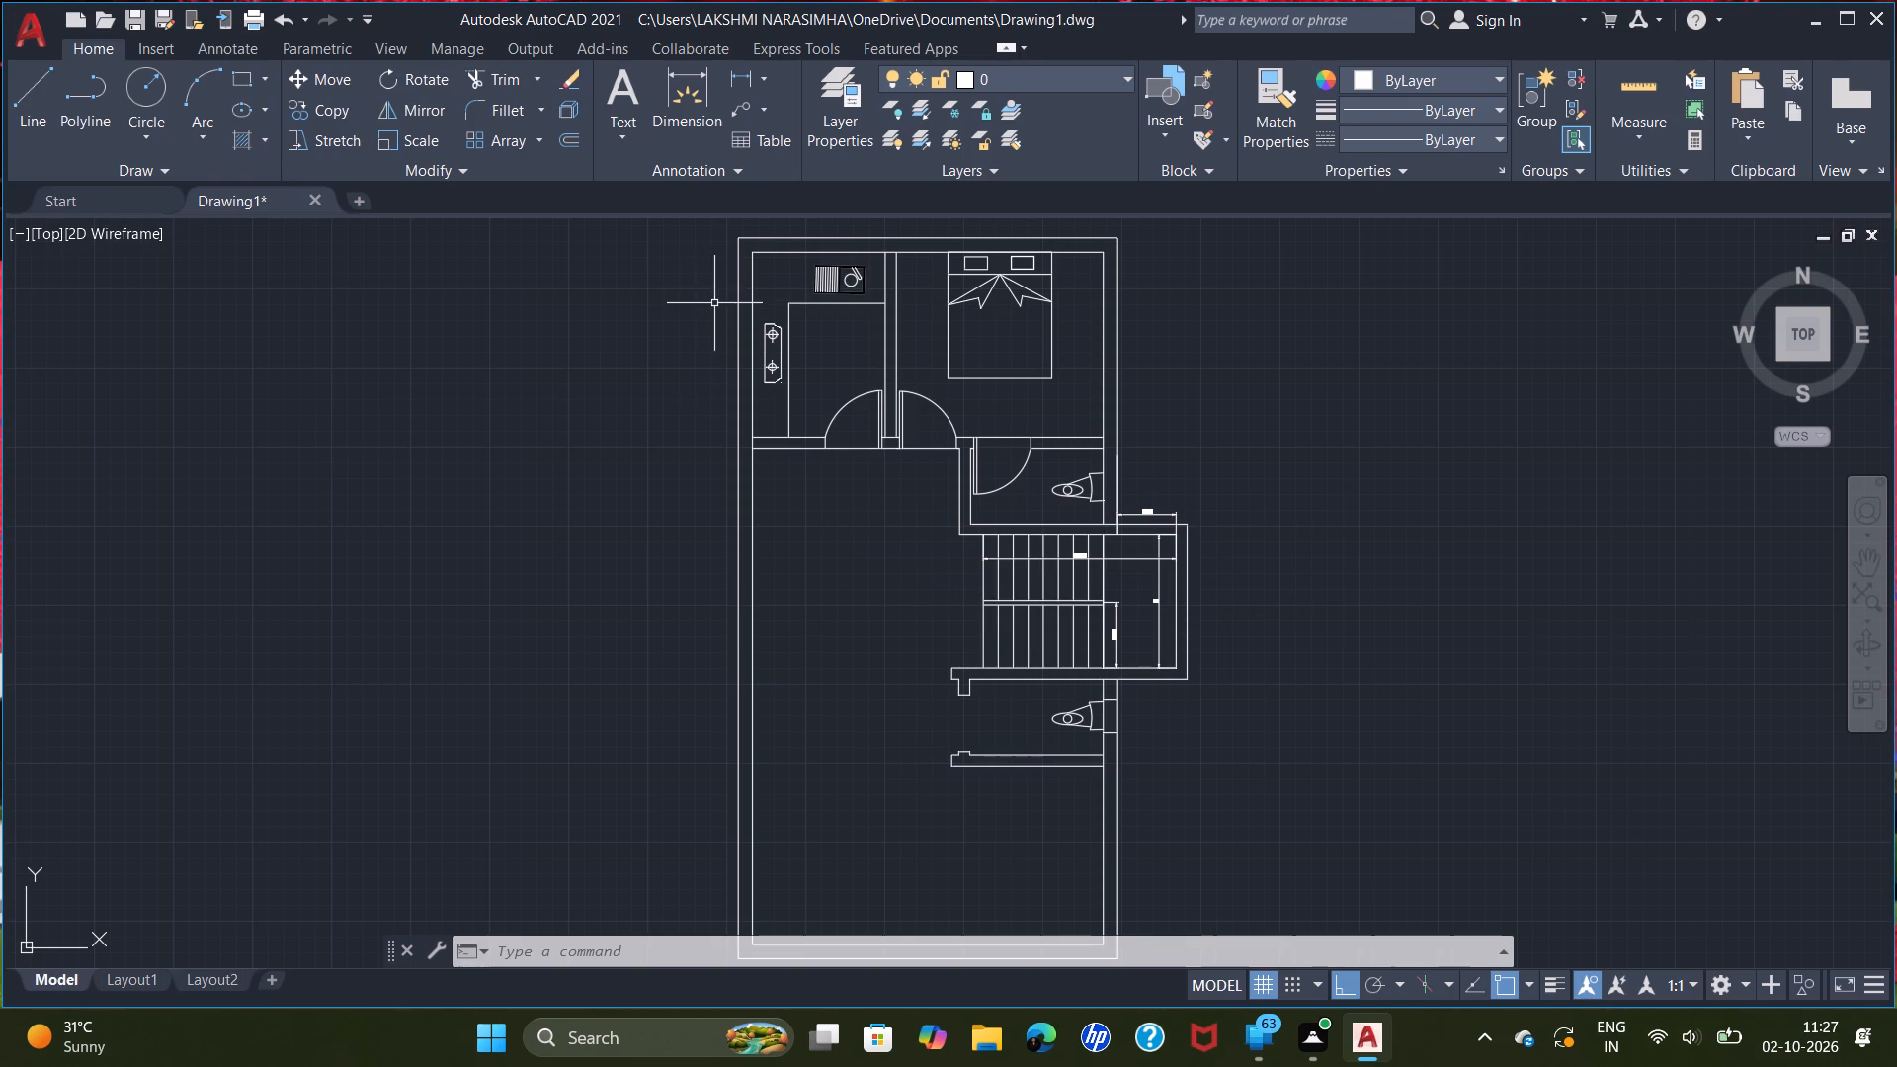
Start a single-line text just below the bed in the bedroom, with 5" height and 0 rotation.
scroll(985, 395, up, 3)
middle_drag(965, 465, 897, 566)
scroll(1023, 499, up, 1)
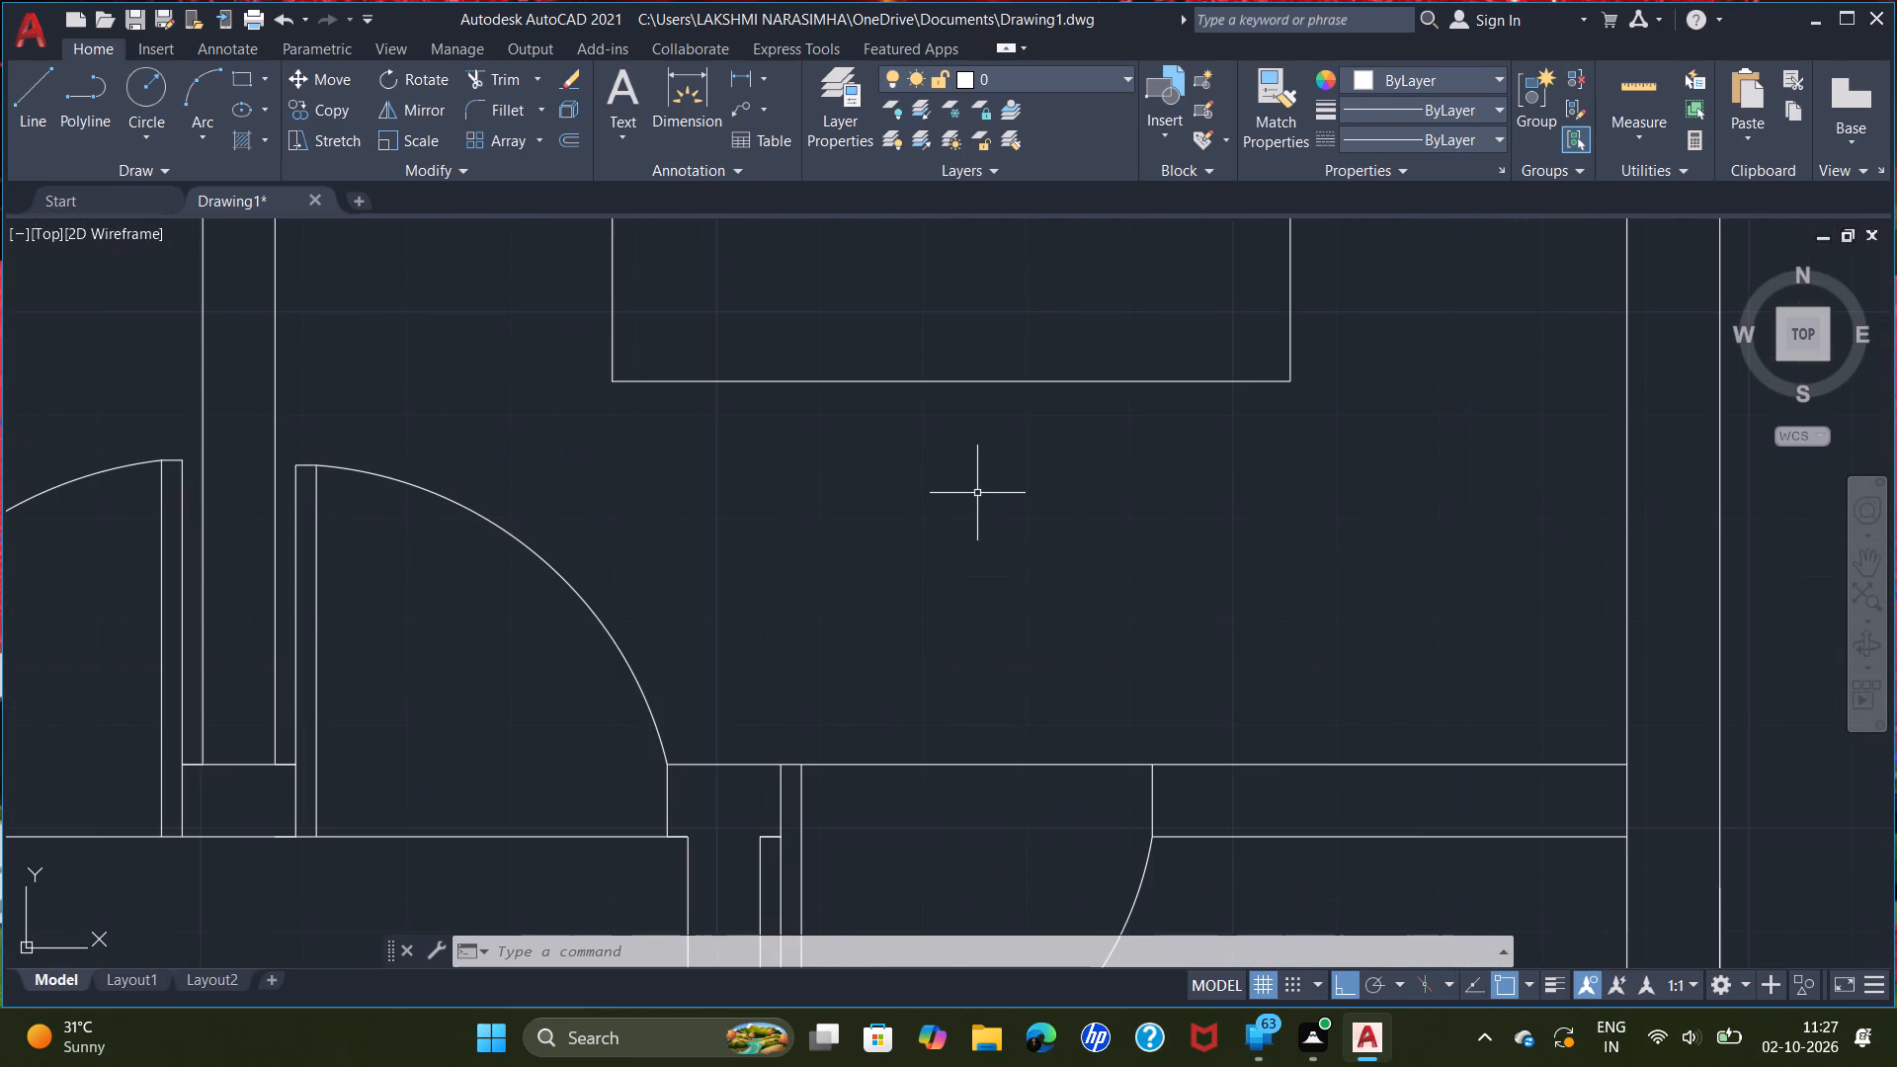
key(d)
key(t)
key(Return)
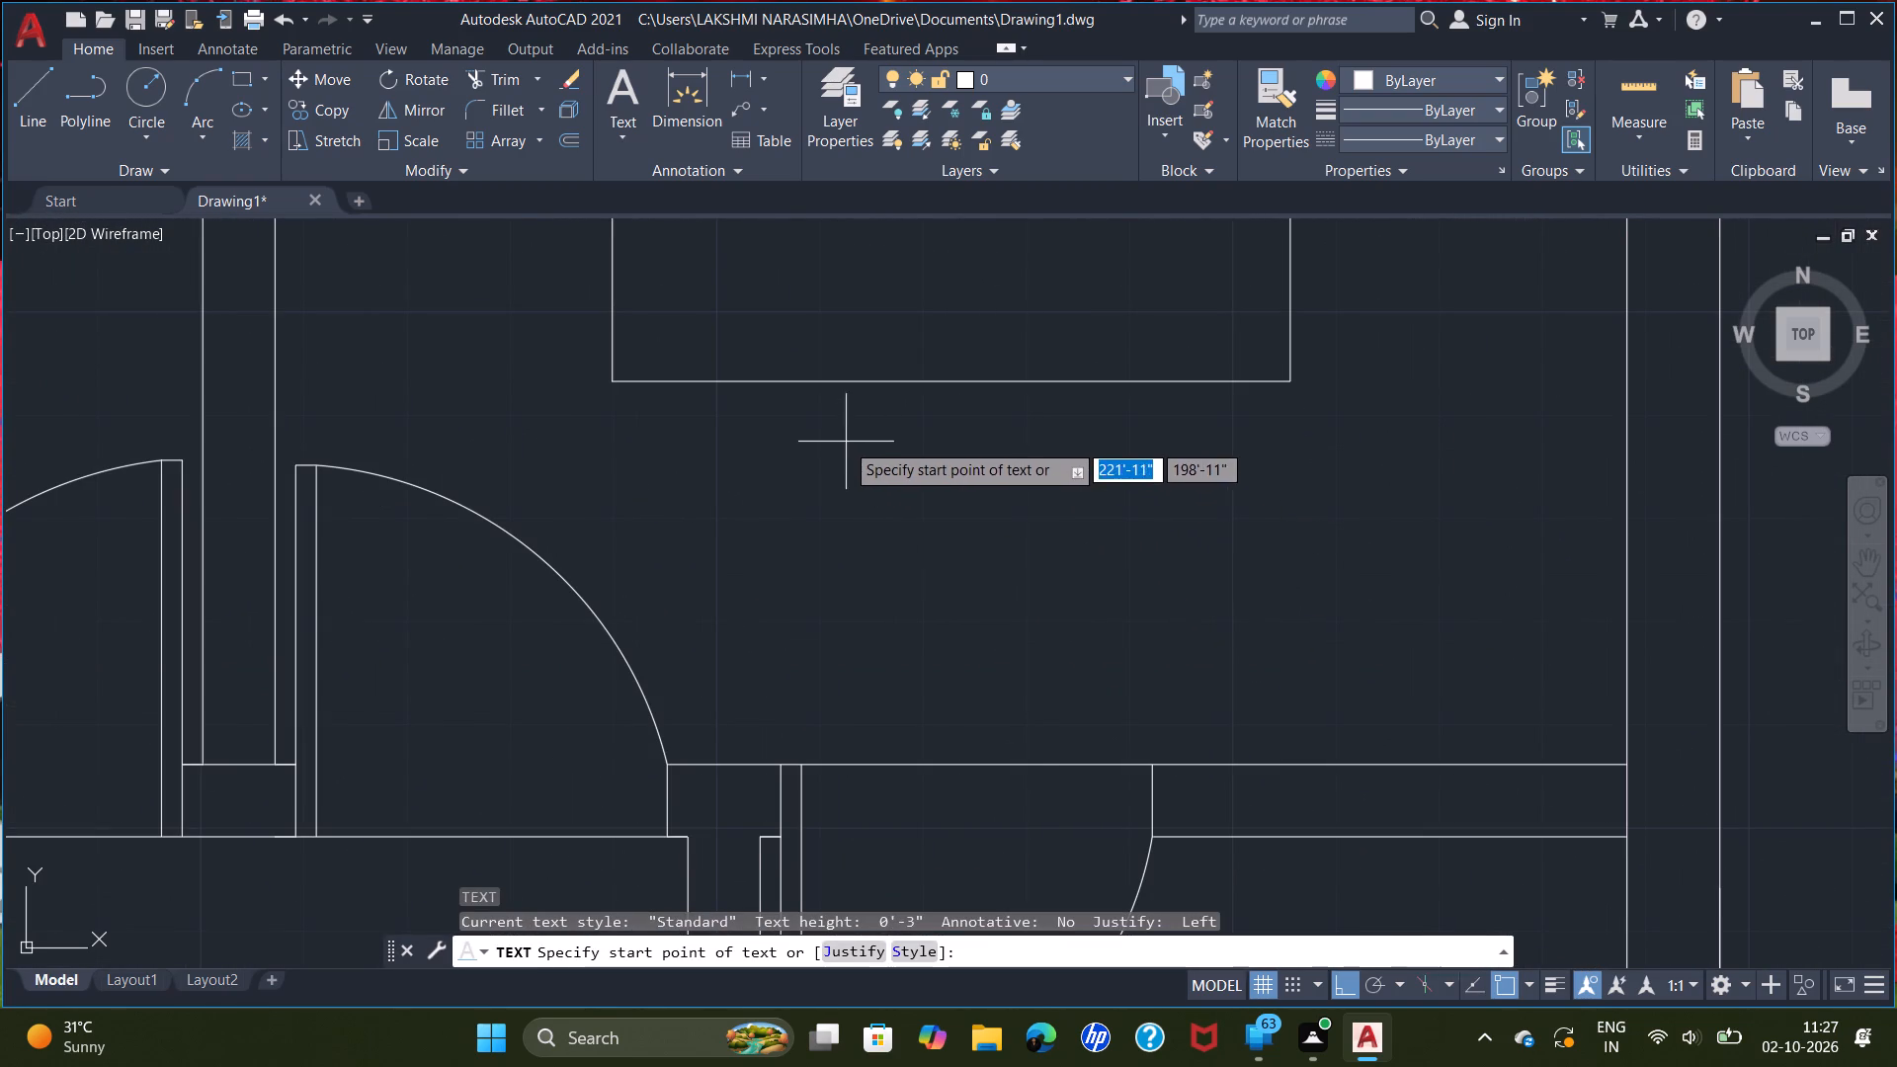
click(804, 431)
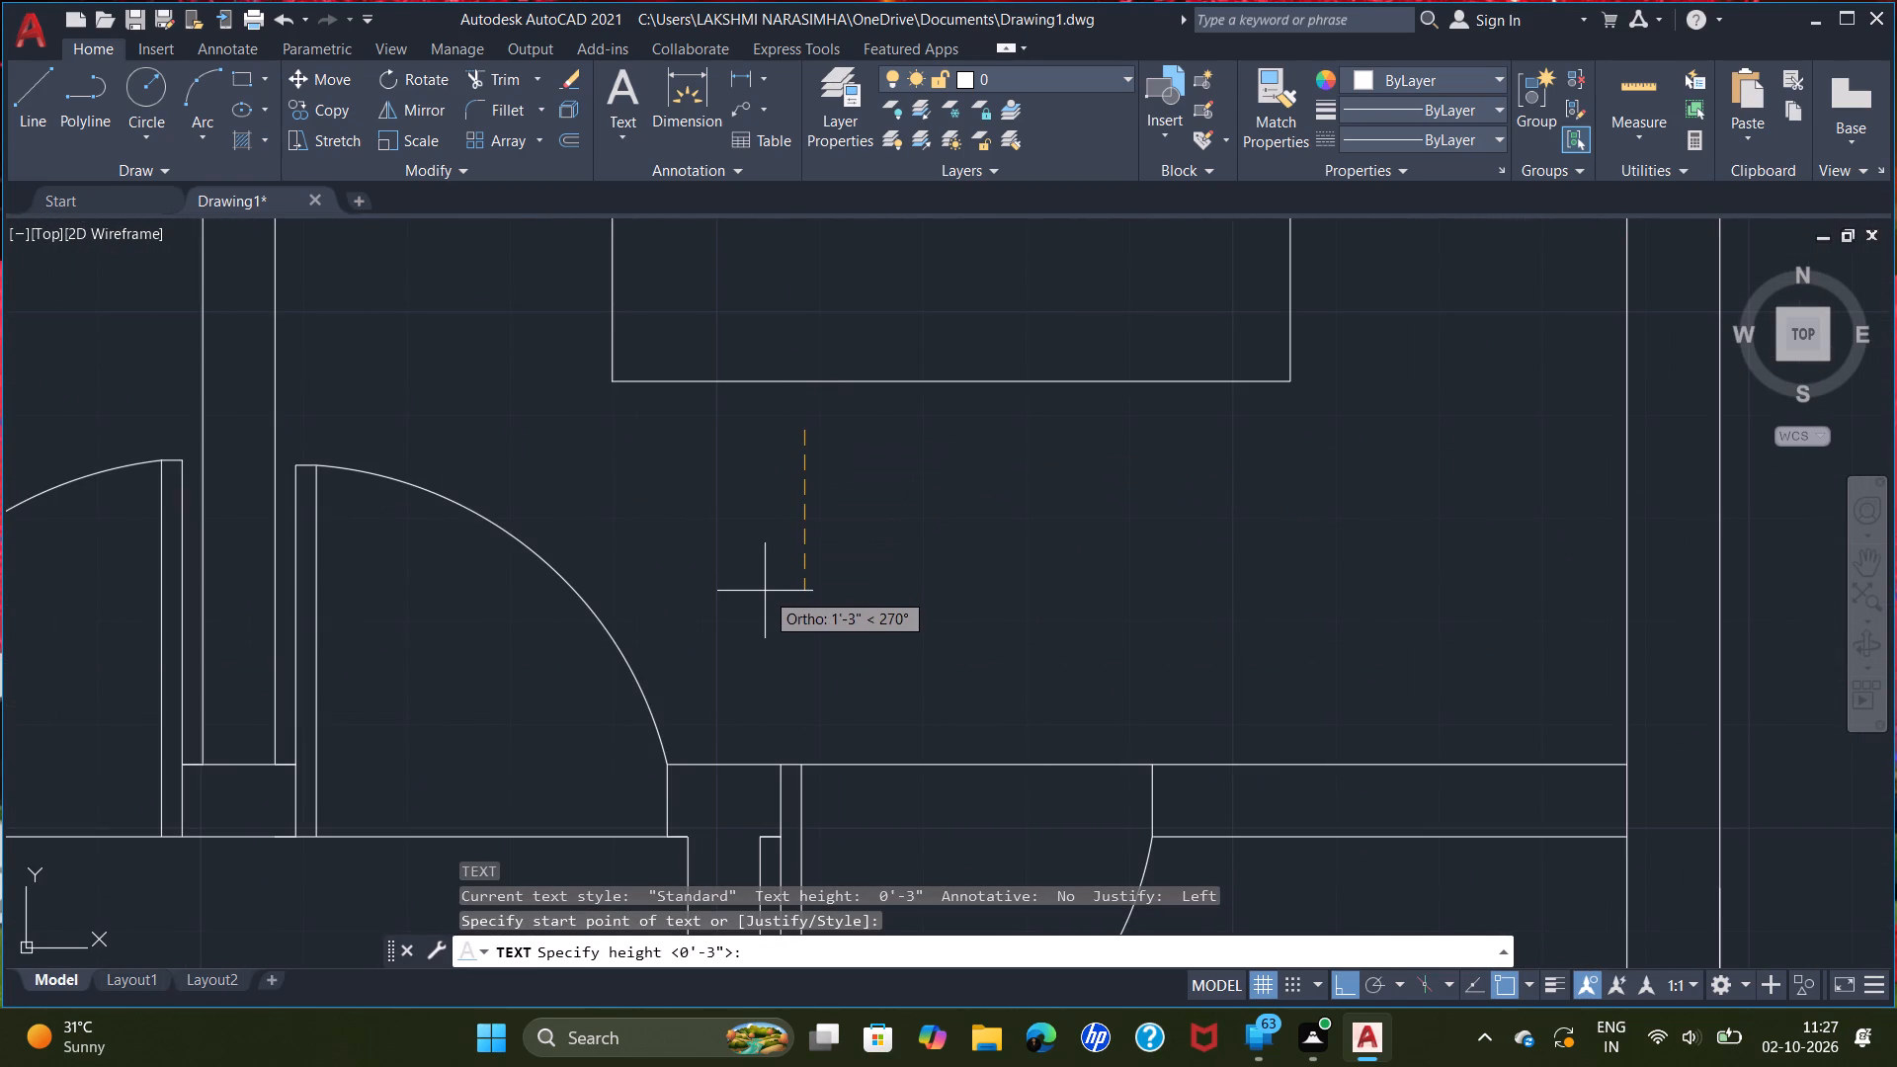
key(5)
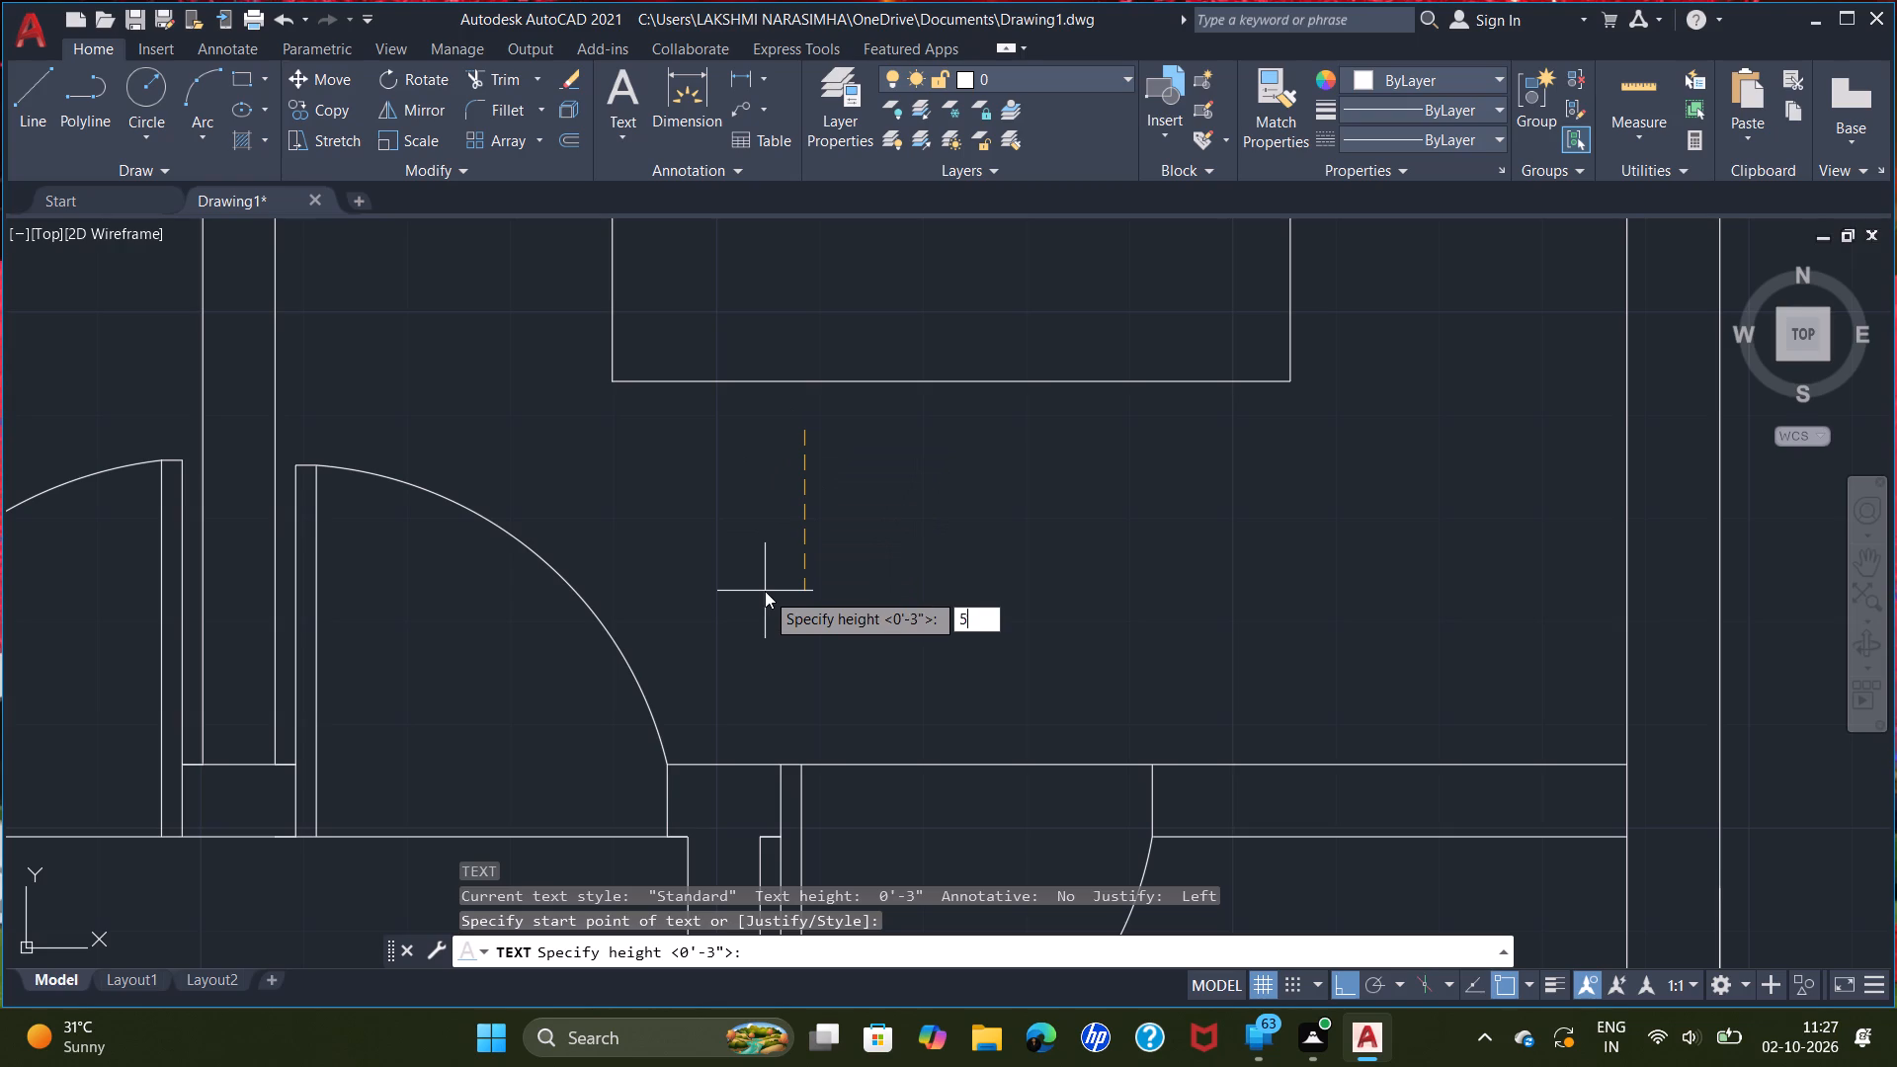
key(shift+quotedbl)
key(Return)
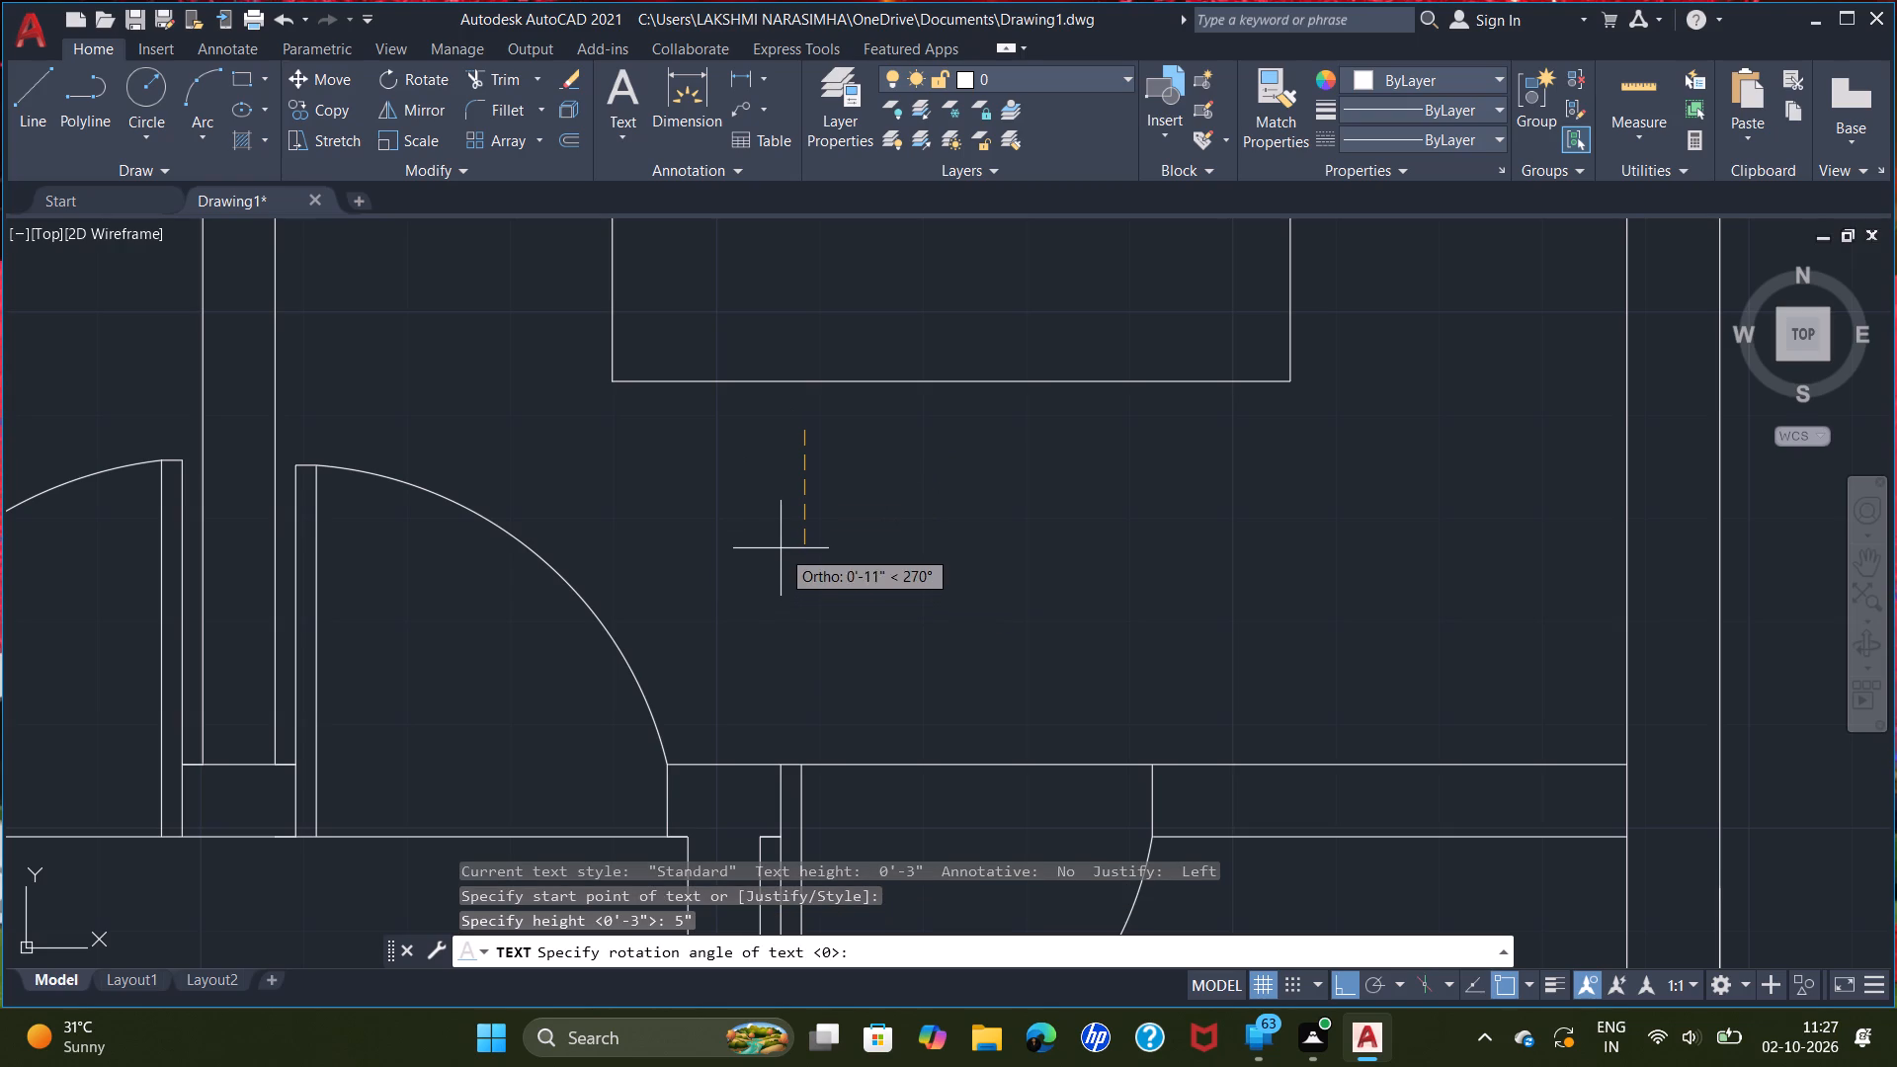
key(0)
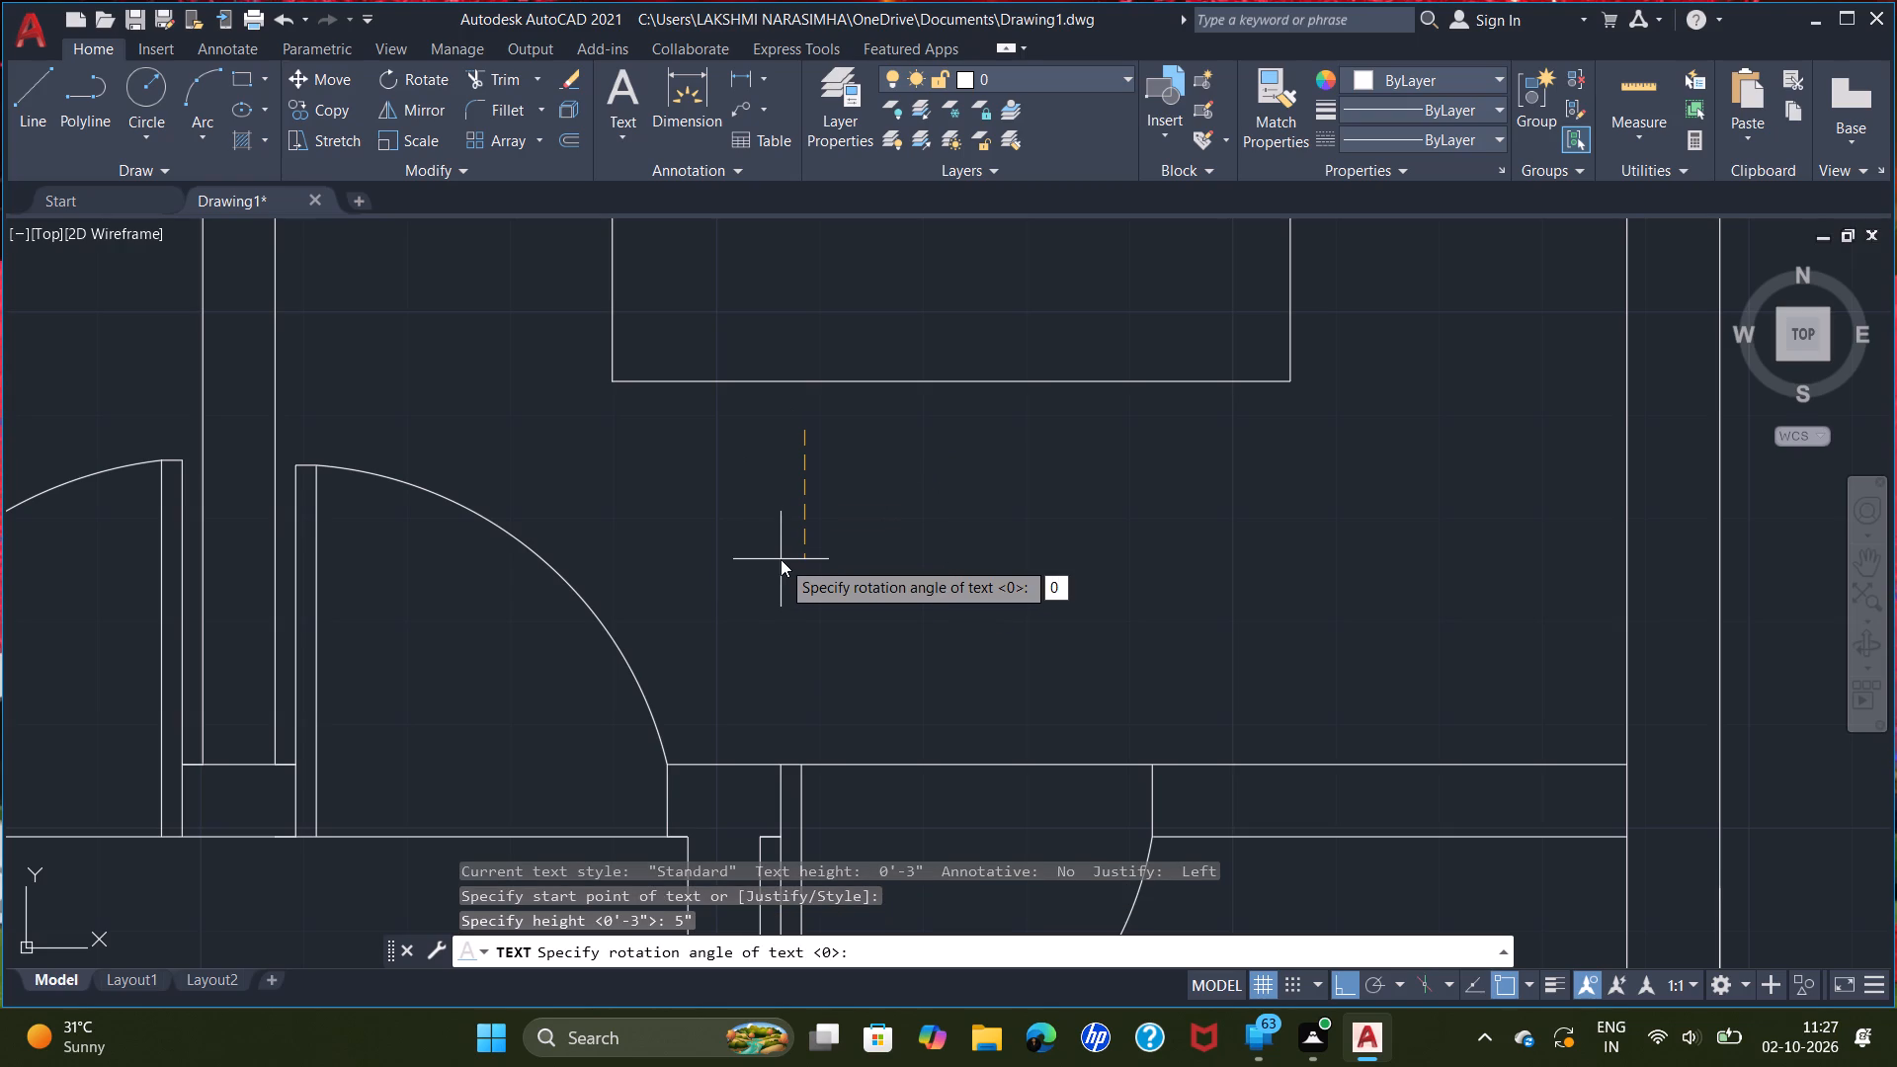
key(Return)
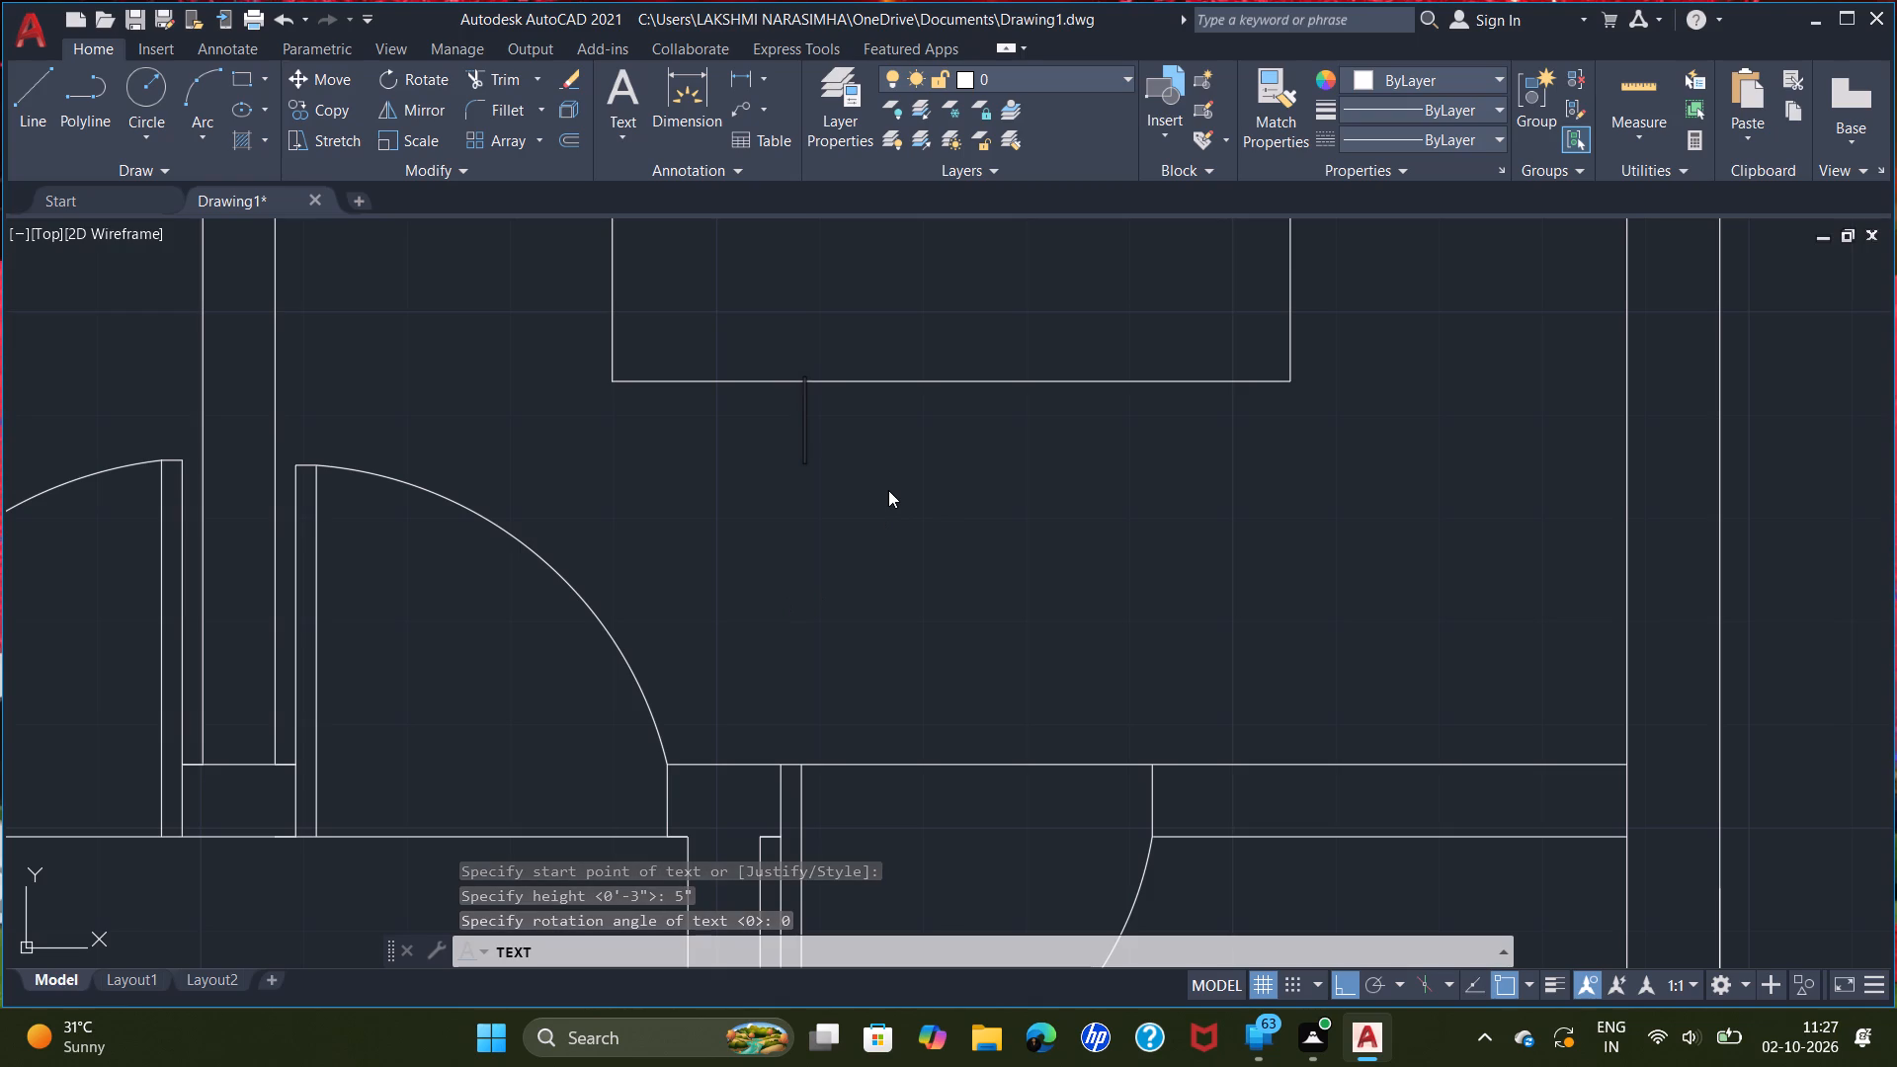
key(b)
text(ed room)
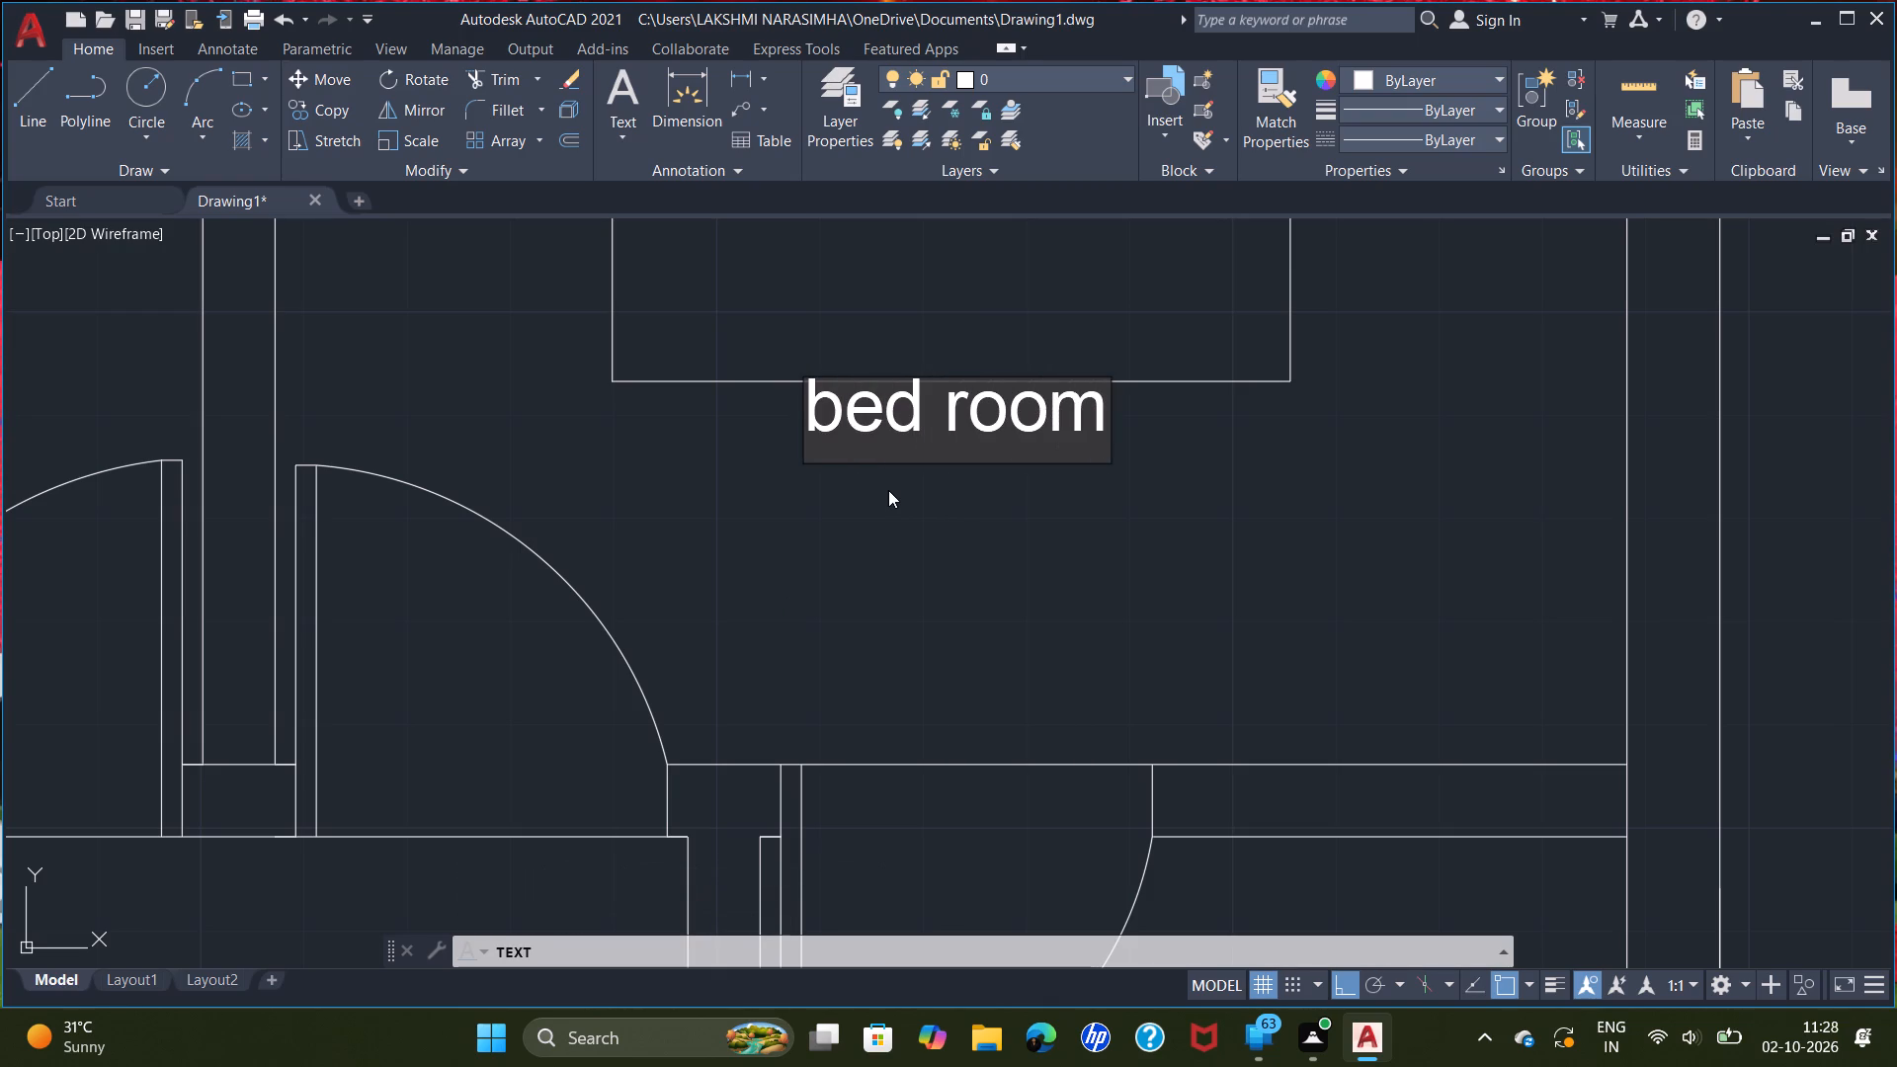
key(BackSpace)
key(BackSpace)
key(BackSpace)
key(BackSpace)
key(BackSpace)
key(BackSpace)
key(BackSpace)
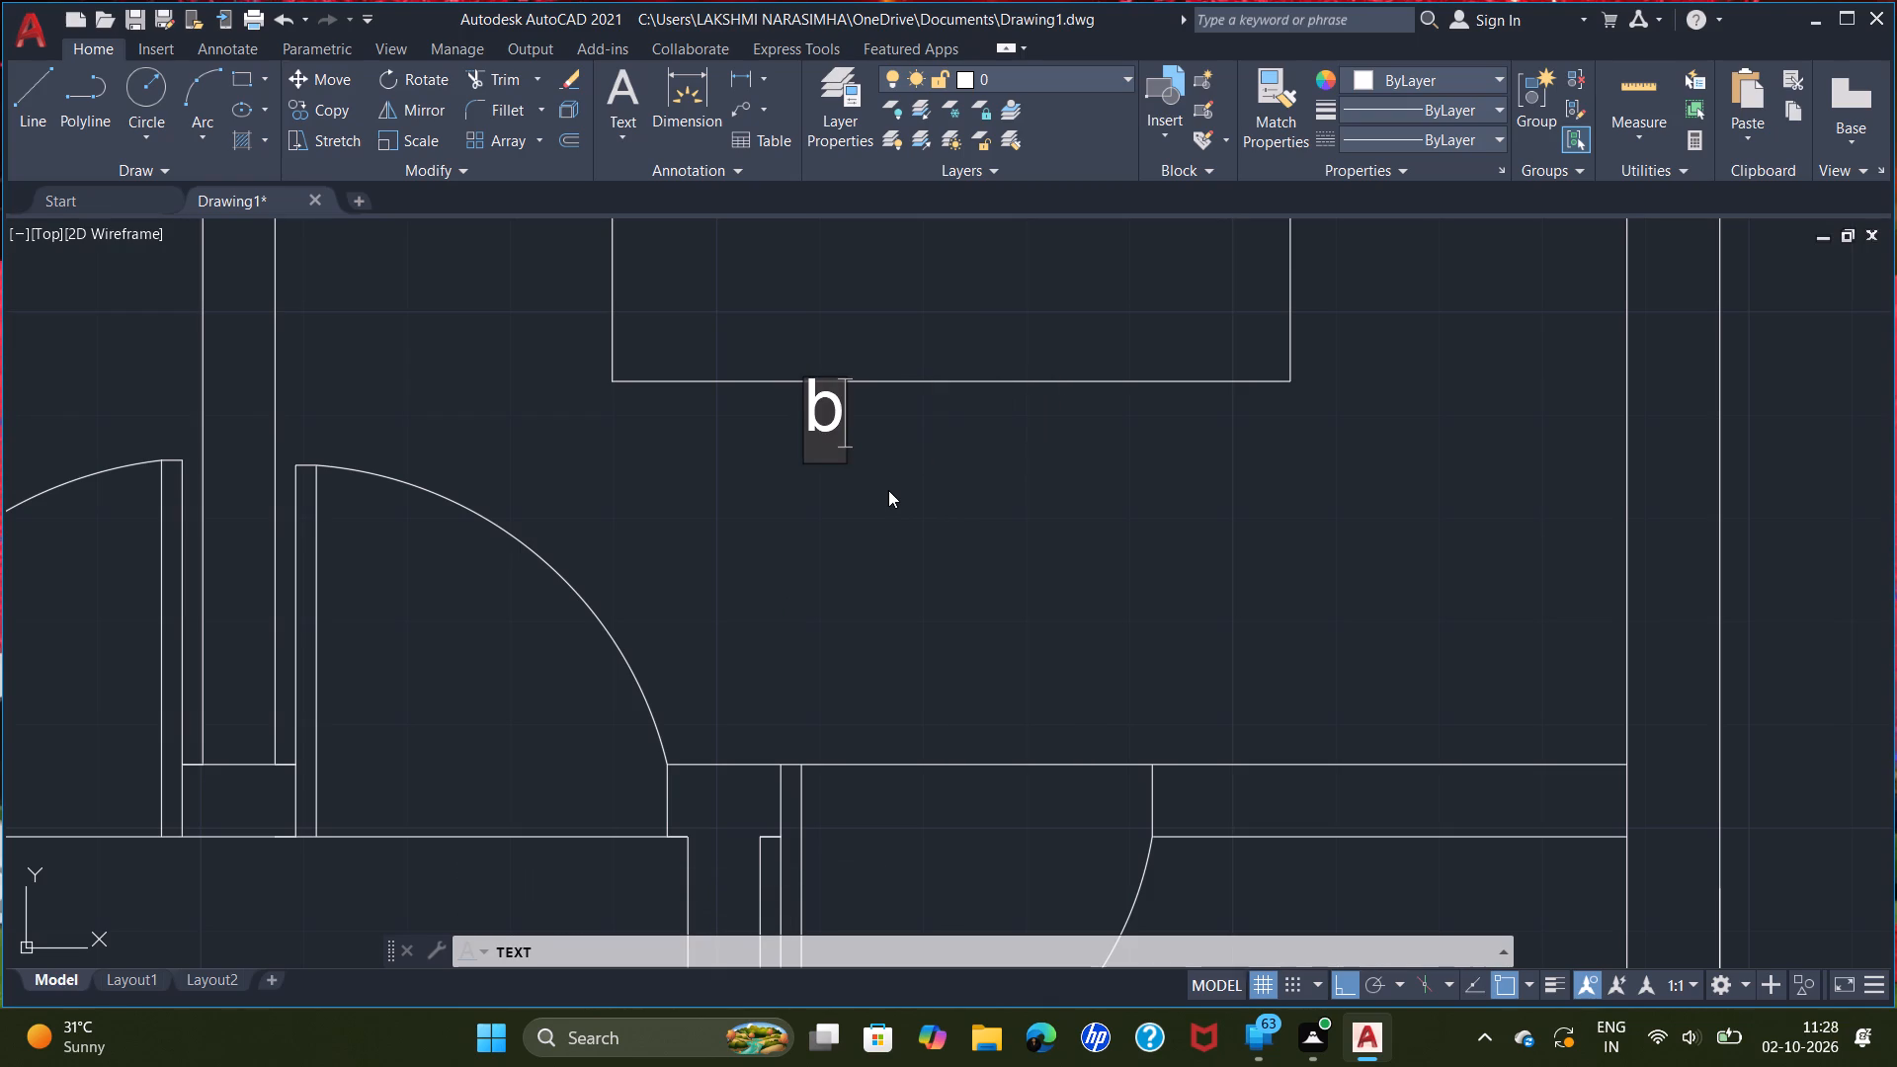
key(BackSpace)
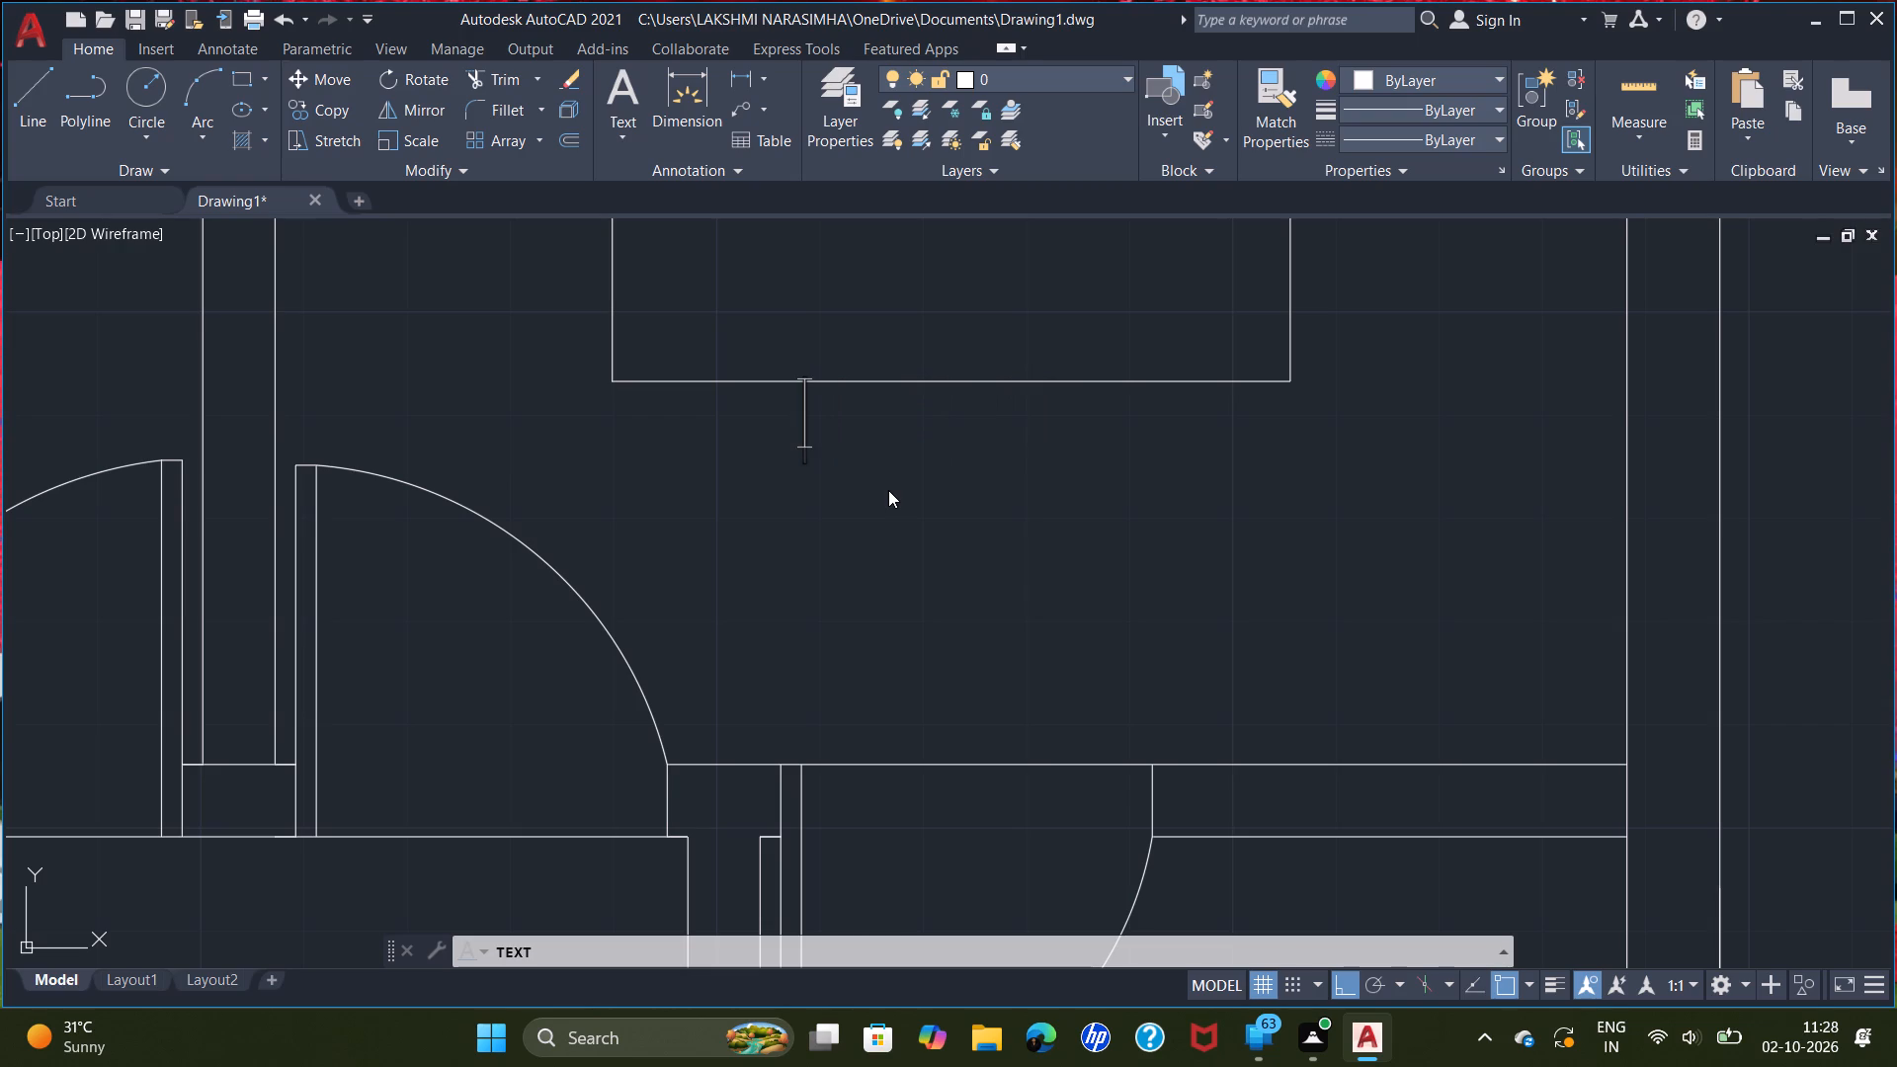
Enter BED ROOM -1 as the first line of the bedroom label.
text(BED ROOM)
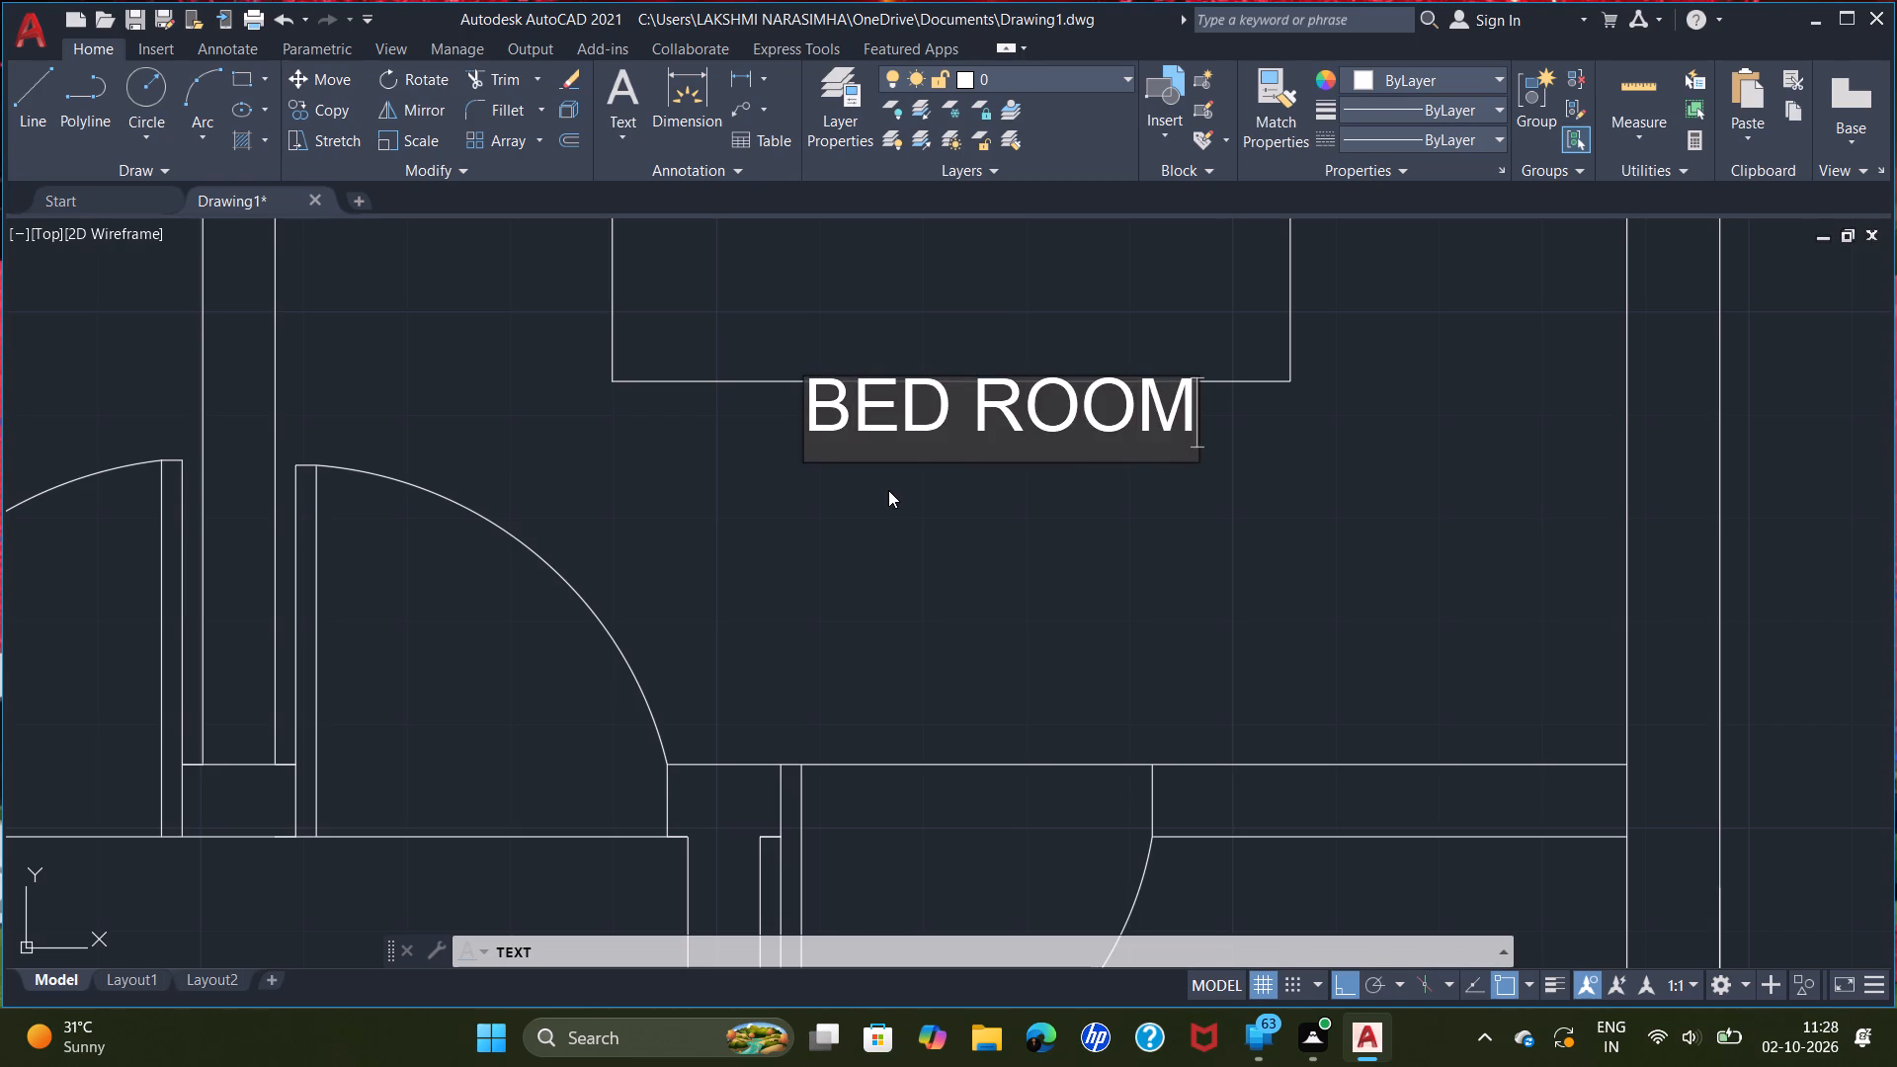
key(space)
key(minus)
key(1)
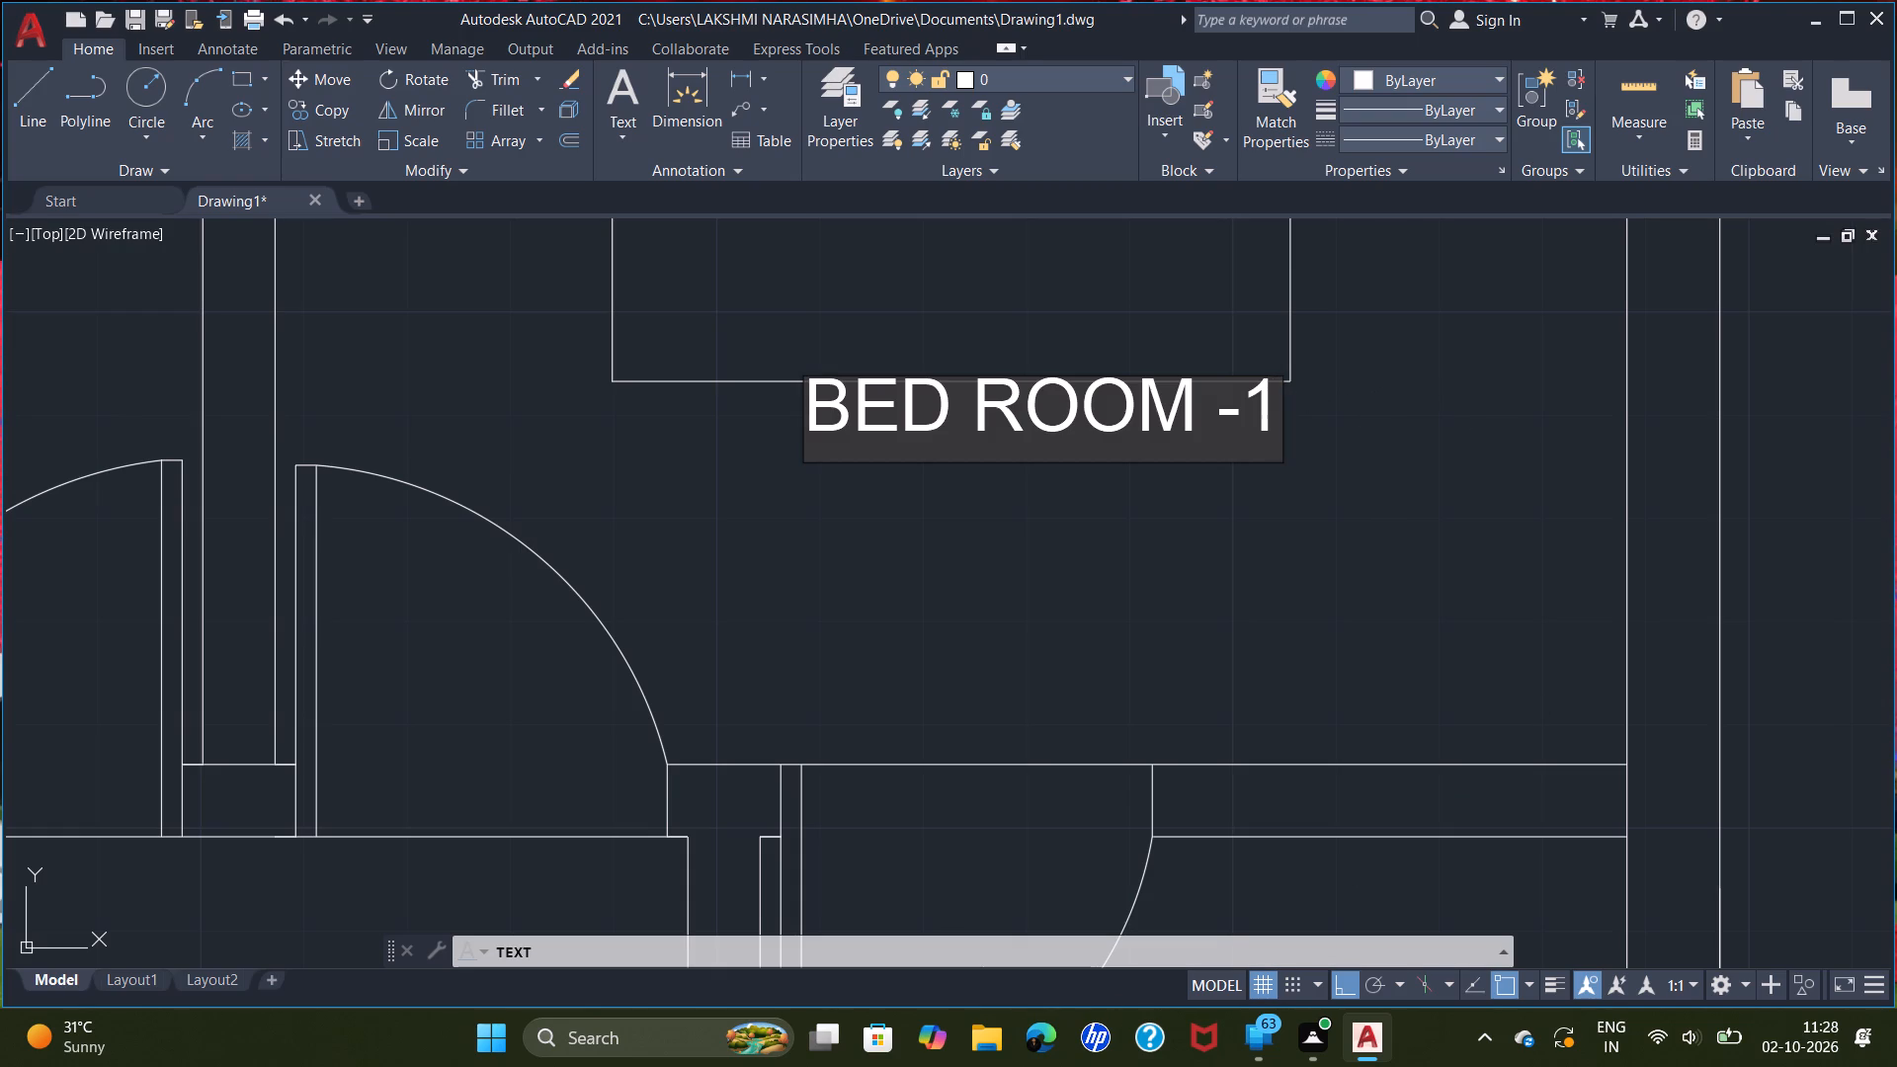
key(Return)
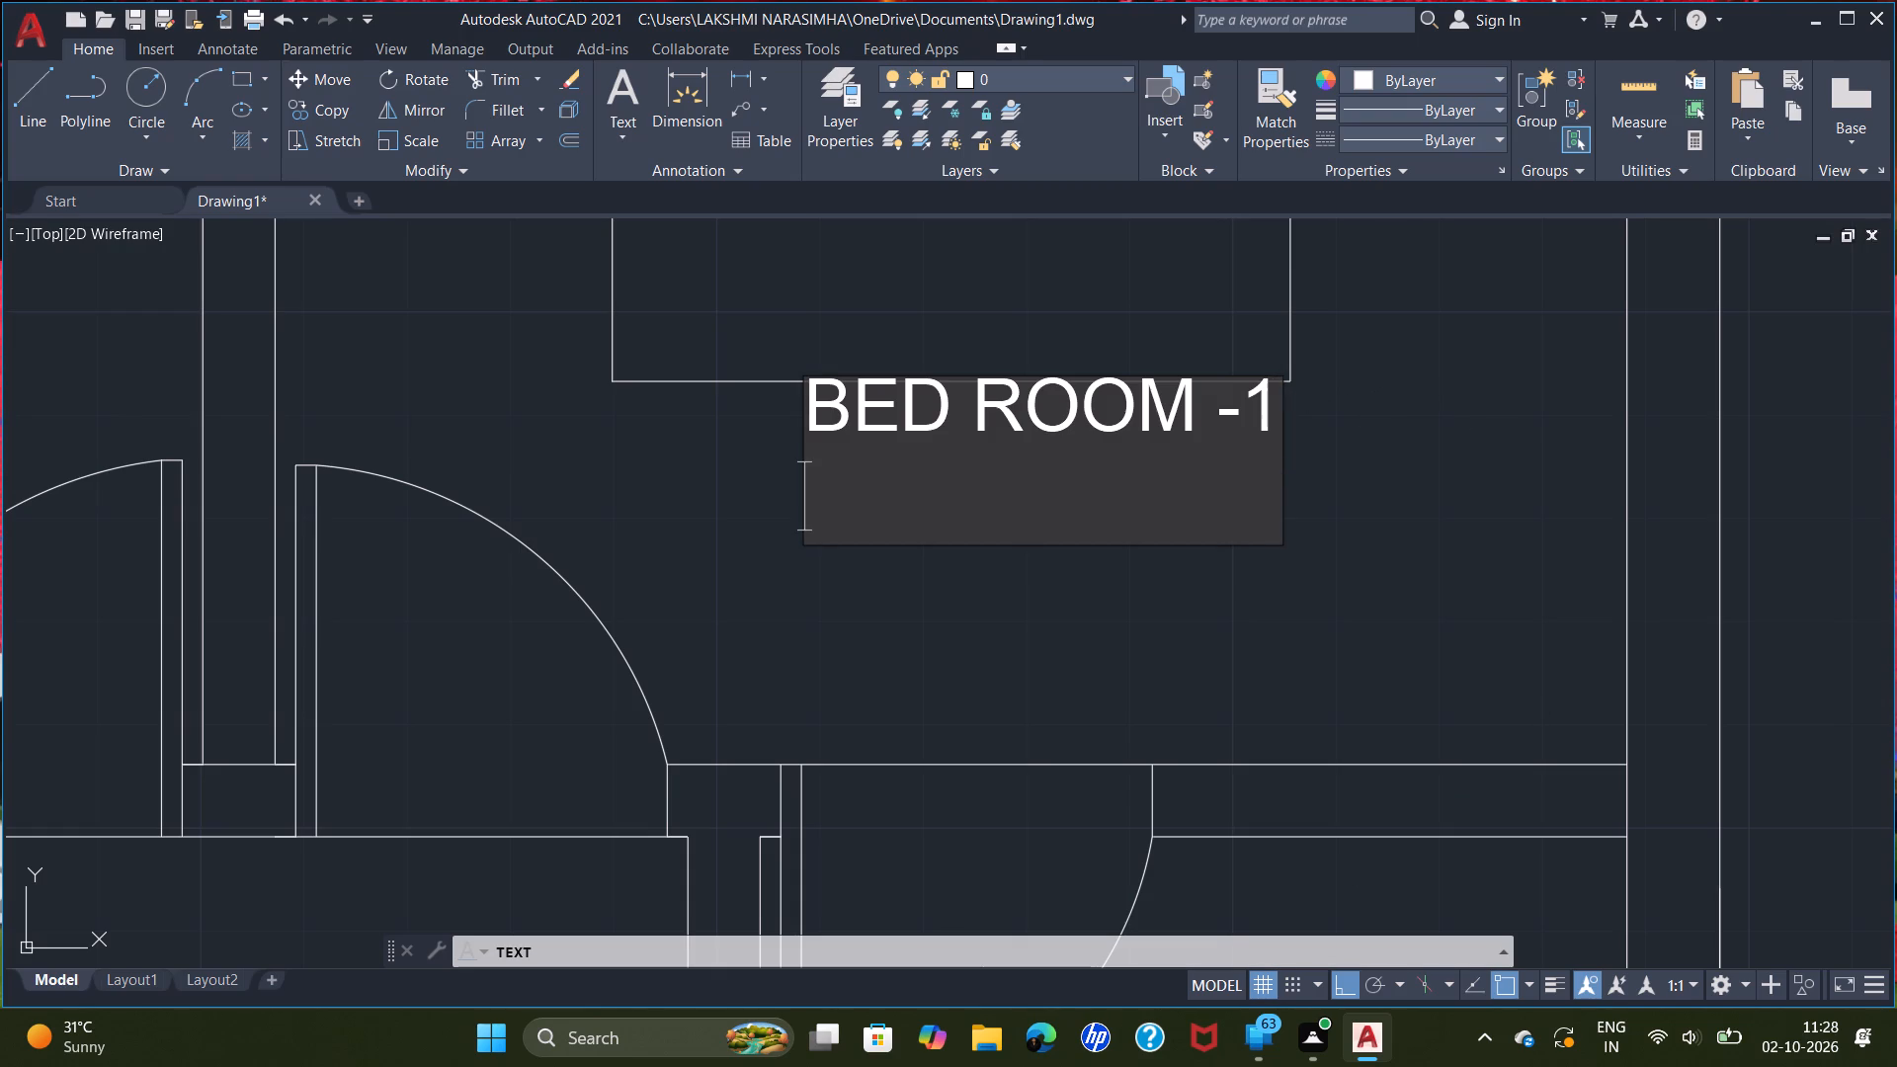
Add the room size 11'0"X9'9" as the label's second line, indented by two spaces, and finish the text.
key(space)
key(space)
text(11)
key(apostrophe)
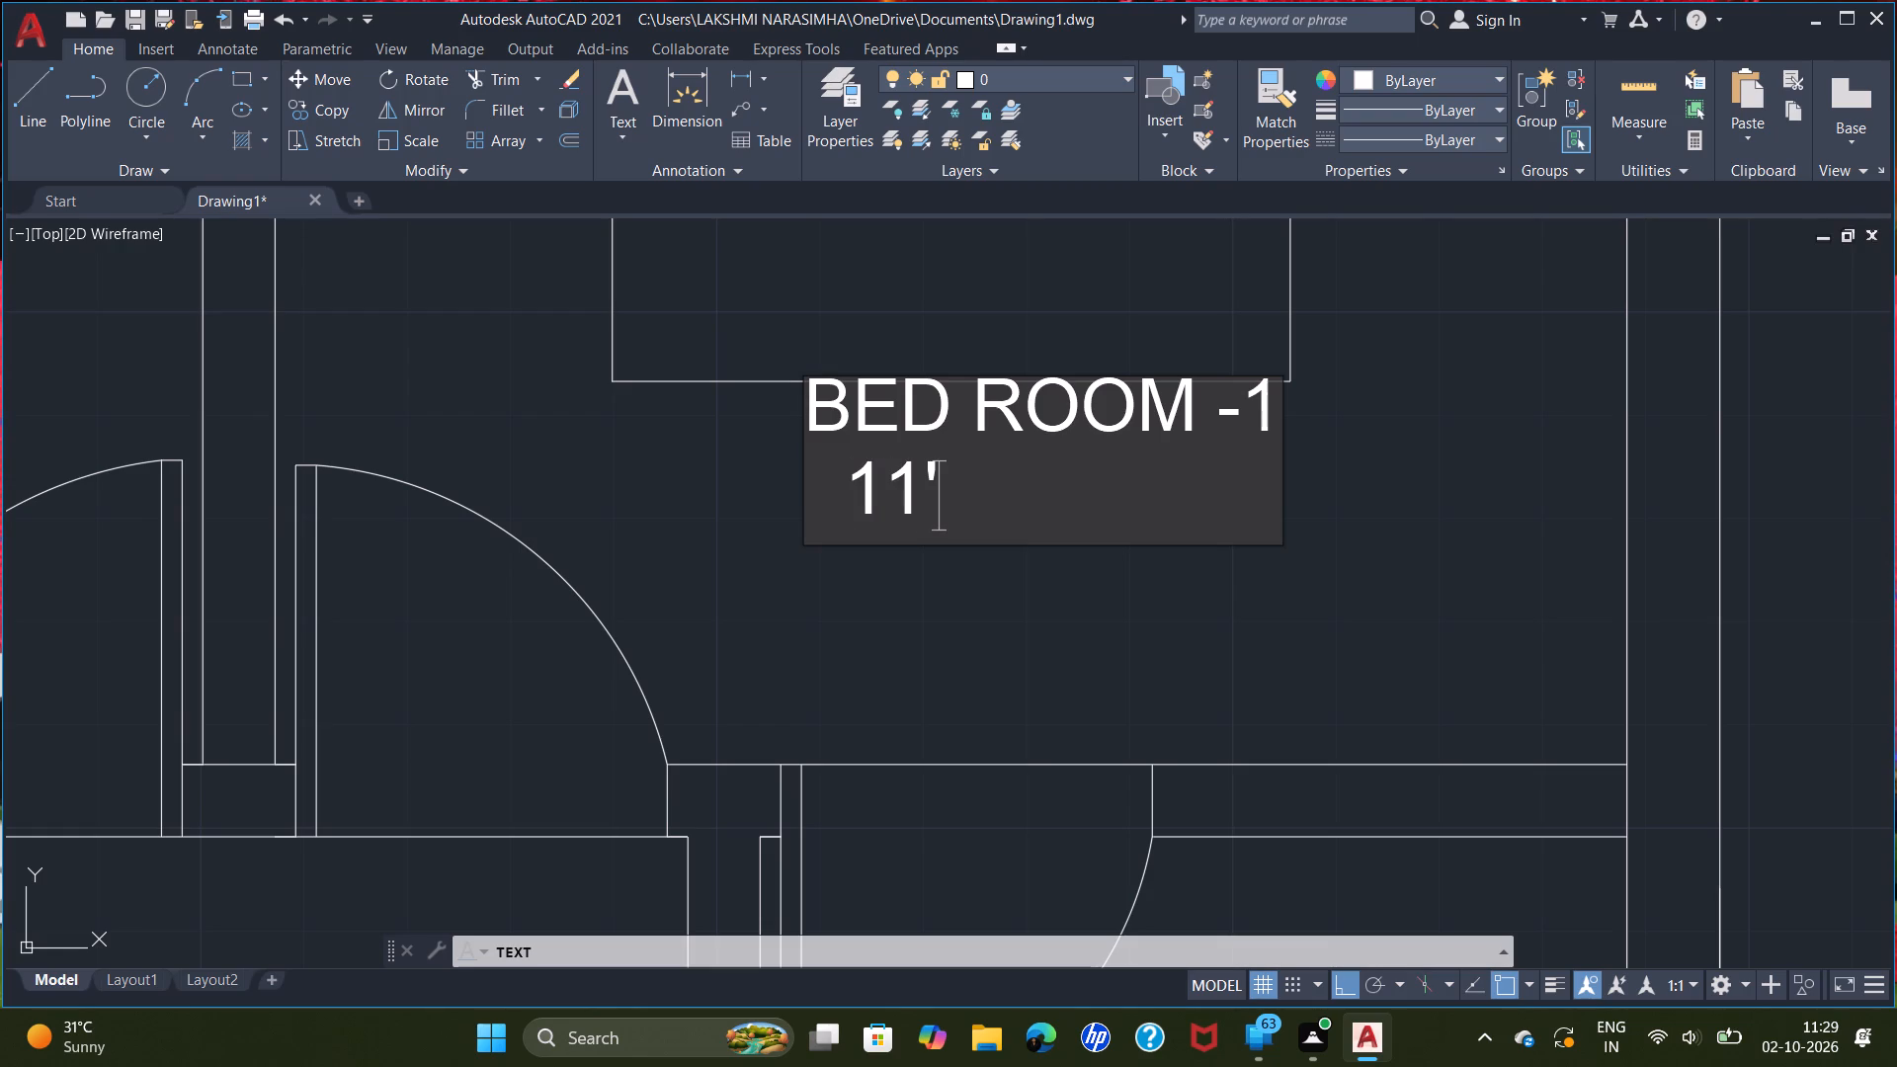
text(0")
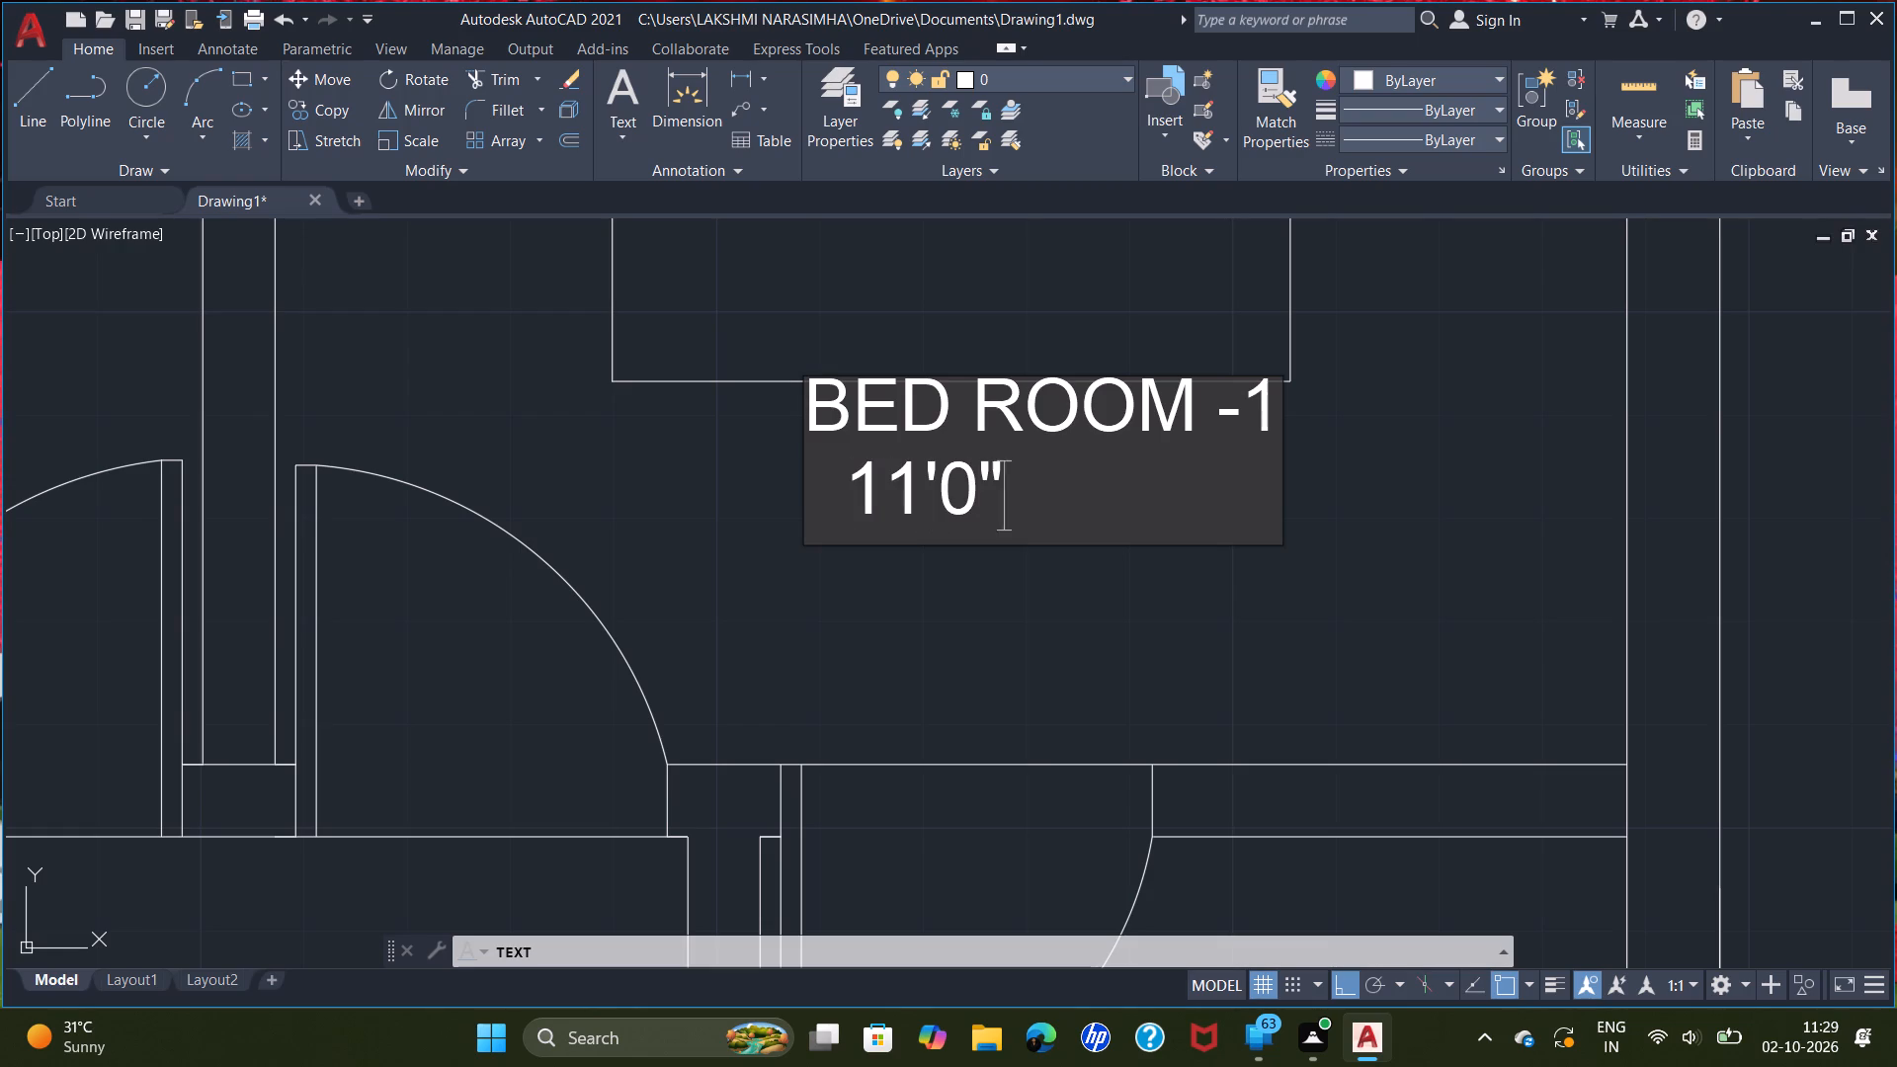
key(x)
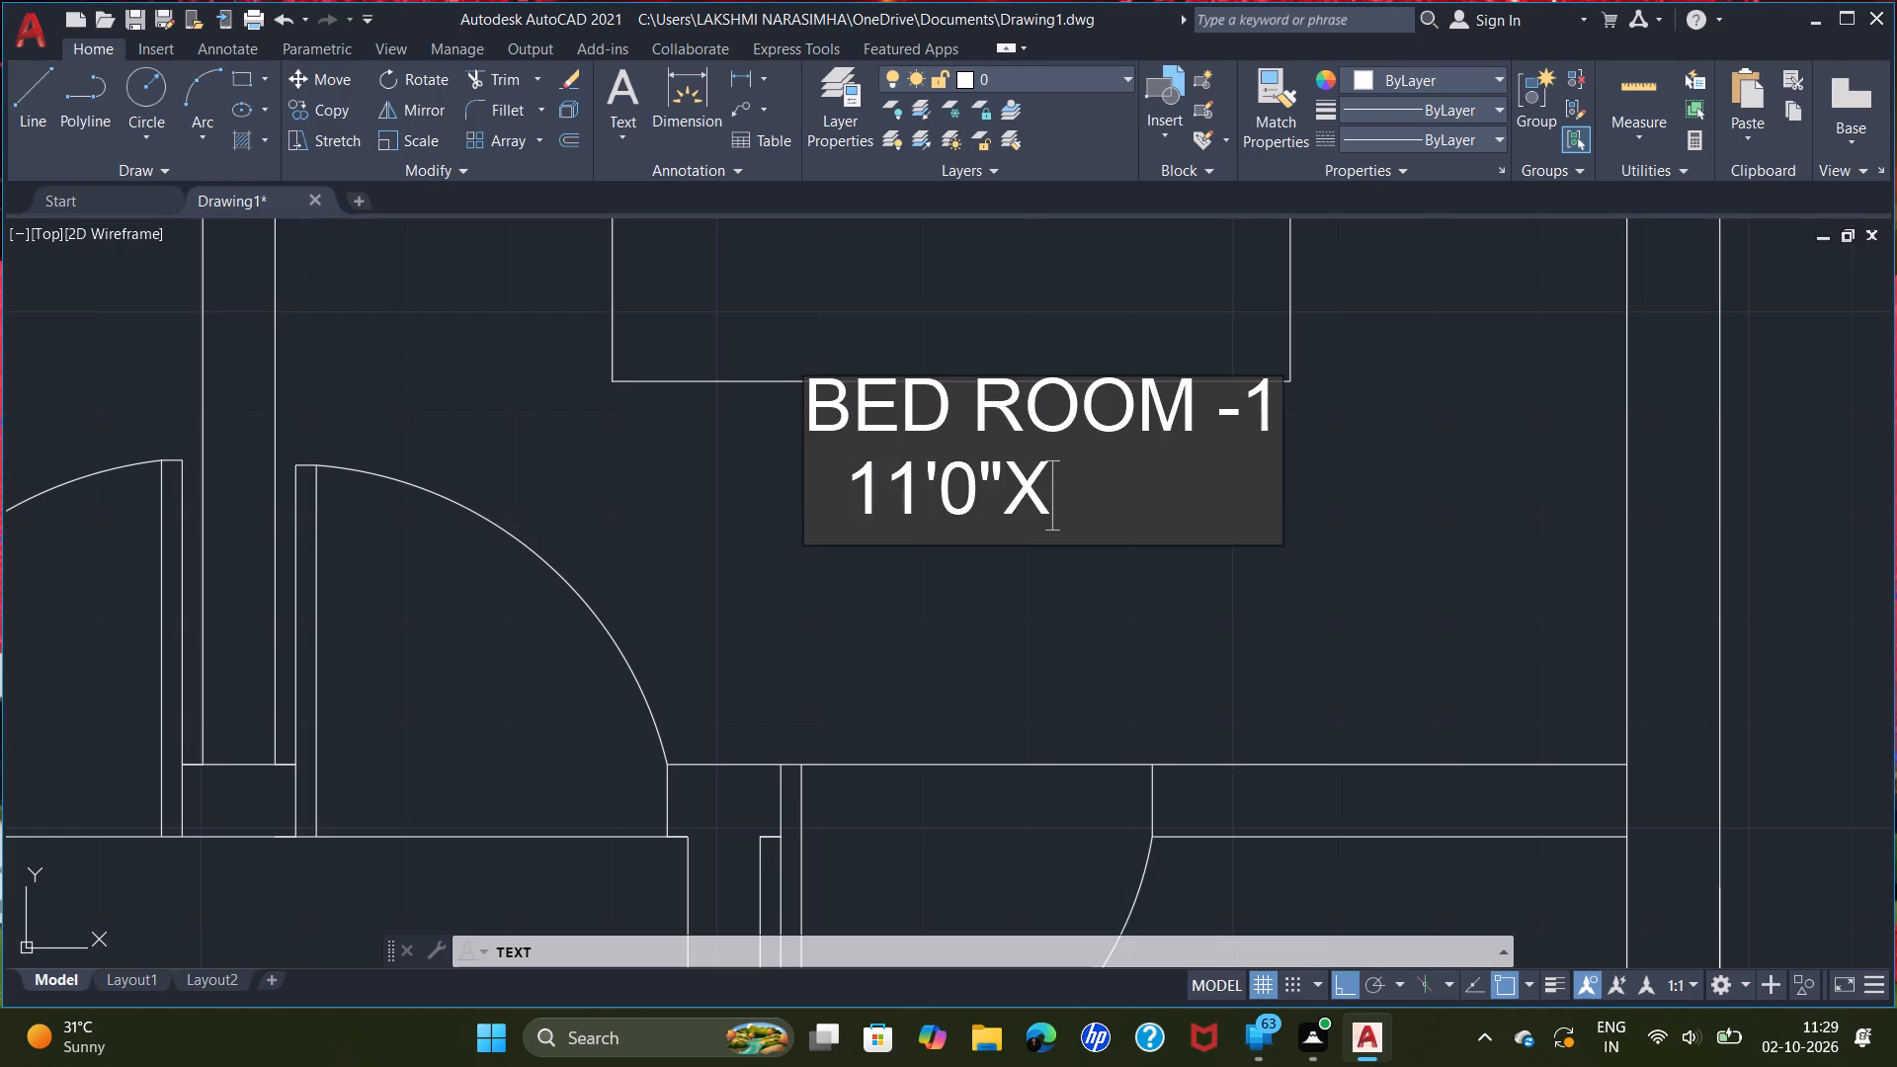
text(9')
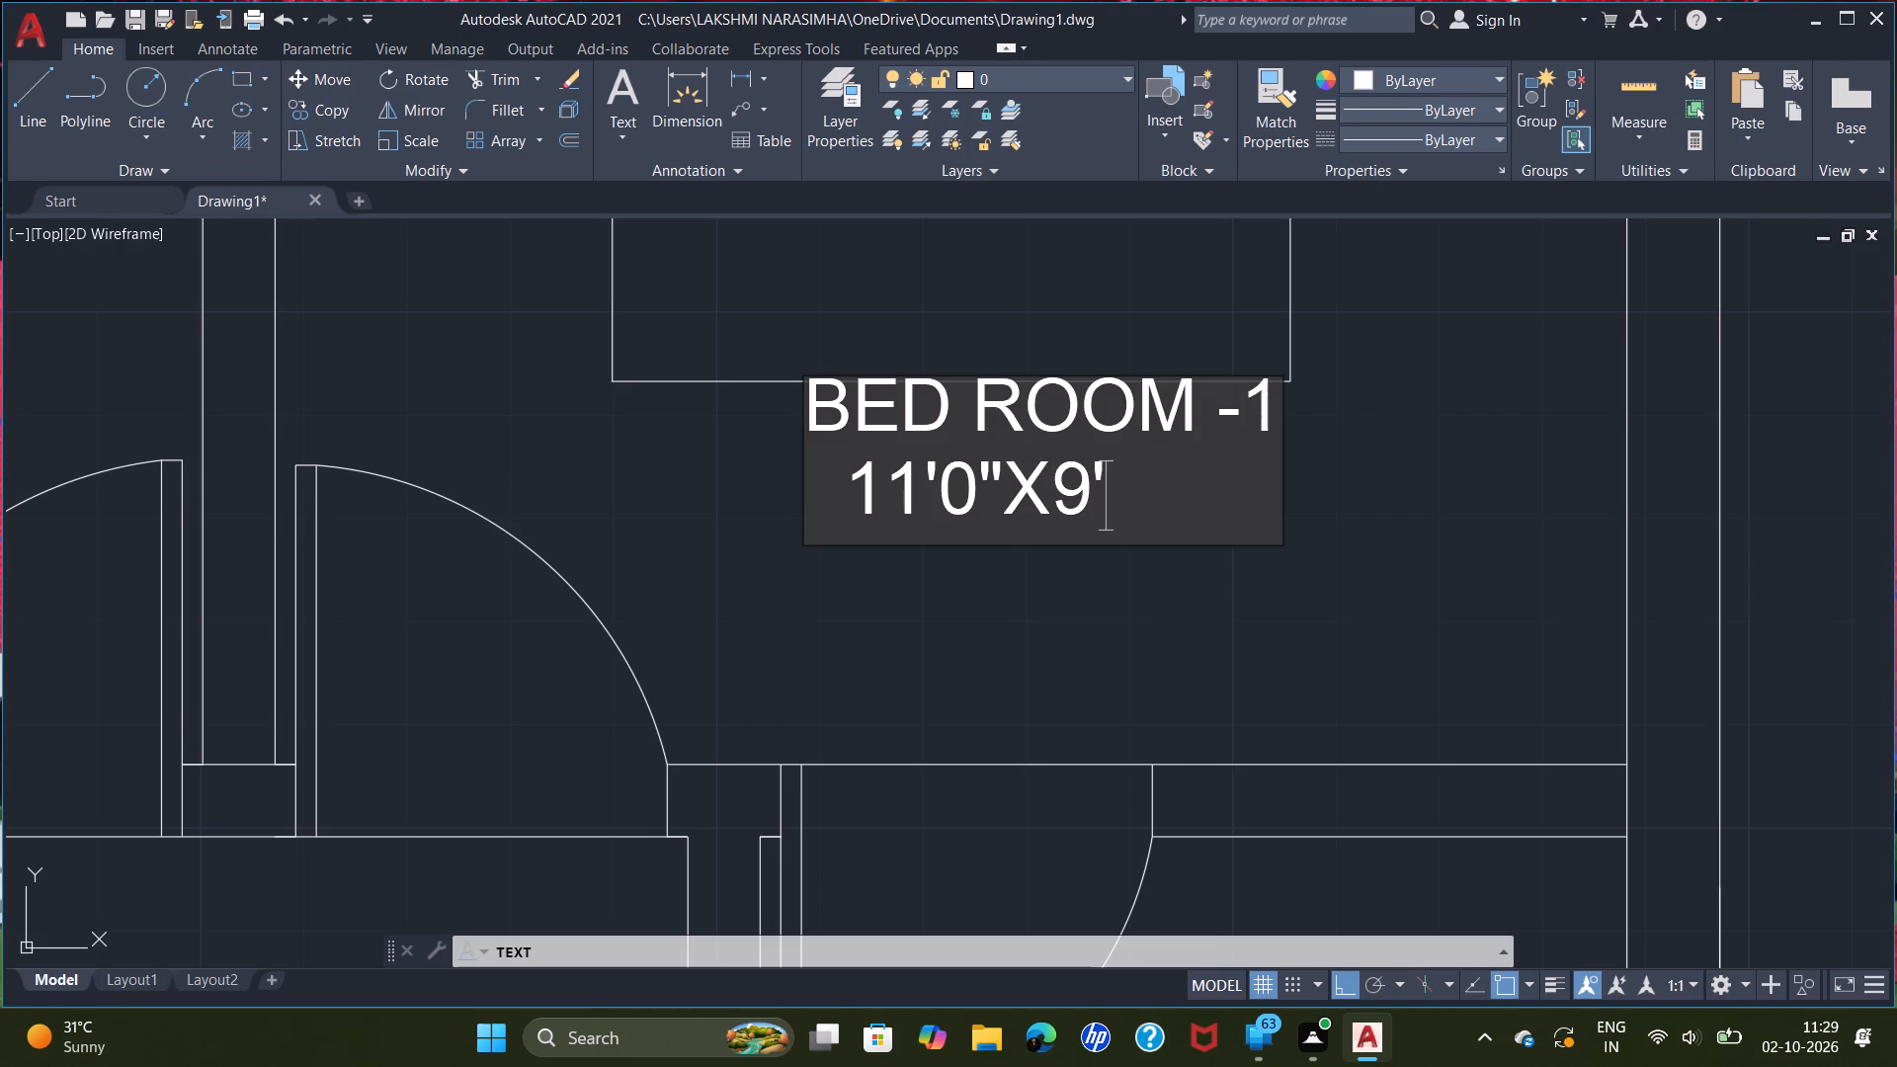
key(9)
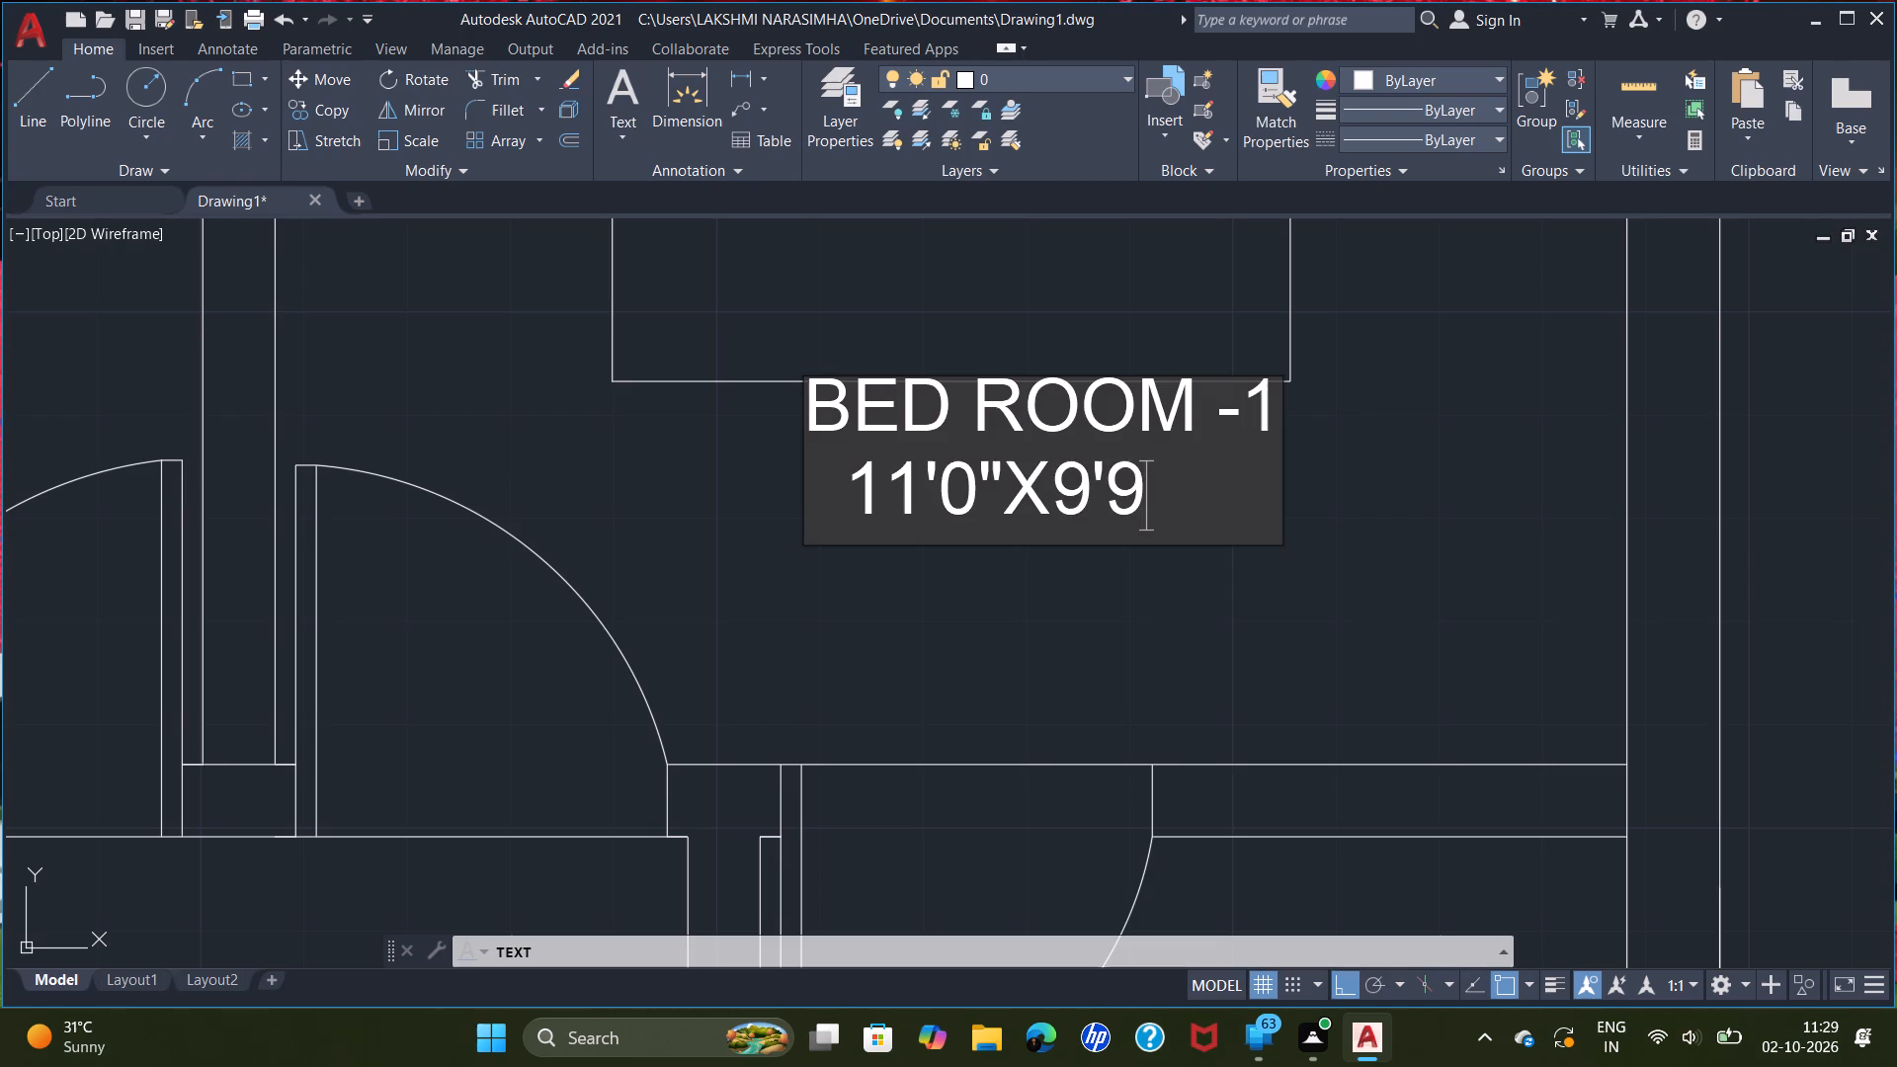
key(Up)
key(apostrophe)
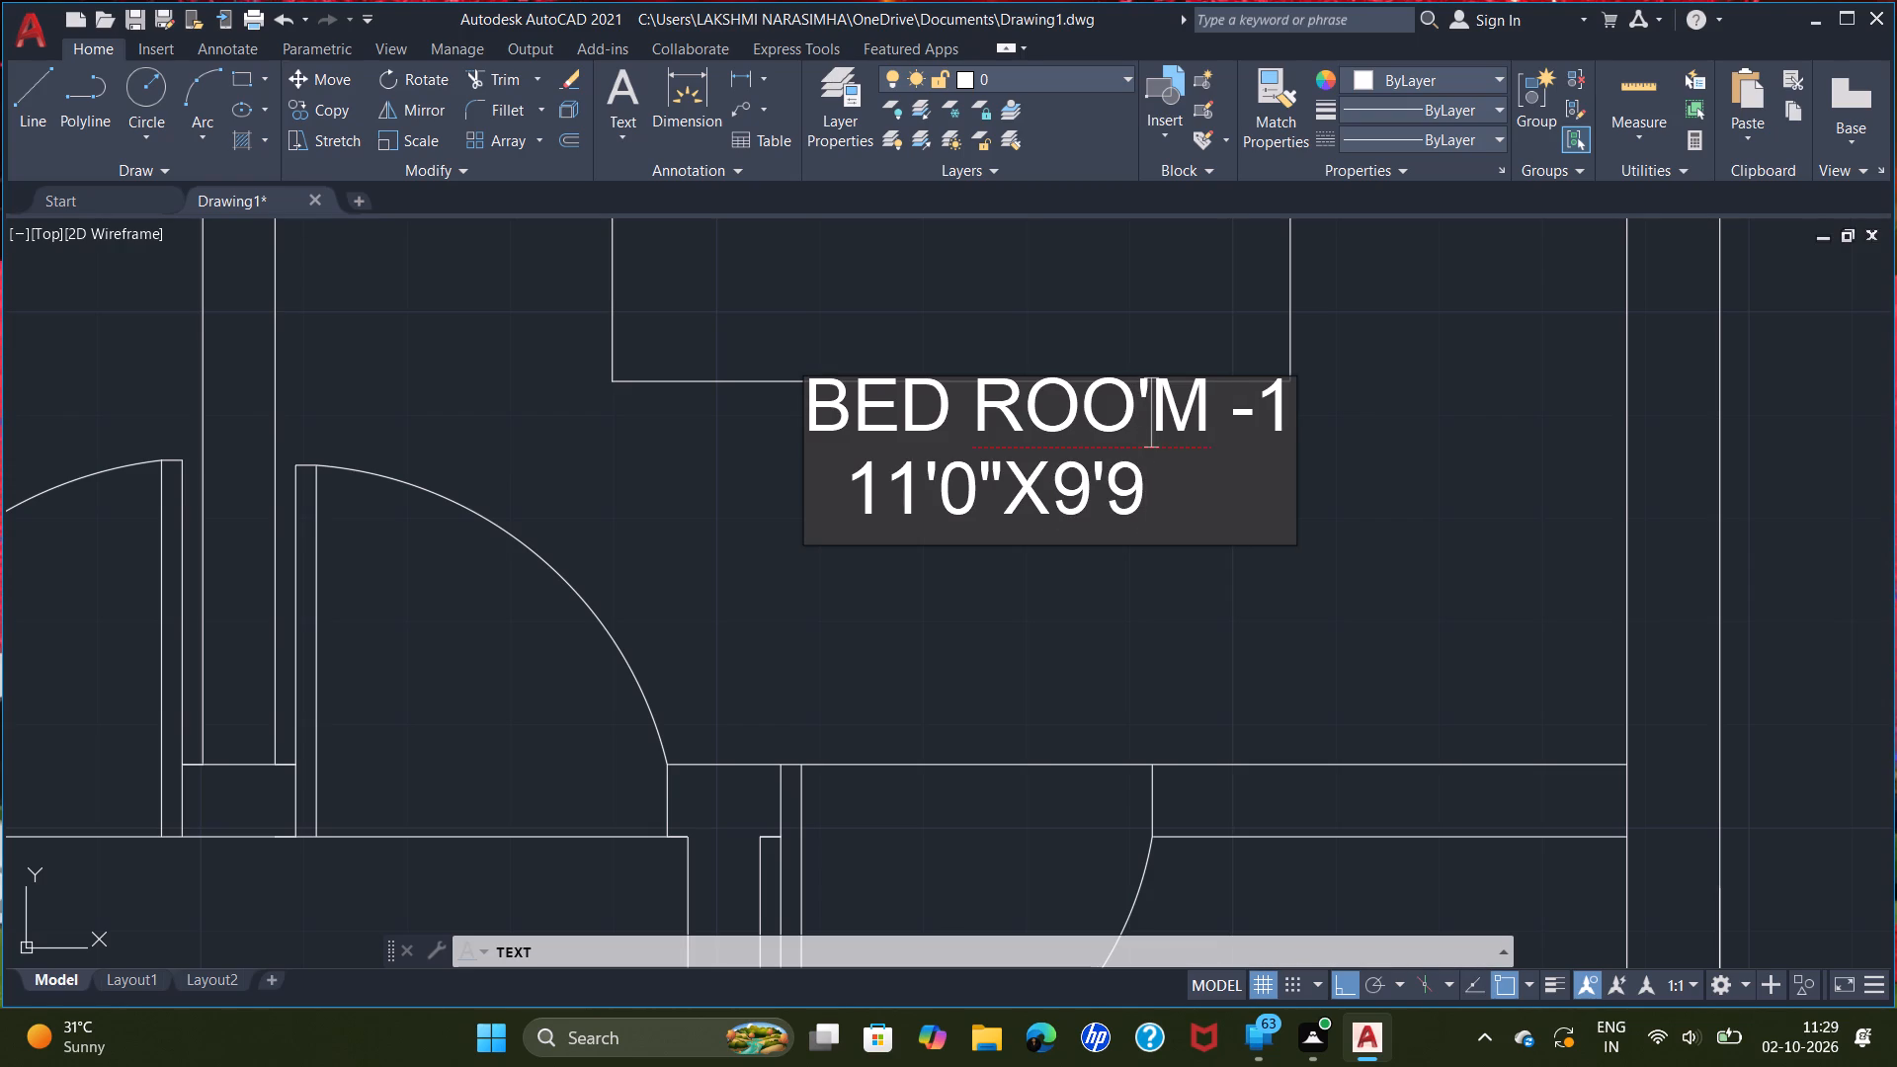
key(BackSpace)
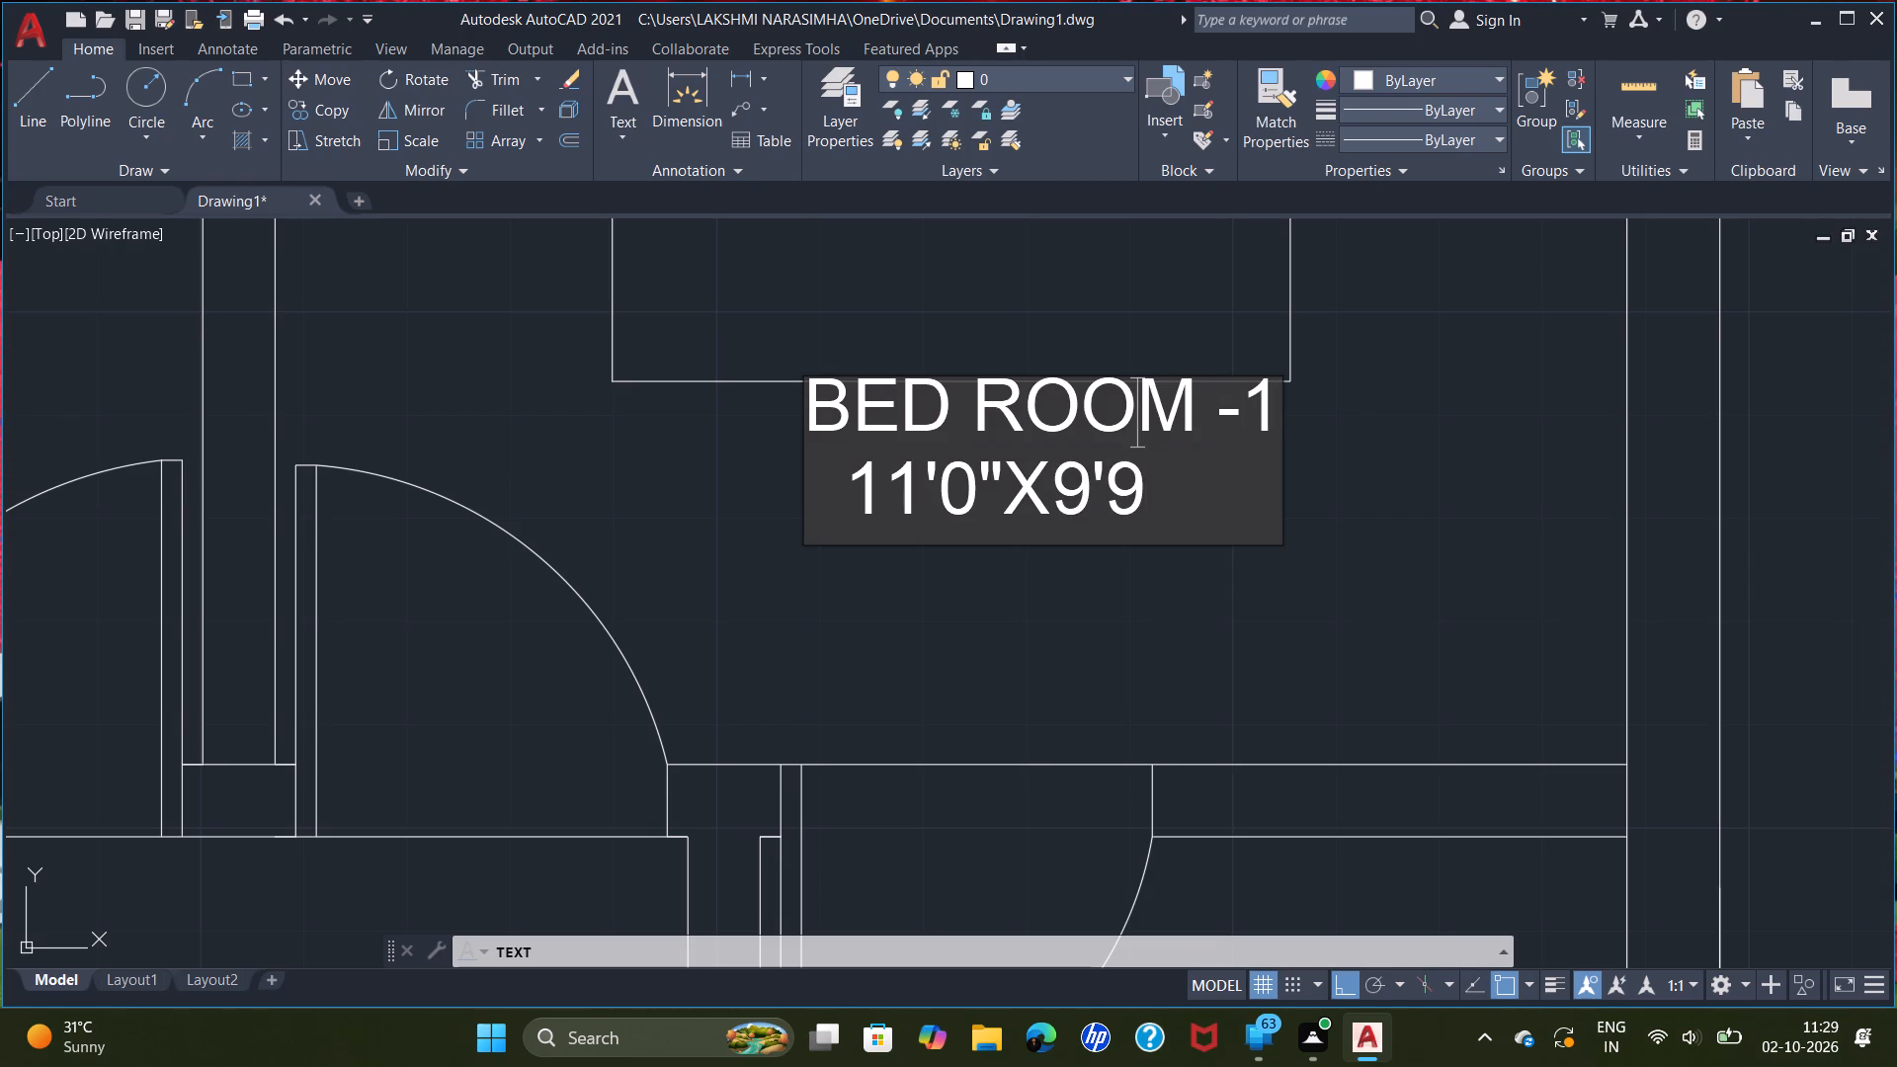
click(1181, 482)
key(shift+quotedbl)
key(Return)
key(Return)
key(Return)
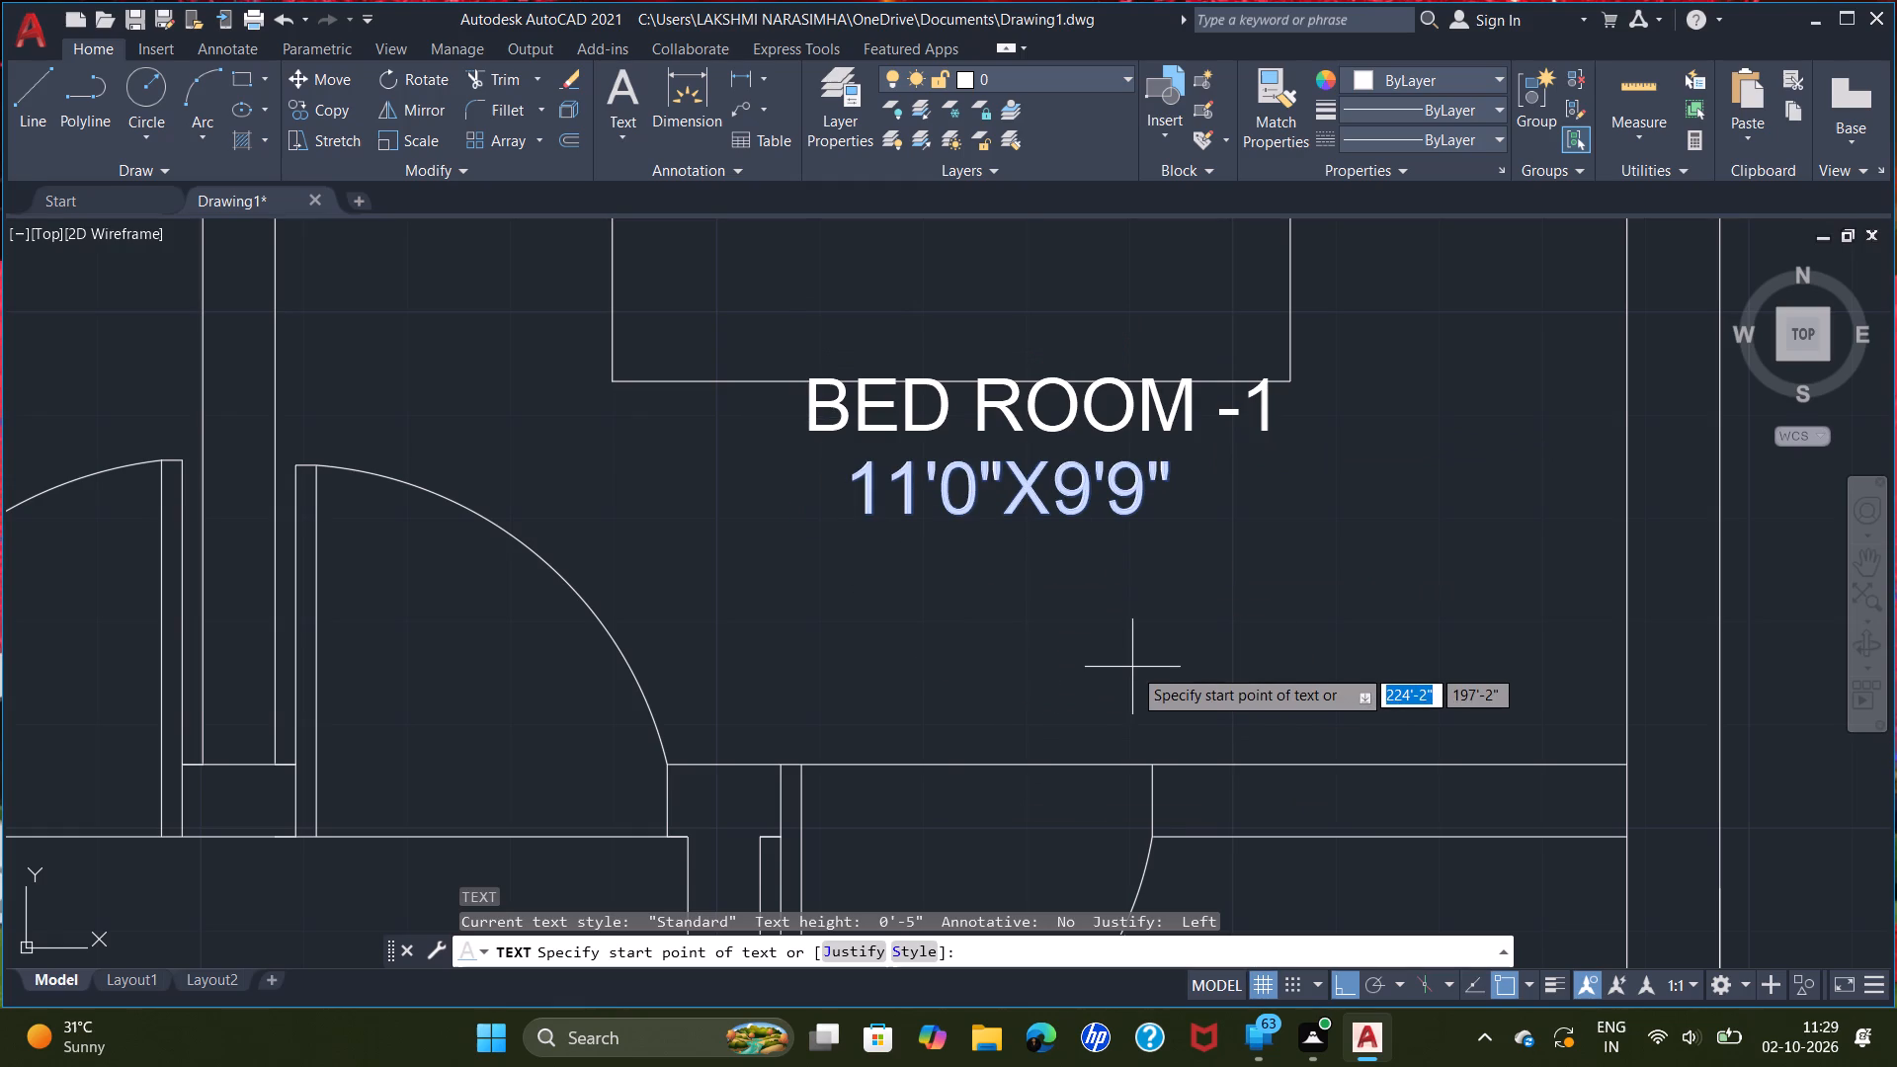
key(Escape)
Move both lines of the bedroom label straight down about 7", clear of the bed's bottom edge.
click(1249, 716)
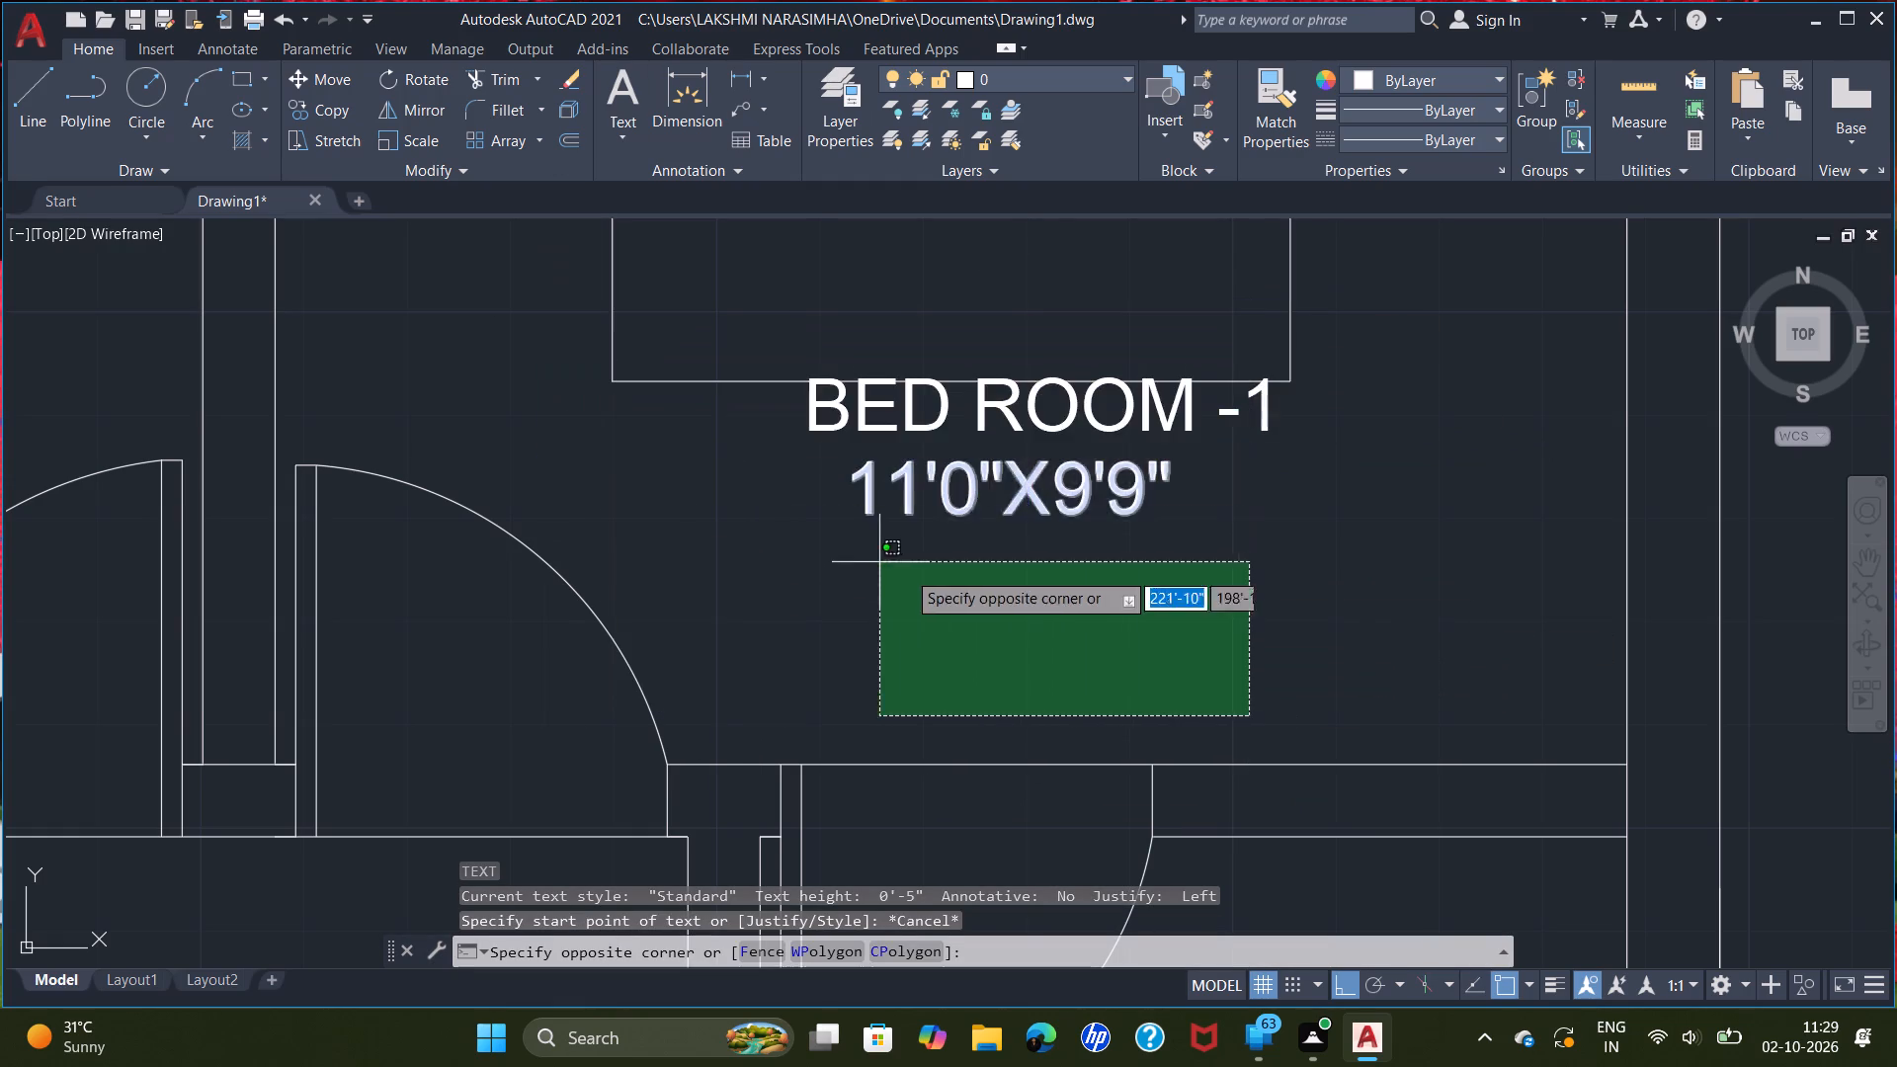
click(755, 417)
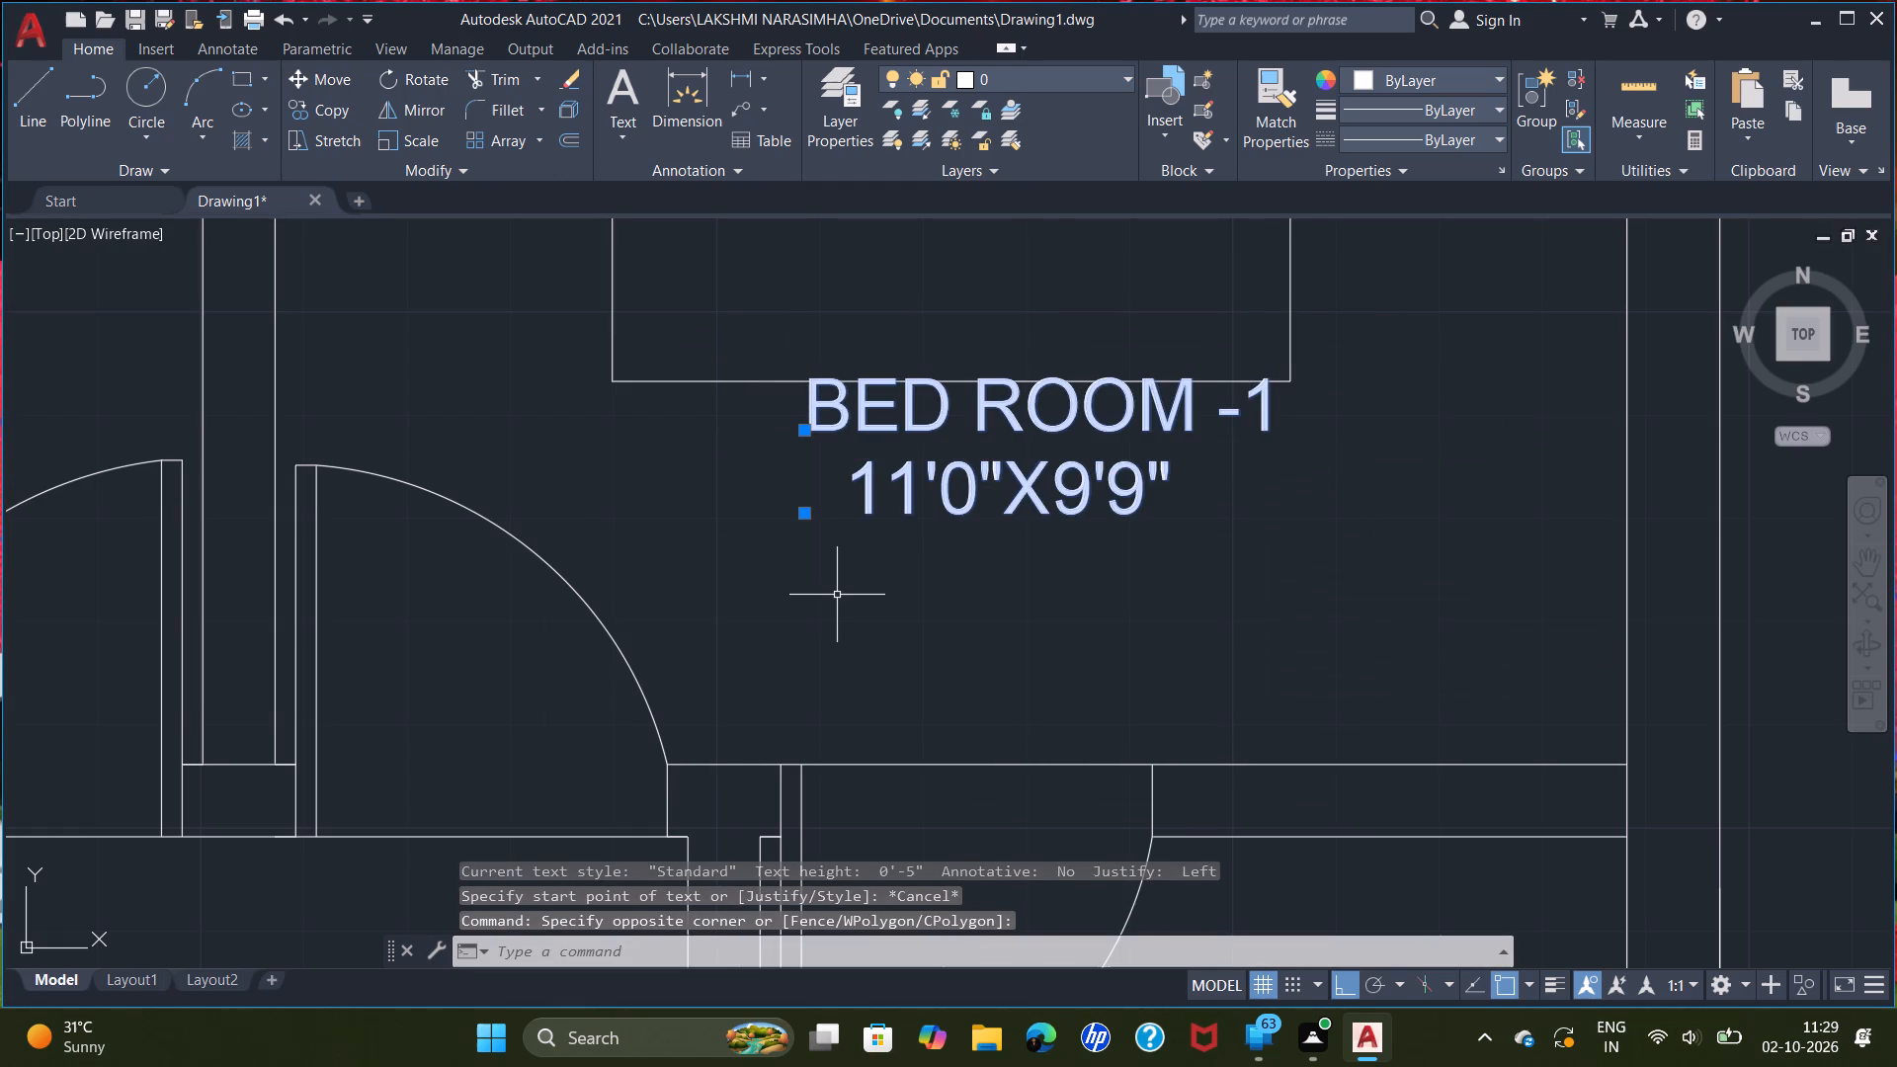
key(m)
key(Return)
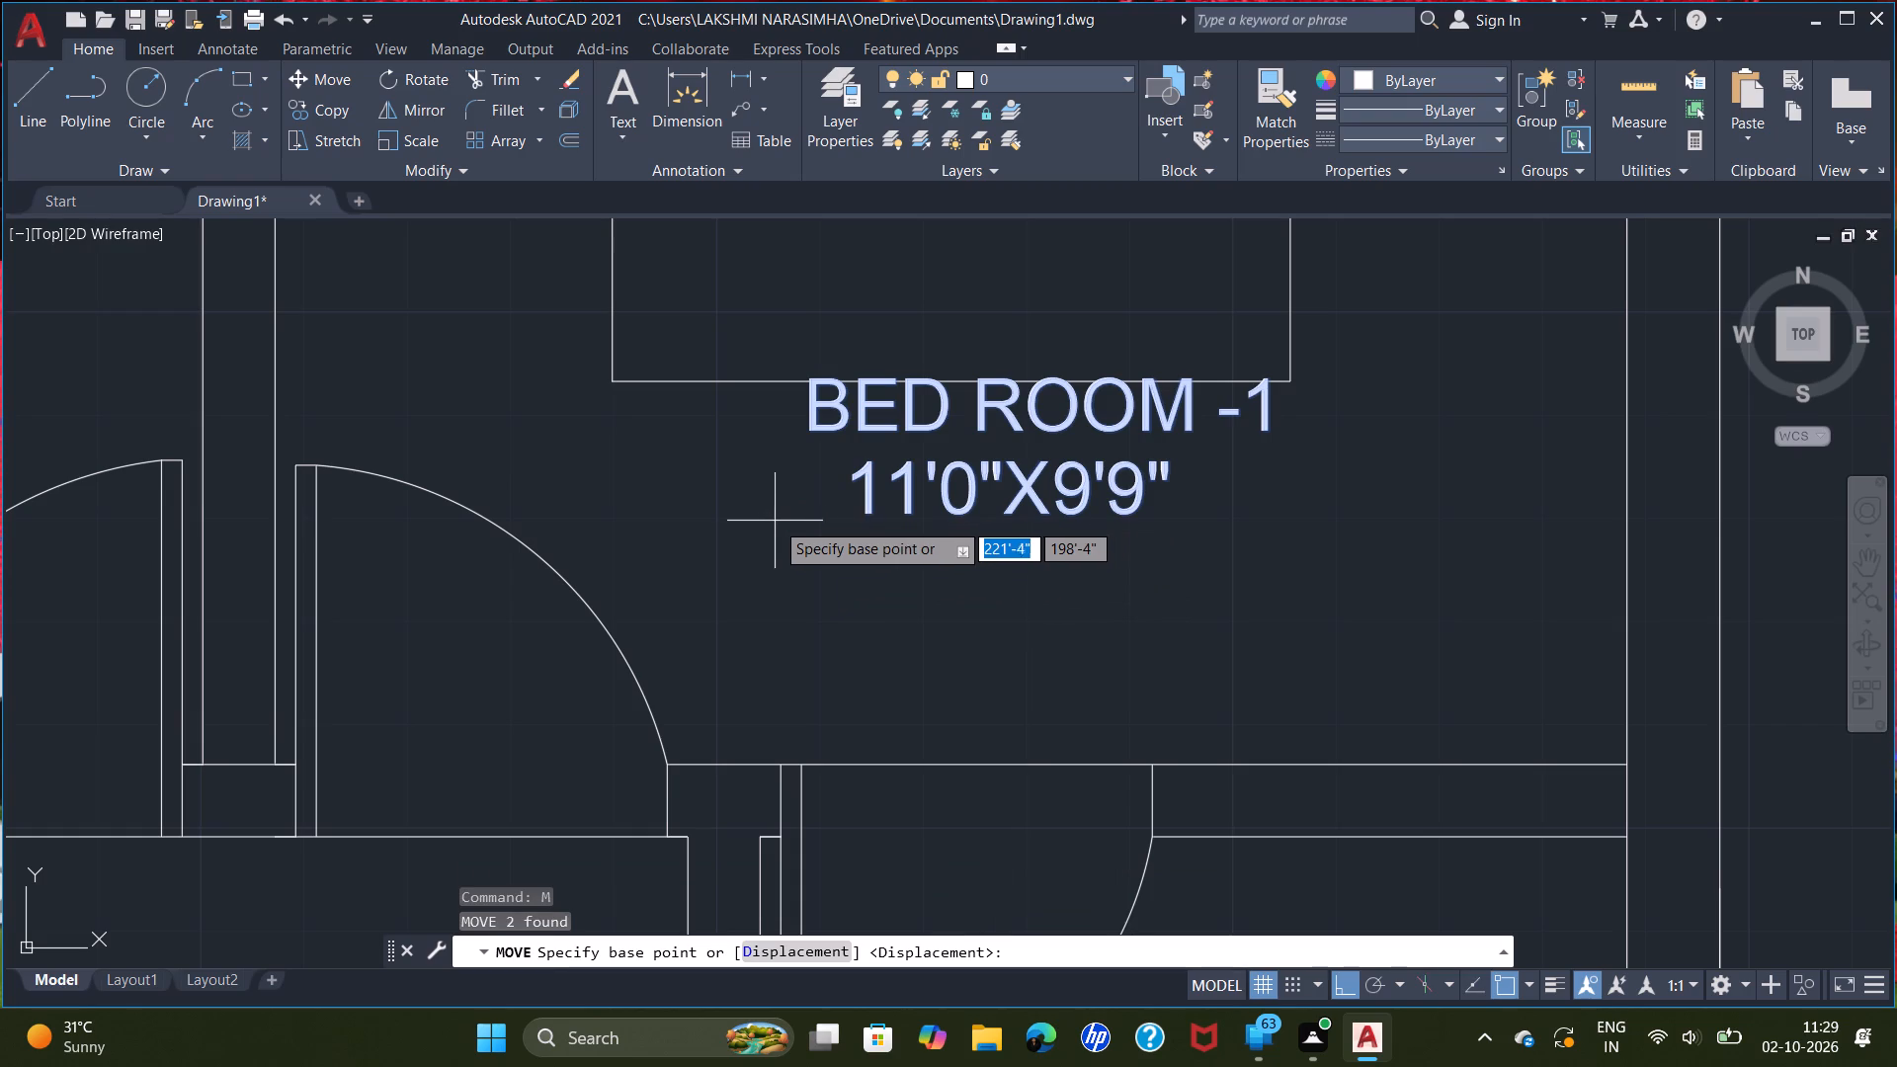
click(806, 518)
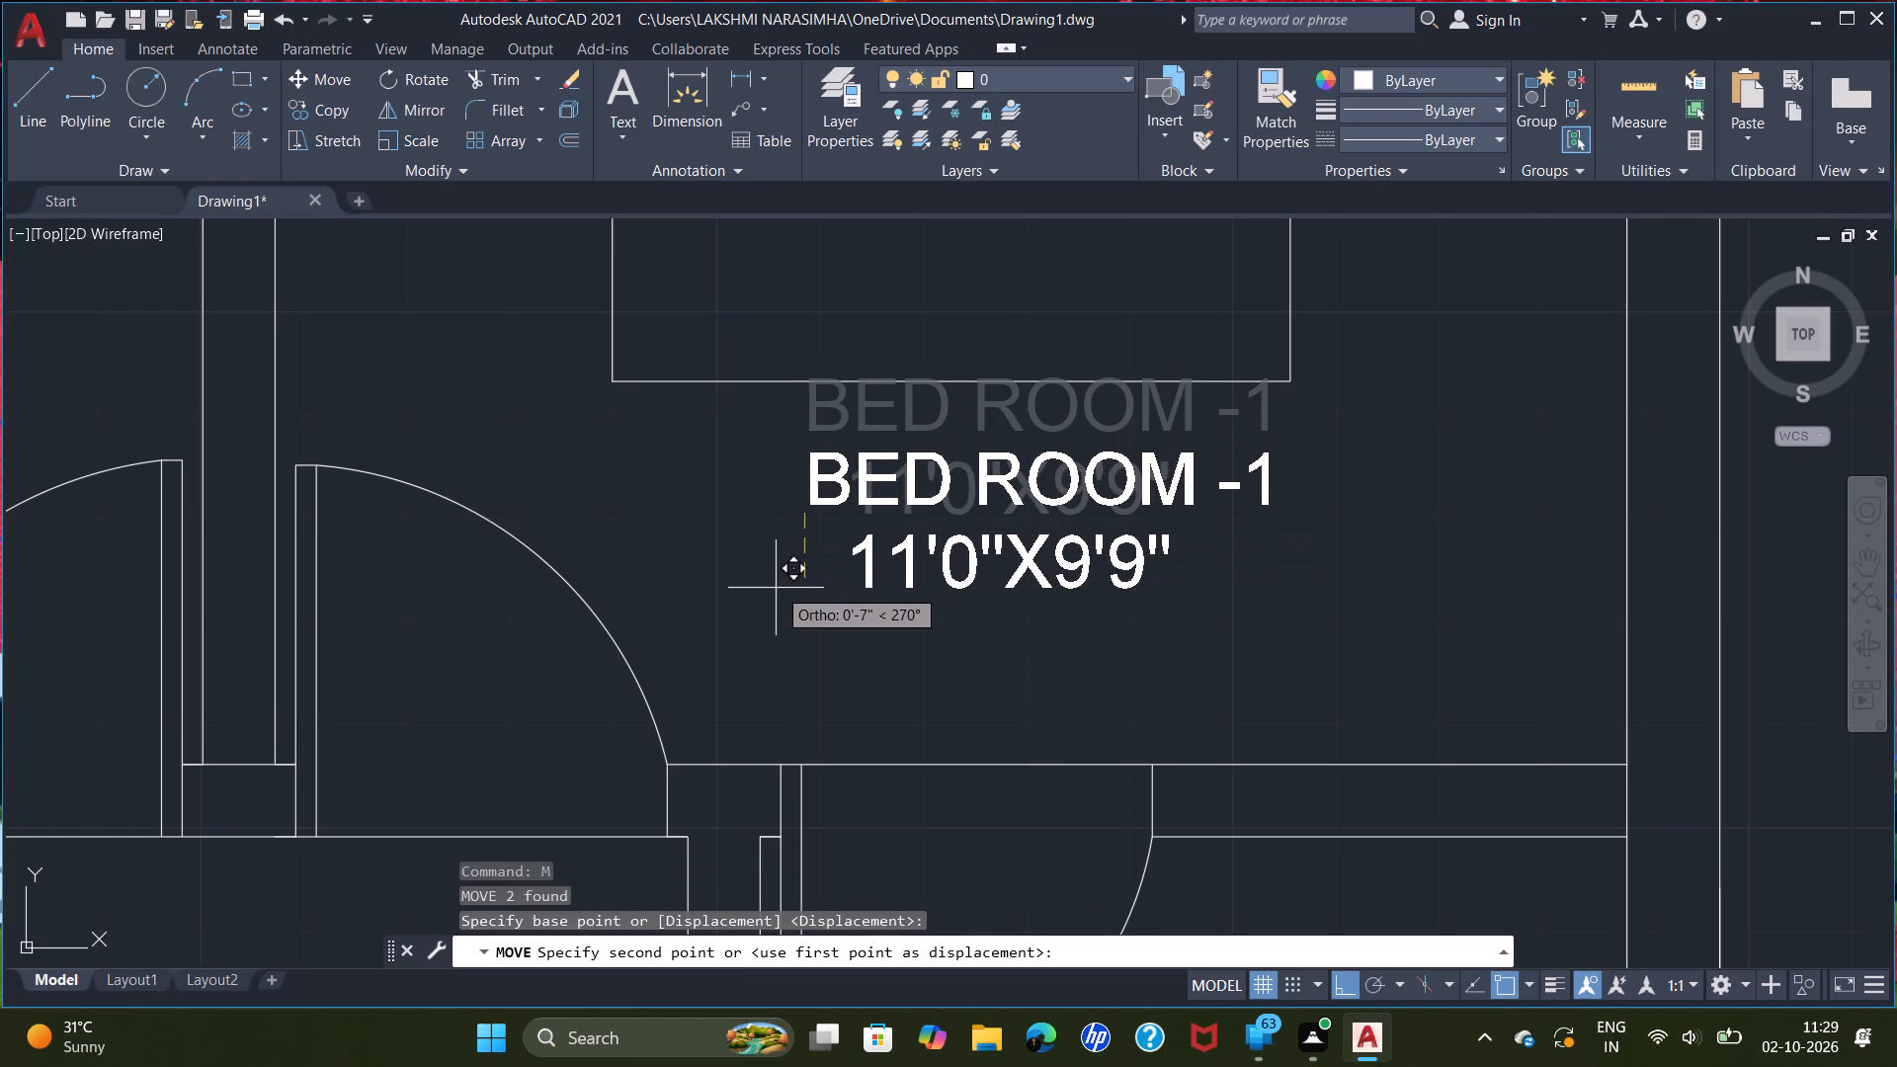
click(758, 594)
scroll(786, 445, down, 1)
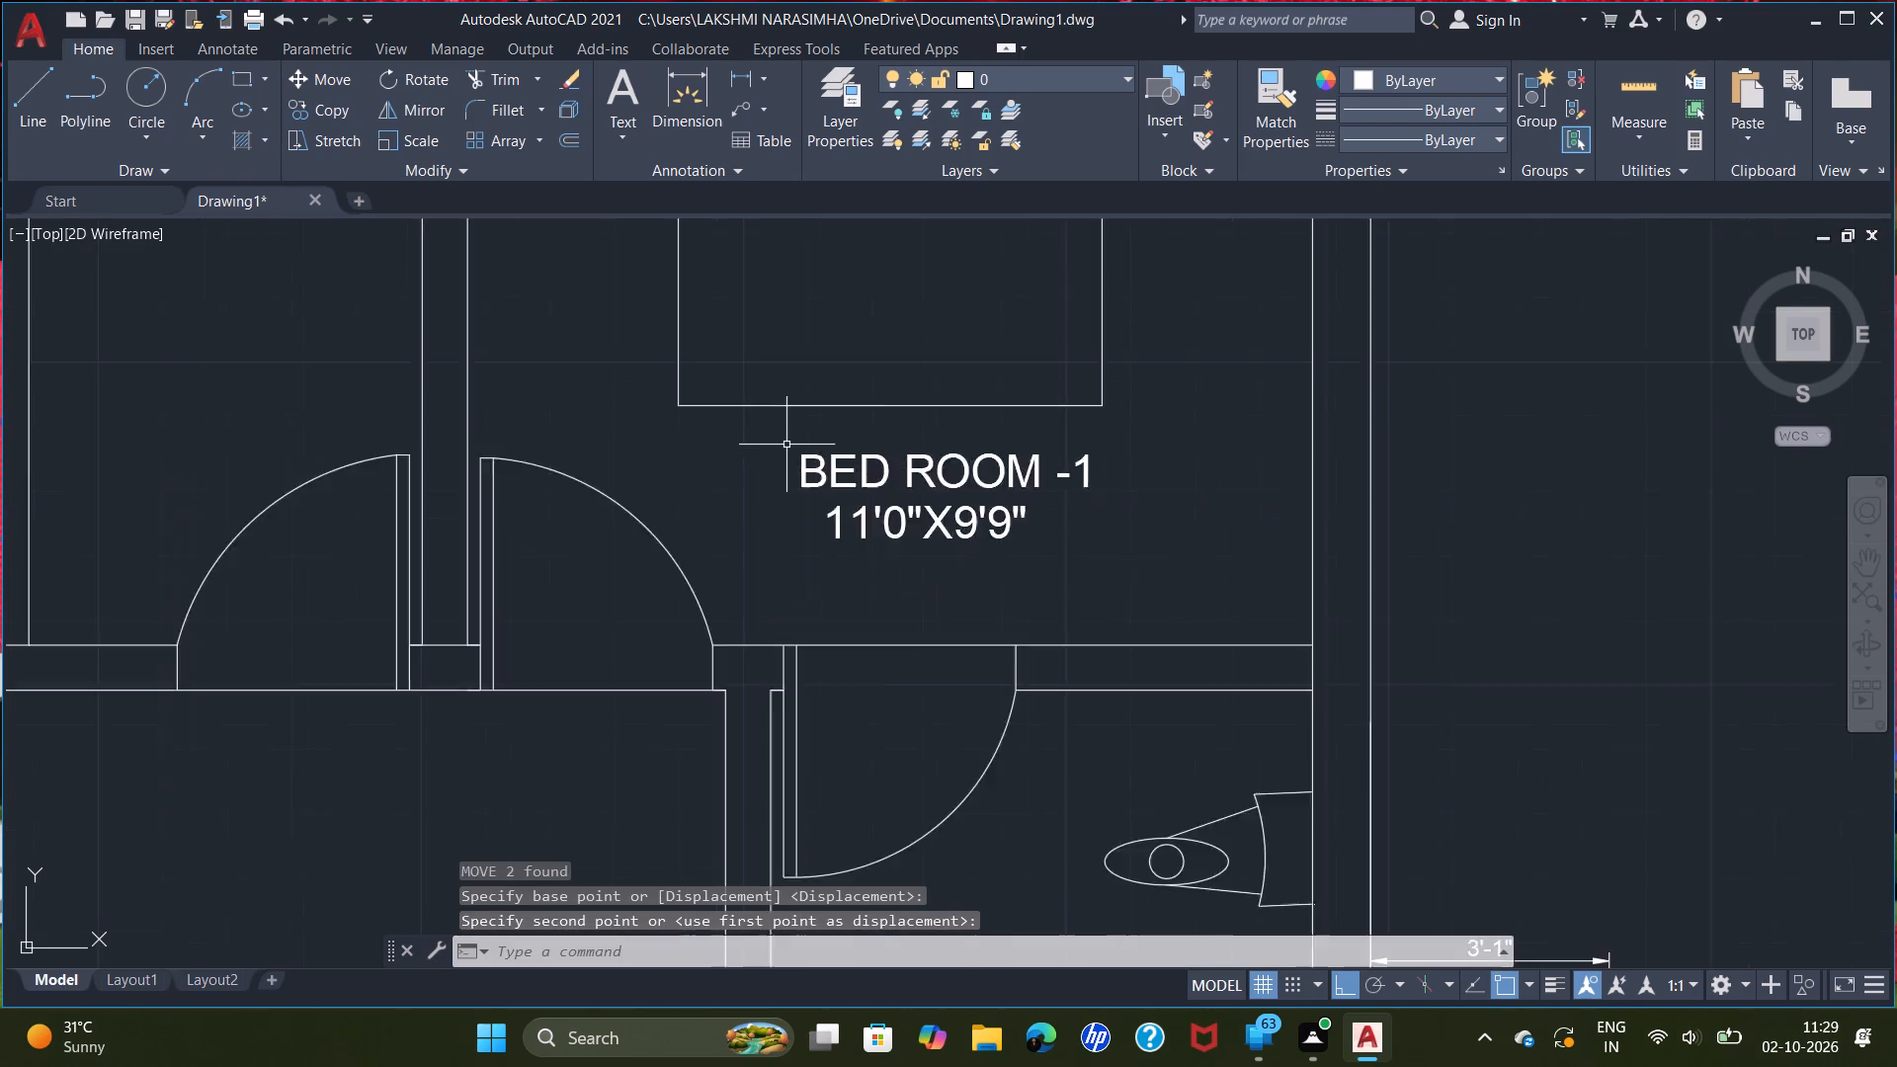
scroll(786, 445, down, 1)
scroll(894, 489, down, 1)
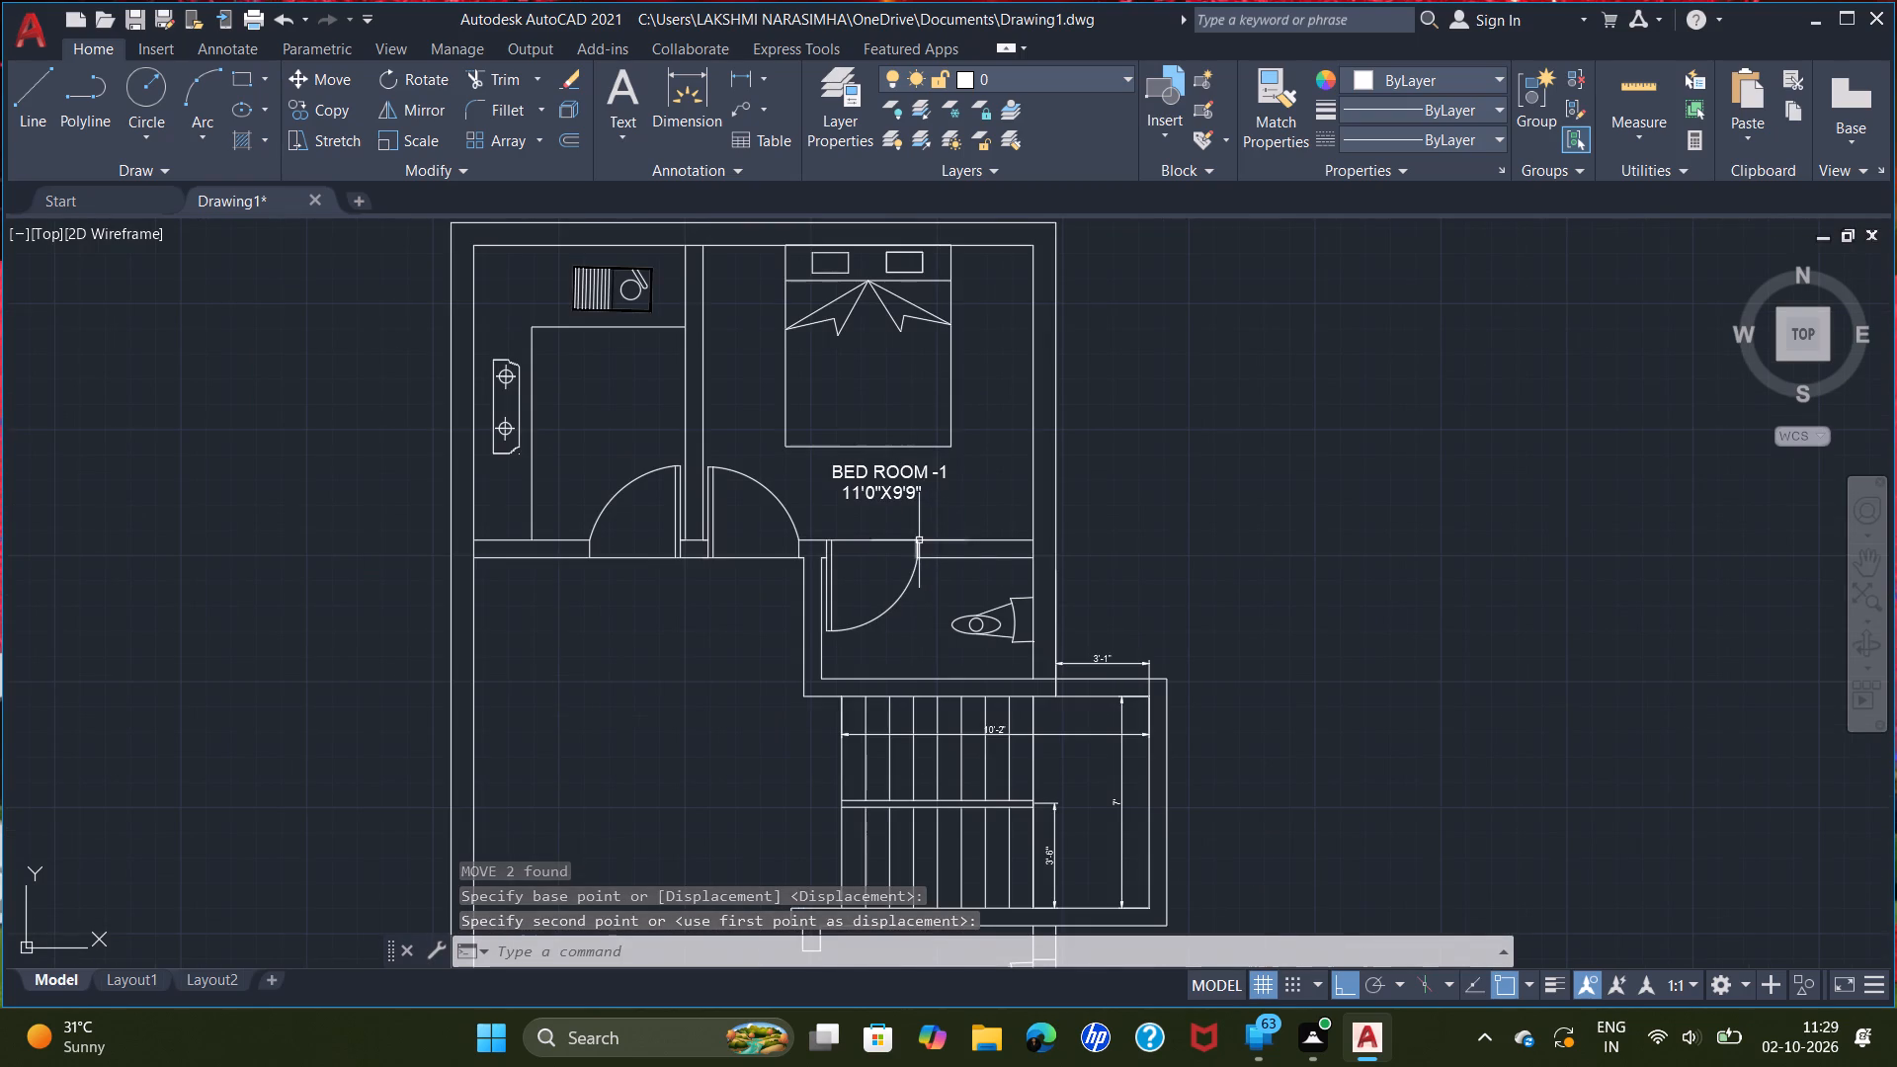
Copy both lines of the bedroom label into the kitchen, with ortho off, between the counter and the partition wall.
scroll(931, 508, up, 2)
drag(944, 520, 934, 491)
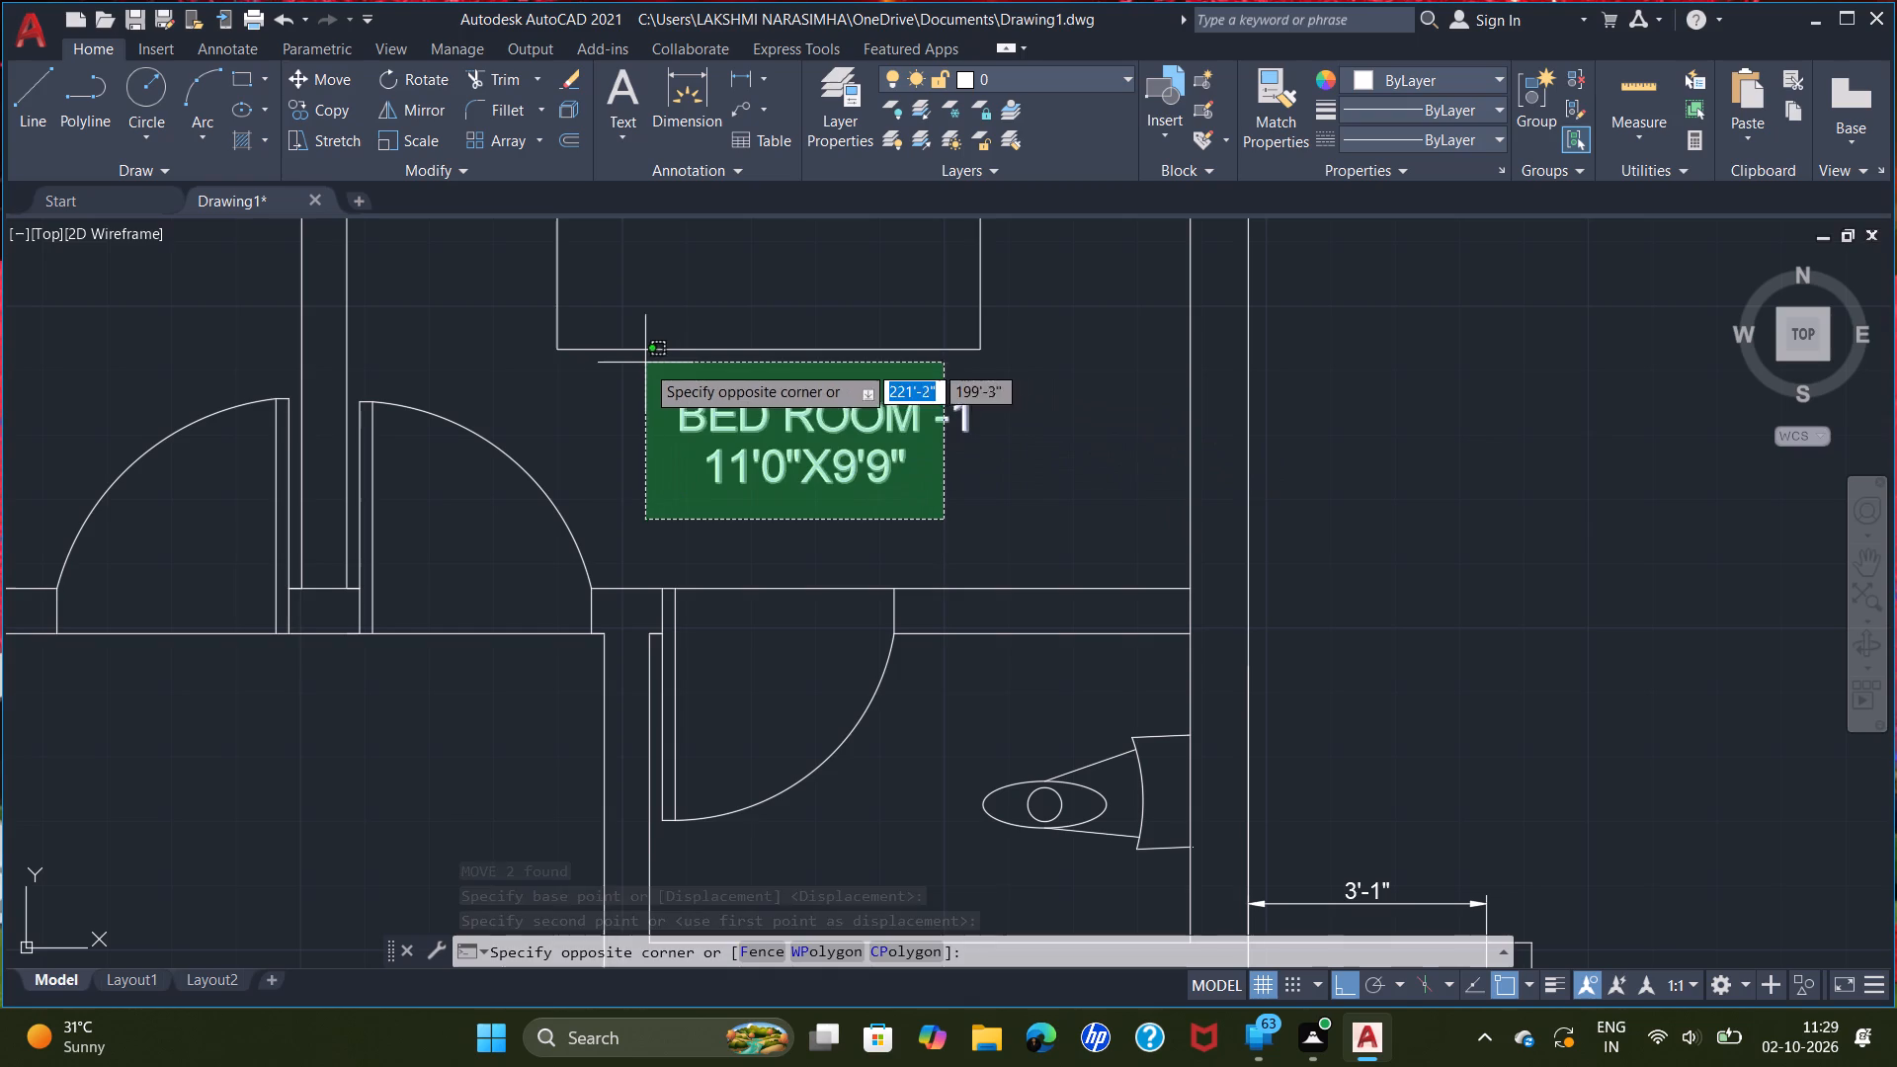
click(628, 392)
key(c)
key(o)
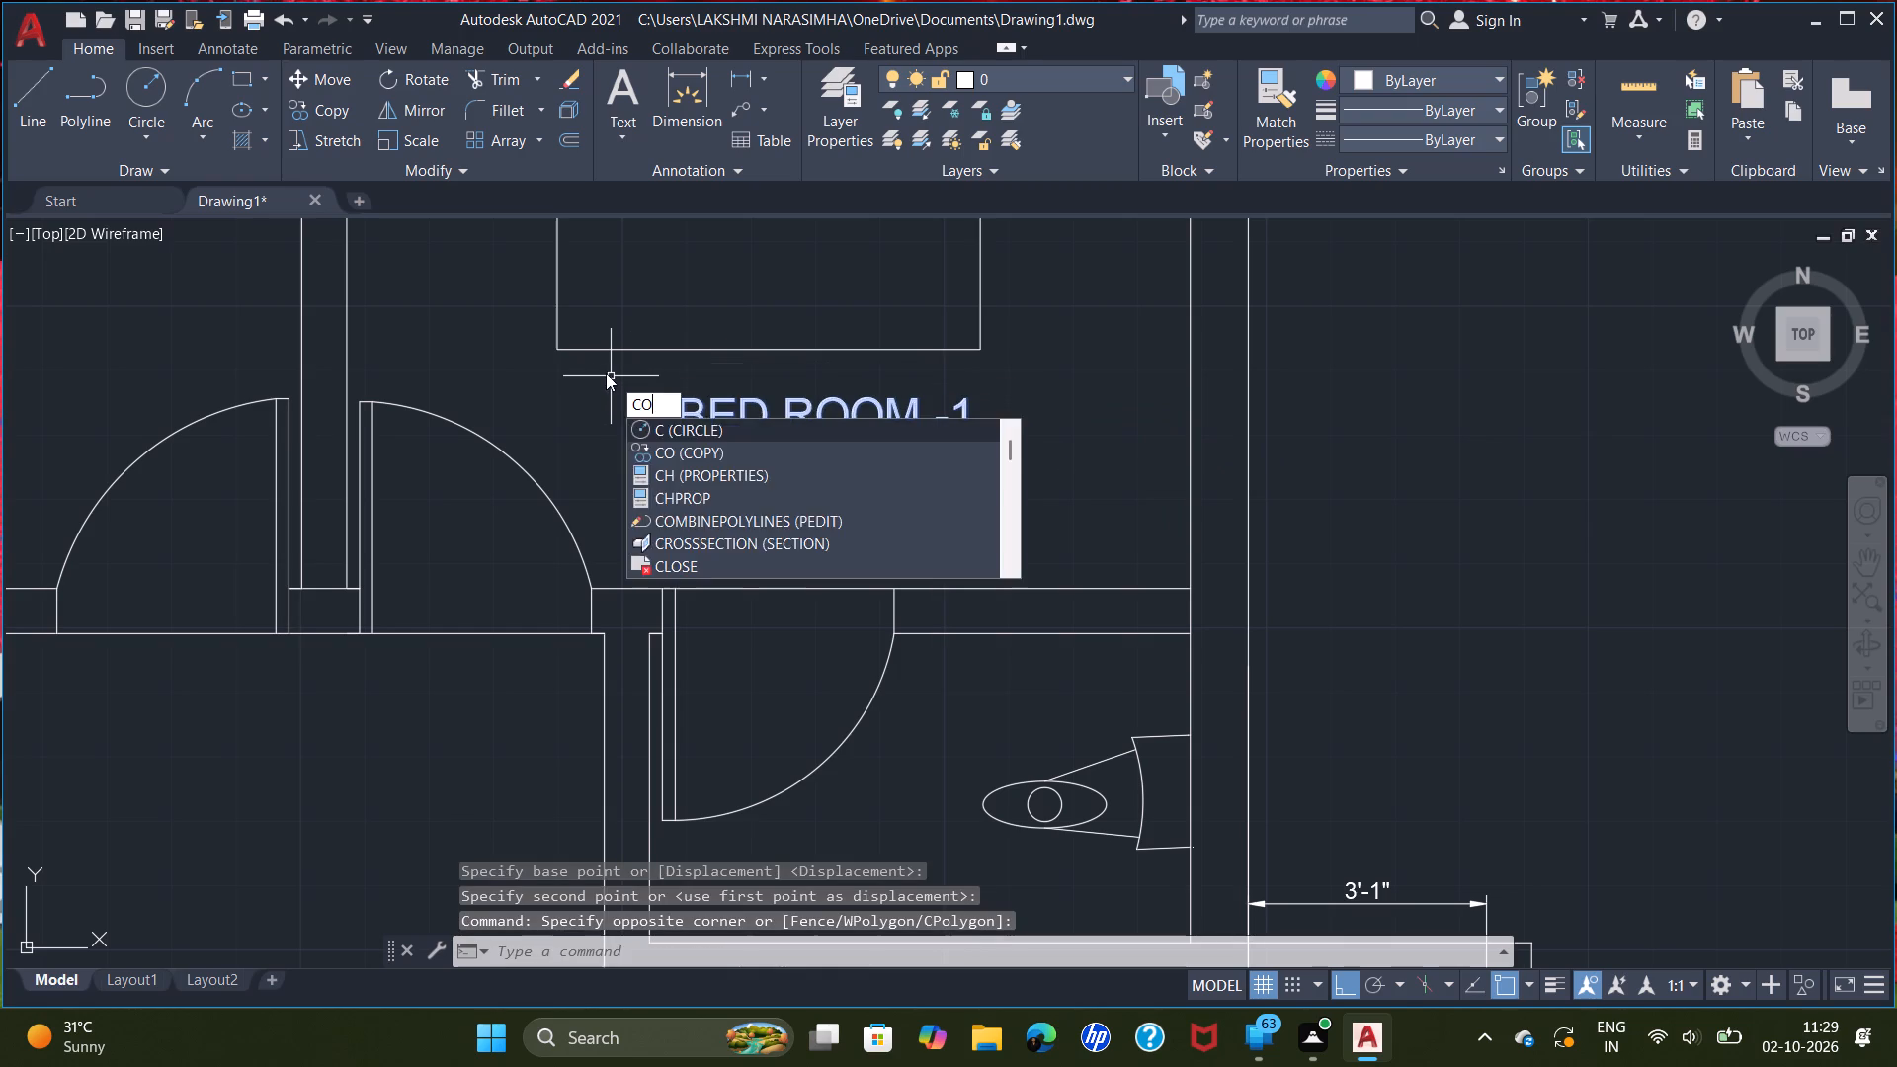
key(Return)
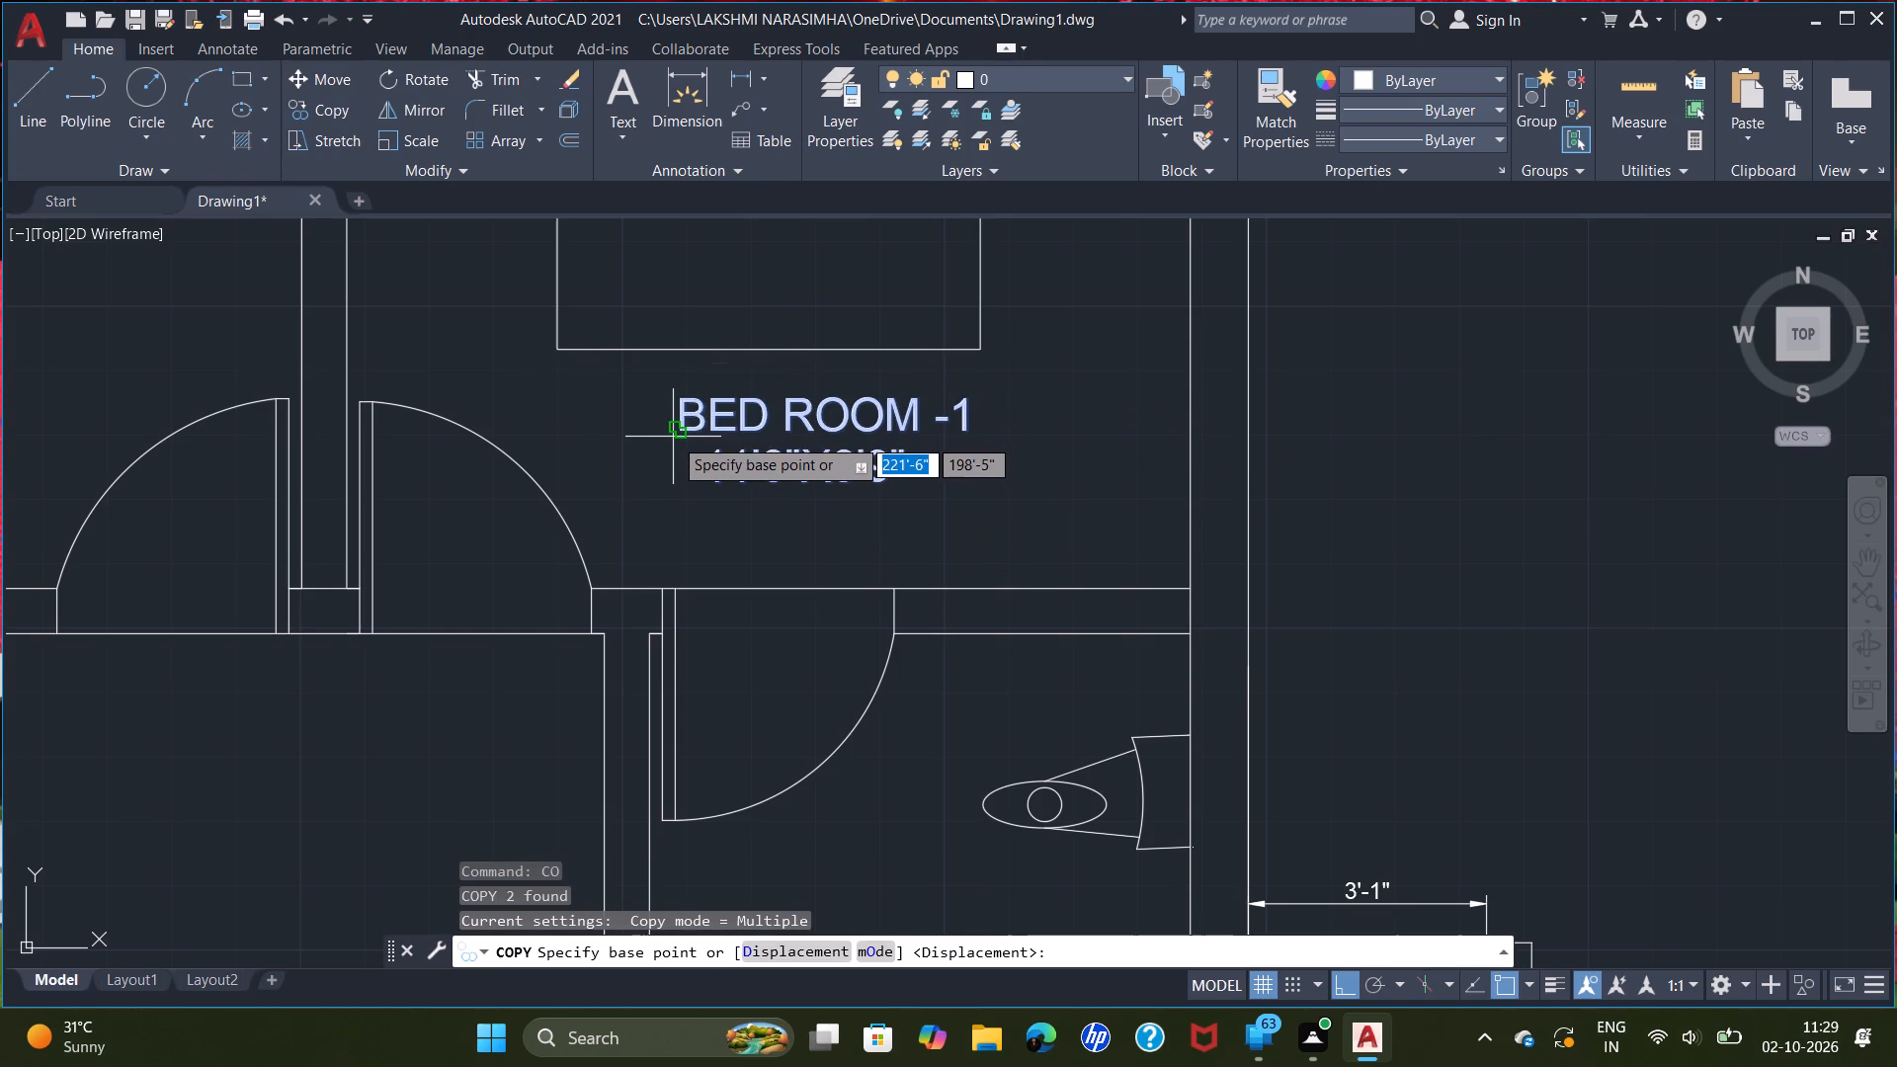
click(677, 430)
scroll(57, 352, down, 3)
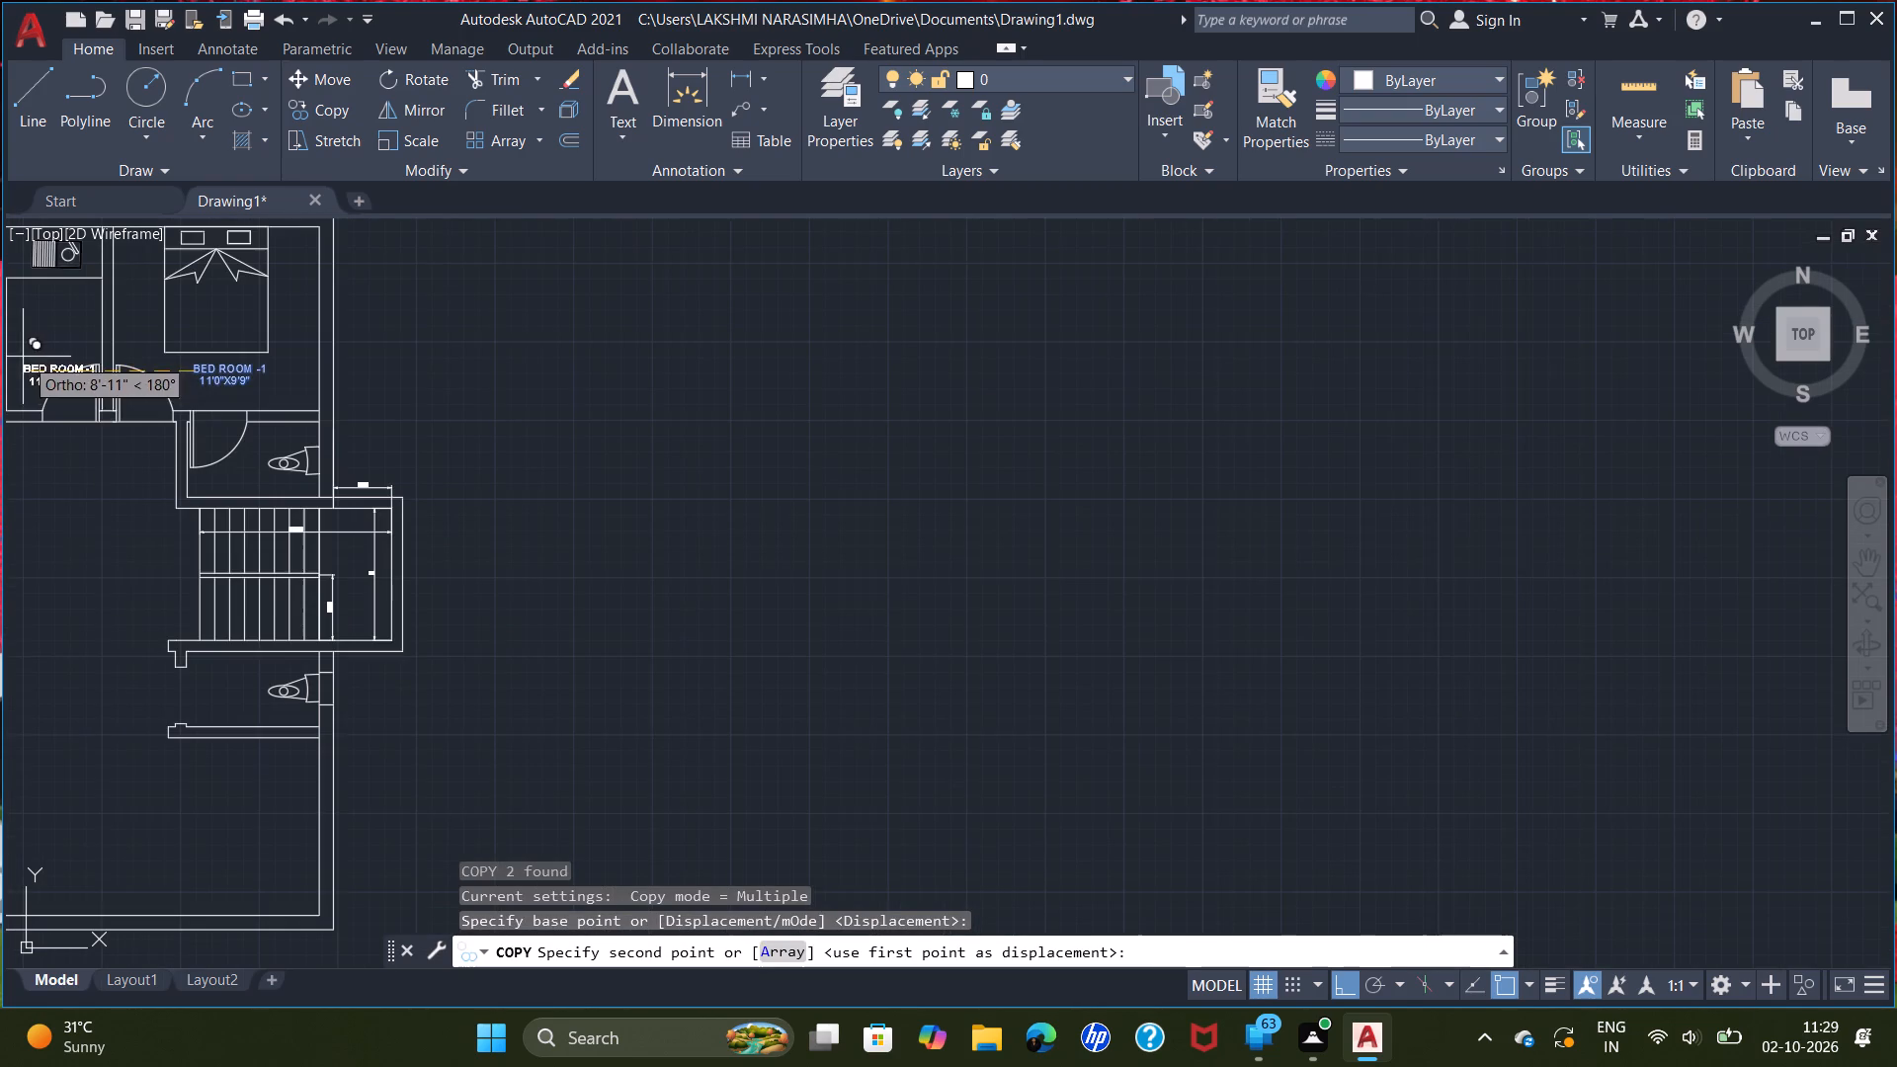
middle_drag(22, 352, 354, 463)
scroll(393, 418, up, 1)
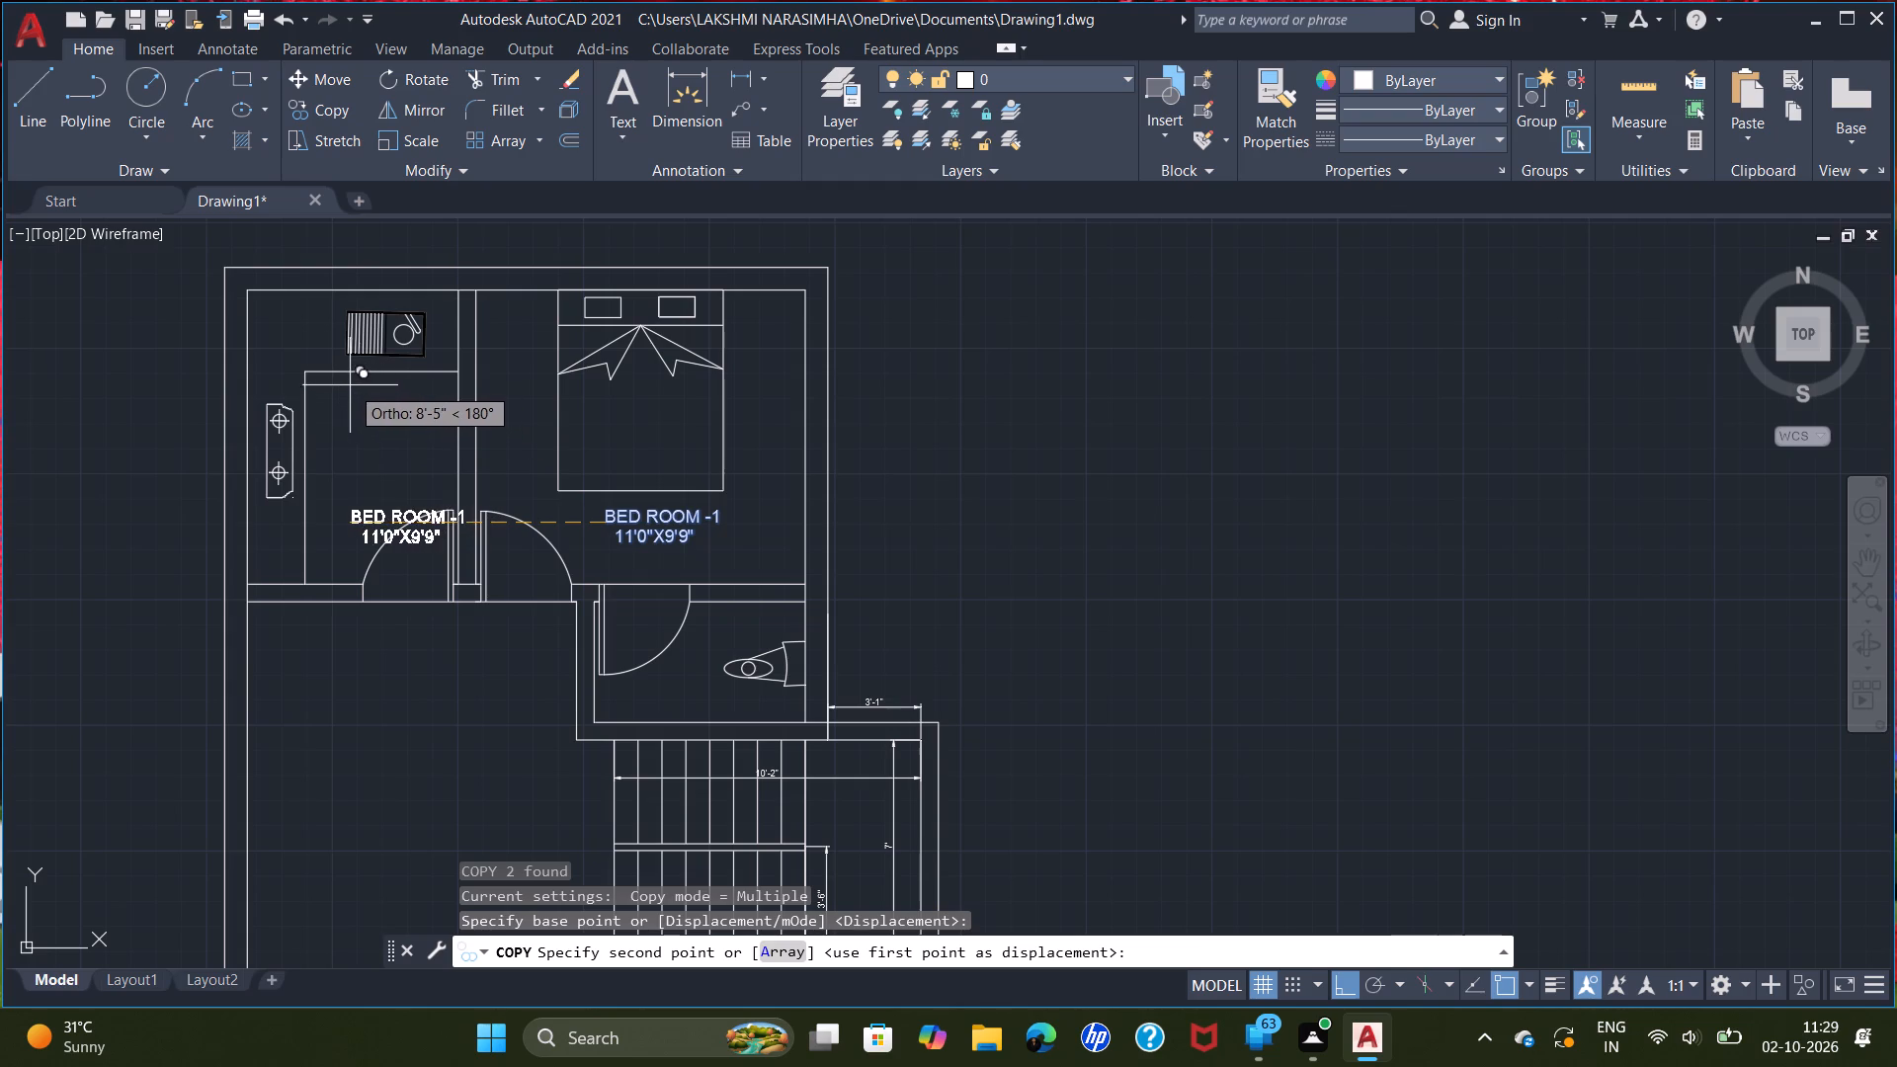
key(F8)
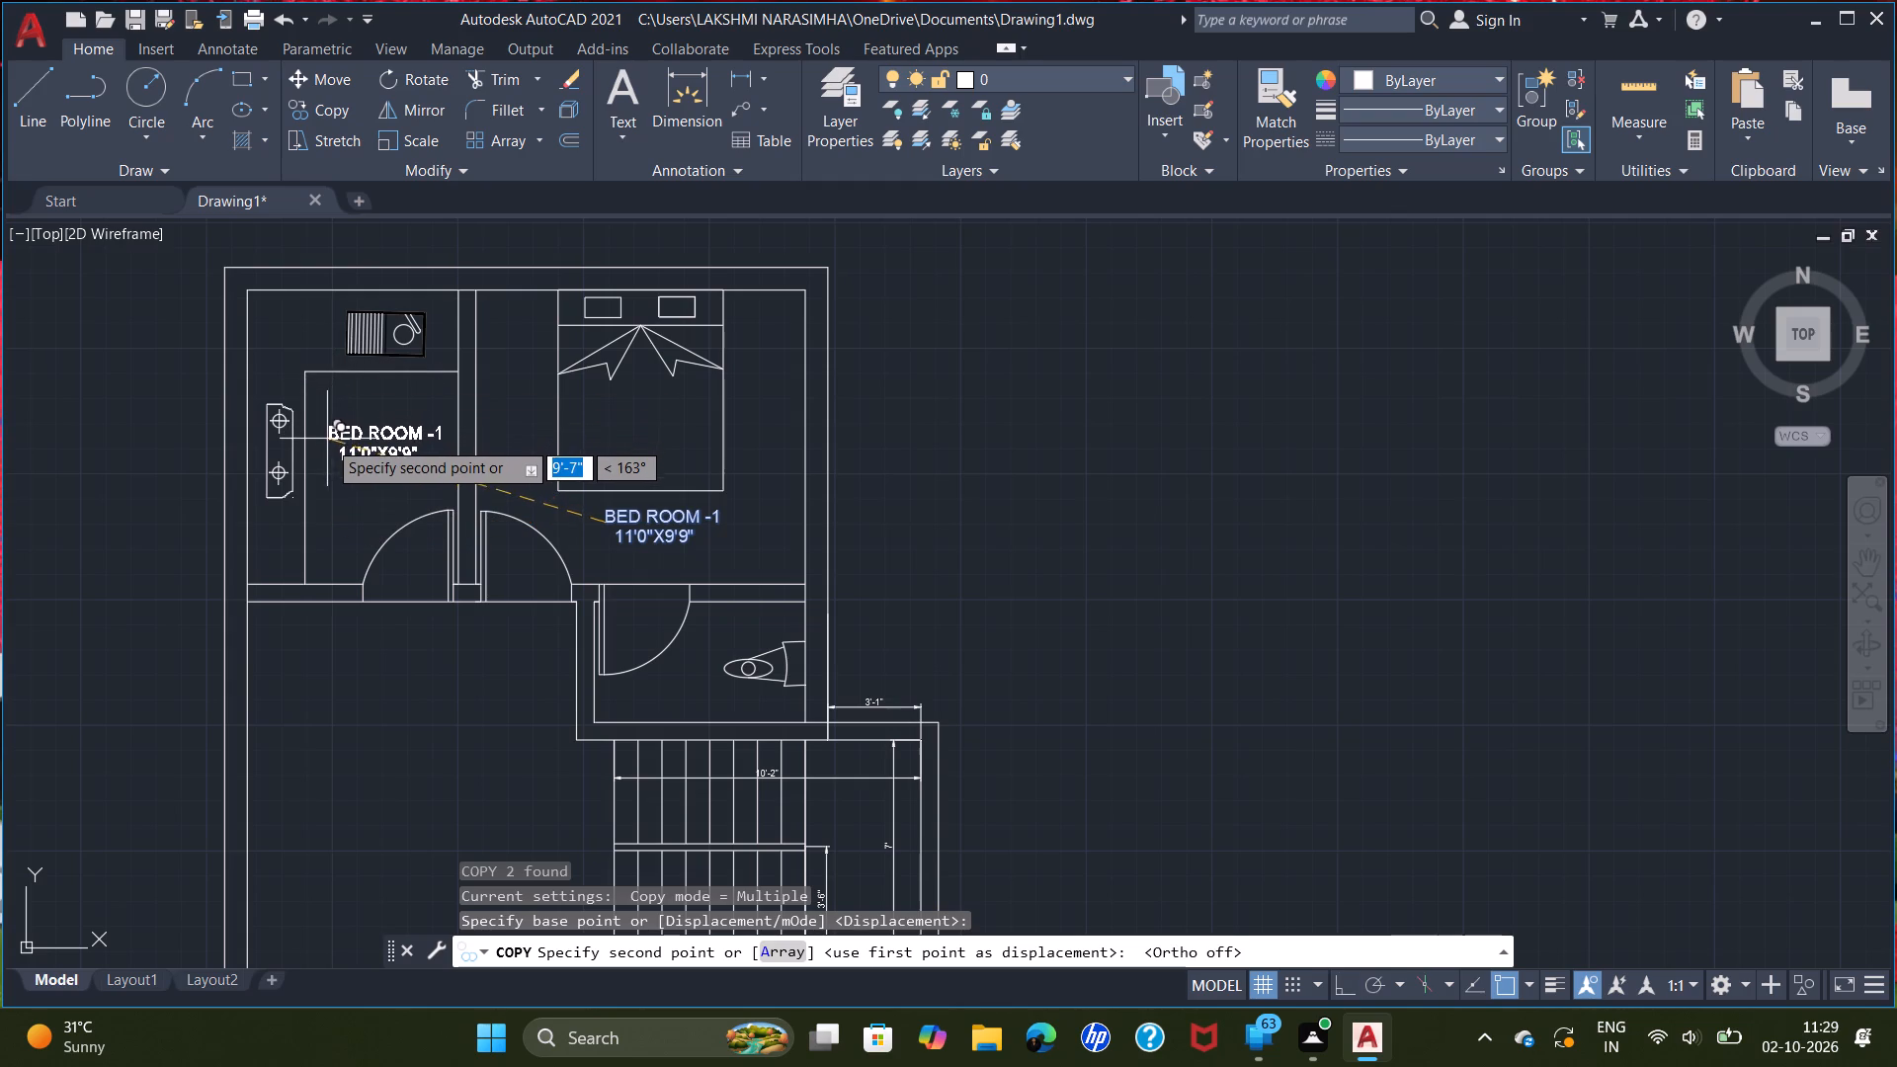
scroll(327, 440, up, 3)
click(327, 441)
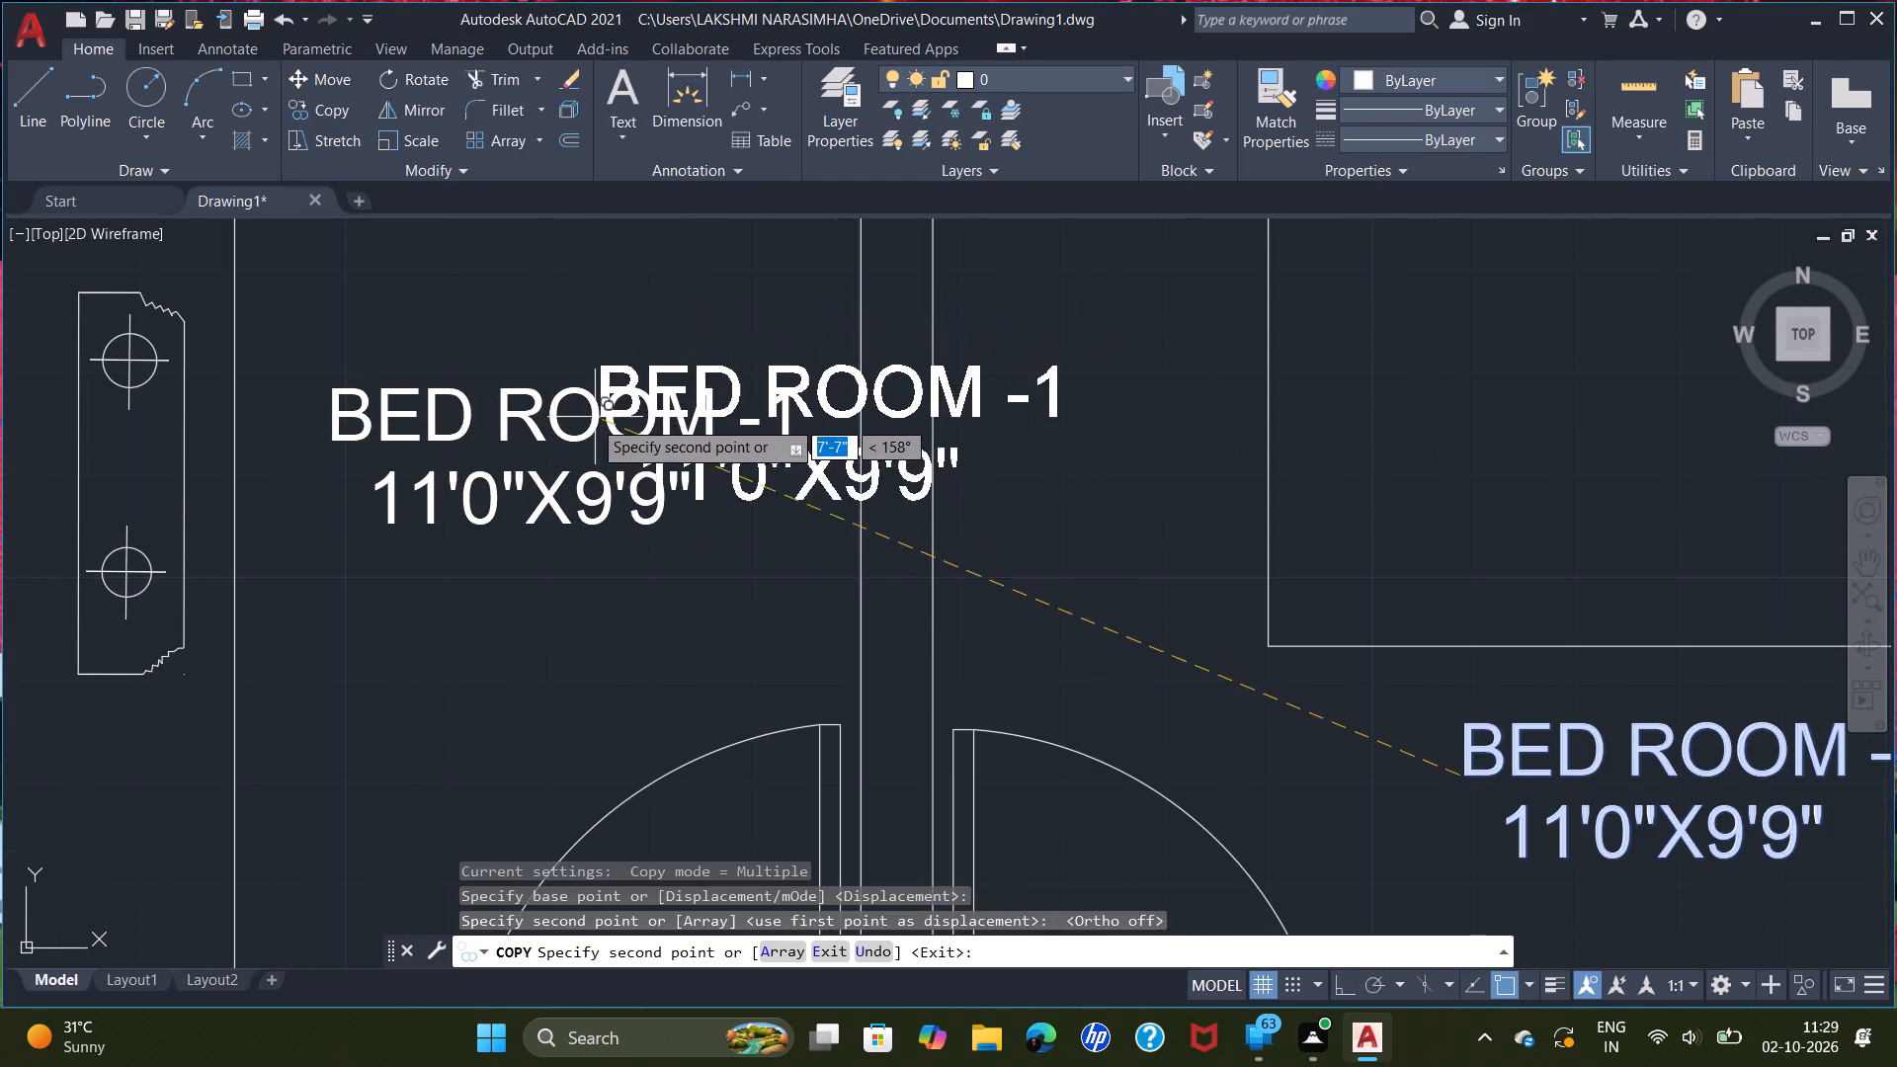
Place two more copies of the label, one in the toilet above the staircase and one in the toilet below it.
scroll(583, 424, down, 4)
scroll(773, 584, up, 3)
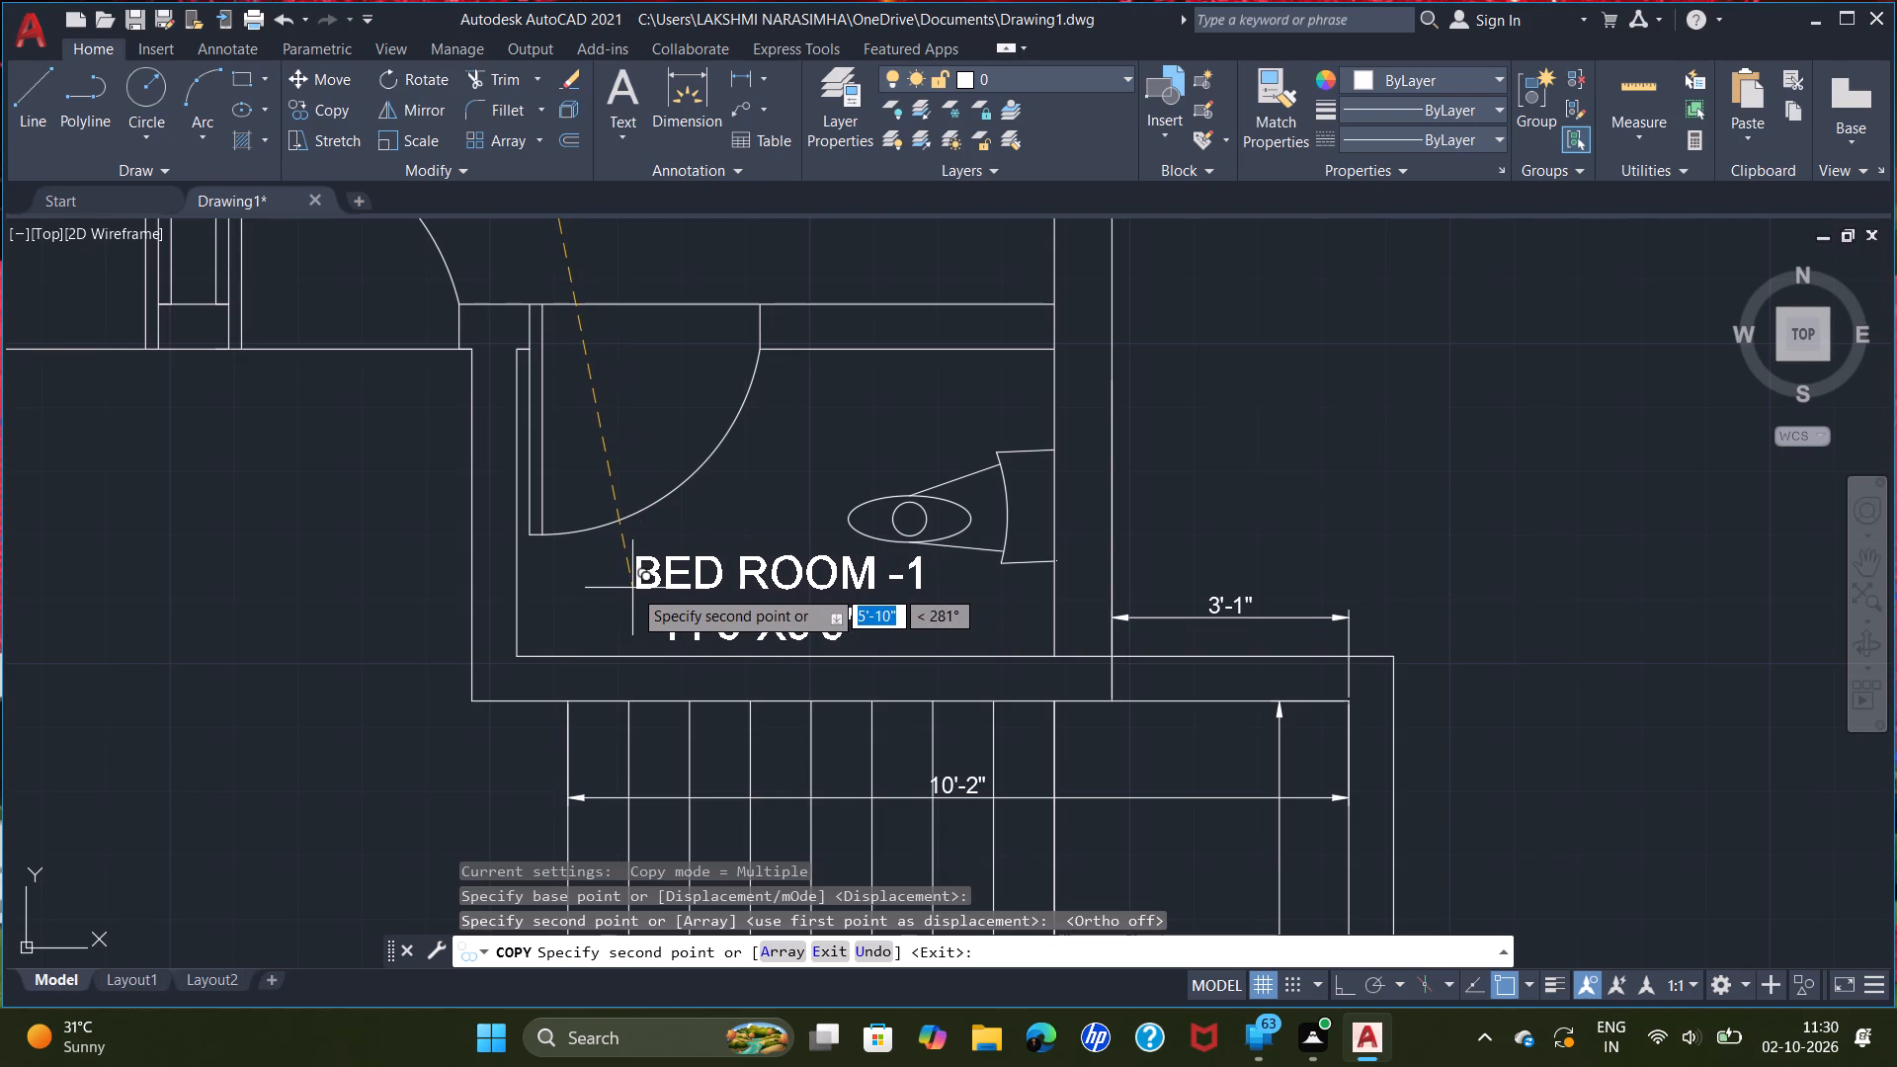
click(635, 589)
scroll(725, 566, down, 3)
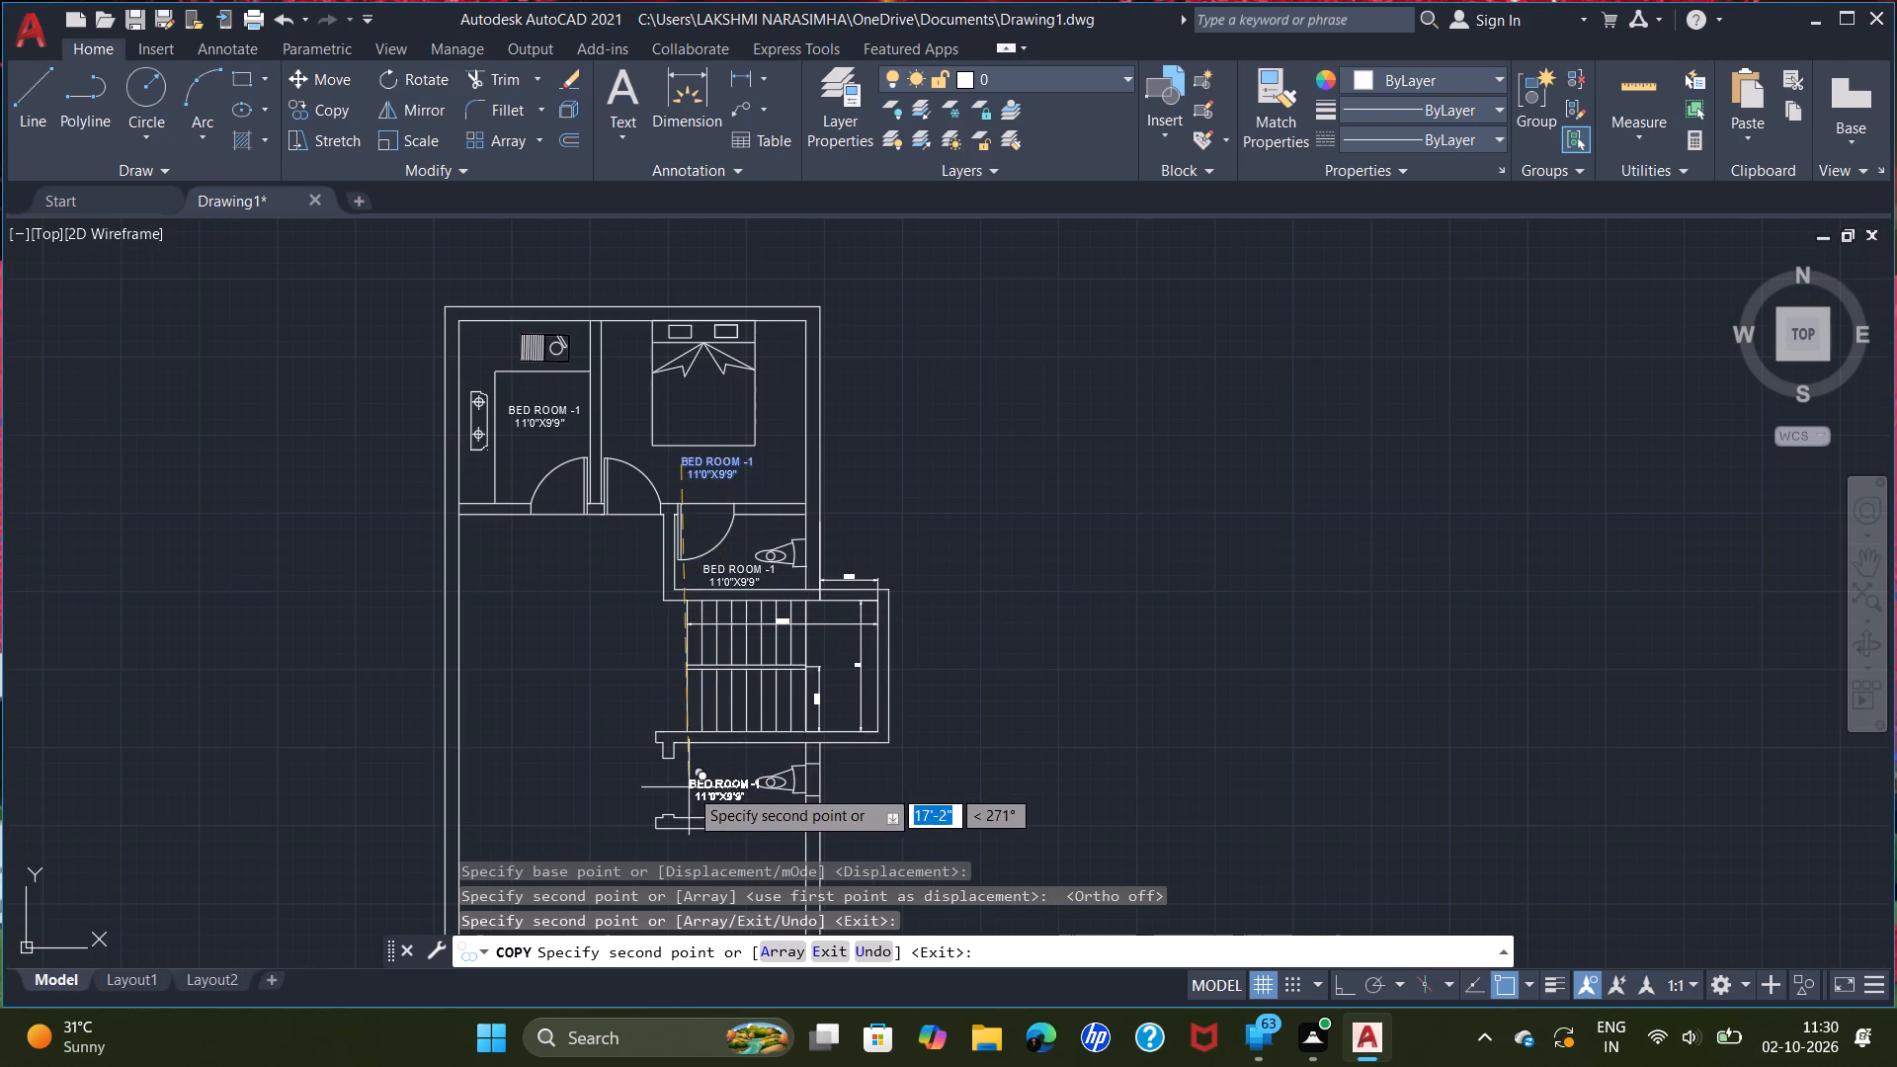
scroll(689, 783, up, 3)
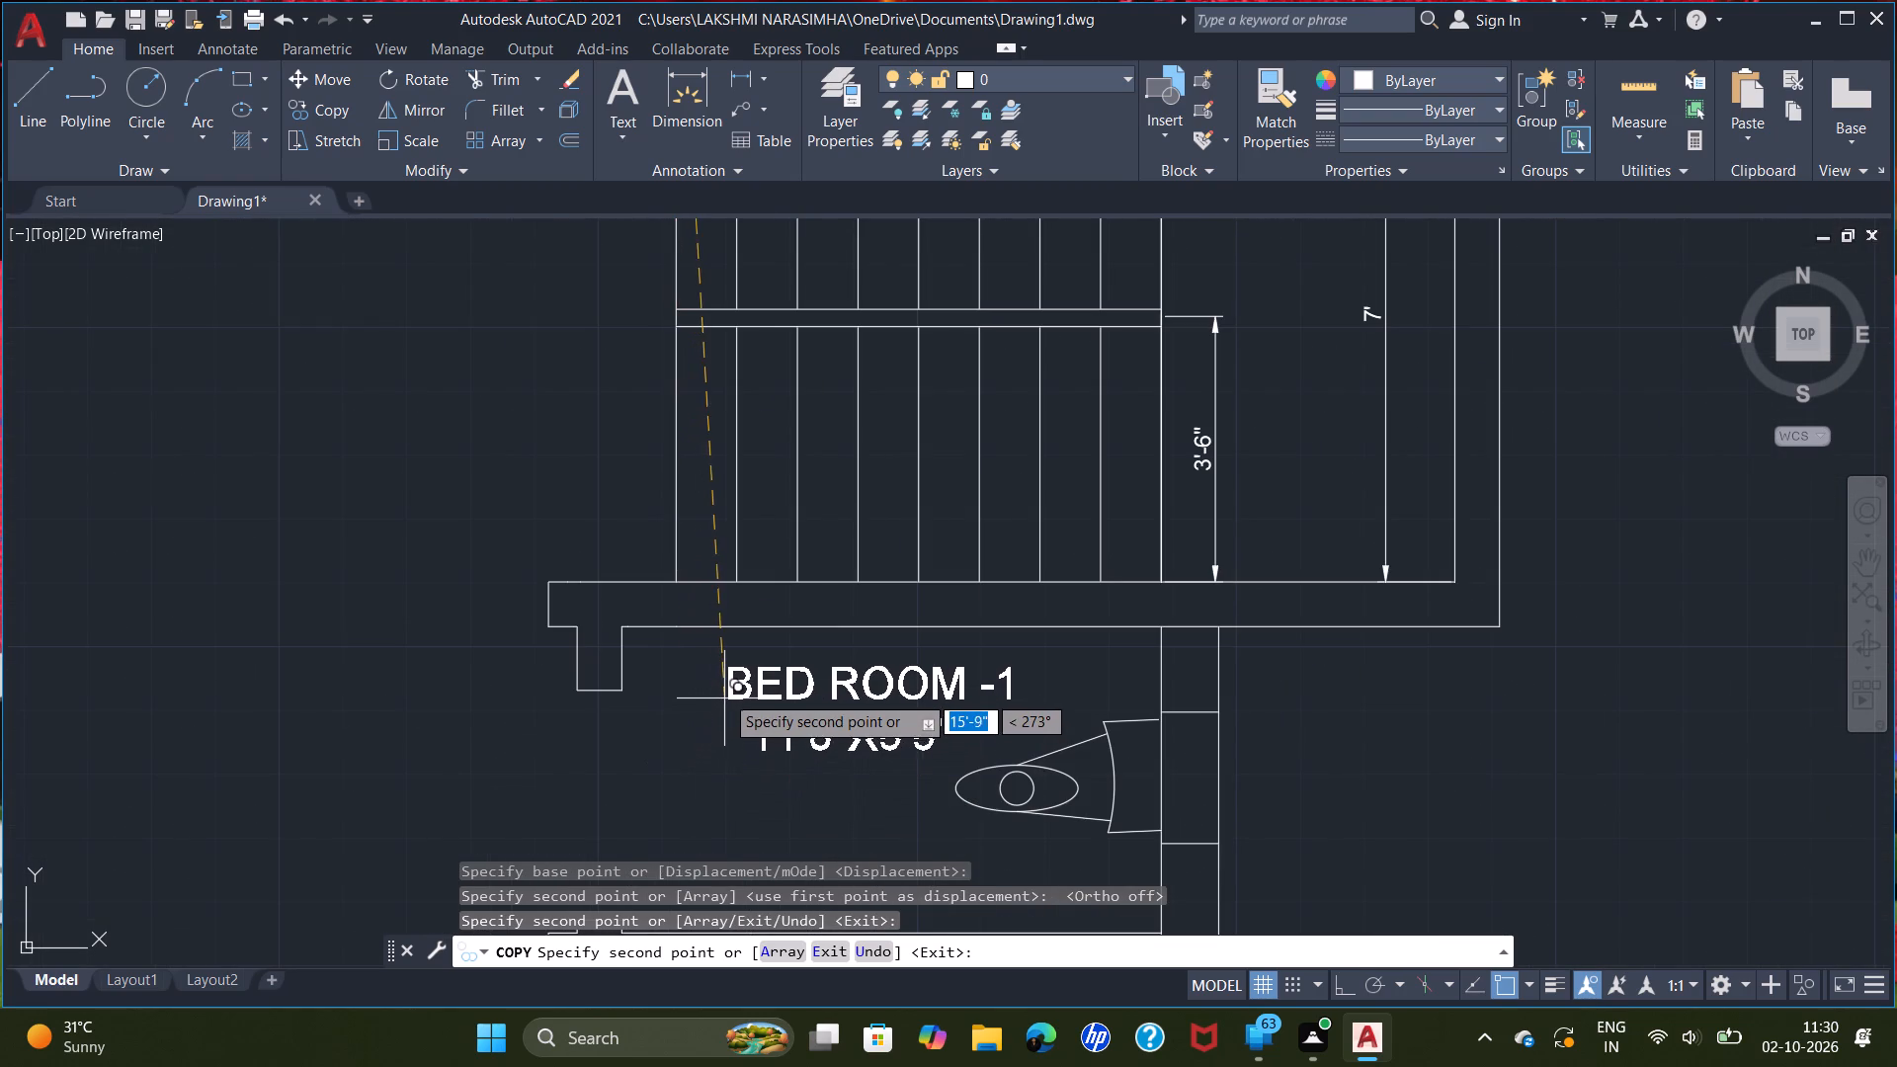
click(702, 694)
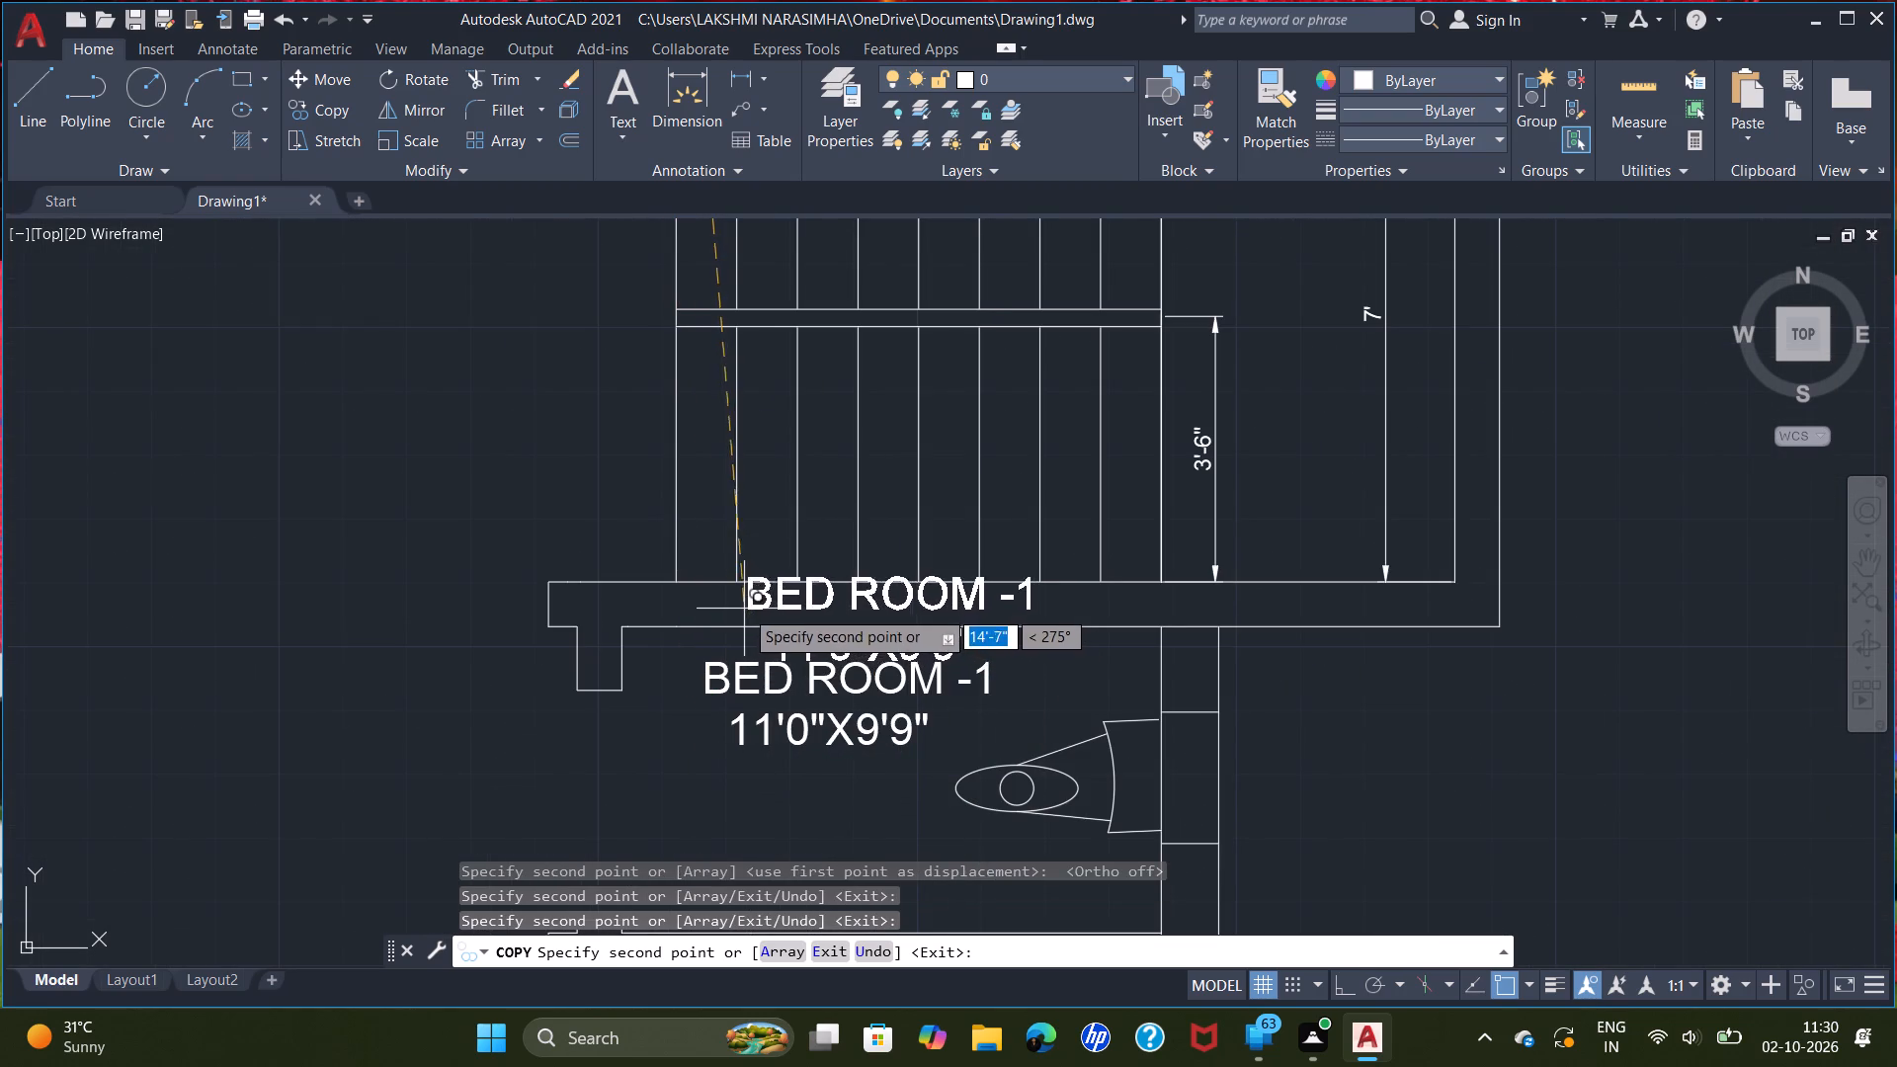
key(Escape)
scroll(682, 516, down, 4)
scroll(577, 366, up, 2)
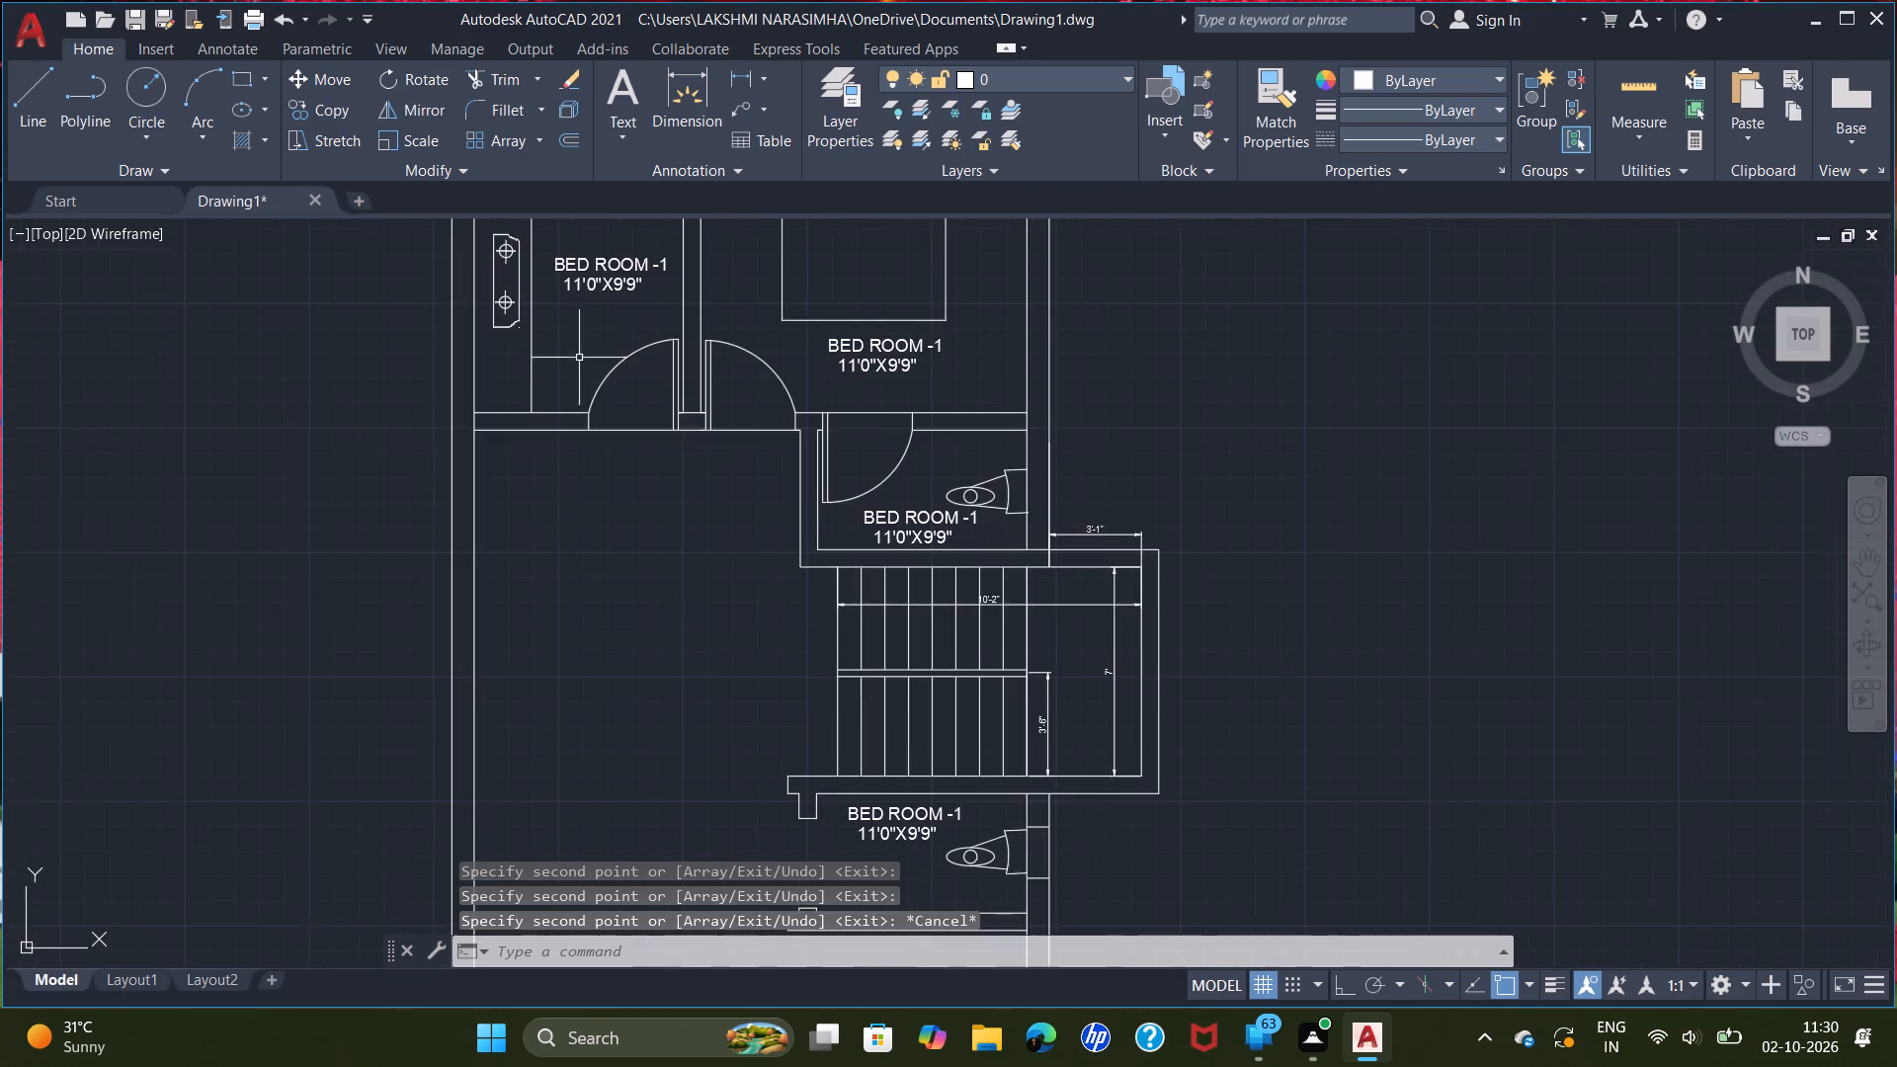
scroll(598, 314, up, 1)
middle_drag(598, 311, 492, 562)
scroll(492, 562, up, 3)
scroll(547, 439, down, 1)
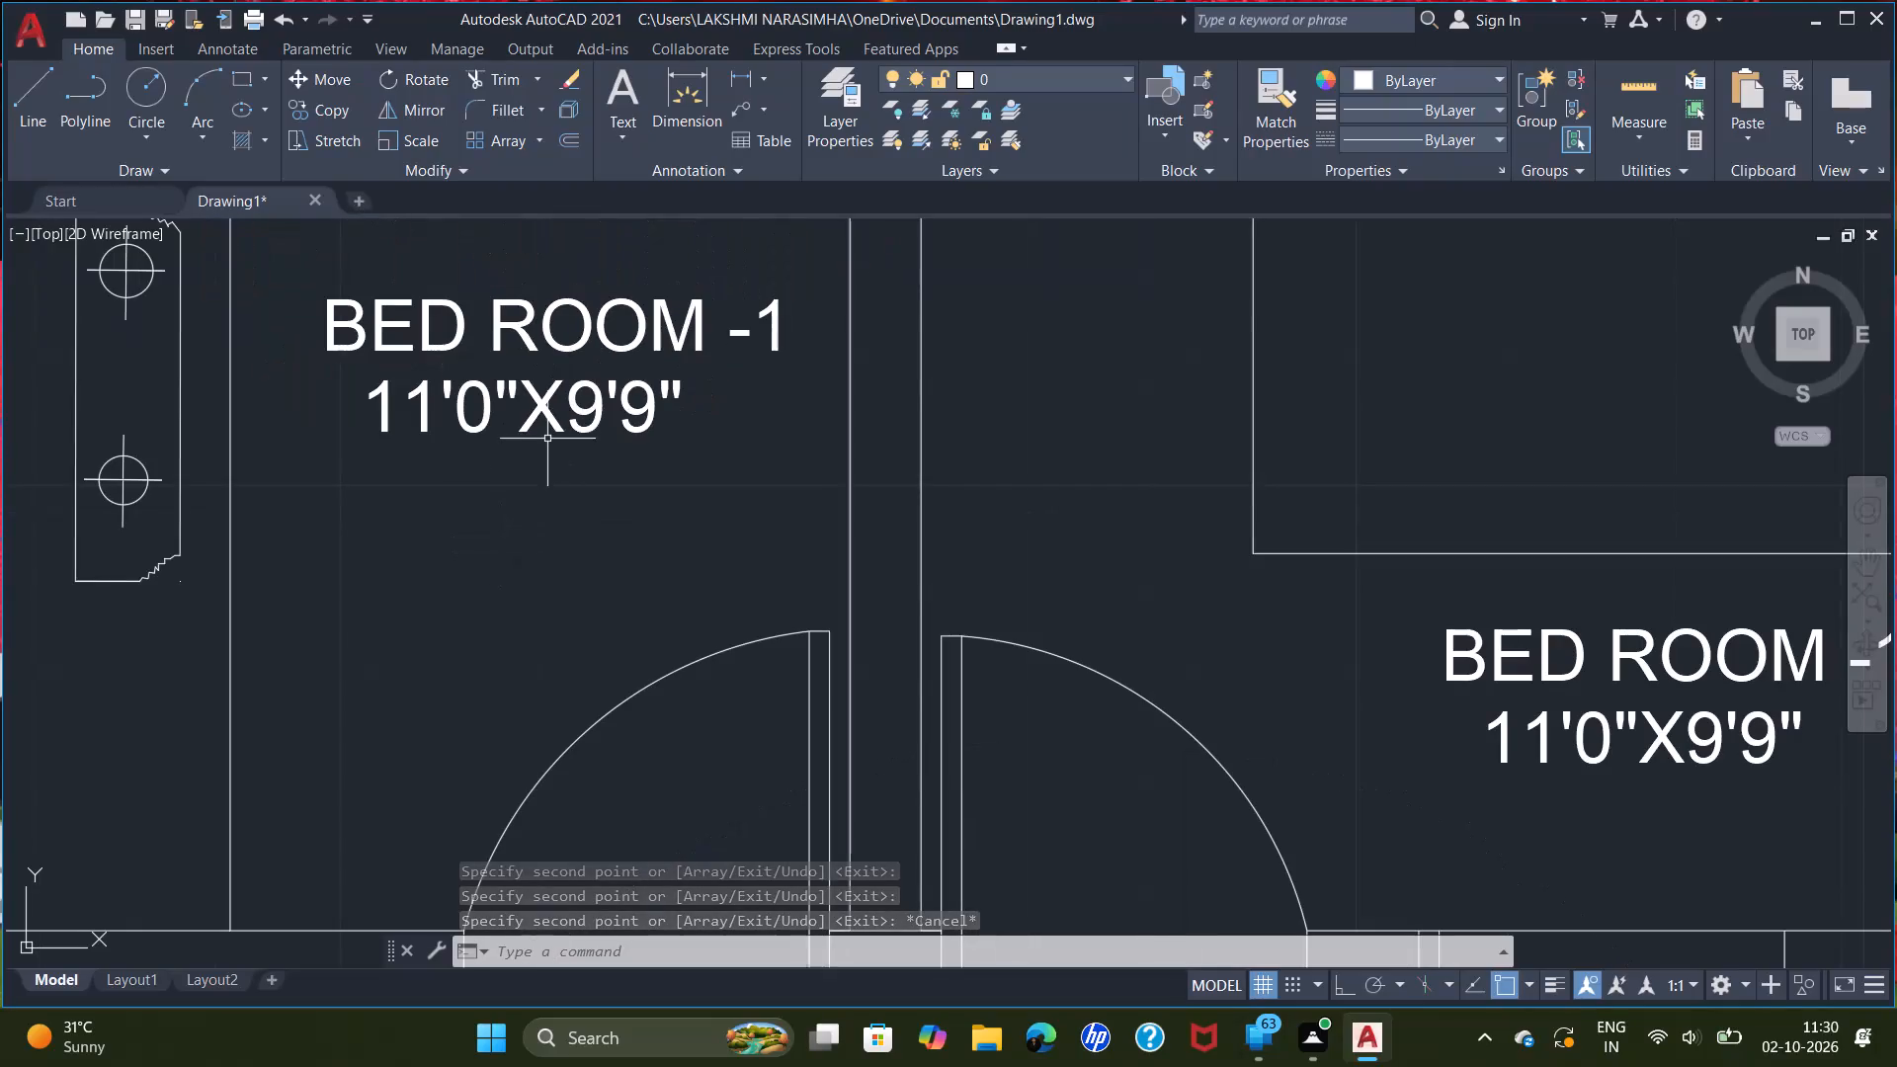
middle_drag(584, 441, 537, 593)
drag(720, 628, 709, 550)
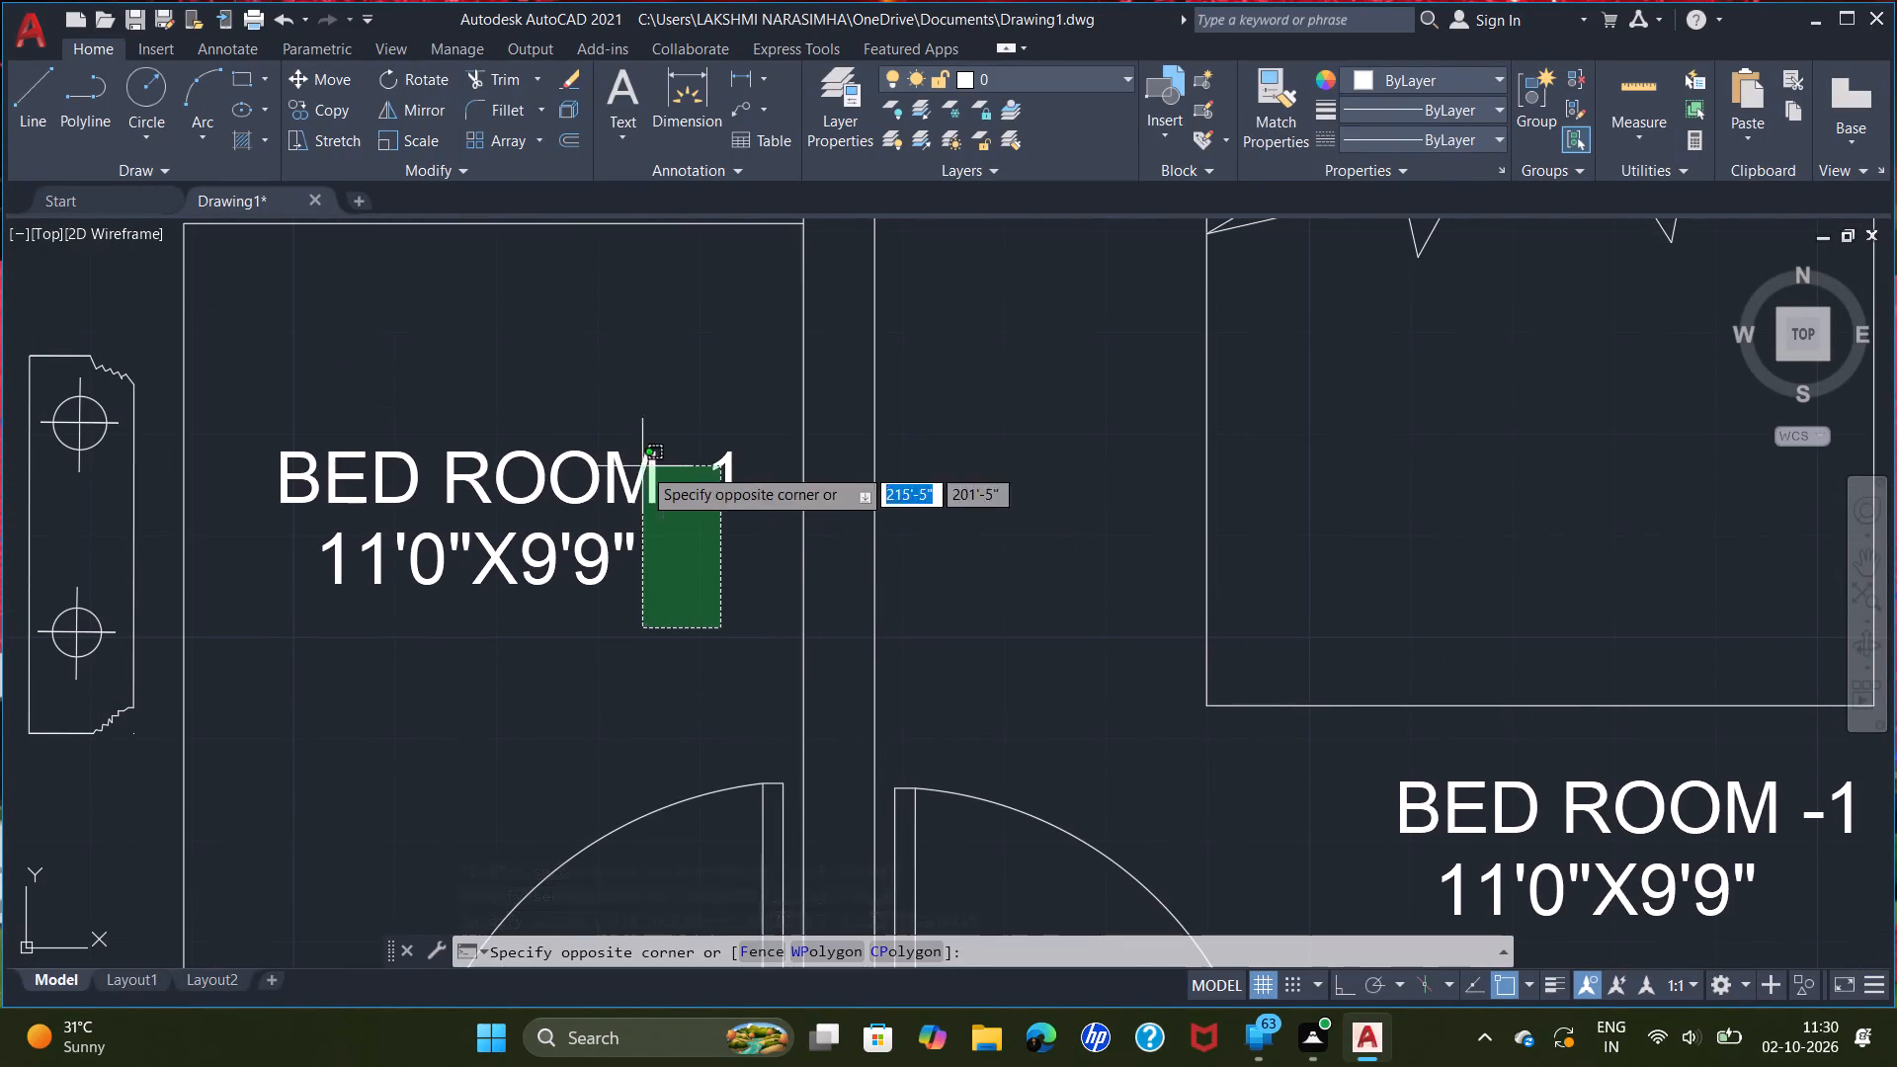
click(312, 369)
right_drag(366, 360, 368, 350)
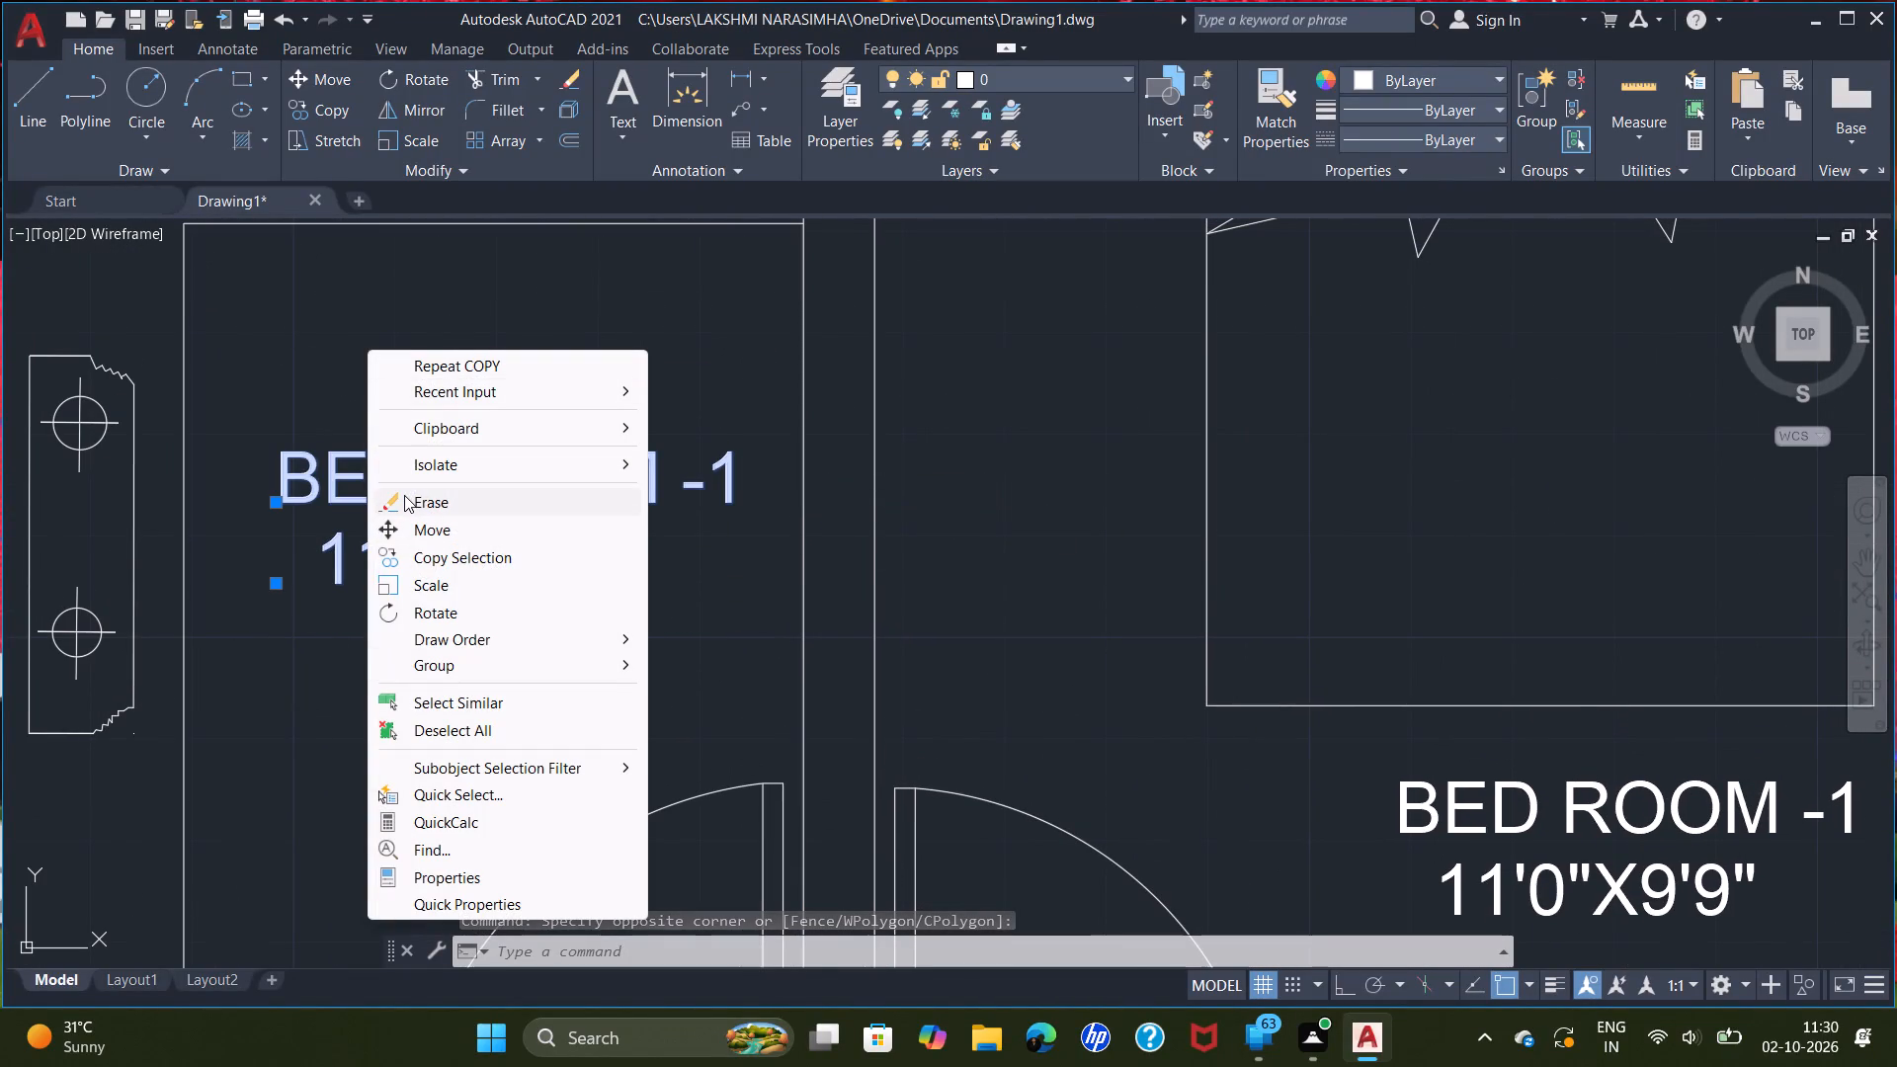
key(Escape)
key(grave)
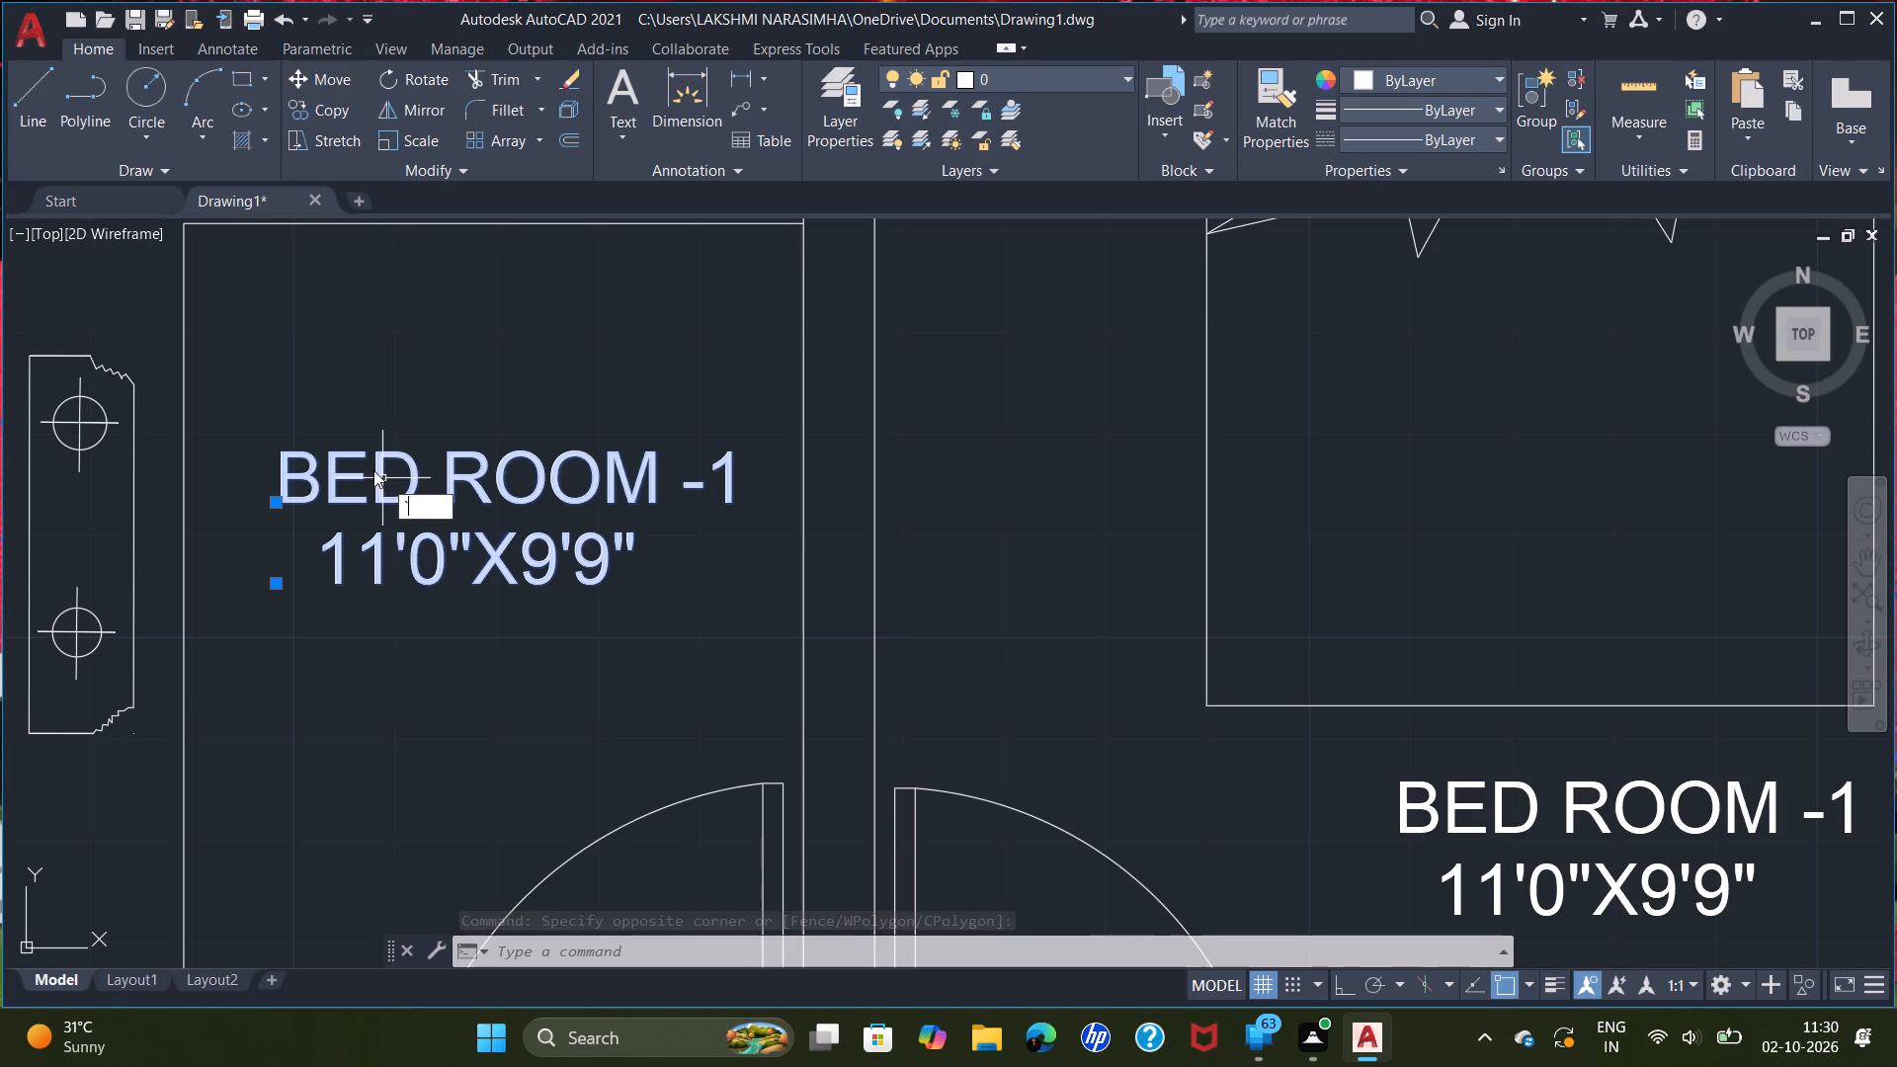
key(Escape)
Change the first line of the kitchen's copied label to KITCHEN with the text edit command.
key(grave)
key(e)
key(d)
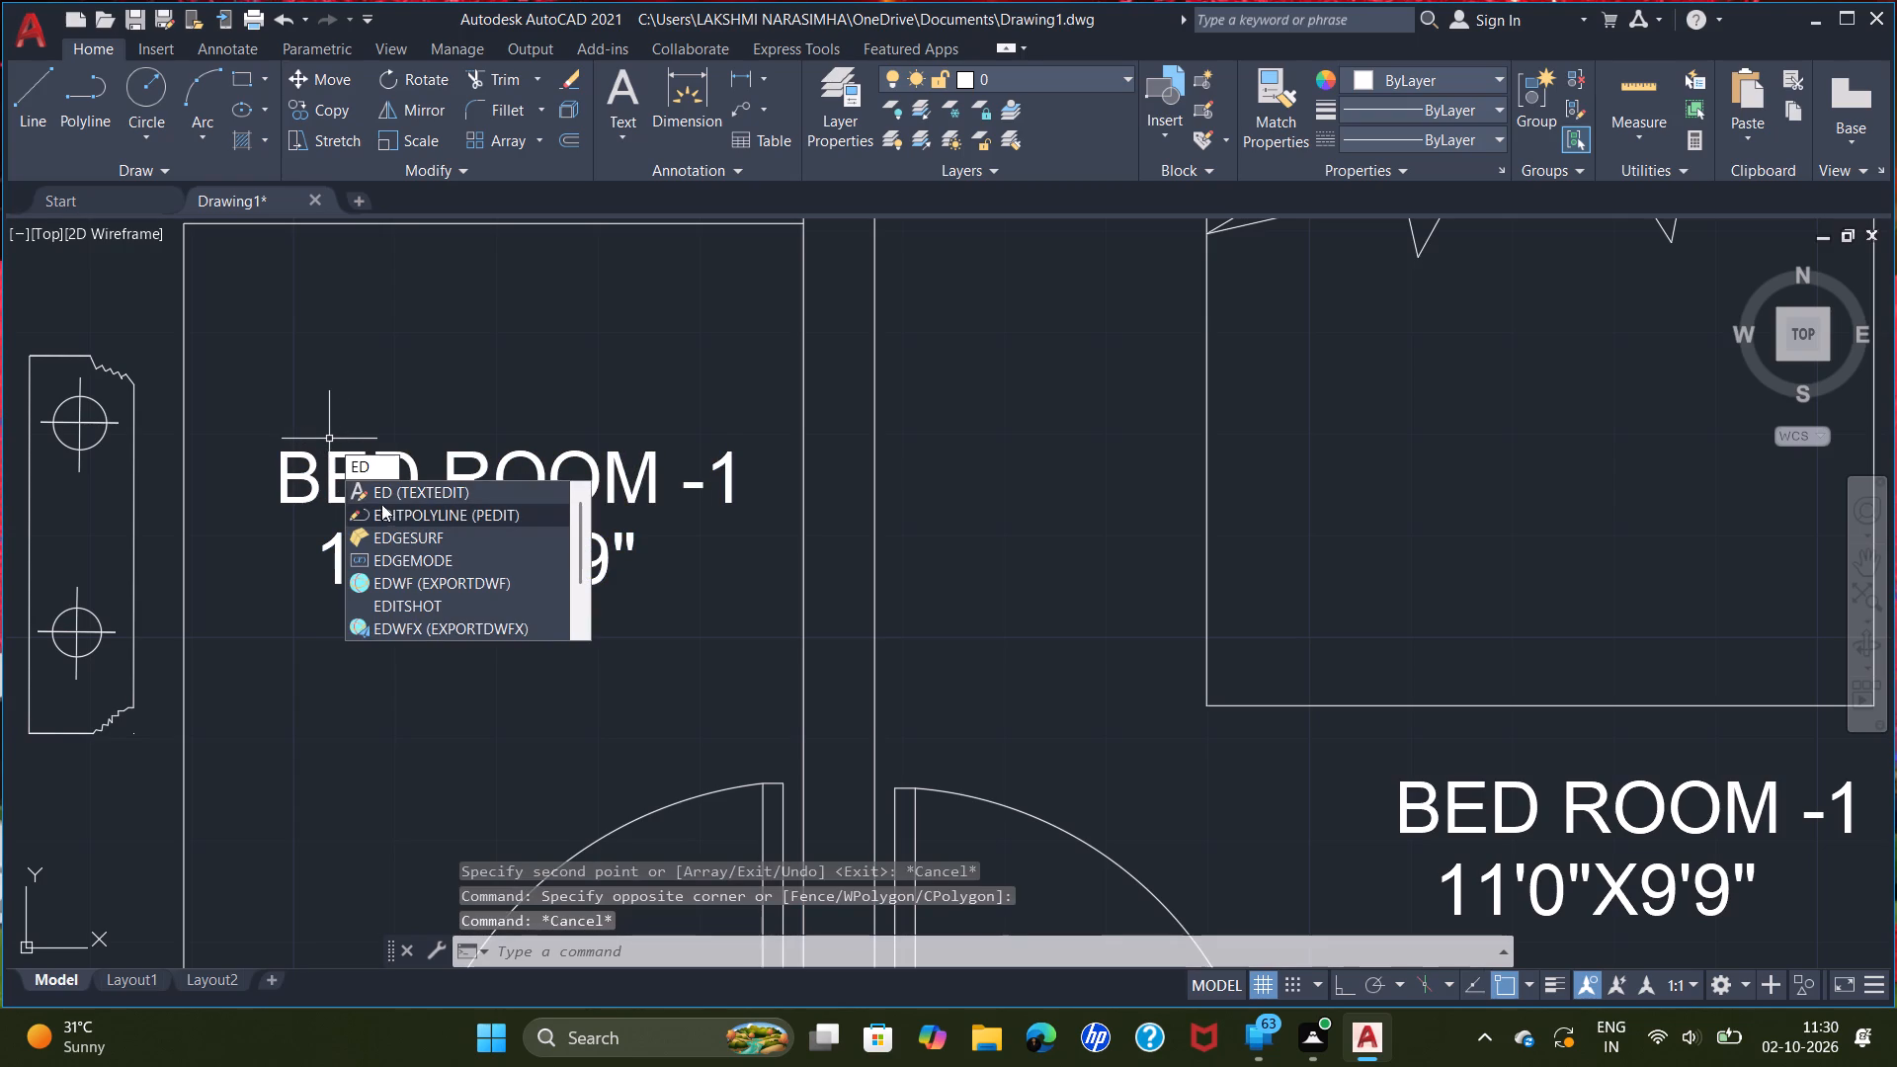
click(375, 498)
click(377, 496)
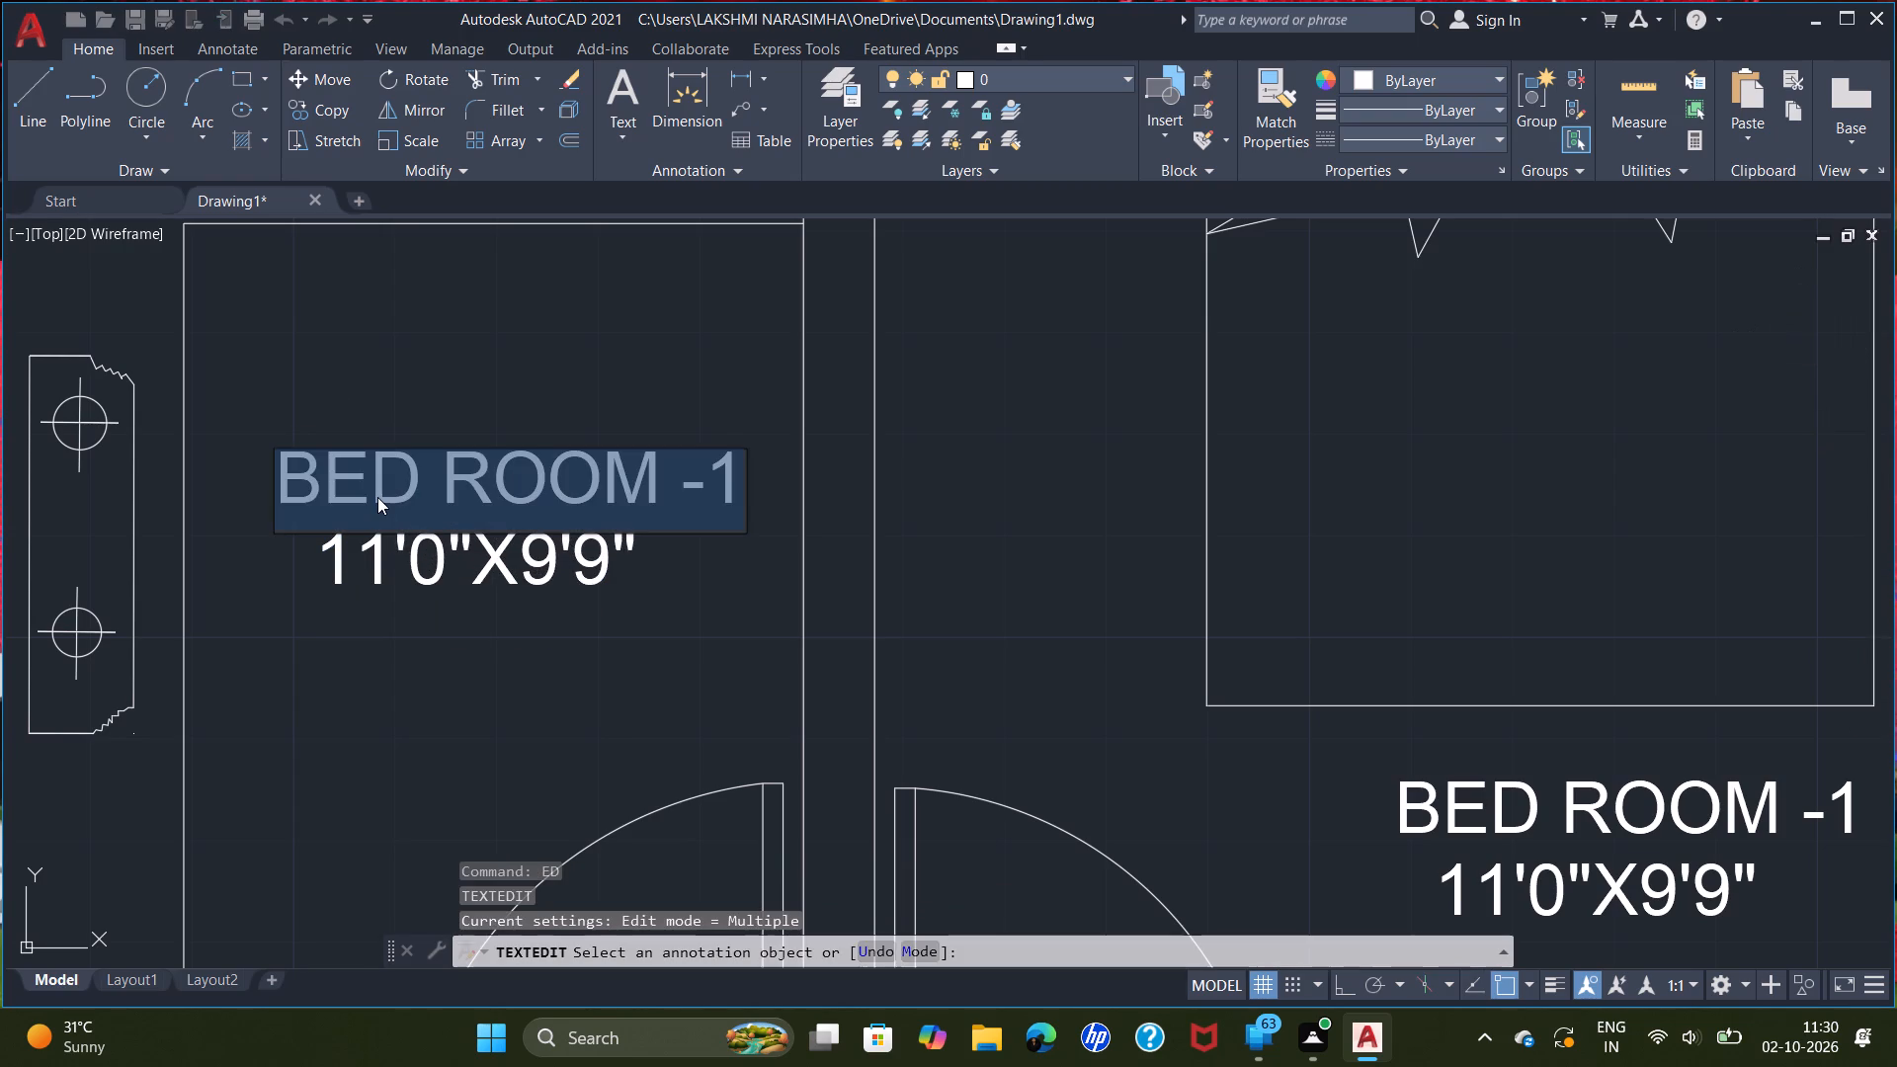
text(KITCHEN)
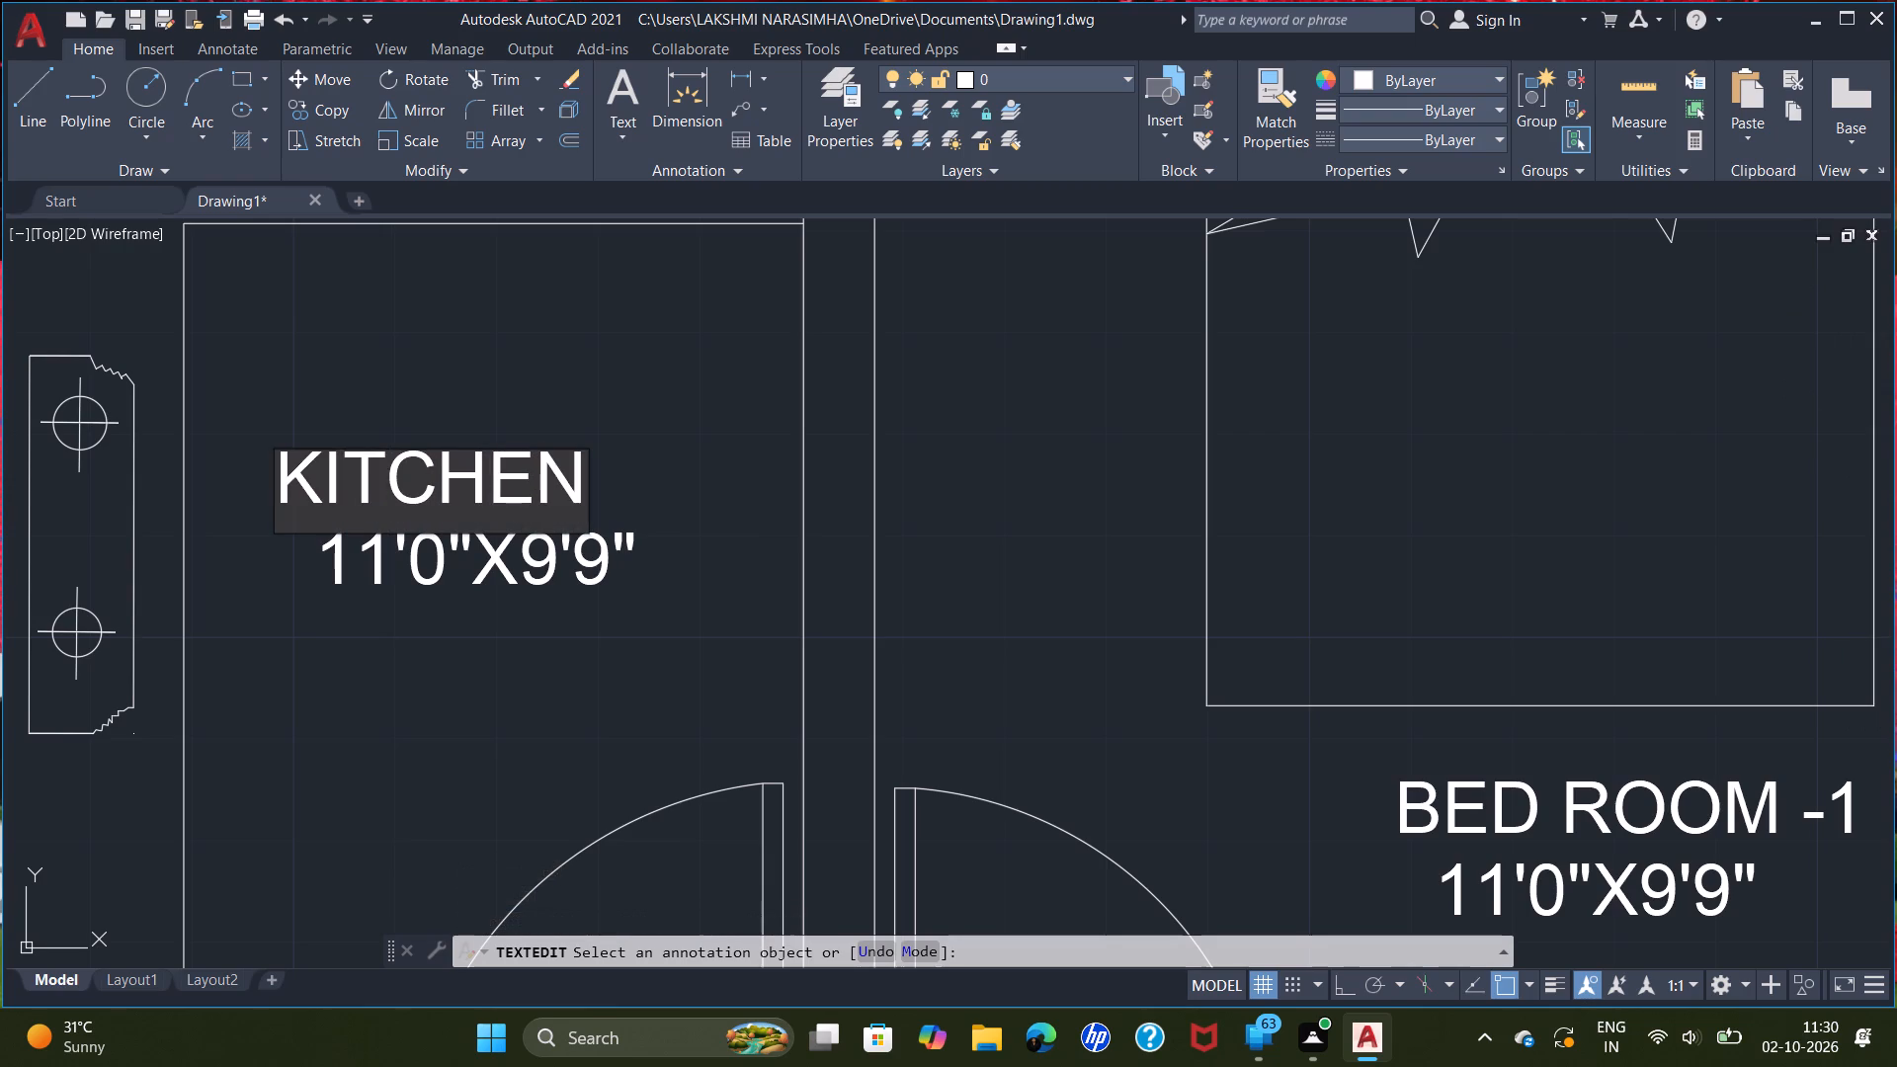
key(Return)
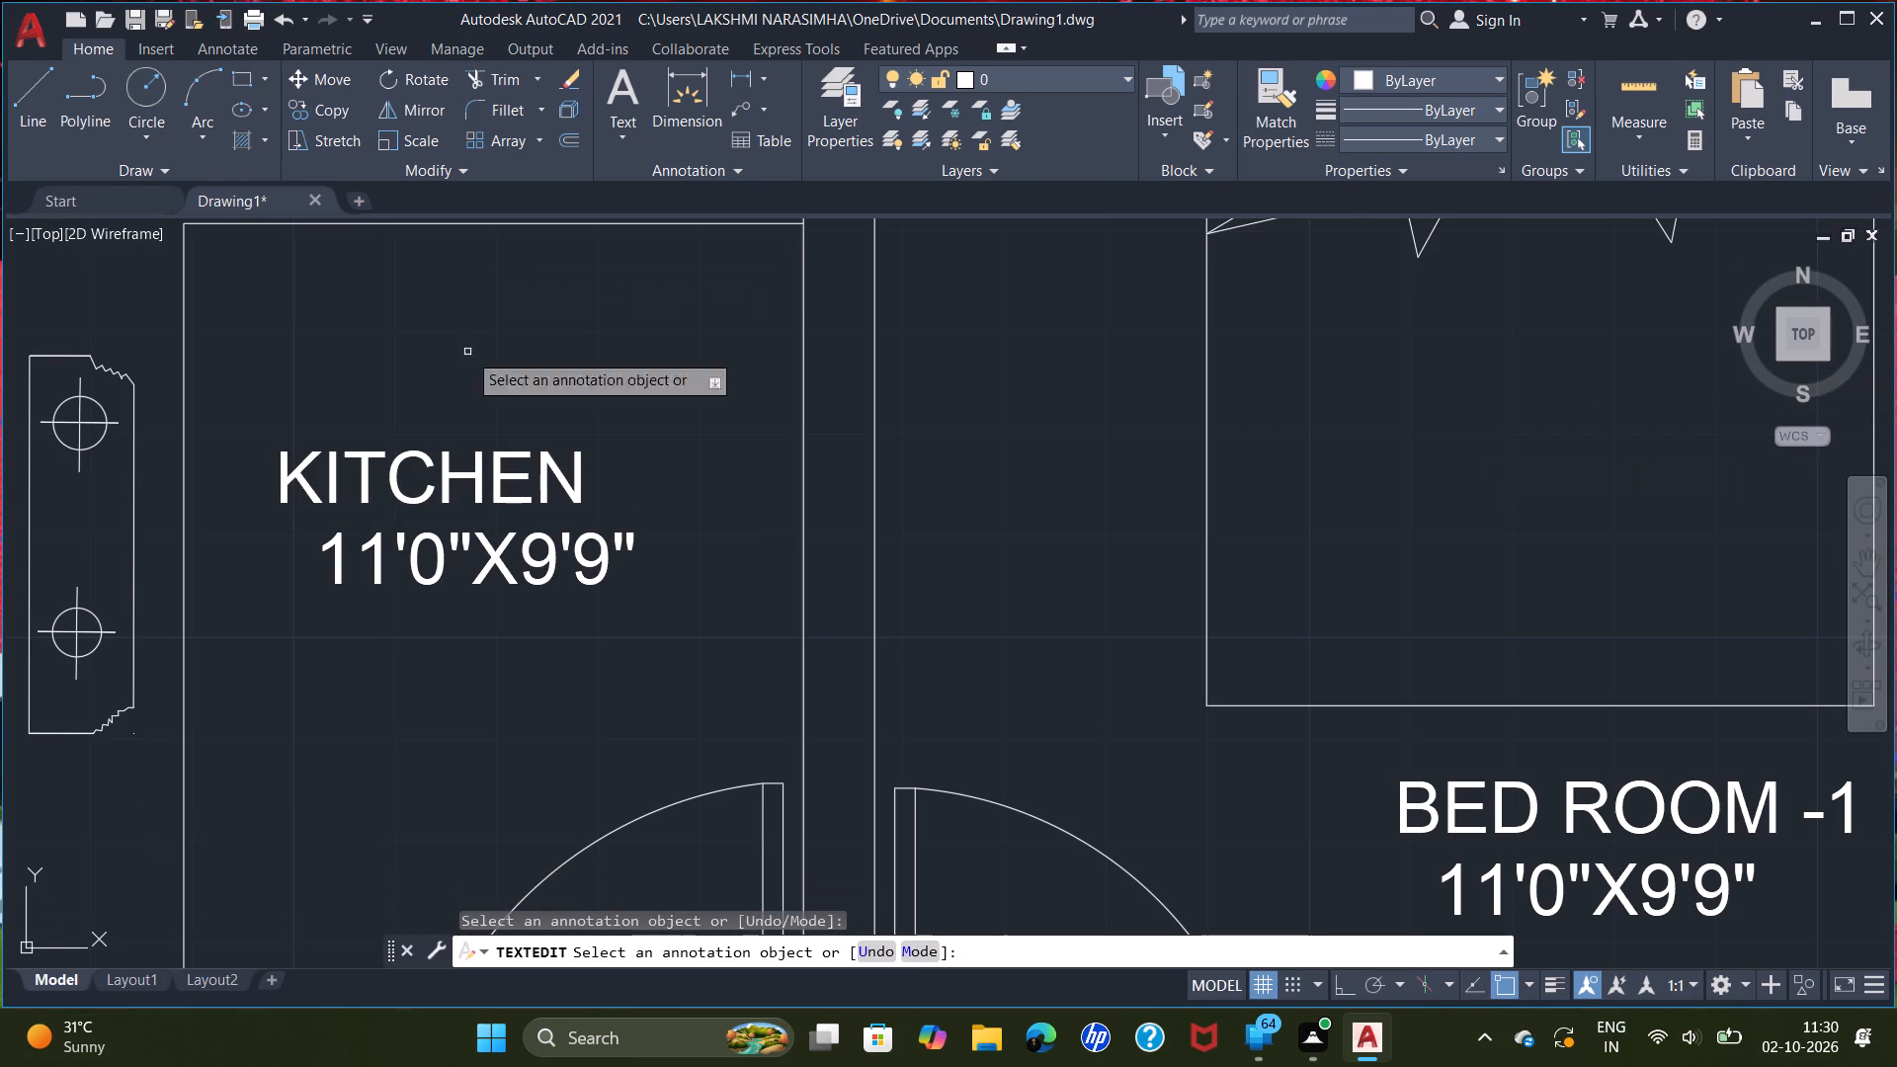
Change the size line under the KITCHEN label to 7'0"X9'9".
click(545, 576)
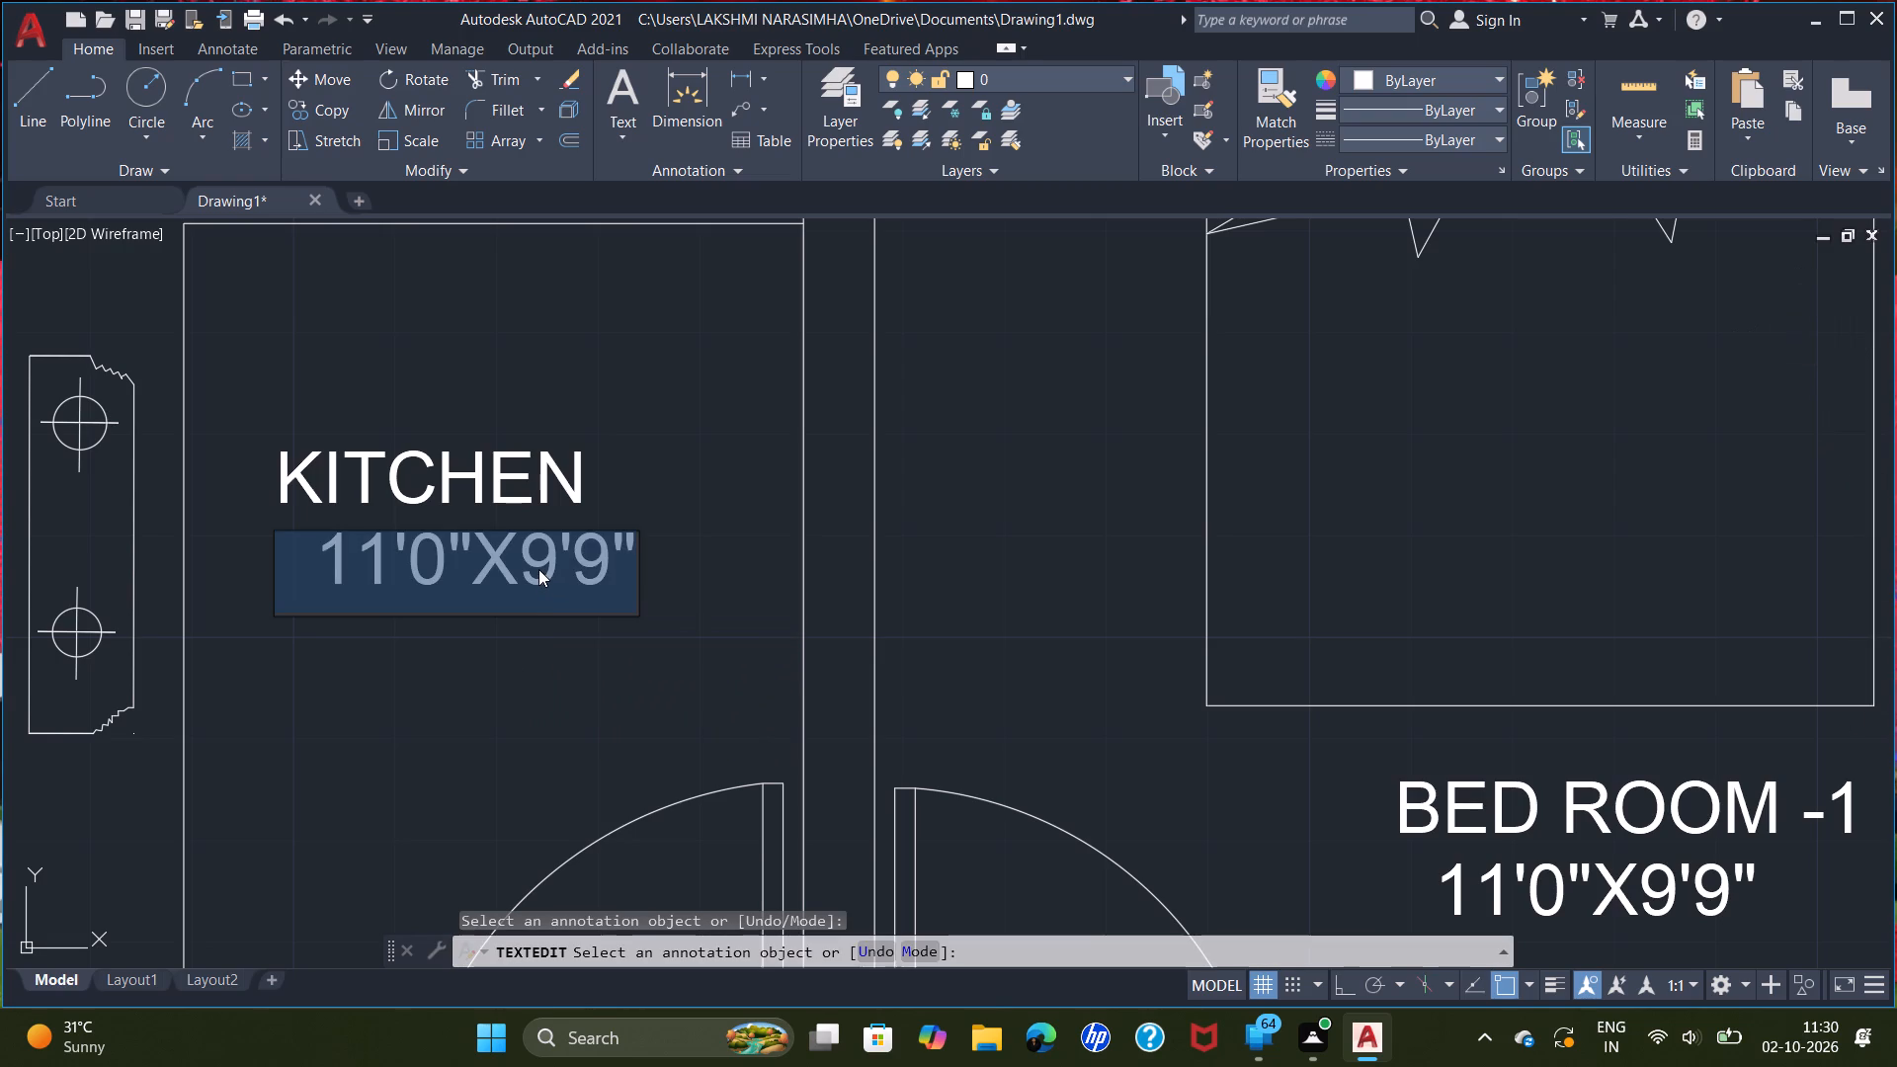
text(7'0")
key(x)
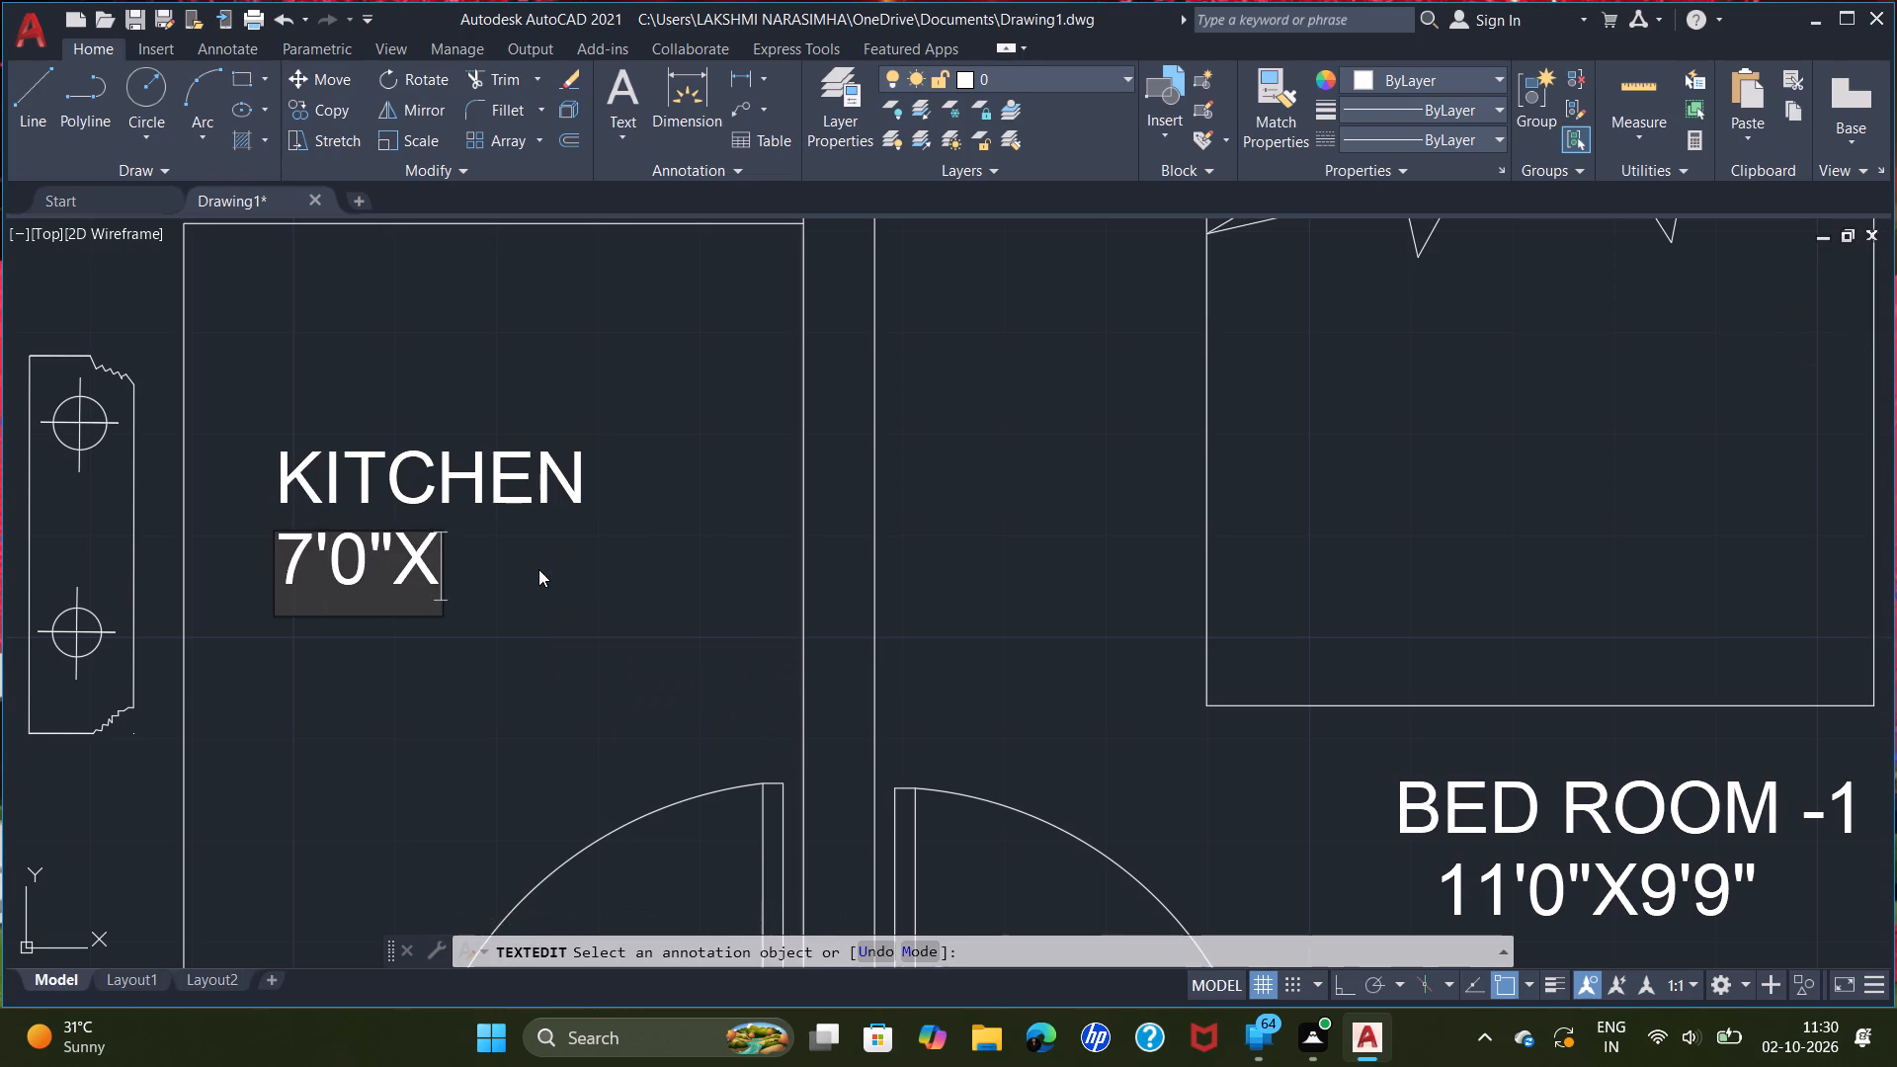
key(0)
key(BackSpace)
text(9'9")
key(Return)
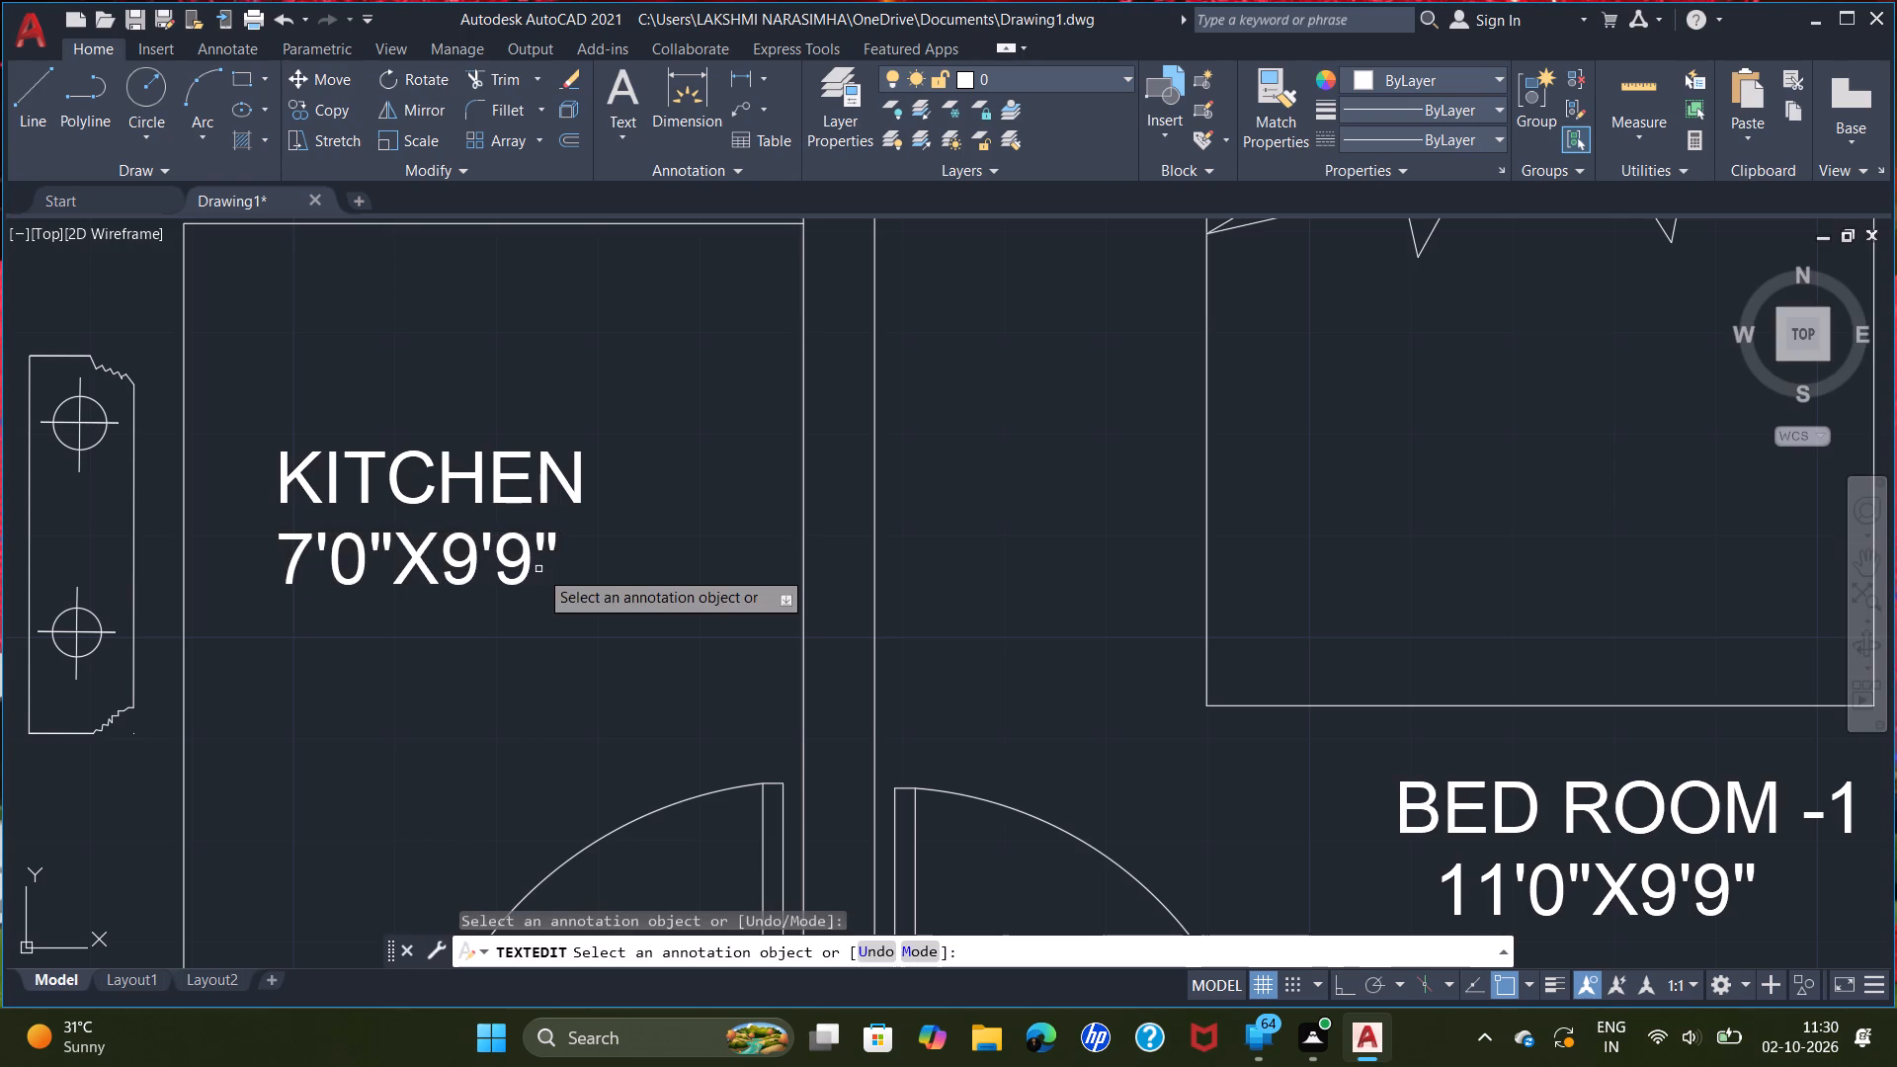
Change the first line of the copied label in the toilet above the staircase to TOILET.
scroll(664, 479, down, 3)
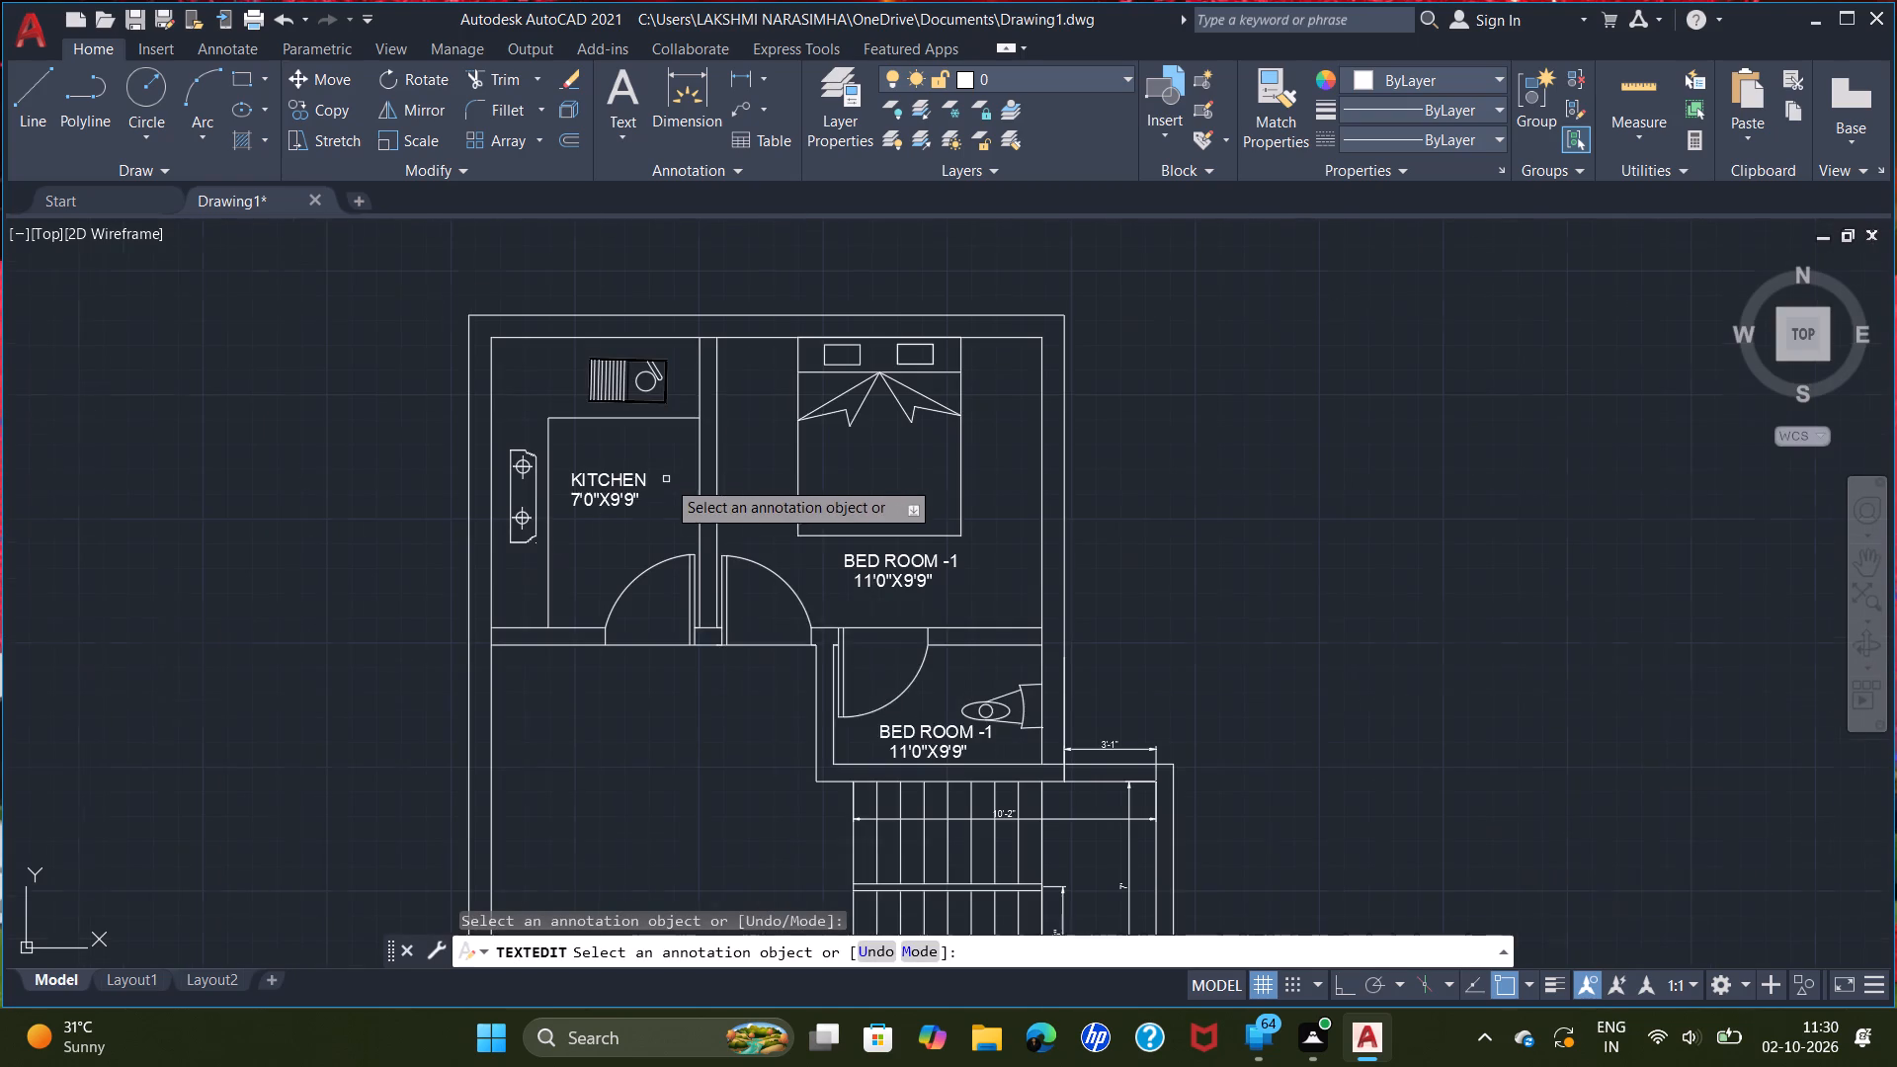
scroll(1031, 724, up, 2)
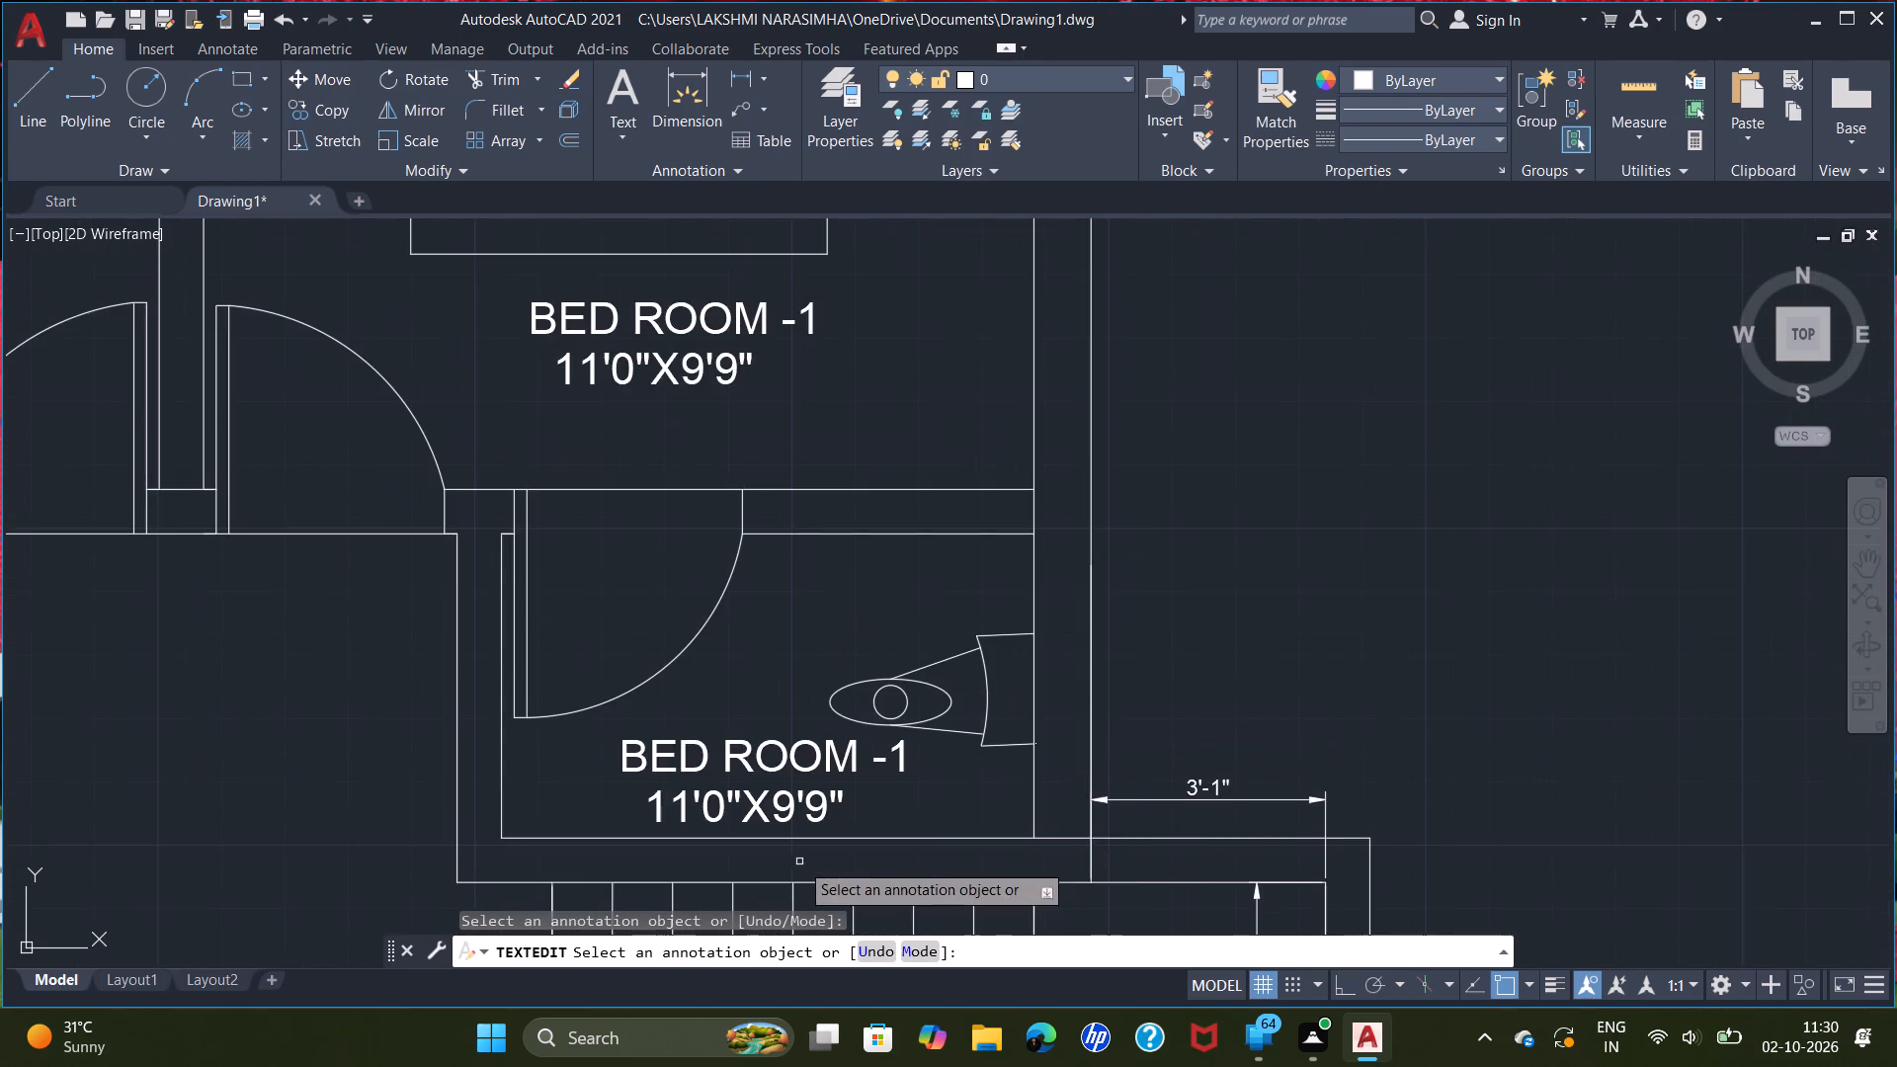
scroll(799, 859, up, 1)
middle_drag(799, 858, 779, 545)
click(740, 397)
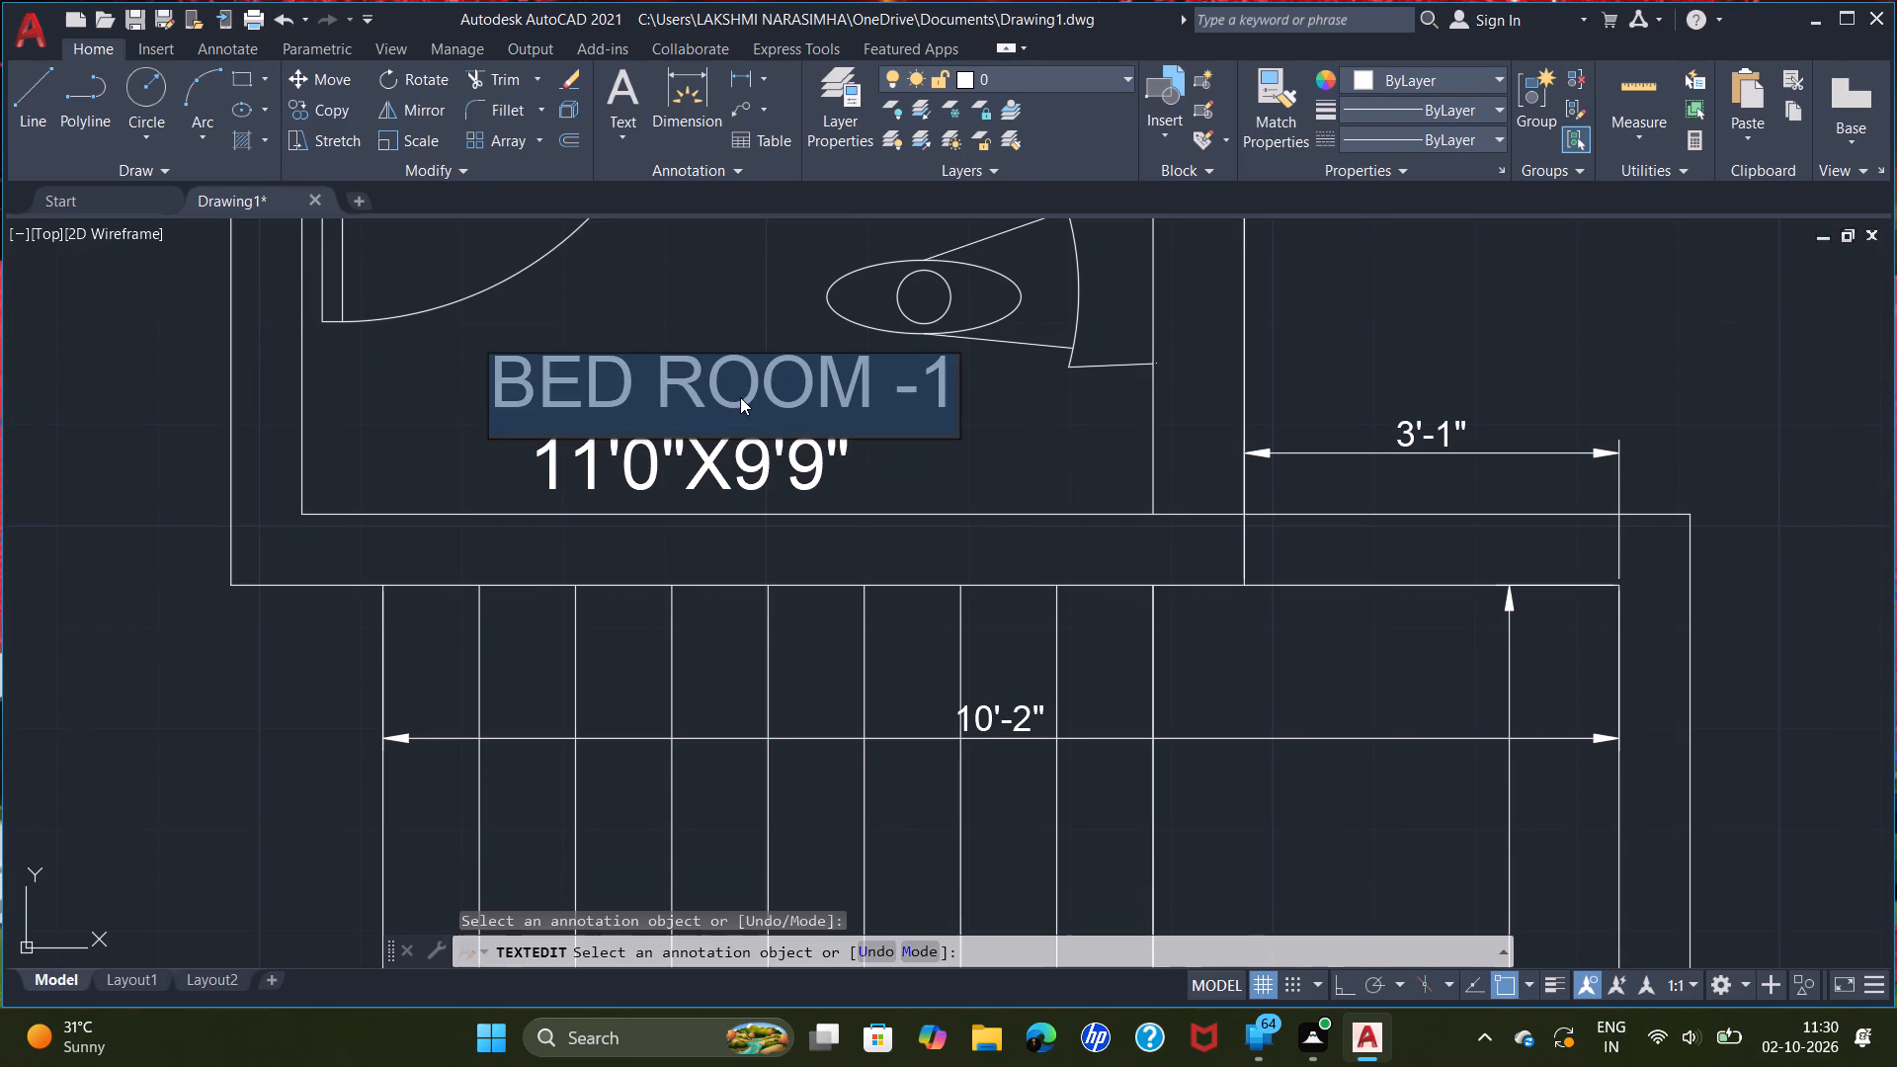
key(t)
key(o)
text(IL)
text(ET)
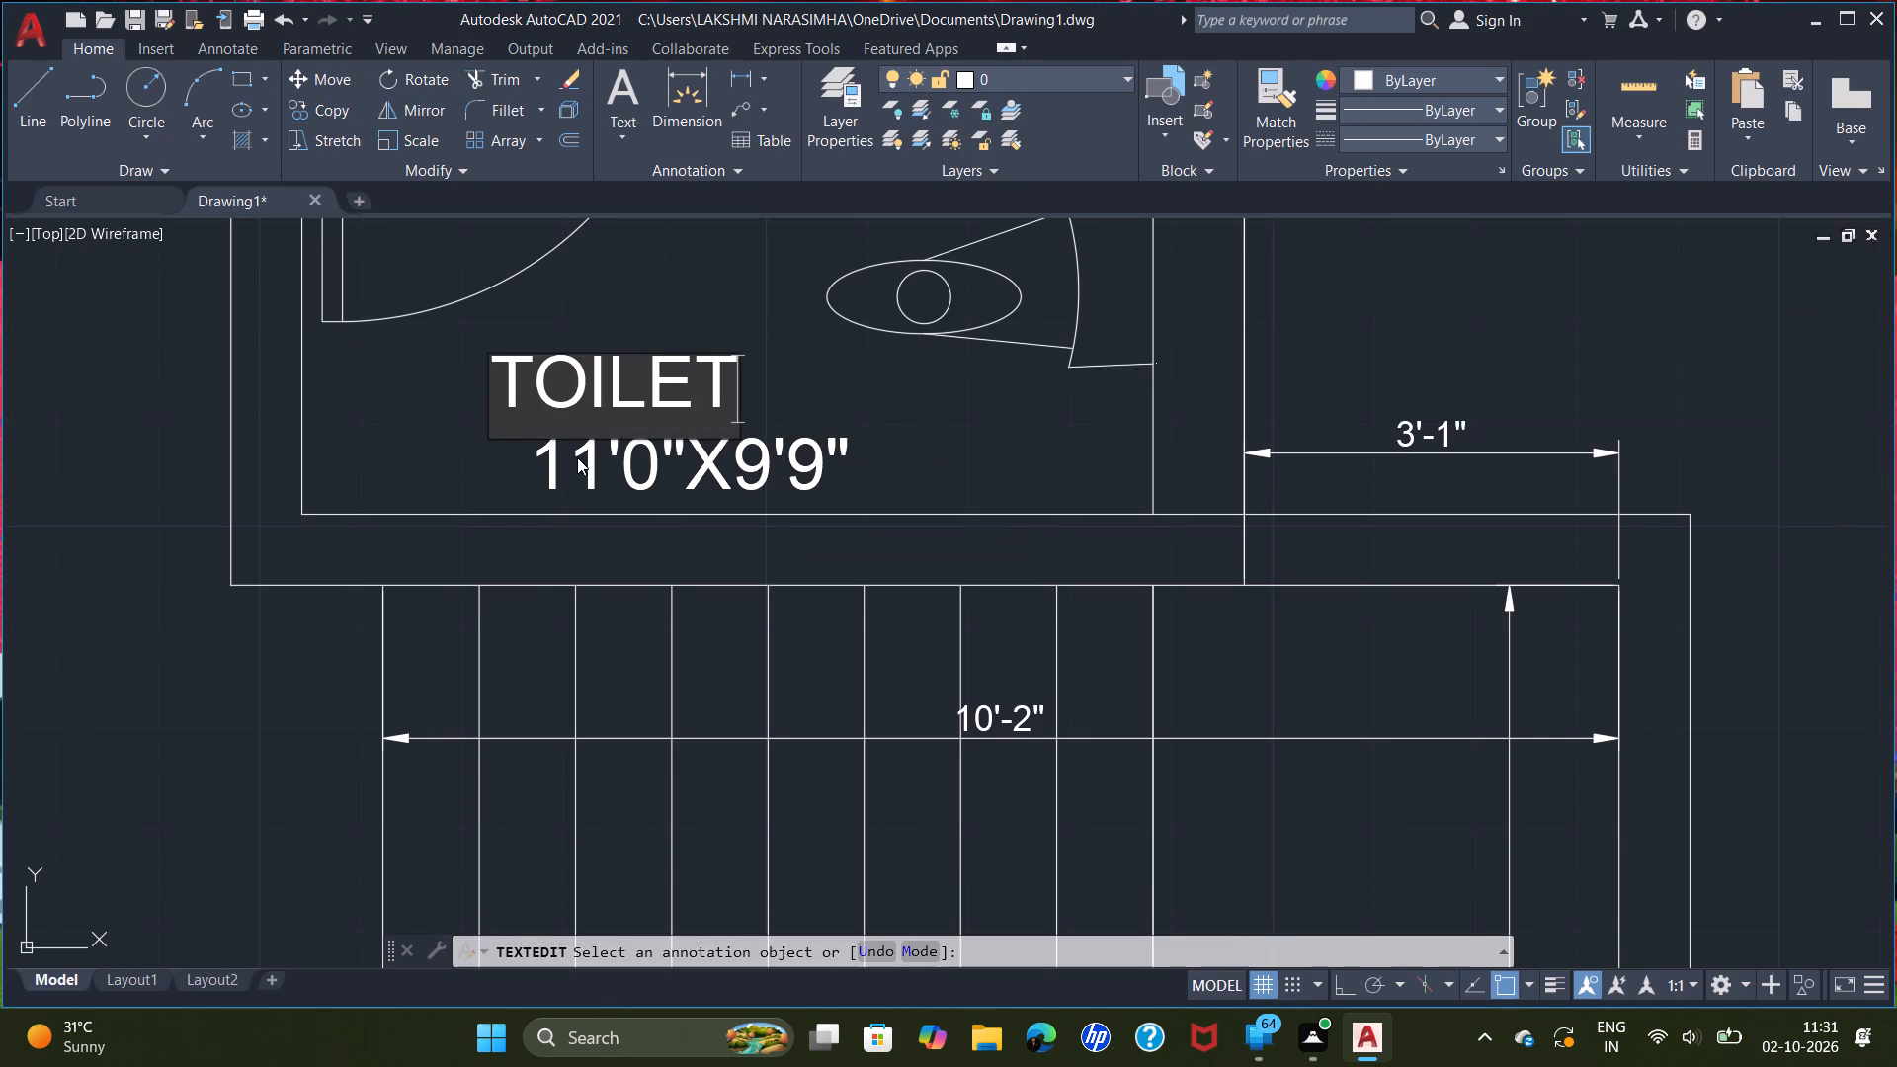
key(Return)
Change the size line under the TOILET label to 7'0"X4'0".
click(548, 456)
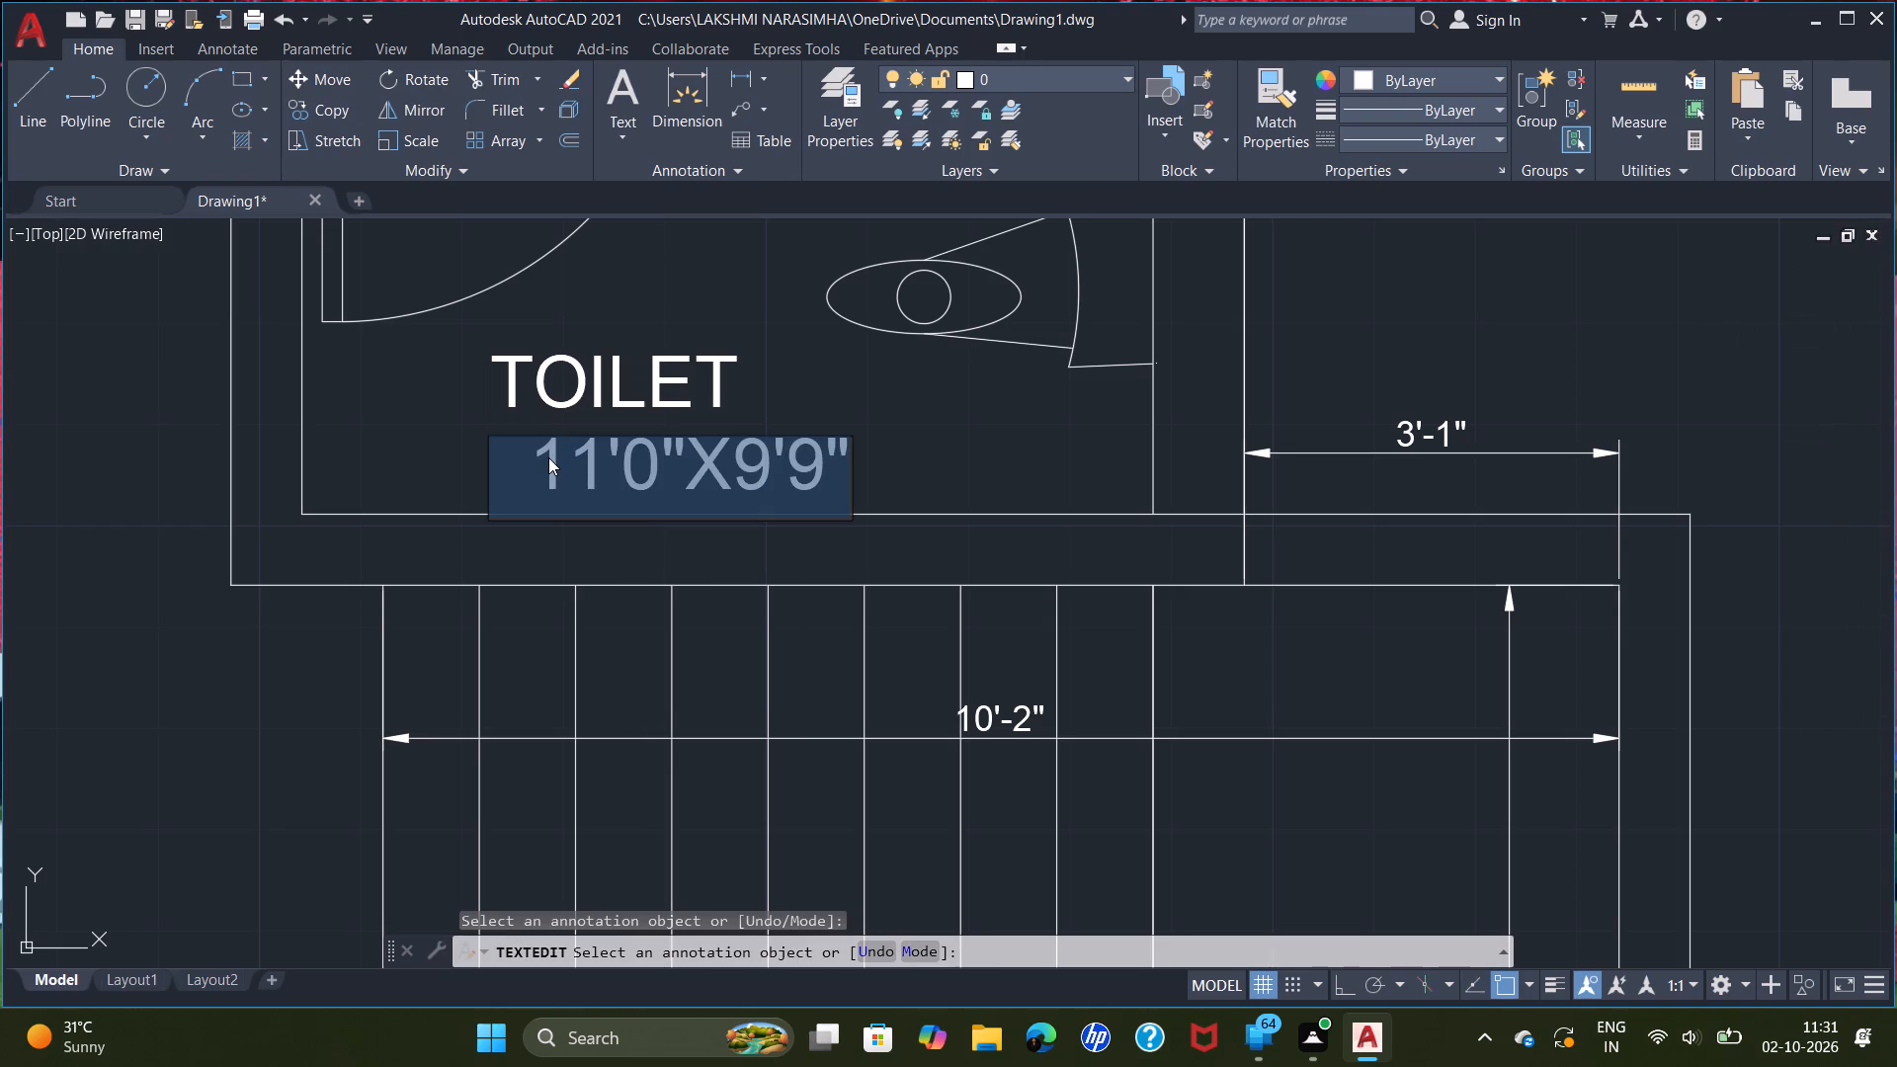
key(7)
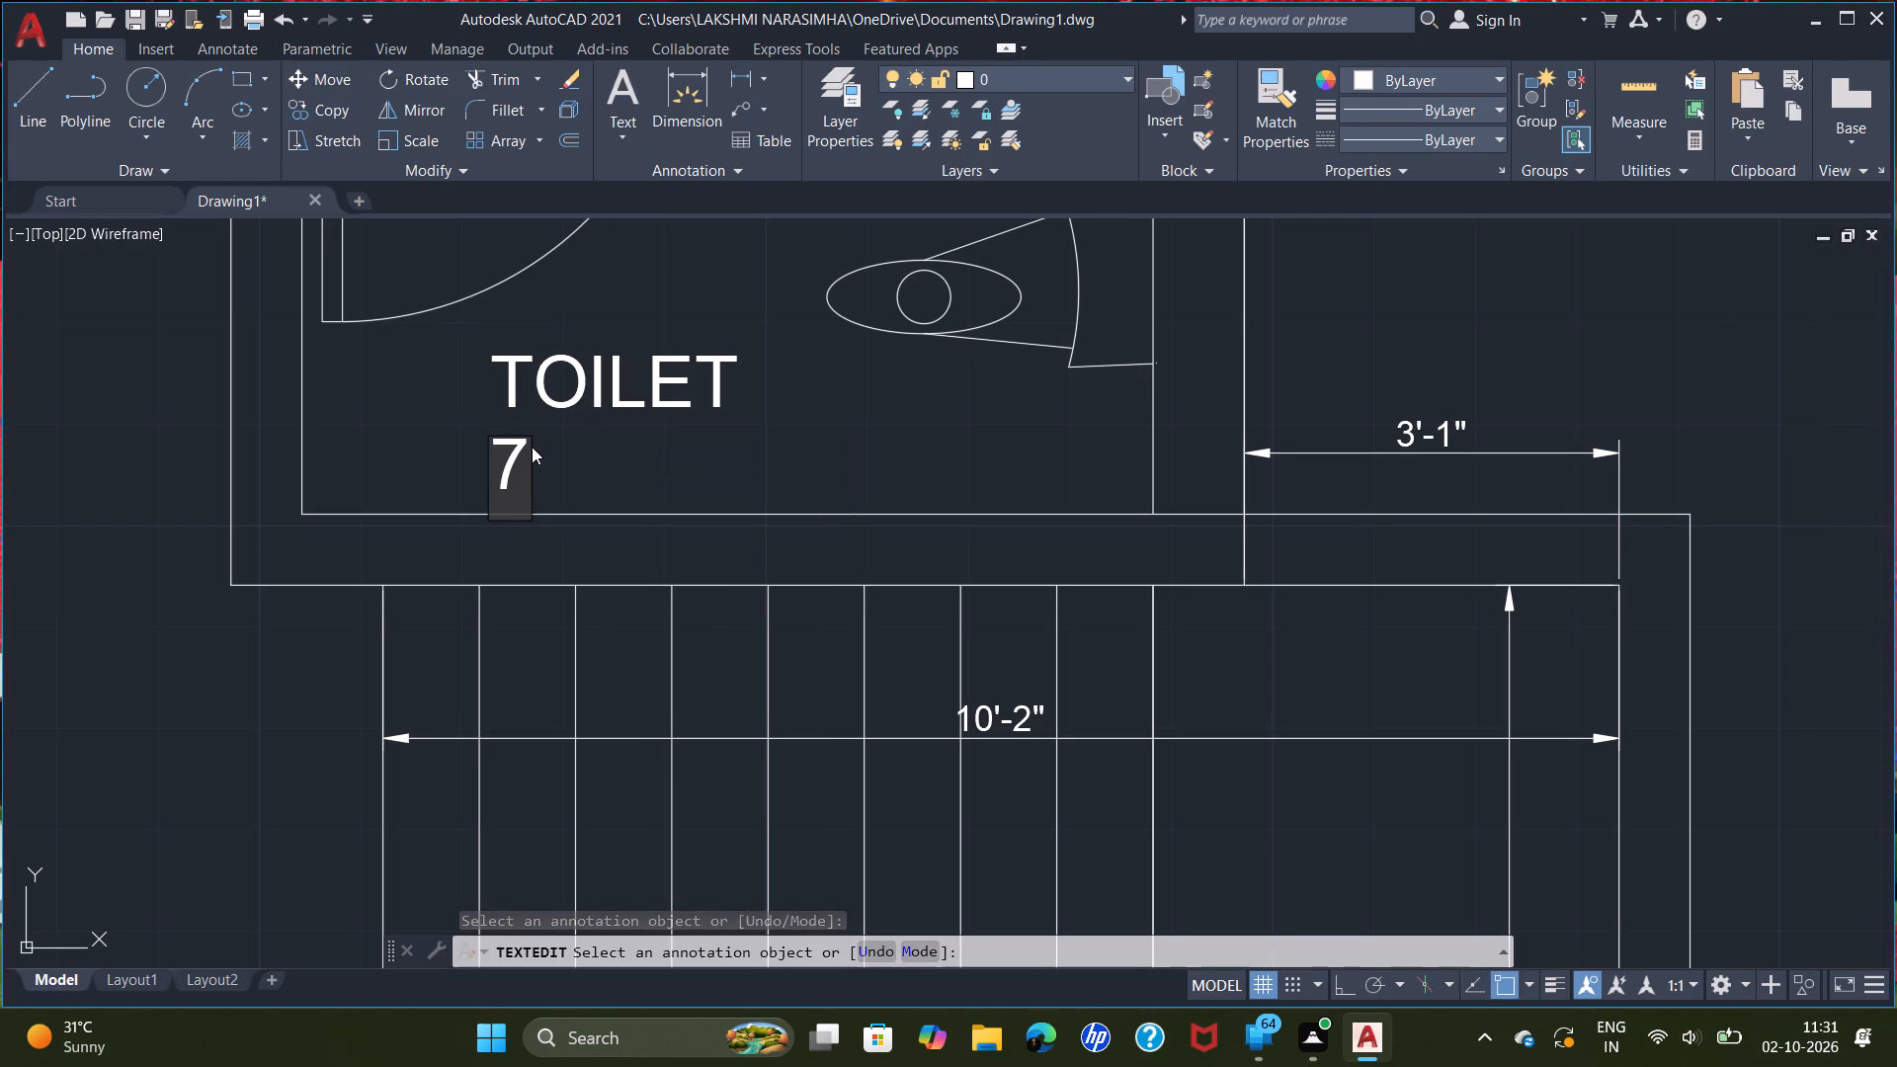
key(apostrophe)
key(0)
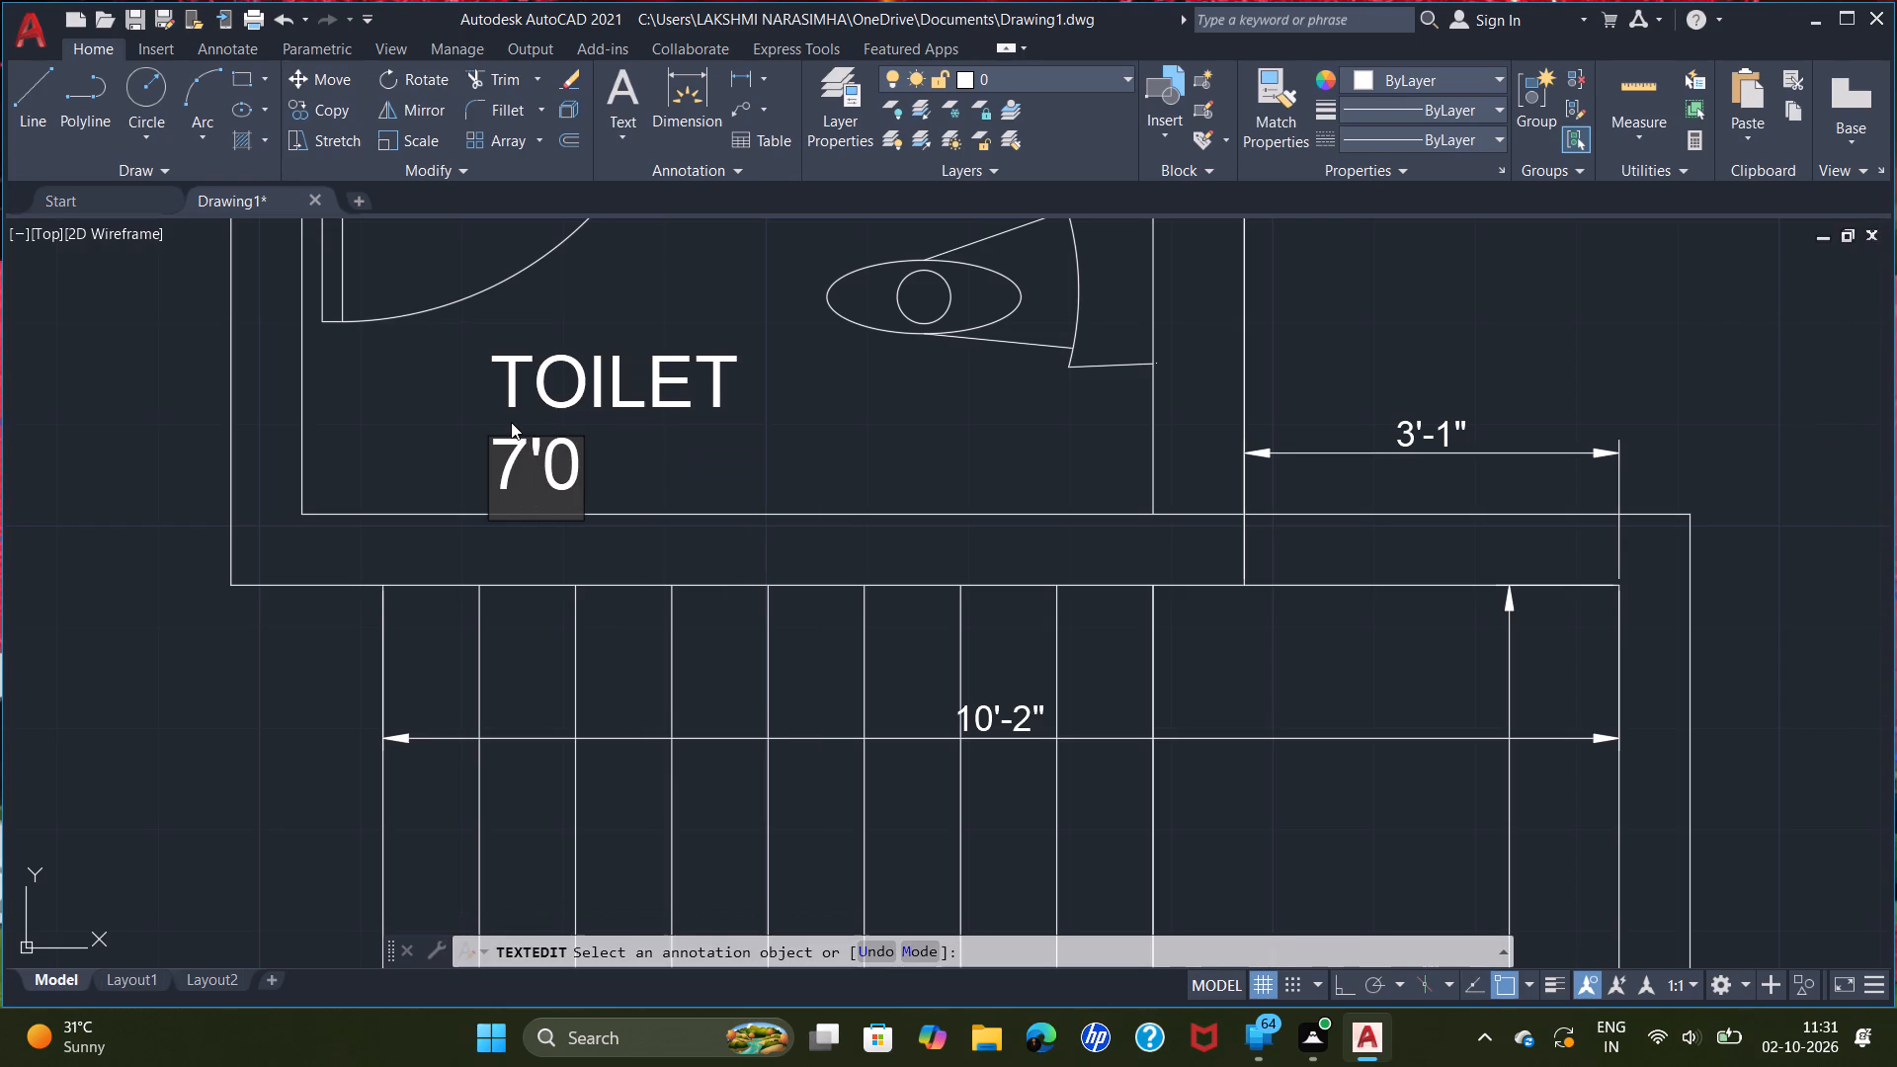
key(shift+quotedbl)
key(x)
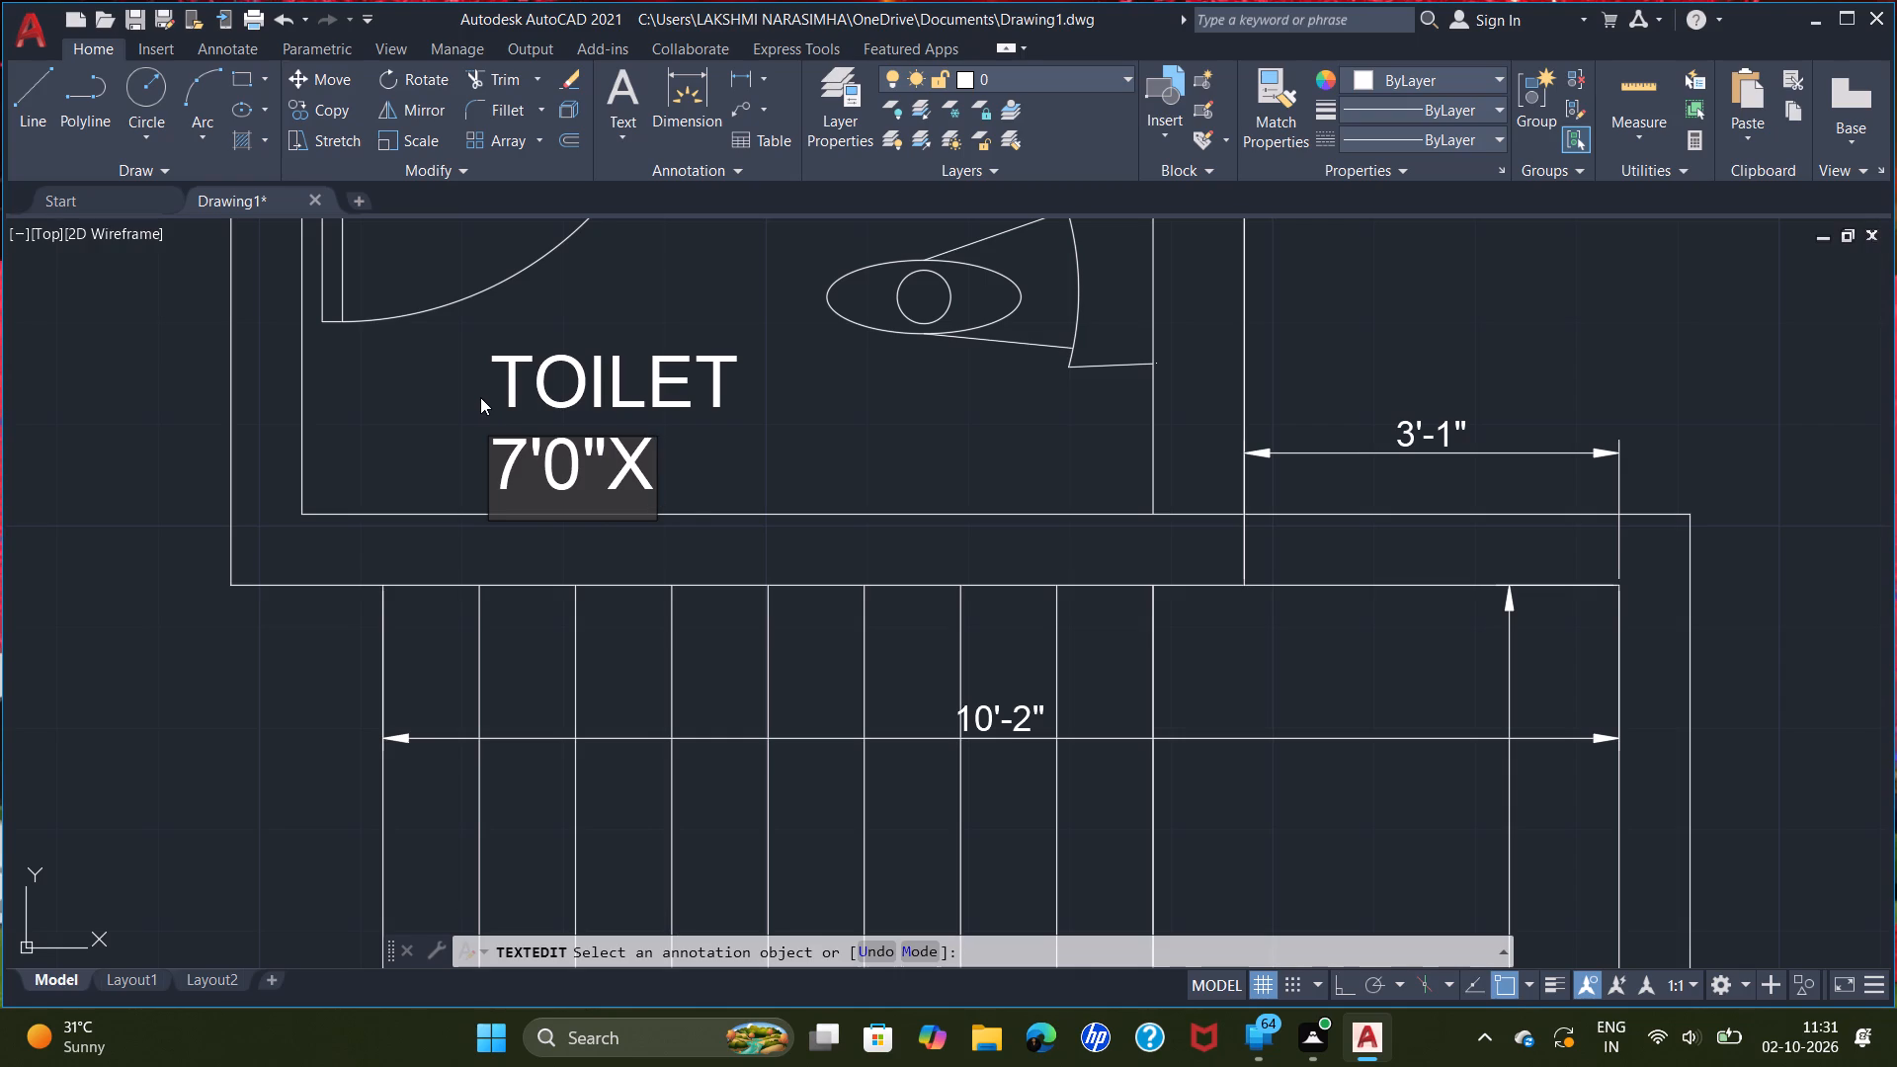
key(4)
key(apostrophe)
key(0)
key(shift+quotedbl)
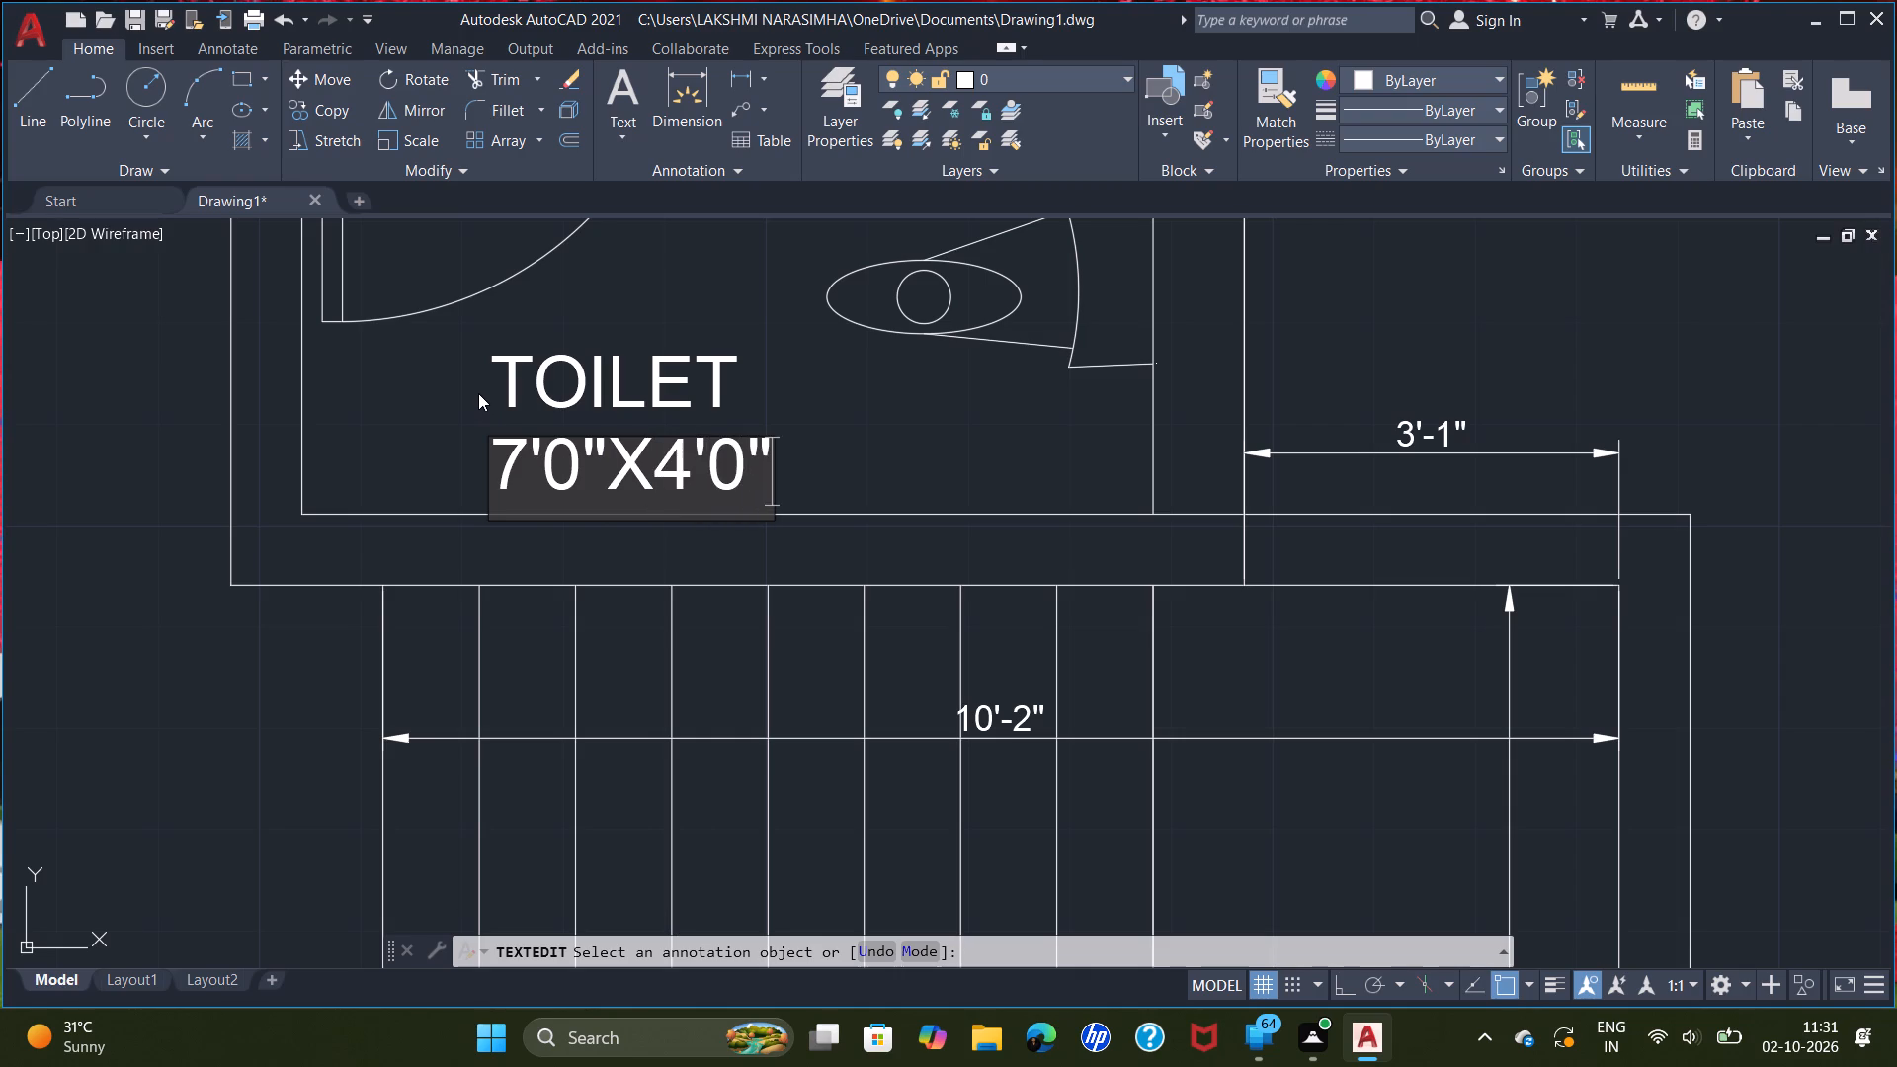
key(Return)
Change the first line of the copied BED ROOM -1 label in the toilet below the staircase to TOILET.
scroll(817, 476, down, 3)
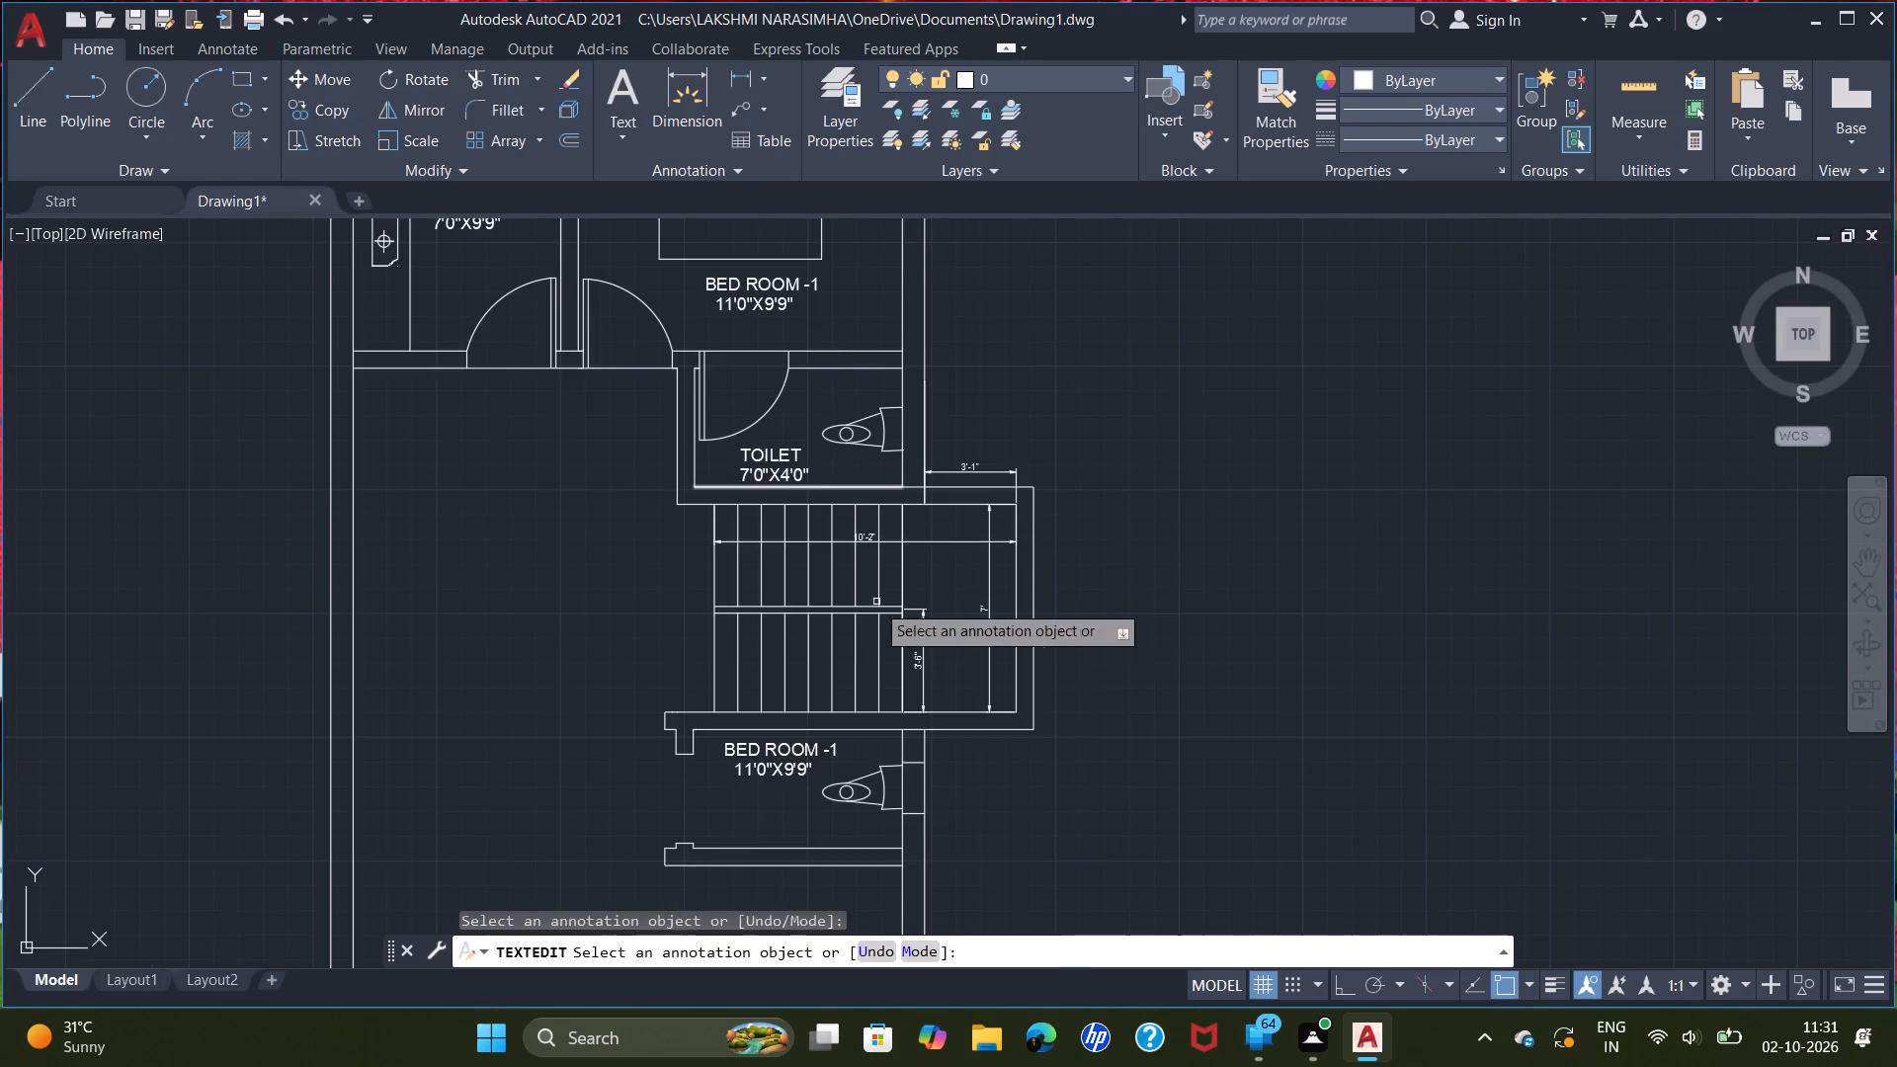
scroll(779, 763, up, 3)
click(793, 722)
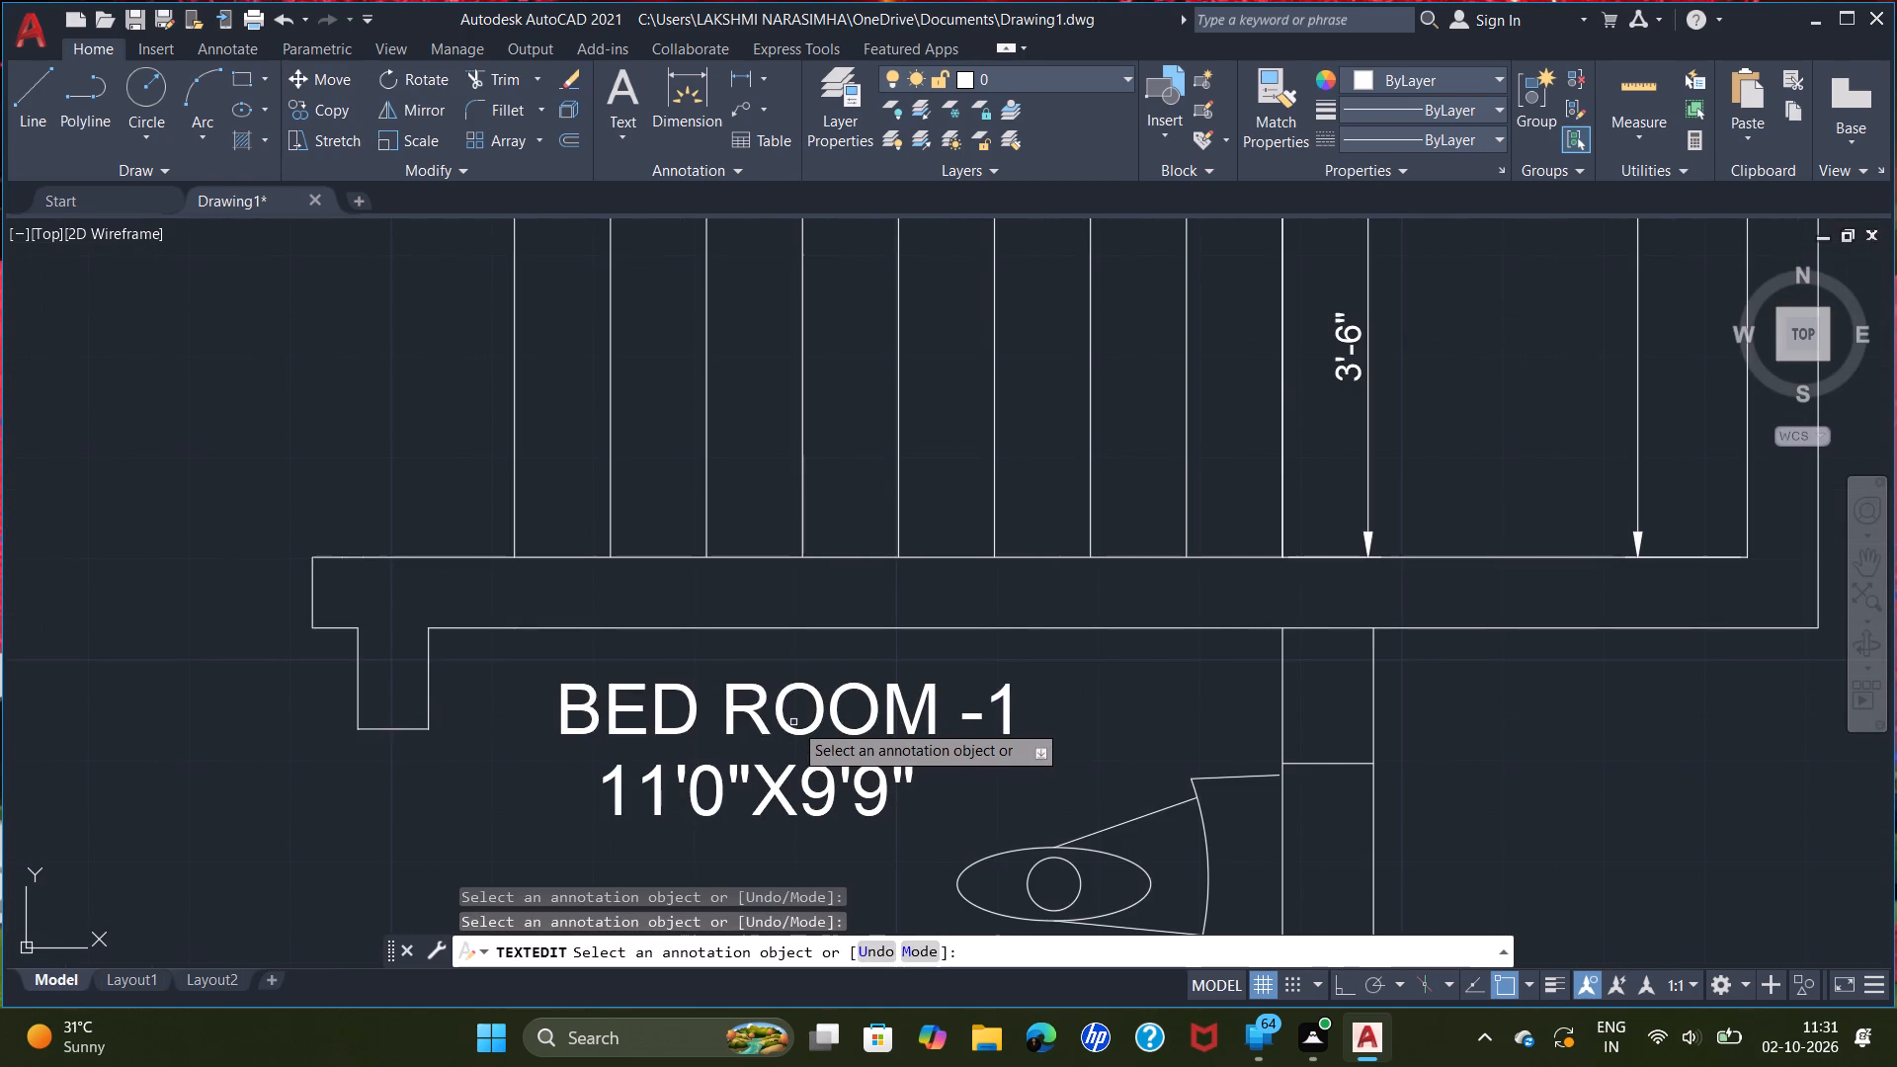
click(793, 724)
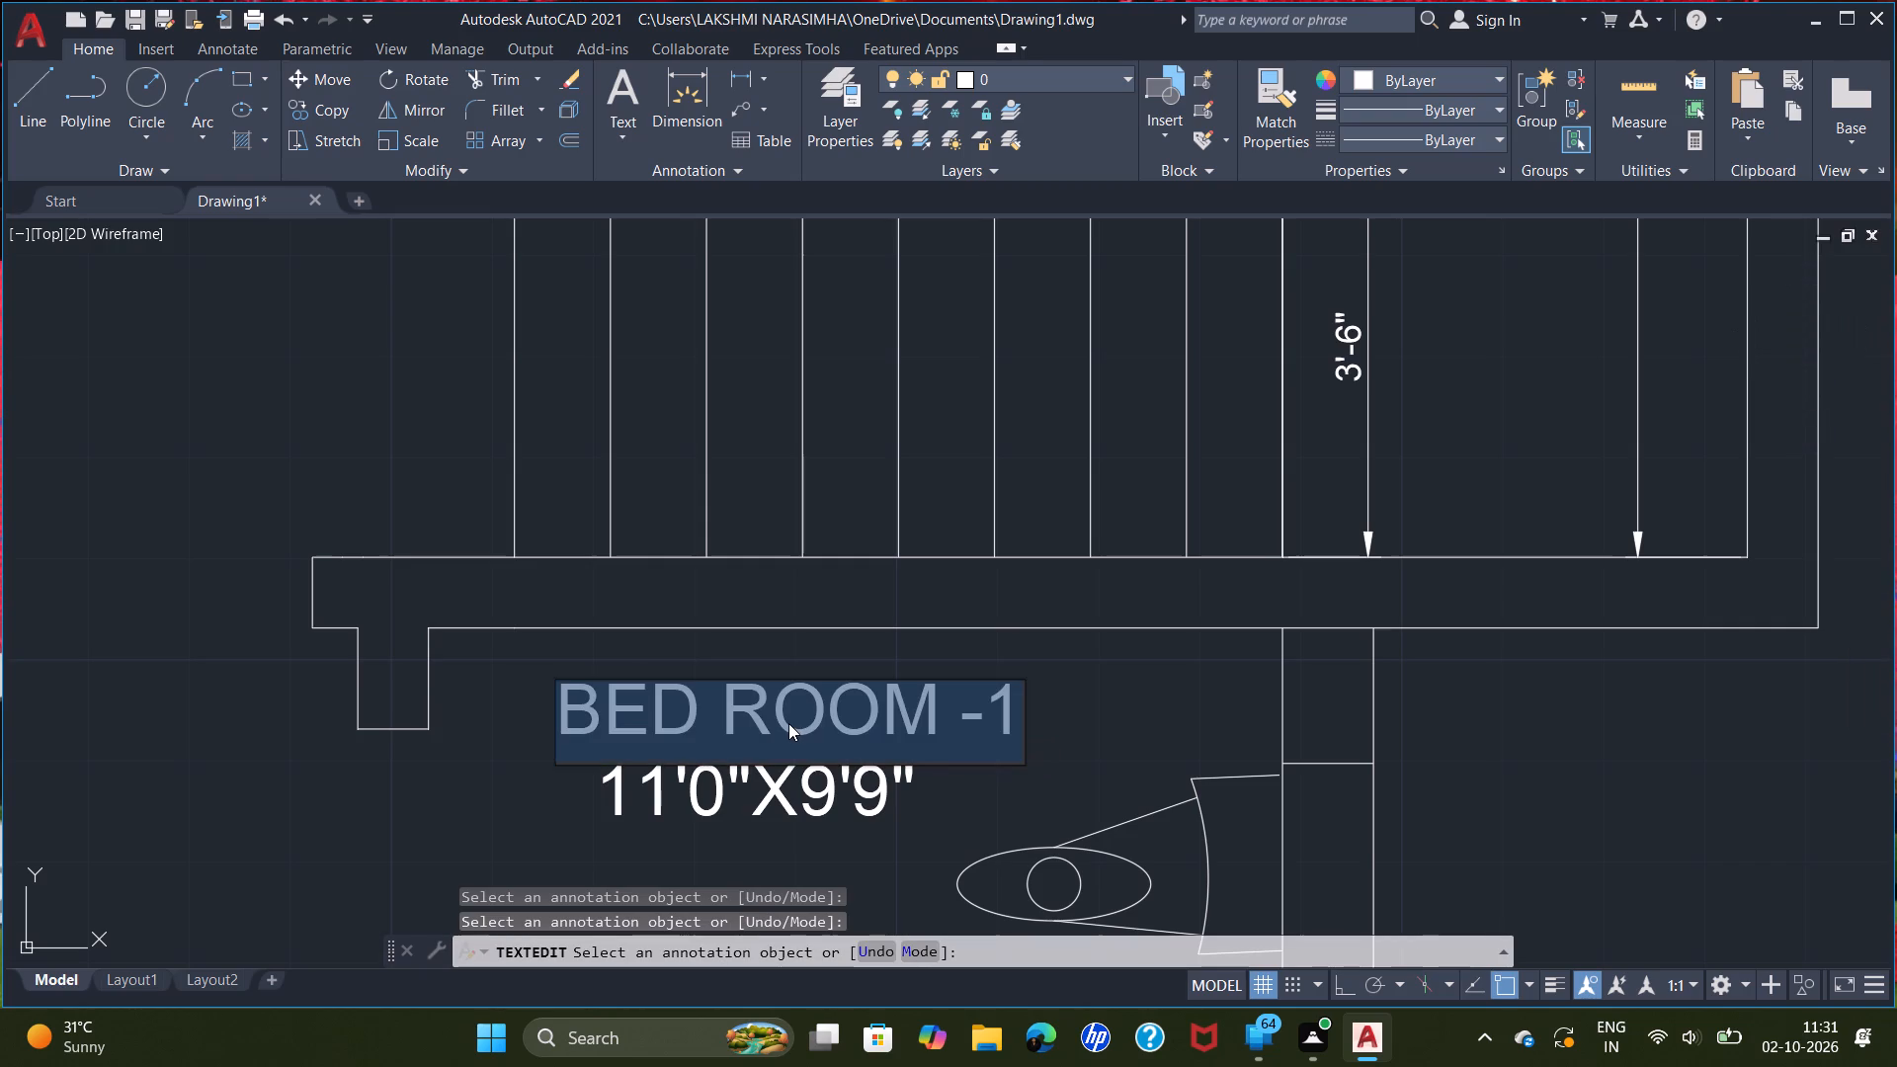
key(t)
key(o)
key(i)
key(l)
key(e)
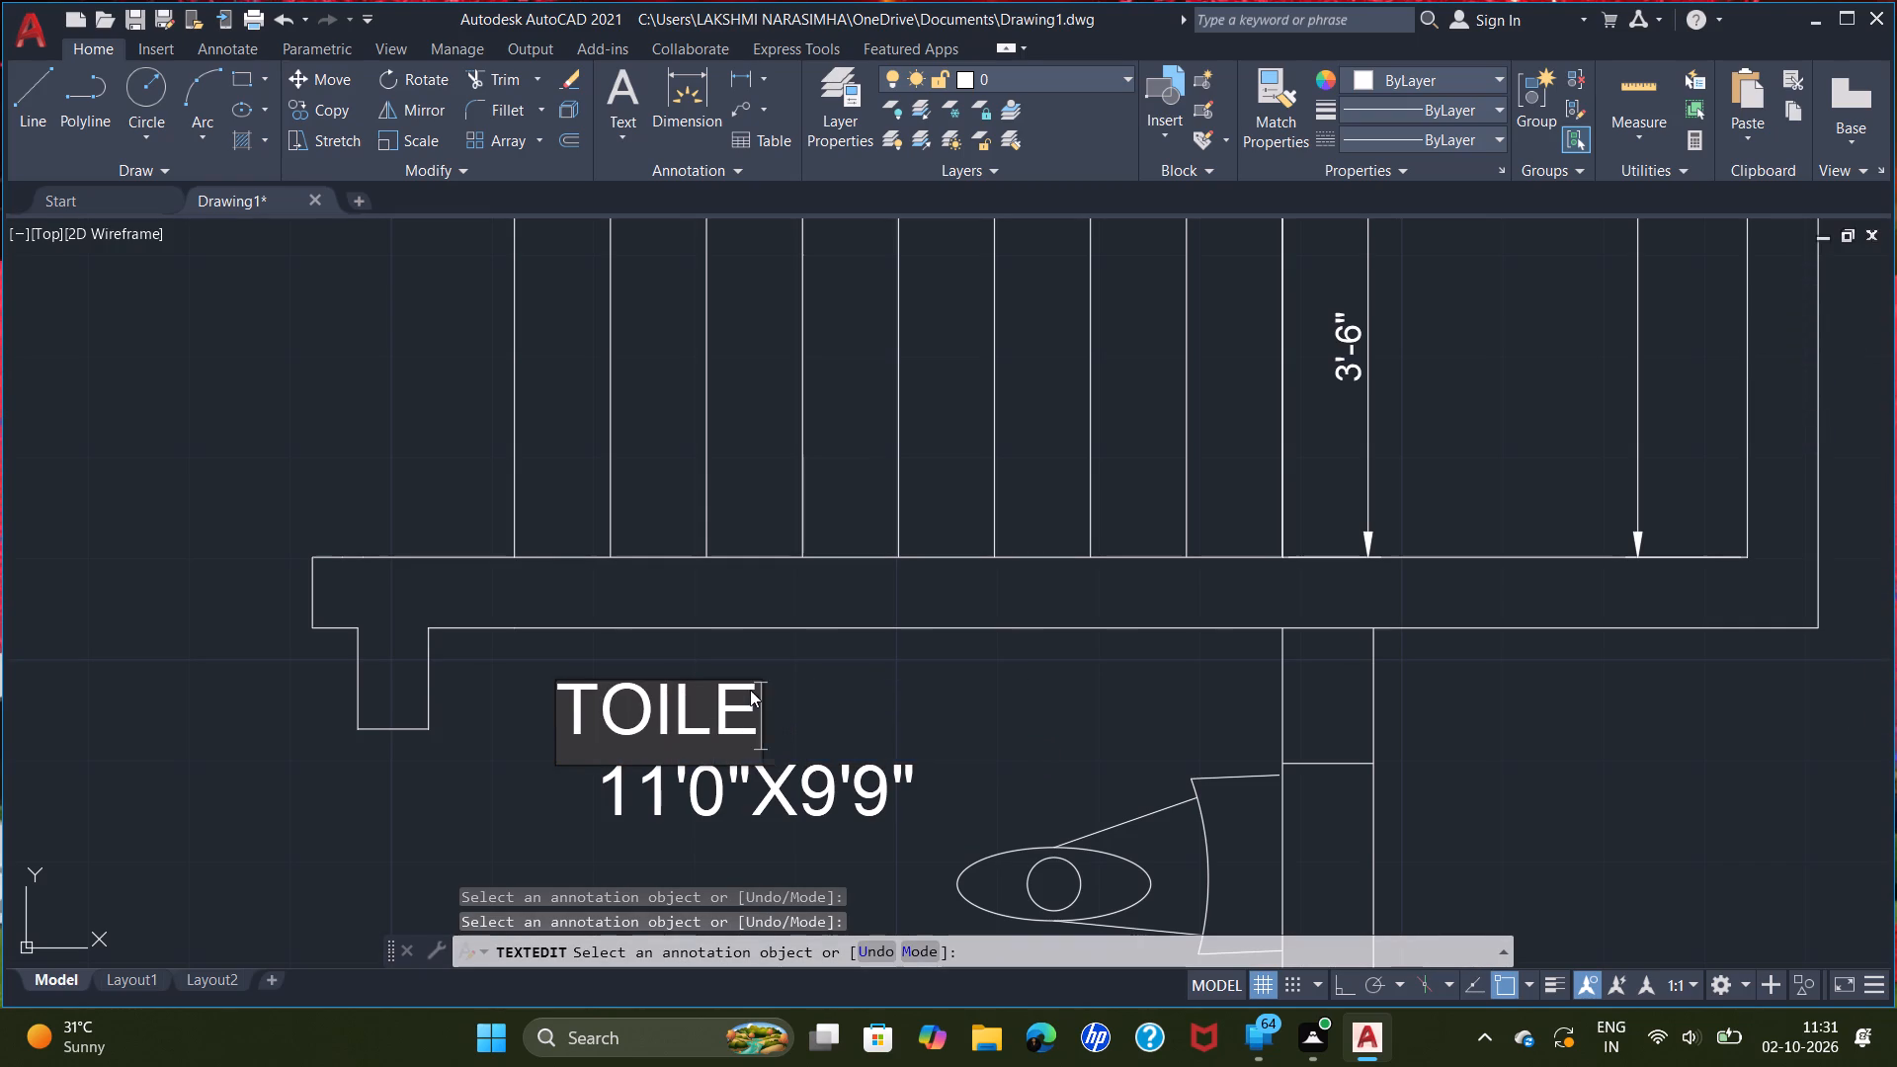
key(t)
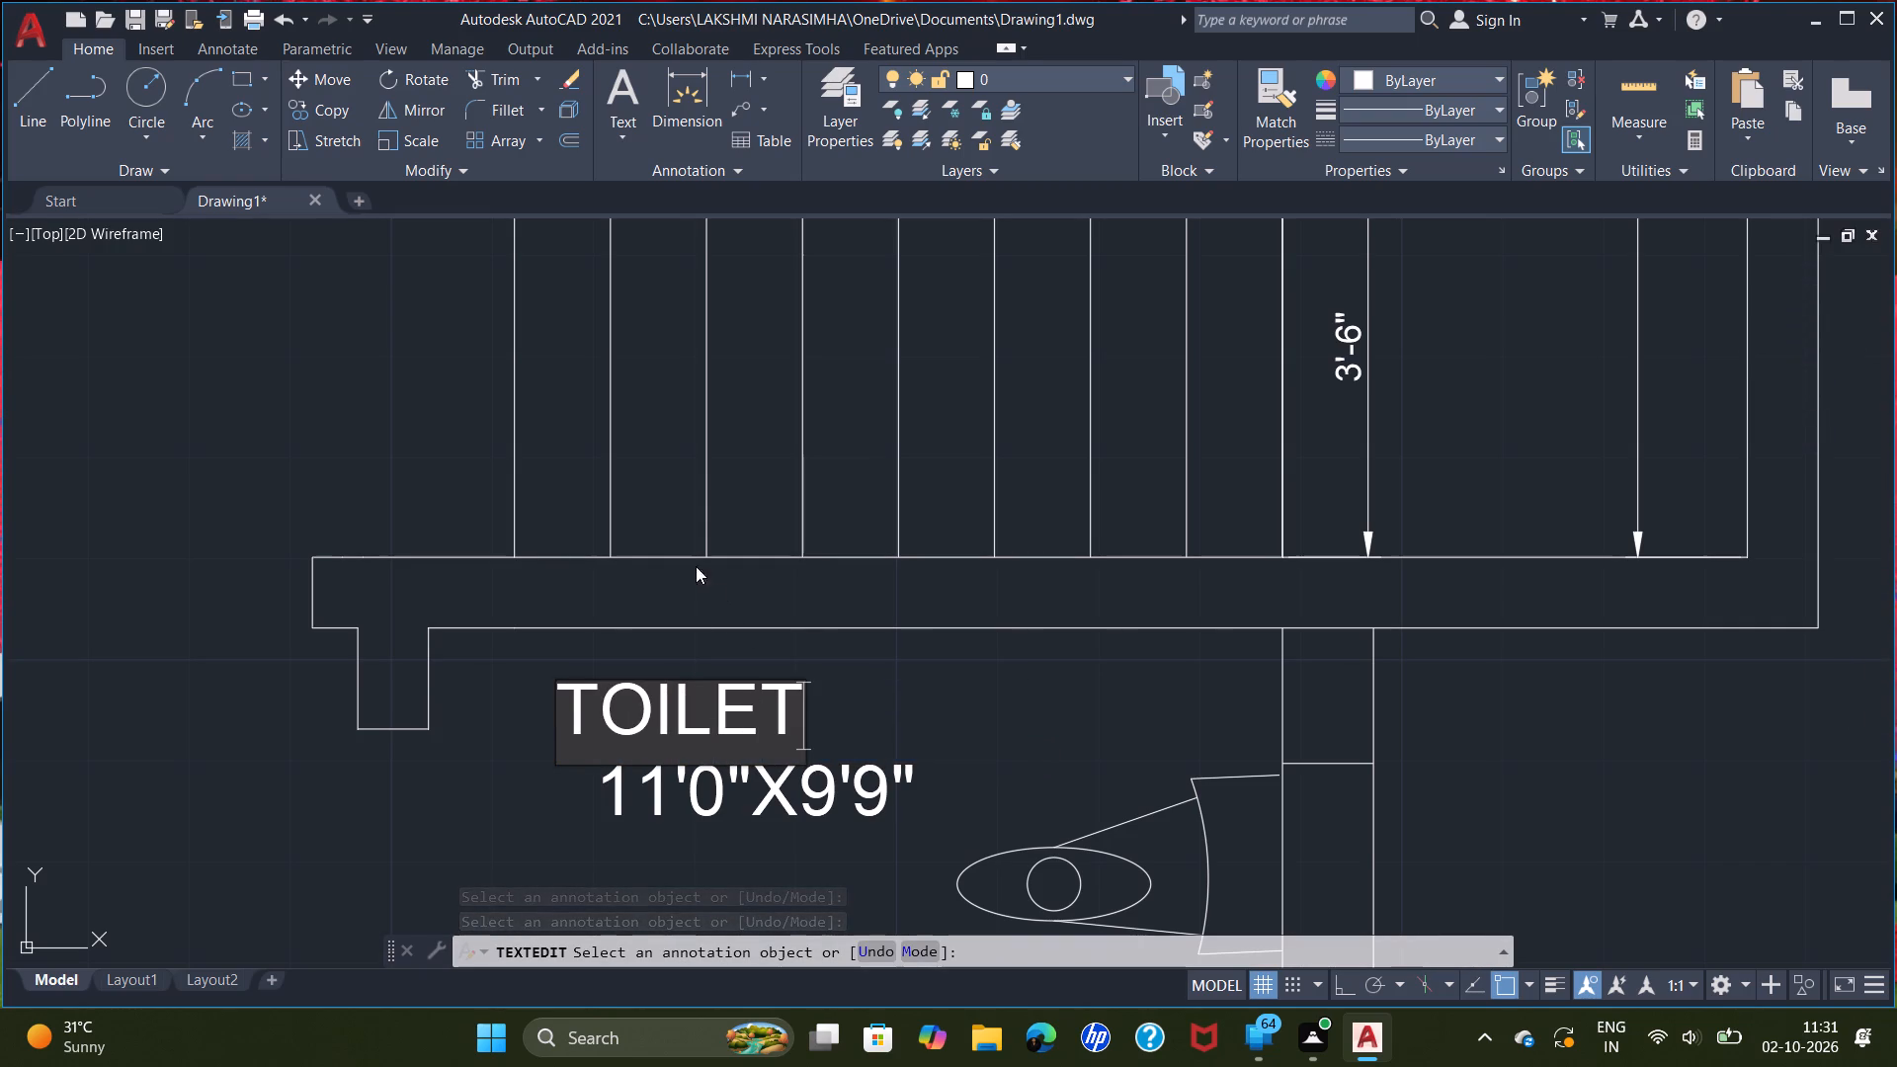
key(Return)
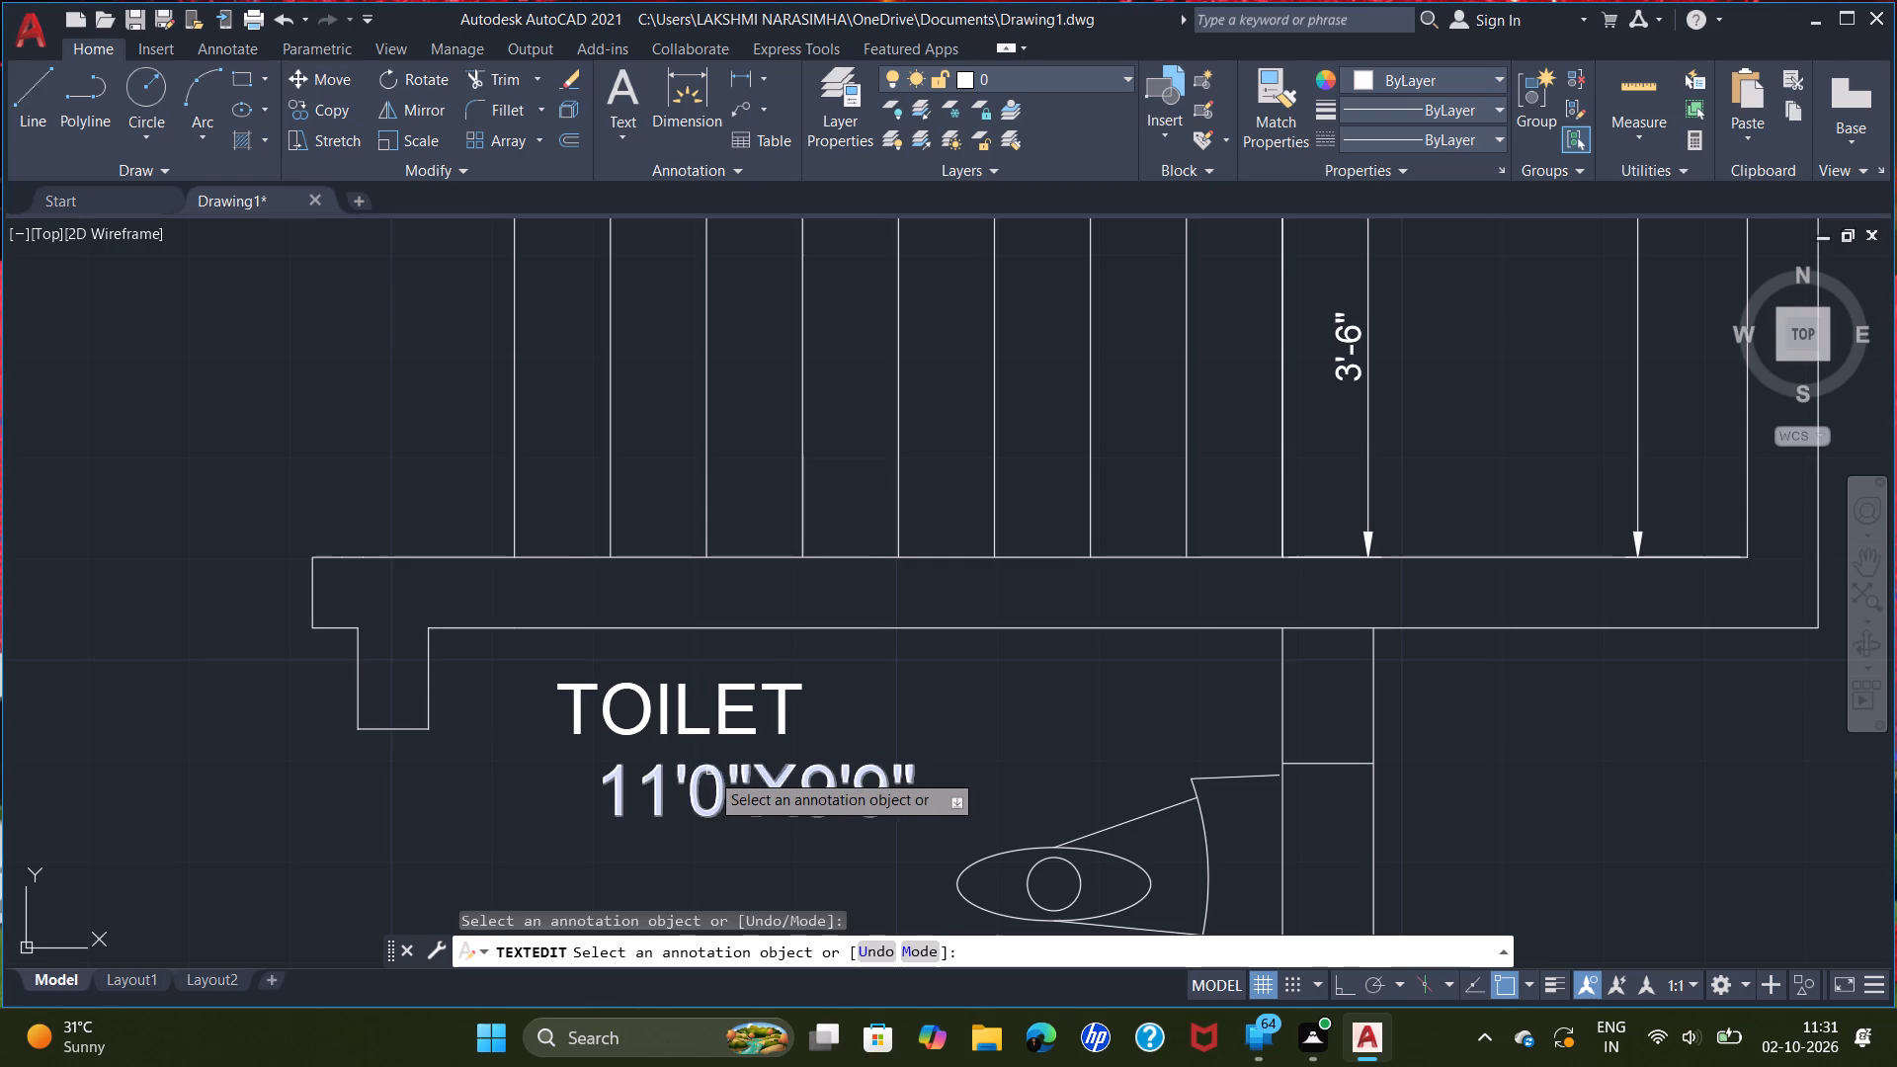
Change the size line under the lower TOILET label to 7'0"X4'0" and finish text editing.
click(709, 772)
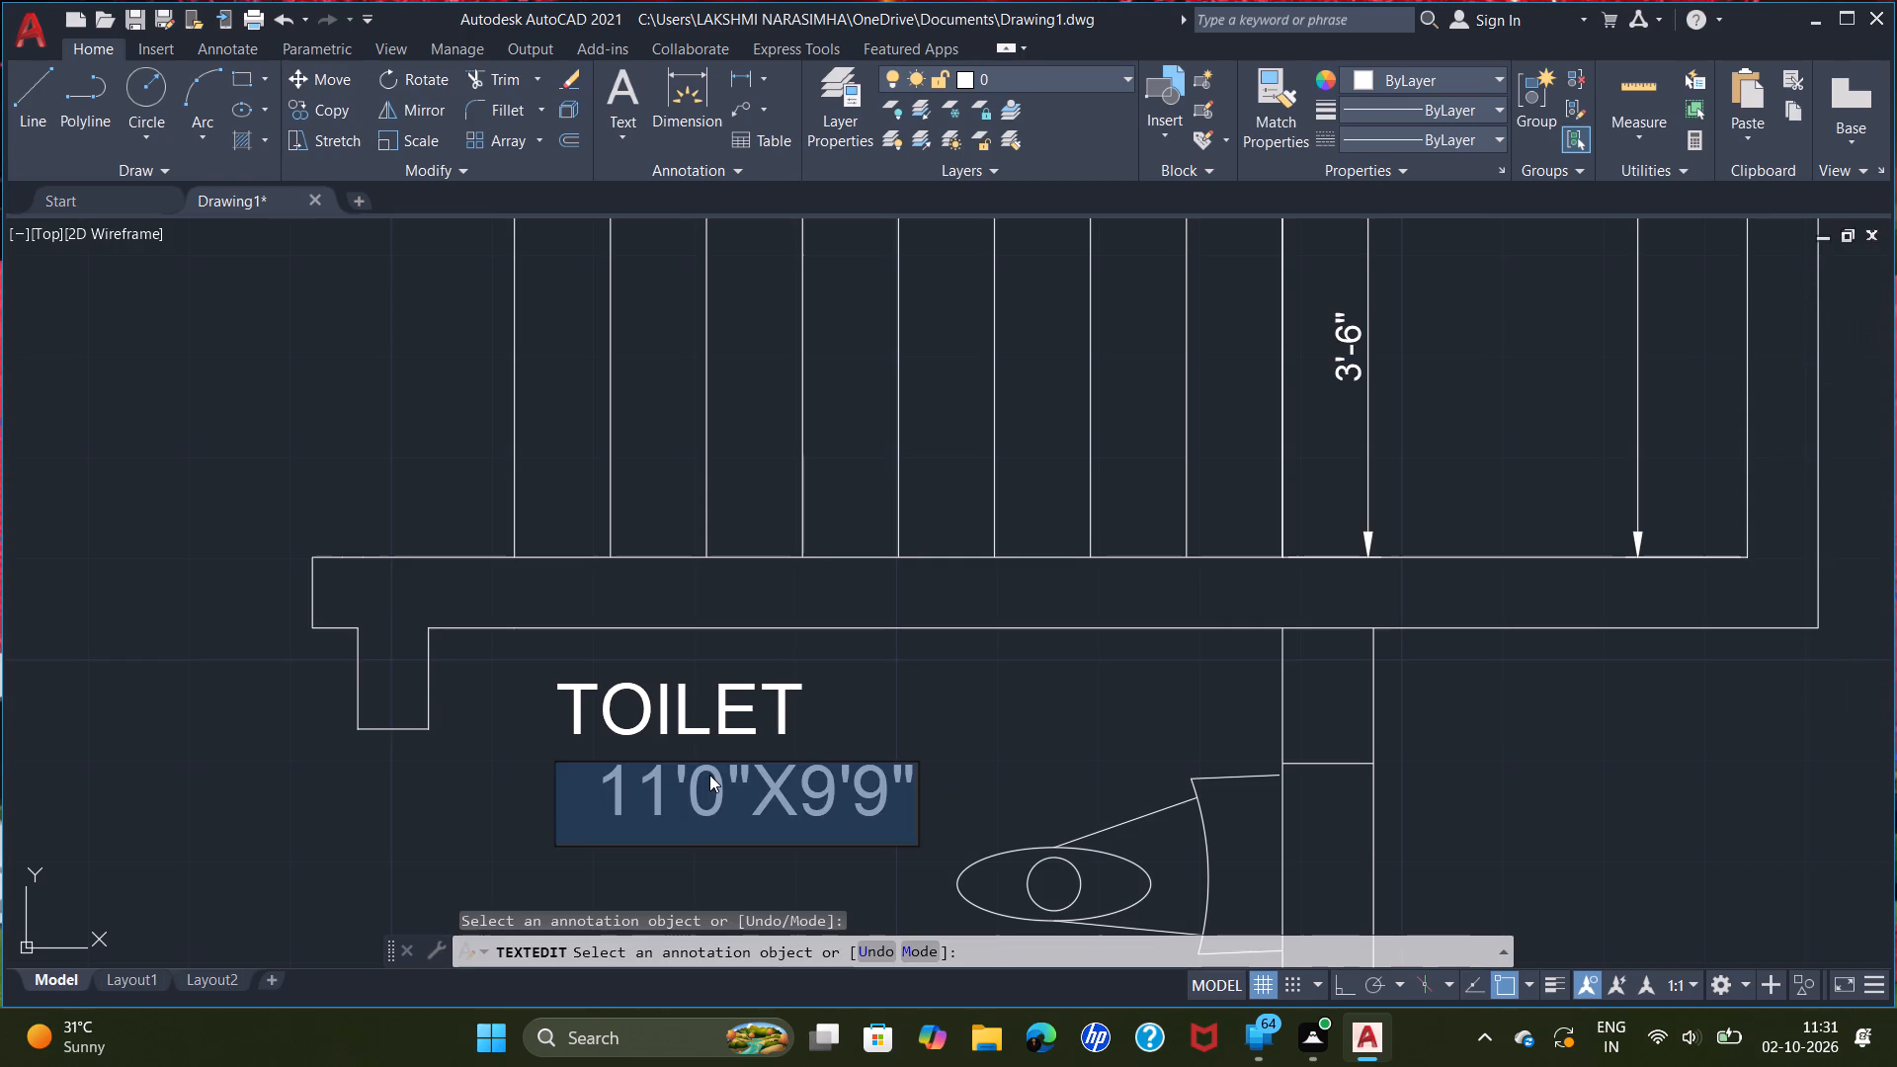
key(7)
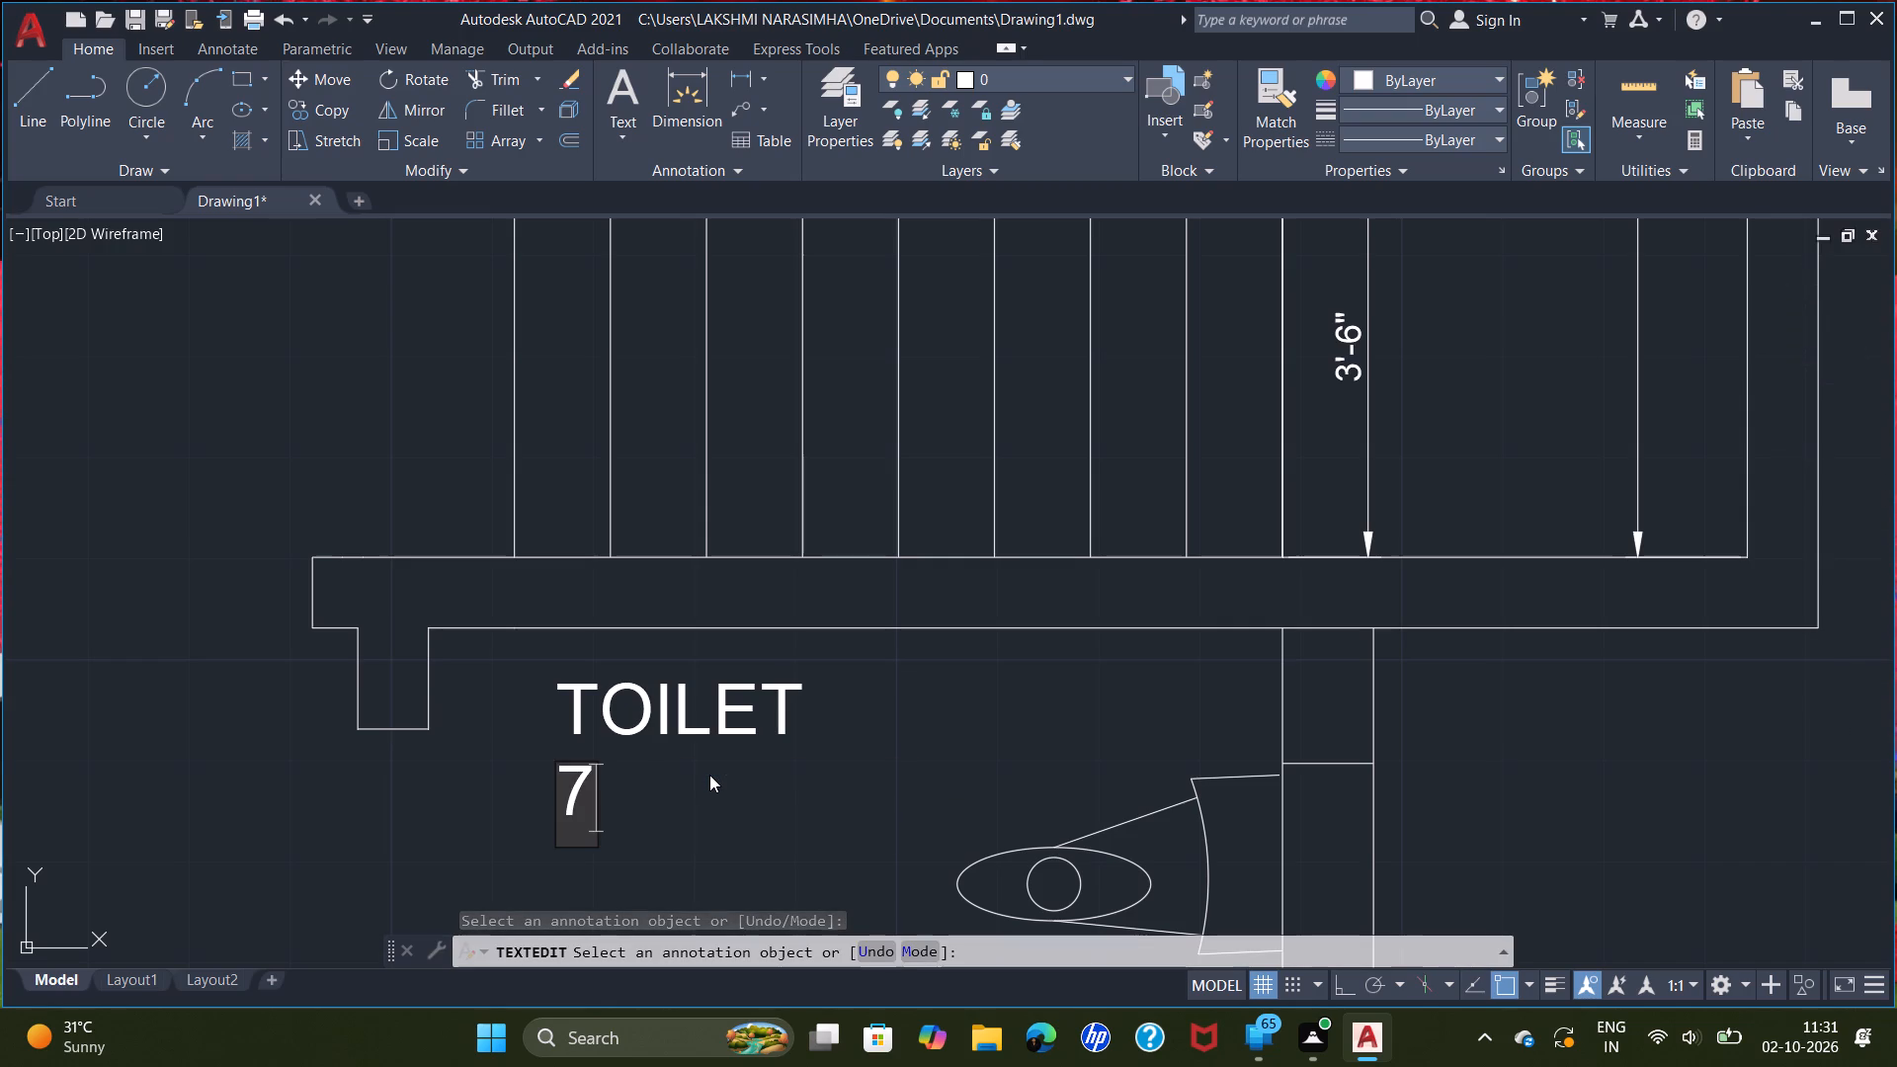
text('0")
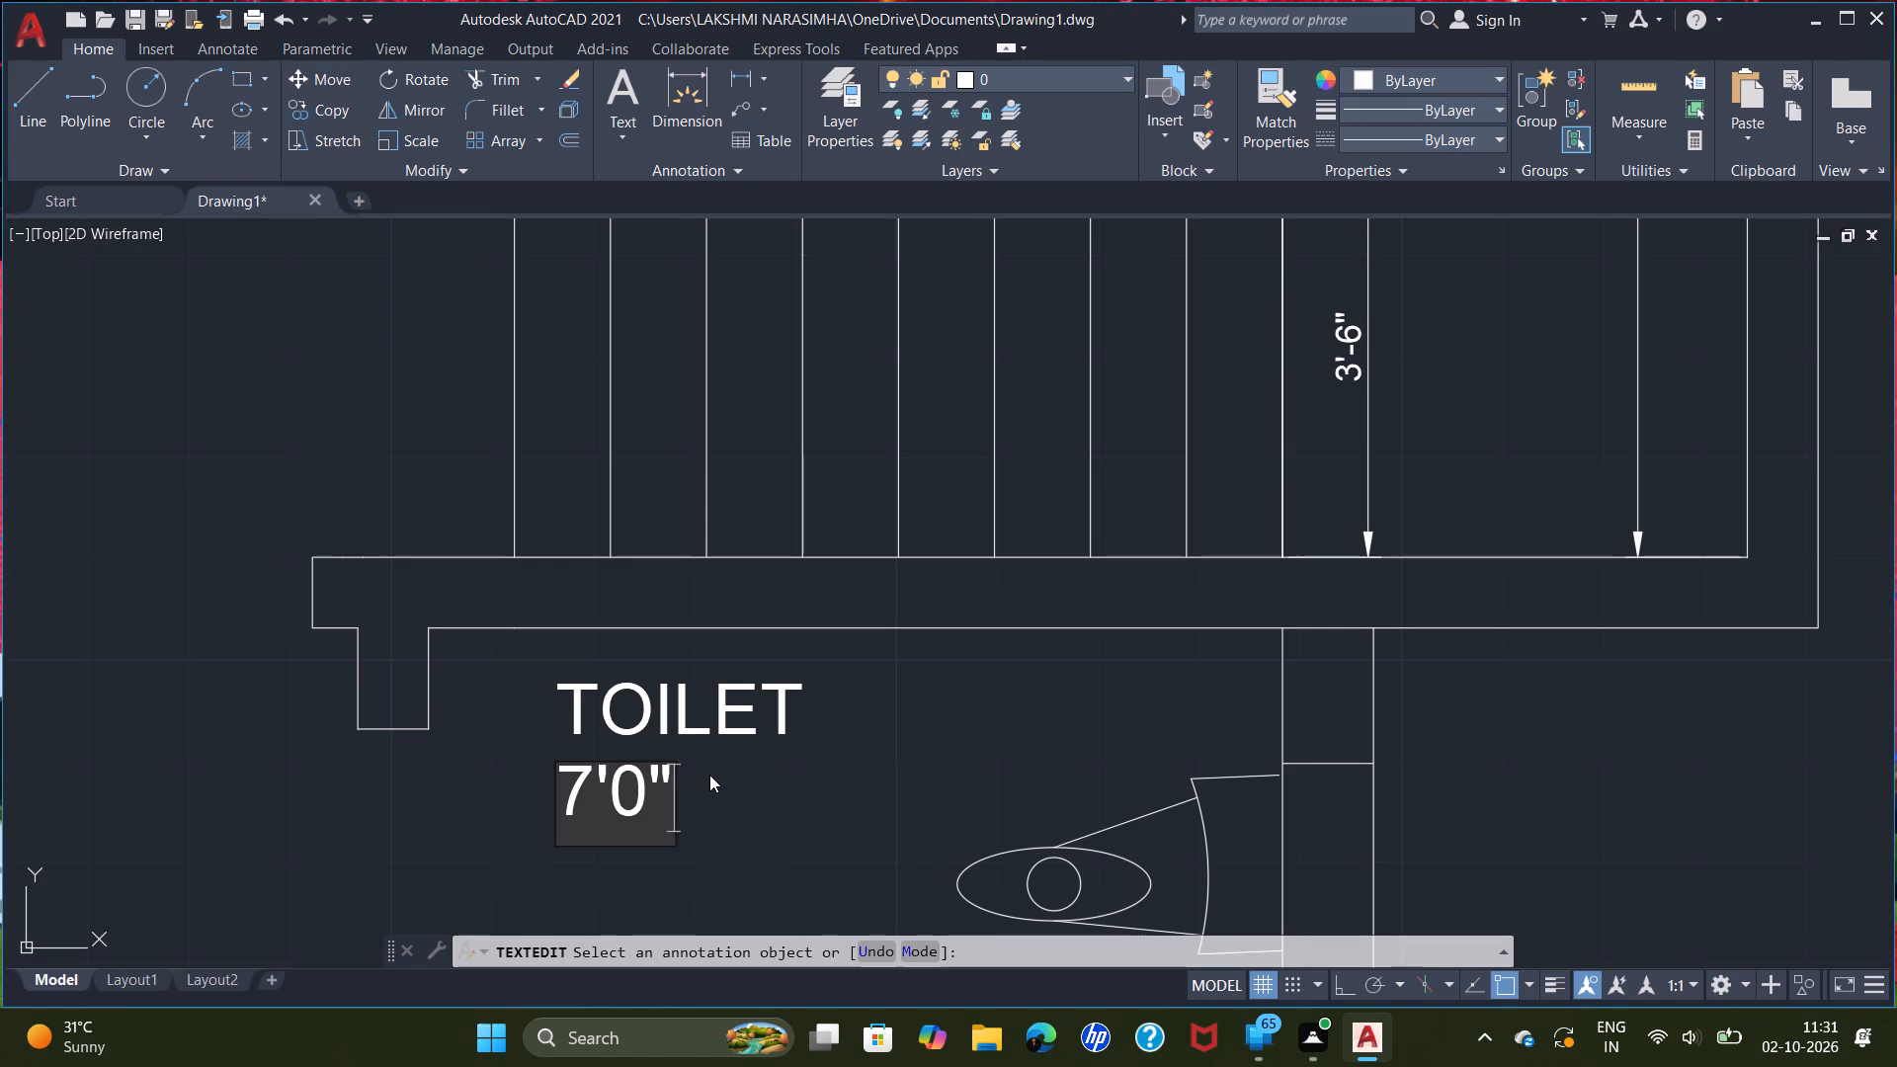
key(x)
key(4)
key(apostrophe)
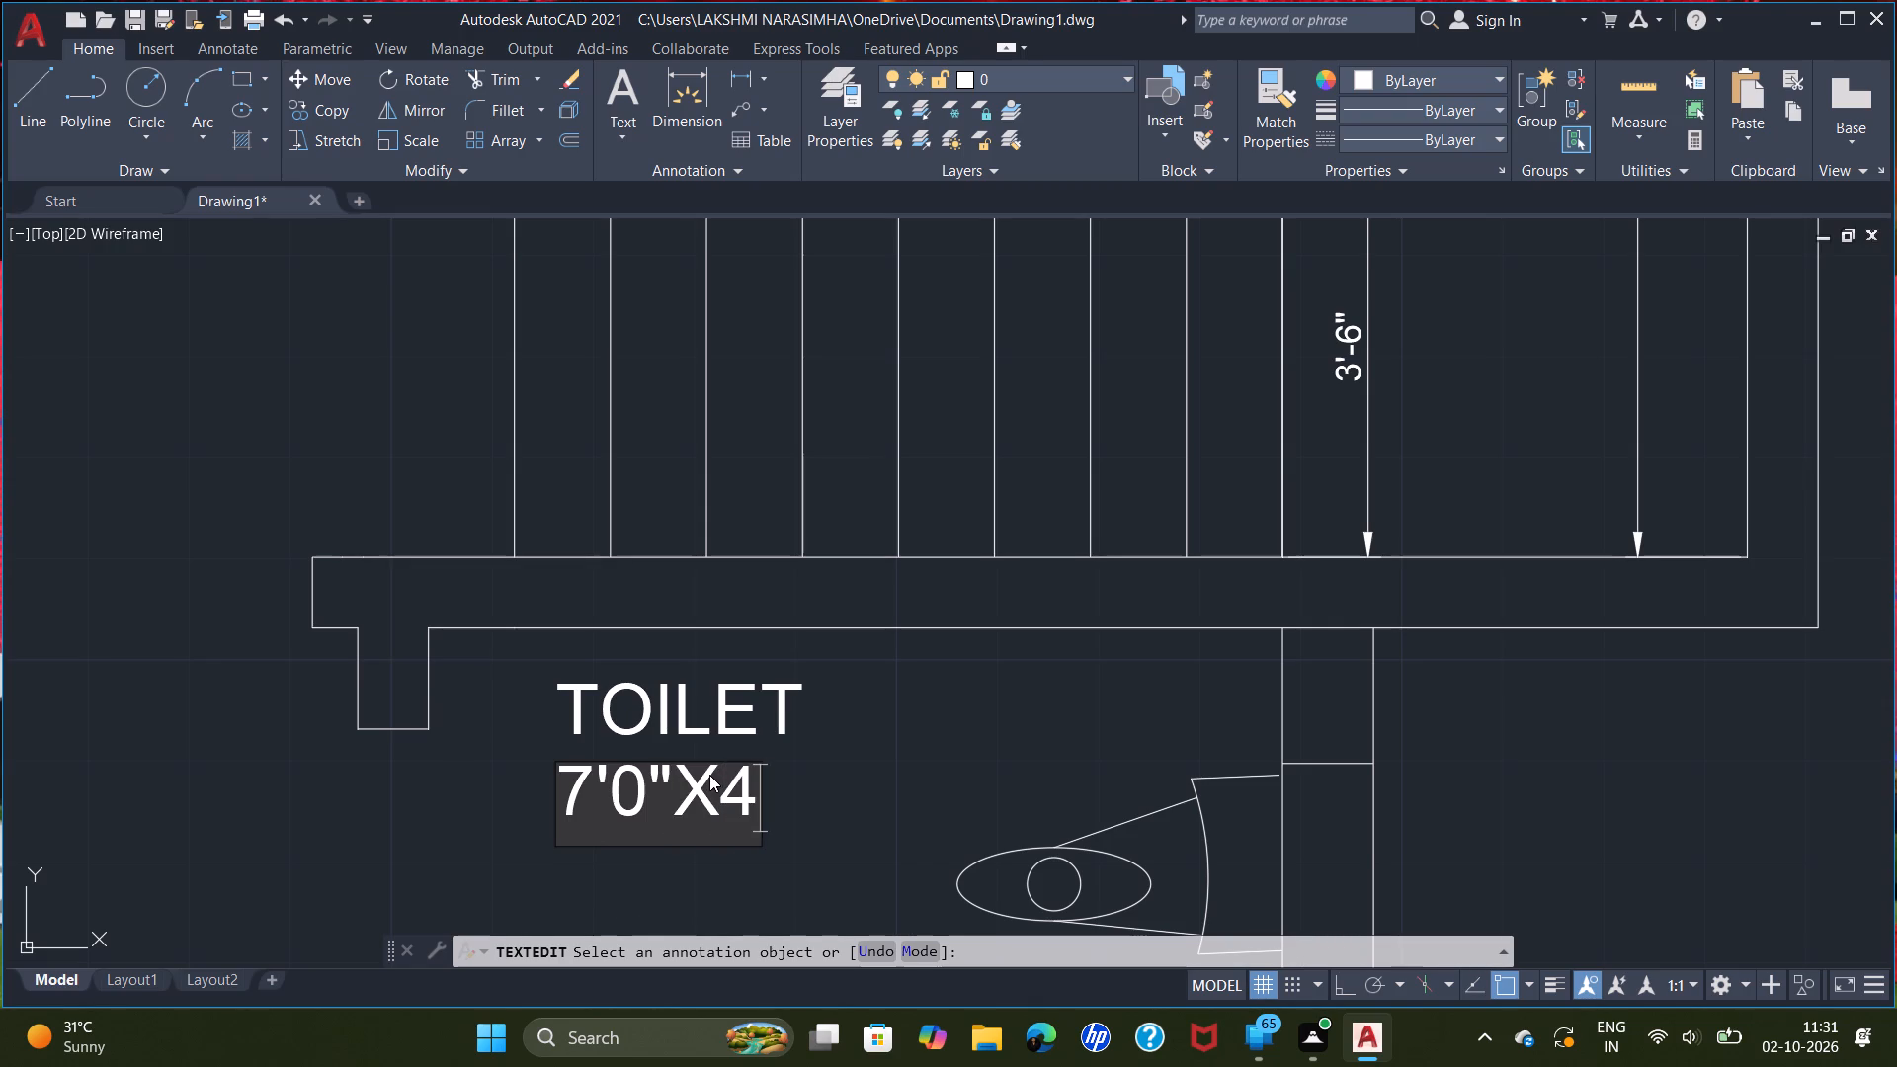
text(0")
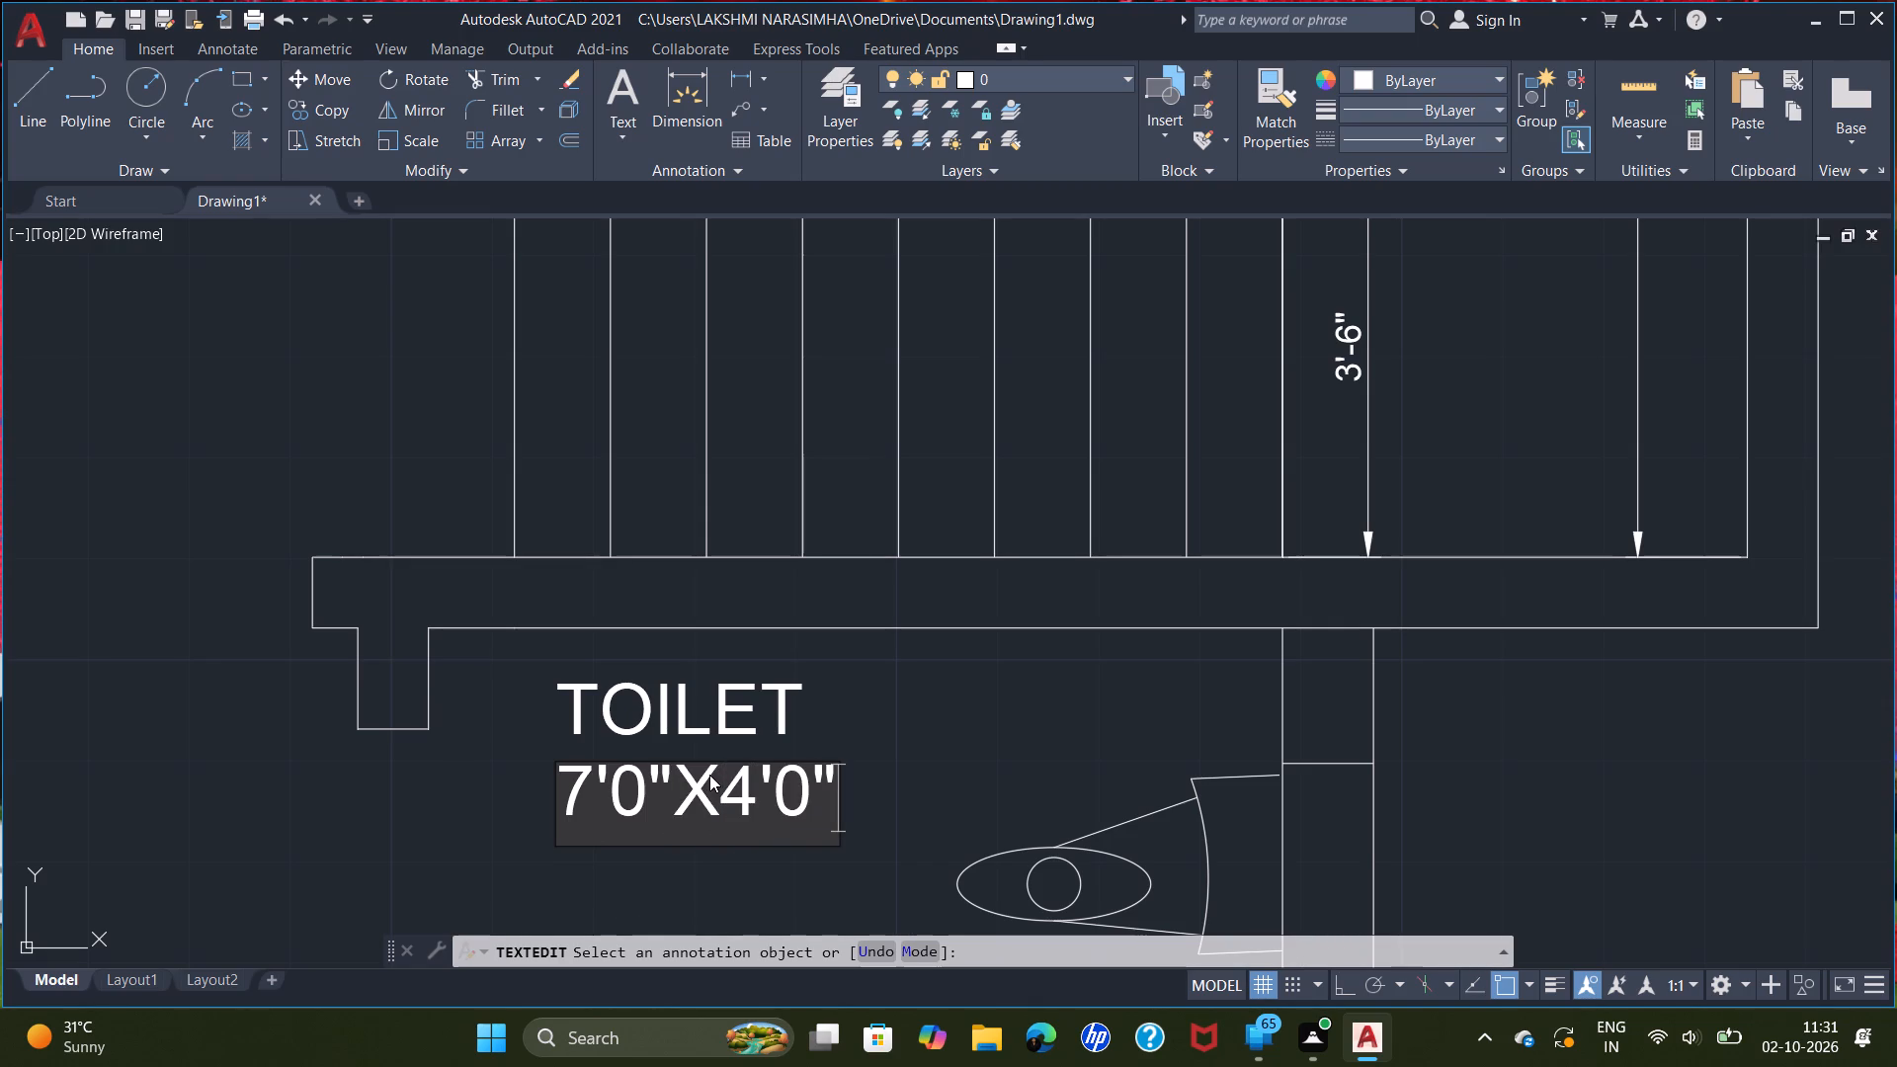
key(Return)
scroll(758, 315, down, 3)
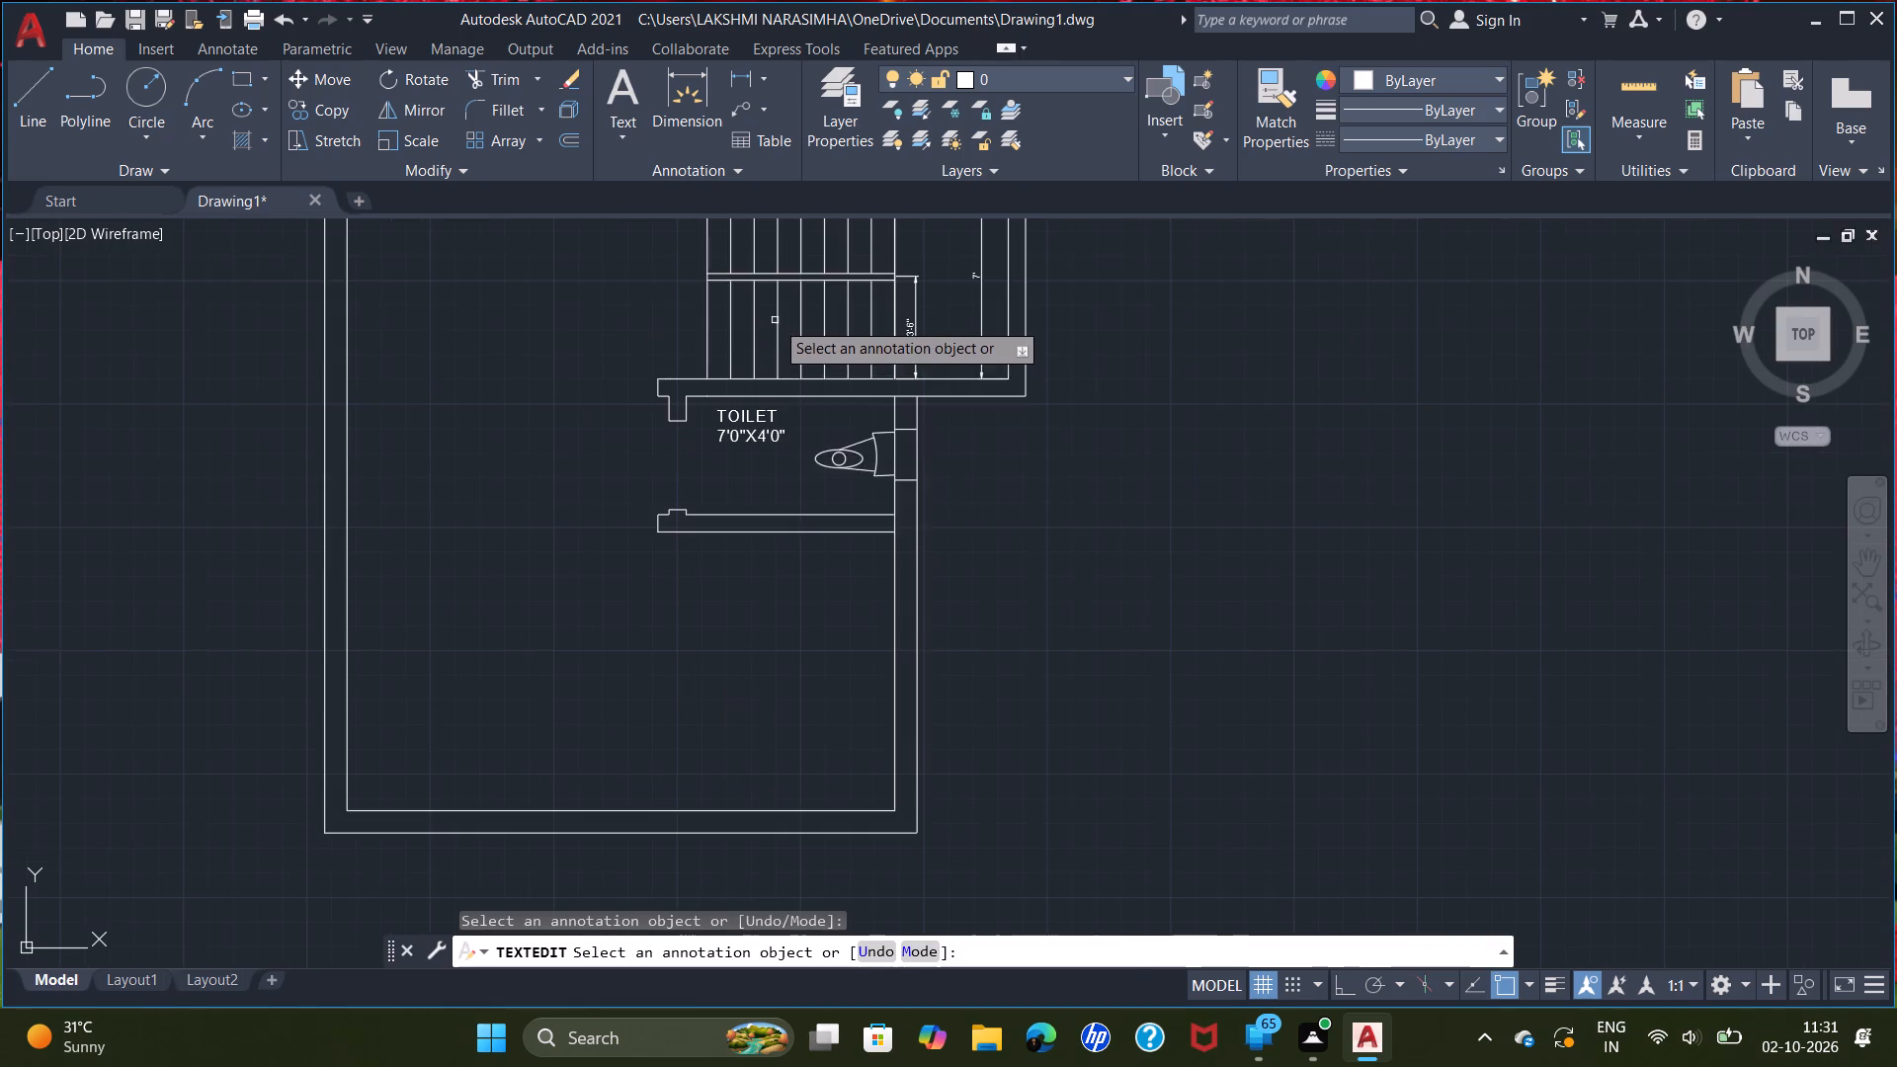
scroll(761, 437, up, 1)
scroll(761, 425, down, 2)
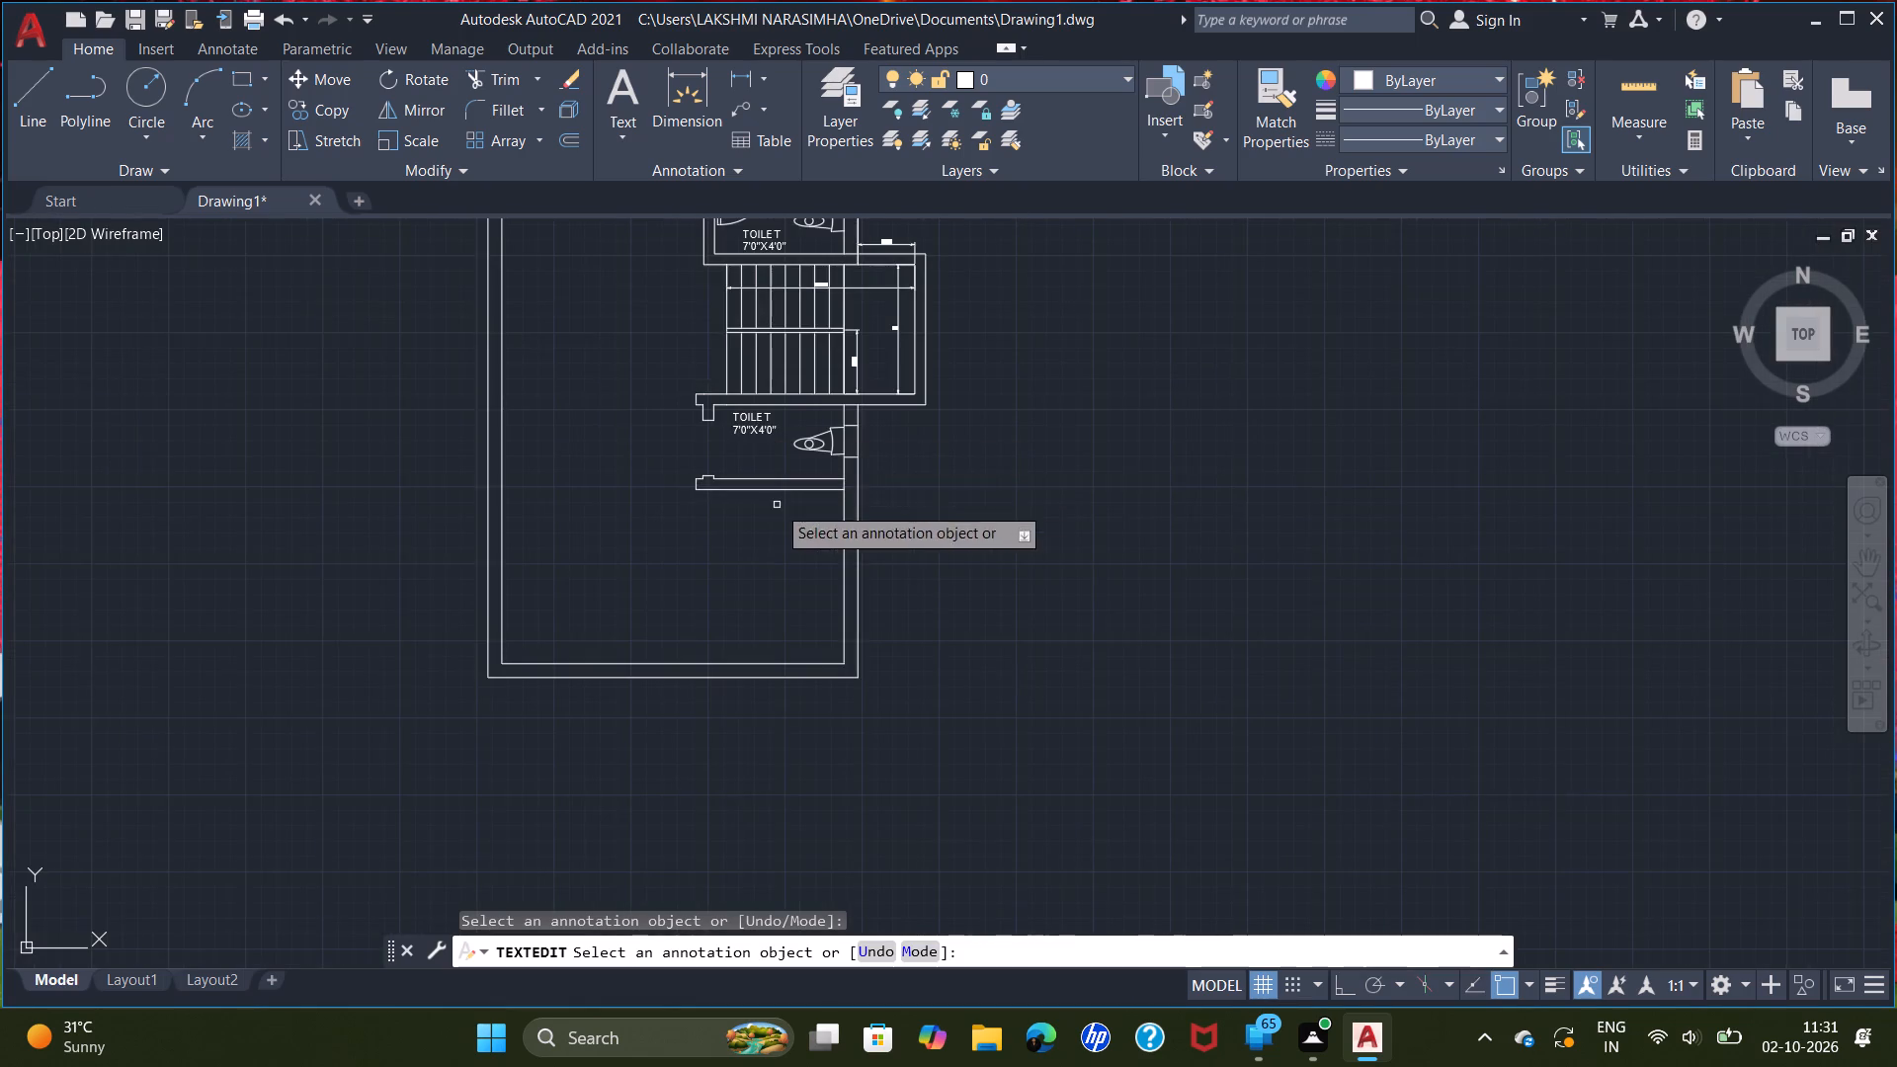
middle_drag(776, 505, 863, 753)
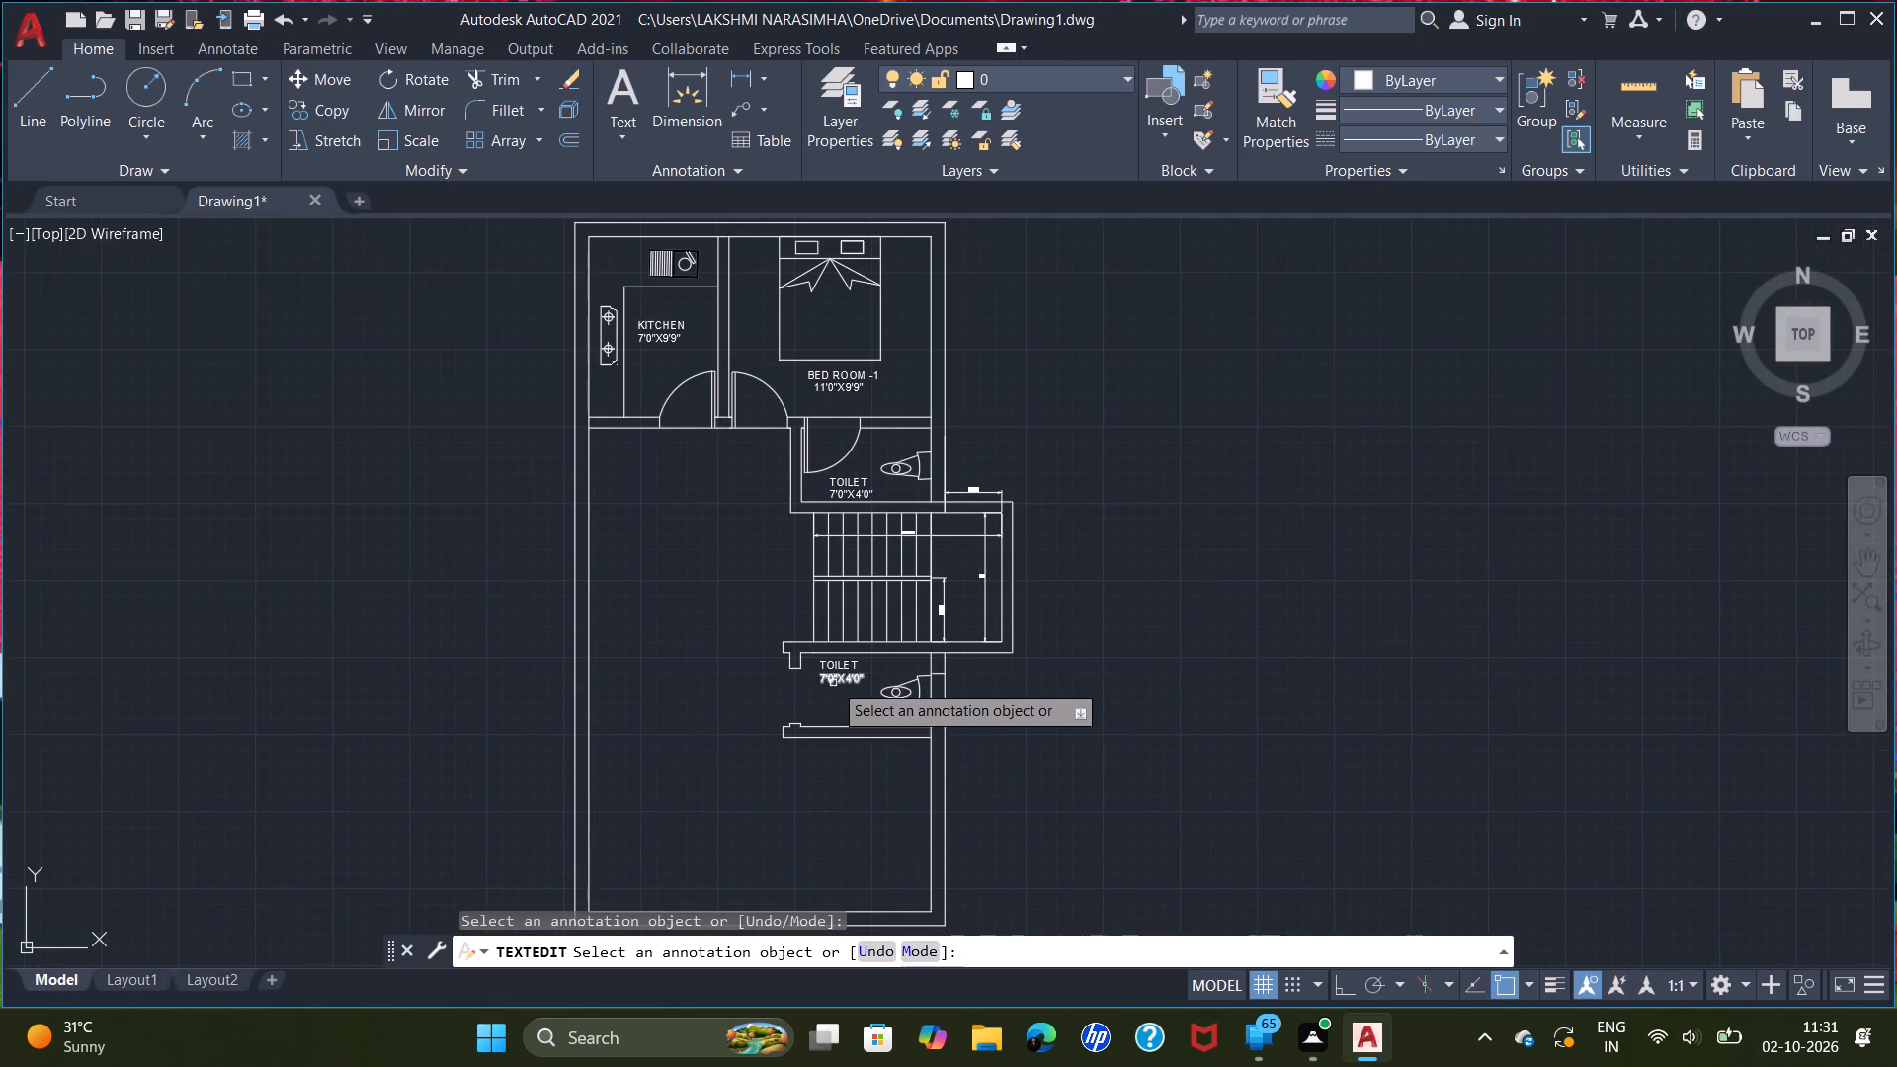
scroll(833, 676, up, 2)
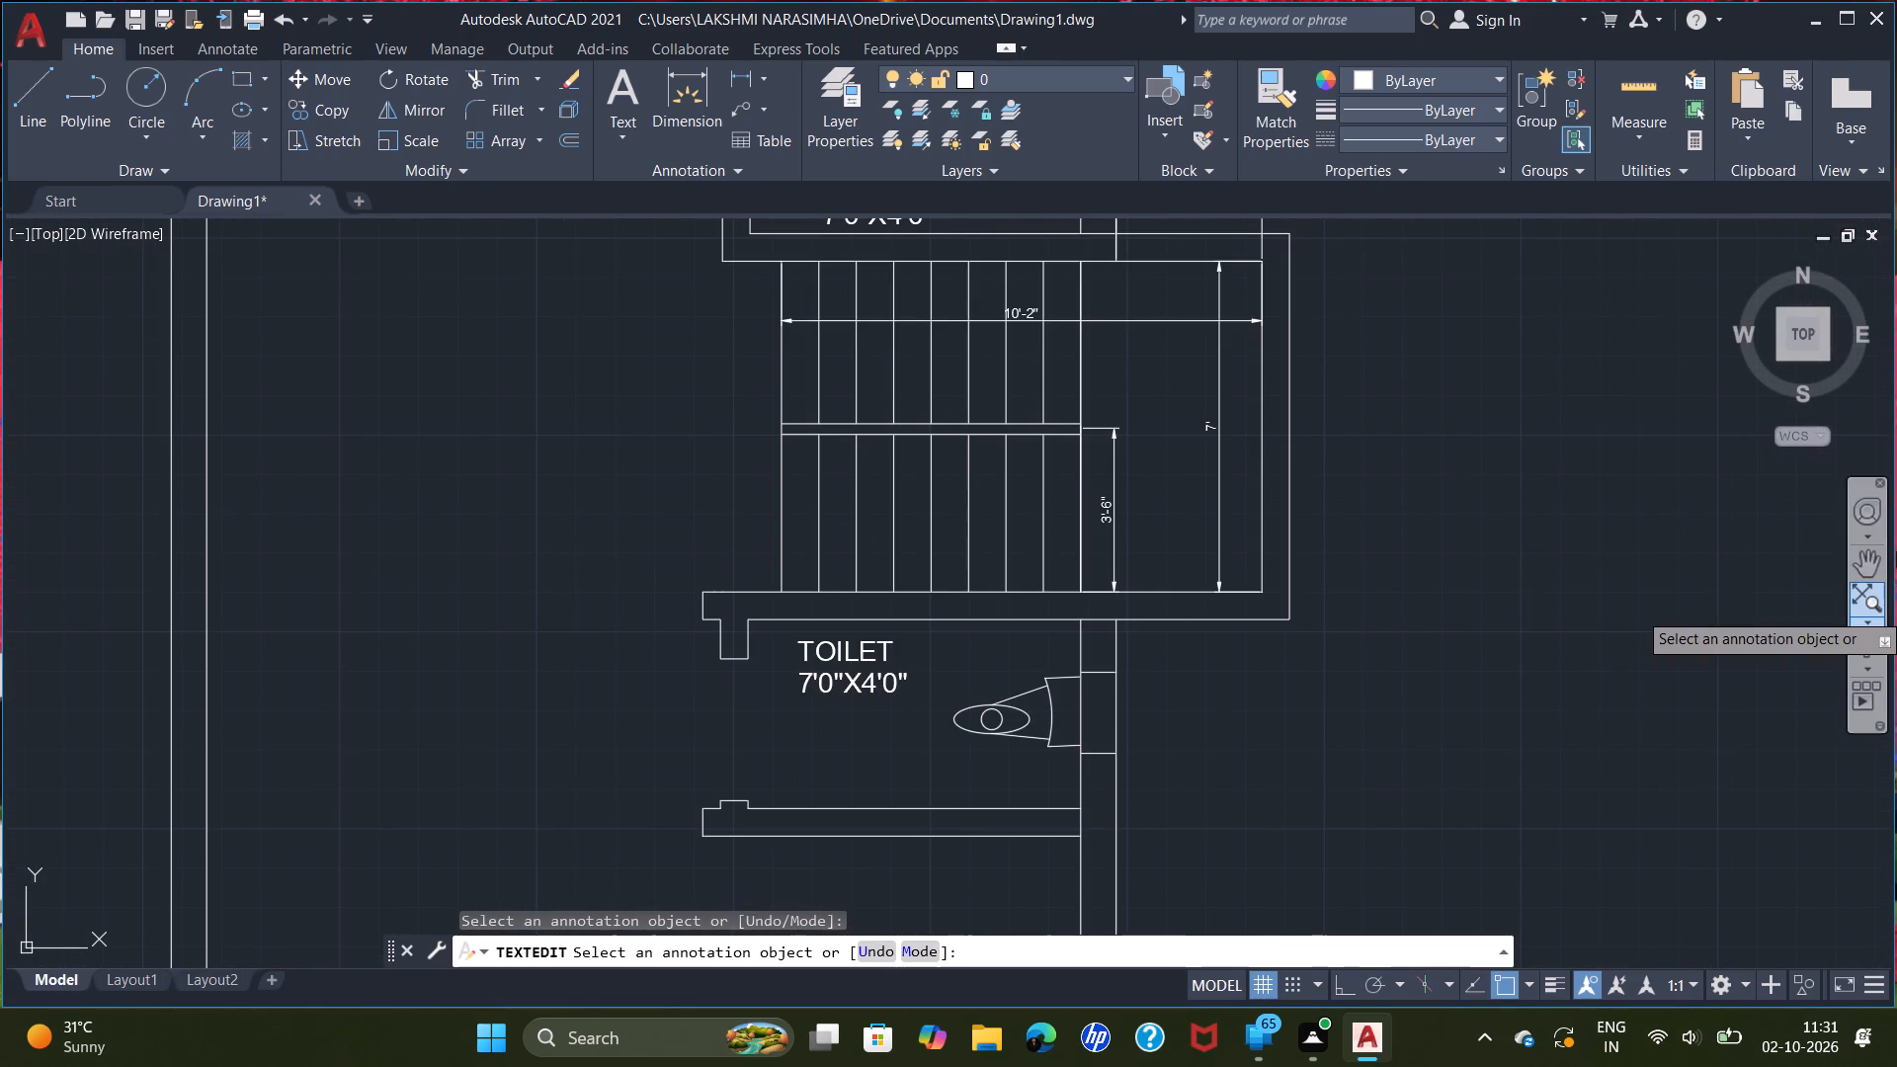
scroll(889, 681, up, 2)
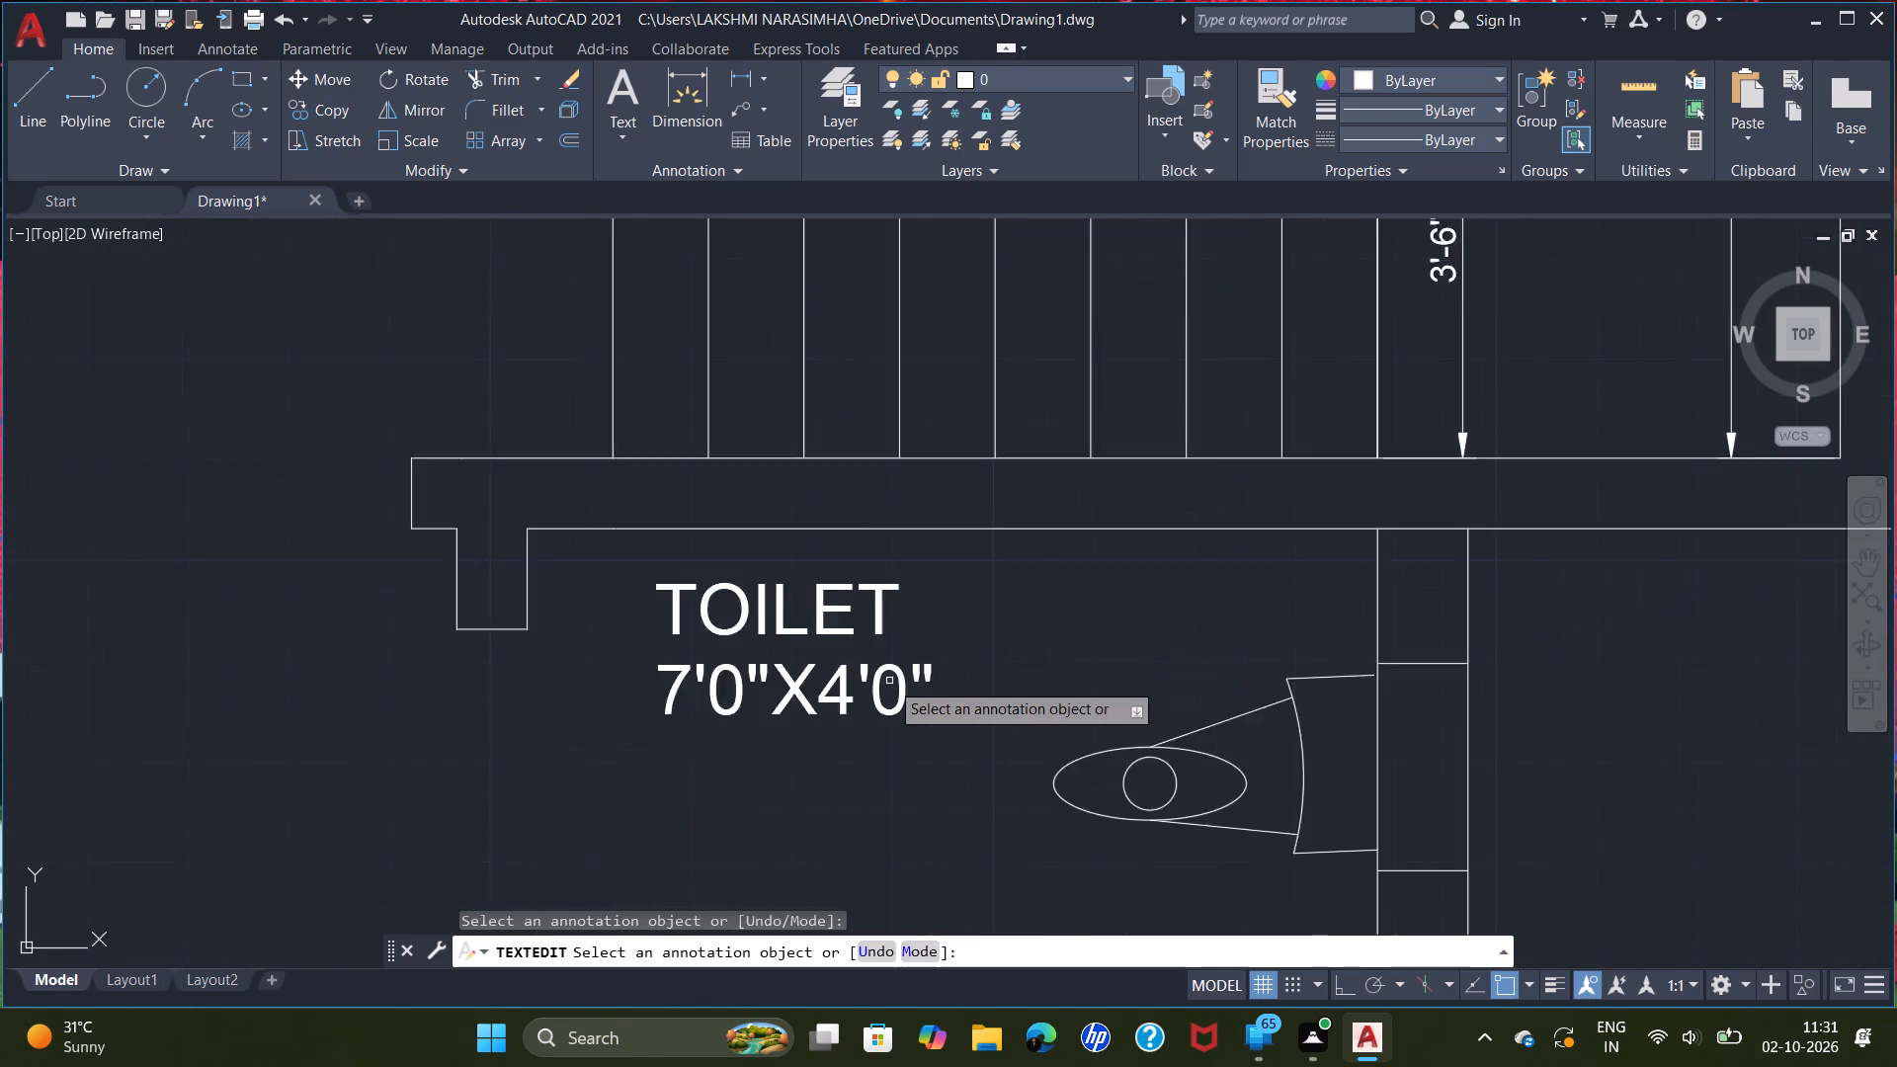
scroll(889, 681, up, 1)
right_drag(893, 657, 886, 666)
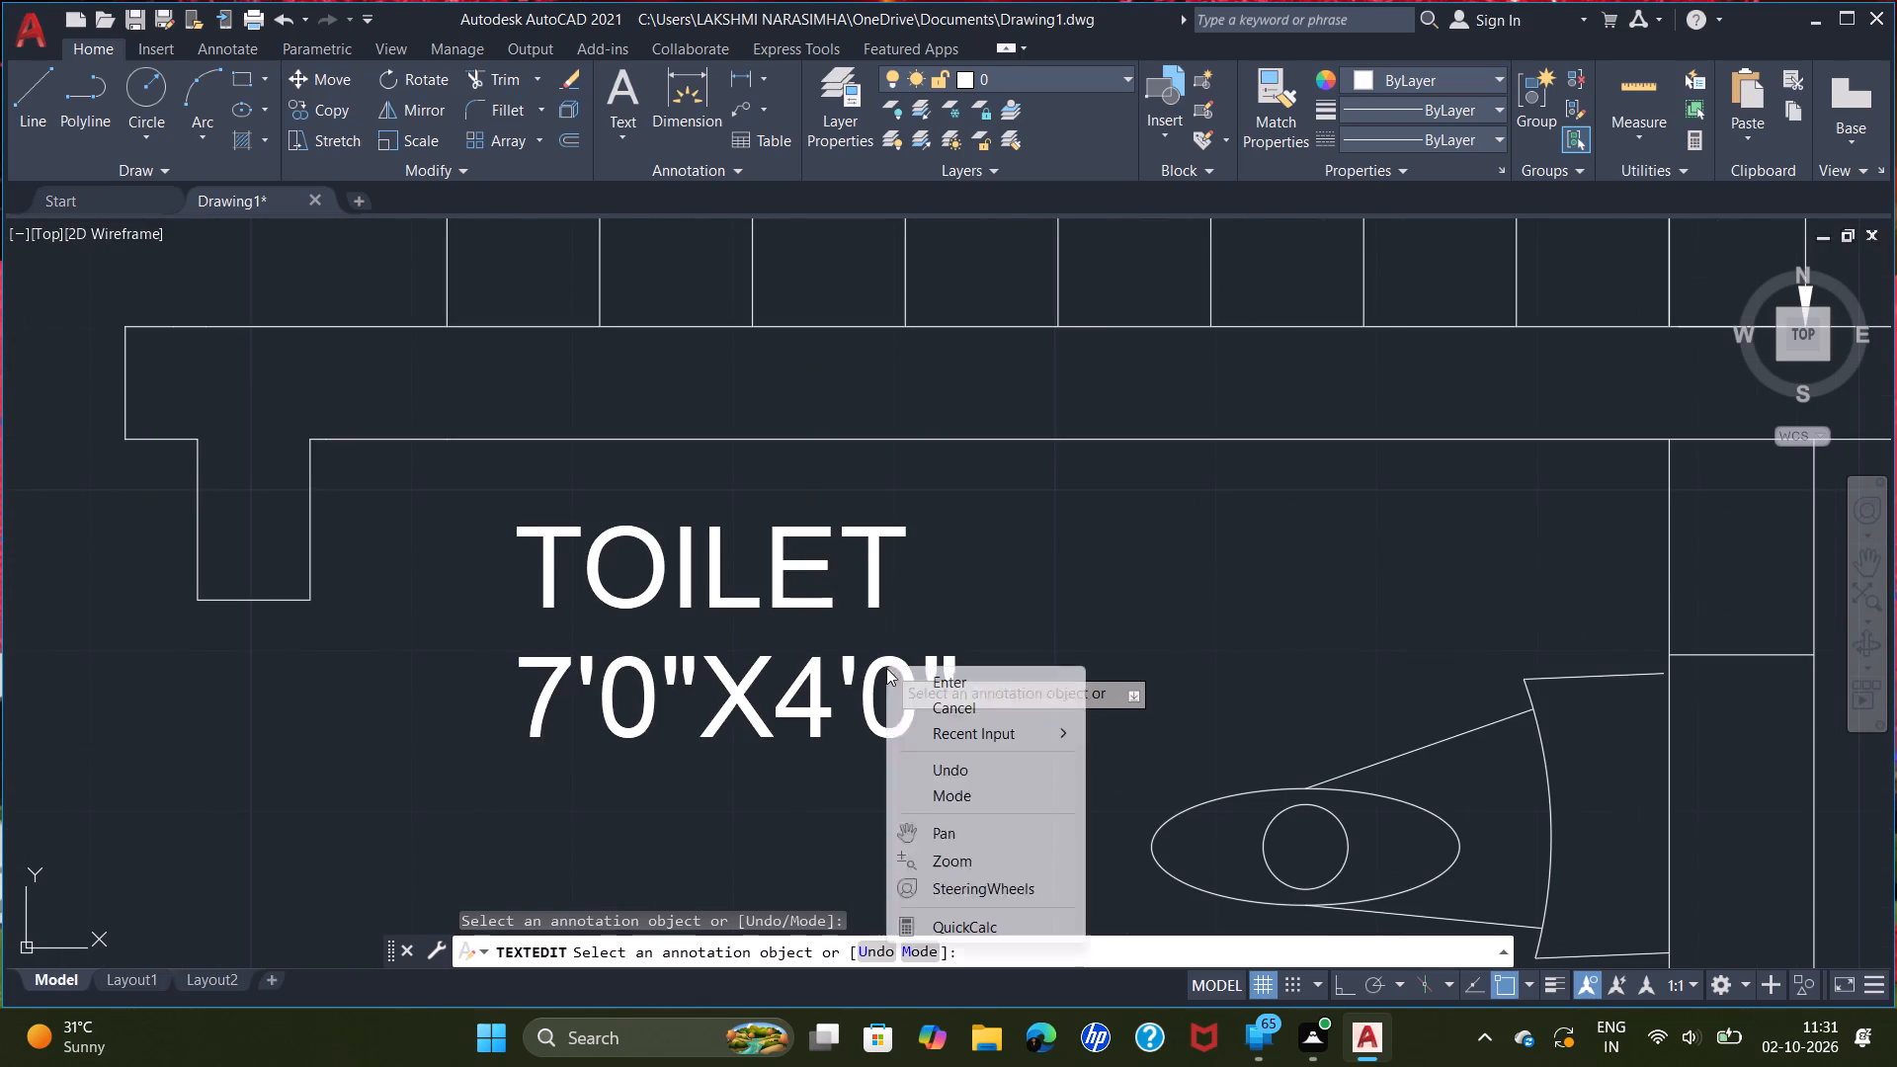
click(974, 690)
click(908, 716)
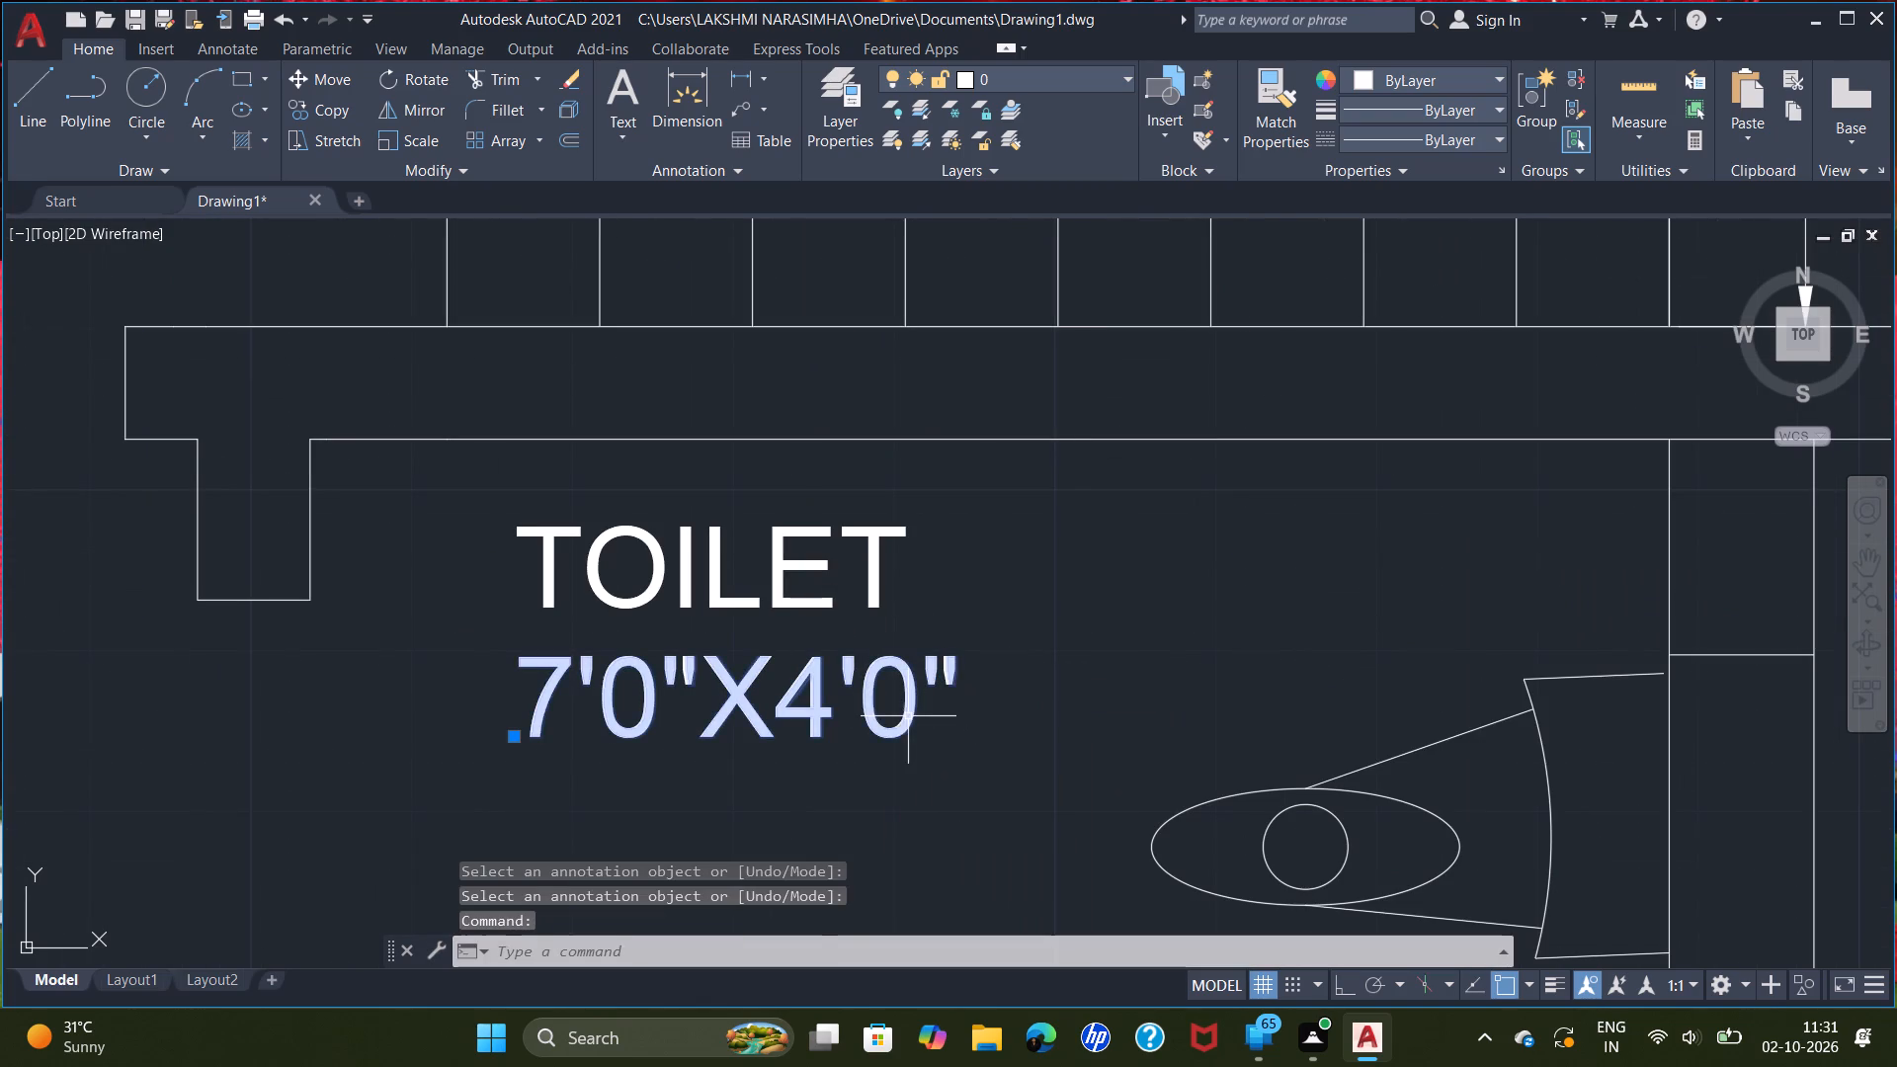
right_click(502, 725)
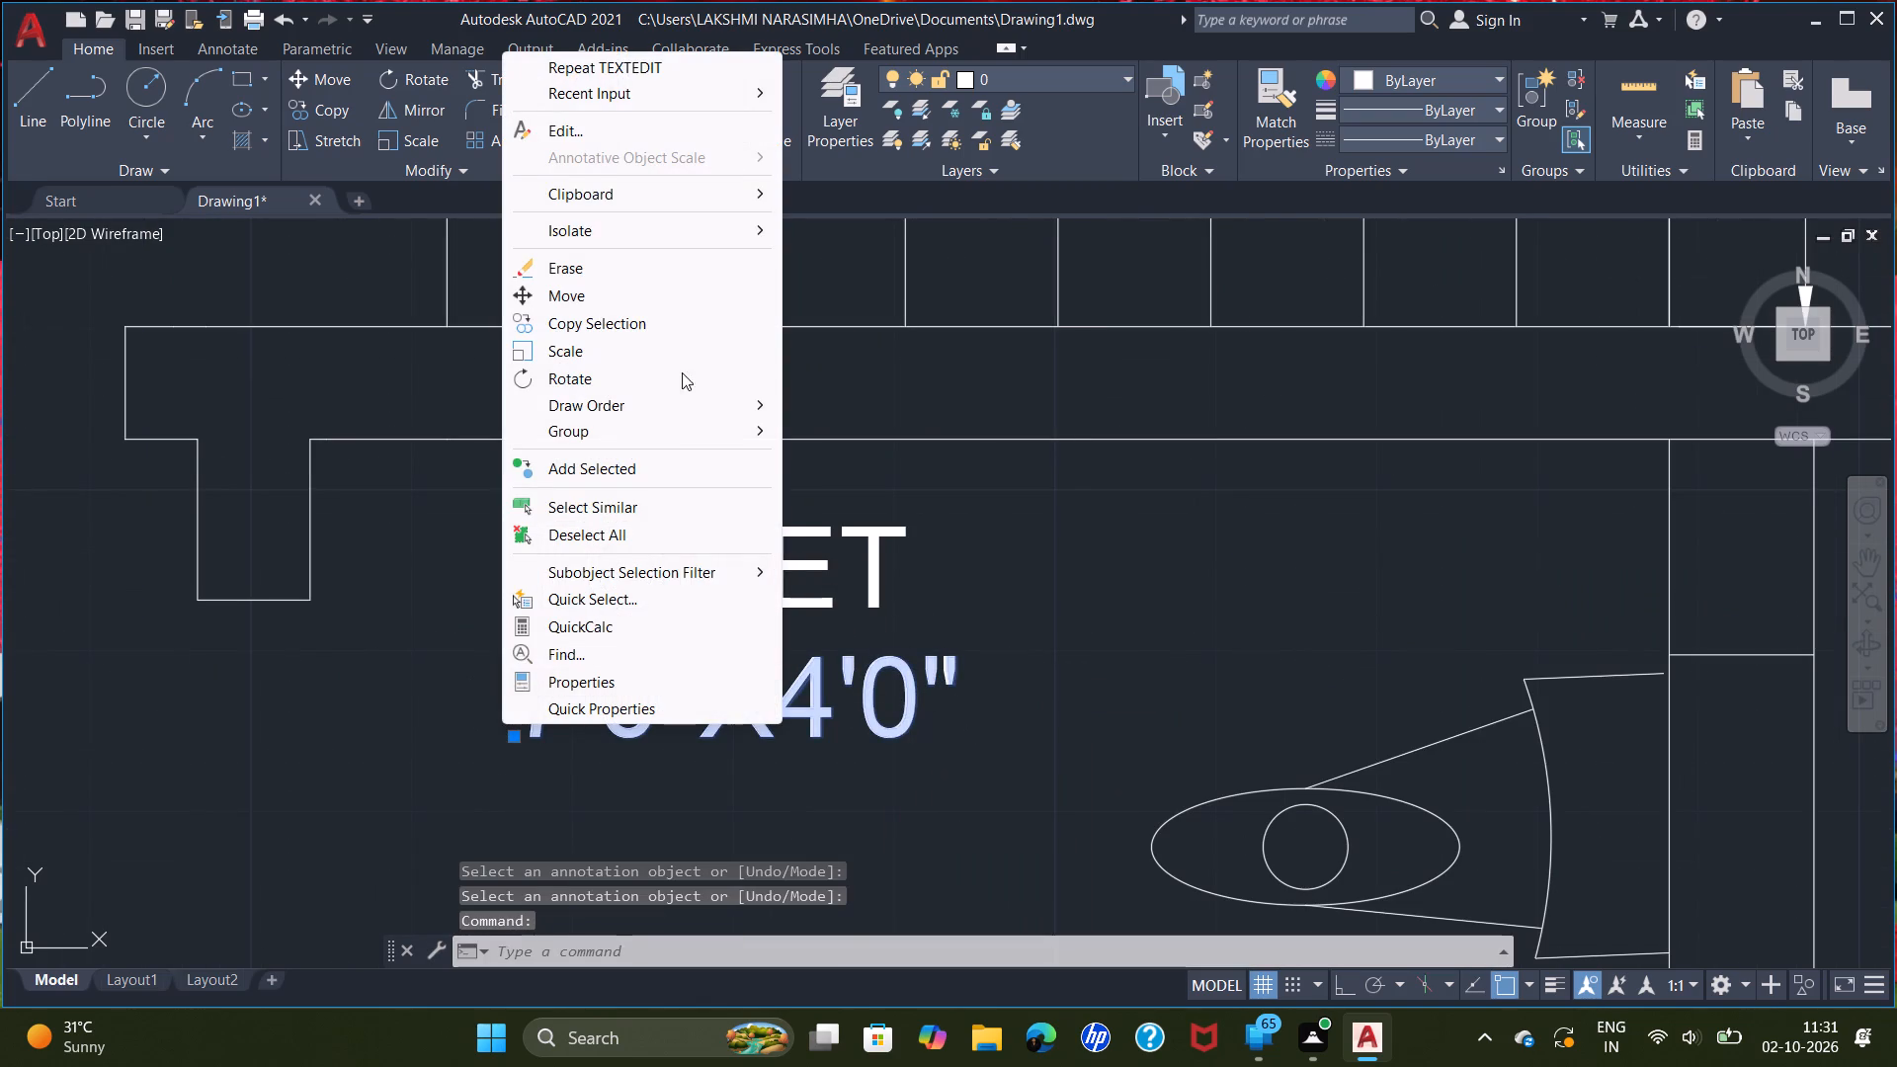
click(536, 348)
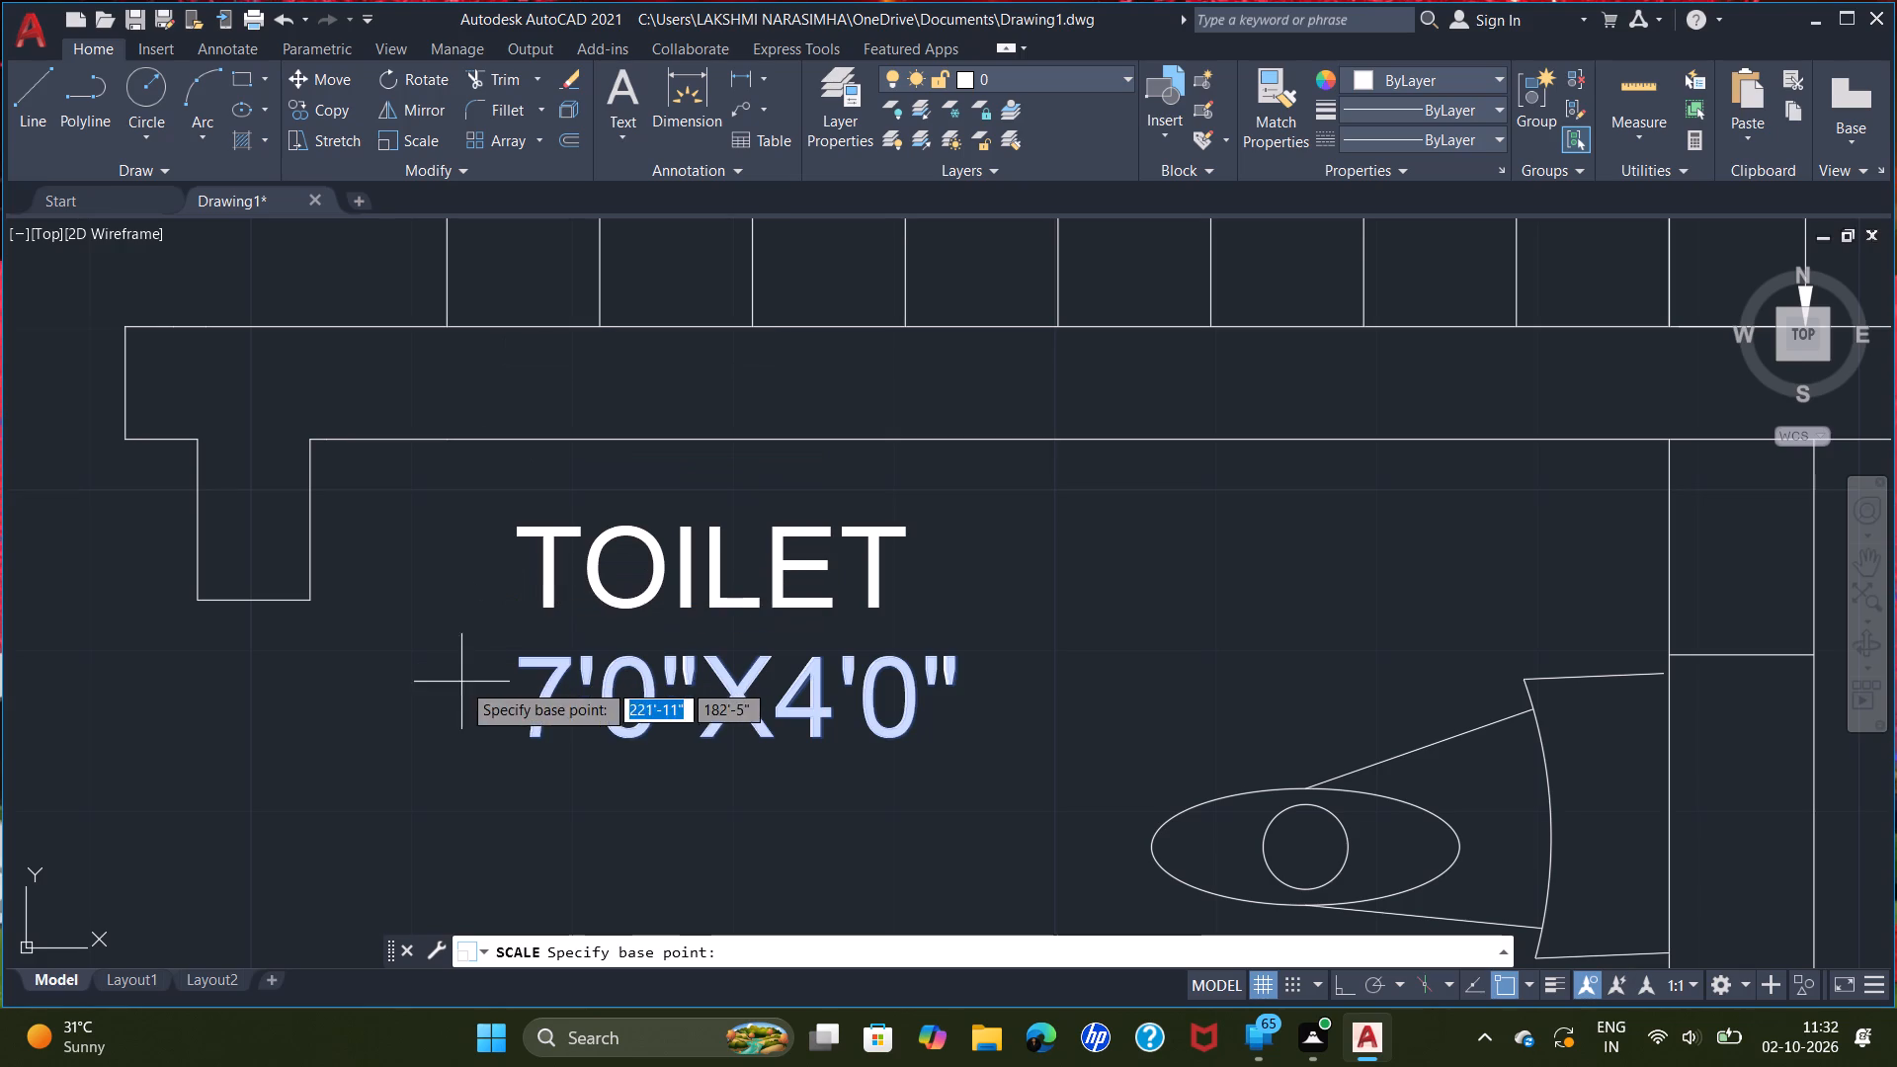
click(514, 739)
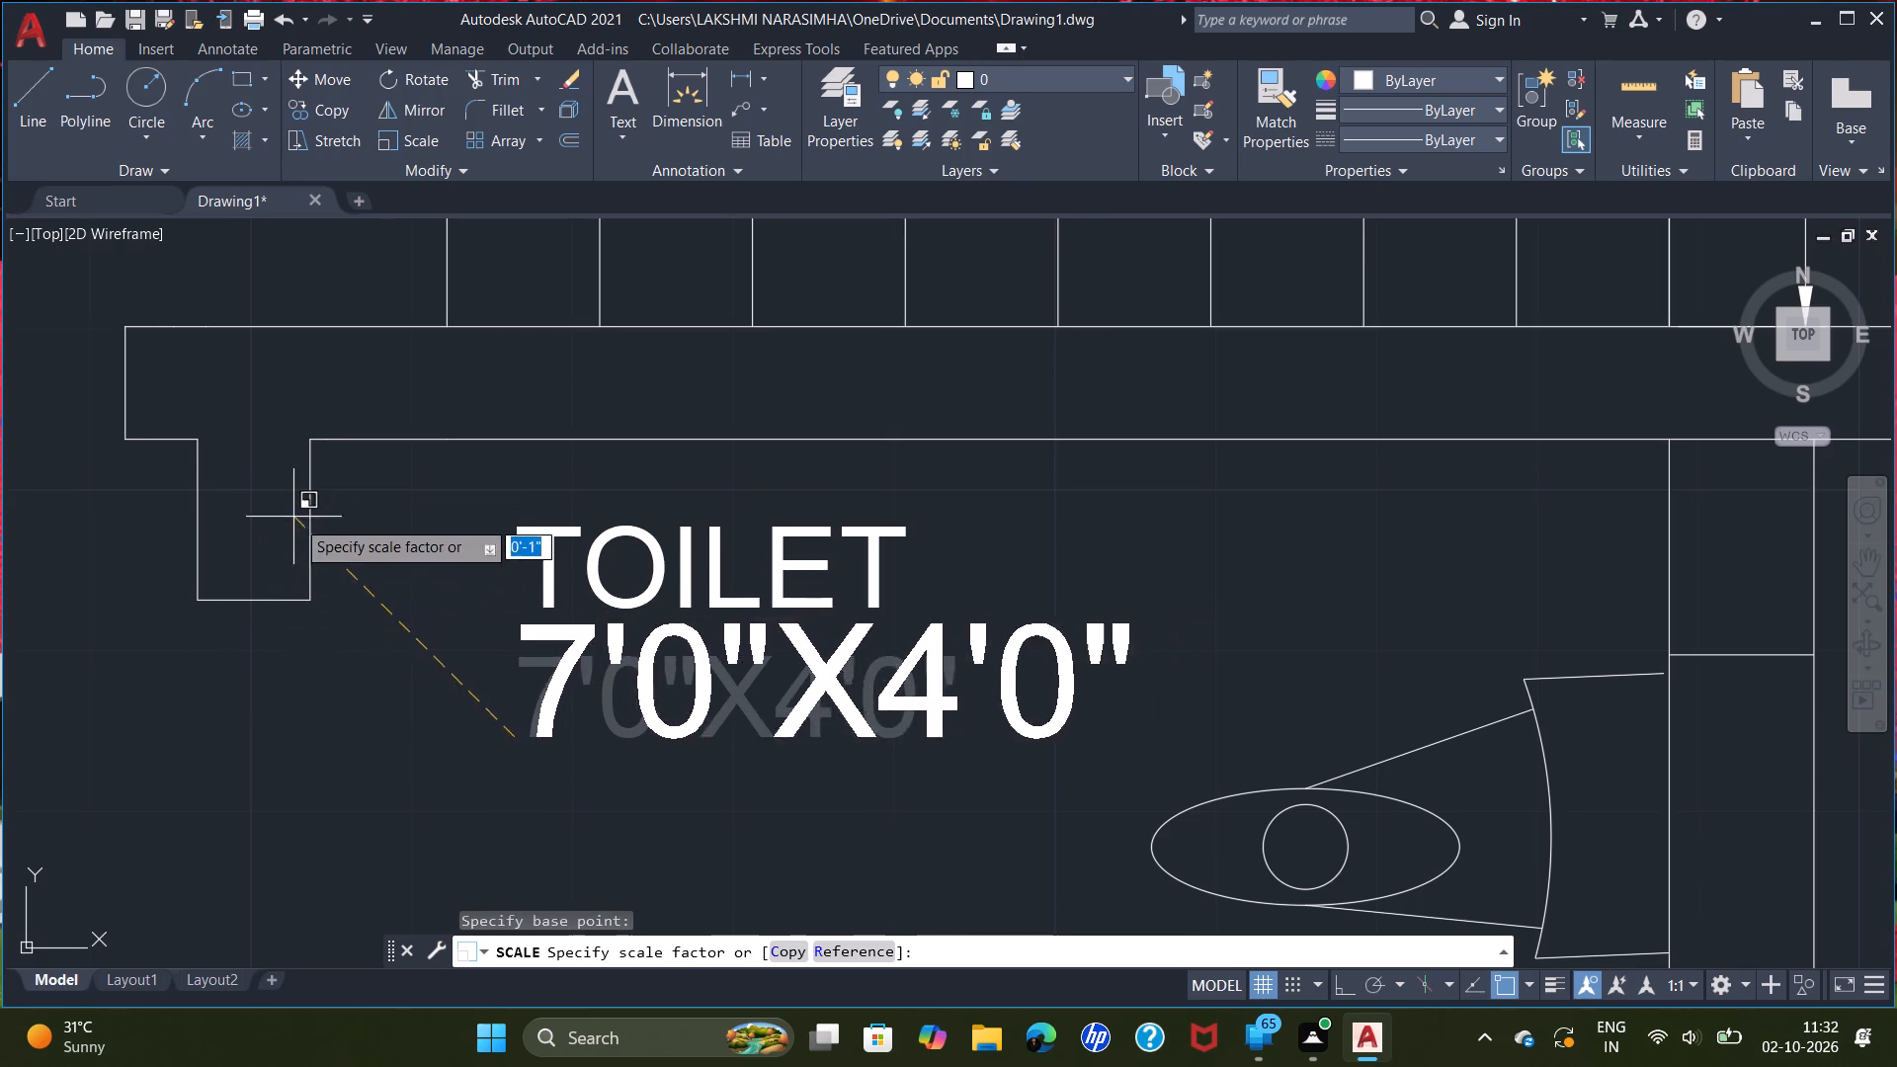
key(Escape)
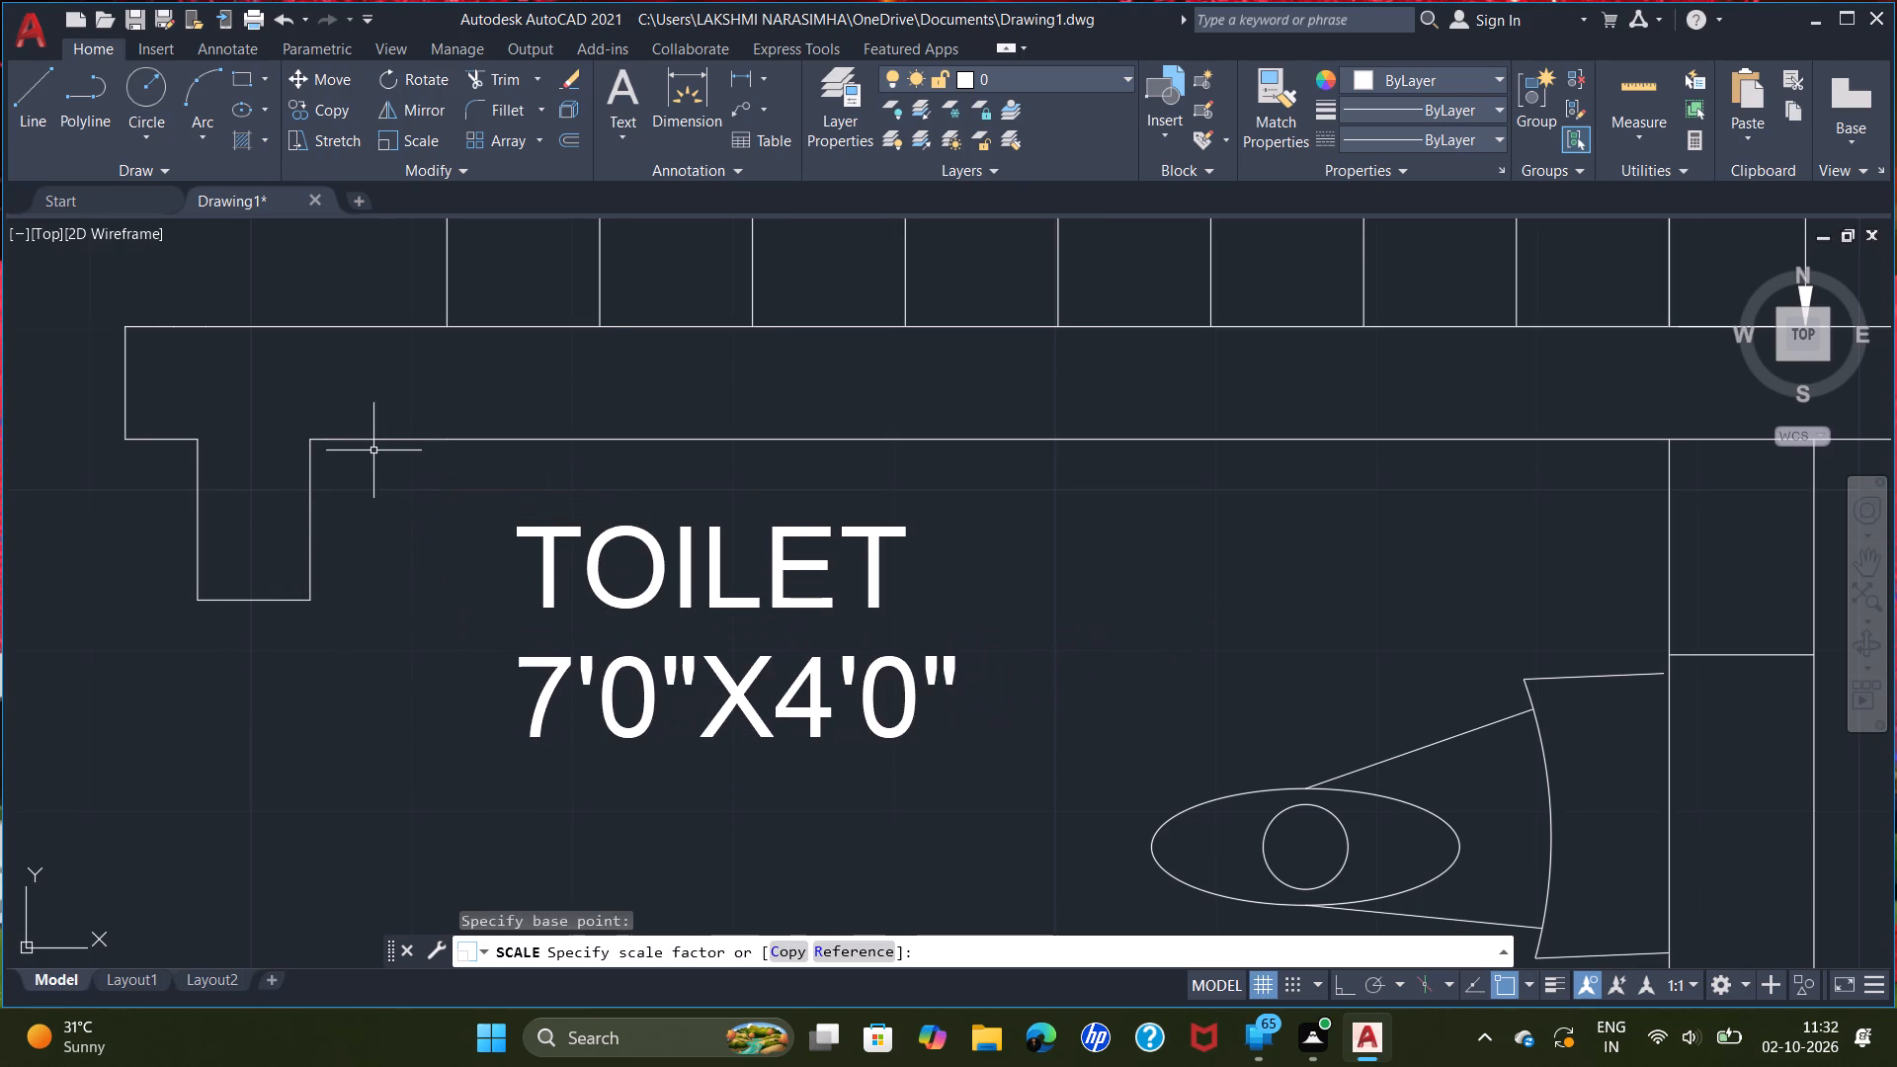
Examine the plan around the staircase, both toilets and the open area beneath the kitchen.
scroll(529, 467, down, 4)
middle_drag(560, 449, 536, 696)
scroll(560, 448, up, 1)
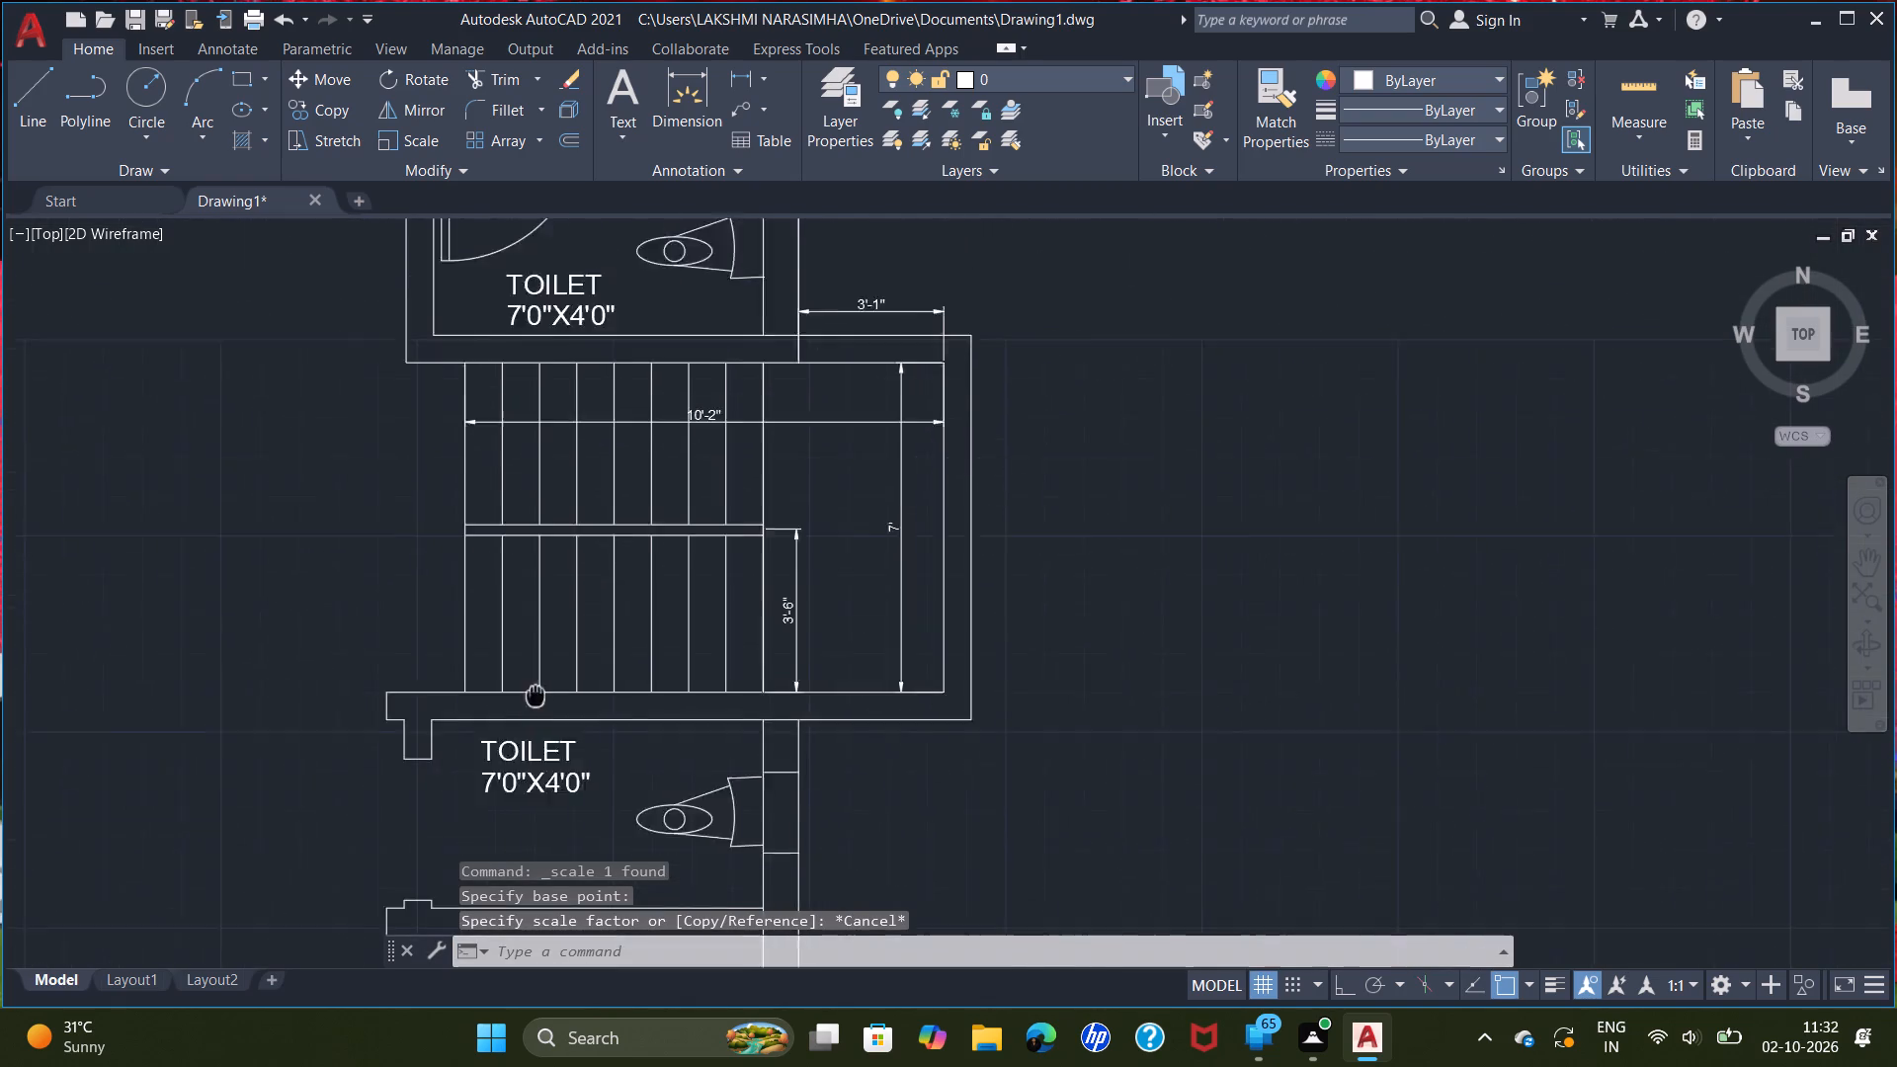
middle_drag(536, 696, 843, 476)
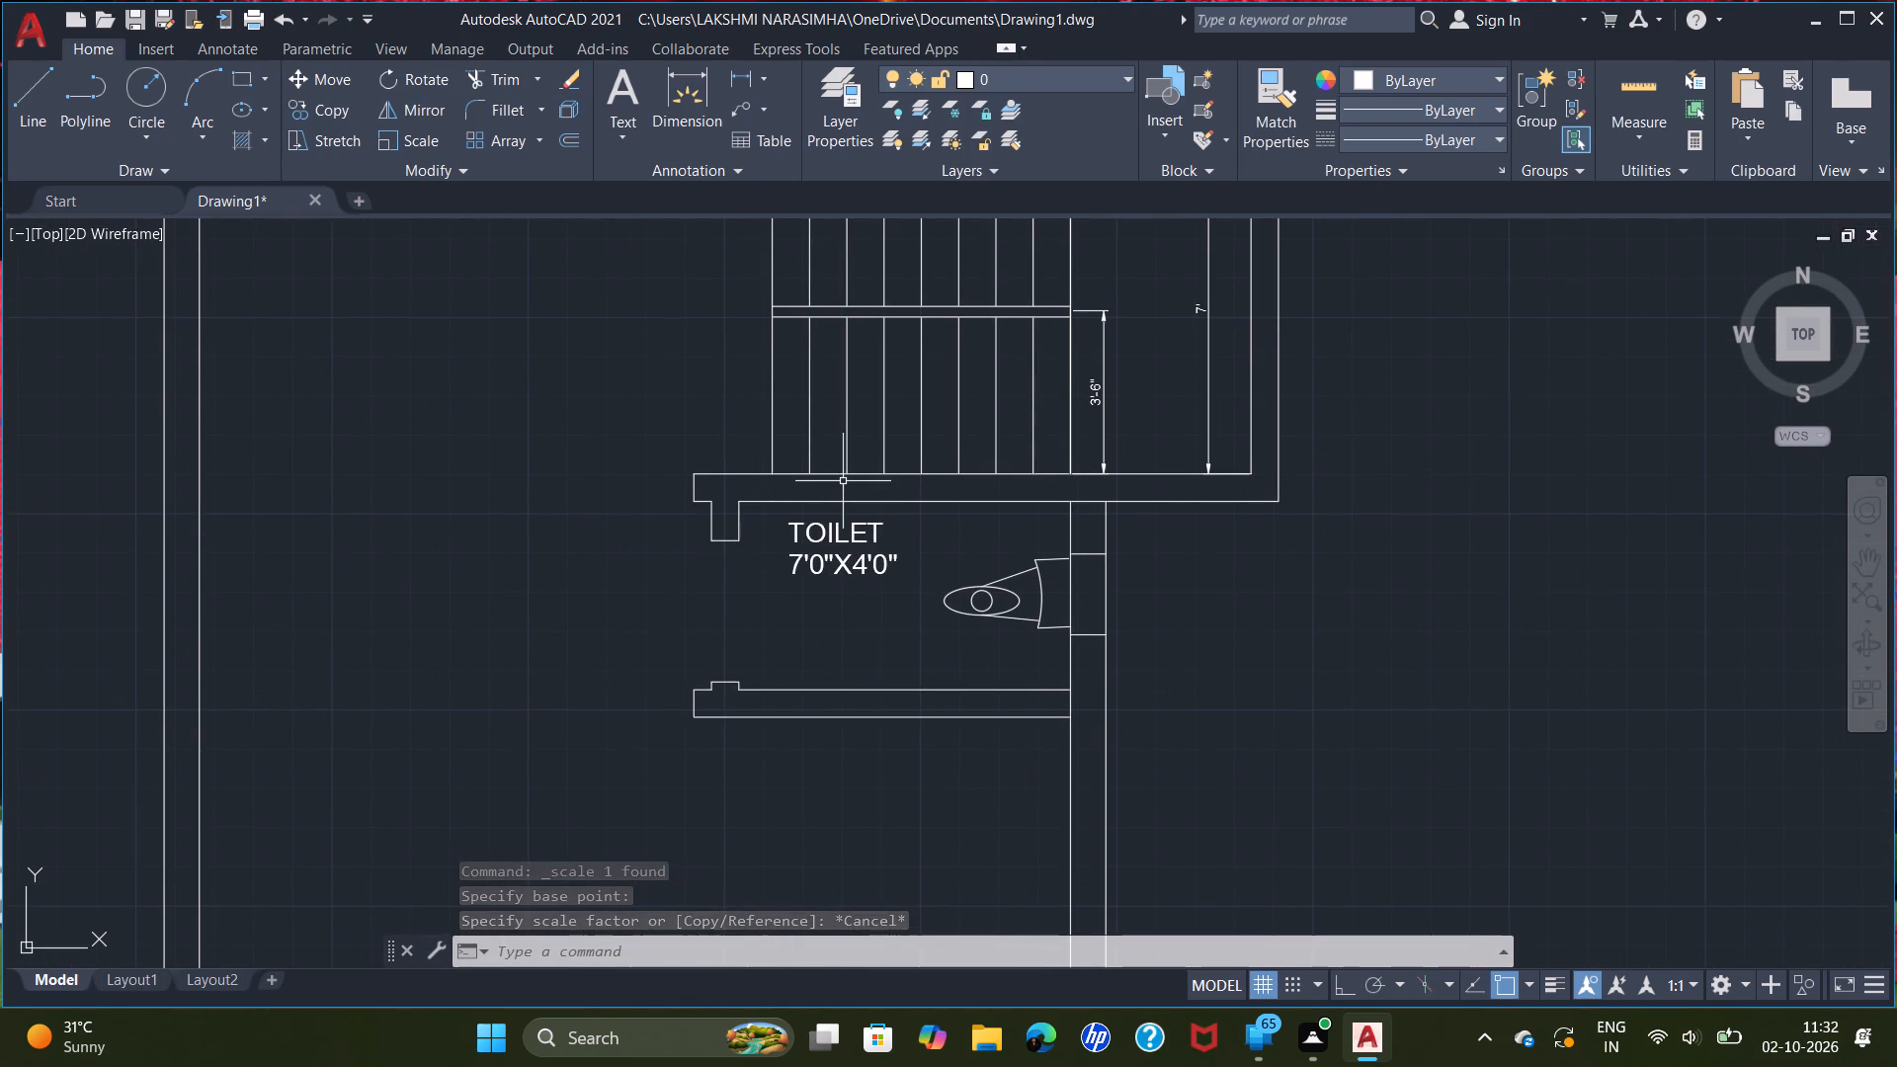
scroll(907, 526, down, 2)
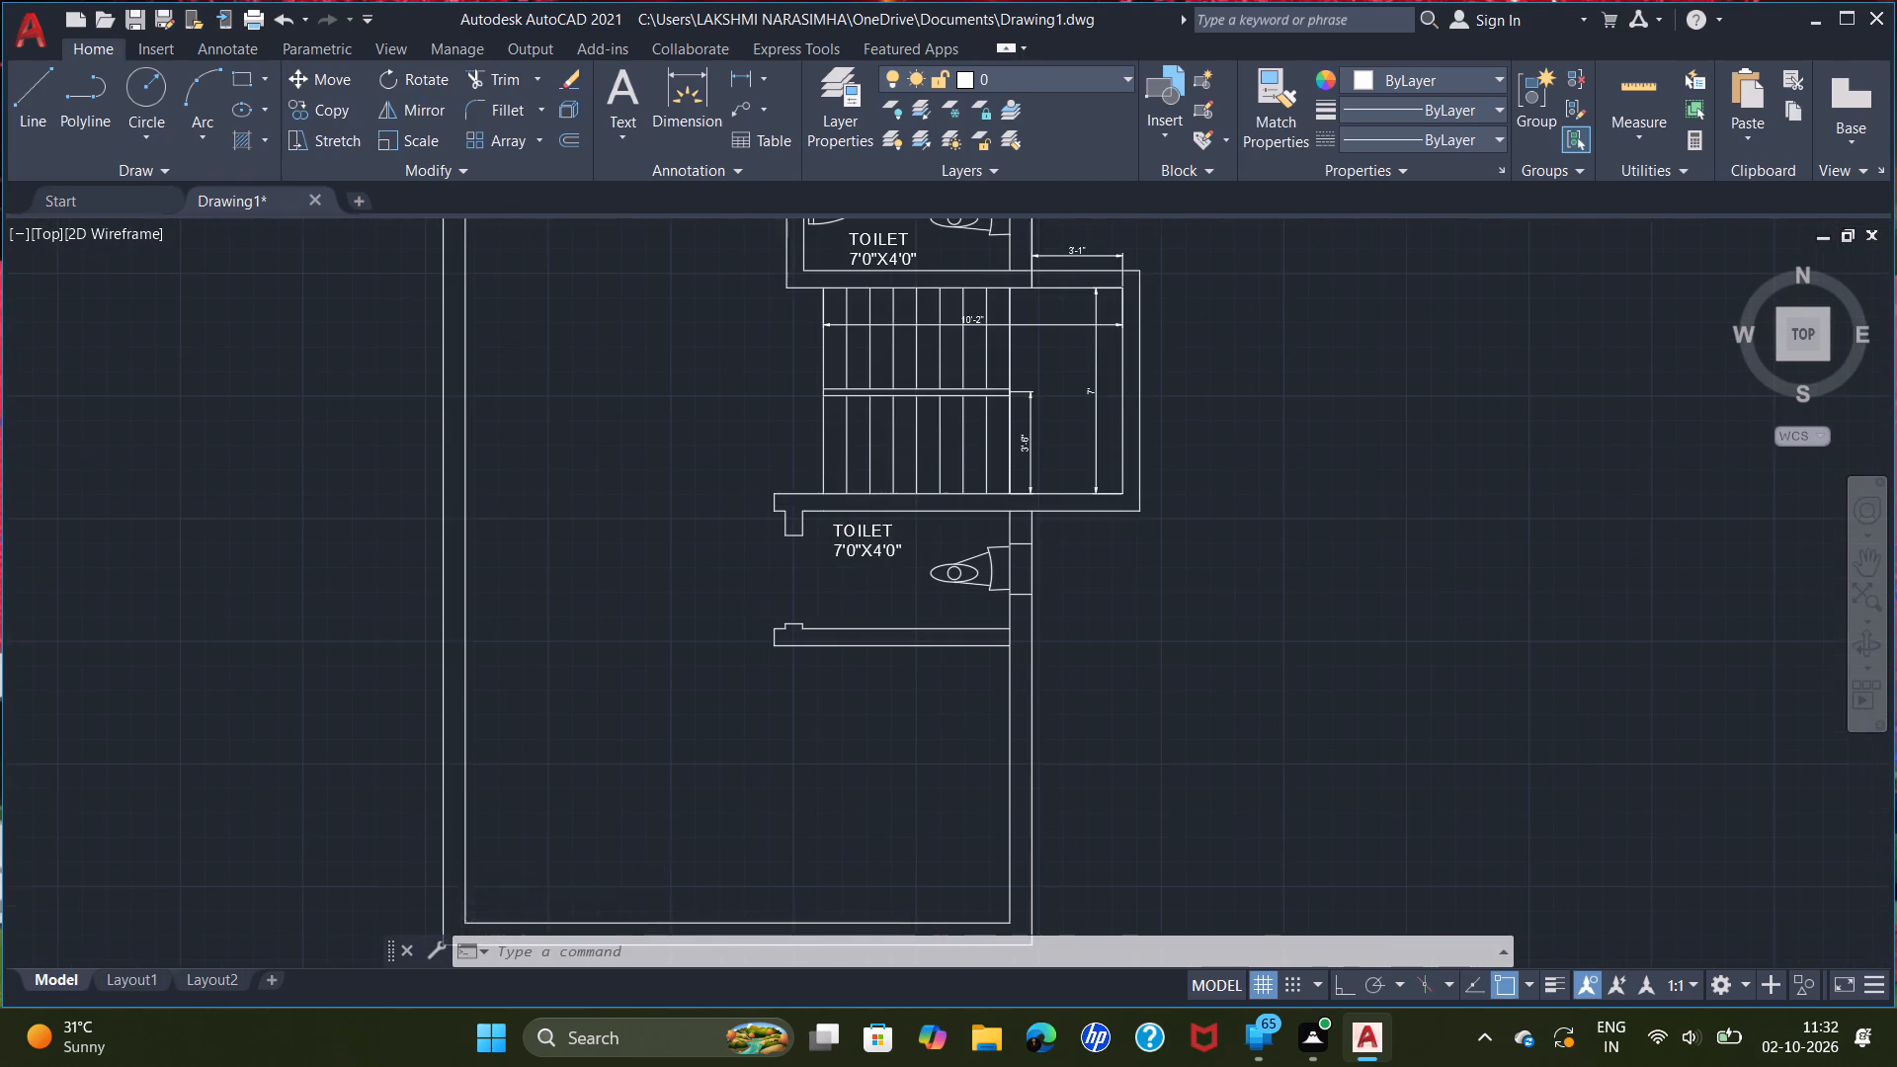
middle_drag(845, 450, 853, 632)
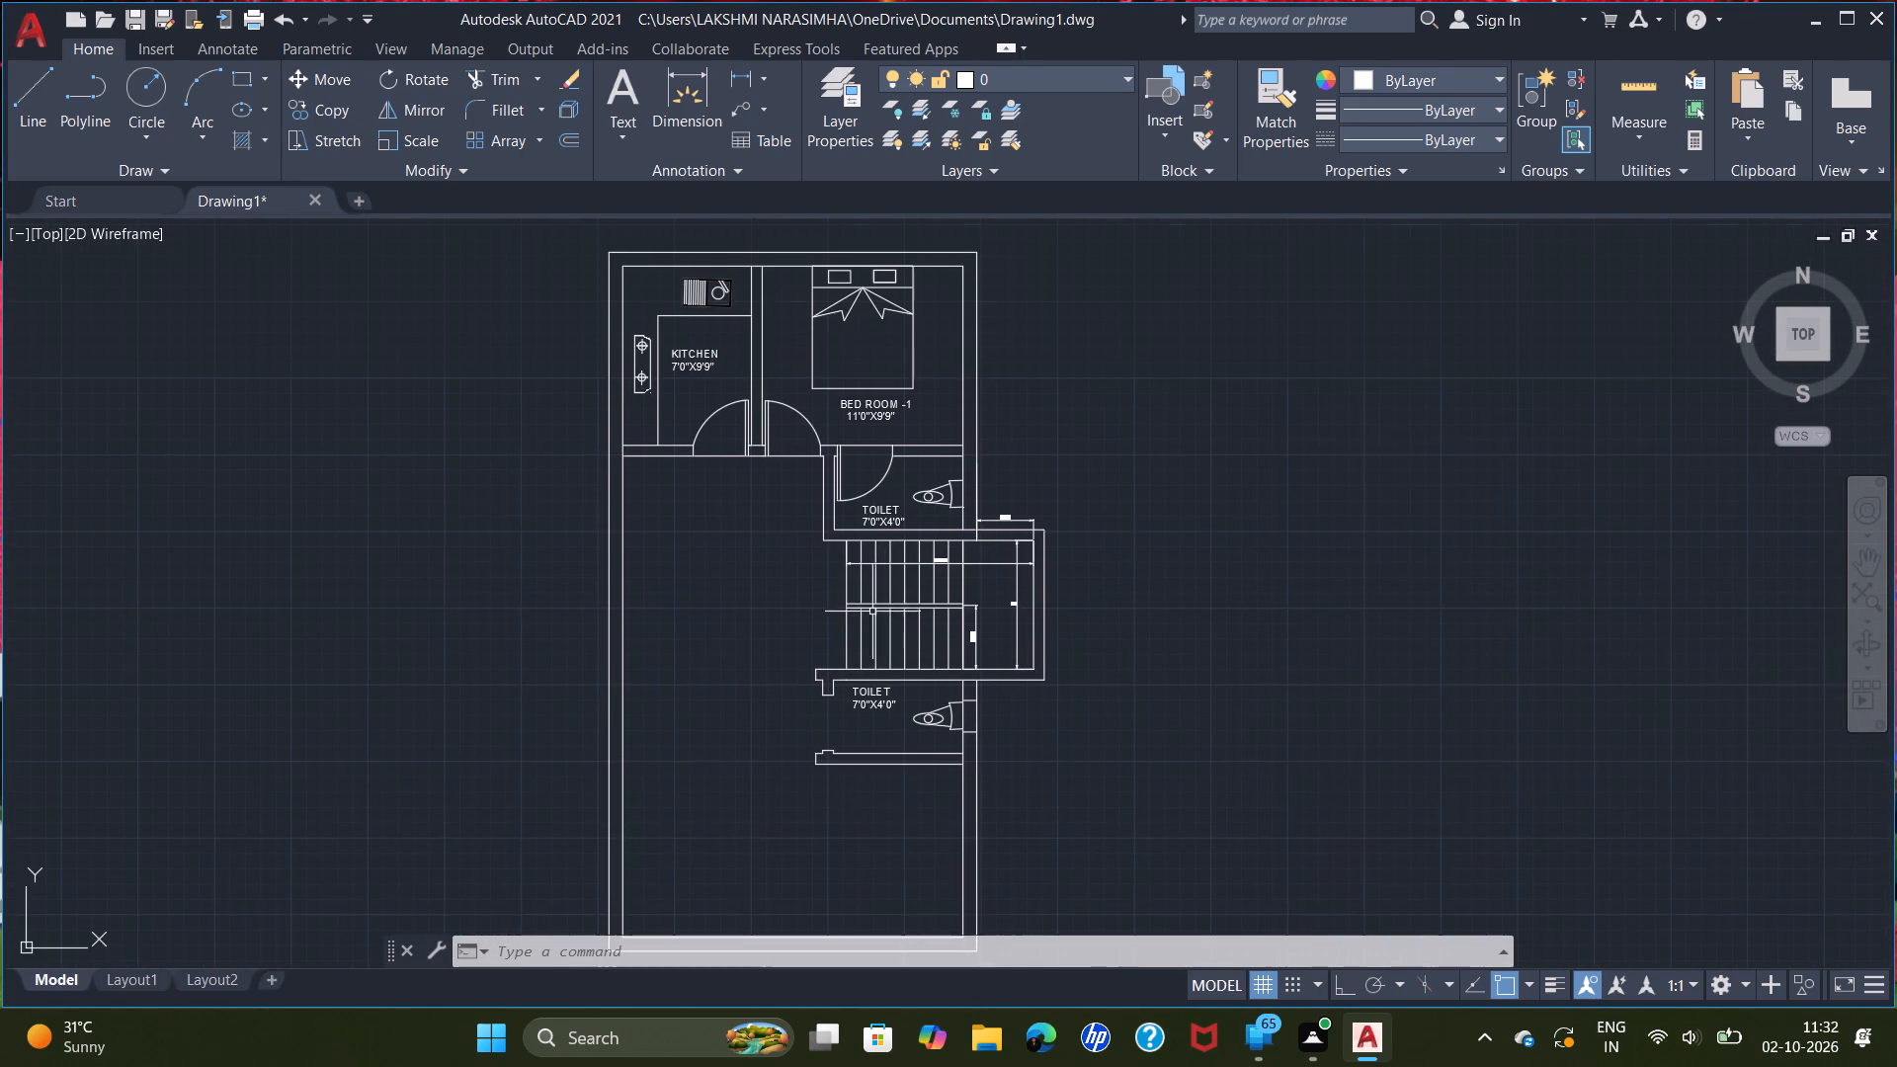
middle_drag(743, 635, 850, 516)
scroll(847, 505, up, 1)
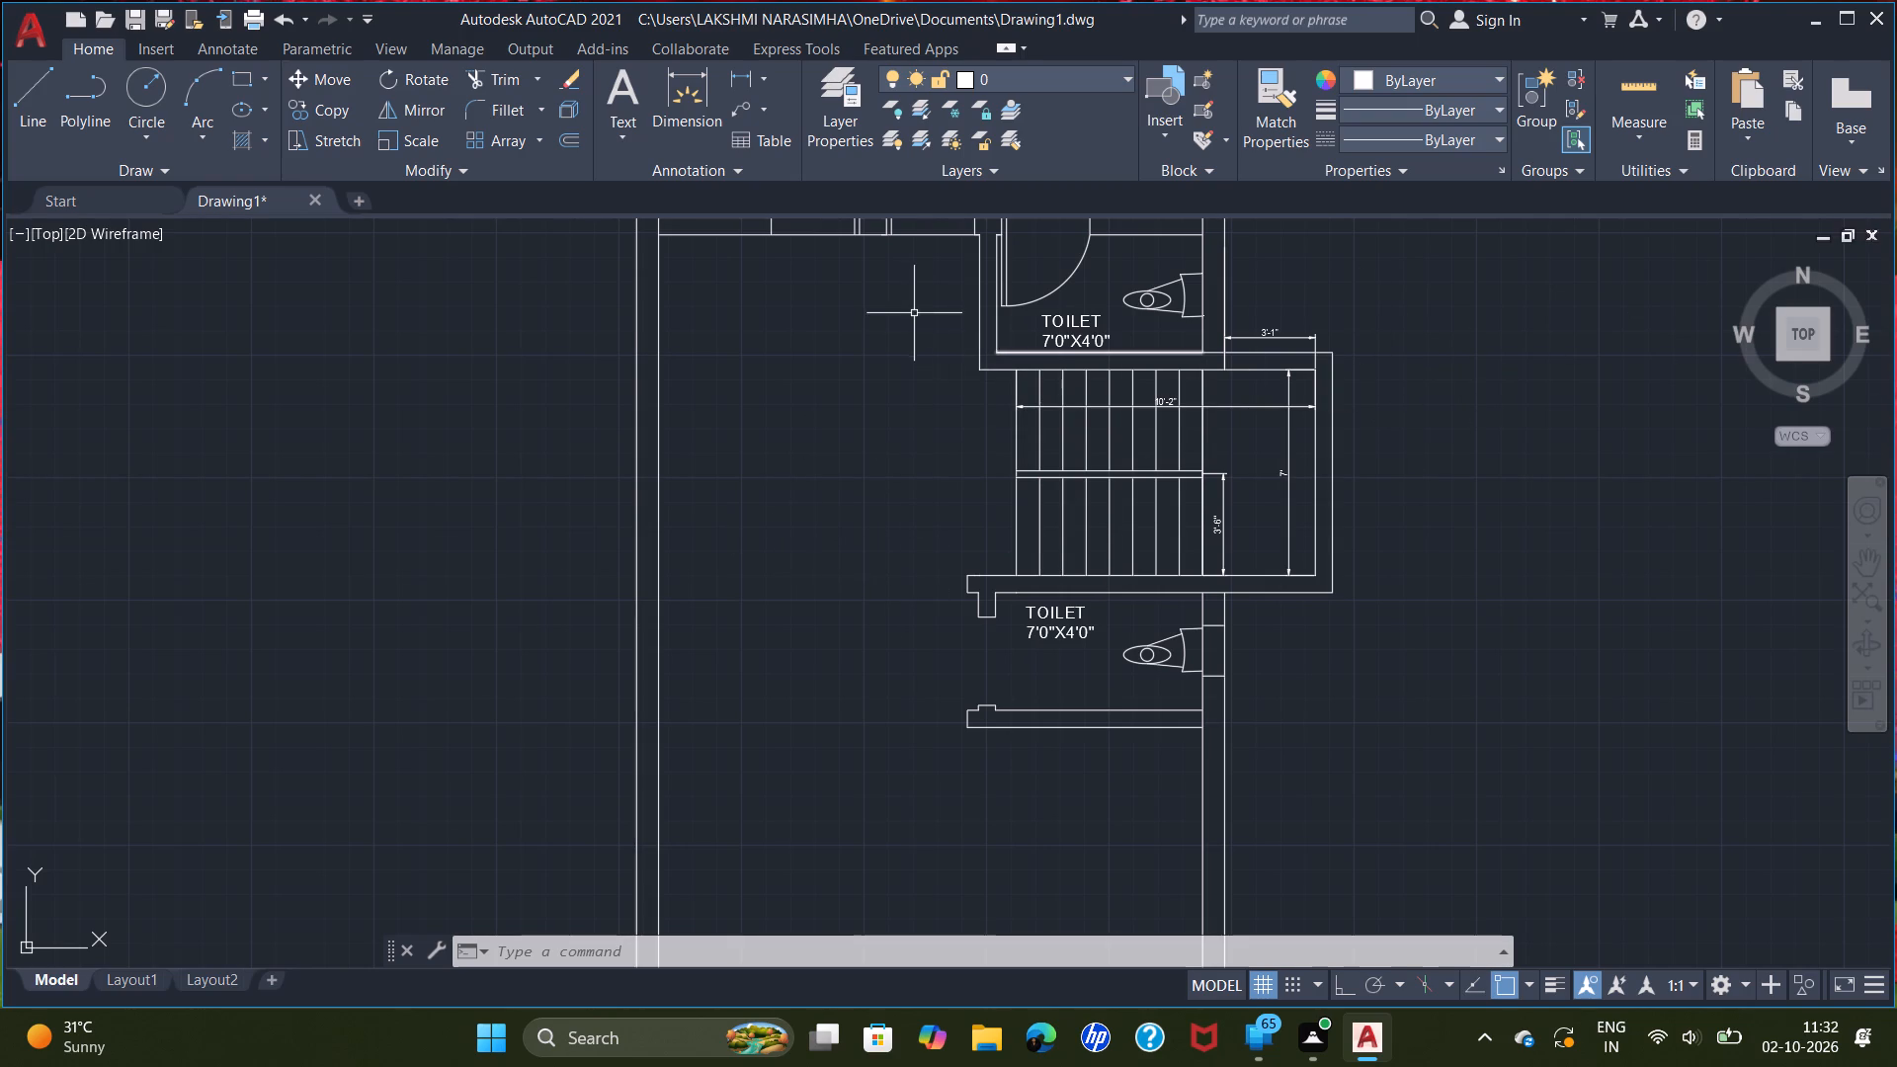
middle_drag(912, 311, 916, 507)
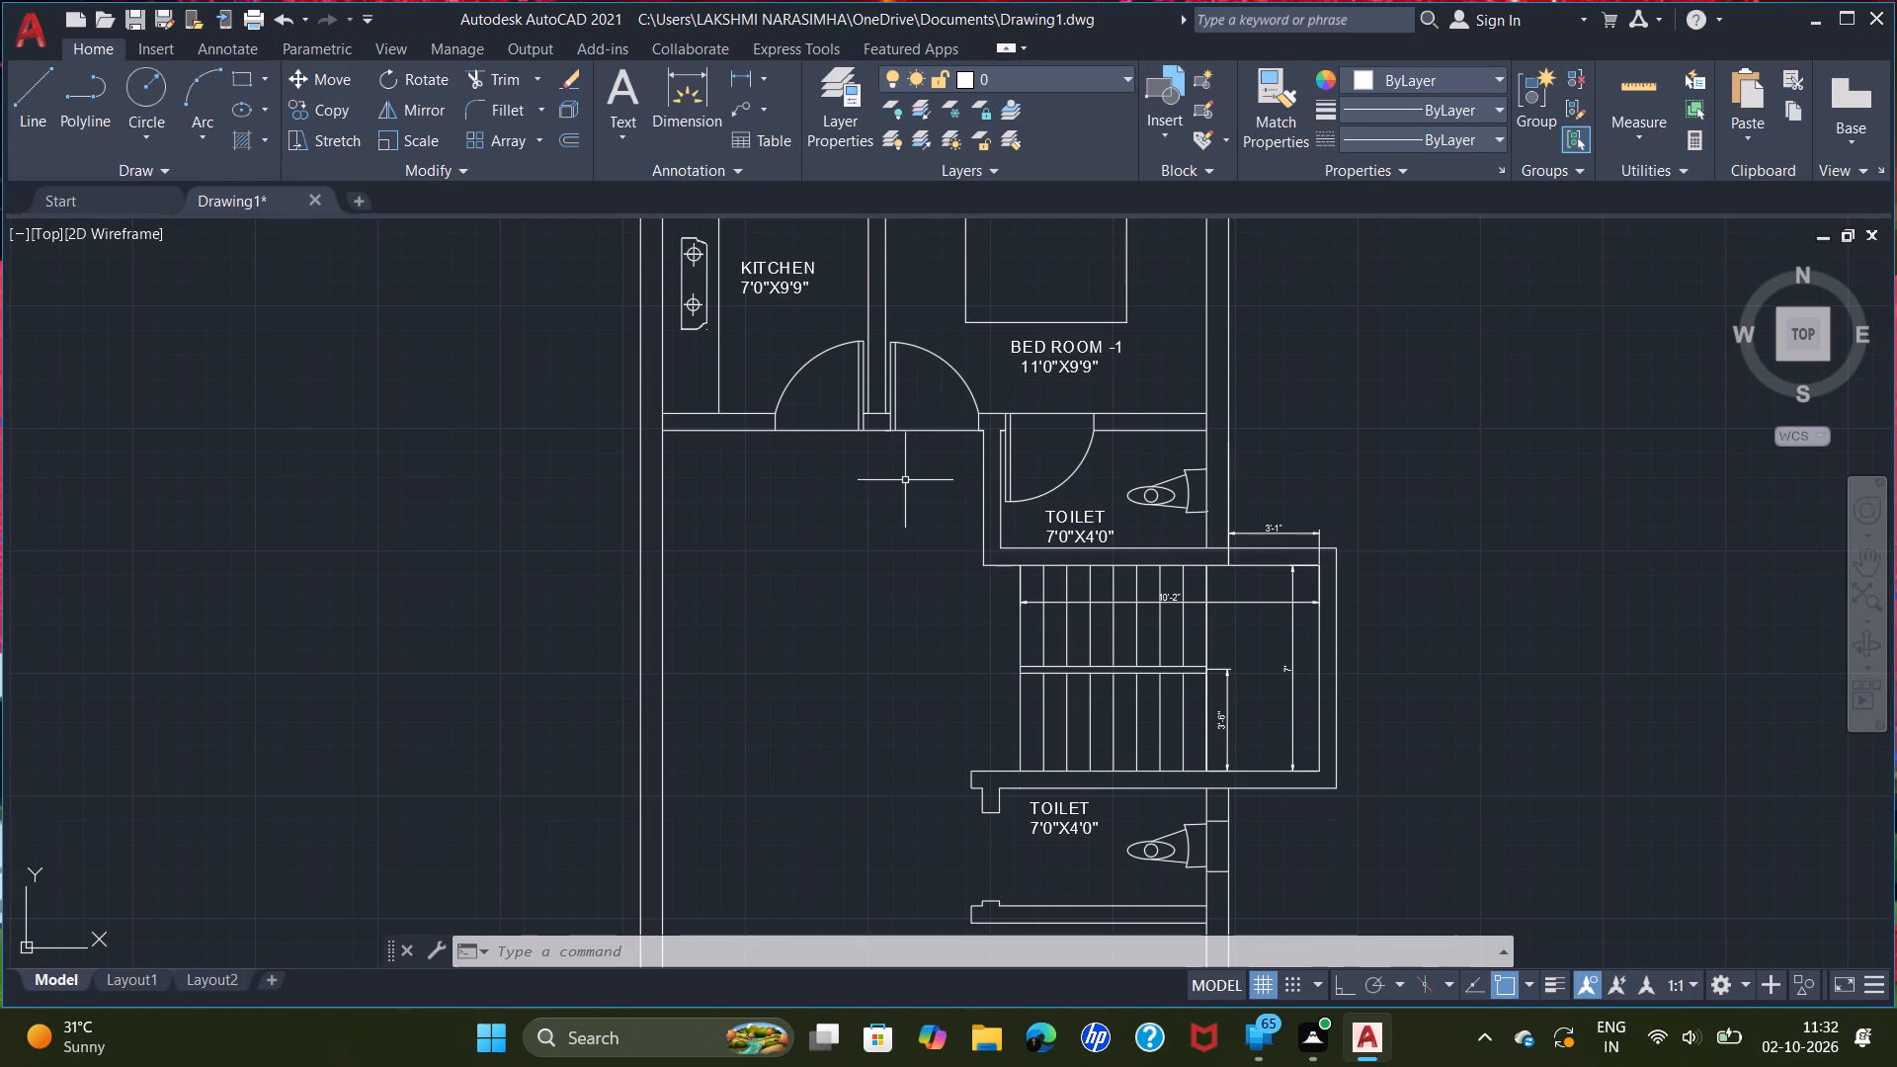
Offset the lower line of the kitchen's bottom wall 15'9" downward into the open area beside the staircase.
key(o)
text(FF)
key(Return)
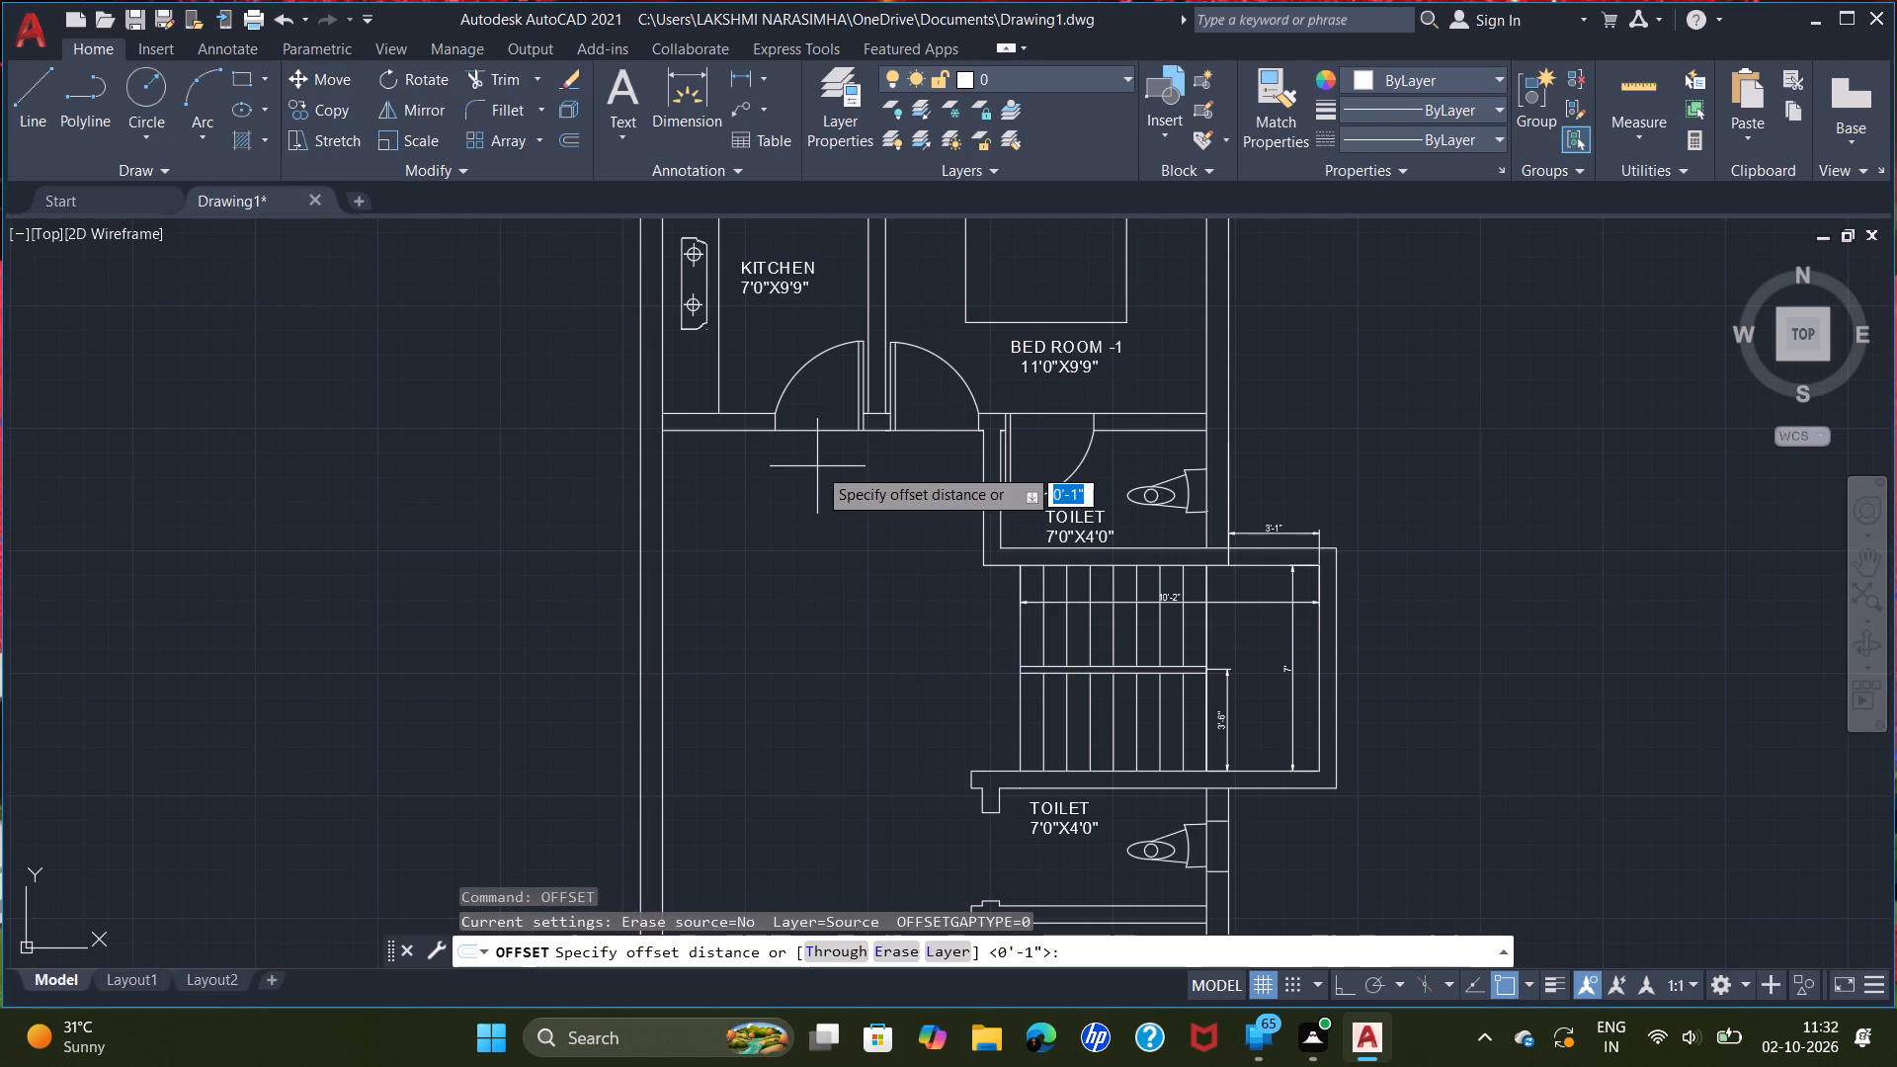
text(15)
text('')
text(9")
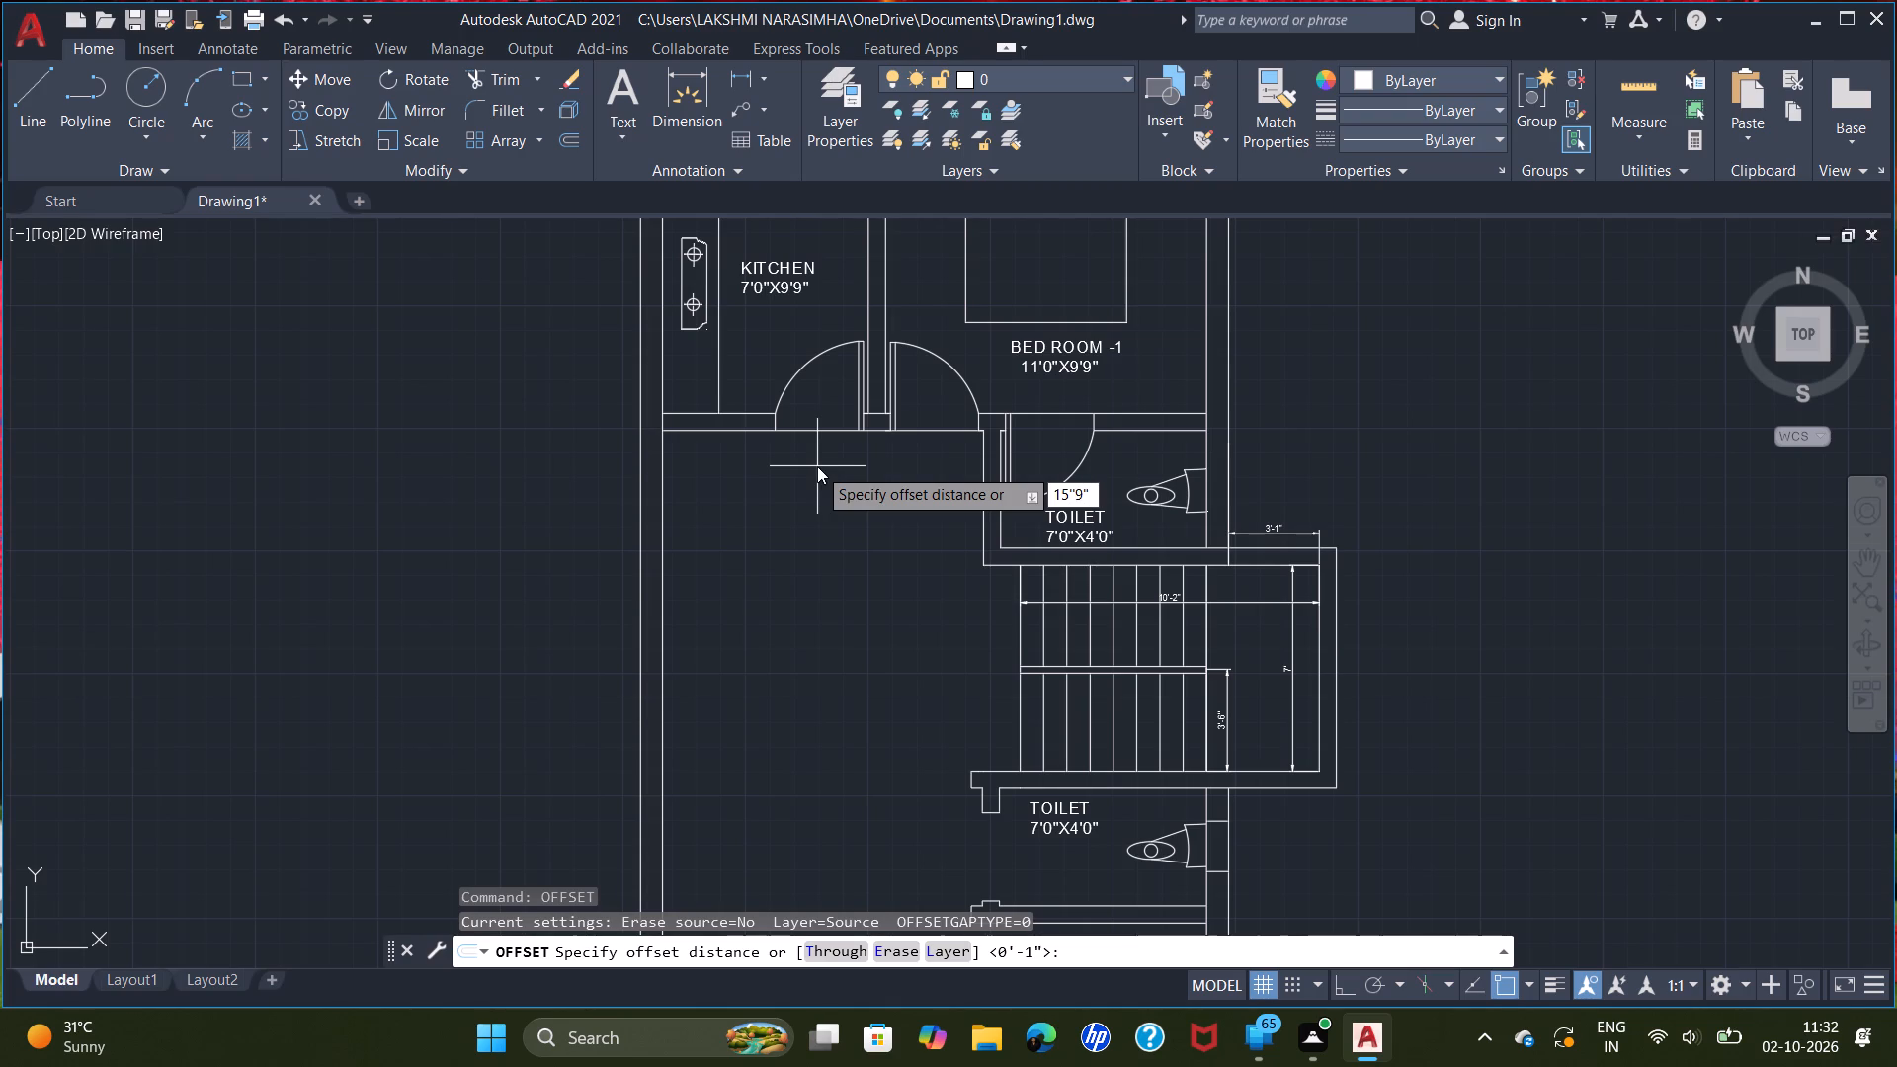
key(BackSpace)
key(BackSpace)
key(BackSpace)
text(9")
key(Return)
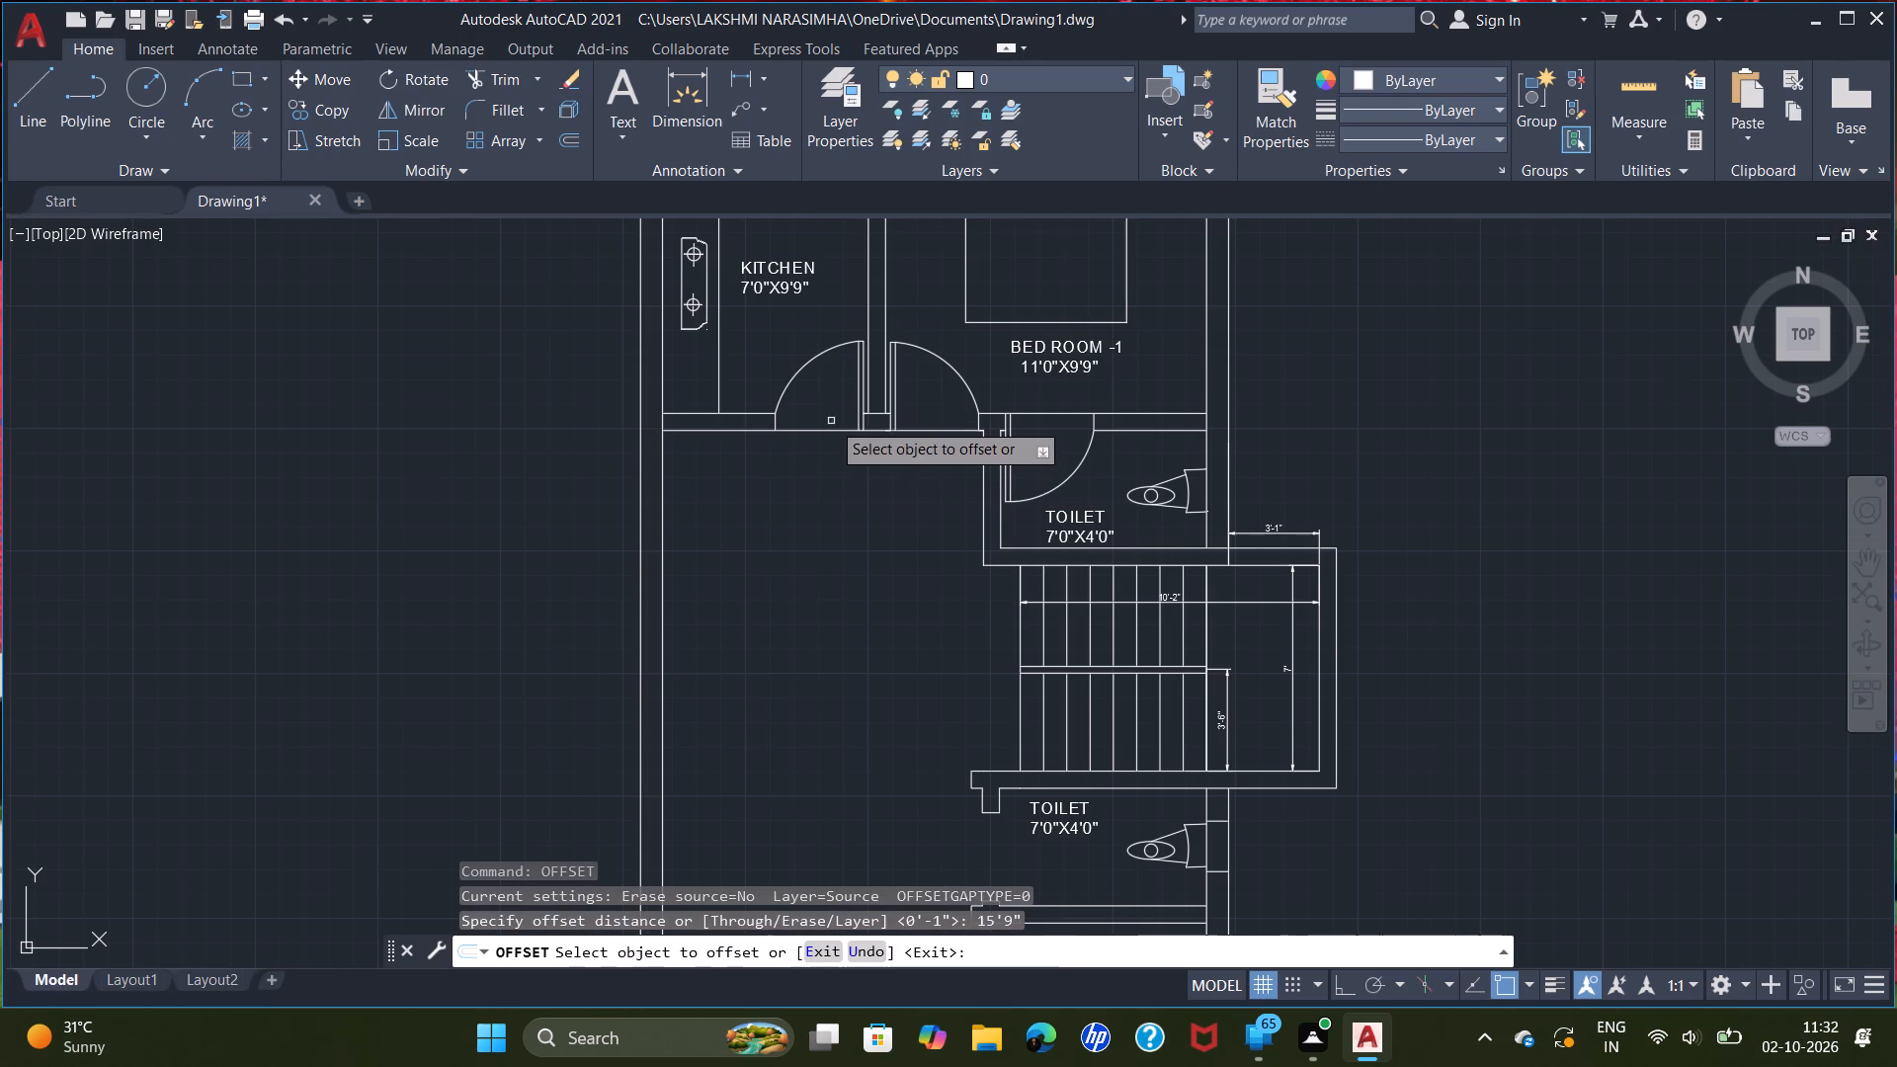
double_click(829, 432)
click(865, 614)
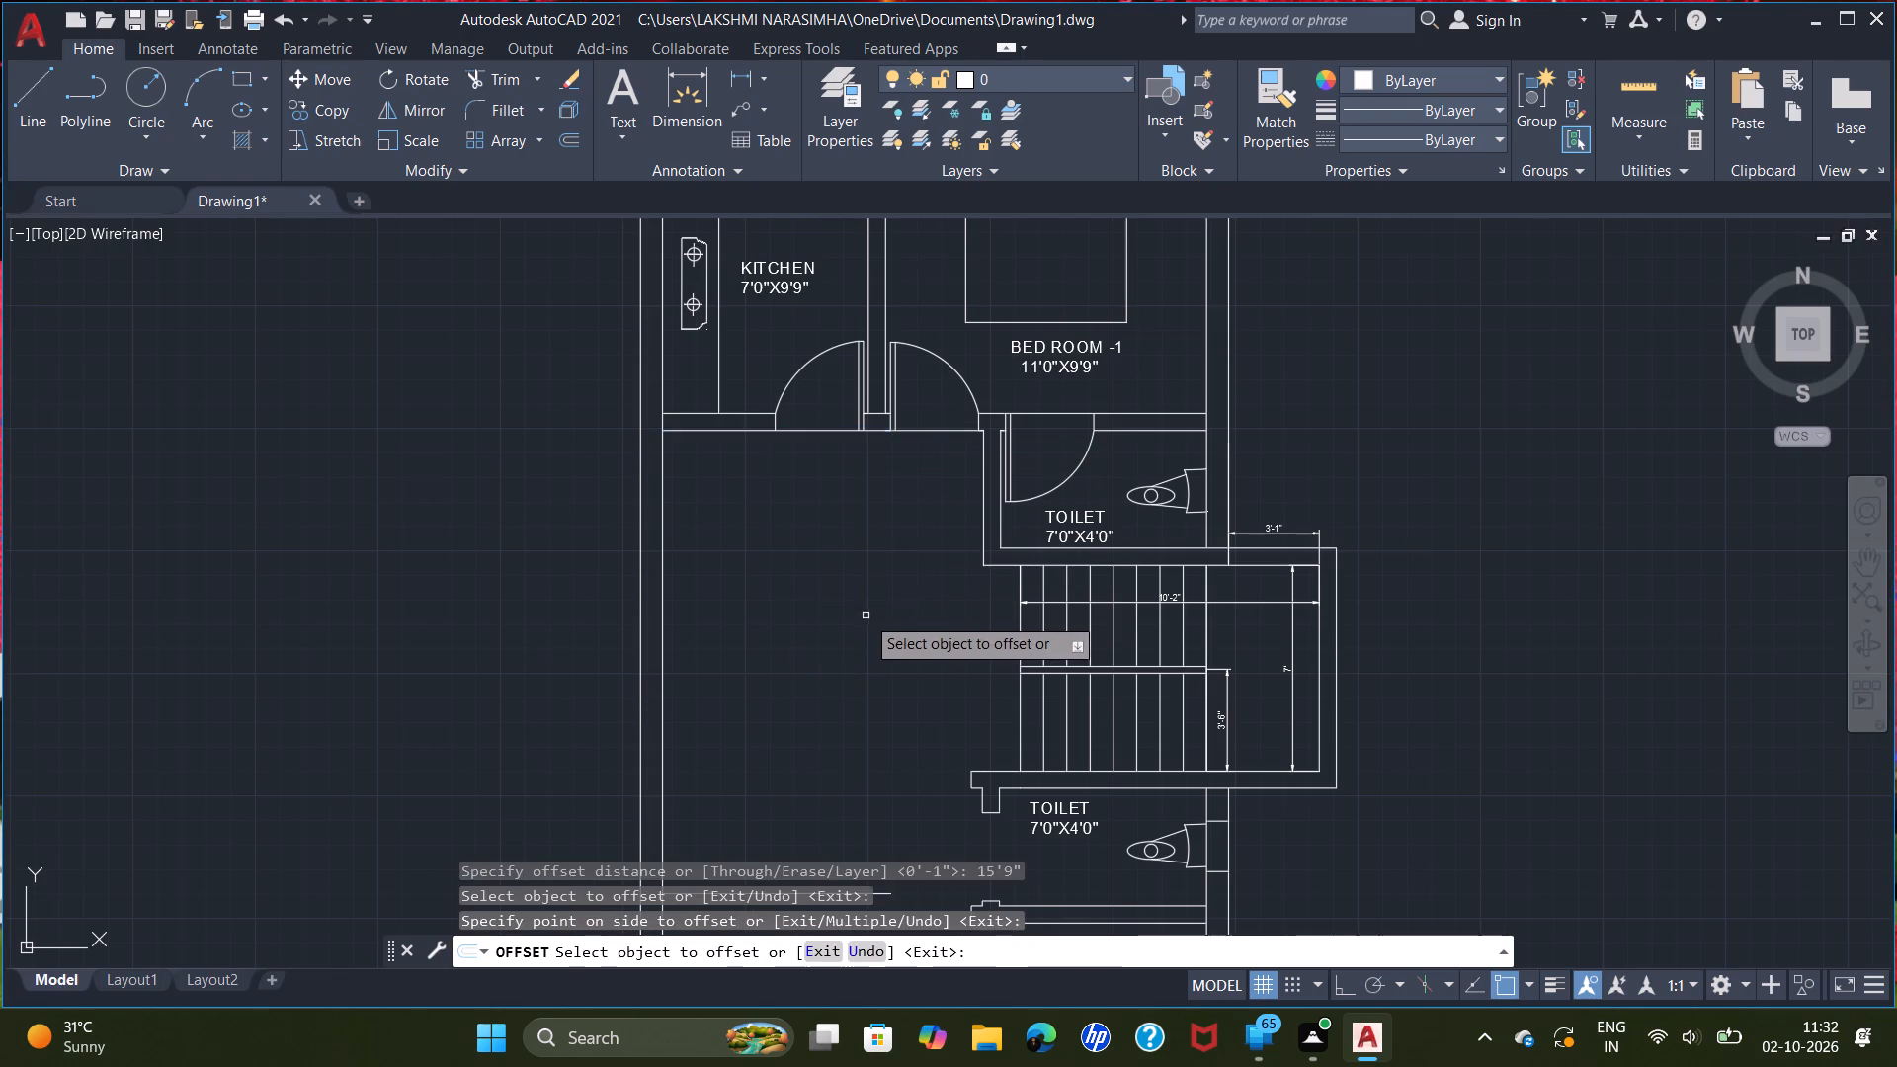
scroll(870, 611, down, 2)
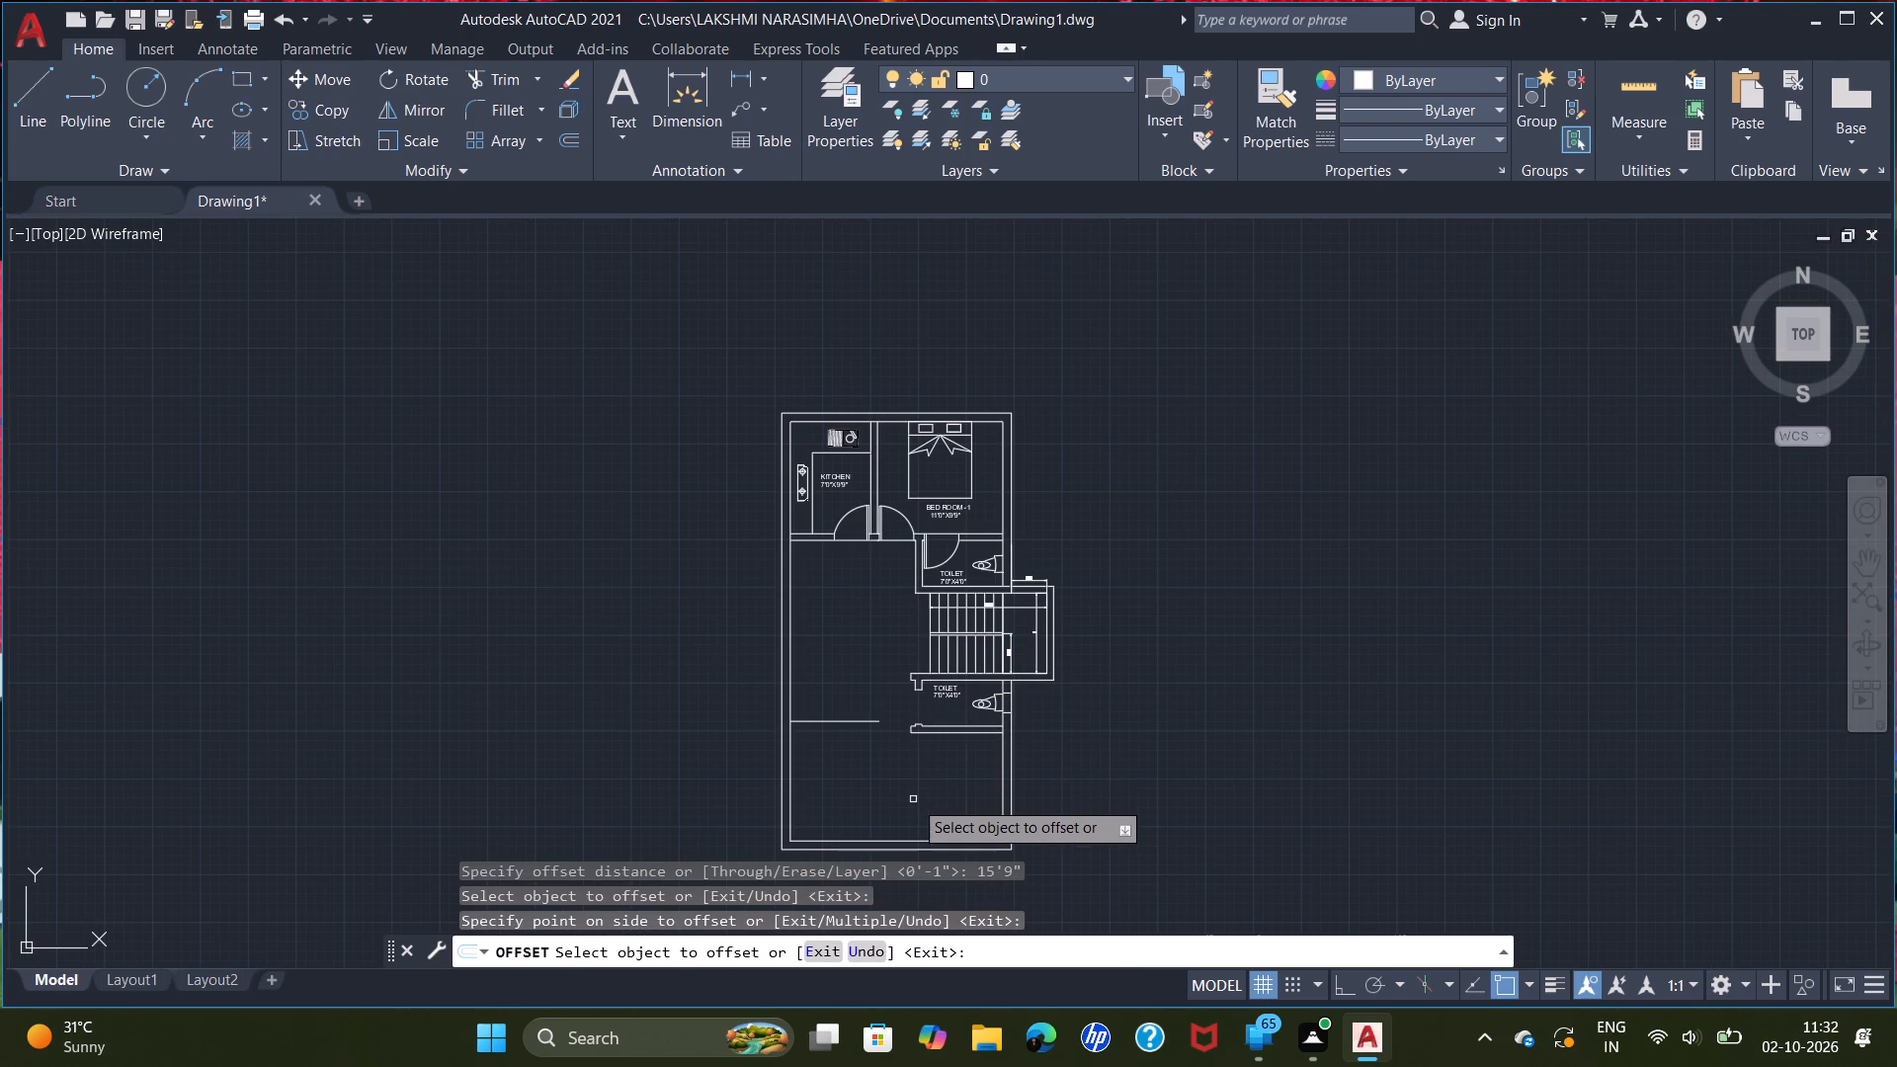
middle_drag(889, 798, 1055, 780)
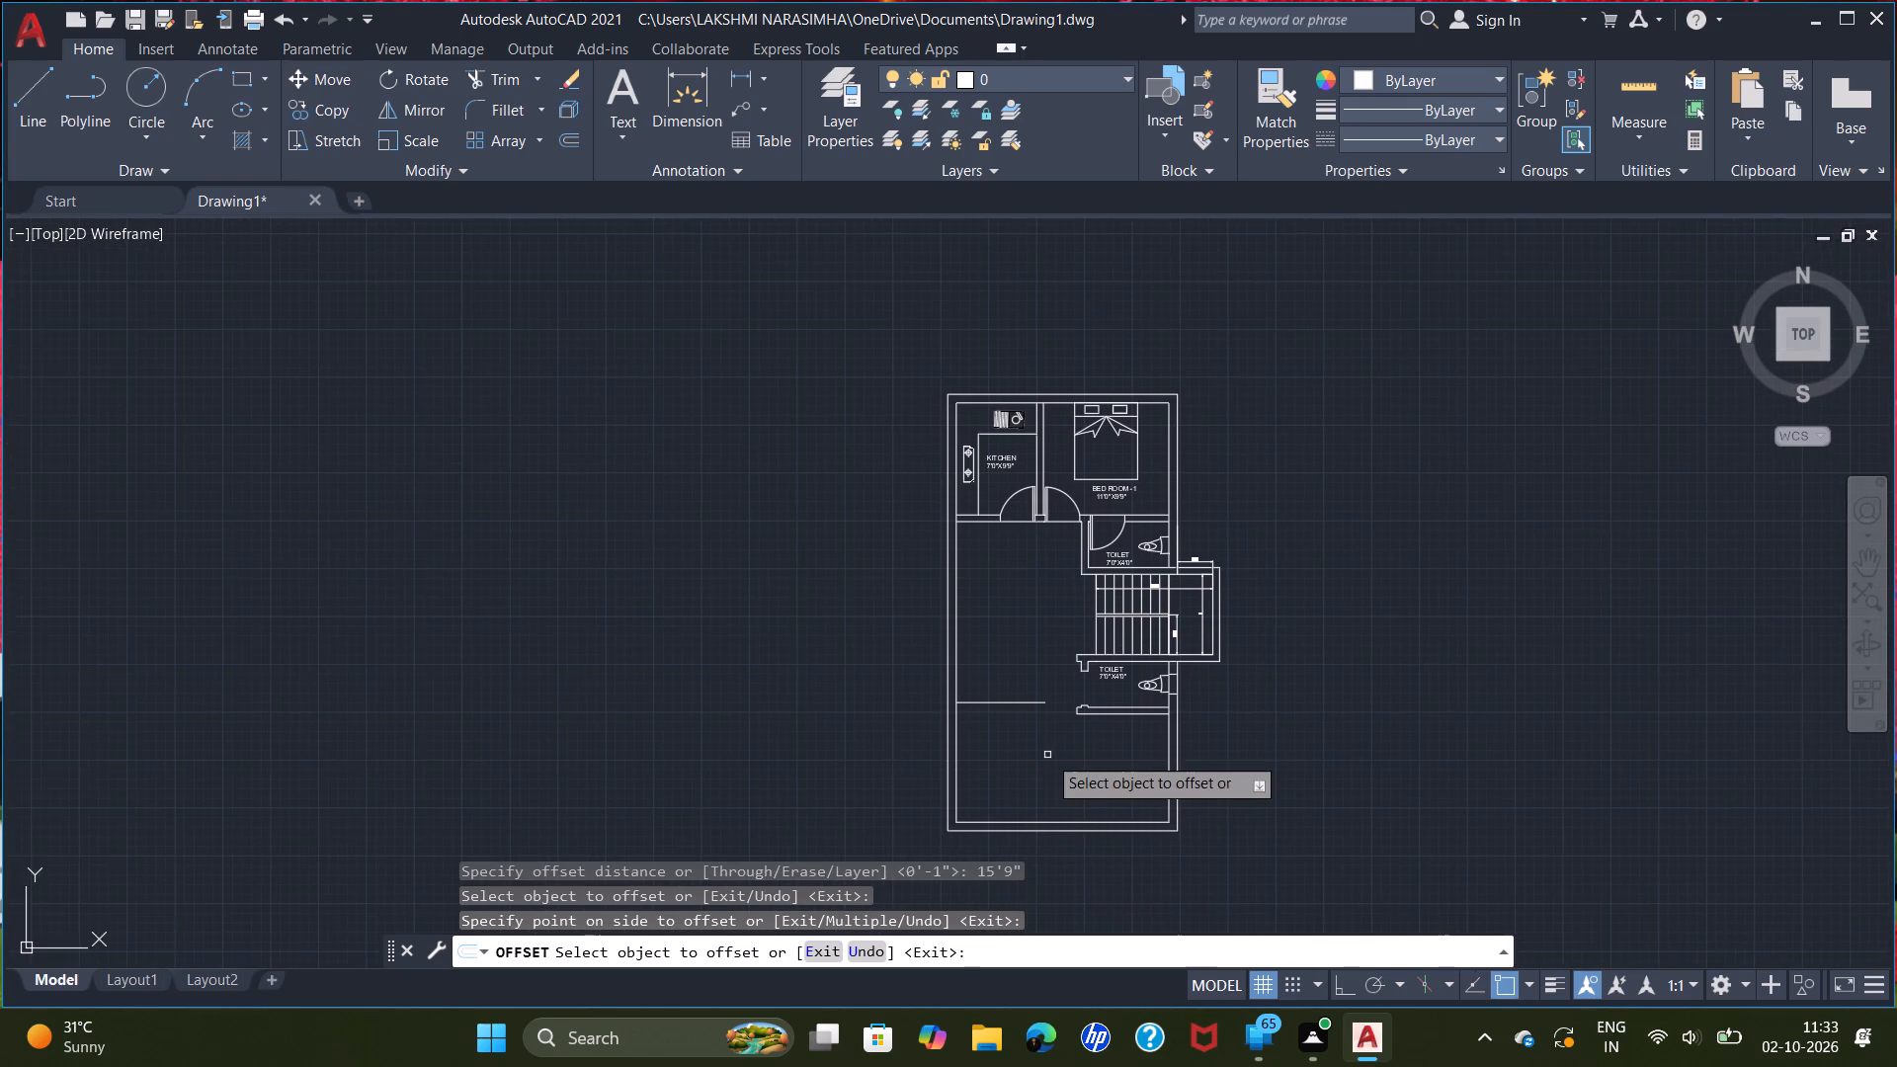
scroll(977, 738, up, 2)
middle_drag(985, 736, 982, 865)
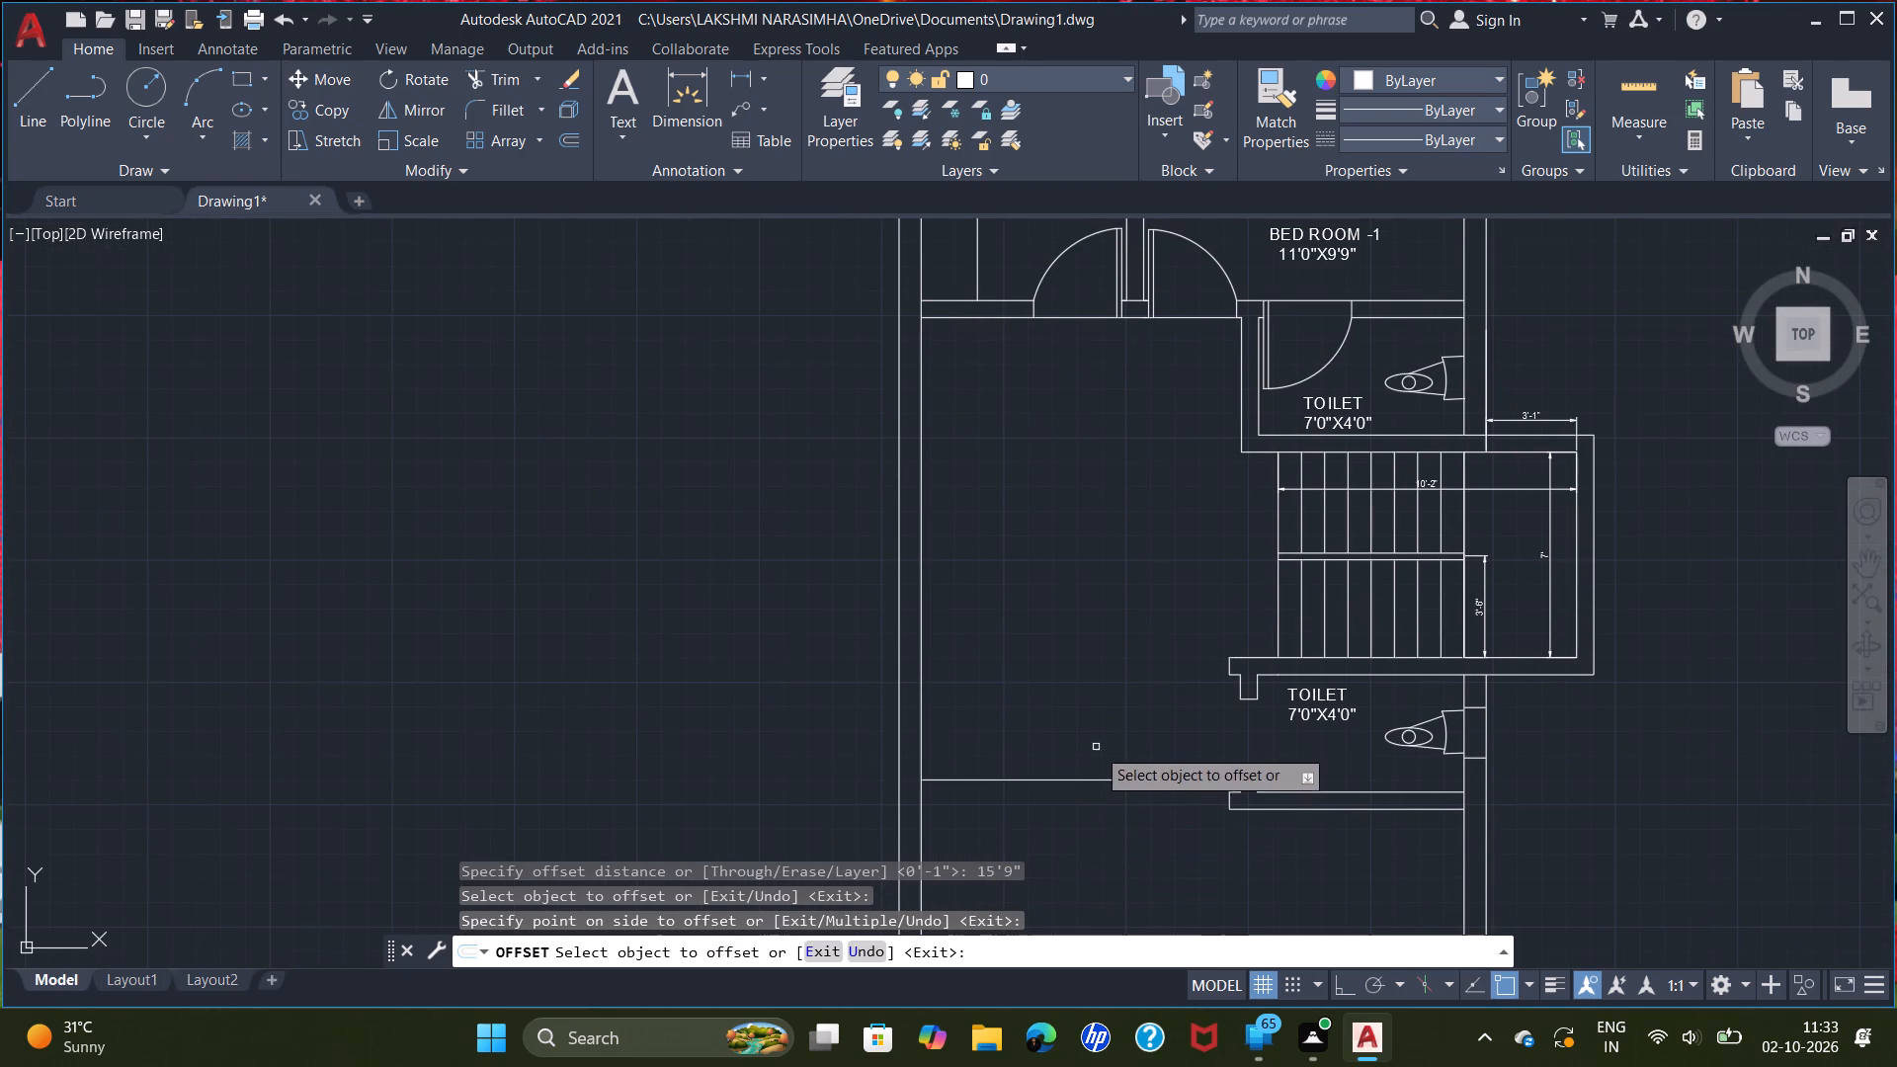
right_click(1058, 558)
double_click(1095, 569)
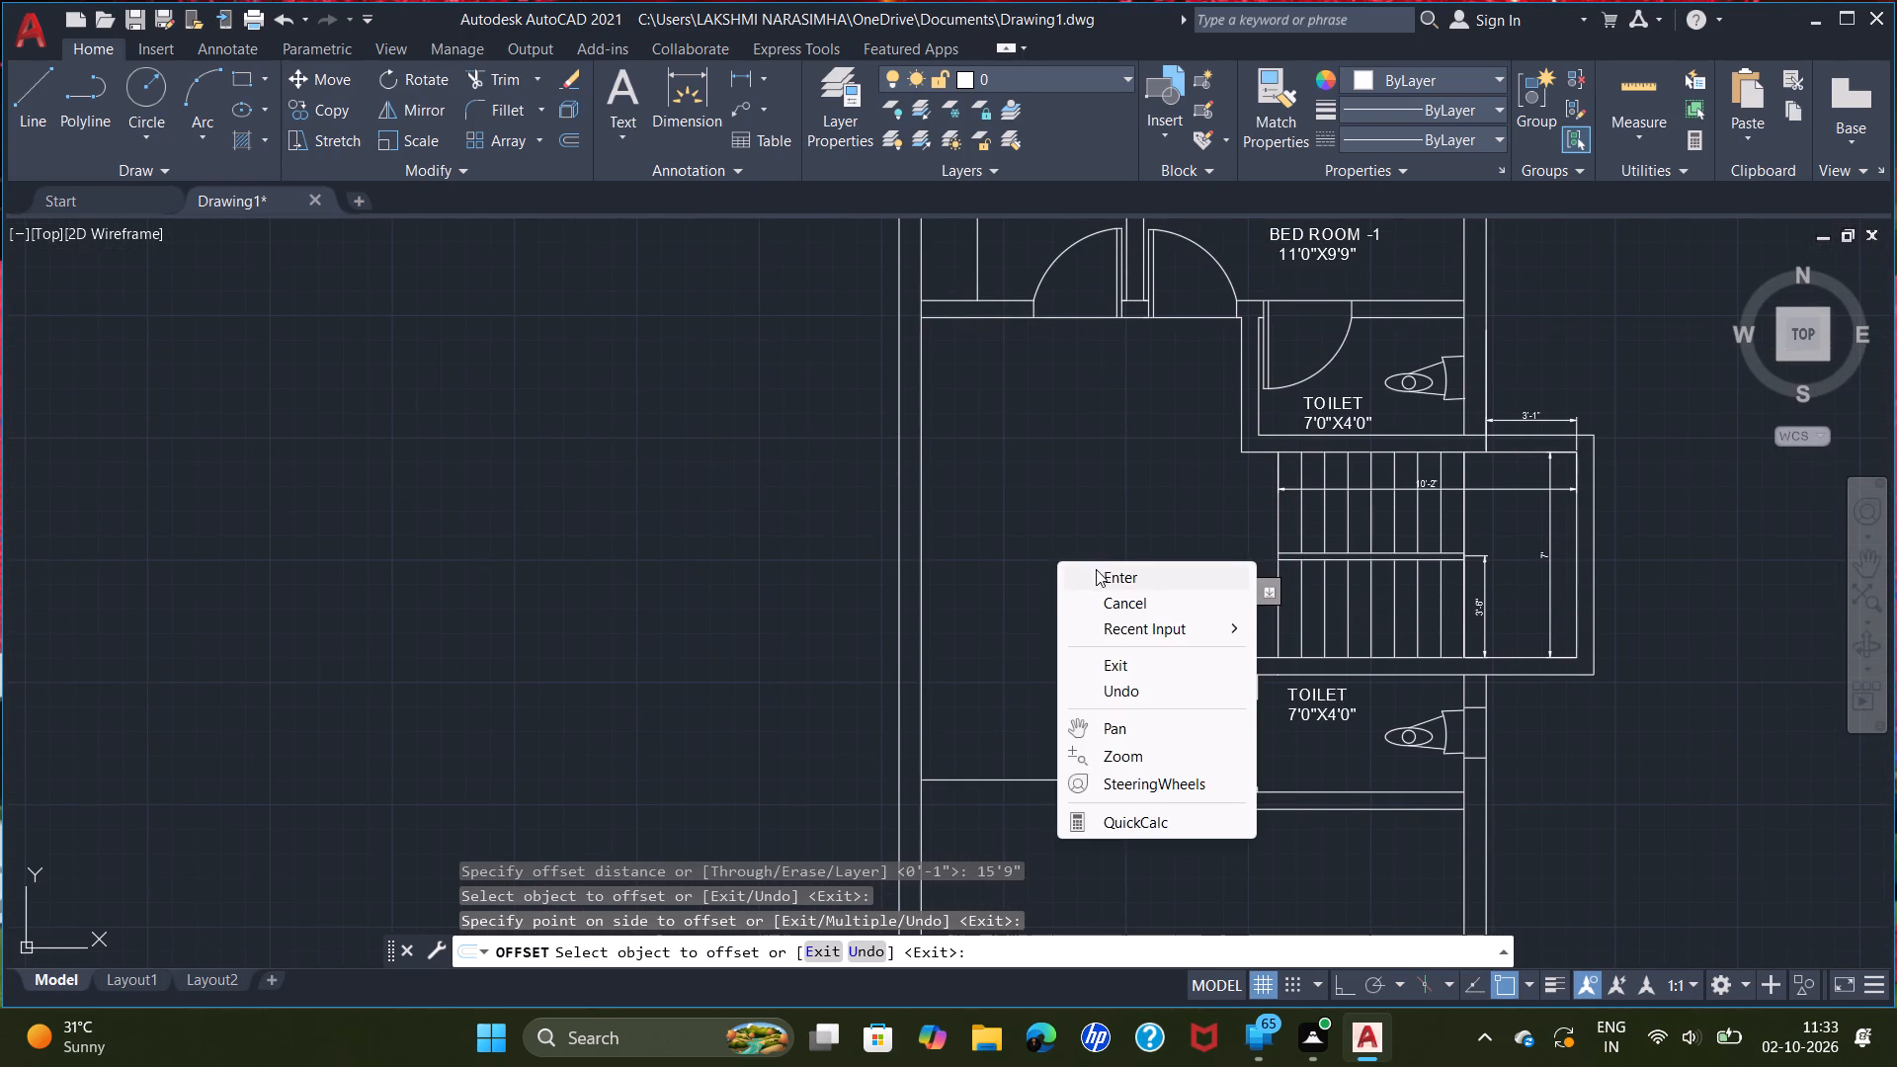
click(1047, 718)
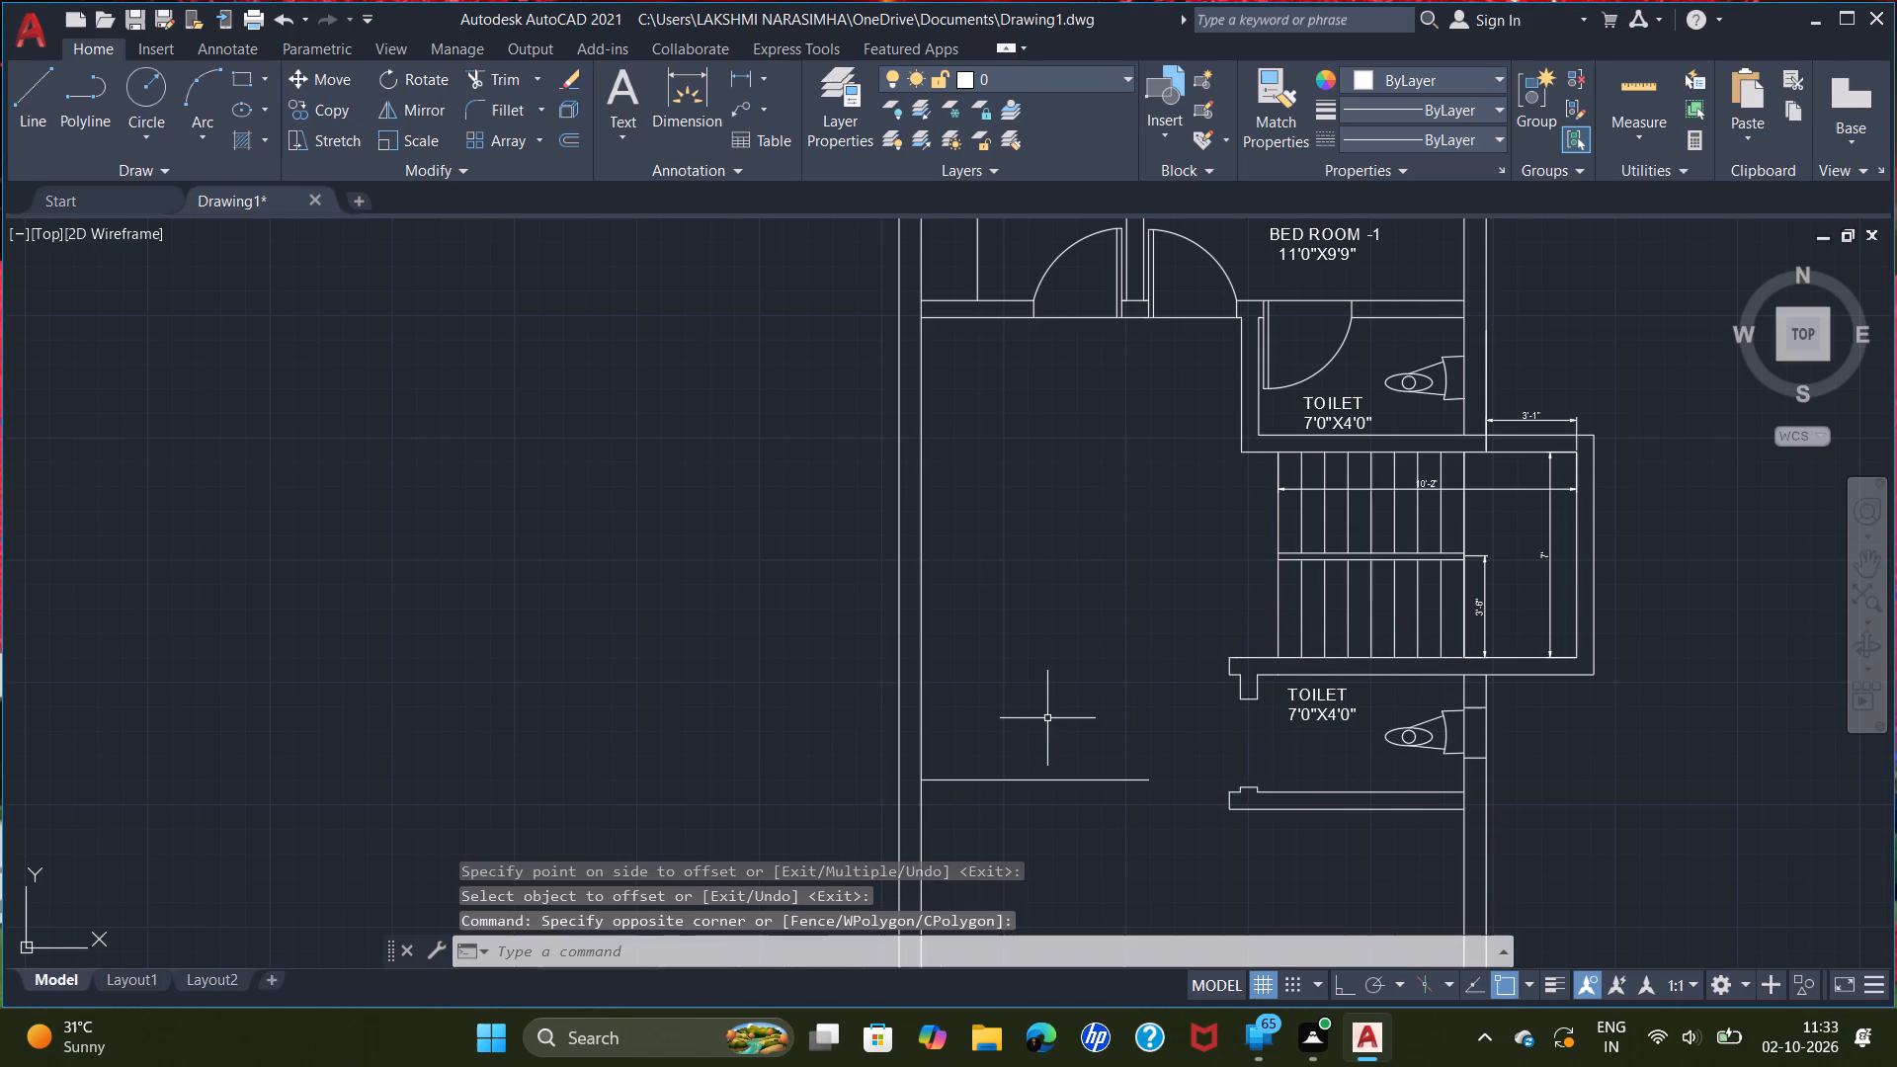
Offset the new horizontal line beside the lower toilet 7" downward to give the wall its thickness.
key(o)
key(f)
key(Return)
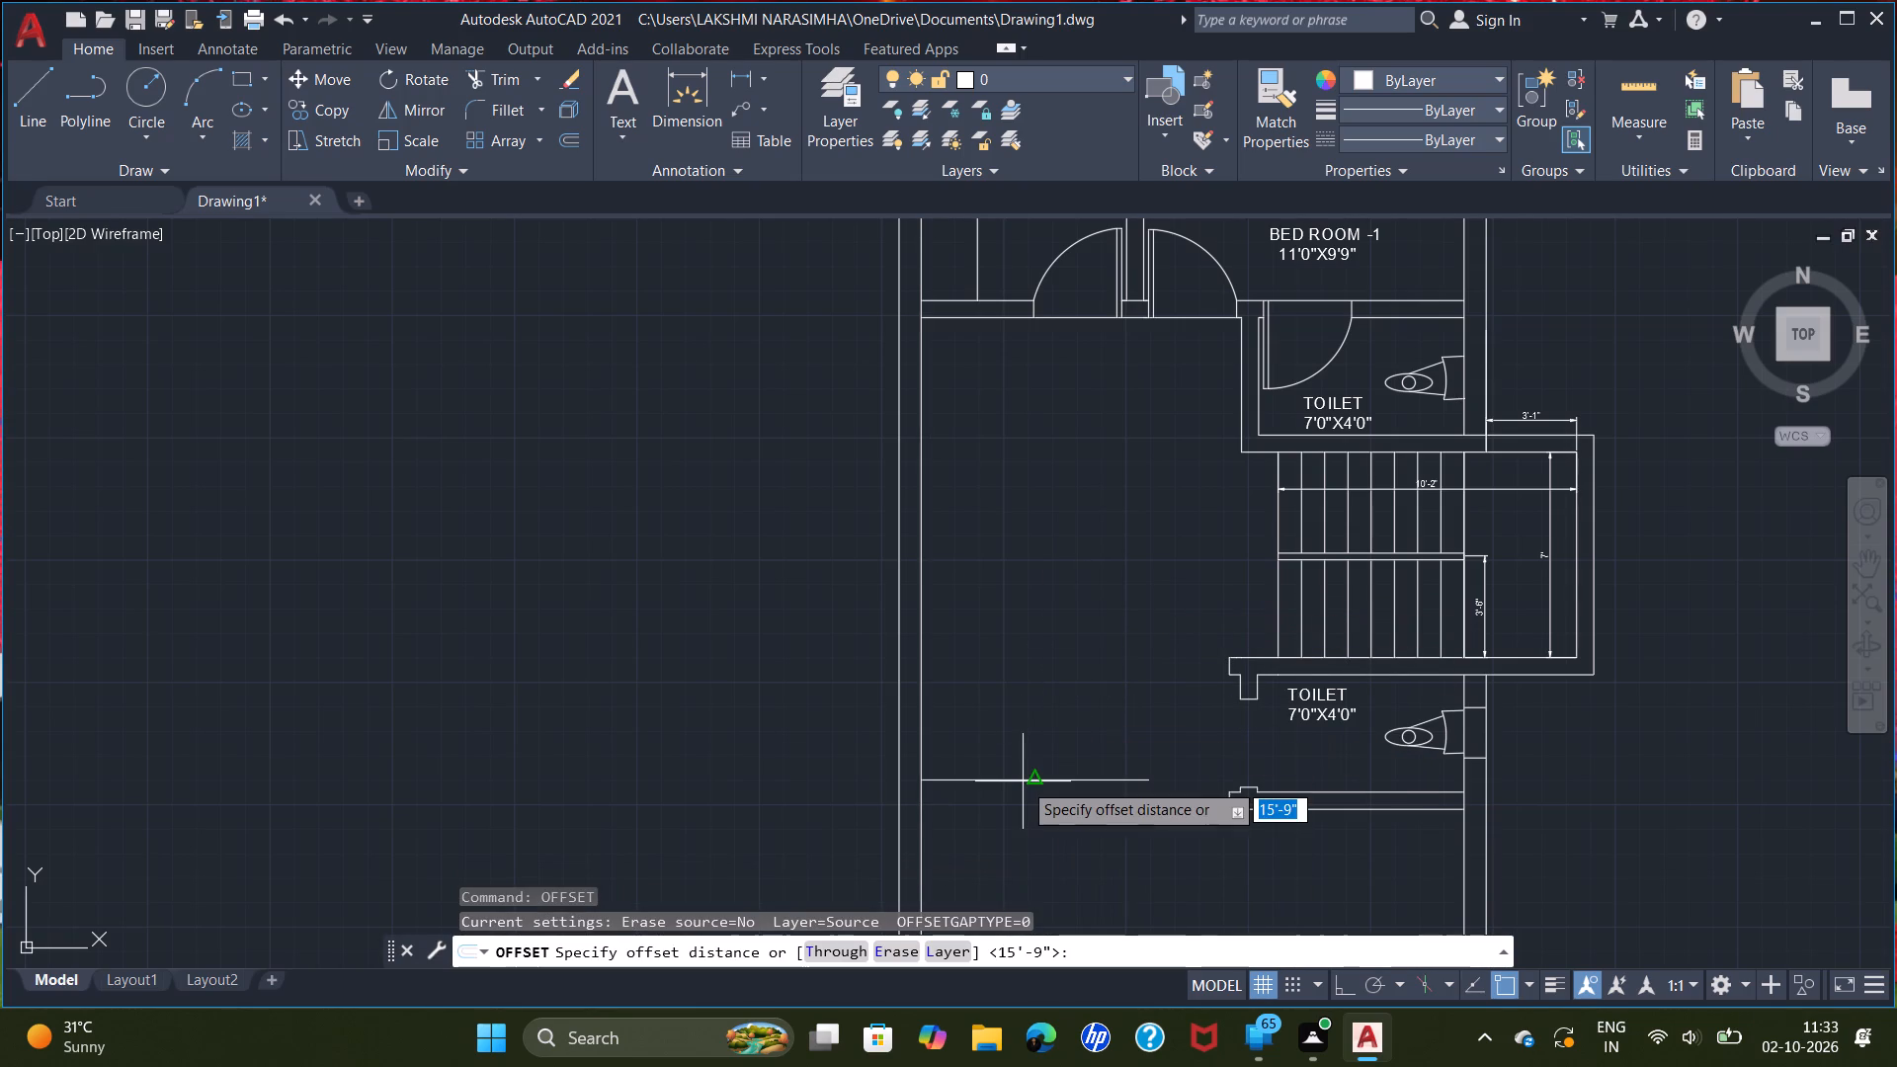
text(7")
key(Return)
click(1052, 779)
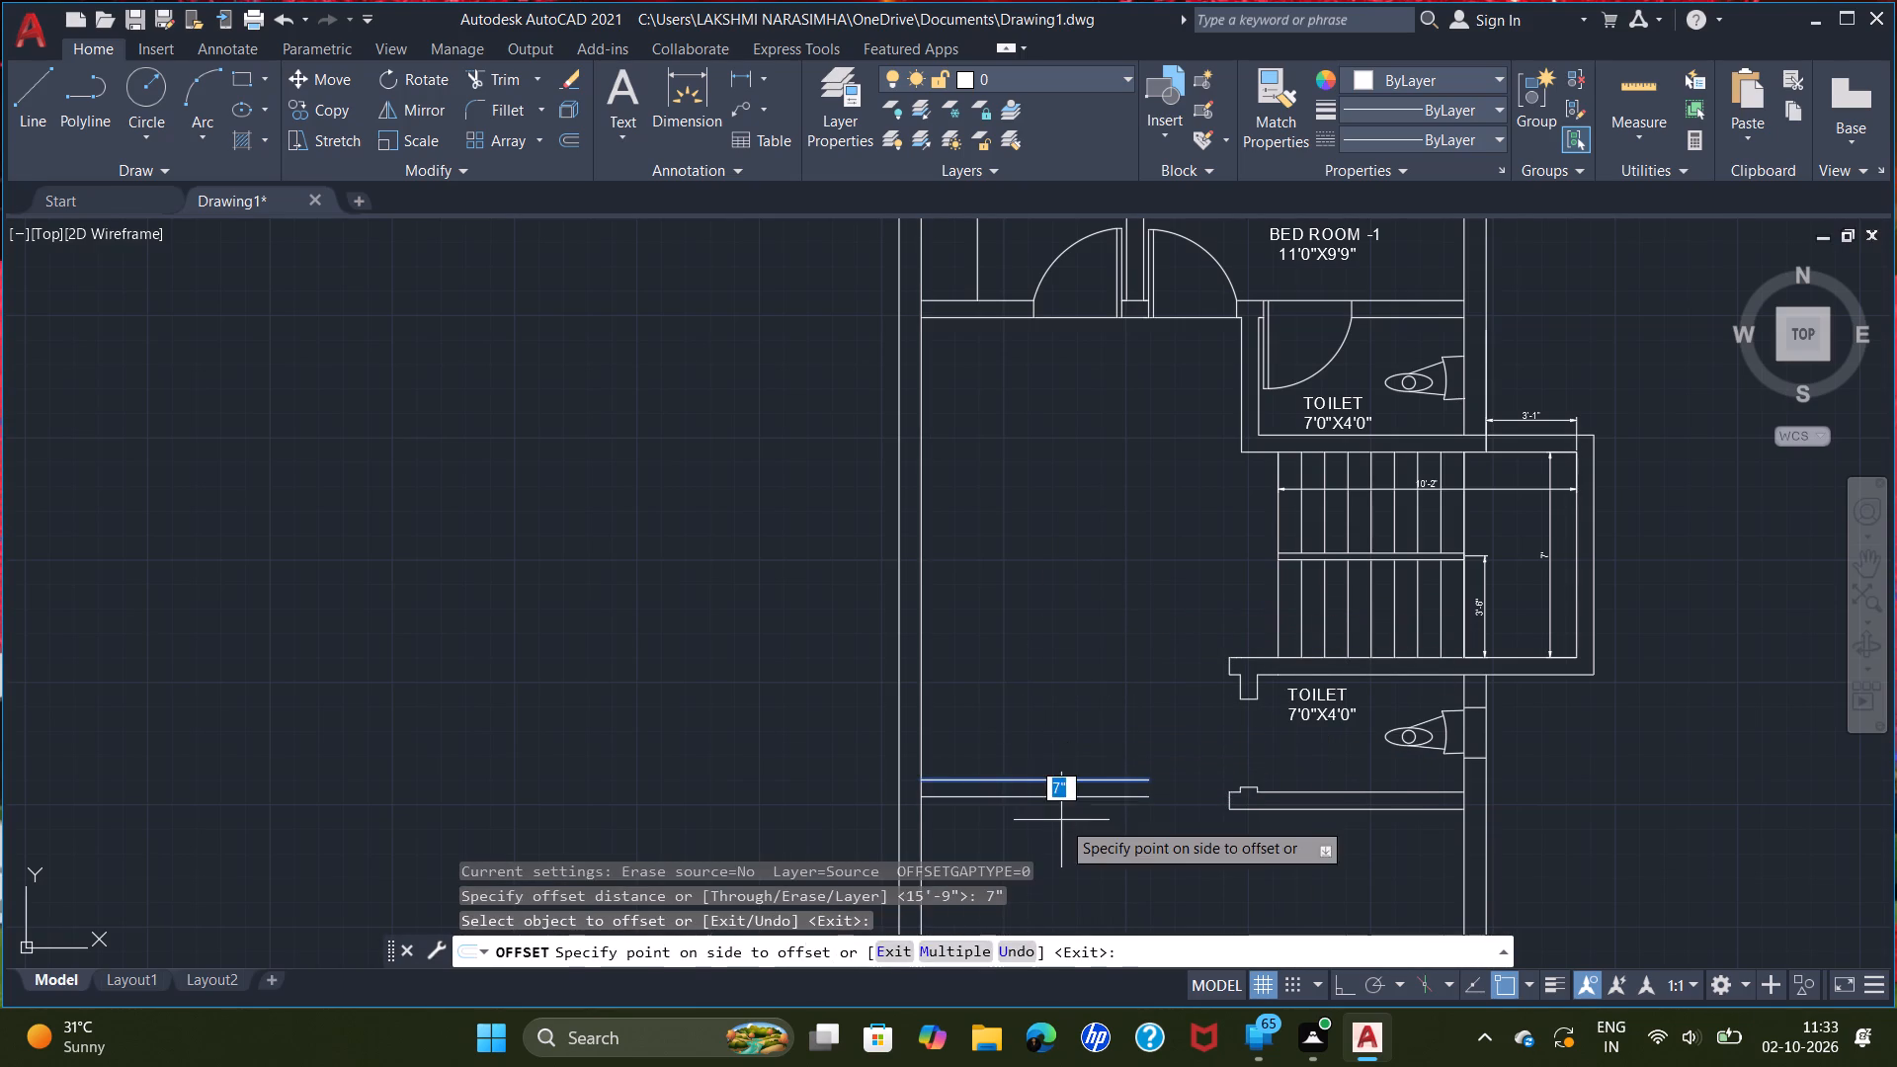
double_click(1067, 841)
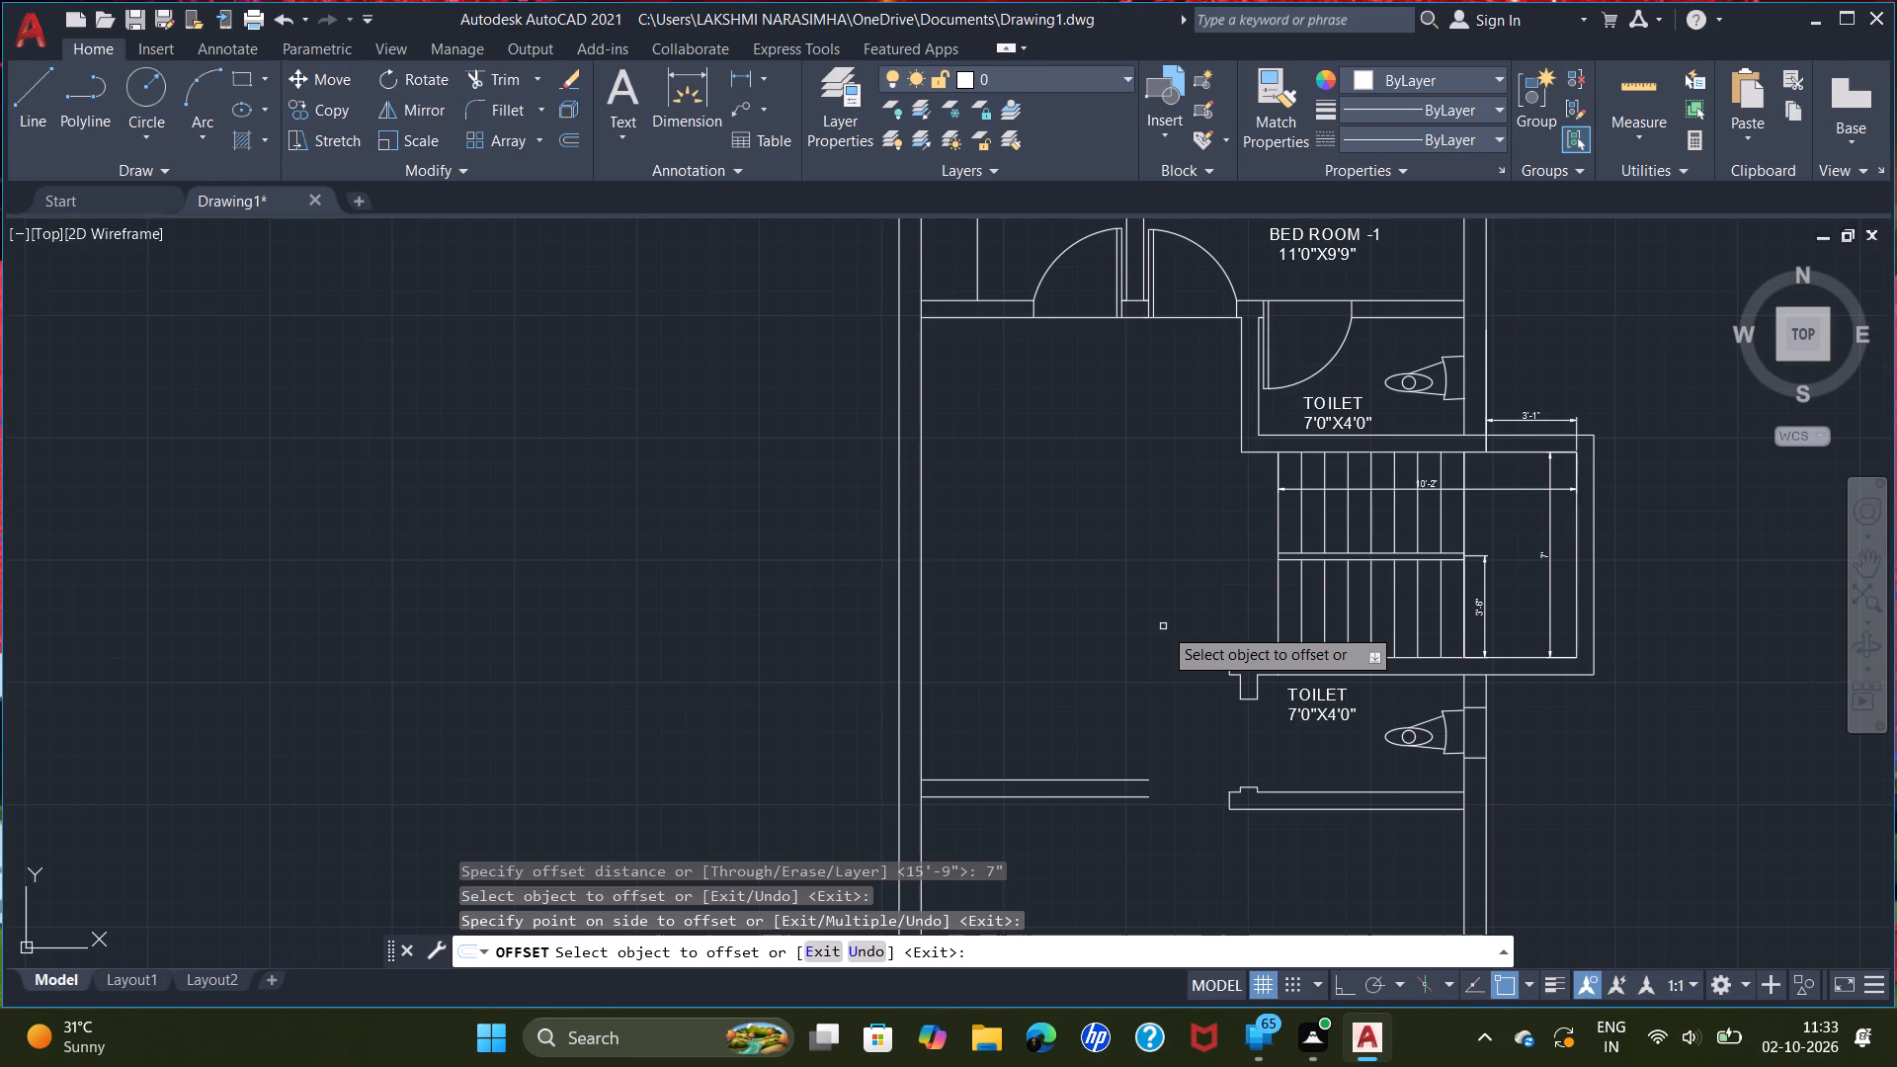
scroll(1231, 814, up, 2)
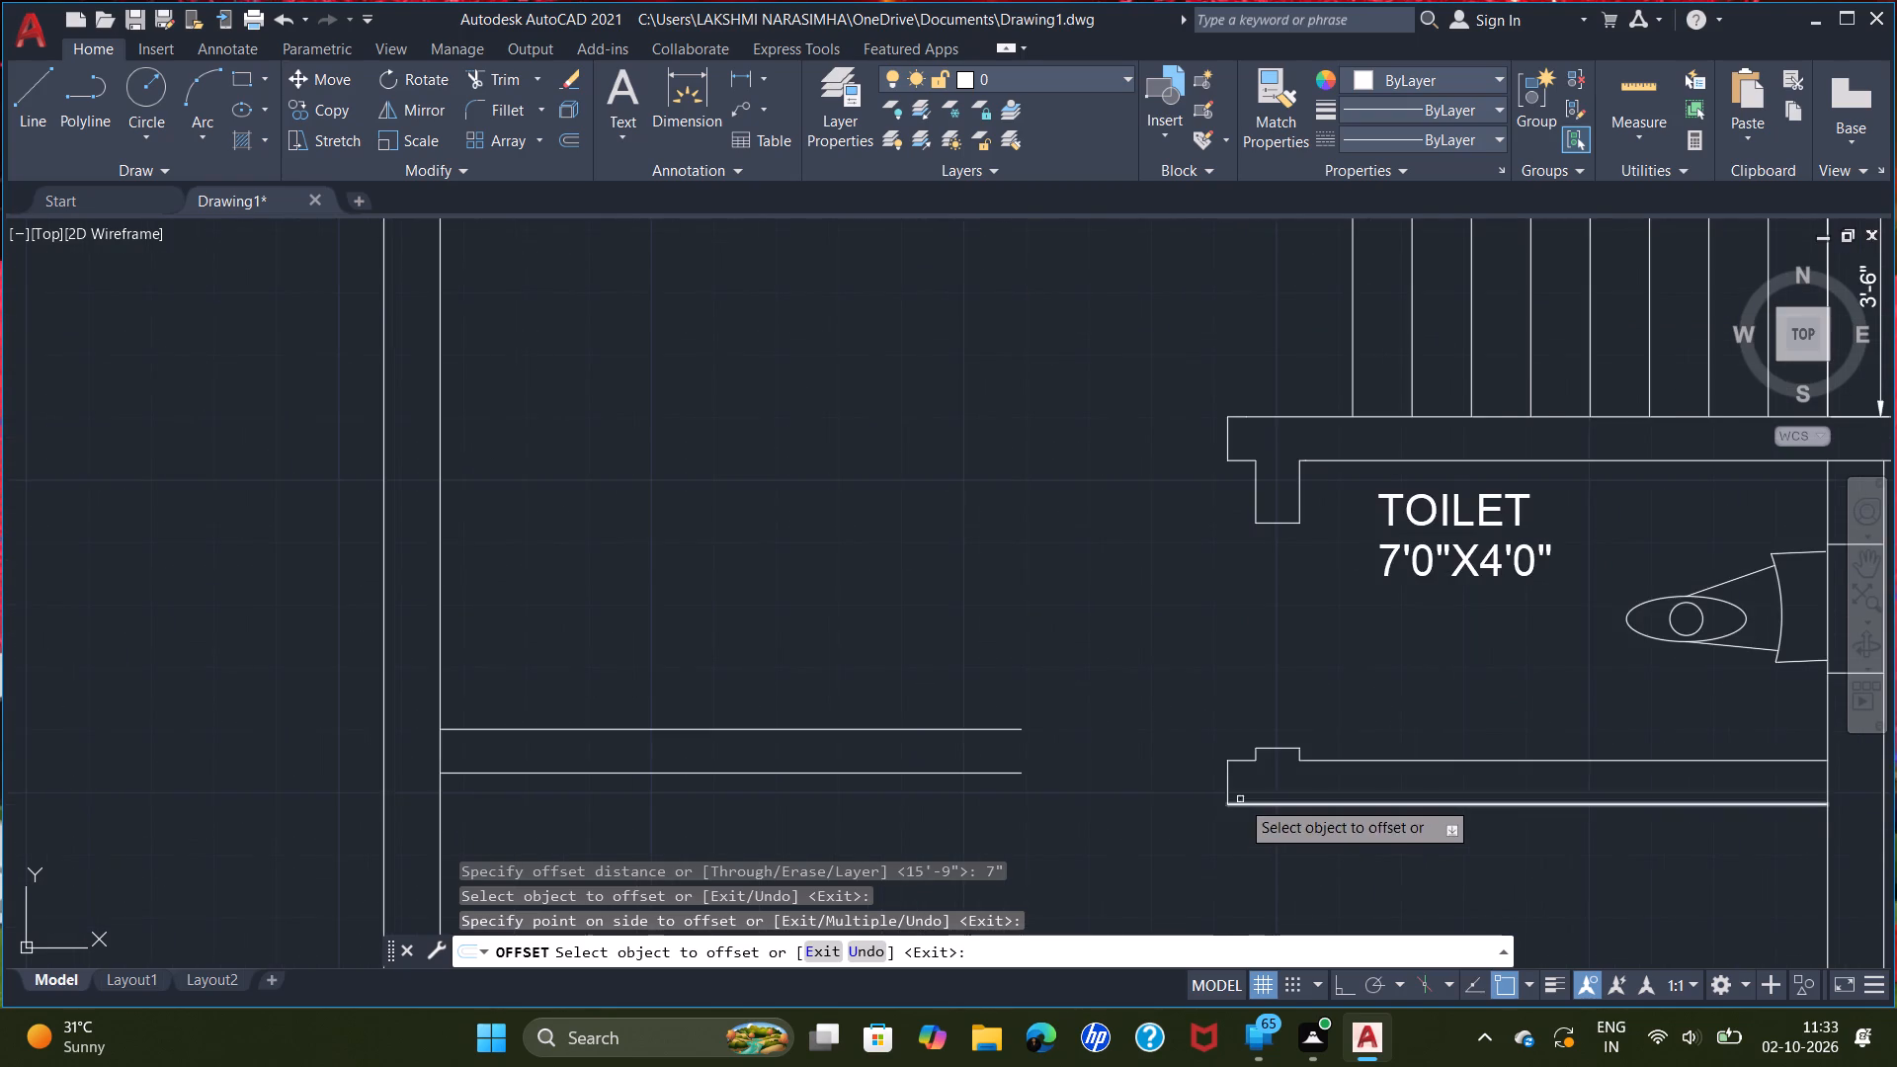
scroll(1241, 795, up, 1)
middle_drag(1241, 795, 1173, 797)
scroll(1497, 653, down, 2)
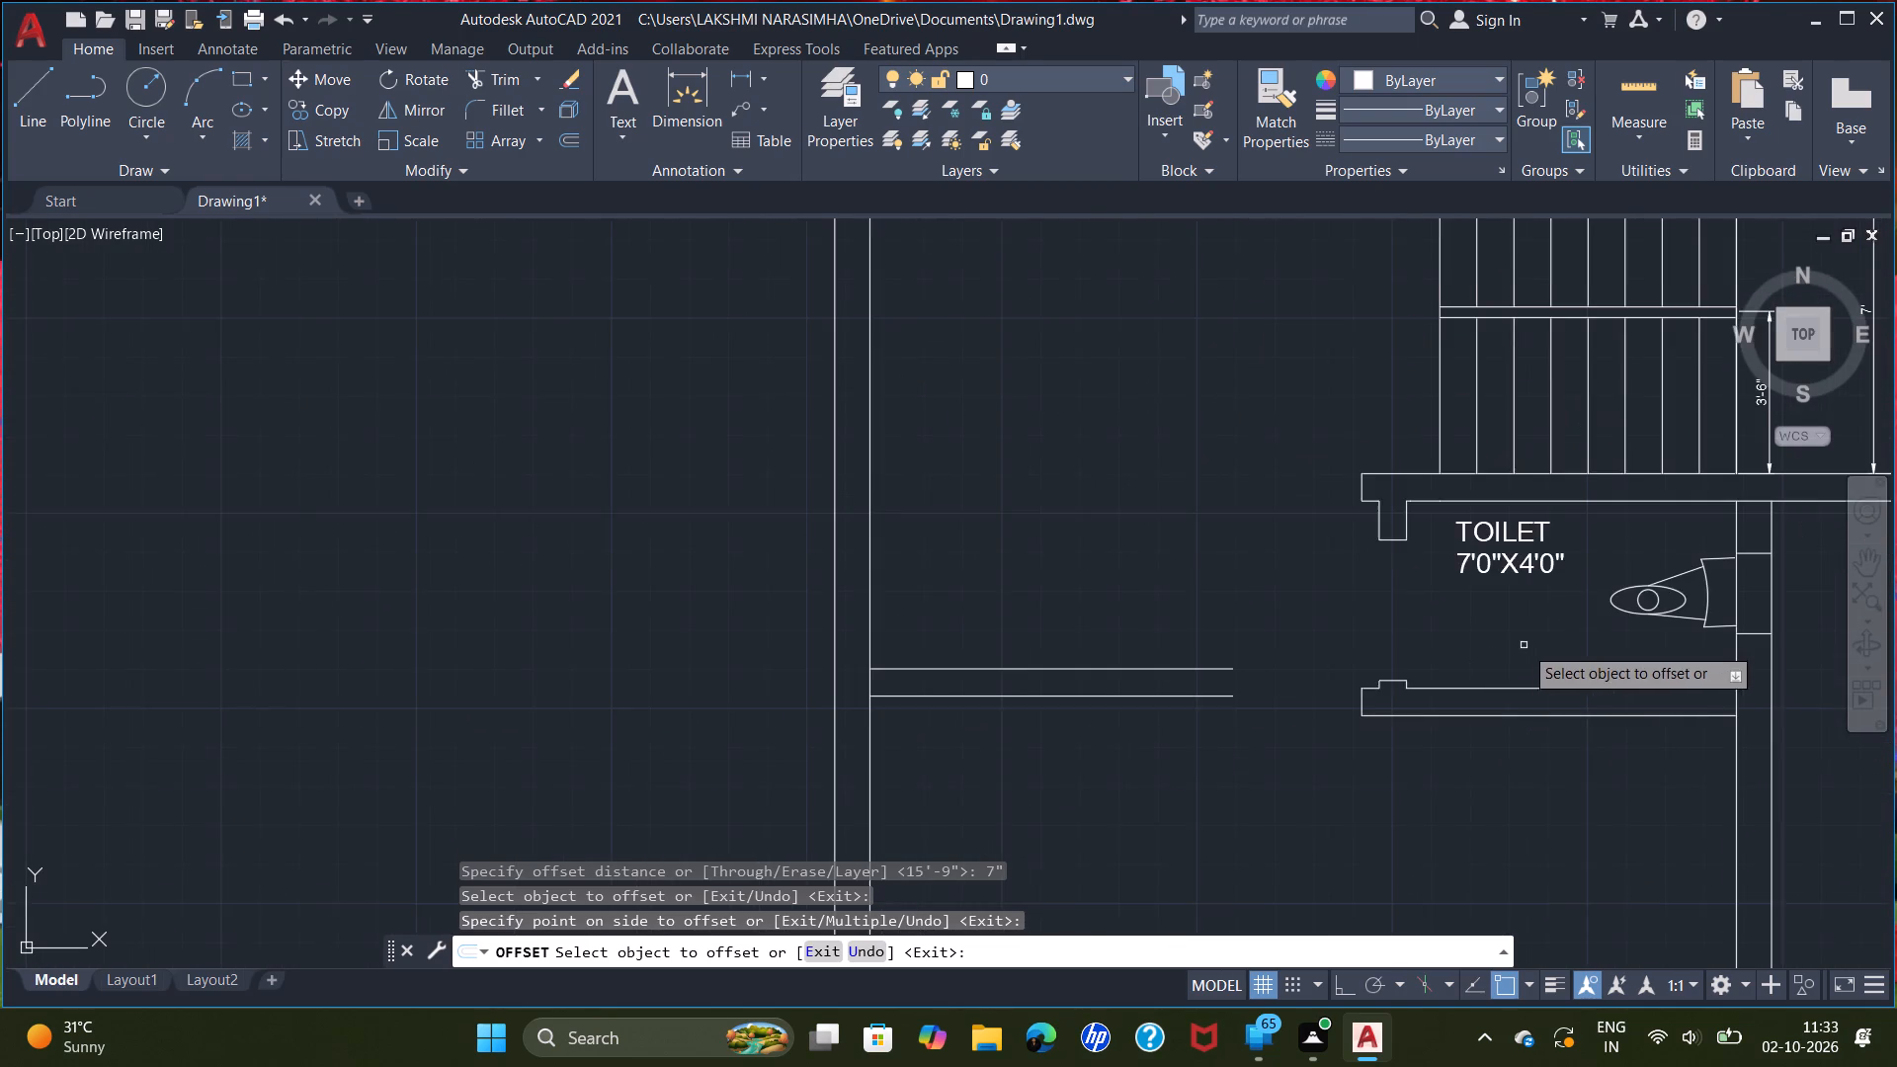
middle_drag(1524, 645, 1299, 727)
key(Escape)
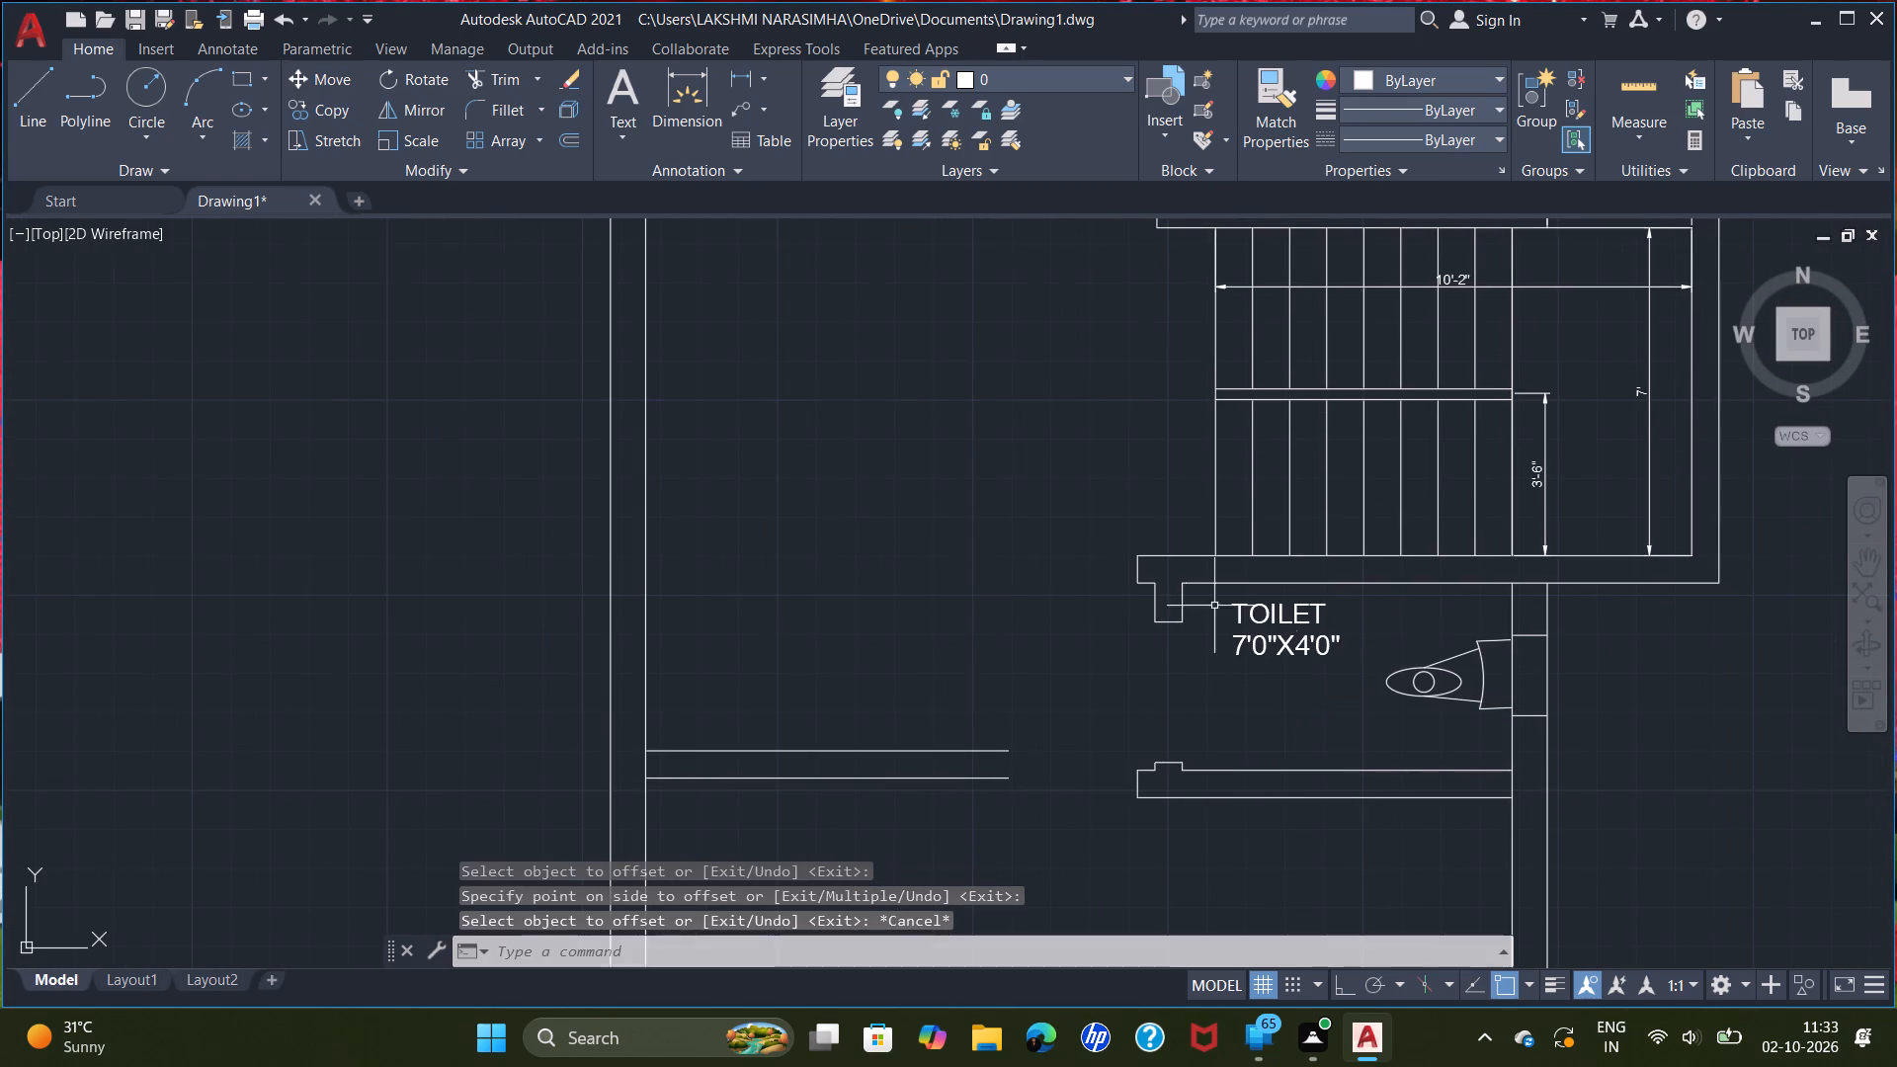
Measure the lower toilet's clear depth between its upper and lower walls with a linear dimension, without placing it.
click(751, 74)
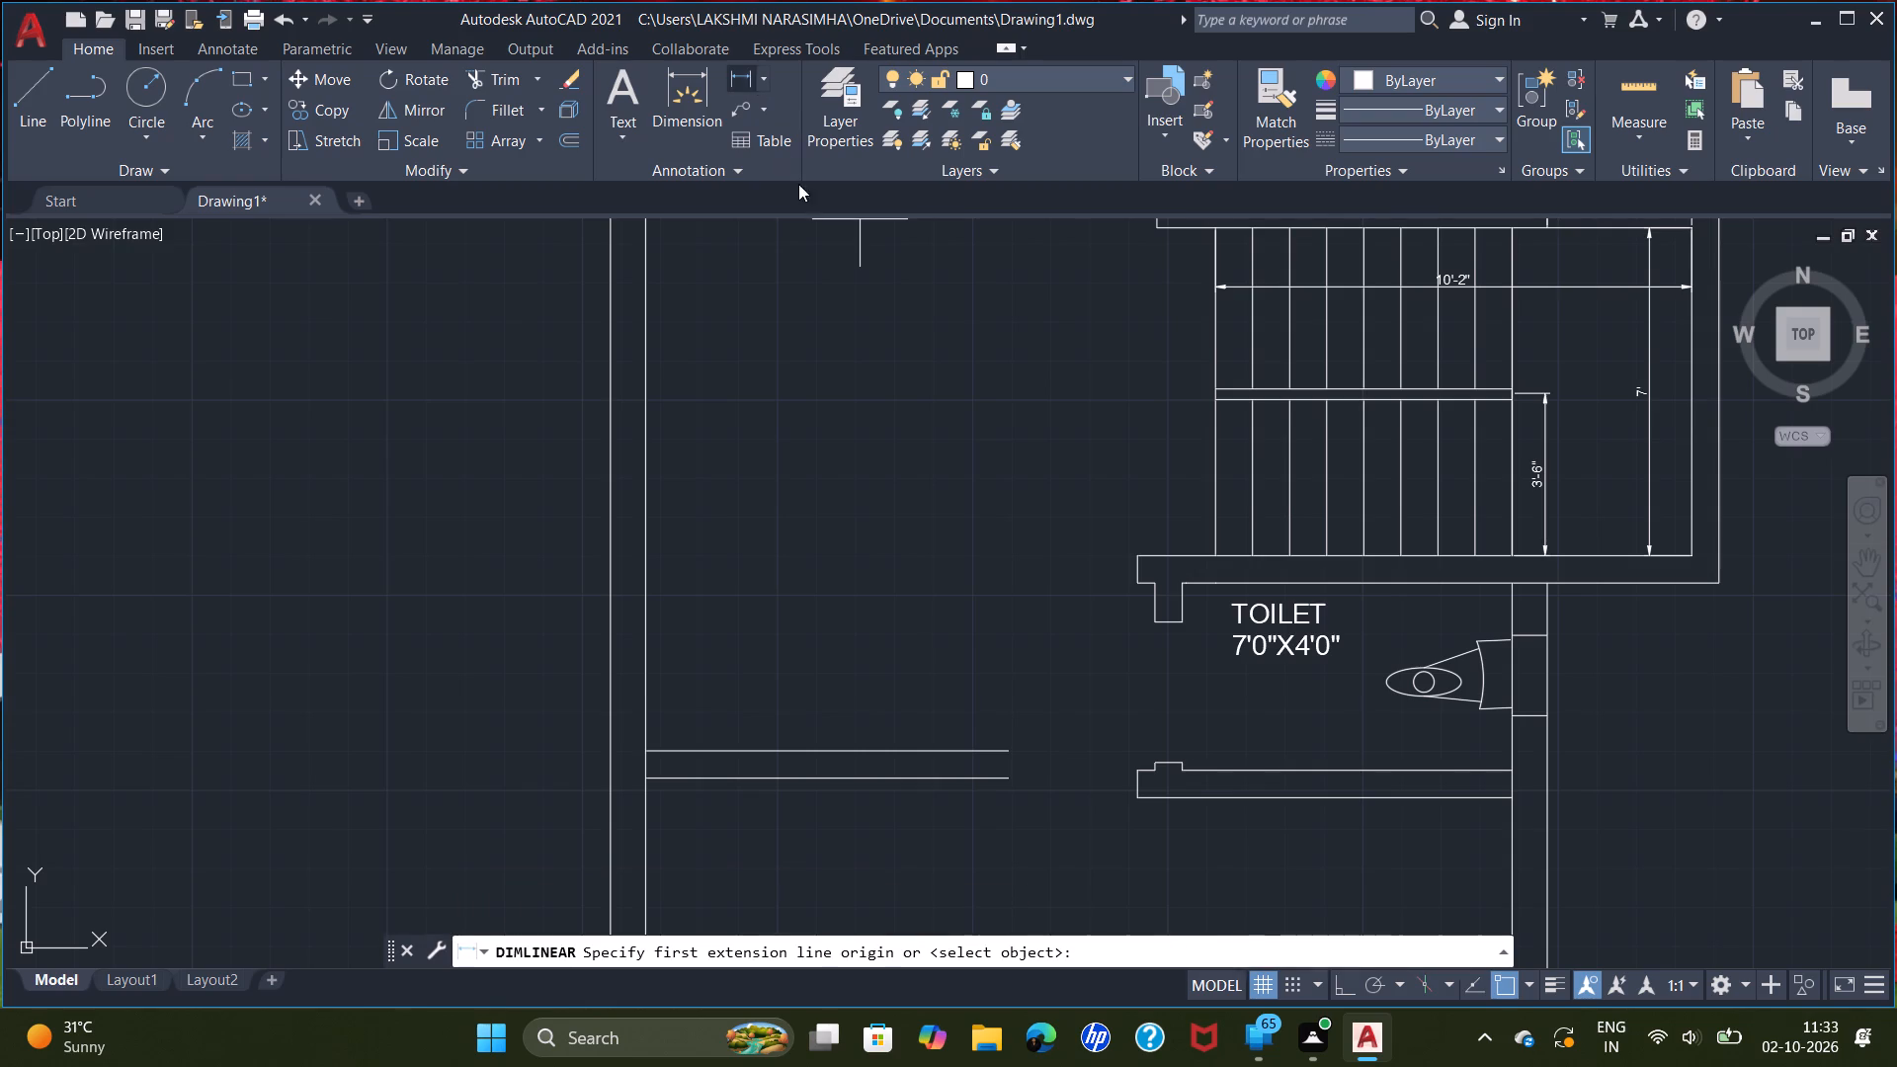
click(1178, 584)
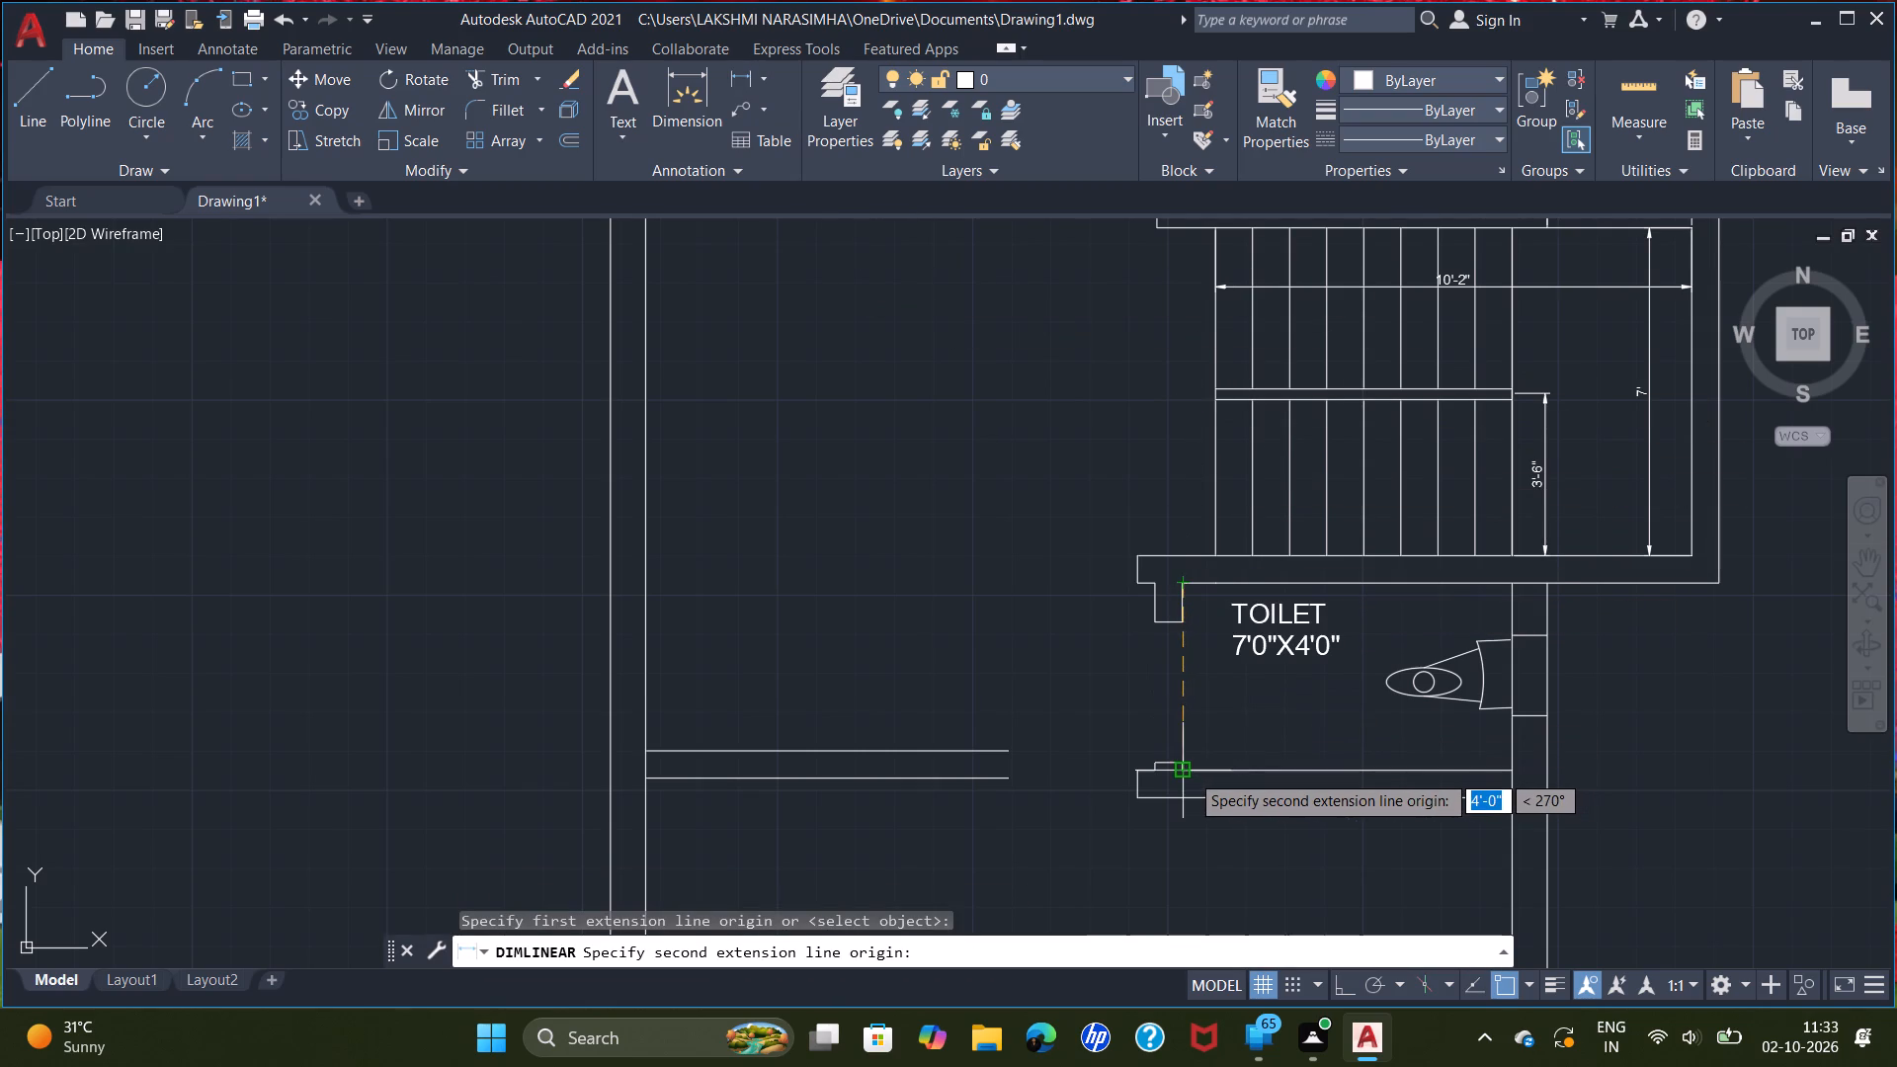
click(1190, 772)
key(Escape)
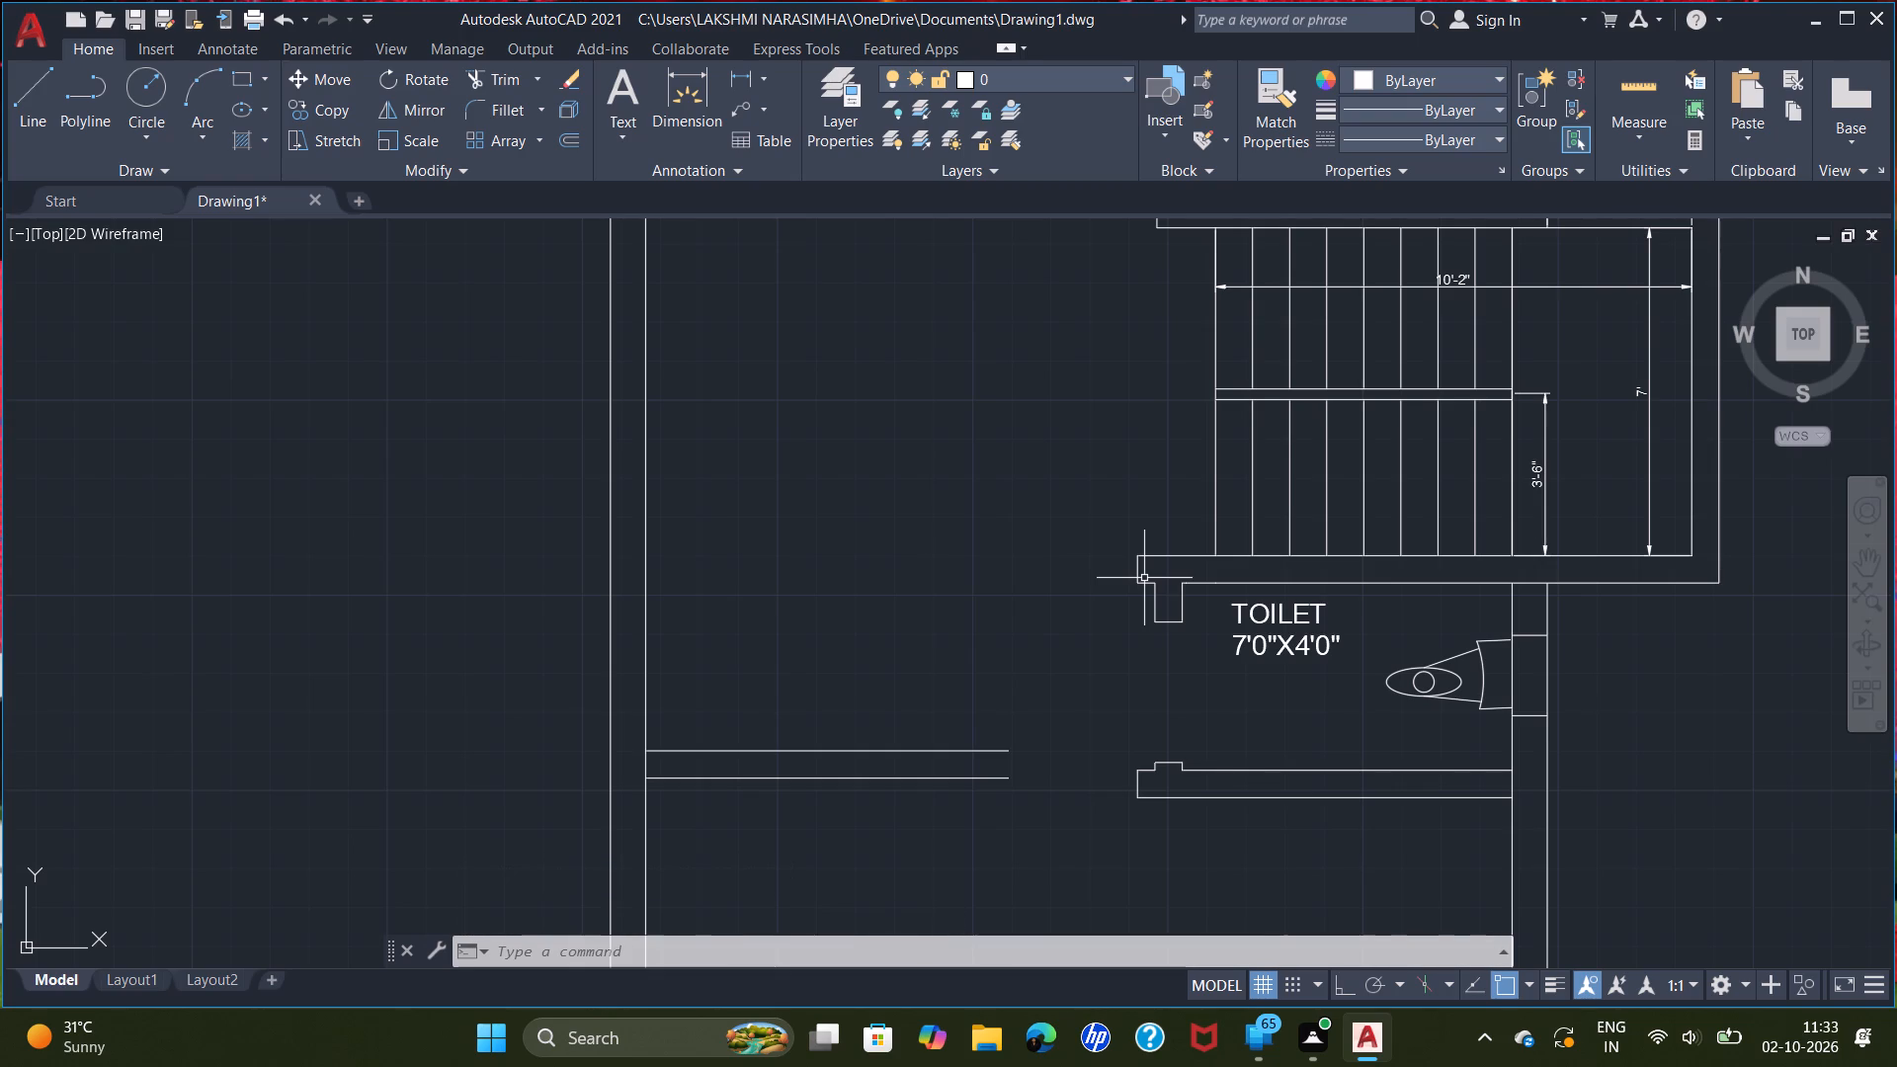
Measure the staircase's full width along its first riser line with a linear dimension, without placing it.
click(734, 78)
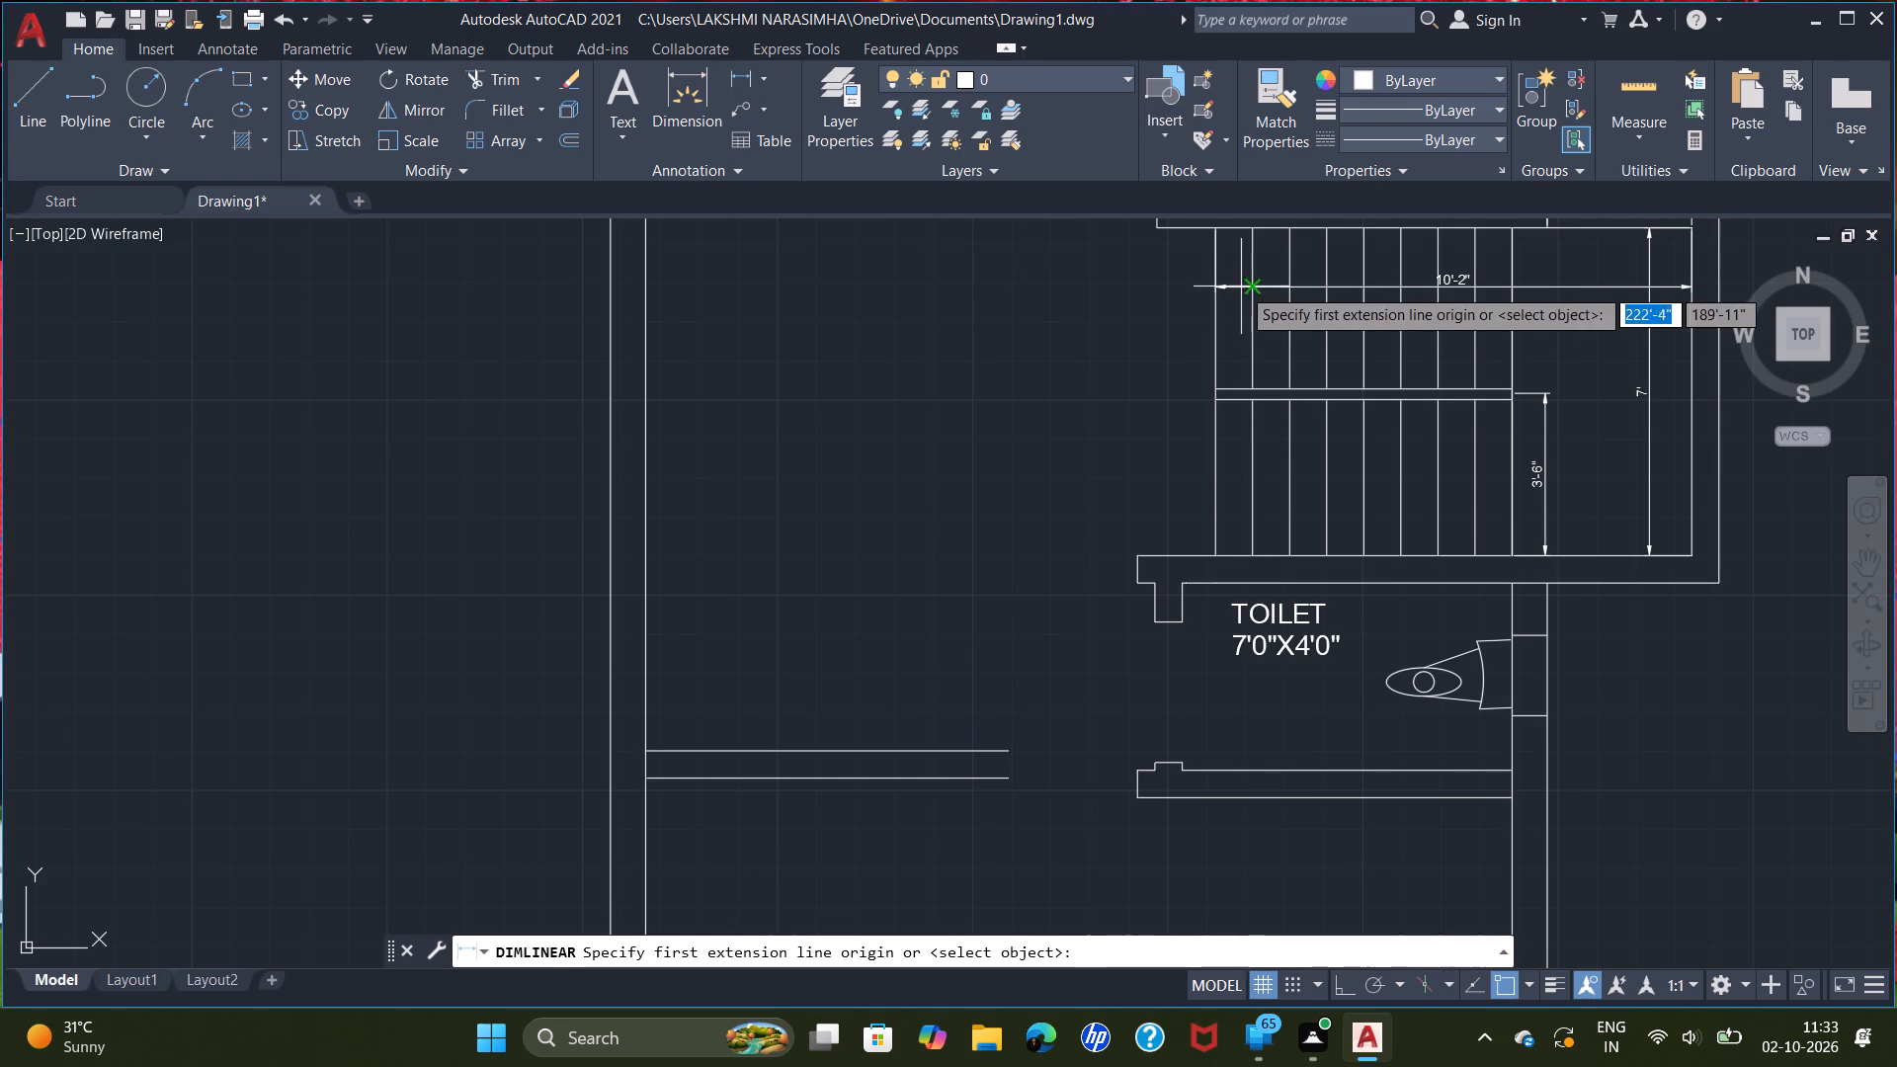
middle_drag(1243, 298, 1159, 617)
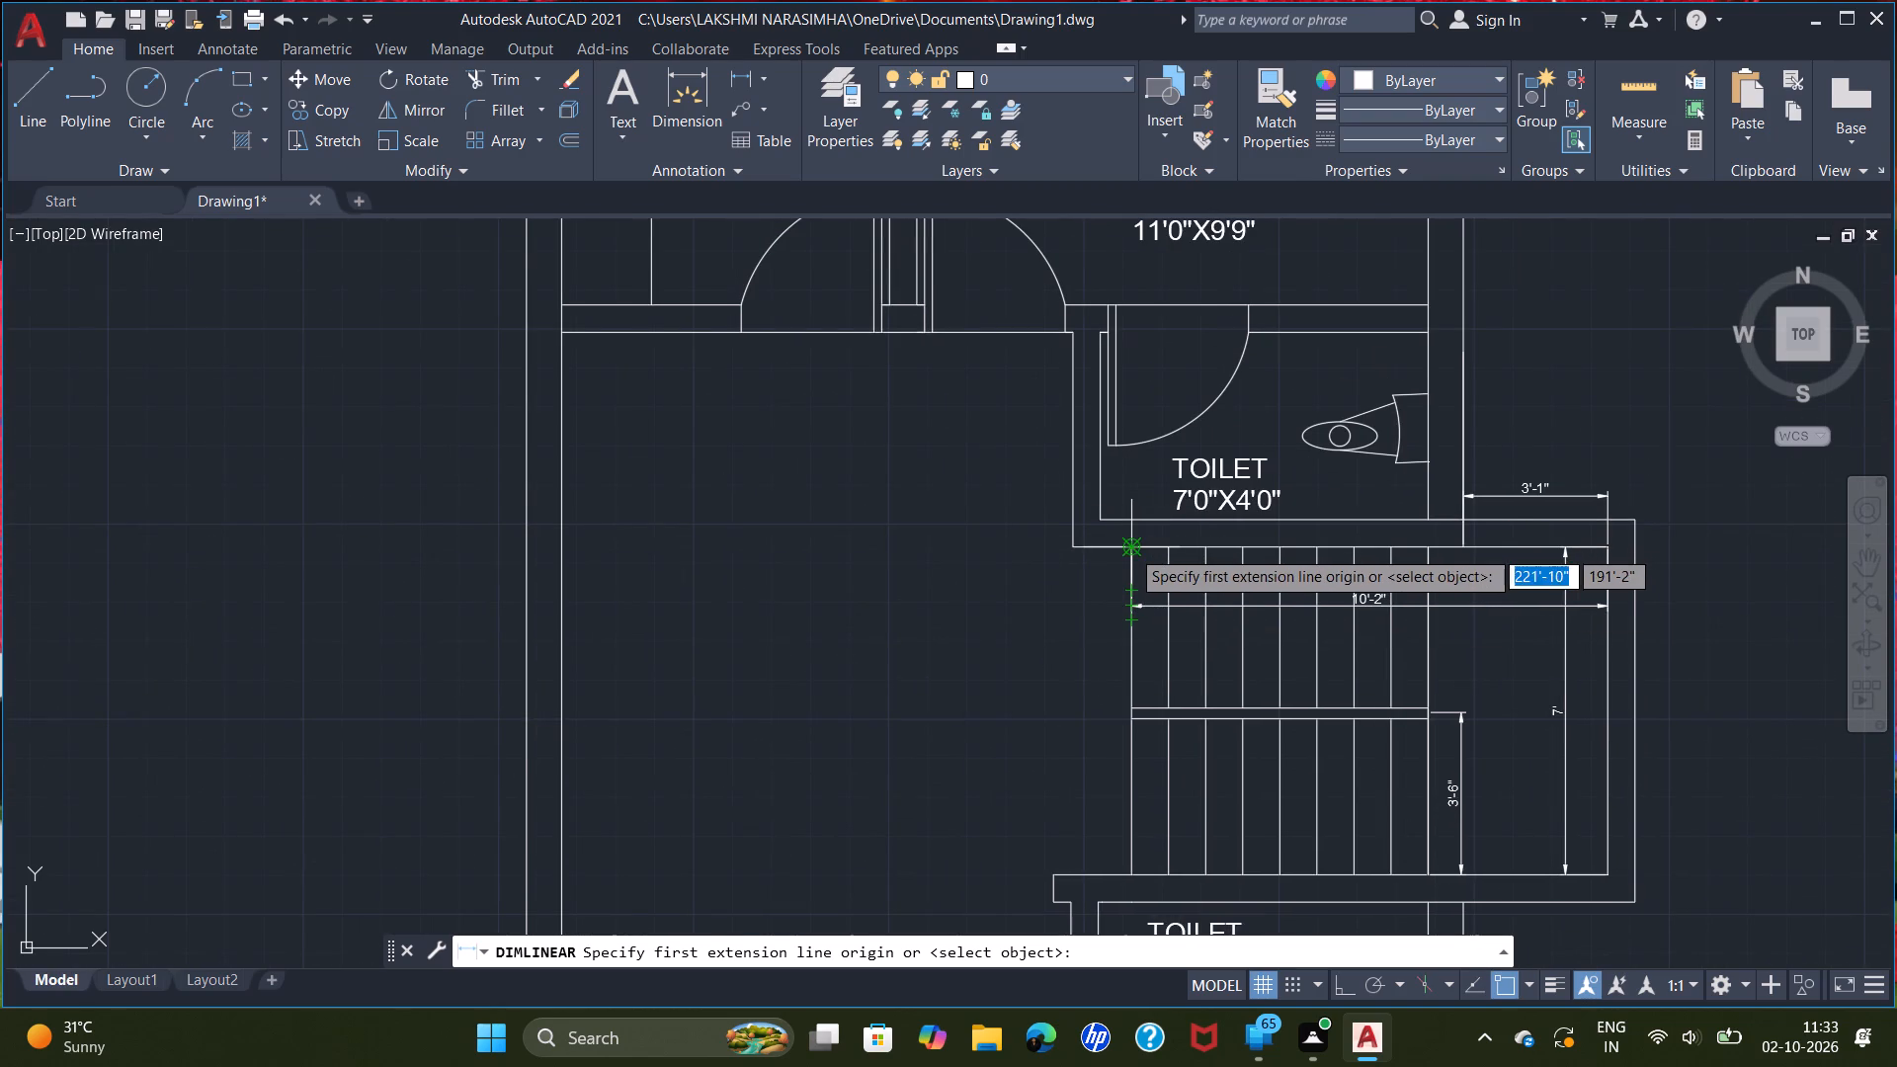
click(1130, 547)
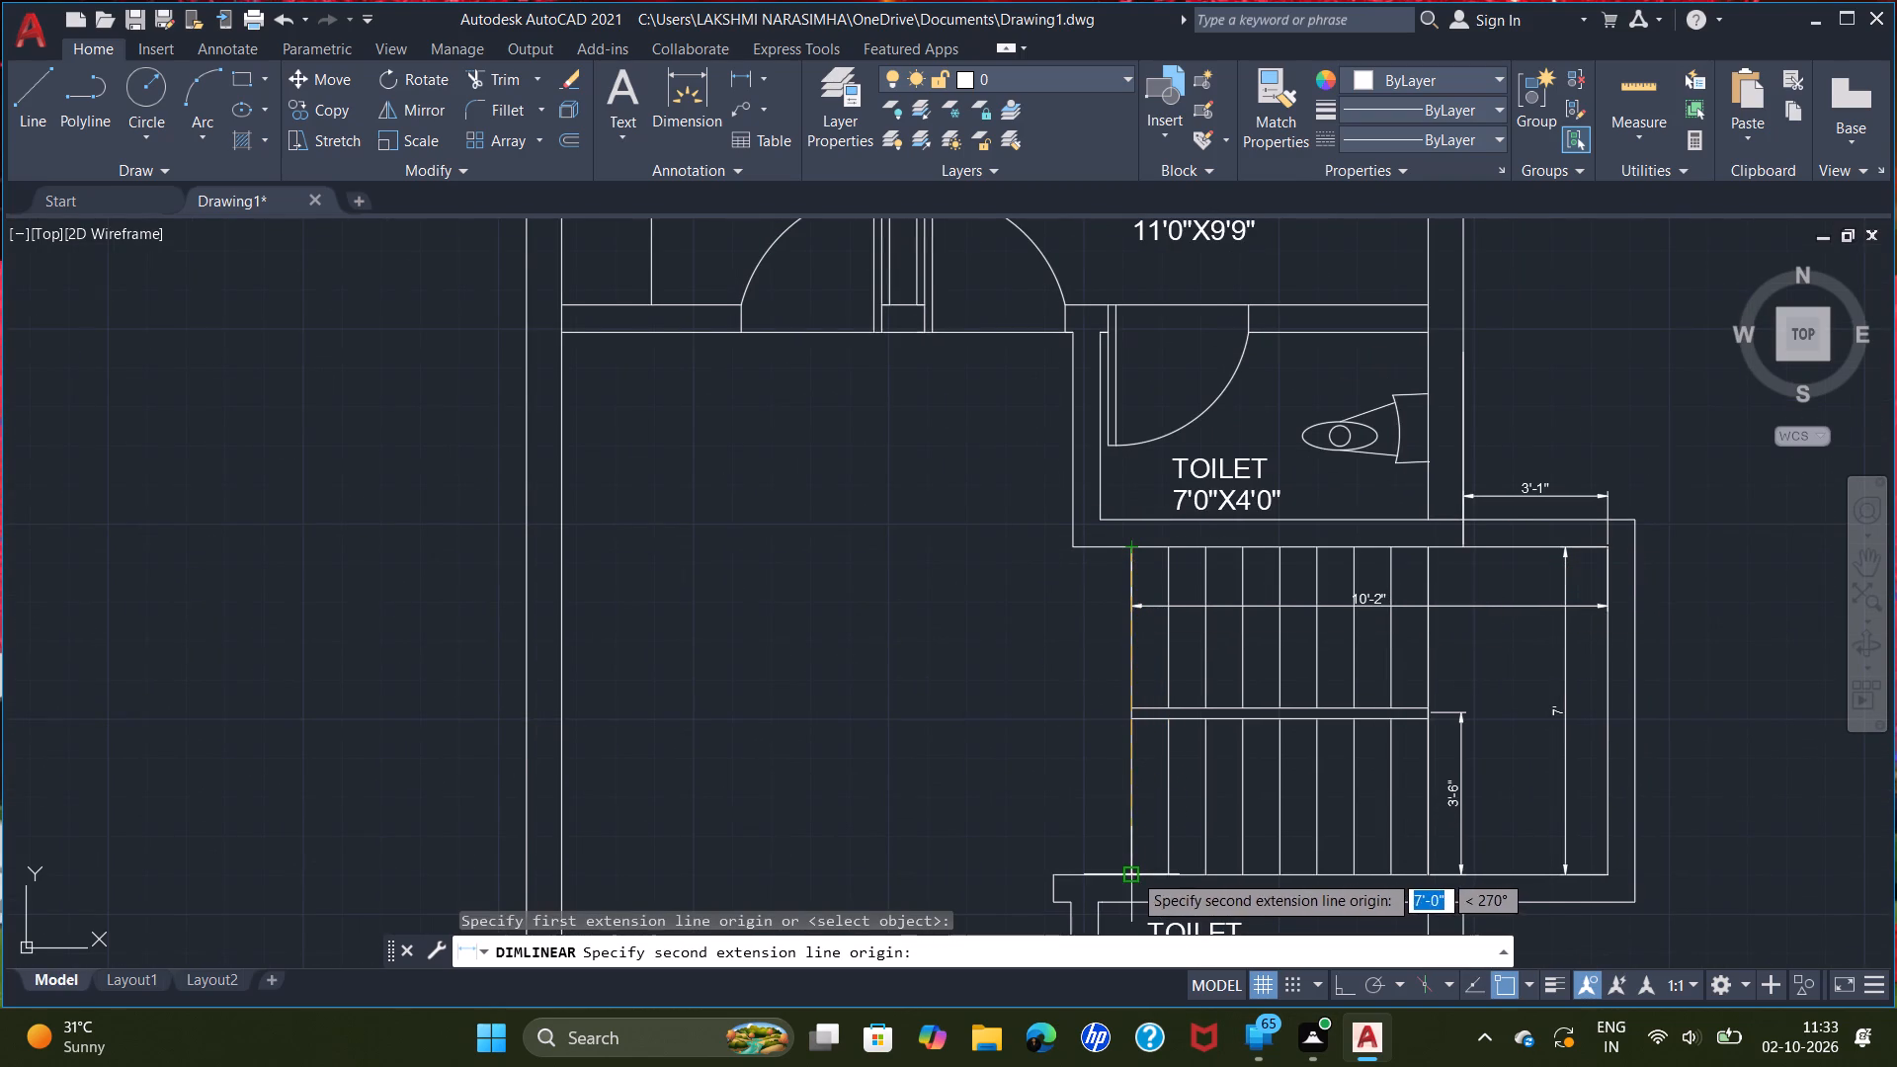
click(1132, 871)
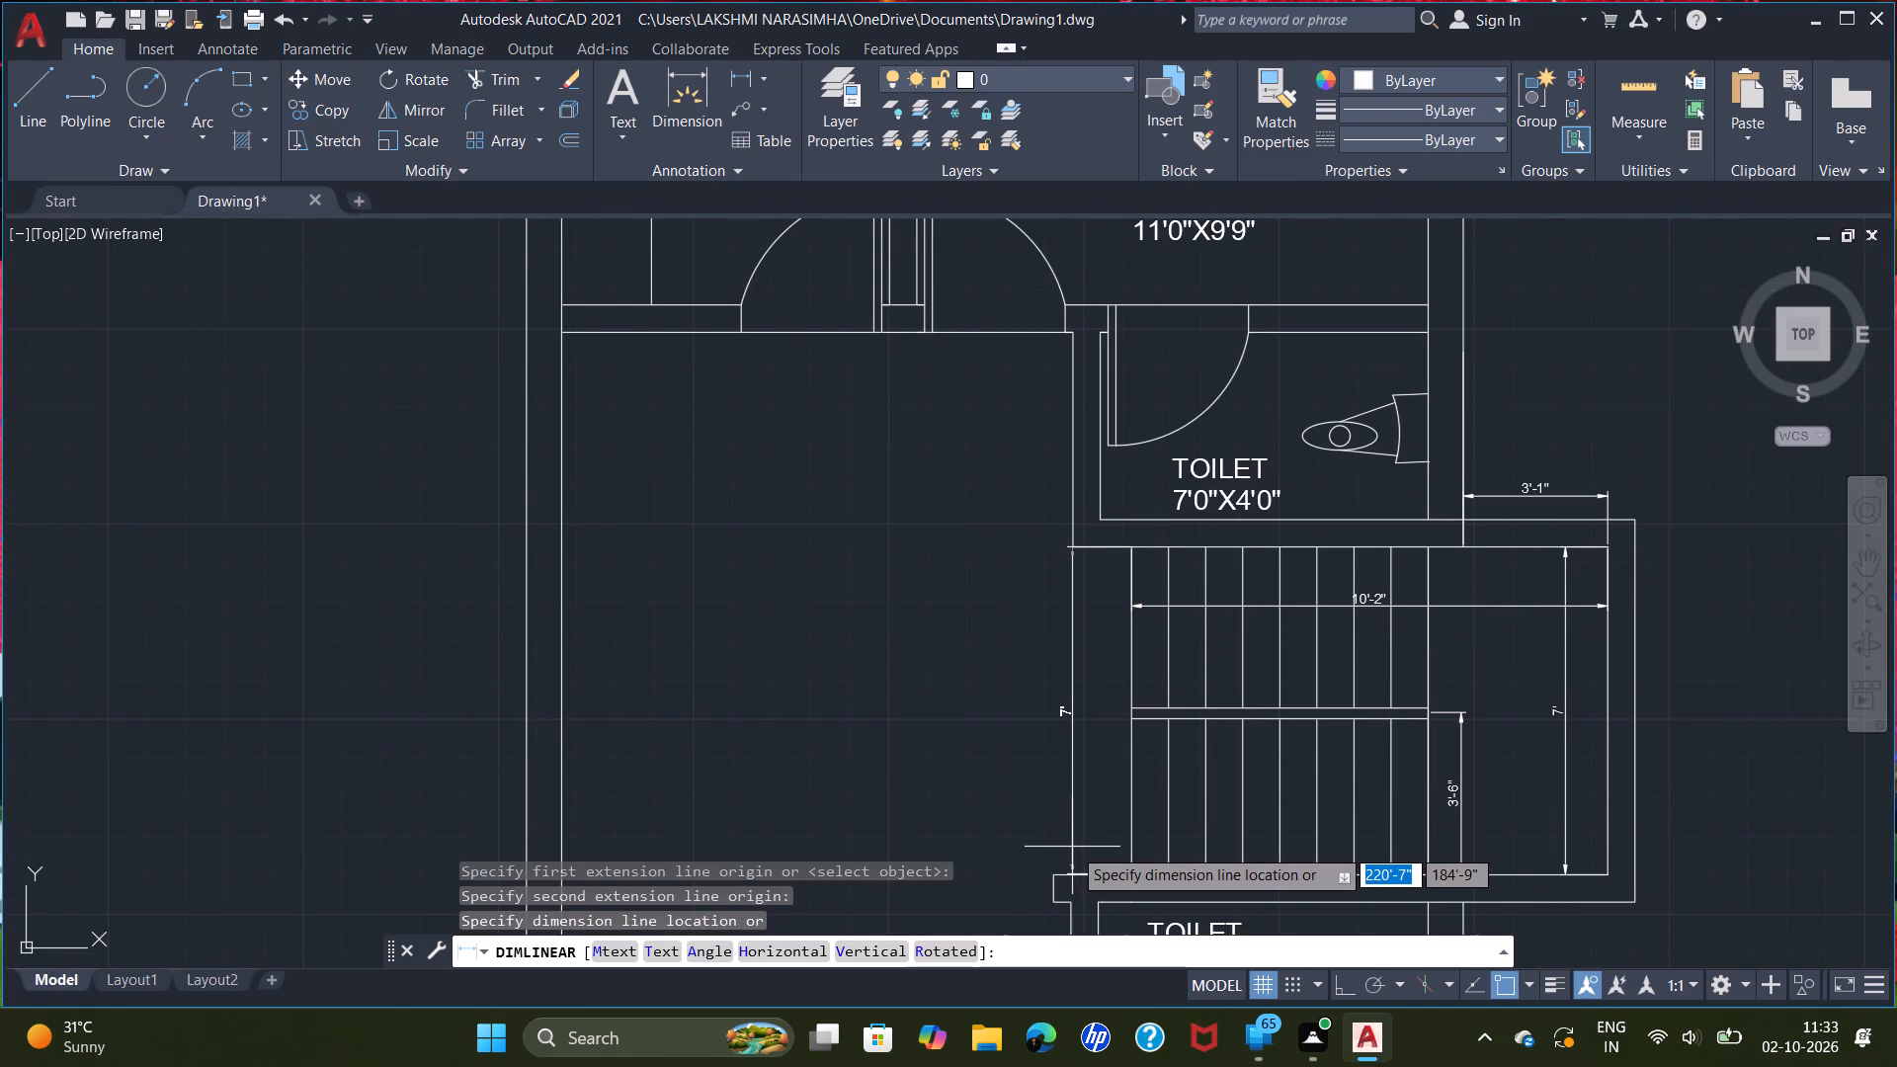
key(Escape)
Erase the two horizontal wall lines in the open area beside the lower toilet.
scroll(1166, 717, down, 2)
middle_drag(1217, 880, 1221, 867)
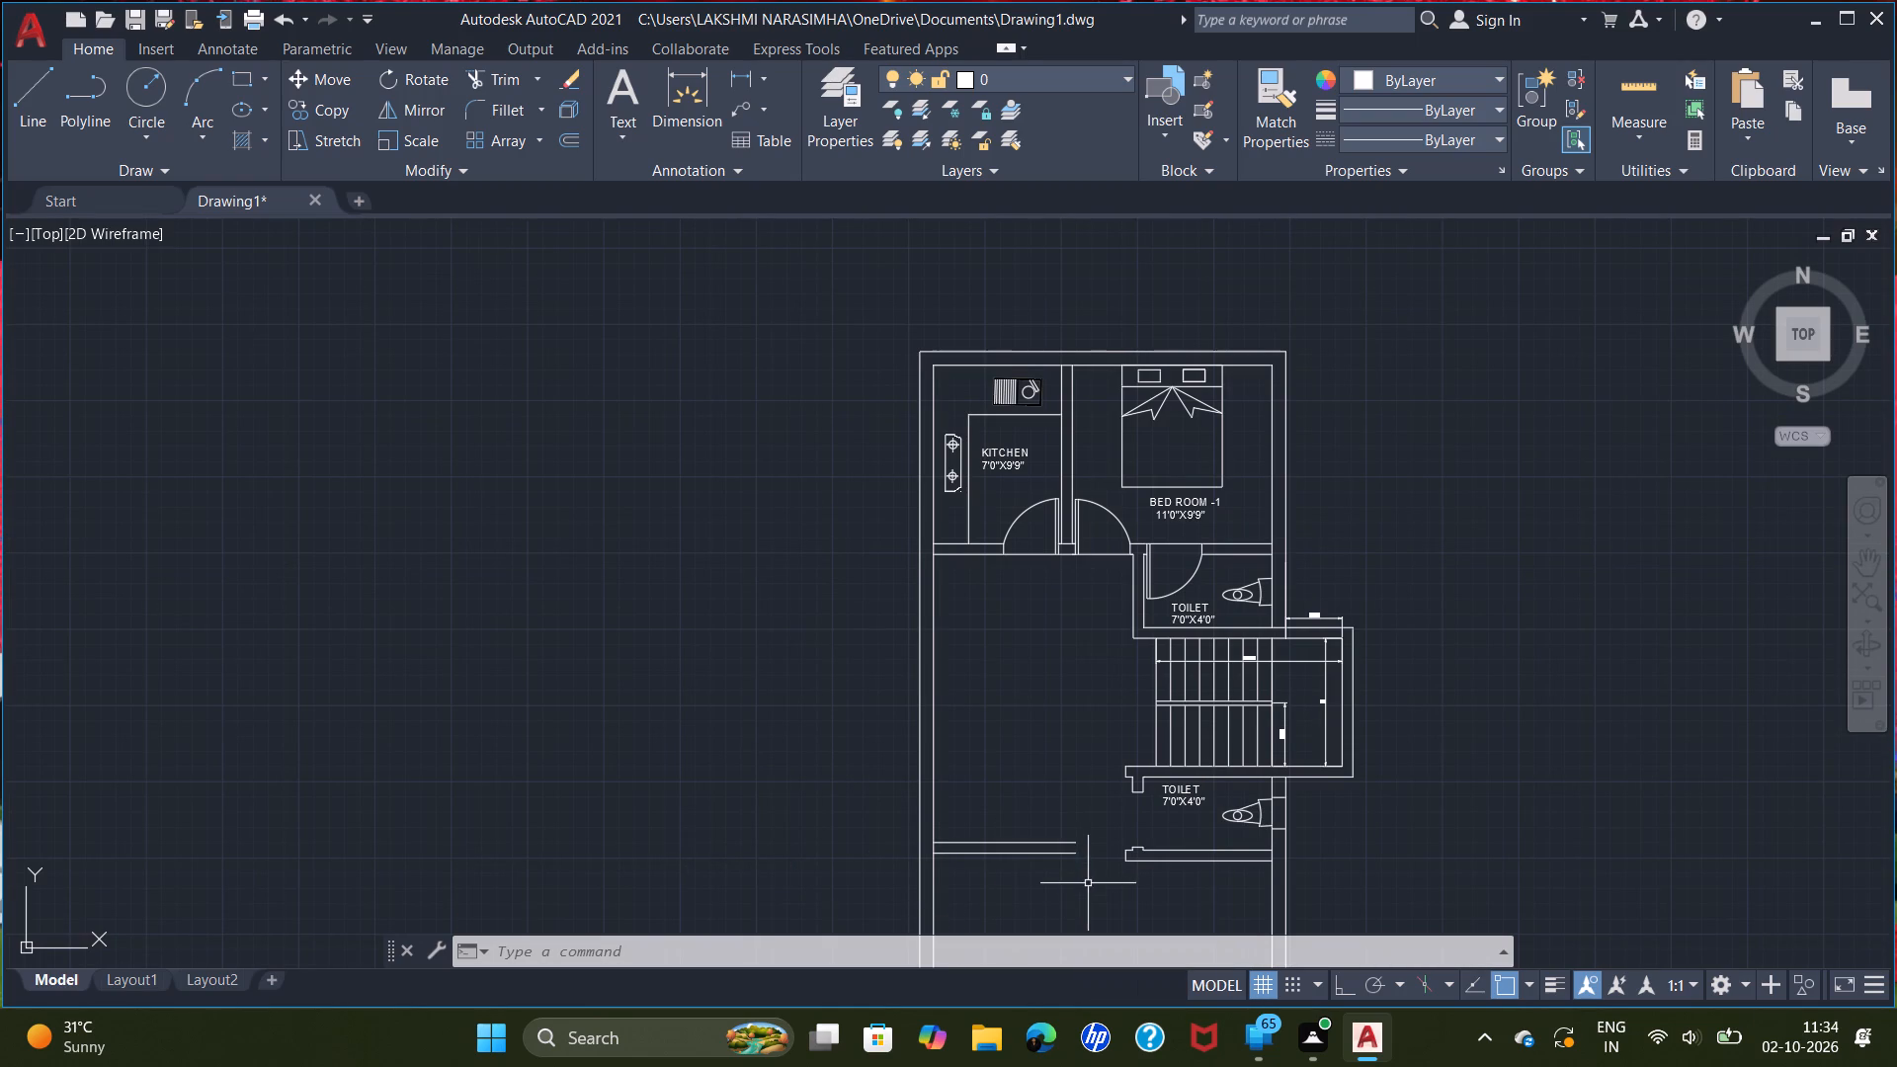
middle_drag(1087, 881, 1089, 847)
triple_click(1087, 851)
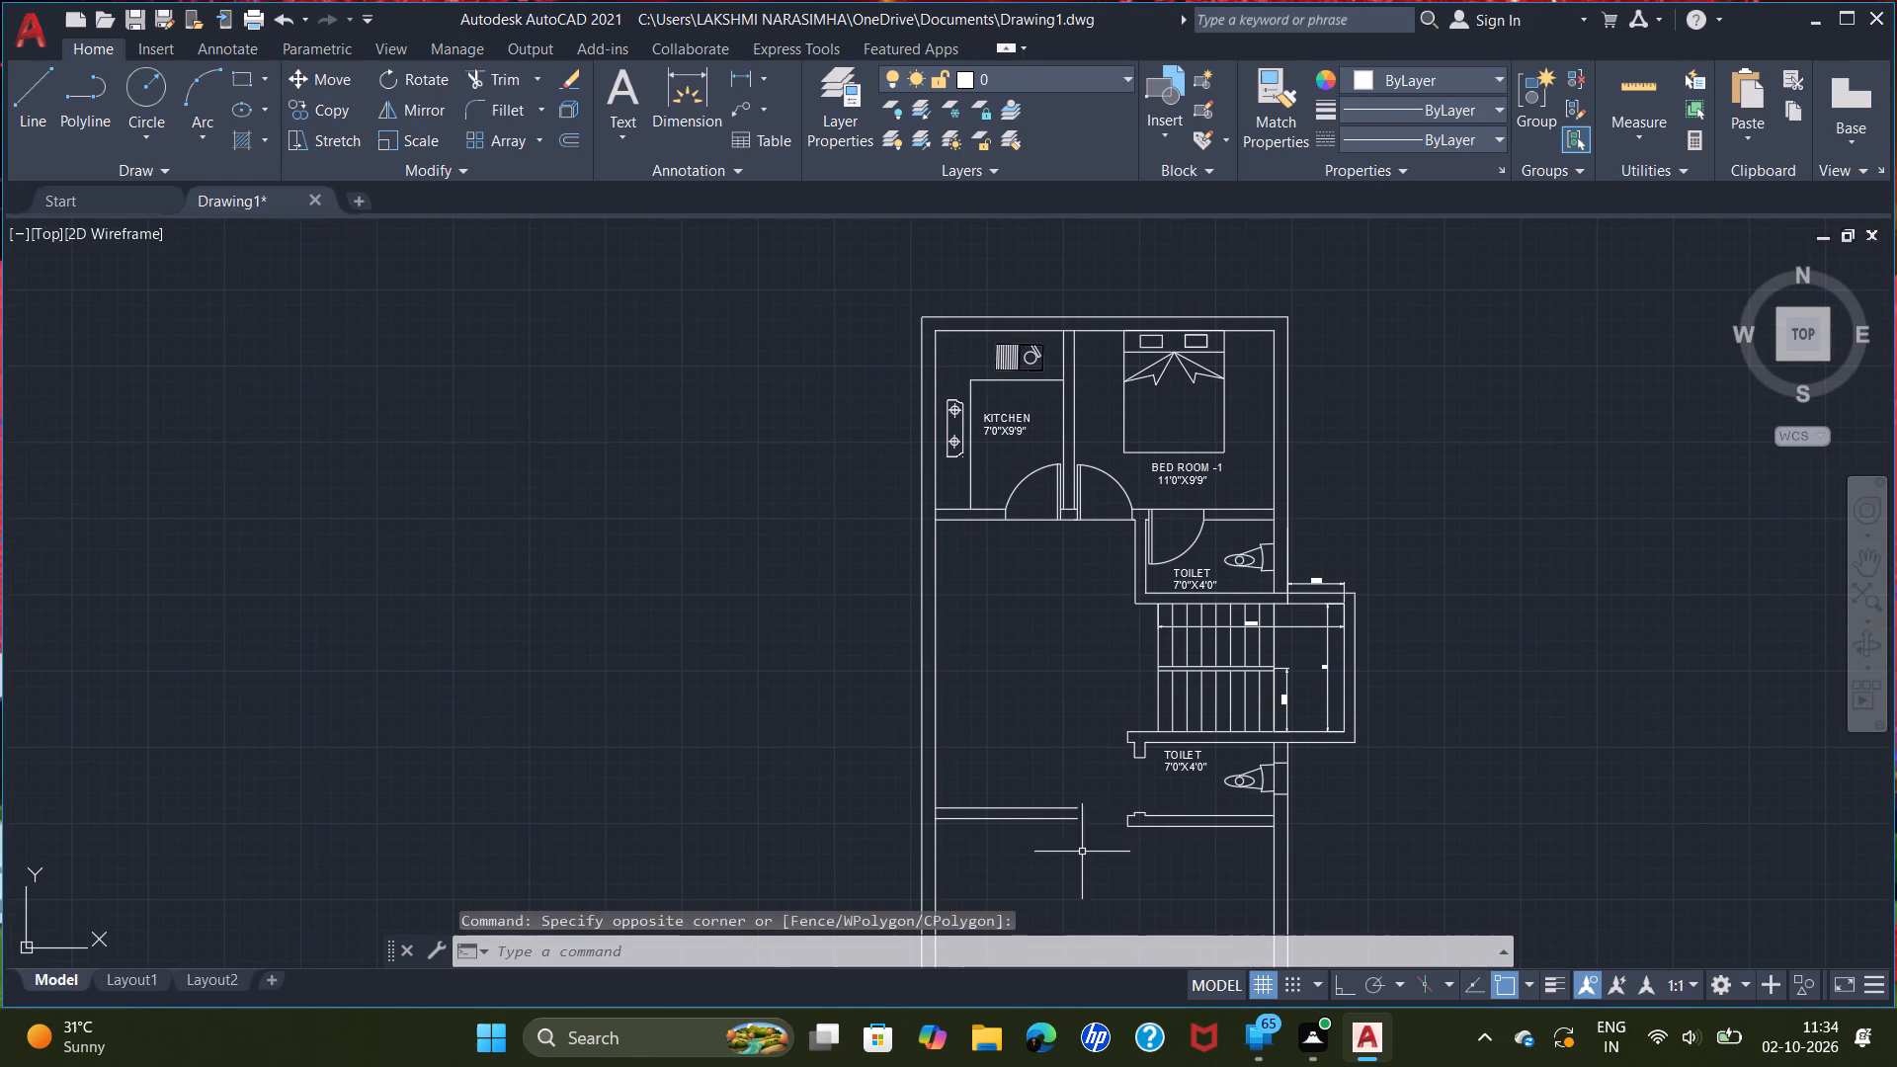
key(Escape)
click(1093, 862)
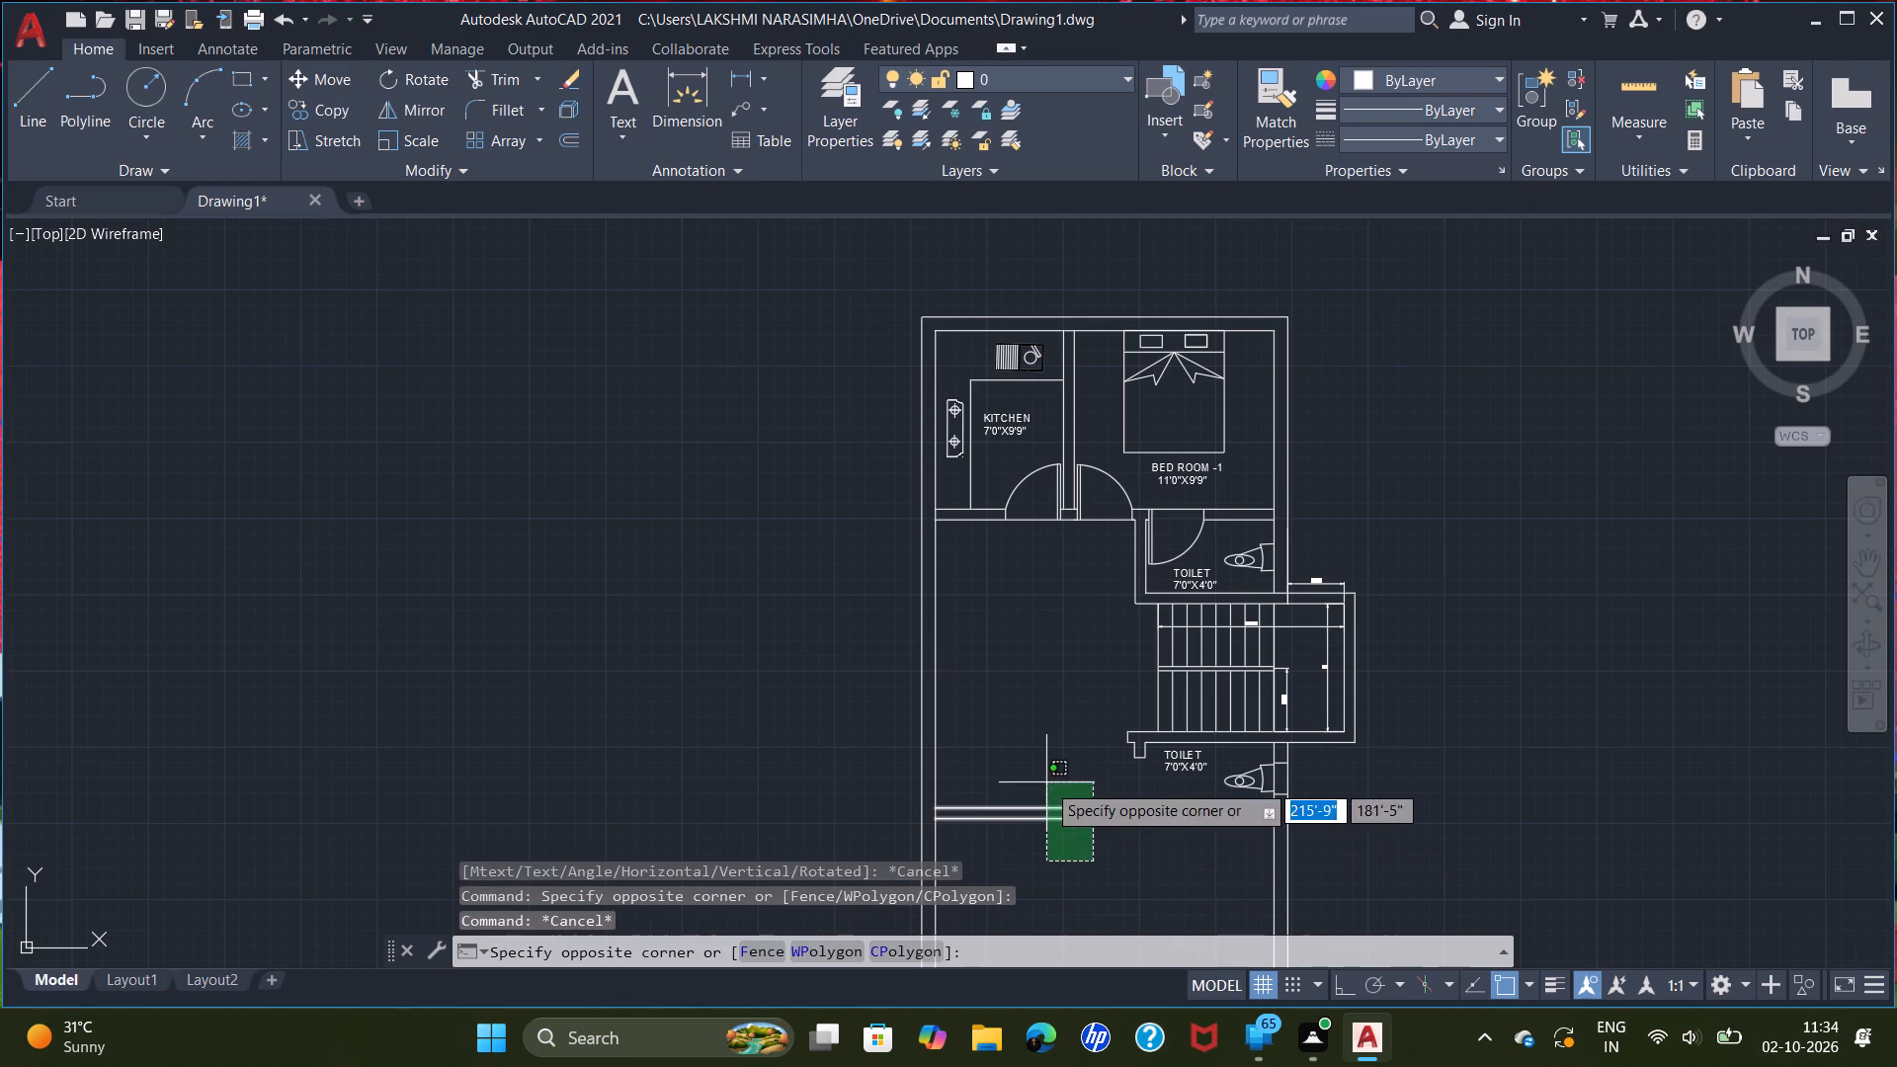
click(1046, 780)
key(Delete)
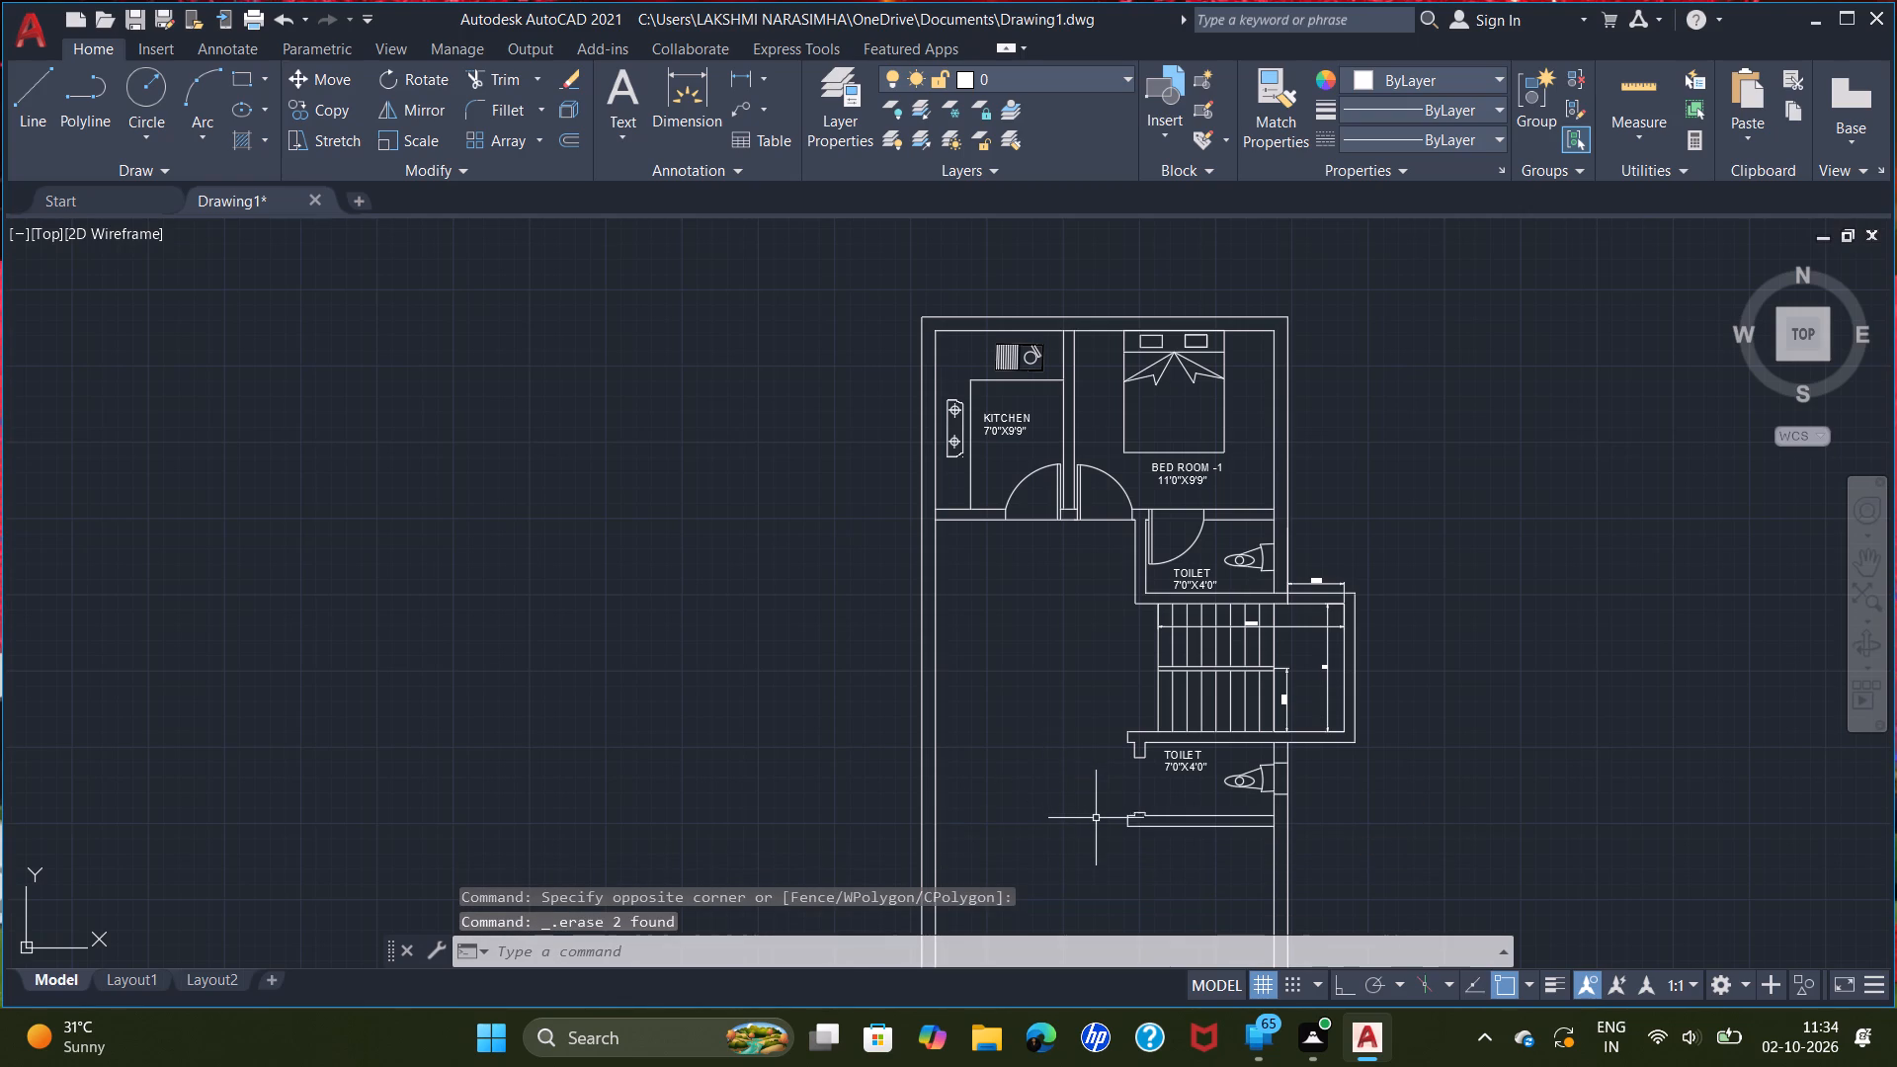
Draw a horizontal line from the upper corner of the lower toilet's bottom wall end to the outer left wall's inner face.
scroll(1096, 818, up, 3)
middle_drag(1104, 827, 1058, 802)
key(l)
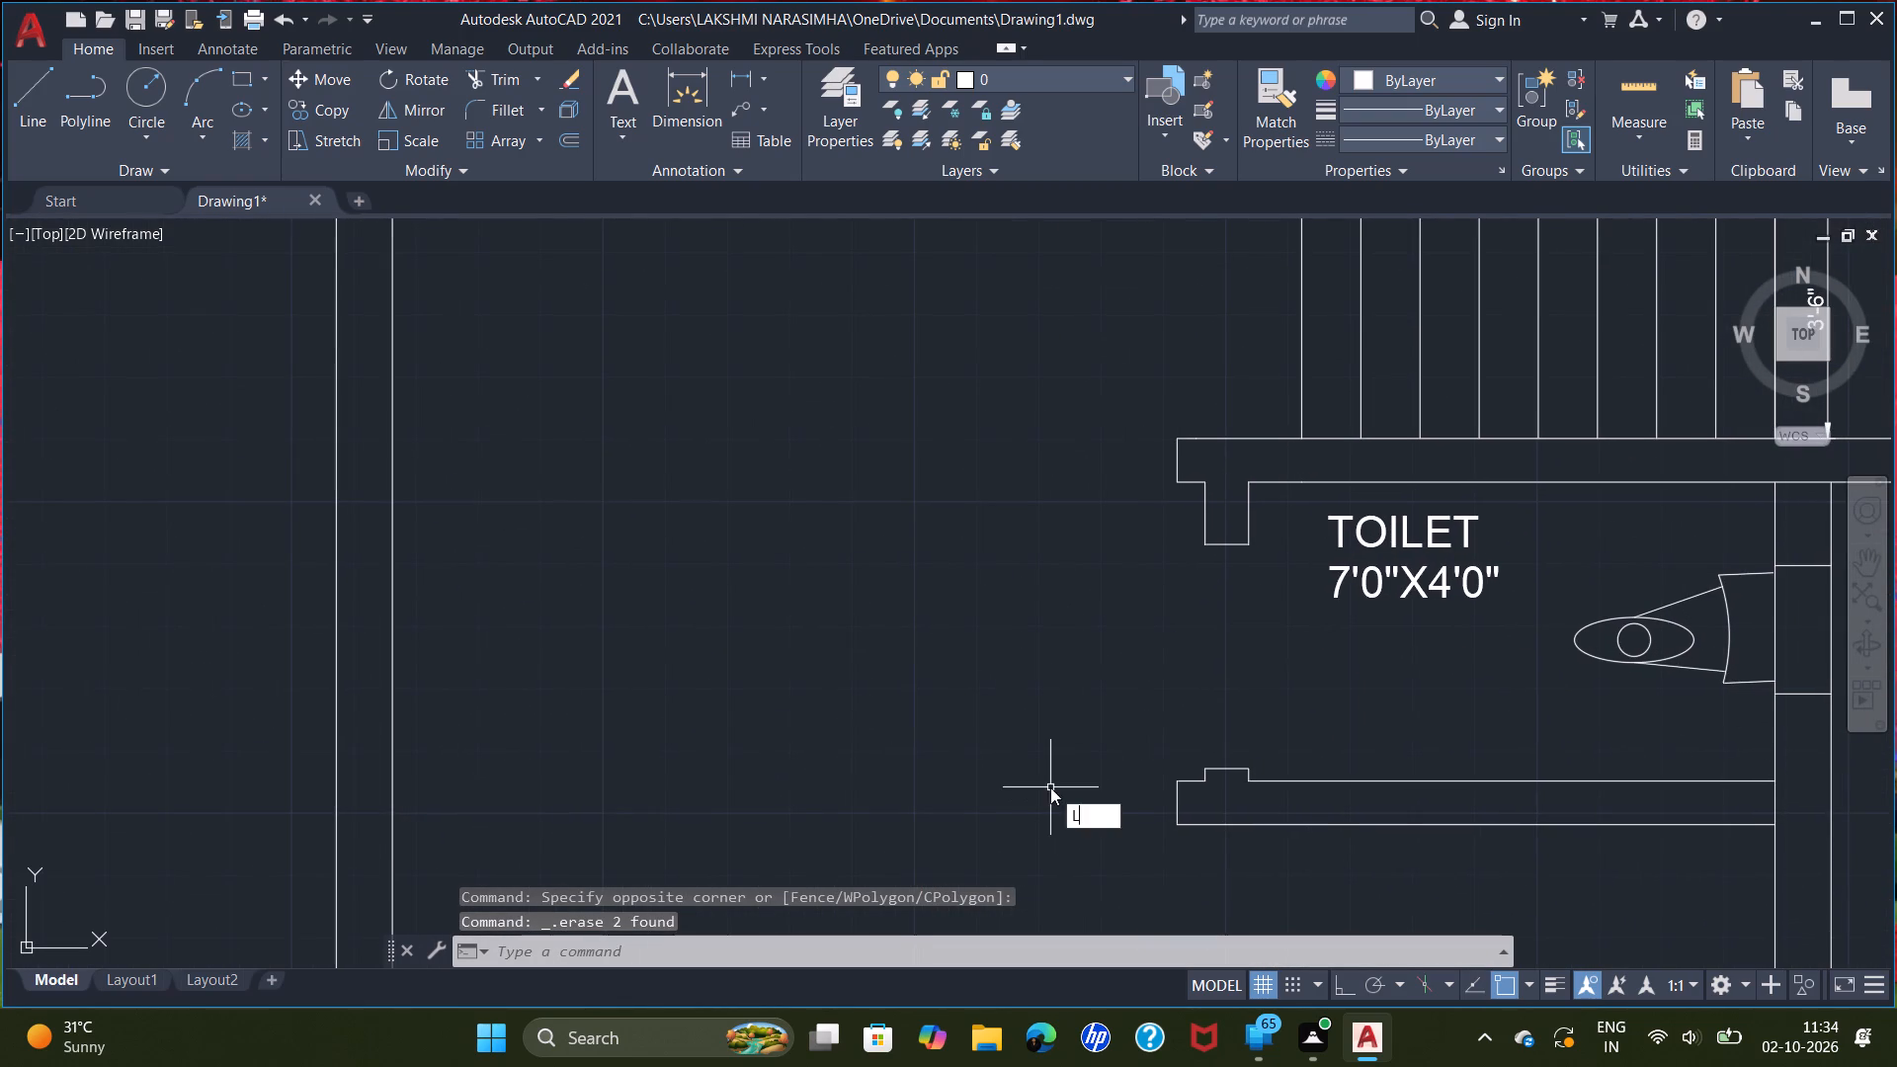
key(Return)
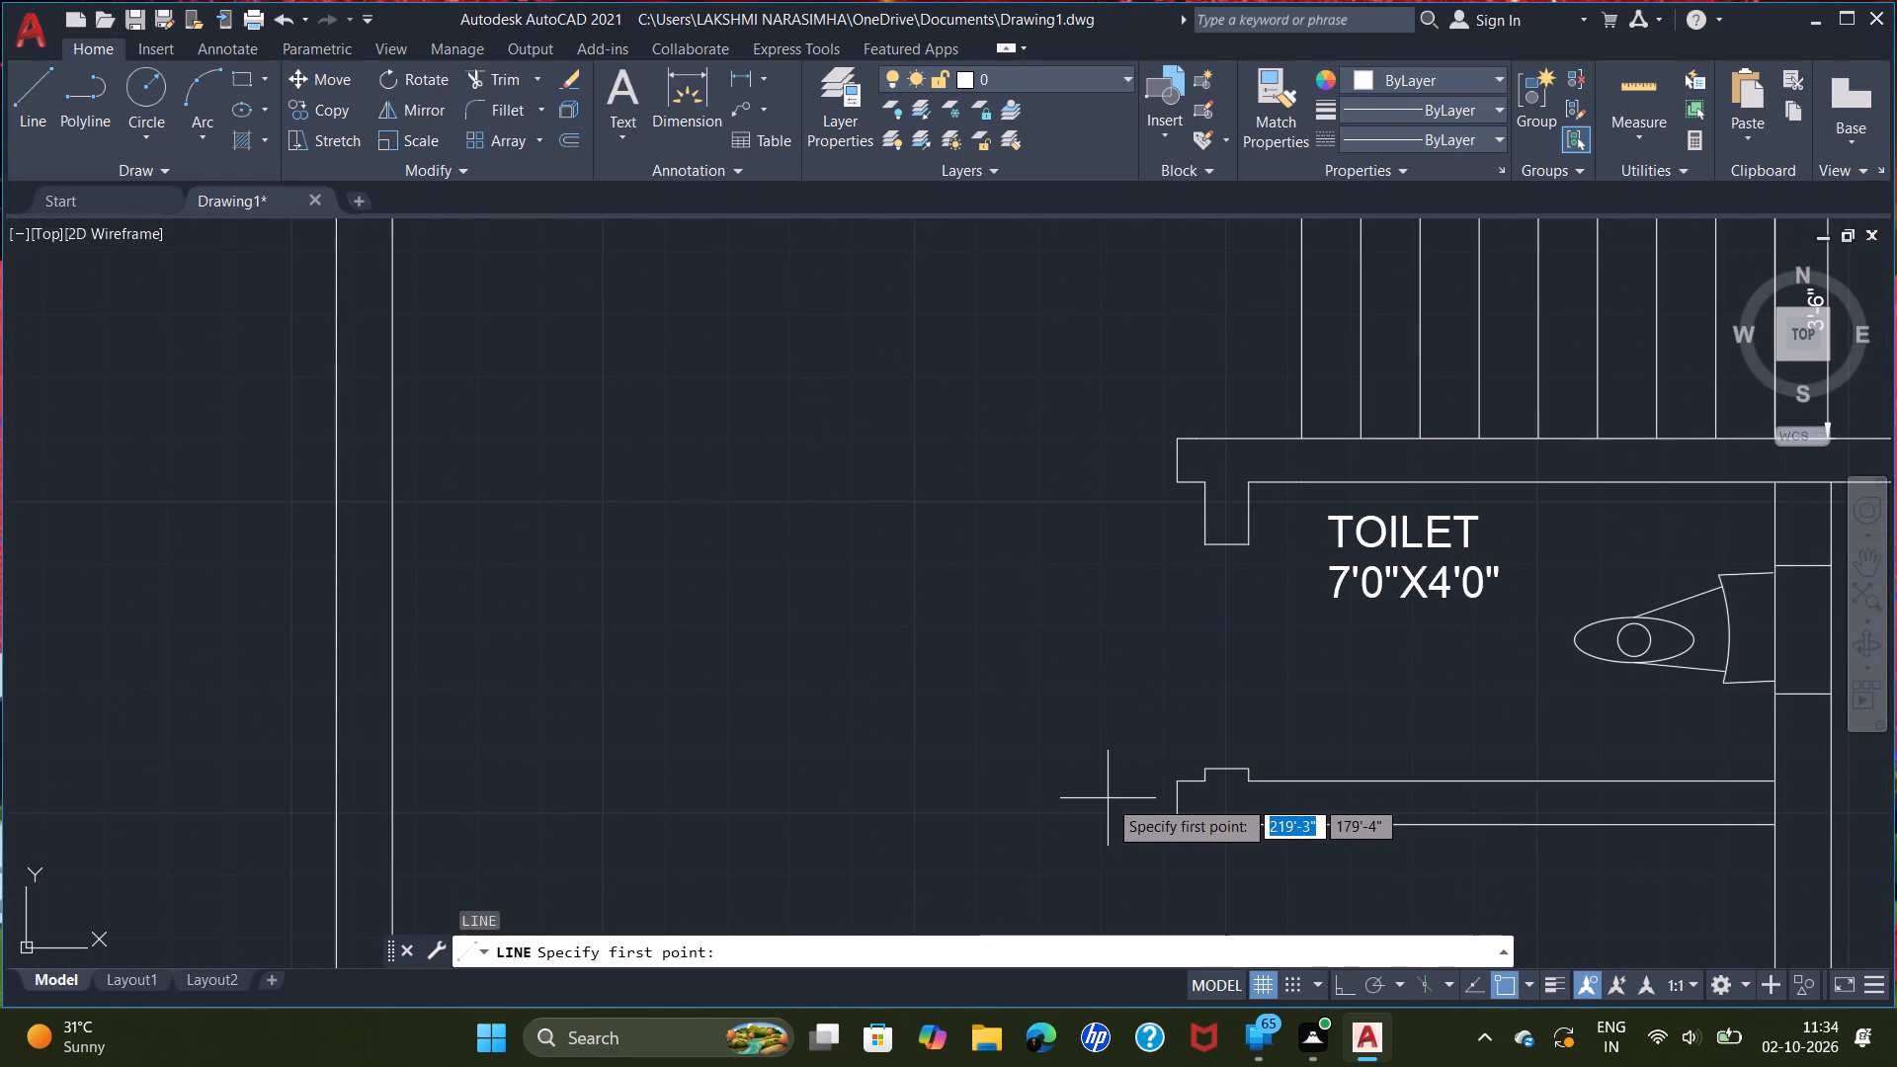
click(1175, 779)
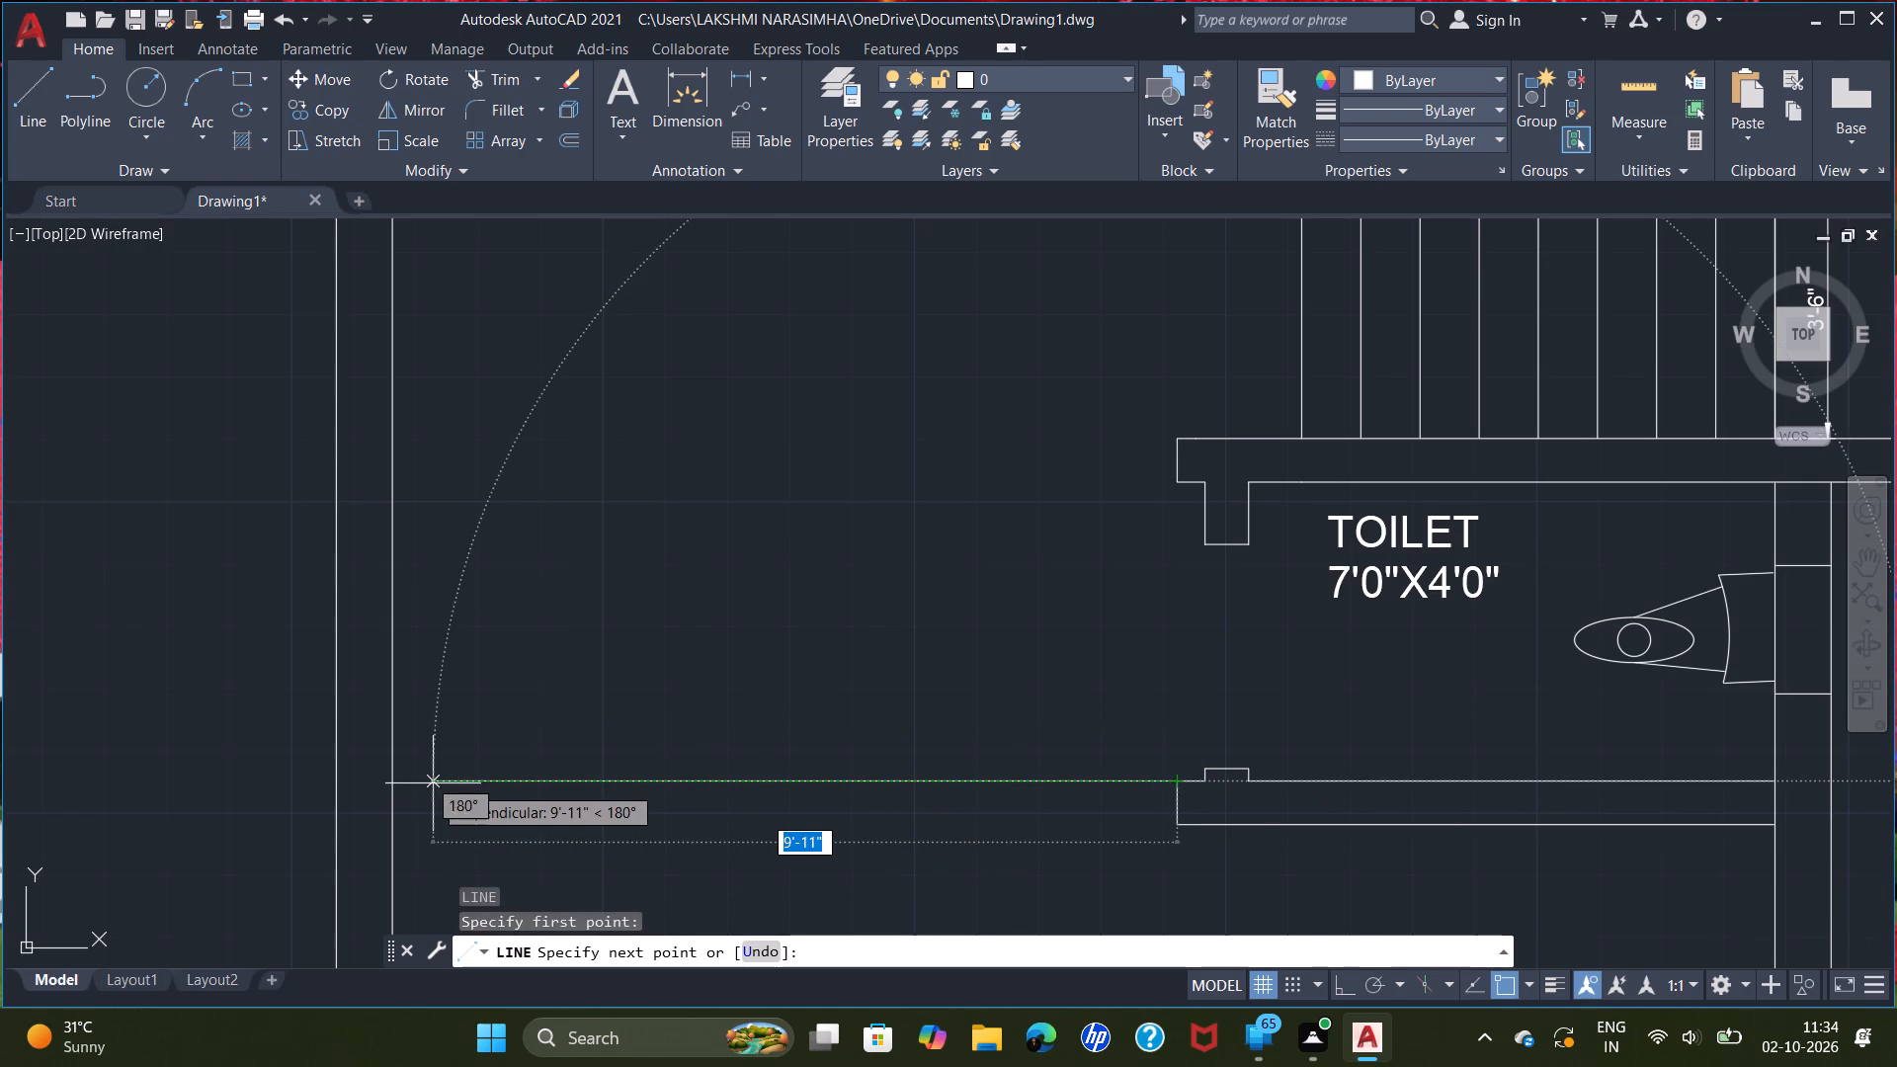
click(397, 781)
right_click(493, 716)
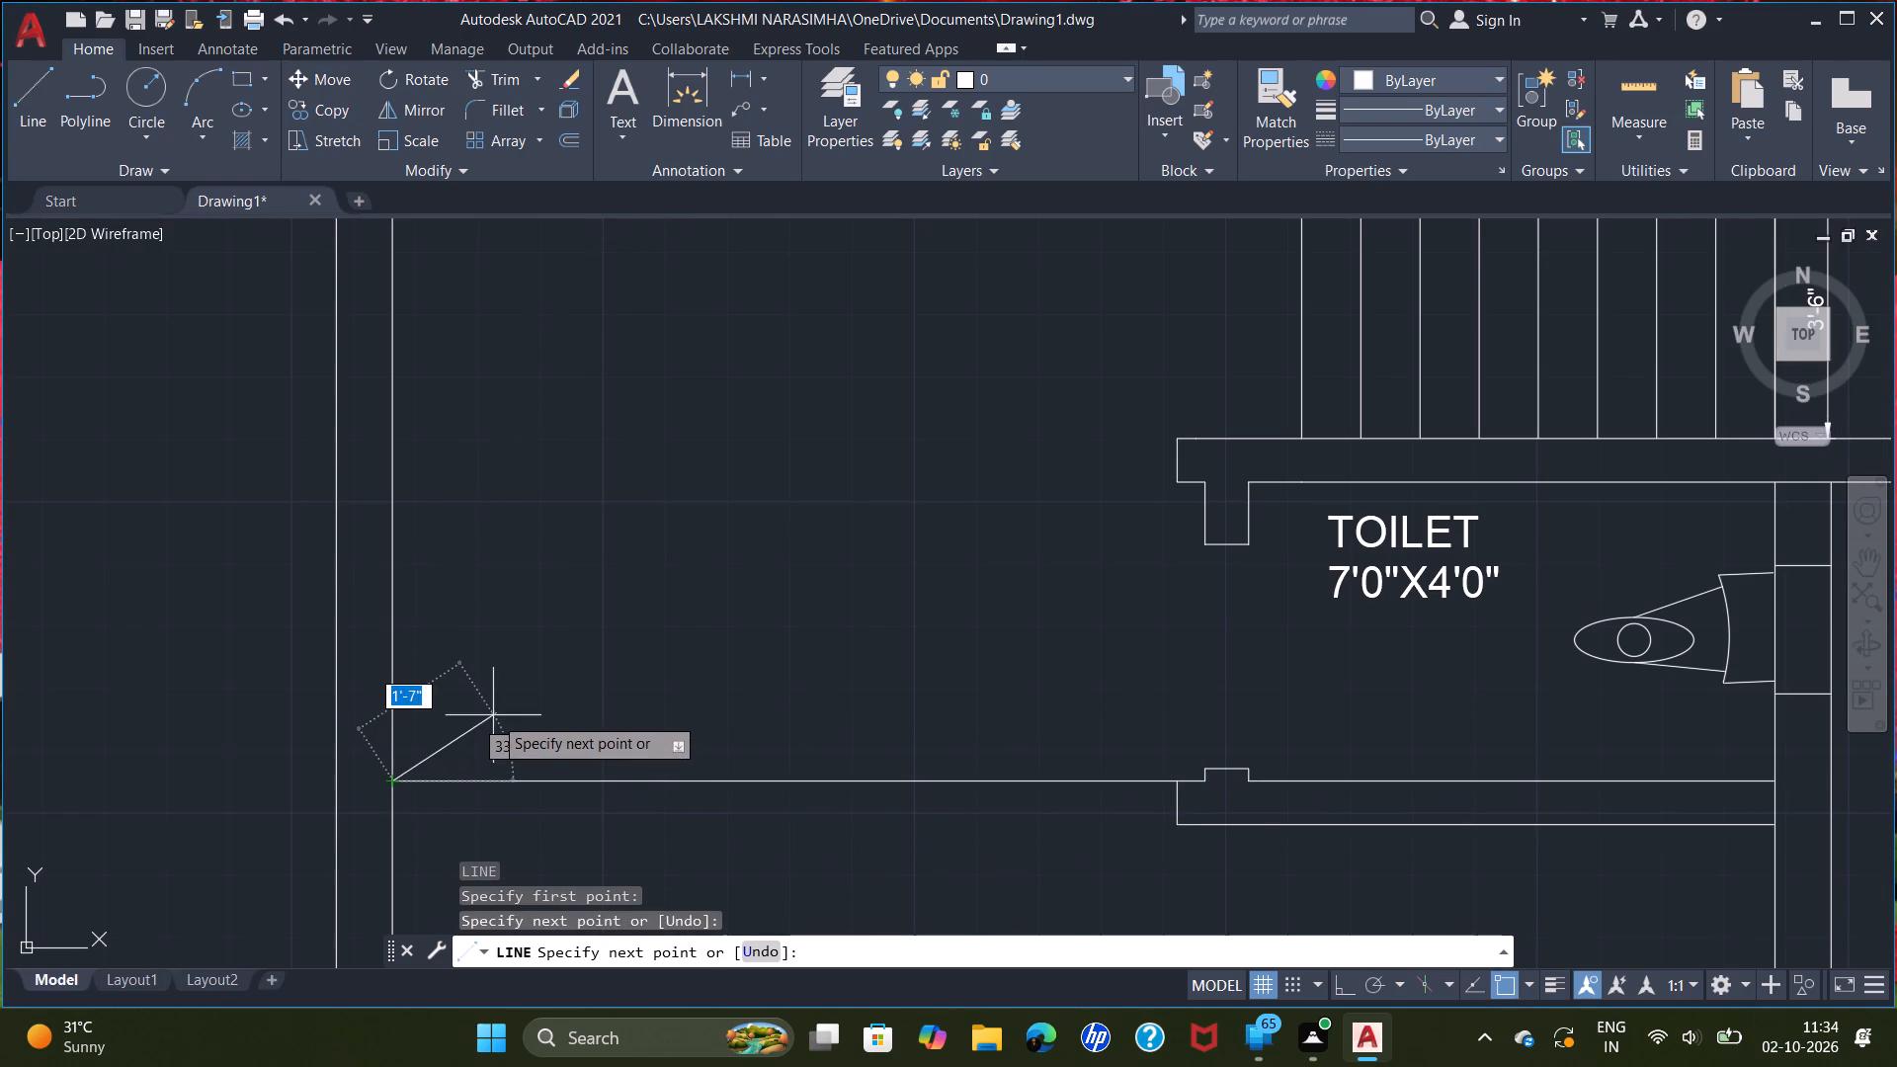
triple_click(543, 727)
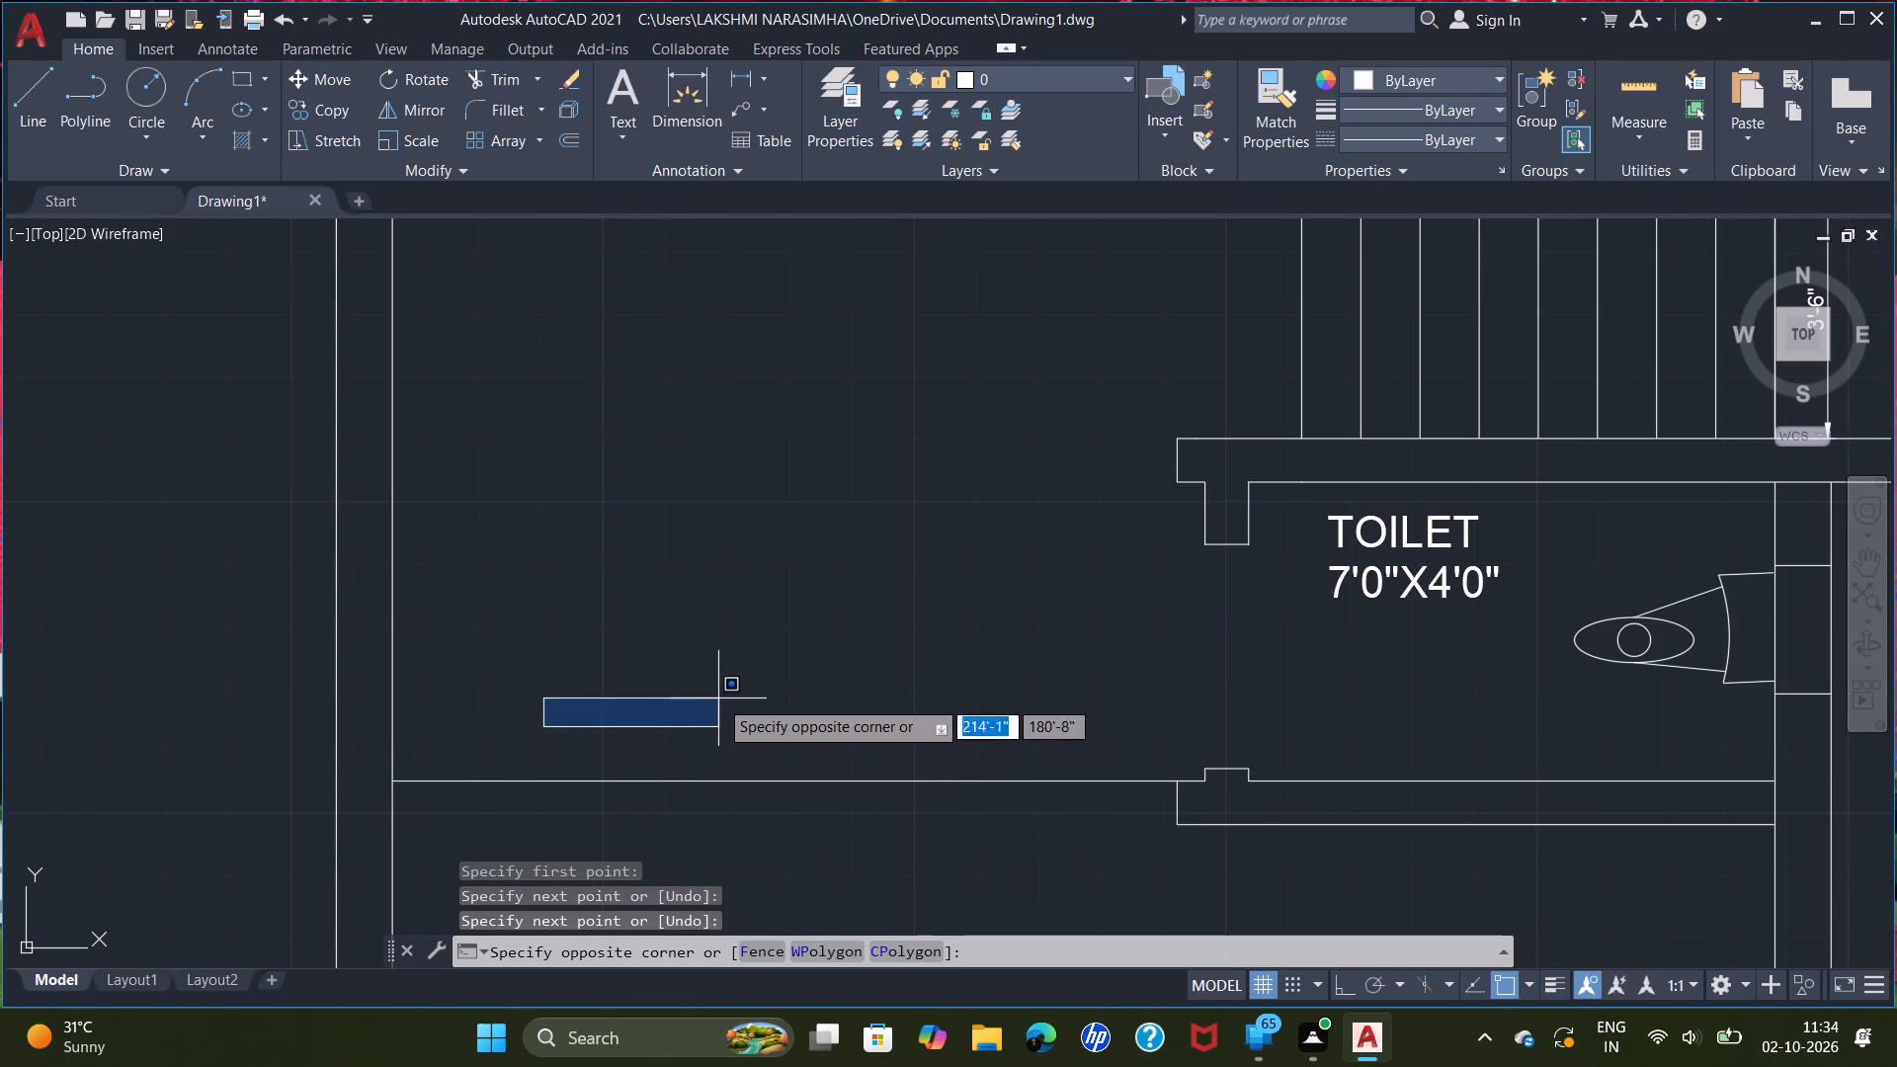
double_click(719, 698)
scroll(761, 645, down, 3)
click(766, 614)
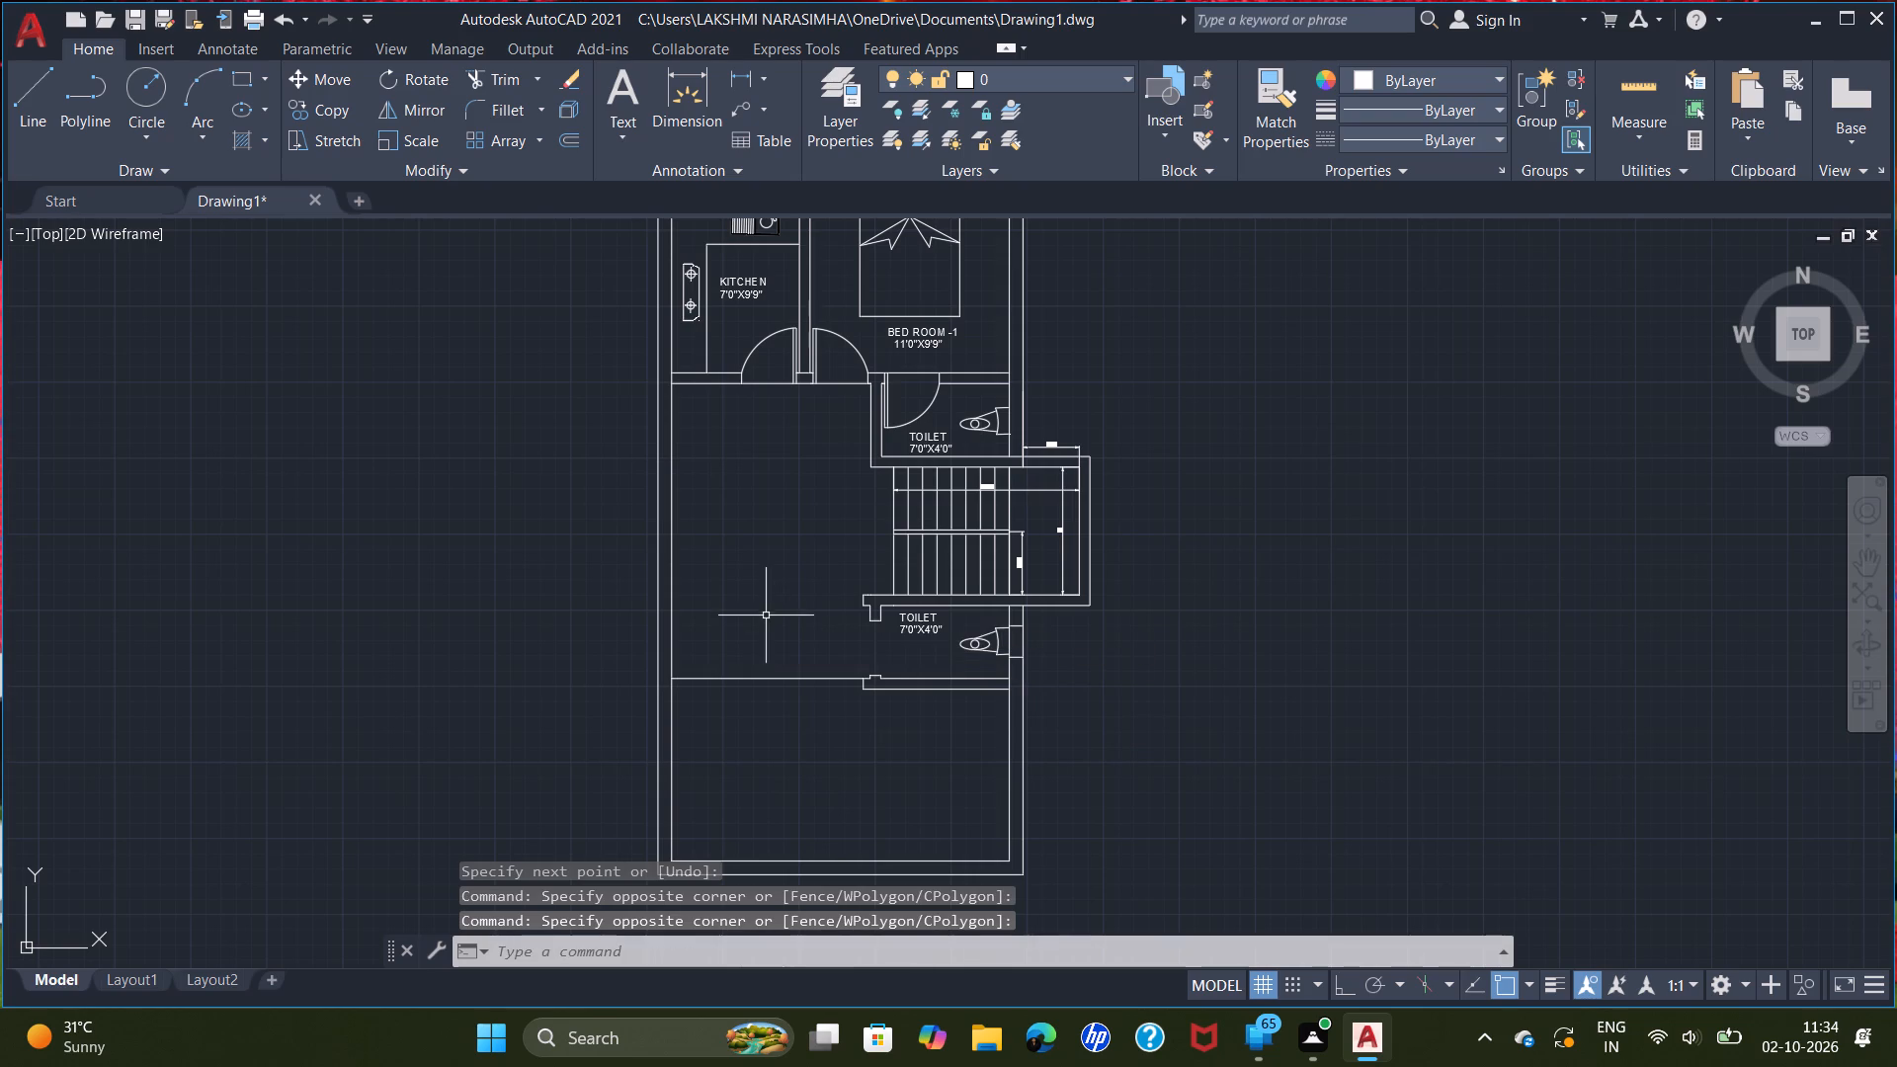
Offset the new horizontal line 7" downward so it lines up with the lower toilet's bottom wall.
text(OF)
key(Return)
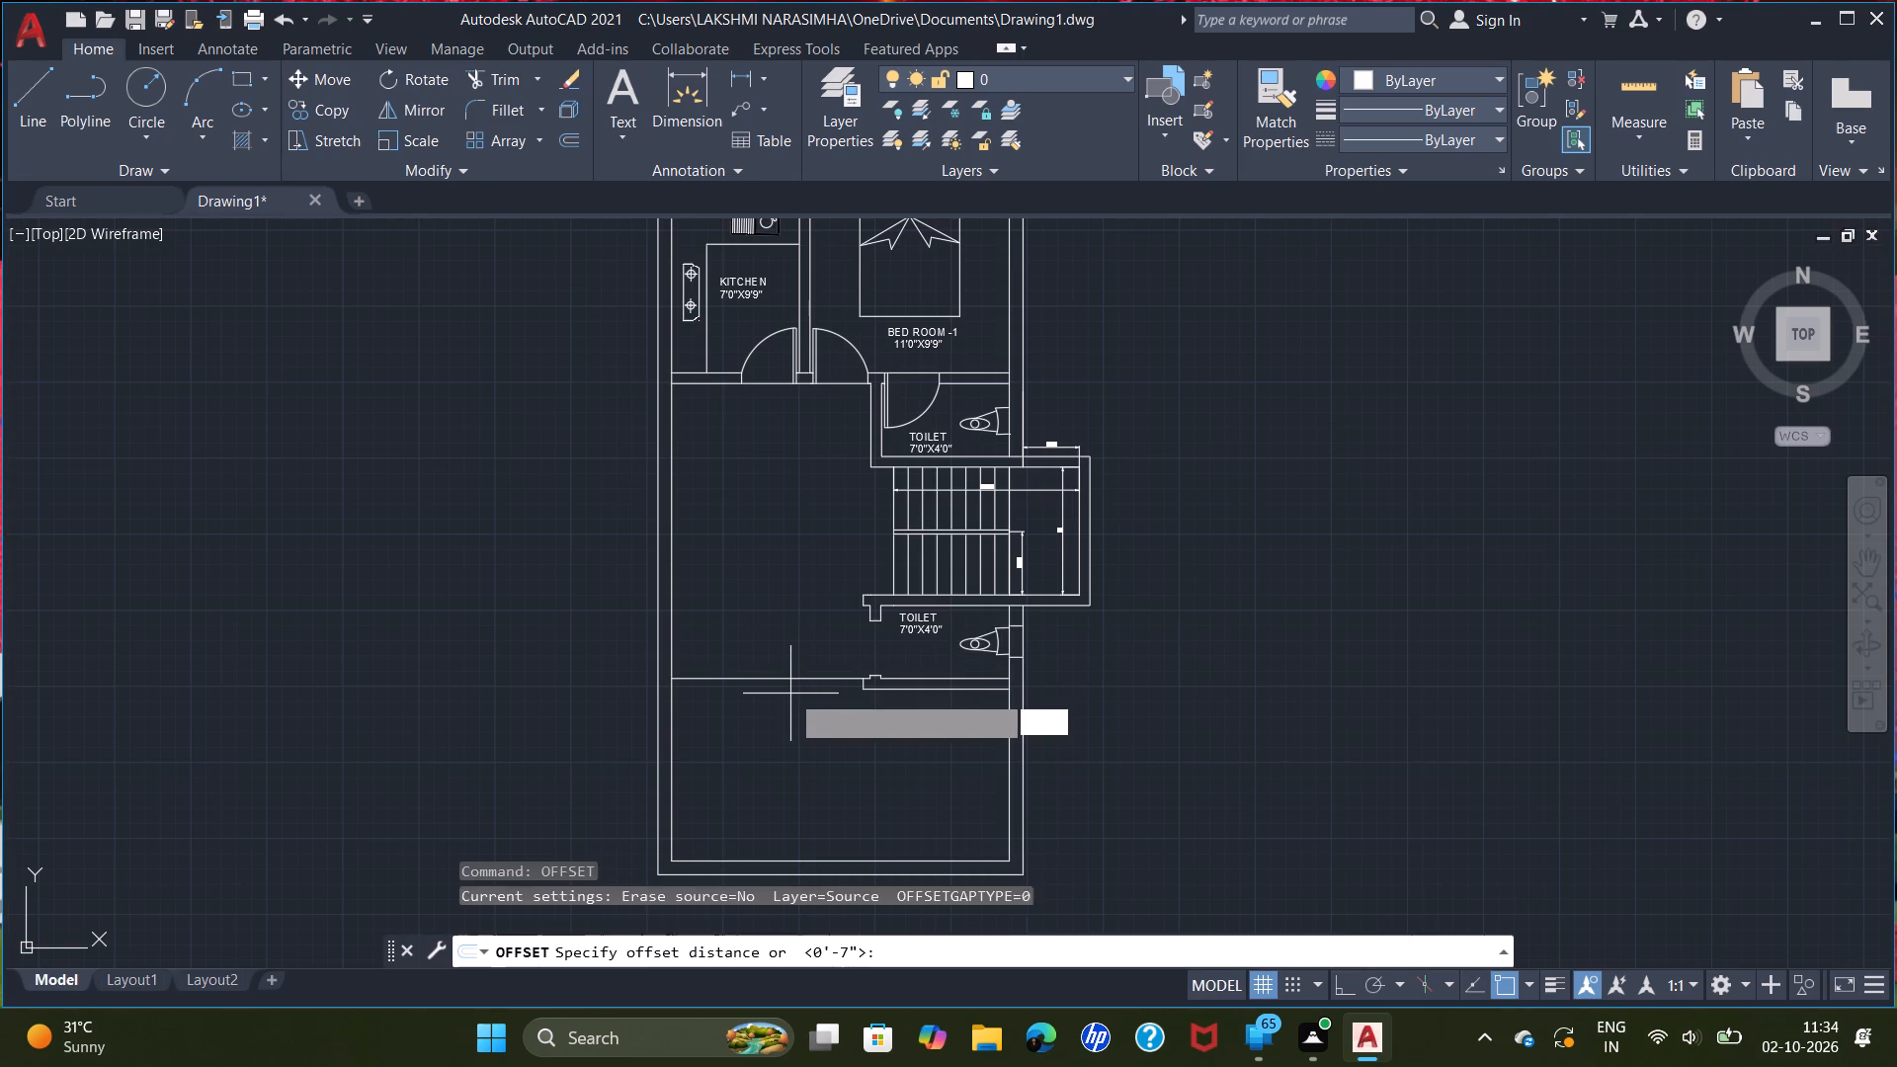
text(7')
key(Return)
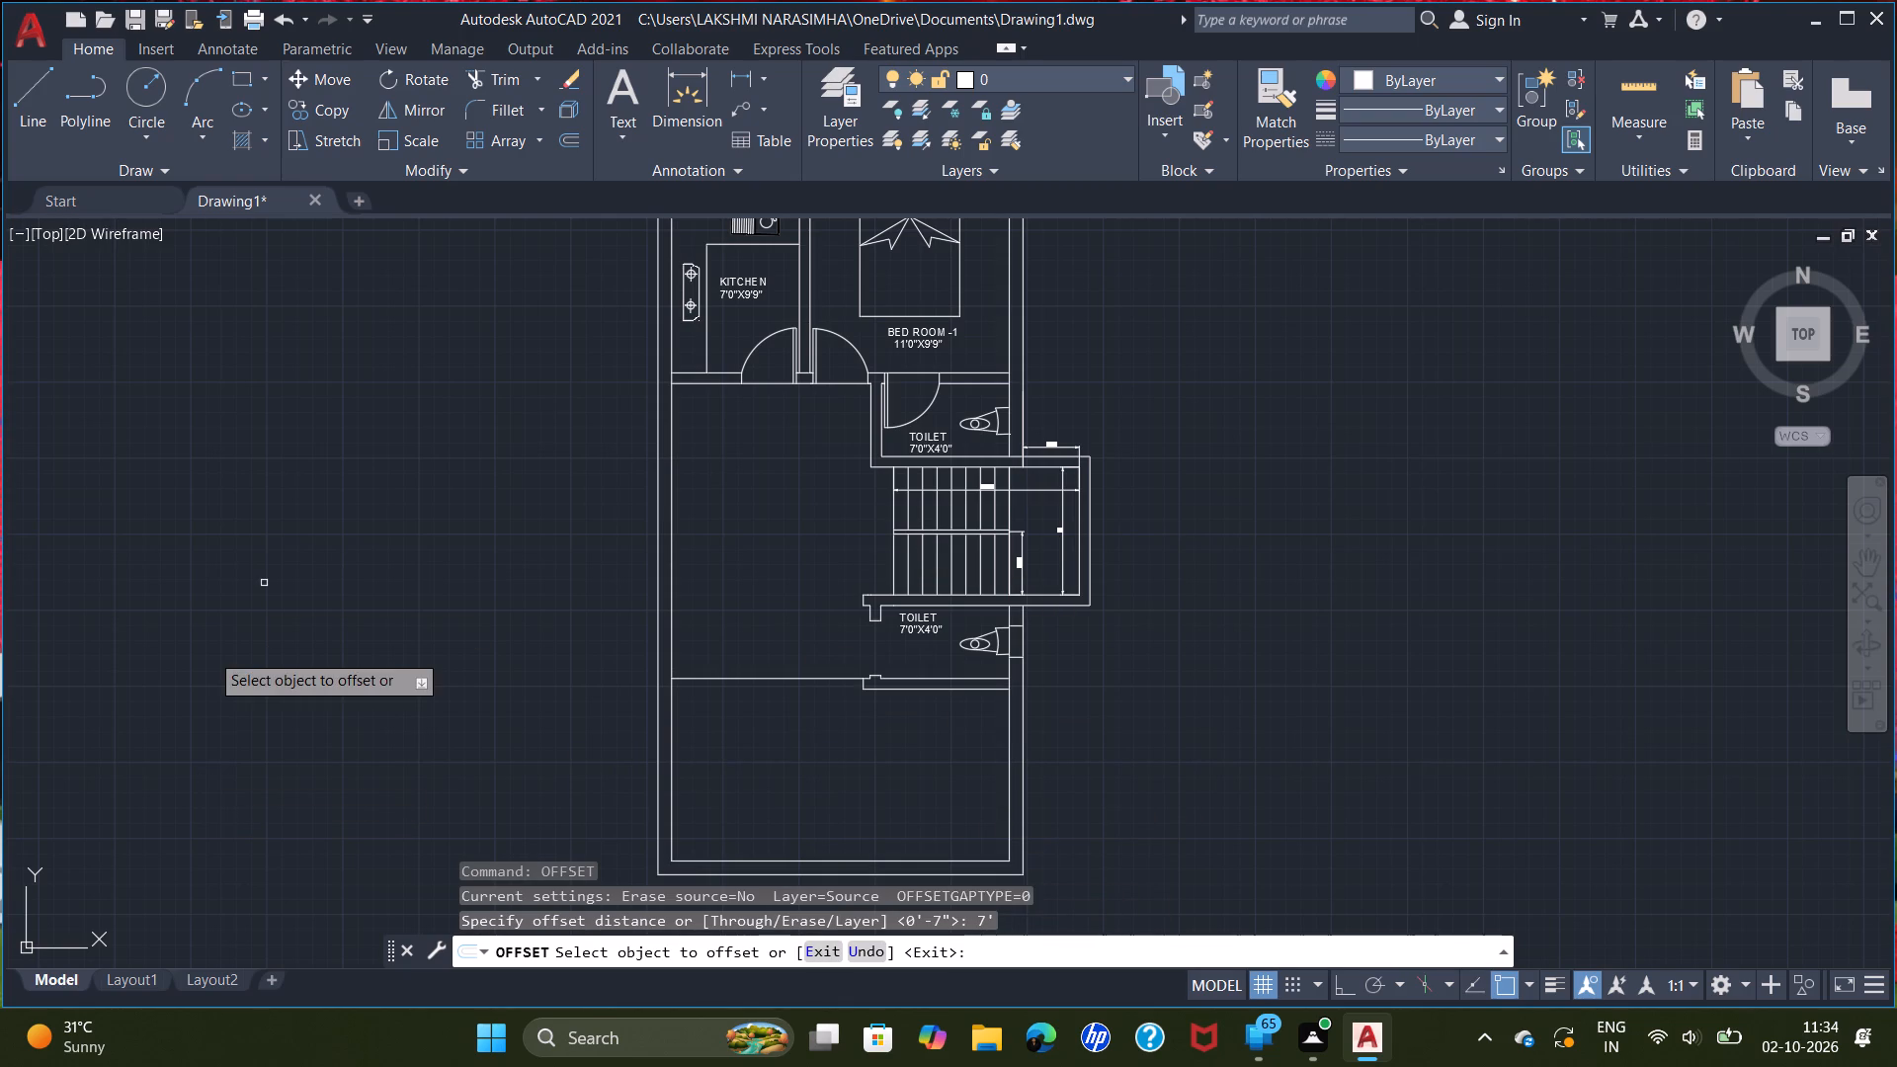
double_click(718, 677)
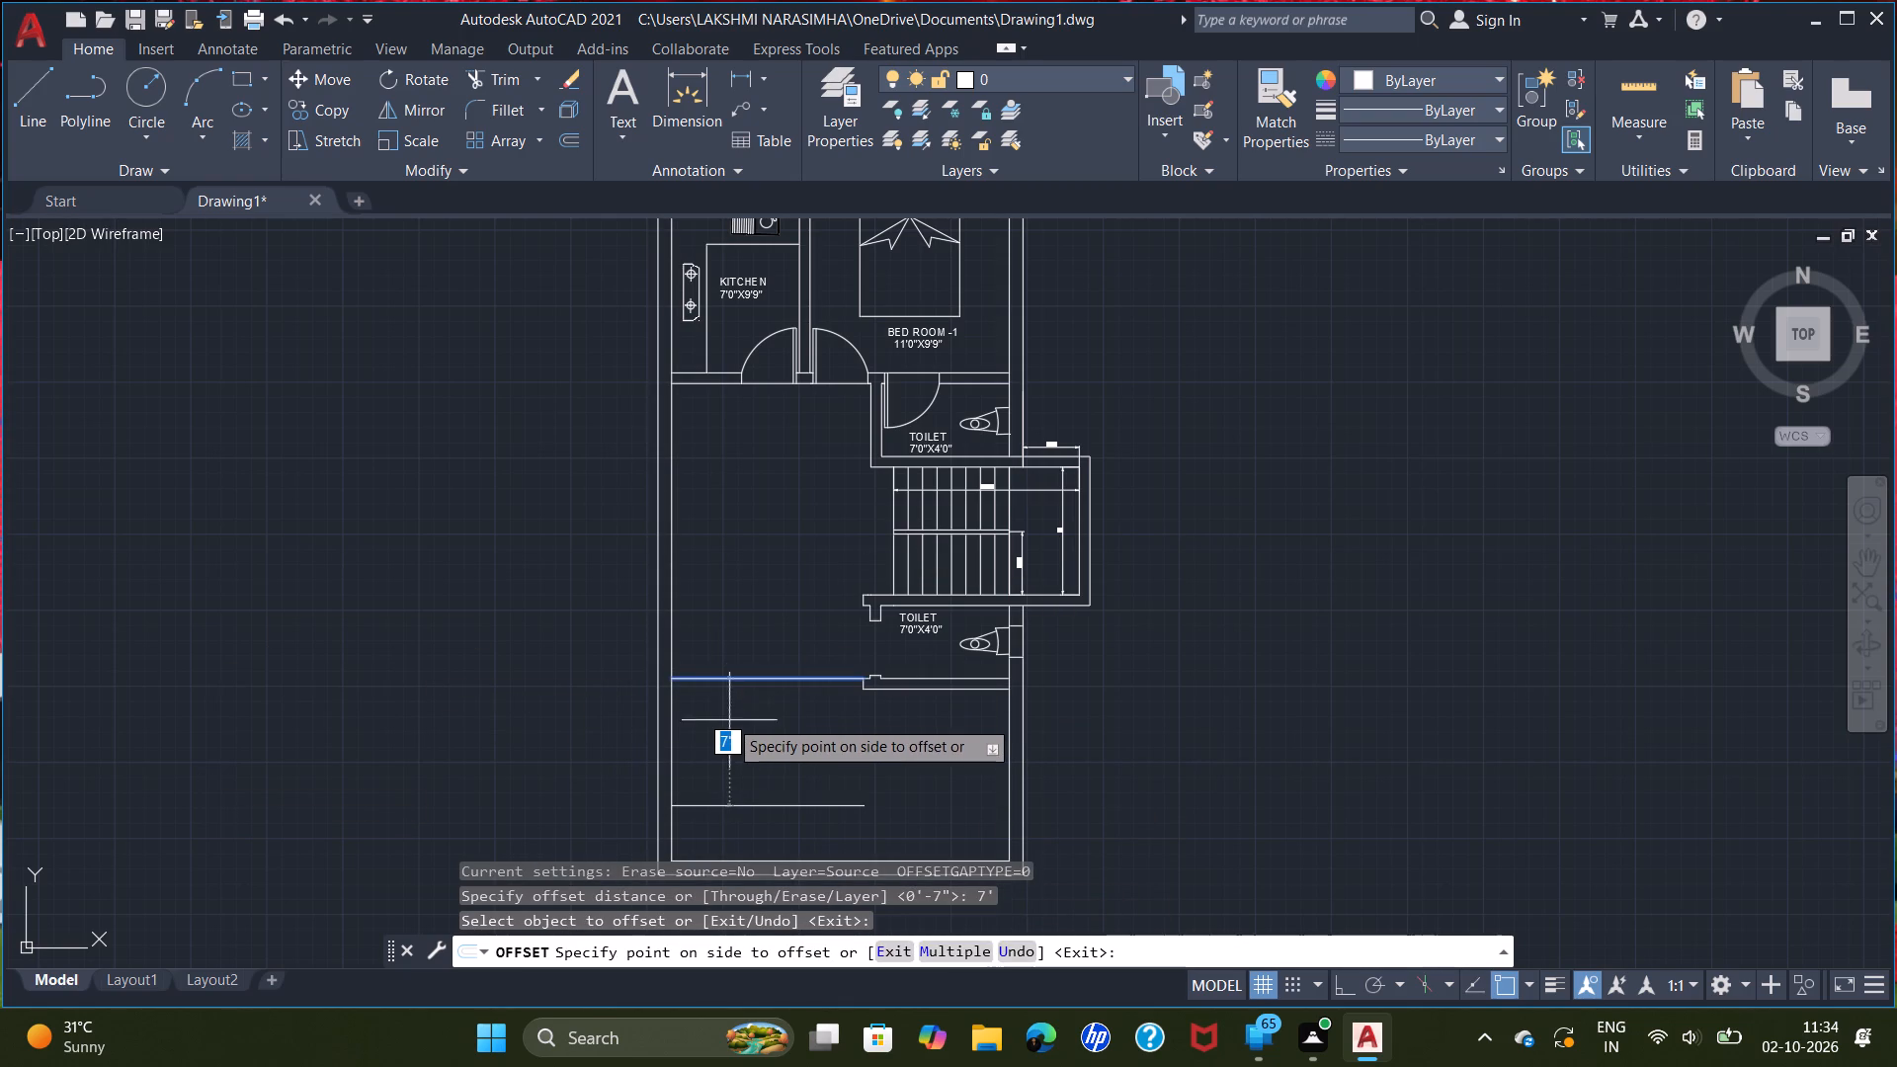
scroll(737, 711, up, 3)
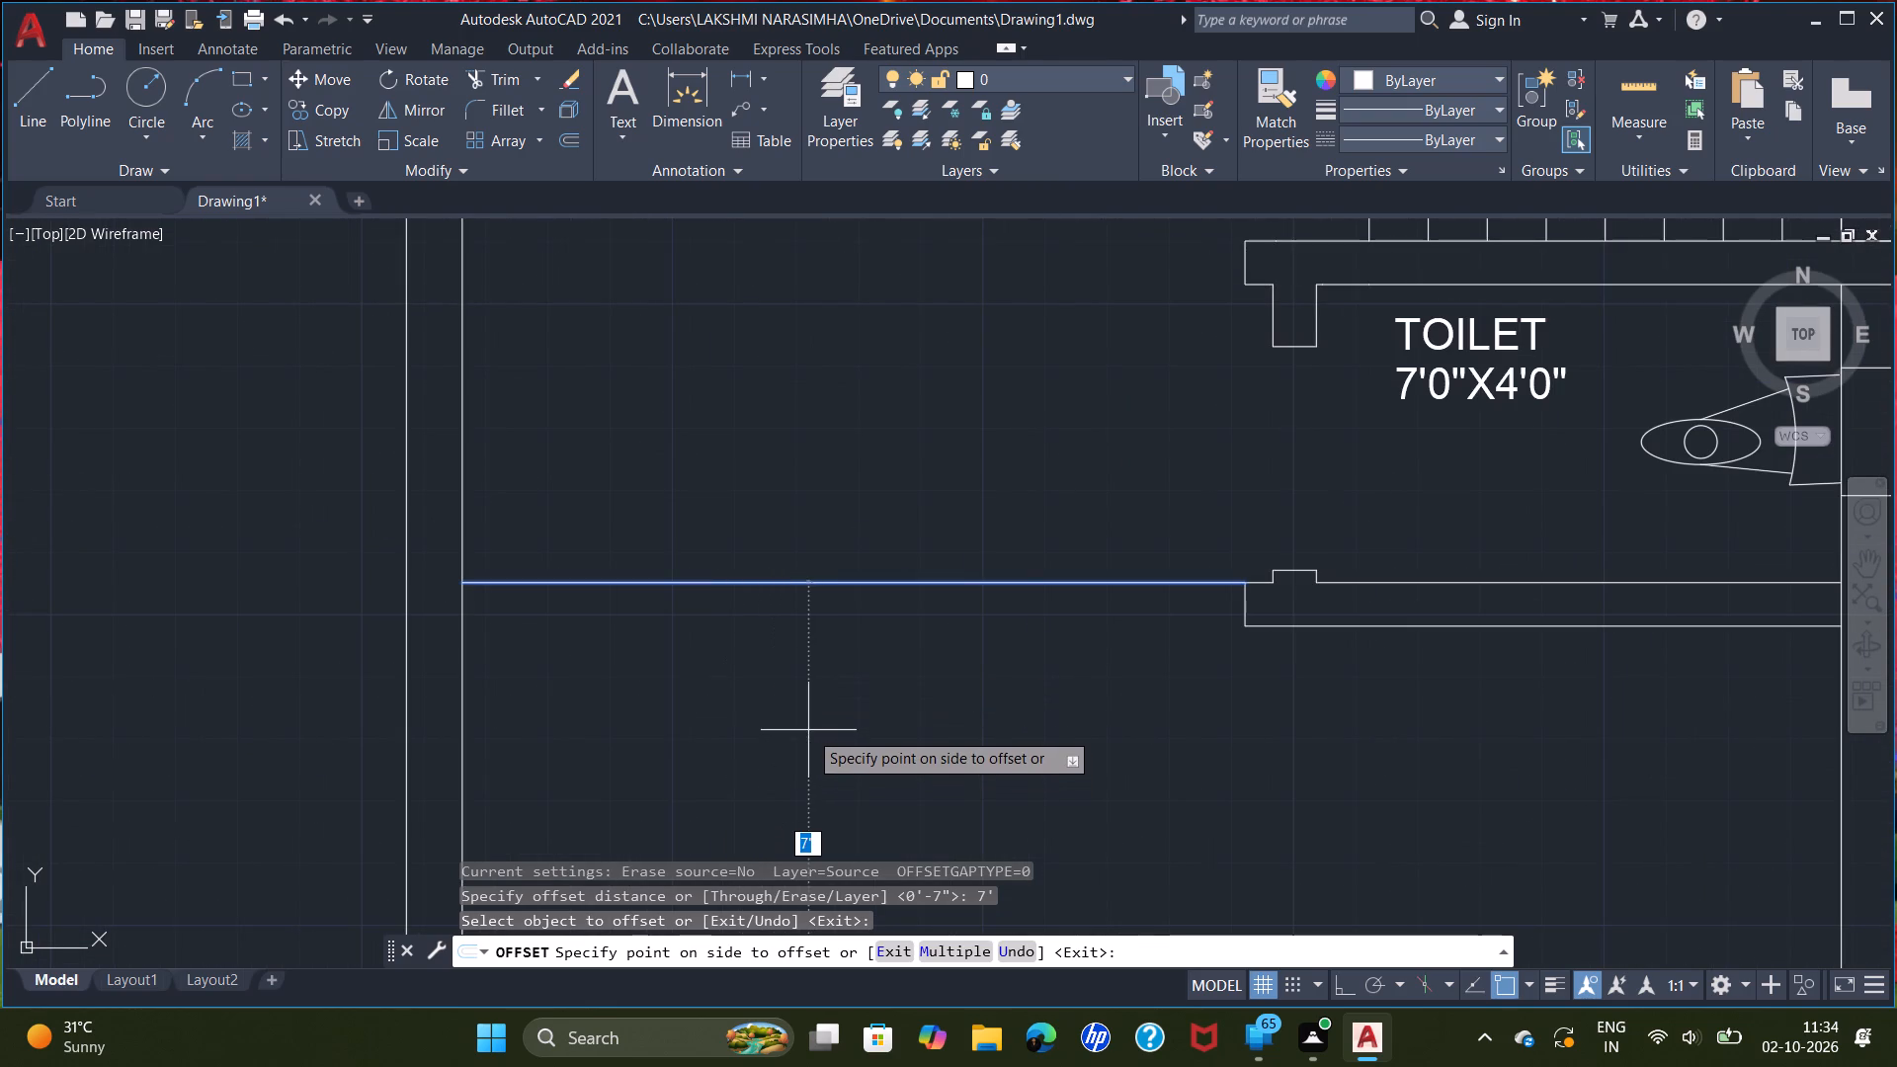
scroll(759, 617, down, 2)
text(7")
key(Return)
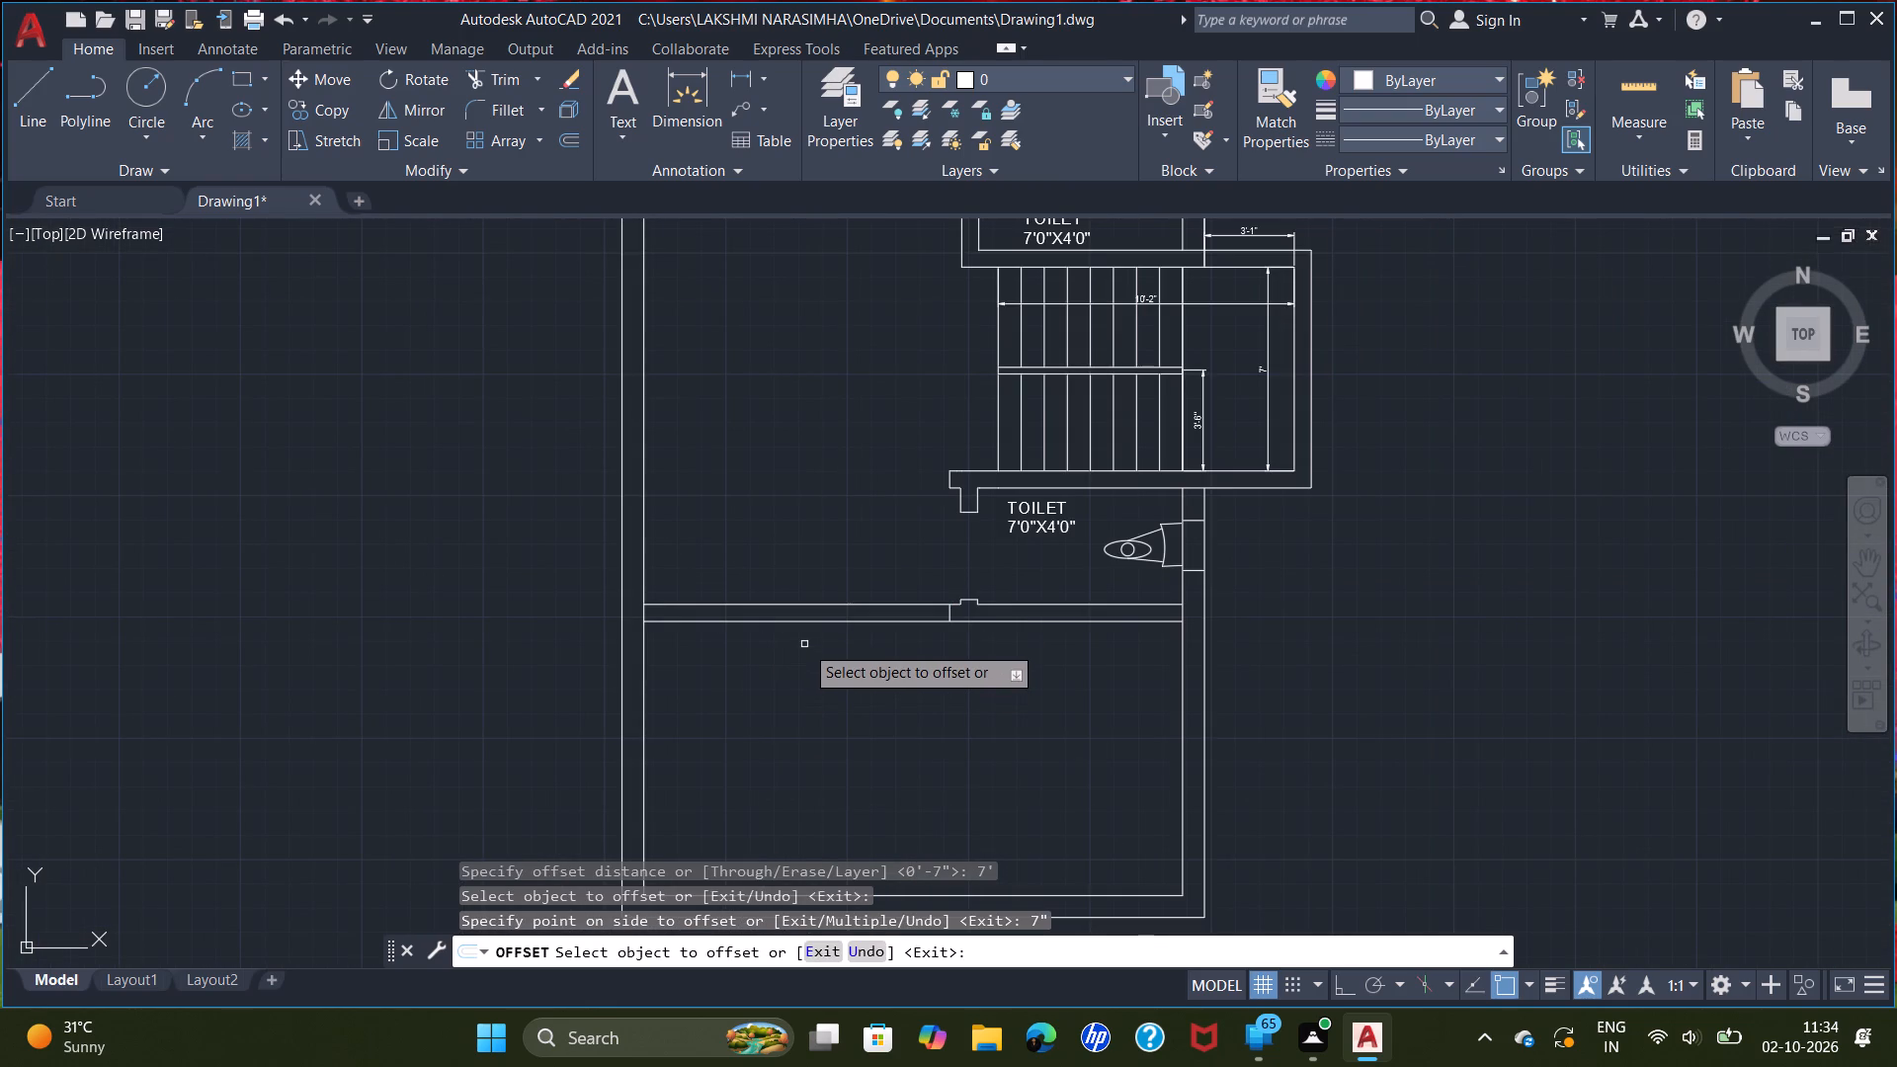
scroll(804, 644, up, 2)
middle_drag(809, 639, 656, 715)
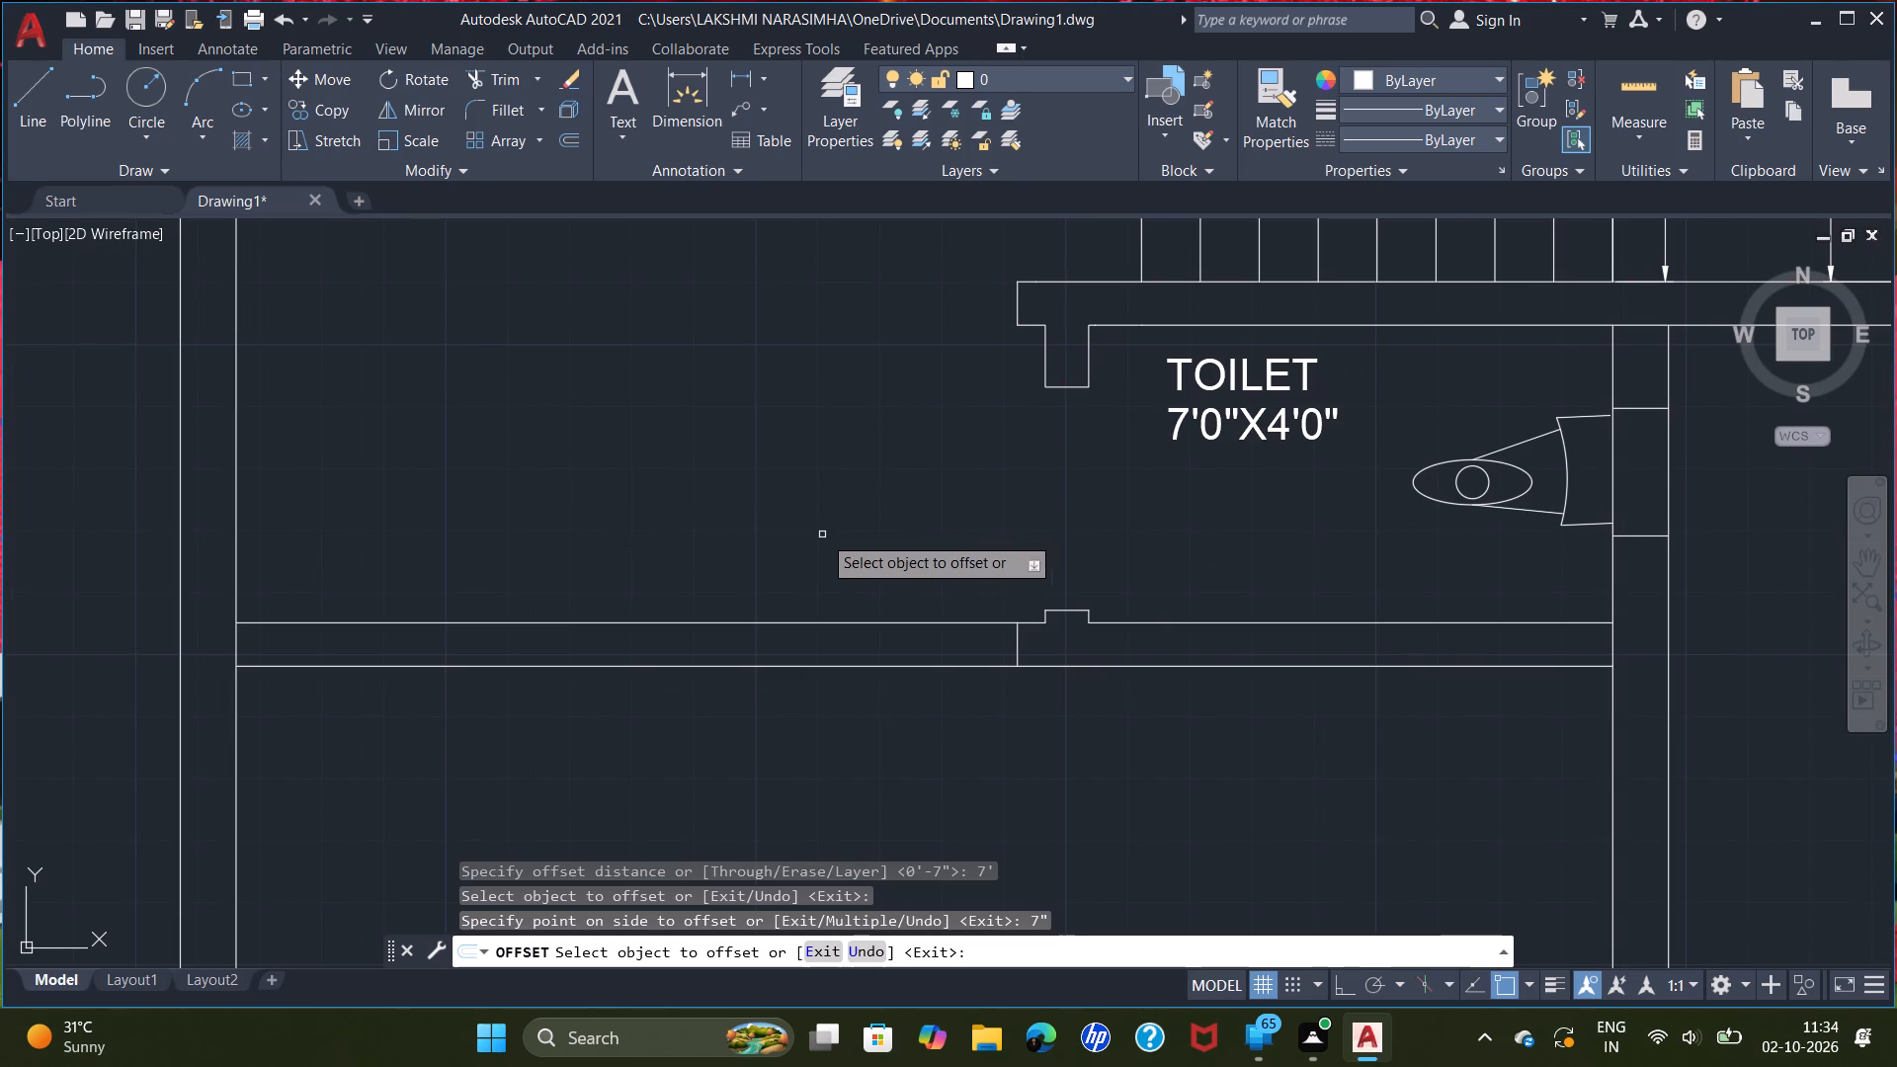
key(Escape)
With Ortho on, draw a vertical line from the kitchen door opening's left jamb down to the new wall's lower line.
scroll(551, 450, down, 3)
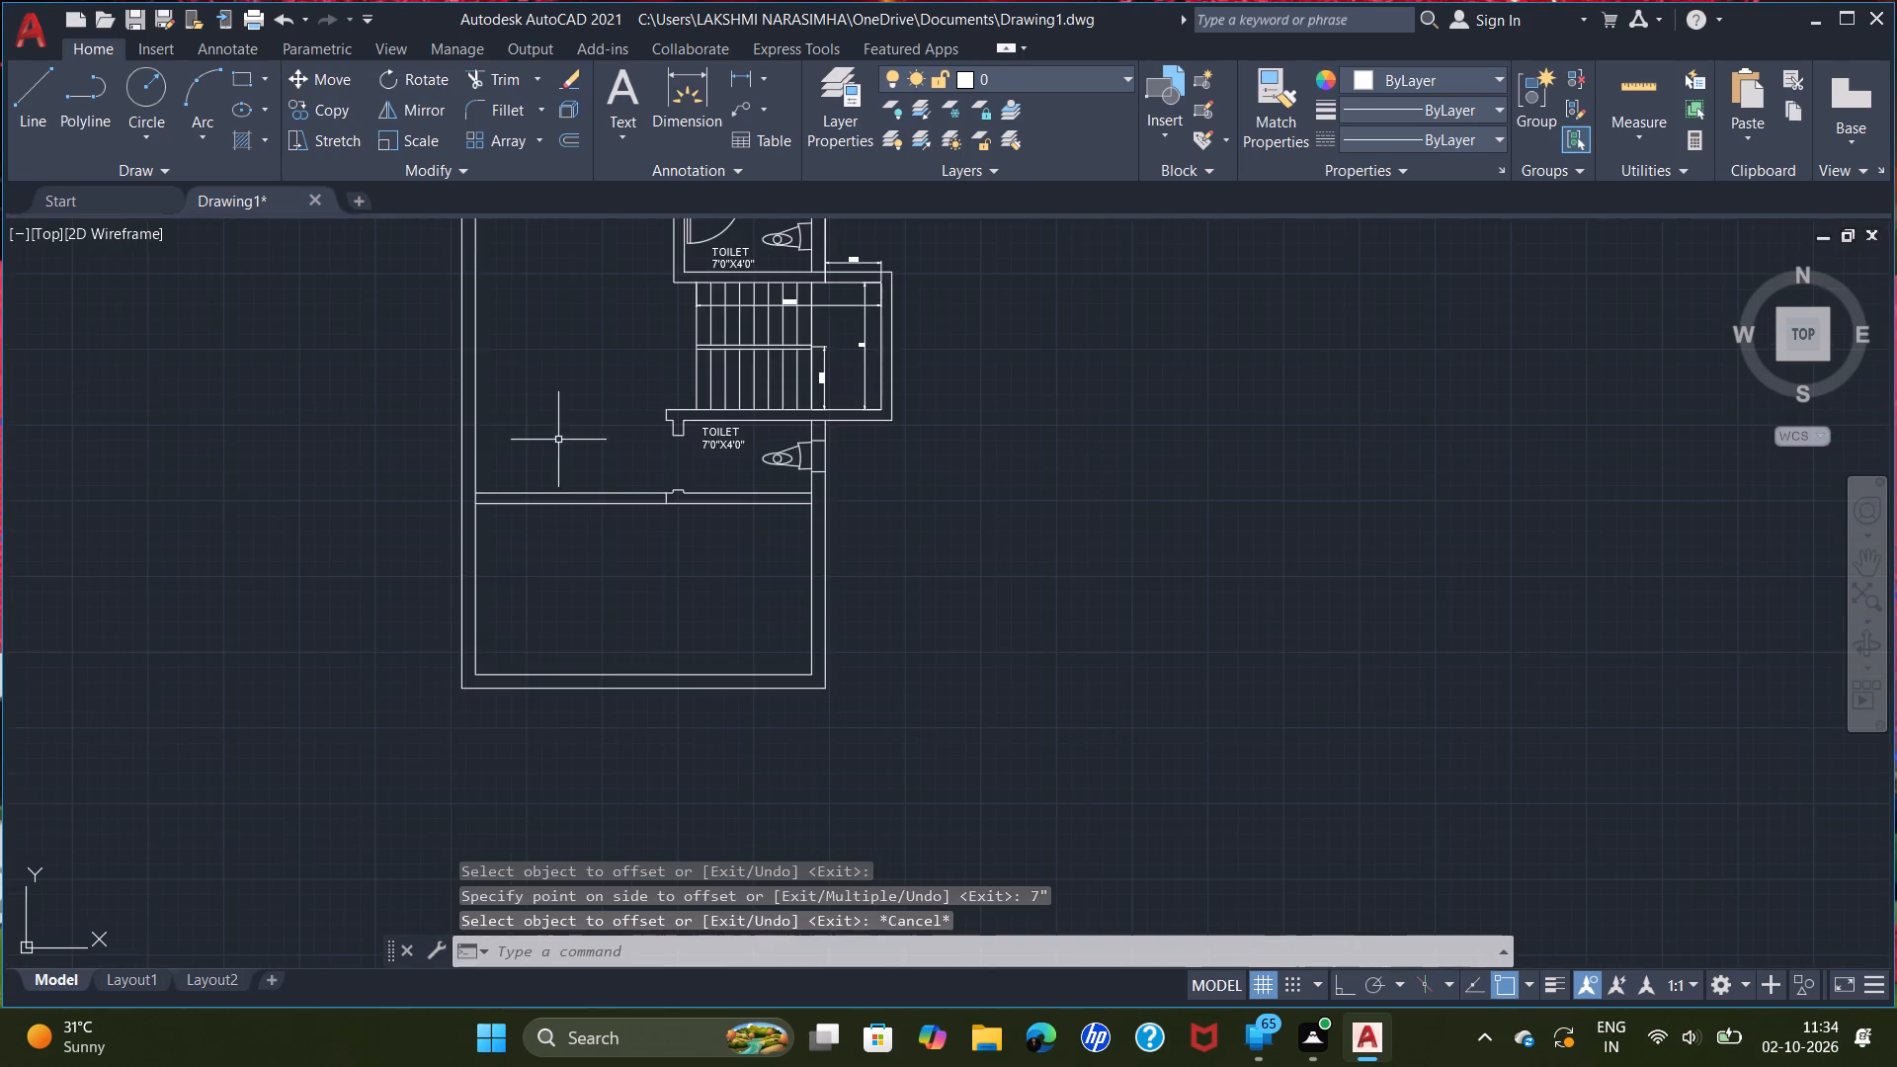
middle_drag(558, 439, 541, 561)
key(l)
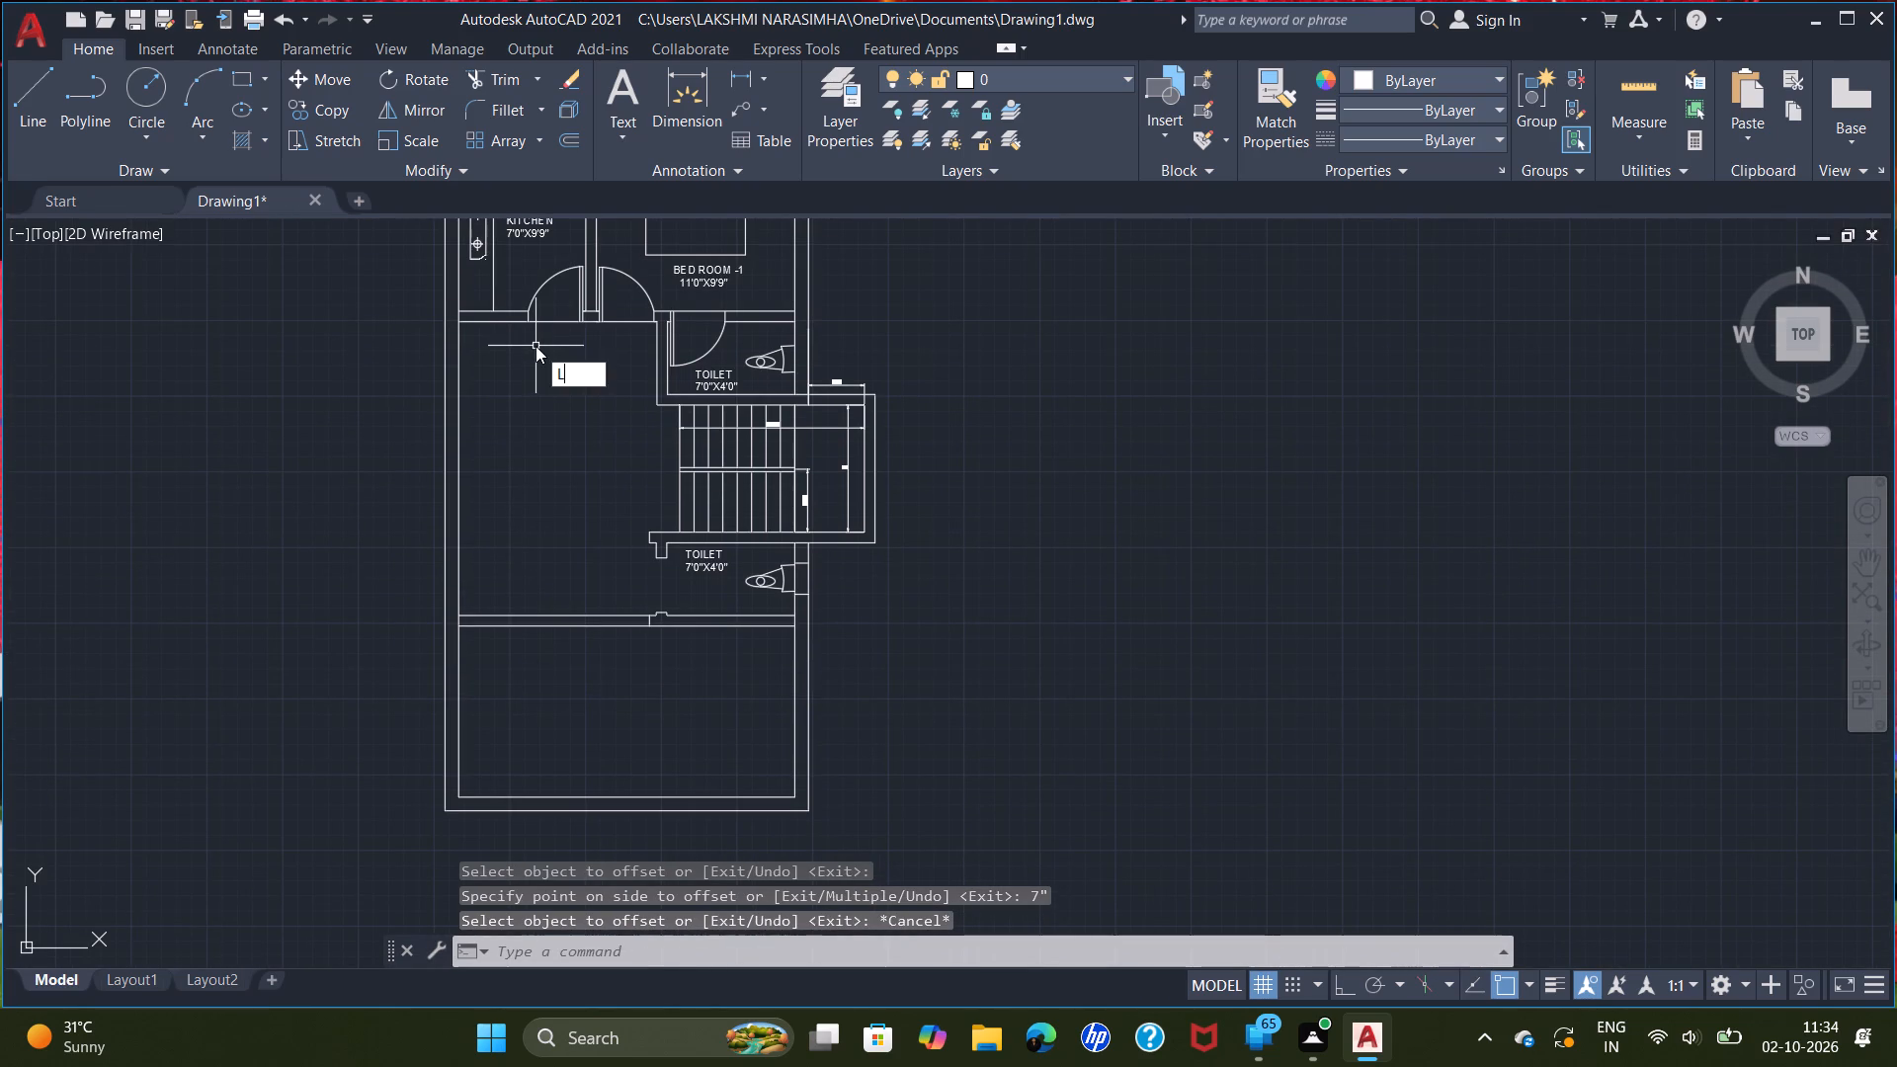
key(Return)
scroll(536, 334, up, 2)
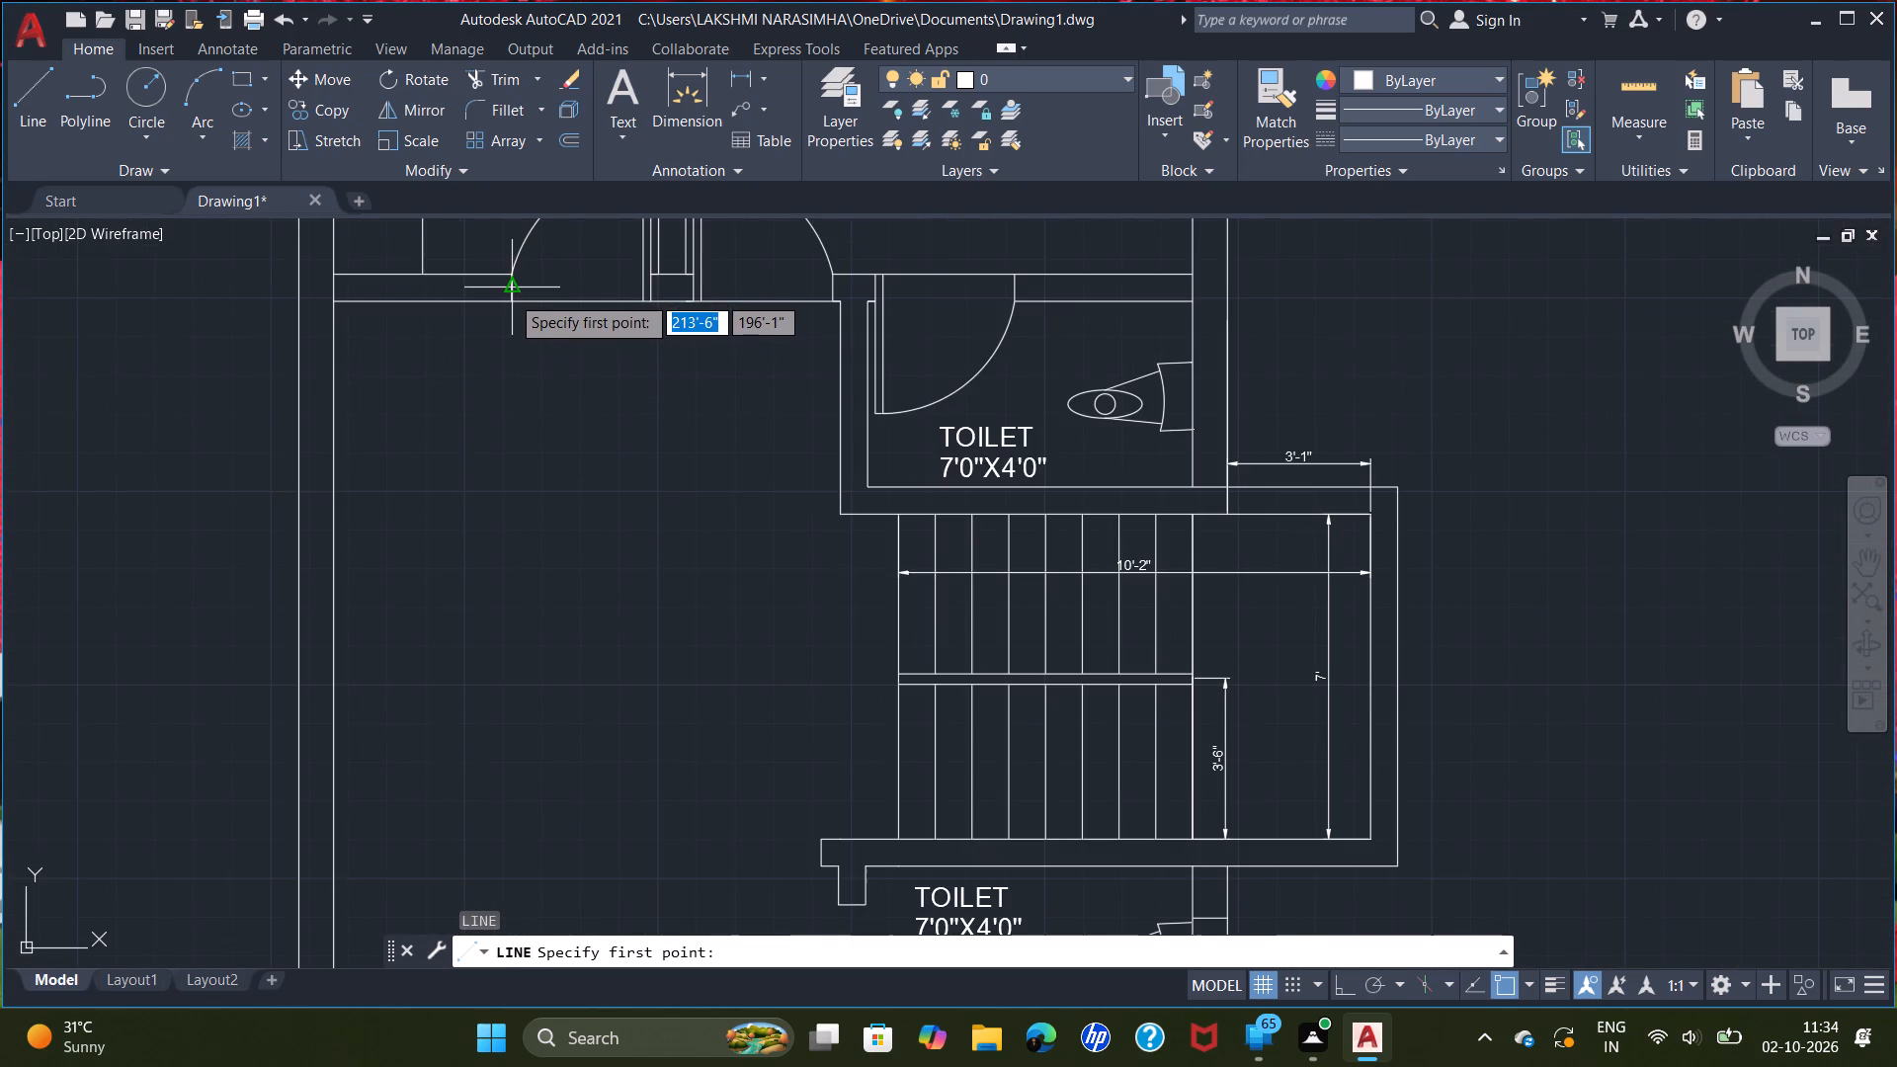
click(508, 301)
scroll(536, 497, down, 2)
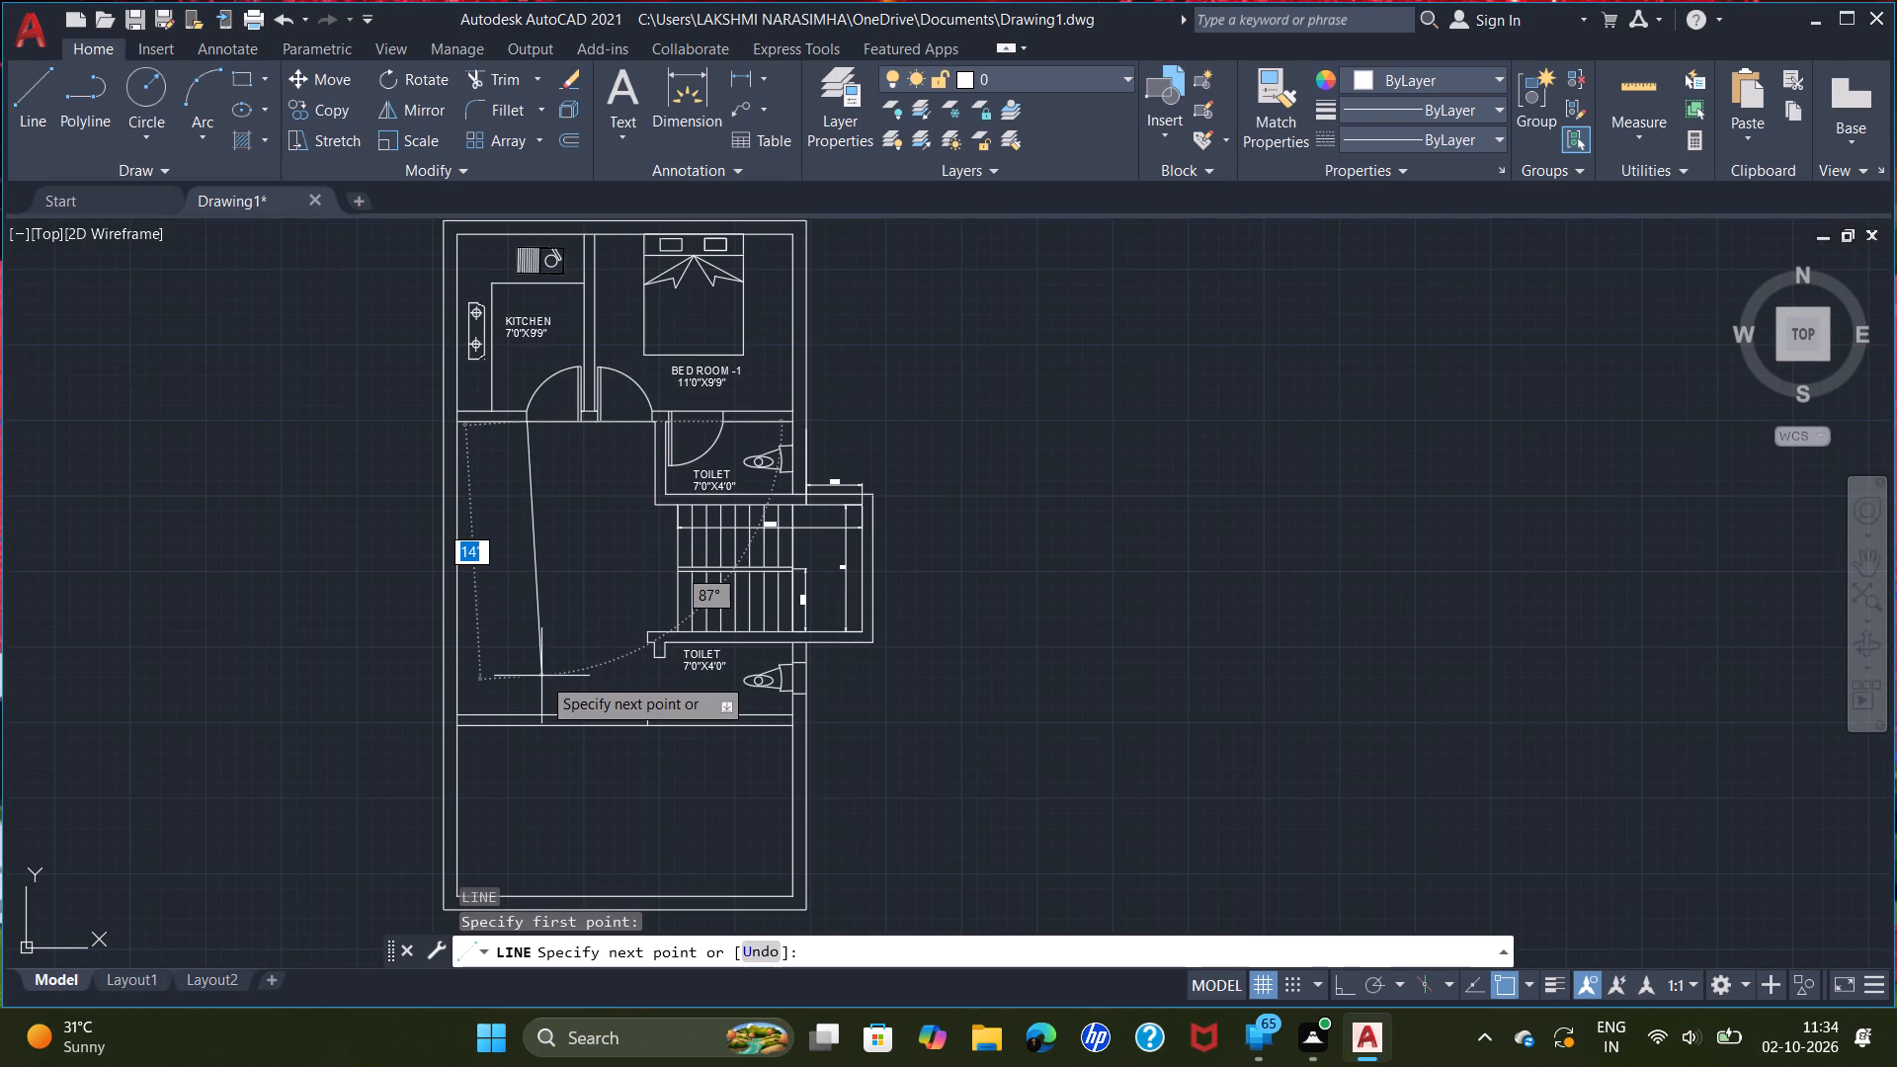
key(F8)
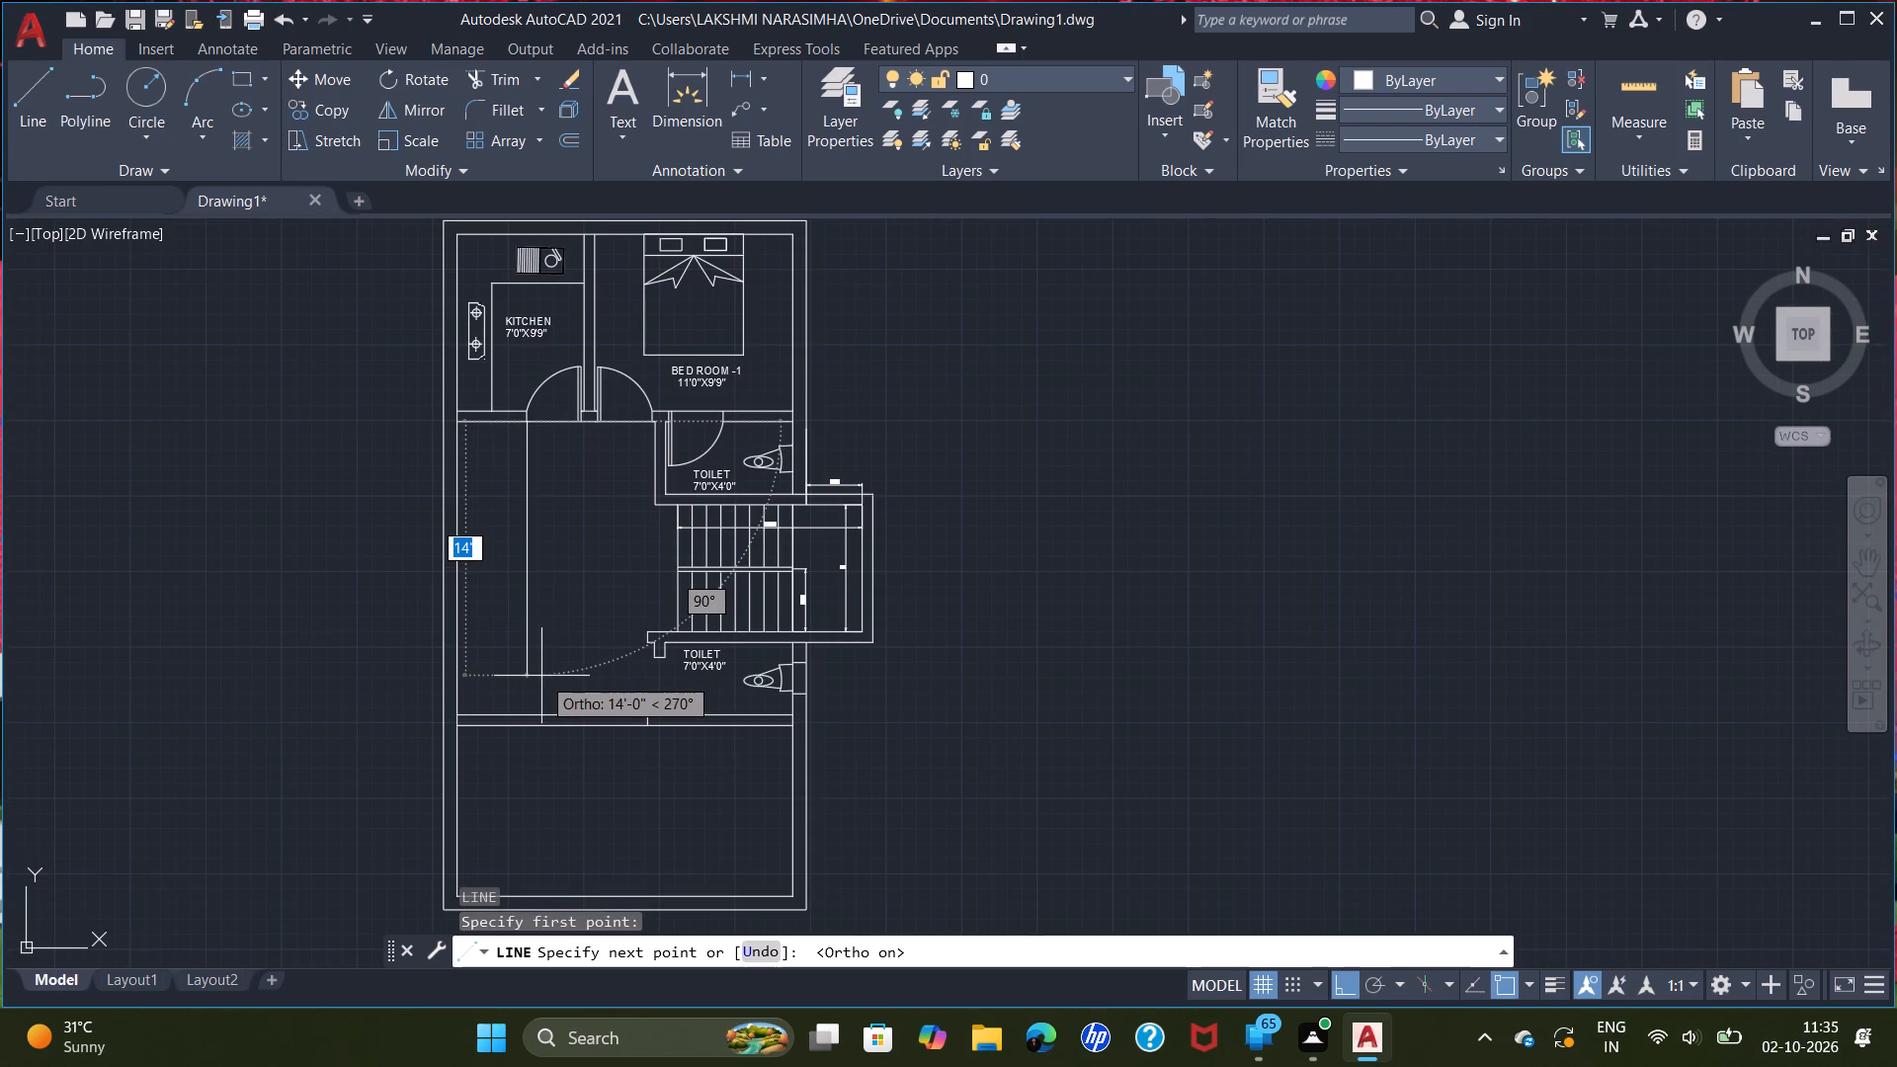
scroll(545, 743, up, 3)
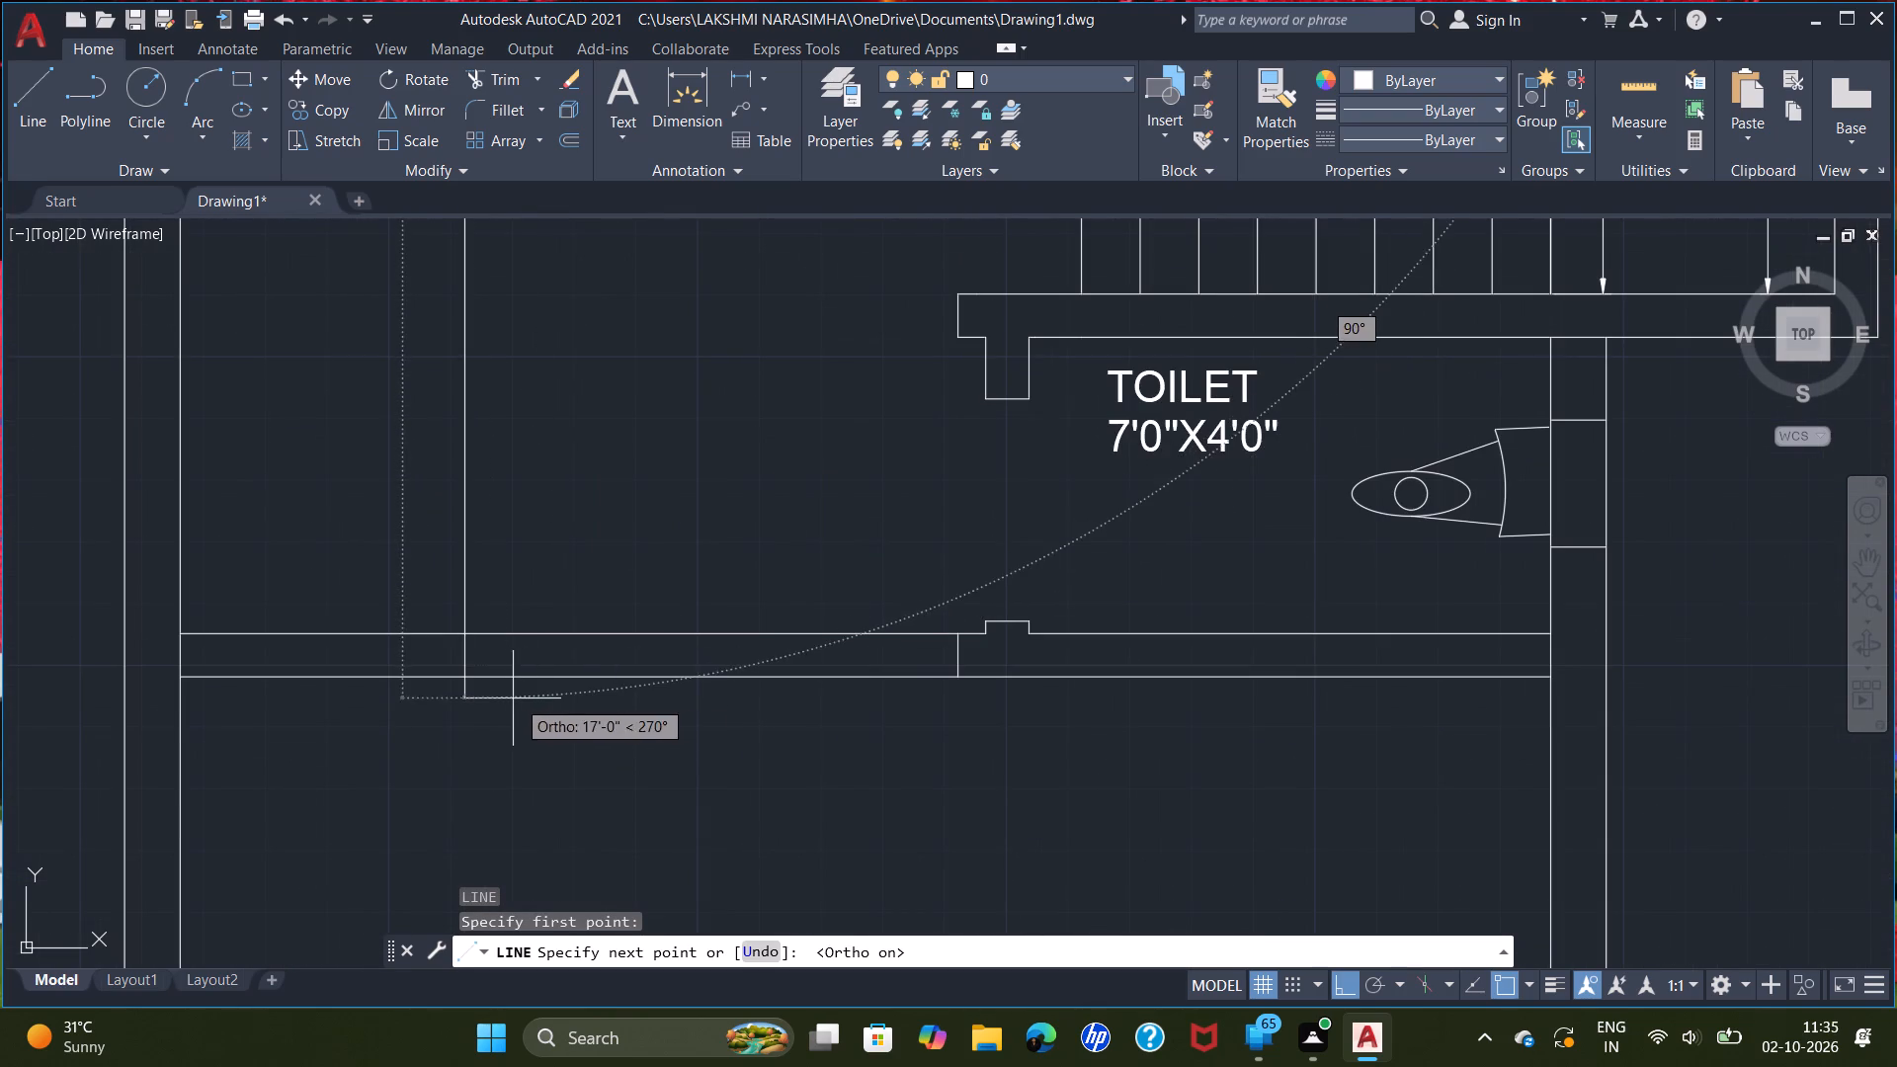
double_click(465, 675)
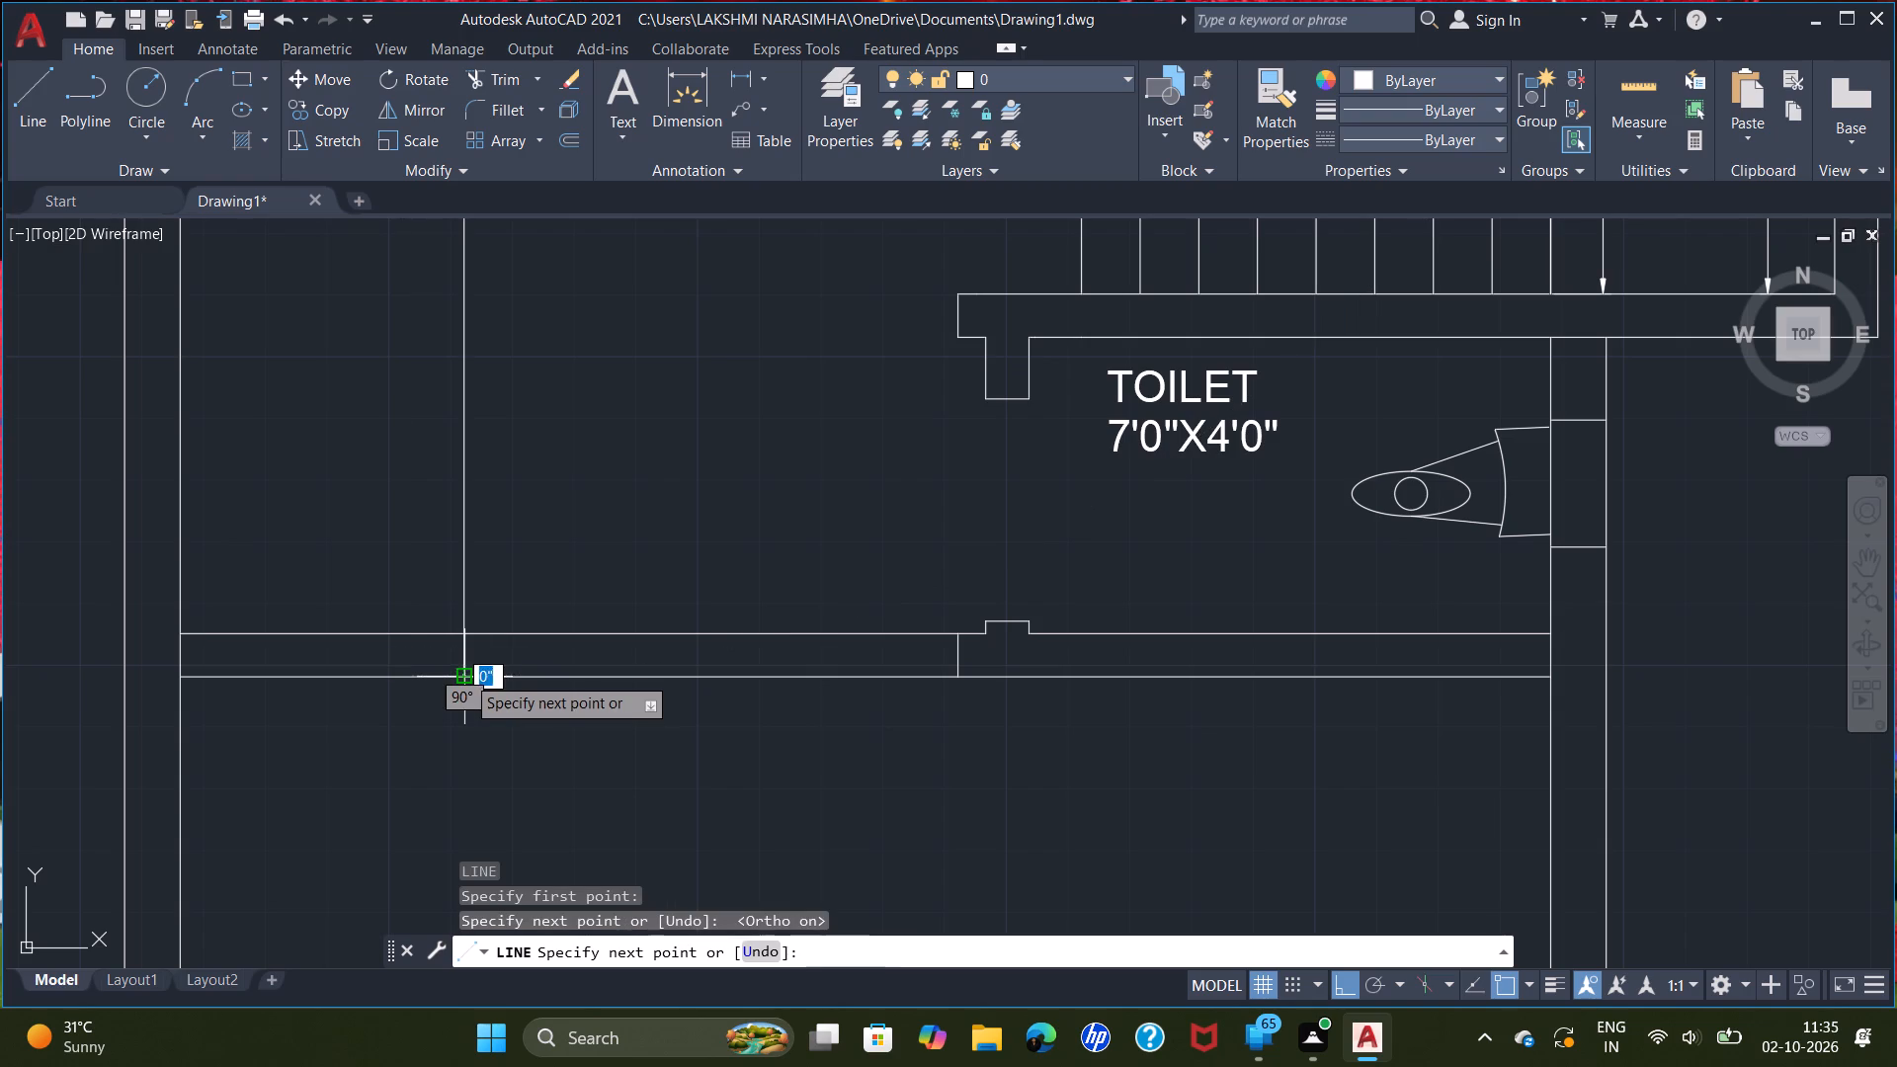
key(Escape)
Trim away the vertical line above the new wall, keeping only the short jamb segment across its thickness.
key(t)
key(r)
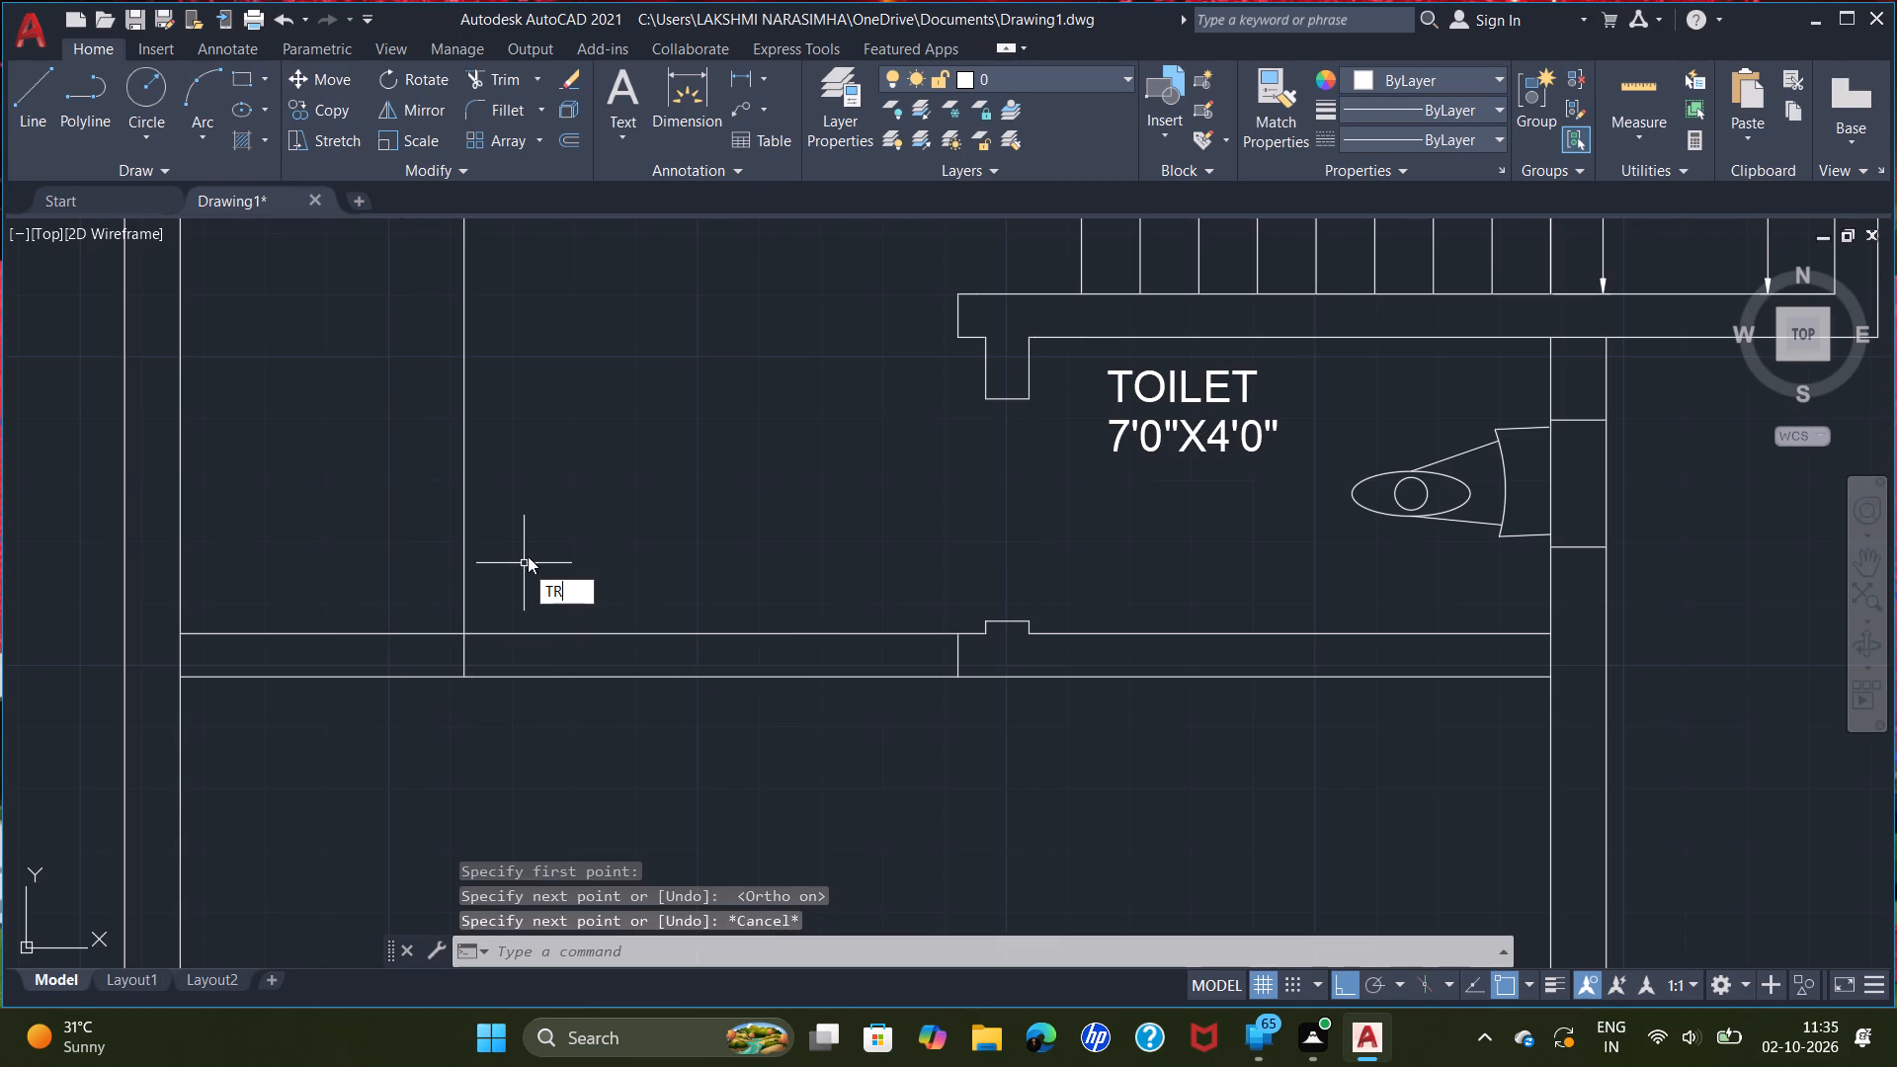
key(i)
key(Return)
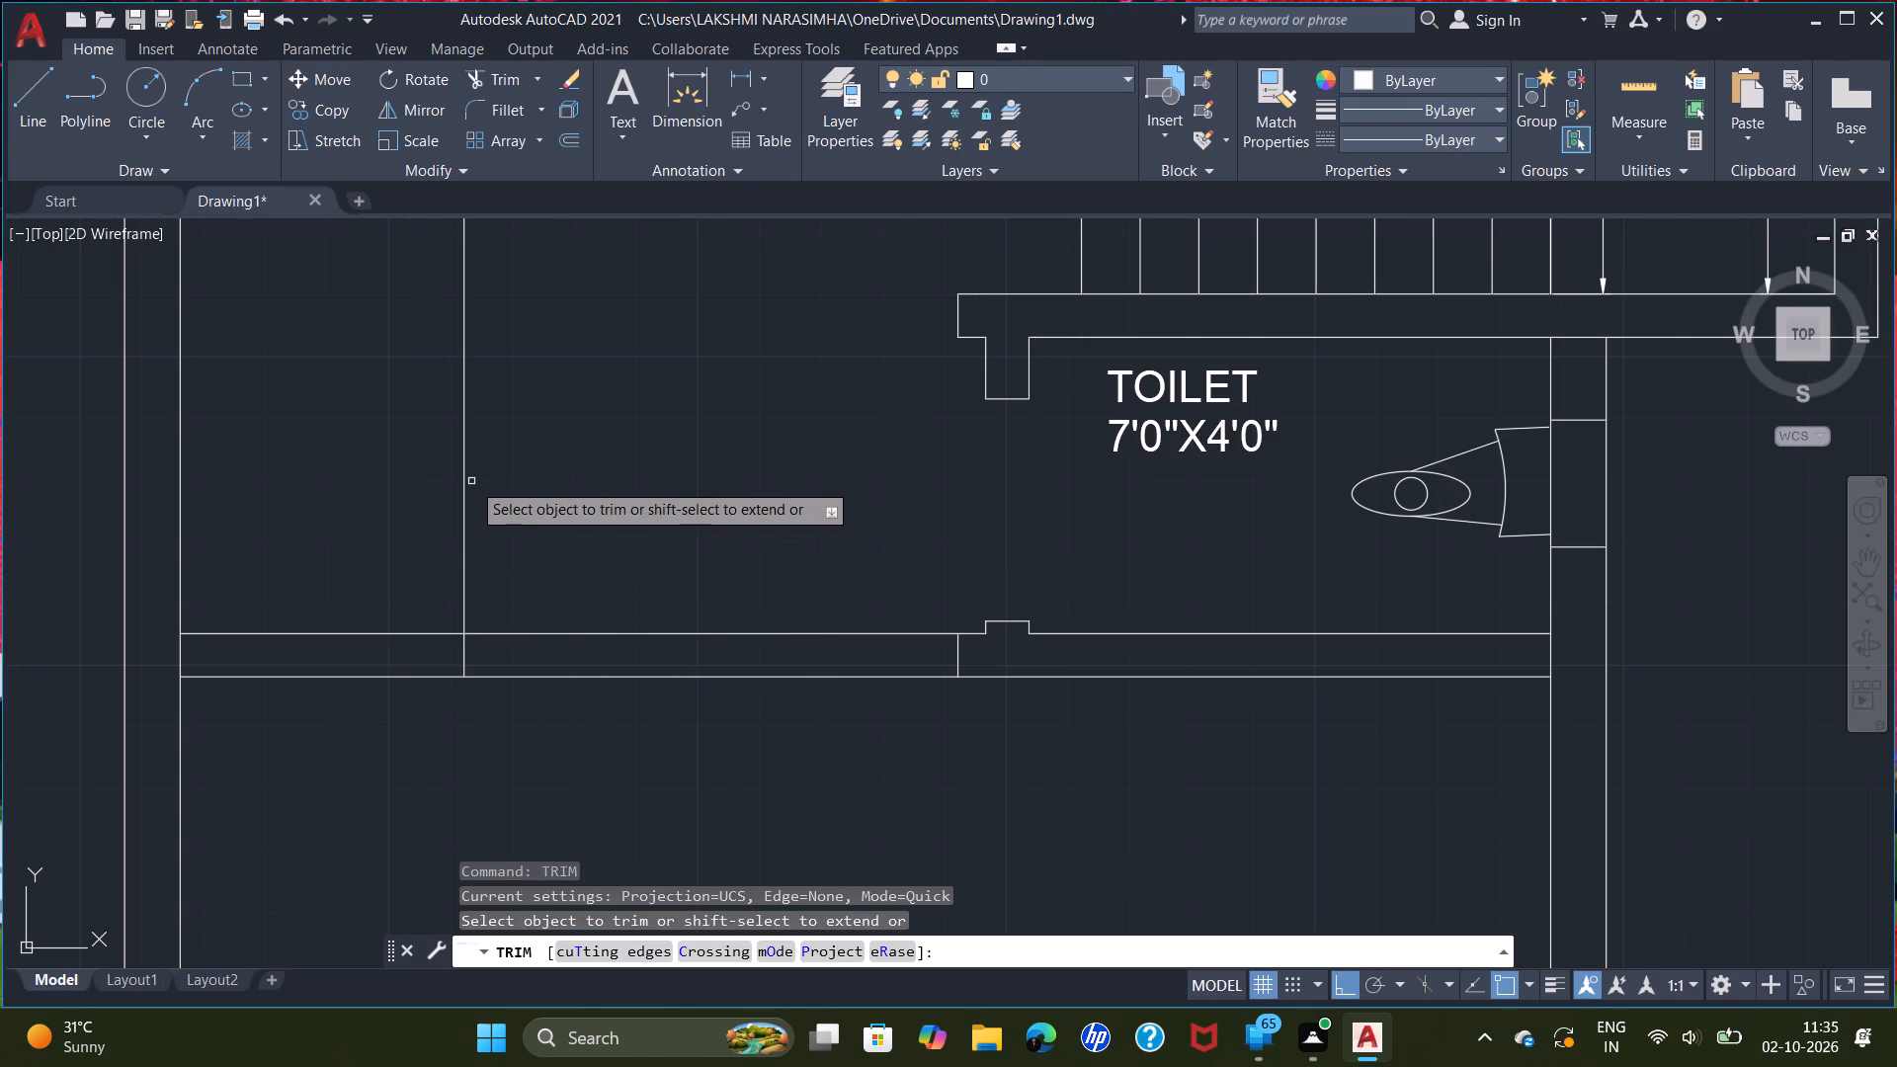
click(464, 481)
scroll(521, 452, down, 3)
middle_drag(552, 454, 452, 635)
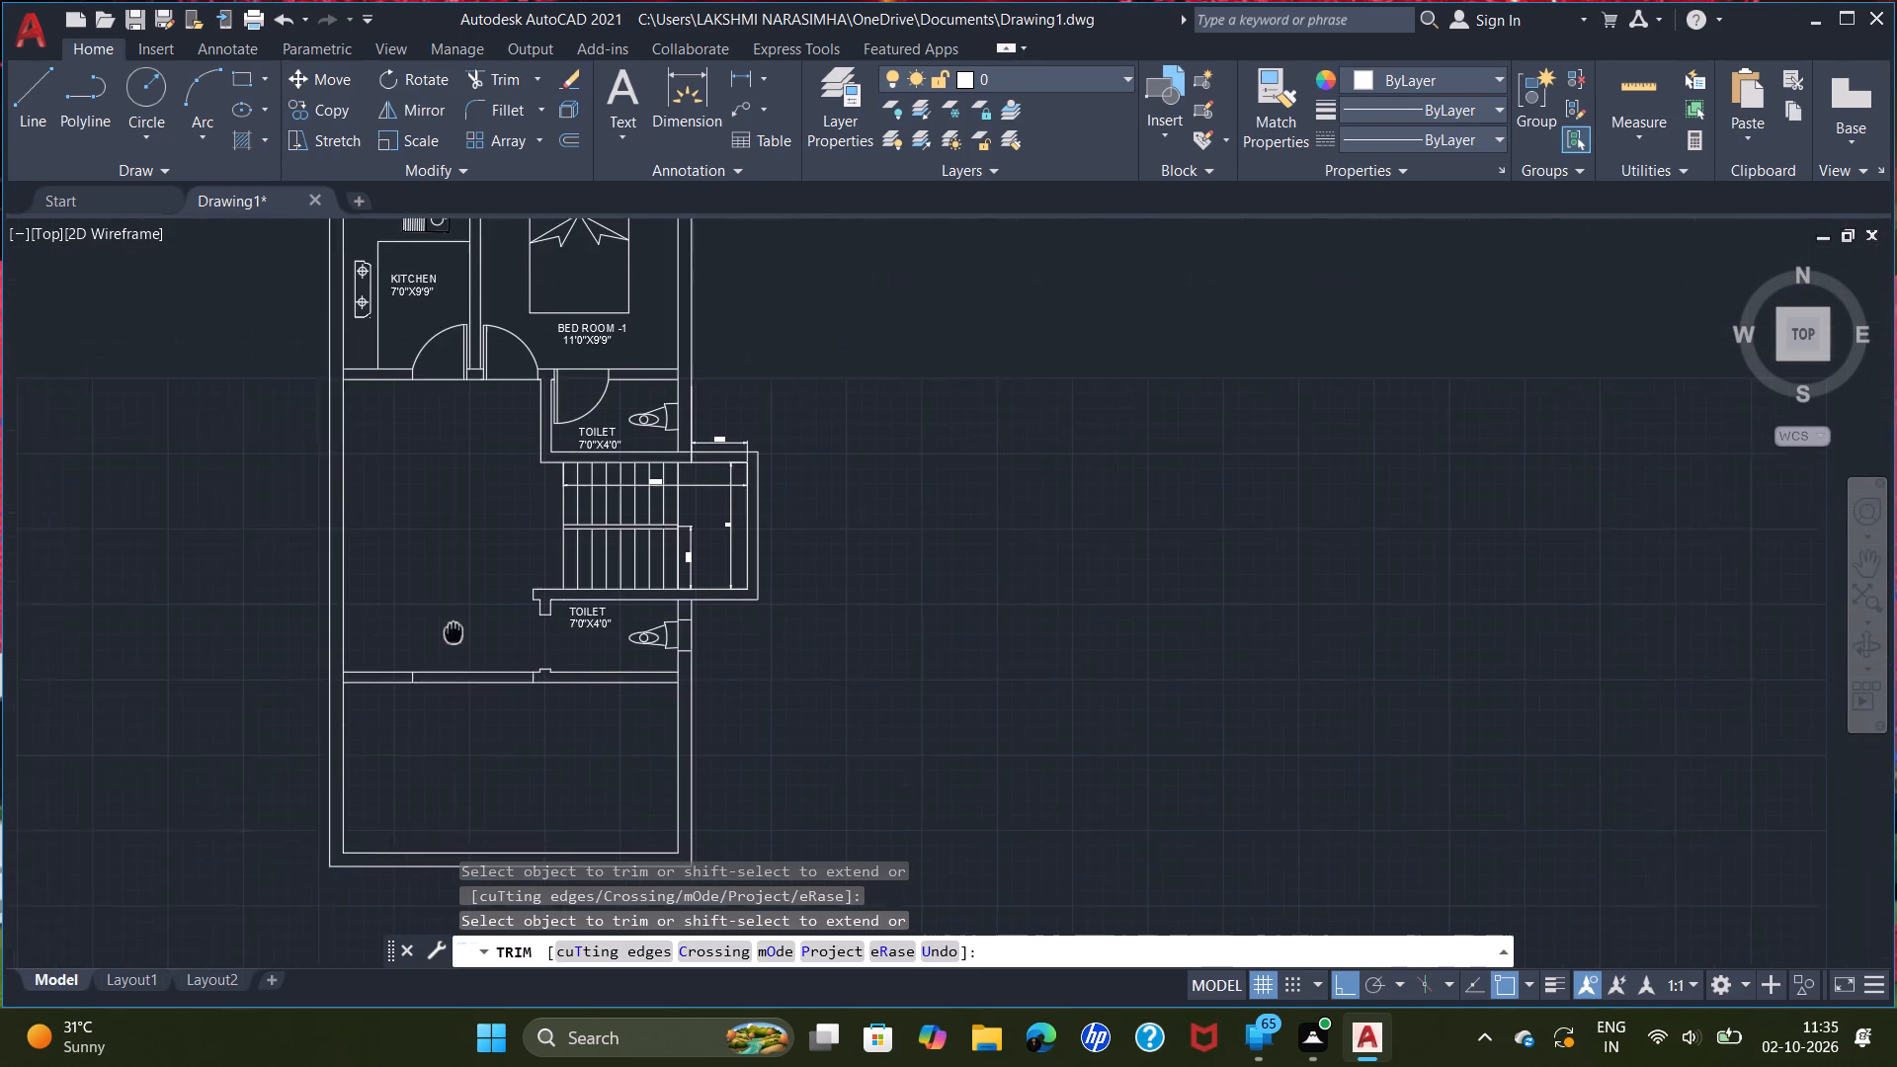
middle_drag(452, 635, 442, 647)
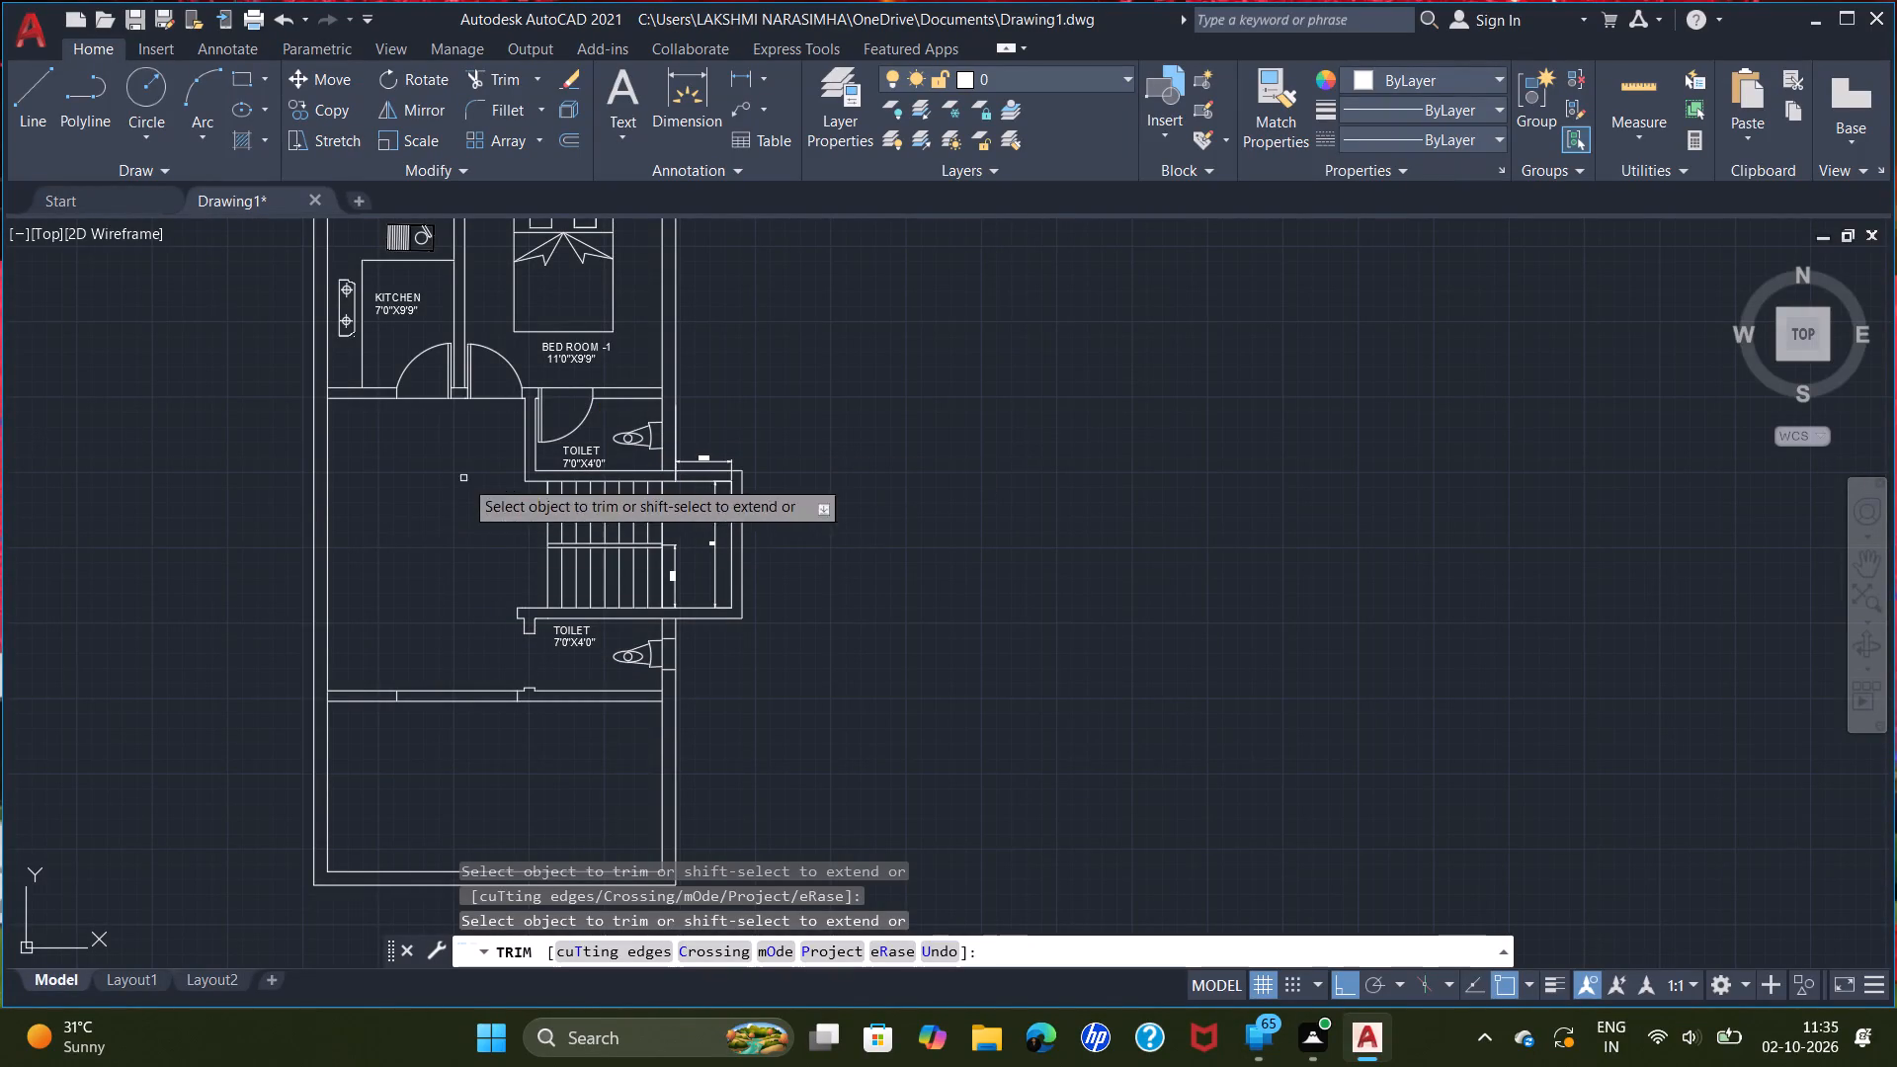
key(Escape)
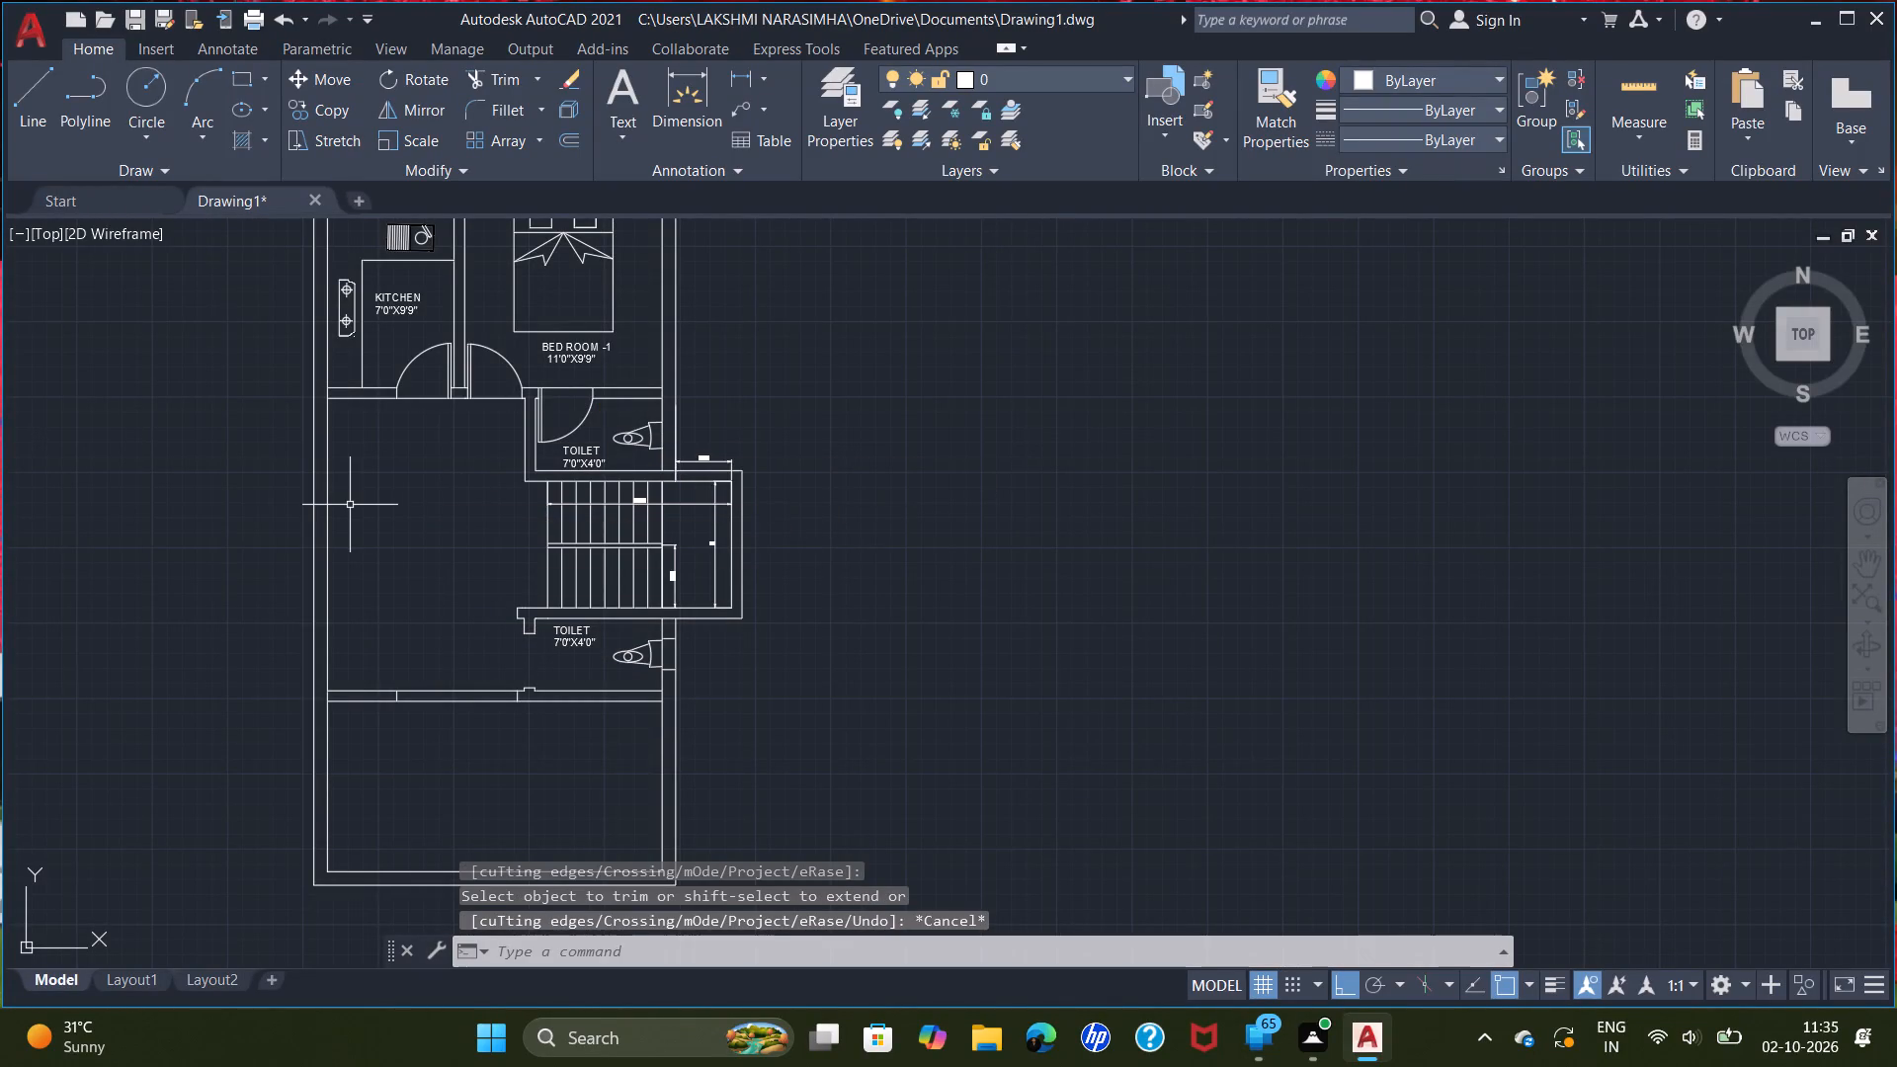
Draw four vertical construction lines through the kitchen and bedroom doors' hinge-side frame edges, down across the lower wall.
text(XL)
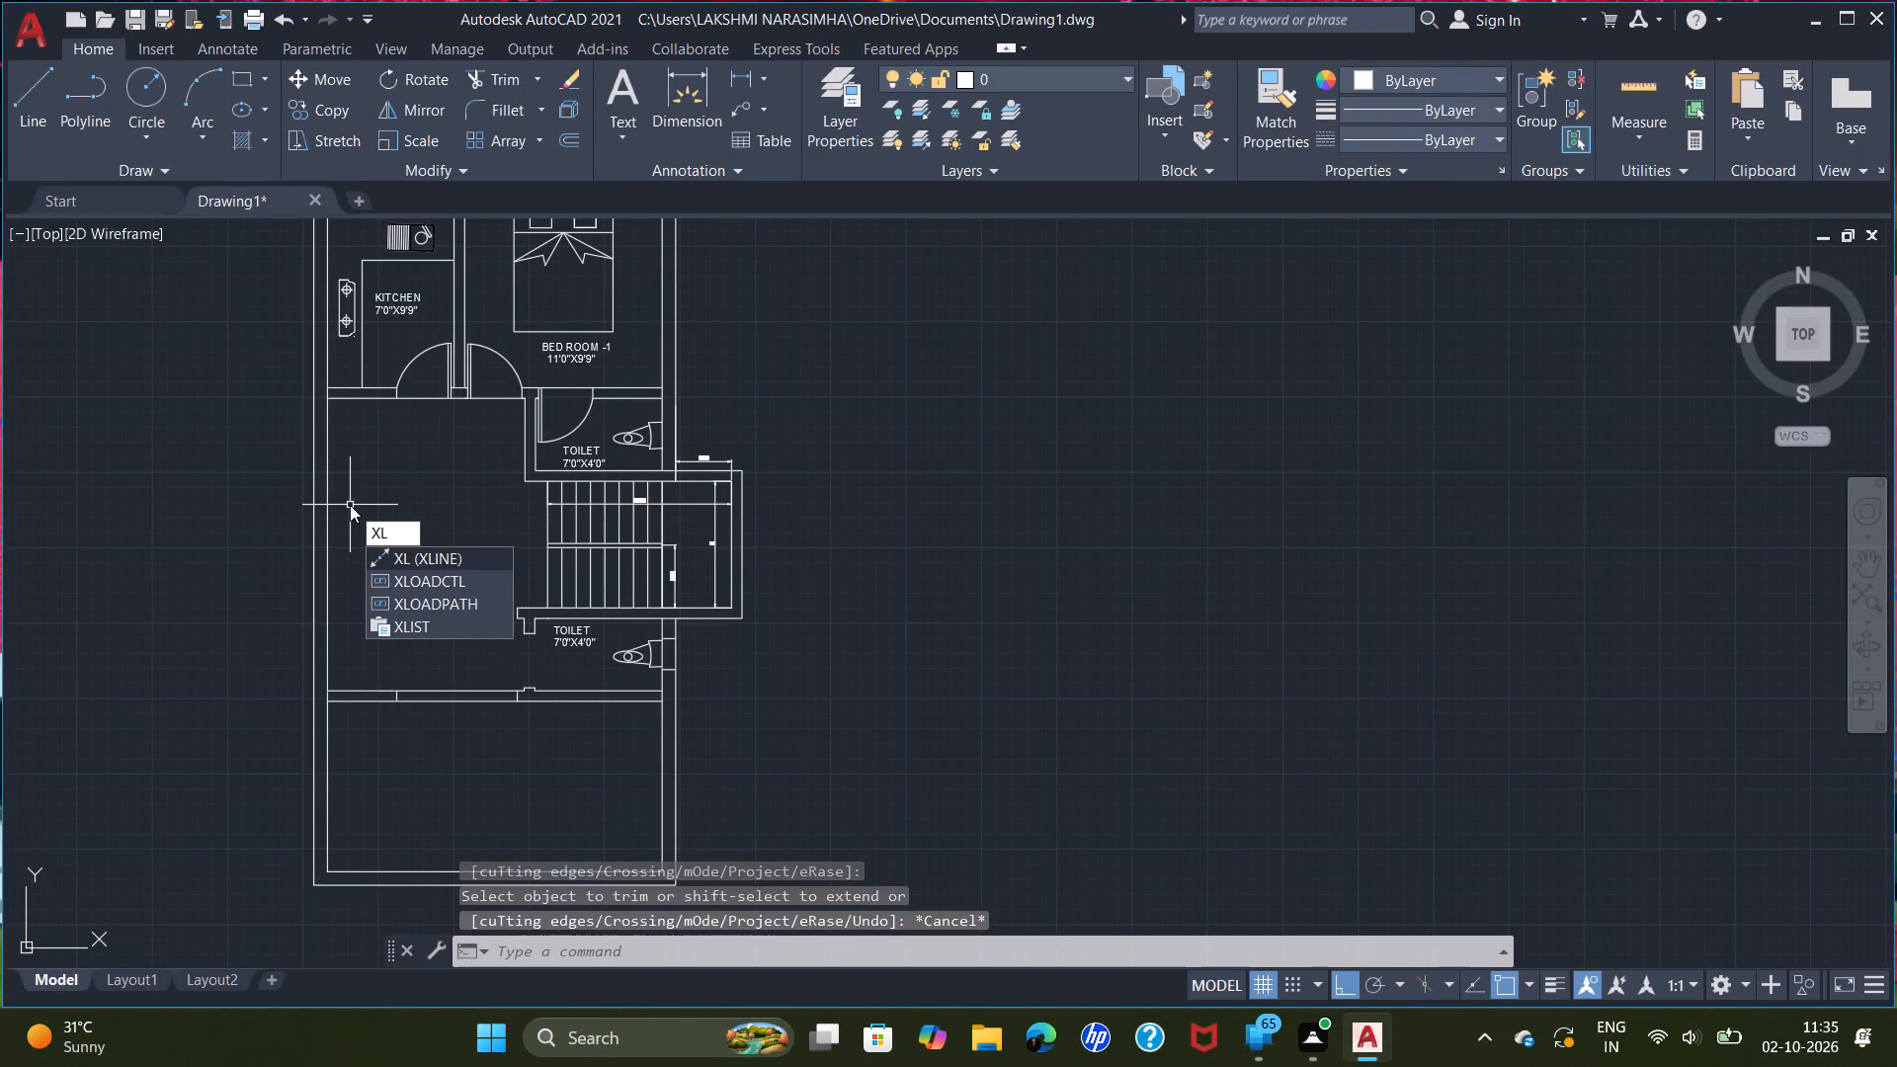
key(Return)
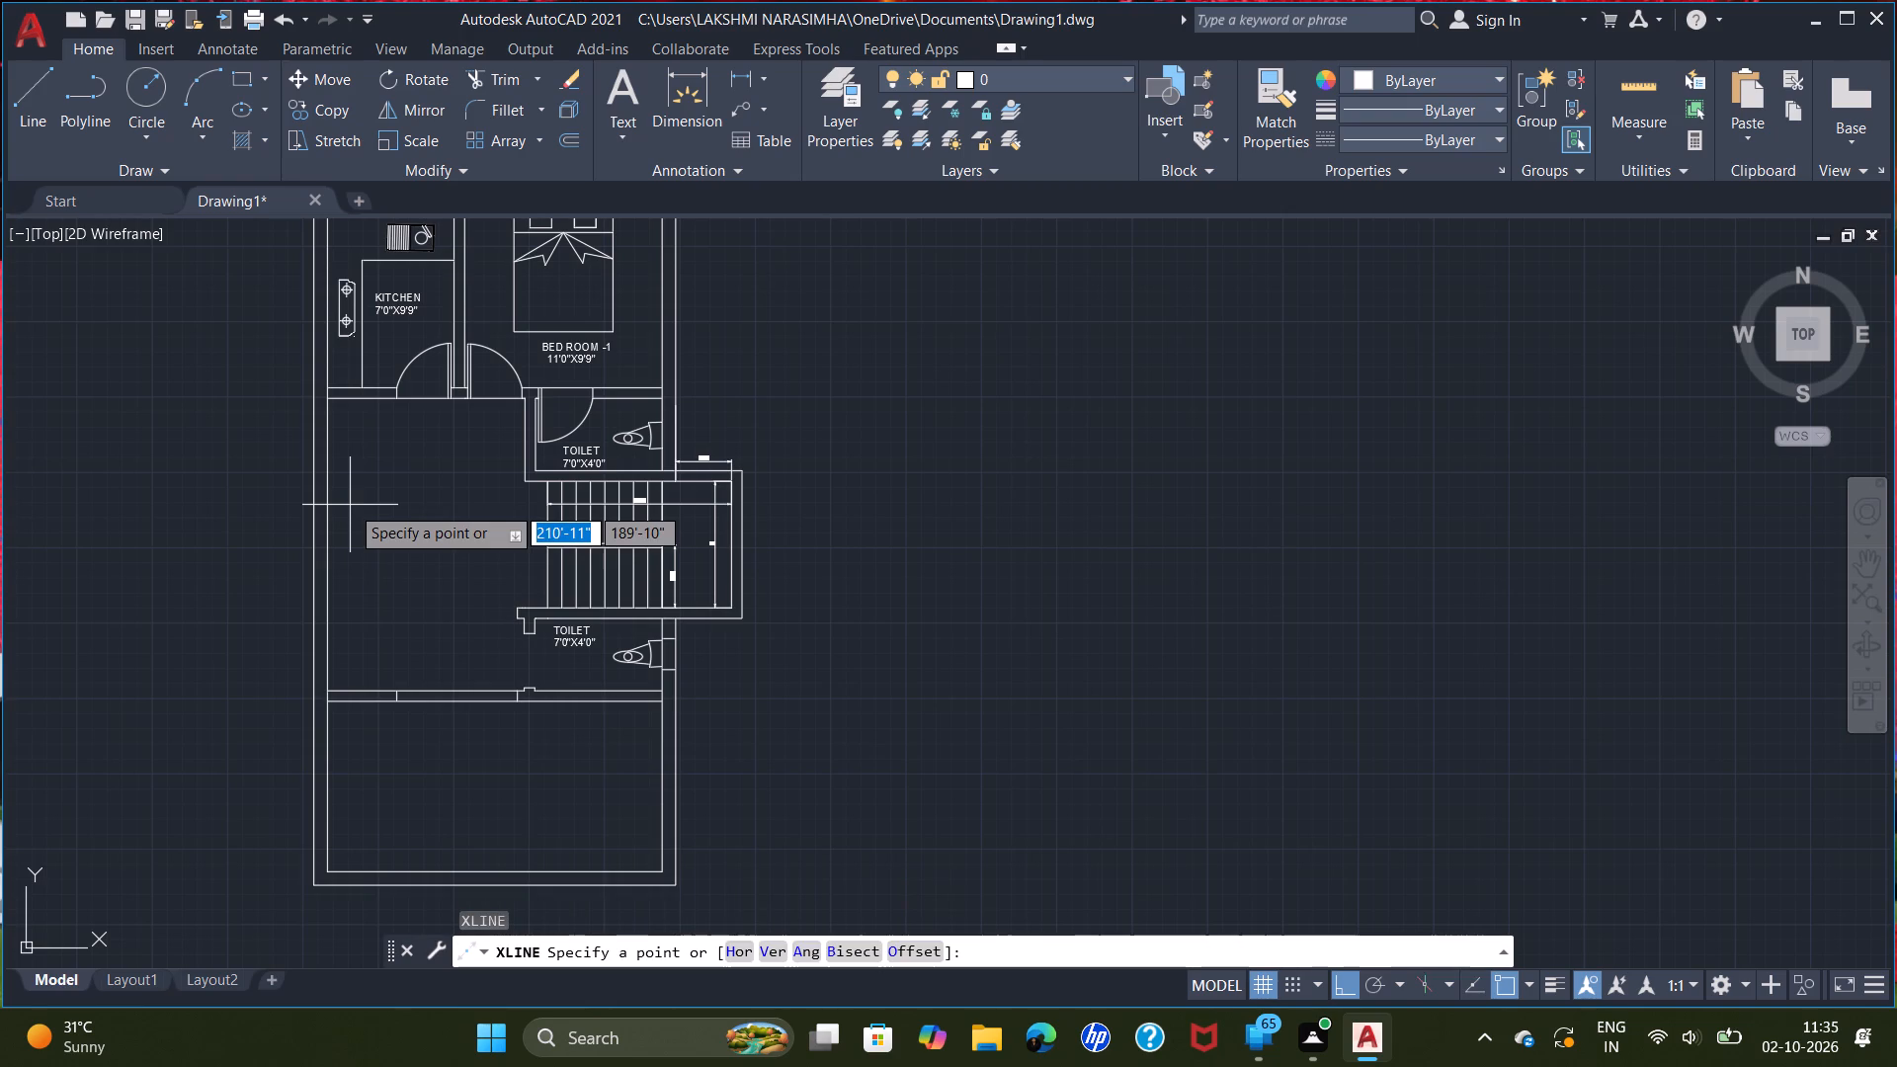
click(773, 948)
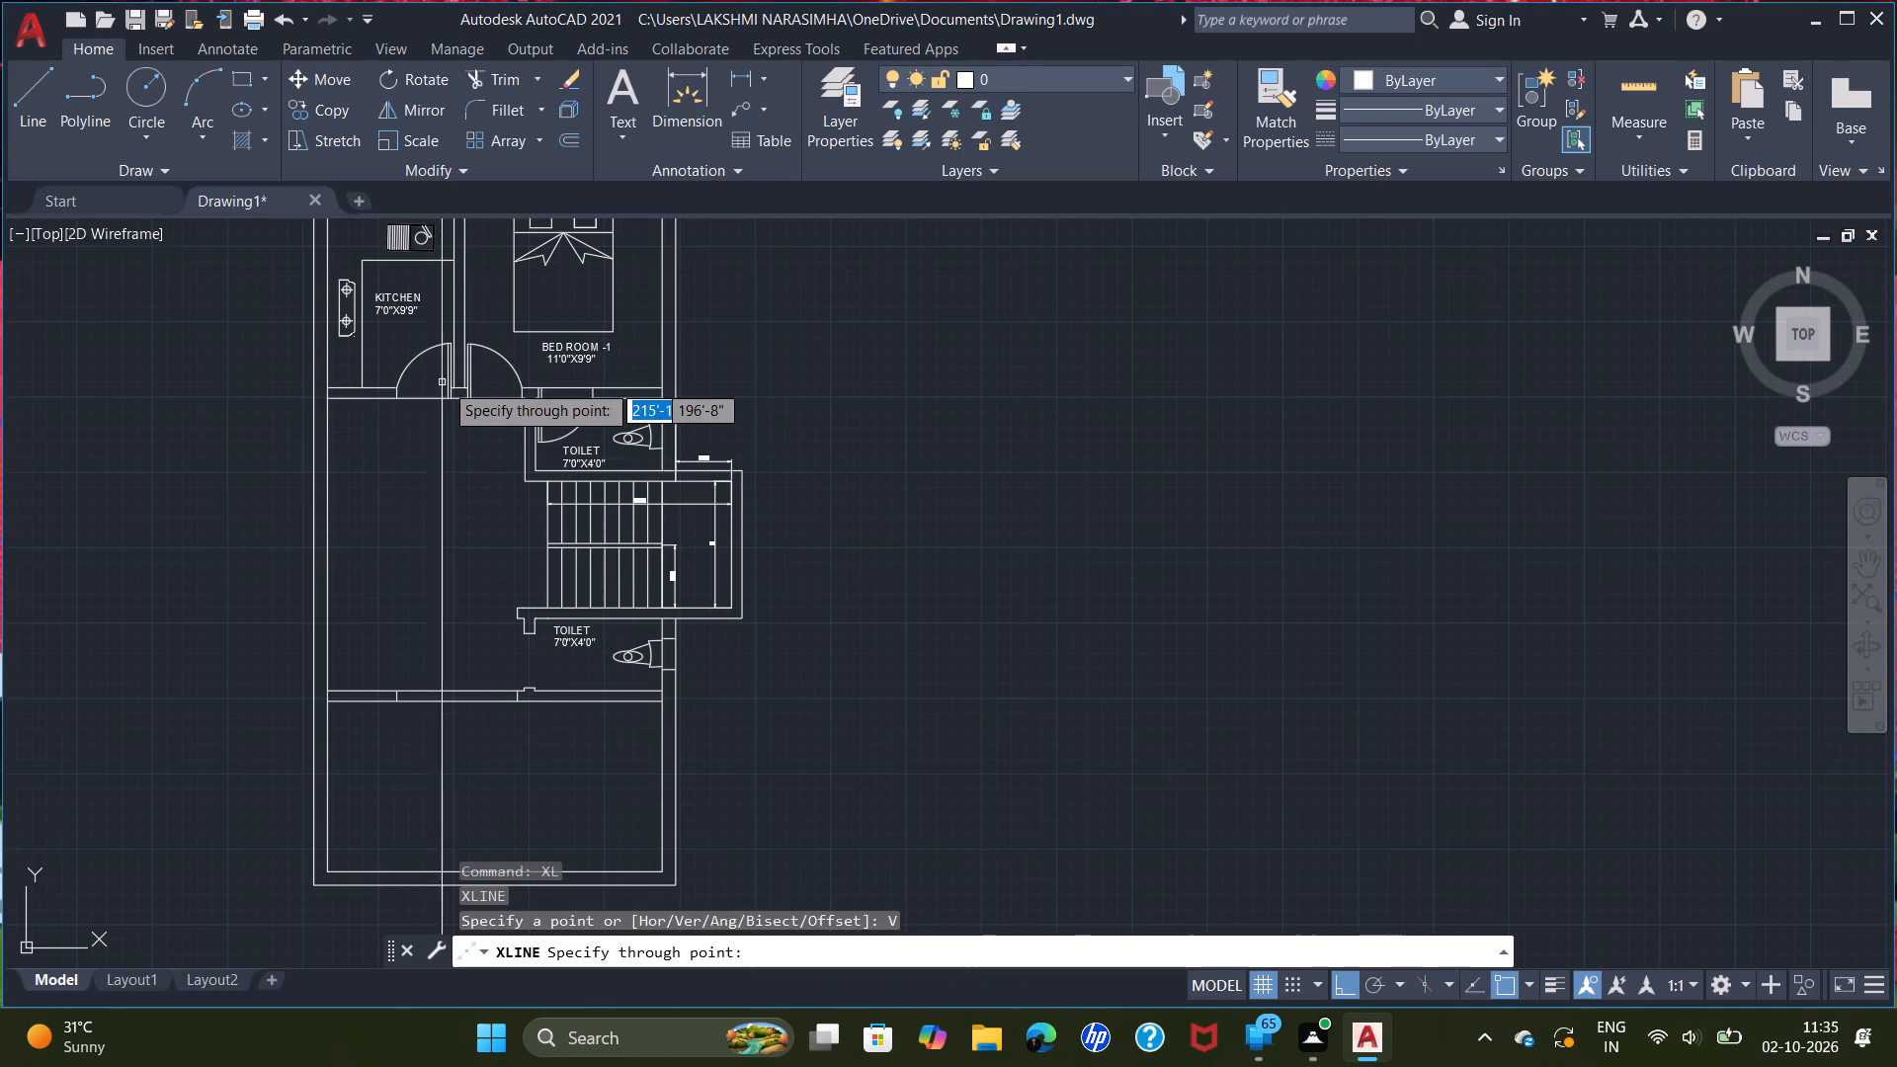
scroll(446, 386, up, 4)
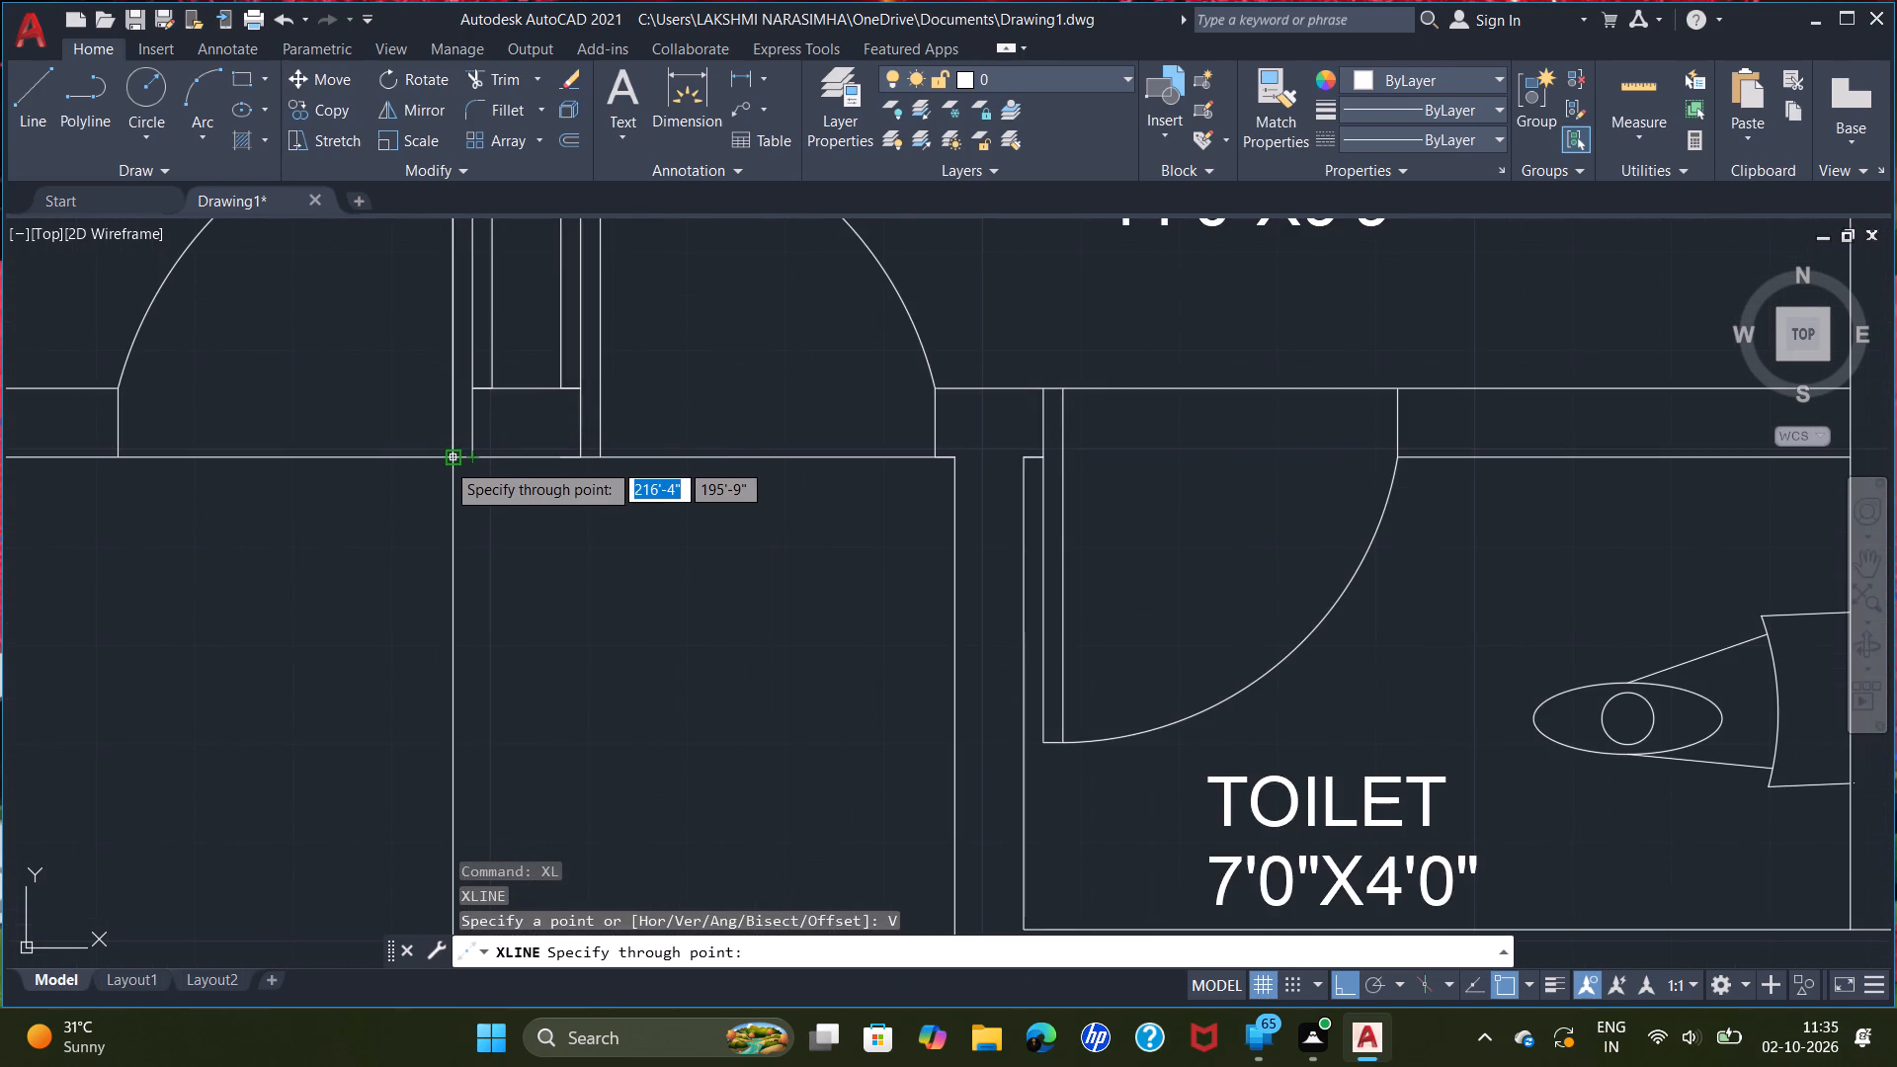
click(446, 459)
scroll(459, 463, up, 4)
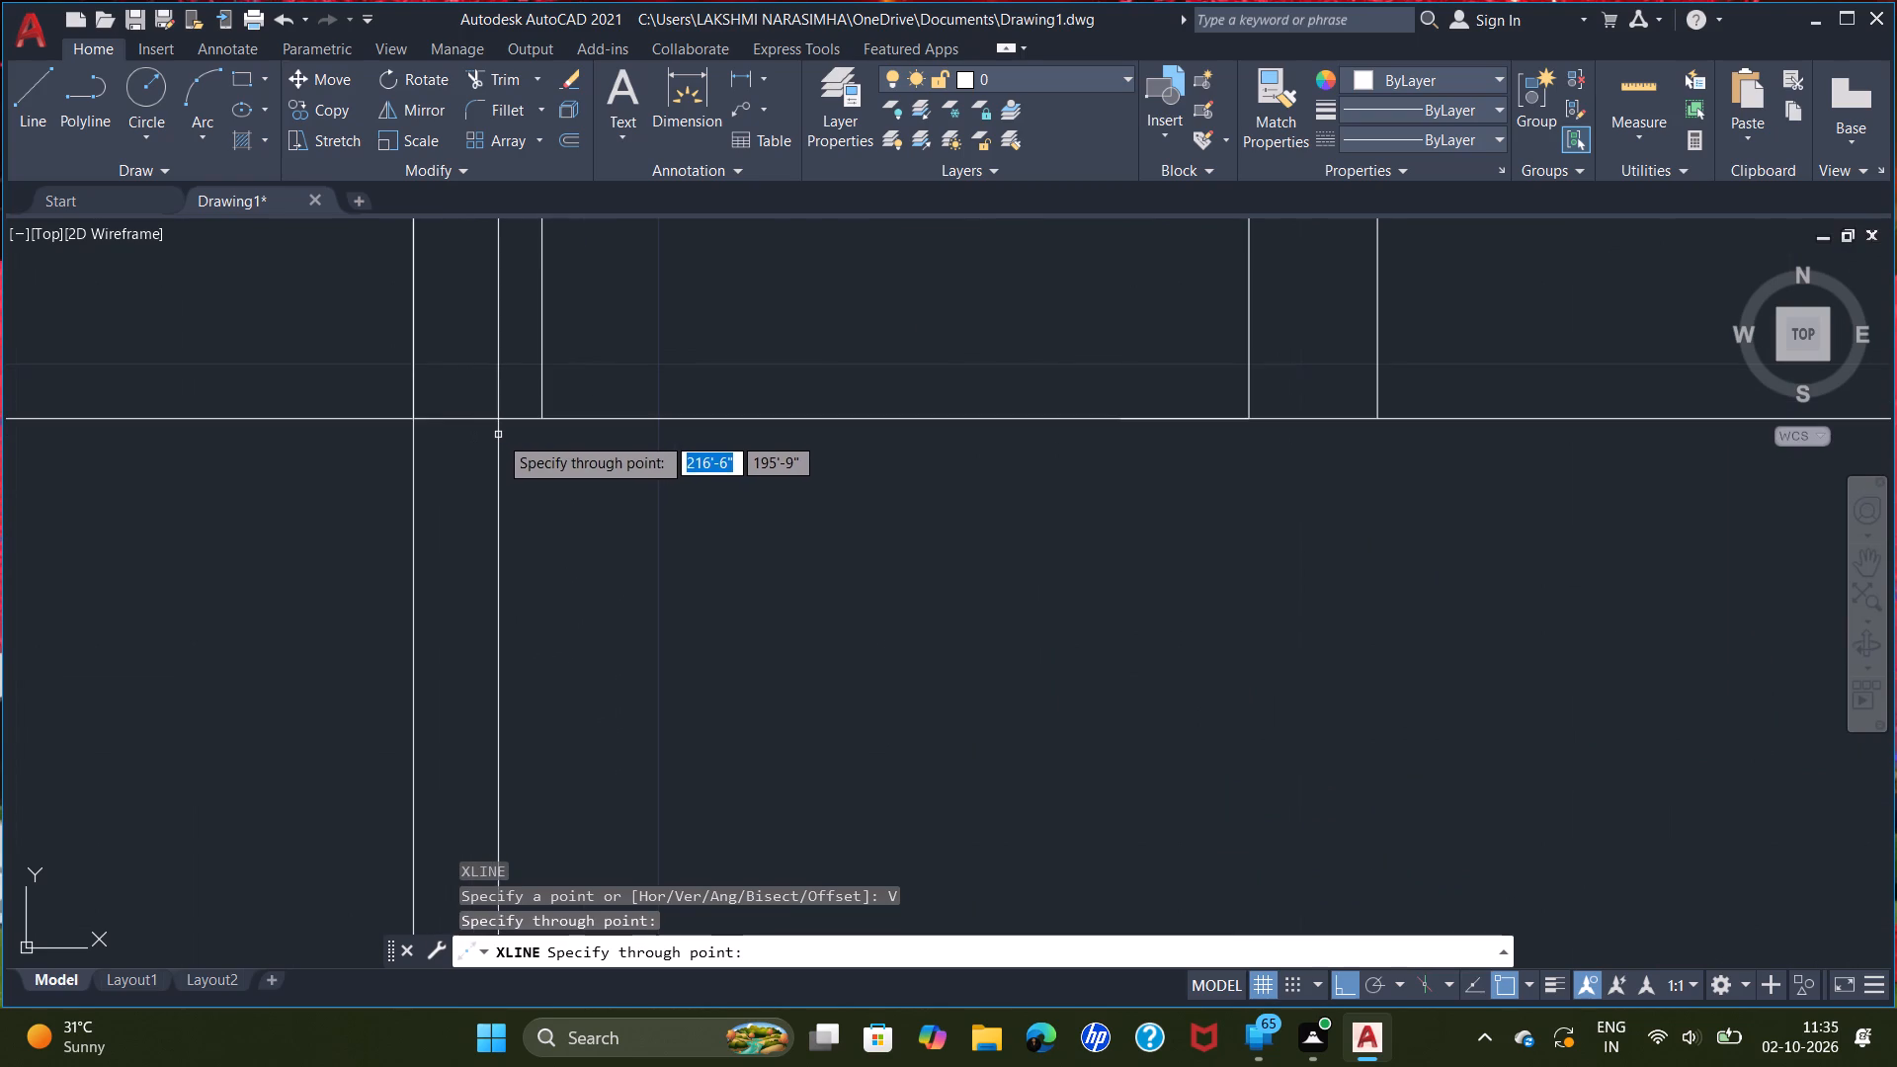
click(536, 416)
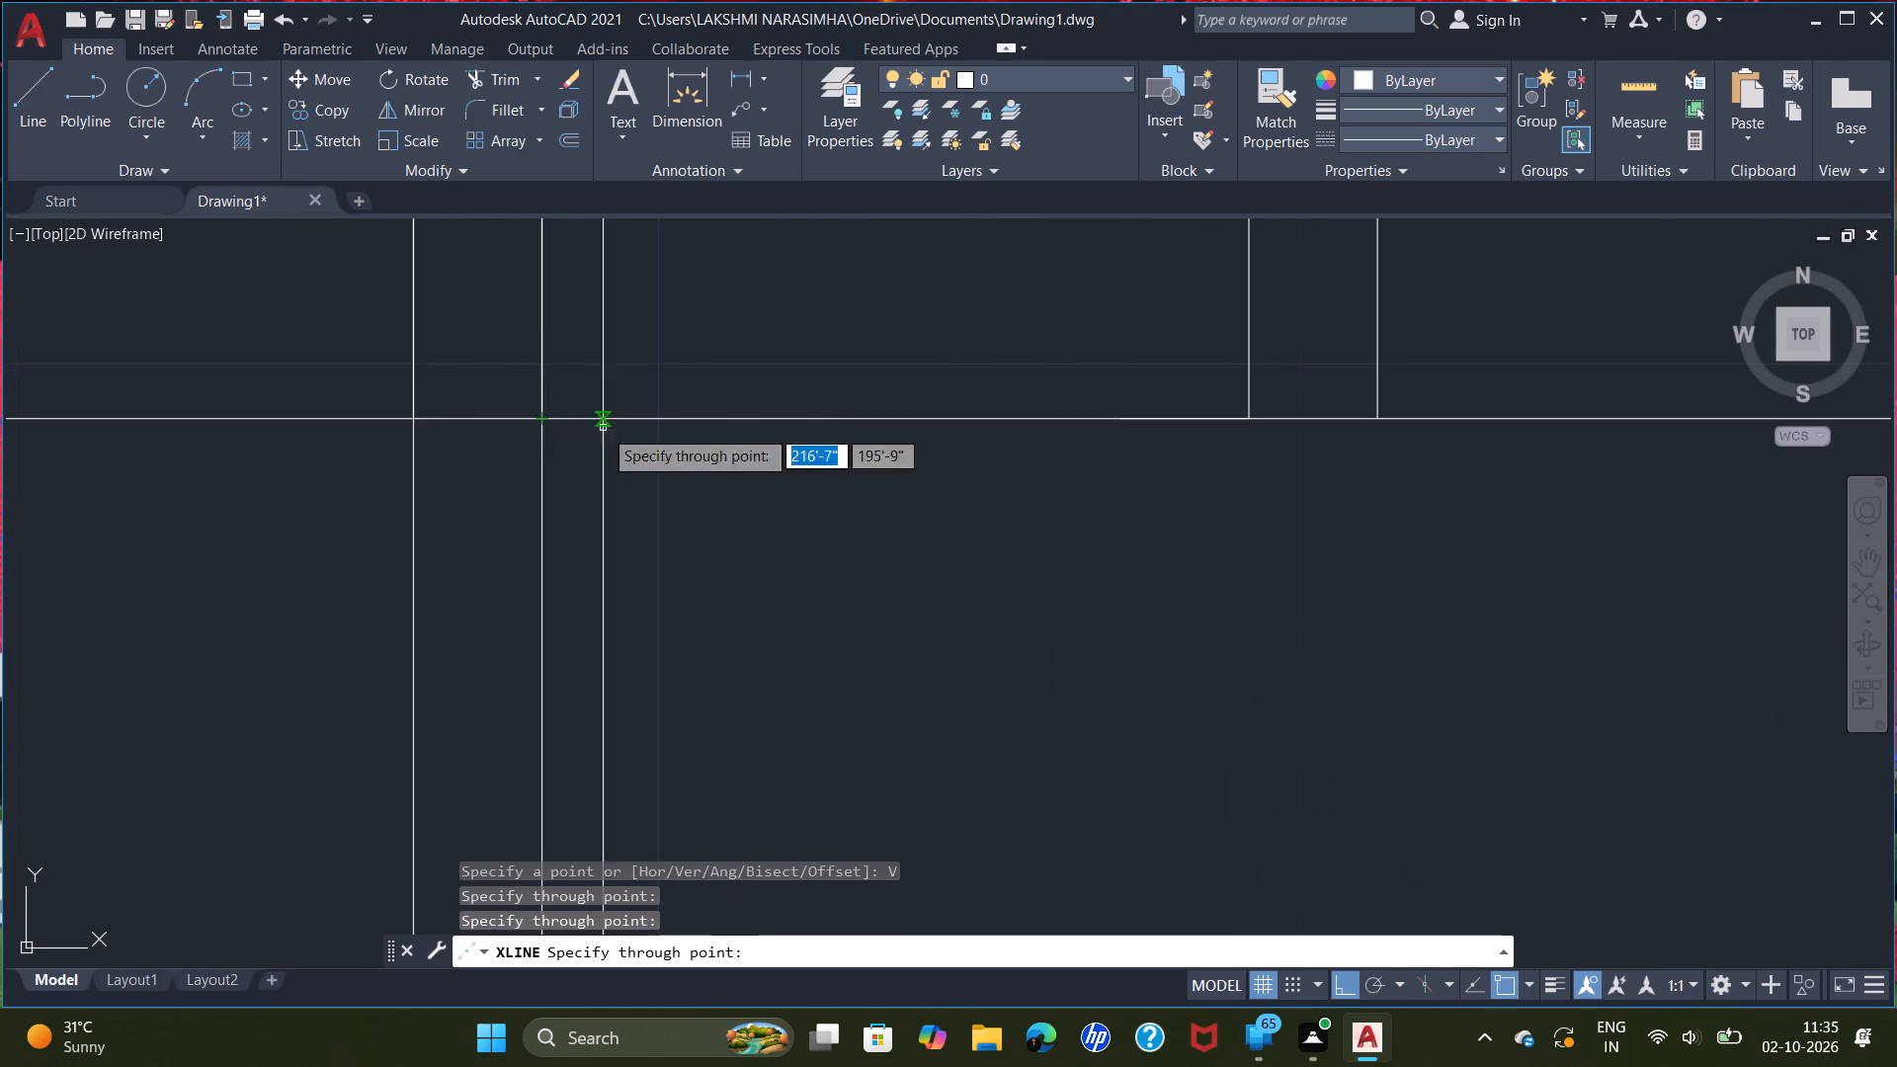
click(1254, 416)
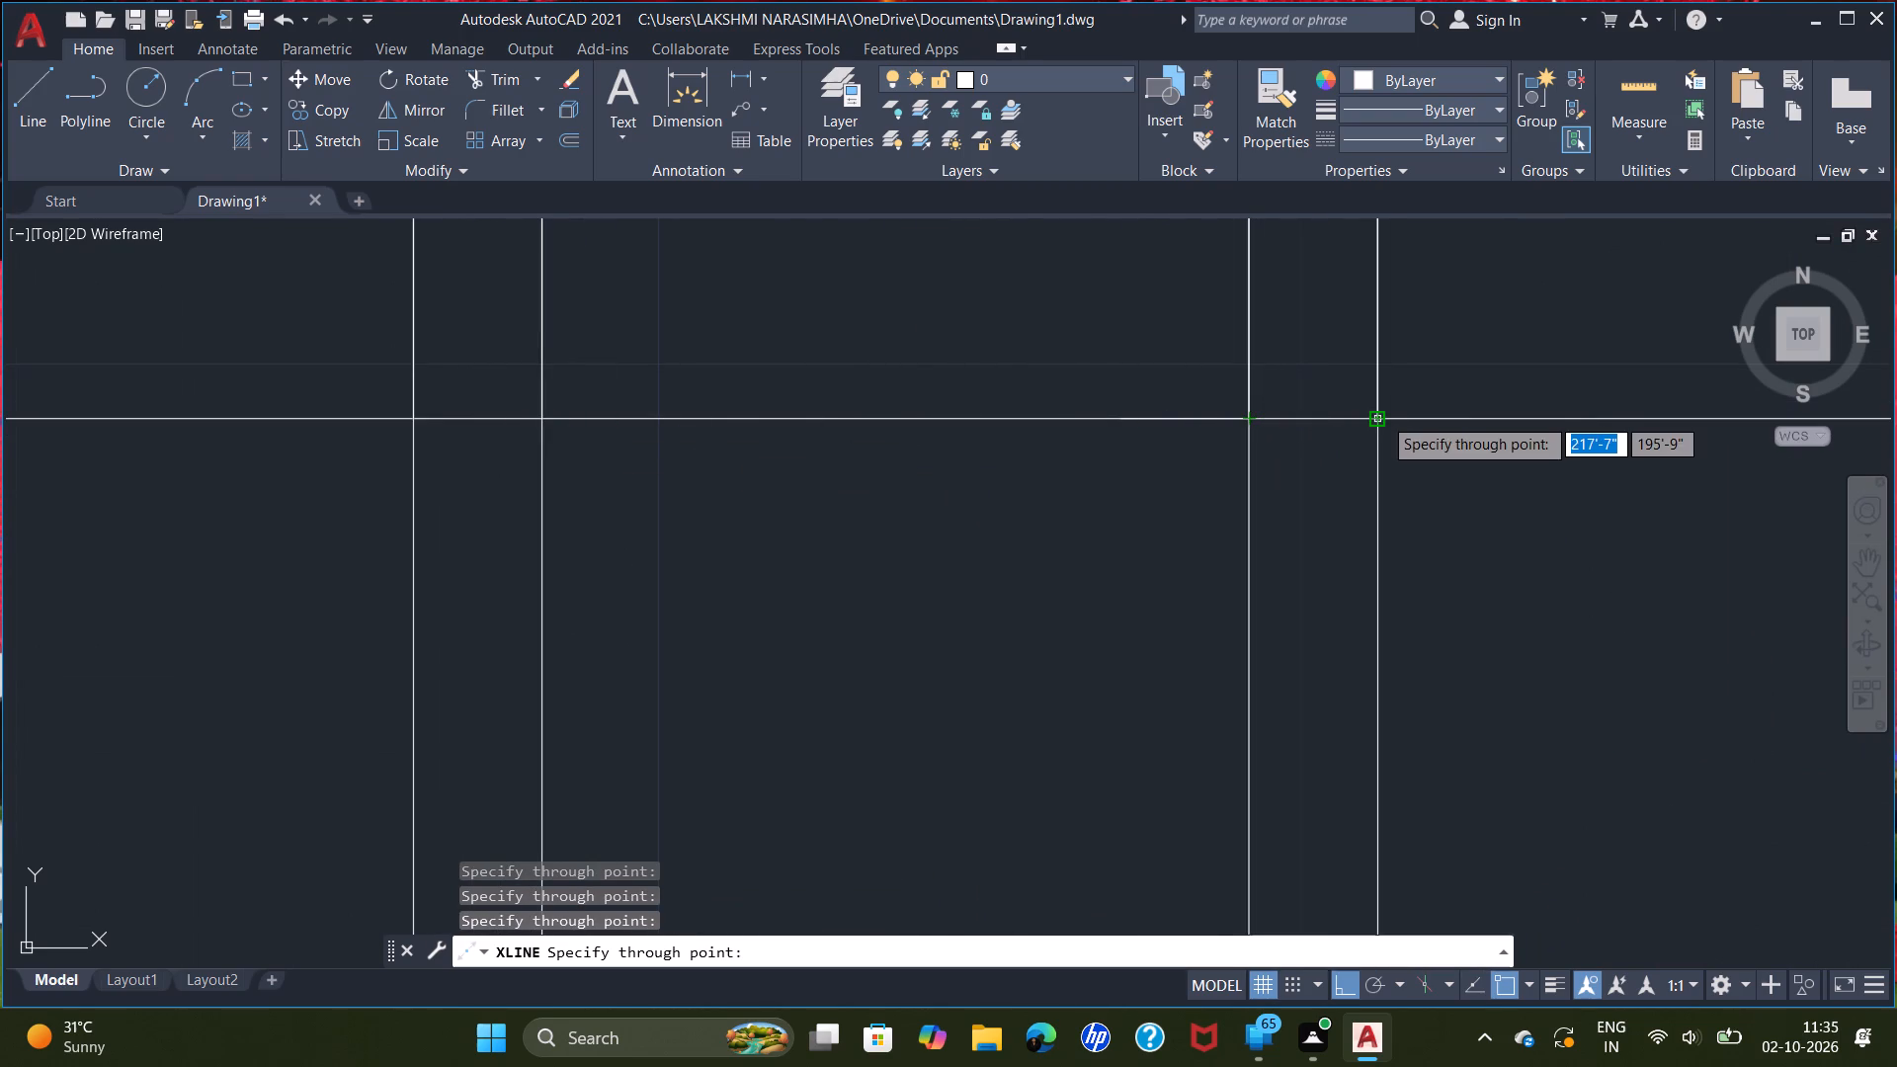
click(1383, 415)
scroll(1383, 416, down, 3)
scroll(1604, 473, down, 1)
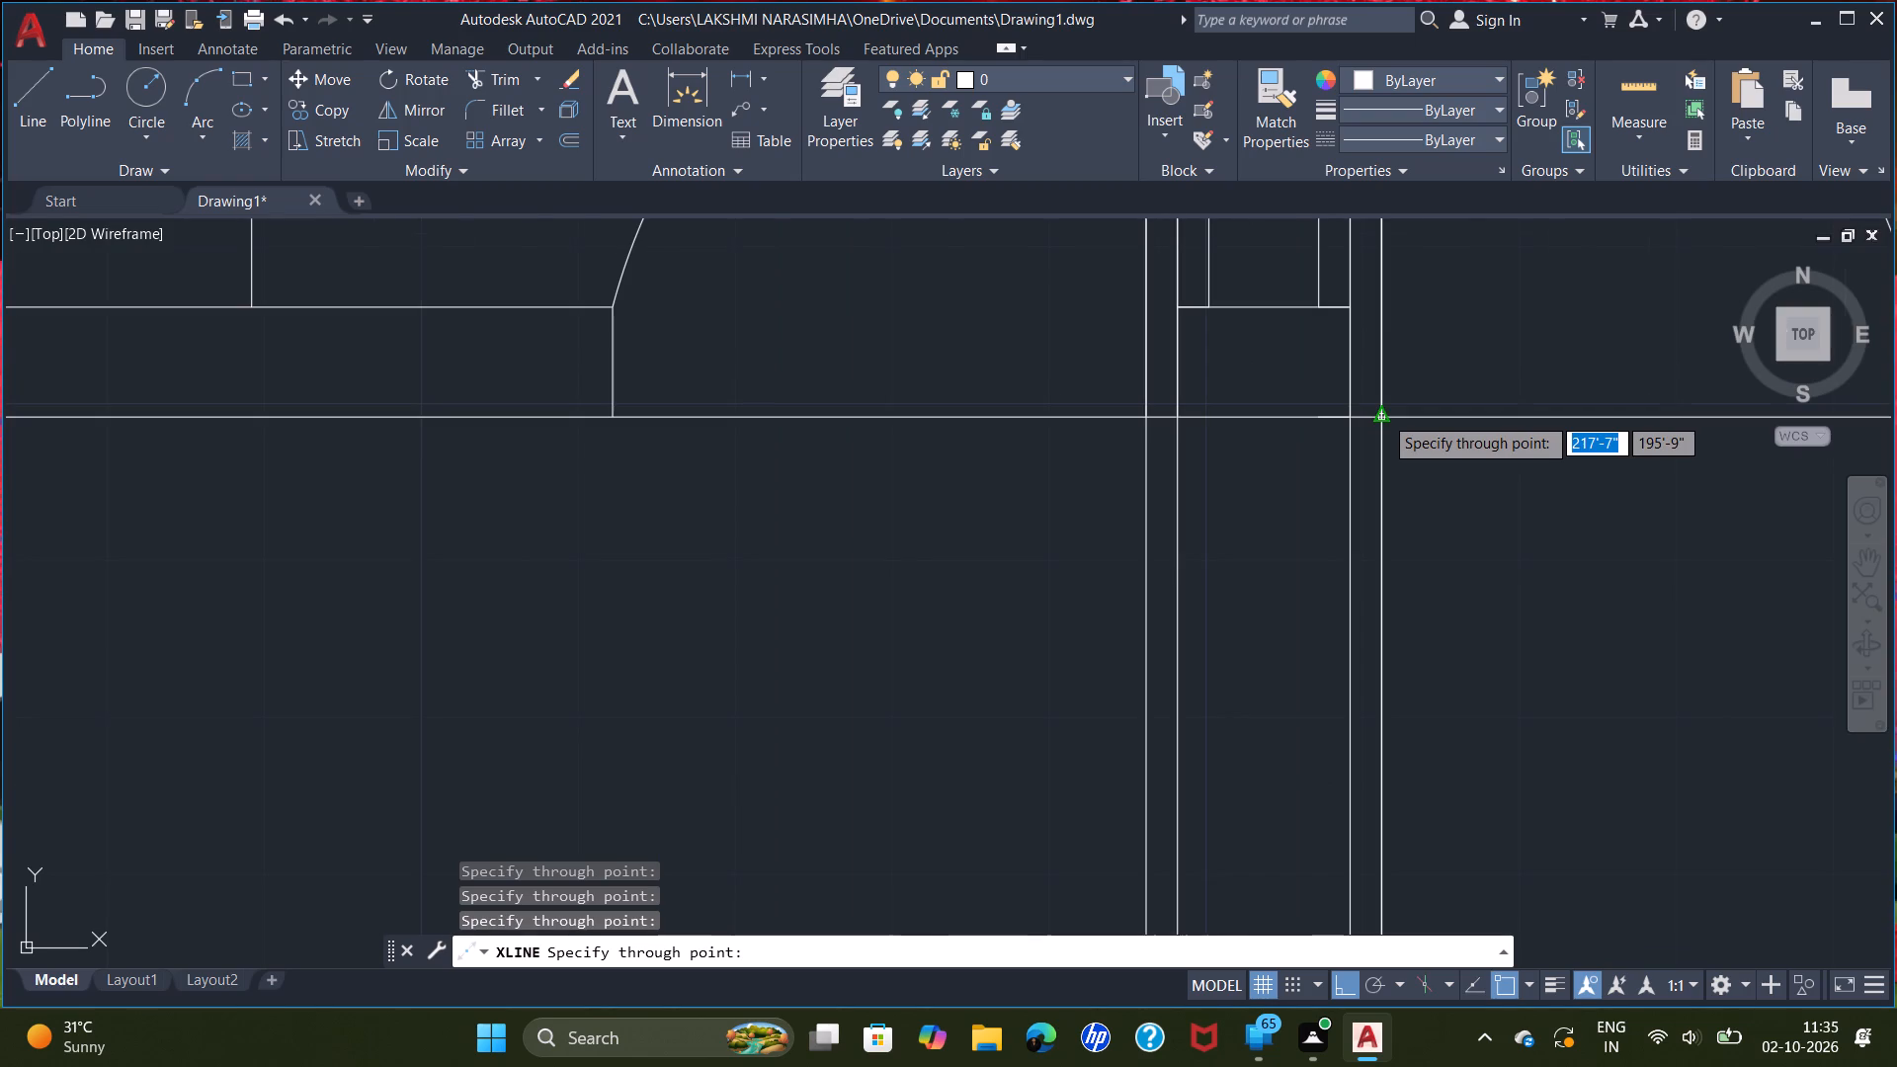
scroll(1608, 471, down, 2)
key(Escape)
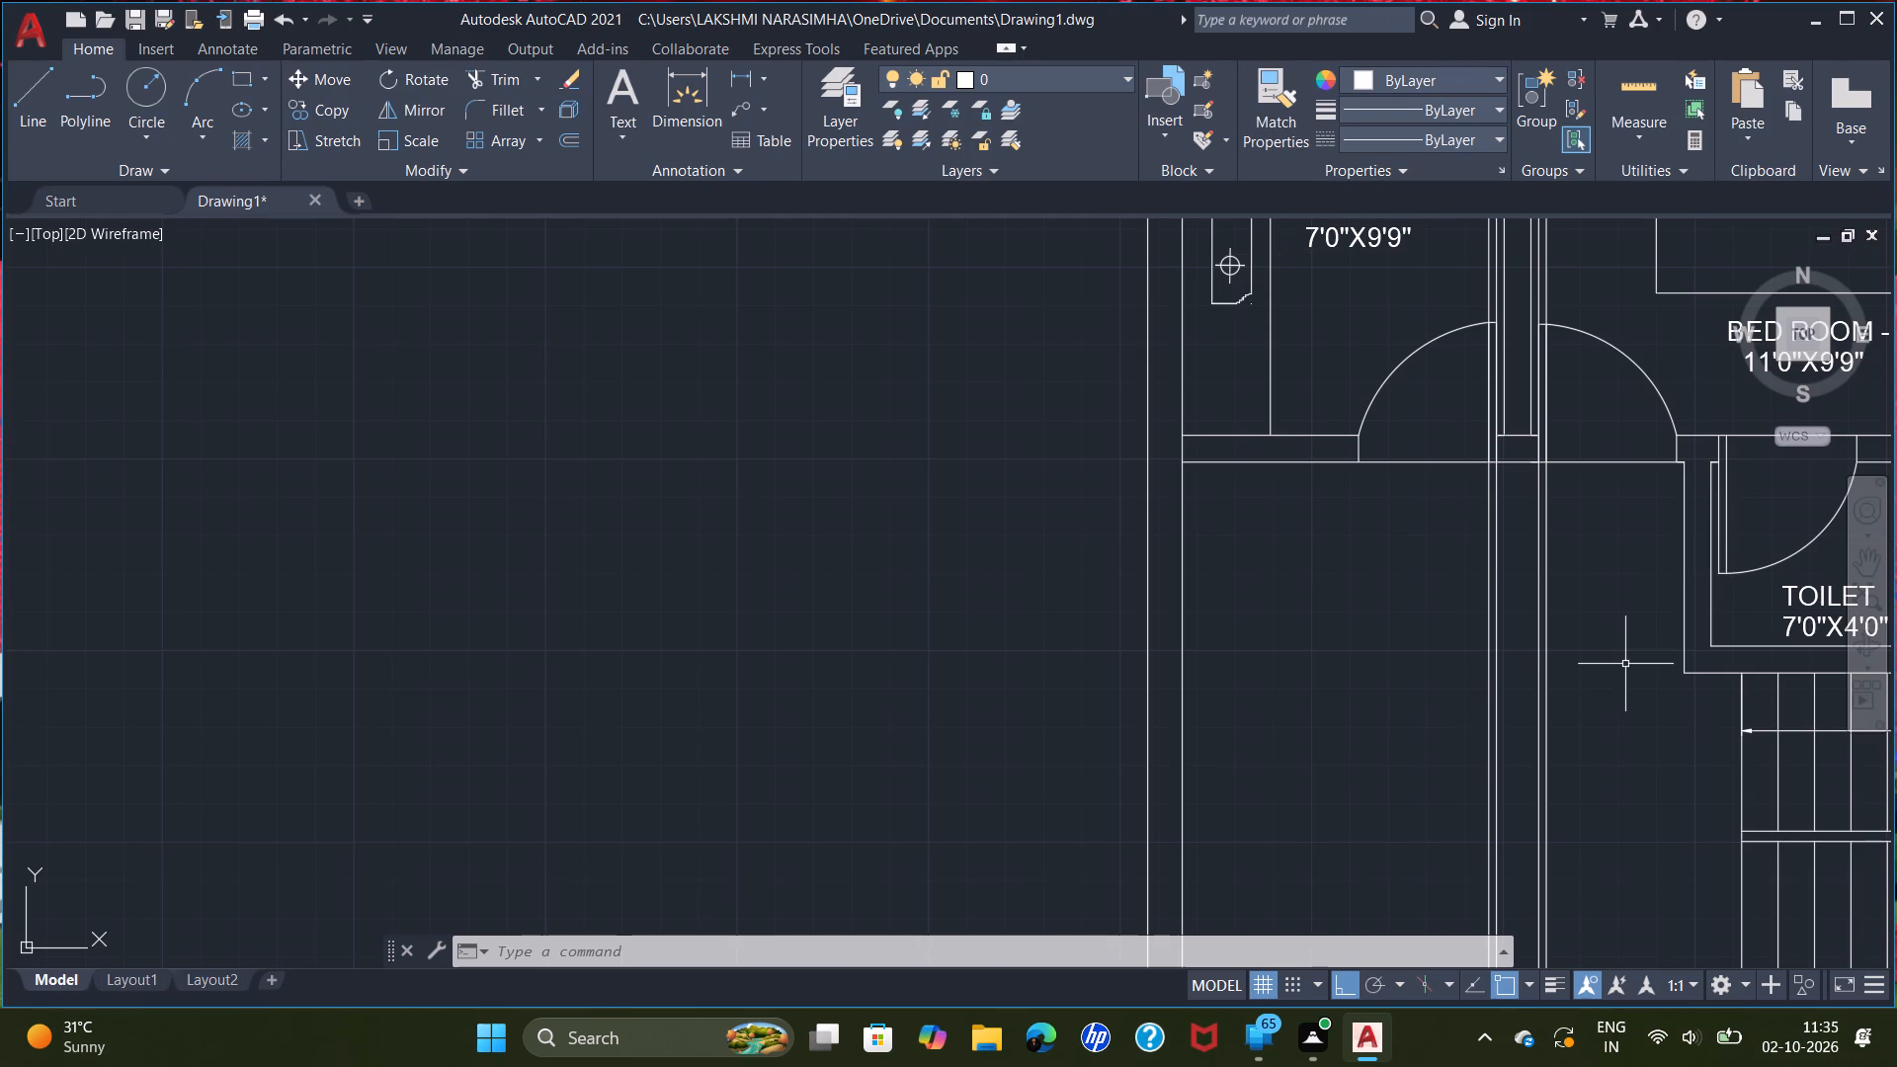
scroll(1382, 567, down, 3)
middle_drag(1370, 567, 1355, 567)
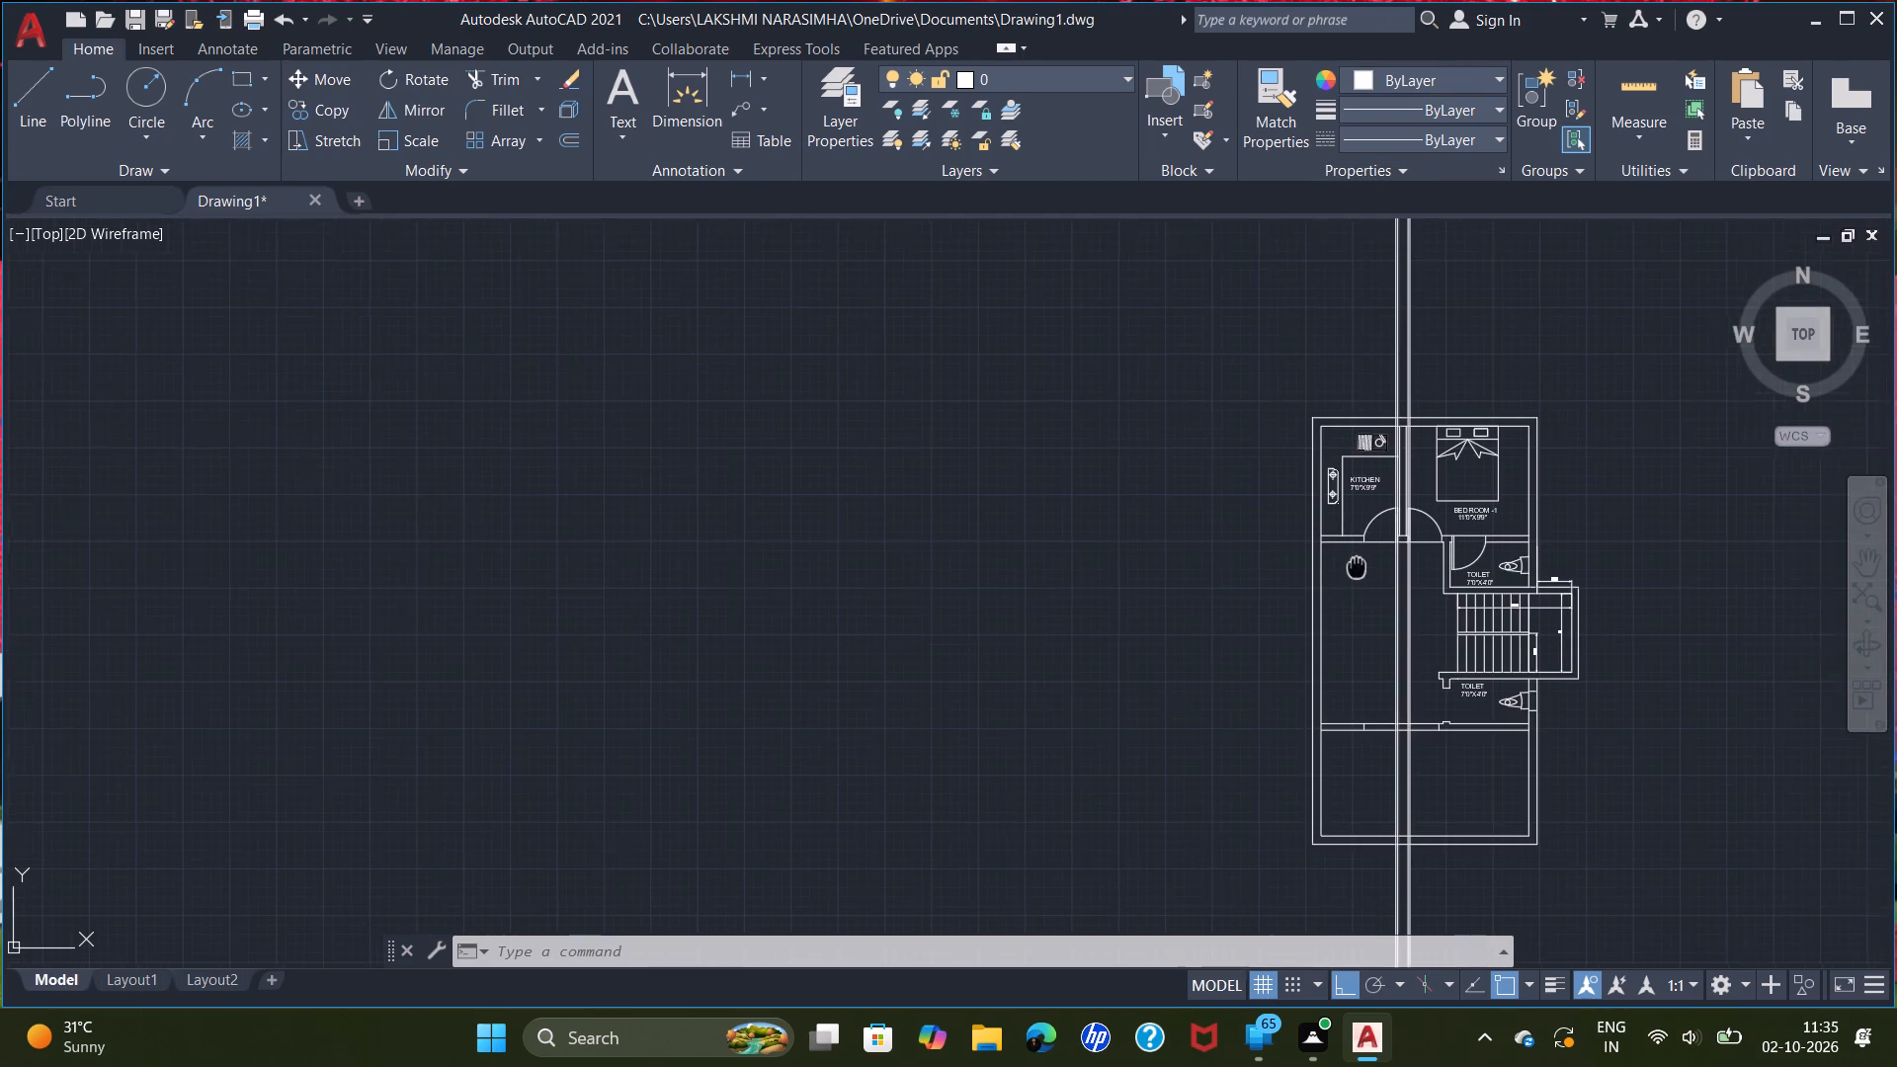
middle_drag(1355, 567, 1074, 335)
scroll(1139, 585, up, 2)
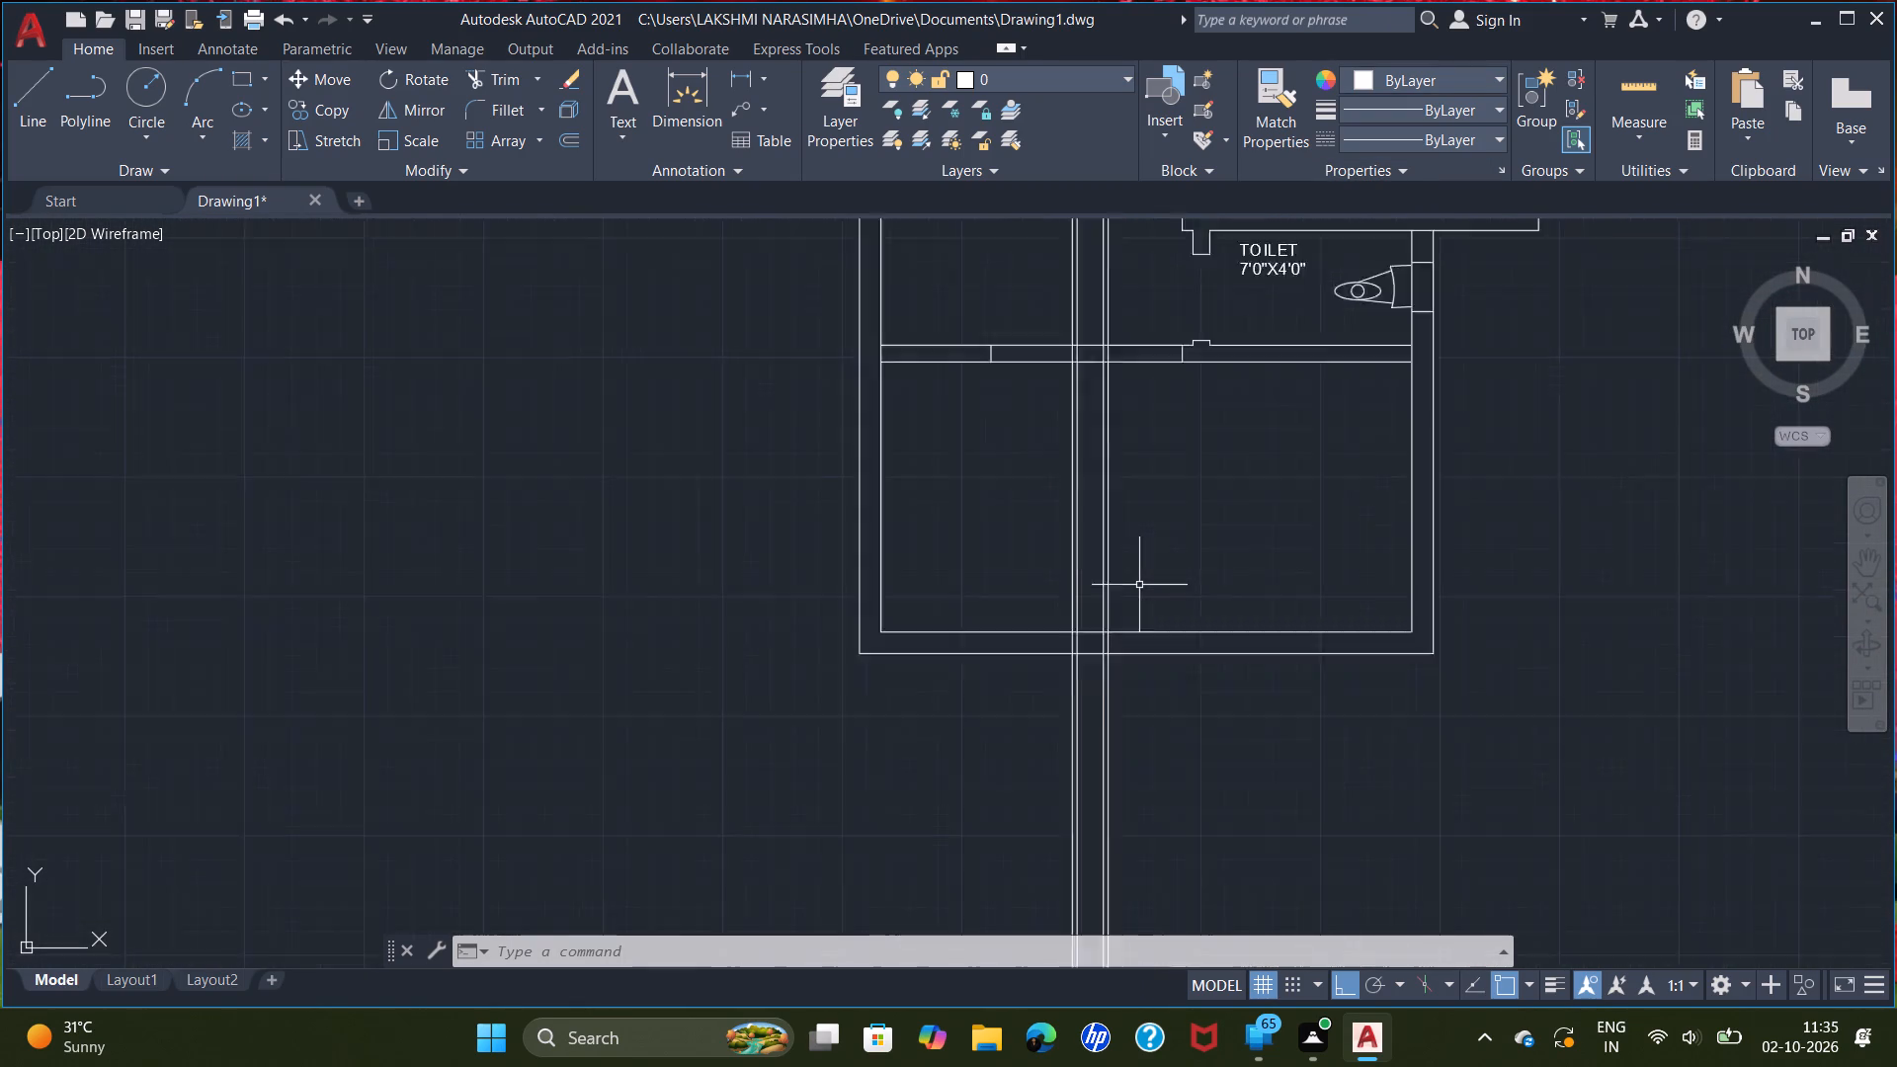
scroll(1139, 585, up, 2)
scroll(1127, 576, down, 1)
middle_drag(1121, 470, 1113, 834)
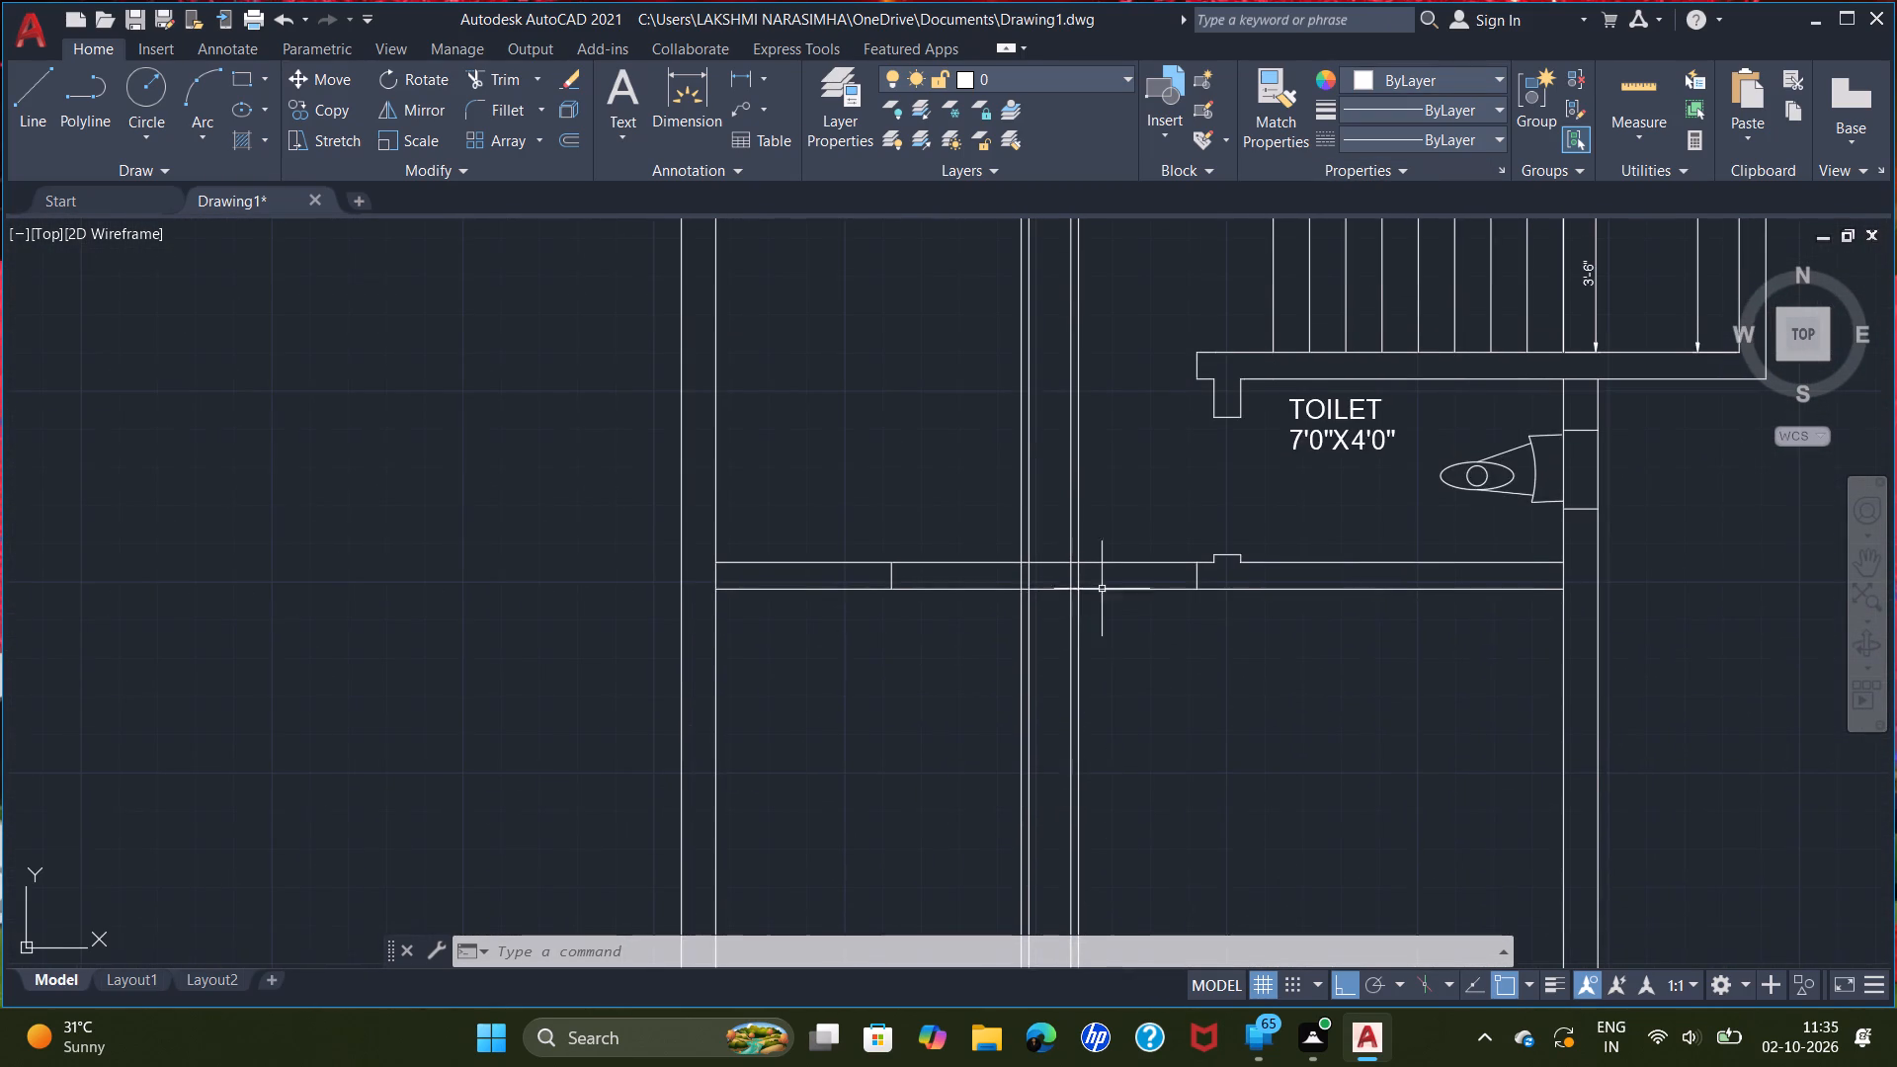
scroll(1081, 570, up, 2)
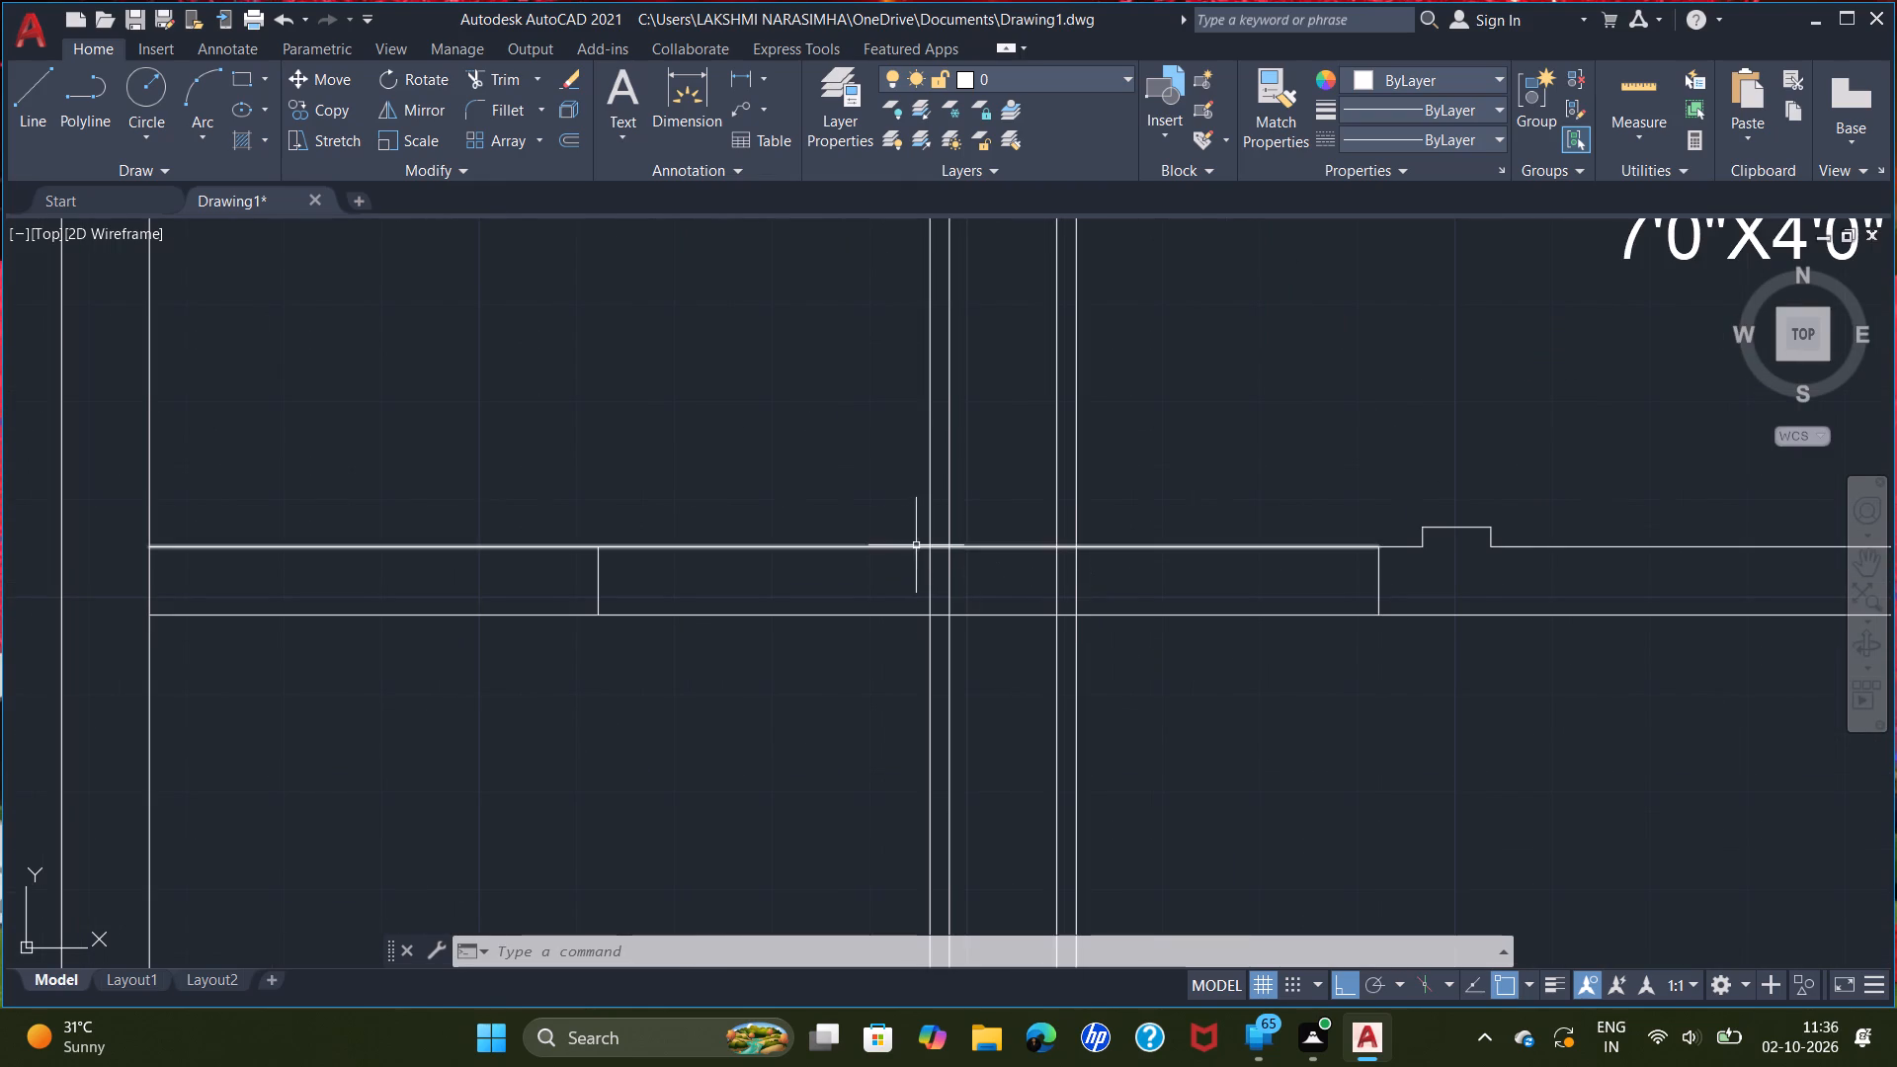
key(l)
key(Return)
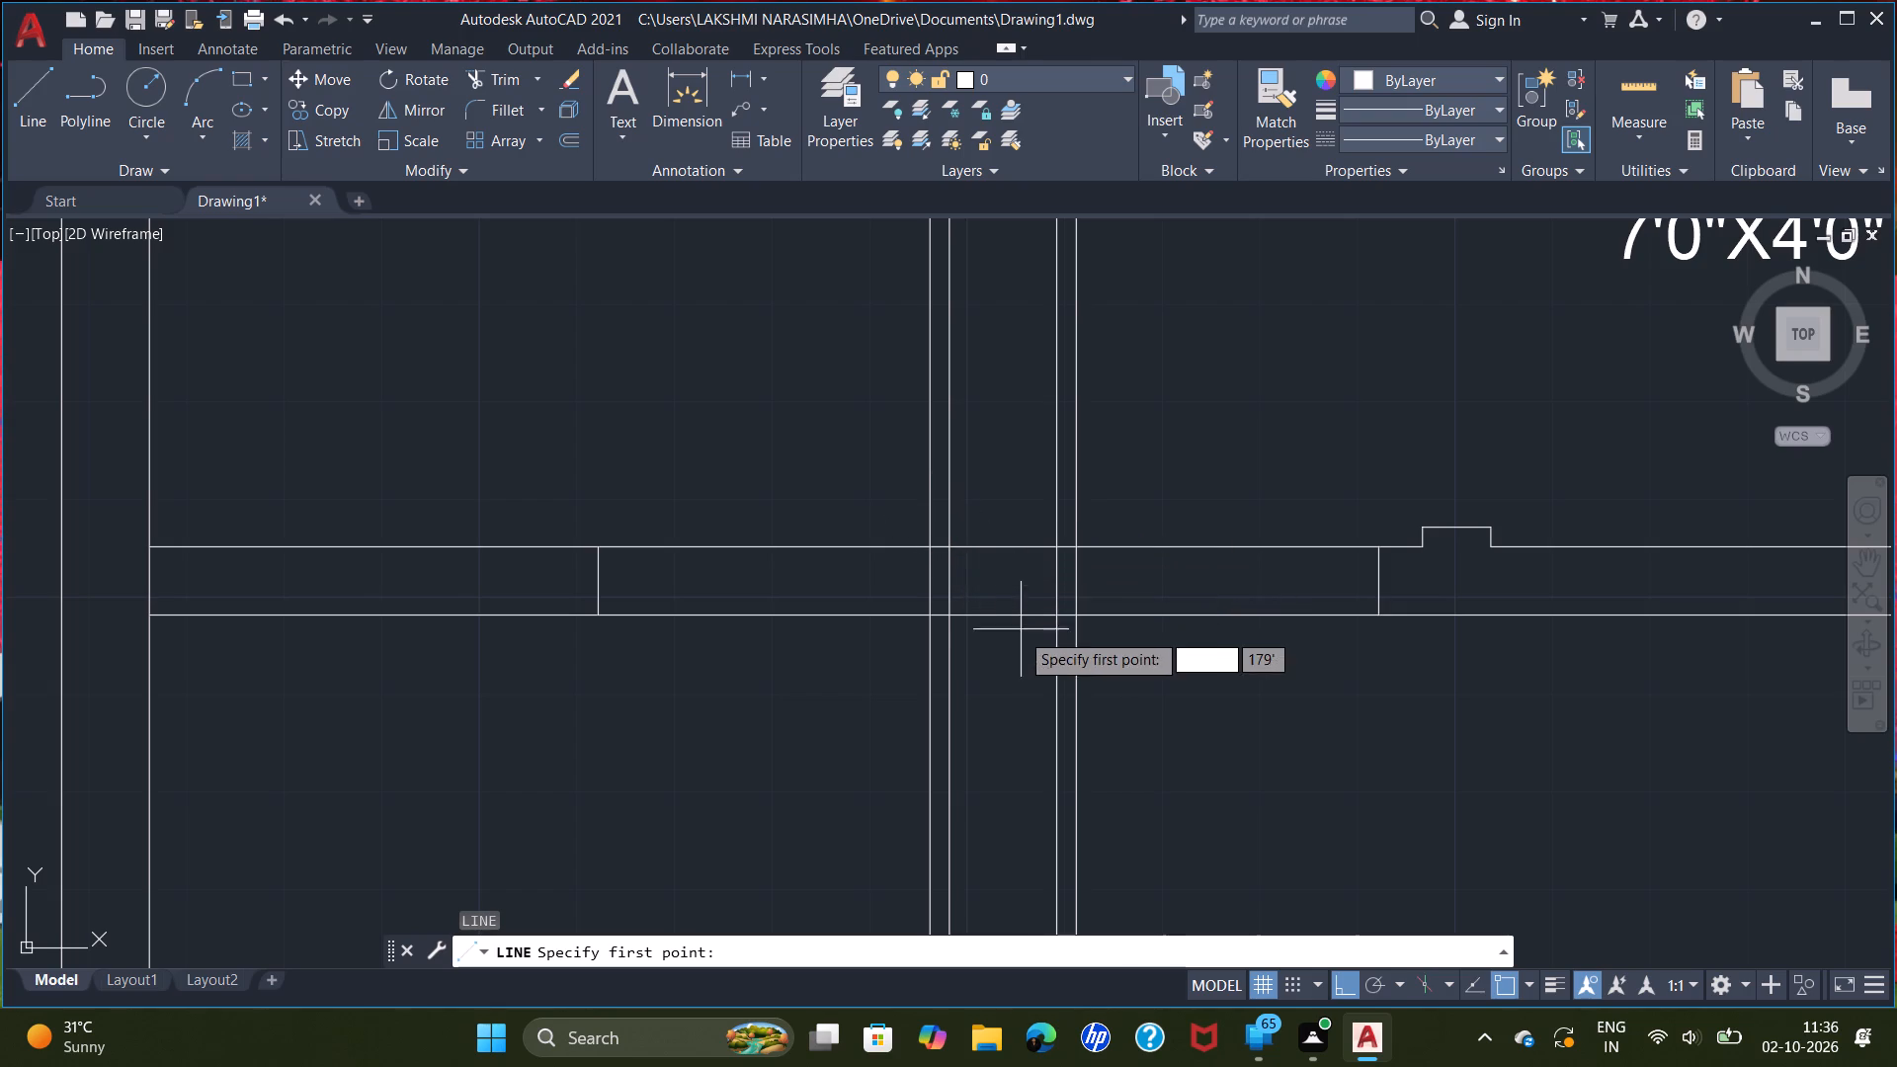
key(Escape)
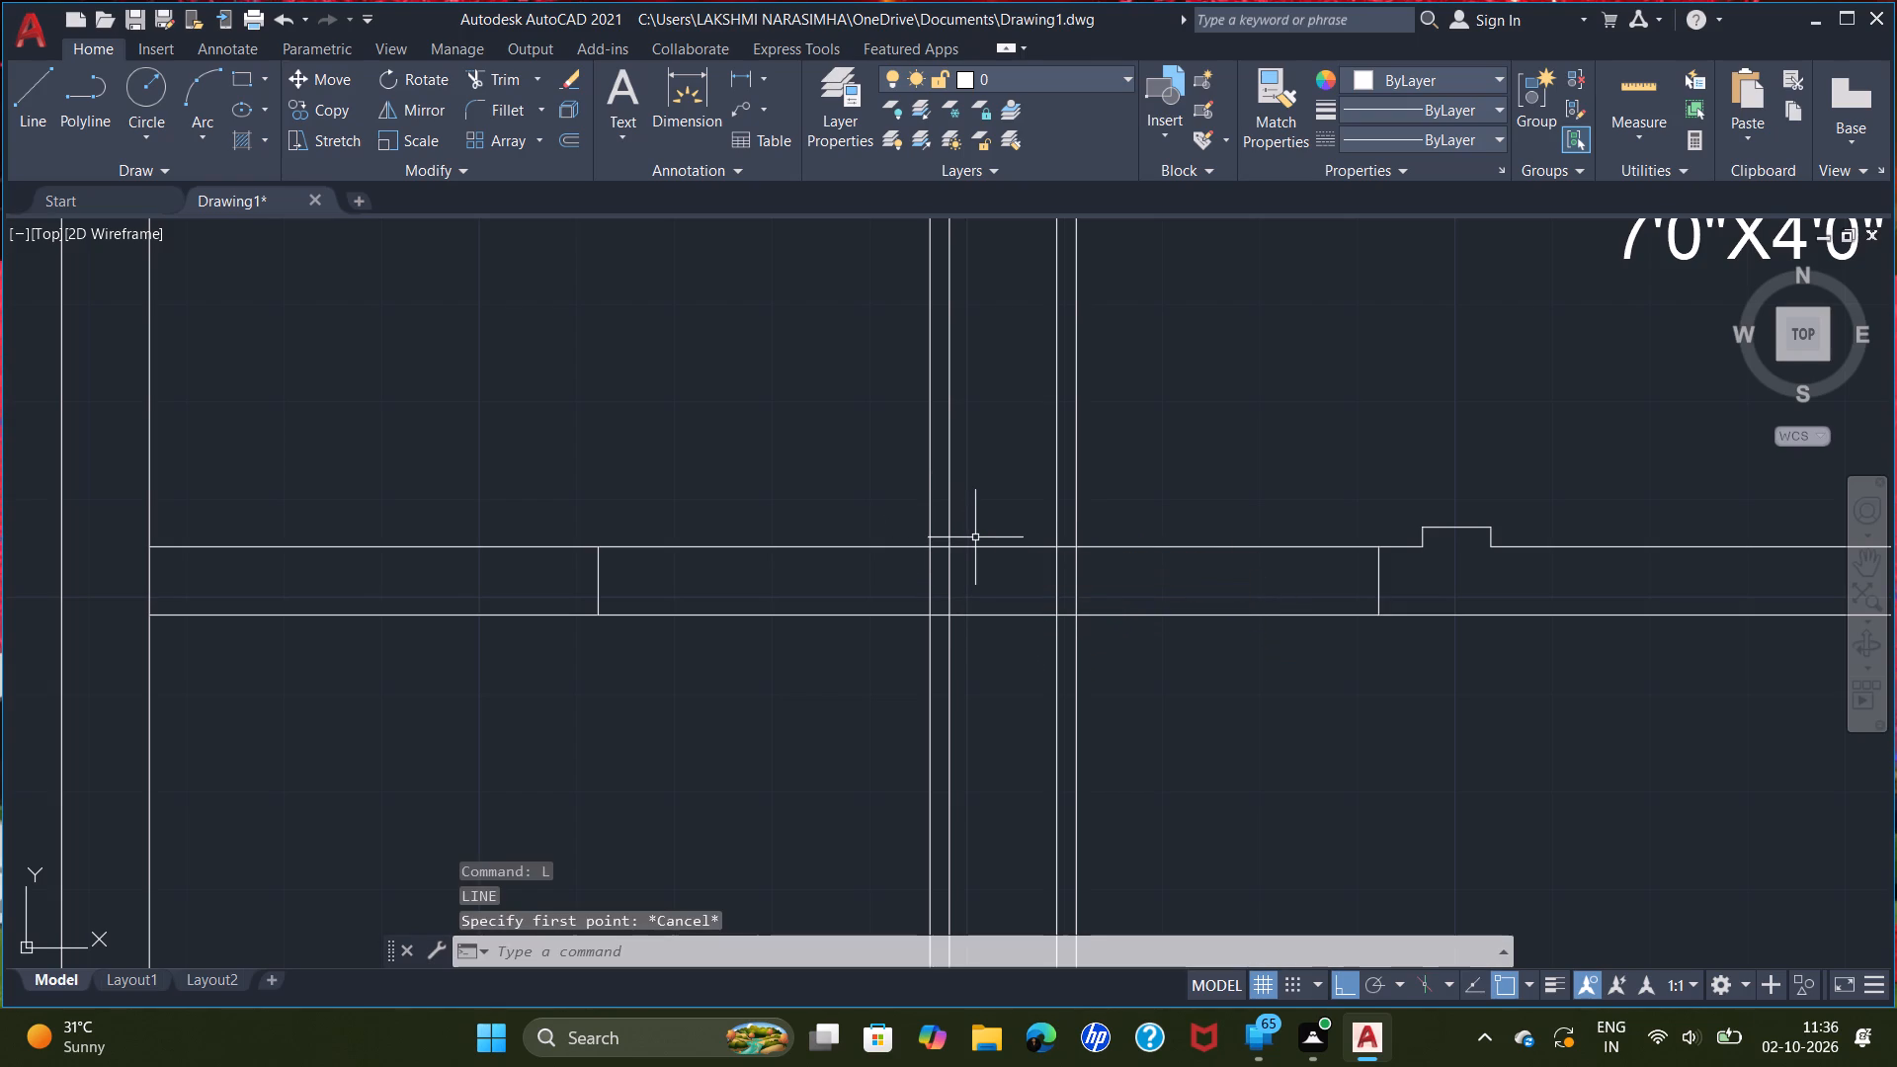
Trim the two inner construction lines within the lower wall's thickness, and the wall's lower line across the openings on both sides of the middle pier.
text(TRI)
key(Return)
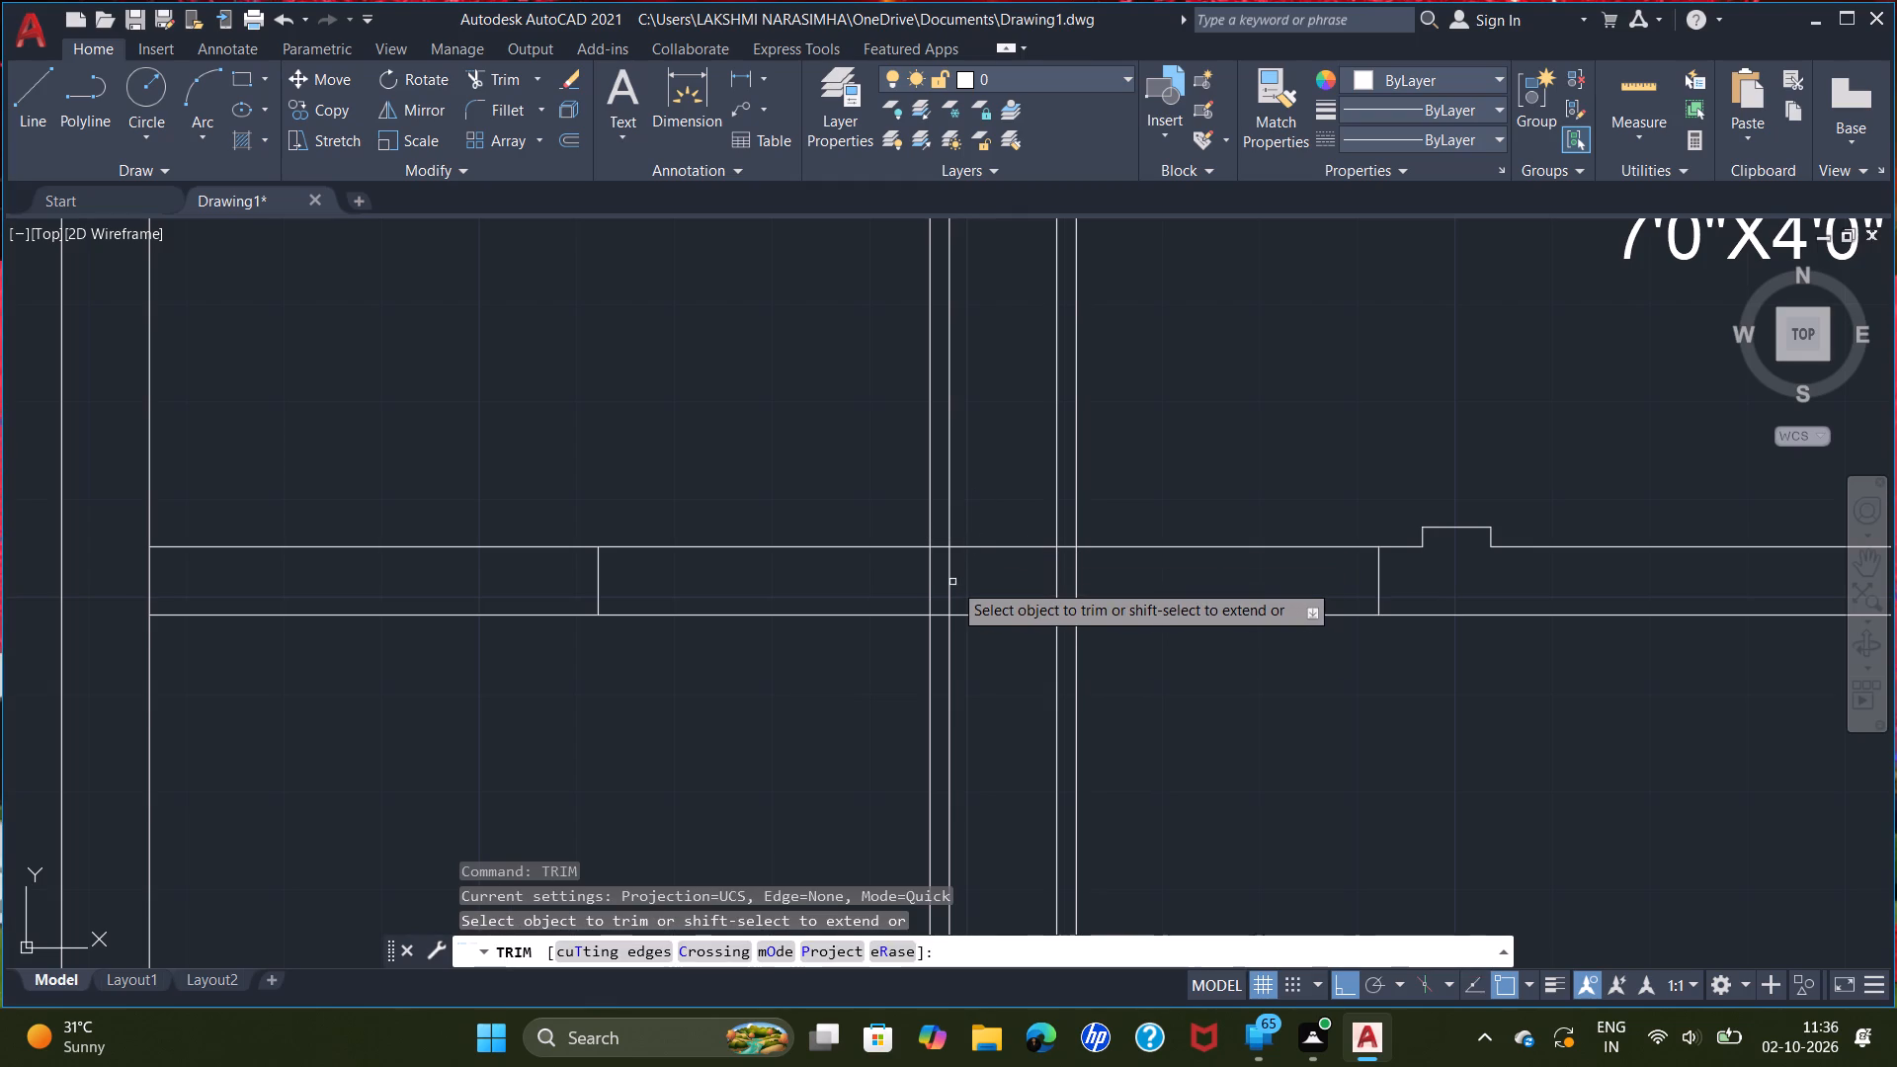
click(949, 579)
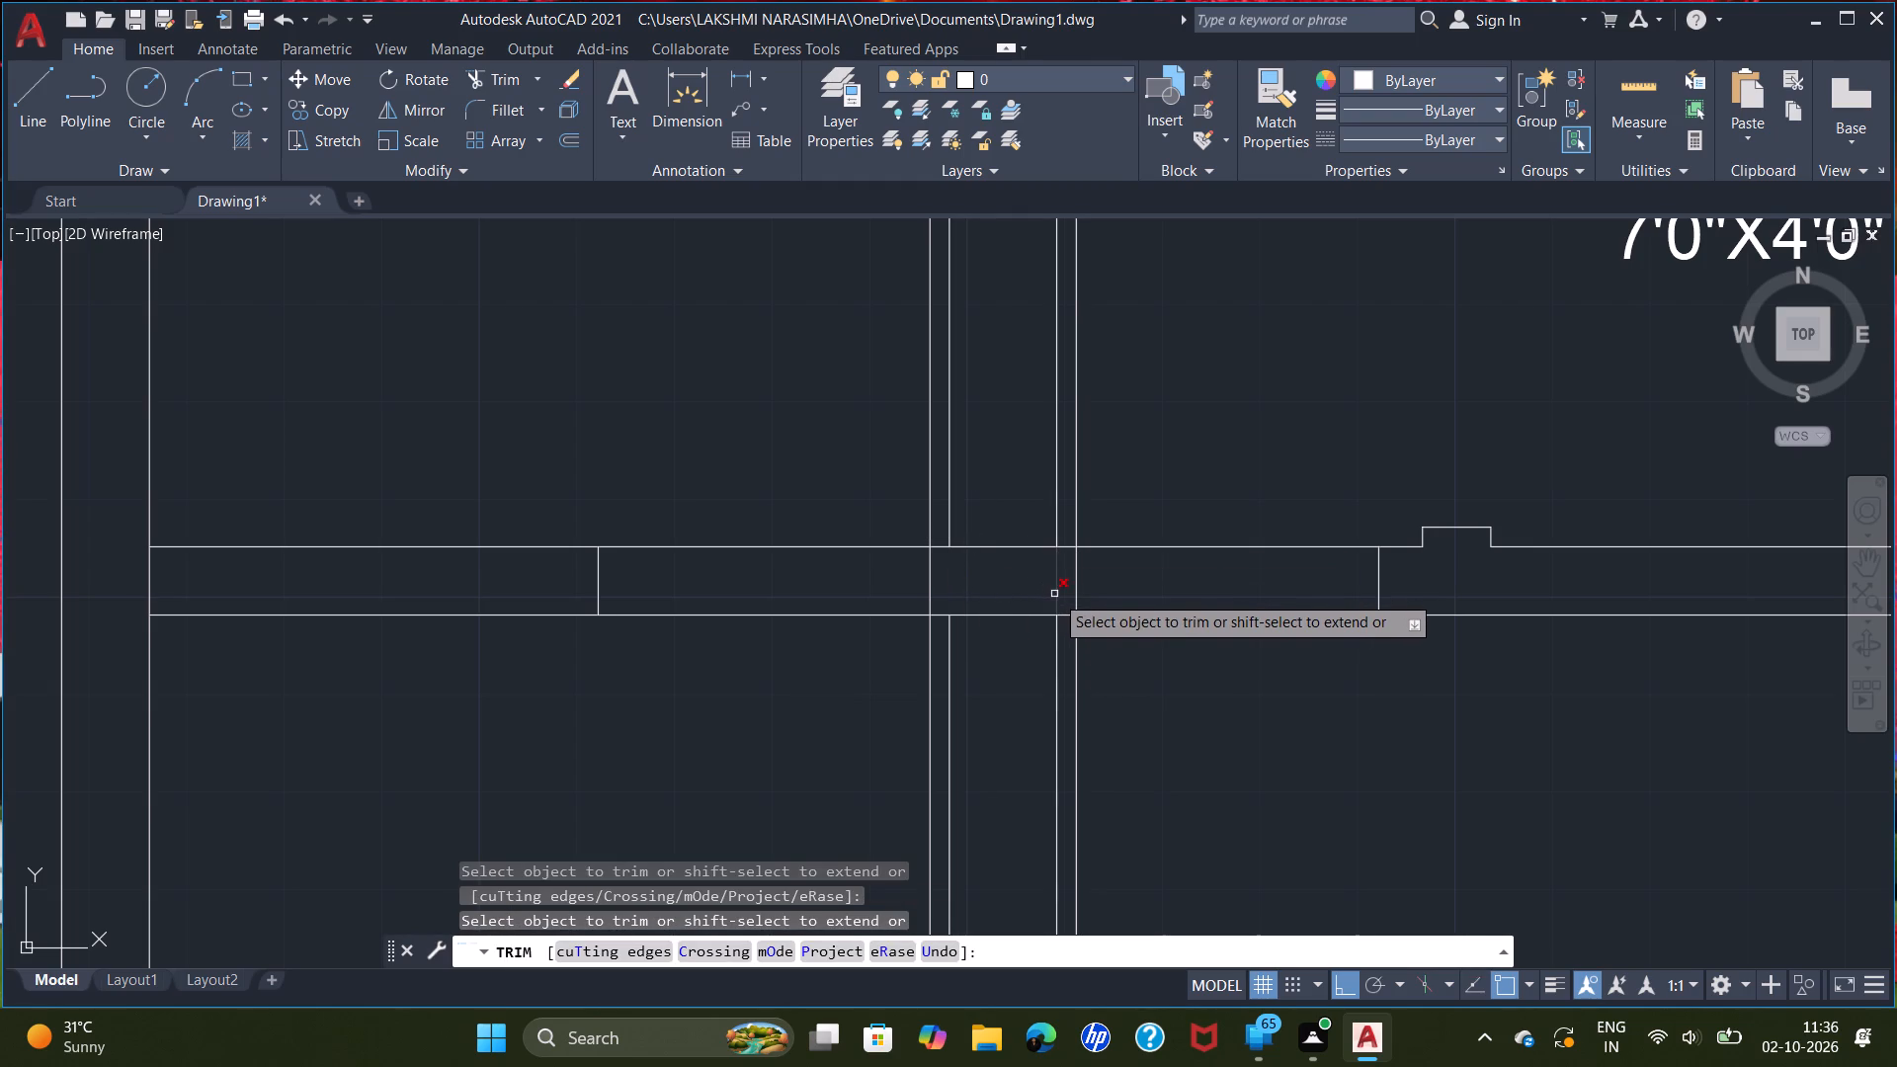
click(1054, 593)
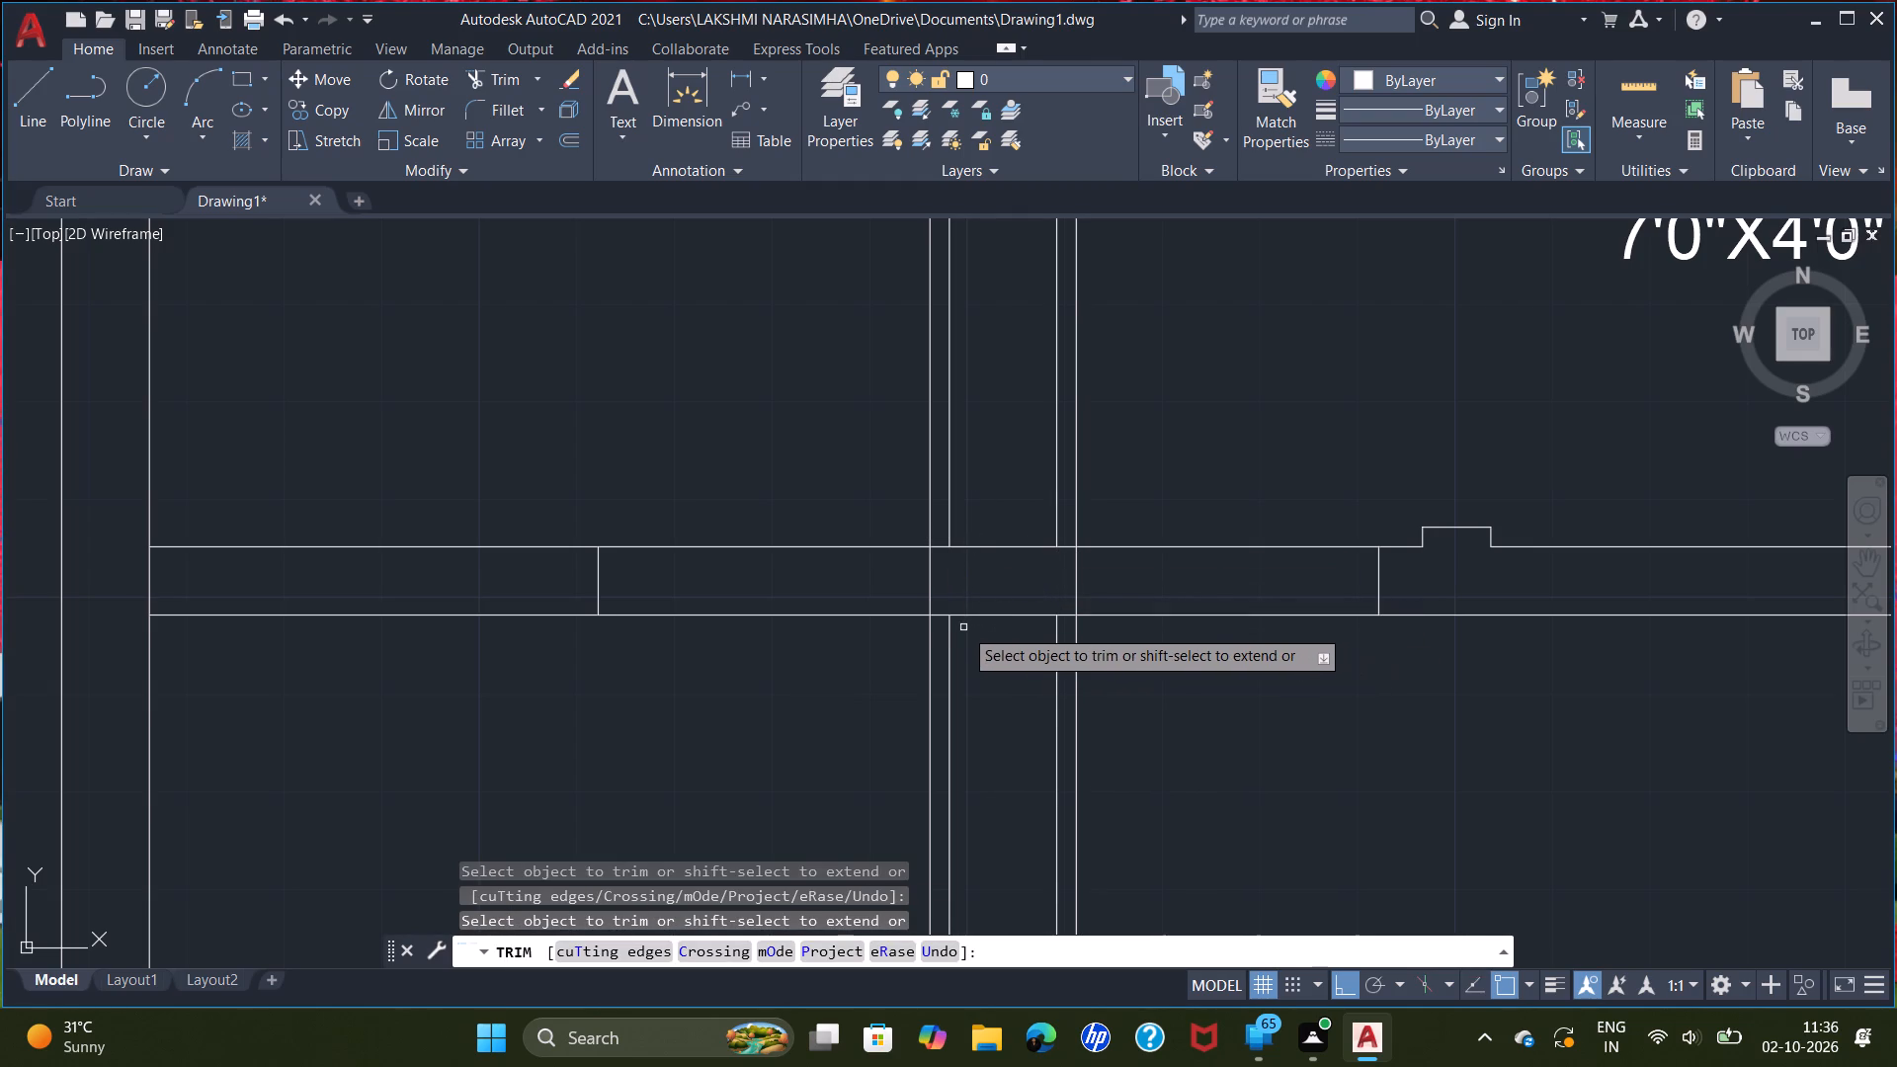
click(915, 612)
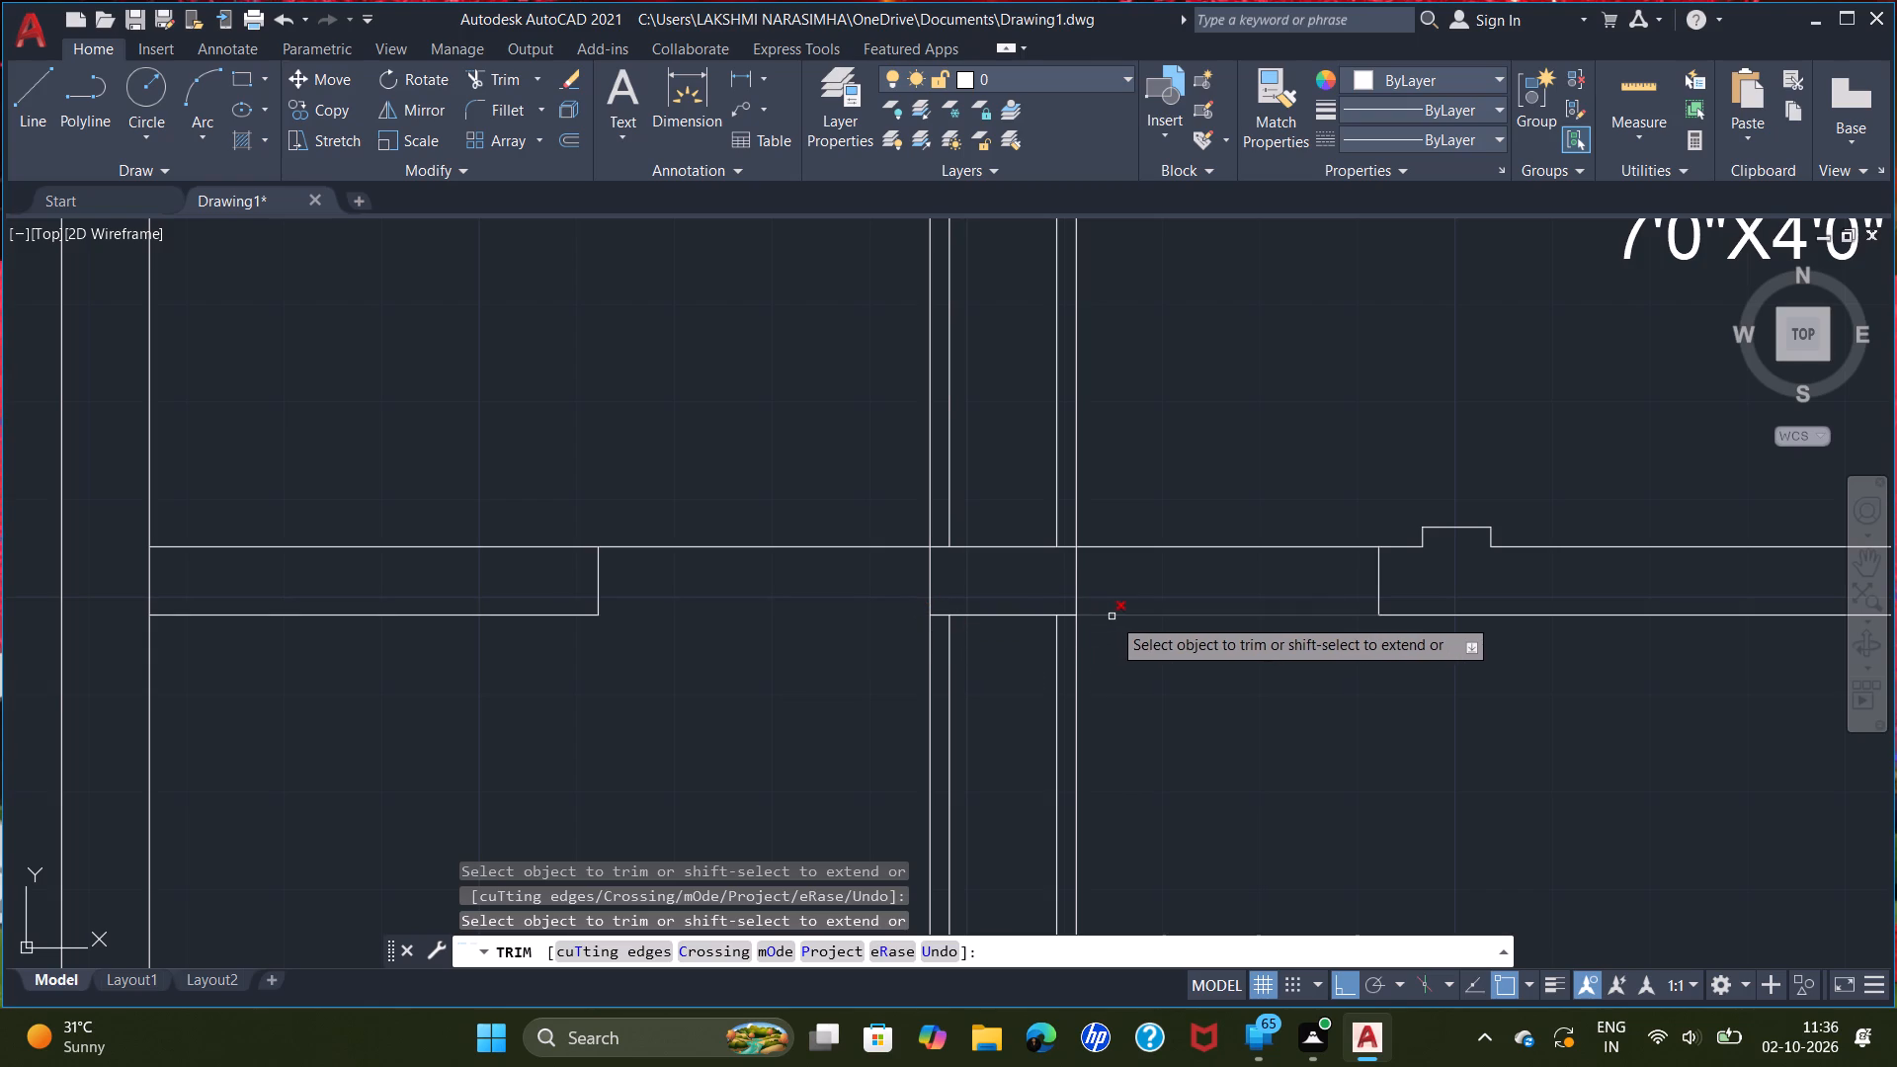
click(1113, 616)
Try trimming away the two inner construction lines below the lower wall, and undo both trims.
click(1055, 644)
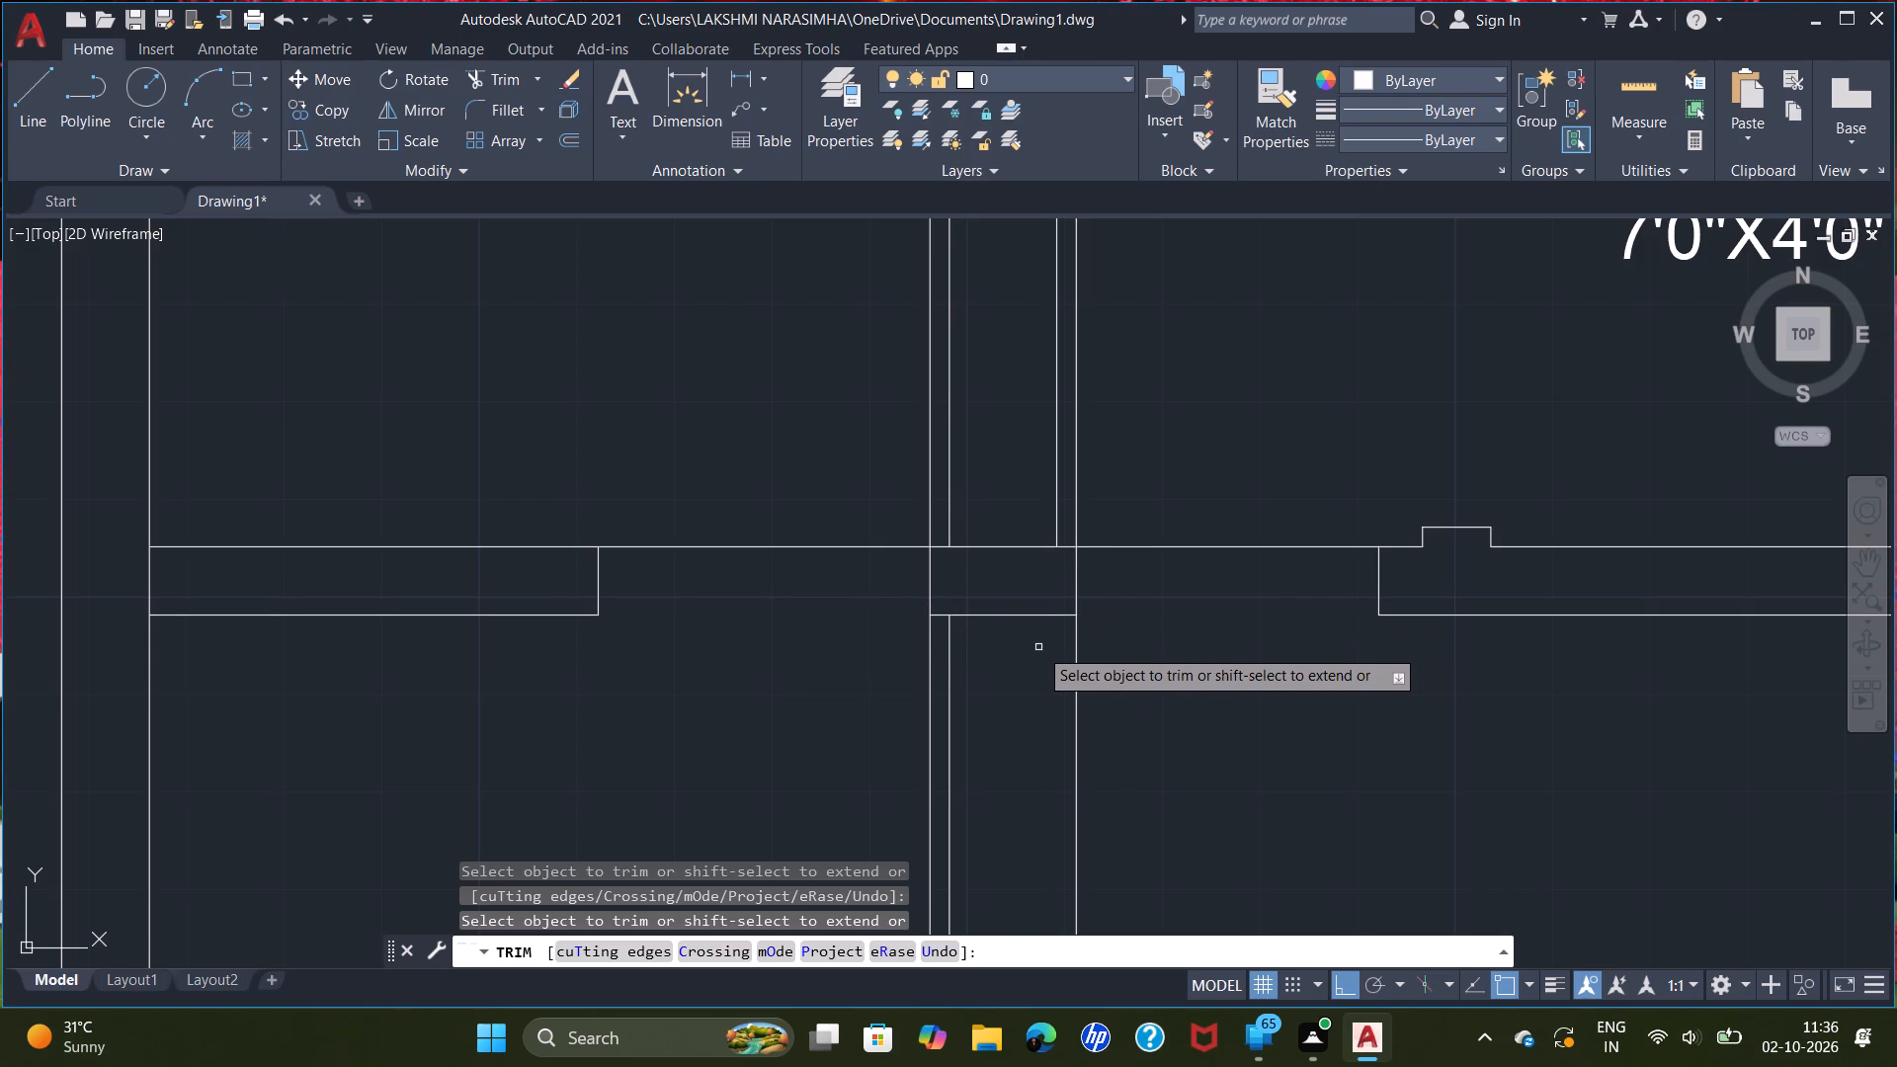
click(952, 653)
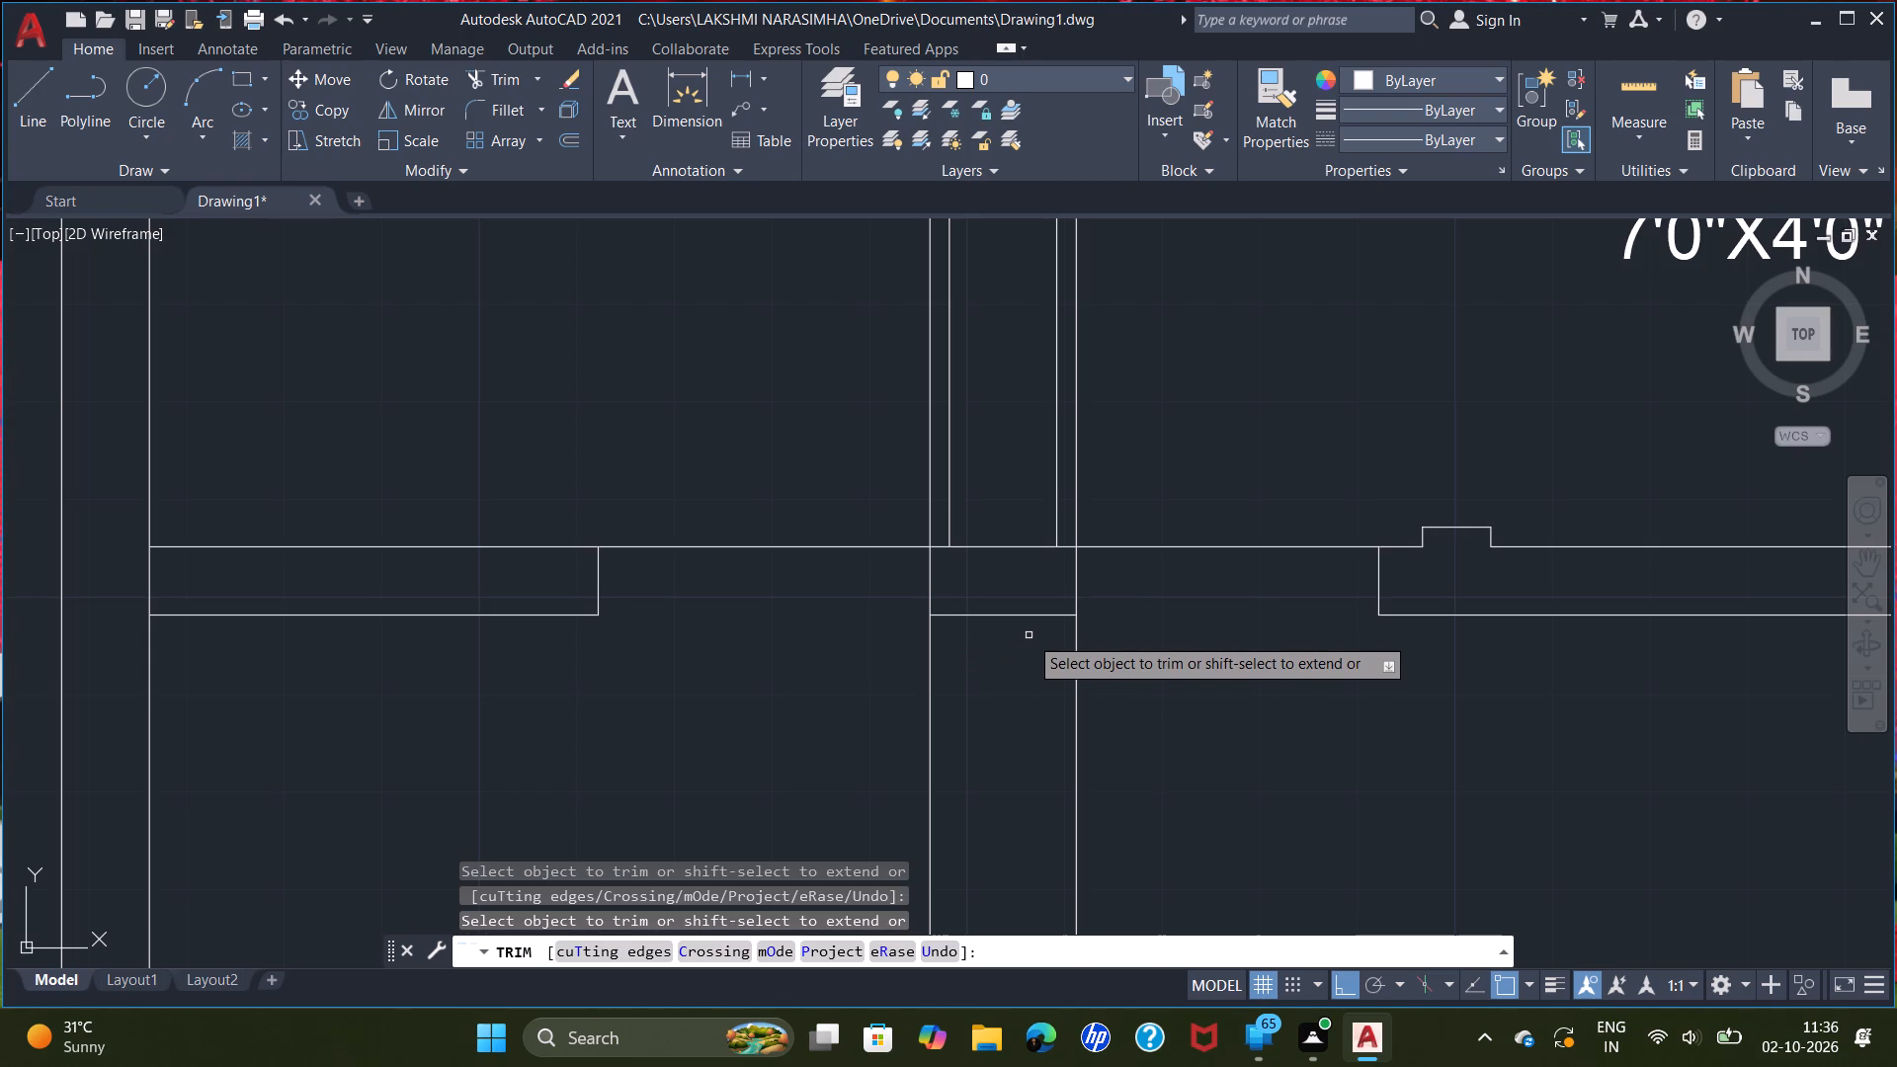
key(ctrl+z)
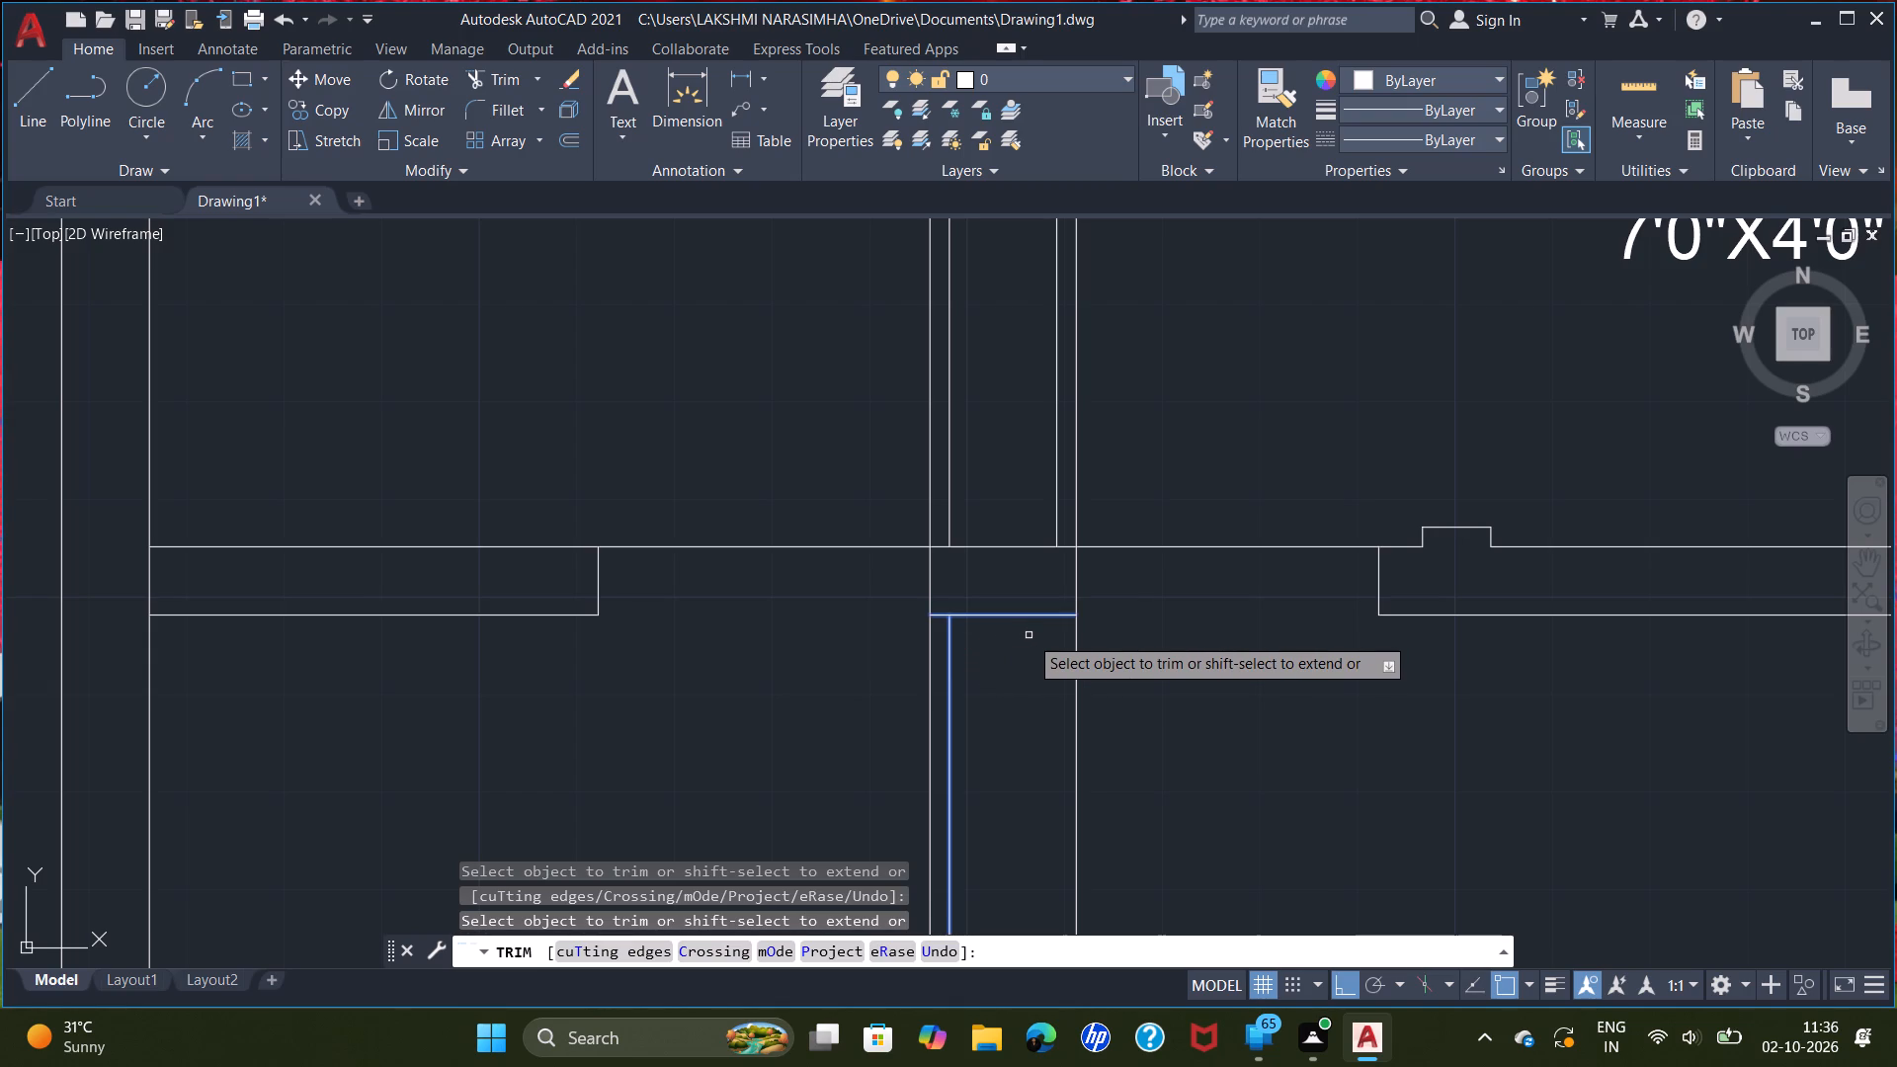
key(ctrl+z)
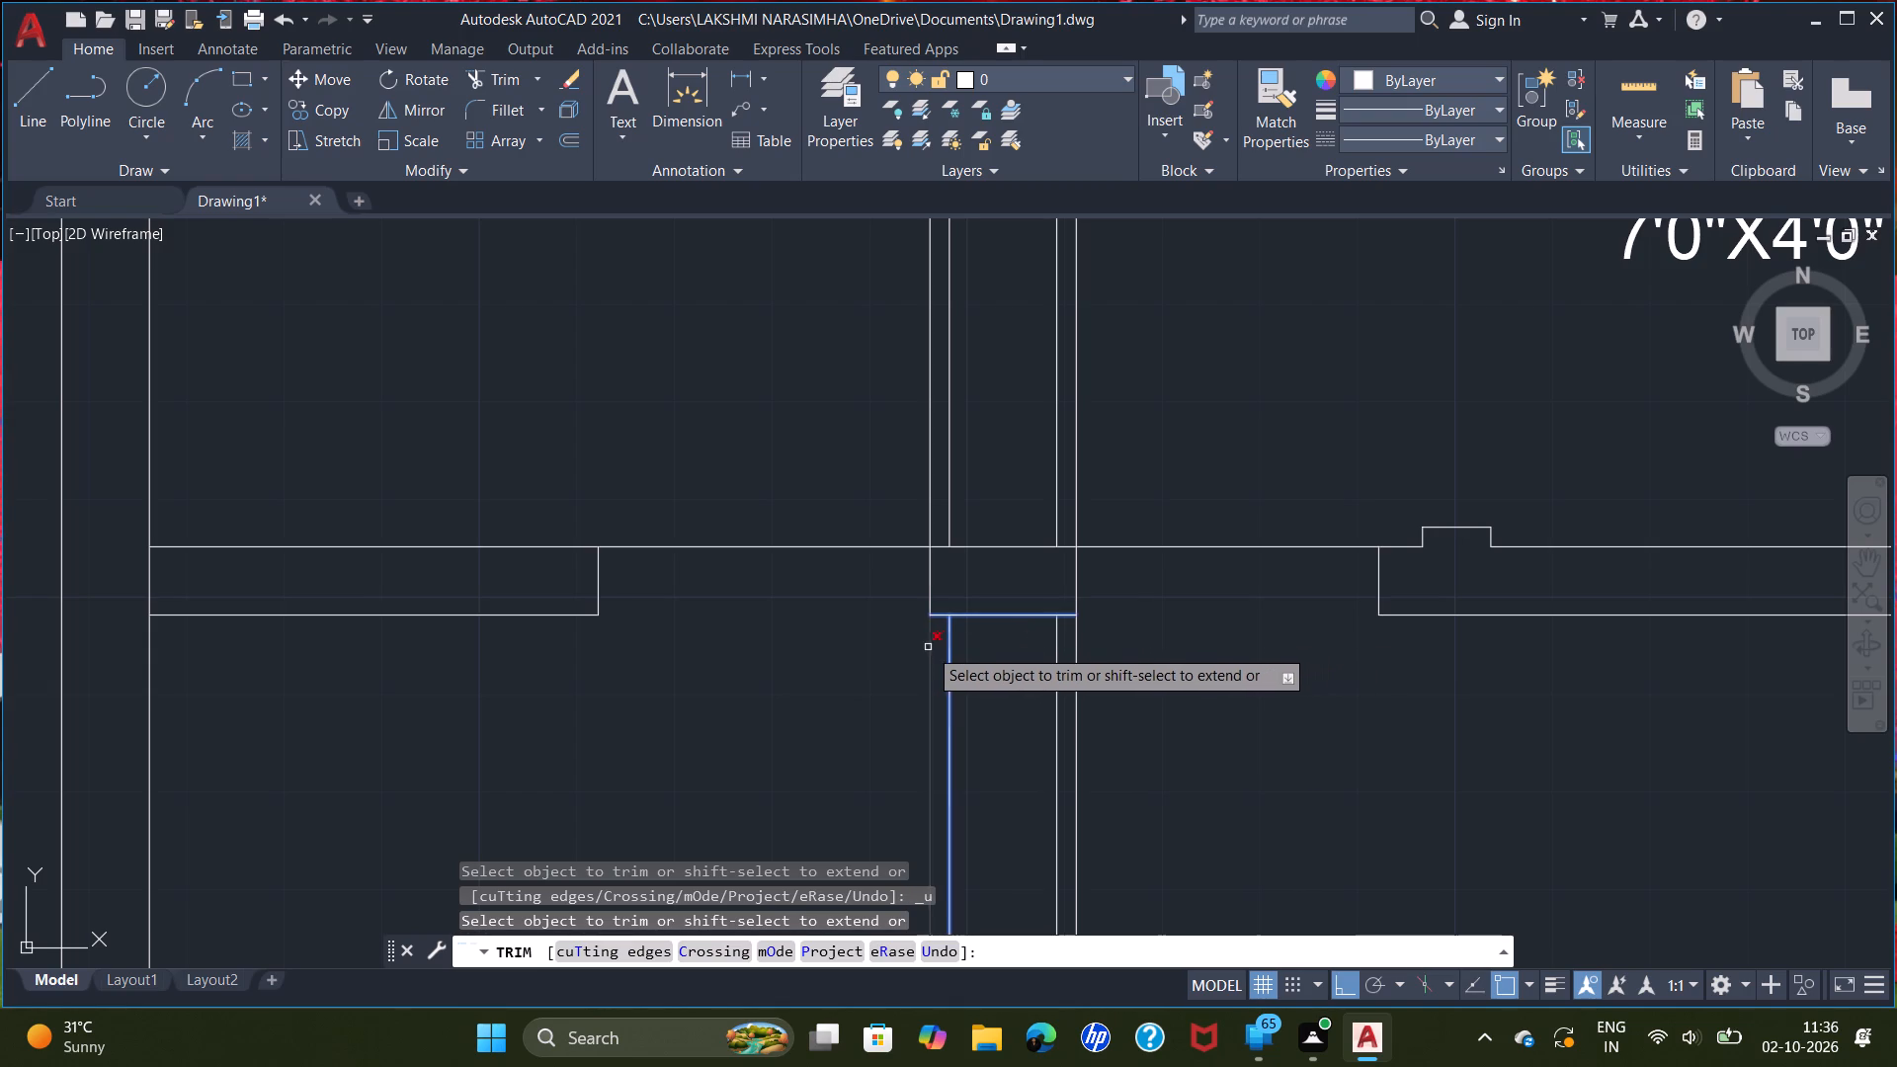
Trim off the two outer construction lines below the lower wall's middle pier.
click(933, 648)
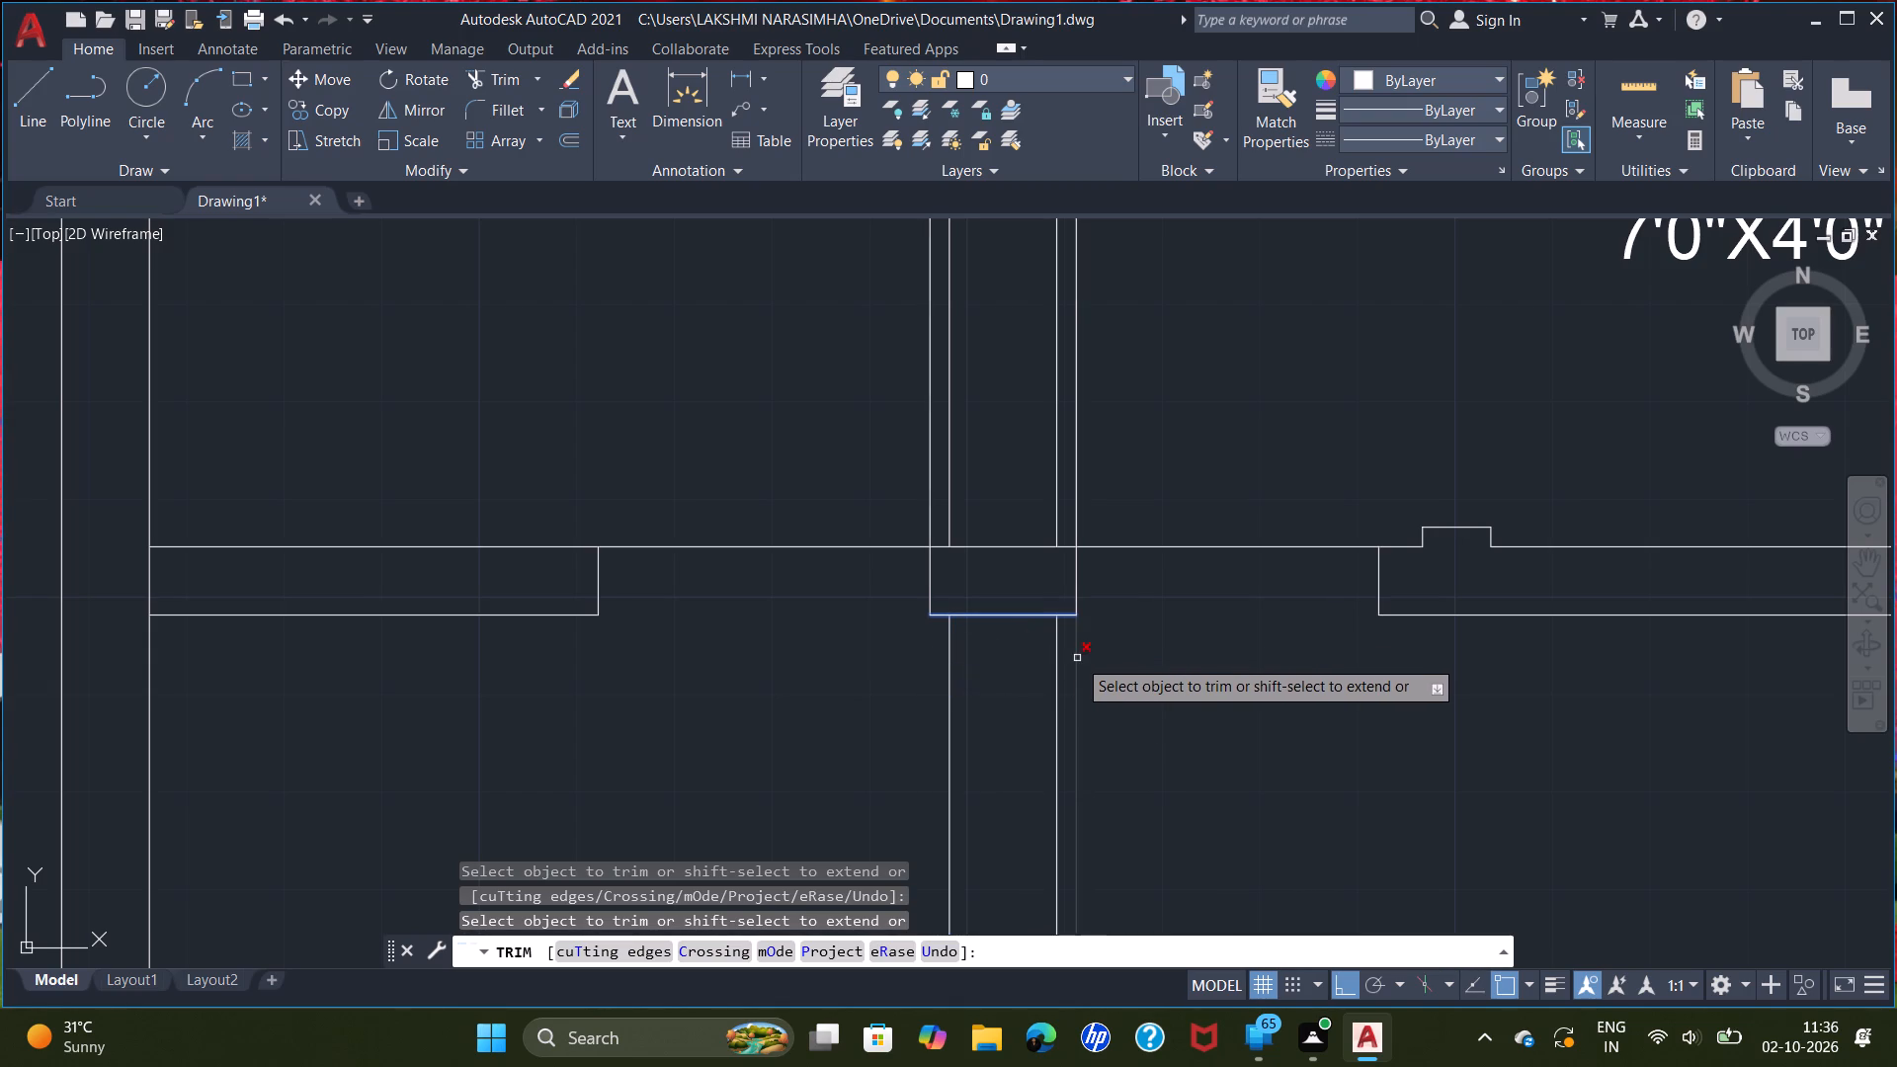
triple_click(1077, 657)
key(Escape)
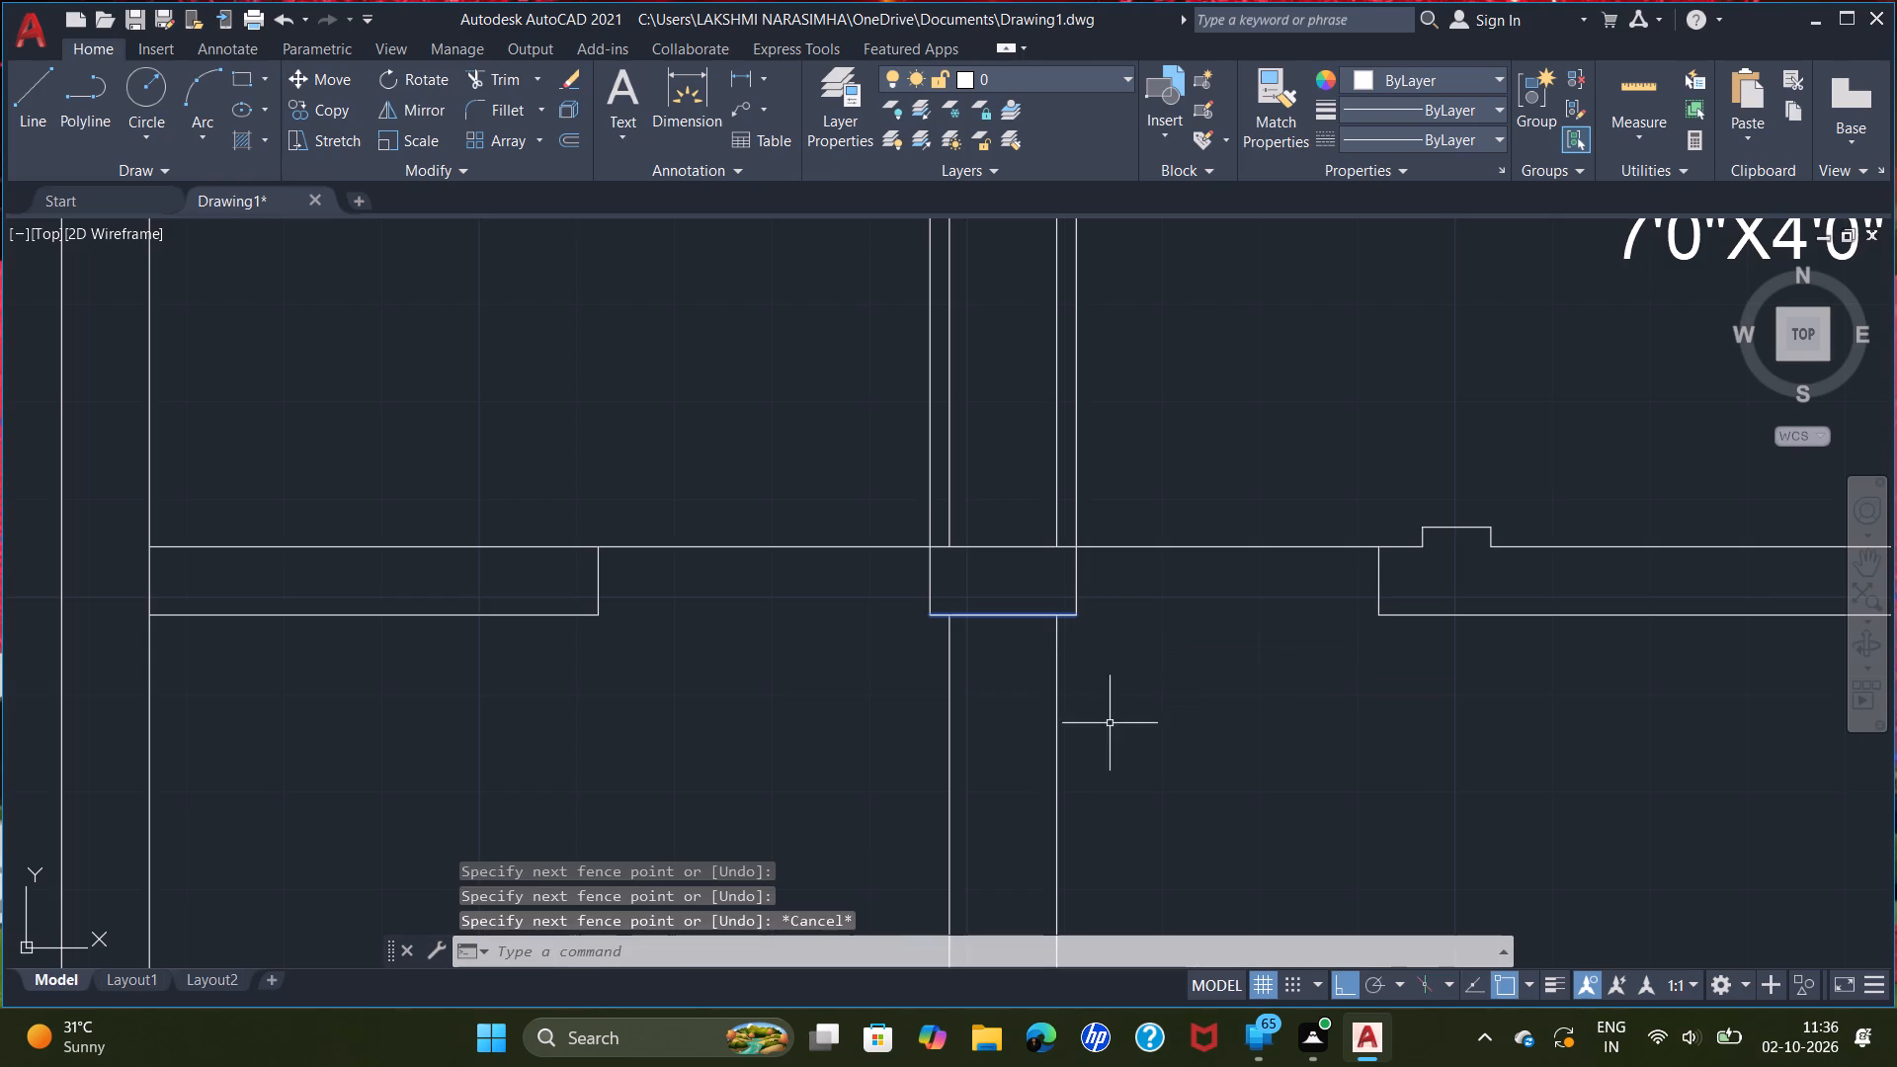
key(Escape)
key(Escape)
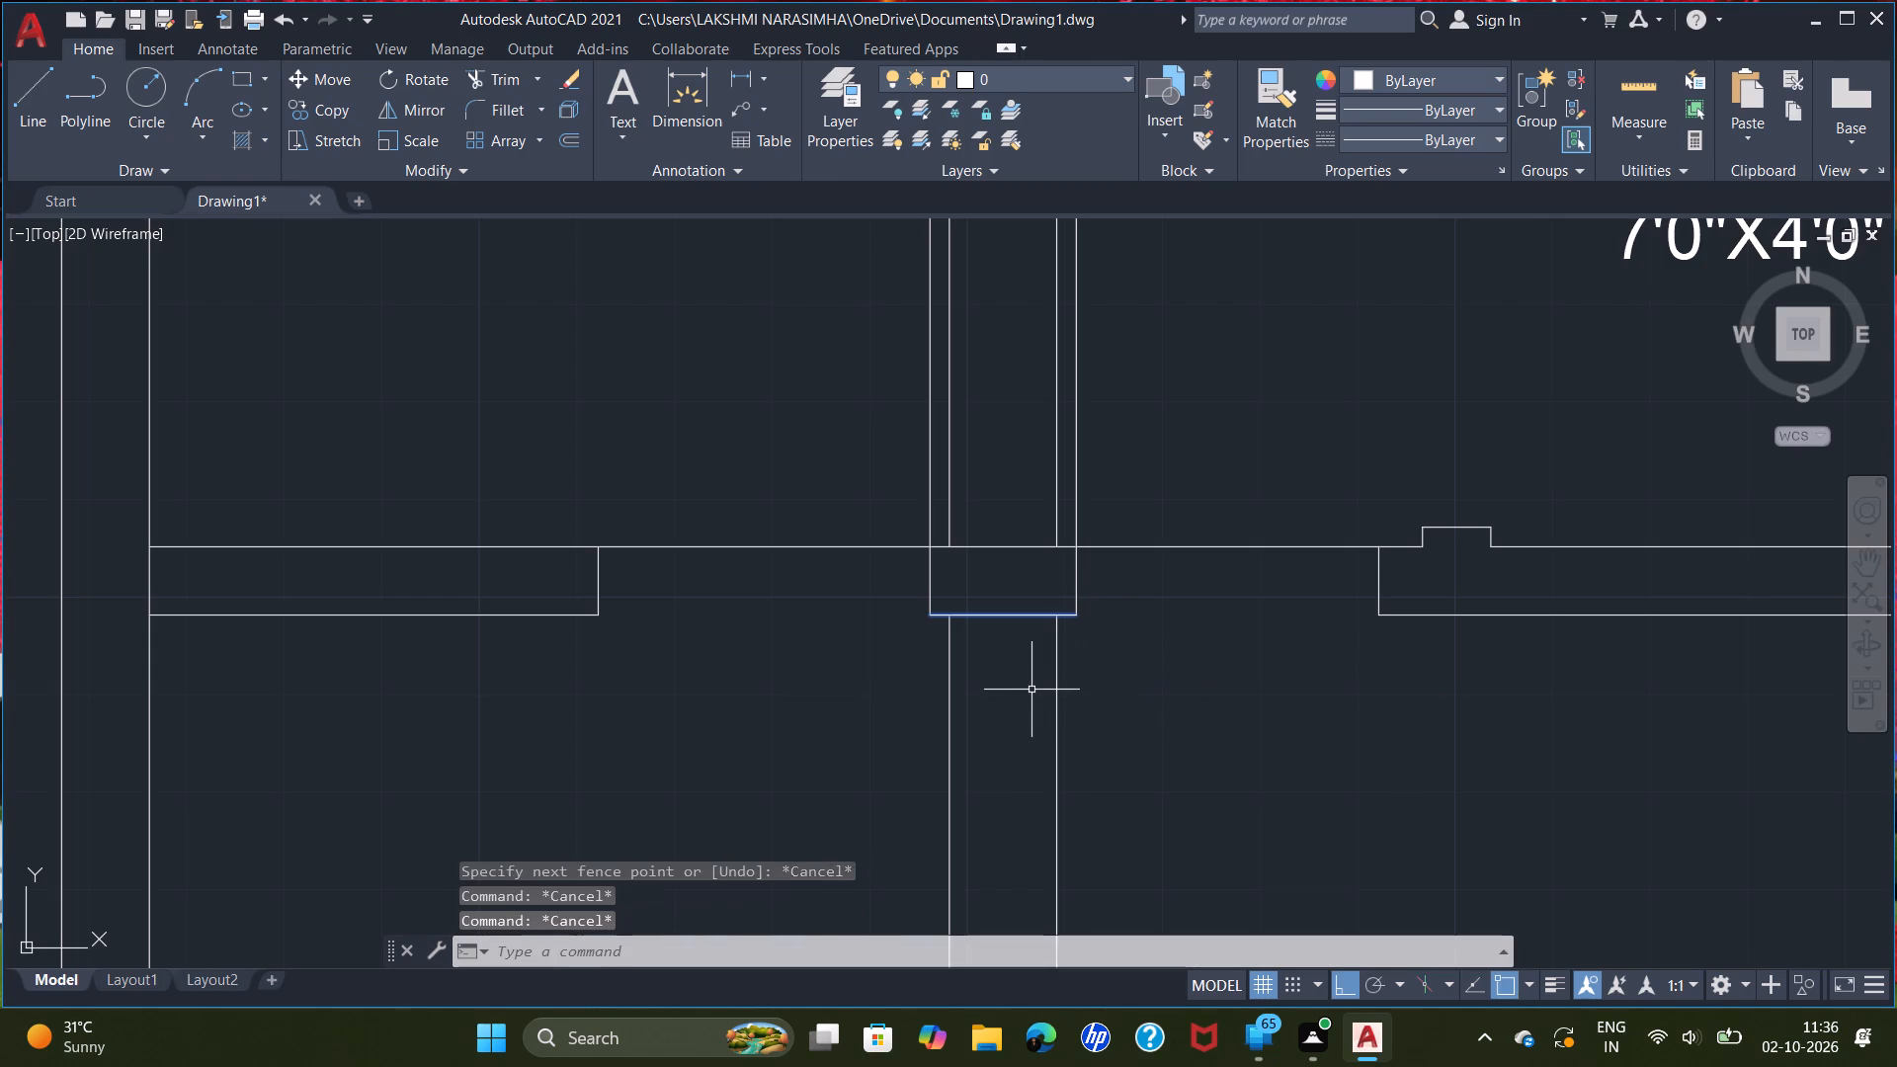
key(Escape)
key(Escape)
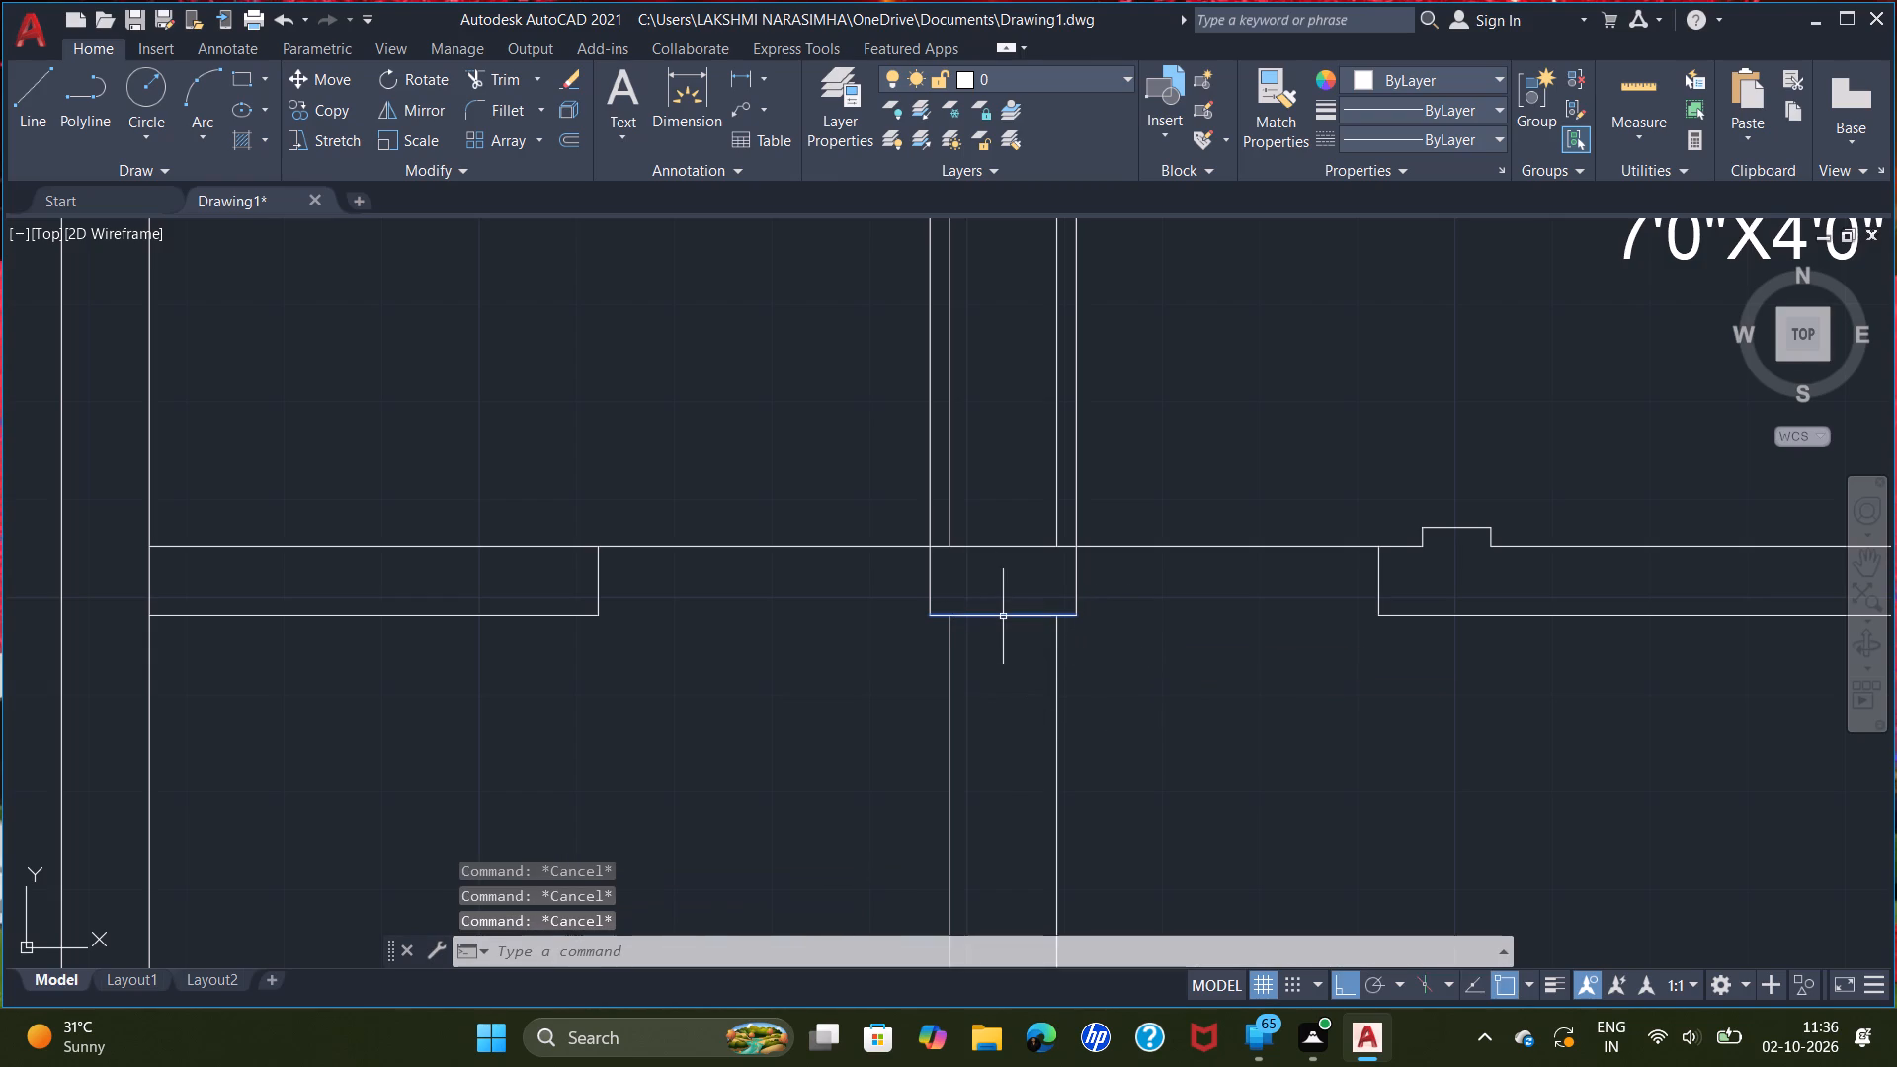
triple_click(1003, 615)
key(Escape)
key(Escape)
key(Escape)
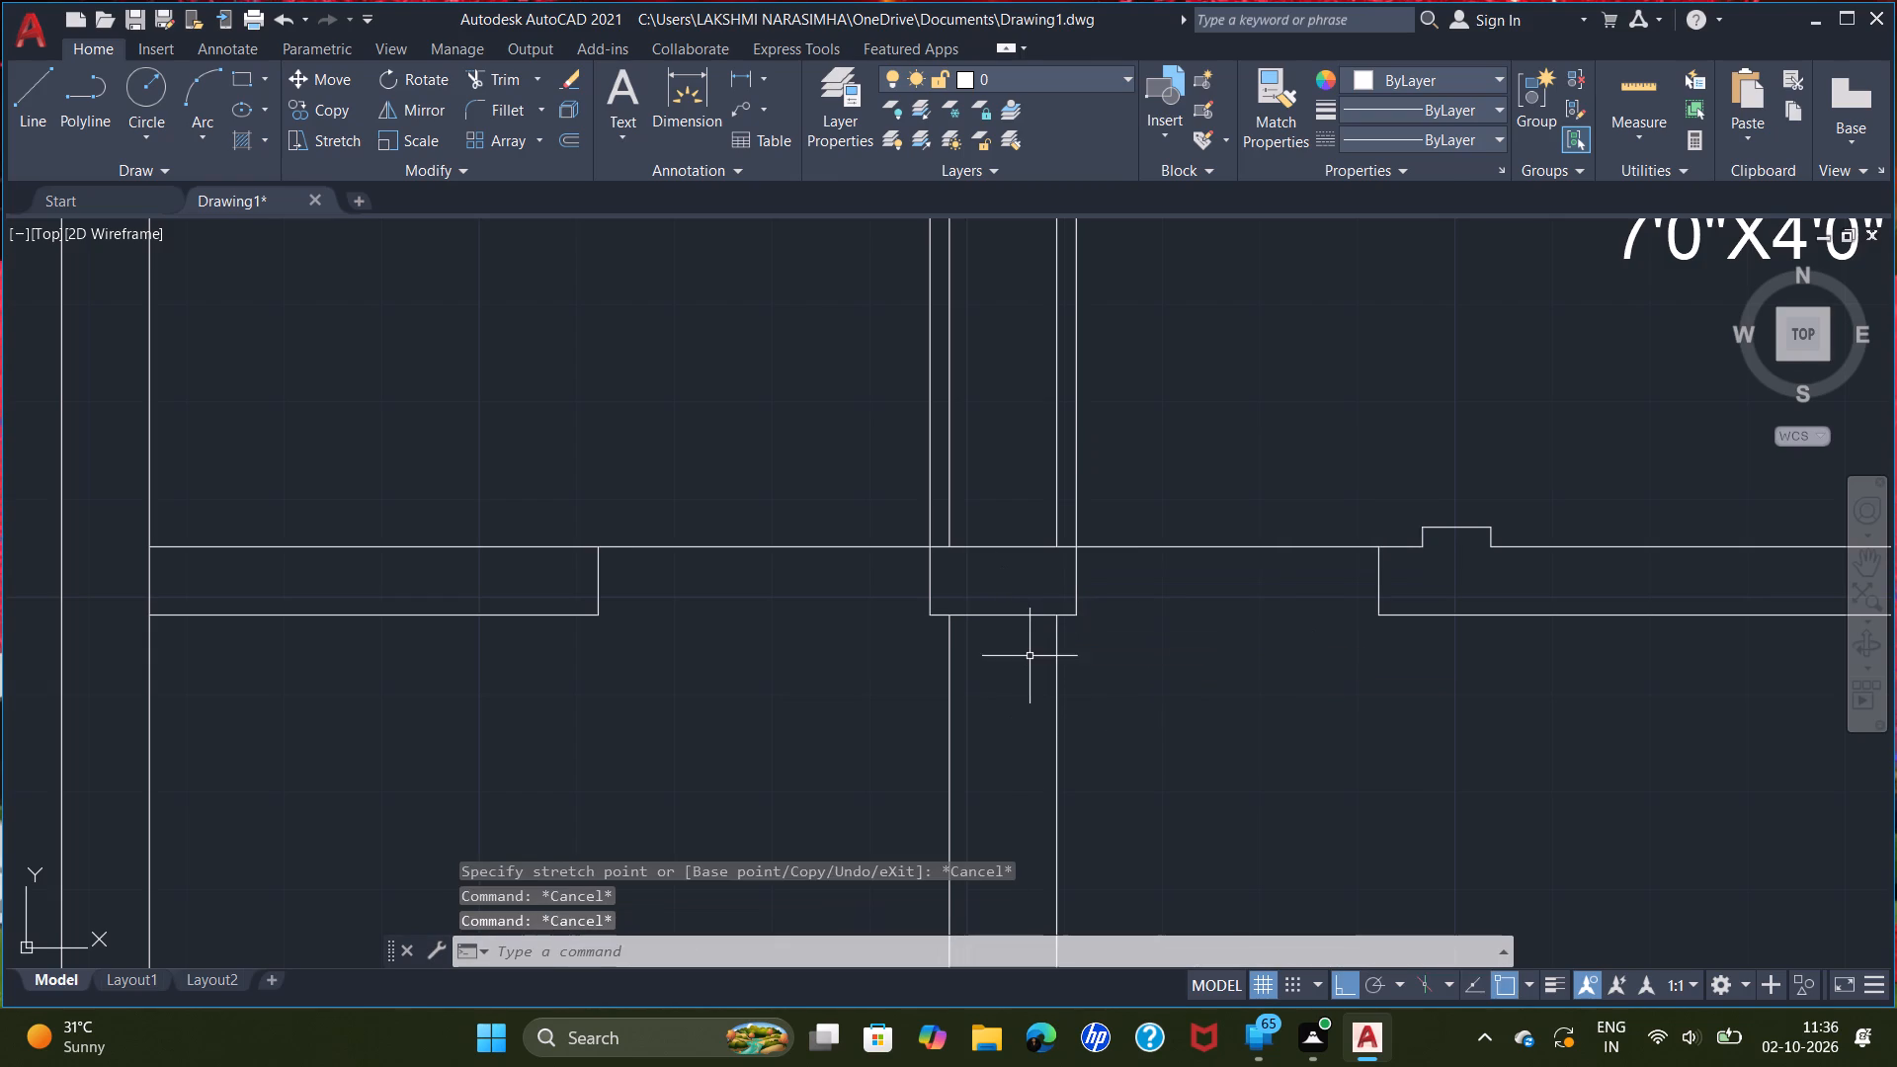
Measure the gap between the two inner construction lines at the middle pier's lower edge using a linear dimension.
scroll(1020, 698, up, 1)
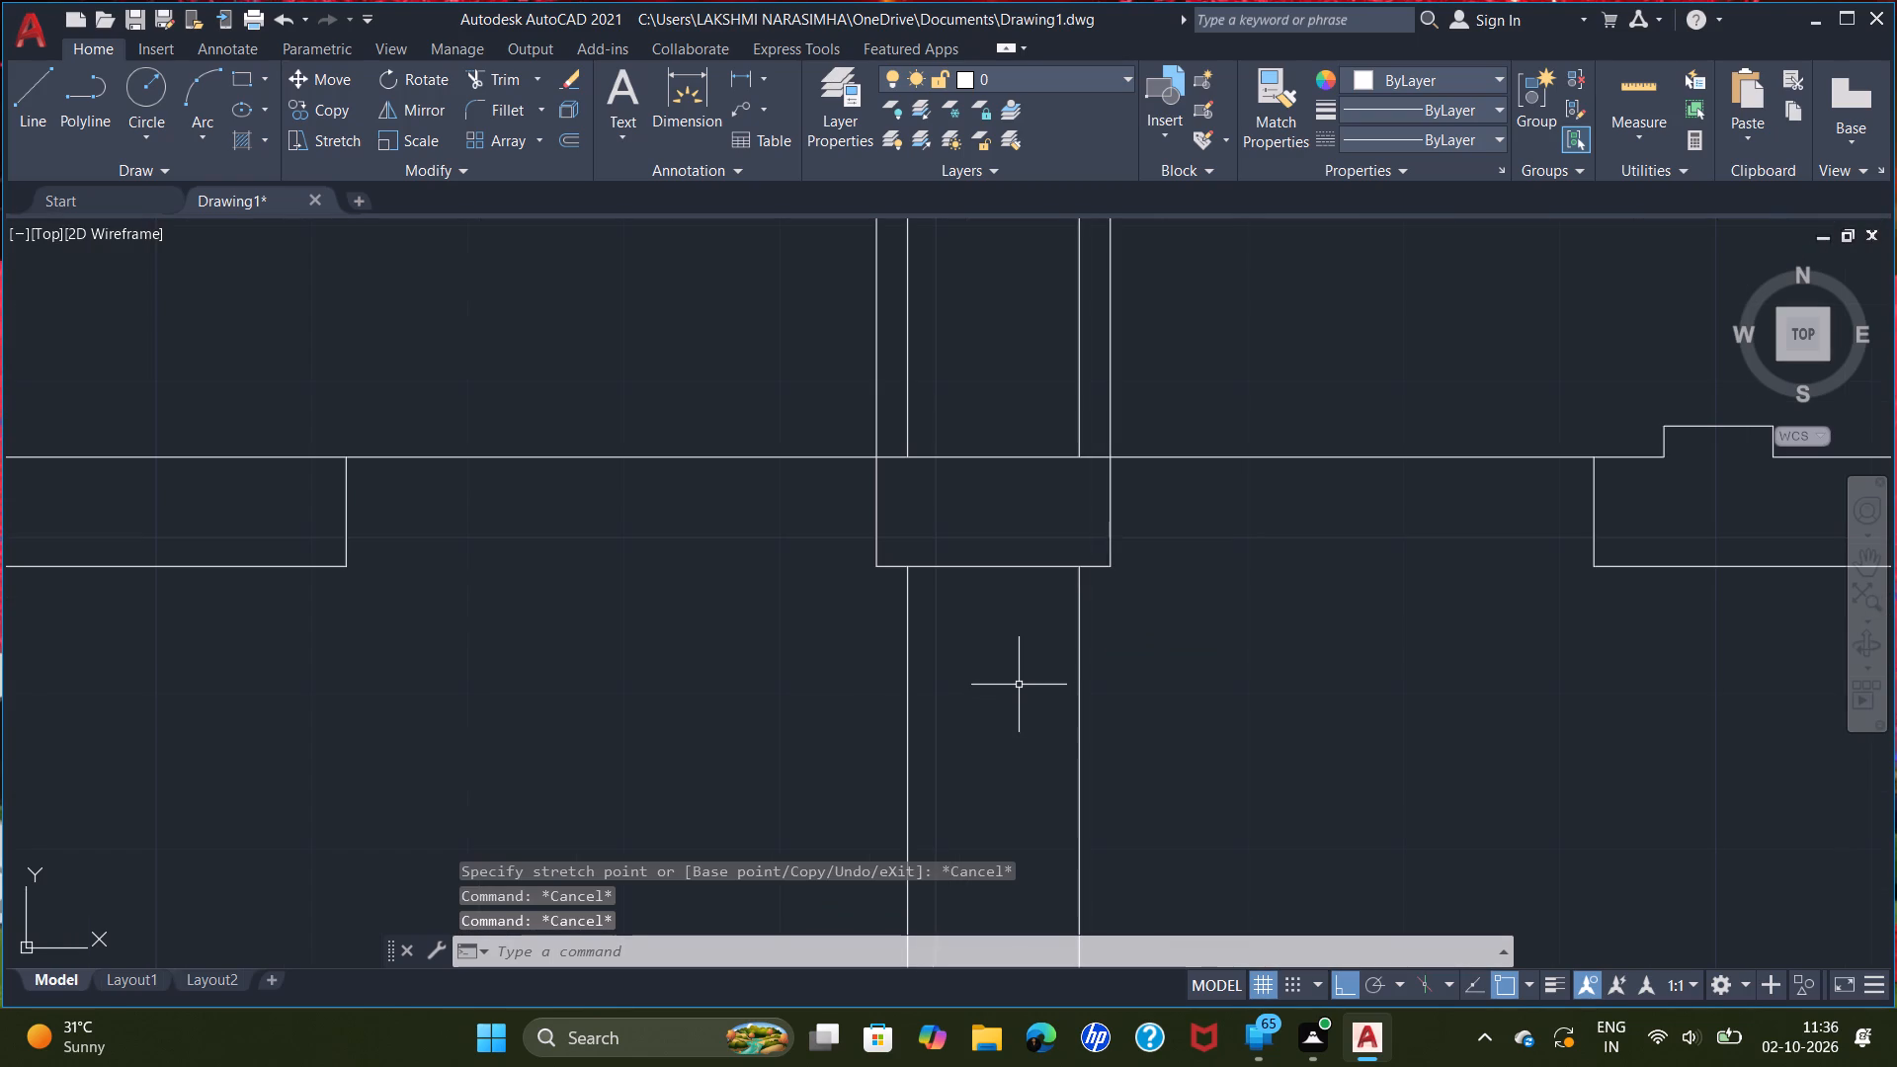
click(748, 86)
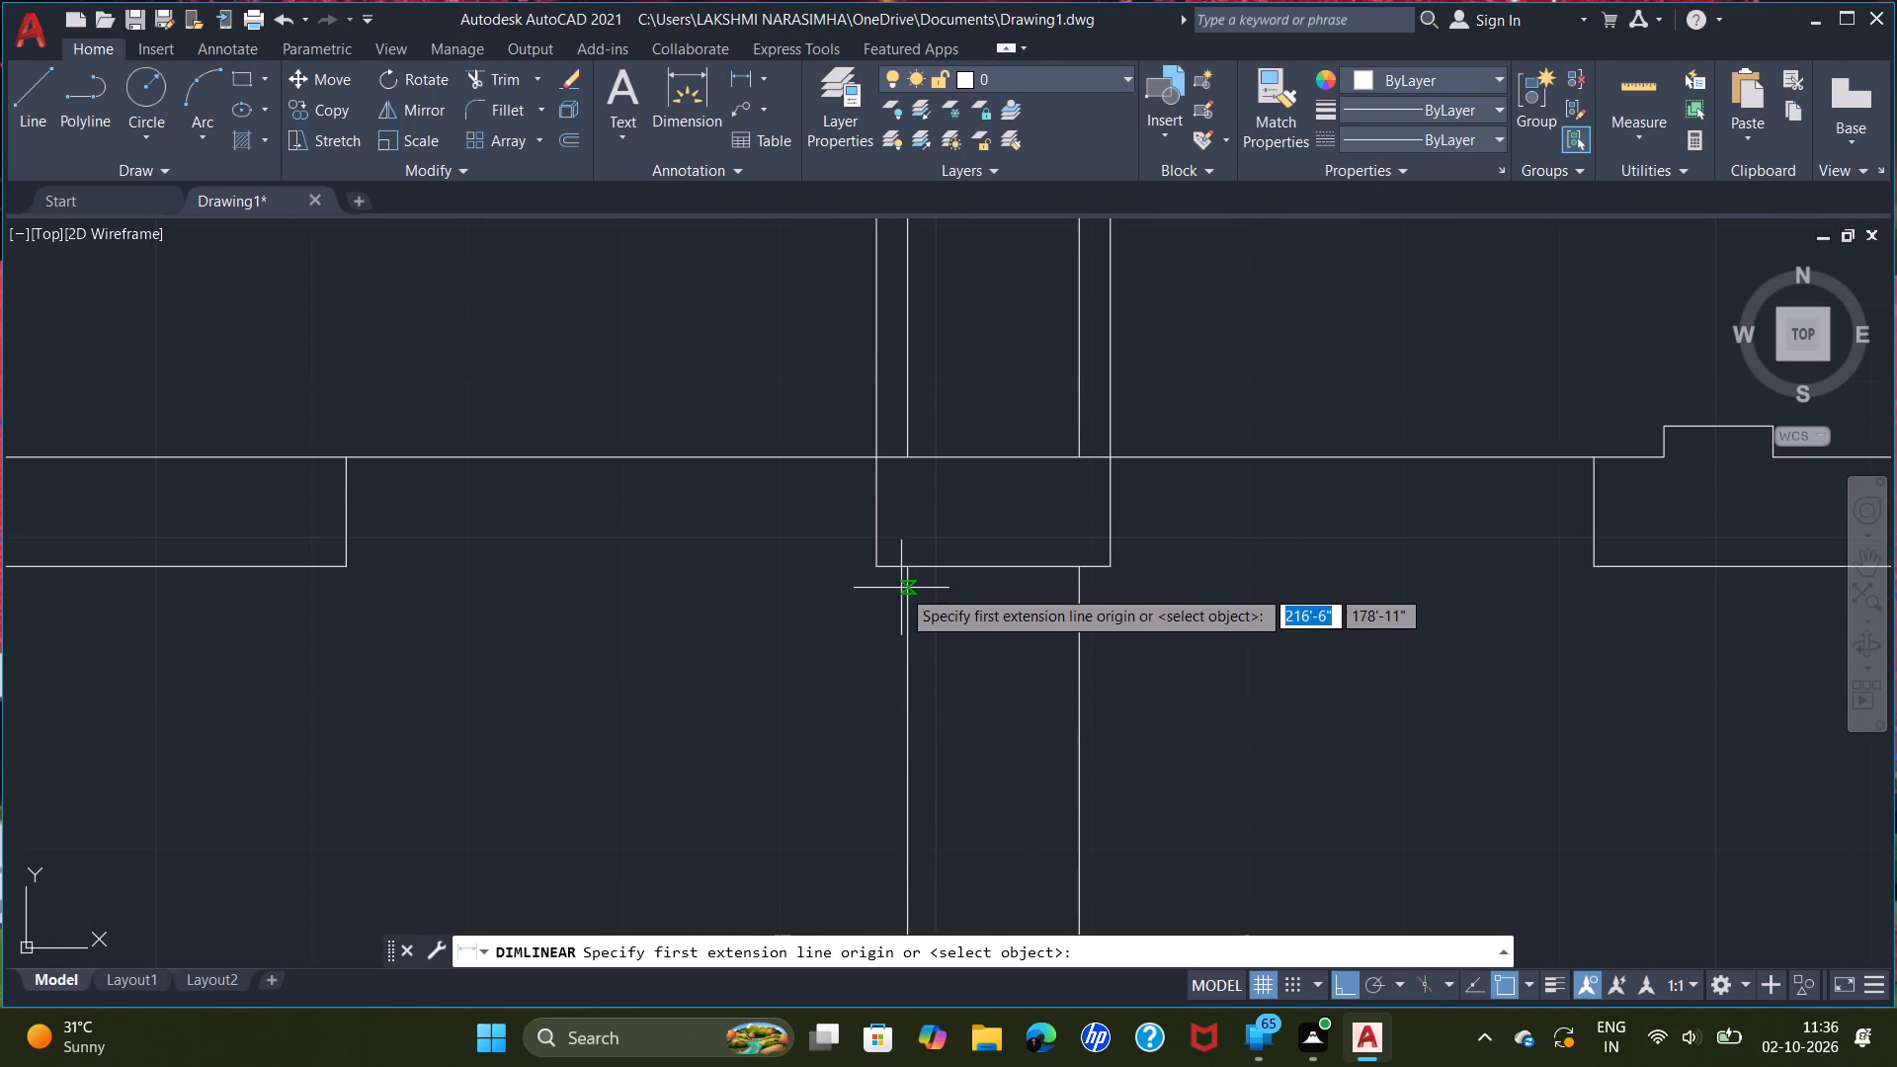
click(910, 571)
click(1081, 573)
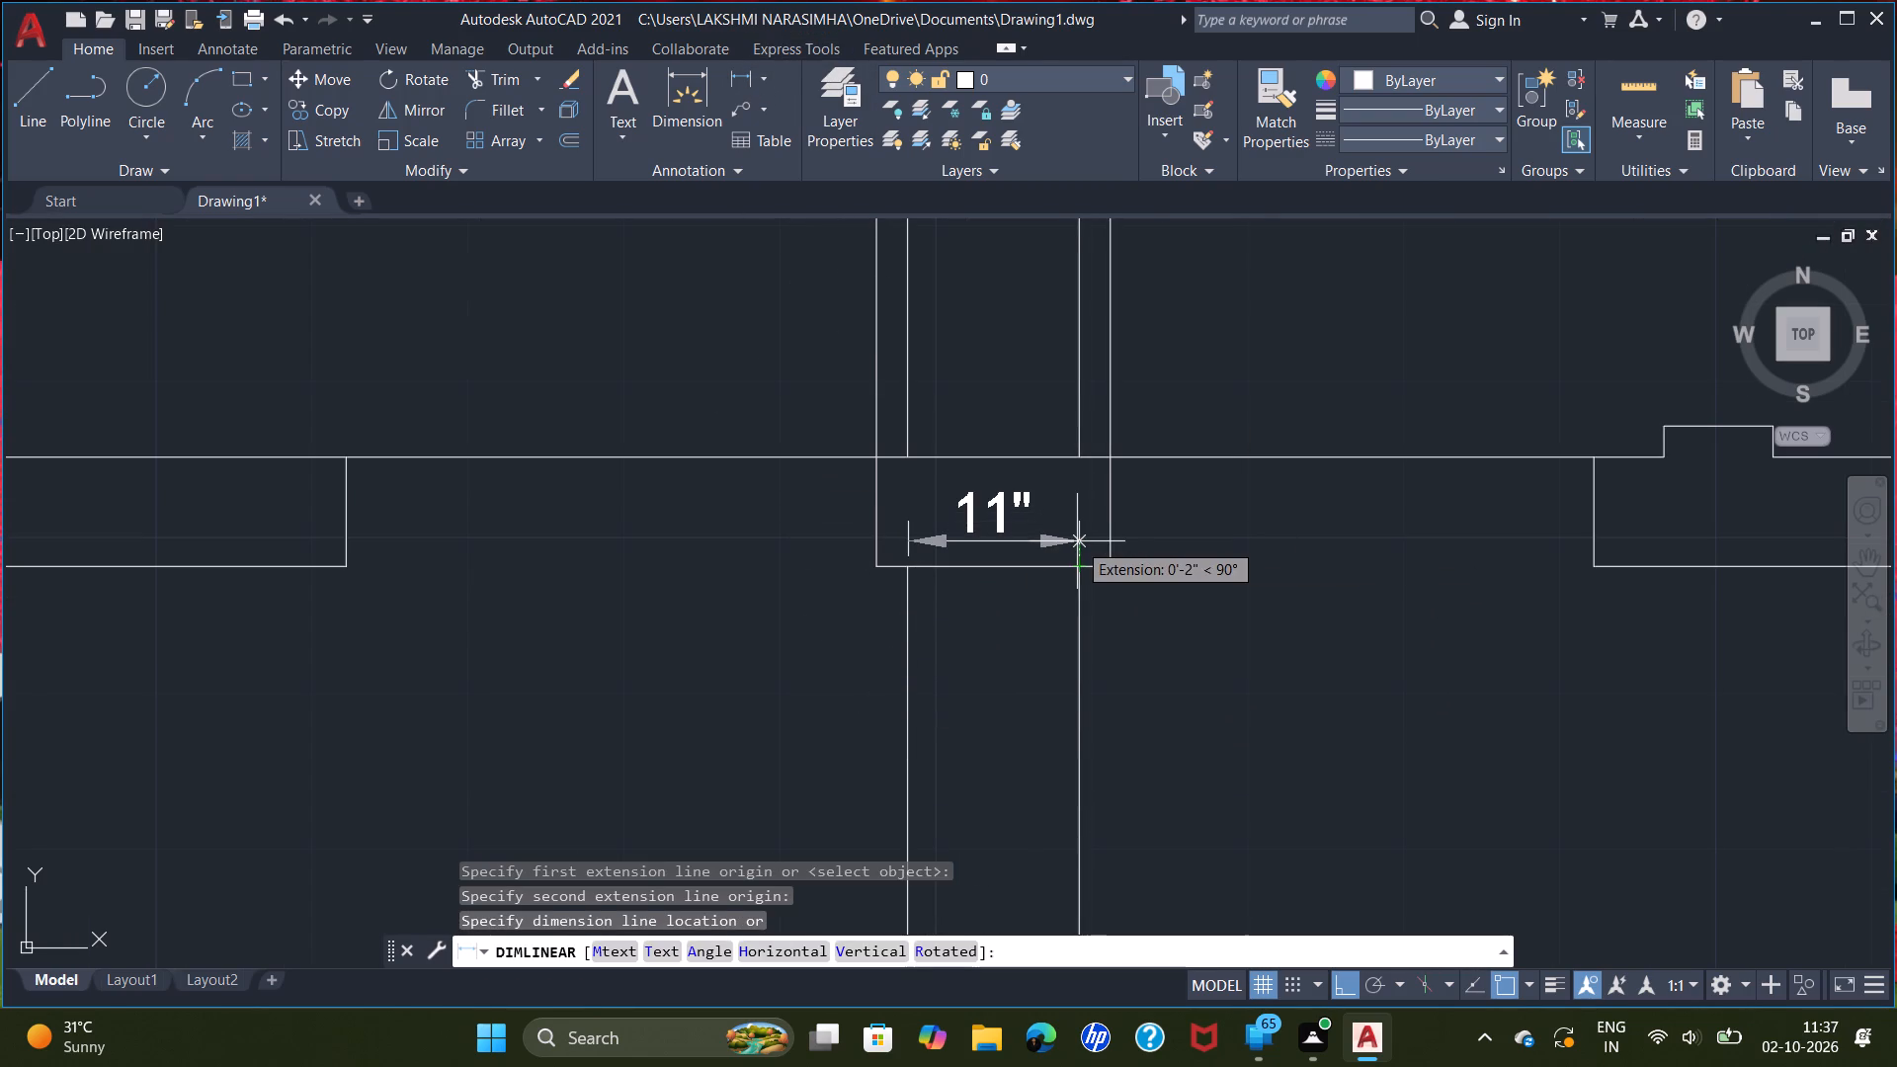
key(Escape)
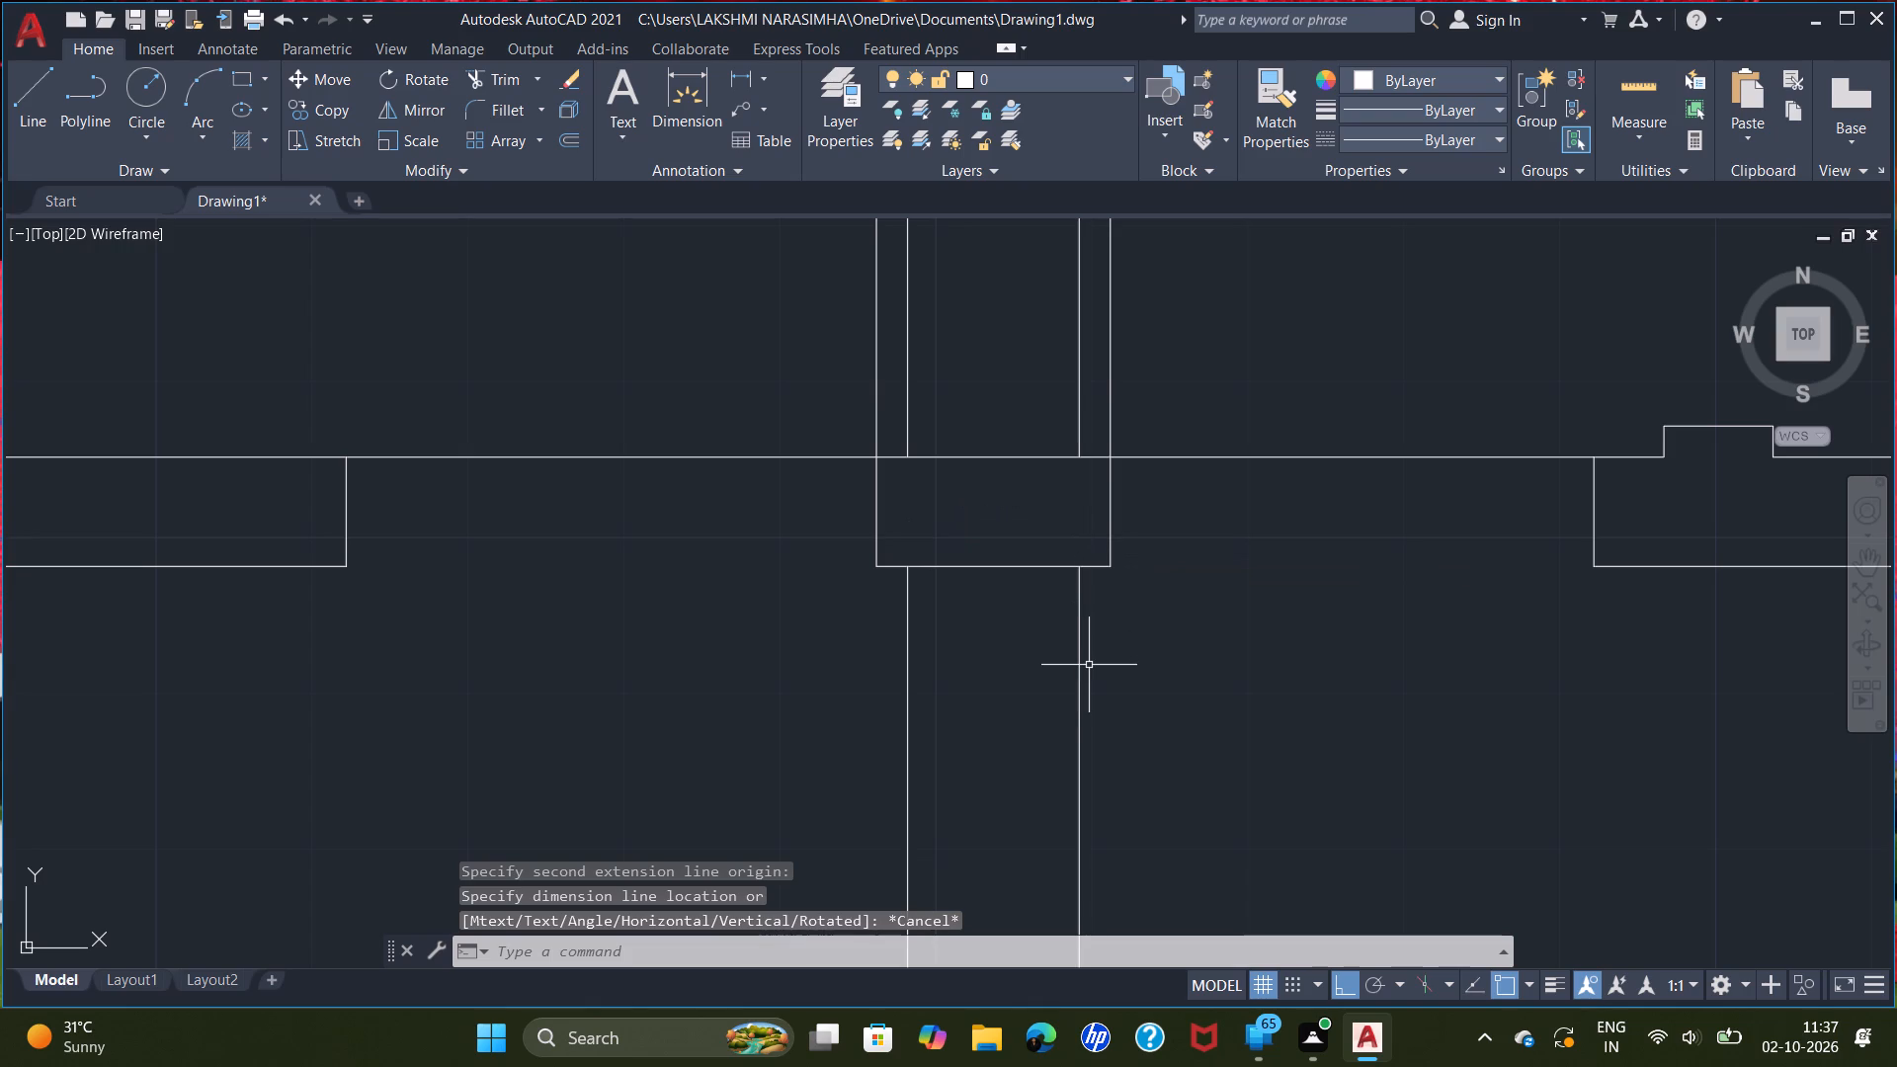
Delete the two inner construction line pieces below the lower wall's middle pier.
scroll(1090, 665, down, 1)
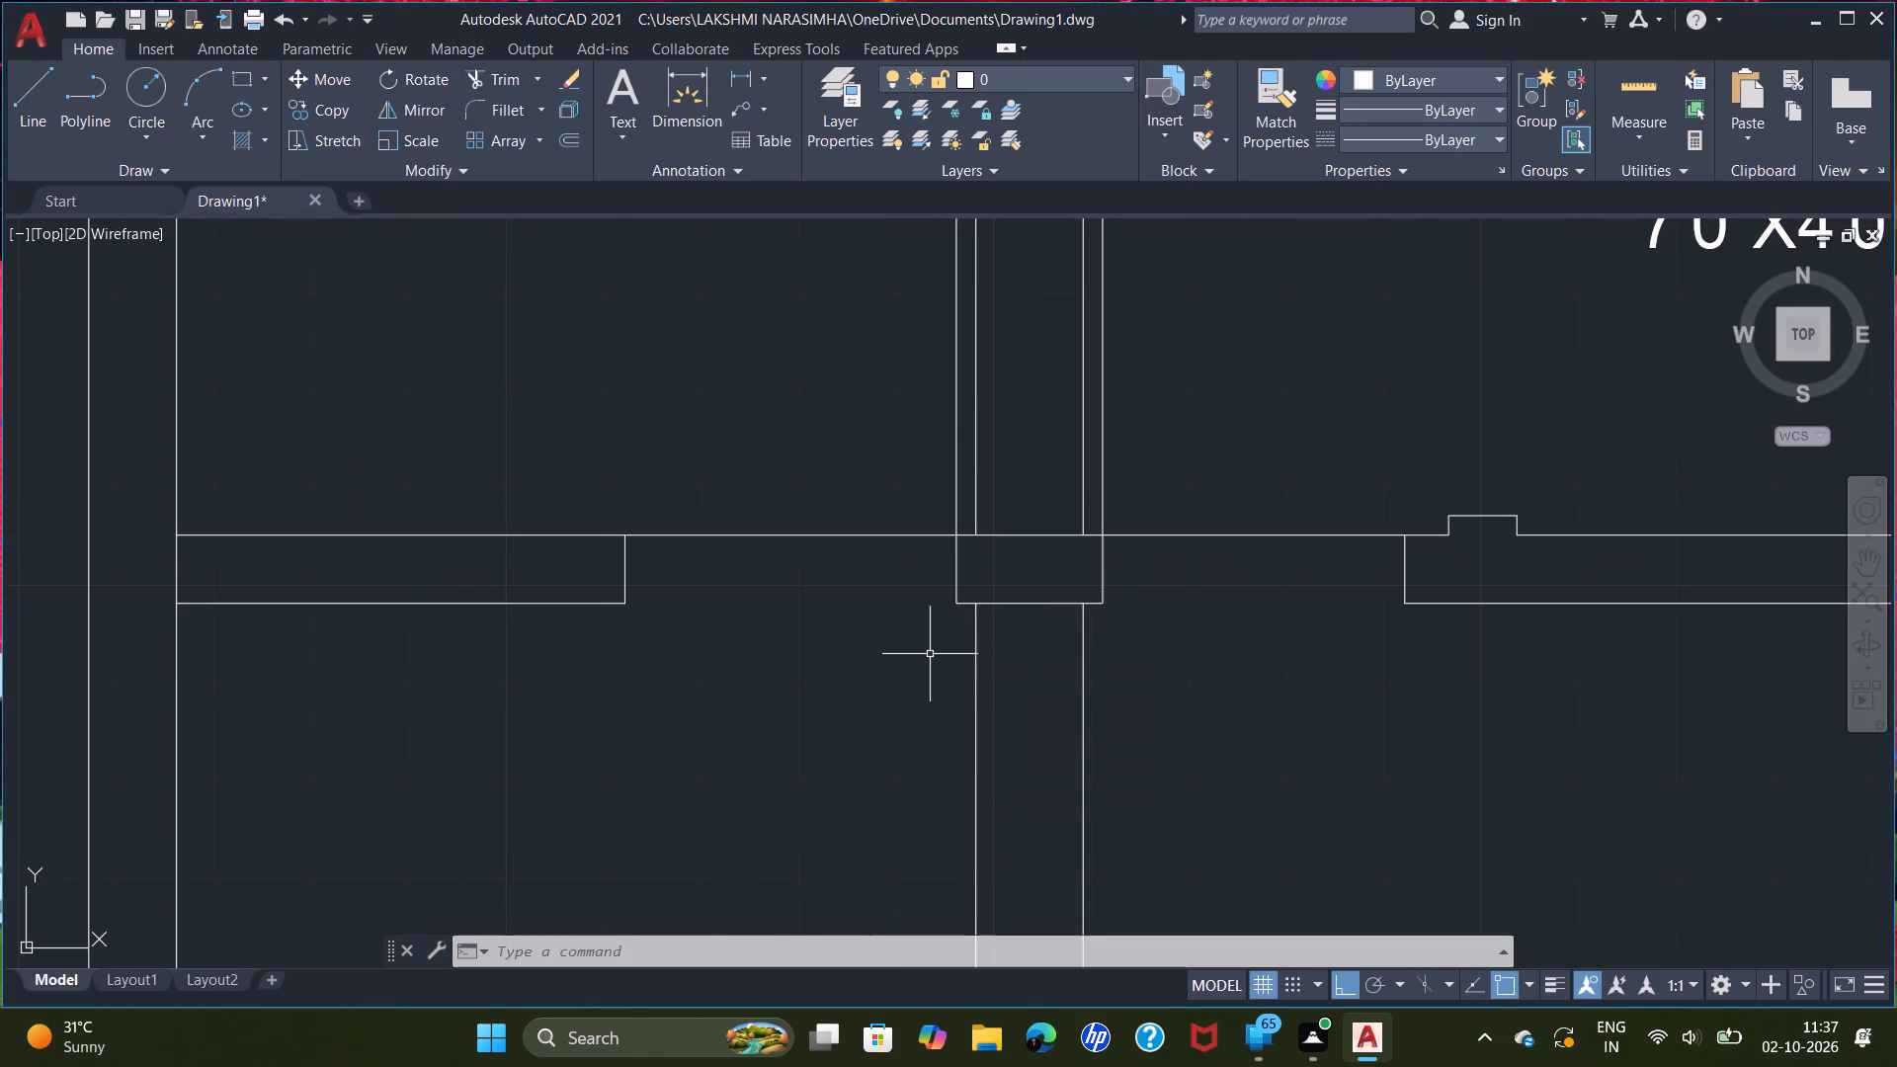
click(977, 673)
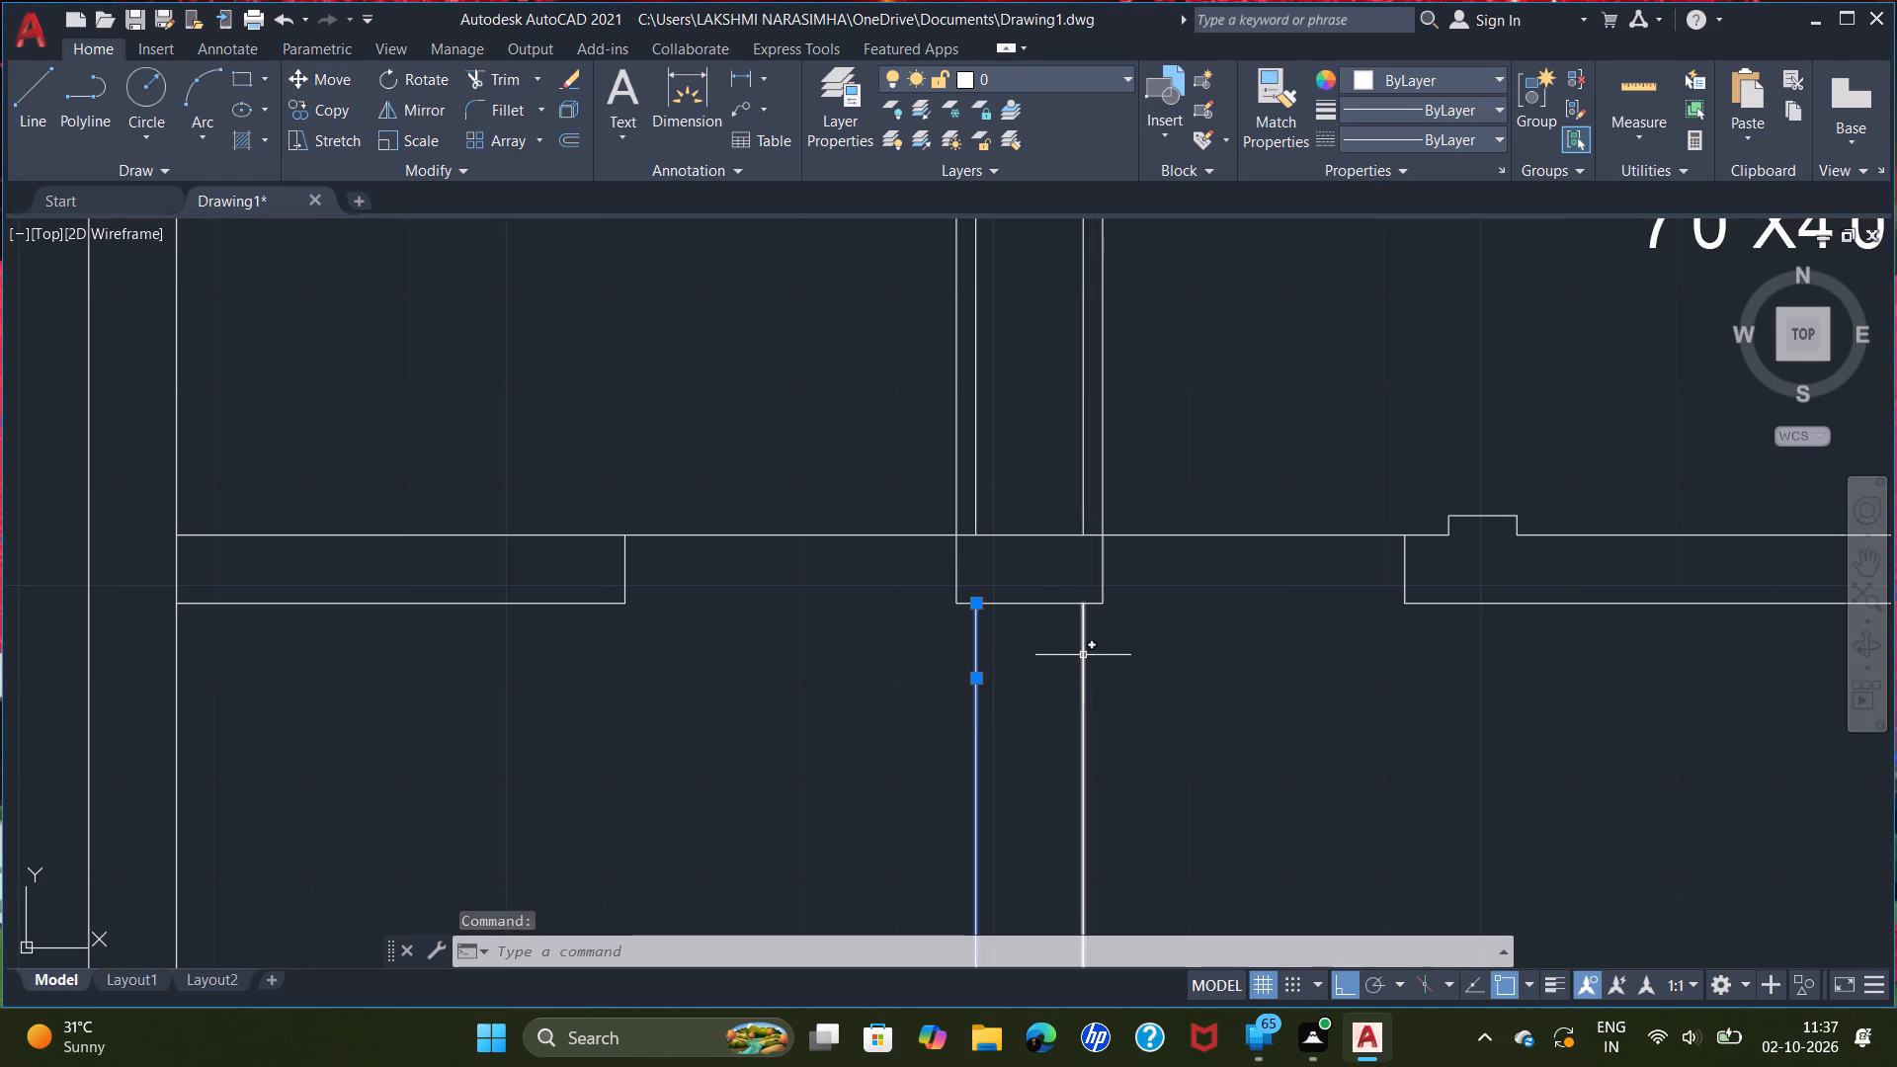
click(1083, 655)
key(Delete)
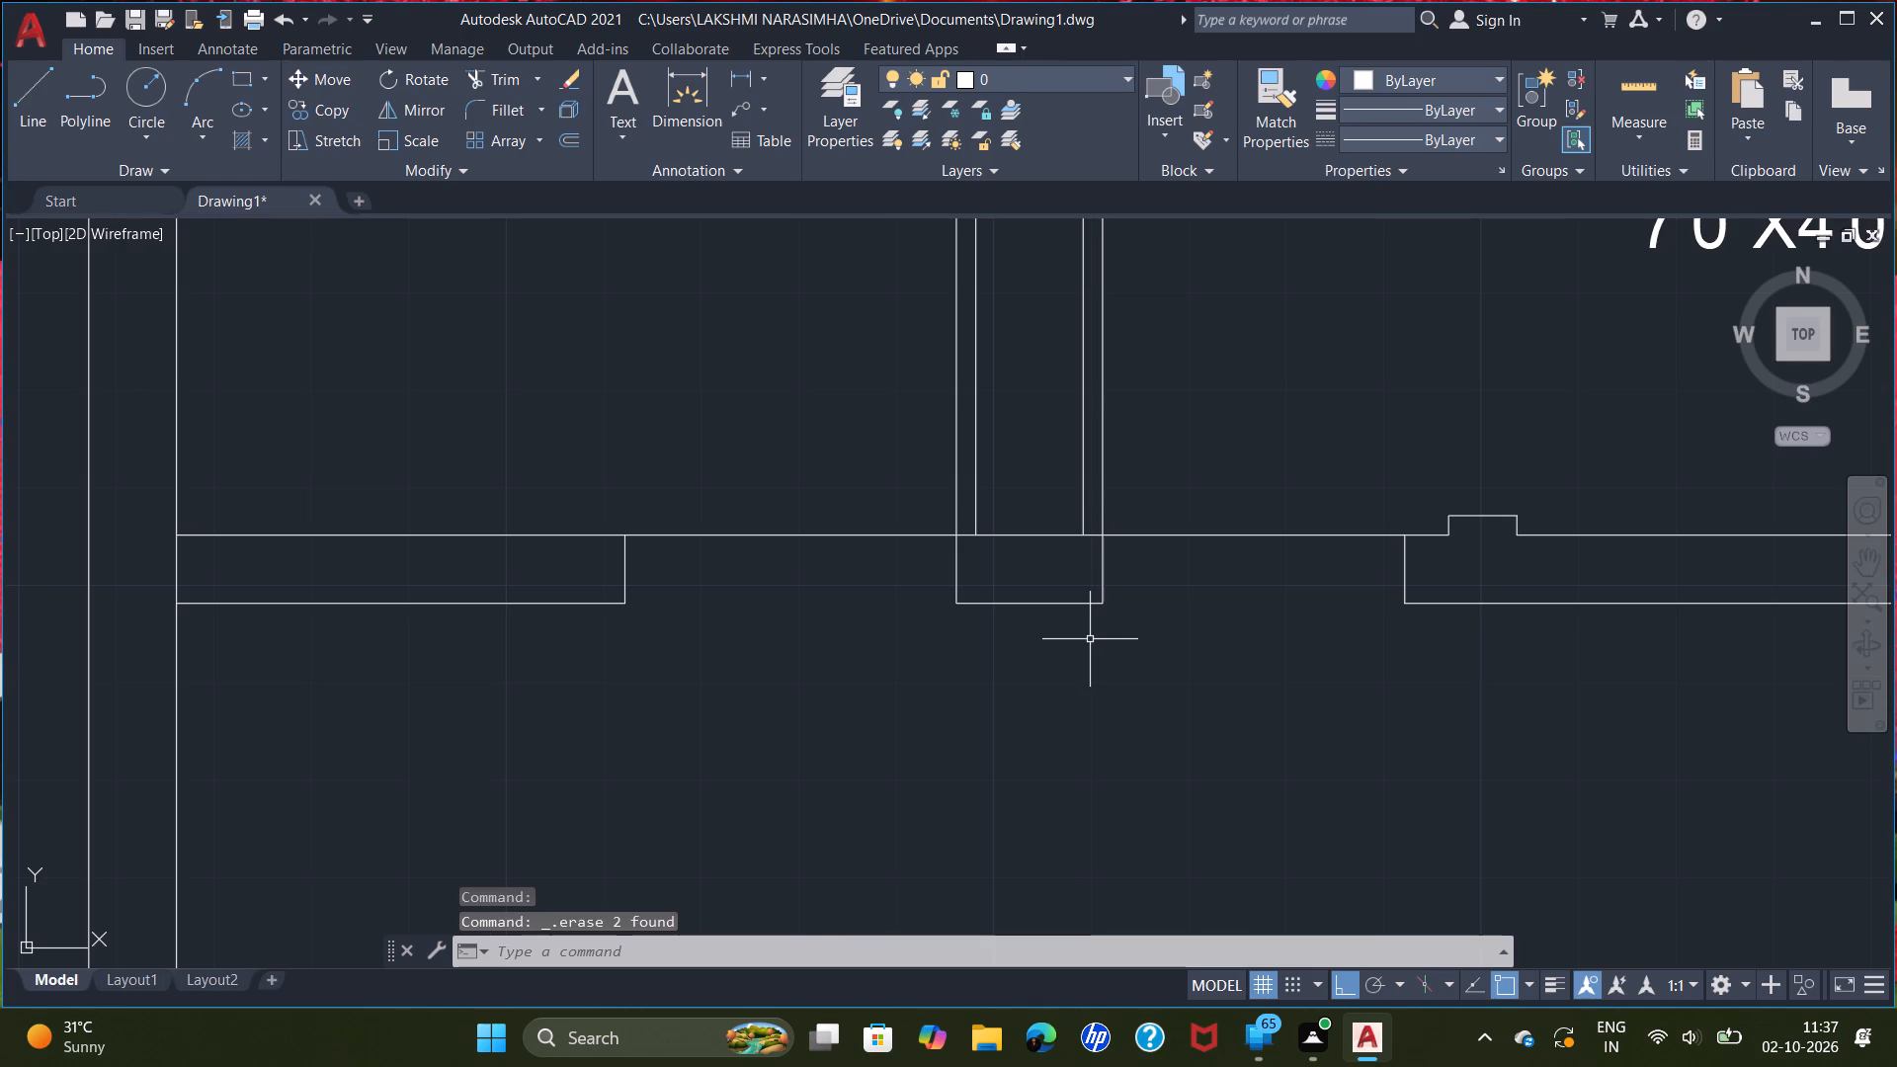
Trim away the four vertical construction lines running between the lower wall's middle pier and the kitchen and bedroom wall.
scroll(811, 615, down, 1)
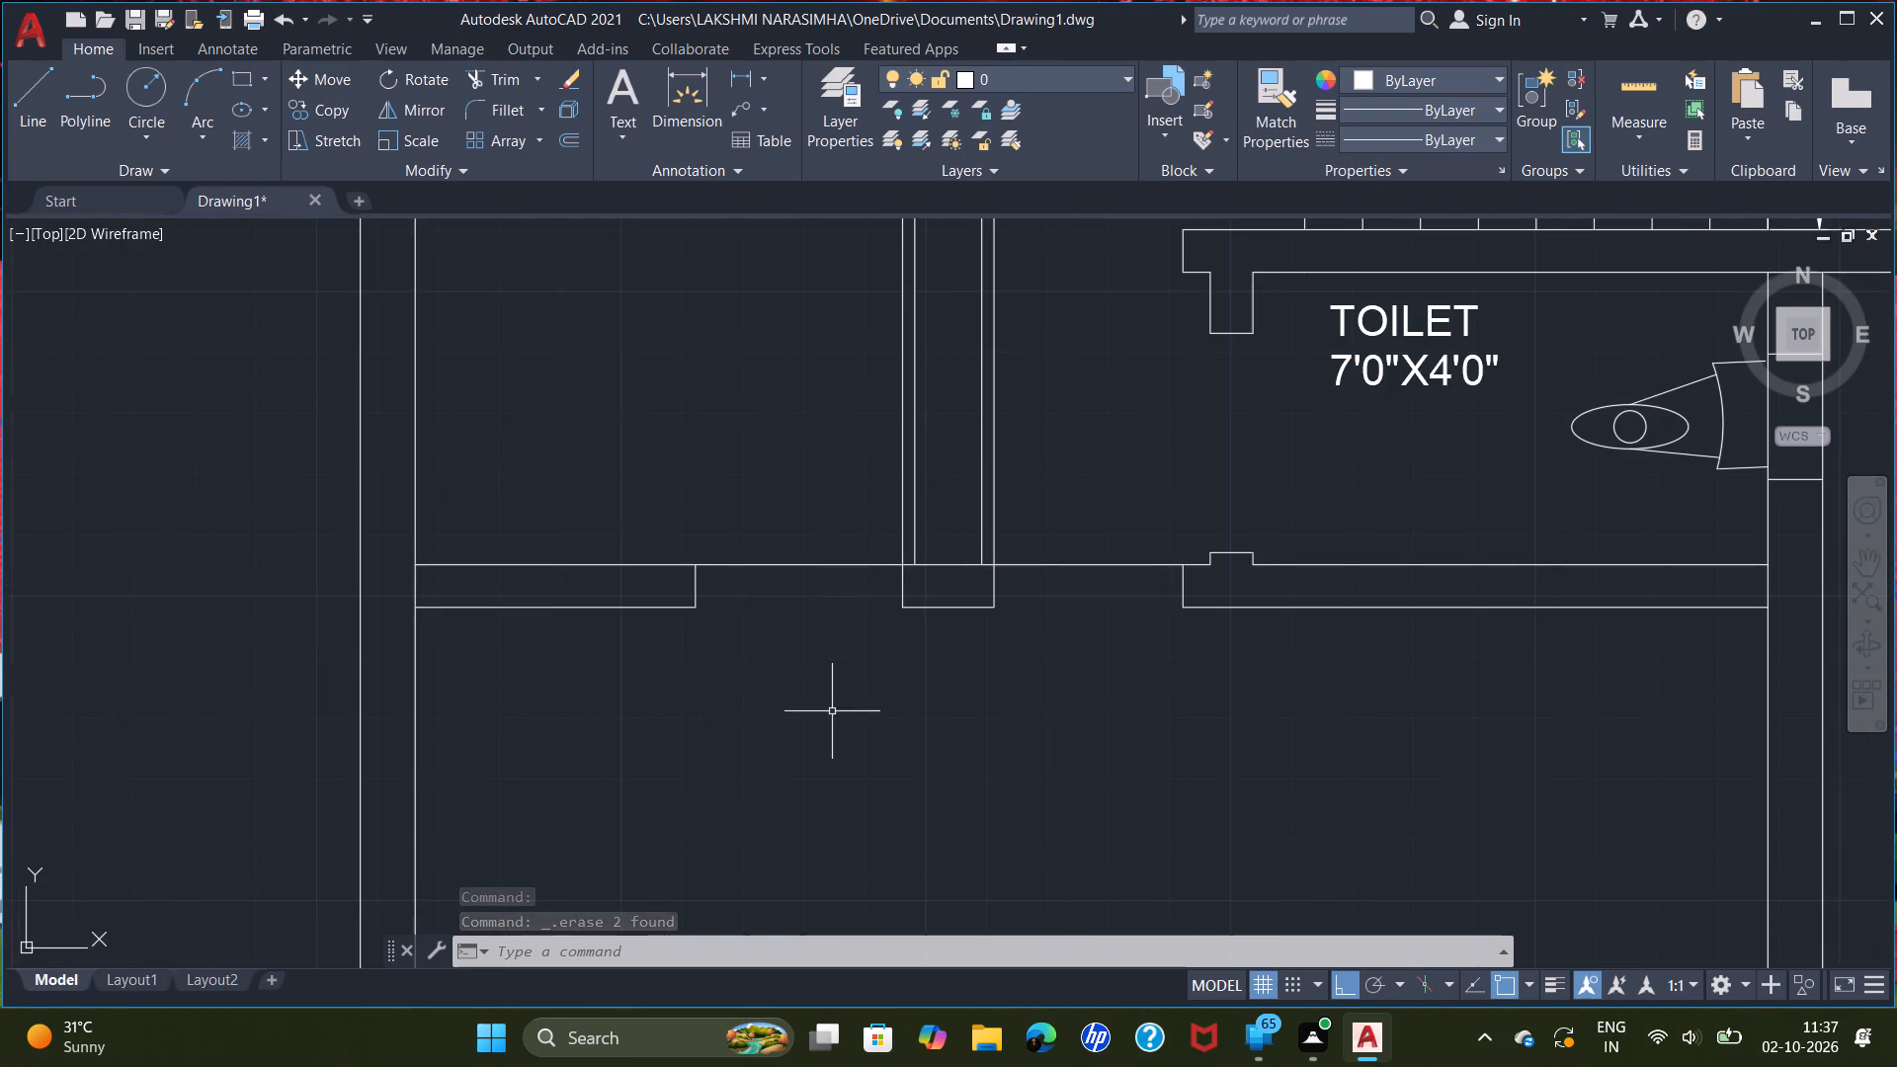
middle_drag(832, 710, 856, 695)
middle_drag(940, 647, 883, 880)
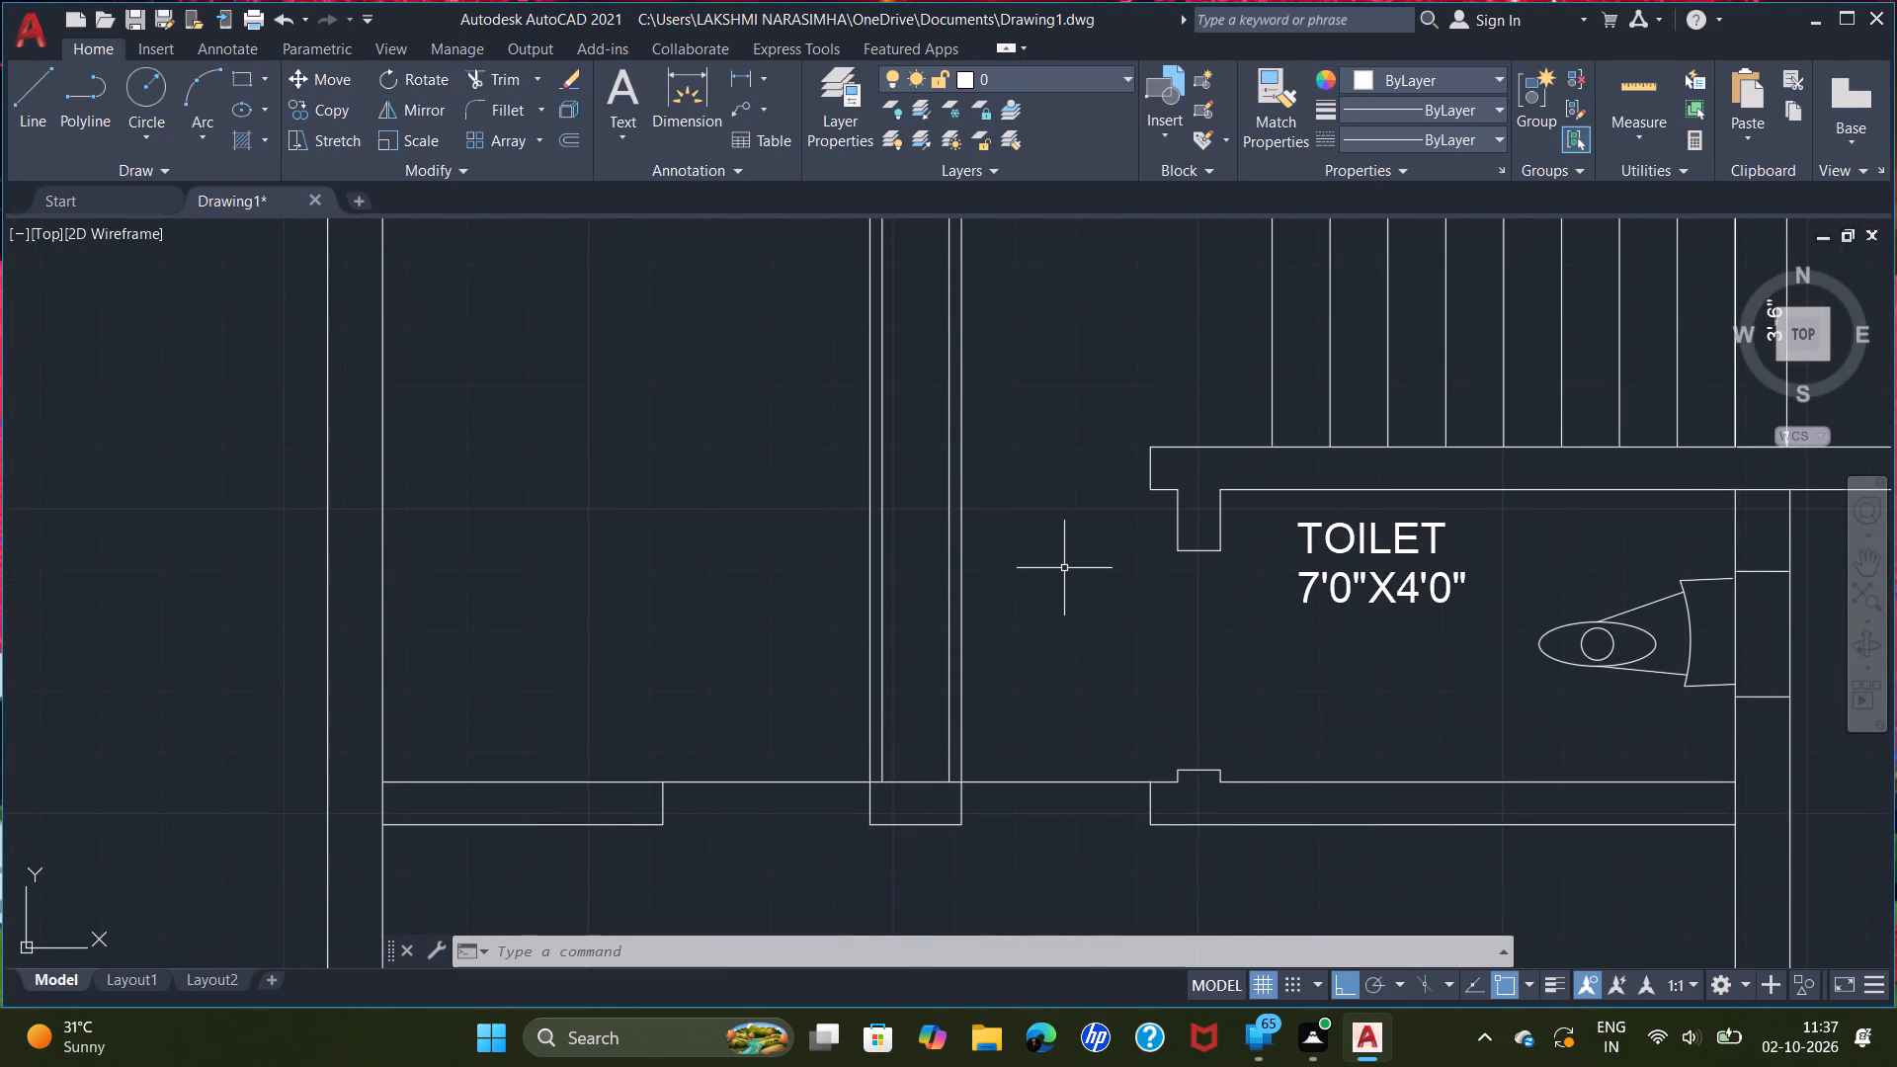
text(TR)
key(i)
key(Return)
click(1096, 650)
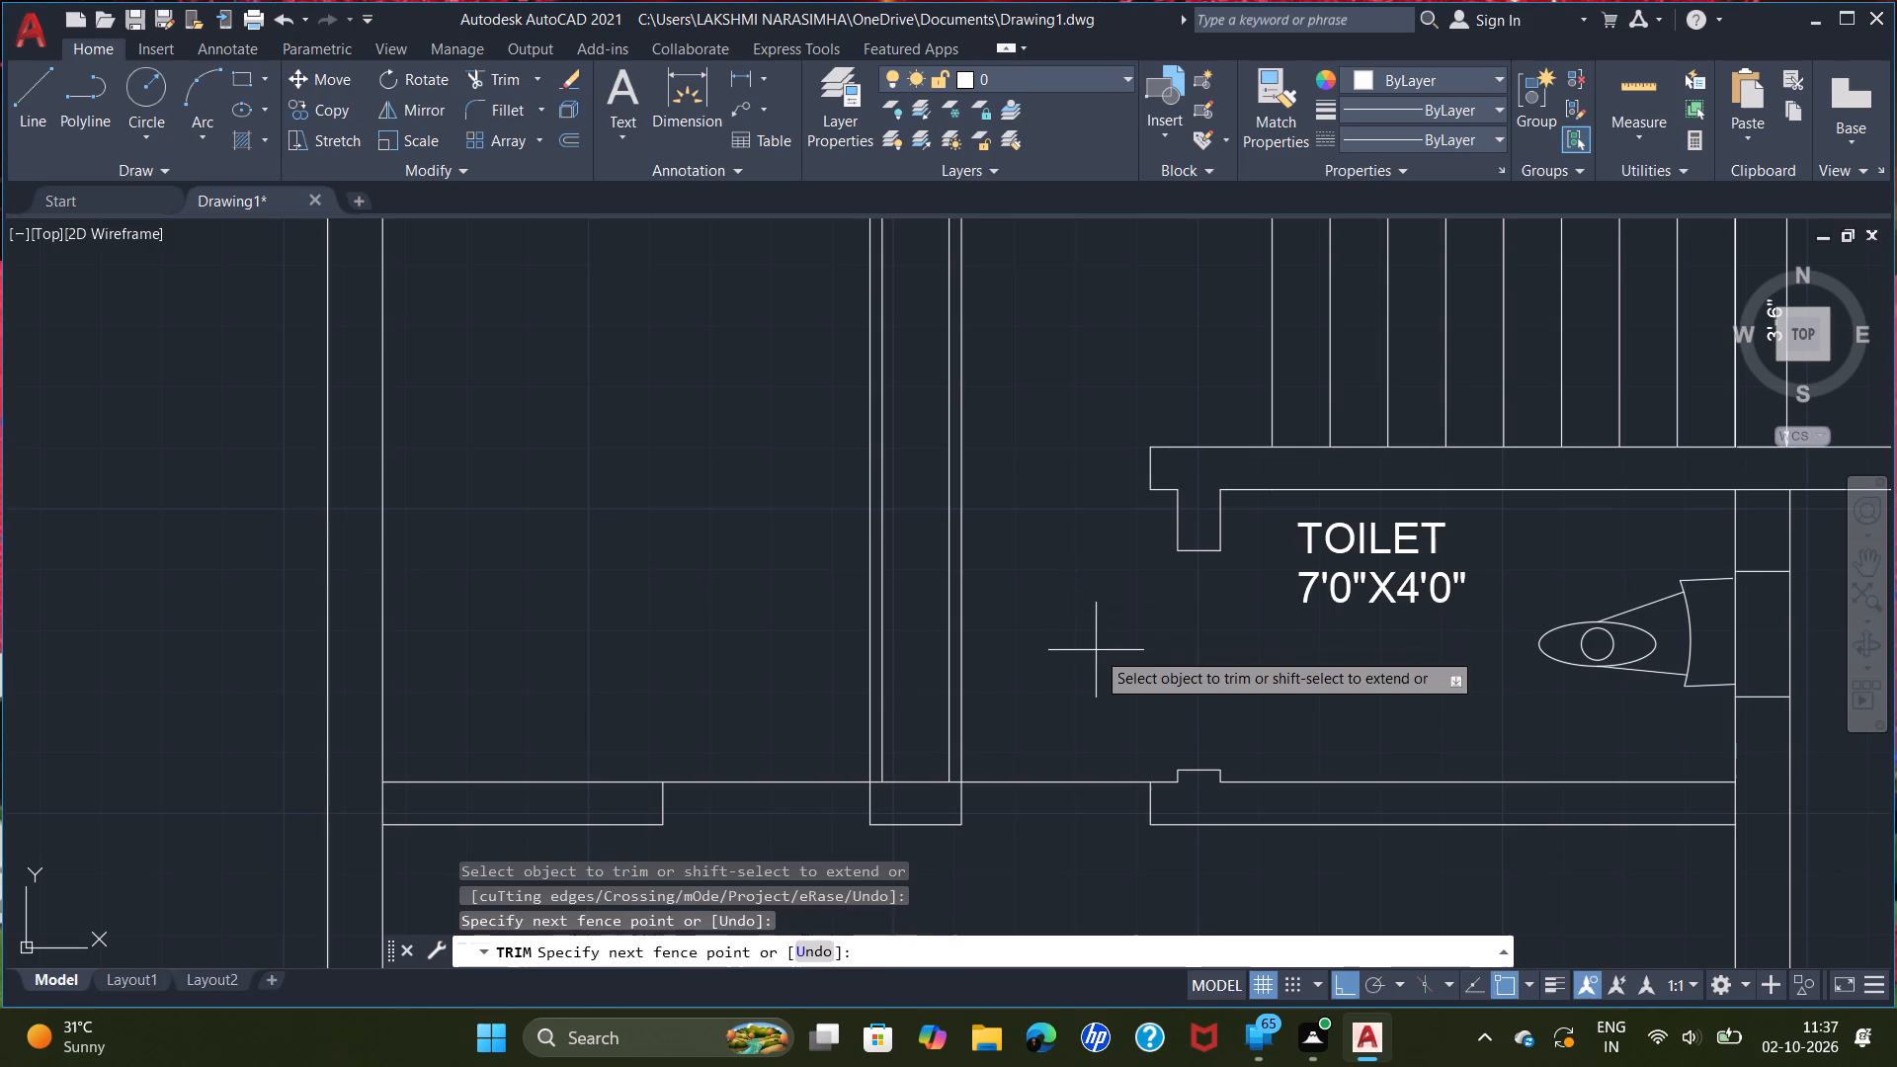
click(1086, 652)
drag(1054, 560, 1037, 561)
drag(1021, 565, 969, 575)
drag(948, 578, 889, 582)
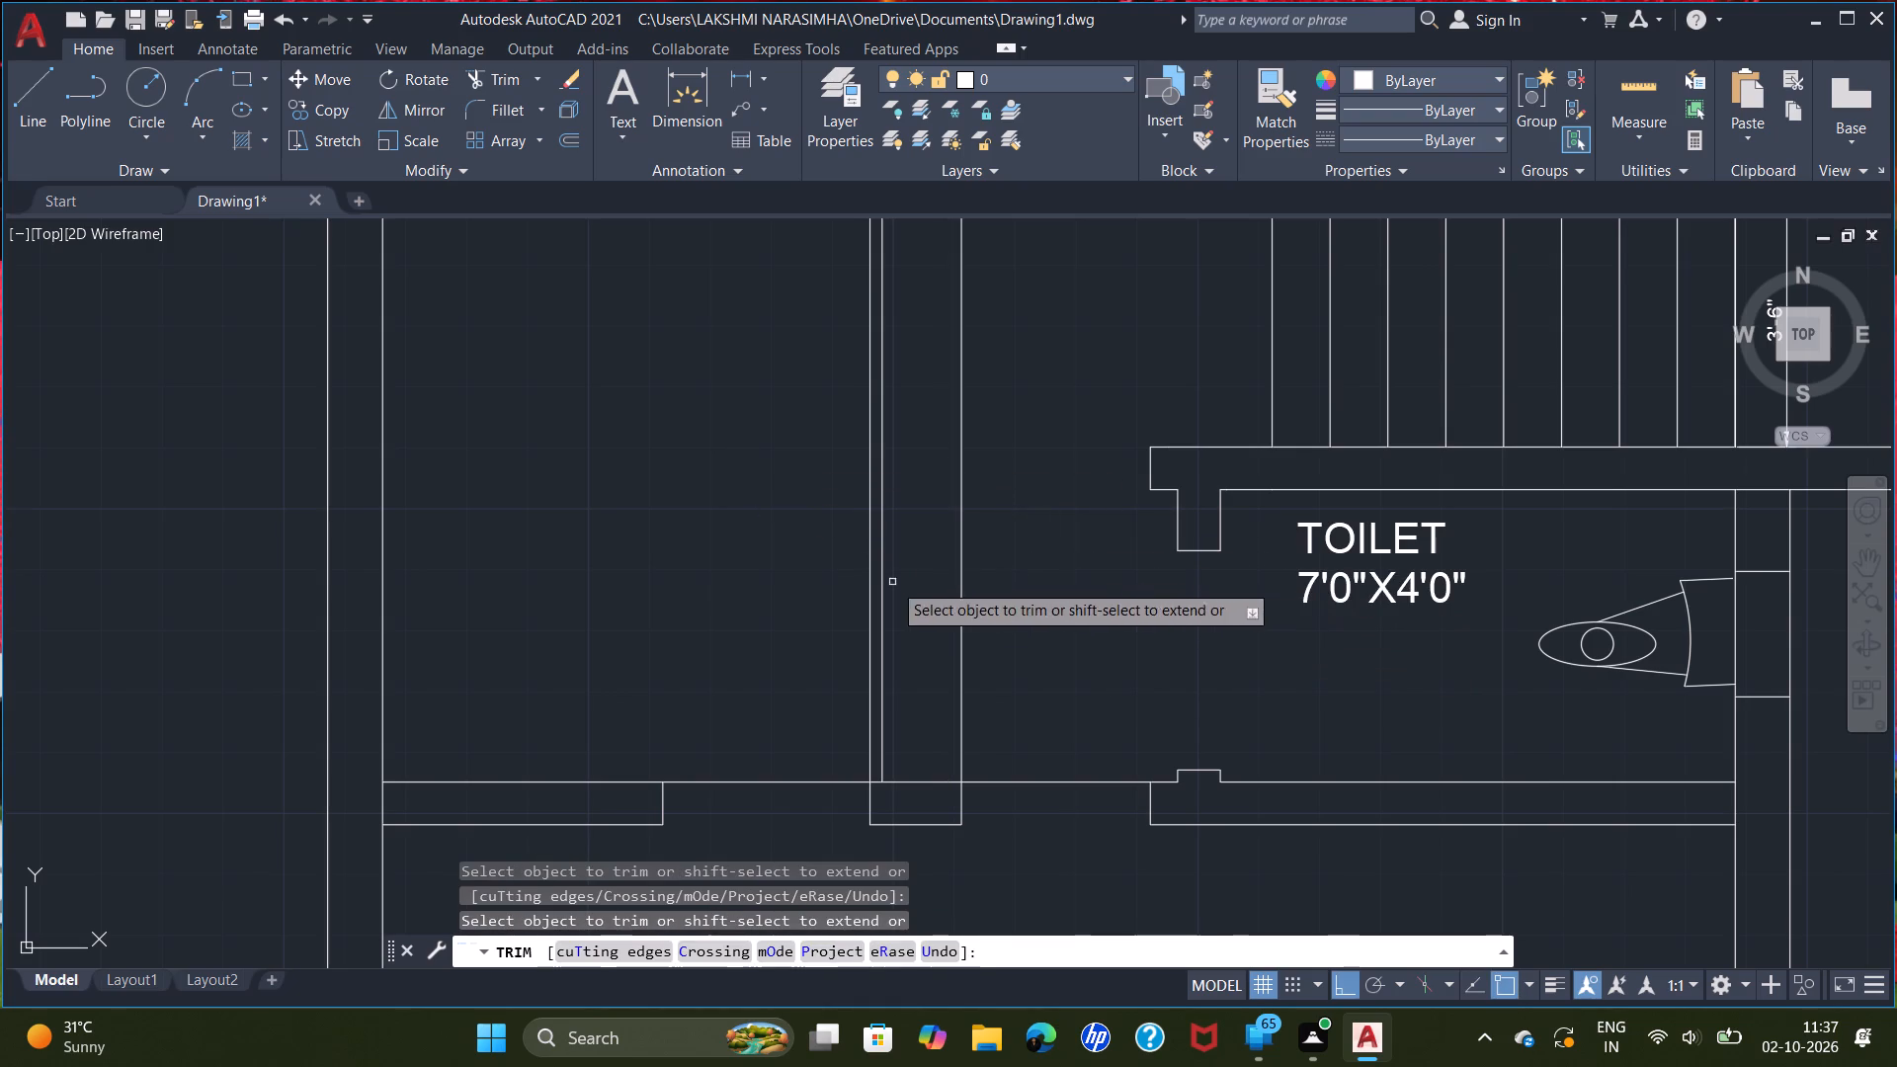
drag(889, 582, 797, 573)
click(797, 573)
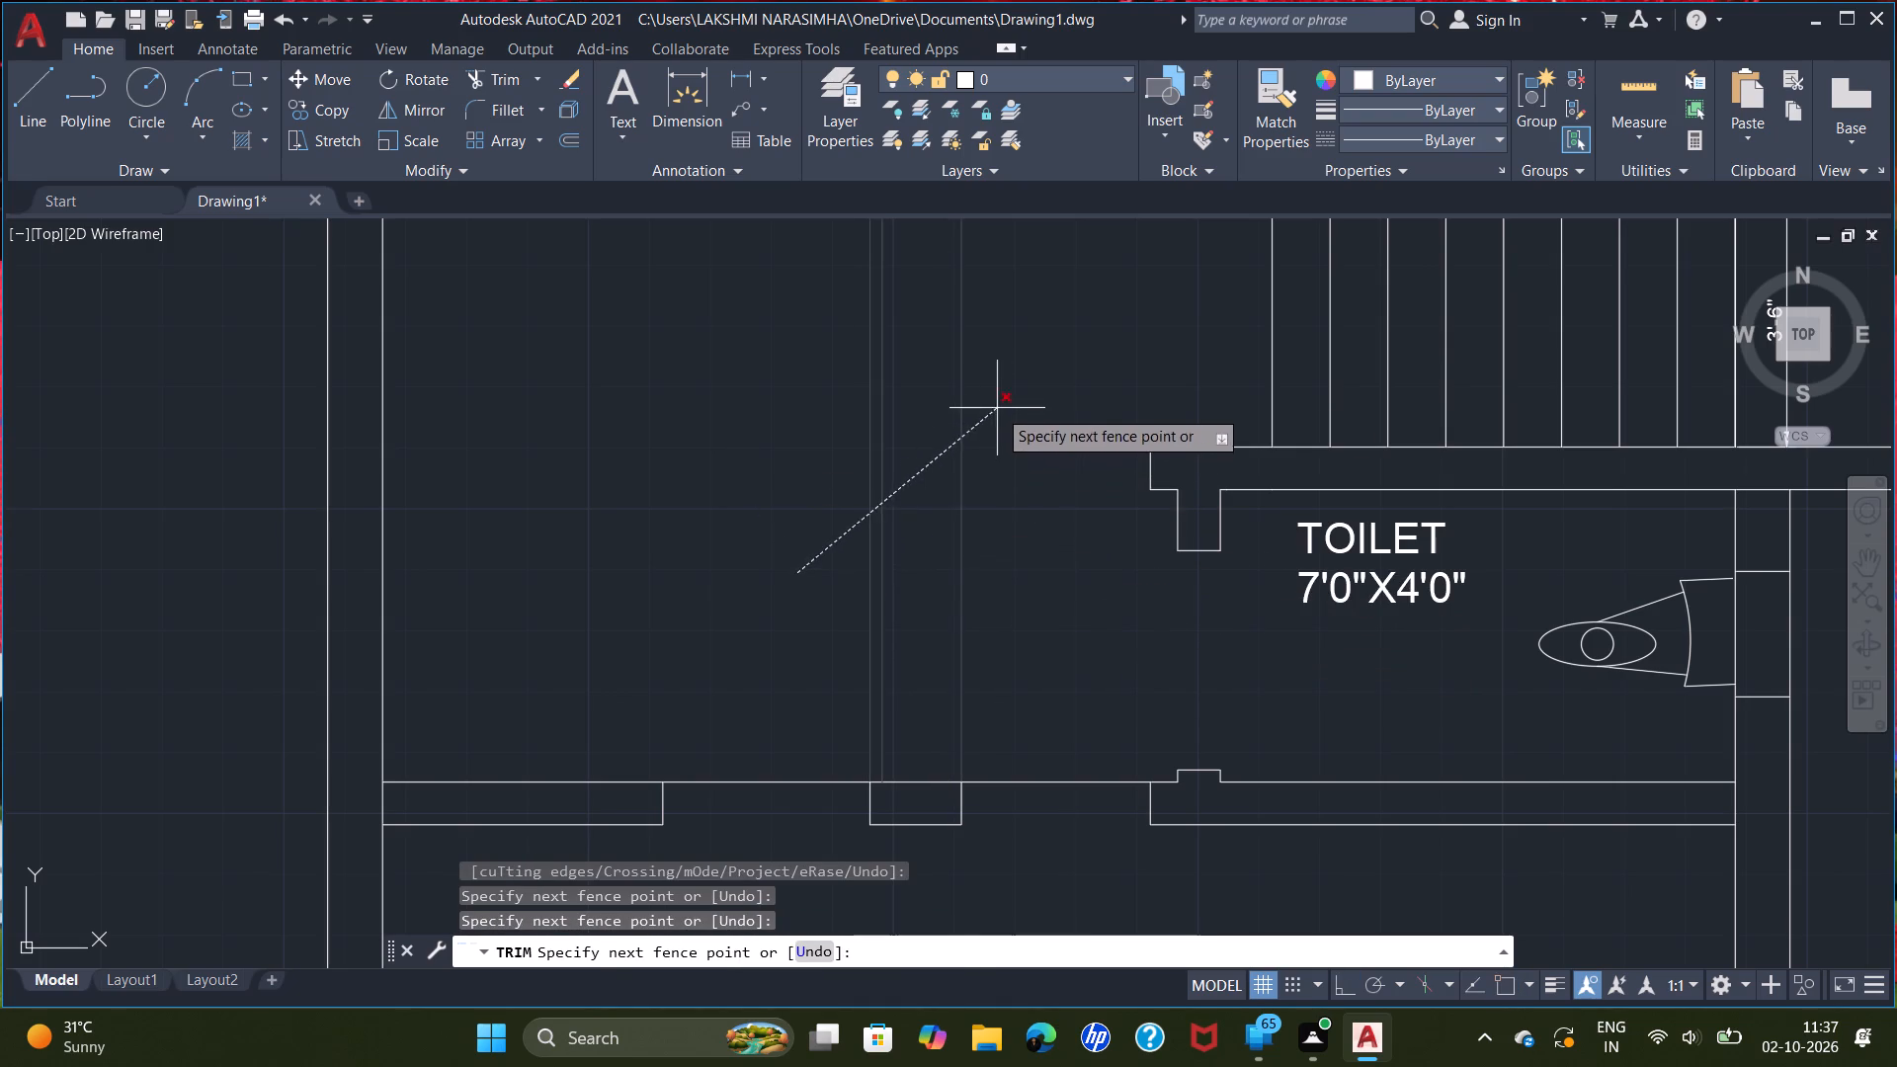
click(997, 408)
scroll(993, 438, down, 2)
middle_drag(970, 430, 936, 824)
scroll(936, 824, down, 1)
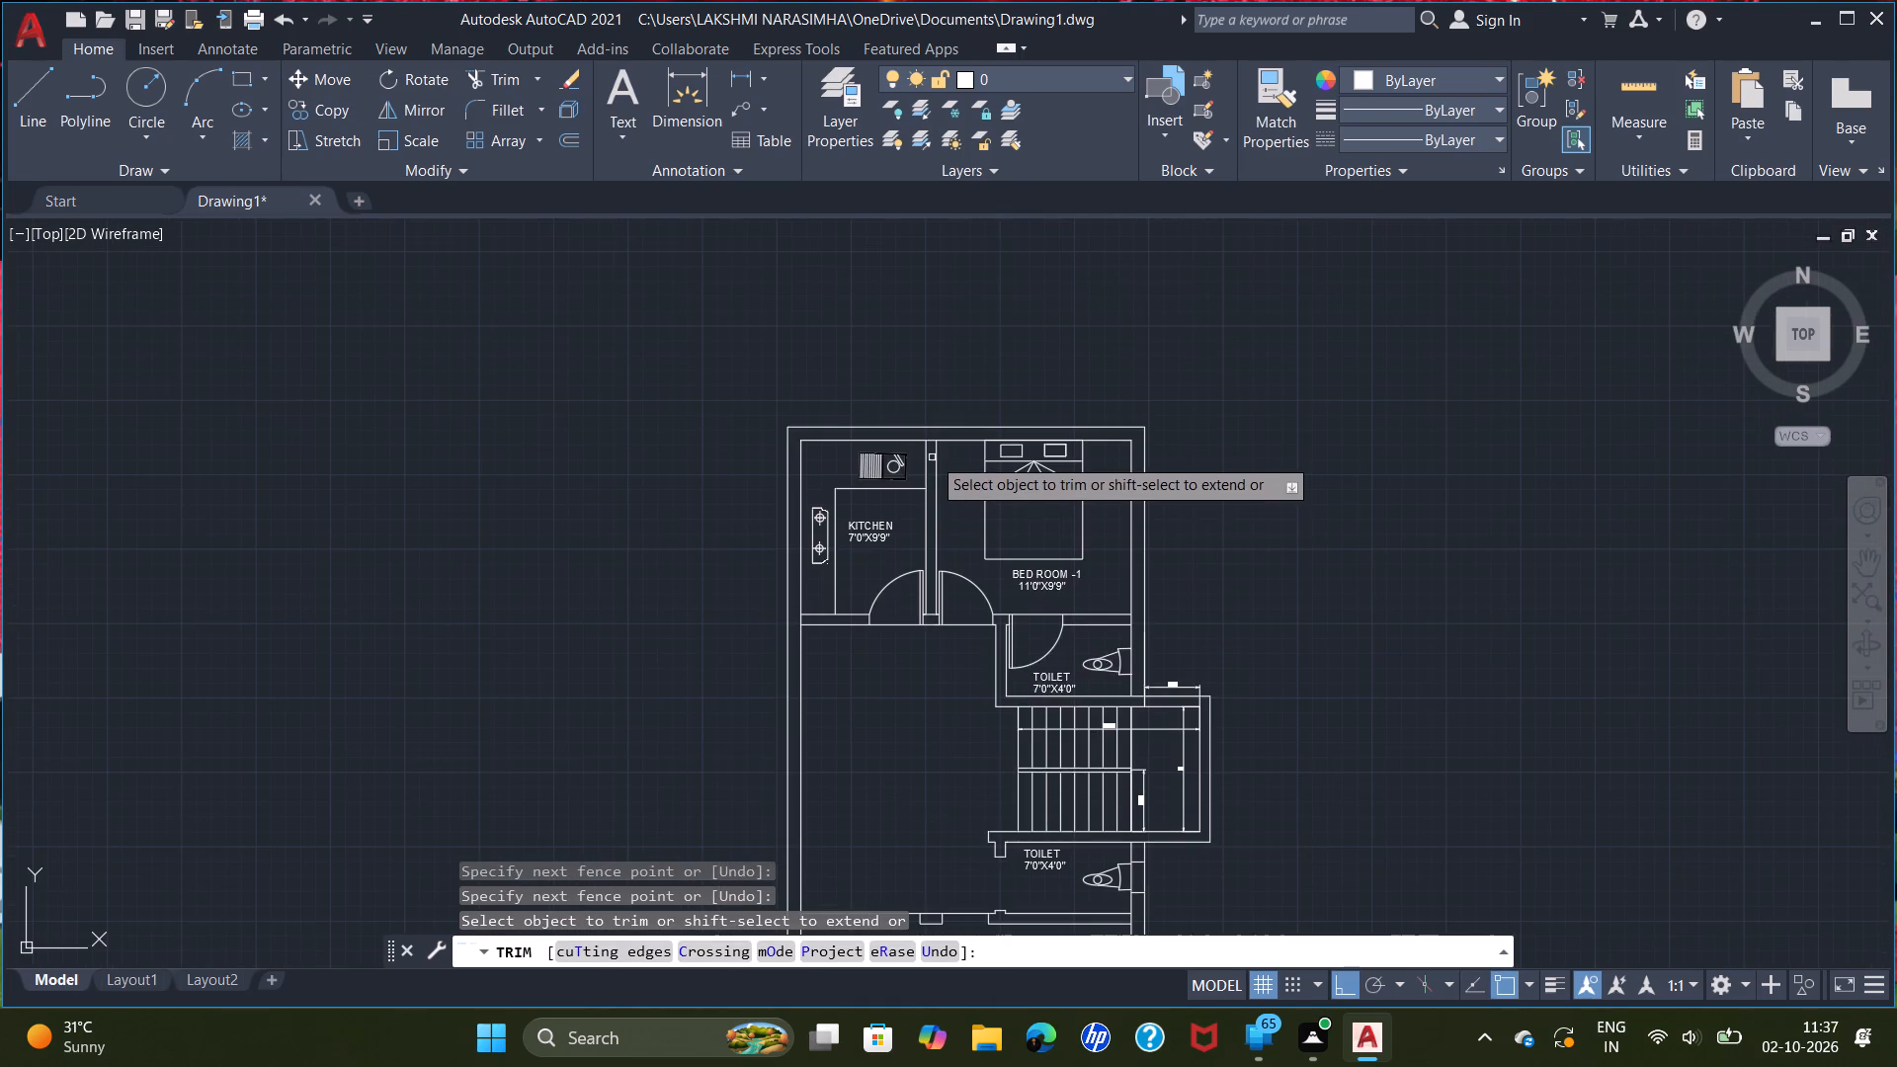
scroll(917, 513, up, 3)
scroll(1060, 490, down, 2)
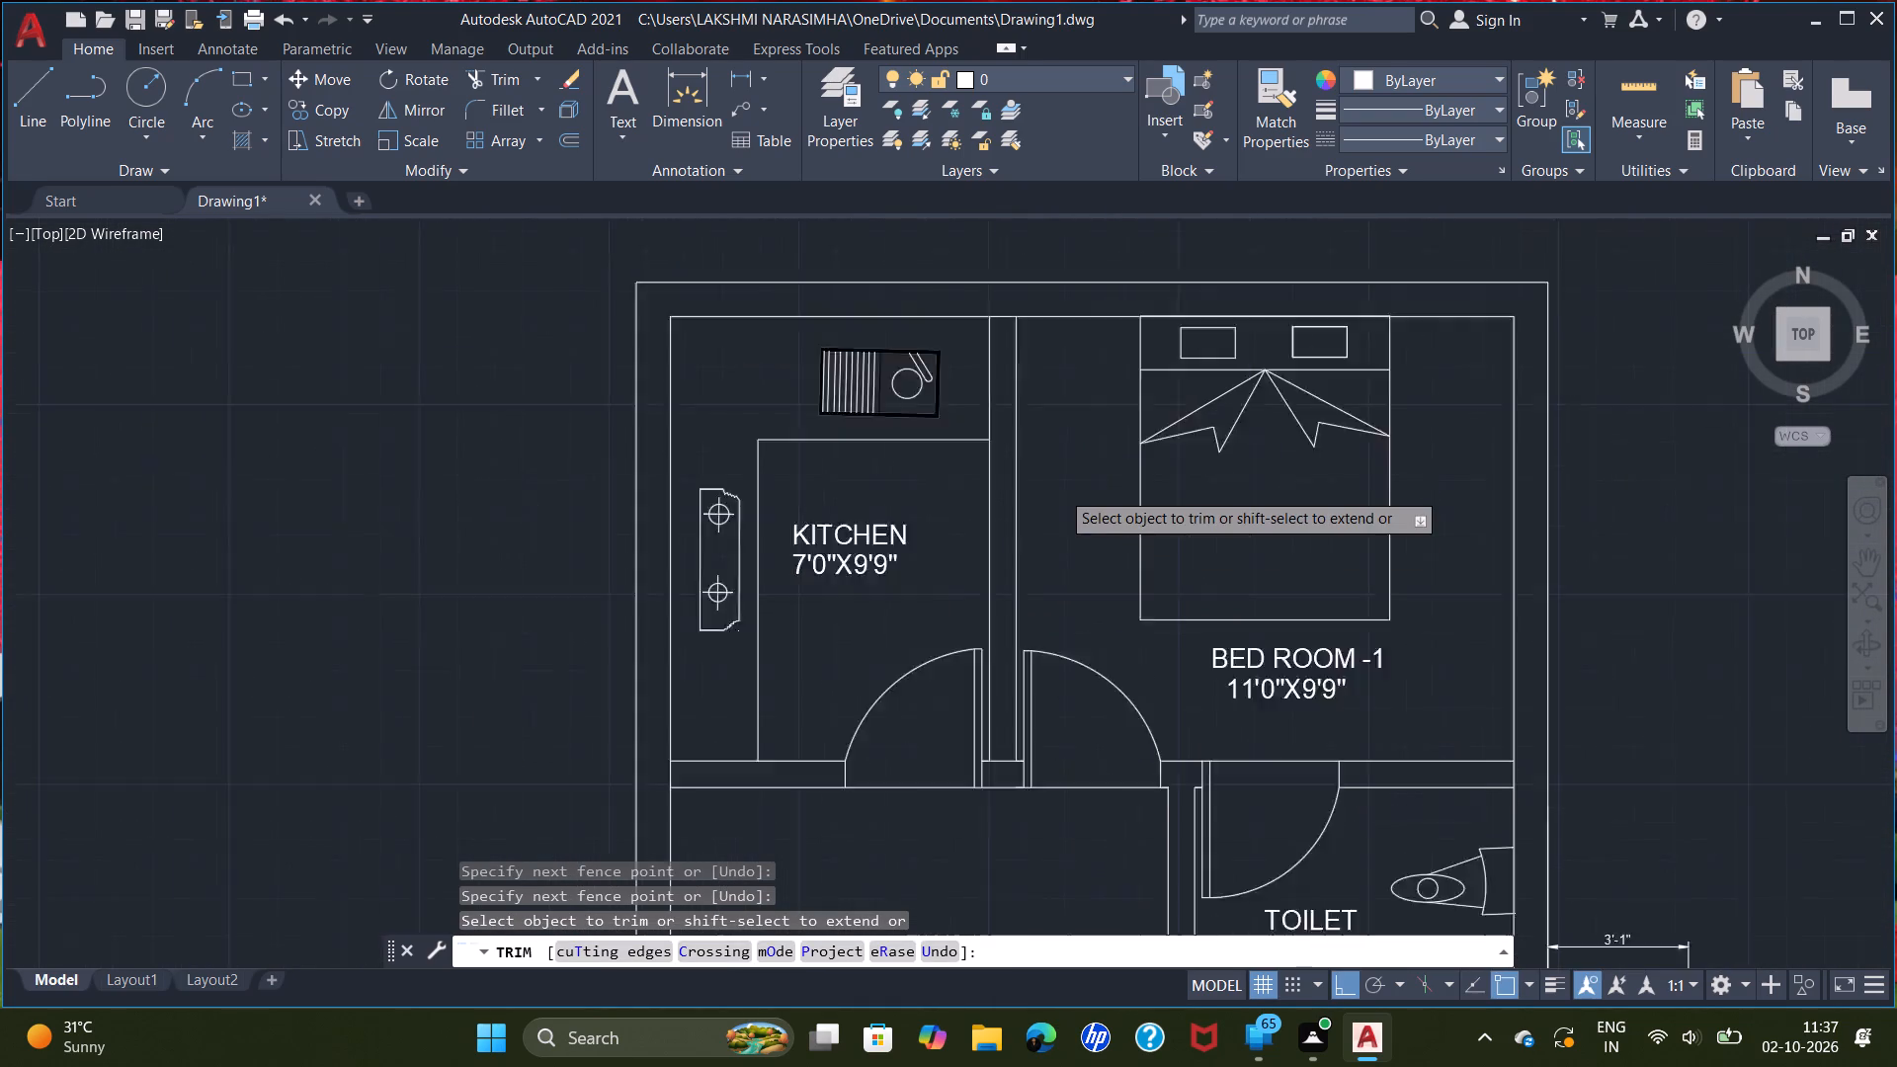
scroll(1045, 358, down, 2)
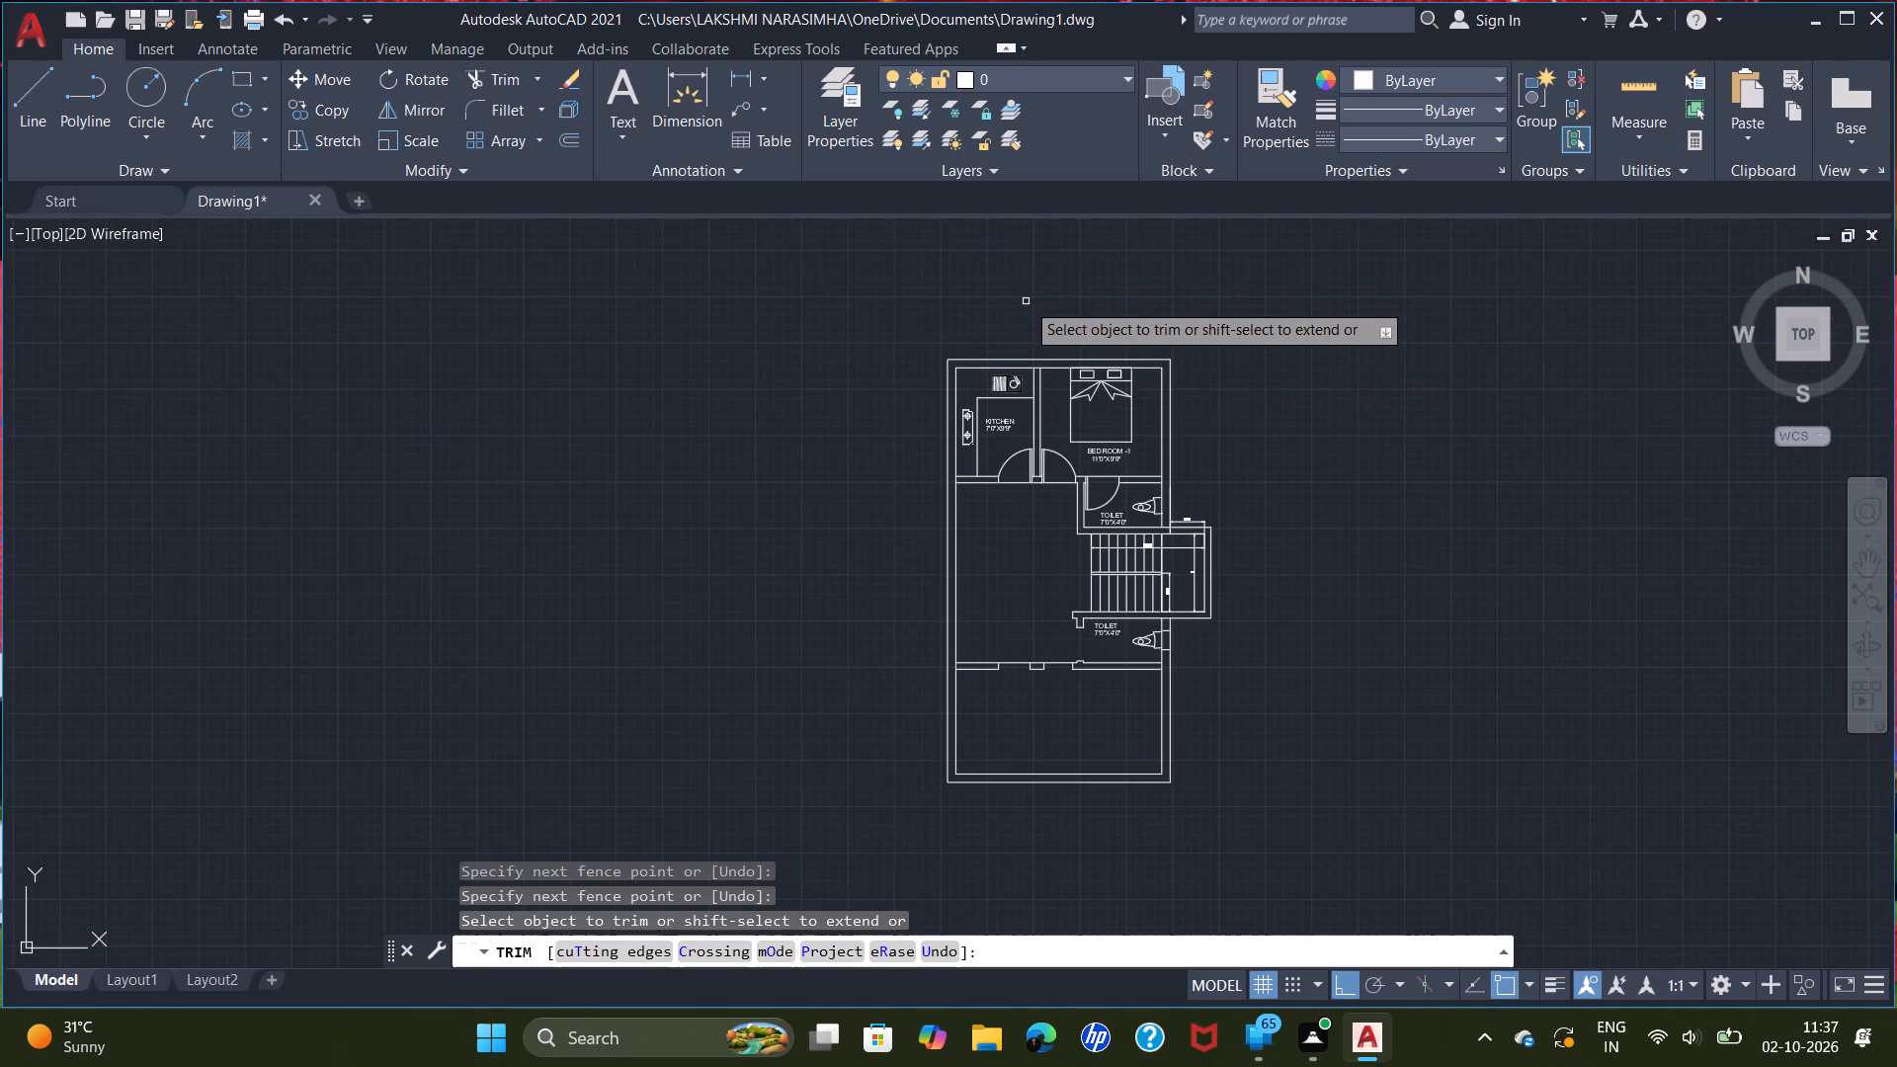
key(Escape)
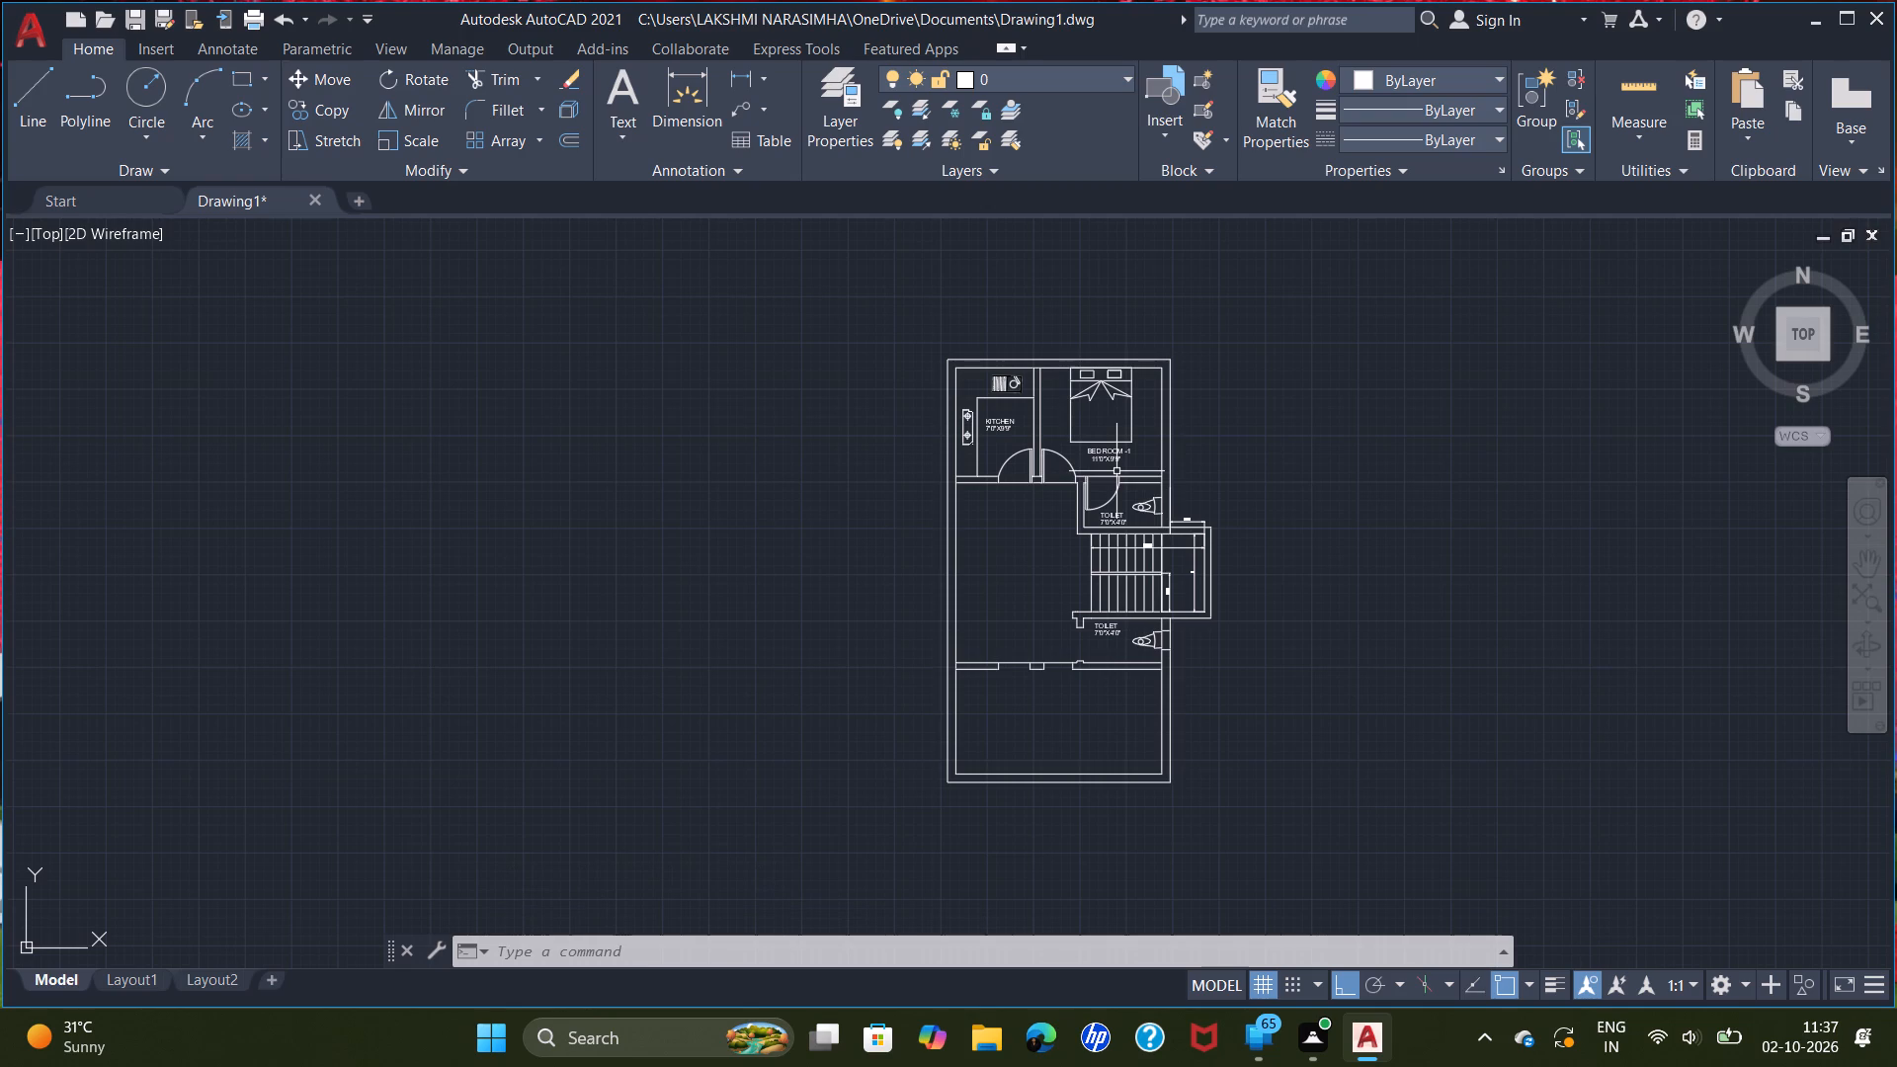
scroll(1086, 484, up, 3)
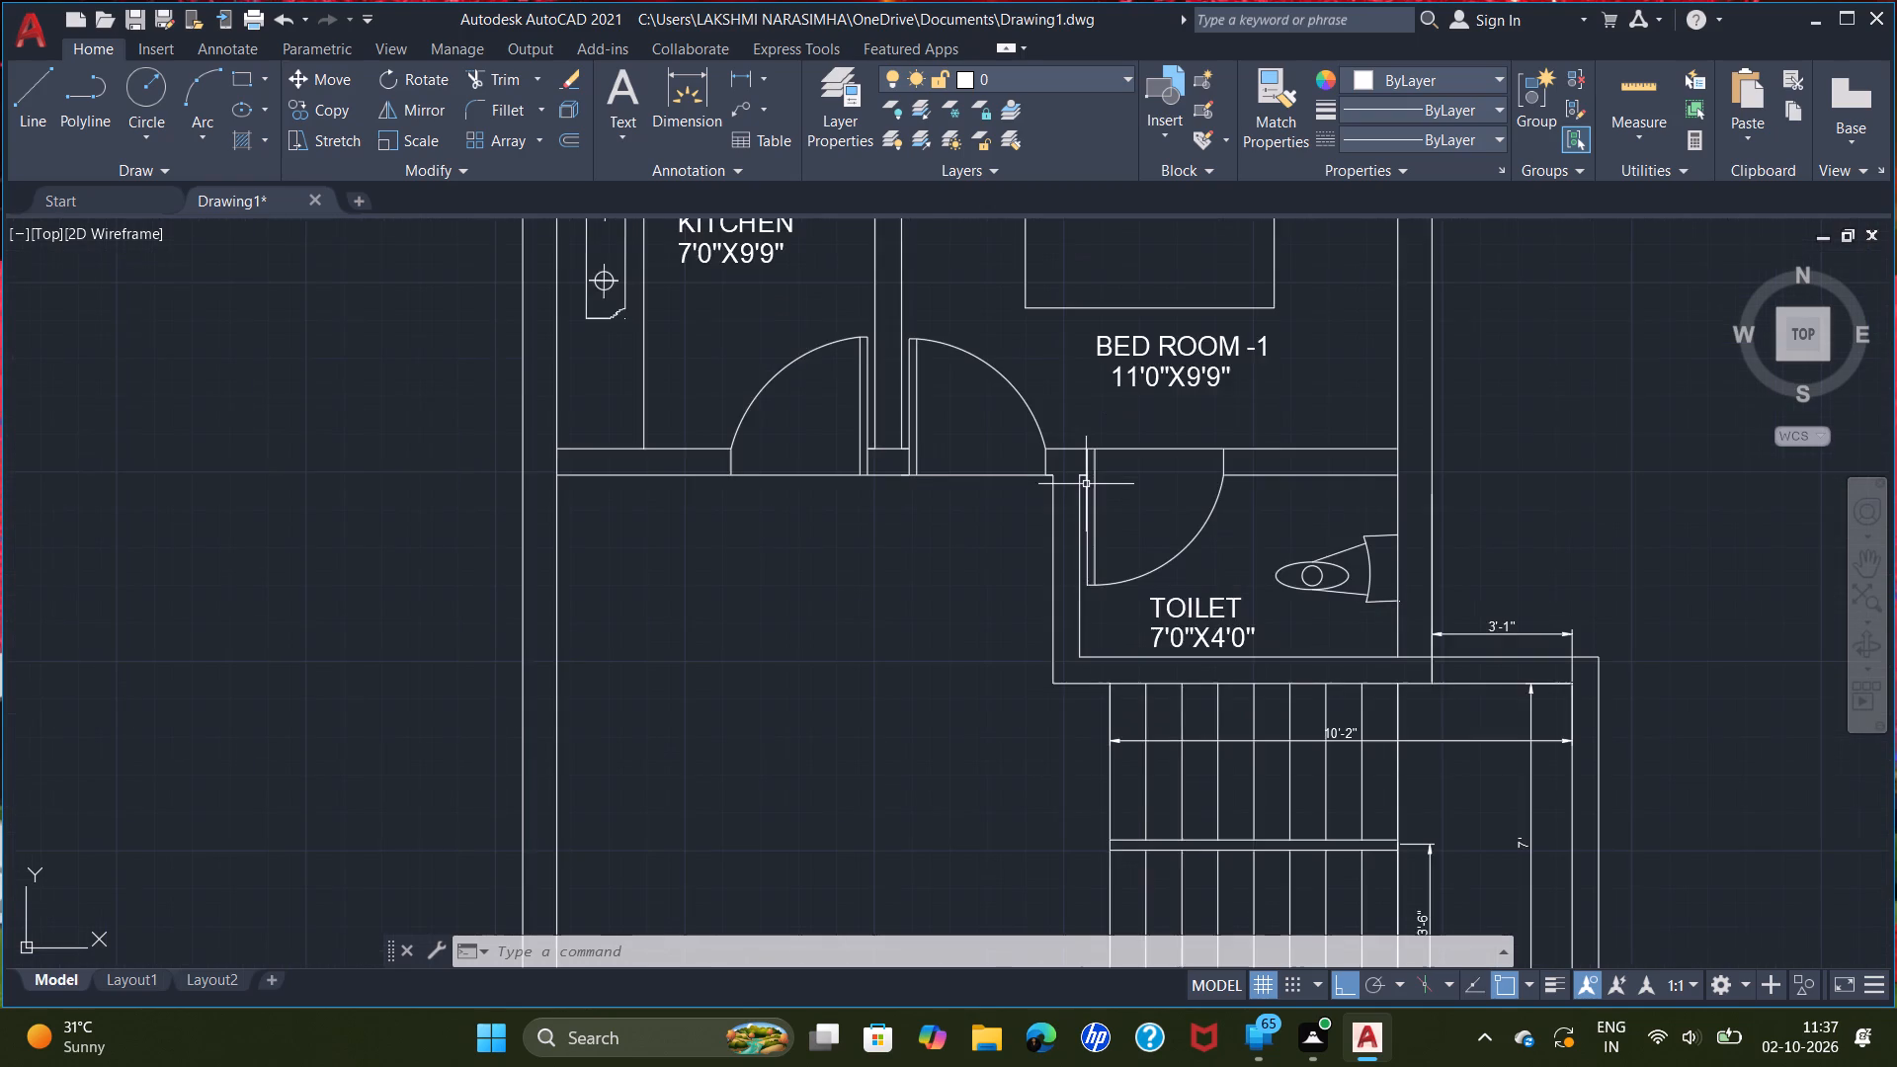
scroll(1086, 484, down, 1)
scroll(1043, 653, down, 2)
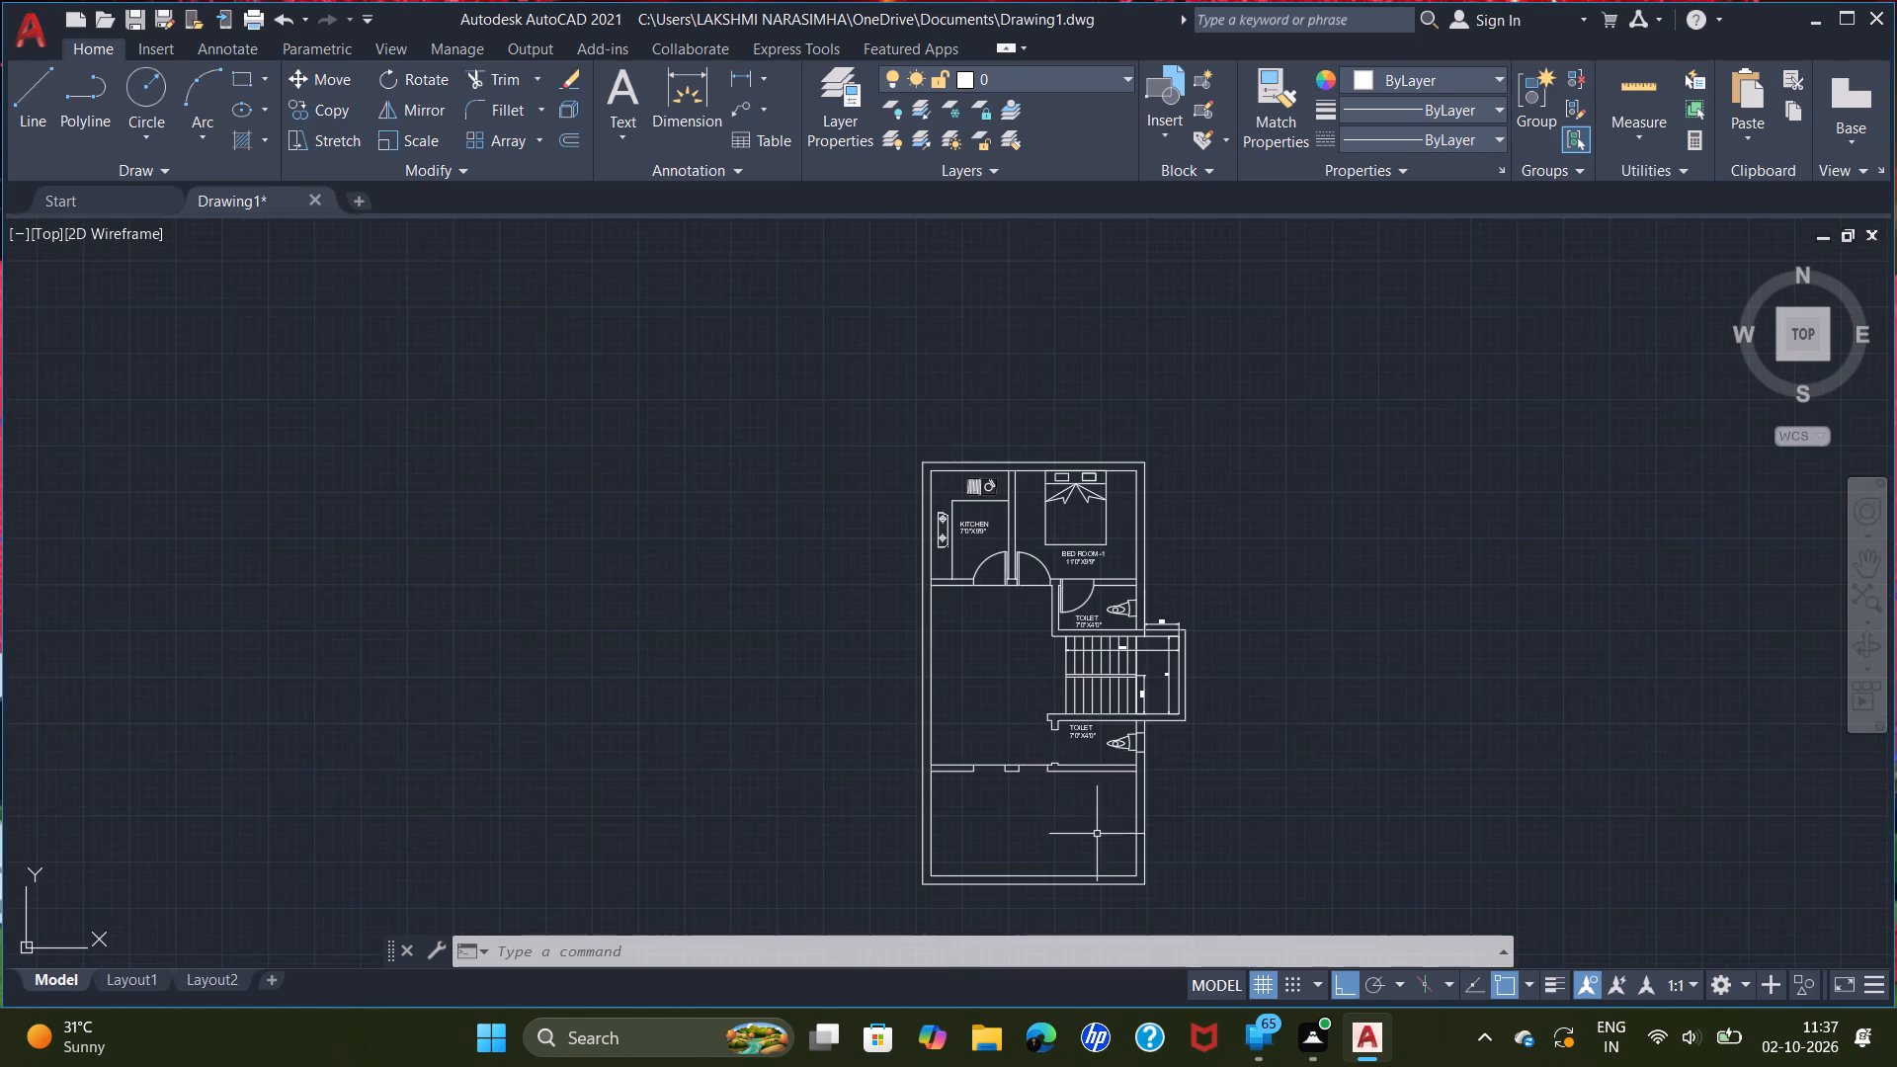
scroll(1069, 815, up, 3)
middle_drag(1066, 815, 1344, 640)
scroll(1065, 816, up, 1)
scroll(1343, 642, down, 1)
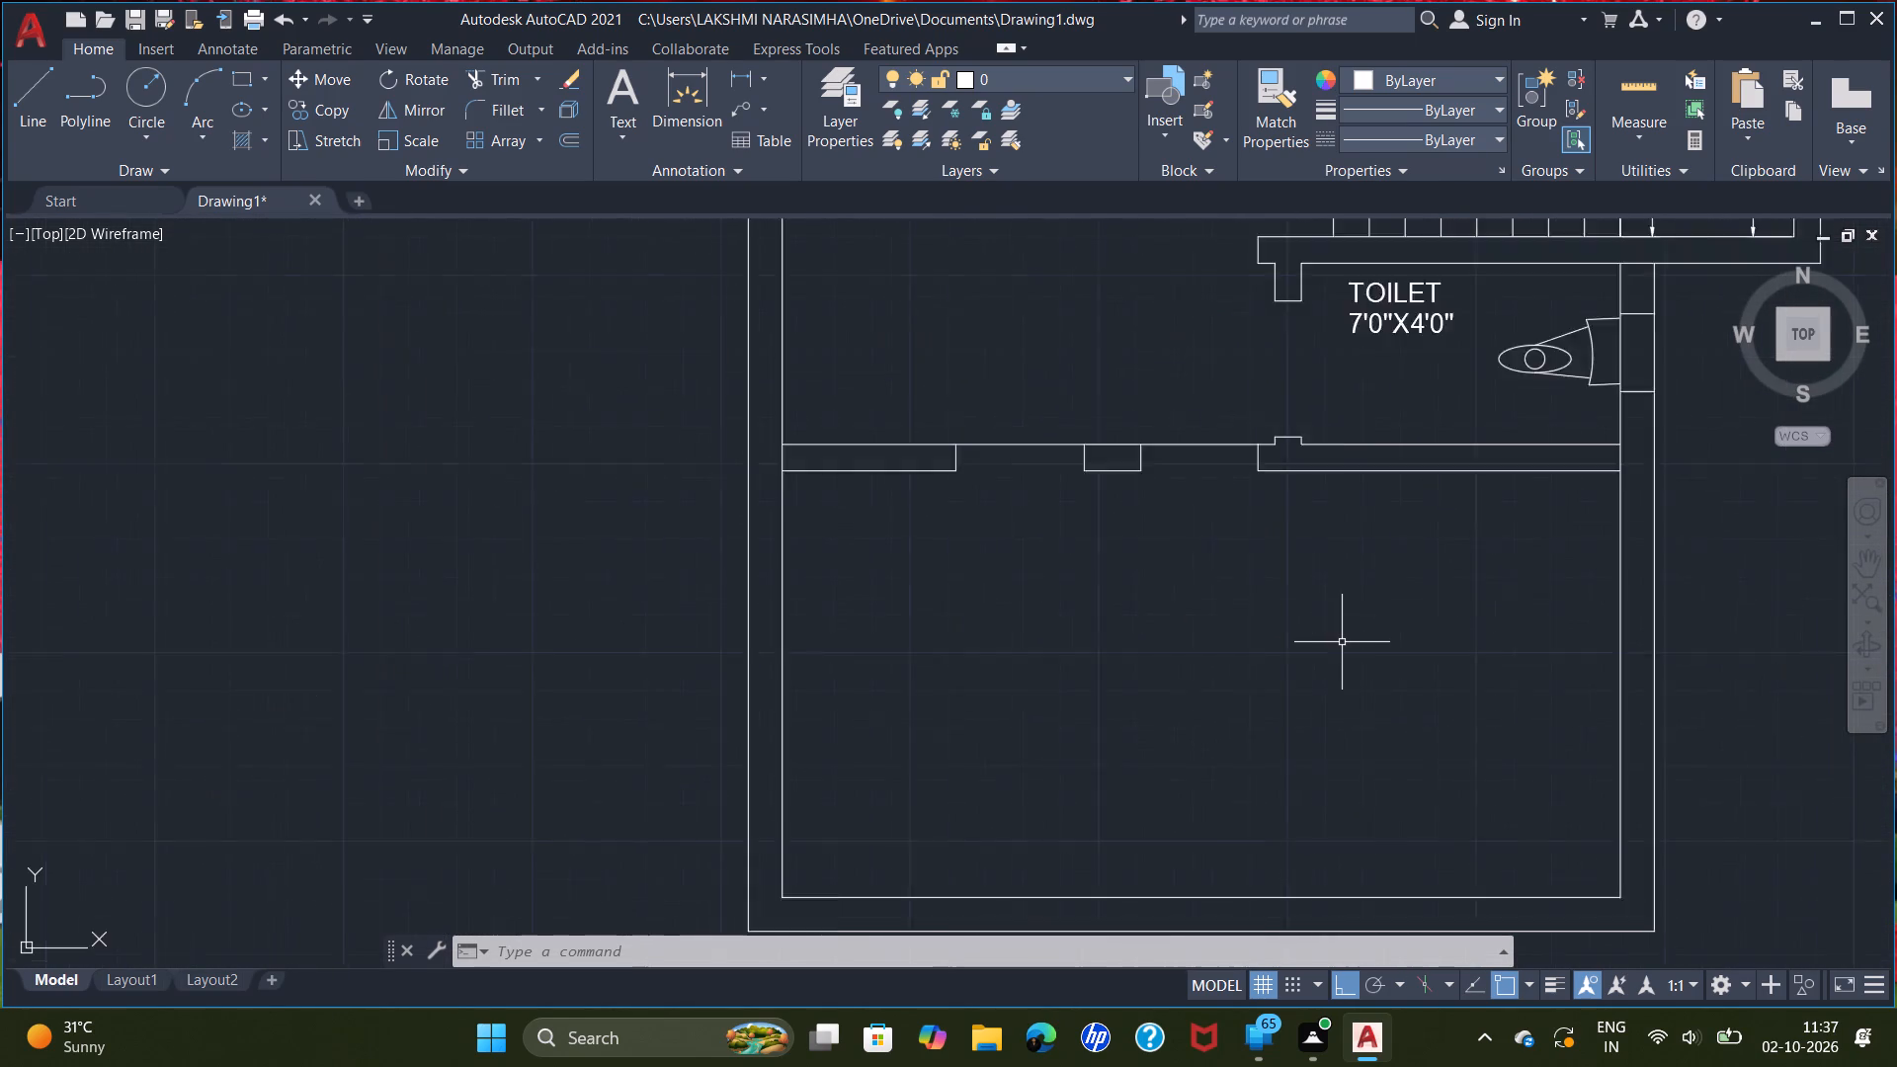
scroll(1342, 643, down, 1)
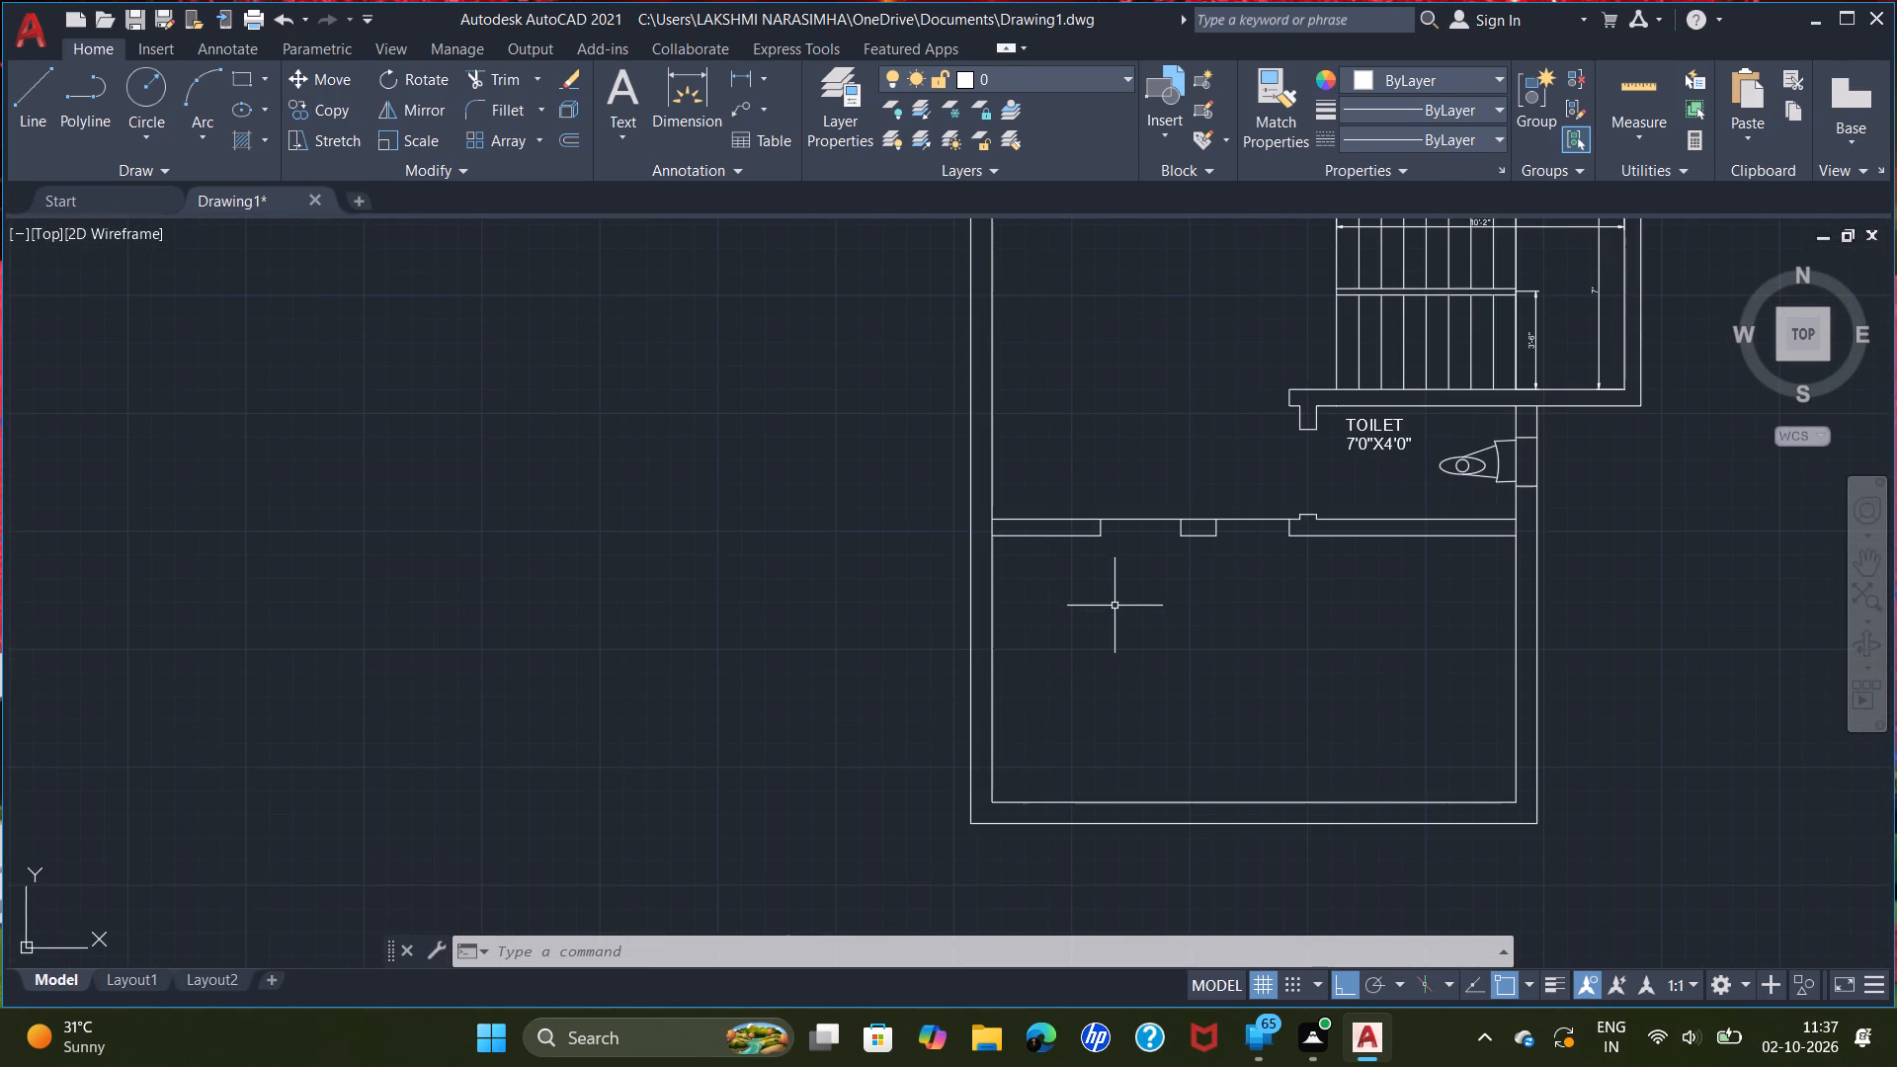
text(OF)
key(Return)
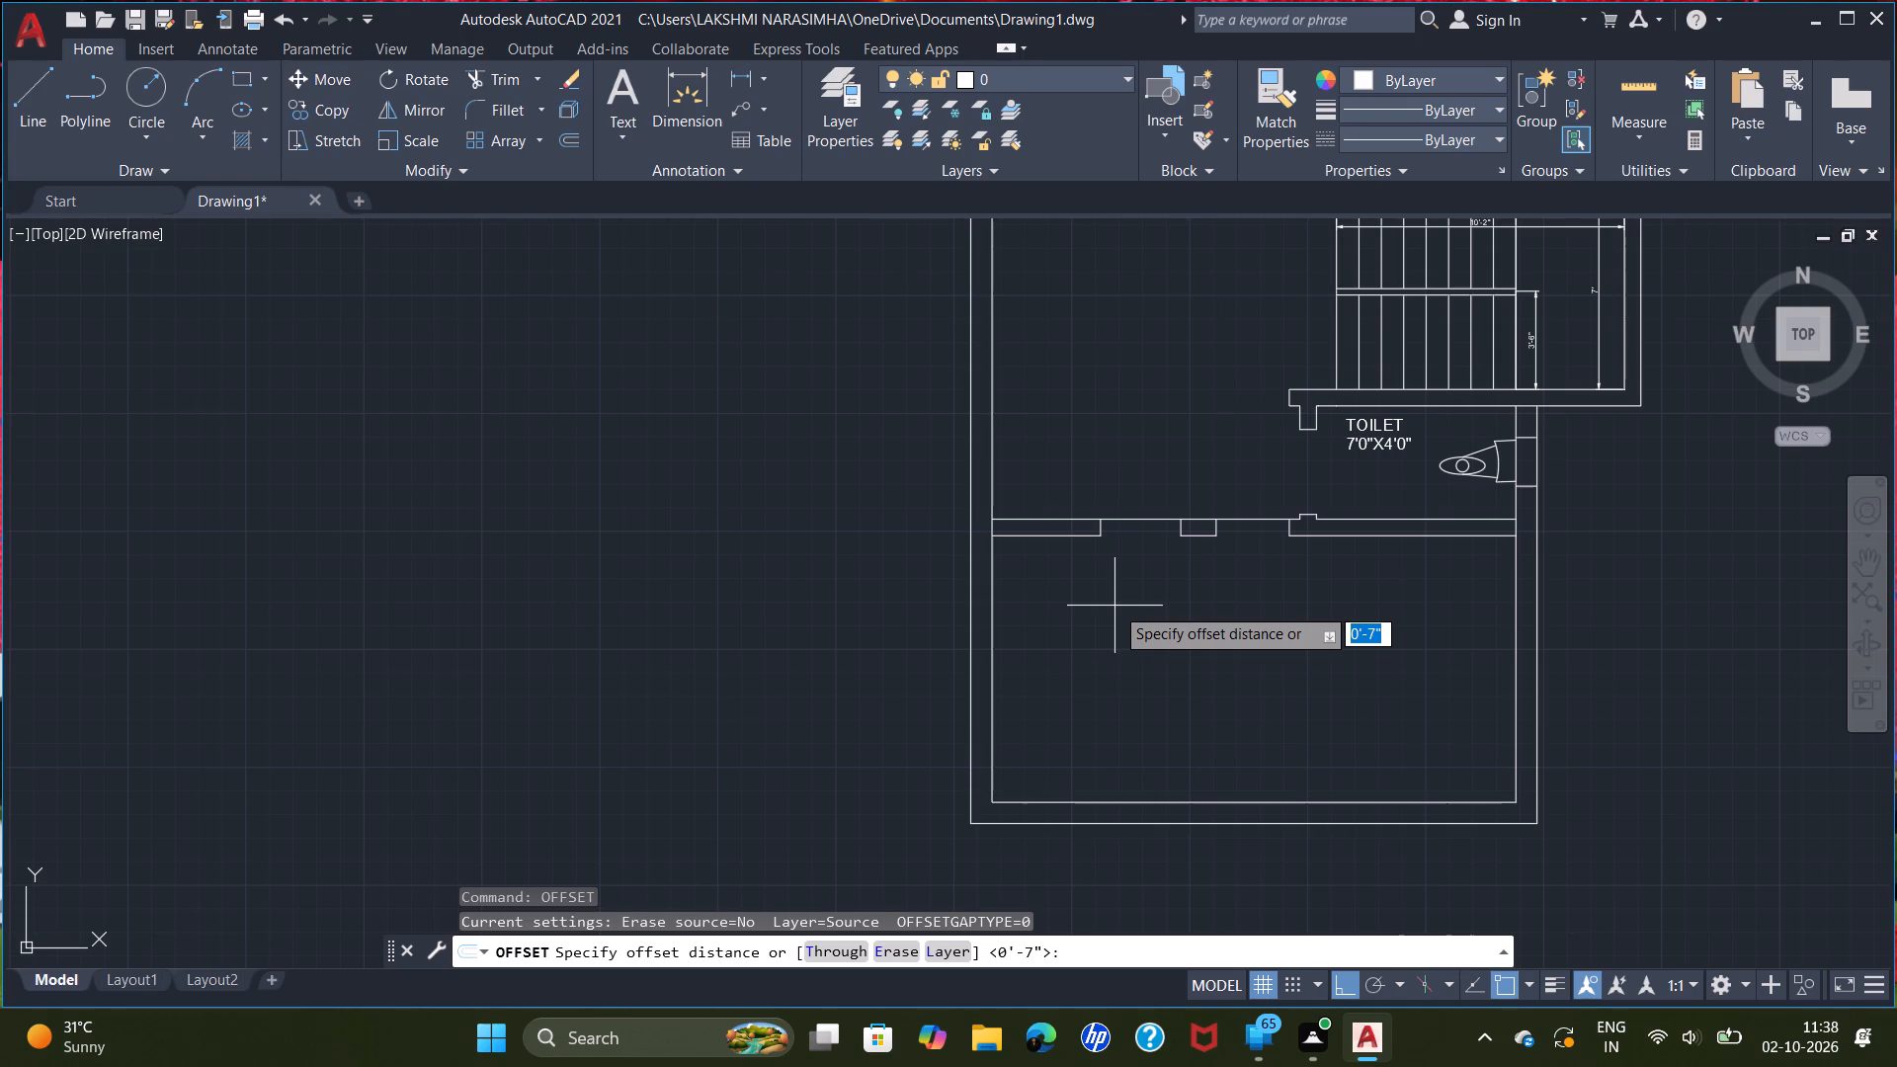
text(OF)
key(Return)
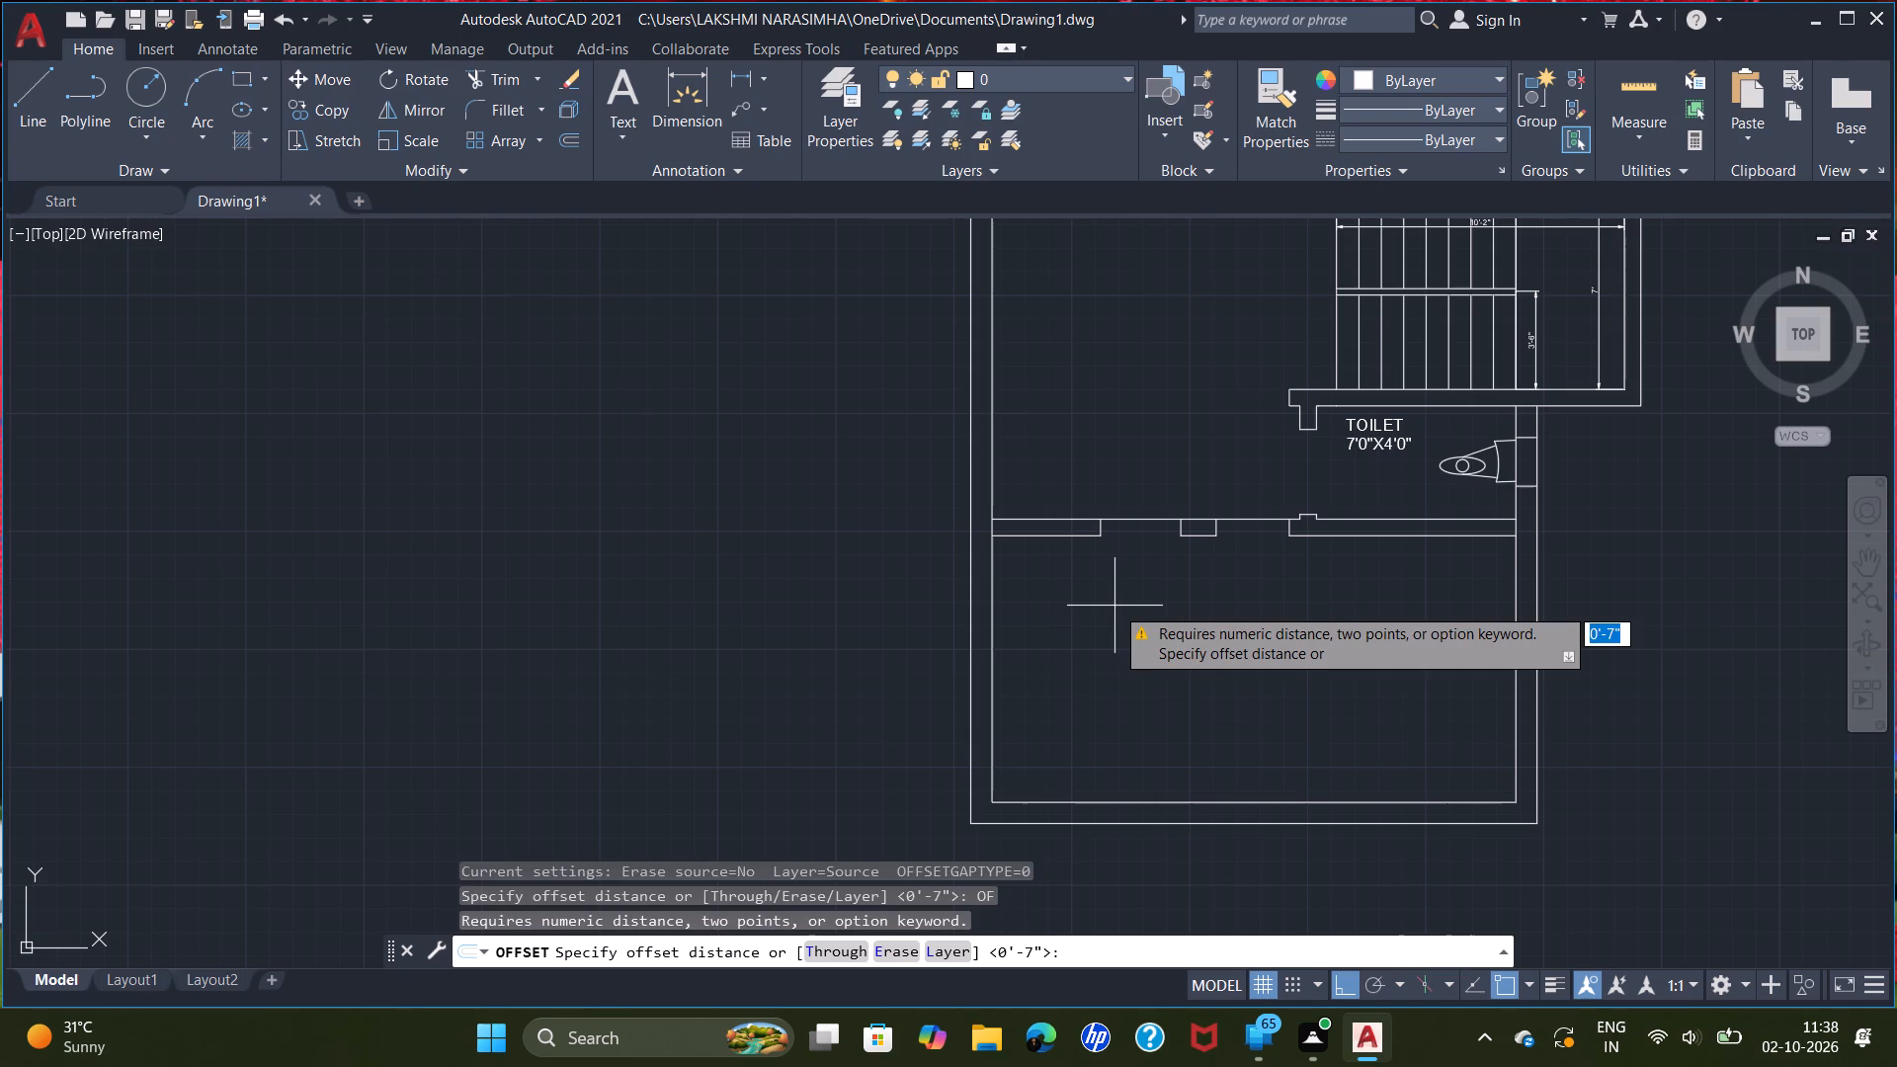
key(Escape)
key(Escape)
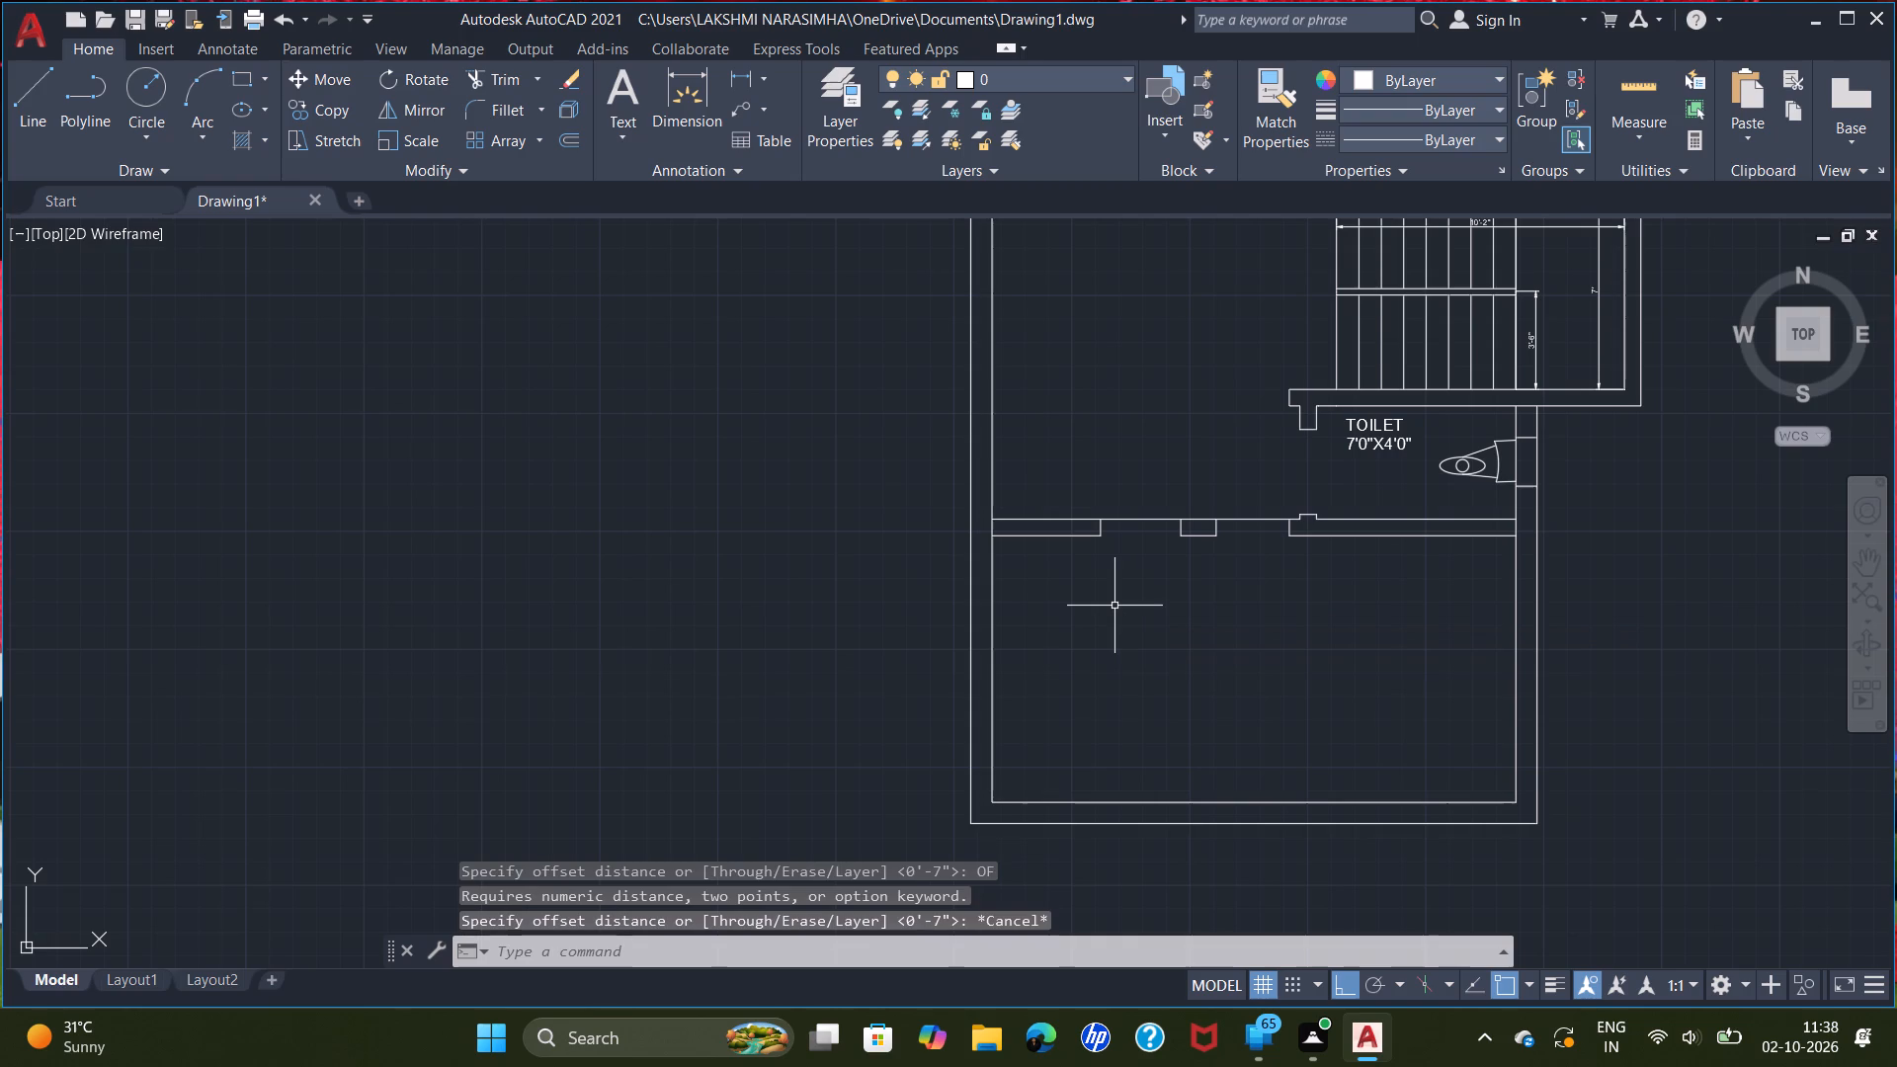
Offset the inner face of the left exterior wall 7' into the house using Offset.
text(OF)
key(Return)
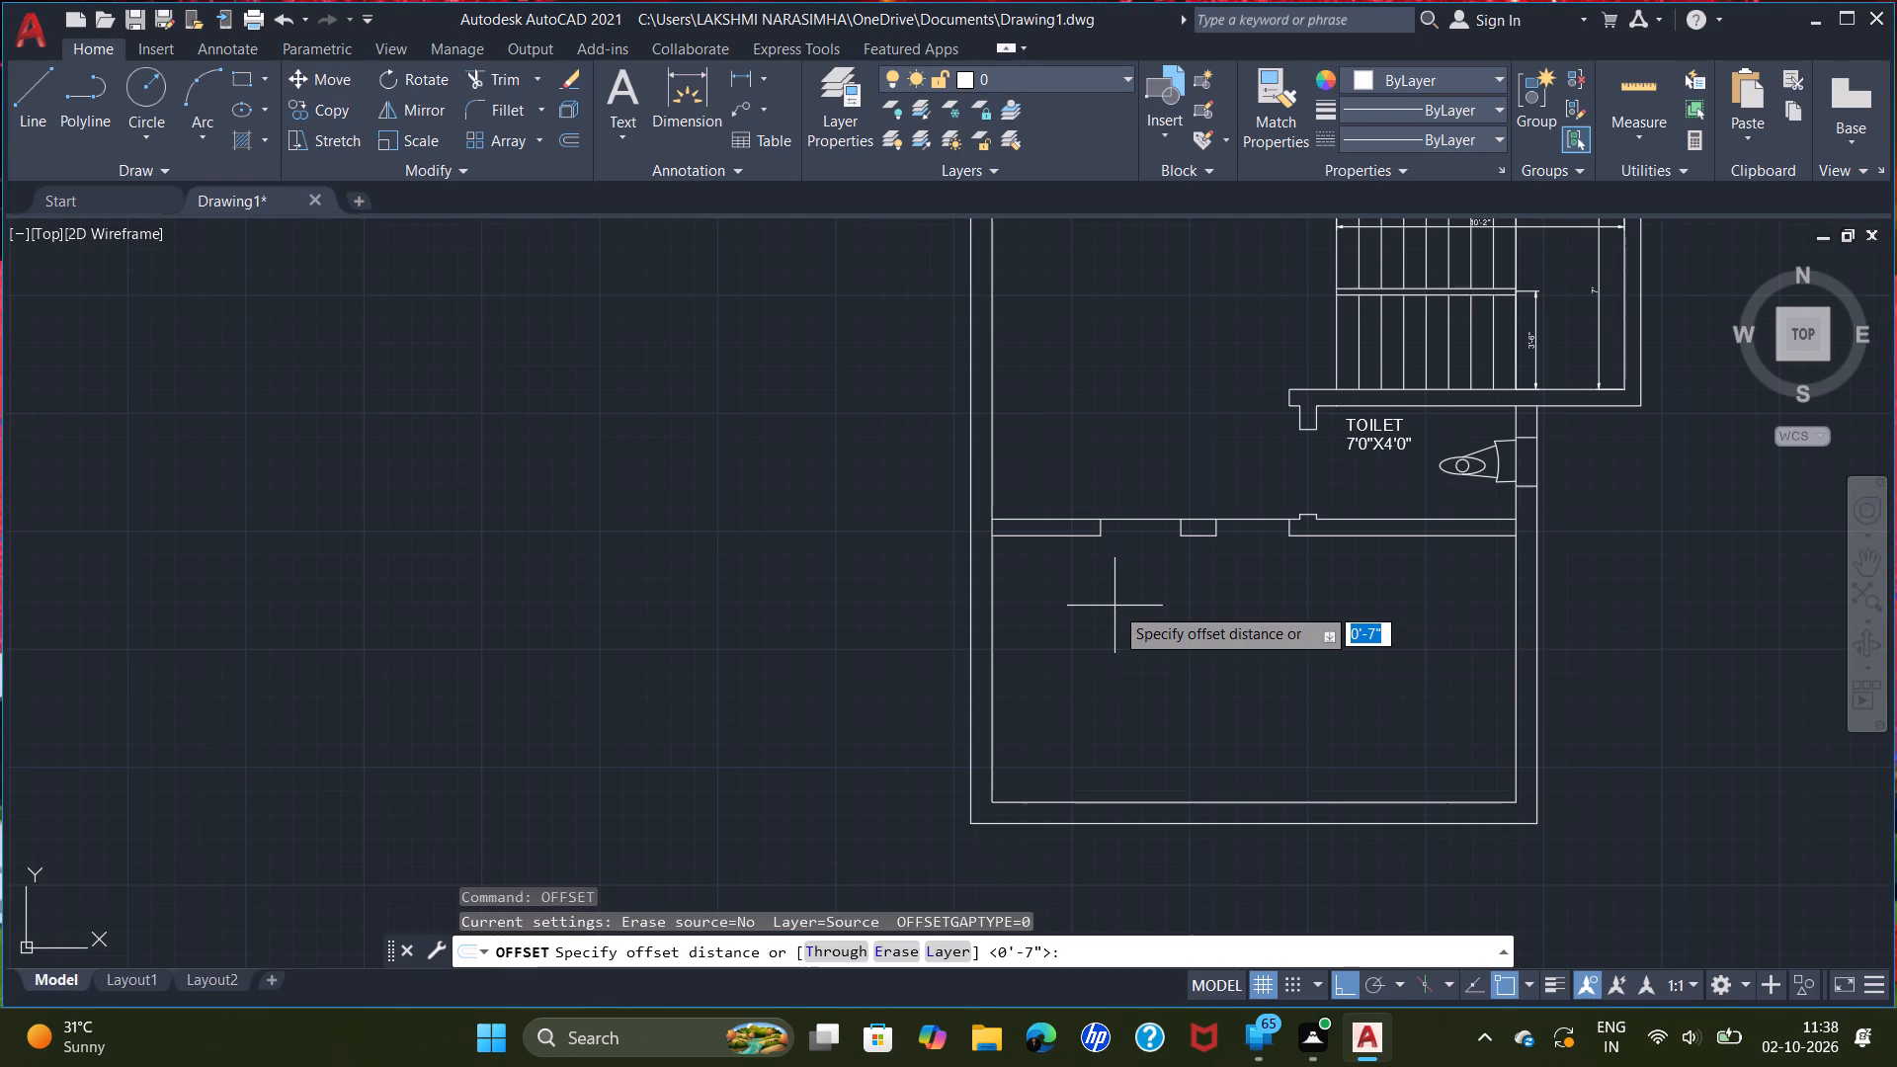
key(7)
key(apostrophe)
key(Return)
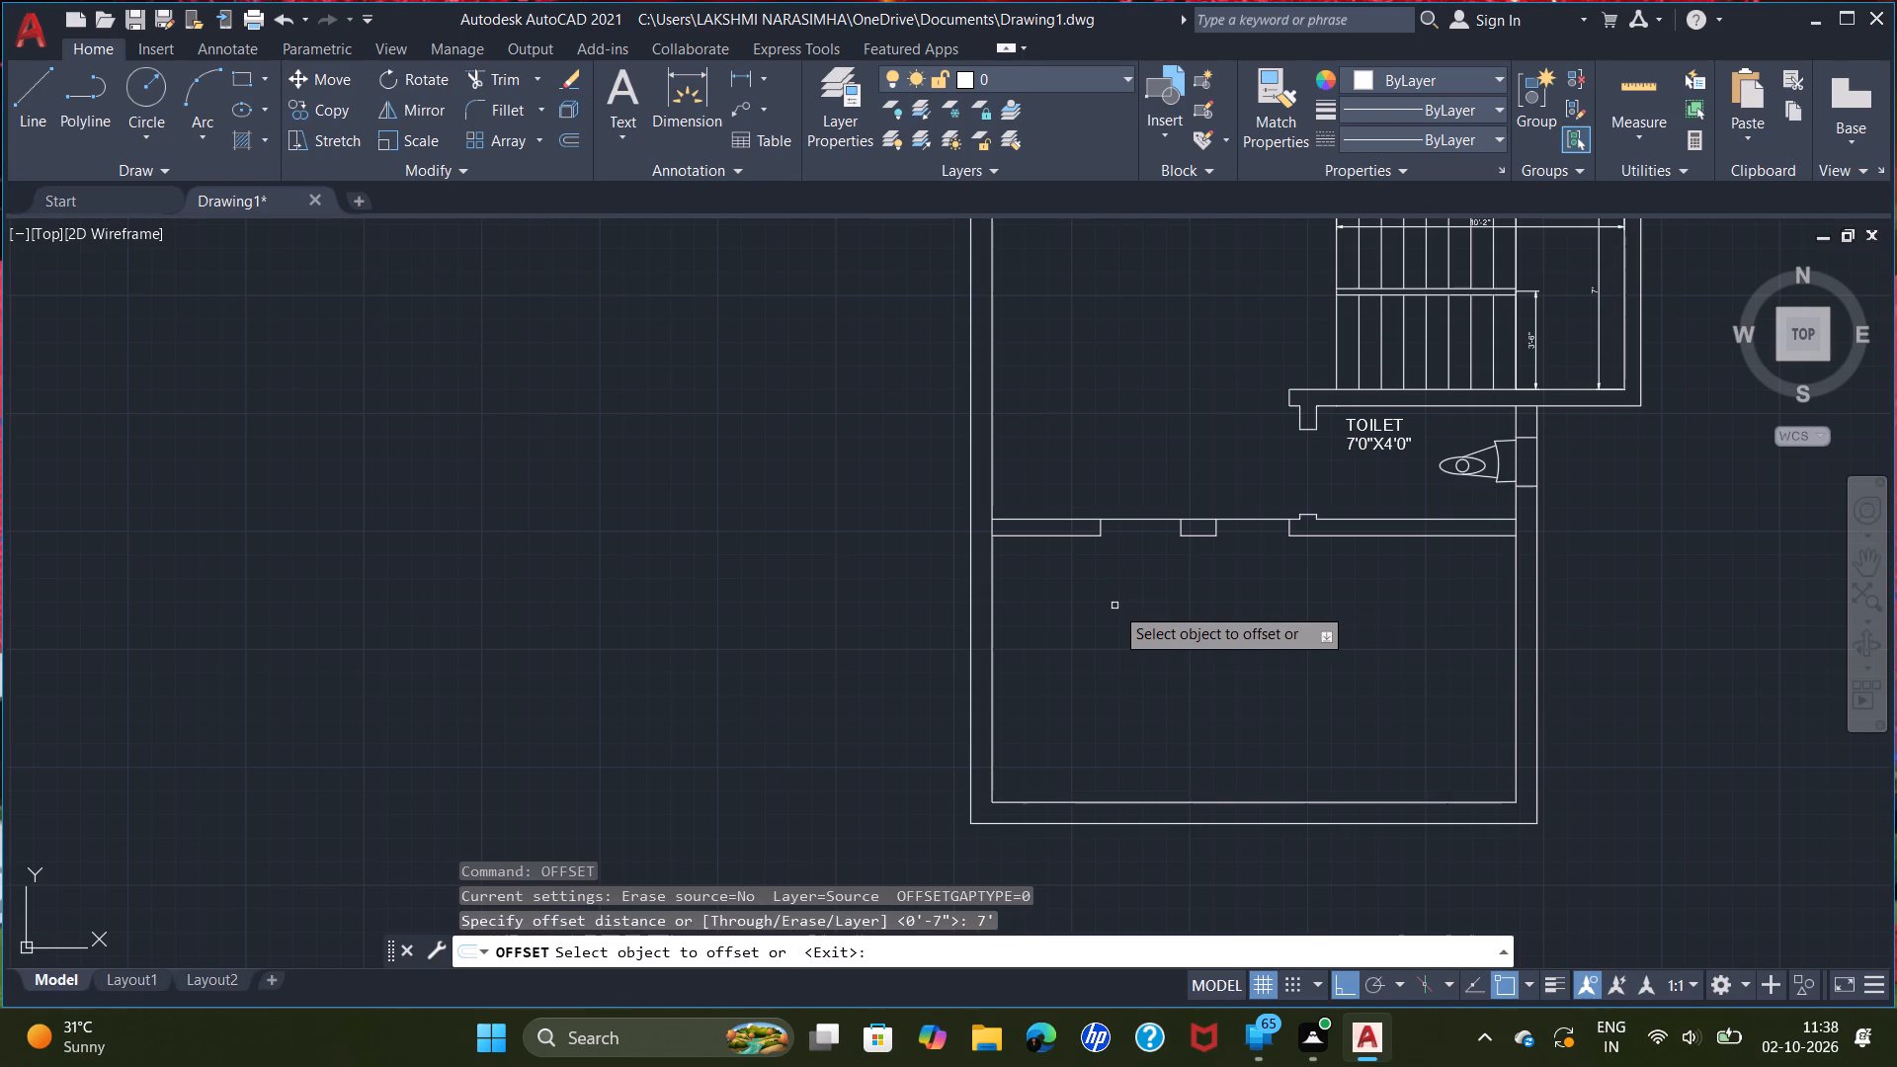
click(991, 627)
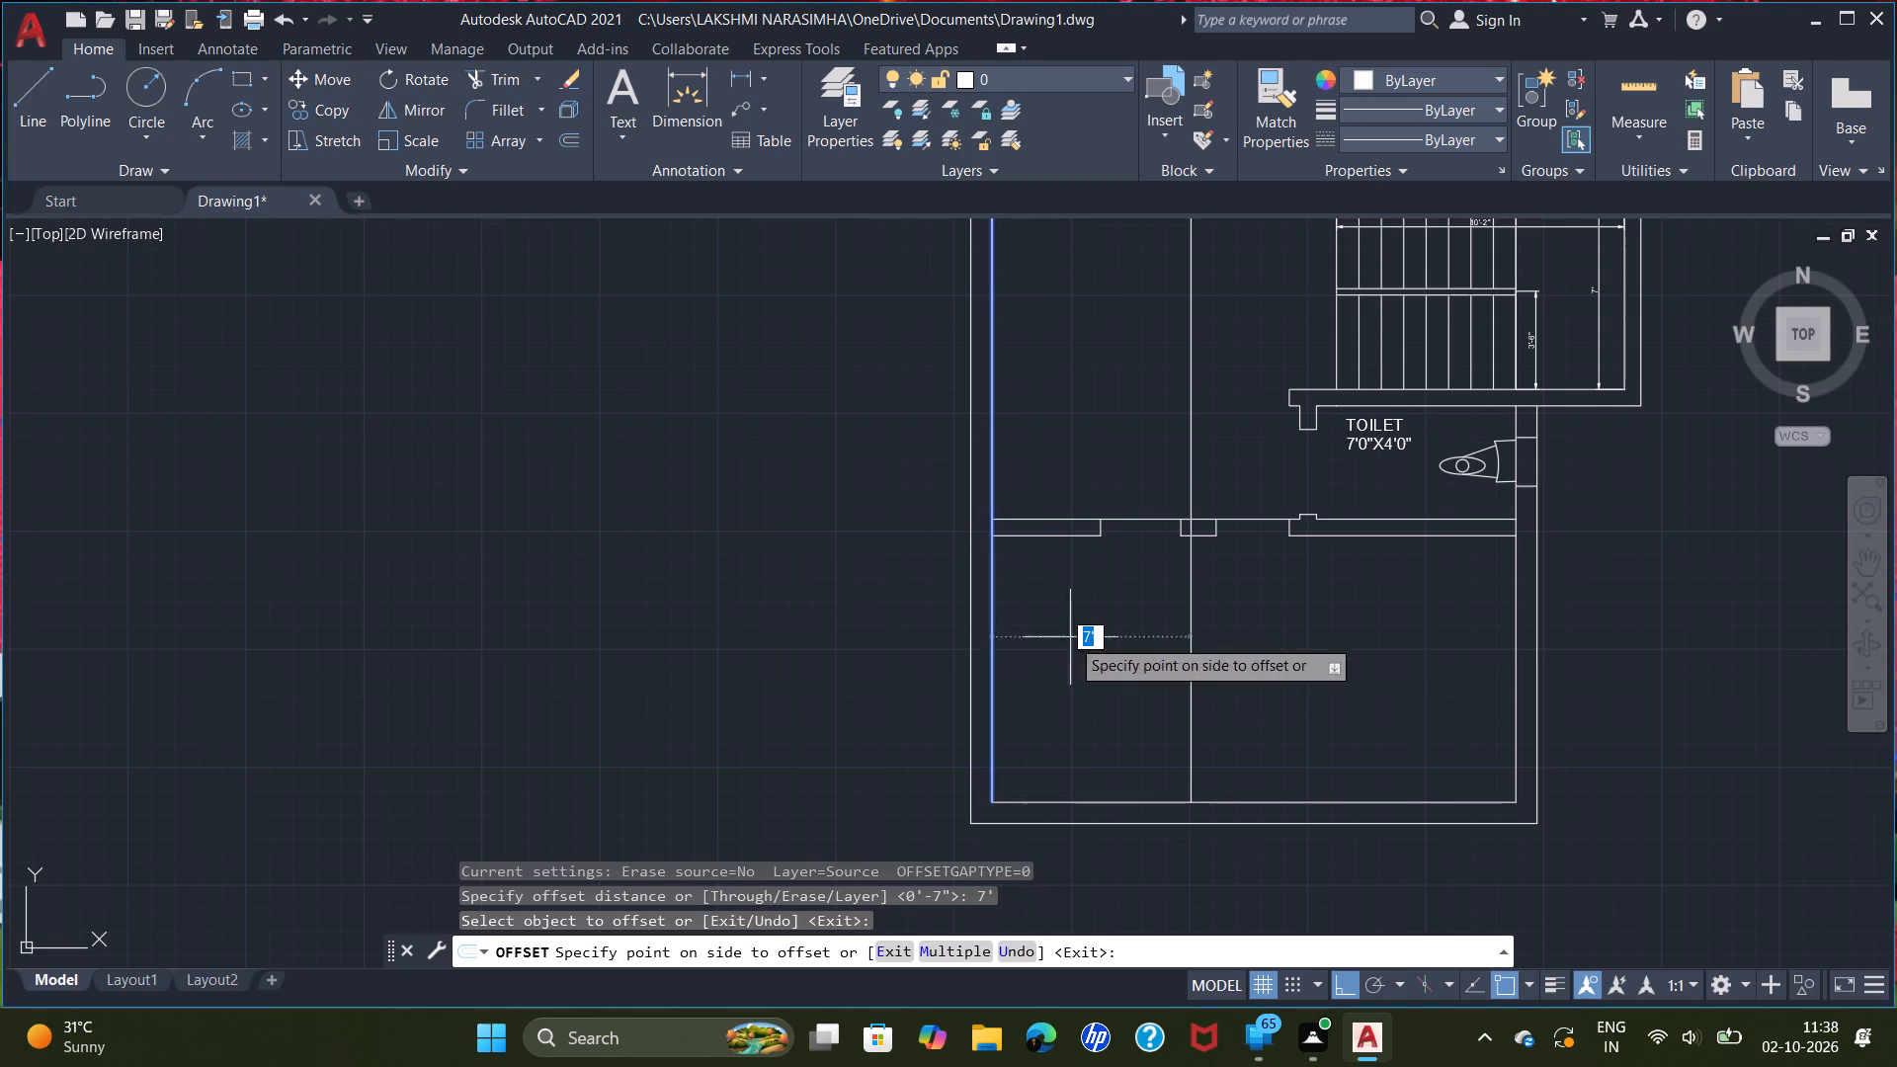
click(1202, 663)
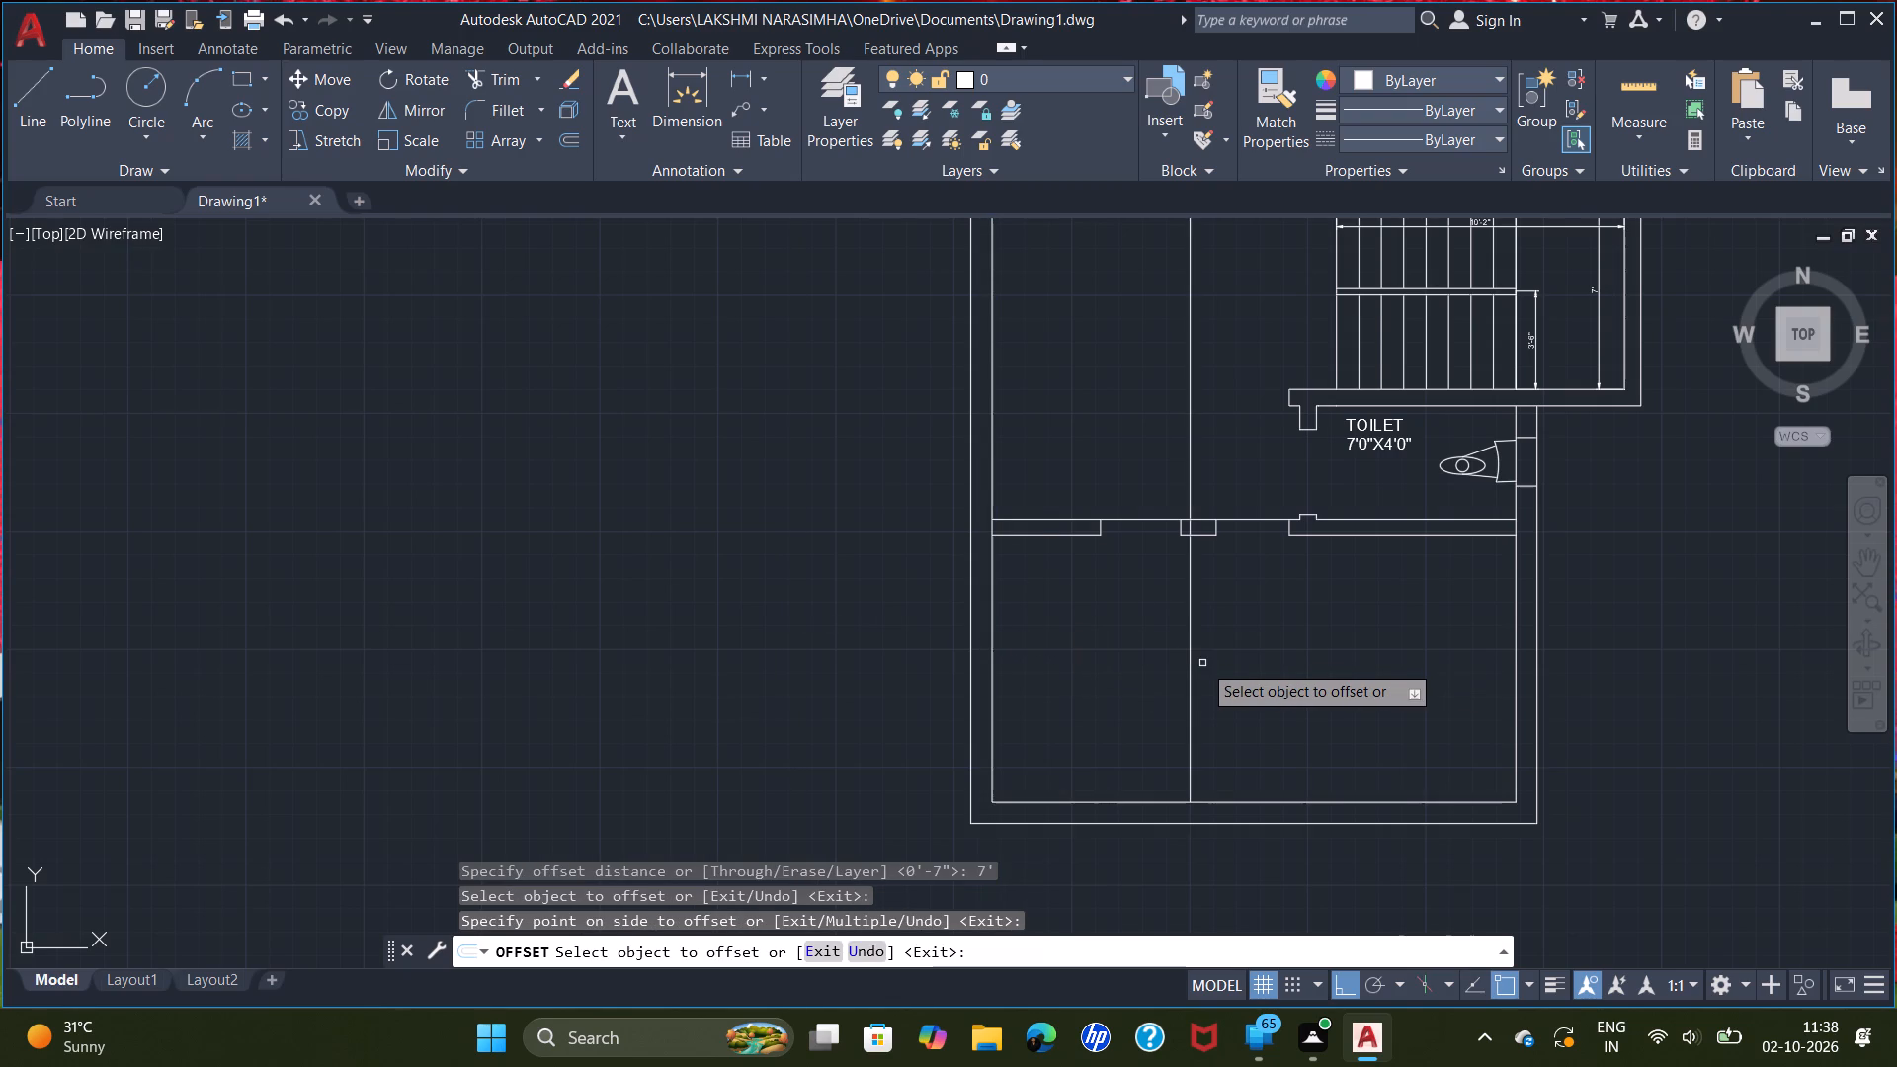
key(BackSpace)
right_drag(1172, 463, 1135, 466)
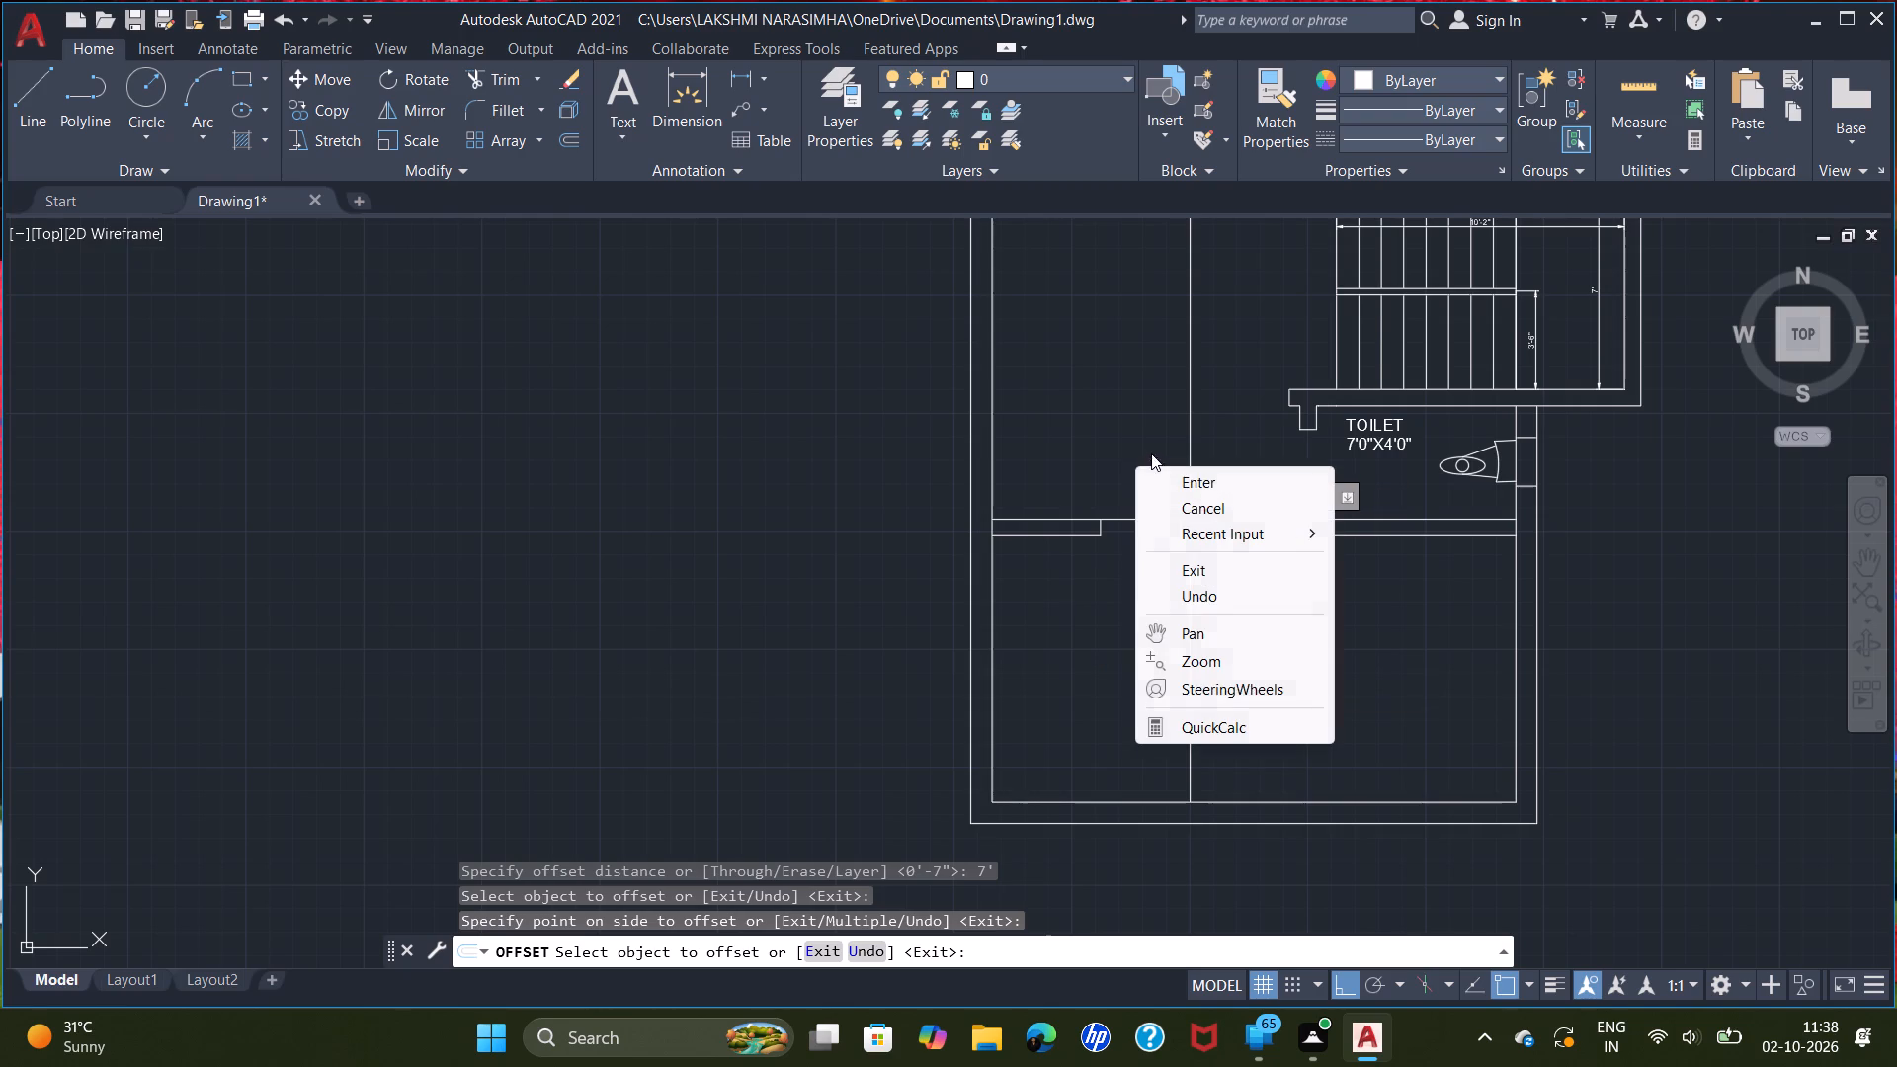
double_click(1185, 477)
scroll(1189, 485, up, 3)
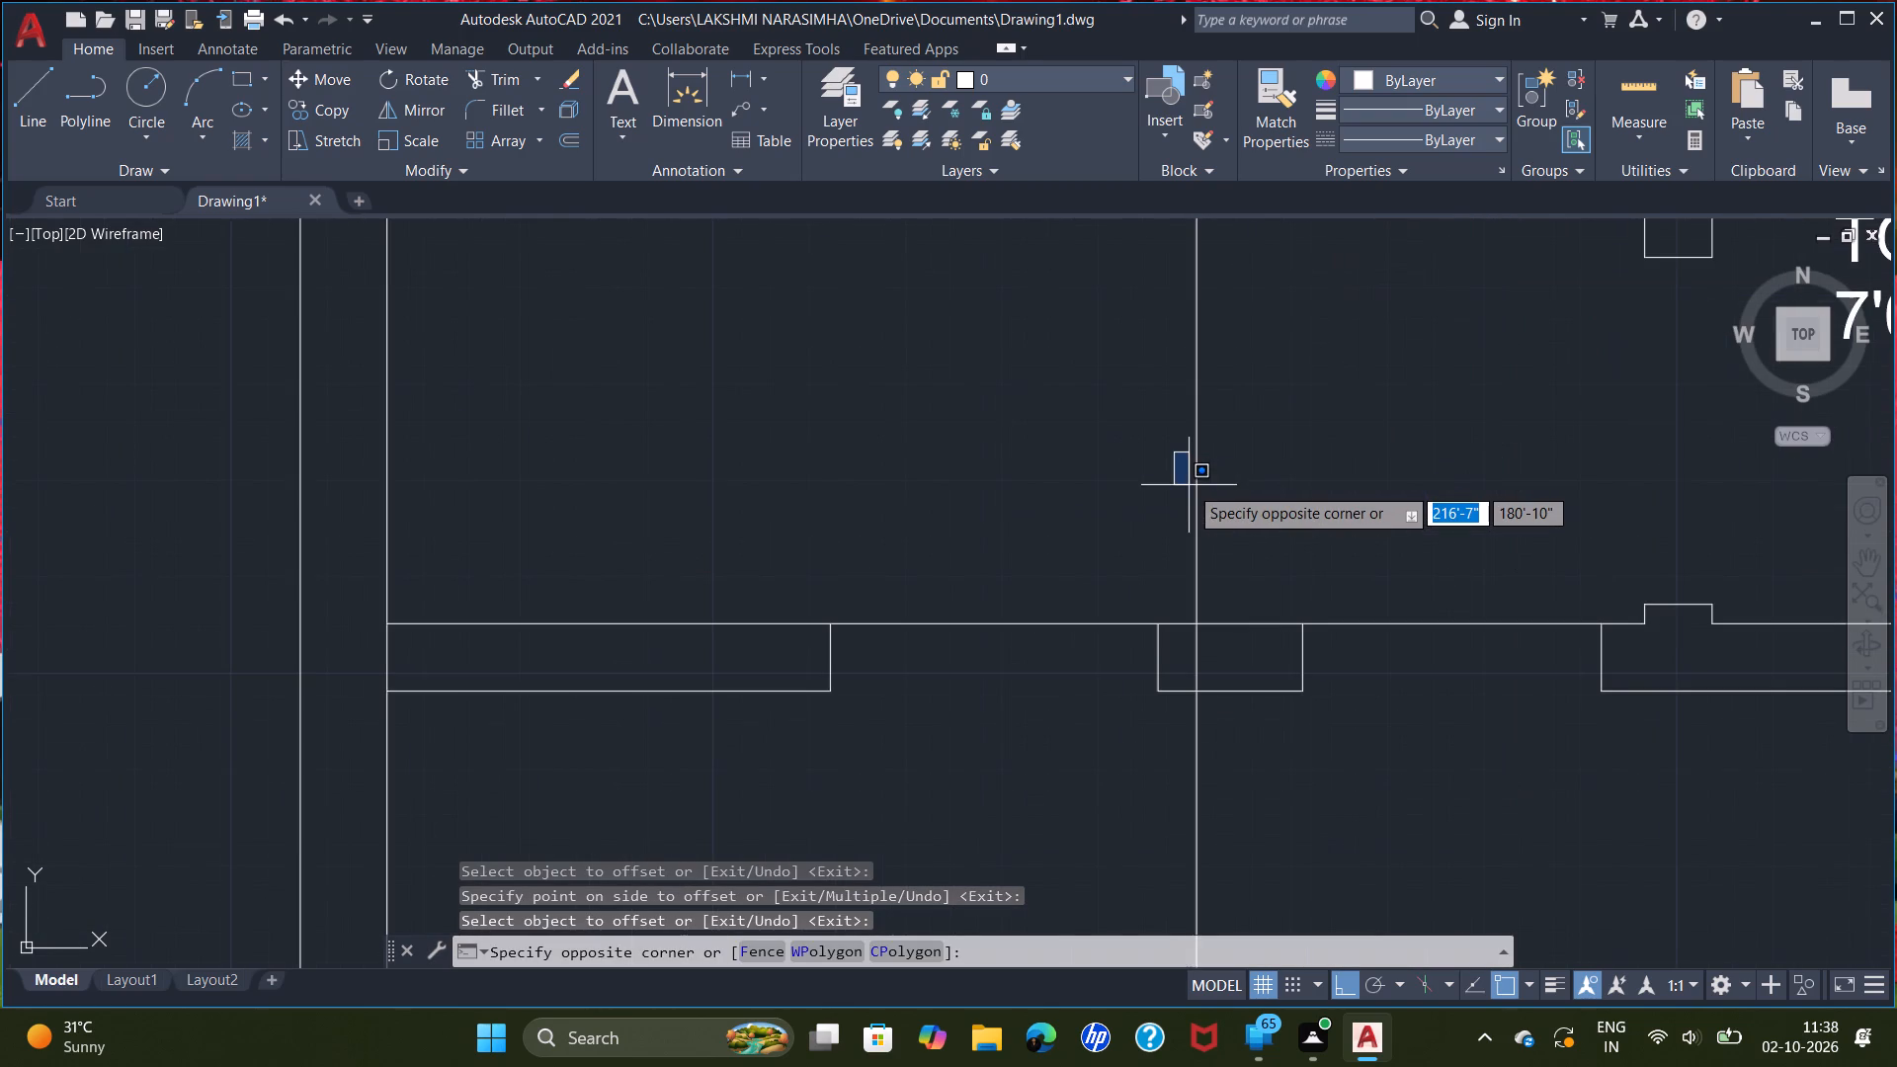
click(1012, 407)
Trim the new vertical line above the lower wall and inside the middle pier, keeping only the part below the pier.
text(TRI)
key(Return)
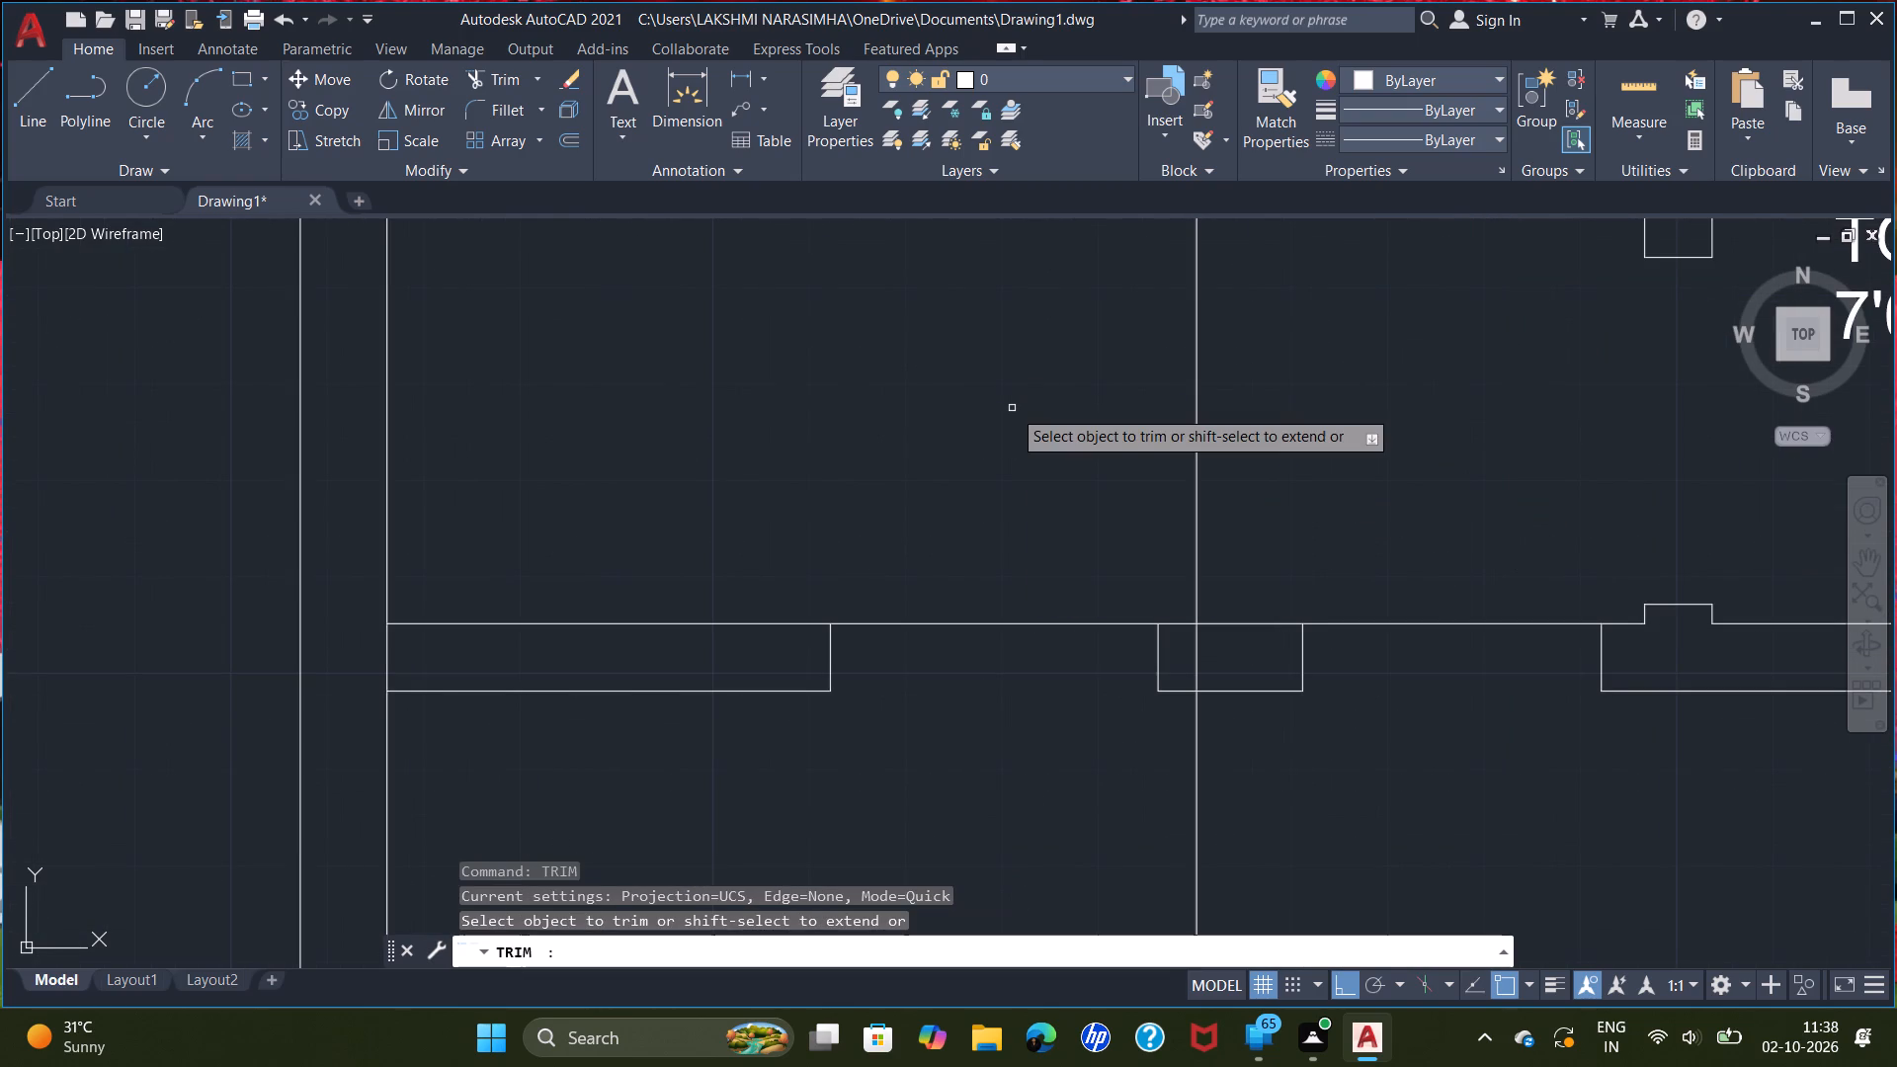
double_click(1194, 390)
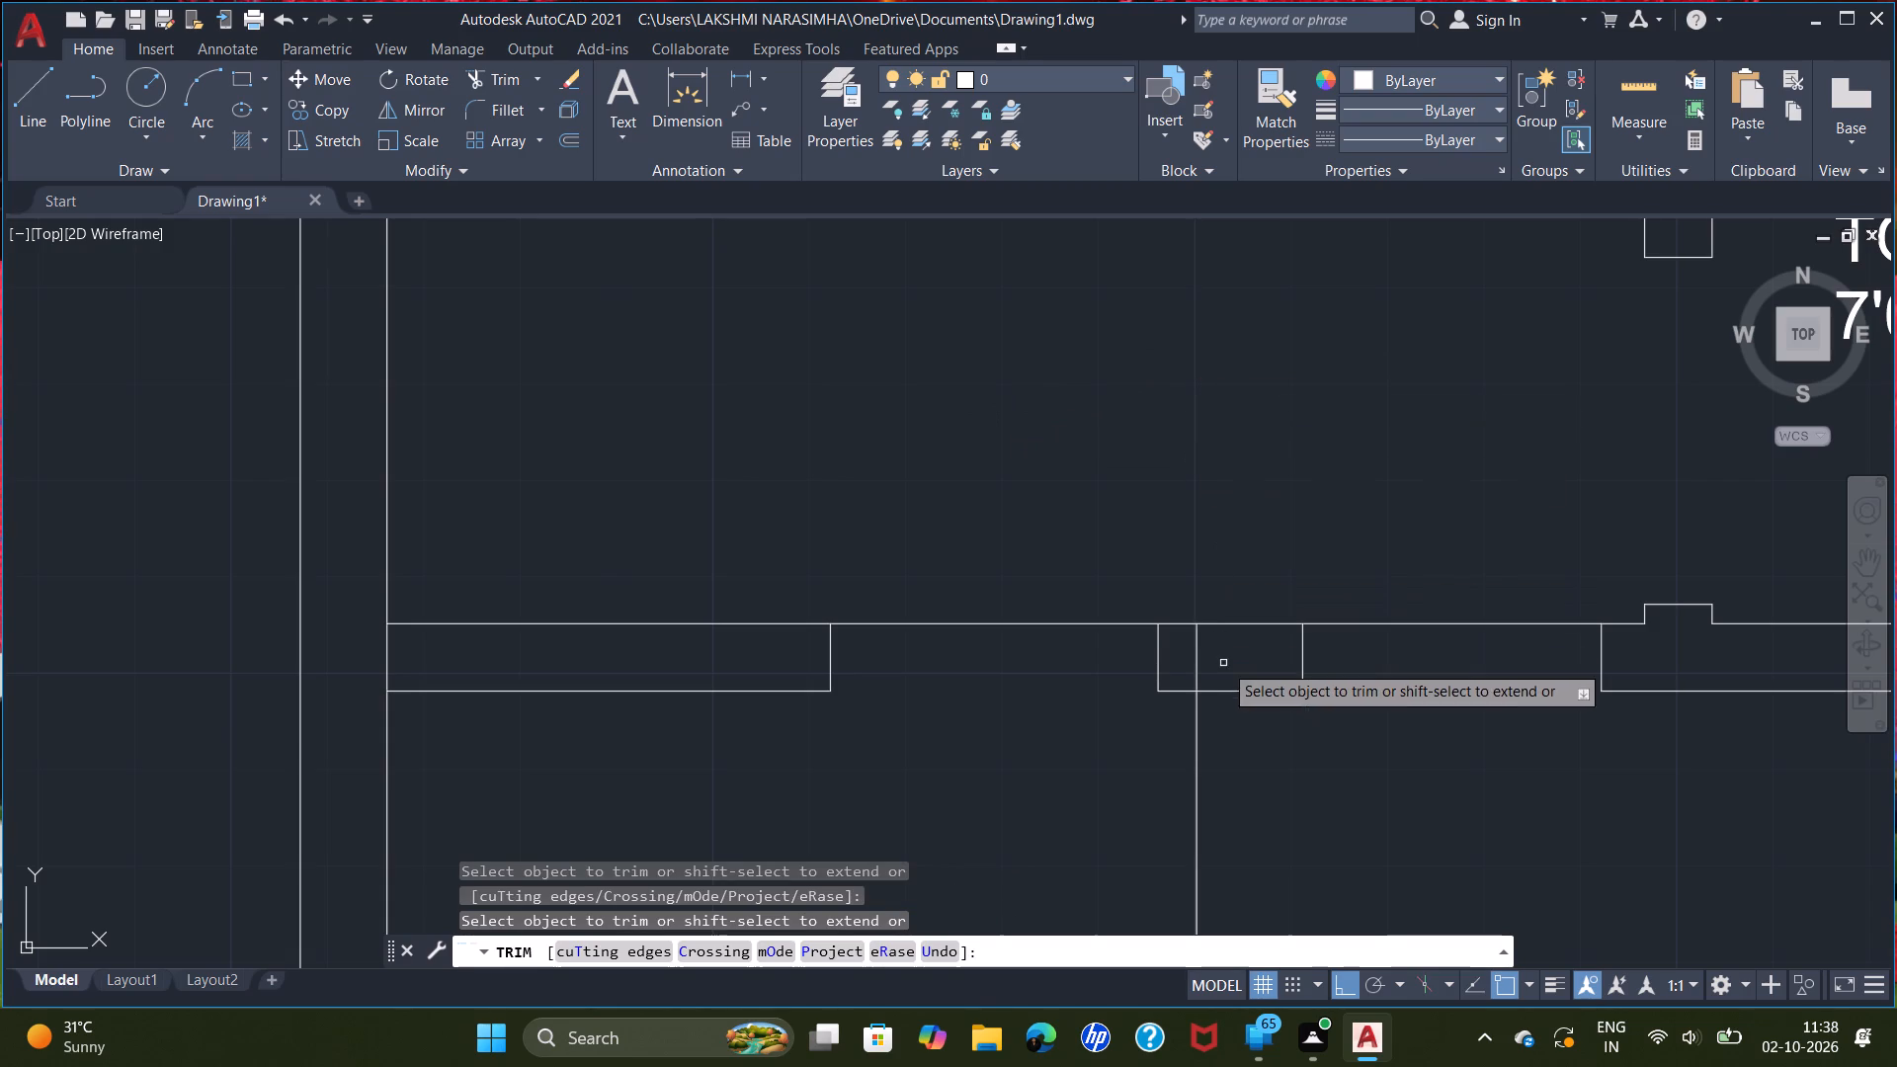
click(1196, 669)
scroll(1165, 438, down, 3)
middle_drag(1151, 383, 1221, 957)
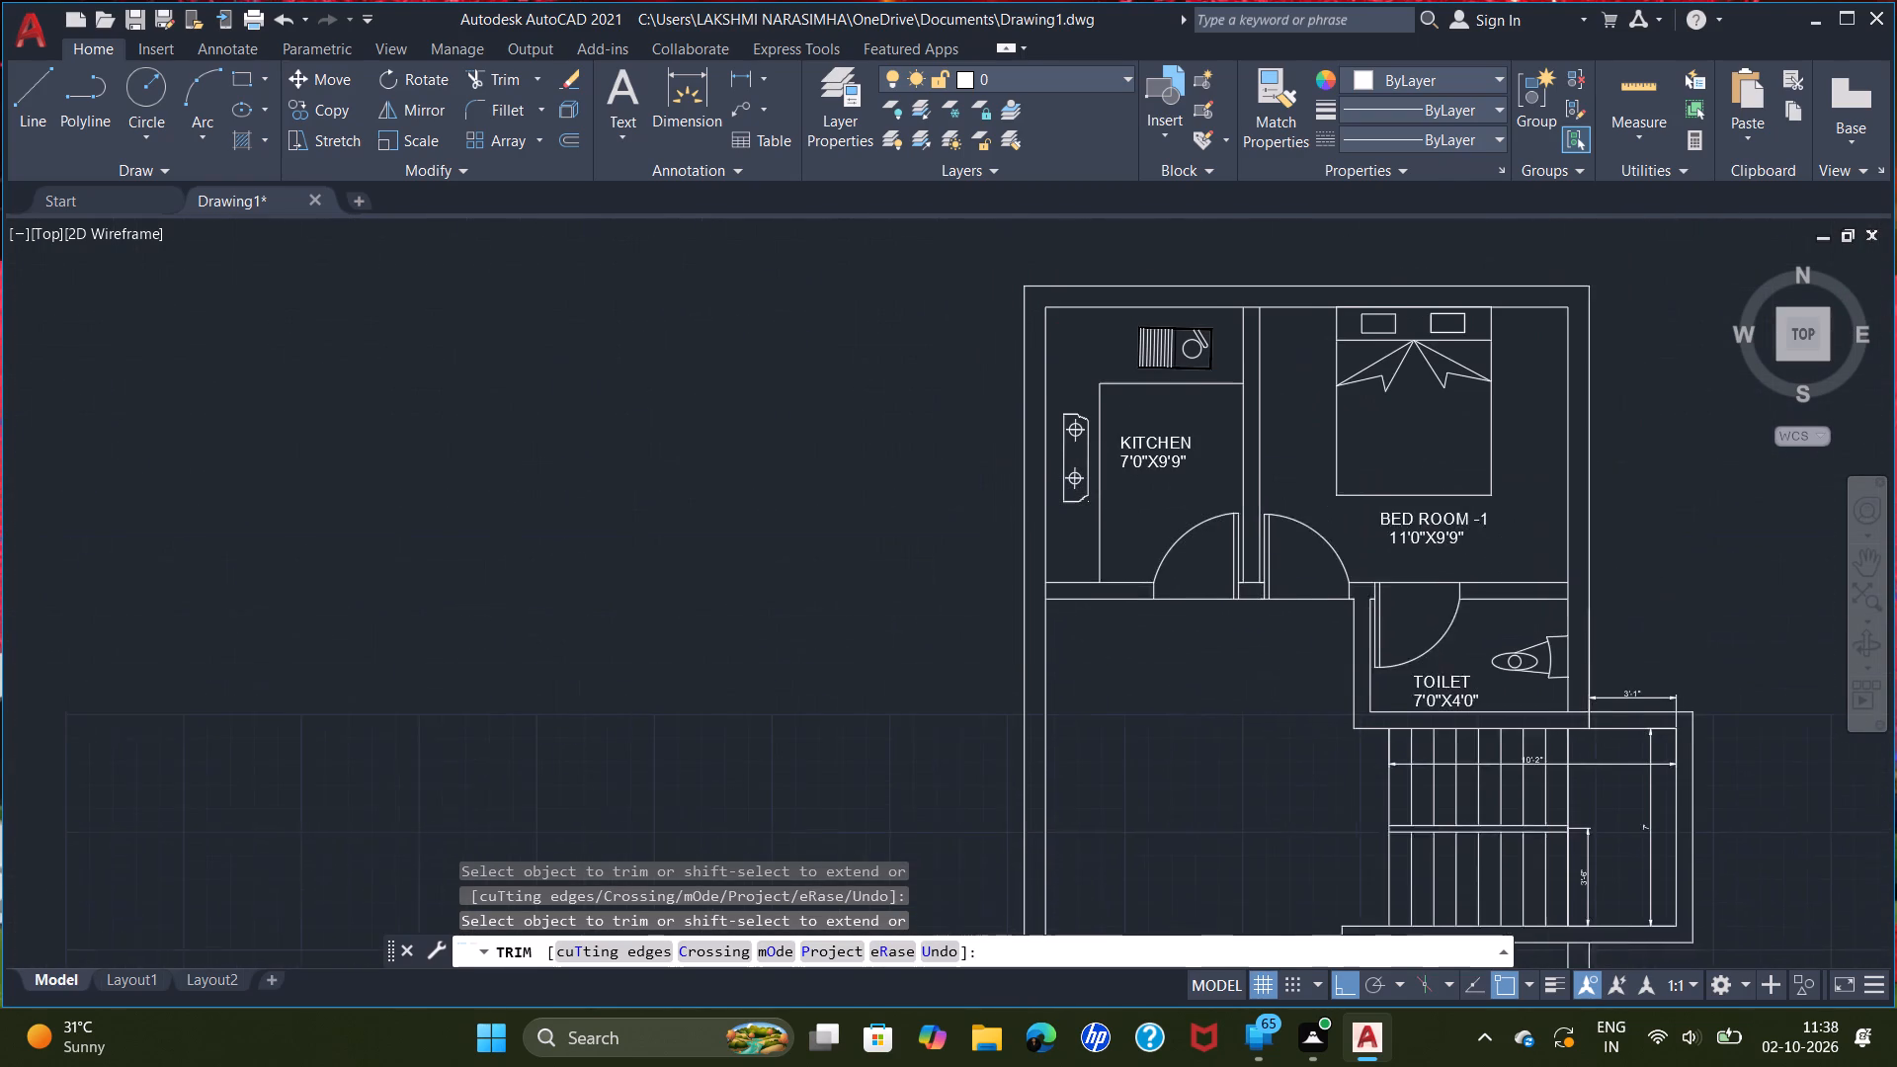
middle_drag(1221, 957, 1223, 966)
right_click(1209, 536)
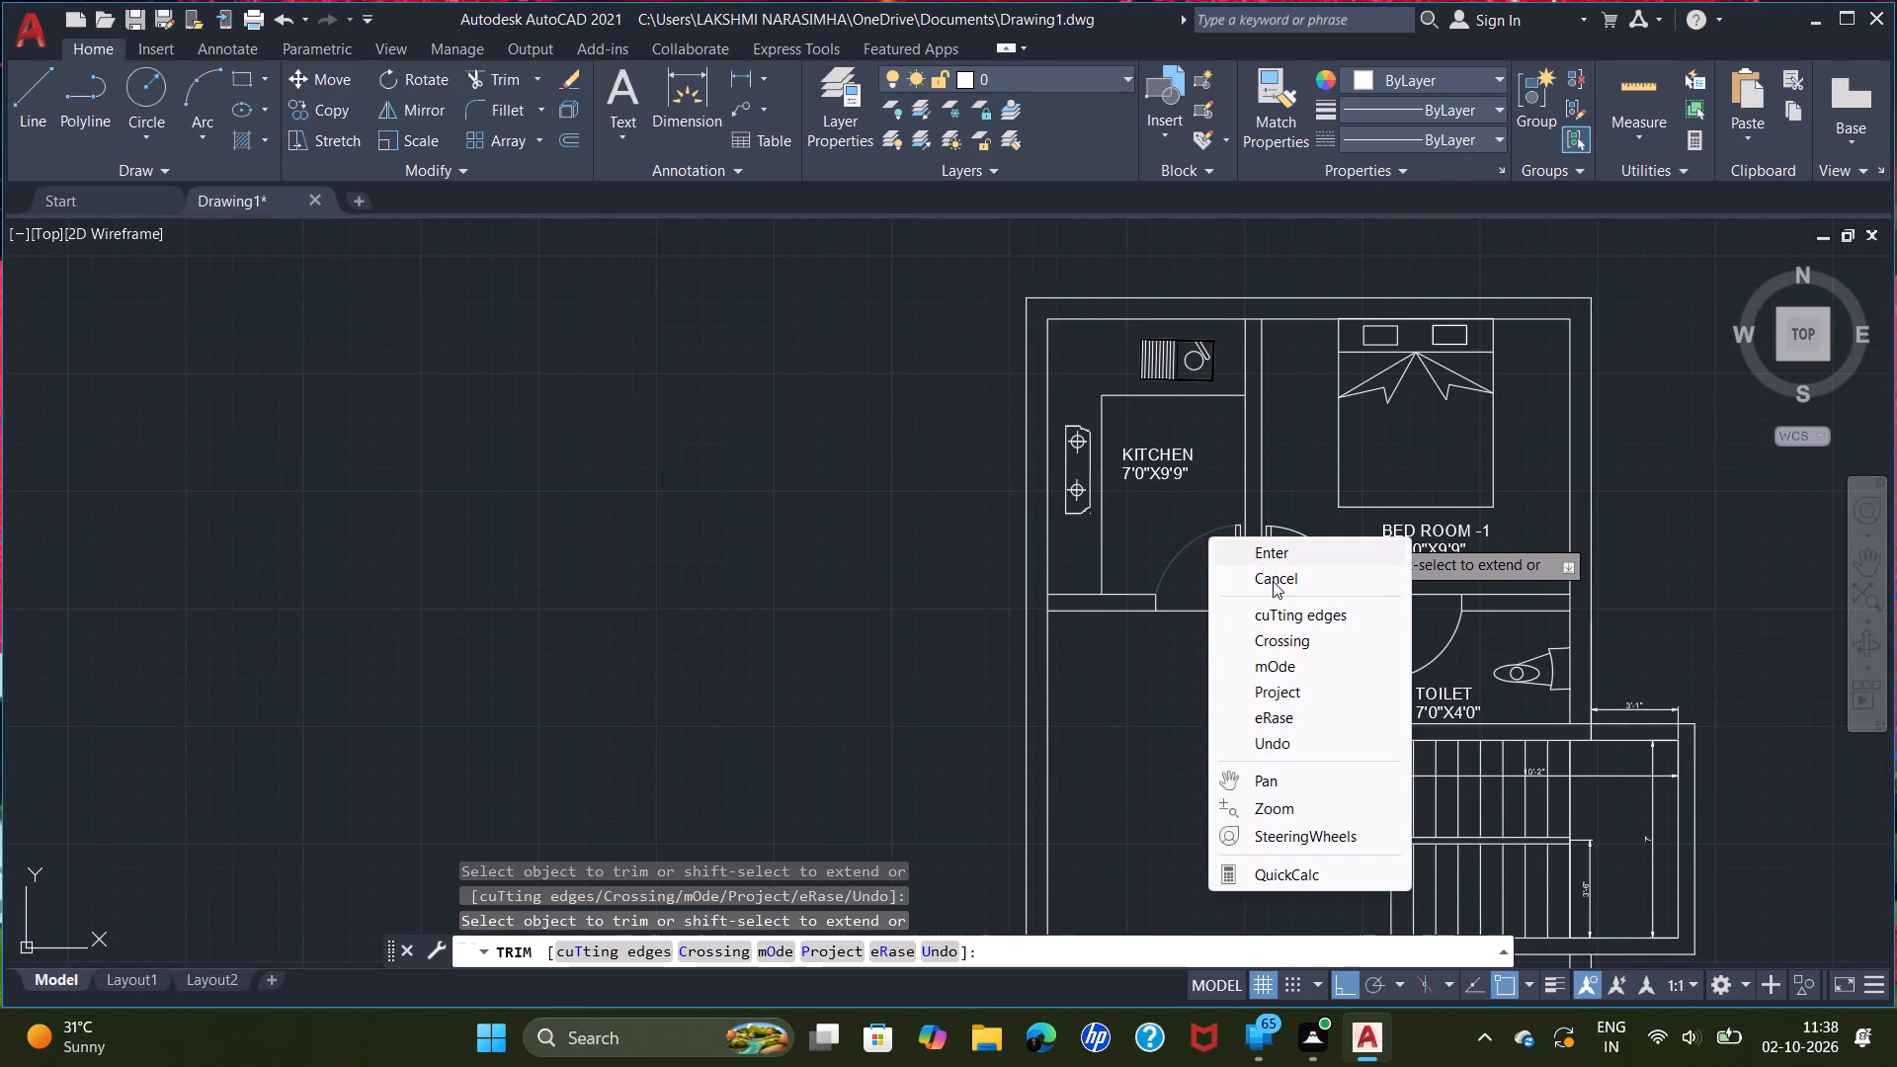
double_click(1274, 581)
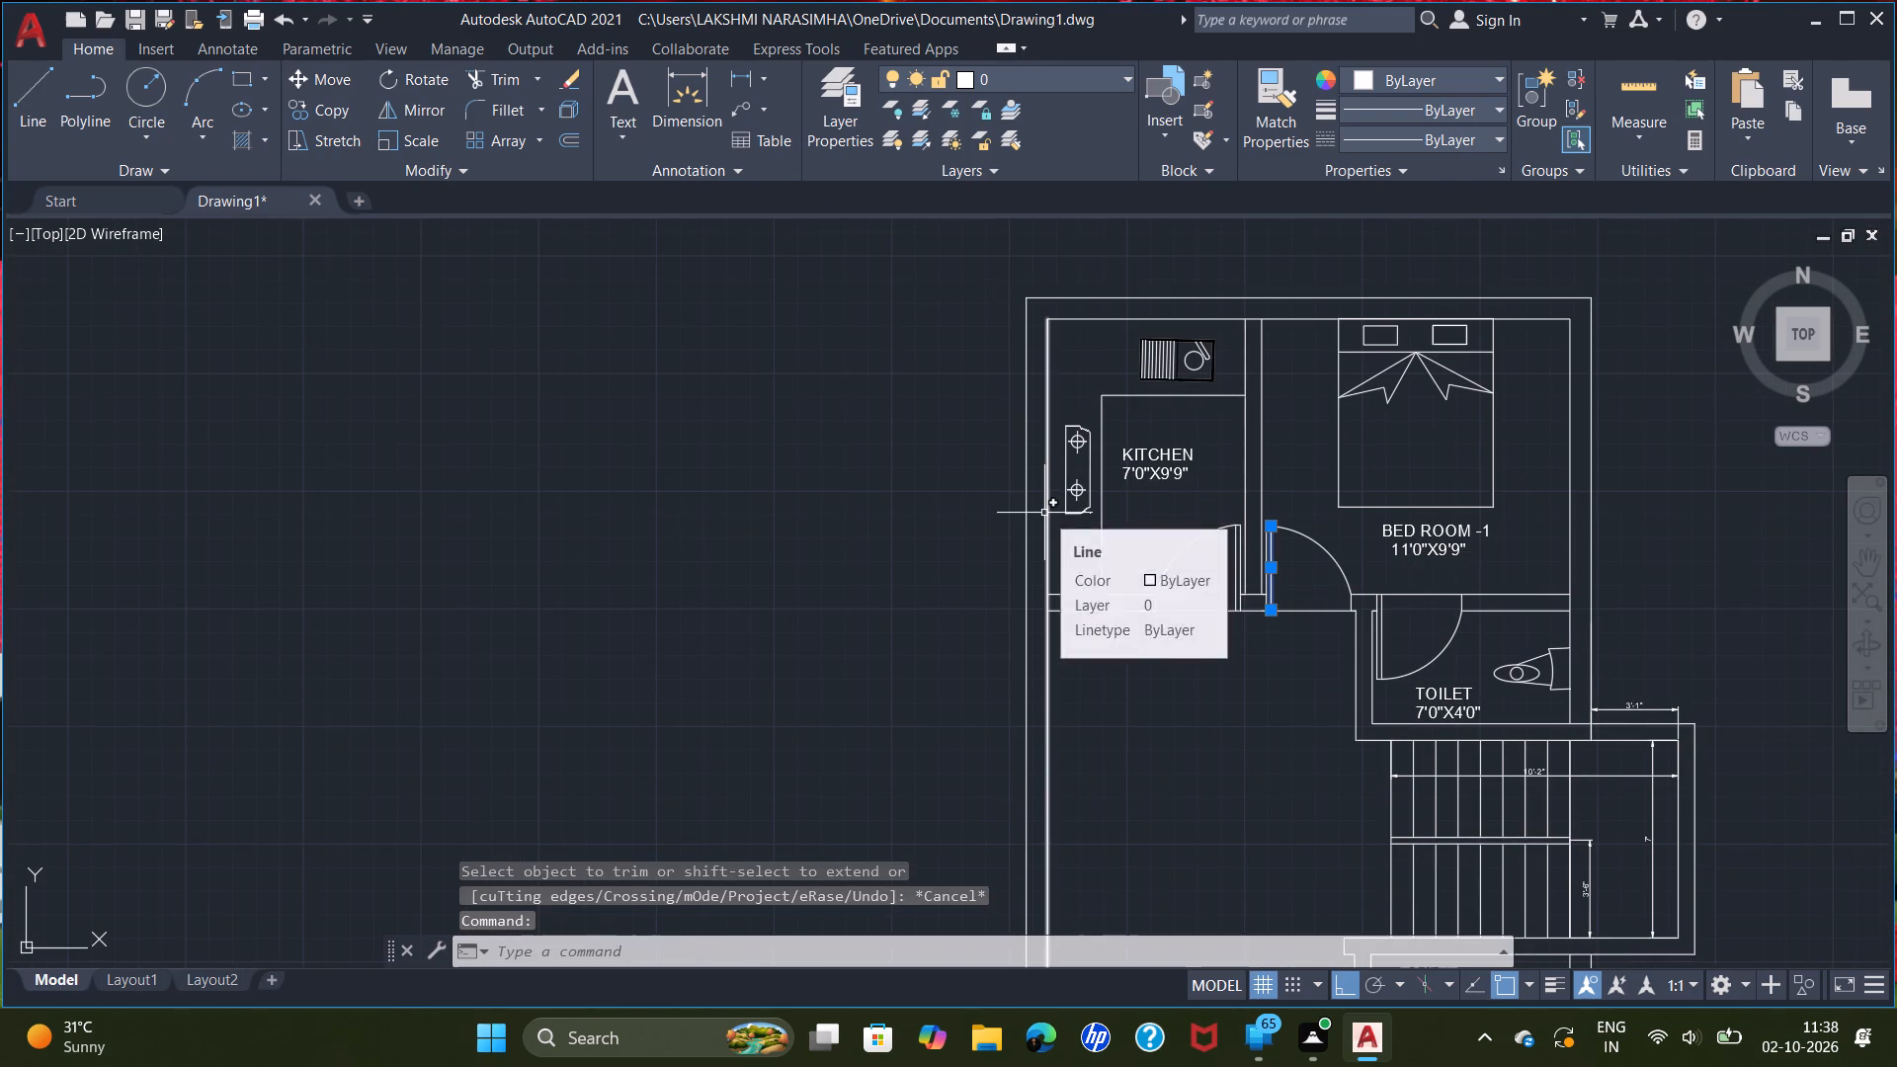
key(Escape)
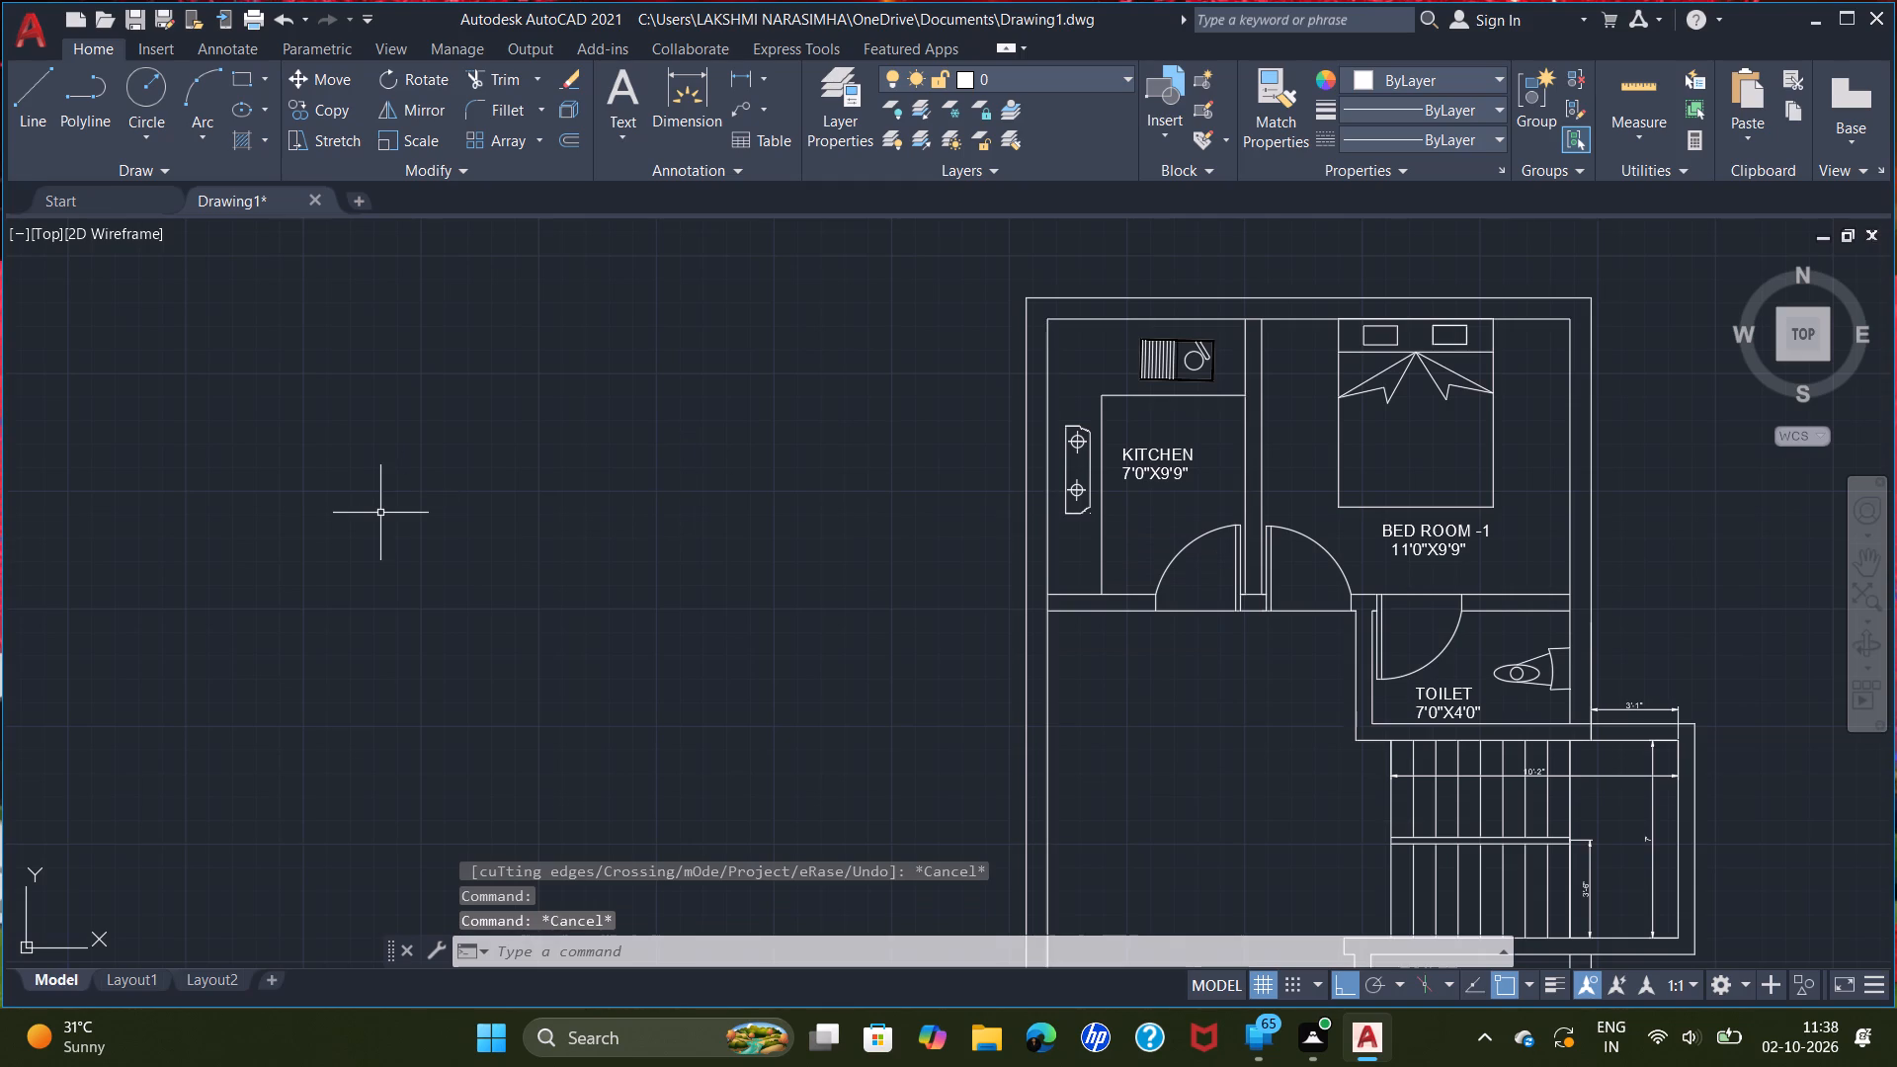
Offset the vertical partition line below the middle pier 7" toward the right exterior wall.
scroll(1213, 494, down, 3)
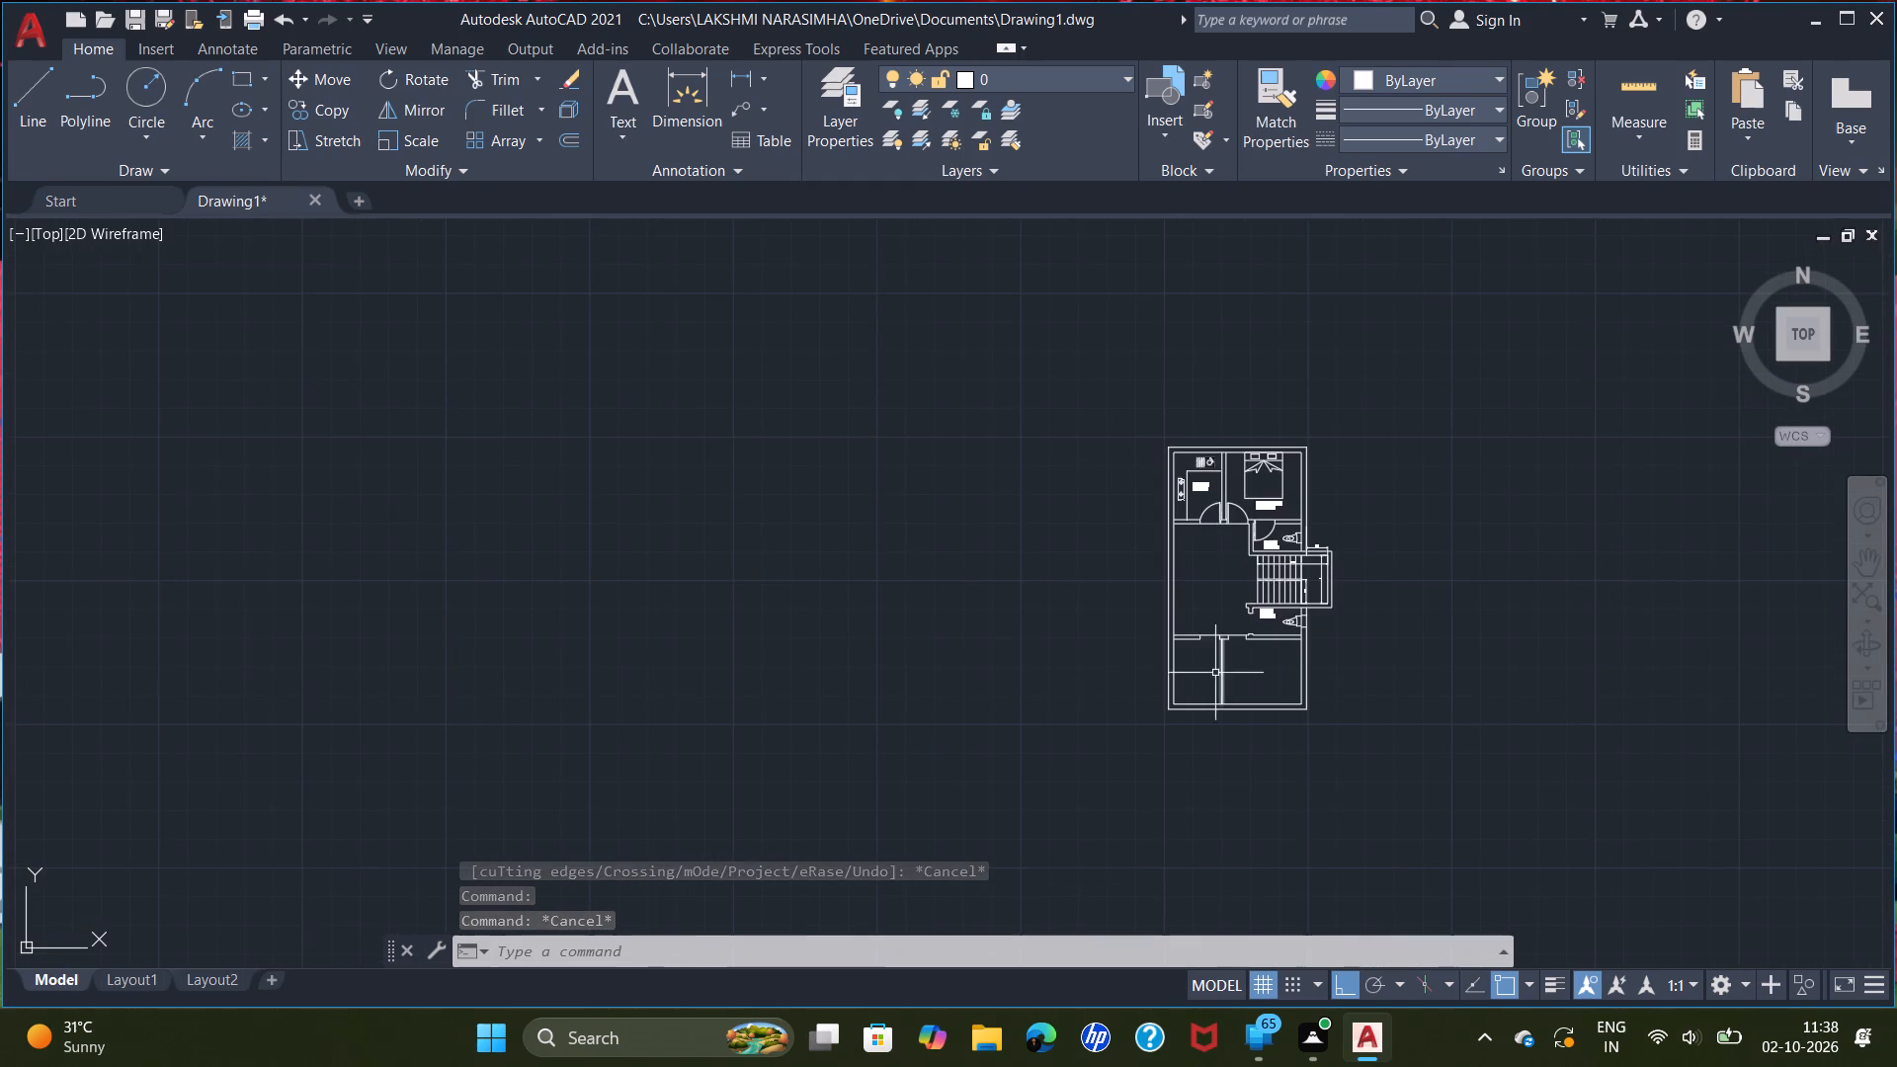
scroll(1207, 662, up, 4)
middle_drag(1271, 632, 884, 449)
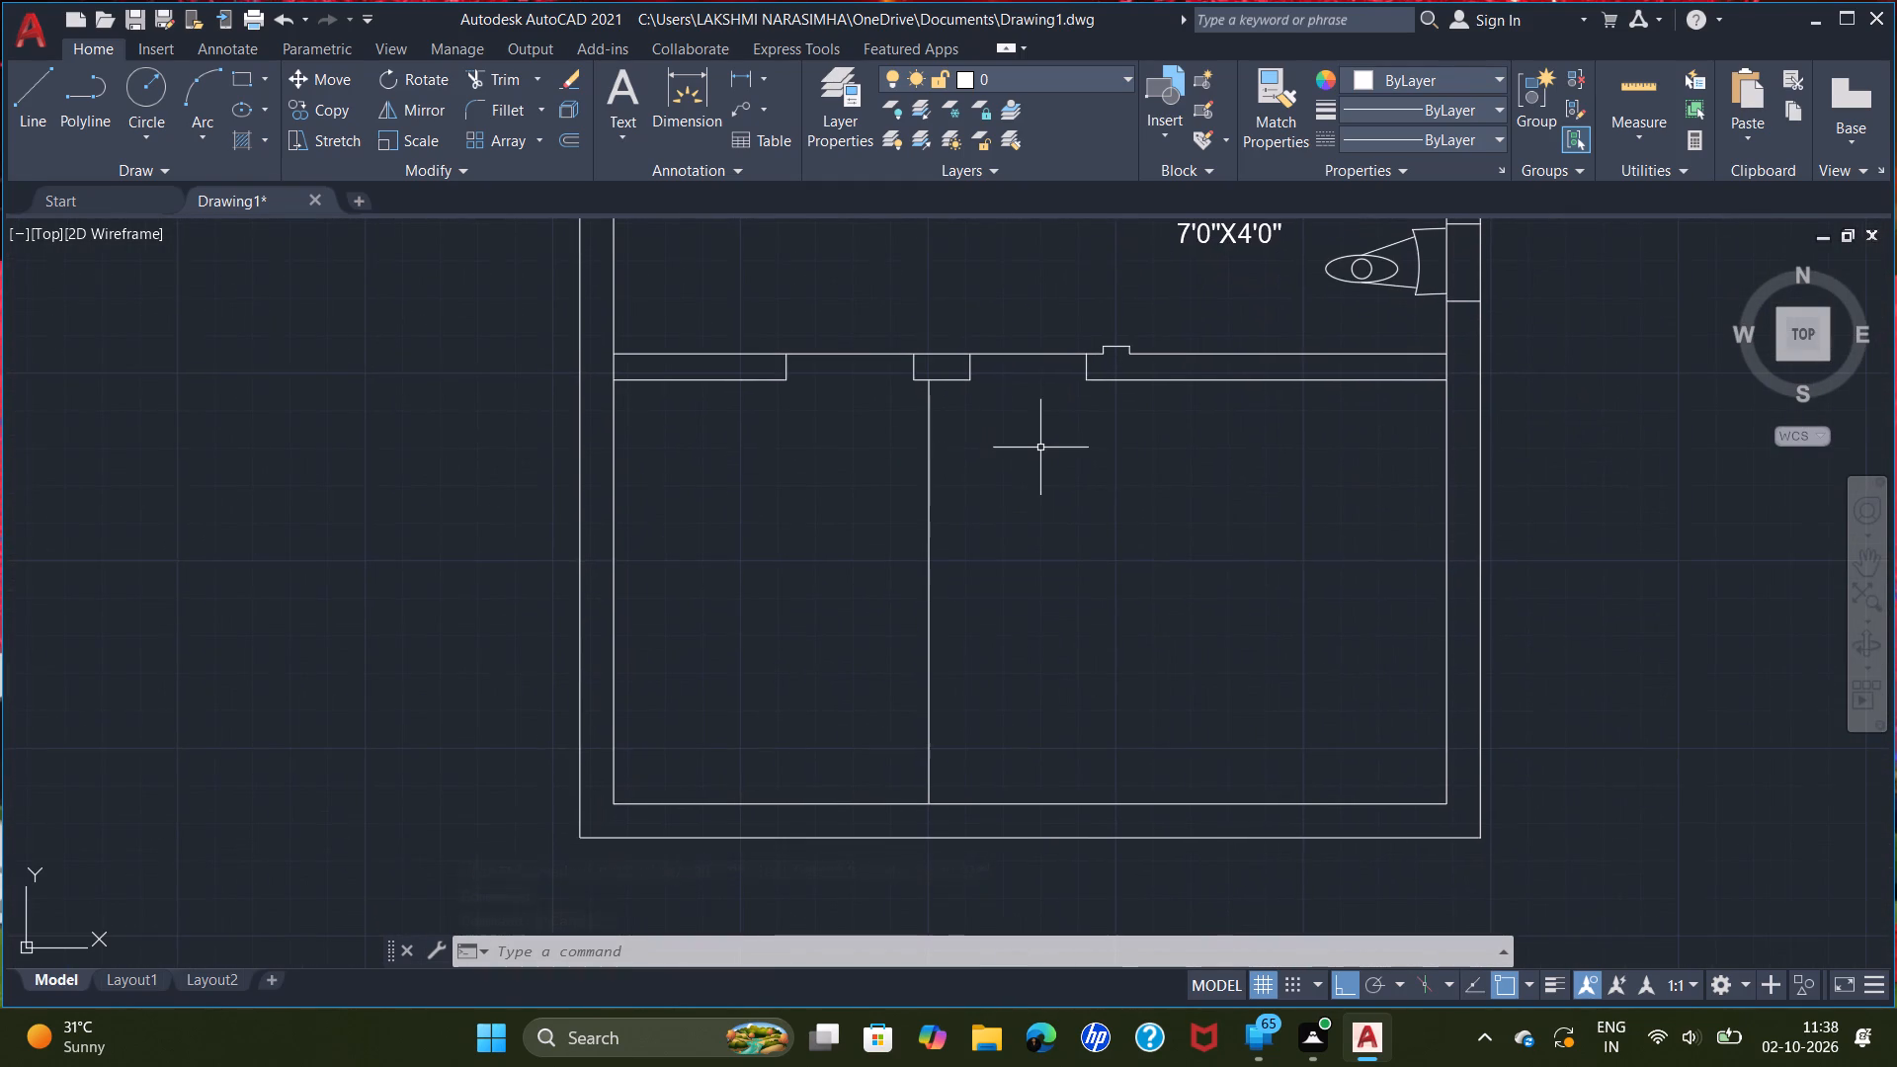
text(OF)
key(Return)
text(7")
key(Return)
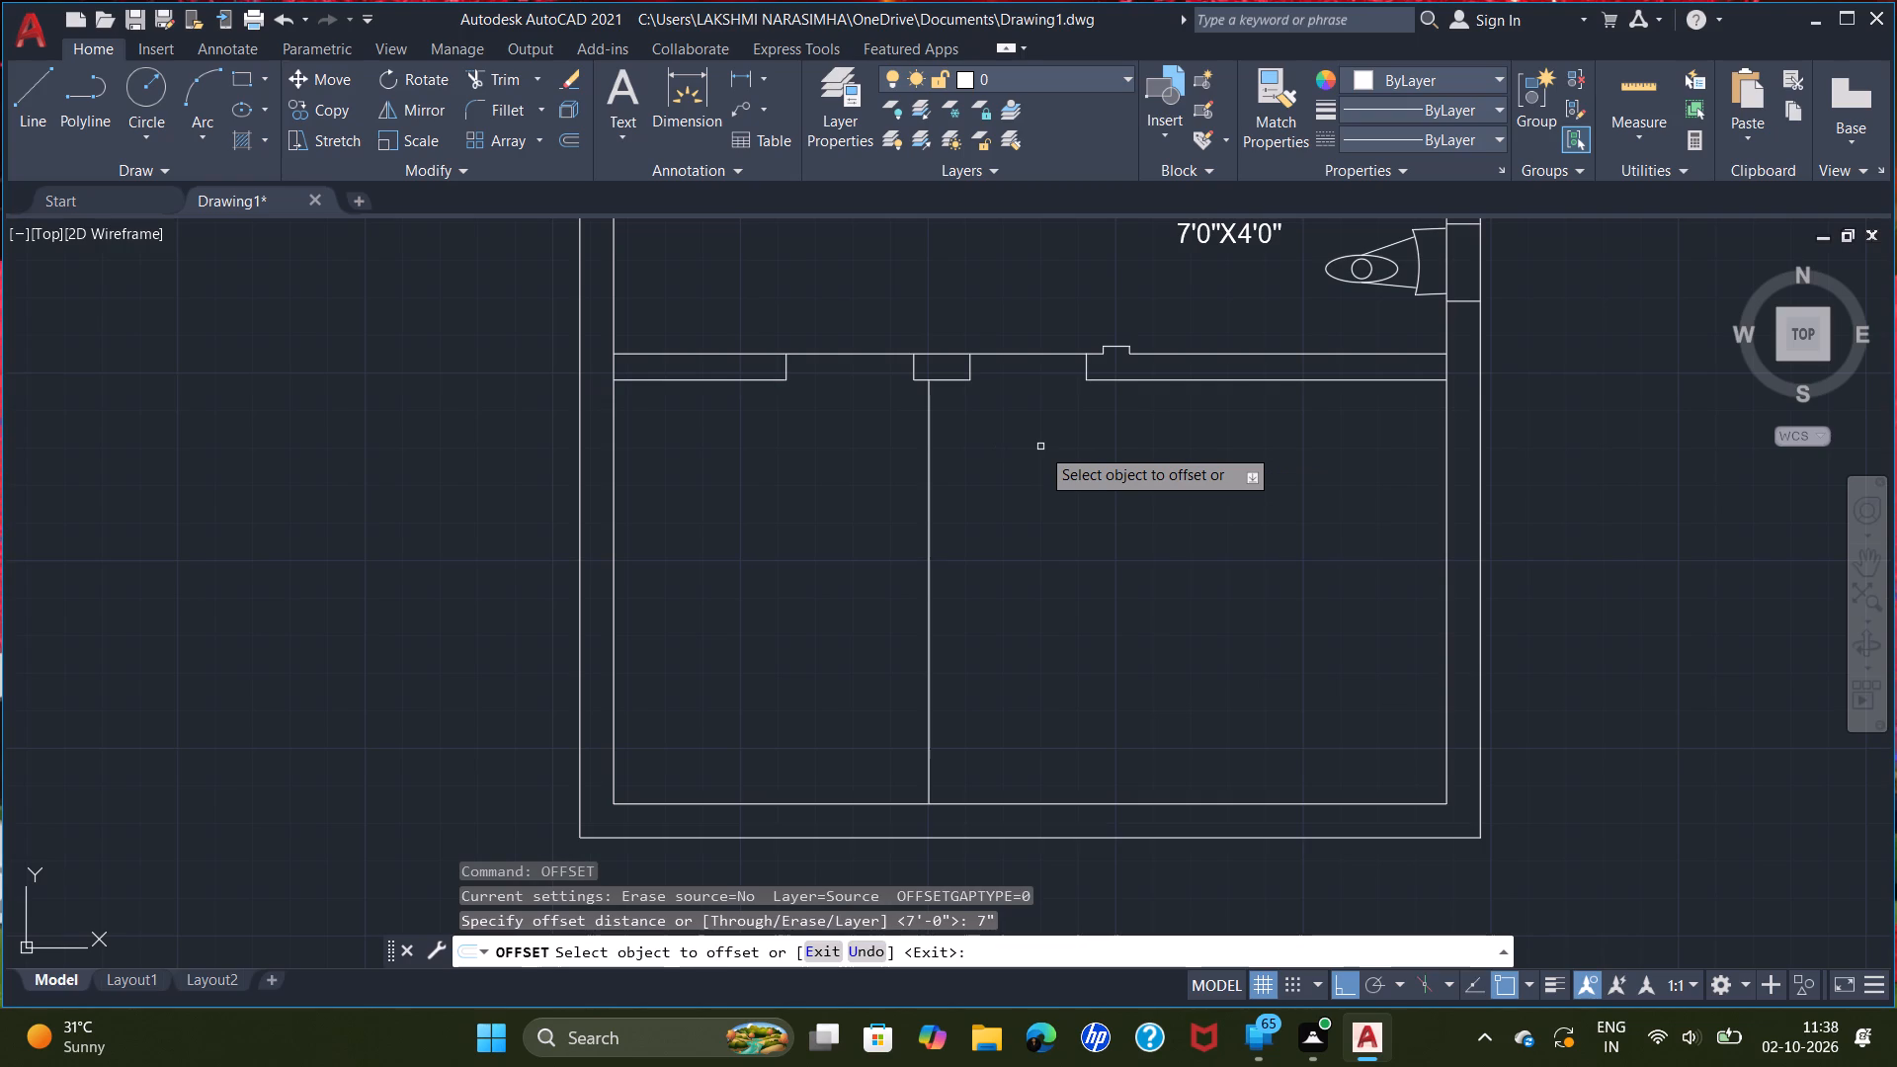
double_click(929, 480)
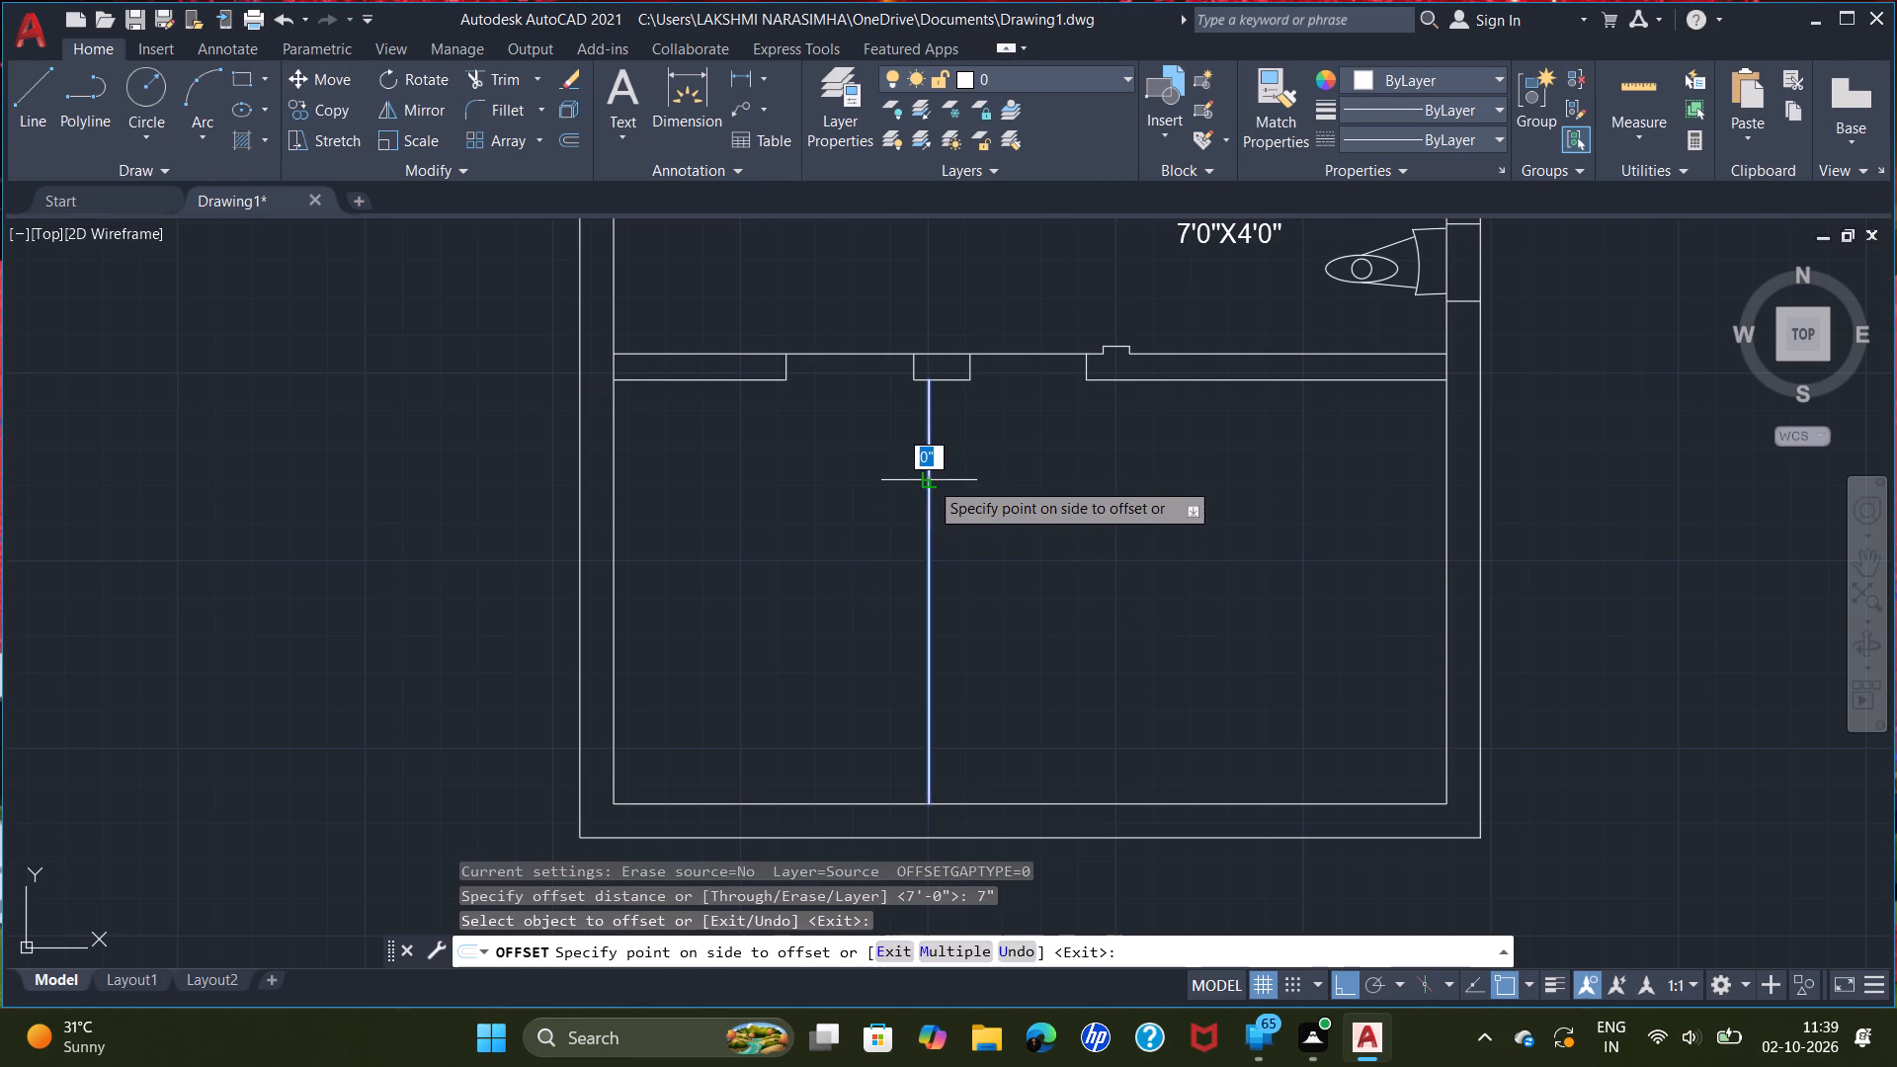
double_click(958, 474)
right_click(992, 441)
click(1066, 461)
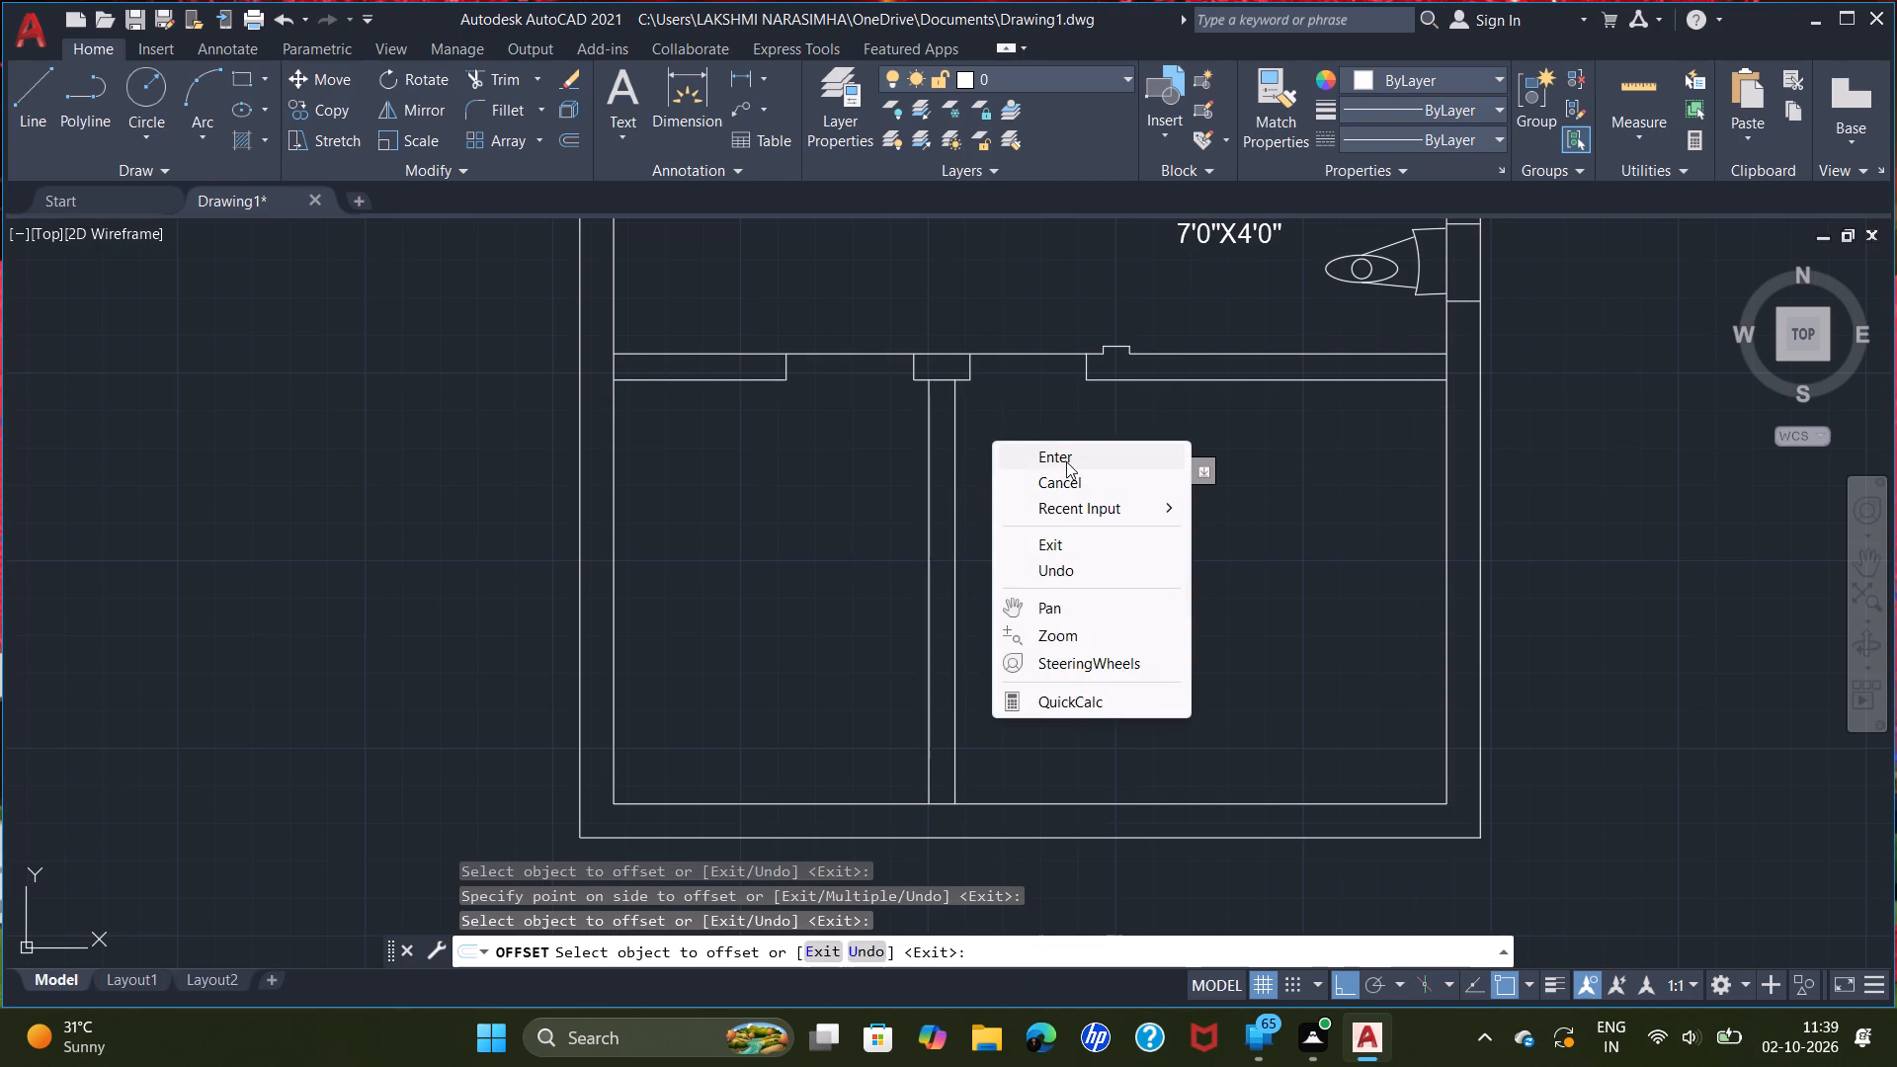
Trim away the middle pier's bottom edge between the two partition lines.
scroll(921, 400, up, 2)
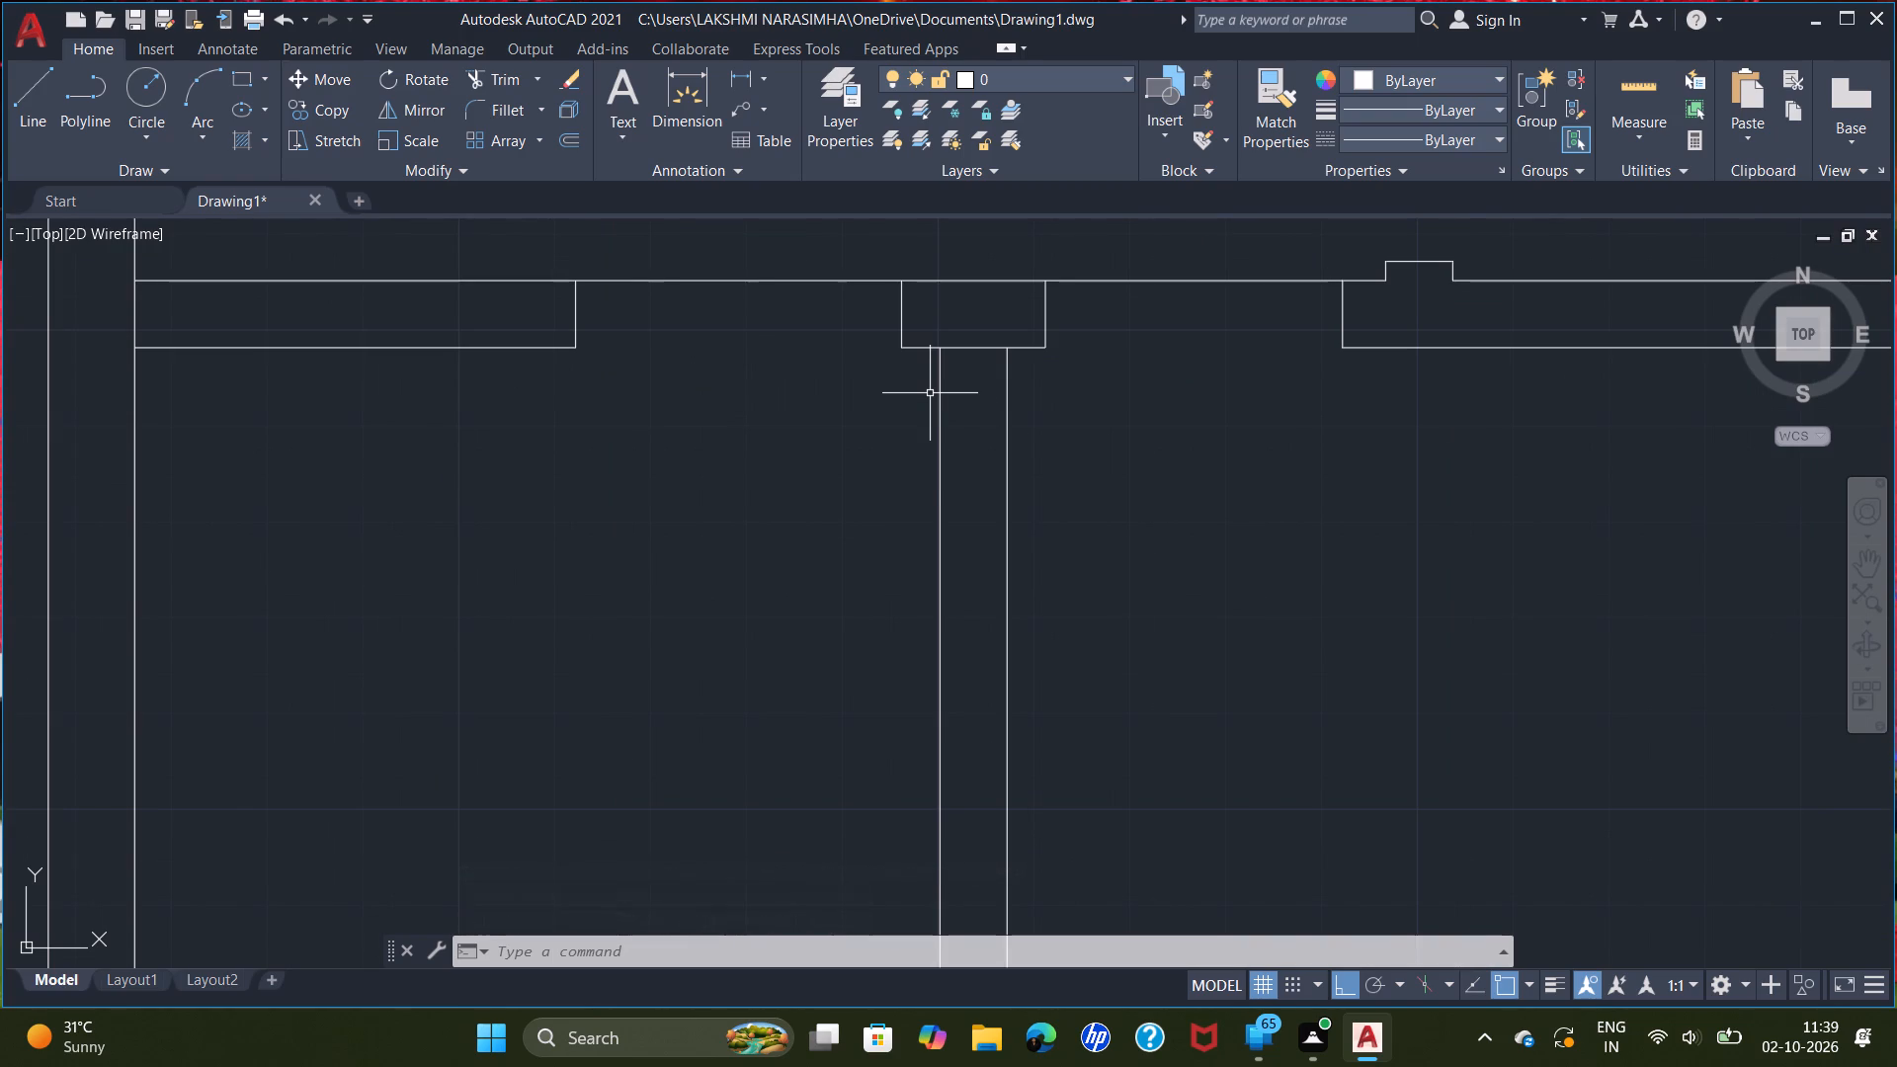
text(TRI)
key(Return)
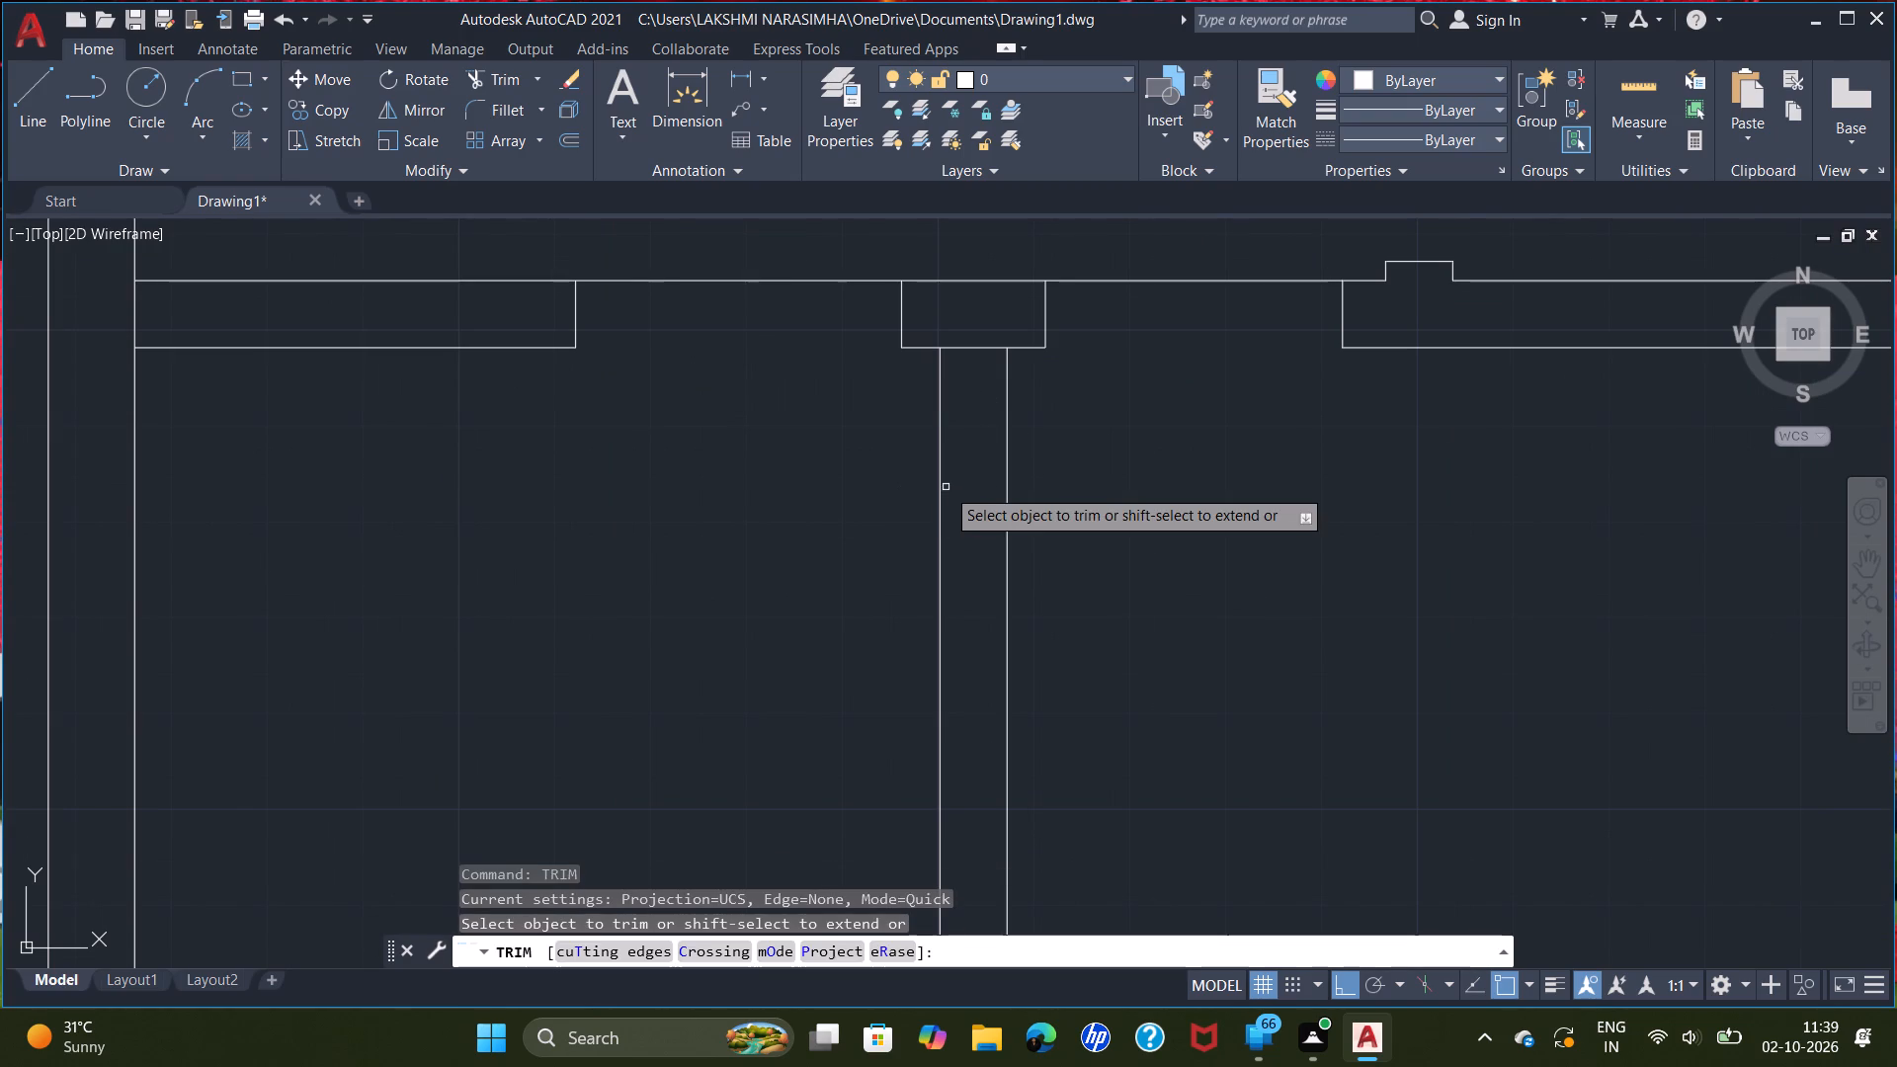
click(972, 345)
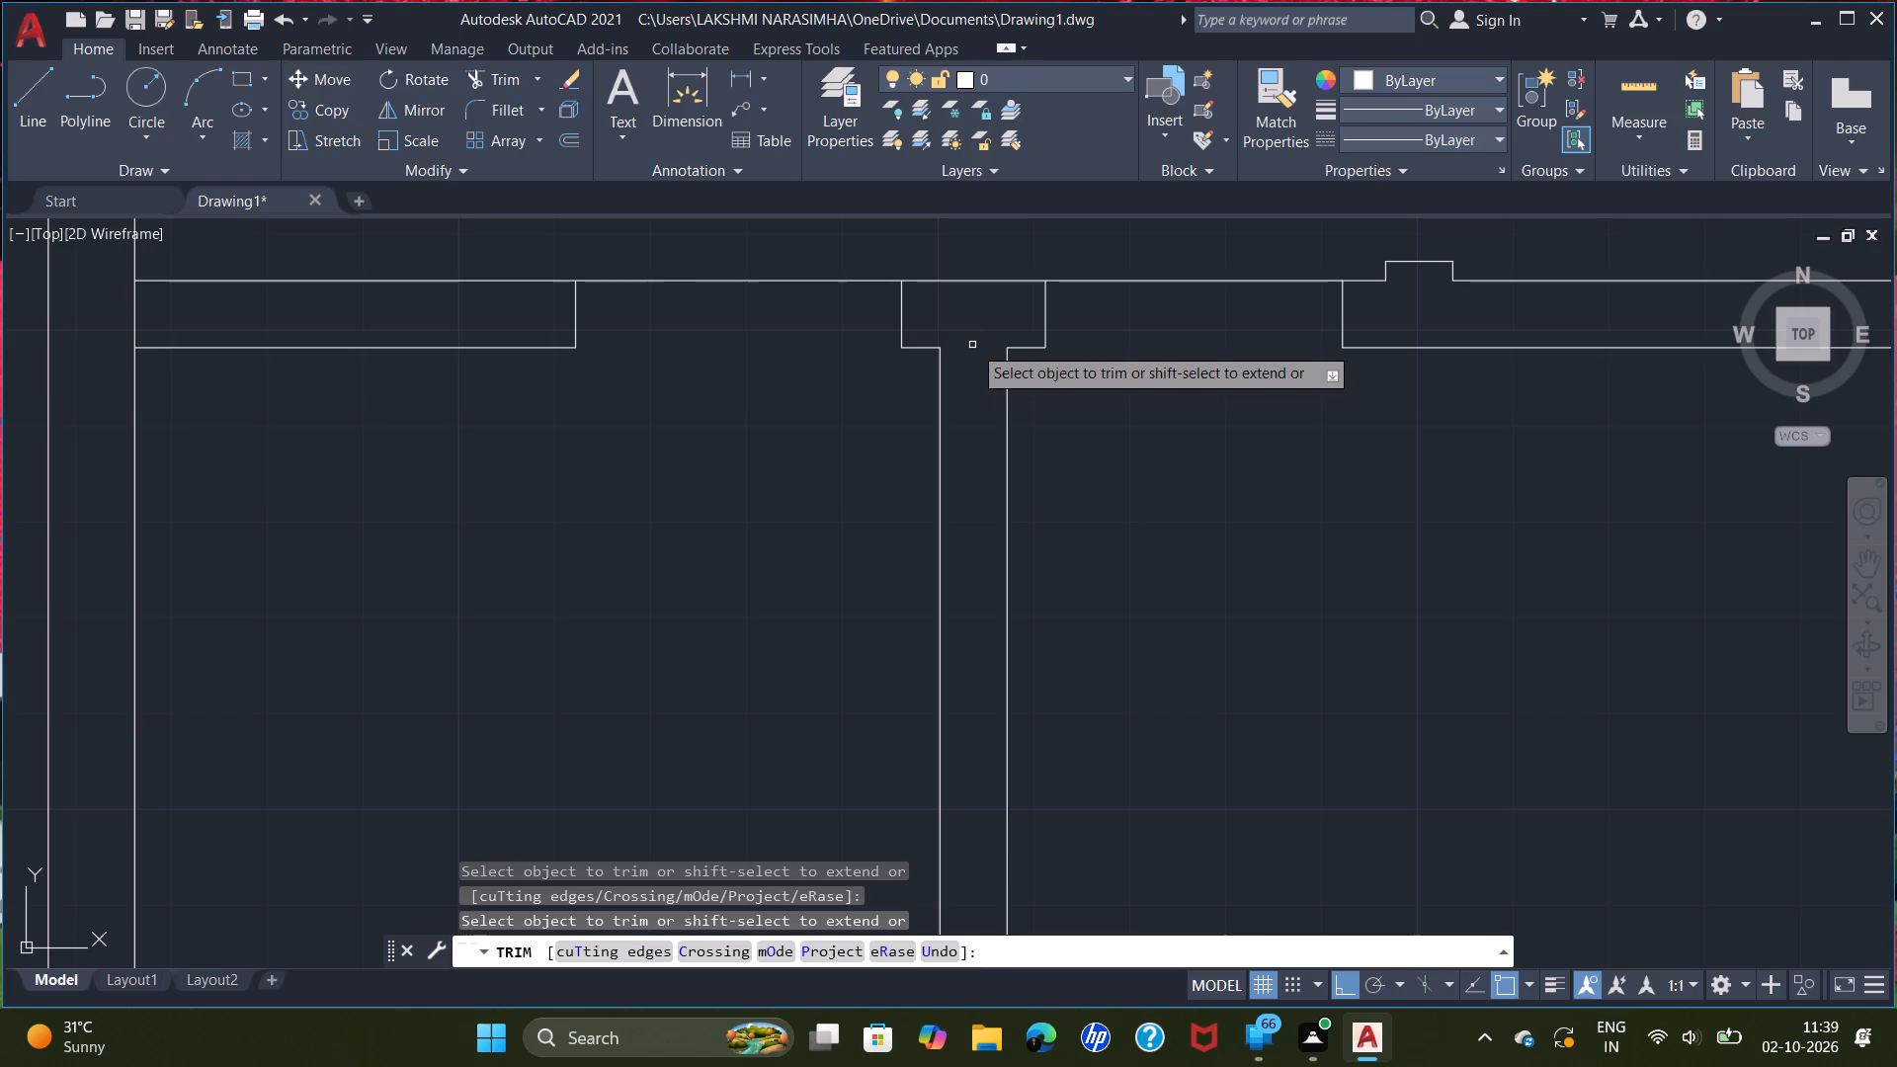
scroll(972, 345, down, 2)
middle_drag(1107, 392, 1088, 435)
scroll(1077, 408, down, 2)
scroll(971, 309, down, 1)
middle_drag(968, 314, 965, 343)
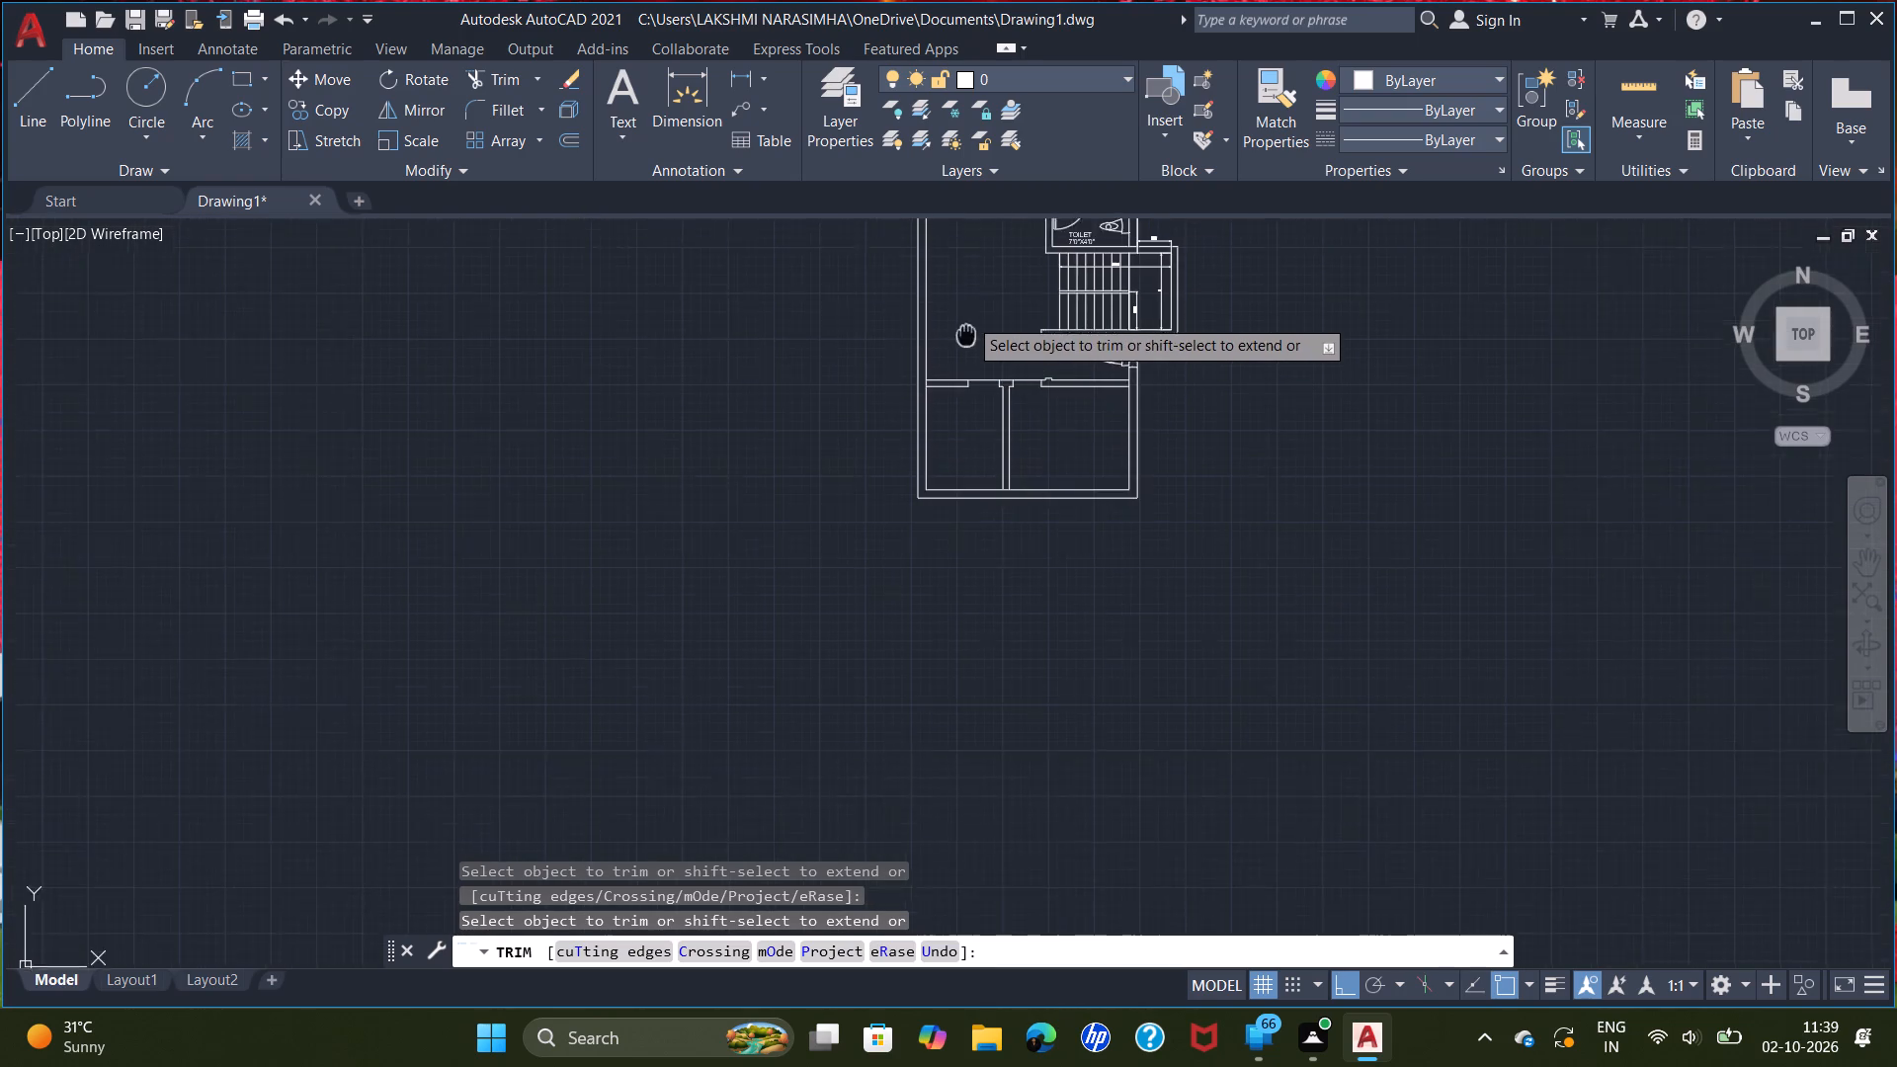
middle_drag(965, 343, 903, 566)
scroll(902, 545, up, 1)
scroll(903, 535, down, 1)
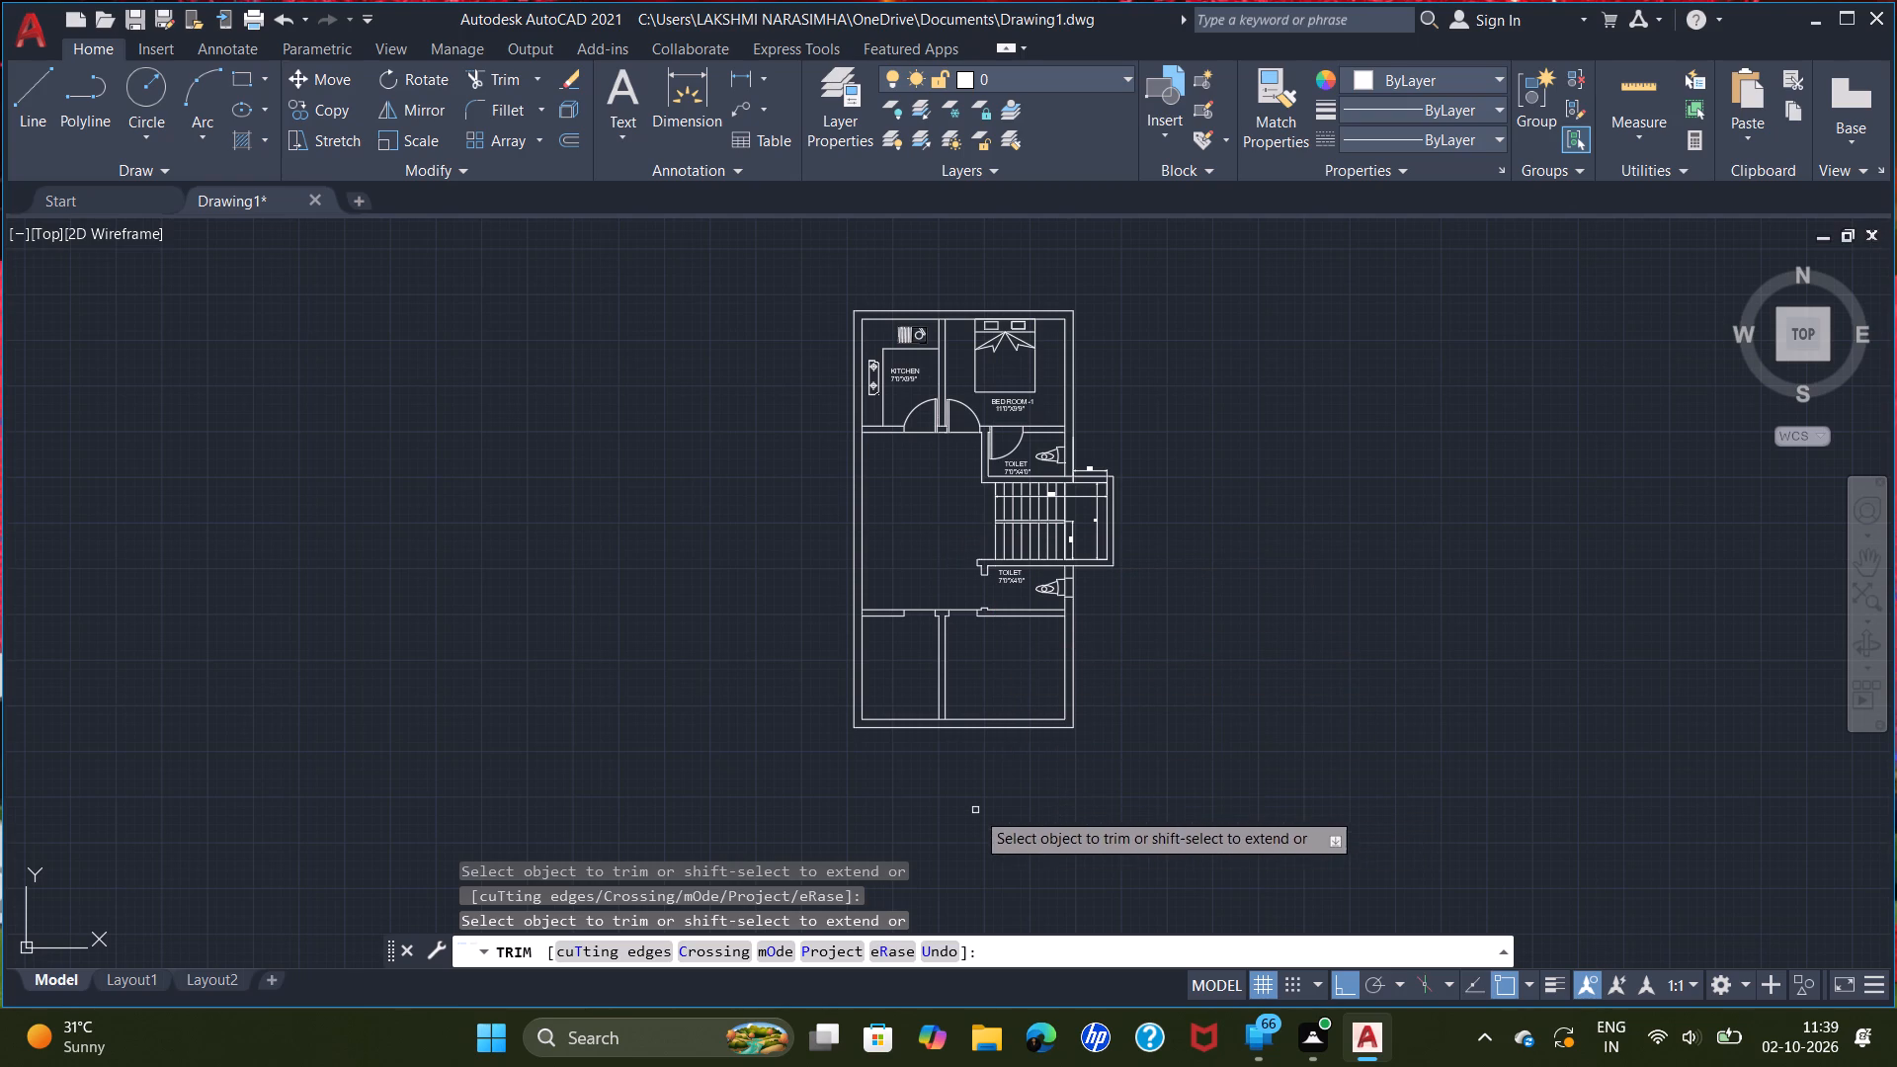
scroll(913, 757, up, 2)
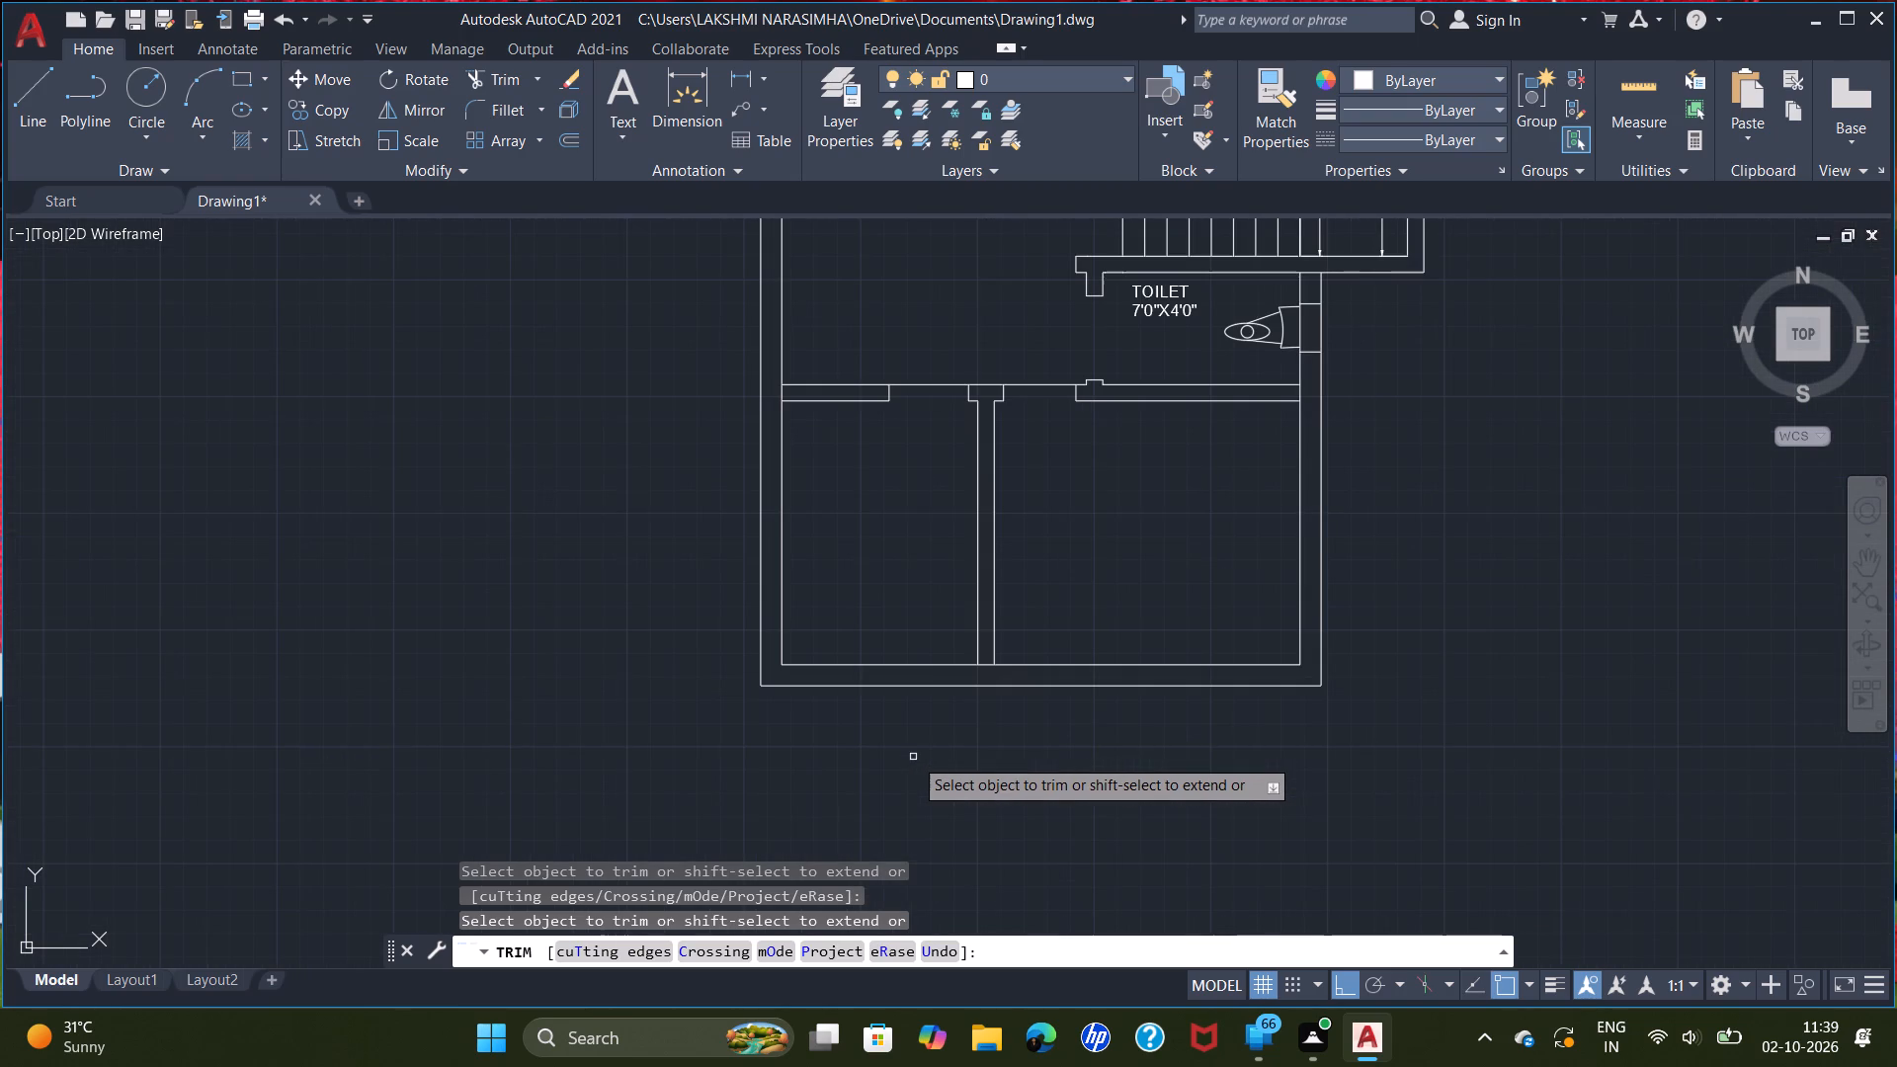
key(Escape)
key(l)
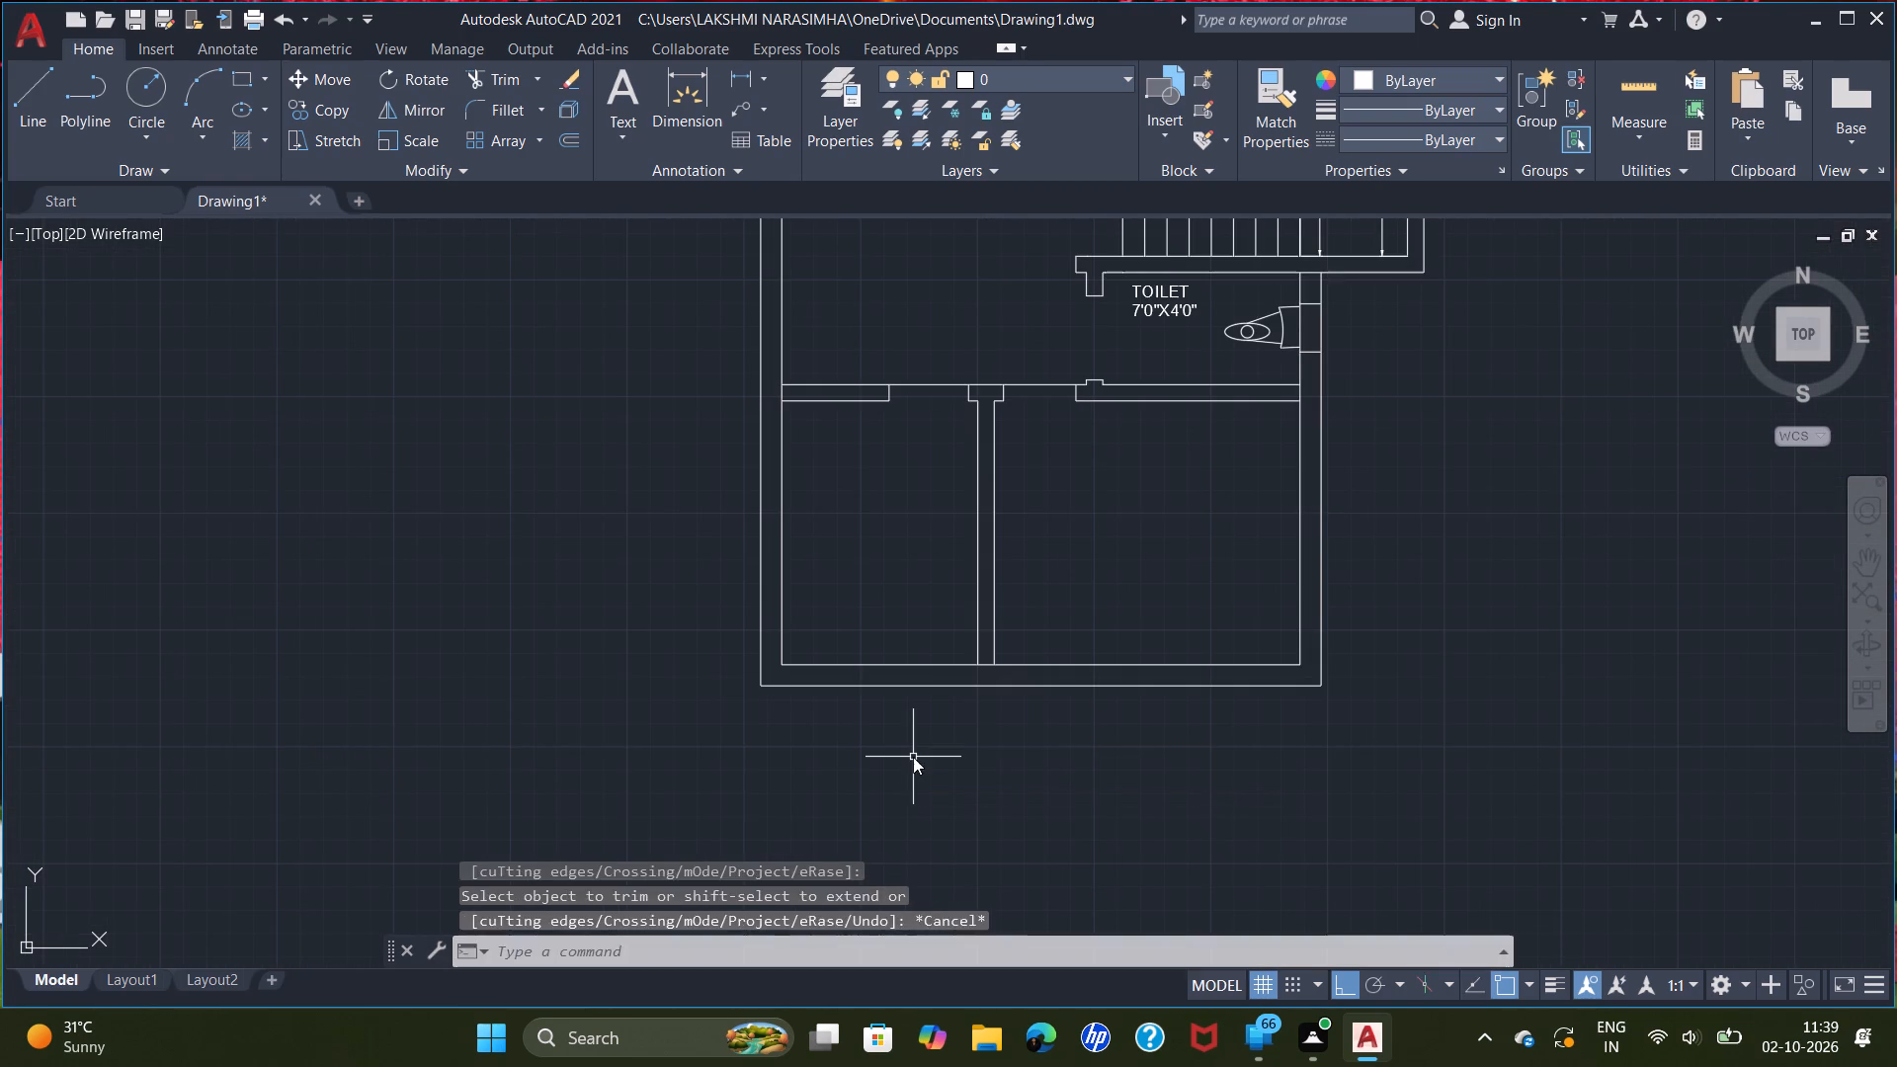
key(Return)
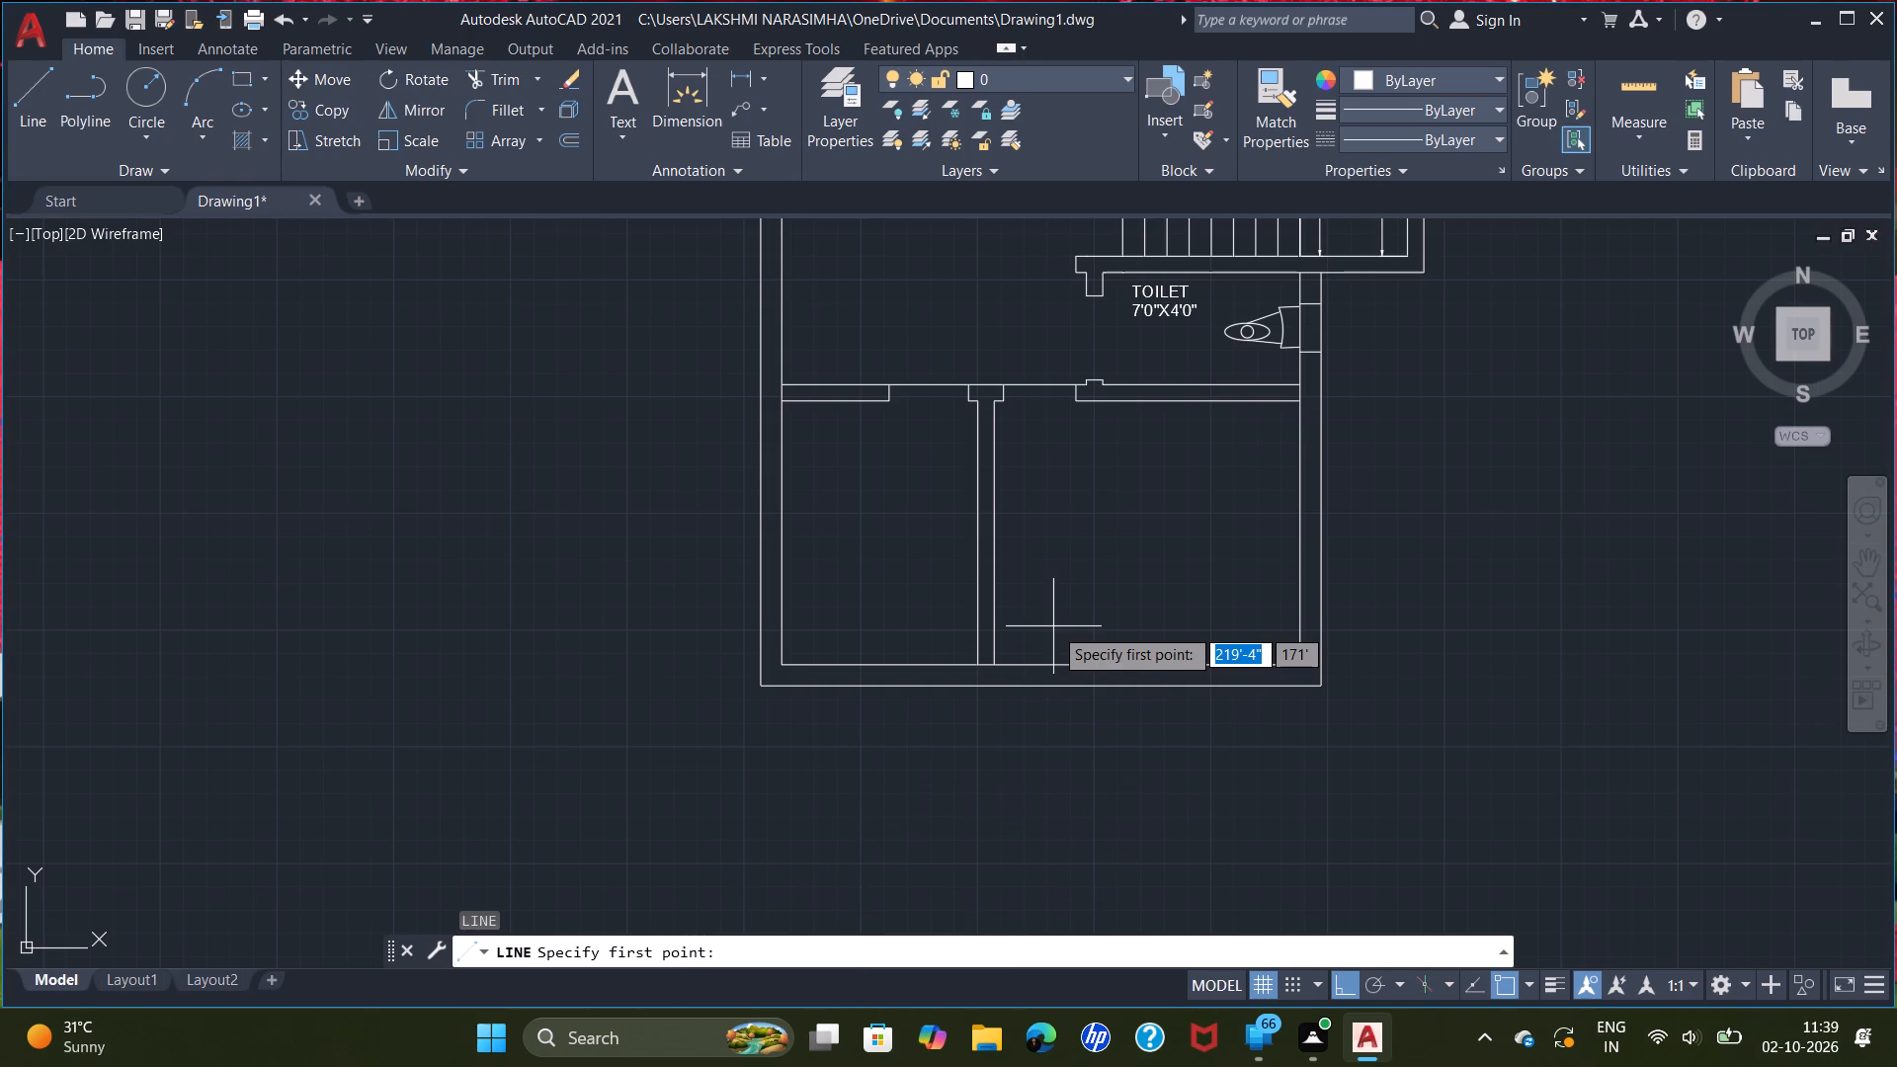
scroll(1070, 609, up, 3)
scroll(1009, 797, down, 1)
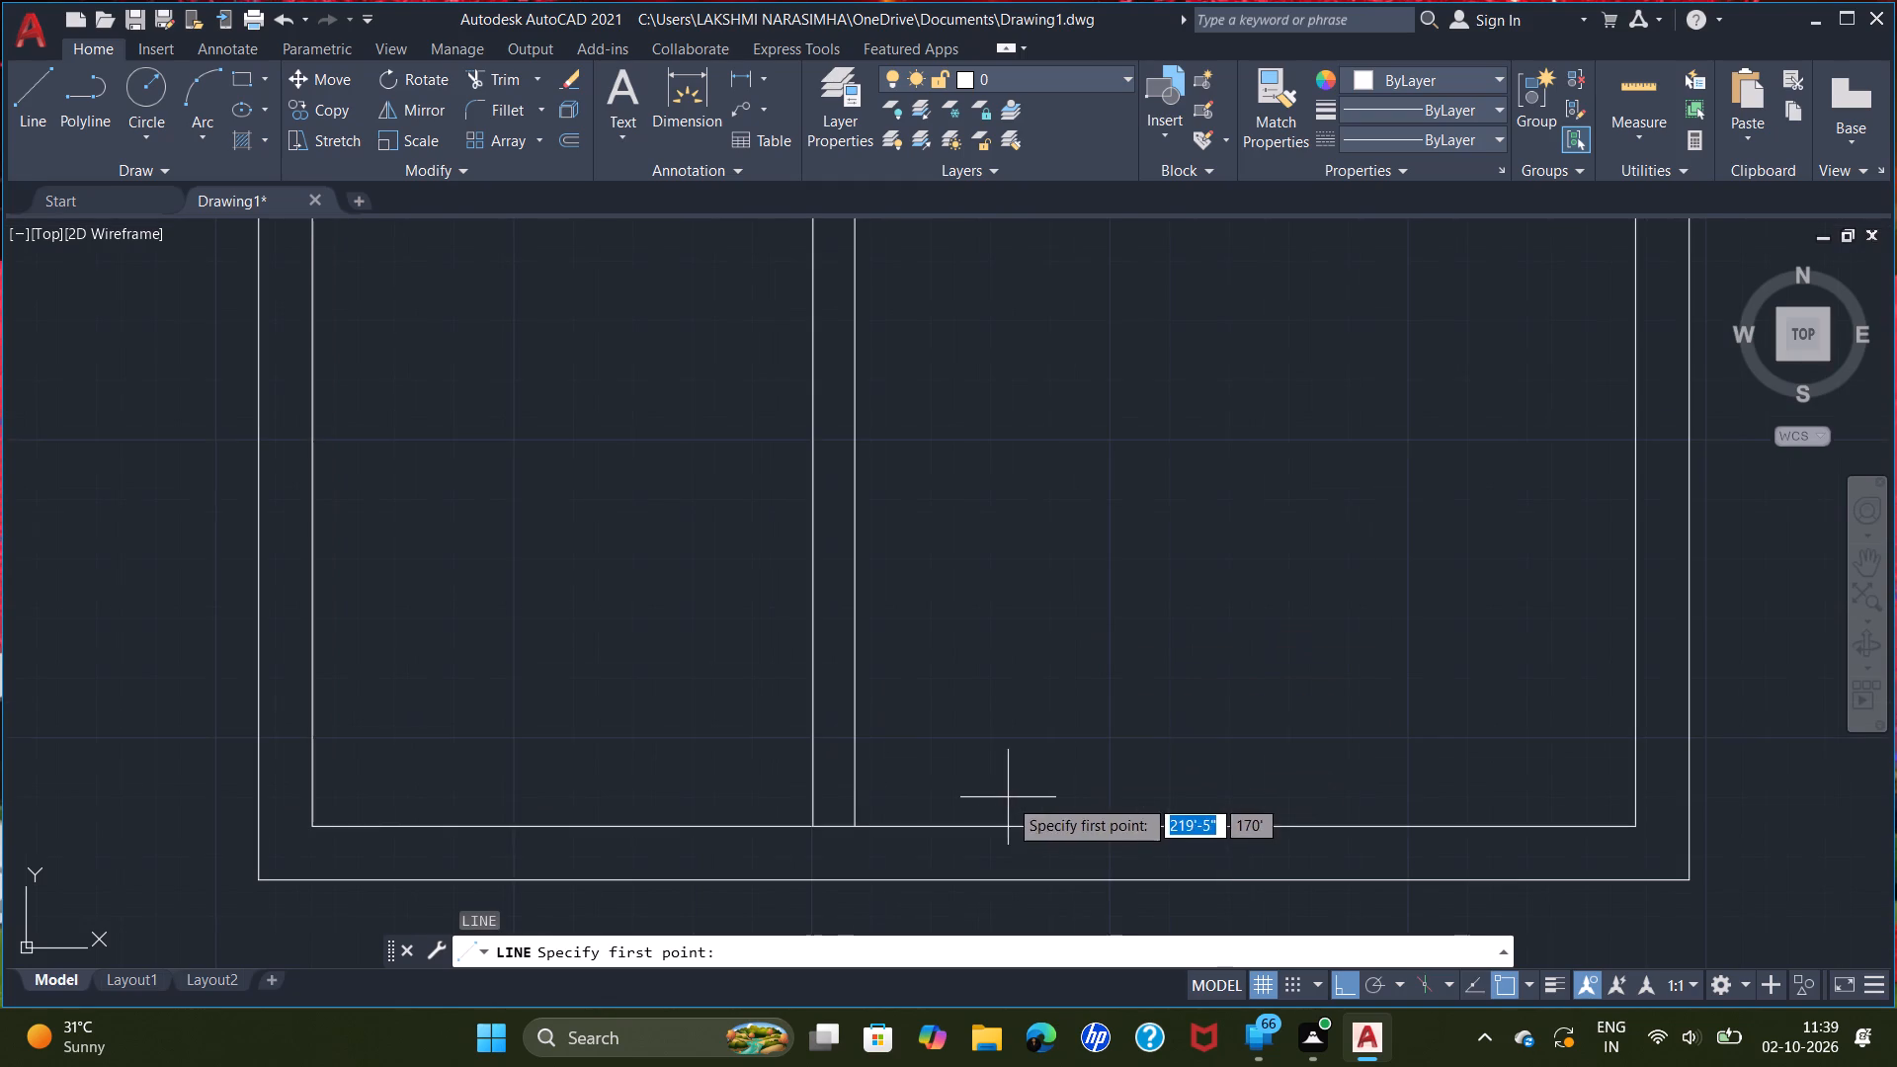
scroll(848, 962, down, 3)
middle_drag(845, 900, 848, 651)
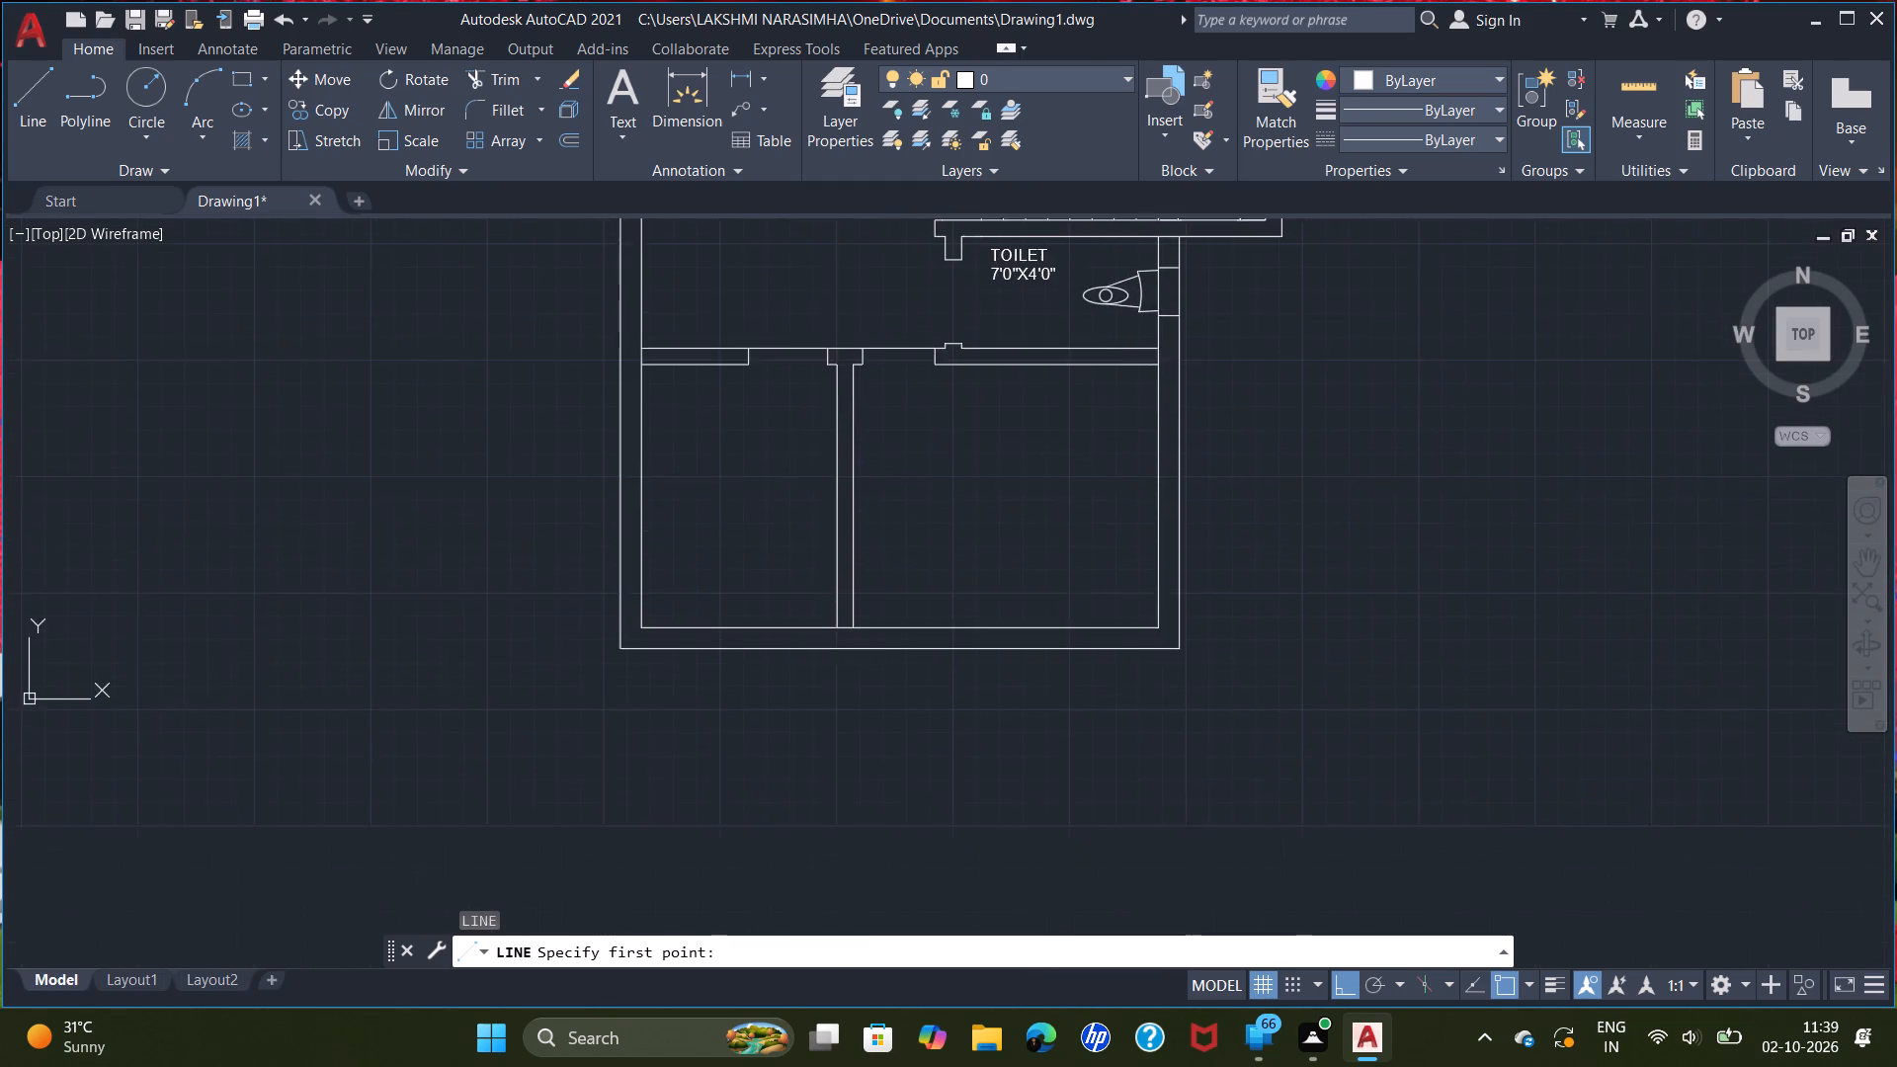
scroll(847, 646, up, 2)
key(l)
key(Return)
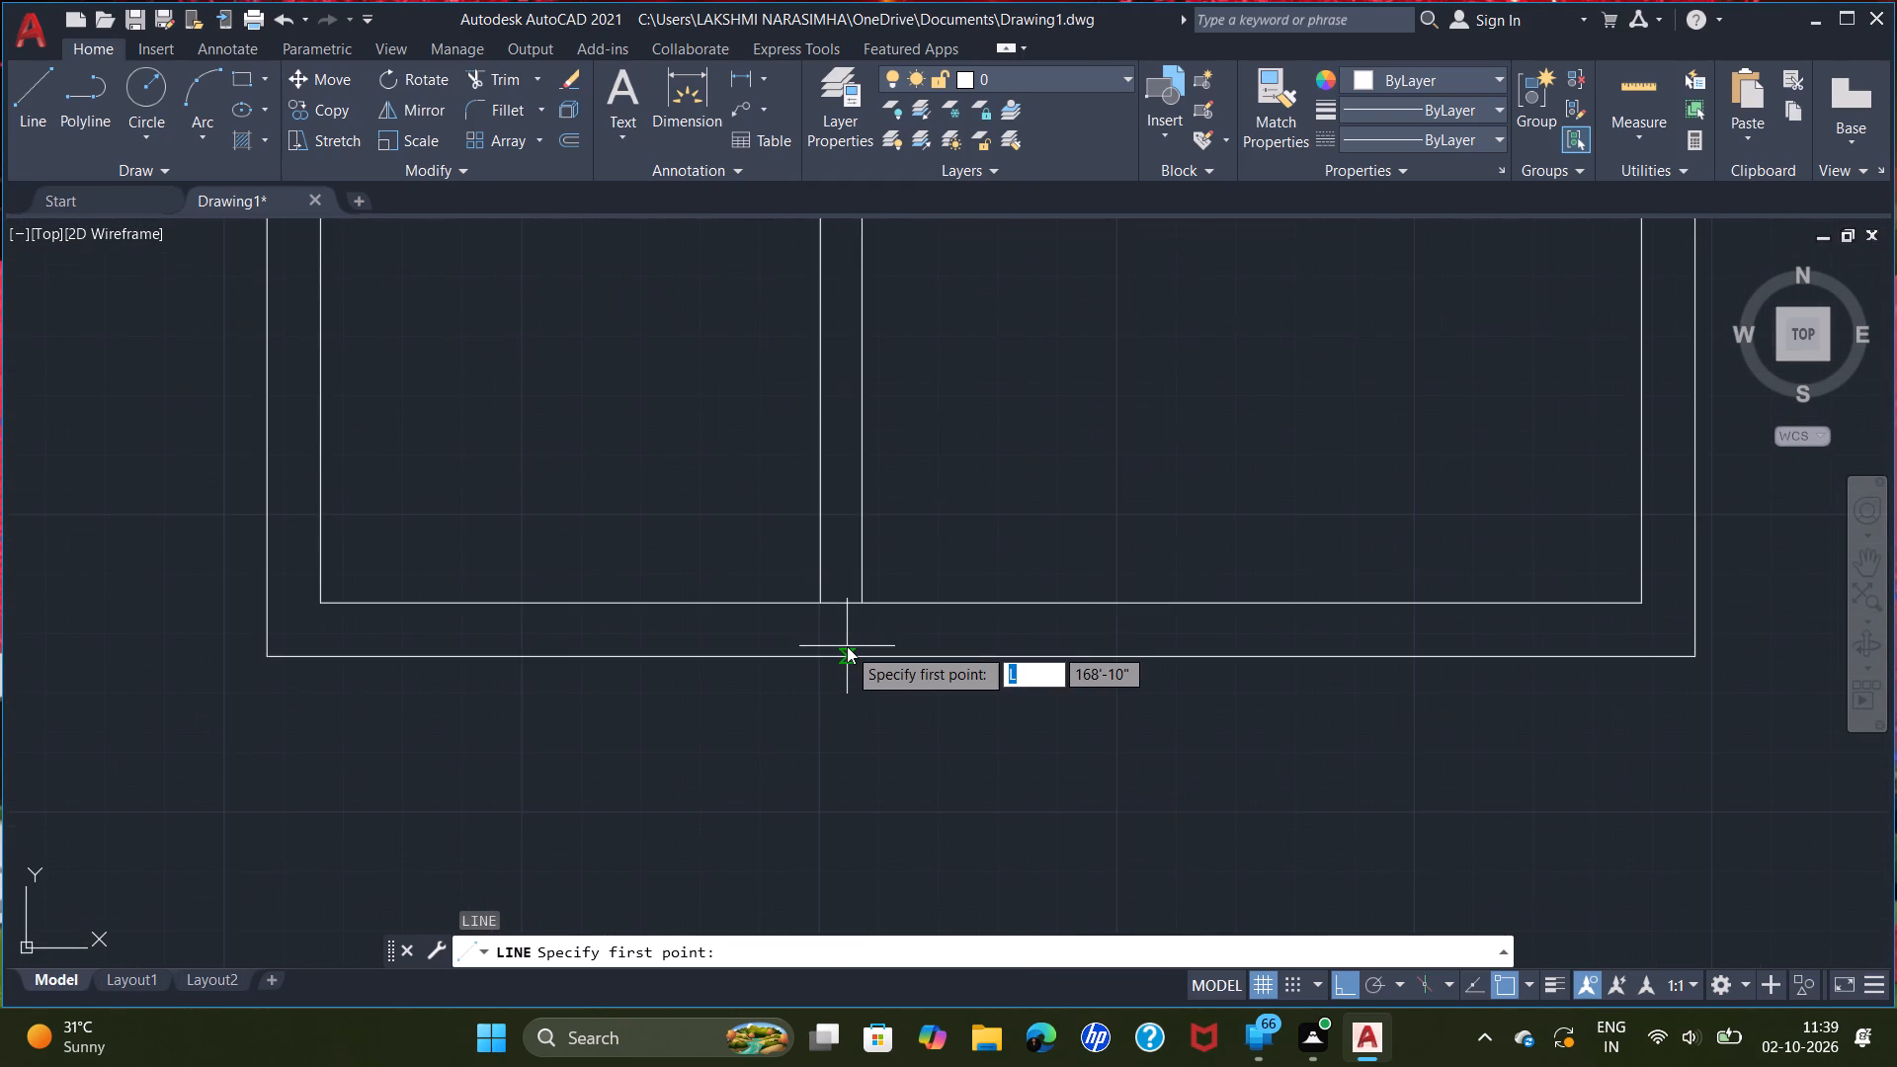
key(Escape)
Draw connected lines from the partition's left face across the bottom exterior wall, along its outer face and back to the partition's right face.
key(l)
key(Return)
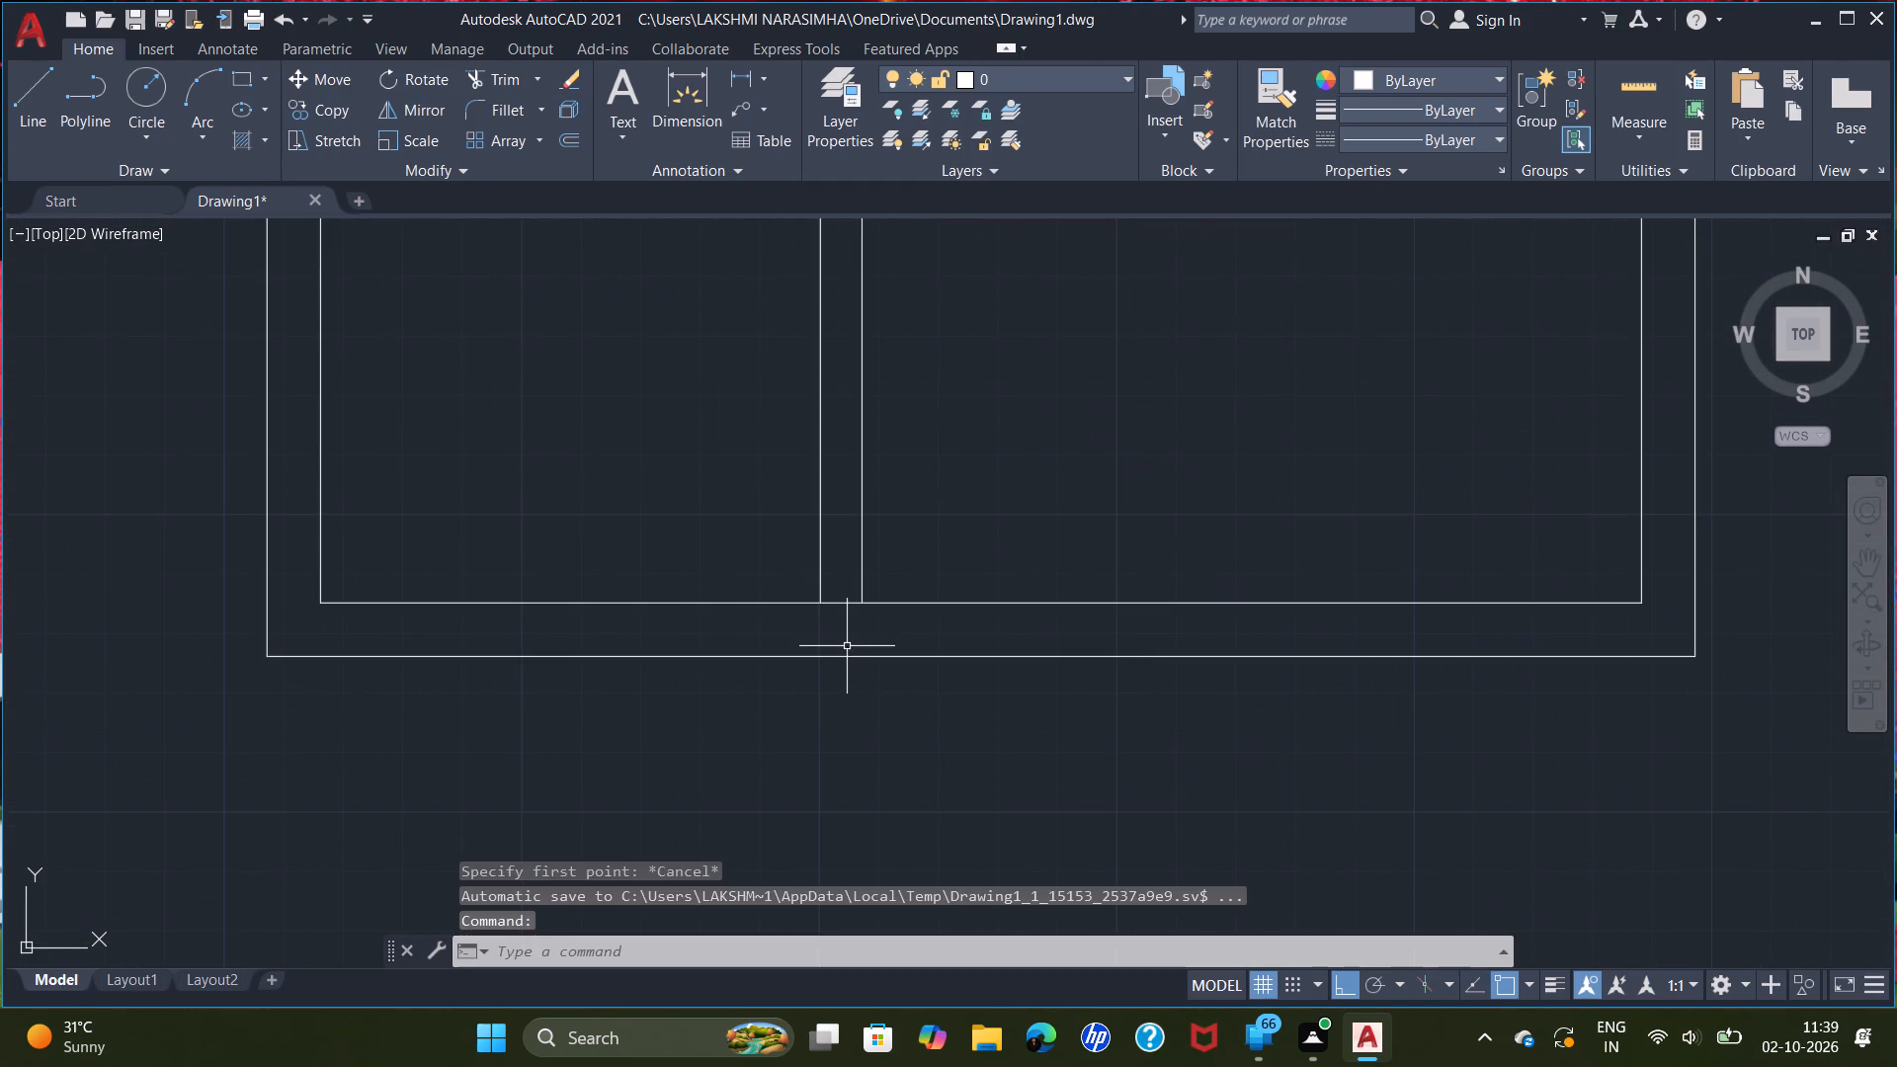
click(819, 603)
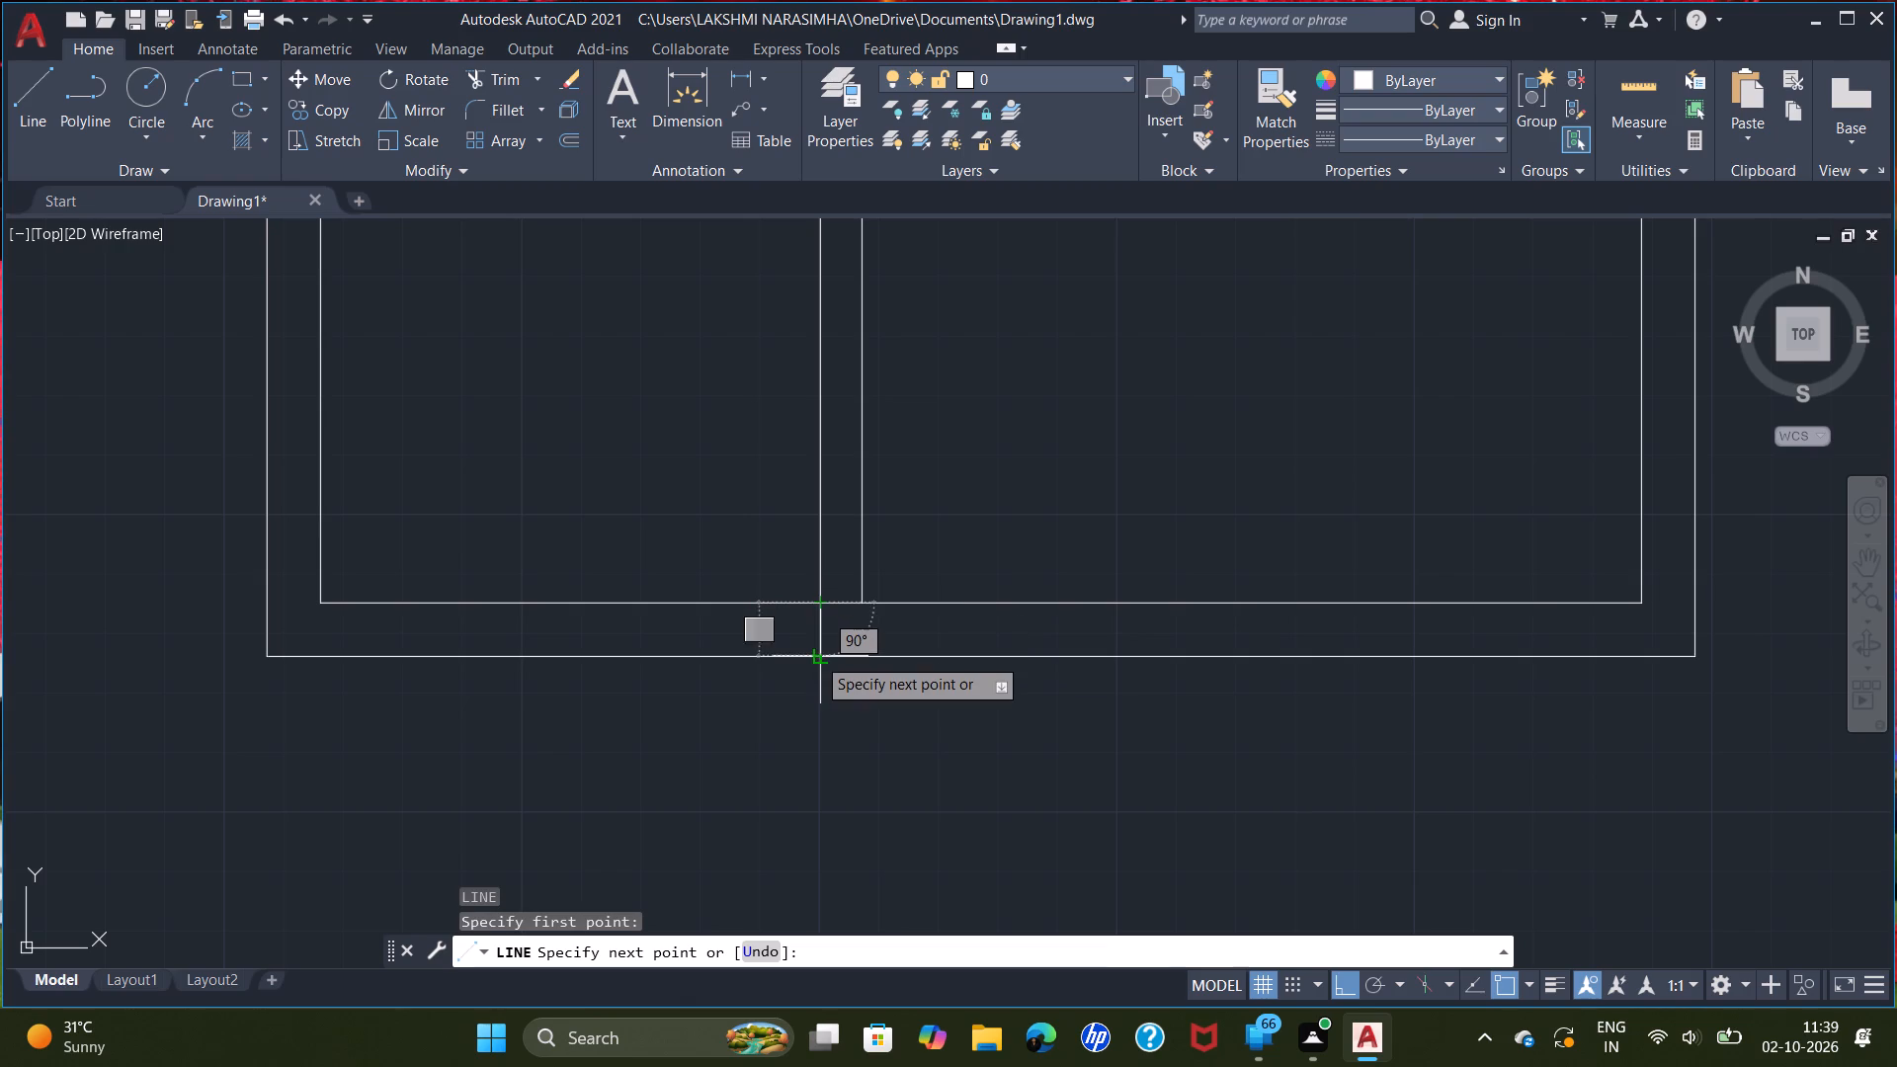
click(816, 658)
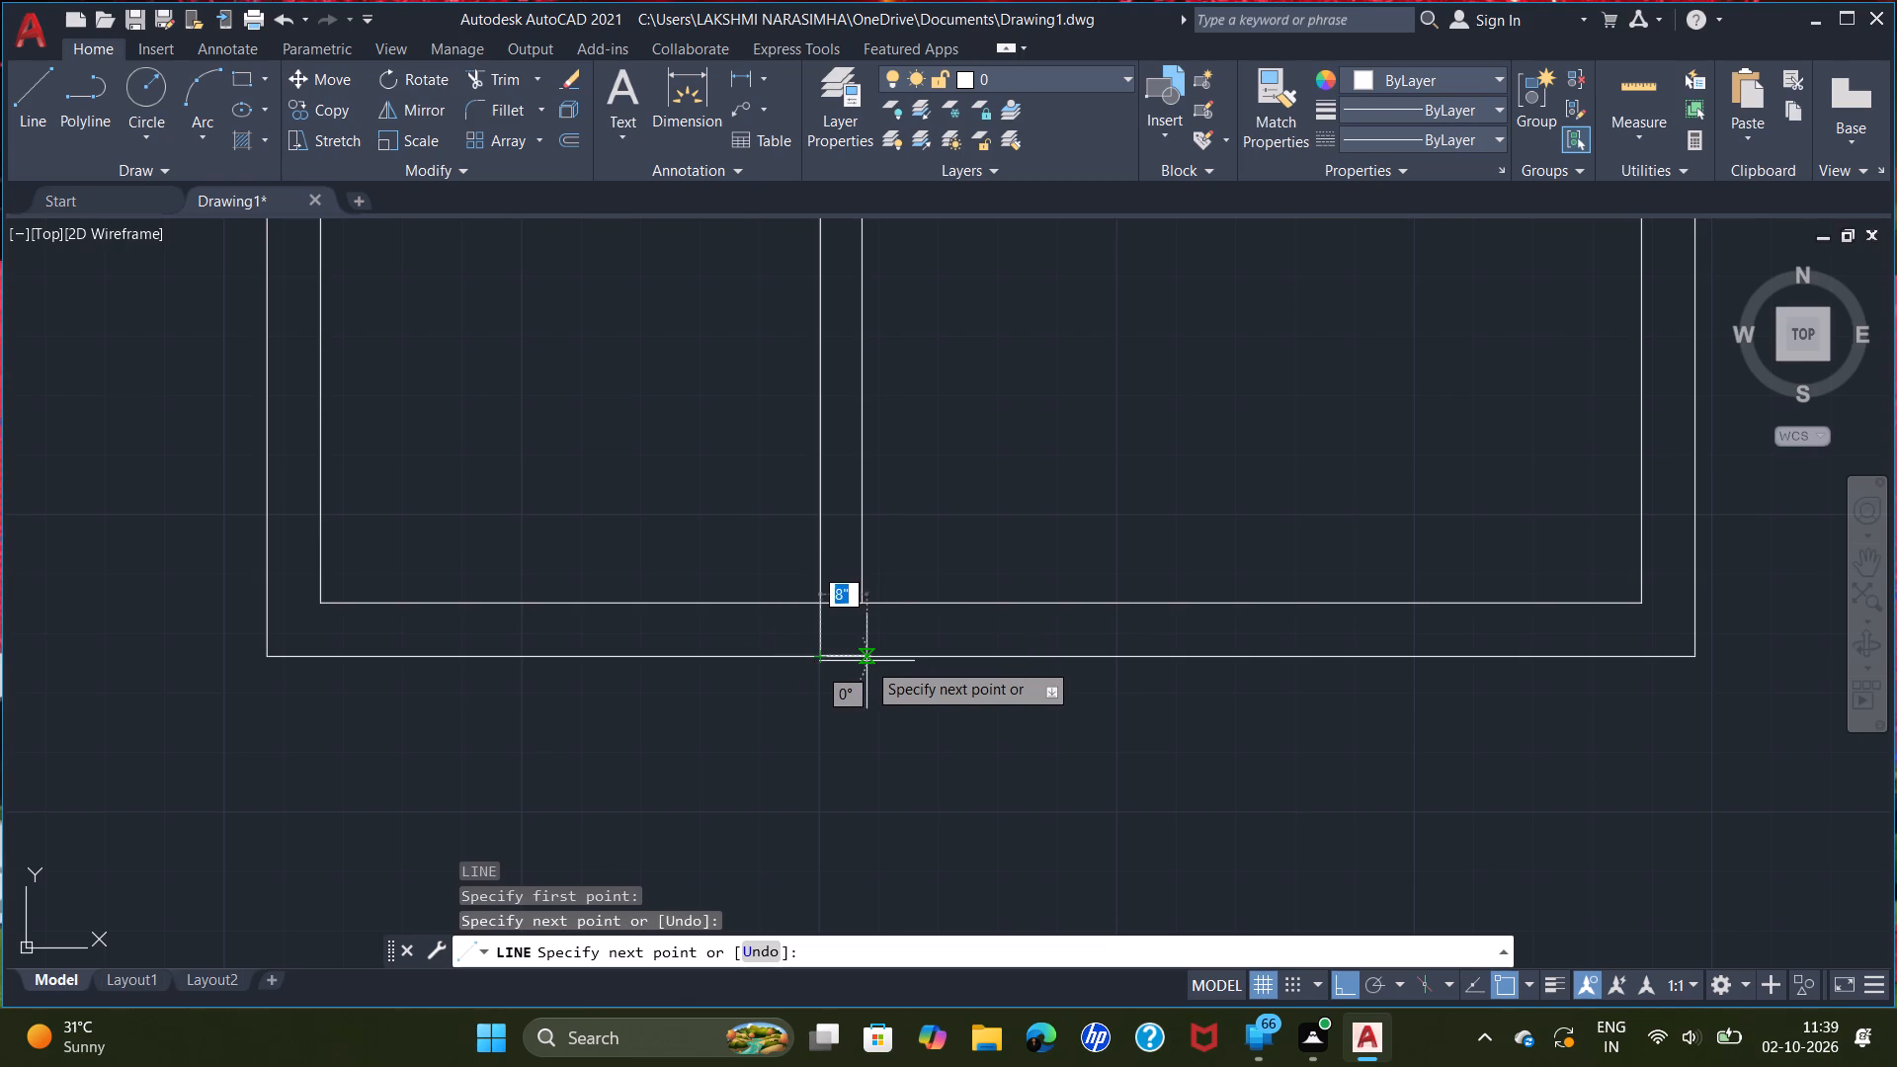
drag(861, 659, 860, 603)
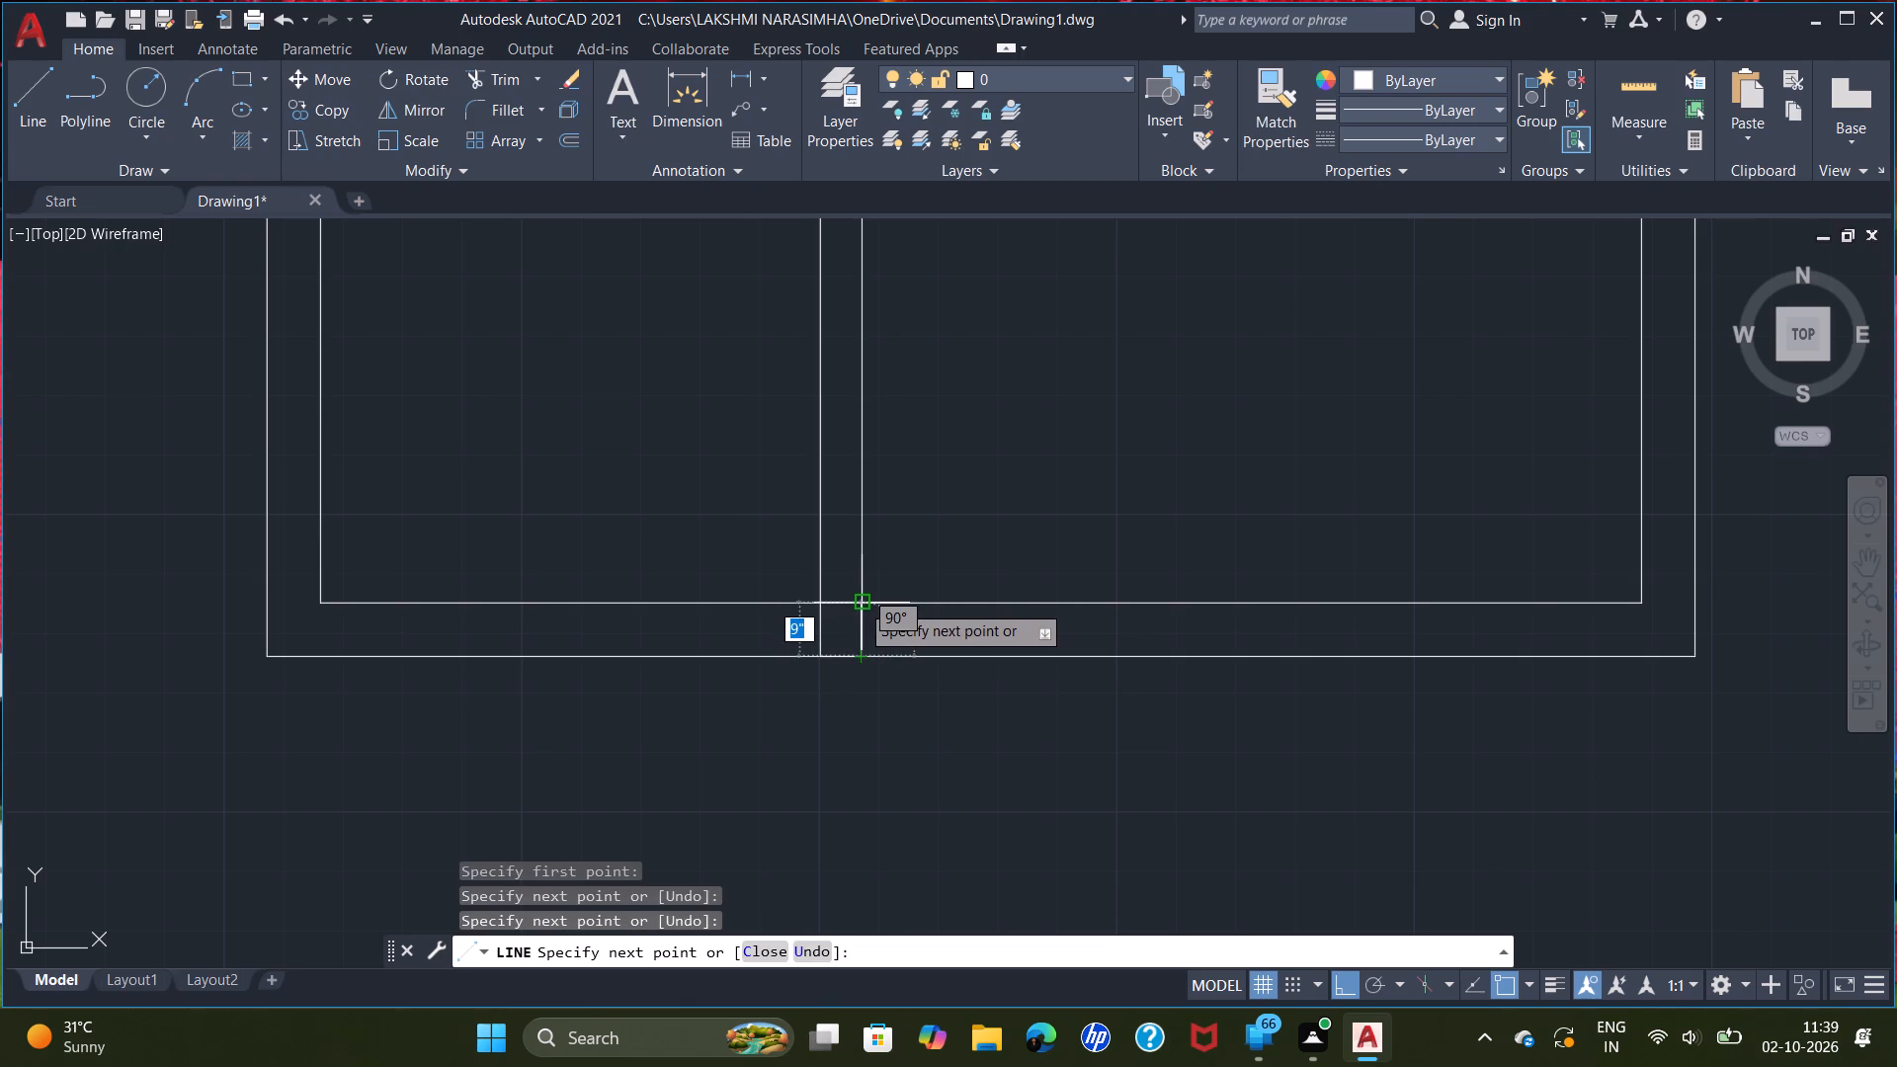
drag(860, 603, 860, 605)
click(860, 605)
key(BackSpace)
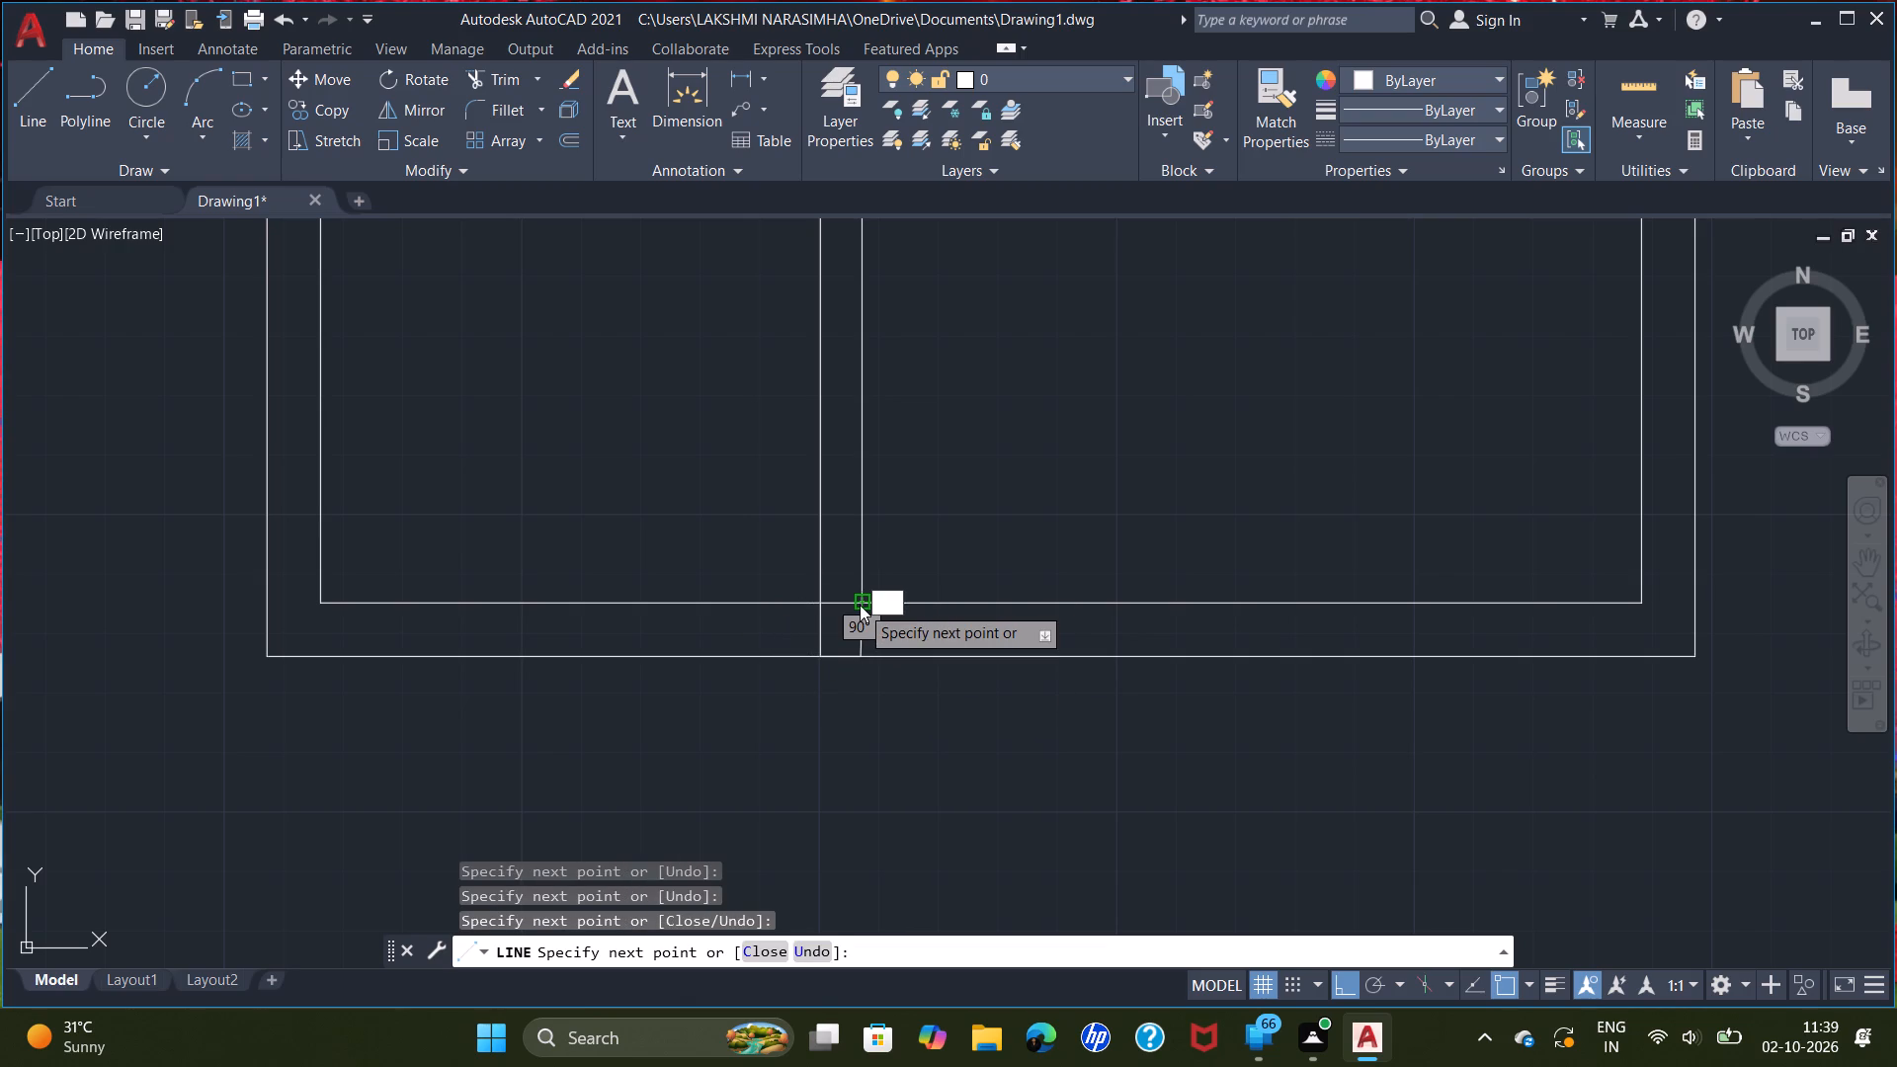
key(Return)
key(Escape)
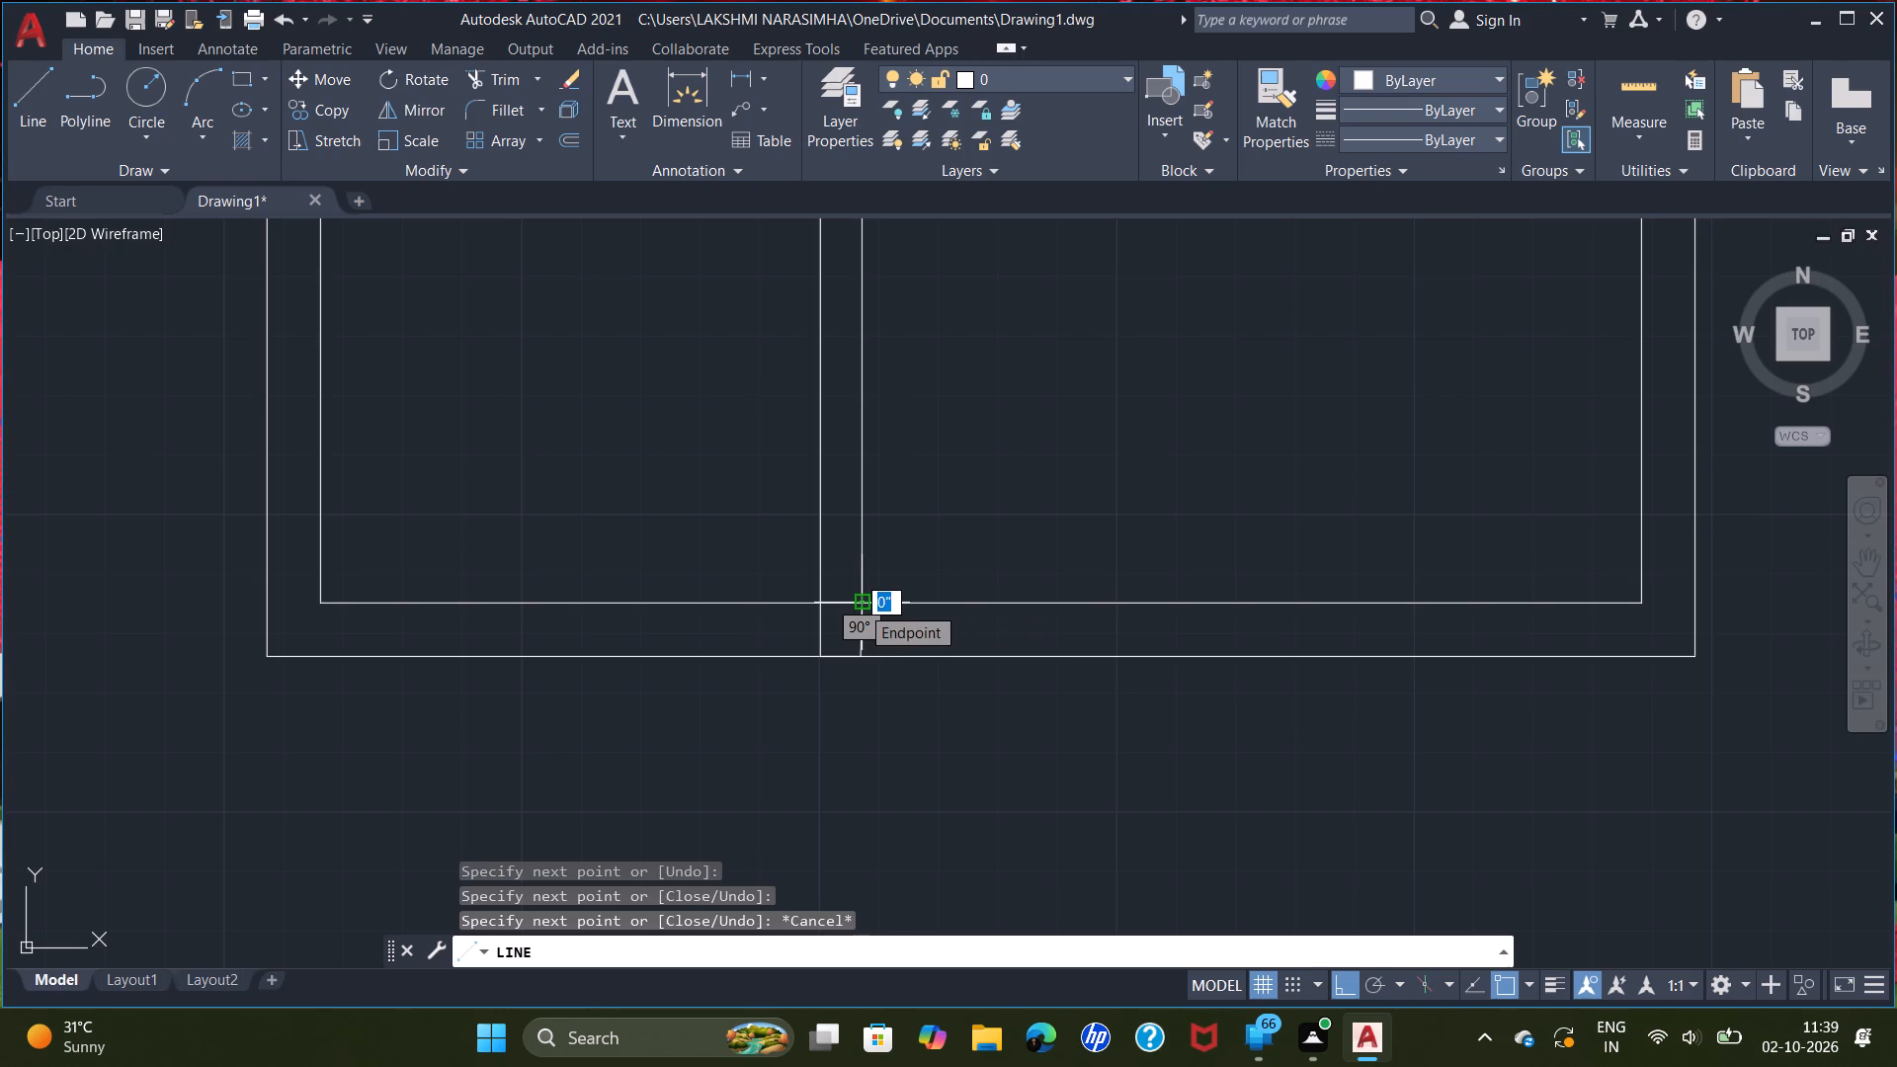
key(Escape)
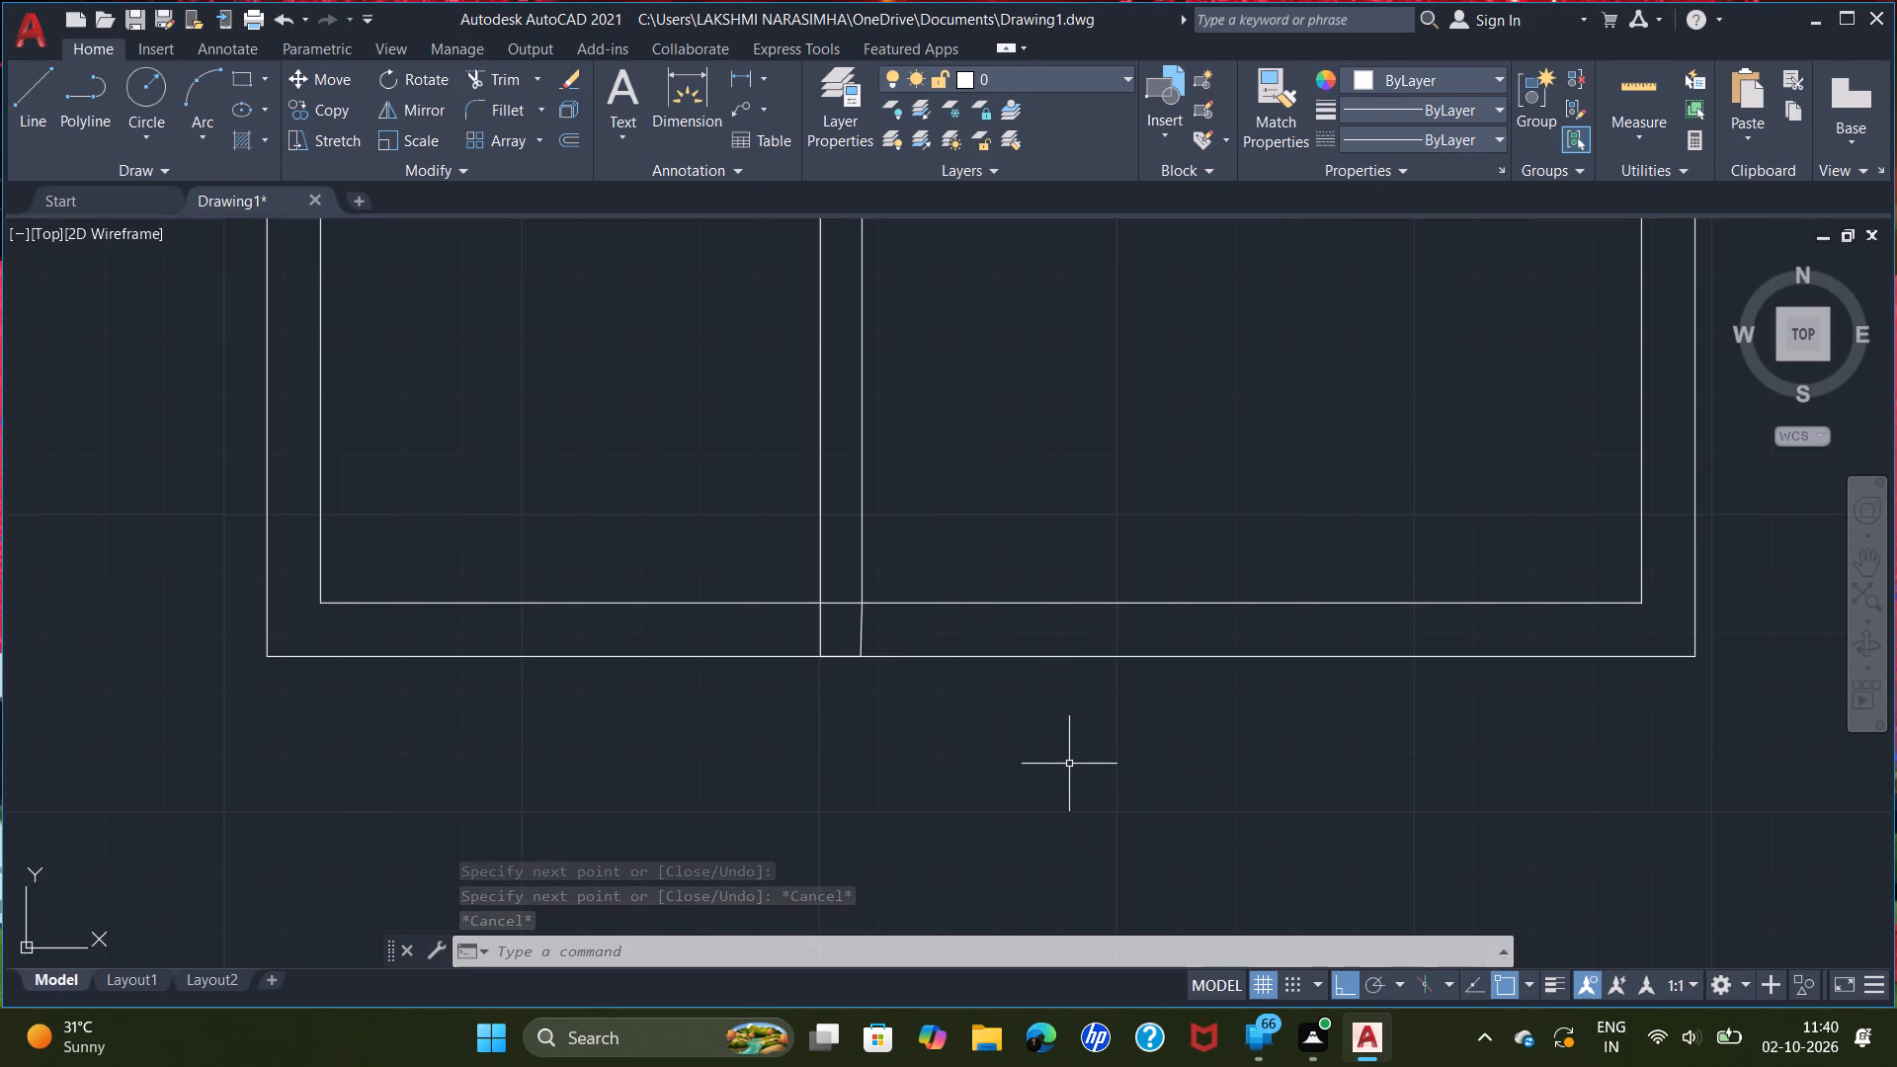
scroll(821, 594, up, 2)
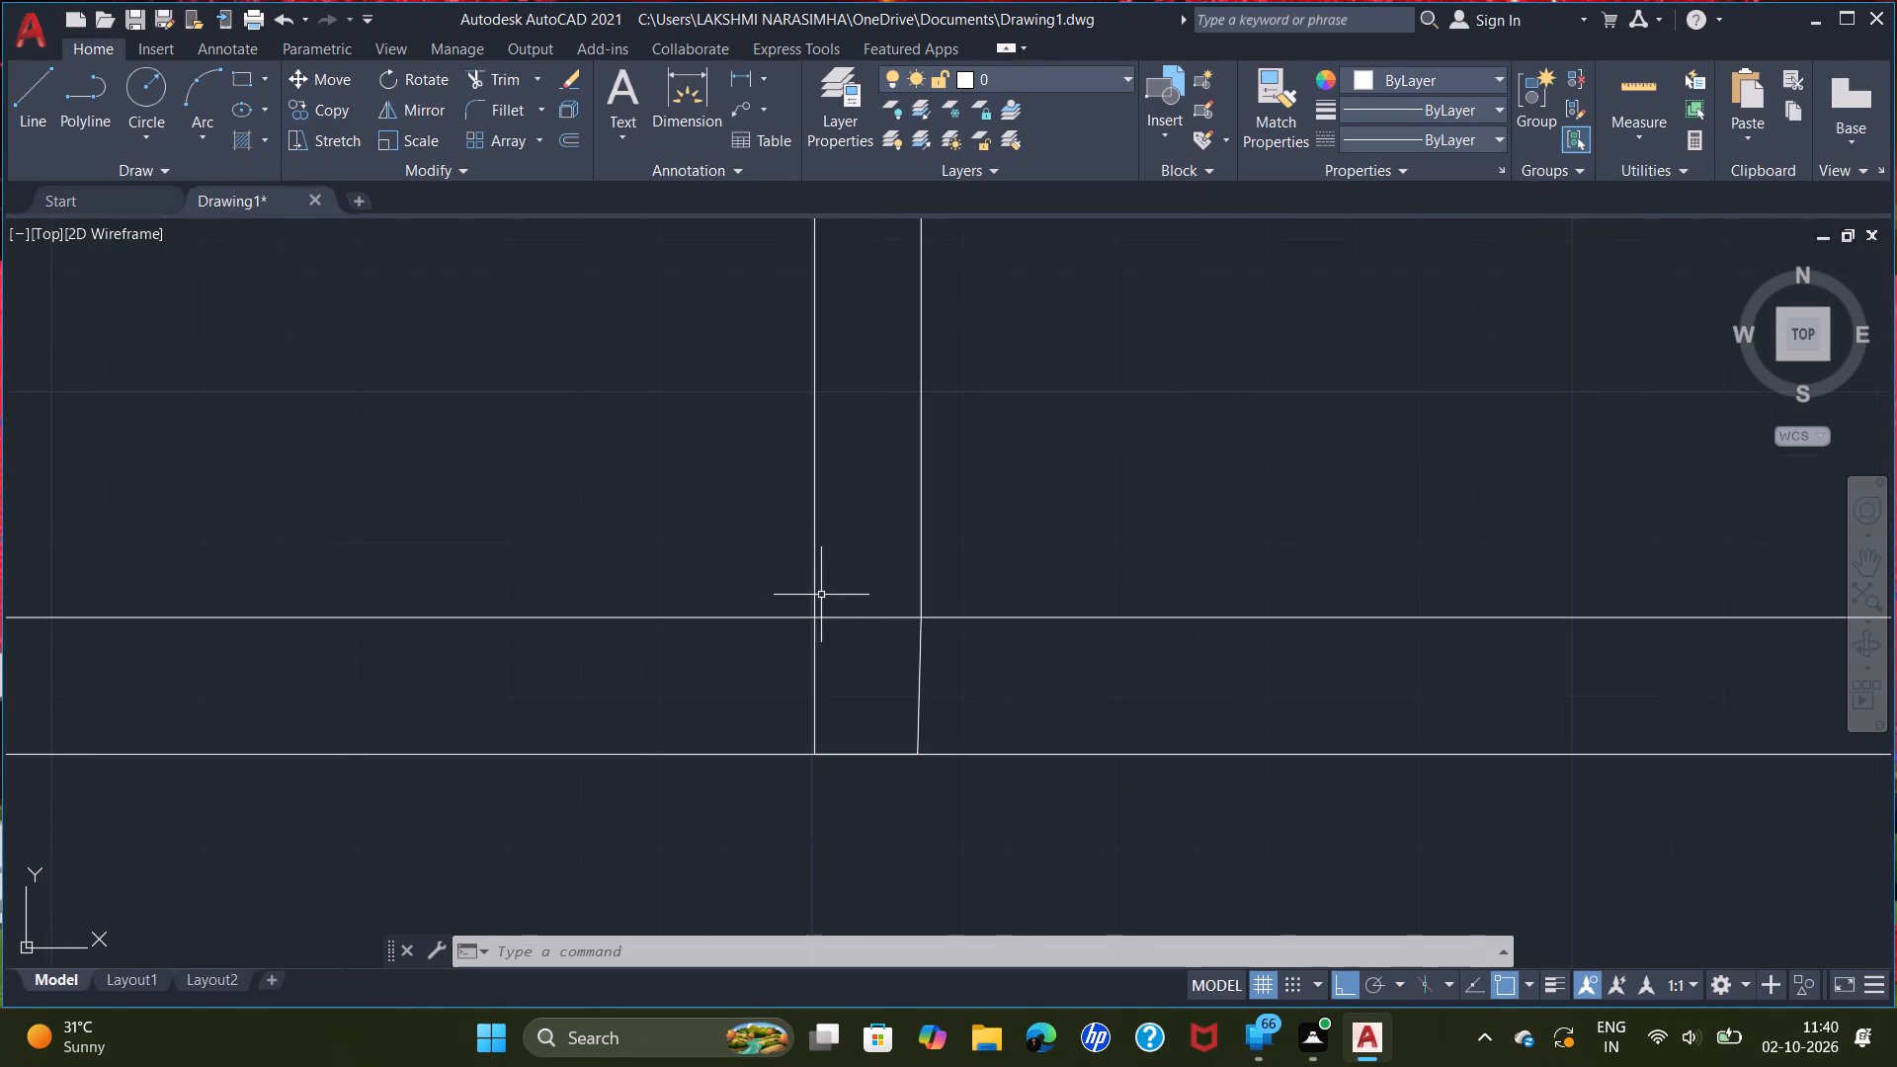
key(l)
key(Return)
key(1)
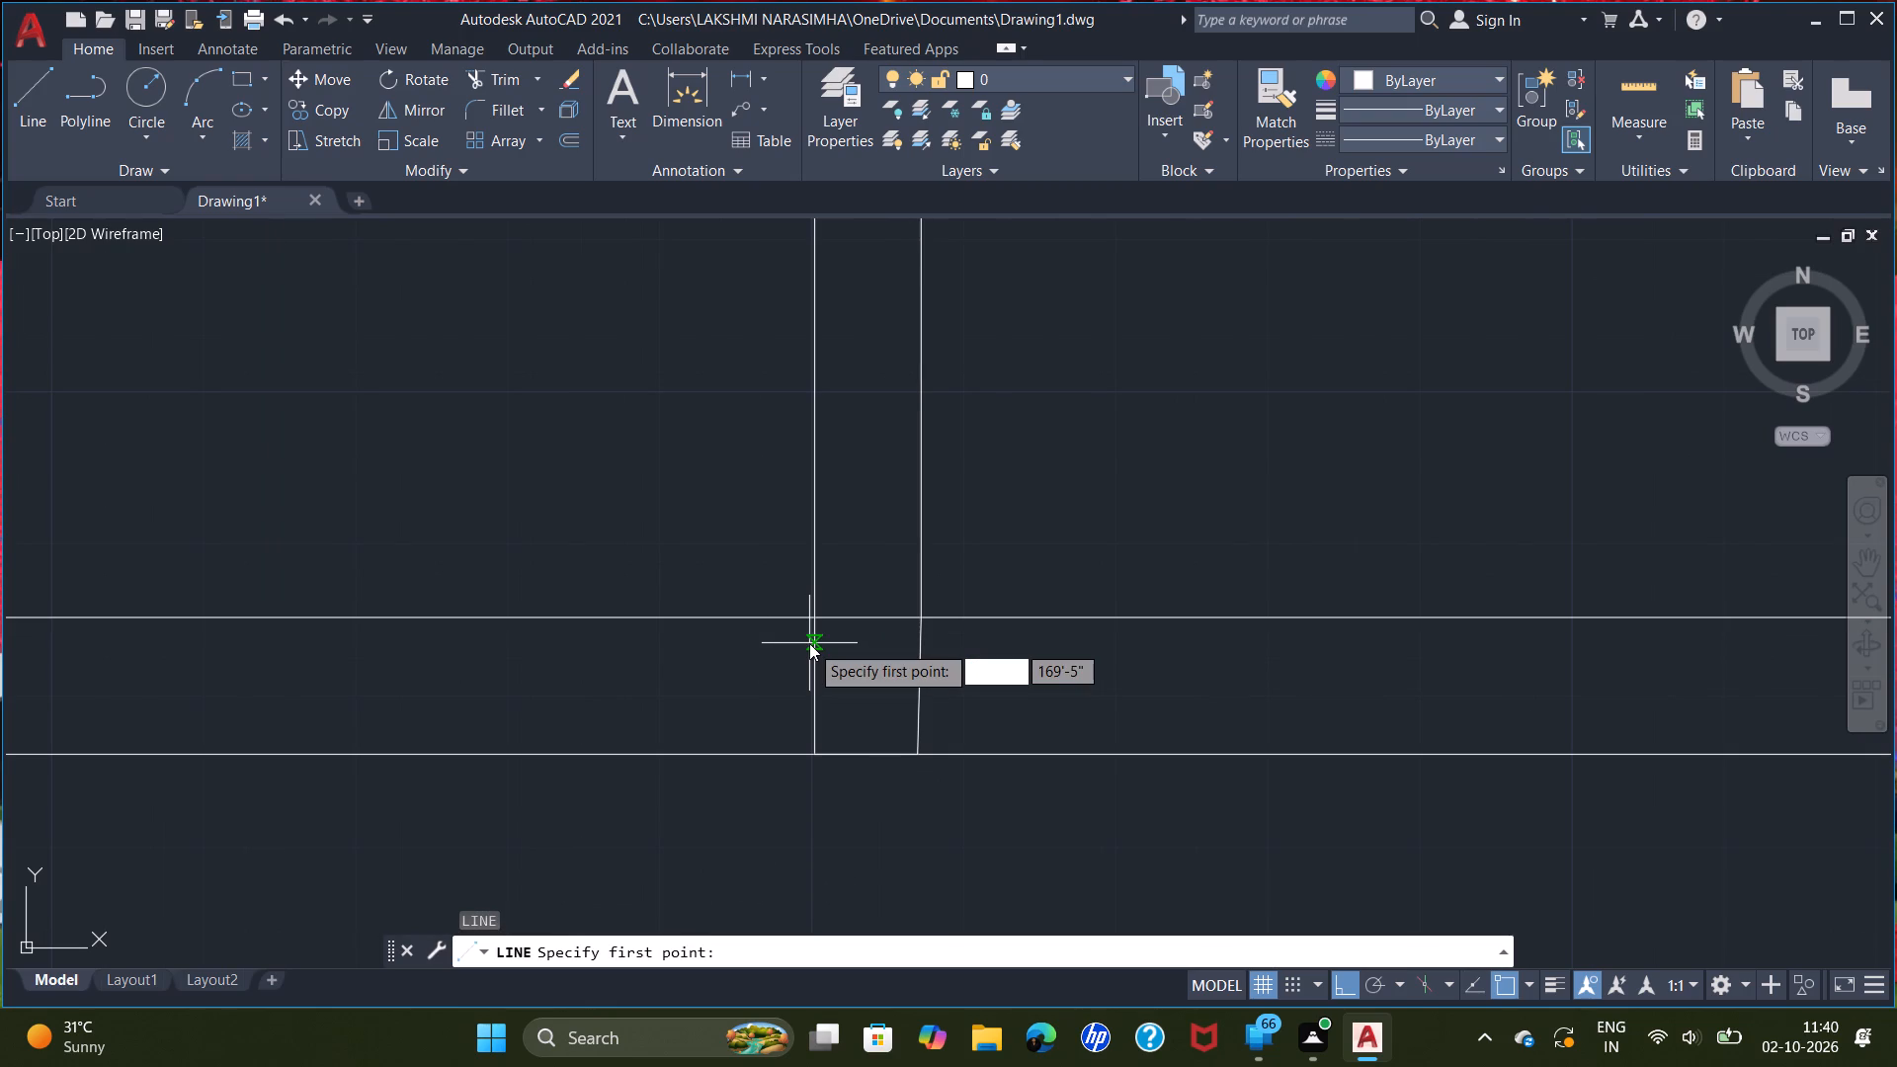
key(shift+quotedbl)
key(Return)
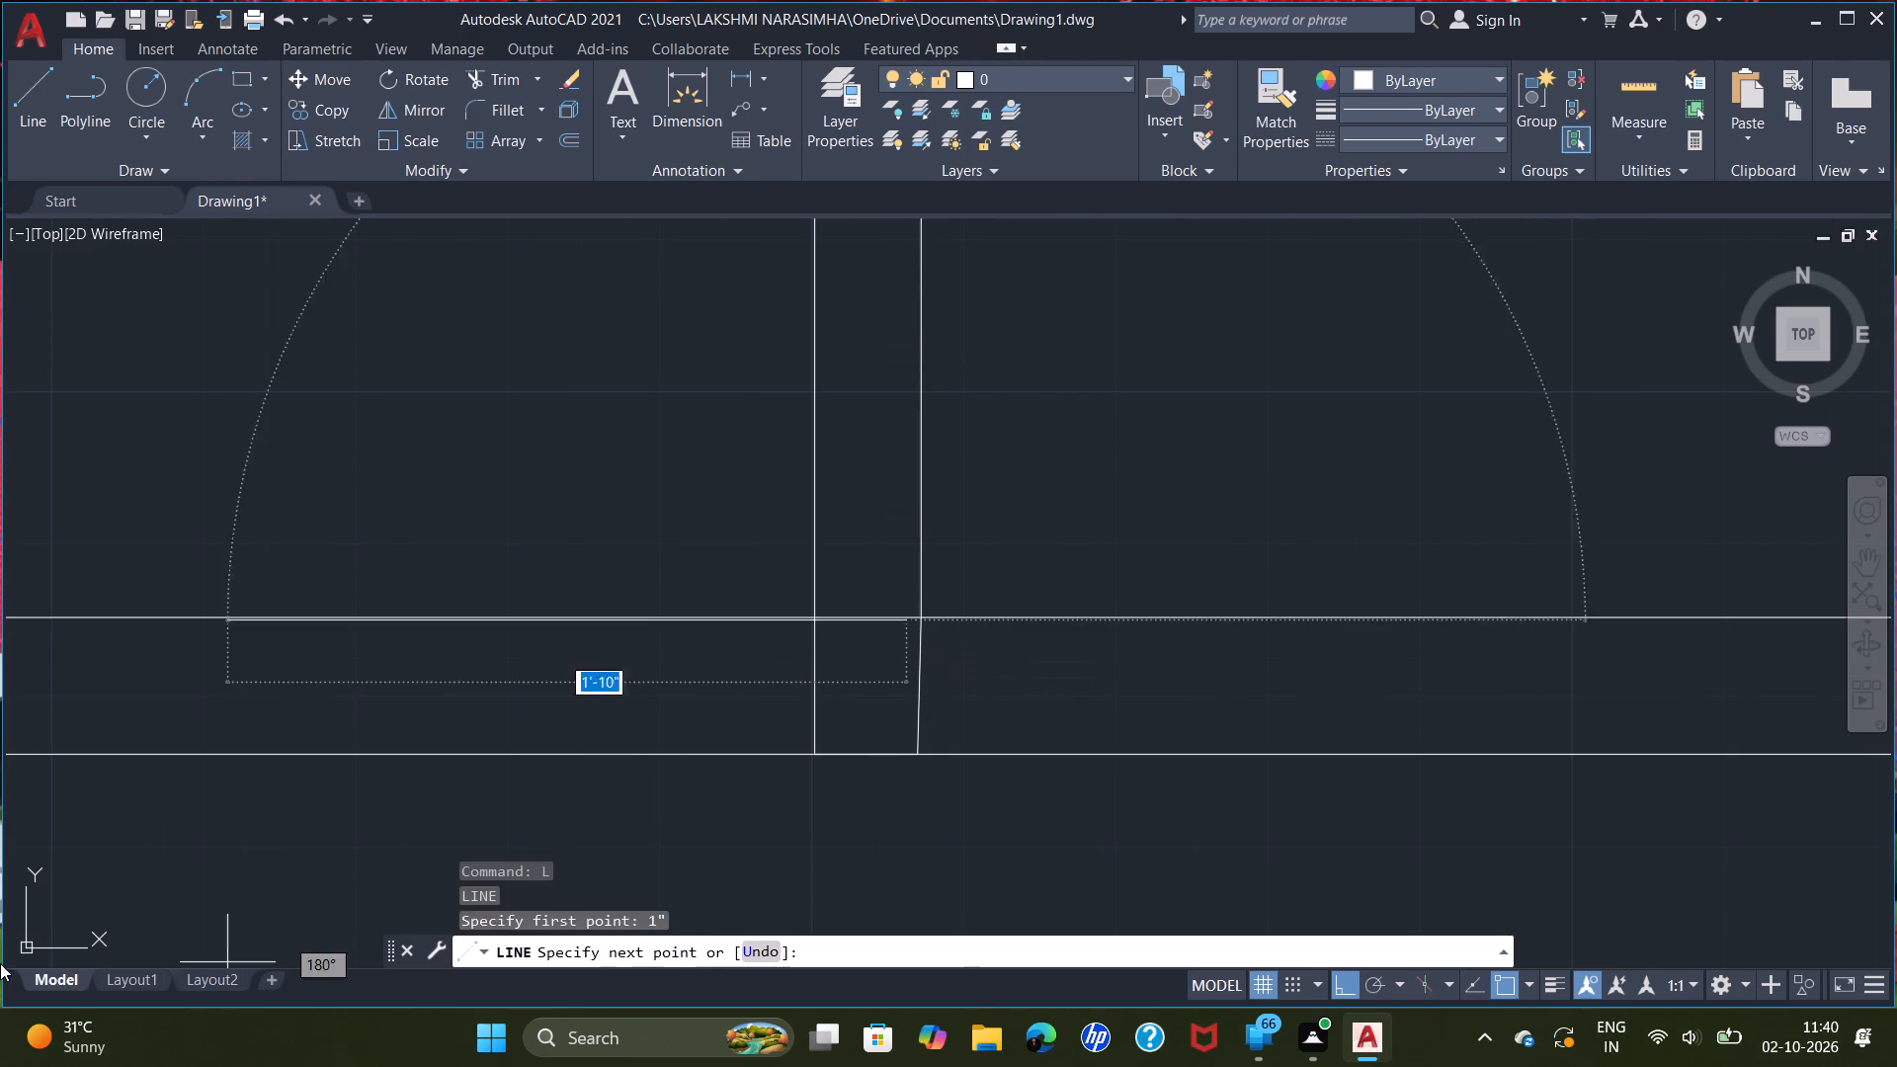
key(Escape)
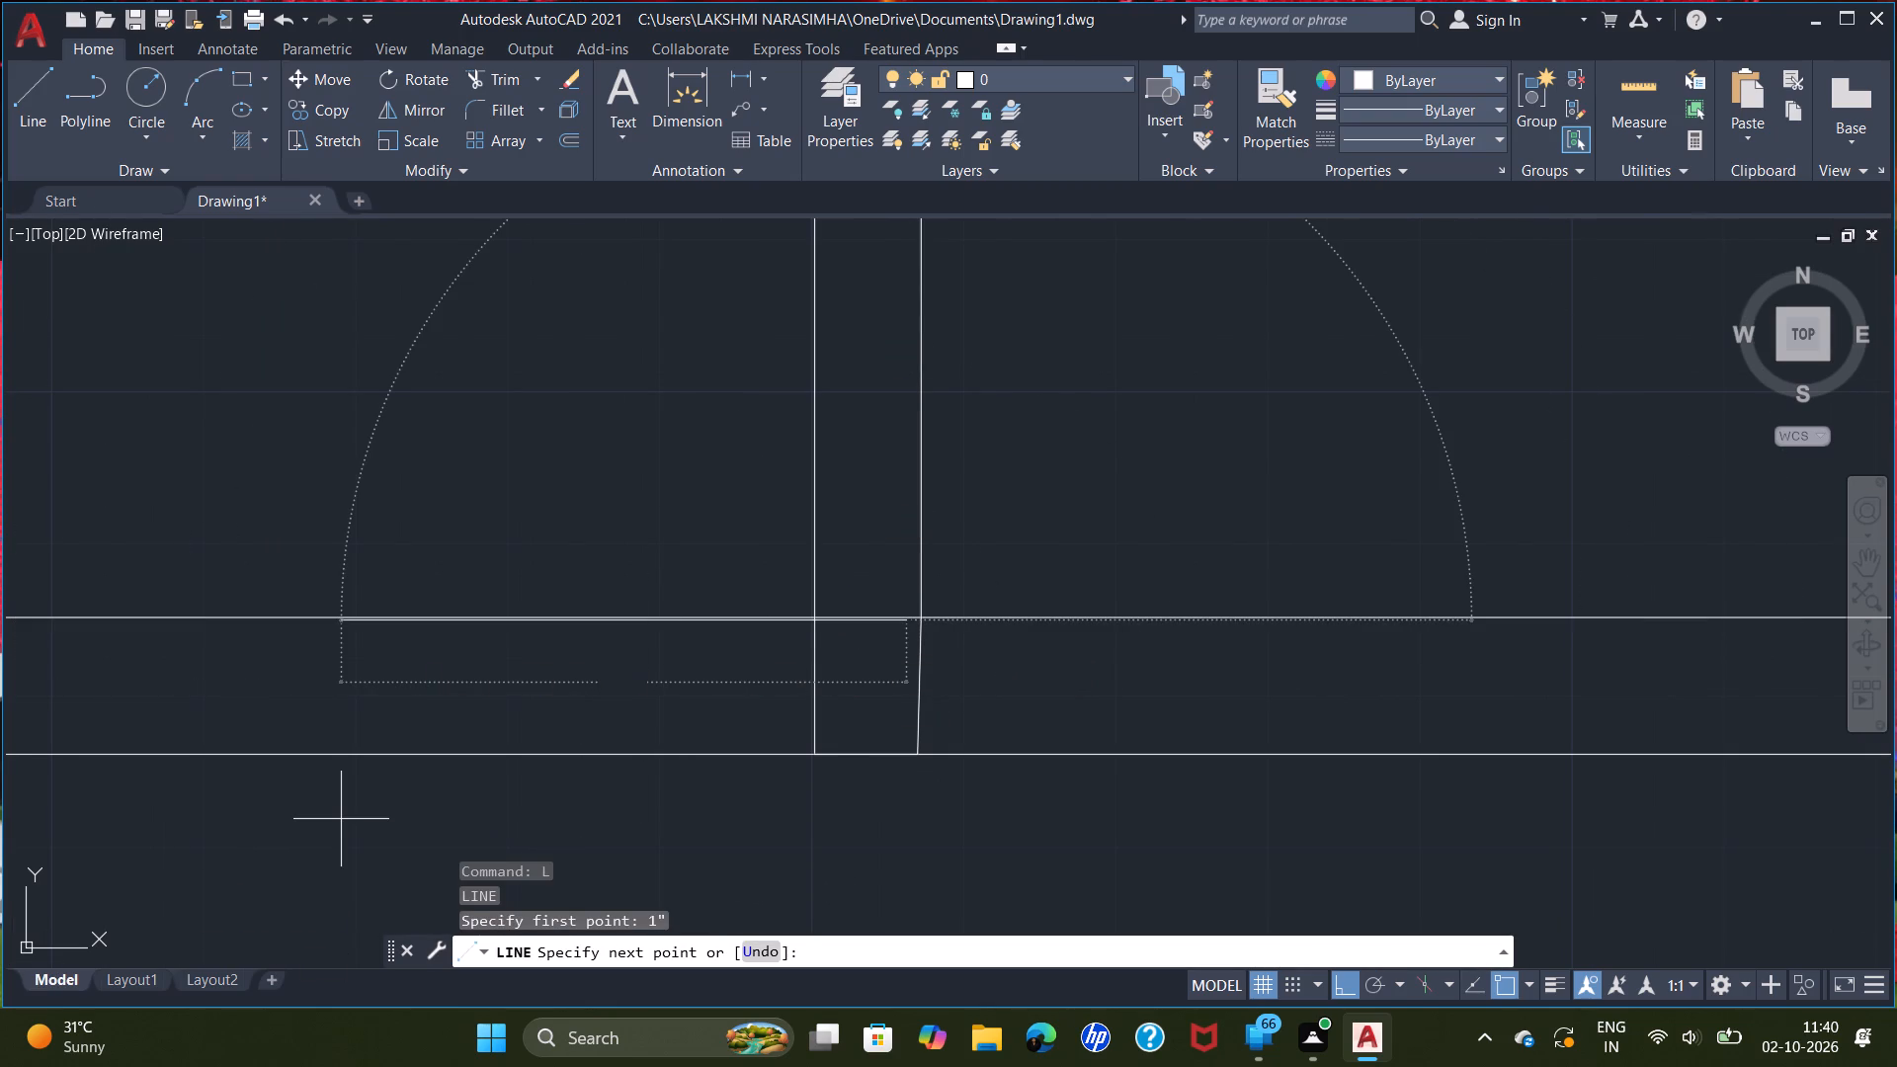
Draw a line 1" left from the partition's lower left corner and continue it down to the bottom wall's outer face.
key(l)
key(Return)
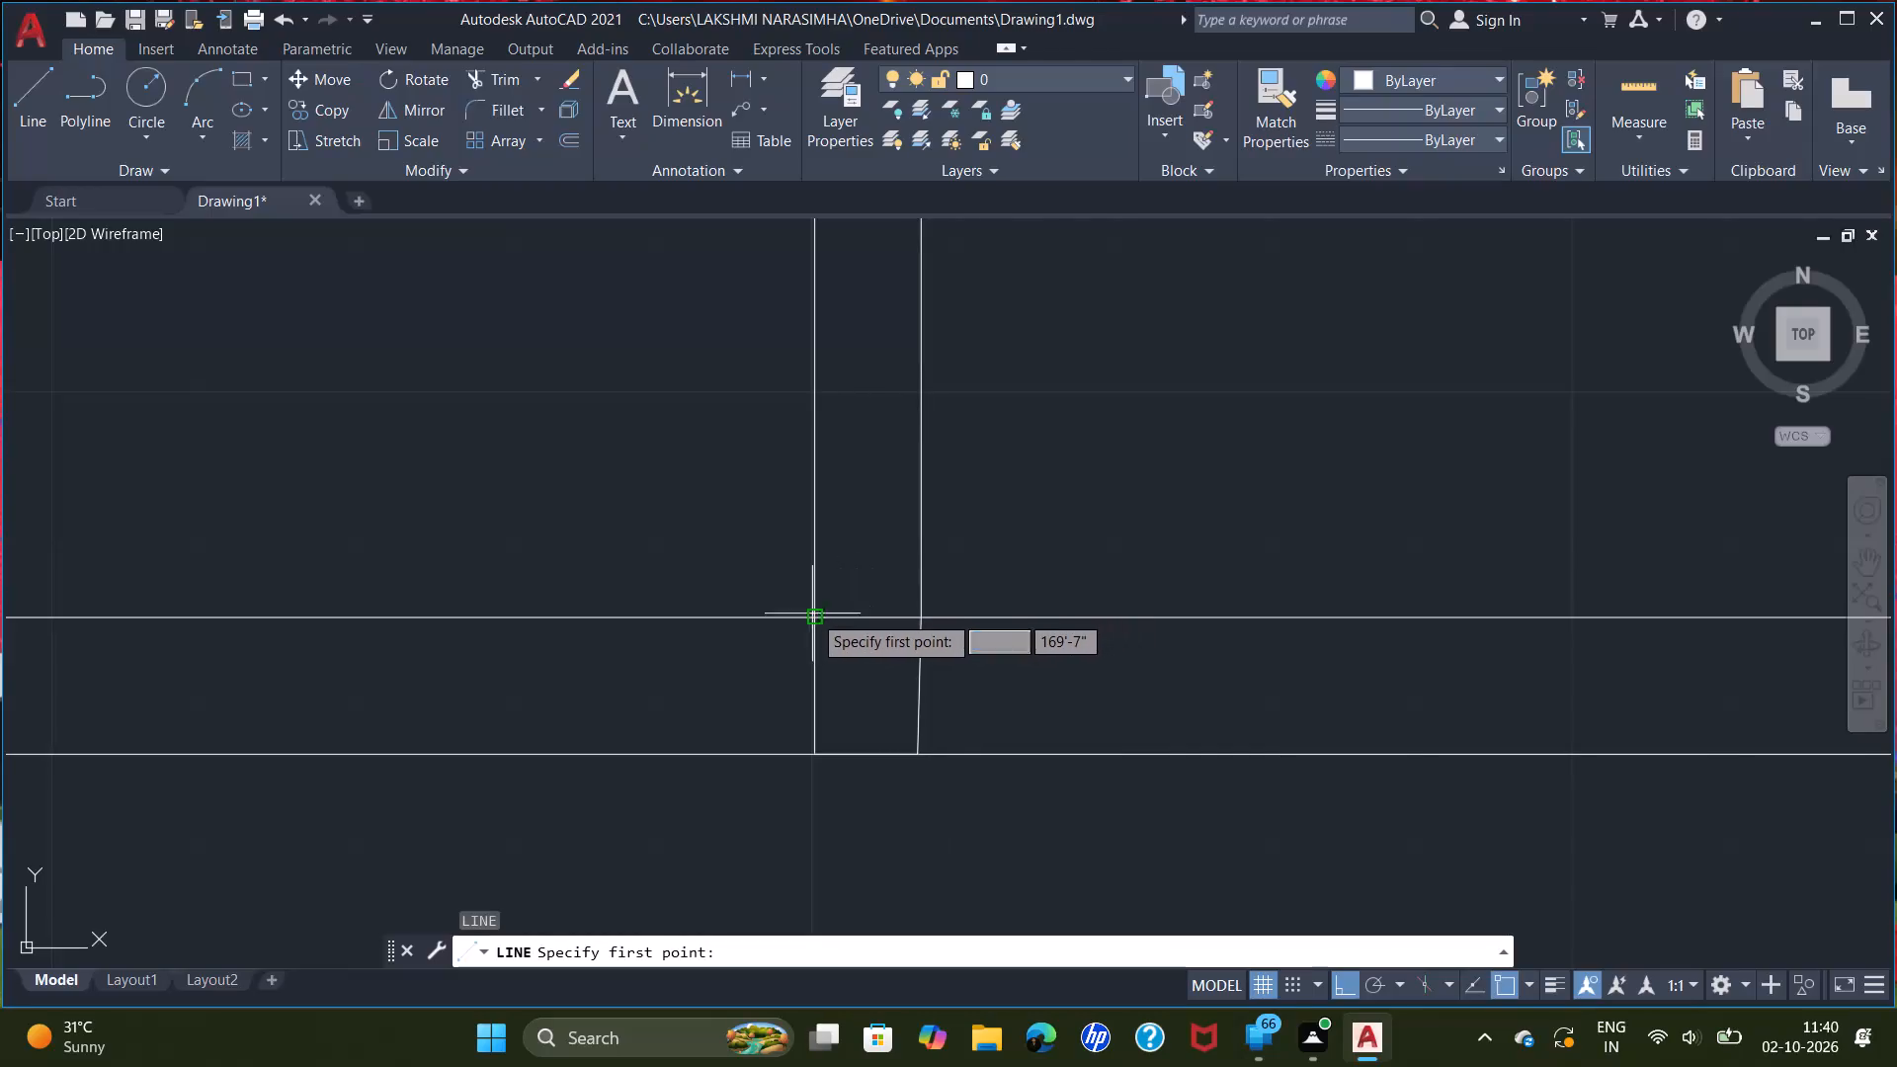
click(815, 619)
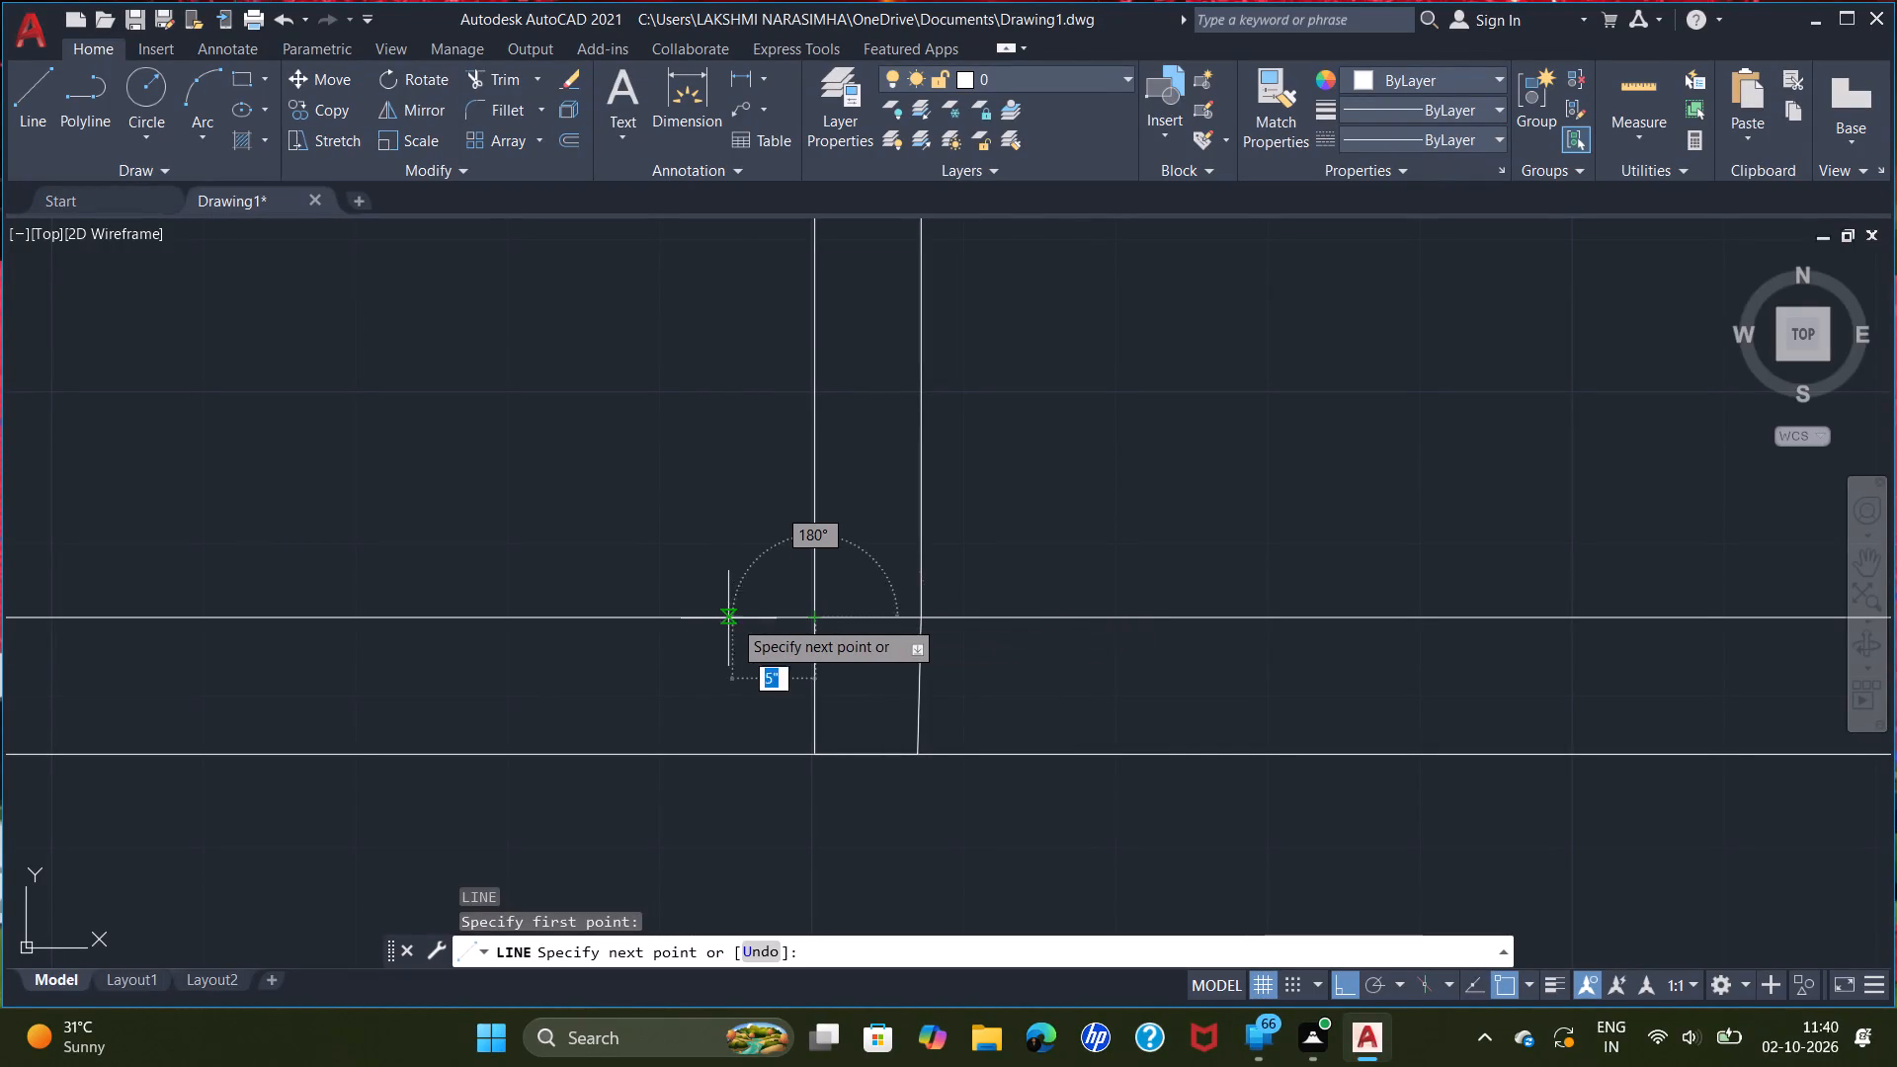
key(1)
key(shift+quotedbl)
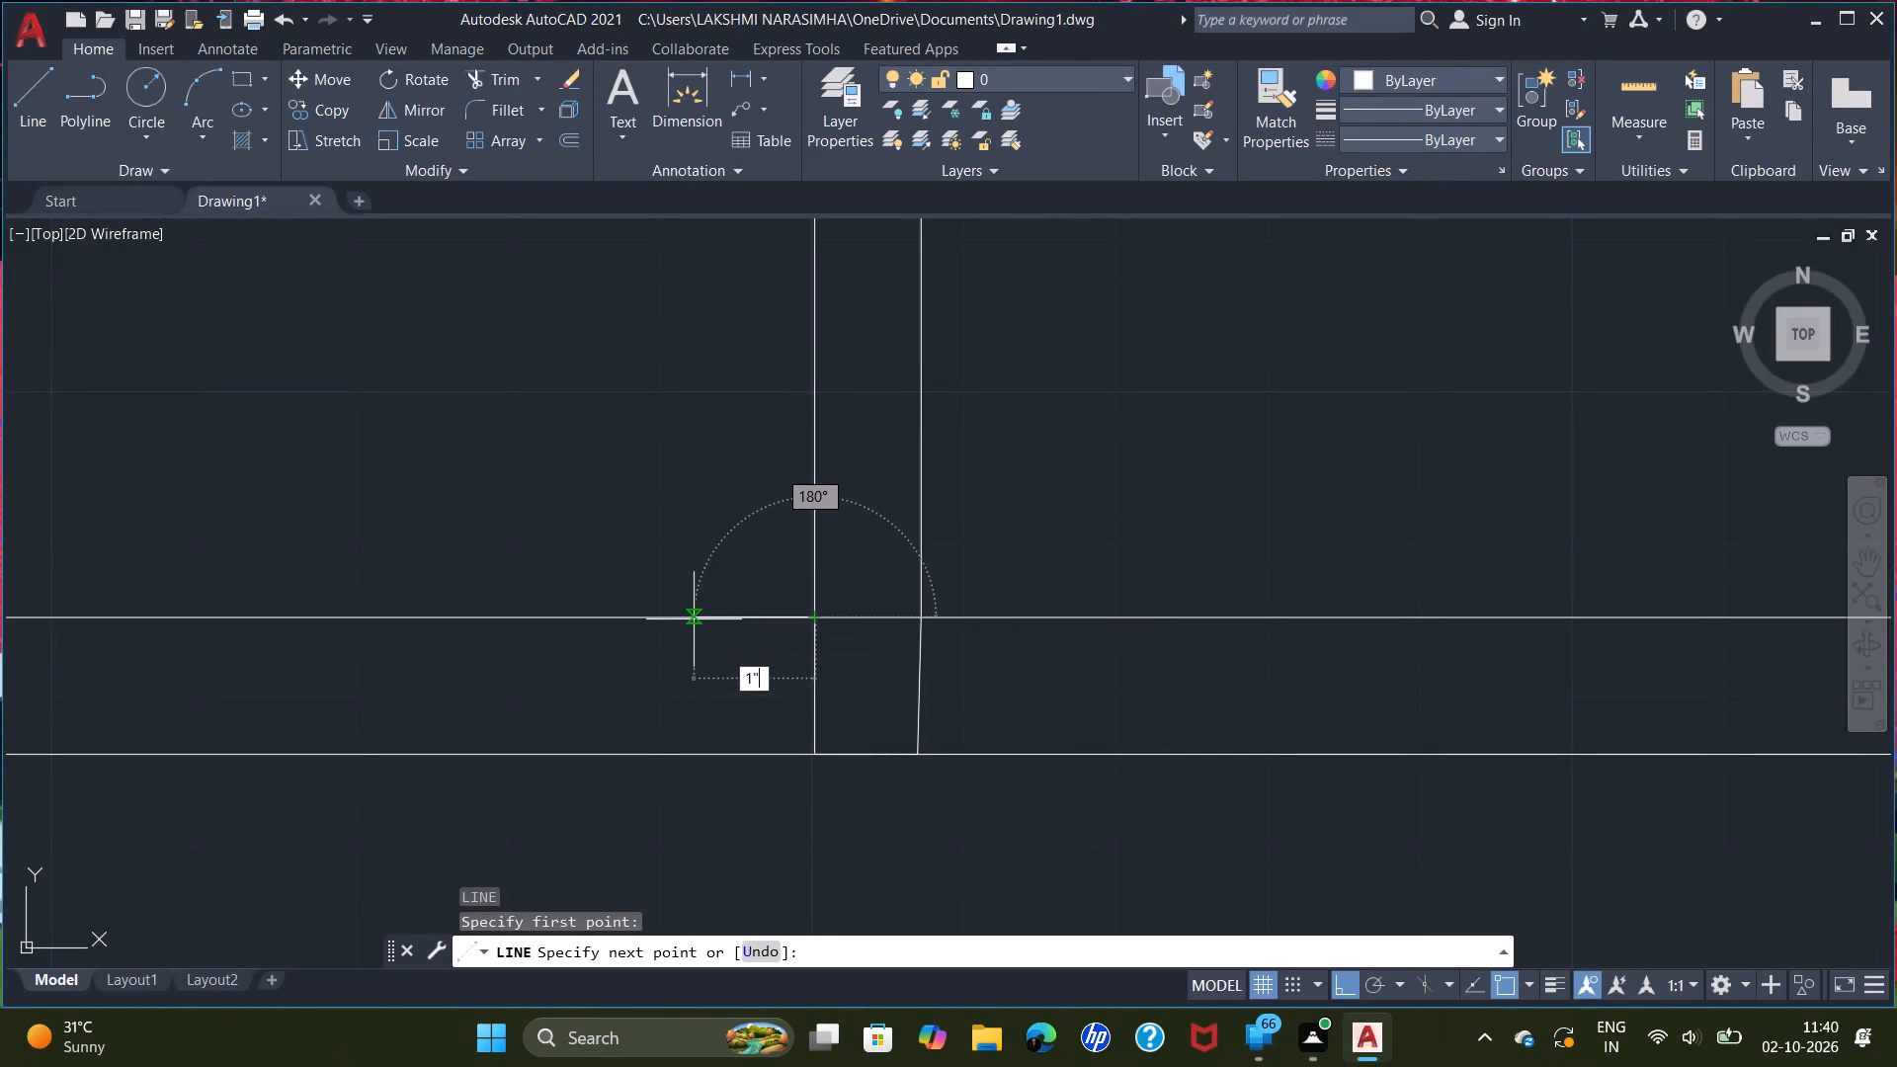
key(Return)
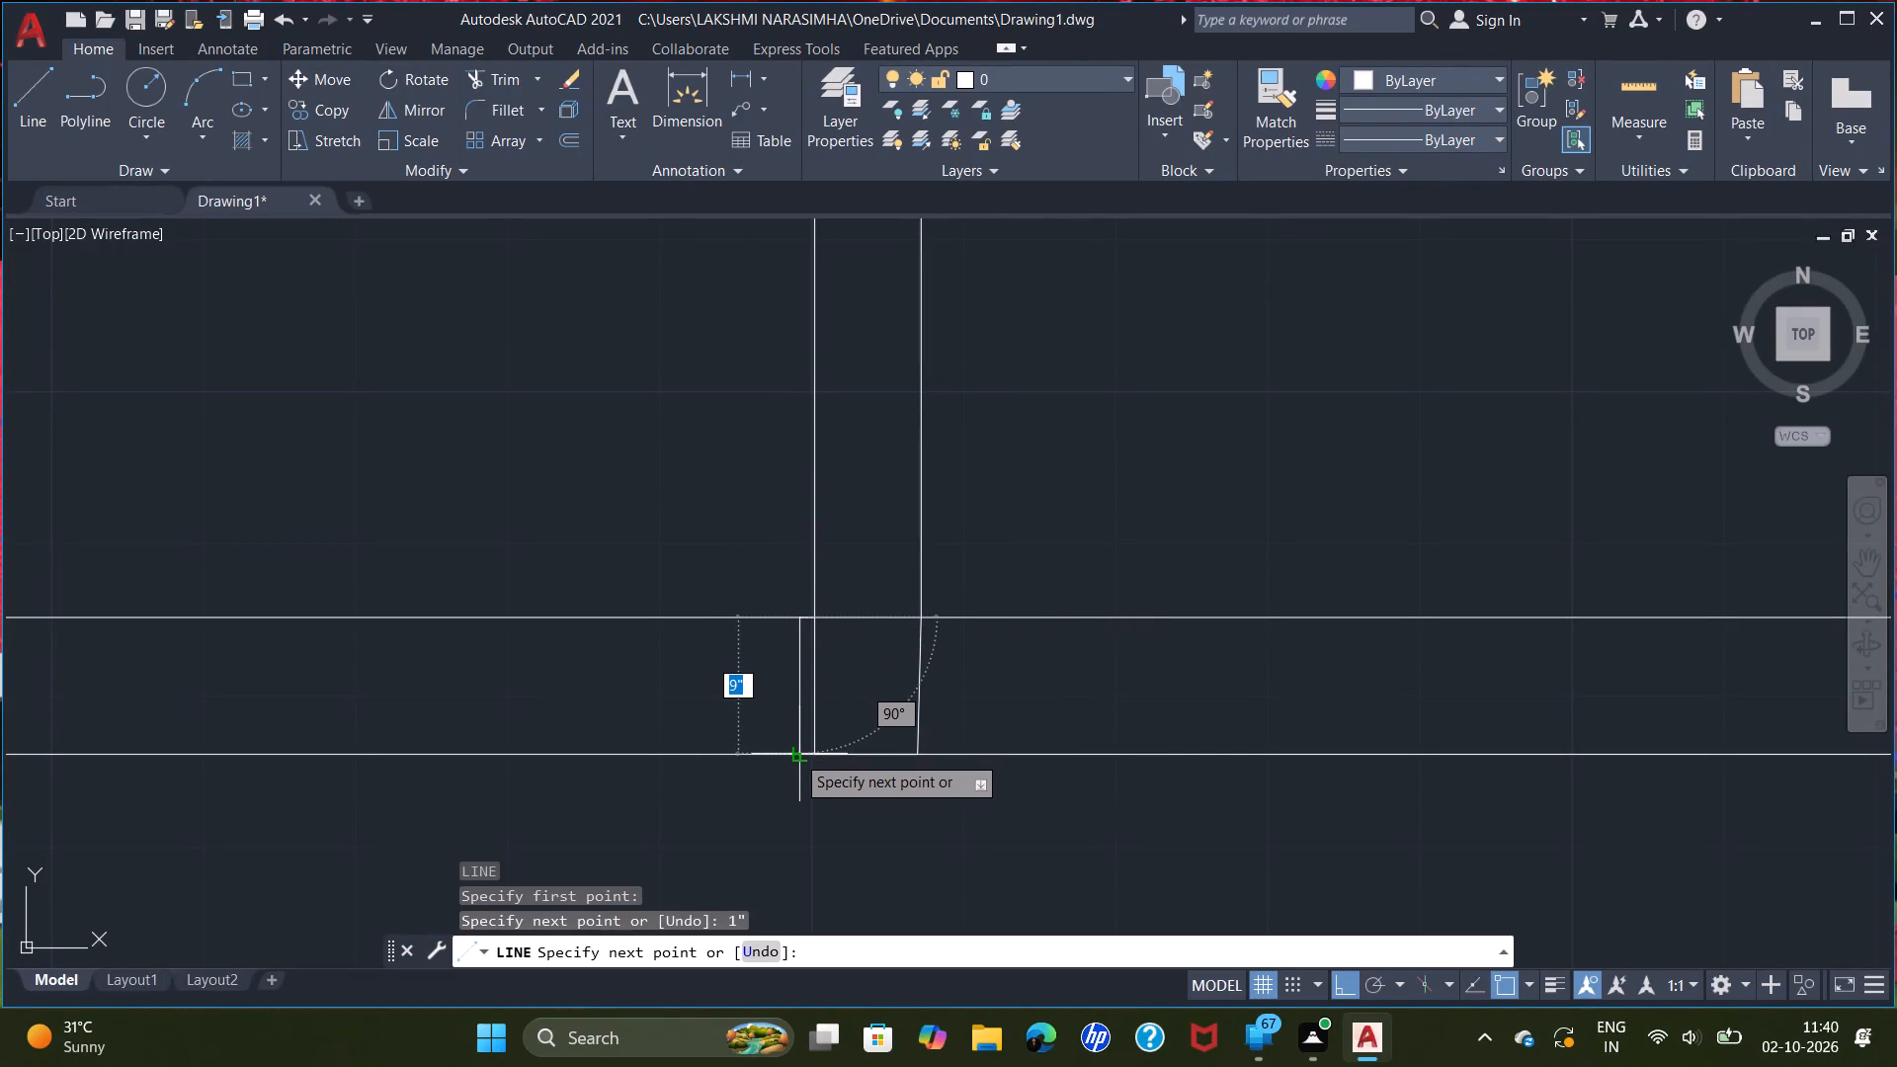
click(795, 754)
key(Return)
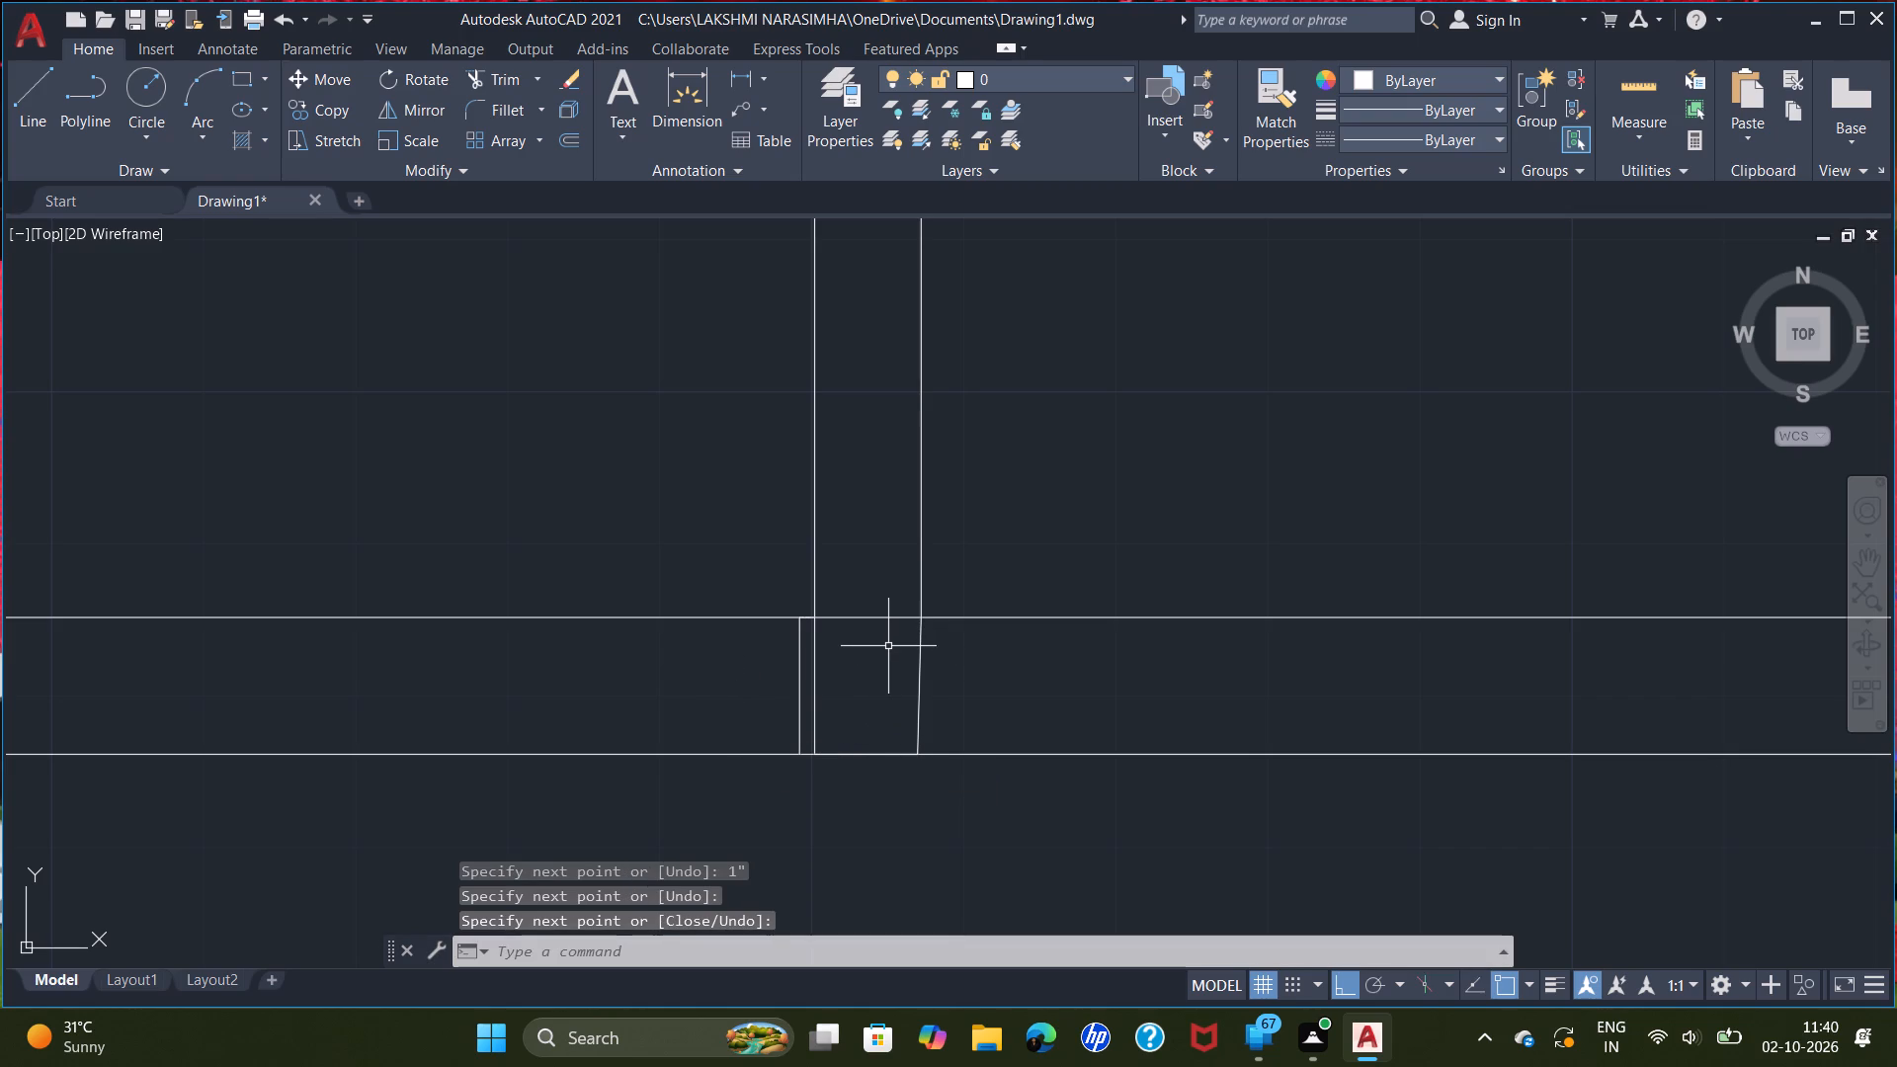
Trim away the segment of the partition's left face that crosses the bottom exterior wall.
text(TRI)
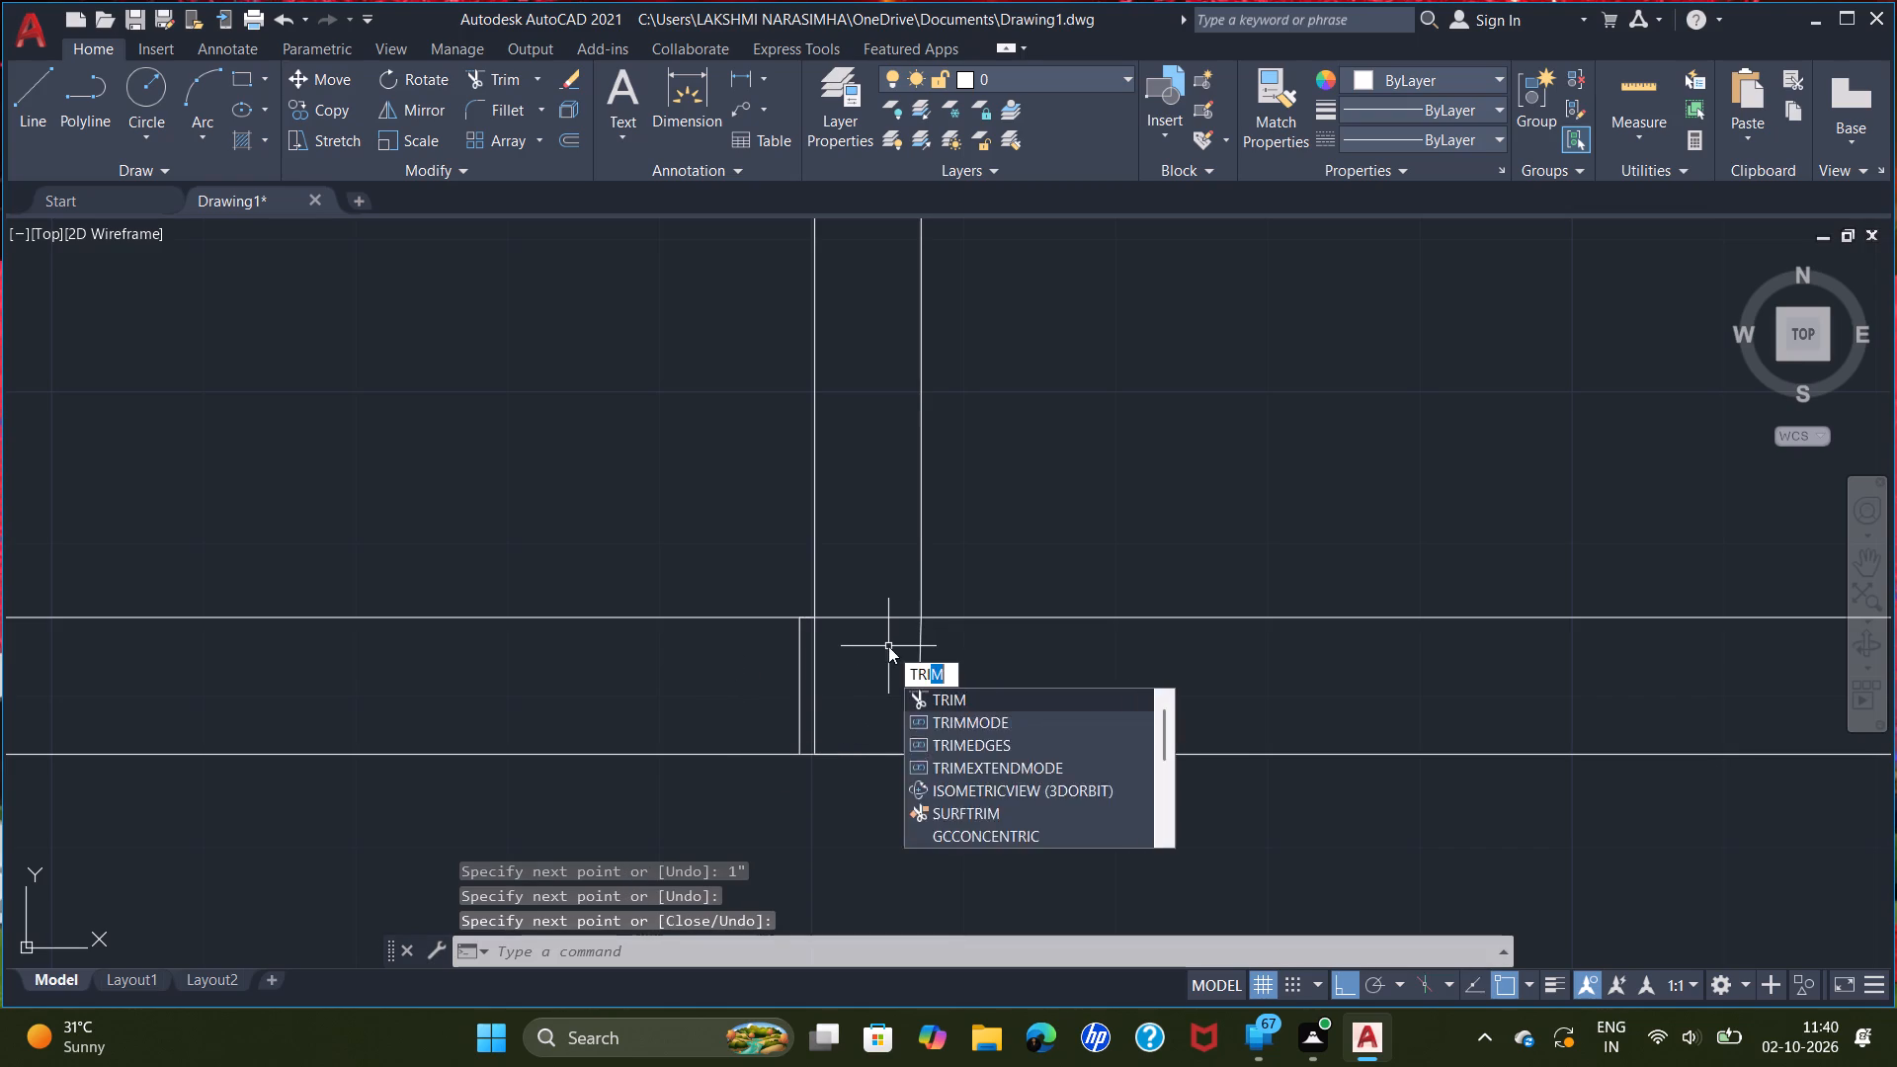
key(Return)
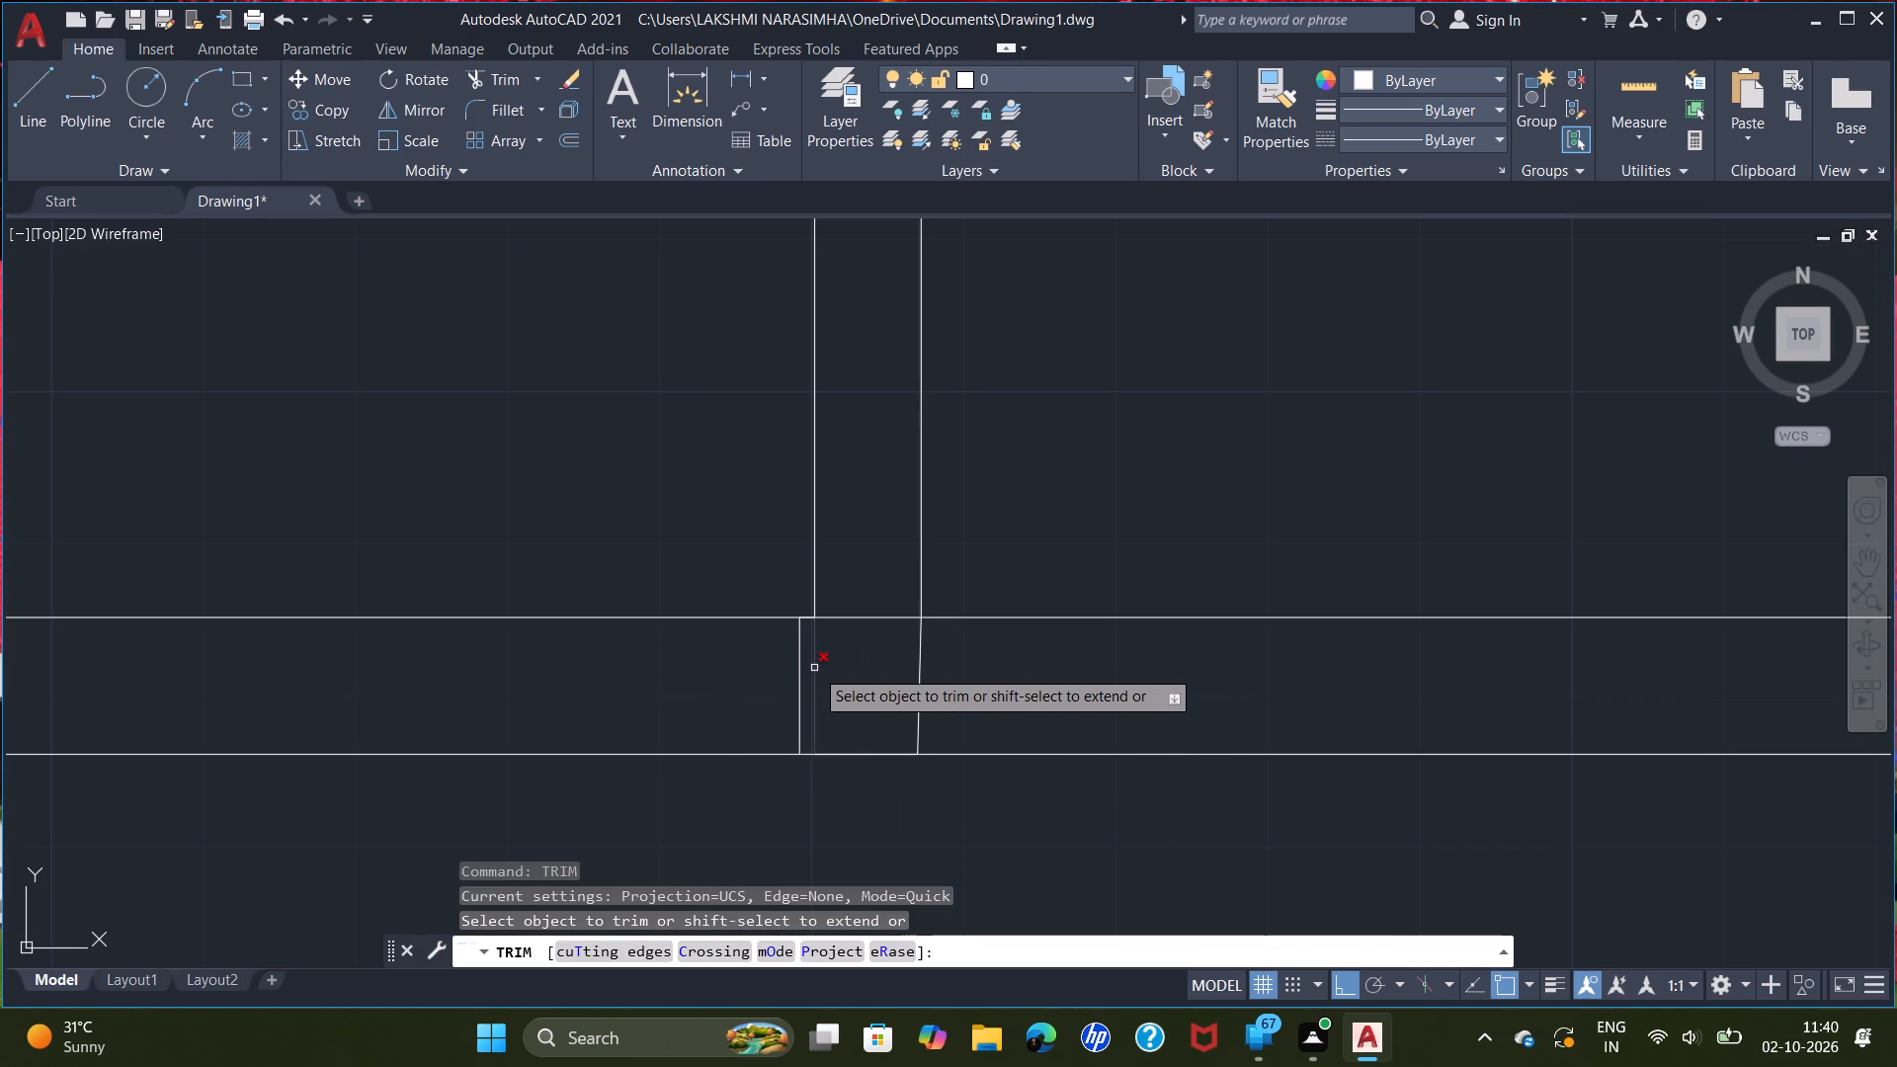
click(814, 668)
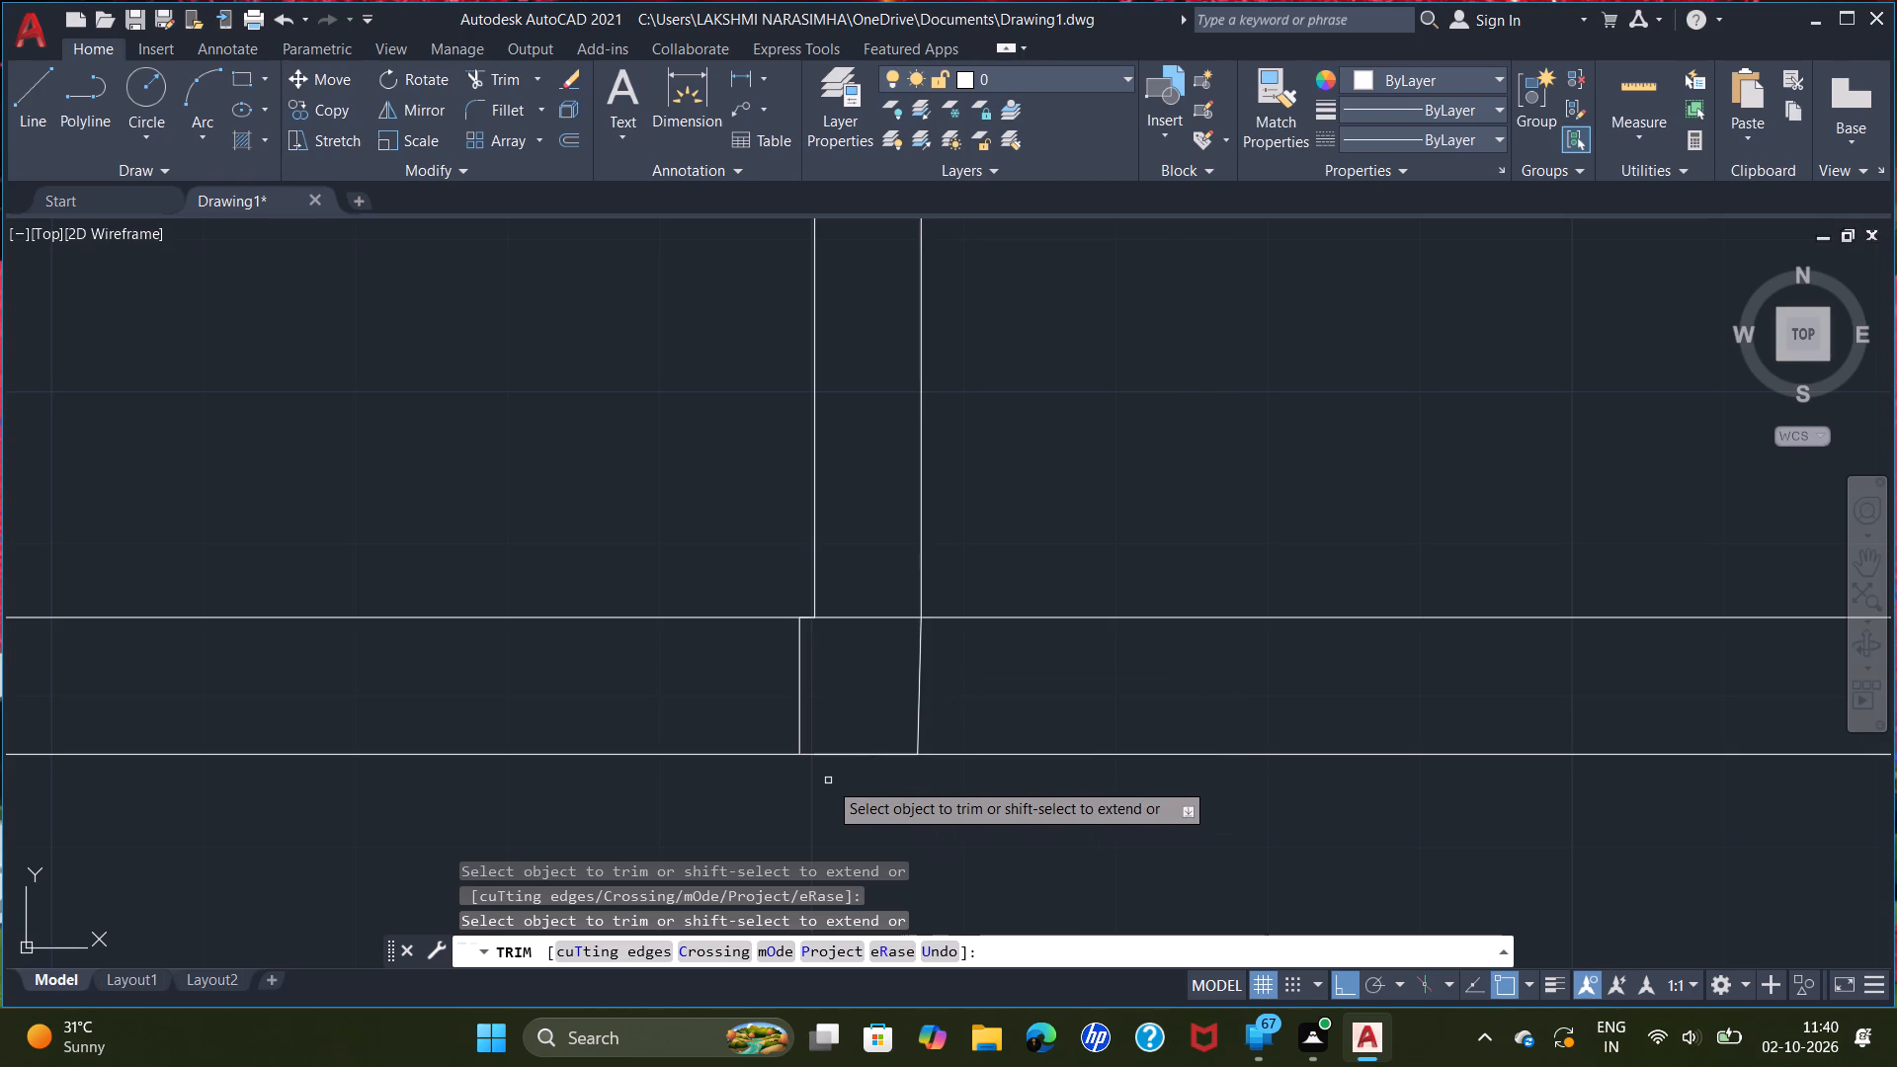
scroll(804, 733, down, 2)
middle_drag(812, 761, 808, 651)
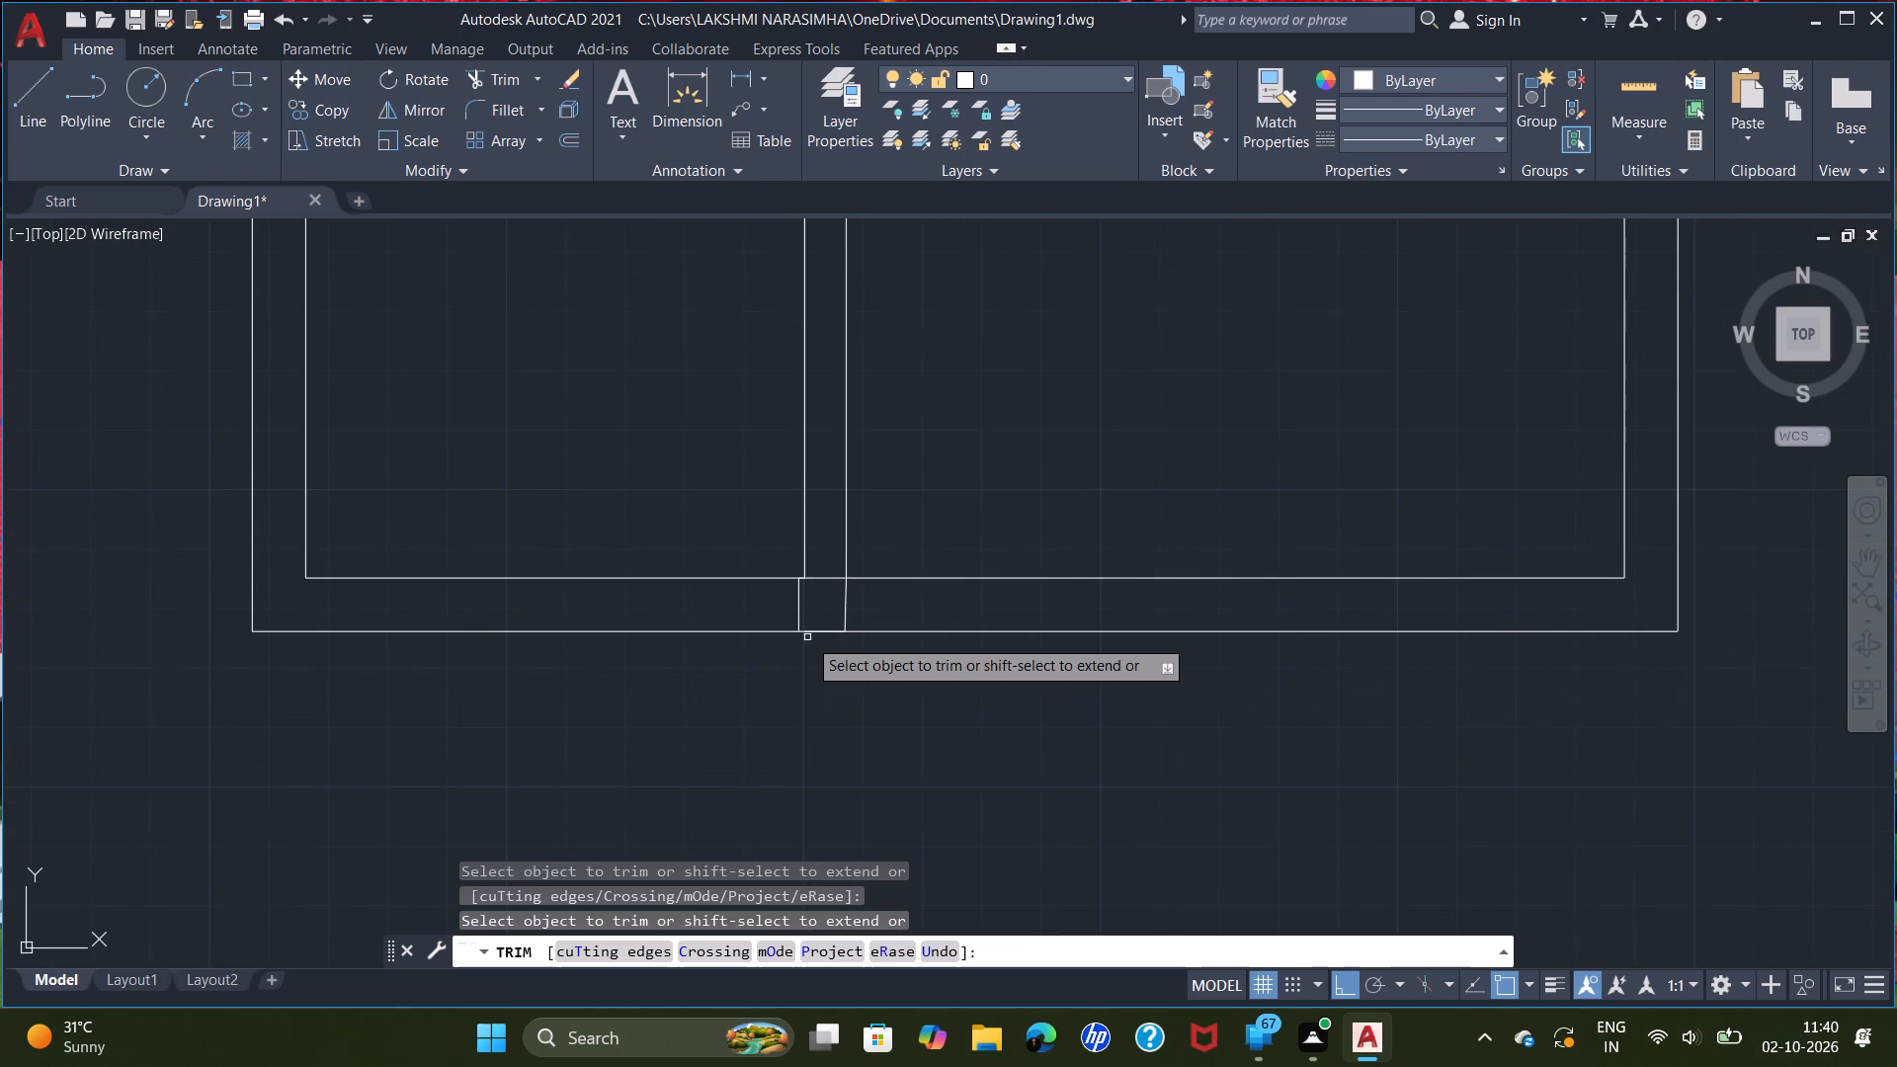
key(Escape)
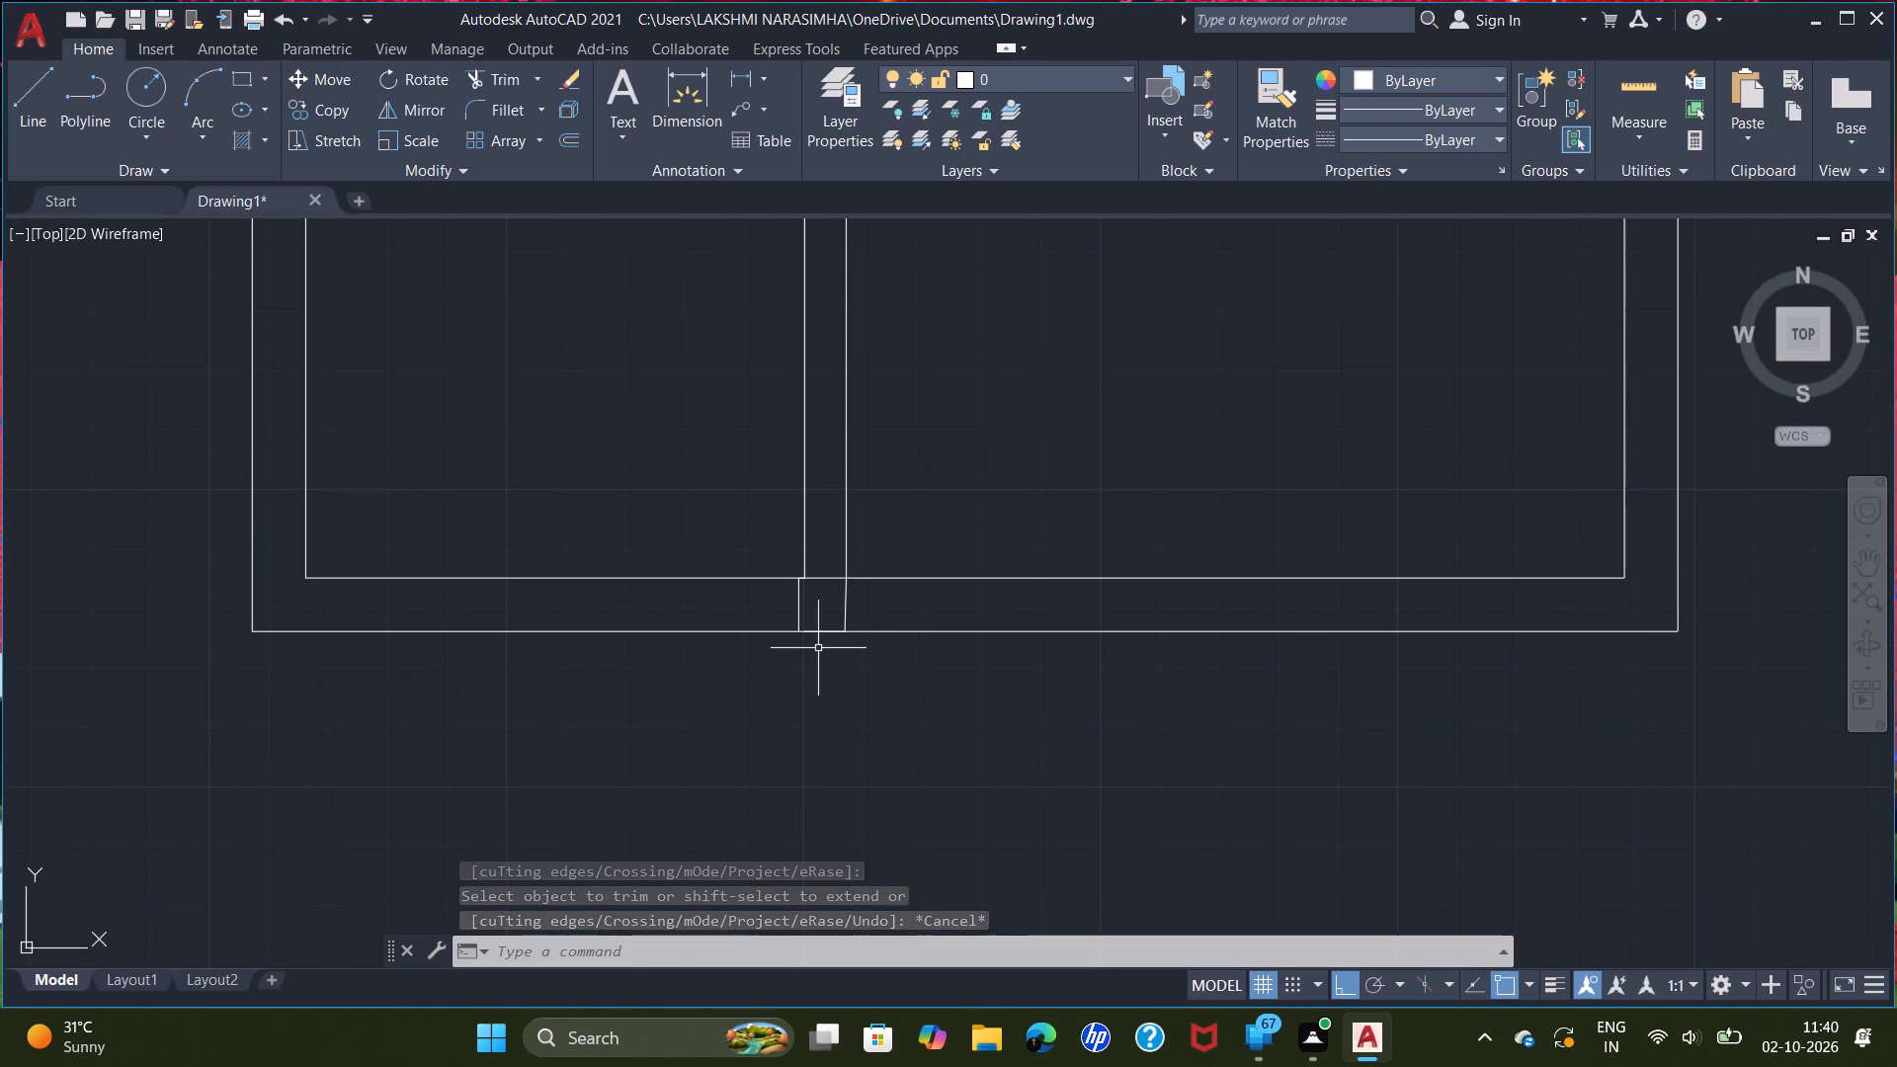
Draw a 9" vertical line from the partition's lower left corner down to the bottom wall's outer face.
scroll(786, 650, up, 3)
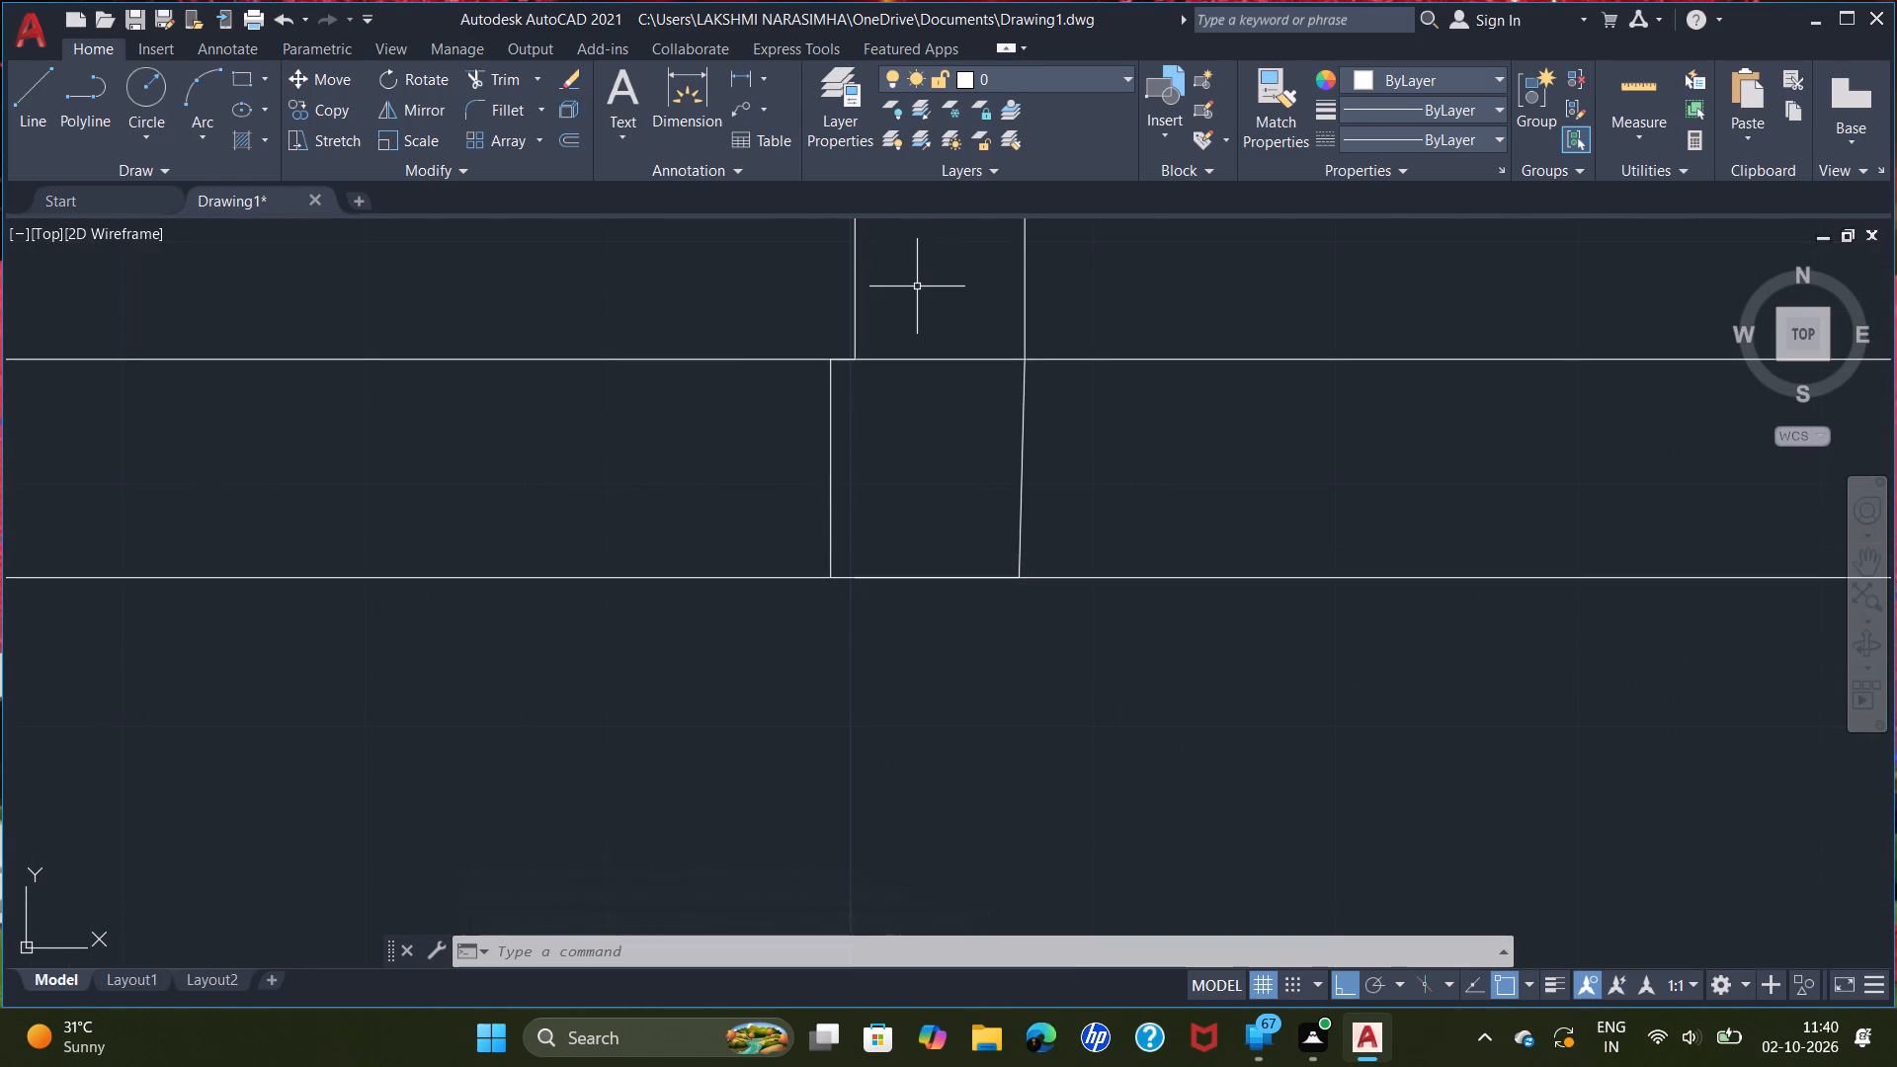
key(l)
key(Return)
scroll(917, 287, up, 1)
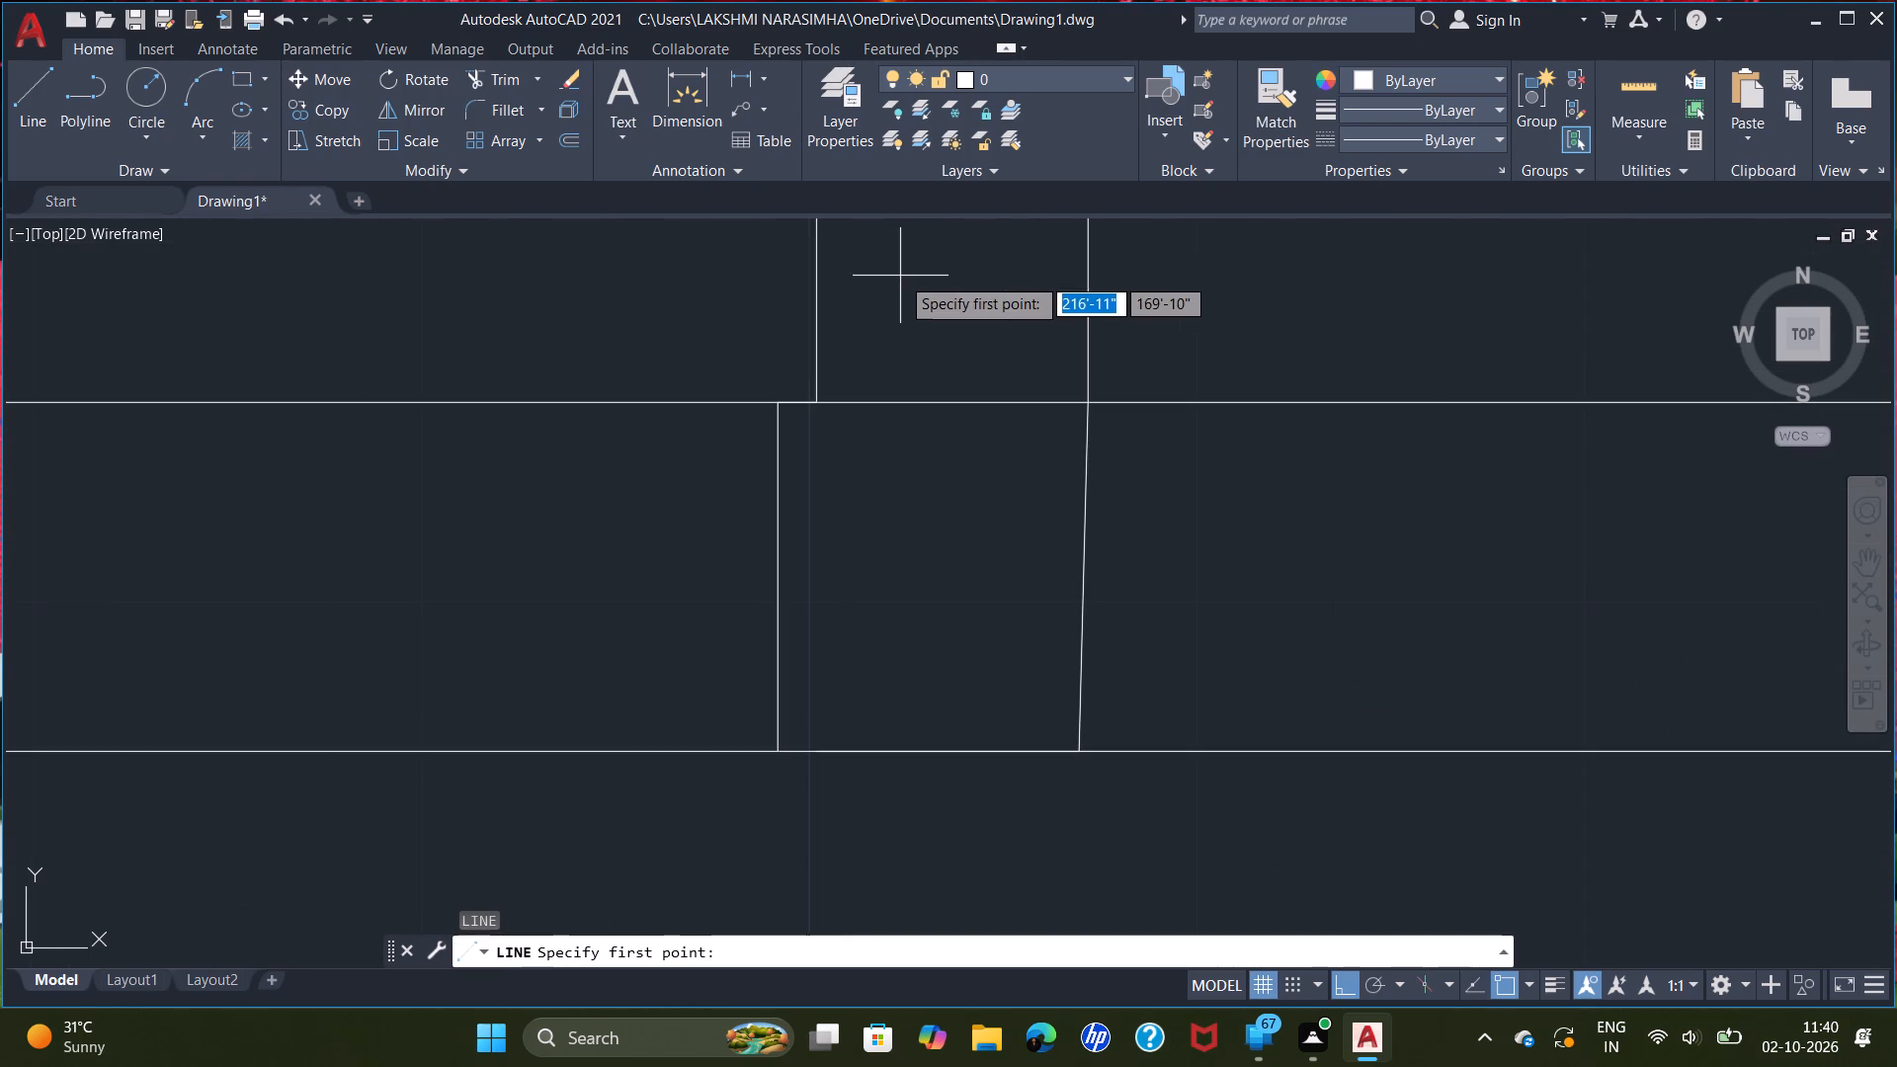
click(817, 407)
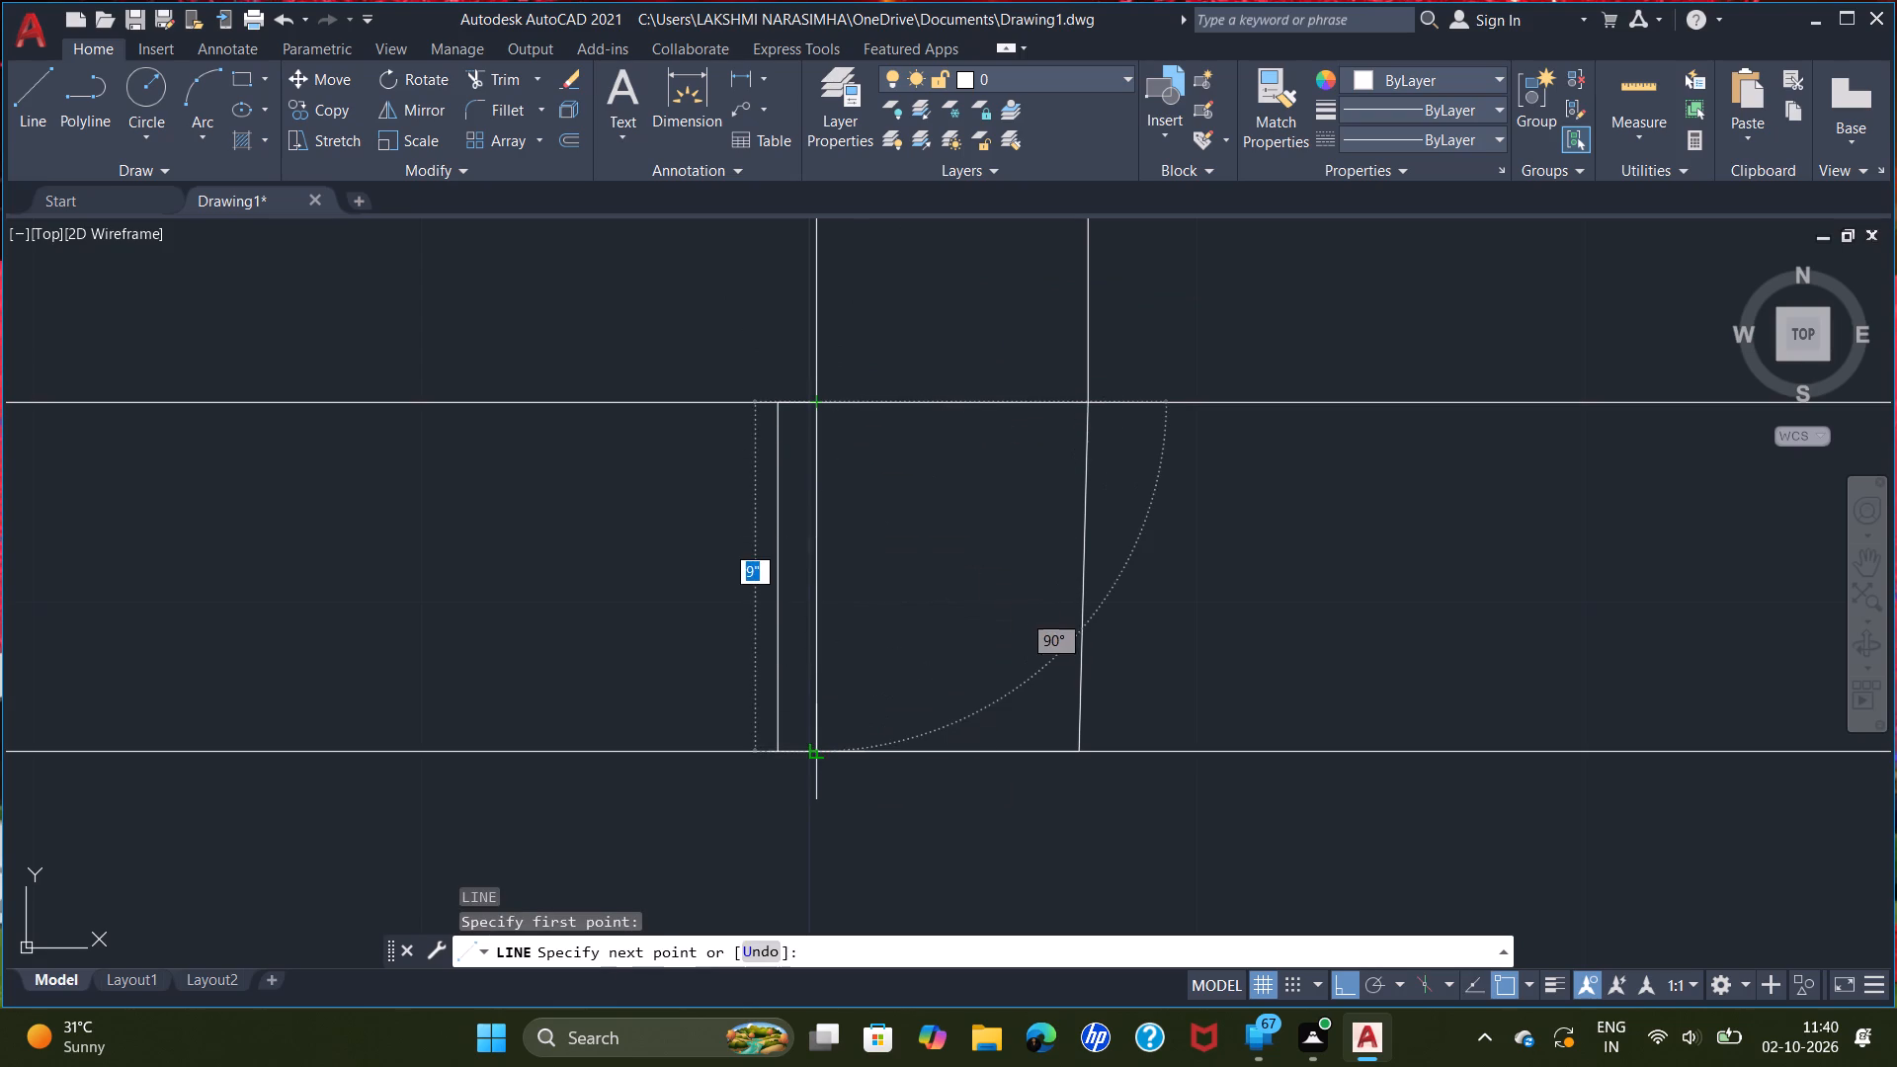
triple_click(809, 756)
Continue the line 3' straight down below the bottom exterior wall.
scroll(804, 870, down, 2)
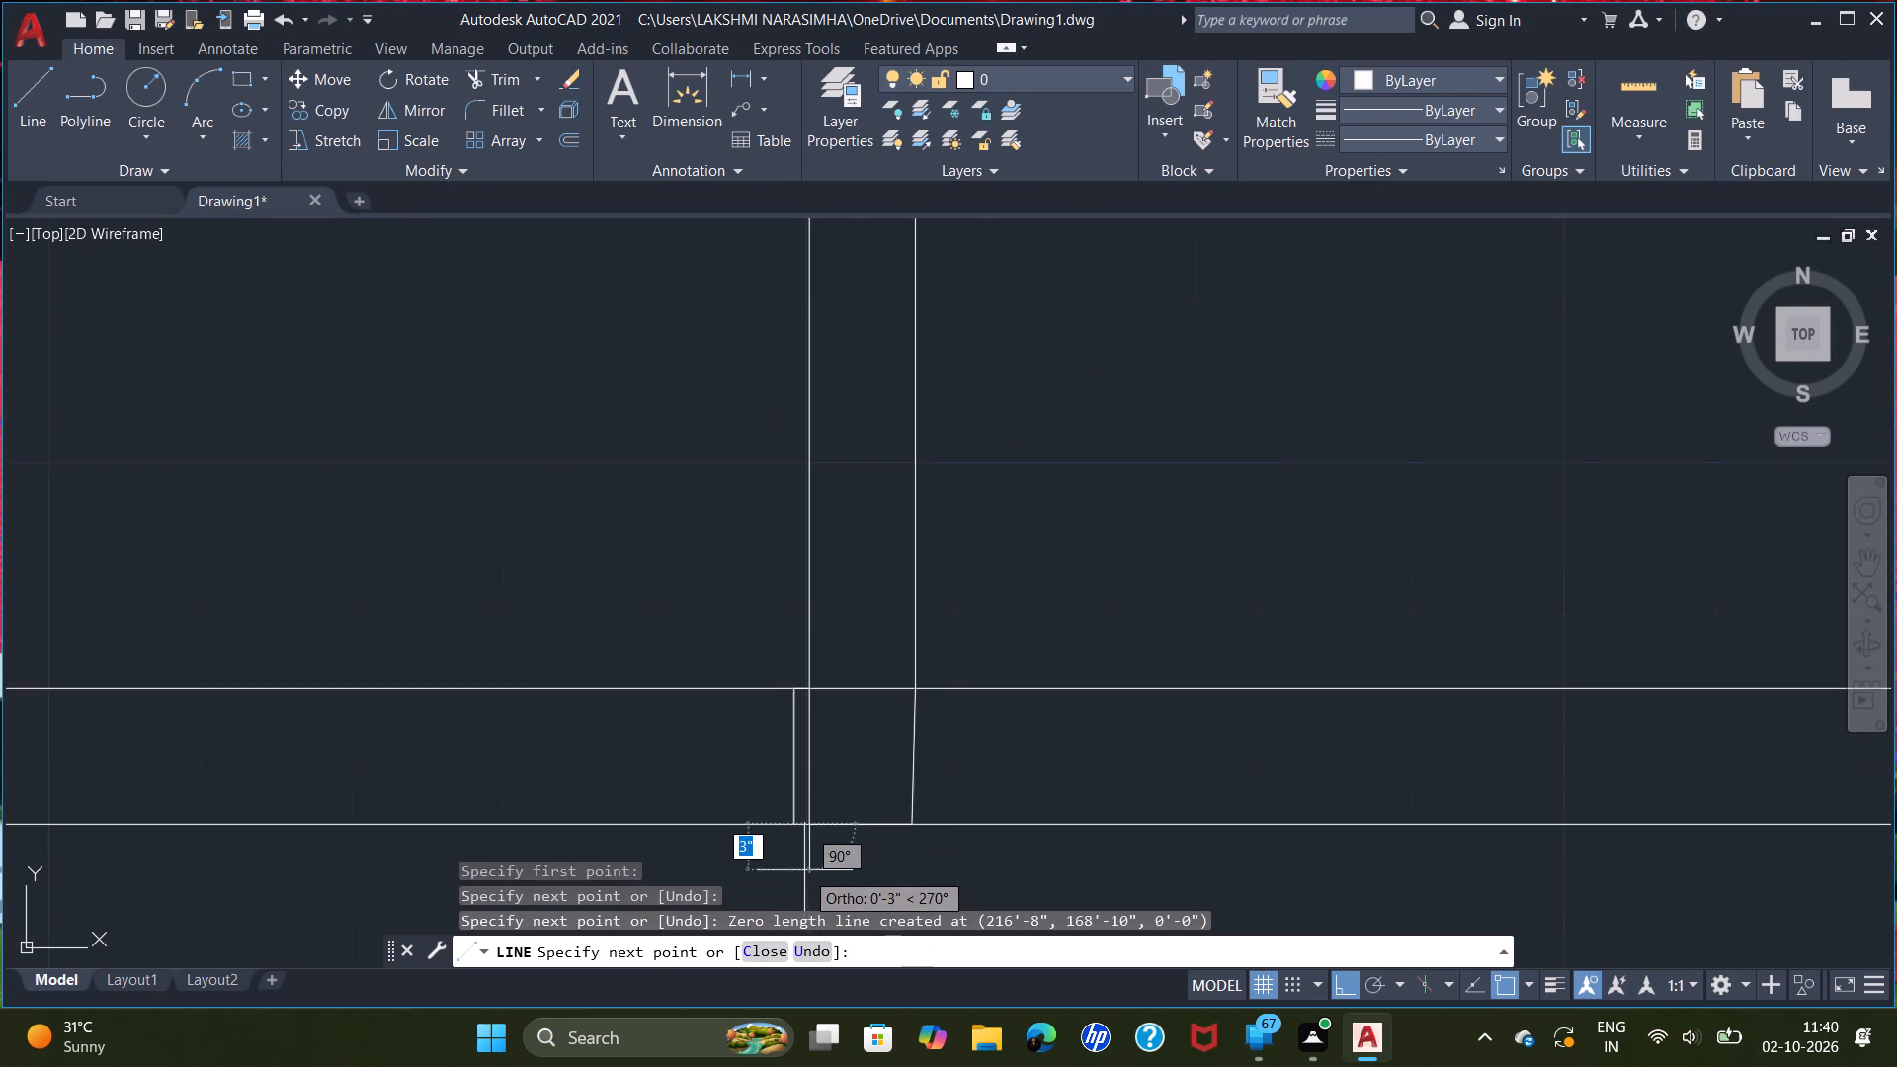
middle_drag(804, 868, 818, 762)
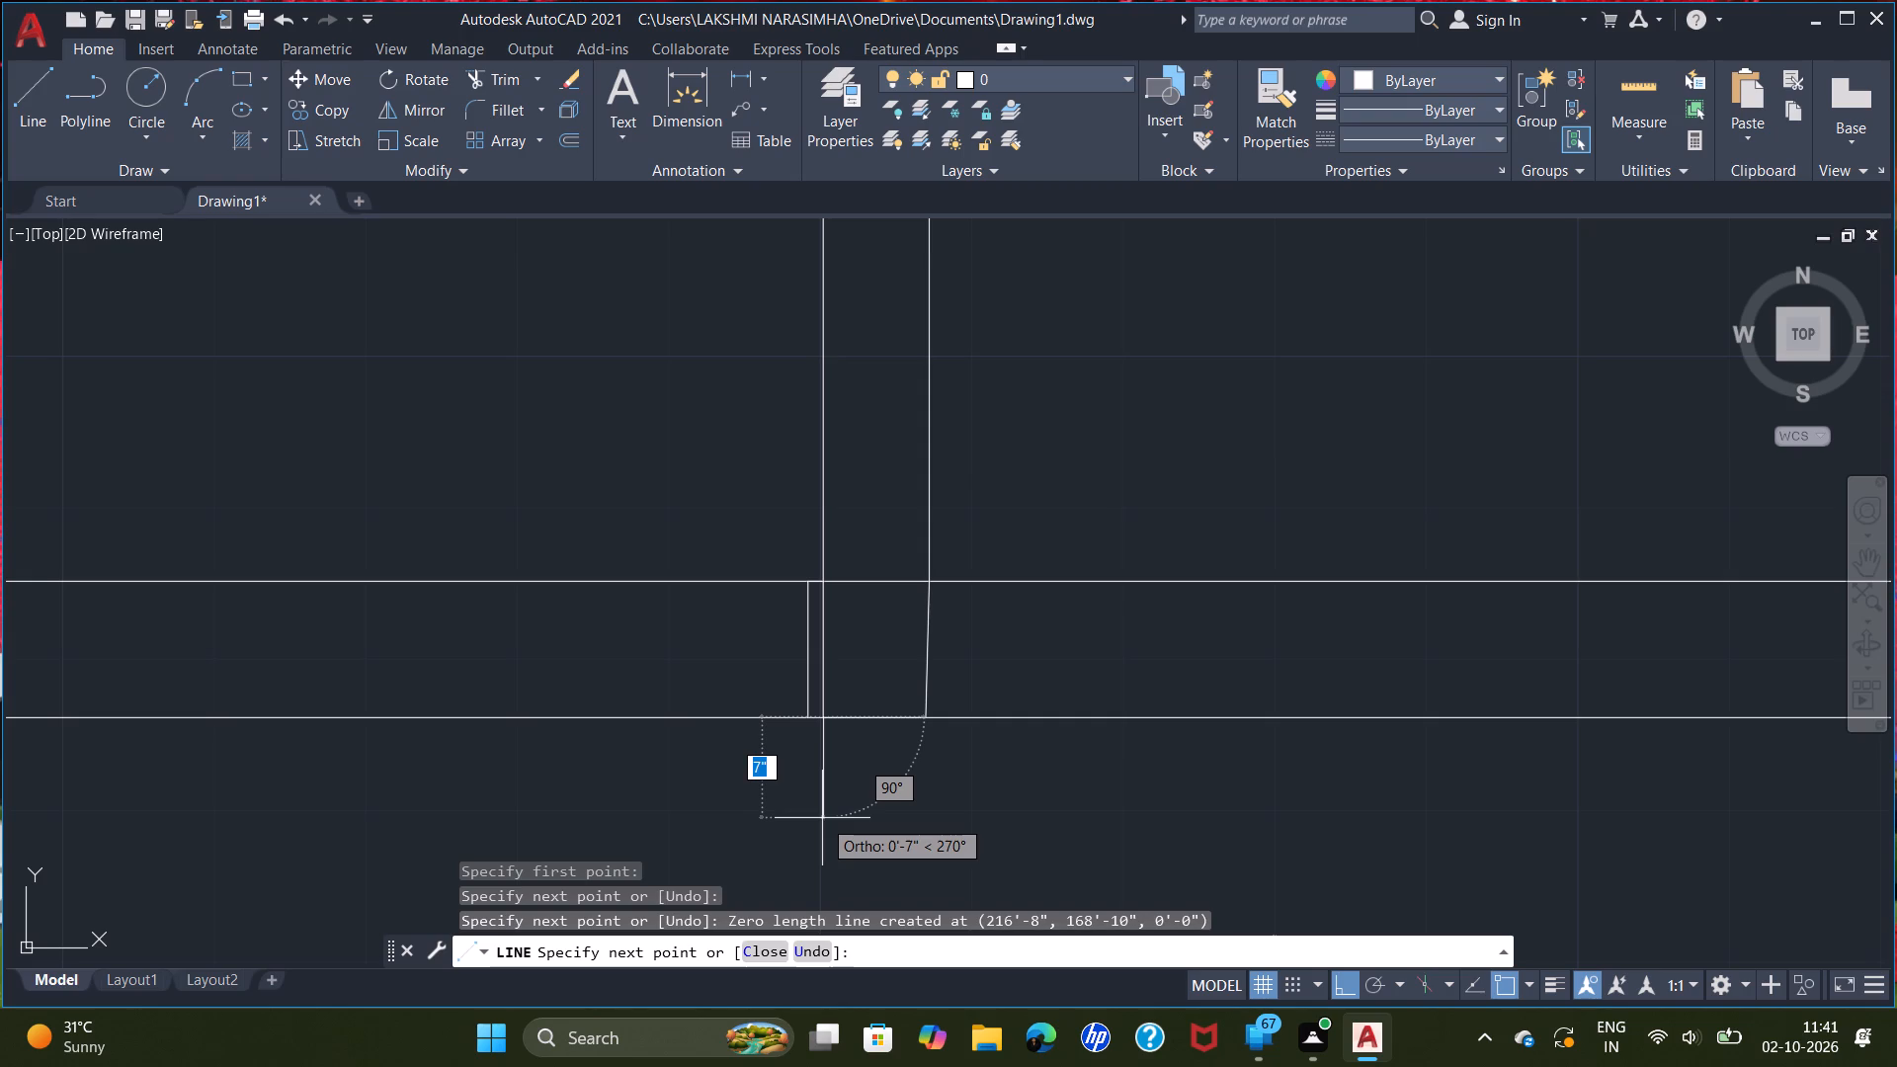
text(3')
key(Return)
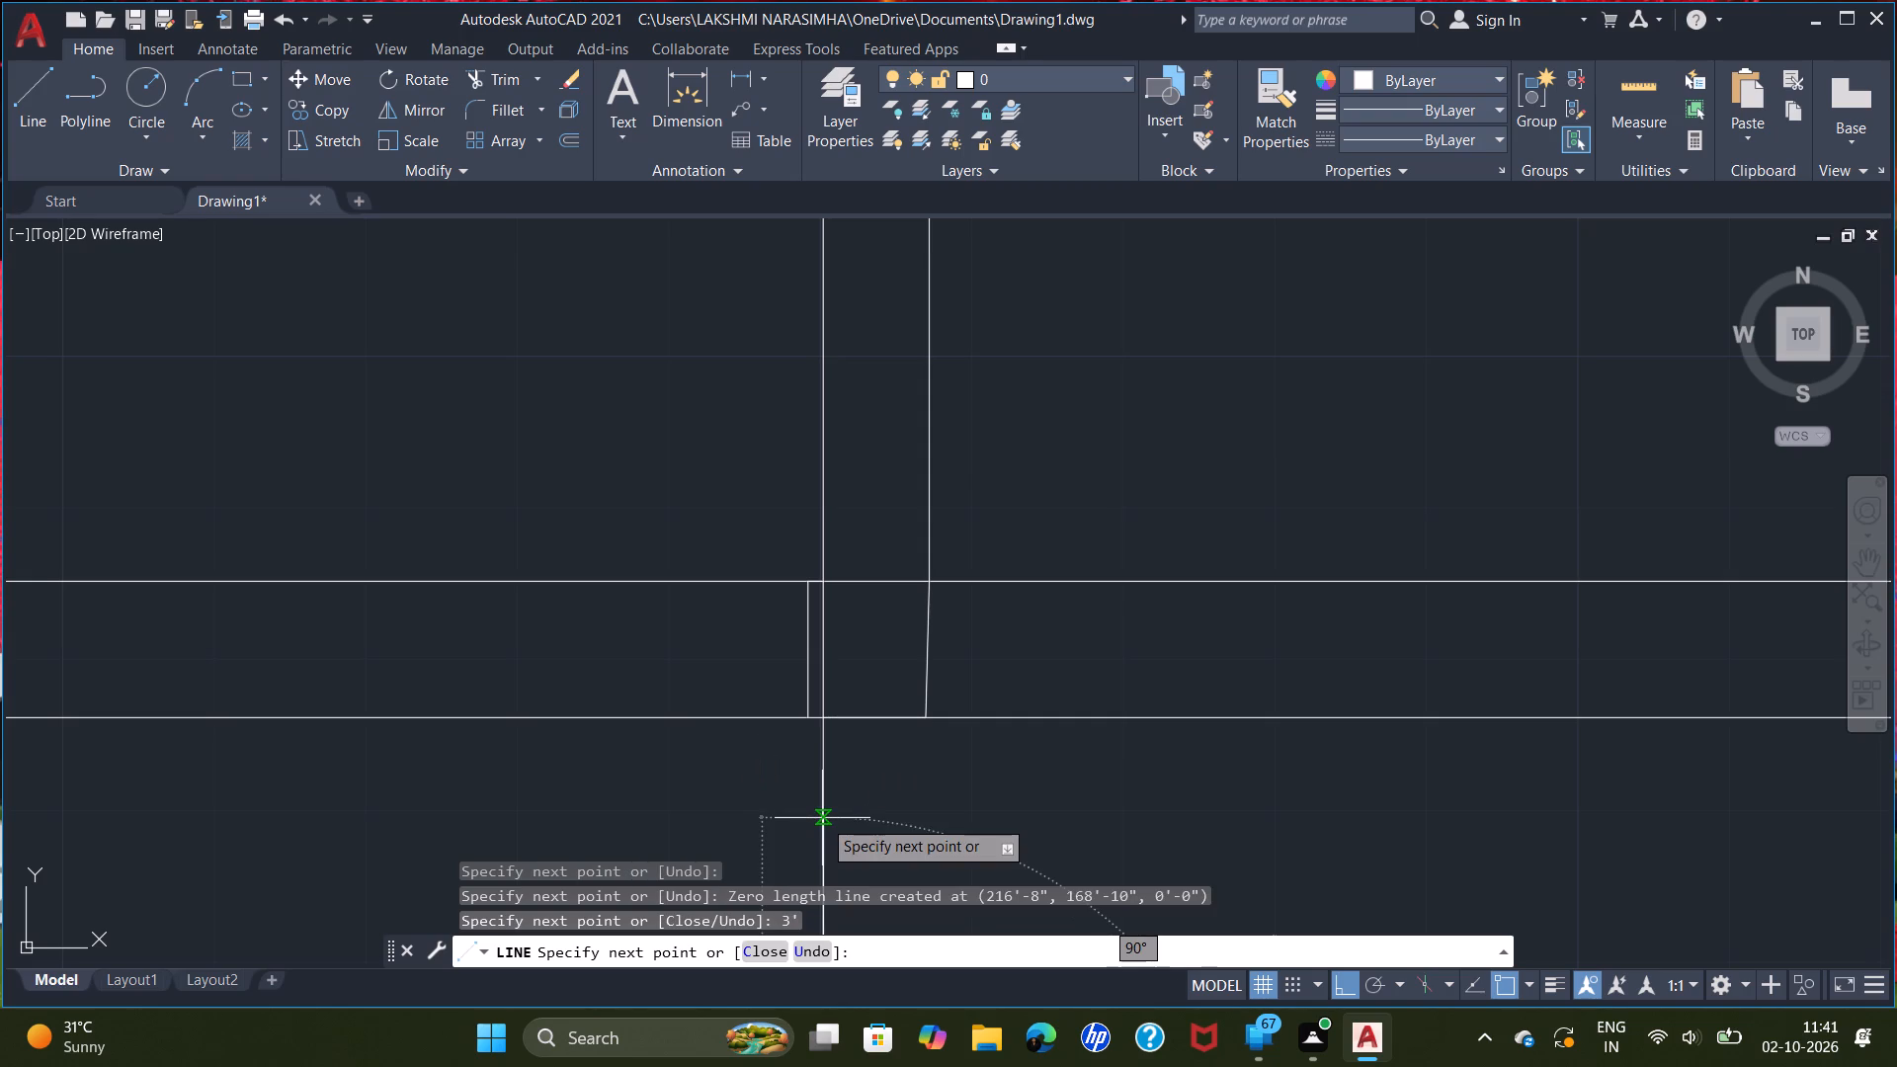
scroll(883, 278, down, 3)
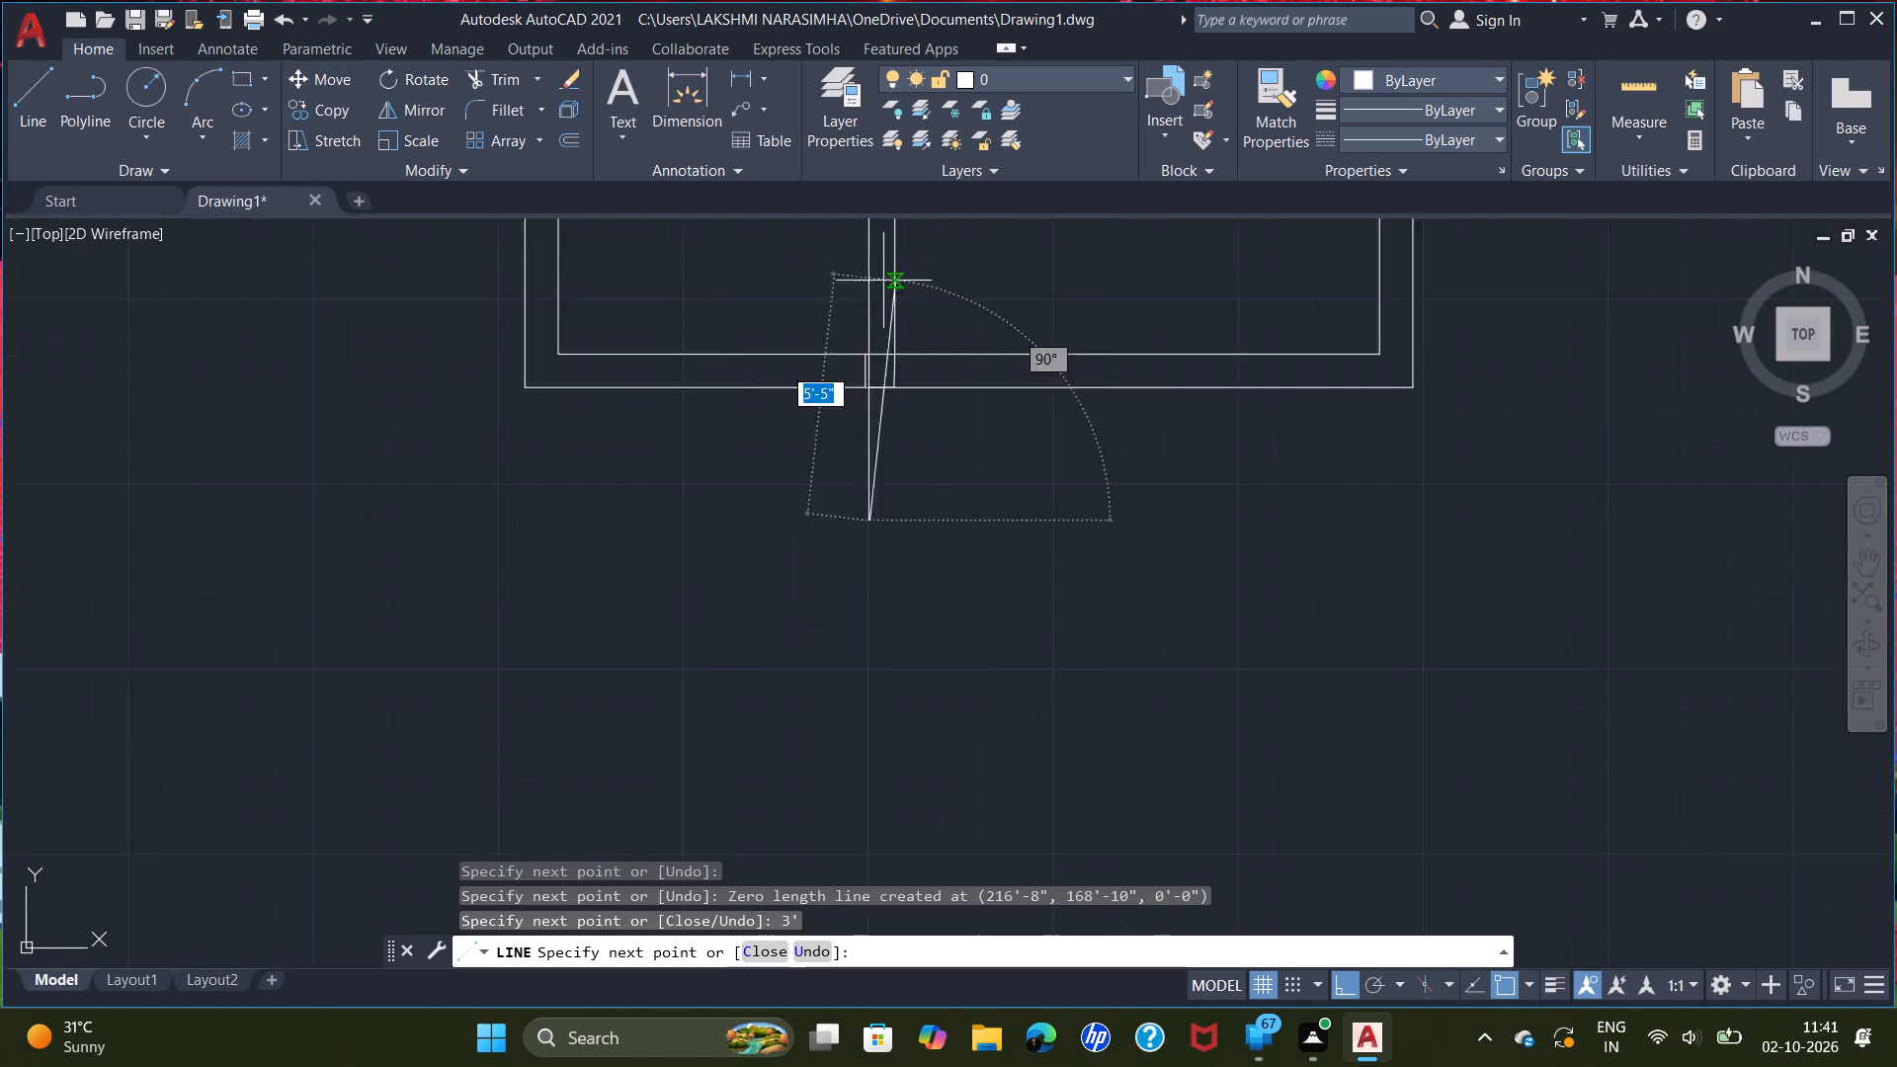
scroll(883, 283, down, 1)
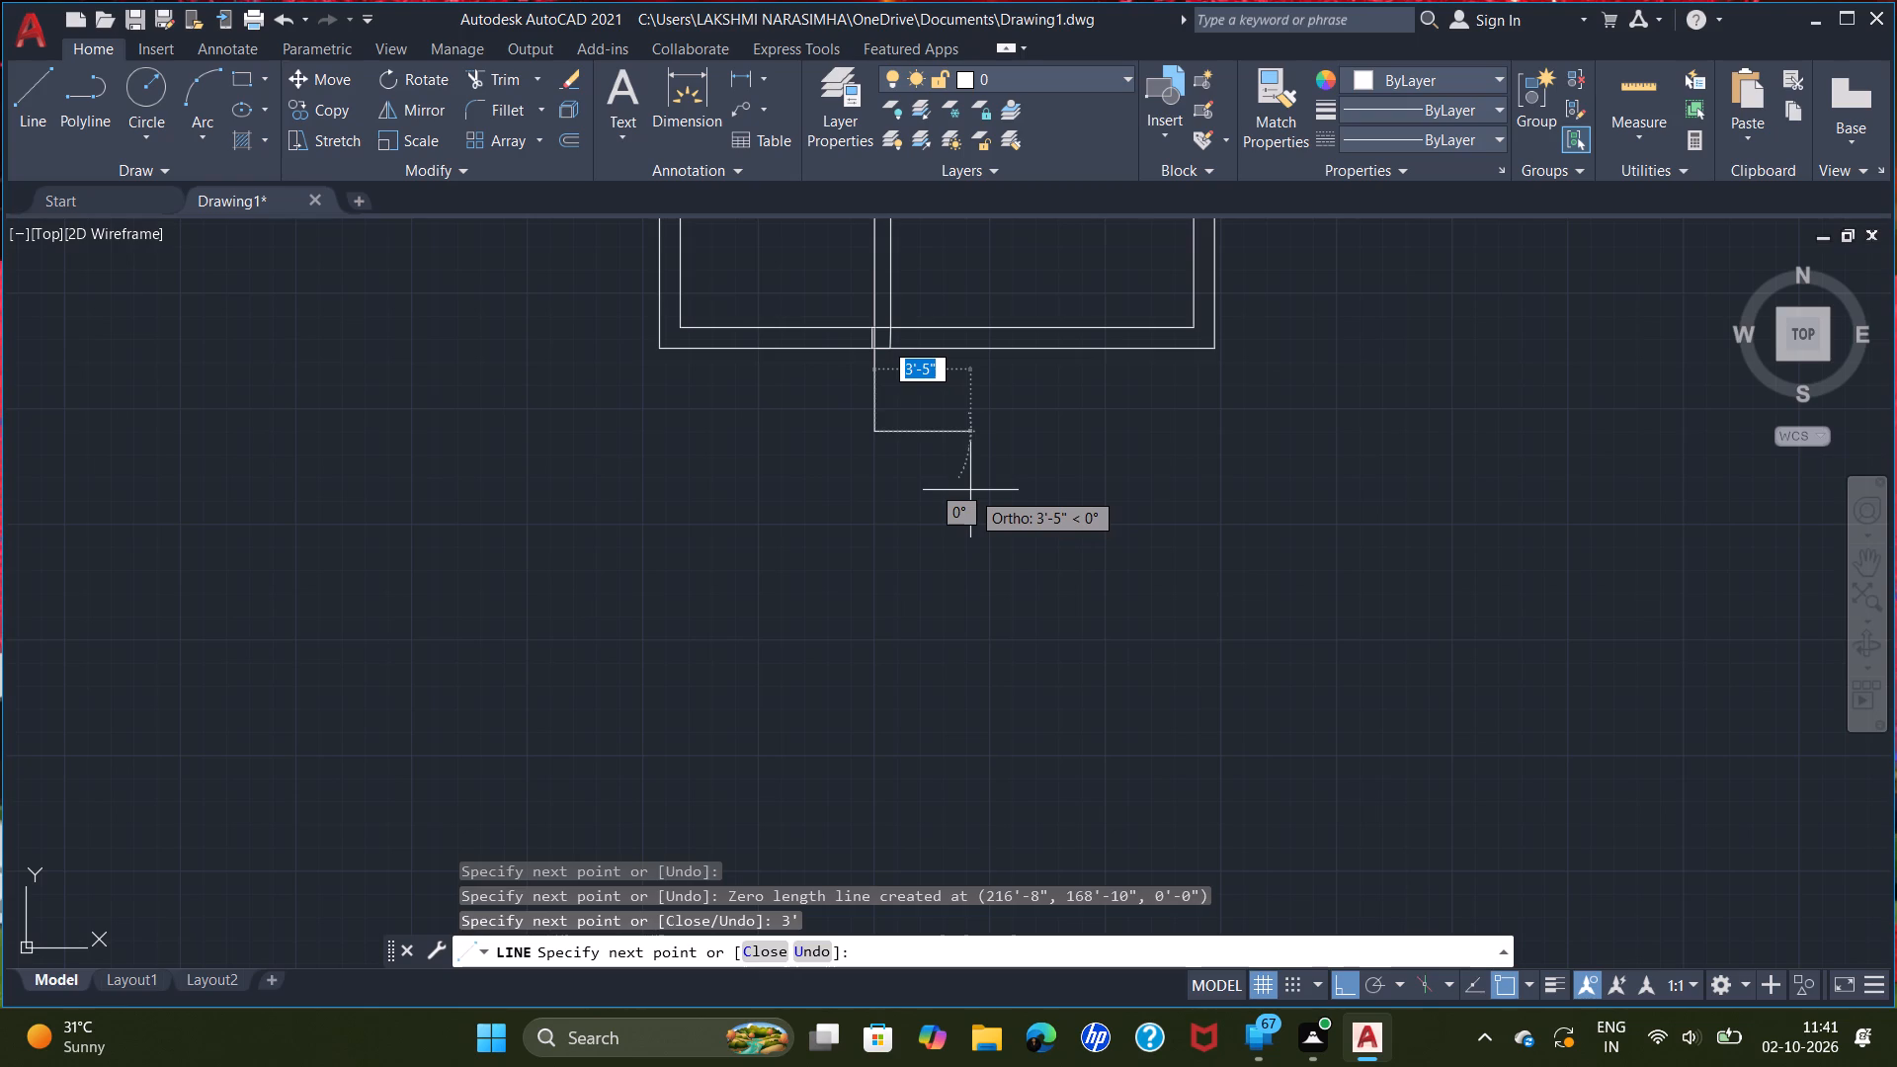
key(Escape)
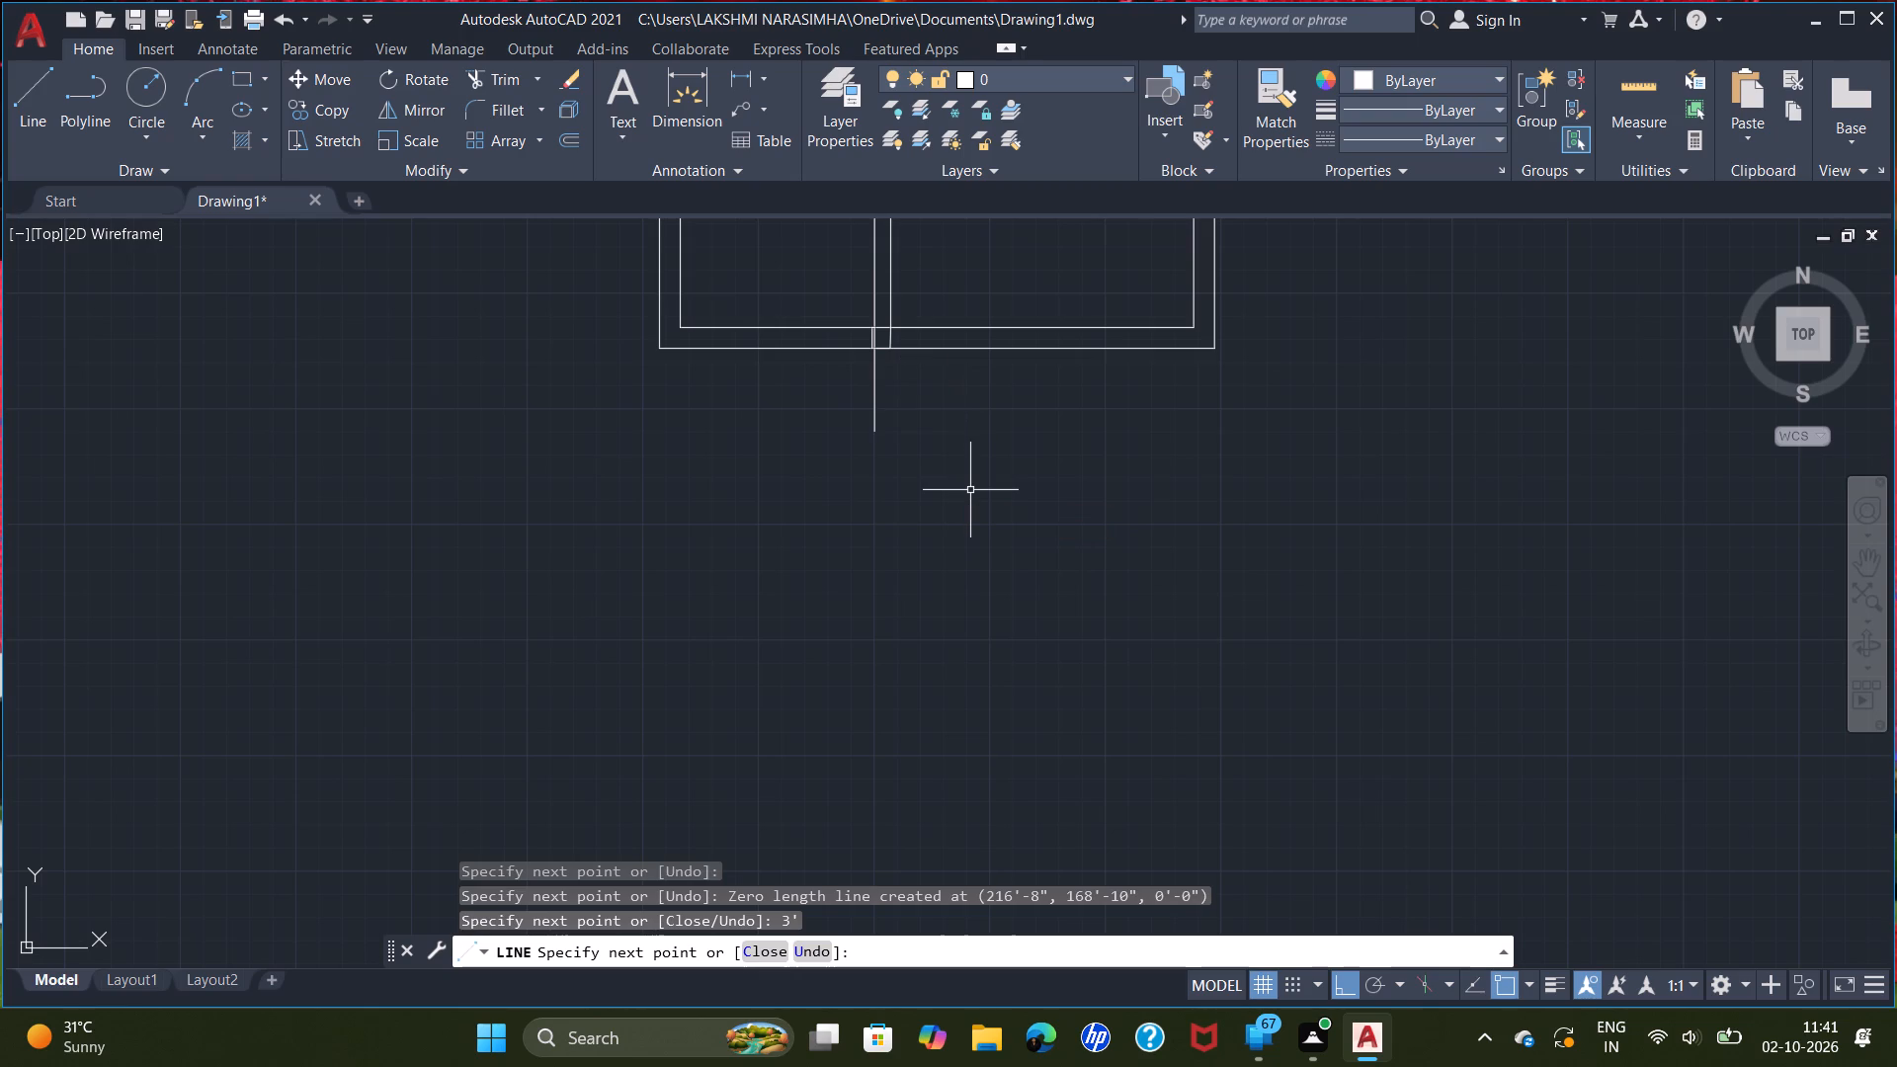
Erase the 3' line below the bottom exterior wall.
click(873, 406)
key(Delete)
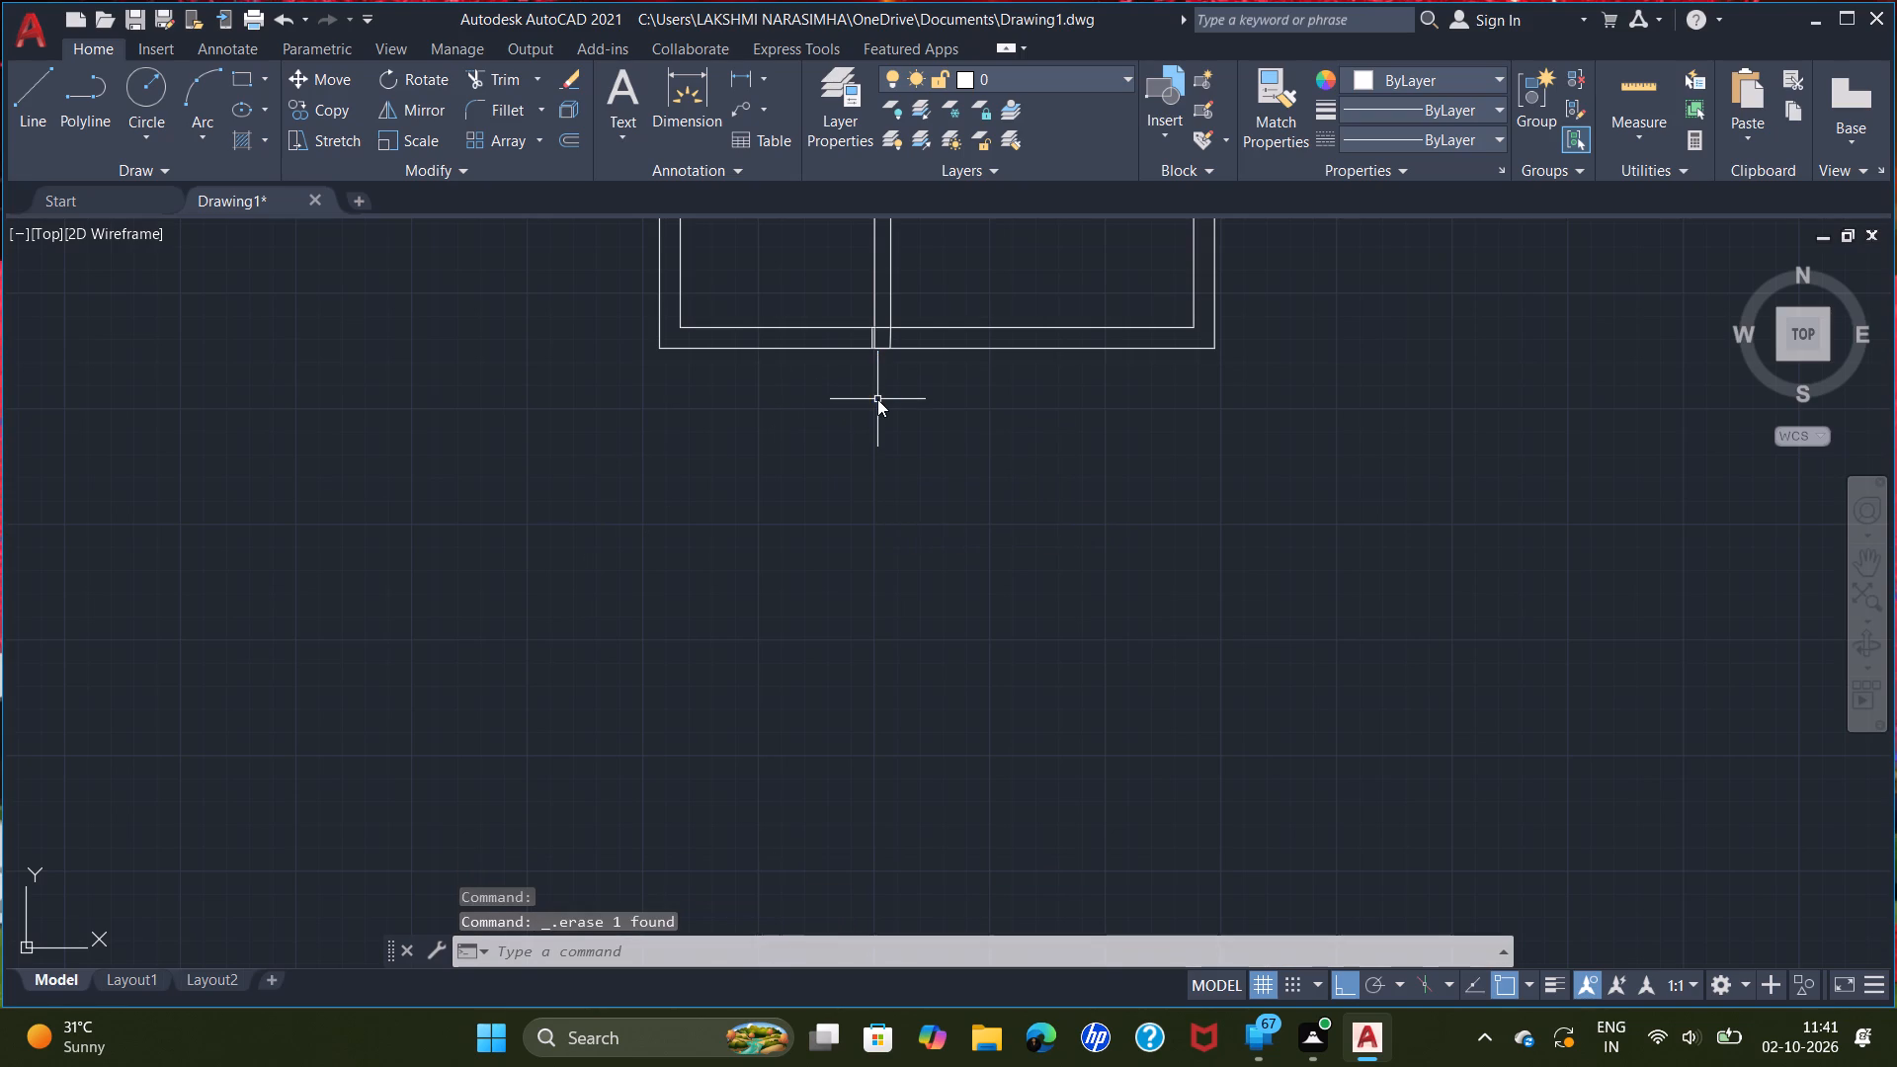
Add a vertical linear dimension for the house's full outer length, placed outside the left exterior wall.
scroll(1078, 659, down, 2)
middle_drag(1078, 675, 904, 890)
scroll(1044, 781, up, 1)
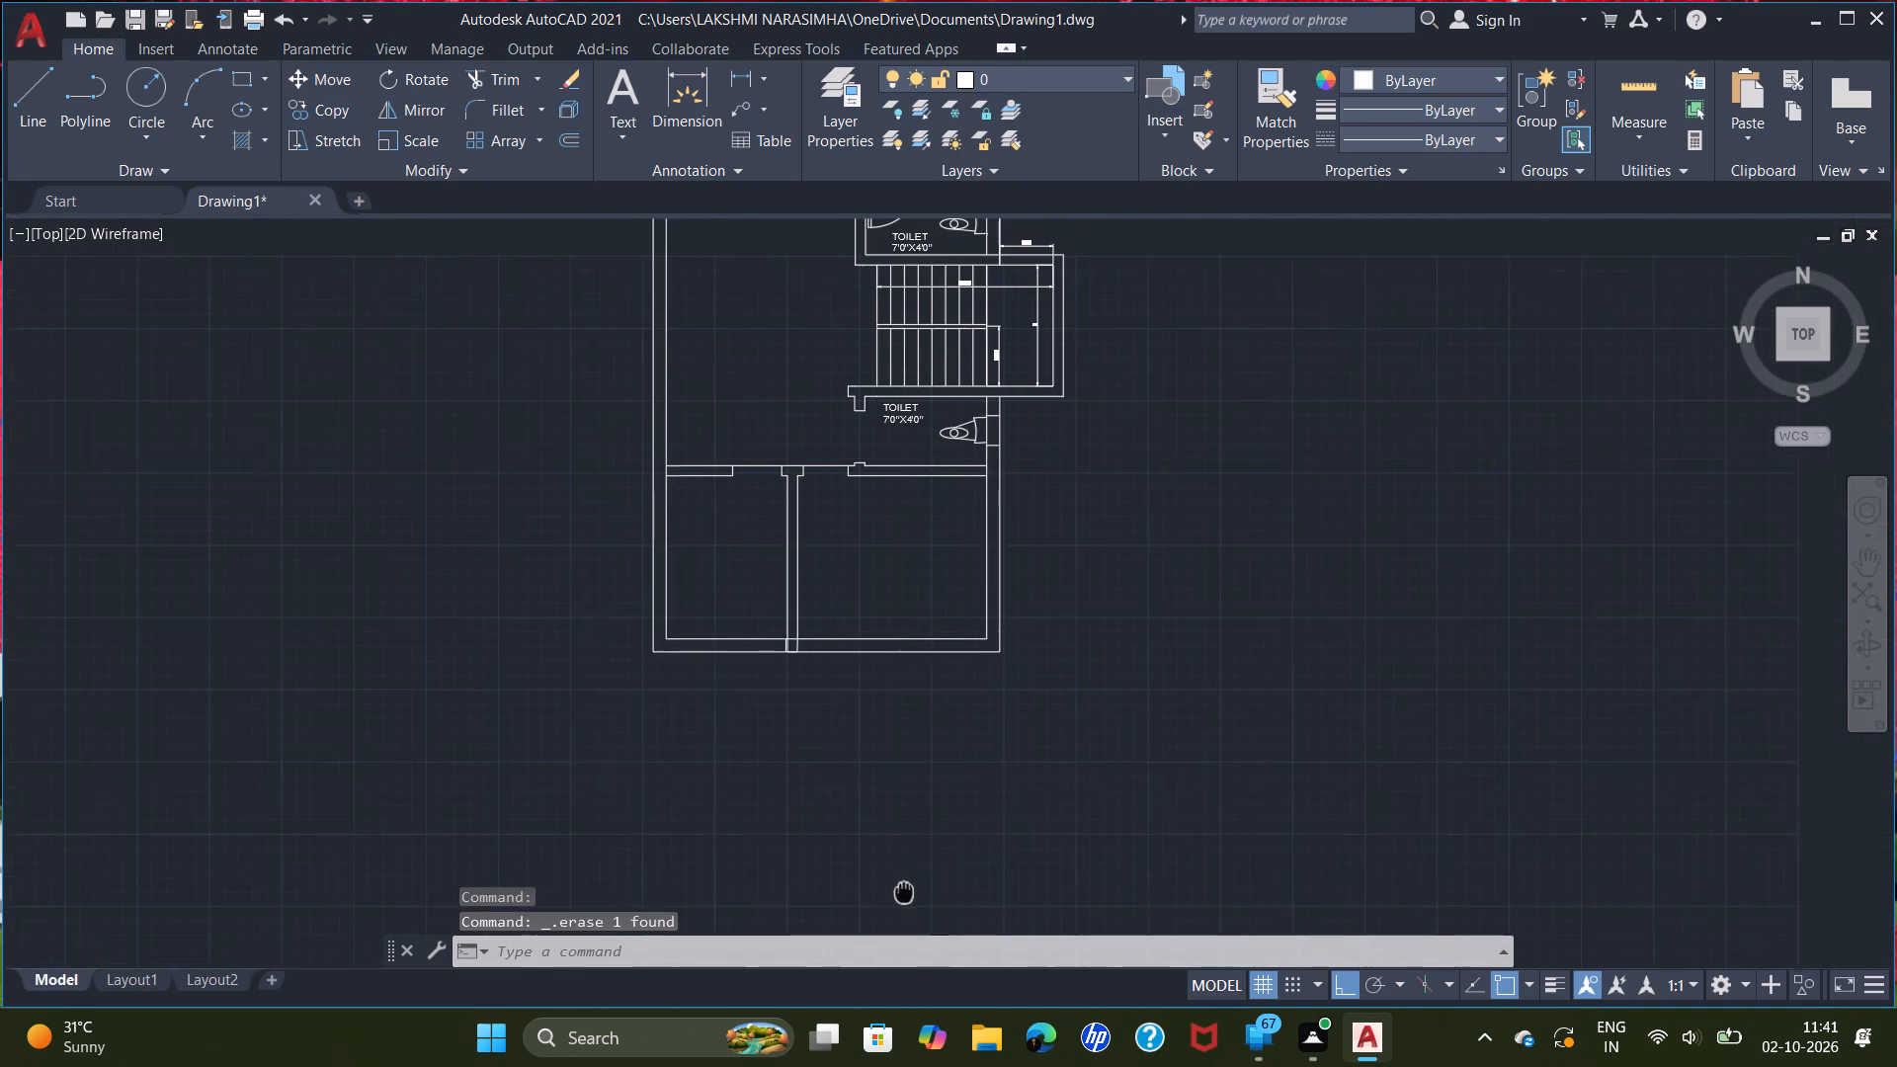
middle_drag(904, 890, 891, 893)
middle_drag(676, 578, 1063, 870)
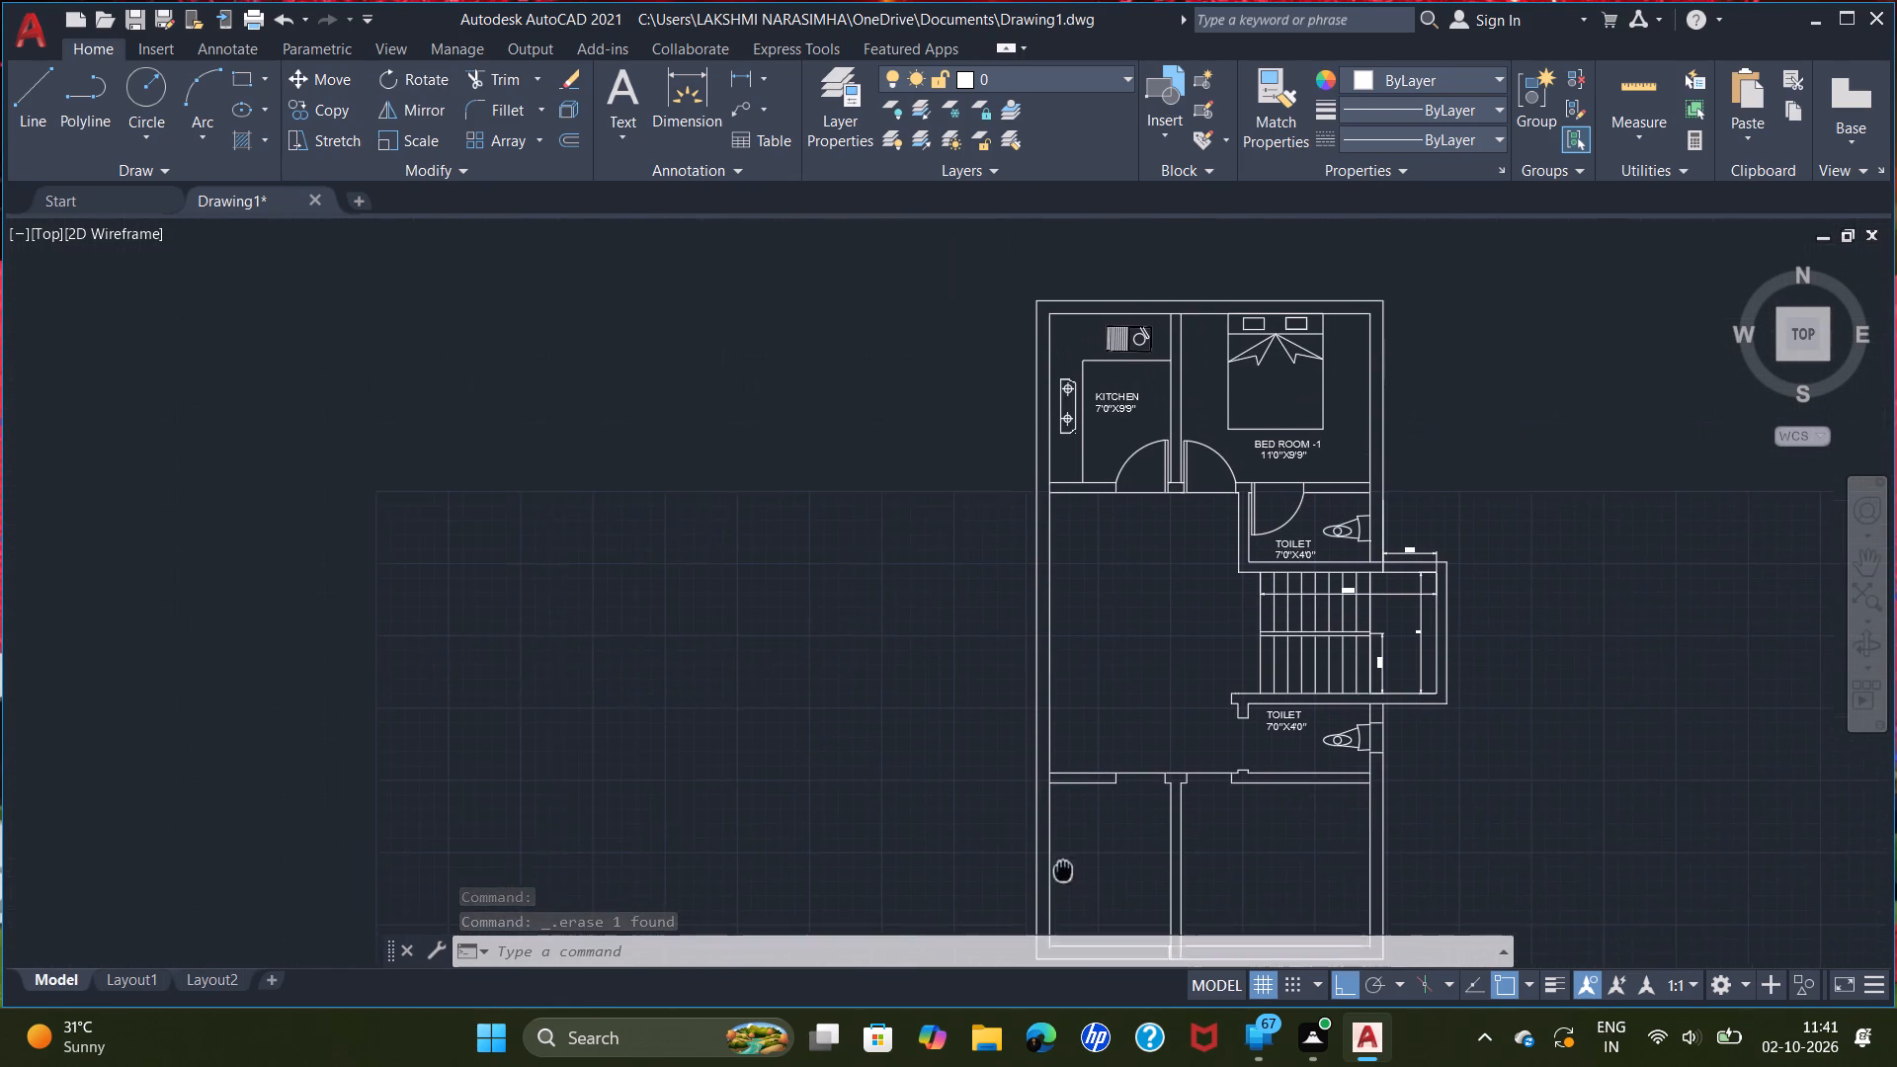
double_click(732, 76)
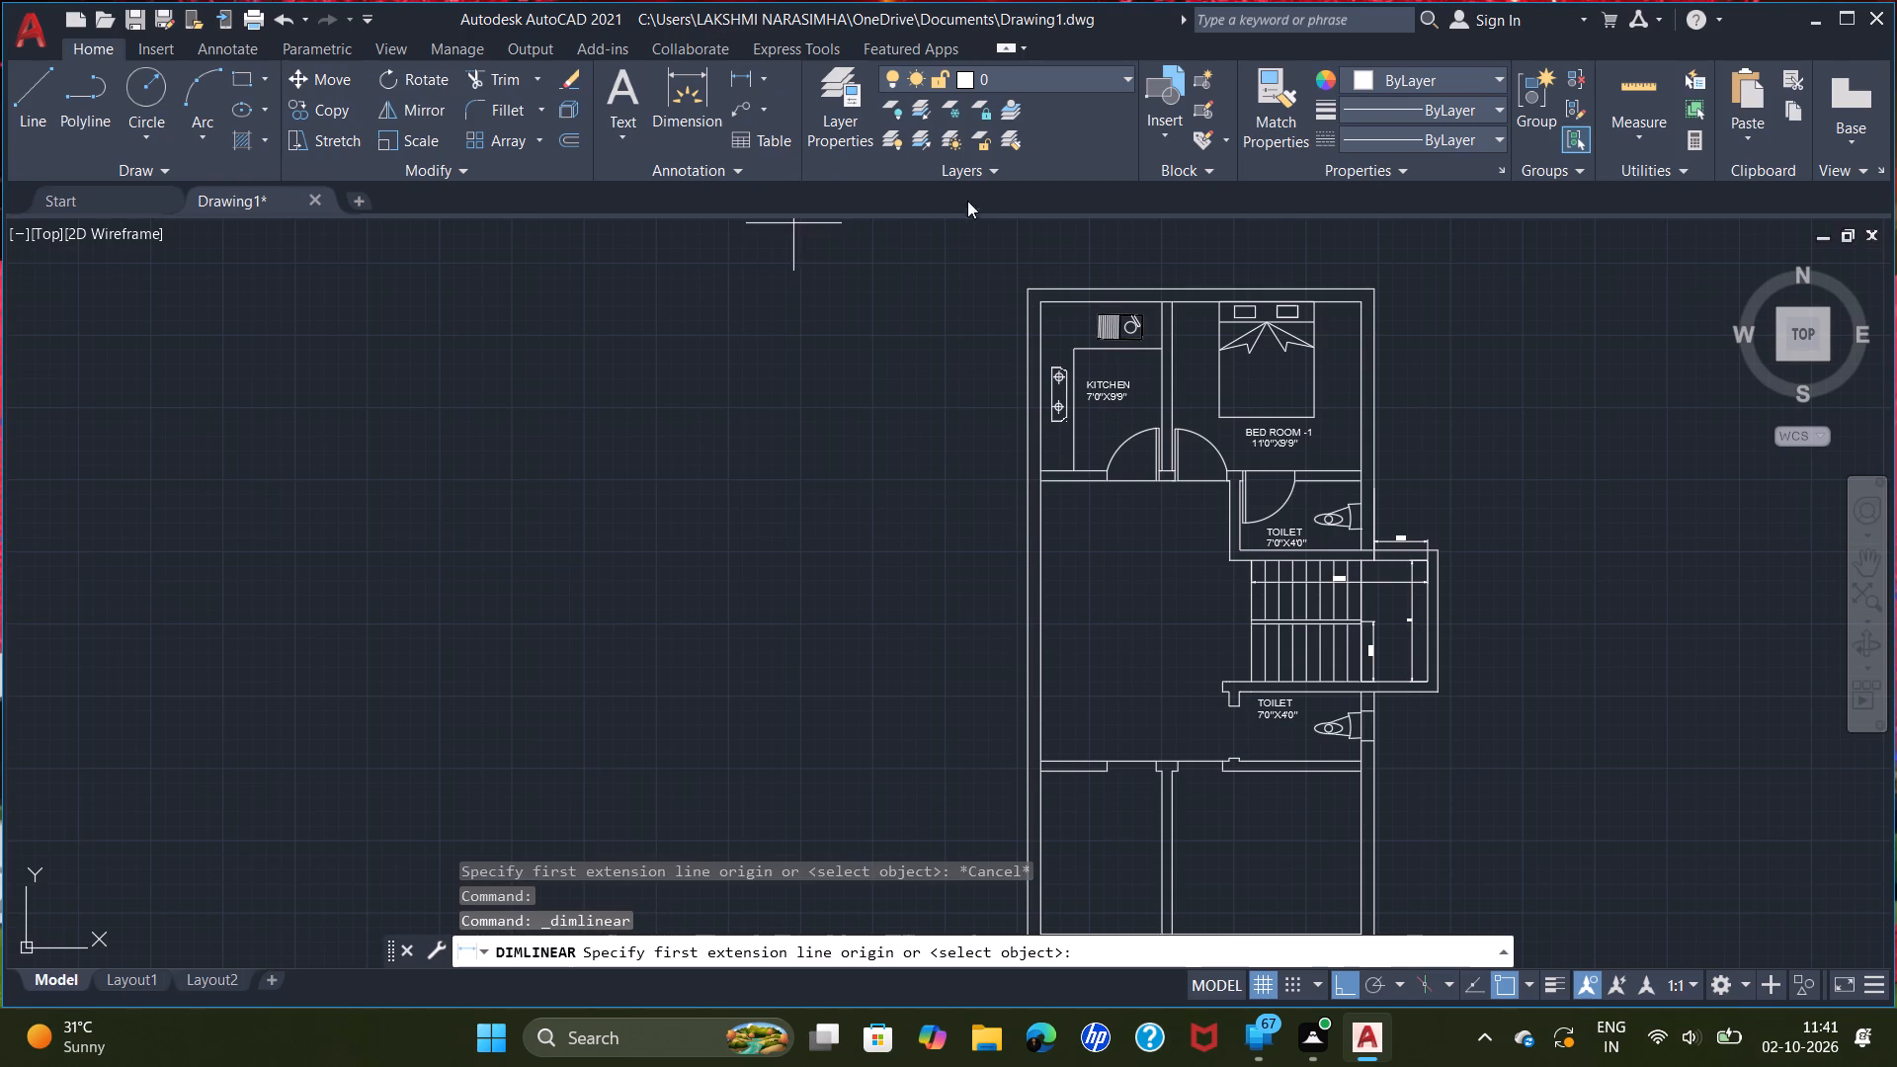
double_click(1031, 291)
scroll(1075, 463, down, 3)
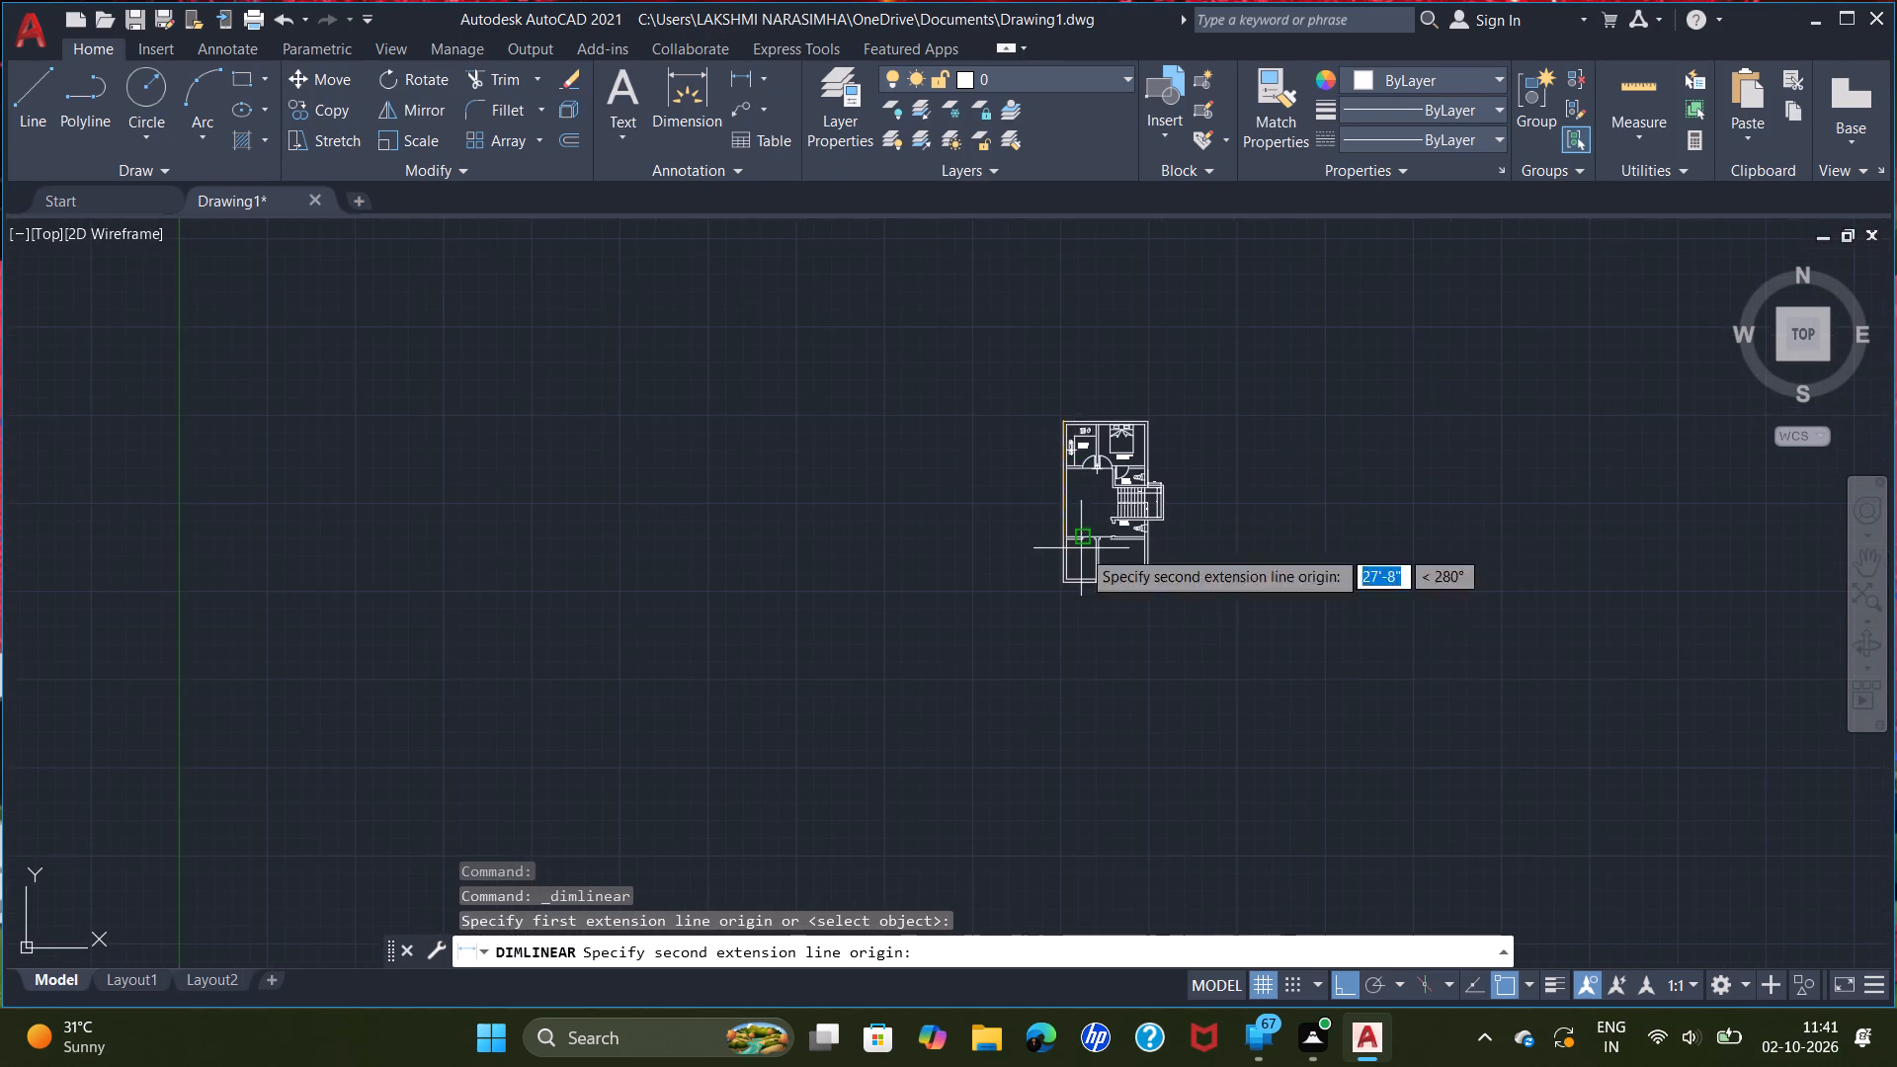
scroll(1057, 584, up, 4)
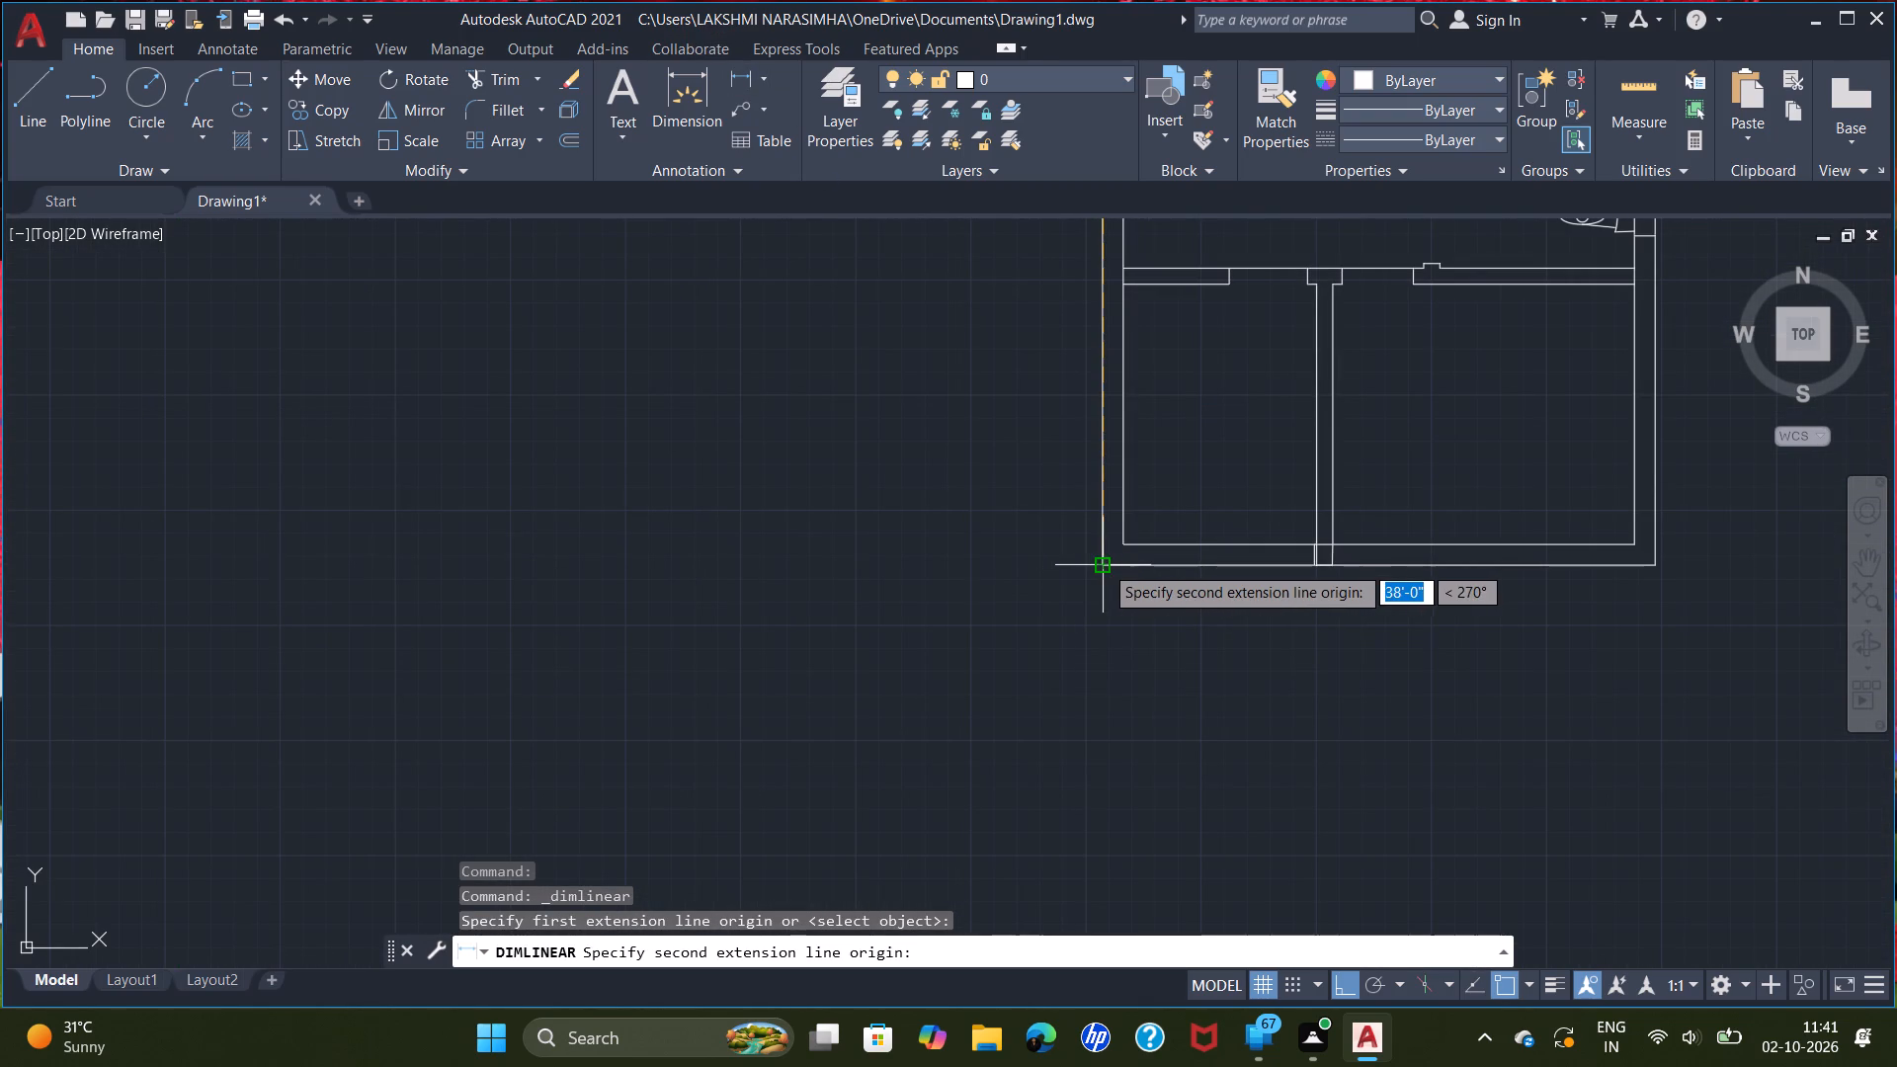
click(1104, 563)
click(956, 546)
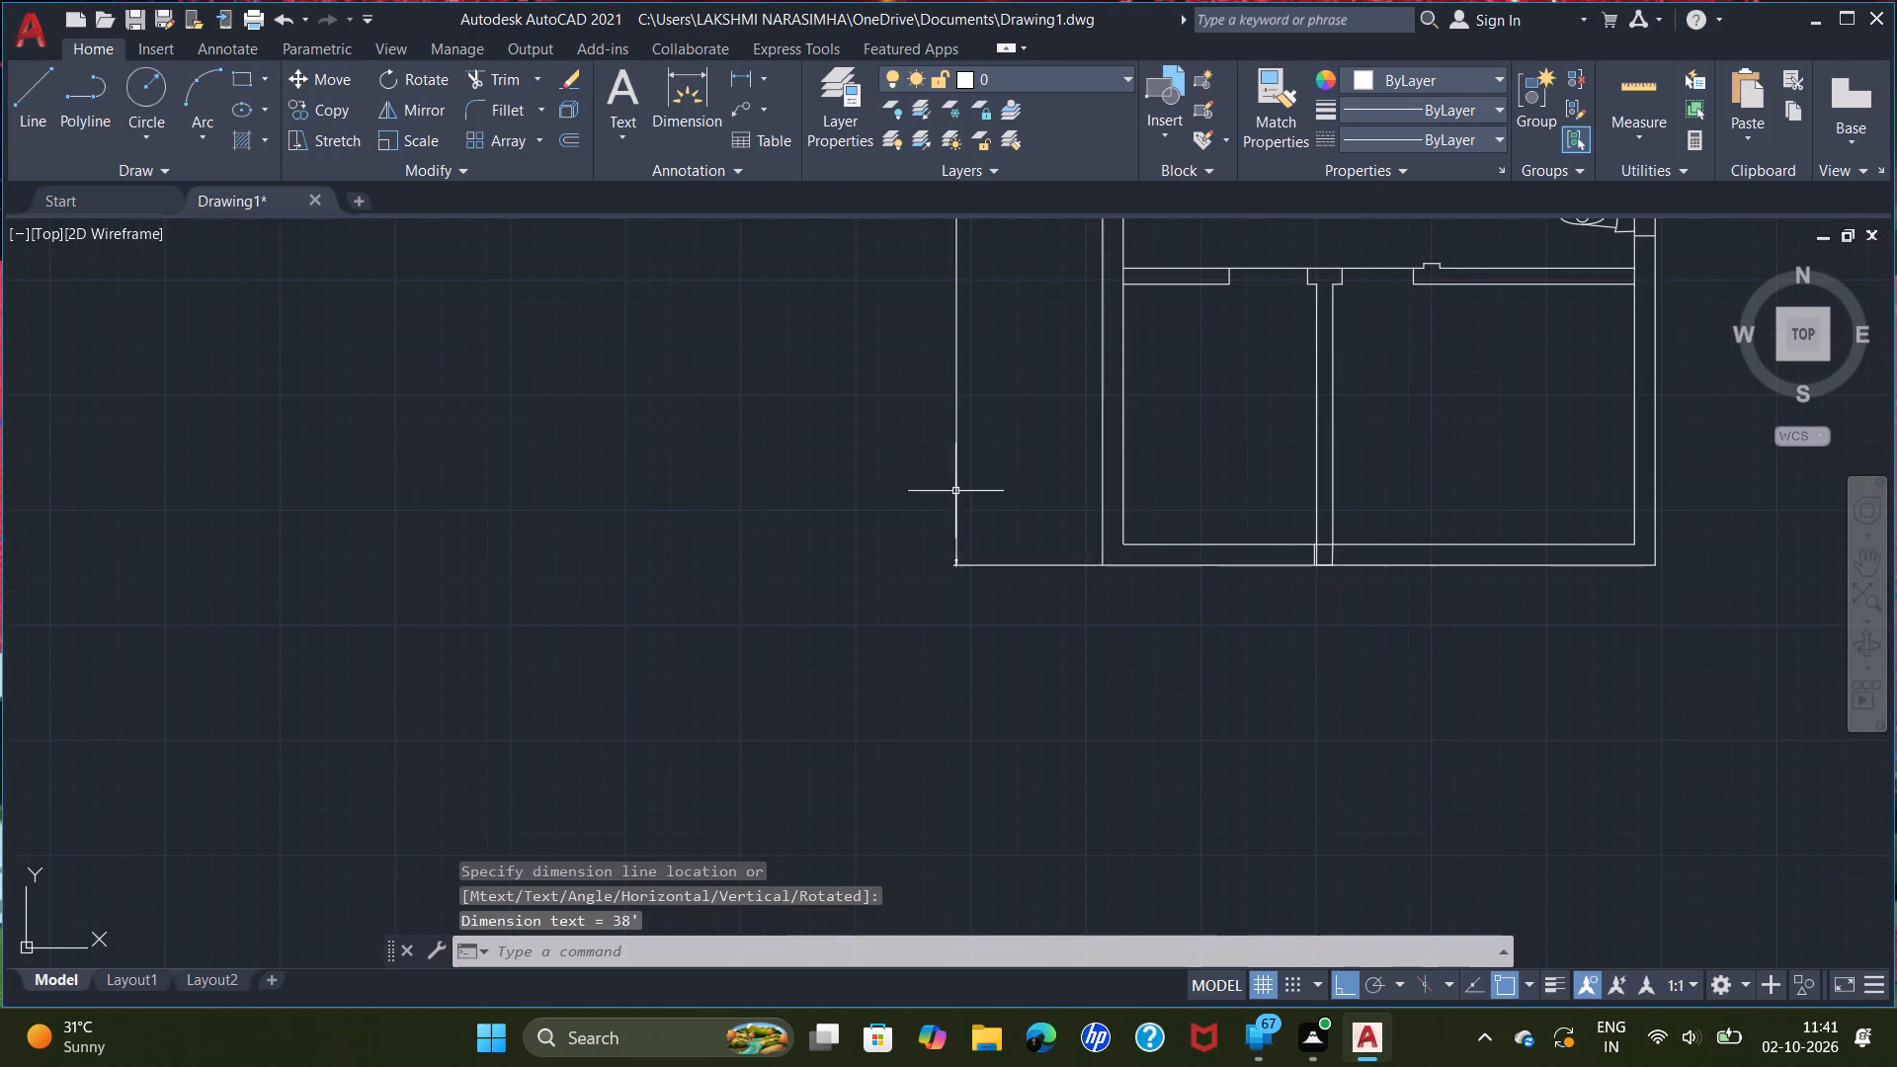
Offset the upper line of the wall above the lower left room 8'4" downward into that room.
scroll(957, 310, up, 1)
middle_drag(965, 356, 993, 927)
scroll(999, 589, down, 2)
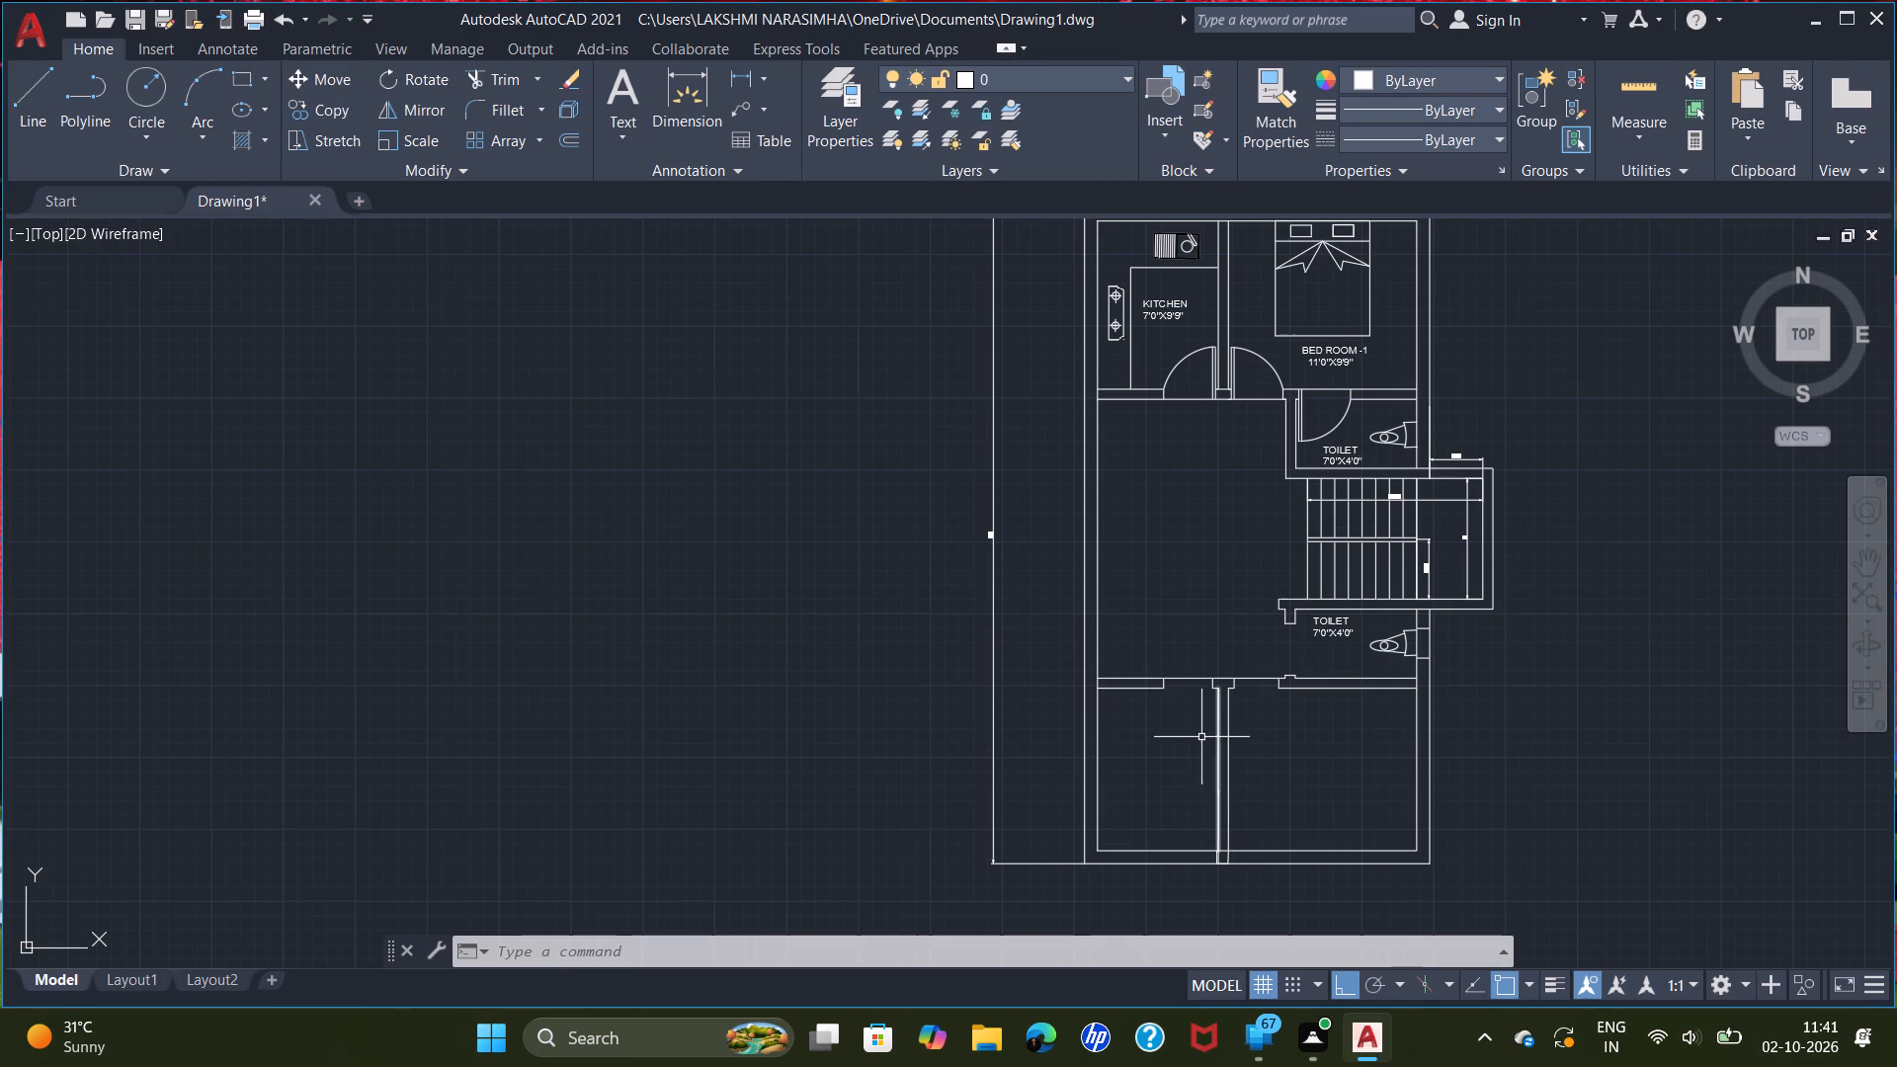
text(OF)
key(Return)
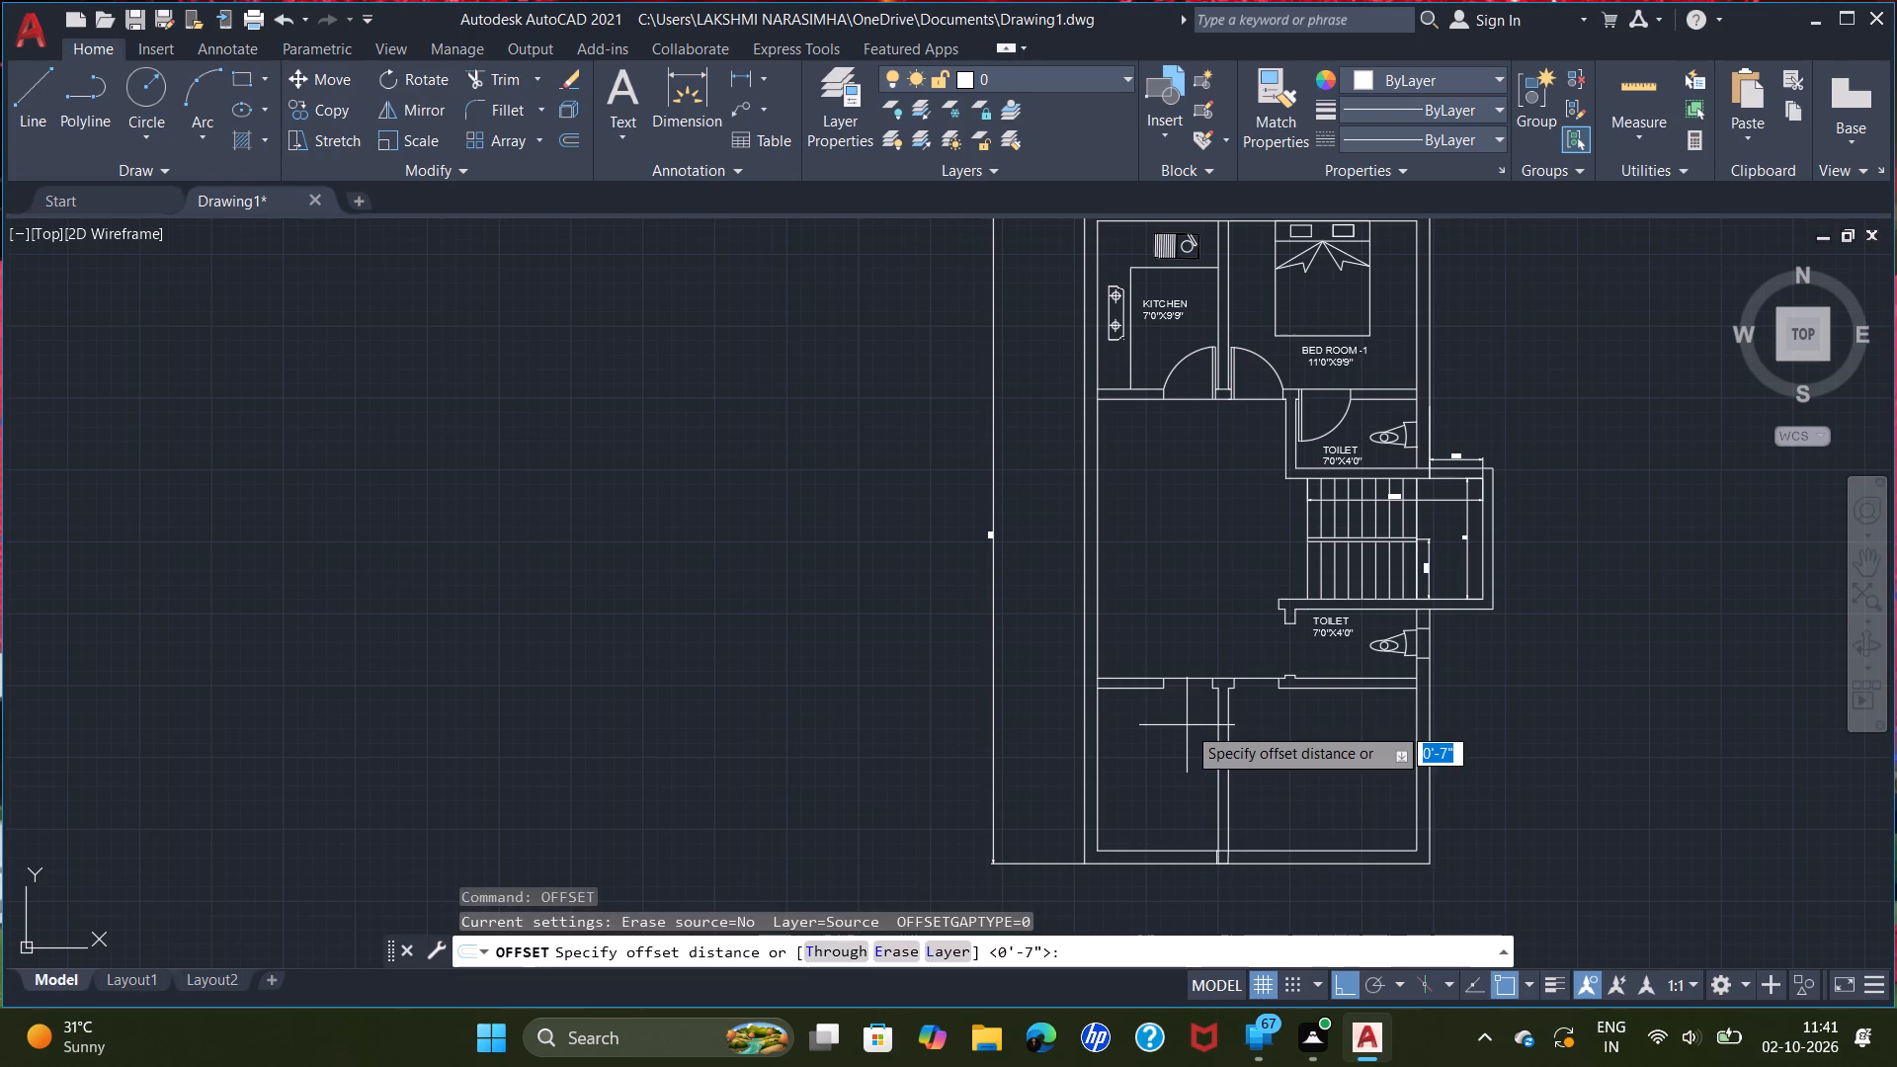
key(8)
text('4")
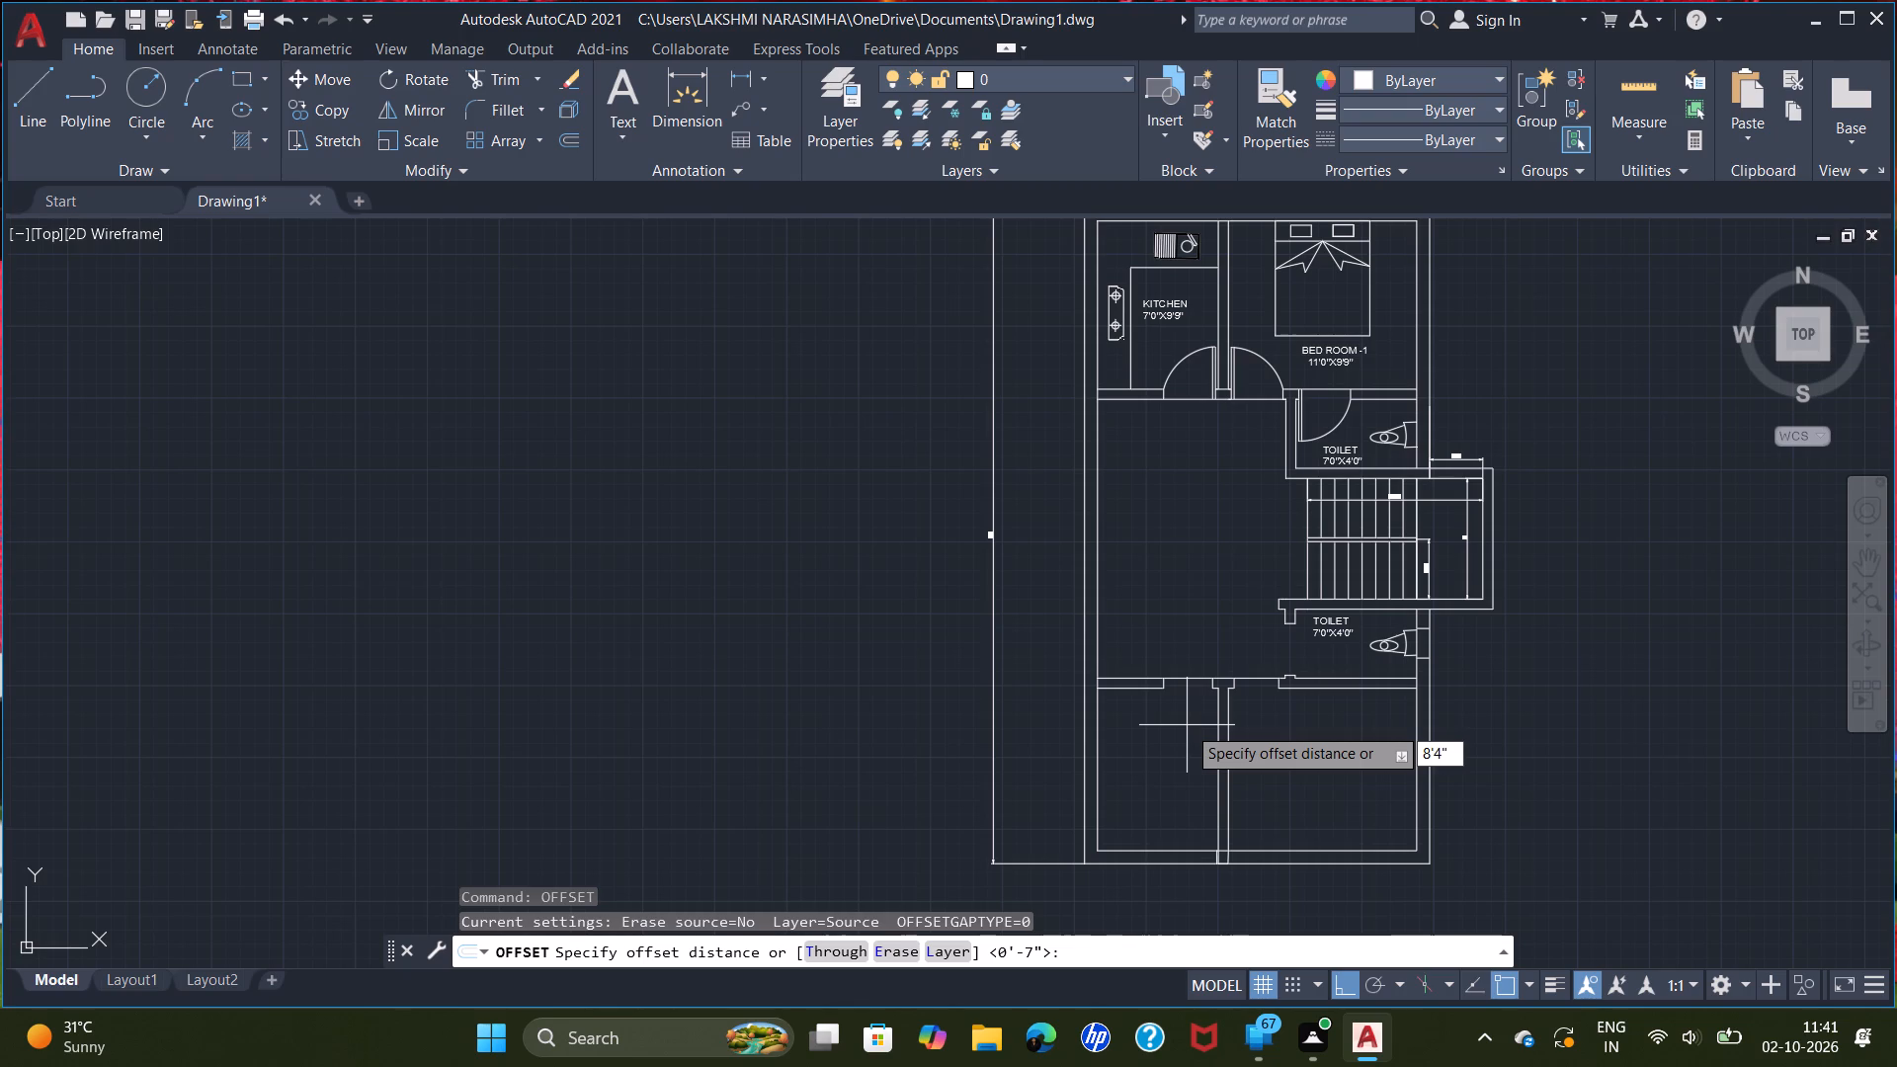
key(Return)
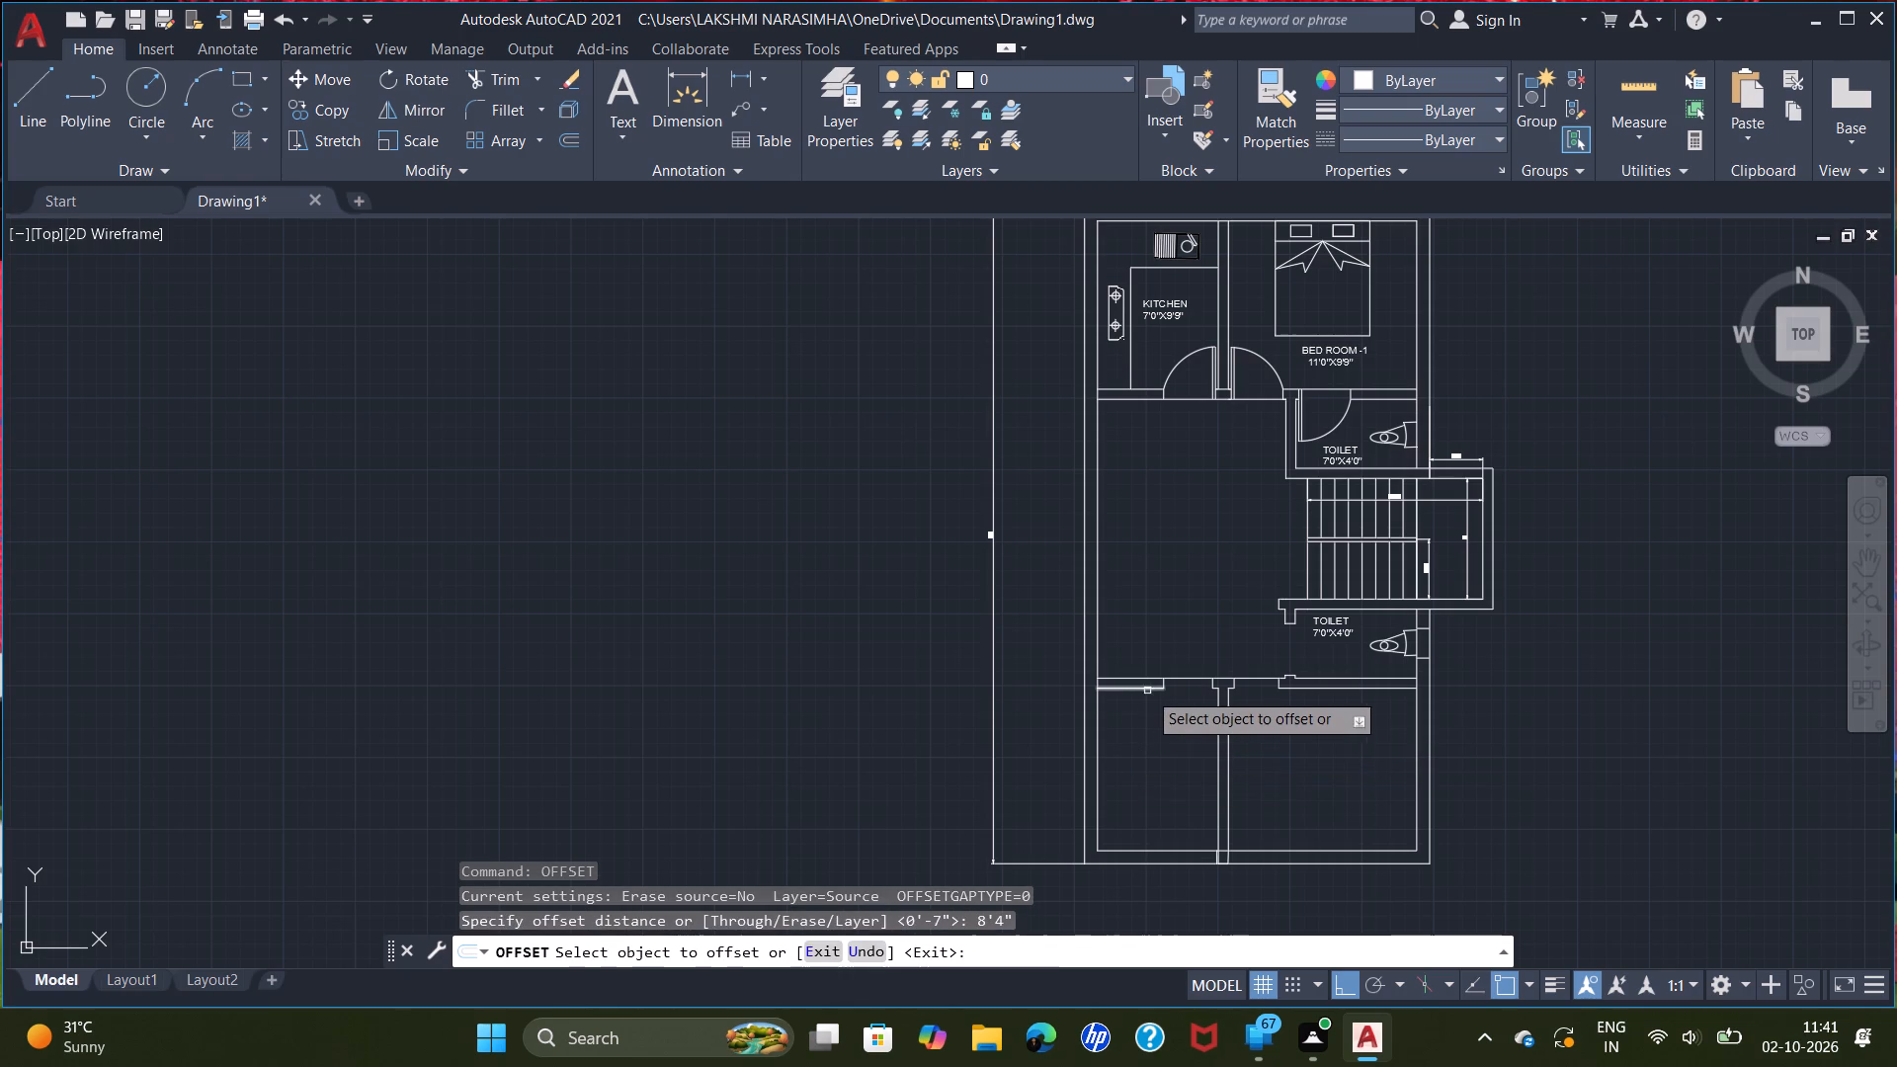
click(1183, 676)
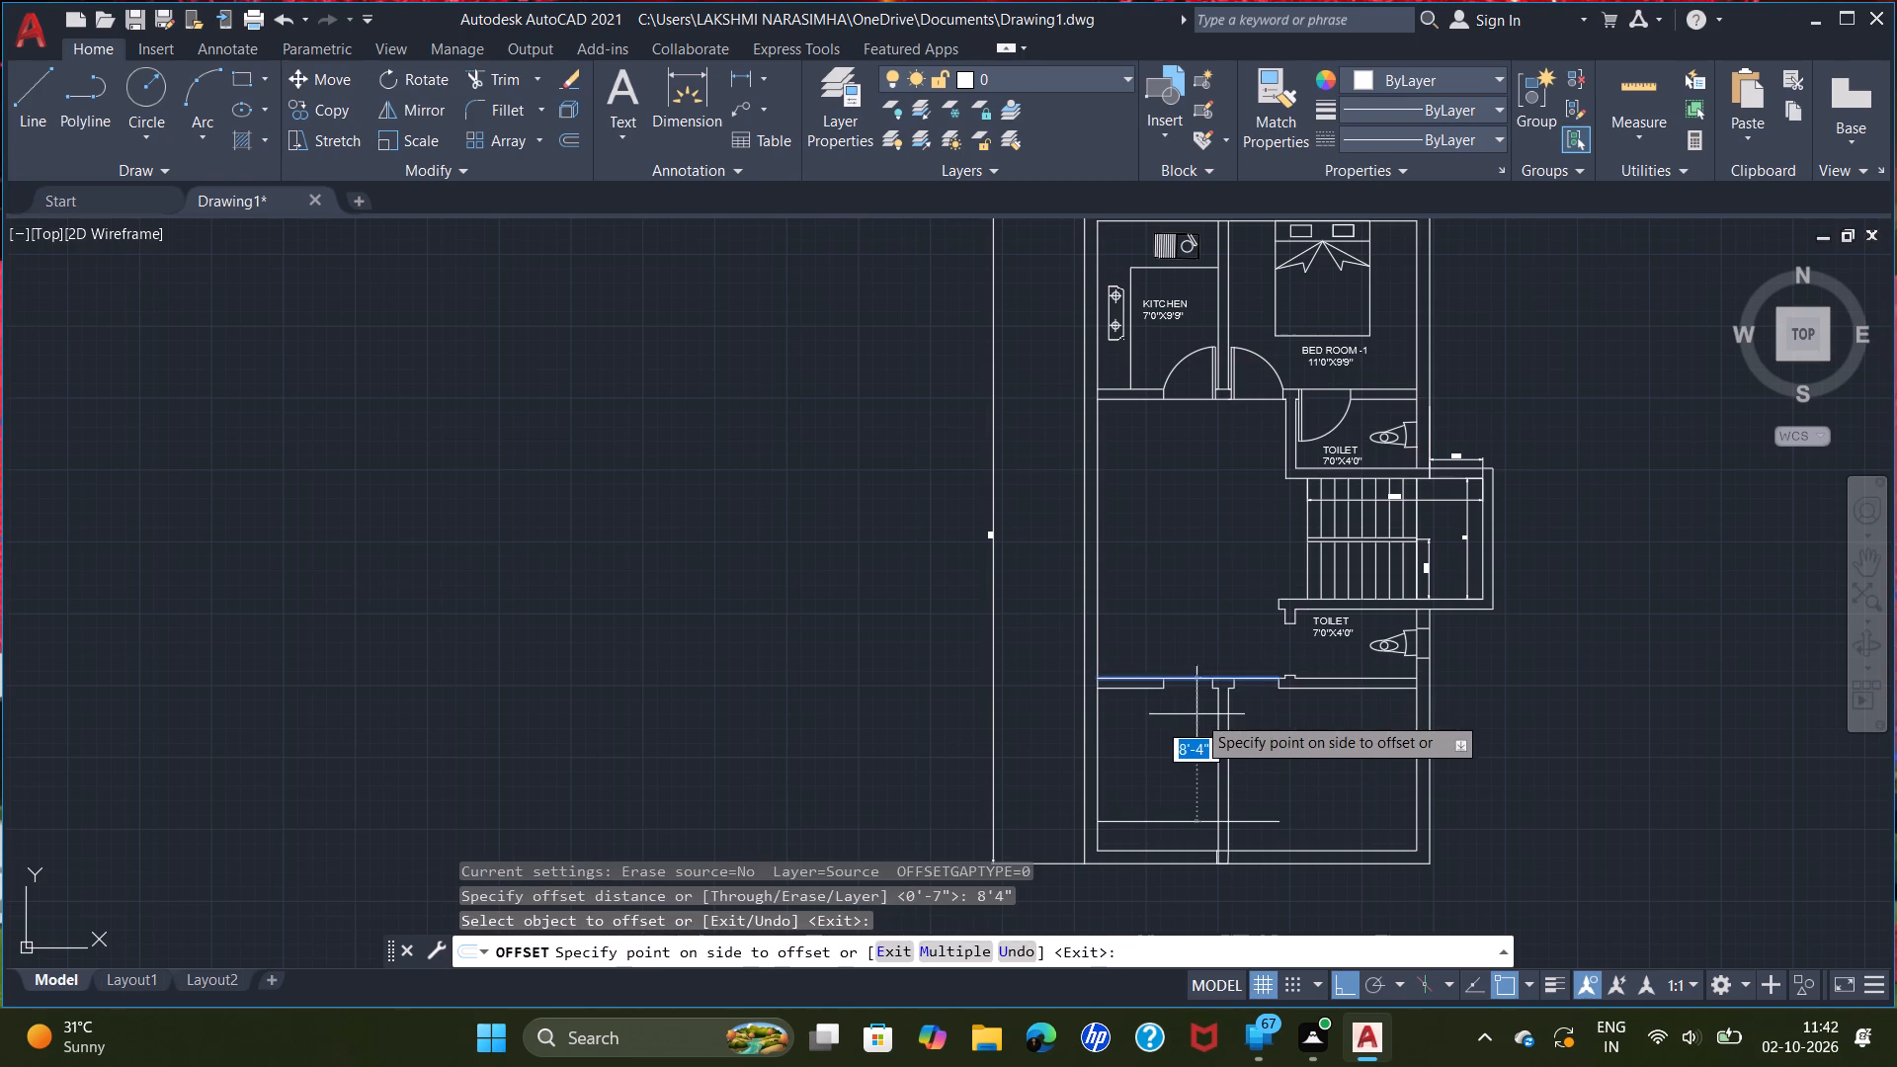
double_click(1196, 763)
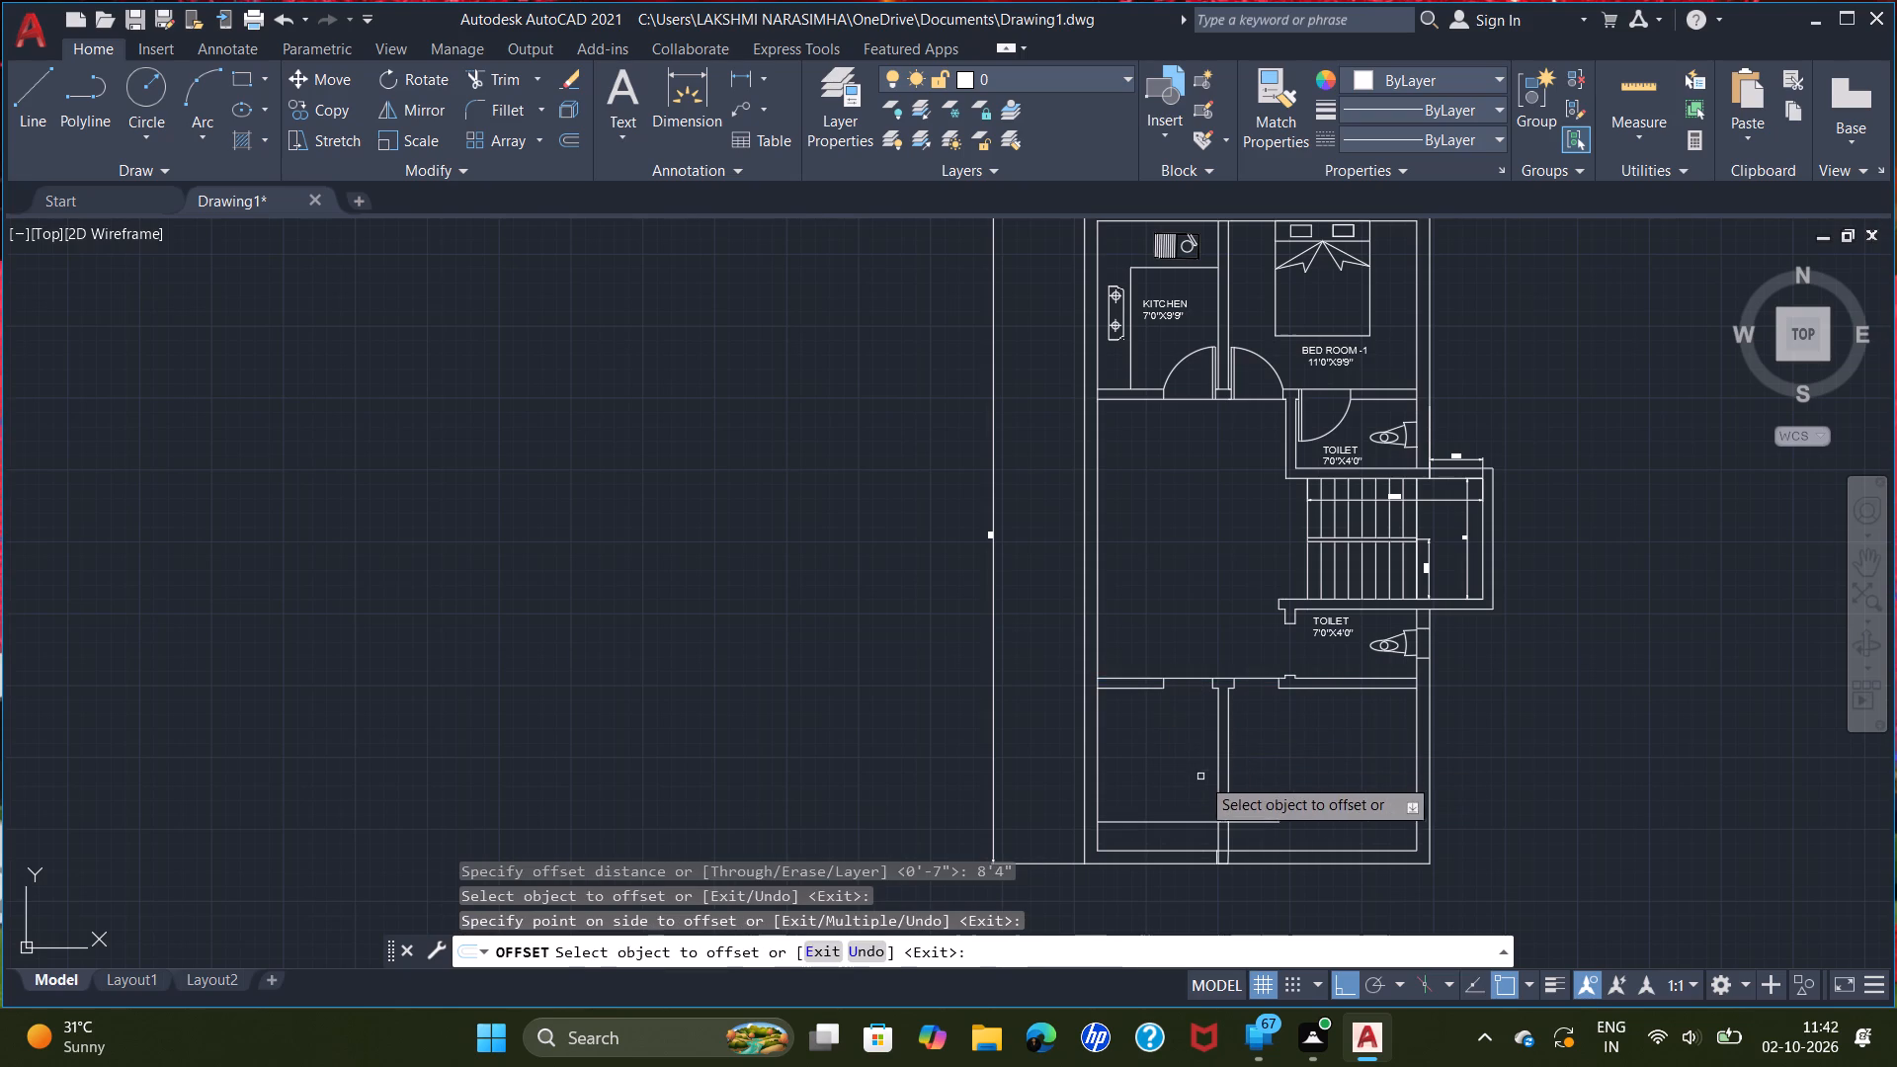
key(Escape)
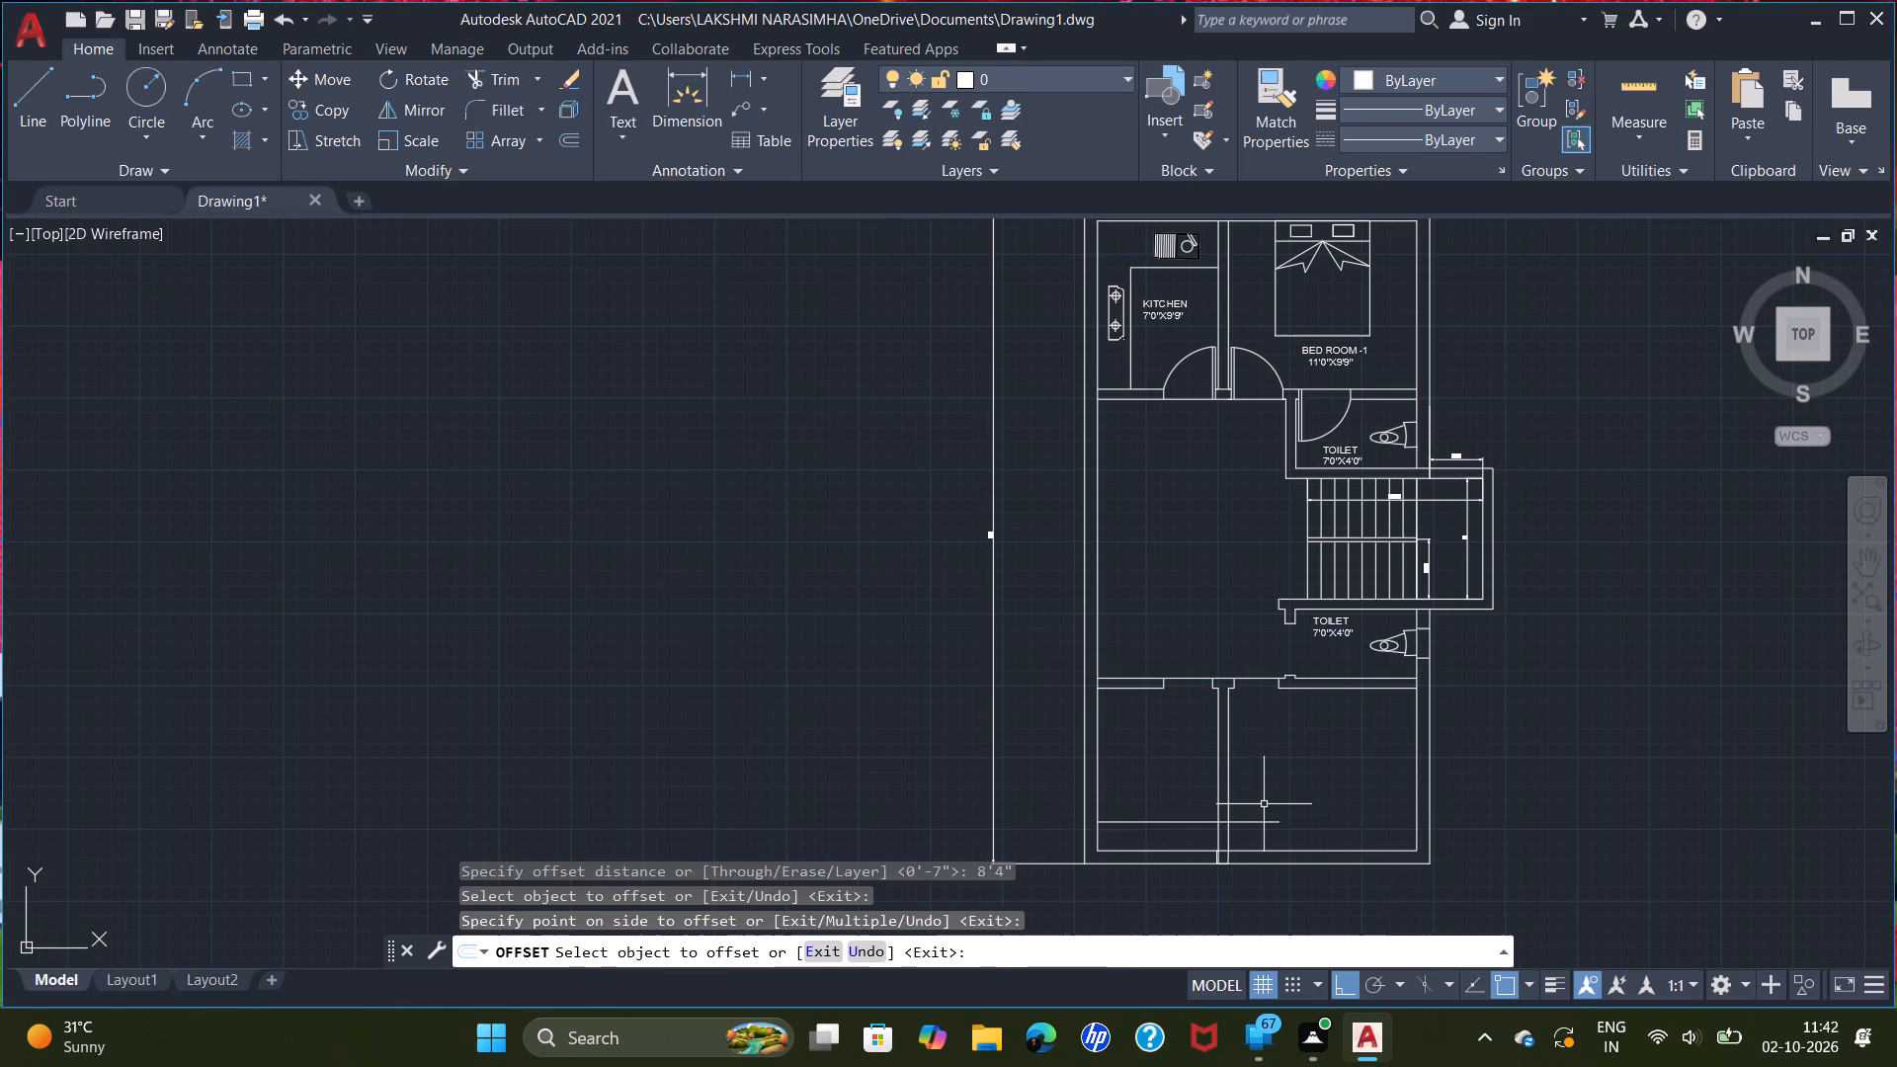
Trim the new horizontal line's excess beyond and inside the partition so it ends at the partition's left face.
text(TRI)
key(Return)
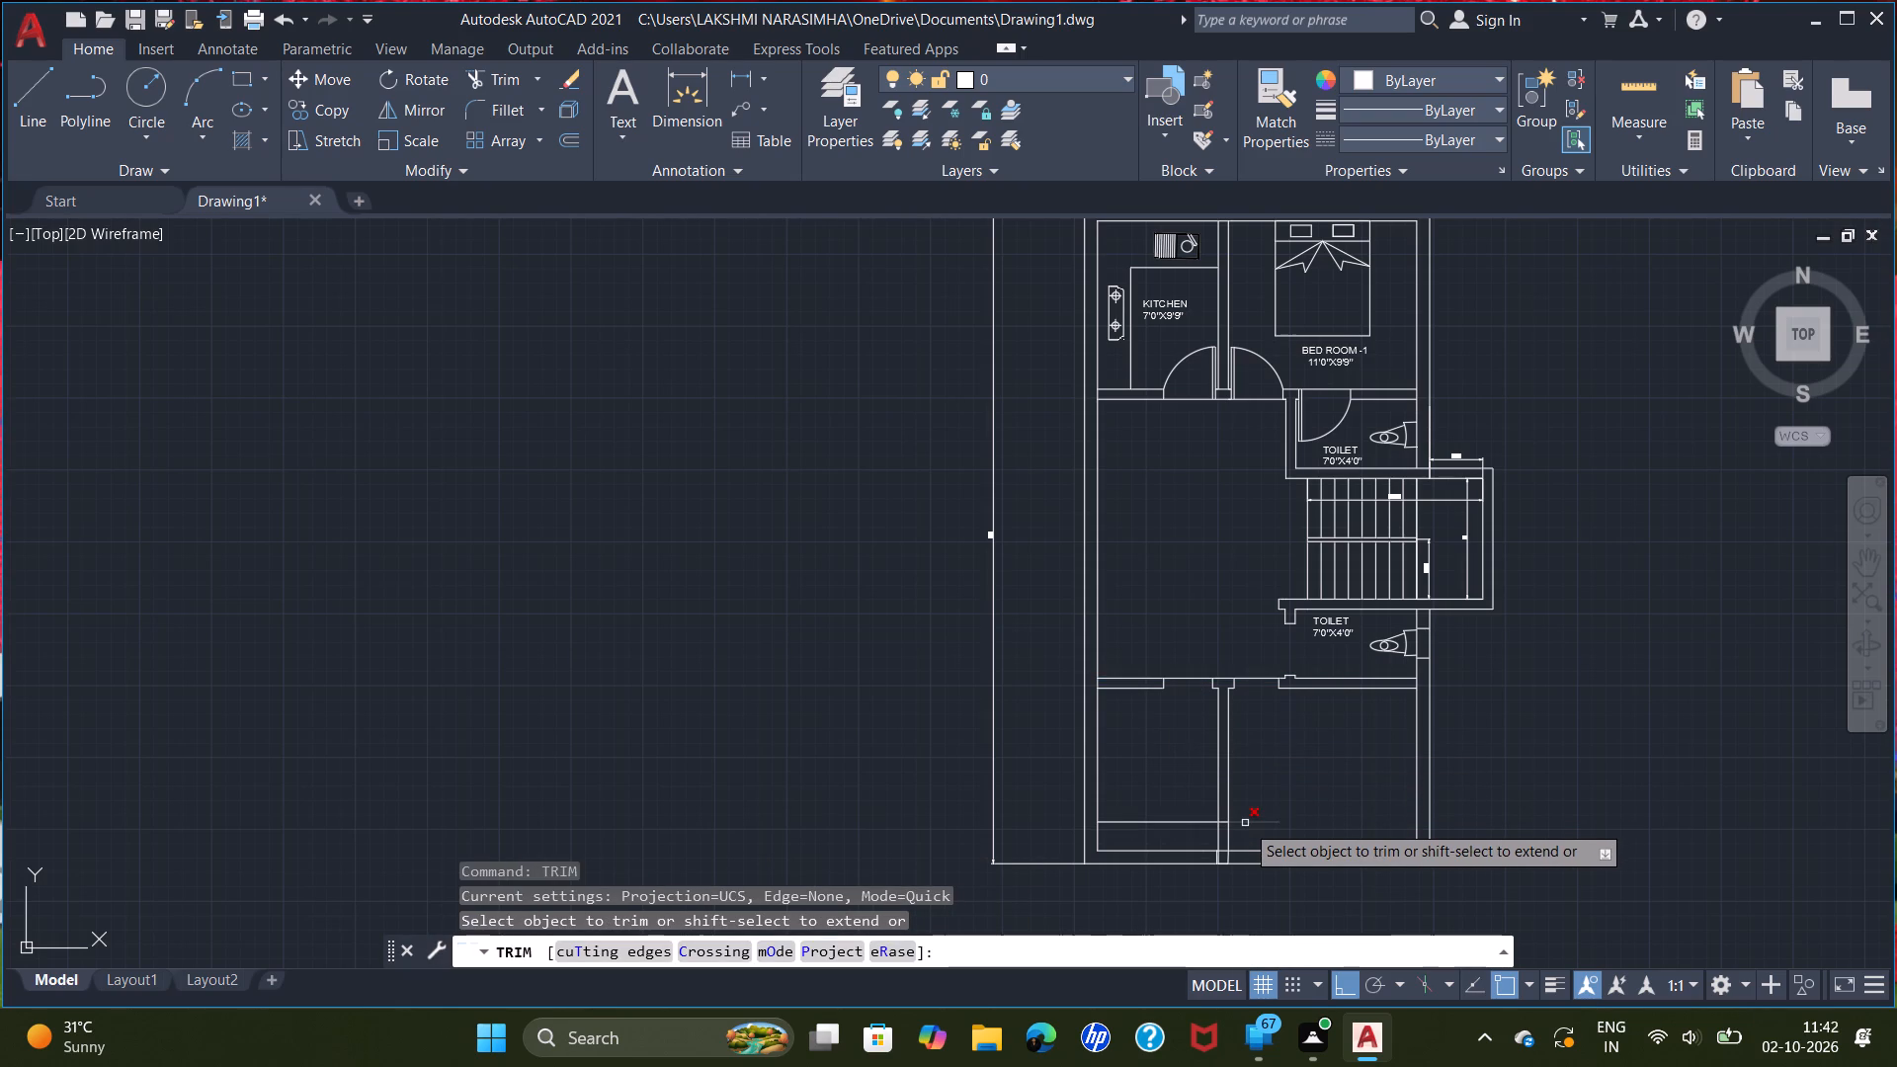
click(1245, 823)
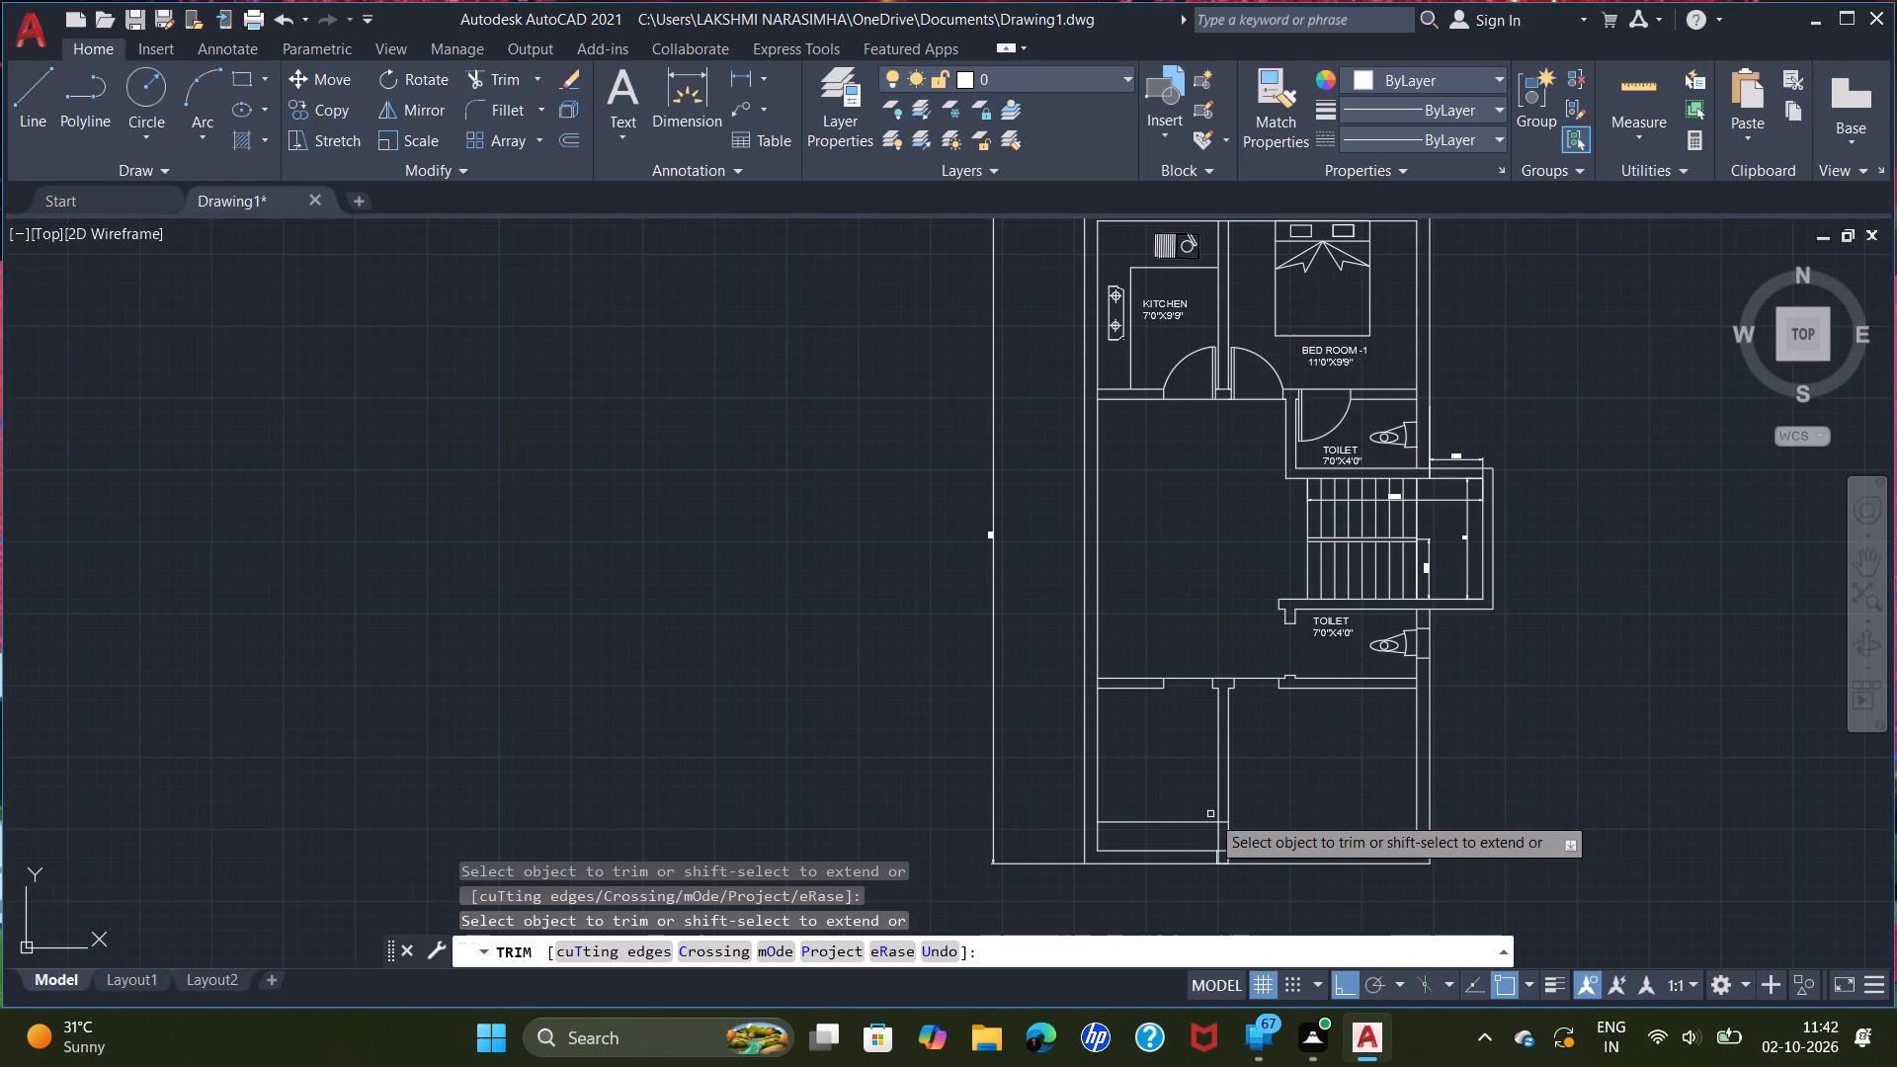
ctrl+scroll(1210, 814, up, 2)
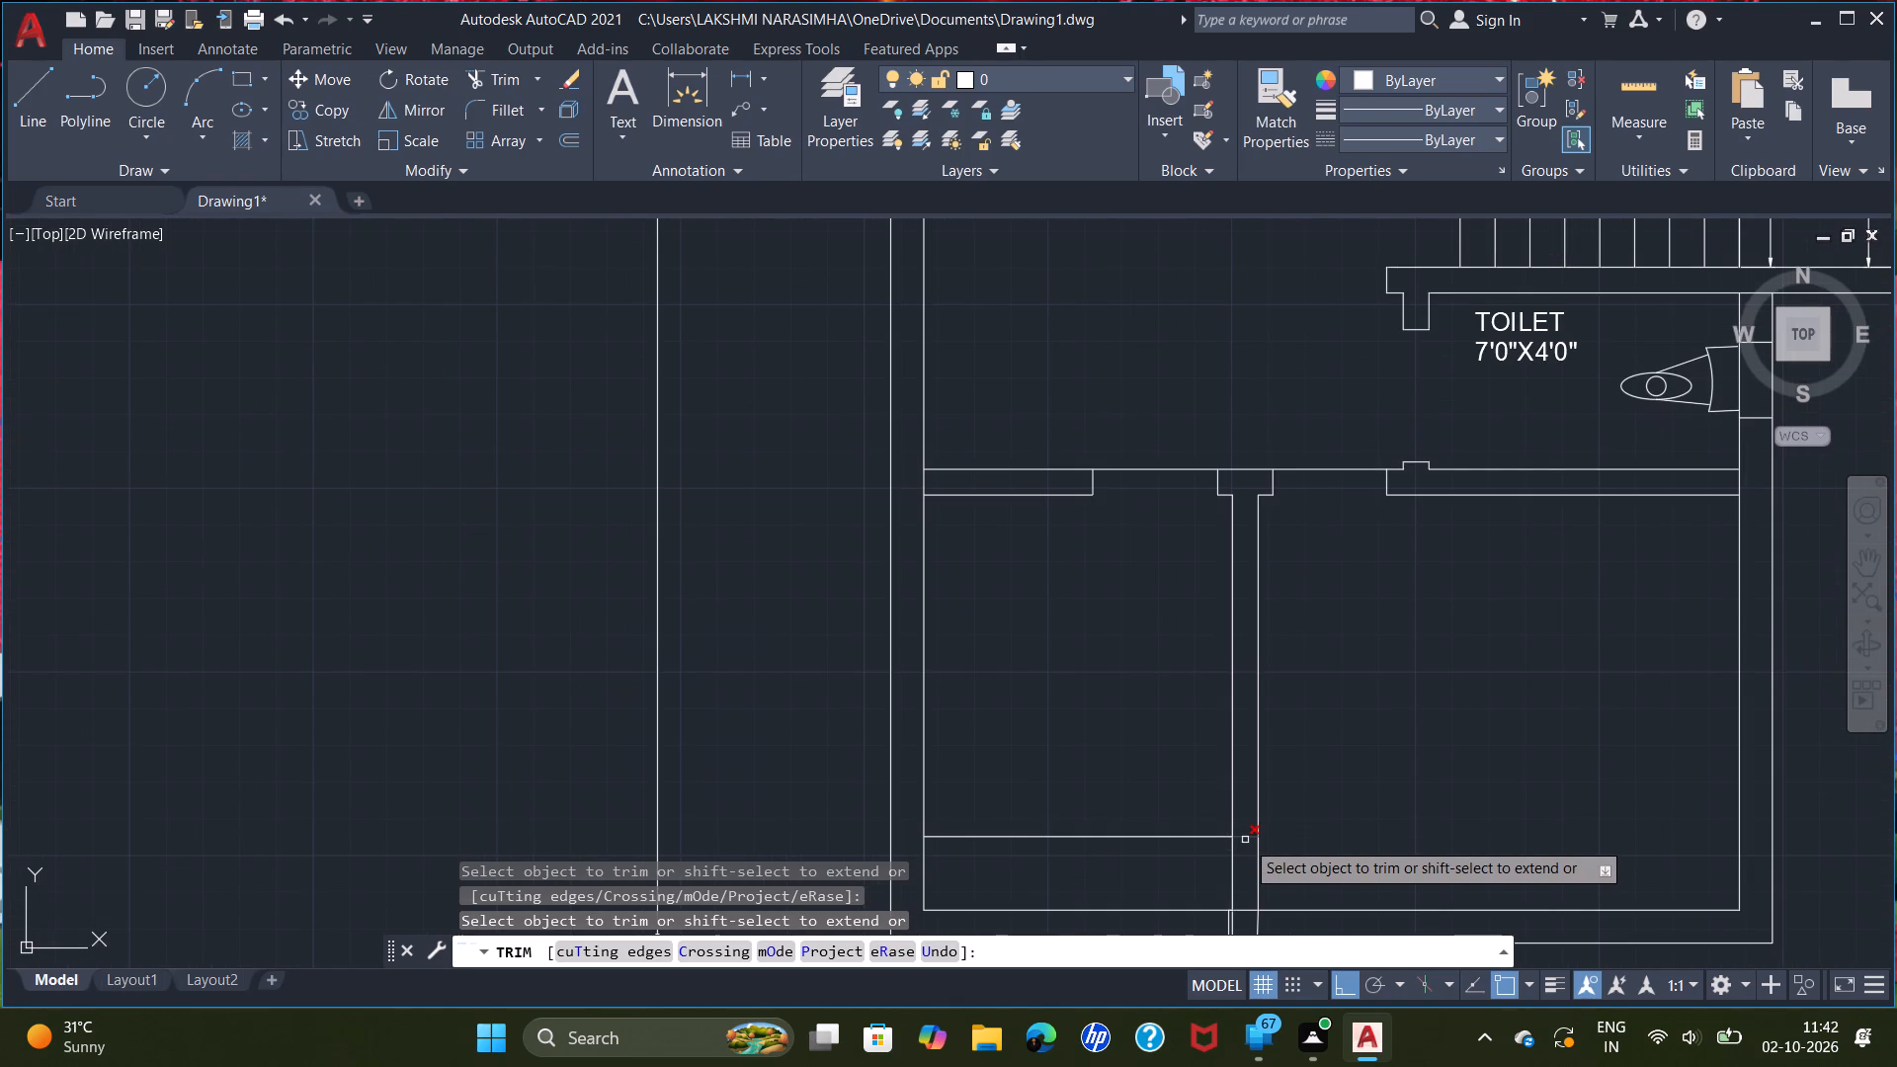
click(1245, 840)
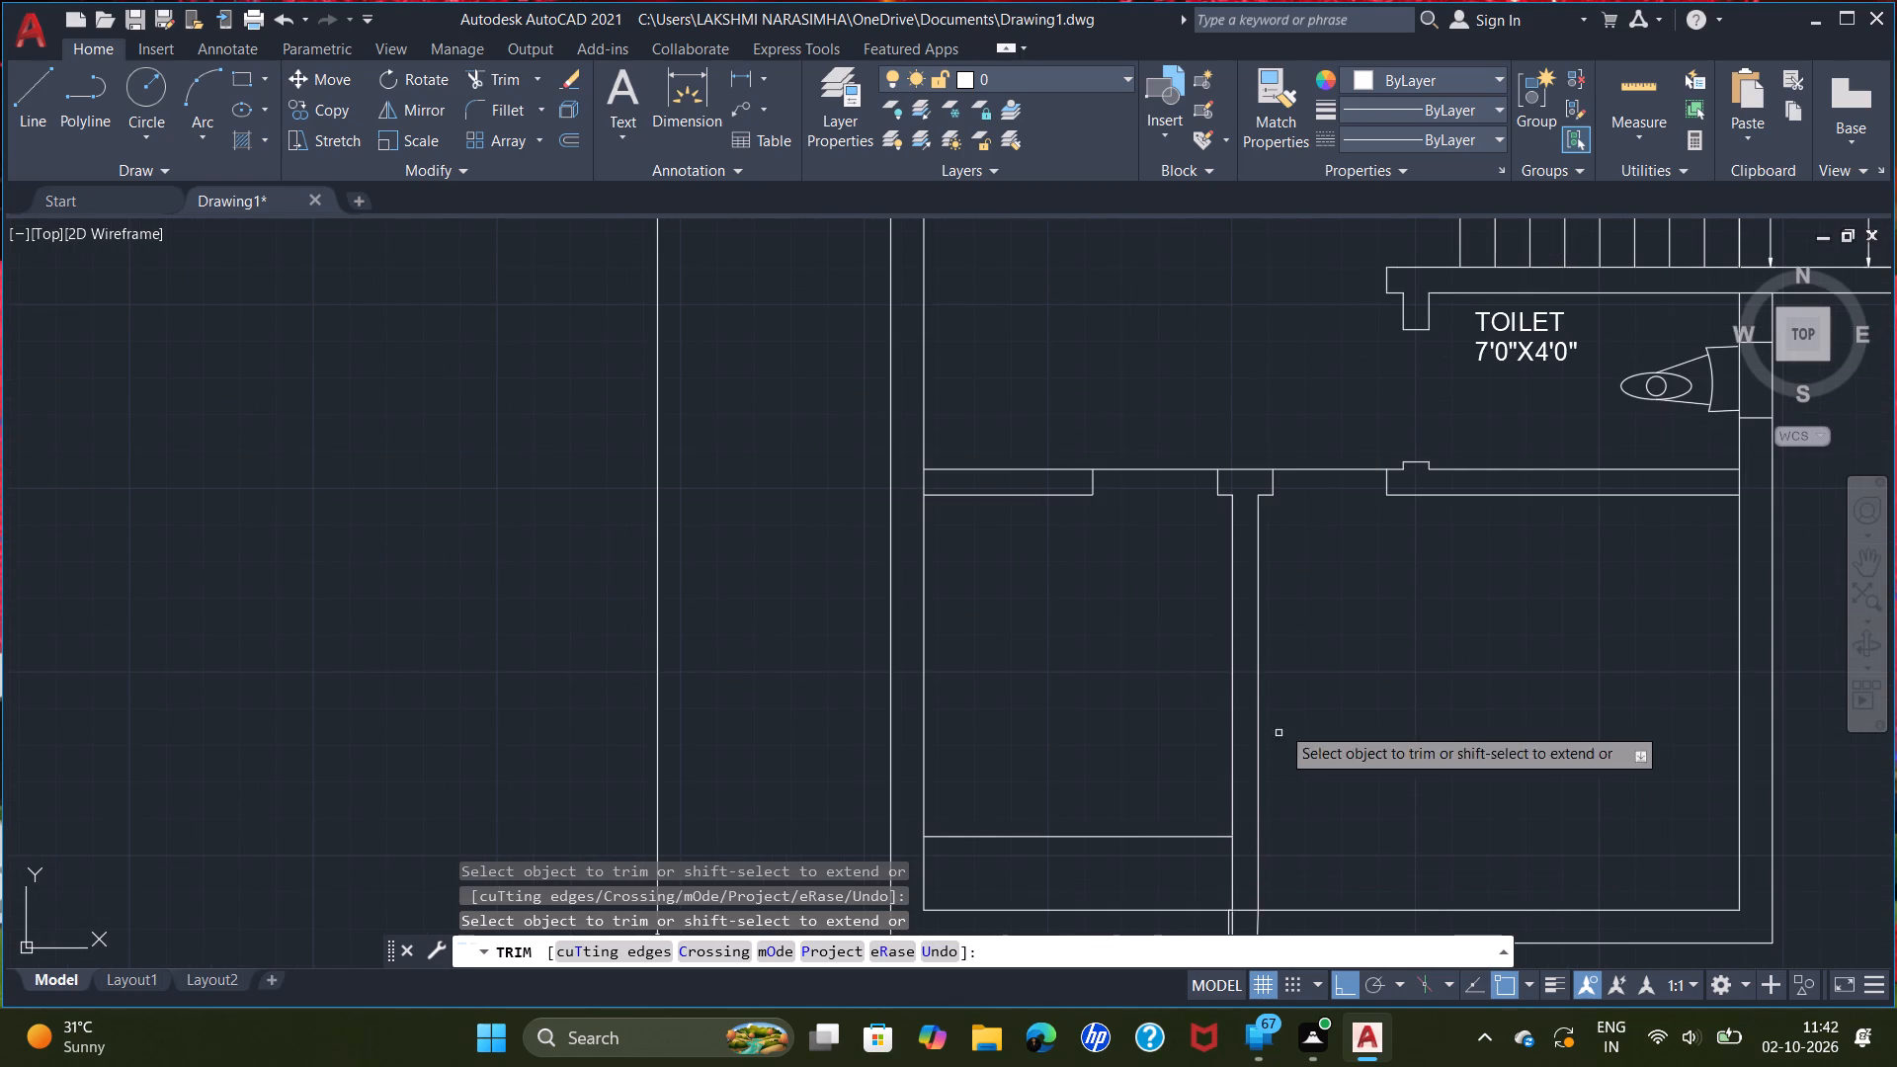
right_click(1333, 610)
click(1397, 623)
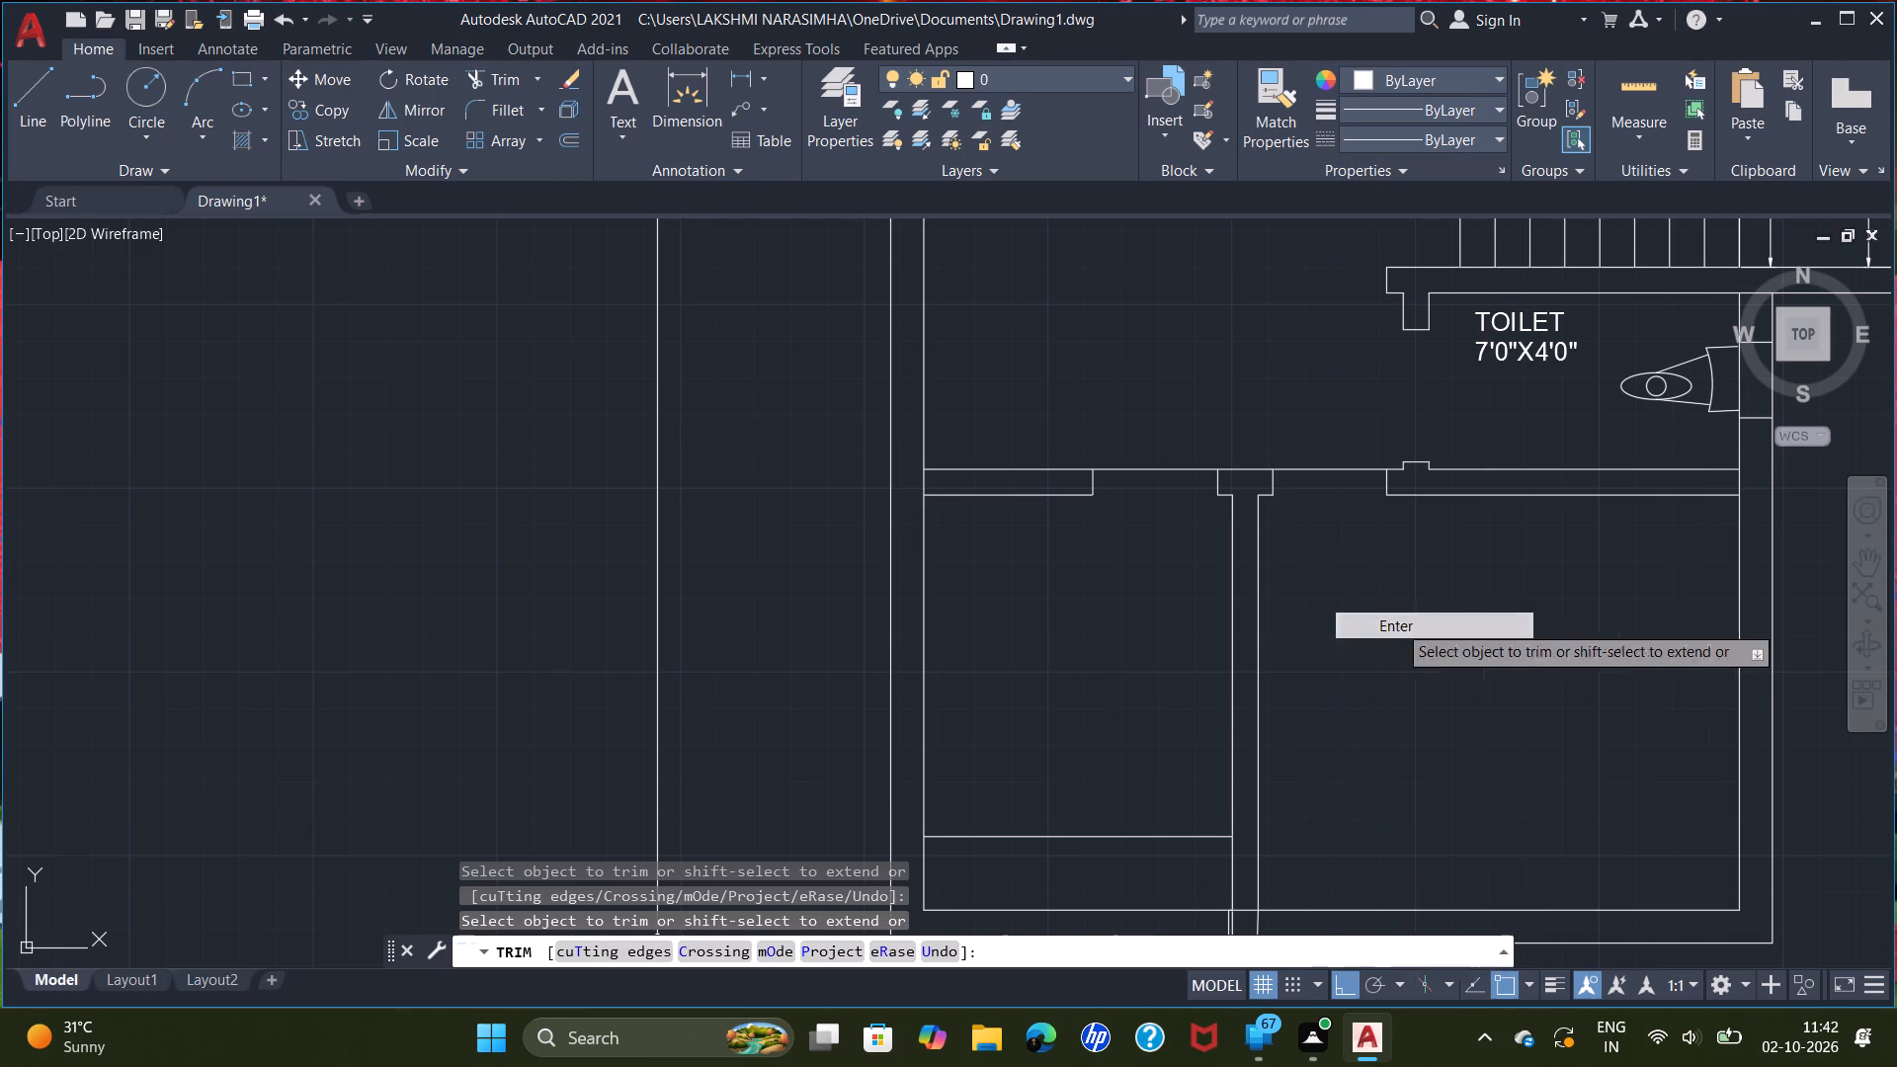
click(1481, 681)
click(1498, 676)
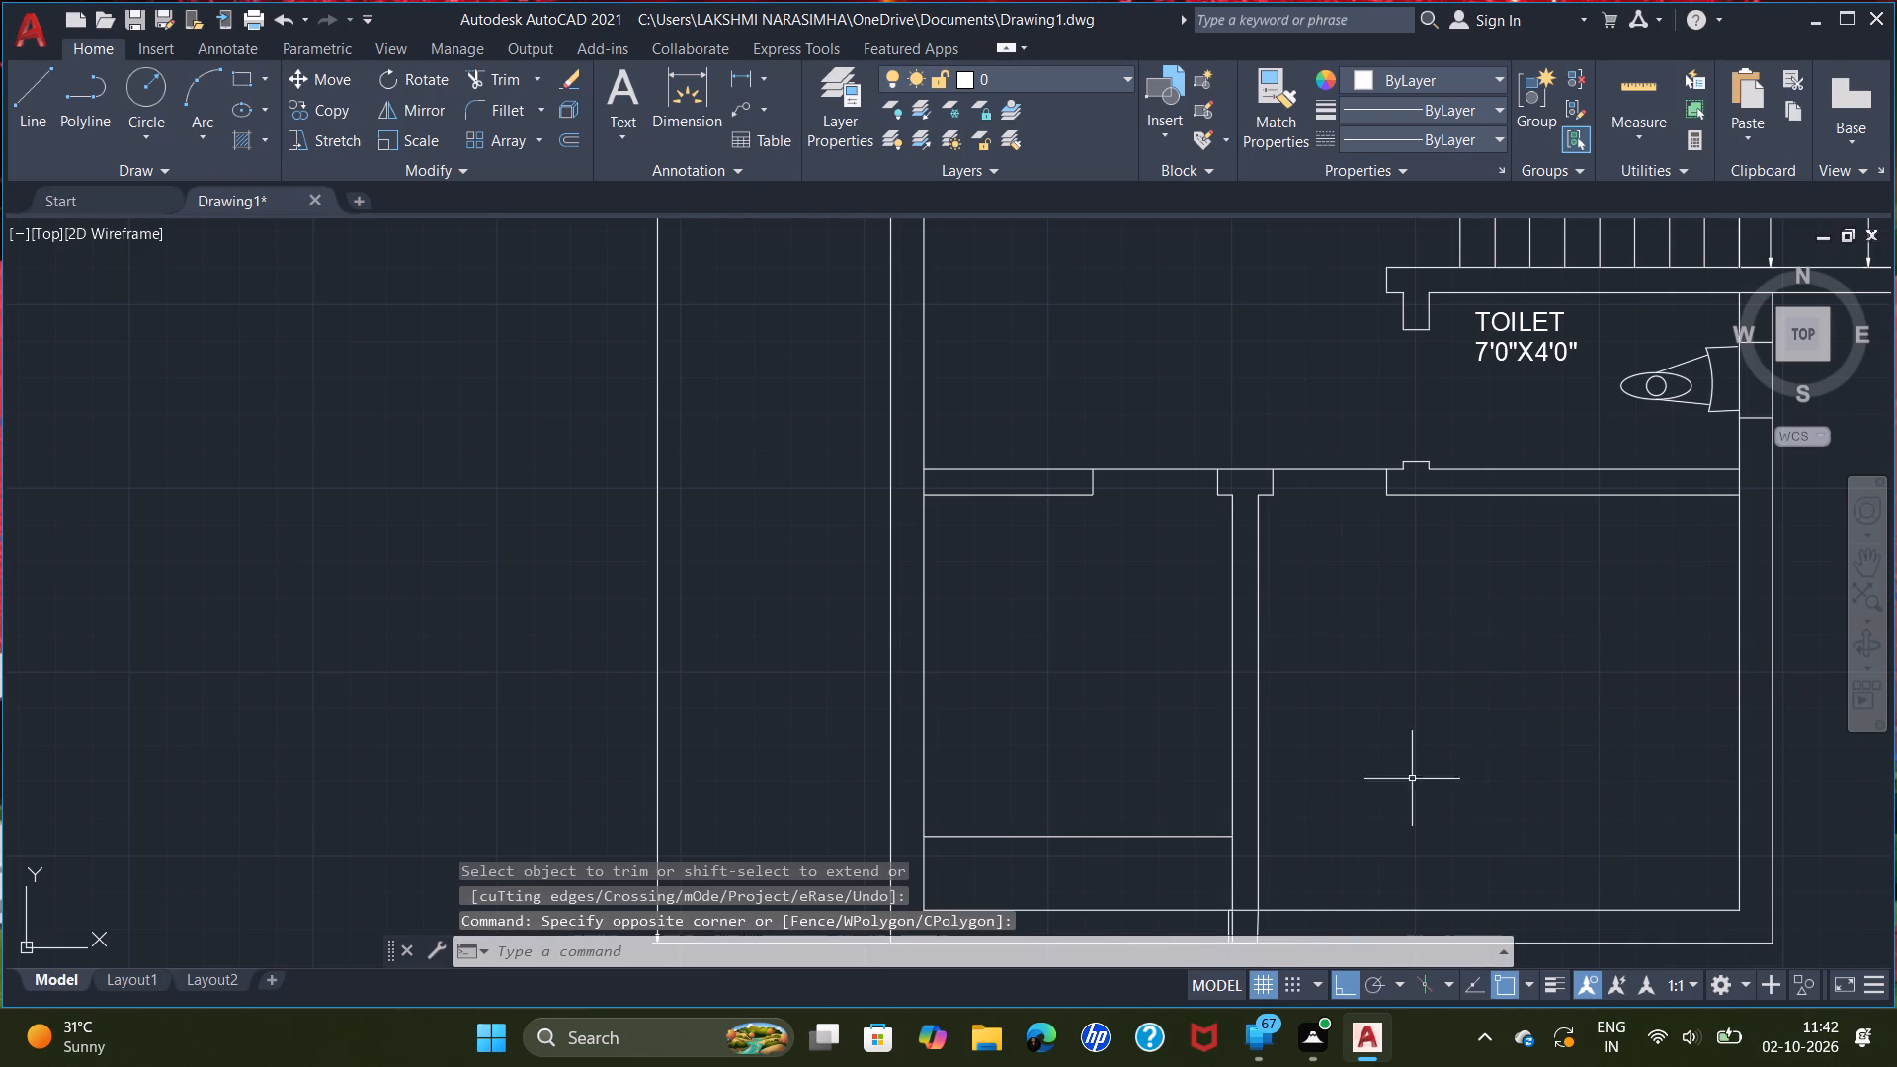
scroll(1147, 813, down, 2)
middle_drag(1175, 868, 1186, 810)
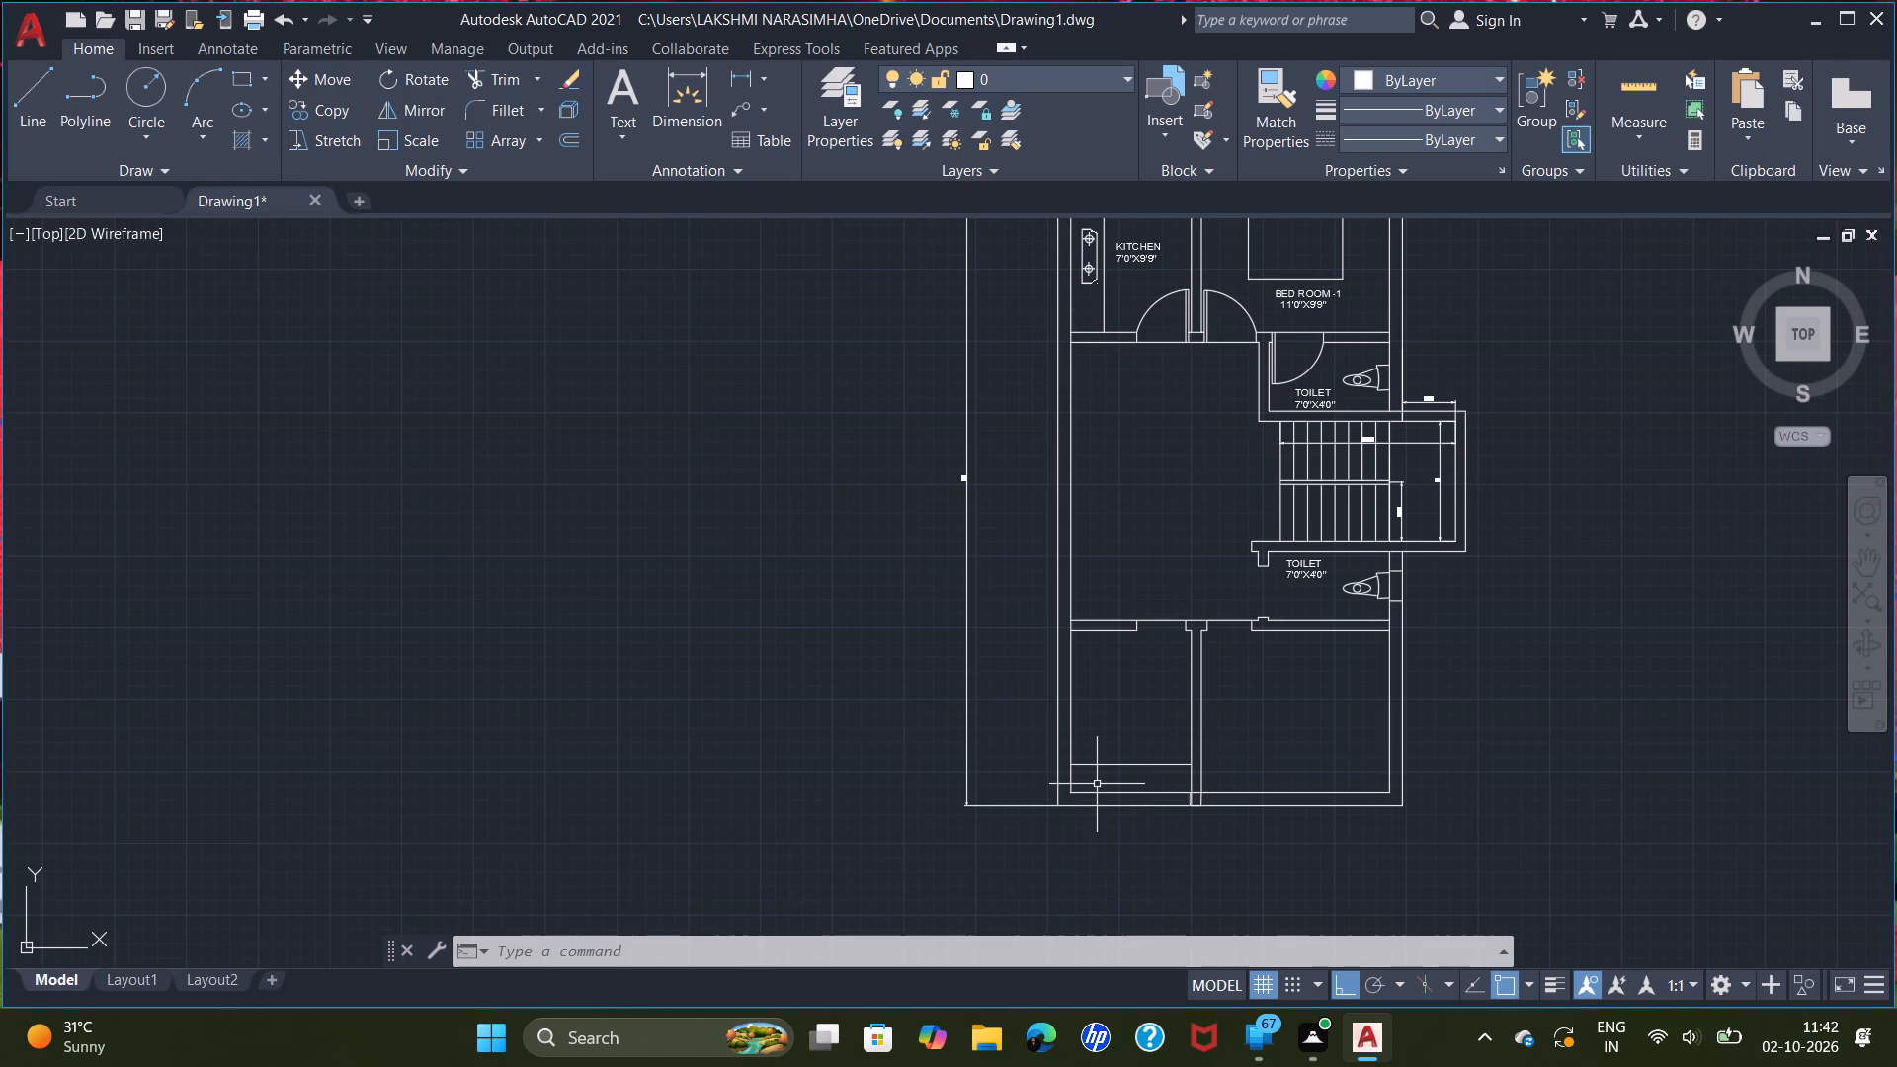
Trim away both bottom exterior wall lines below the lower left room and remove the overall length dimension beside the left wall.
scroll(1097, 790, up, 2)
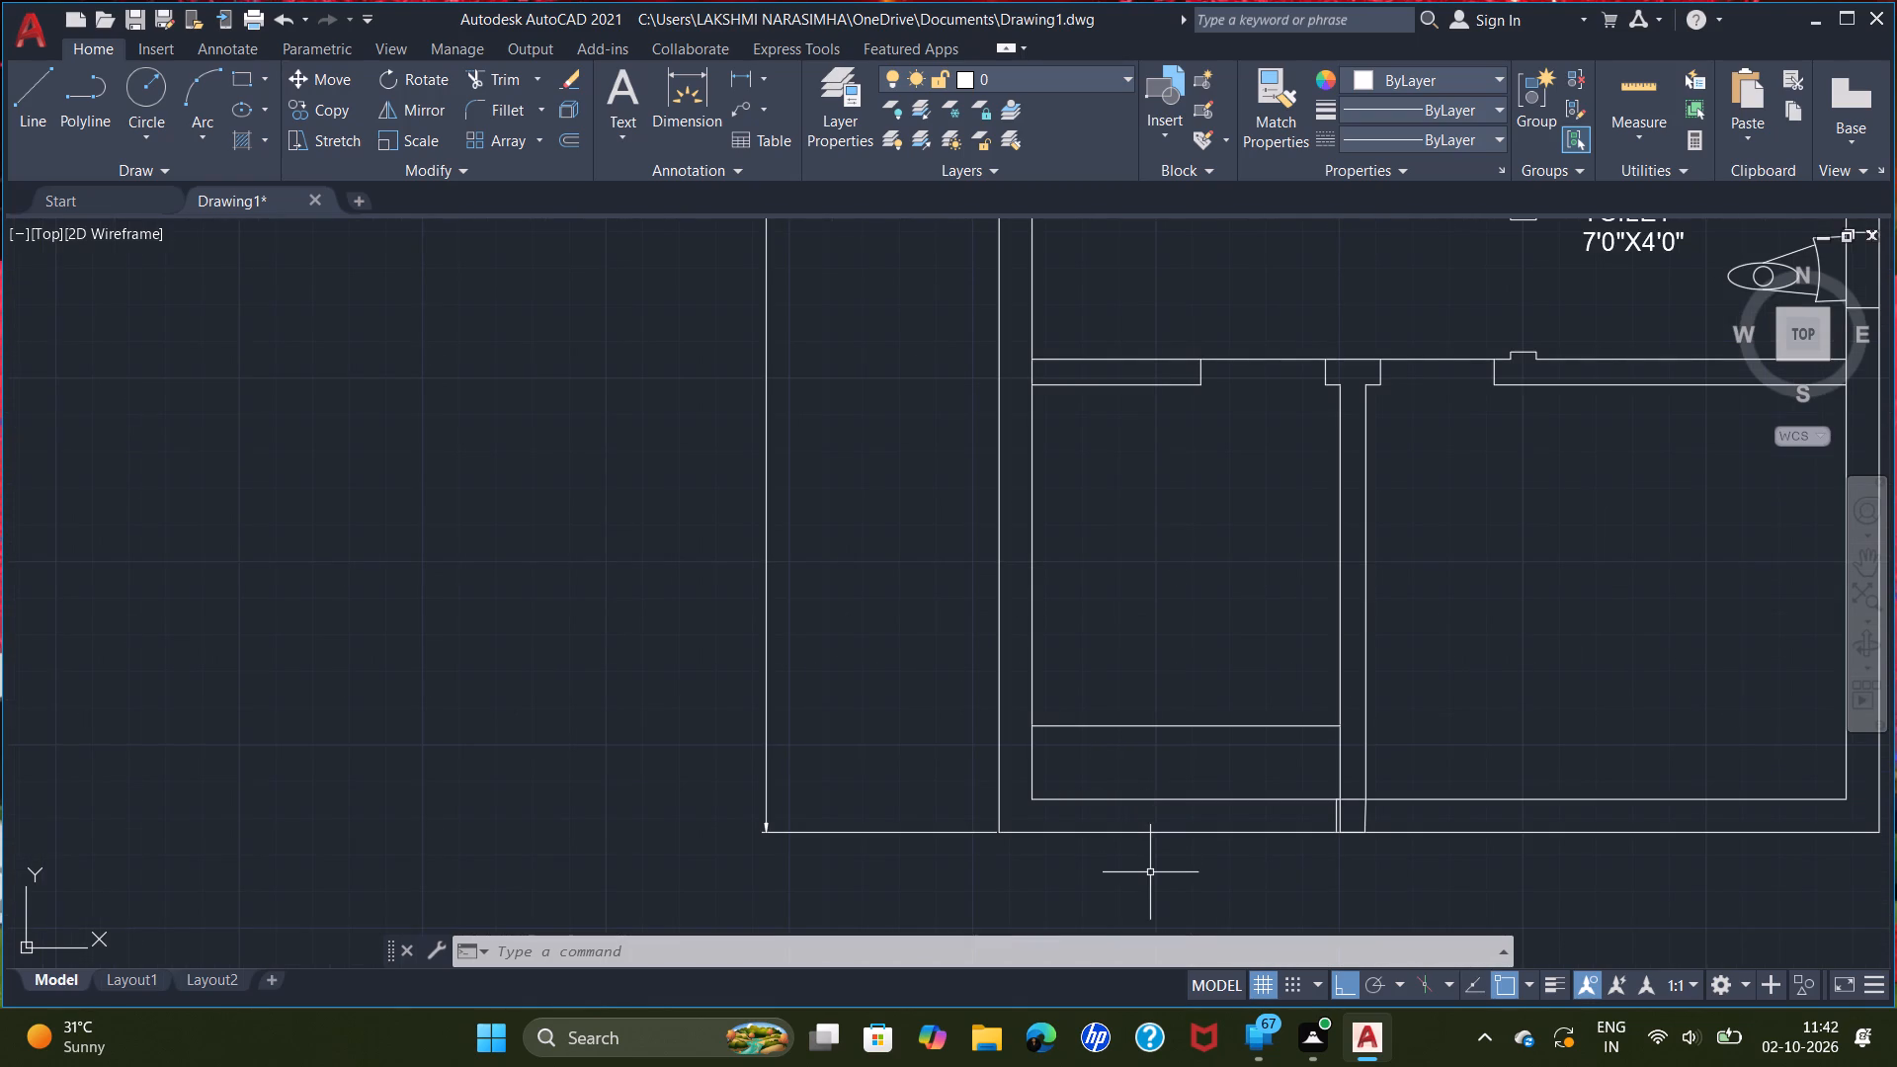
text(TRI)
key(Return)
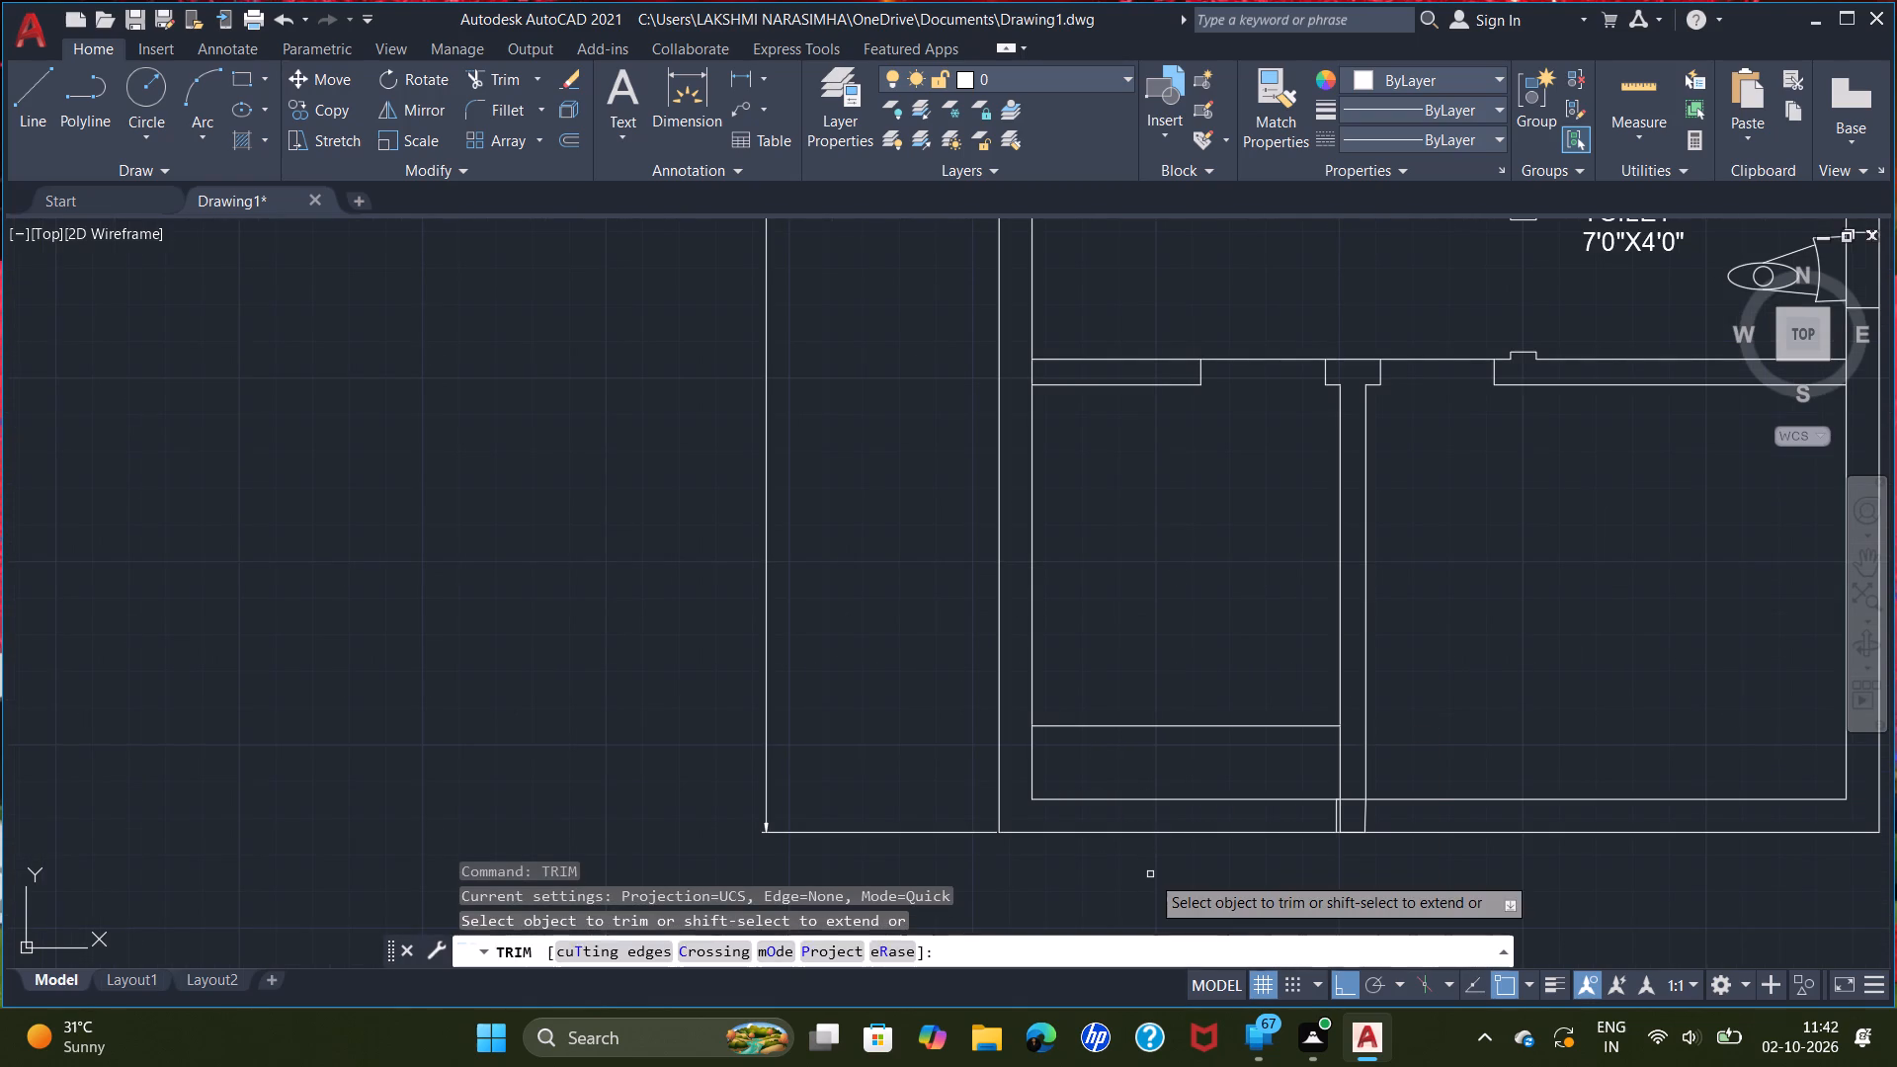
click(1197, 831)
double_click(1193, 800)
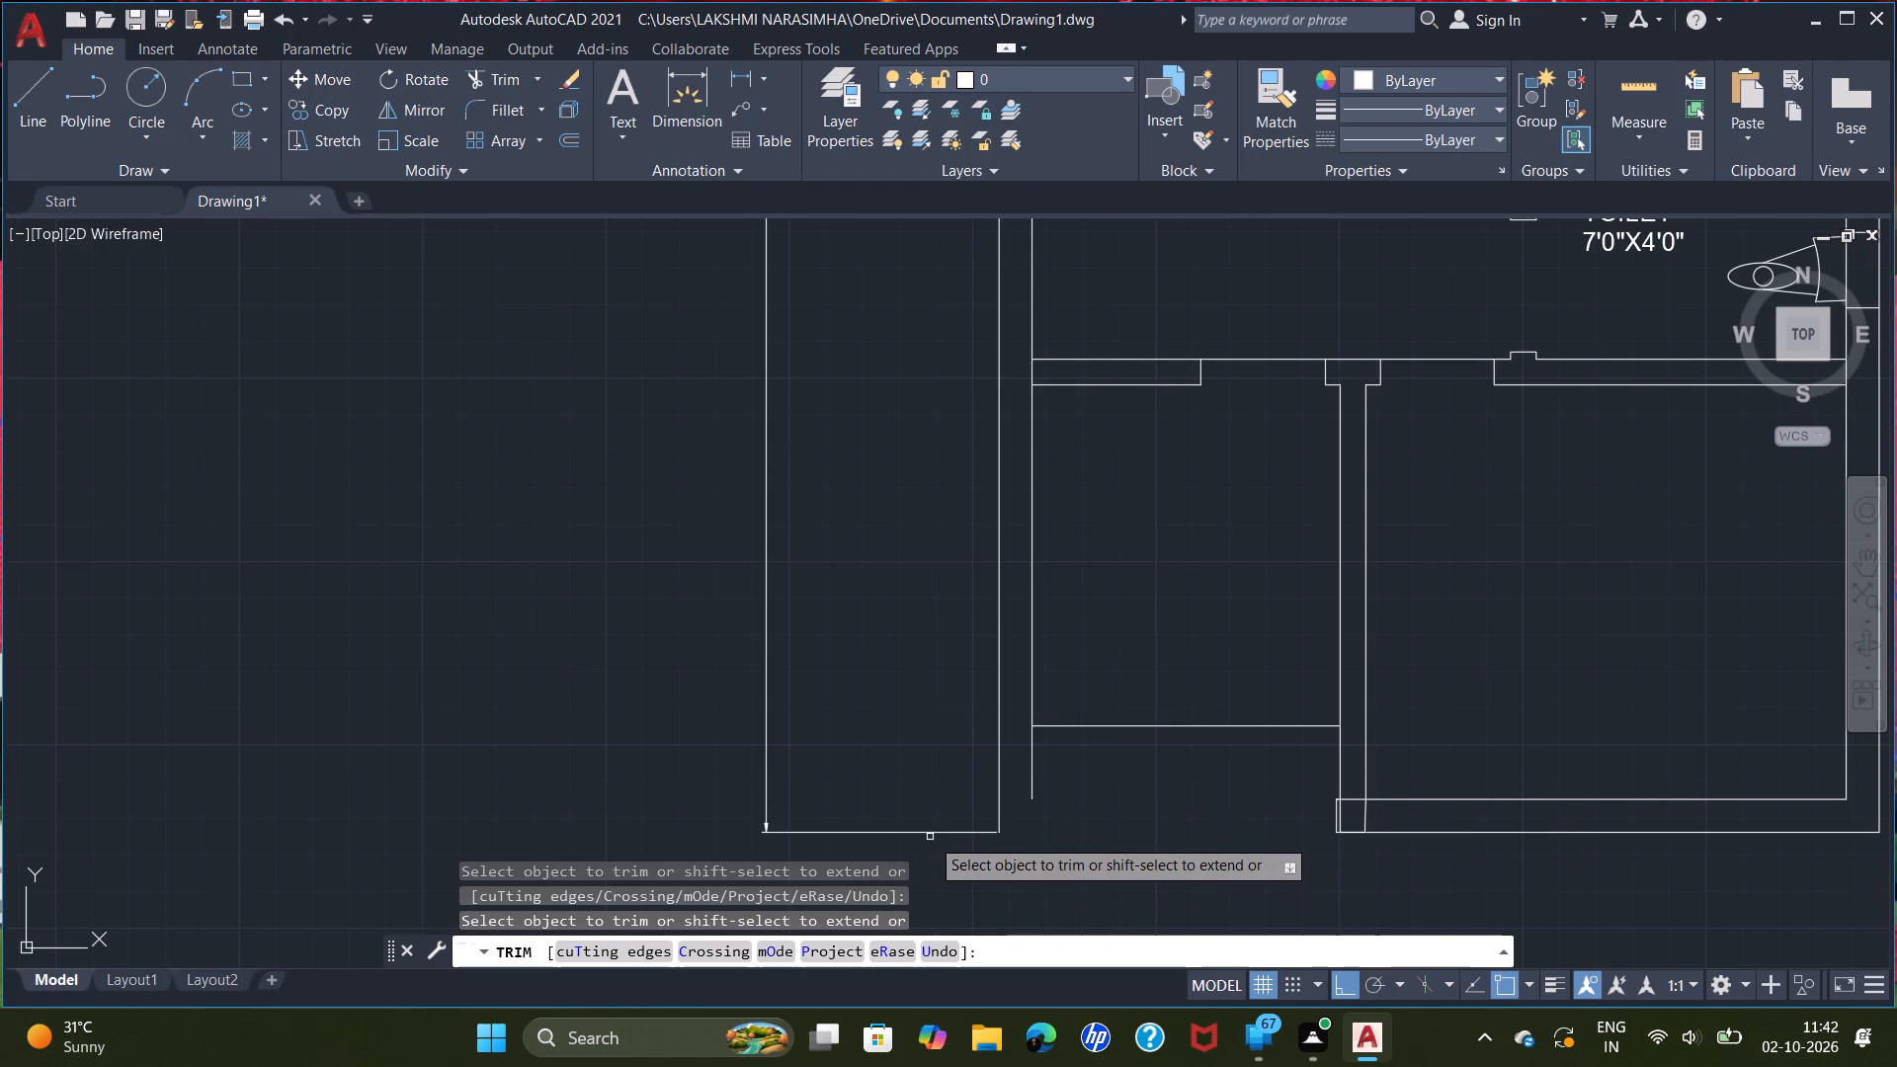
double_click(930, 834)
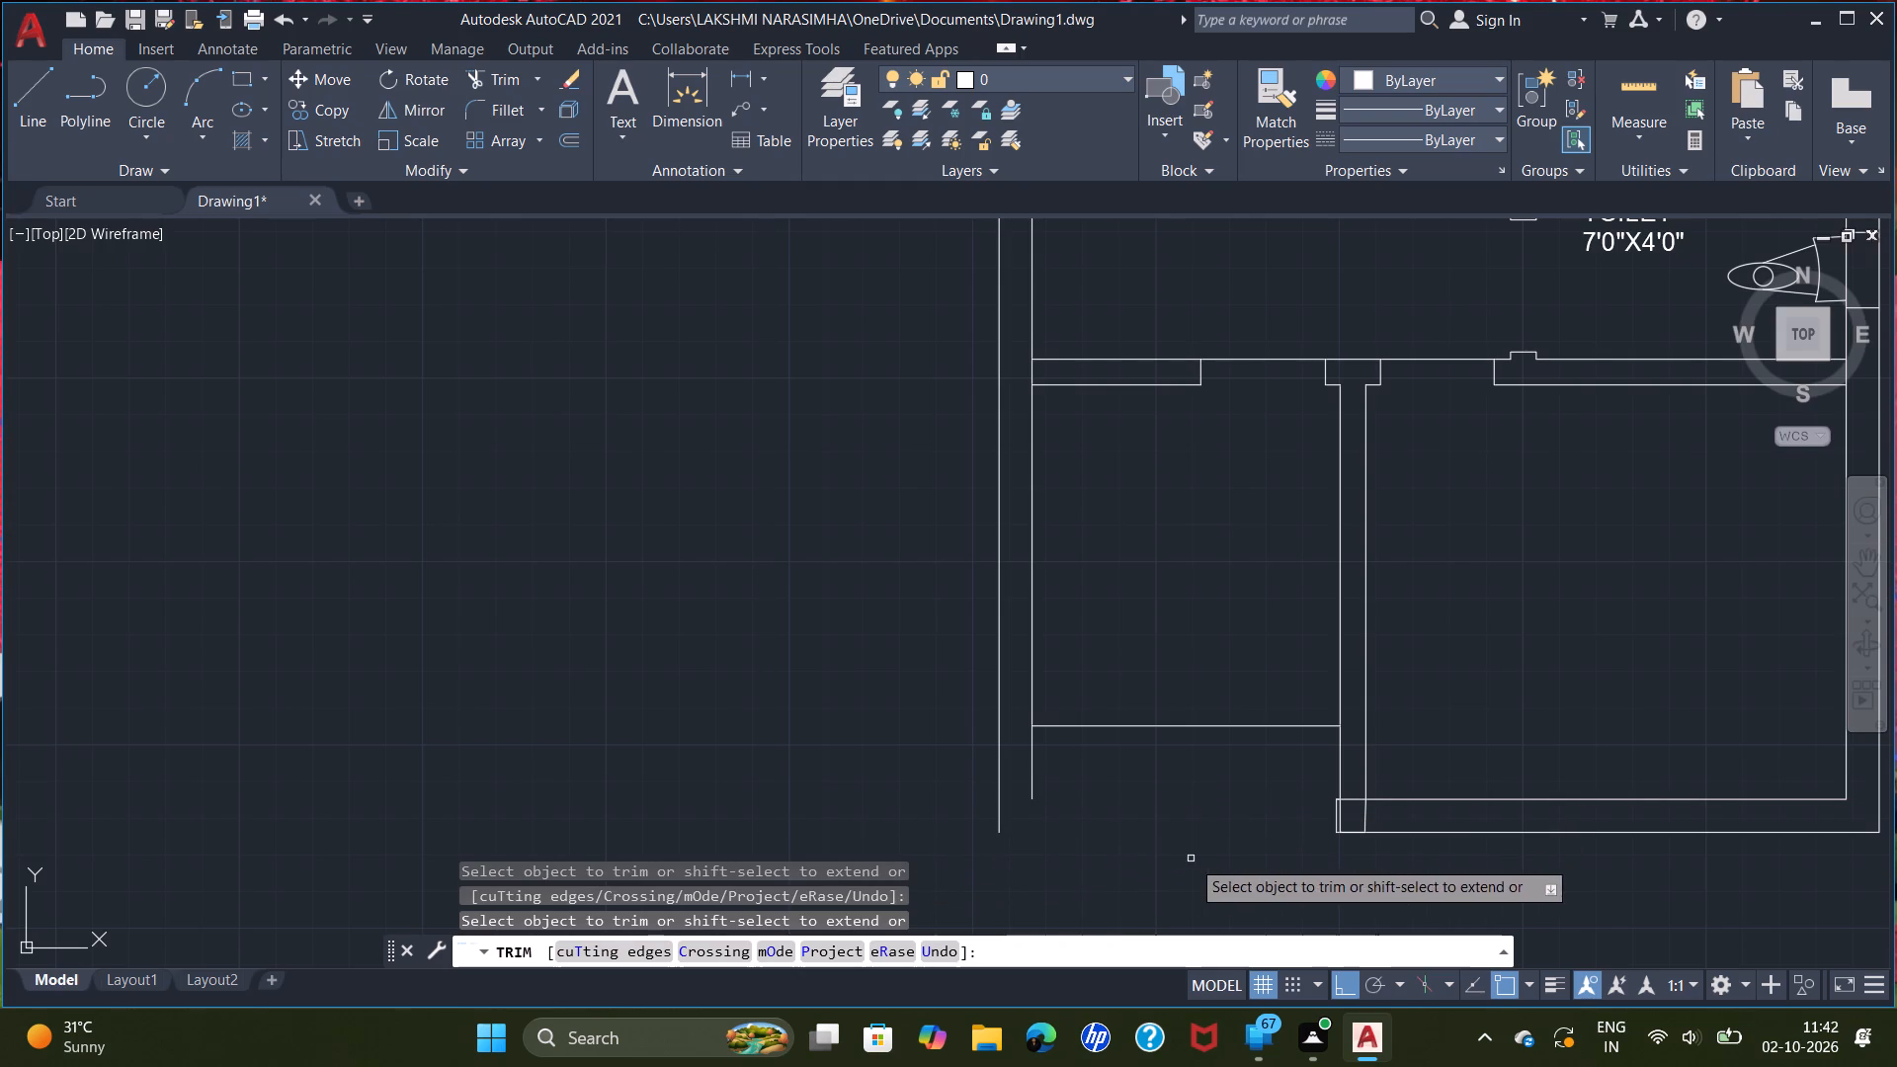
scroll(1333, 822, up, 2)
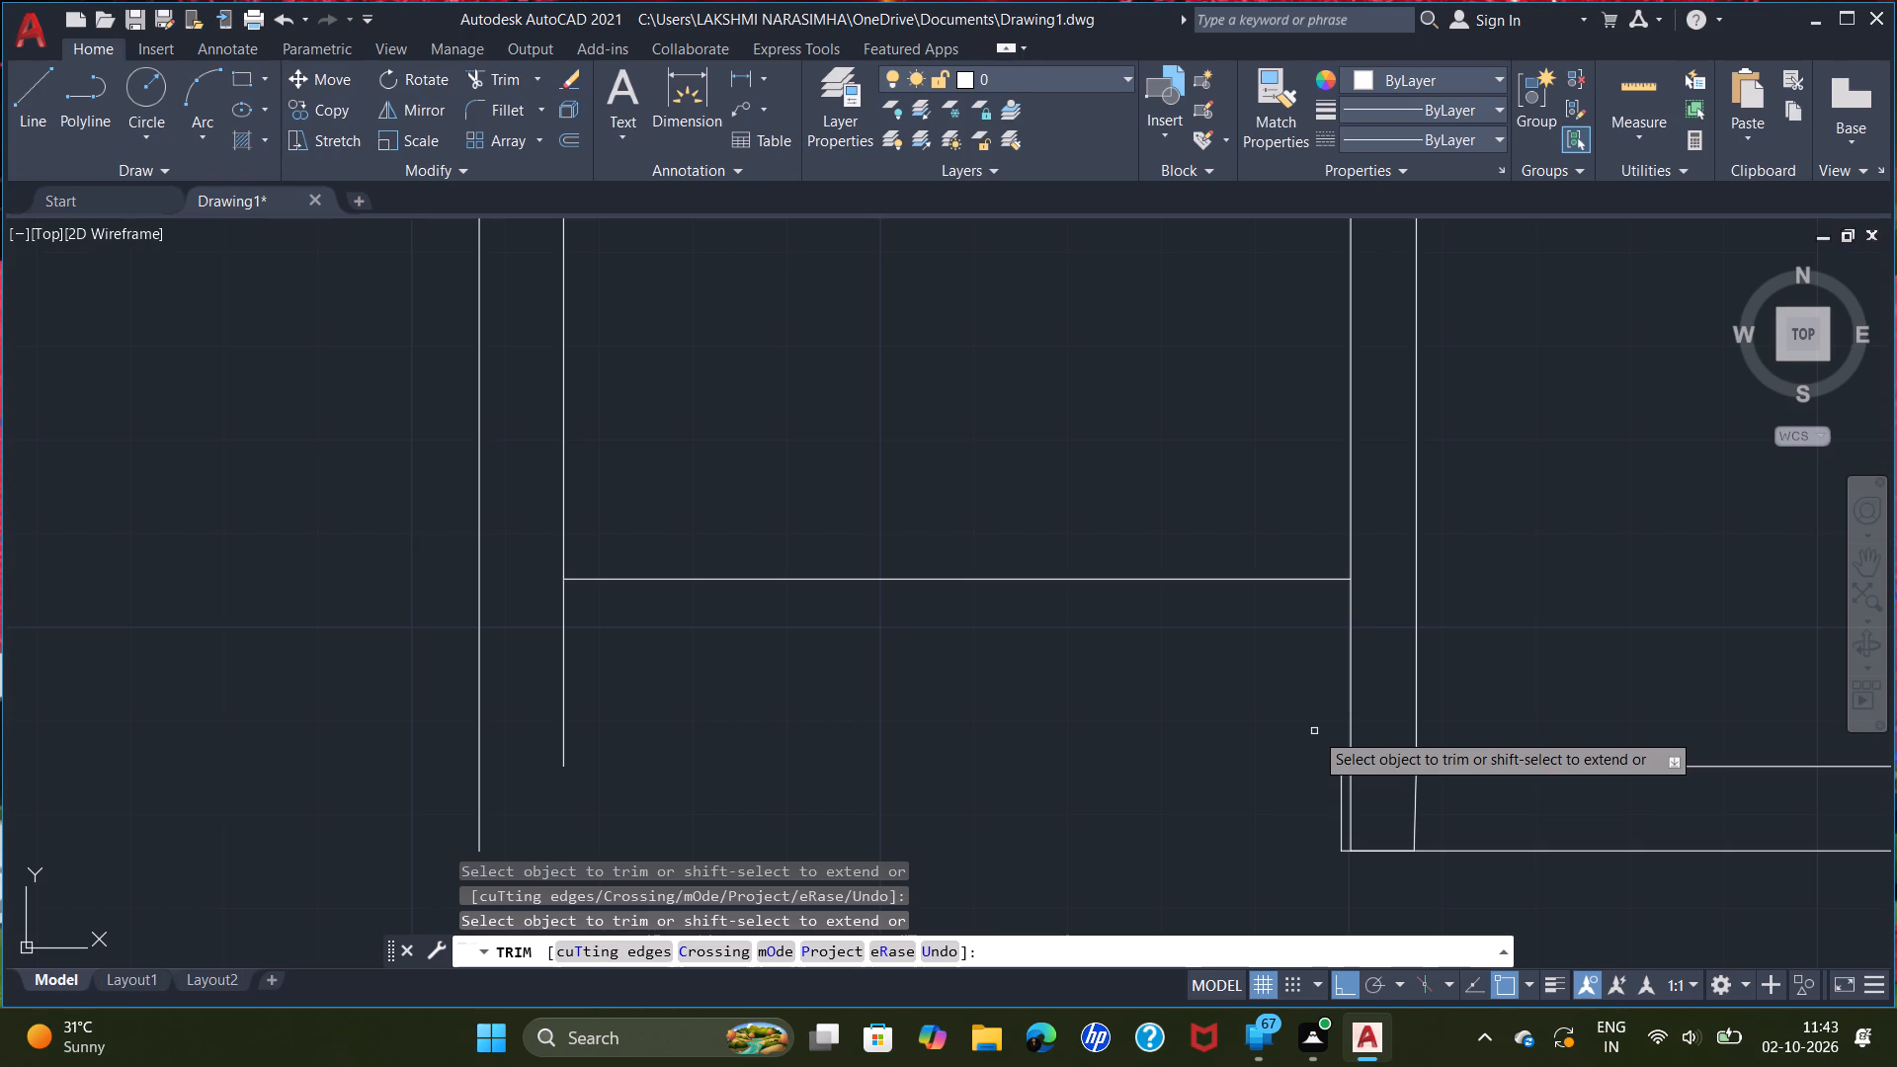
key(Escape)
Offset the horizontal line across the bottom of the lower left room 7" downward to form a wall.
text(OFF)
key(Return)
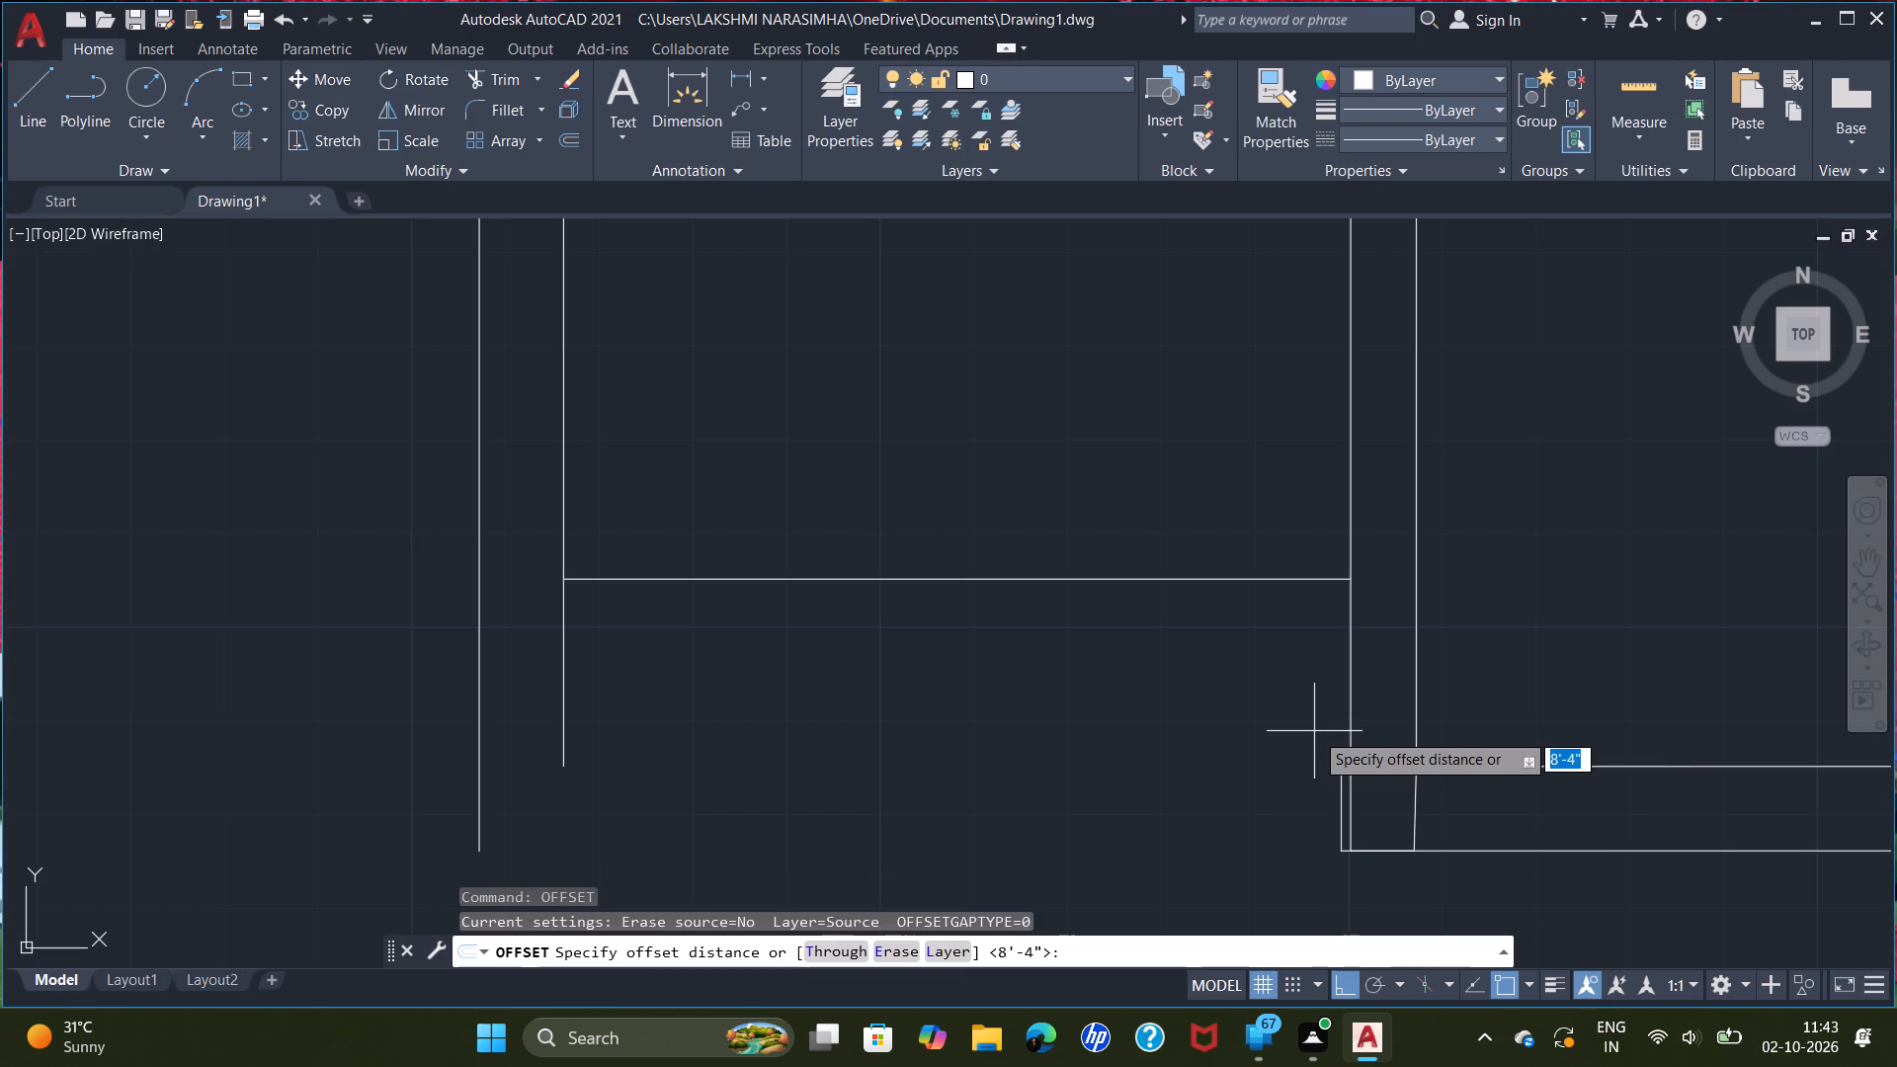
text(7")
key(Return)
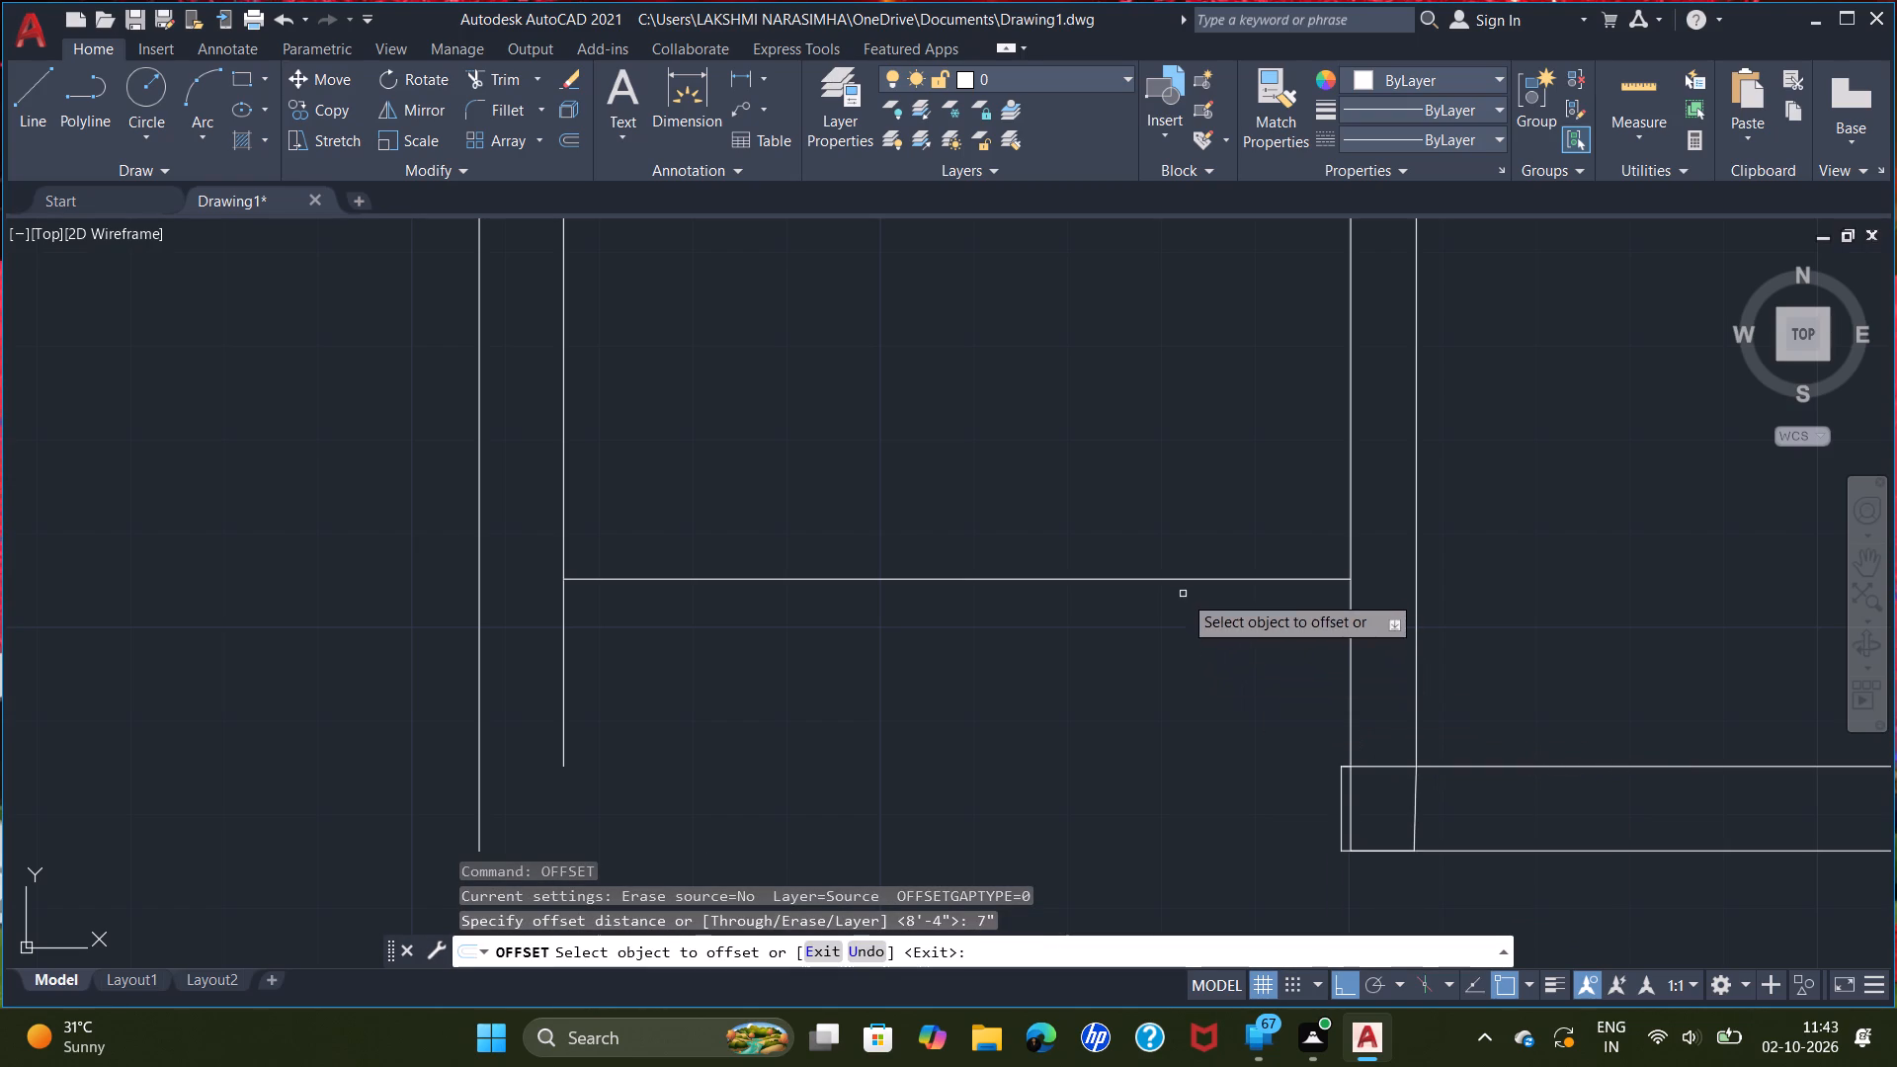
click(1164, 579)
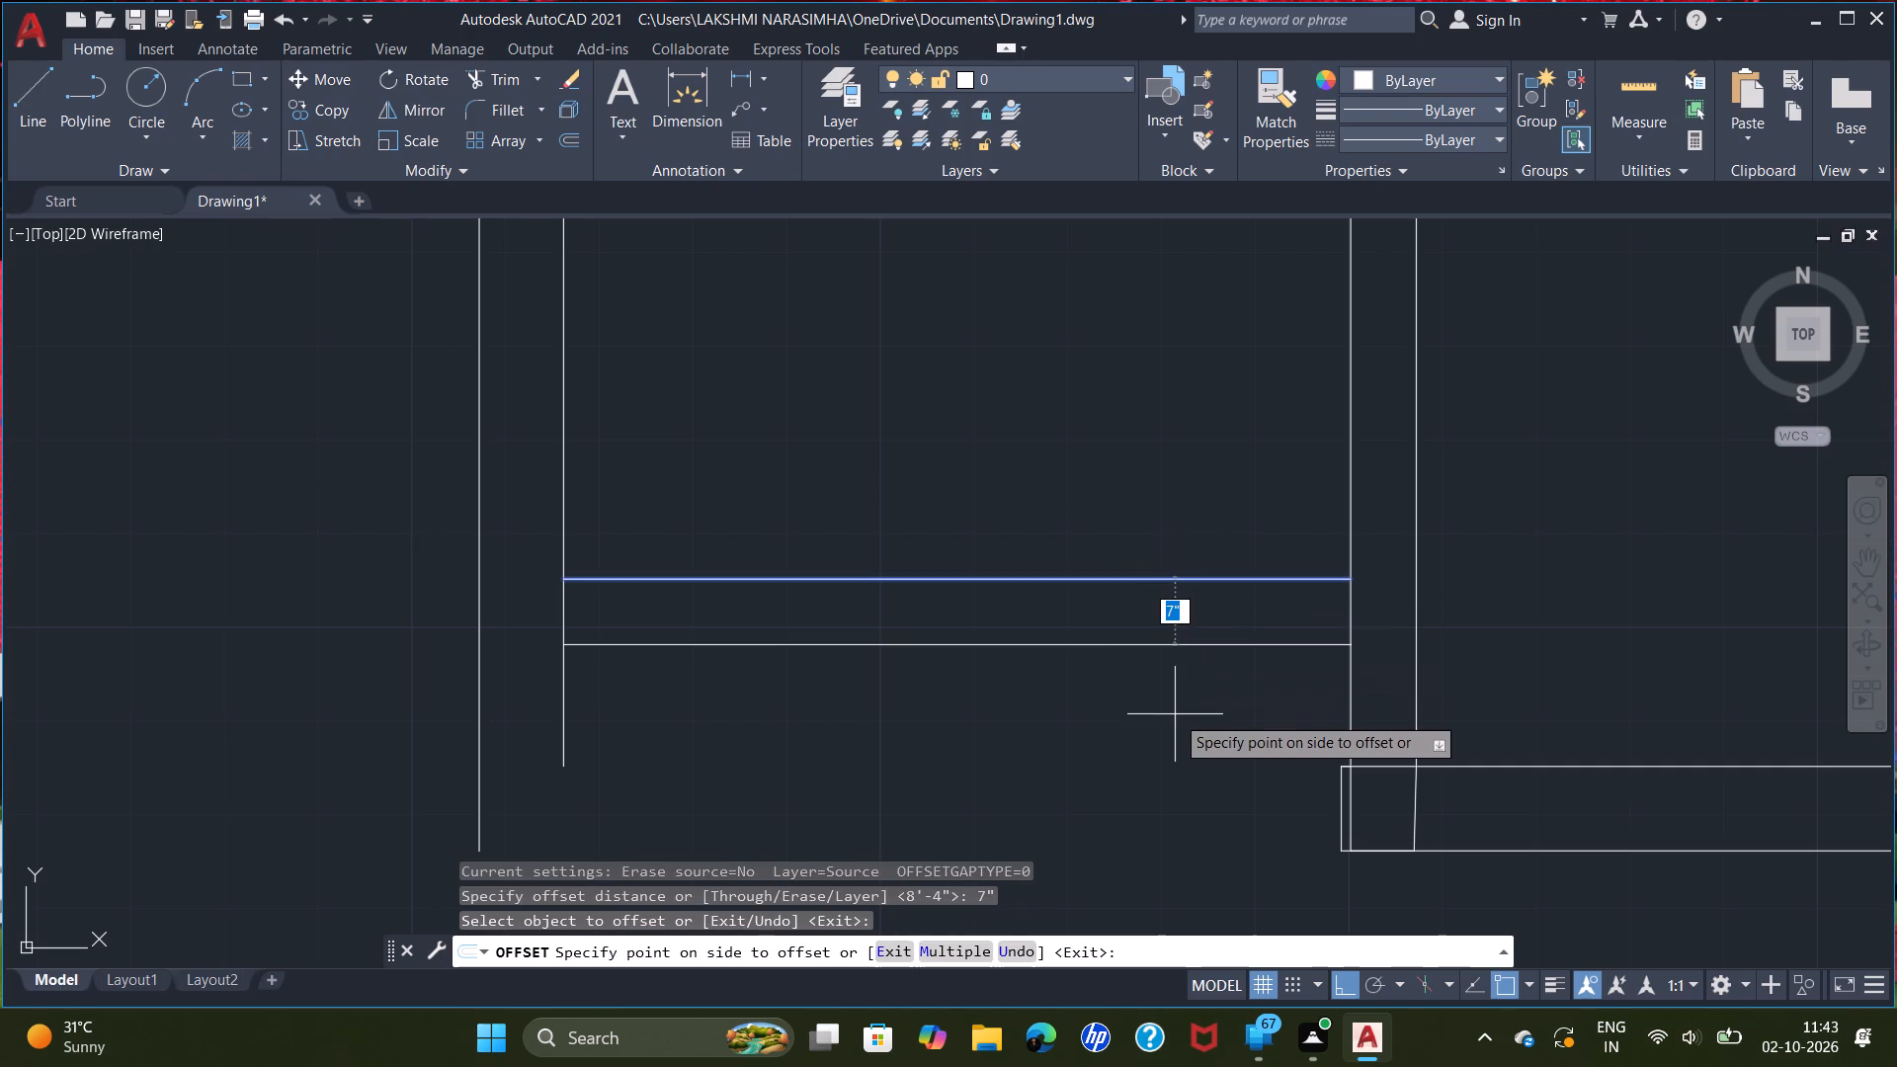
click(1175, 714)
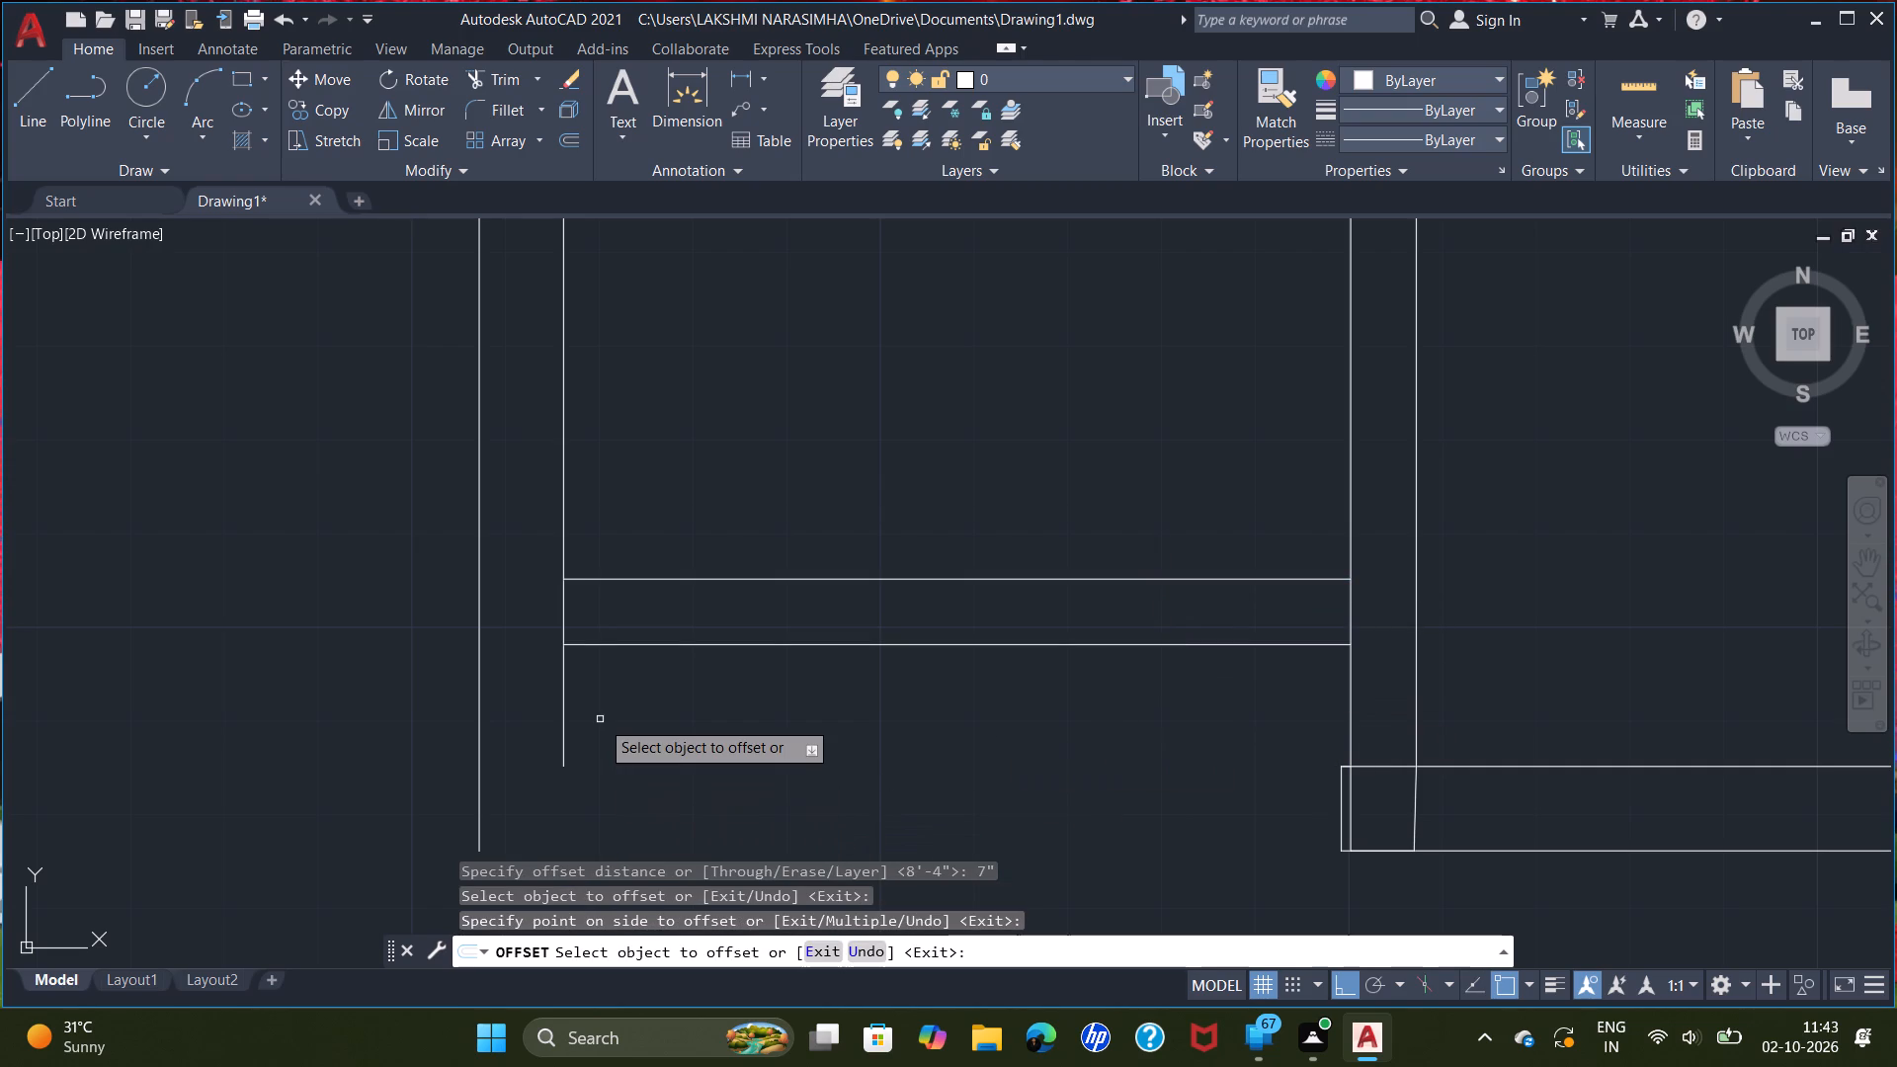
key(Escape)
Trim the left exterior wall's inner line between the two lines of the new 7" wall.
text(TRI)
key(Return)
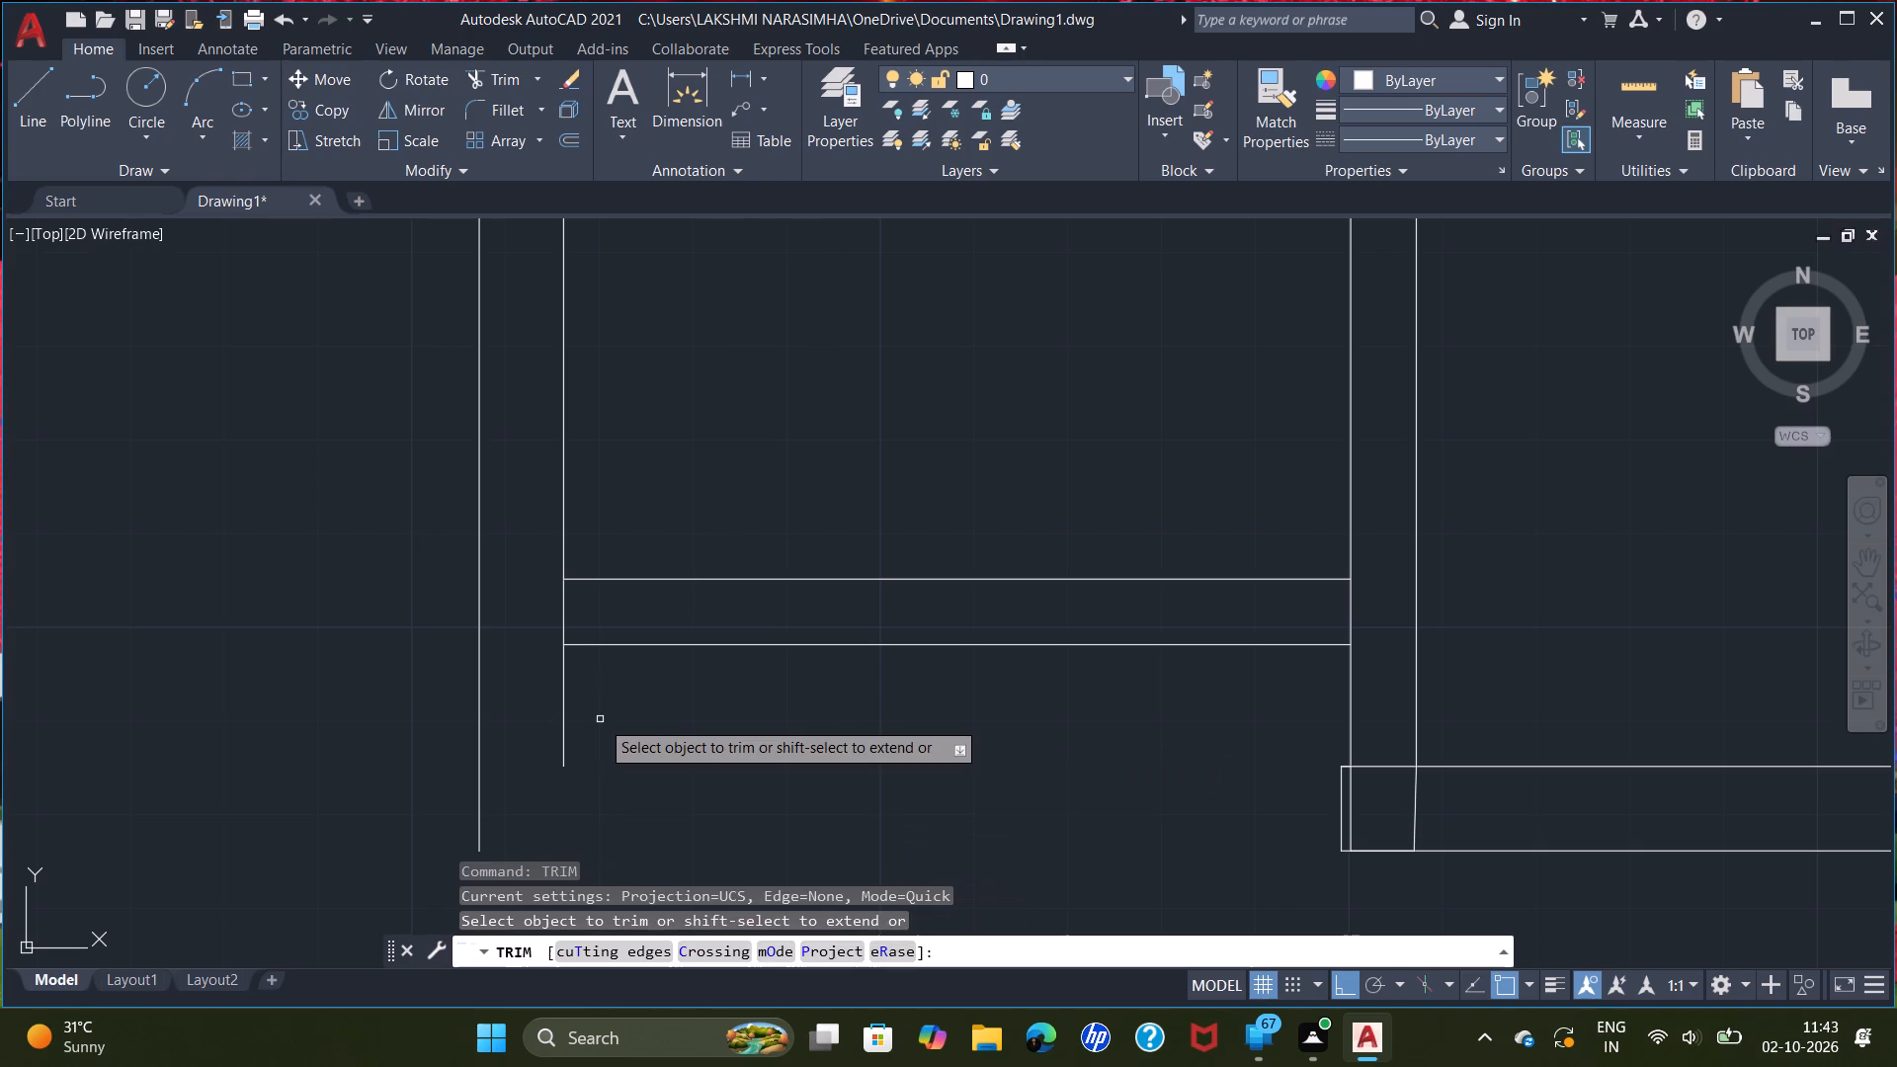
click(566, 613)
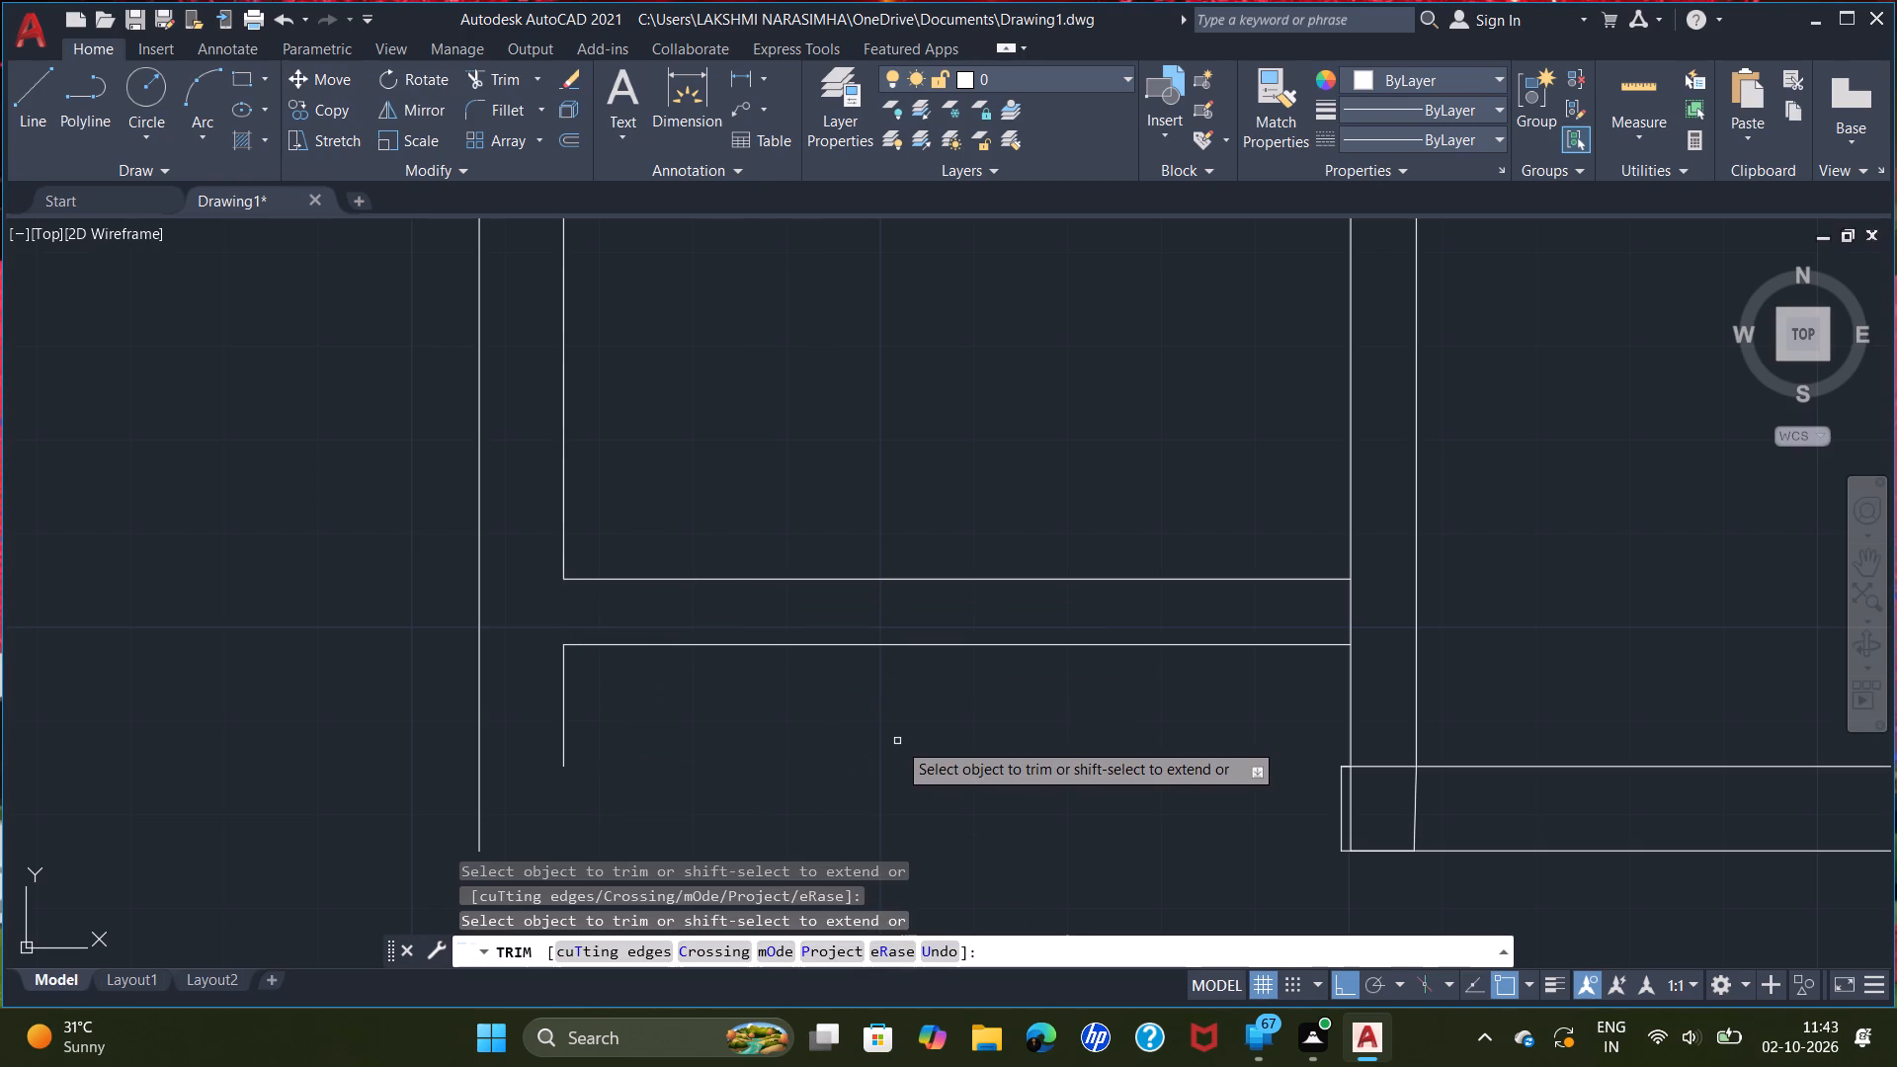
key(Escape)
Draw a horizontal line continuing the new wall's lower line to the outer face of the left exterior wall.
key(l)
key(Return)
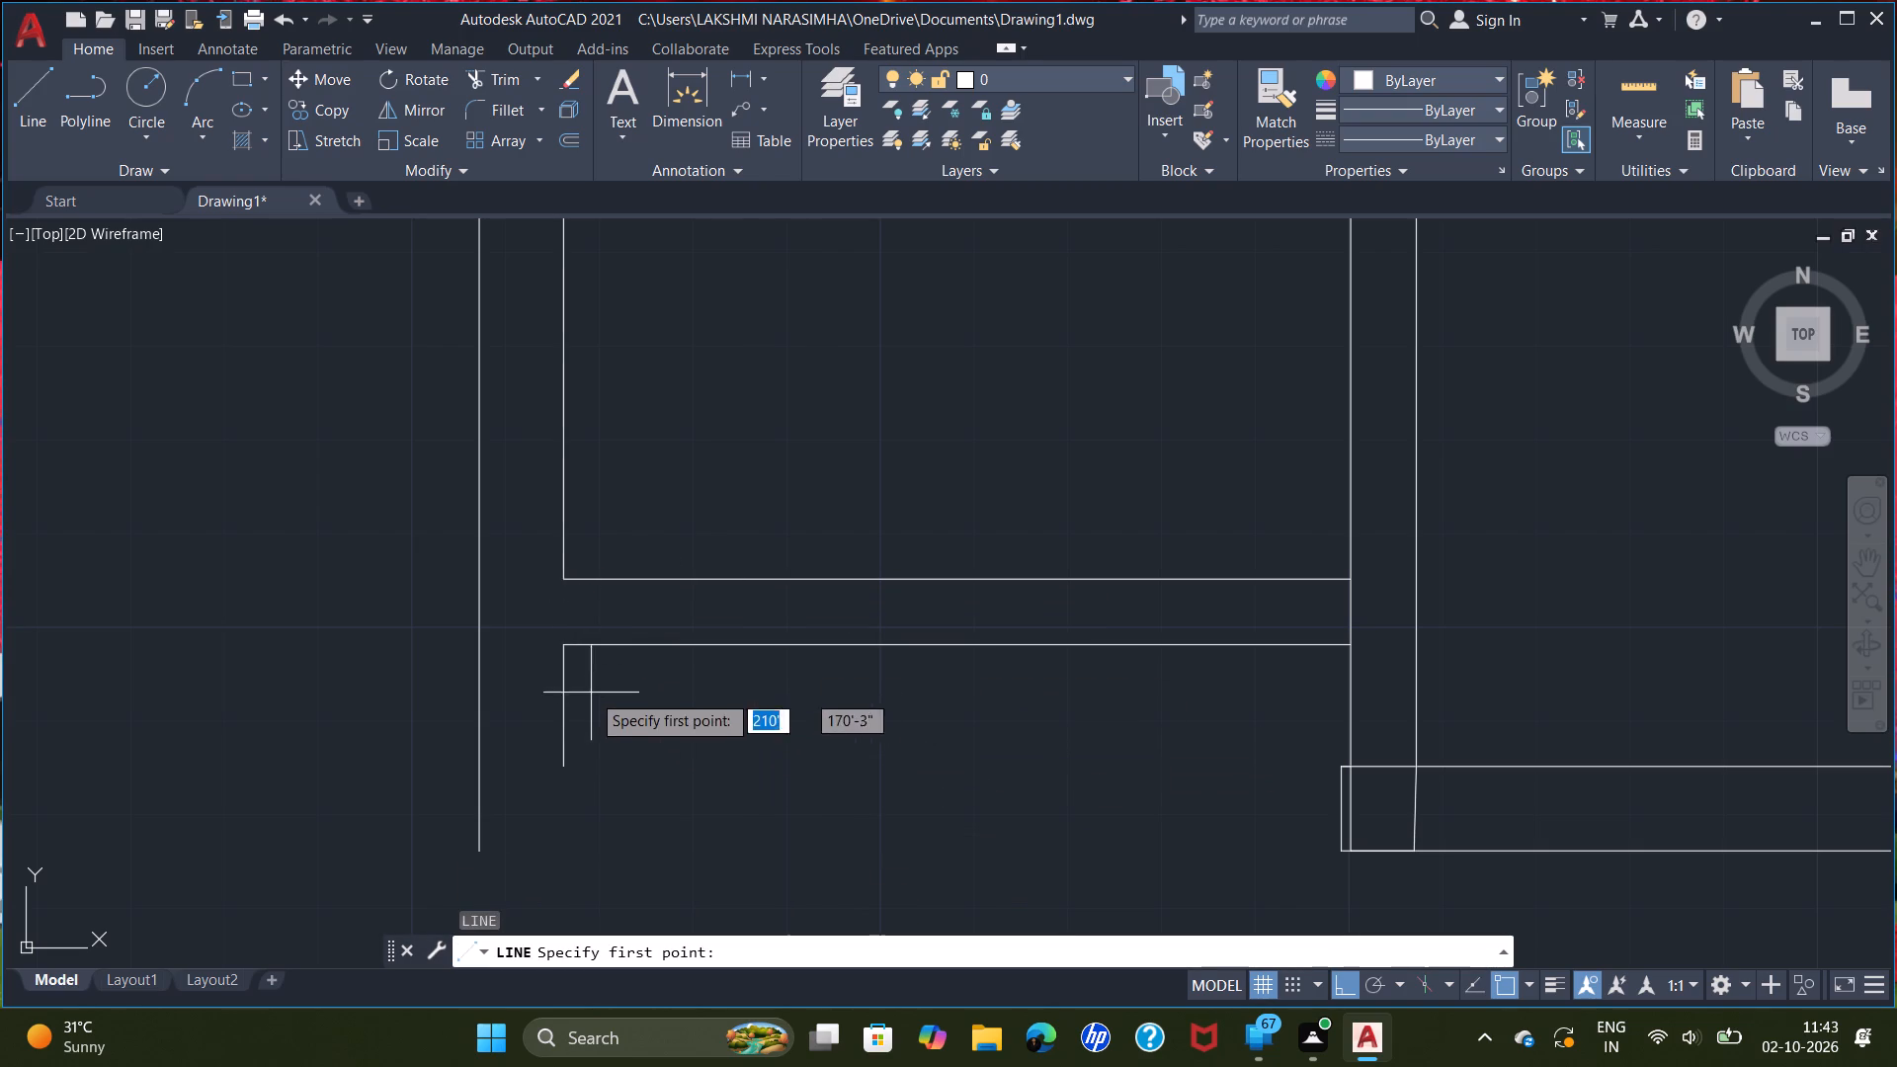
double_click(557, 651)
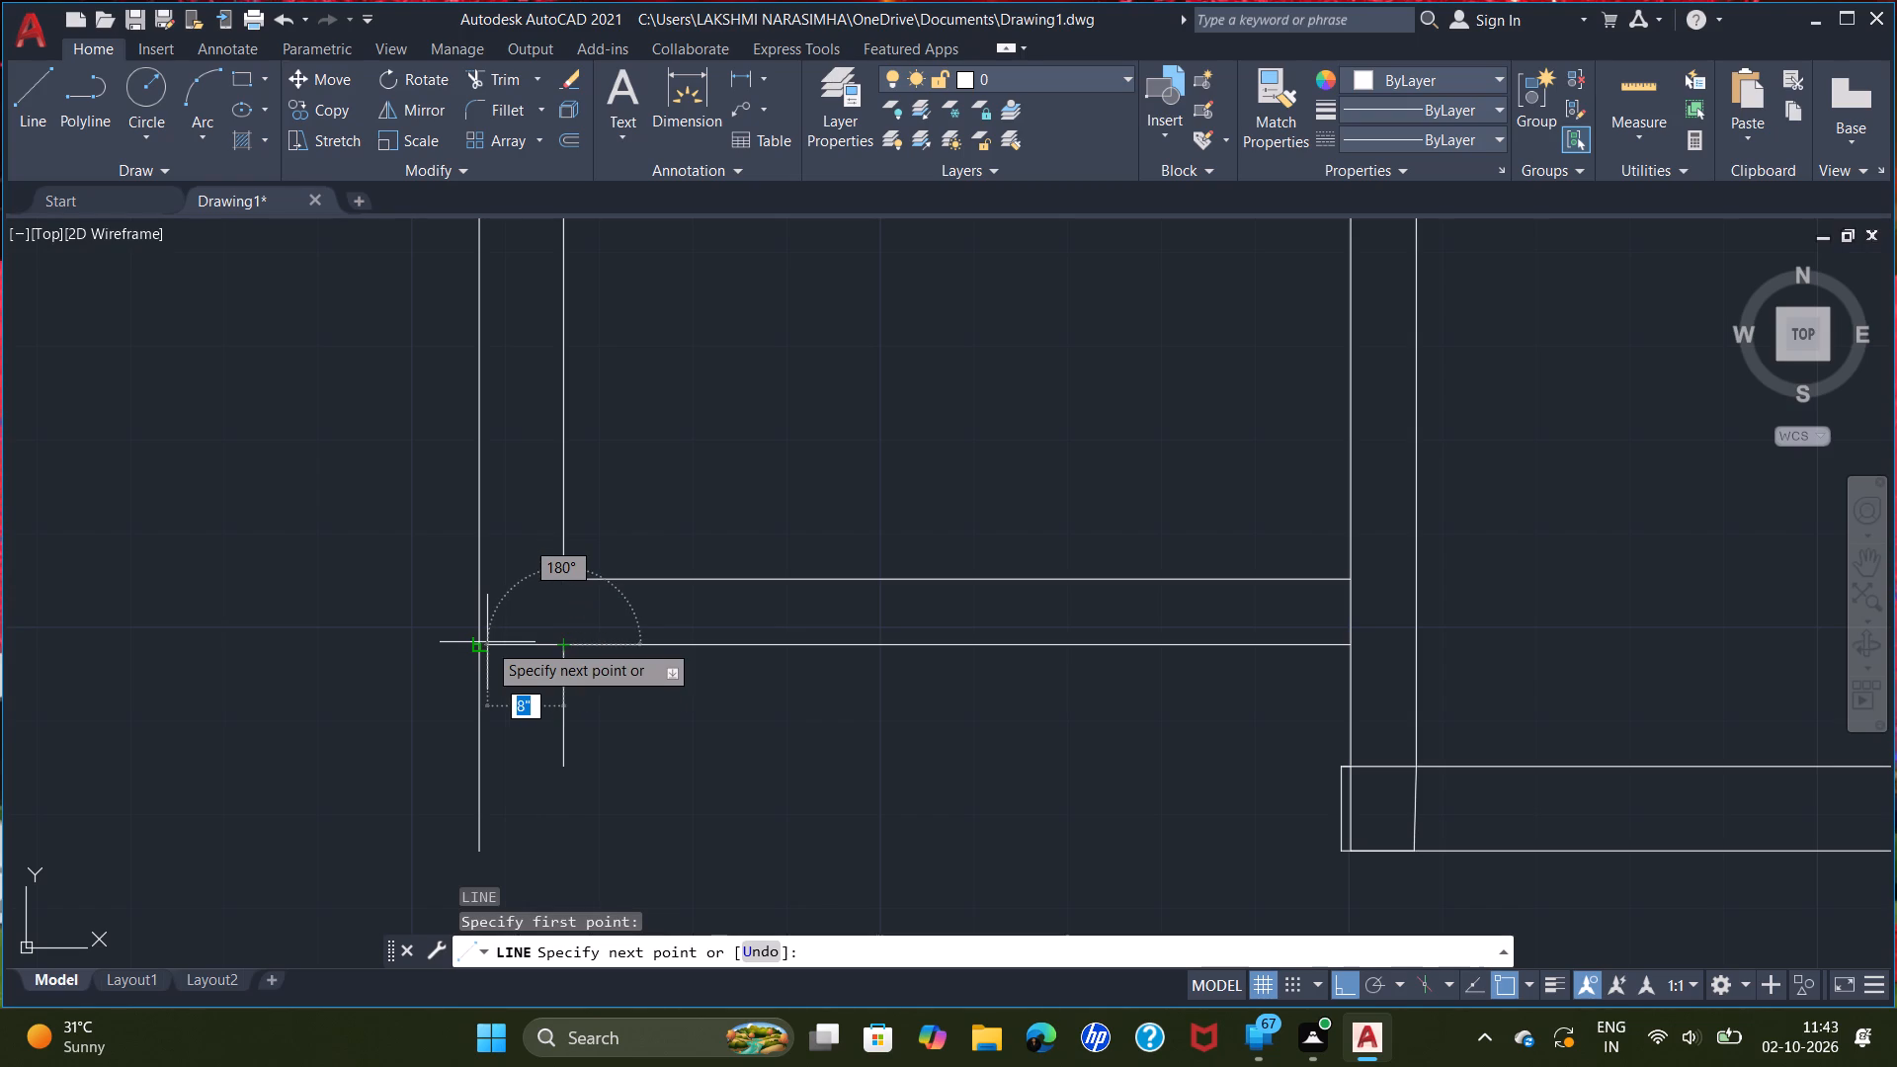
click(479, 646)
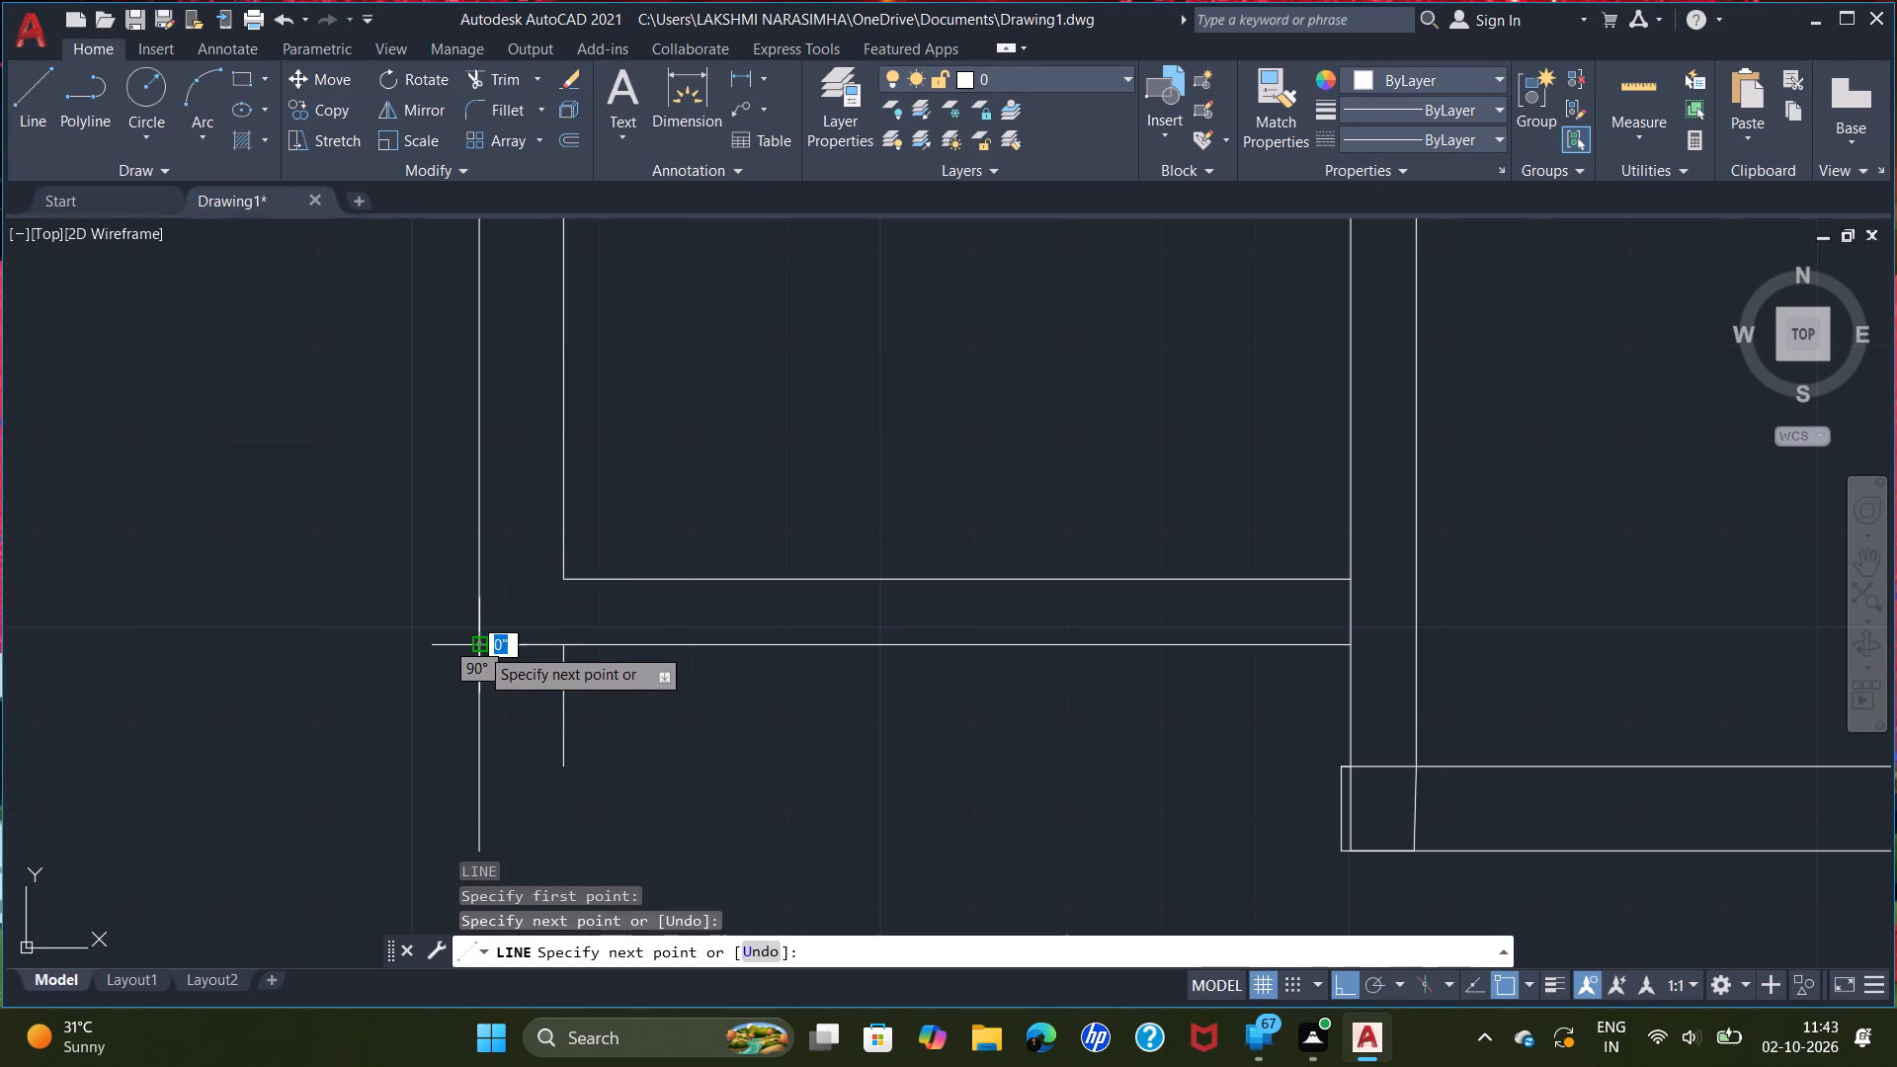
right_click(501, 632)
double_click(585, 641)
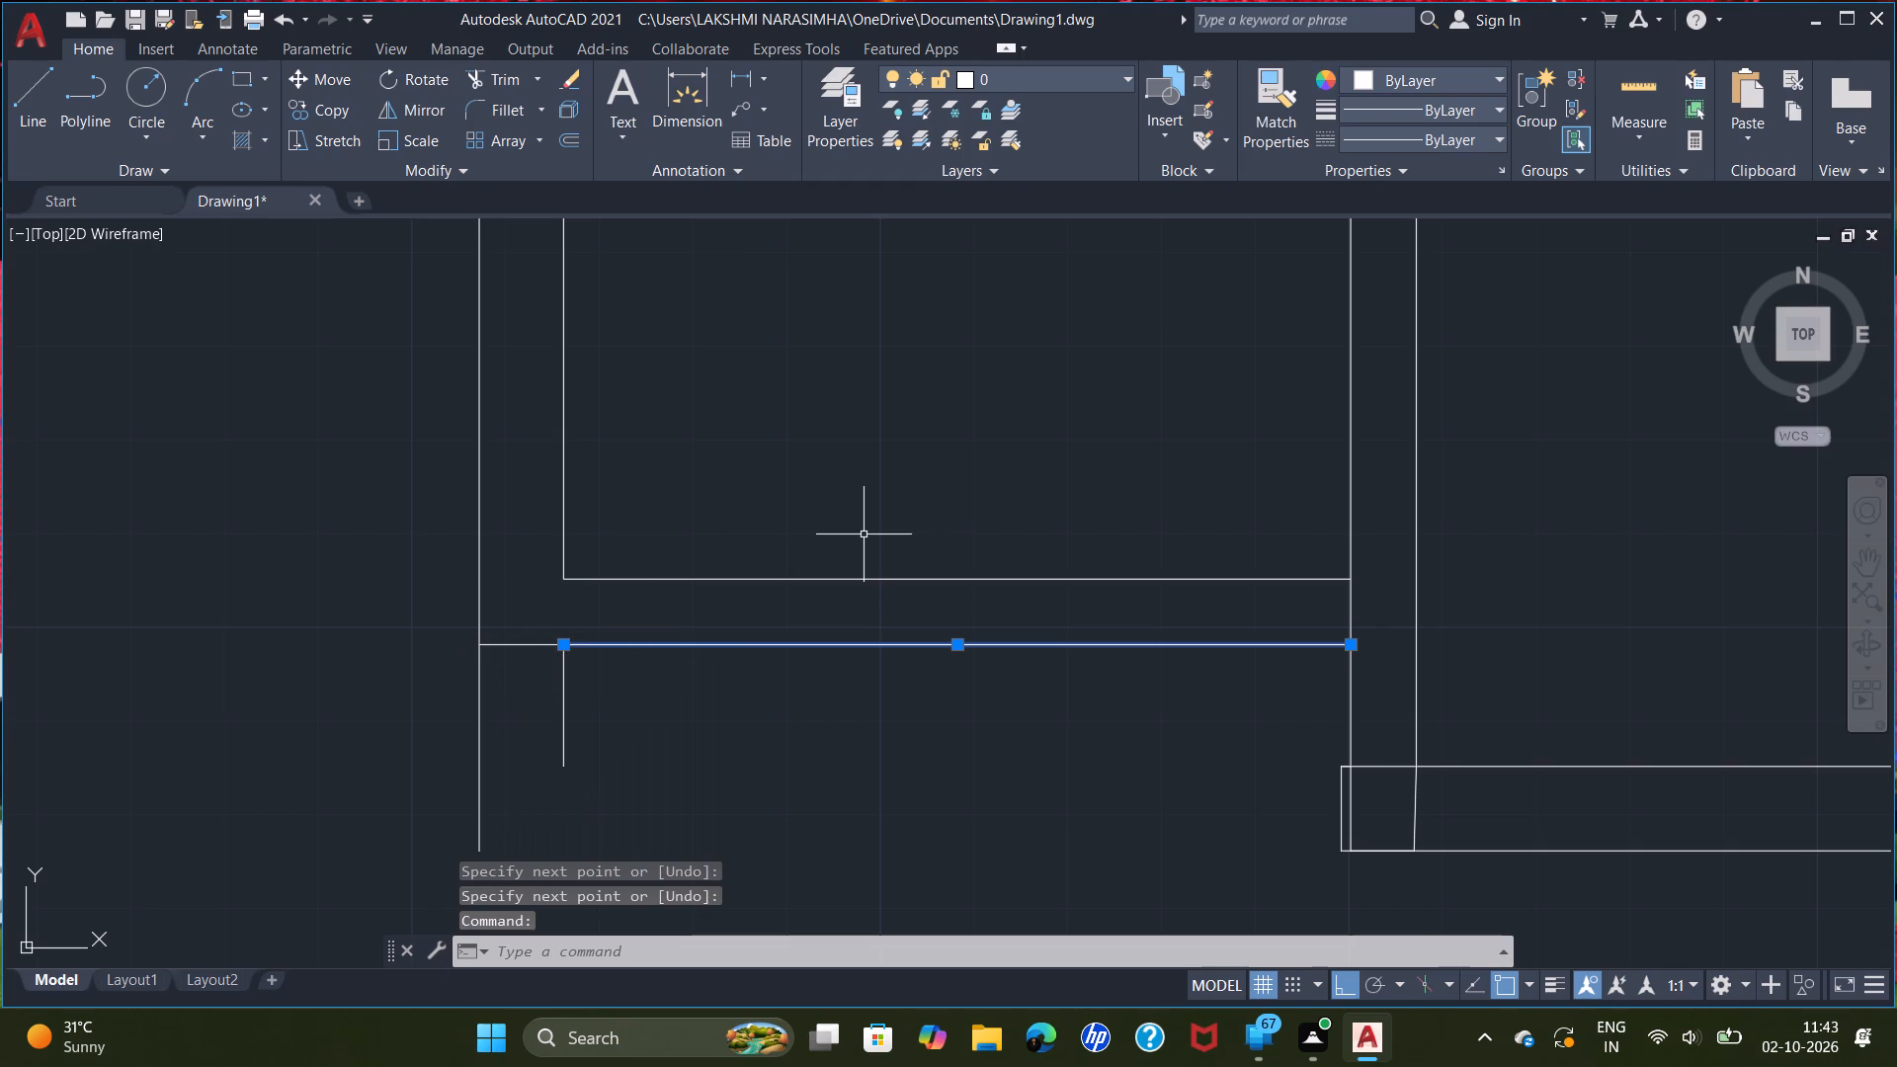
key(Escape)
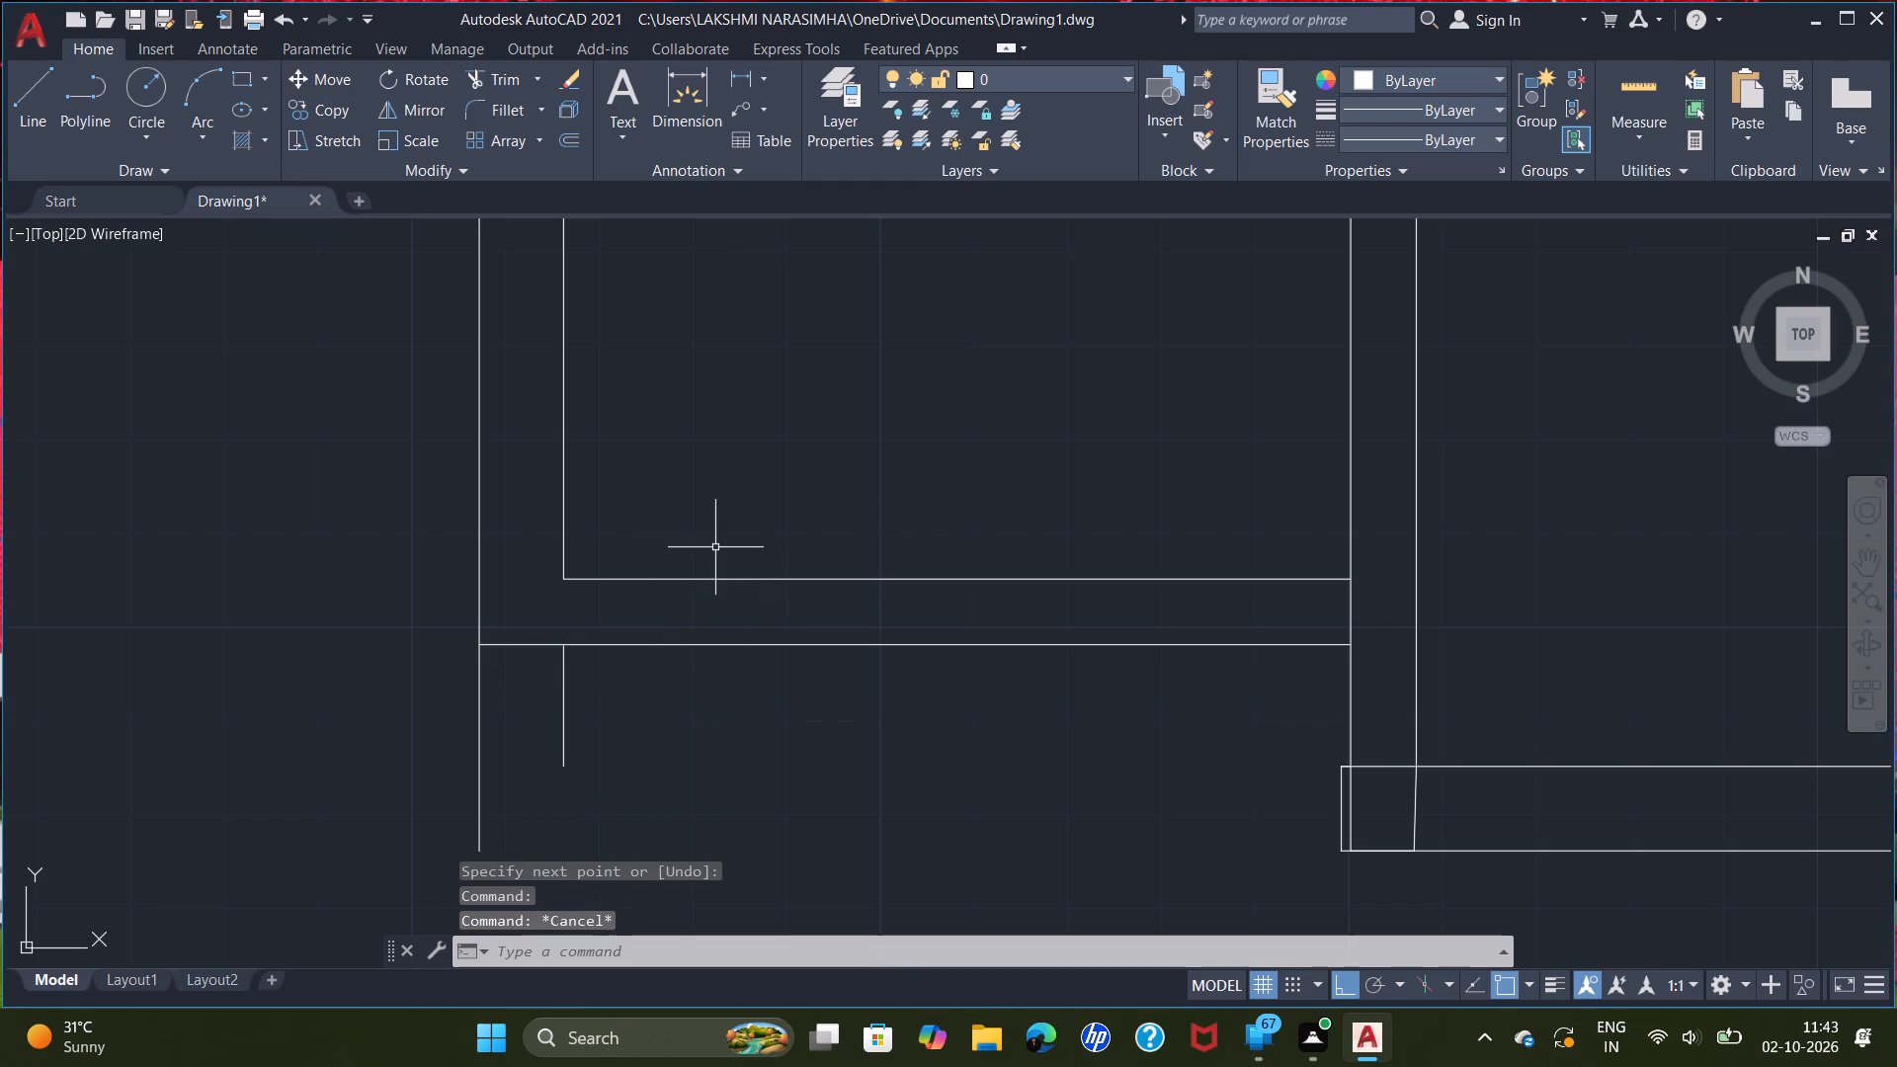
Draw two vertical 7" lines across the lower left room's bottom wall, one left of its middle and one just beside the partition.
scroll(714, 546, down, 2)
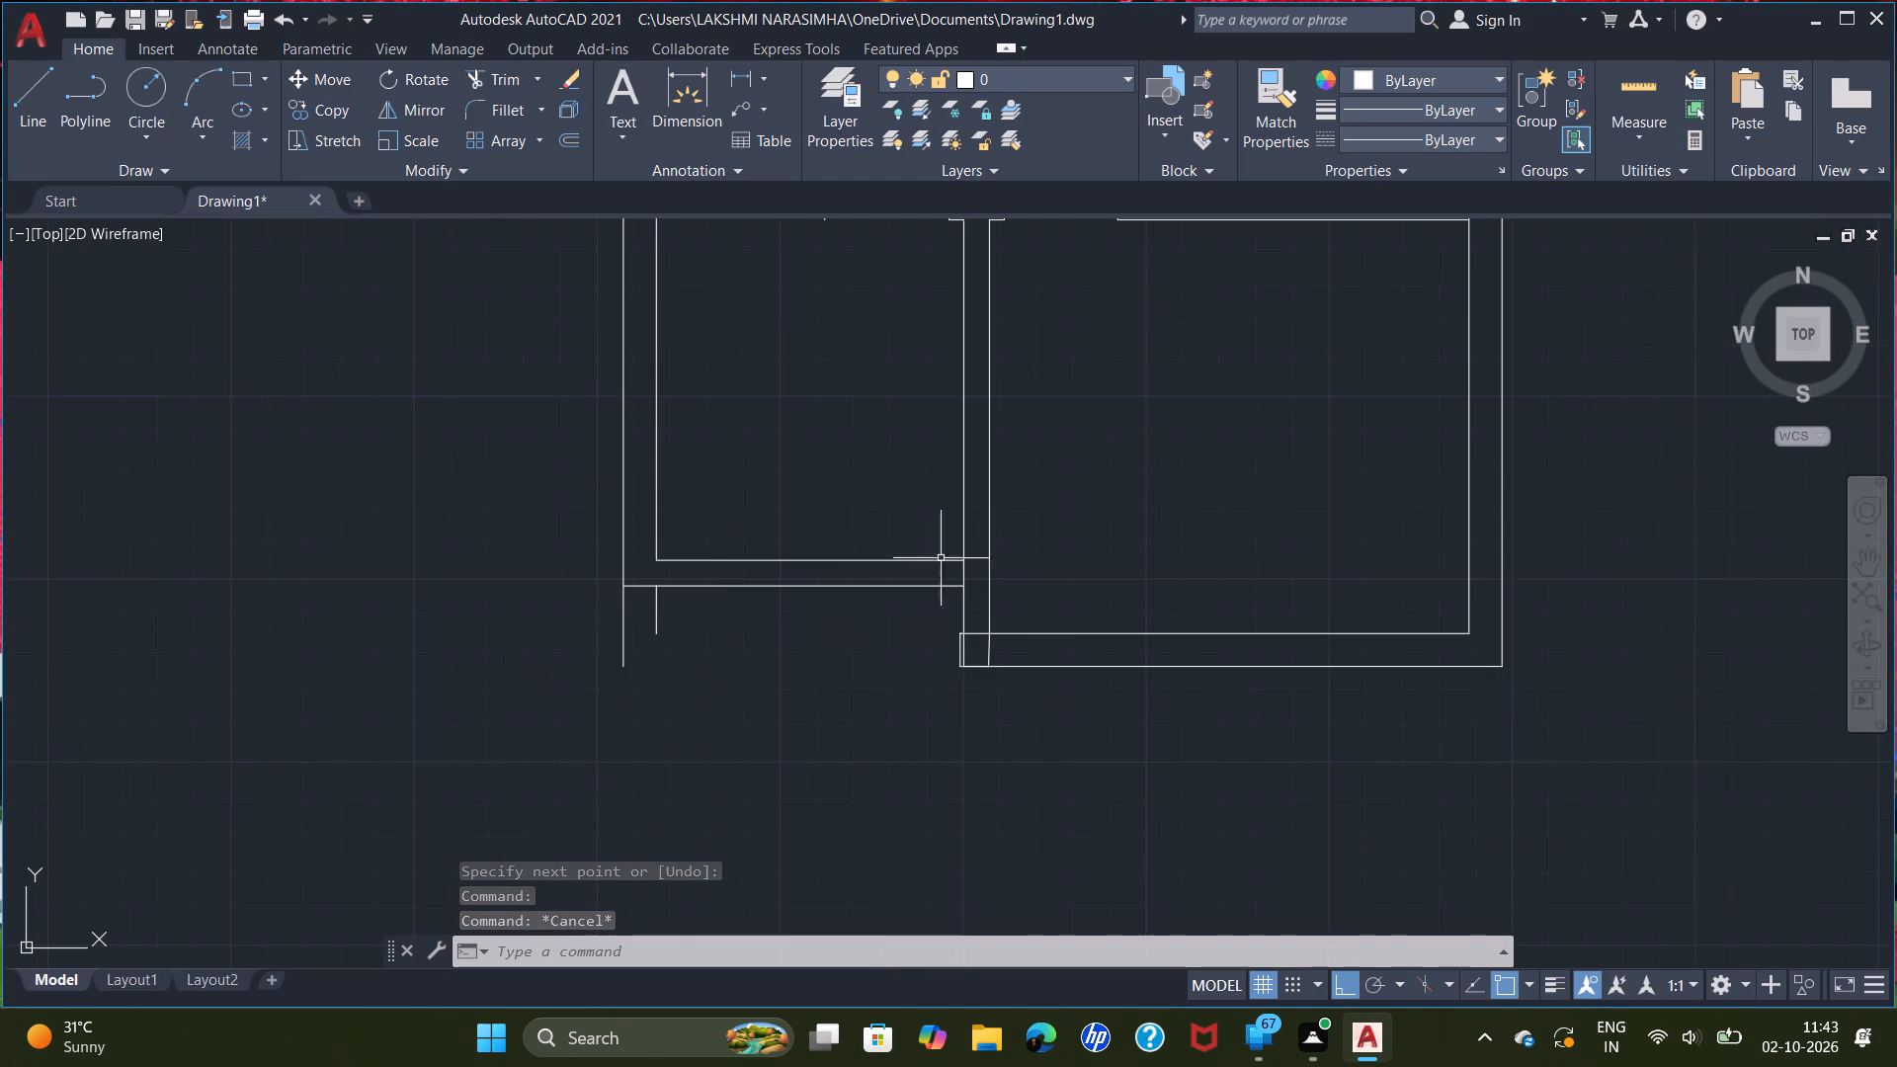
middle_drag(959, 485, 837, 621)
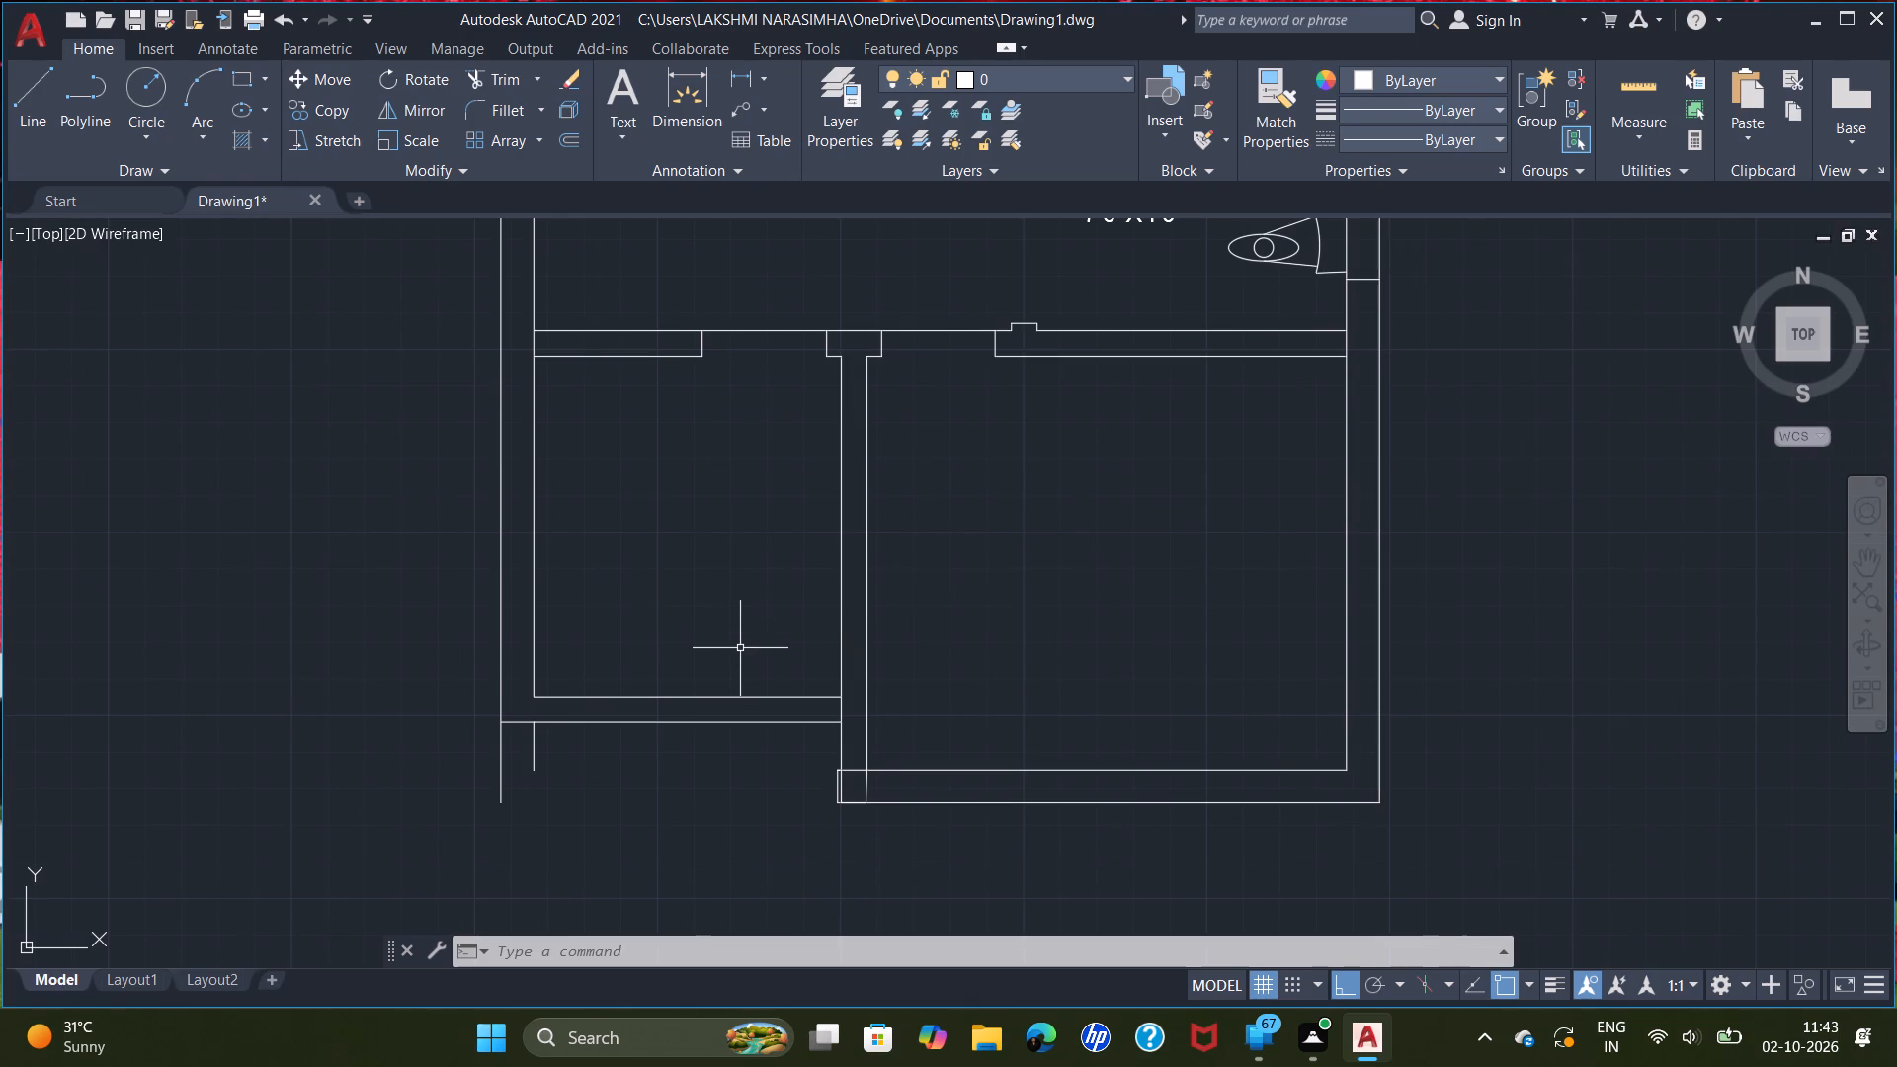
key(l)
key(Return)
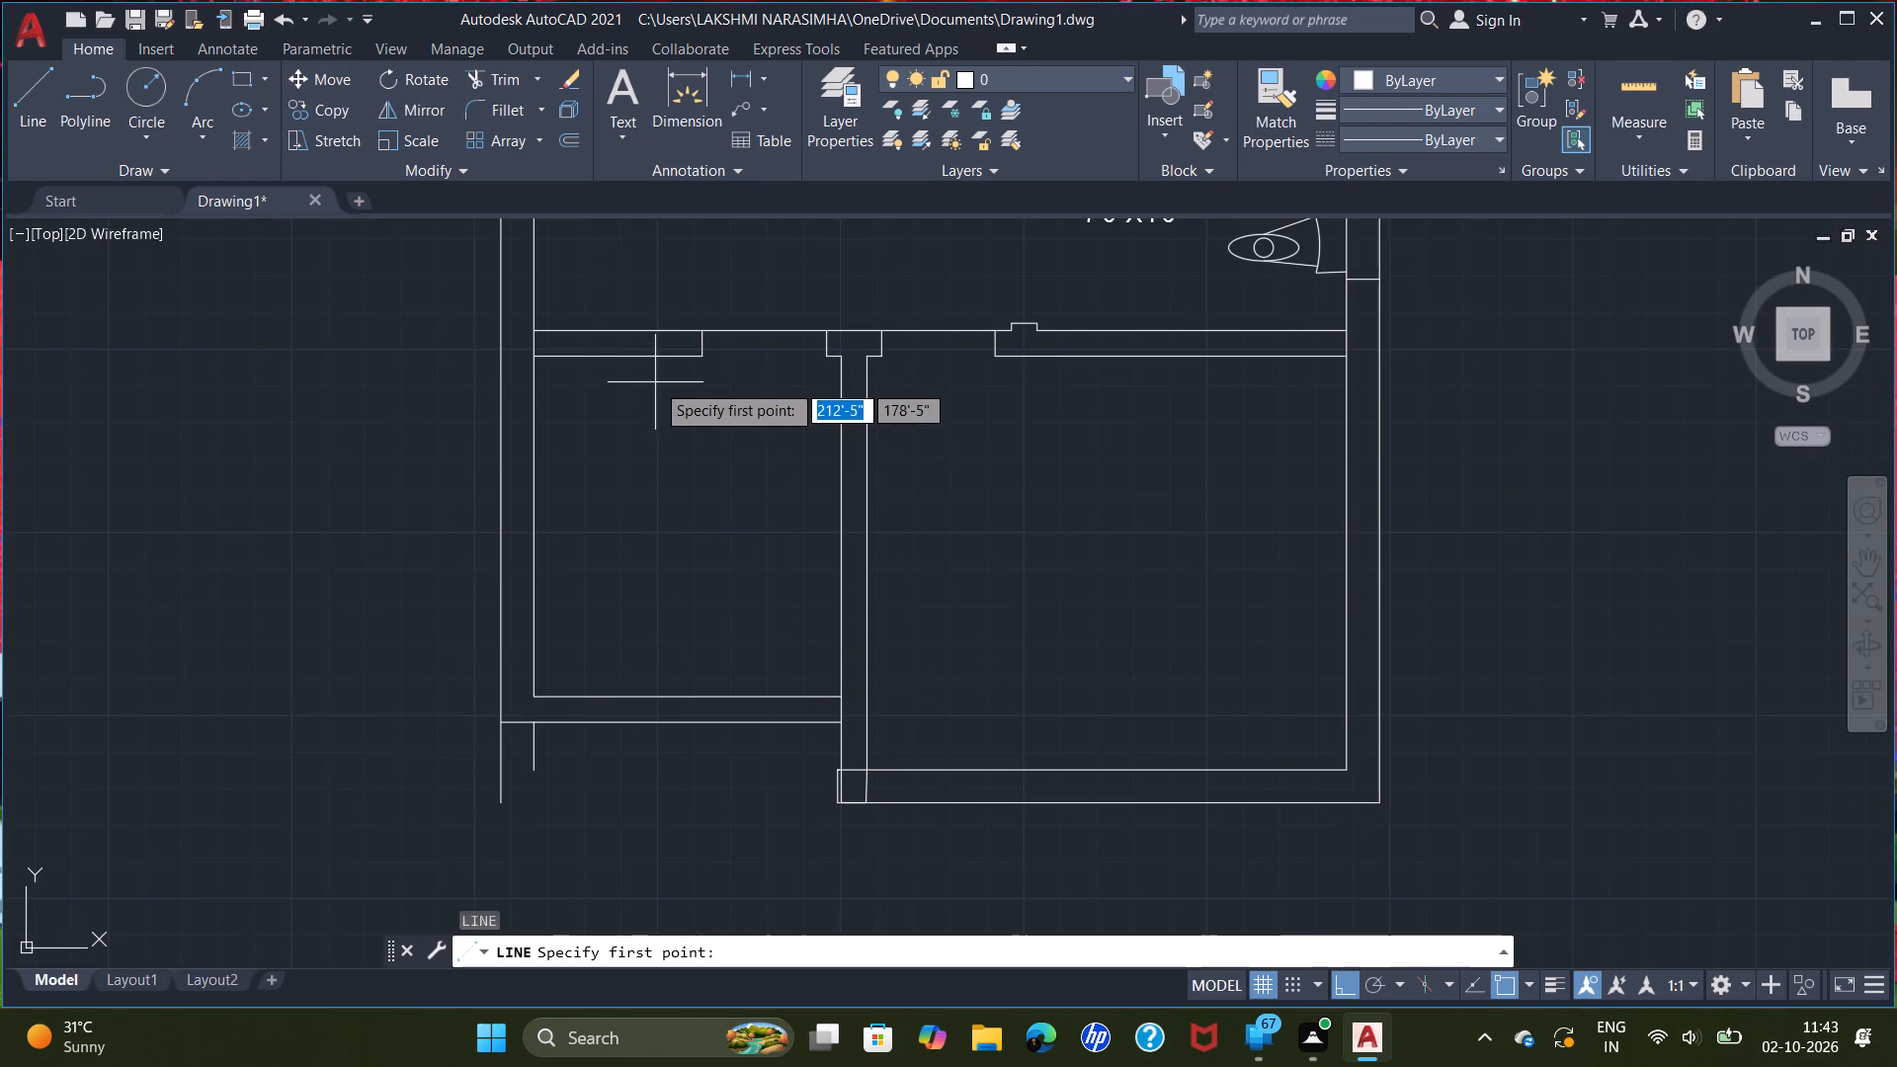
double_click(662, 698)
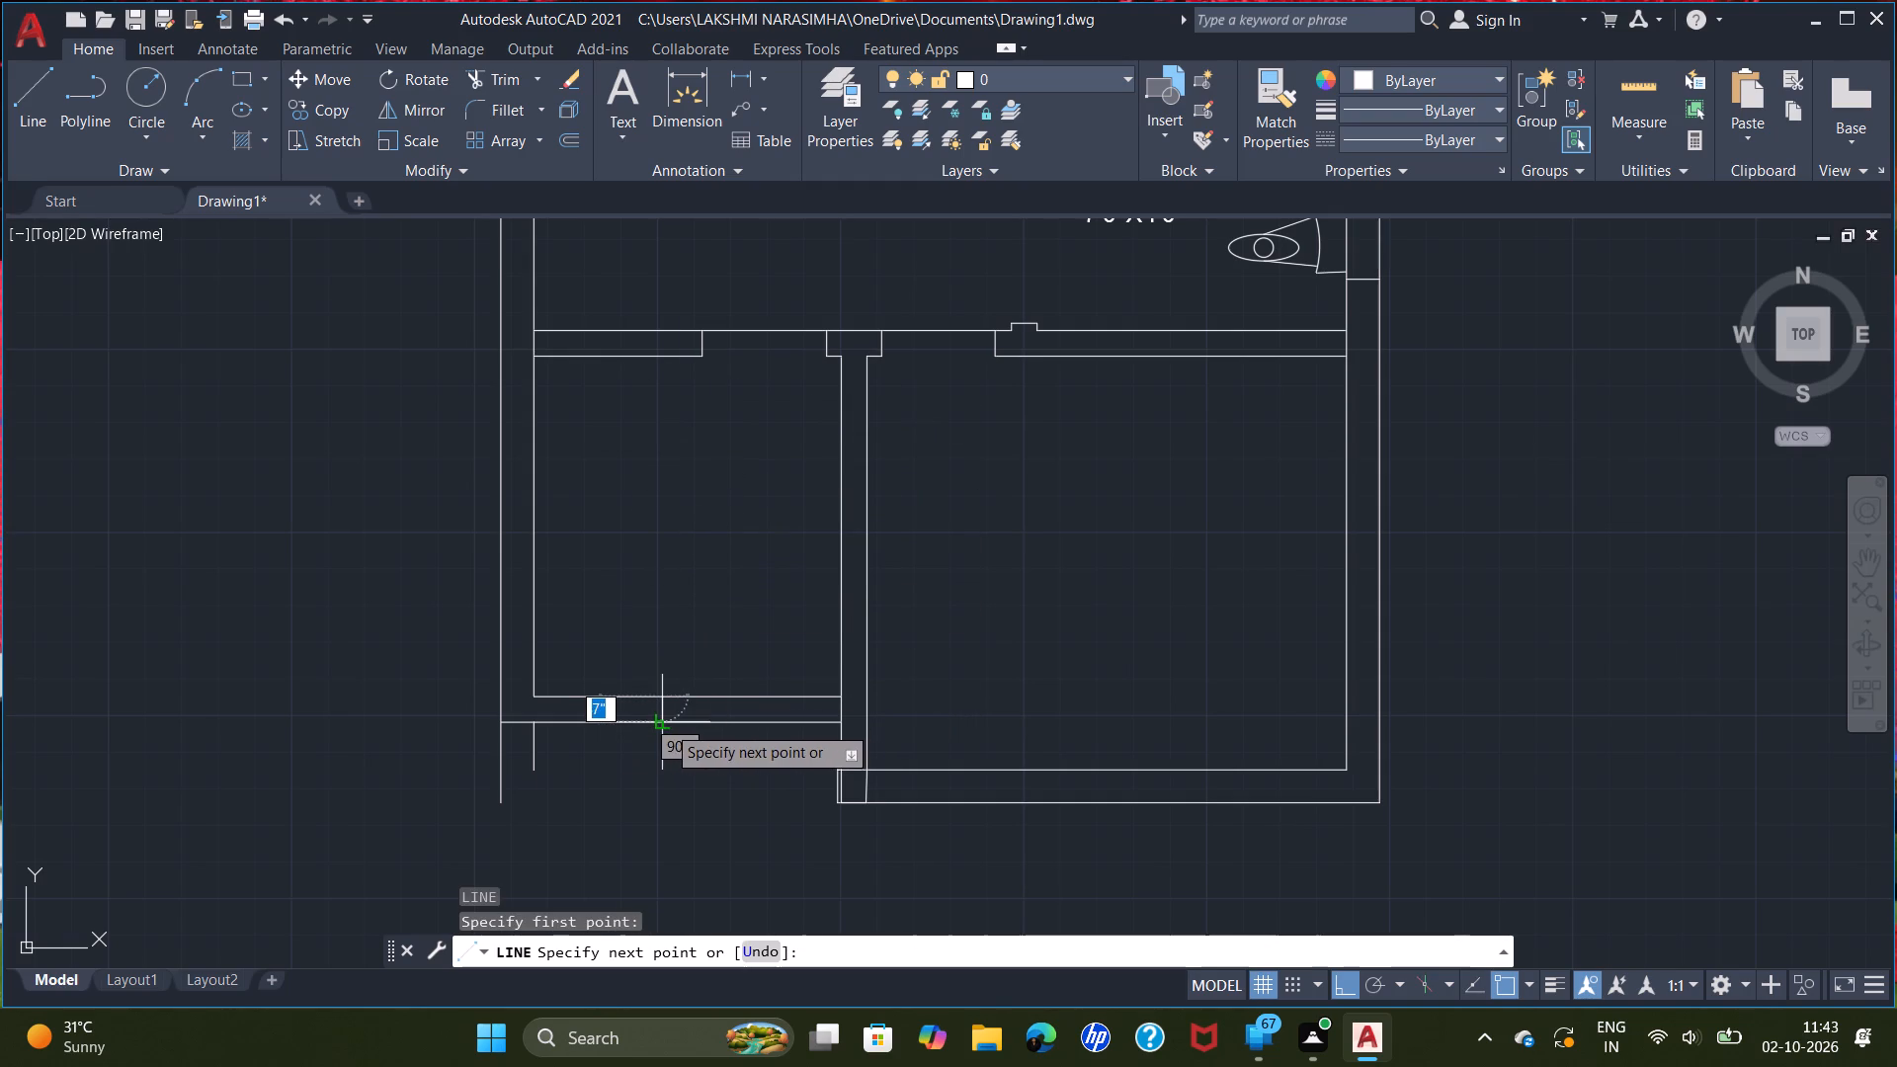
click(664, 722)
right_click(664, 722)
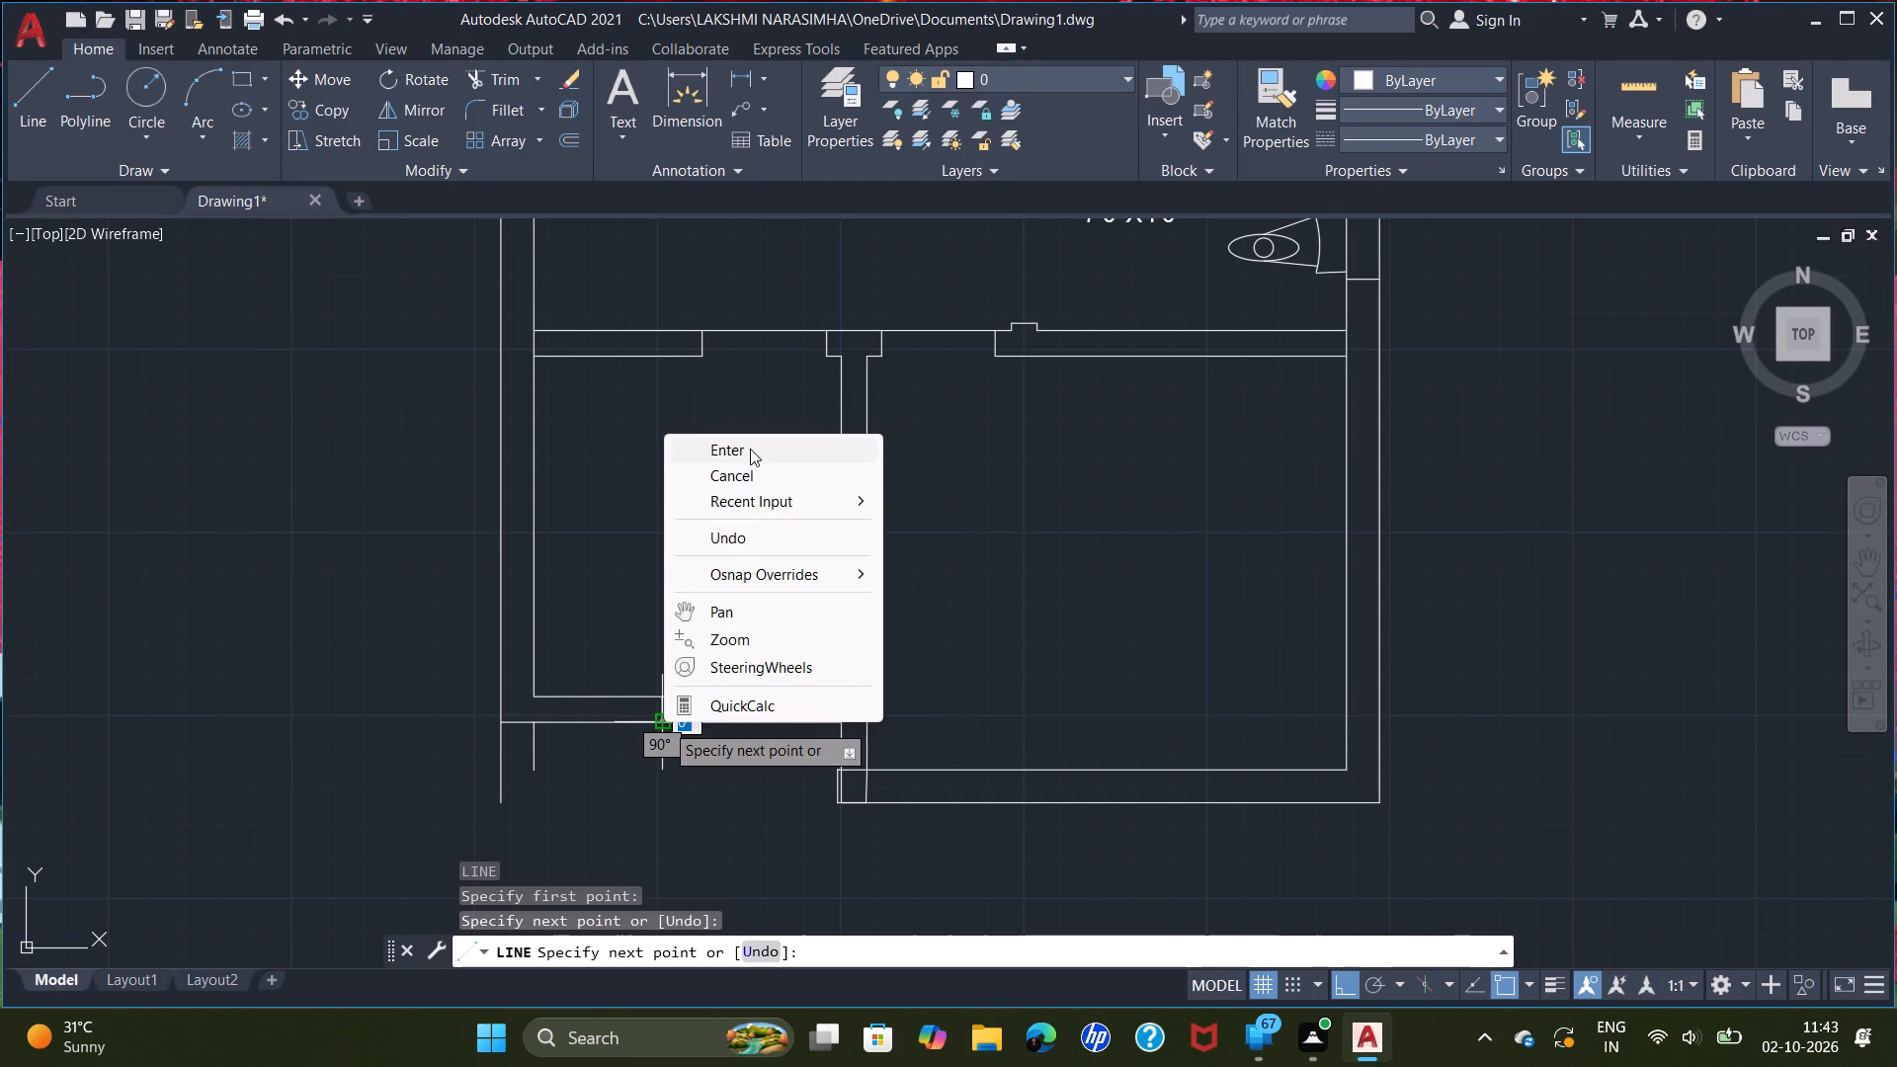
click(750, 449)
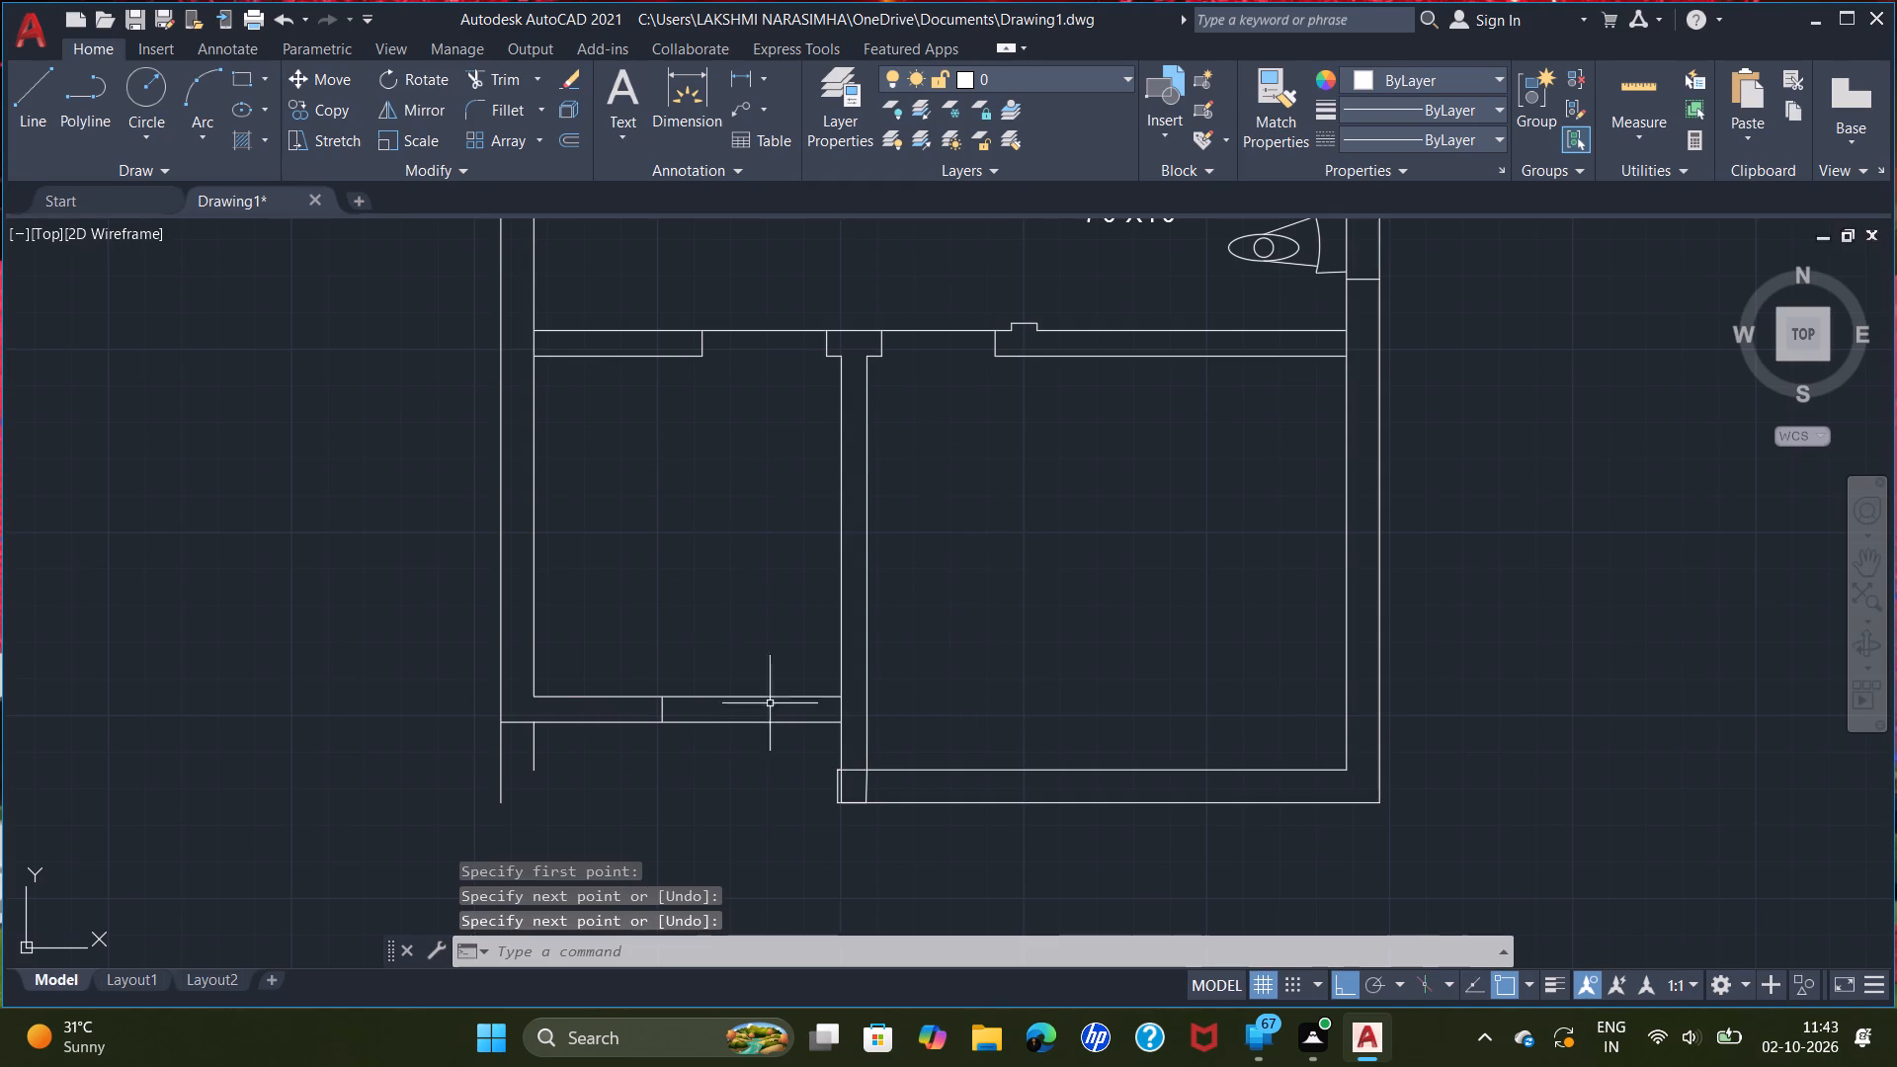
scroll(770, 765, up, 1)
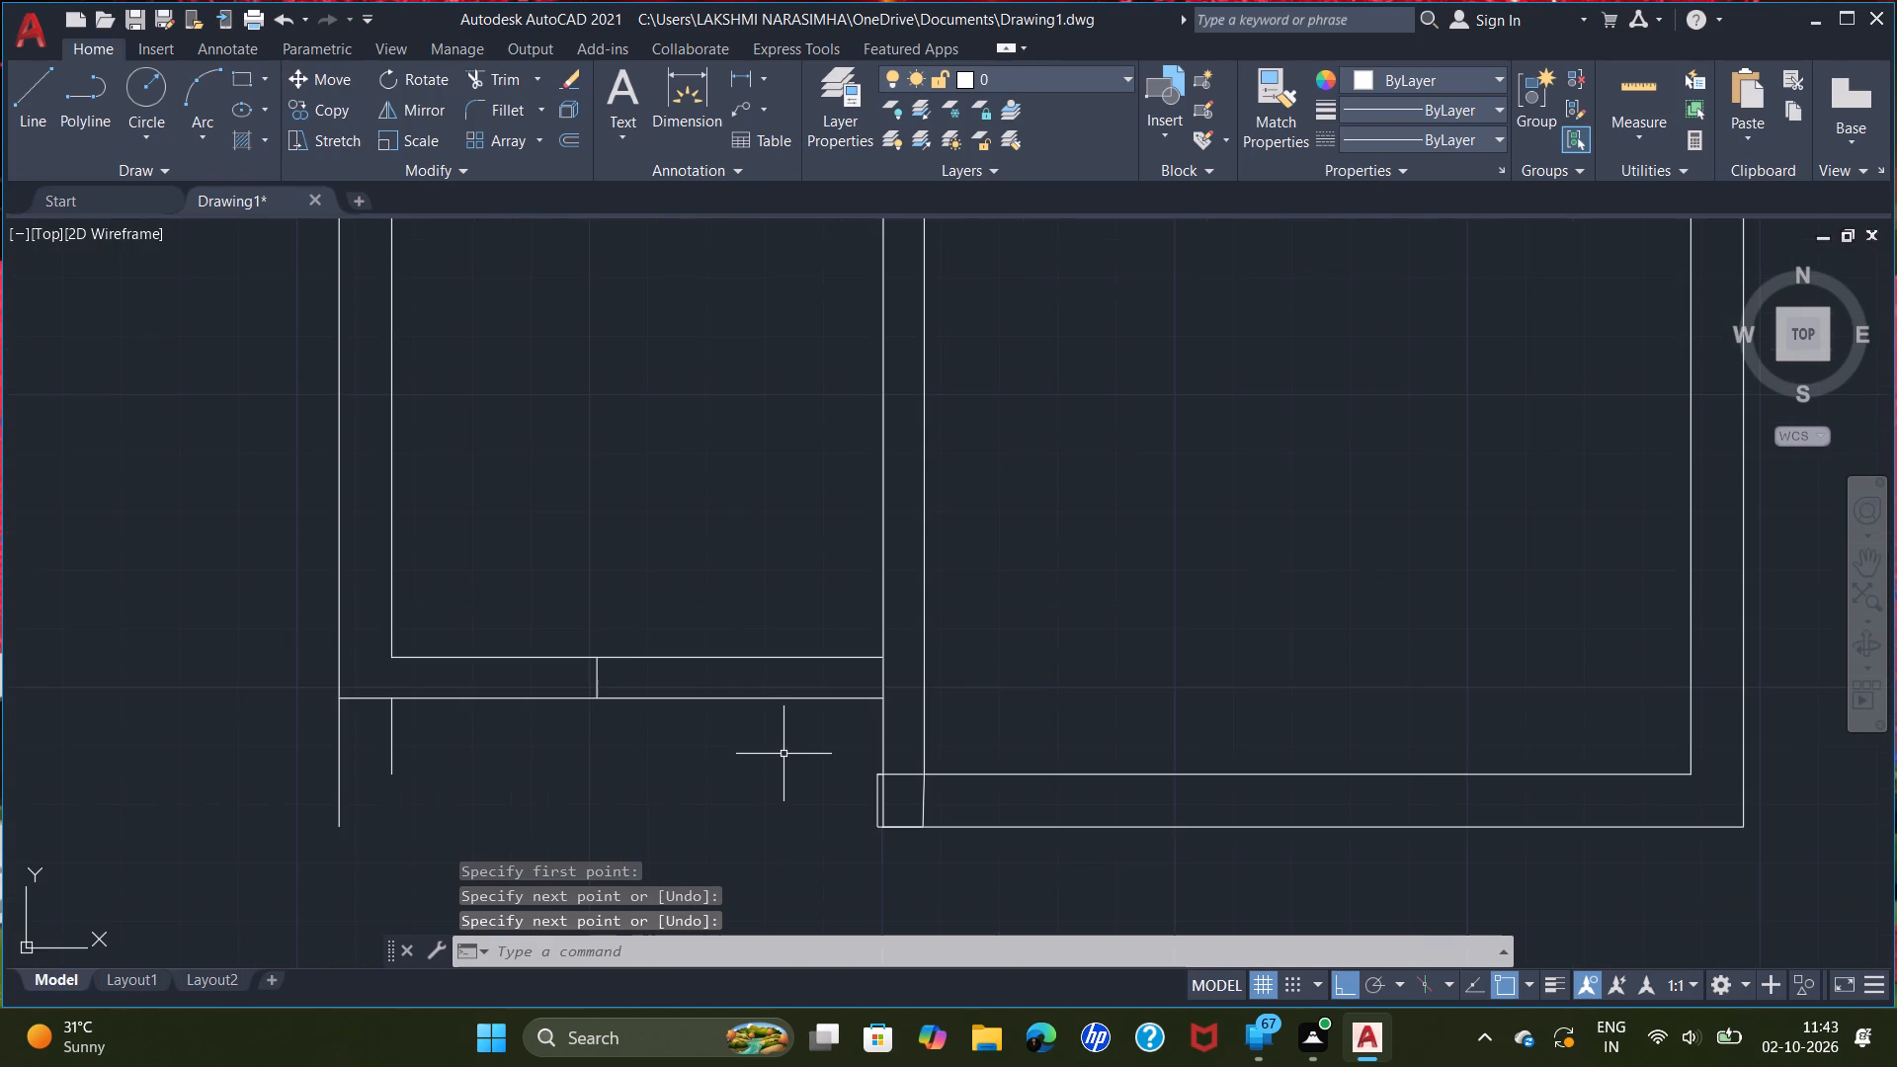
key(l)
key(Return)
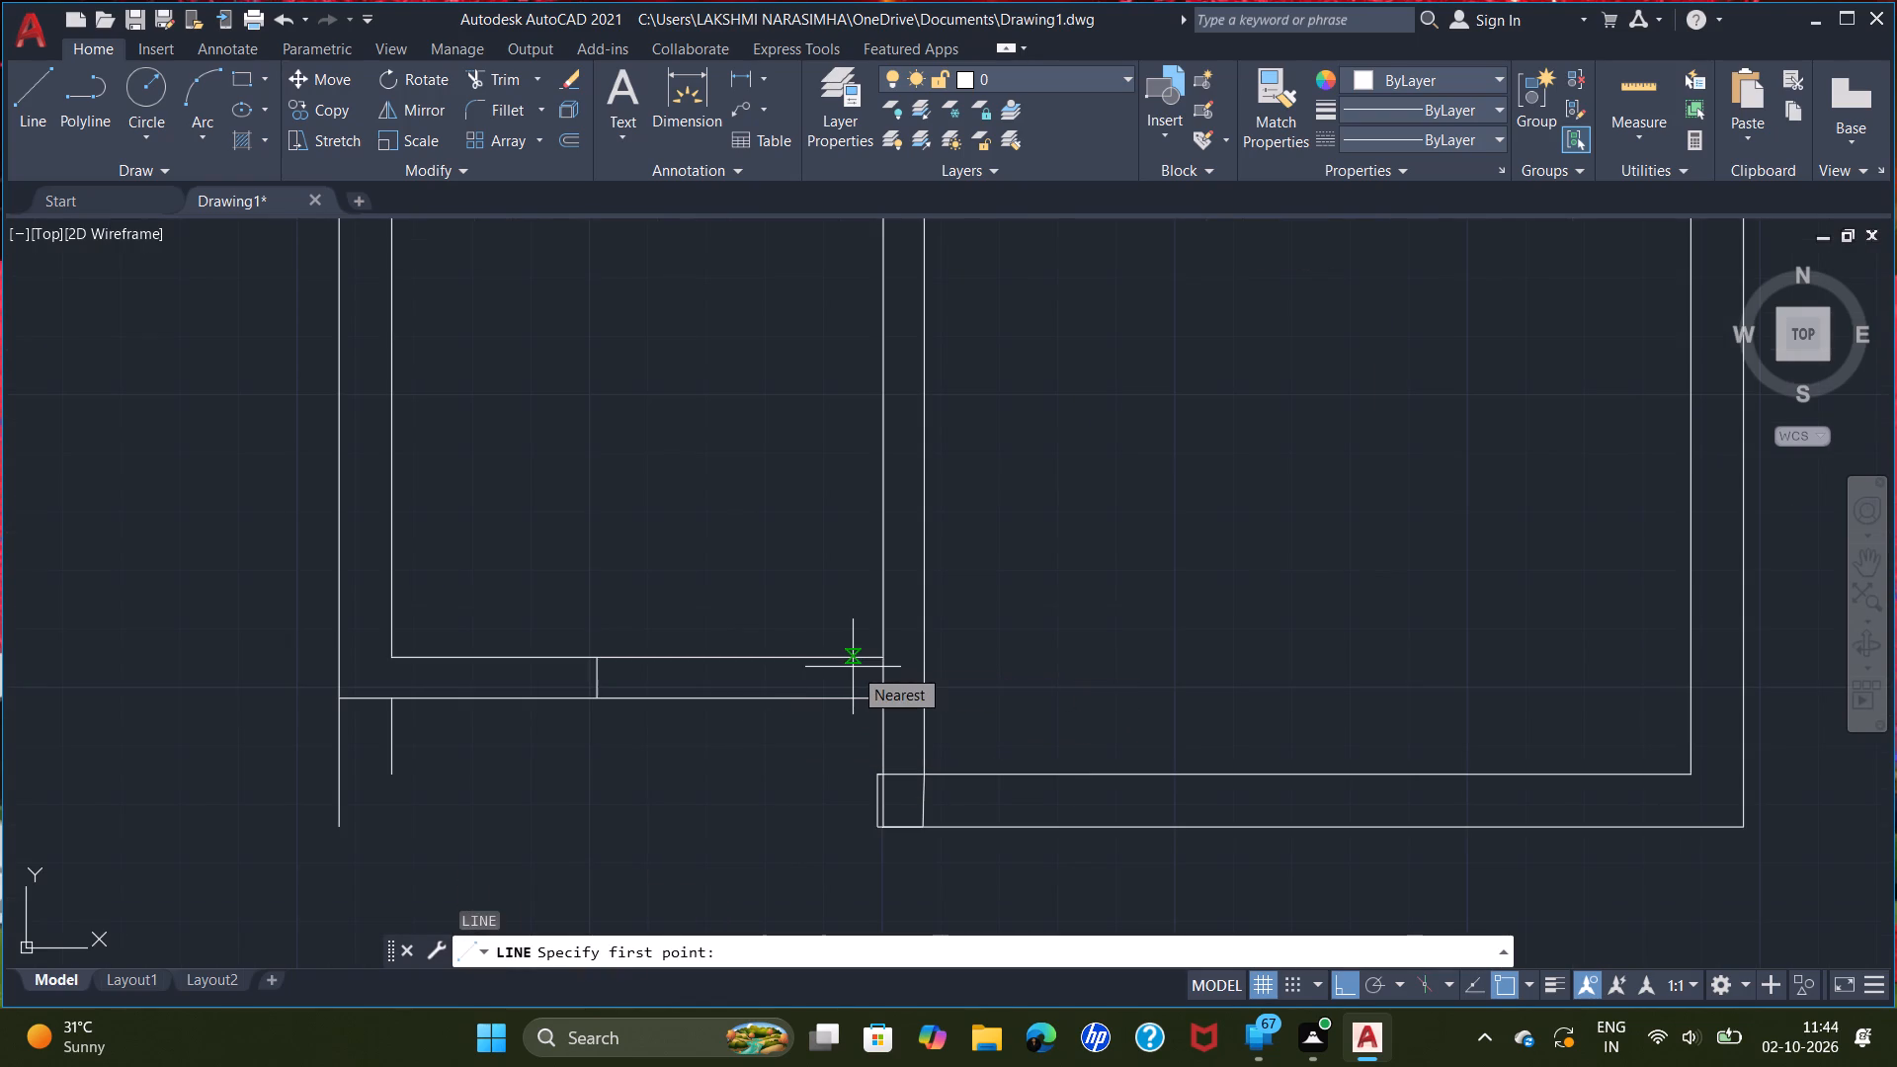
double_click(849, 660)
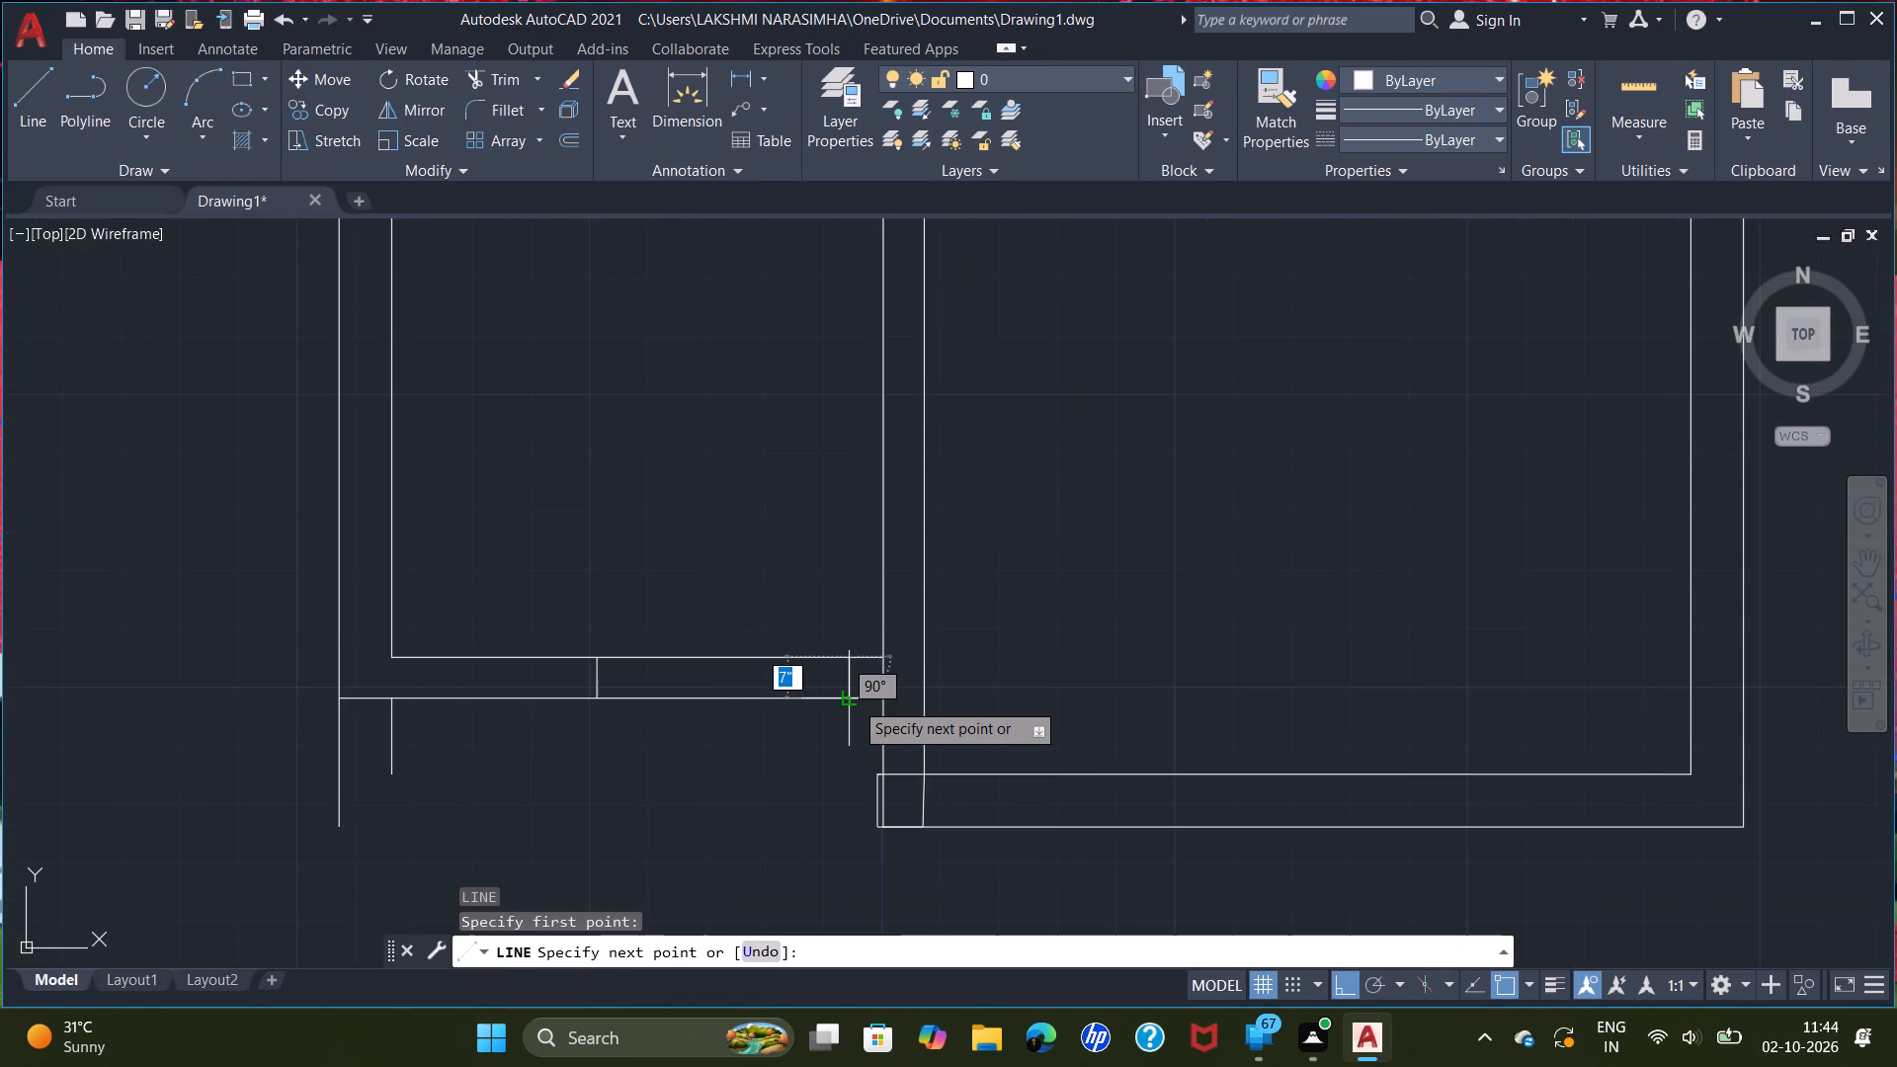
click(854, 700)
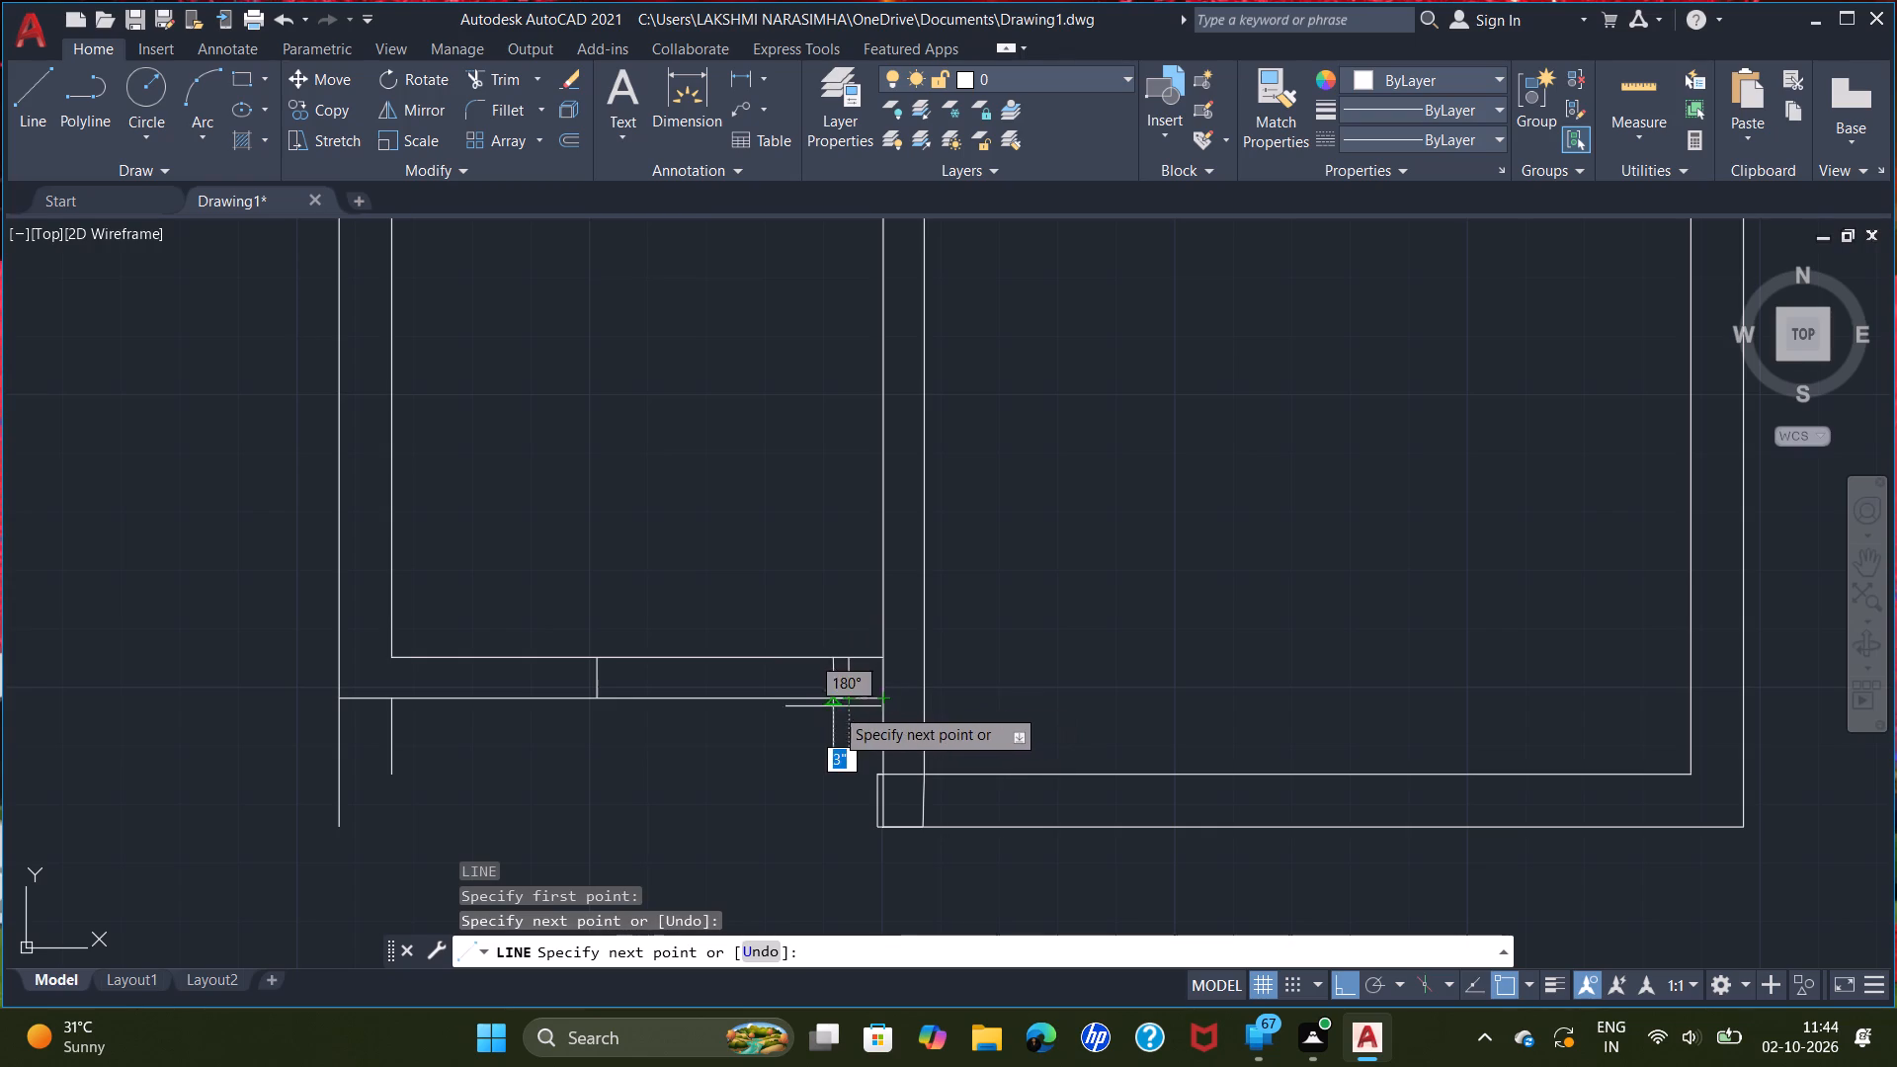
key(Escape)
Trim the overlapping lines and stubs where the partition meets the bottom exterior wall, including the lower end of its left face.
scroll(887, 693, up, 1)
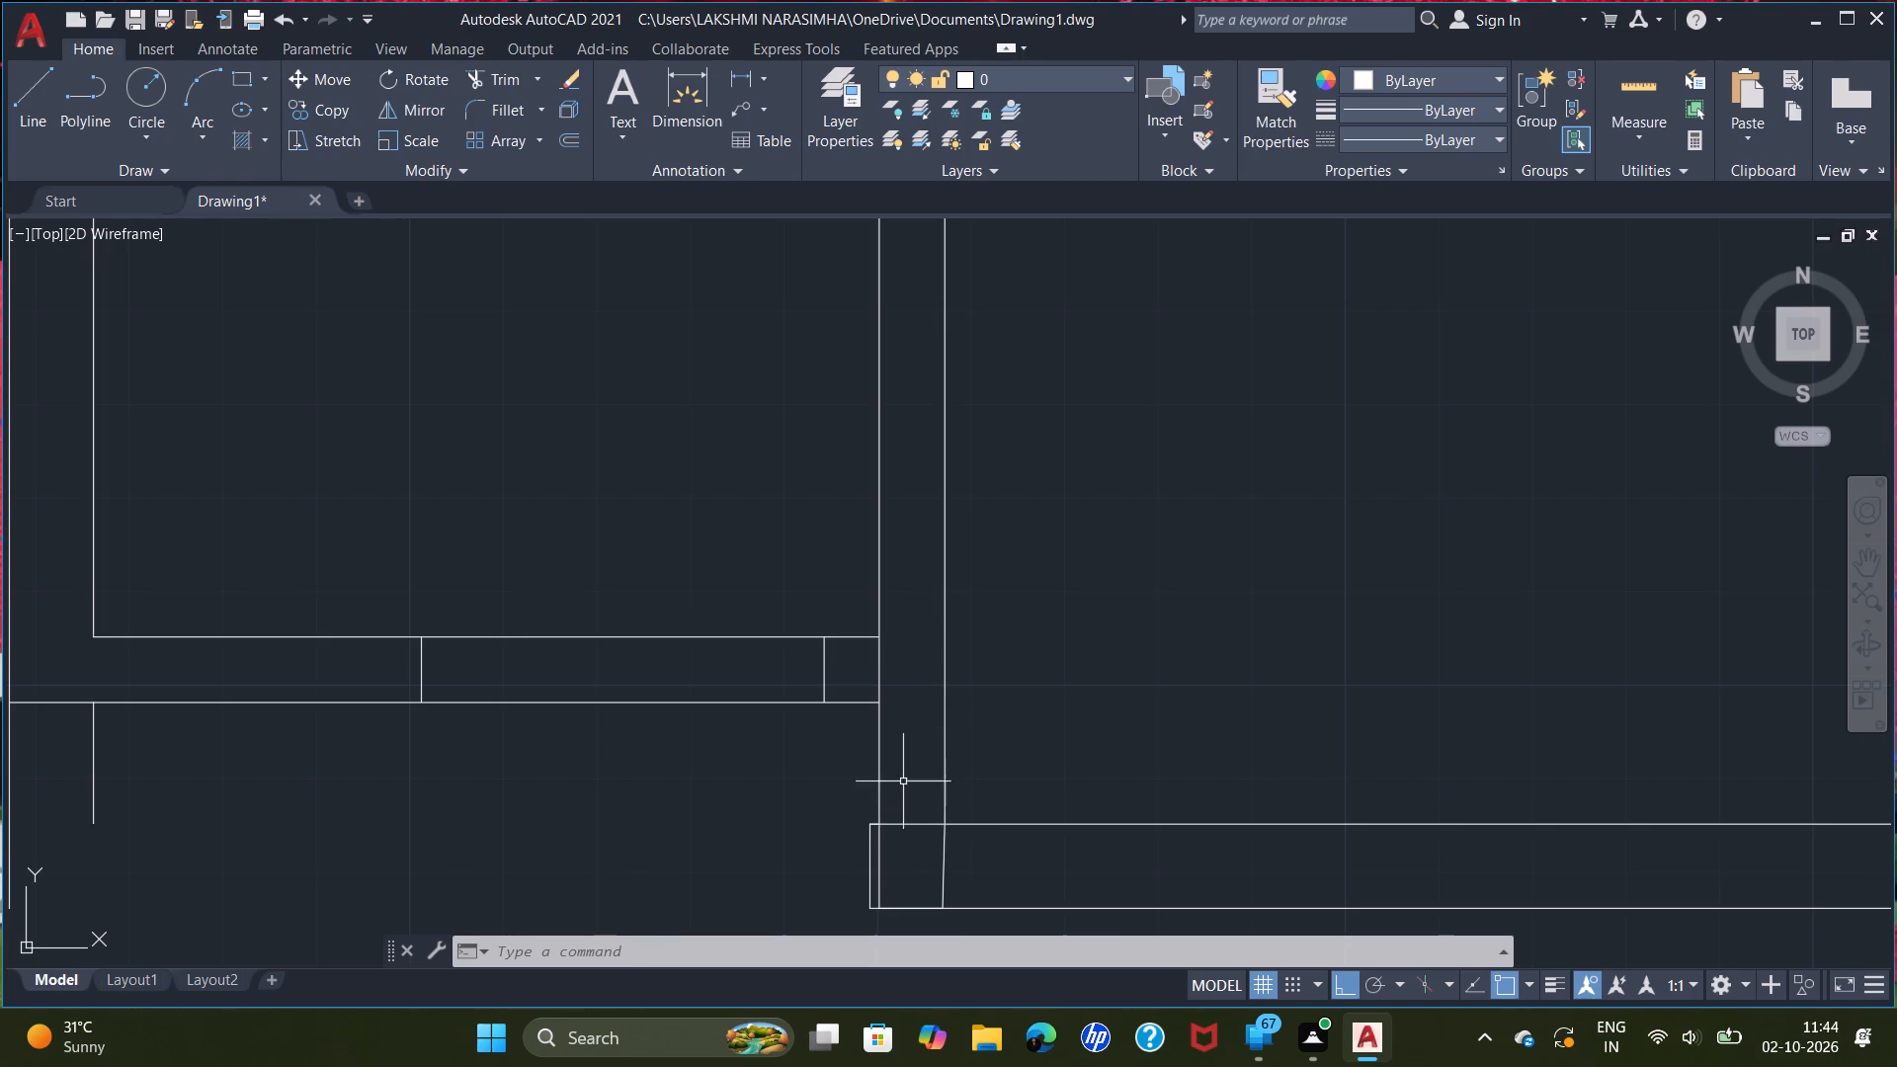
text(TRI)
key(Return)
click(905, 823)
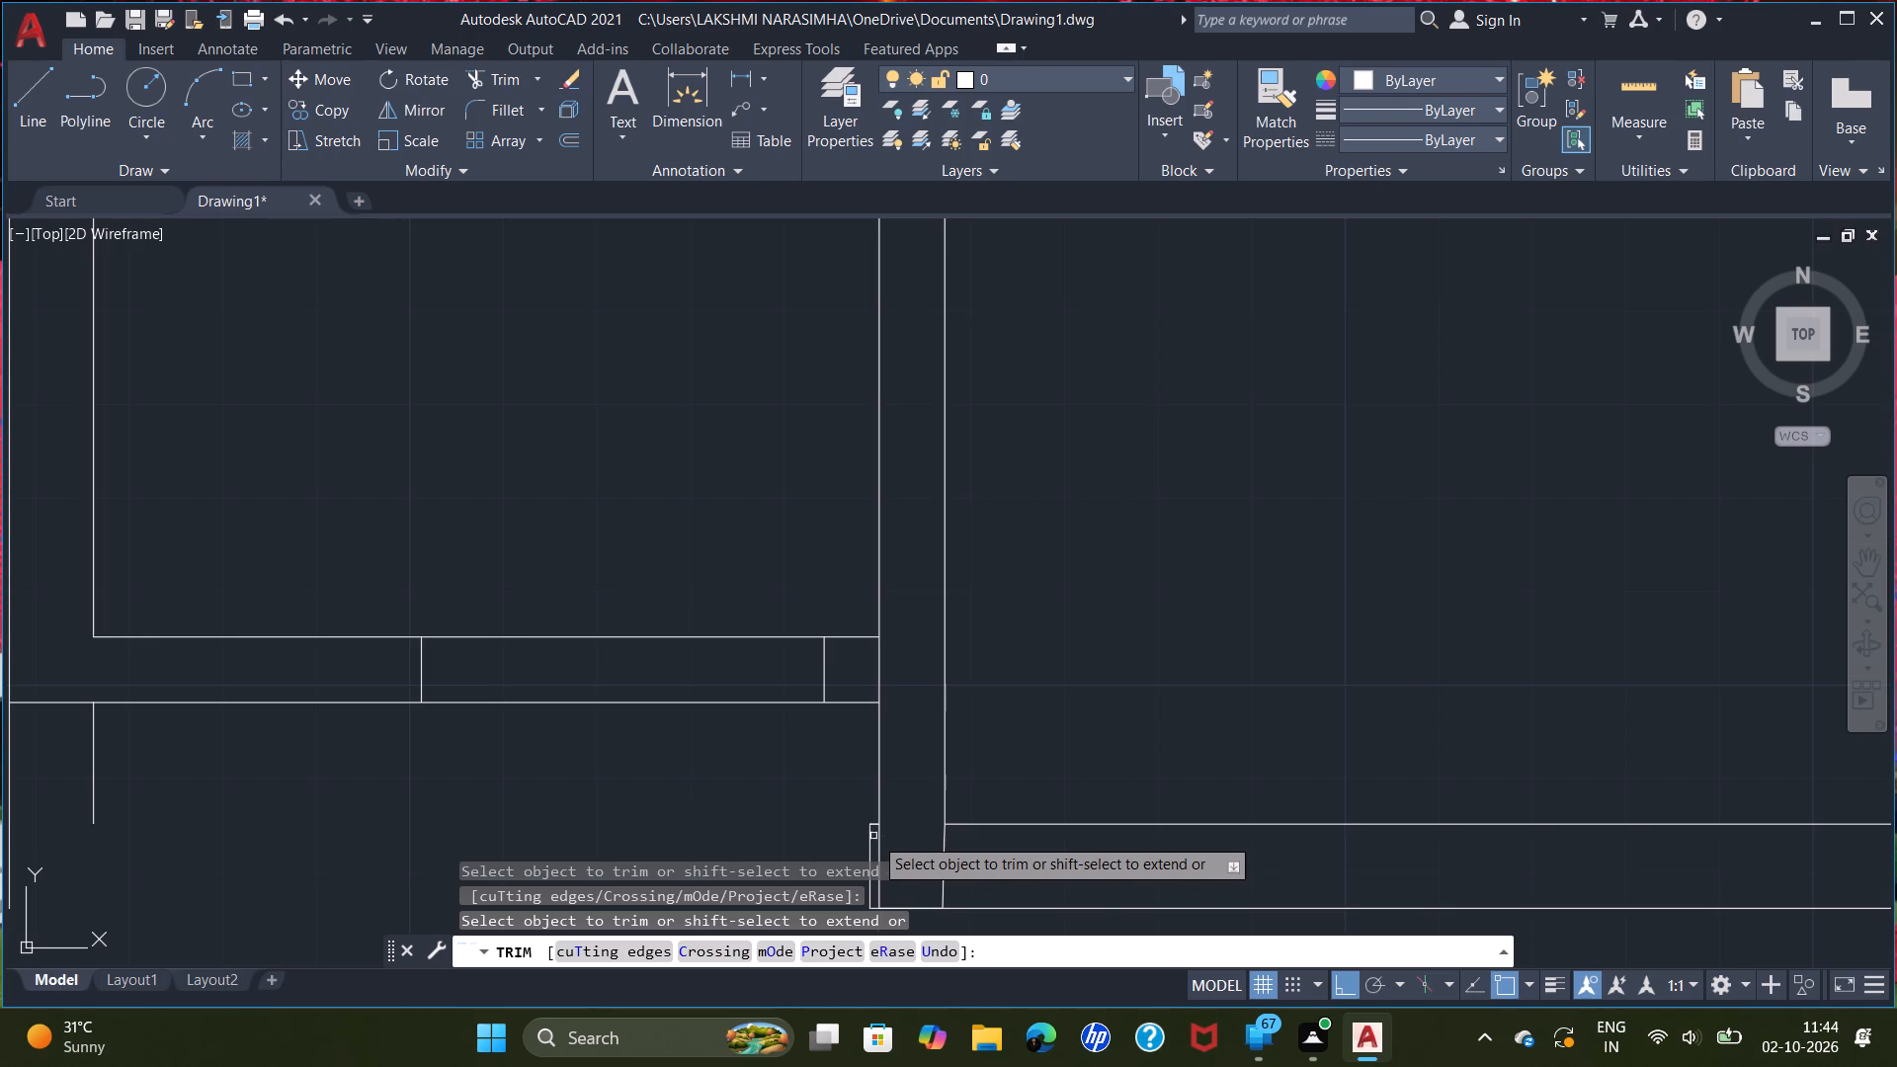
scroll(869, 834, up, 4)
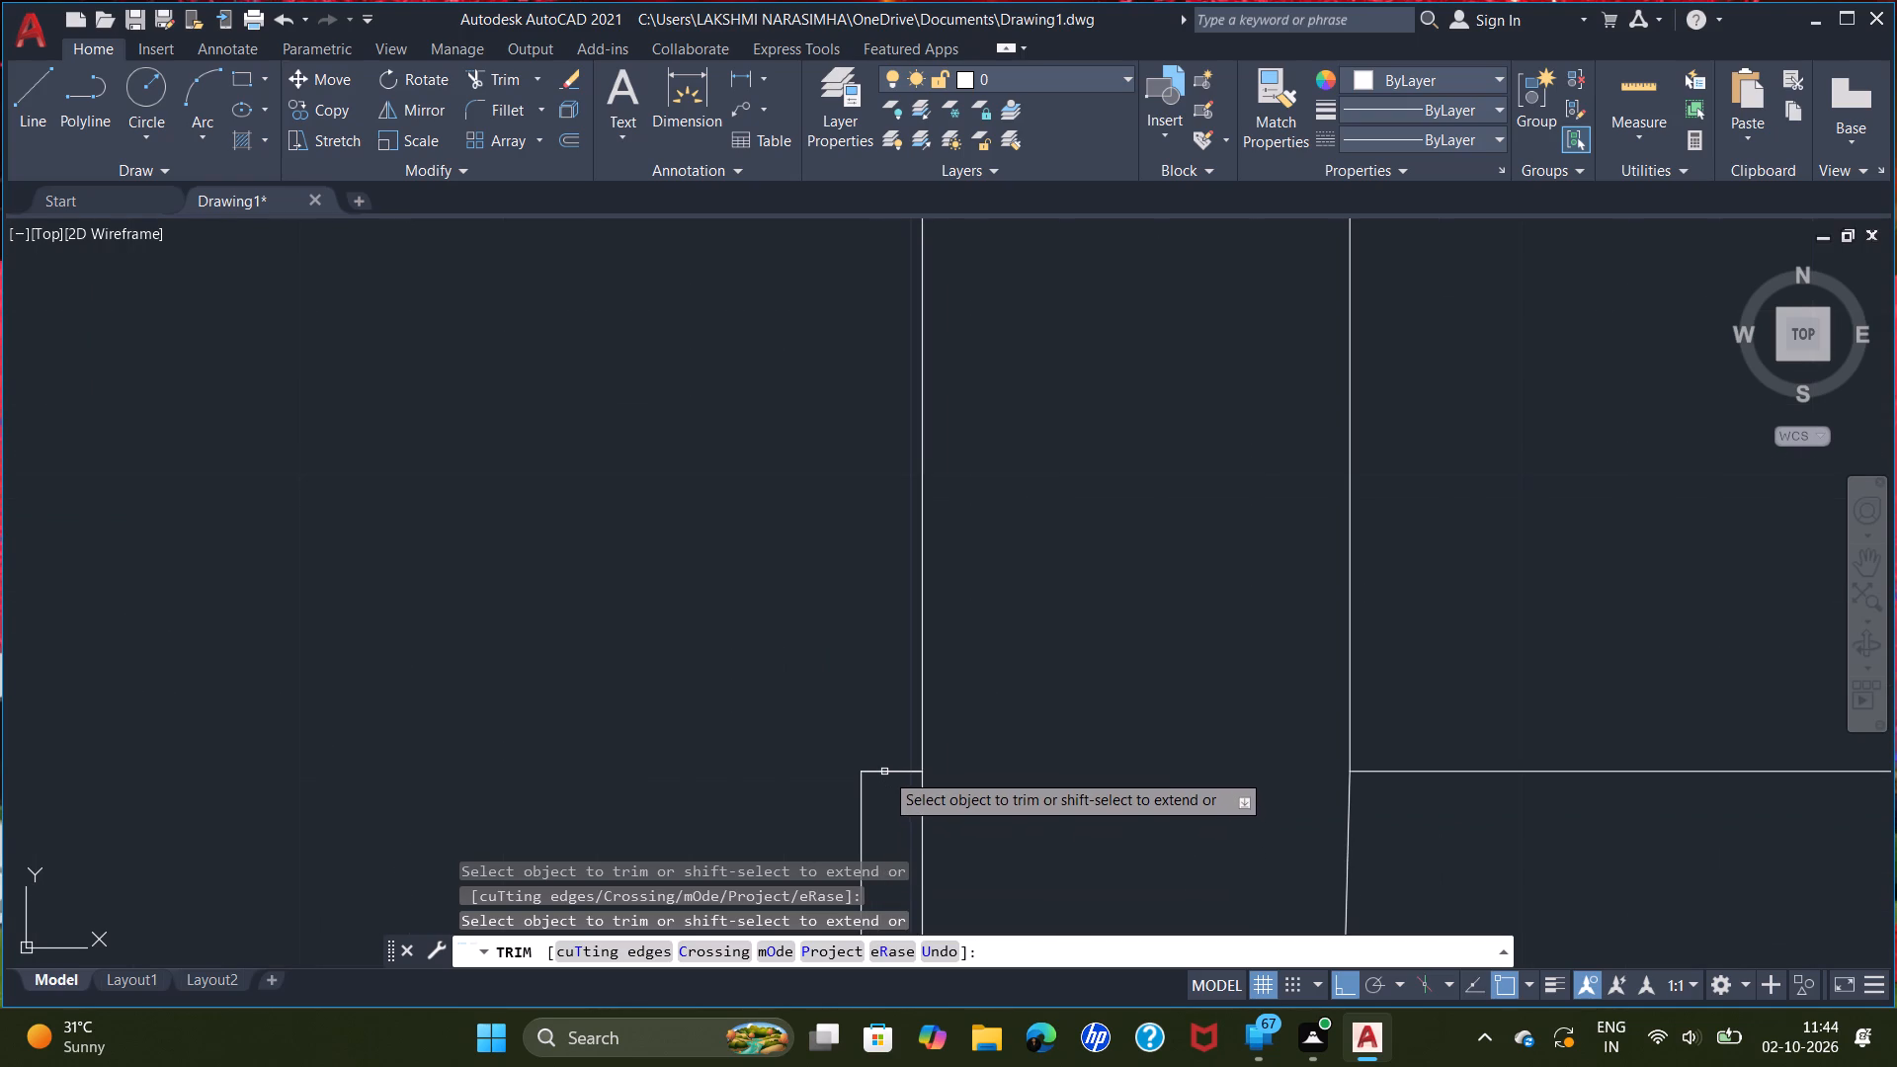
double_click(884, 772)
click(883, 772)
click(857, 822)
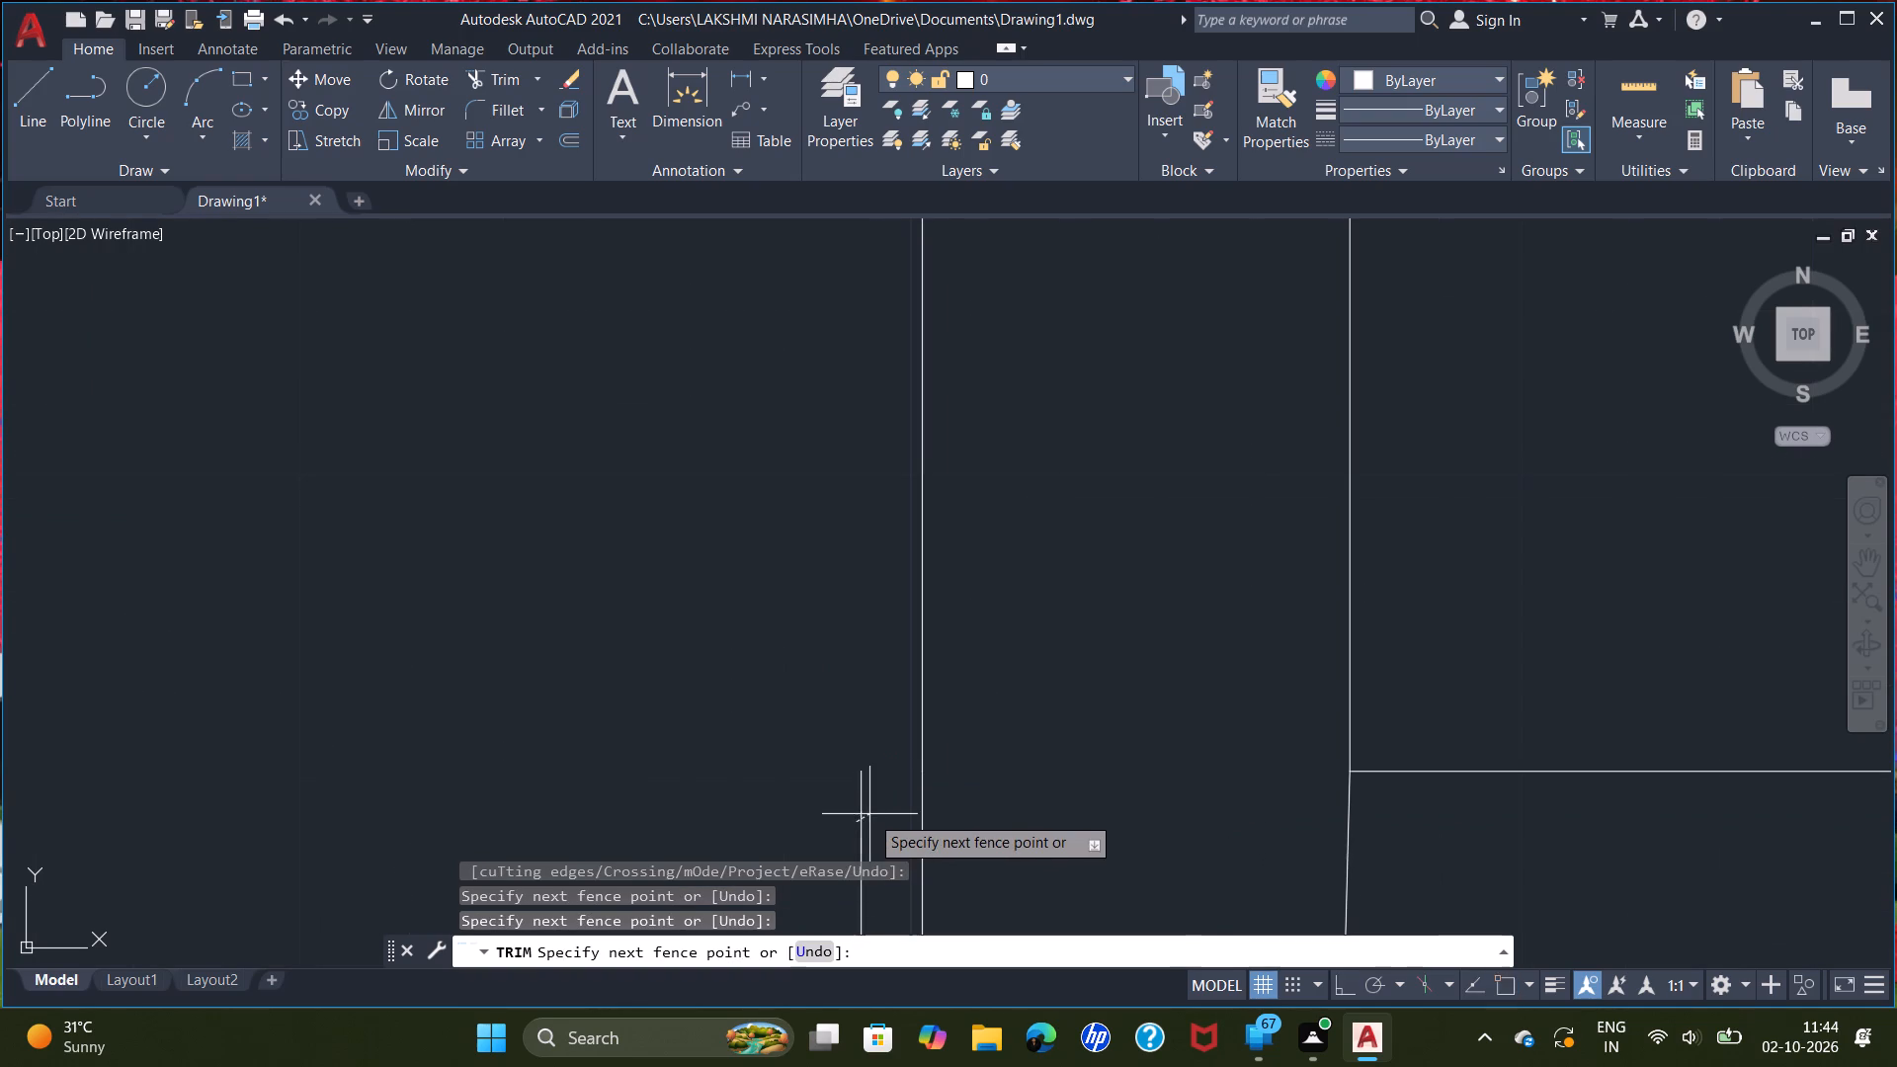
double_click(872, 814)
scroll(892, 820, down, 3)
middle_drag(969, 832, 939, 661)
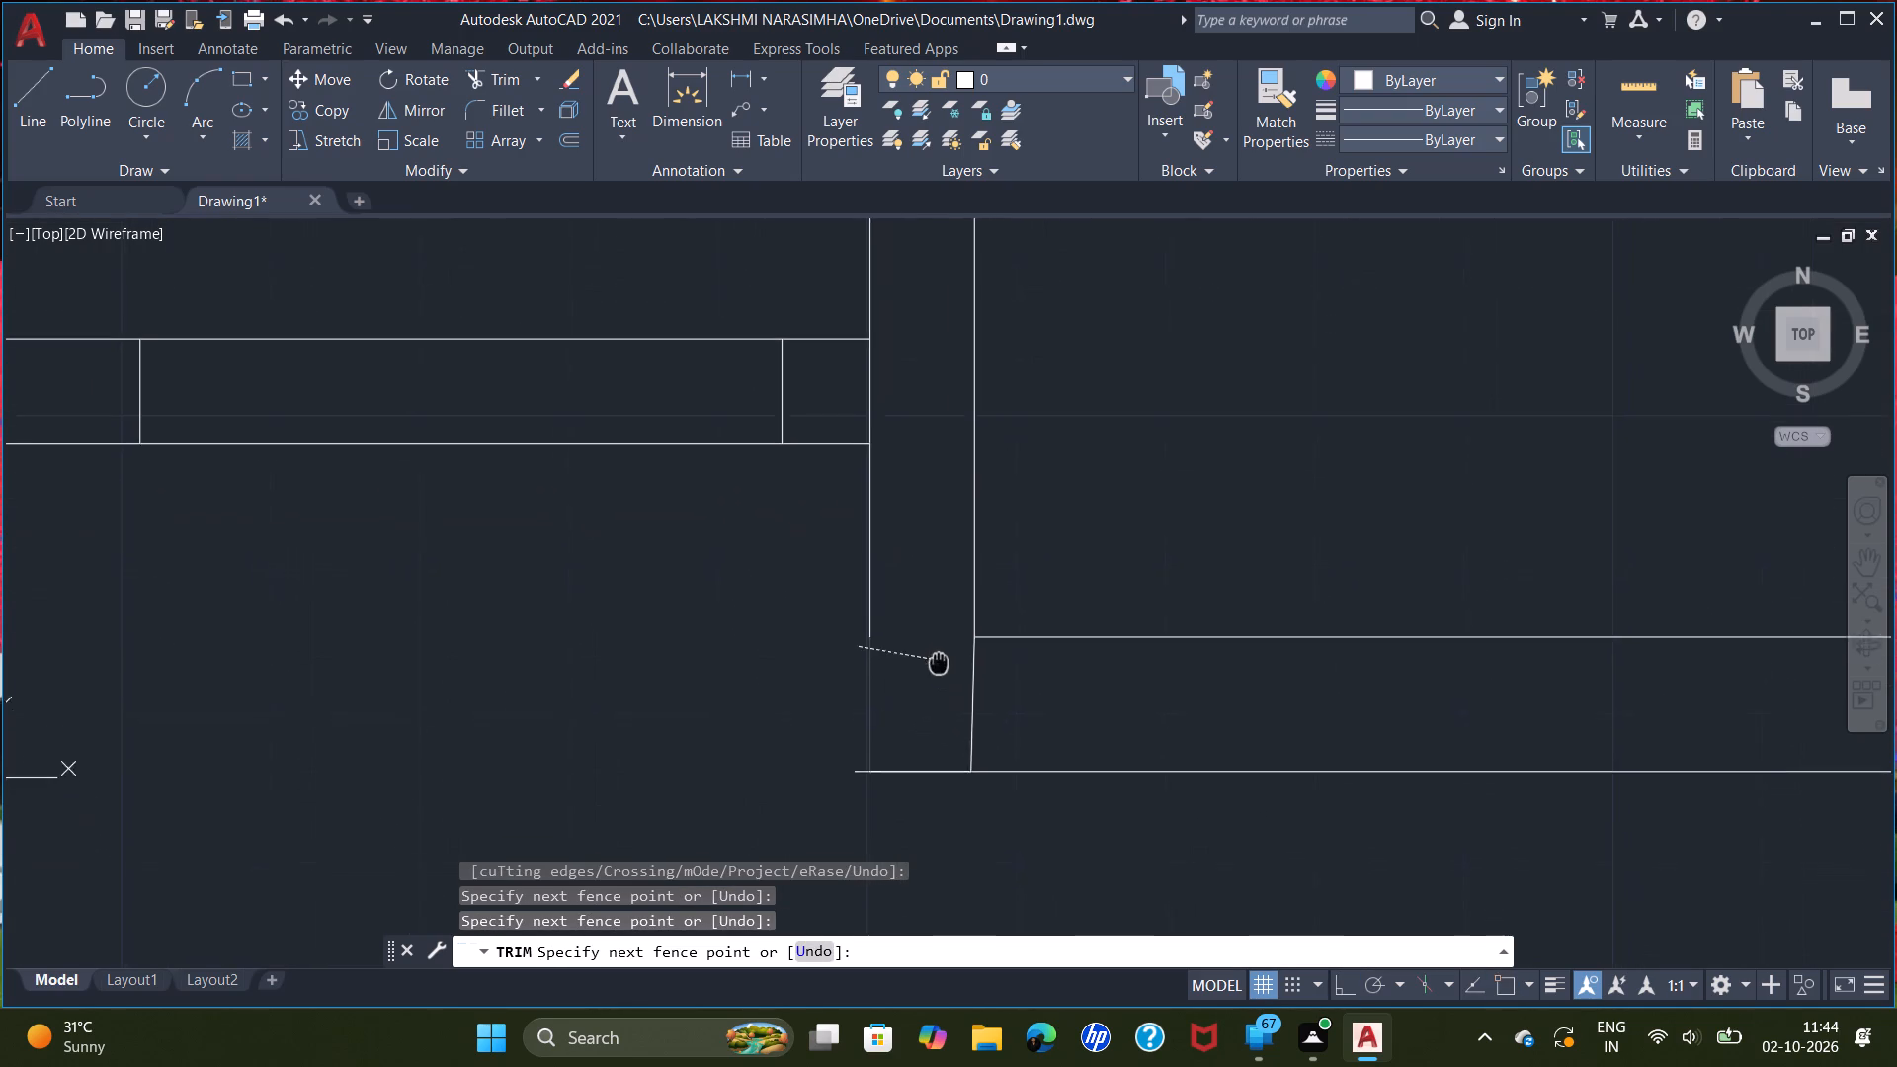
middle_drag(939, 661, 884, 627)
double_click(840, 760)
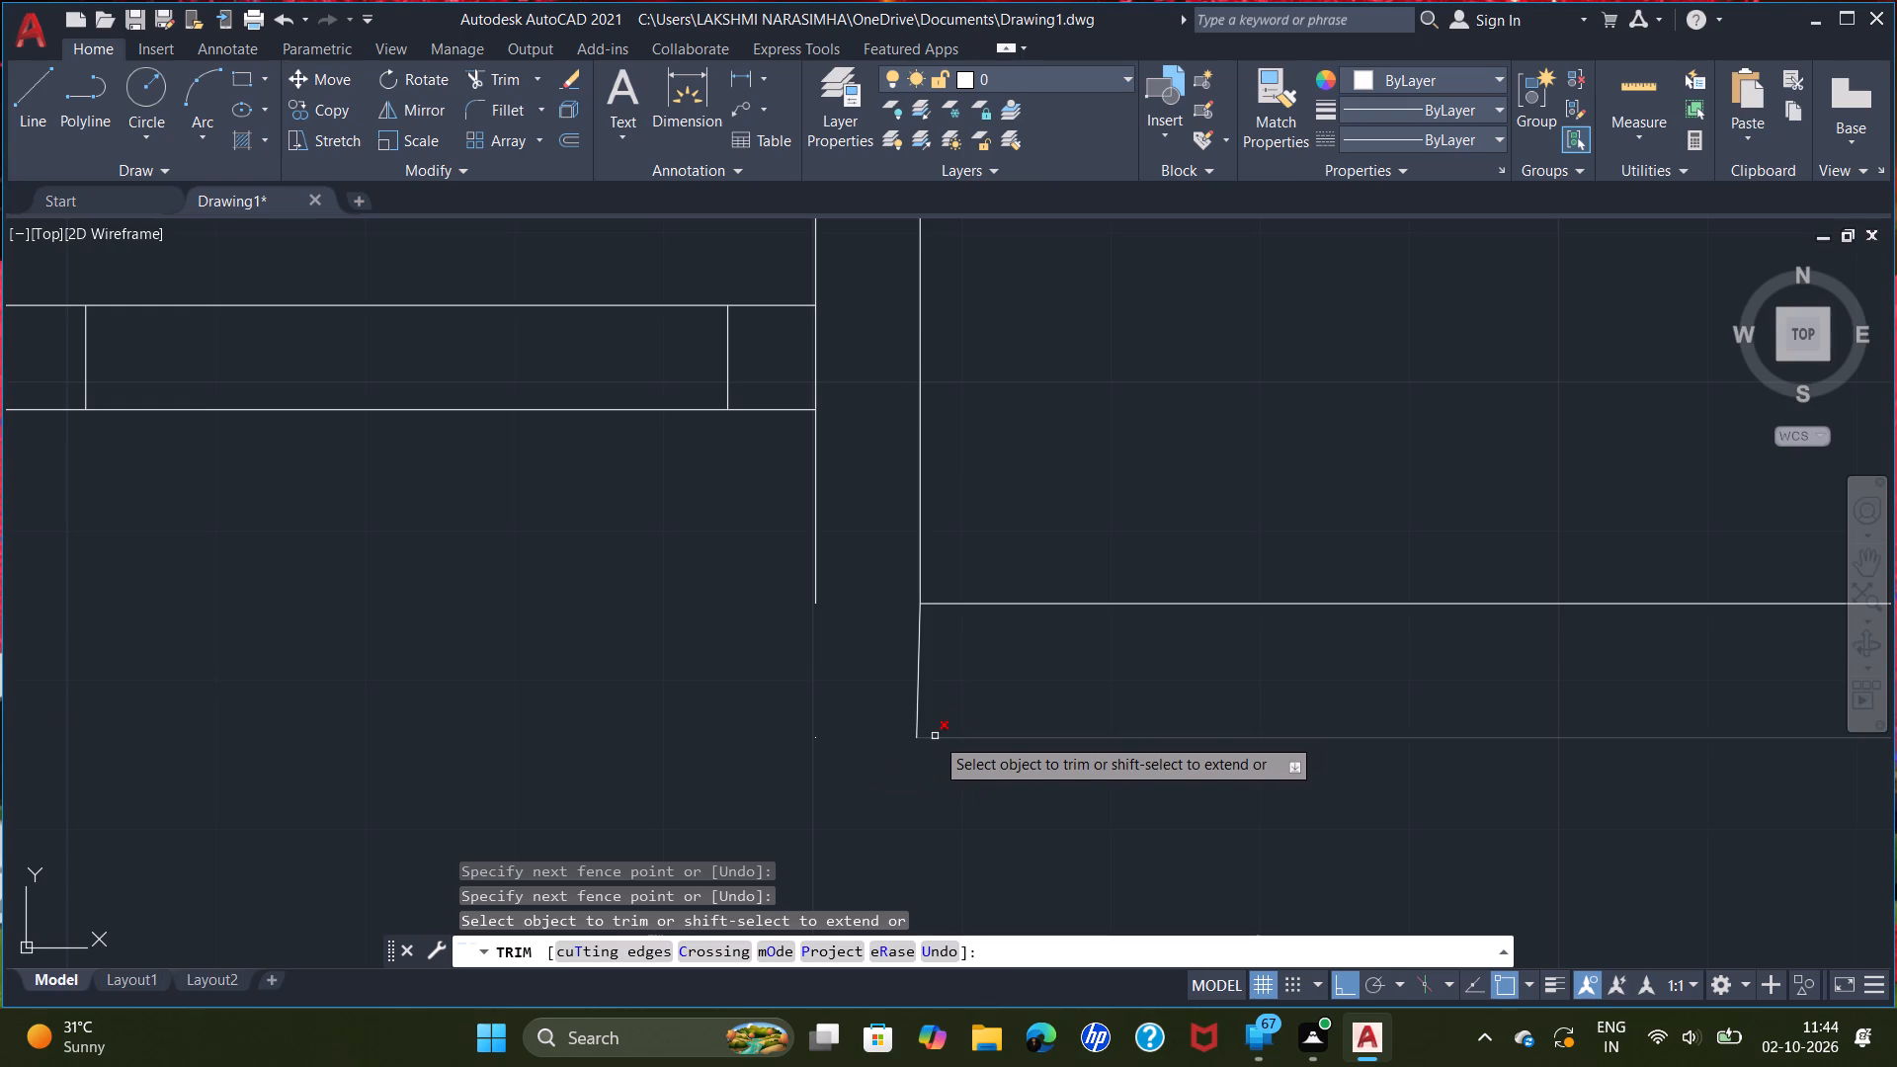
scroll(883, 635, down, 2)
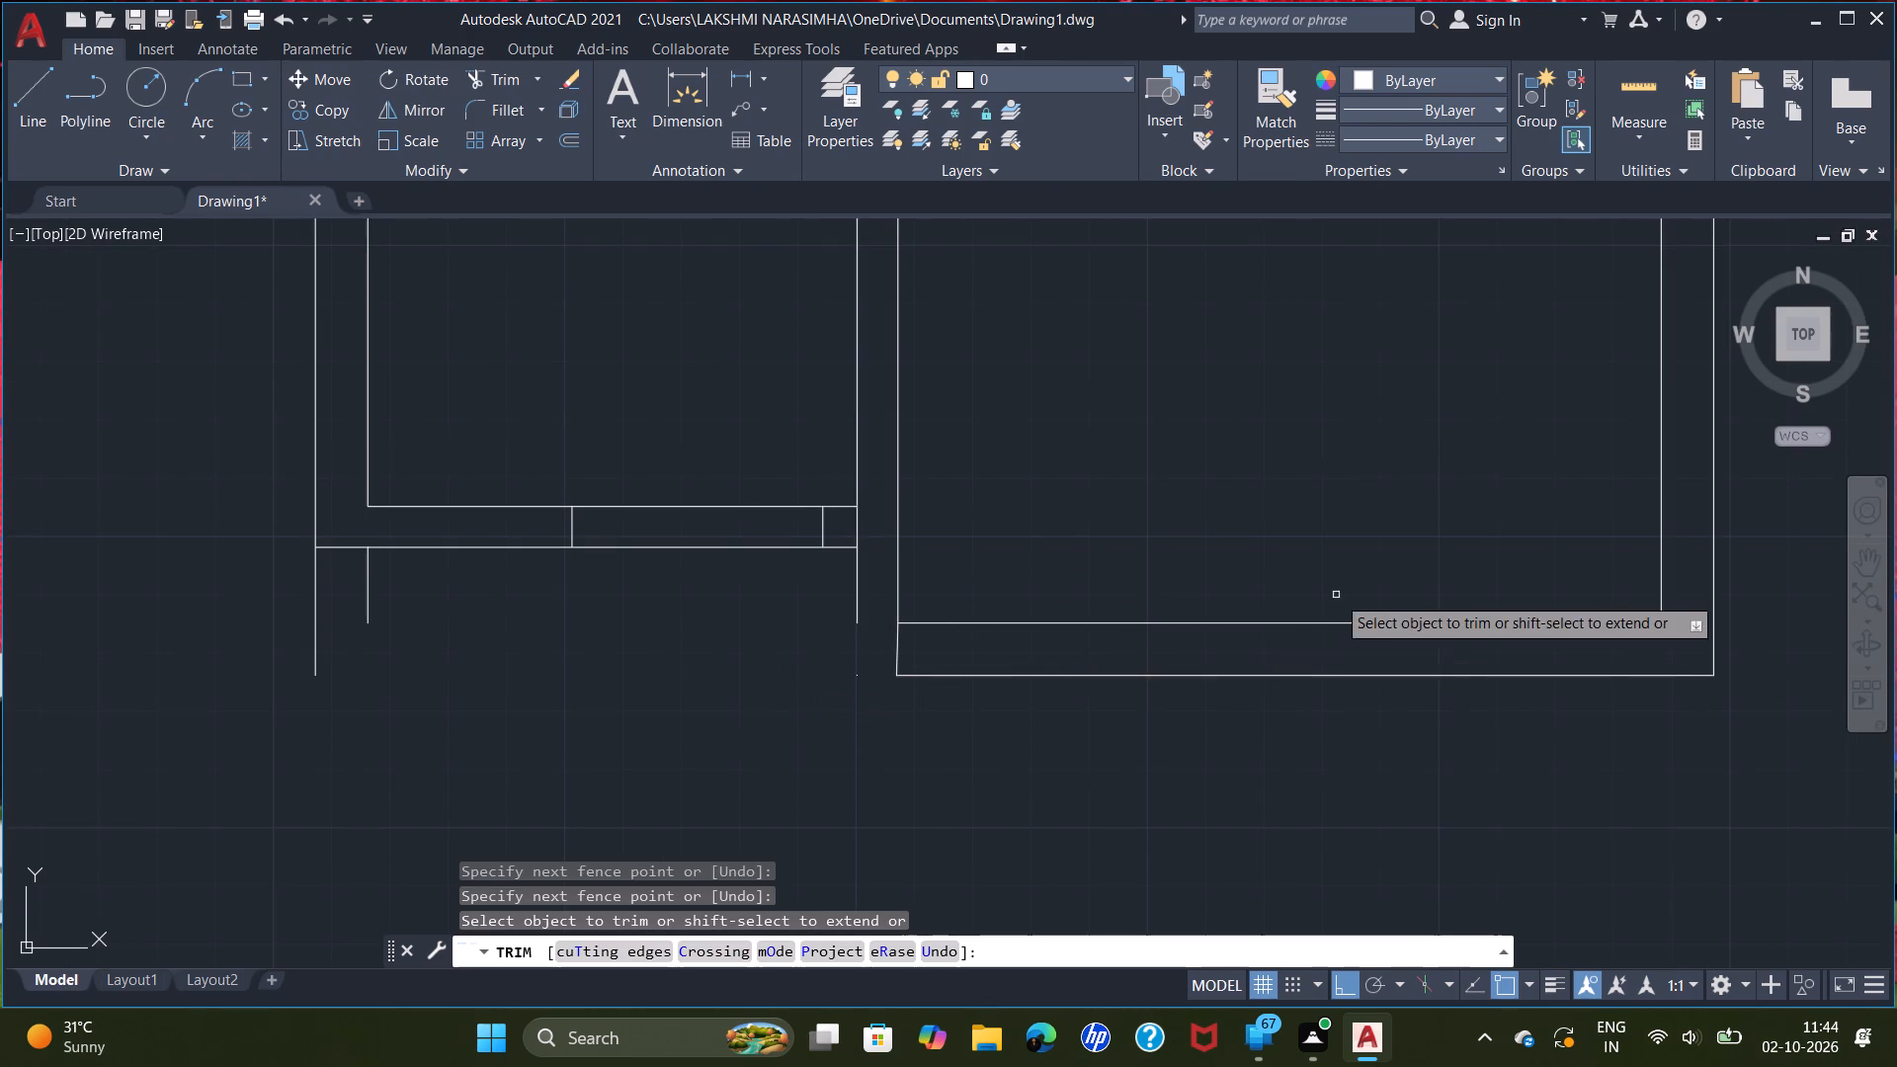
scroll(1336, 595, down, 2)
middle_drag(1509, 605, 1316, 668)
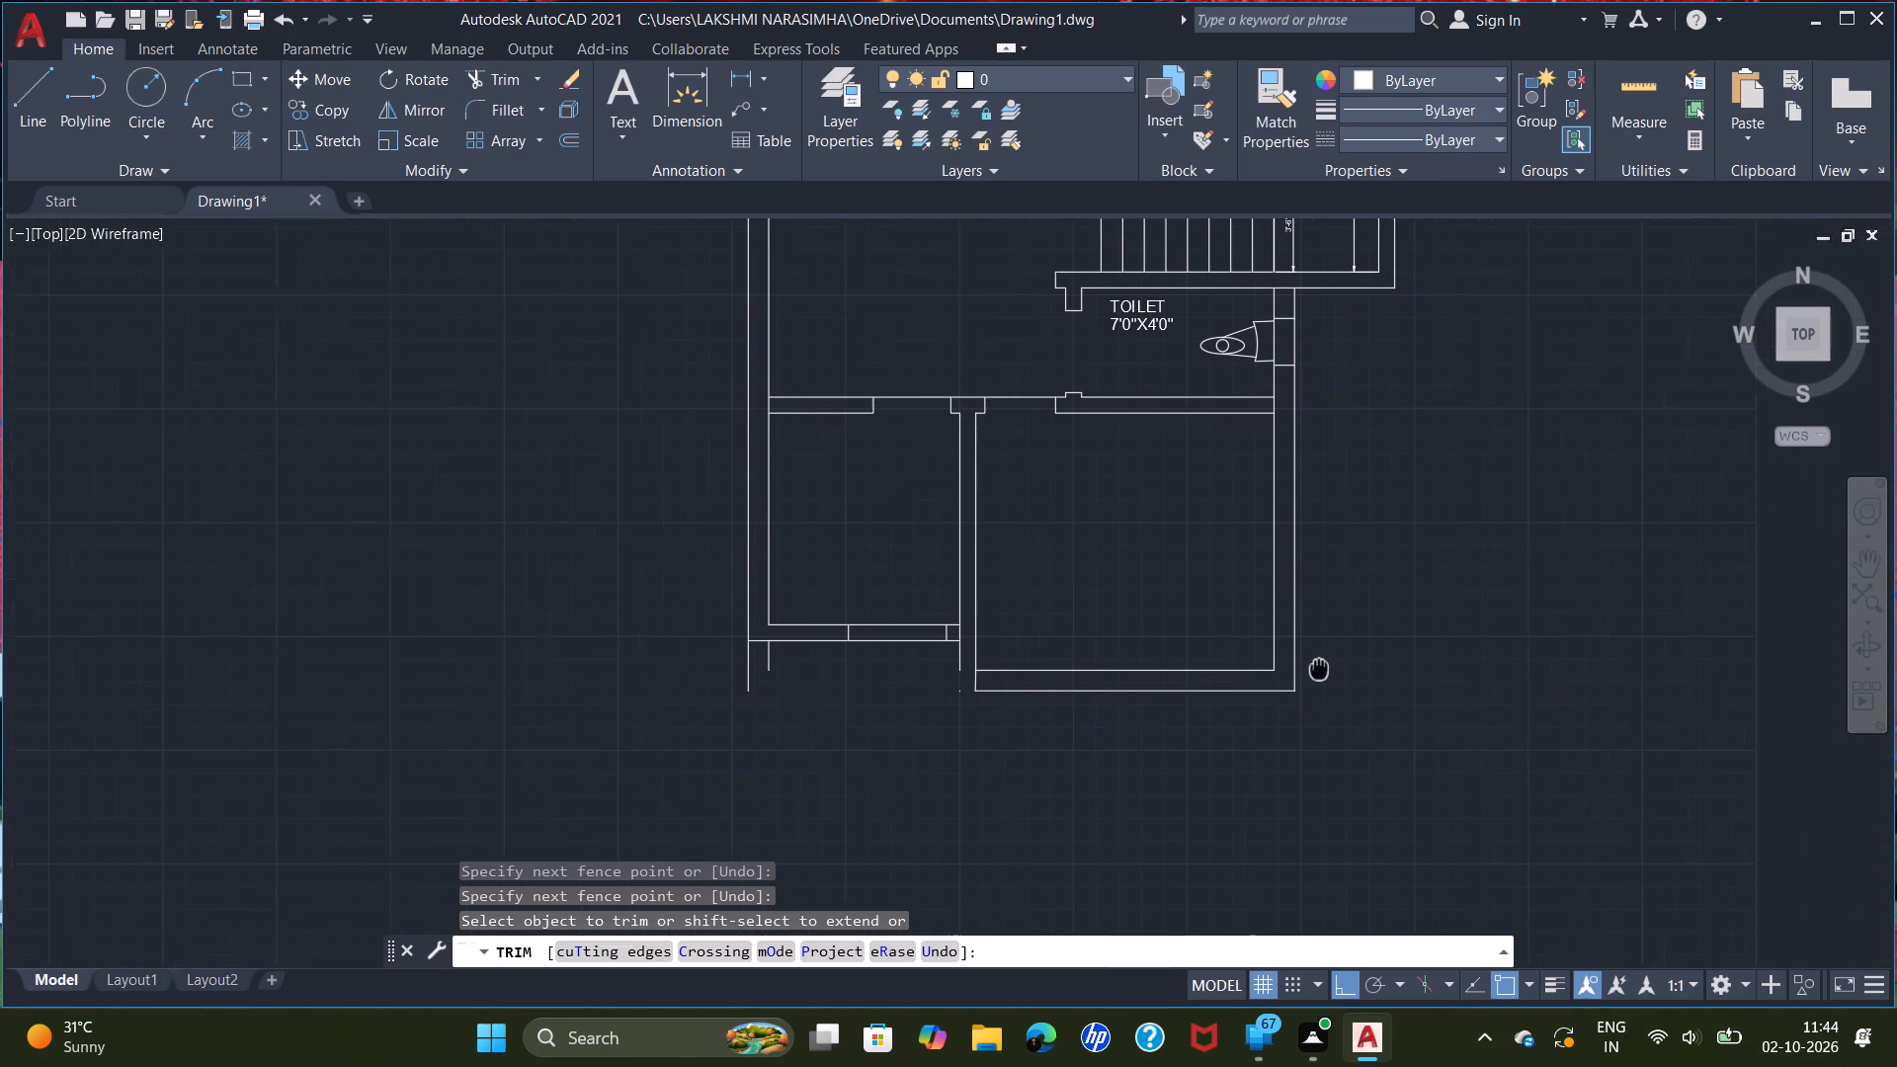
middle_drag(1316, 668, 1143, 721)
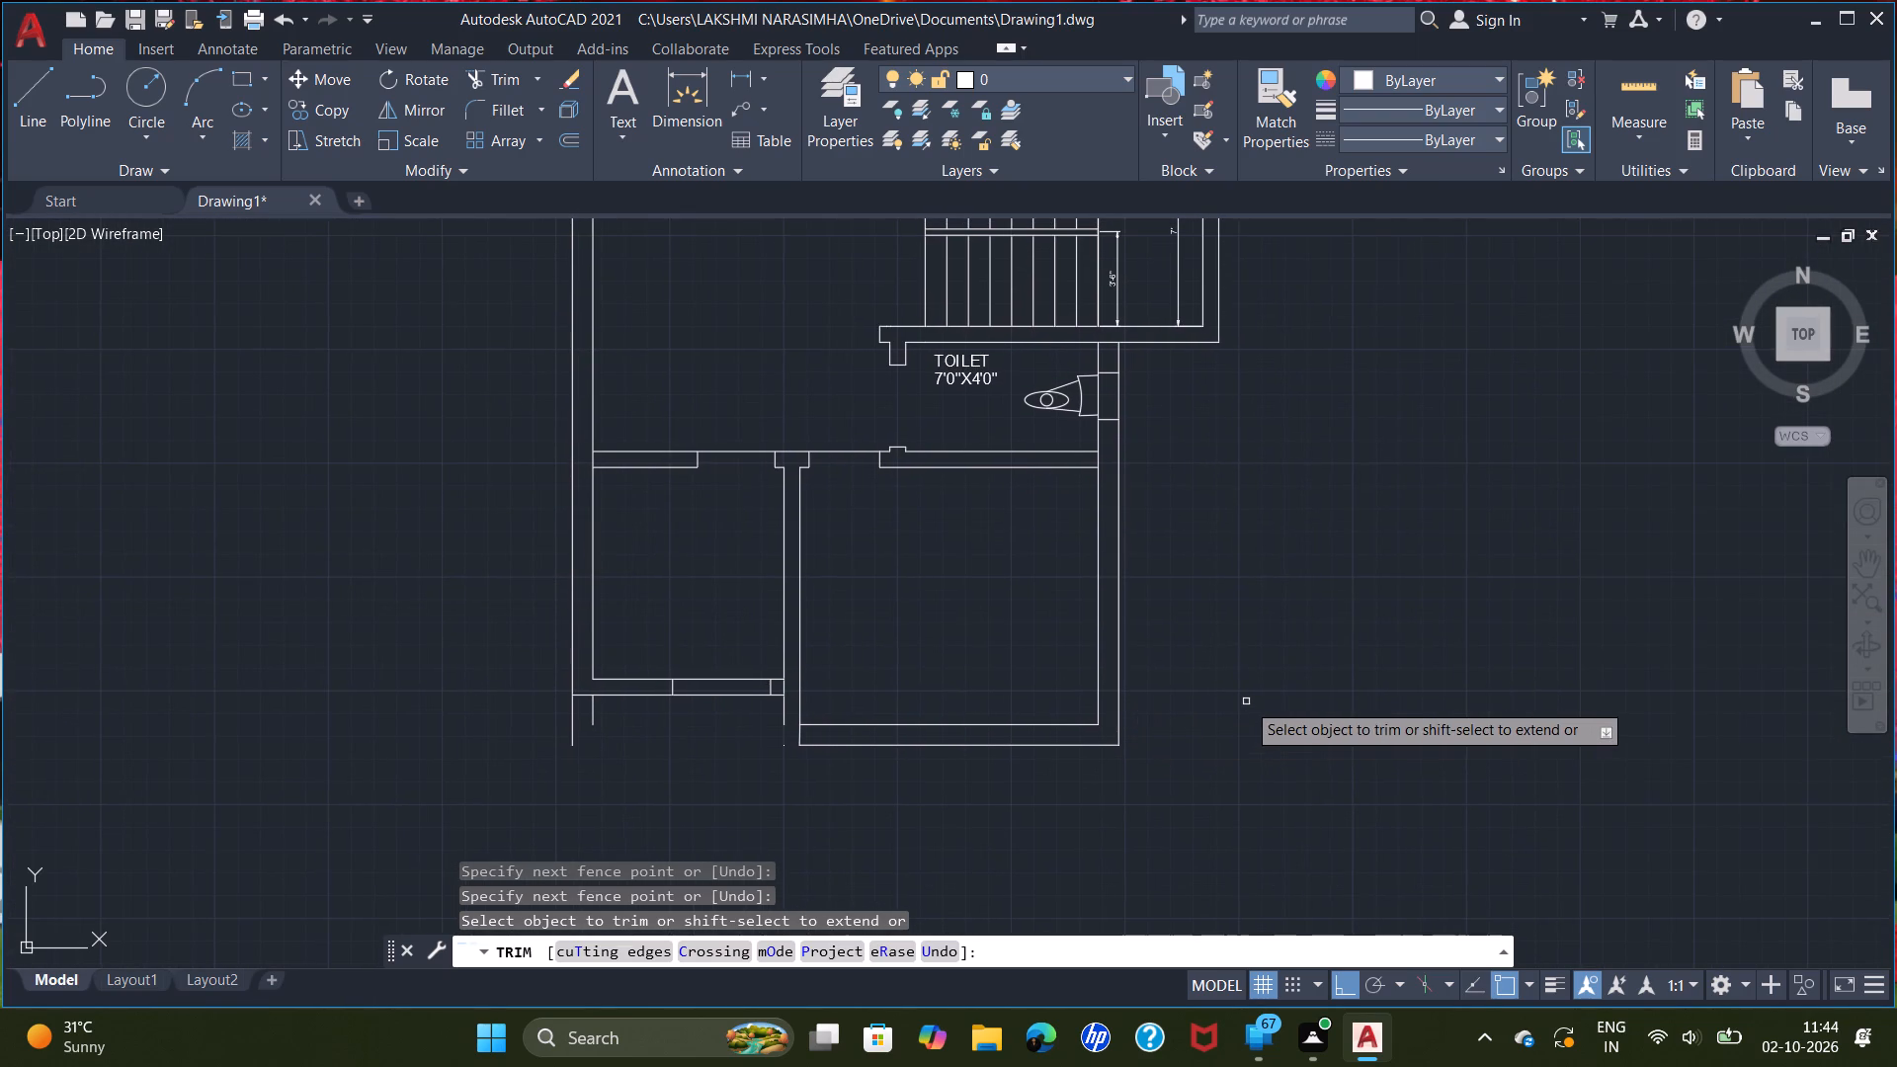
Add a vertical linear dimension spanning the right exterior wall from the house's top corner to its bottom corner, placed outside the staircase projection.
middle_drag(1277, 700, 1170, 736)
scroll(1159, 723, down, 2)
middle_drag(1181, 654, 1099, 698)
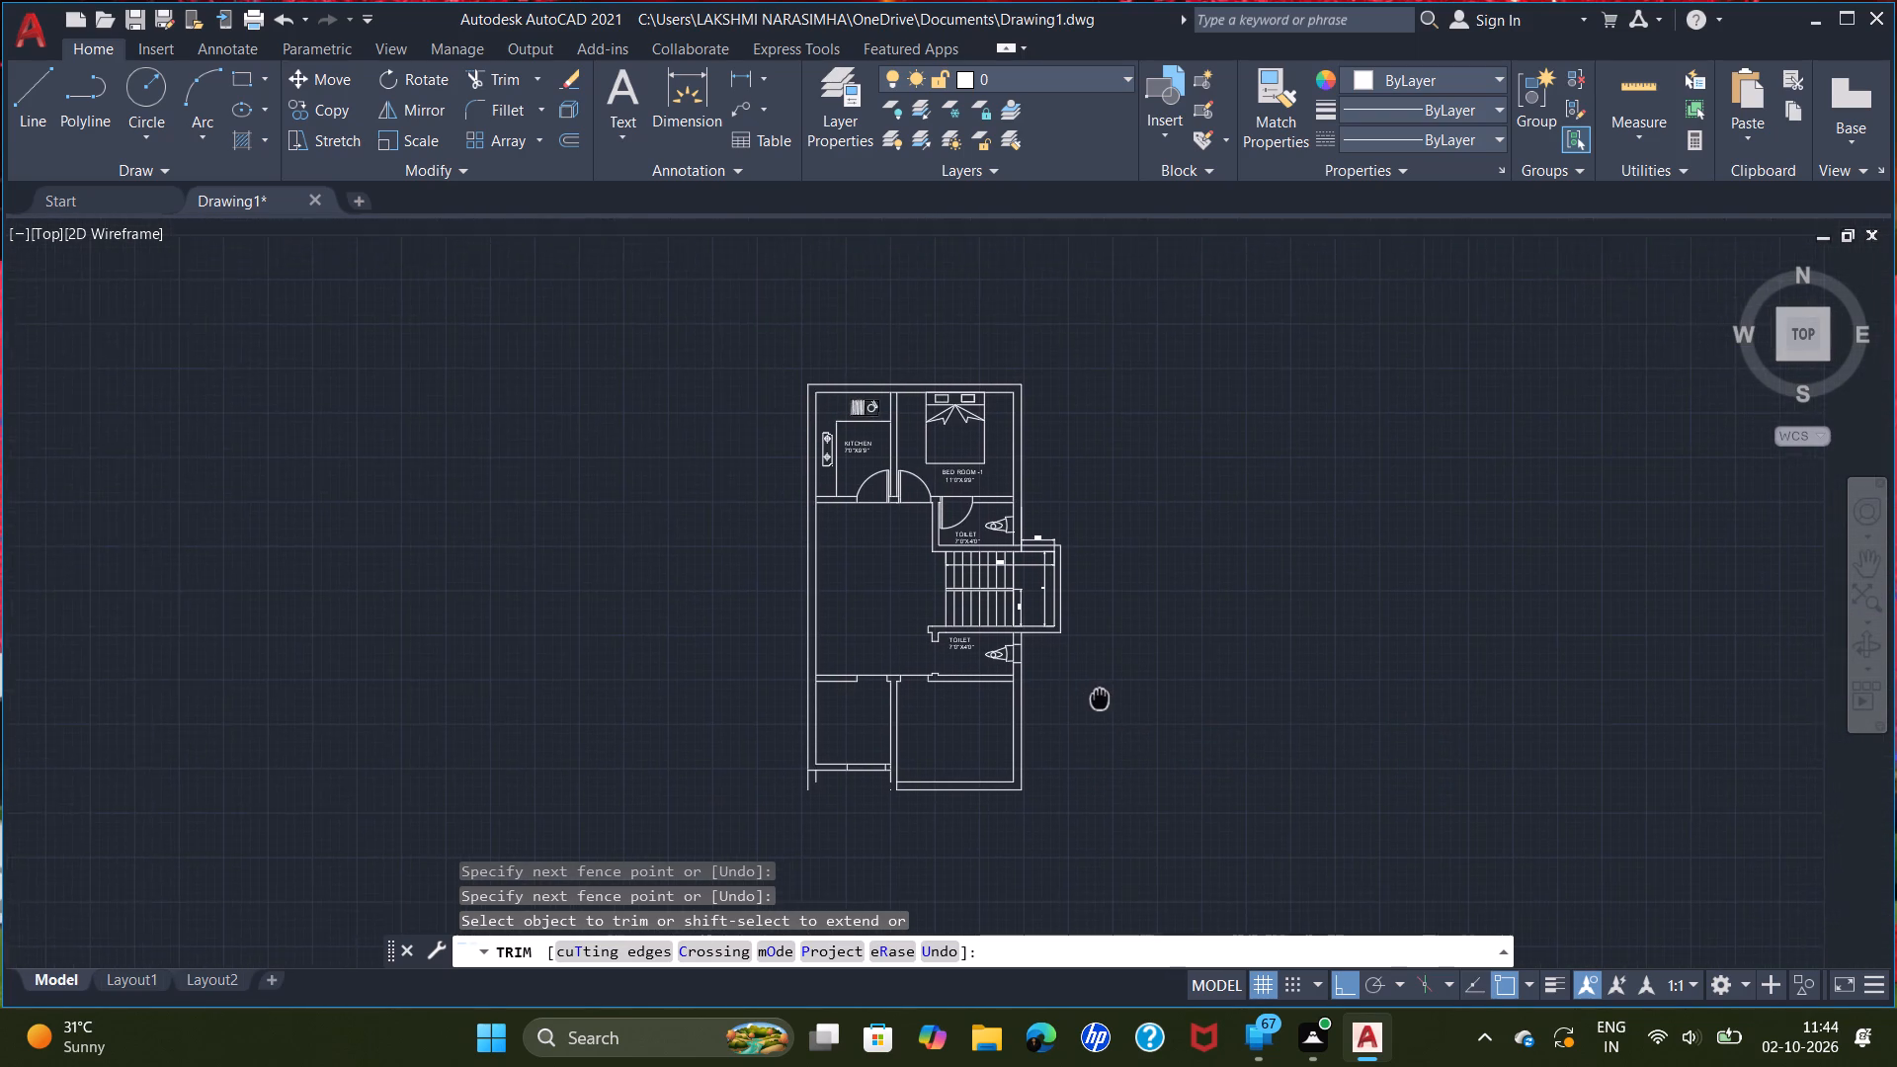
middle_drag(1099, 698, 1088, 689)
key(Escape)
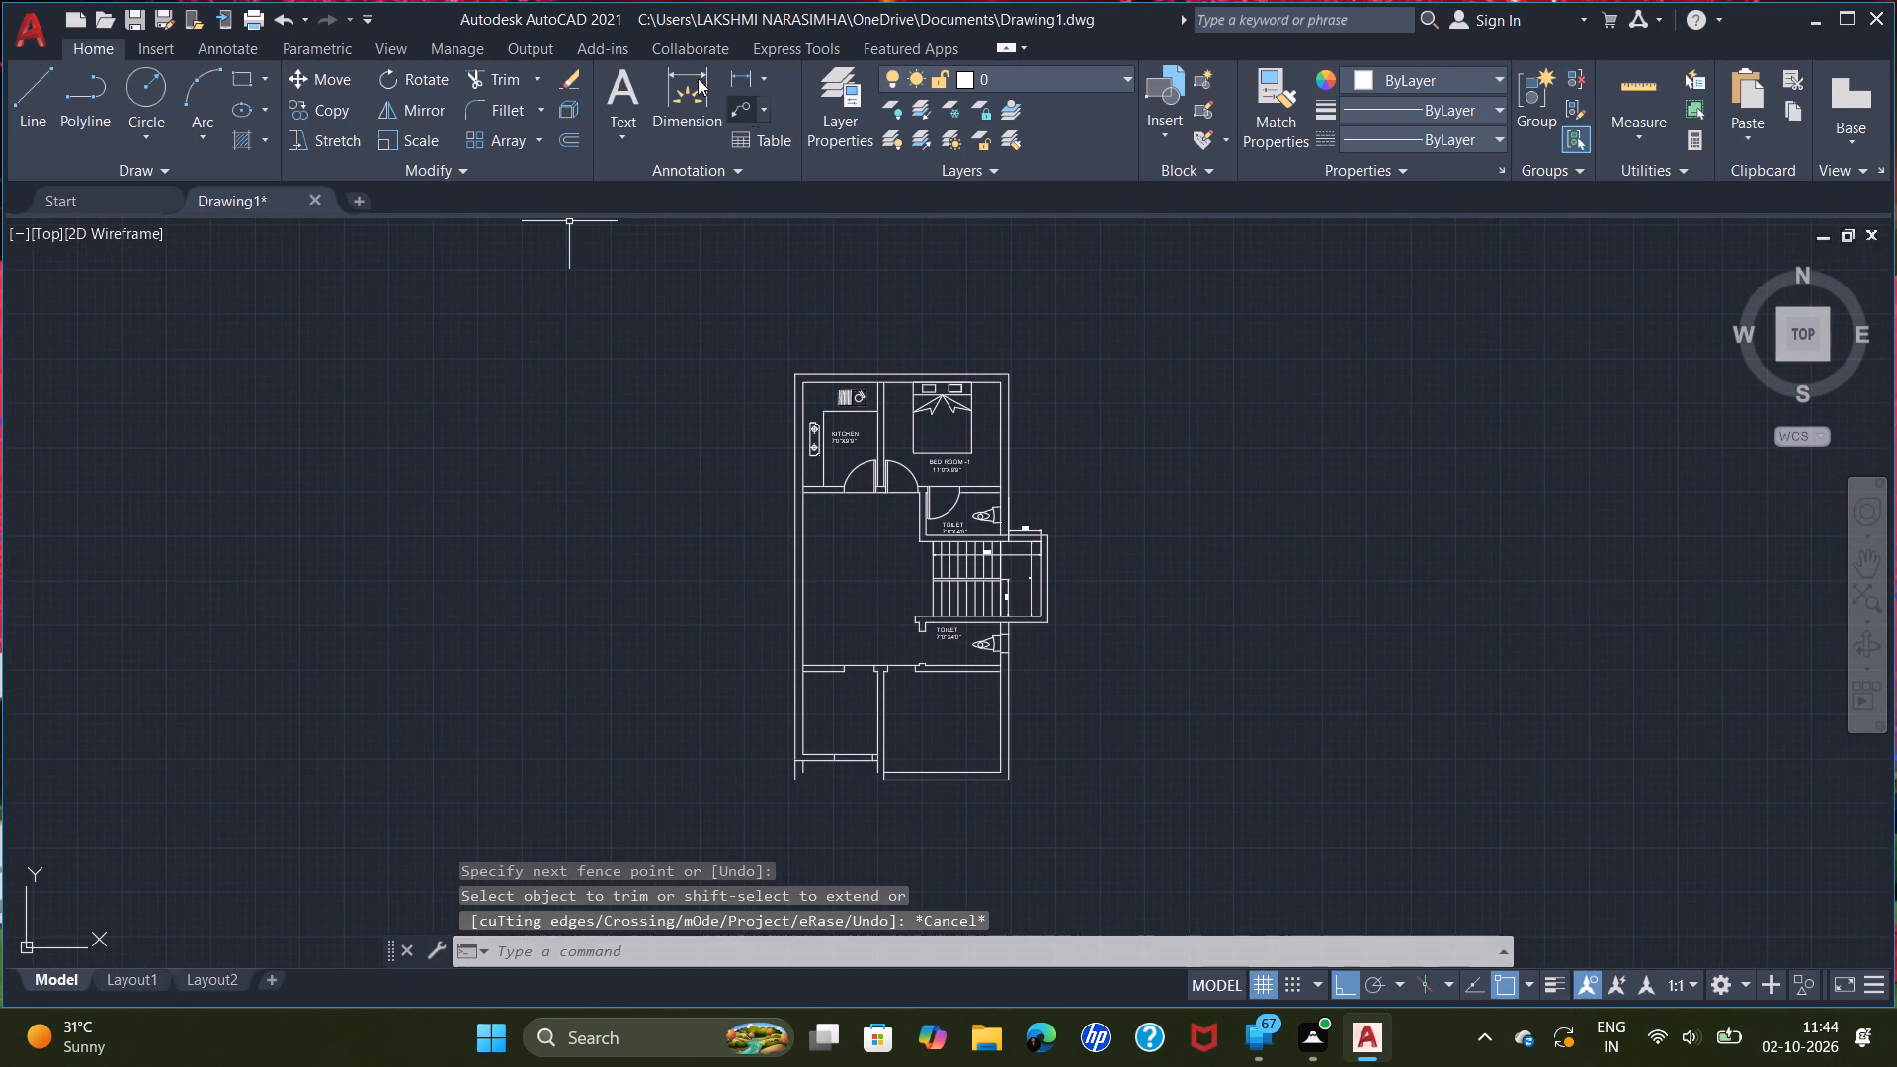
double_click(742, 79)
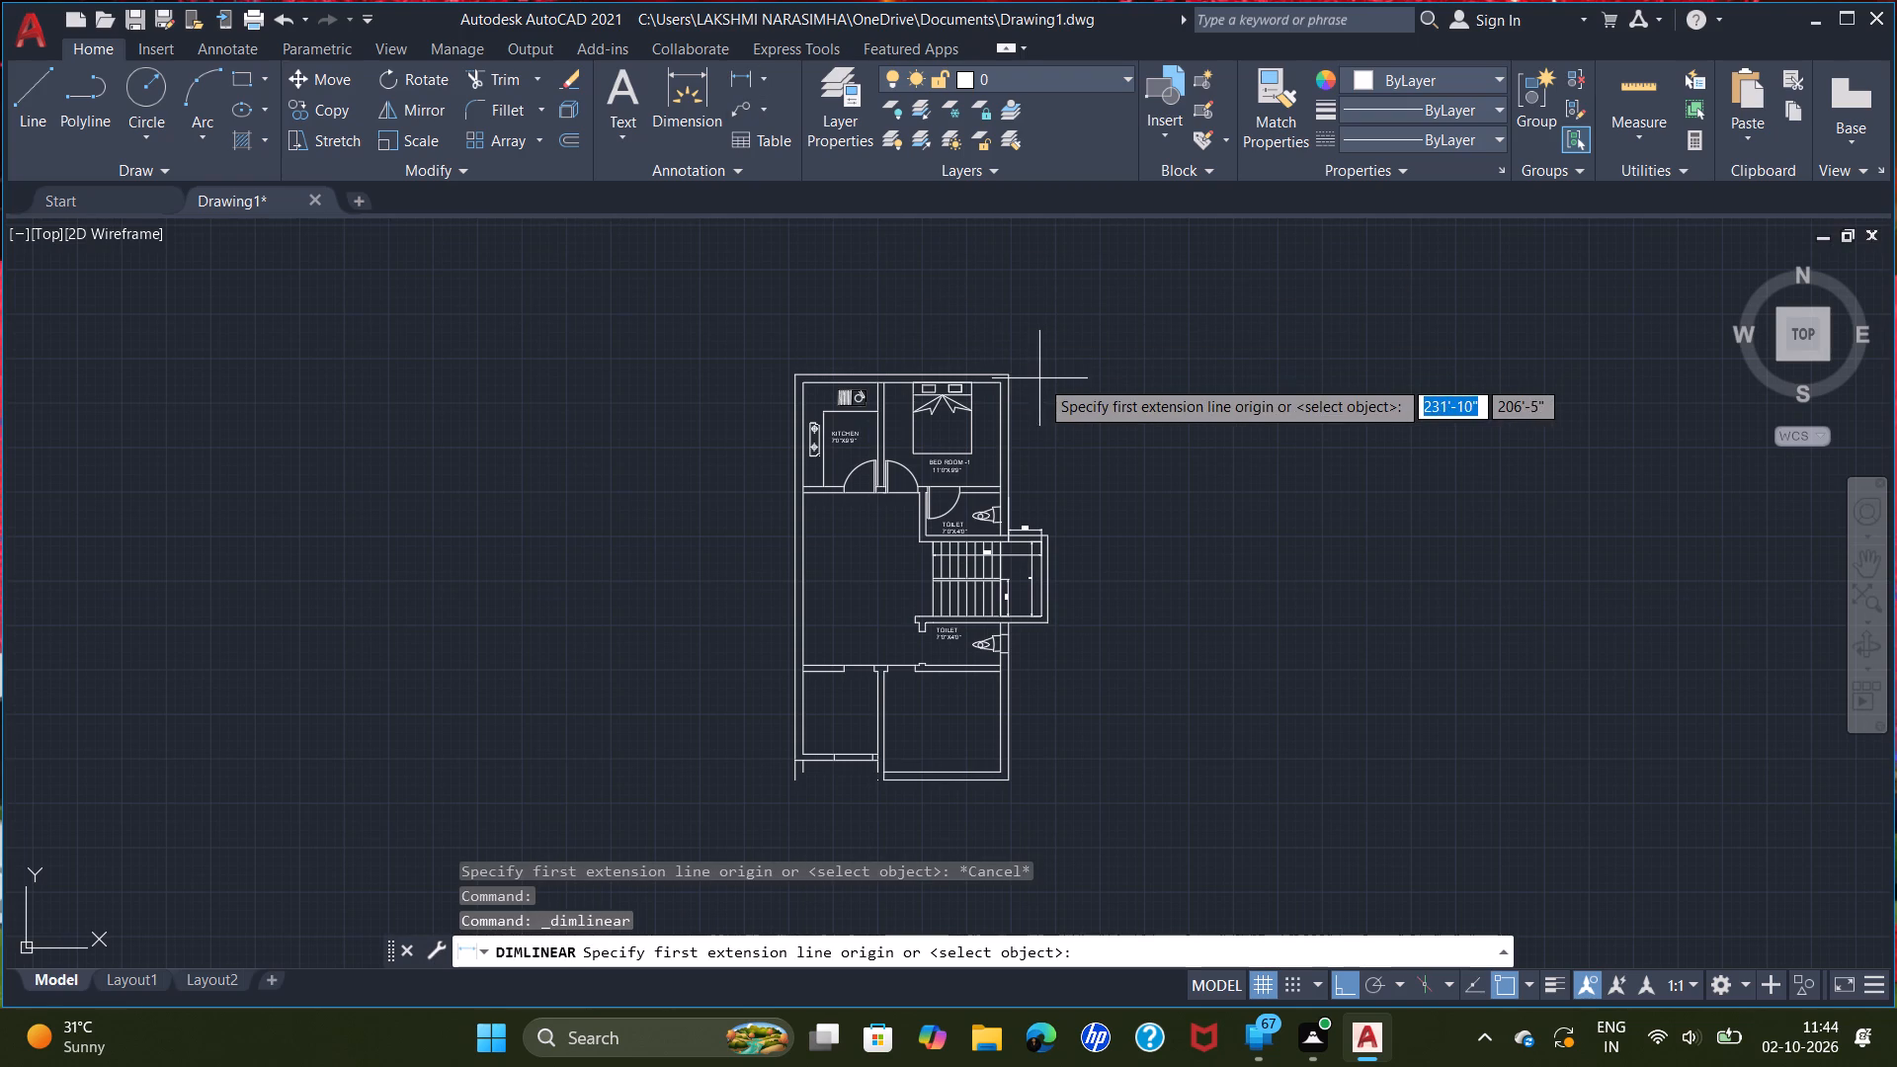
scroll(1008, 369, up, 2)
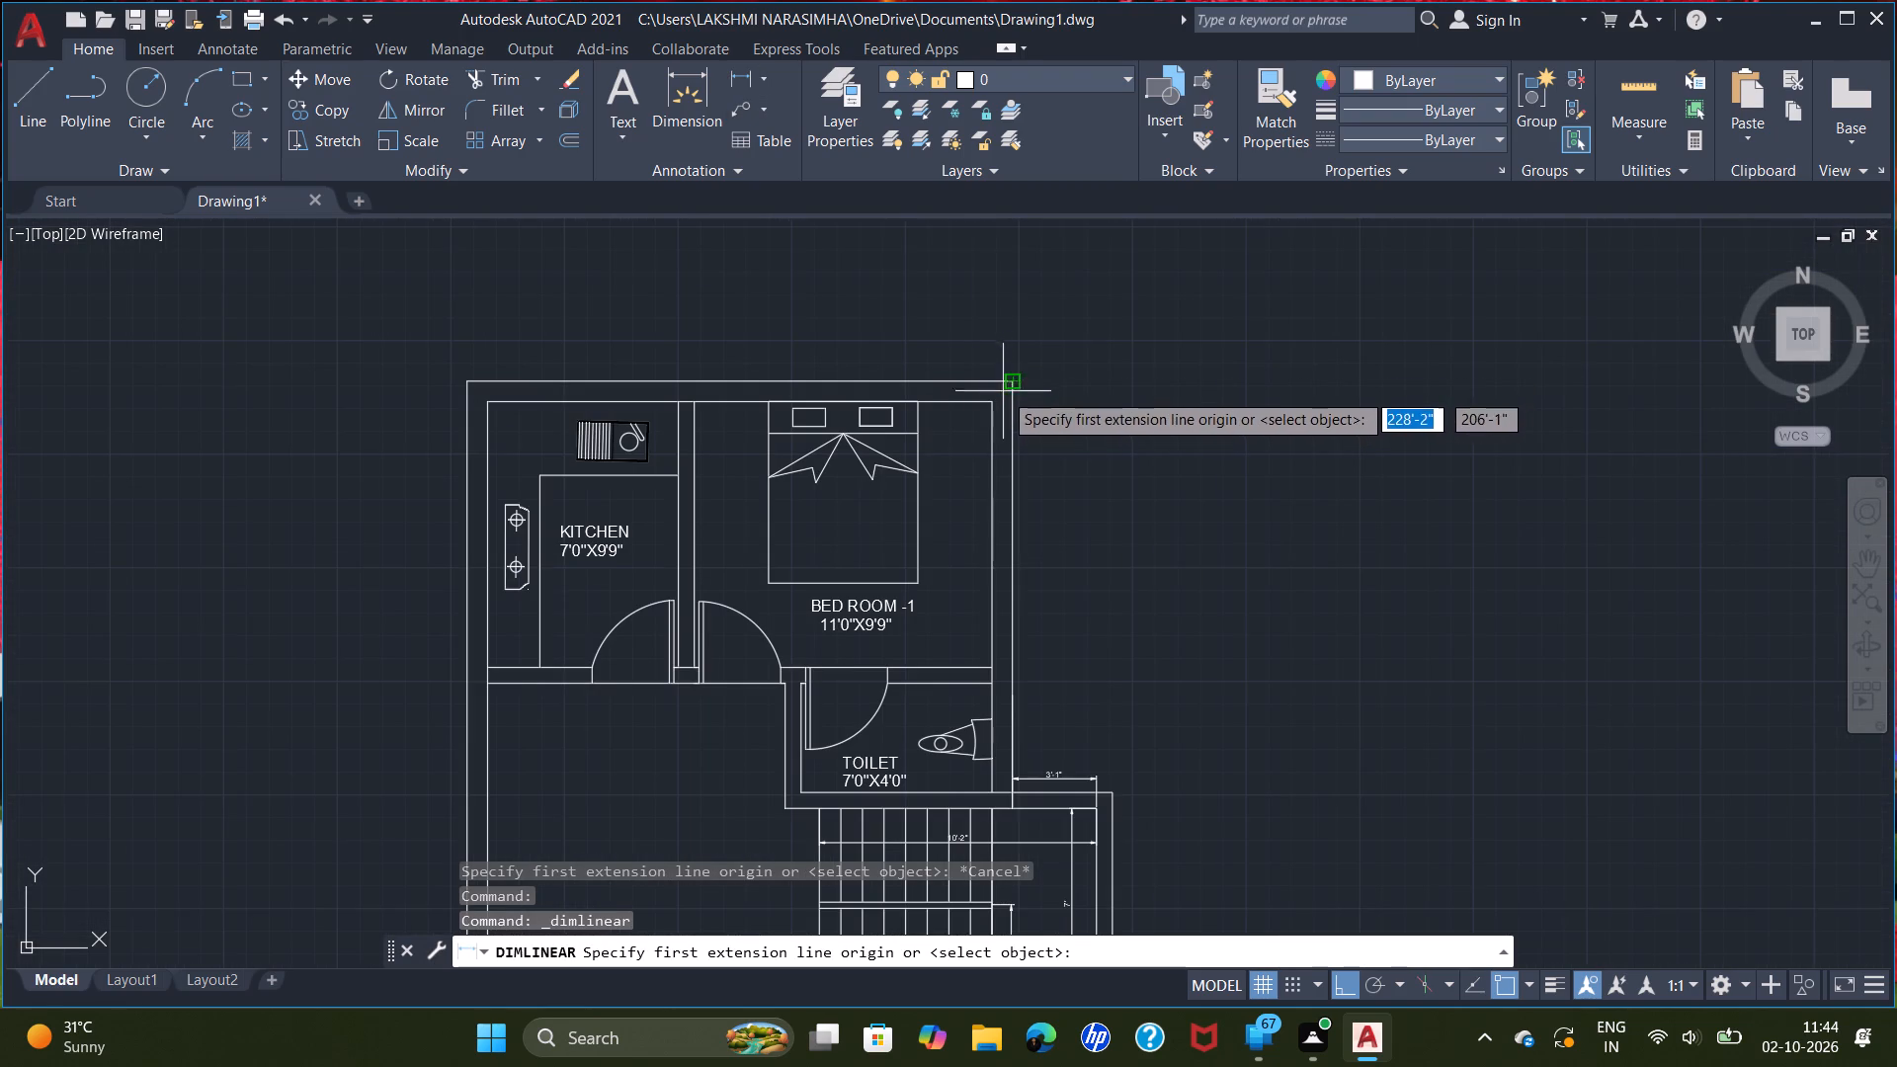
double_click(1012, 381)
scroll(1147, 470, down, 3)
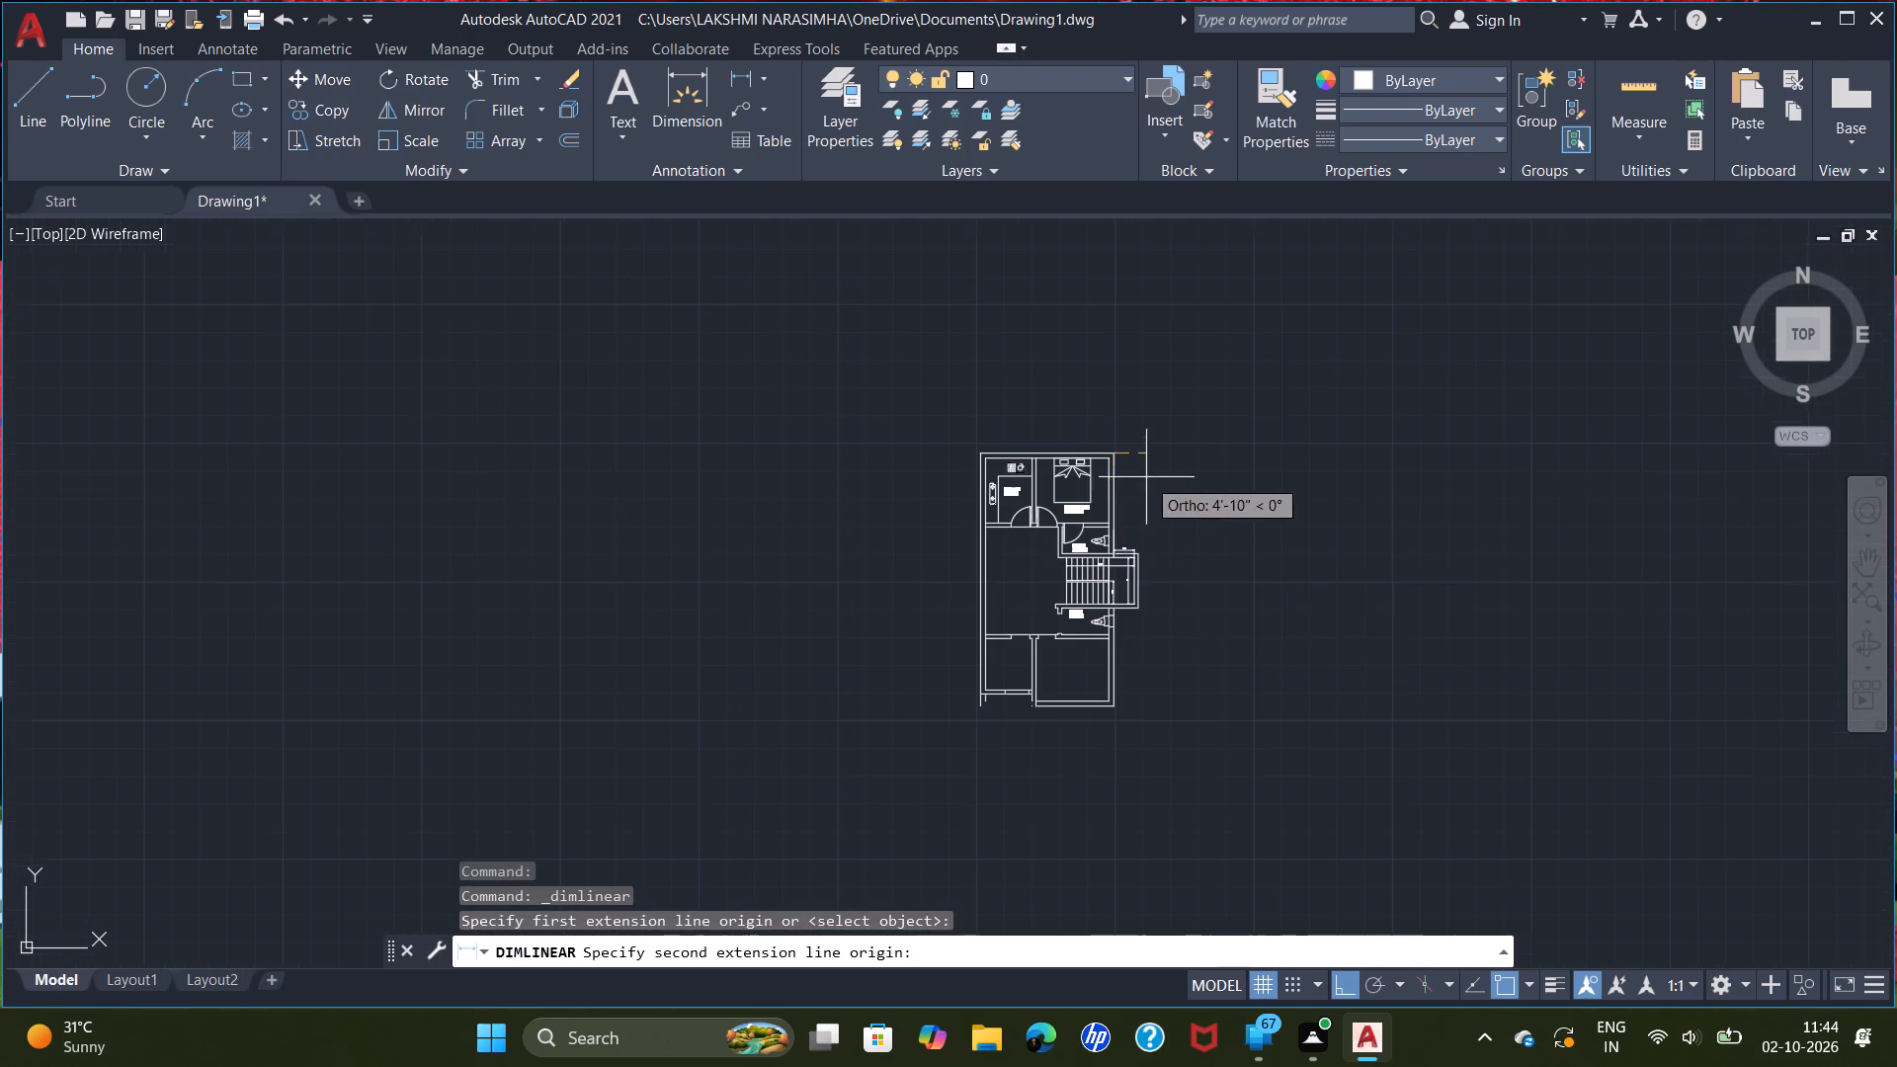
scroll(1120, 700, up, 3)
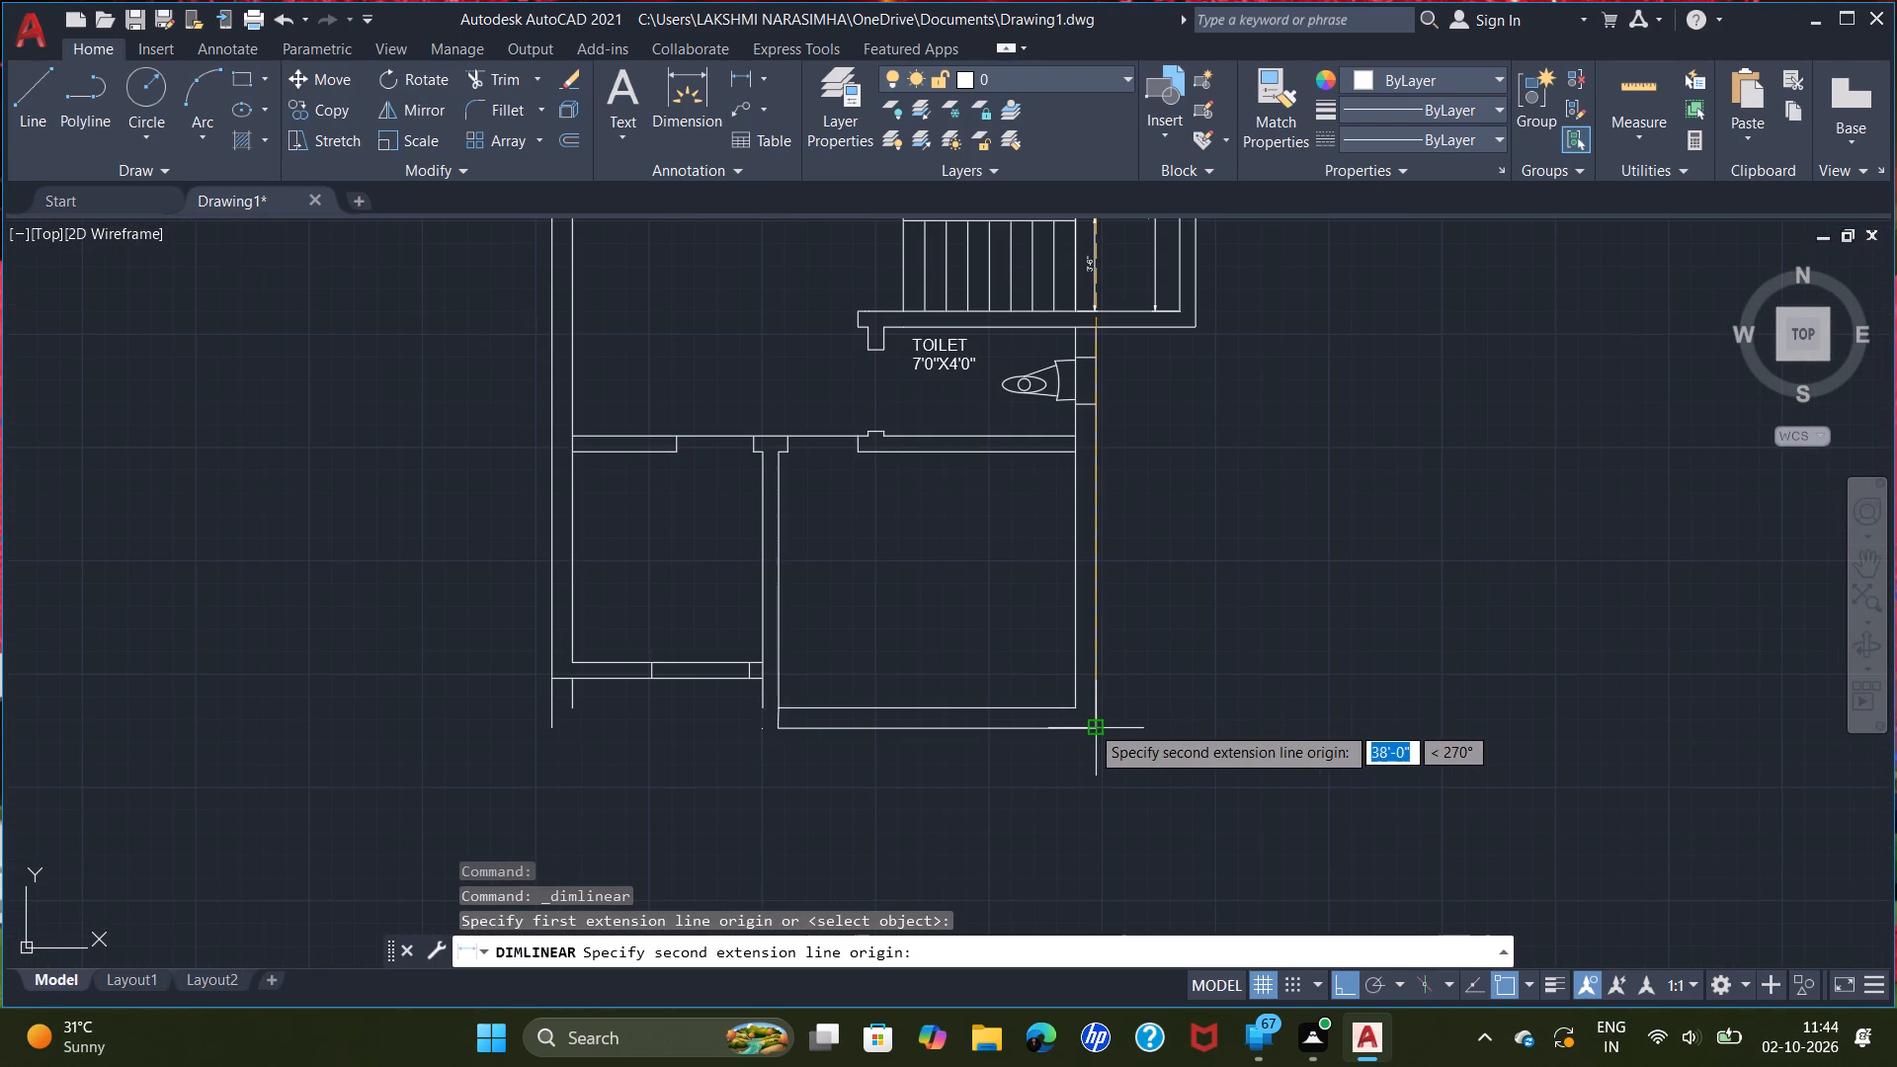
click(1089, 722)
click(1286, 699)
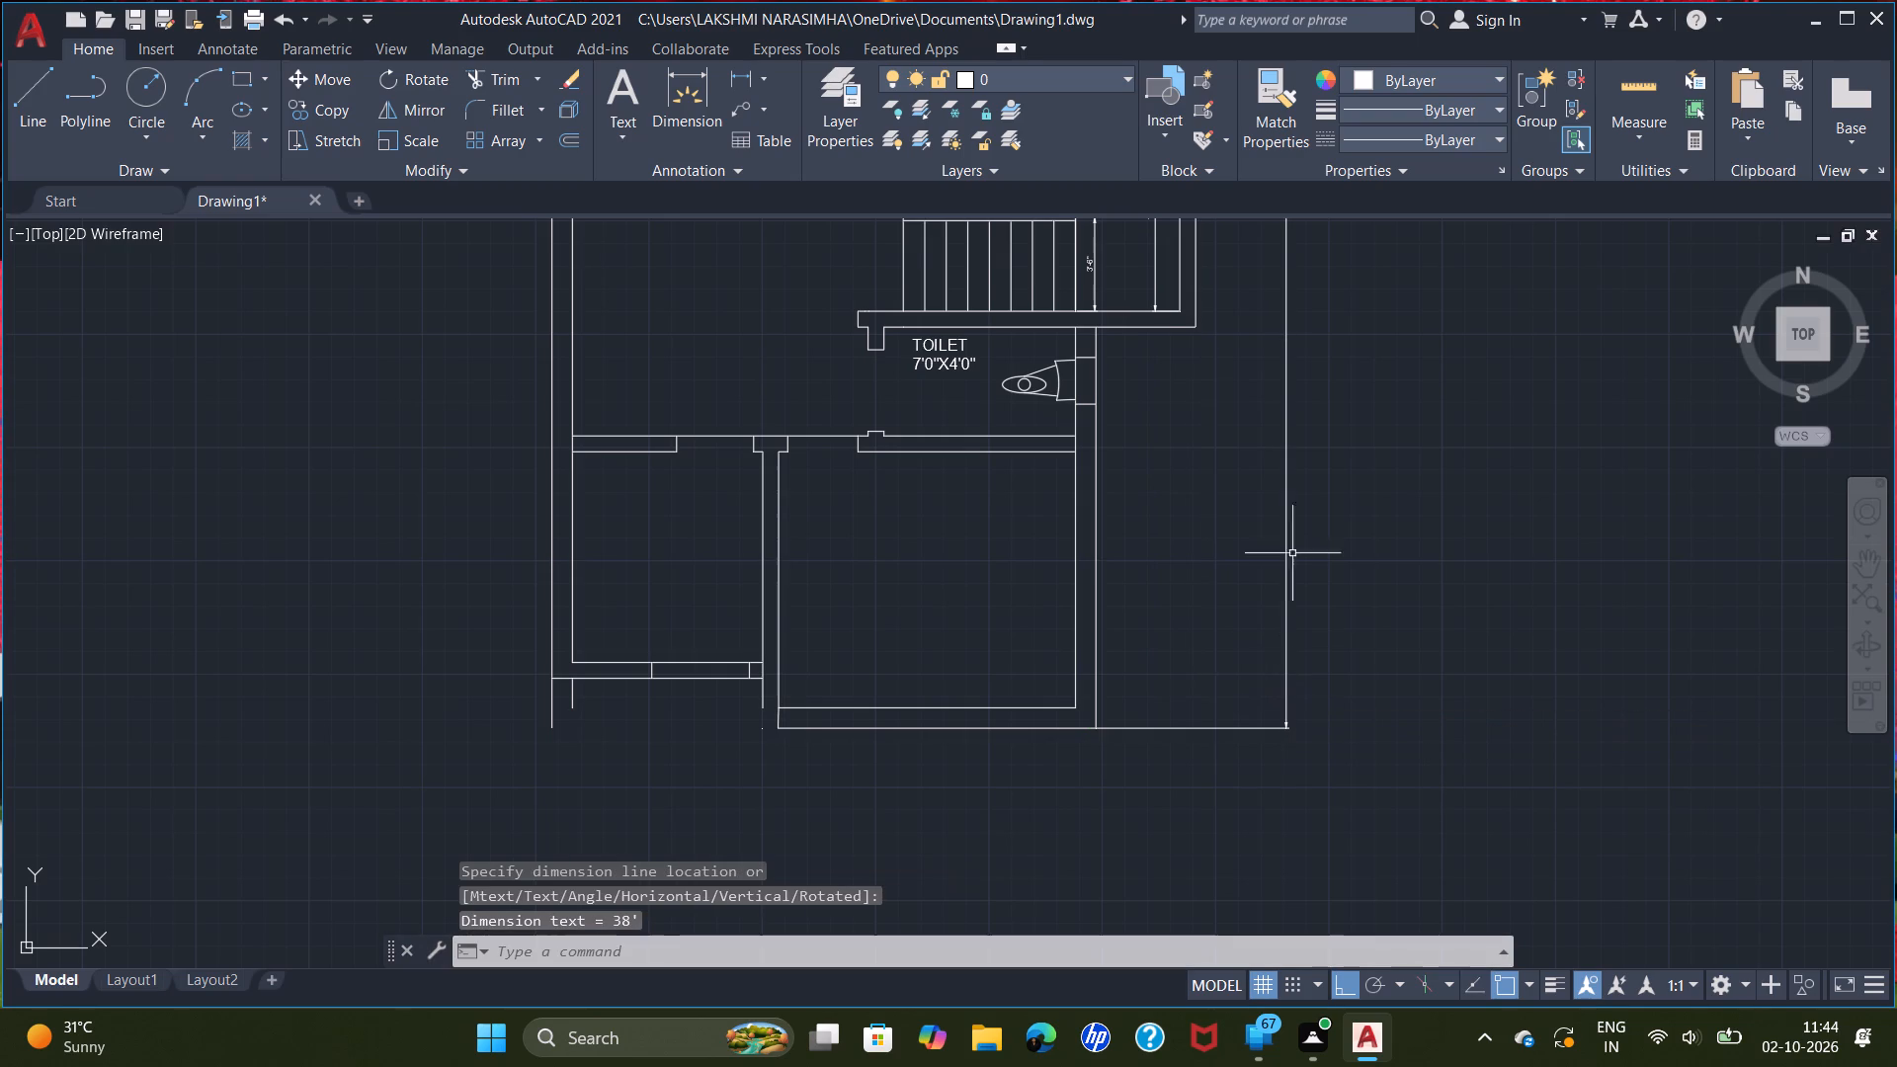
Draw connected lines extending the lower partition's left face down 9" and closing its bottom end across to the right face.
middle_drag(1326, 208, 1319, 555)
middle_drag(1339, 473, 1248, 820)
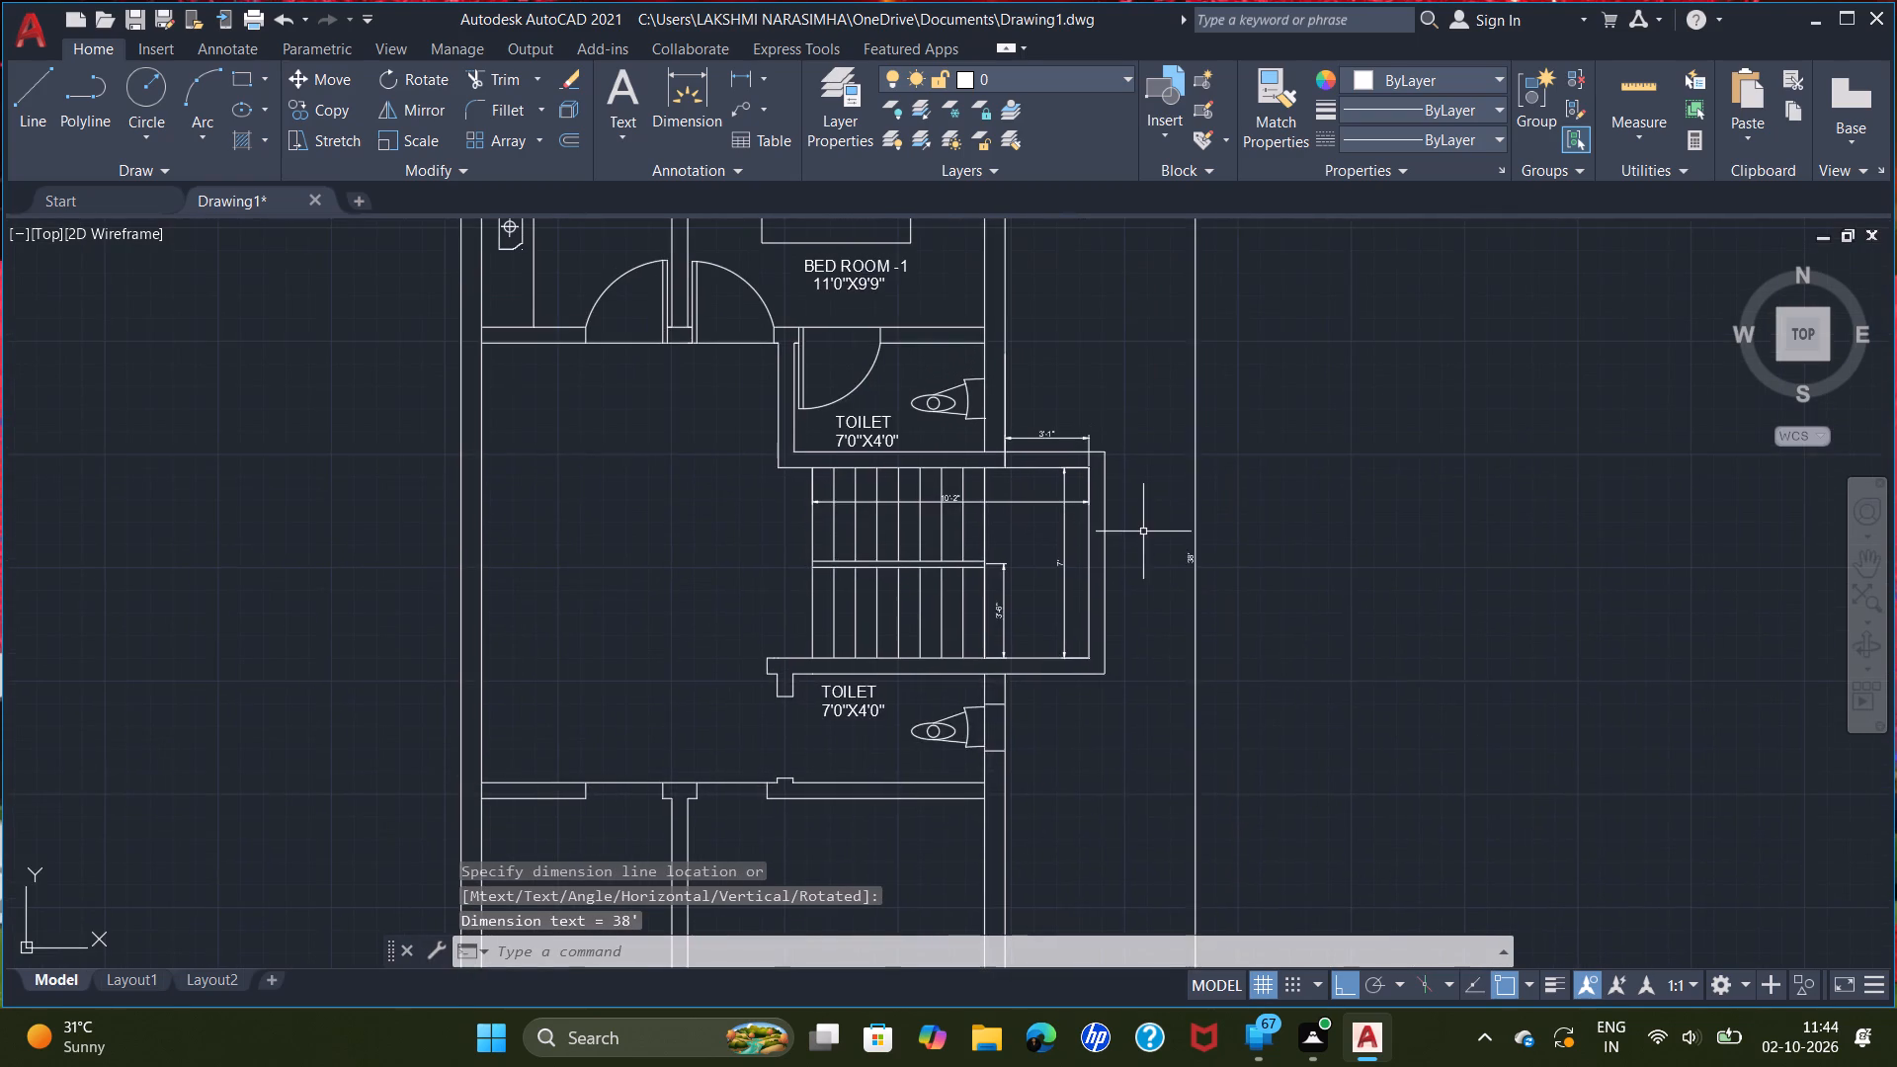
scroll(1145, 531, up, 3)
scroll(1262, 603, down, 3)
scroll(1228, 746, down, 2)
middle_drag(1190, 839, 1146, 558)
scroll(1002, 622, up, 4)
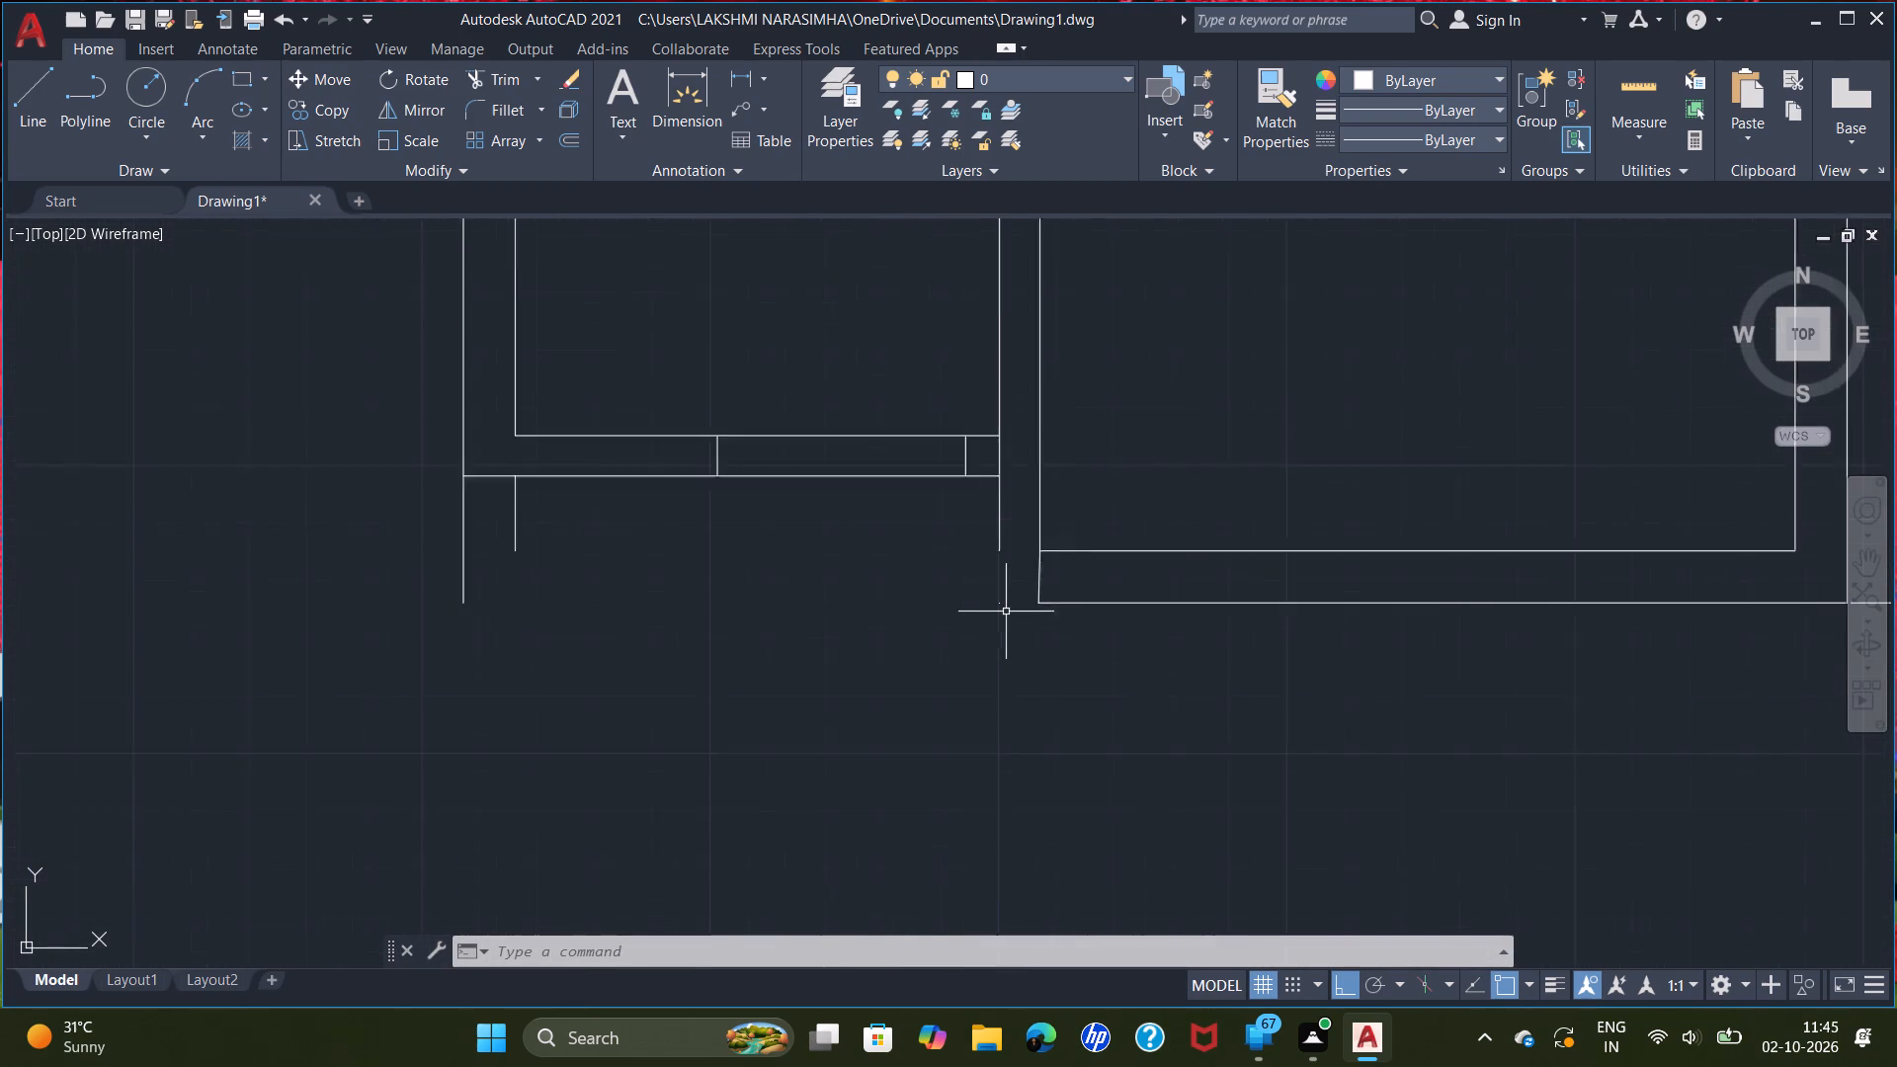
scroll(1006, 612, up, 1)
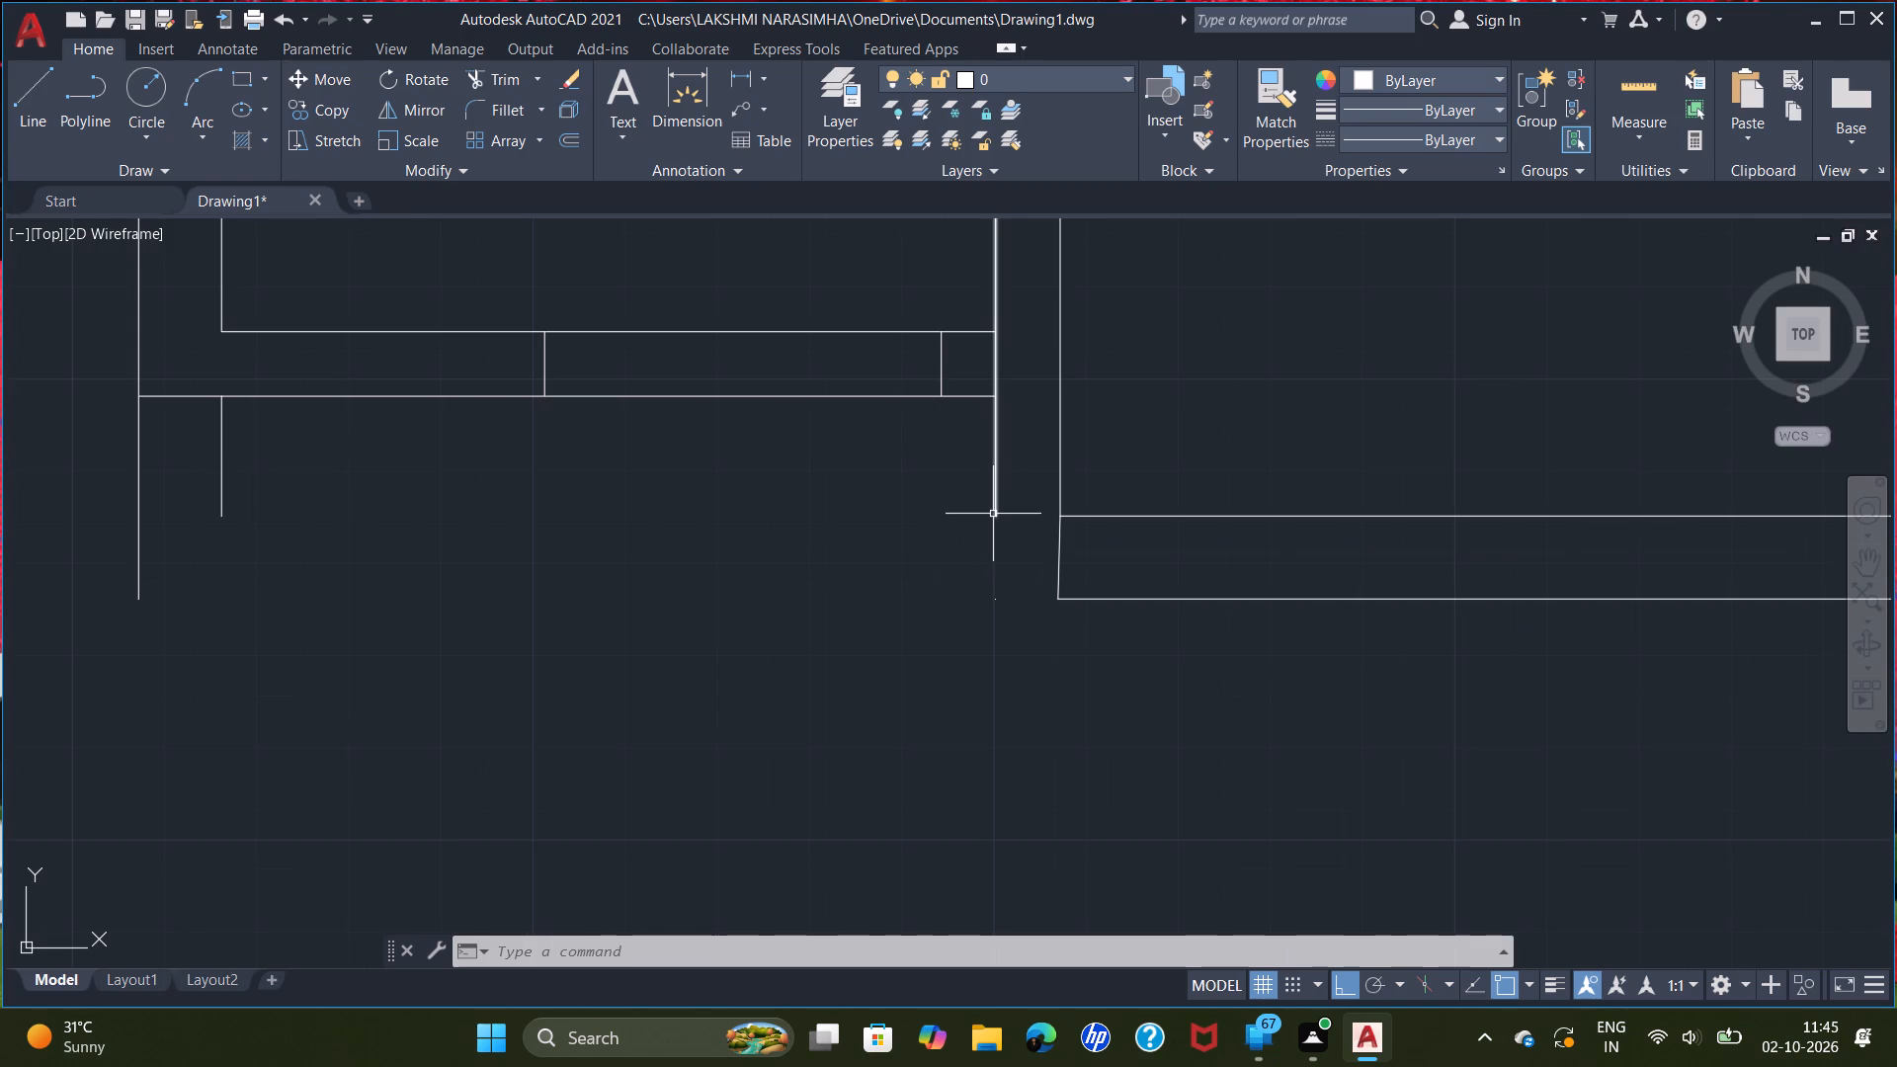
key(l)
key(Return)
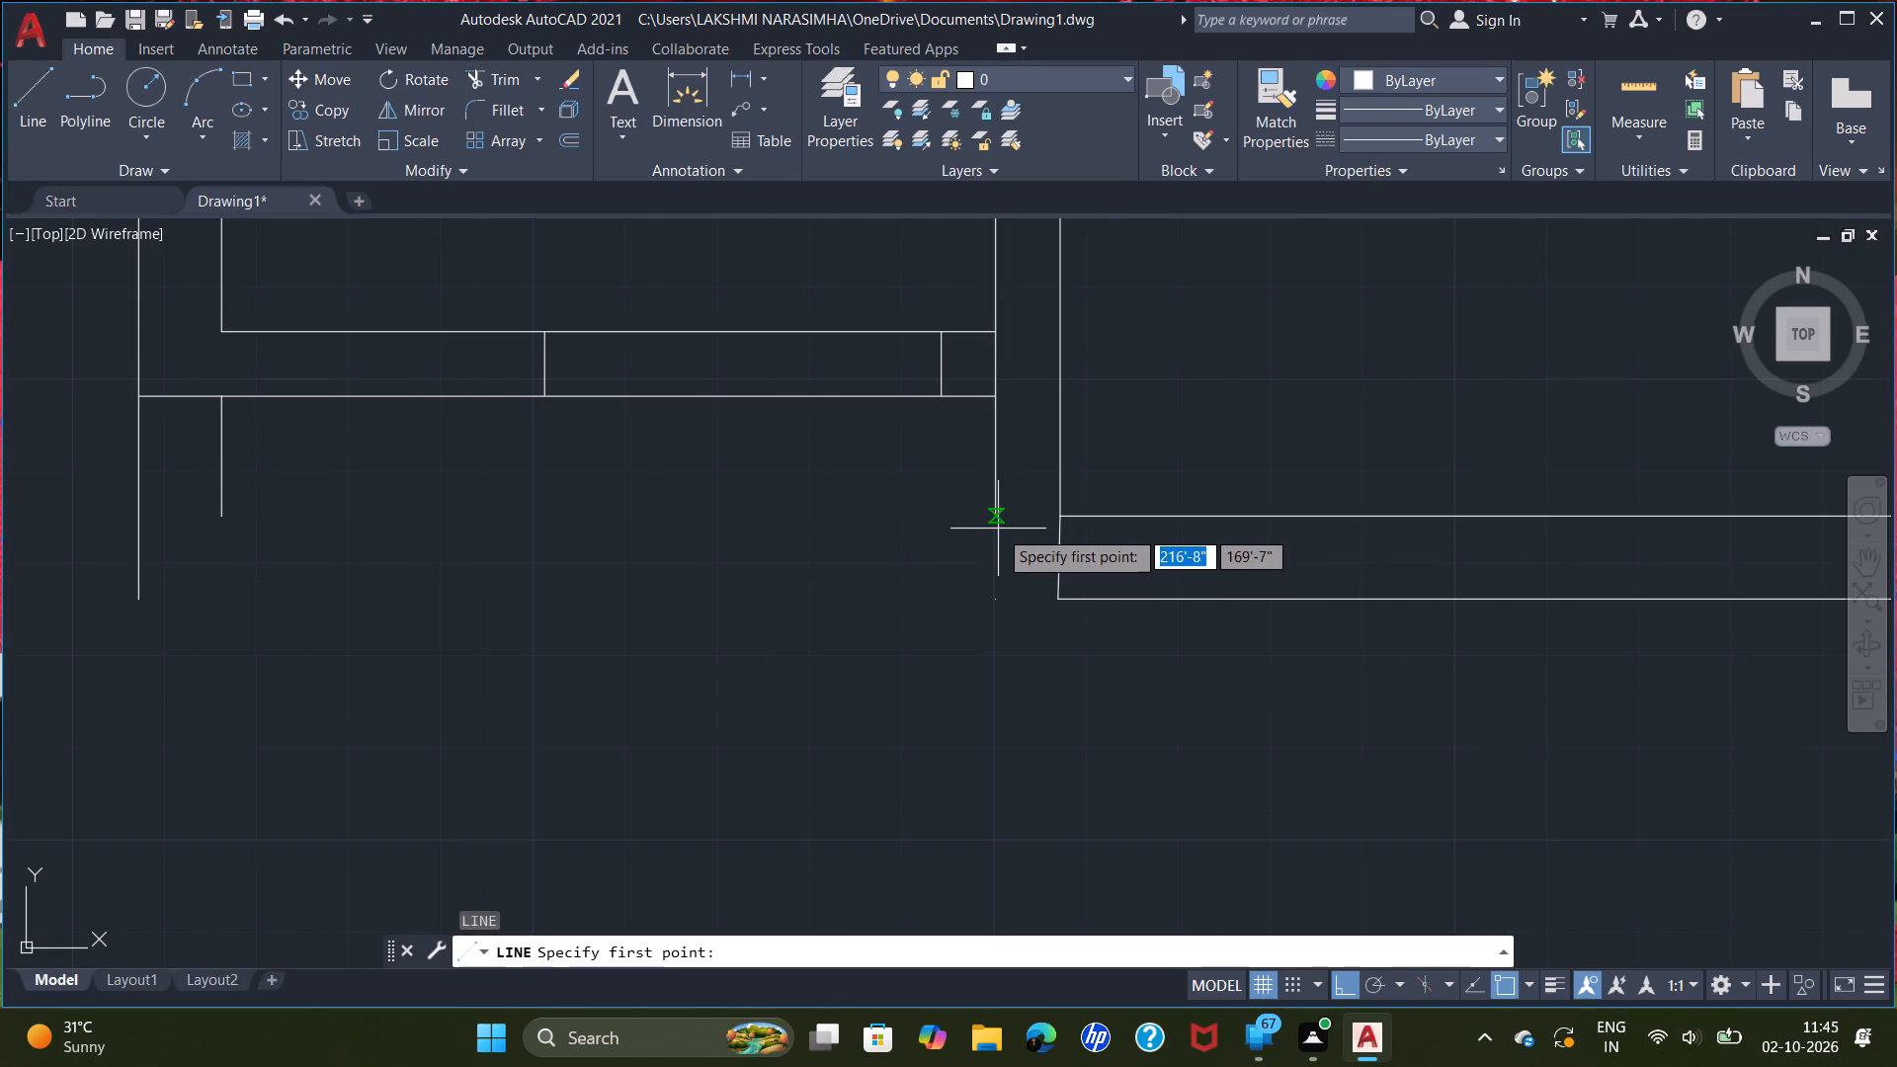
click(993, 520)
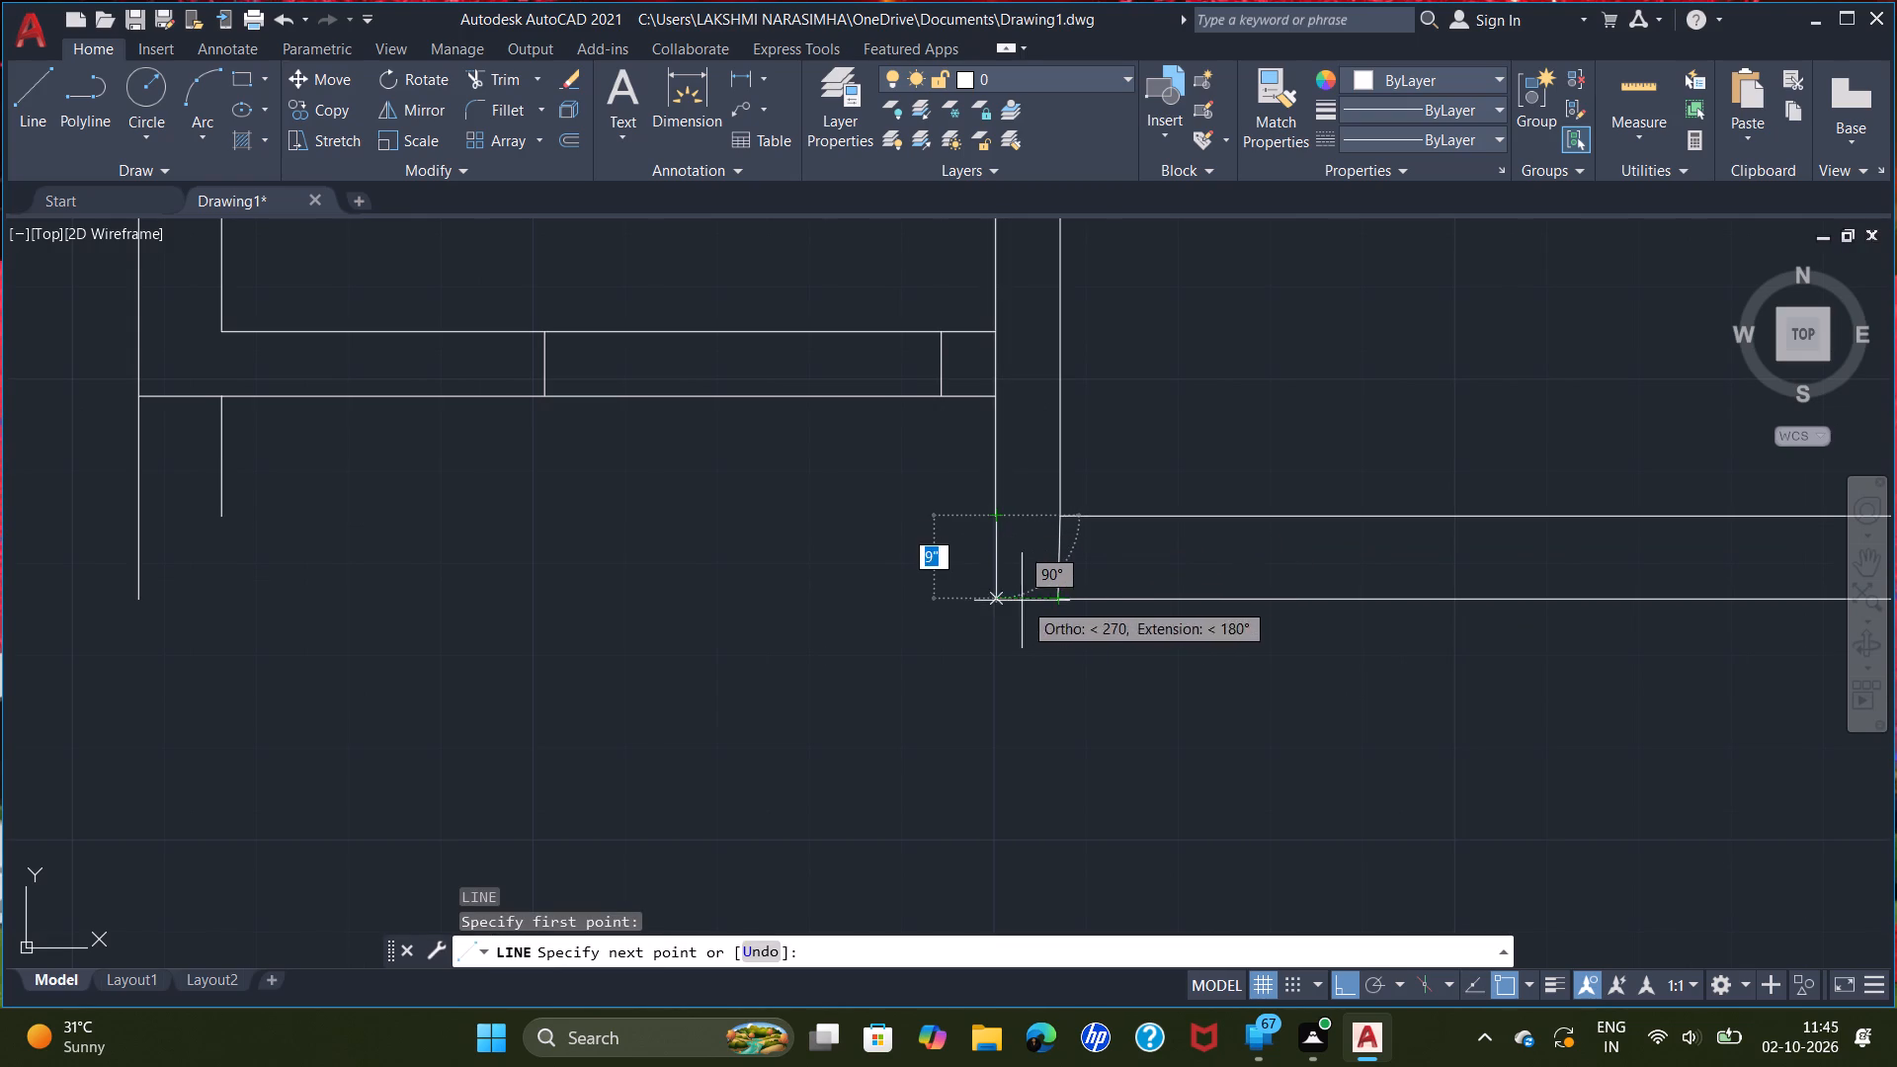
double_click(990, 598)
click(1052, 602)
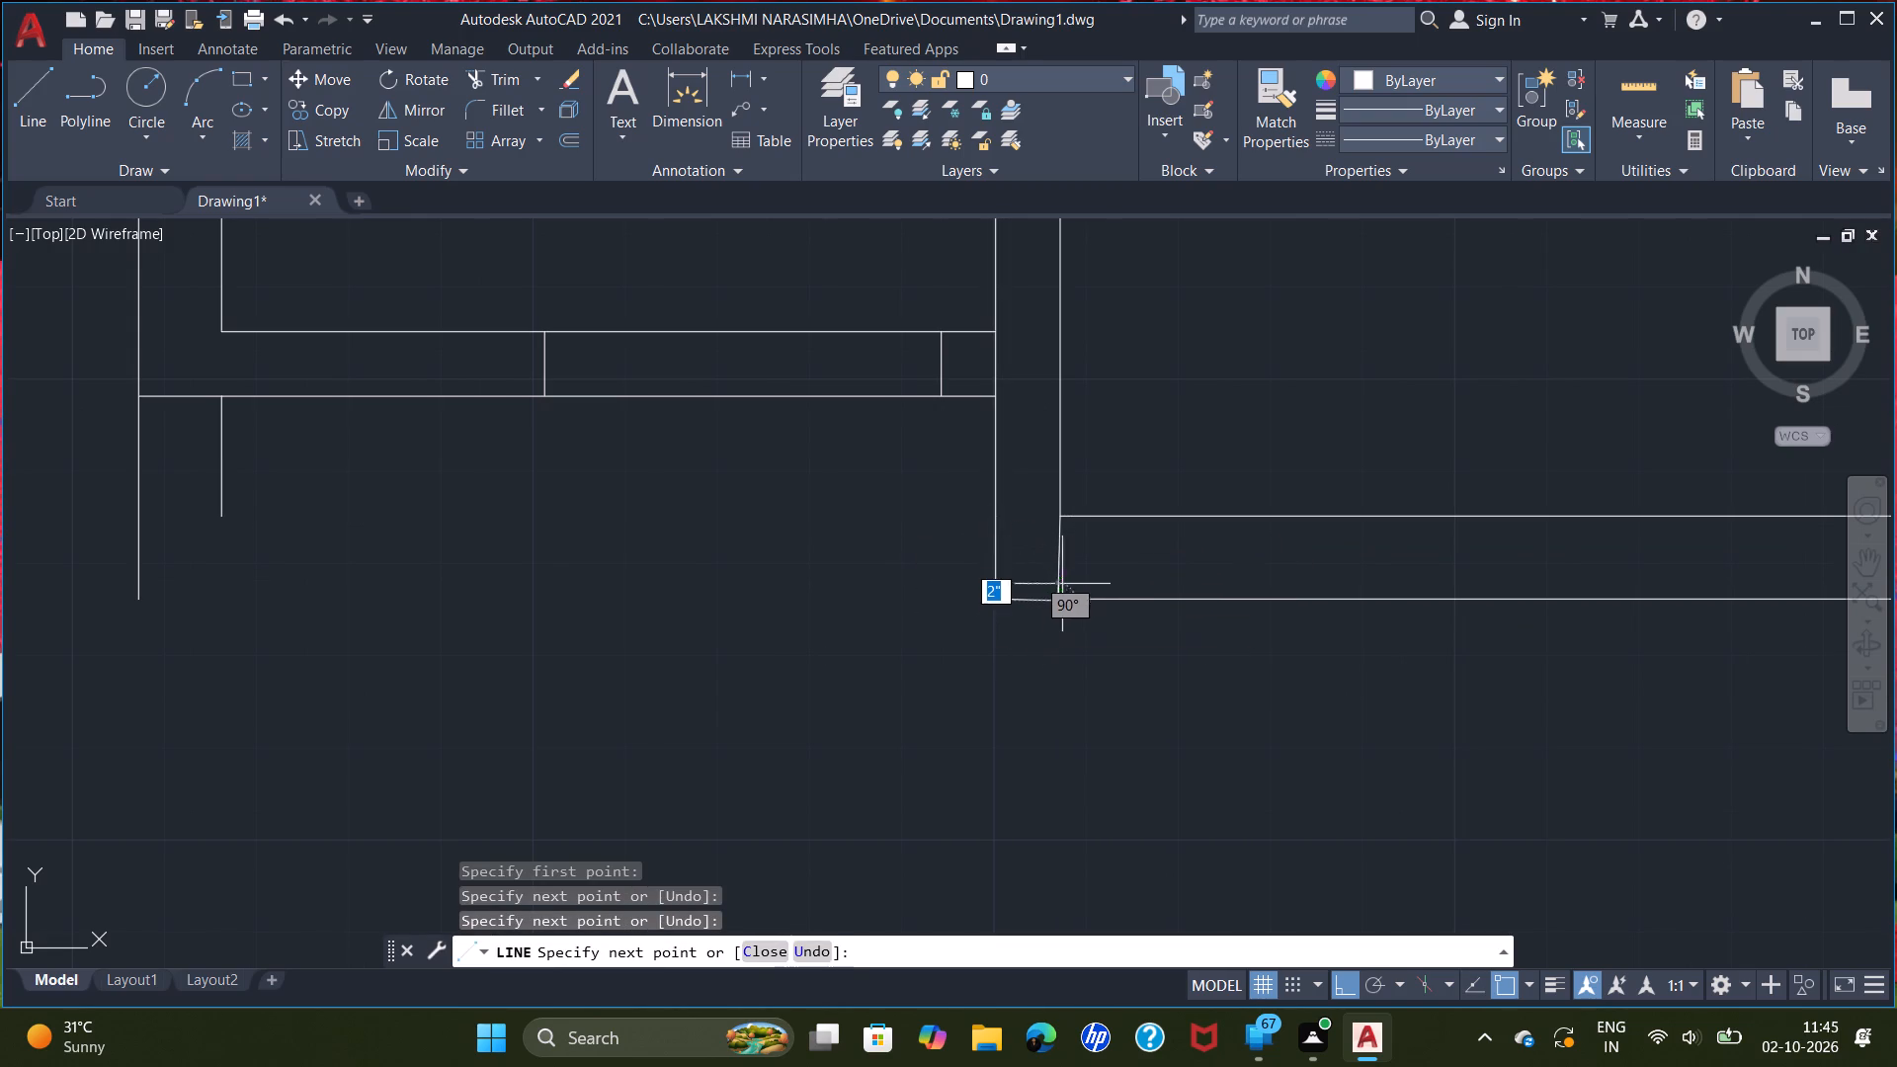
right_click(1067, 578)
click(1152, 588)
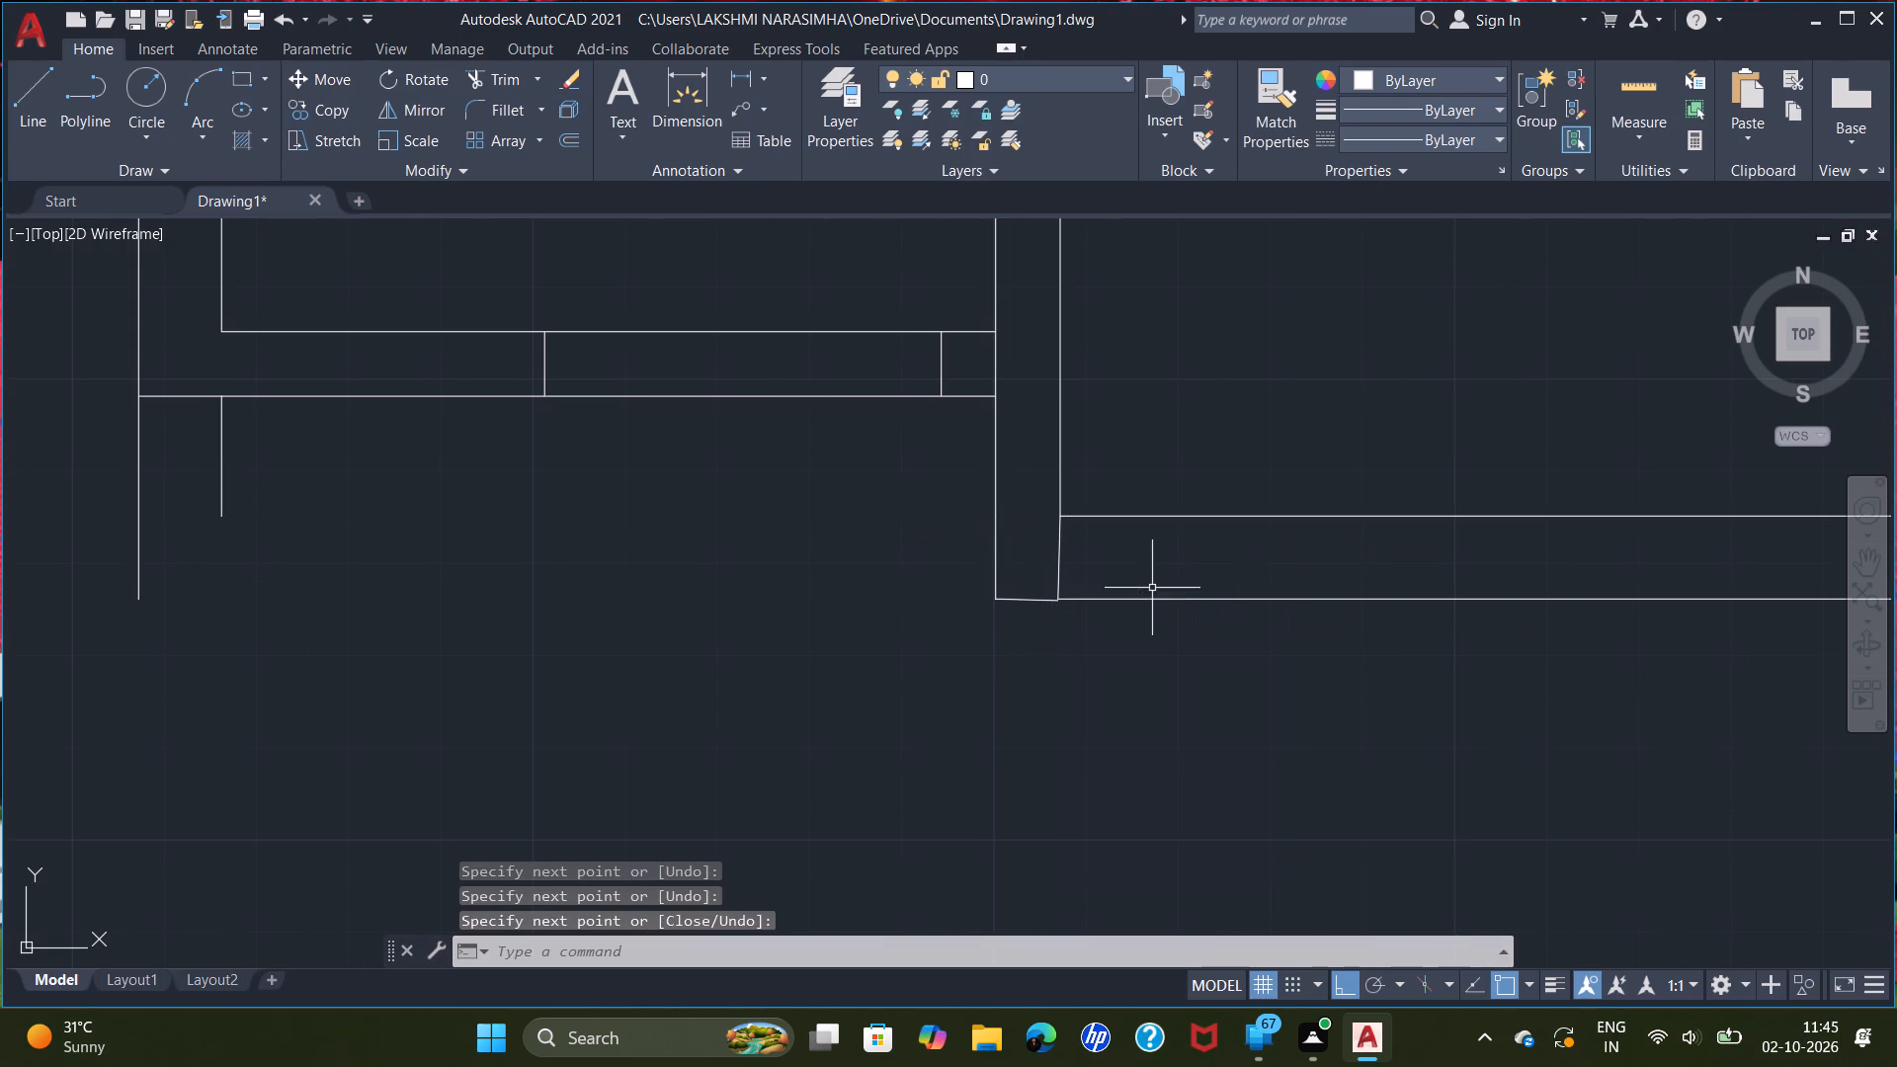
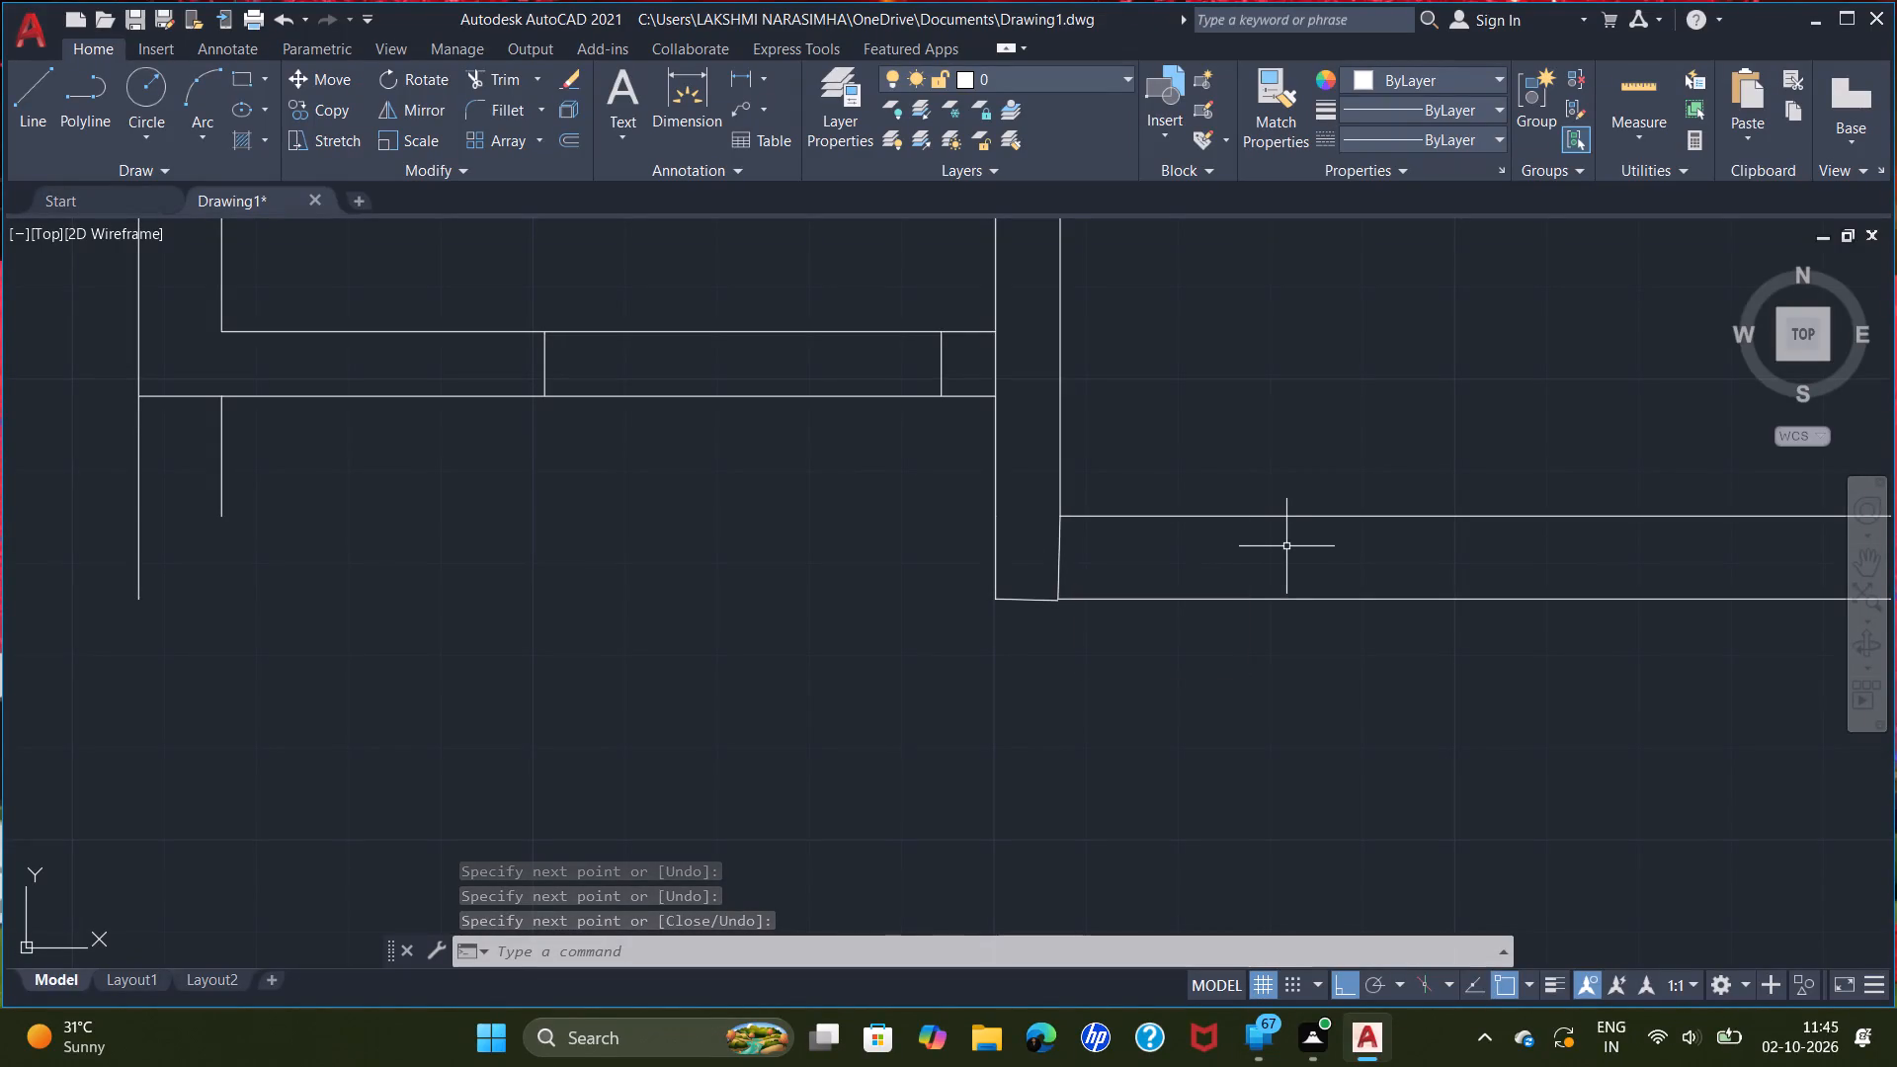
Trim the short piece of the lower partition's right face lying within the bottom exterior wall's thickness.
text(TRI)
key(Return)
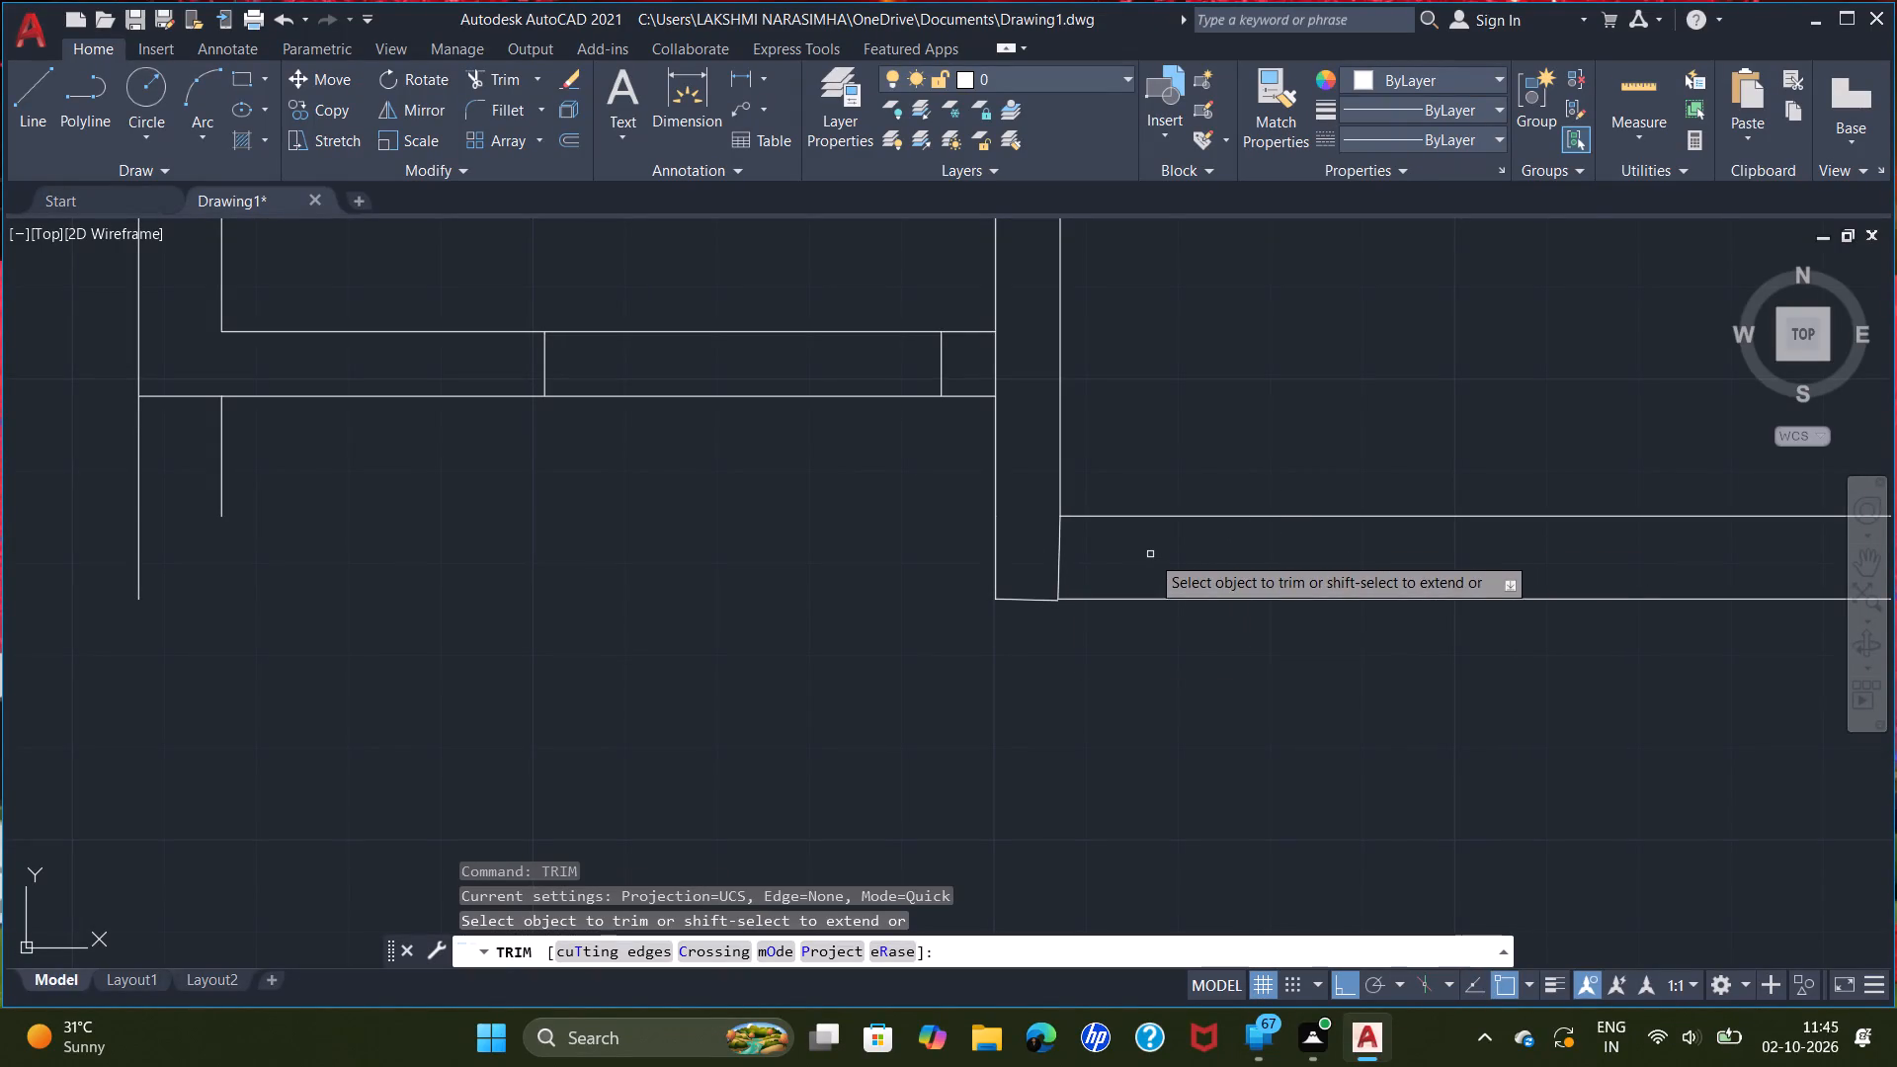
click(1059, 550)
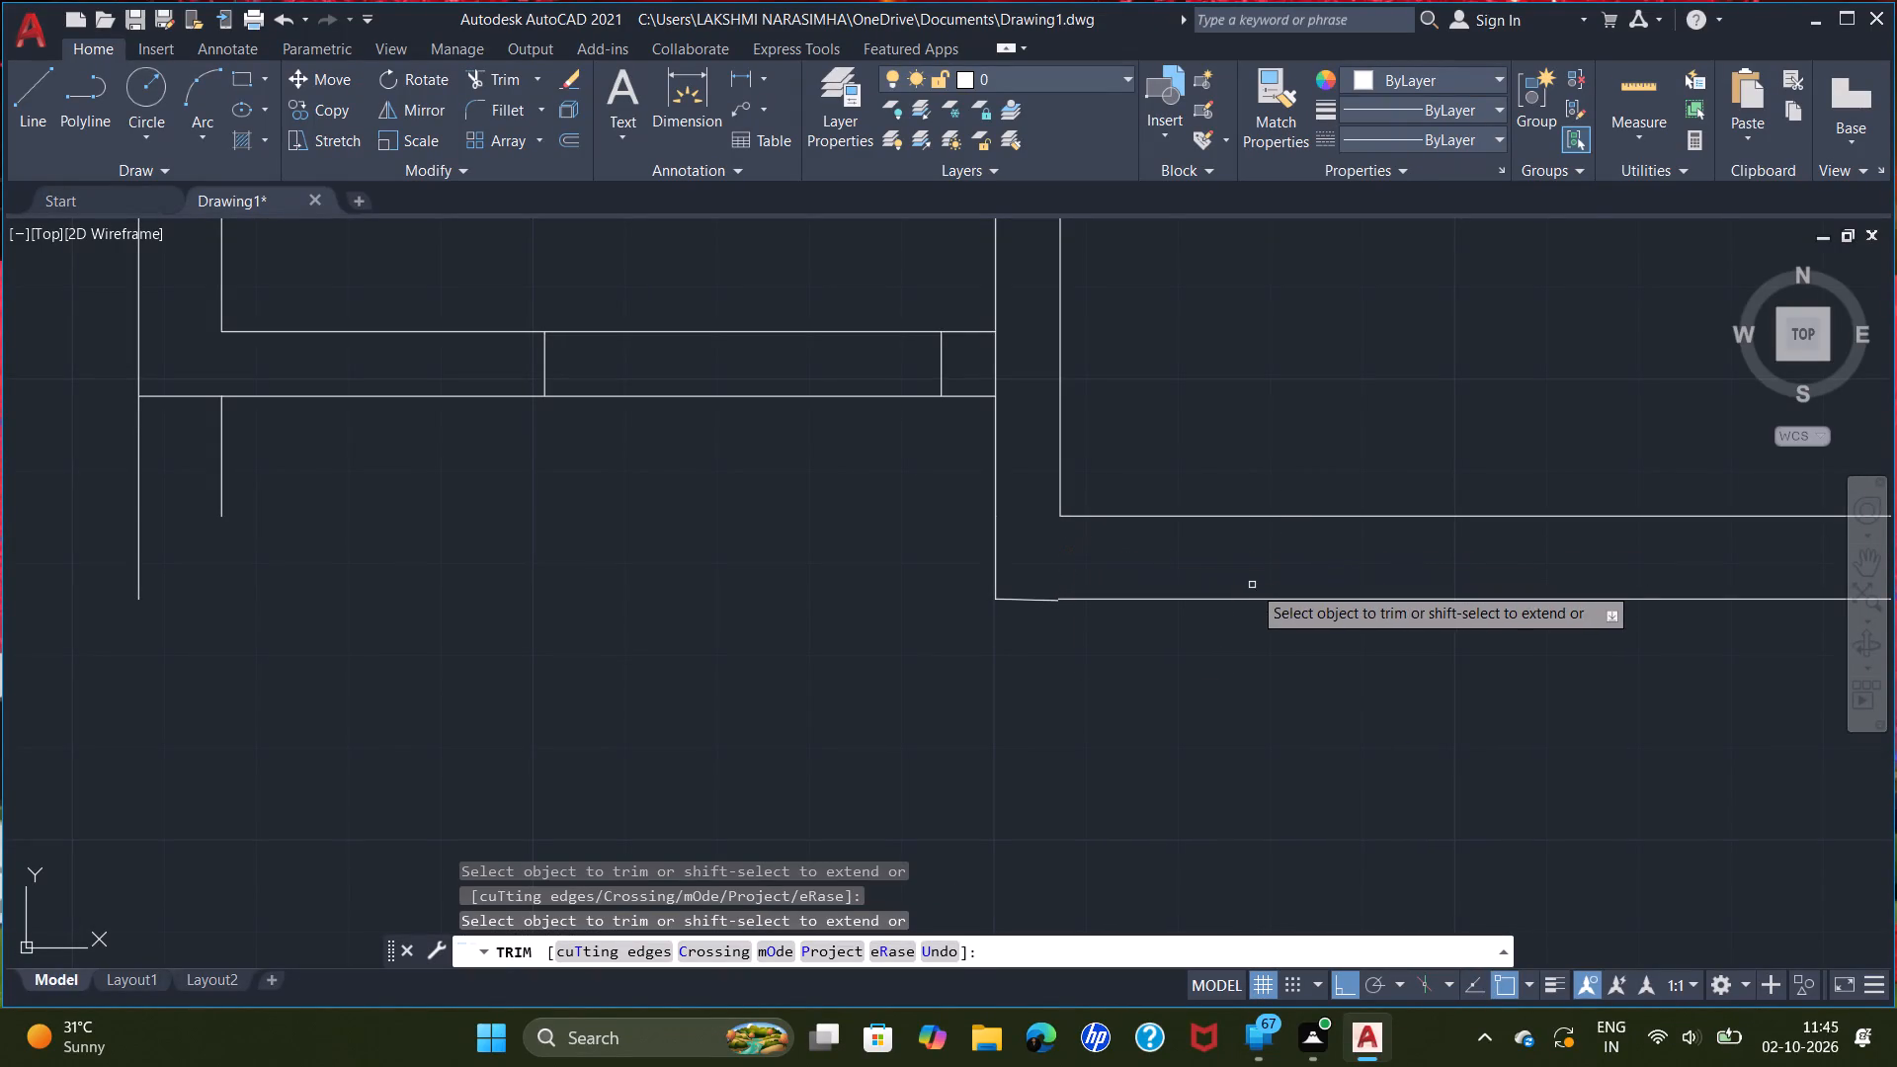
scroll(1067, 648, up, 2)
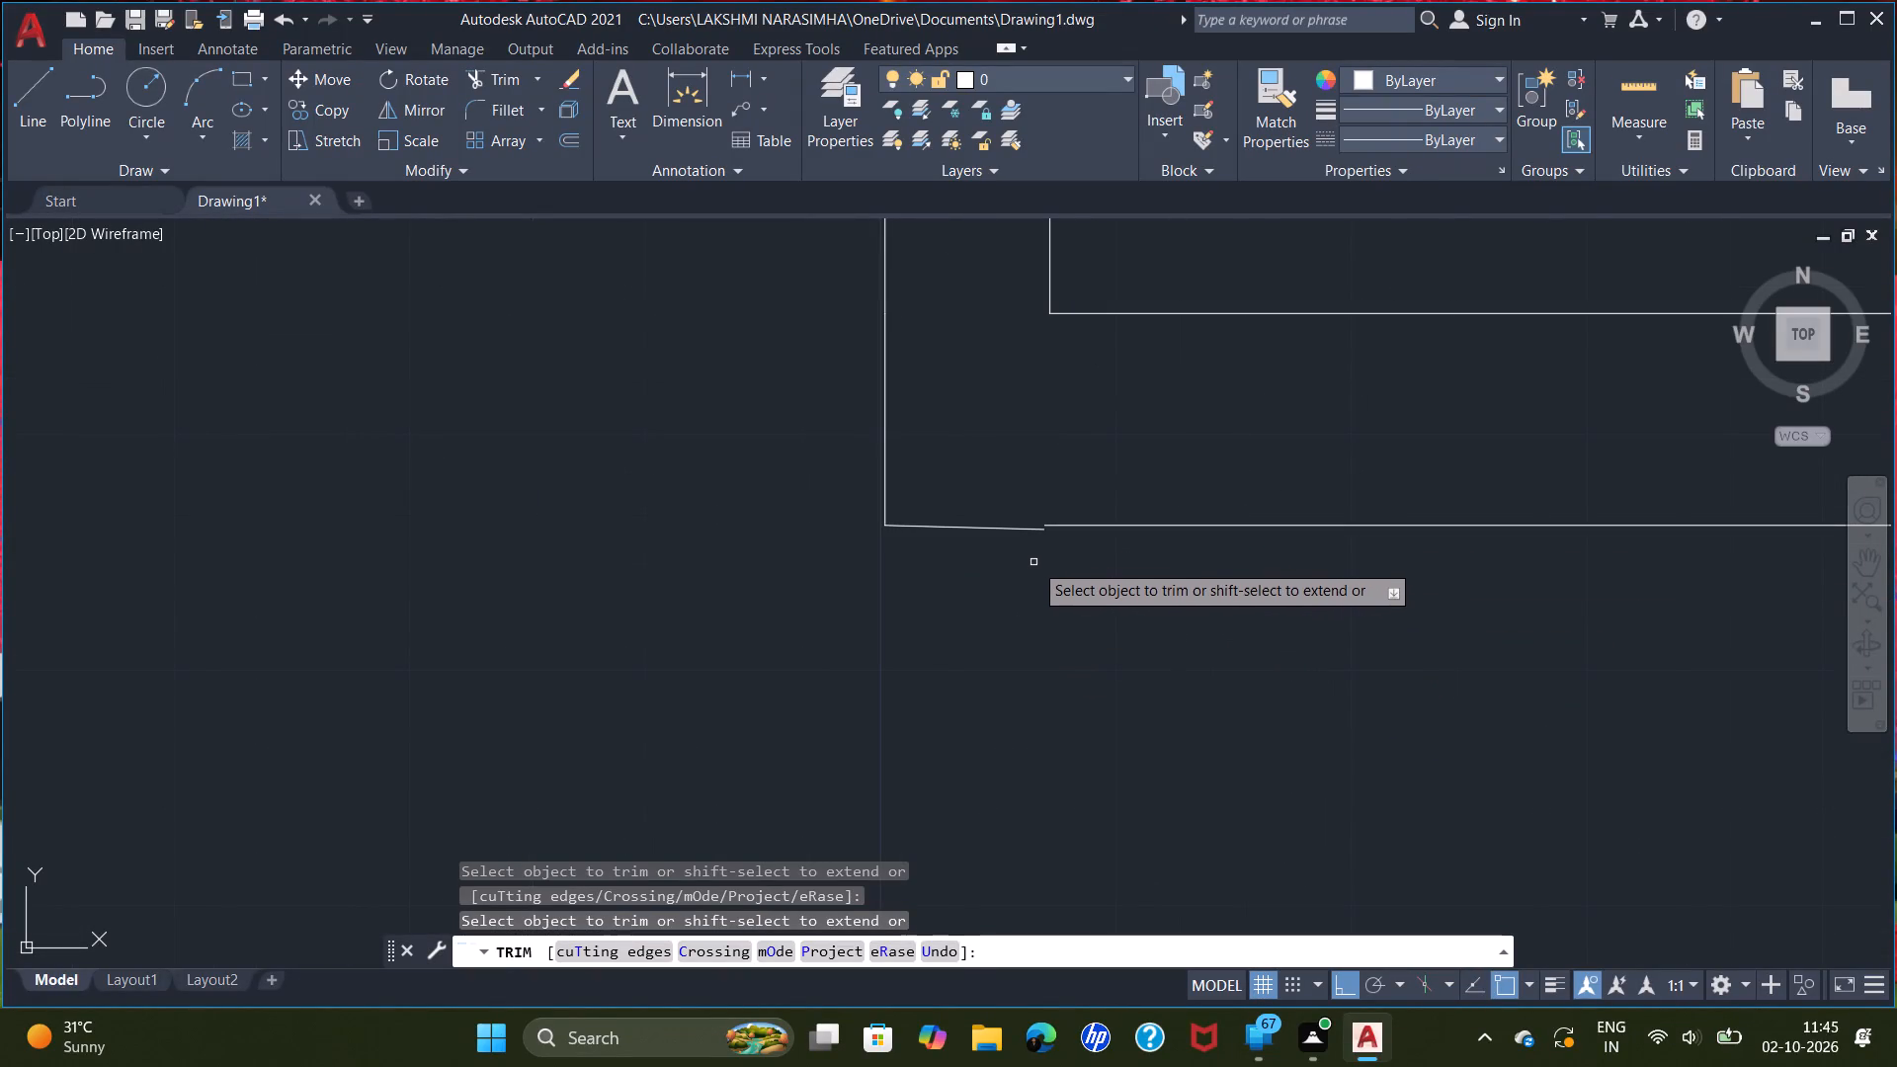
key(Escape)
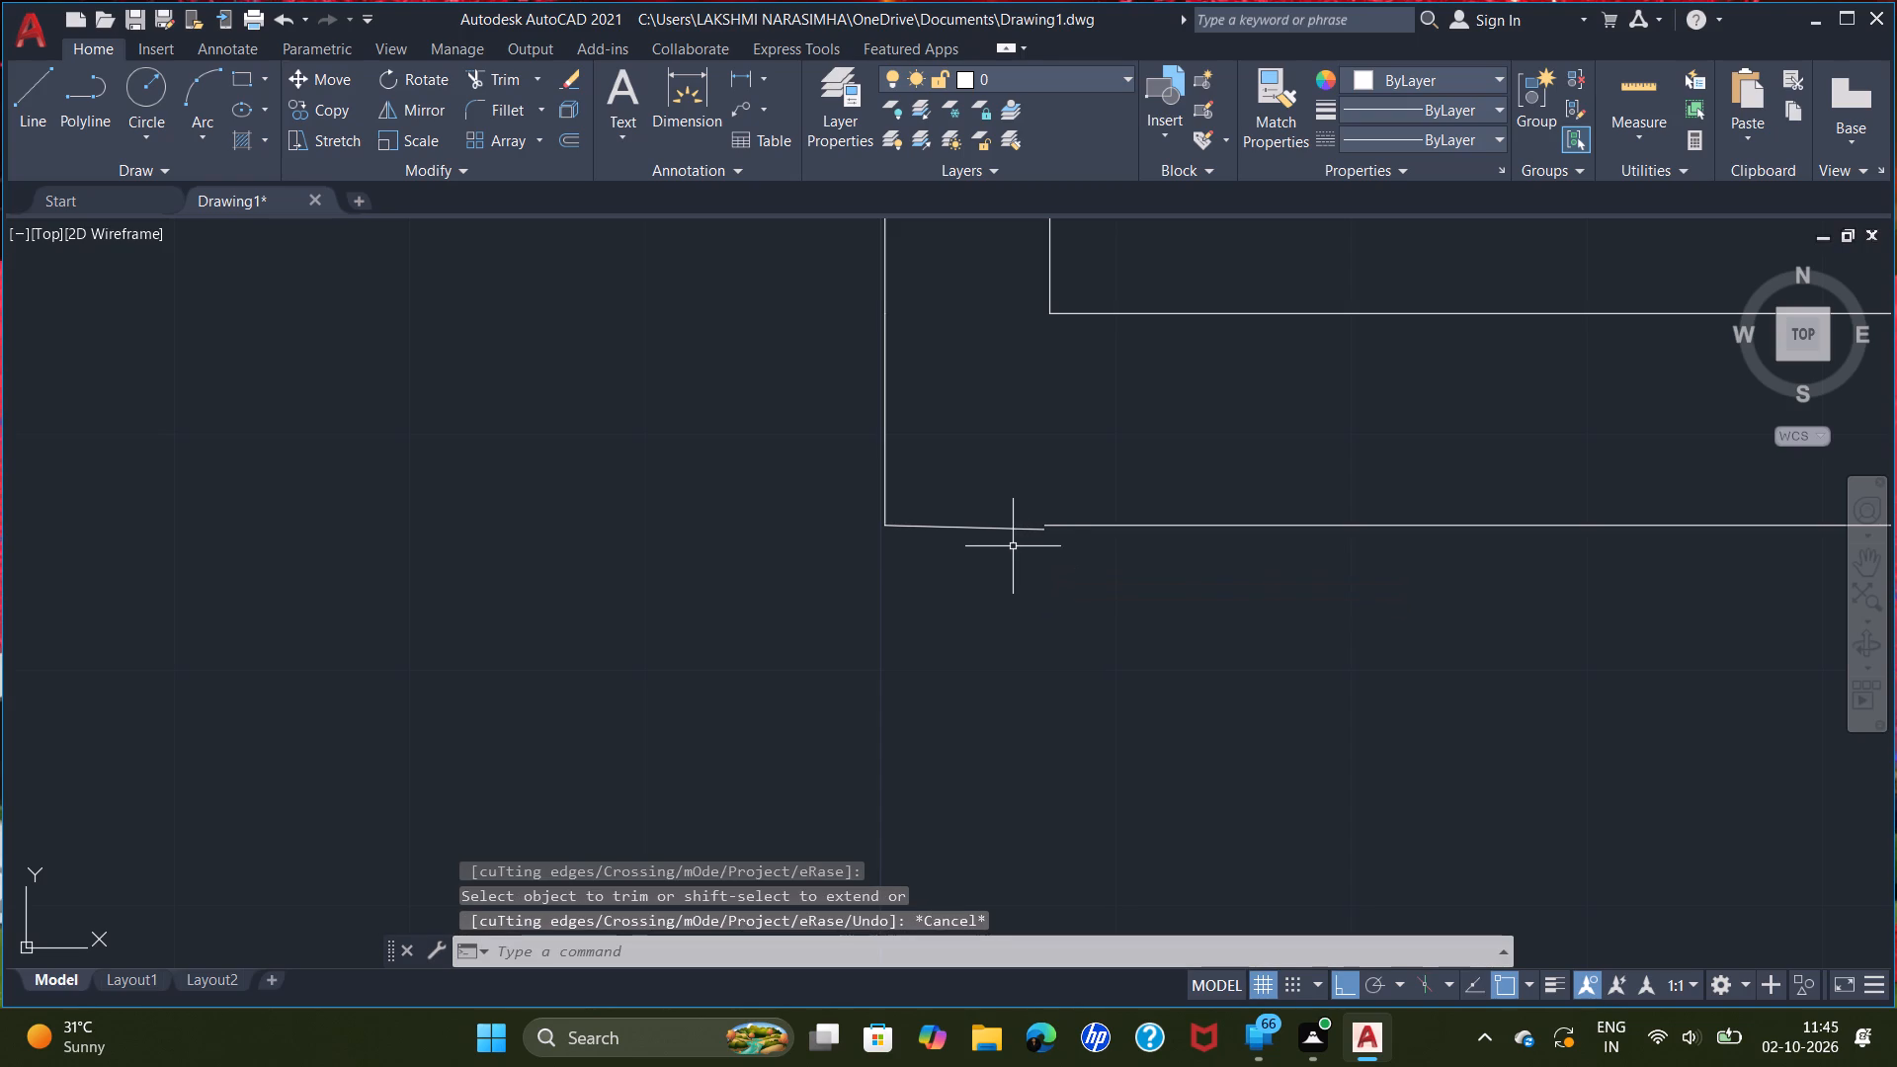
Replace the slanted line closing the partition's bottom end with a straight horizontal line joining the exterior wall's outer line to the left face.
click(1000, 529)
key(Delete)
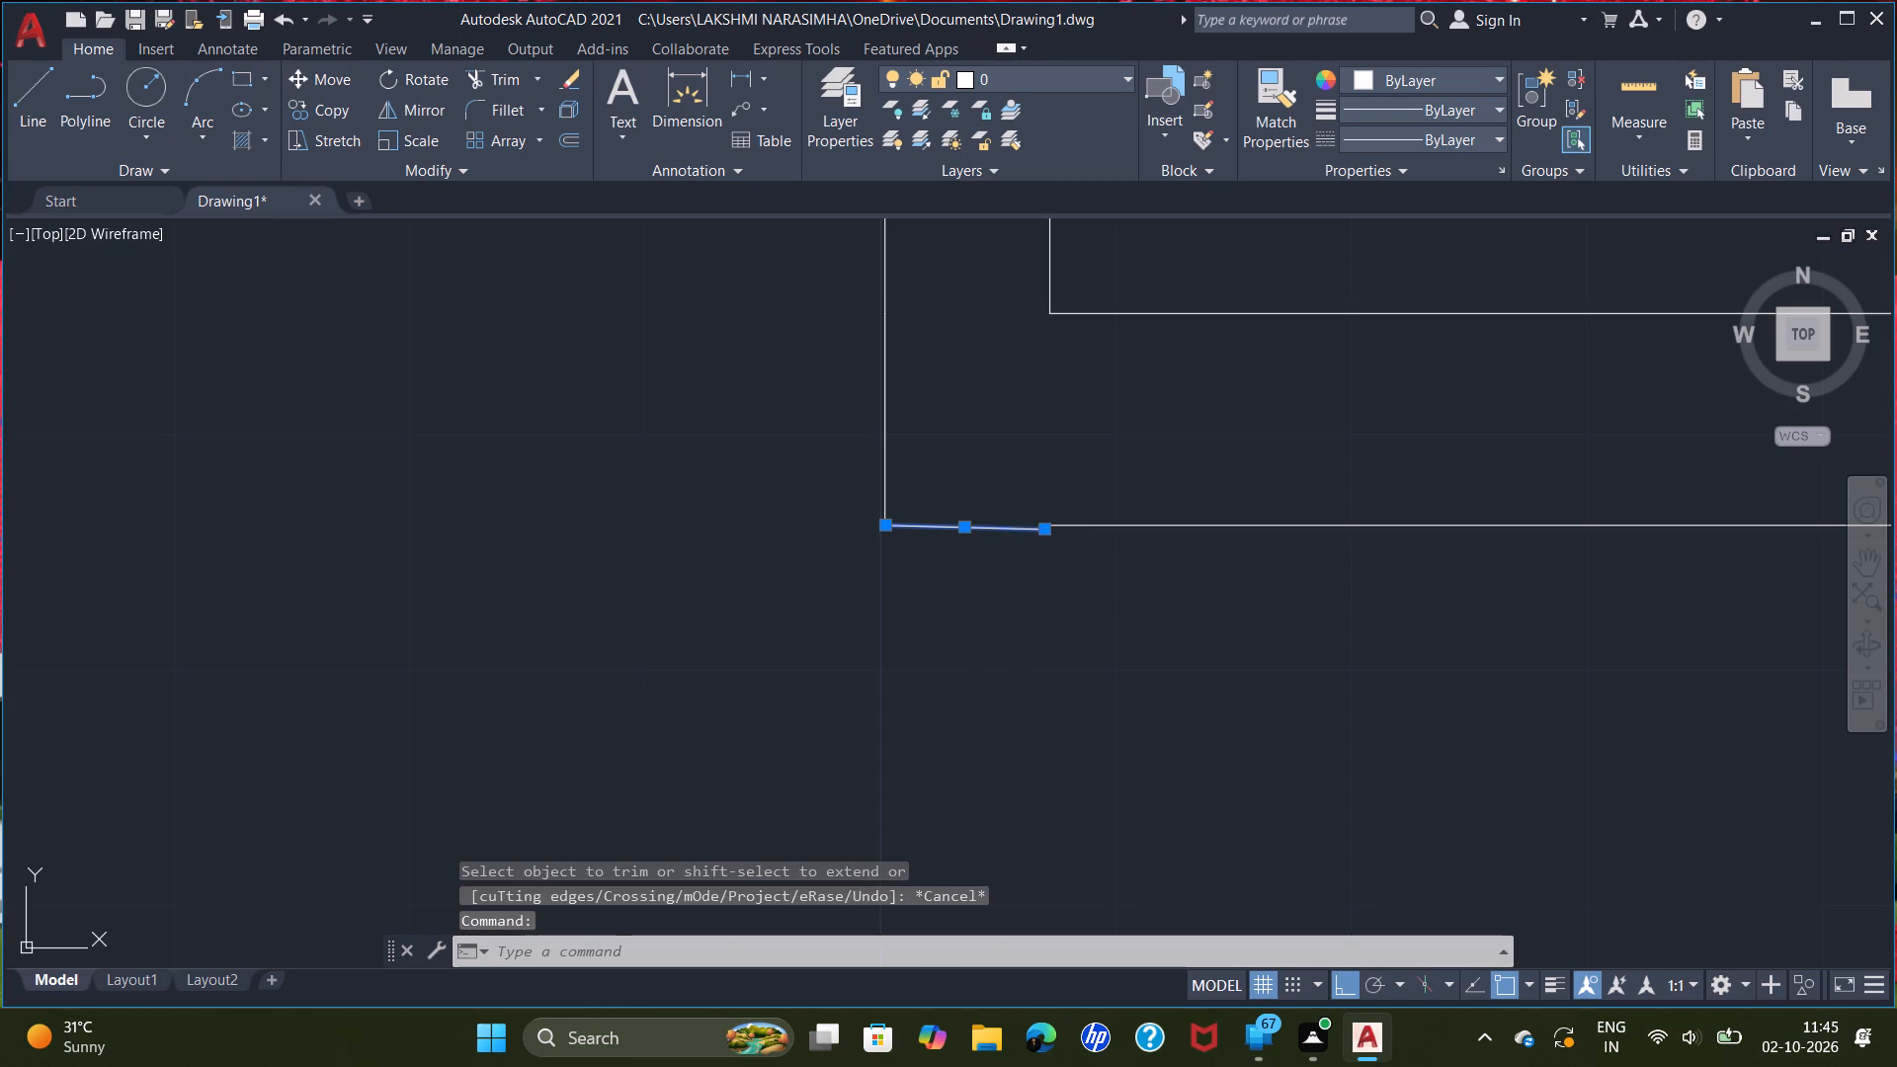
key(l)
key(Return)
click(1046, 525)
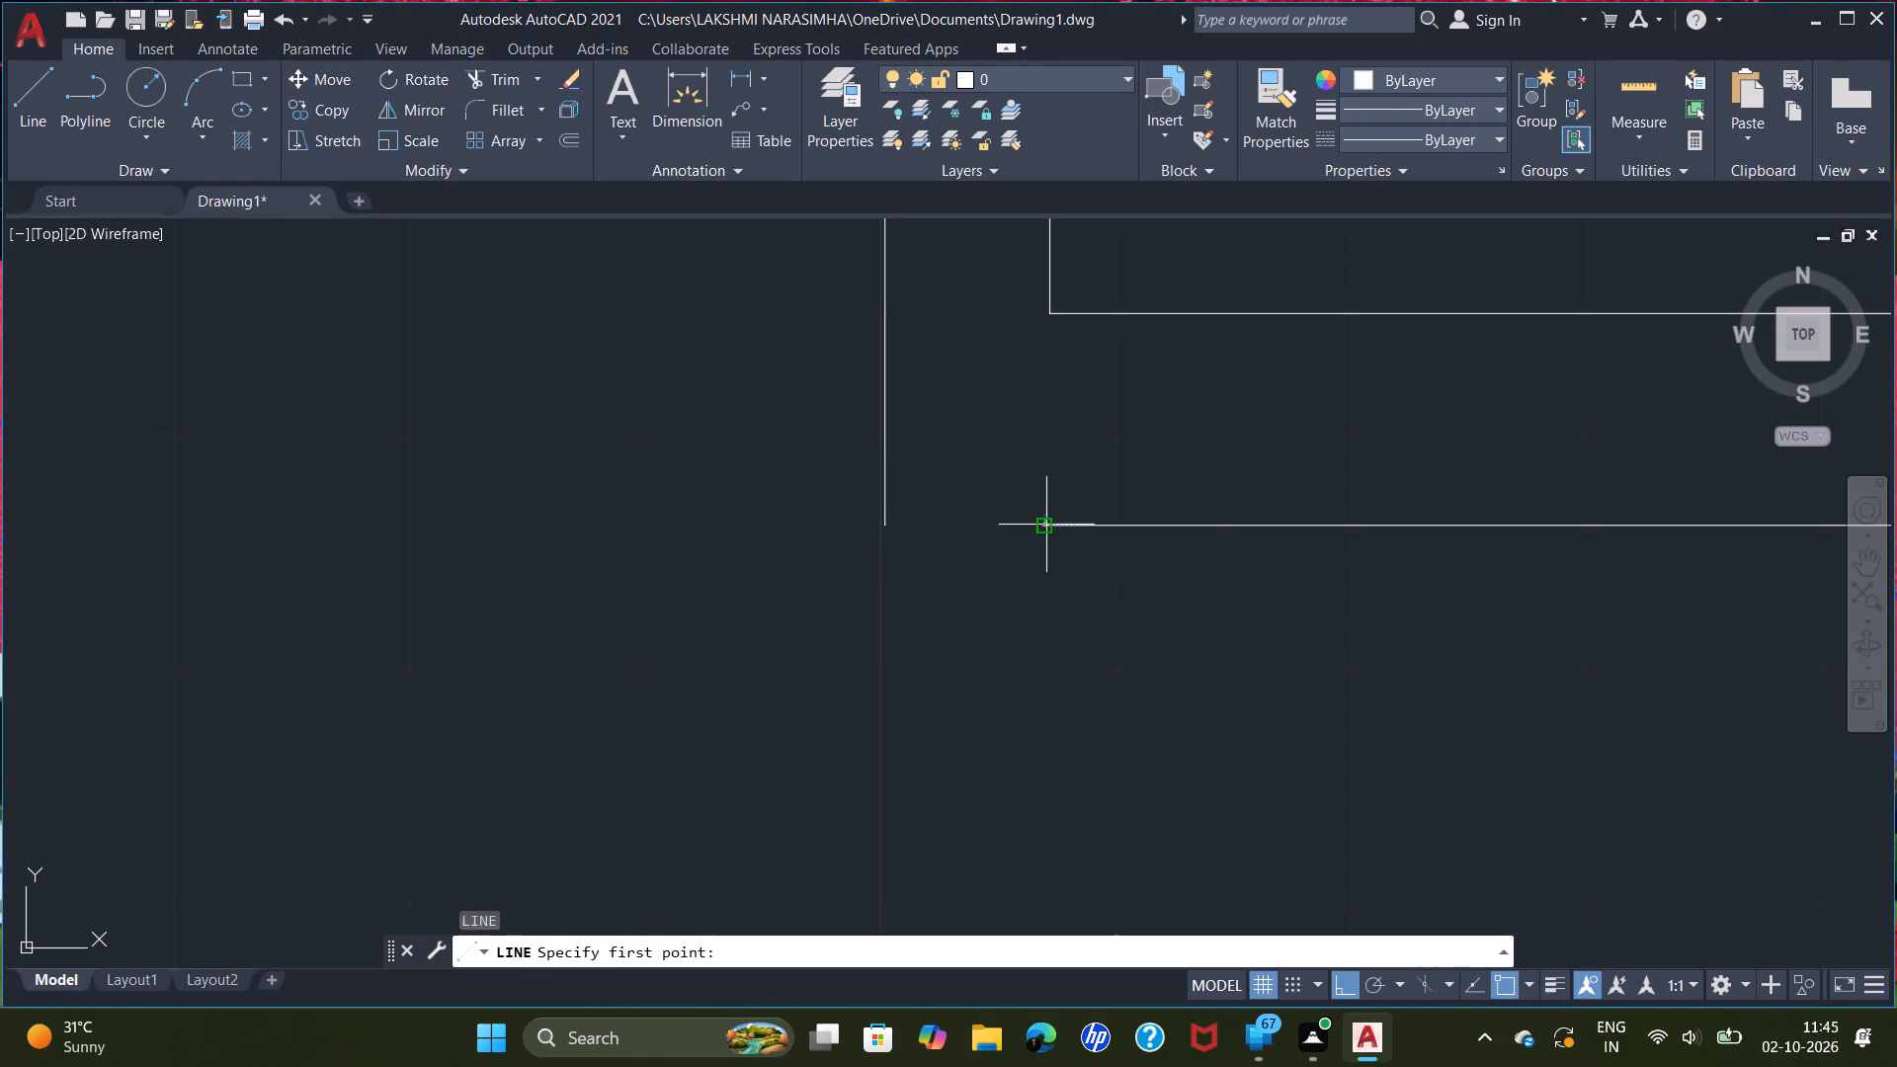
click(880, 521)
right_click(880, 522)
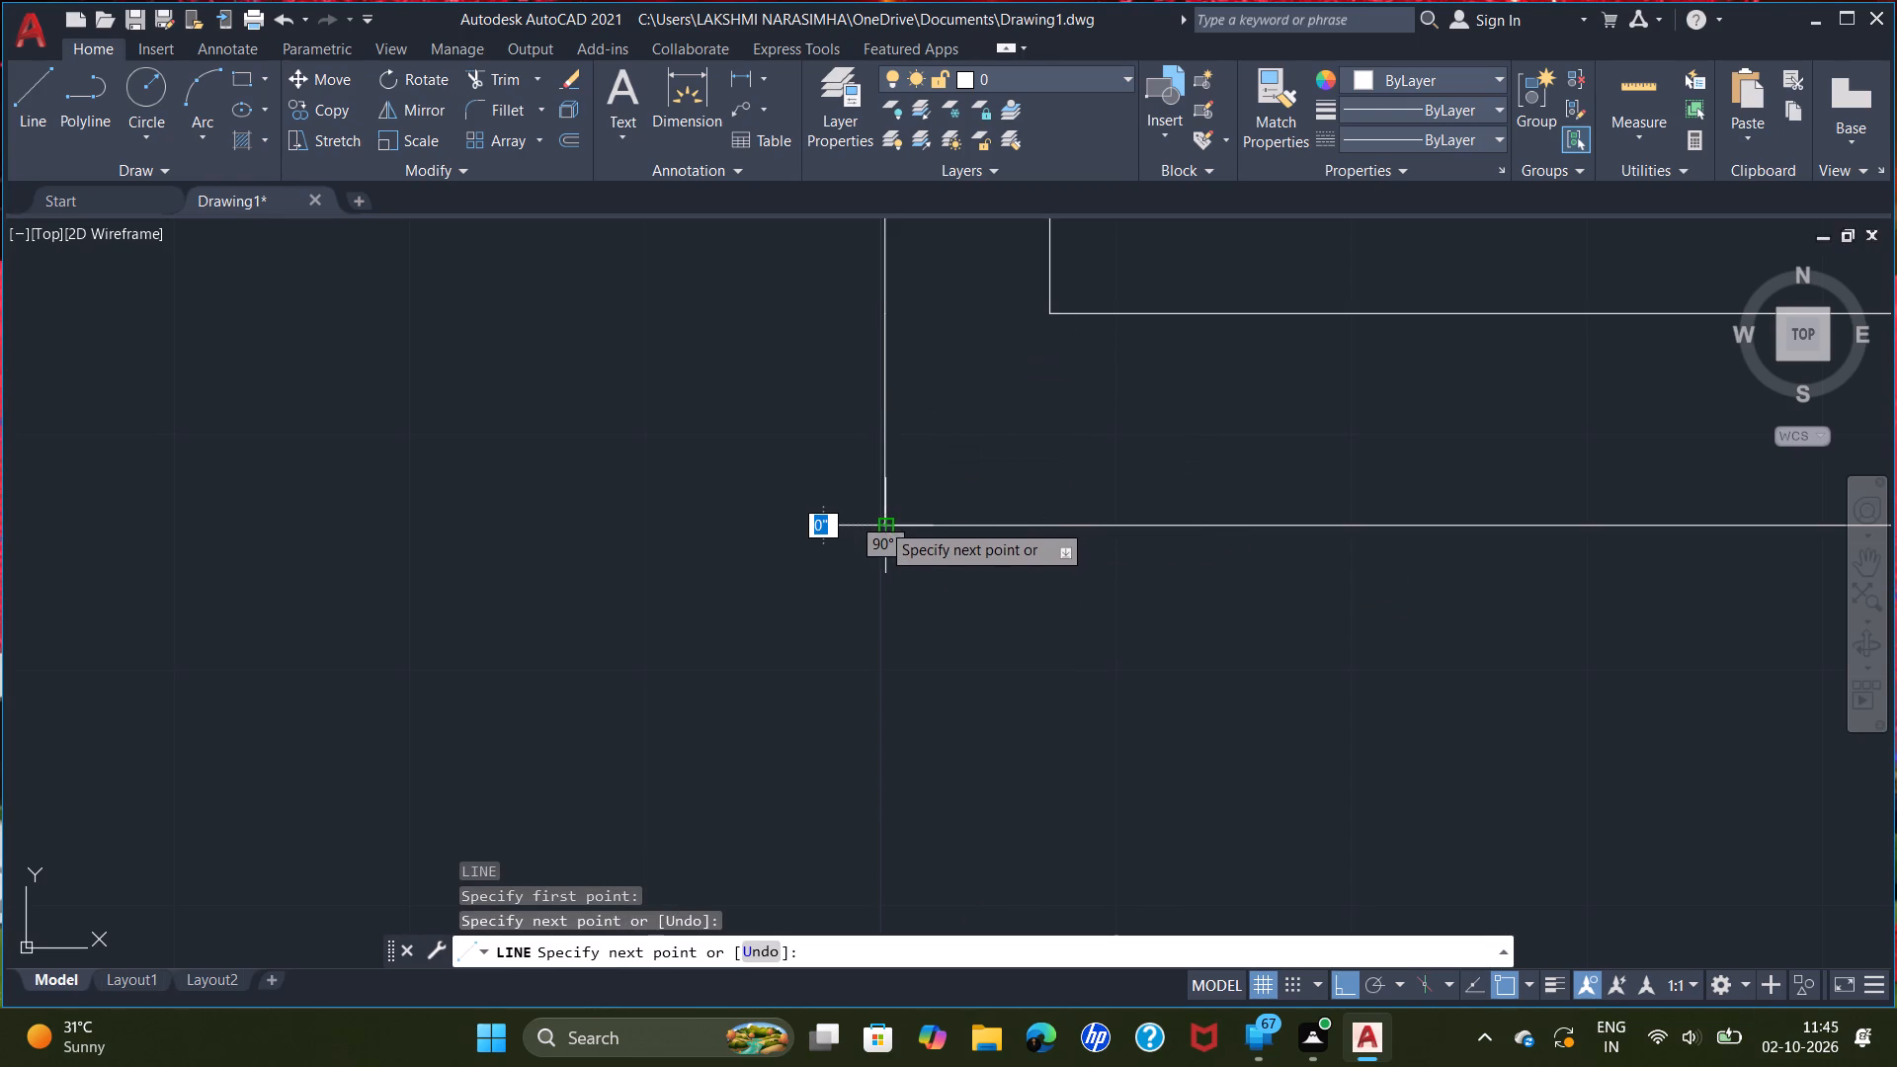
double_click(933, 541)
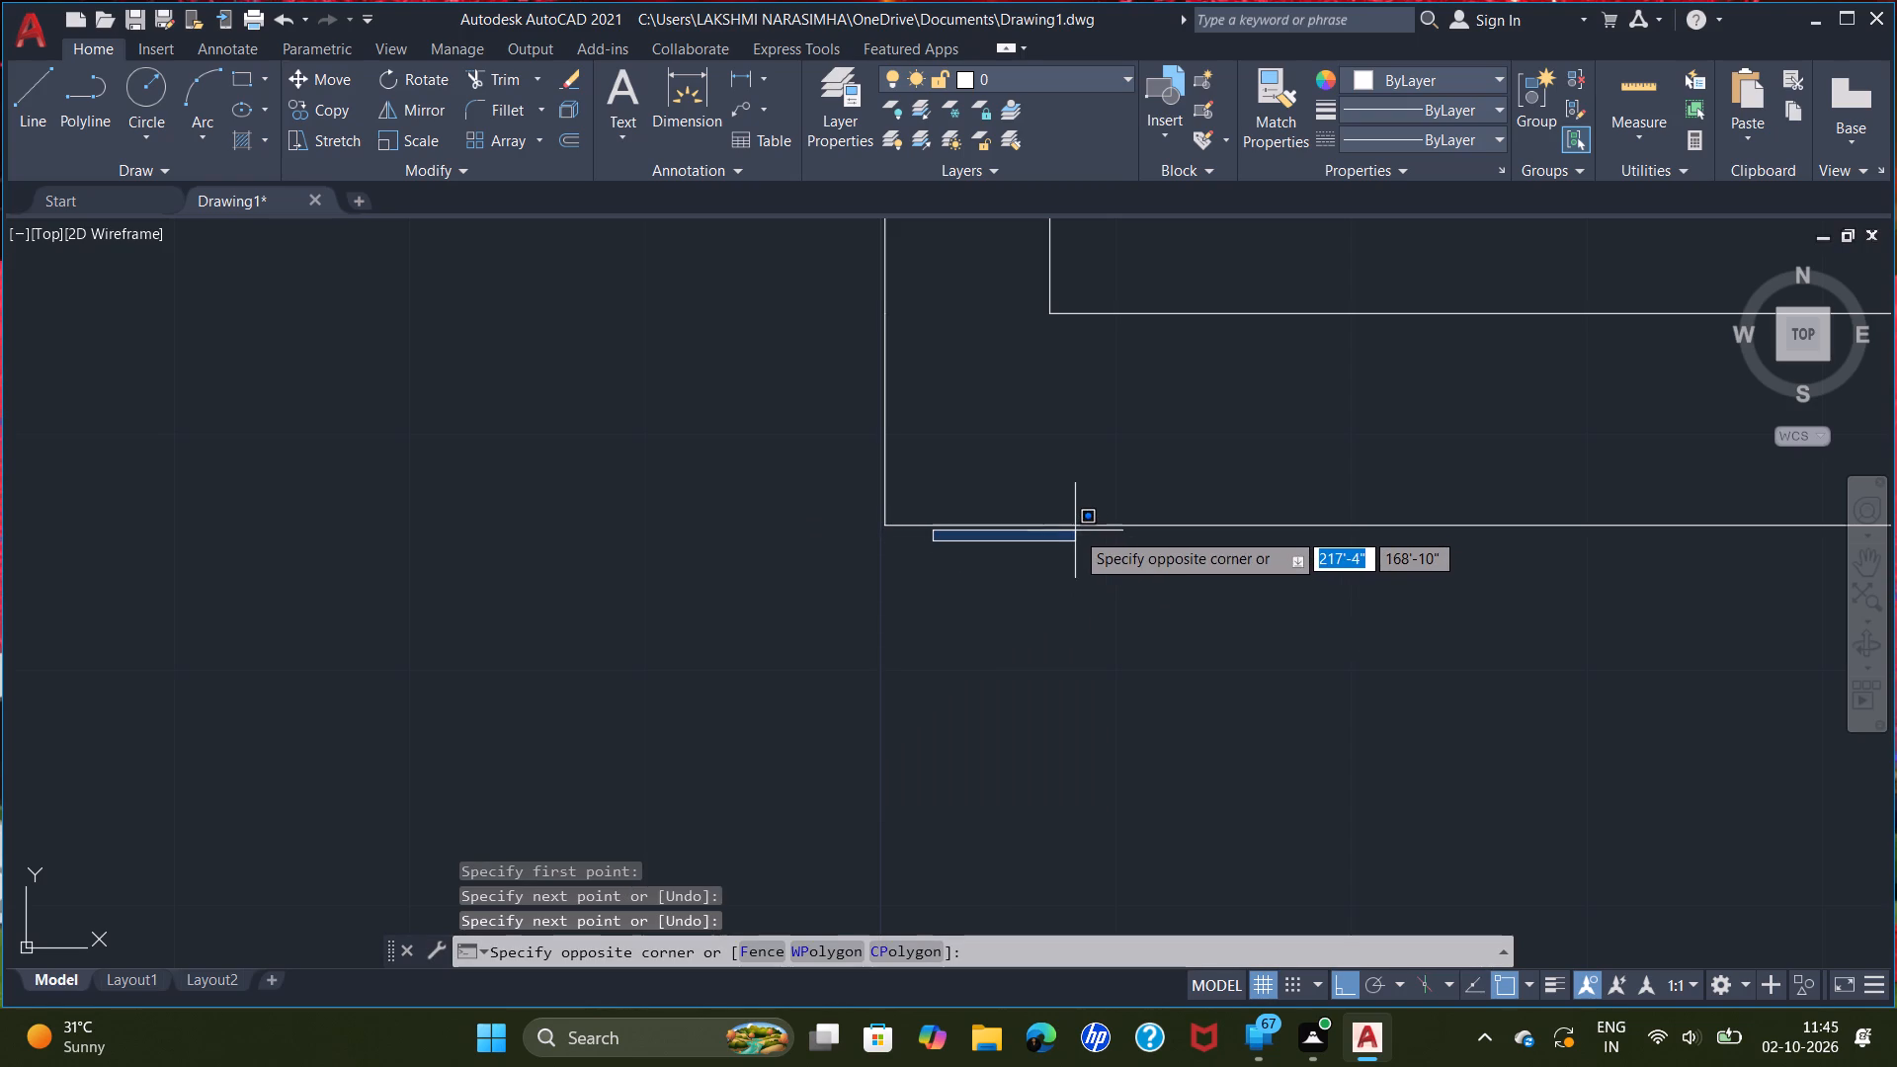
key(Escape)
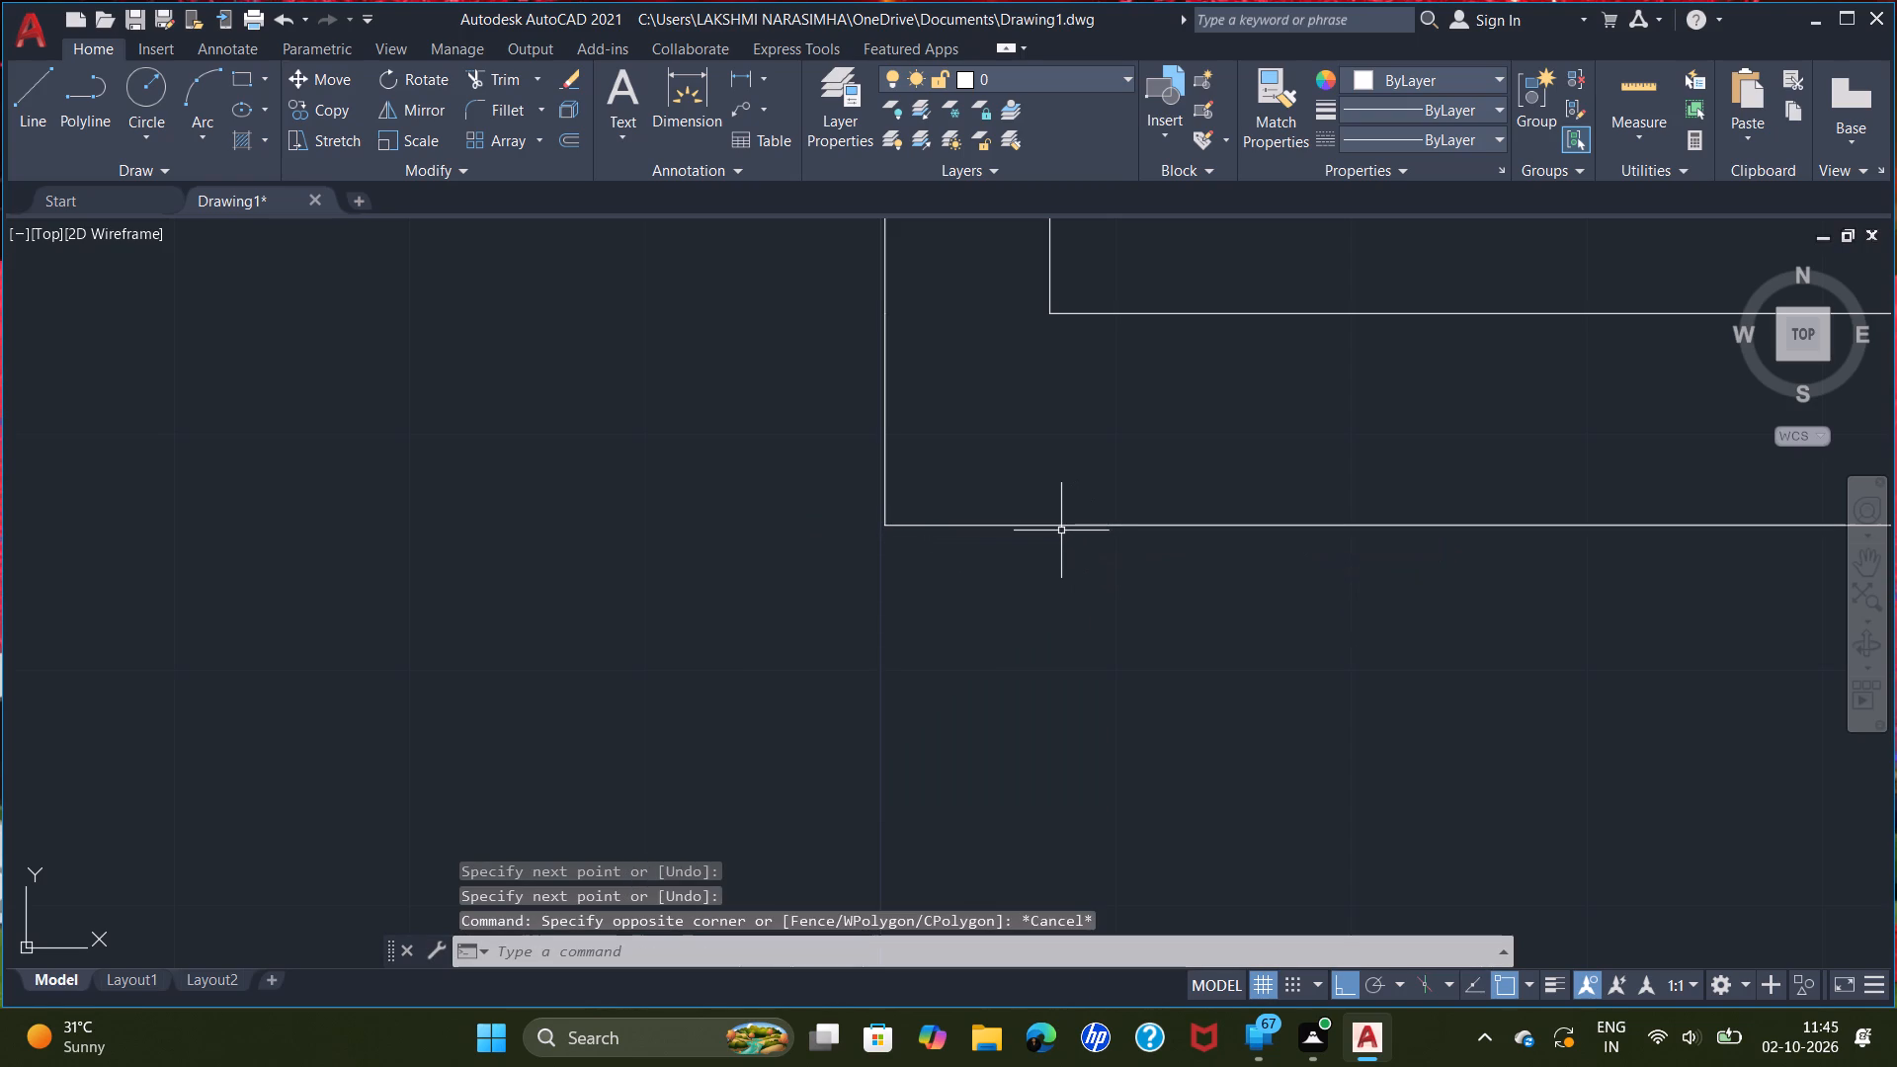
Move the short vertical line beside the partition in the lower left room's bottom wall closer to the partition.
scroll(1054, 544, down, 4)
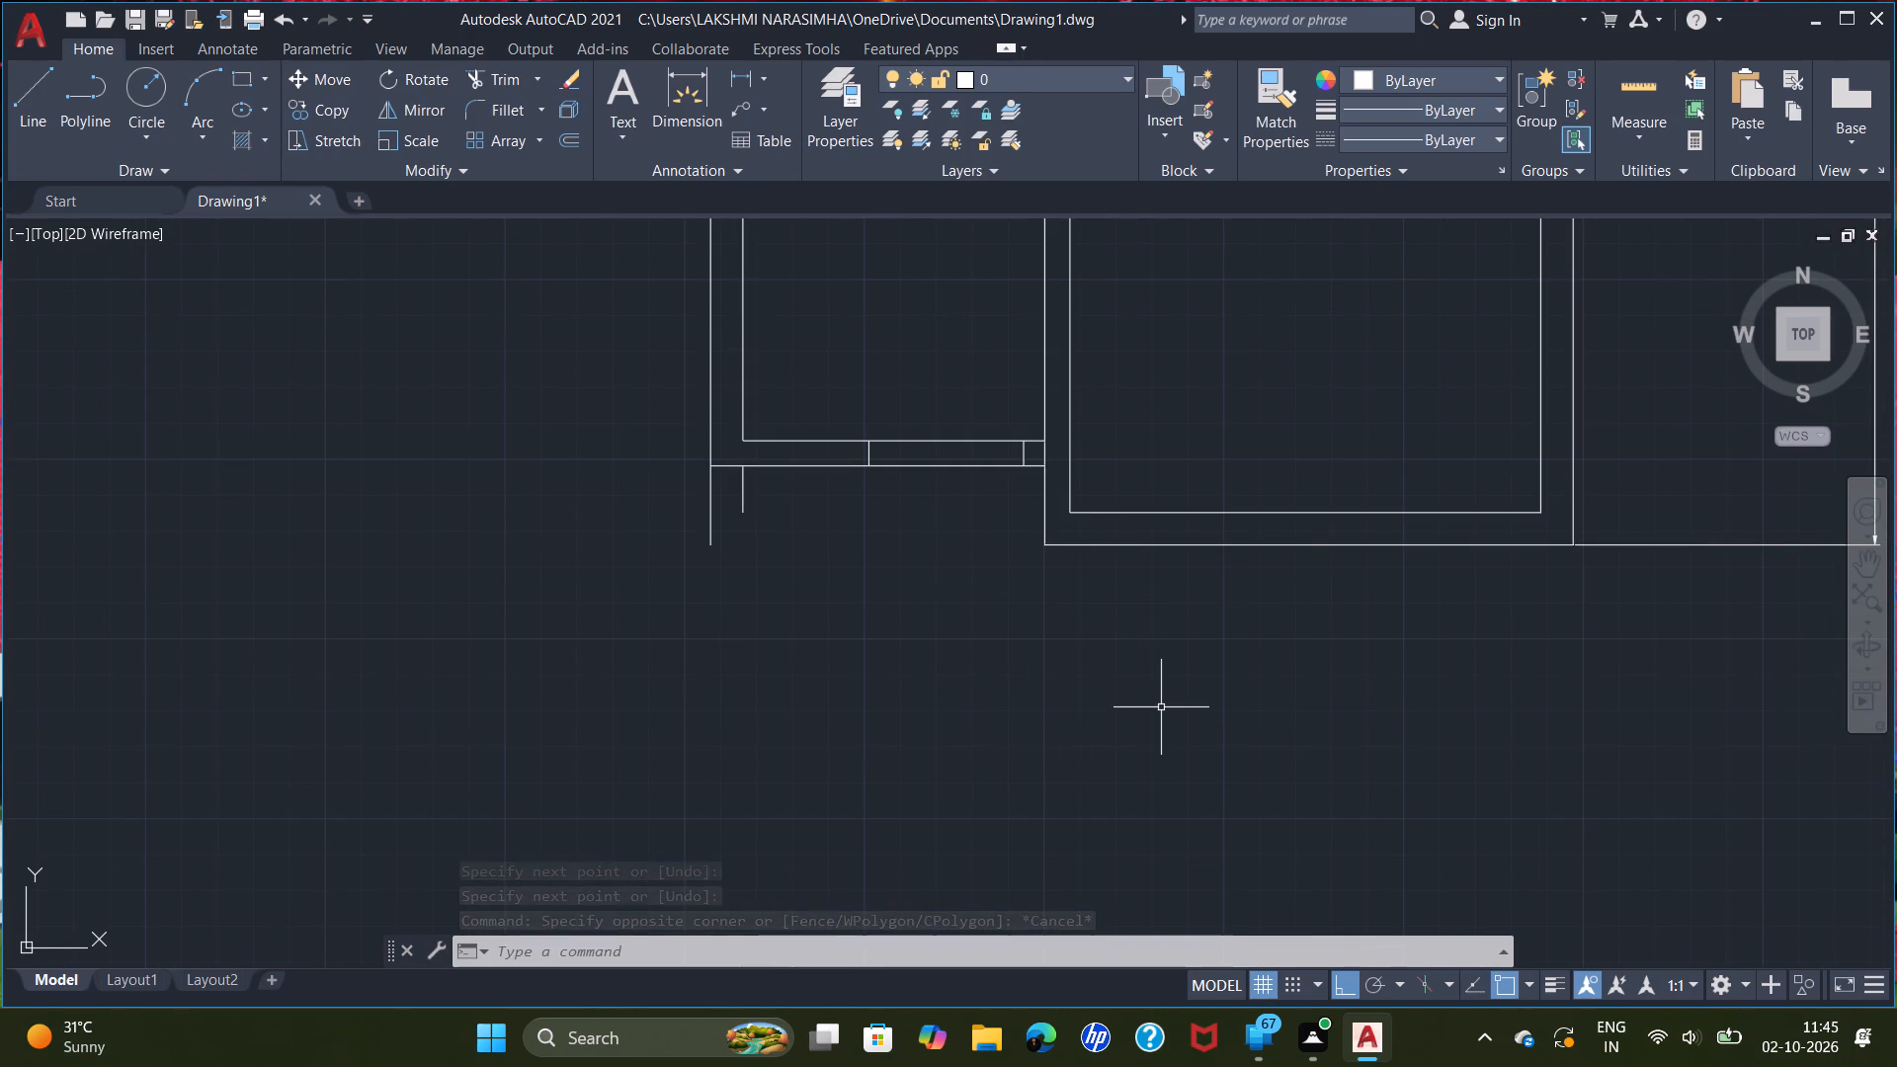
scroll(1014, 558, up, 2)
middle_drag(1013, 526, 985, 805)
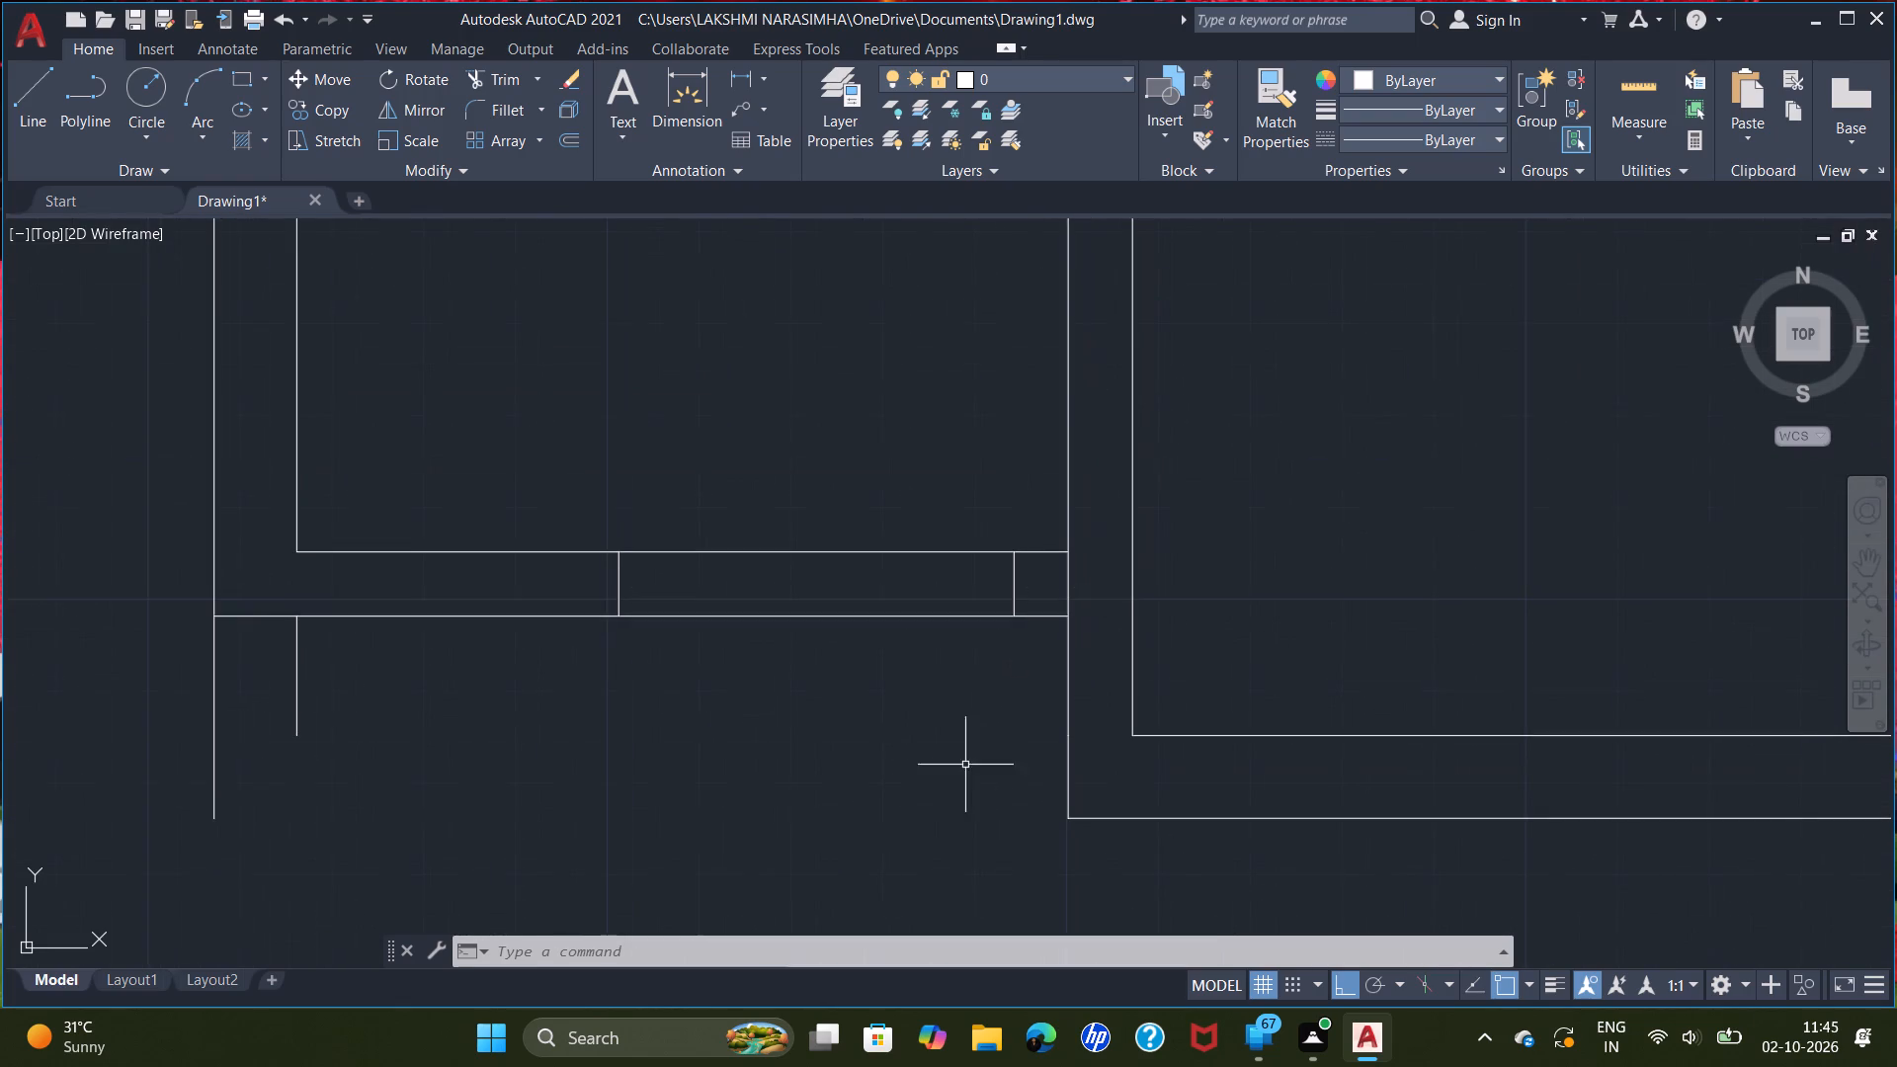
click(1017, 591)
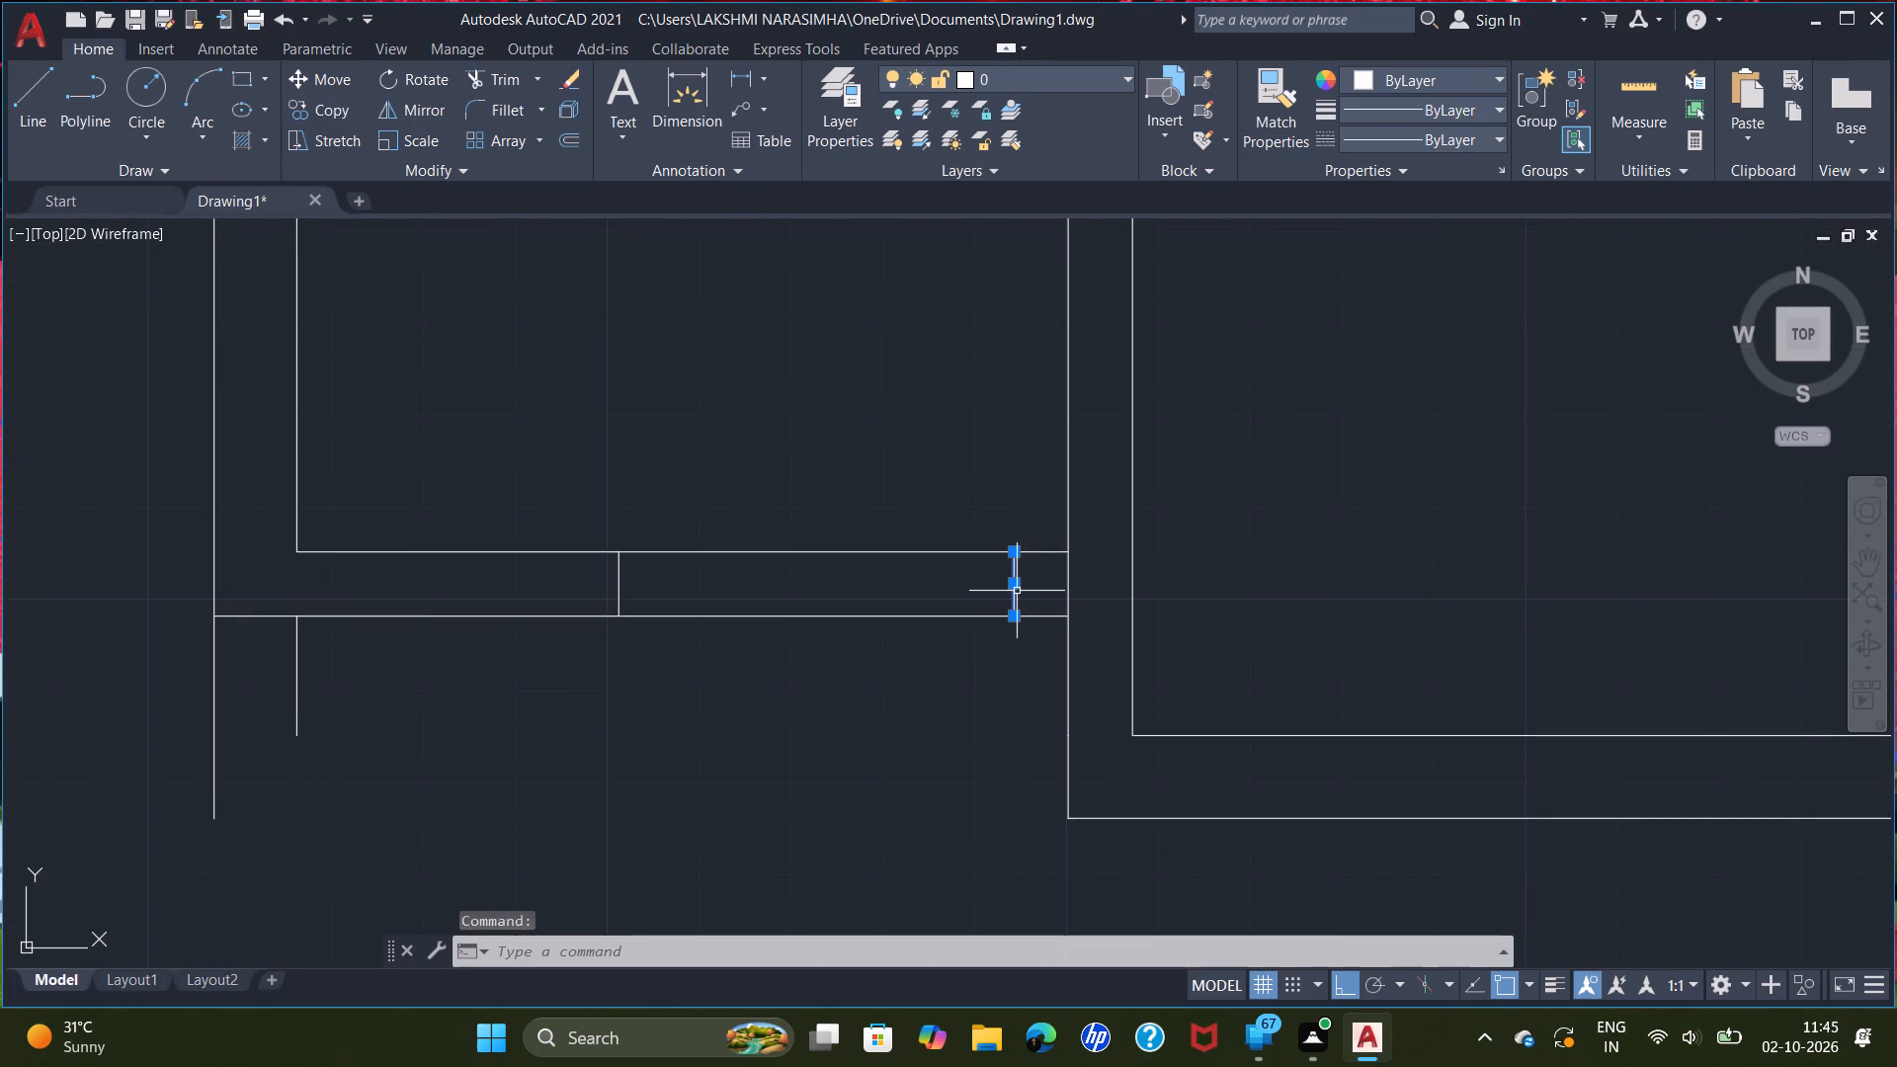
key(m)
key(Return)
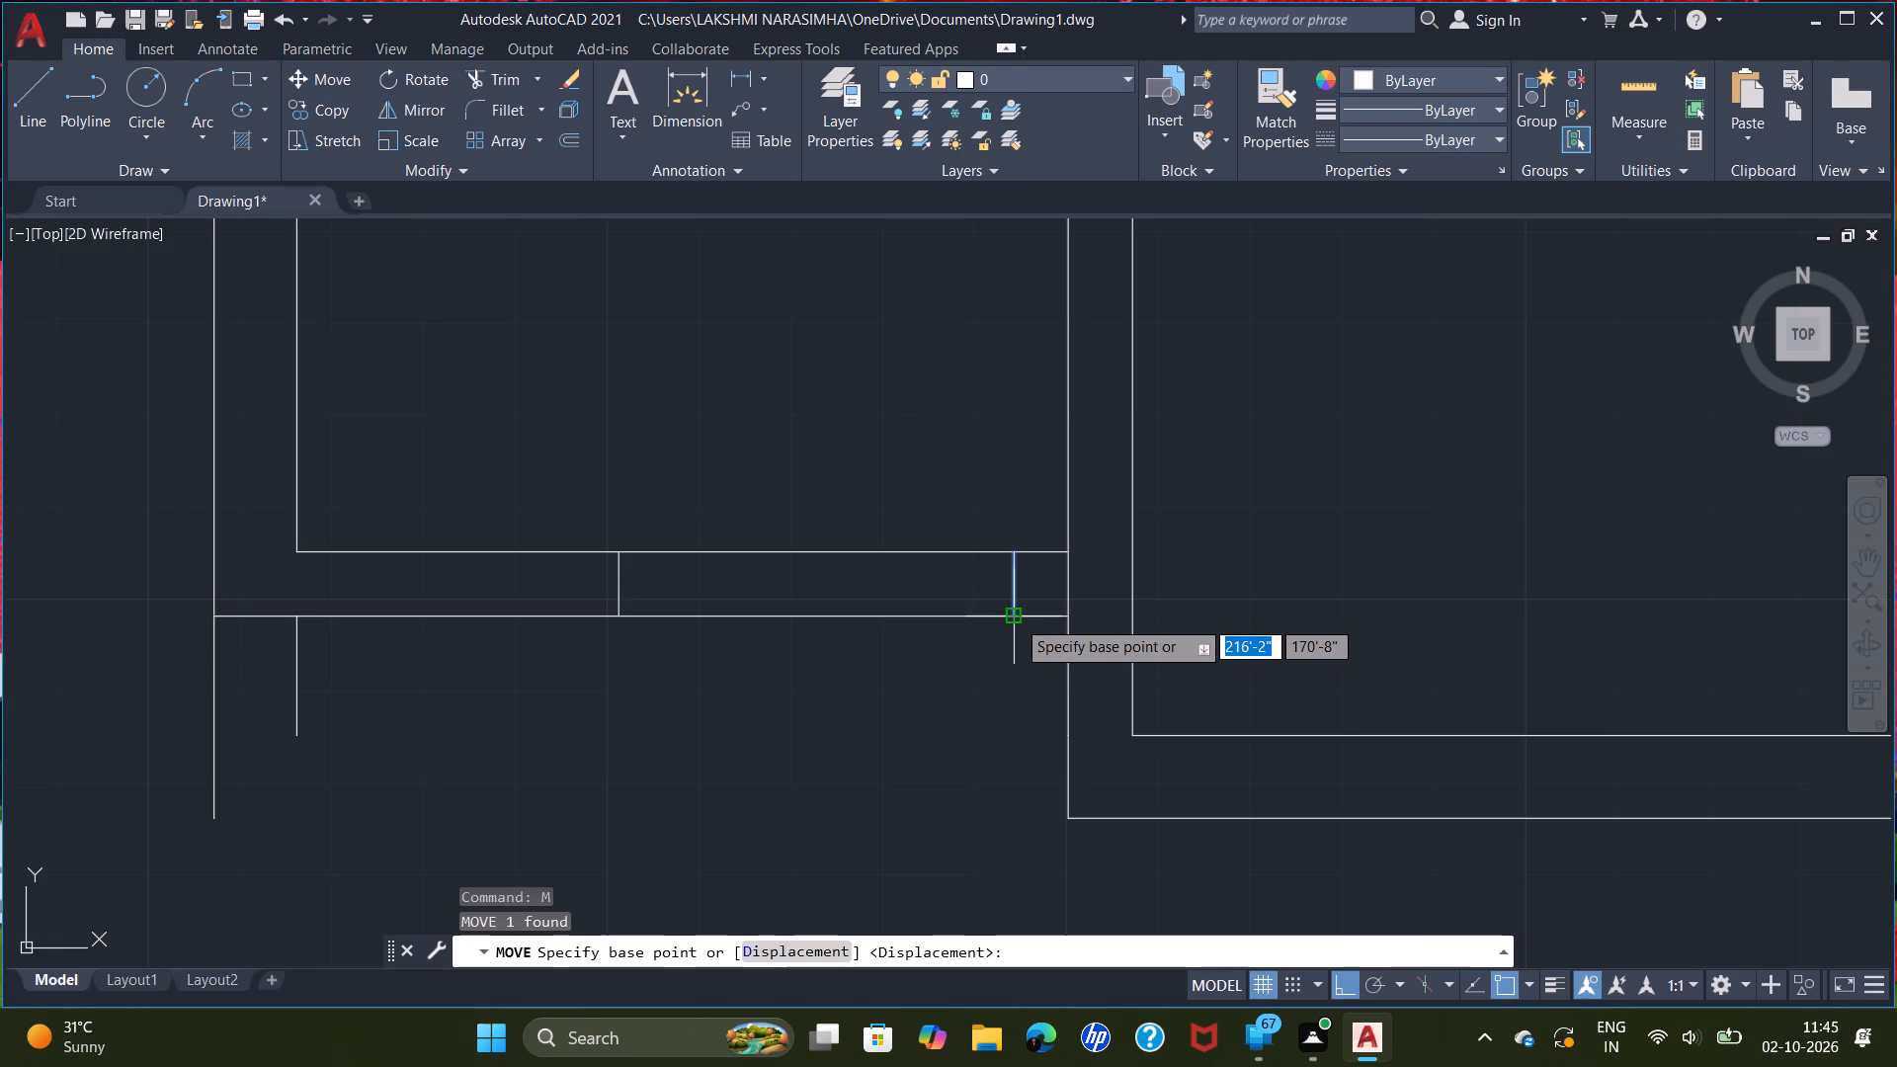
click(1016, 618)
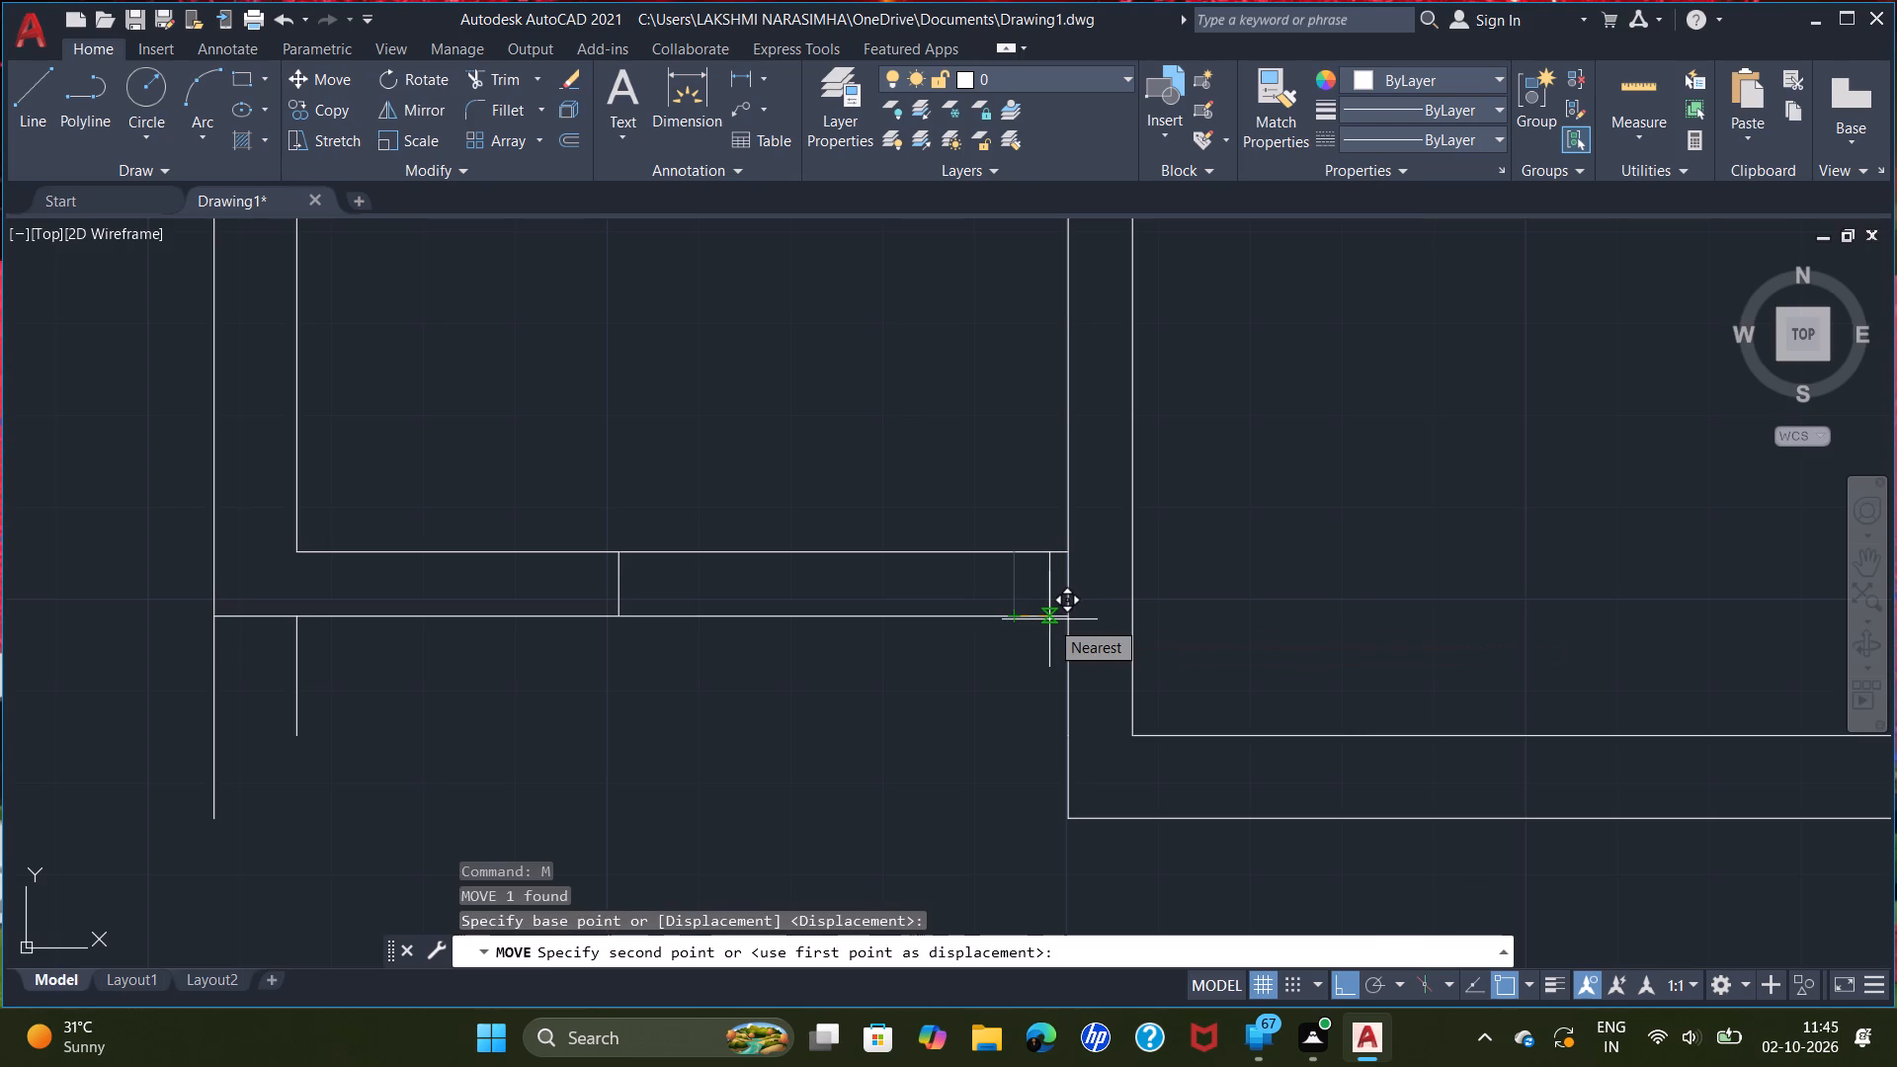
click(1049, 619)
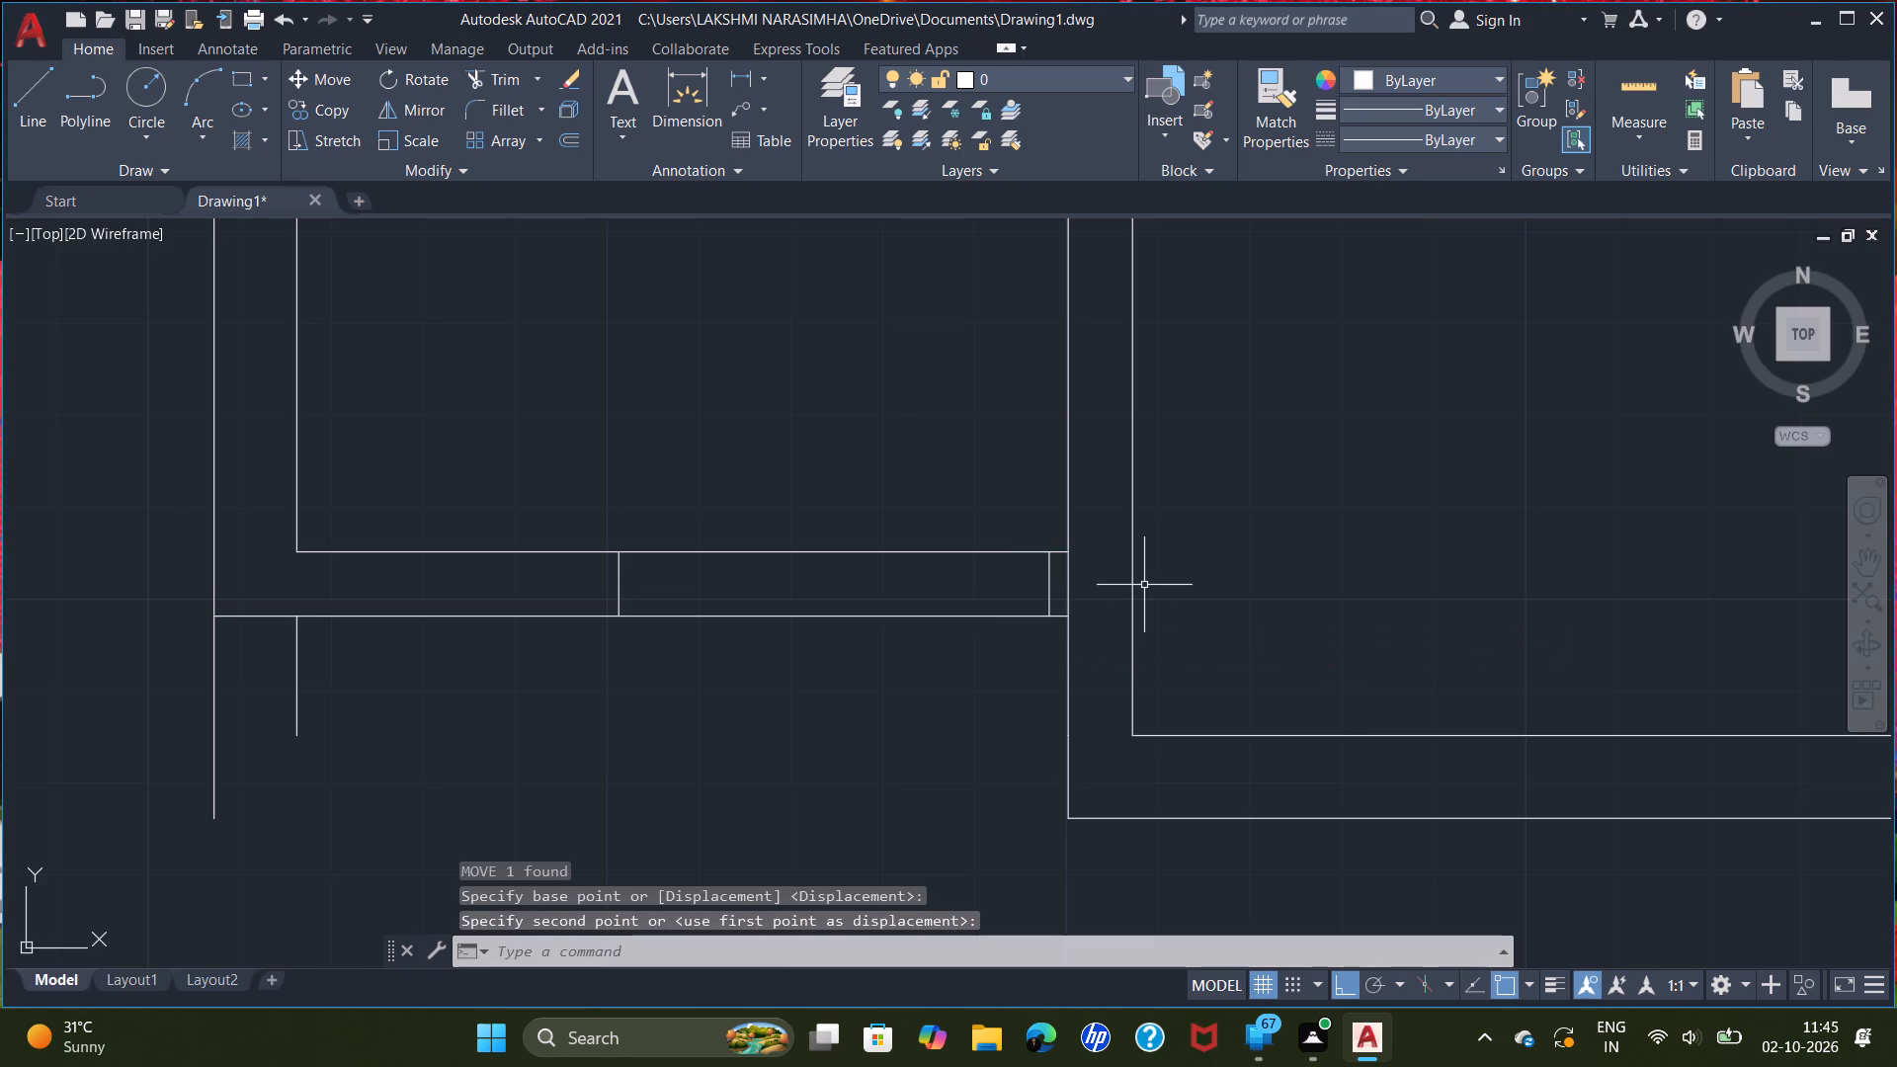
Trim the partition's left face between the two lines of the lower left room's bottom wall.
text(TRI)
key(Return)
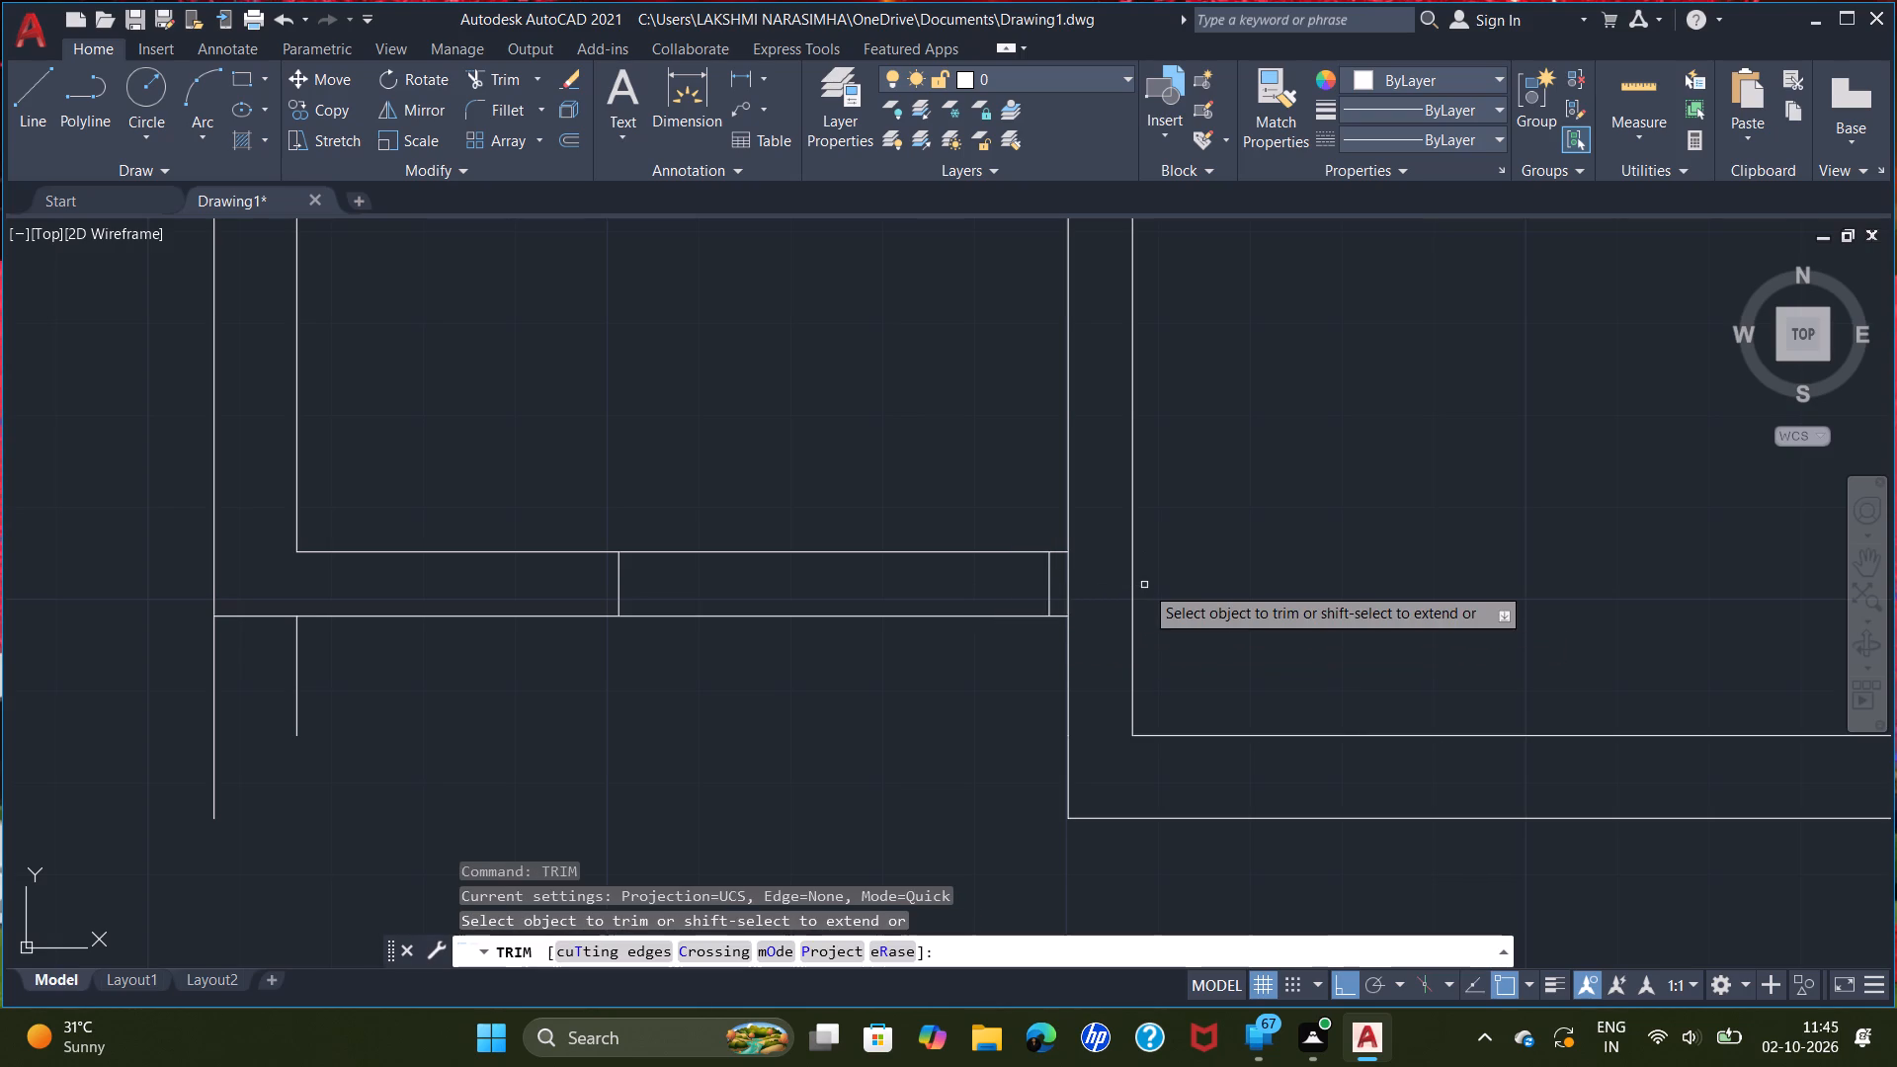
click(1067, 577)
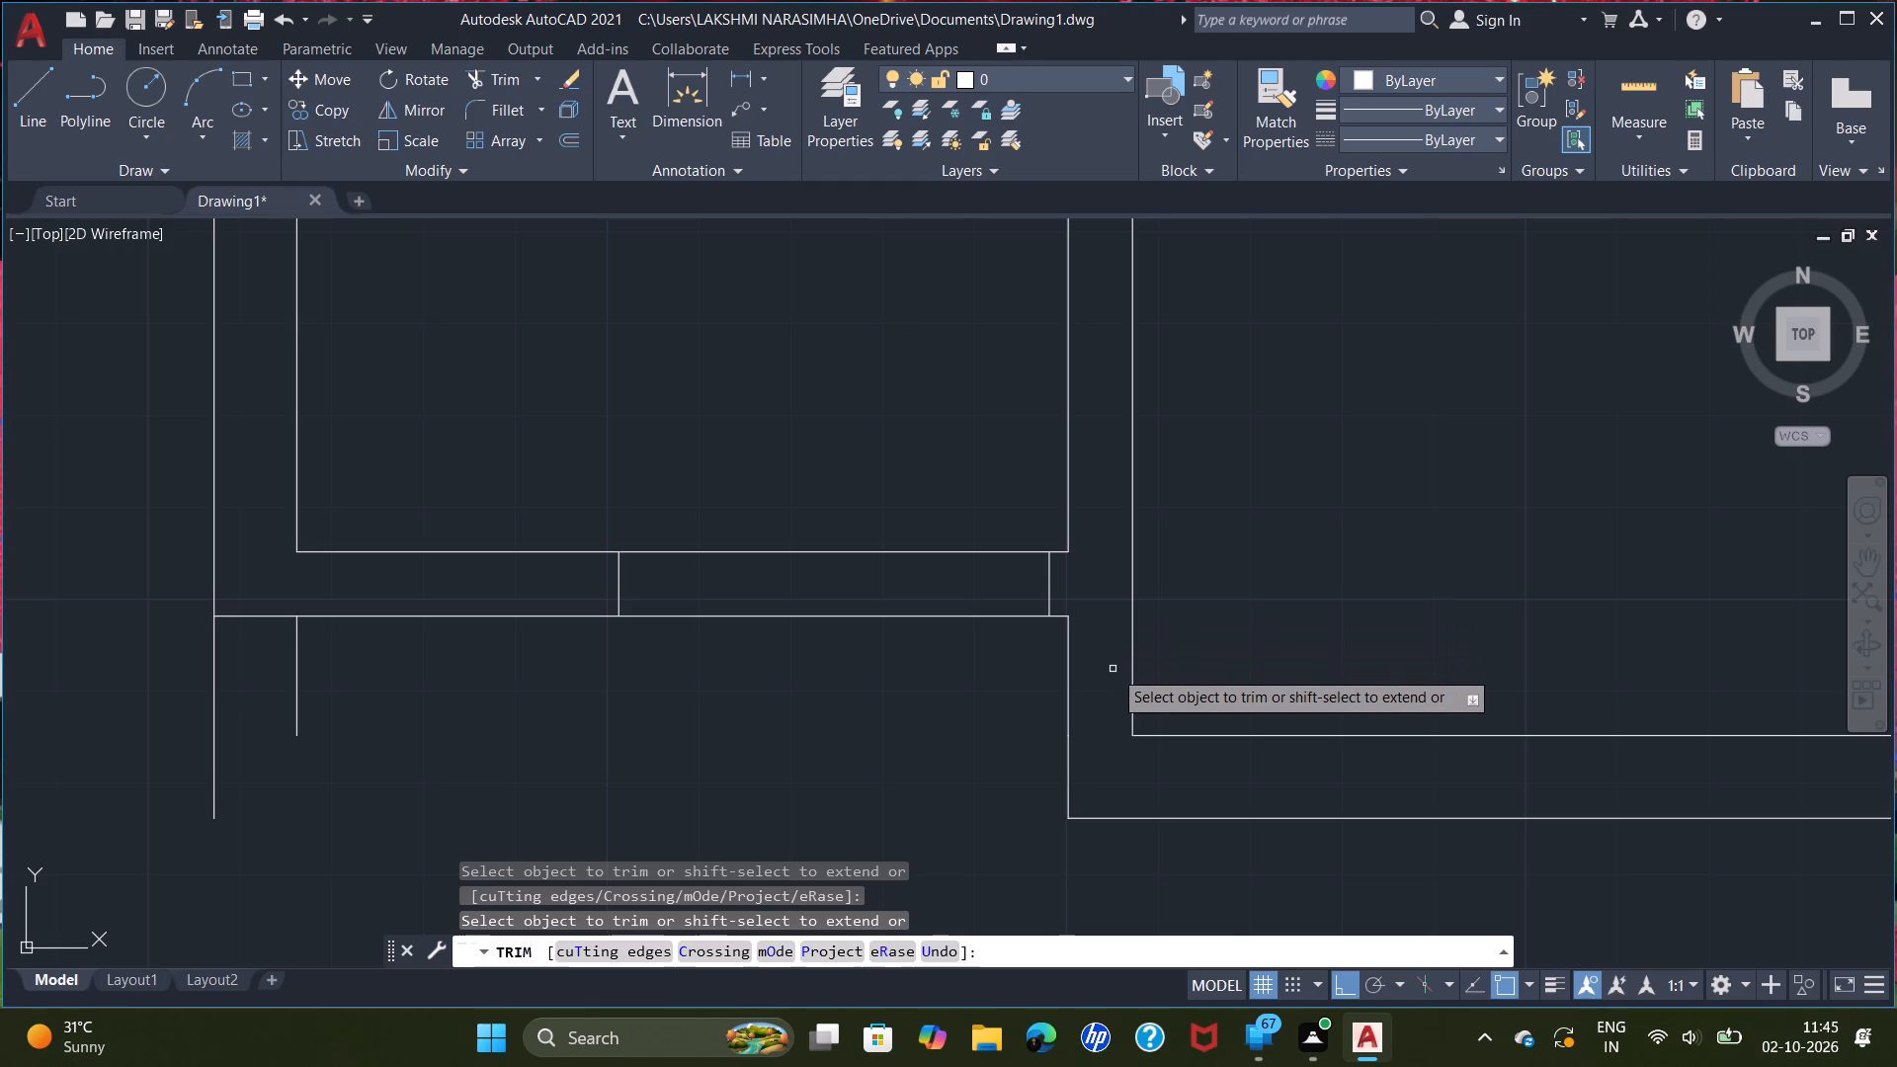
key(Escape)
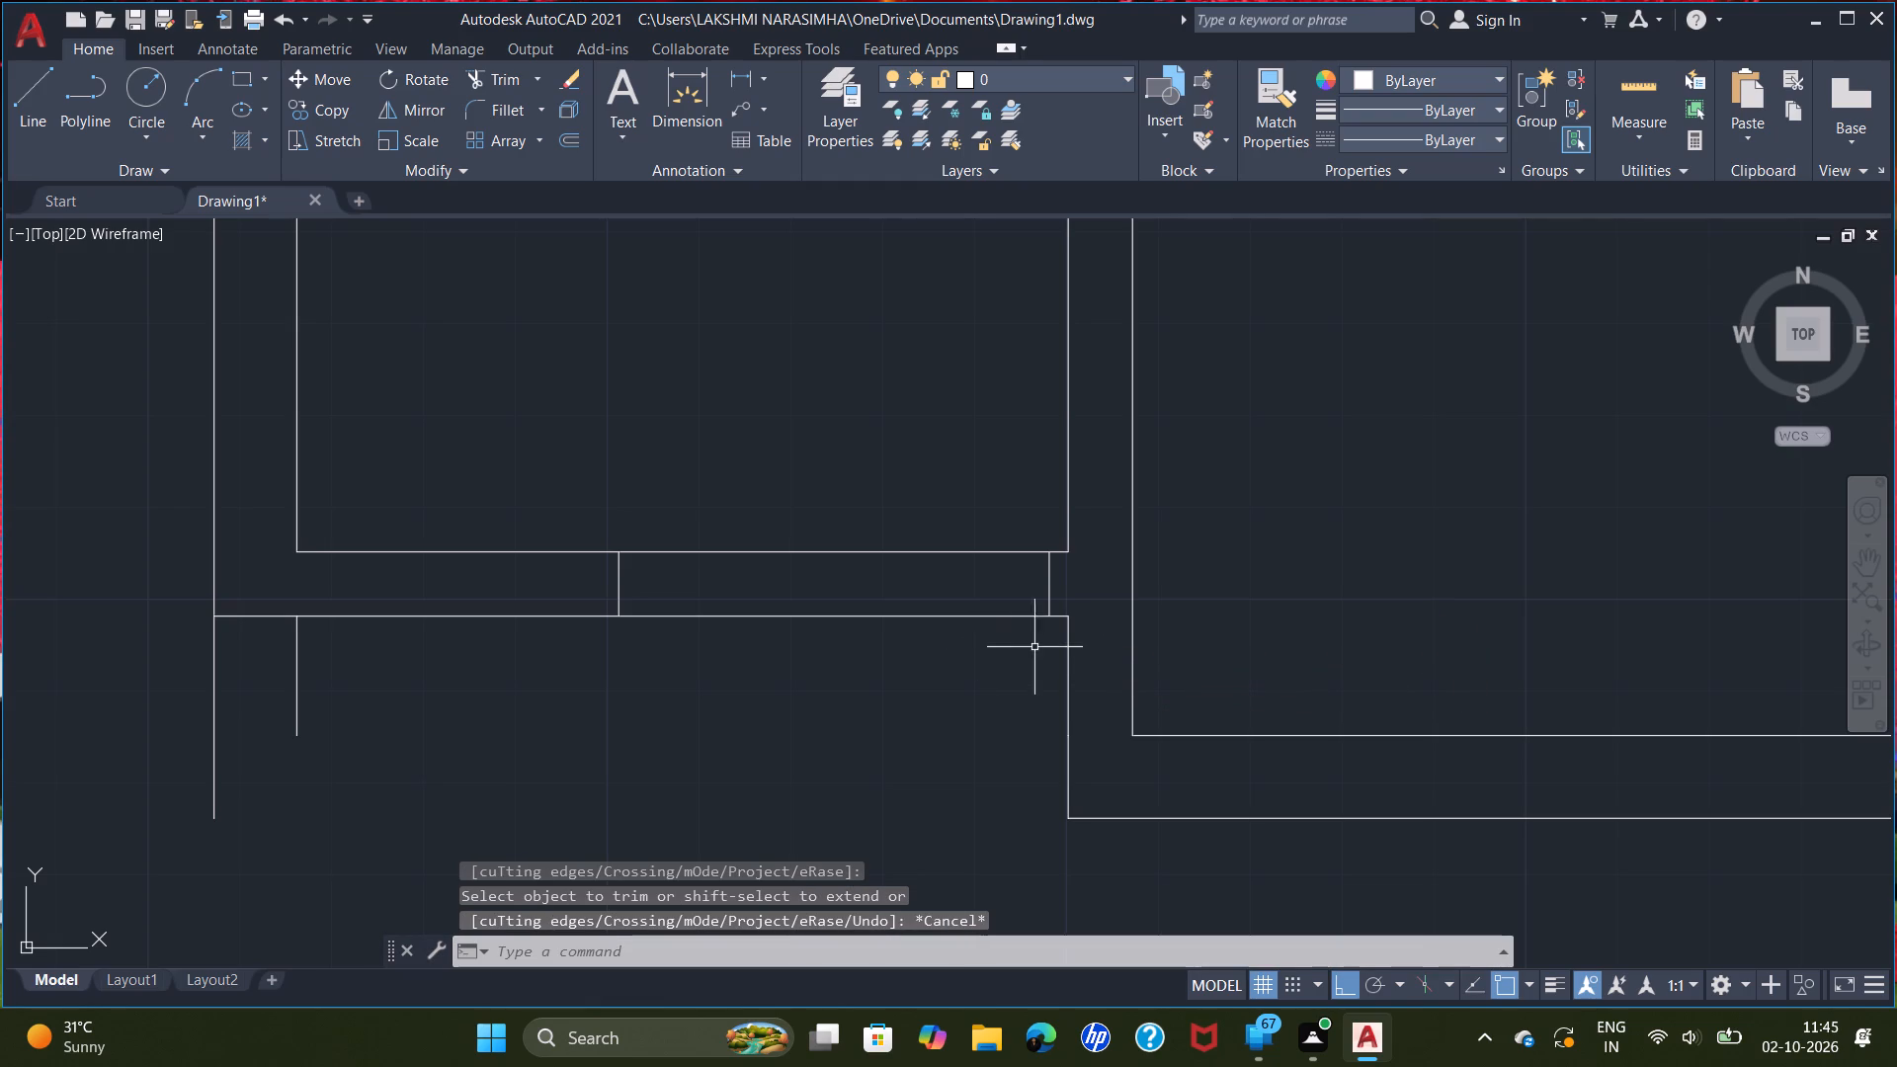
Delete the overall vertical dimension outside the right exterior wall.
scroll(1026, 631, down, 2)
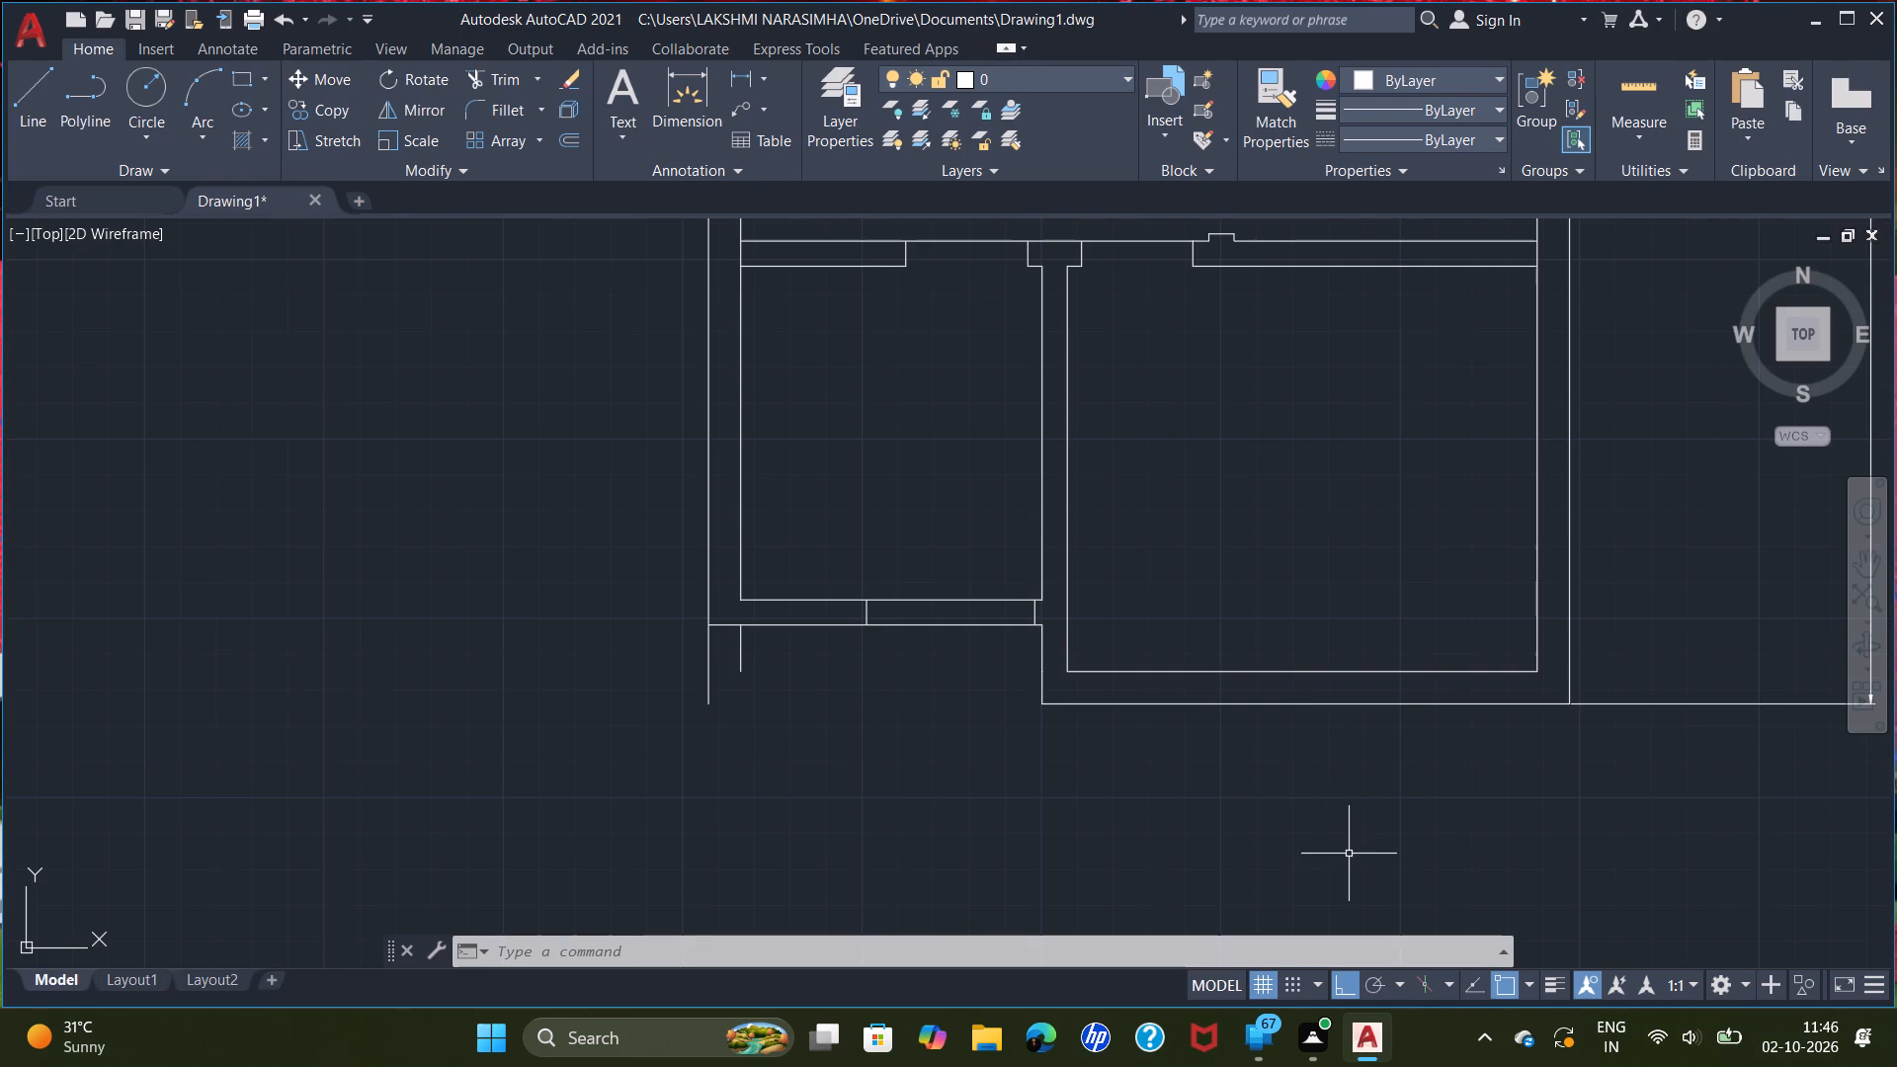
scroll(1557, 808, down, 2)
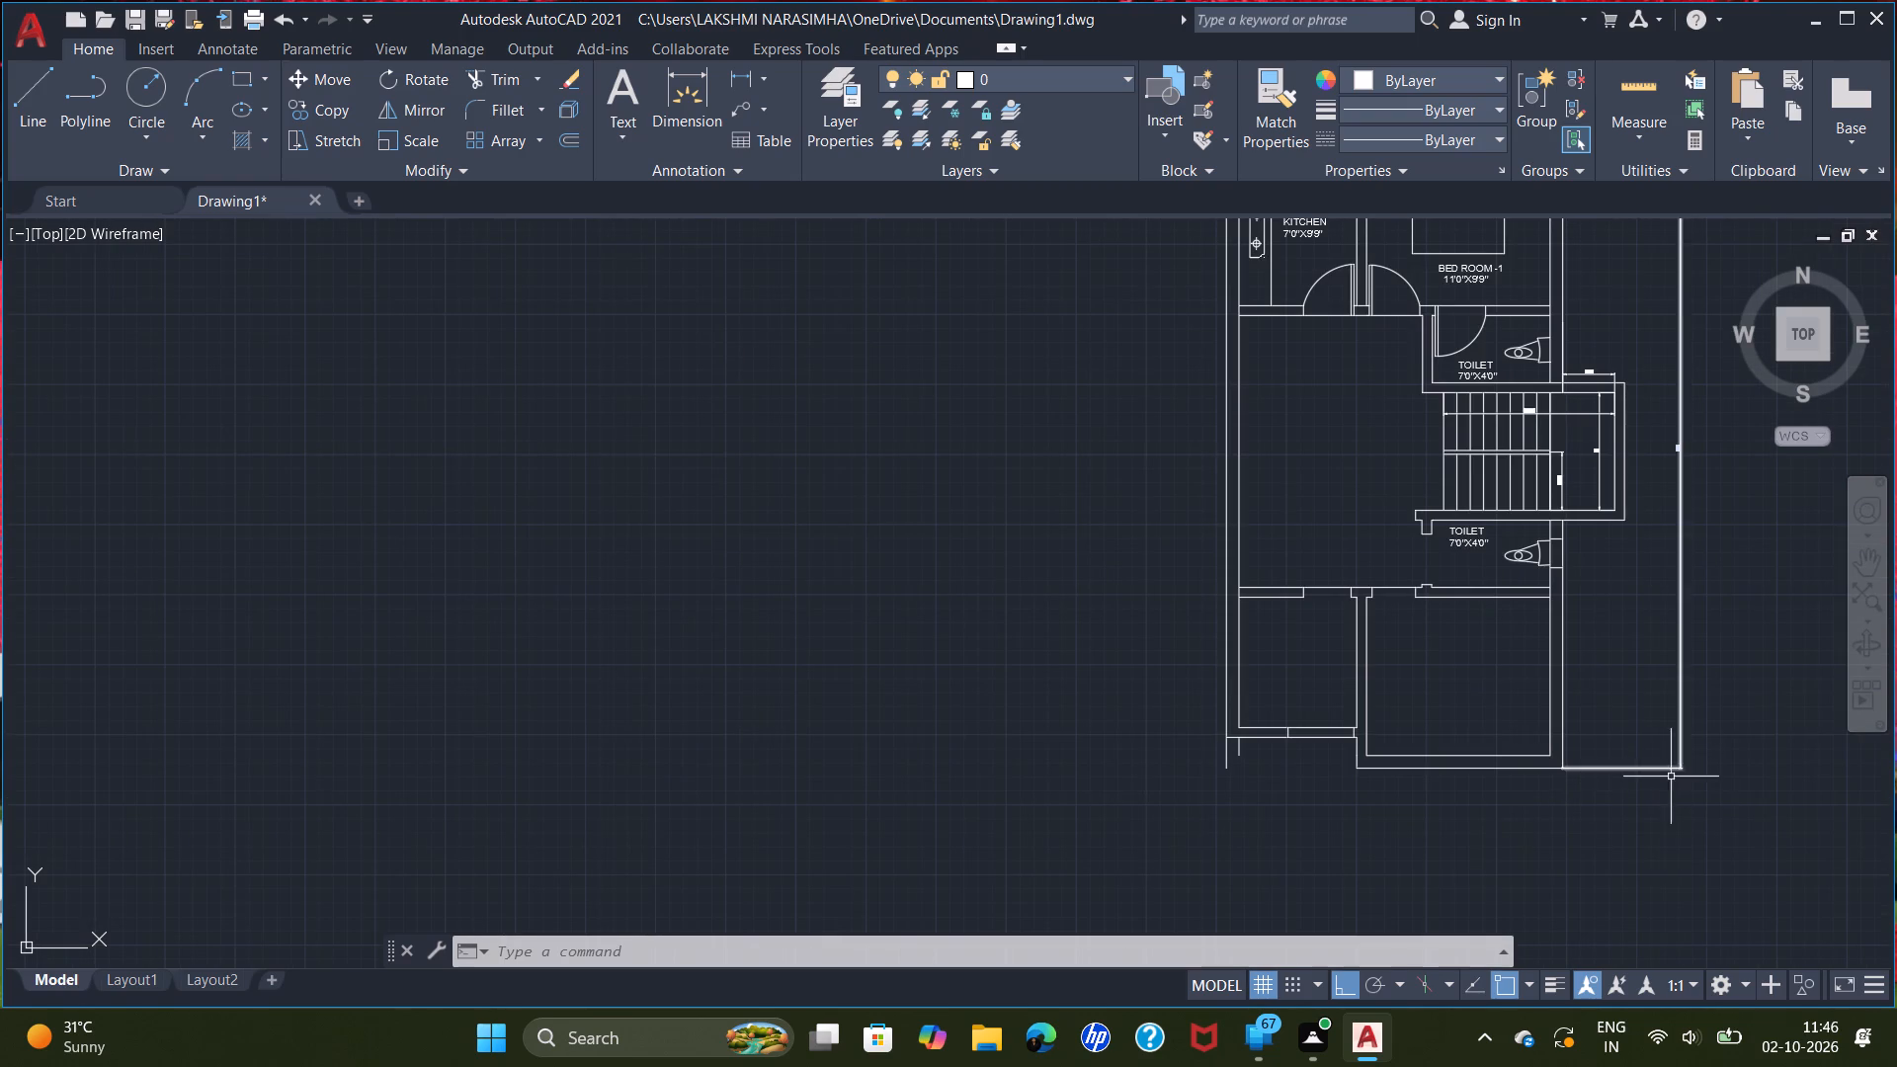
click(1710, 816)
click(1601, 681)
key(Delete)
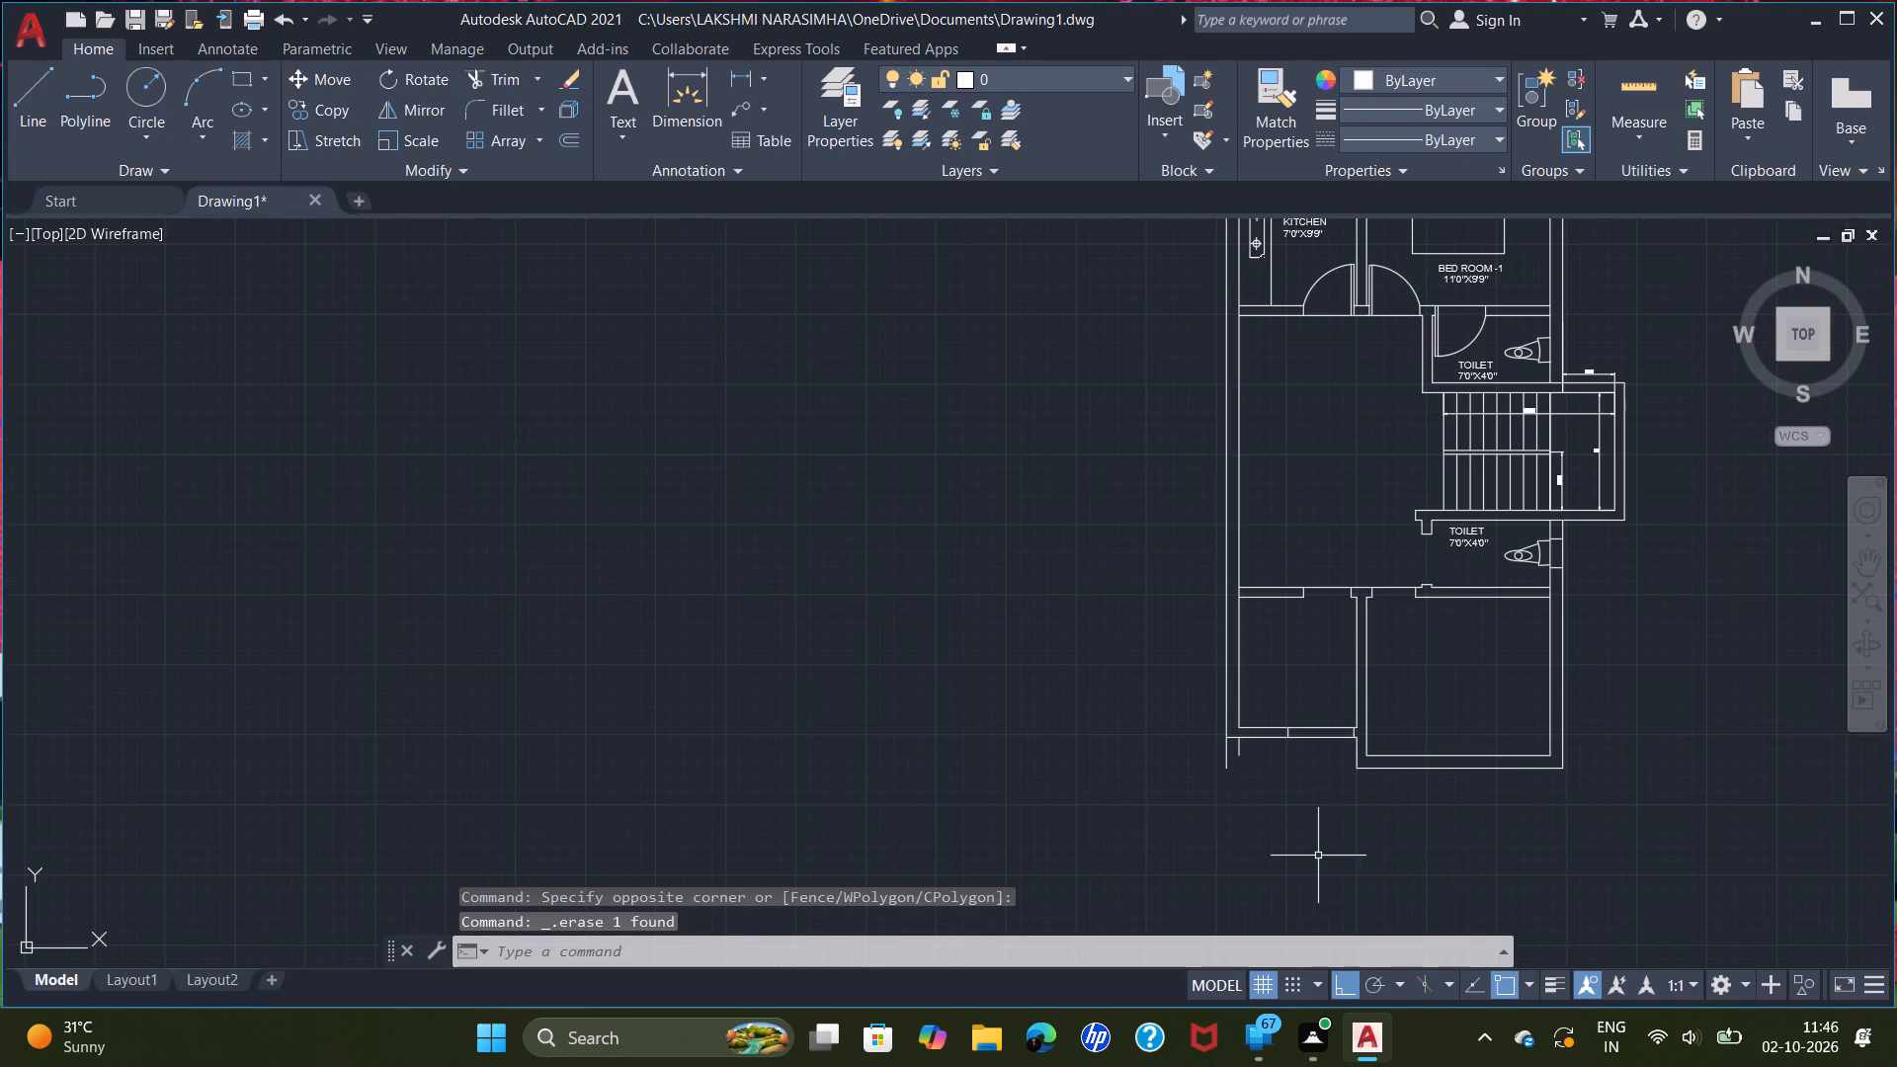
Trim the left exterior wall's two line stubs that extend below the lower left room's recessed bottom wall.
scroll(1306, 852, up, 2)
scroll(1176, 761, up, 2)
middle_drag(1174, 760, 1160, 926)
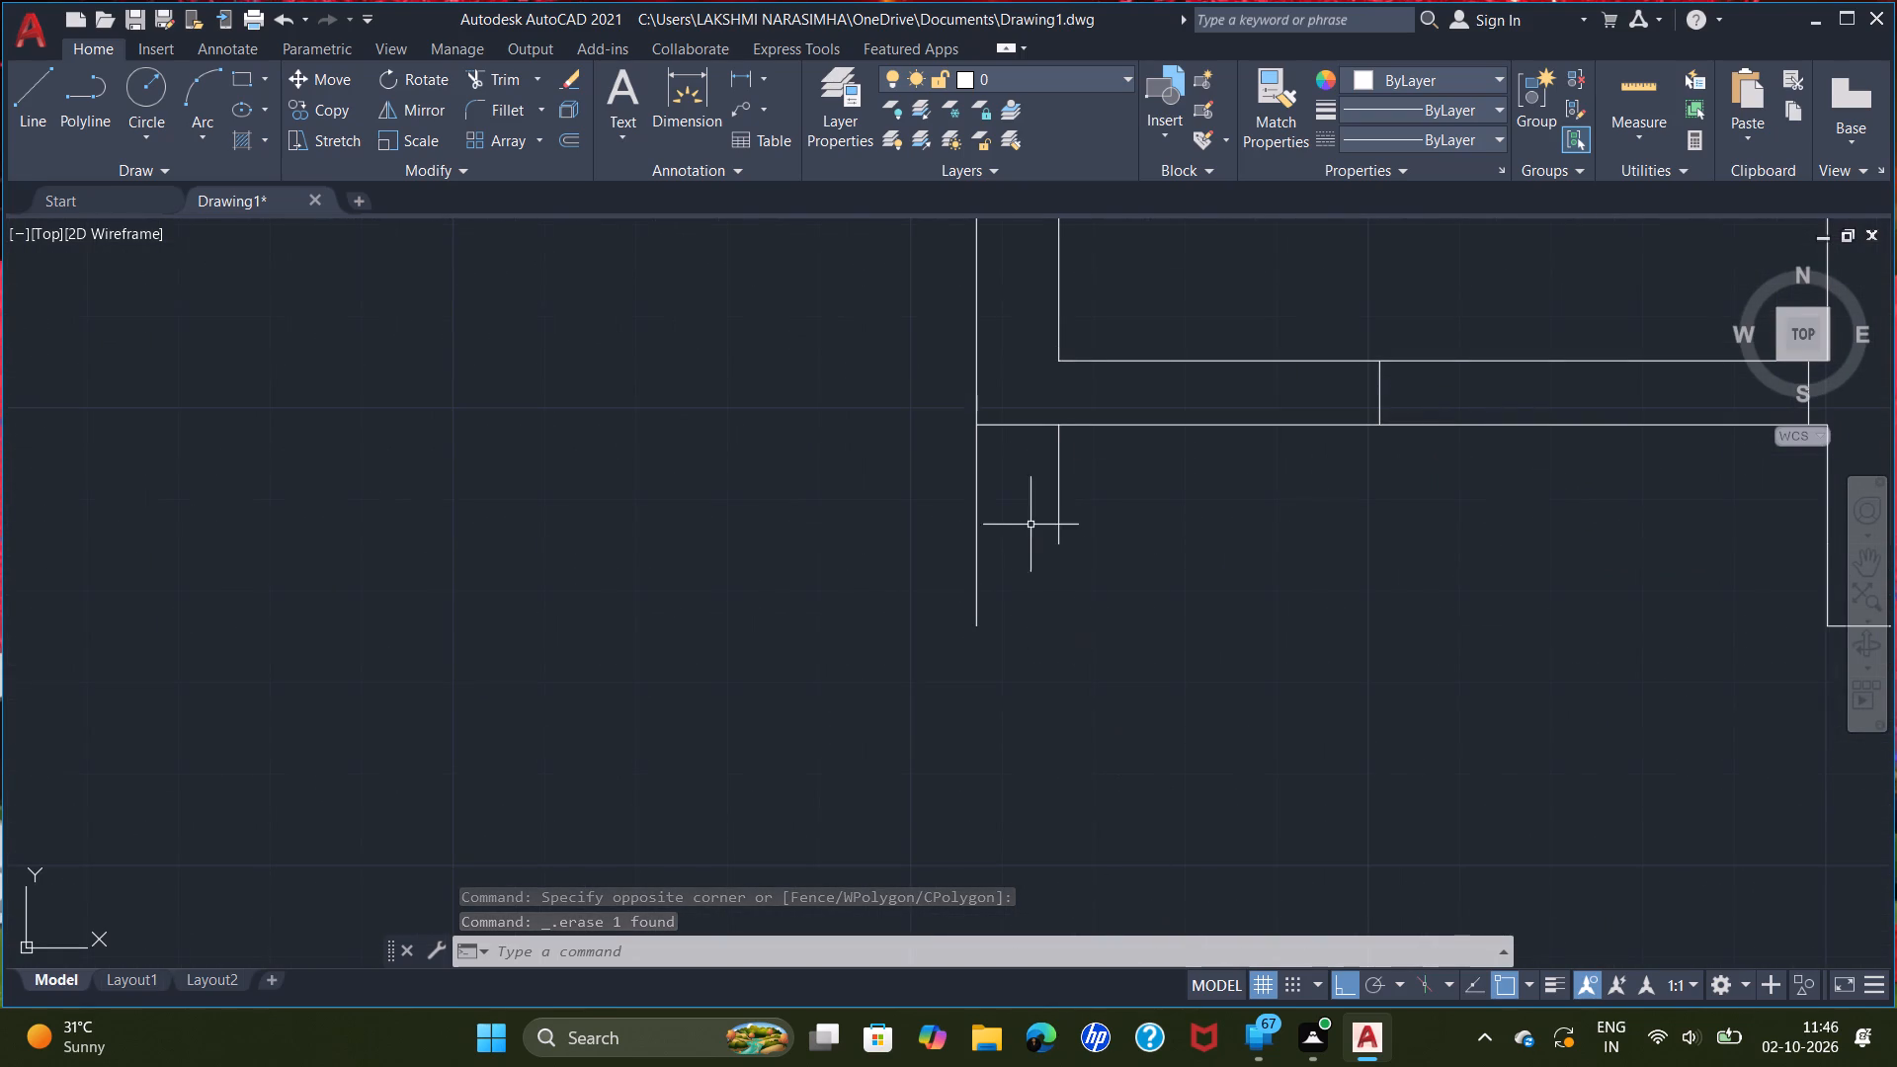
click(1178, 565)
double_click(877, 463)
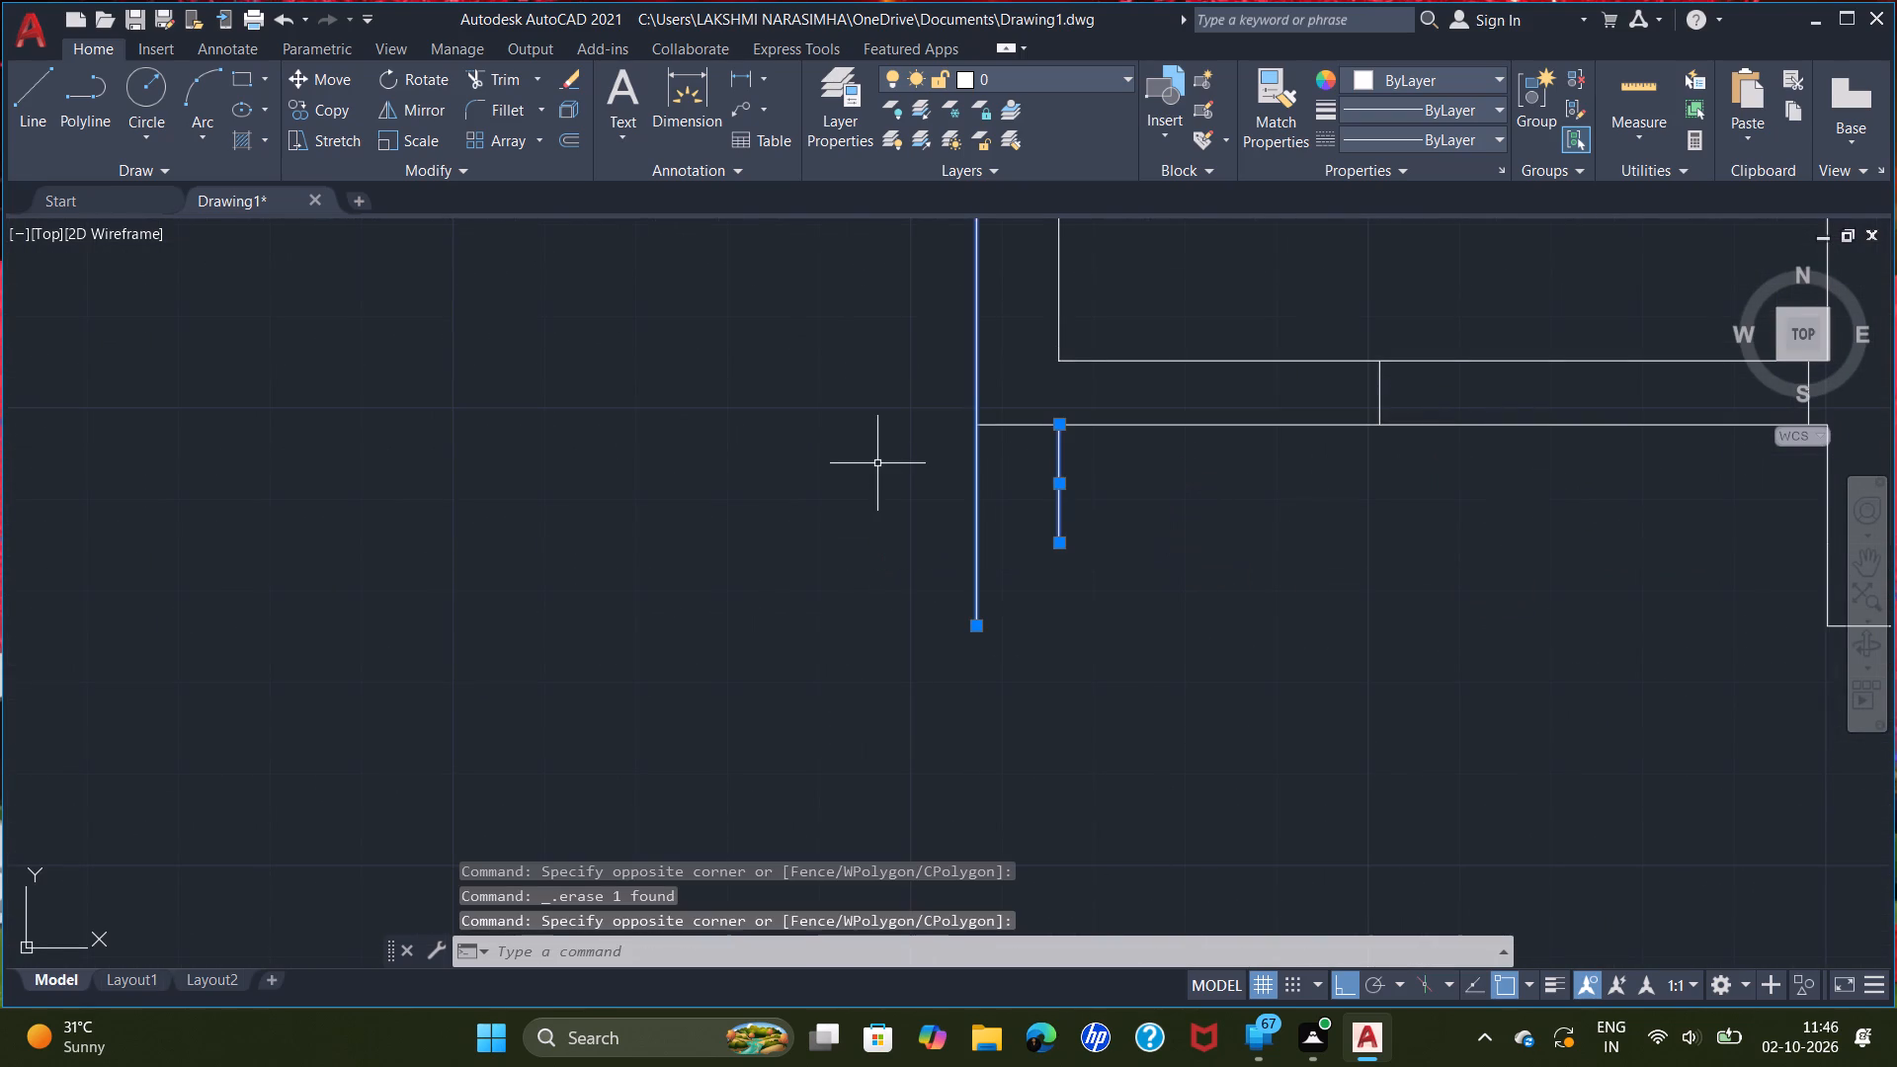
key(Escape)
text(TRI)
key(Return)
click(976, 522)
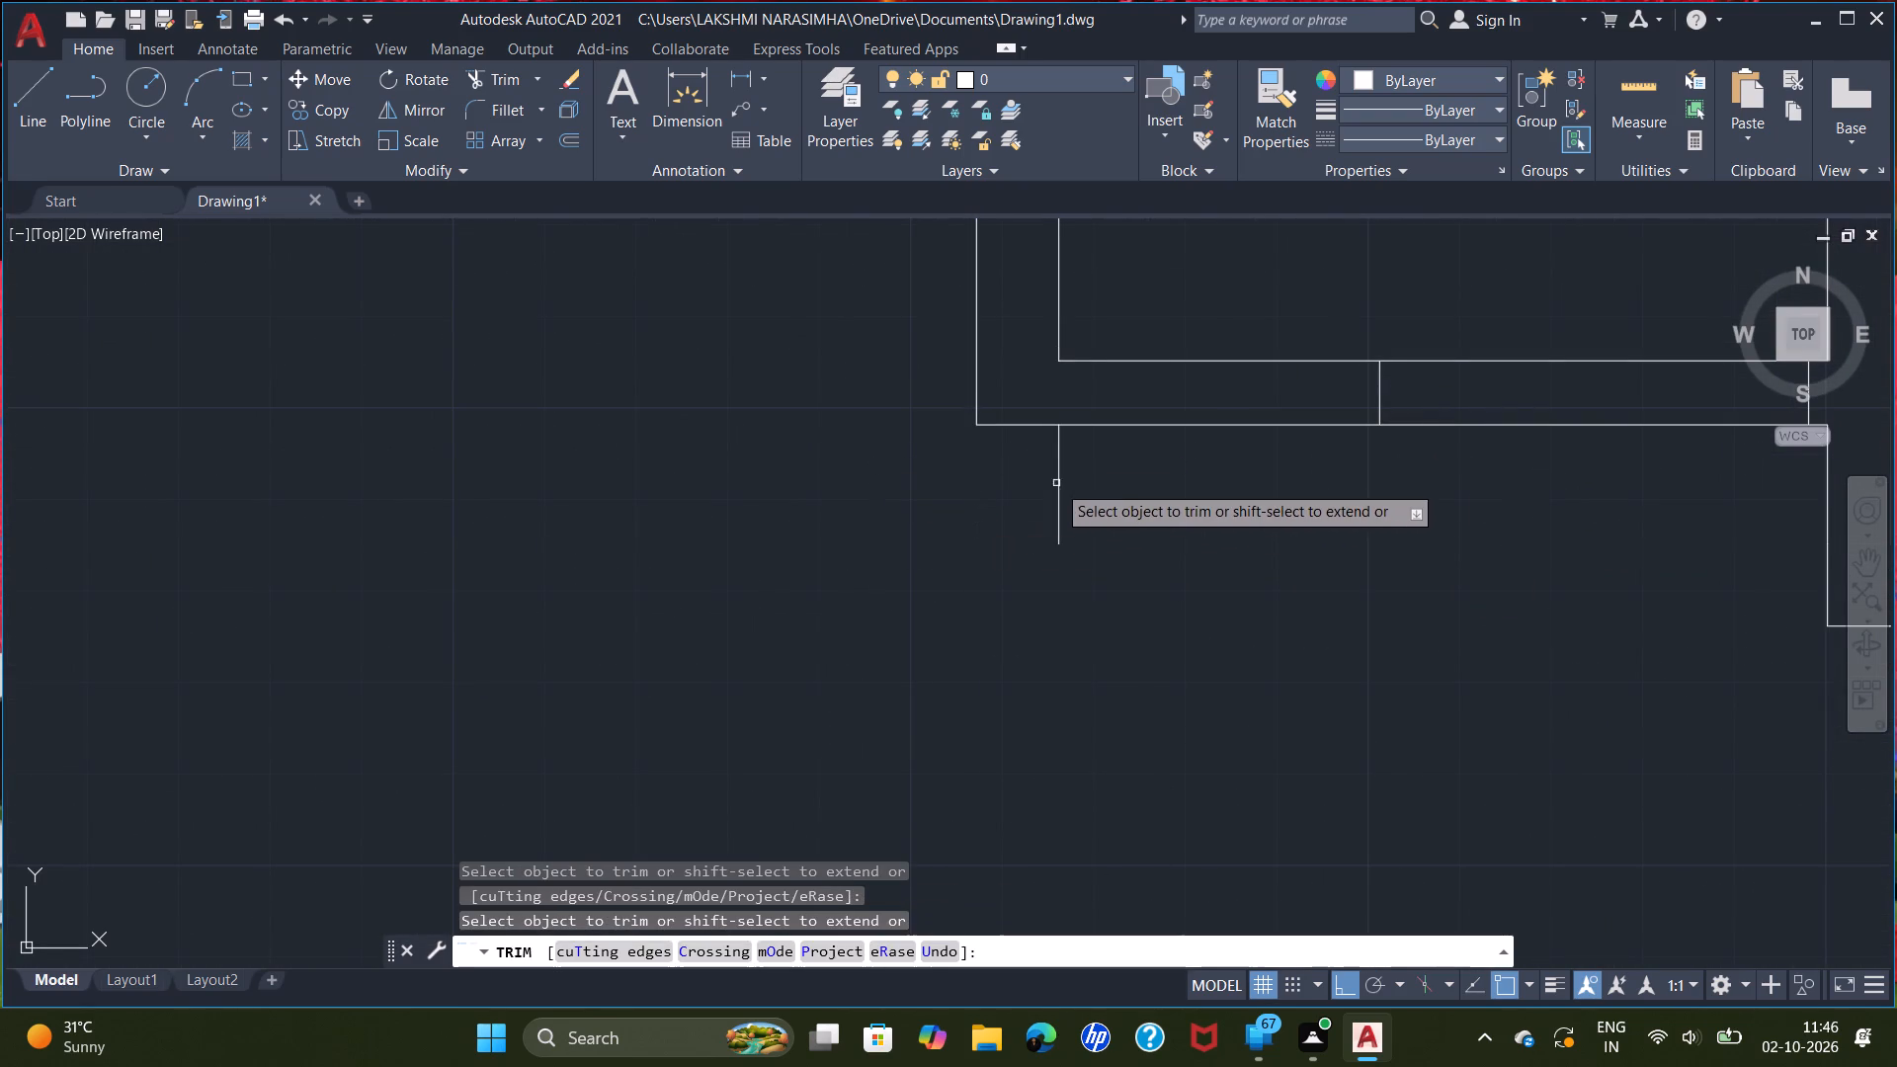
click(1059, 484)
Trim the bottom wall's inner line between the two short vertical lines to open the lower left room's doorway.
scroll(1188, 508, down, 2)
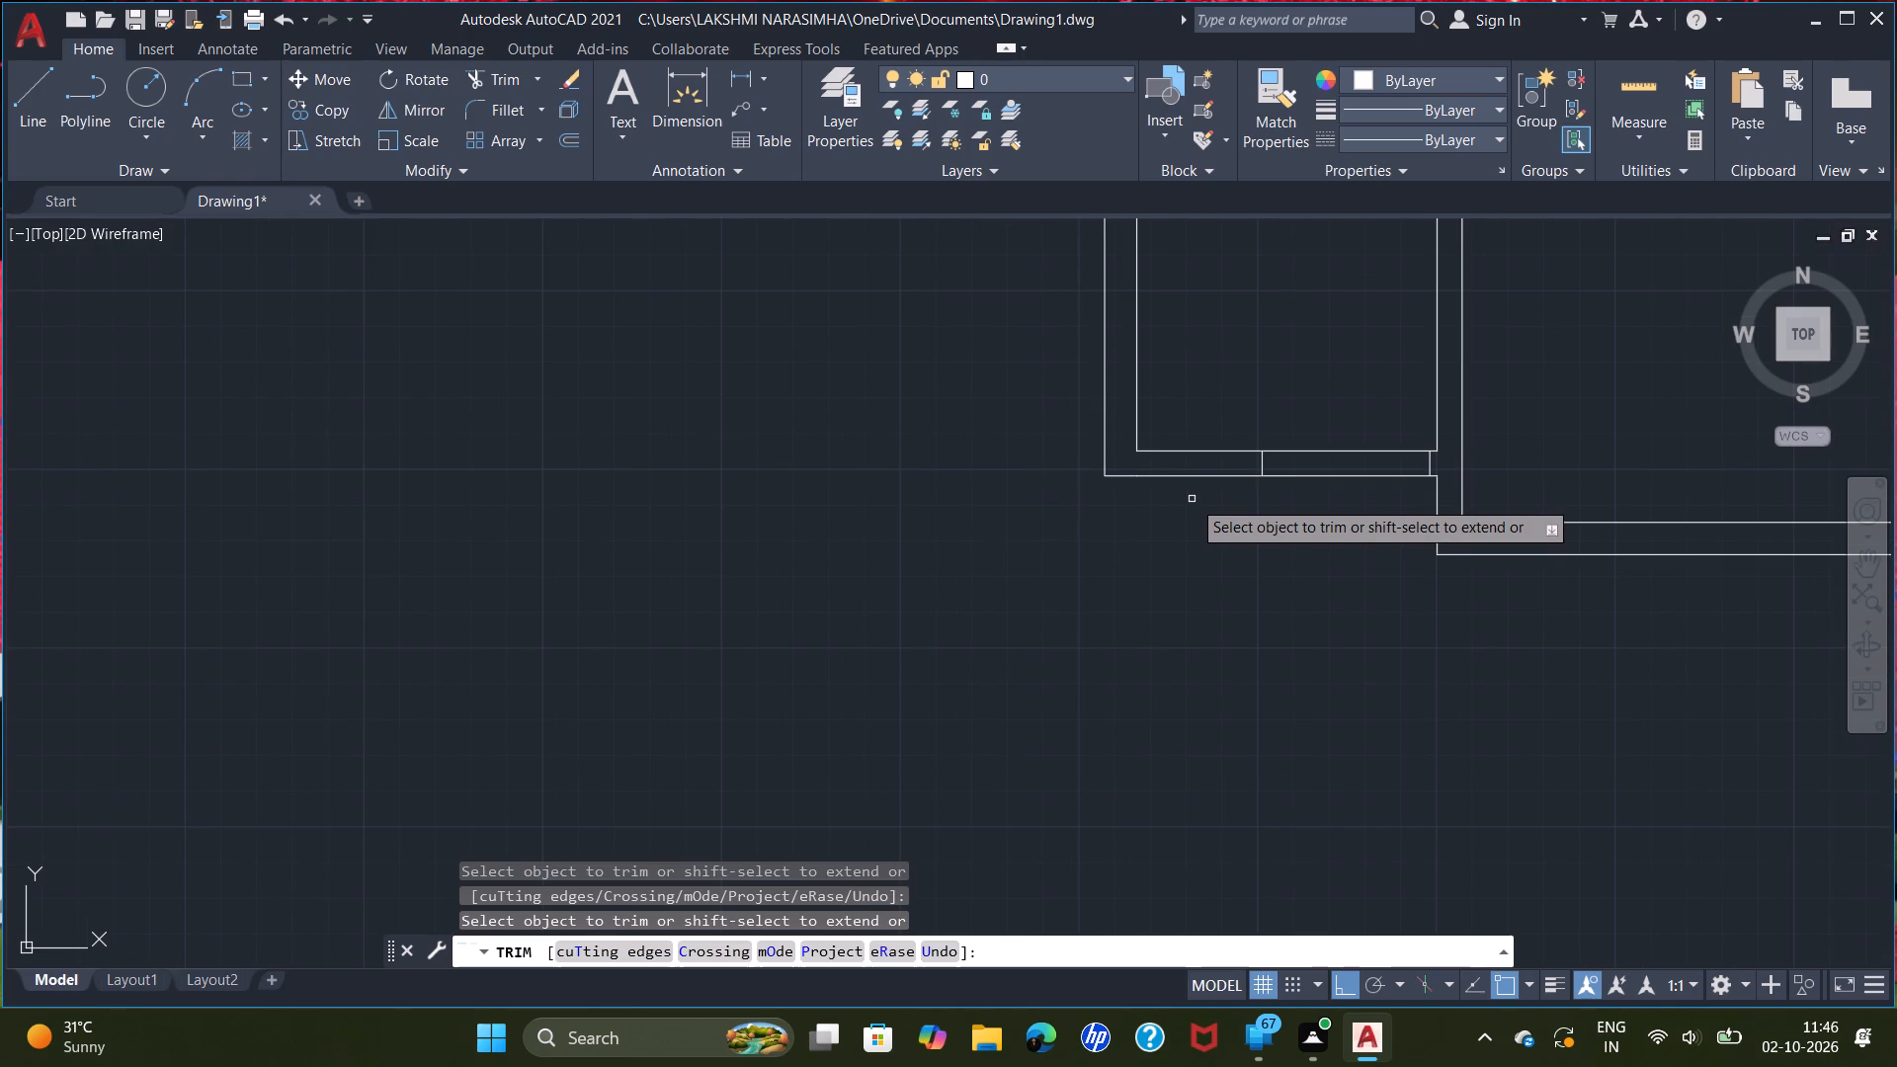
click(1361, 451)
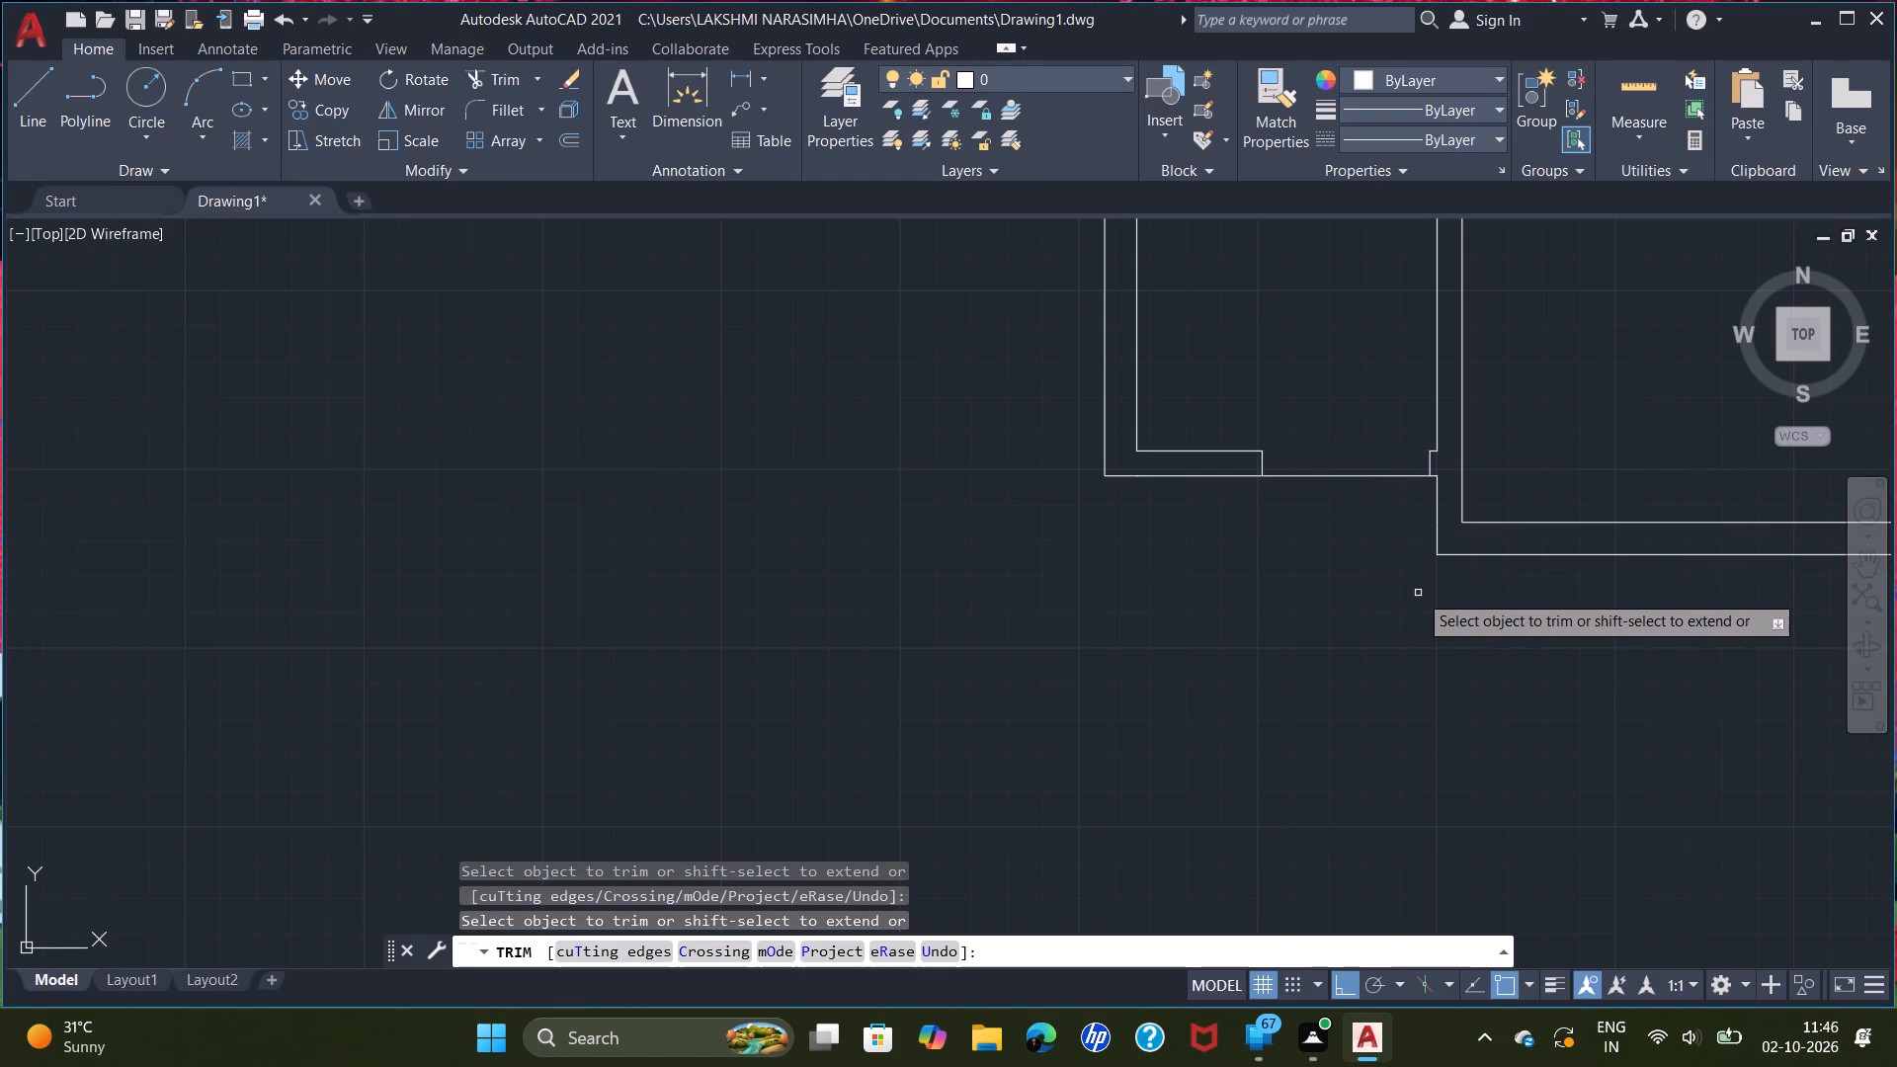
key(Escape)
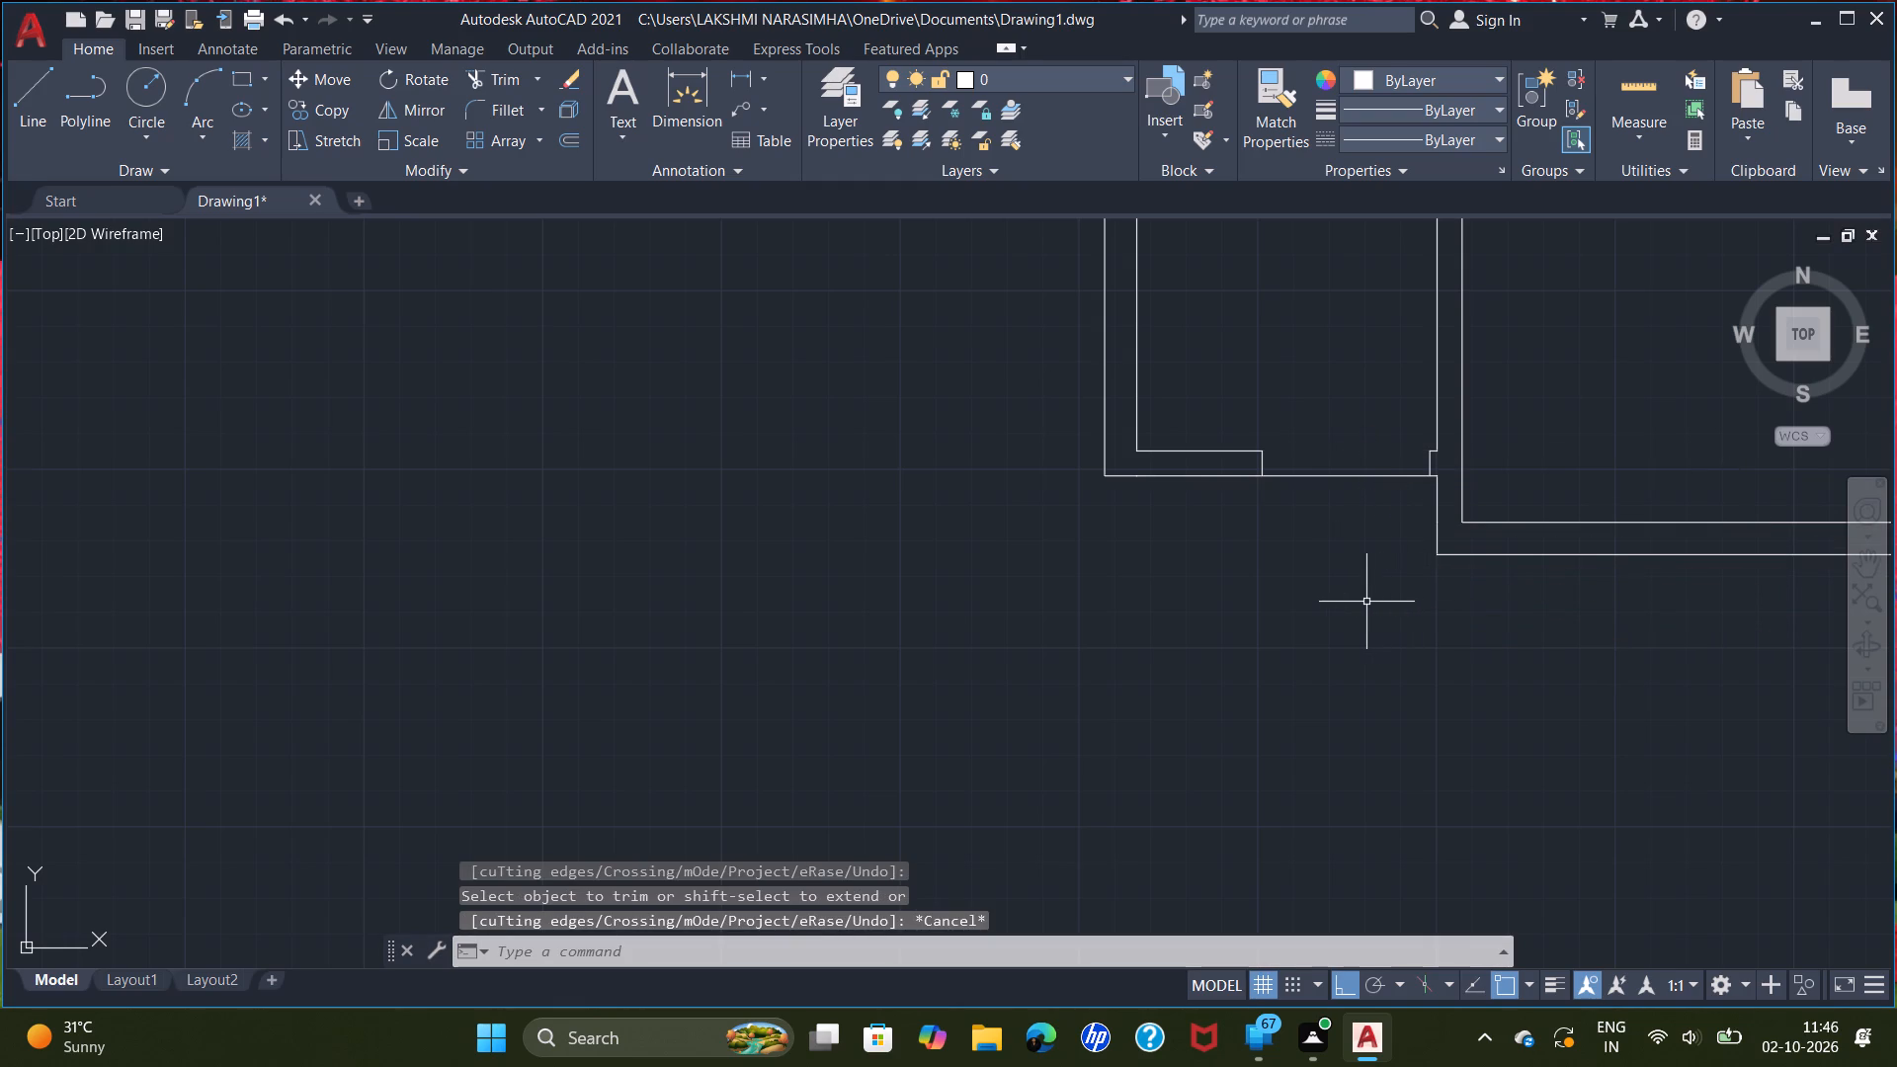
Draw a vertical line about 2'-4" long upward from the inner end of the doorway jamb beside the partition.
middle_drag(1361, 610, 1155, 796)
scroll(1213, 661, up, 2)
middle_drag(1213, 660, 1106, 786)
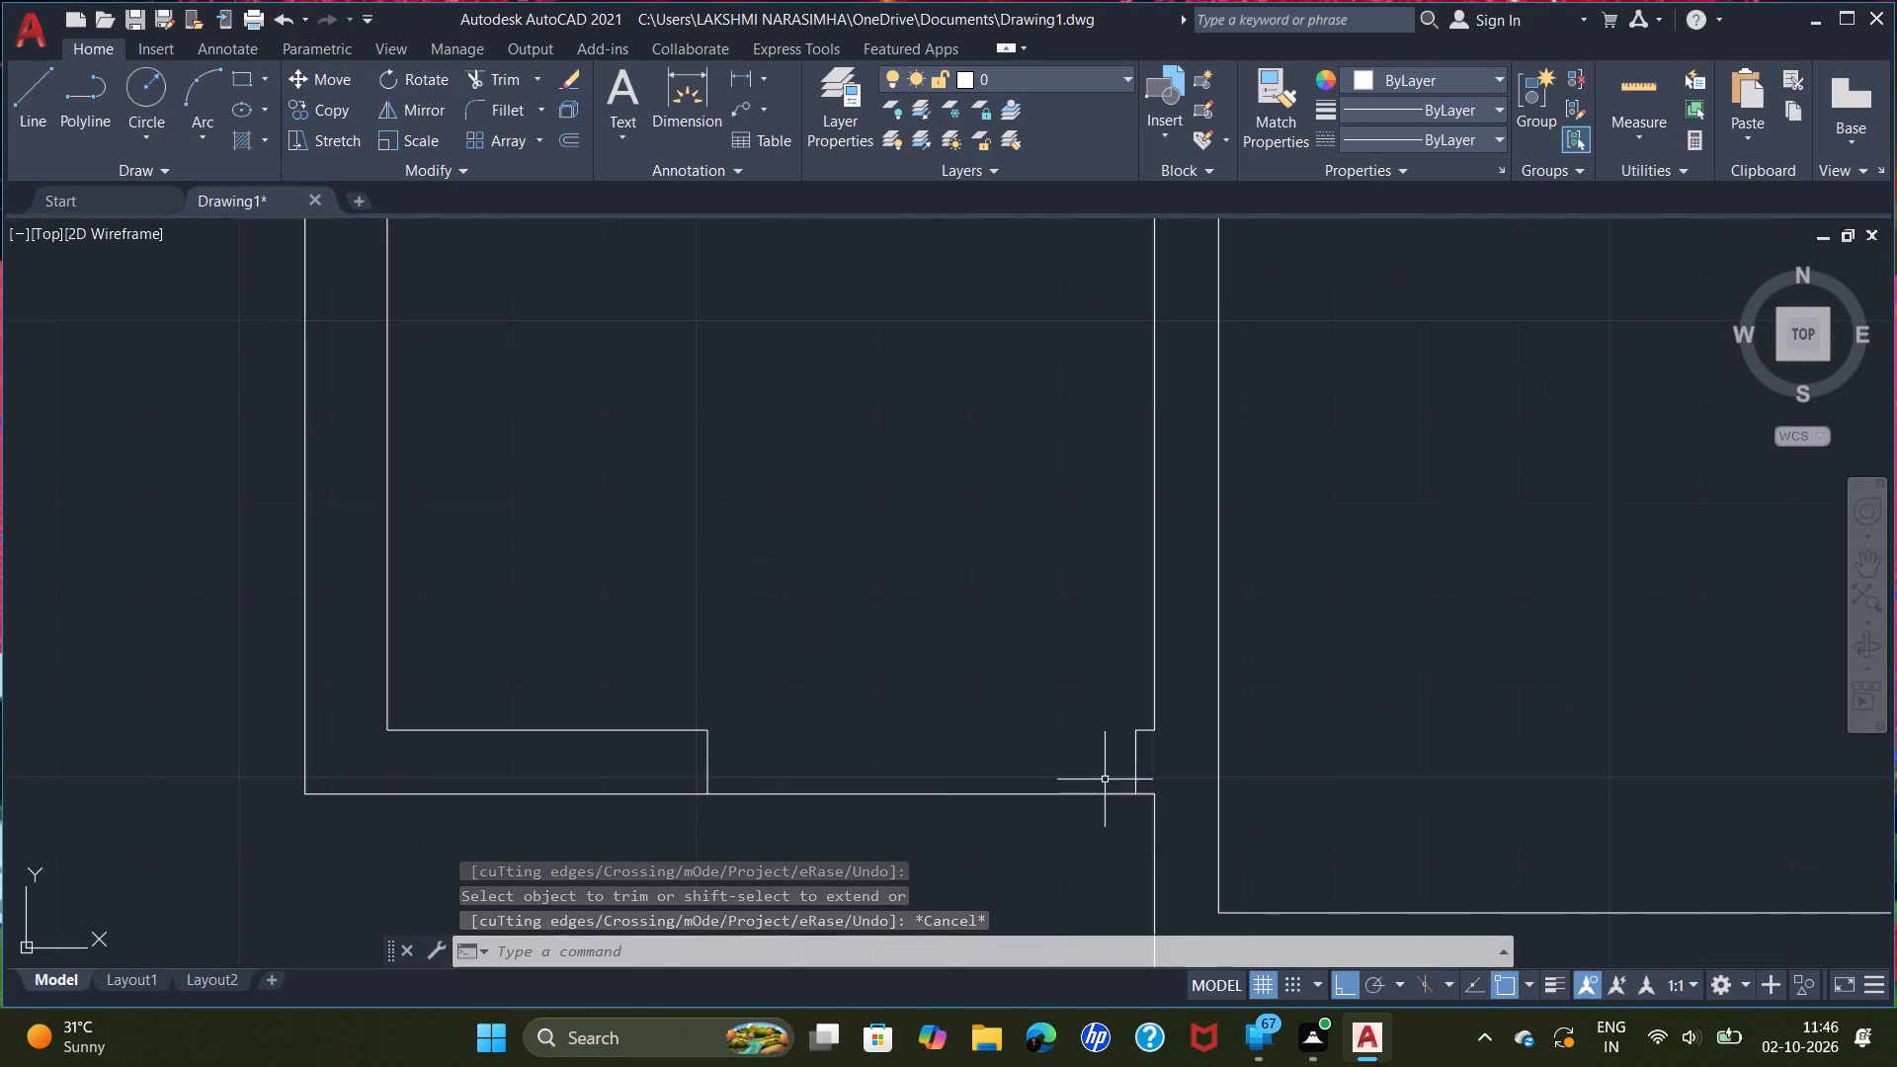
key(l)
key(Return)
click(1133, 734)
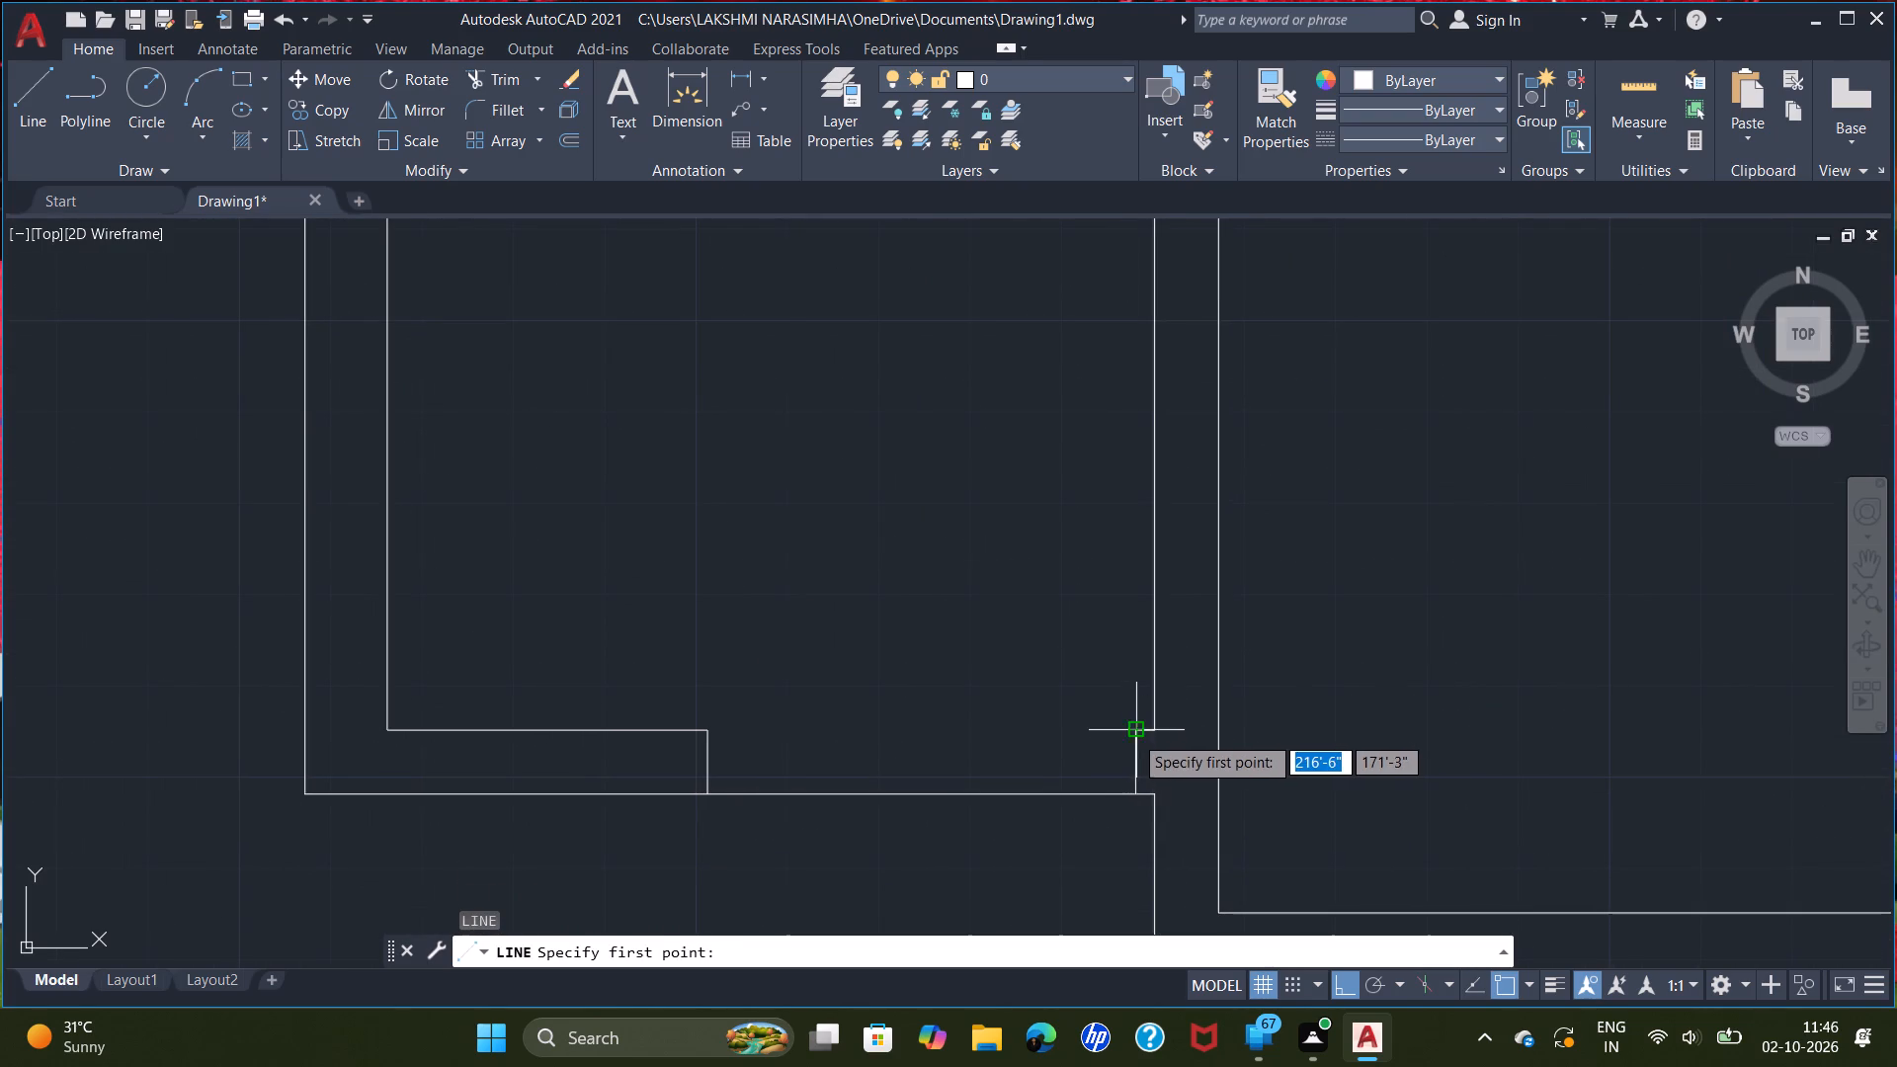
click(1132, 460)
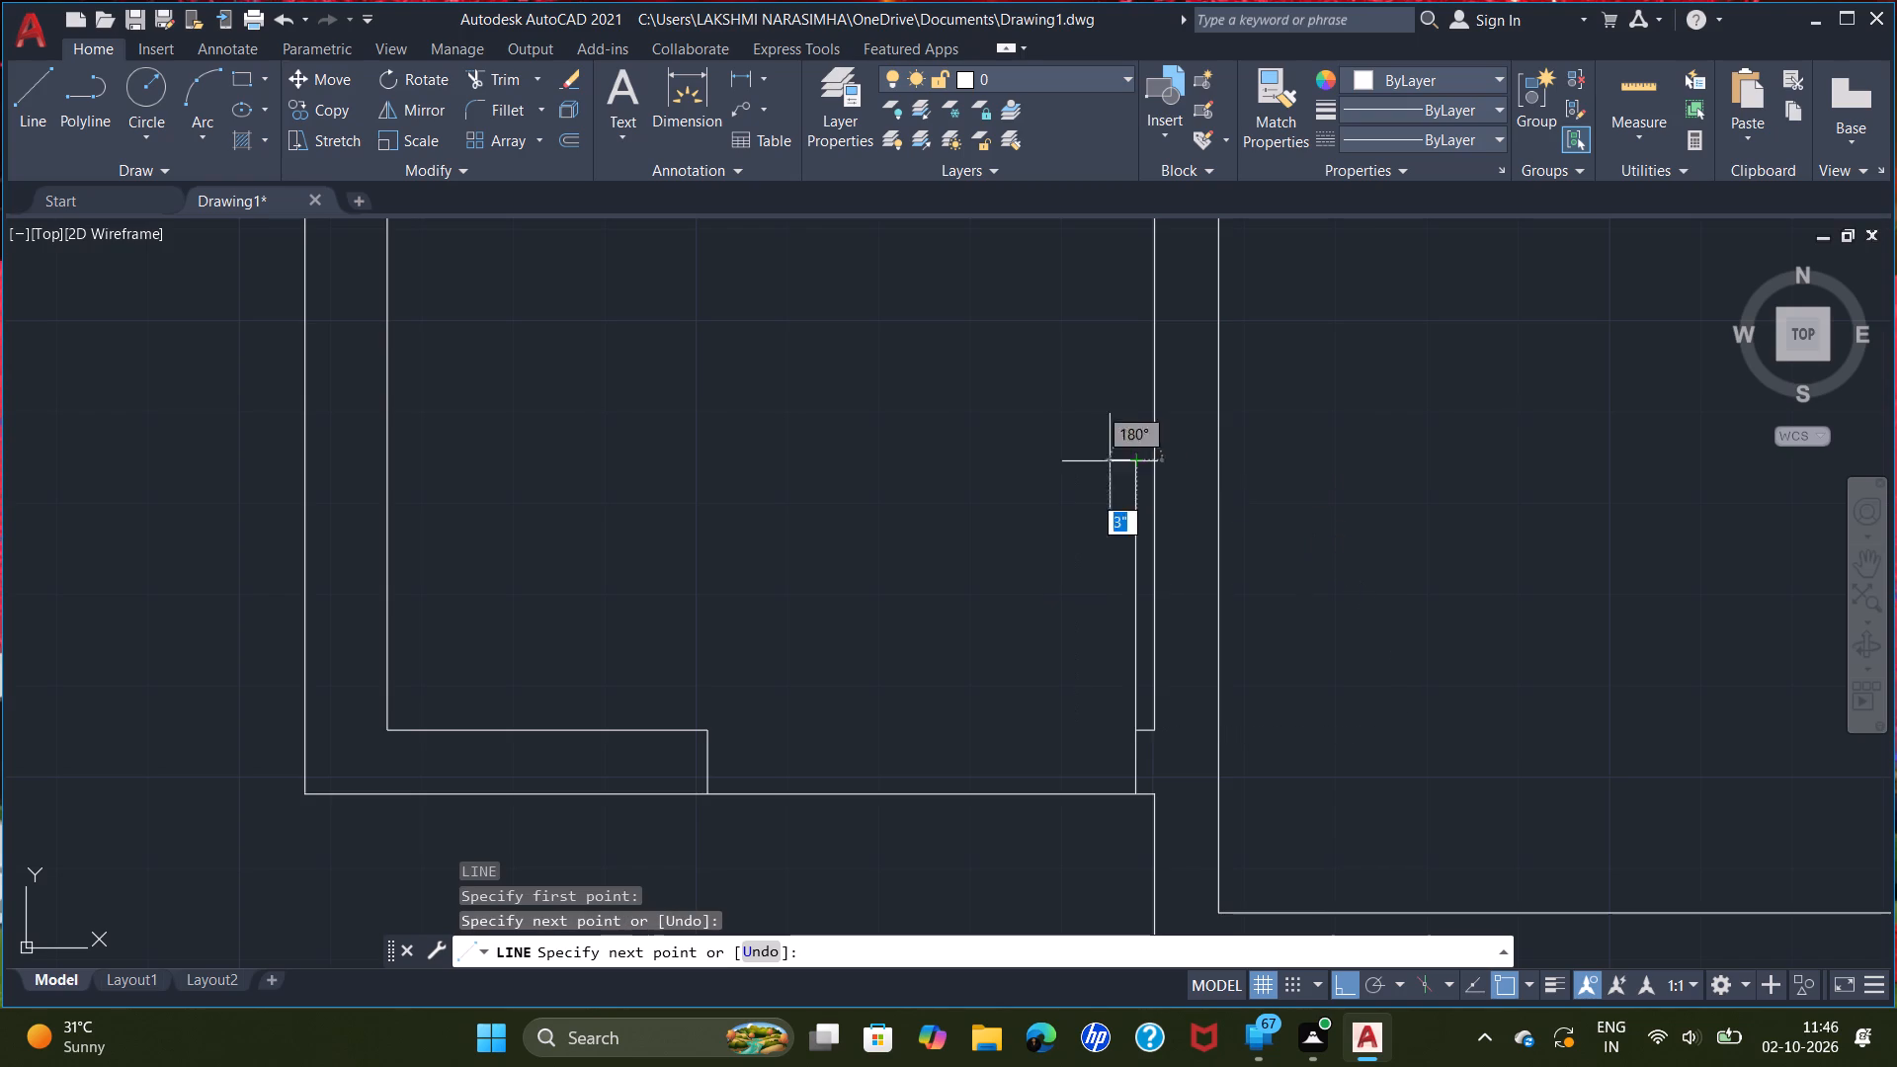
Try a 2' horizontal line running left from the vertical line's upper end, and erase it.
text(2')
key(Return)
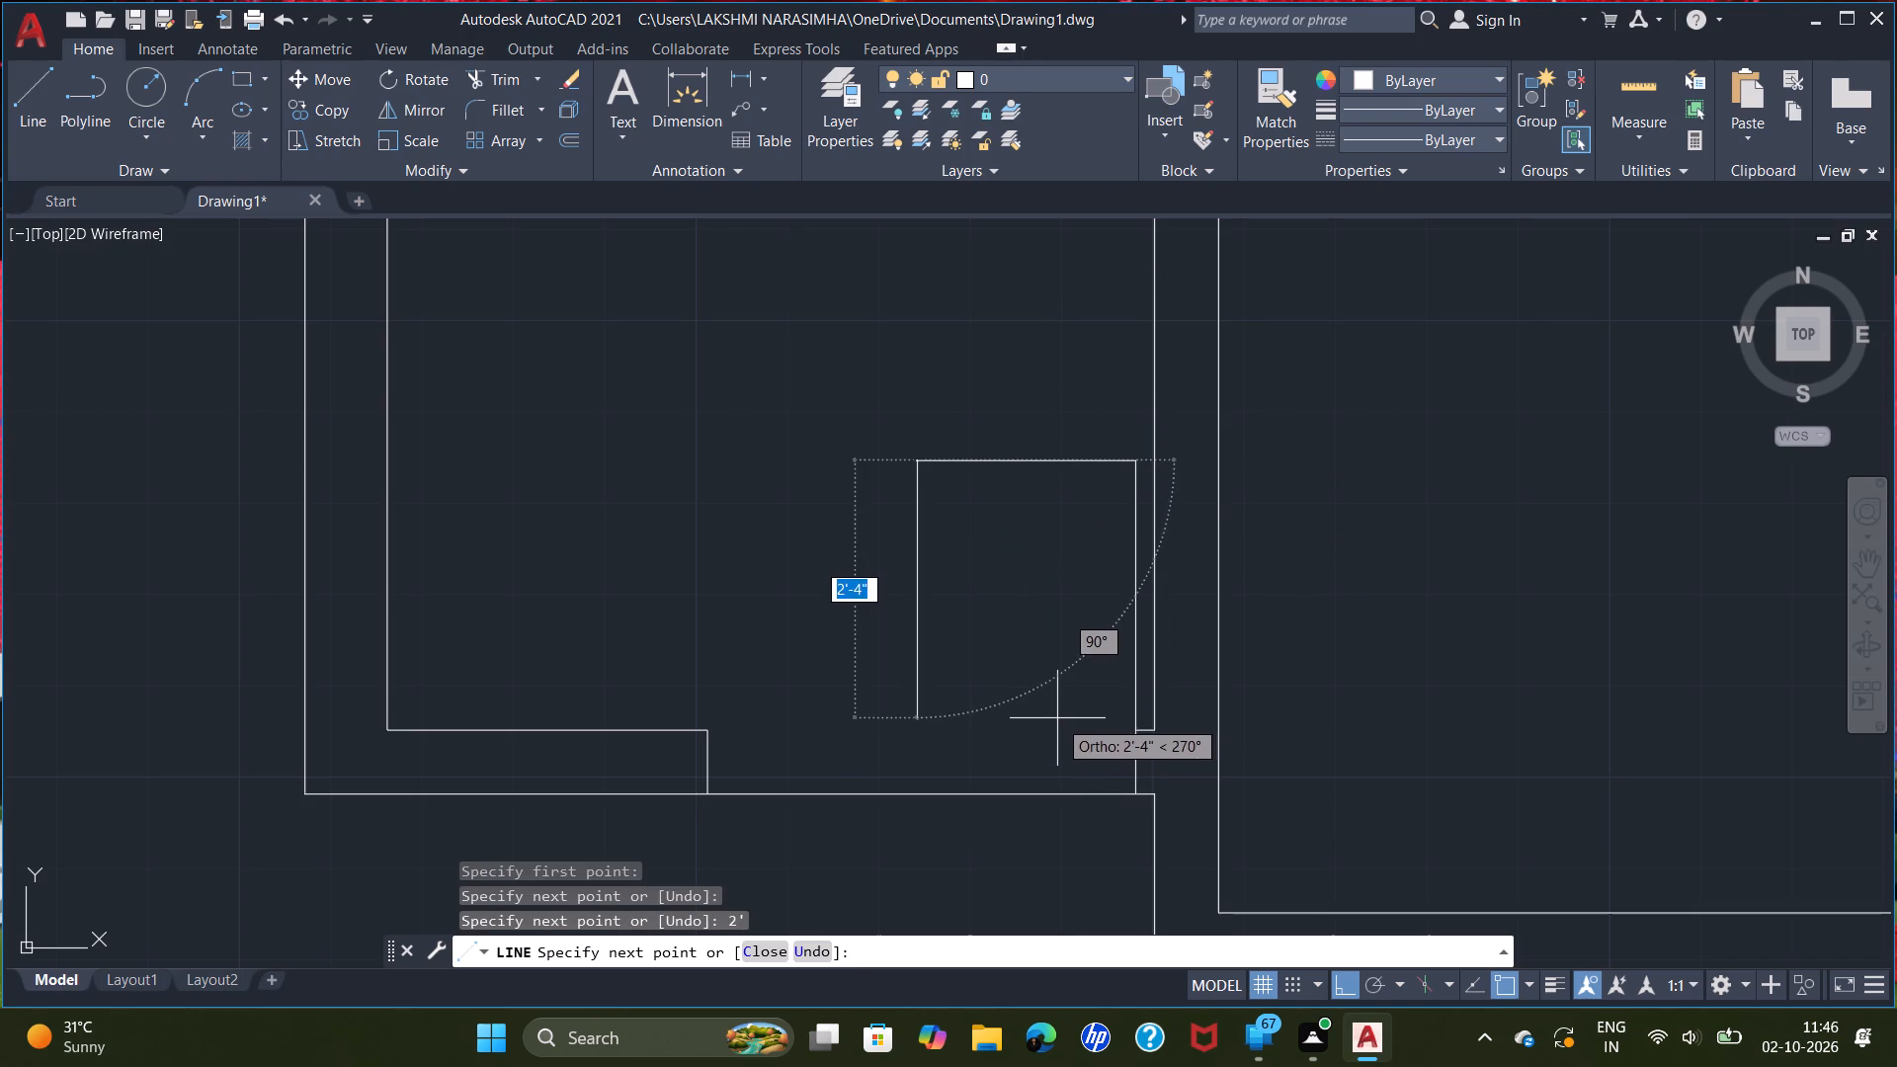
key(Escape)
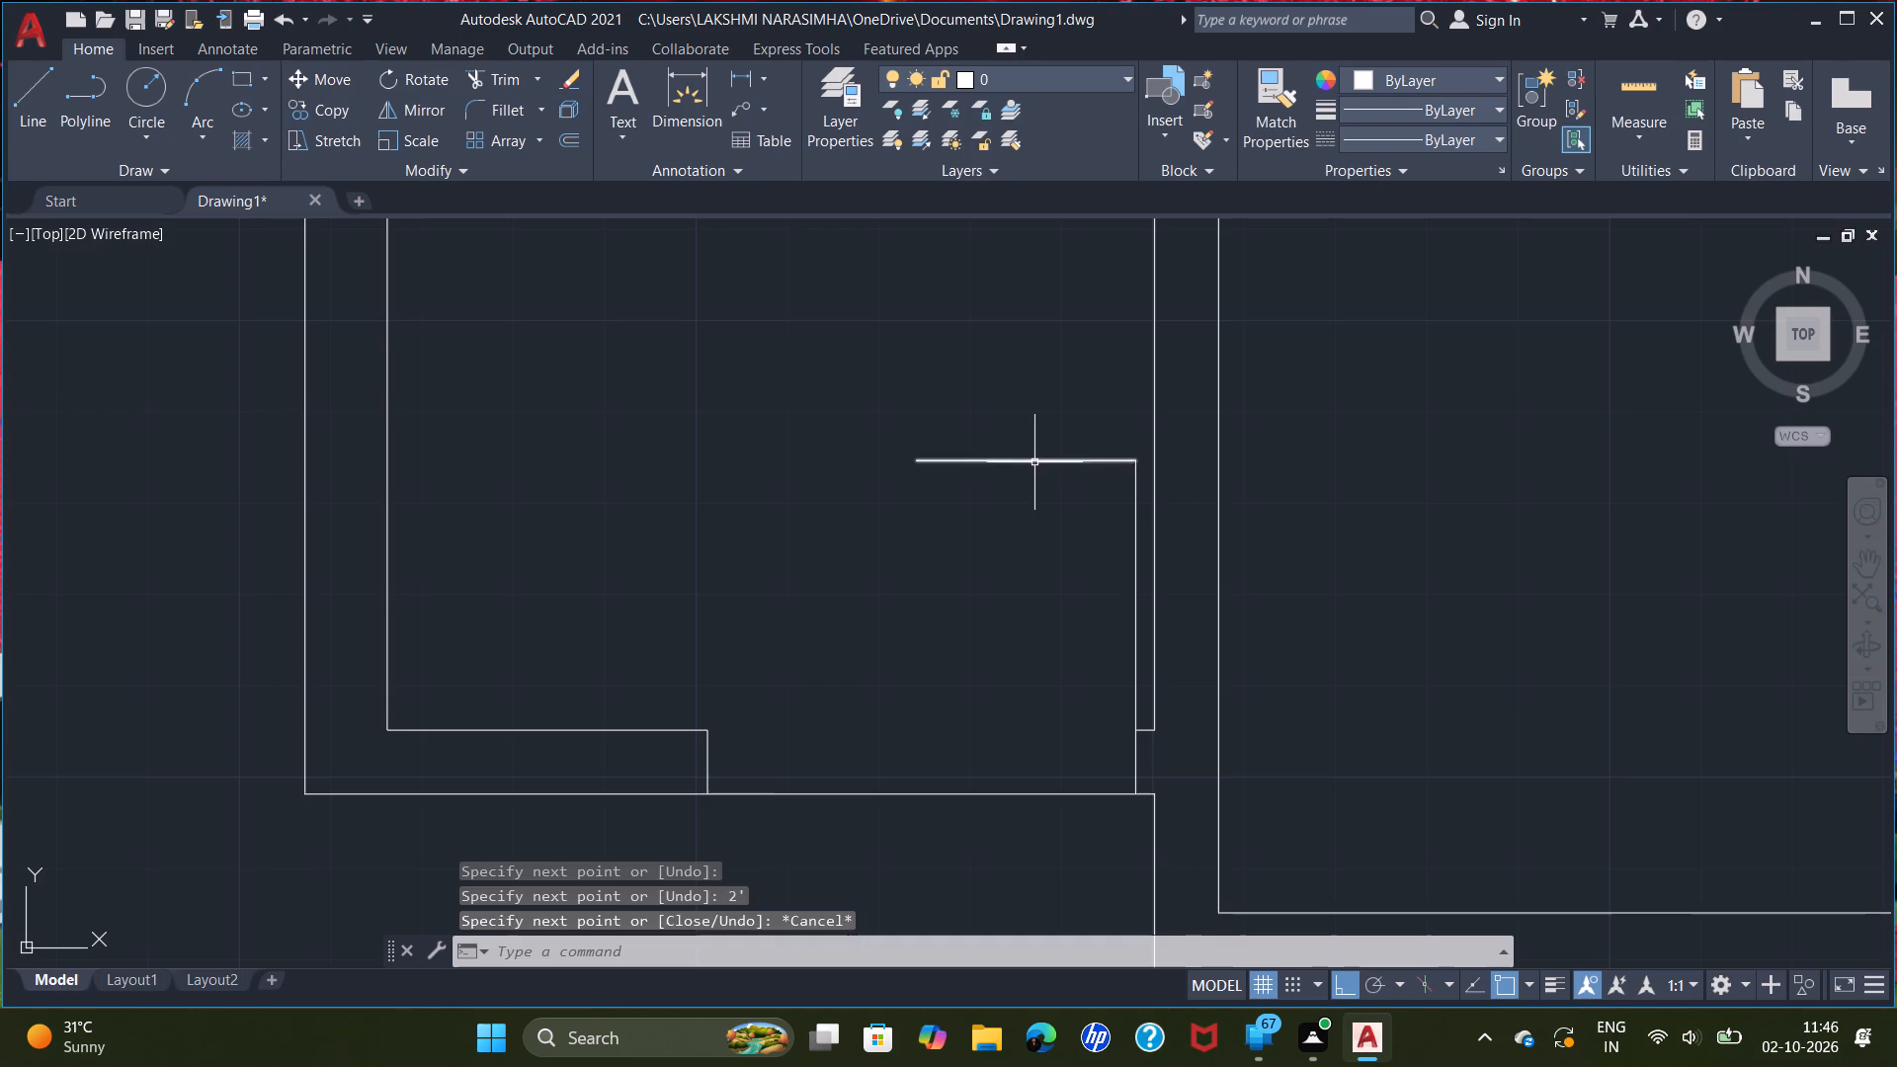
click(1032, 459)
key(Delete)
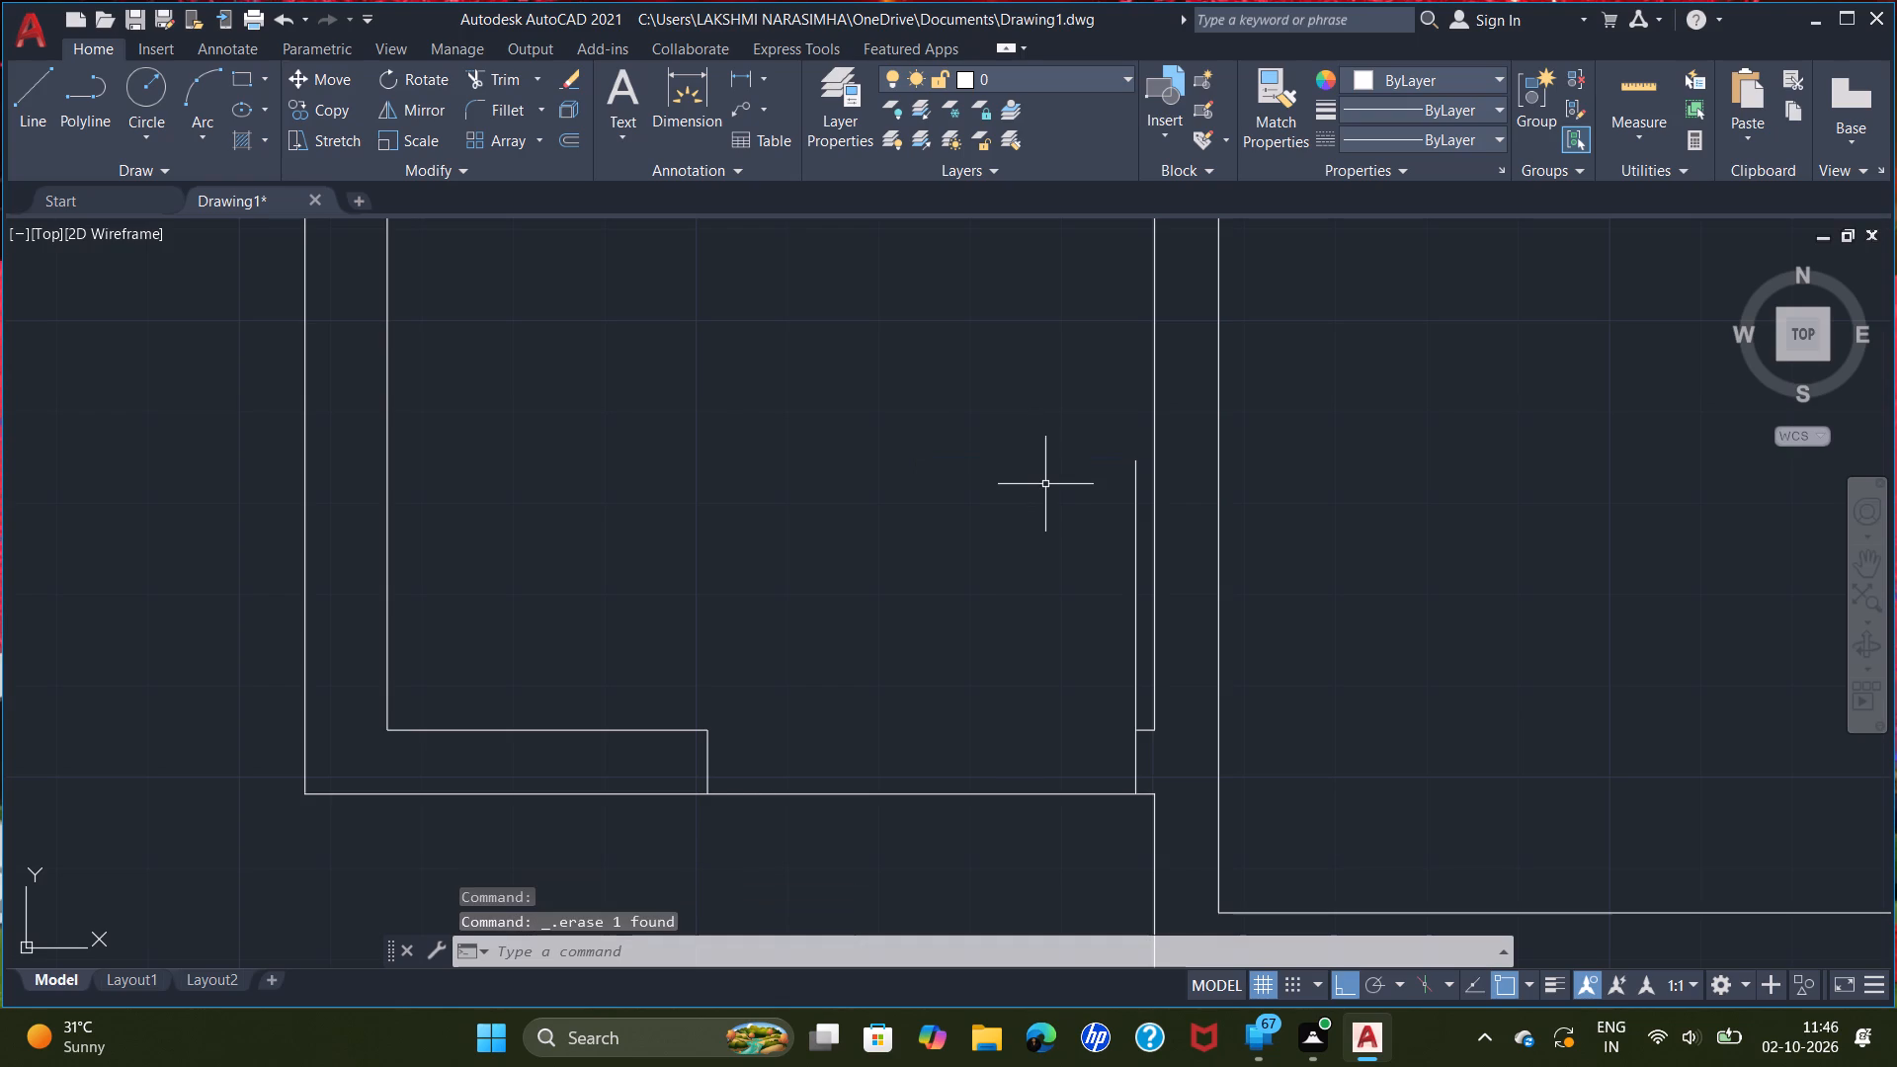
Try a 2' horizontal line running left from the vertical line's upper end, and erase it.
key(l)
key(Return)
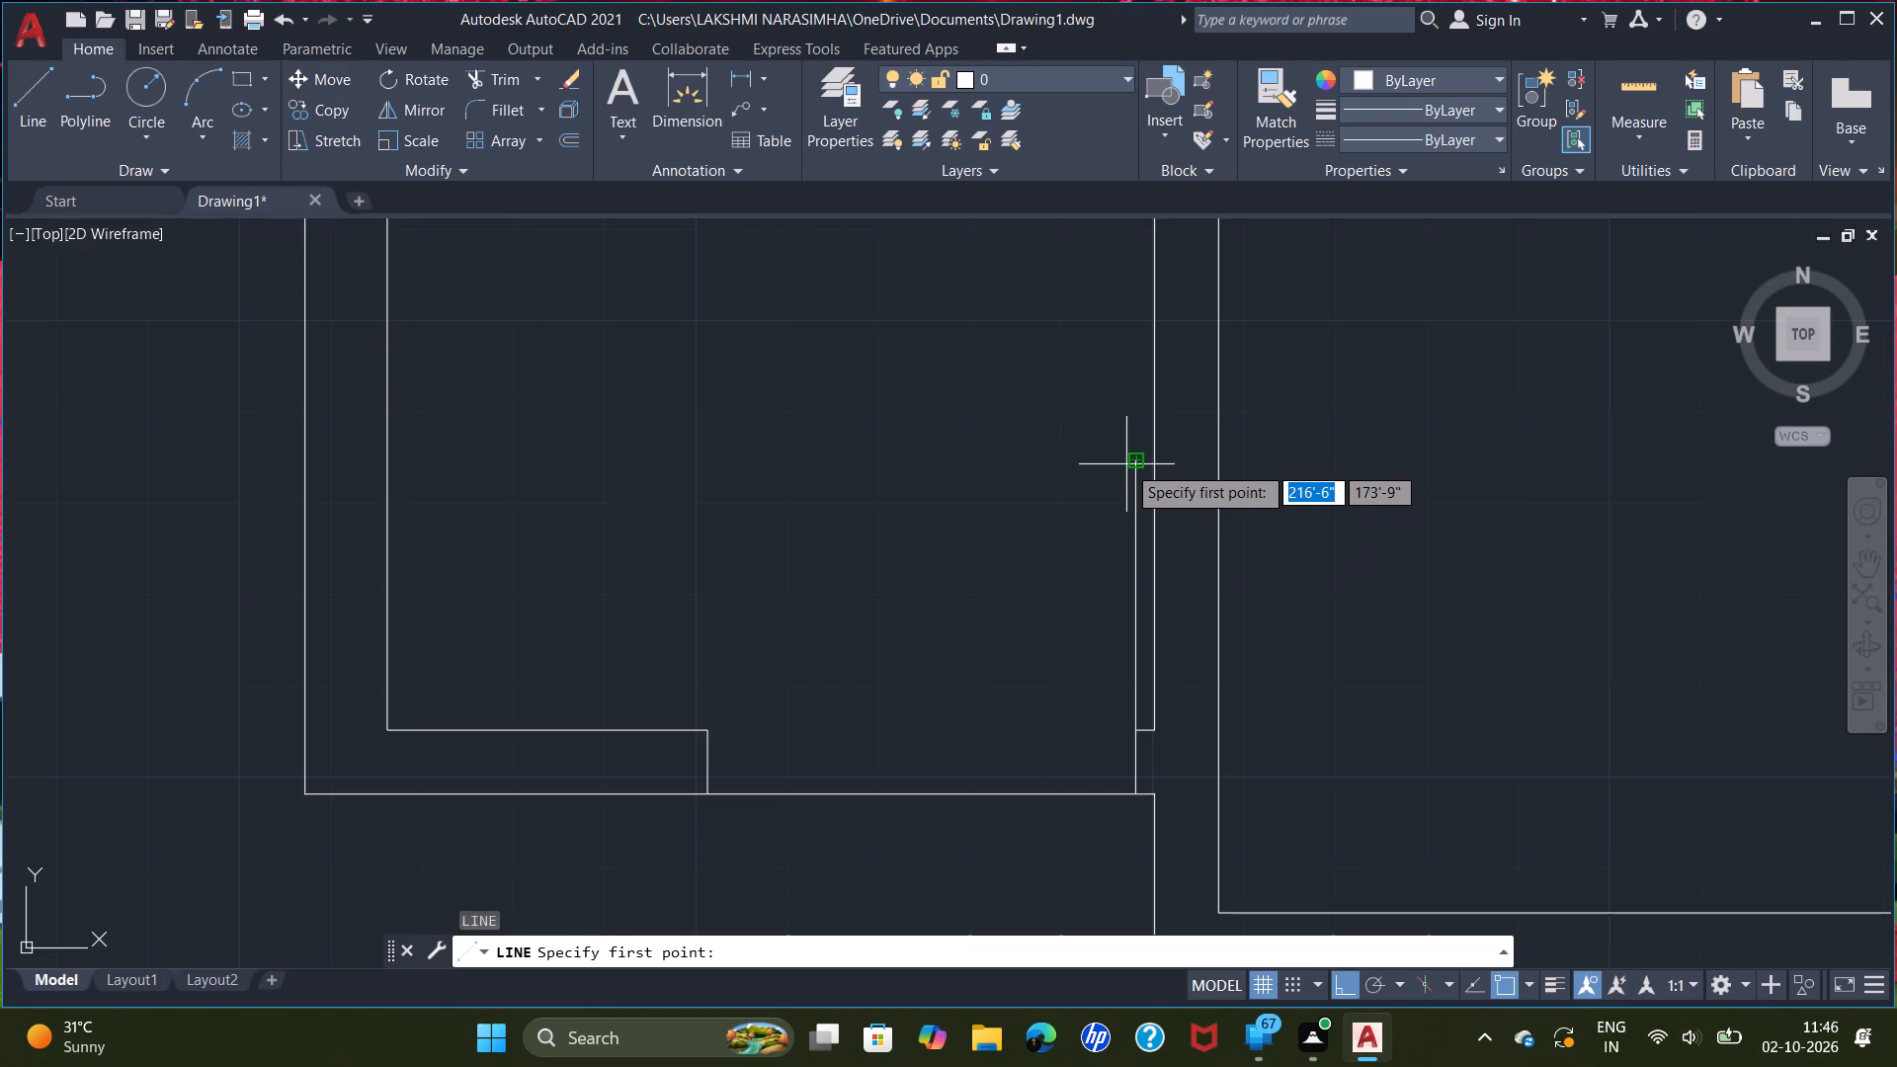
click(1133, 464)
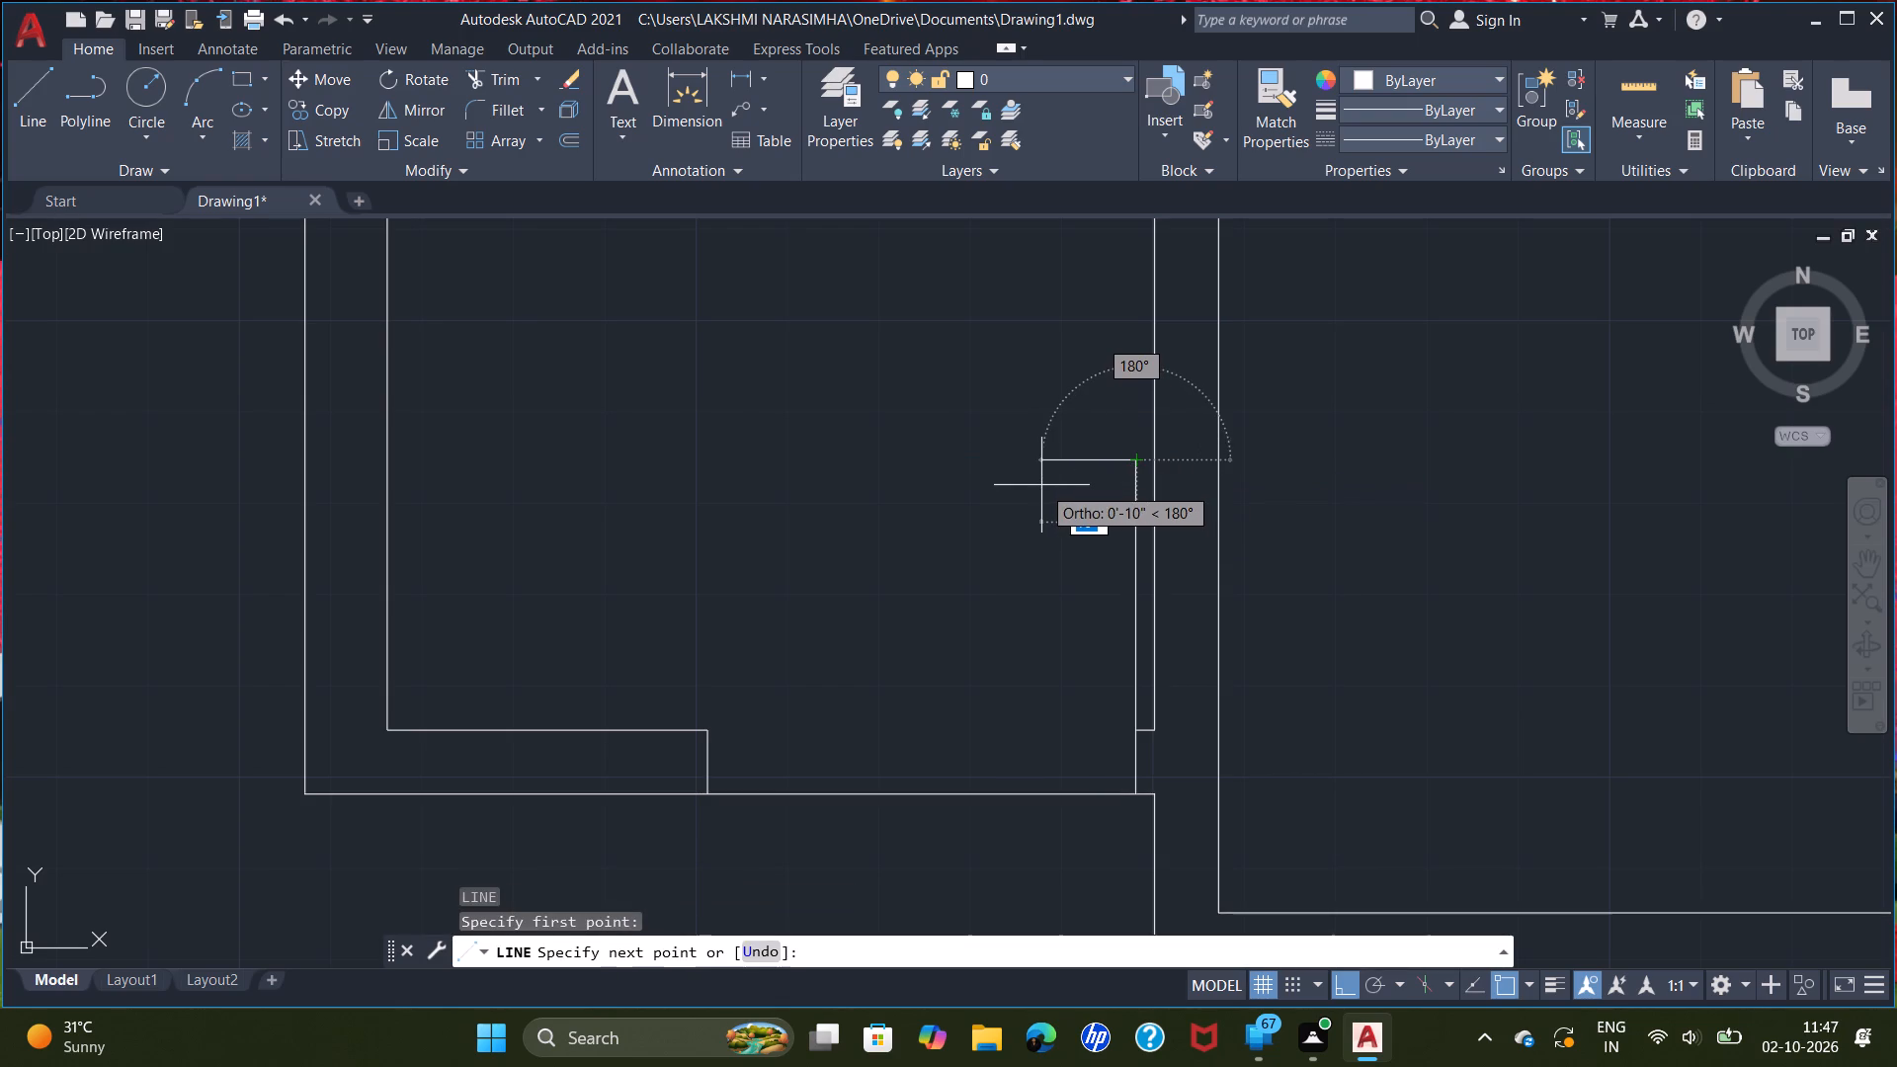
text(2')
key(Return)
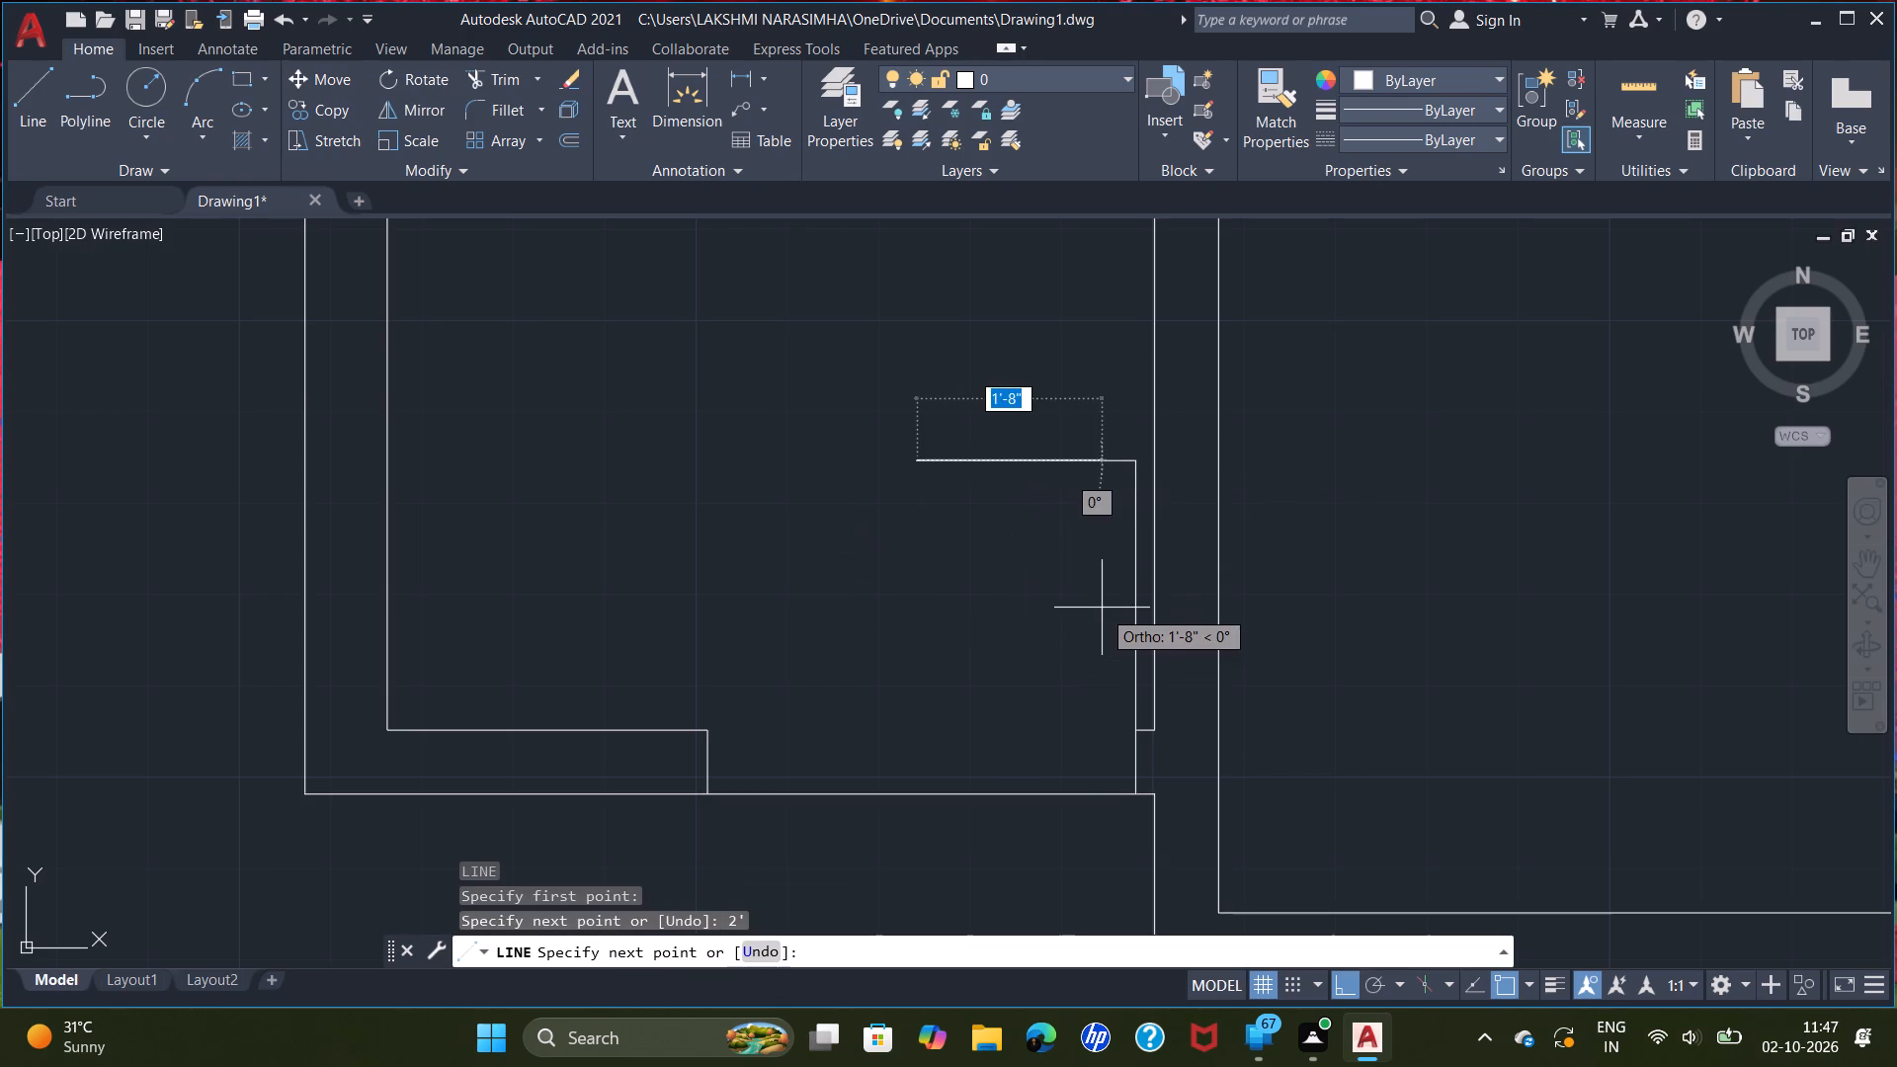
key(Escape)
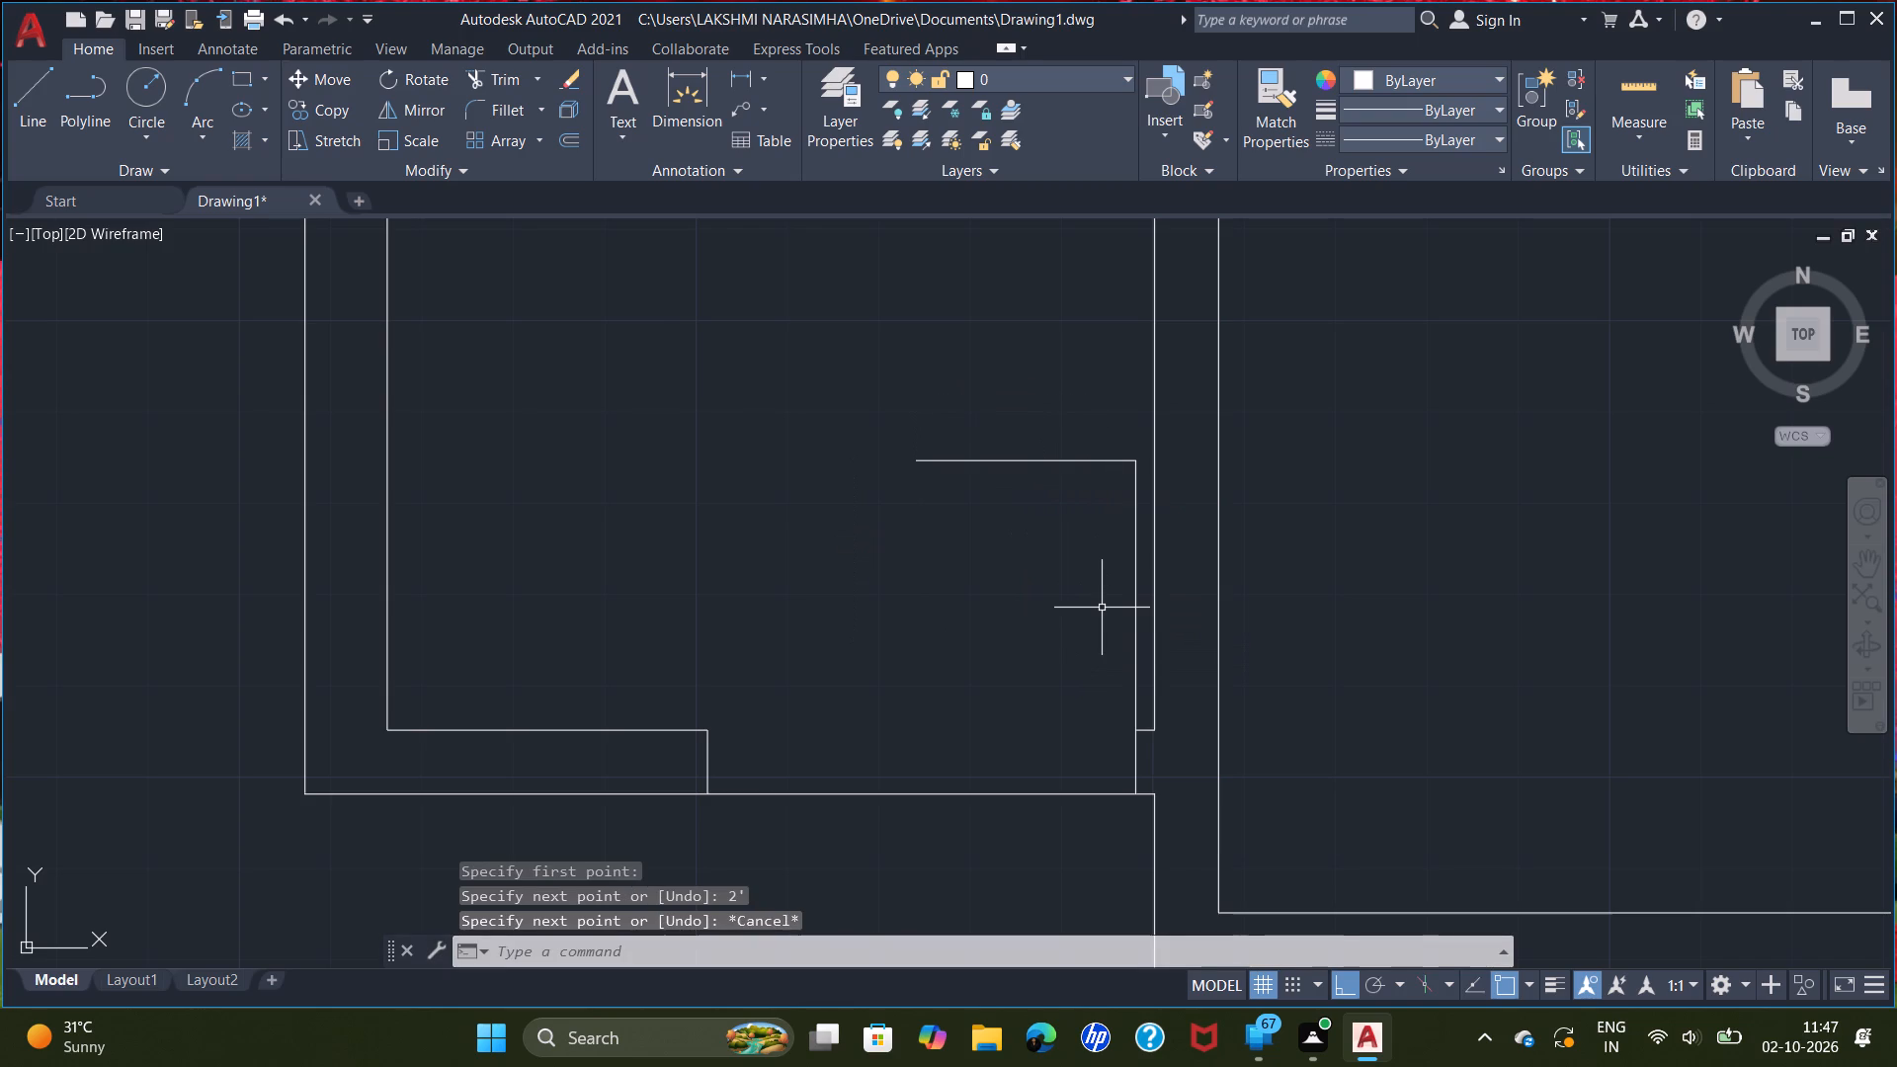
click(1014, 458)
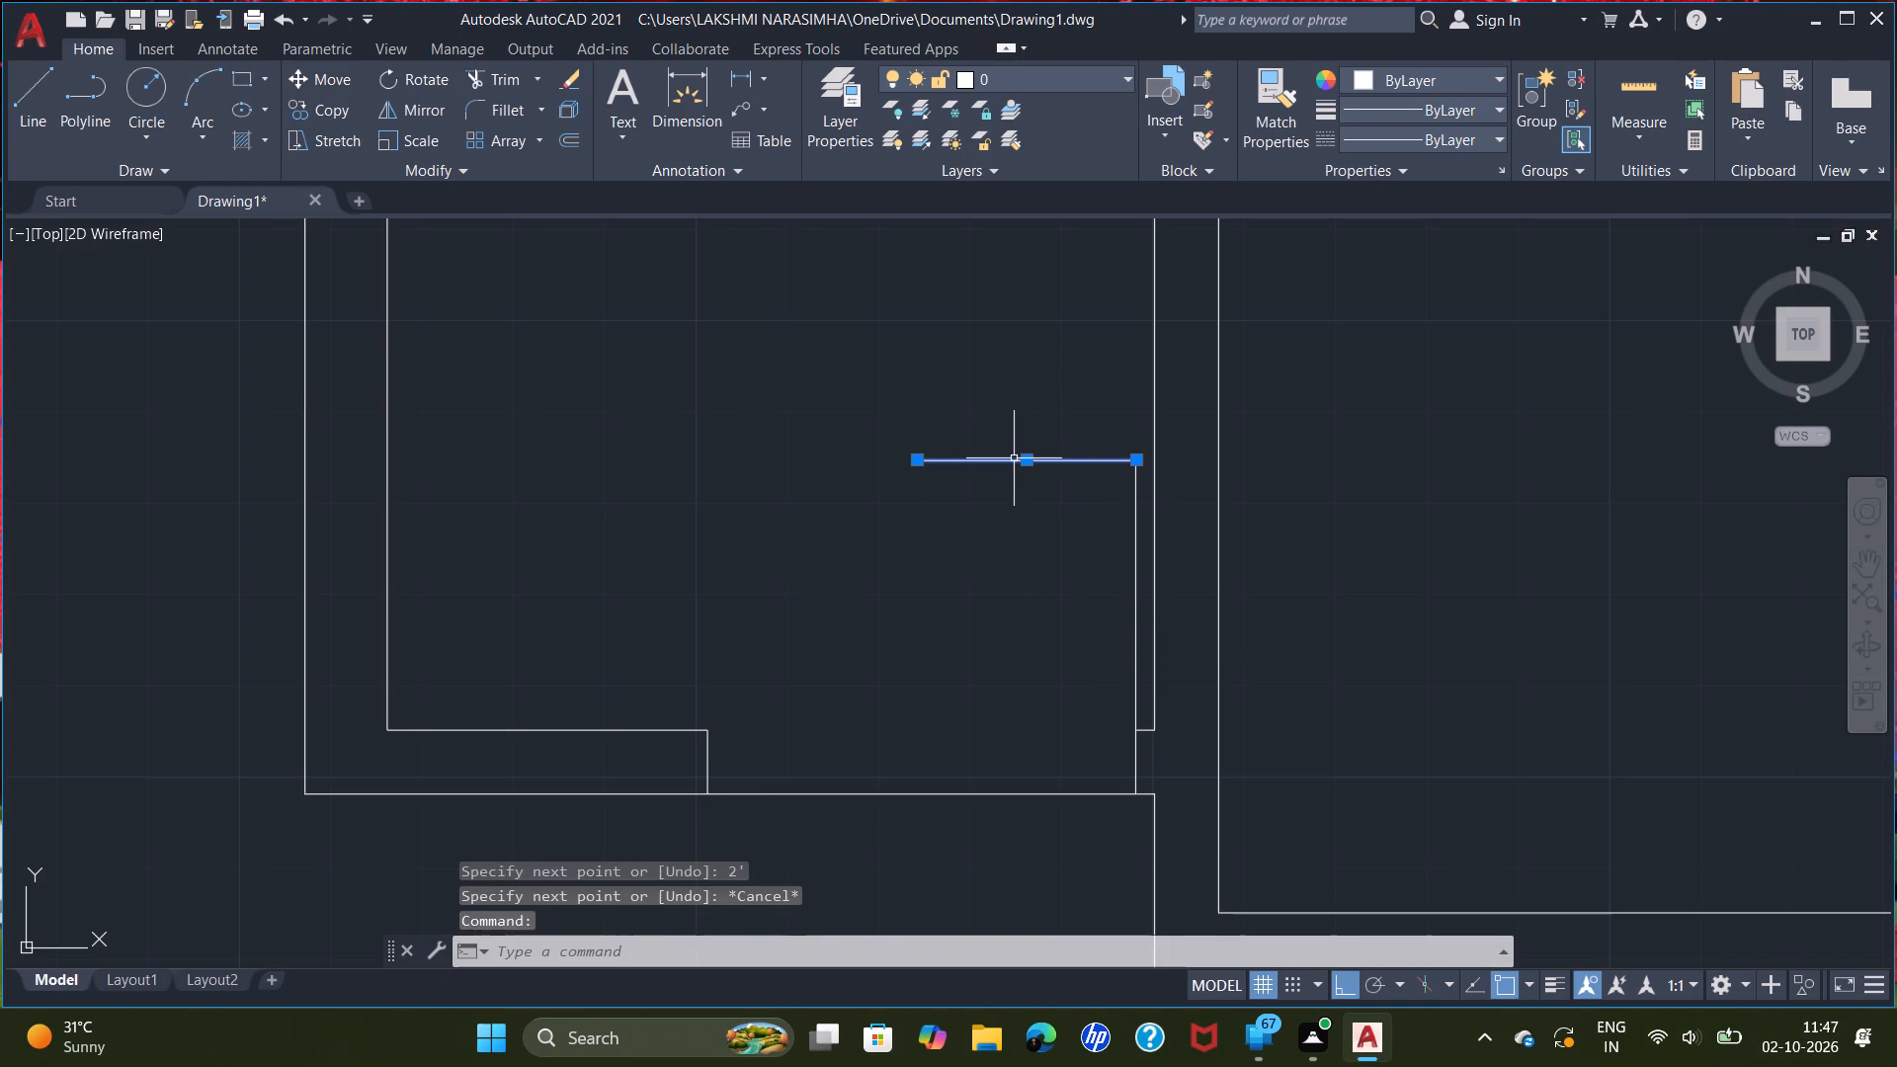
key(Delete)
Complete the lower left doorway's door leaf with a 2" line left from the vertical line's upper end and a line down to the bottom wall.
key(l)
key(Return)
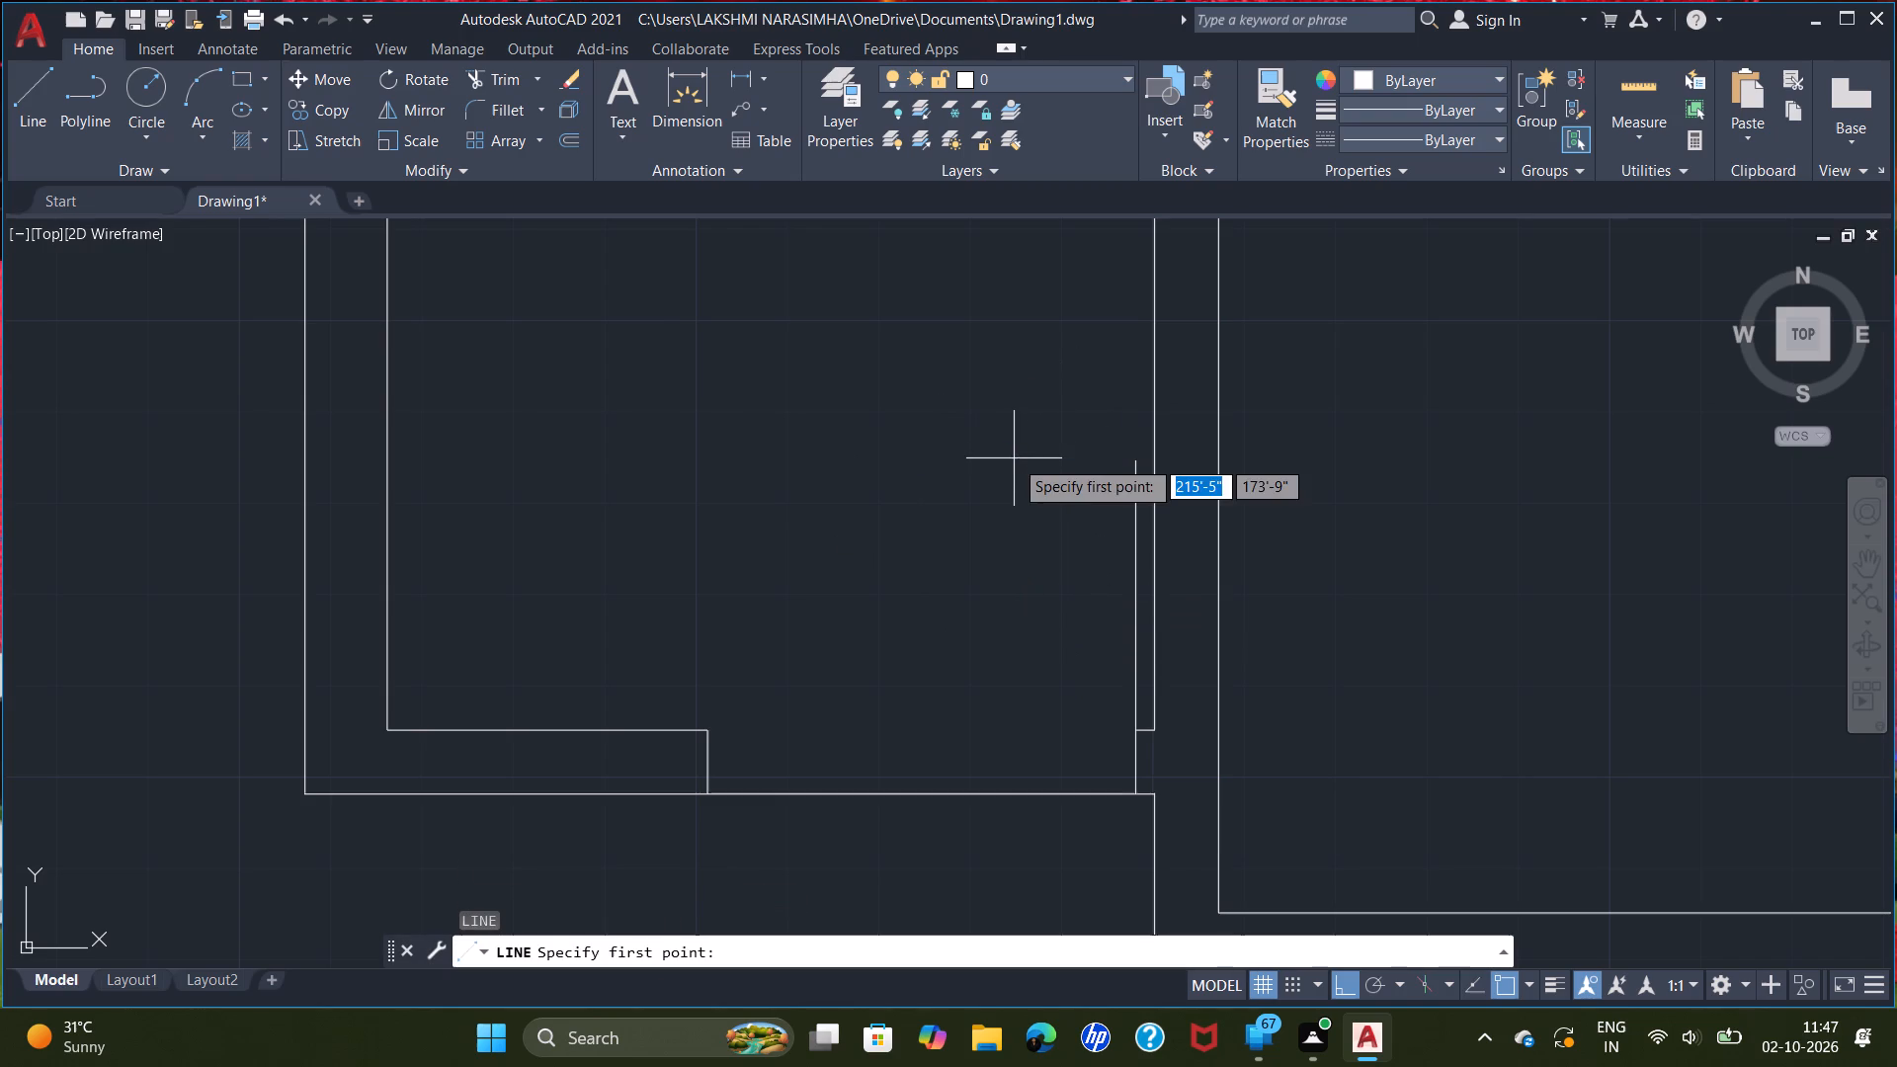
click(1132, 464)
text(2")
key(Return)
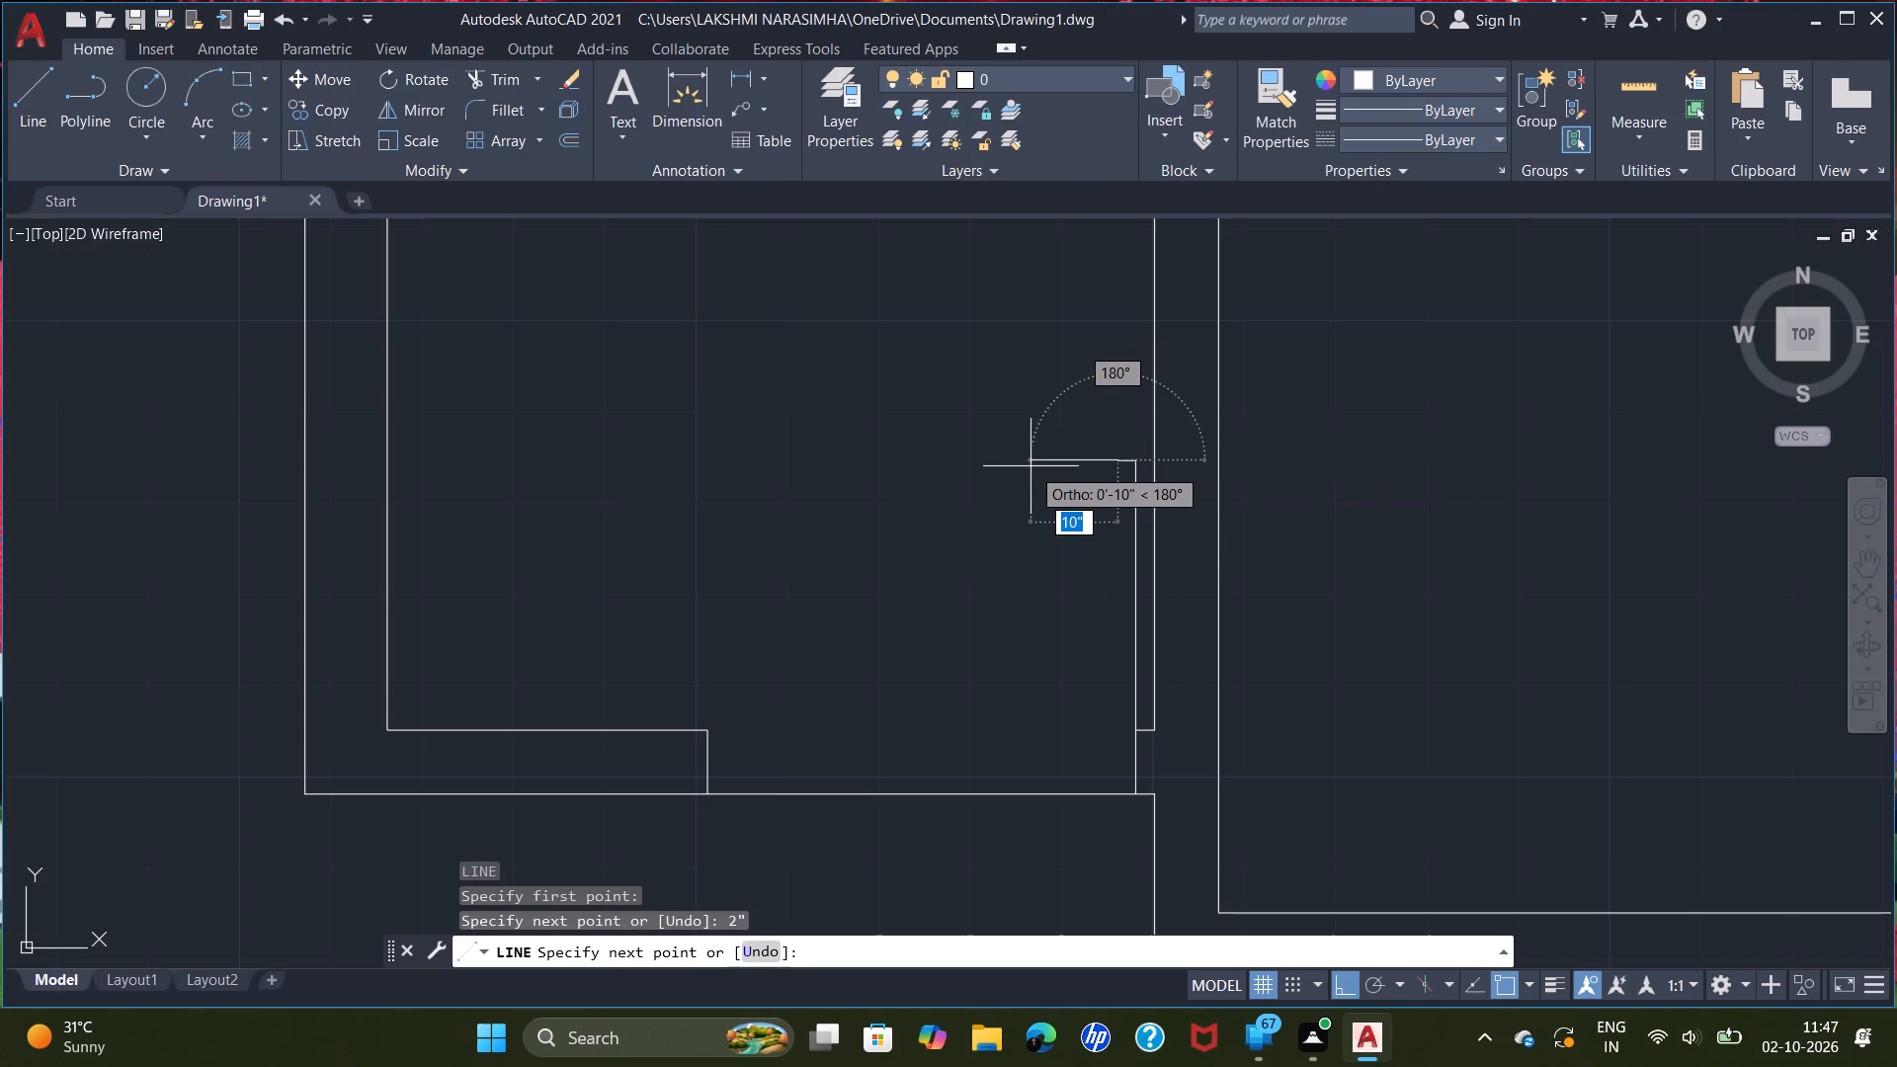
click(1118, 791)
right_click(855, 586)
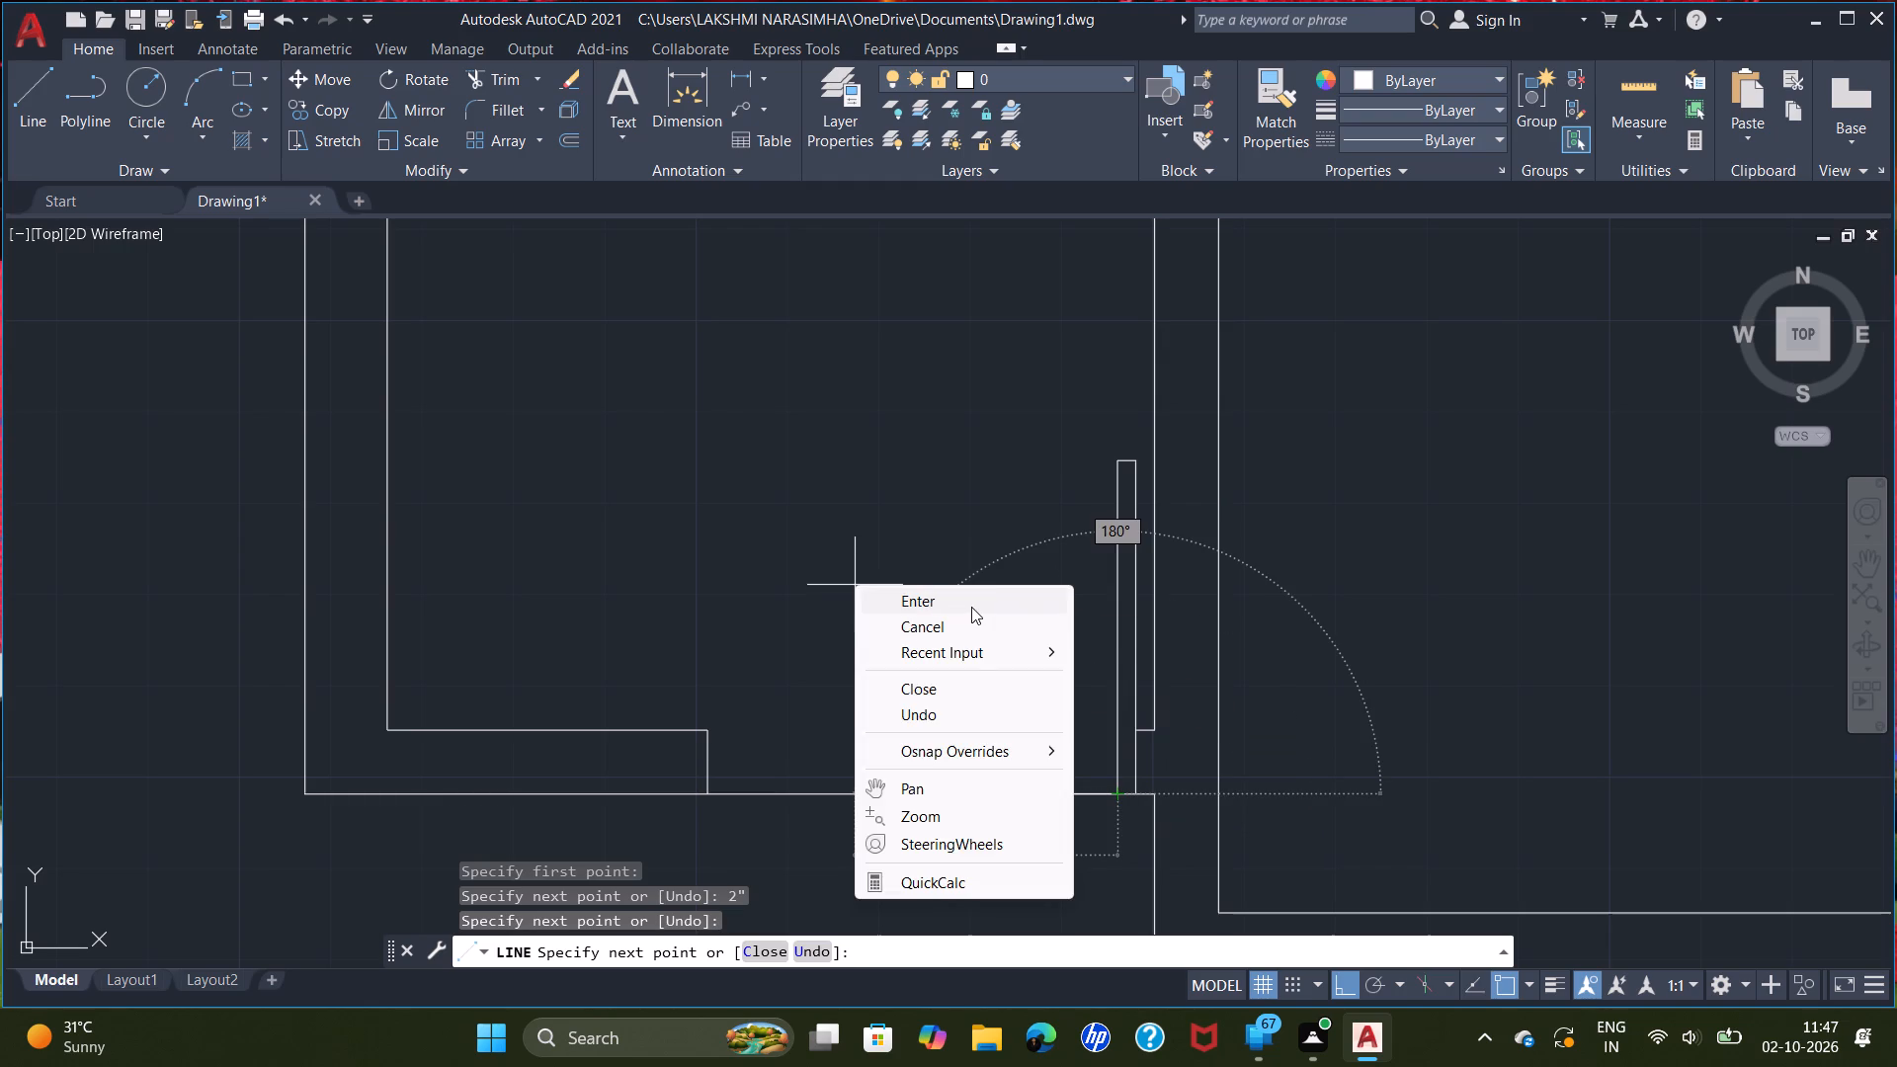
click(970, 607)
Draw a 2"-wide door leaf for the lower left room's upper doorway, extending about 2'-5" below the partition-side jamb's lower corner and closing up to the wall line.
scroll(977, 609, down, 2)
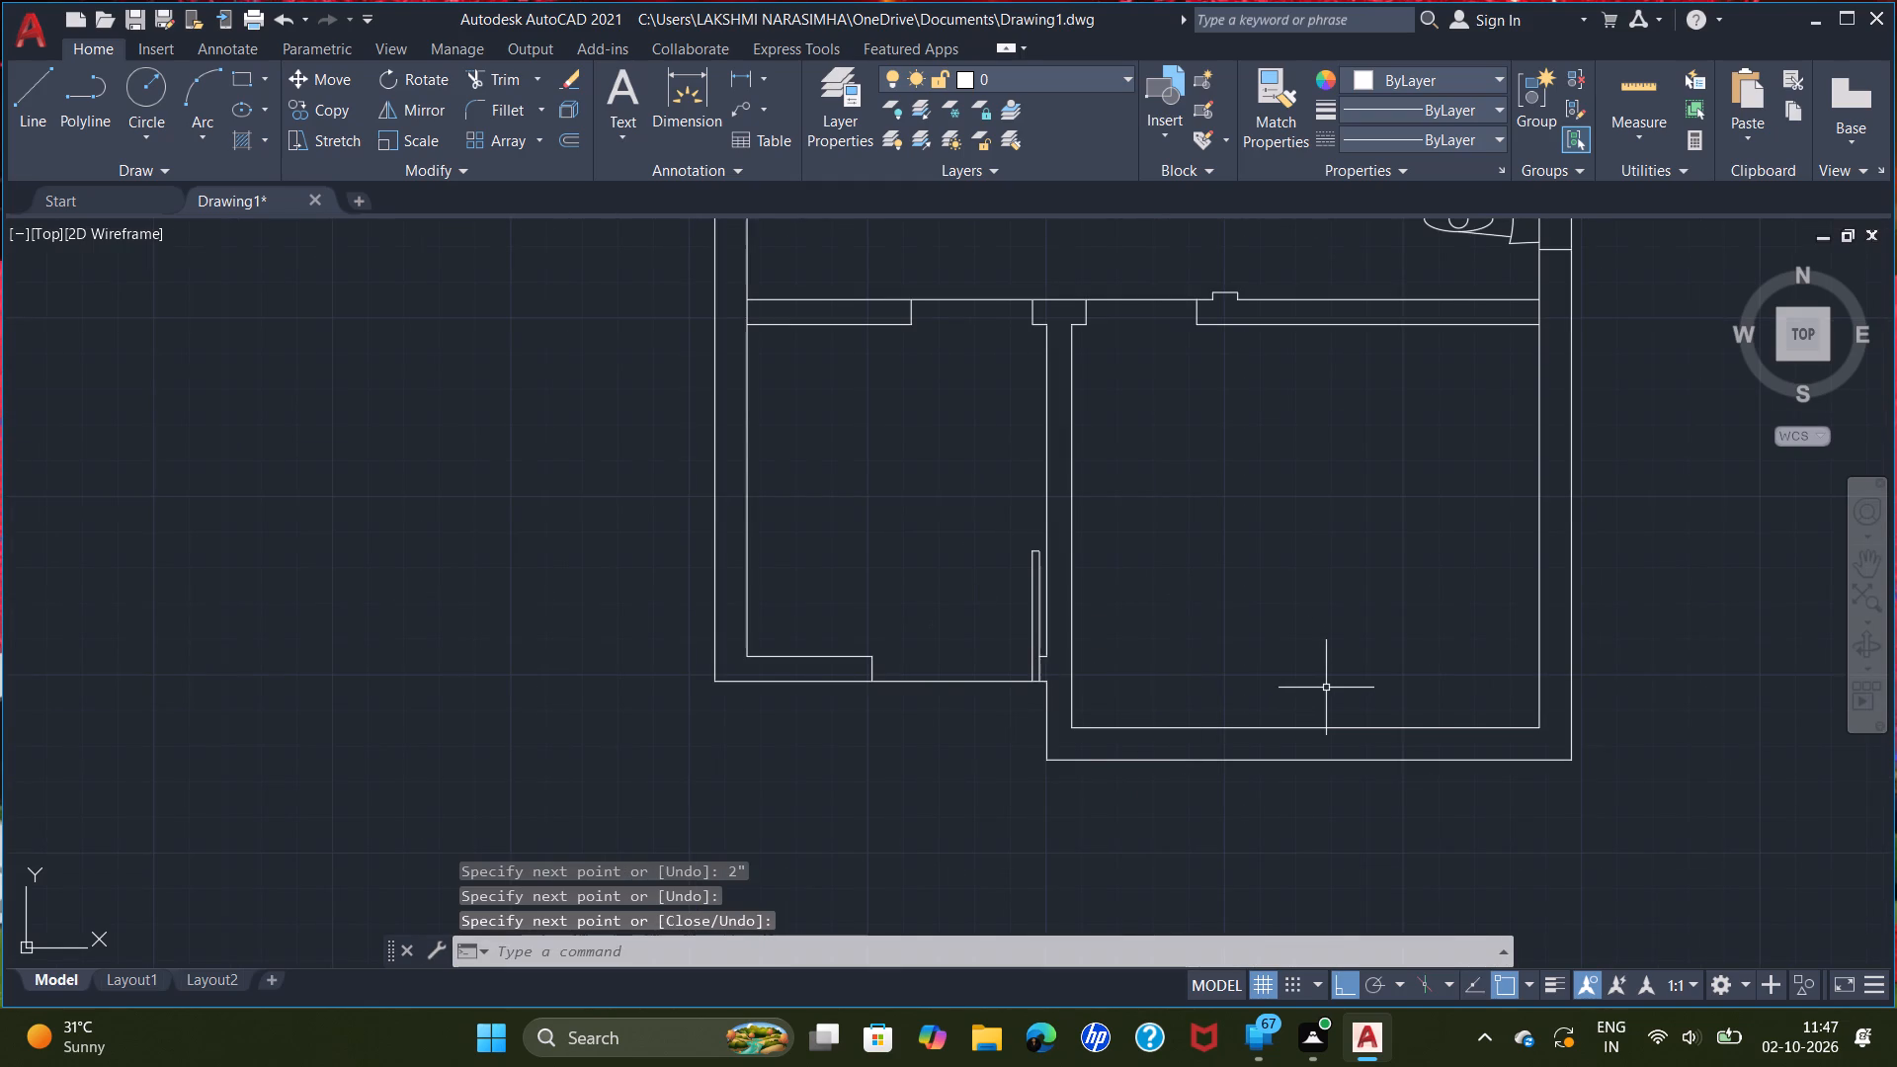
middle_drag(967, 504, 902, 680)
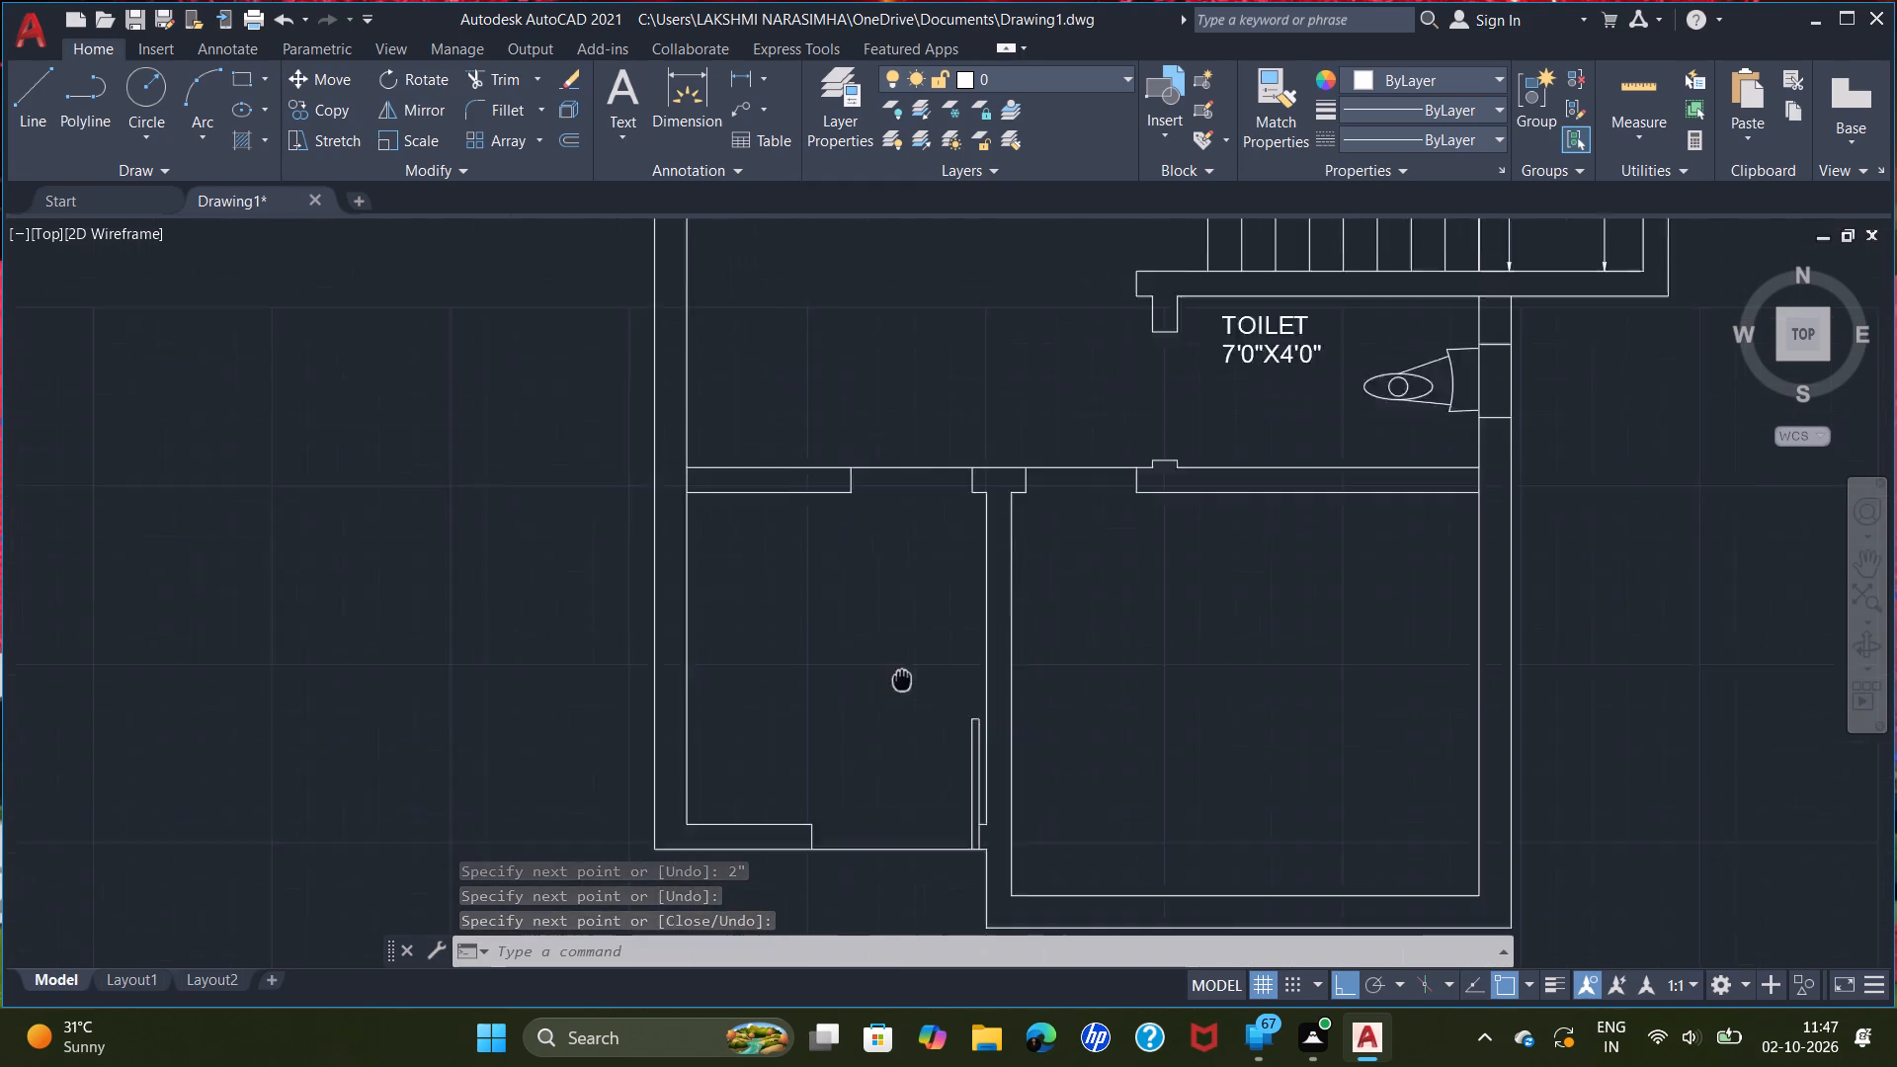
middle_drag(902, 680, 836, 752)
scroll(885, 612, up, 2)
key(l)
key(Return)
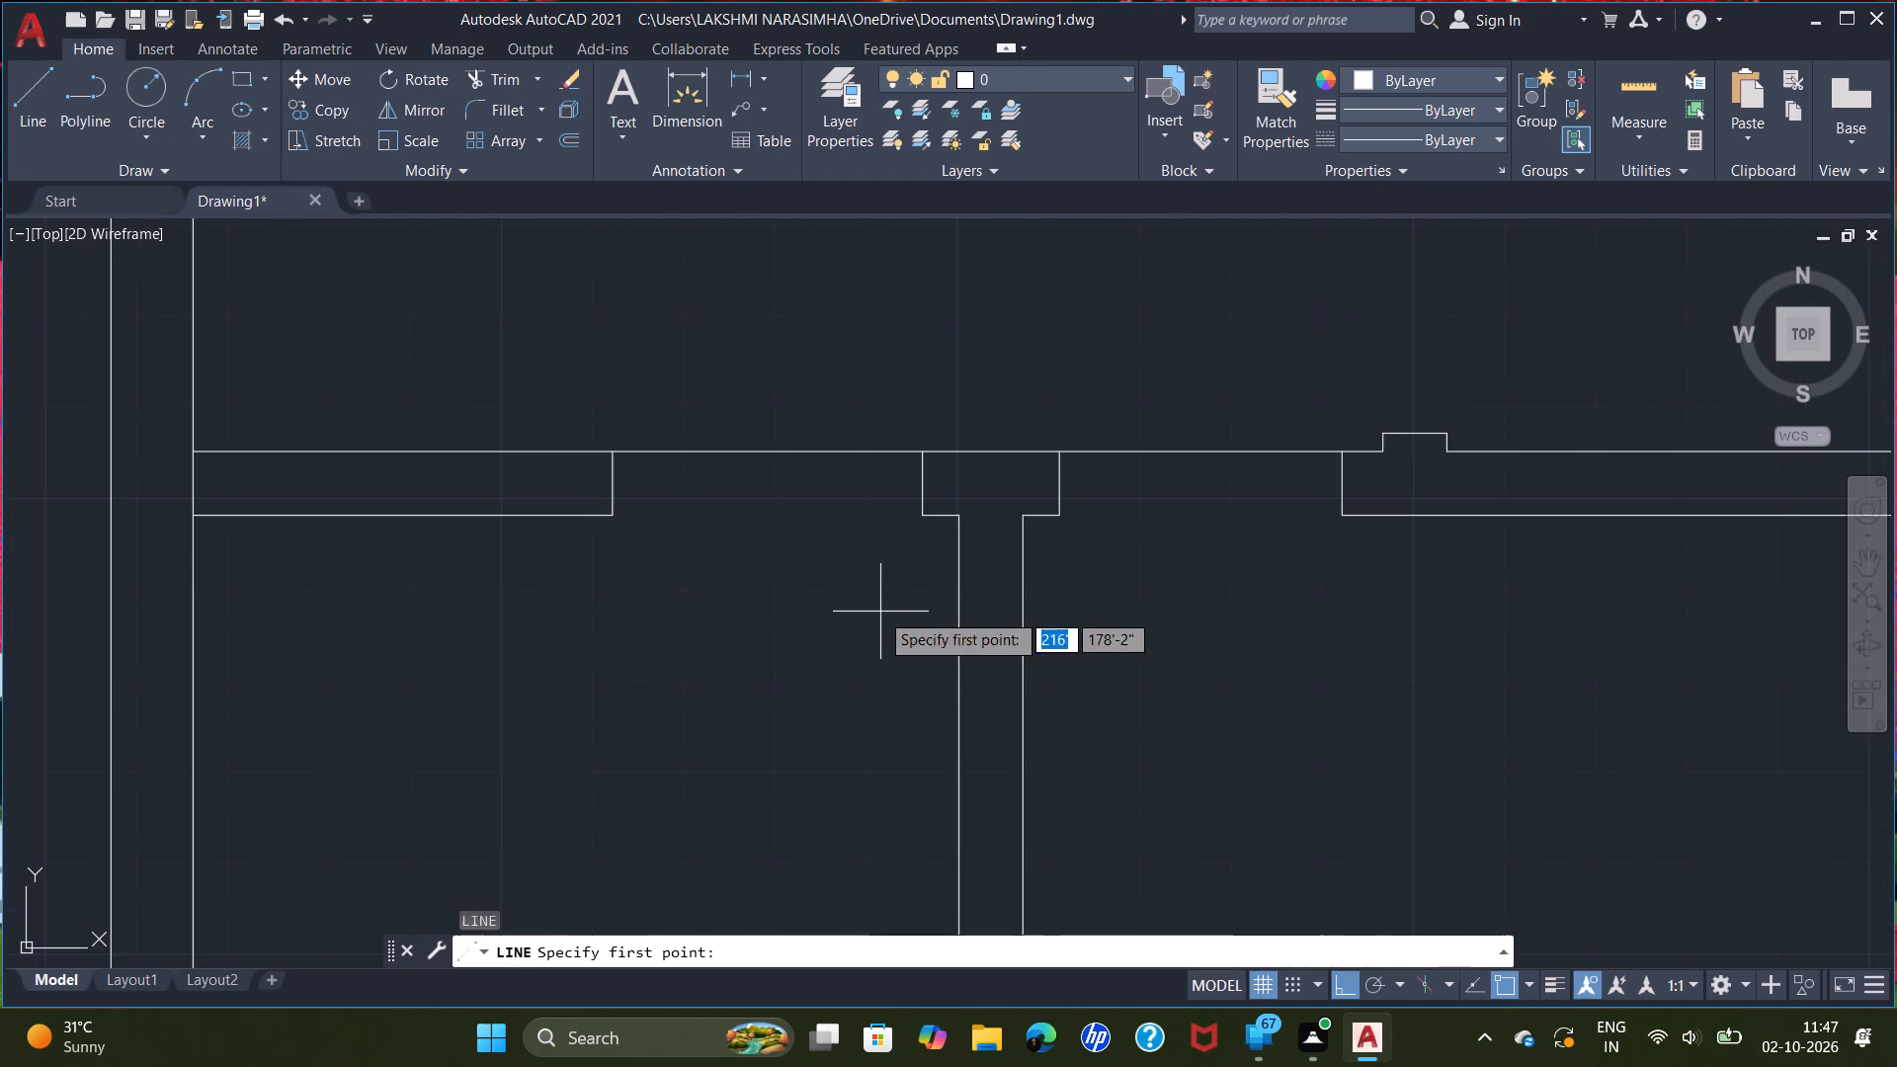
click(920, 513)
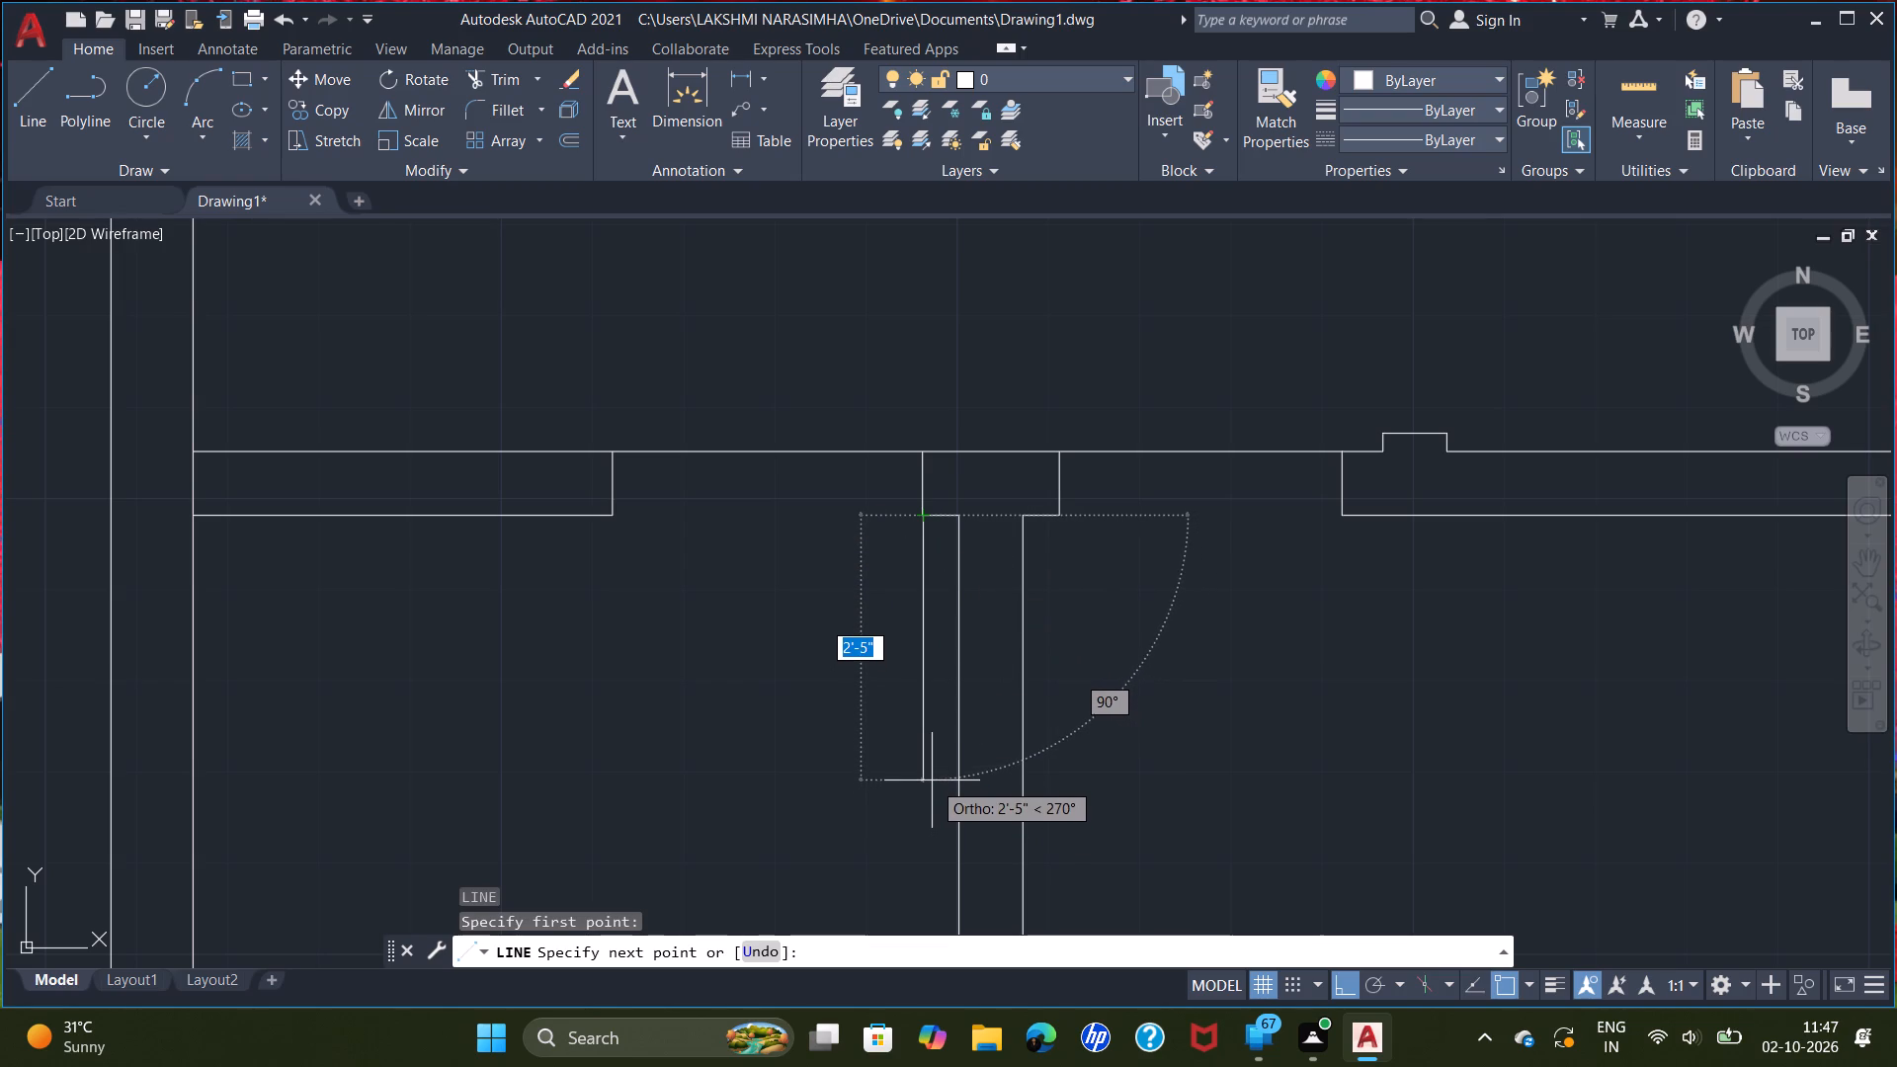
click(932, 780)
key(2)
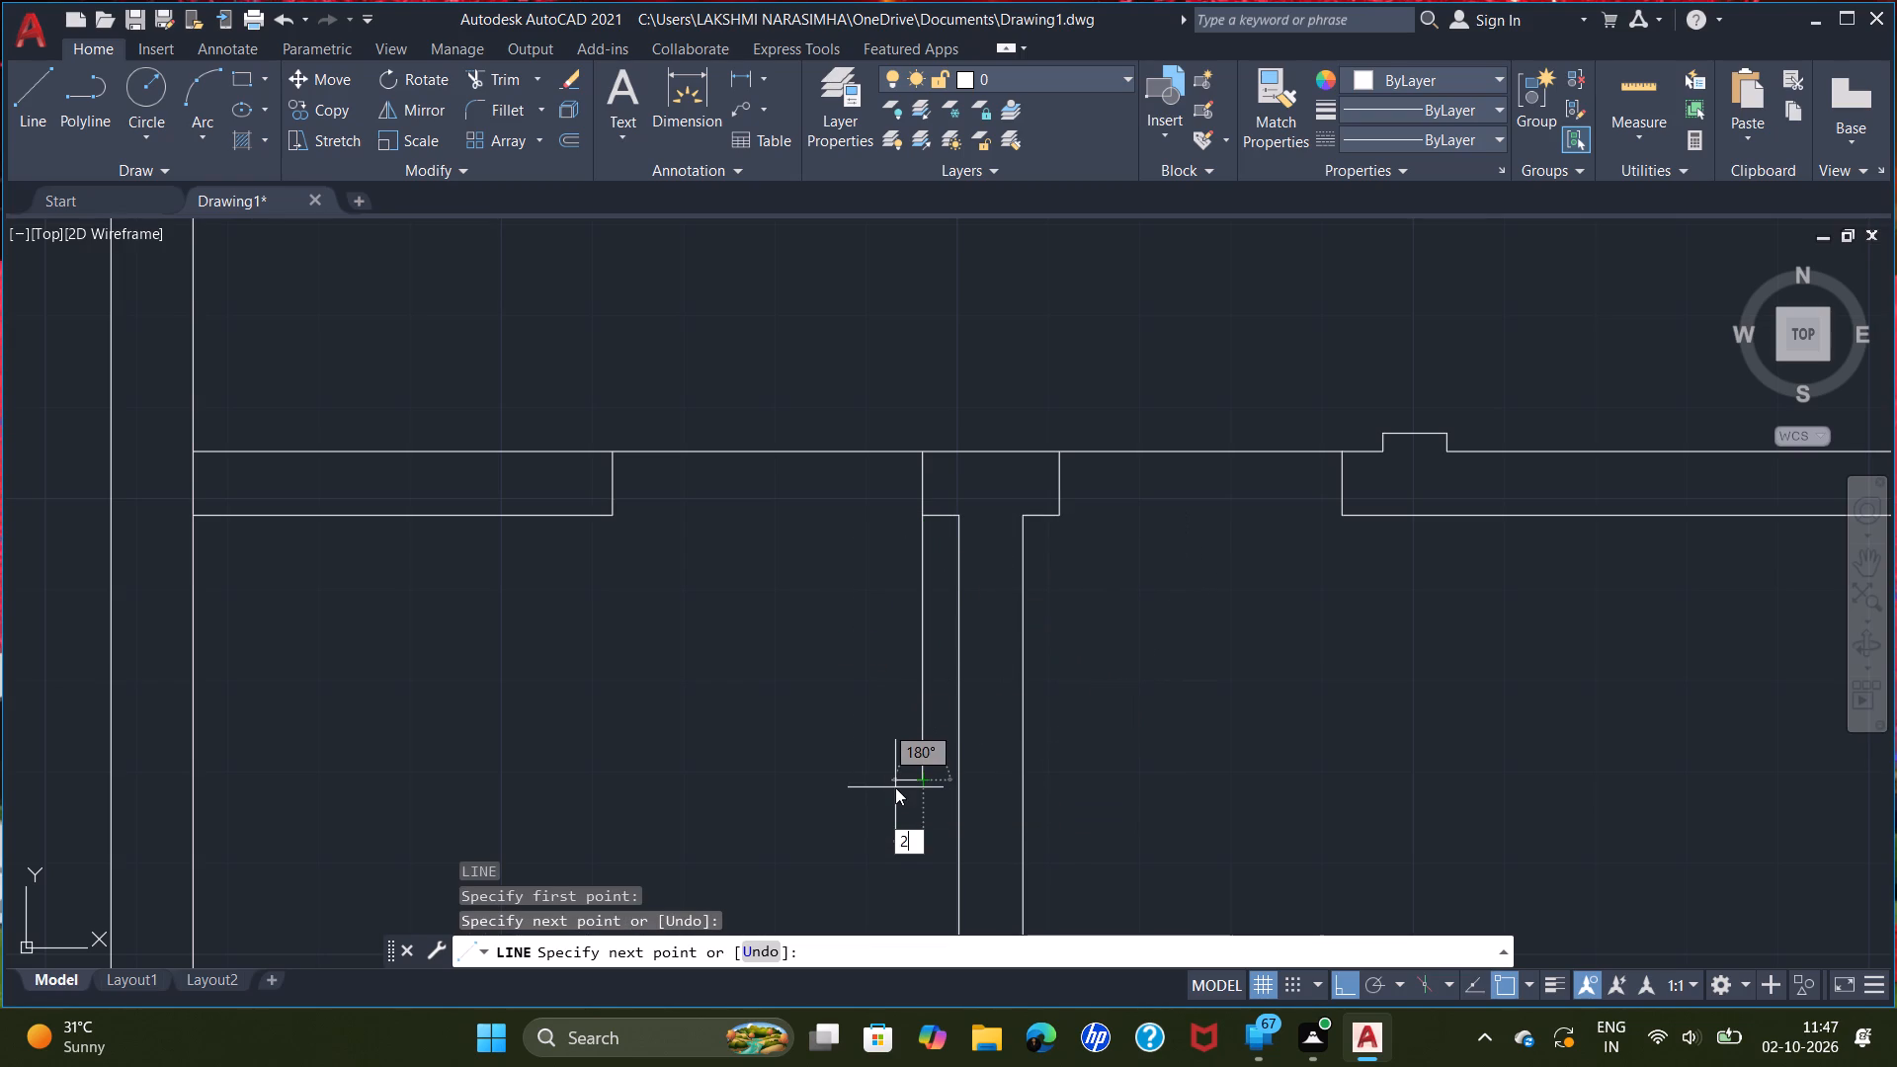
key(shift+quotedbl)
key(Return)
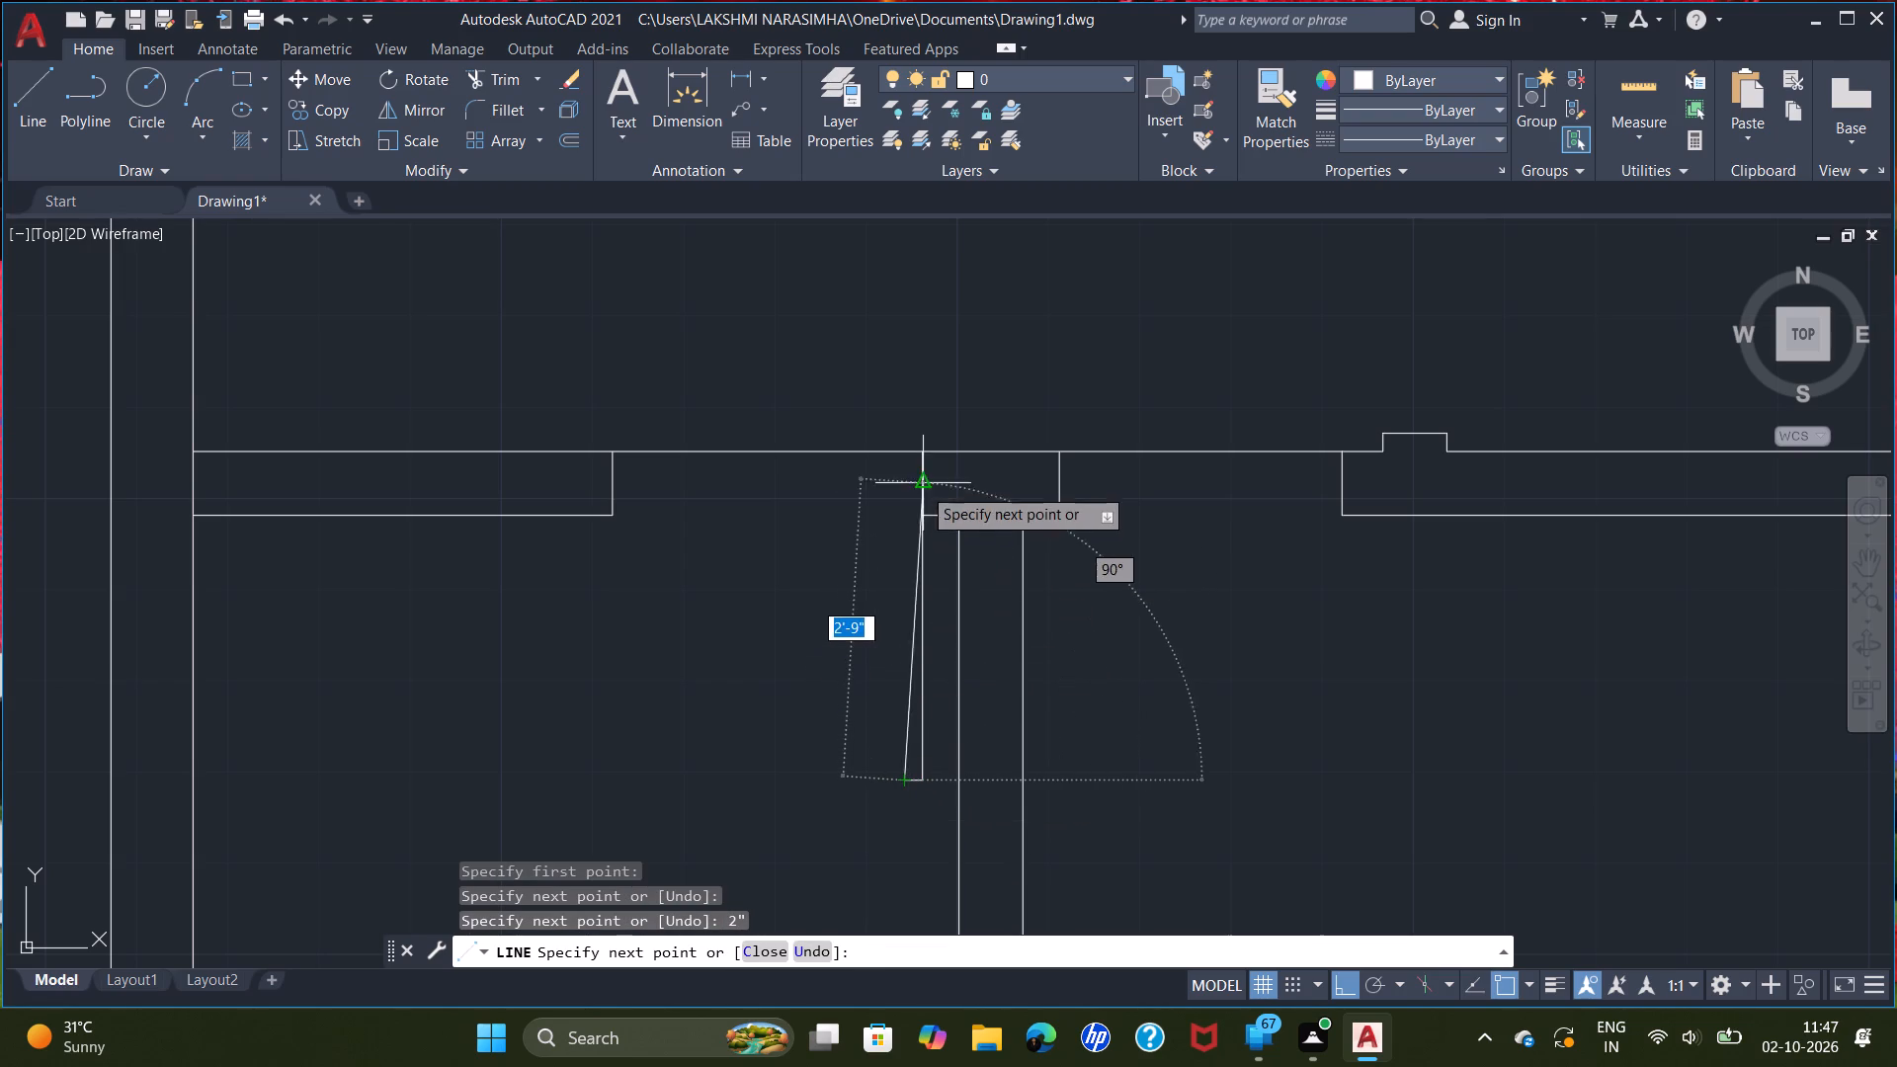
double_click(900, 450)
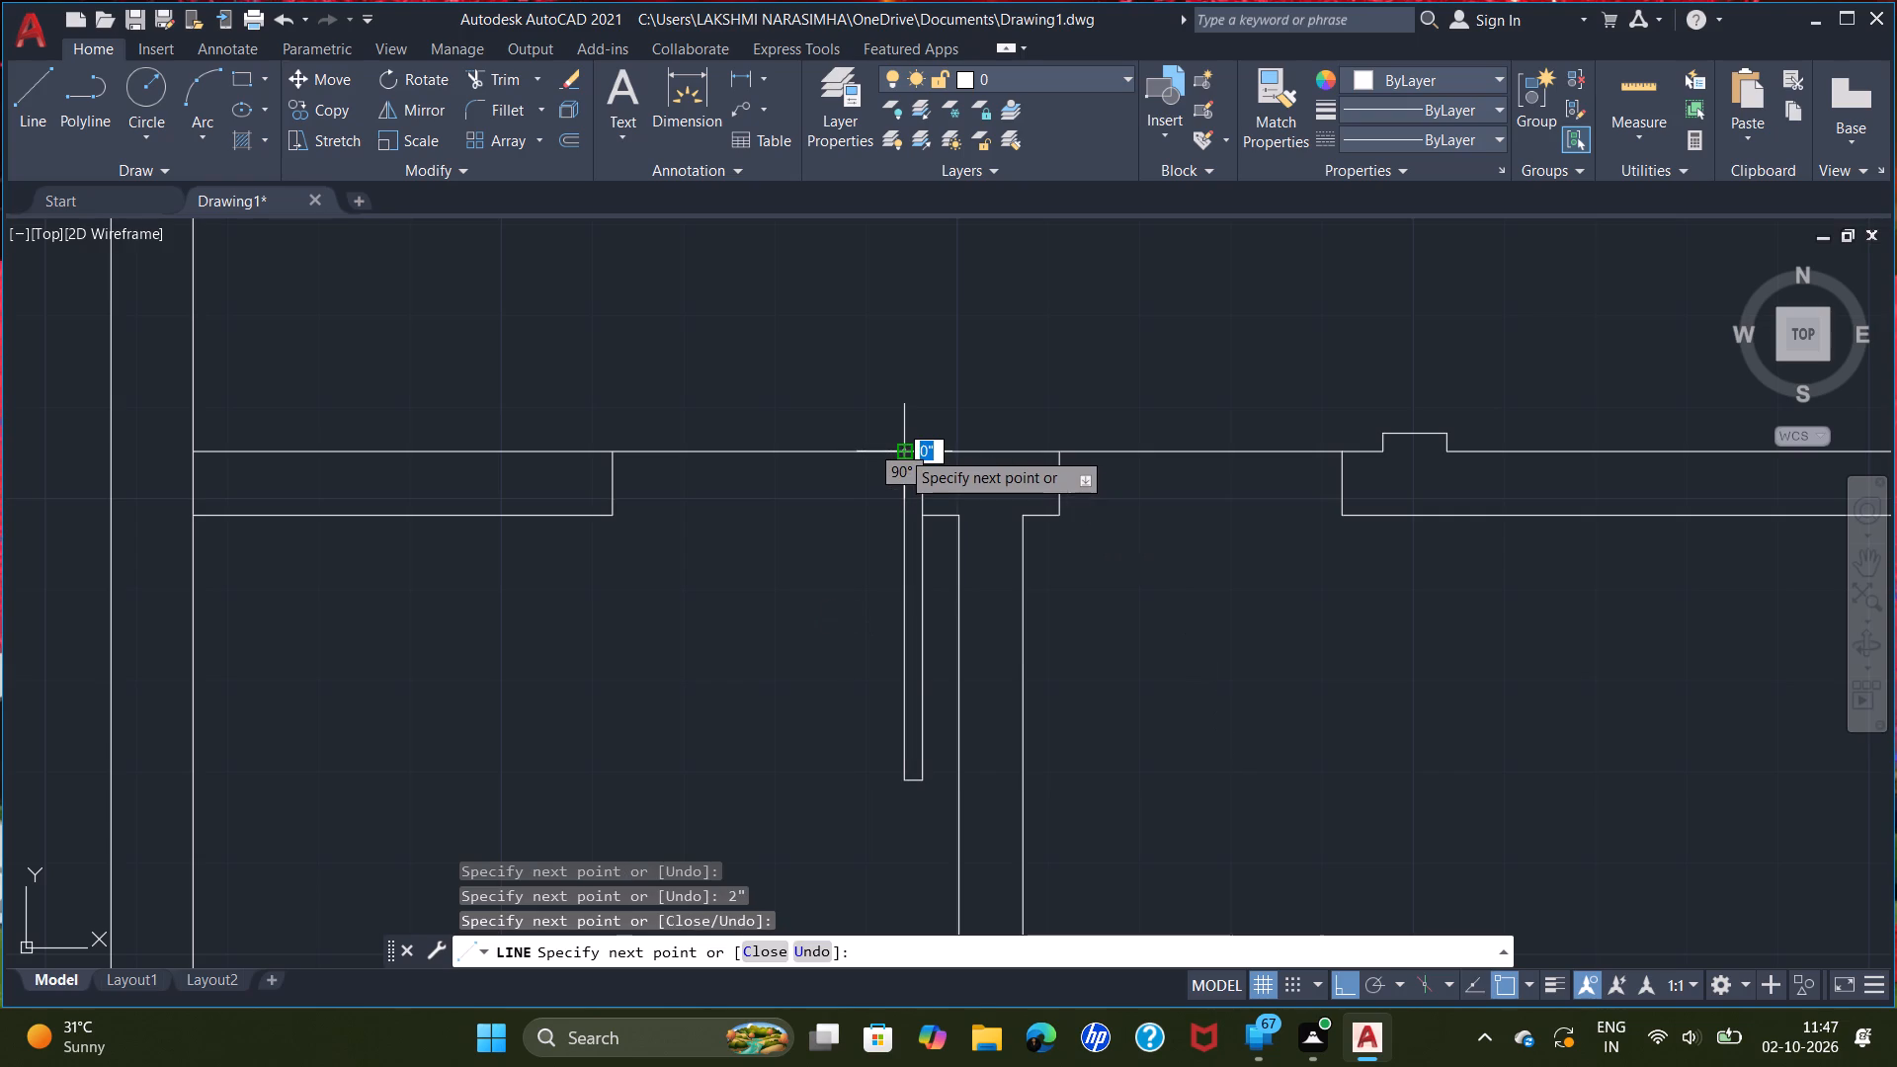
right_click(900, 450)
double_click(941, 468)
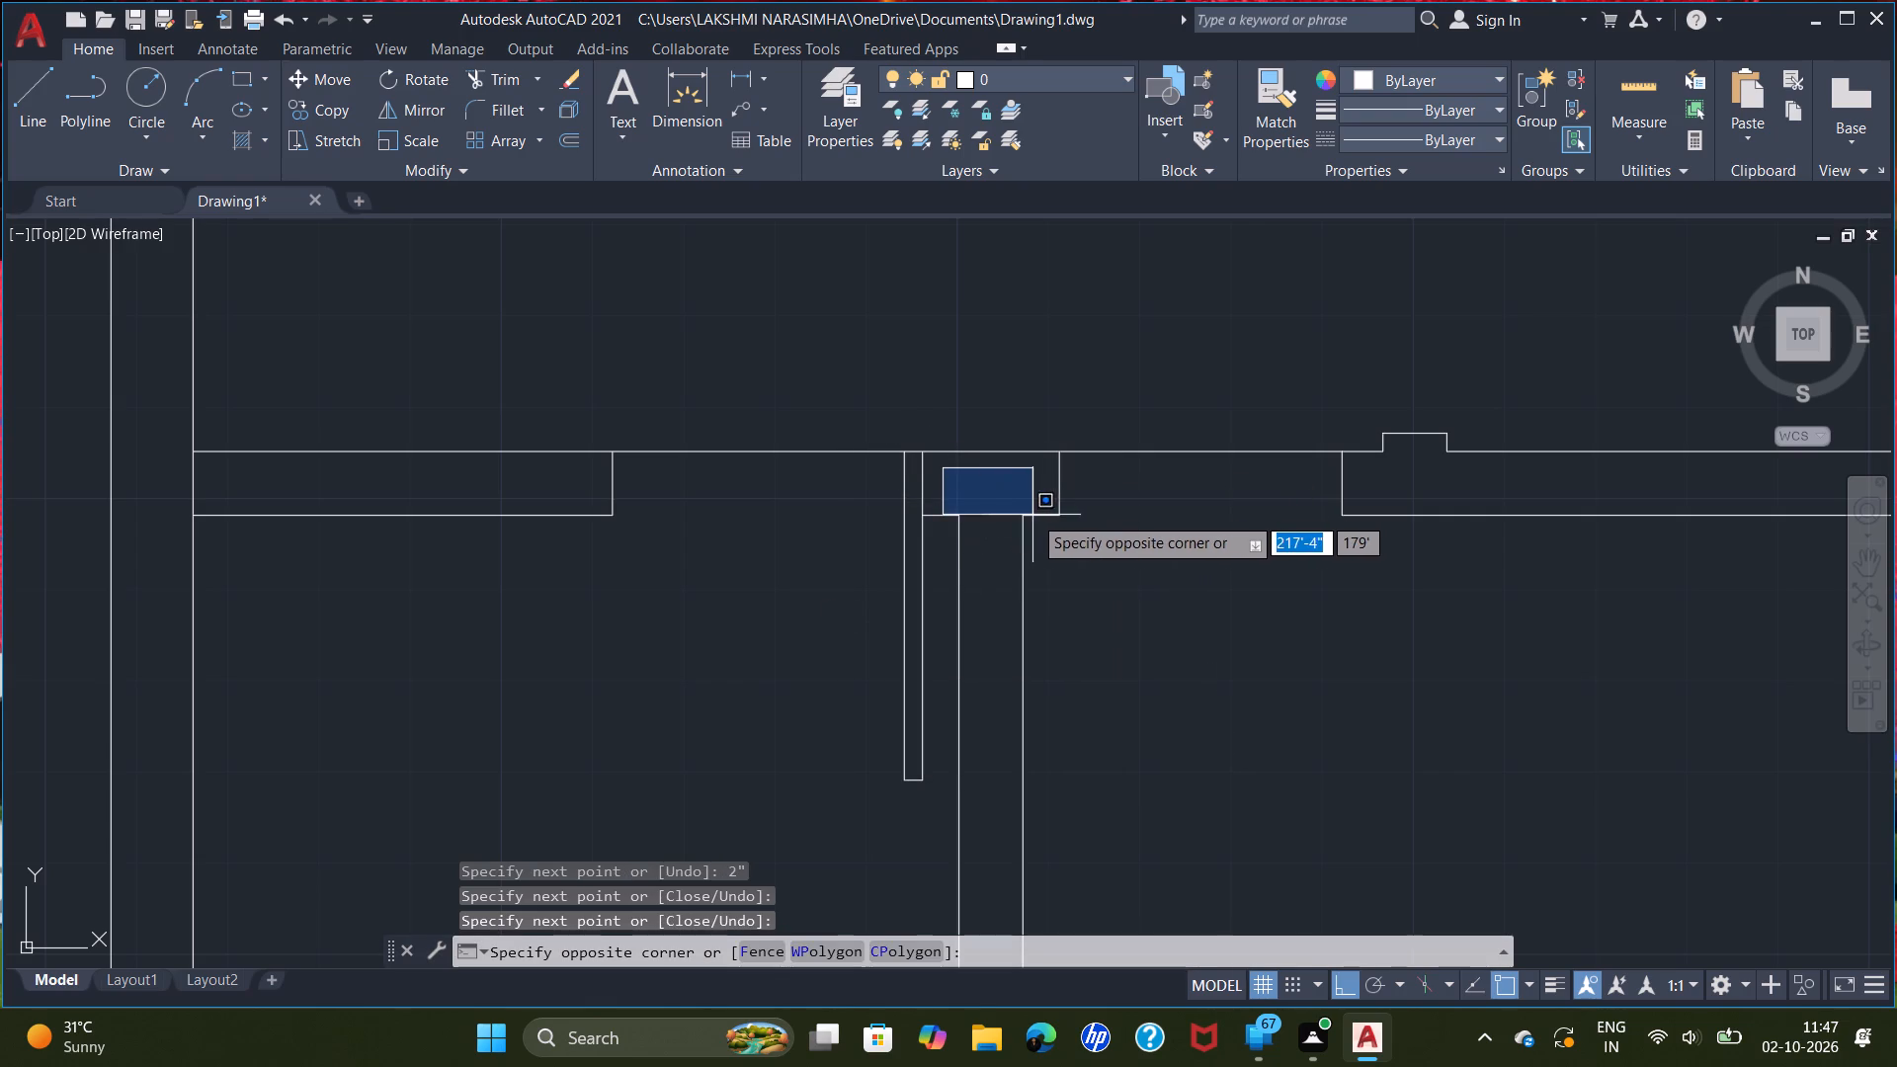
click(978, 493)
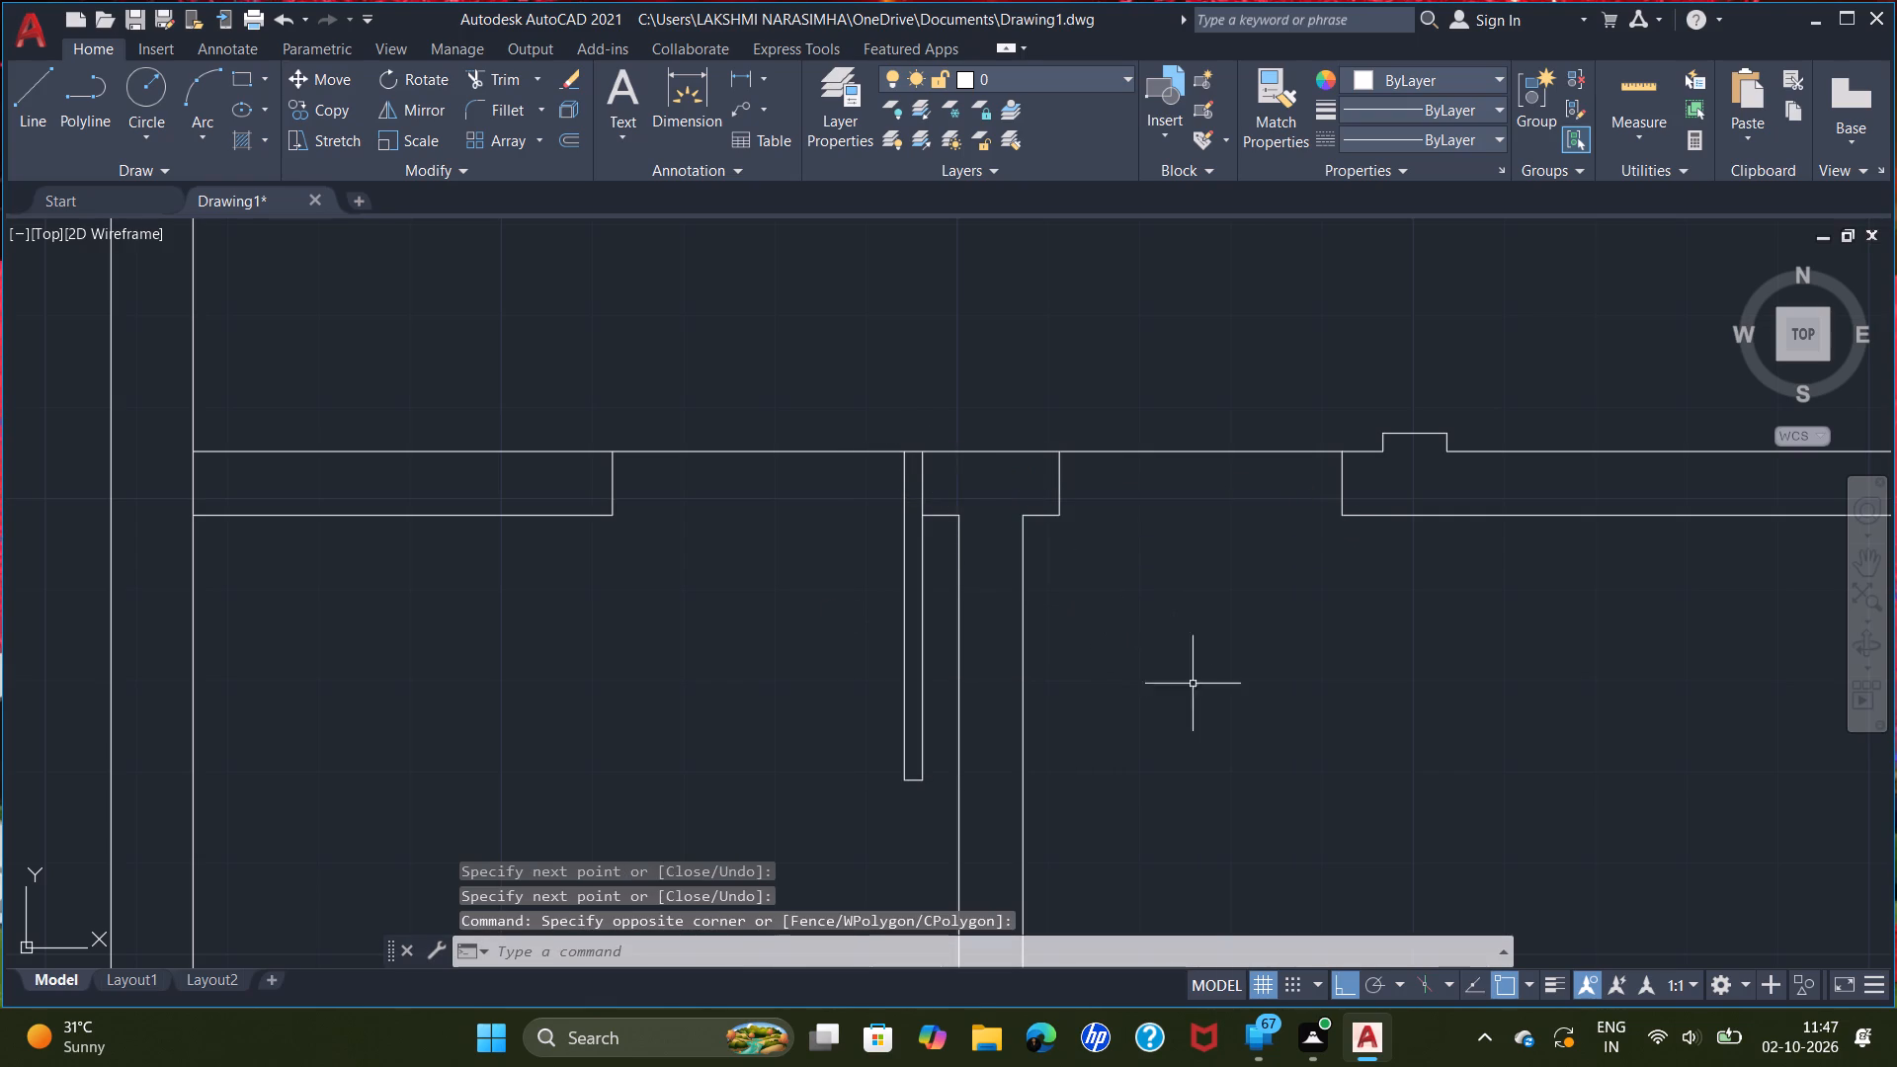
Draw a 2"-wide door leaf for the lower right room's upper doorway, extending about 2'-5" below the partition-side jamb corner and closing up to the wall line.
middle_drag(1202, 740, 937, 703)
middle_click(935, 703)
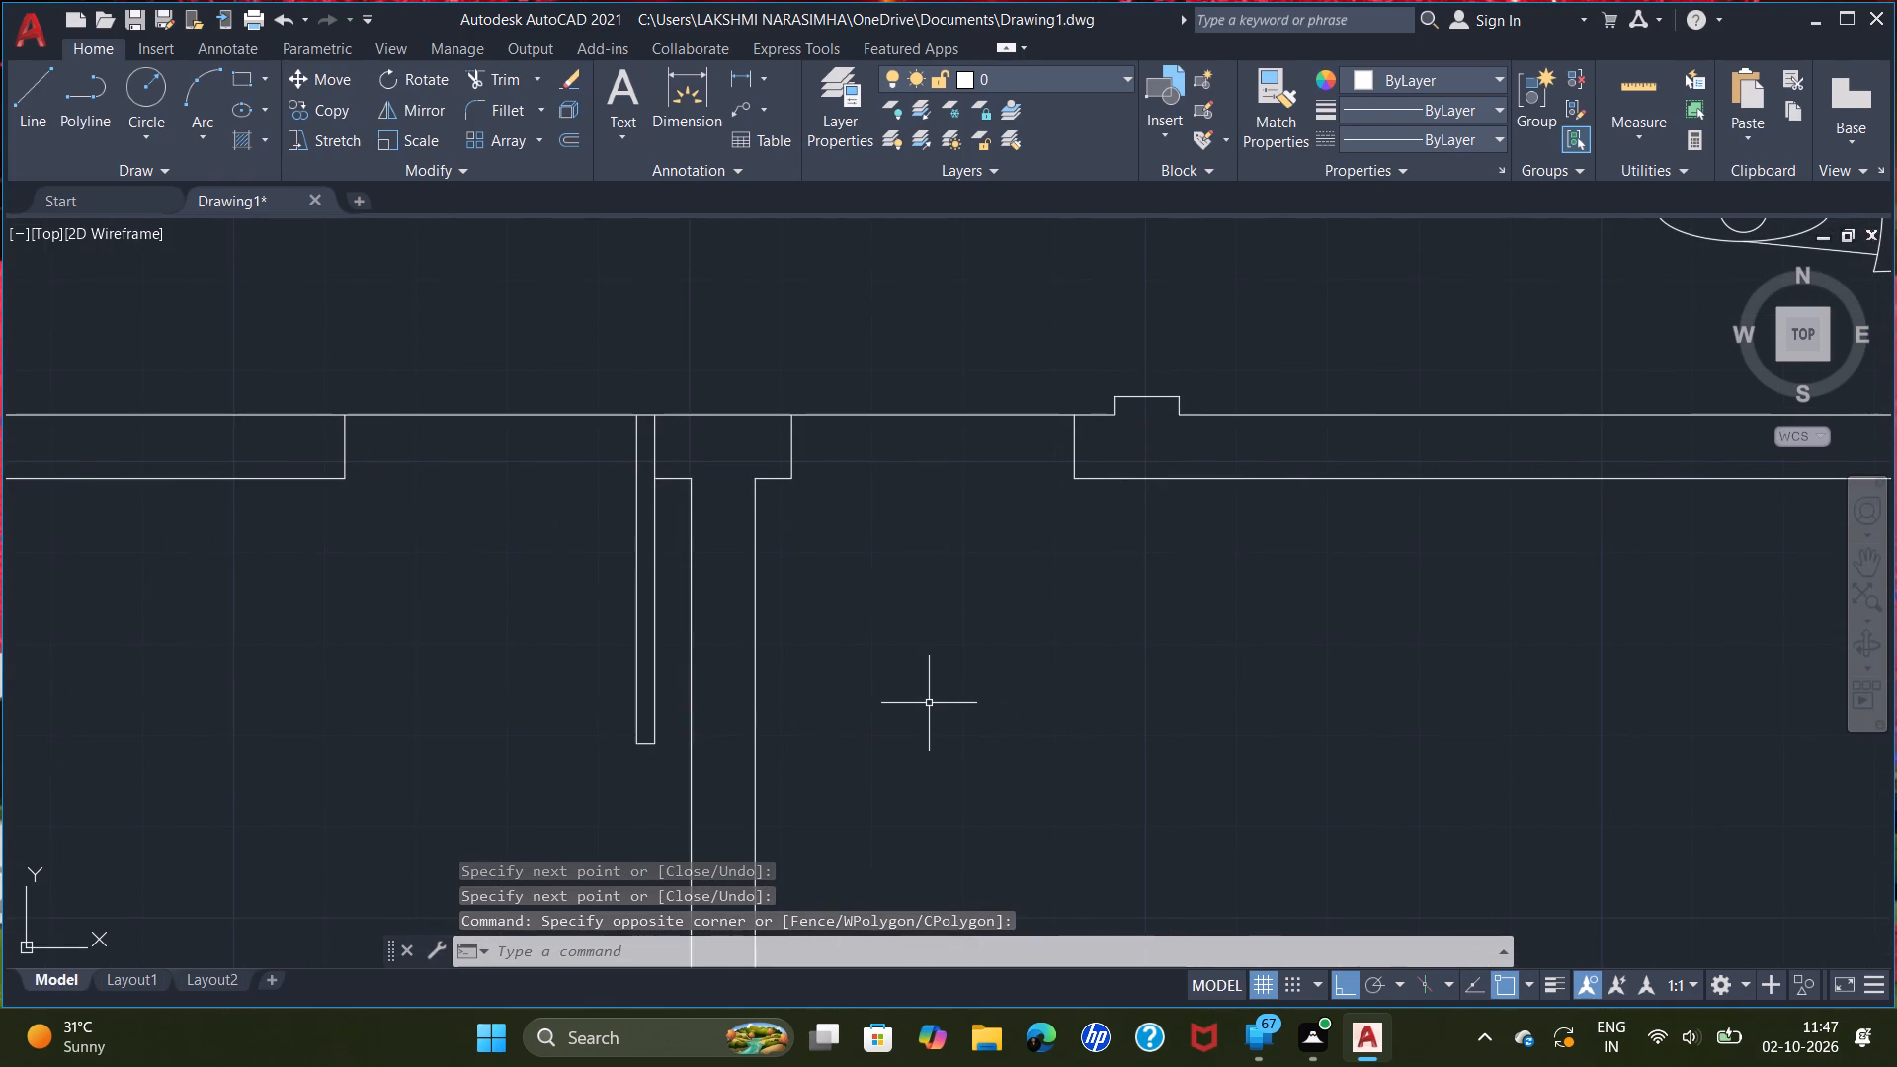
key(l)
key(Return)
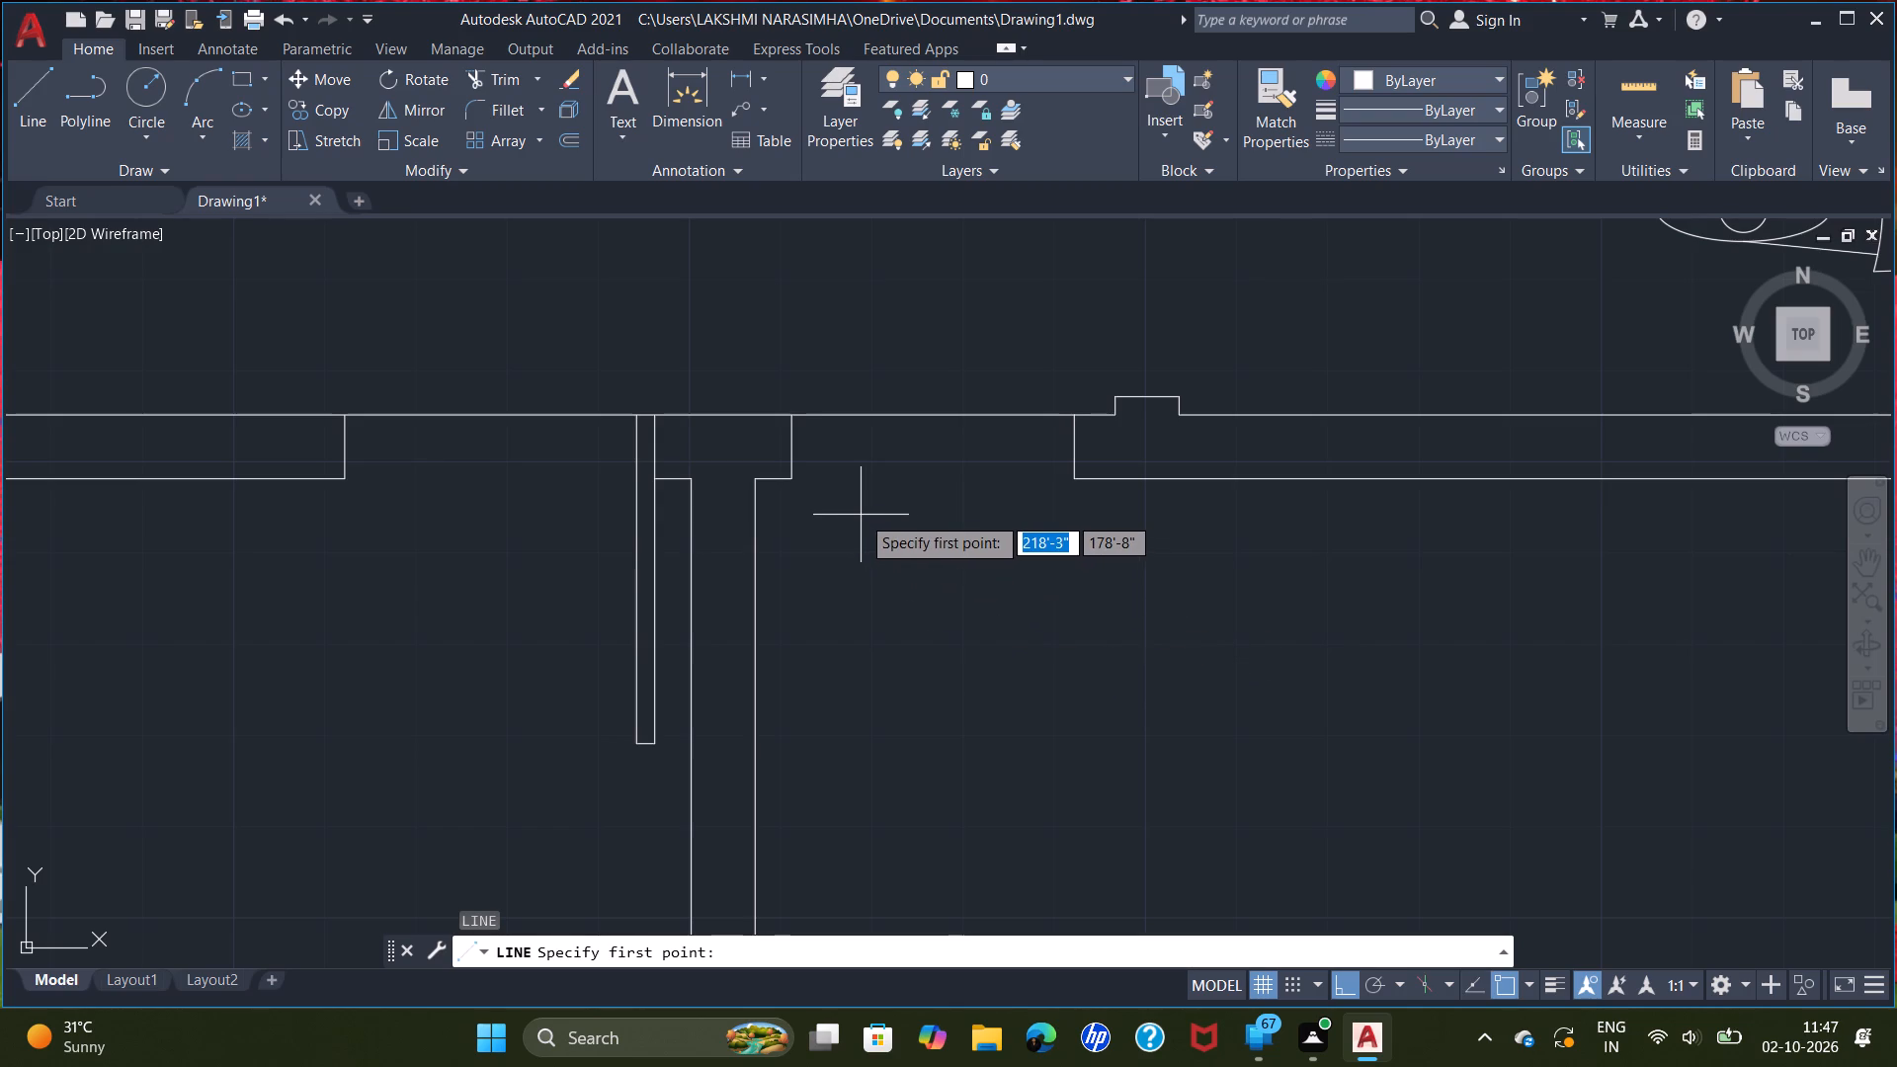
click(789, 478)
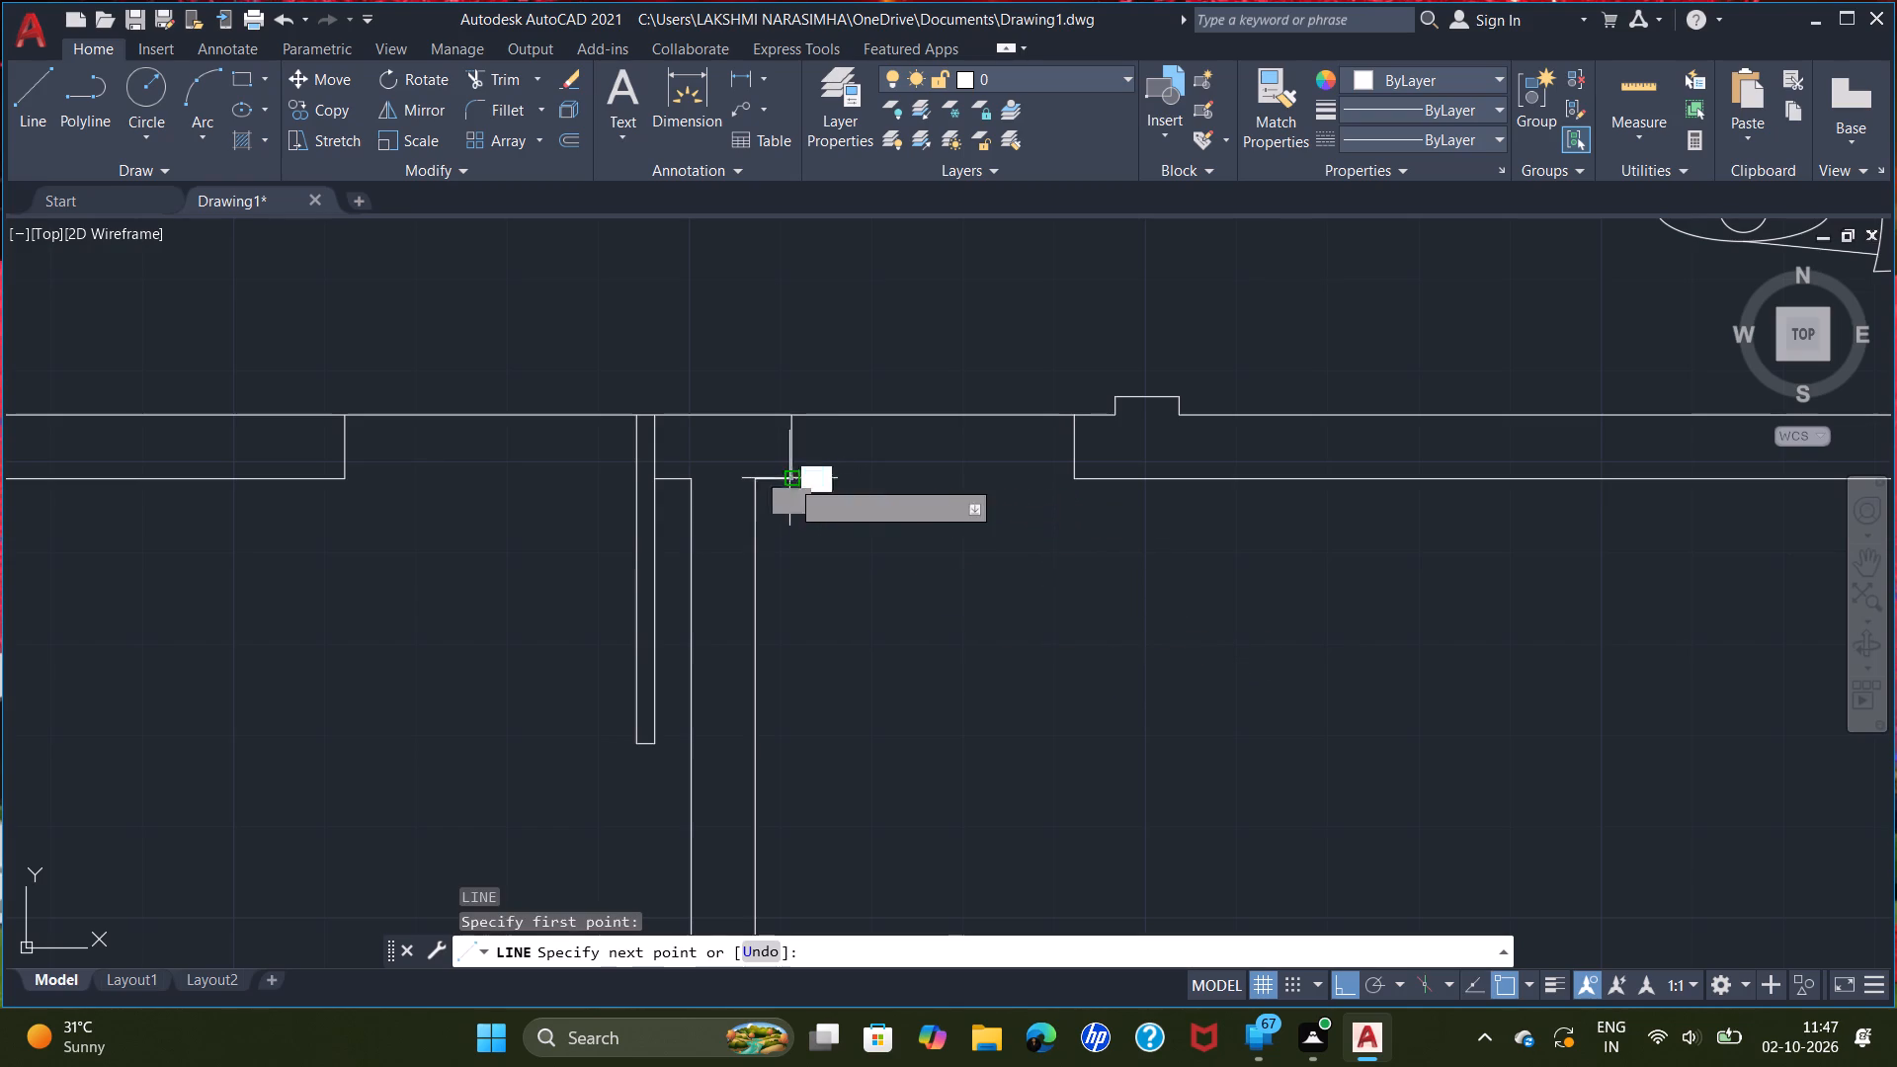
click(832, 741)
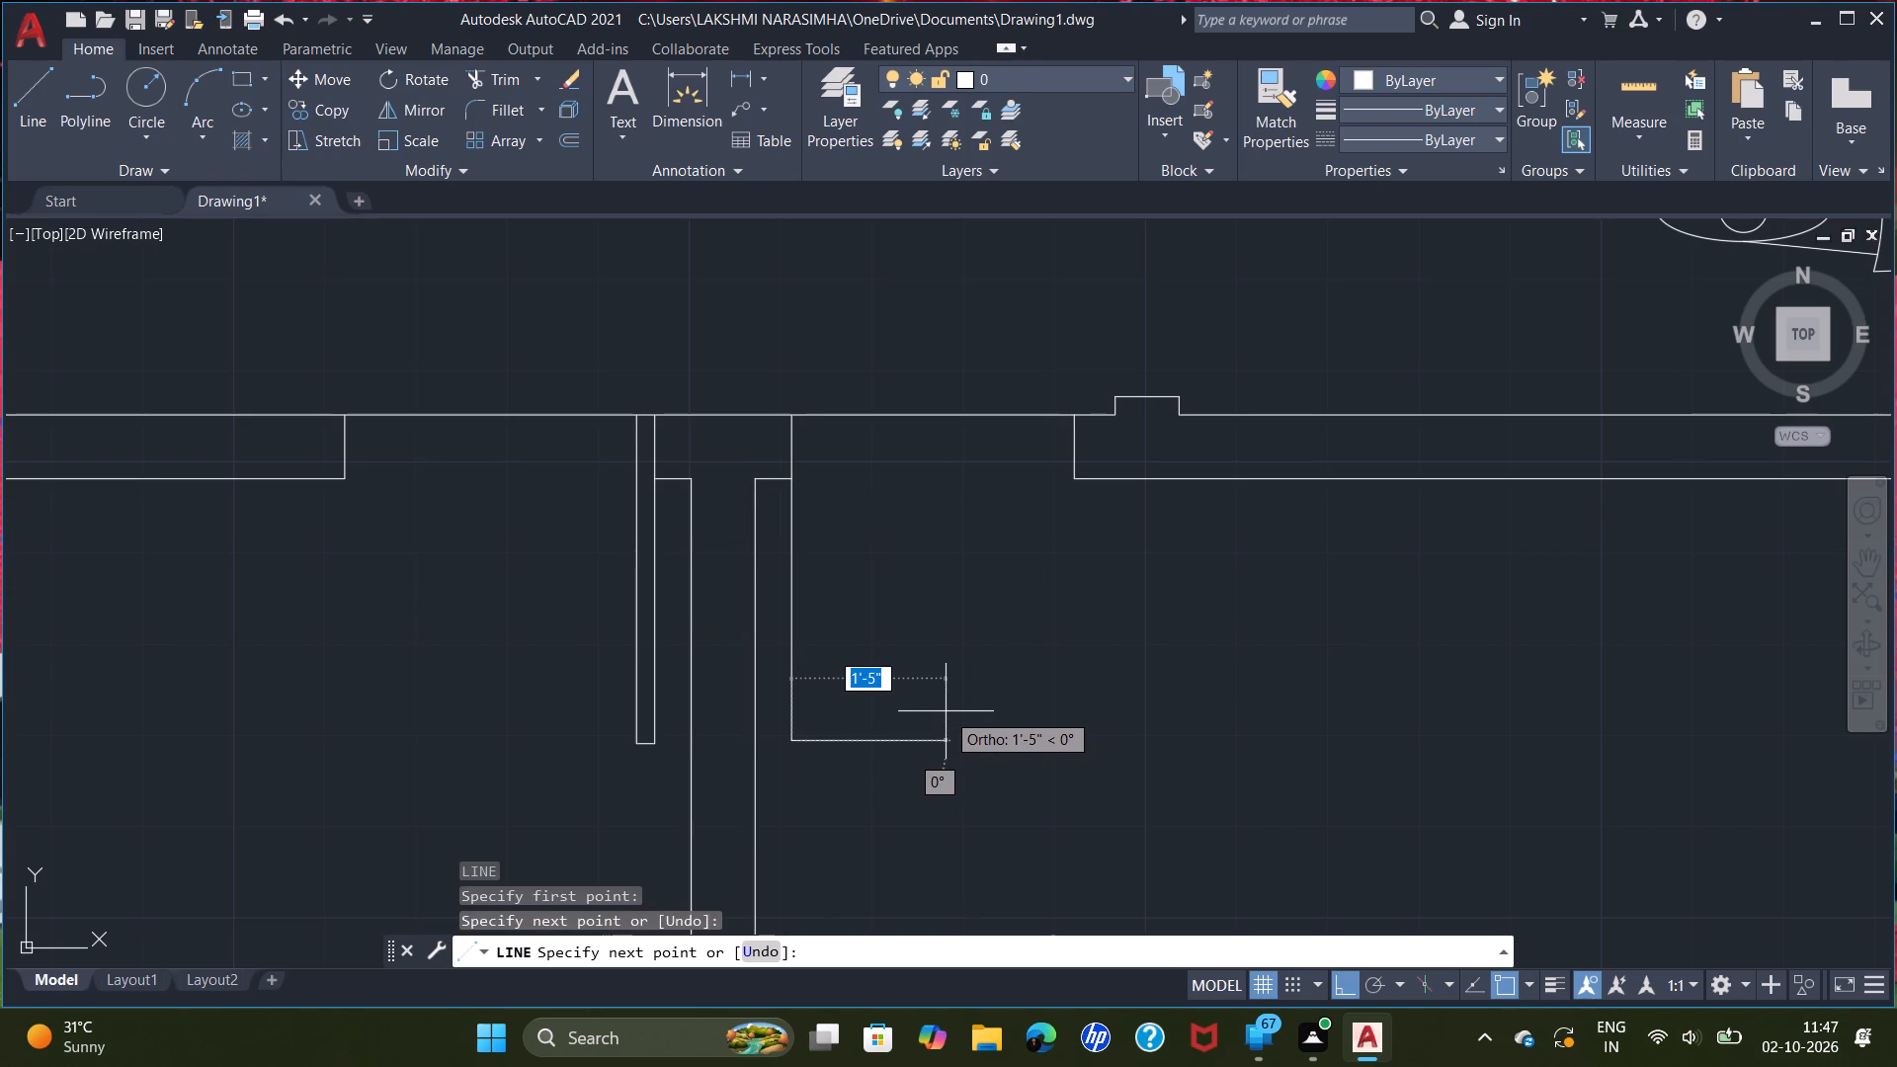
key(2)
key(shift+quotedbl)
key(Return)
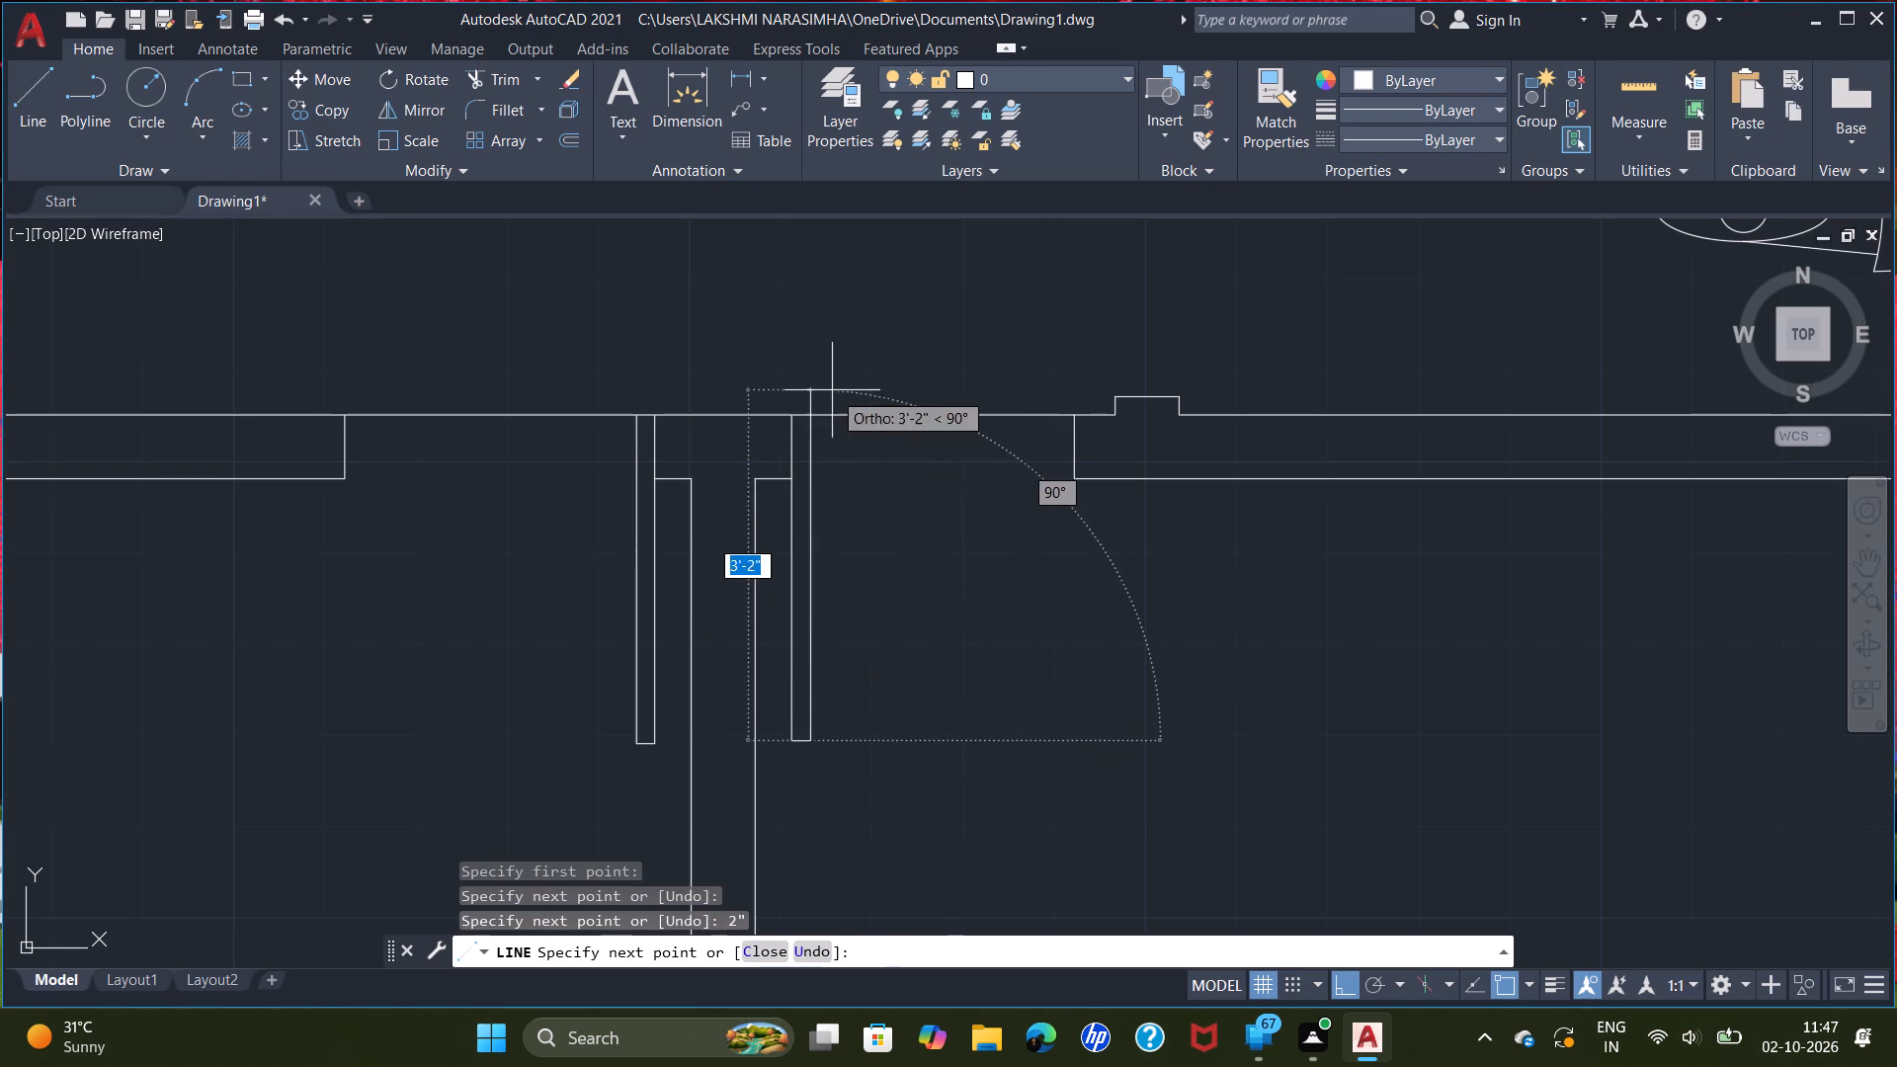
click(811, 414)
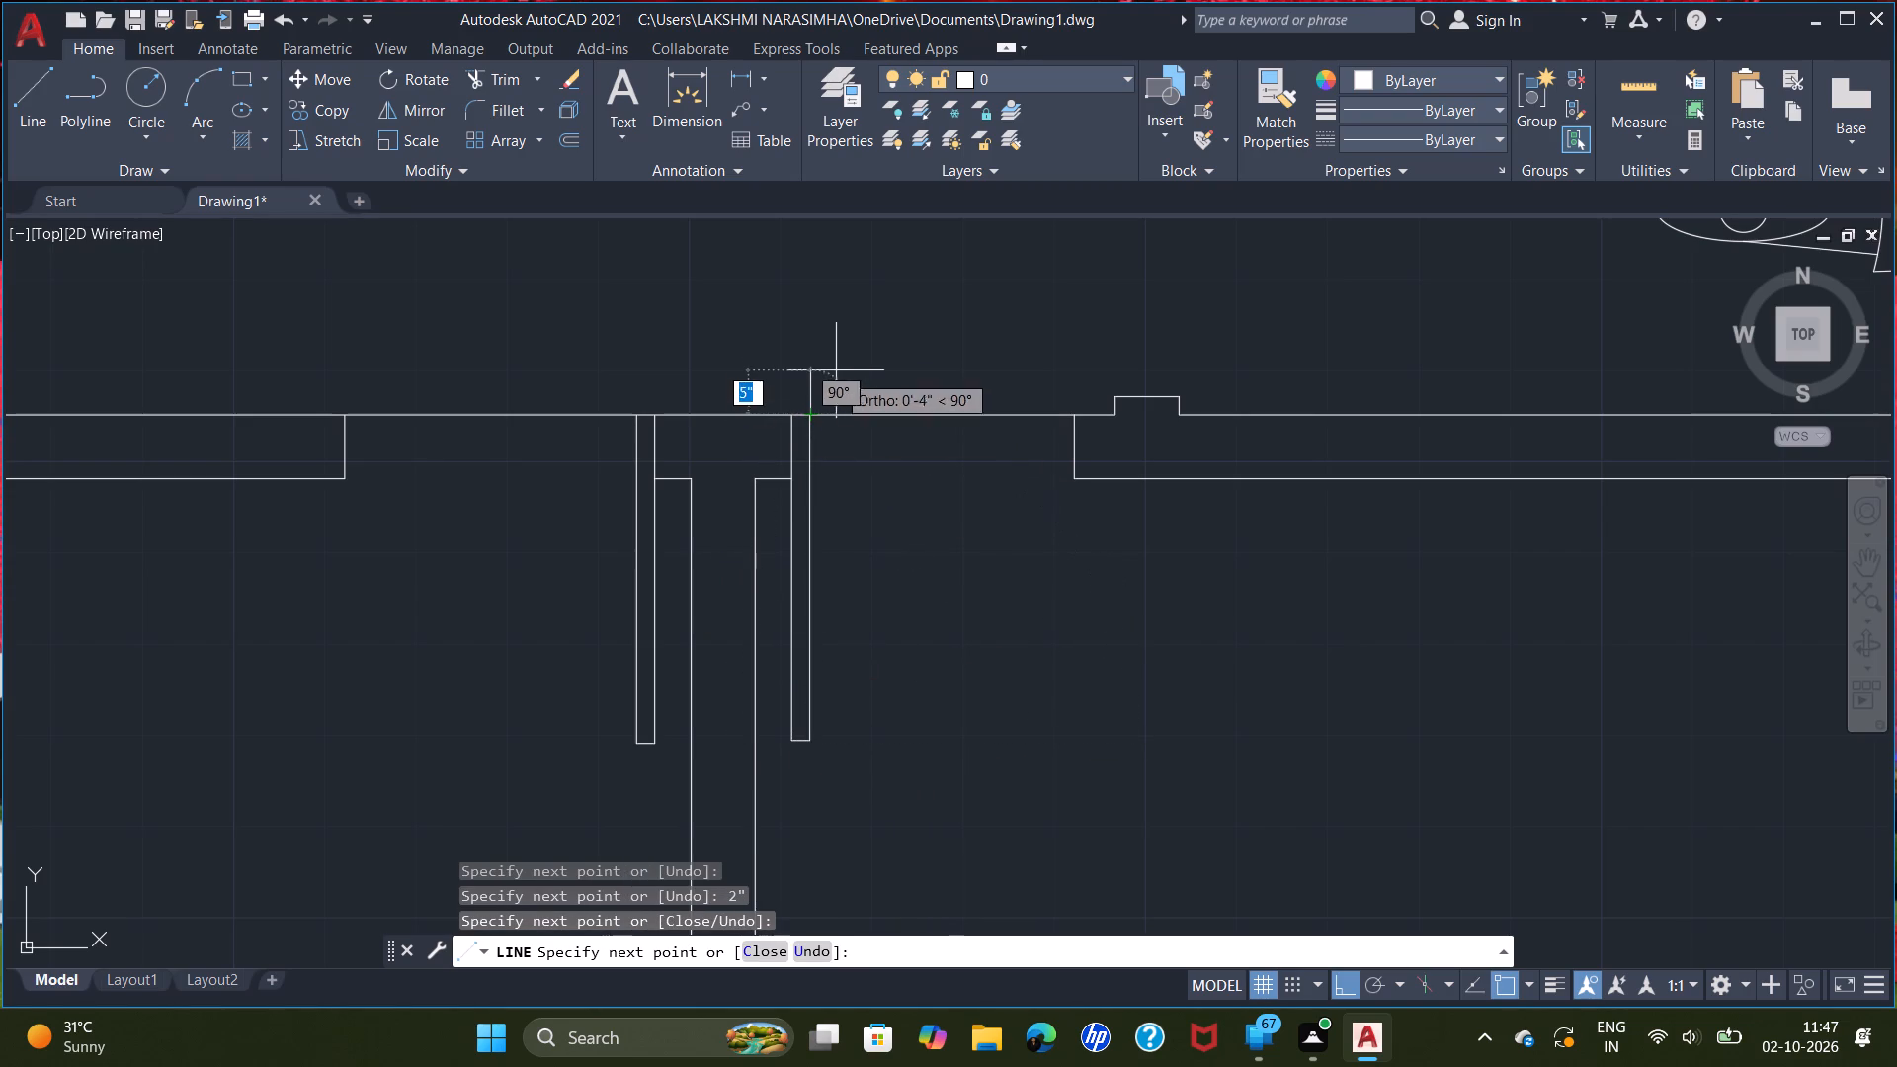
right_click(841, 357)
click(887, 373)
Draw a horizontal toilet door leaf 2" thick and about 3' long on top of the small wall projection, closing it at the projection's left corner.
scroll(884, 602, down, 1)
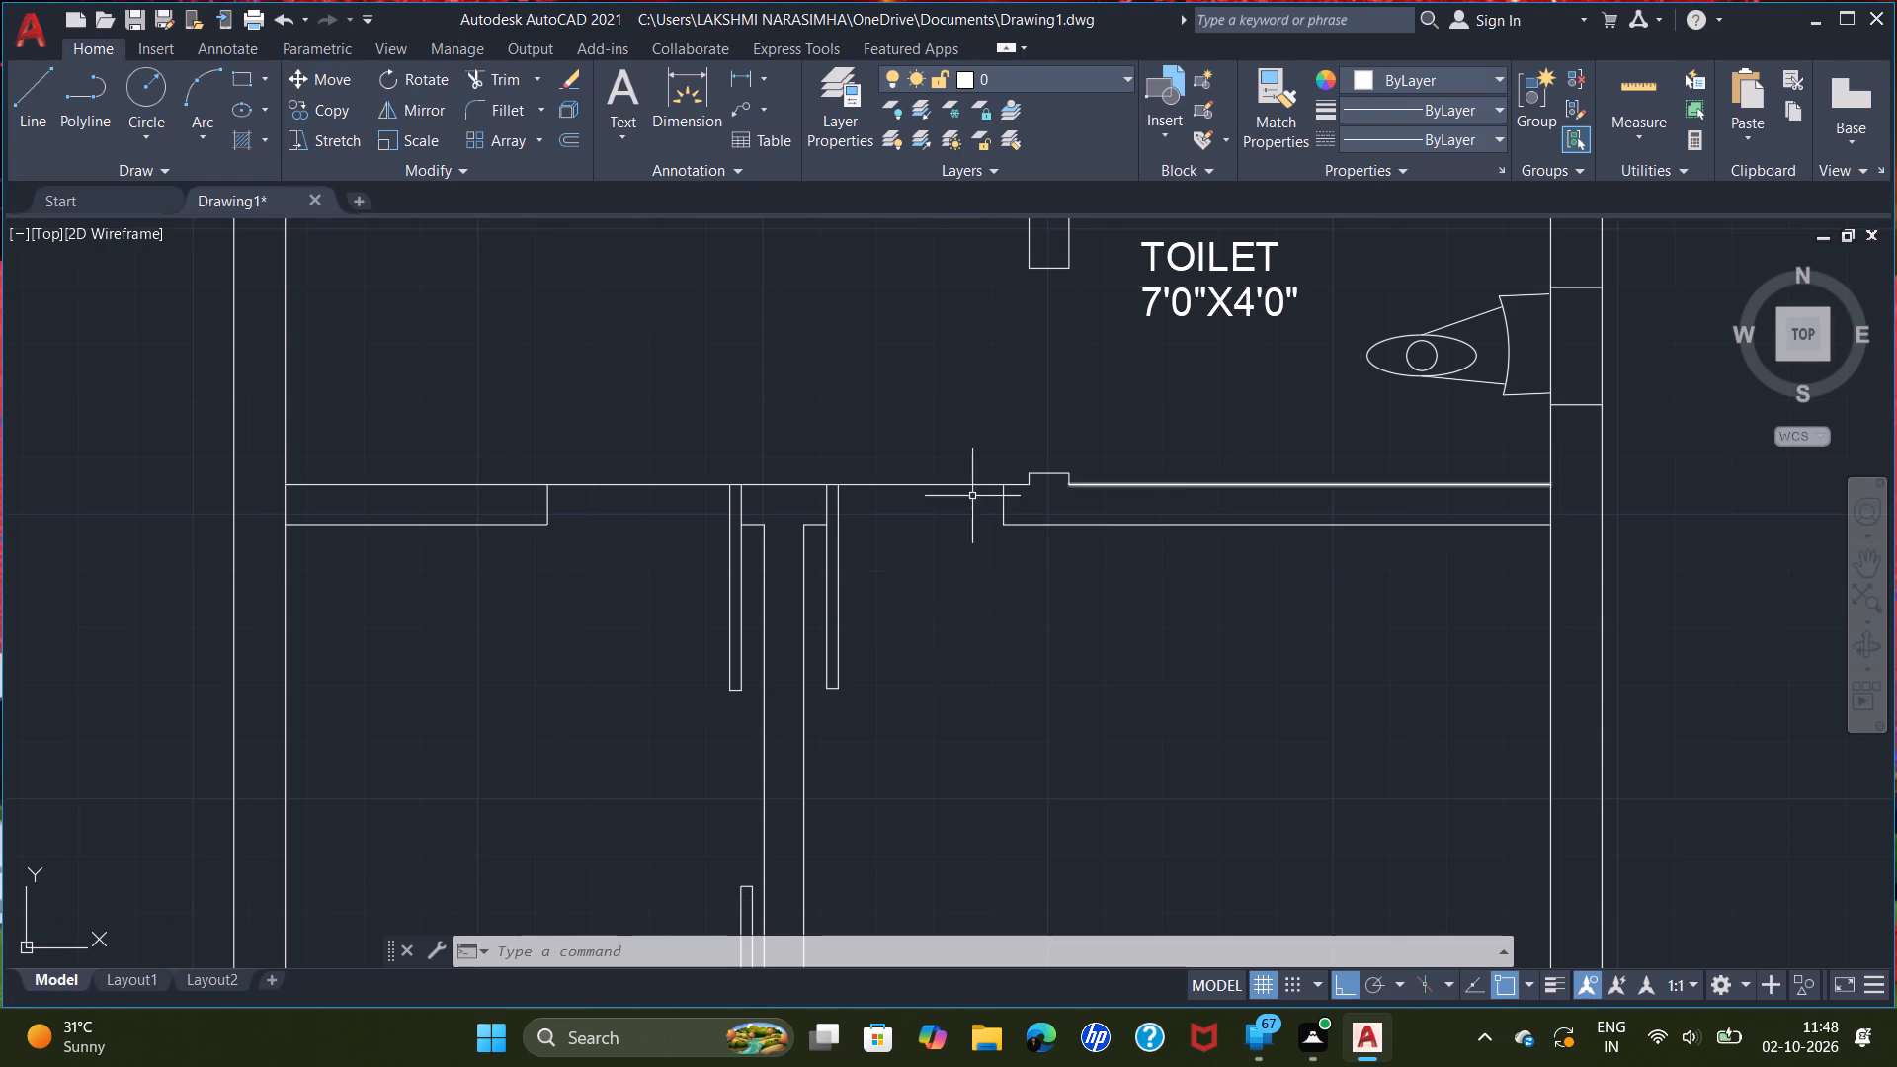
scroll(807, 462, down, 2)
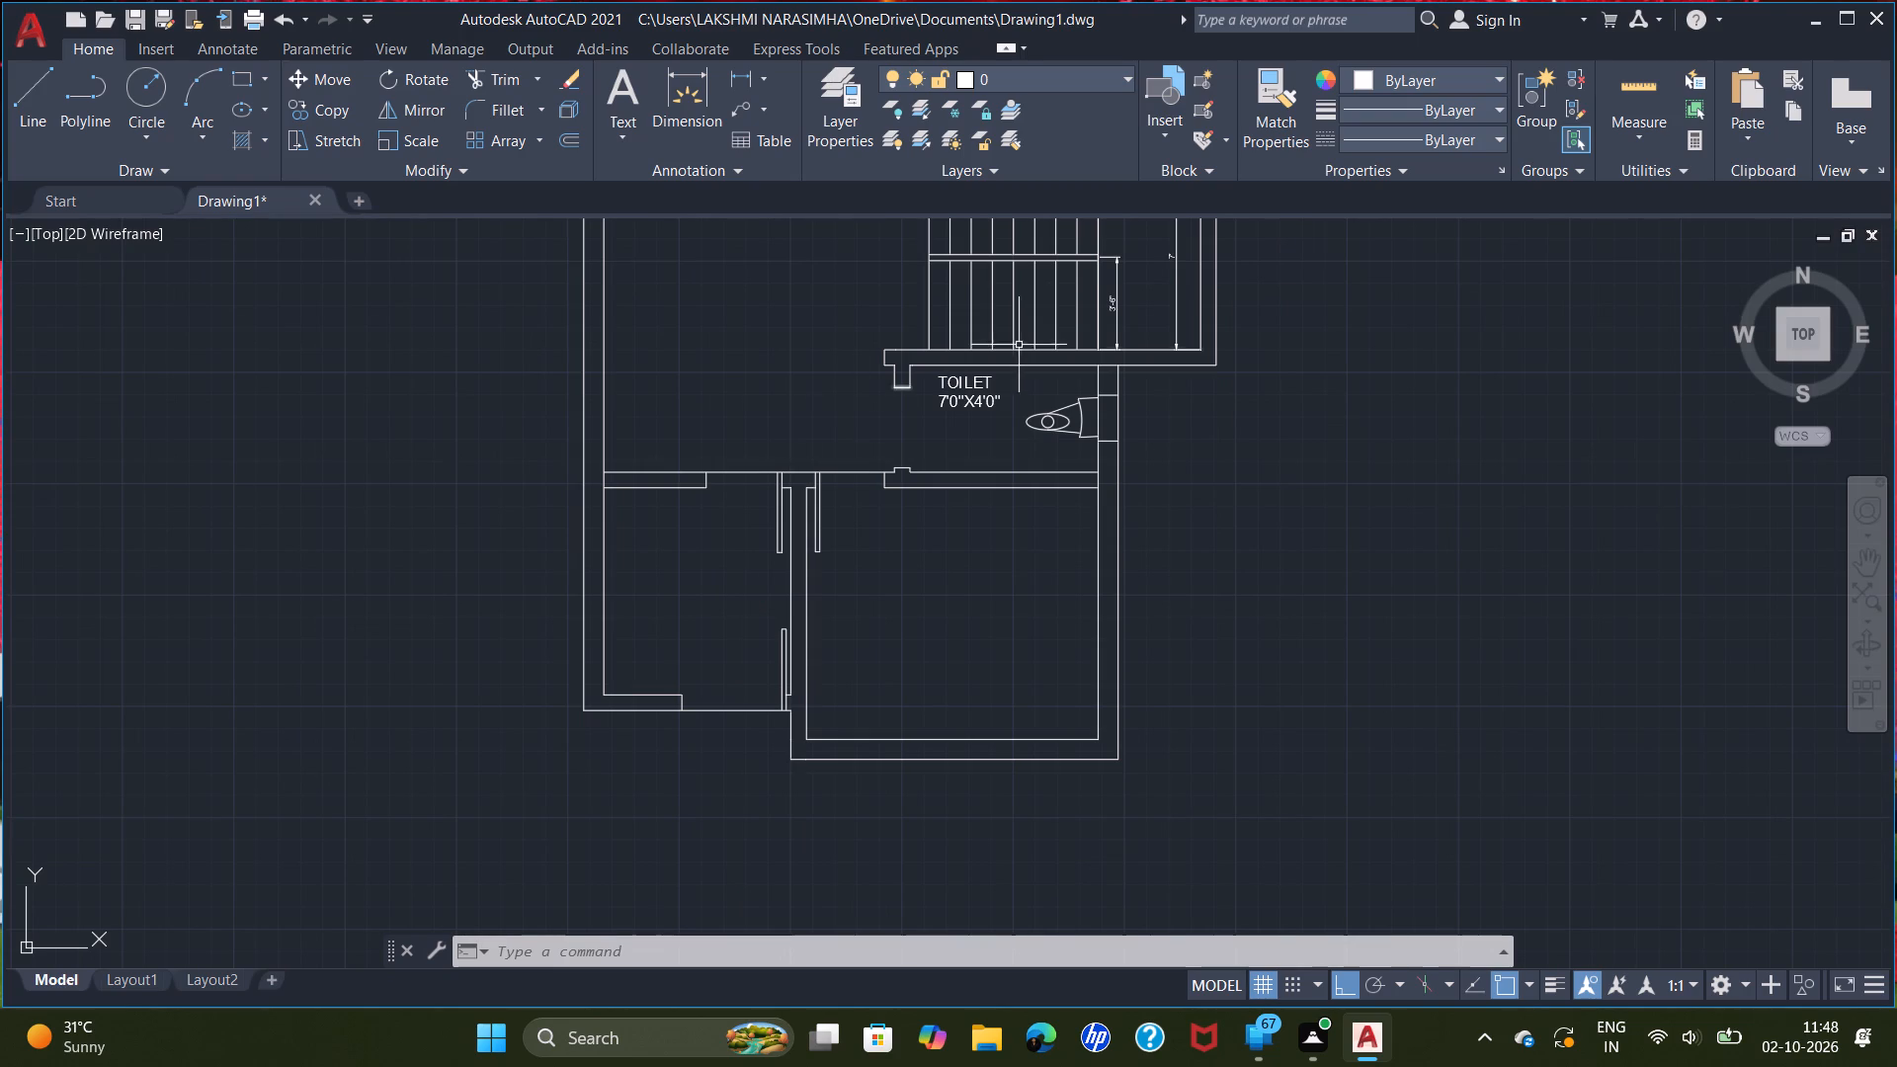
scroll(876, 464, up, 3)
scroll(1018, 465, up, 1)
middle_drag(1023, 495, 777, 662)
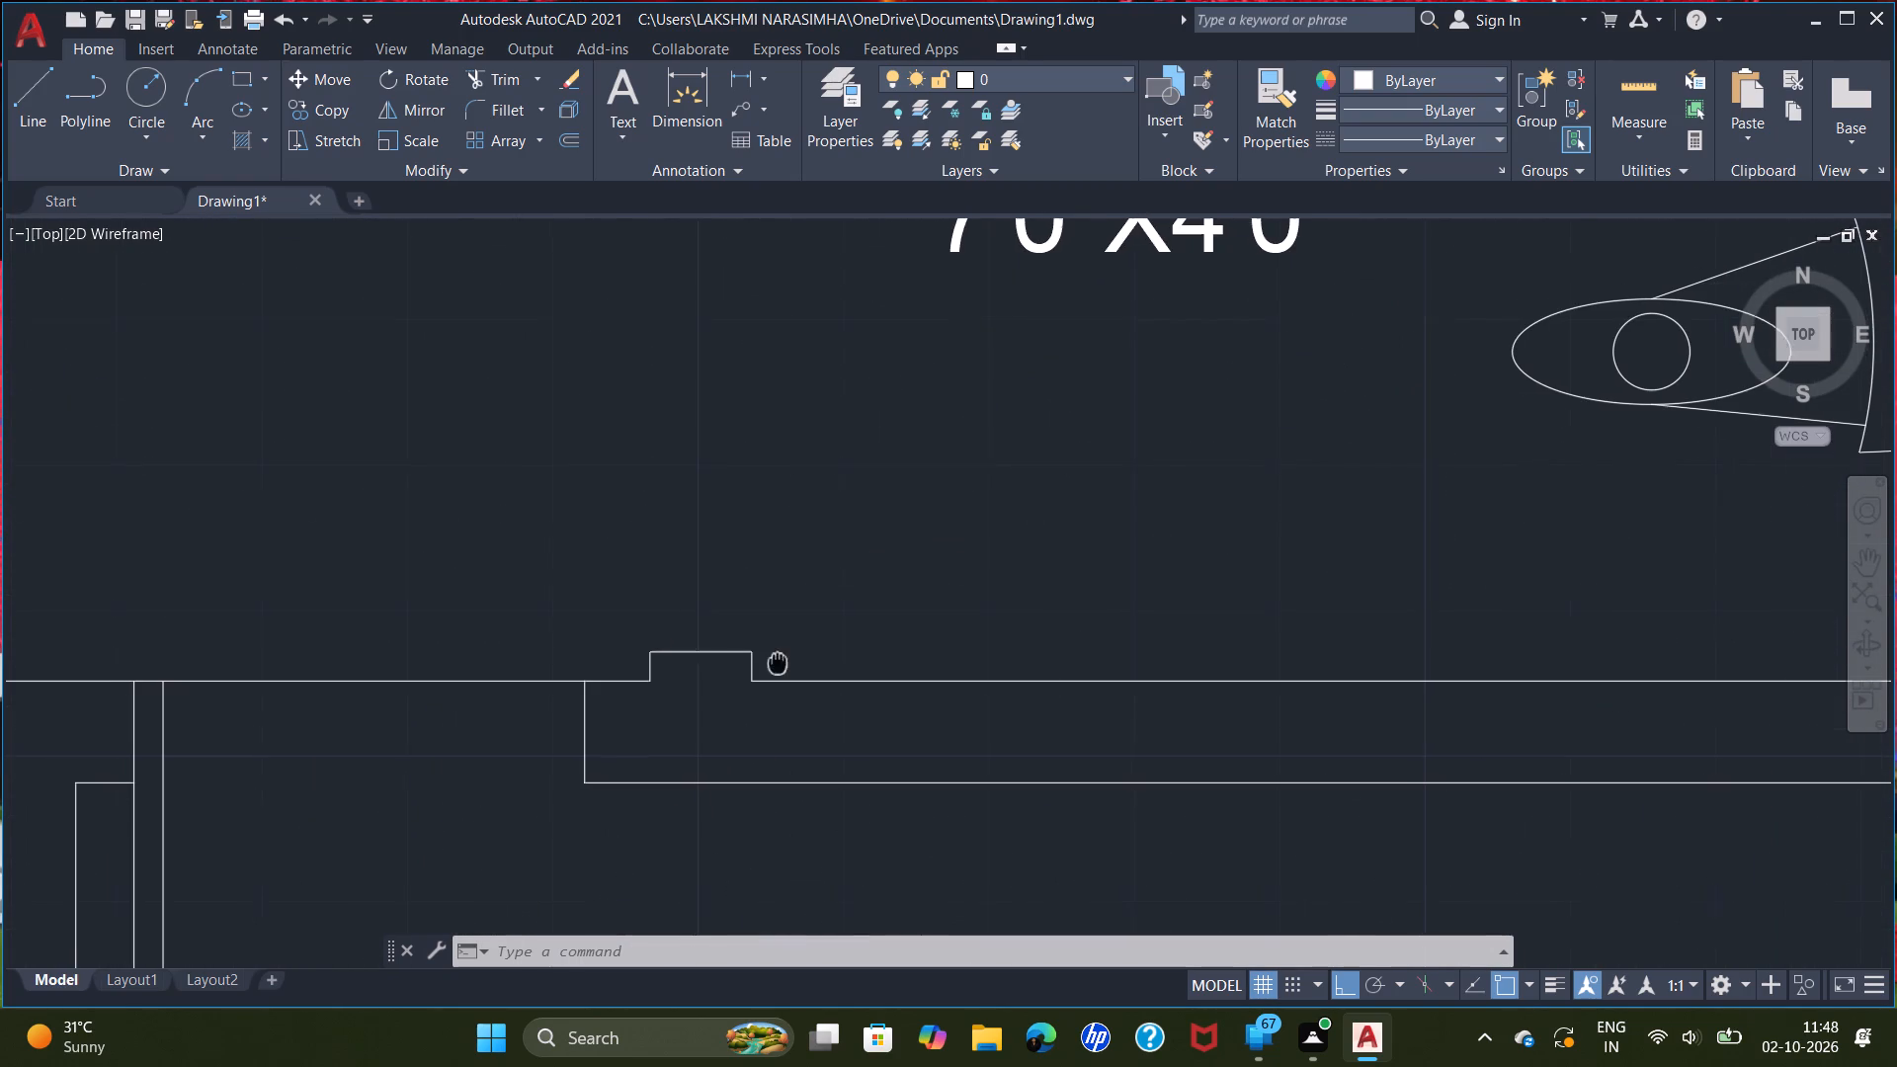
middle_drag(777, 662, 775, 662)
key(l)
key(Return)
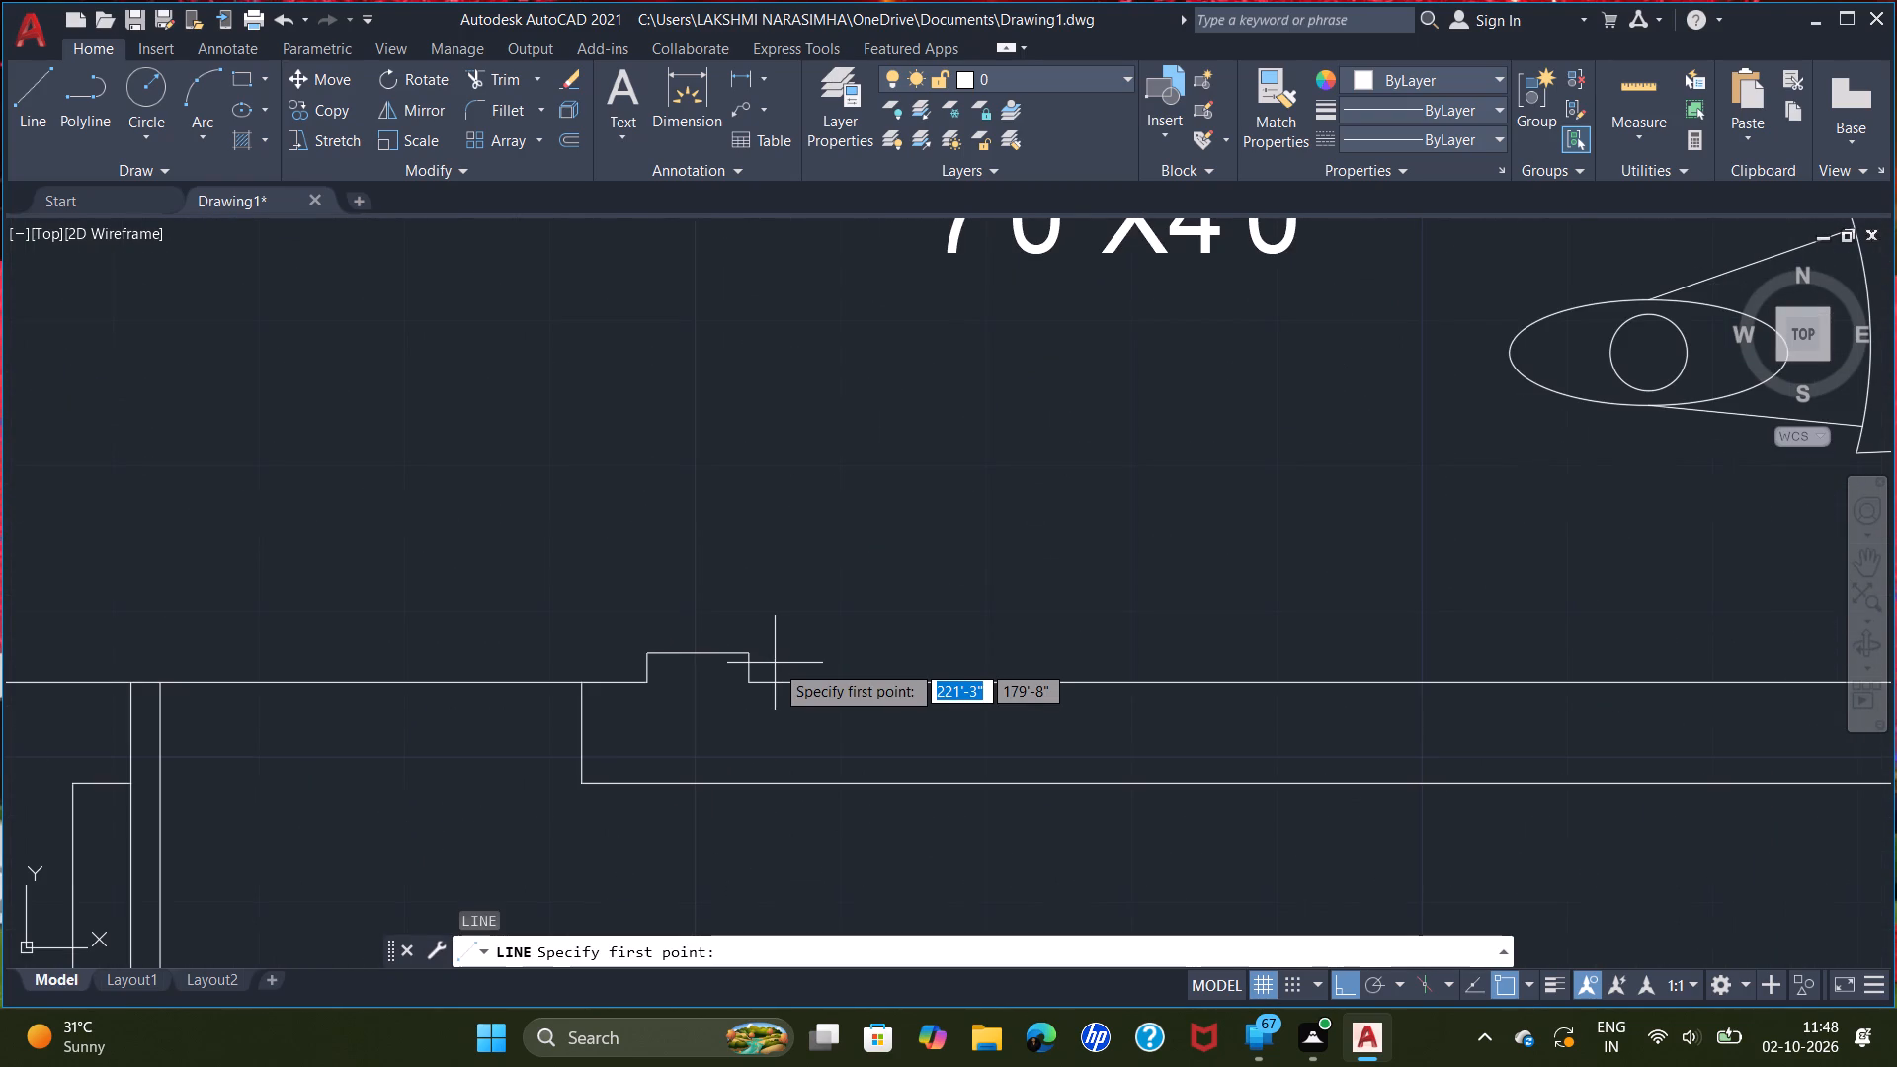
drag(744, 656, 1146, 616)
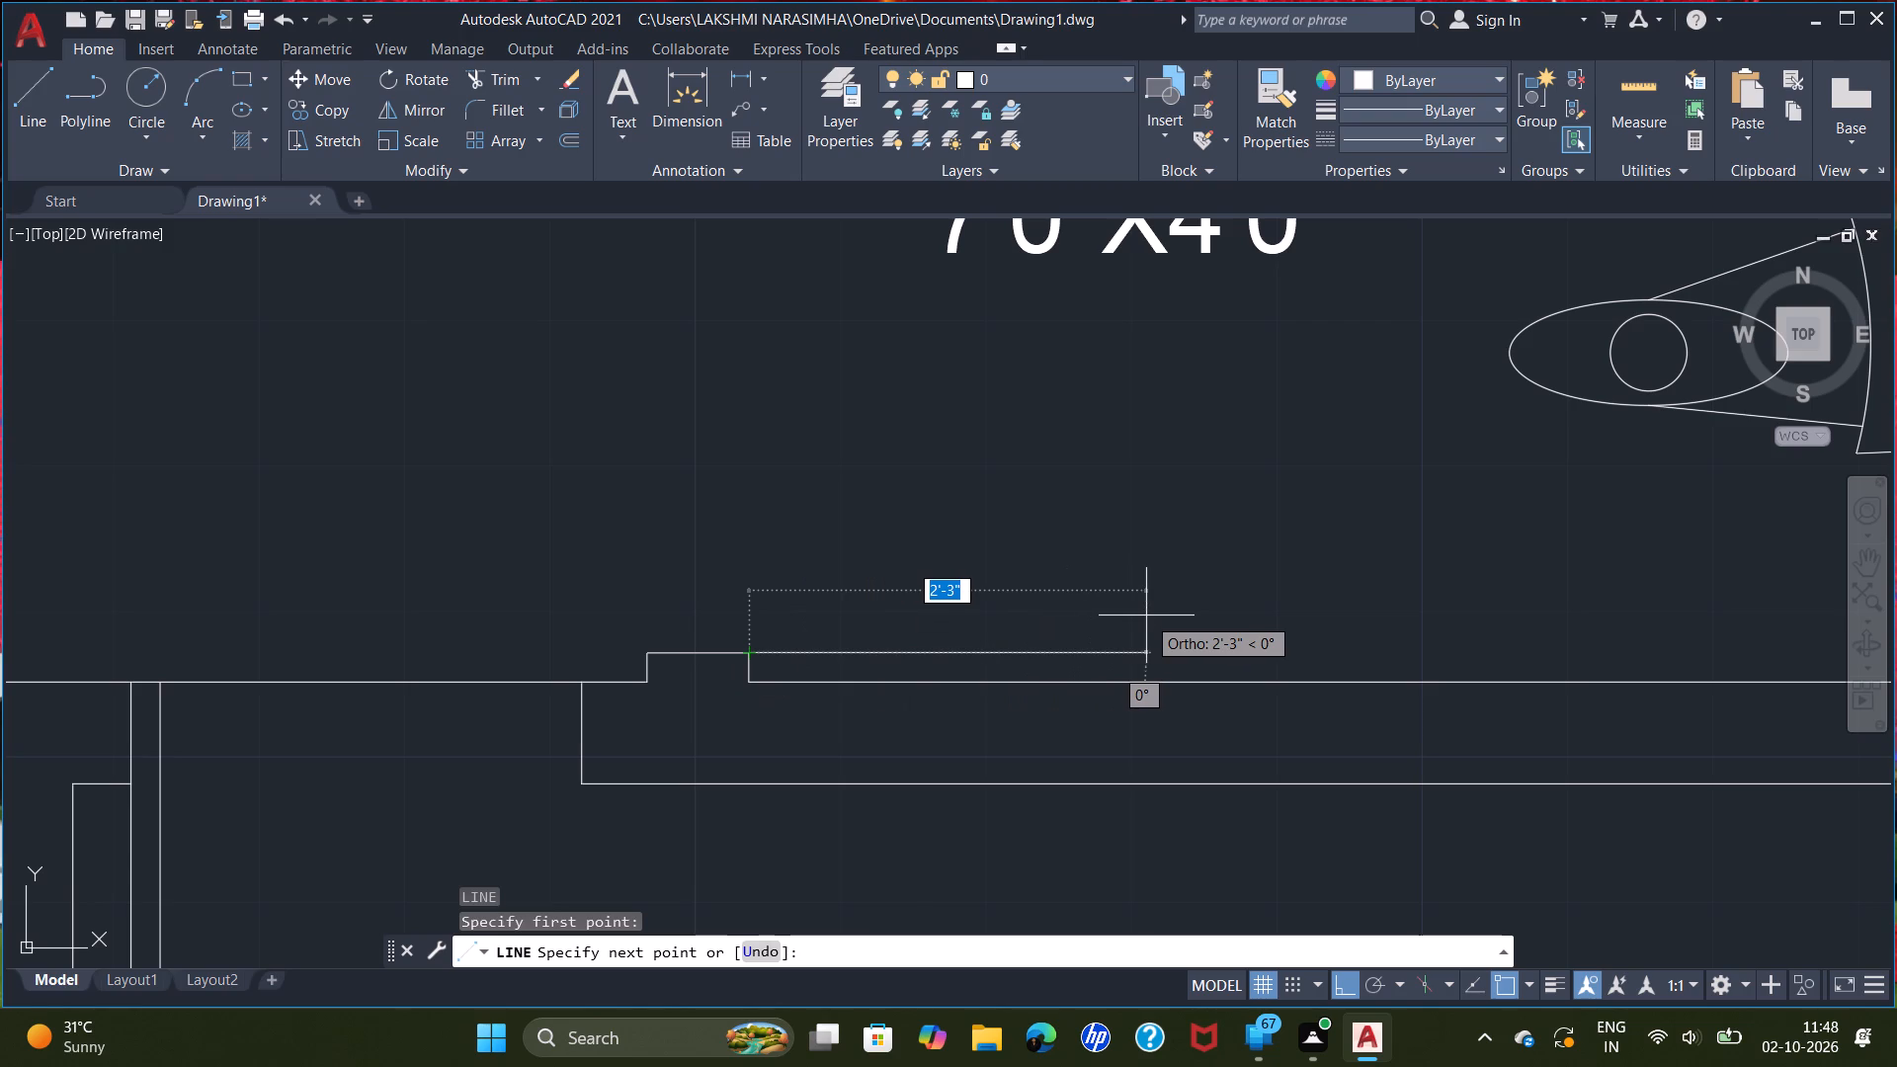
click(1174, 617)
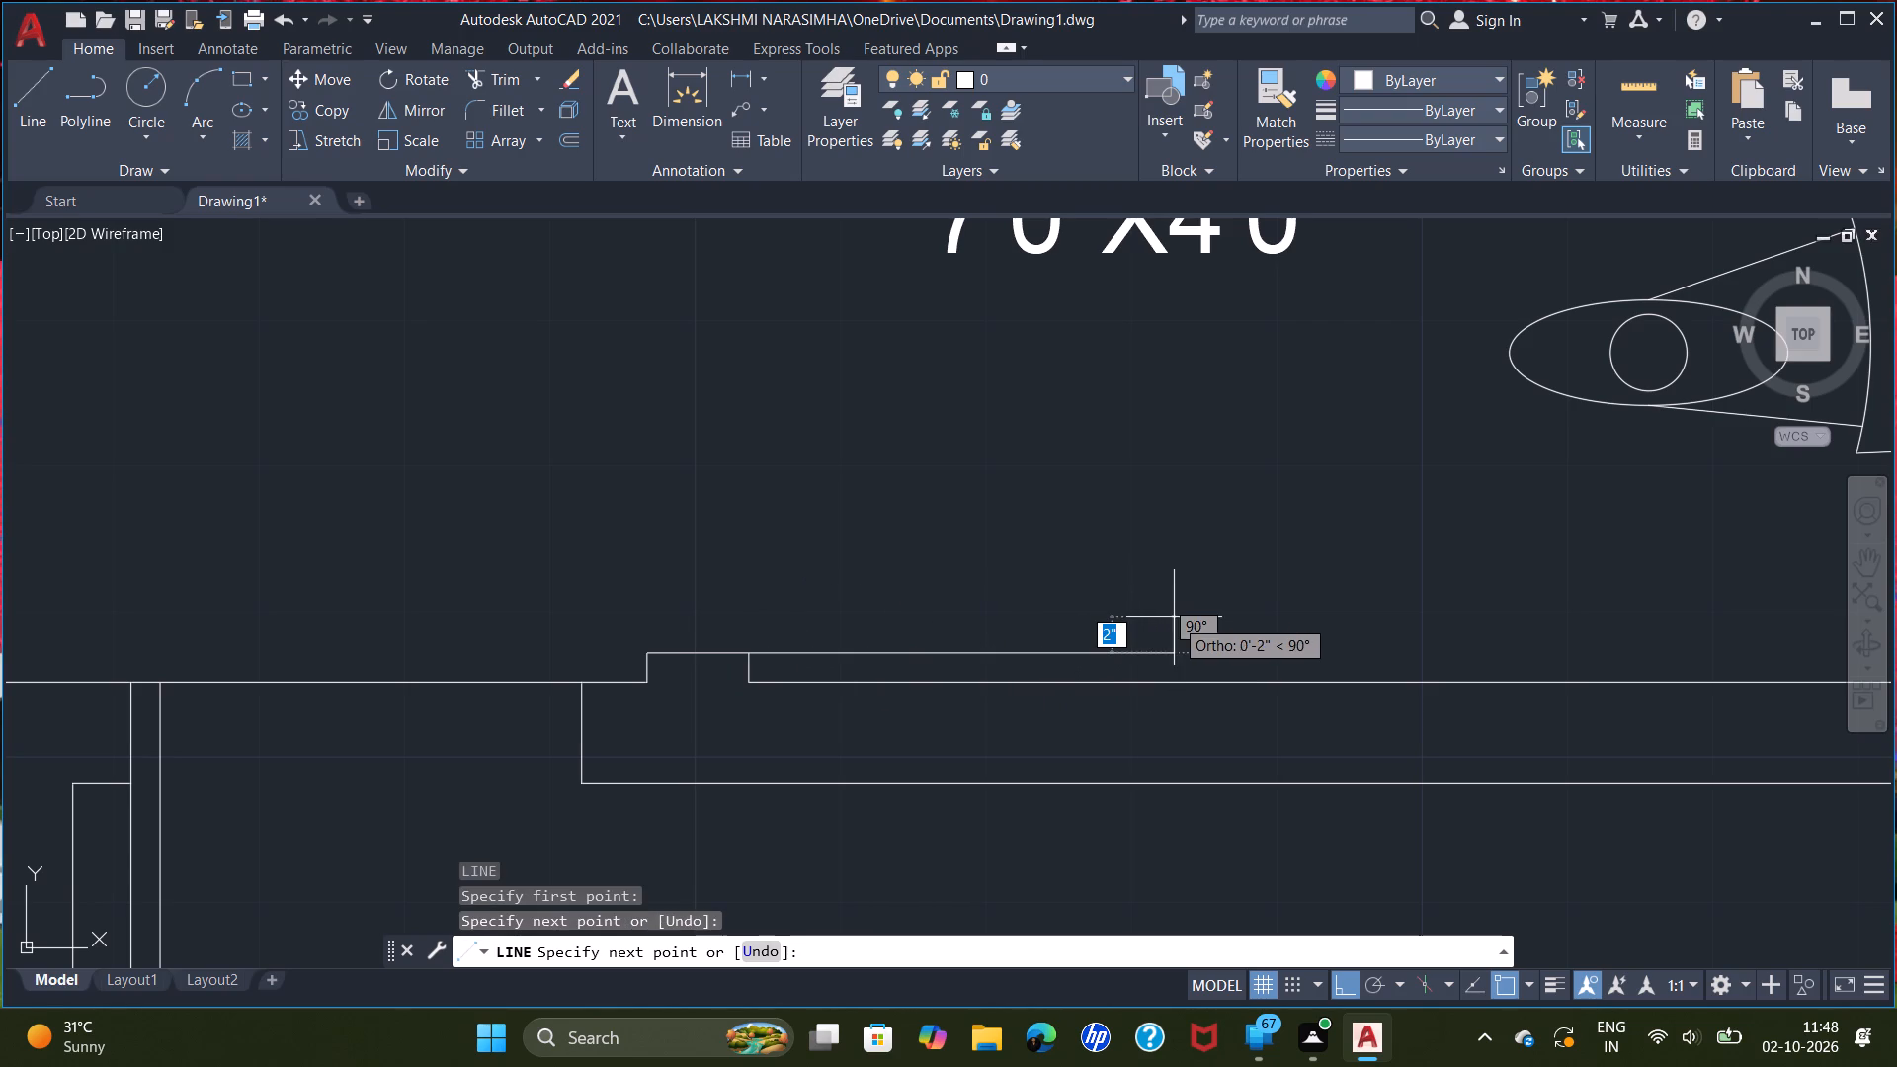
text(2")
key(Return)
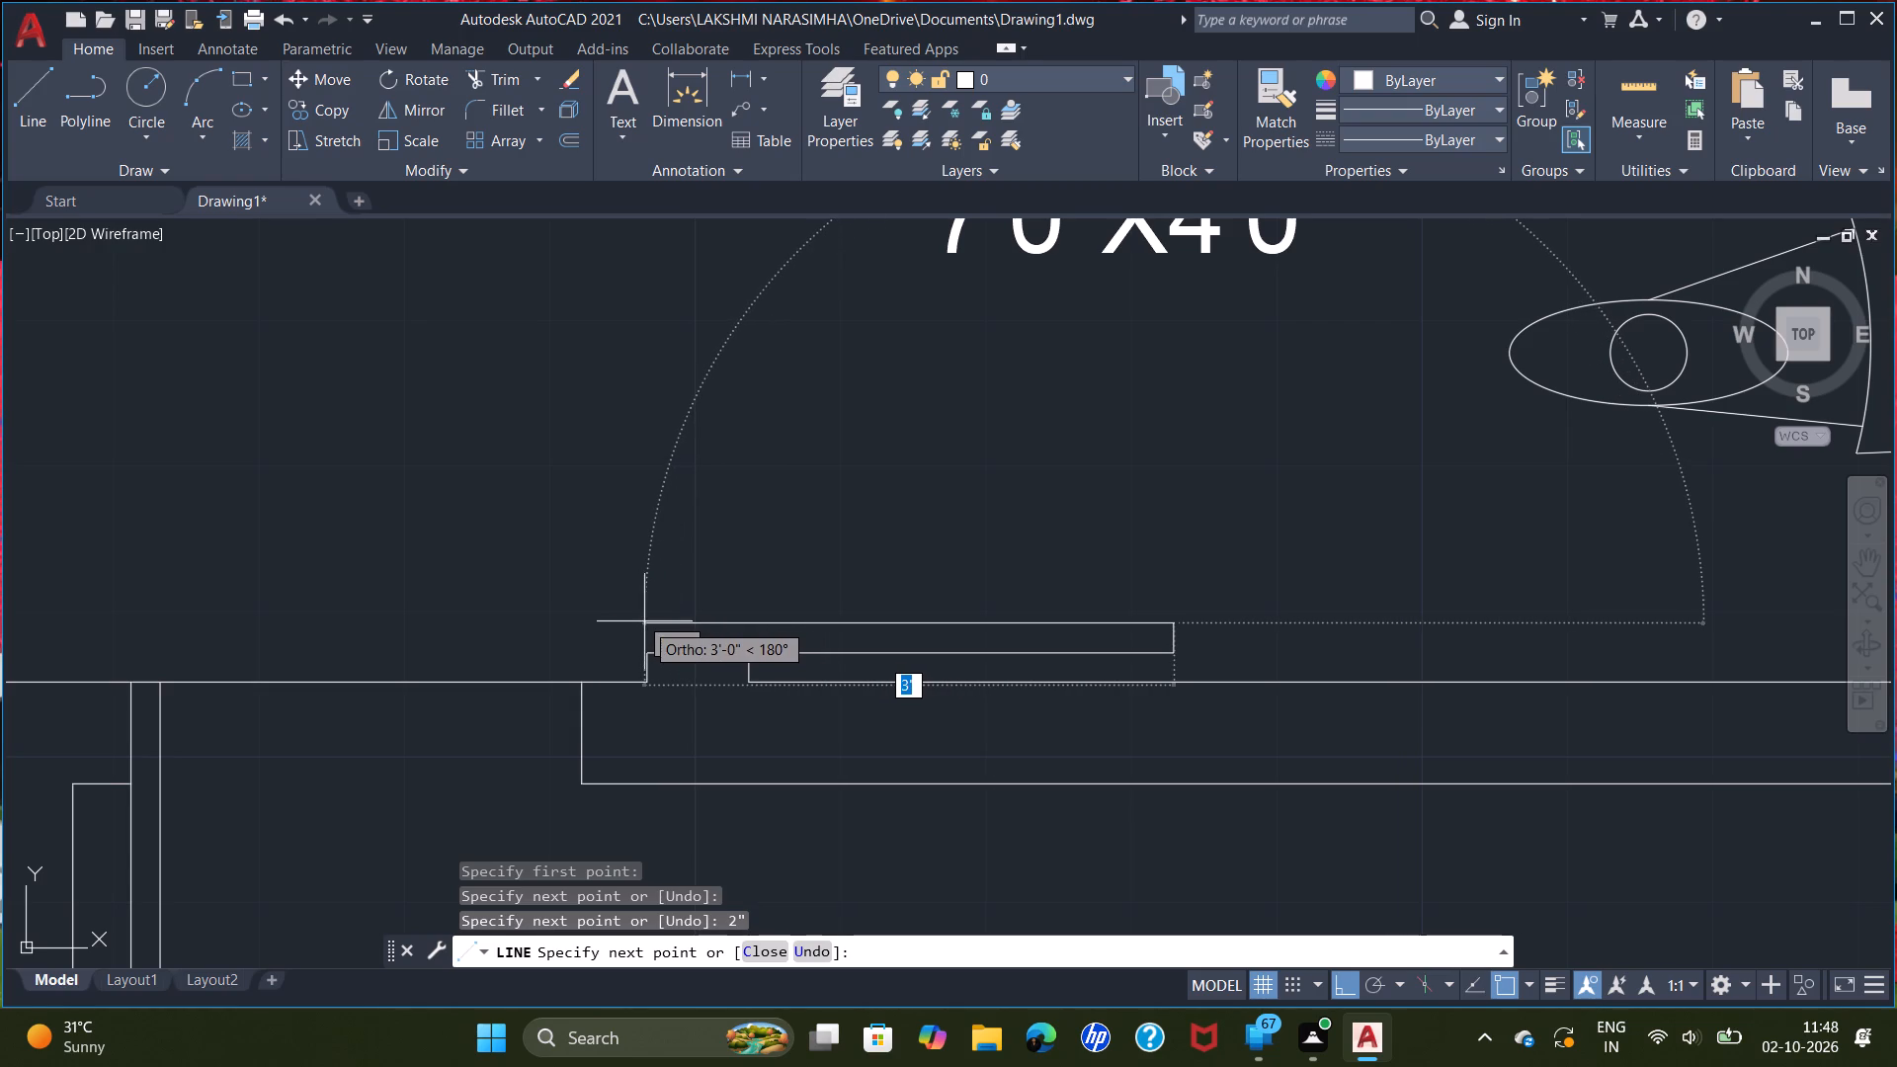
drag(647, 621, 647, 632)
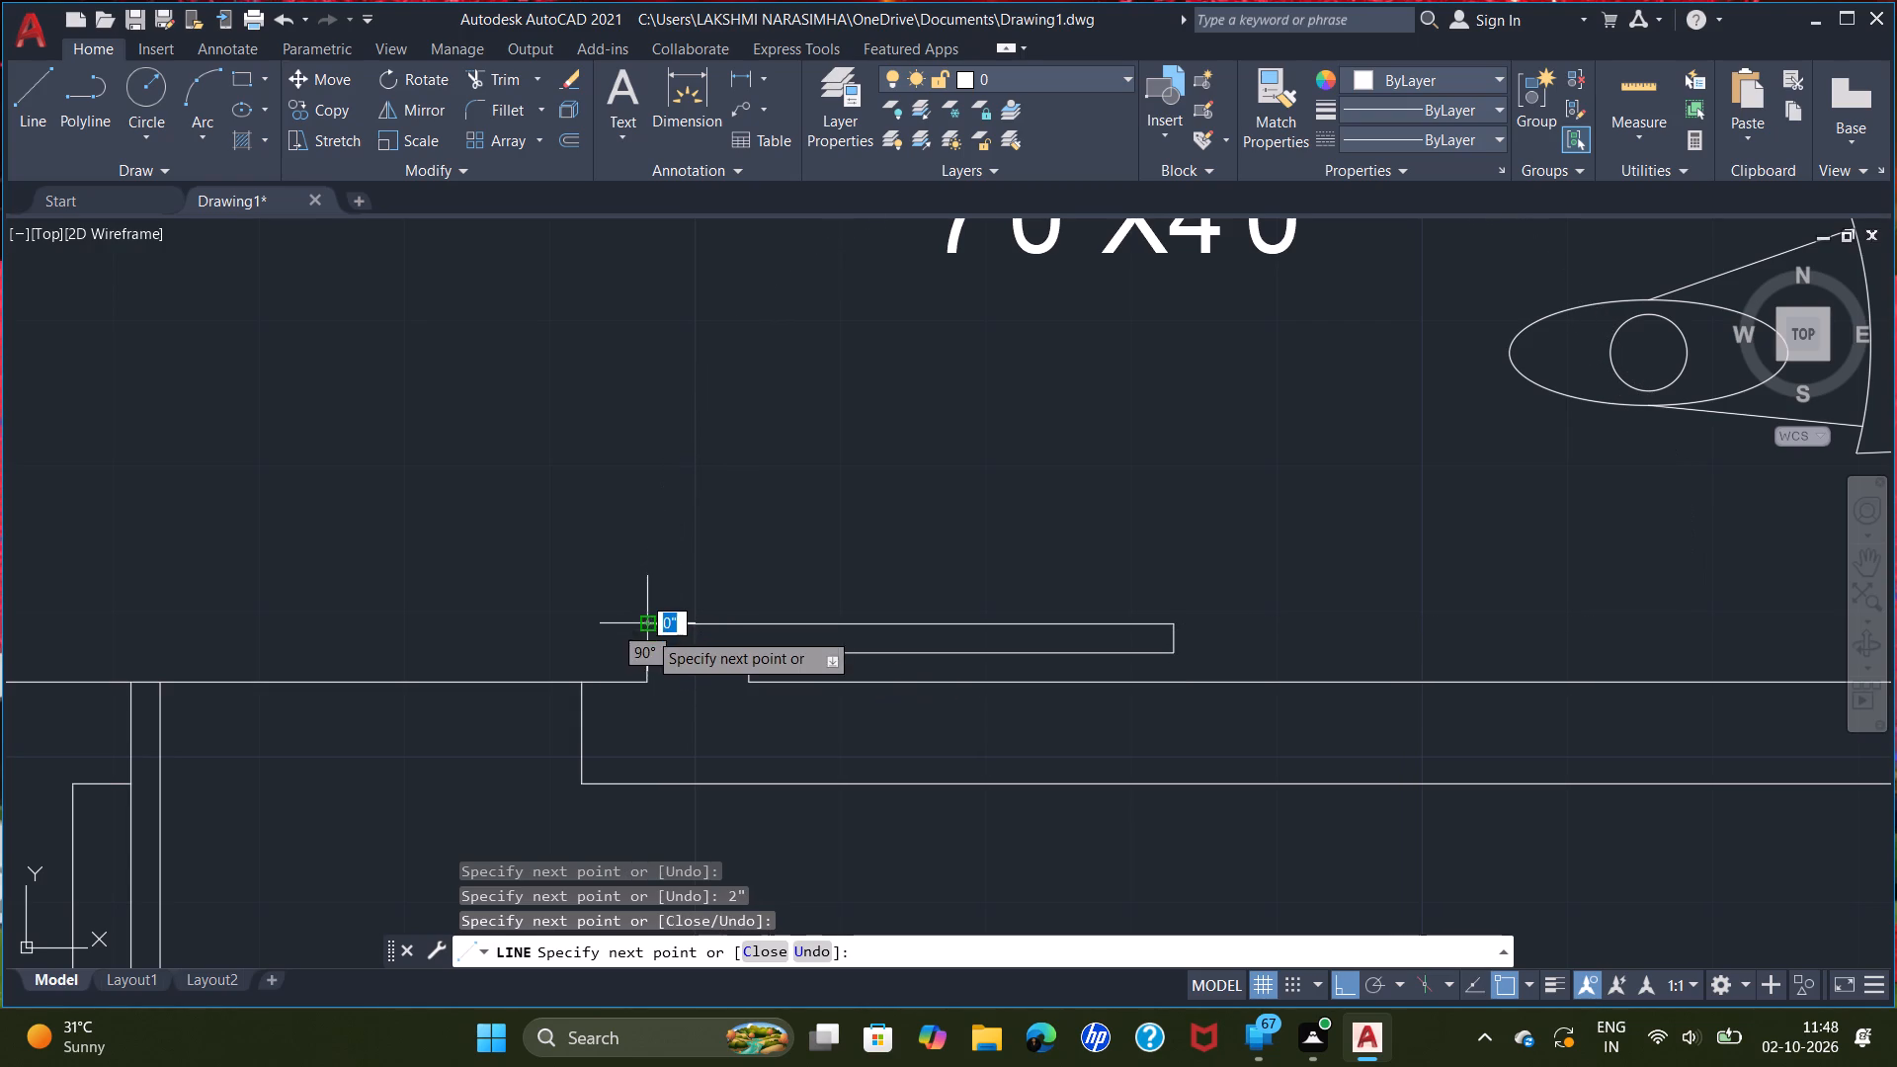
drag(647, 632, 648, 653)
click(648, 653)
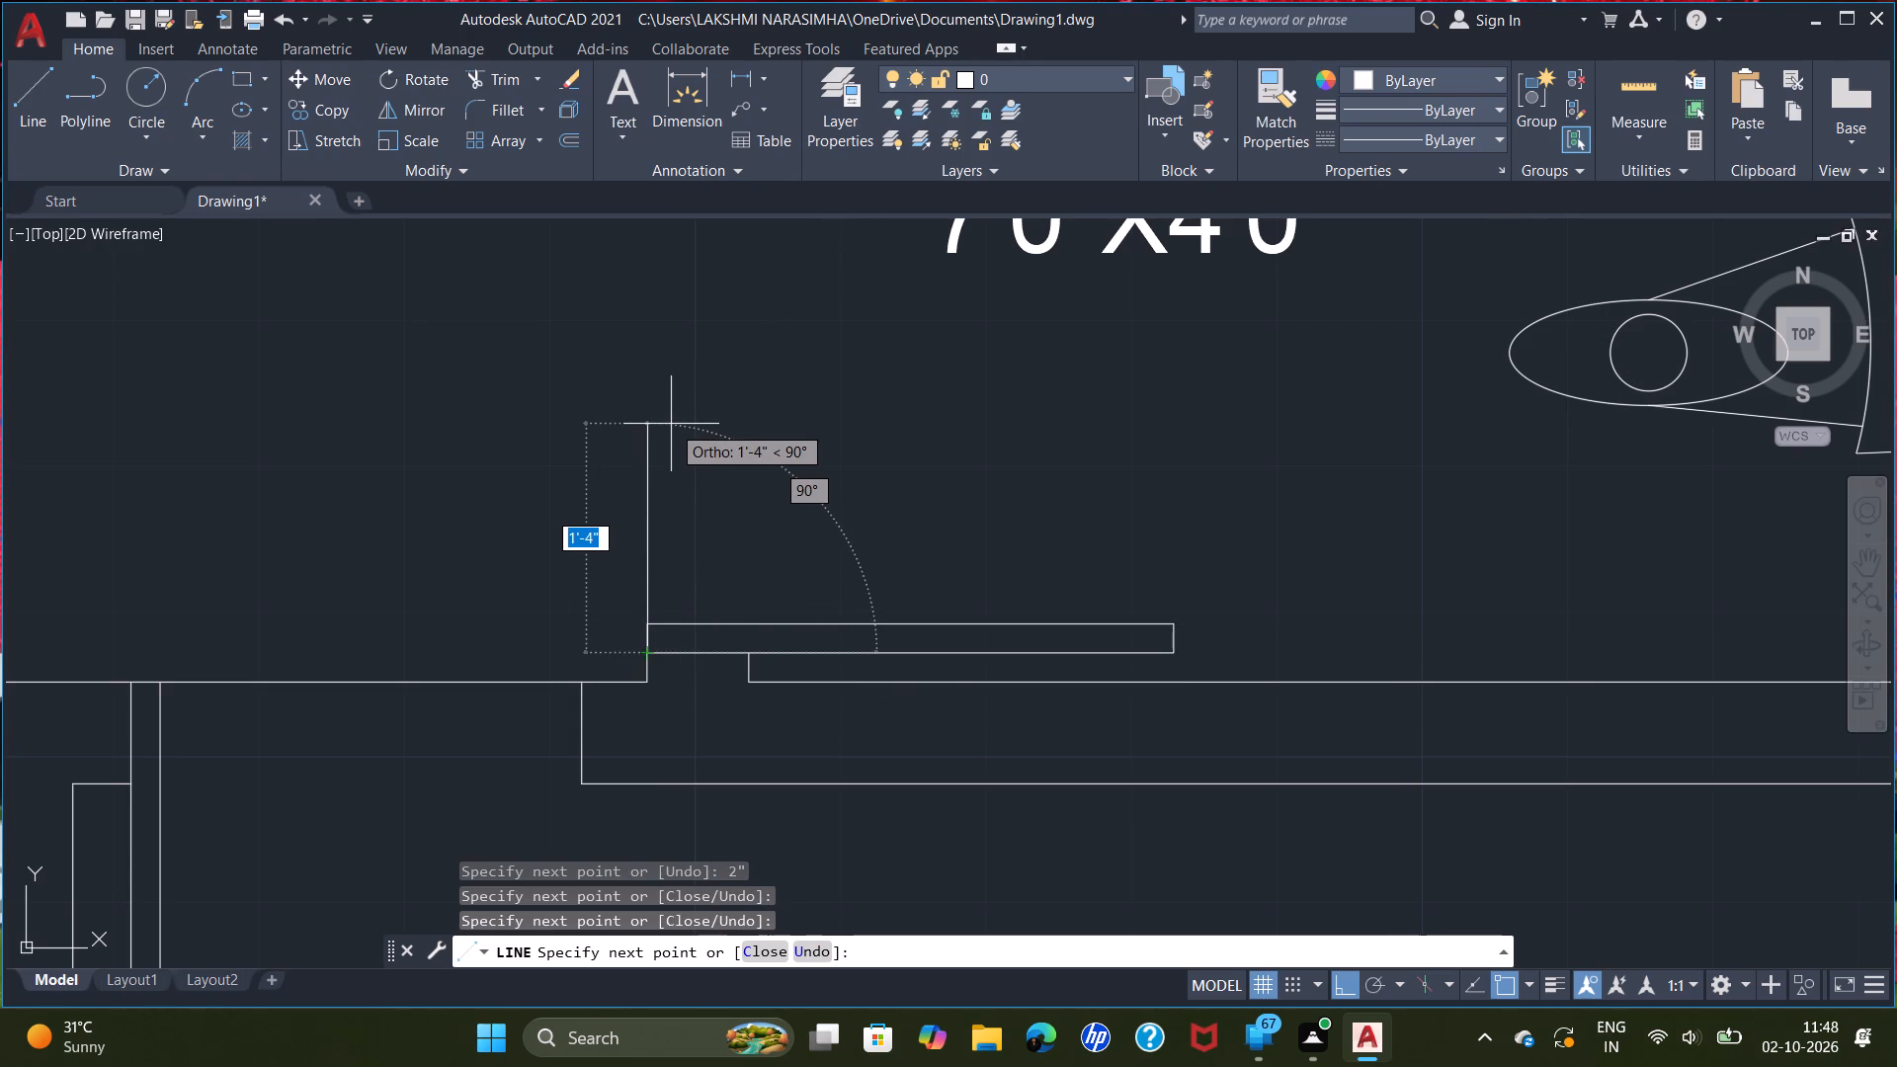
Finish the lower toilet doorway's threshold with a vertical line about 3' long up to the upper wall stub's left corner.
scroll(664, 448, down, 1)
scroll(654, 477, up, 1)
middle_drag(647, 552, 643, 655)
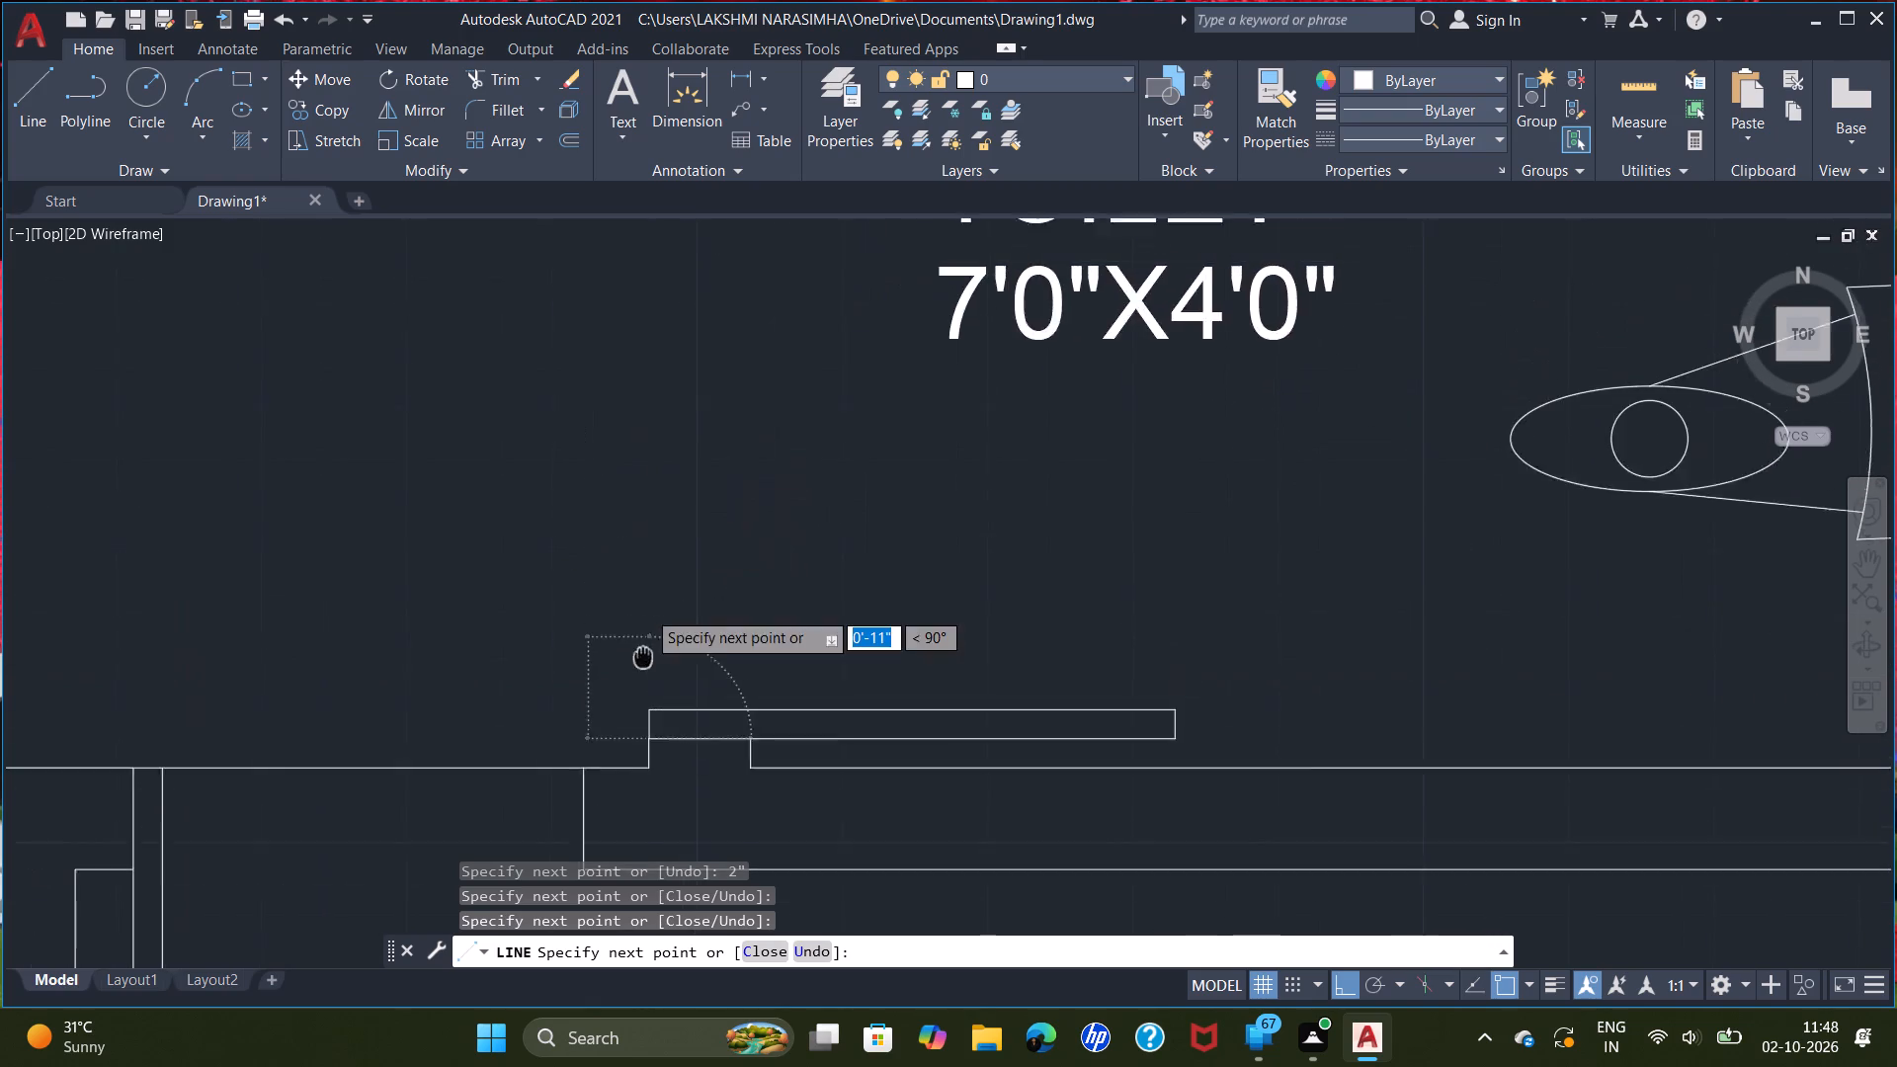
middle_drag(643, 655, 641, 630)
scroll(696, 272, up, 1)
middle_drag(702, 435, 710, 779)
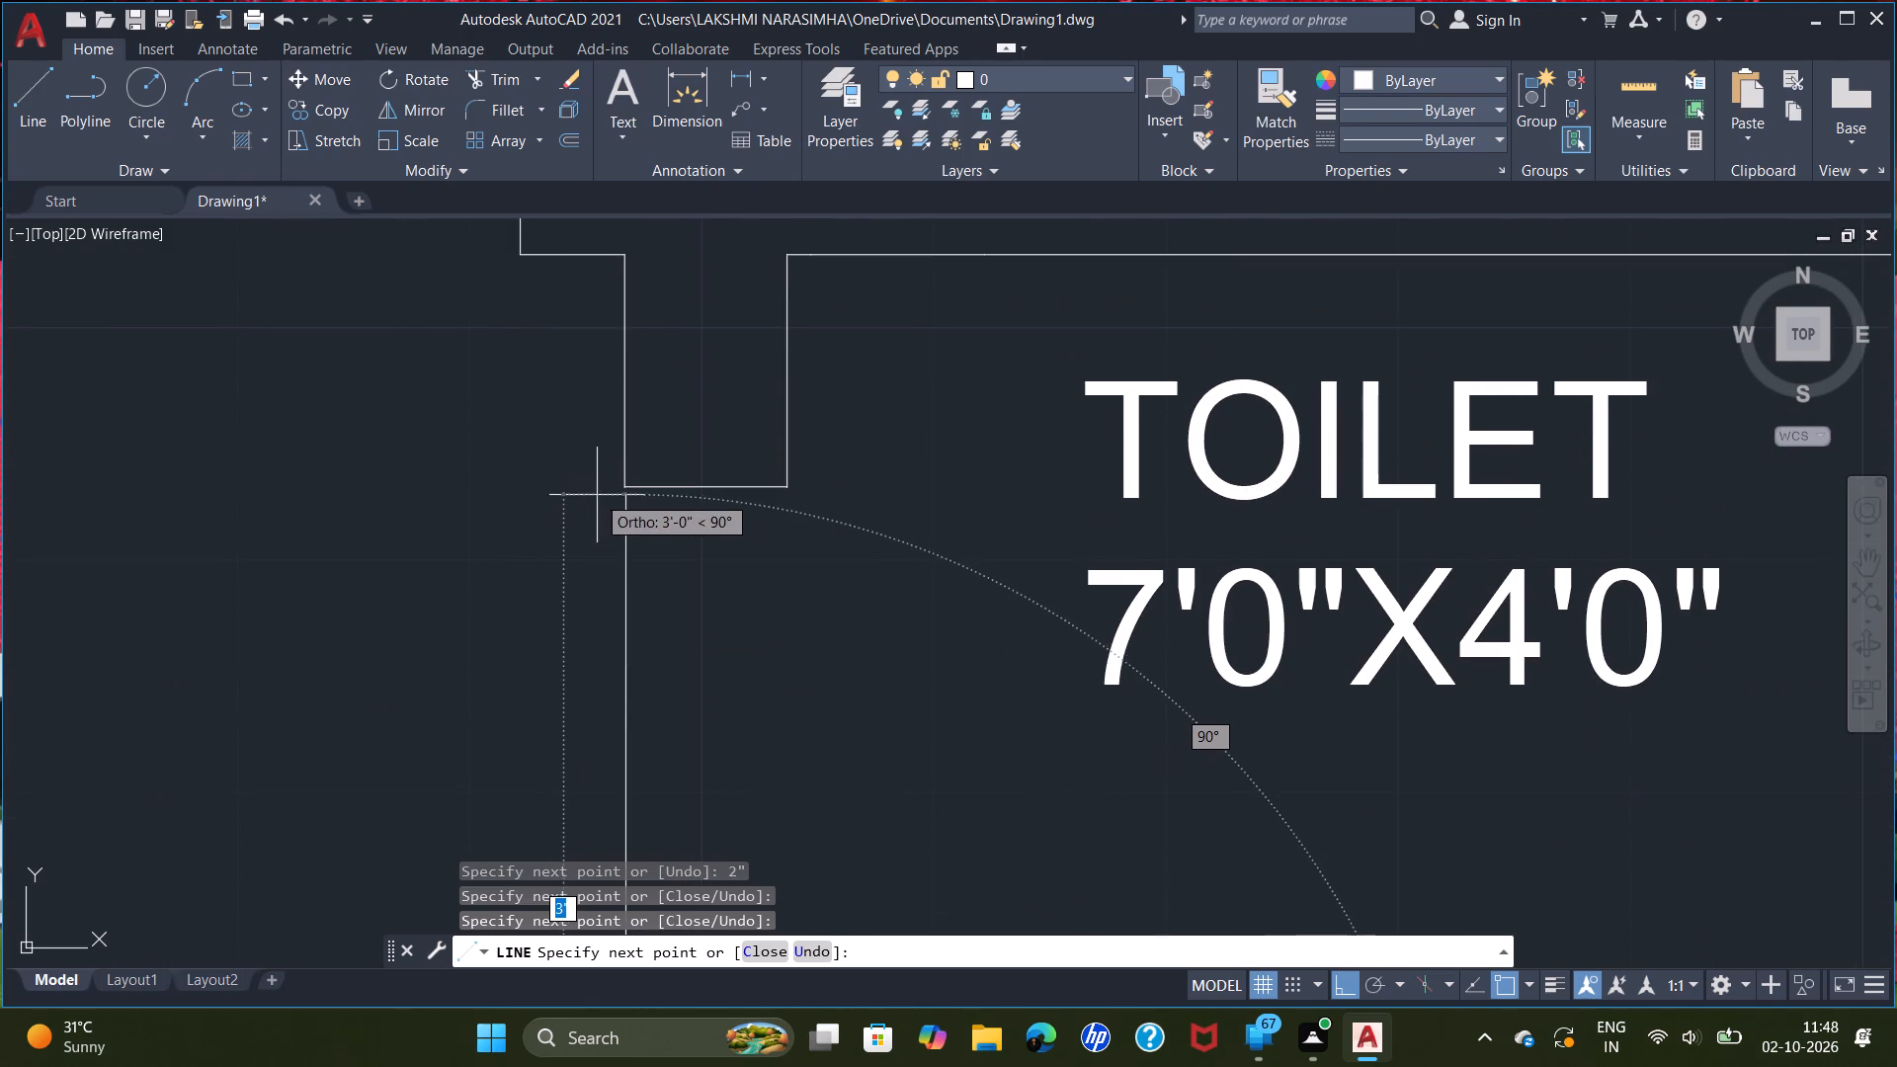
double_click(624, 493)
right_click(624, 493)
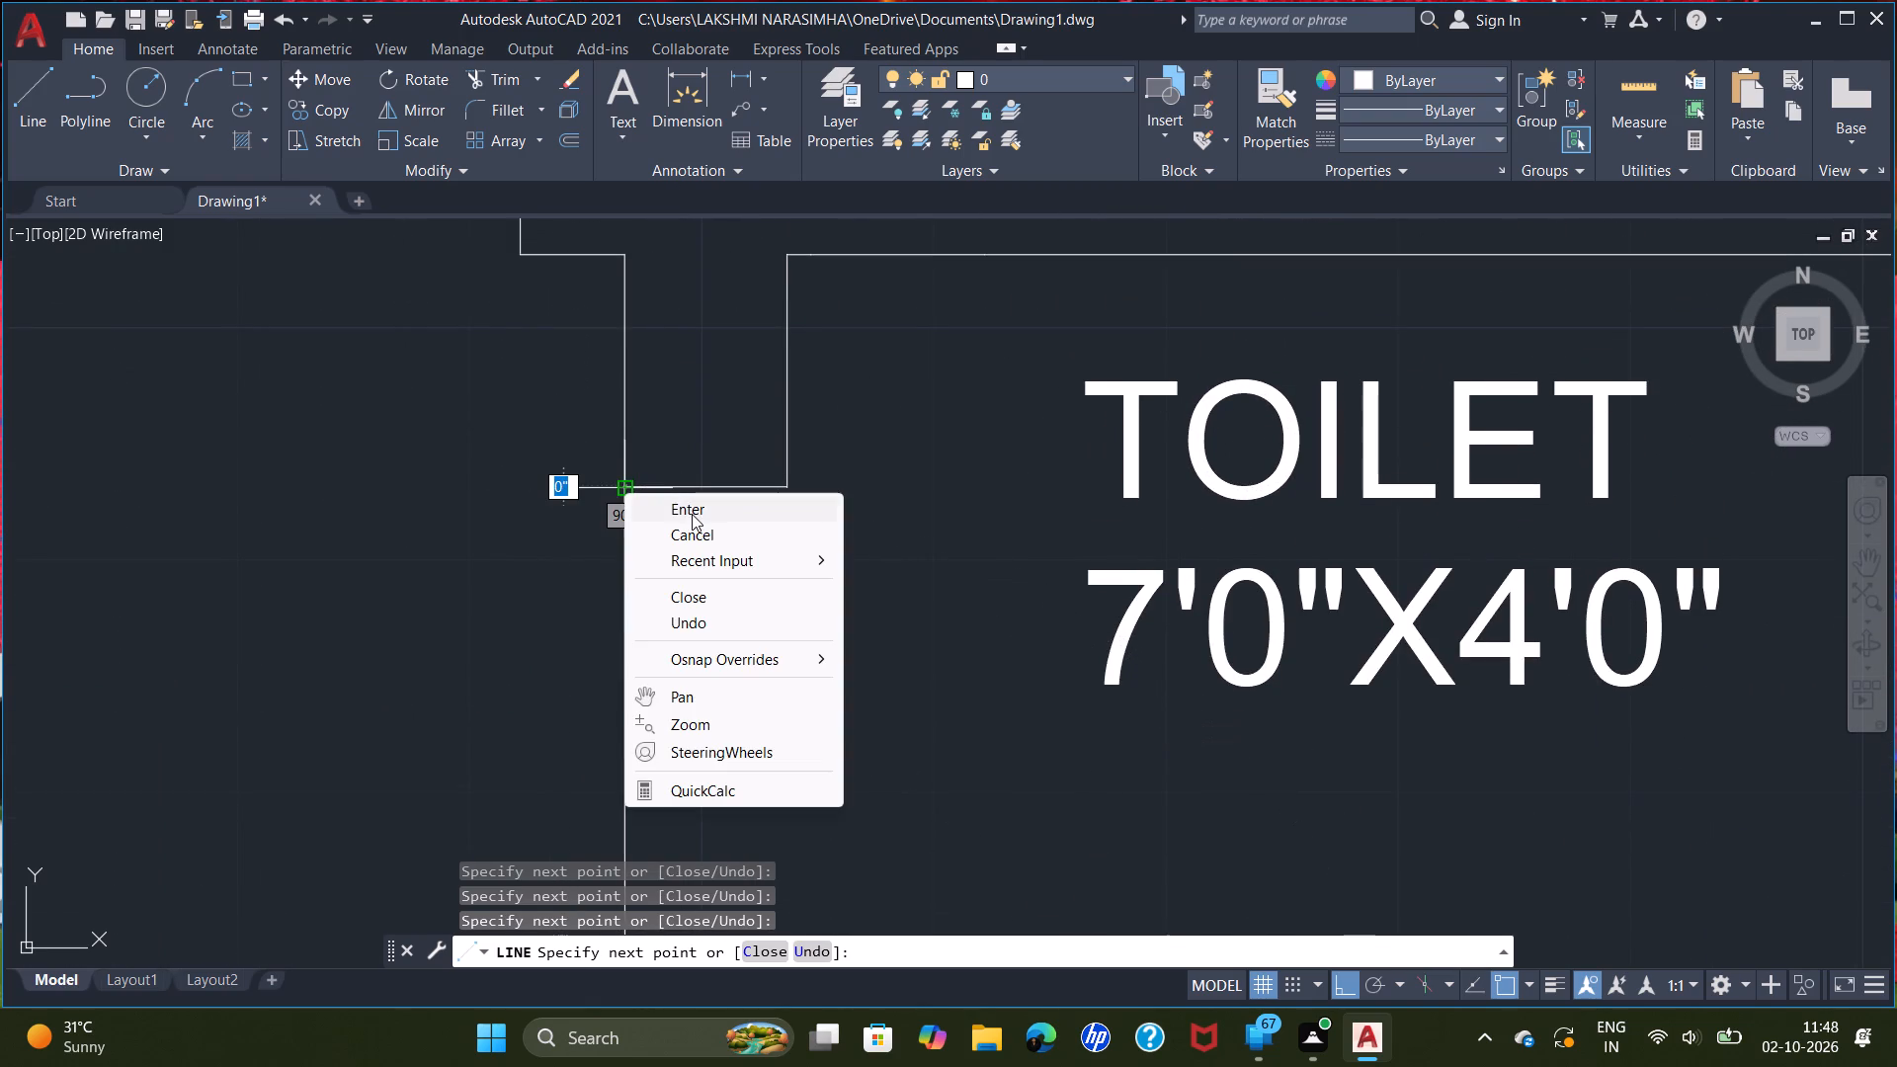
triple_click(691, 510)
scroll(703, 508, down, 3)
click(715, 616)
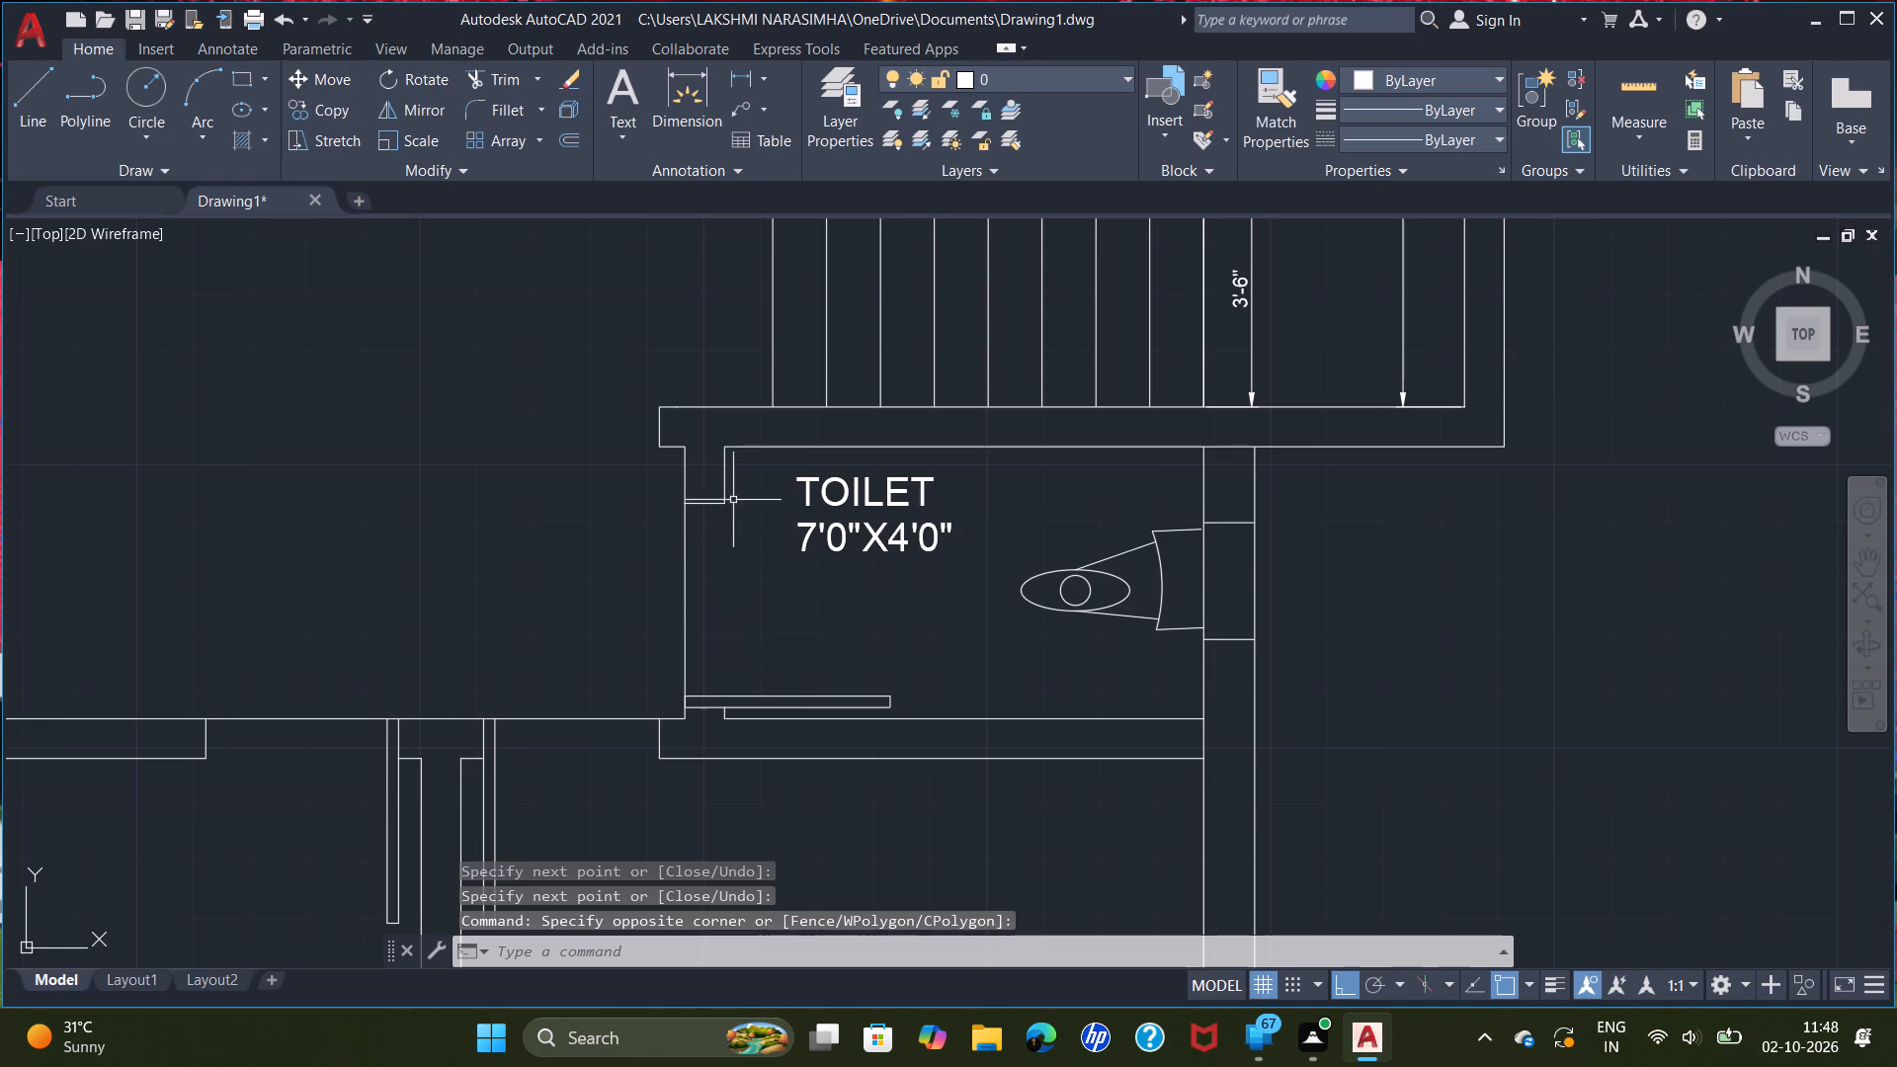
Draw the lower toilet's door-swing arc from the leaf's free upper corner through the upper jamb's inner corner, ending outside the toilet wall.
scroll(749, 524, down, 2)
middle_drag(736, 501, 664, 740)
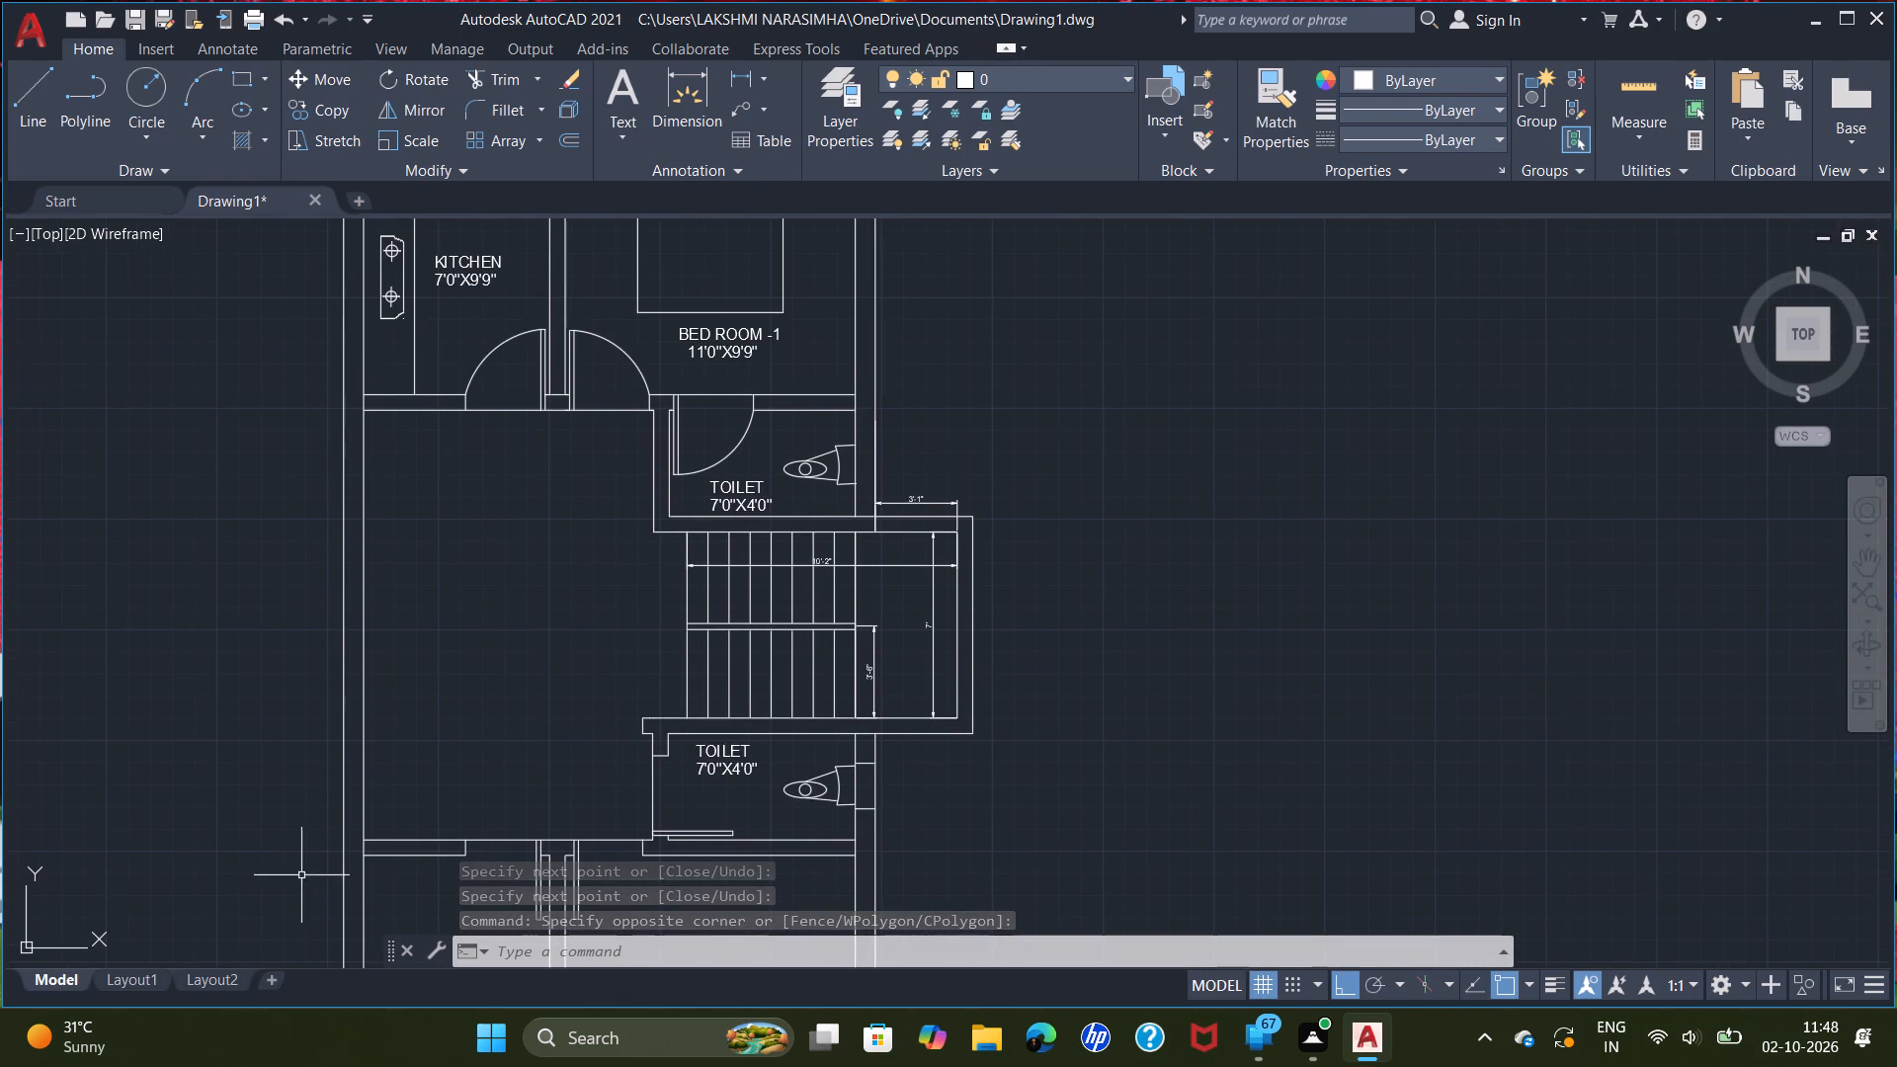
middle_drag(679, 930, 719, 673)
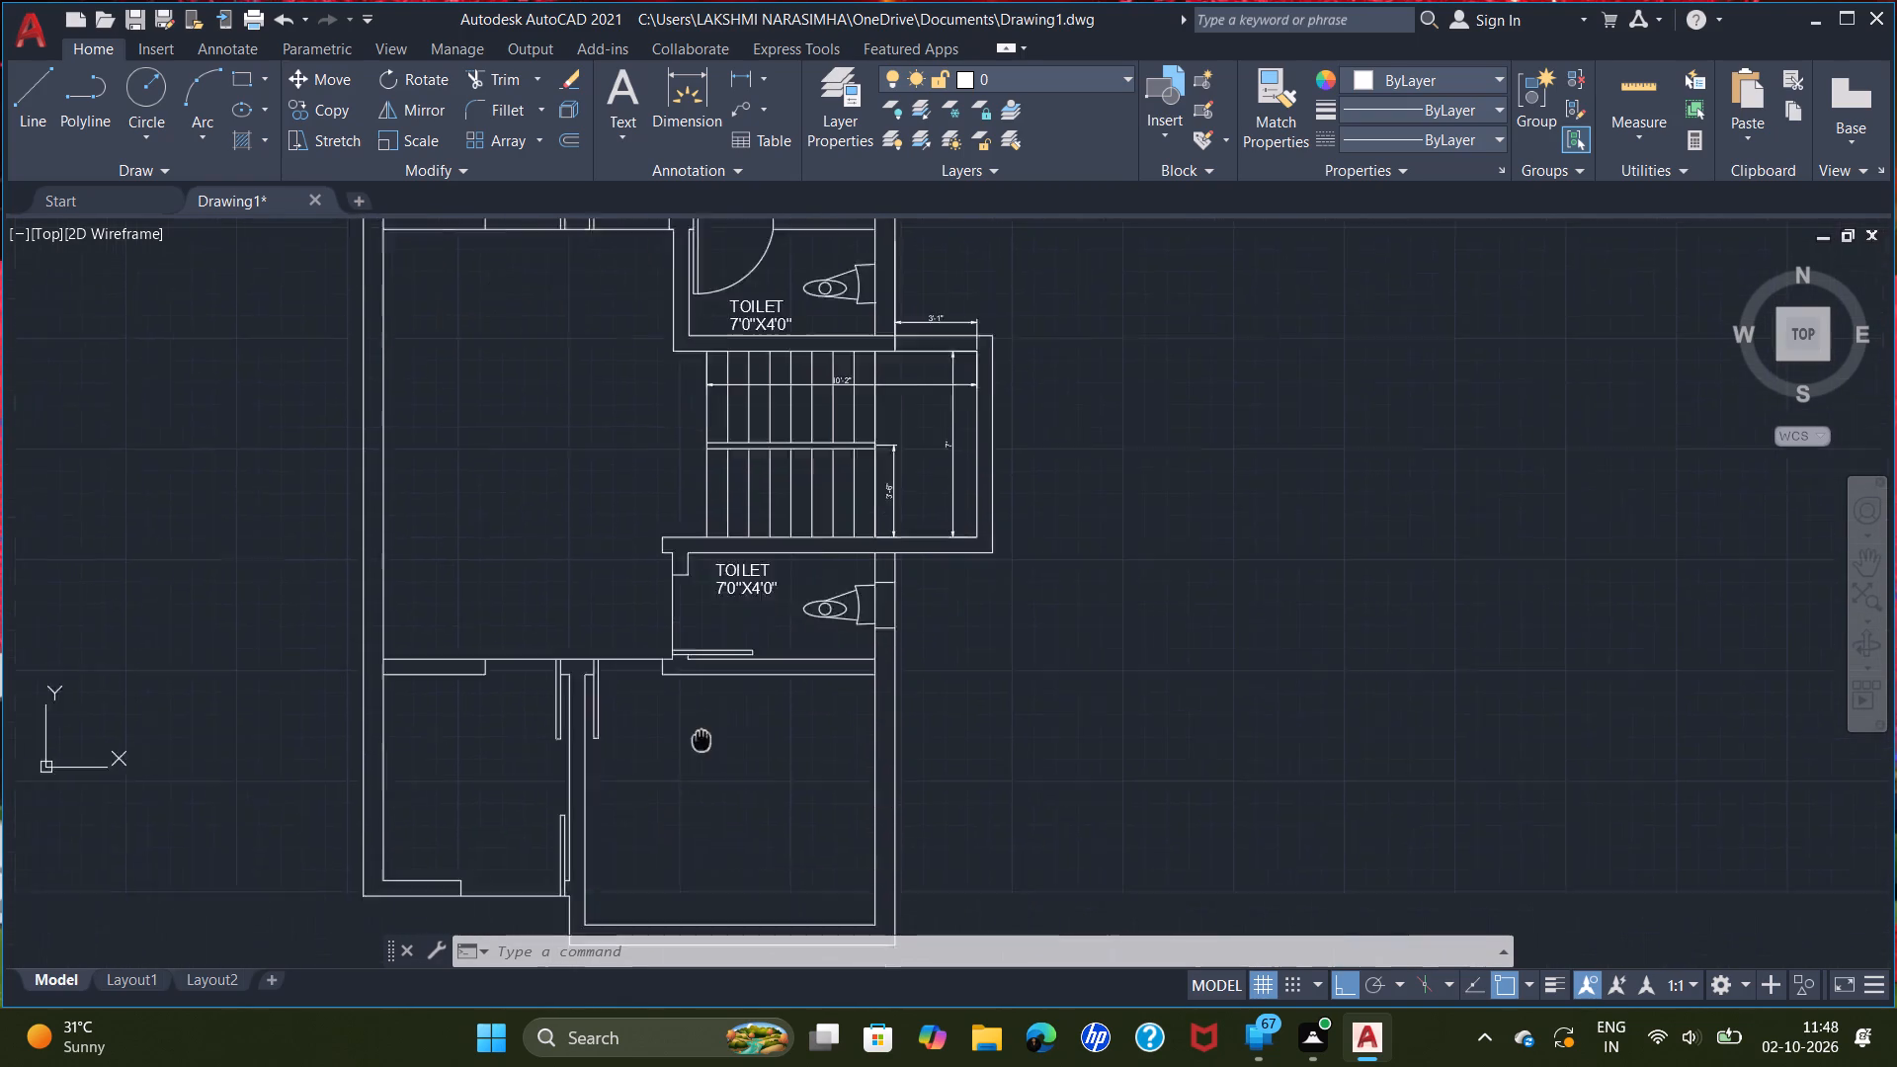
middle_drag(719, 673, 722, 660)
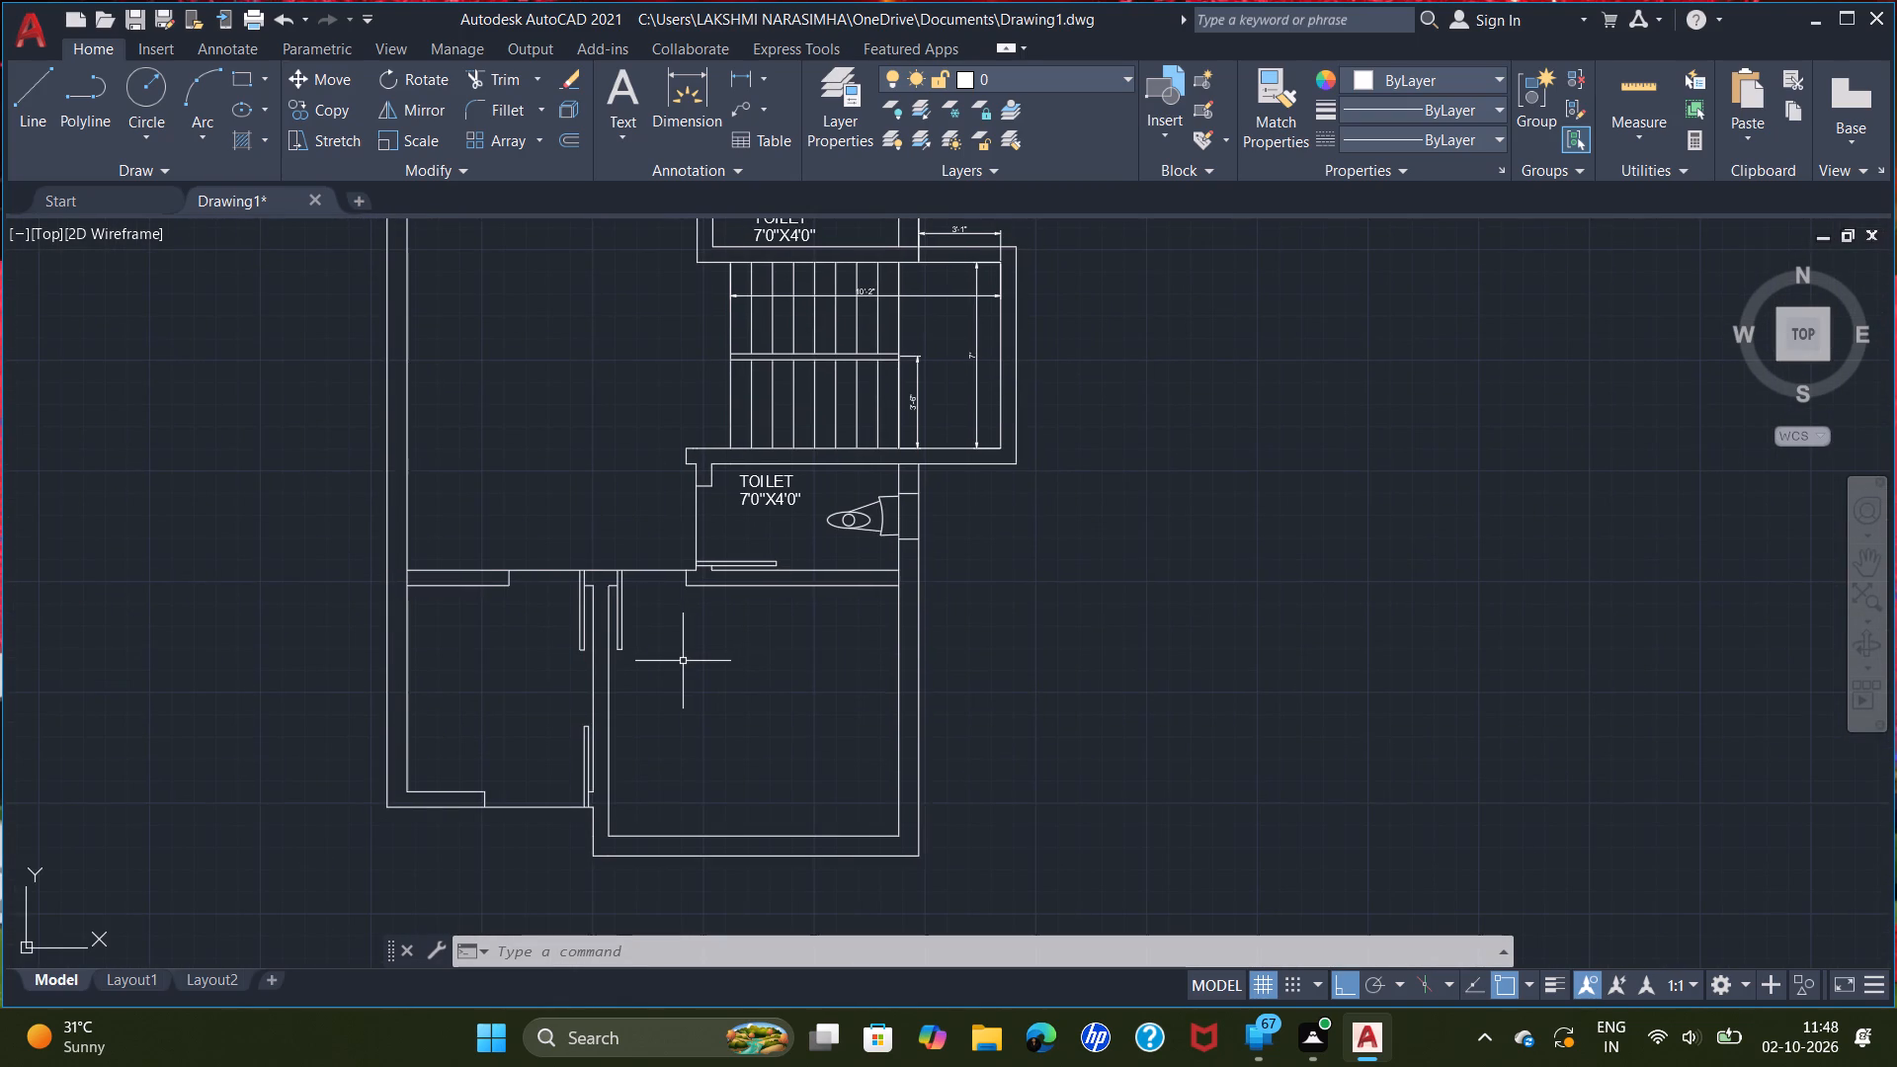
middle_drag(720, 705, 707, 854)
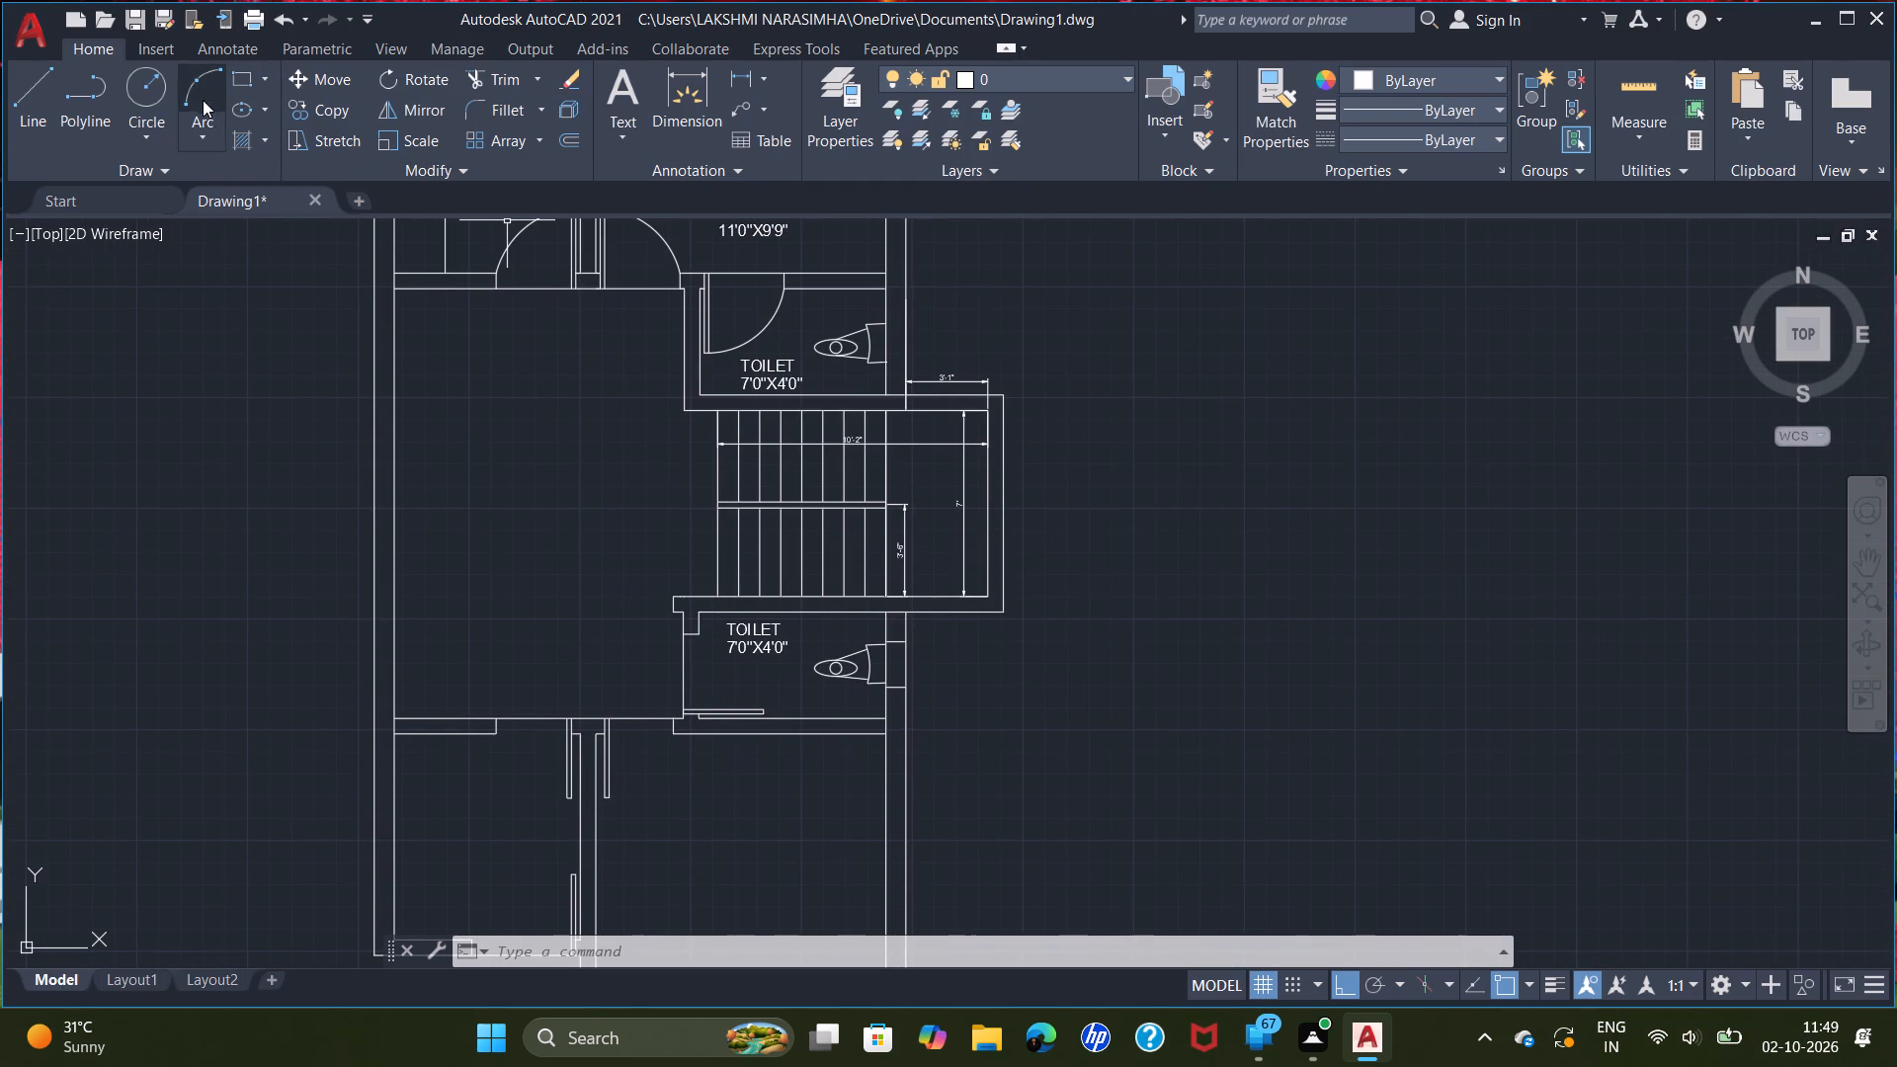
click(201, 93)
scroll(753, 683, up, 3)
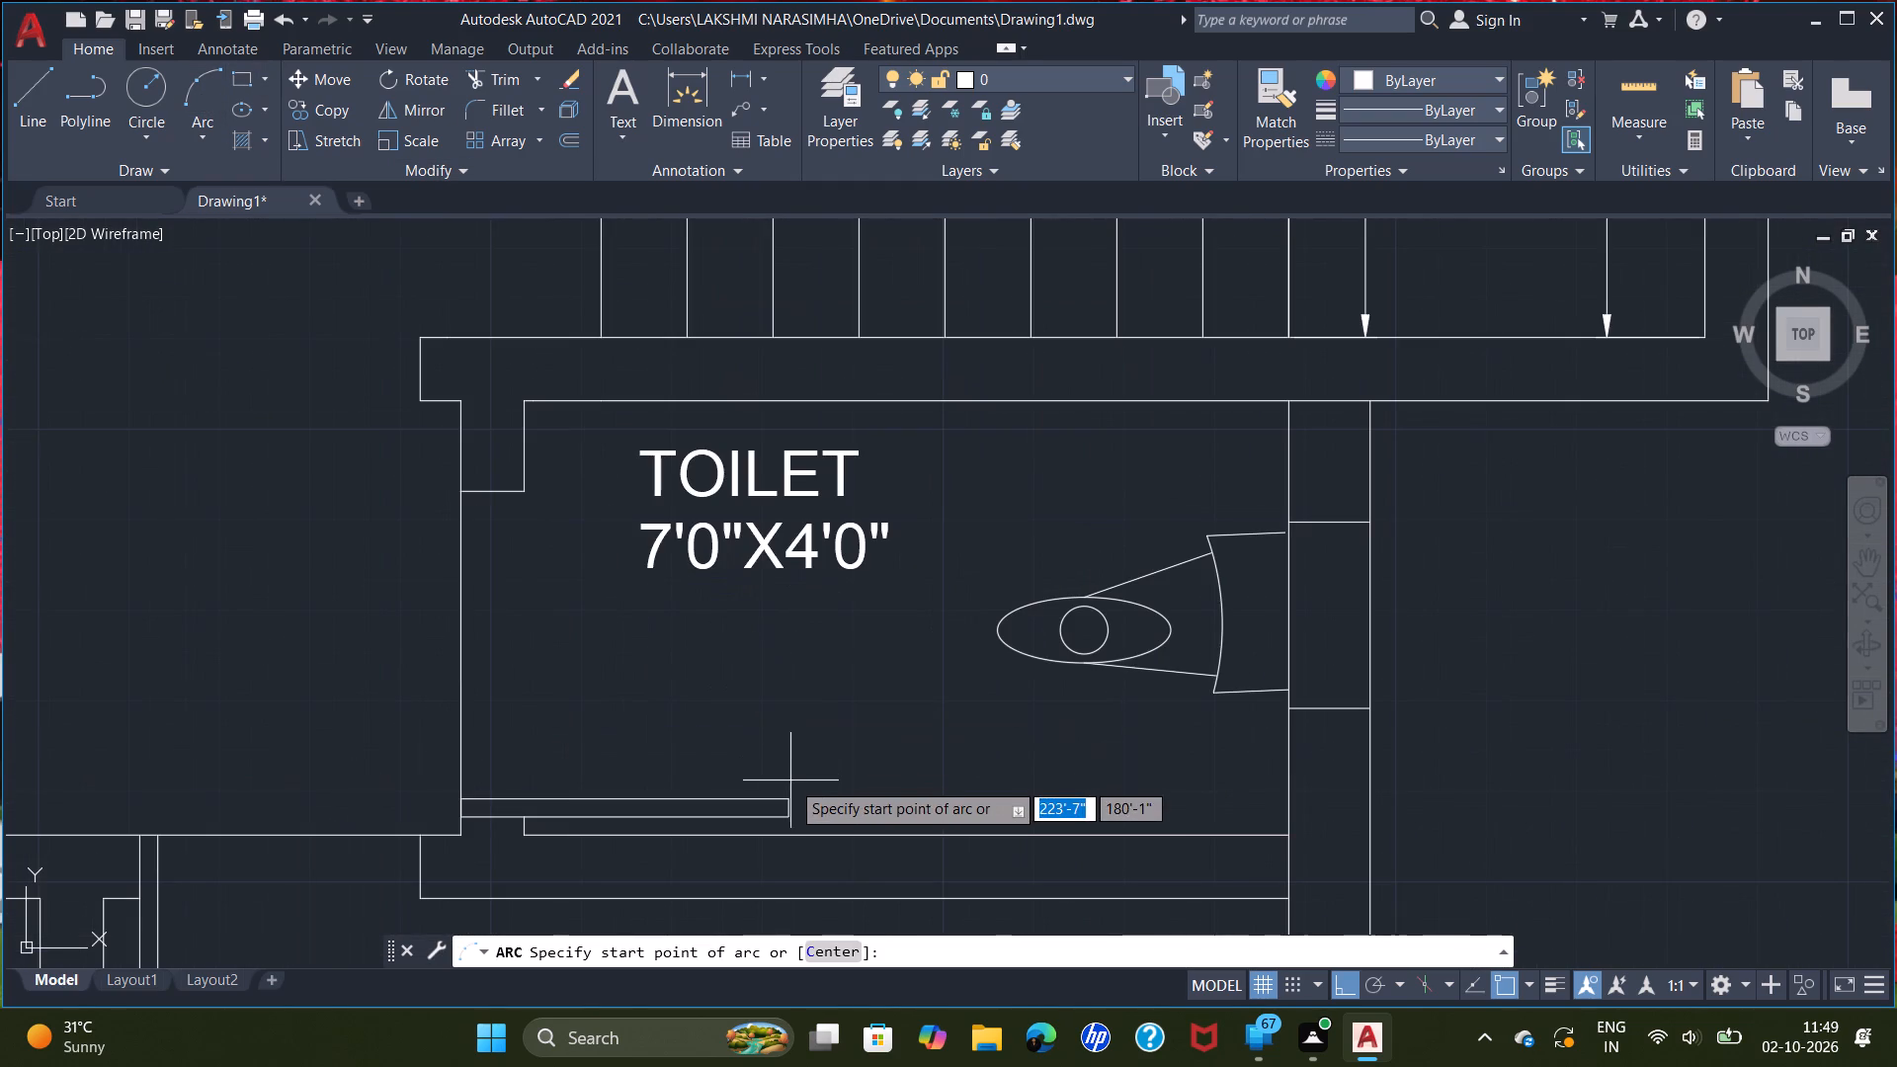
click(791, 801)
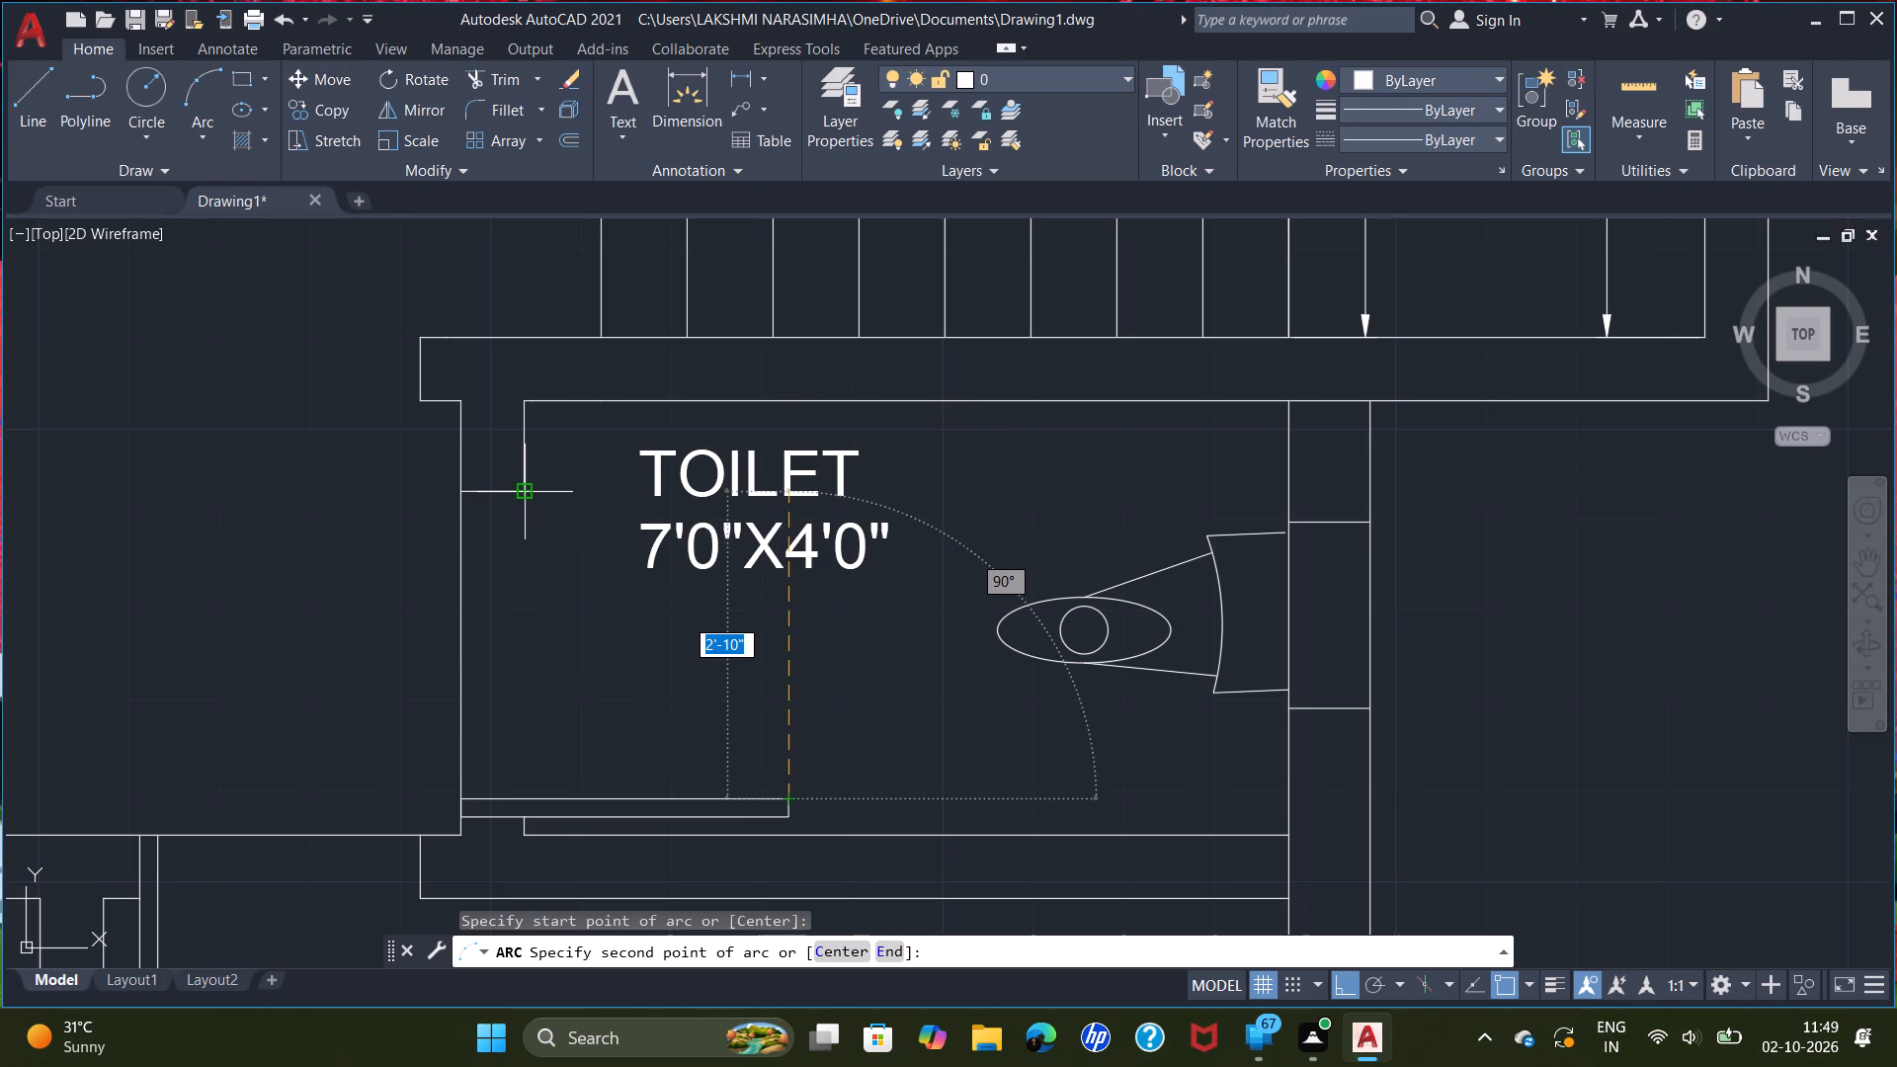
key(F8)
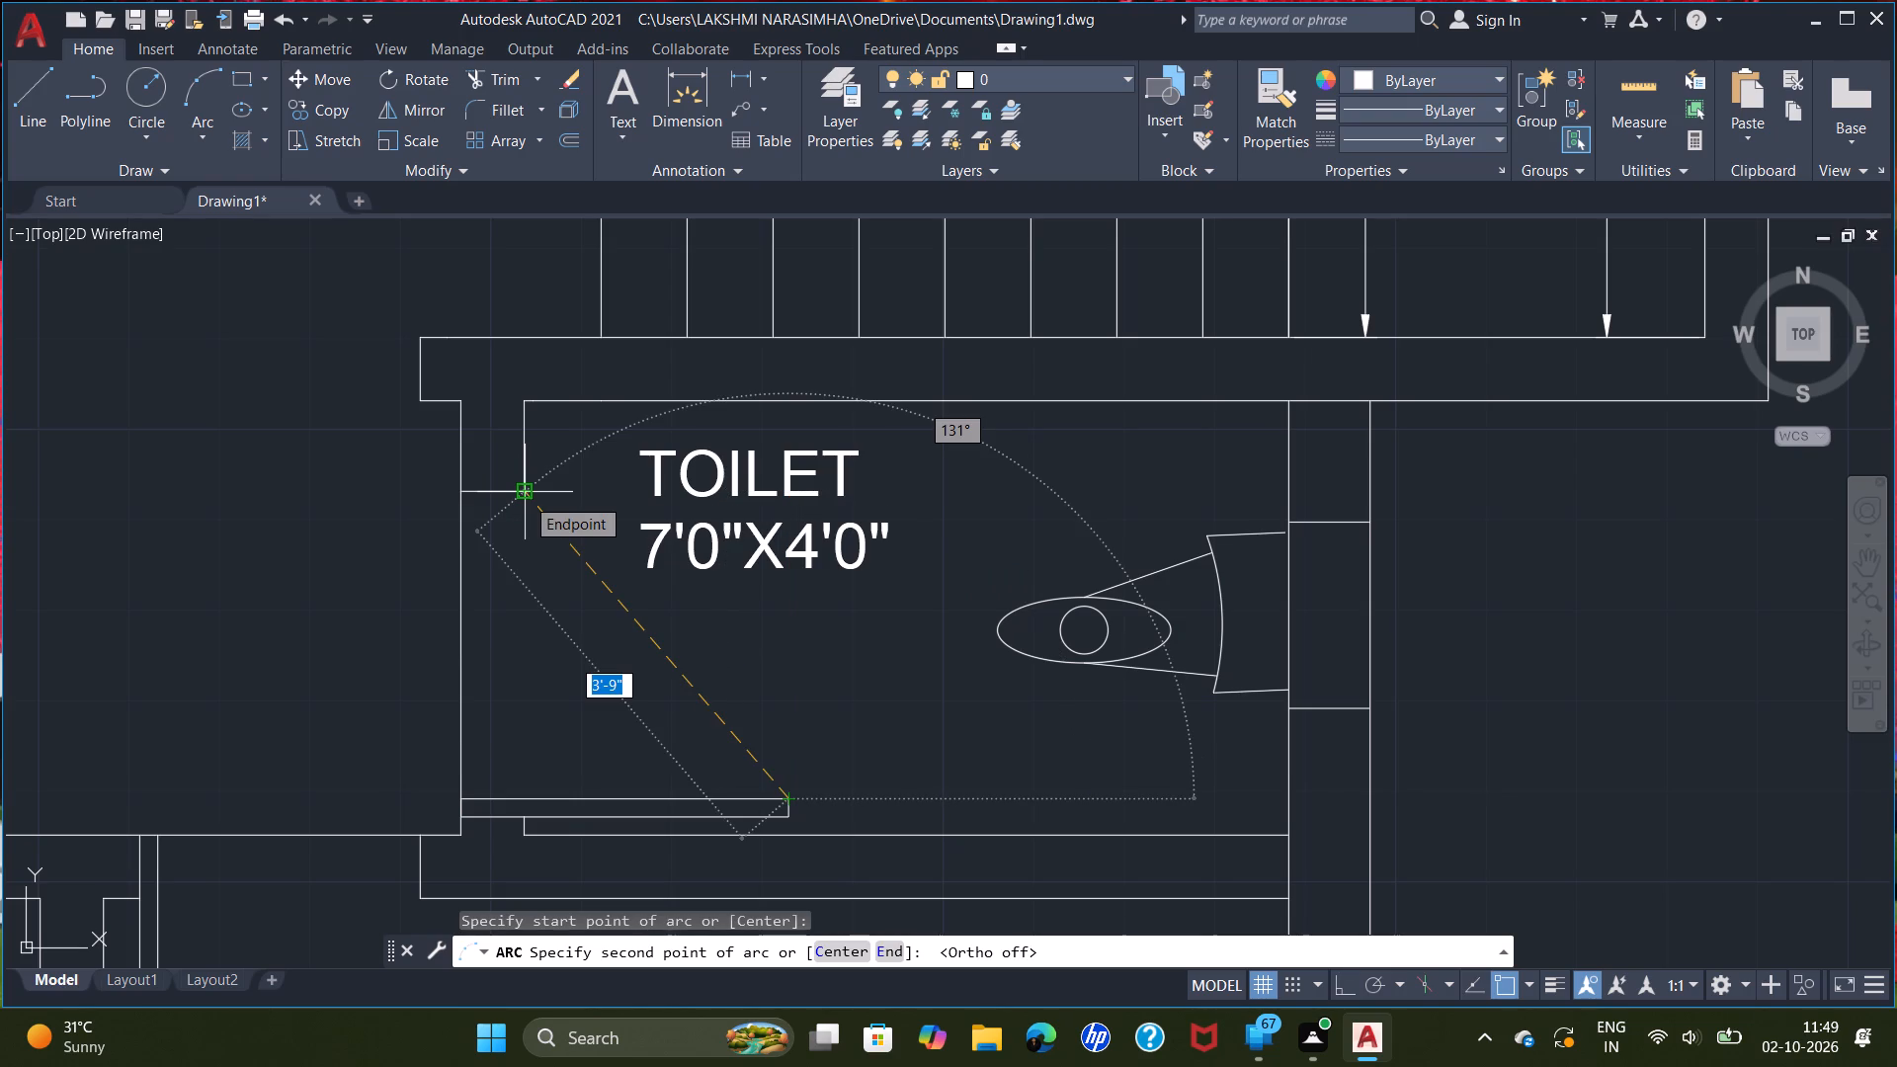
click(525, 496)
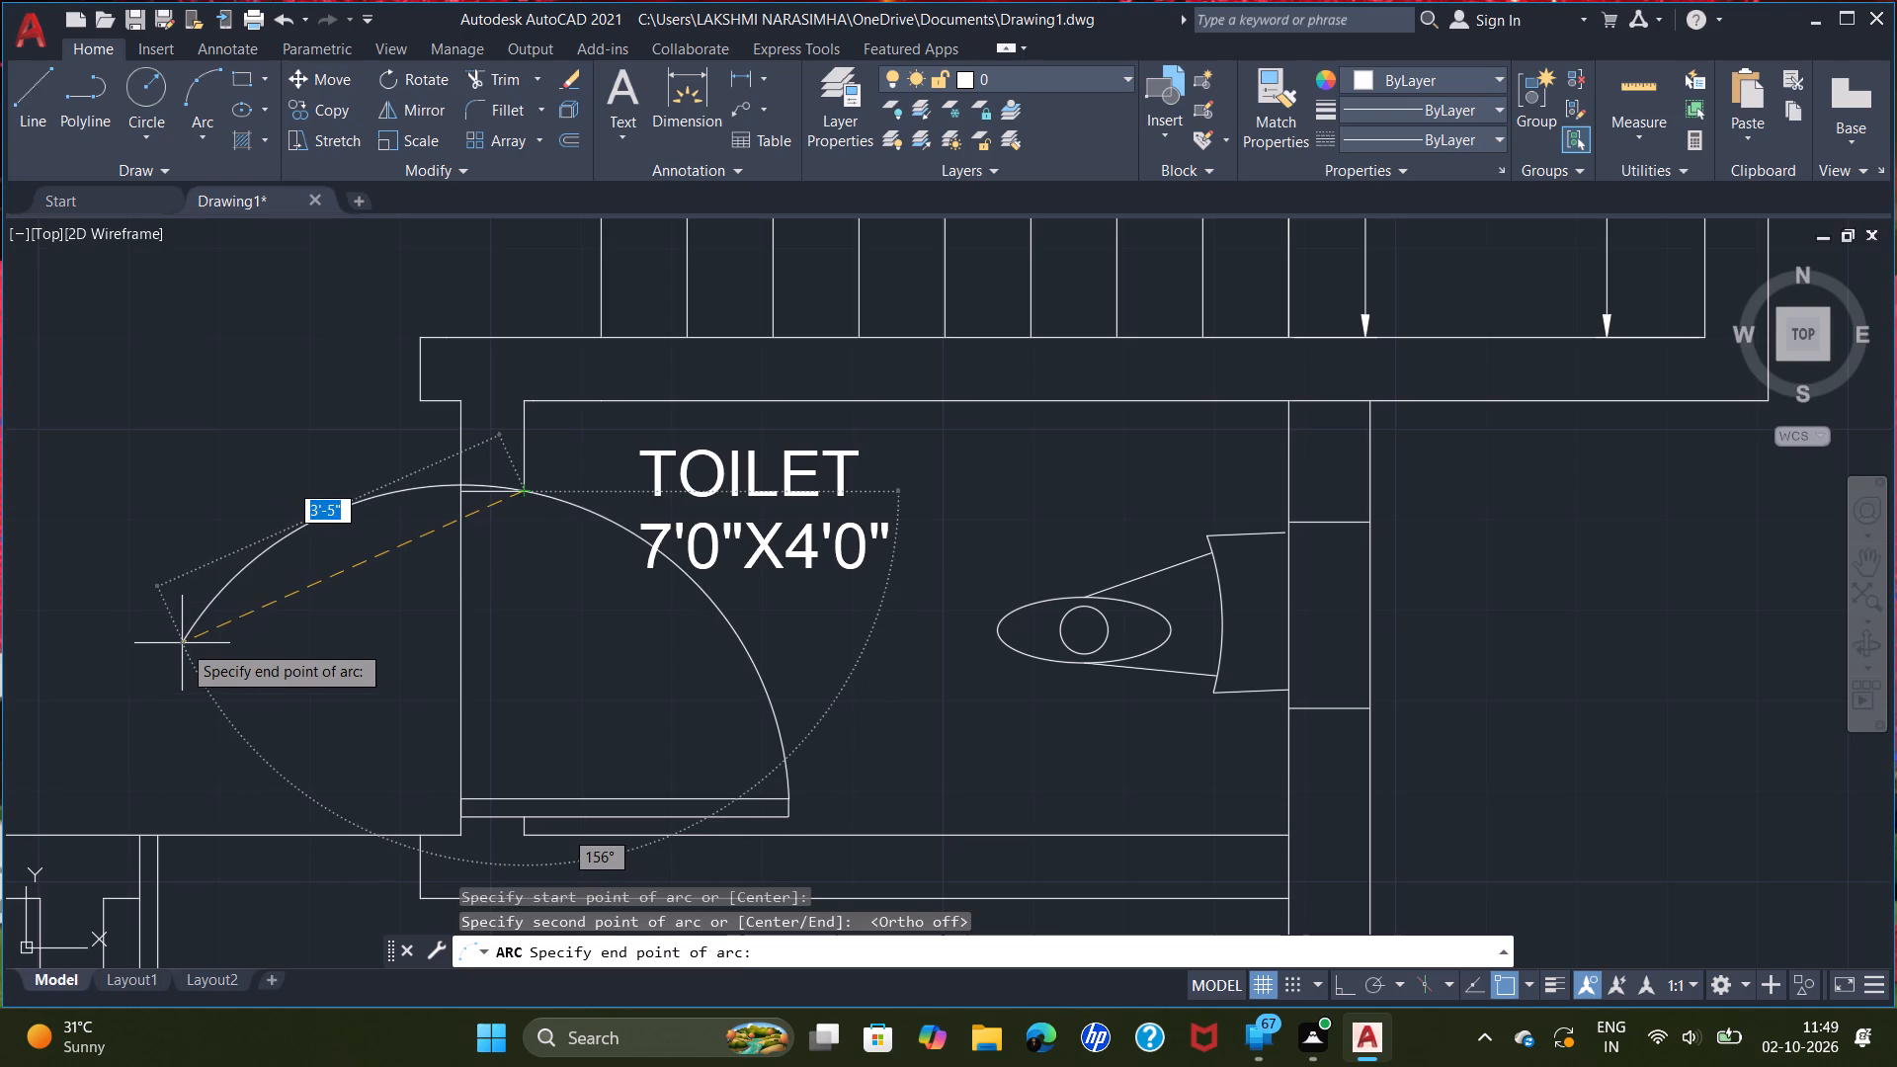
click(182, 643)
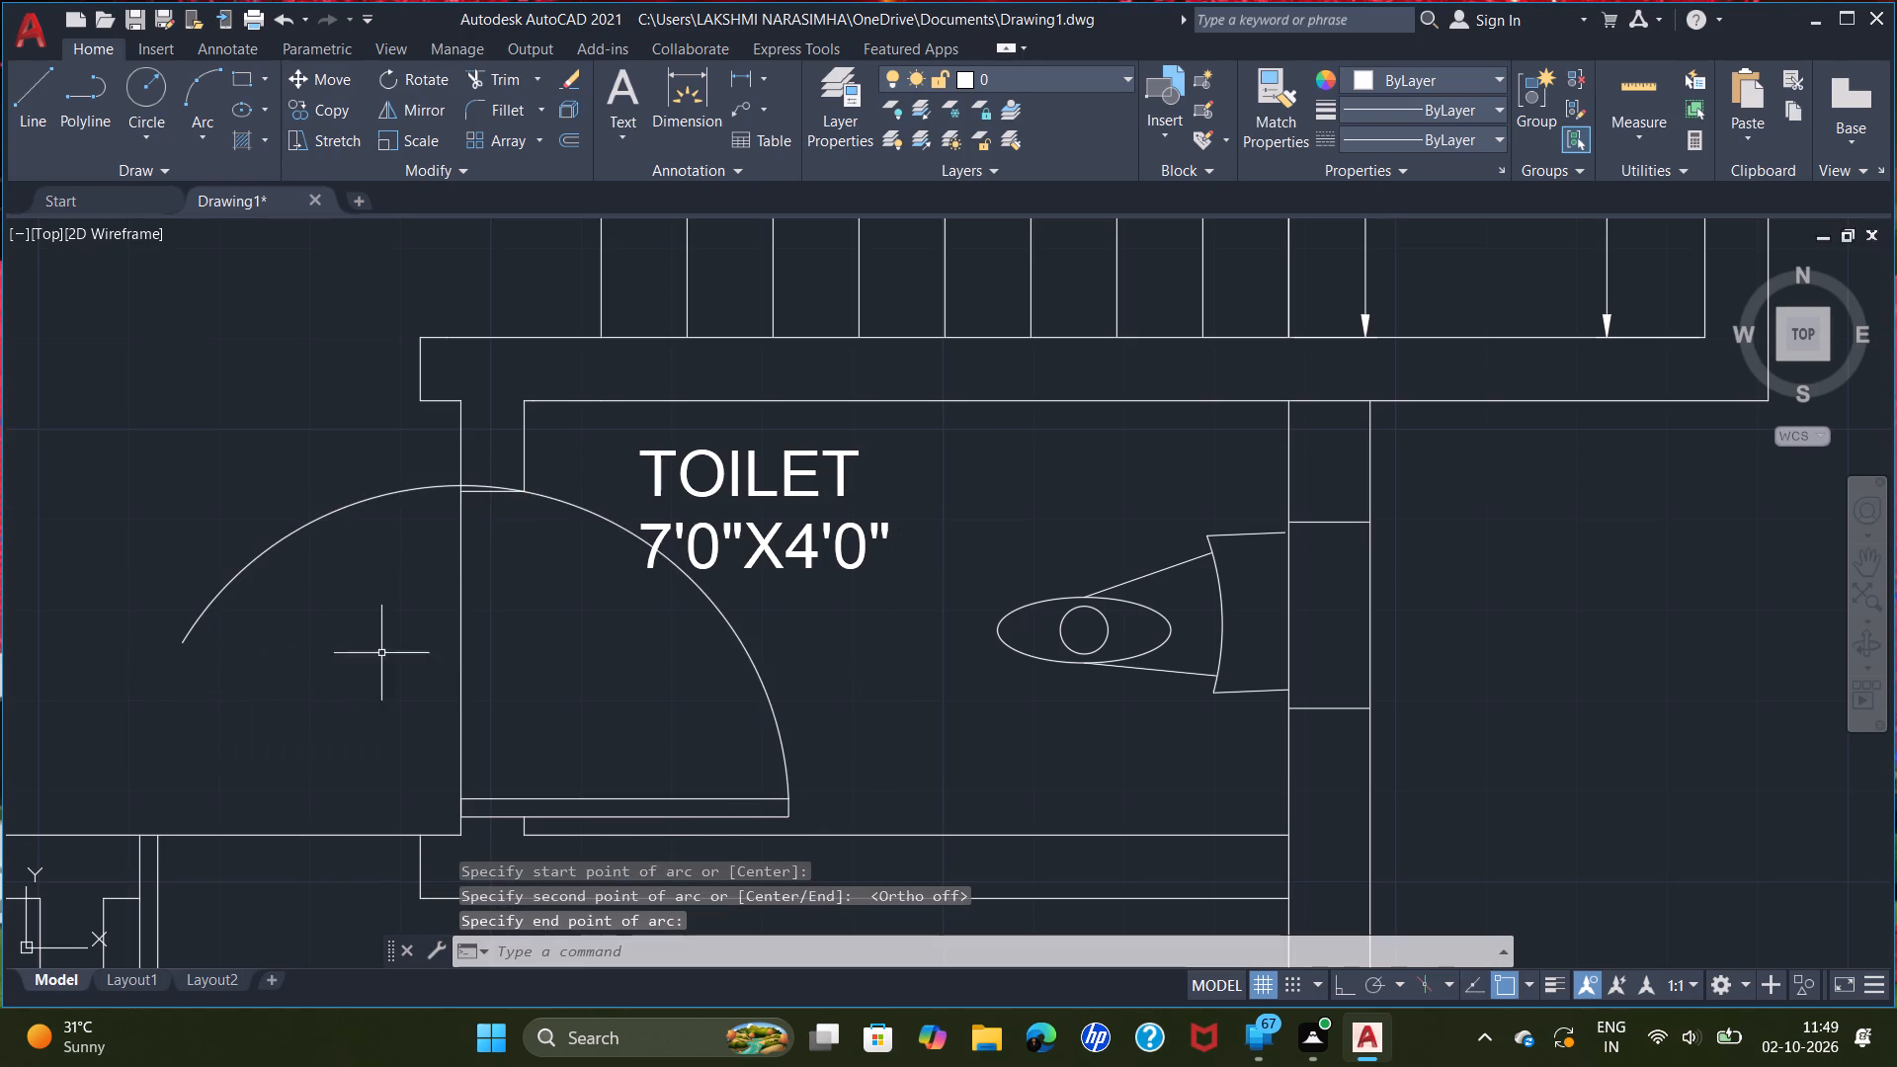
Trim the lower toilet's swing arc back to the upper jamb's inner corner, removing the parts outside the wall and across the jamb.
text(TRI)
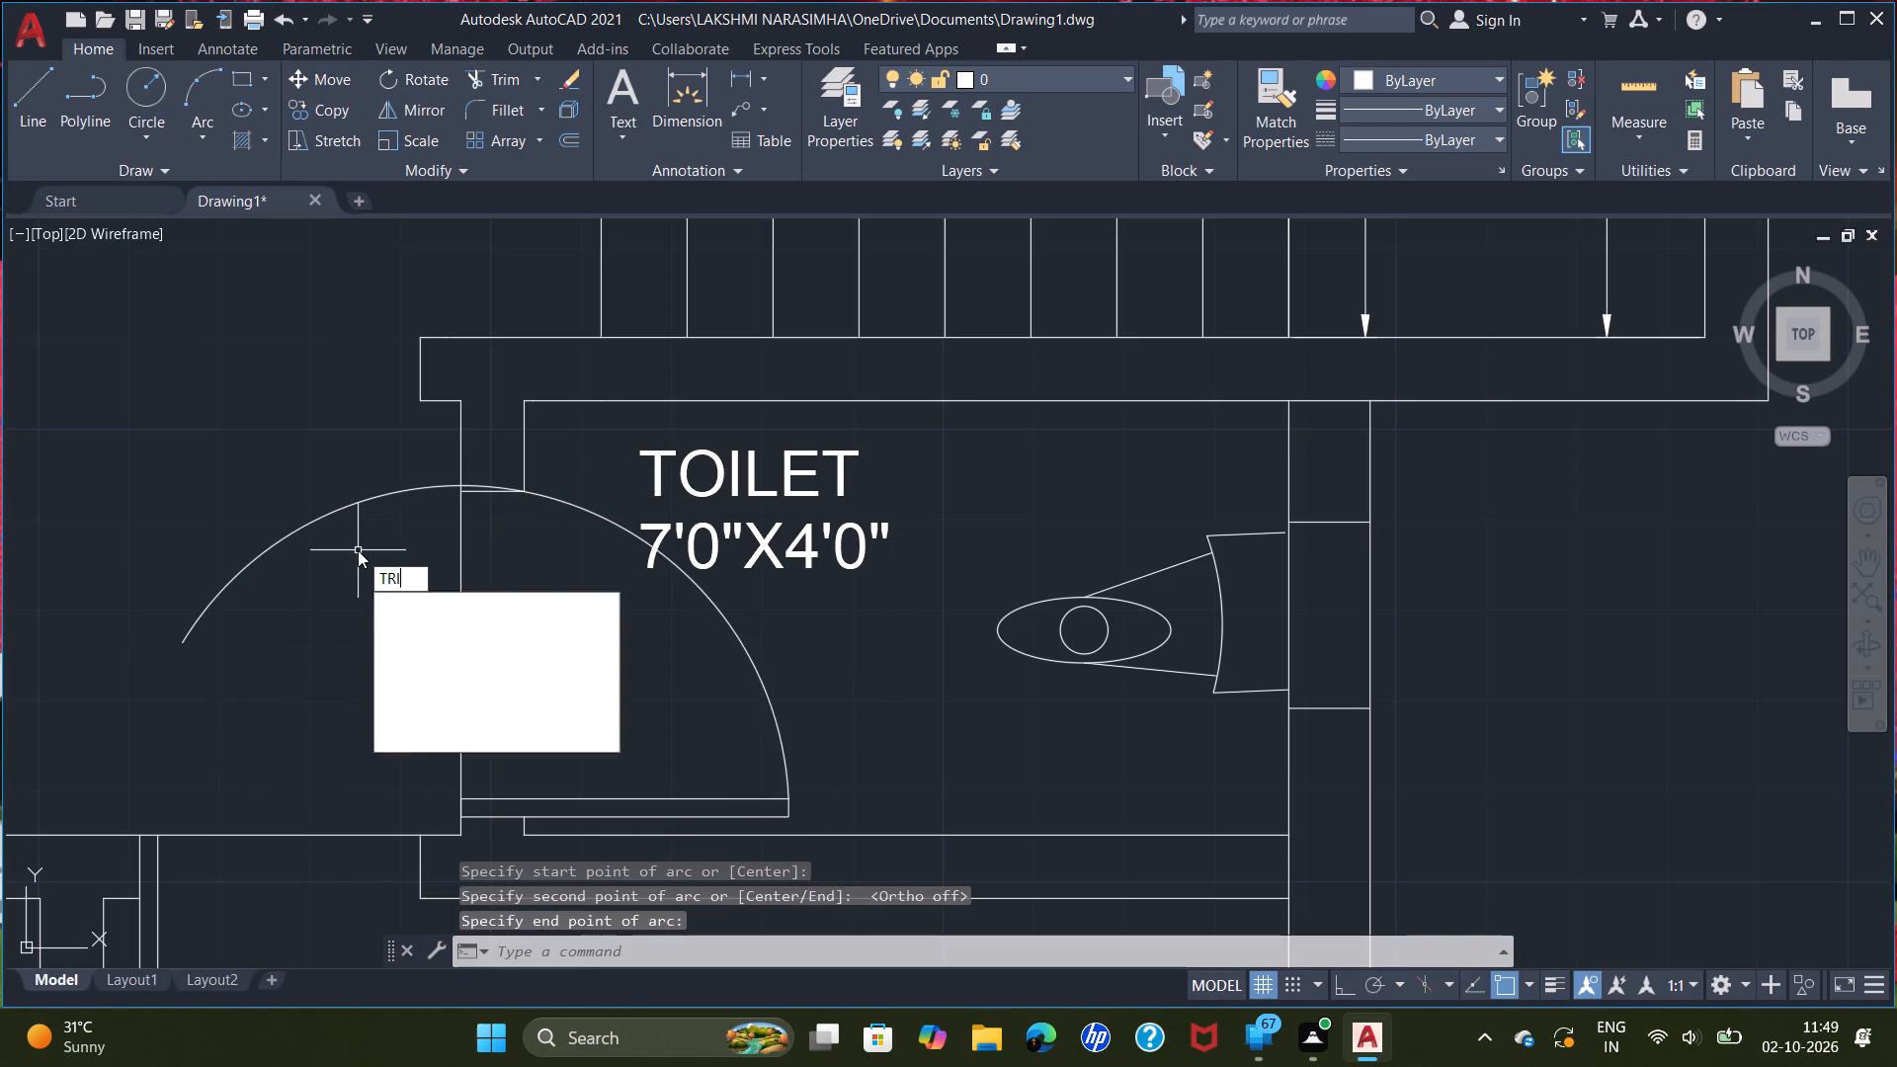
key(Return)
click(374, 493)
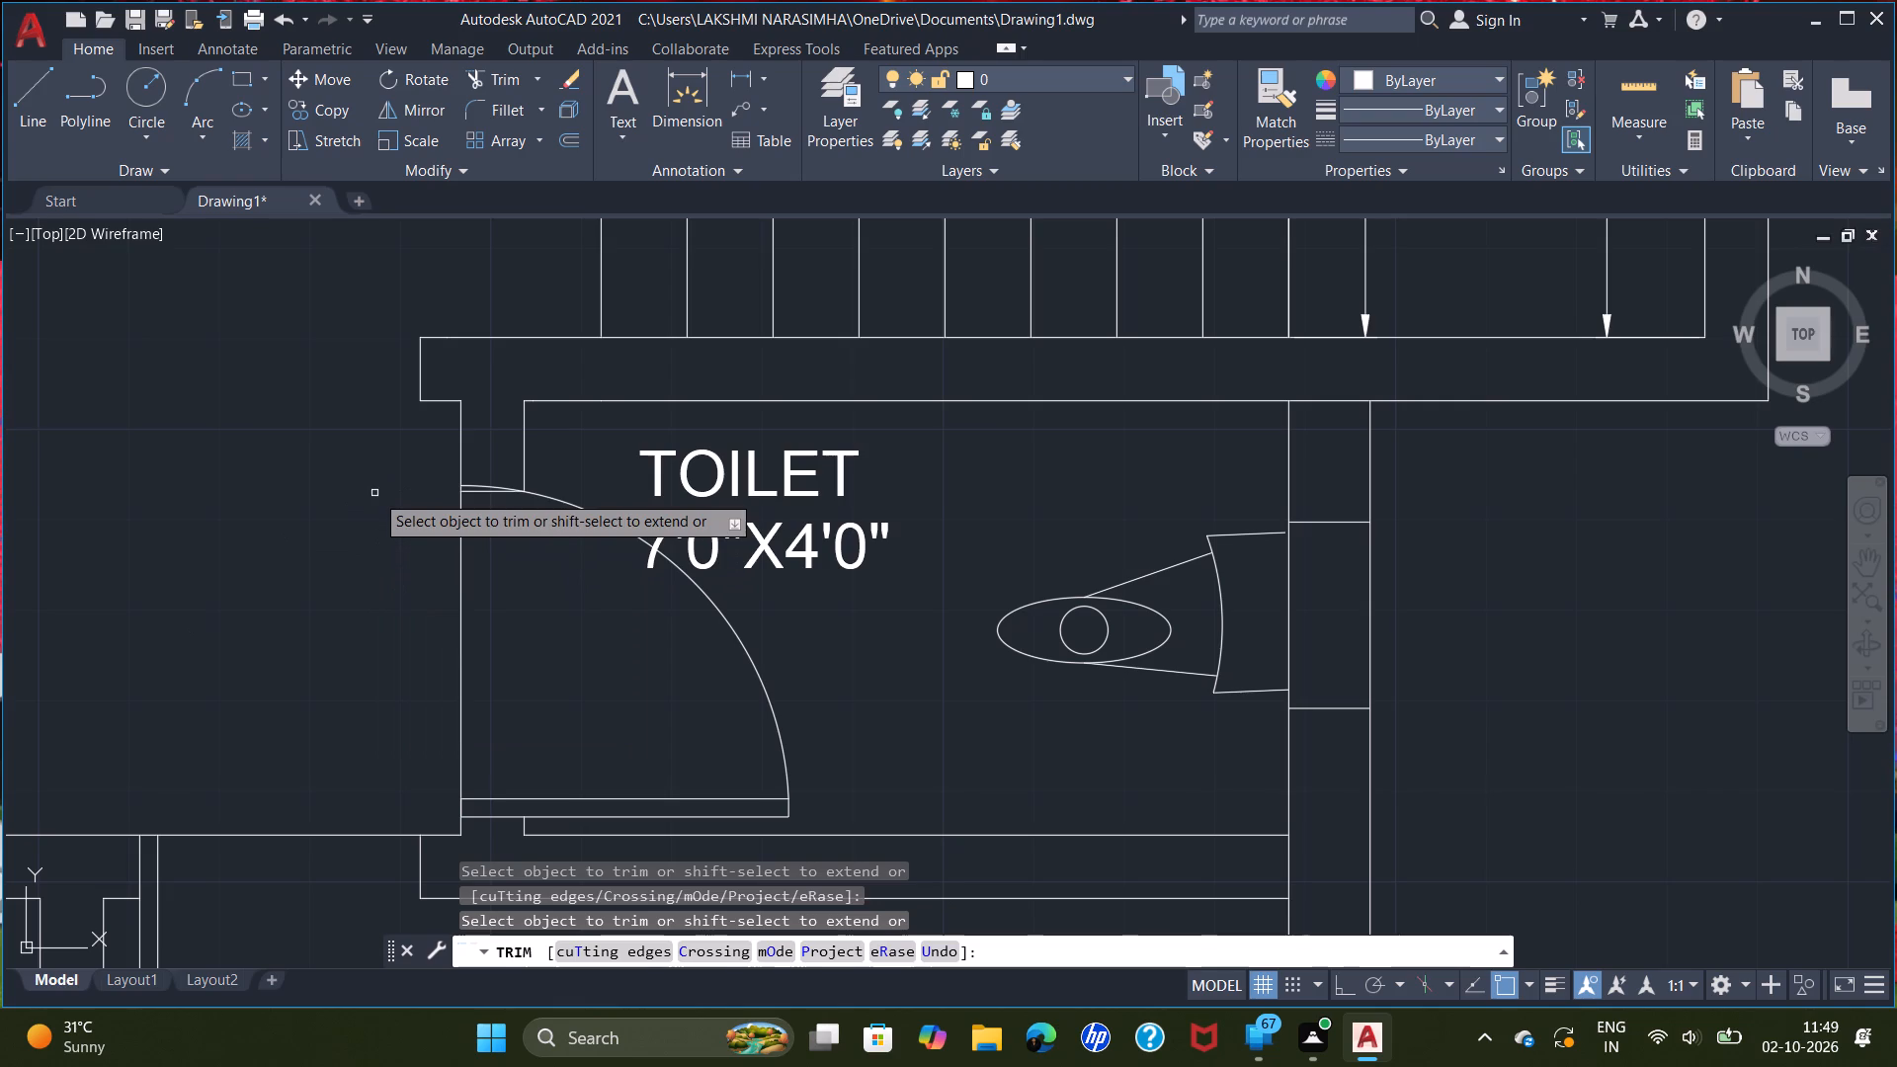
ctrl+scroll(515, 477, up, 1)
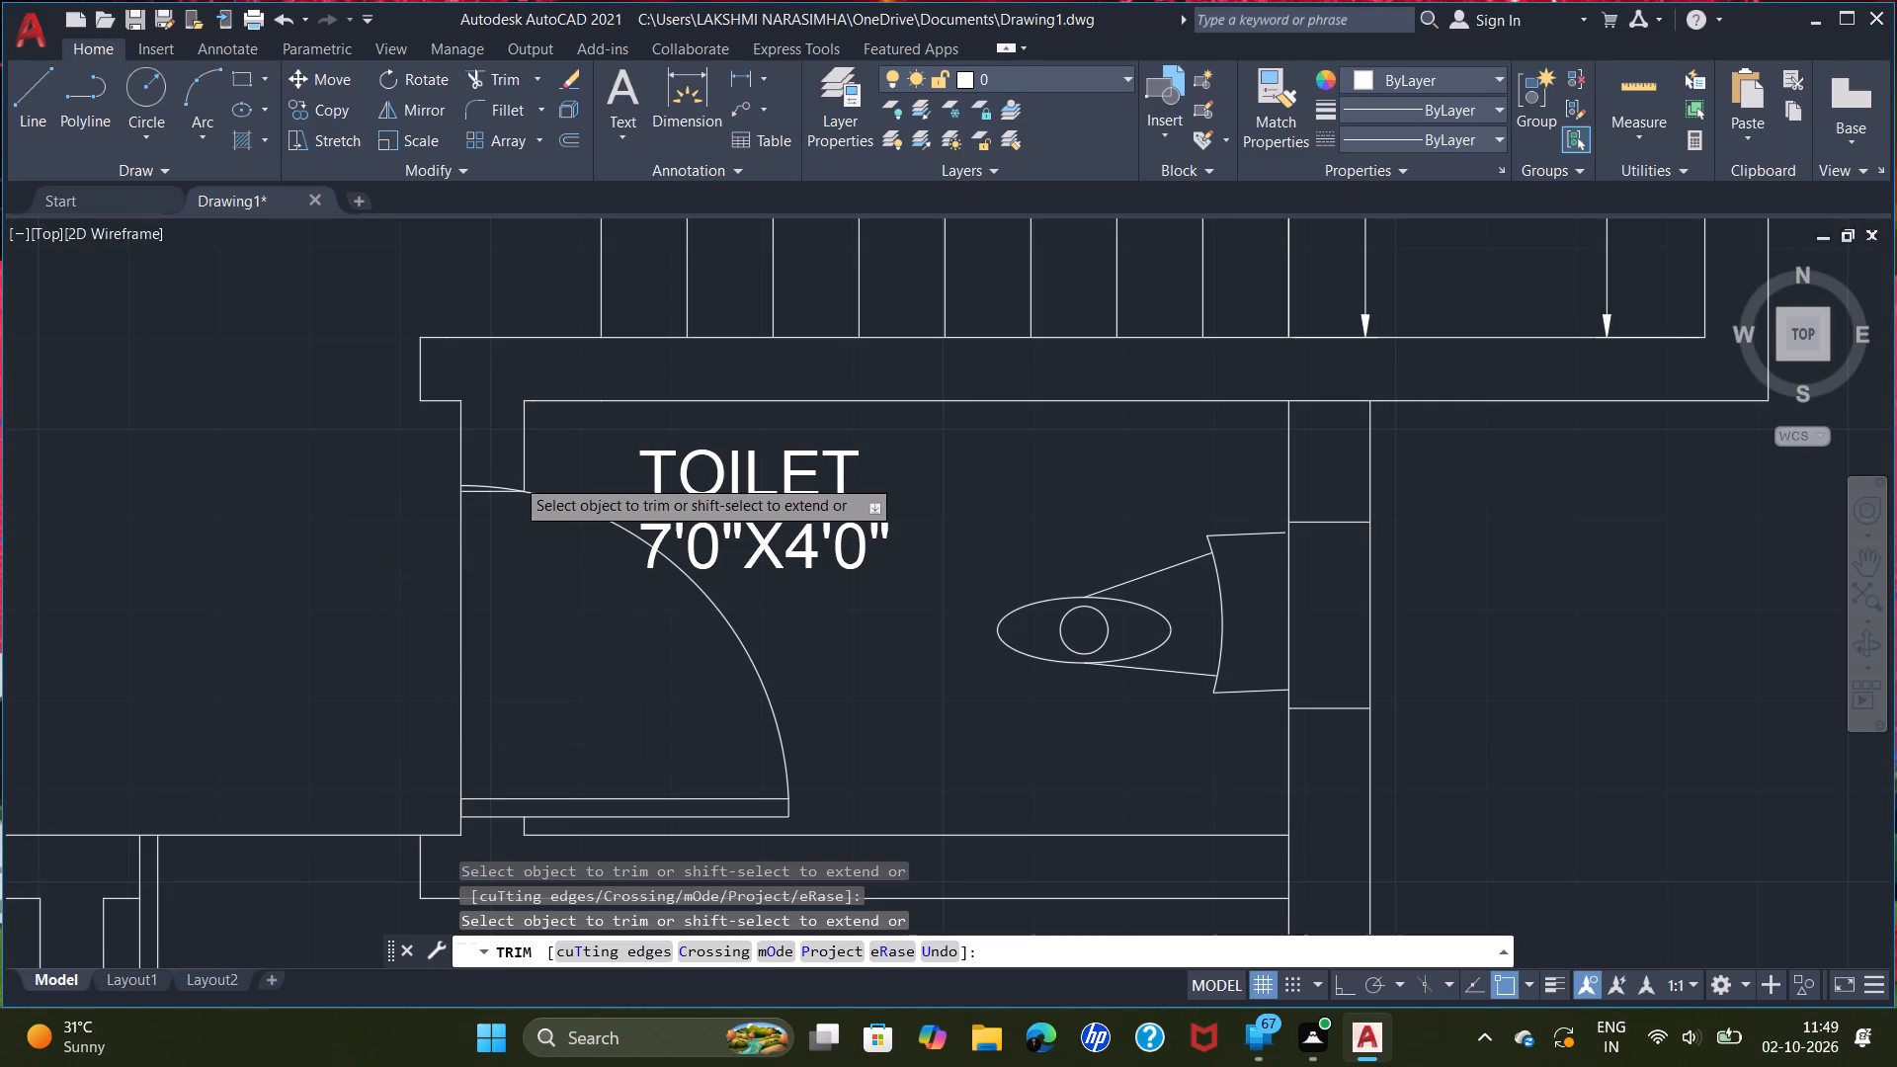
ctrl+scroll(515, 477, up, 1)
click(458, 503)
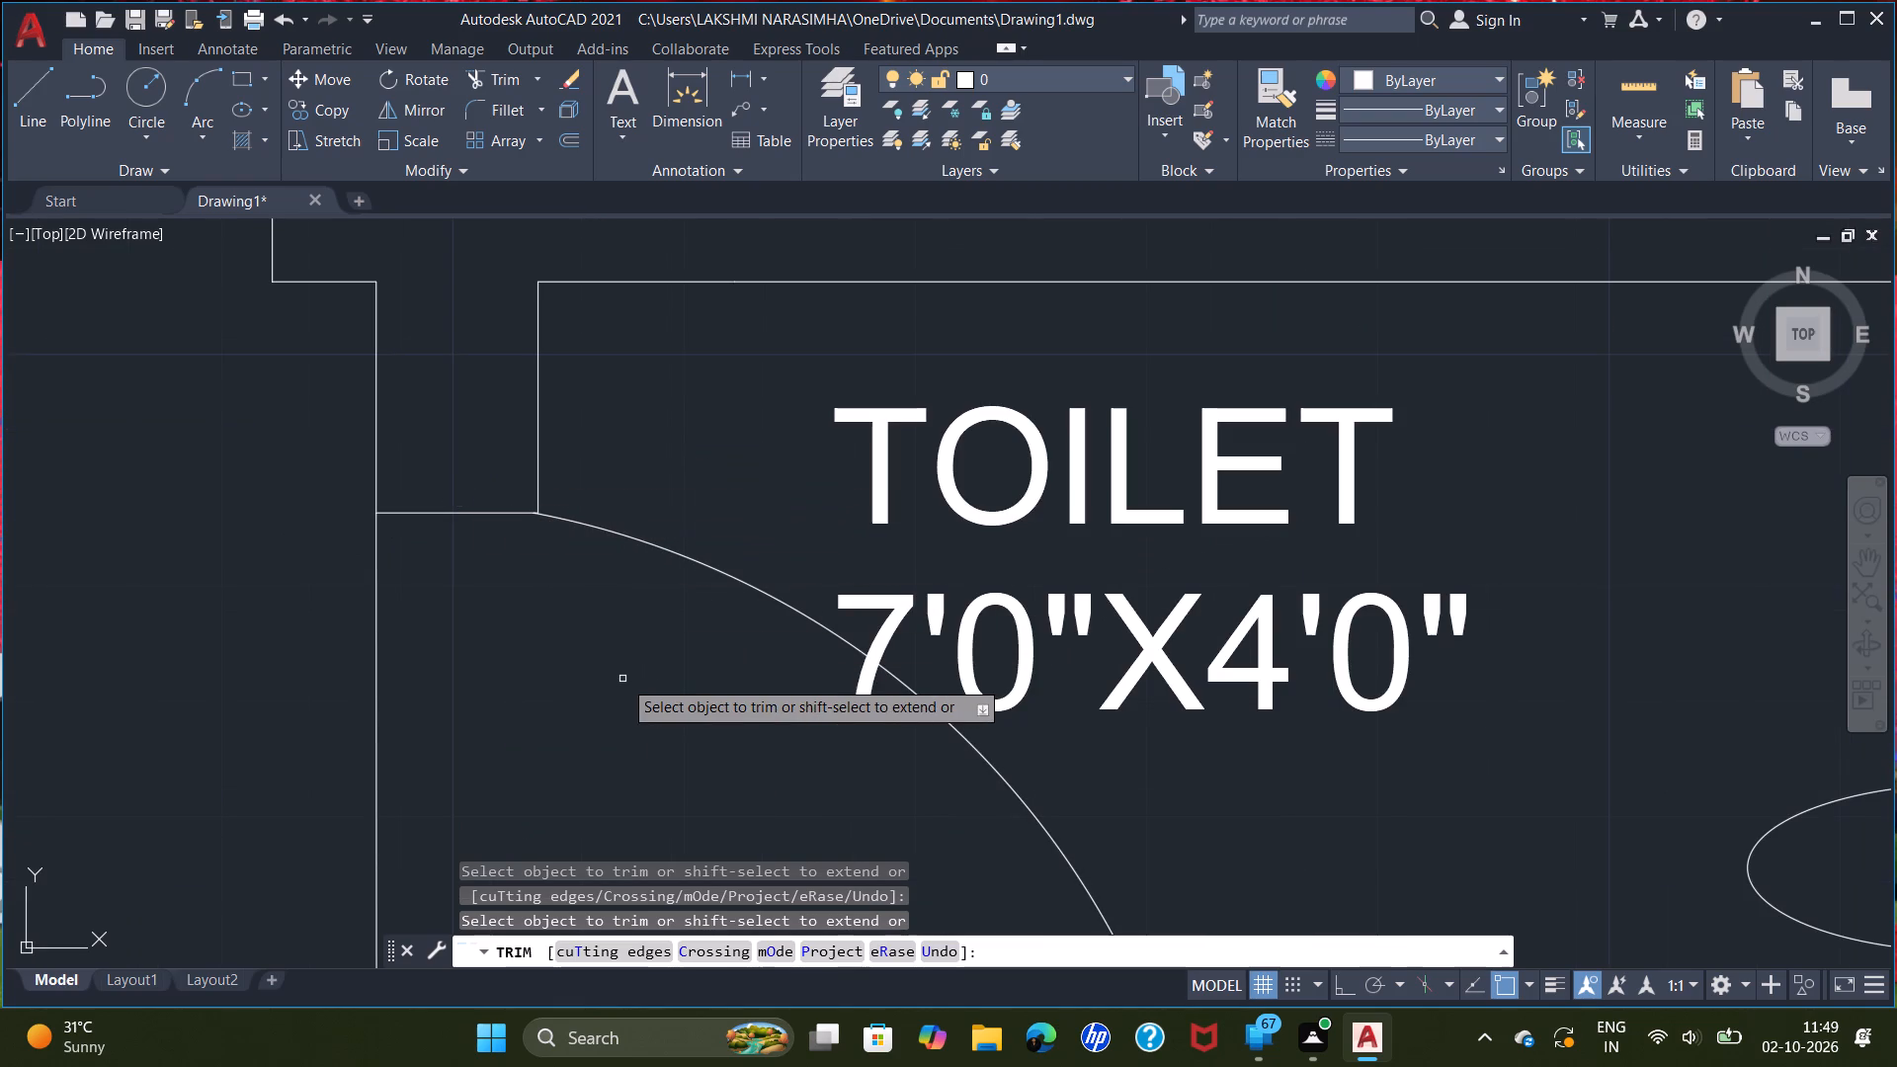
ctrl+scroll(622, 679, down, 1)
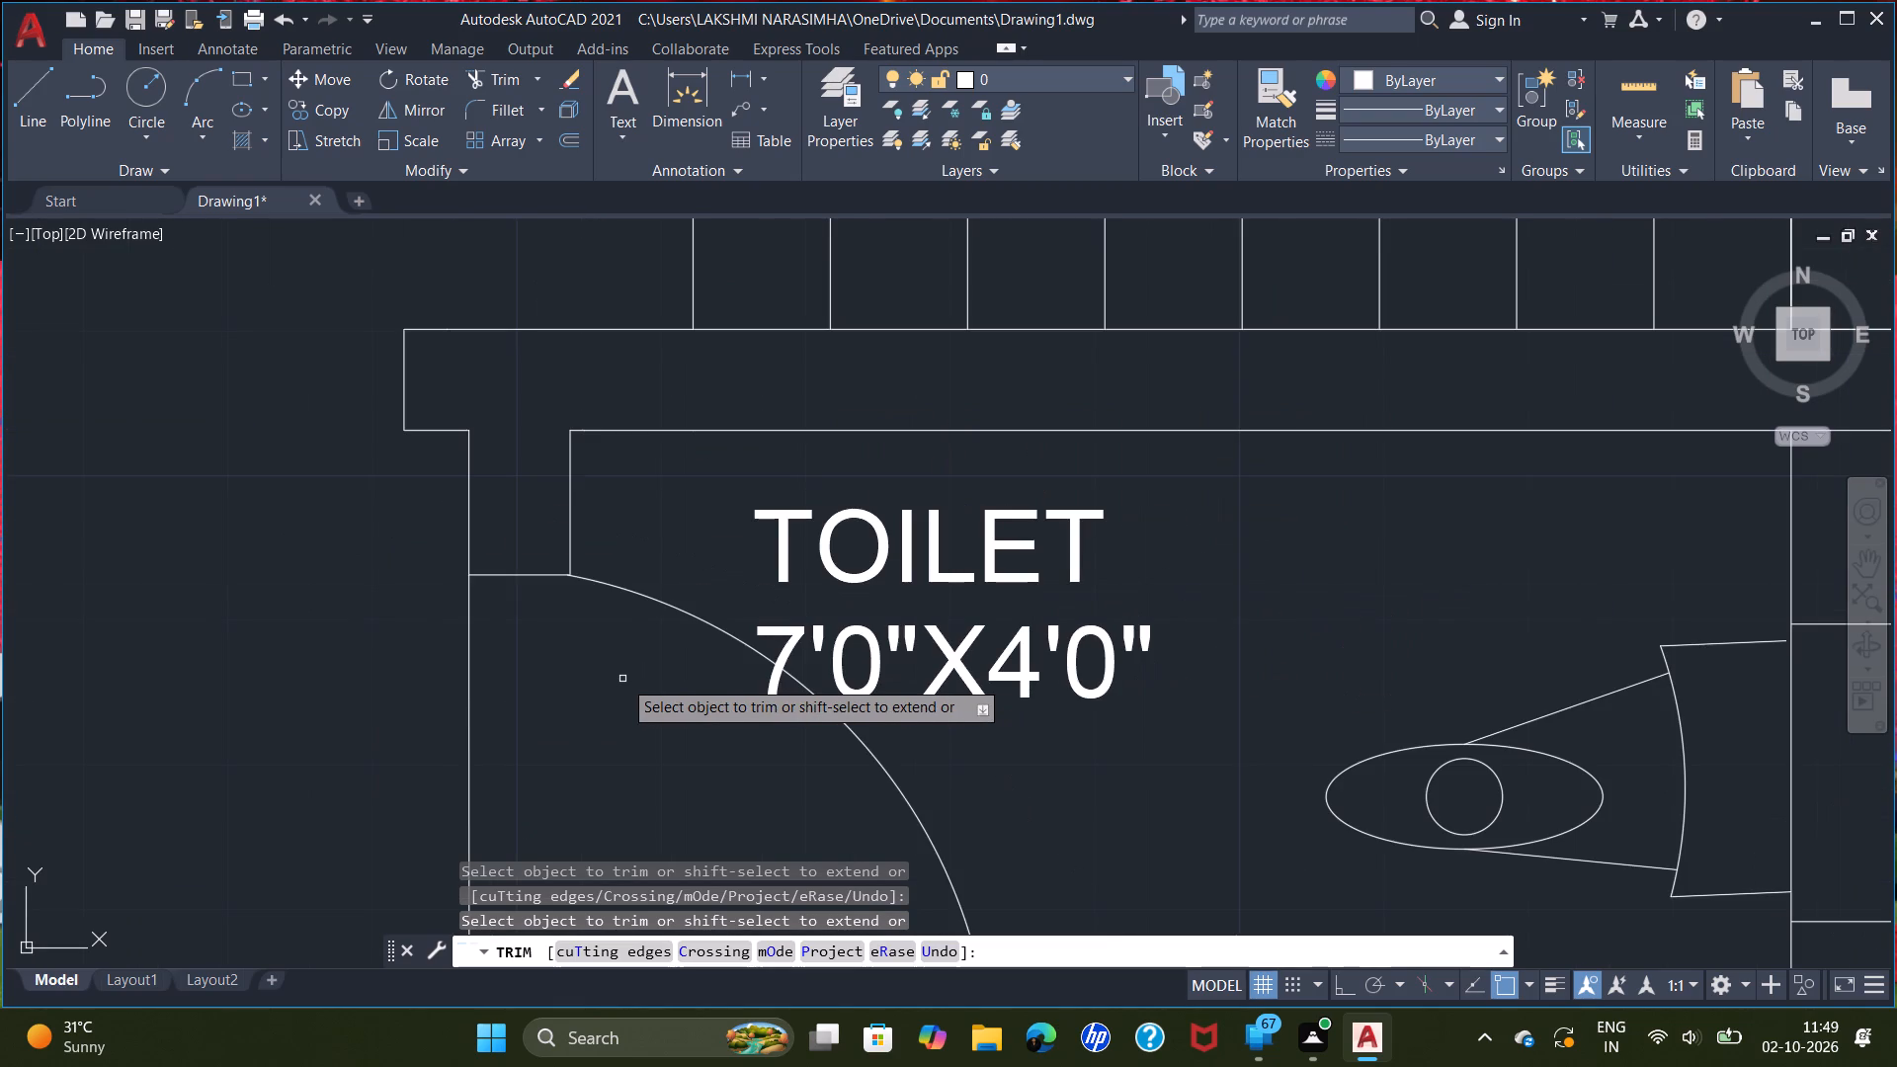
scroll(619, 695, down, 2)
middle_drag(603, 735, 819, 275)
scroll(770, 379, up, 1)
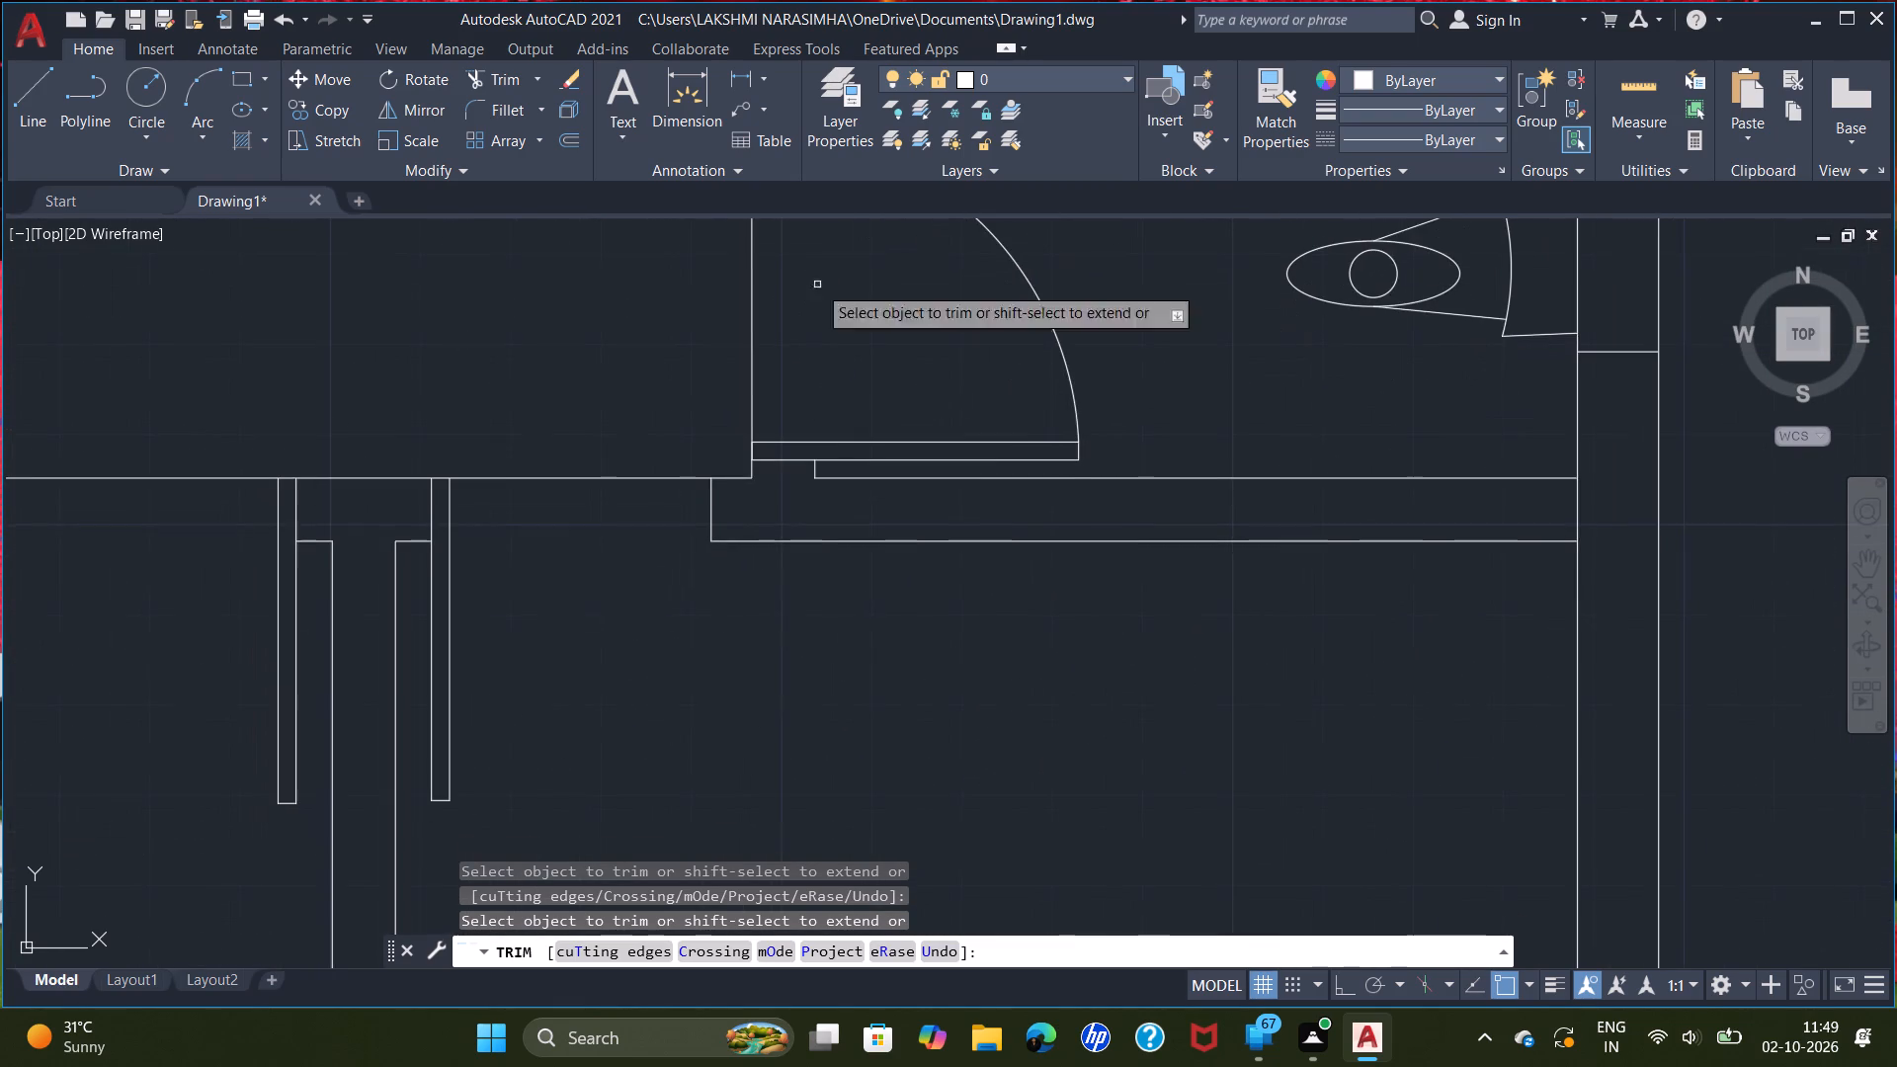
scroll(448, 604, down, 1)
right_click(538, 662)
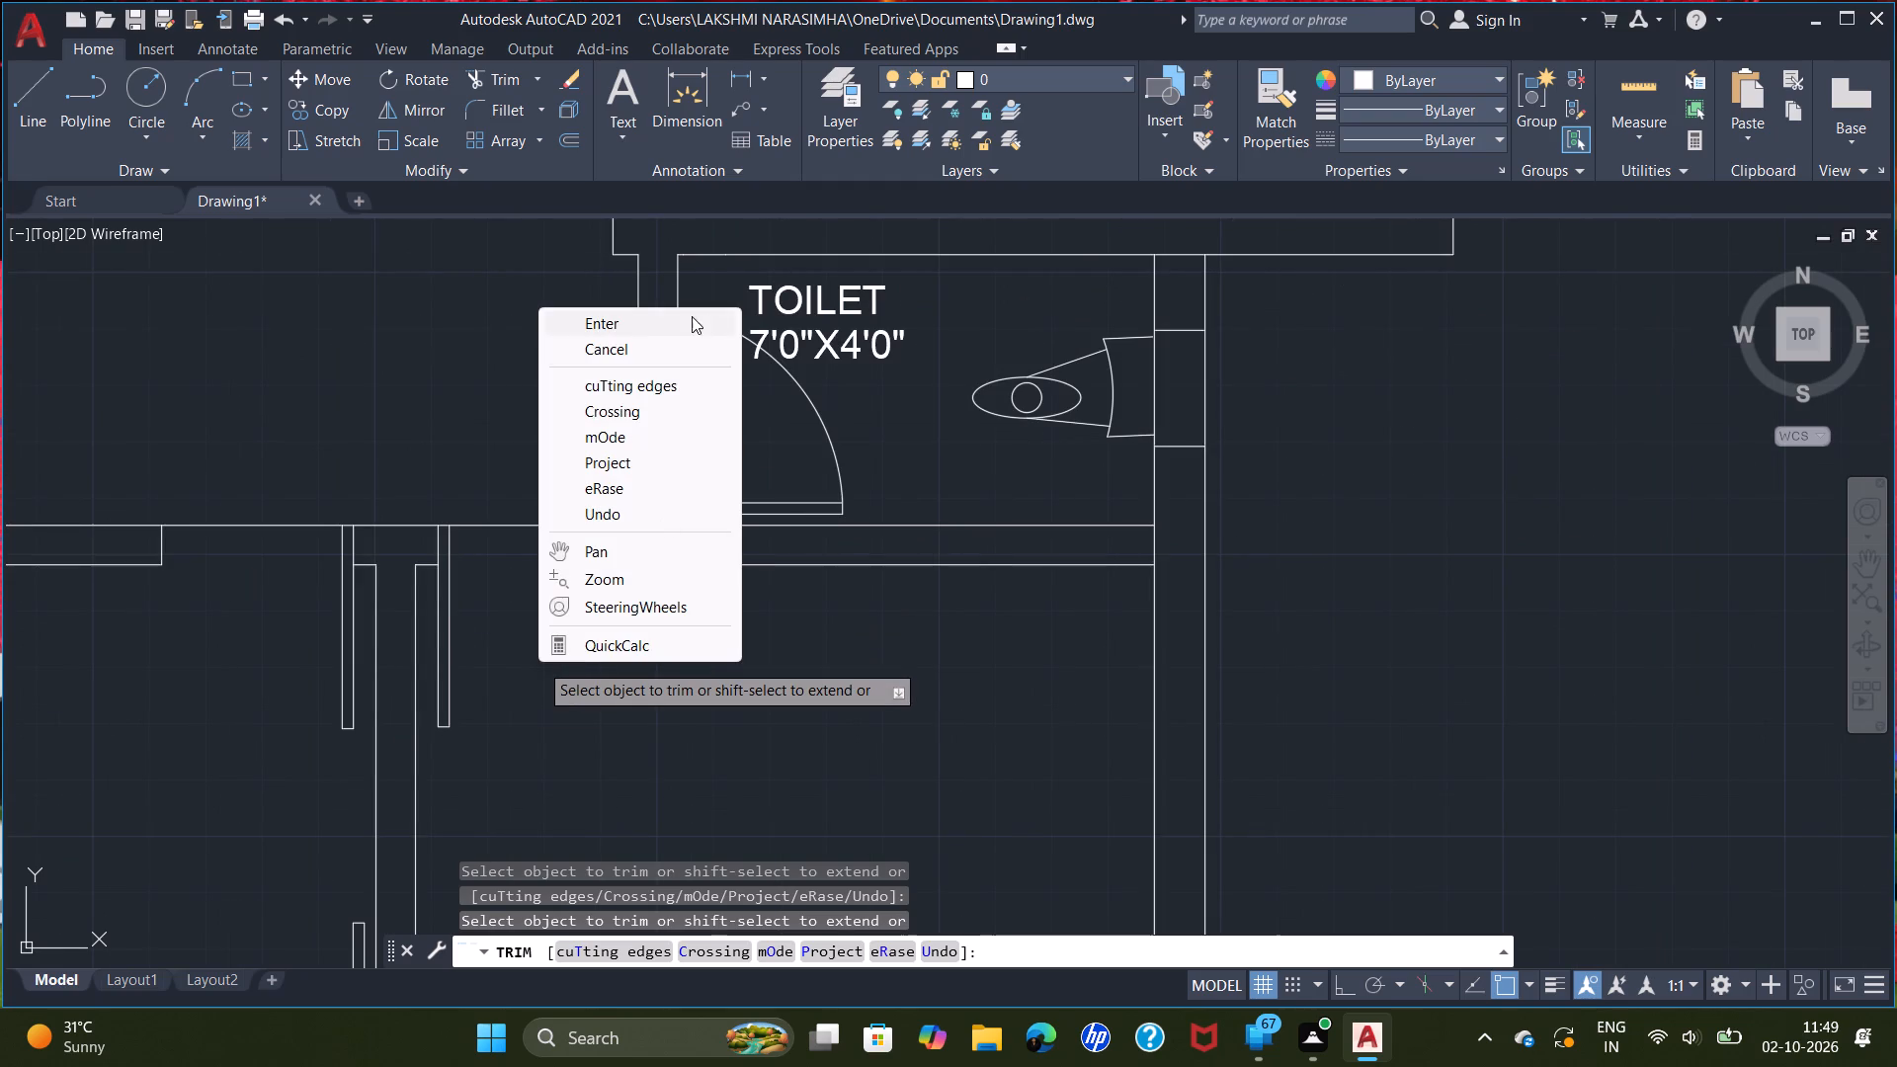
double_click(634, 327)
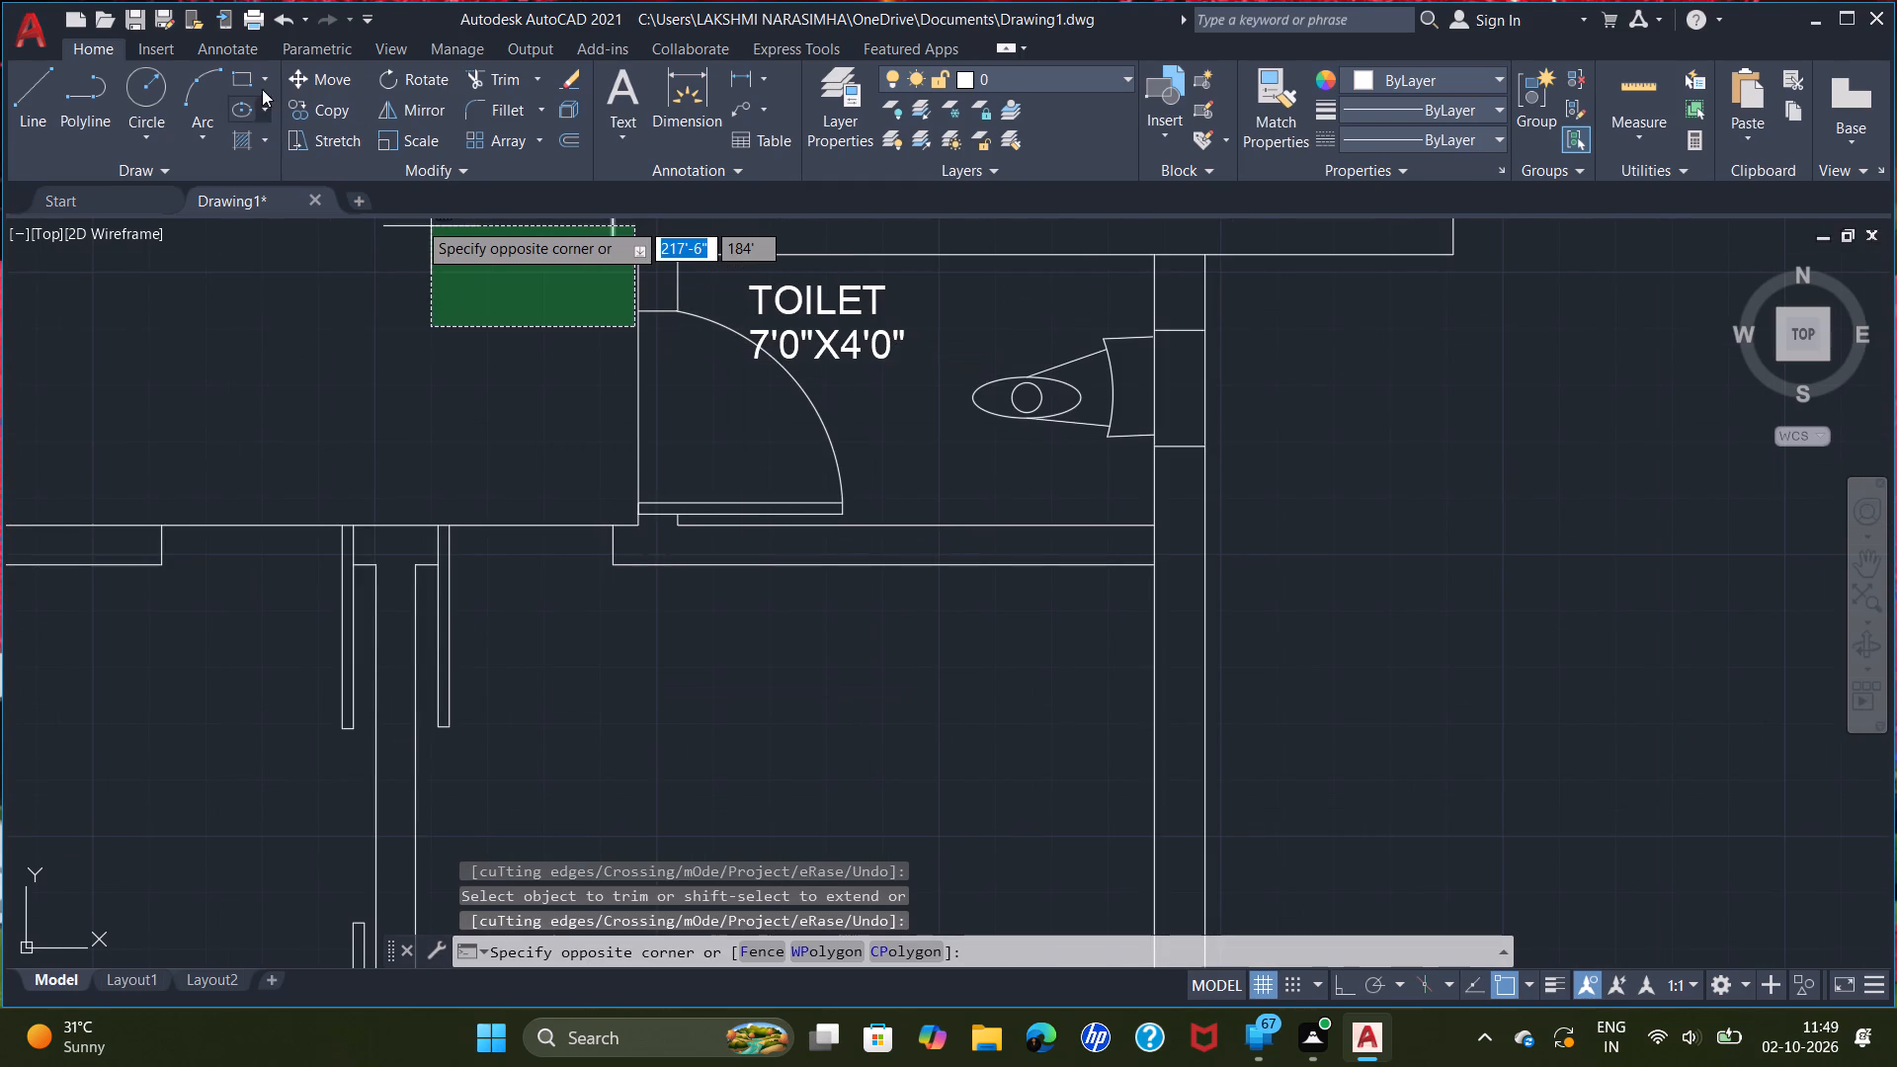
Draw a swing arc for the lower right room's upper door from the leaf's lower right corner through the opposite jamb's lower corner, ending above the wall.
click(209, 86)
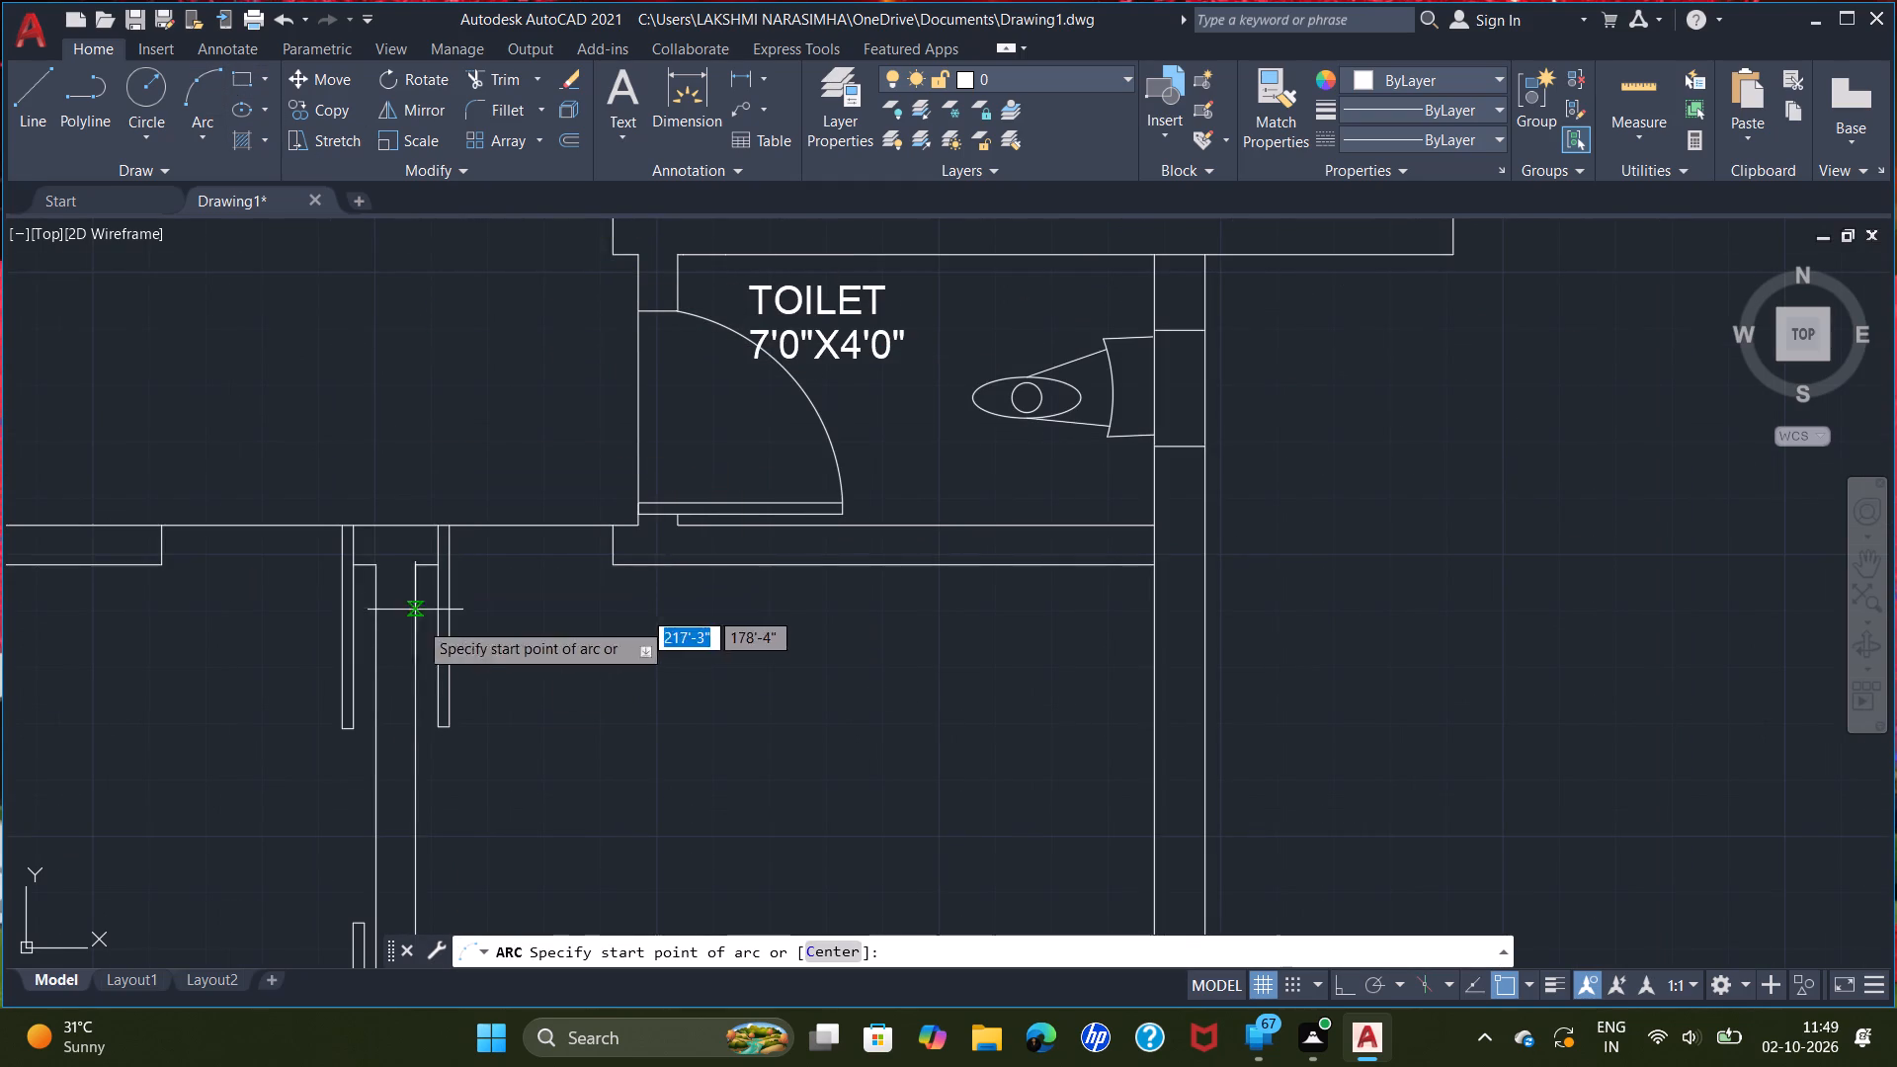
click(452, 725)
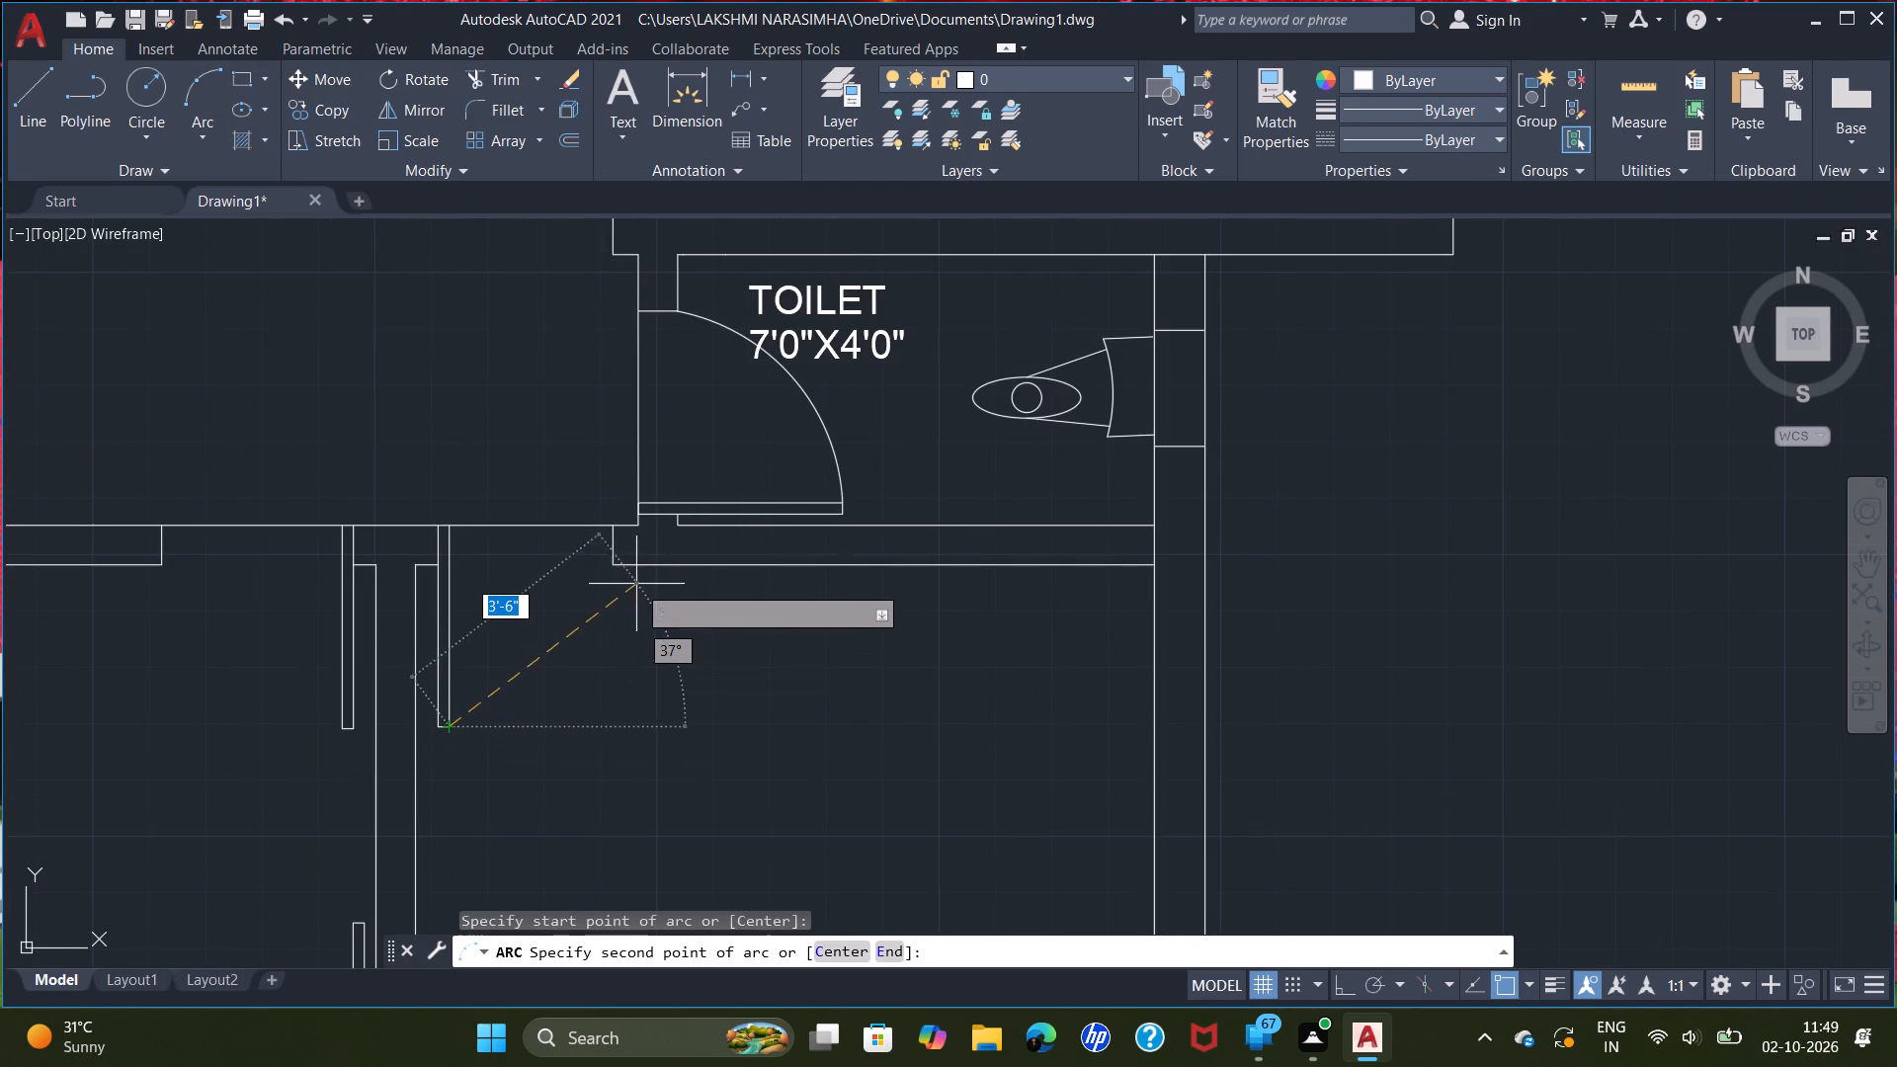
click(619, 568)
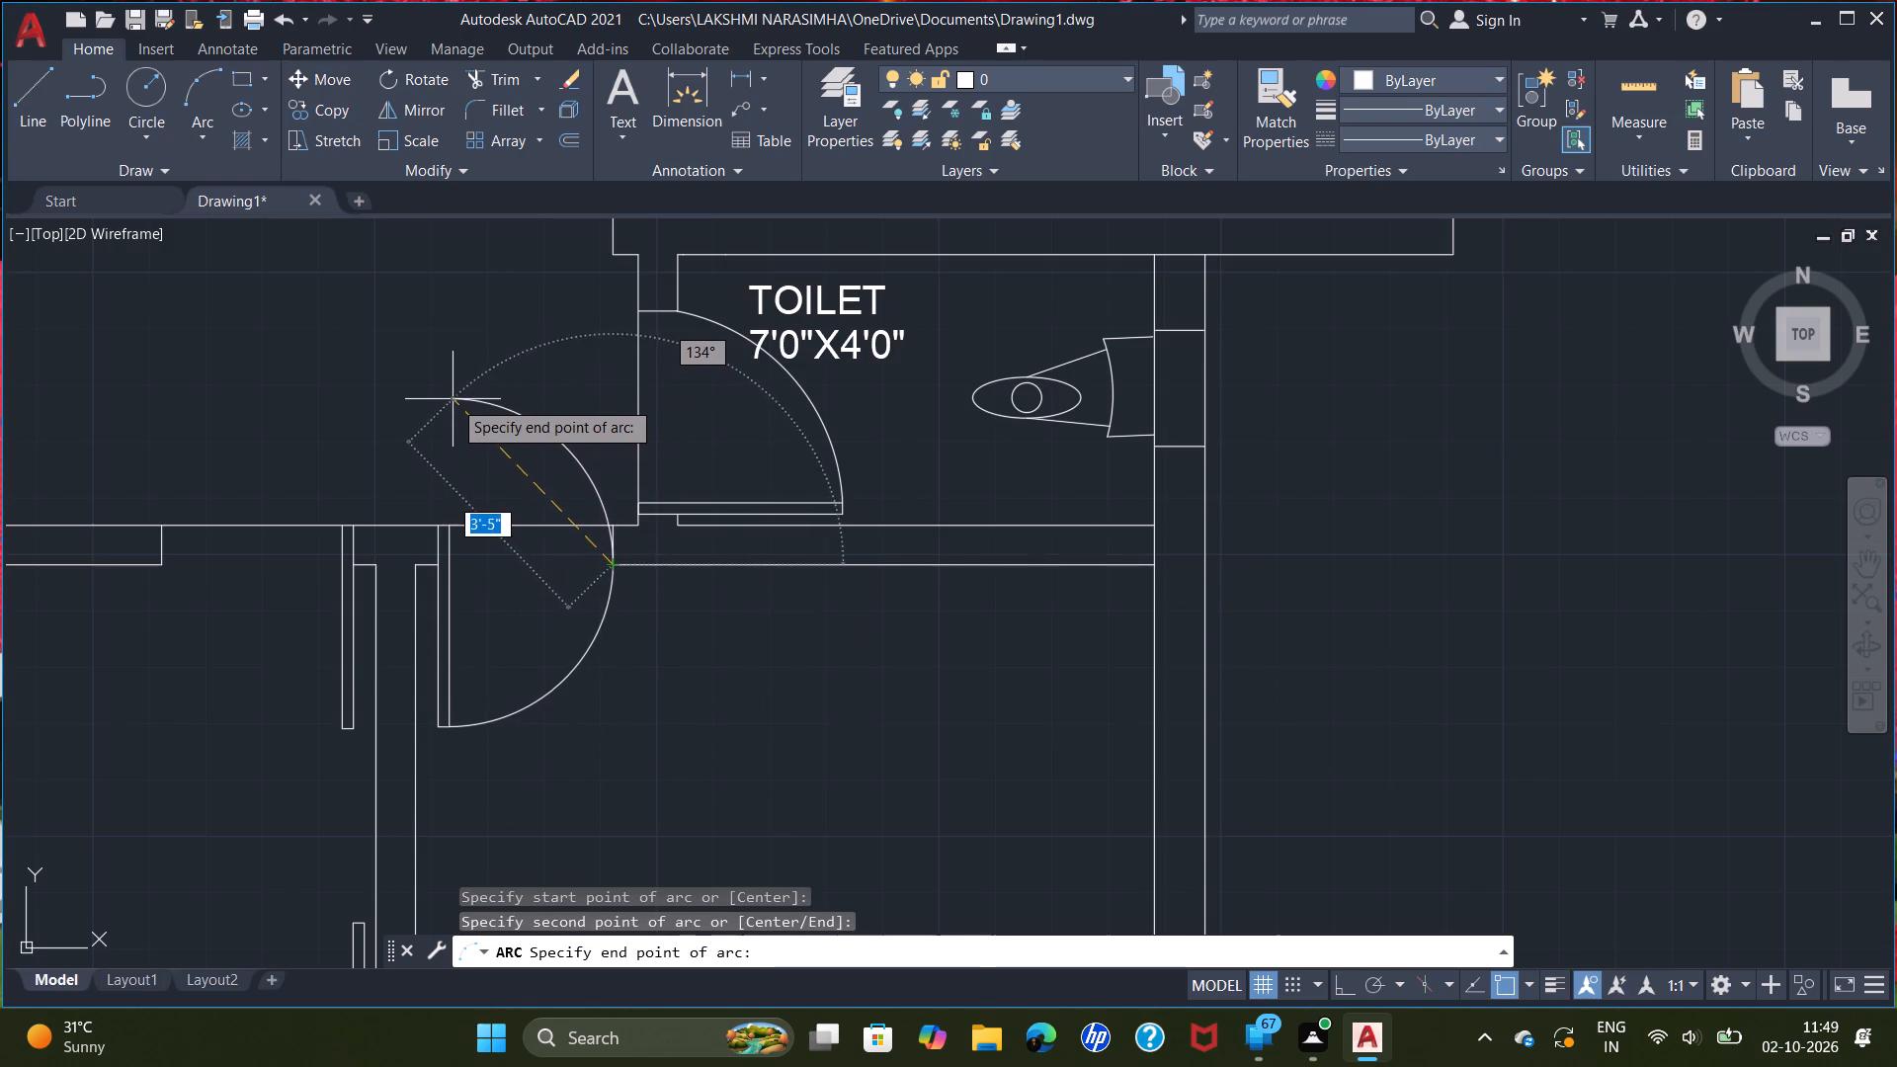
click(442, 375)
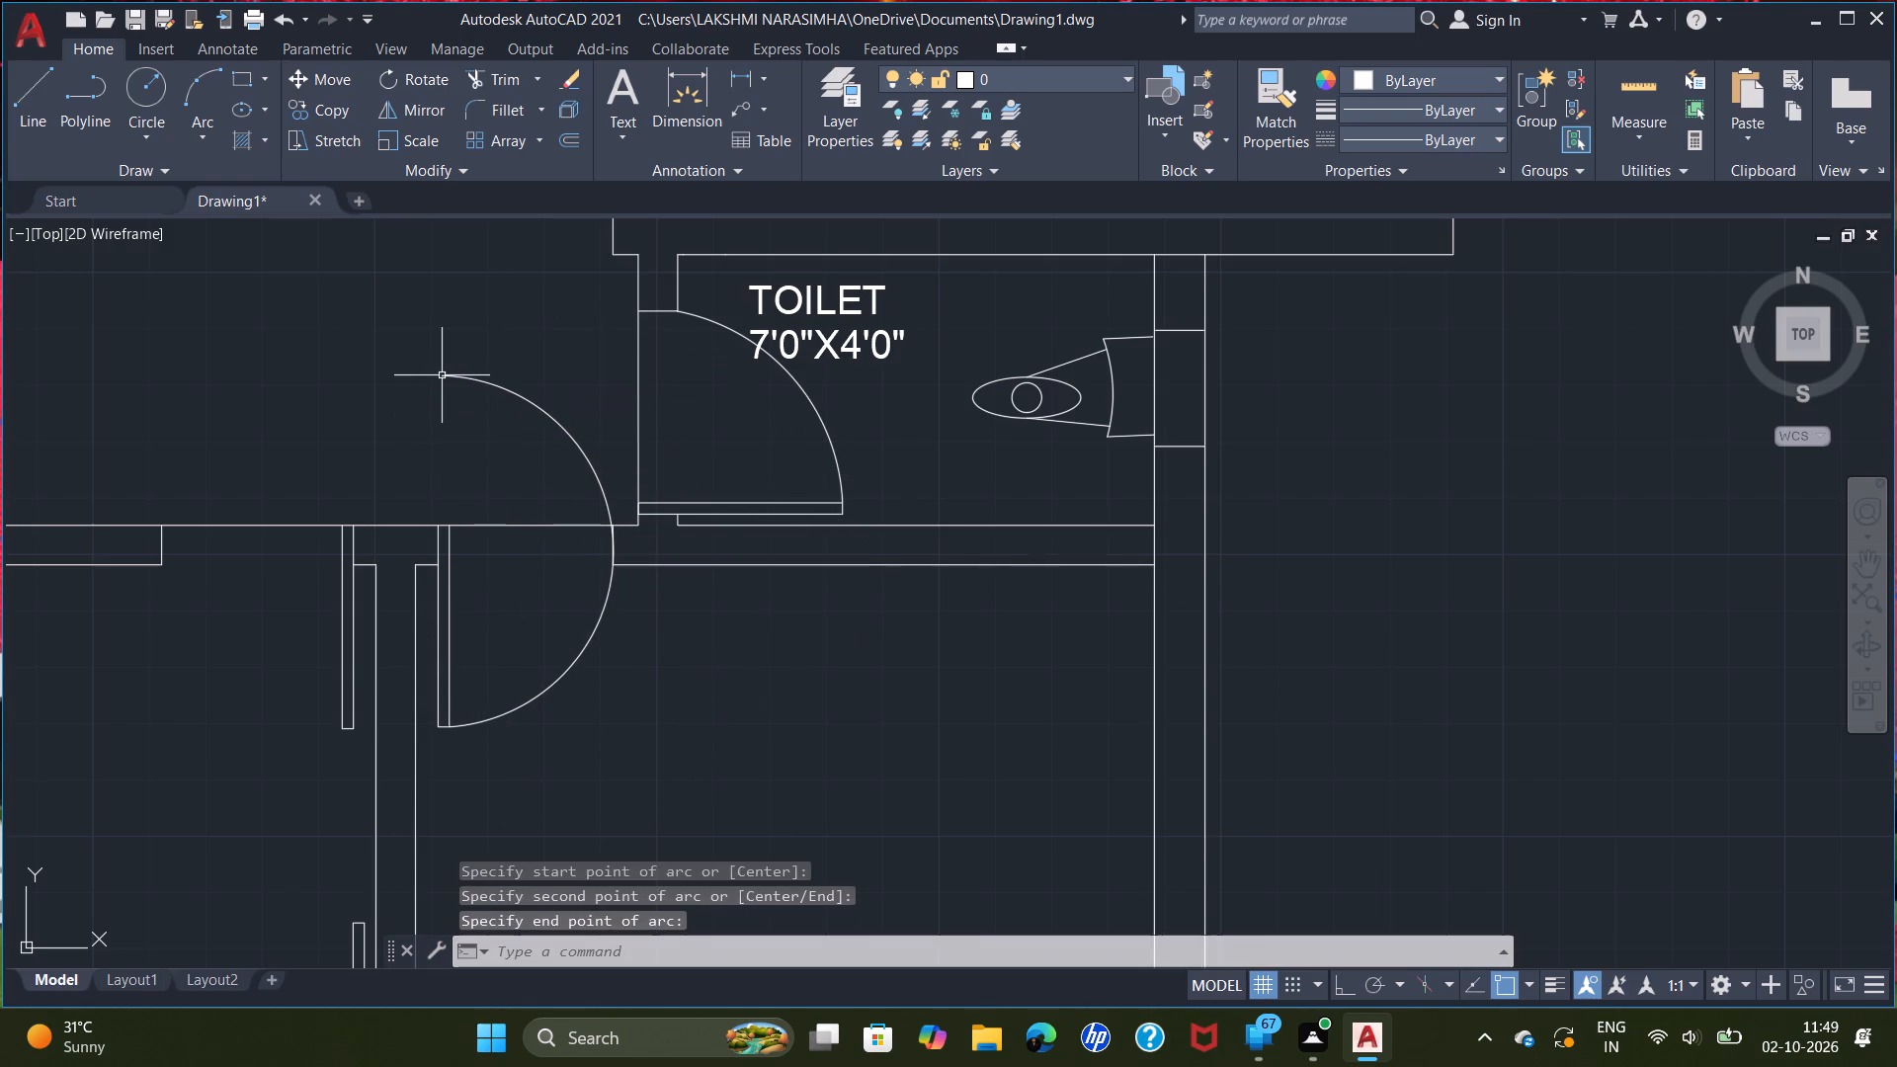
Trim the lower right room's swing arc back to the jamb's lower corner, removing the parts above and within the wall thickness.
text(TRI)
key(Return)
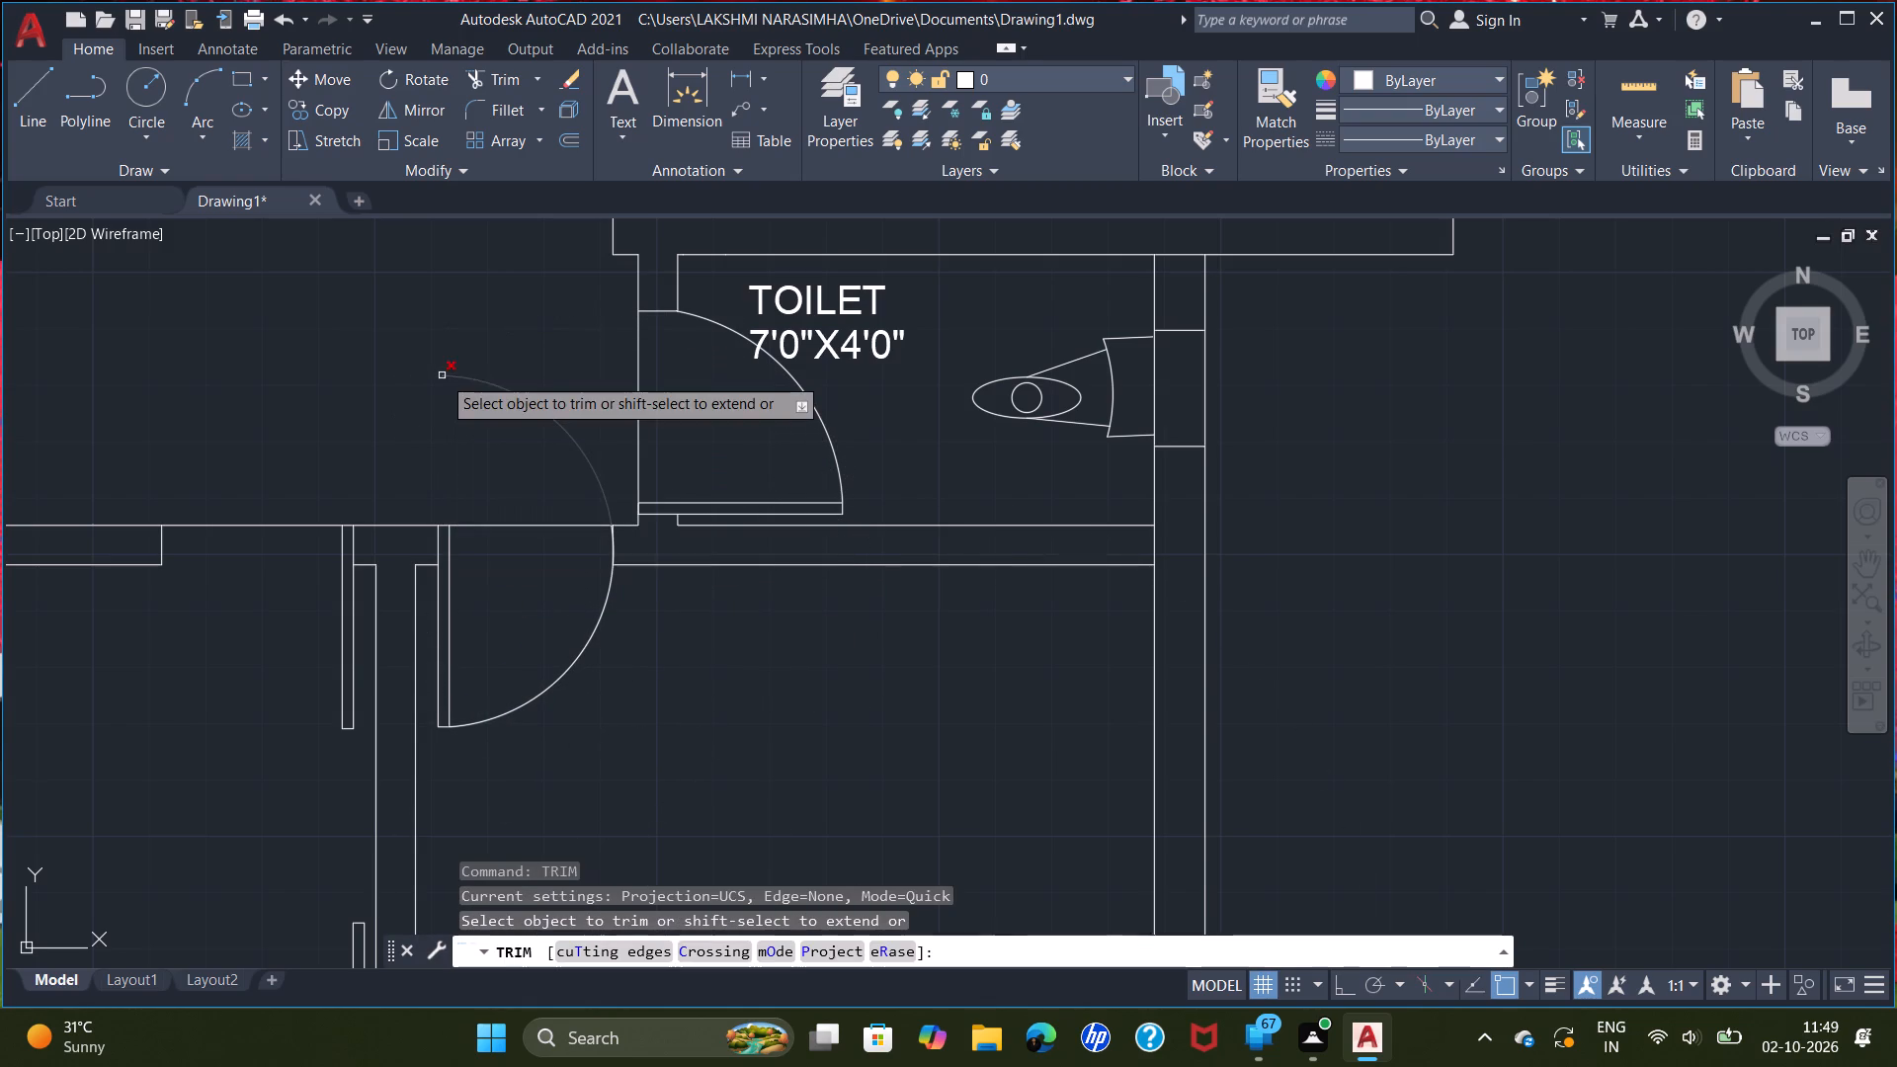
click(480, 379)
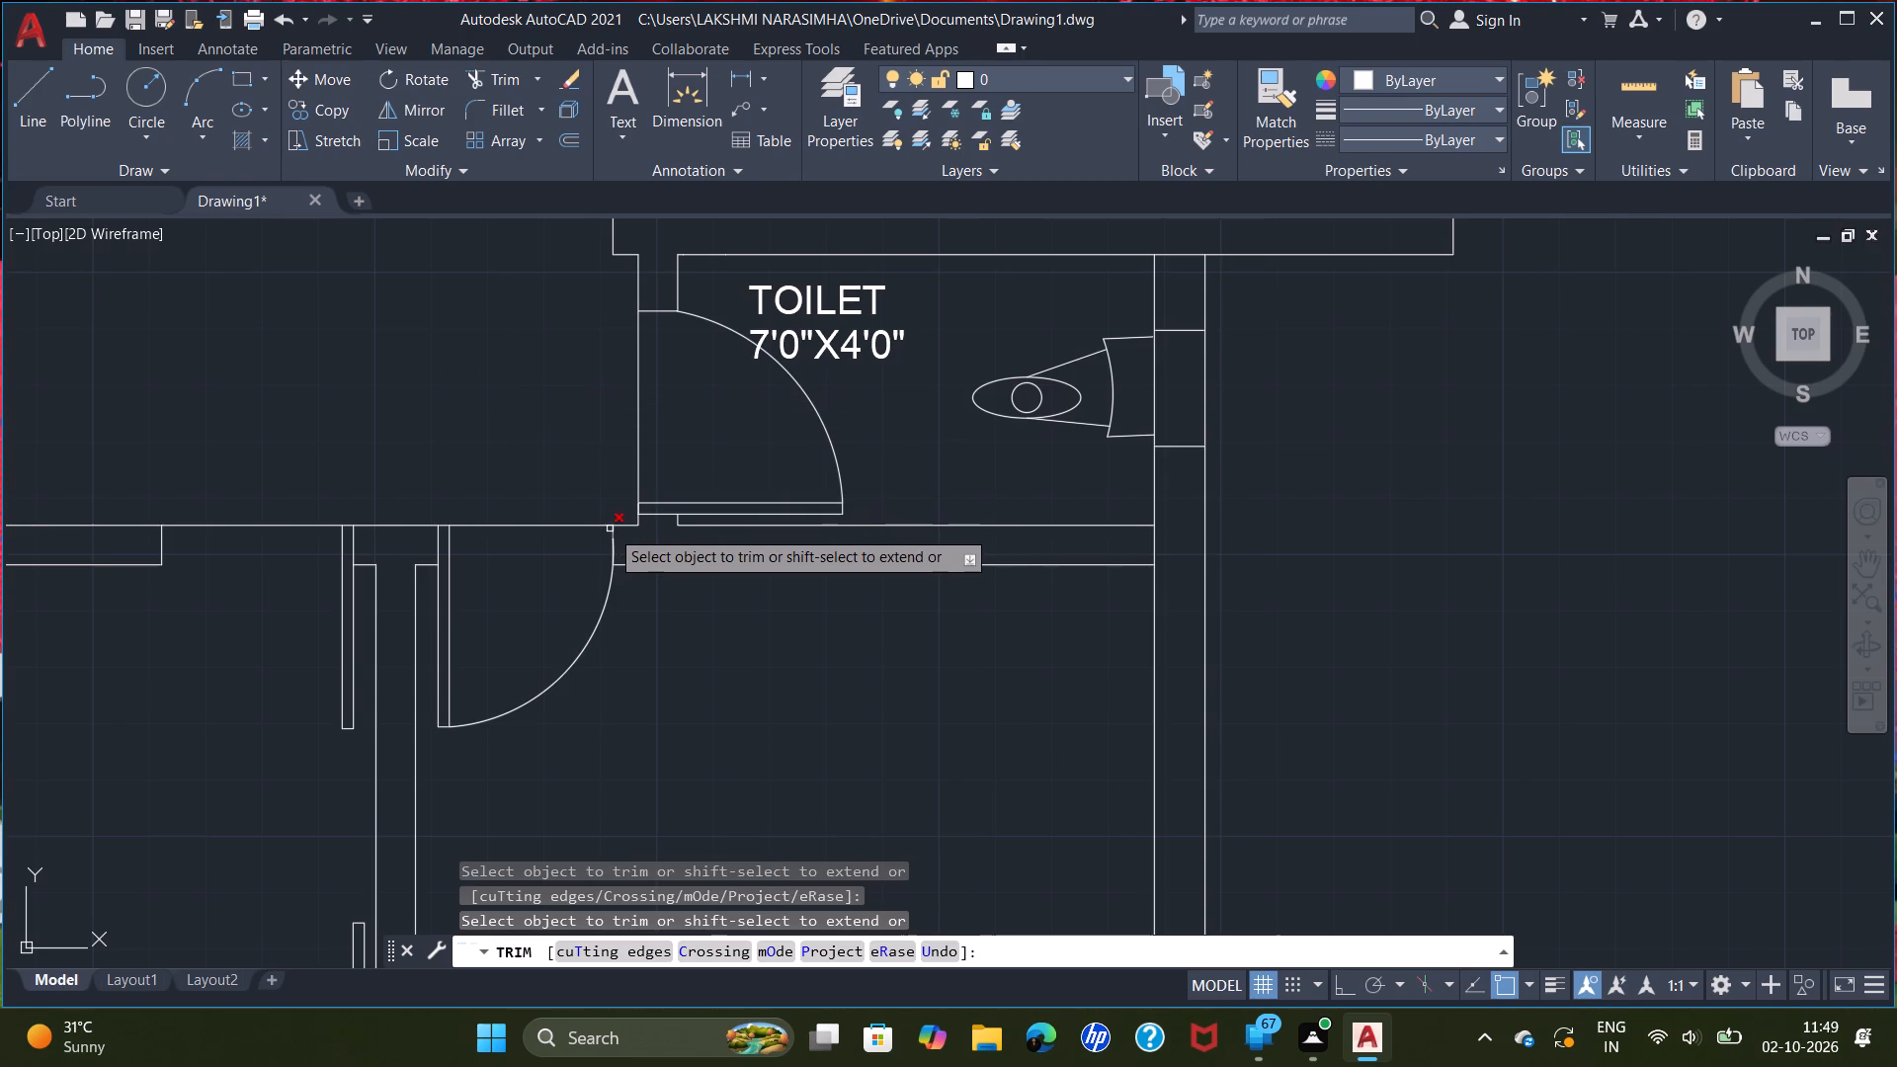
ctrl+scroll(615, 567, up, 6)
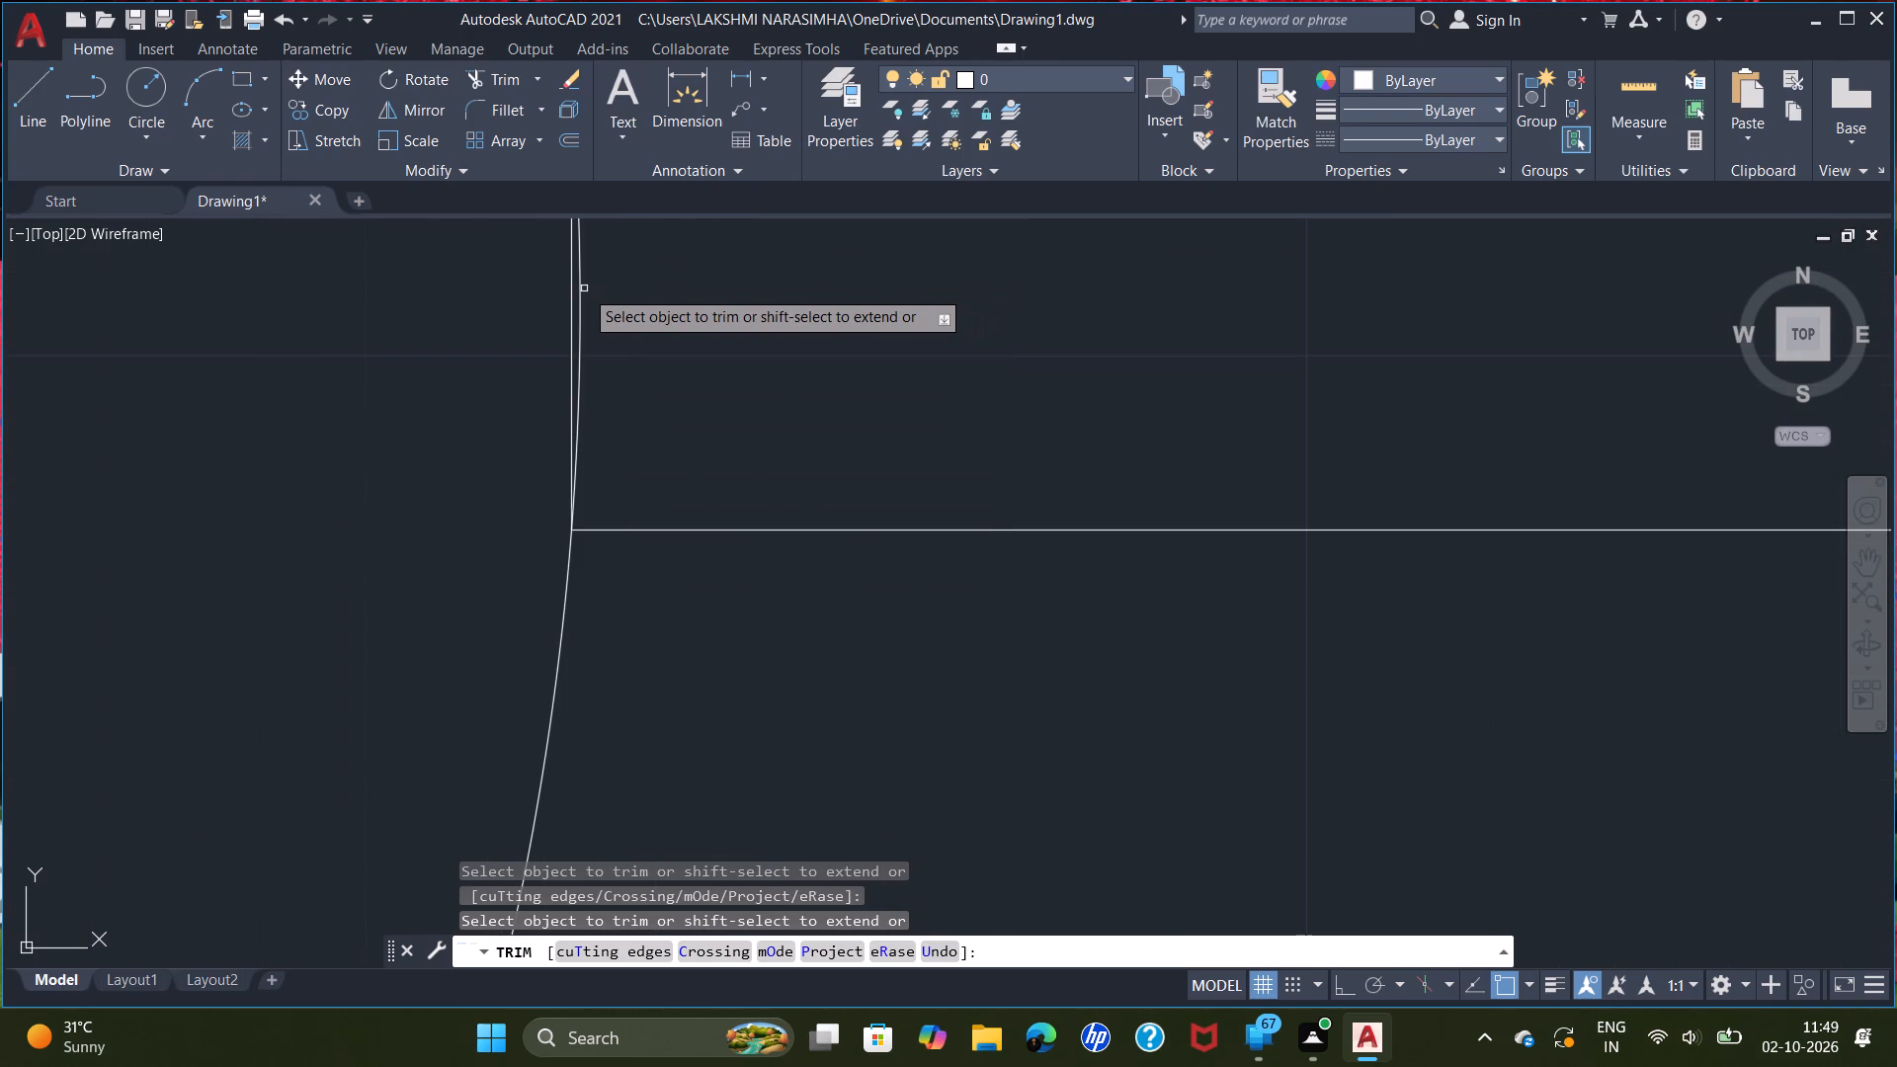
click(580, 295)
ctrl+scroll(580, 295, down, 5)
ctrl+scroll(585, 266, up, 2)
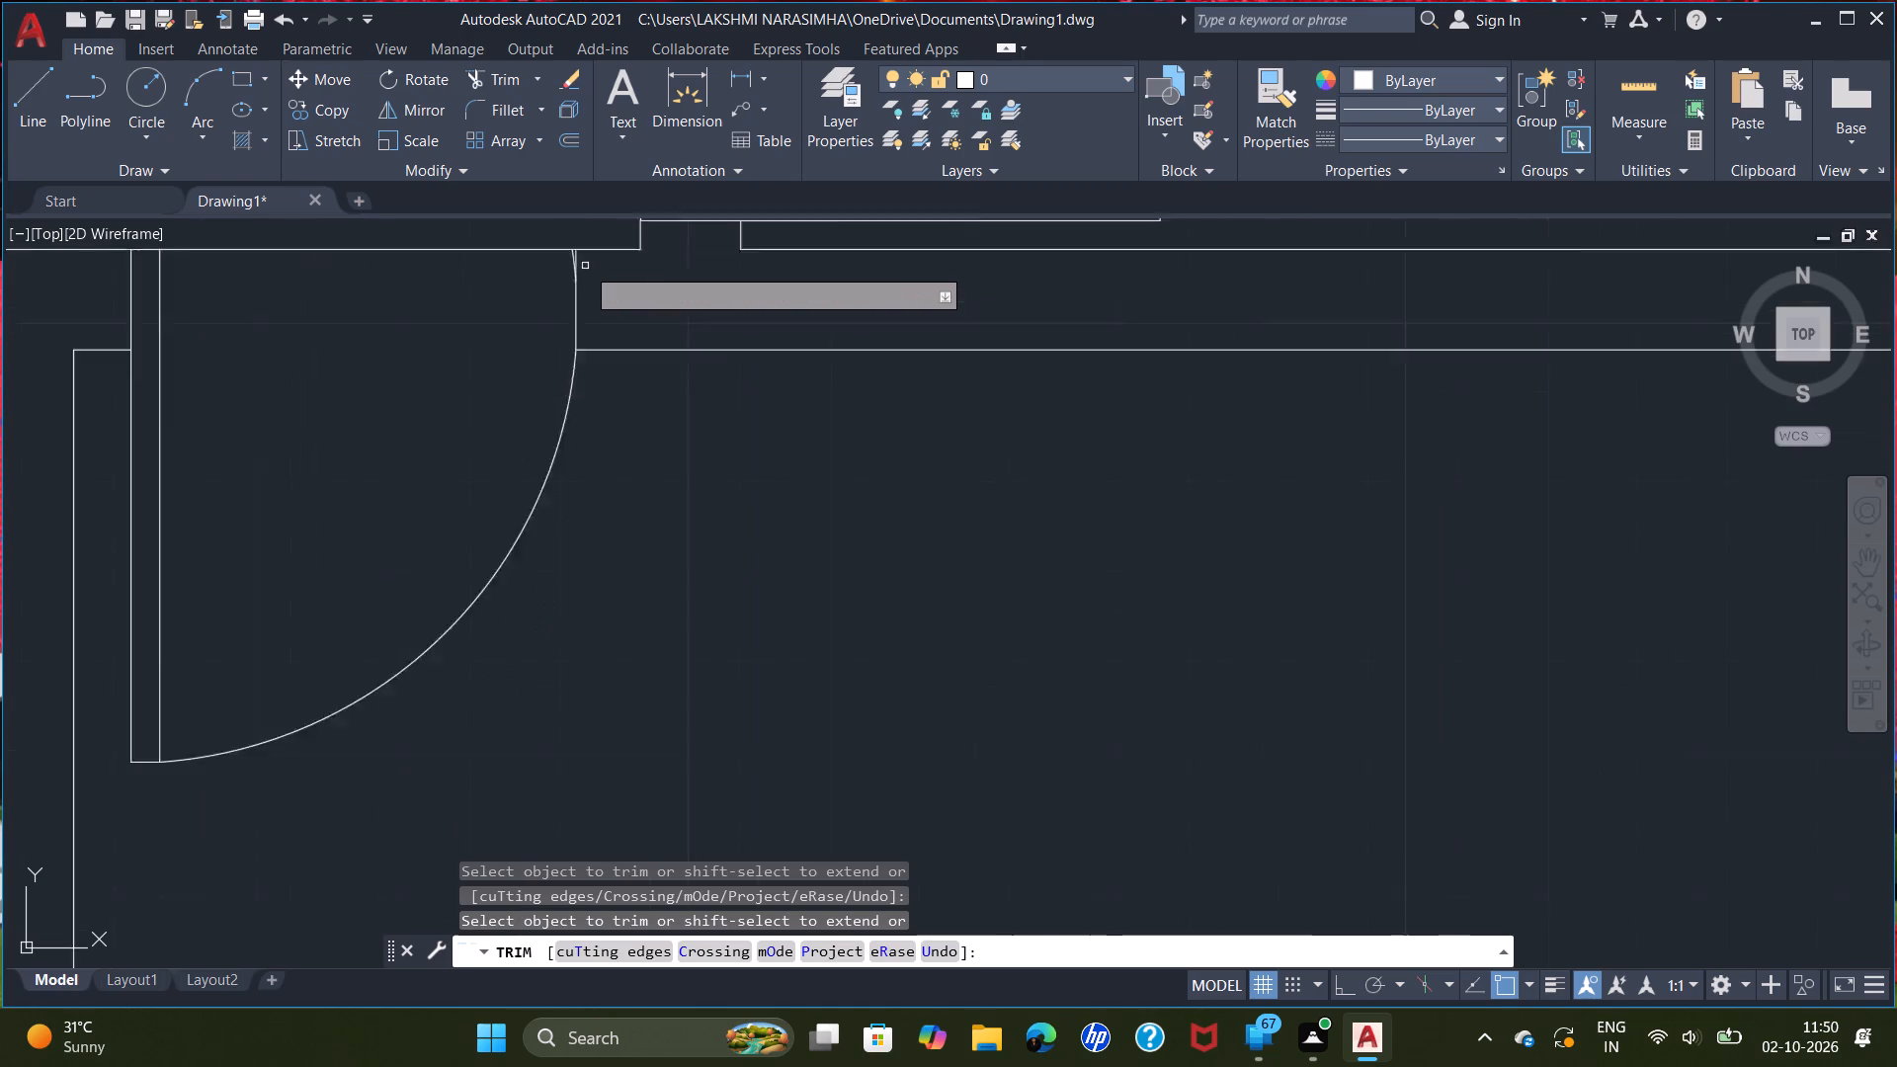
ctrl+scroll(585, 266, up, 4)
click(459, 266)
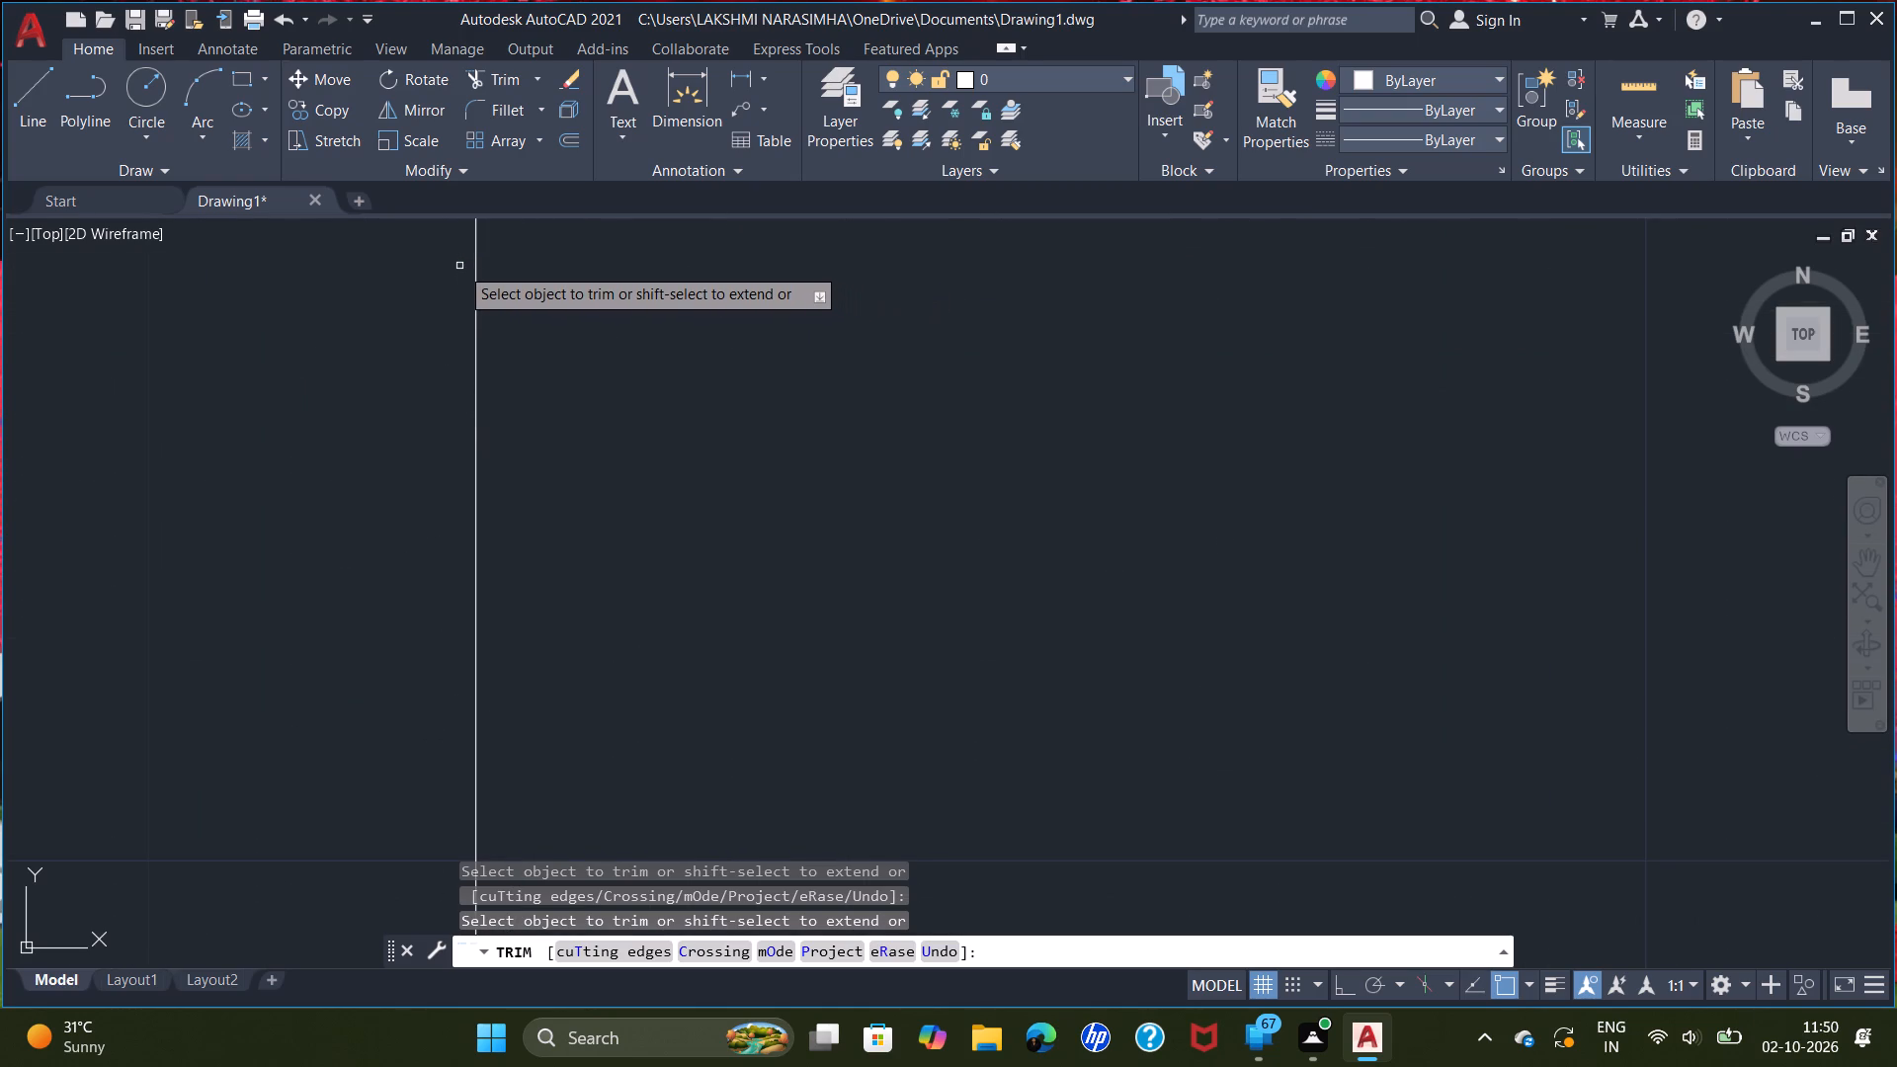
ctrl+scroll(459, 266, down, 7)
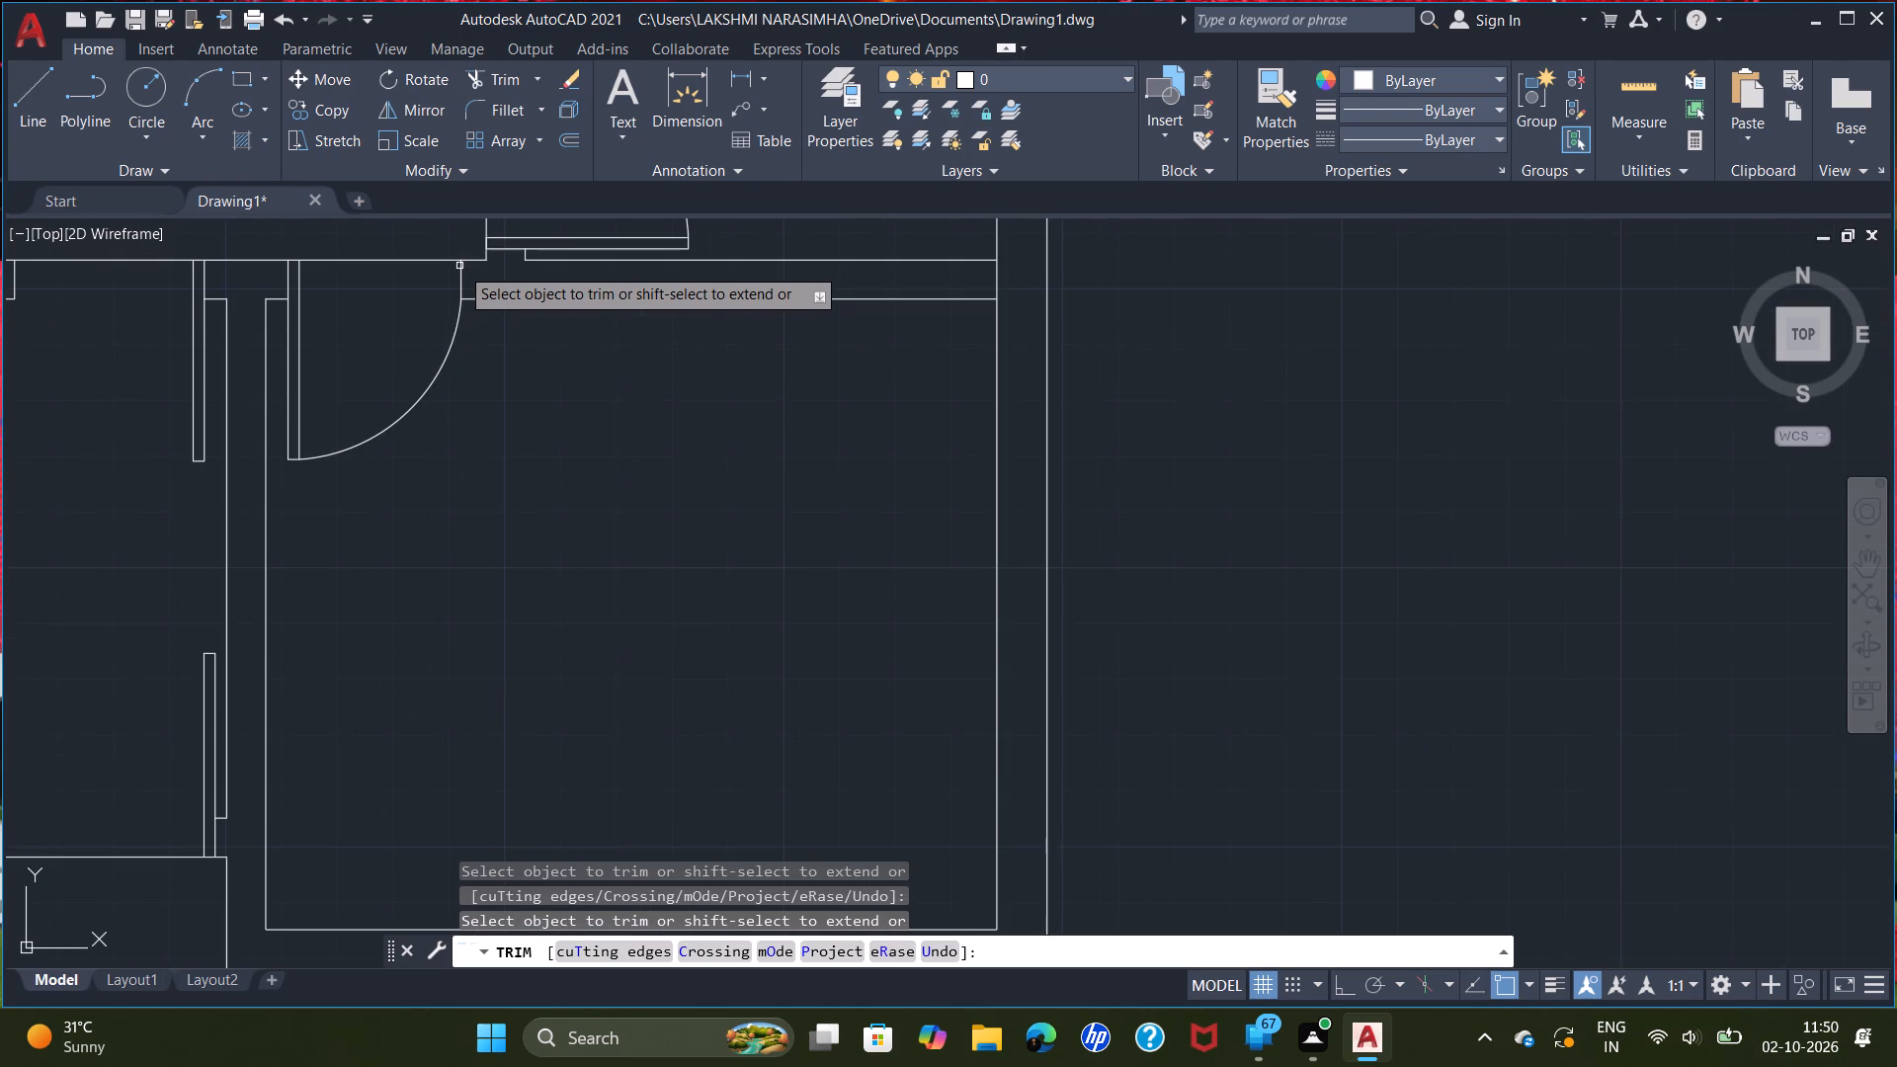
Draw a swing arc for the lower left room's upper door from the leaf's lower left corner through the opposite jamb's lower corner, ending above the wall.
middle_drag(593, 608, 1030, 698)
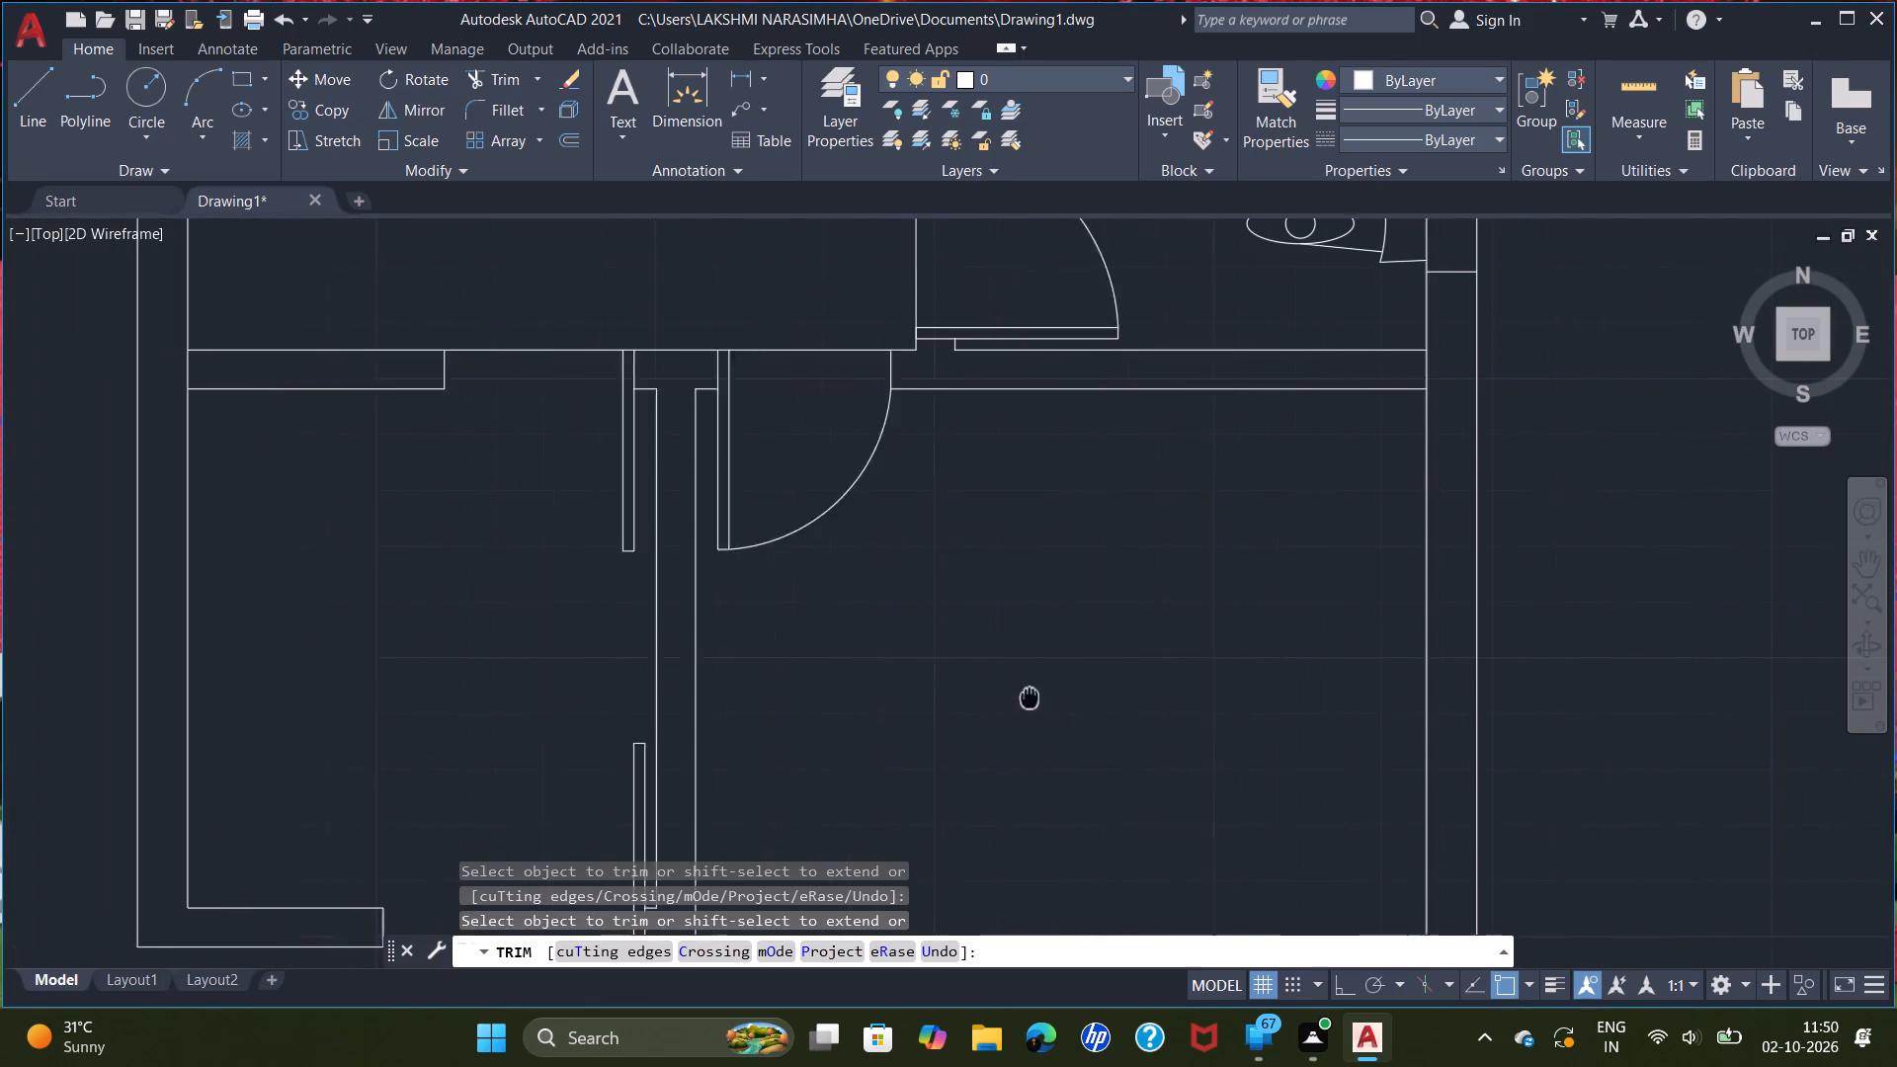
middle_drag(1030, 698, 1041, 697)
double_click(198, 80)
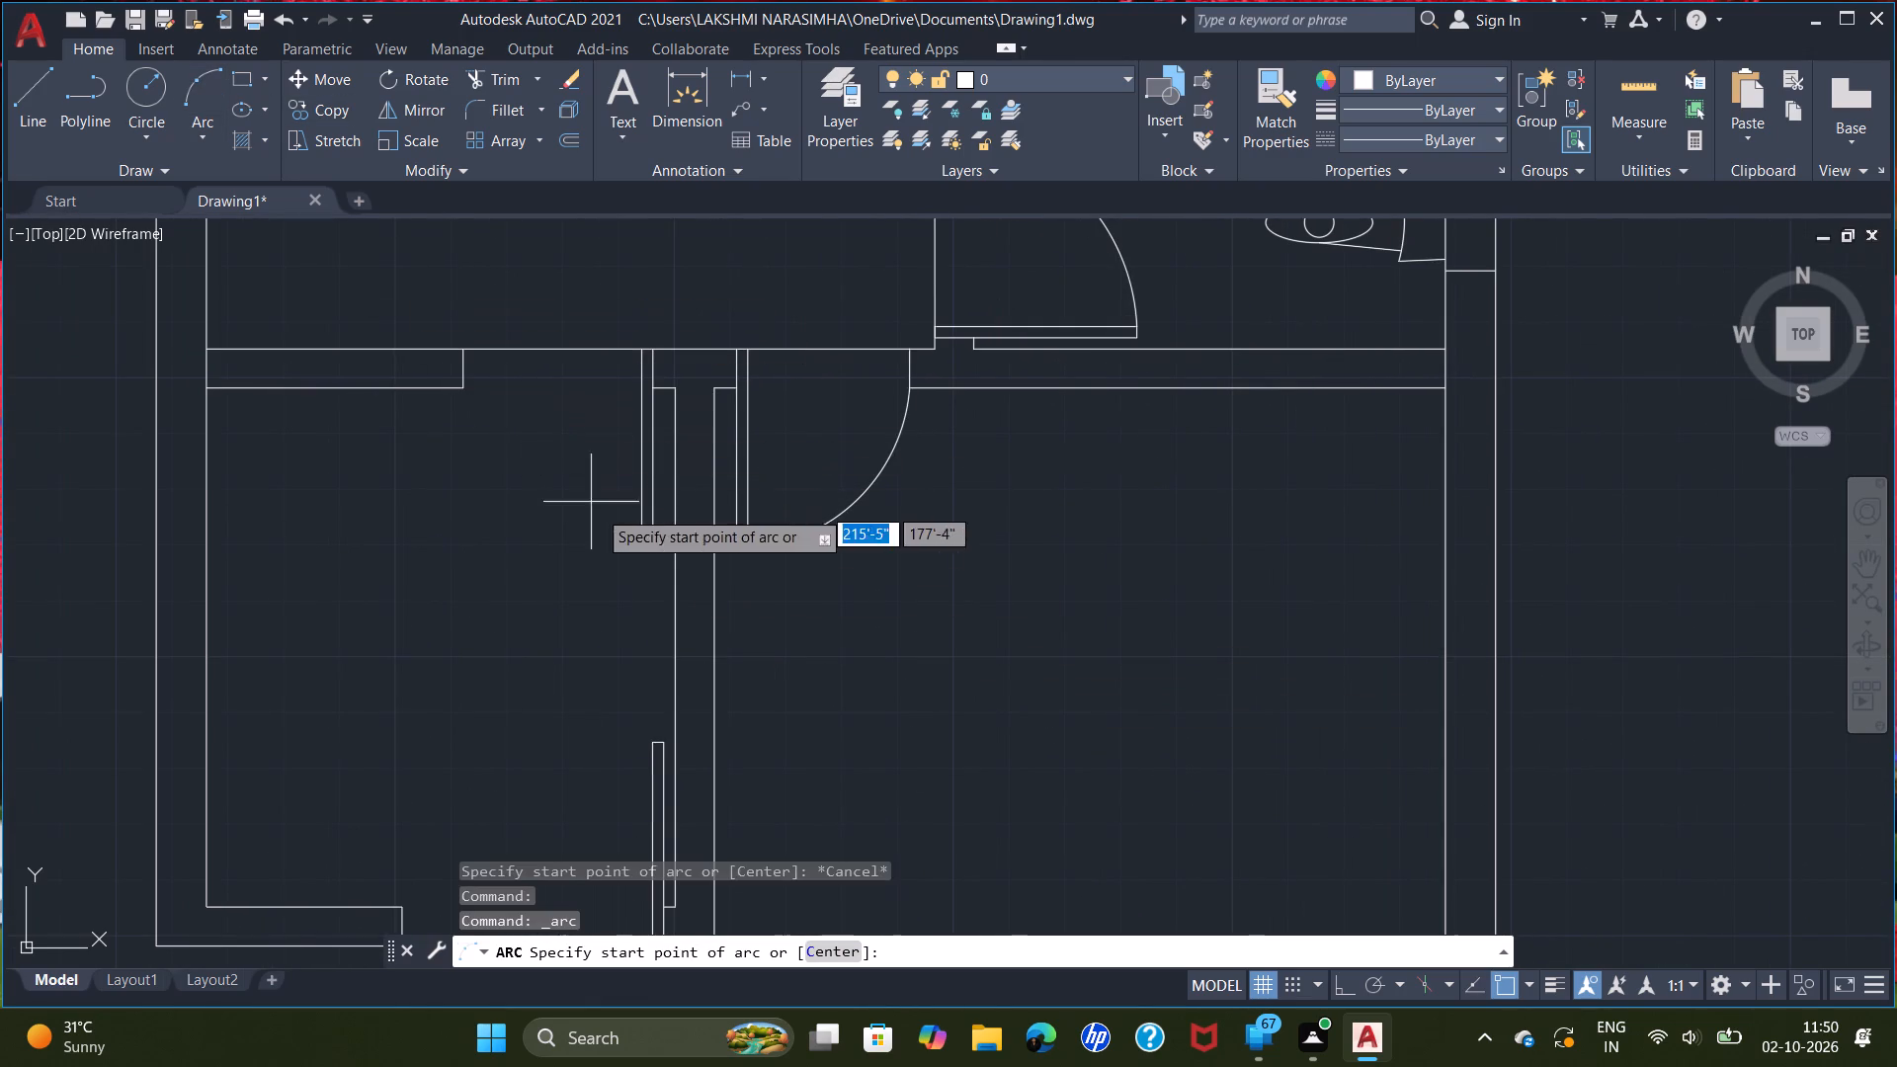
scroll(648, 556, up, 3)
click(613, 524)
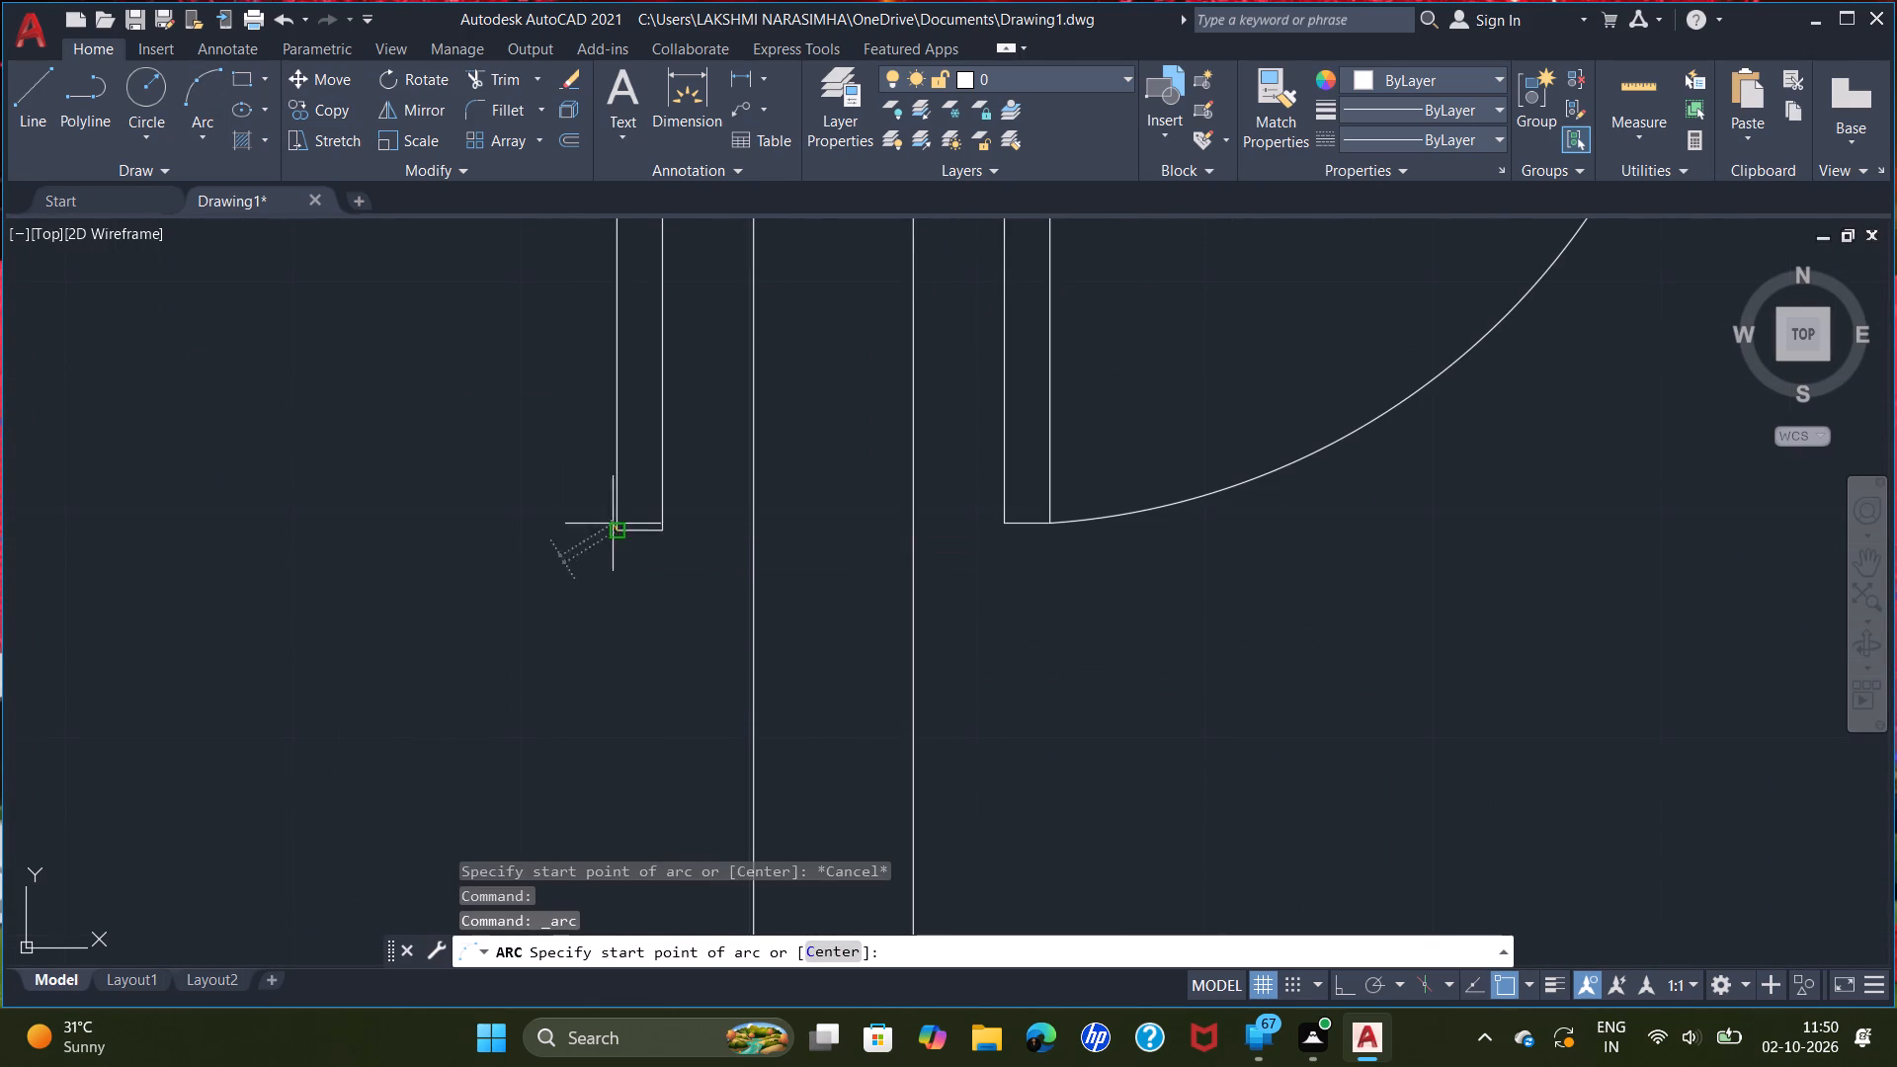
scroll(519, 486, down, 3)
middle_drag(297, 463, 455, 682)
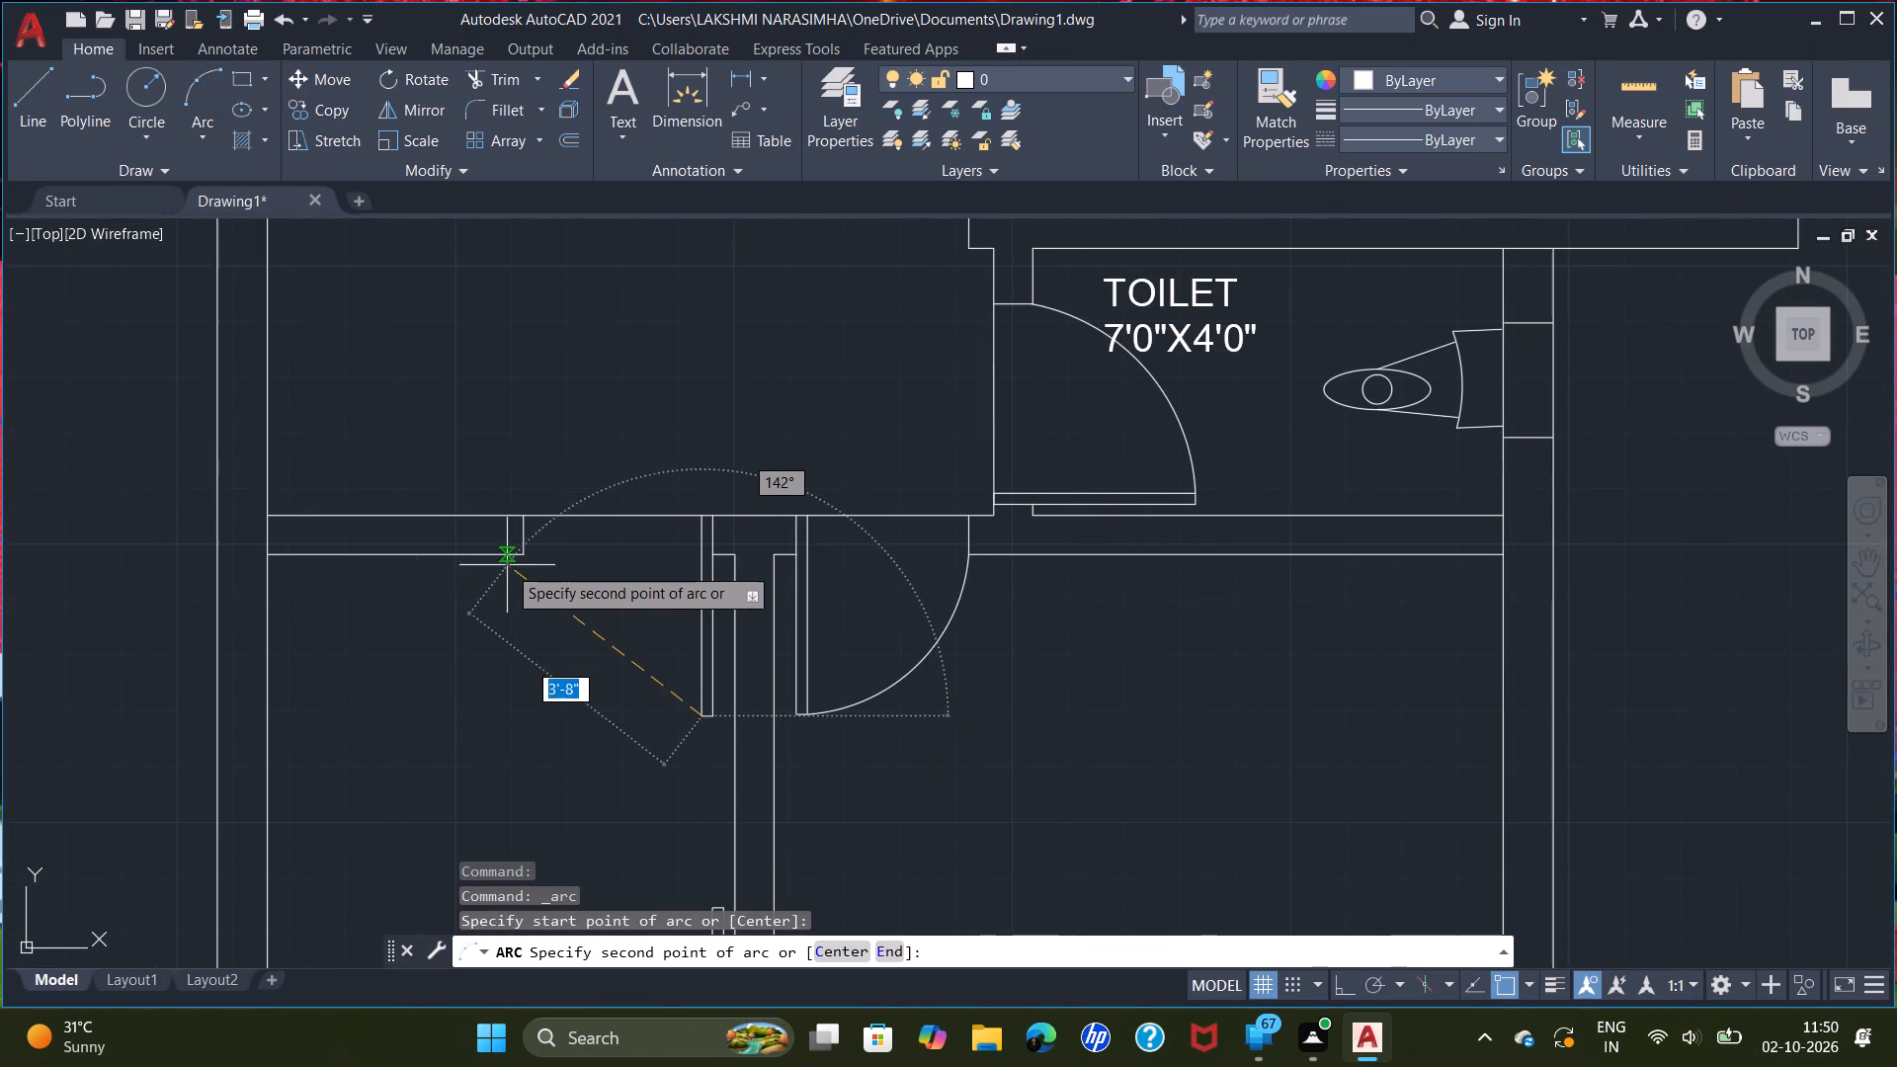
scroll(532, 553, up, 4)
double_click(466, 564)
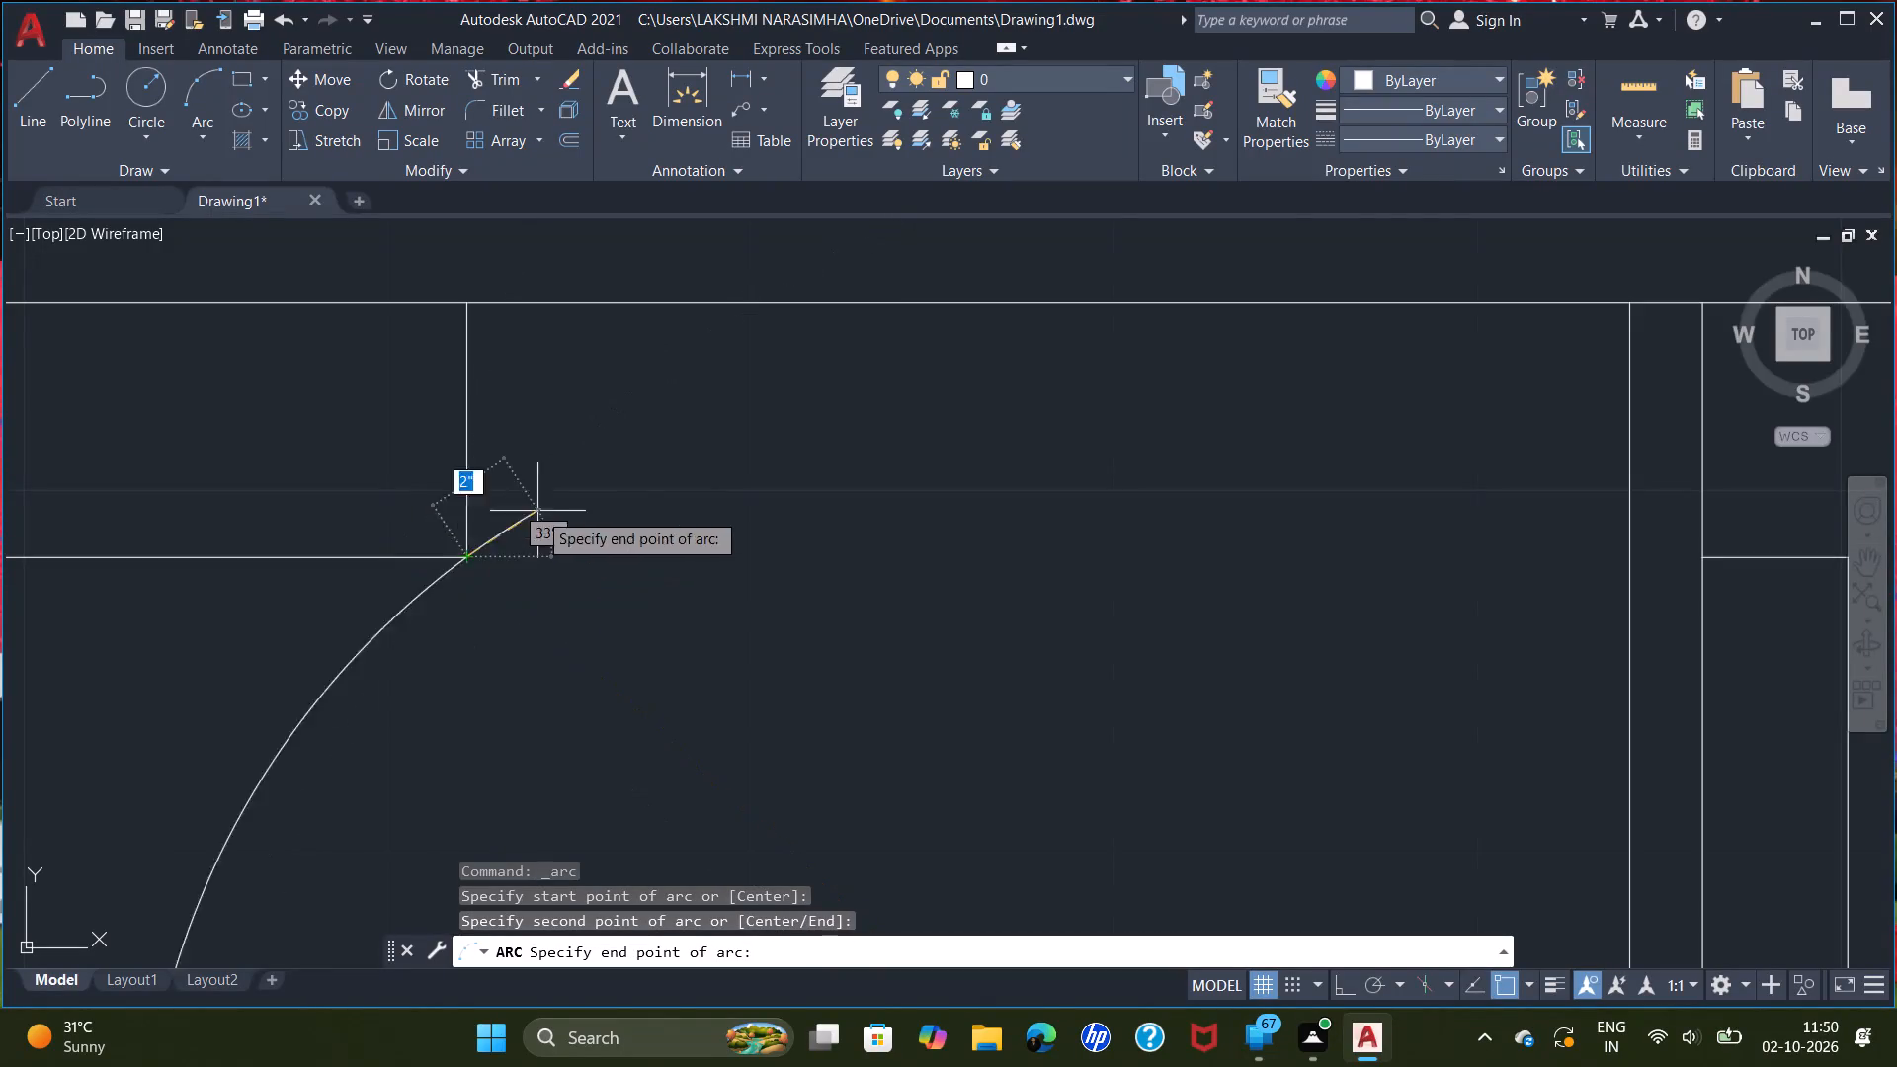
scroll(719, 464, down, 4)
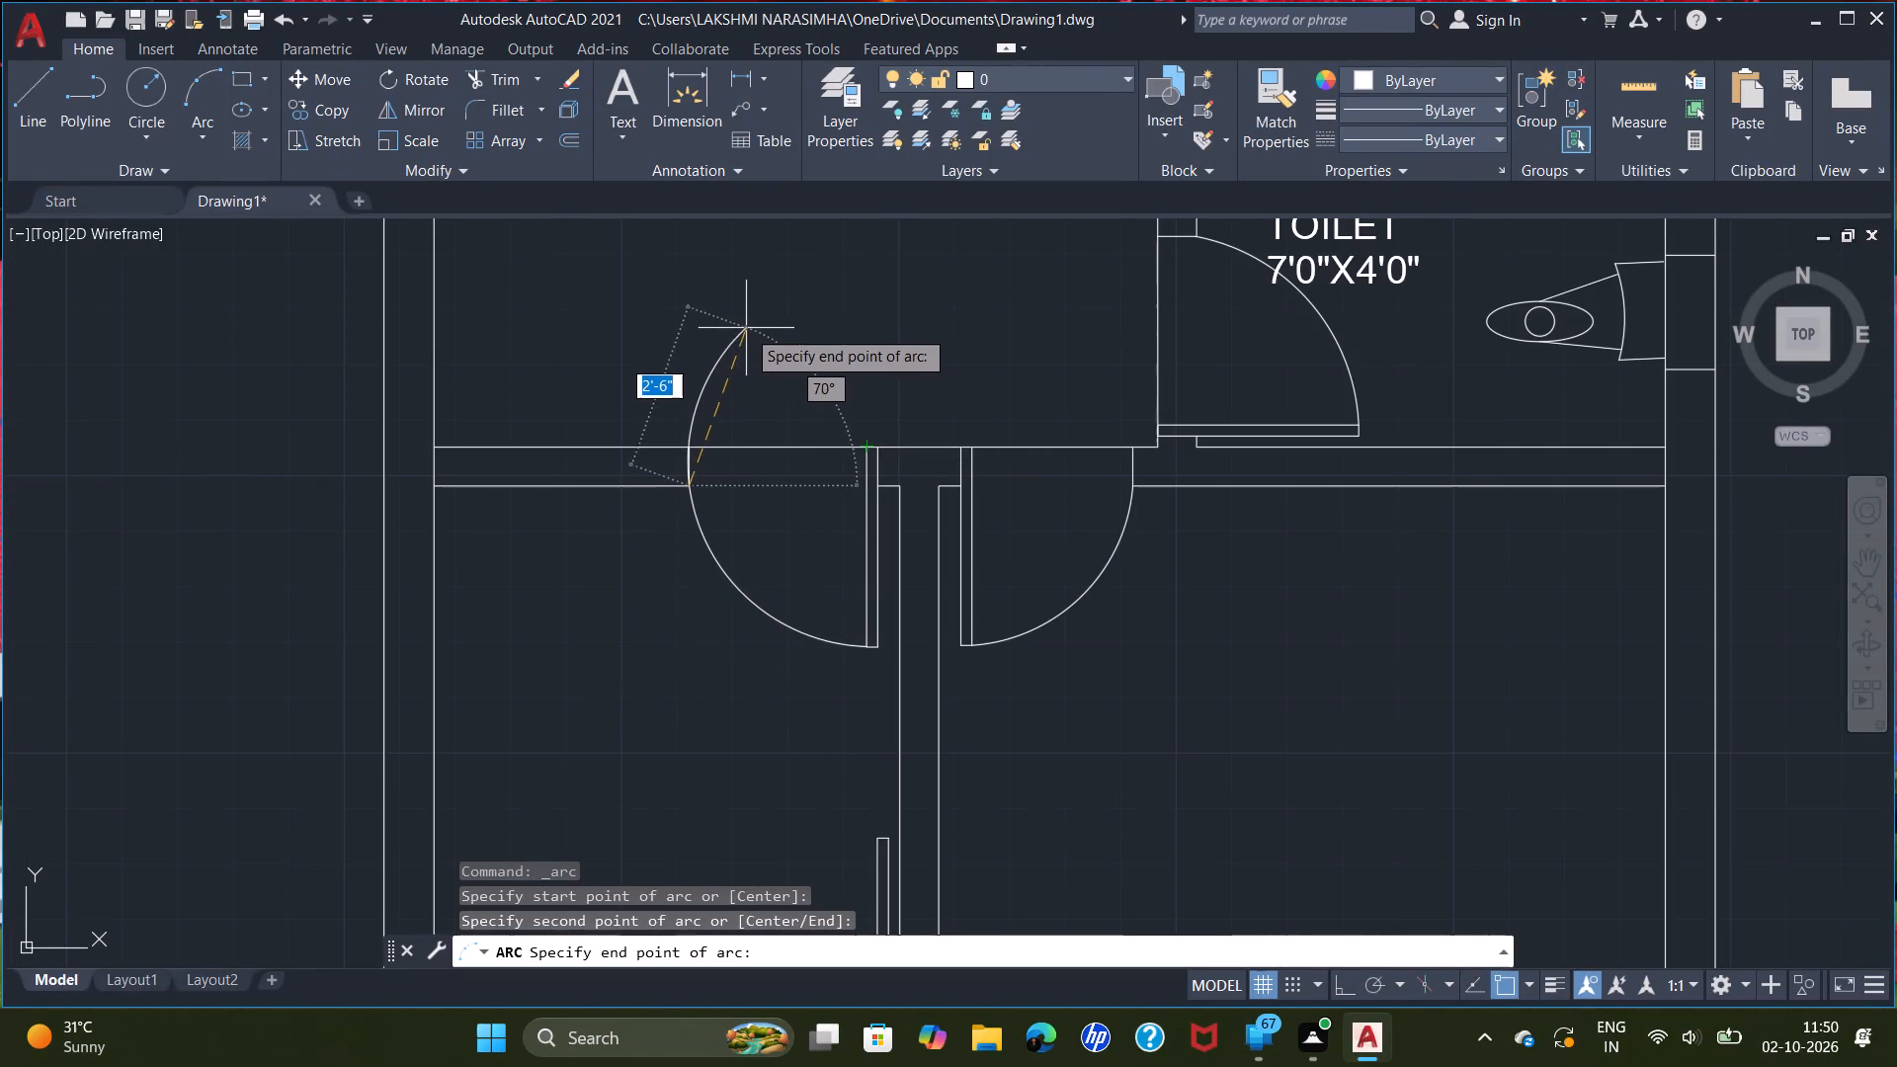
click(760, 324)
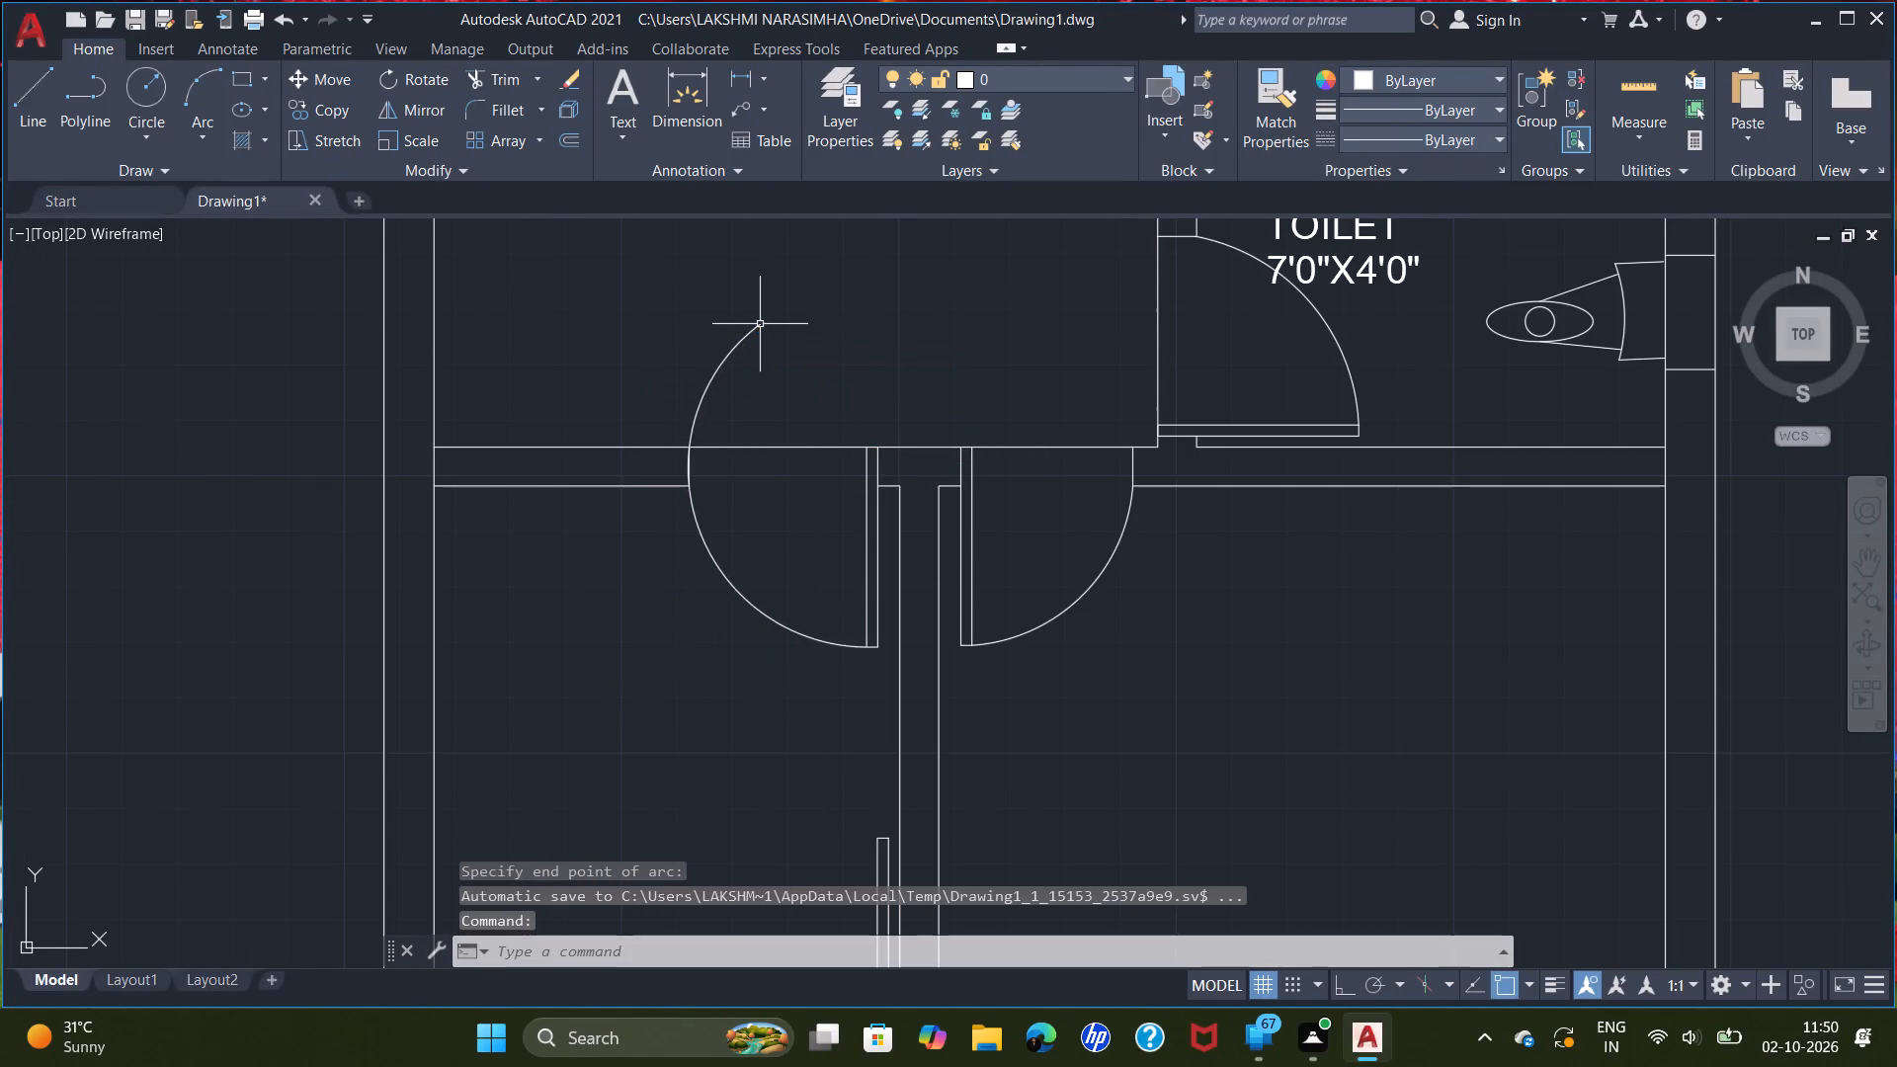
Trim the lower left room's upper swing arc back to the jamb's lower corner, removing the parts above and within the wall thickness.
text(TRI)
key(Return)
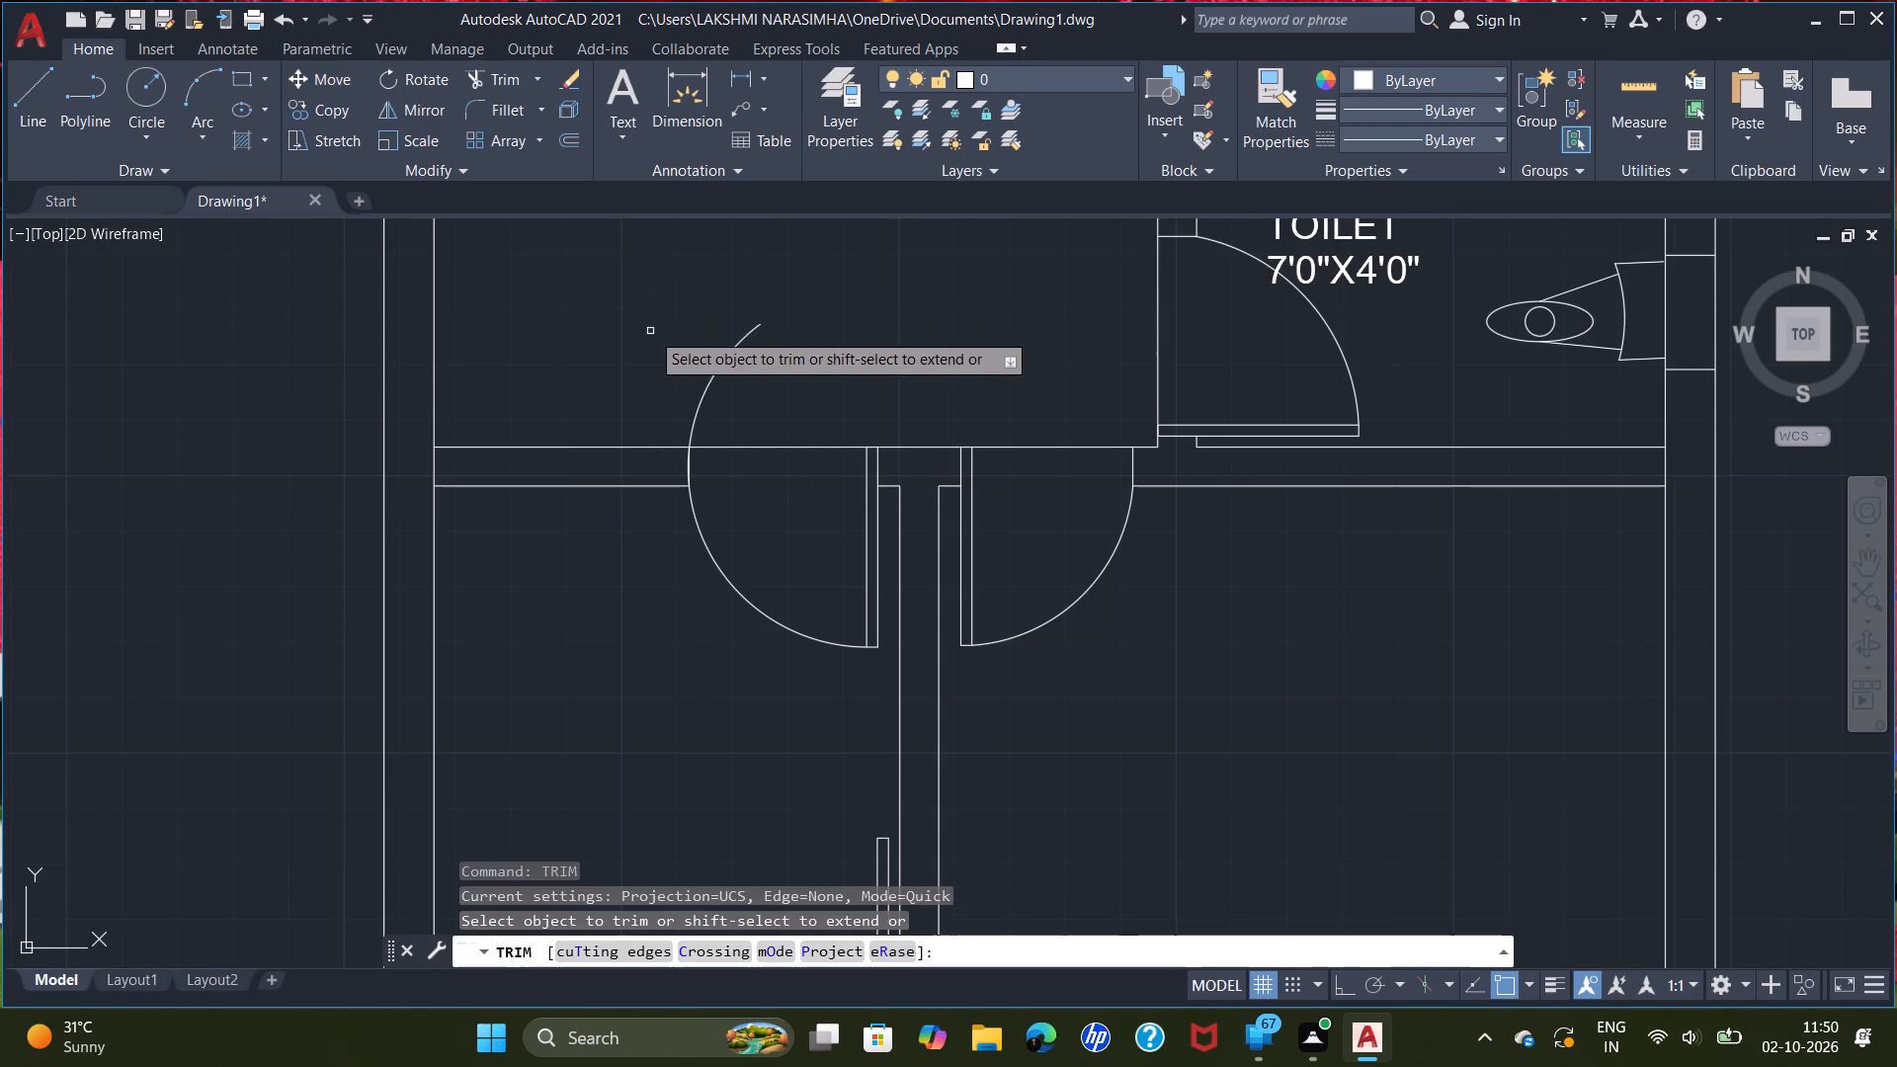
double_click(707, 376)
scroll(676, 464, up, 4)
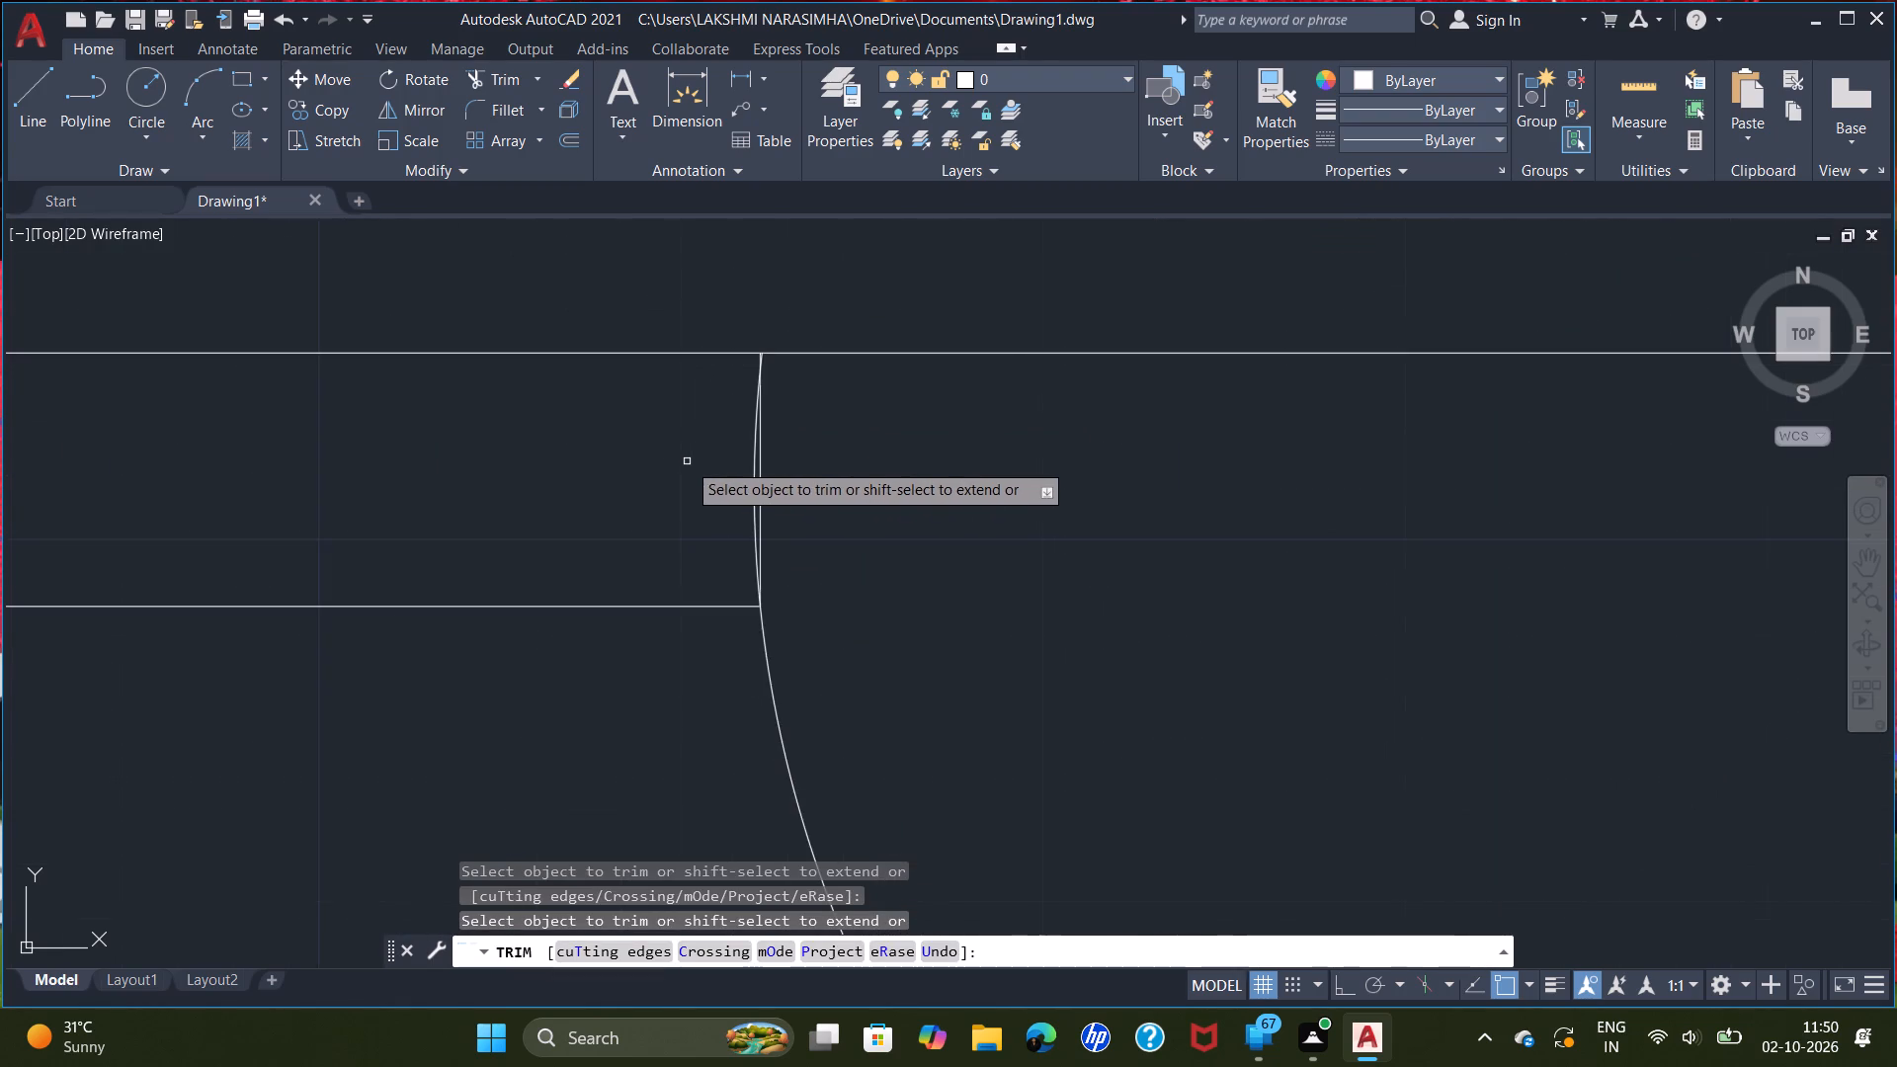
scroll(749, 462, up, 3)
triple_click(768, 450)
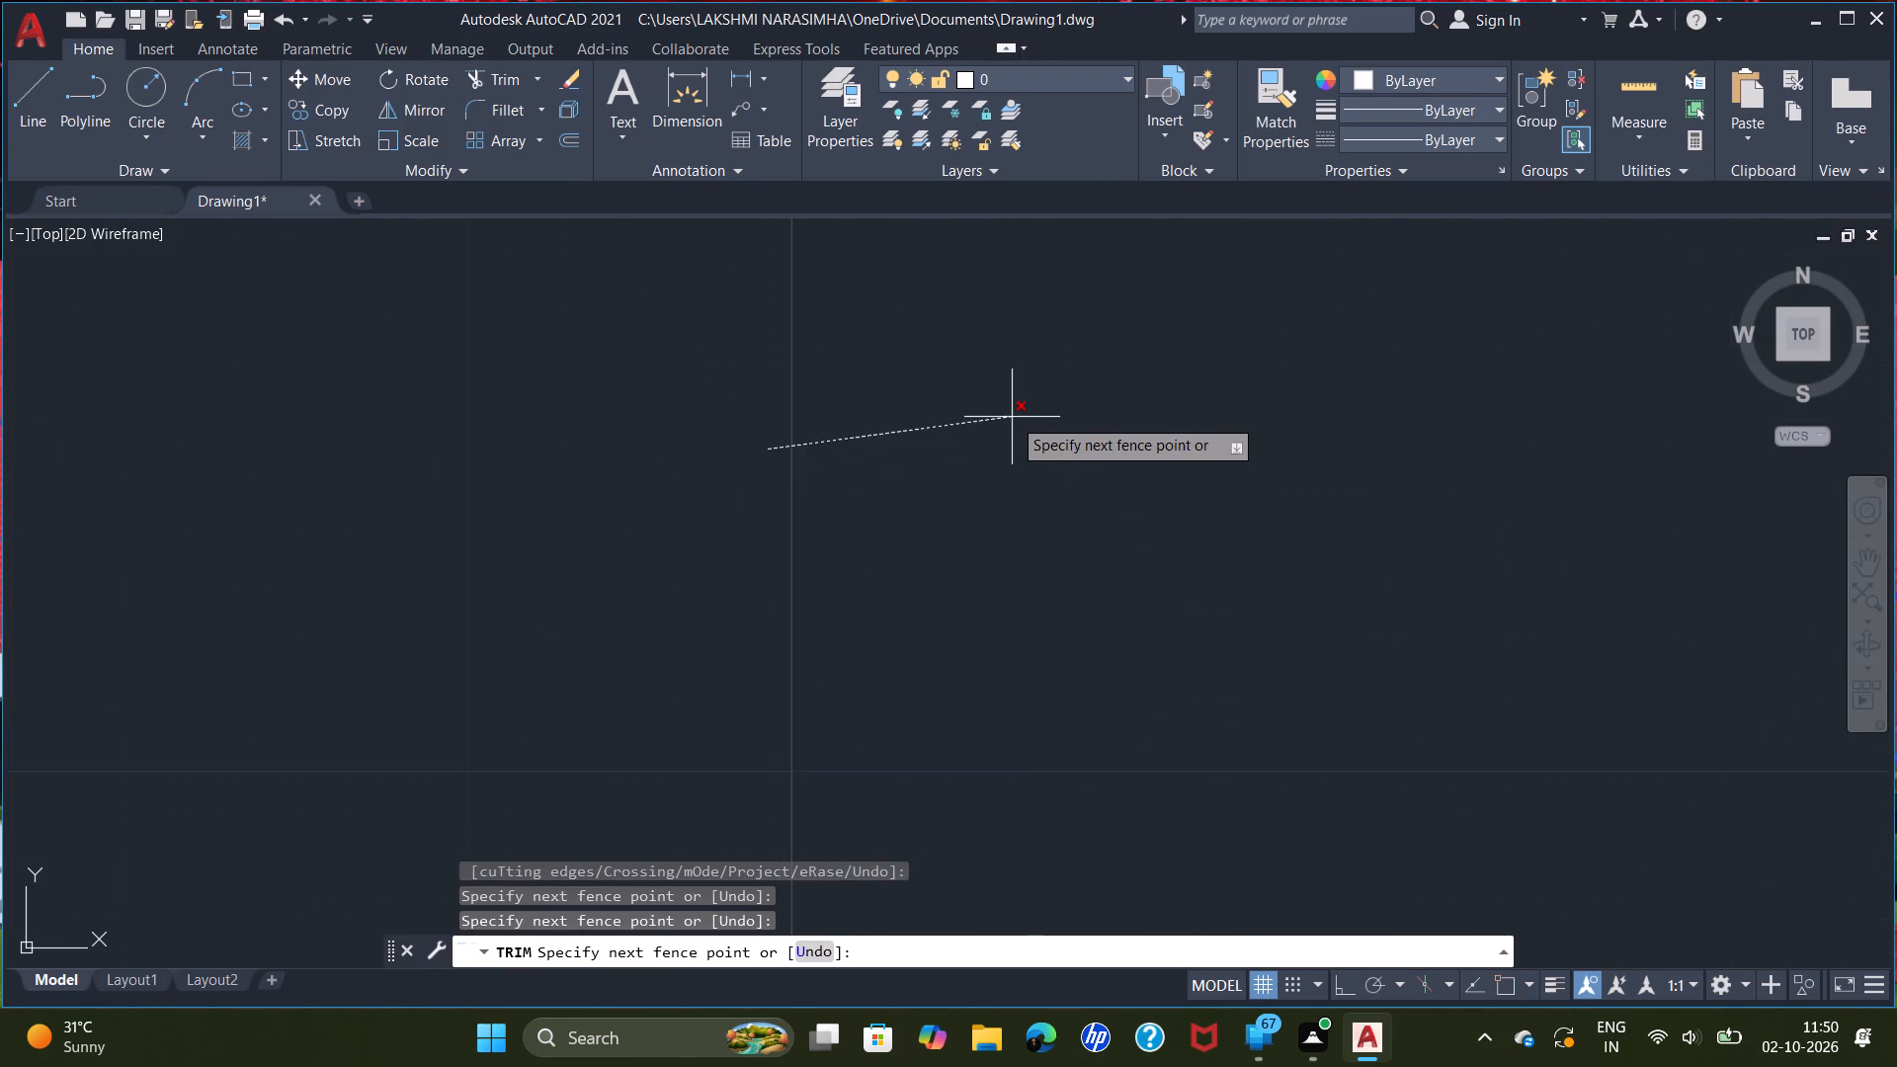
scroll(1014, 418, down, 4)
click(767, 474)
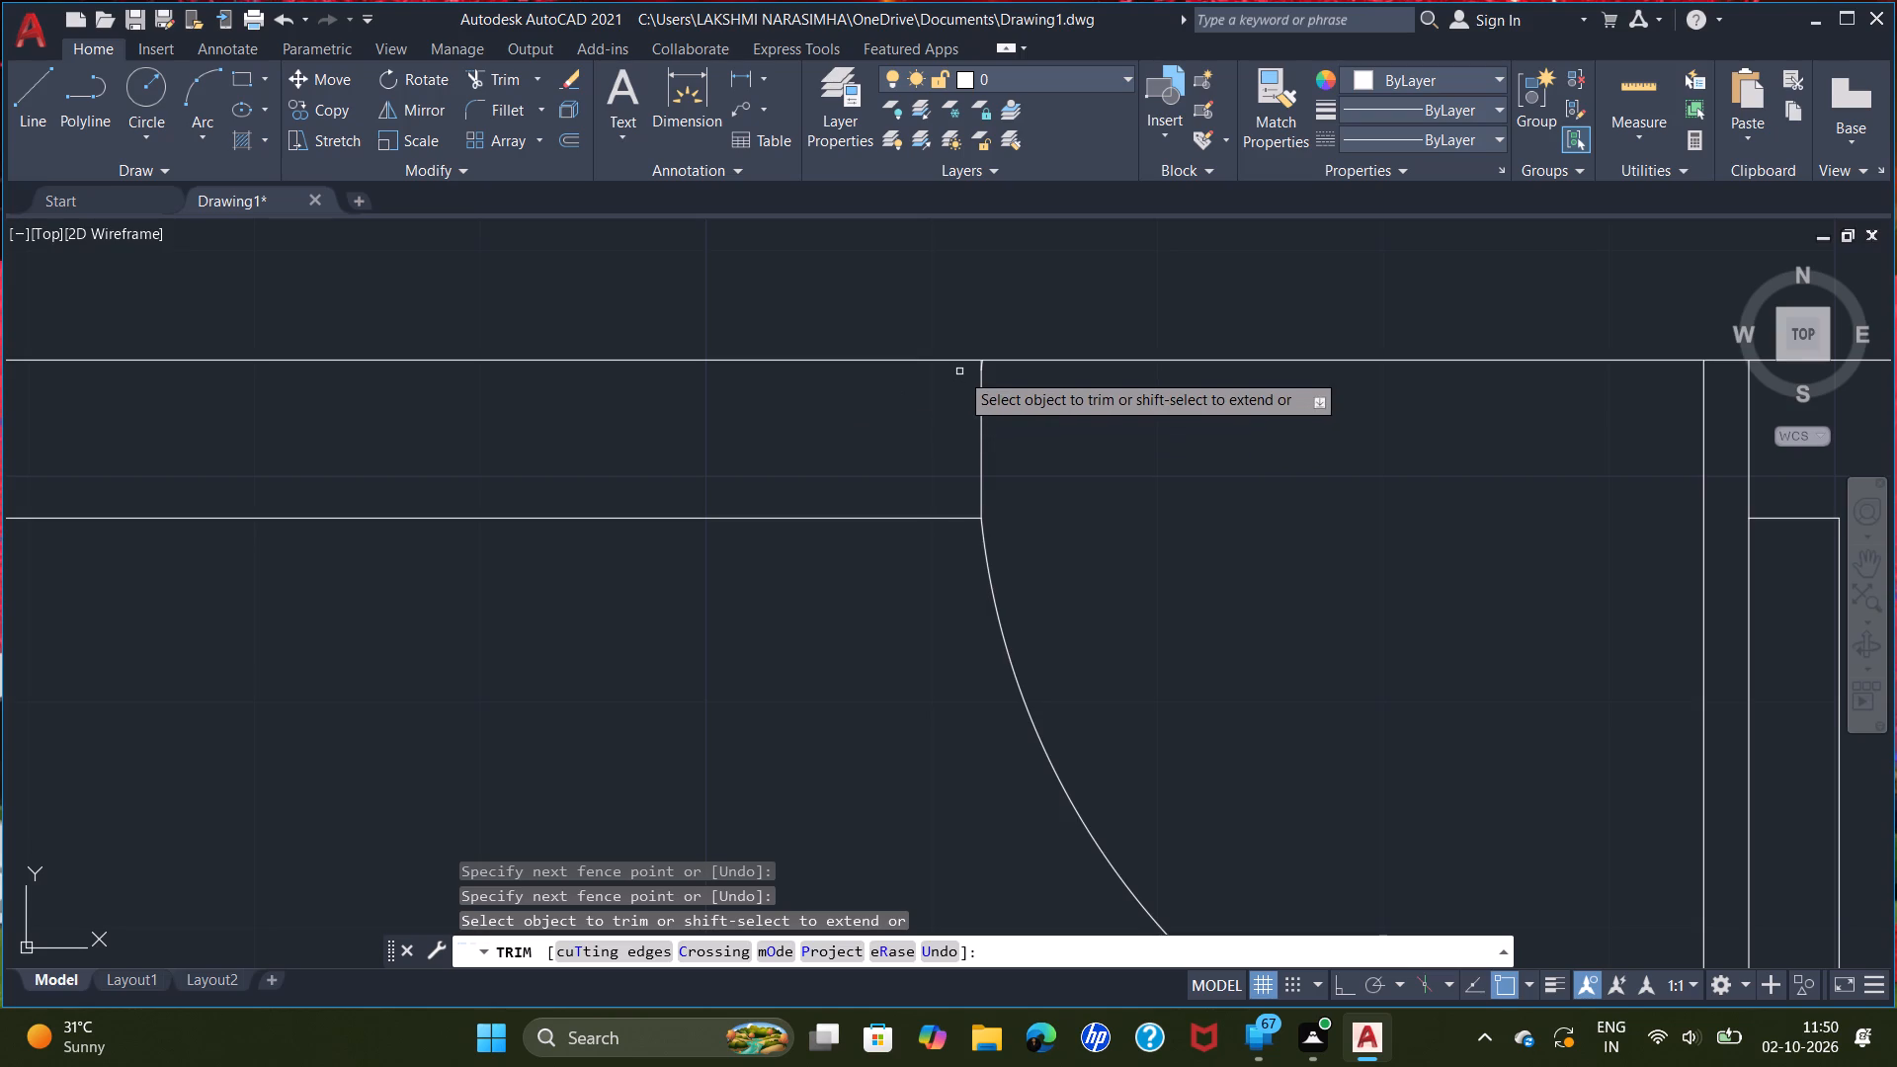
scroll(980, 363, up, 7)
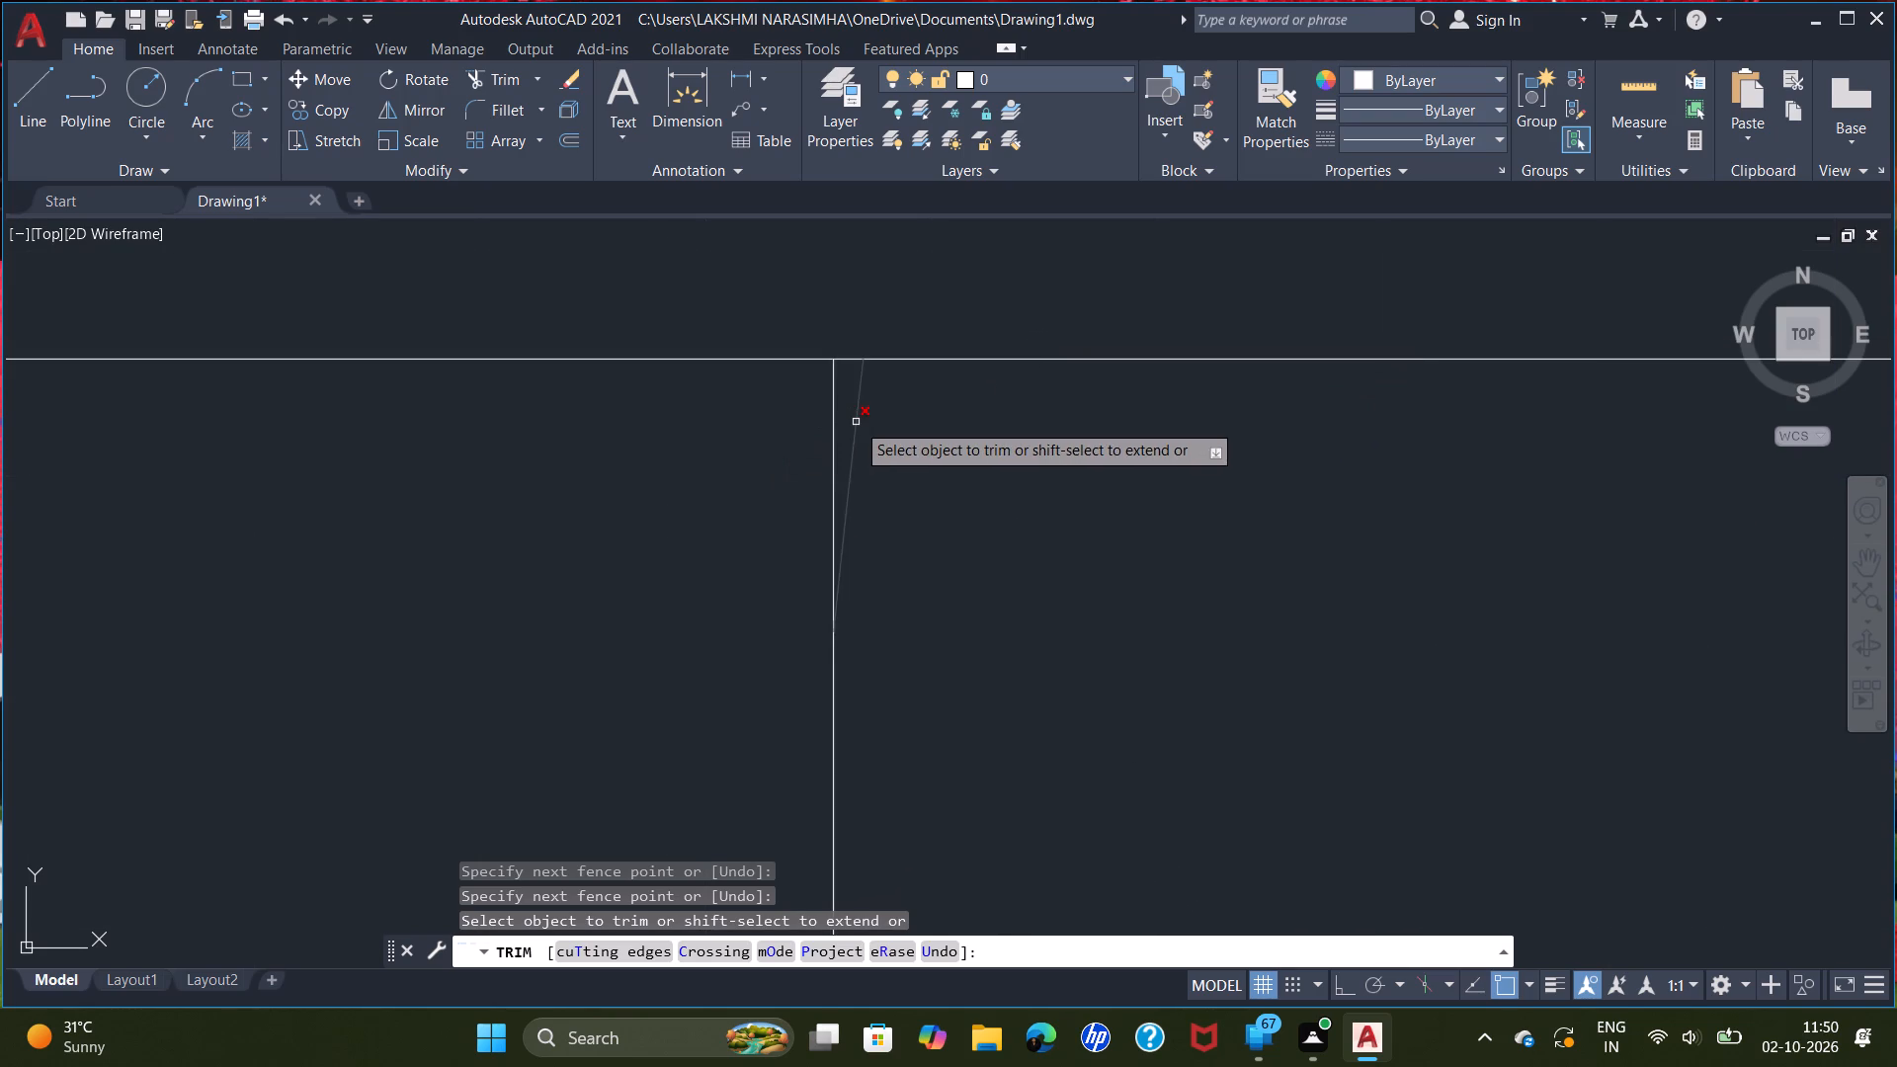
click(856, 422)
scroll(866, 418, down, 10)
middle_drag(1093, 553, 1057, 570)
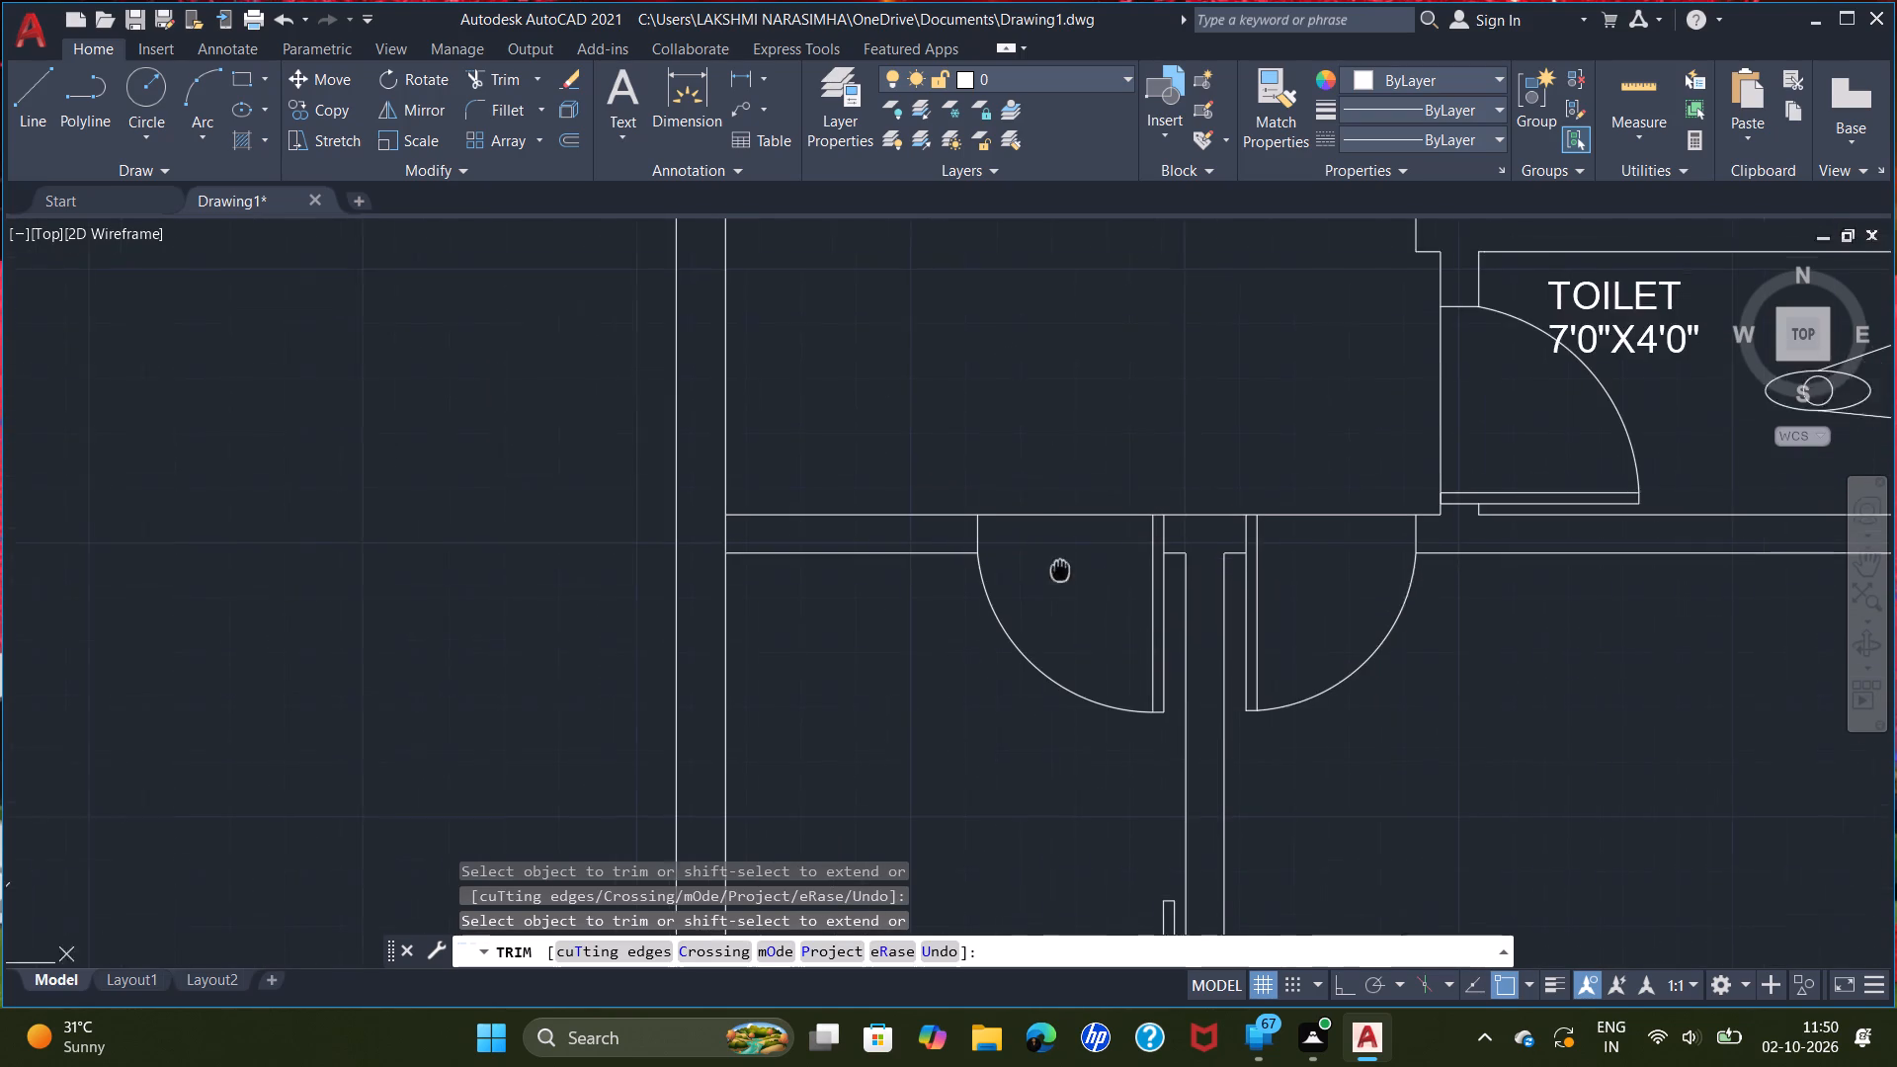
middle_drag(1057, 570, 928, 531)
right_click(920, 518)
click(980, 533)
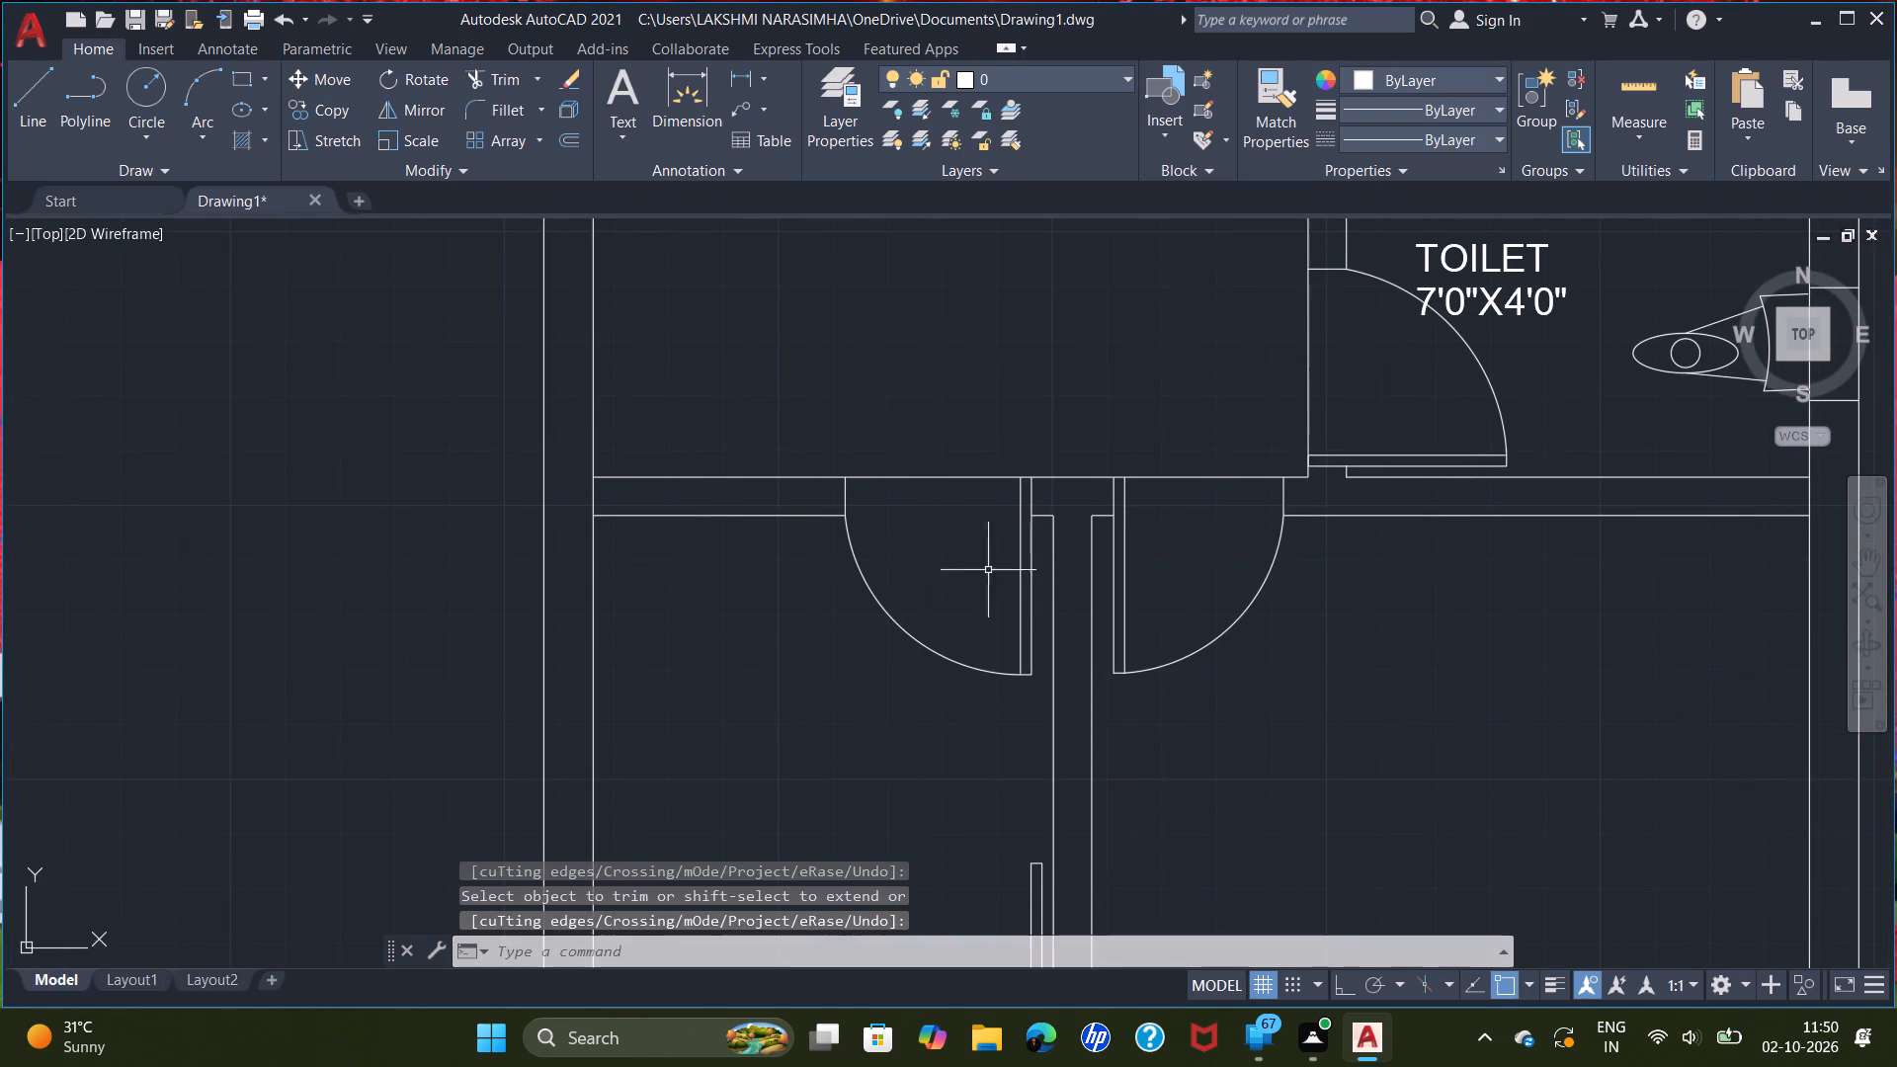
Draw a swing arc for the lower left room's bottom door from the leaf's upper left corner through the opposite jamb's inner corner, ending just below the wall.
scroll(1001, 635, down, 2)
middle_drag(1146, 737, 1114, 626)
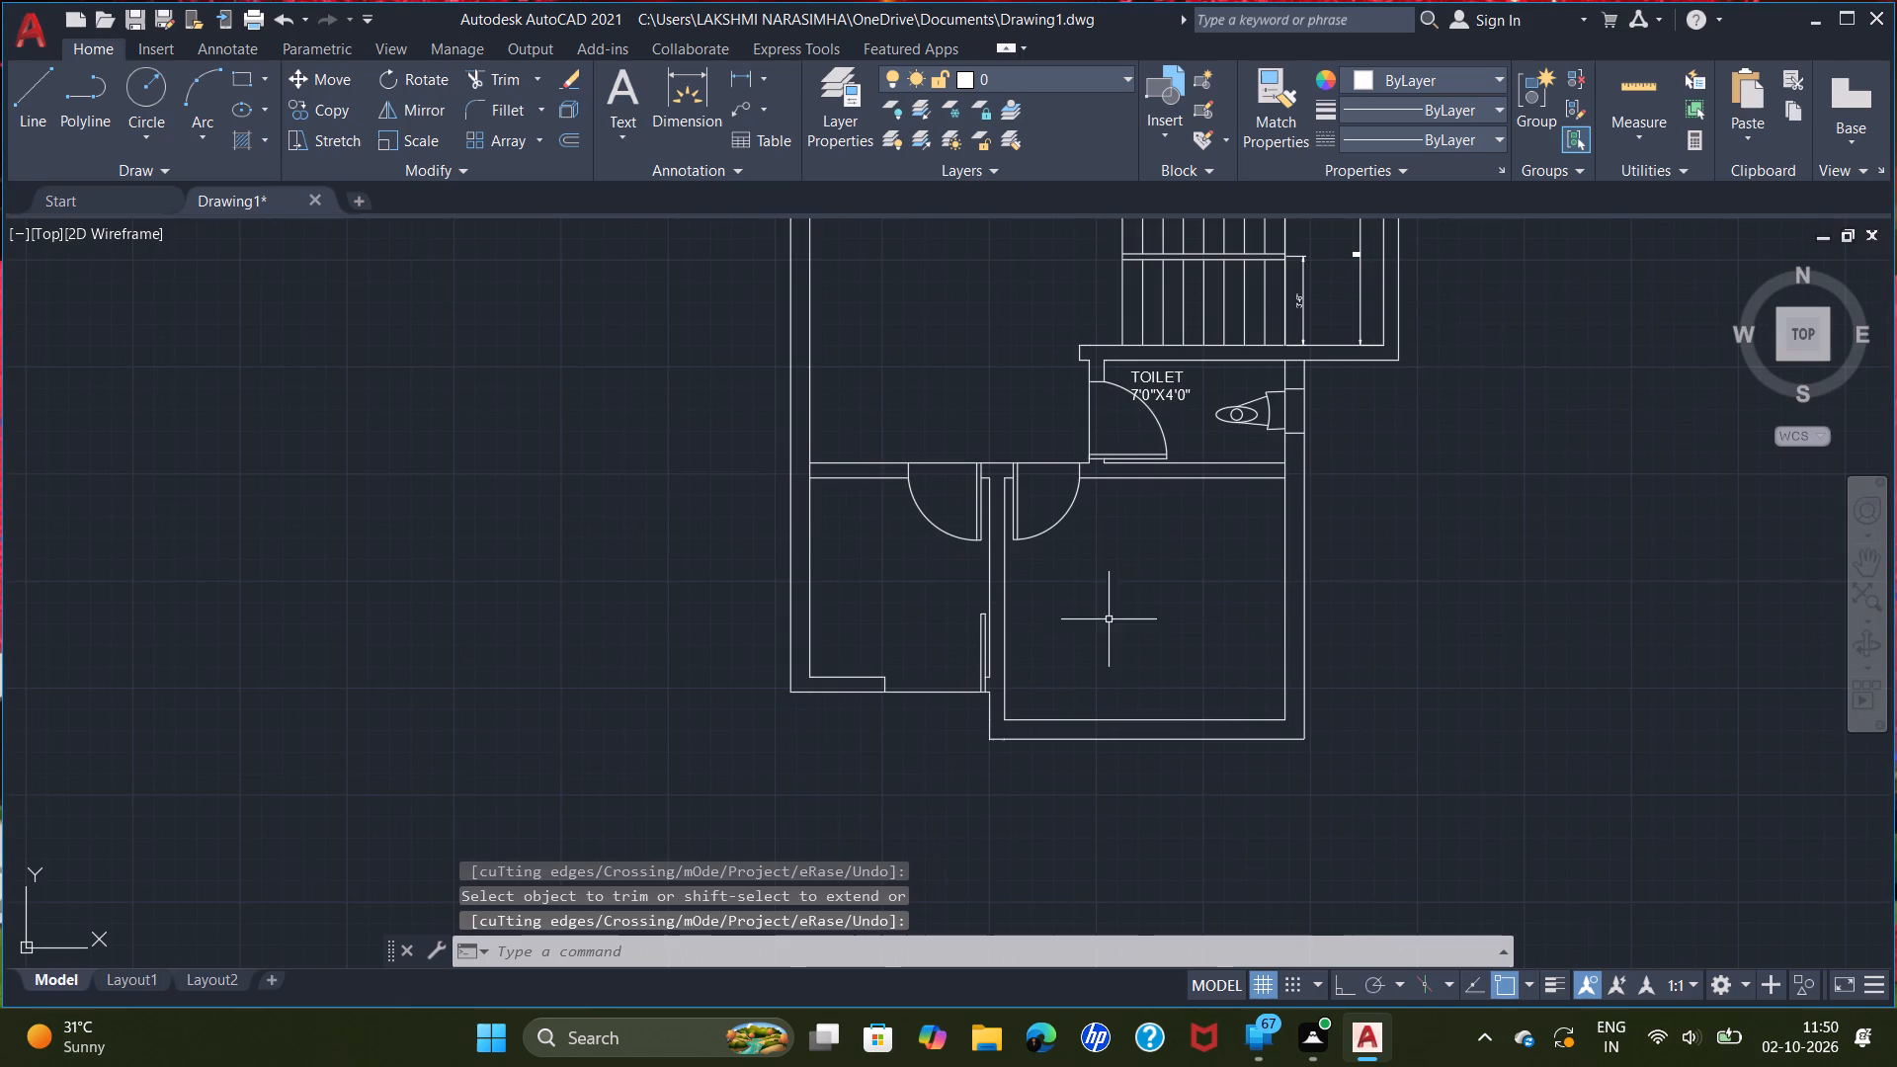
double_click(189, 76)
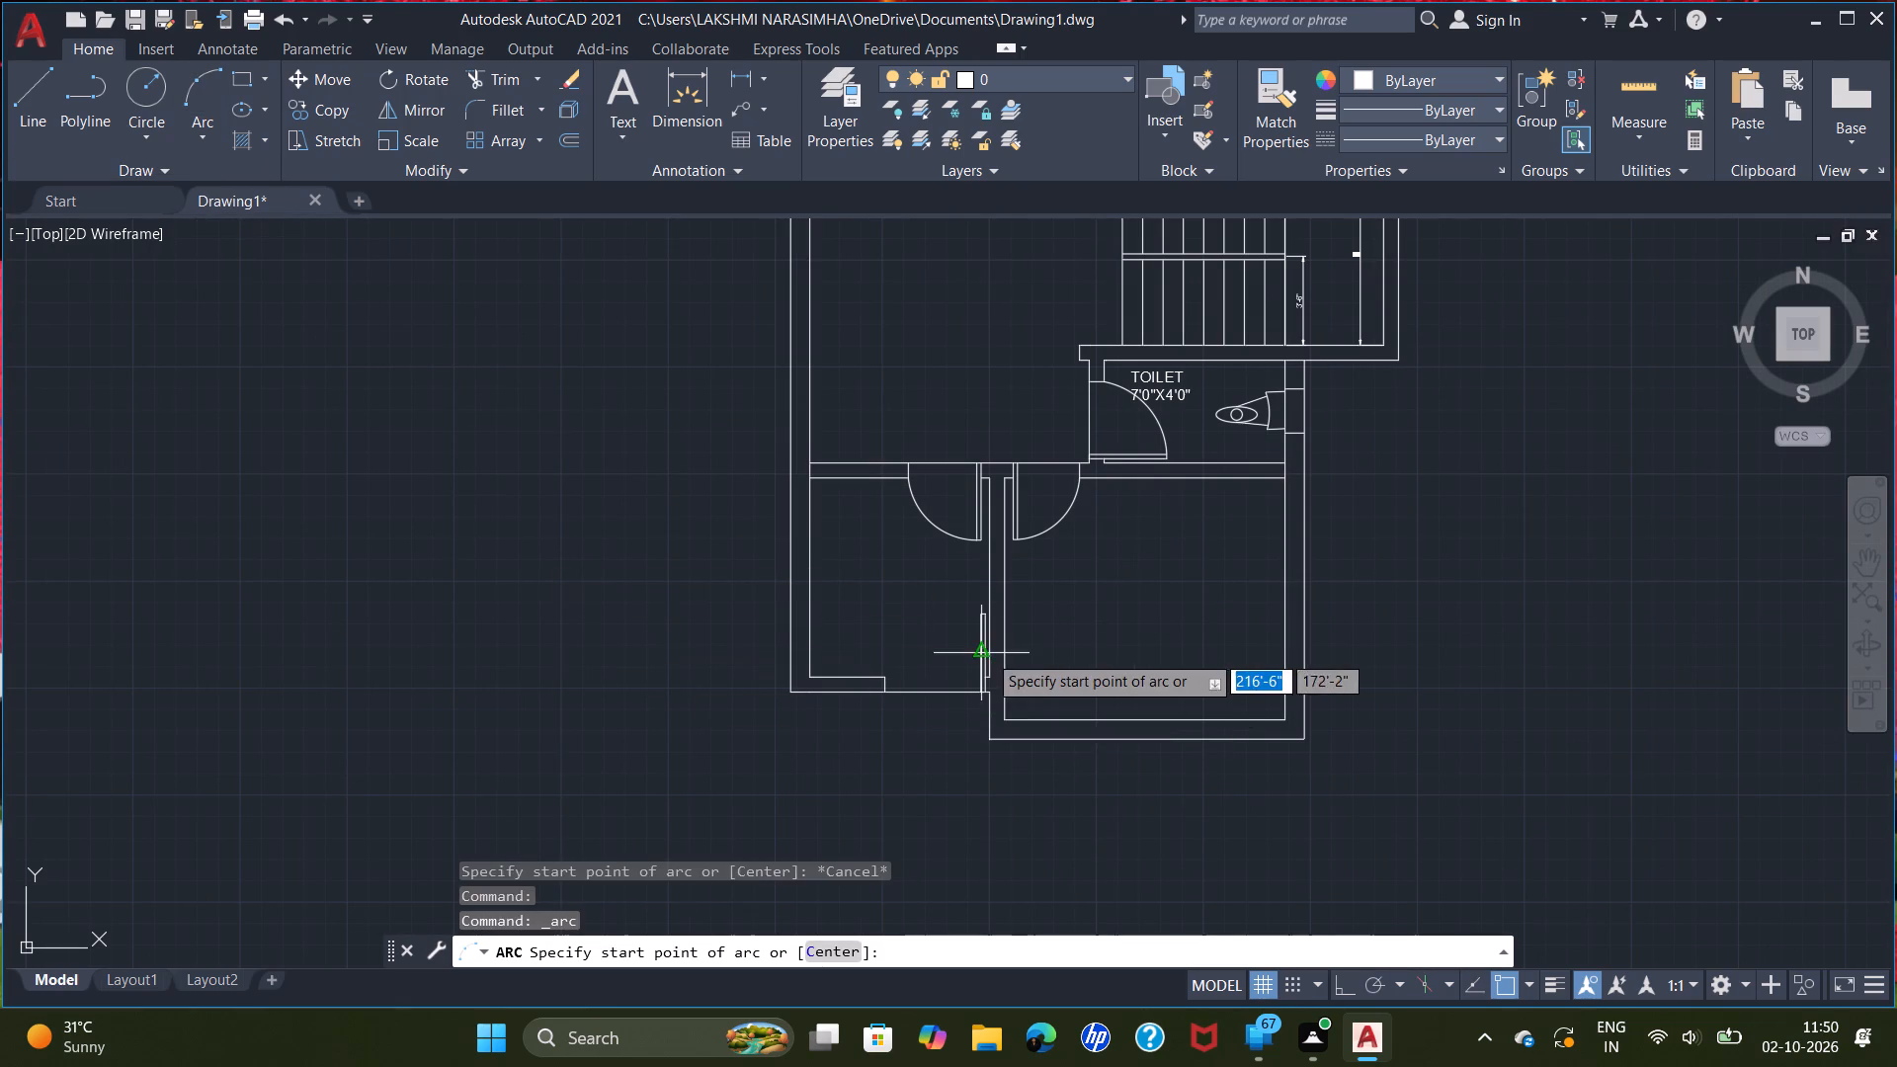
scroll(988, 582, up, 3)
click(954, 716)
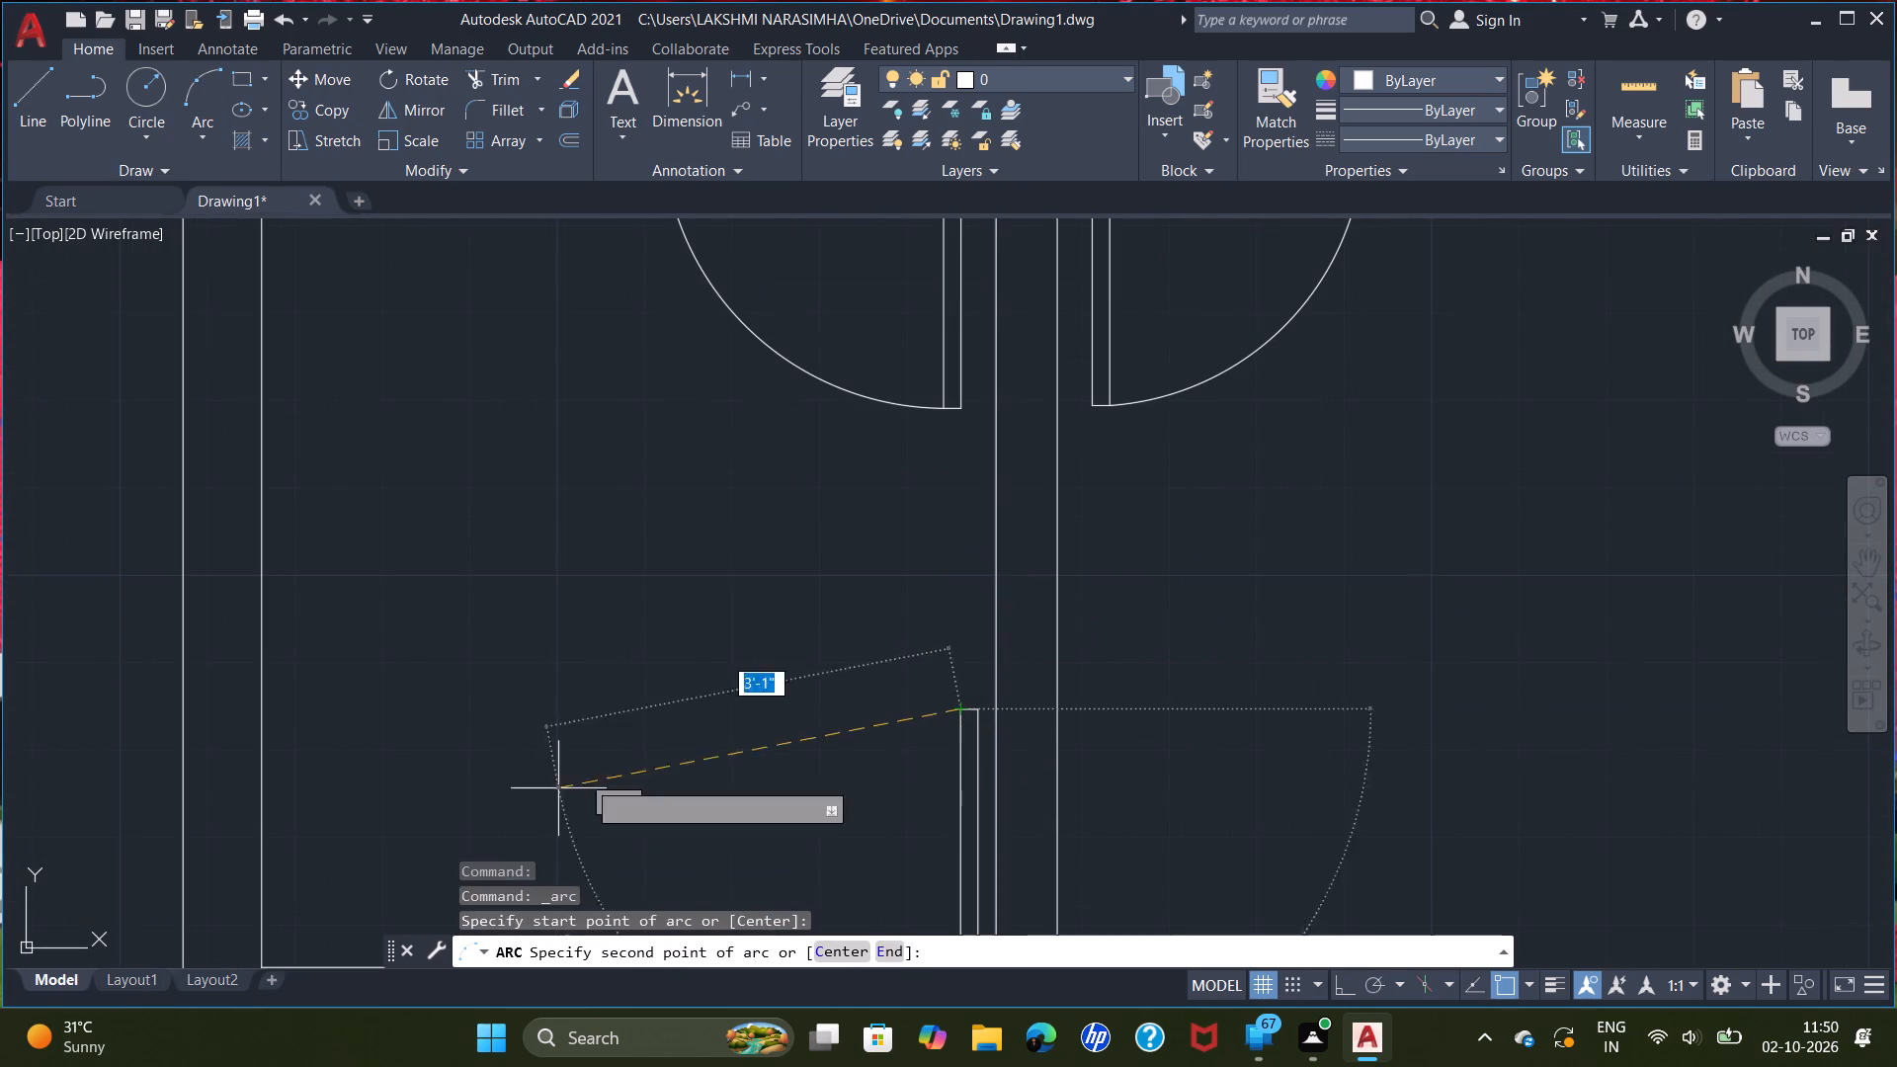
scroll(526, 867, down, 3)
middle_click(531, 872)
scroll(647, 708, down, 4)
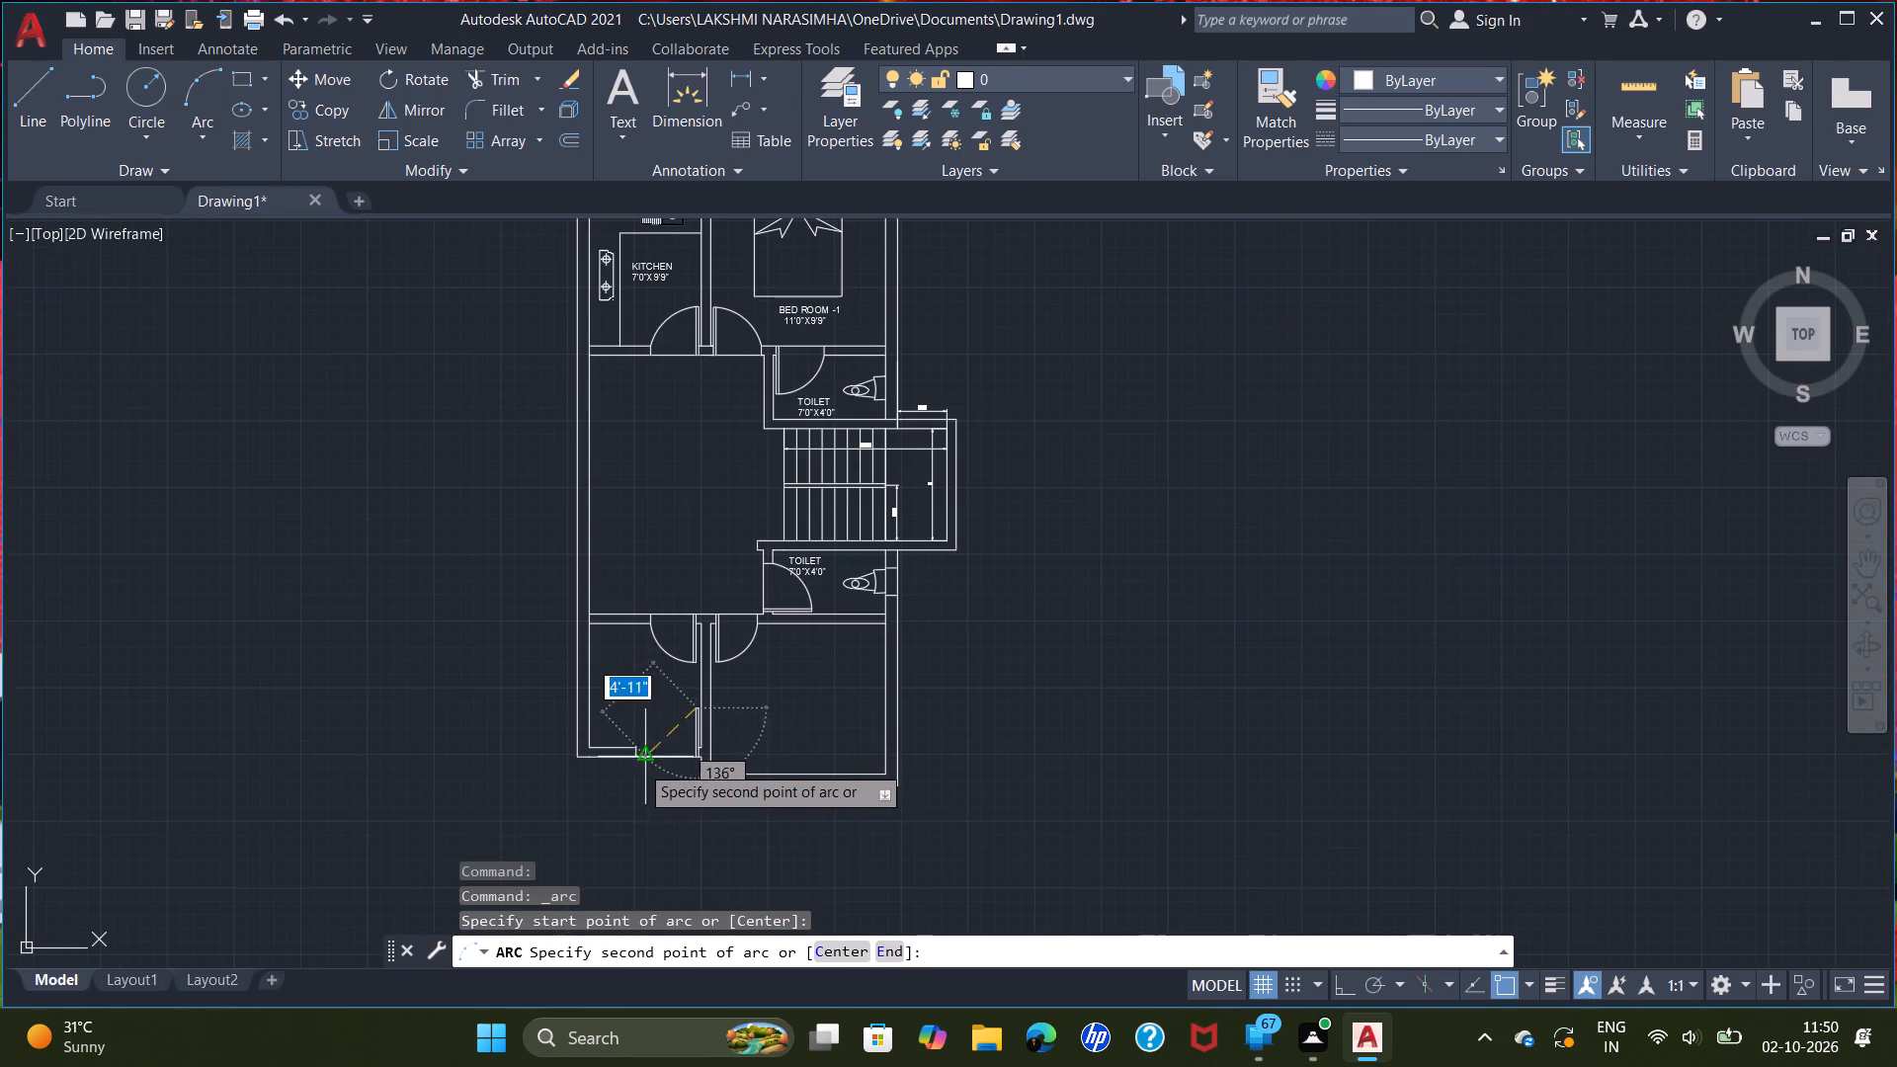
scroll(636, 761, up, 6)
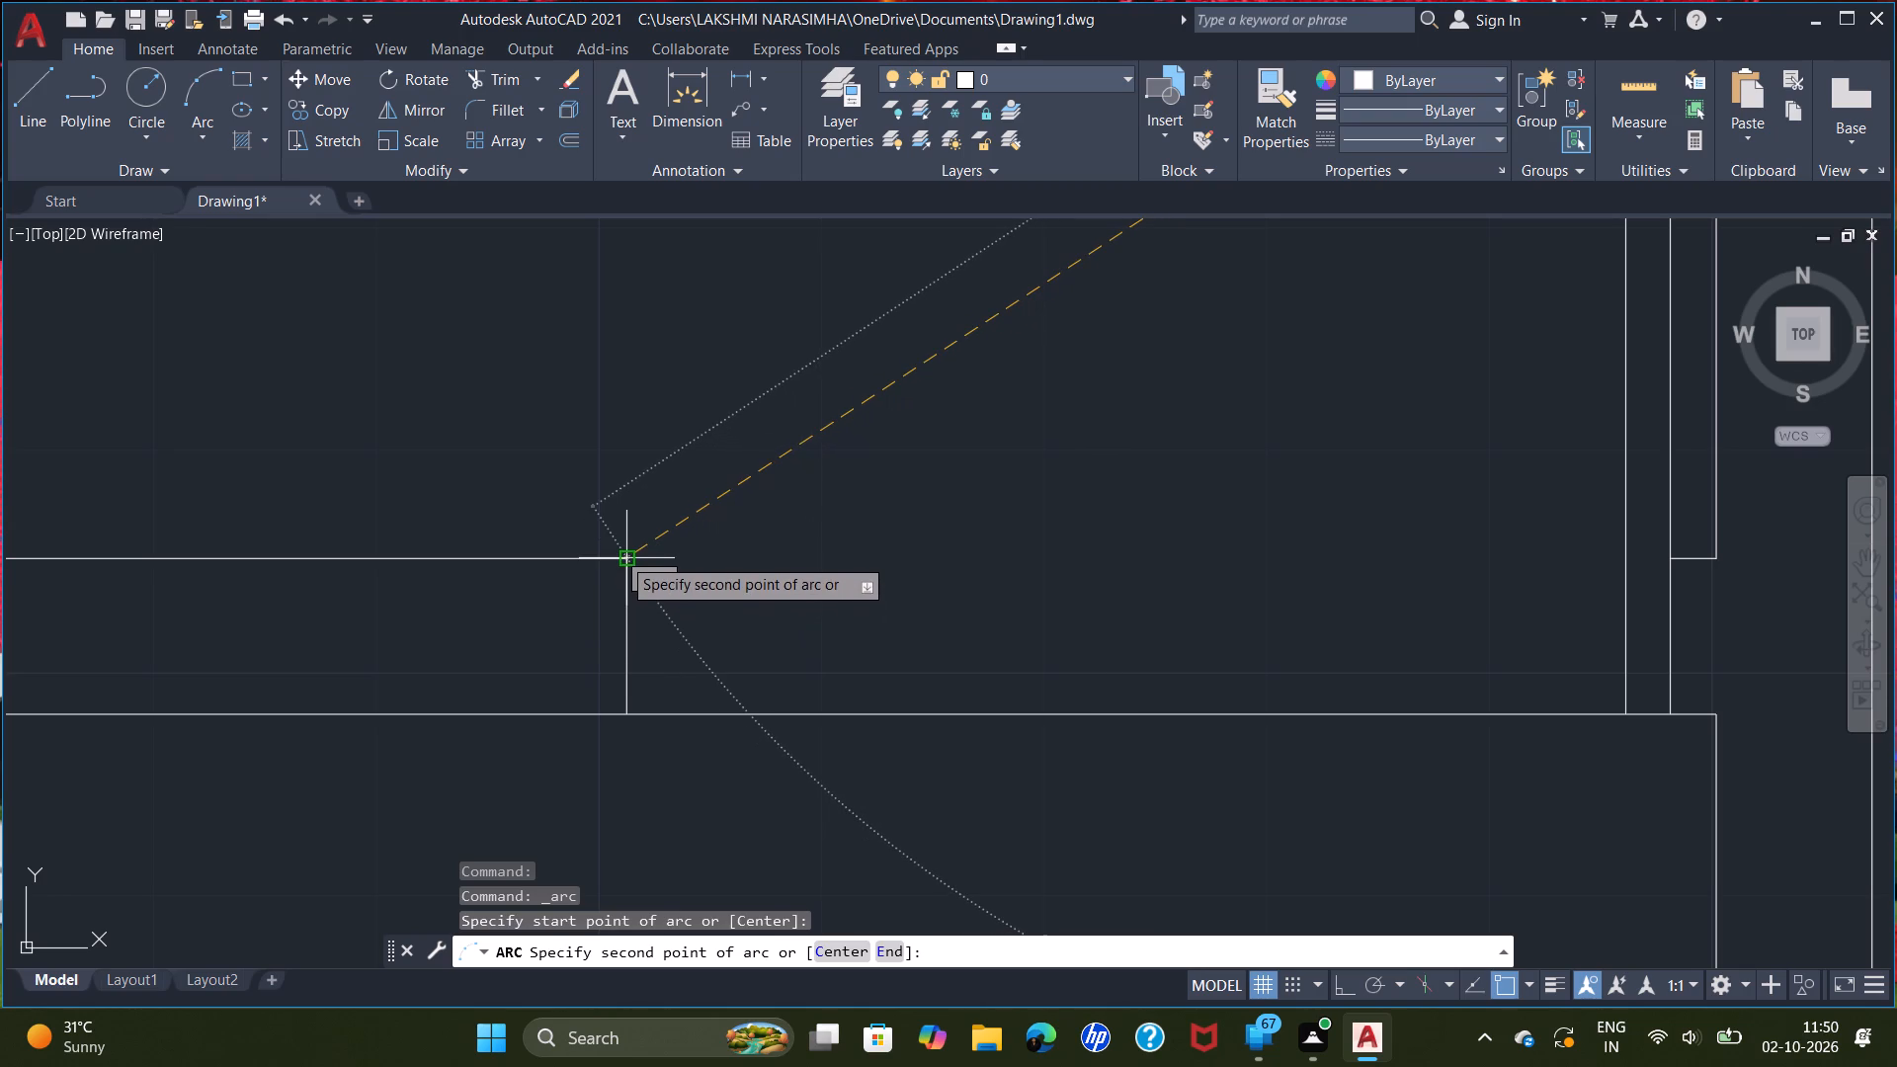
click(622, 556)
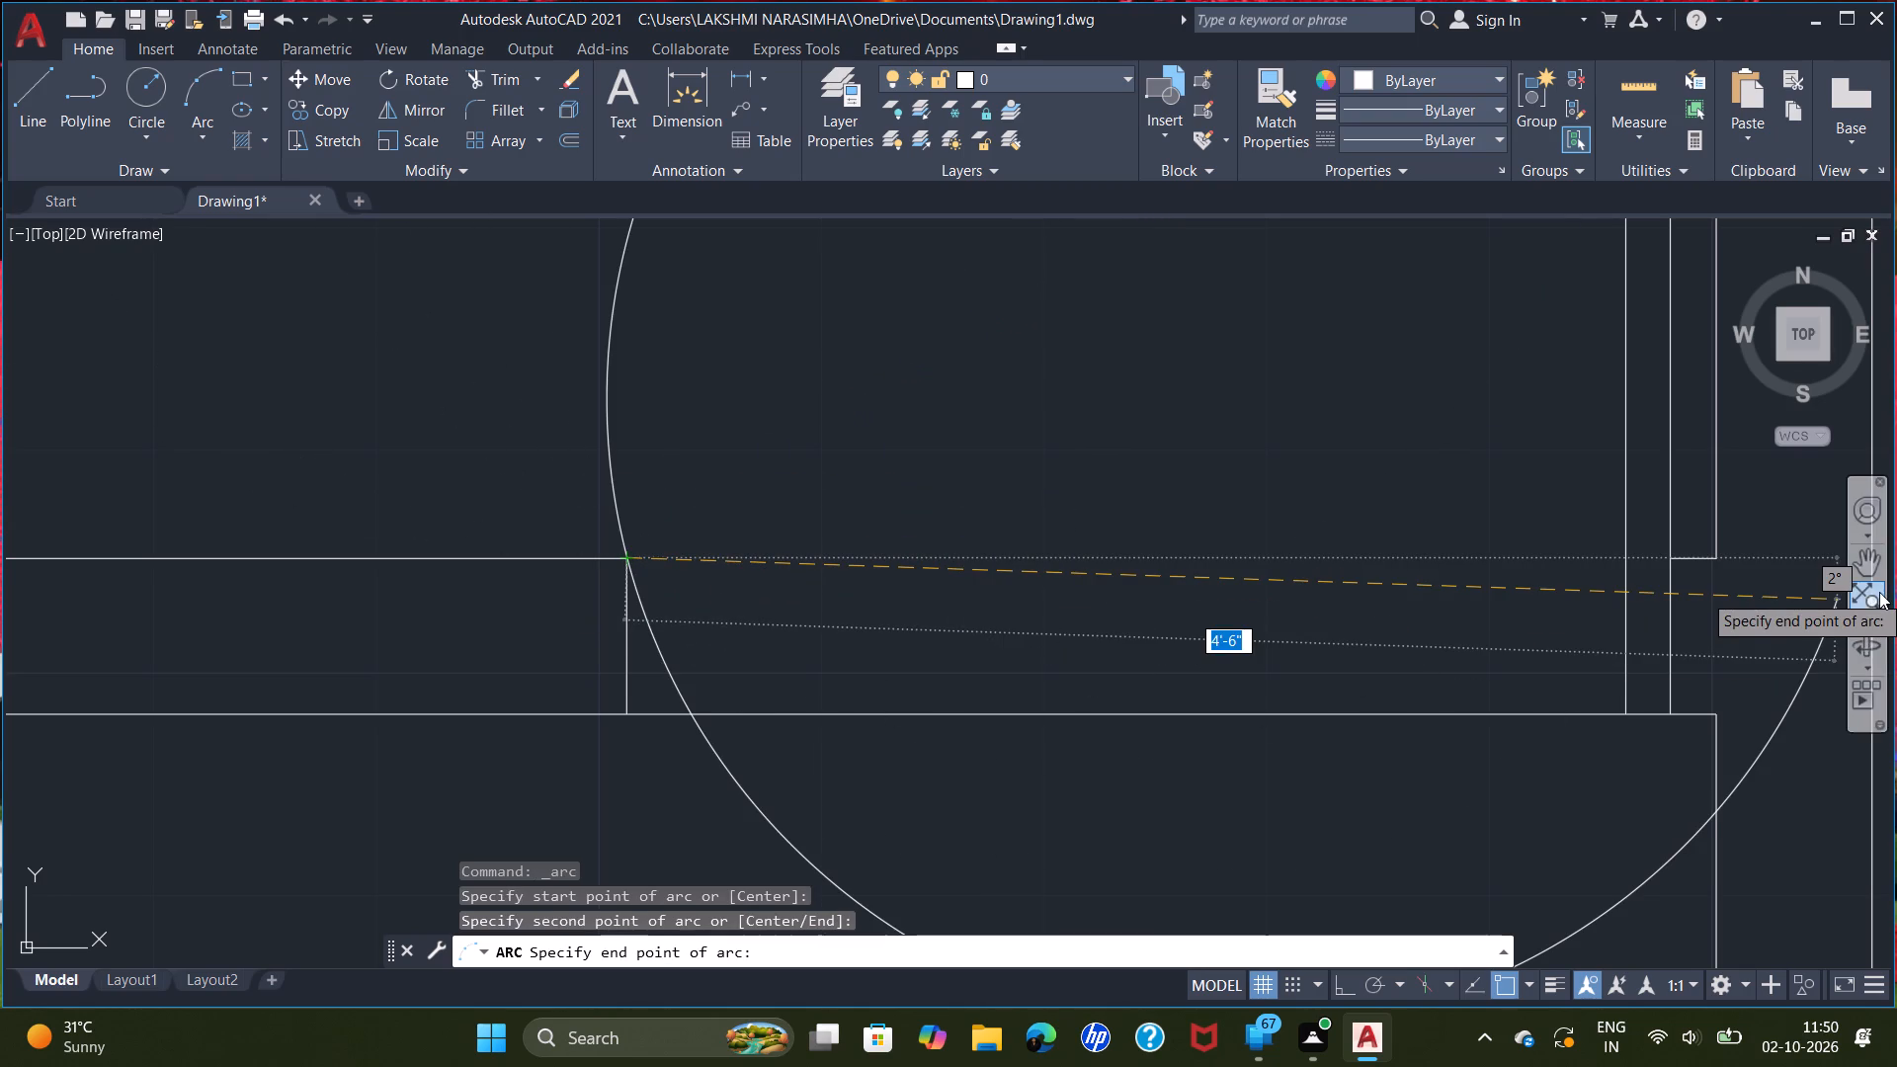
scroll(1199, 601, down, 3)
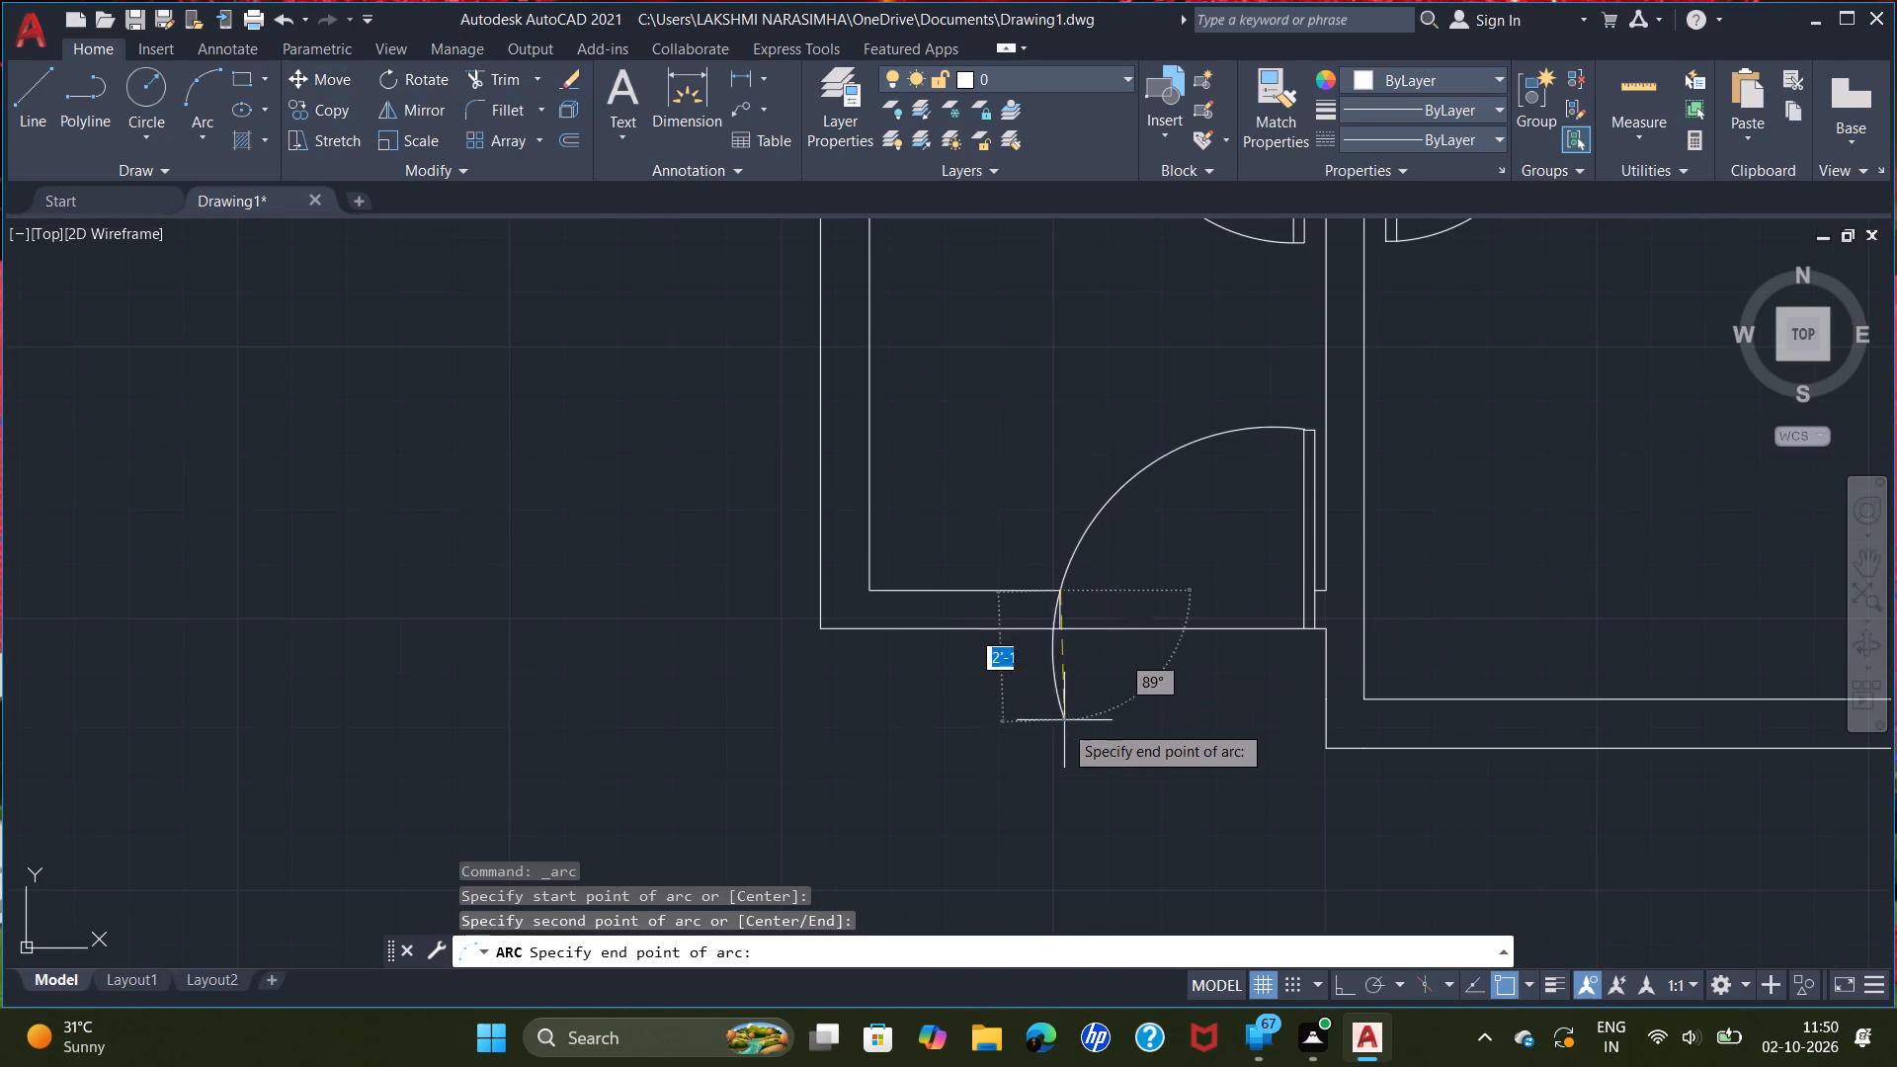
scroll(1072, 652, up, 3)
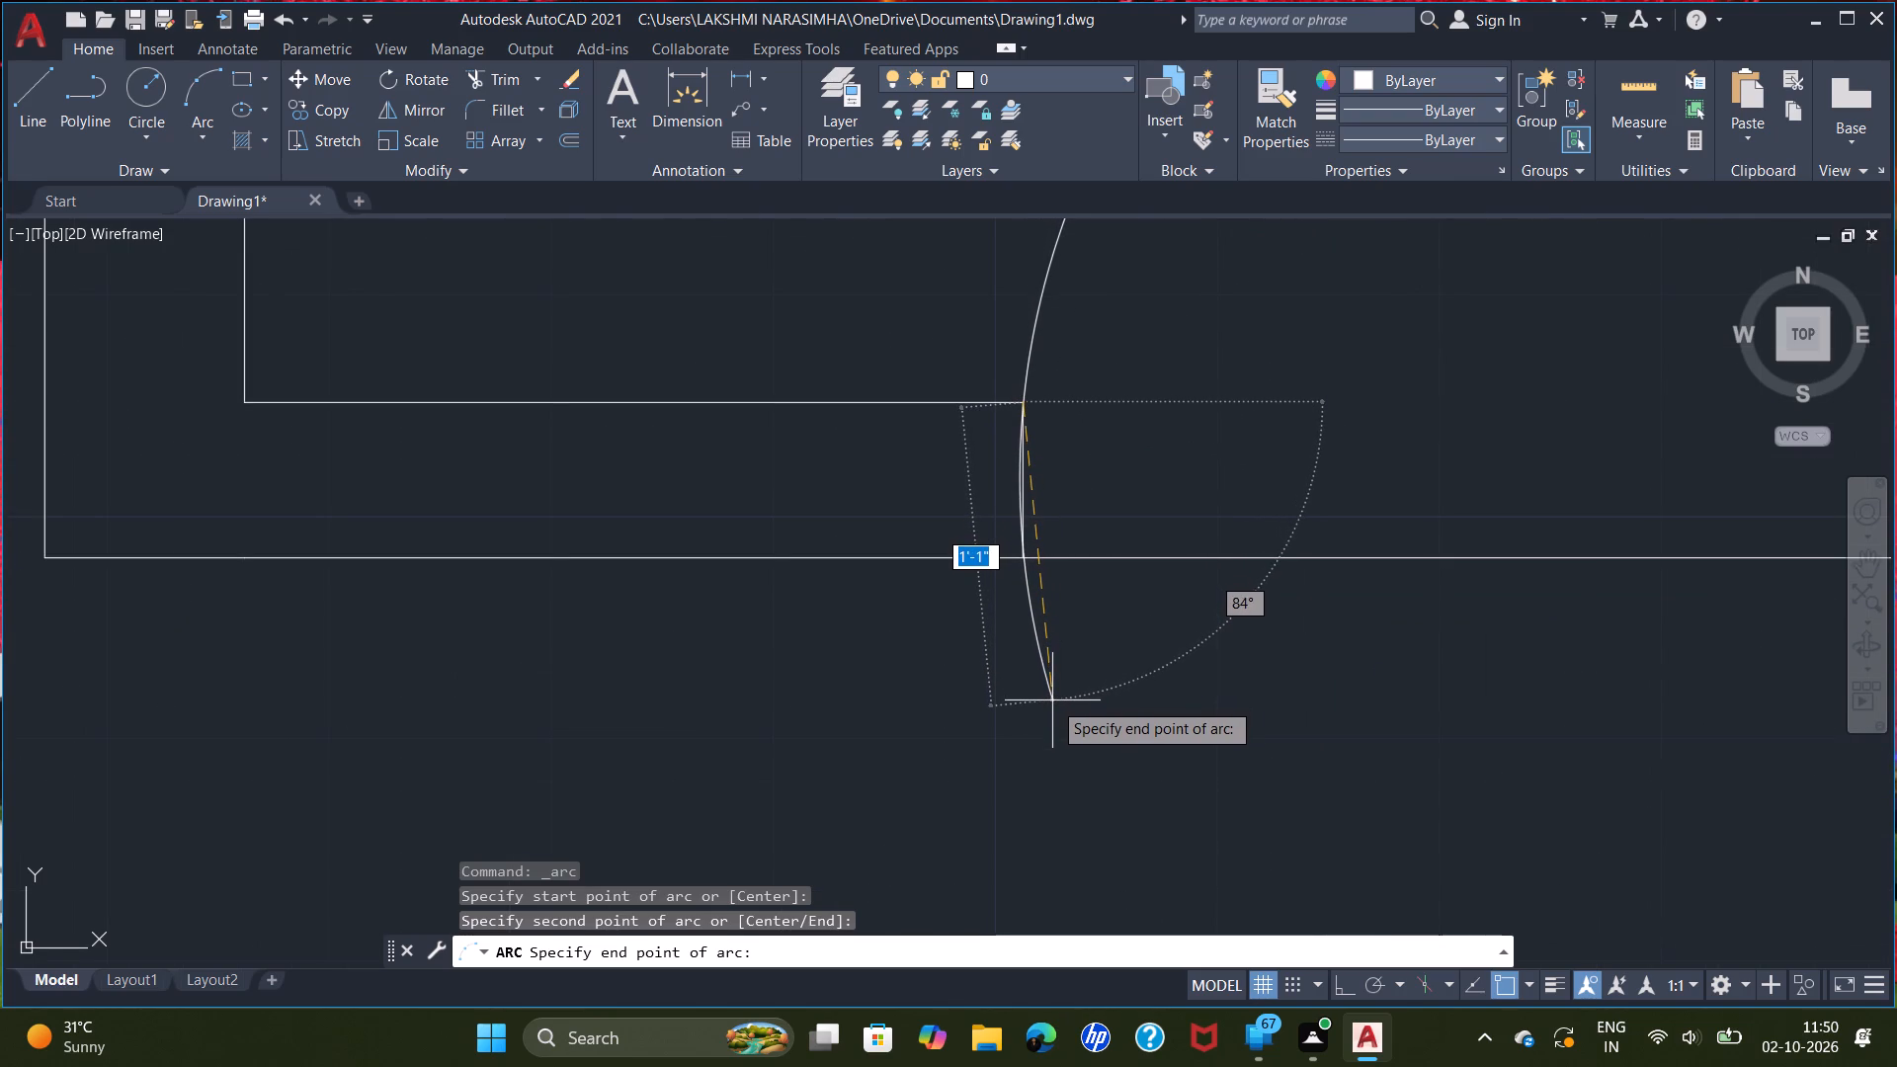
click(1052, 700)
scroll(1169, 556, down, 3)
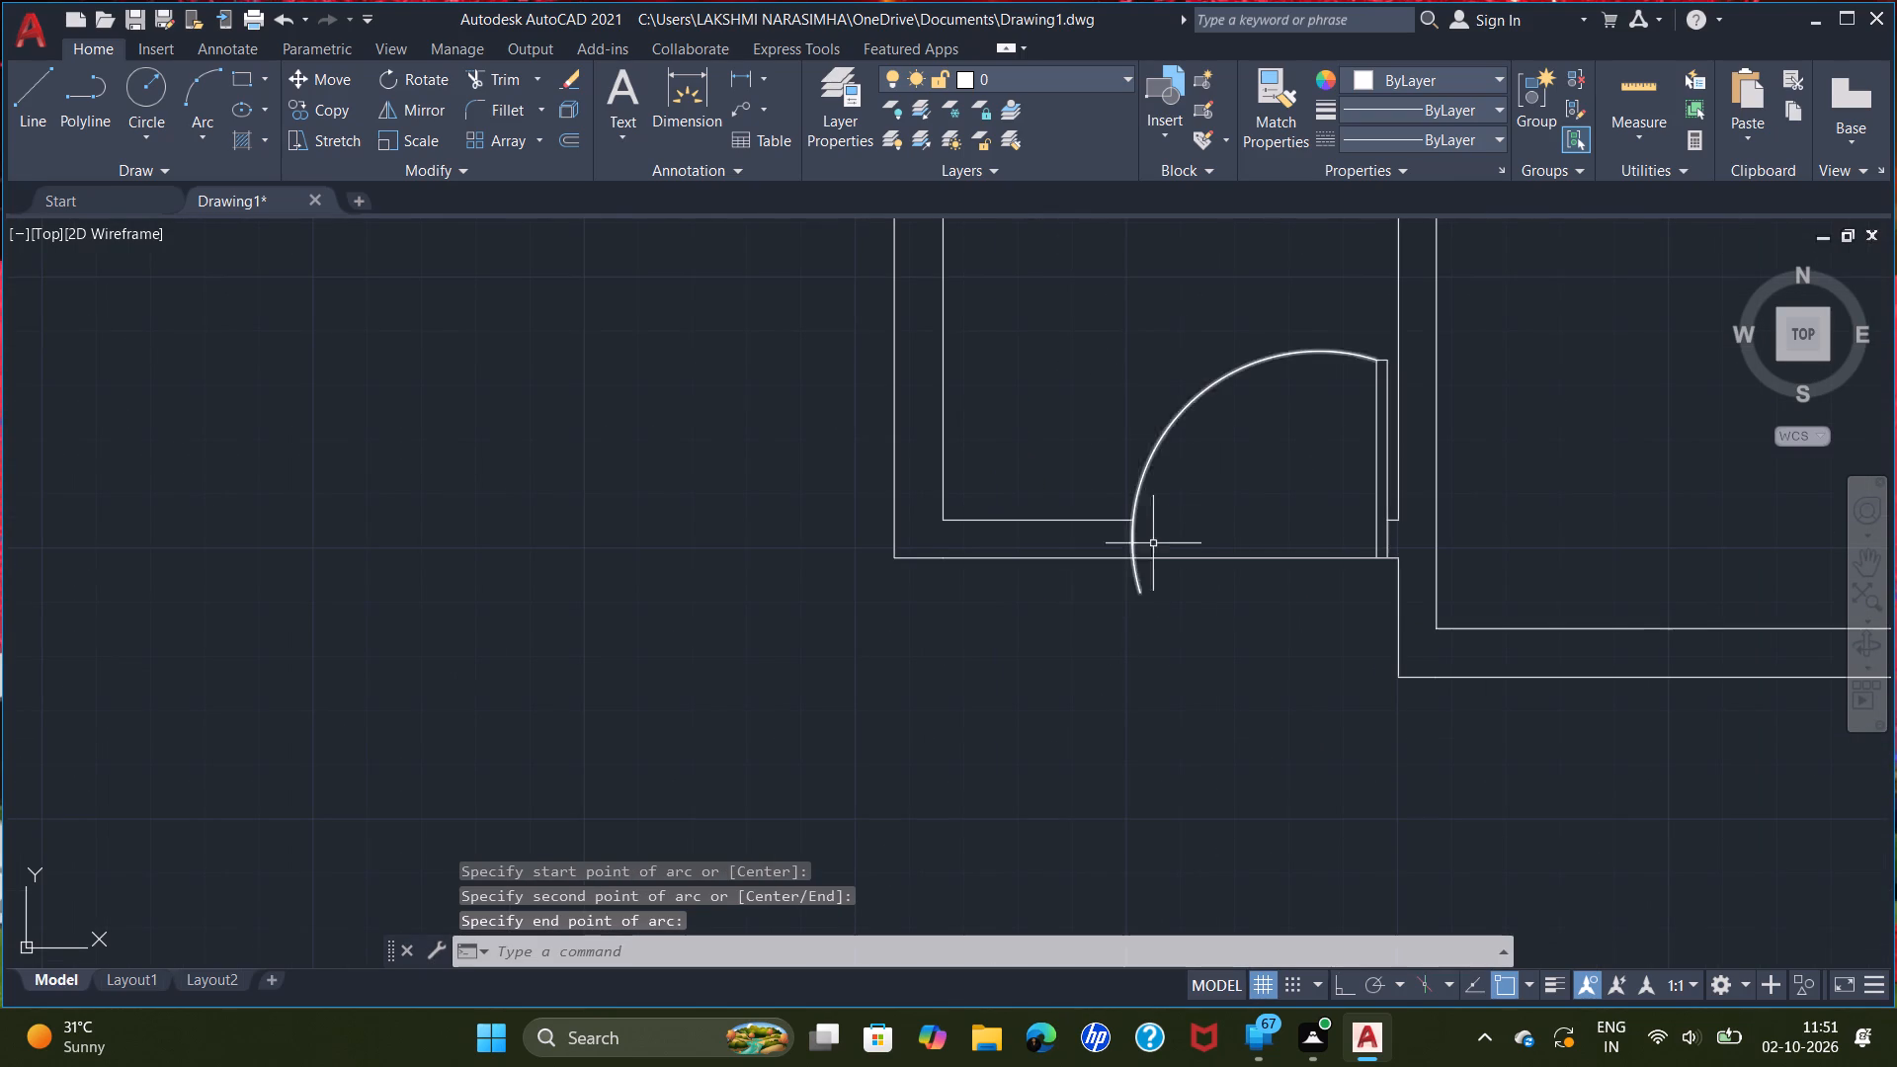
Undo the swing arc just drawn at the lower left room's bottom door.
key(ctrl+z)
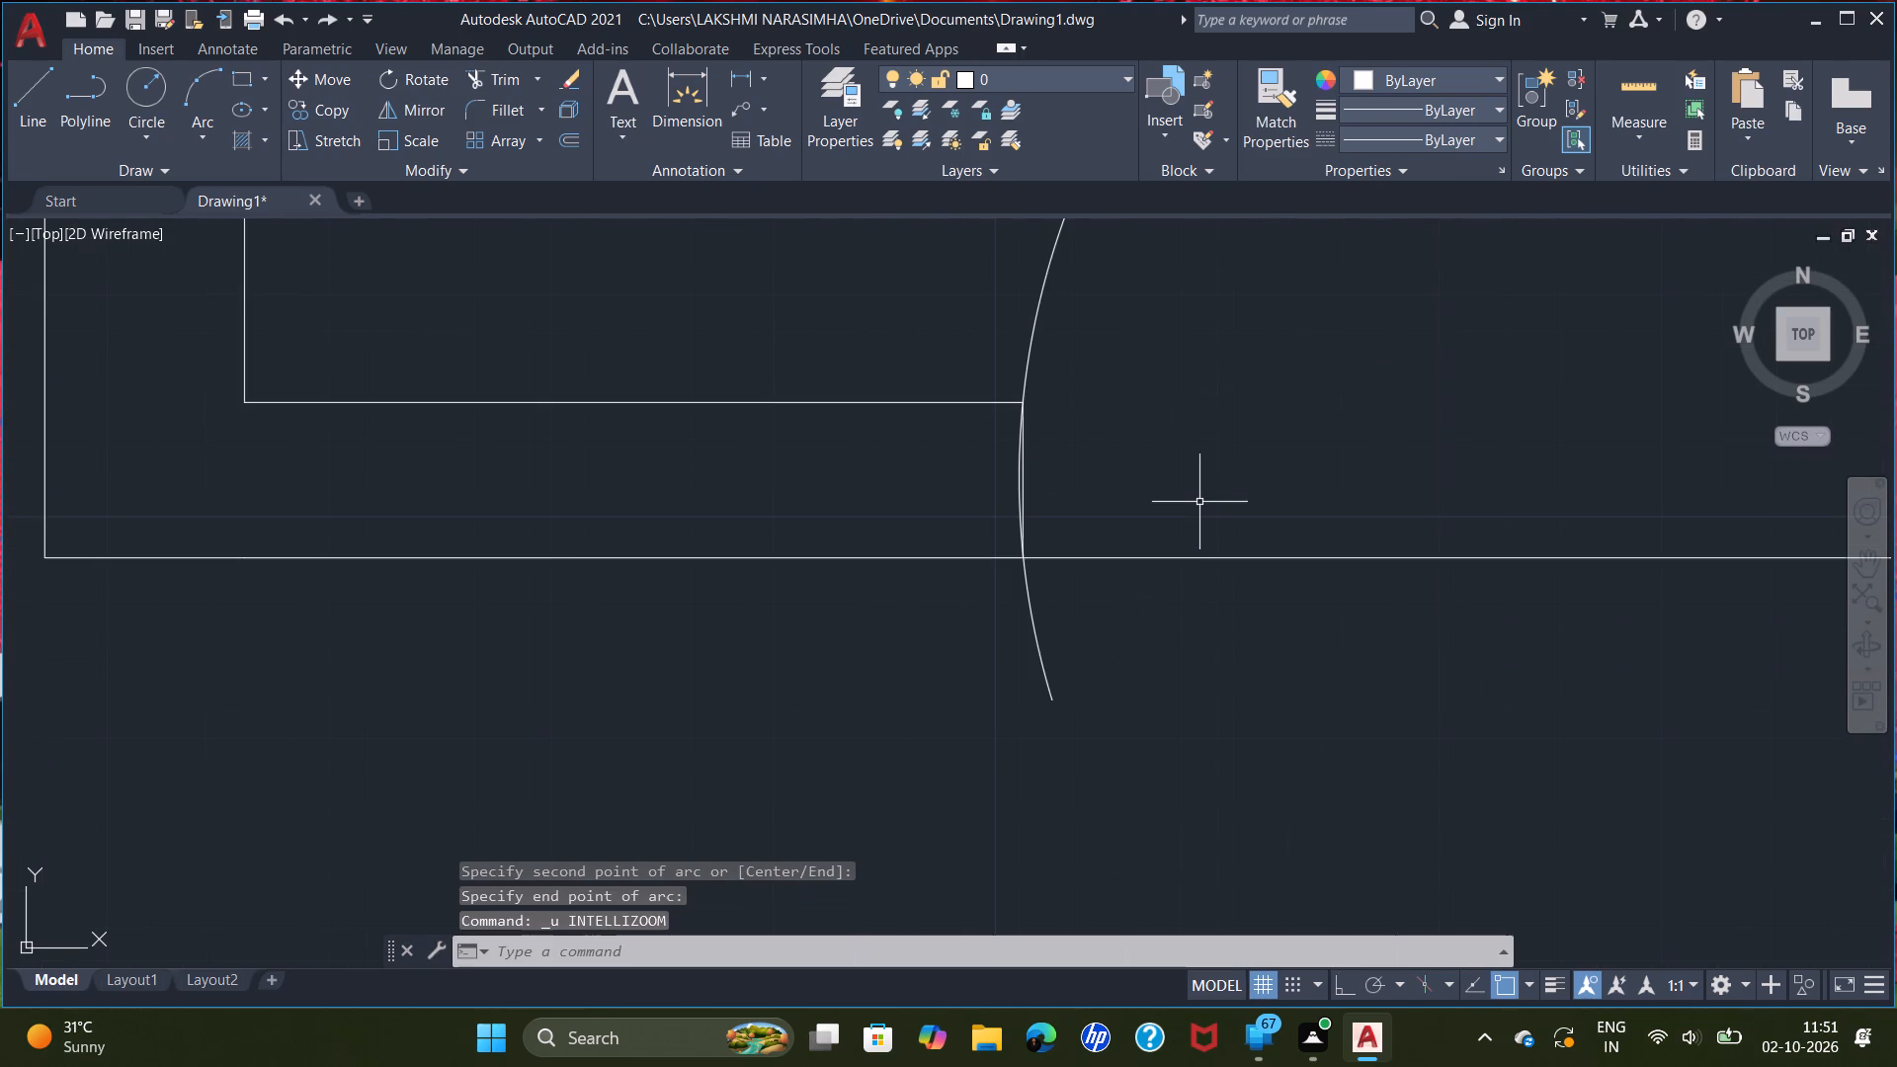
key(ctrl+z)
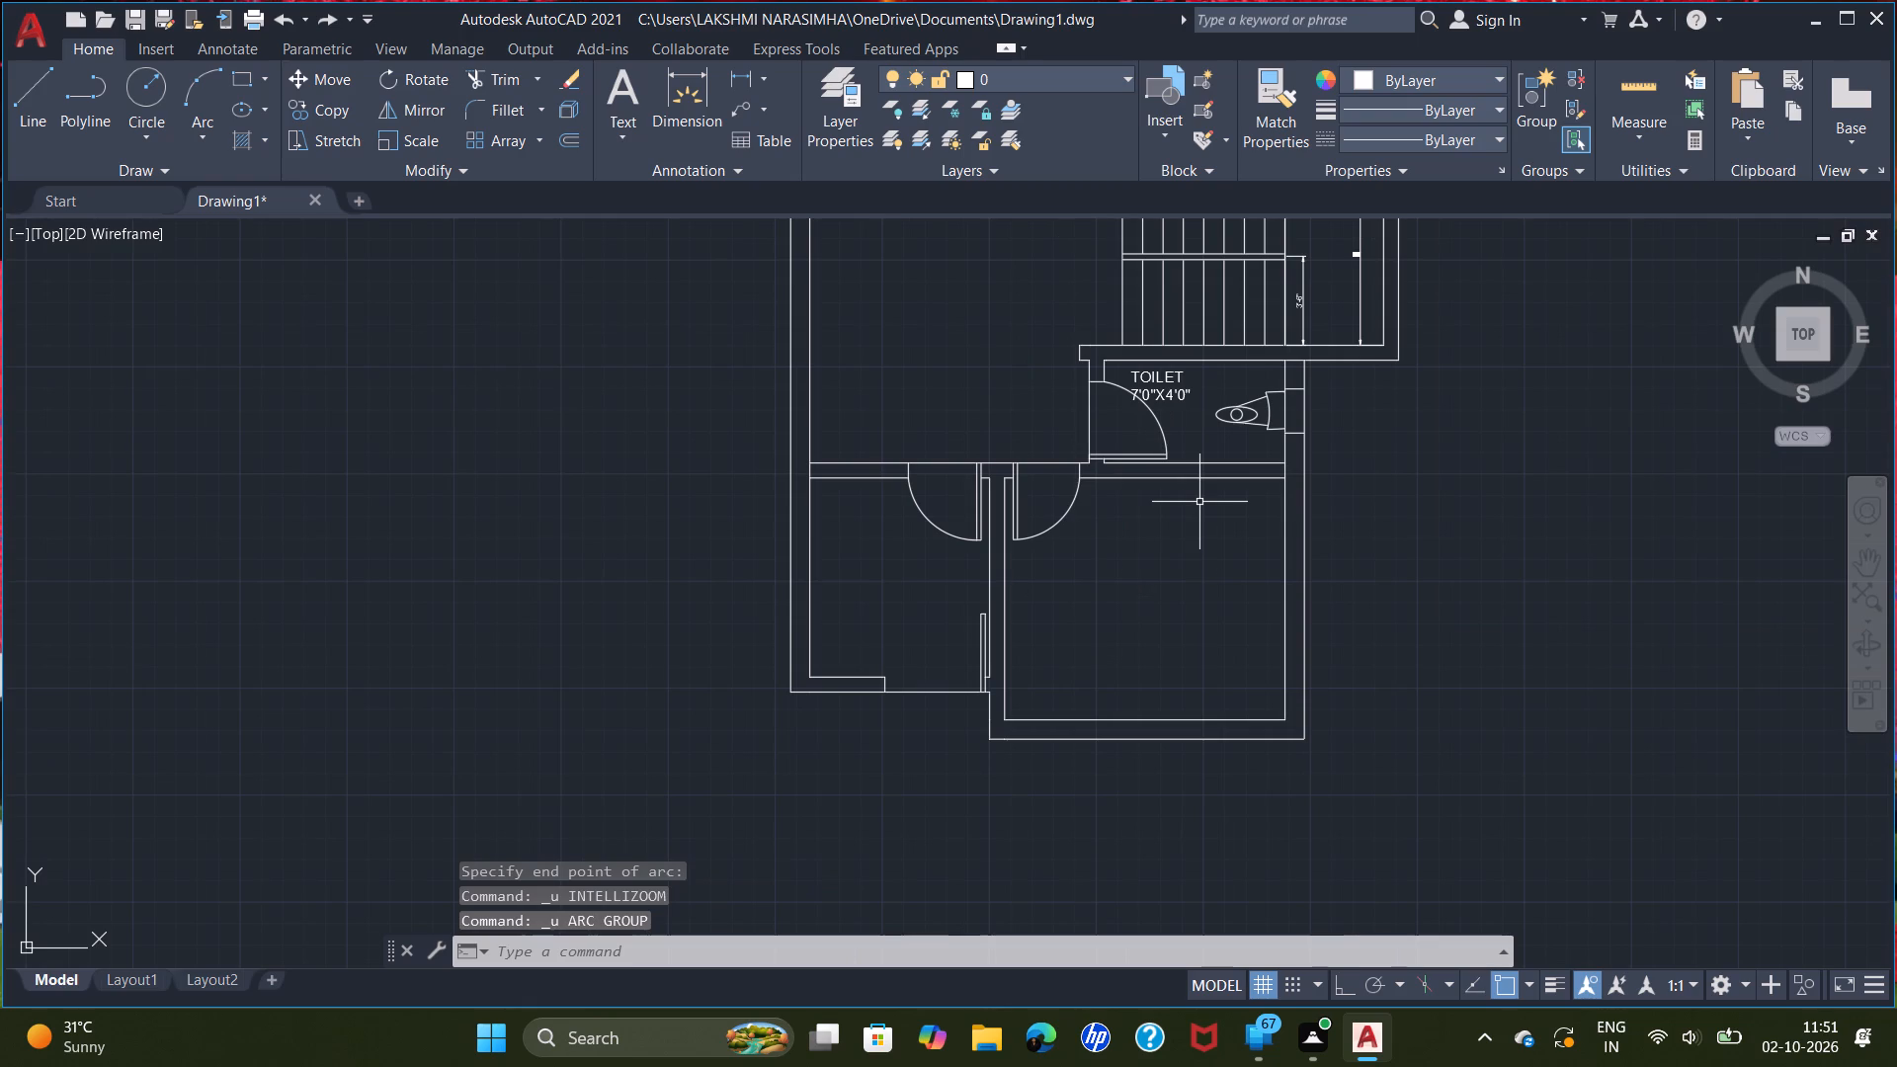
Draw the bottom door's swing arc from the leaf's upper left corner through the opposite jamb's inner corner, ending on the lower right room's outer bottom wall line.
double_click(205, 83)
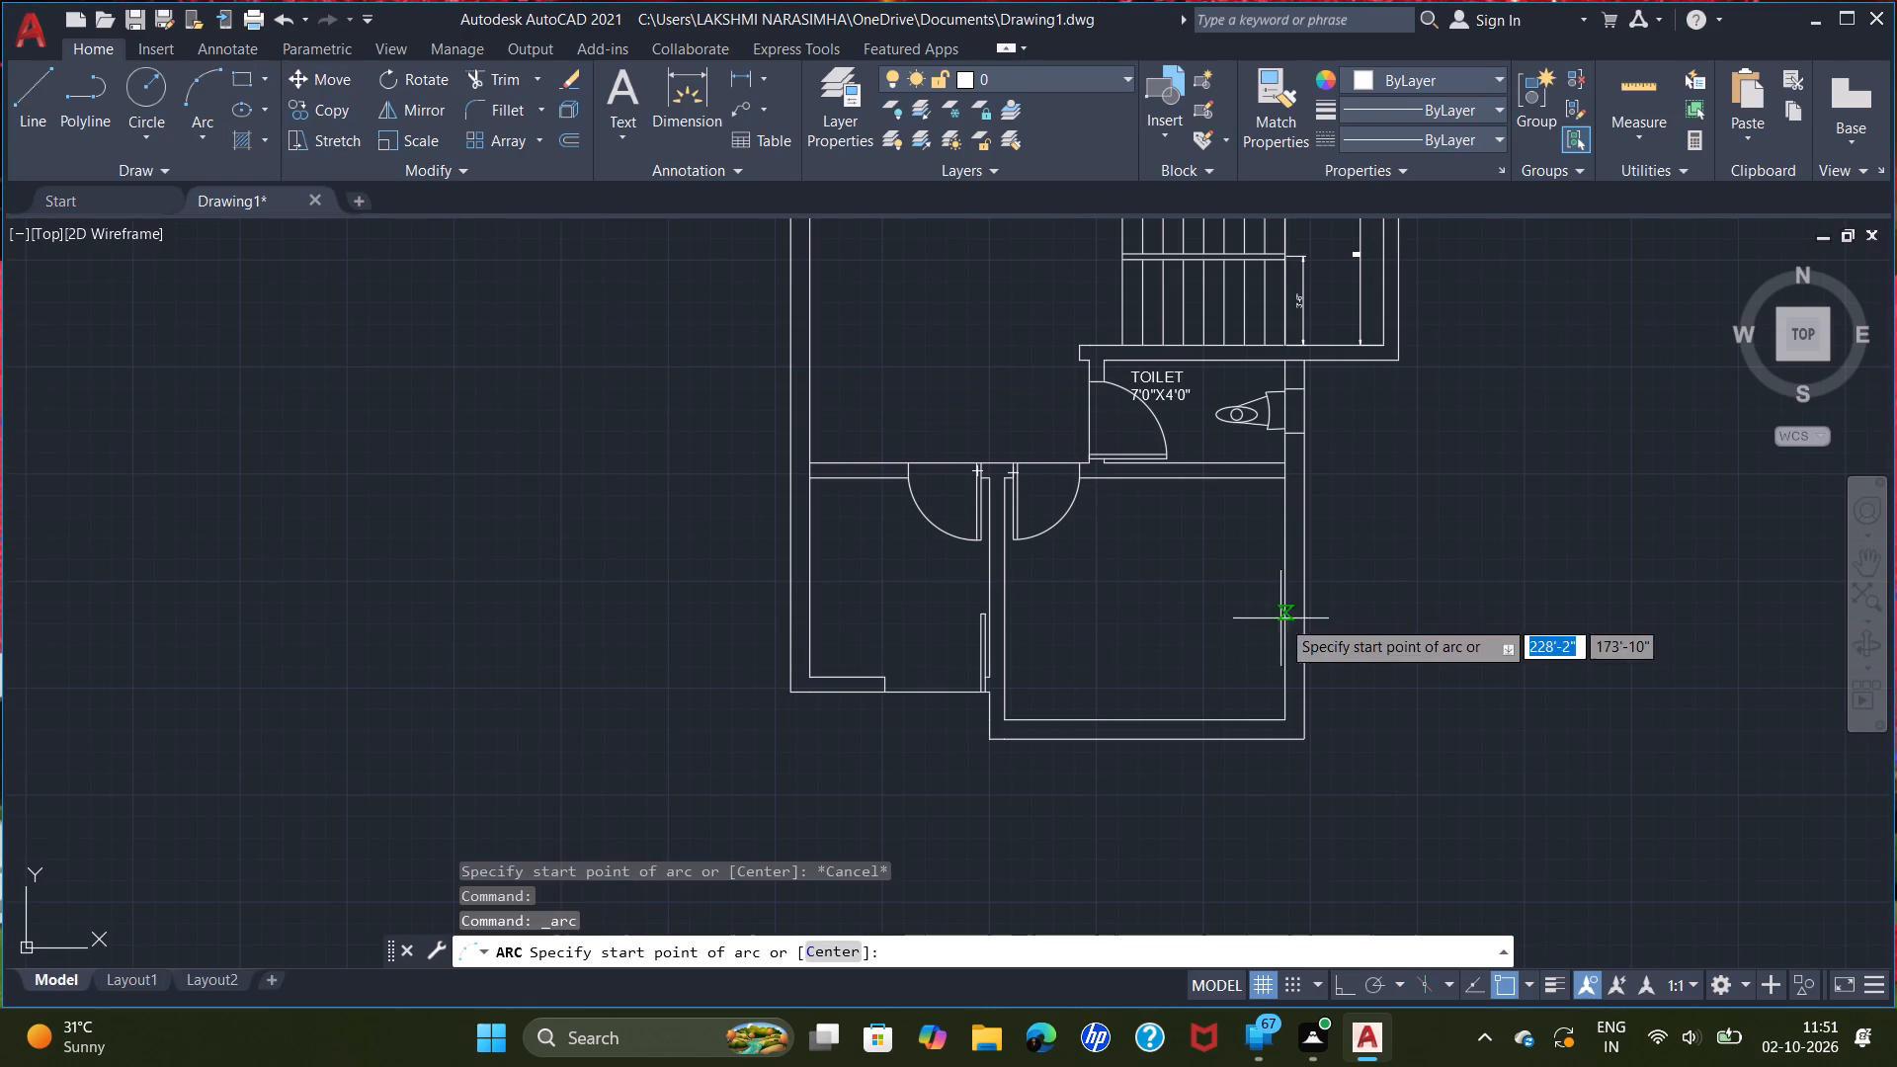
scroll(956, 599, up, 3)
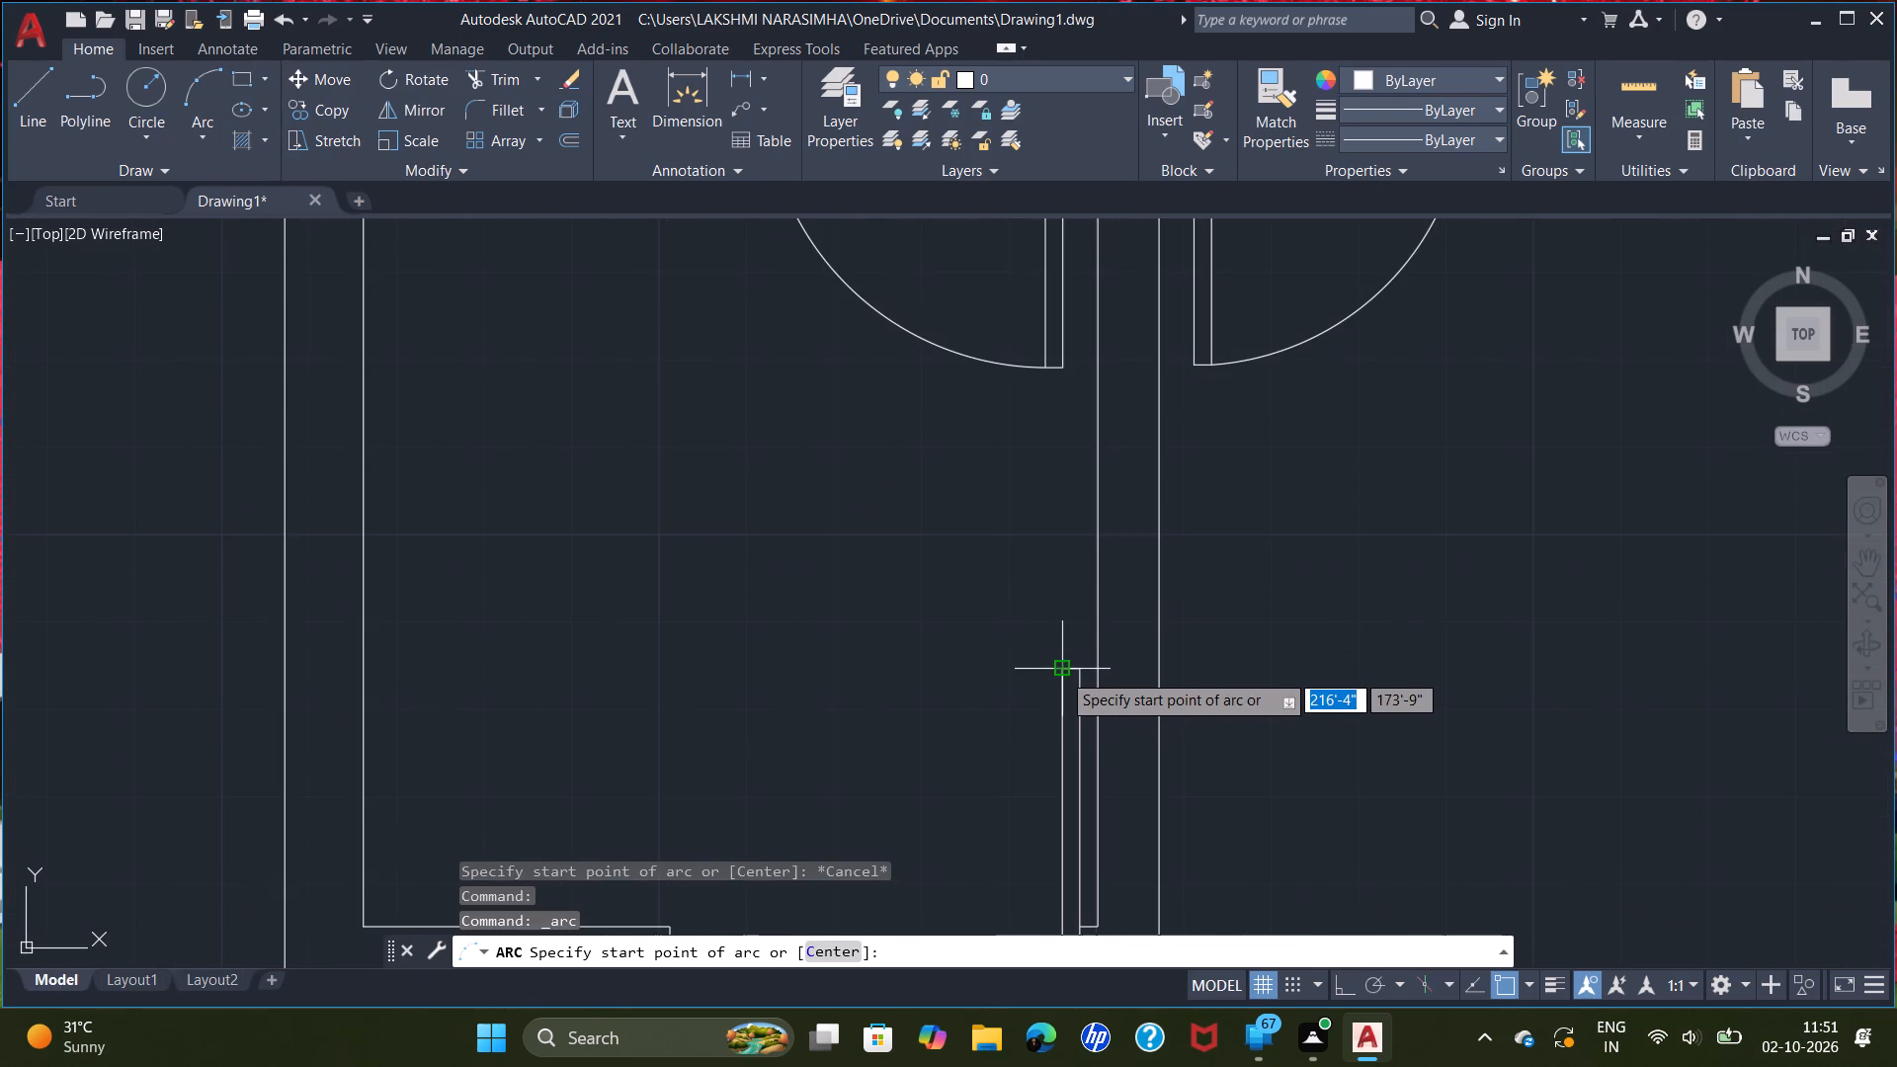
click(1061, 672)
scroll(824, 787, down, 3)
scroll(790, 810, up, 4)
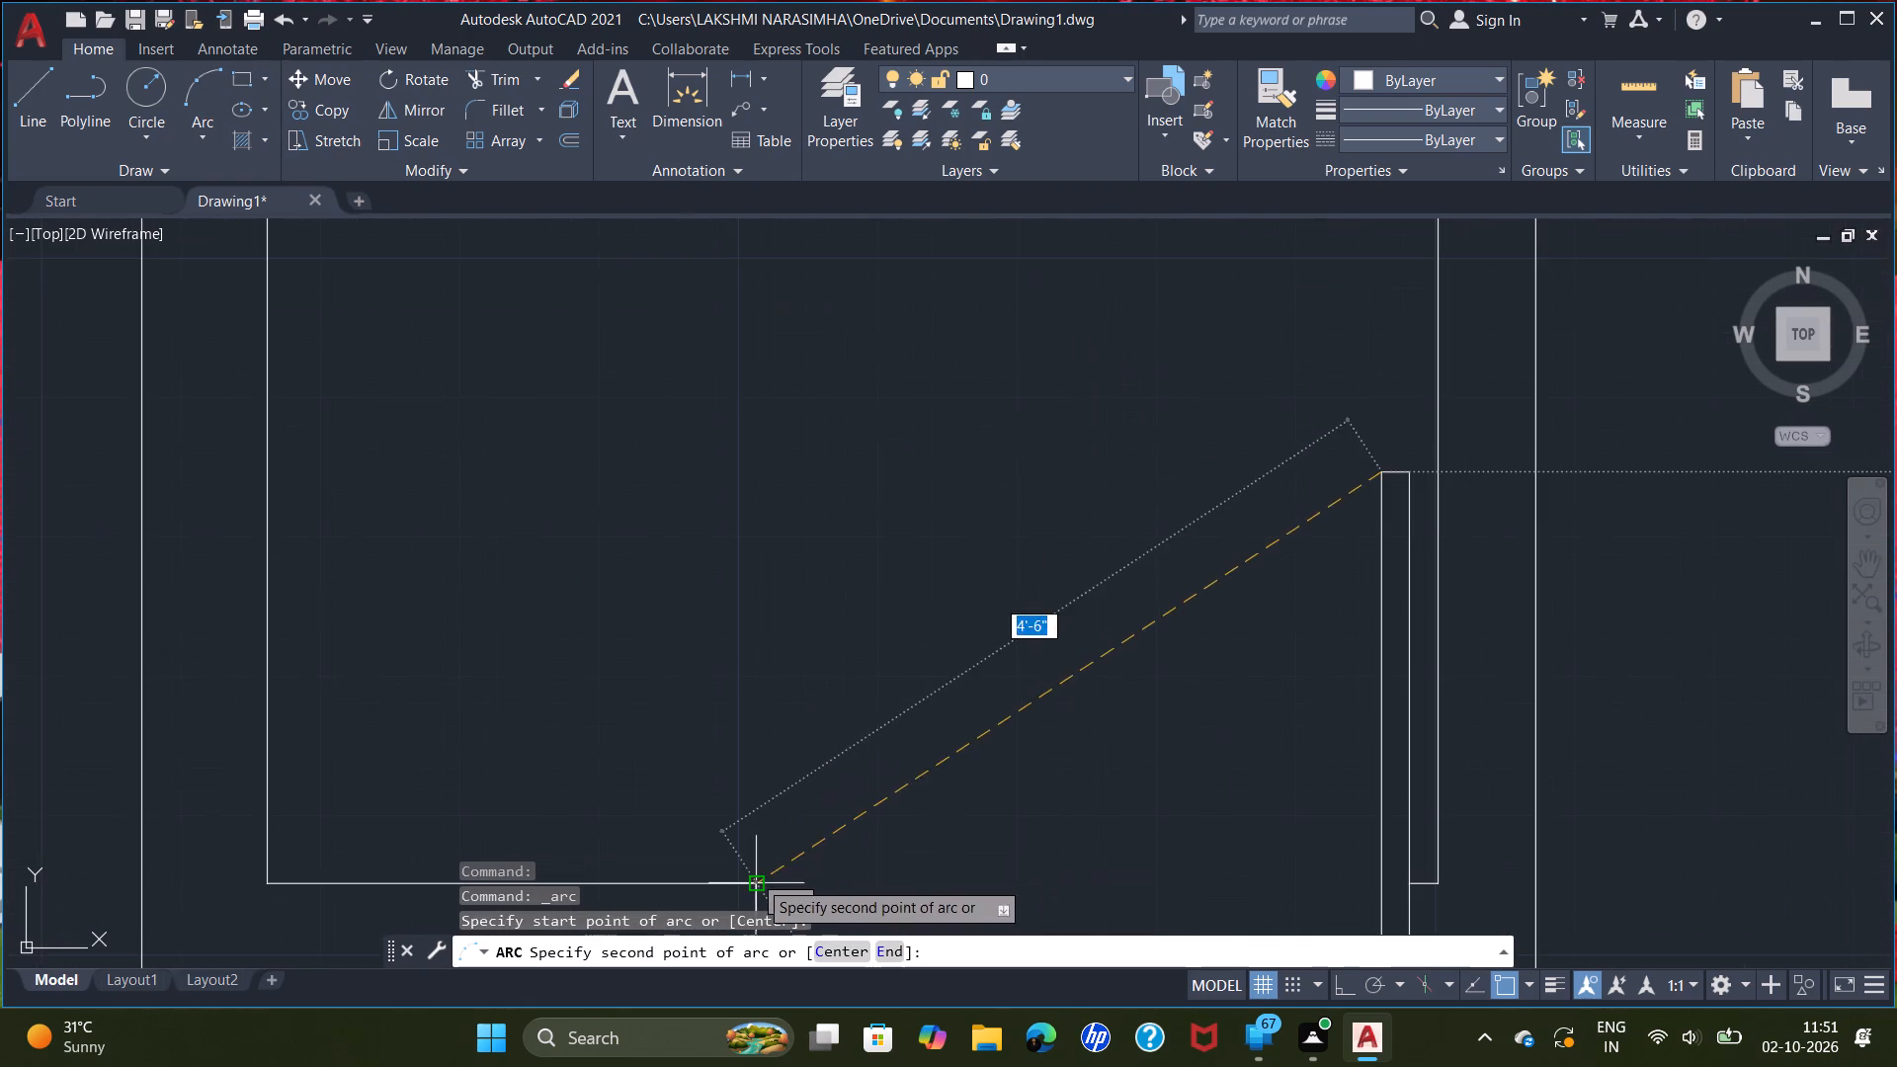
middle_drag(758, 879, 861, 646)
click(852, 649)
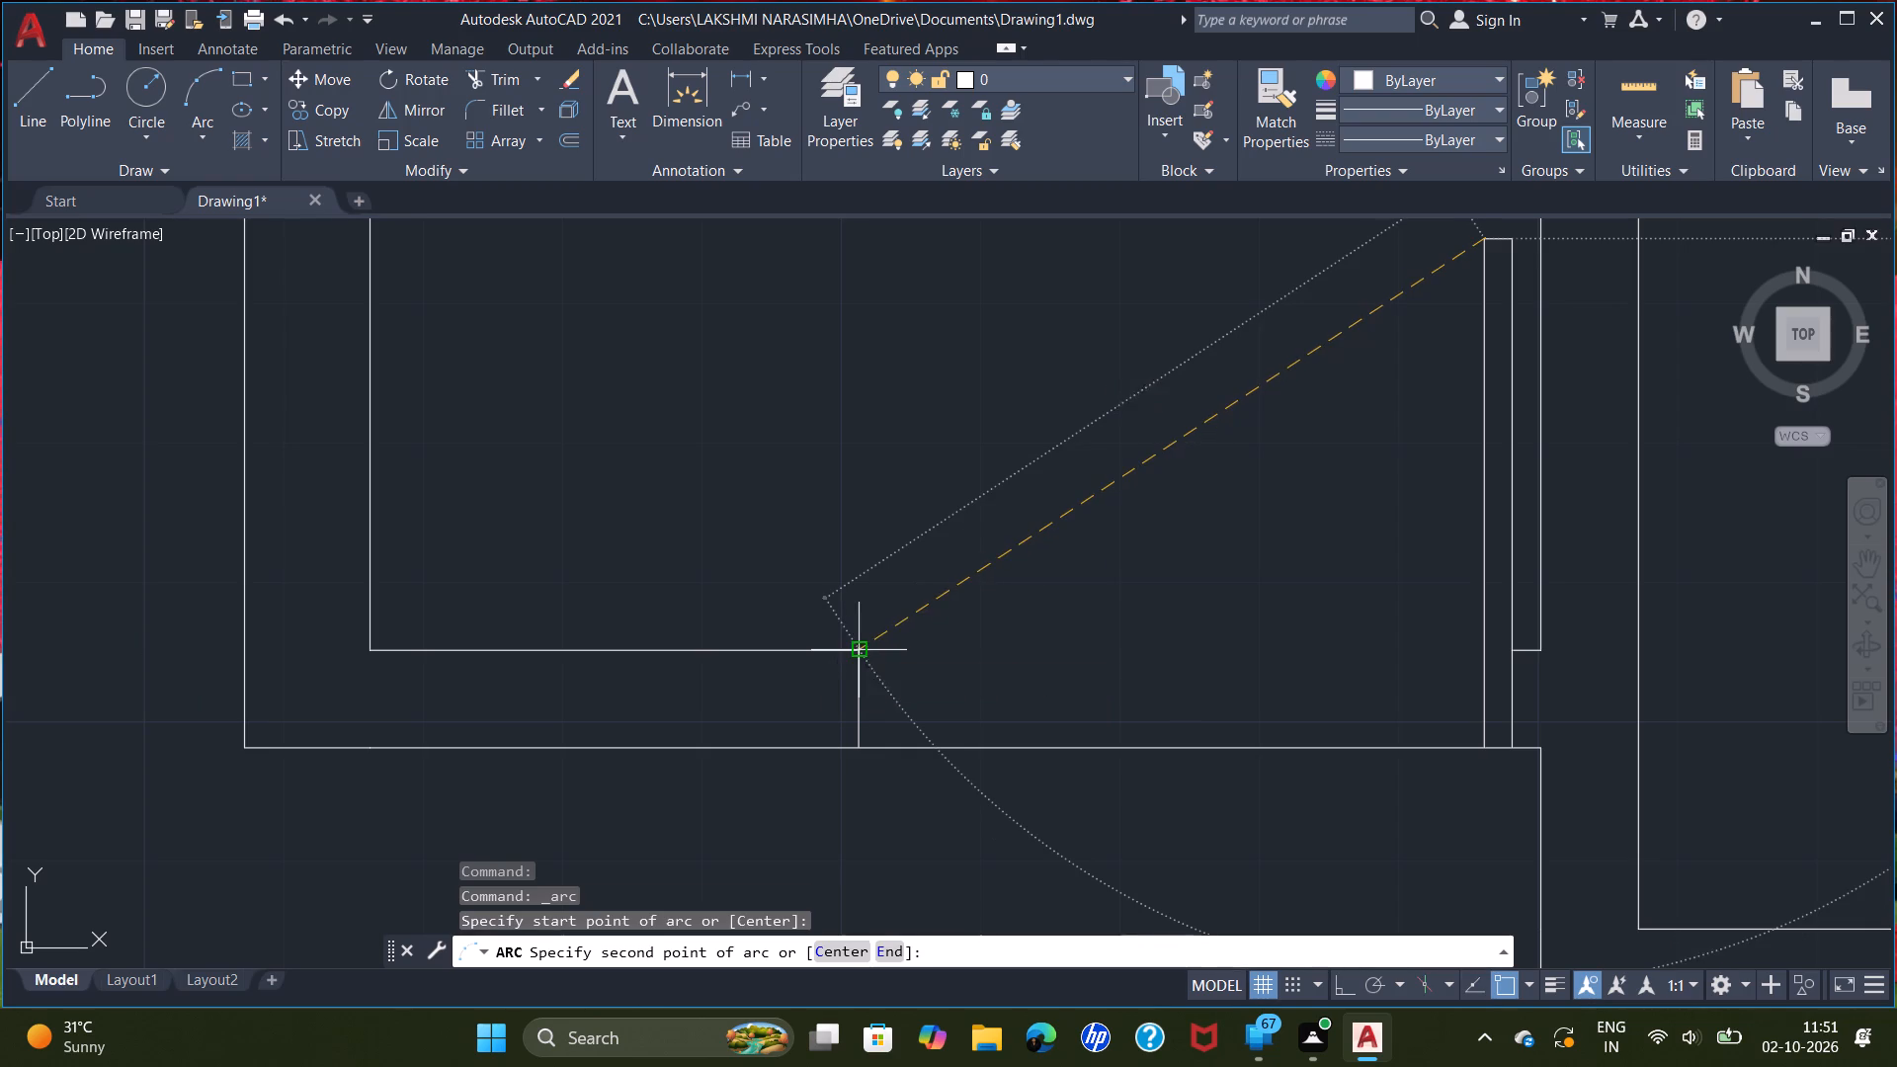
scroll(1107, 808, down, 3)
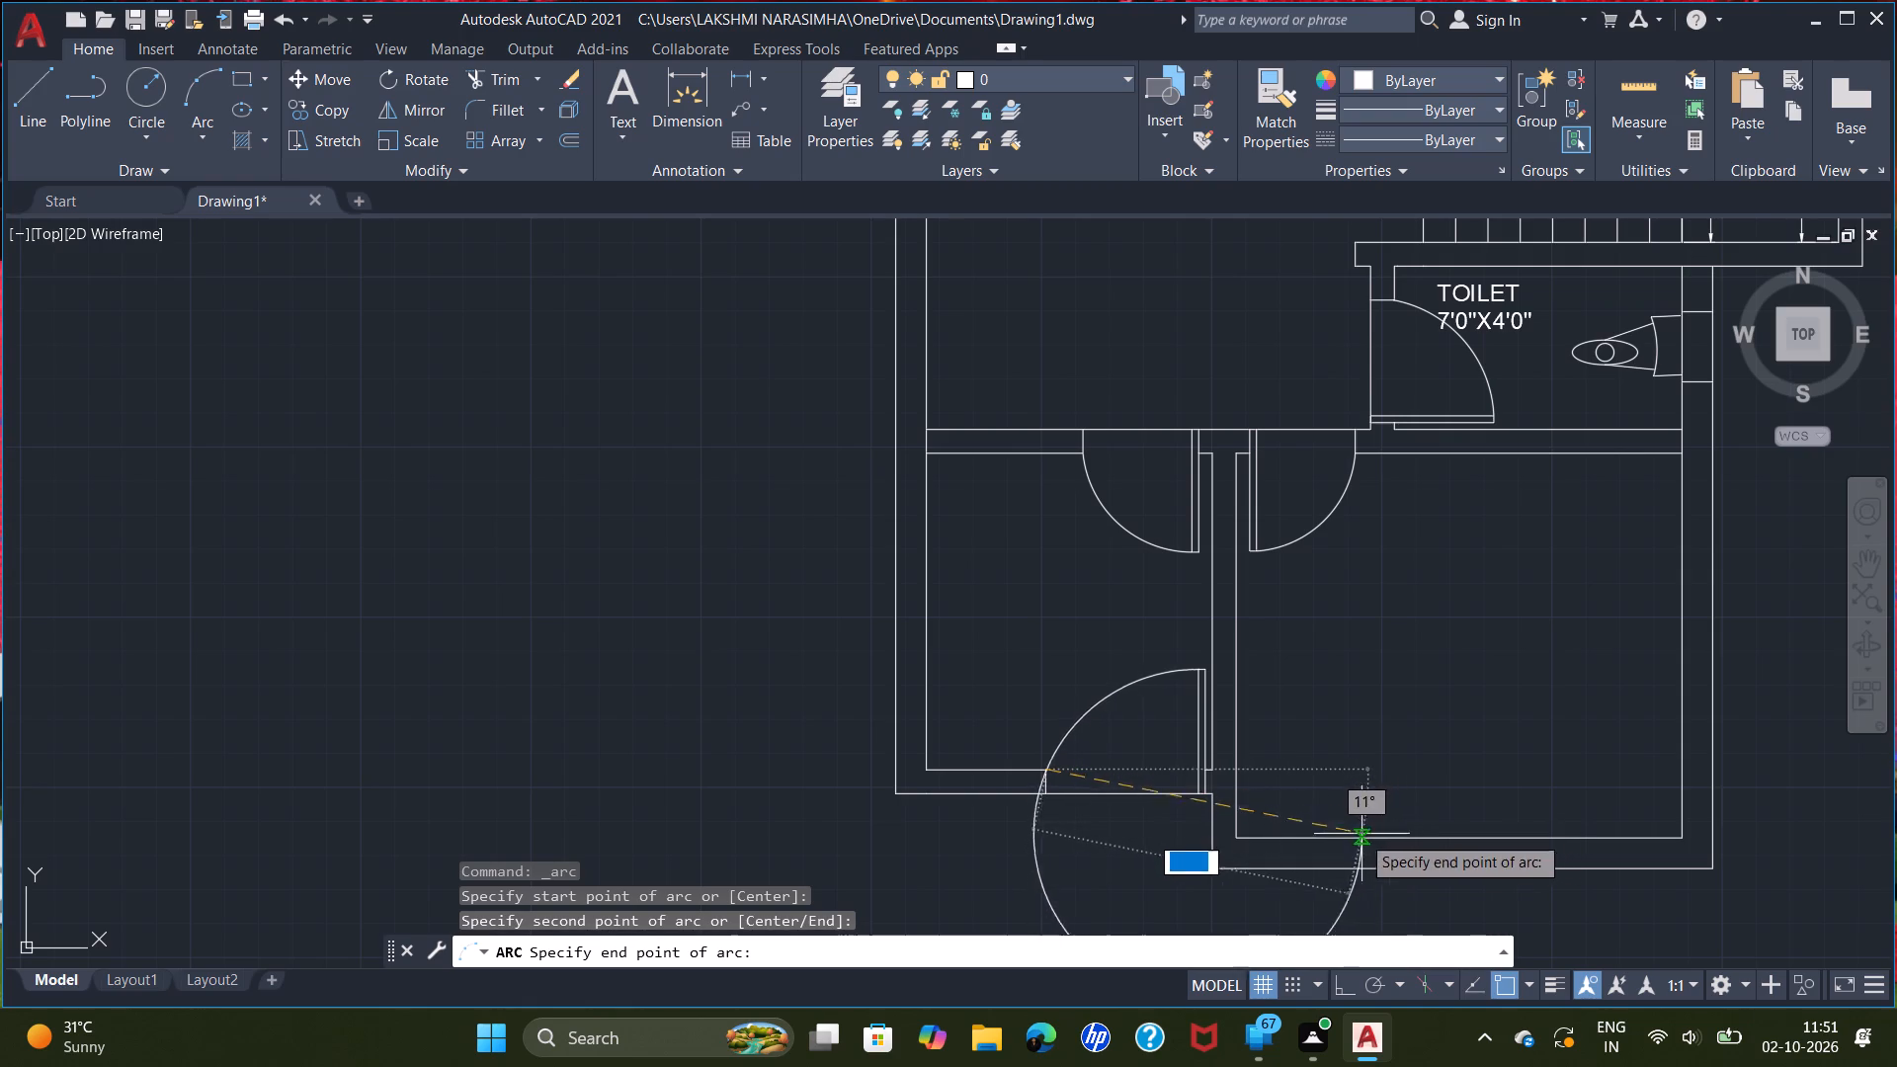
double_click(1325, 861)
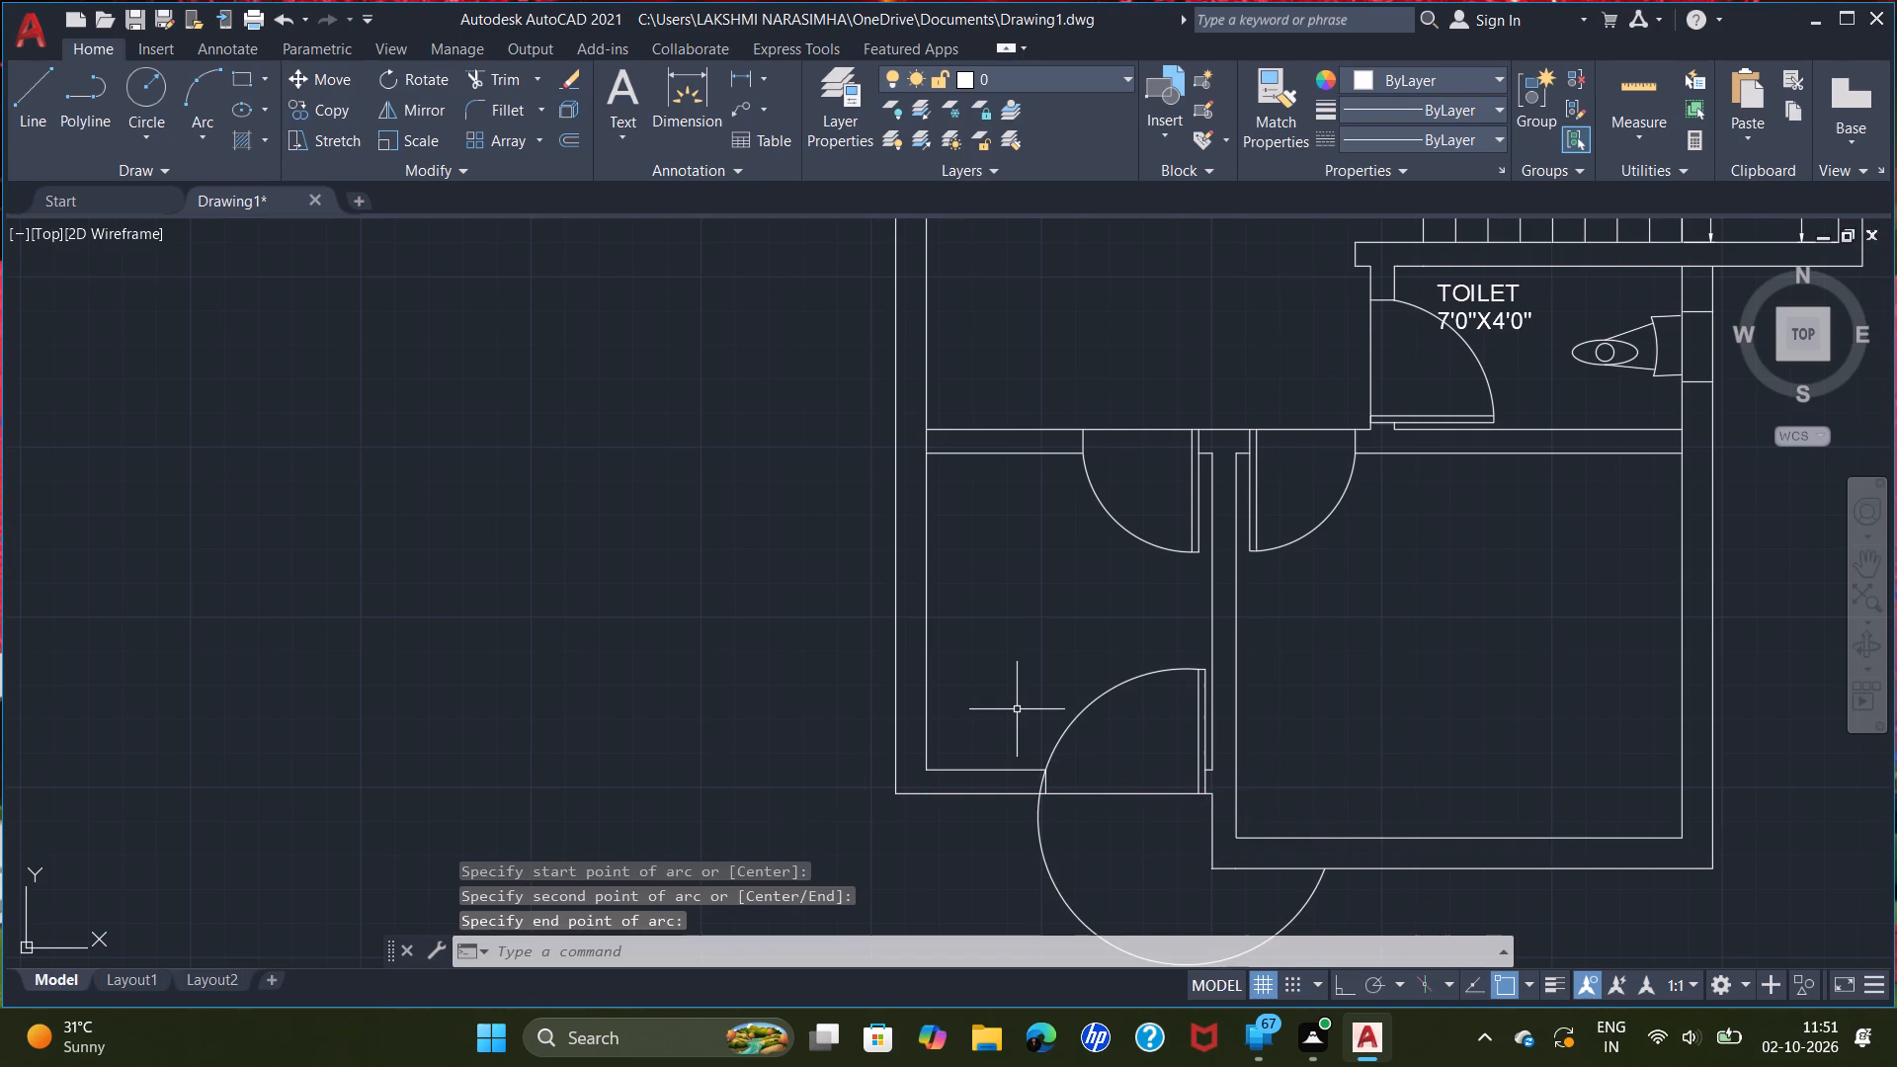
Trim the bottom door's swing arc back to the jamb's inner corner, removing the parts within the wall thickness and outside the house.
text(TRI)
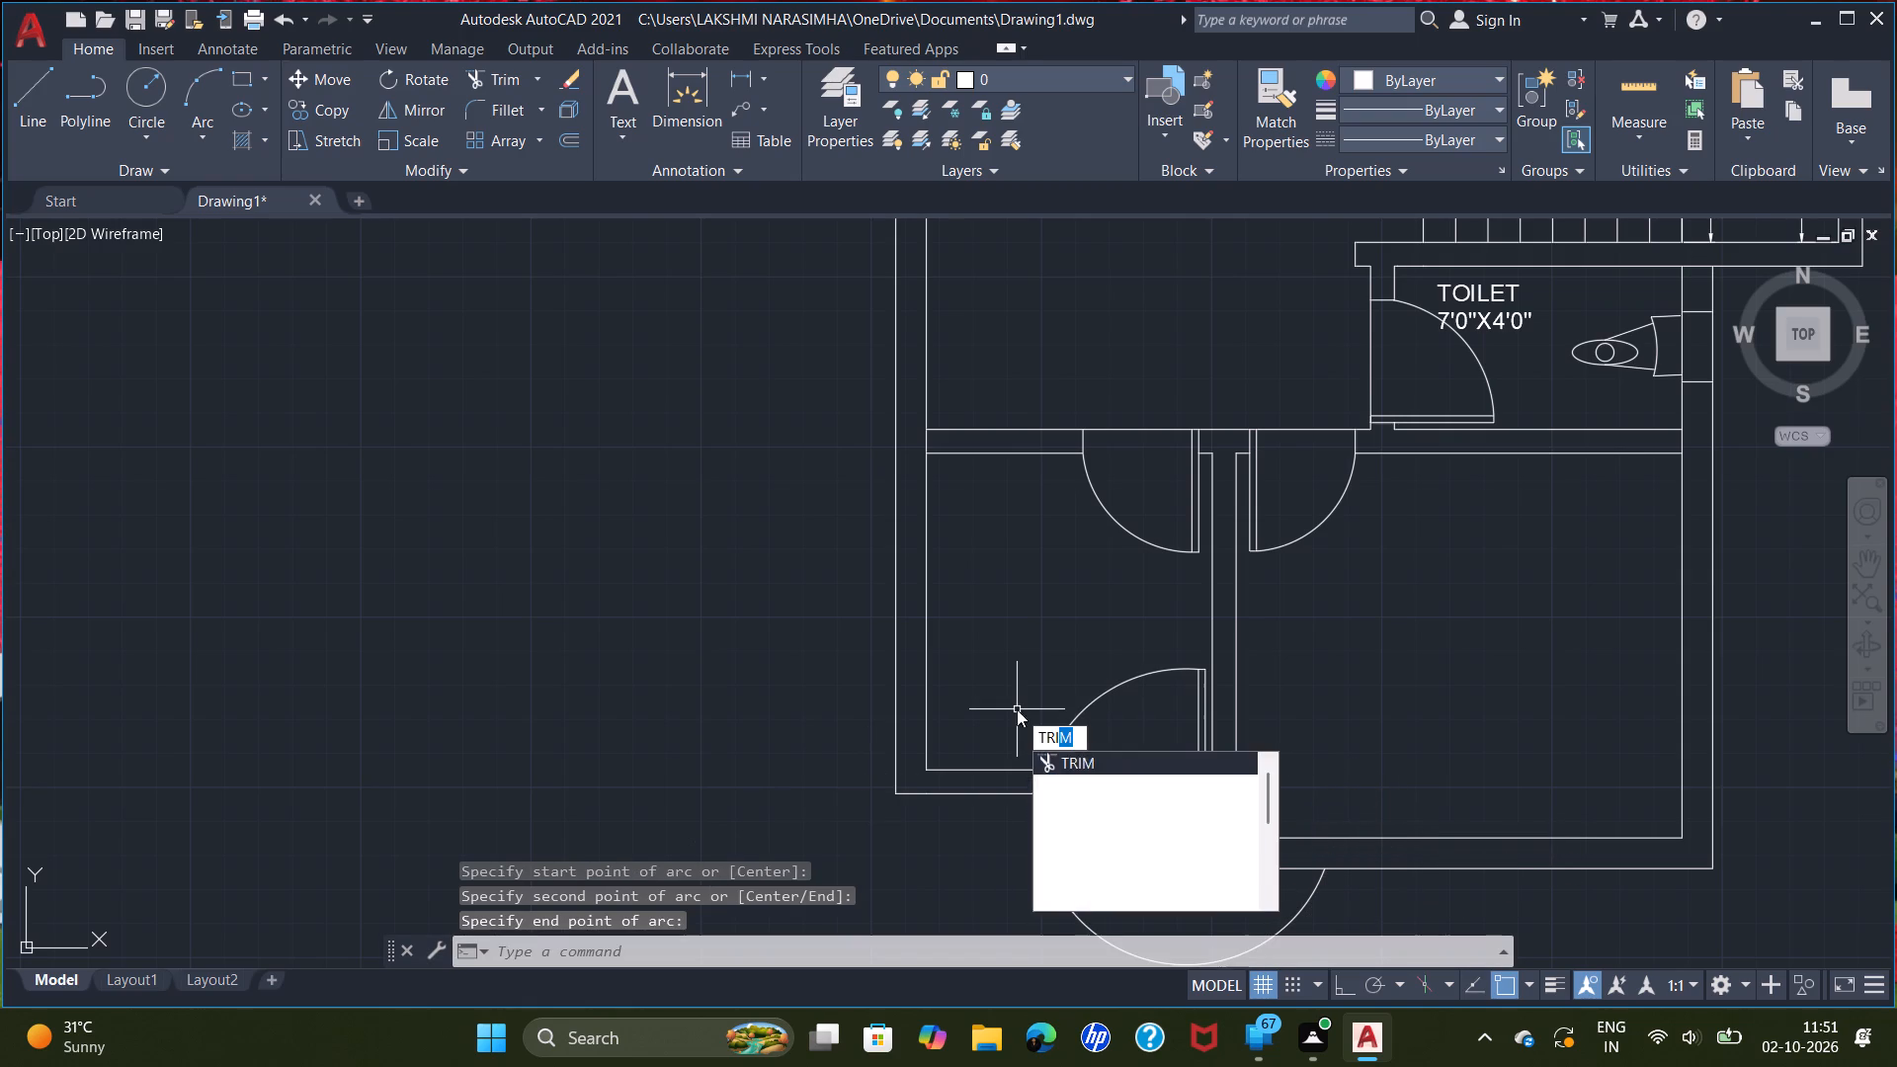
key(Return)
ctrl+scroll(1045, 791, up, 4)
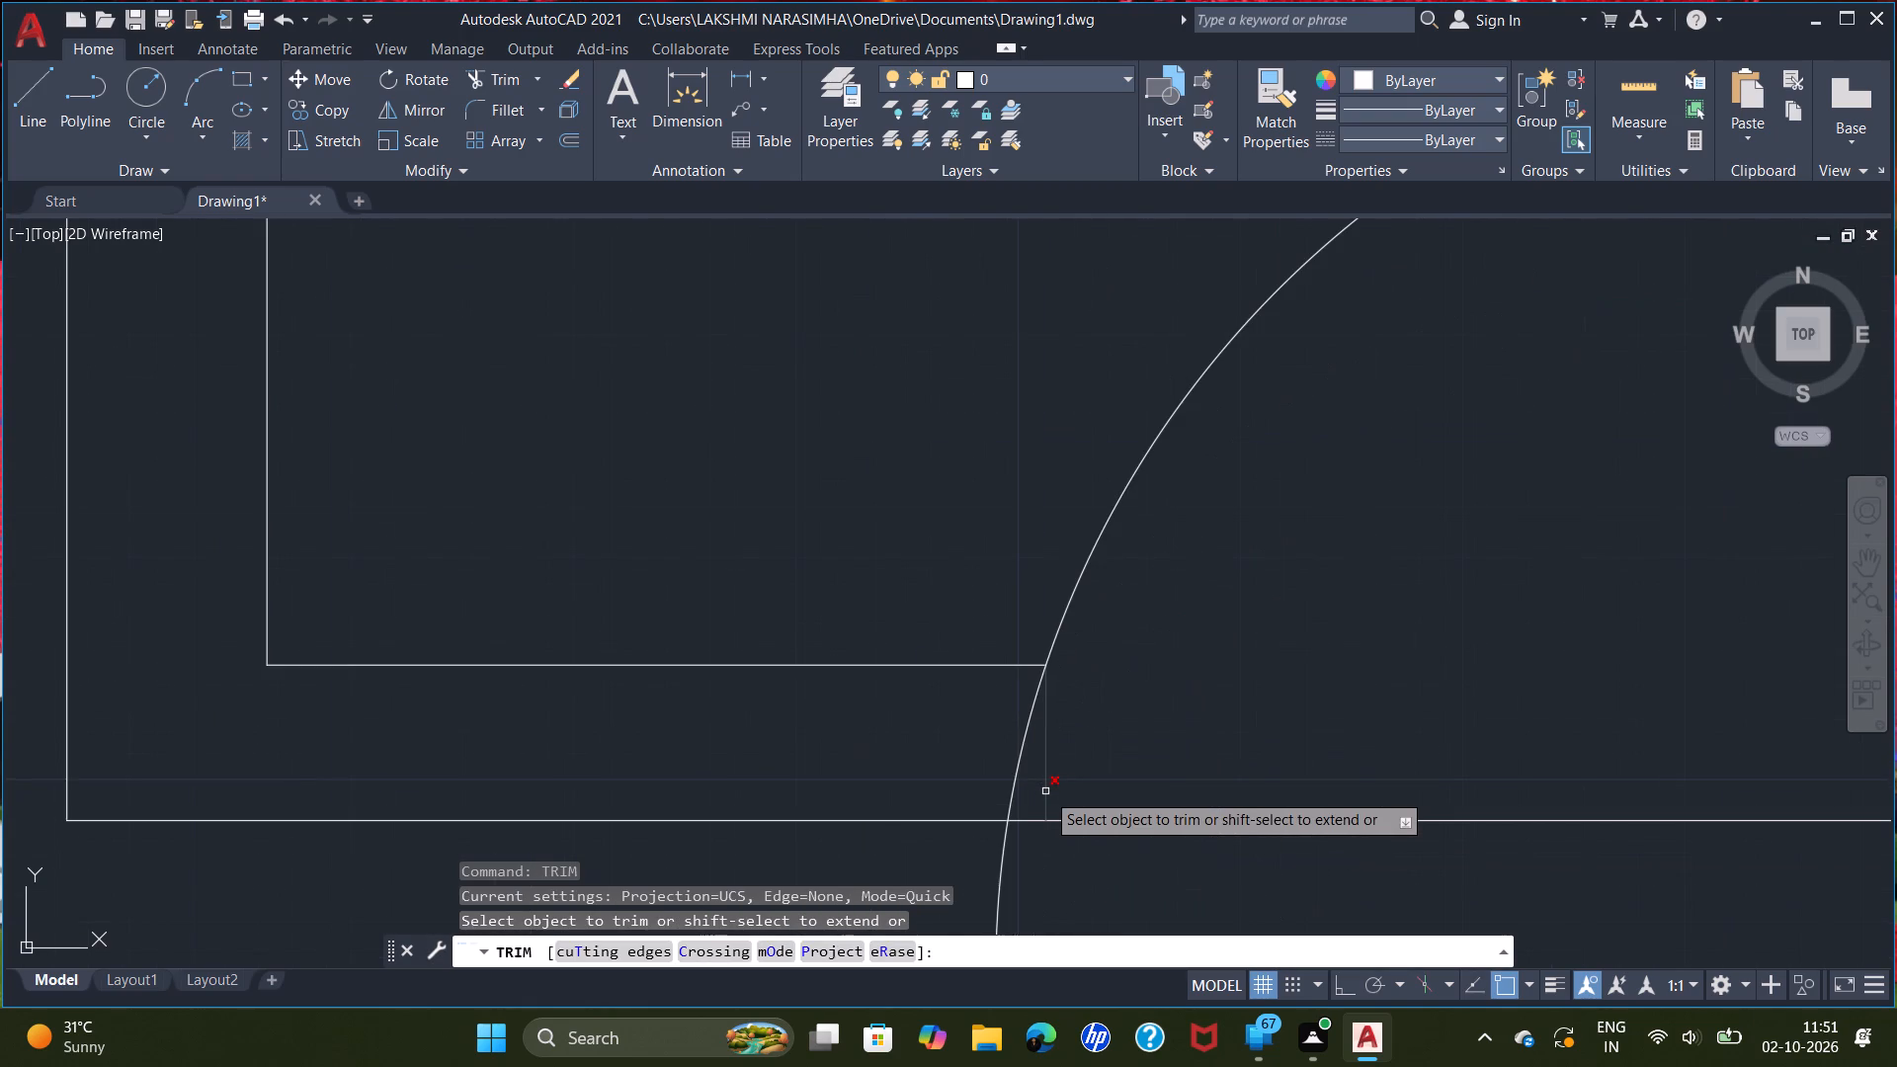
click(1017, 775)
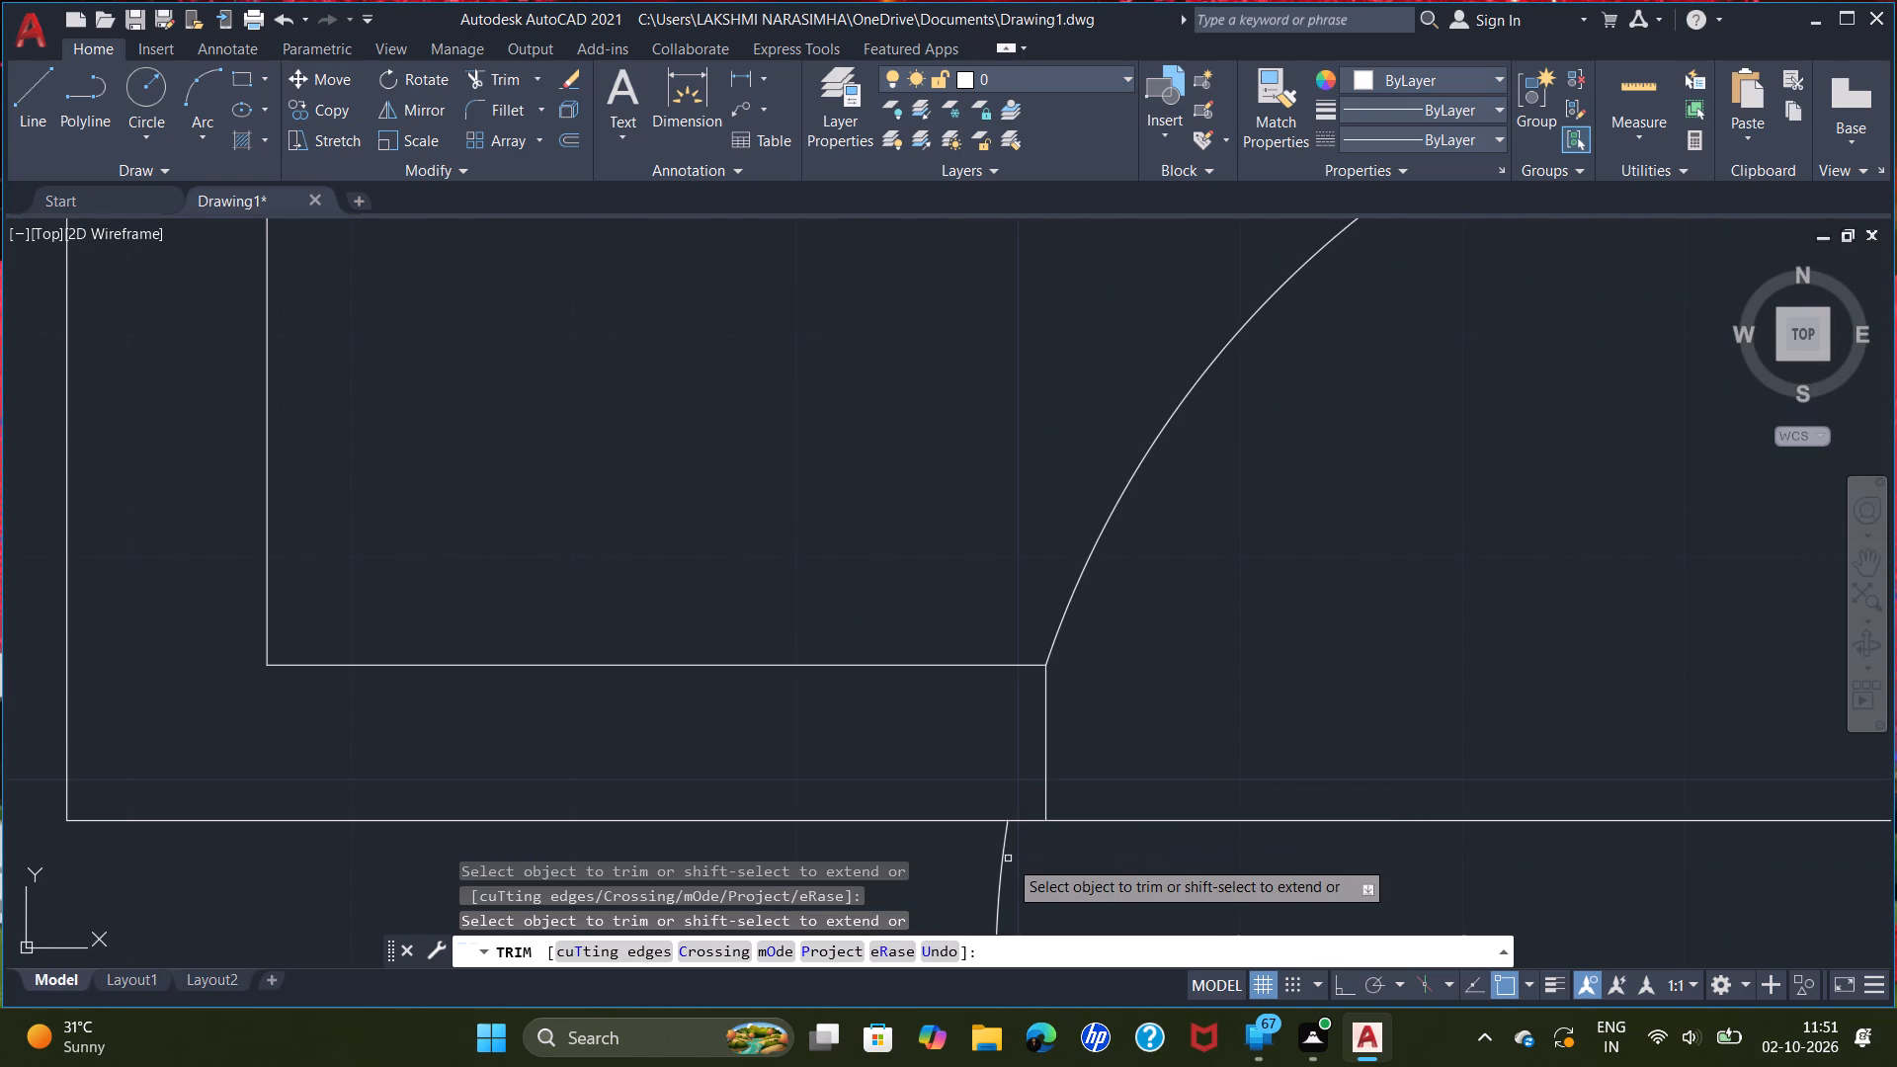
click(1005, 855)
ctrl+scroll(1560, 430, down, 2)
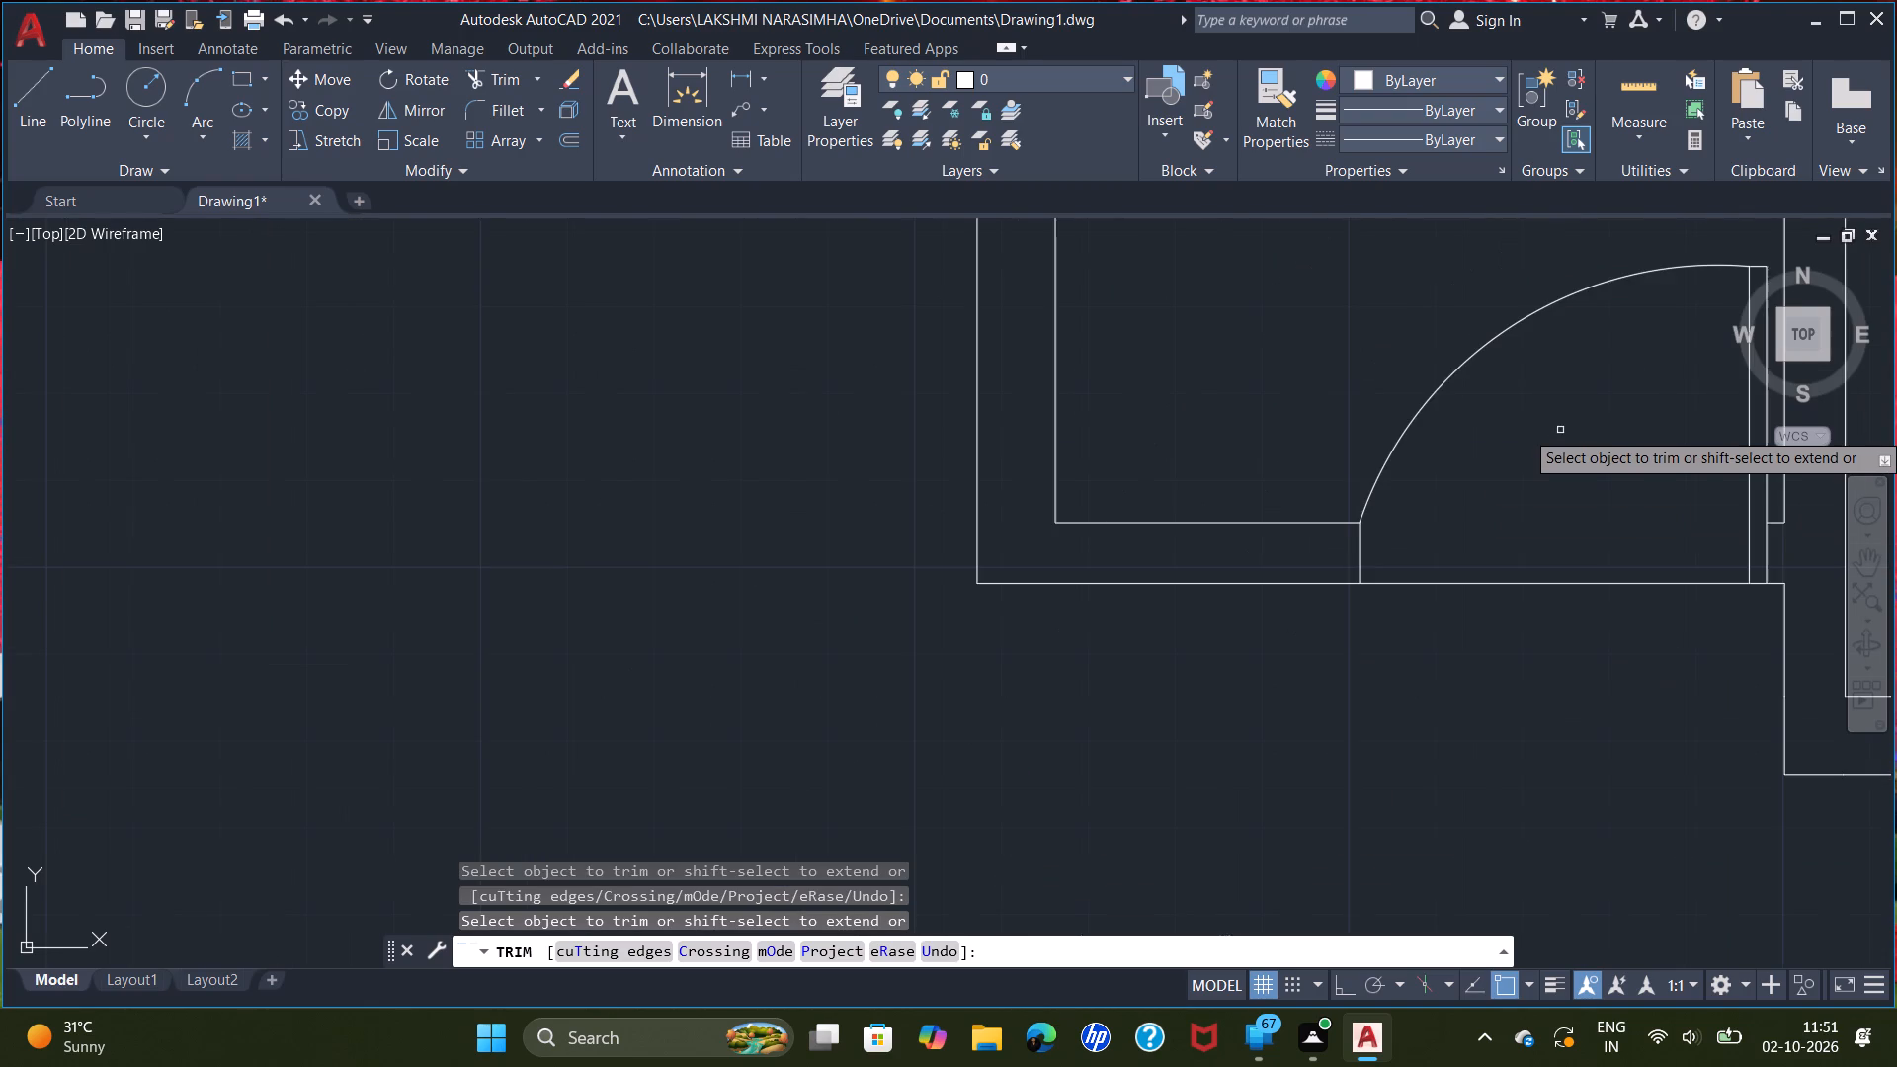
Measure the clear width of the lower left room's bottom door opening, from the left jamb's inner corner to the door leaf.
ctrl+scroll(1560, 430, down, 2)
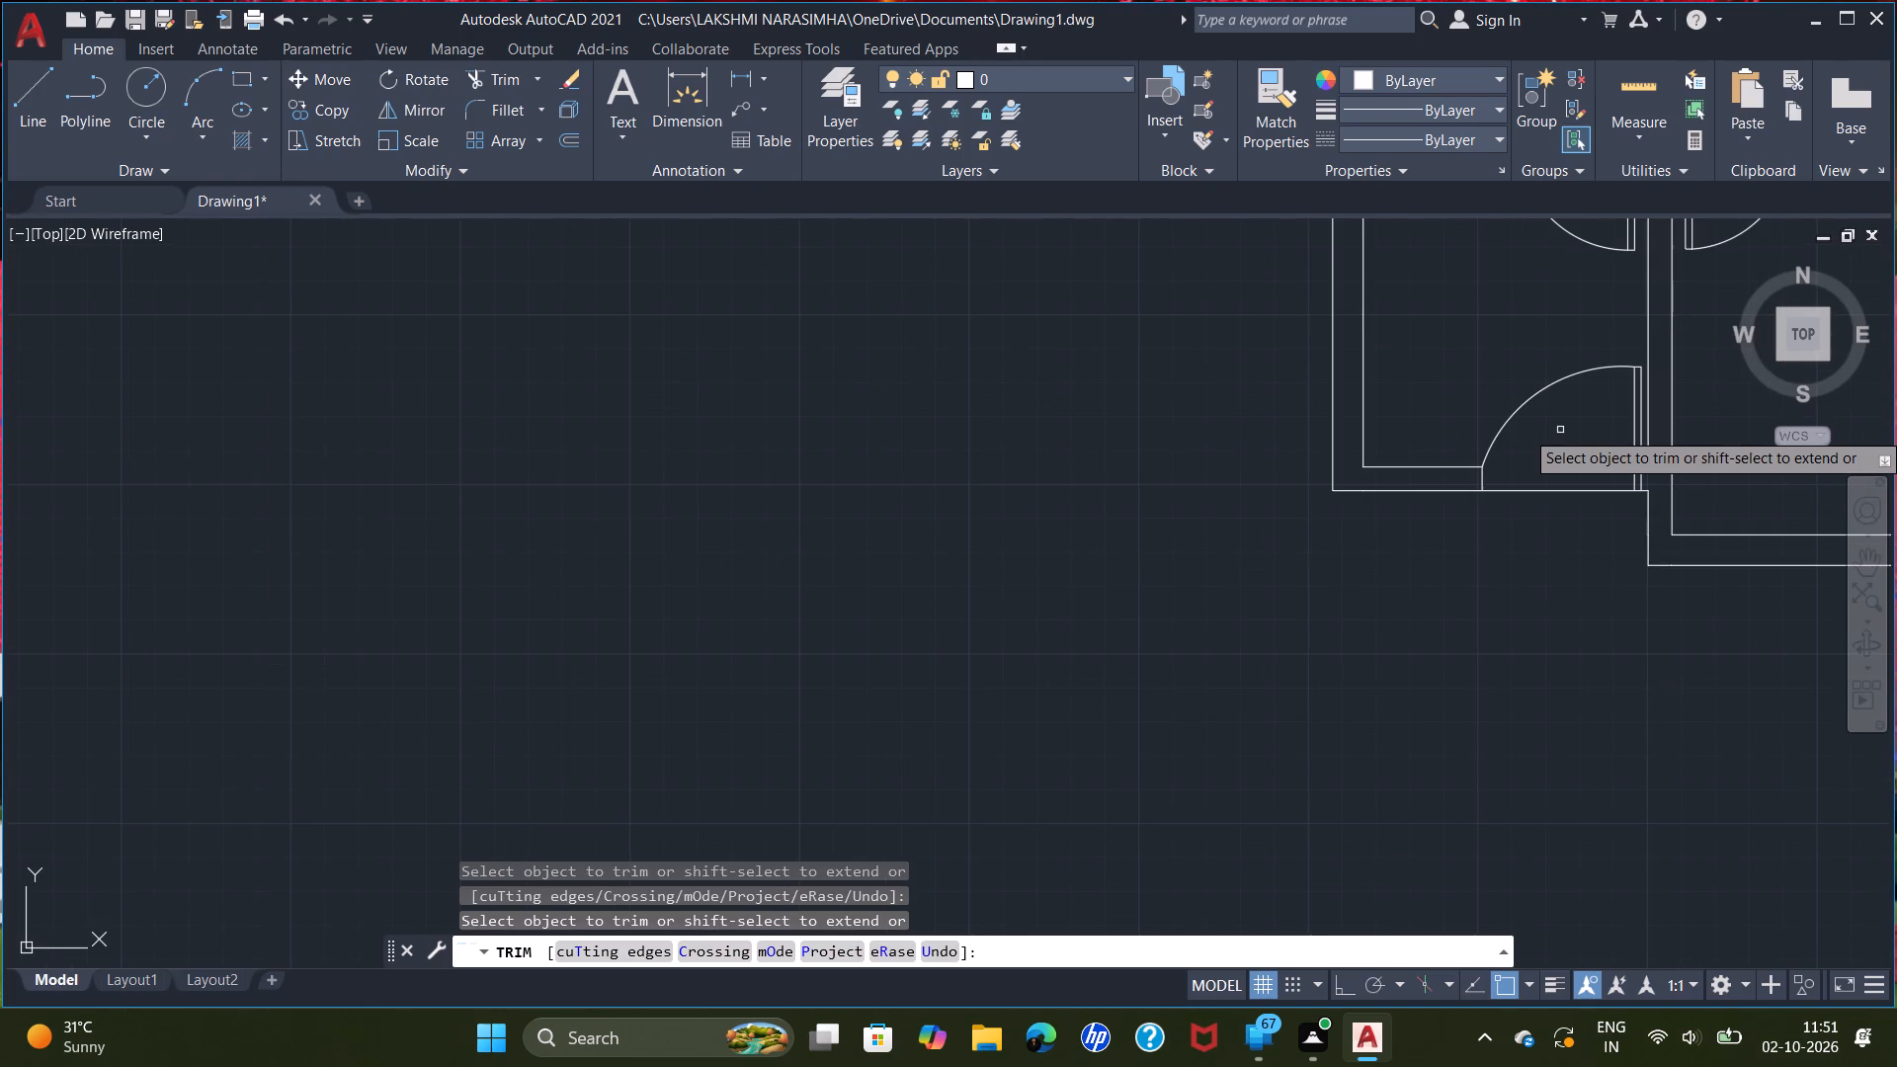
key(Escape)
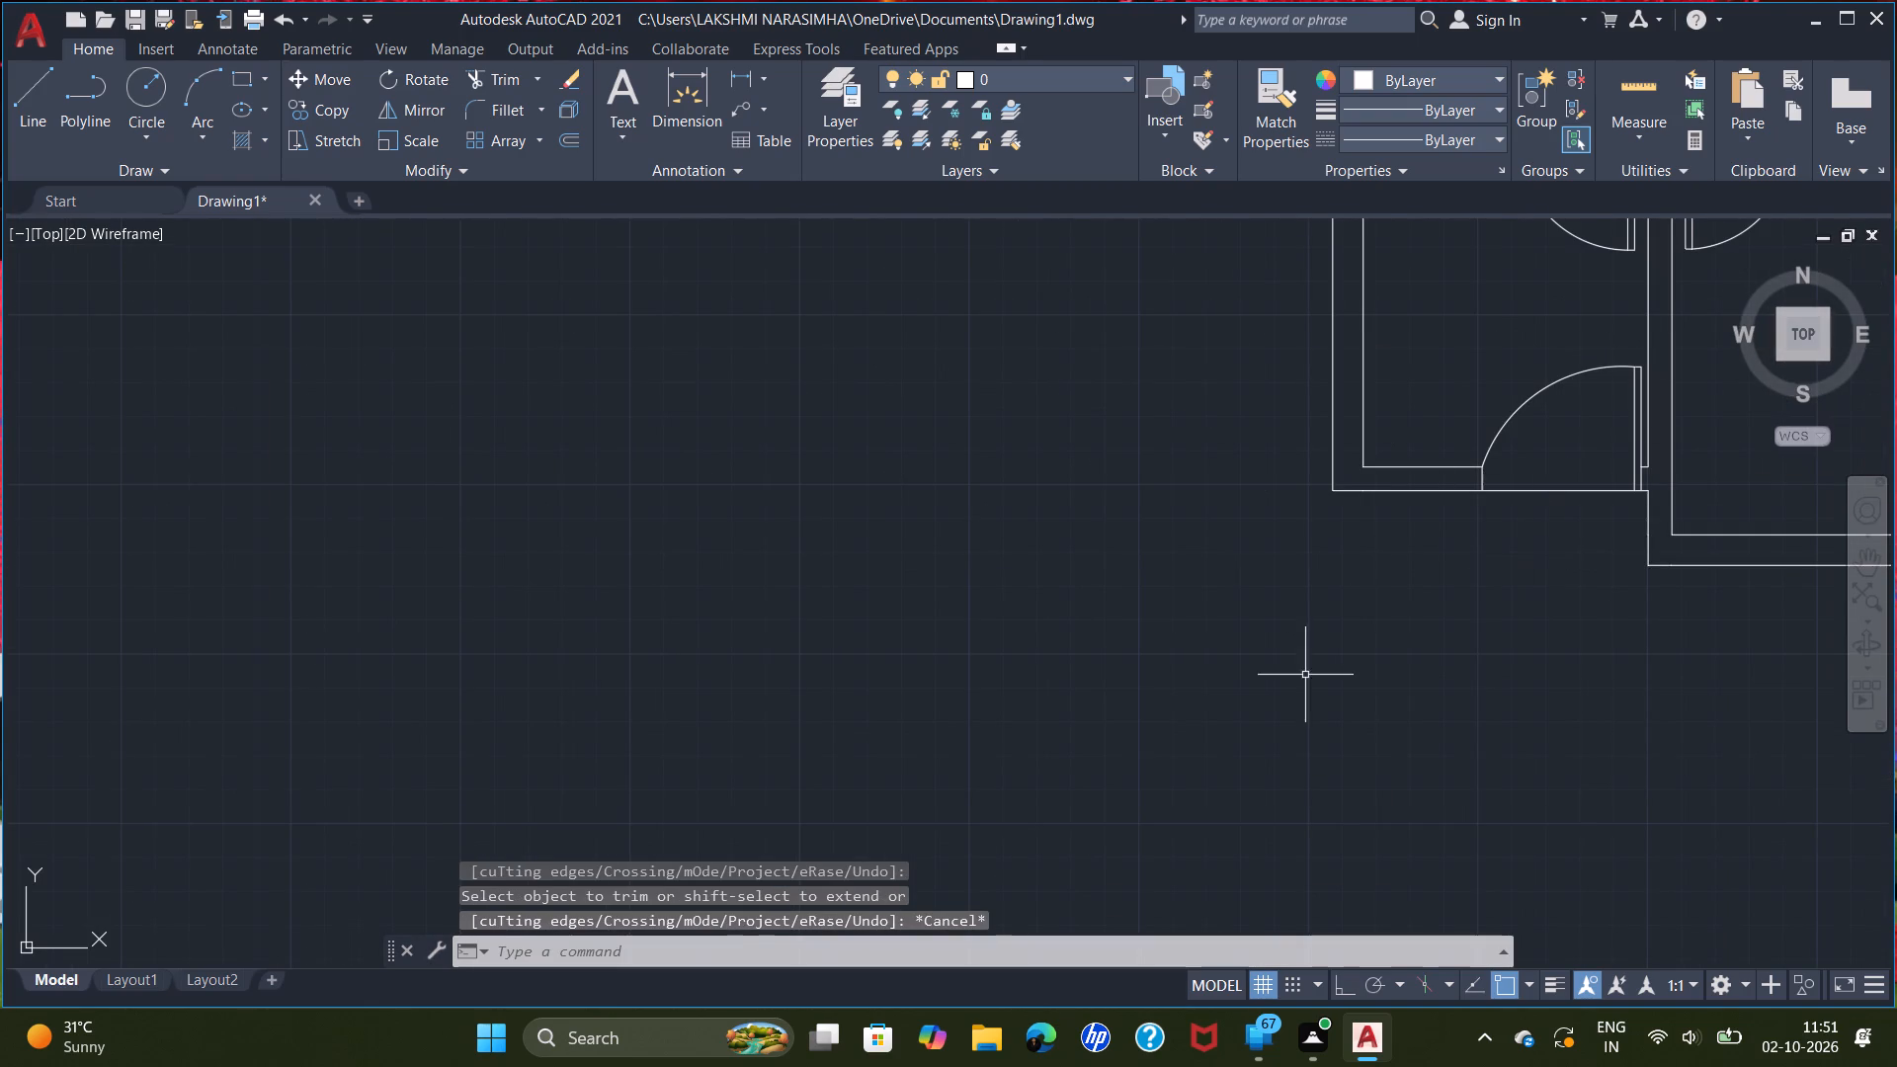
middle_drag(1492, 498, 1324, 604)
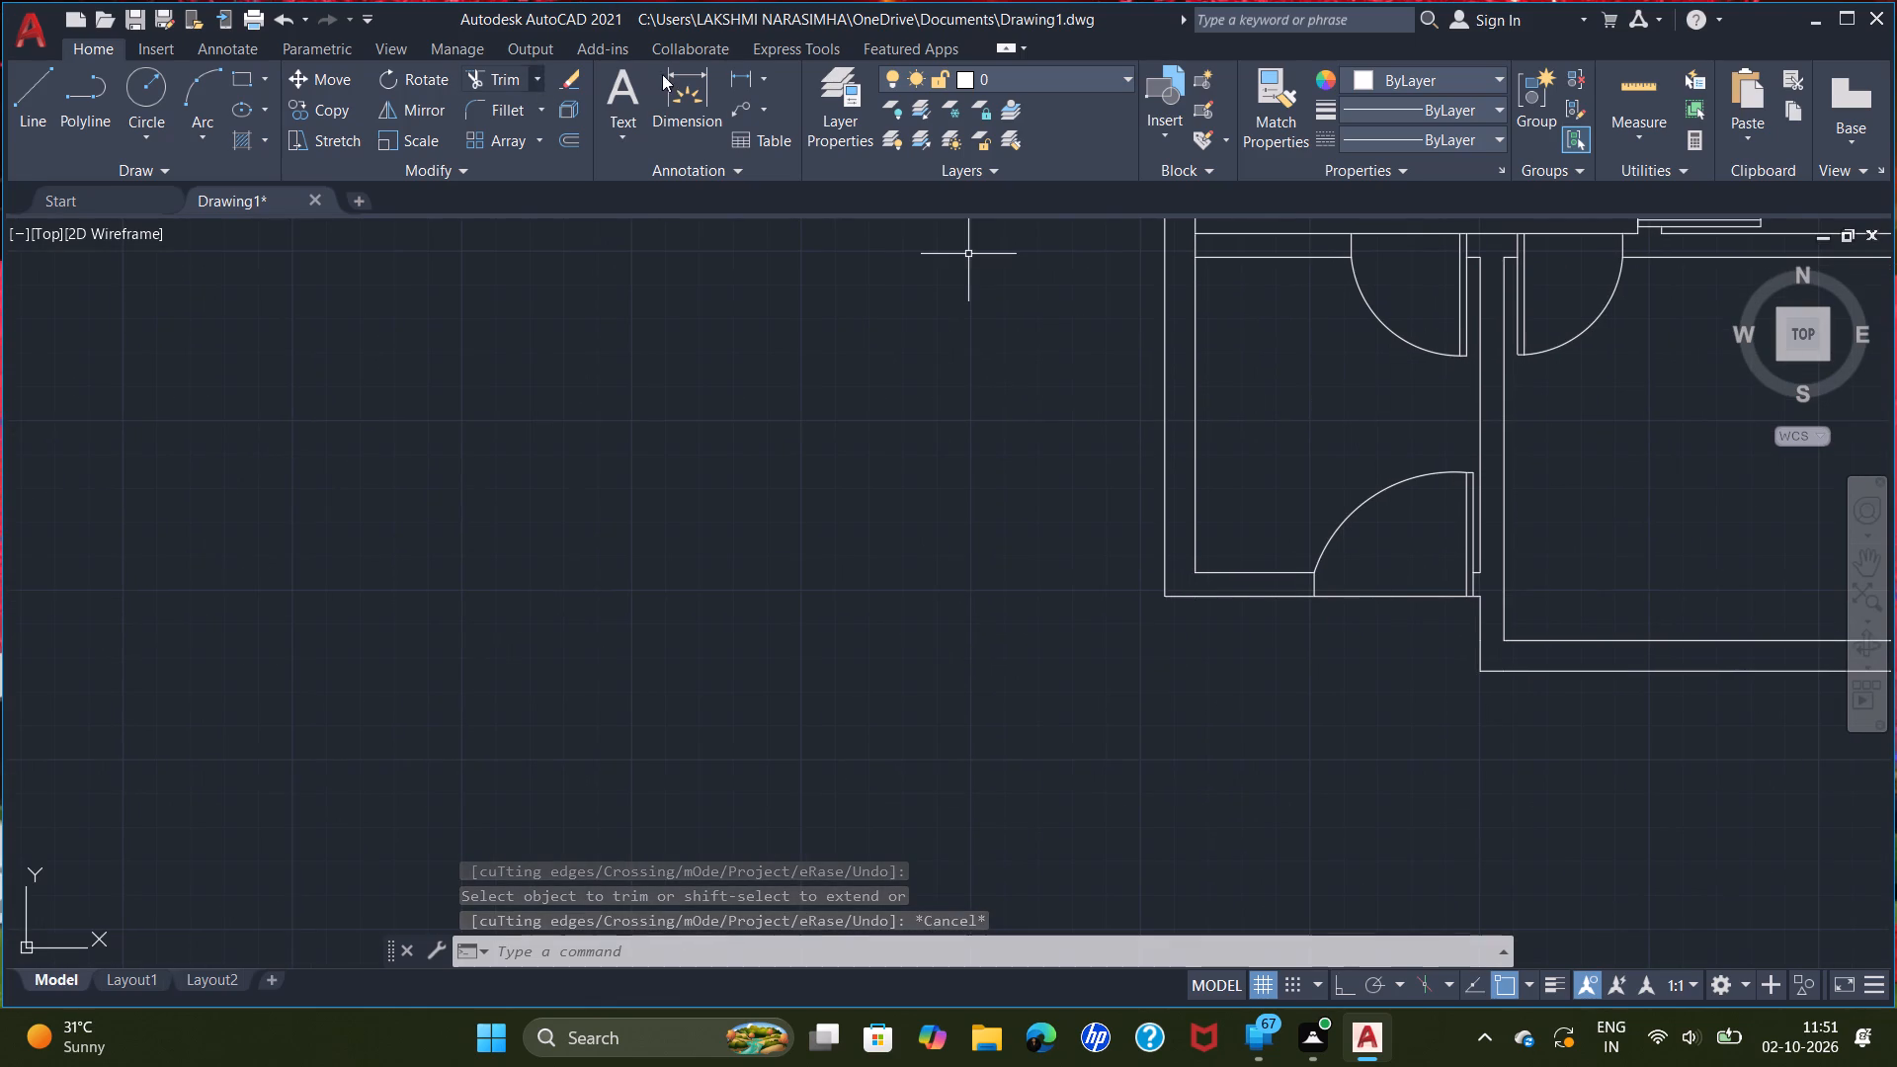
double_click(737, 79)
double_click(1309, 577)
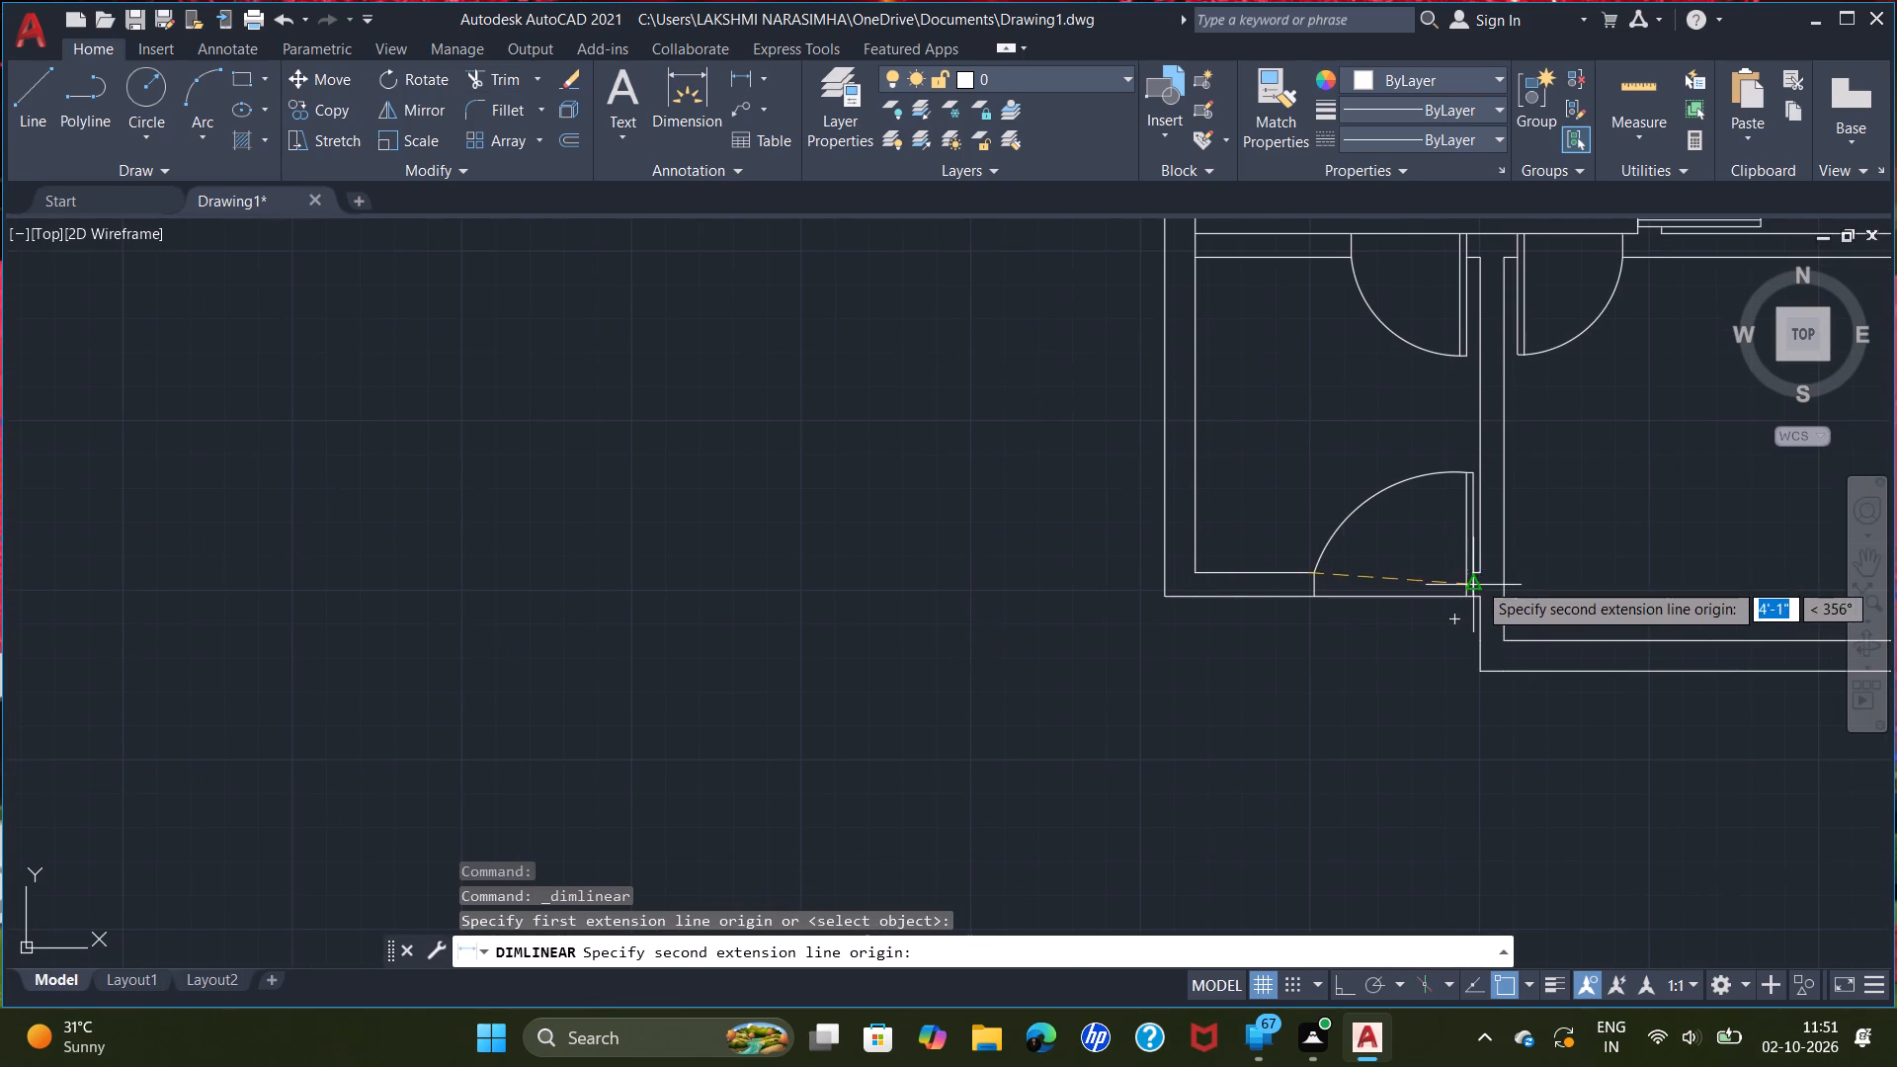
scroll(1460, 576, up, 4)
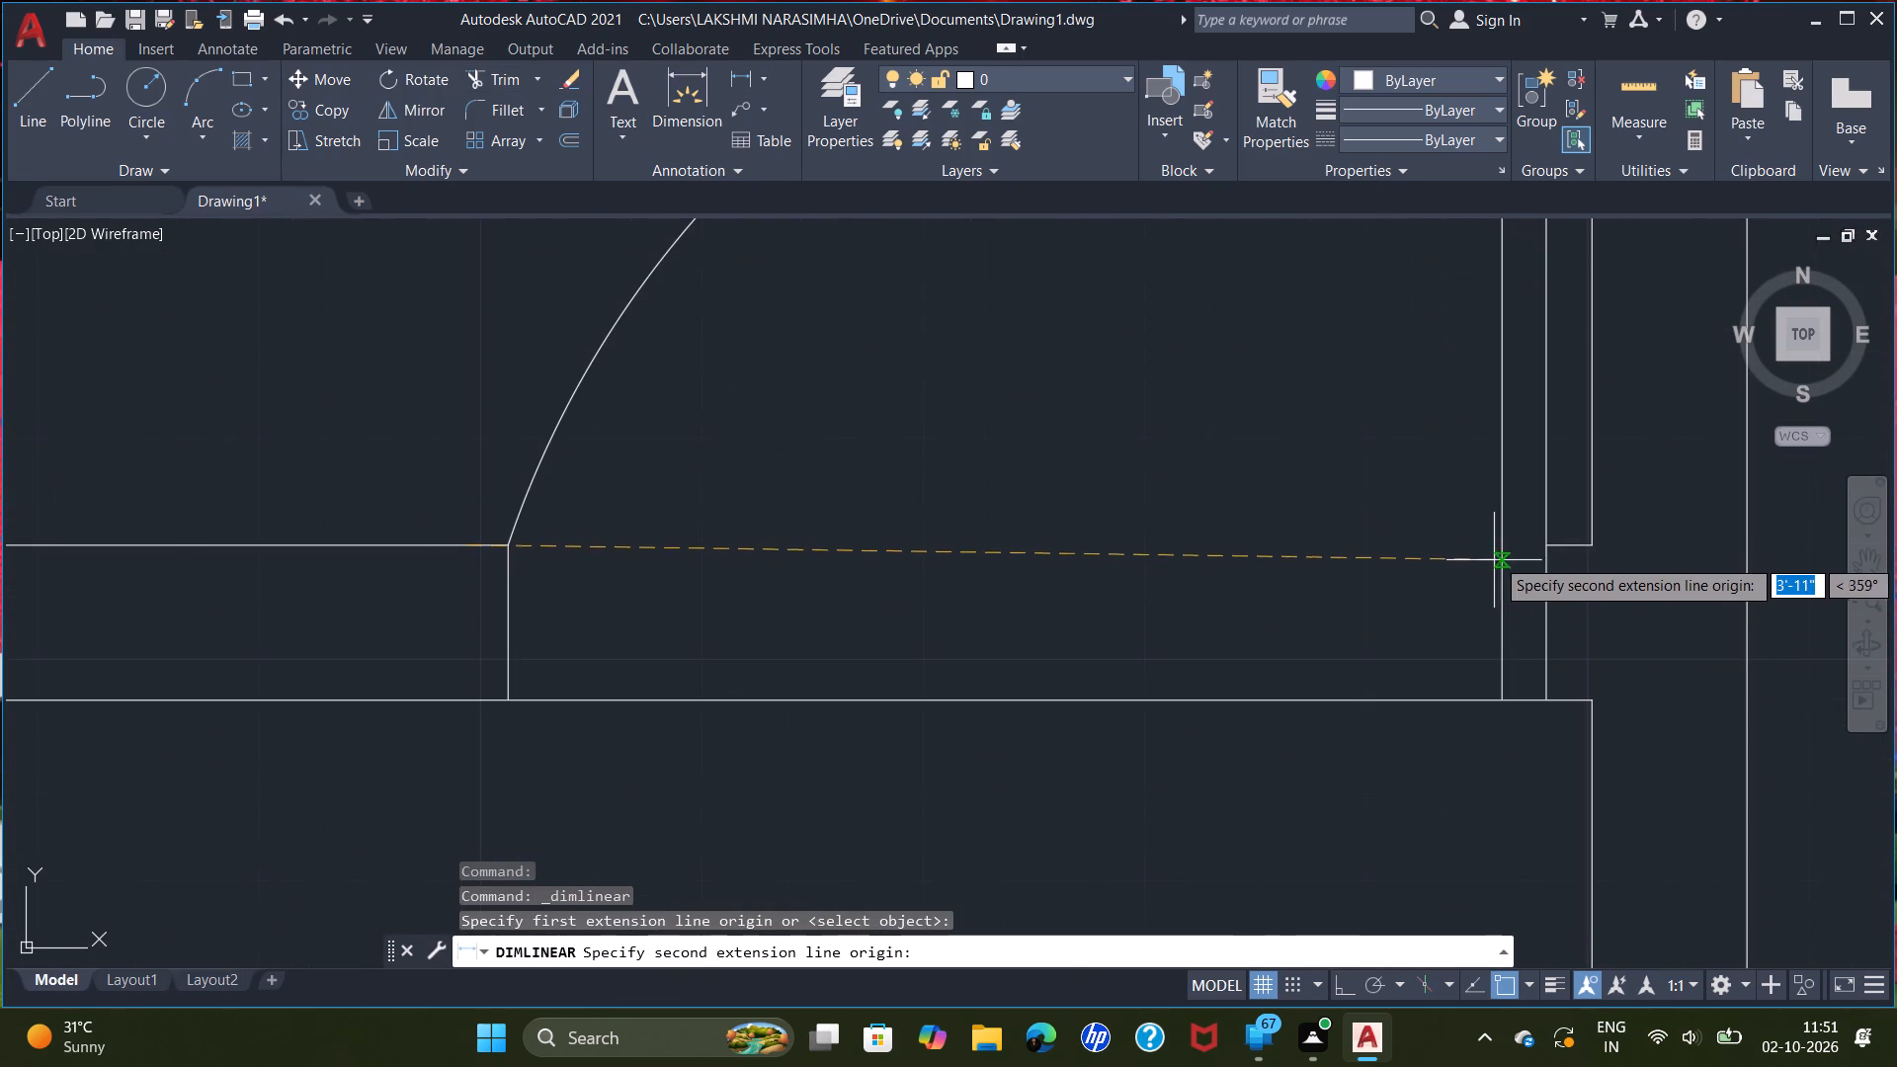
double_click(1500, 544)
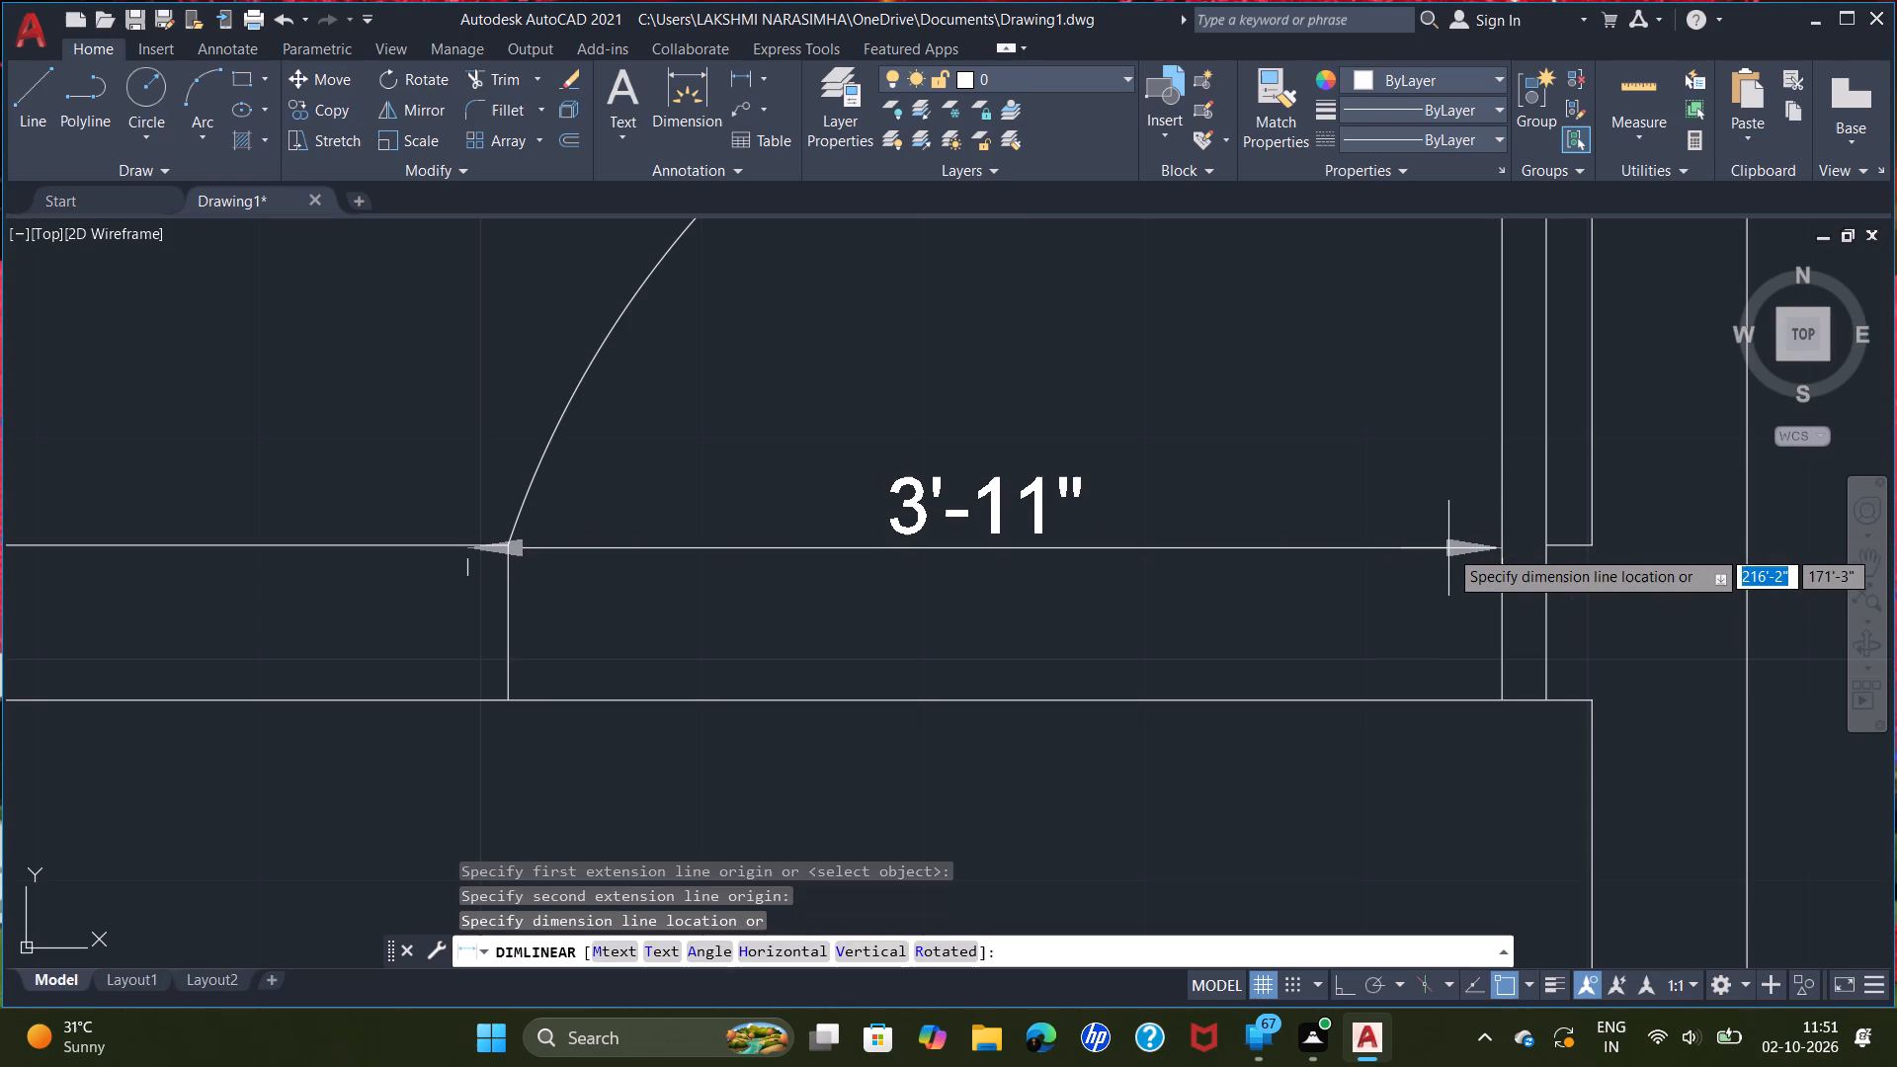
key(Escape)
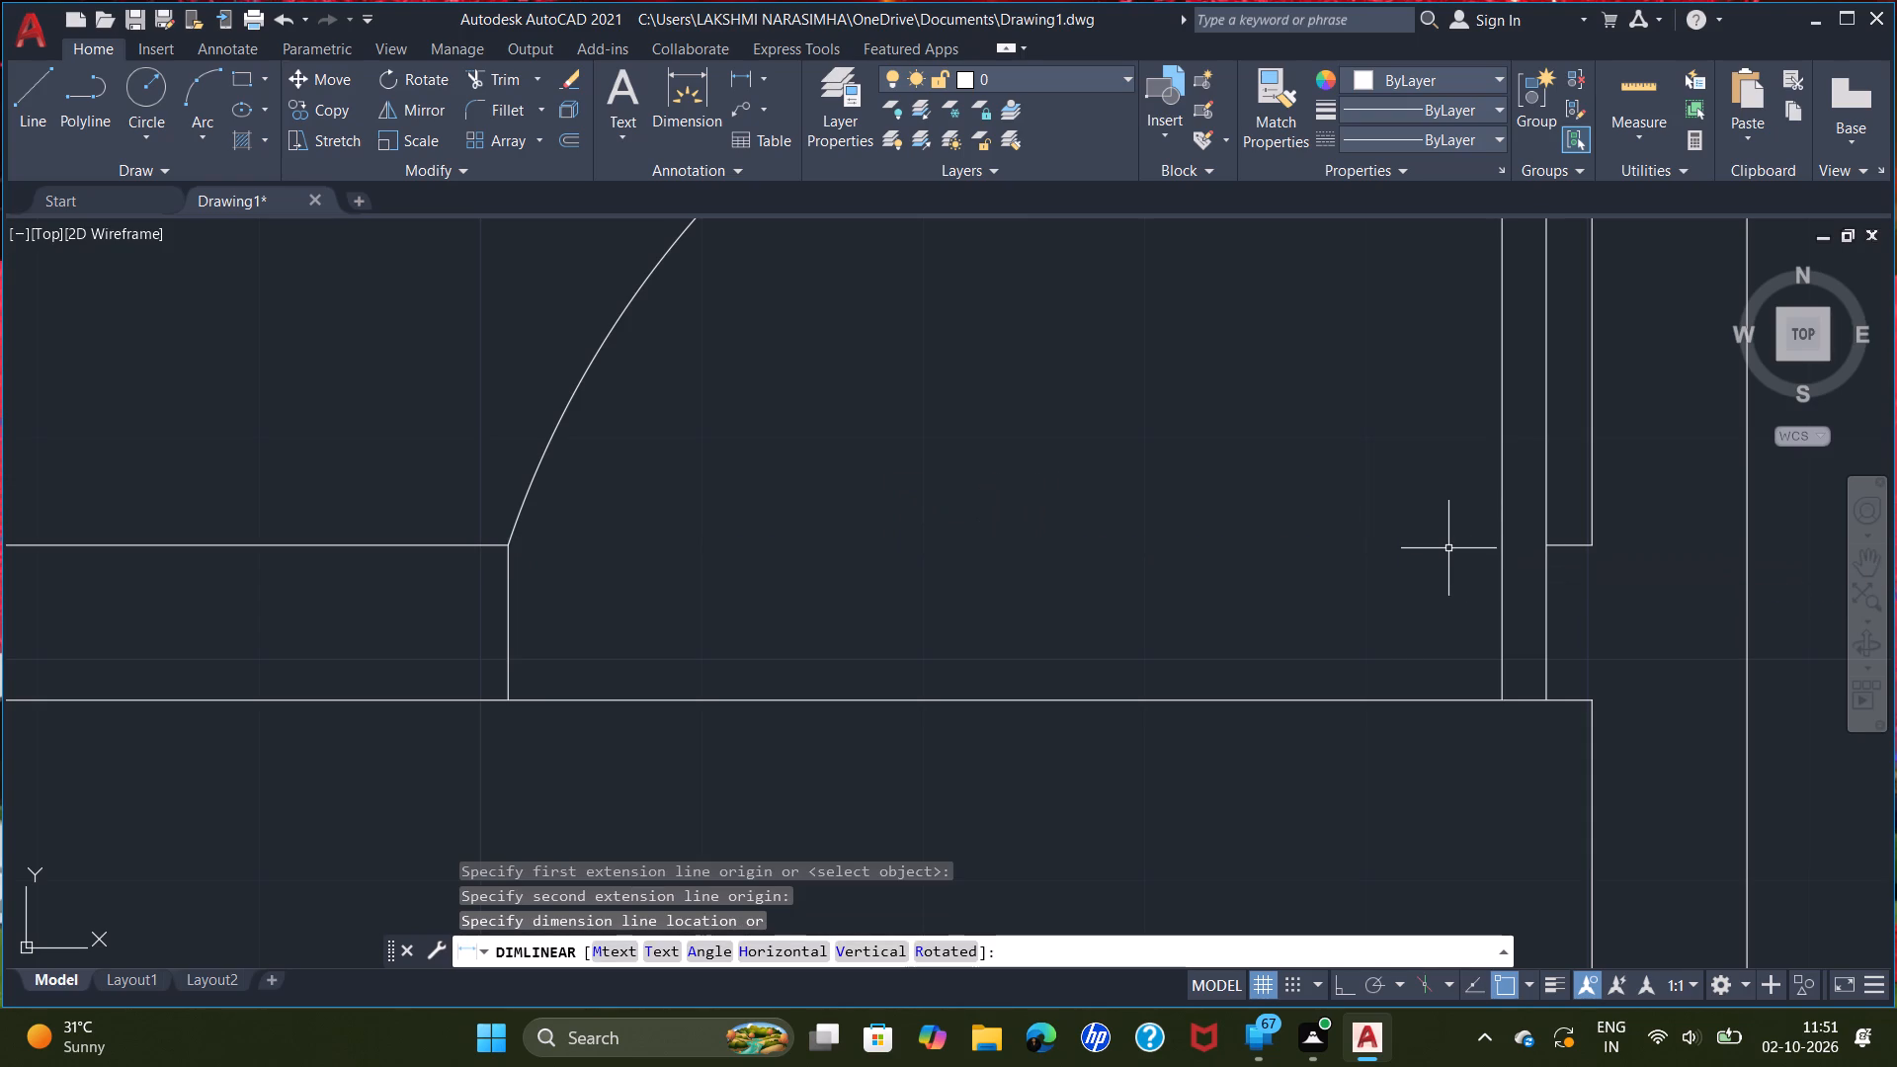
Delete the bottom door's swing arc and the opening's left jamb line.
click(577, 390)
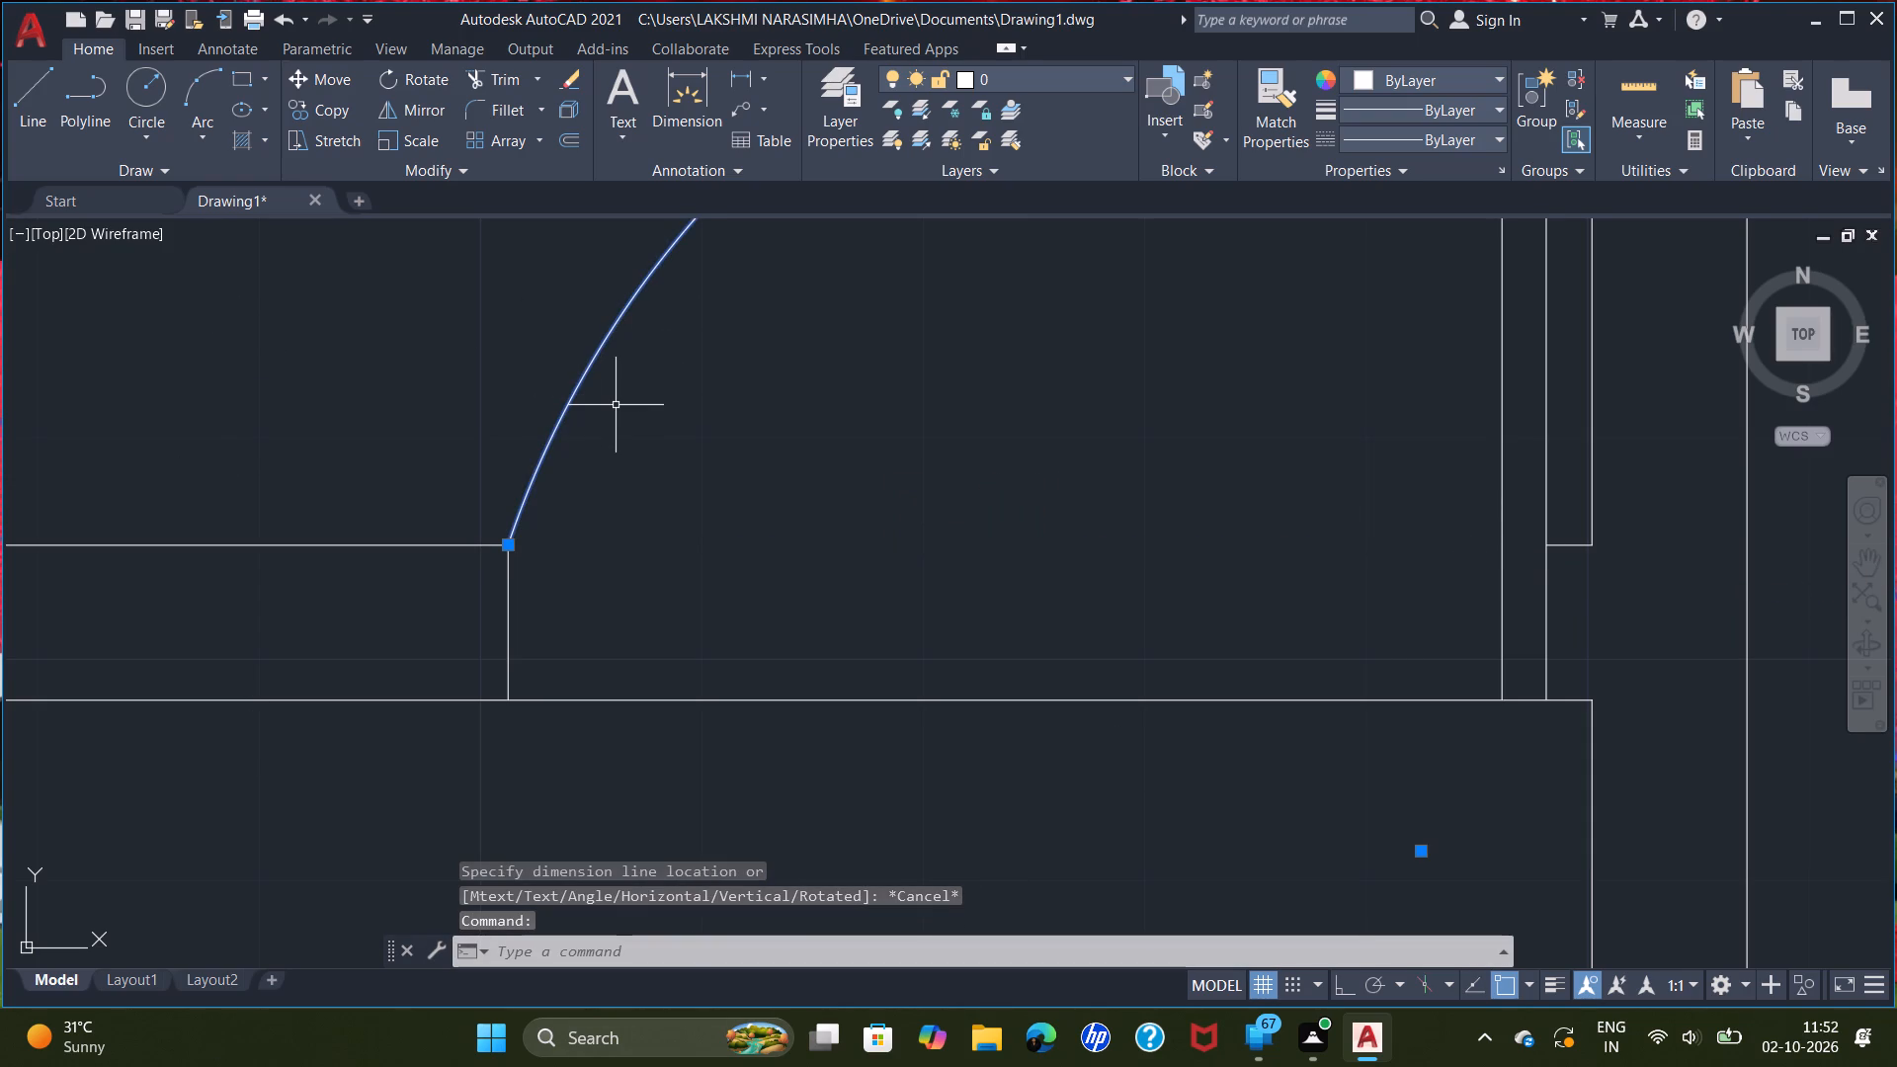
key(Delete)
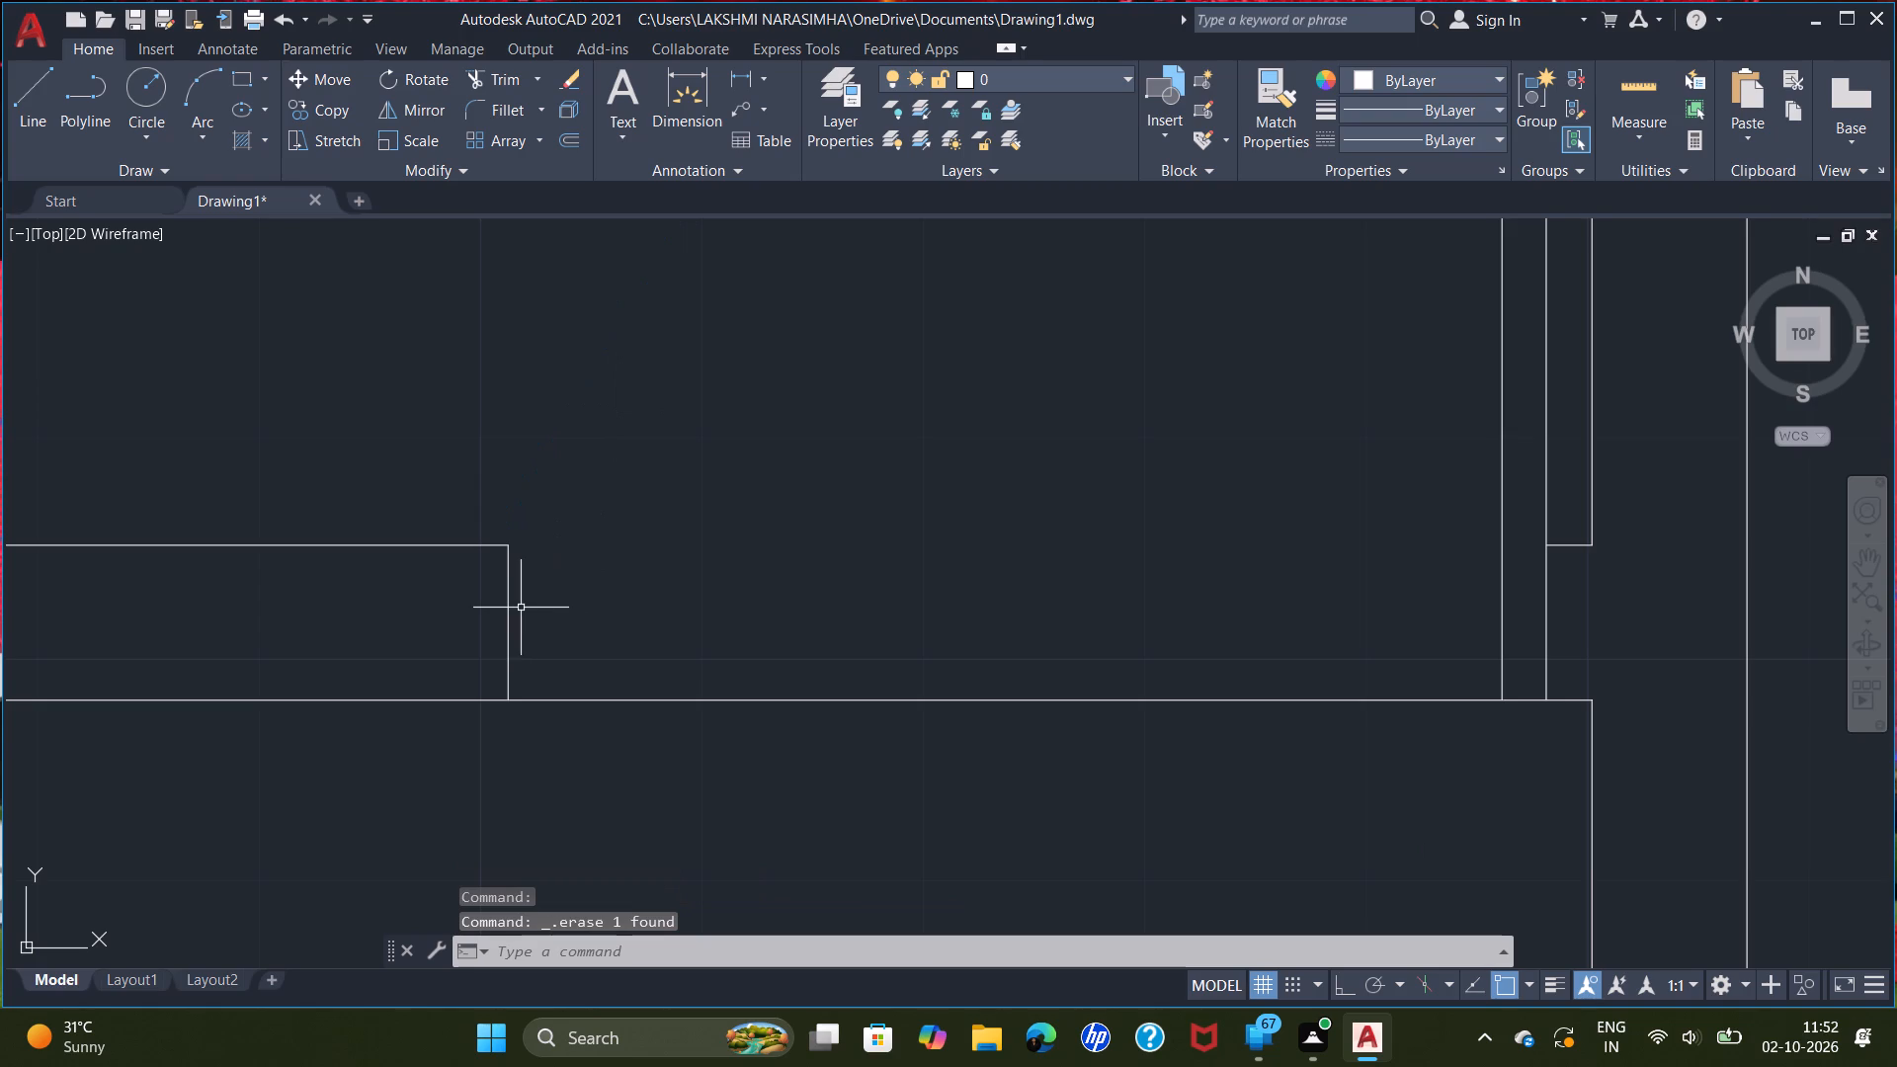
click(507, 605)
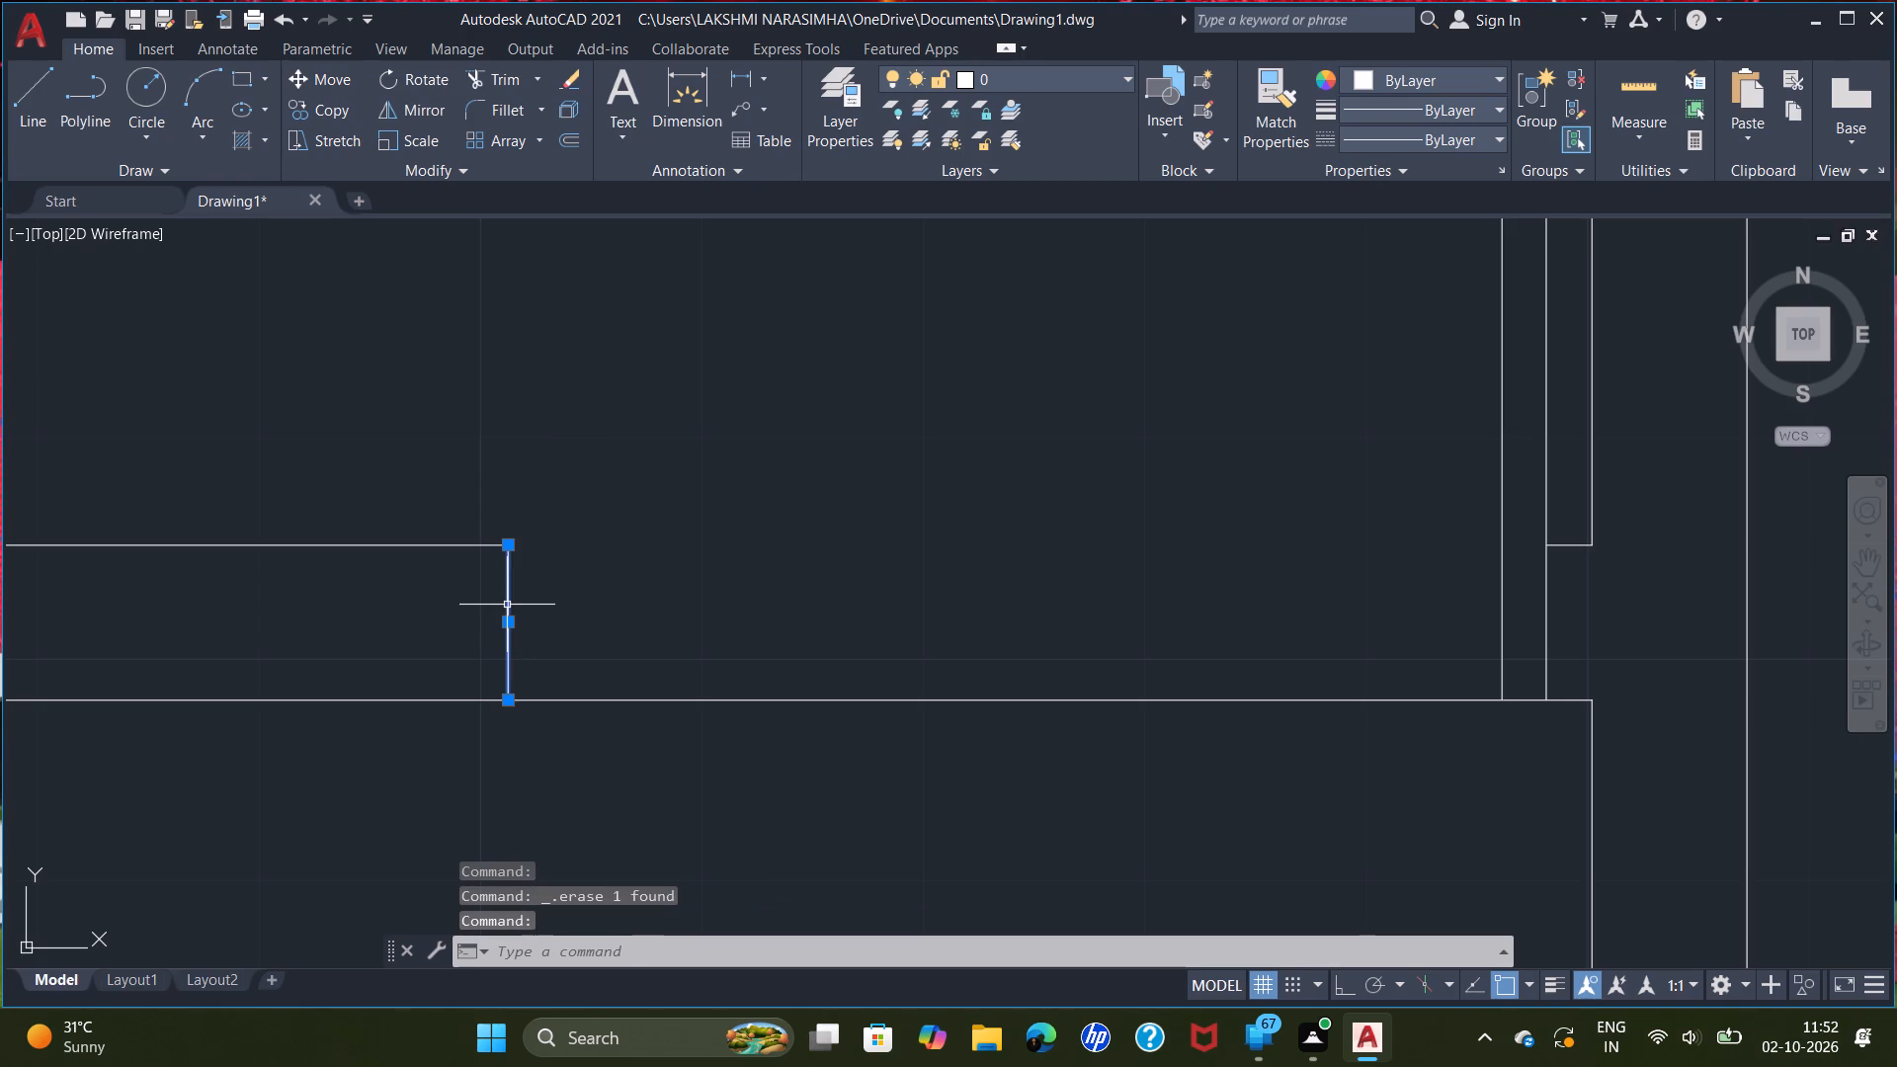
key(Delete)
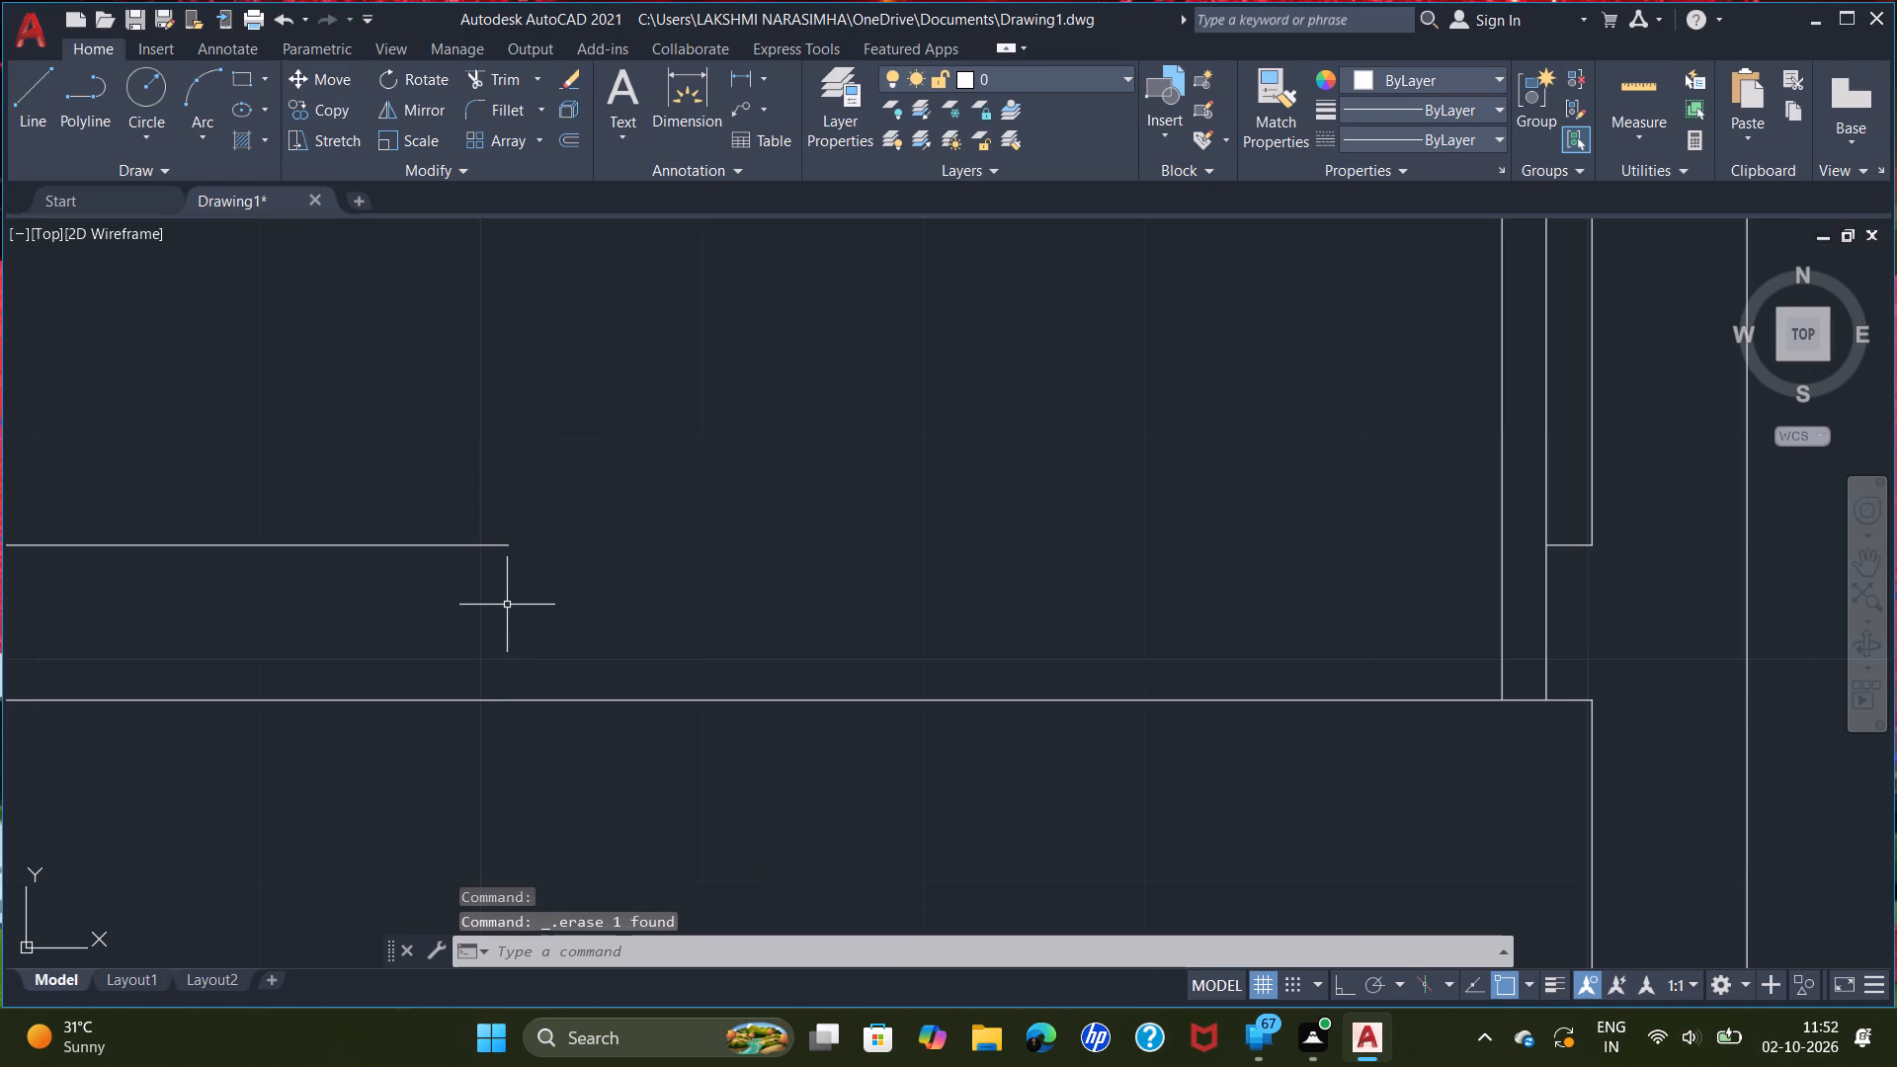
Extend the inner bottom wall line 11" into the door opening and draw a new jamb line down to the outer wall line.
key(l)
key(Return)
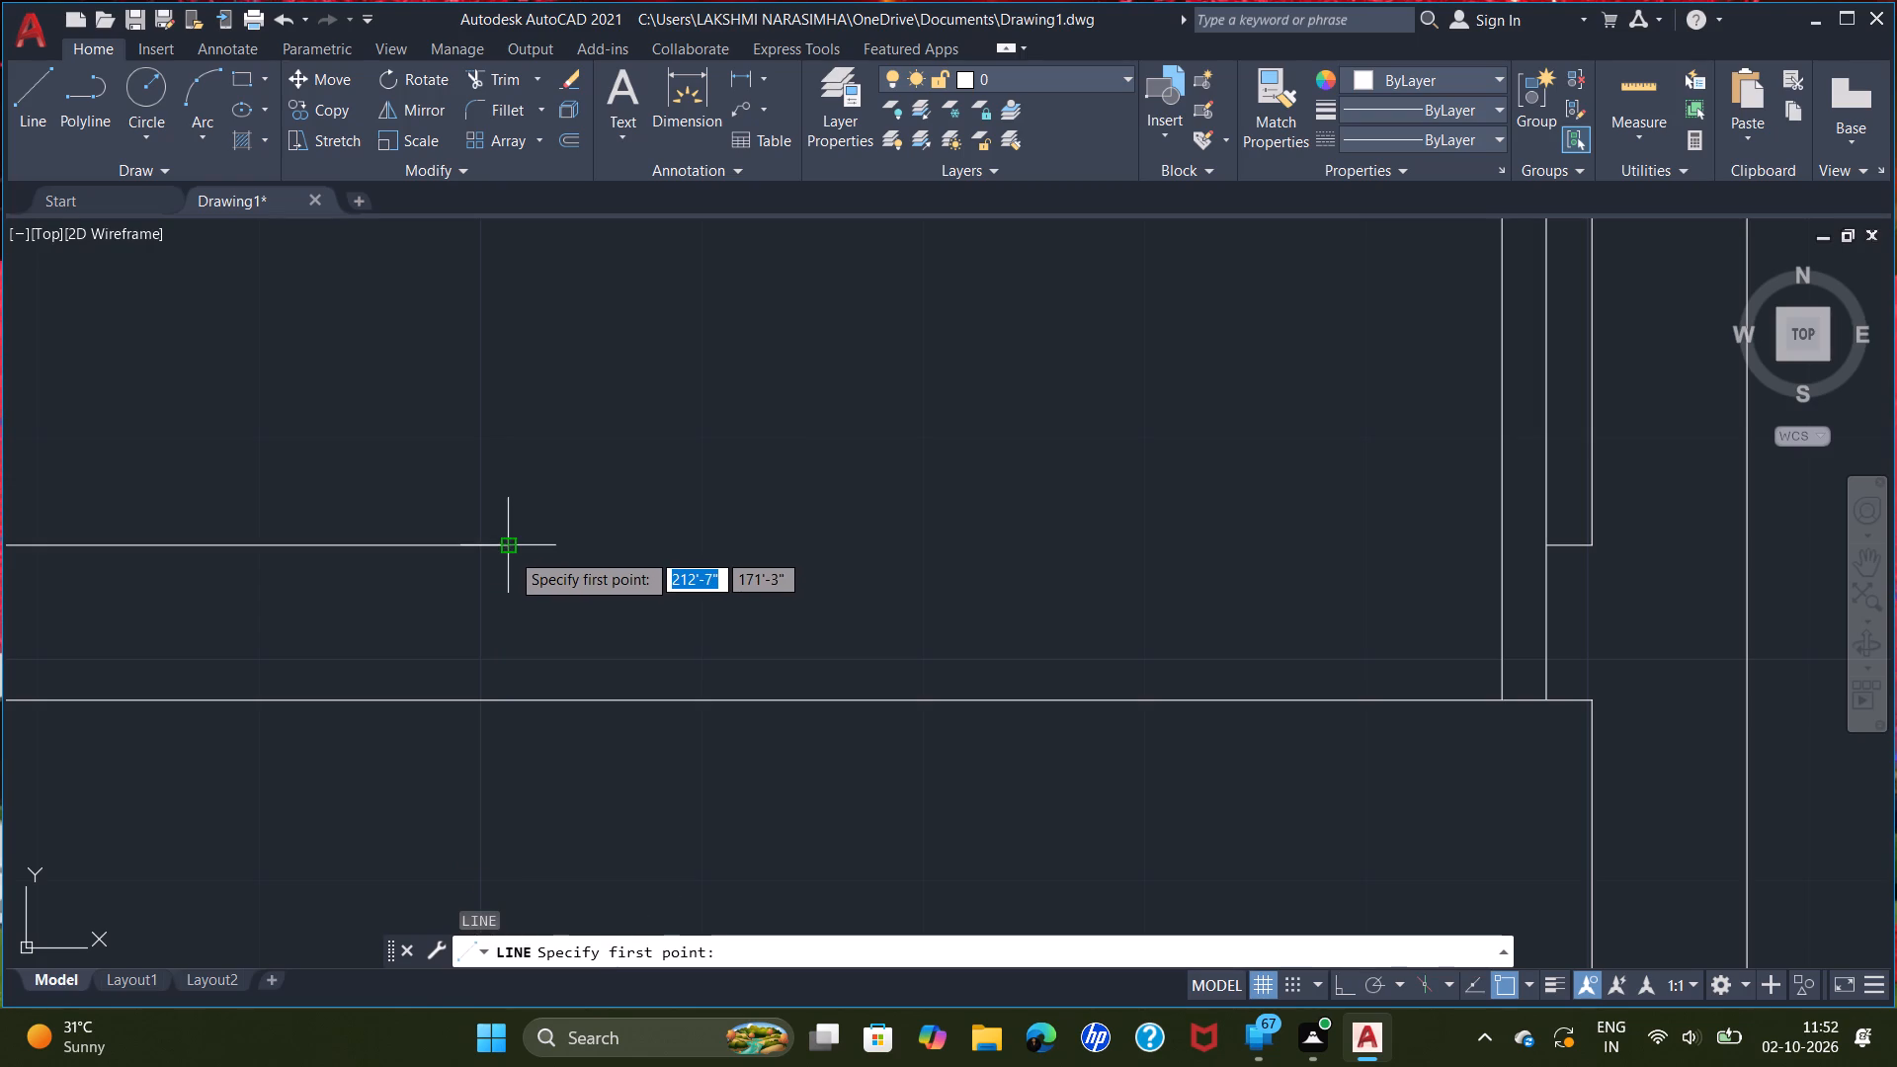
click(510, 551)
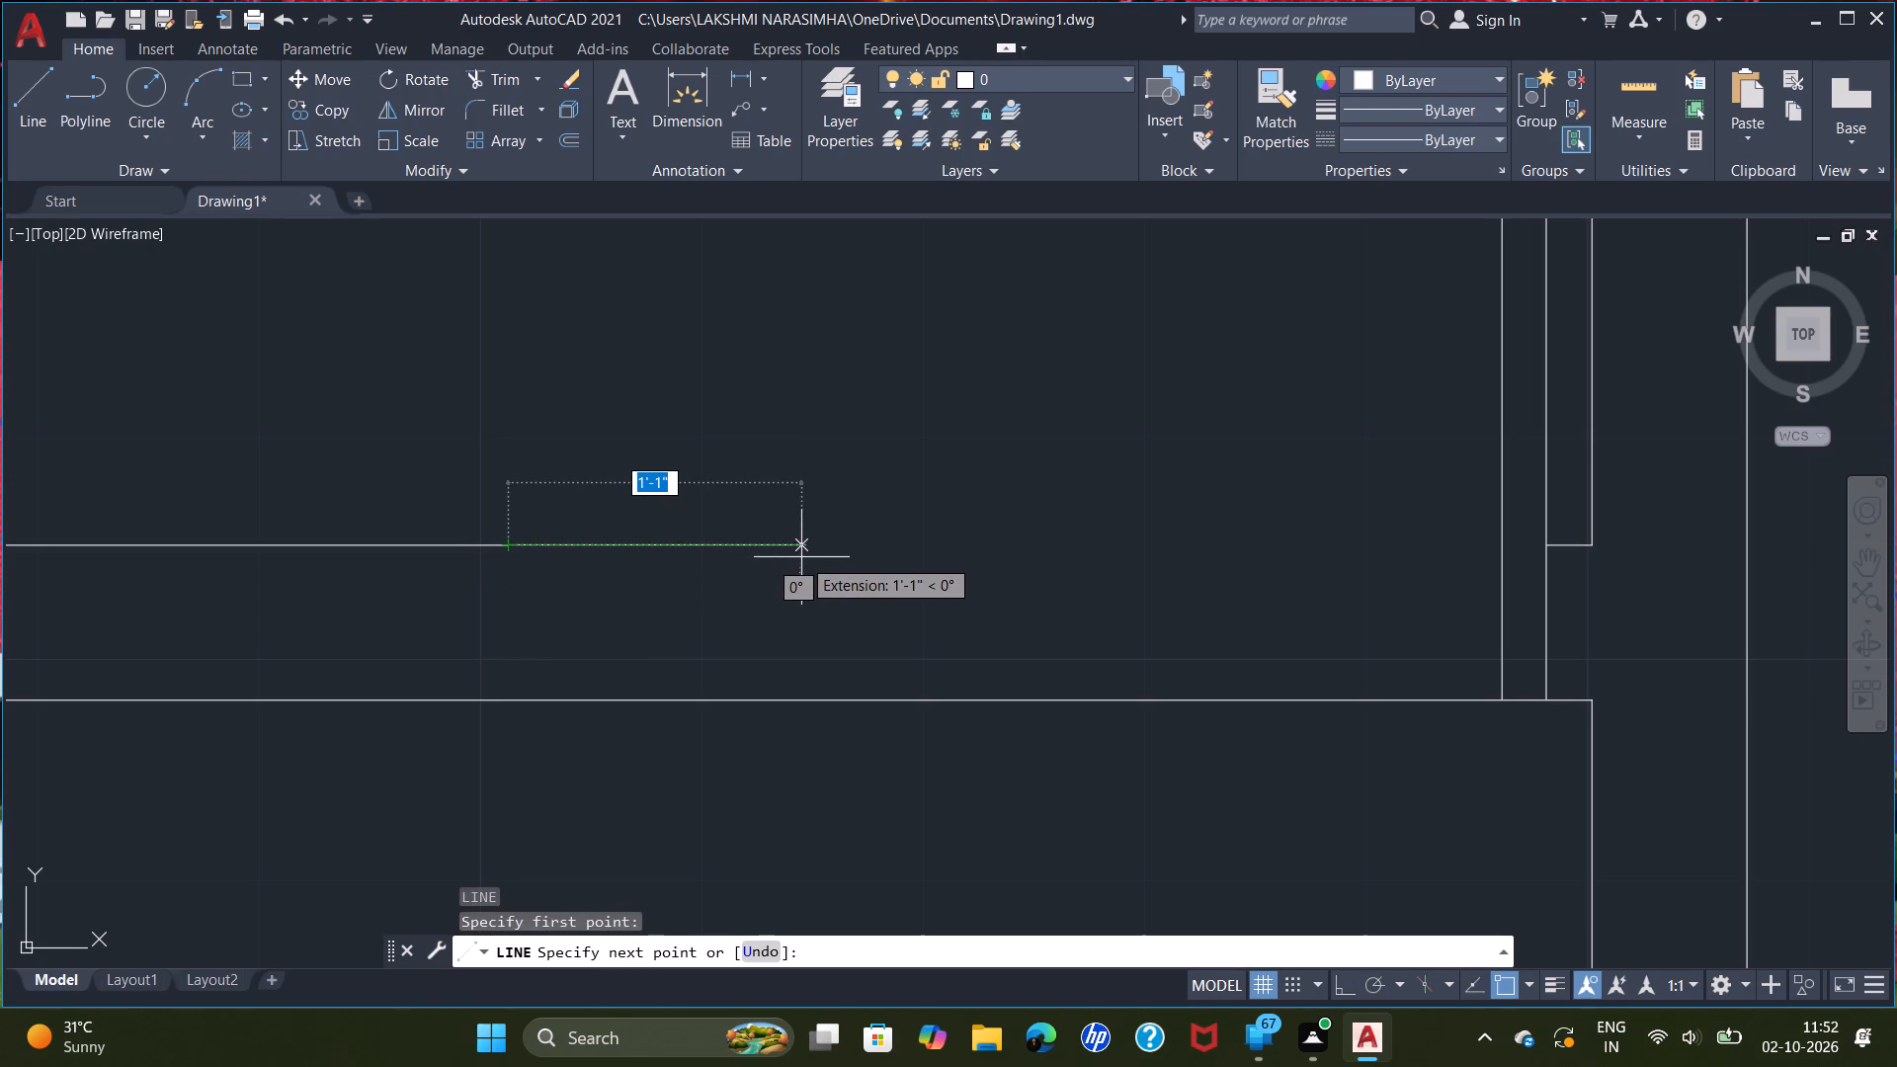
text(11)
key(shift+quotedbl)
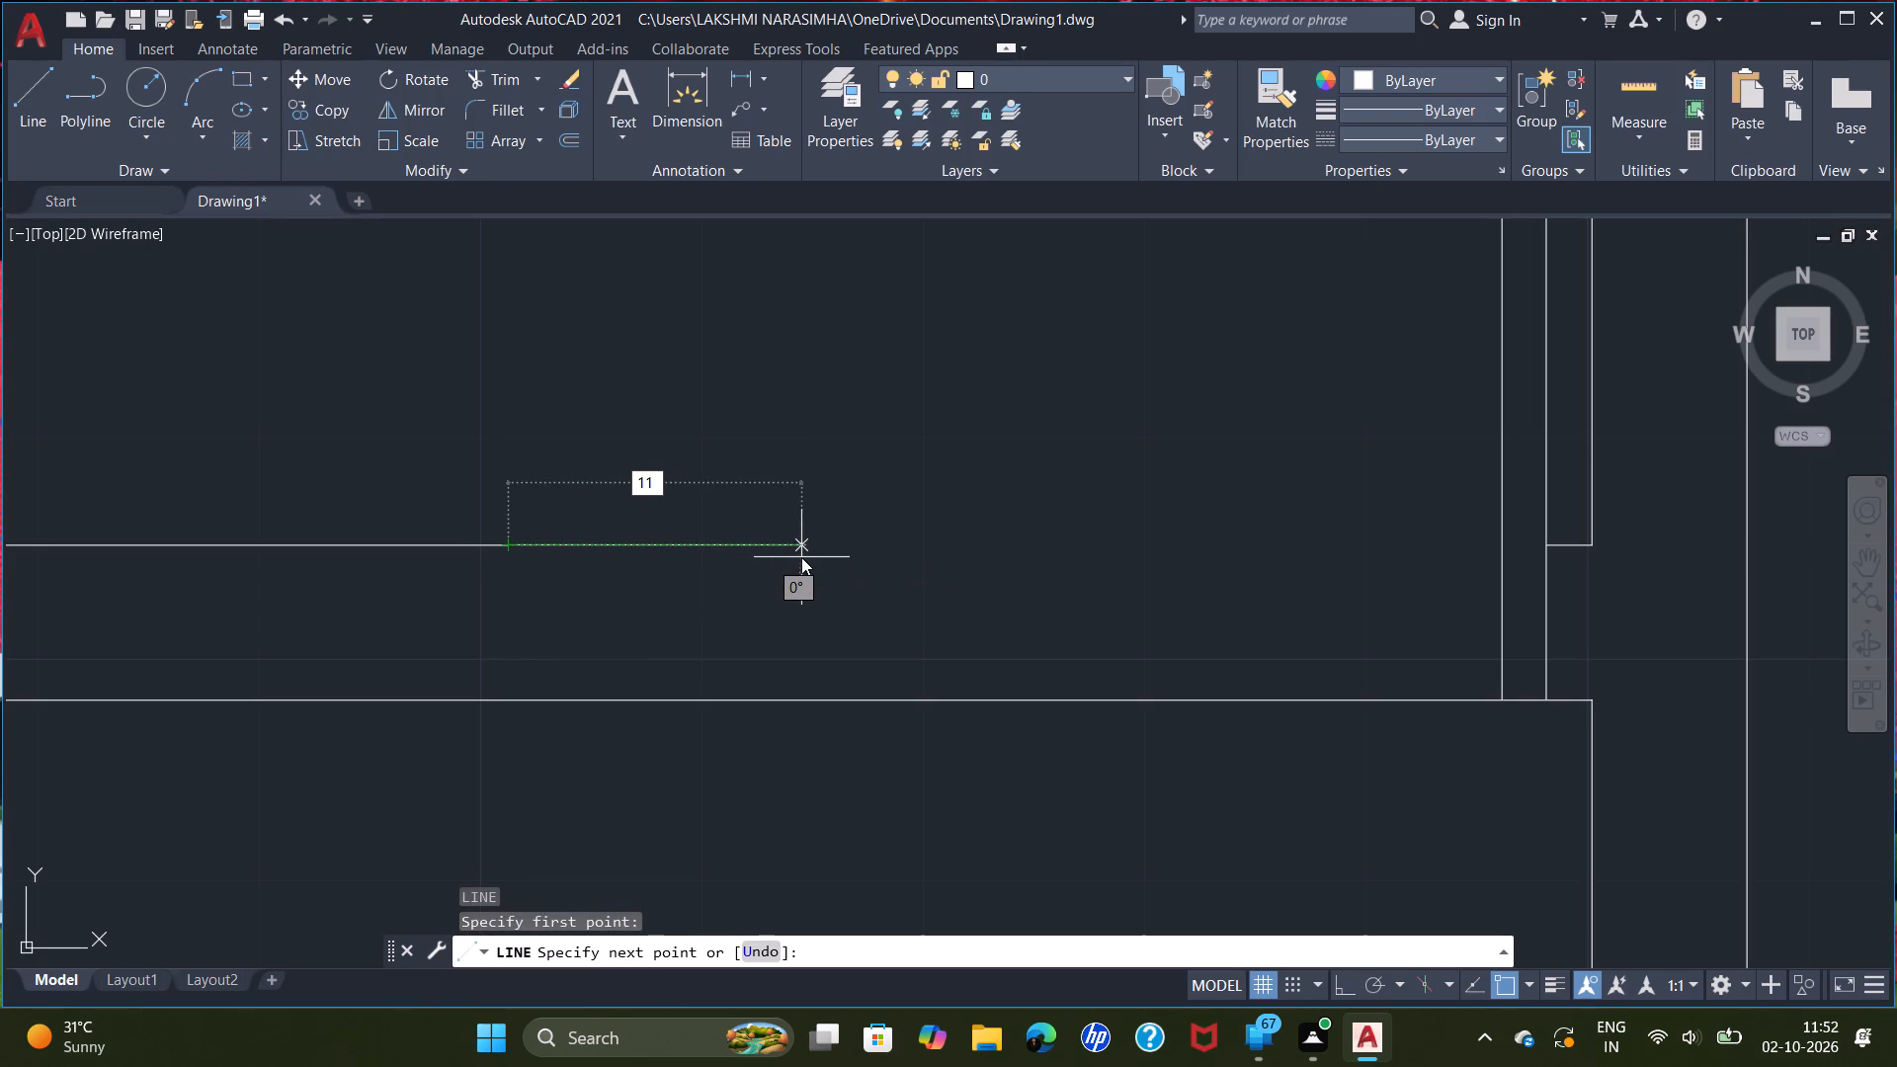
key(Return)
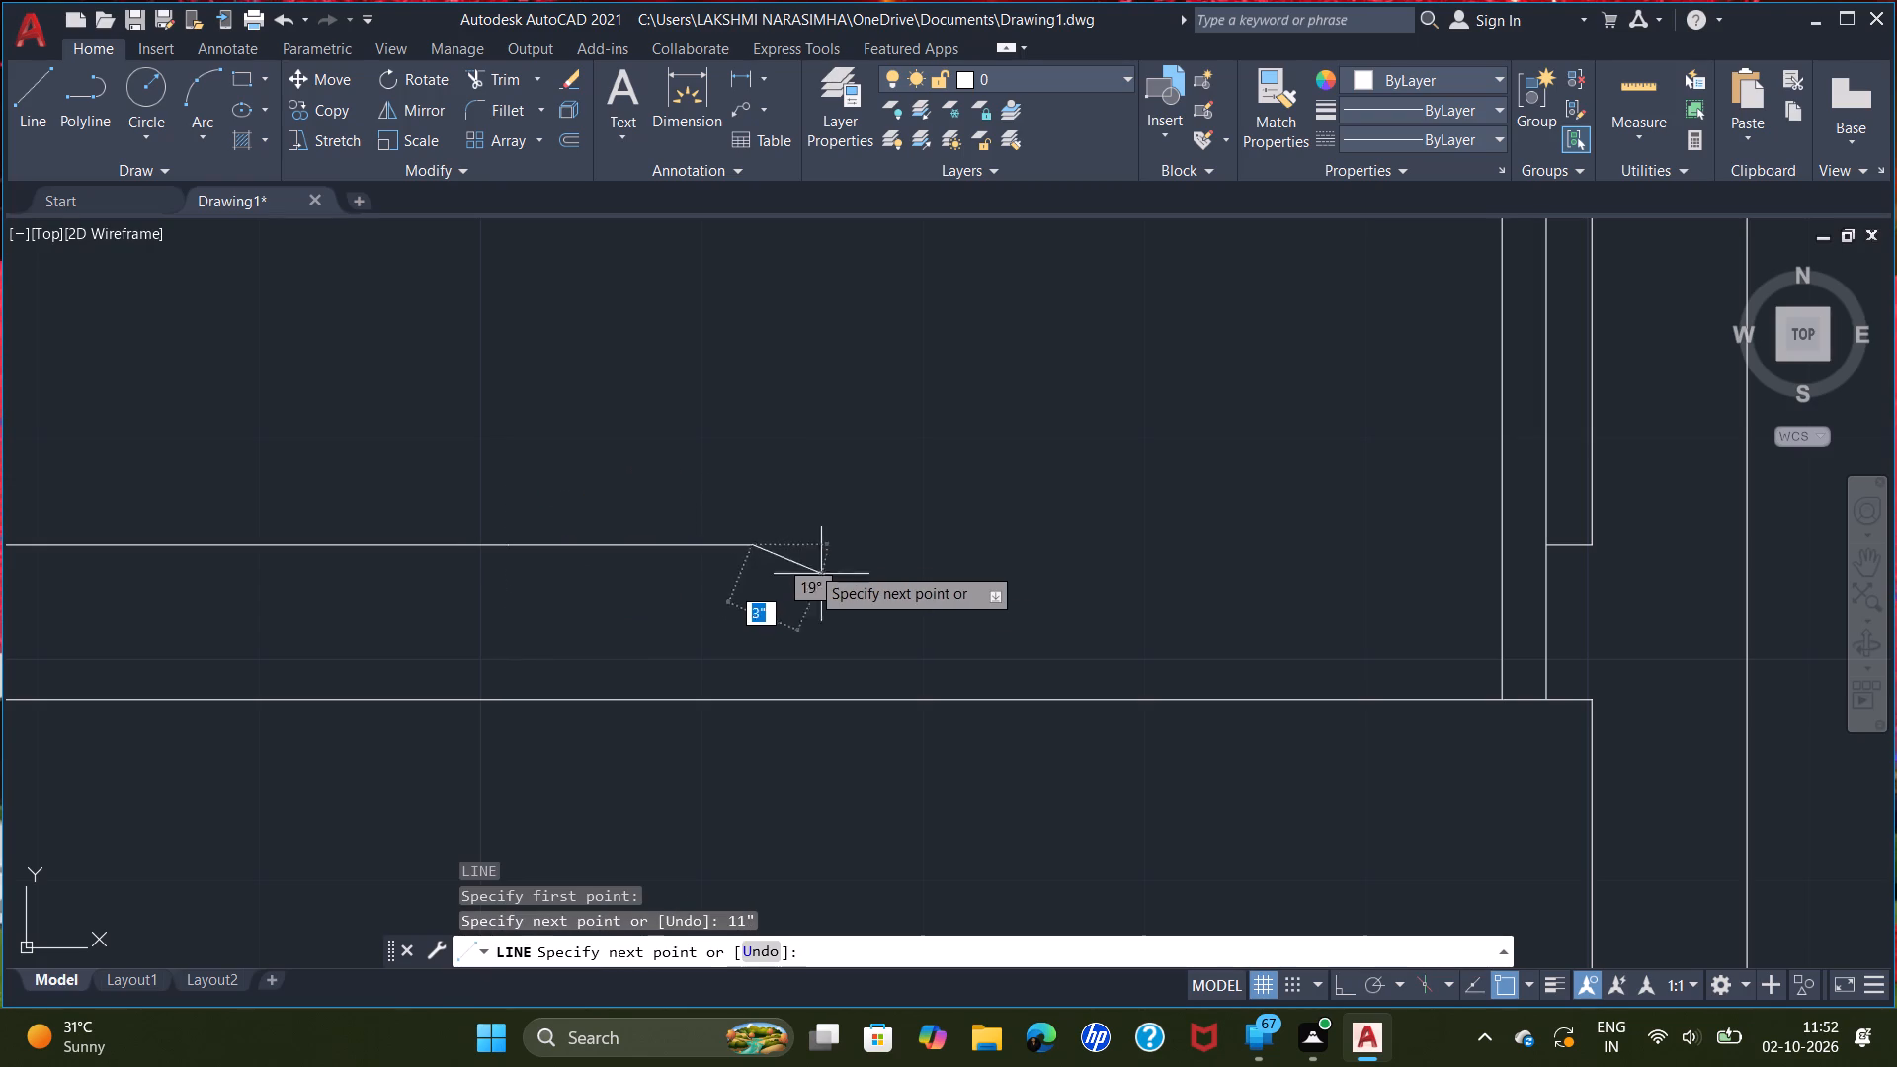
triple_click(748, 703)
right_click(811, 629)
click(881, 644)
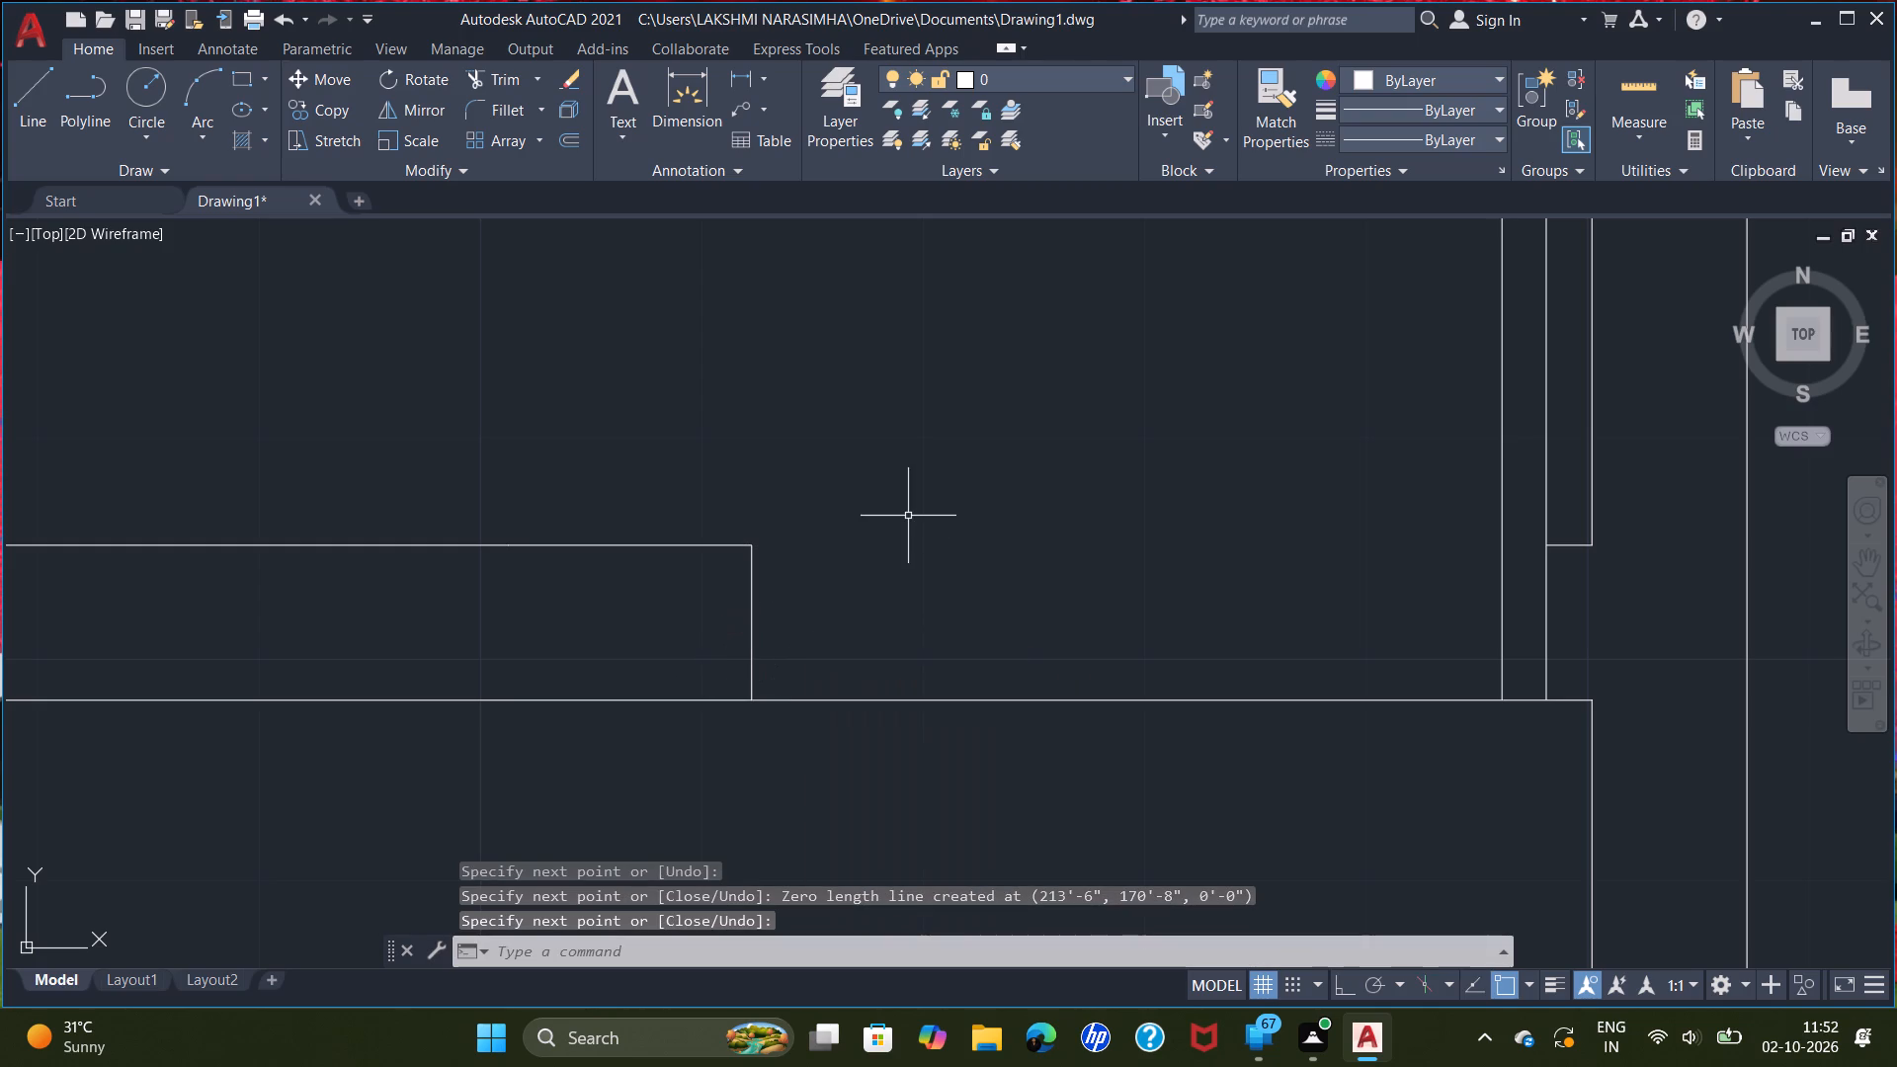
Draw the bottom door's swing arc from the leaf's upper left corner through the new jamb's inner corner, ending about 2'-9" beyond it, outside the house.
scroll(910, 512, down, 4)
middle_drag(935, 500, 879, 664)
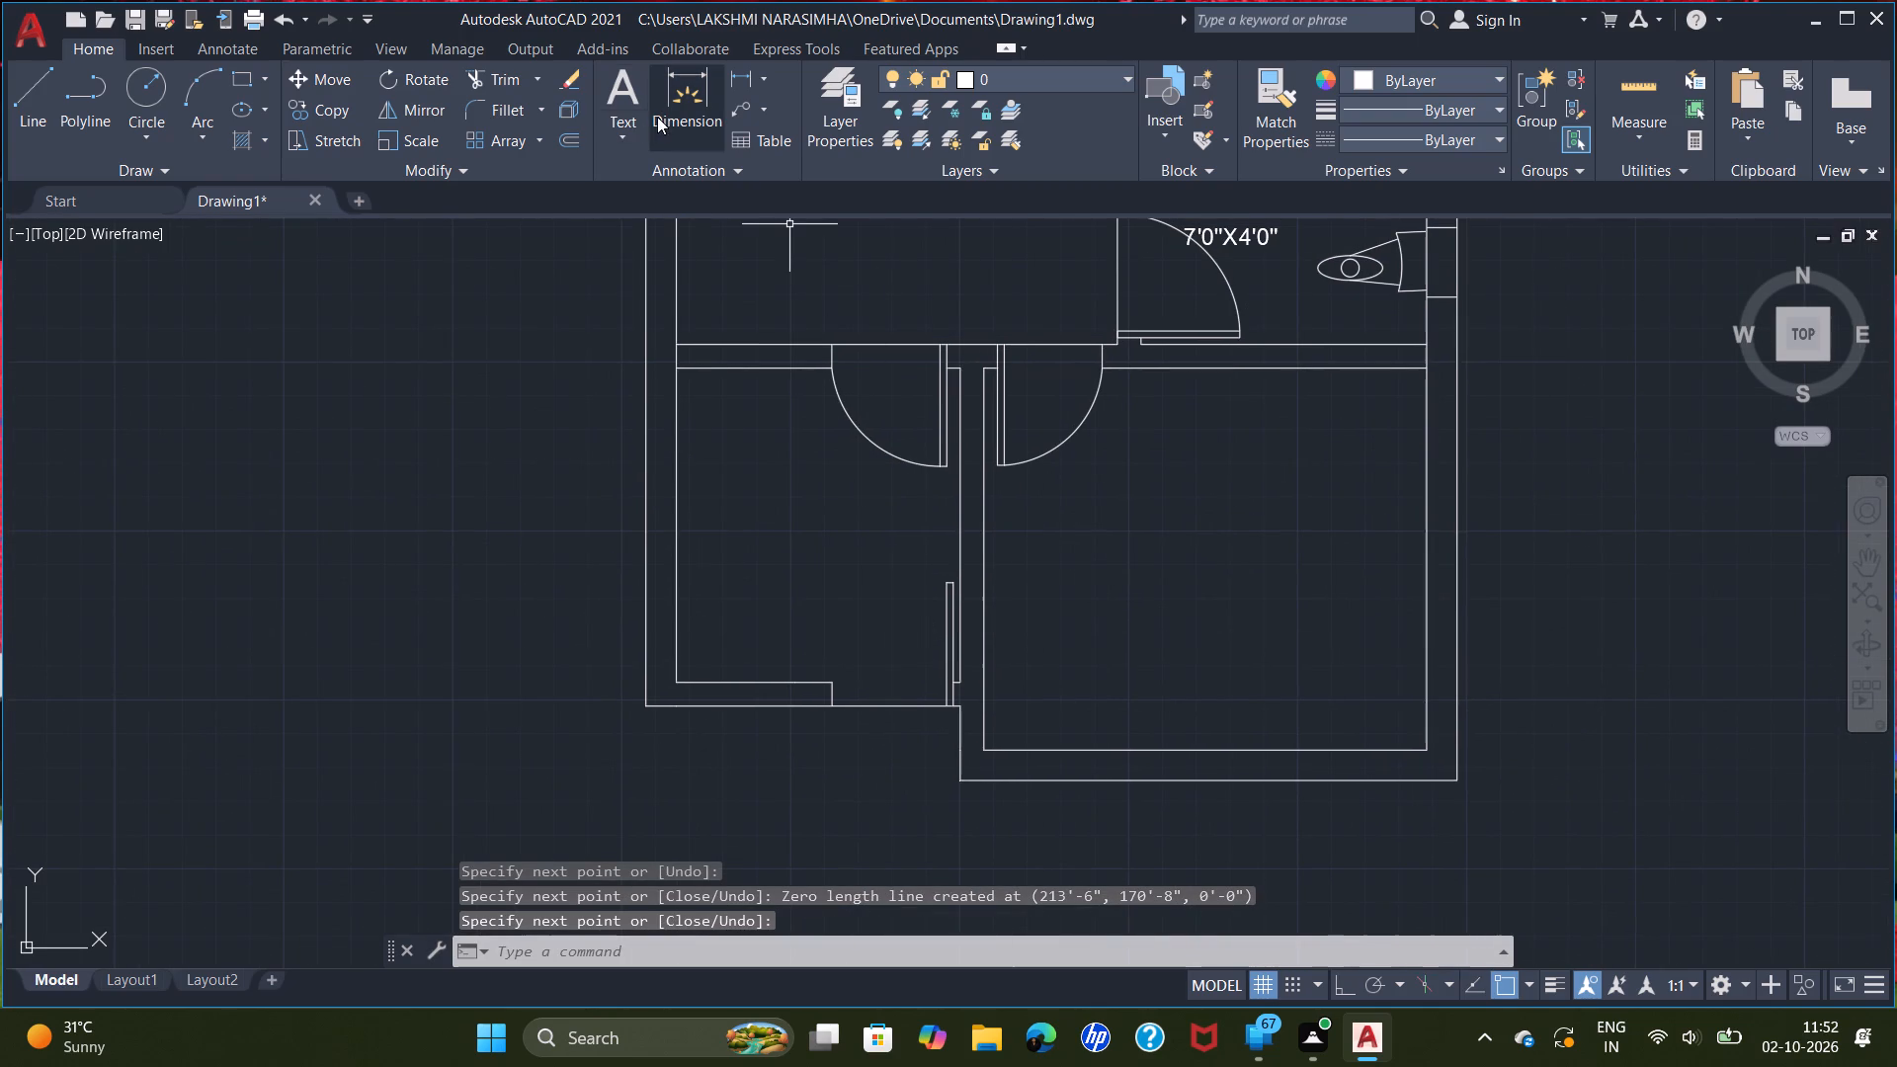
double_click(193, 100)
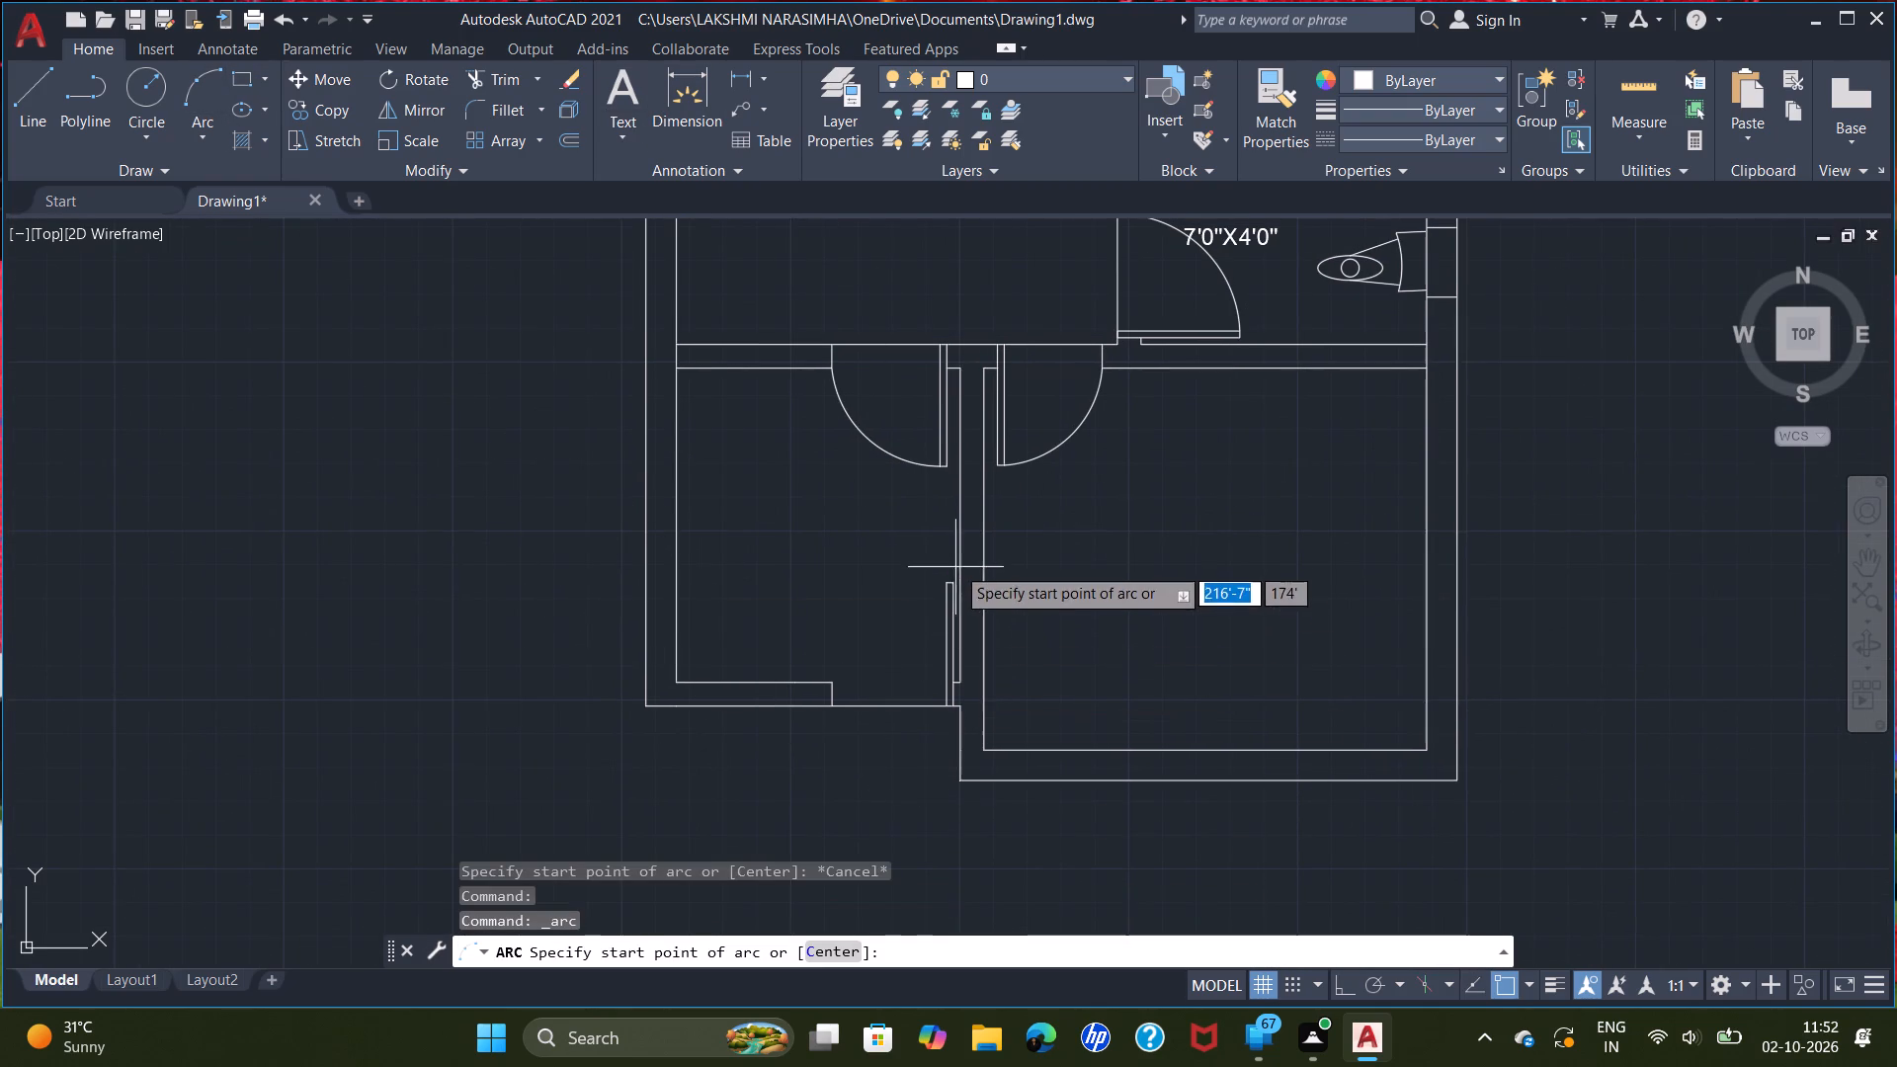
scroll(954, 559, up, 3)
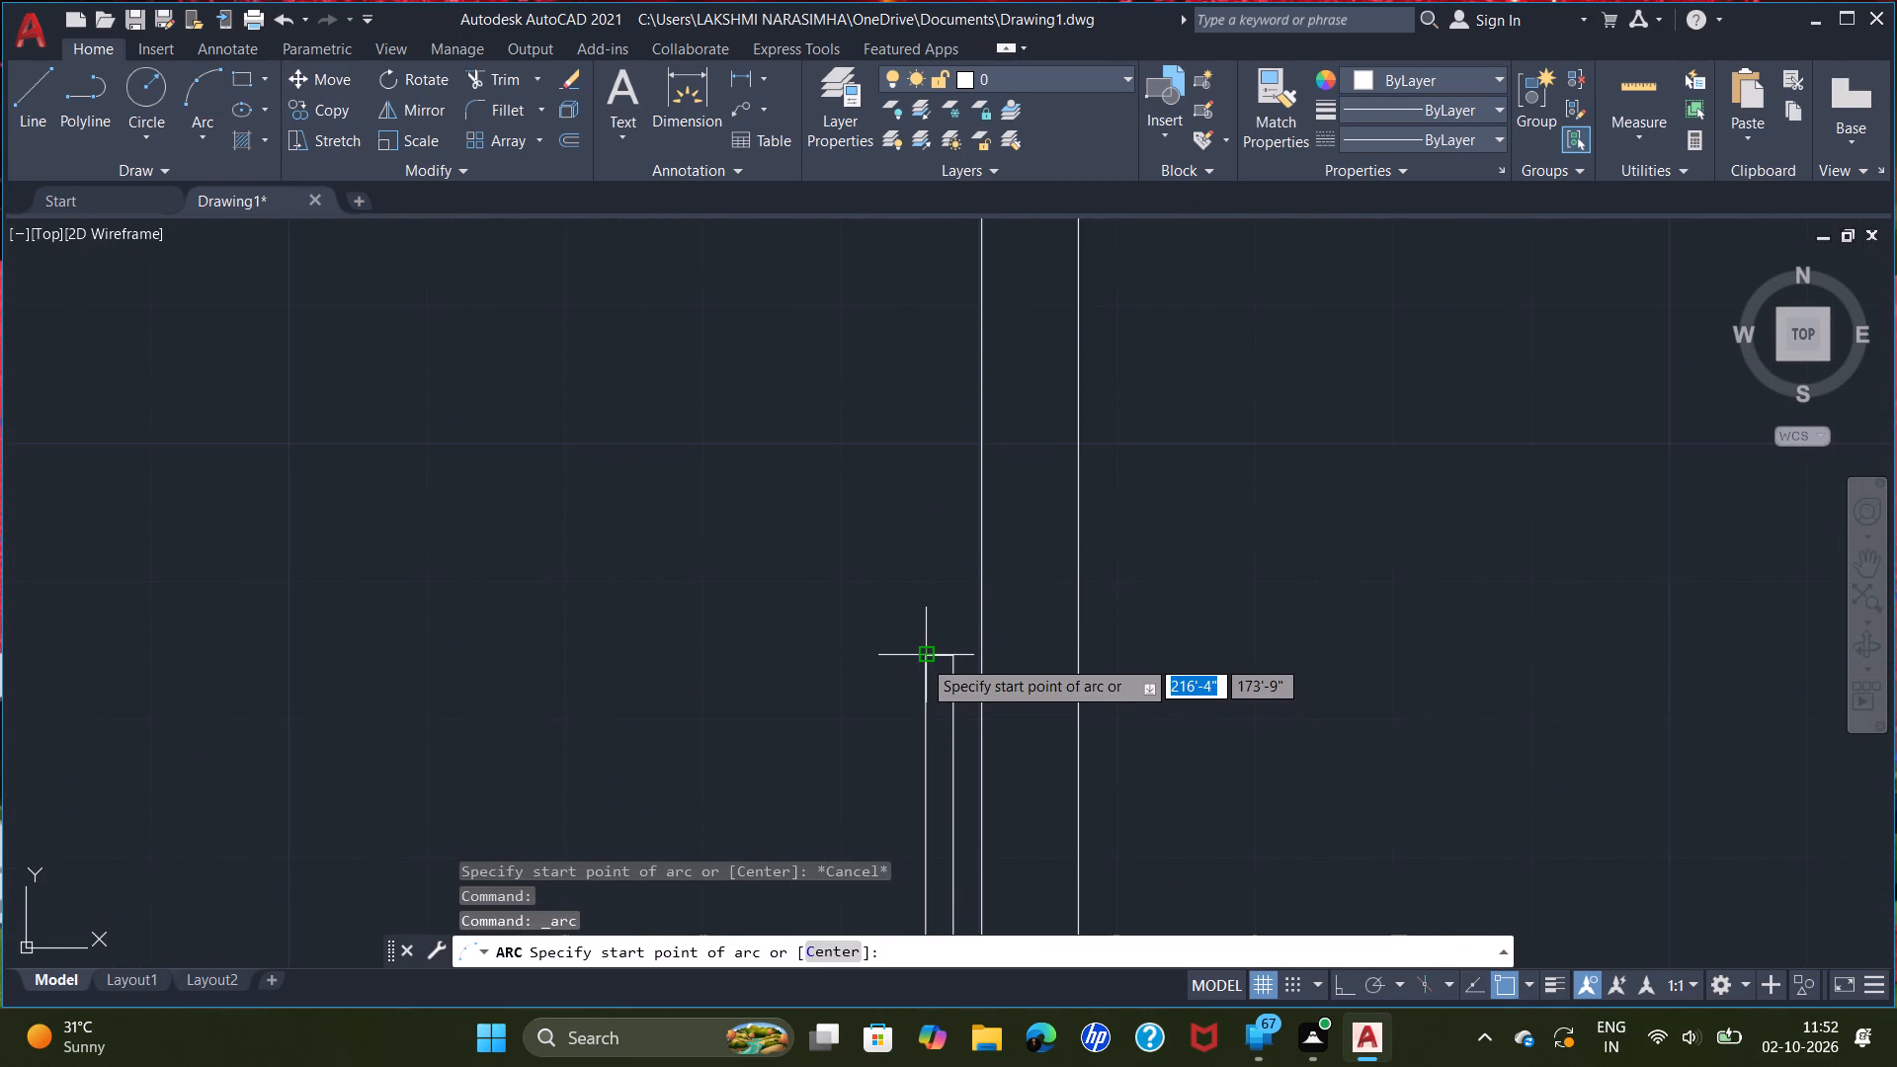
click(922, 658)
scroll(603, 800, down, 2)
middle_drag(569, 881, 801, 658)
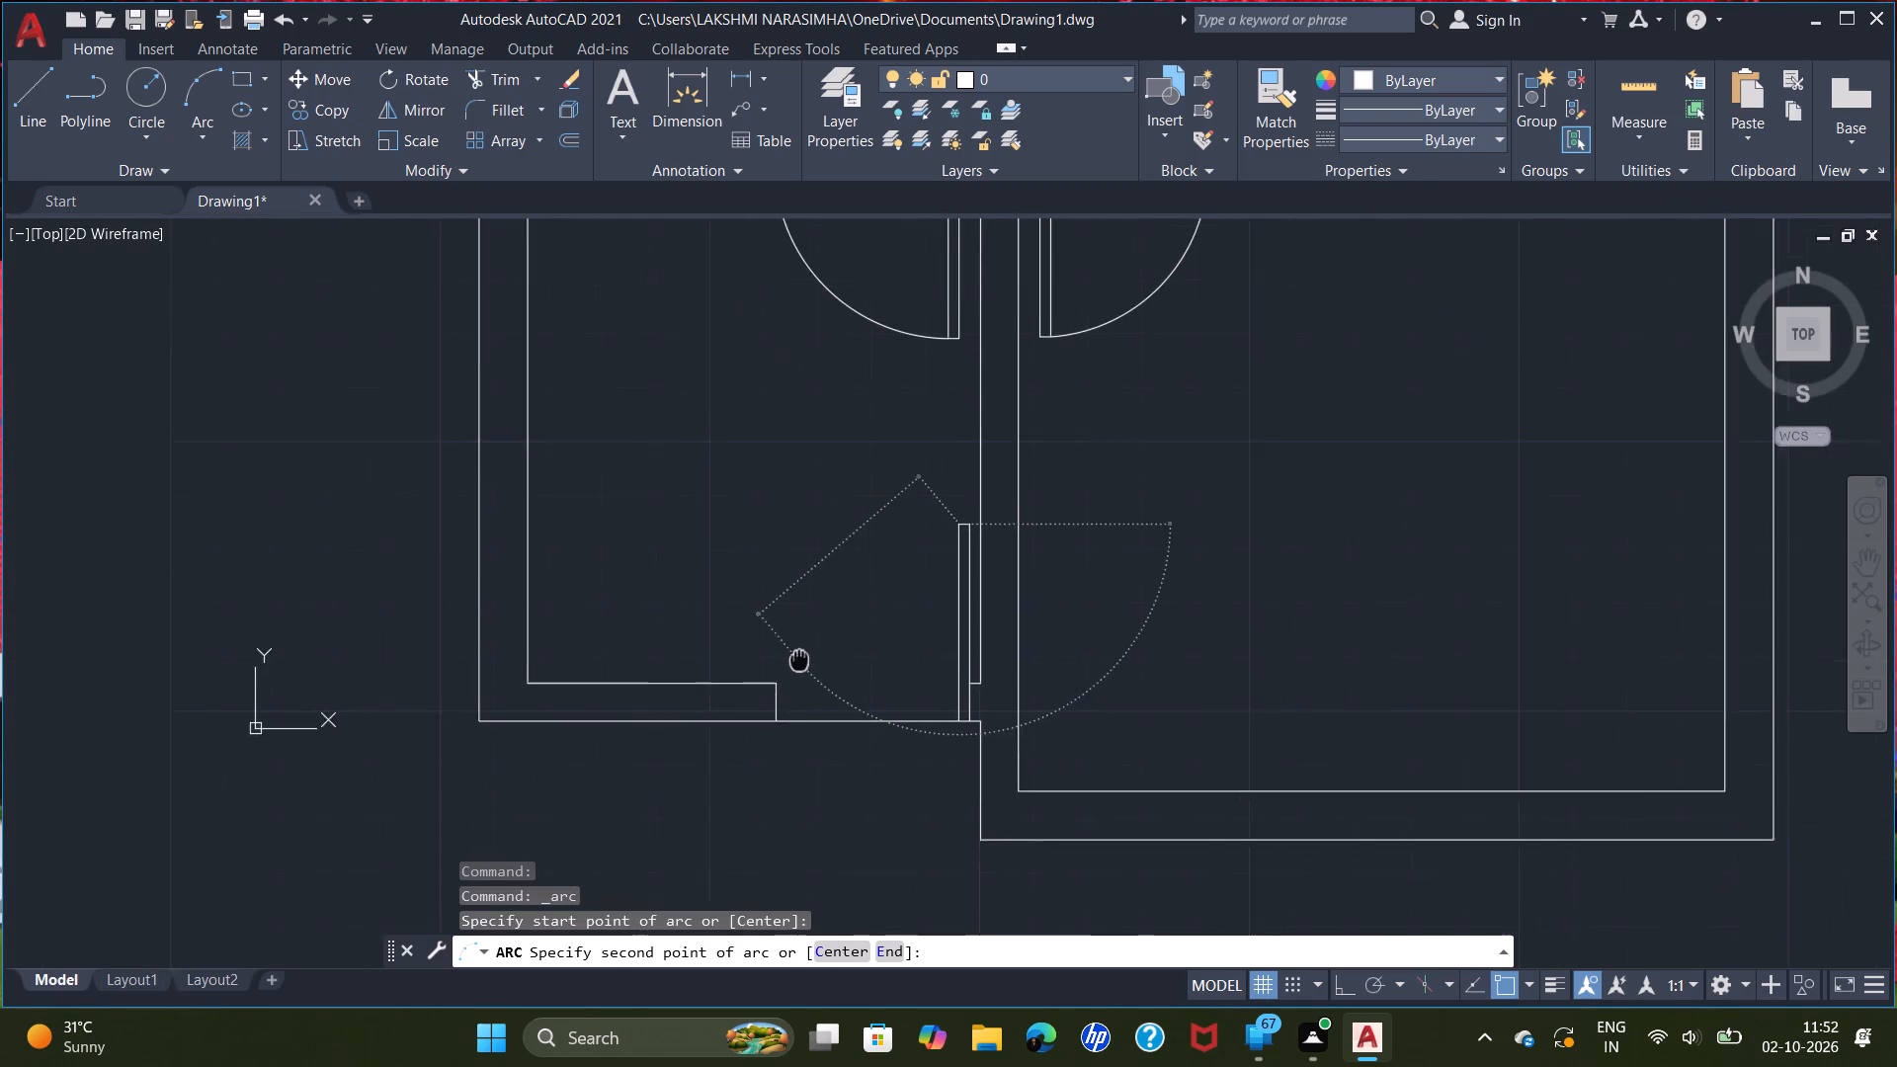
middle_drag(801, 658, 814, 648)
scroll(779, 707, up, 4)
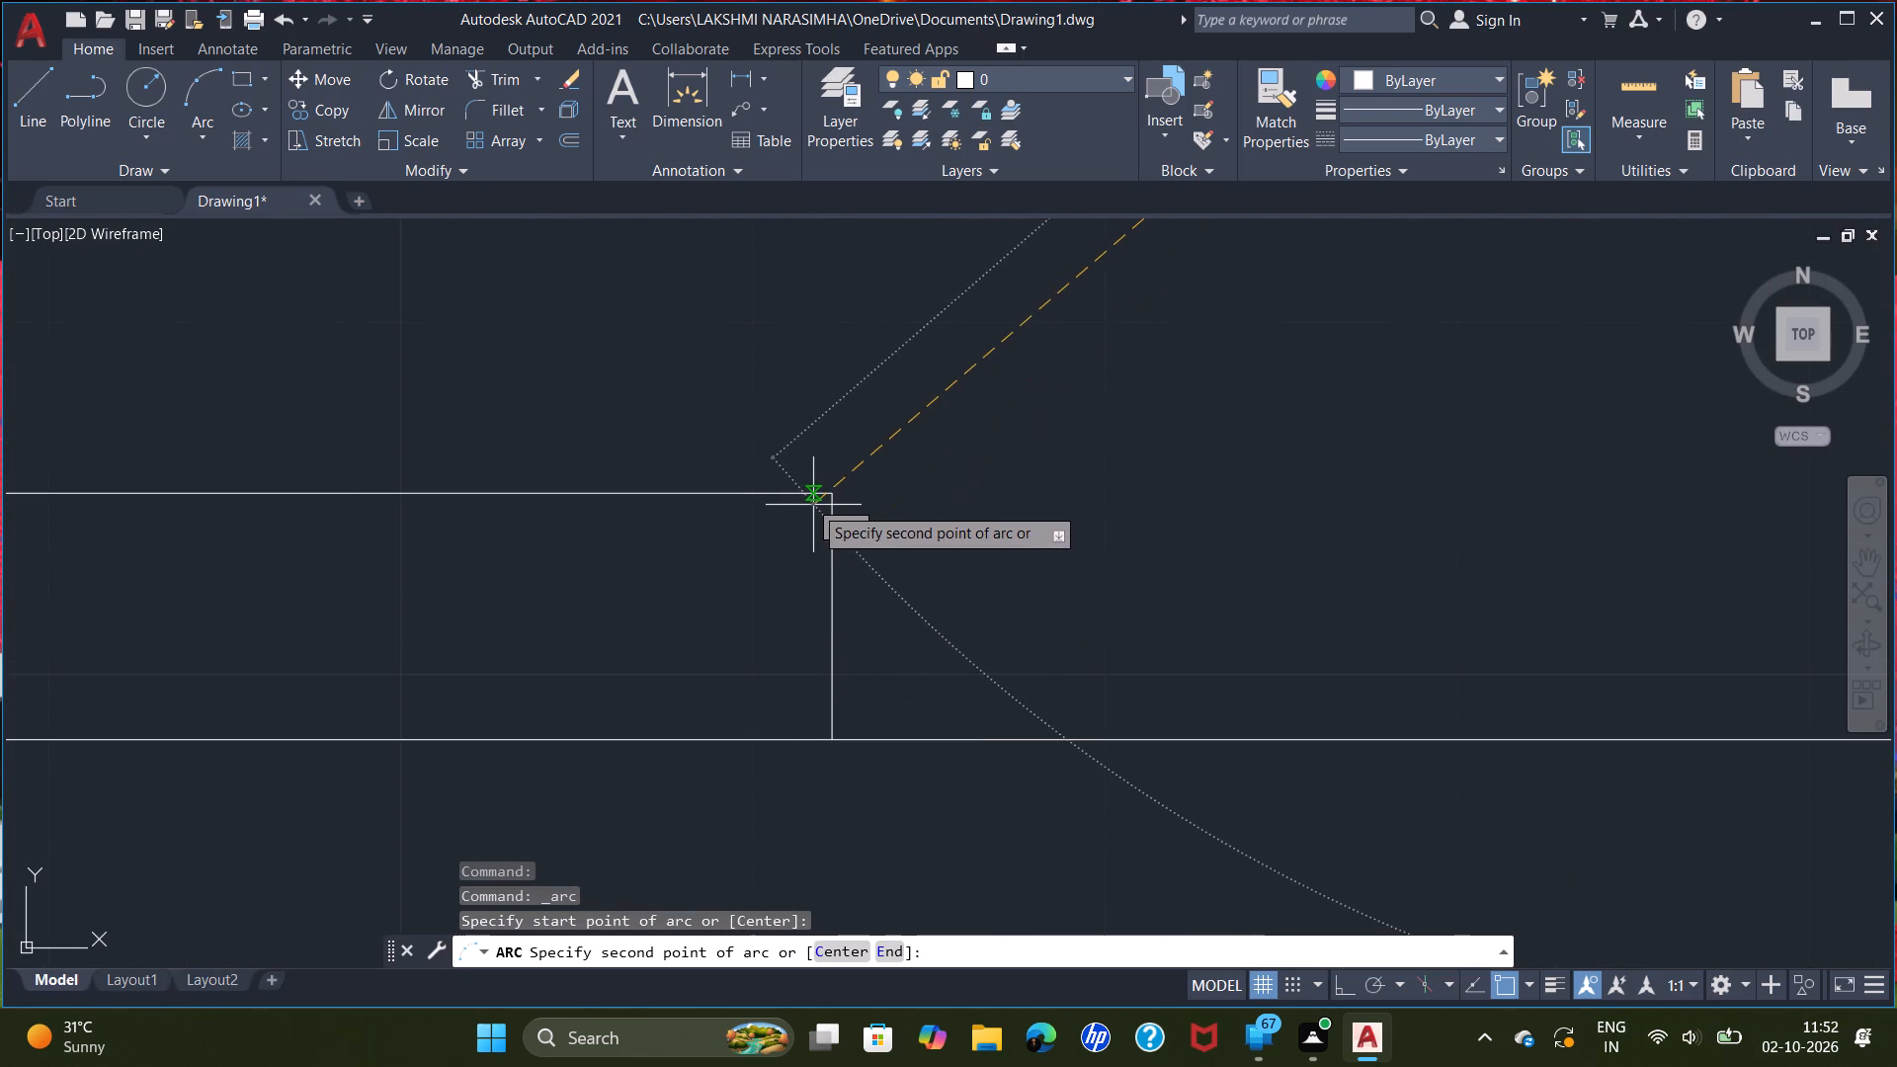
click(827, 495)
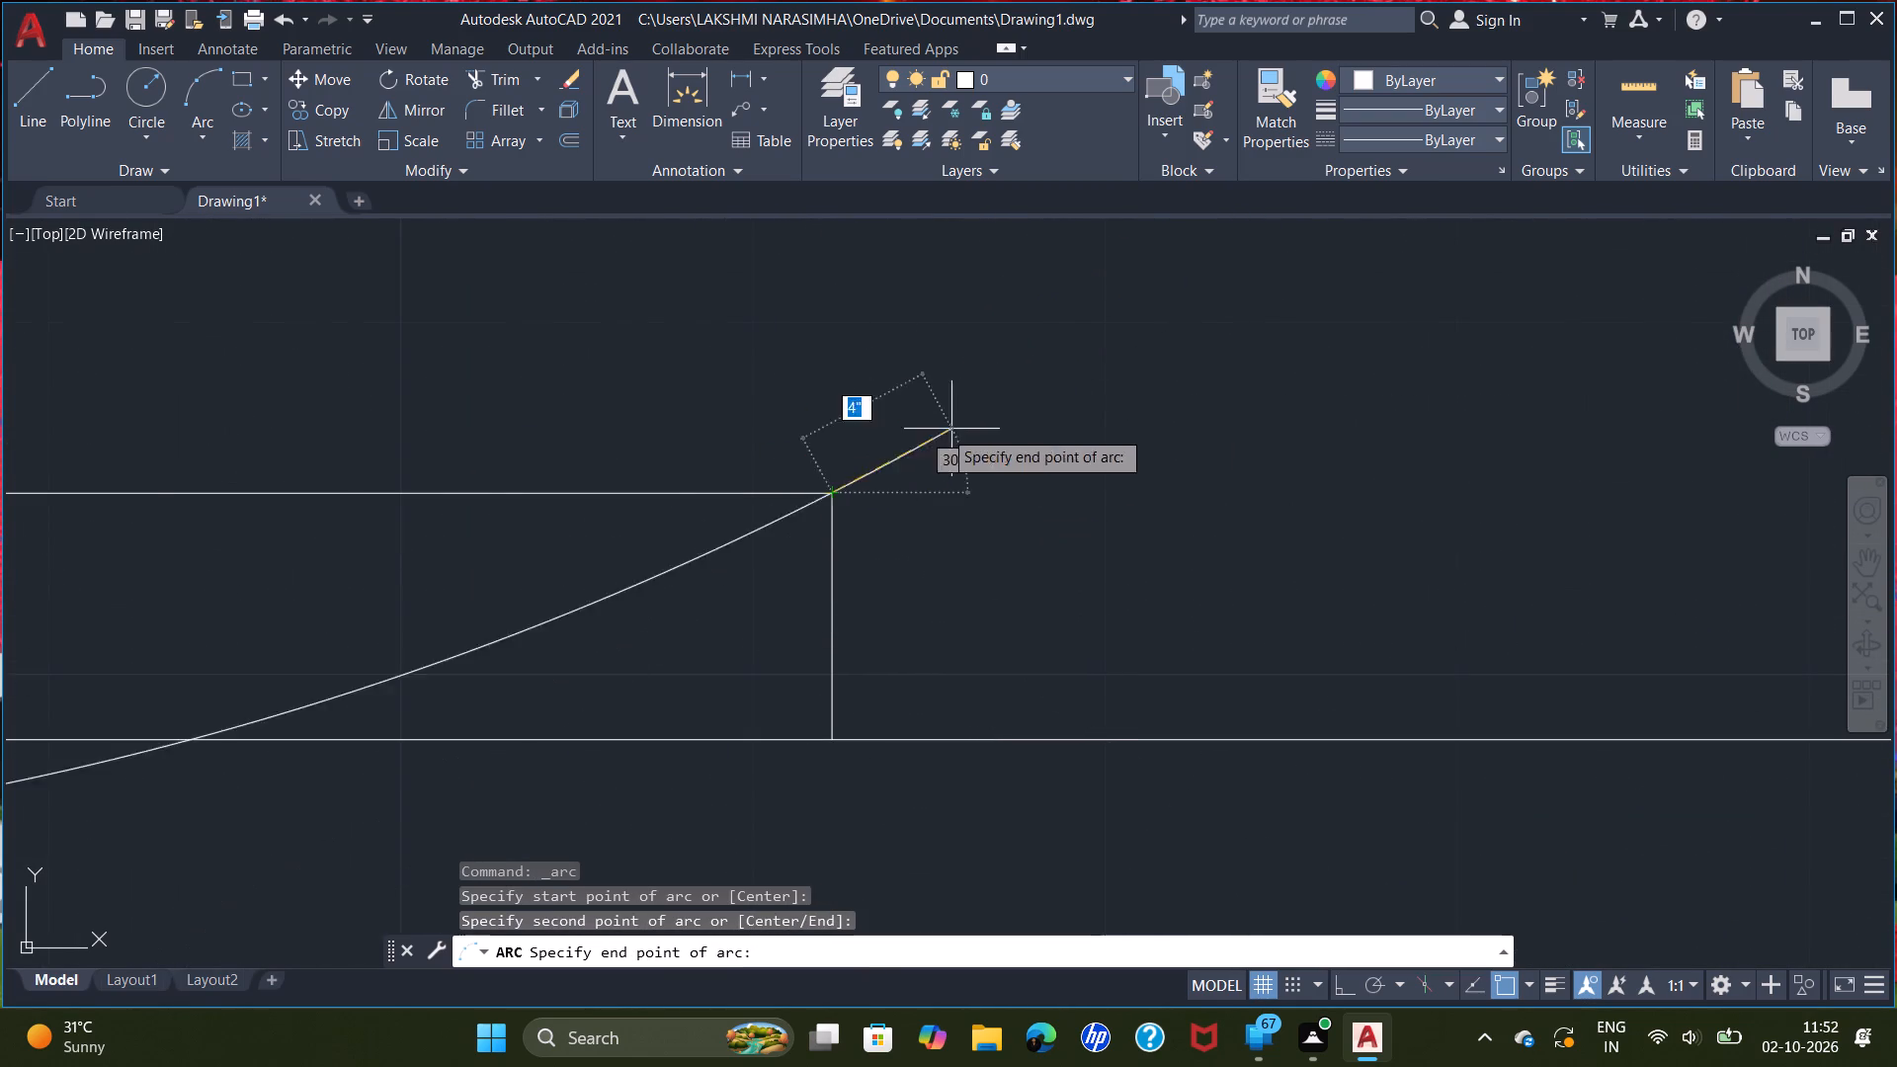
scroll(1643, 424, down, 4)
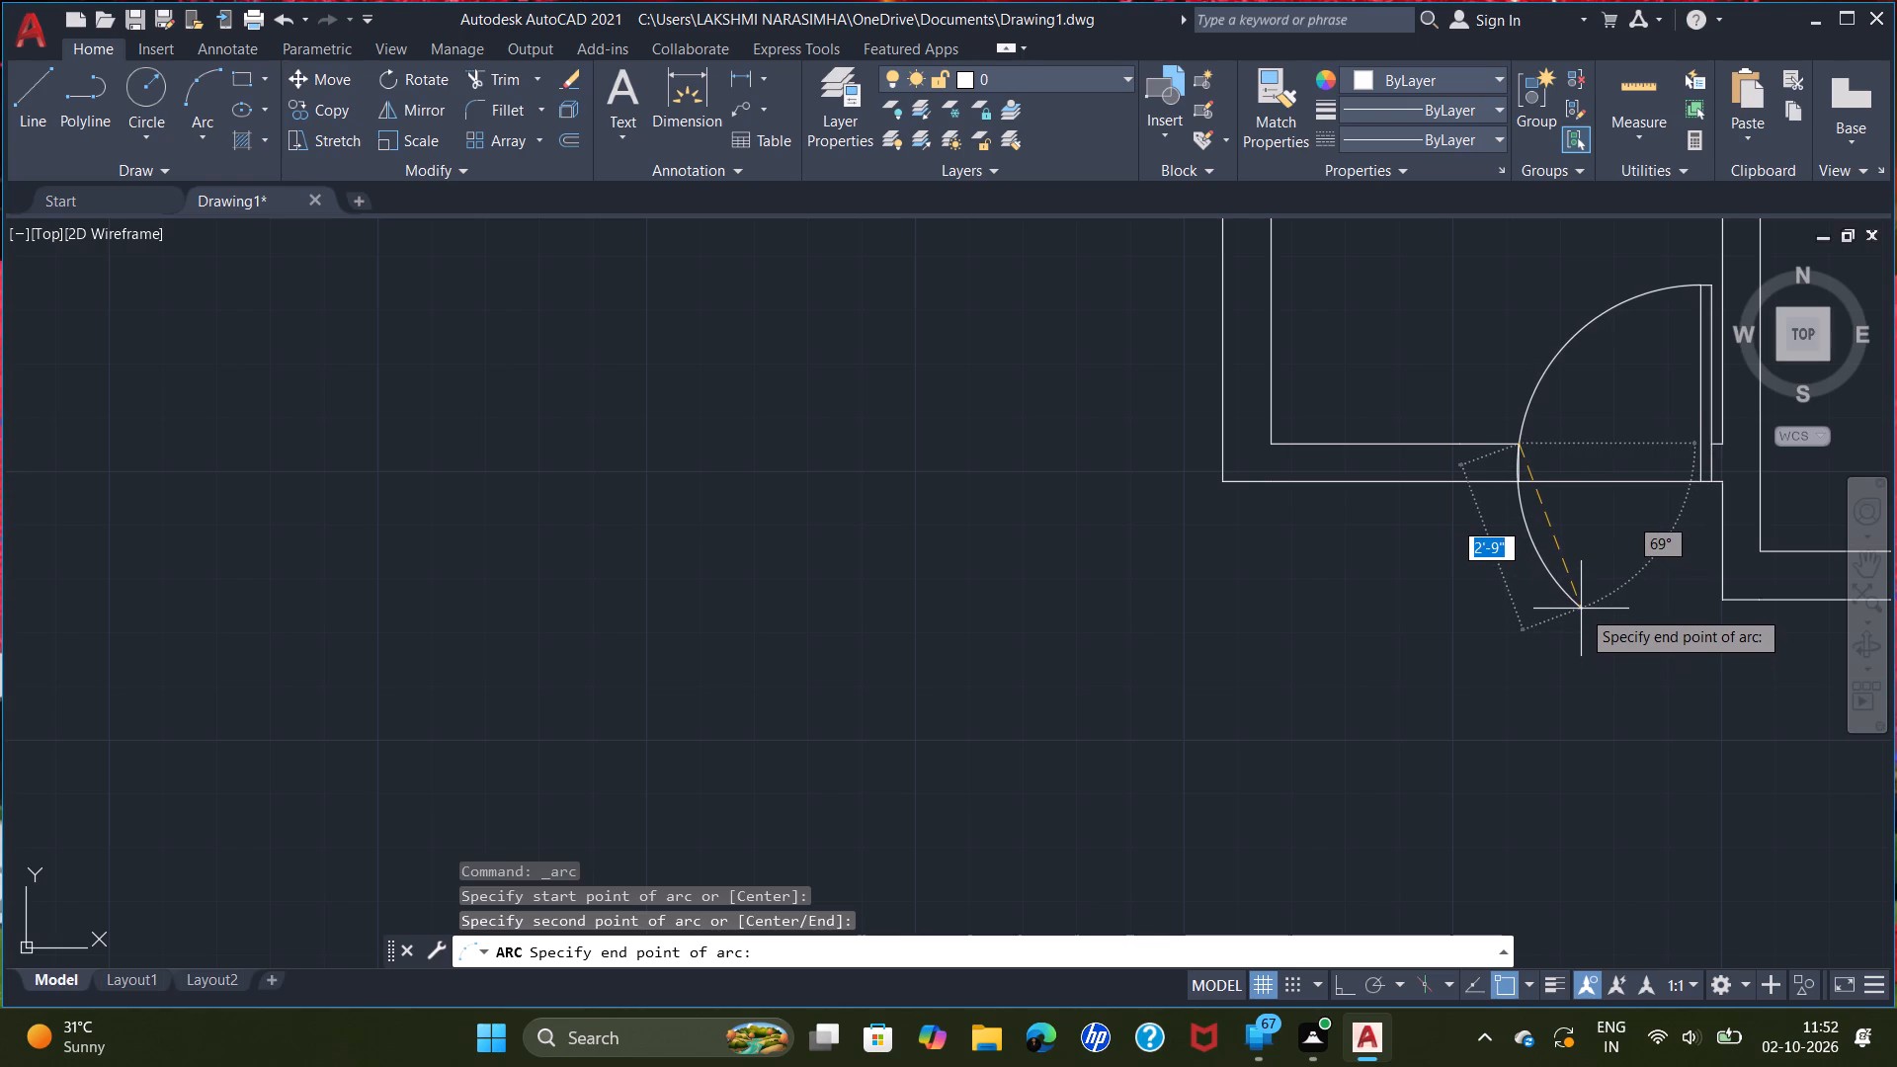
click(1581, 609)
Trim the bottom door's swing arc back to the new jamb's inner corner, removing the parts within the wall thickness and outside the house.
text(TRI)
key(Return)
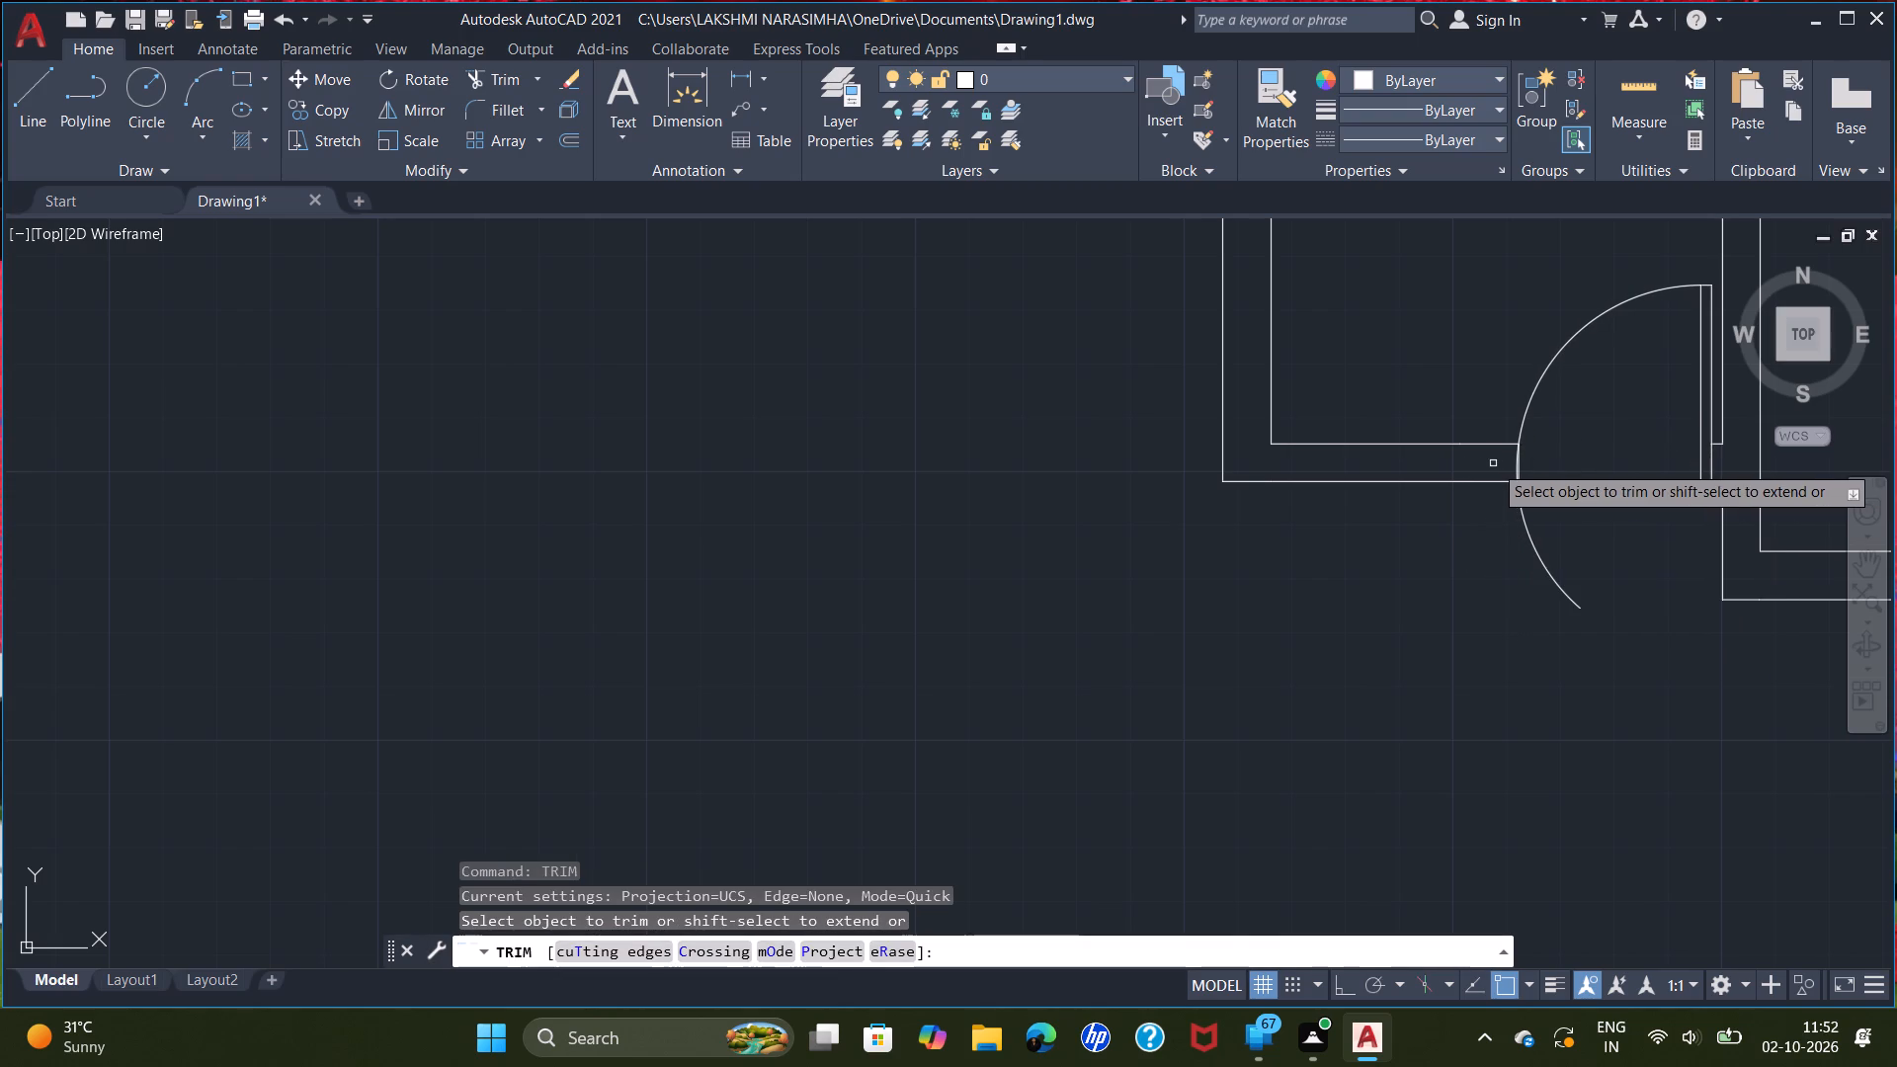
scroll(1531, 489, up, 4)
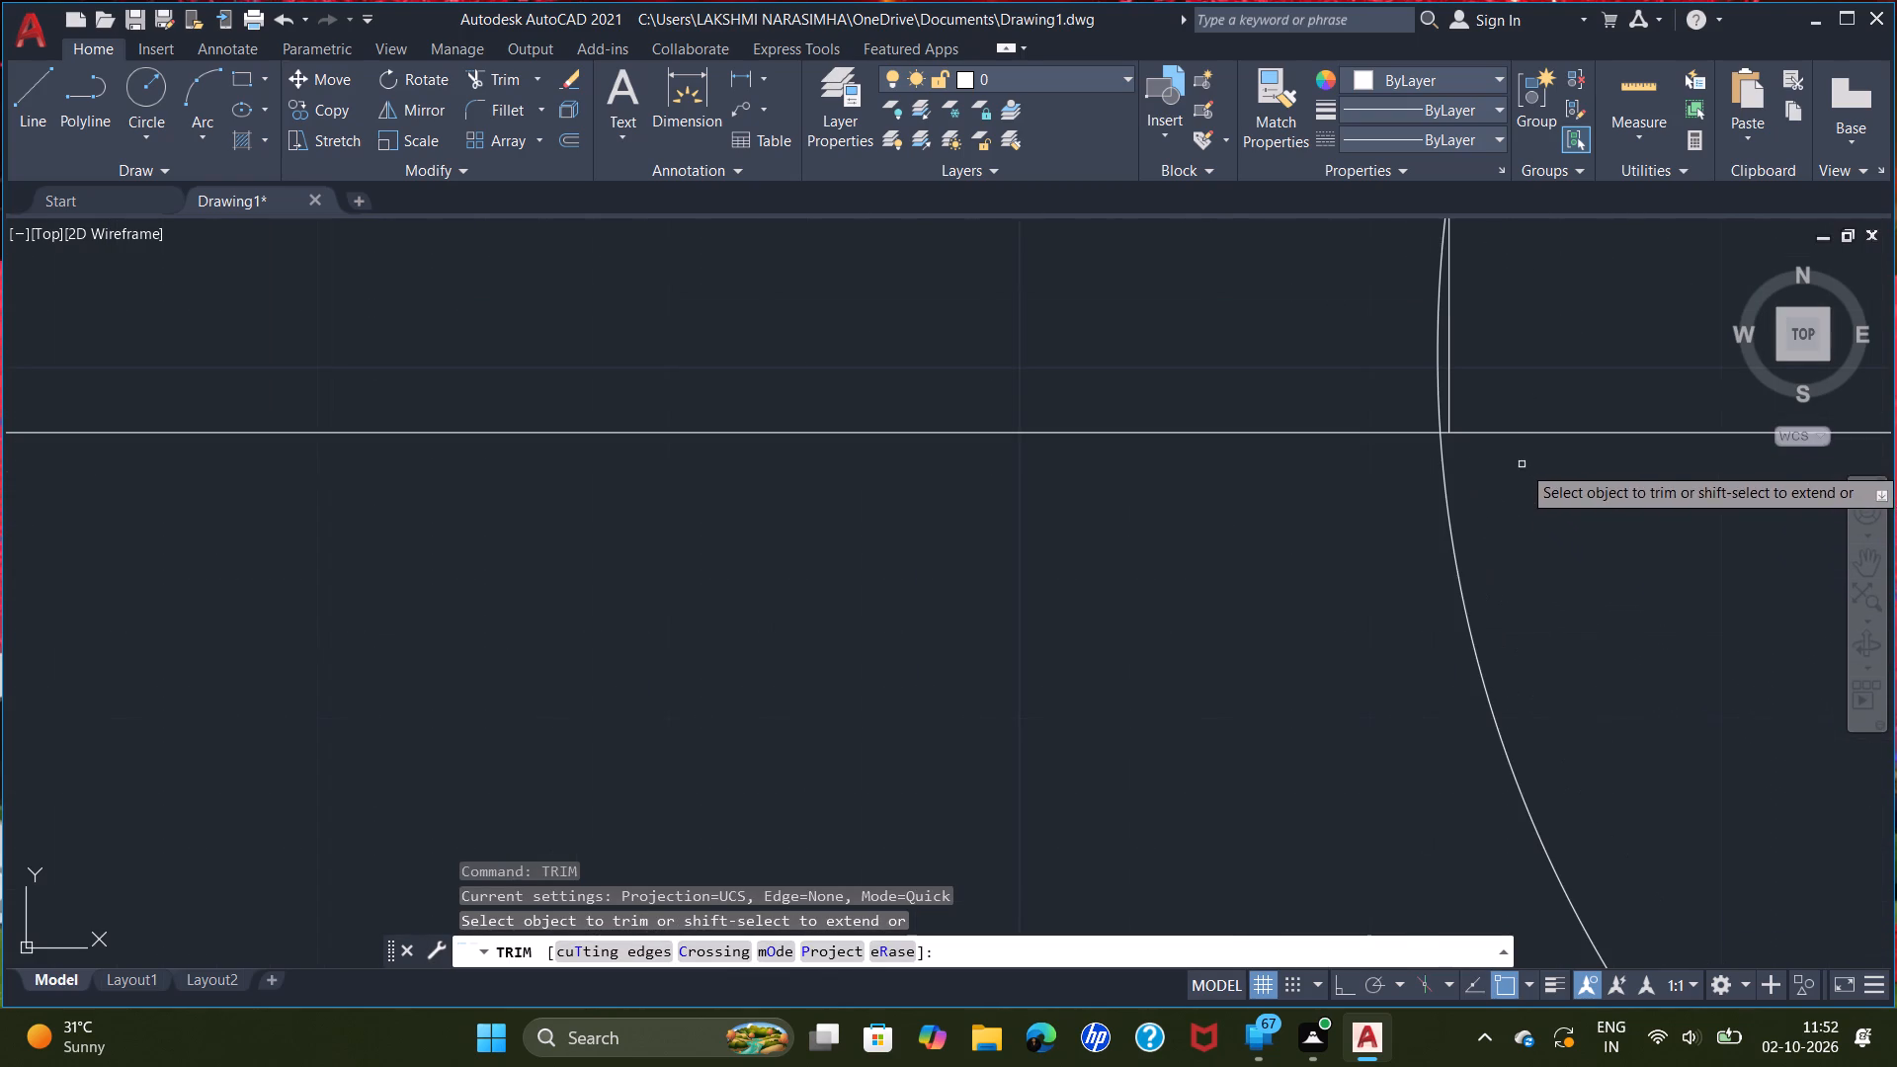
click(1440, 394)
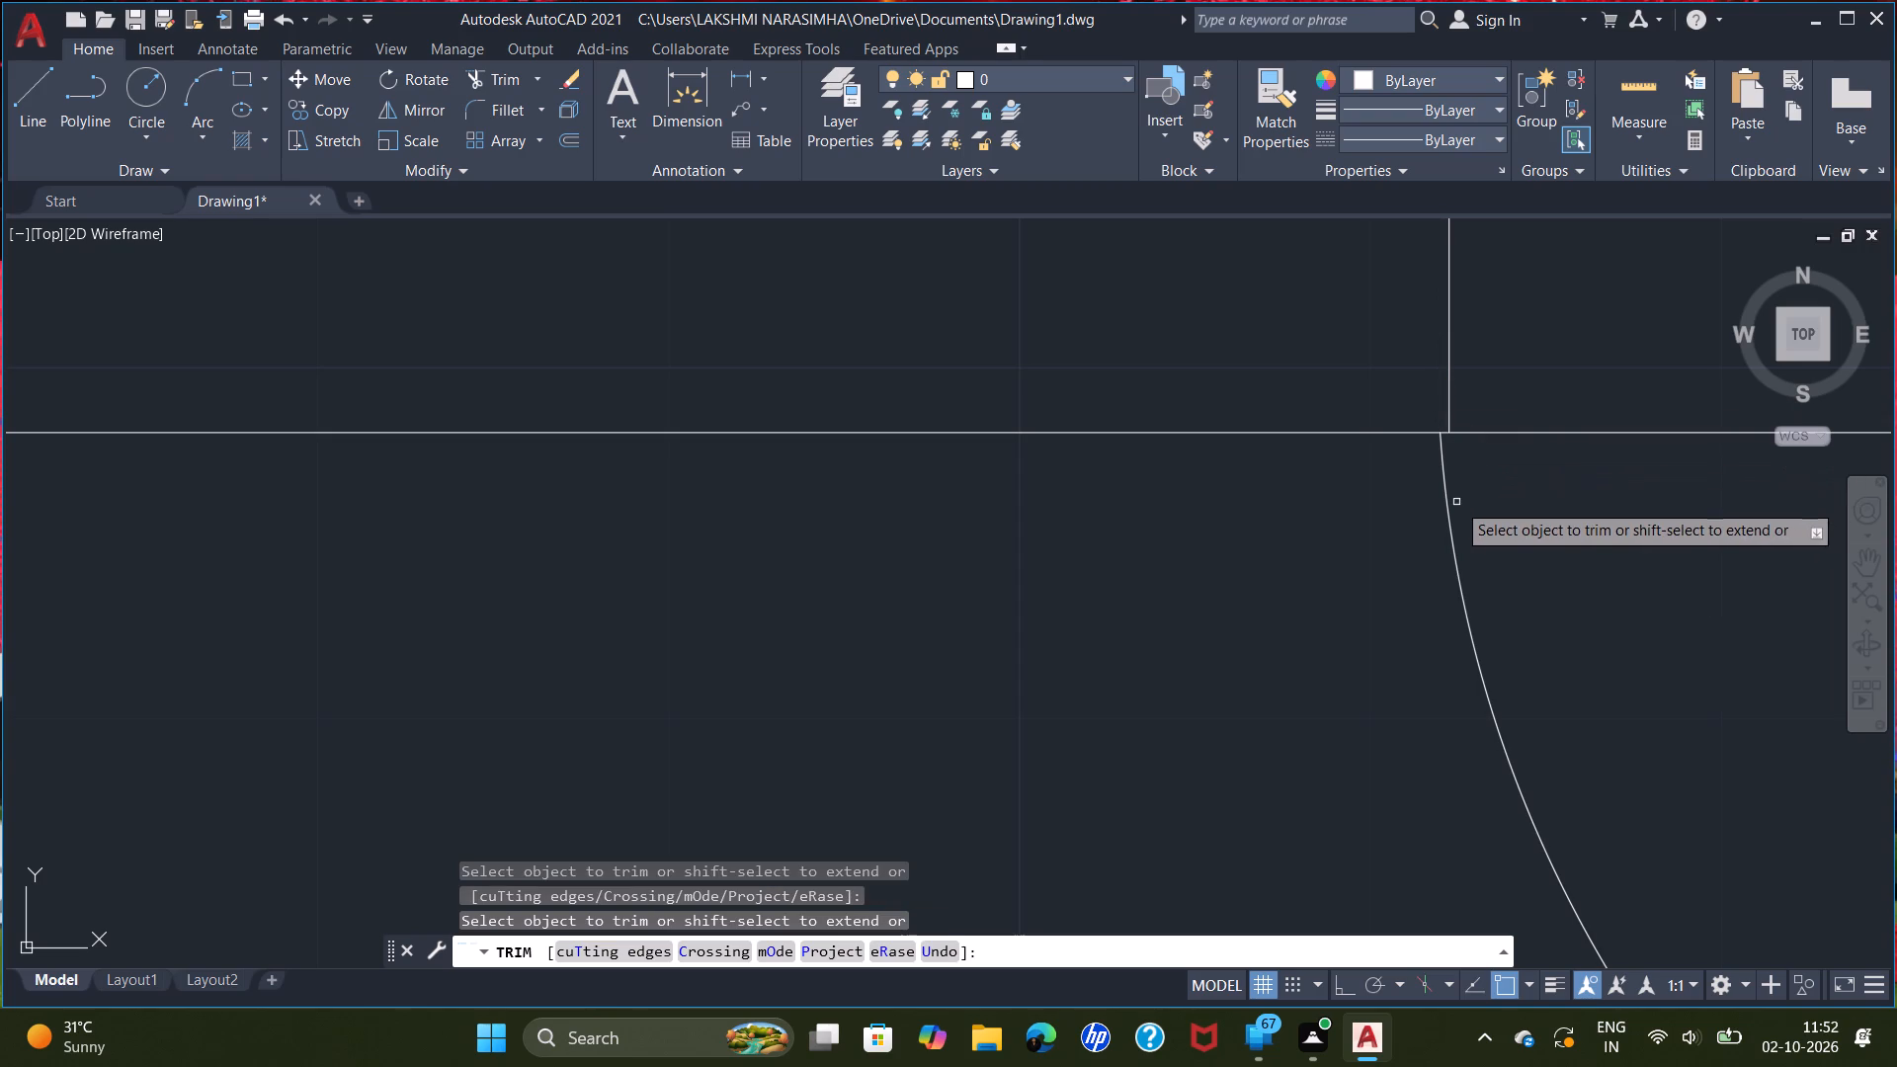
click(1449, 499)
scroll(1508, 318, down, 2)
middle_drag(1513, 332, 1392, 584)
right_click(1395, 571)
click(1492, 583)
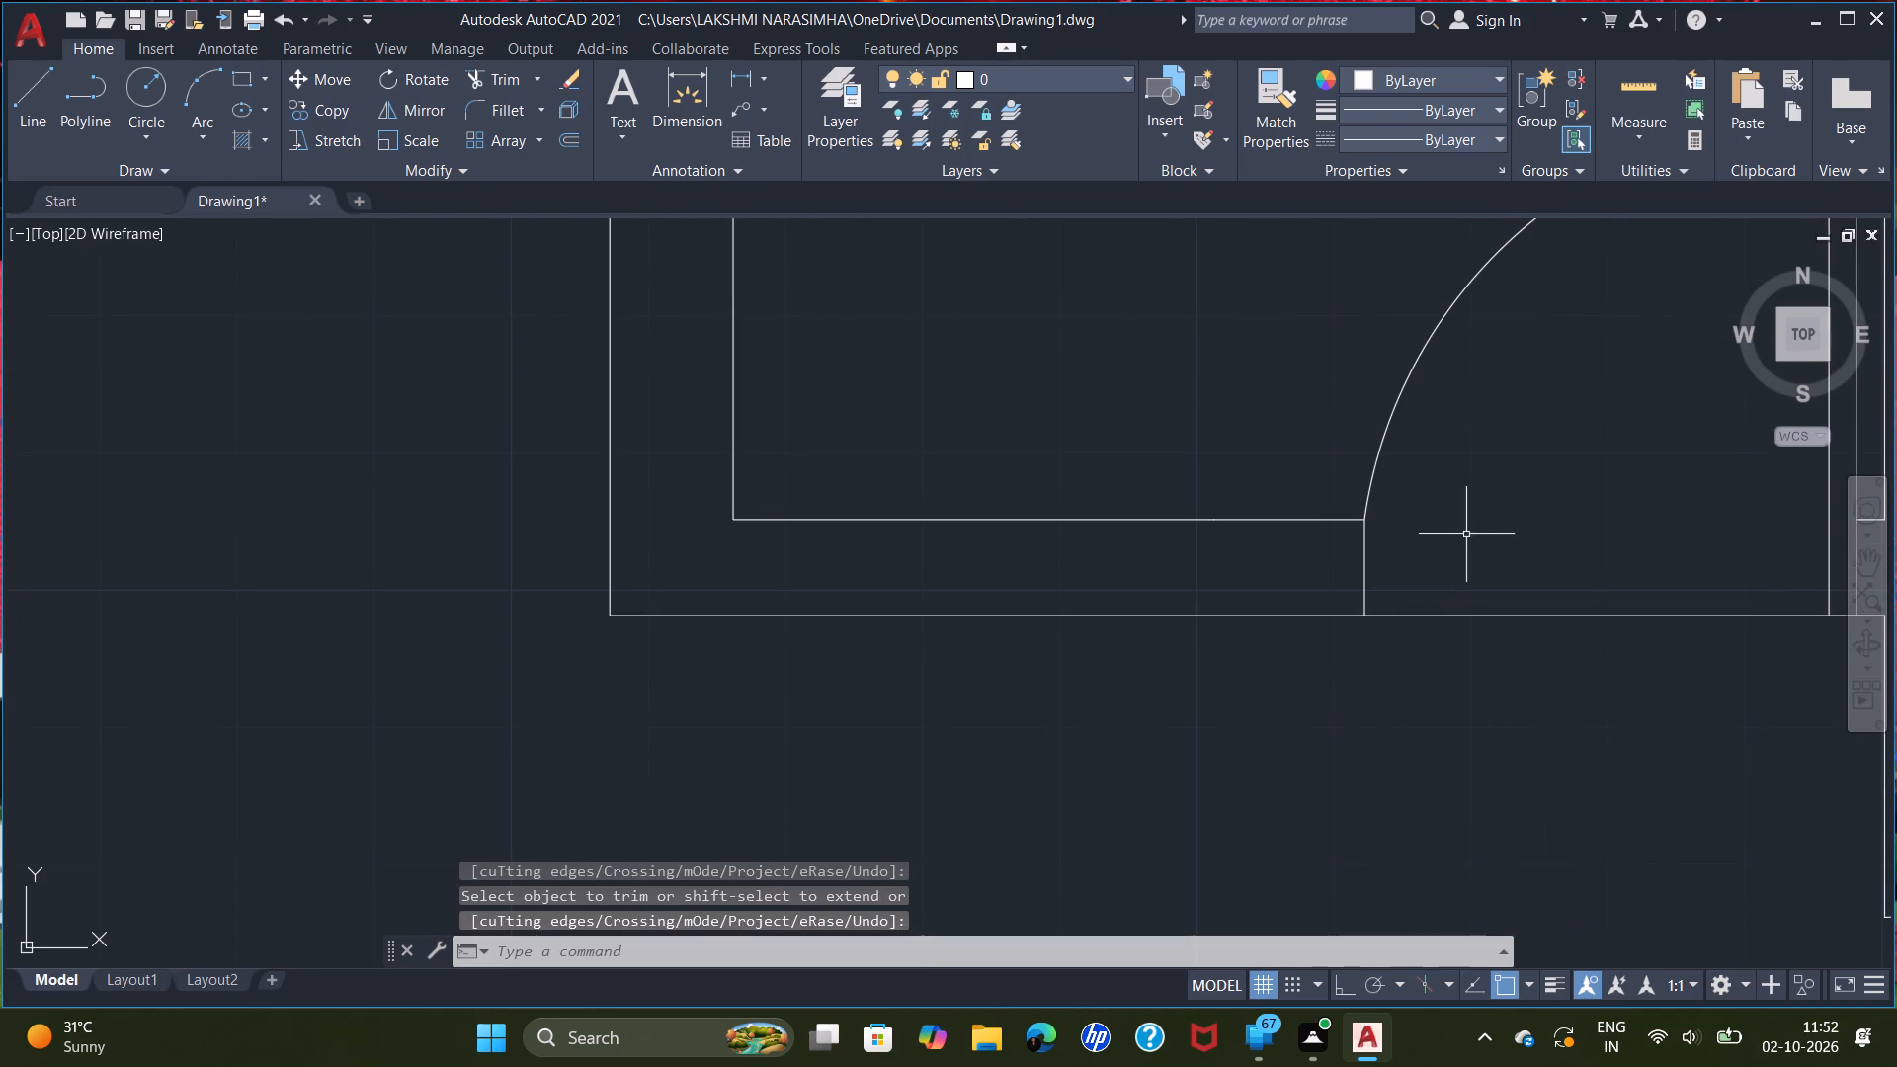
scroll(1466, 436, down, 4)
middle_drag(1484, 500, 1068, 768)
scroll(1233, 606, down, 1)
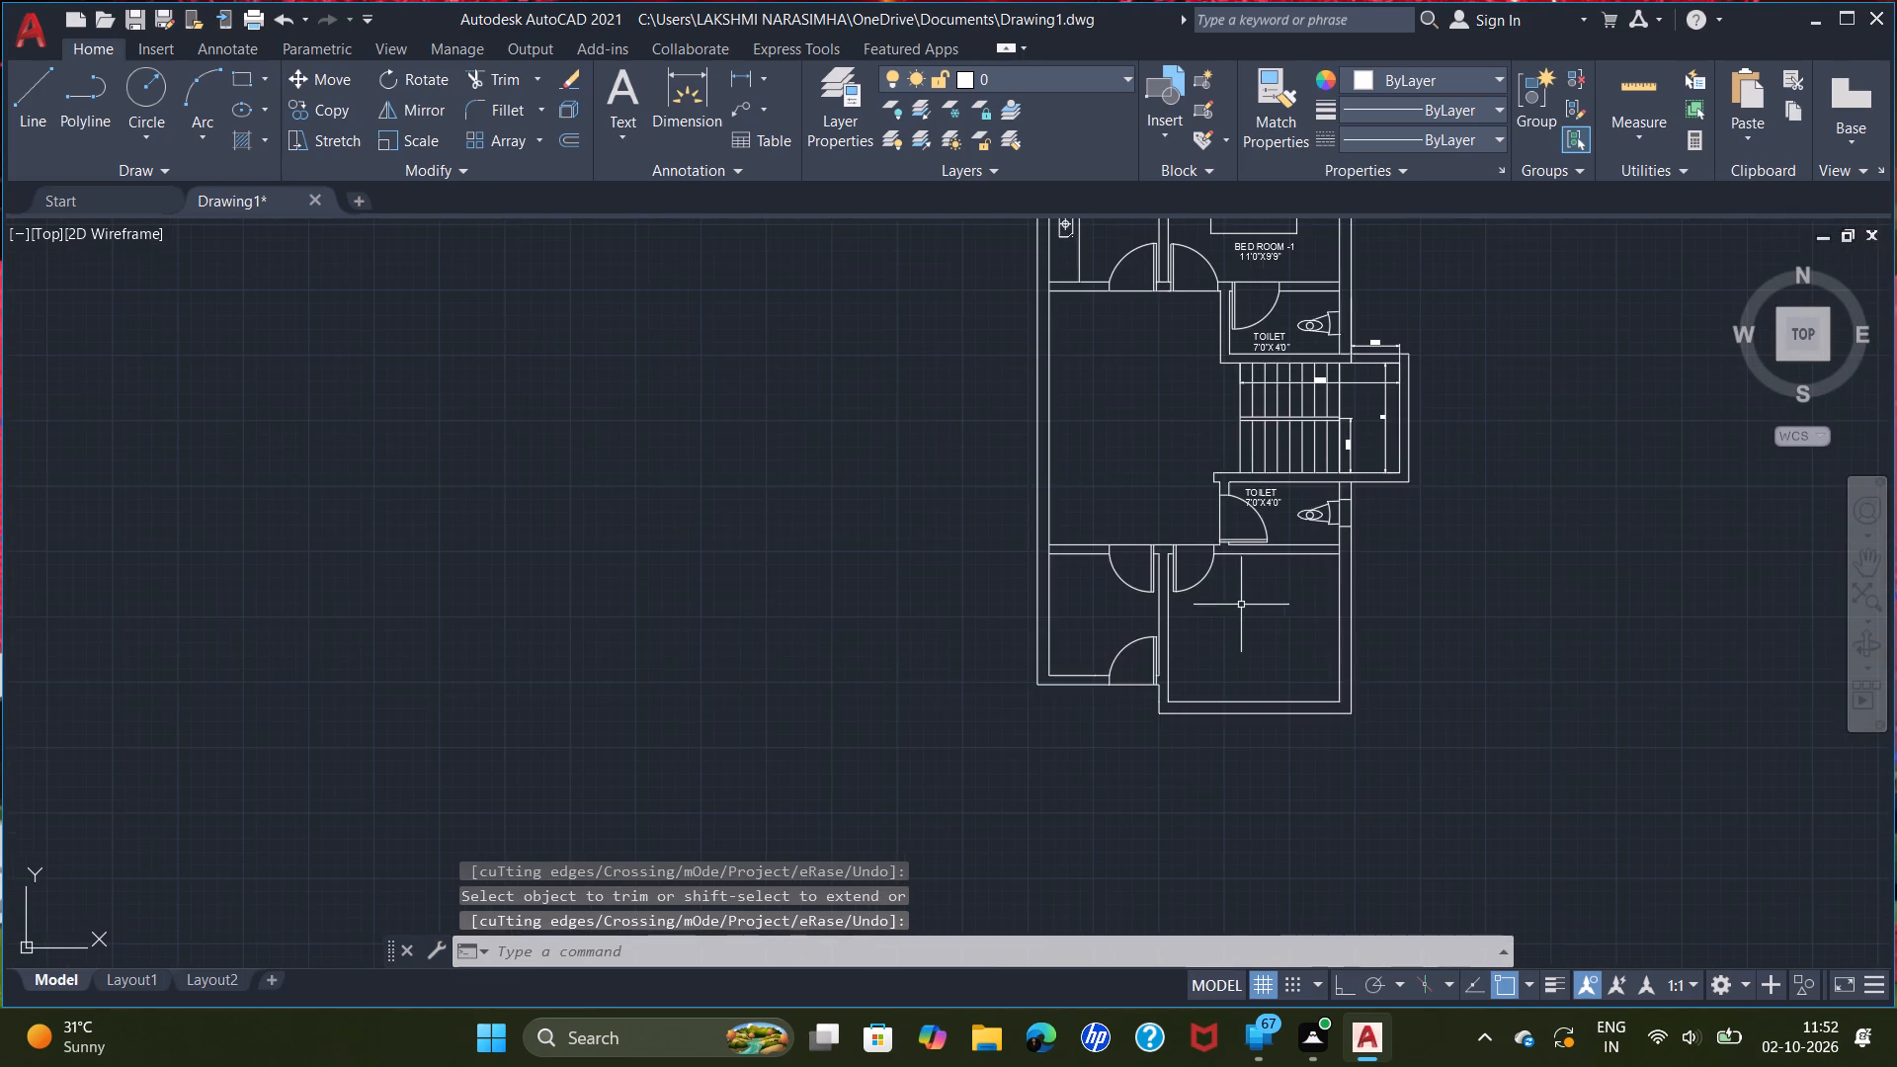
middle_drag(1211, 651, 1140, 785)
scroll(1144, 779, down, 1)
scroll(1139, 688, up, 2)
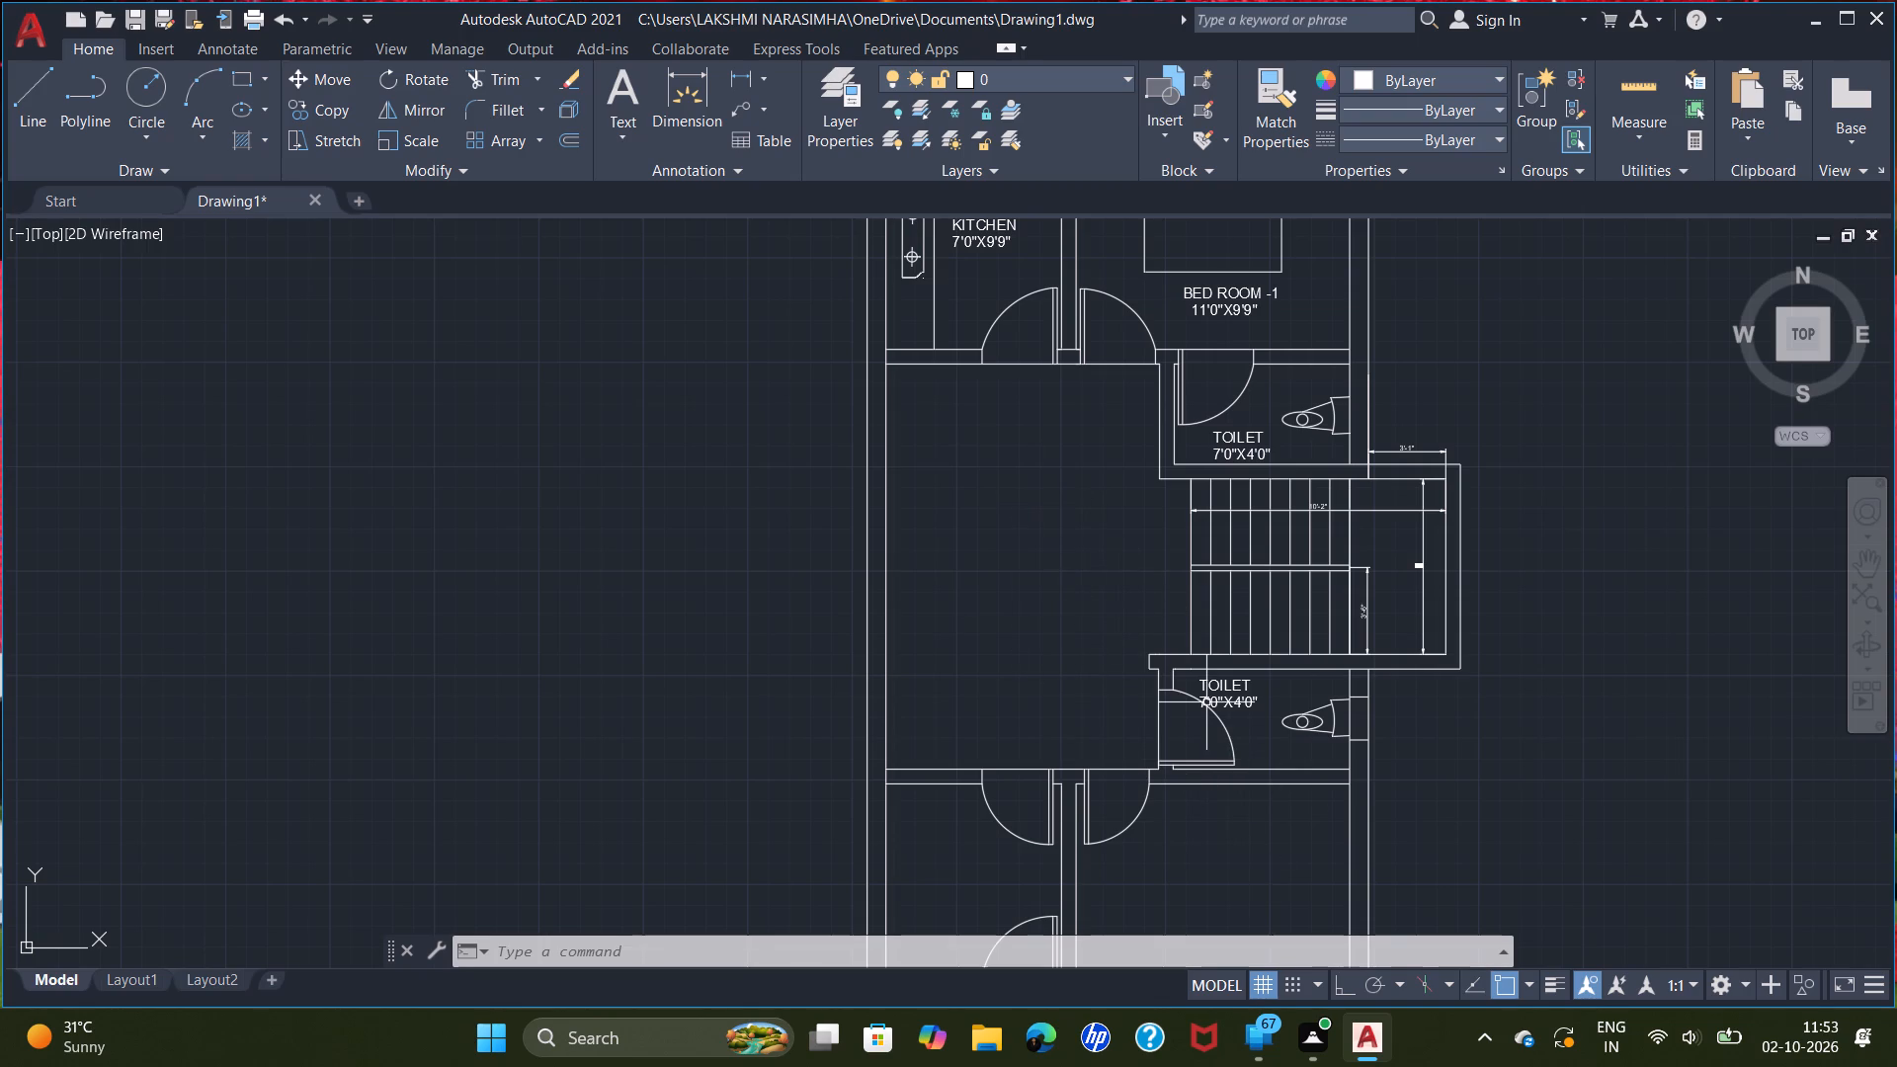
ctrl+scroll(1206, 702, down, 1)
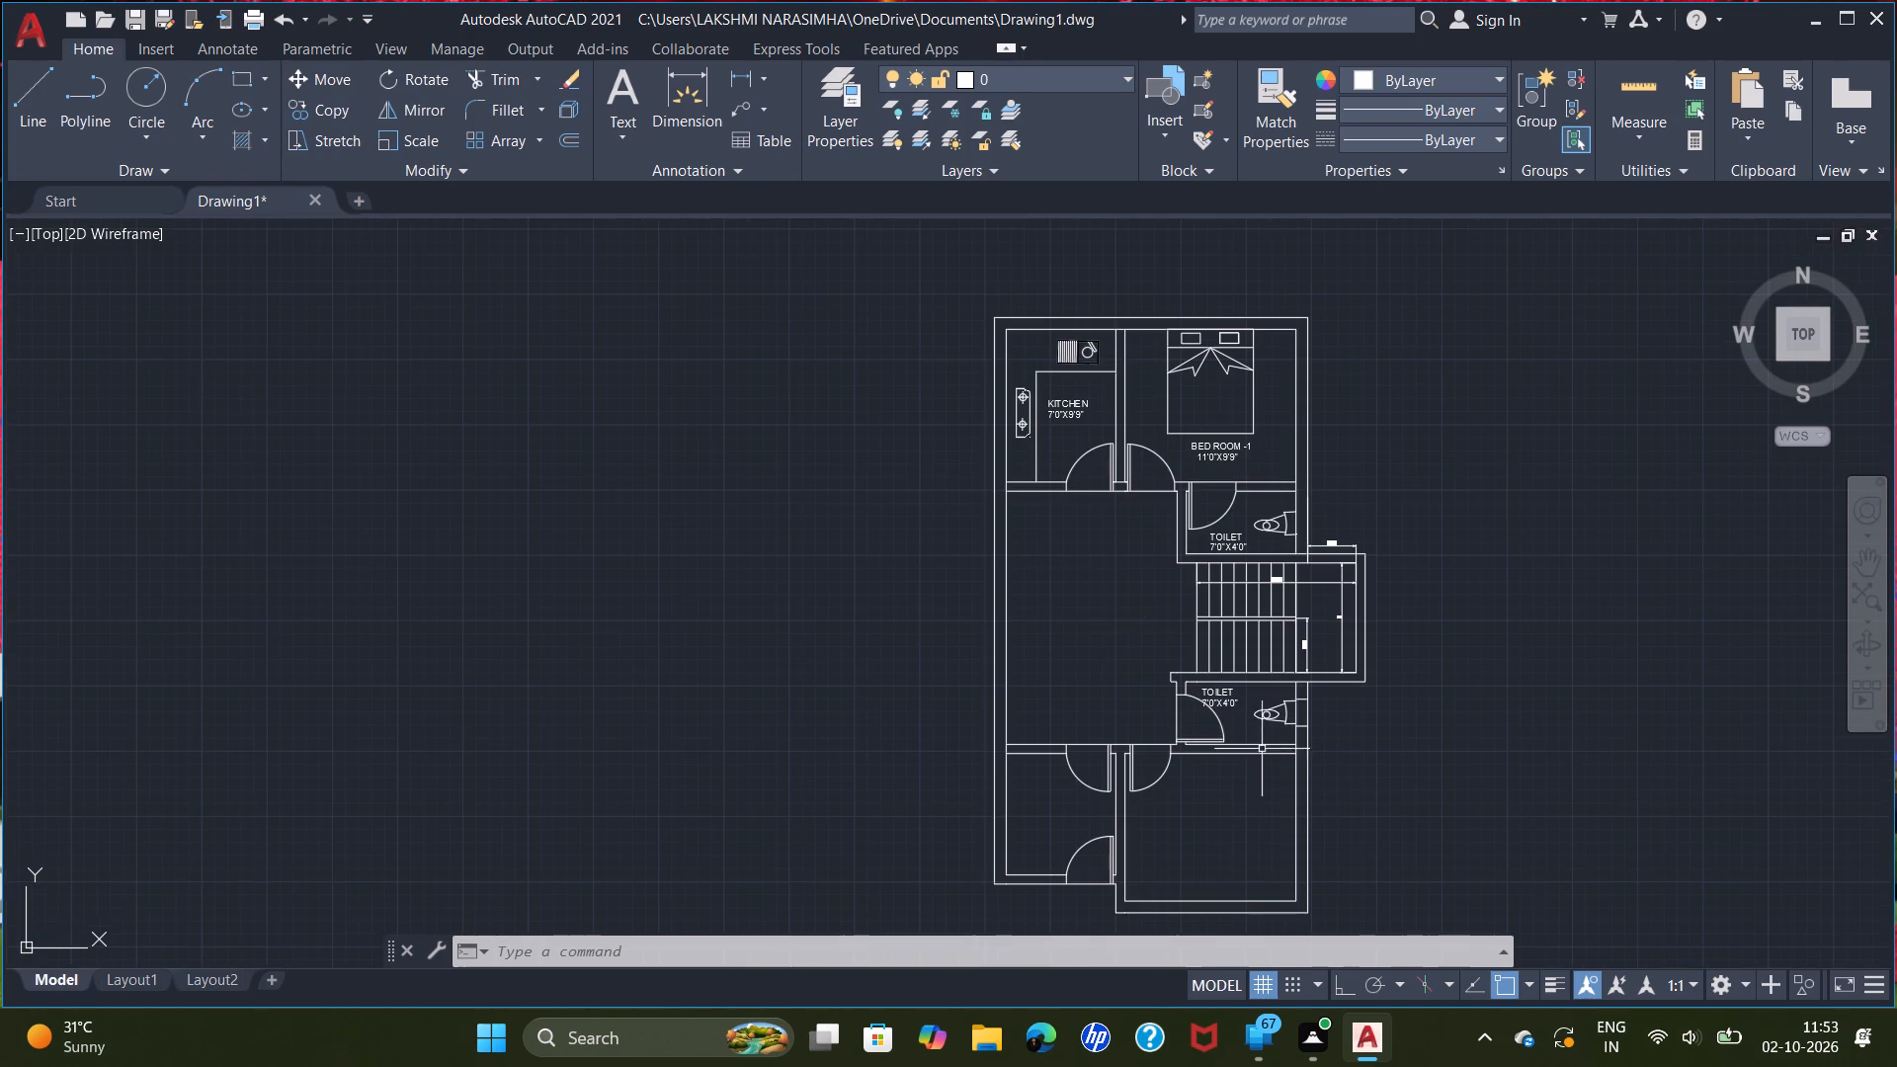
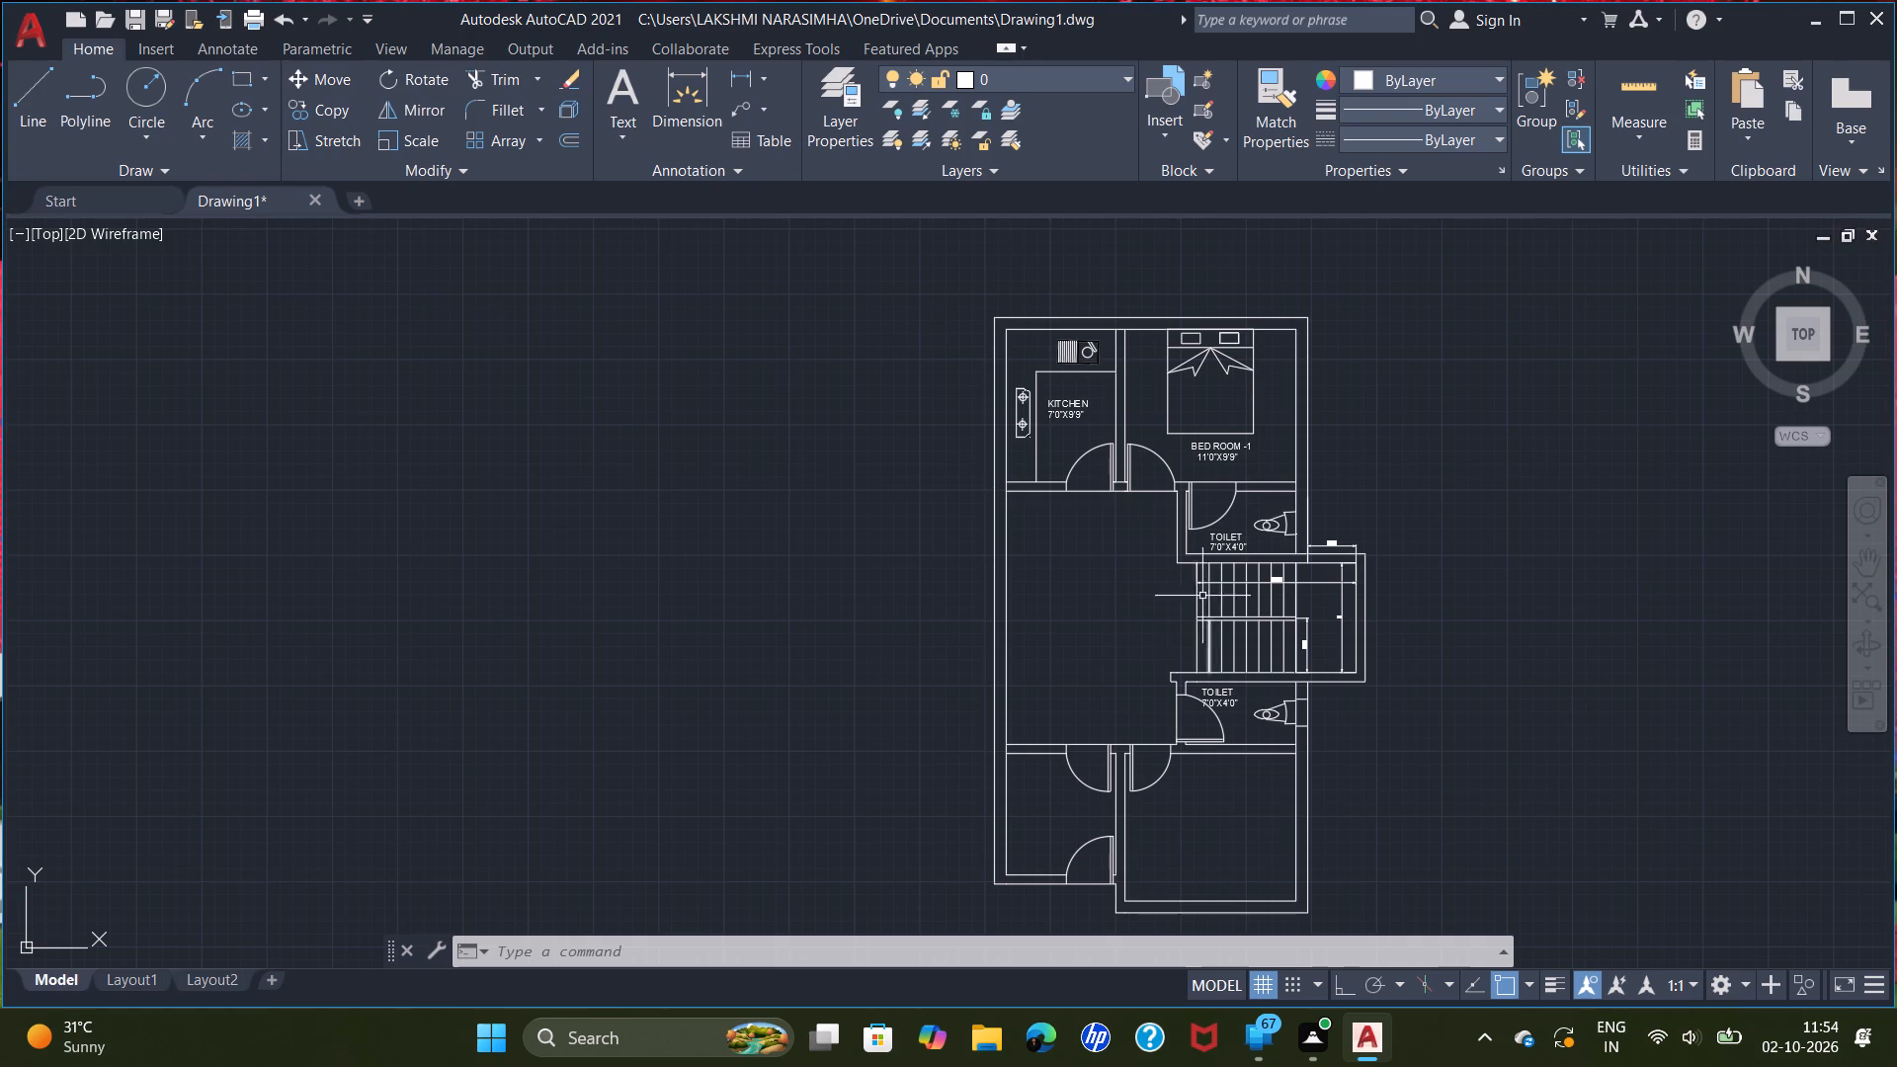
Copy the two-line "BED ROOM -1 11'0"X9'9"" label into the large central room below the kitchen.
ctrl+scroll(1251, 456, up, 2)
click(1259, 482)
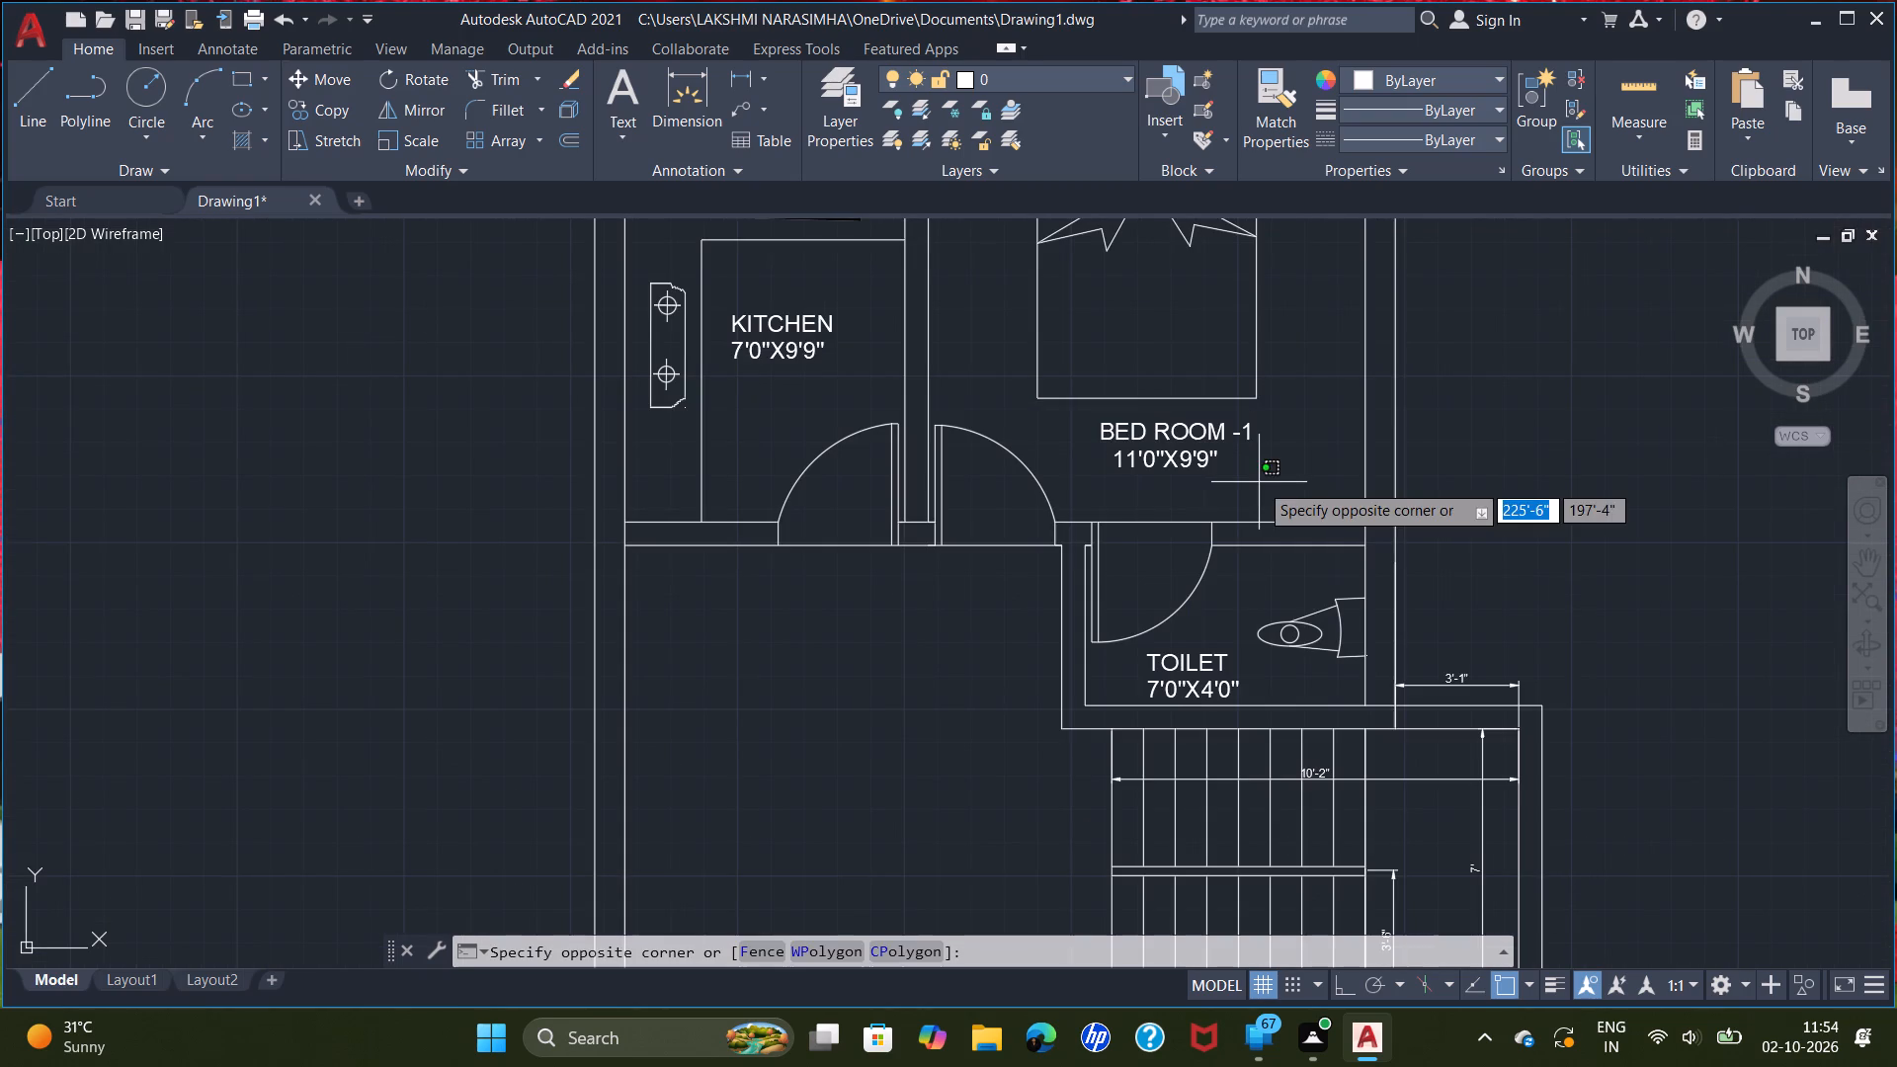
click(1093, 418)
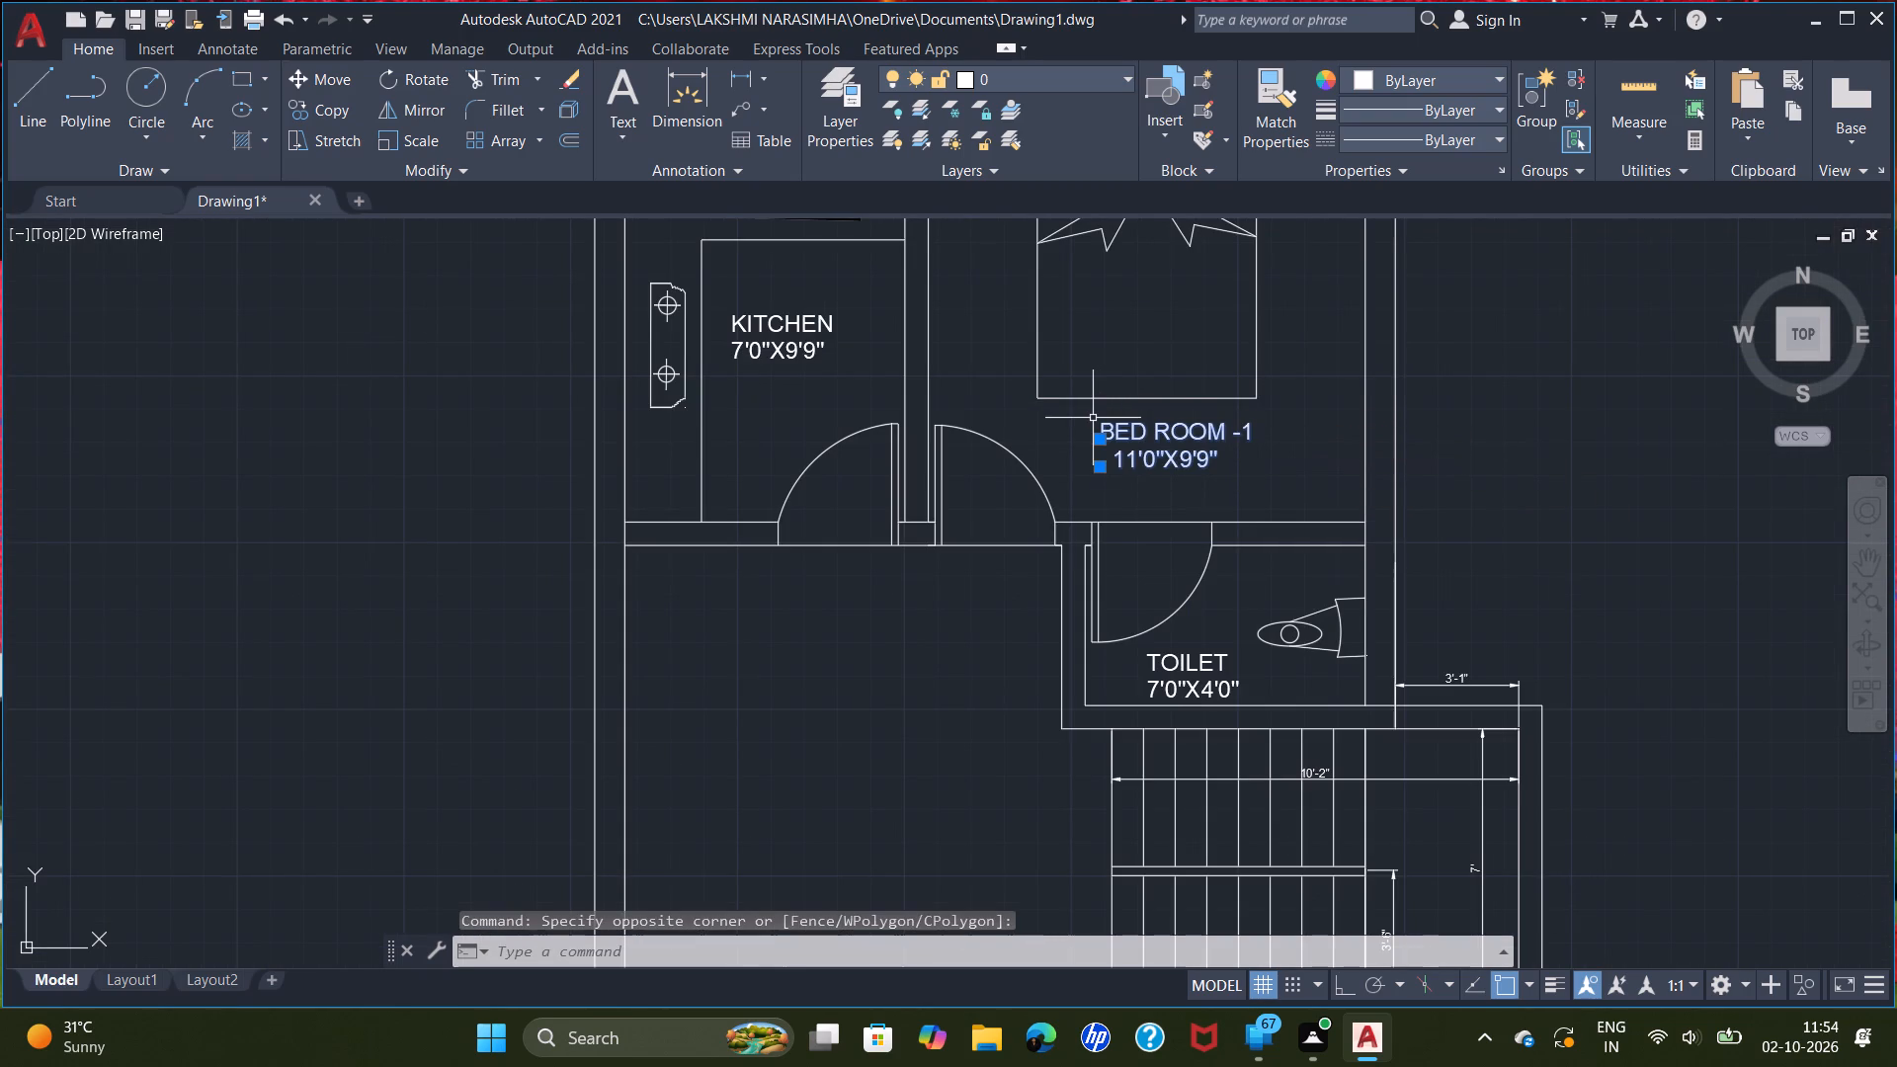
text(CO)
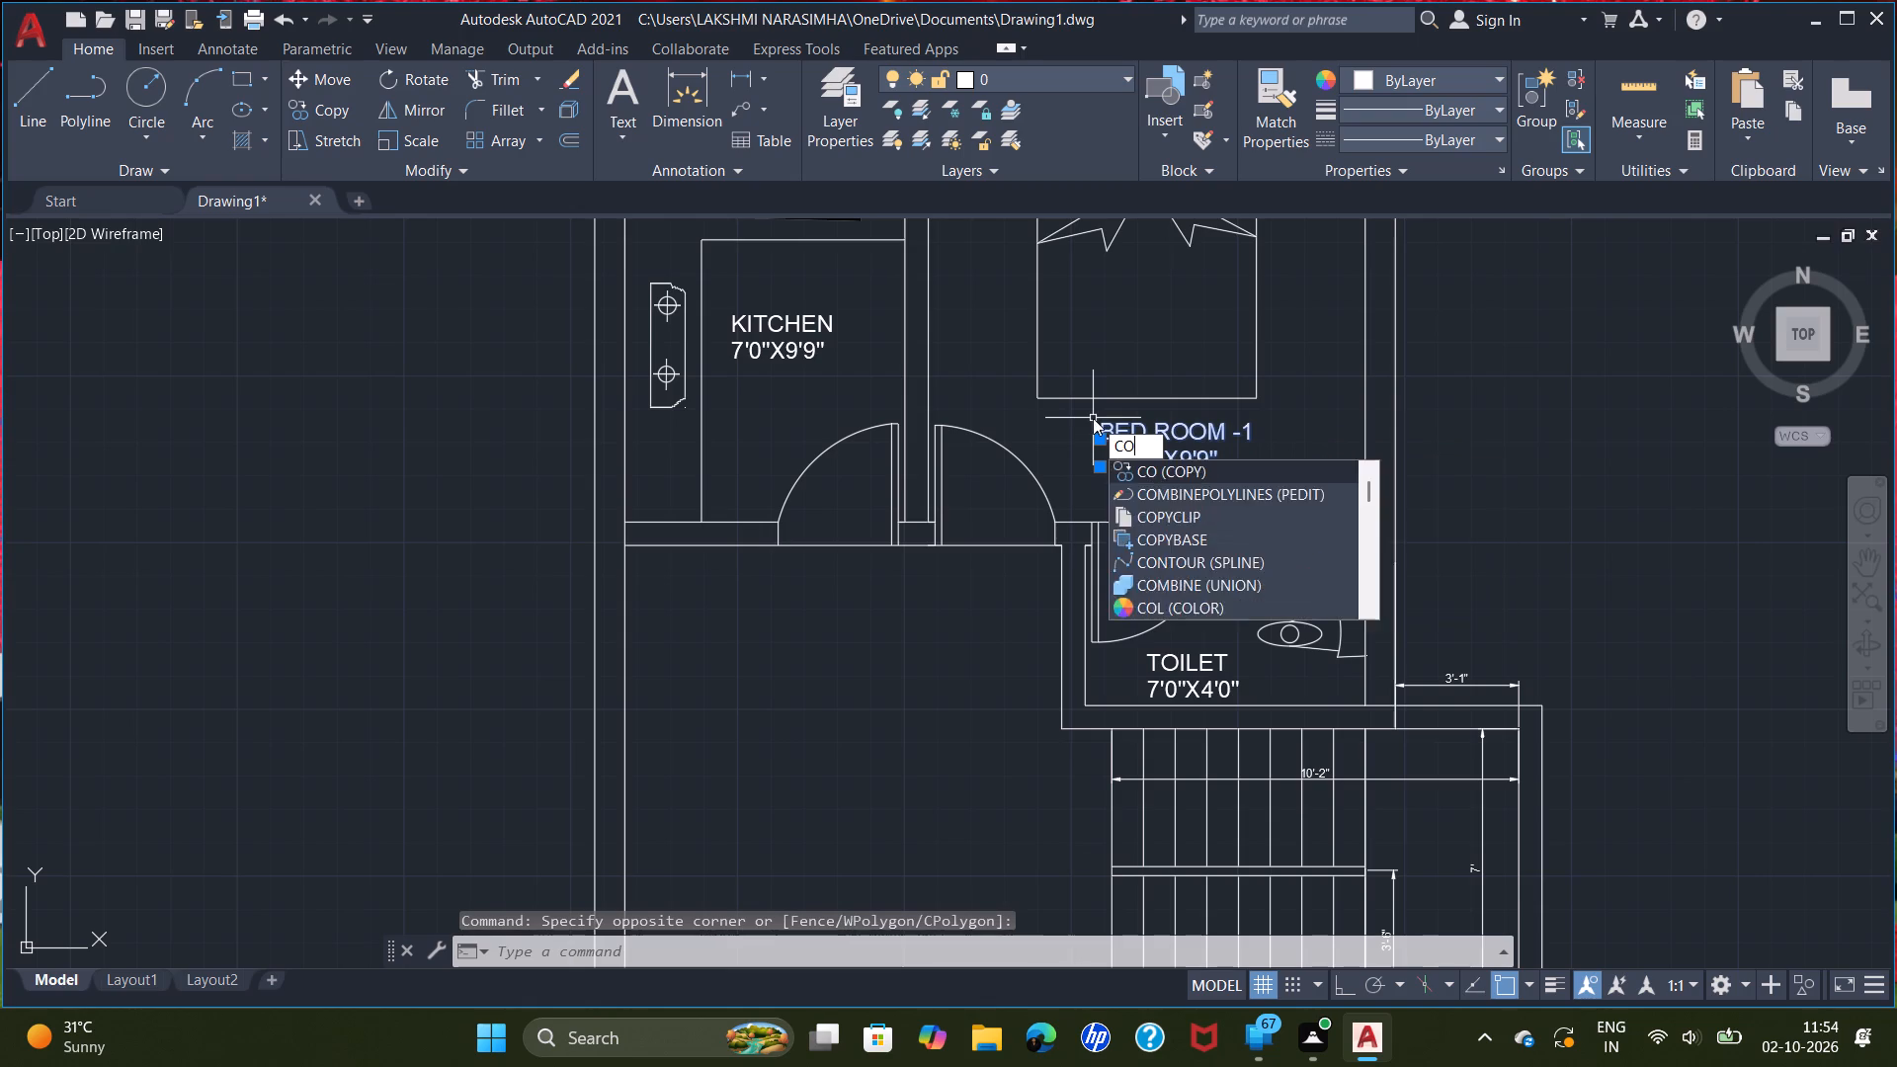
key(Return)
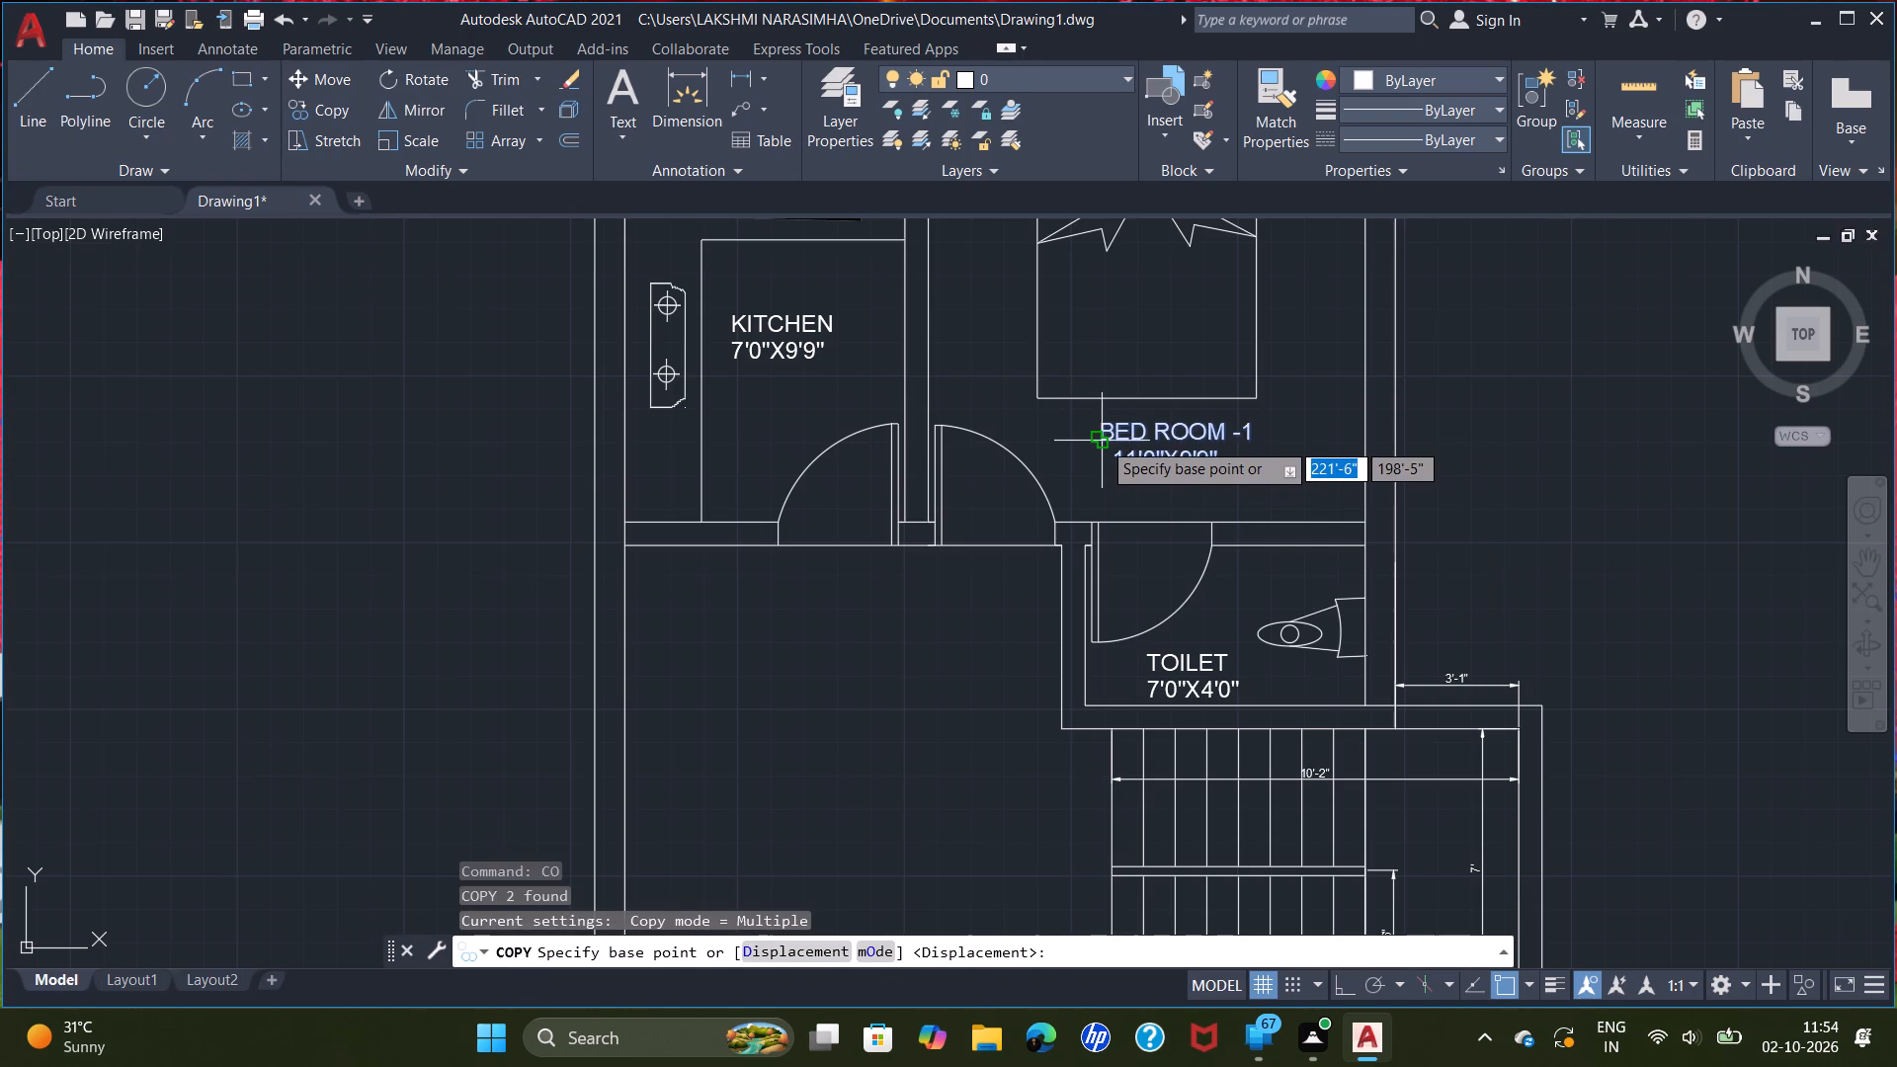
click(1102, 441)
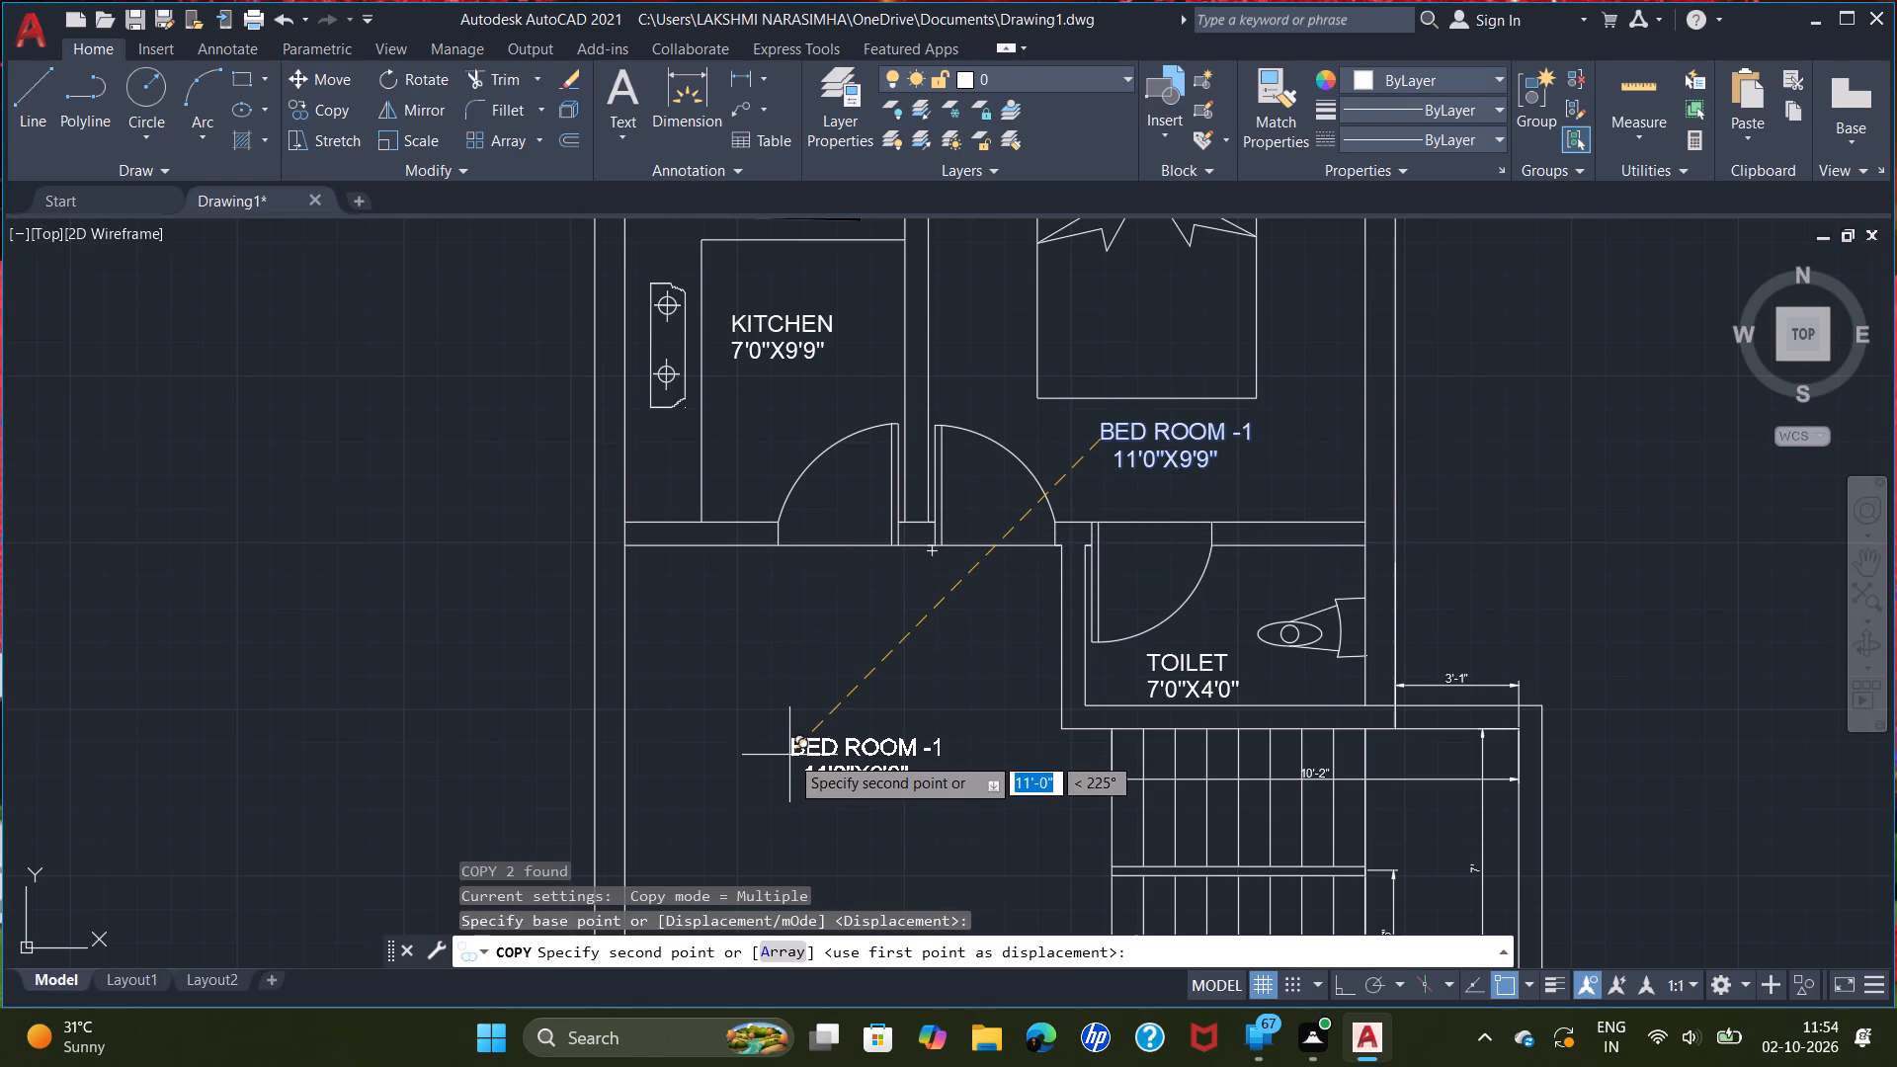
click(780, 789)
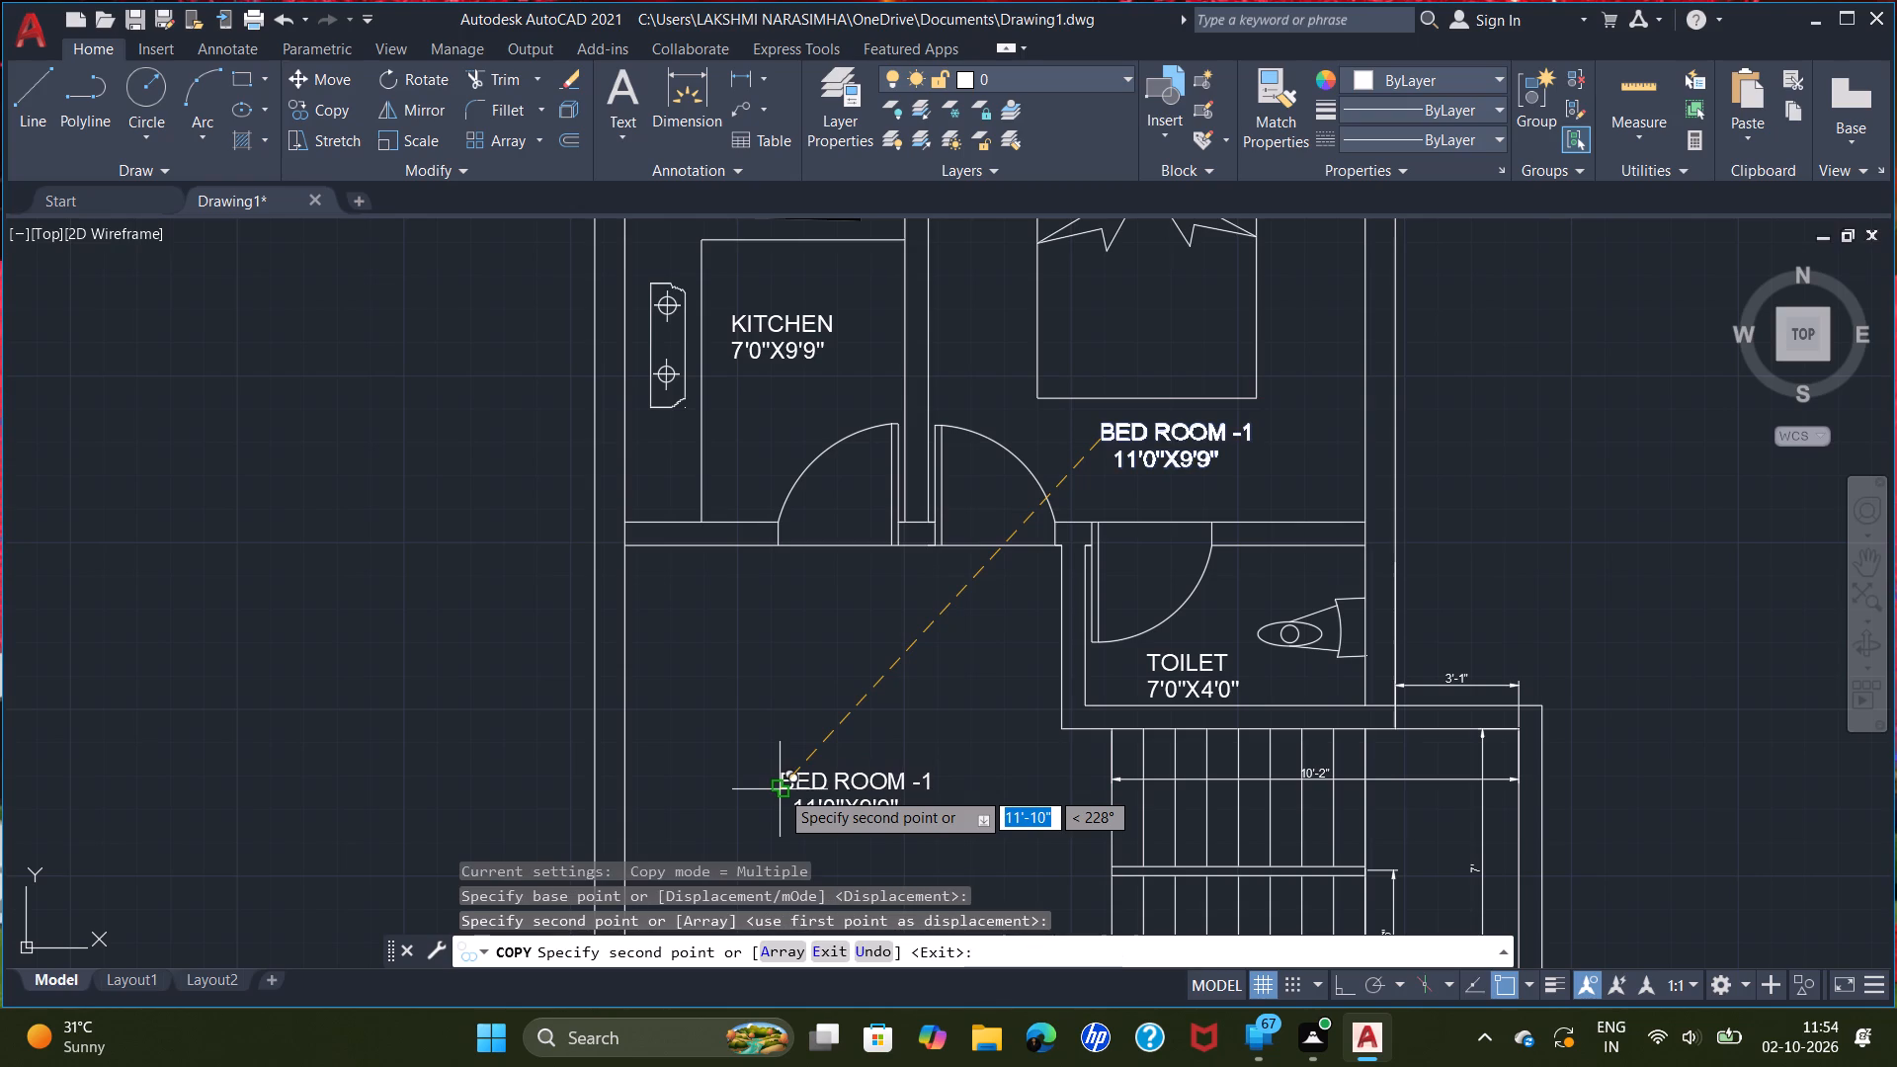
Place another copy of the bedroom label in the small lower-left room, between its two doors.
ctrl+scroll(780, 789, down, 4)
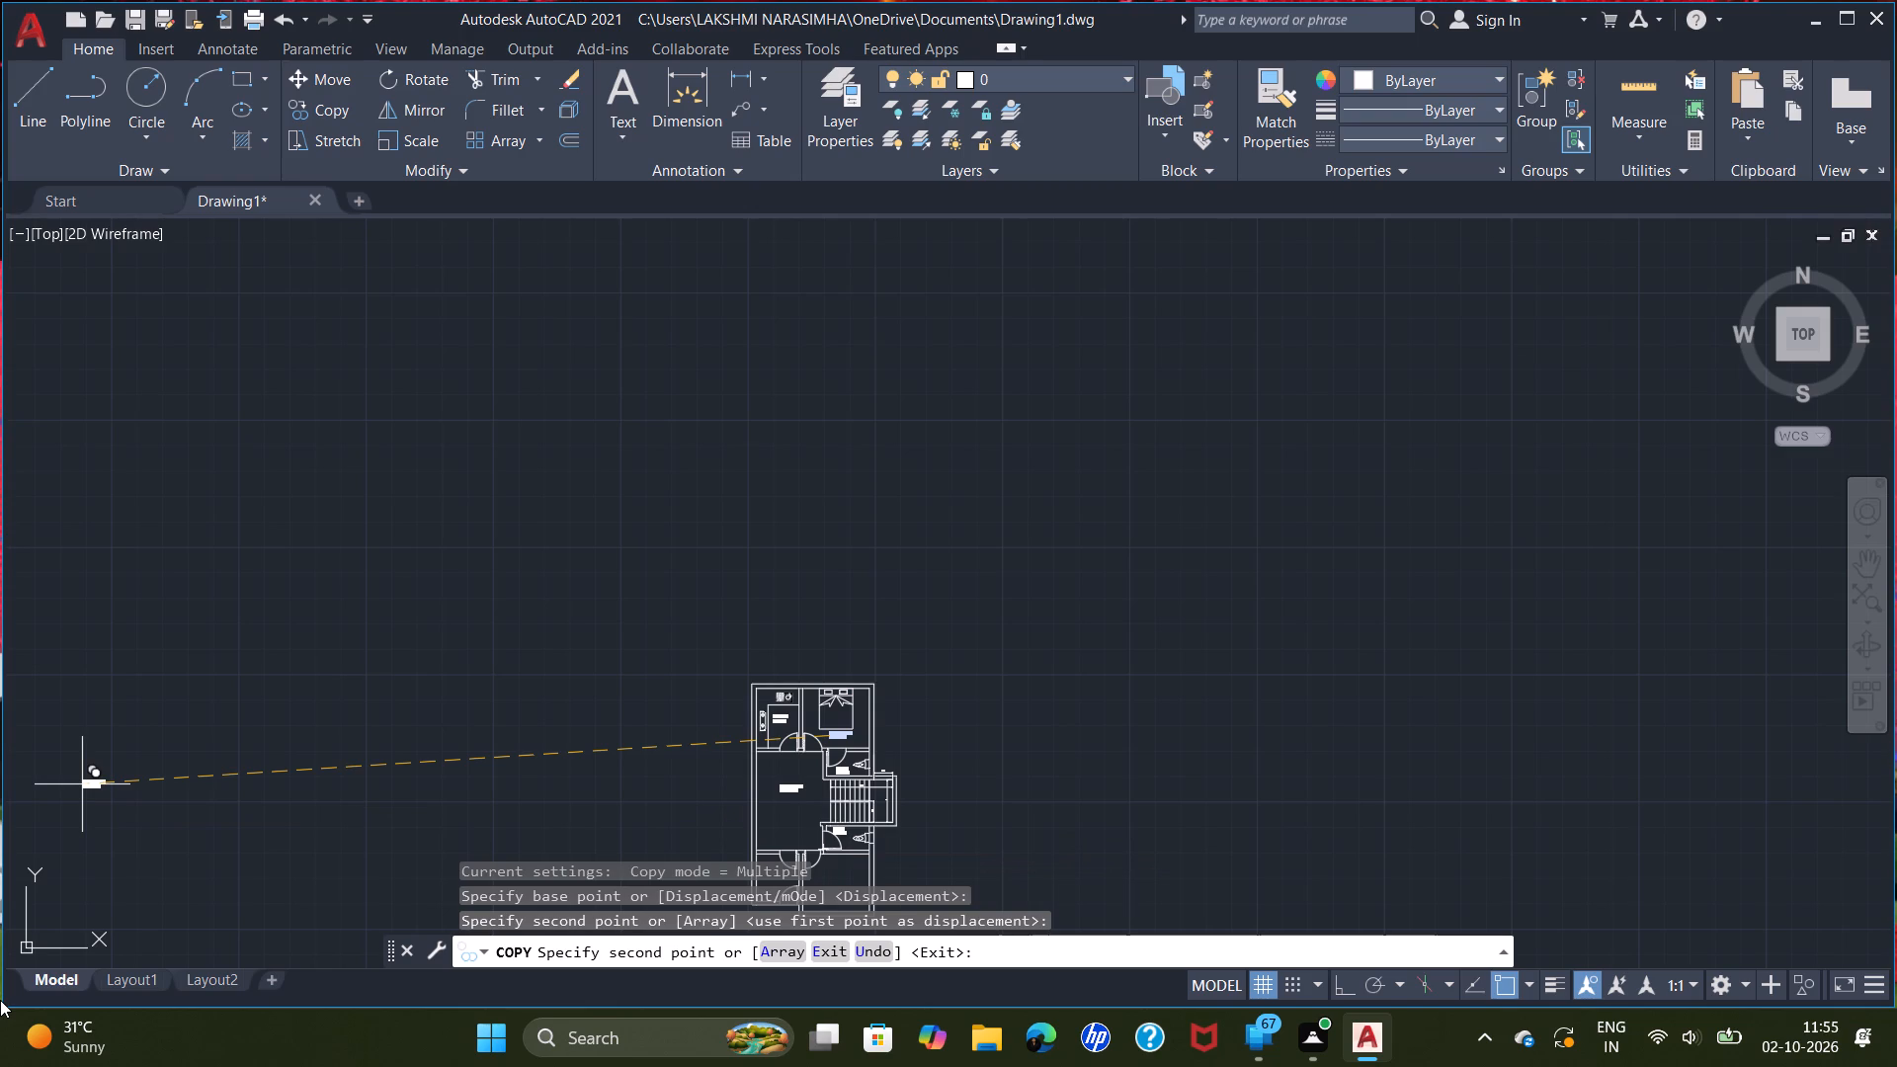
scroll(763, 568, down, 2)
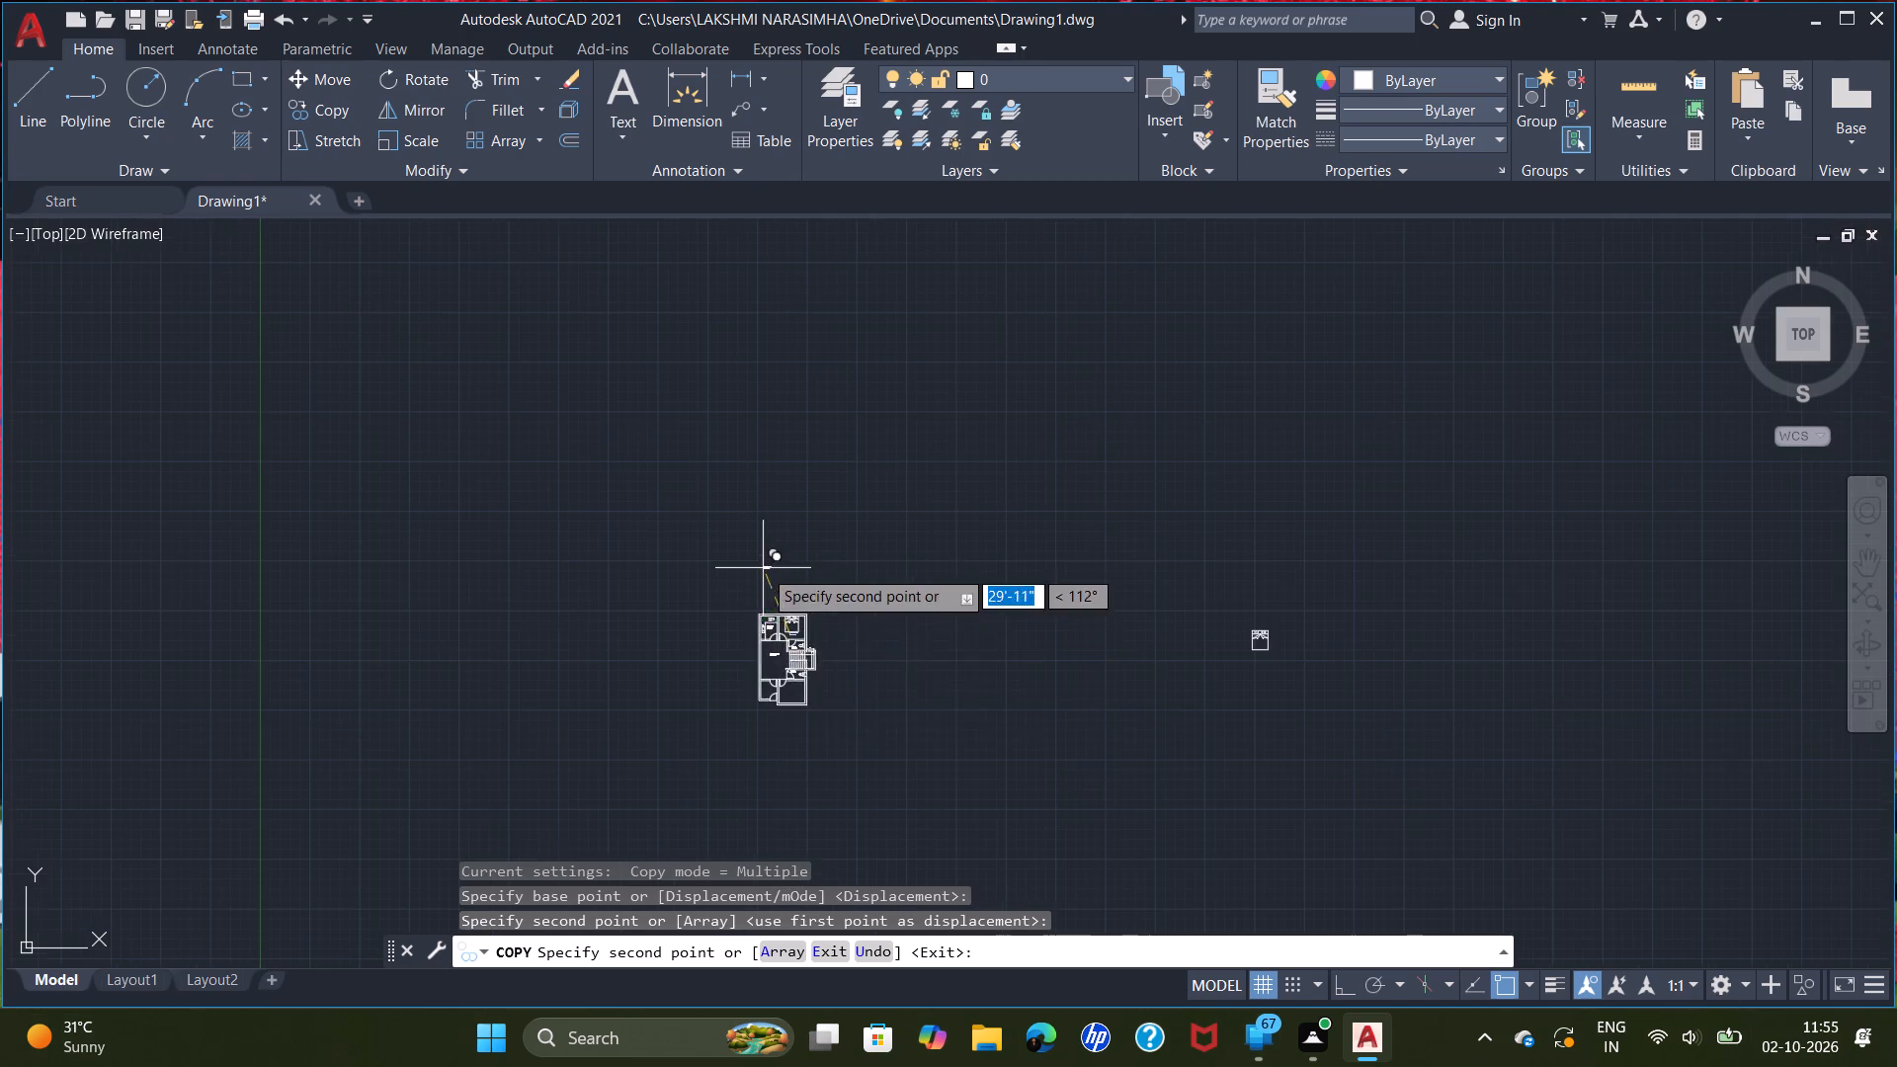
scroll(765, 690, up, 5)
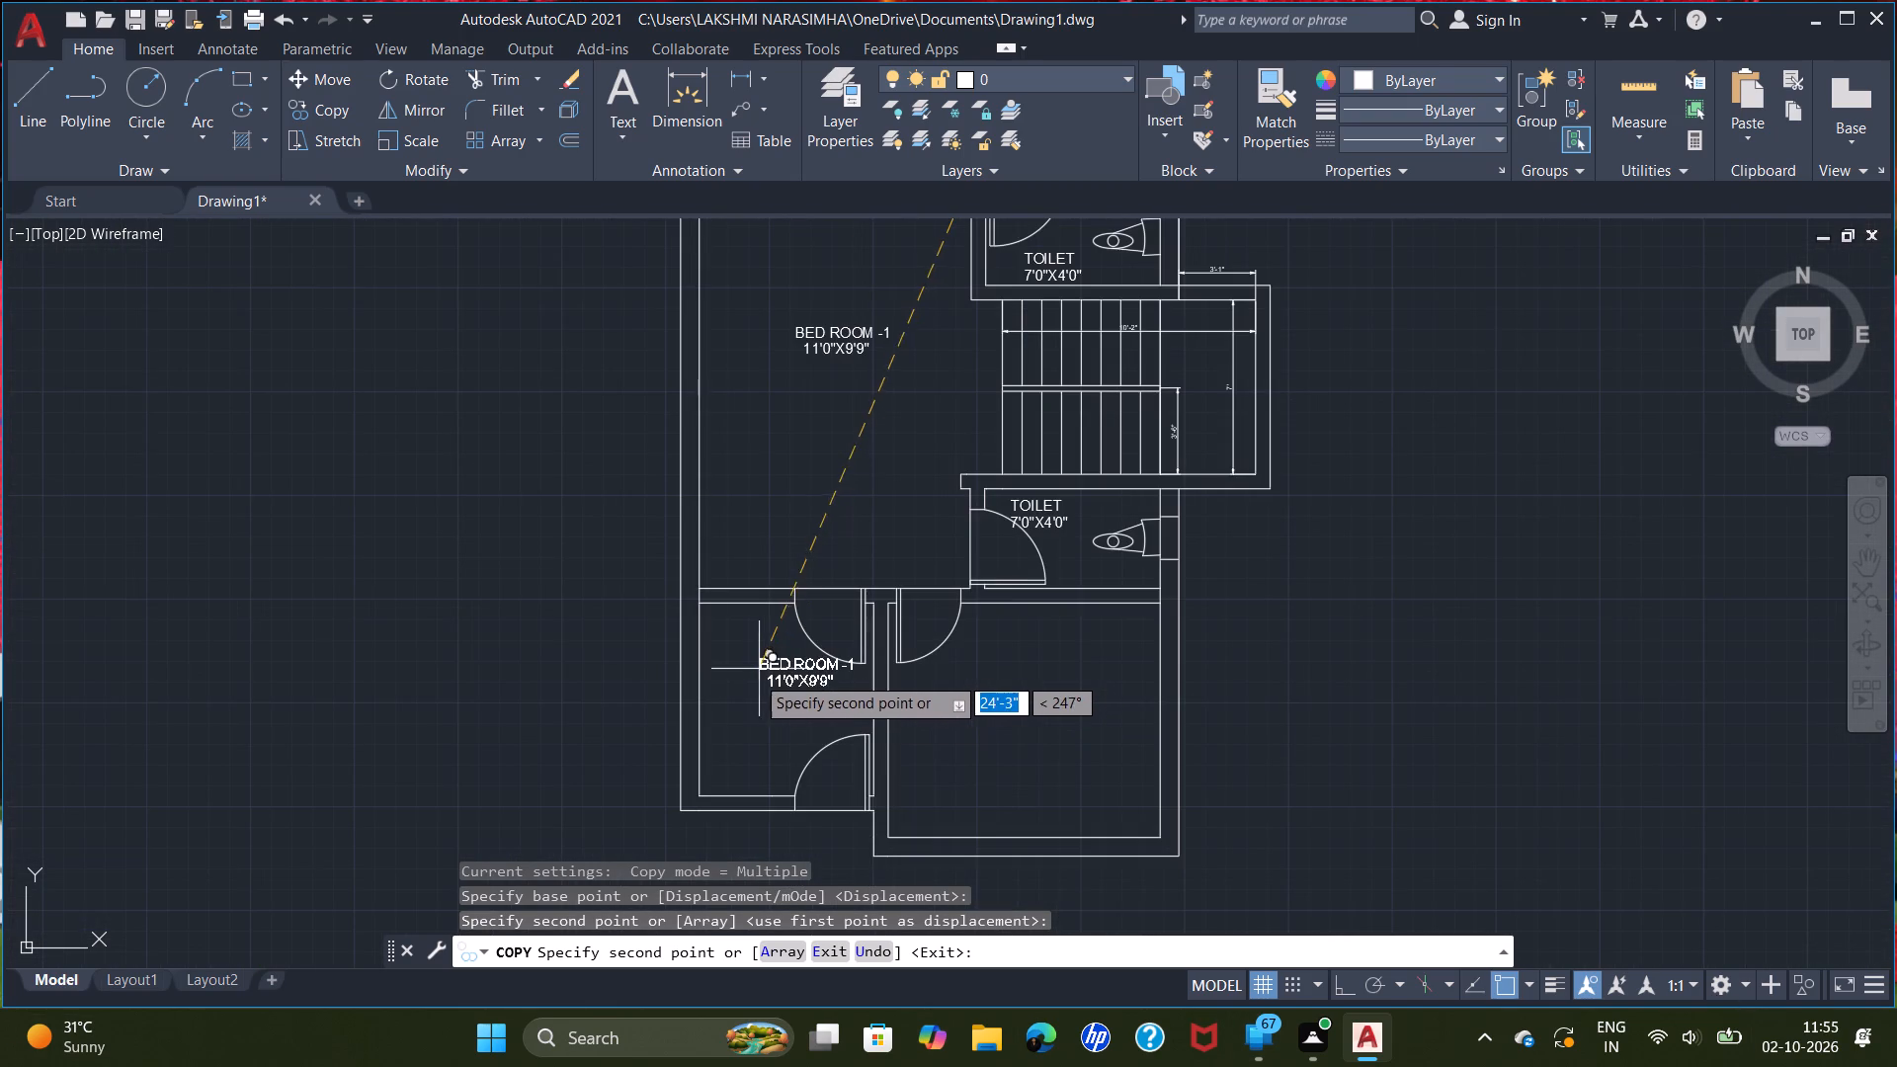
scroll(744, 681, up, 1)
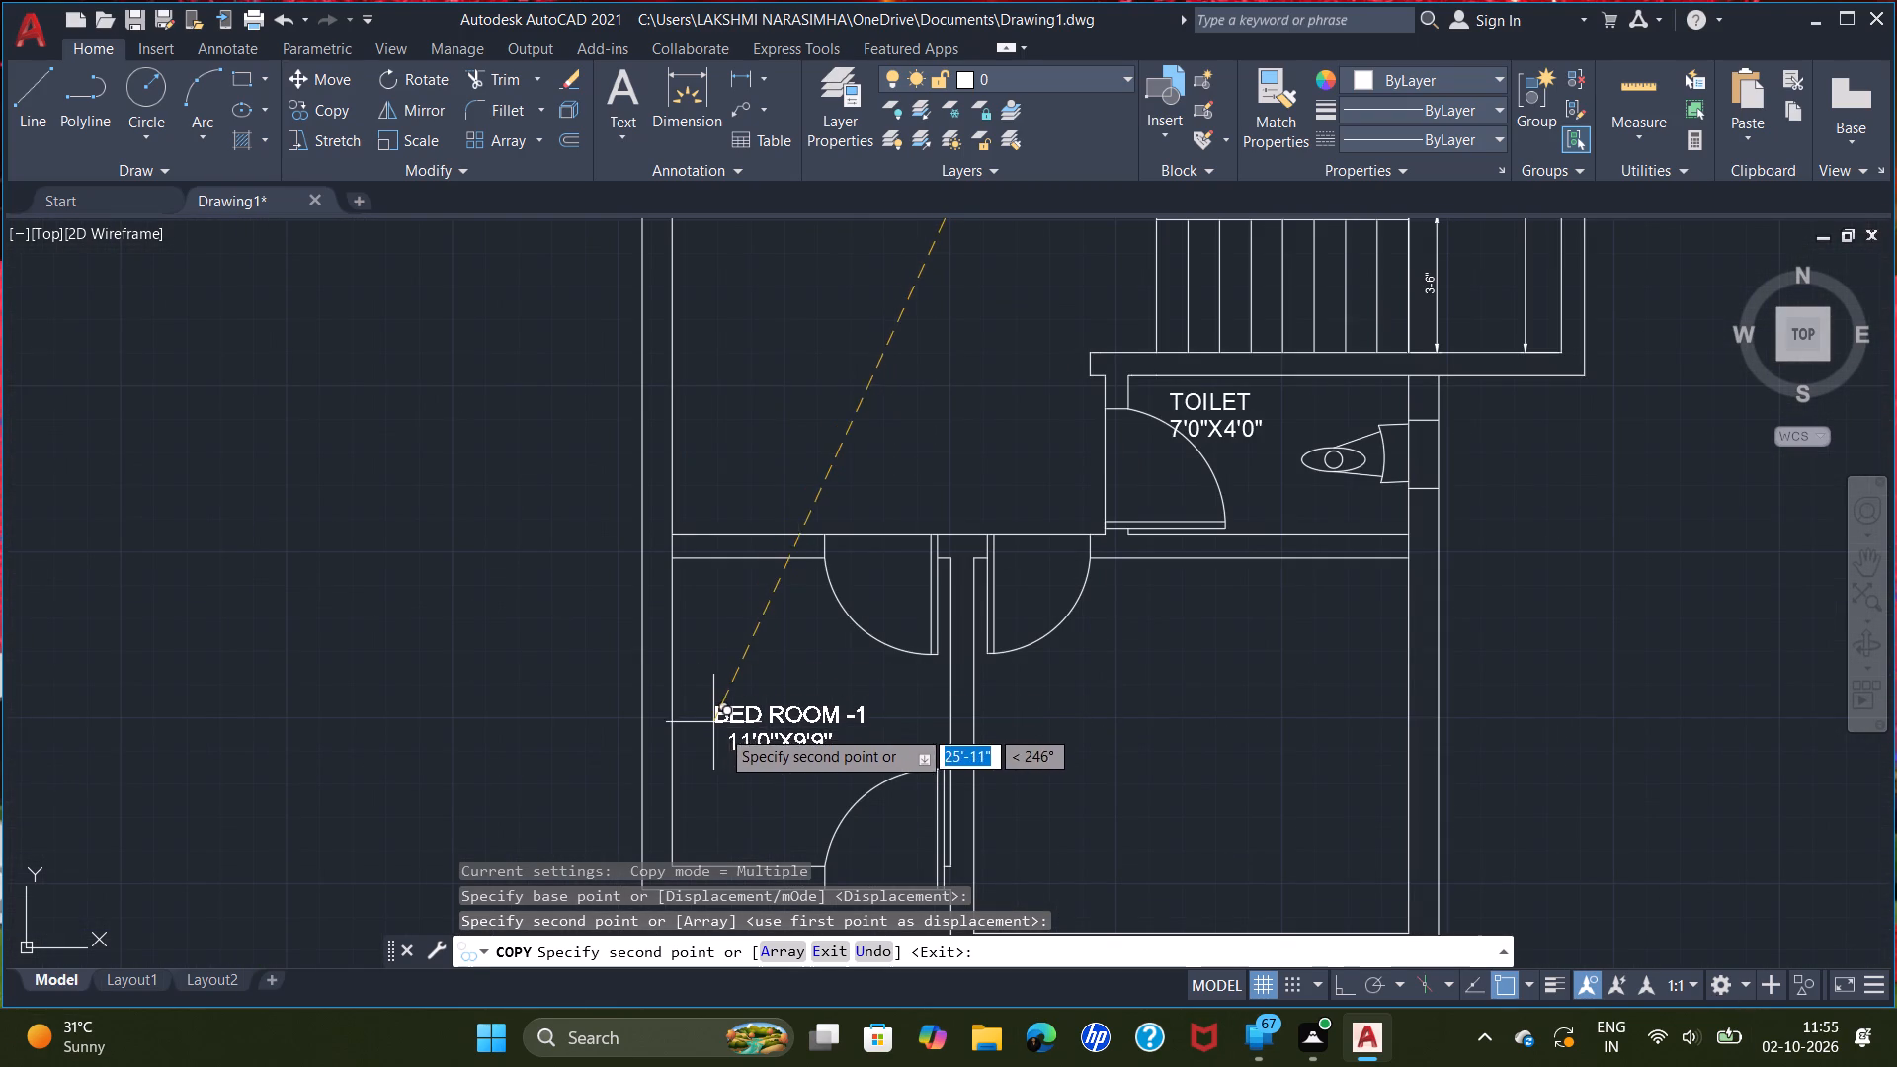
click(734, 714)
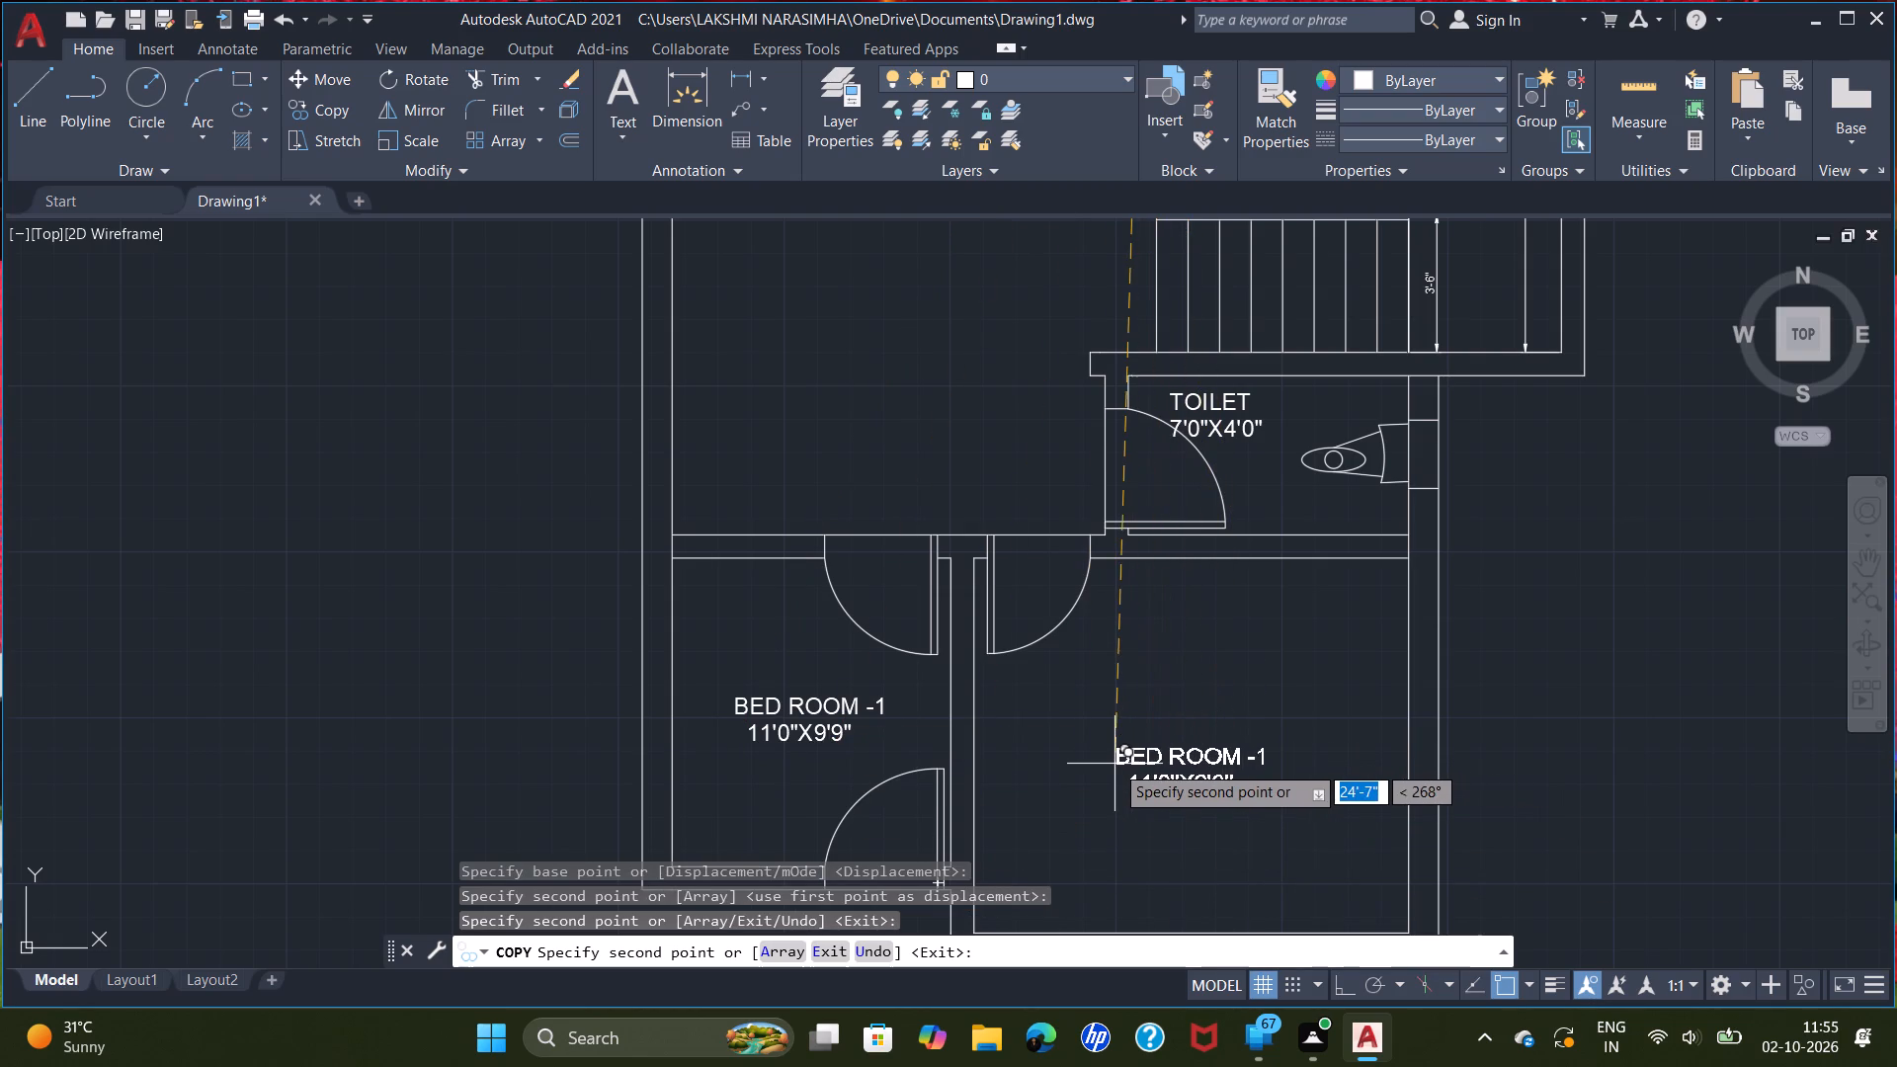
Place a last copy of the bedroom label in the lower part of the lower-right room and finish copying.
double_click(1118, 778)
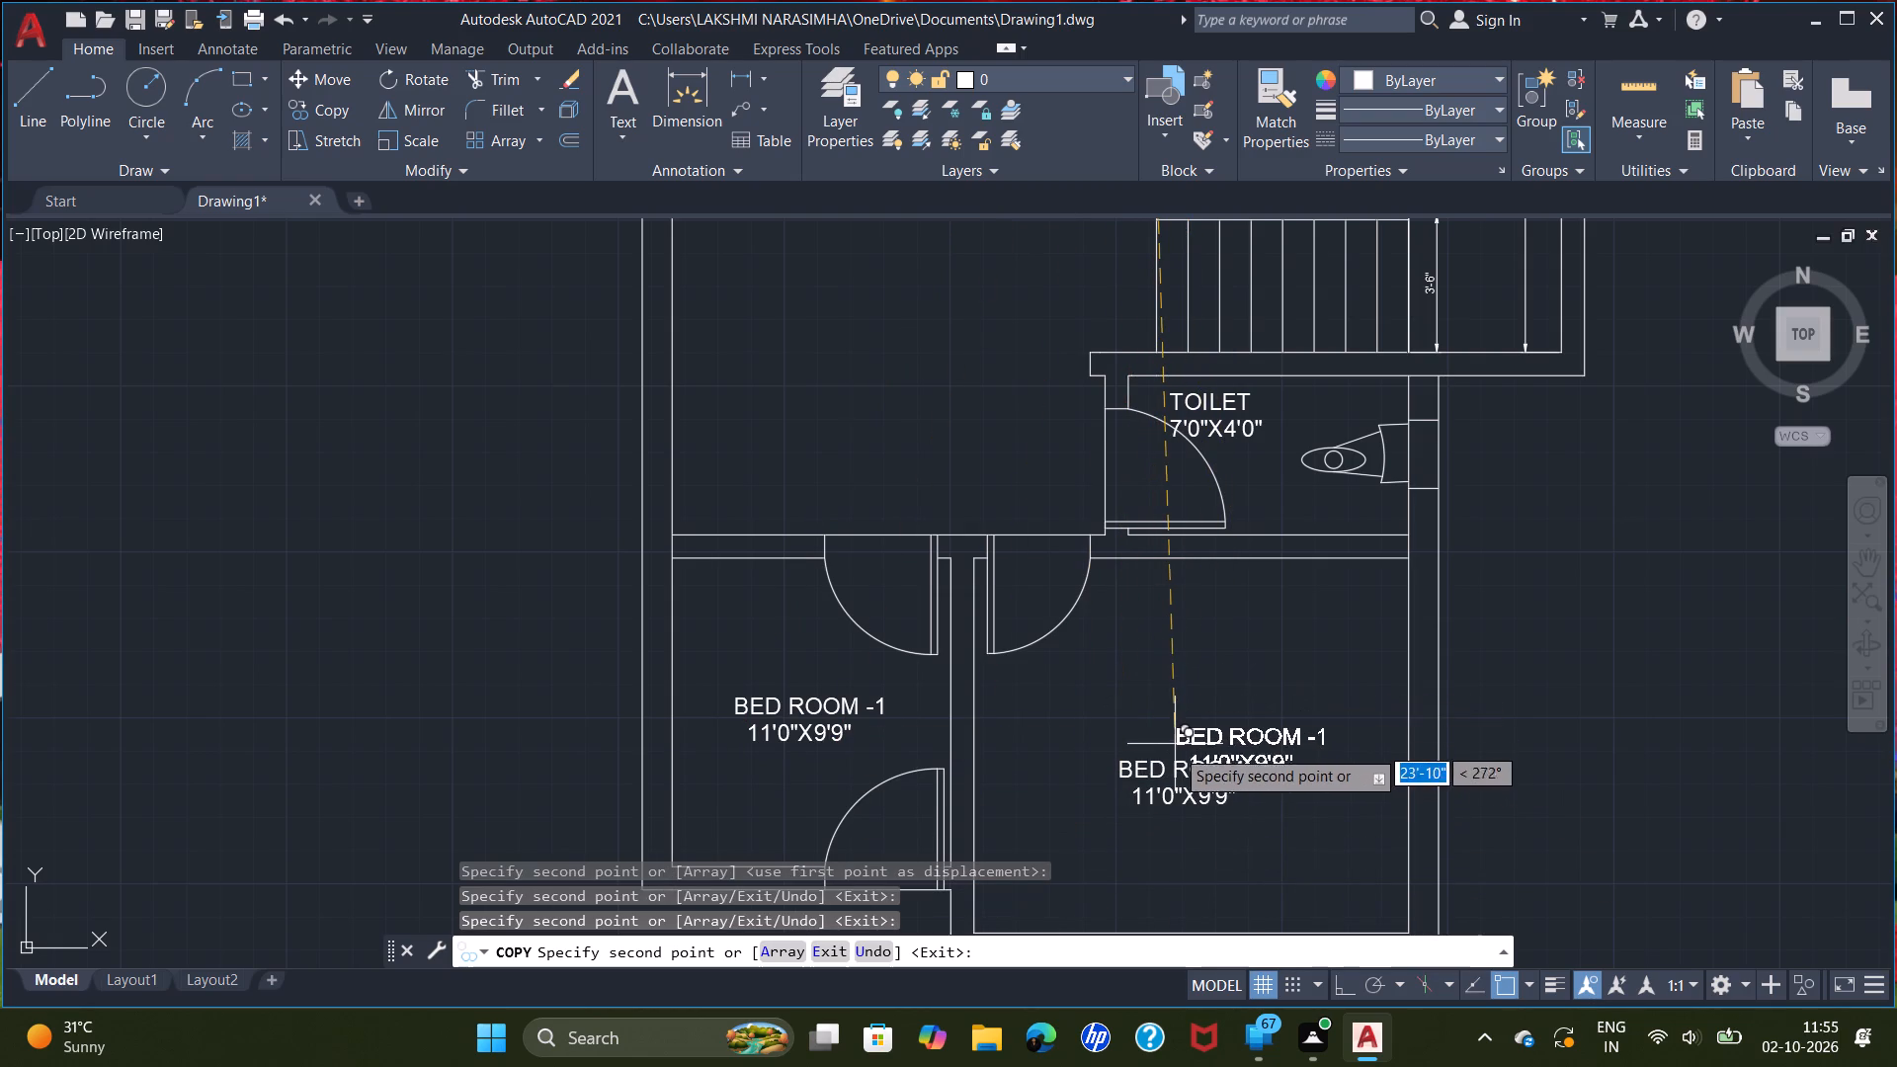
key(ctrl+z)
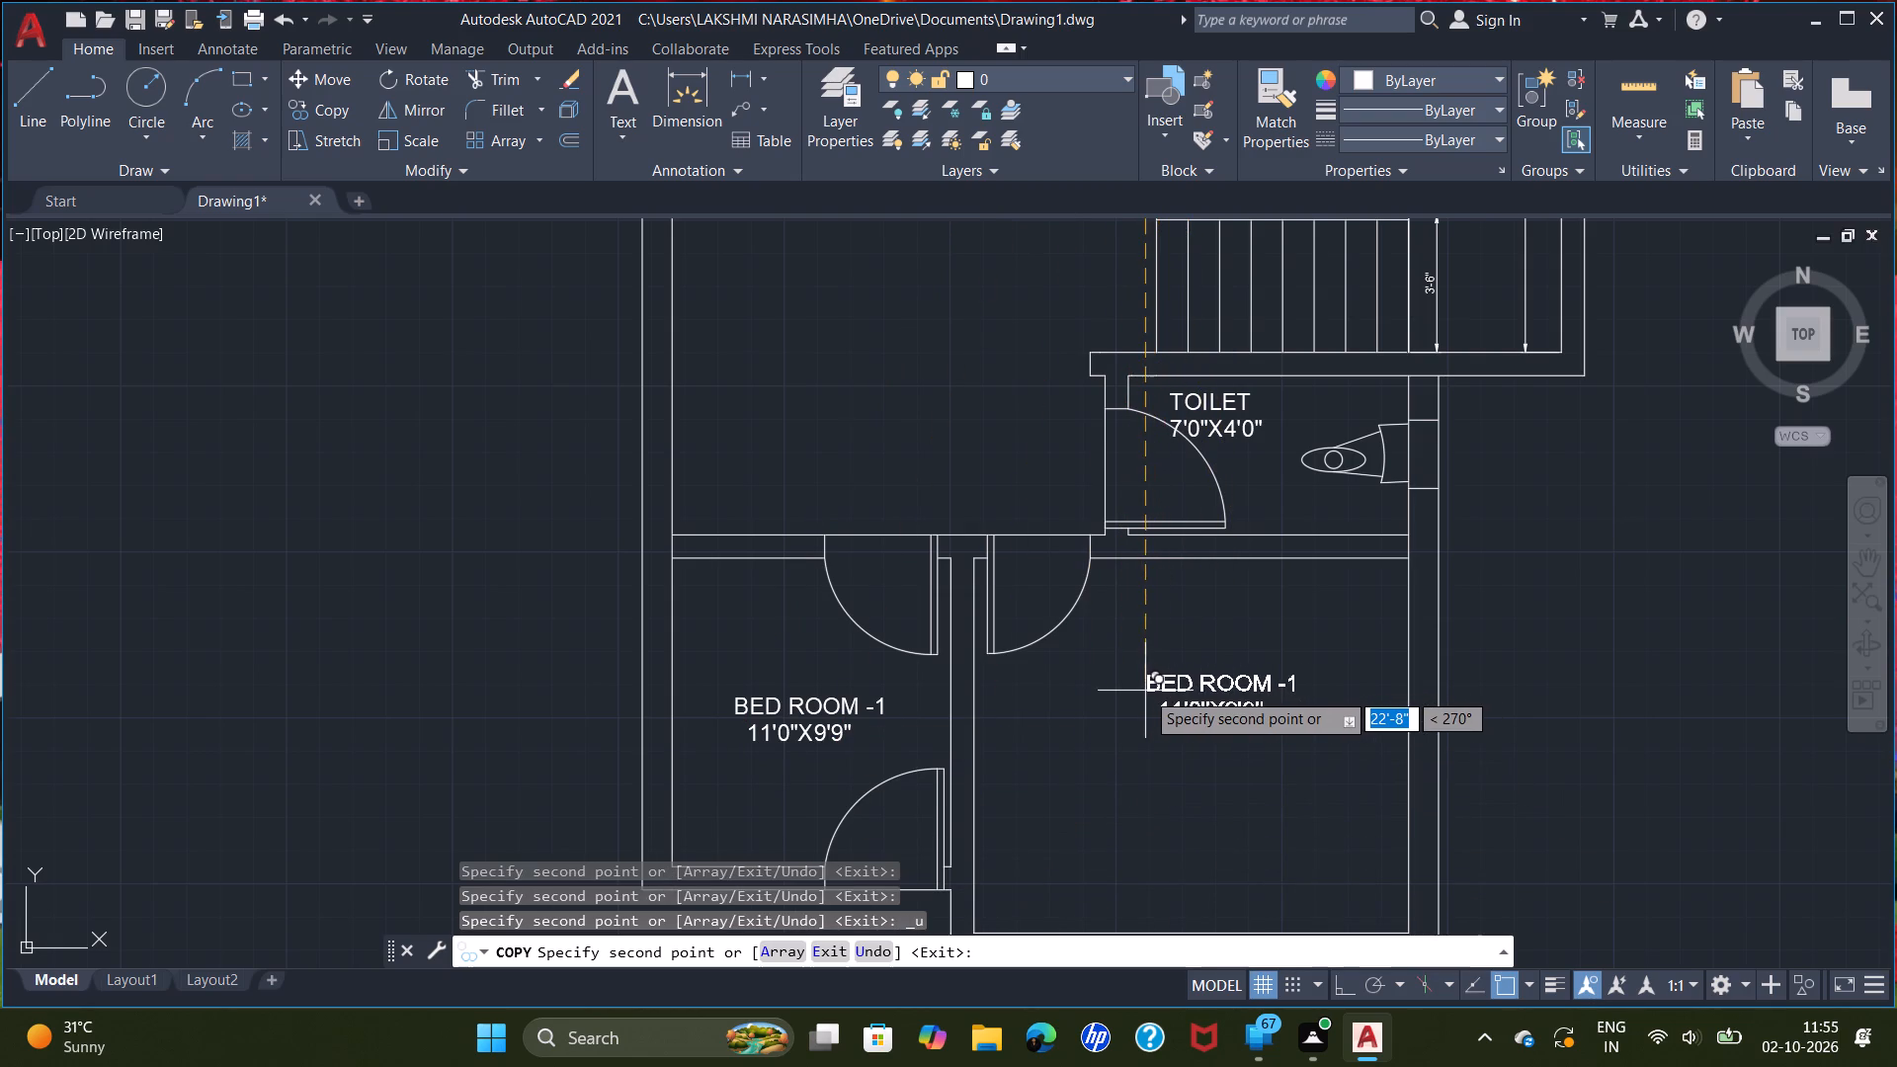
scroll(1145, 691, down, 1)
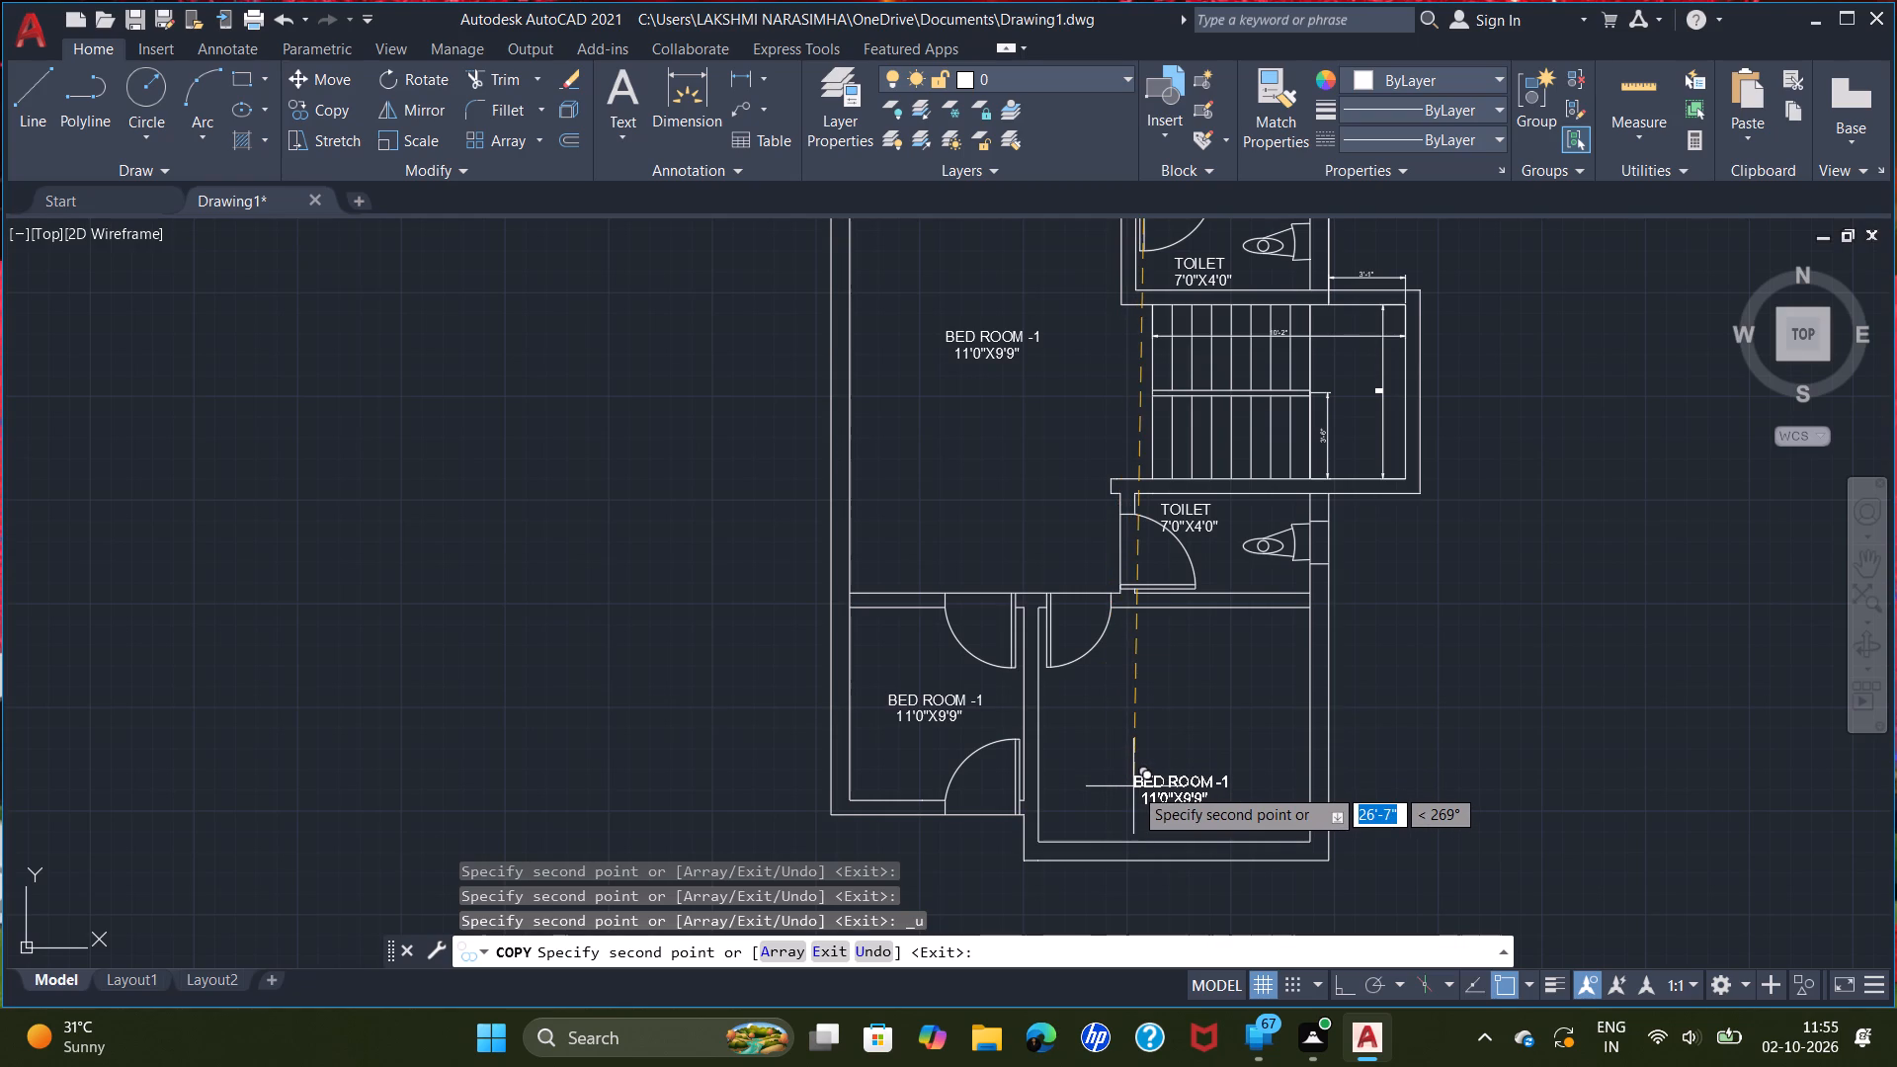
click(1133, 786)
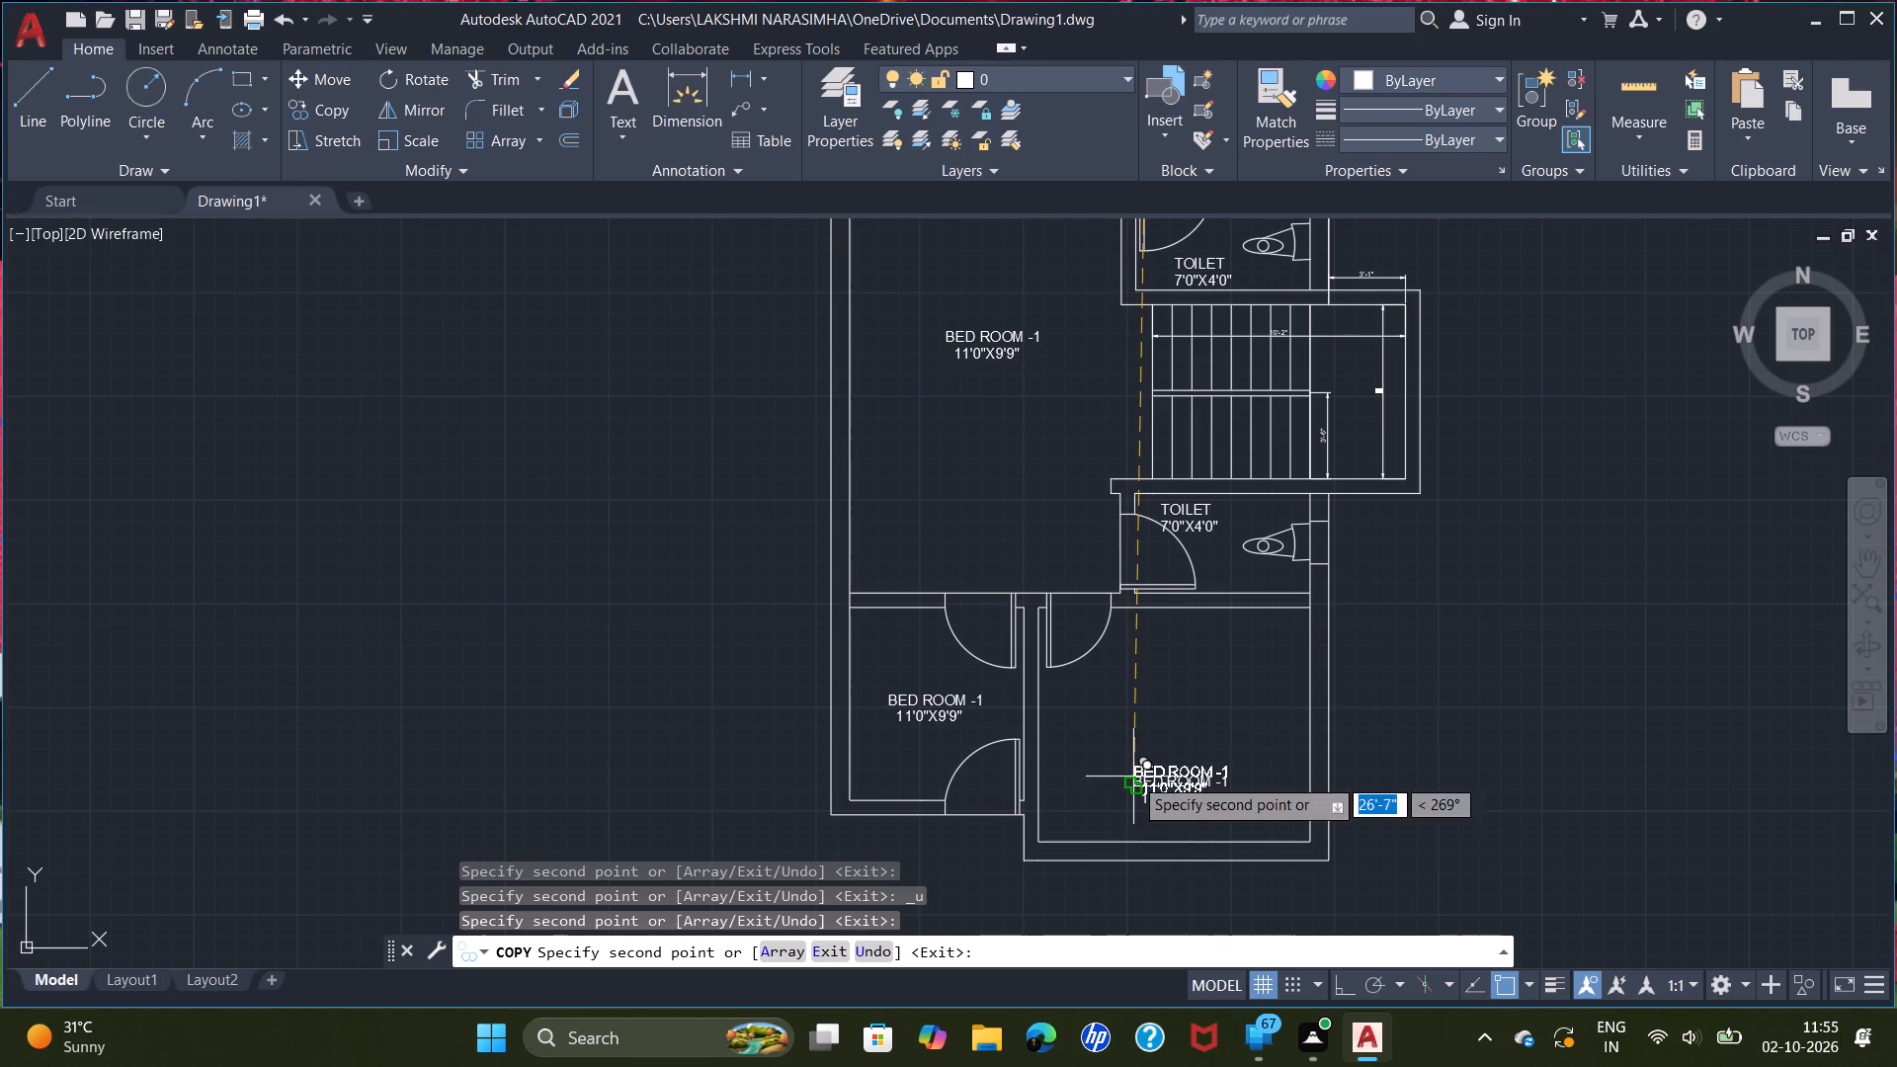
key(Escape)
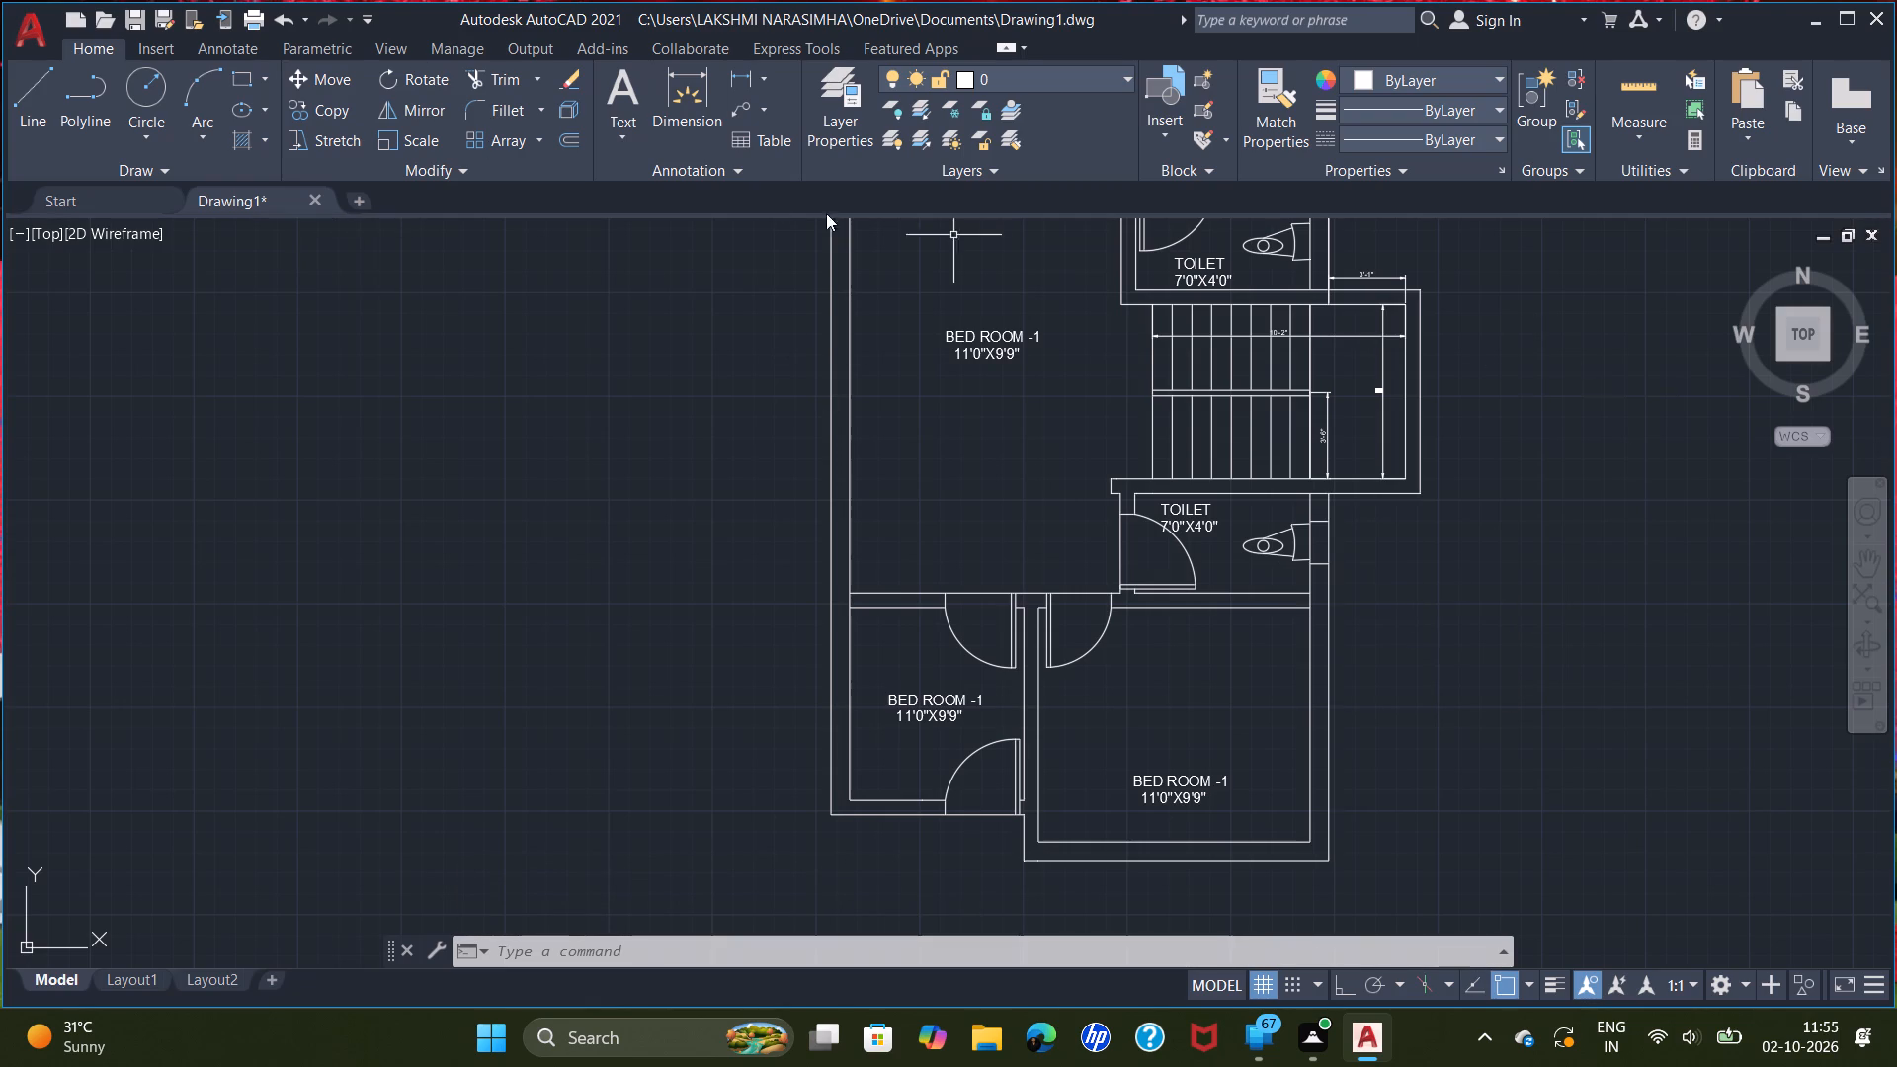
Rotate the spare bed block lying outside the plan 90° clockwise about its upper right corner.
scroll(1283, 598, down, 1)
scroll(1375, 457, down, 1)
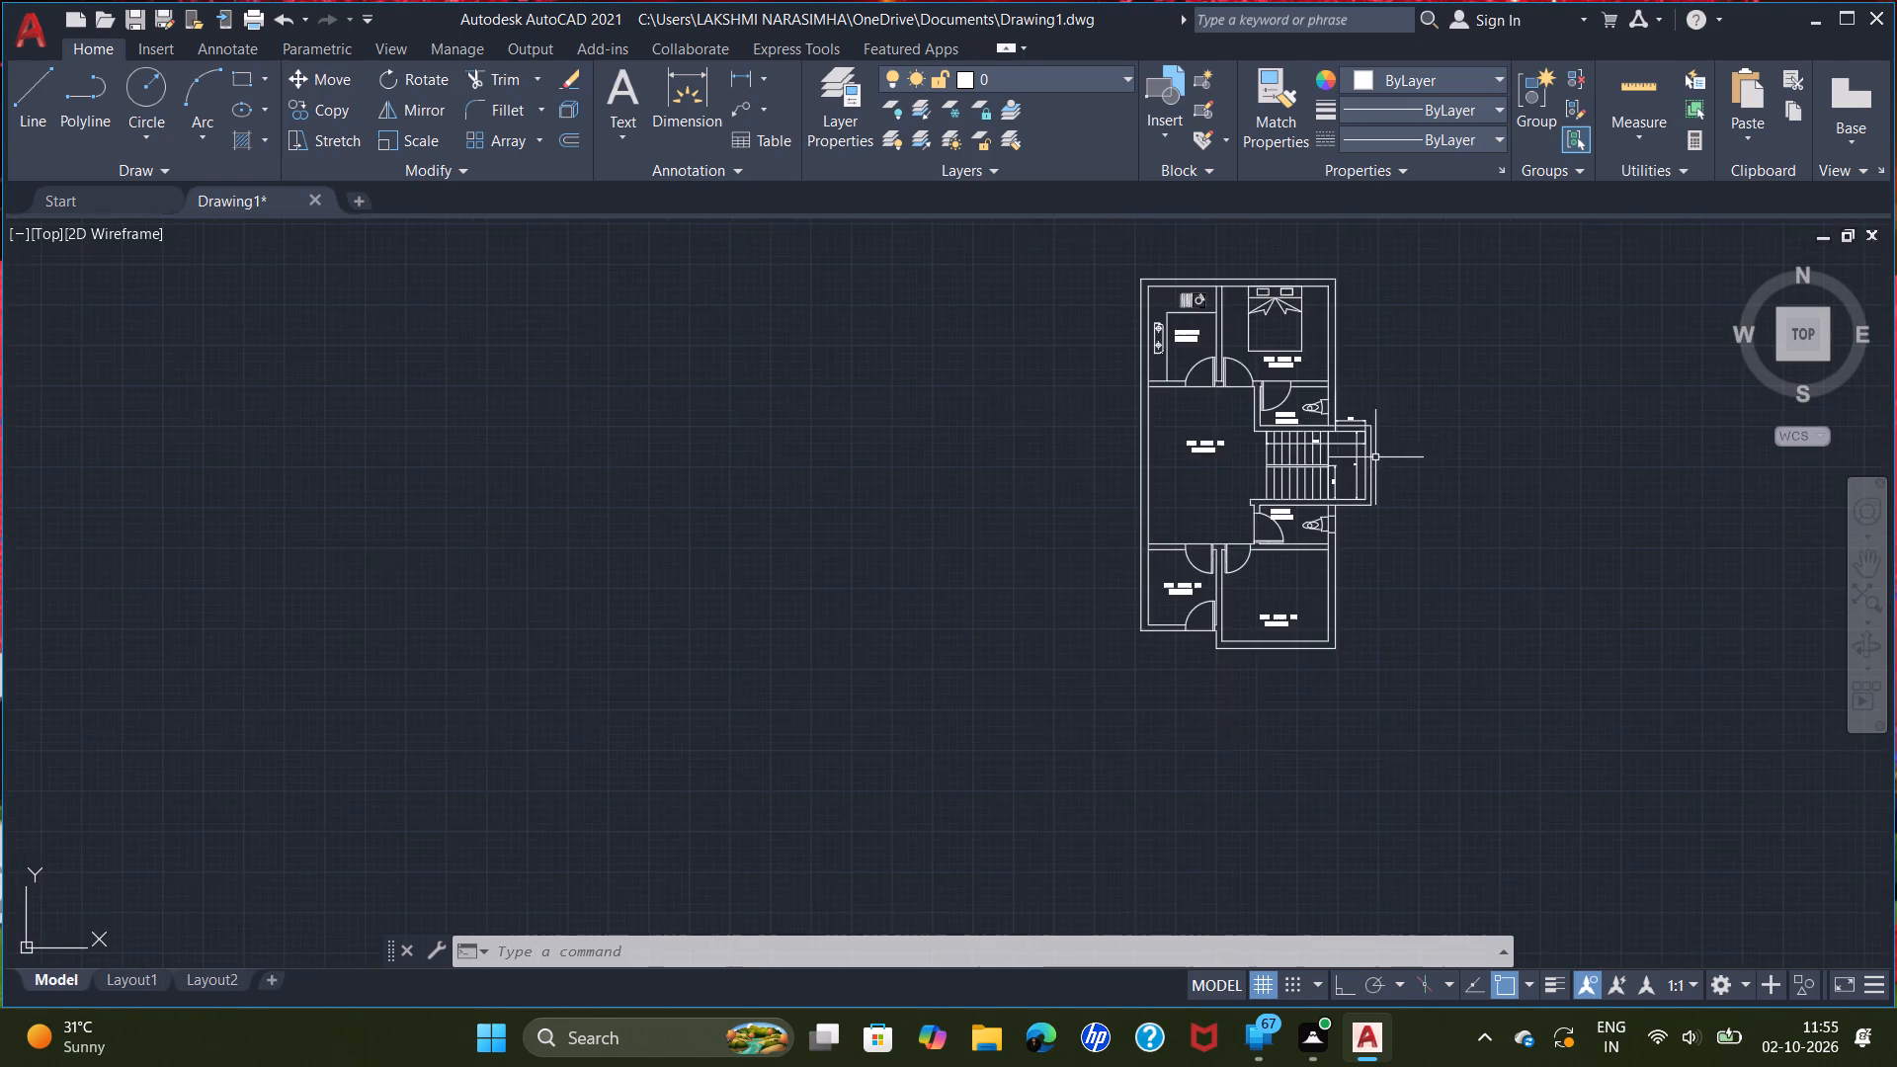
middle_drag(1369, 458, 986, 405)
scroll(1315, 522, down, 1)
scroll(1399, 519, down, 1)
middle_drag(1513, 565, 1165, 551)
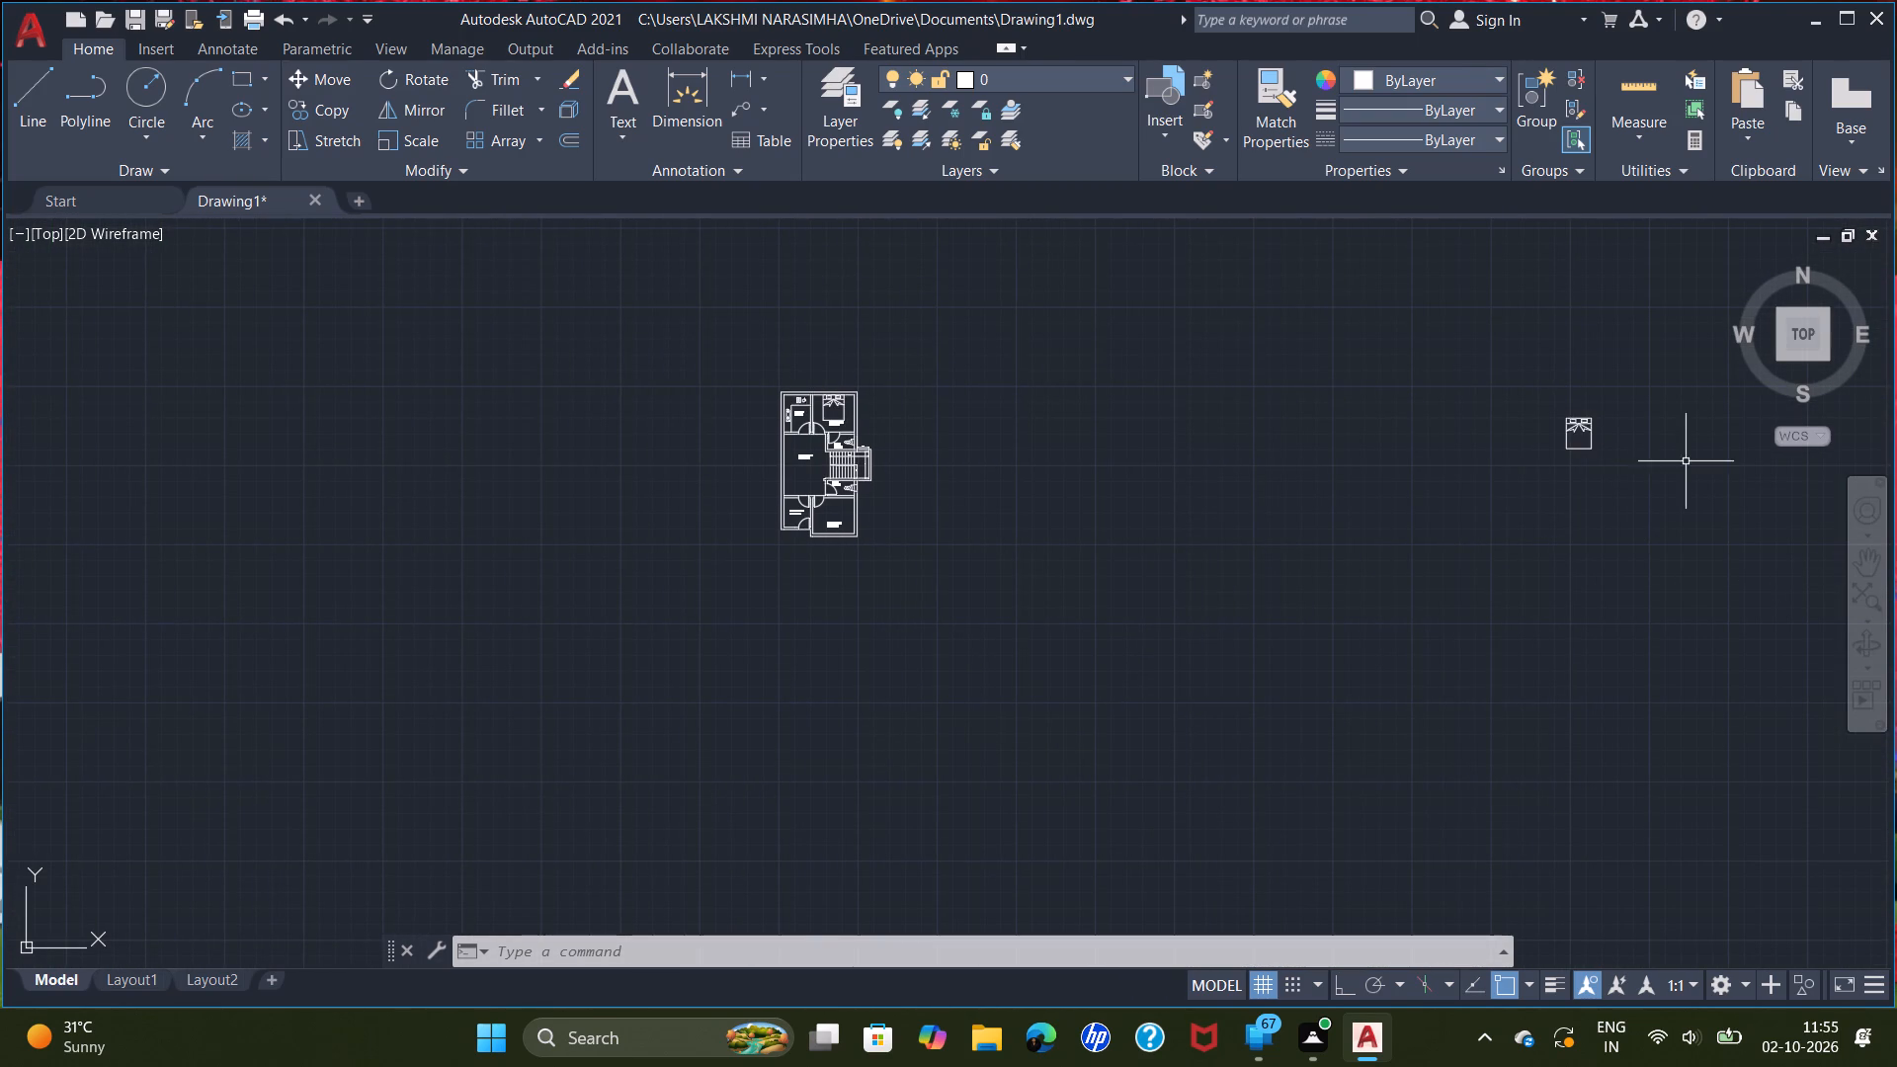
click(1646, 541)
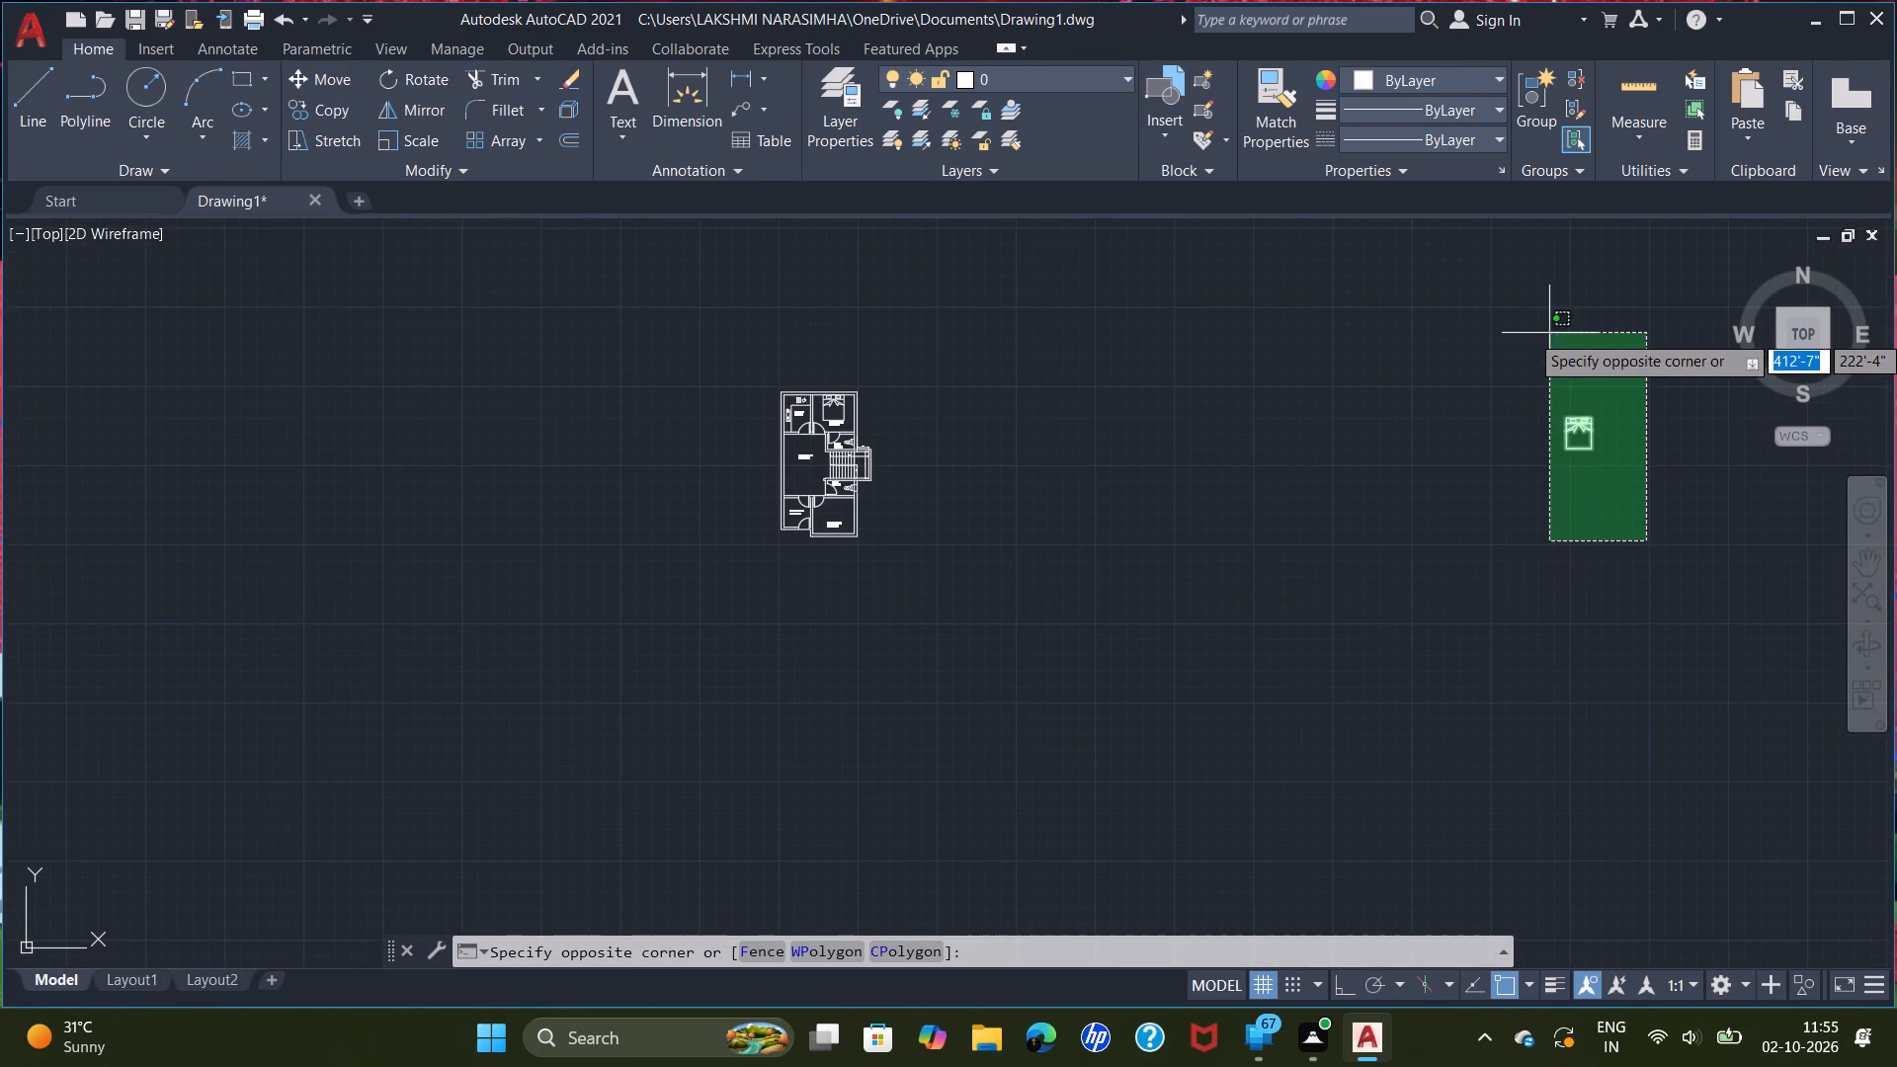
click(1526, 331)
scroll(1603, 415, up, 5)
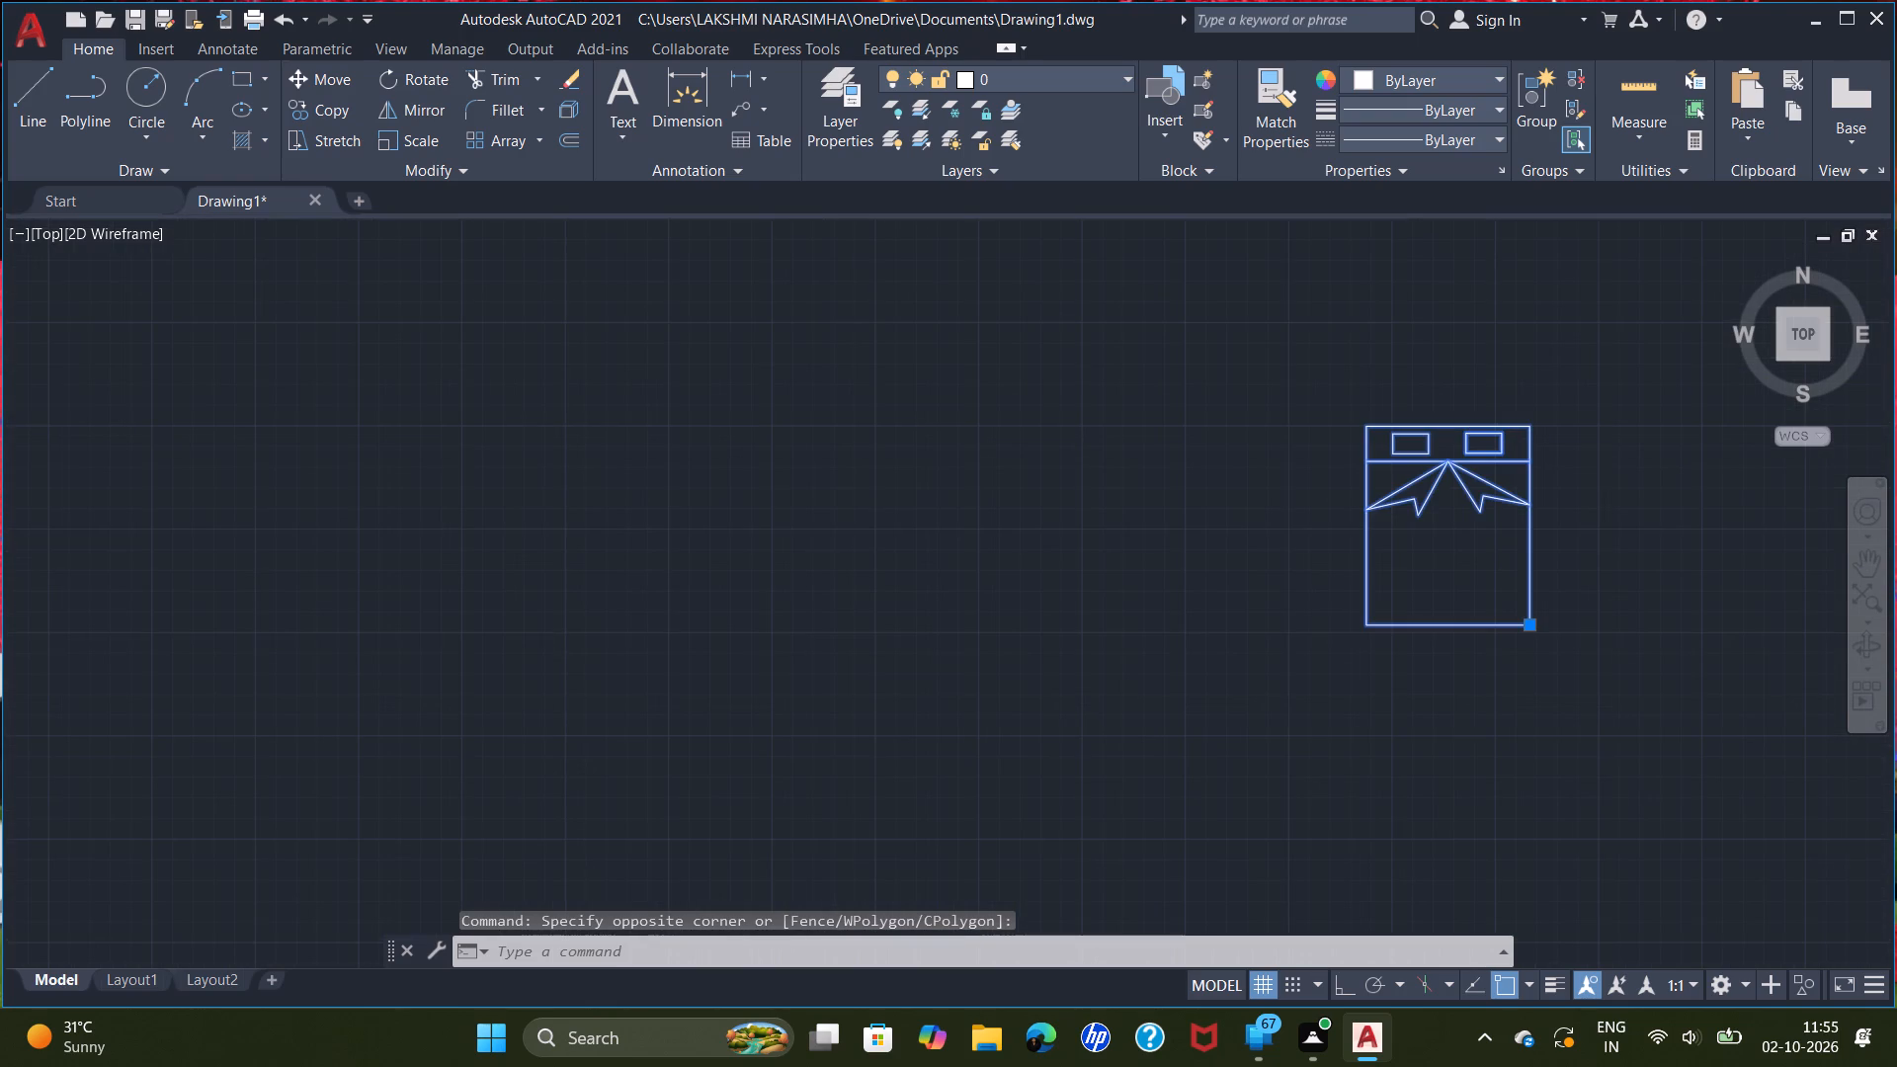
text(RO)
key(Return)
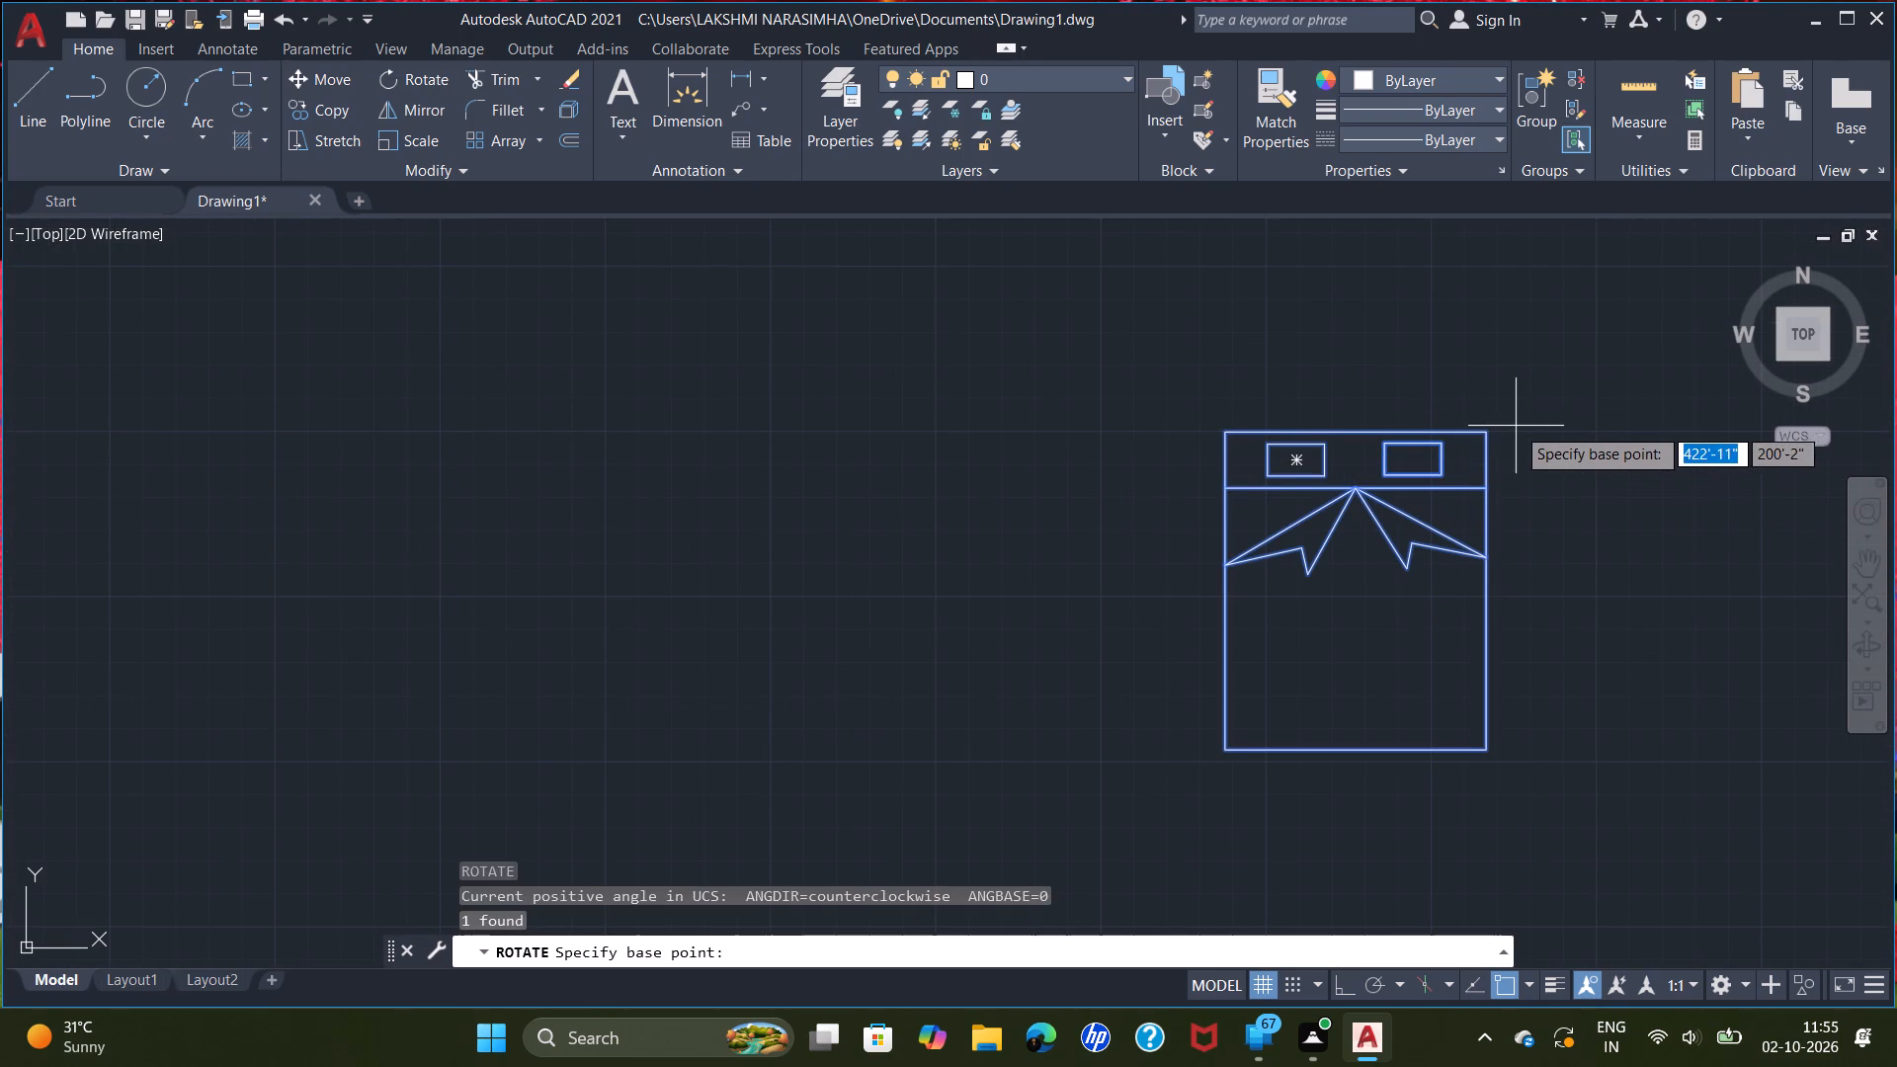
click(1489, 436)
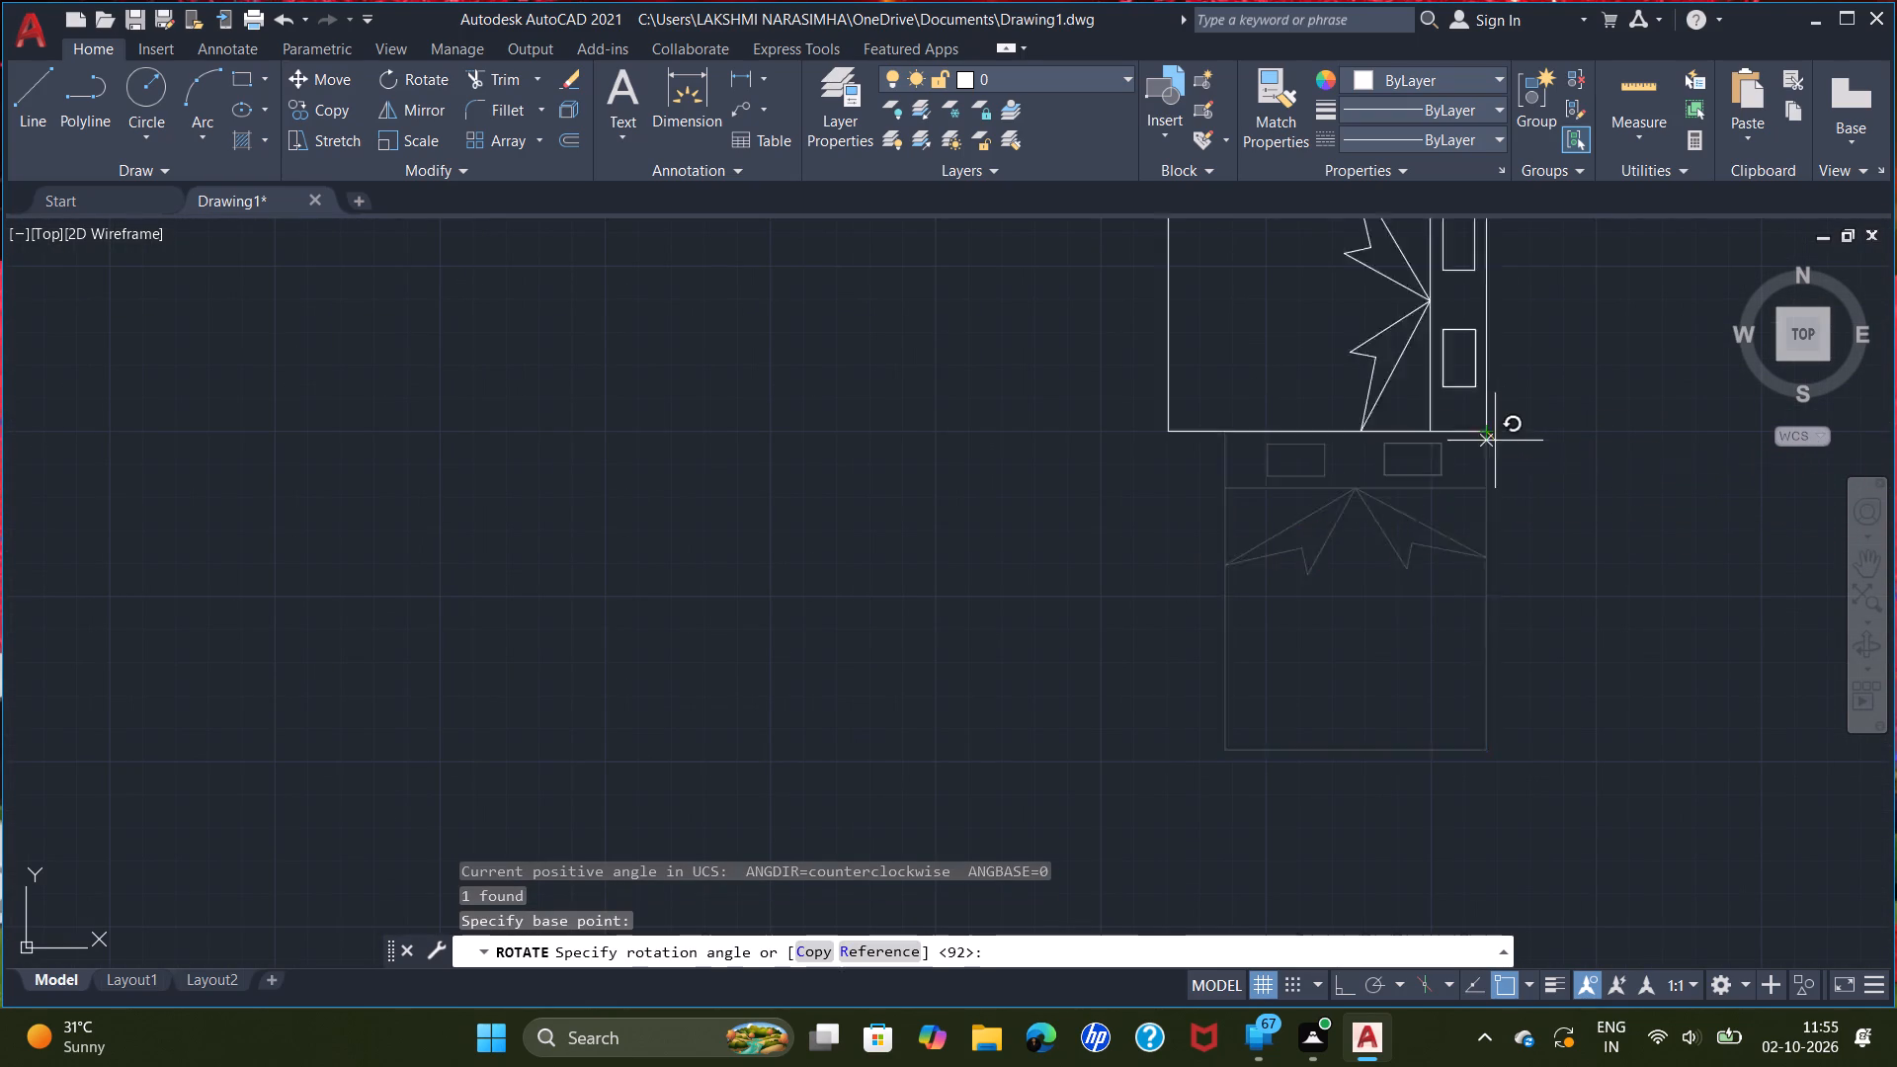
click(1487, 540)
Move the rotated bed by its headboard's midpoint onto the inner line of the lower-right room's east wall.
scroll(1536, 464, down, 2)
middle_drag(1529, 470, 1415, 548)
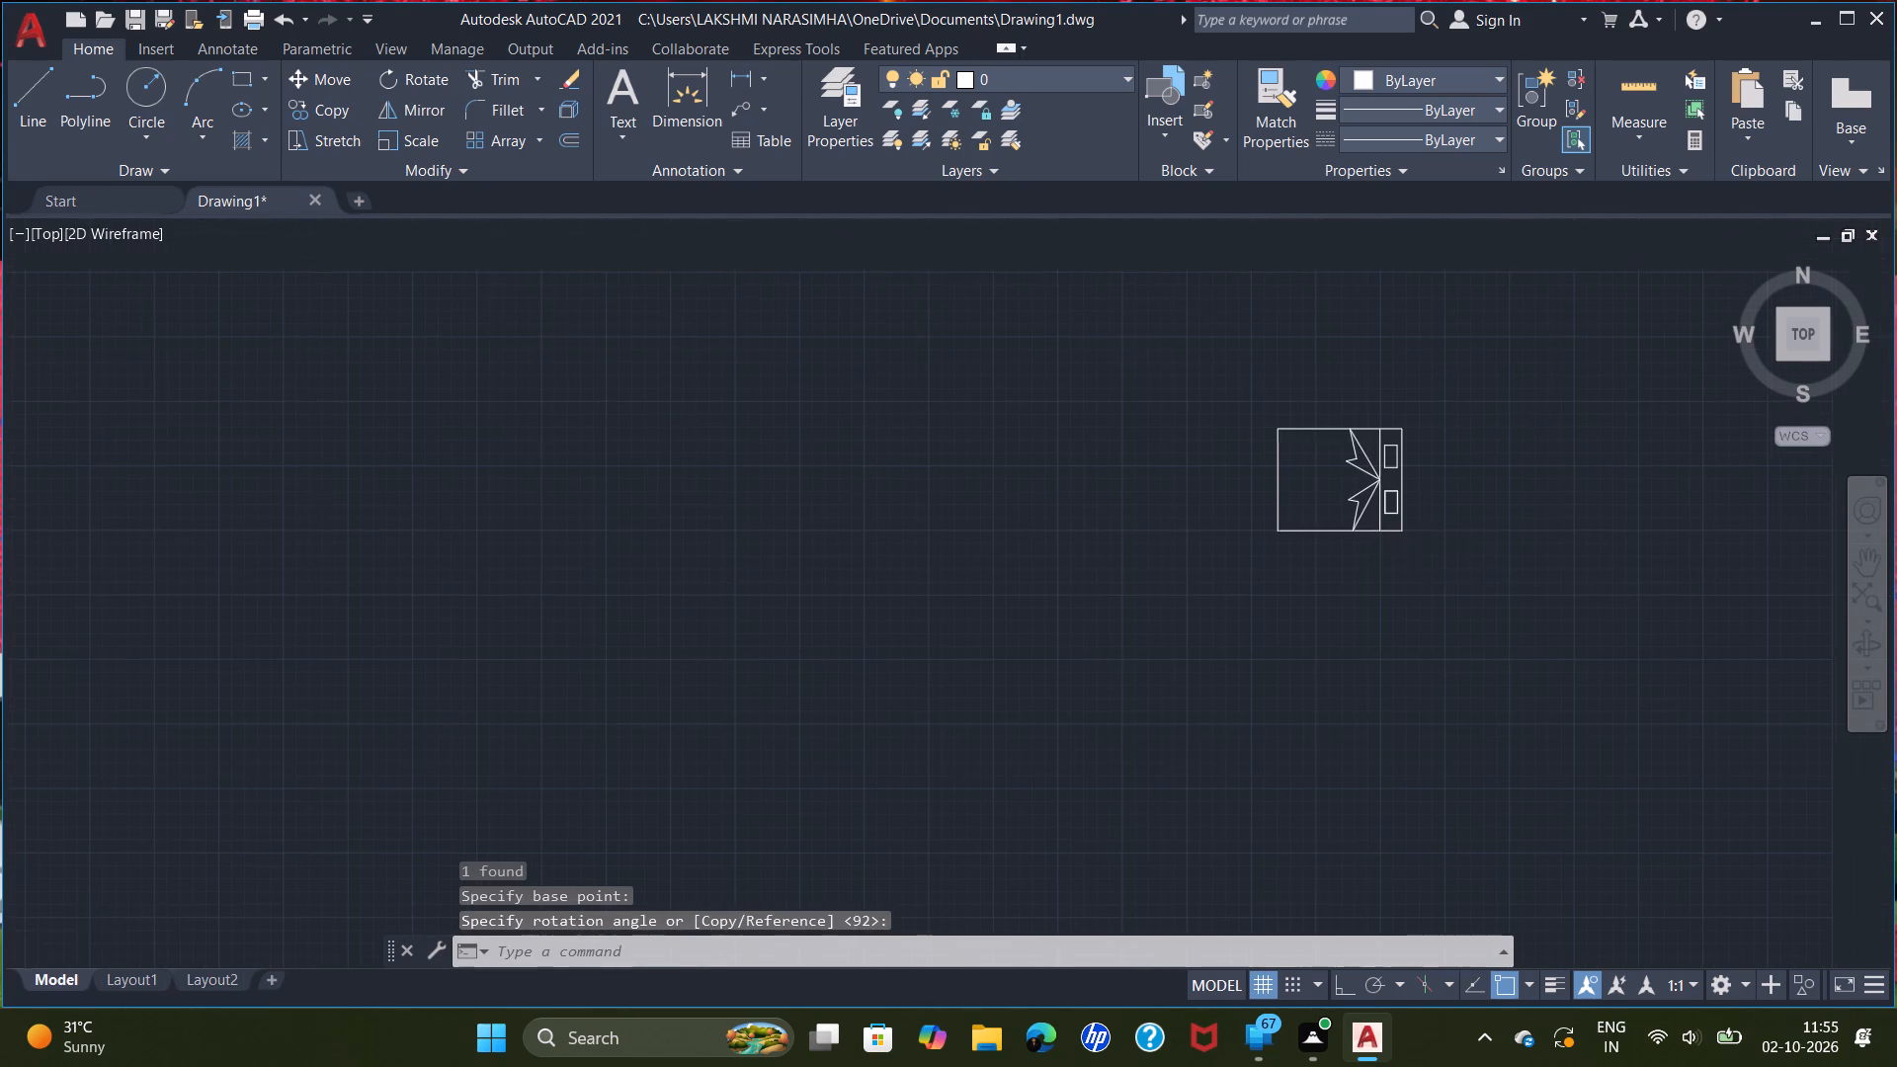
click(1441, 565)
click(1267, 337)
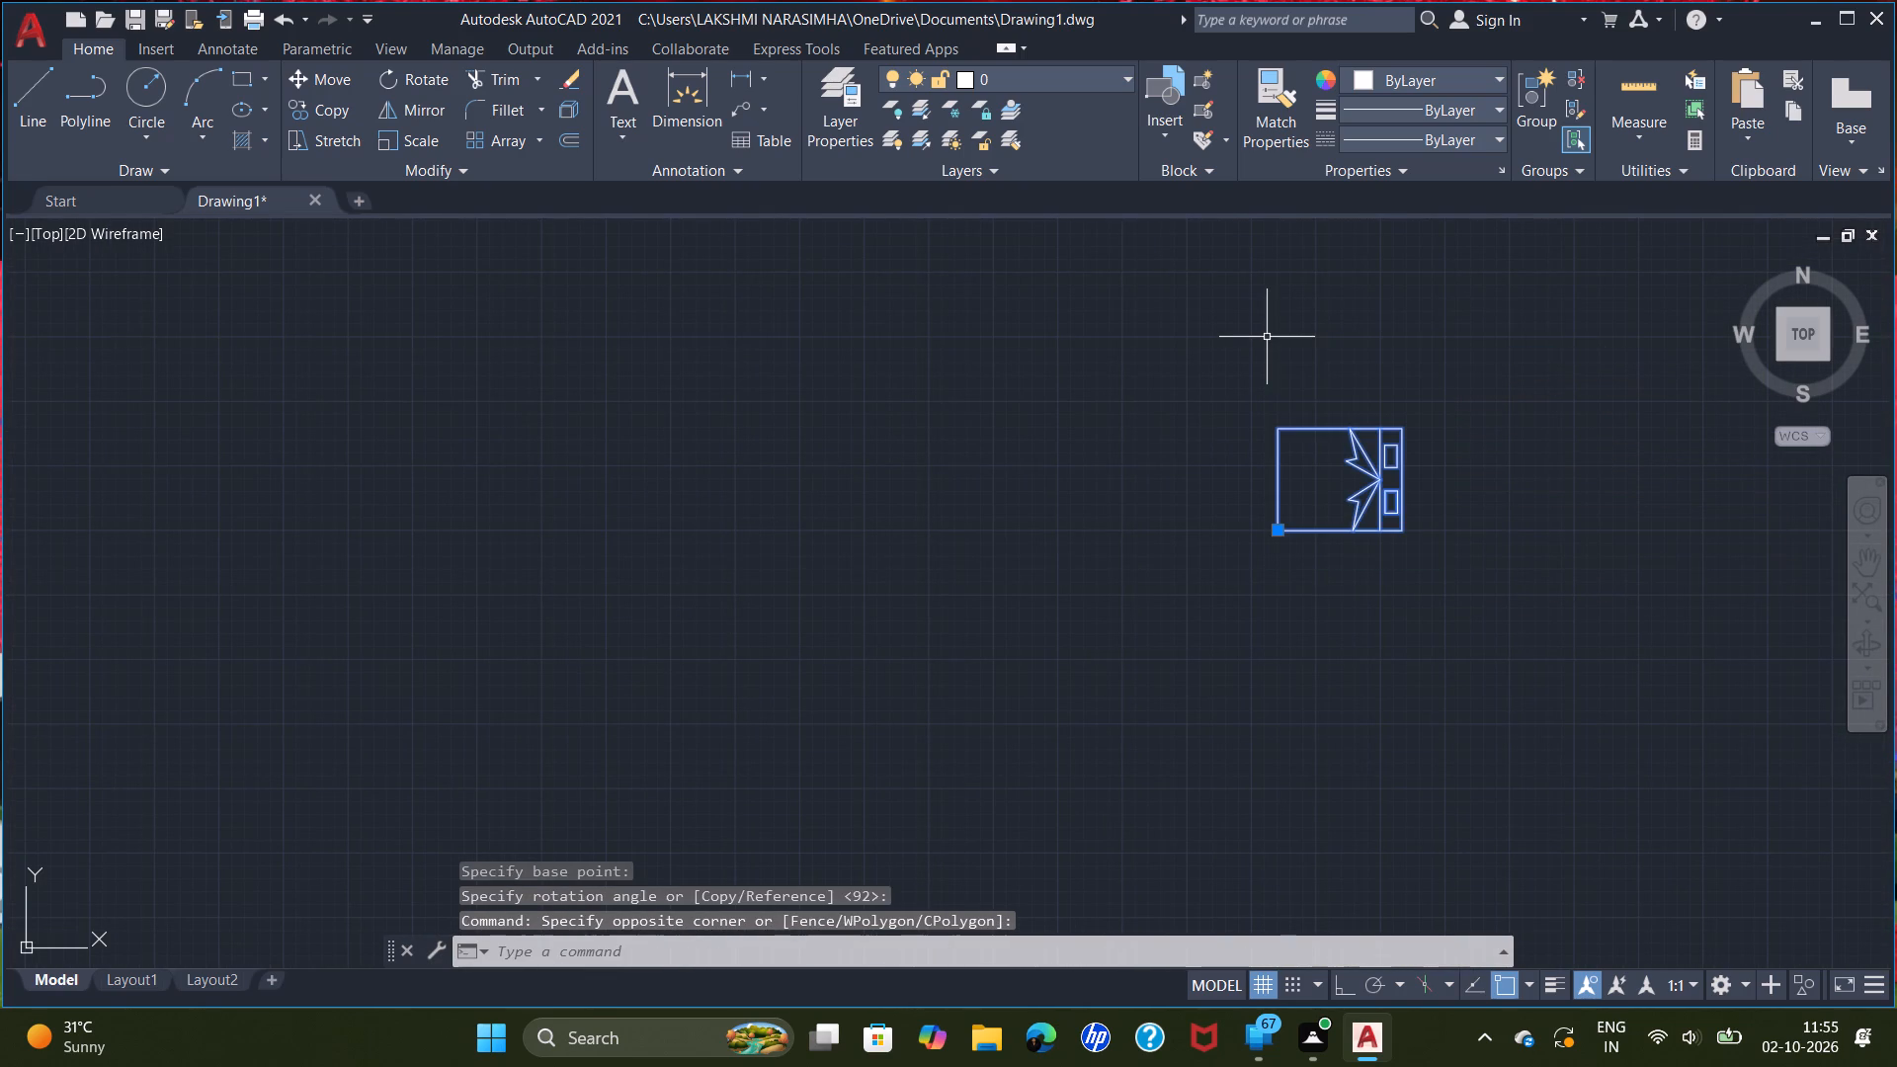
key(m)
key(Return)
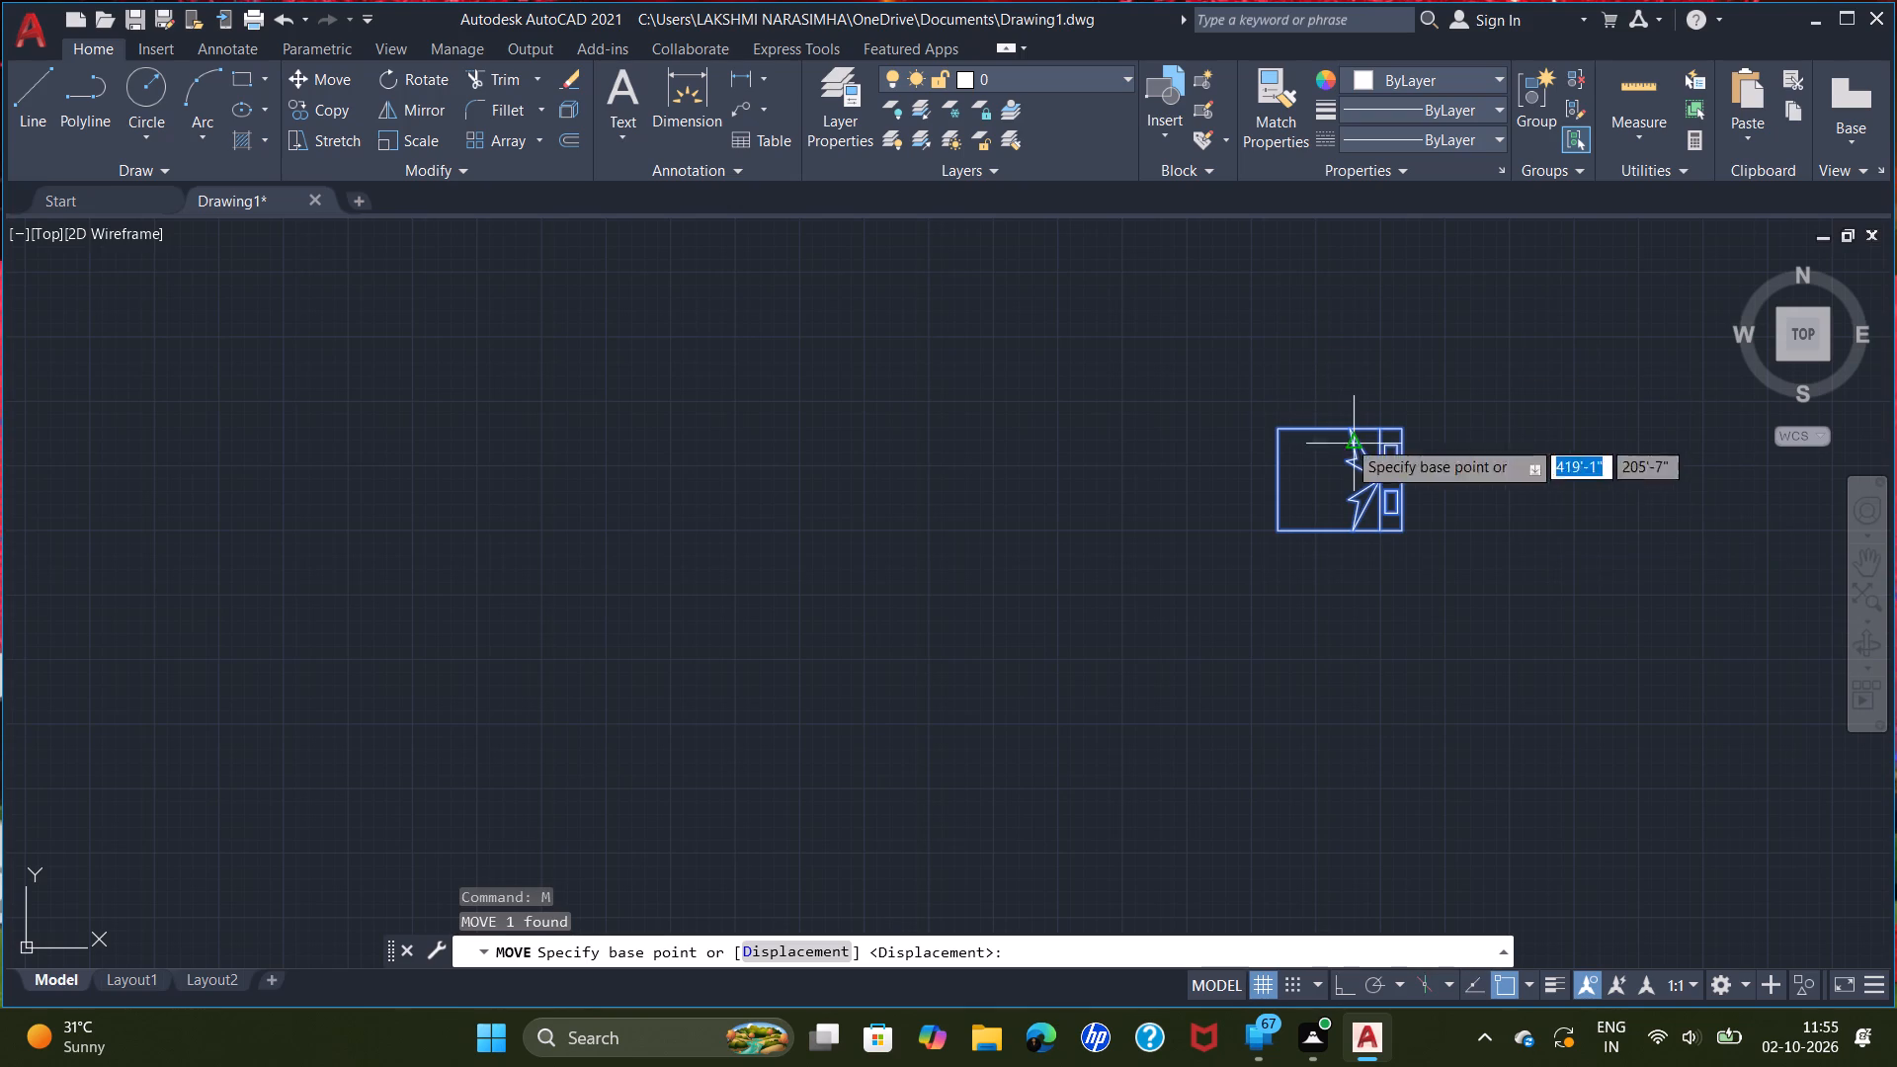
scroll(1454, 467, up, 2)
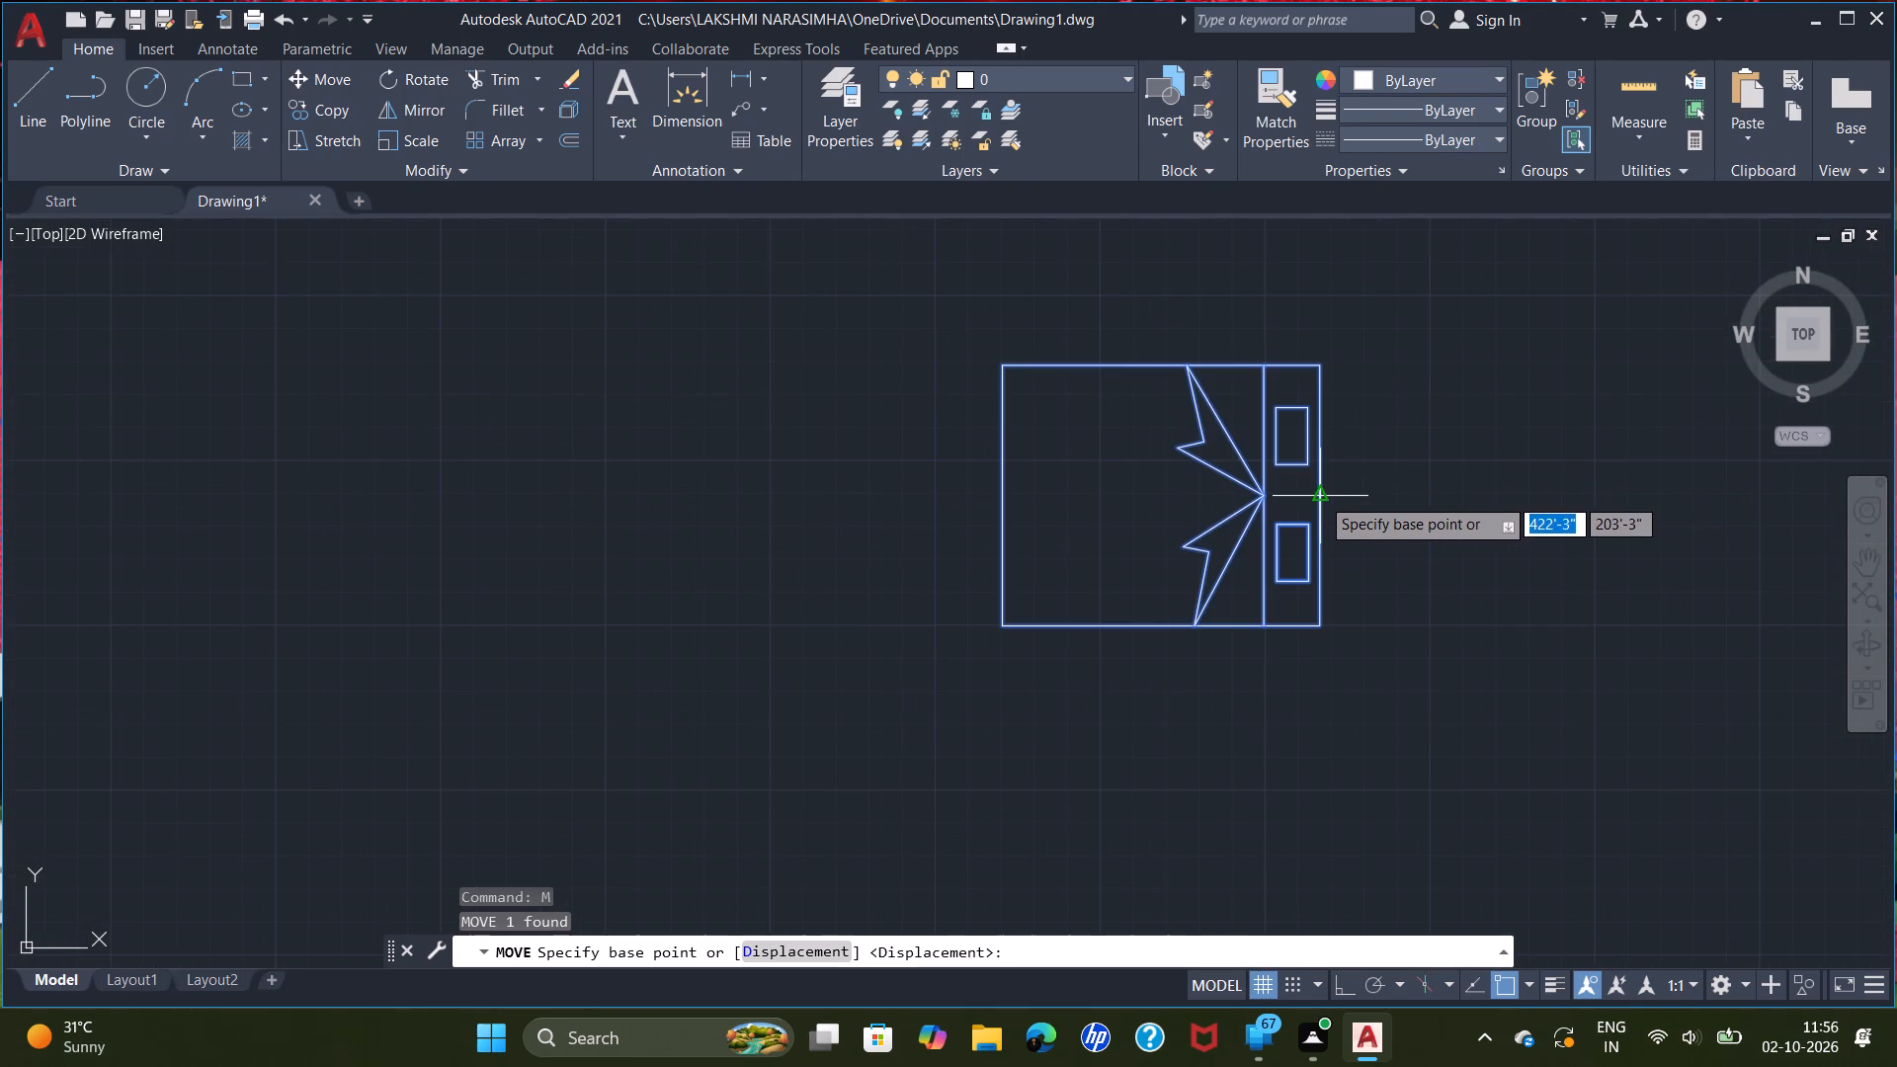
click(1316, 500)
scroll(906, 449, down, 3)
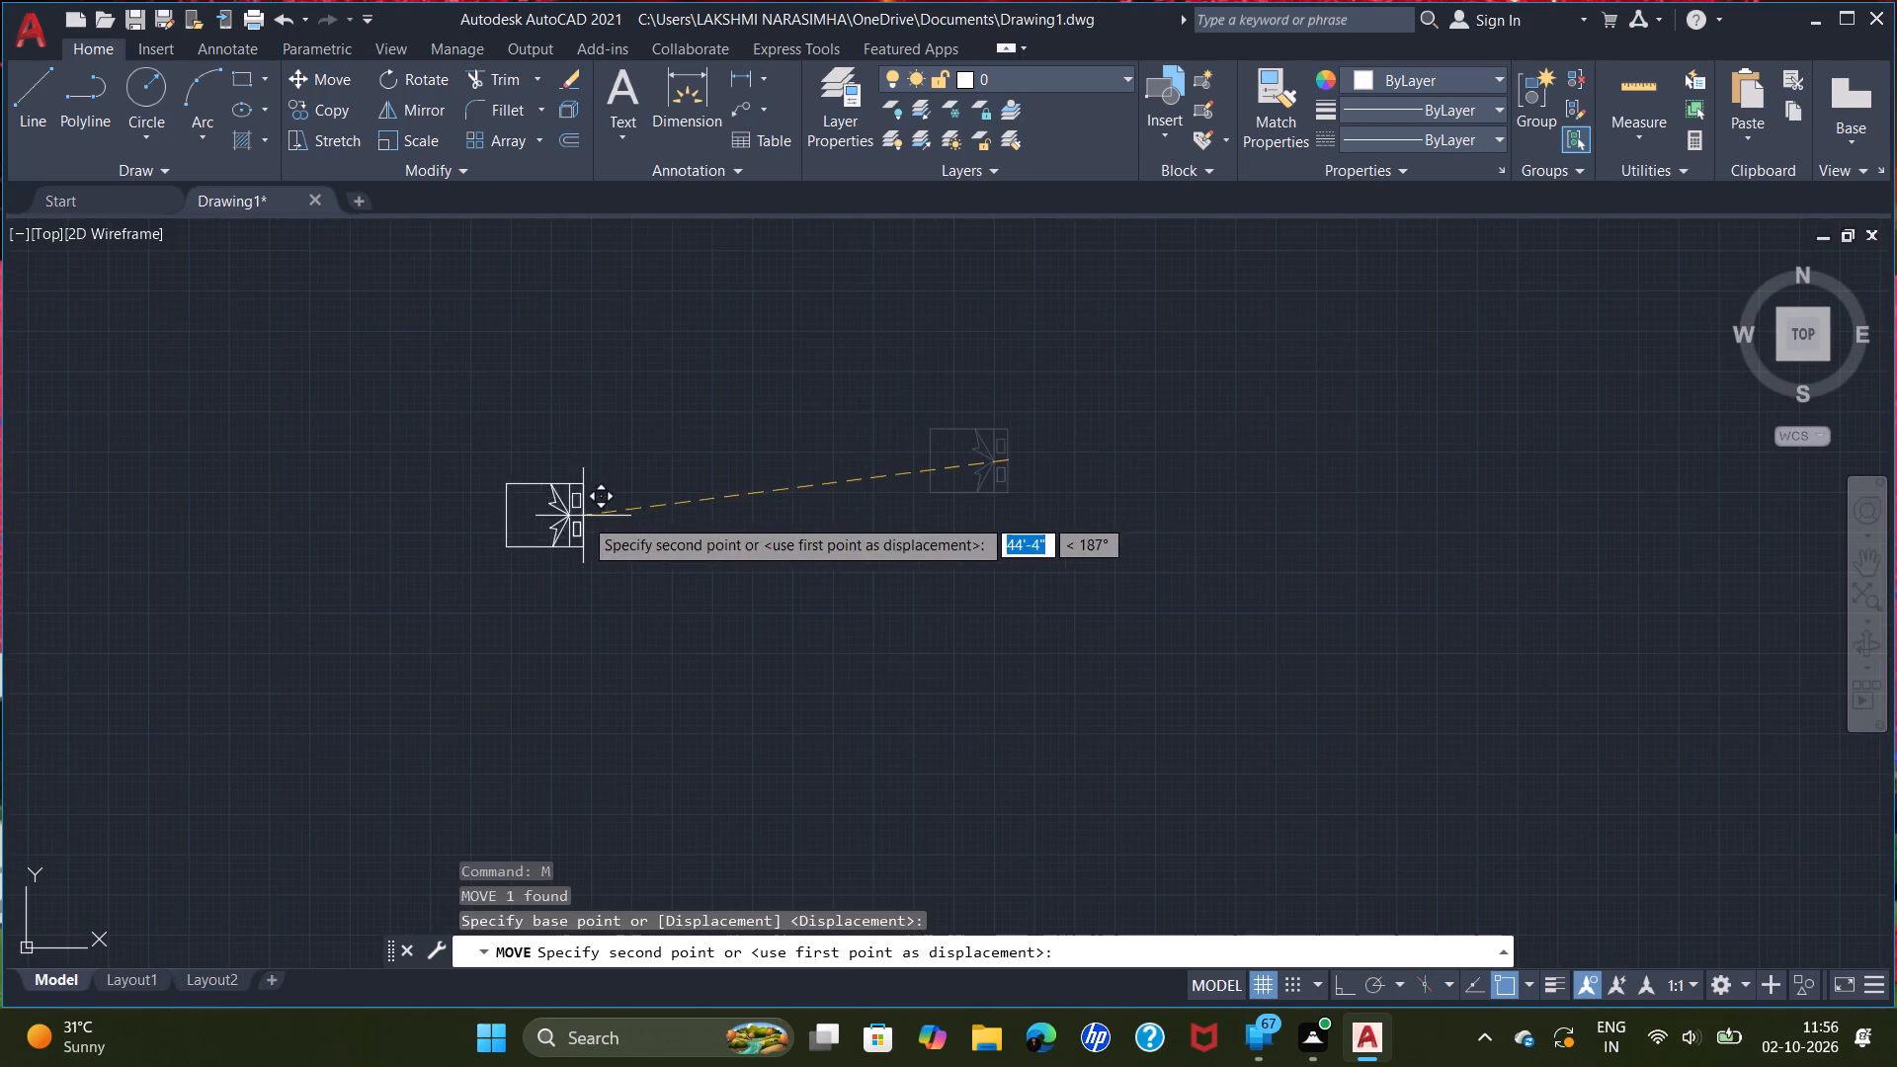
scroll(582, 517, down, 3)
scroll(213, 561, up, 2)
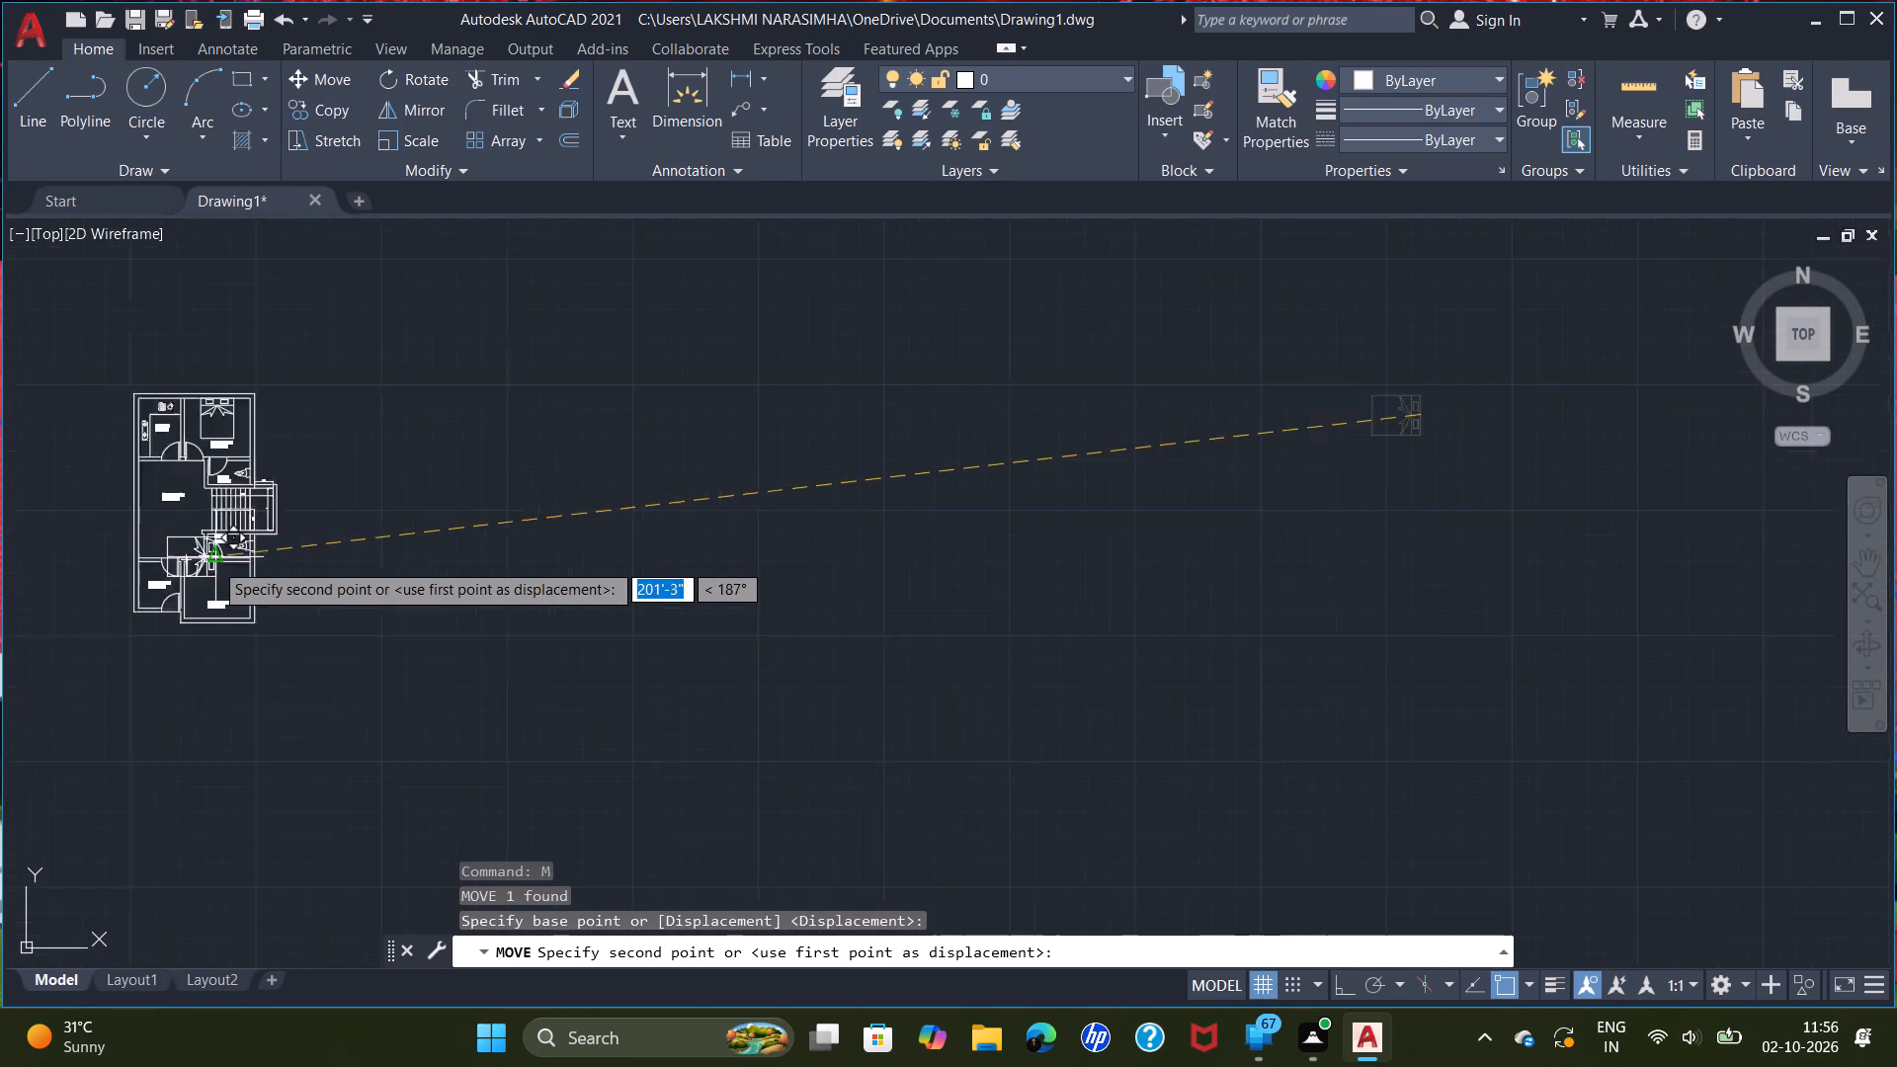
scroll(213, 561, up, 5)
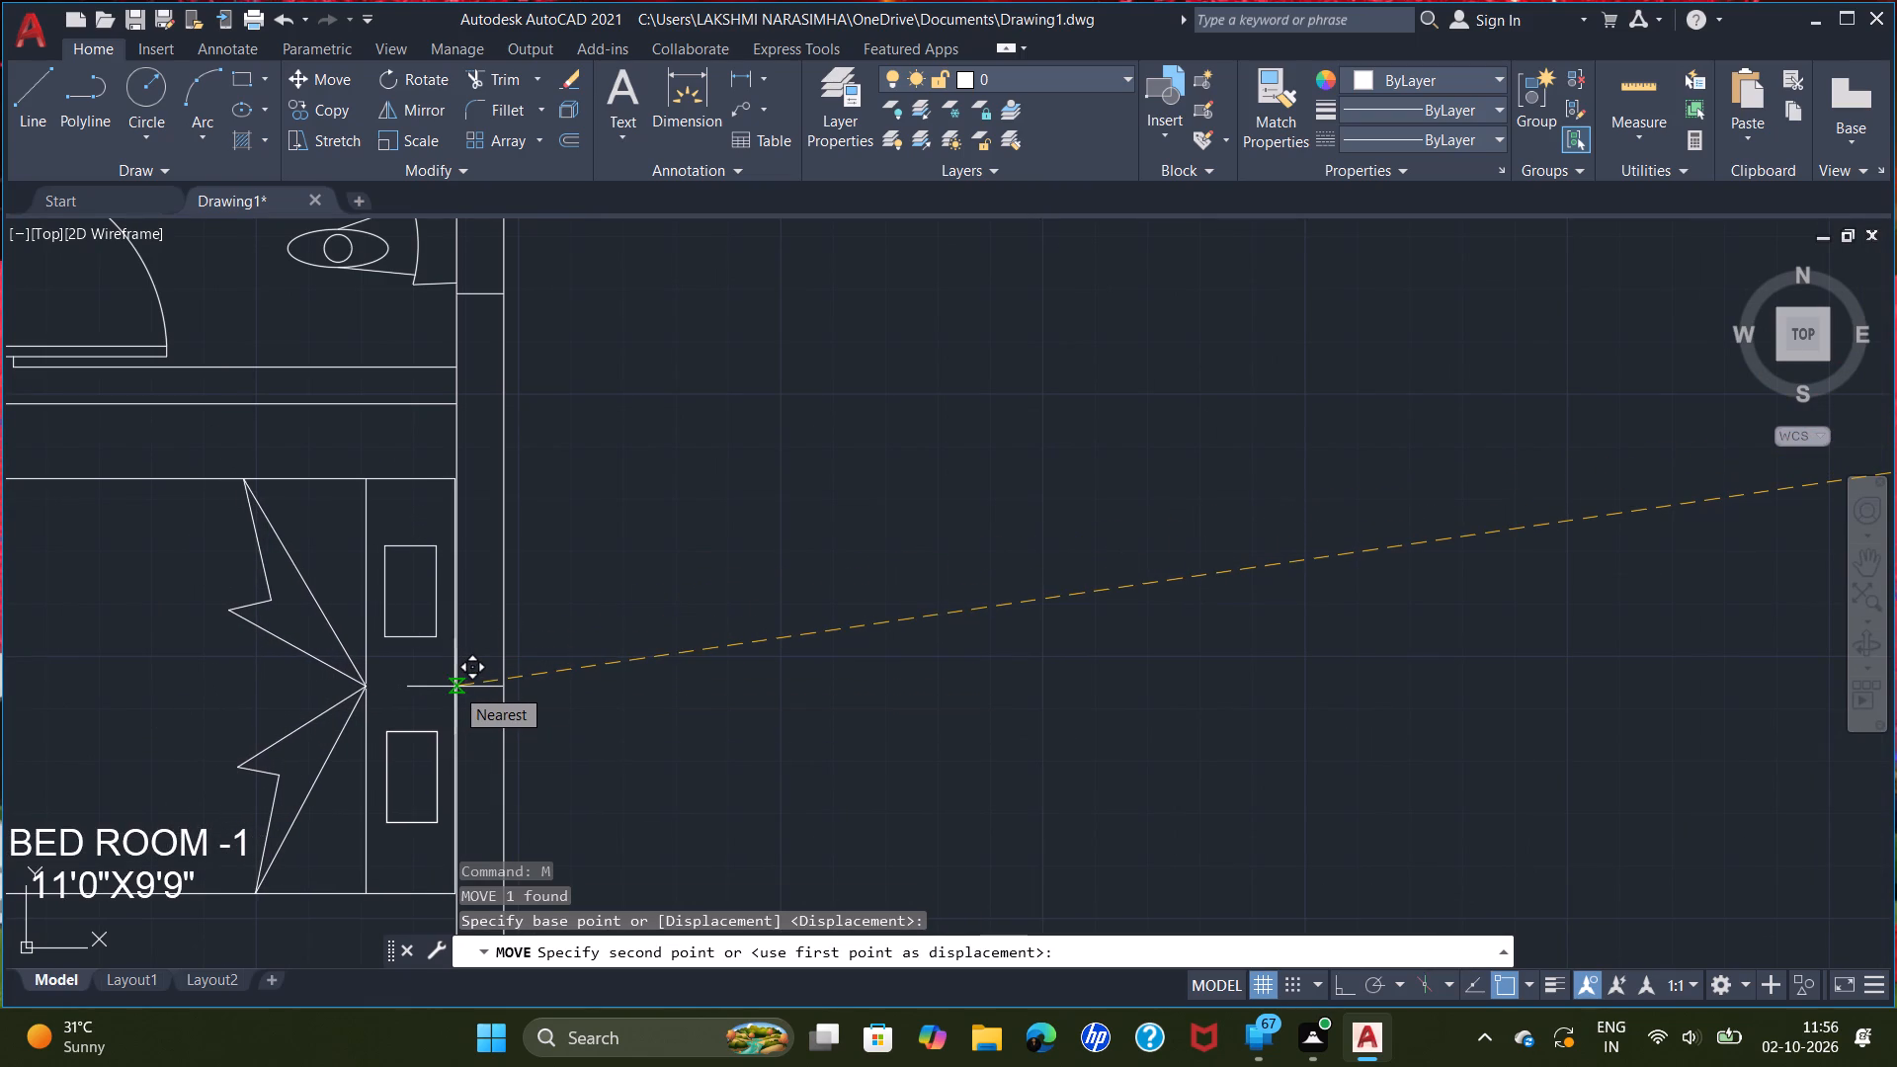
click(454, 687)
Scale the bed in the lower-right bedroom down slightly, by eye, about its headboard's midpoint on the east wall.
scroll(461, 598, down, 2)
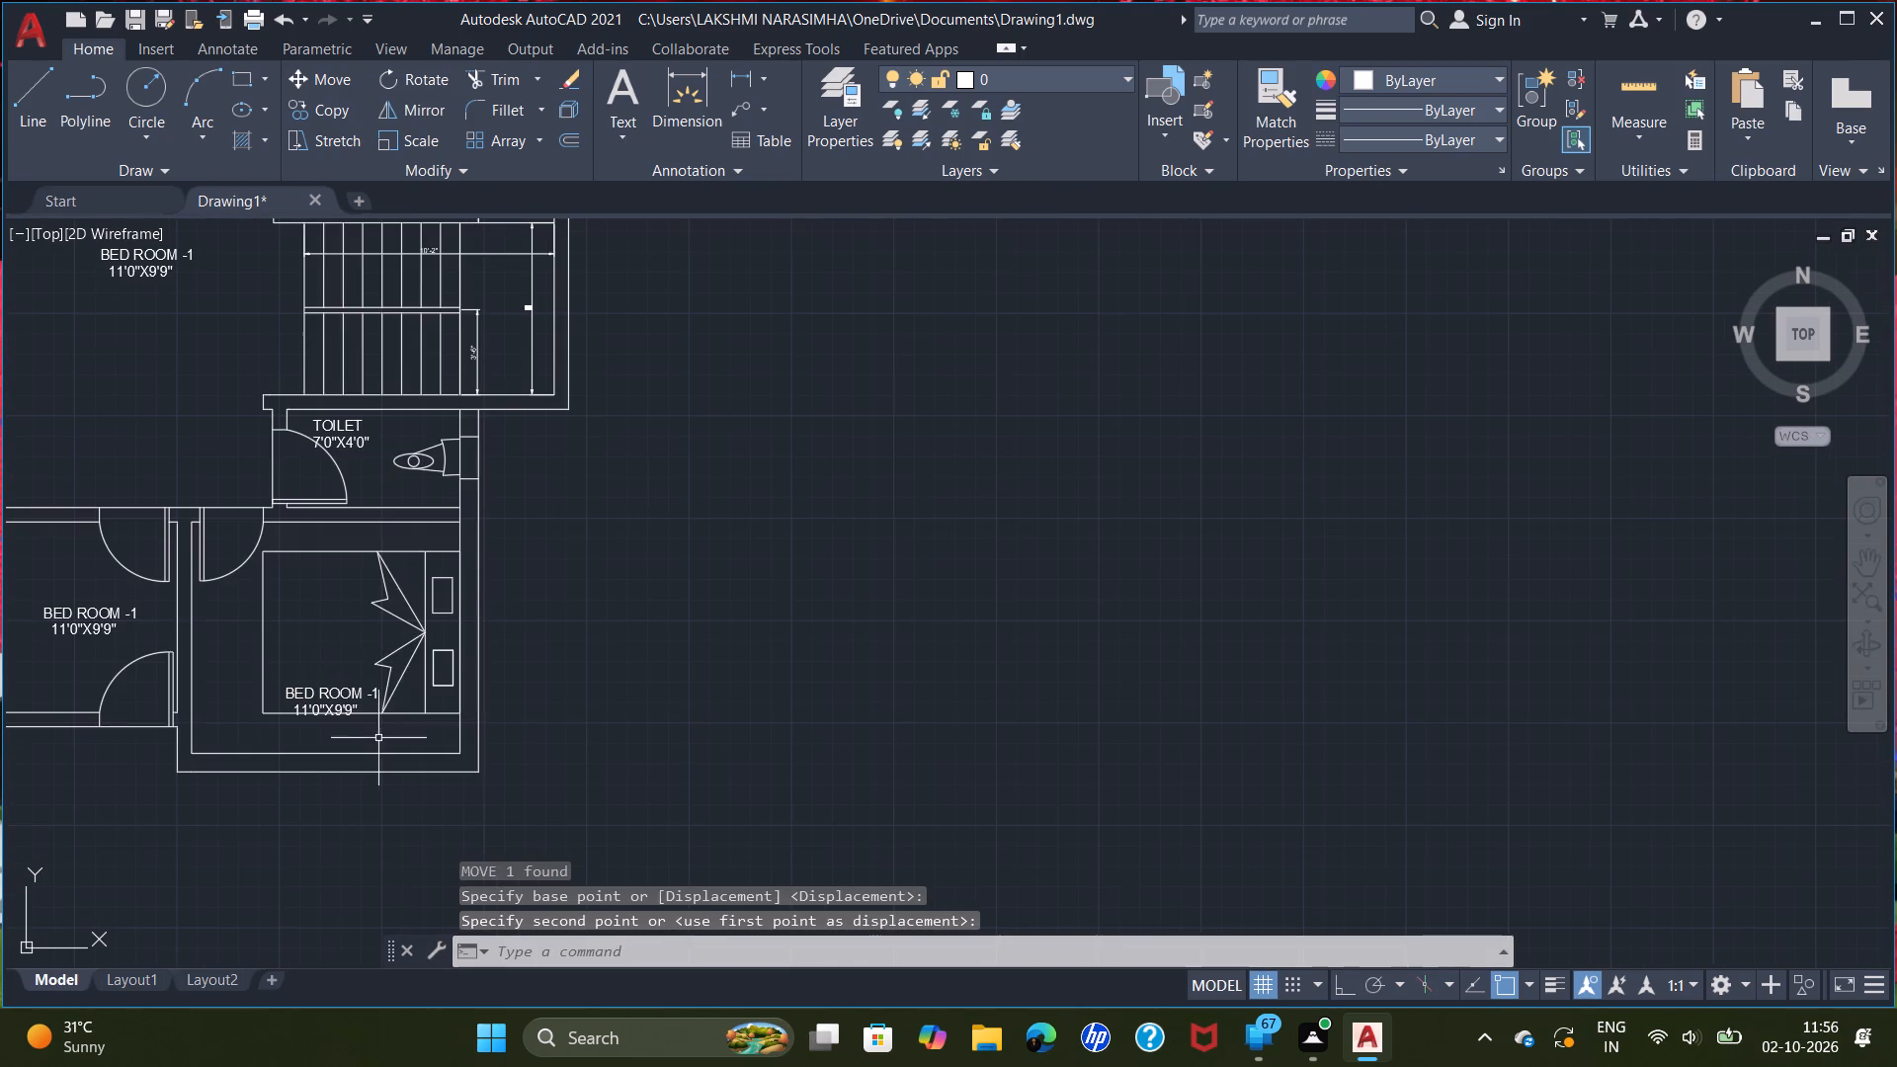
click(414, 741)
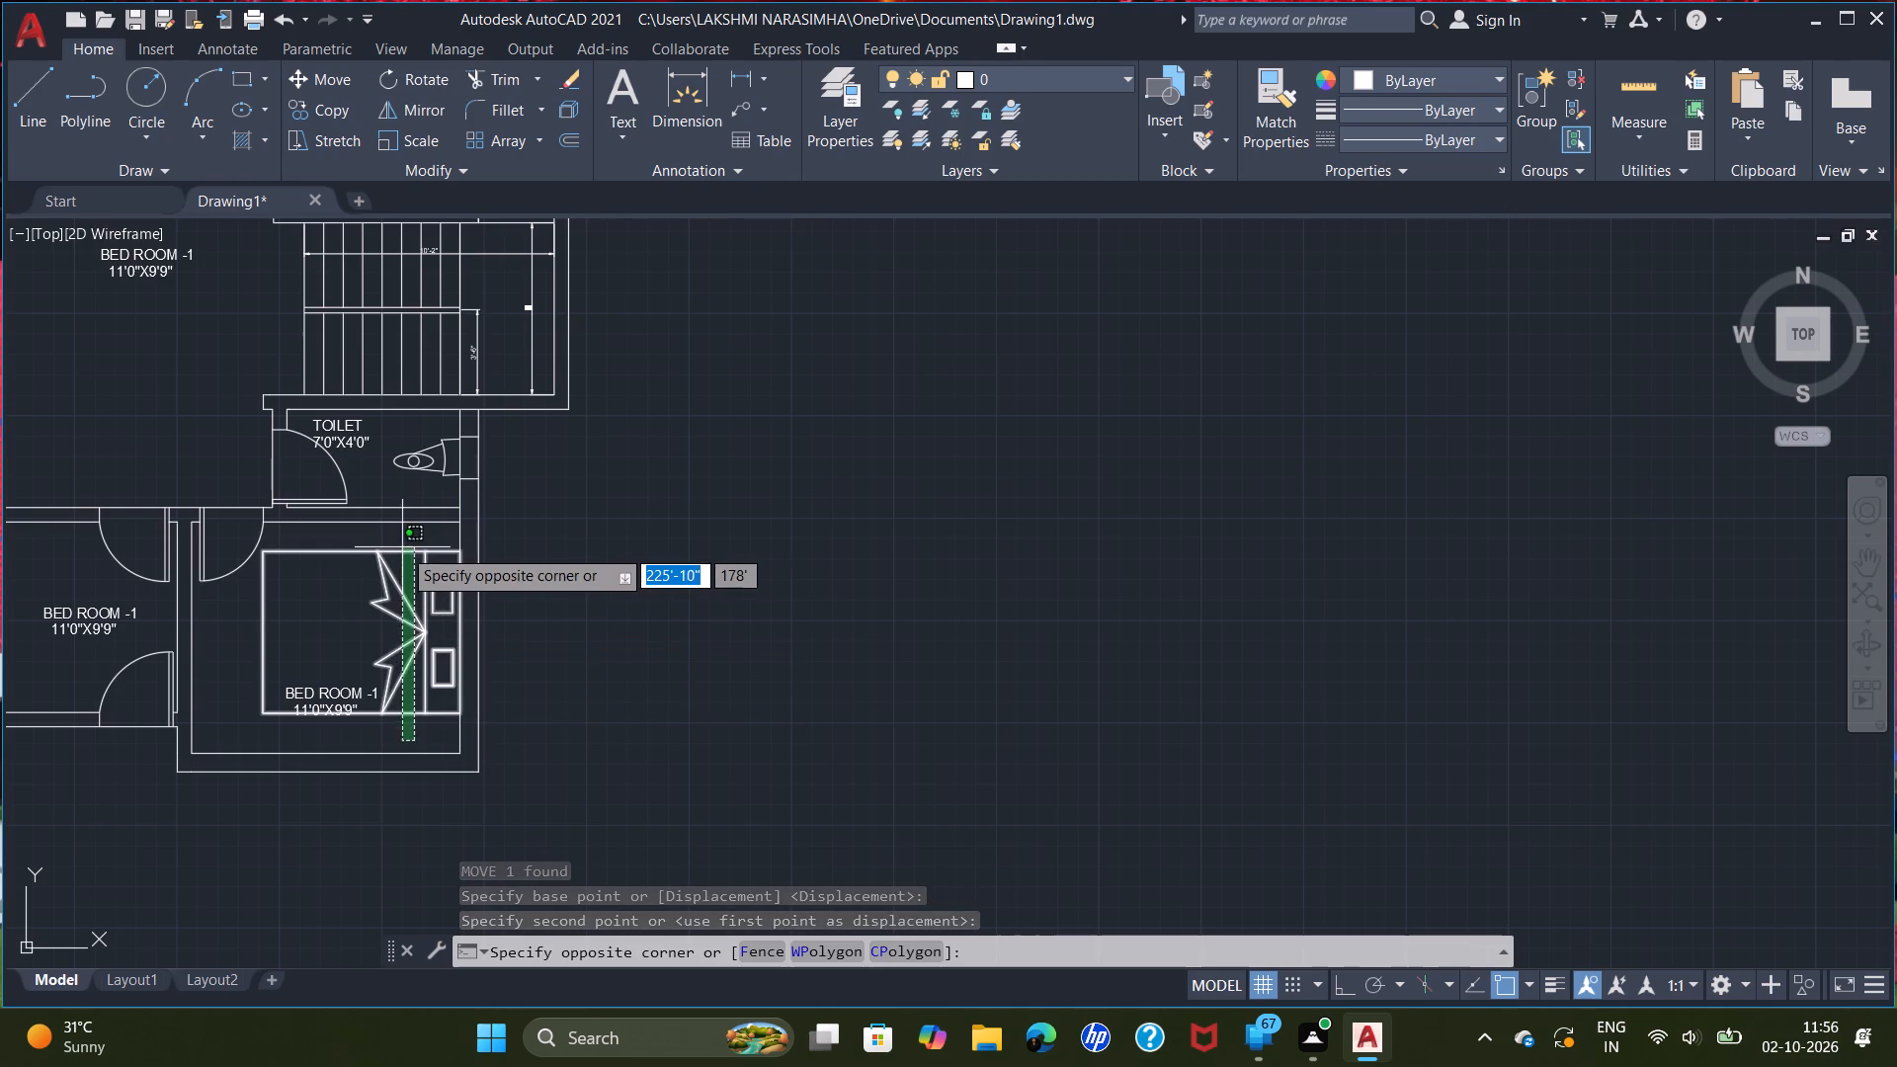
click(381, 547)
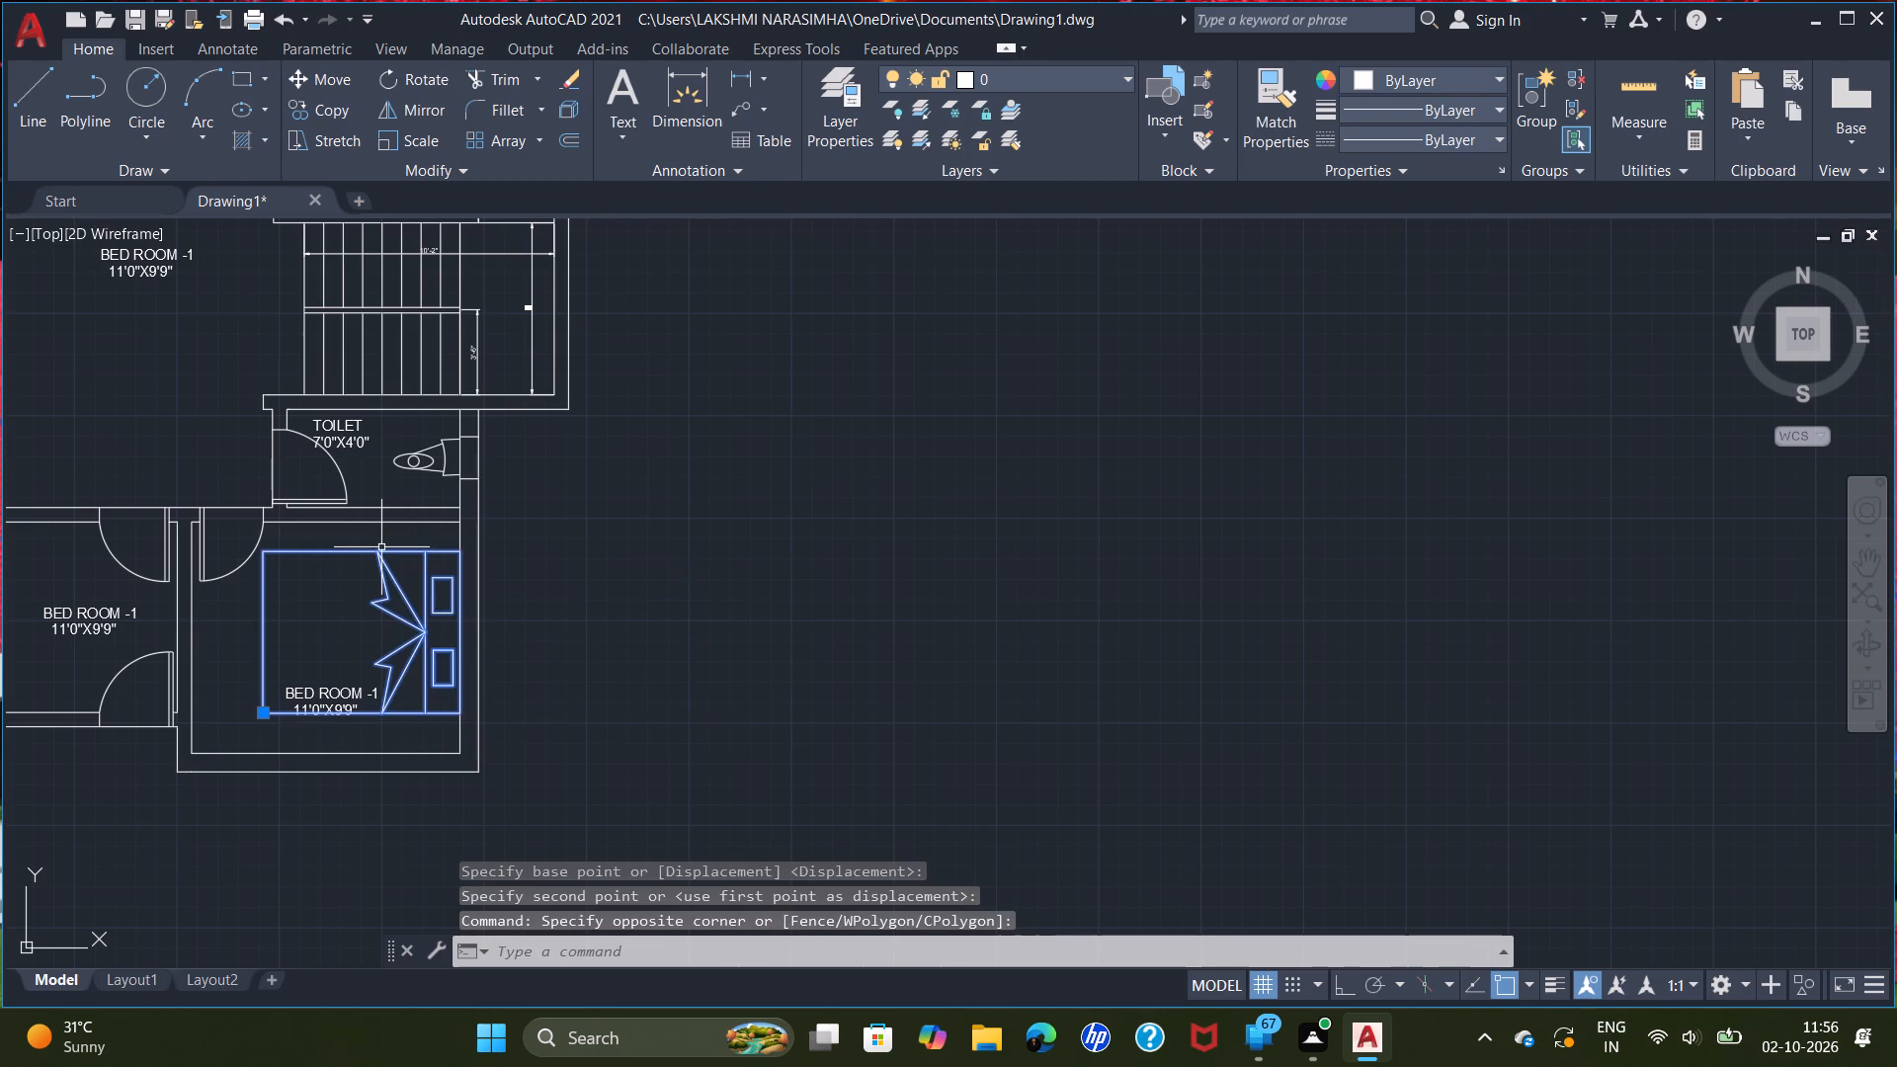
click(743, 634)
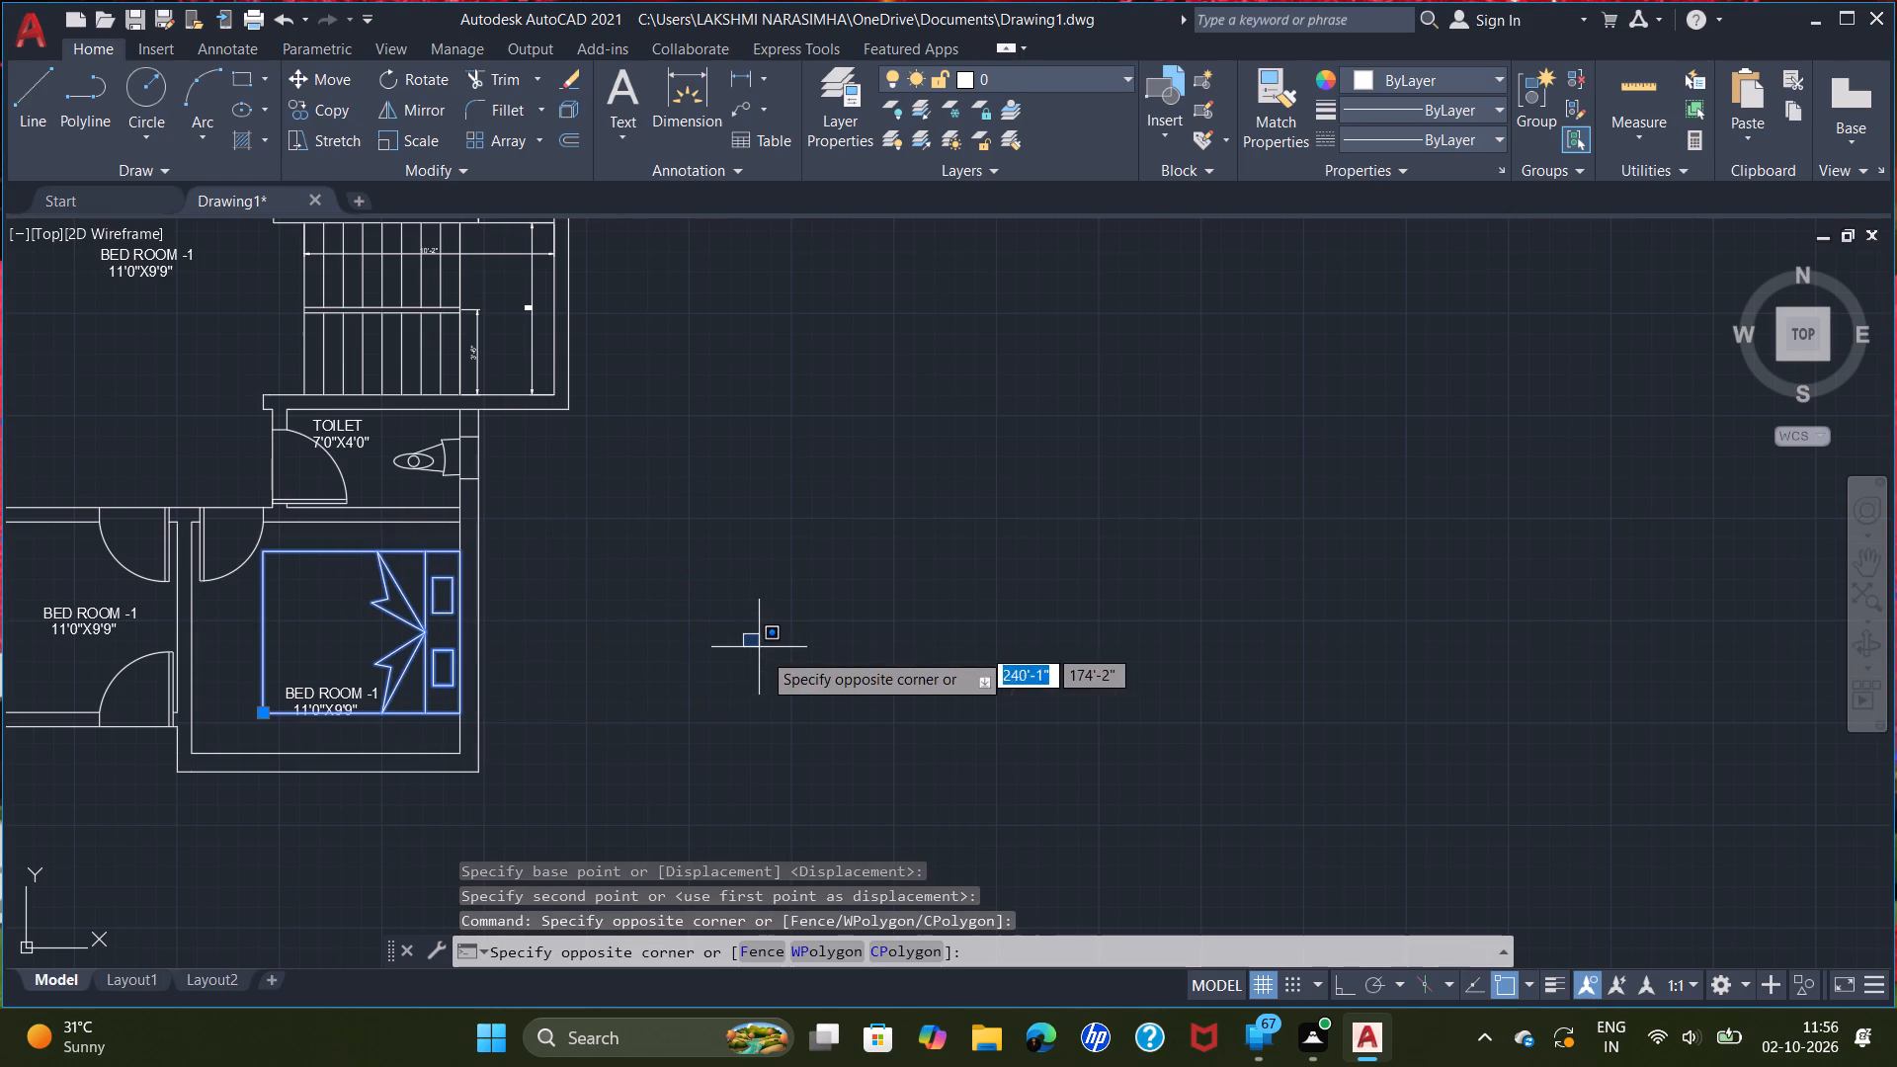
right_click(754, 623)
click(854, 637)
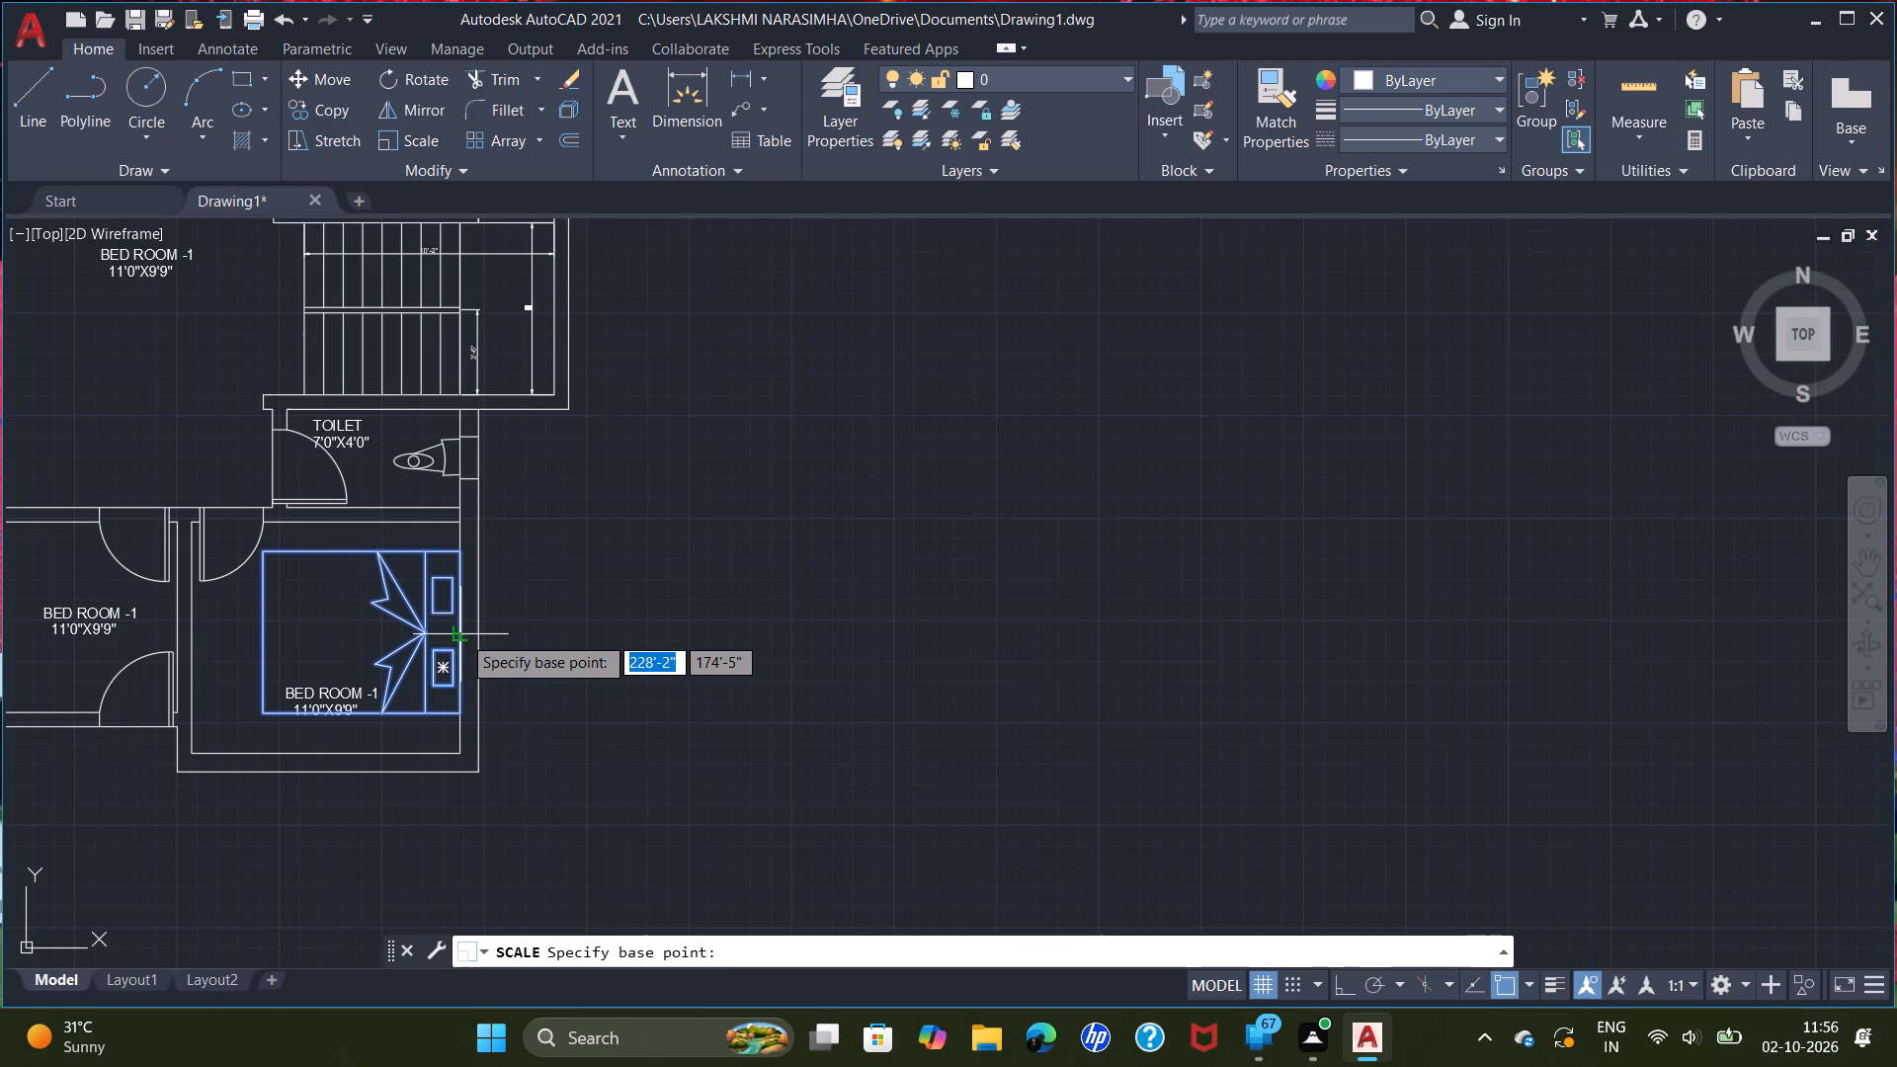
click(453, 635)
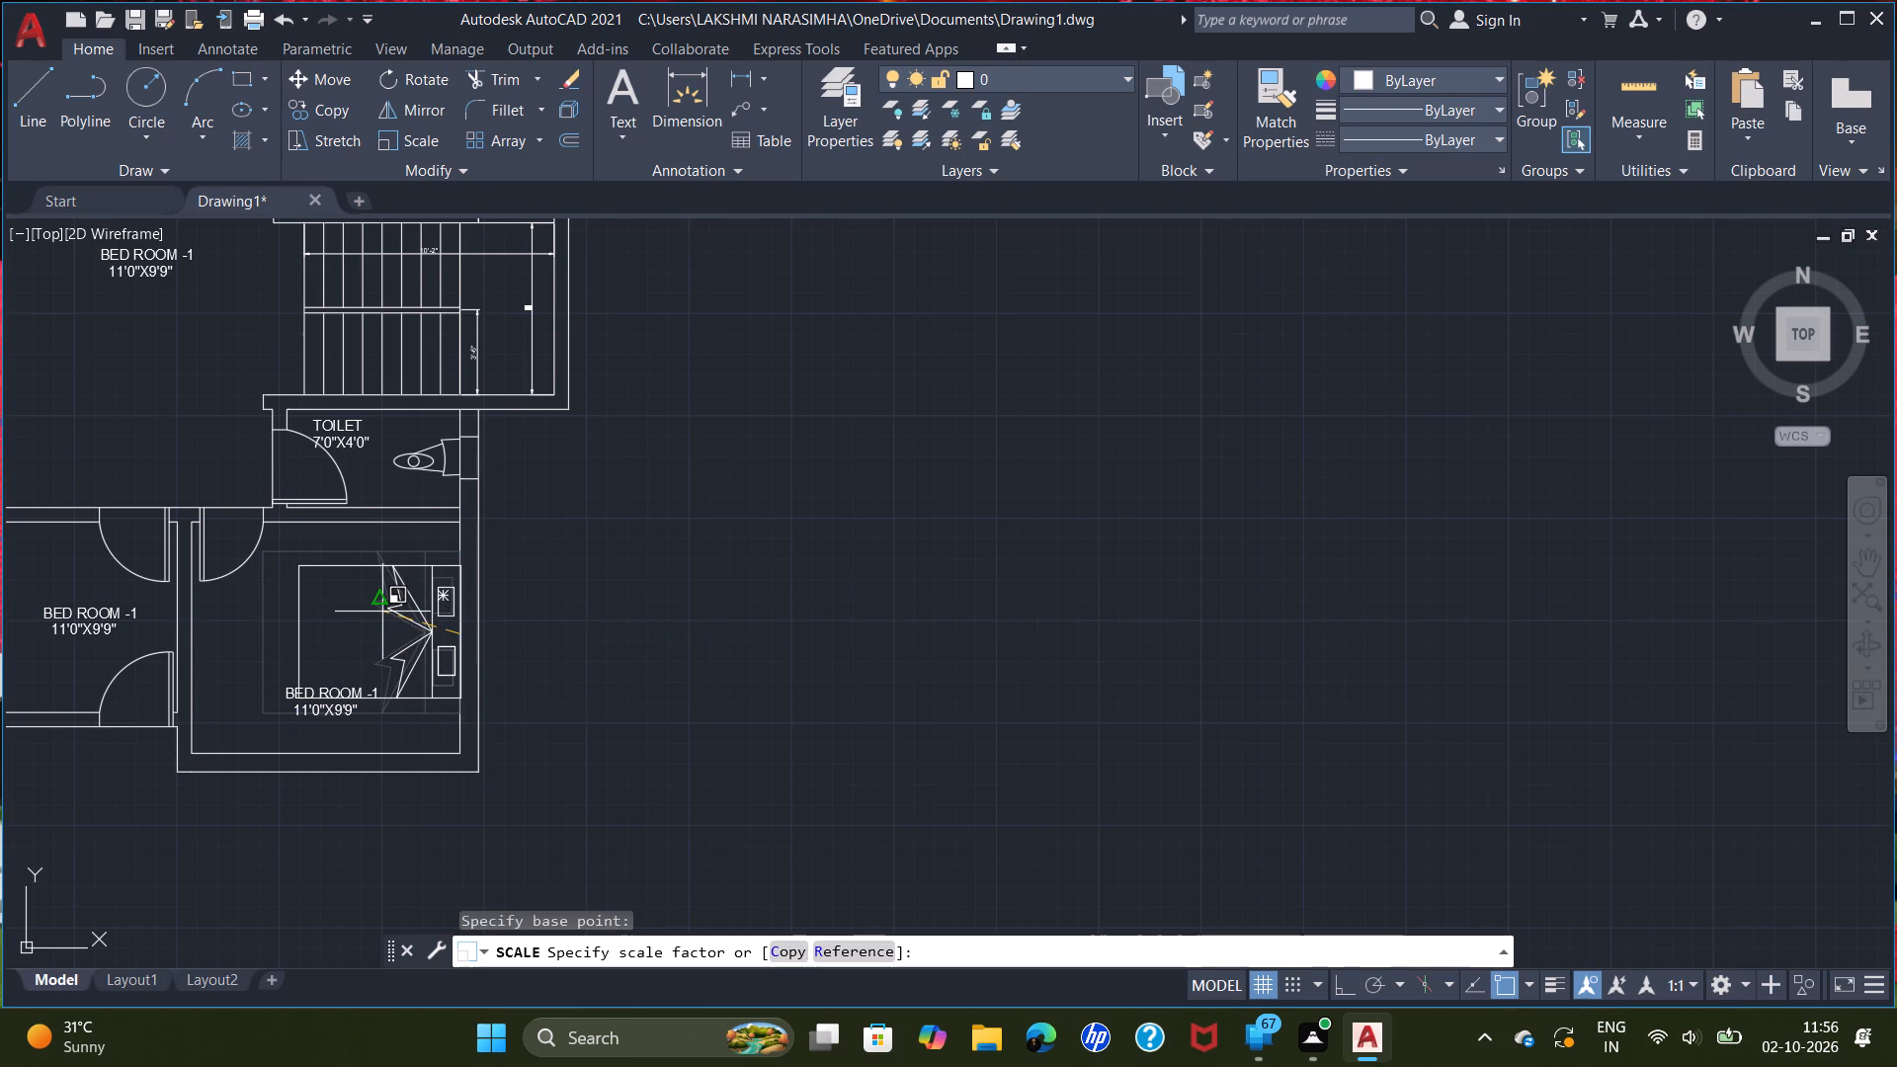
click(377, 662)
Move both lines of the lower-right bedroom's label off the bed into the clear strip between the bed and the room's north wall.
scroll(376, 726, up, 1)
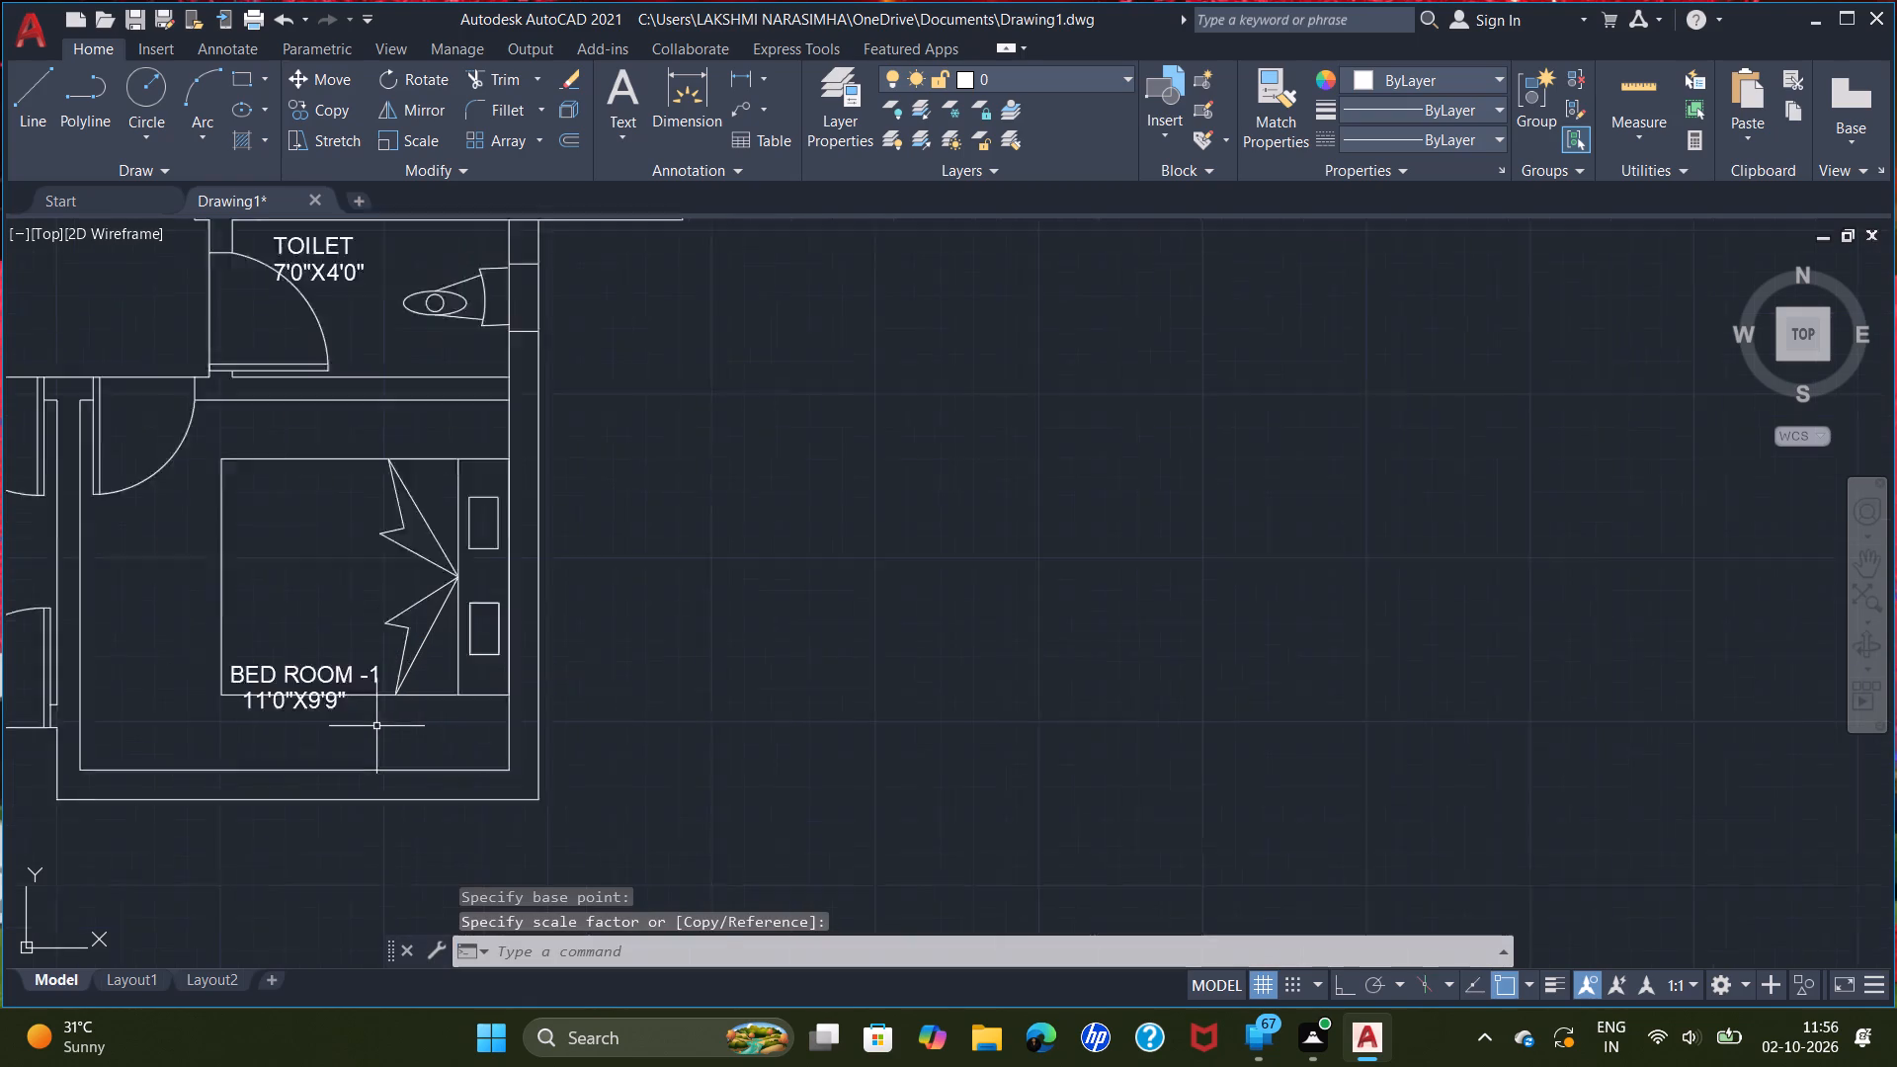
scroll(376, 726, up, 1)
click(356, 714)
click(275, 691)
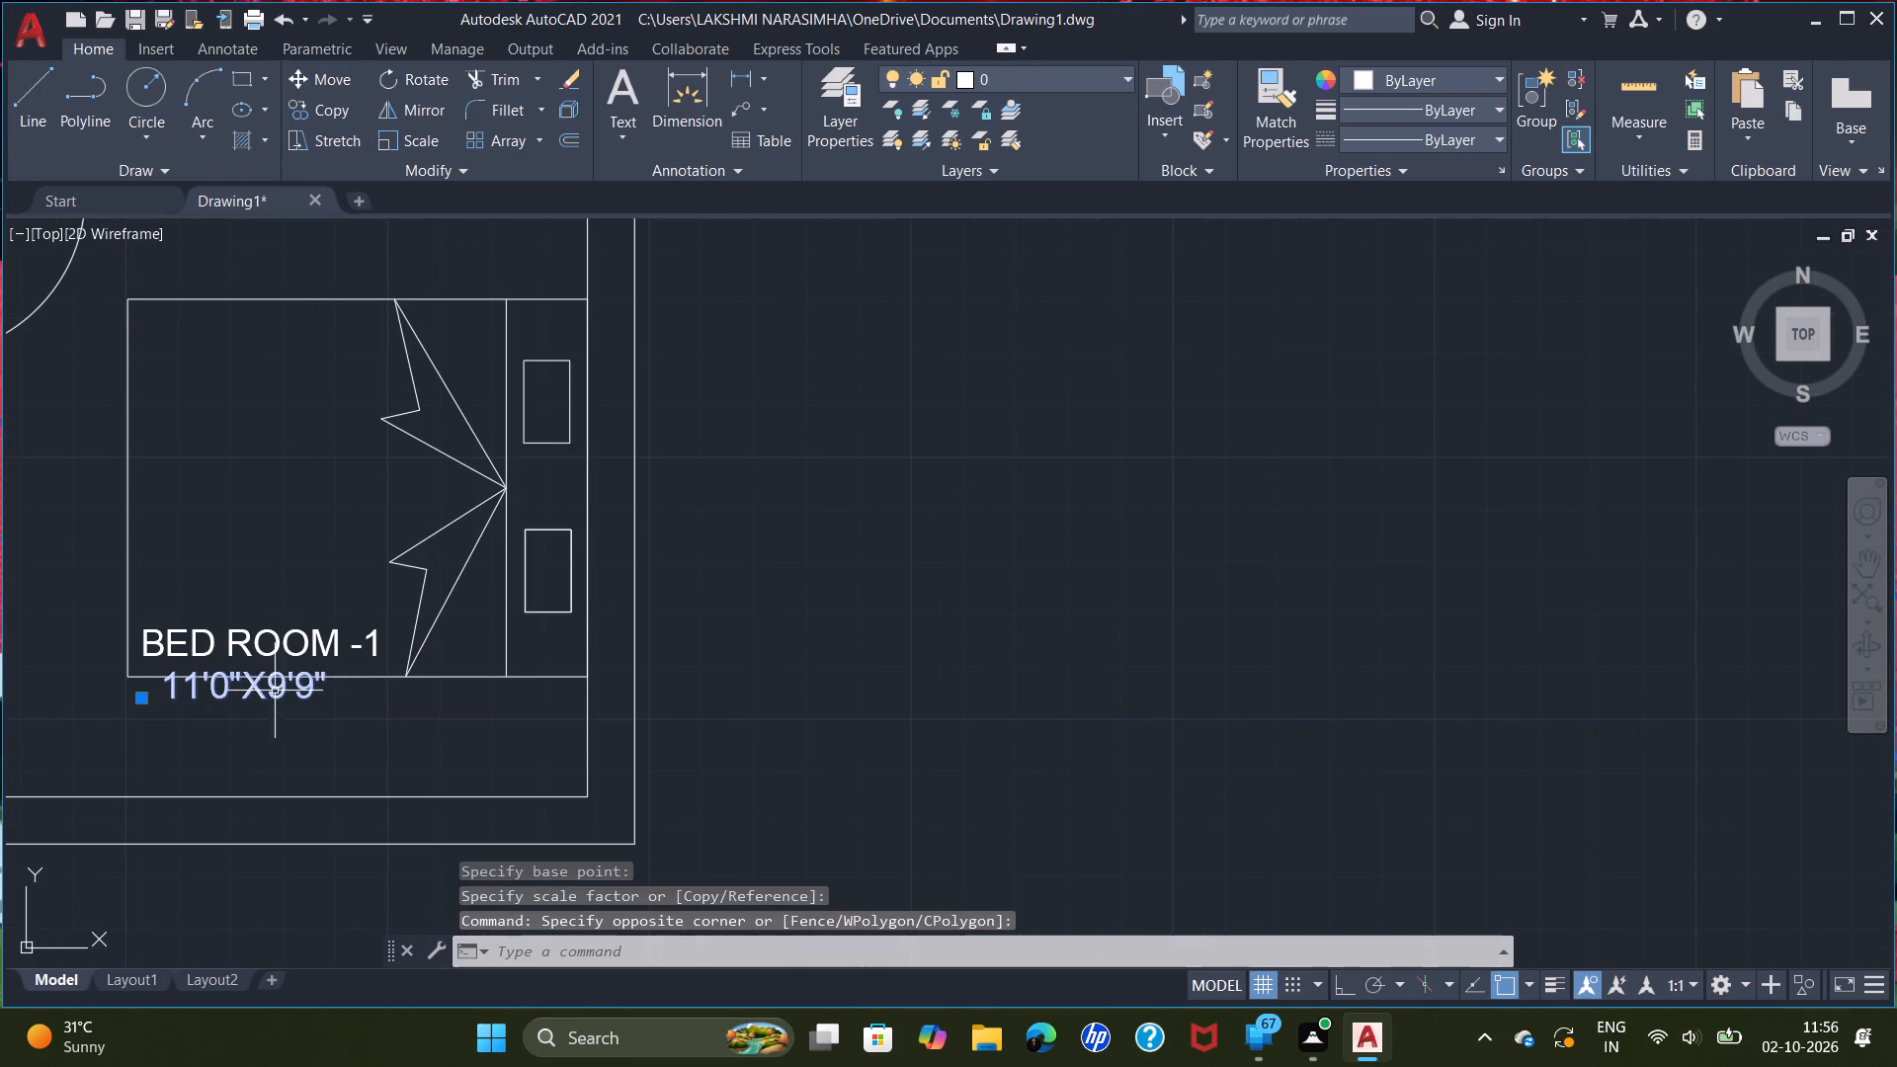
click(371, 670)
click(300, 630)
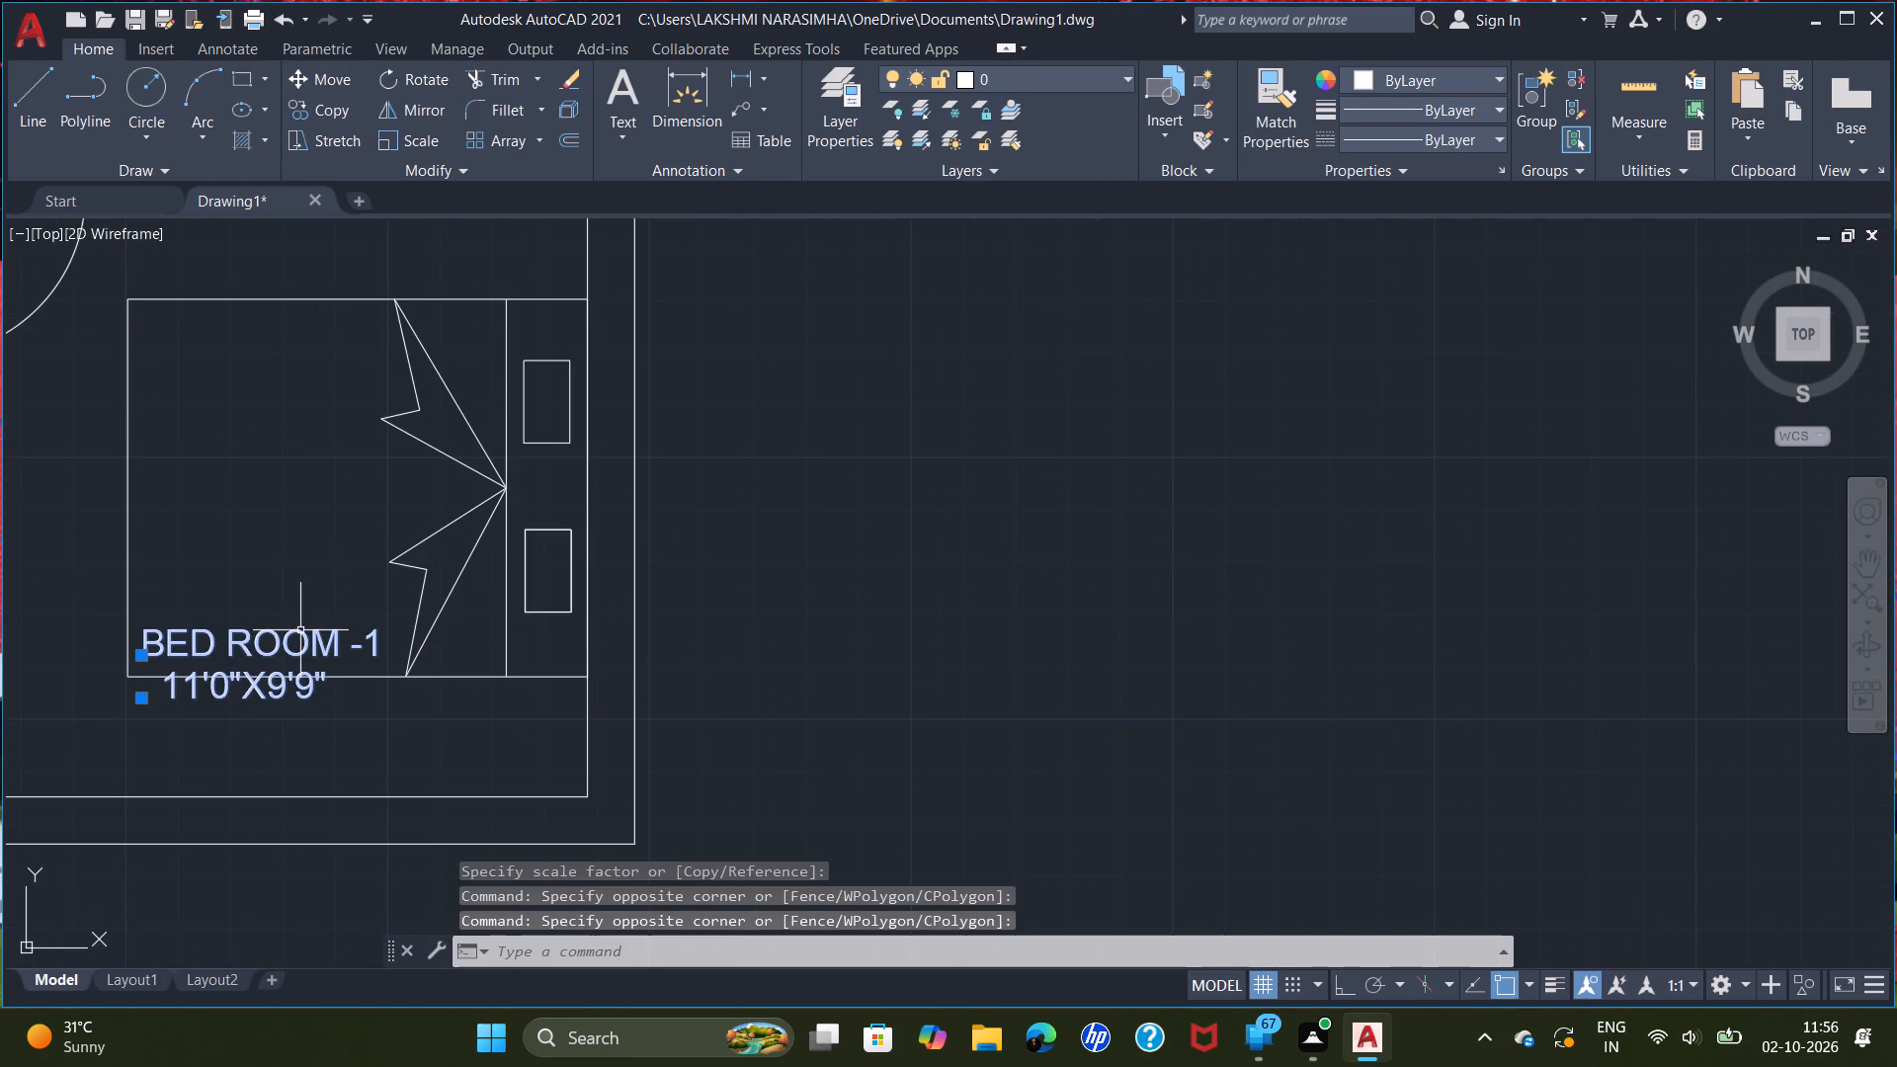
key(m)
key(Return)
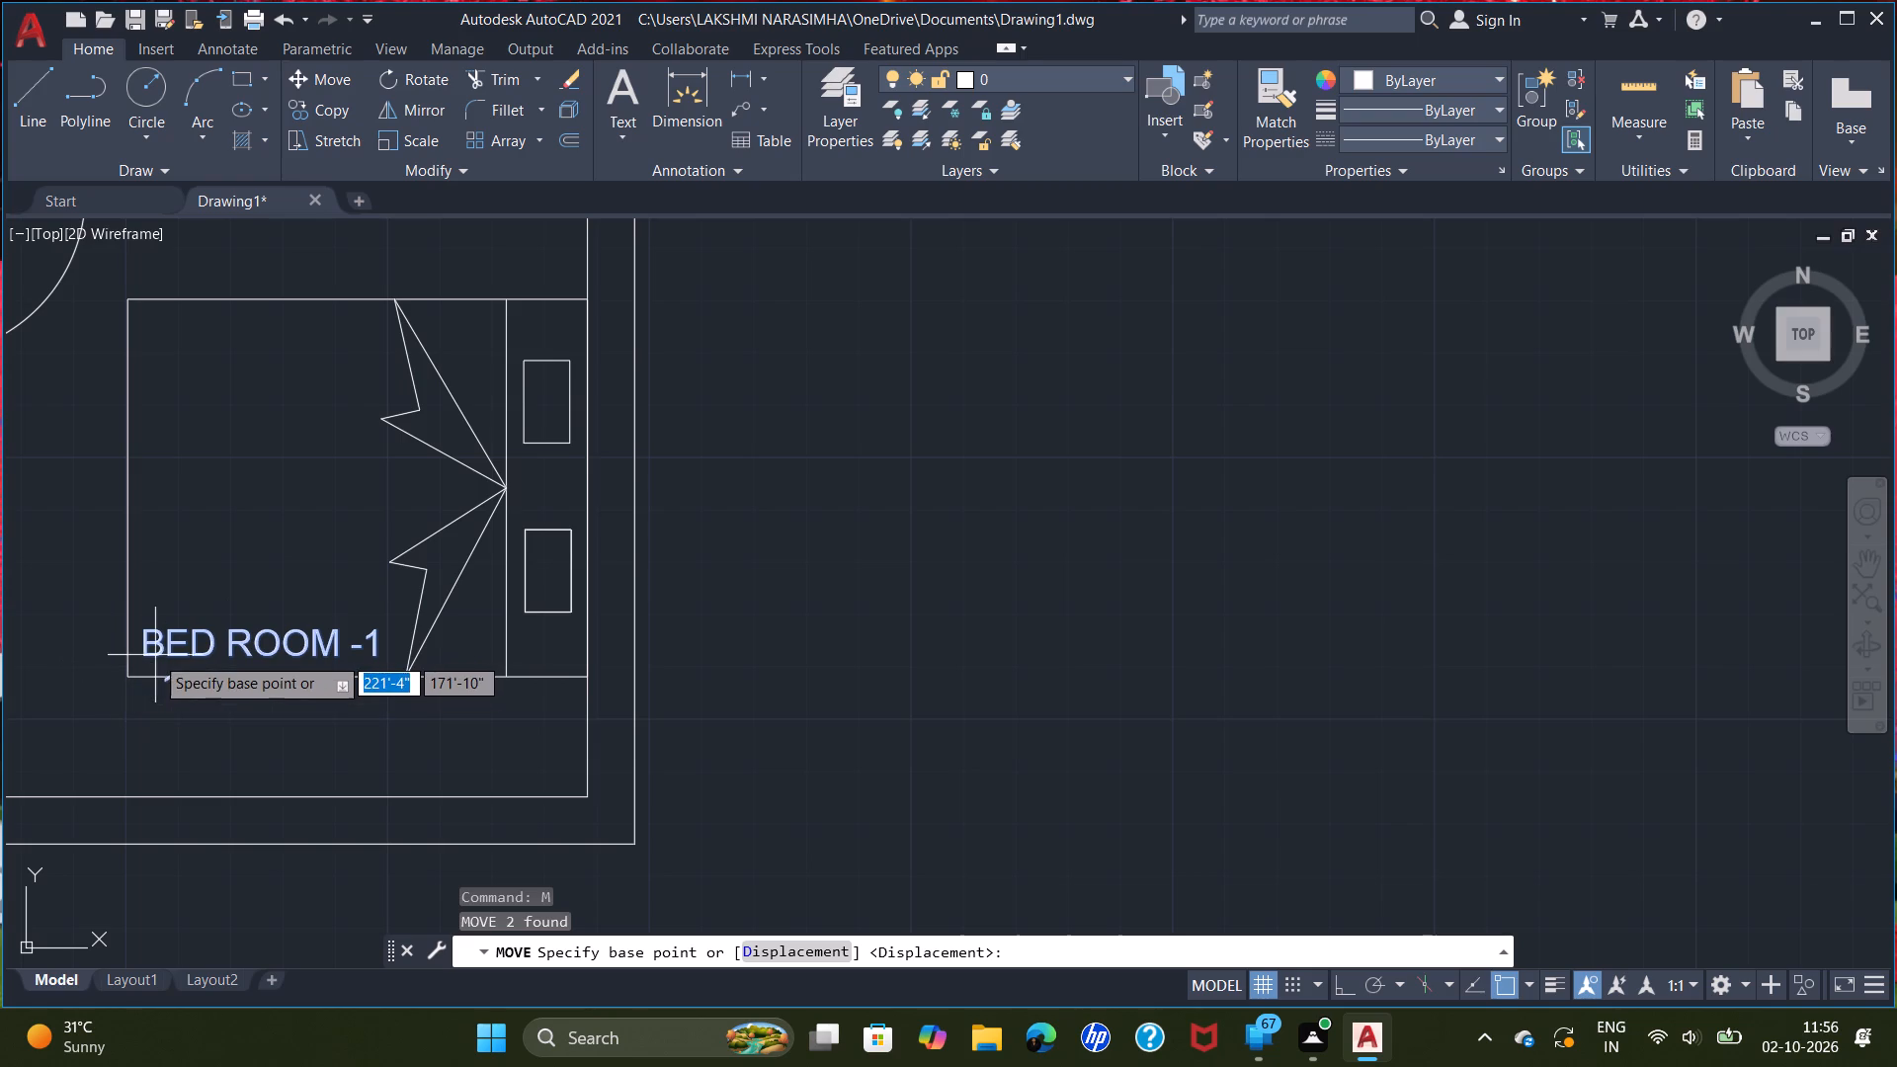
click(142, 656)
scroll(298, 361, down, 2)
middle_drag(298, 361, 279, 462)
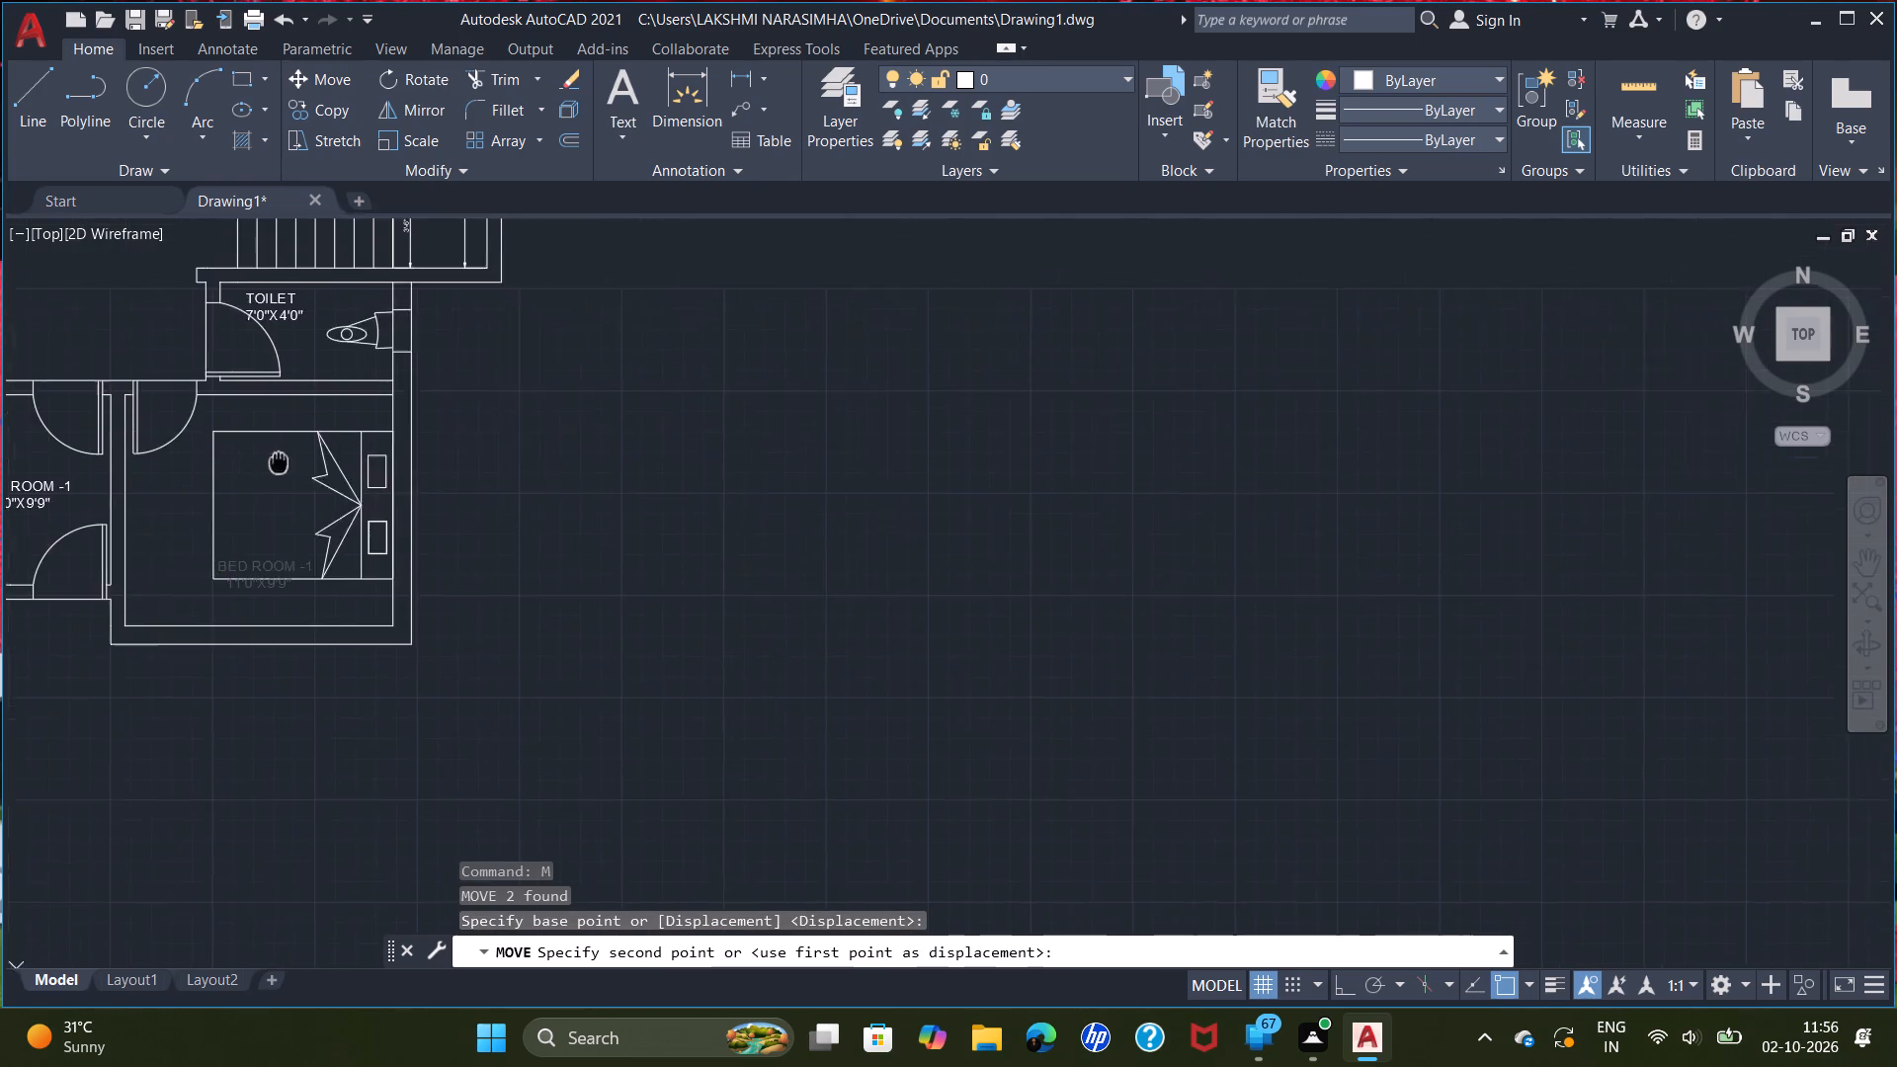
middle_drag(279, 462, 318, 571)
scroll(283, 535, up, 3)
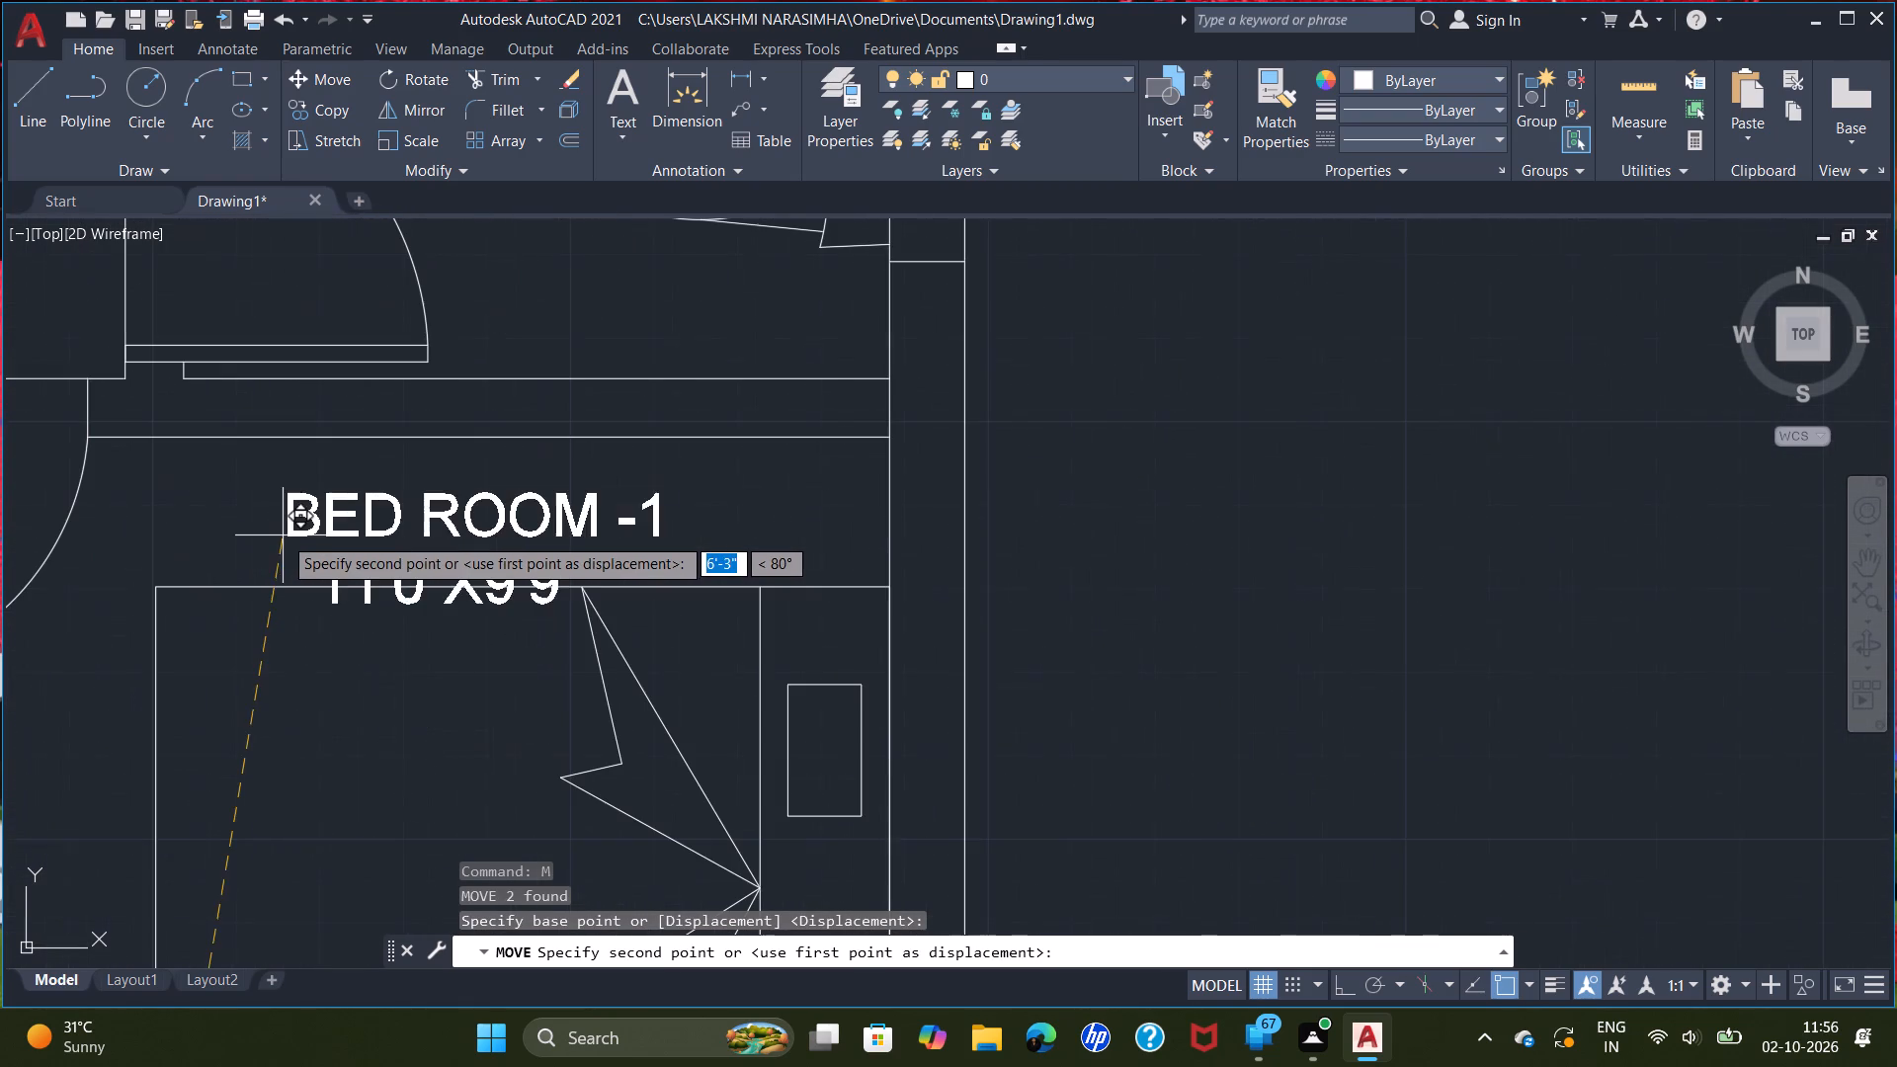
click(284, 497)
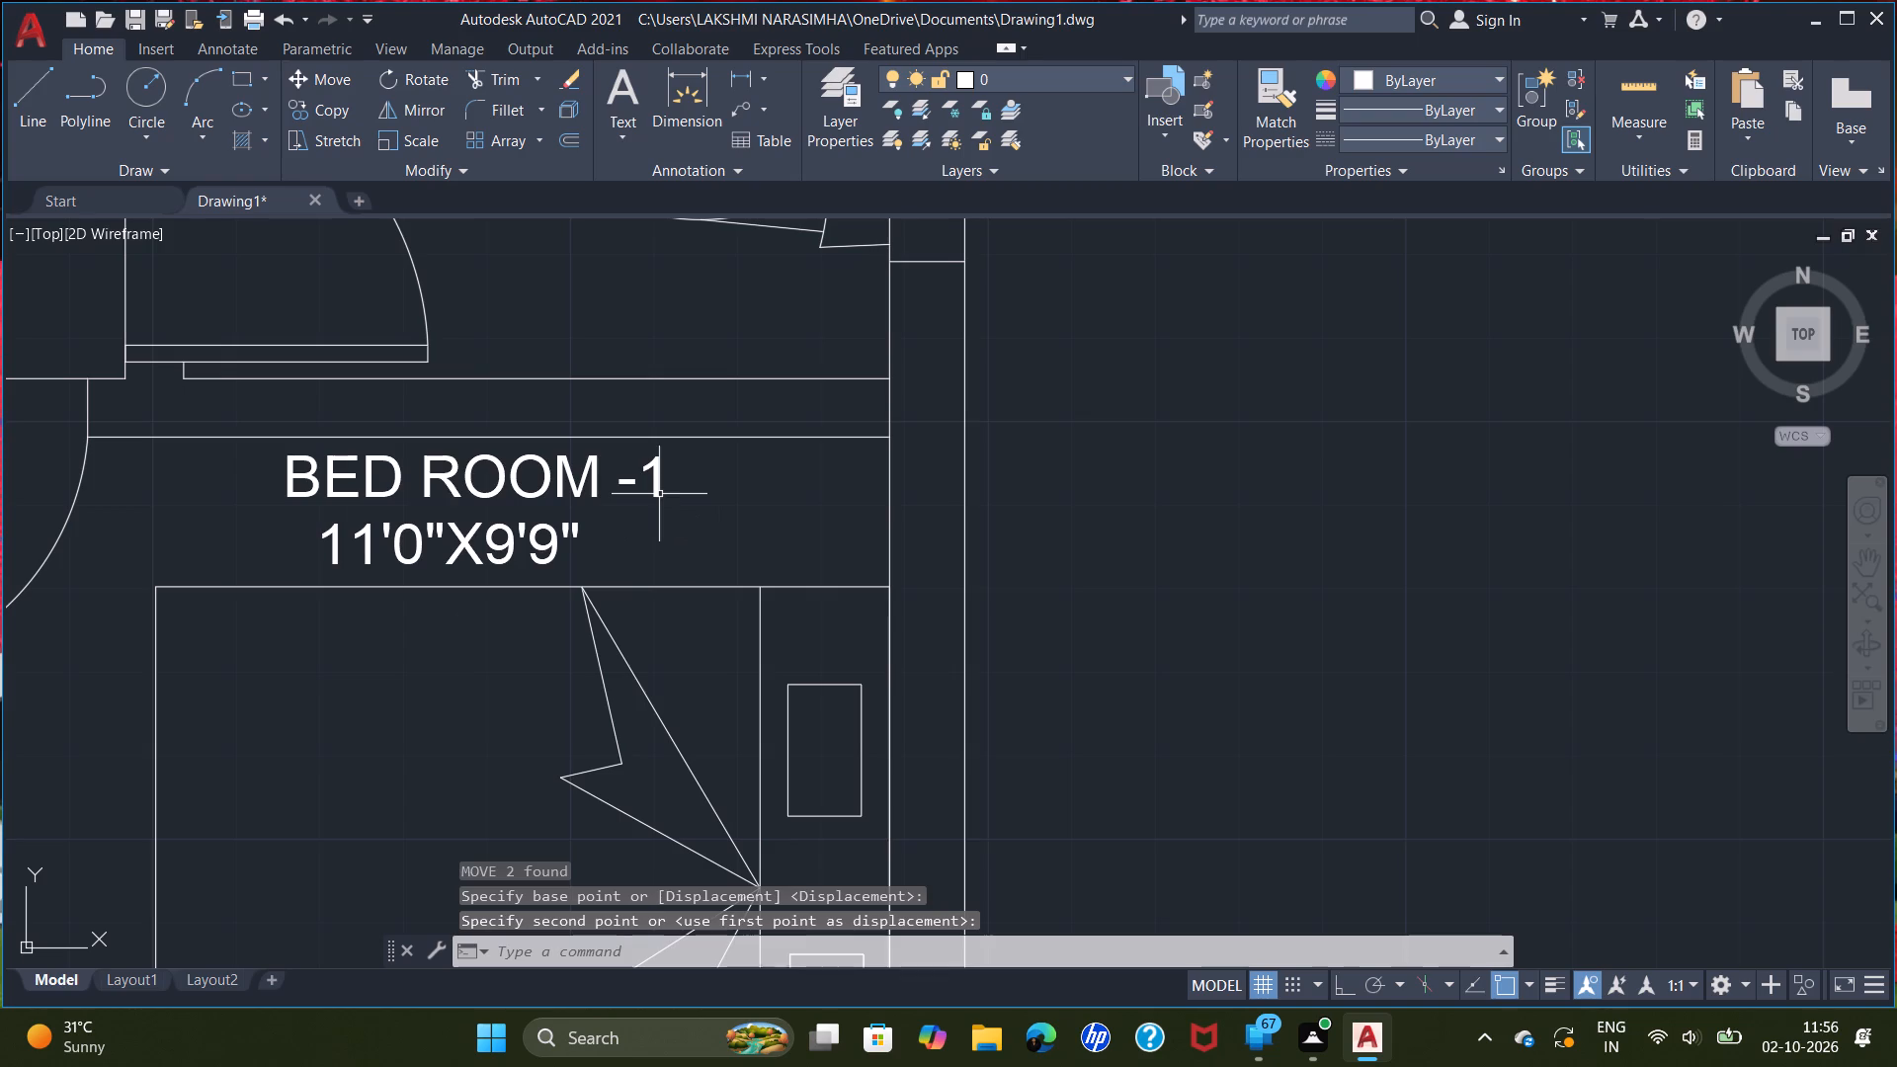
Edit the name line of the lower-right room's label to read BED ROOM -2.
text(ED)
click(708, 548)
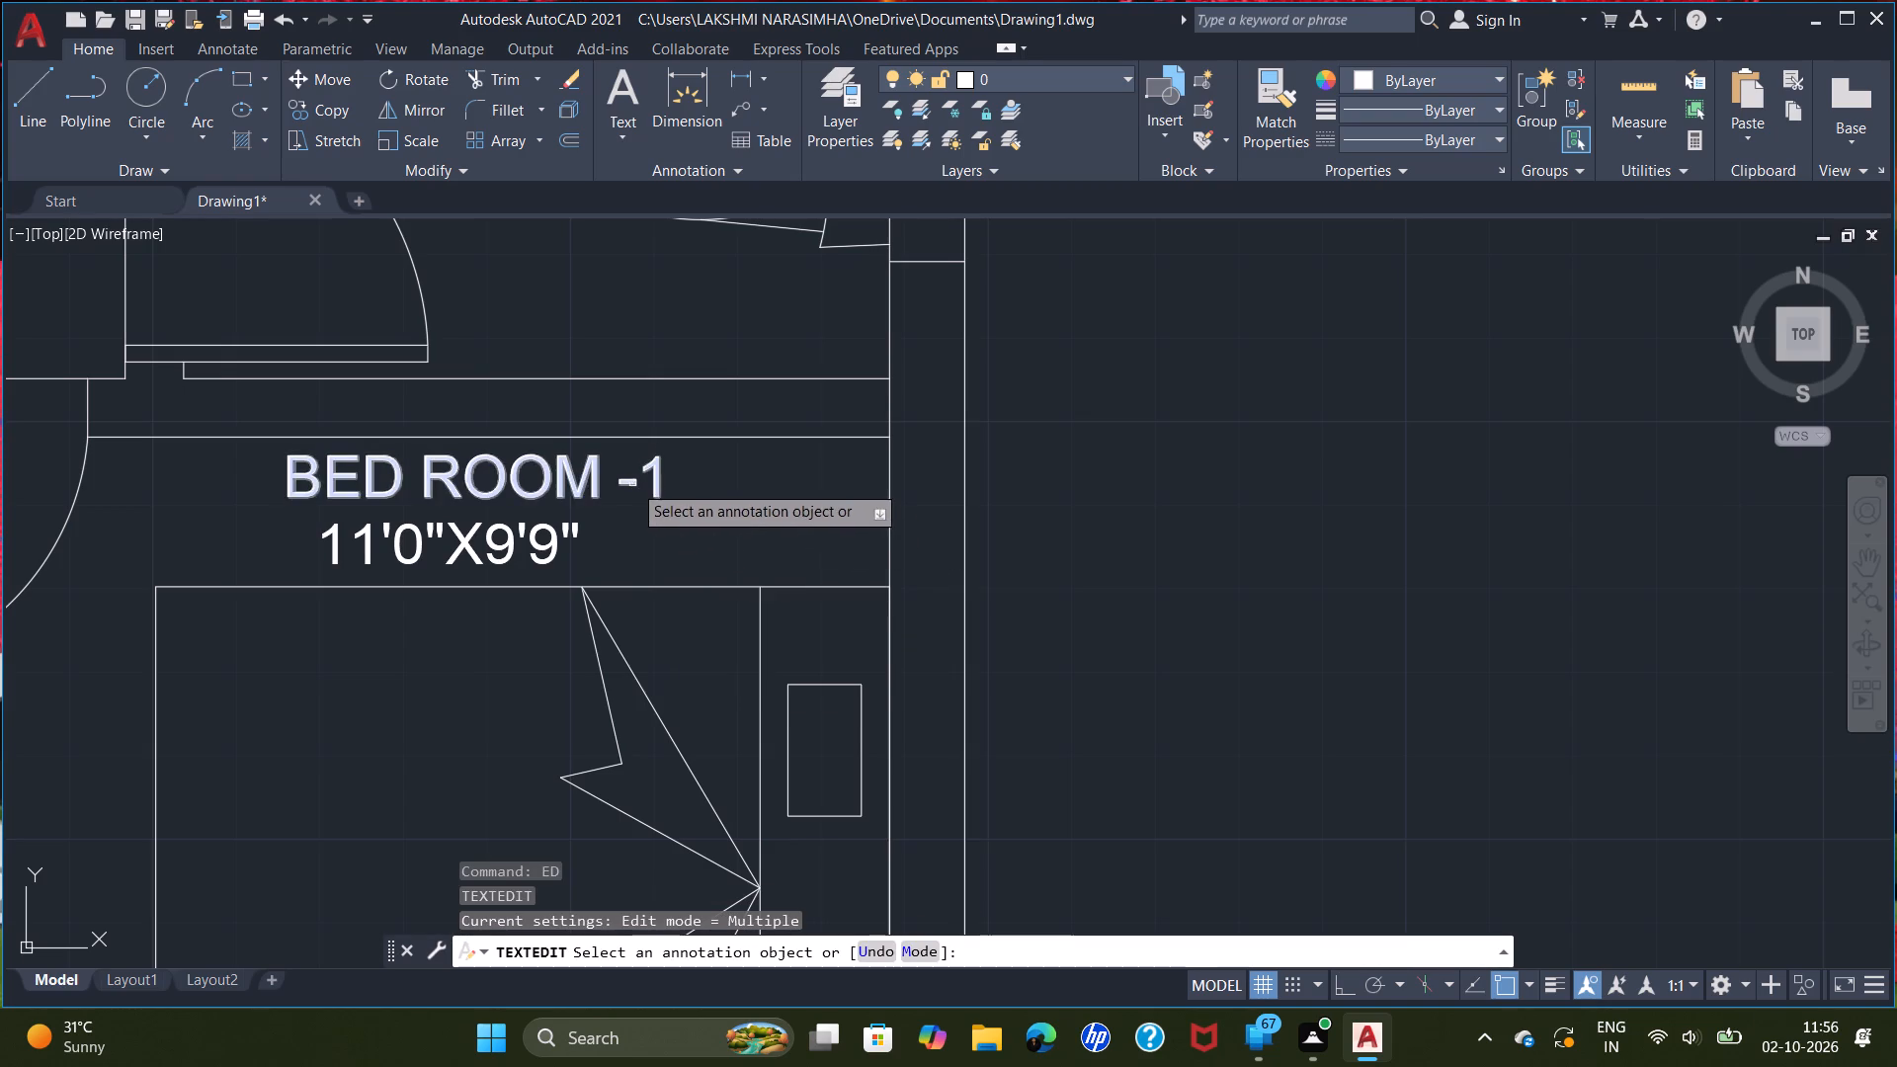
click(661, 495)
click(661, 495)
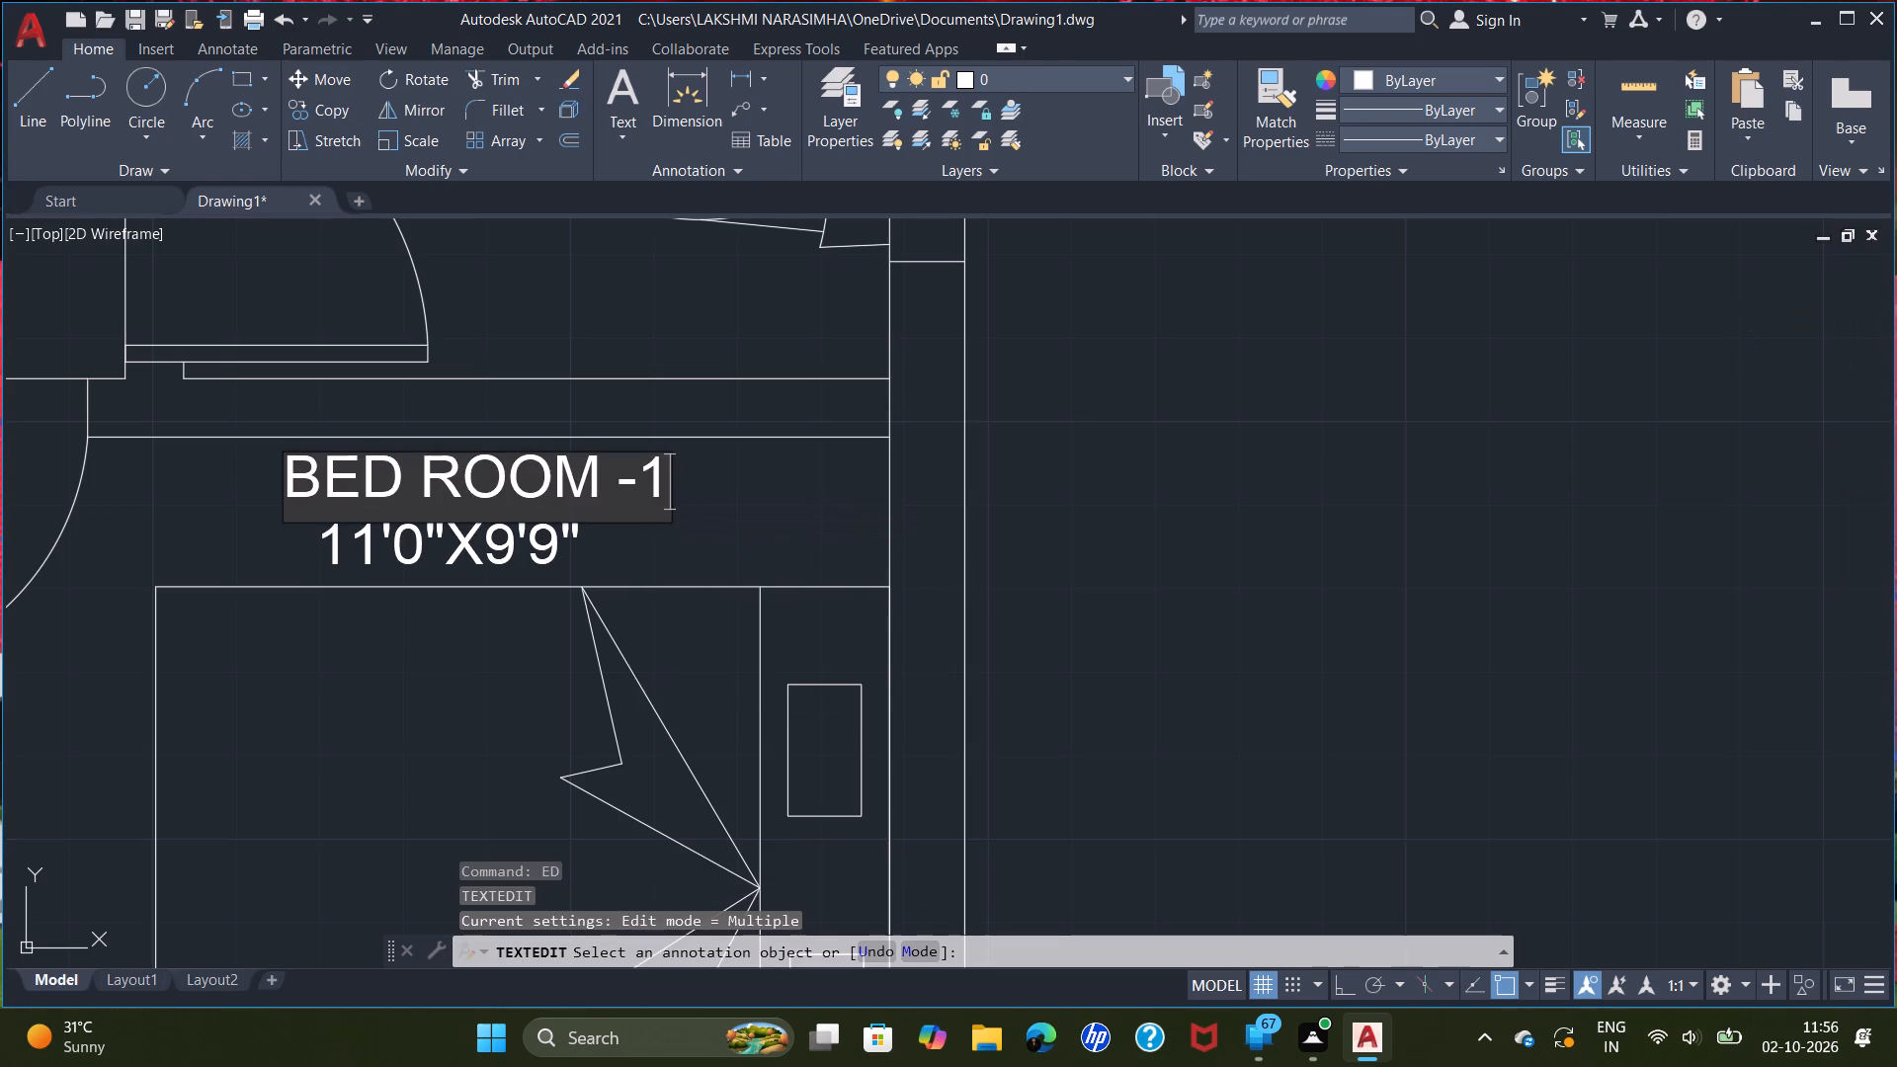
key(BackSpace)
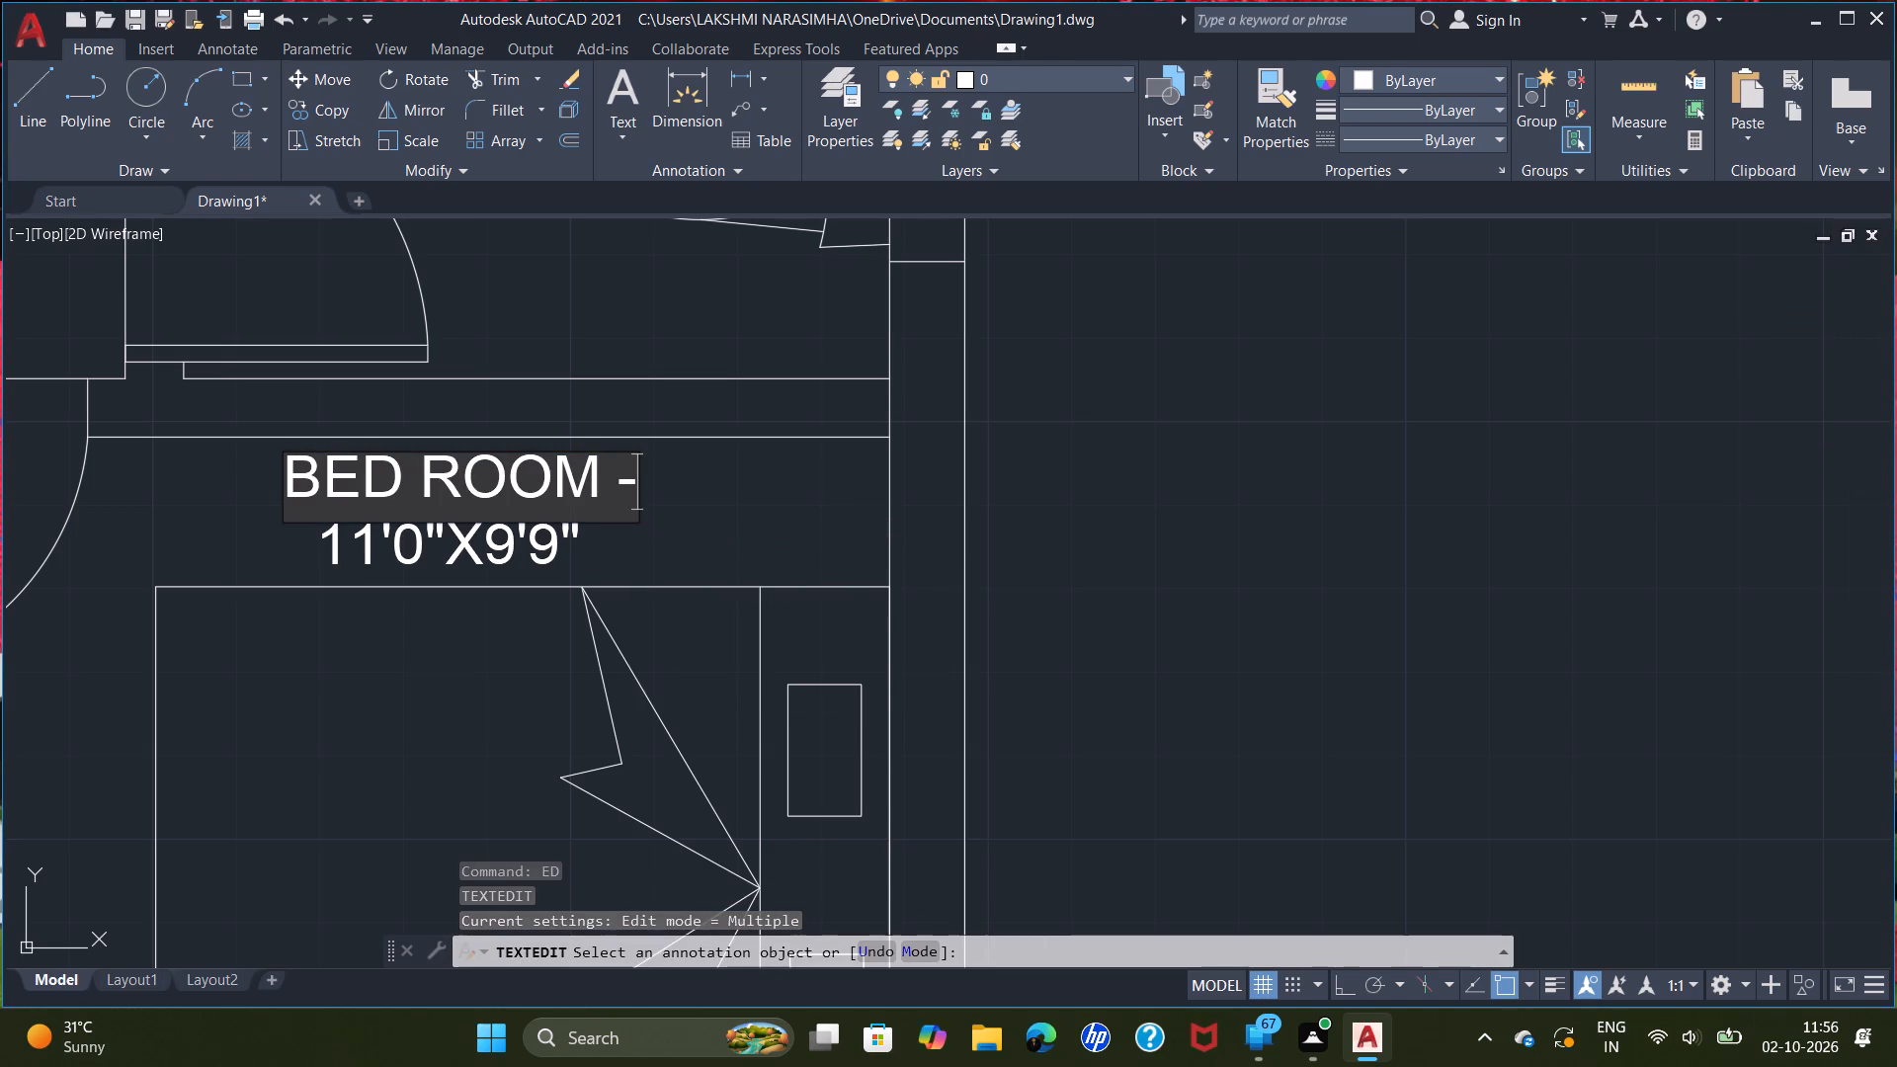
key(2)
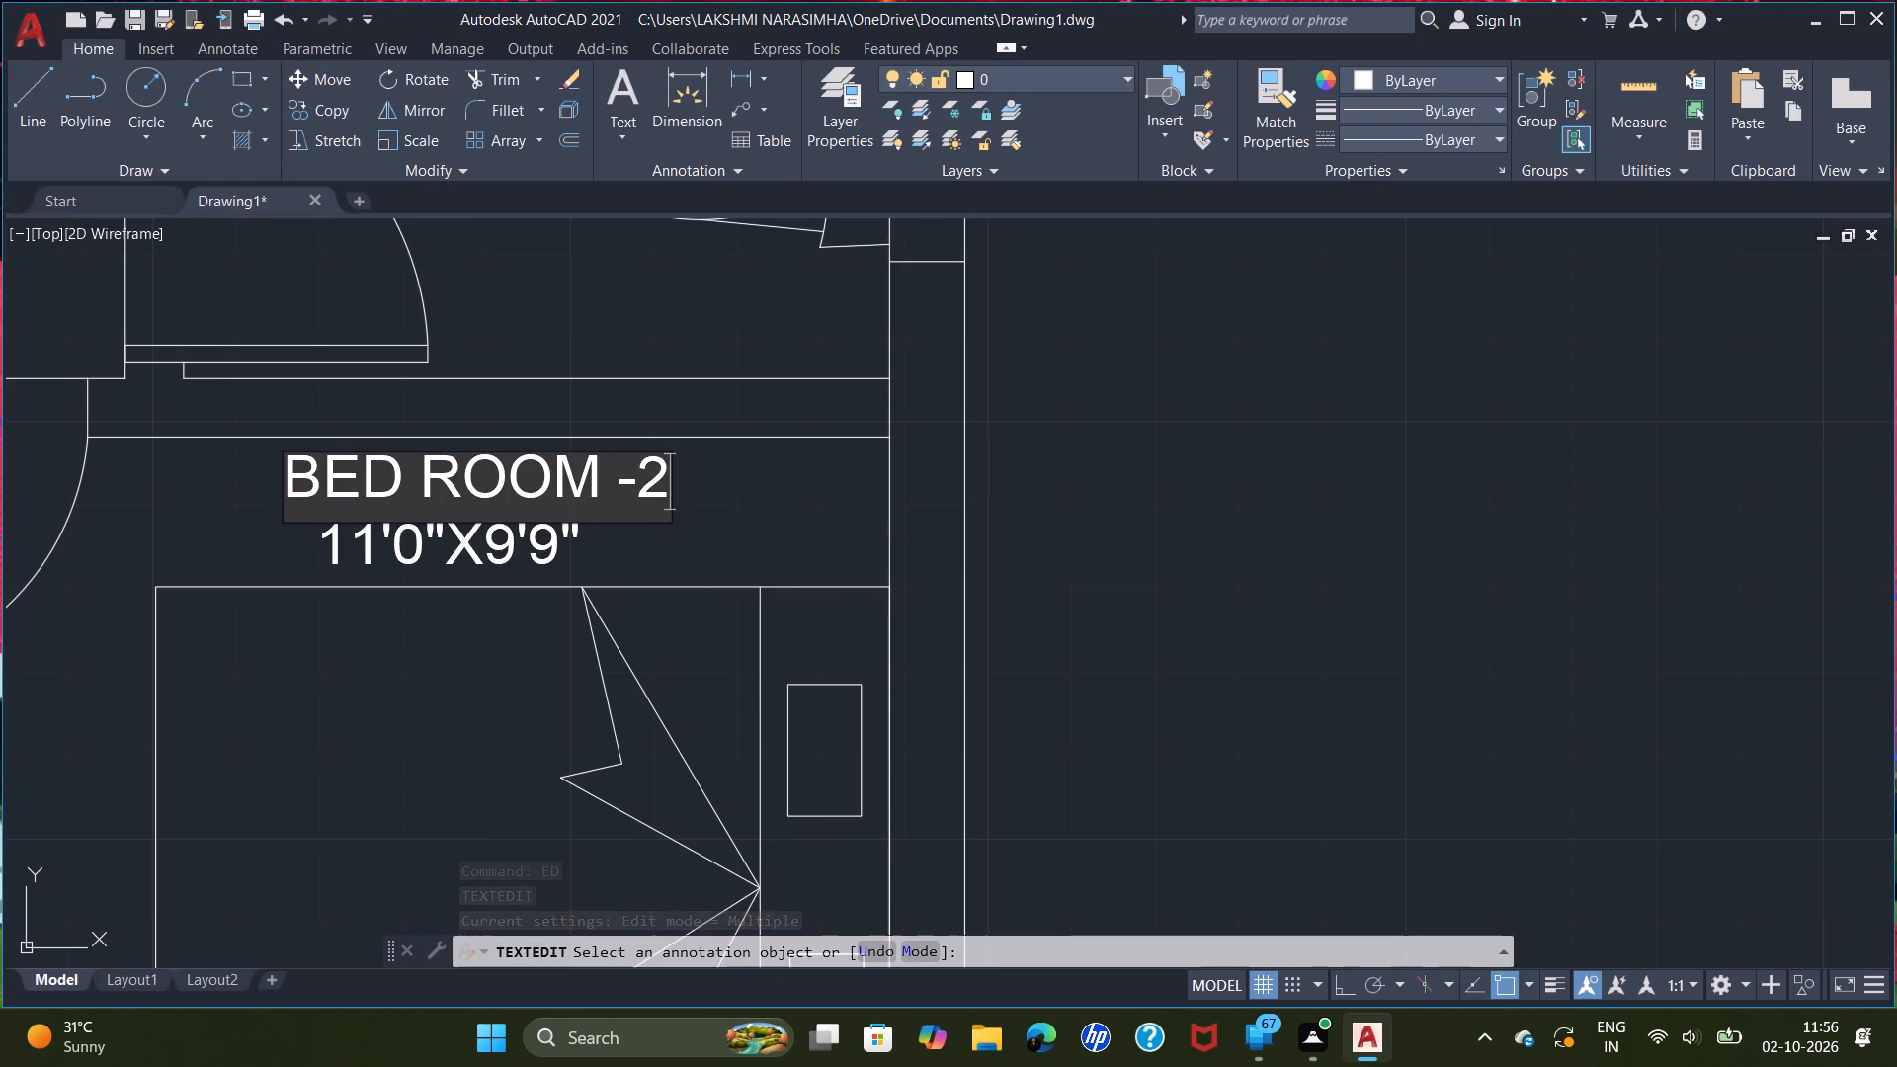
key(Return)
Change the size line under BED ROOM -2 to 11'0"X10'0".
click(555, 551)
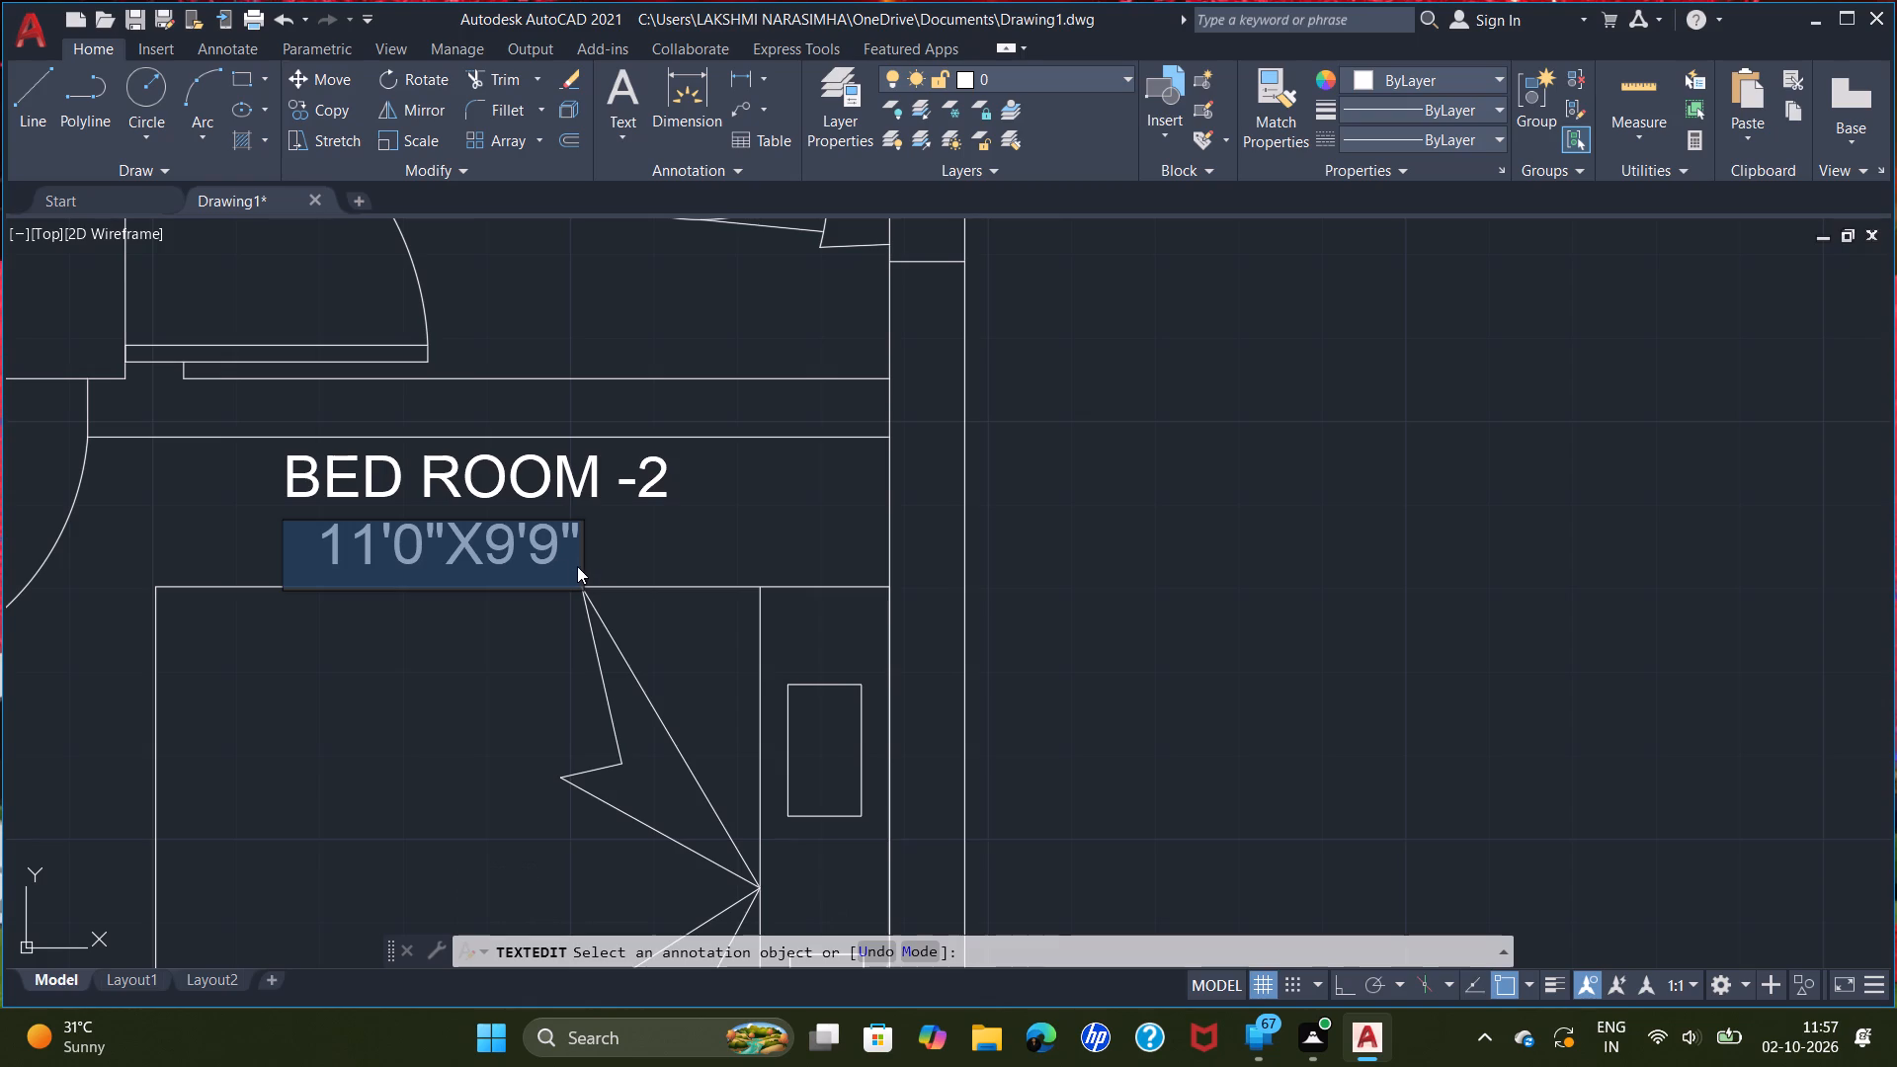
double_click(576, 559)
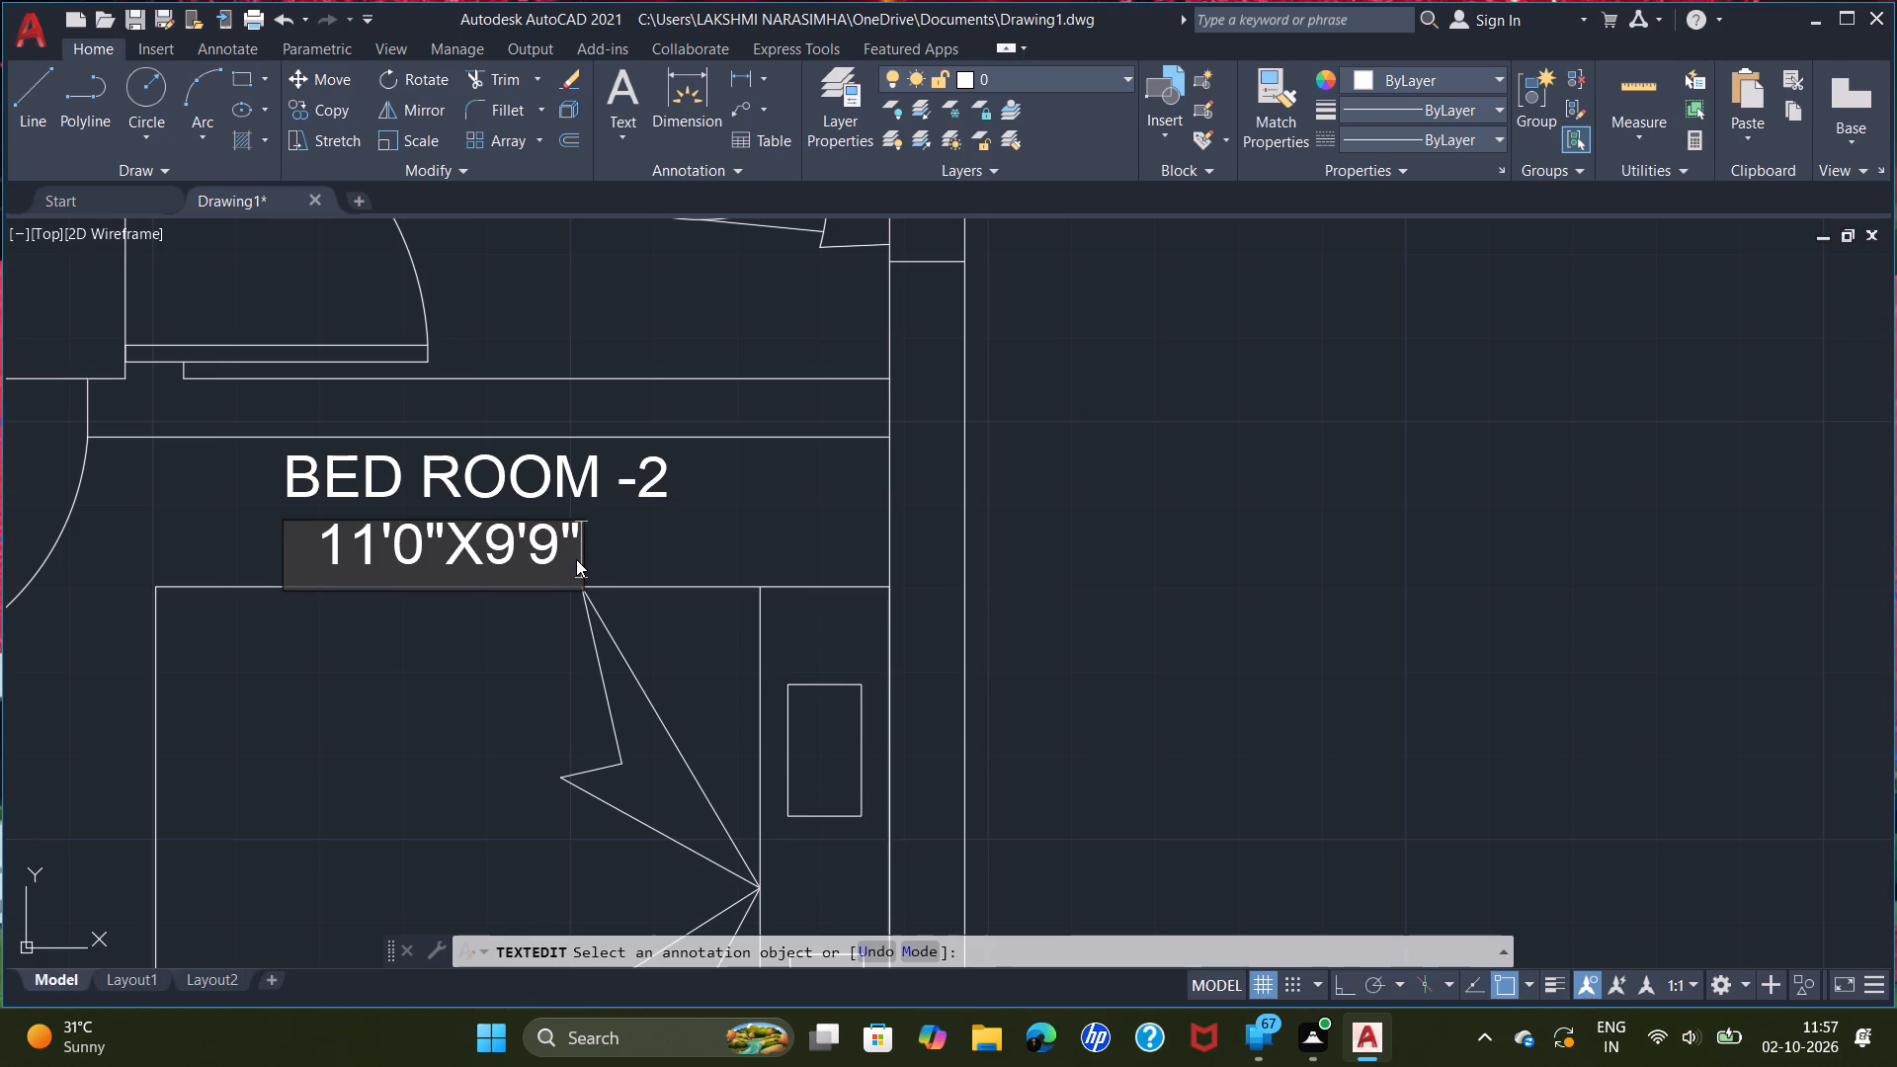
click(576, 559)
key(BackSpace)
key(BackSpace)
key(BackSpace)
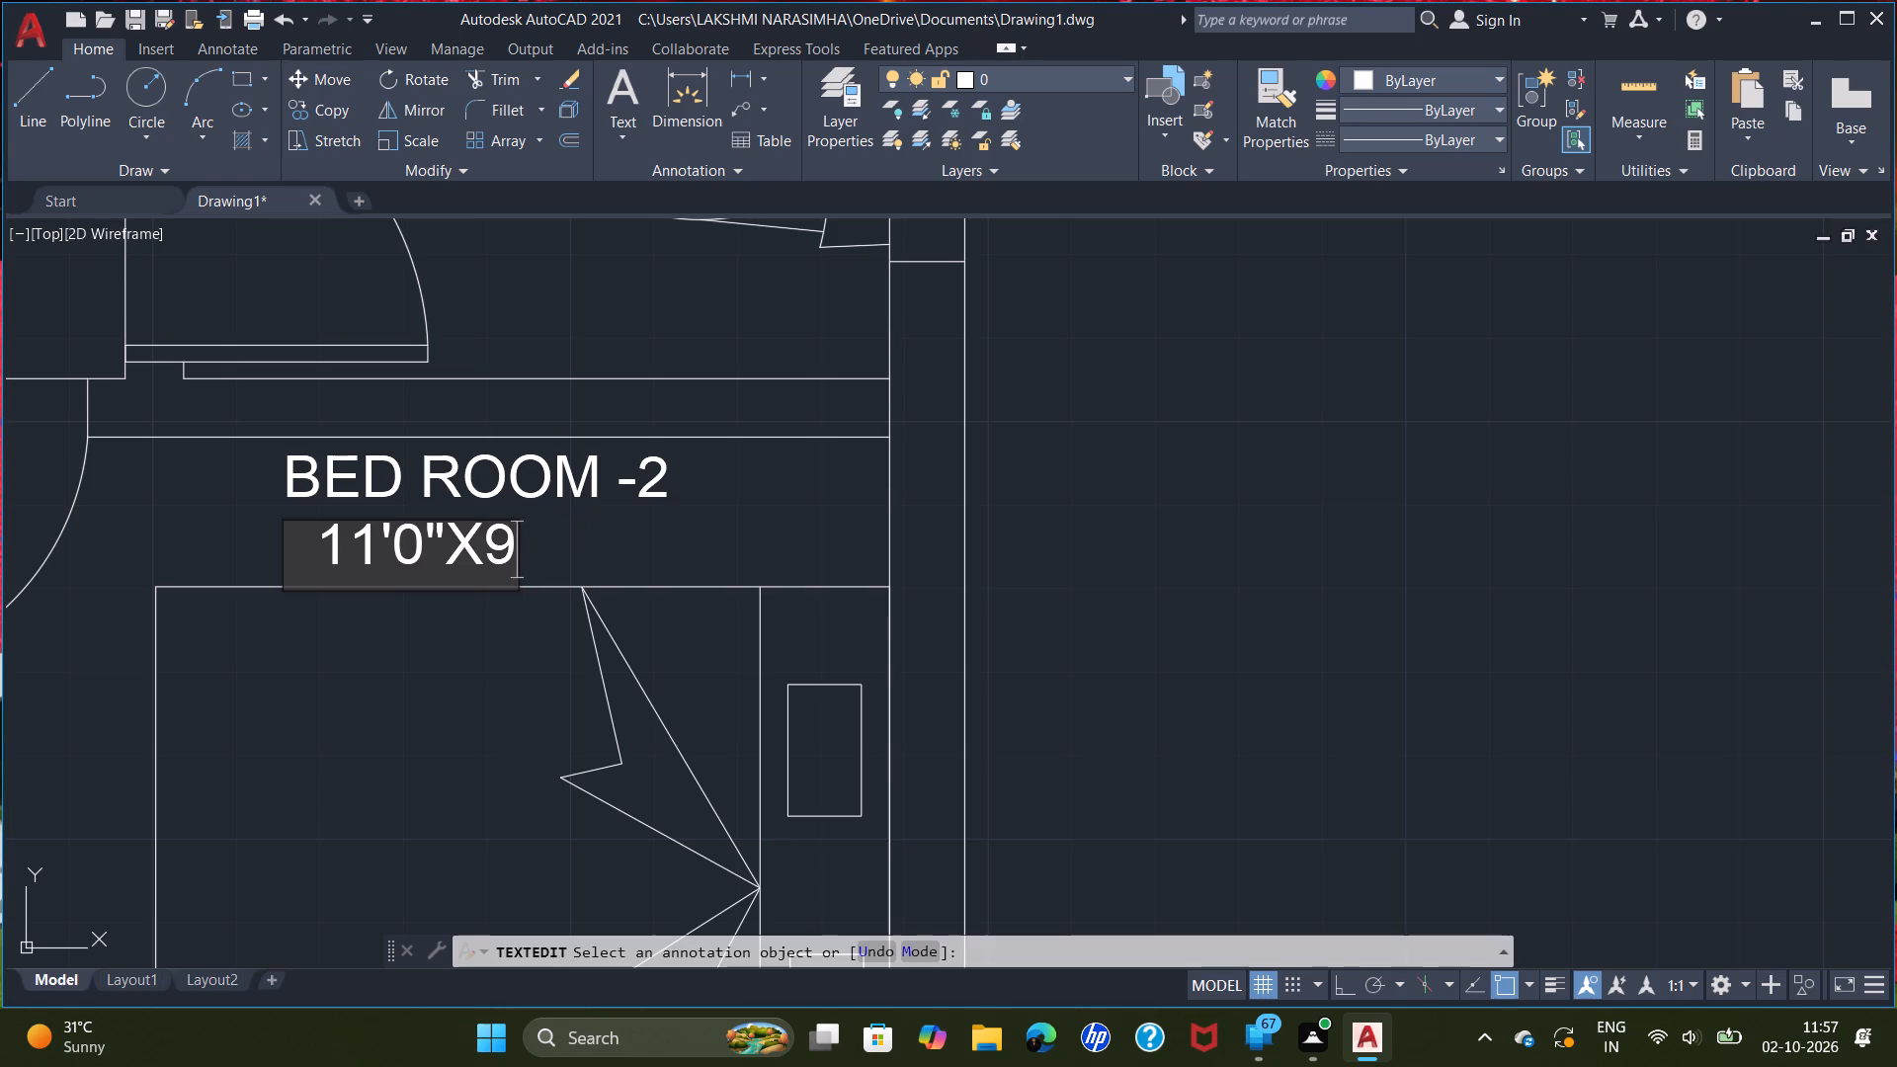
key(BackSpace)
text(10;)
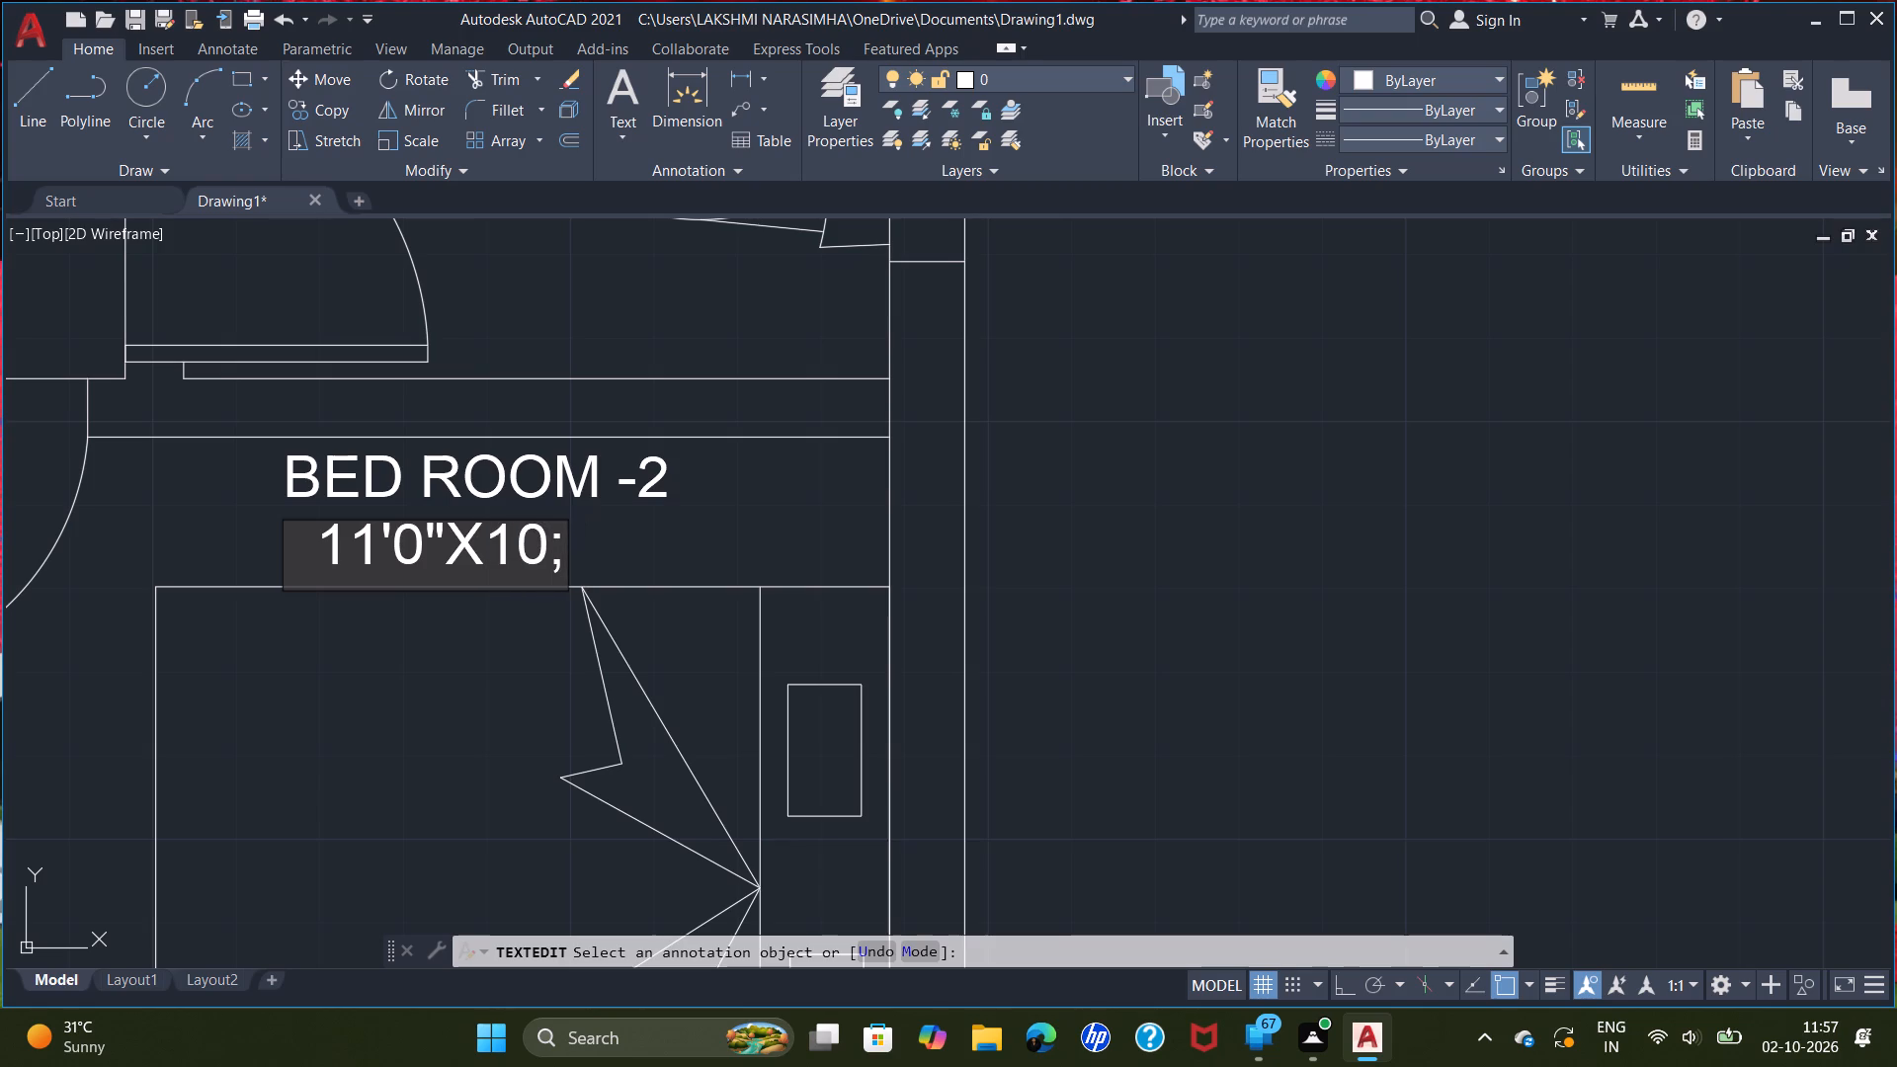
key(0)
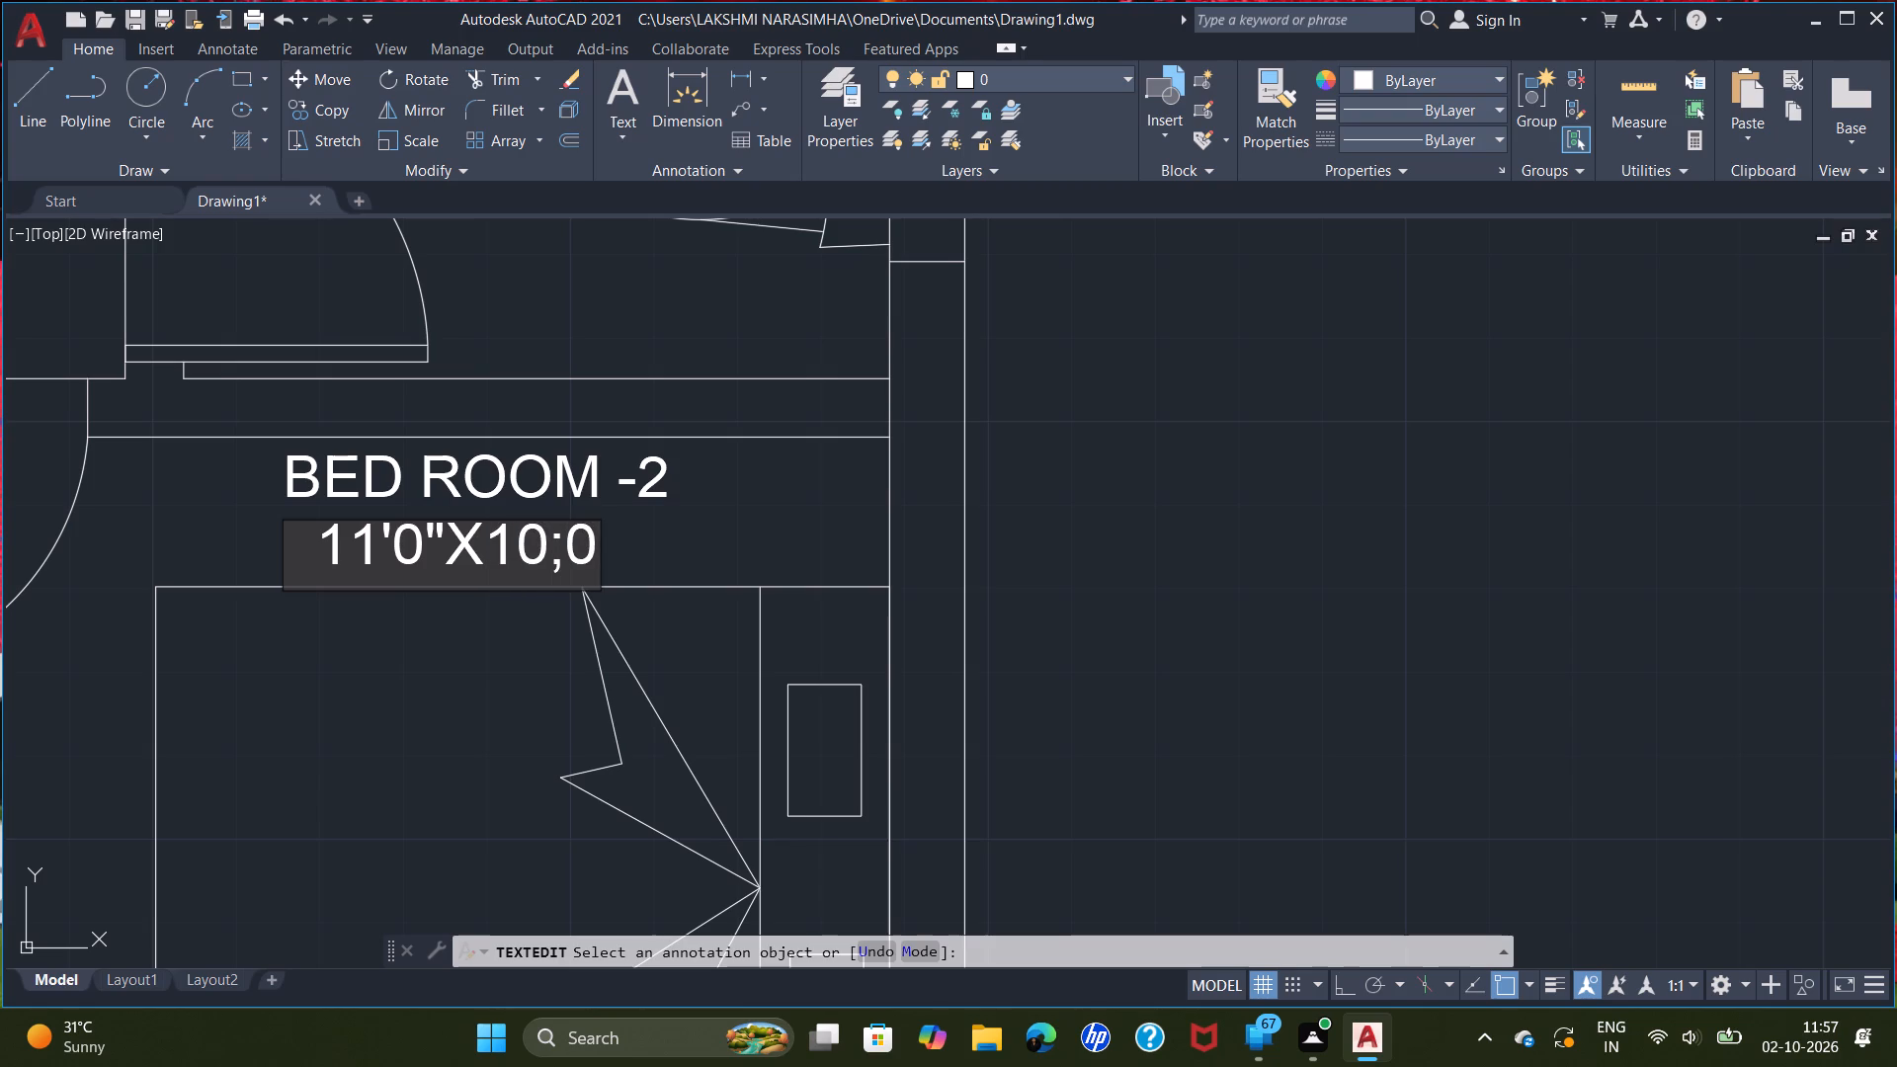
key(shift+quotedbl)
click(559, 544)
key(BackSpace)
key(apostrophe)
key(Return)
Replace the name line of the label in the small lower-left room, between its two doors, with DRAWING AREA.
scroll(646, 465, down, 2)
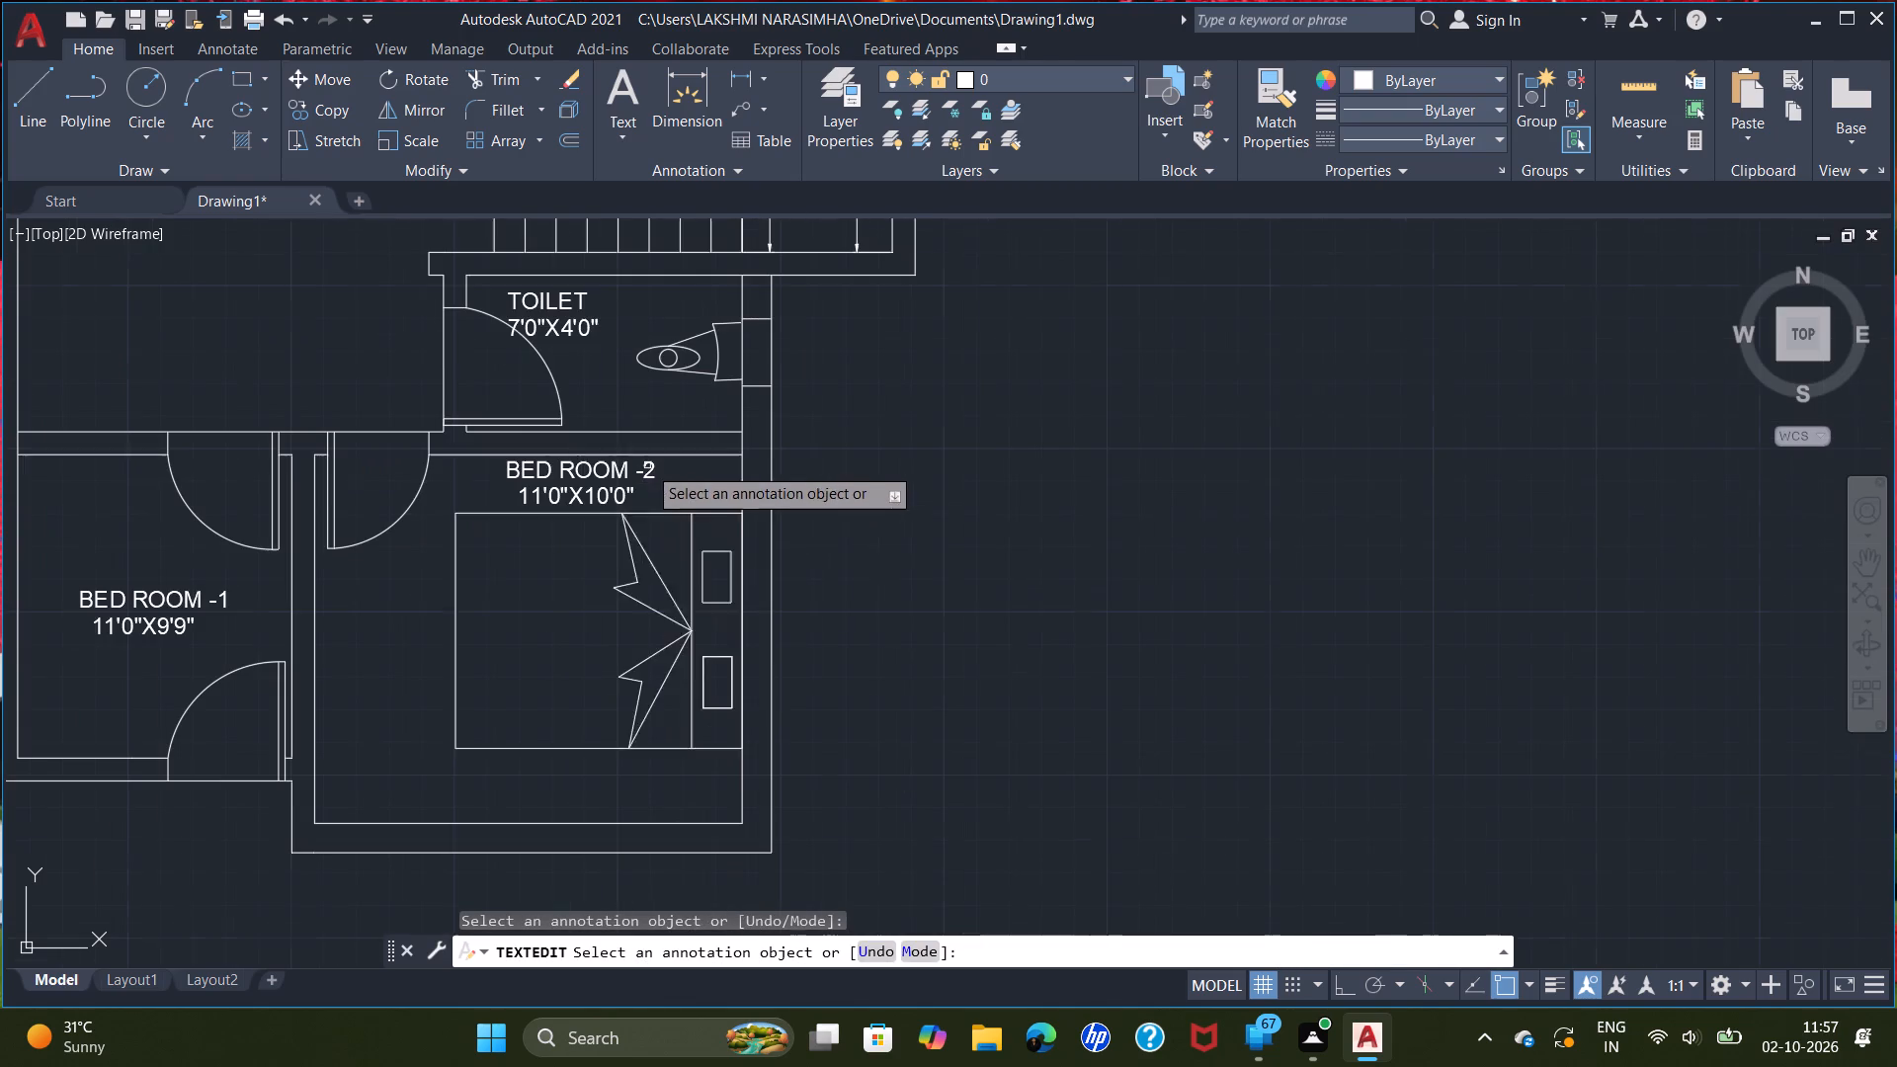
scroll(395, 549, down, 1)
scroll(231, 617, up, 3)
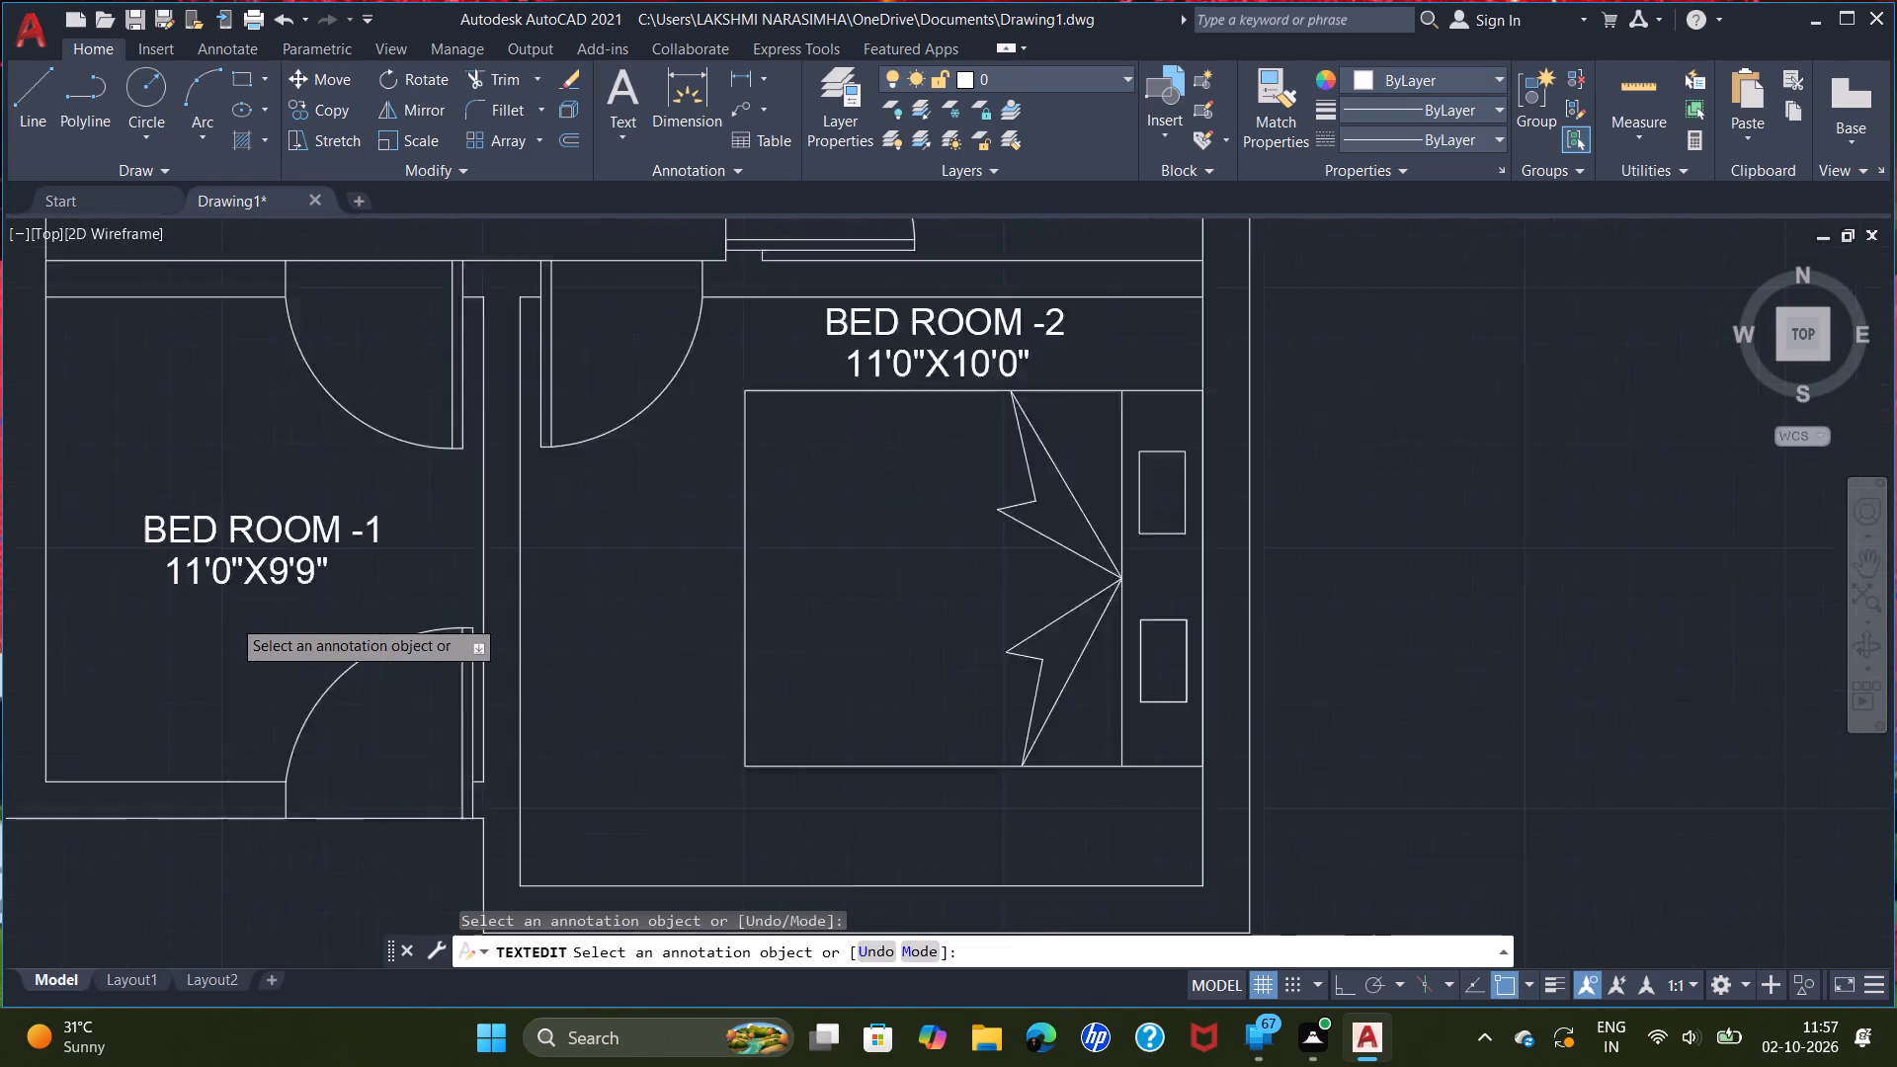
double_click(335, 490)
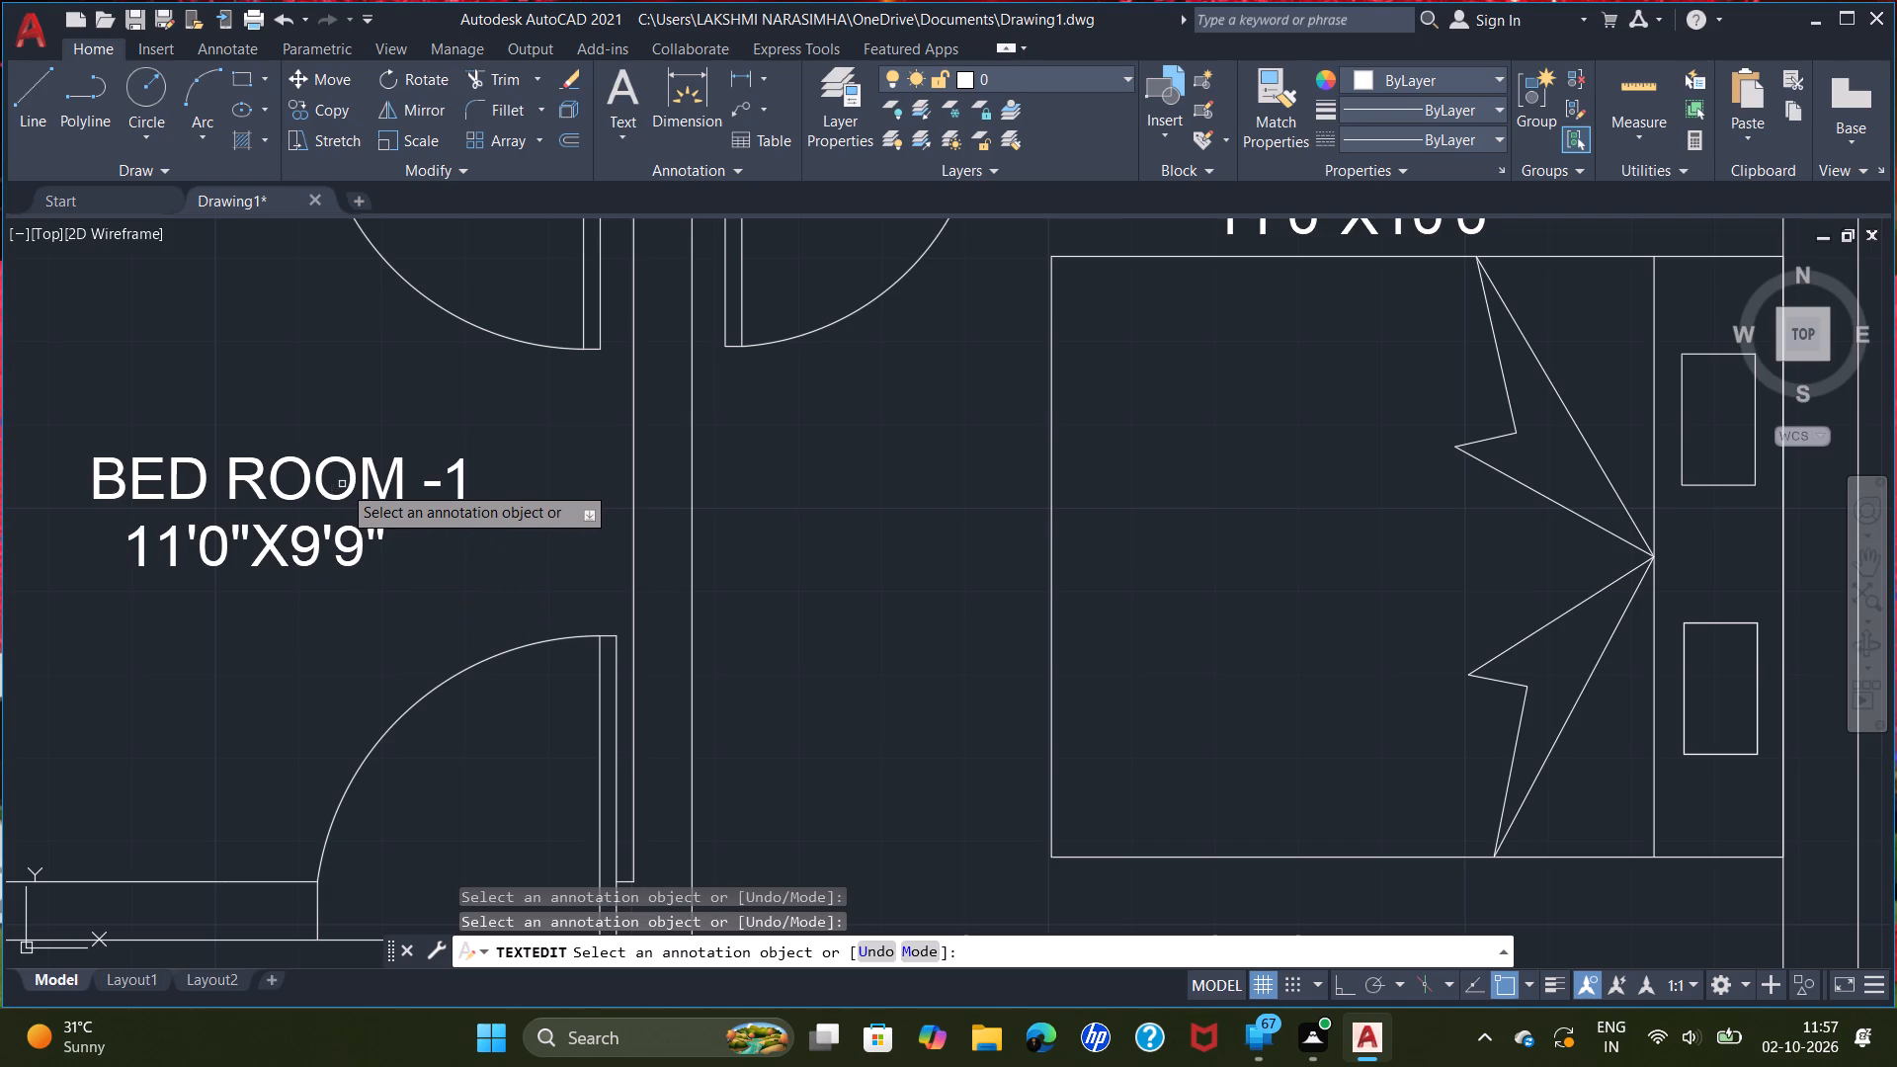
click(354, 489)
key(d)
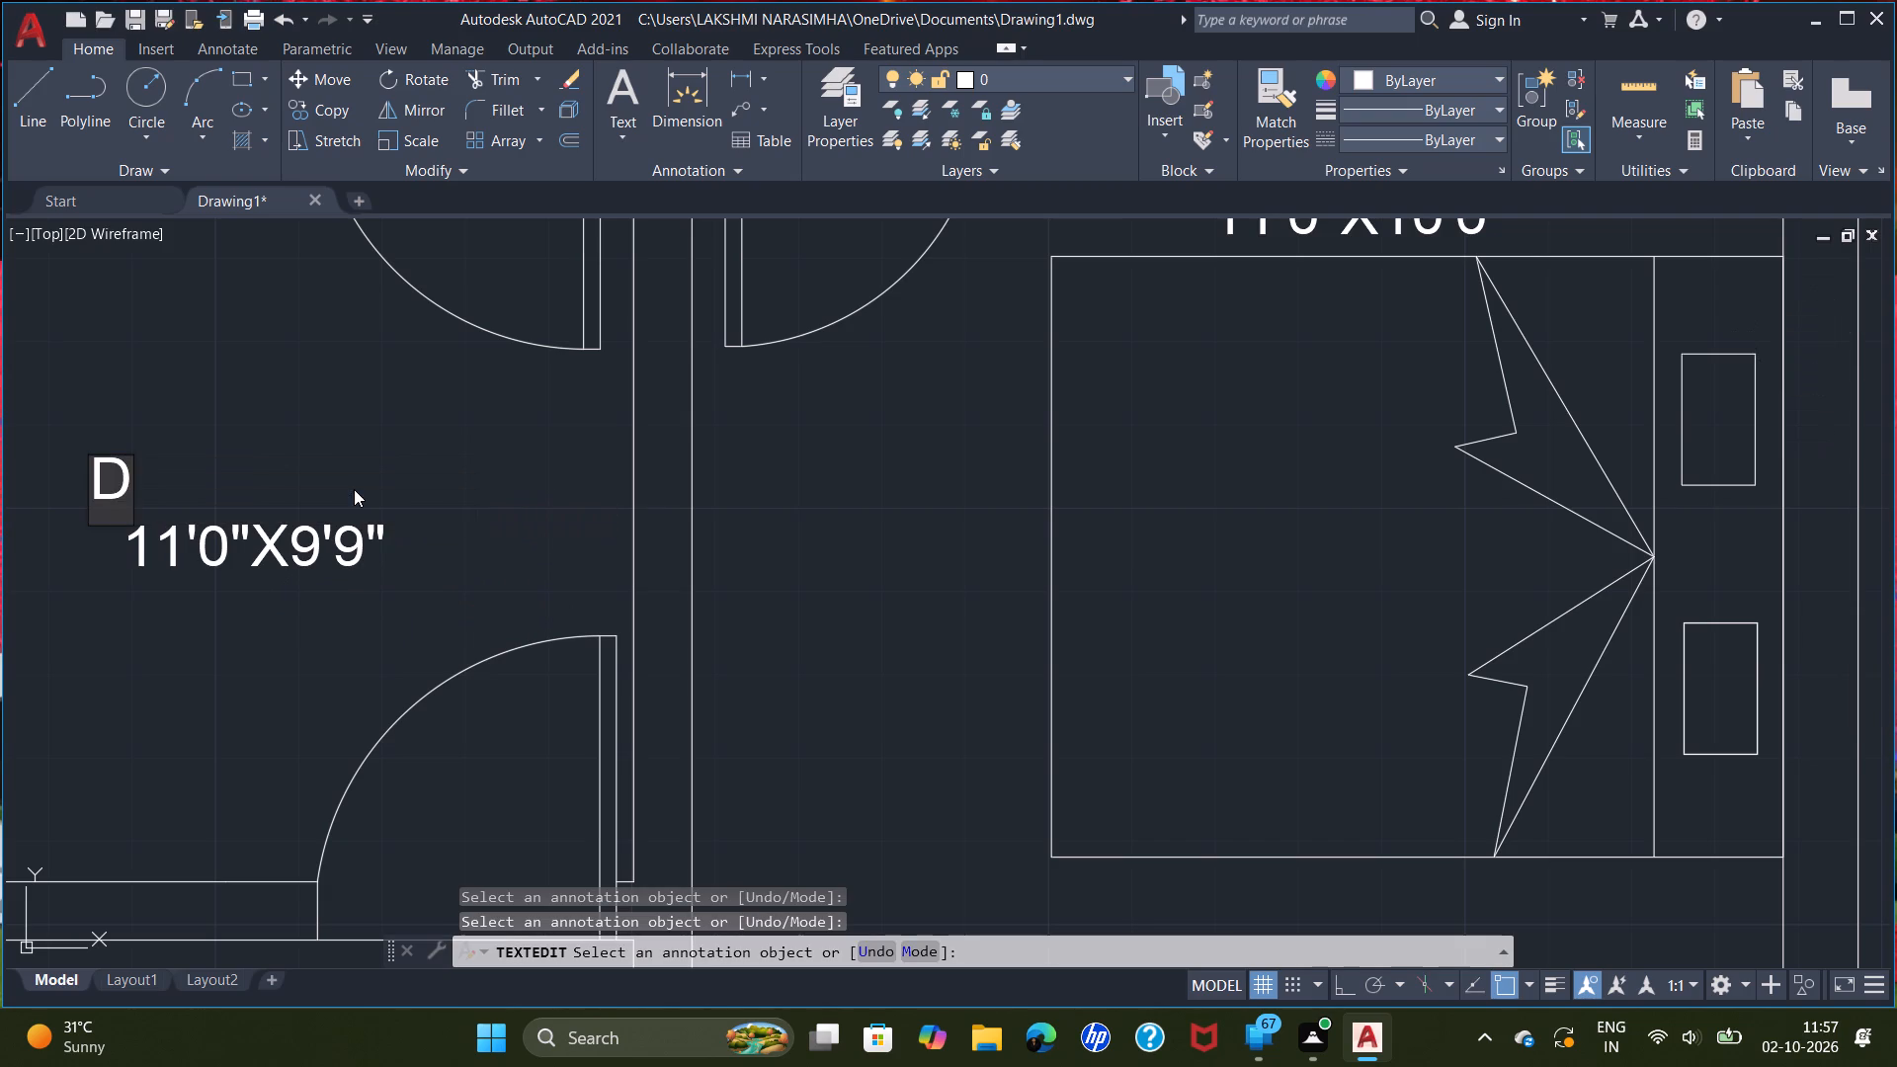
key(r)
text(AWING)
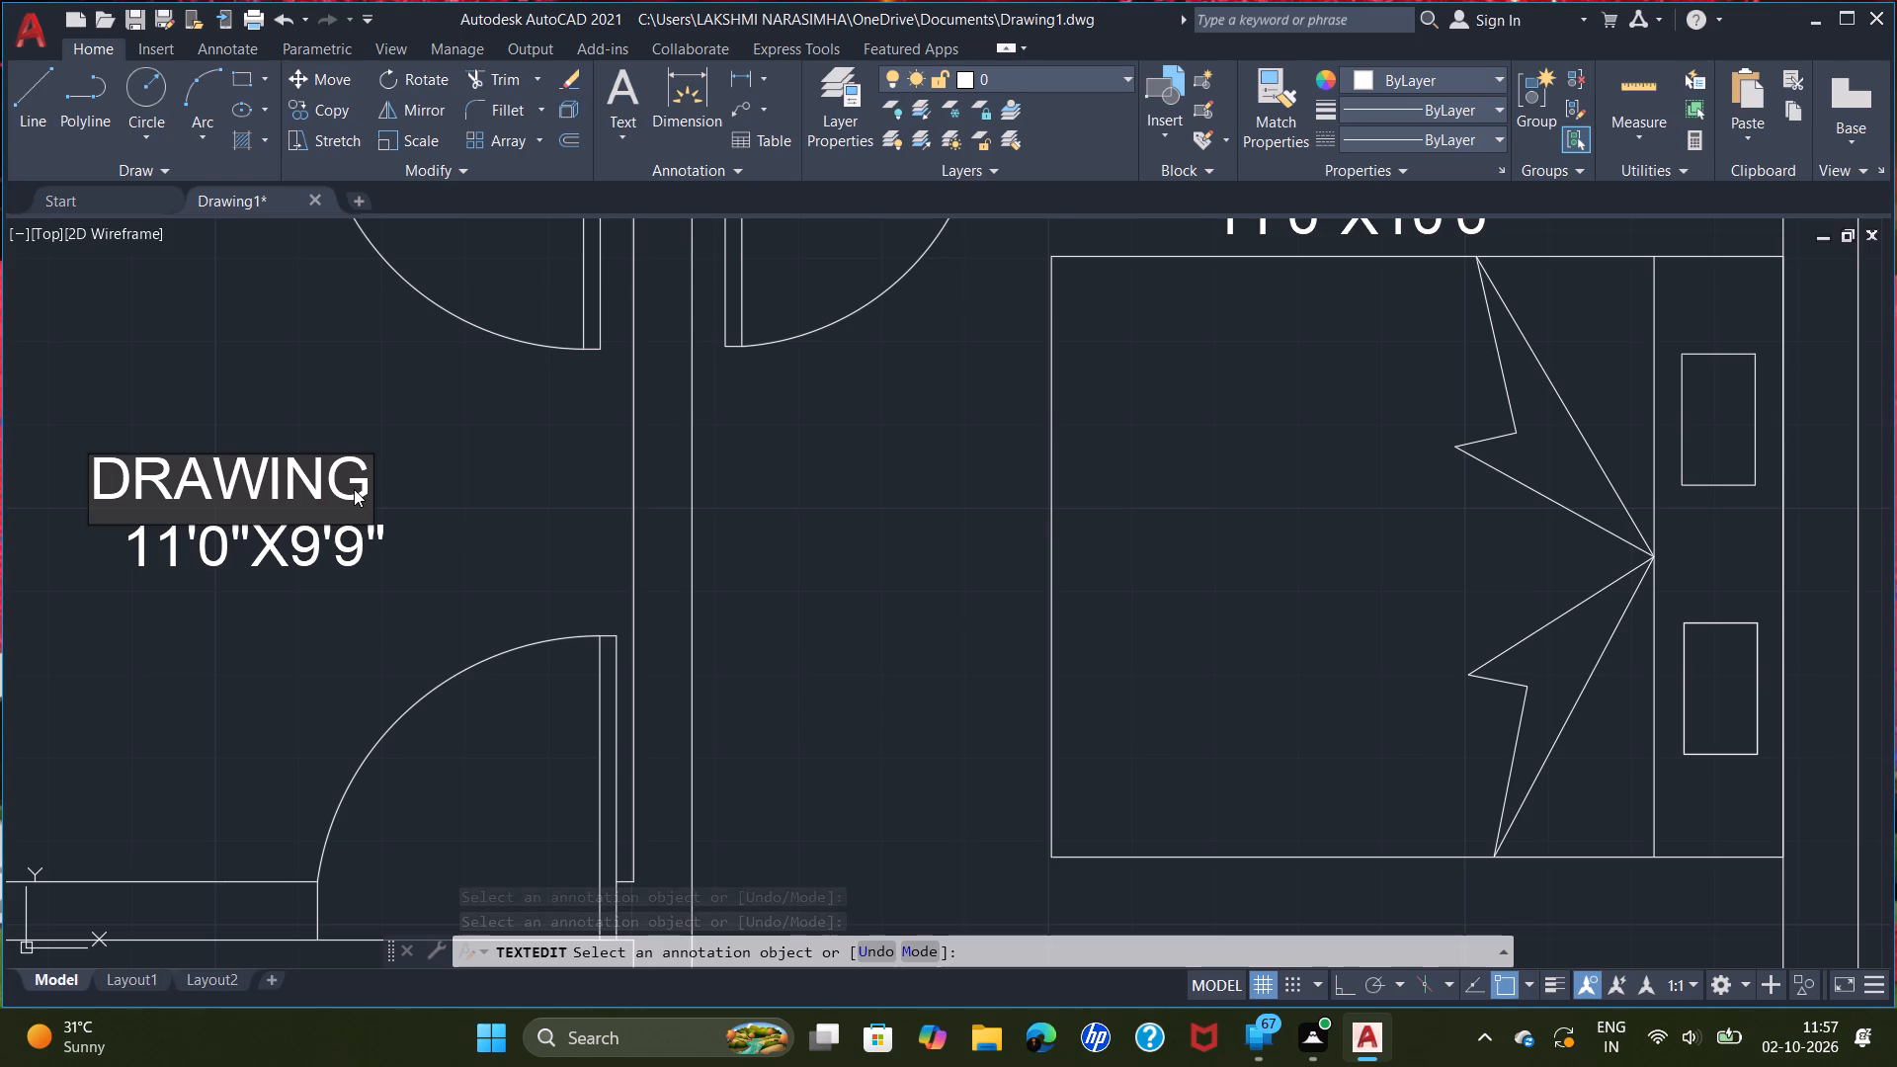
key(space)
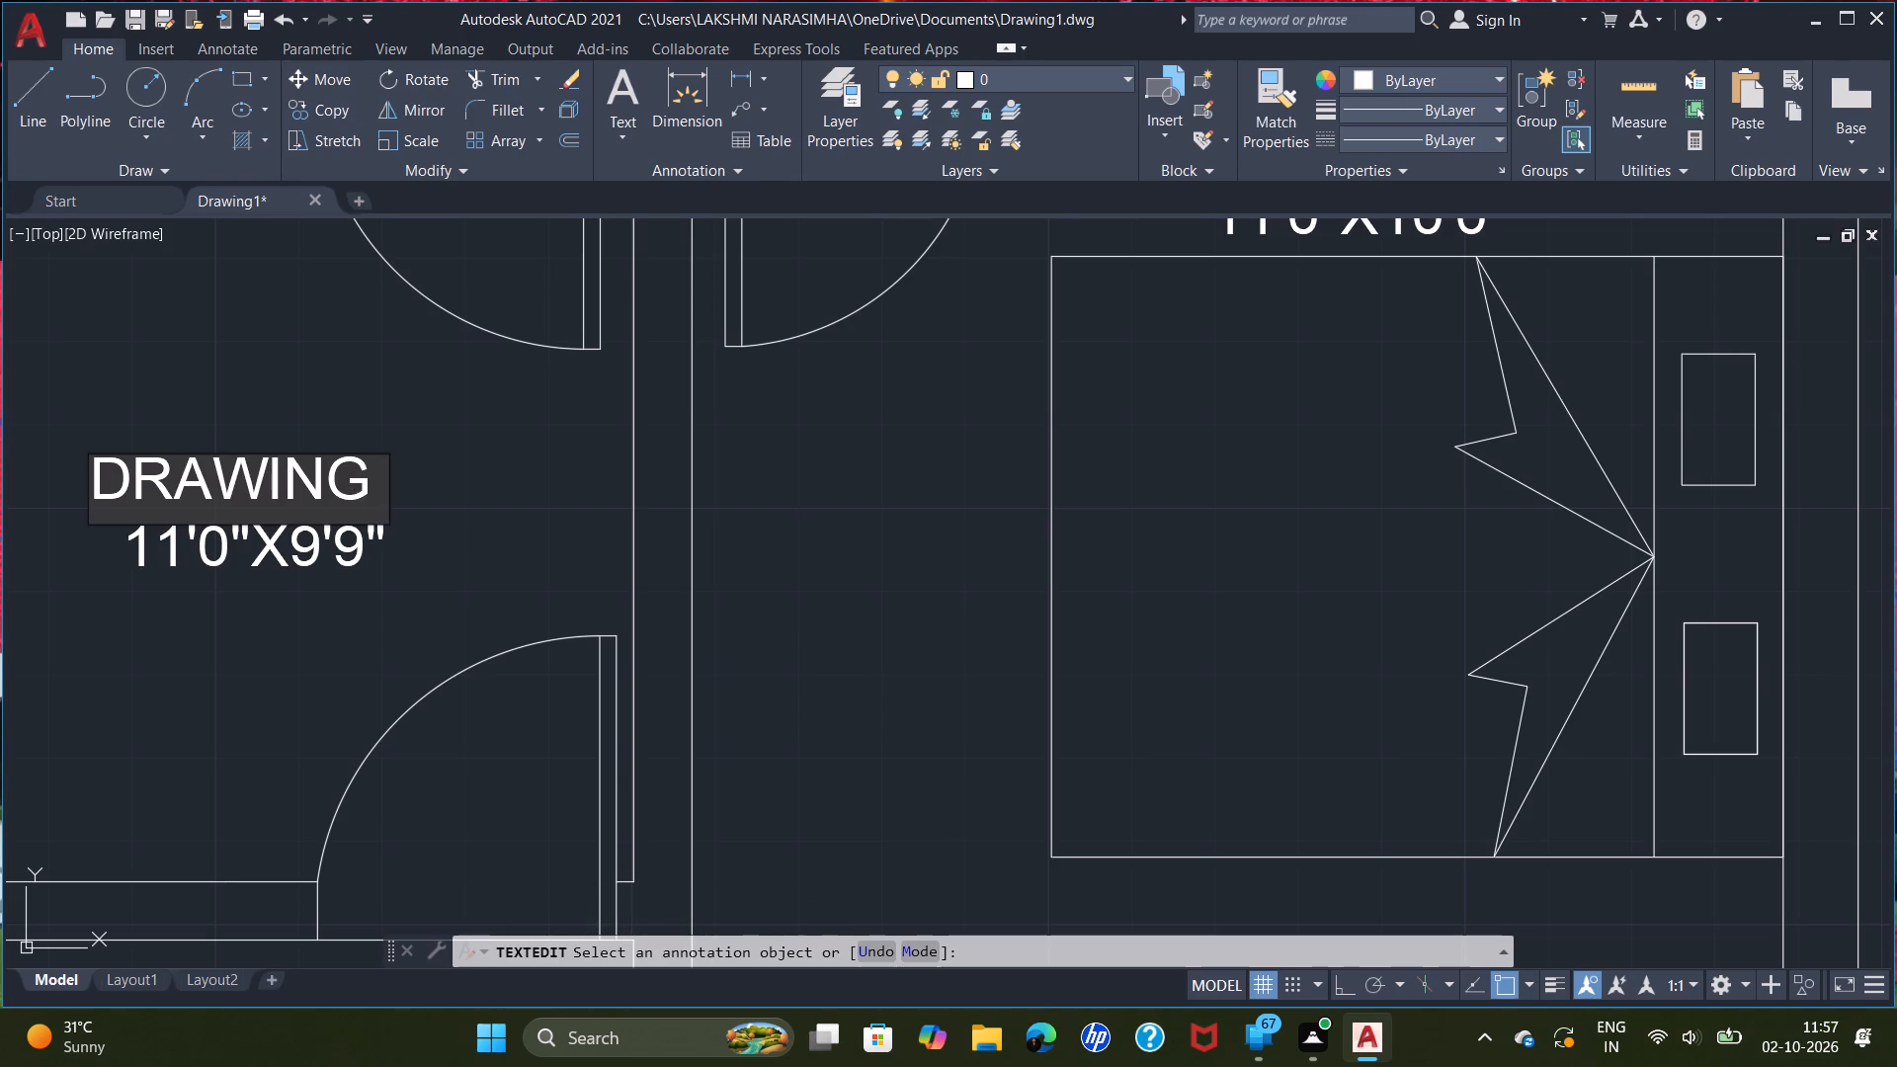
text(AREA)
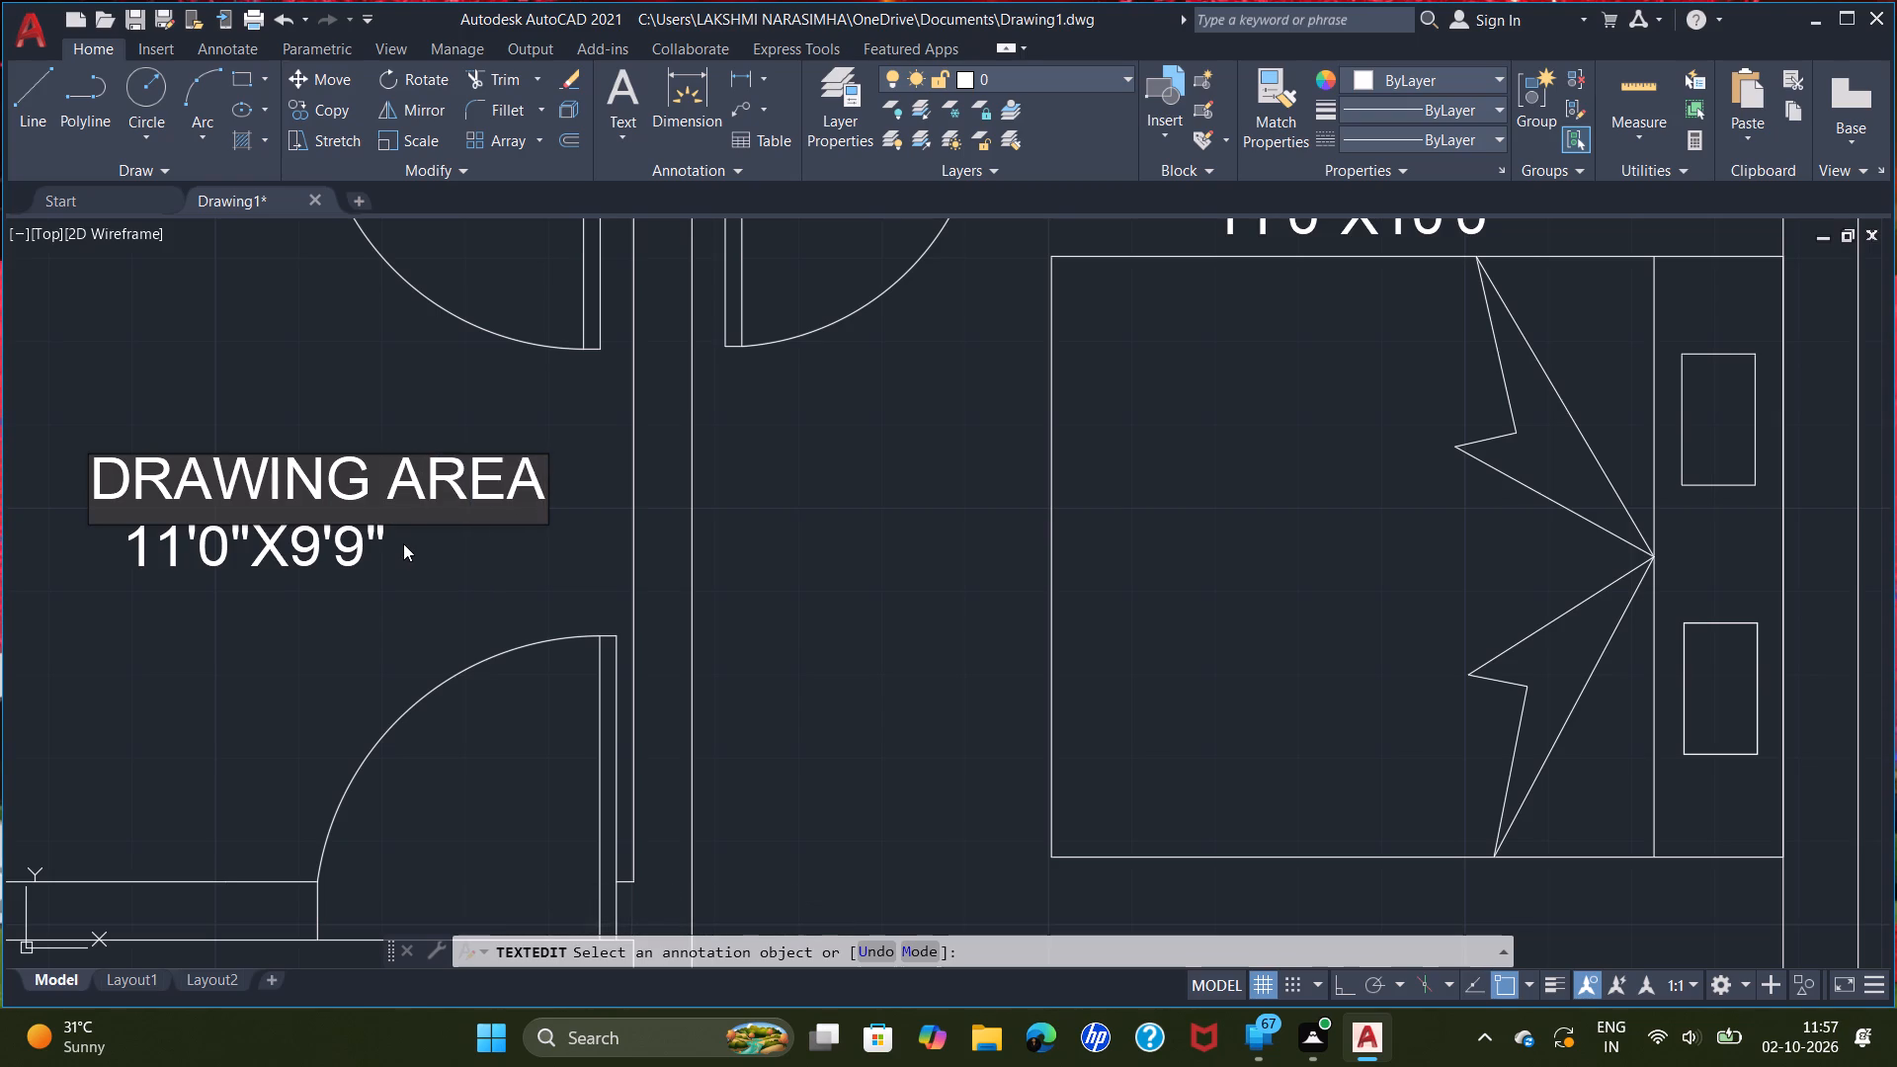
key(Return)
Change the size line under DRAWING AREA to 7'0"X8'4".
click(358, 559)
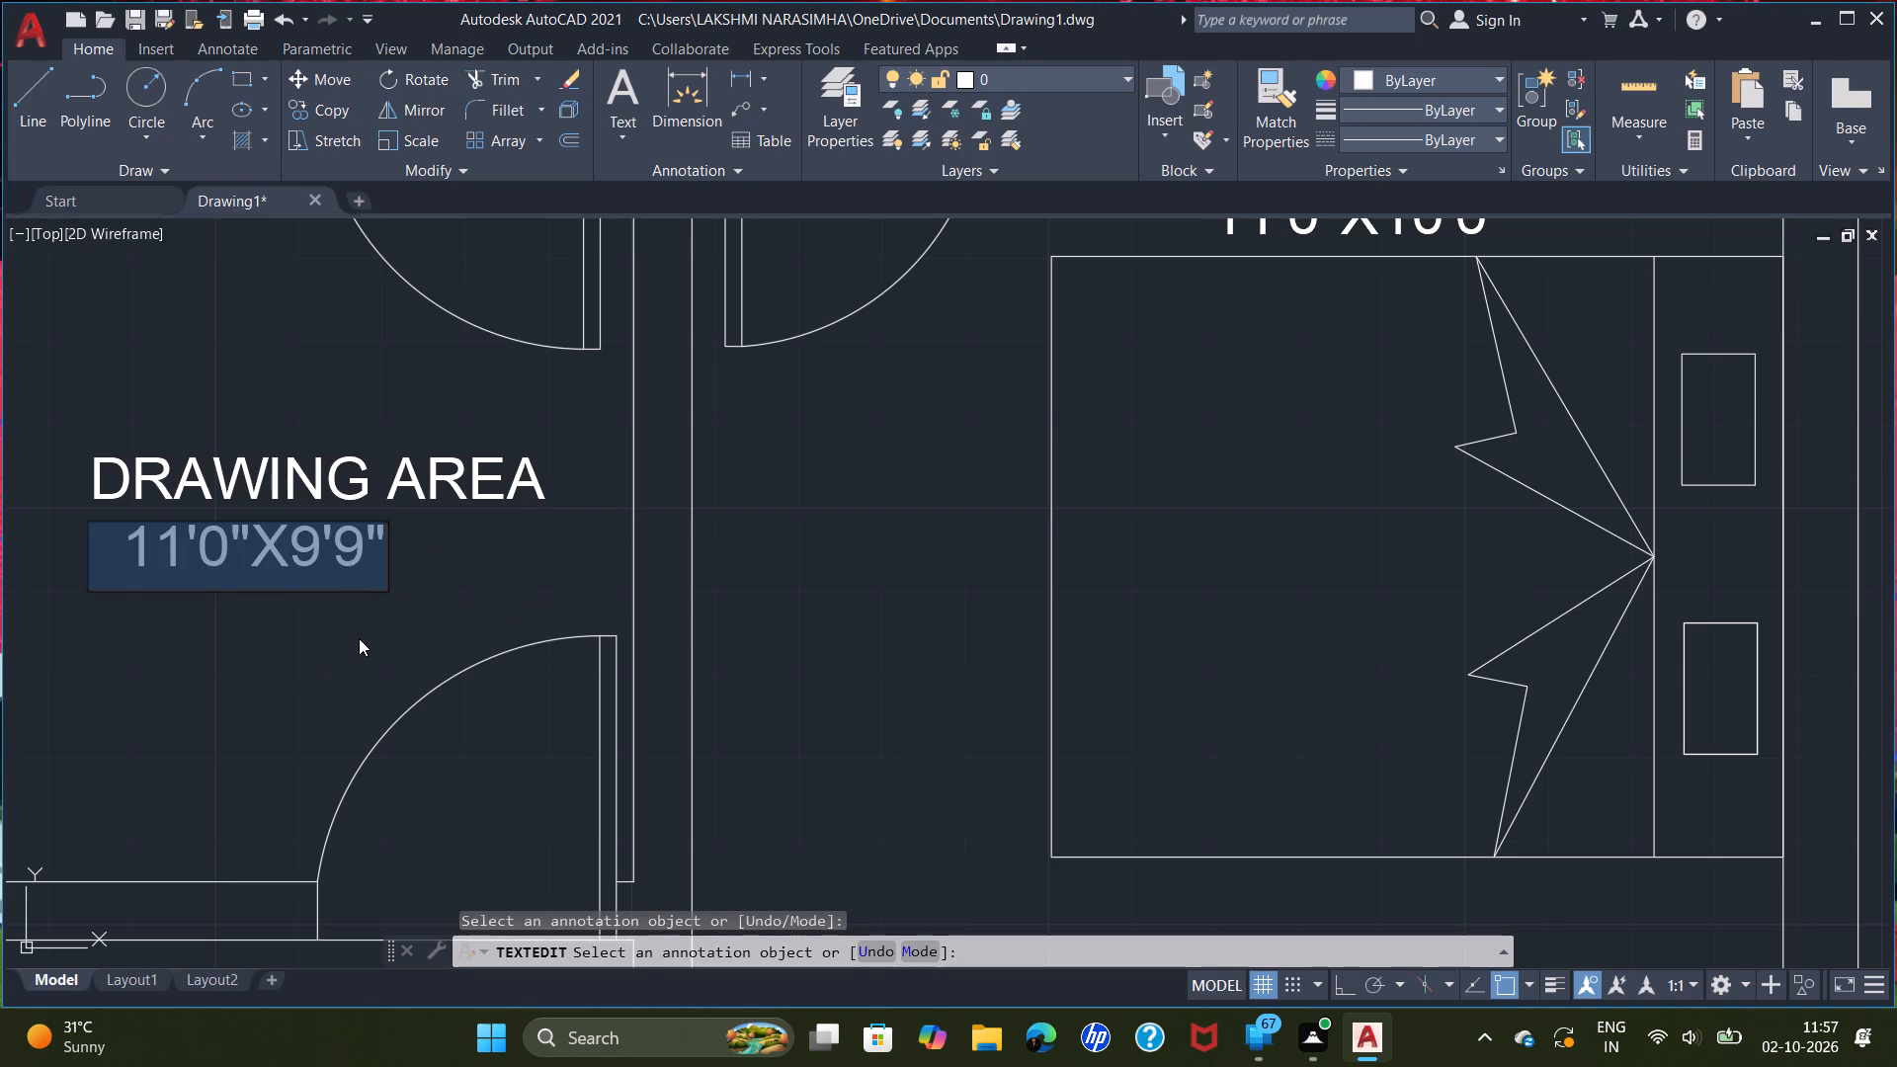
key(7)
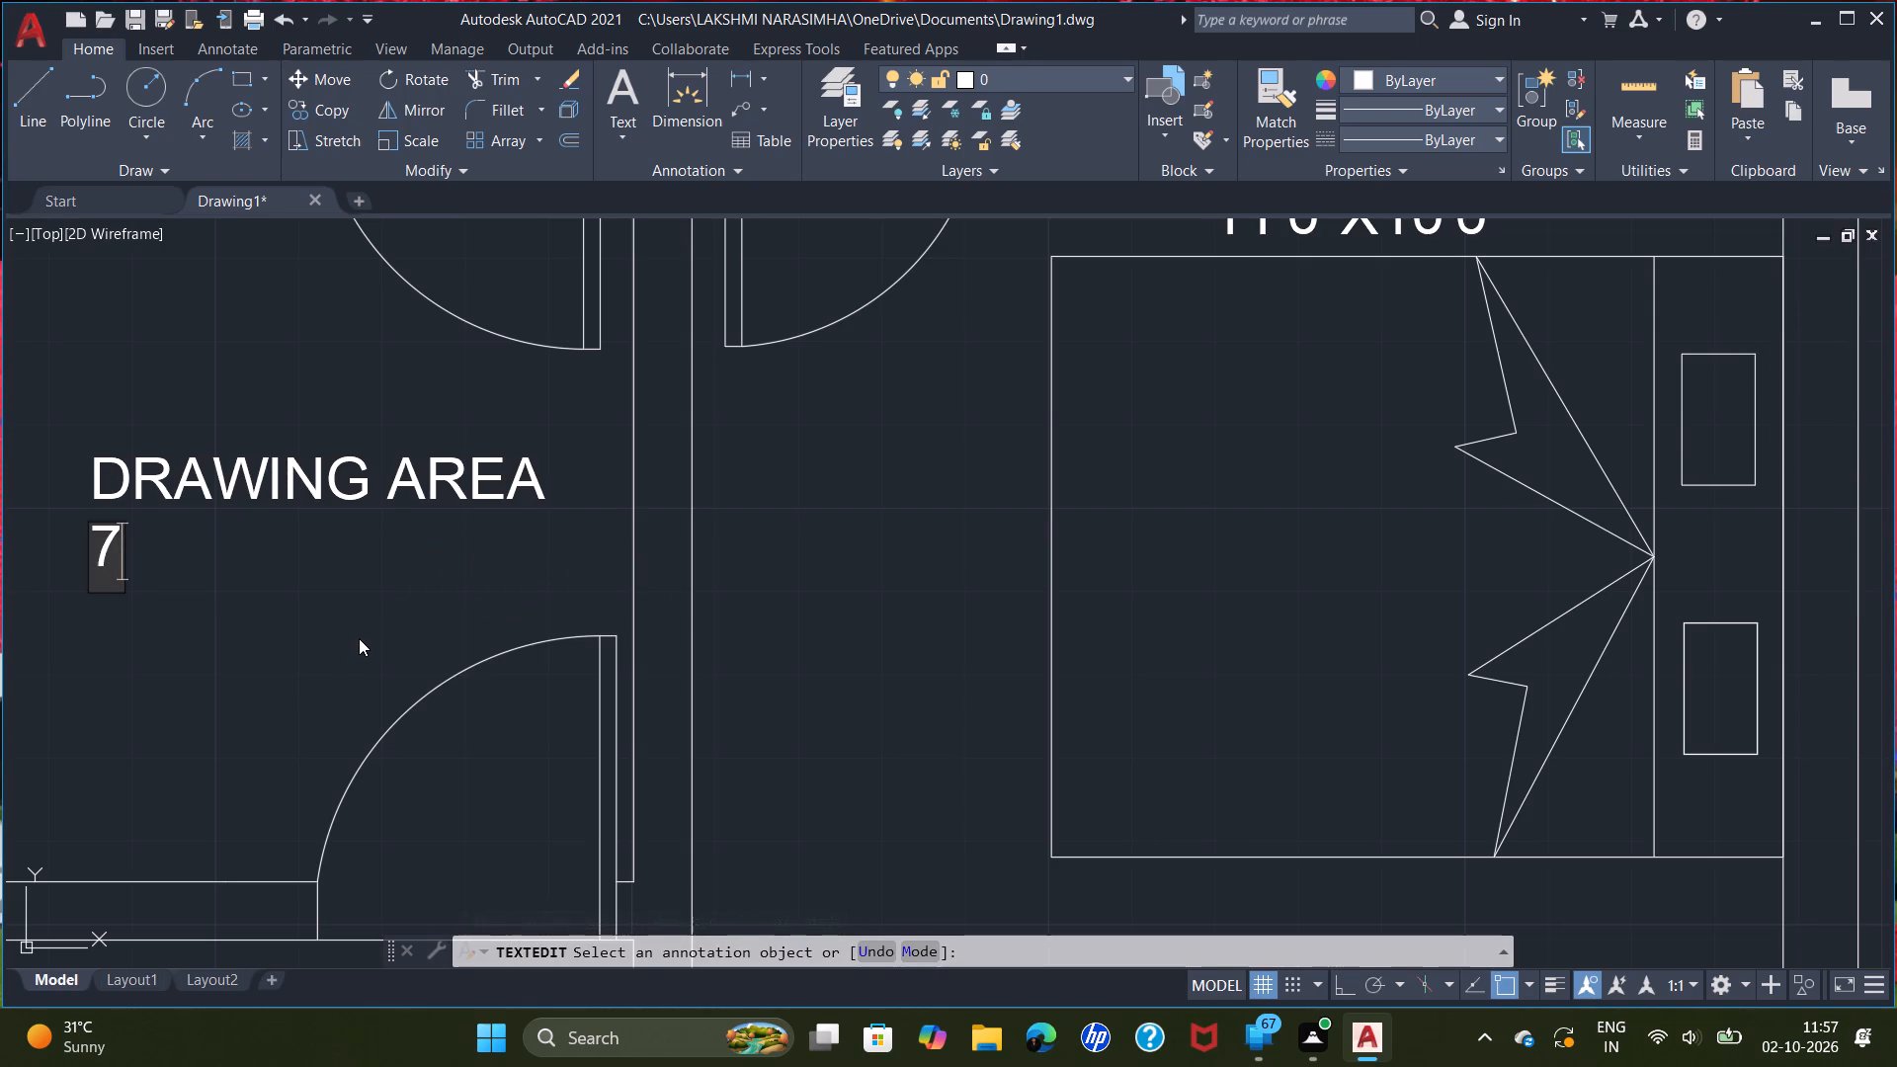
key(apostrophe)
text(0")
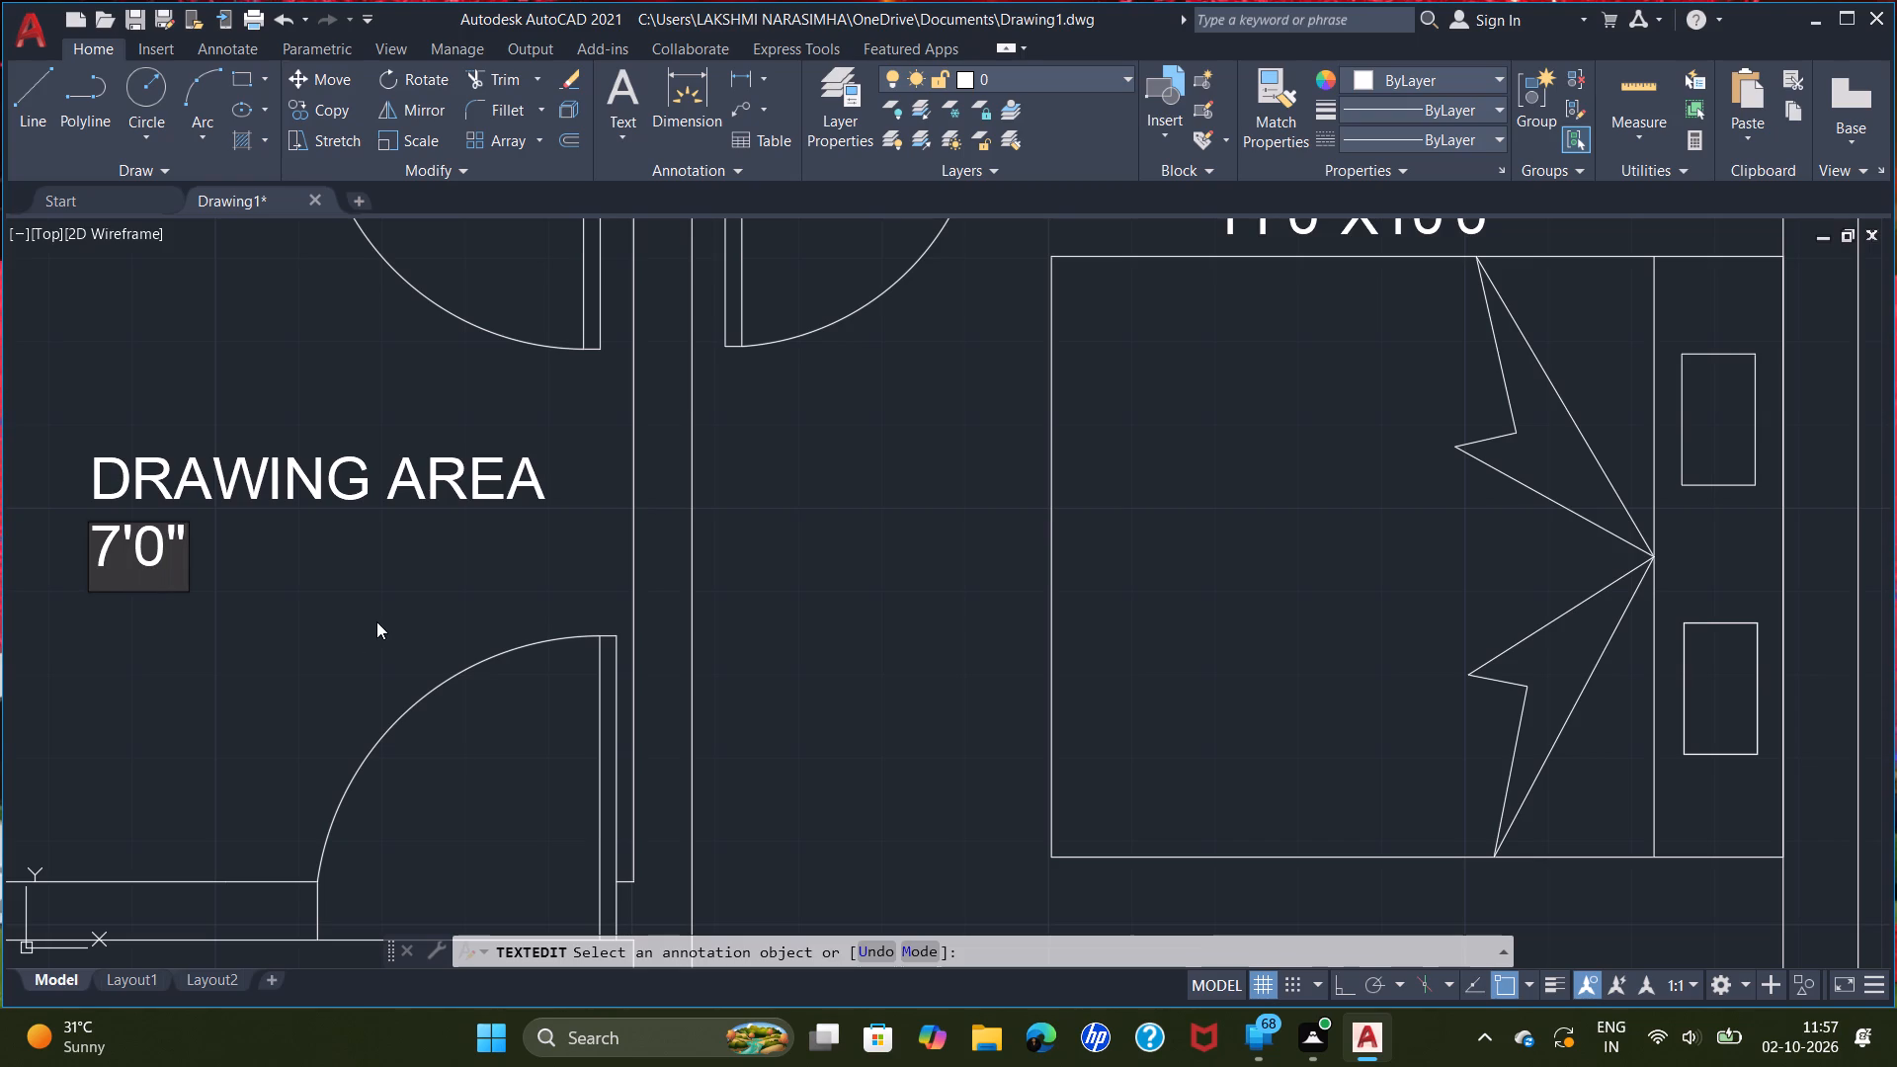
key(x)
key(8)
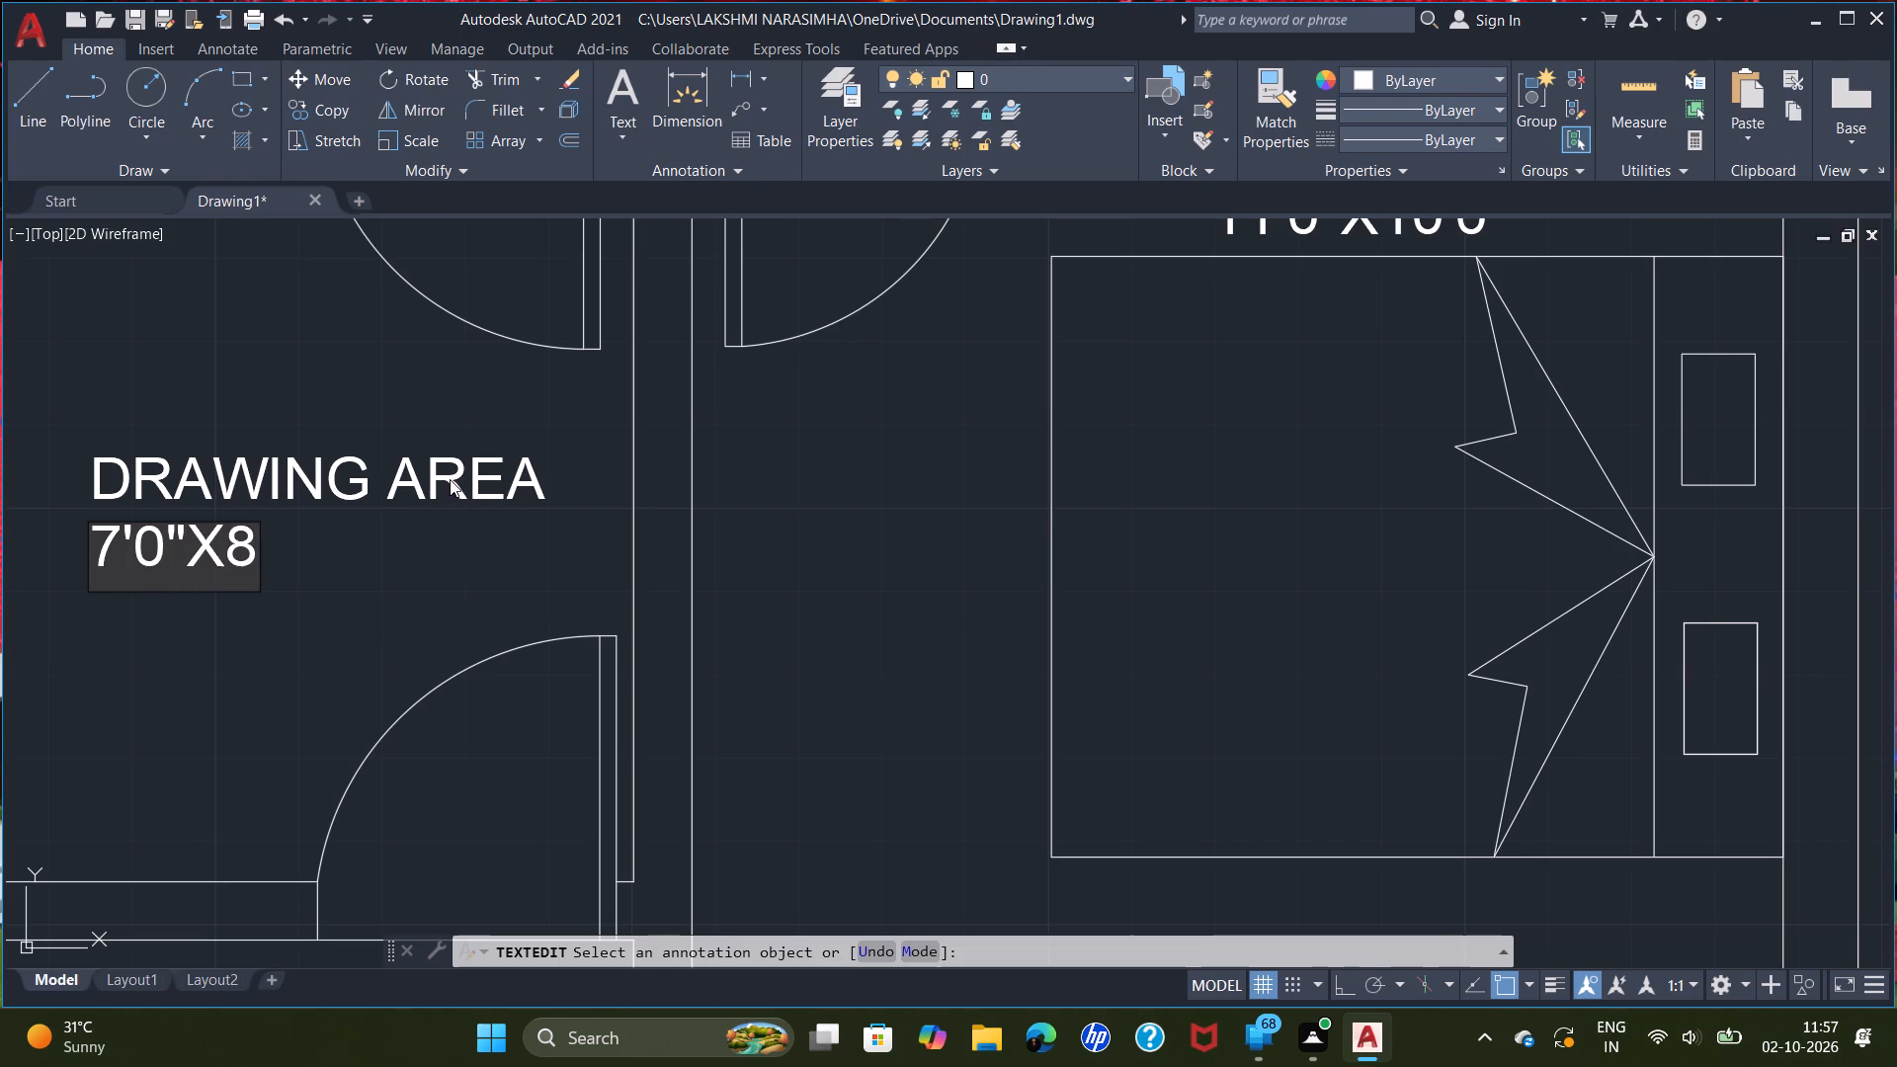
key(apostrophe)
key(4)
key(shift+quotedbl)
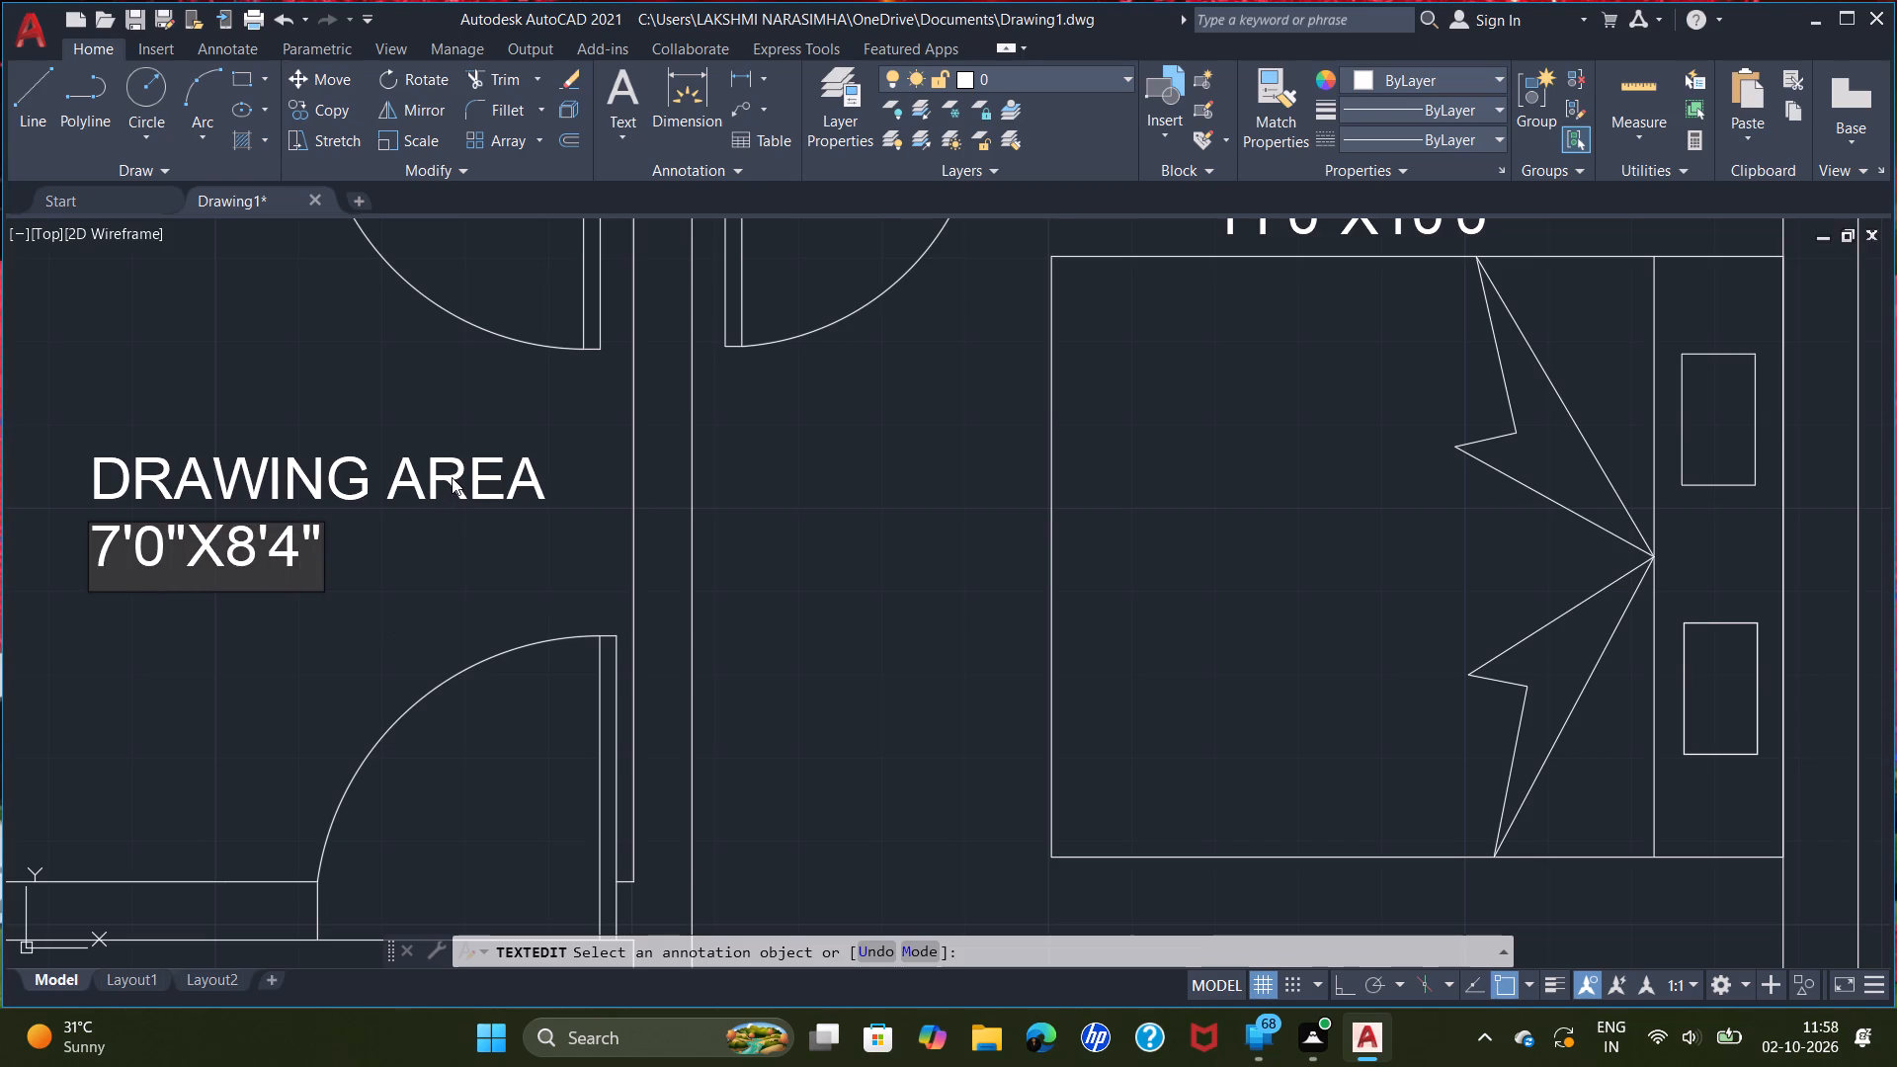
key(Return)
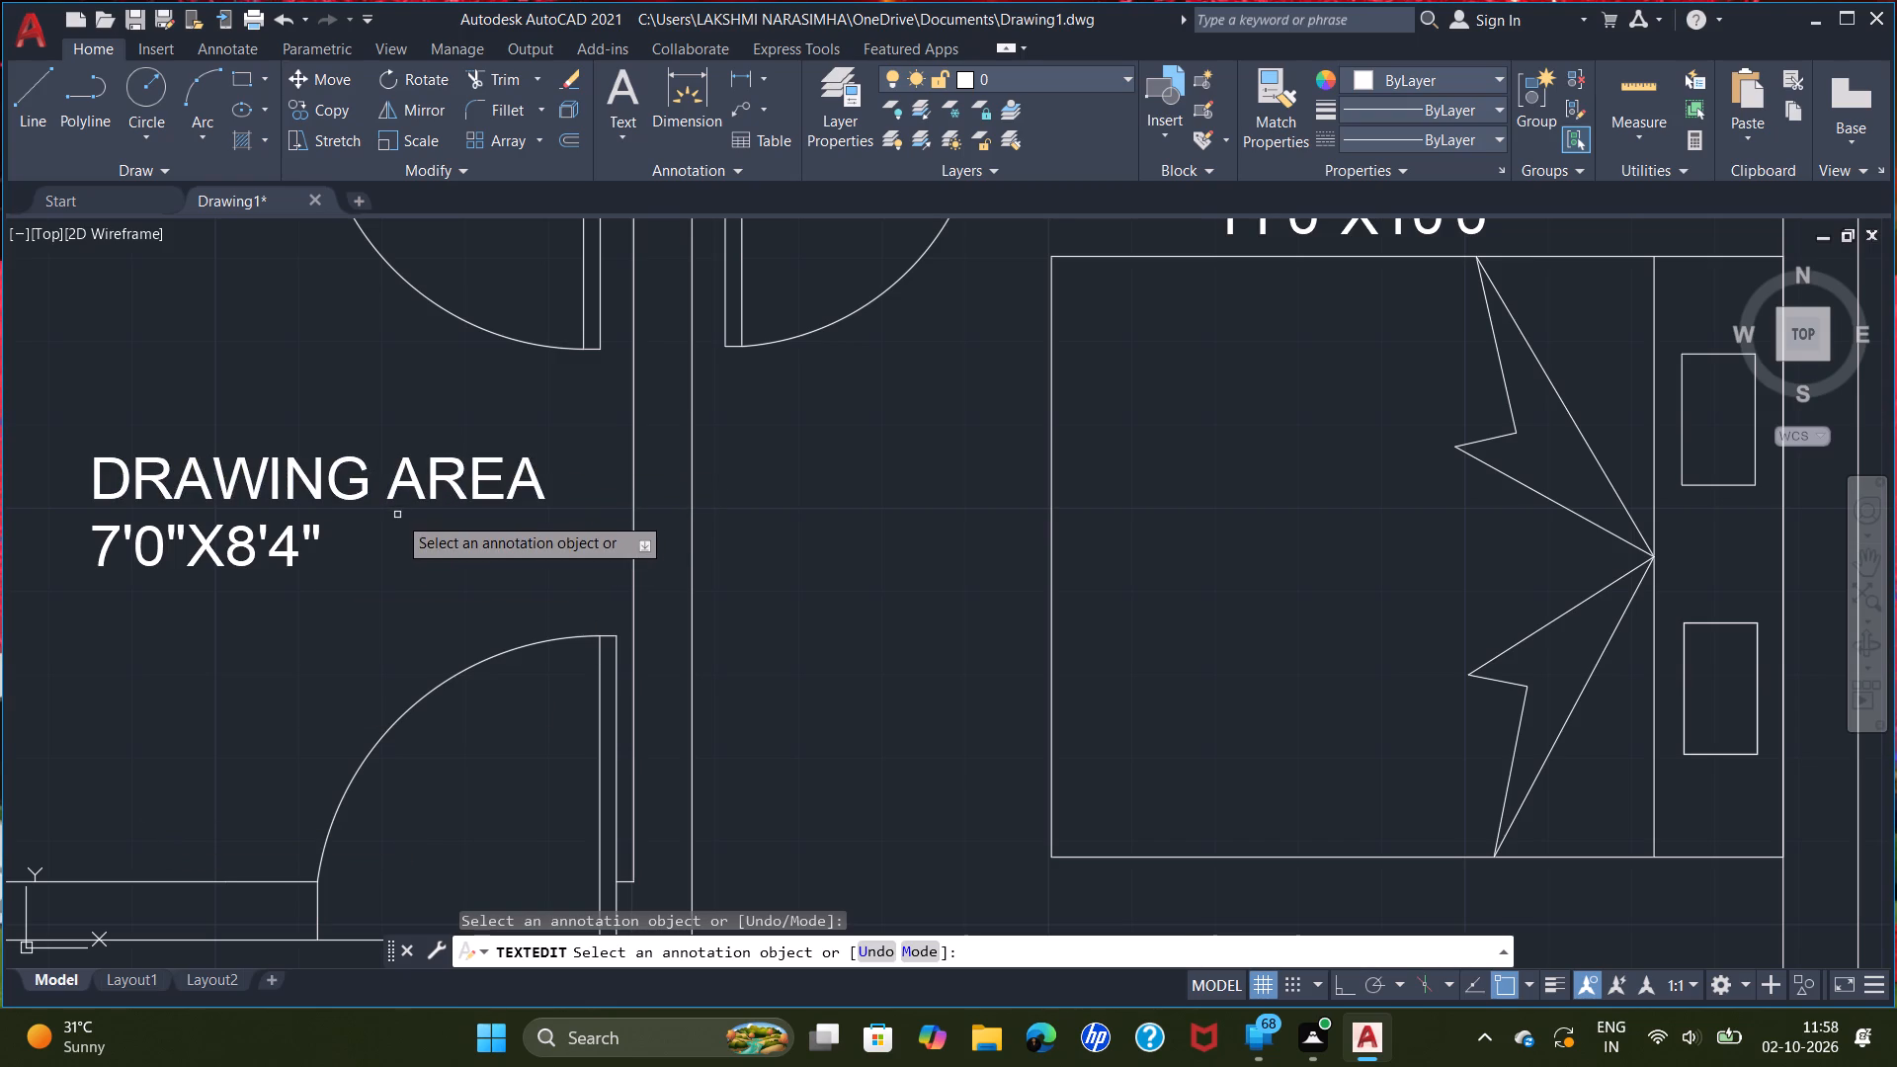
scroll(419, 452, down, 2)
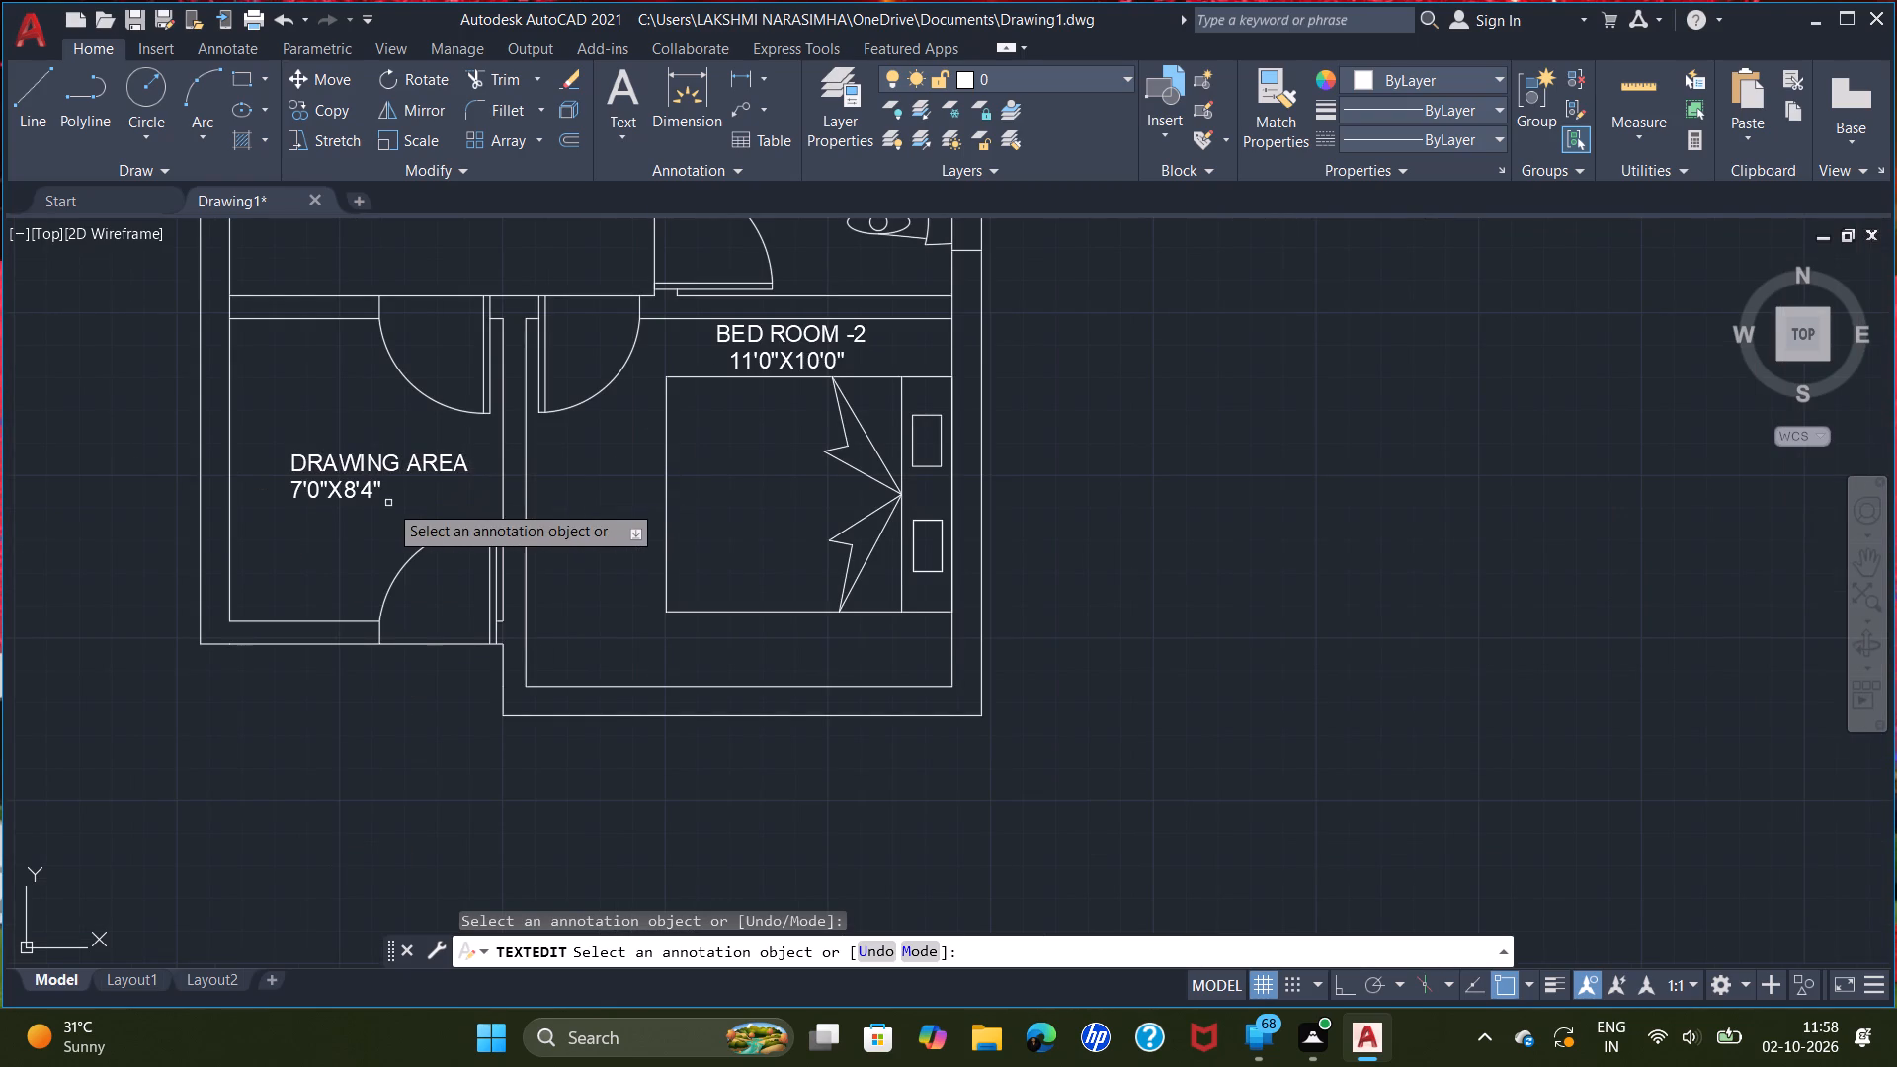
key(Escape)
Move the 7'0"X8'4" size line about 1'-1" east so it sits centred beneath DRAWING AREA.
scroll(382, 501, up, 2)
click(380, 513)
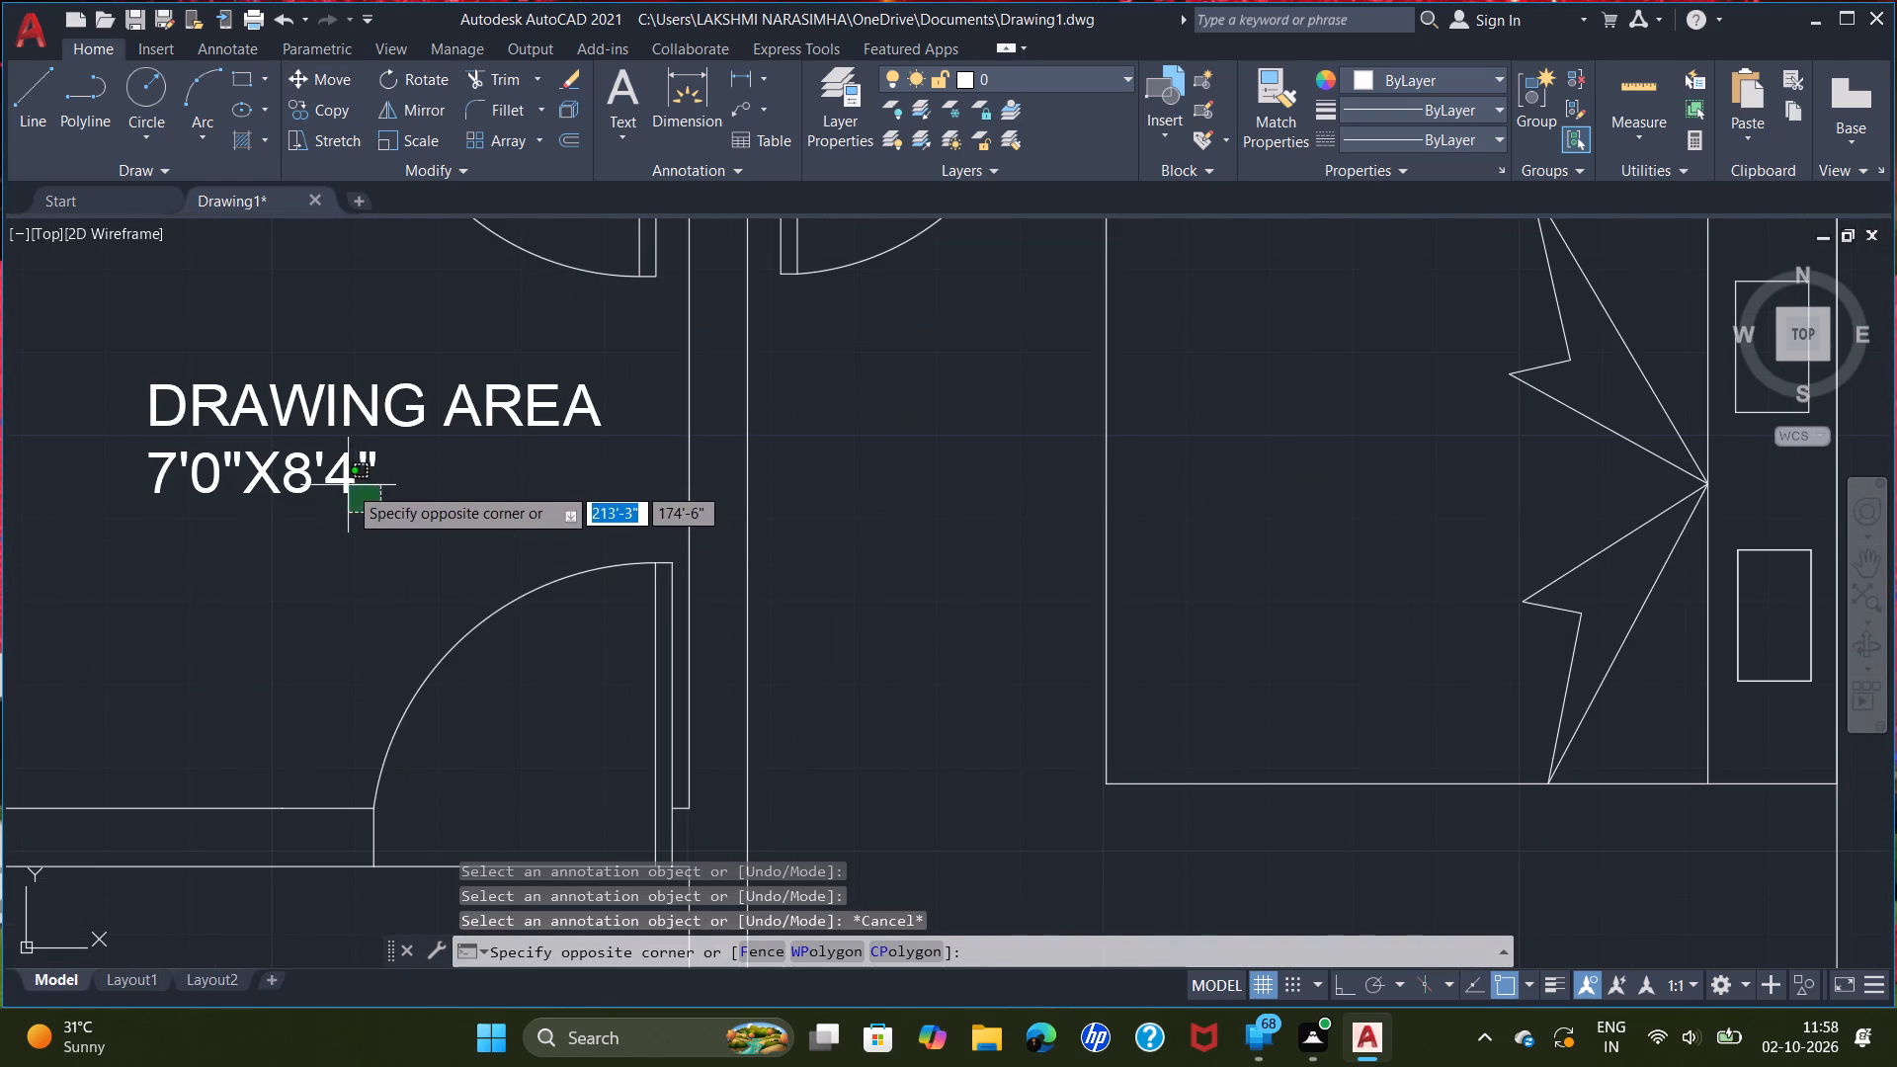
click(137, 454)
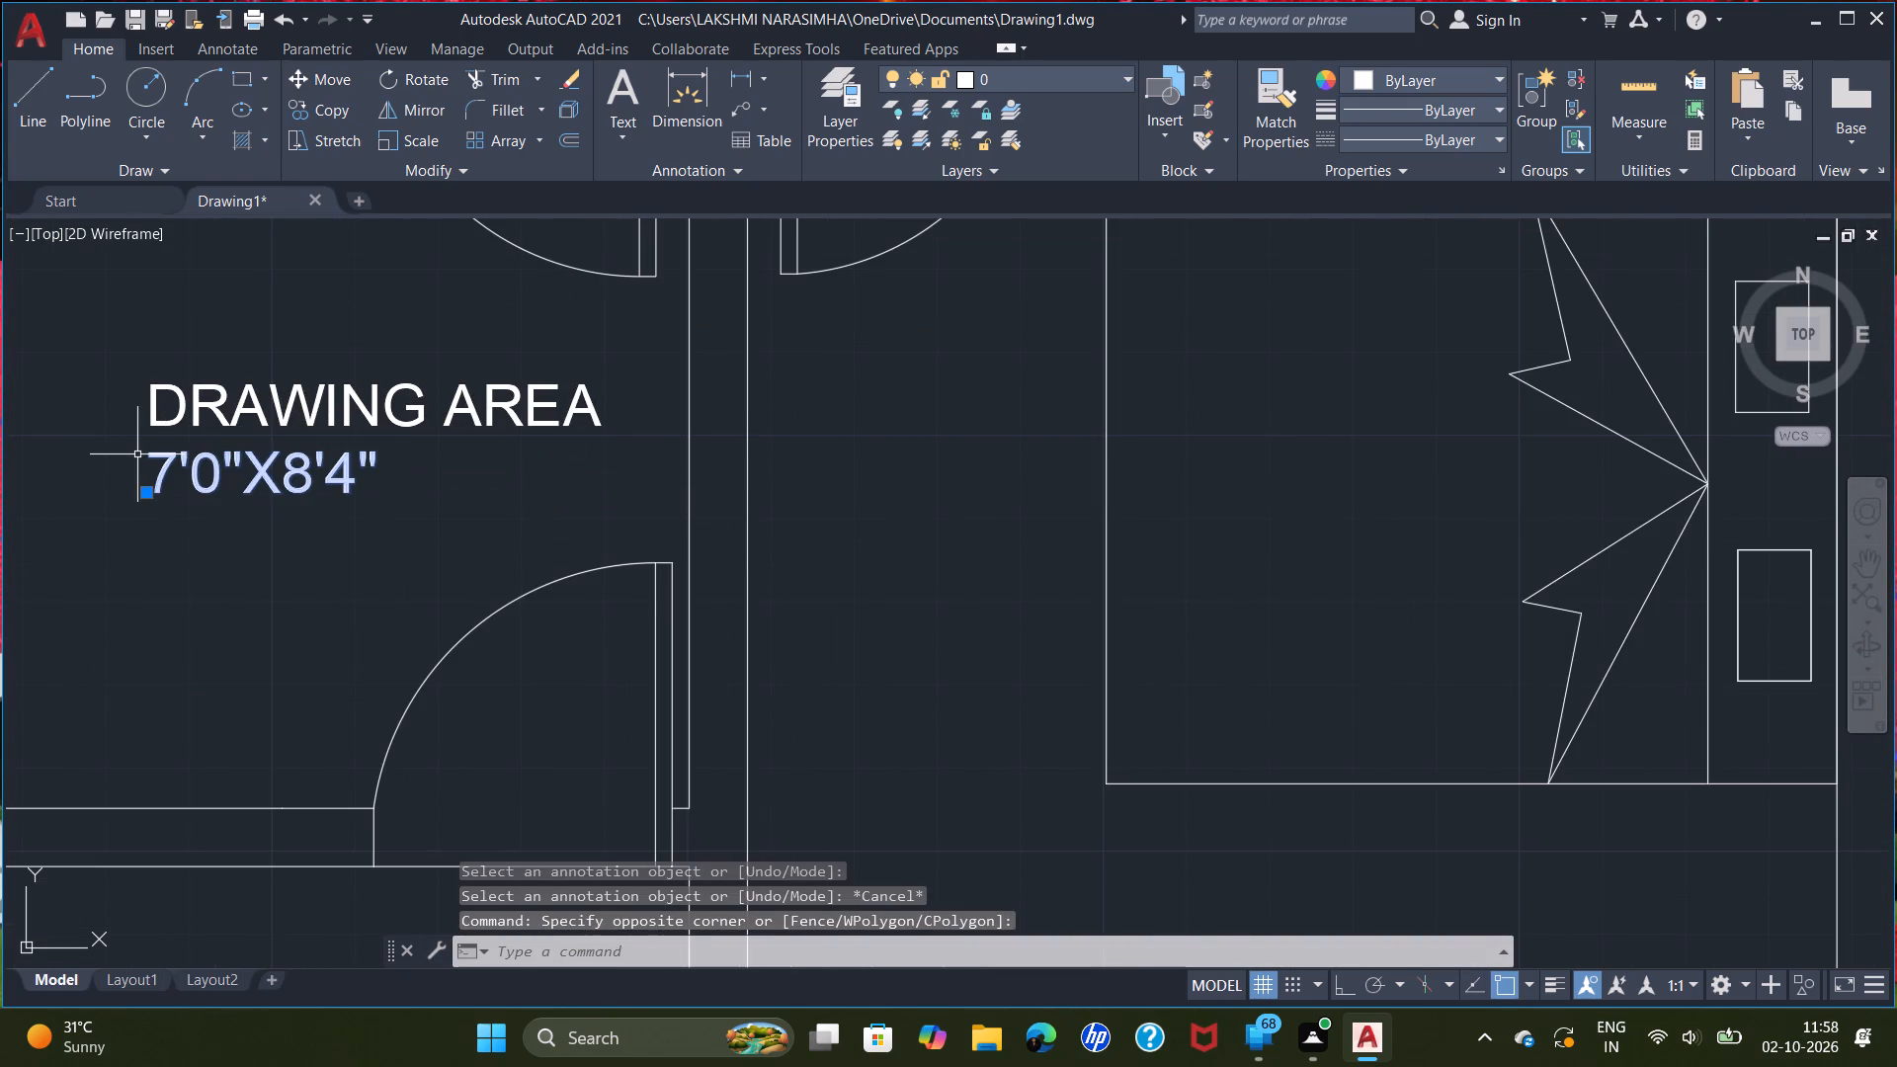
key(m)
key(Return)
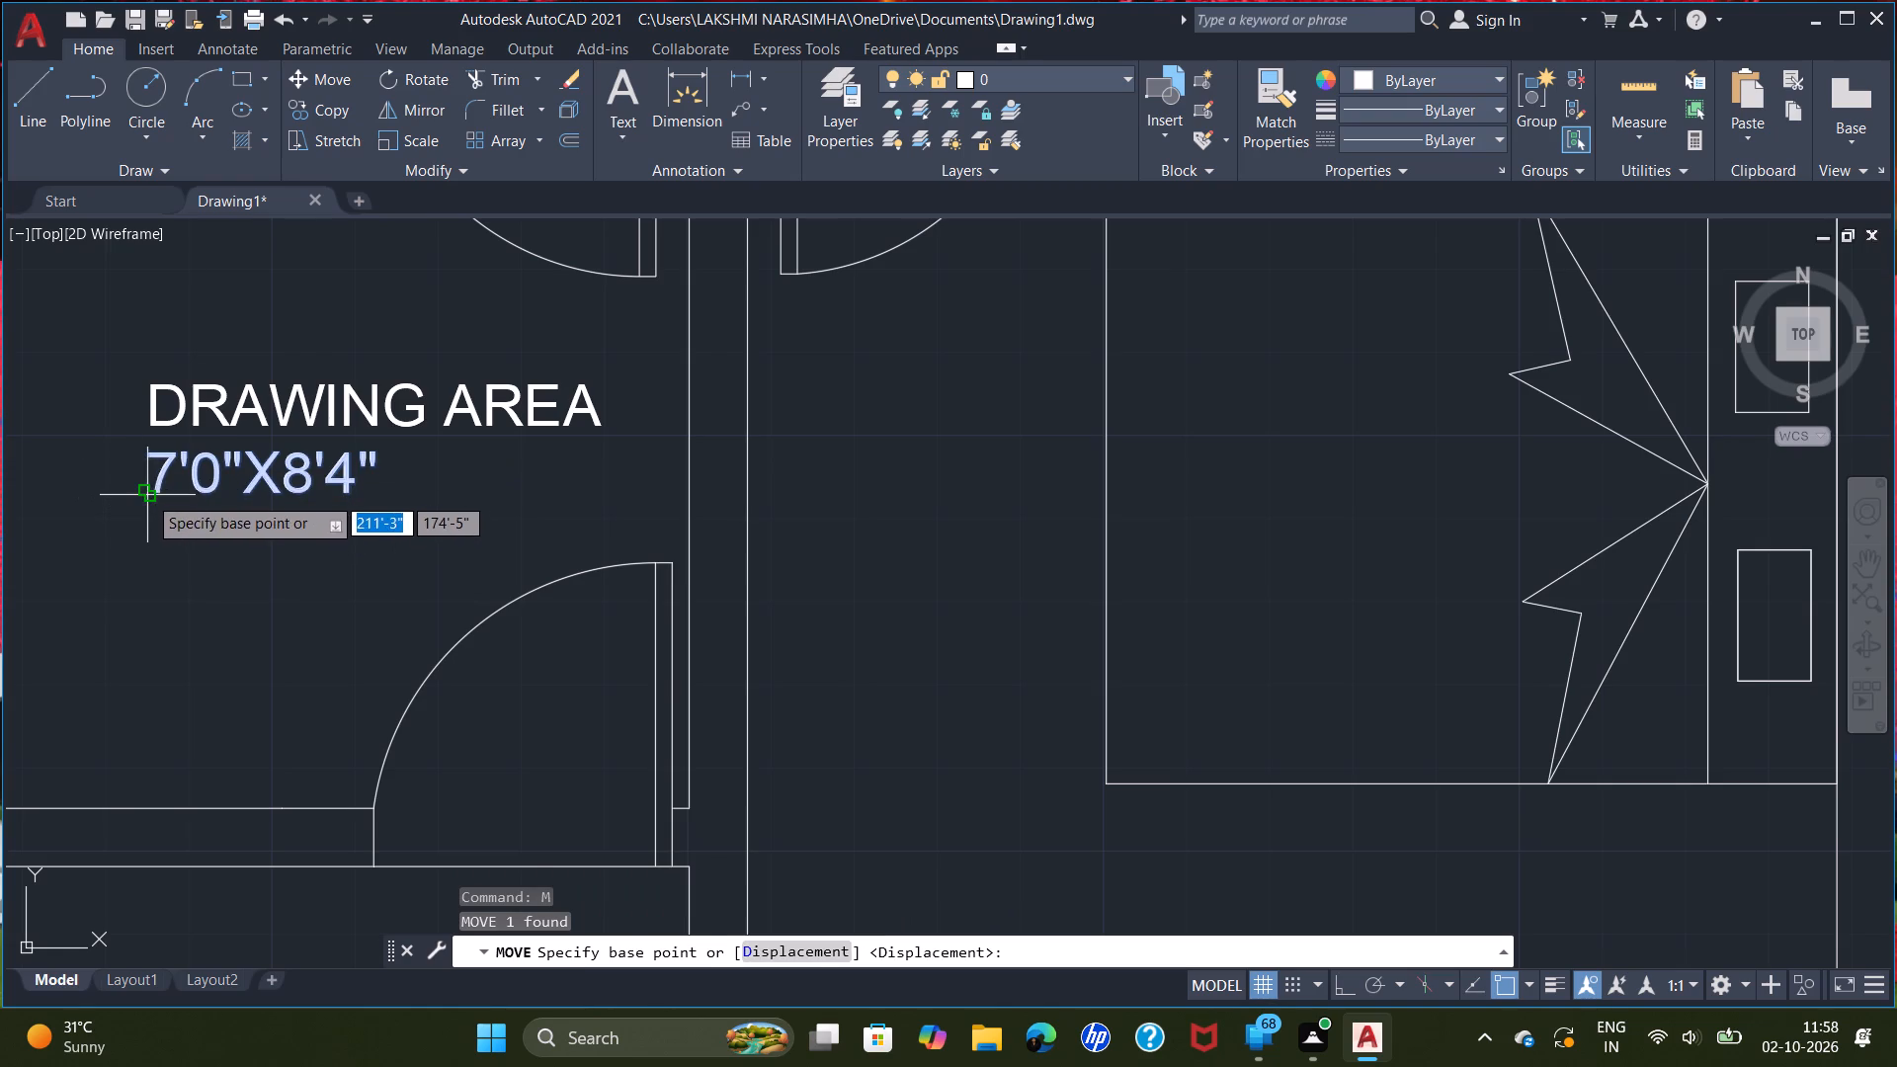
click(147, 495)
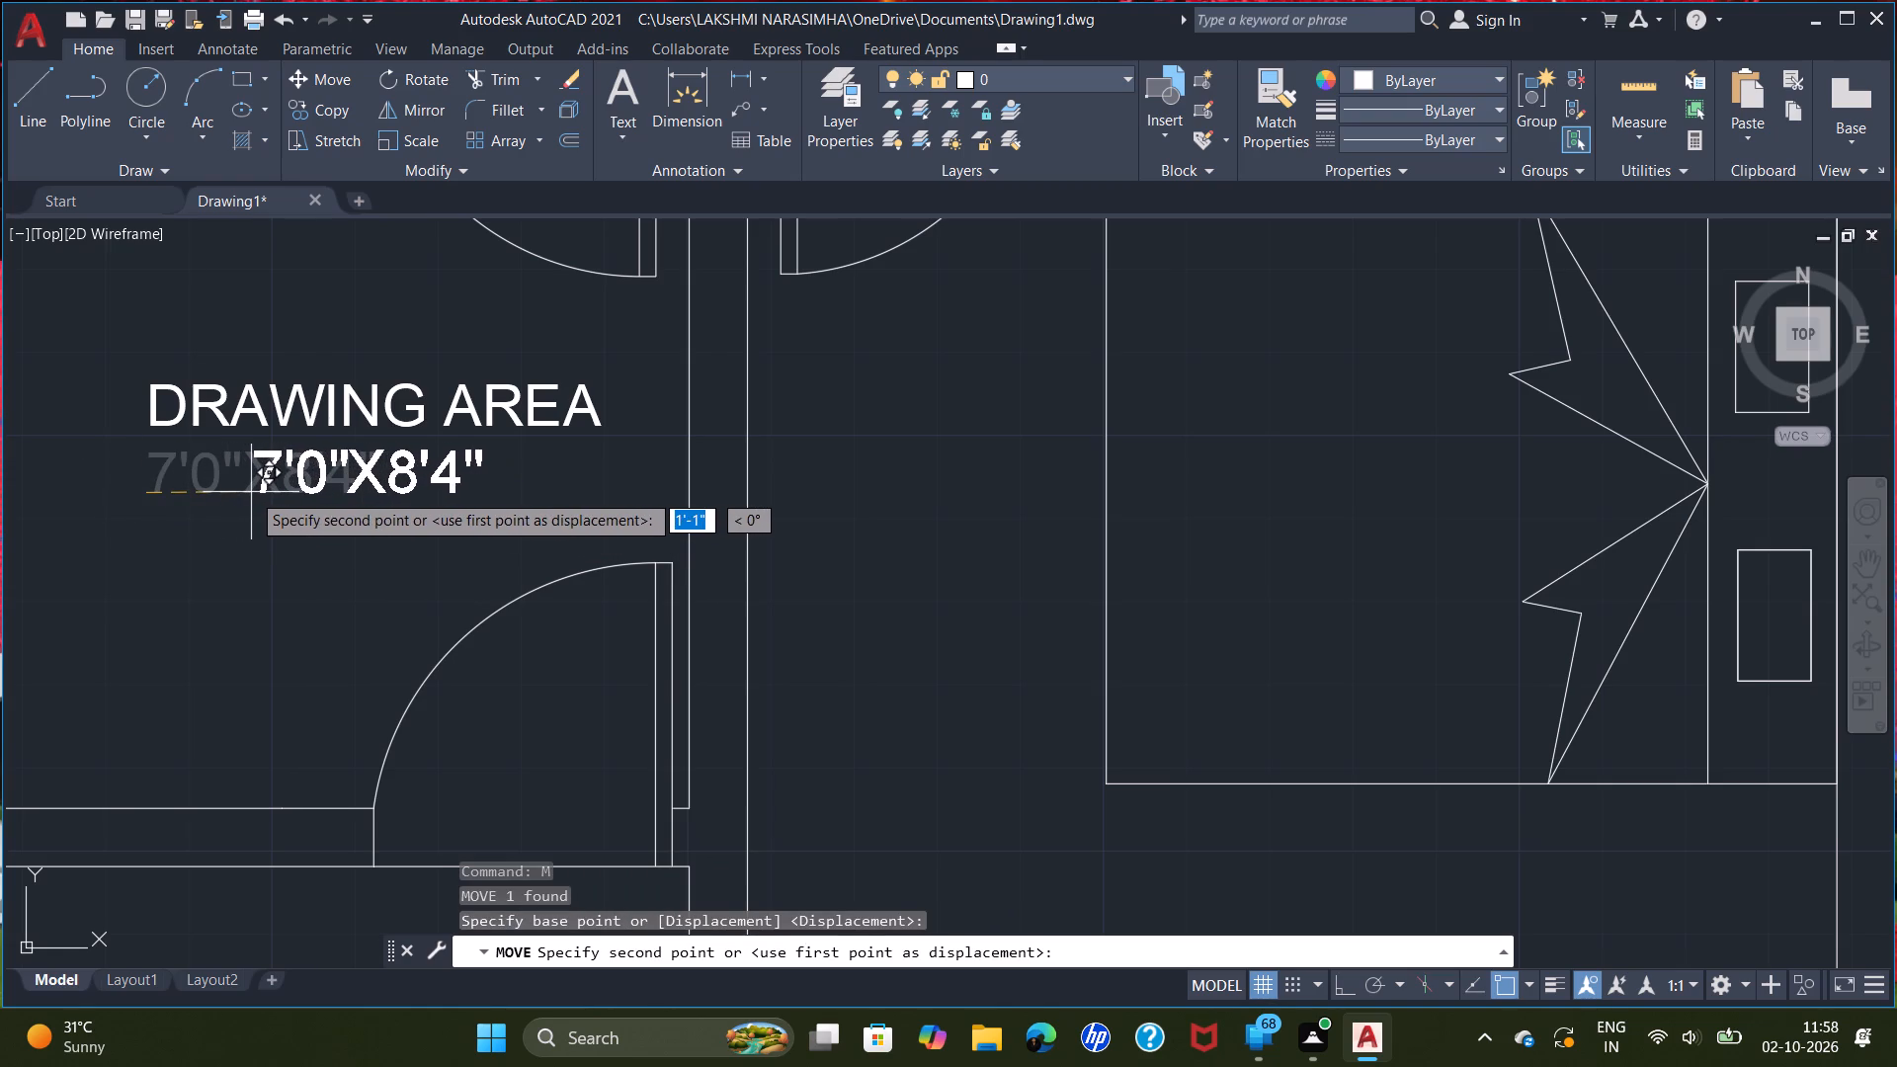
click(251, 492)
Replace the name line of the label in the large central room beside the staircase with HALL.
scroll(414, 455, down, 1)
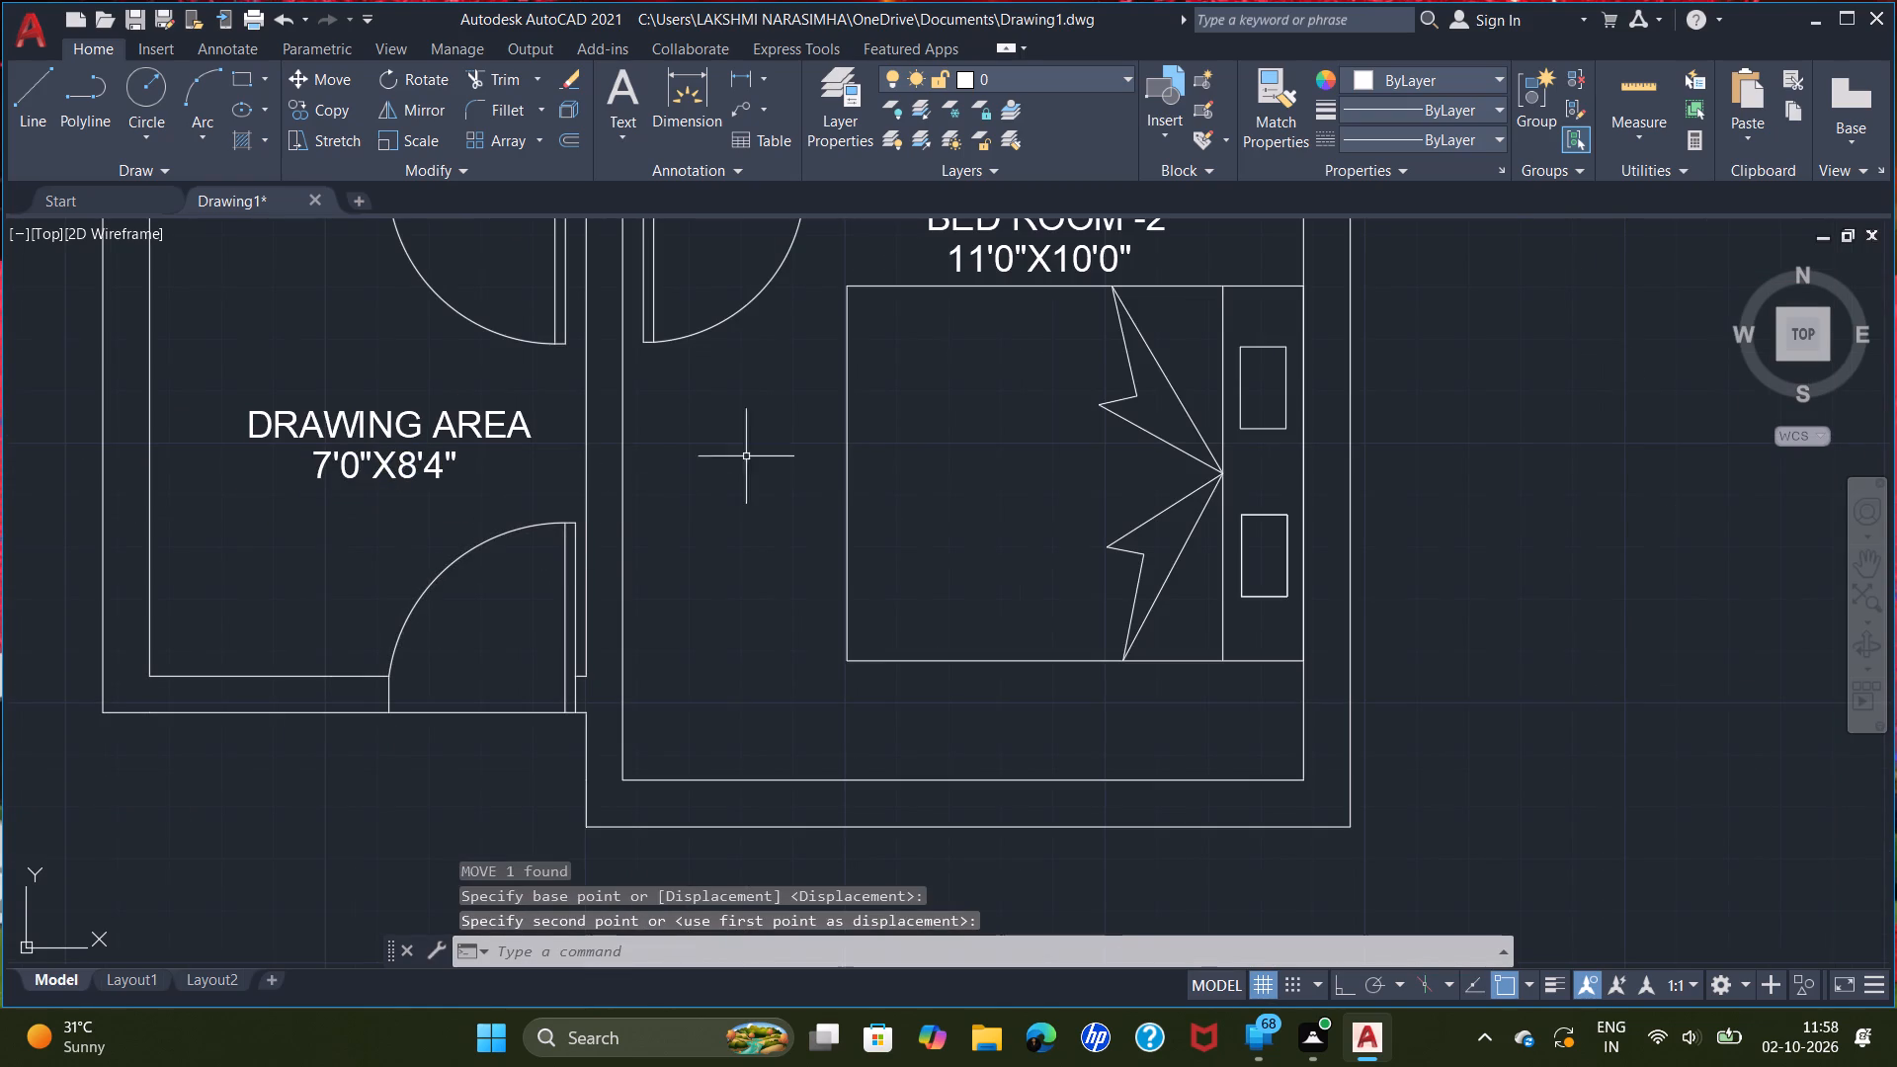
middle_drag(803, 451, 698, 777)
scroll(751, 564, down, 2)
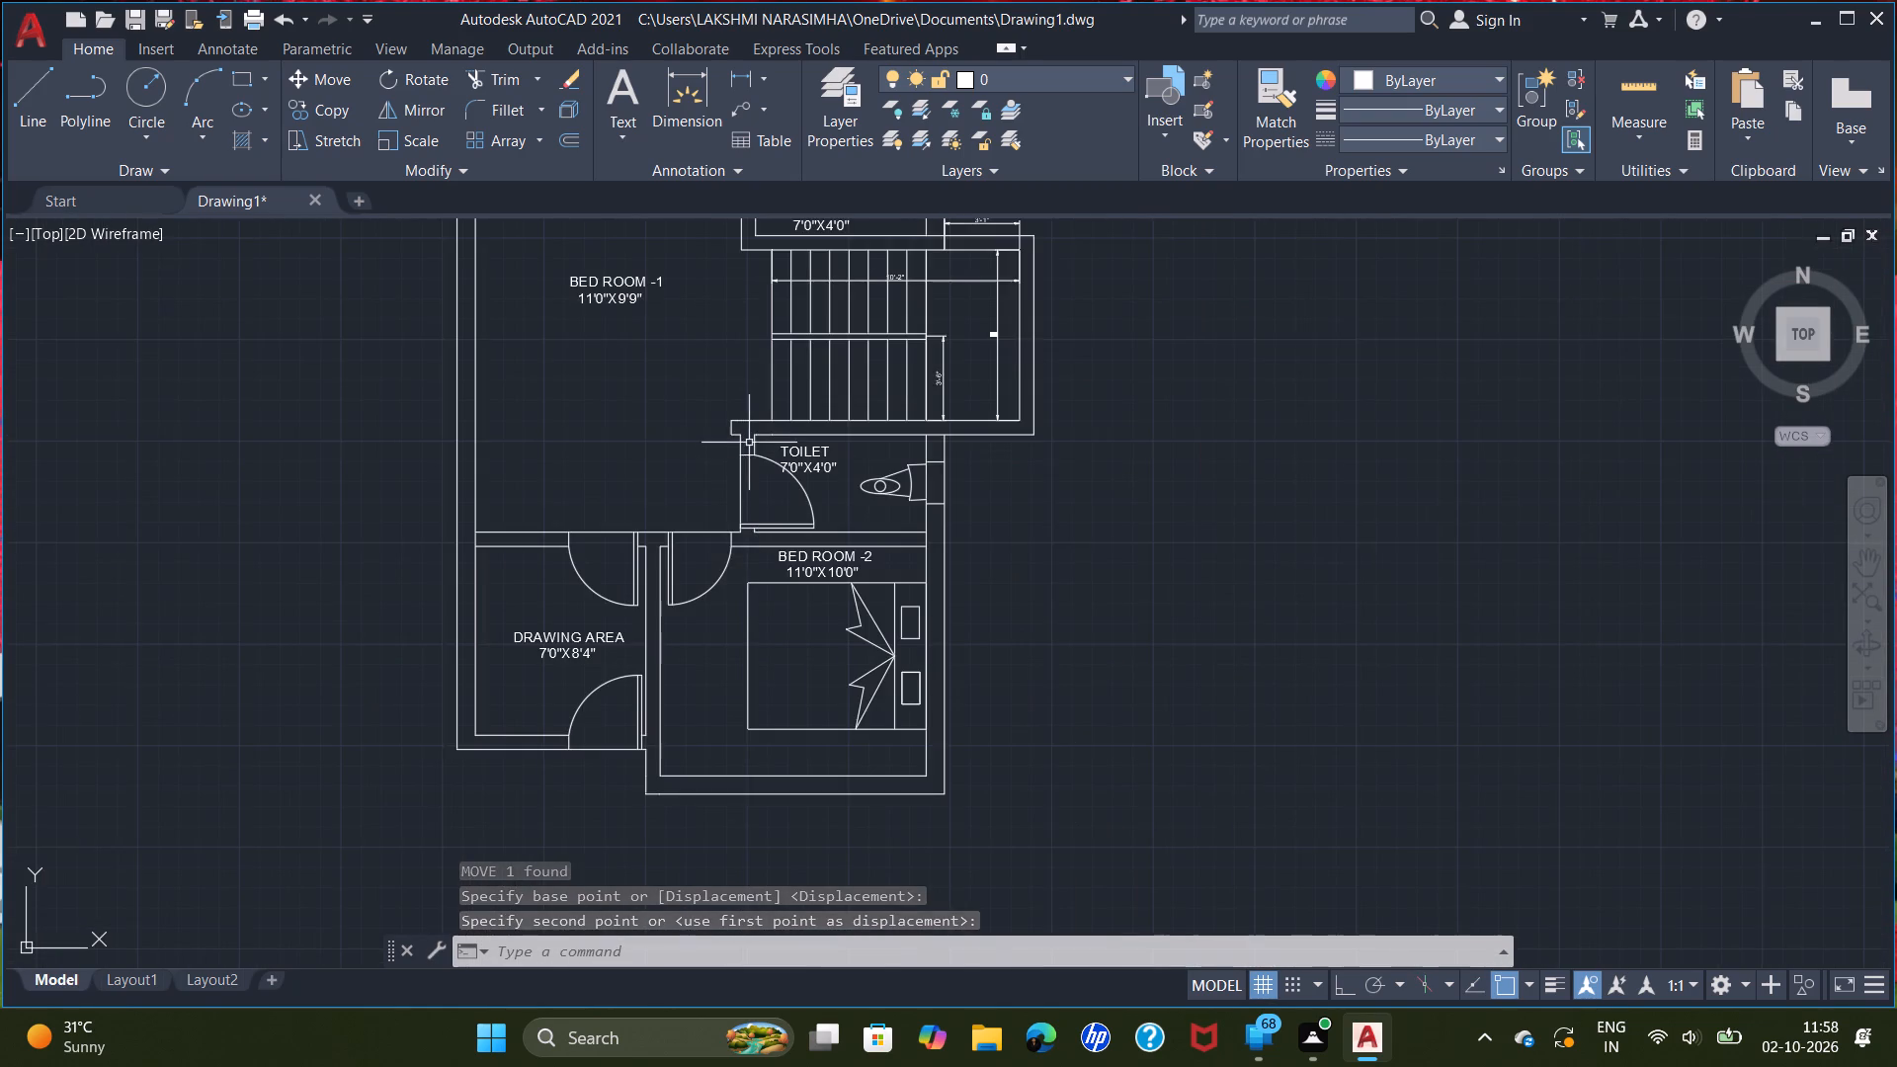
middle_drag(749, 443, 761, 675)
scroll(630, 516, up, 4)
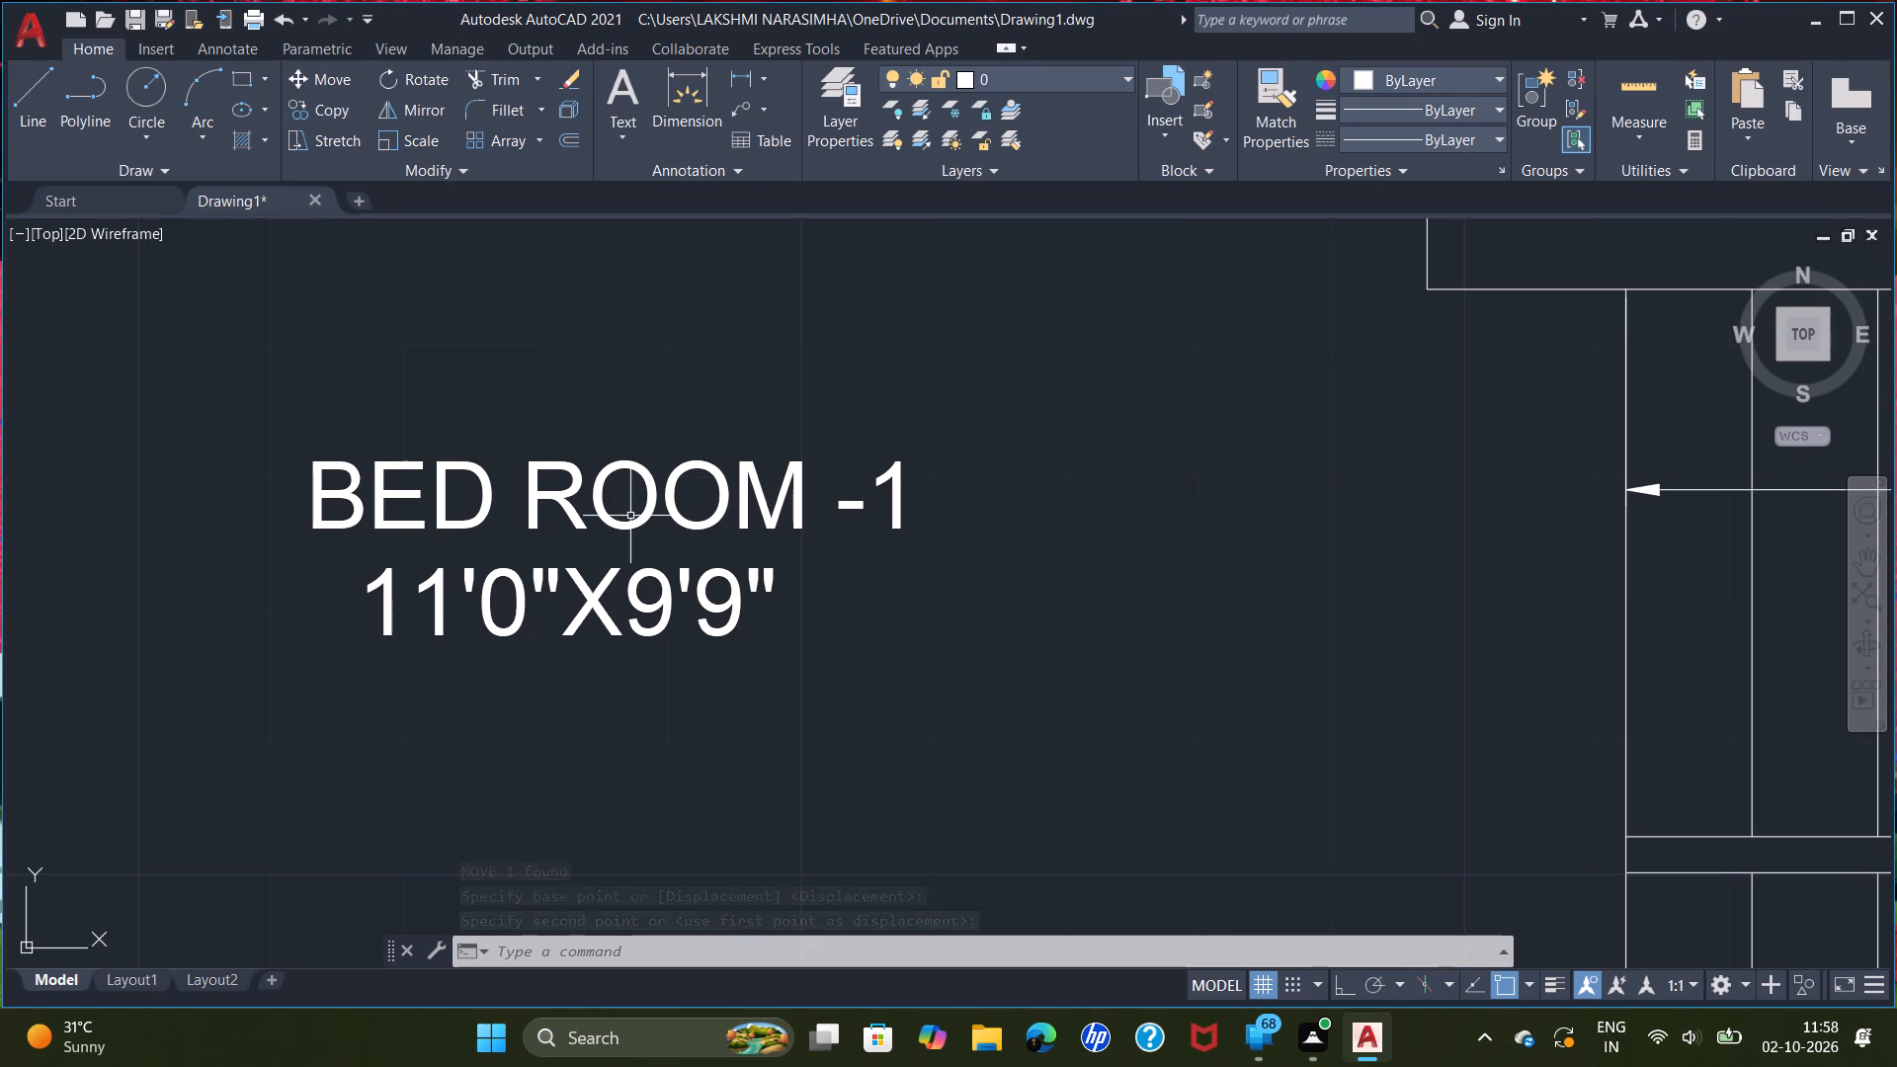
key(e)
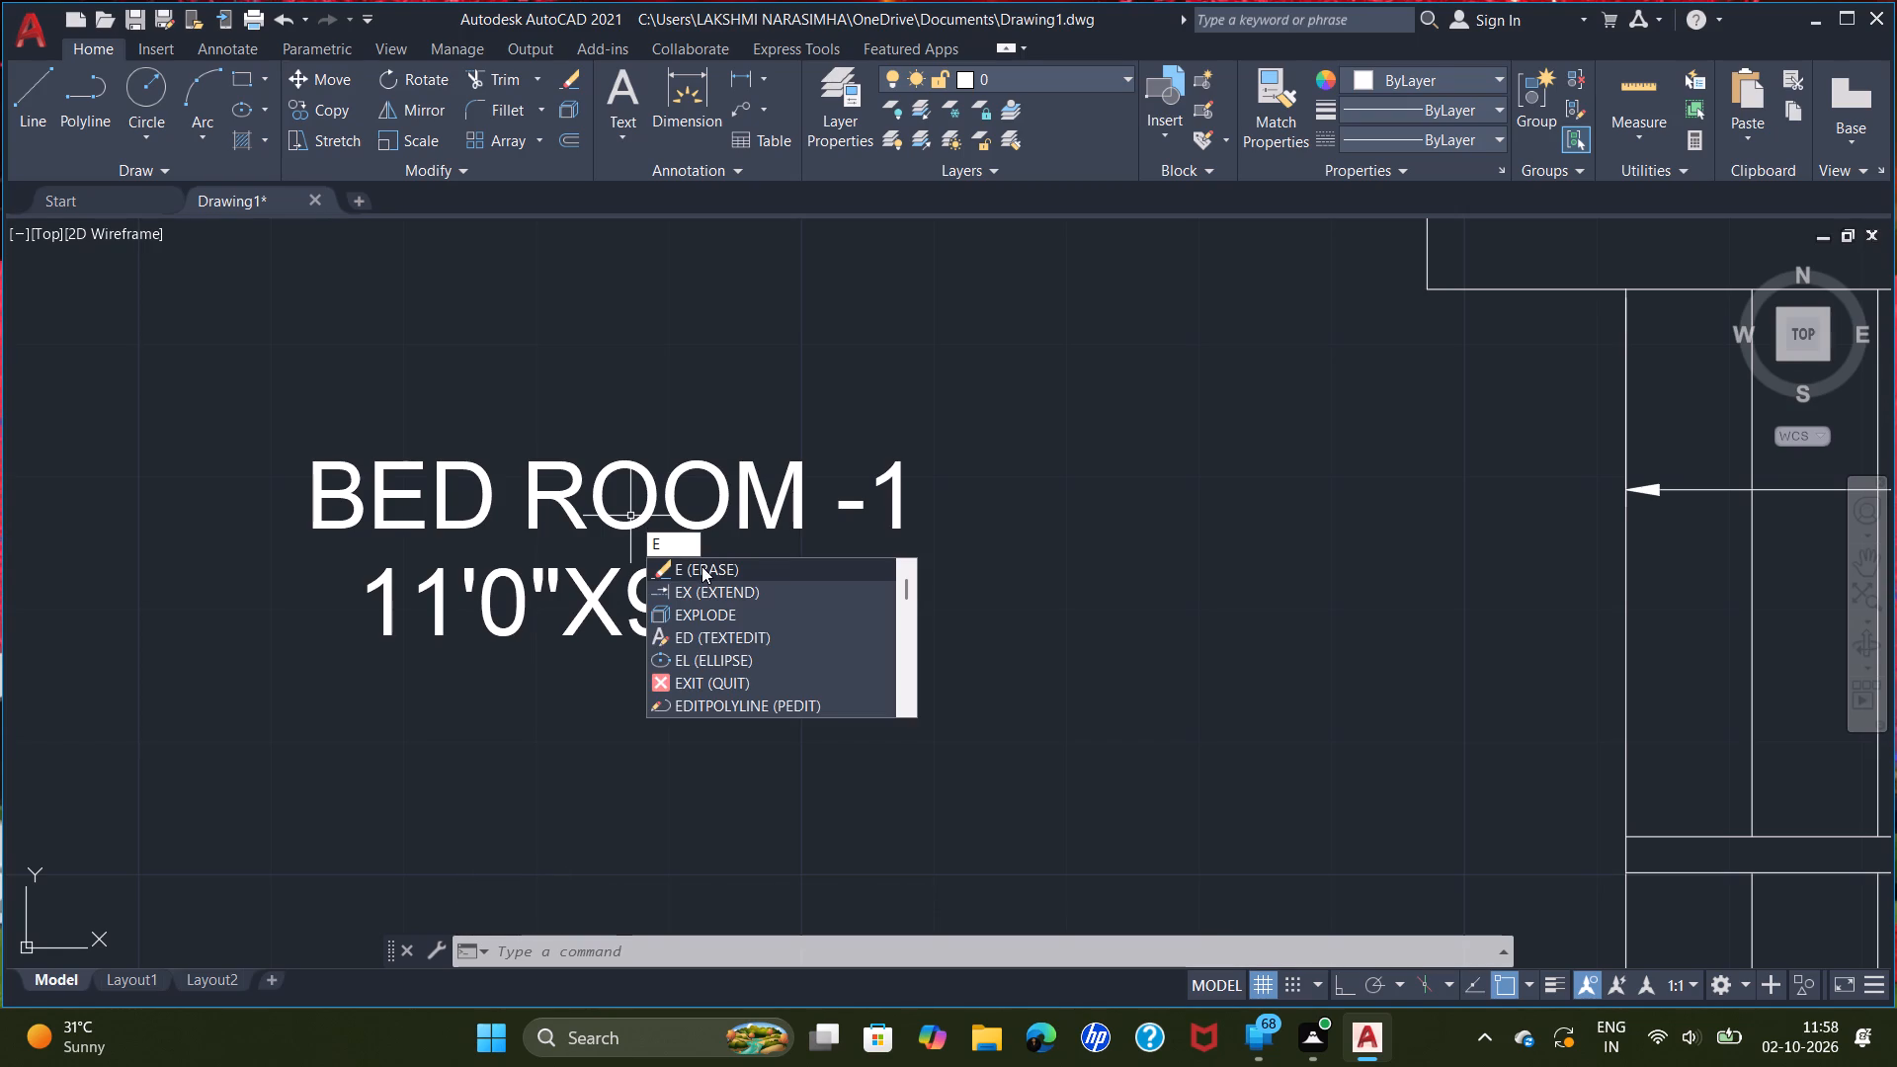
key(d)
click(703, 570)
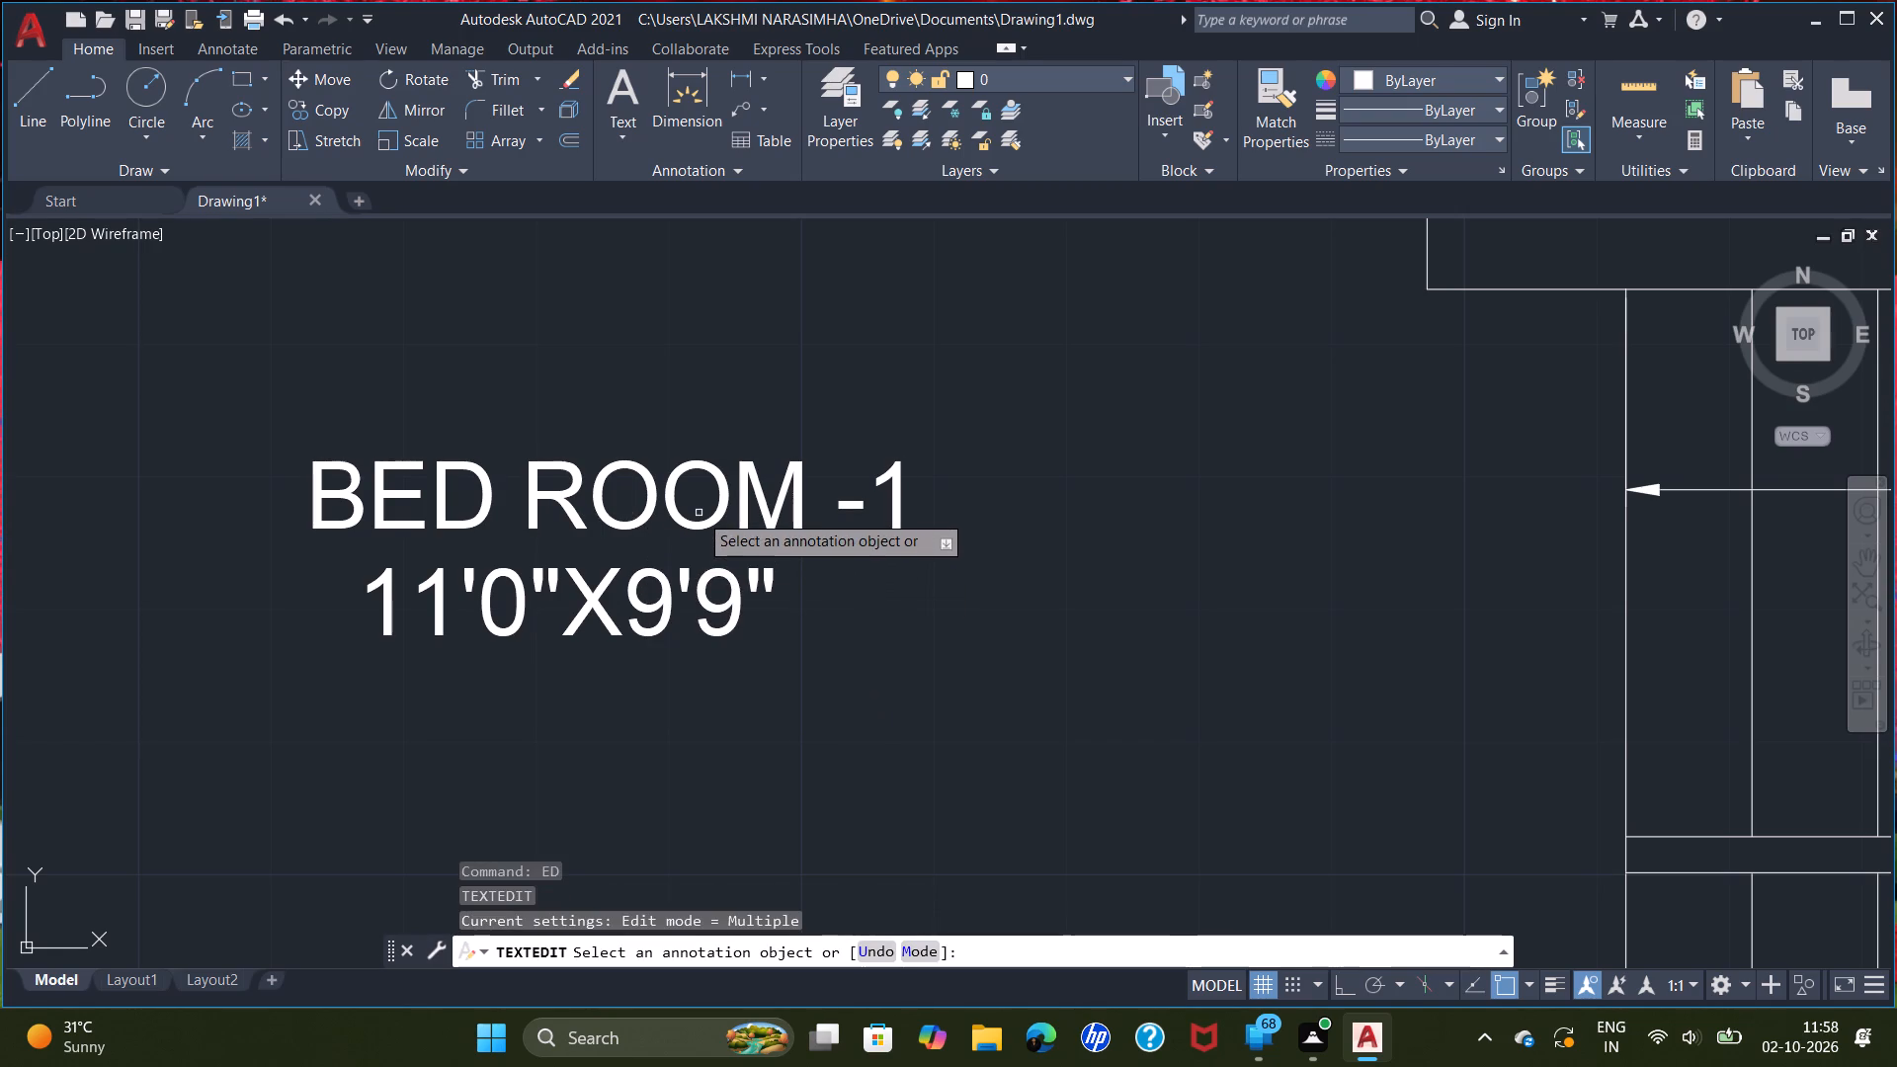
click(699, 513)
double_click(699, 519)
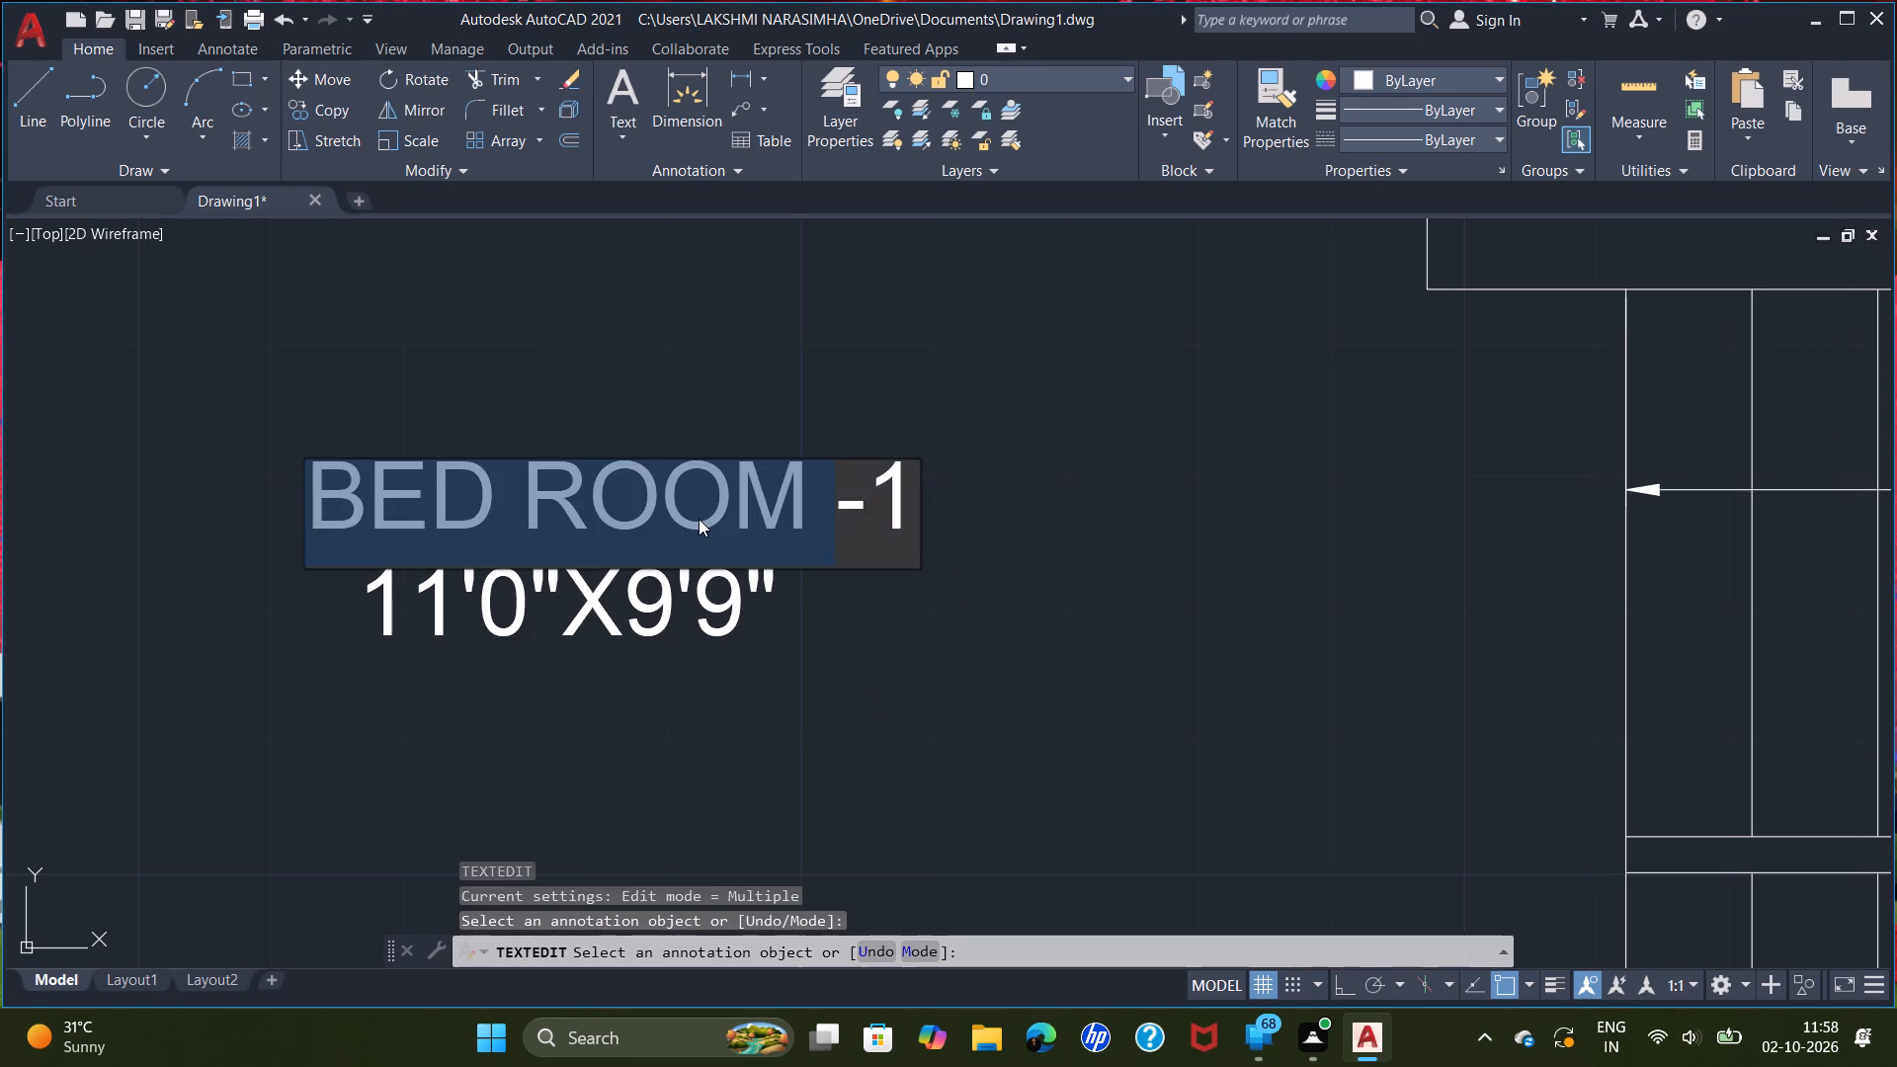
key(h)
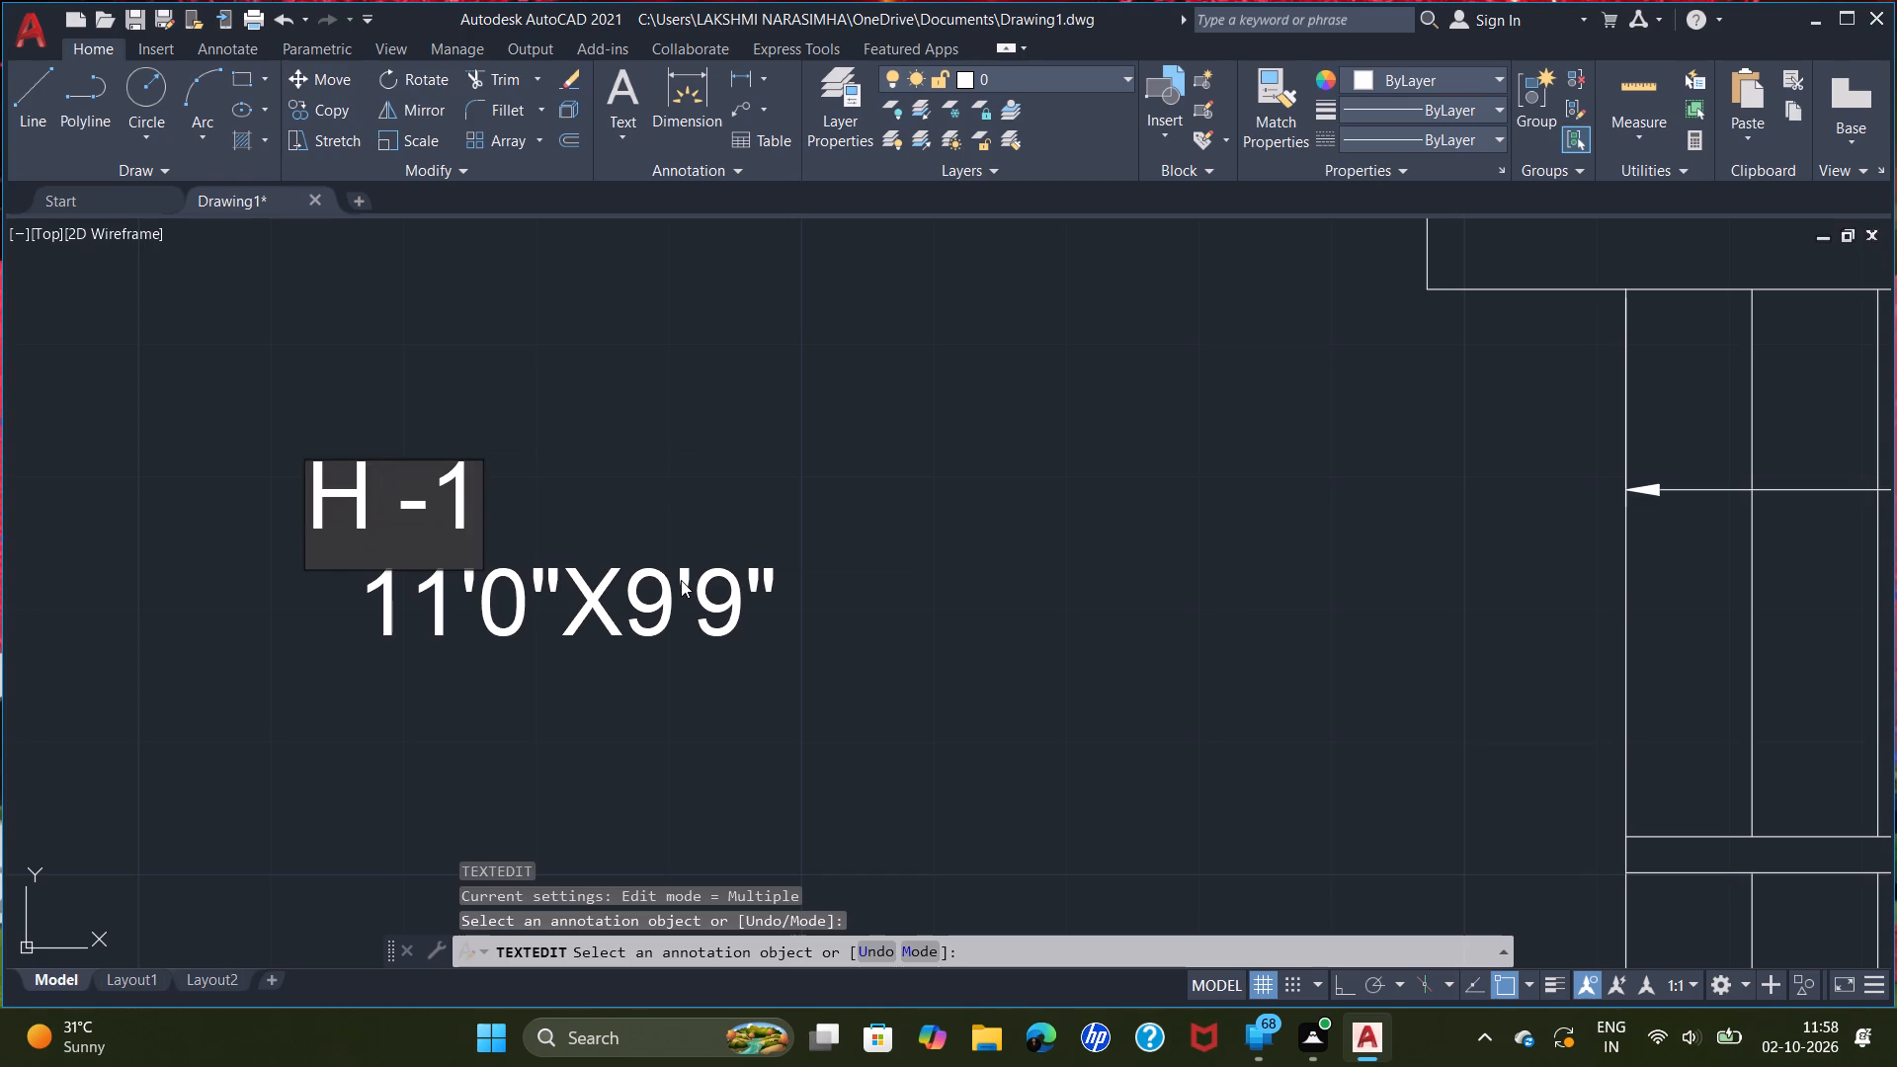
click(480, 502)
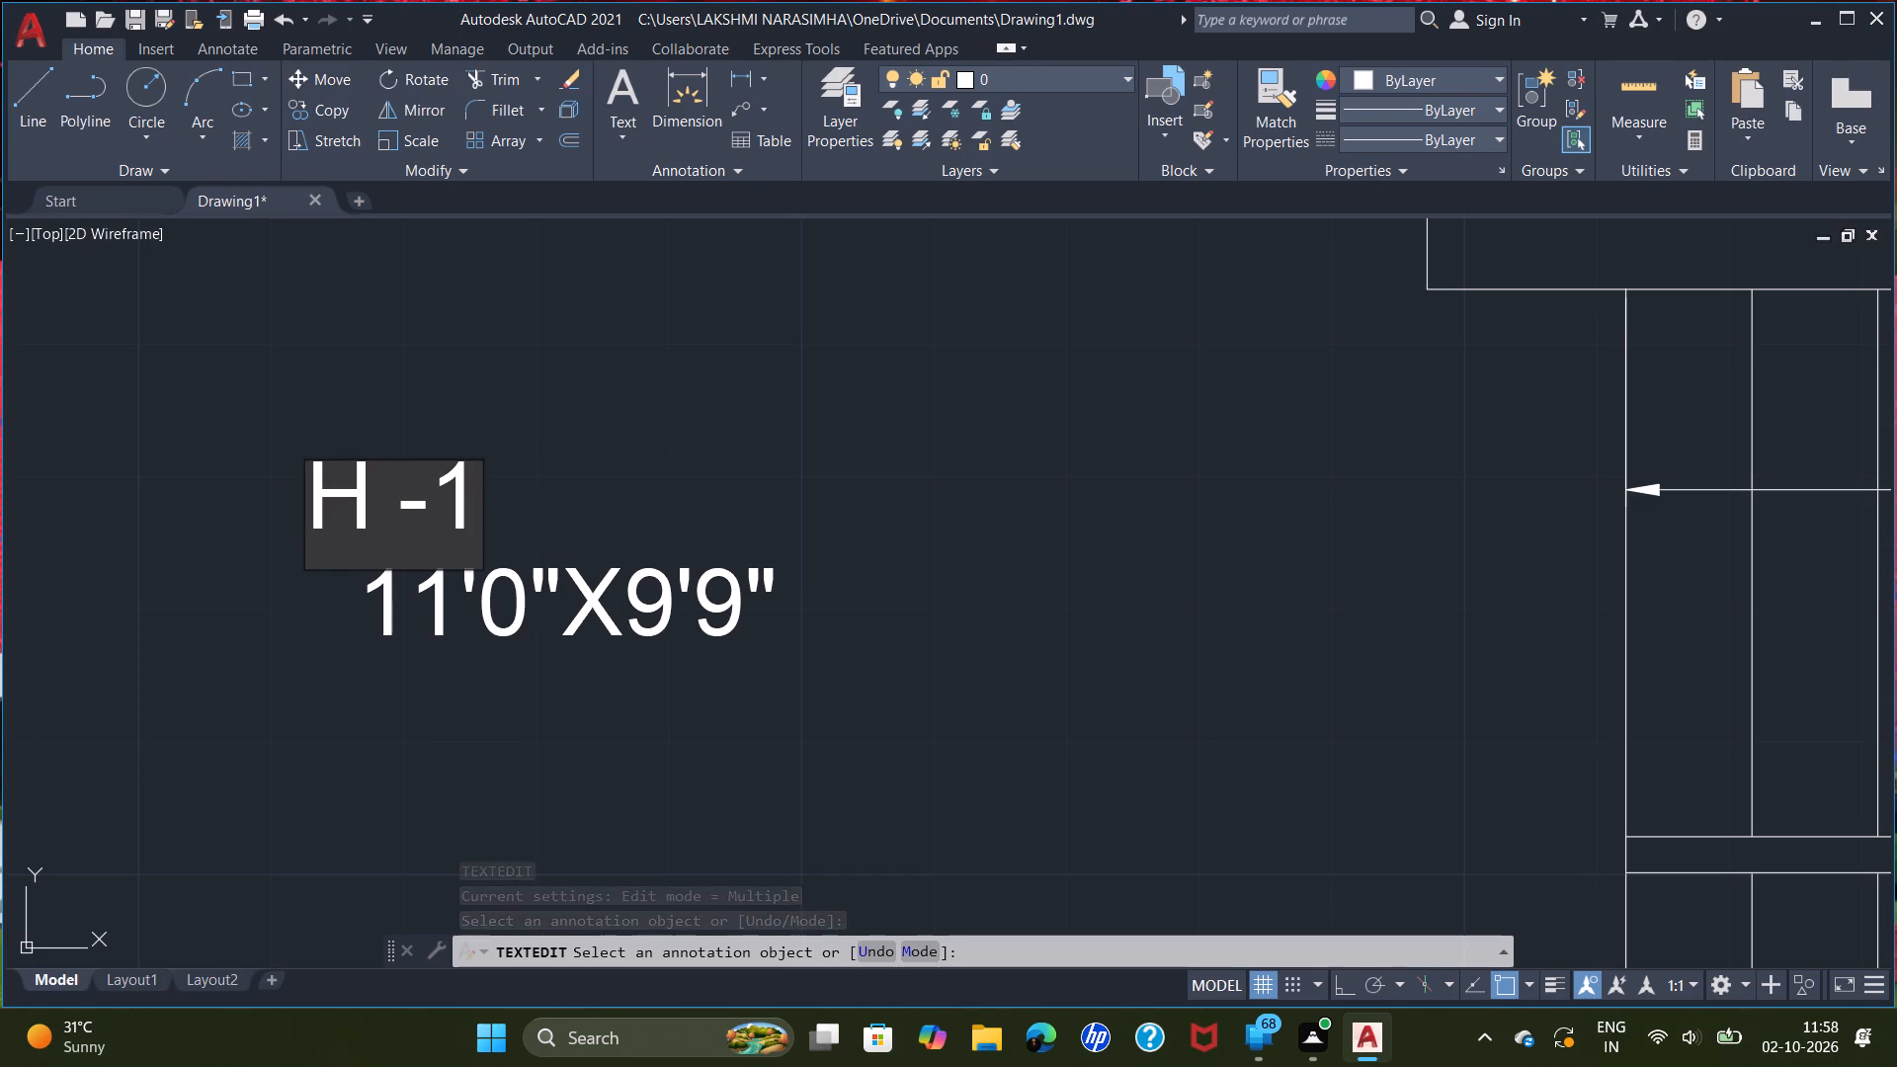
key(backslash)
key(BackSpace)
key(BackSpace)
key(BackSpace)
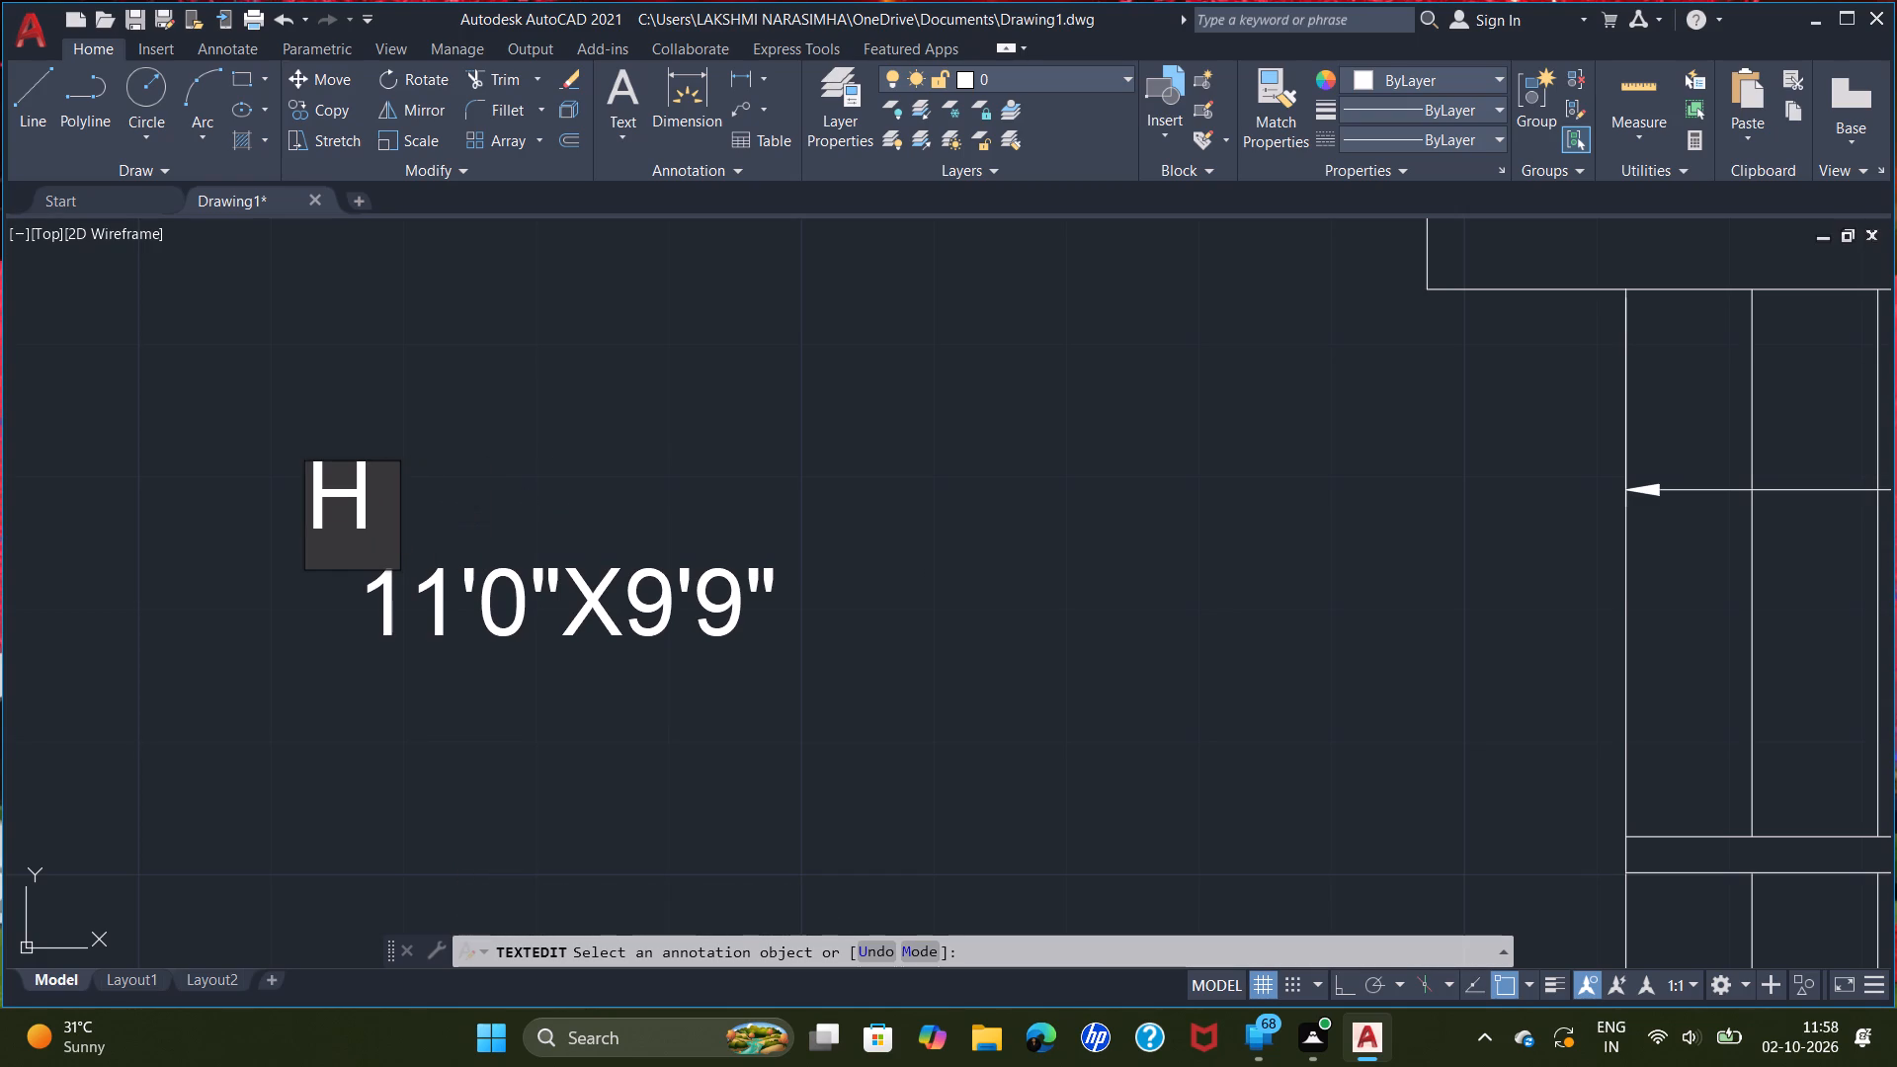
key(BackSpace)
text(ALL)
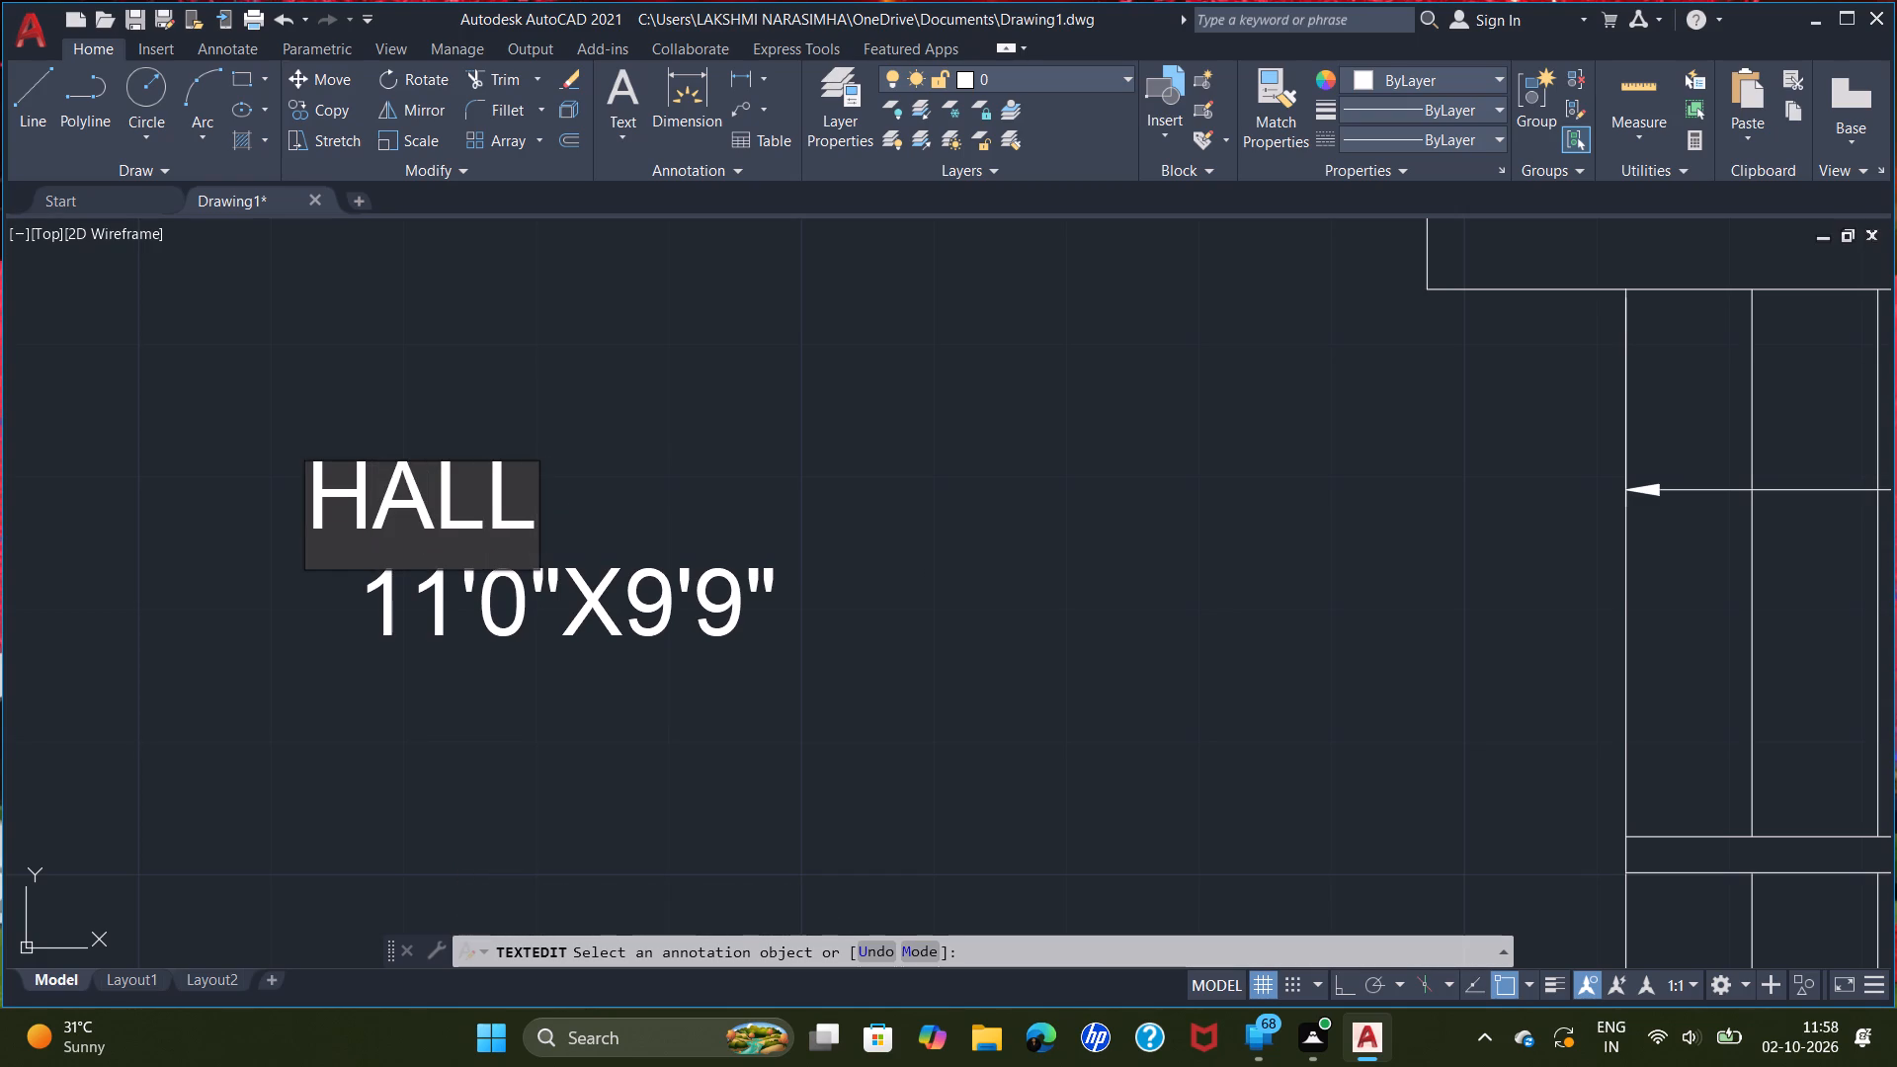
key(Return)
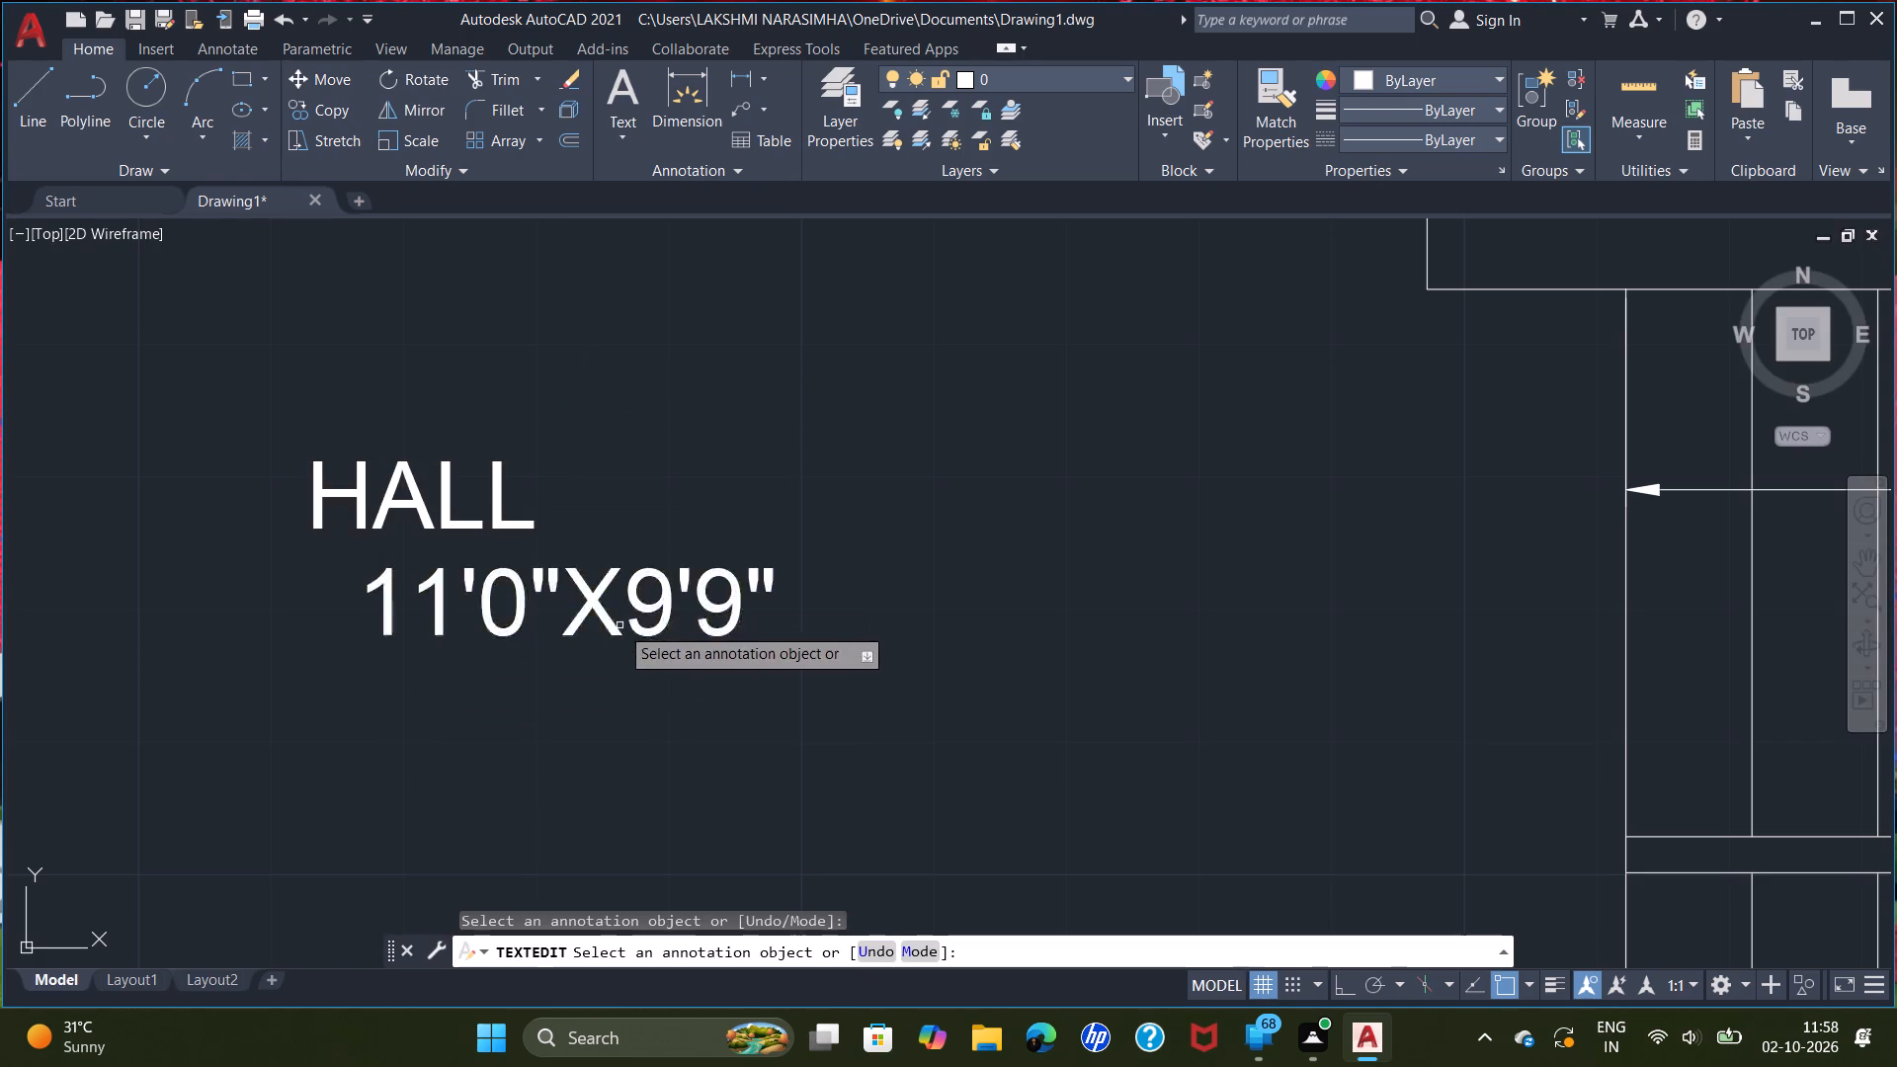
Change the size line under HALL to 10'11"X15'9".
click(488, 614)
key(1)
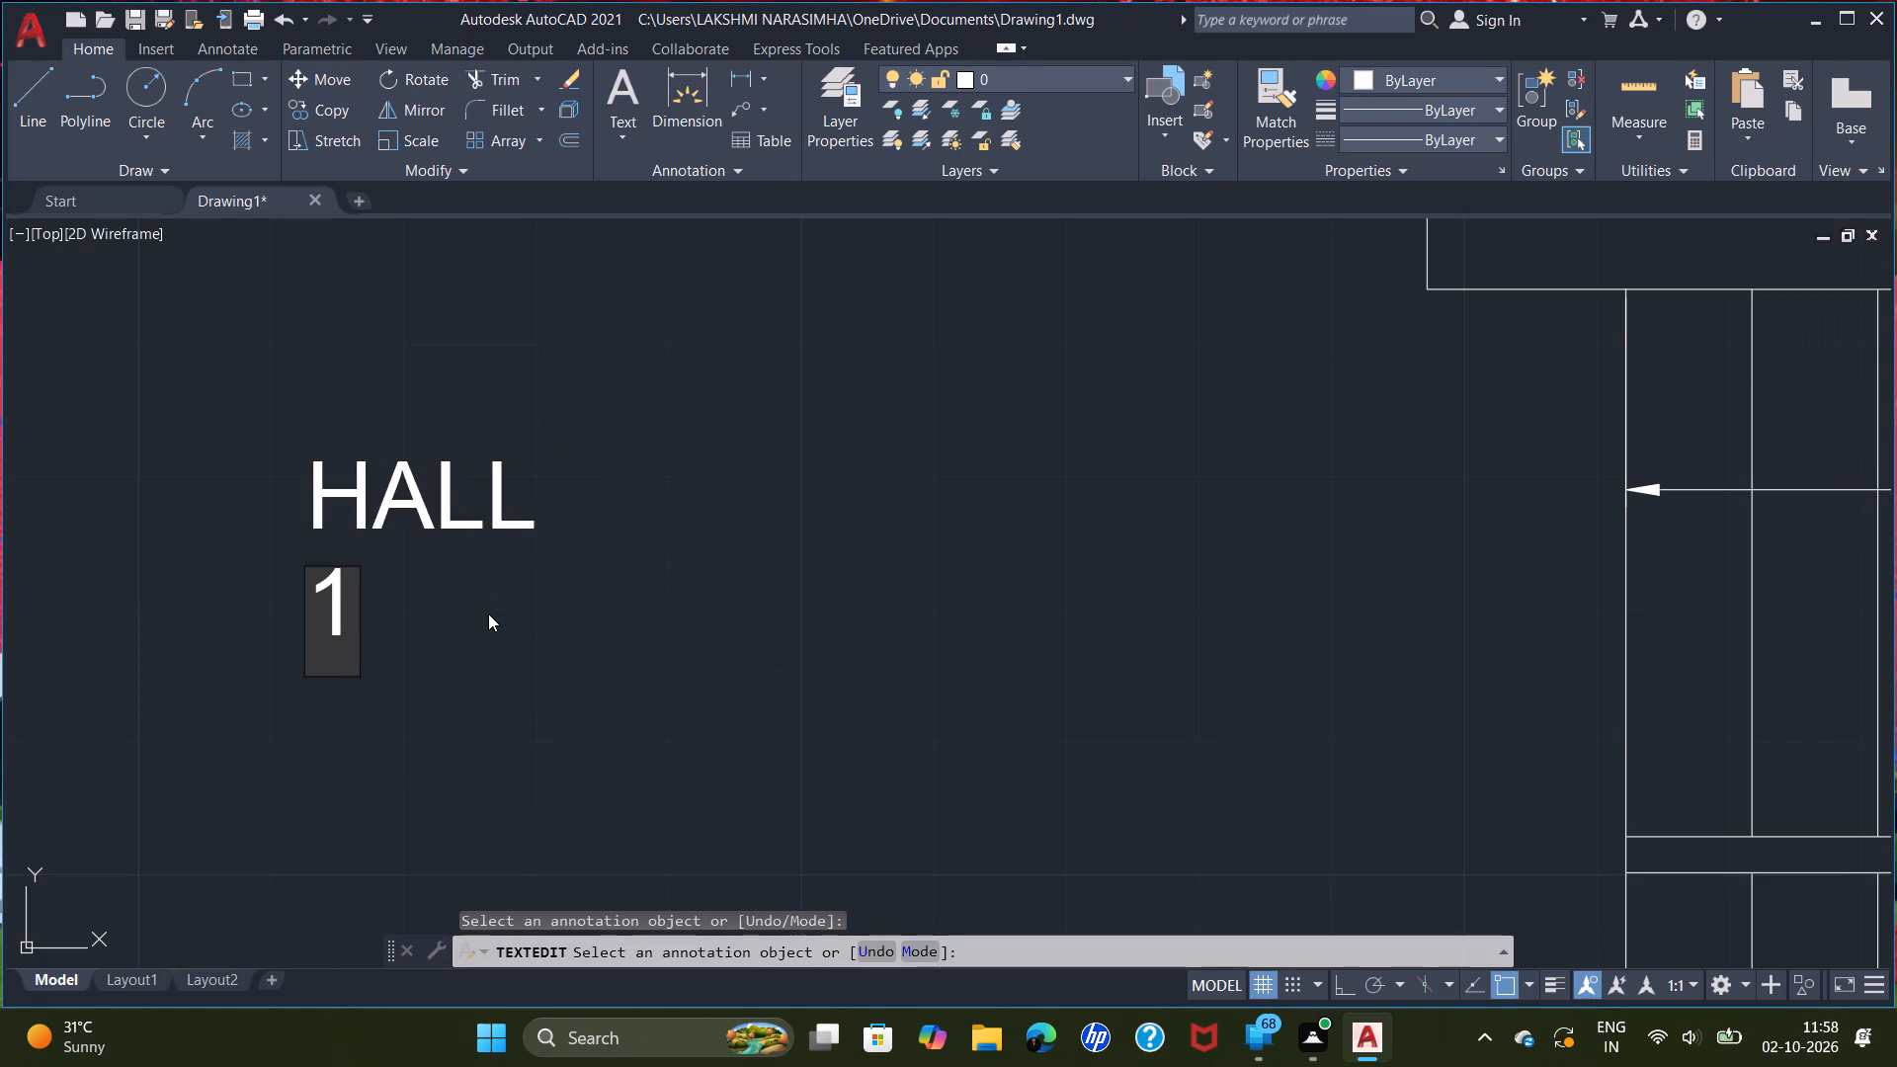
text(0')
text(11)
key(shift+quotedbl)
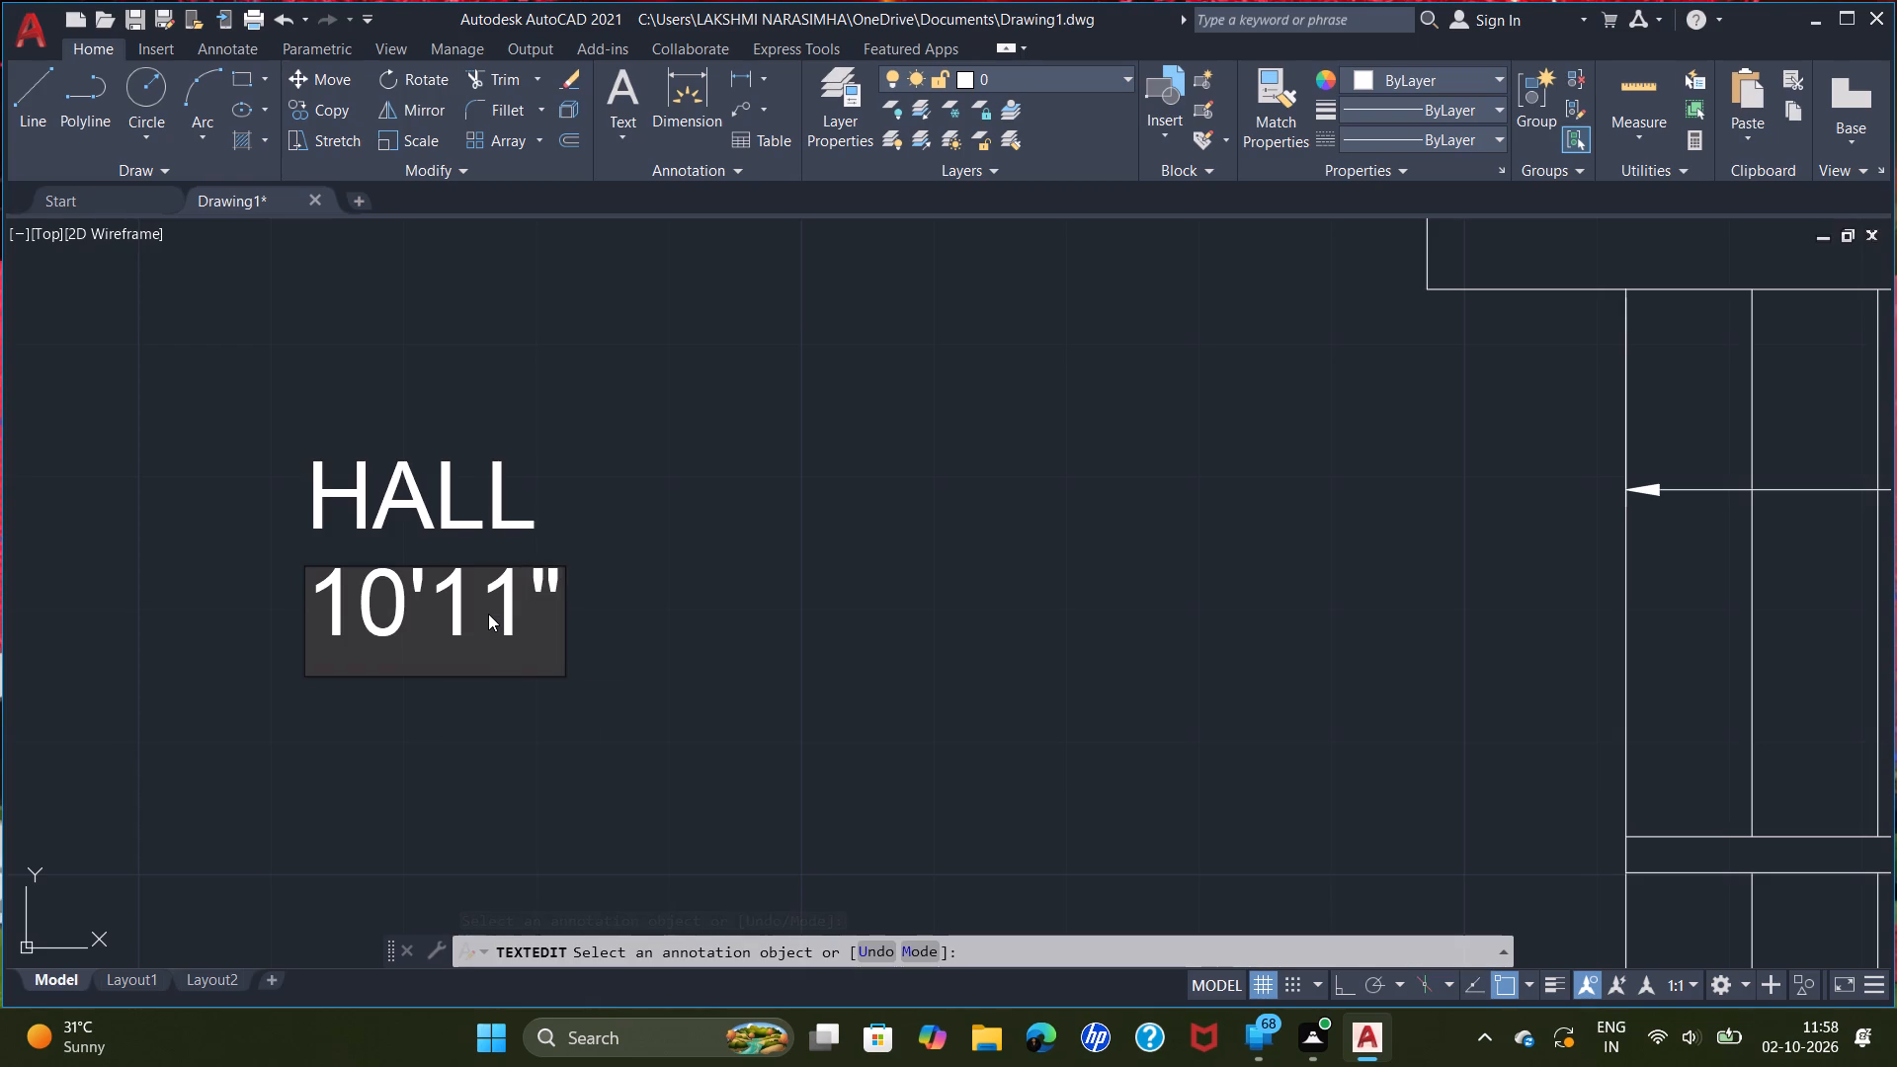
key(x)
text(15)
key(apostrophe)
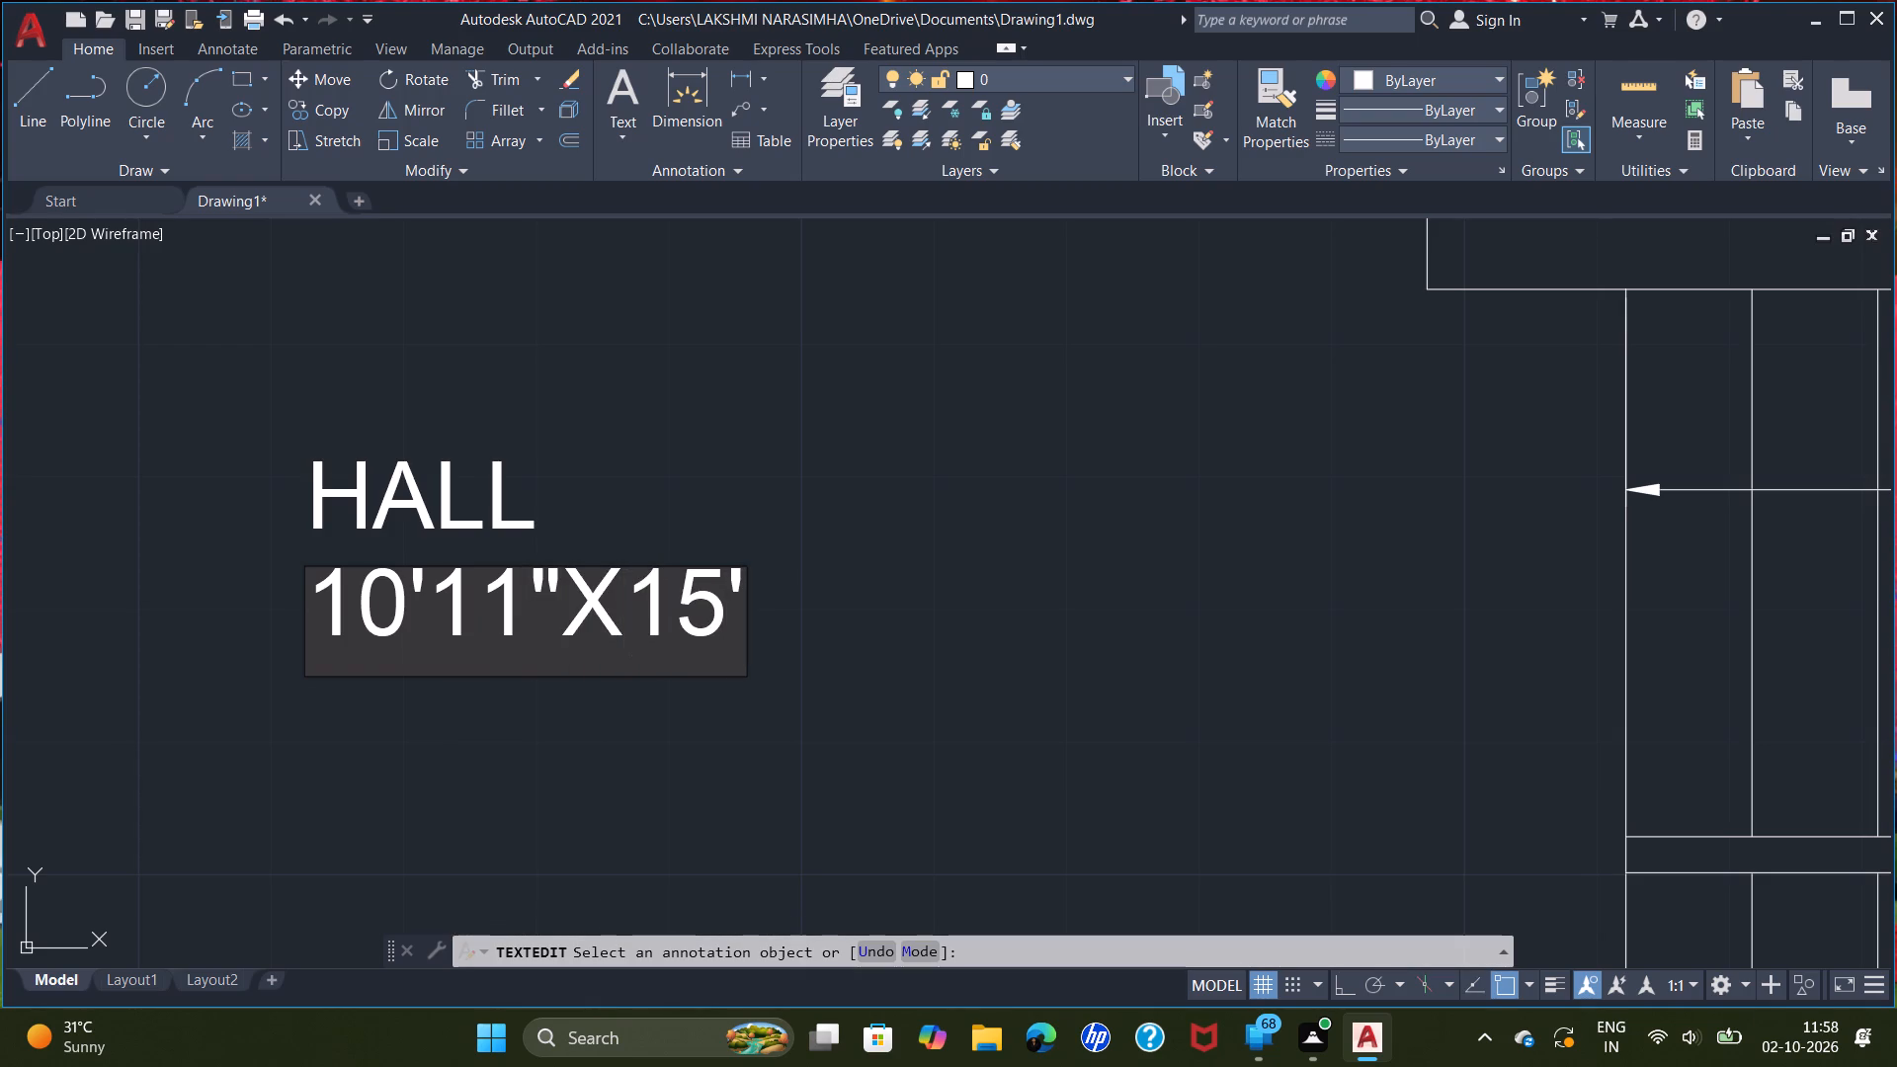
text(9")
key(Return)
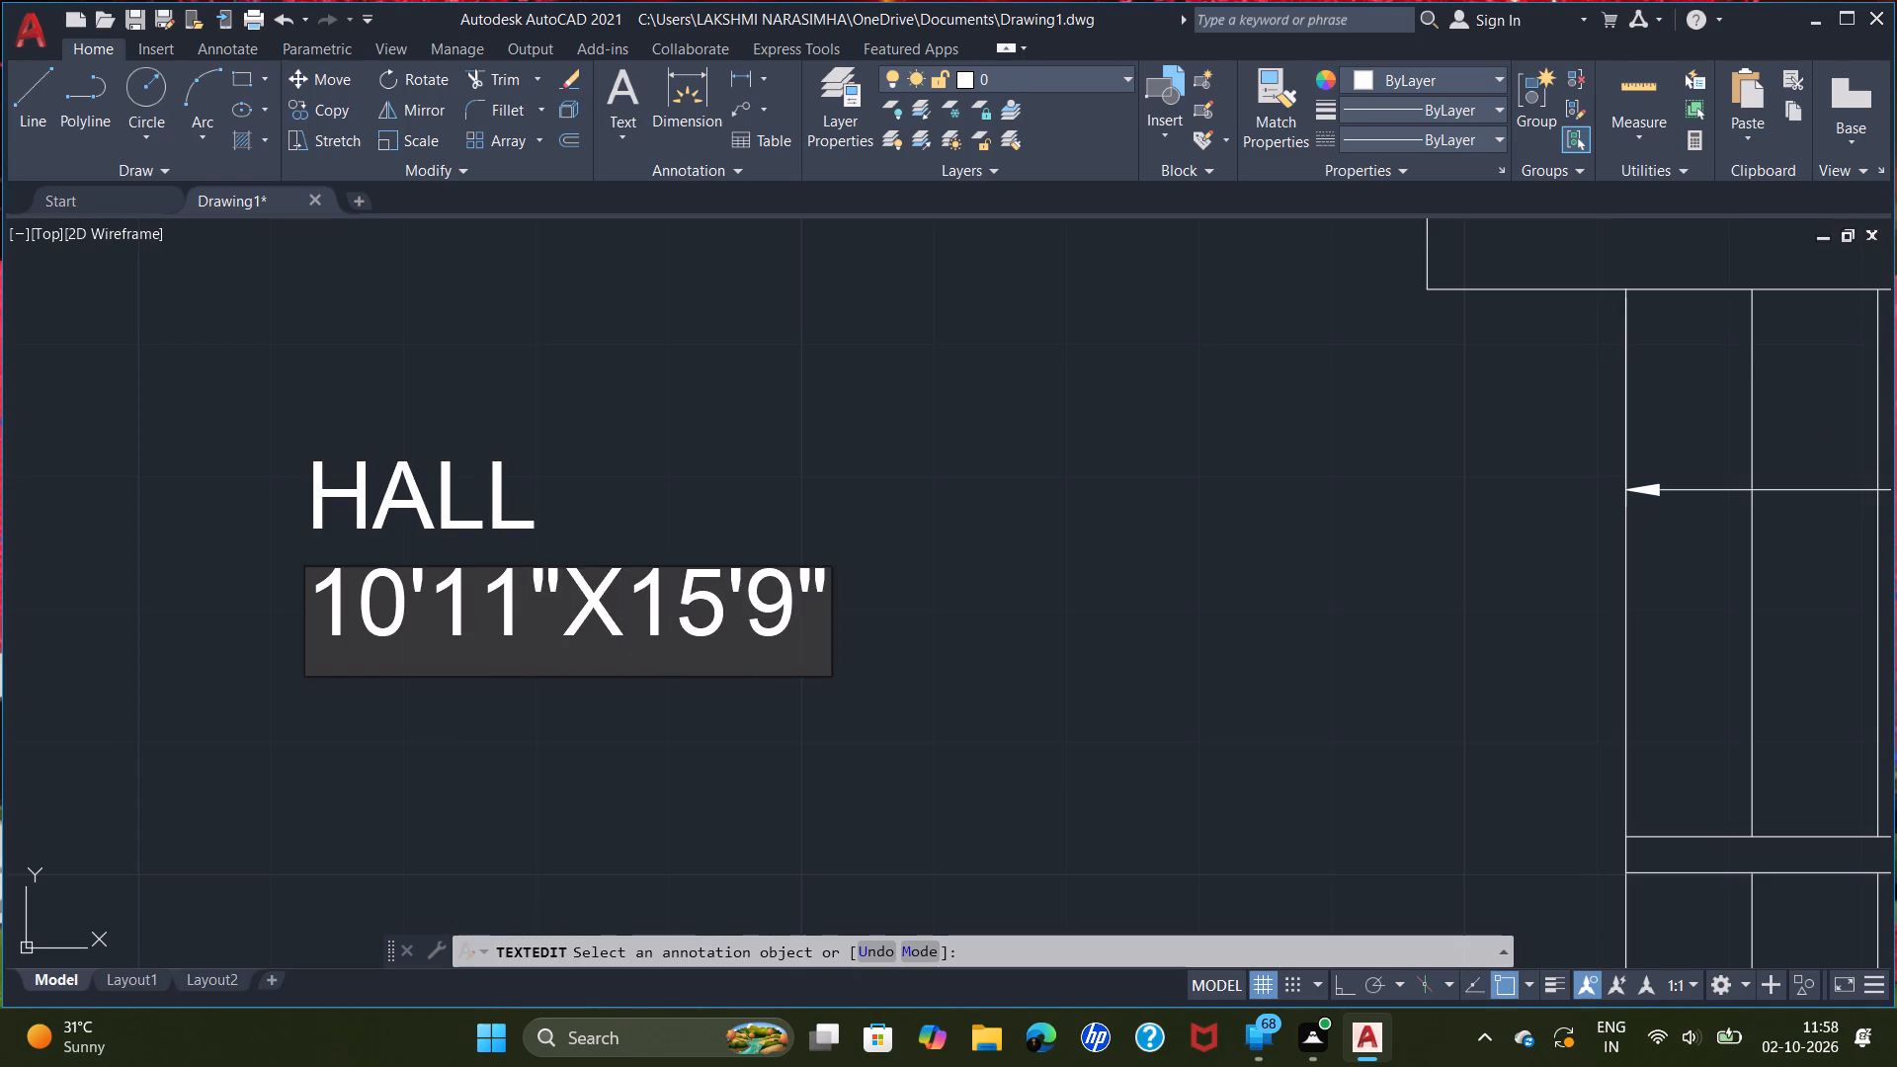
scroll(337, 323, down, 3)
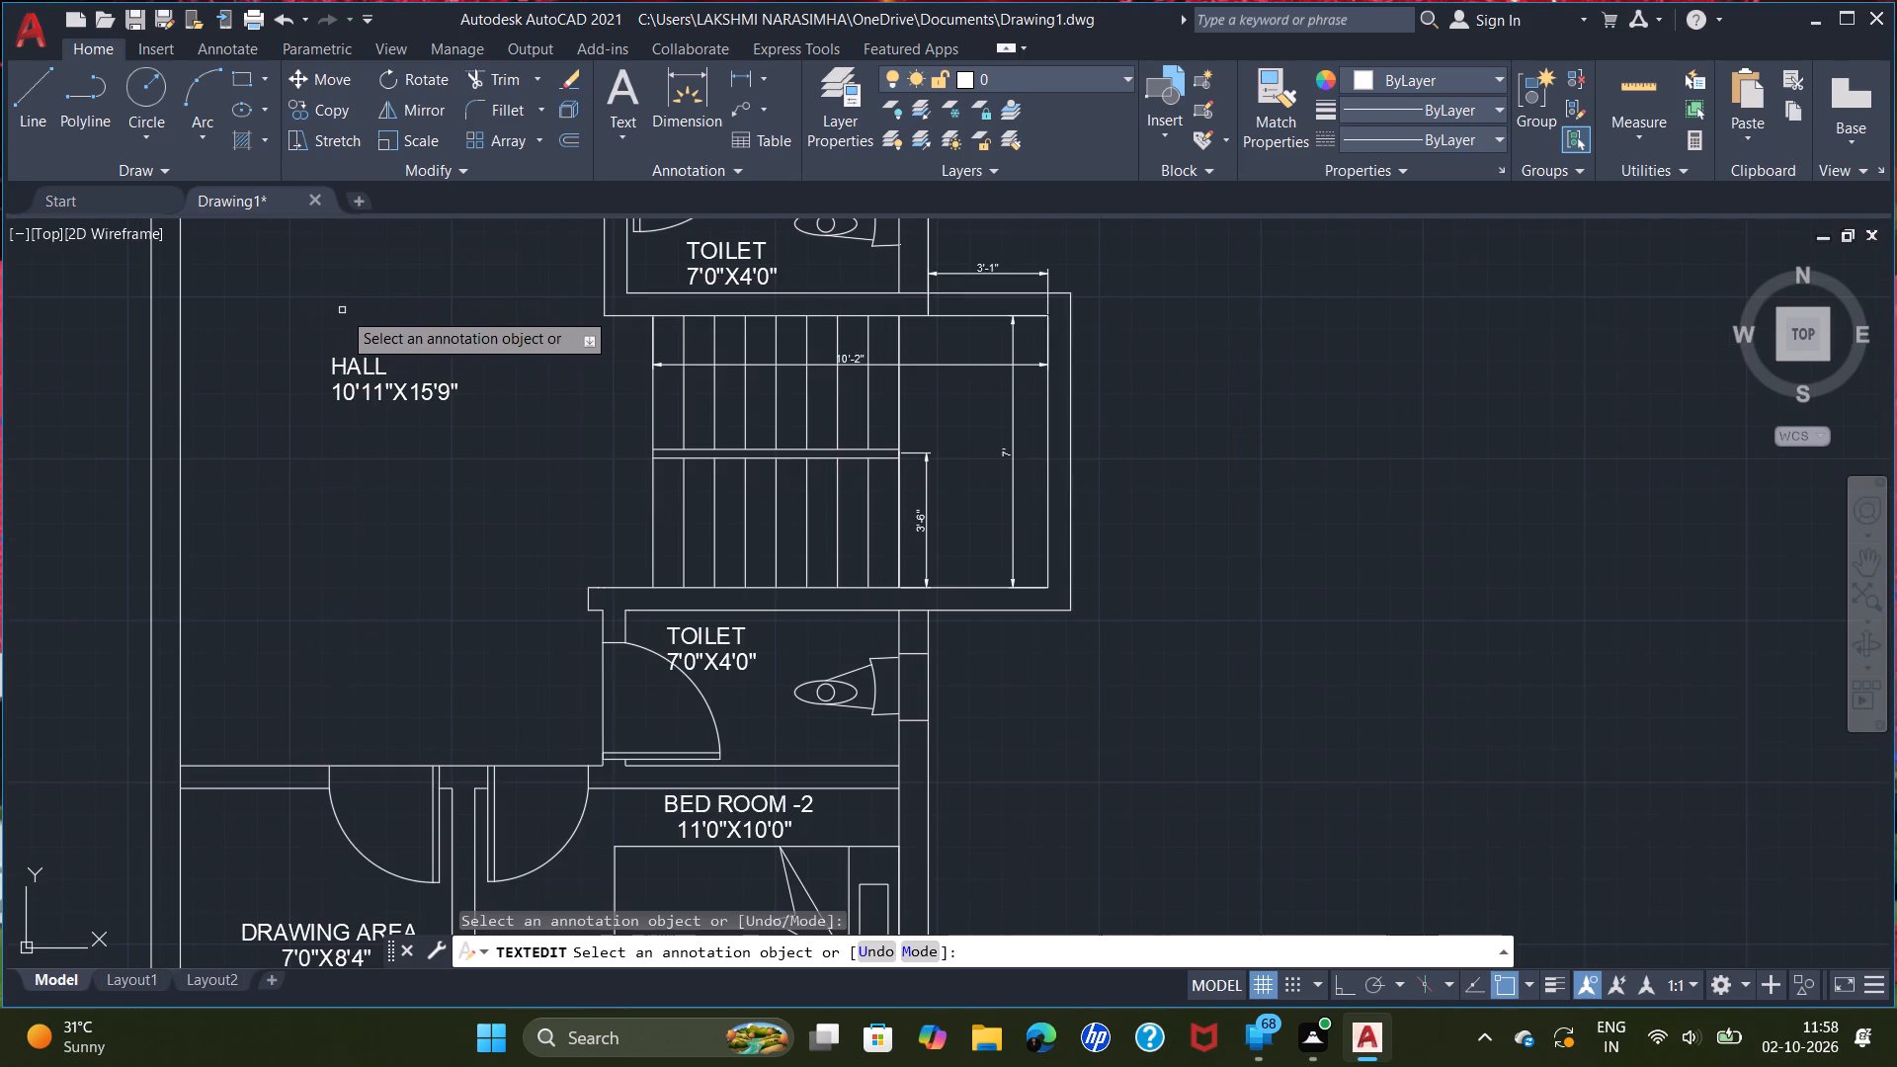
scroll(390, 397, down, 2)
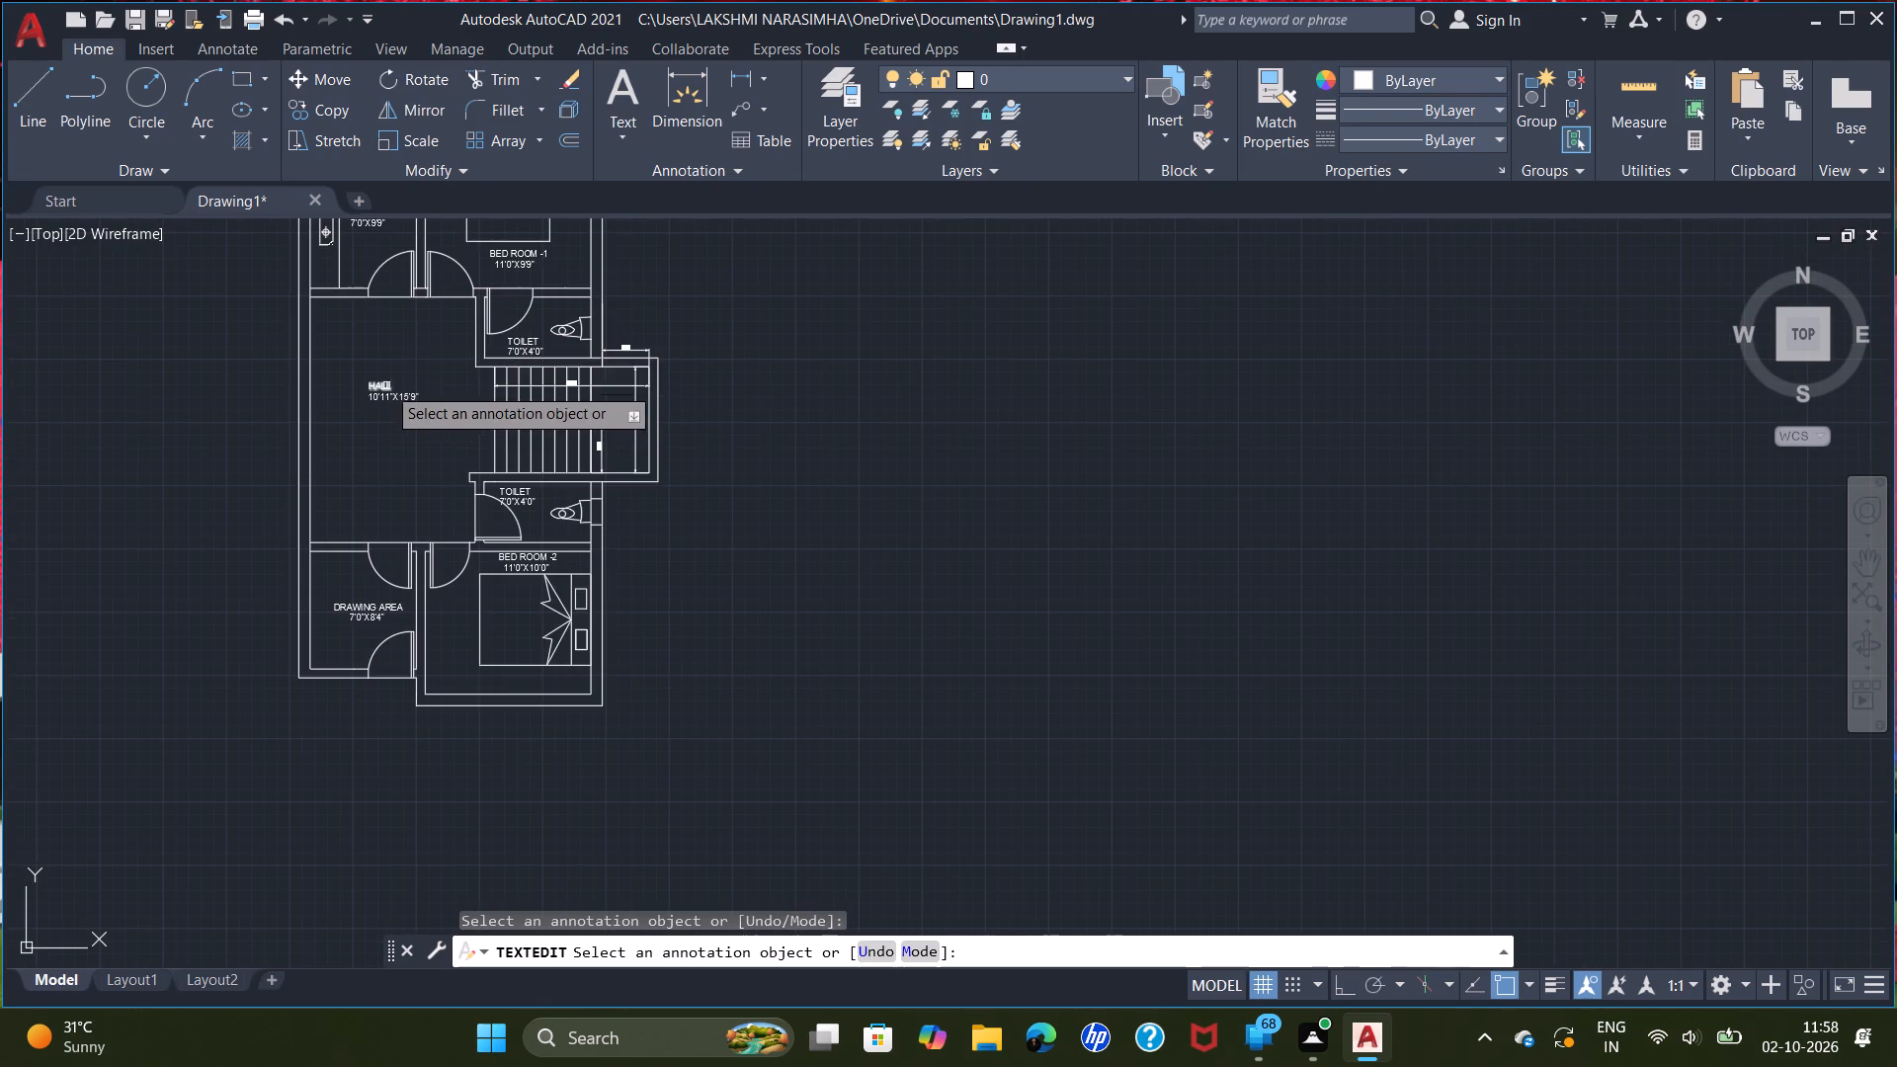
scroll(380, 394, up, 3)
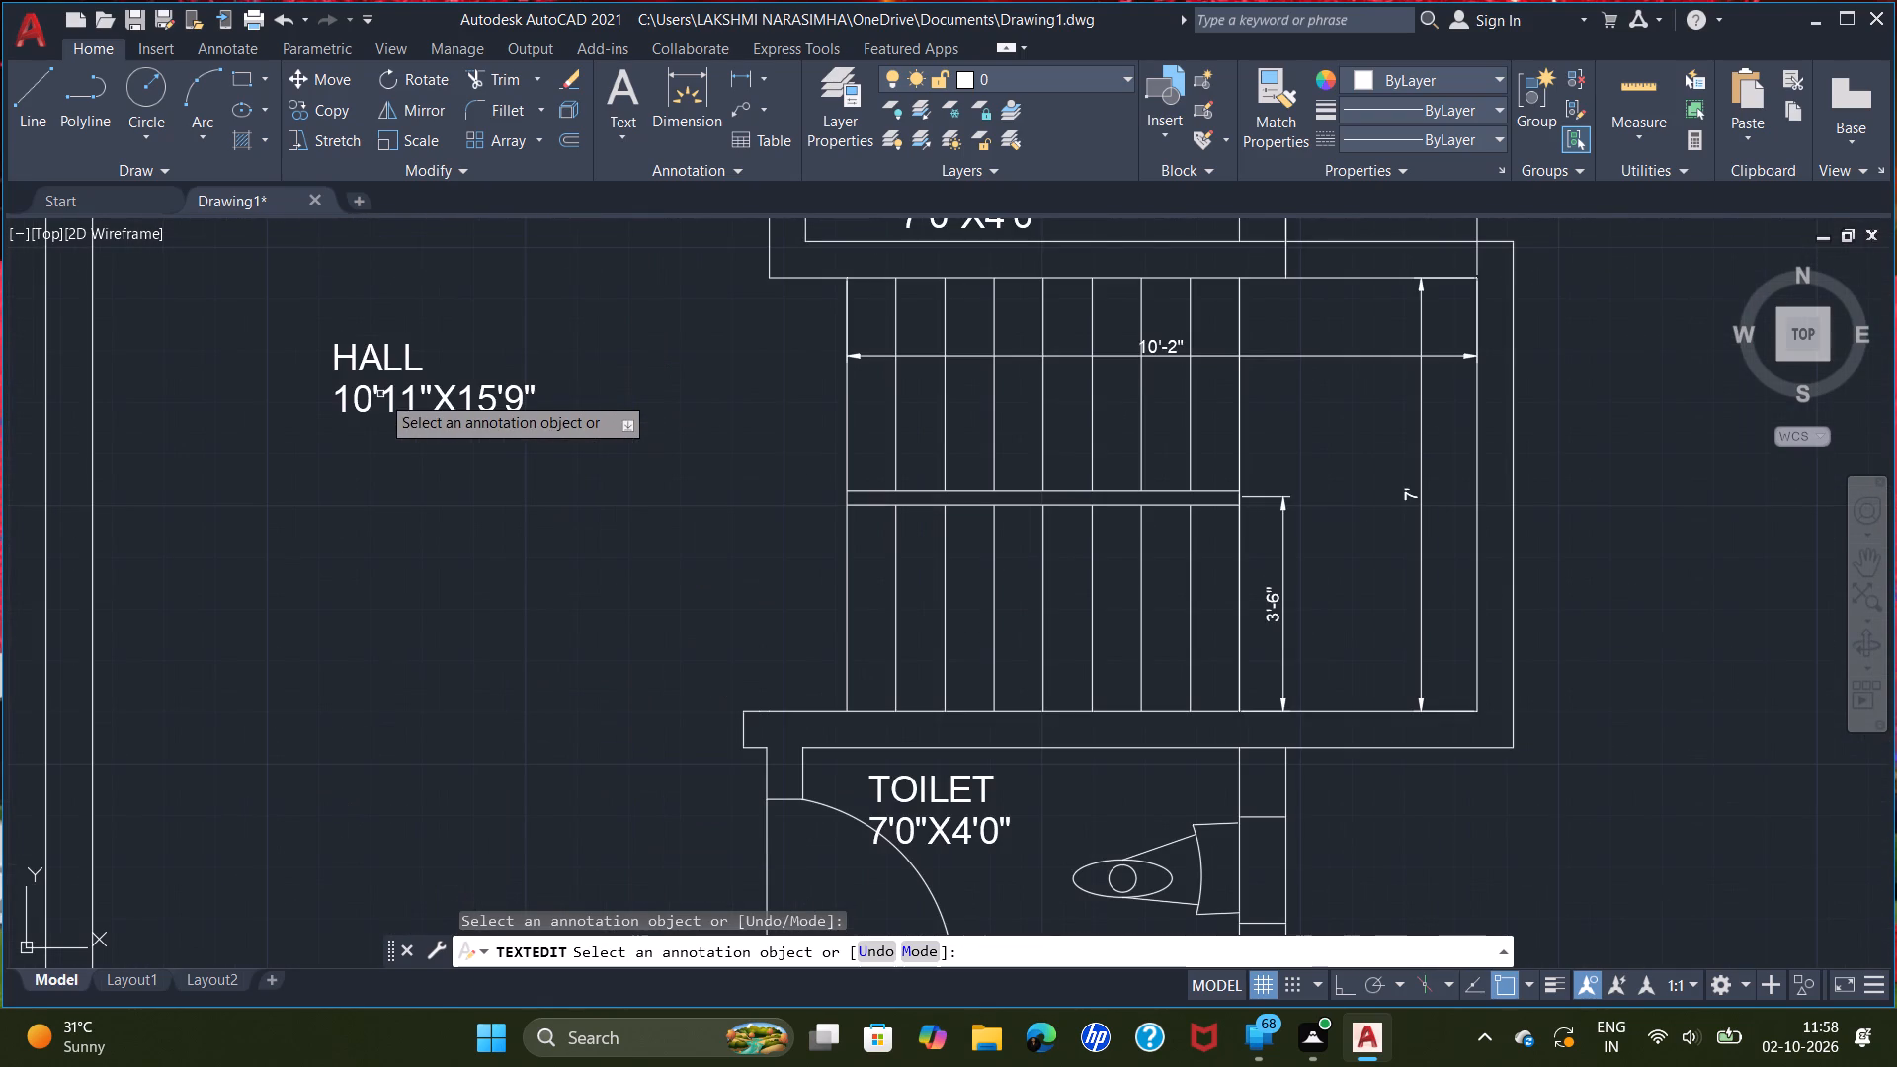
key(Escape)
Move the HALL name line east and slightly up so it sits centred above its size line.
click(386, 367)
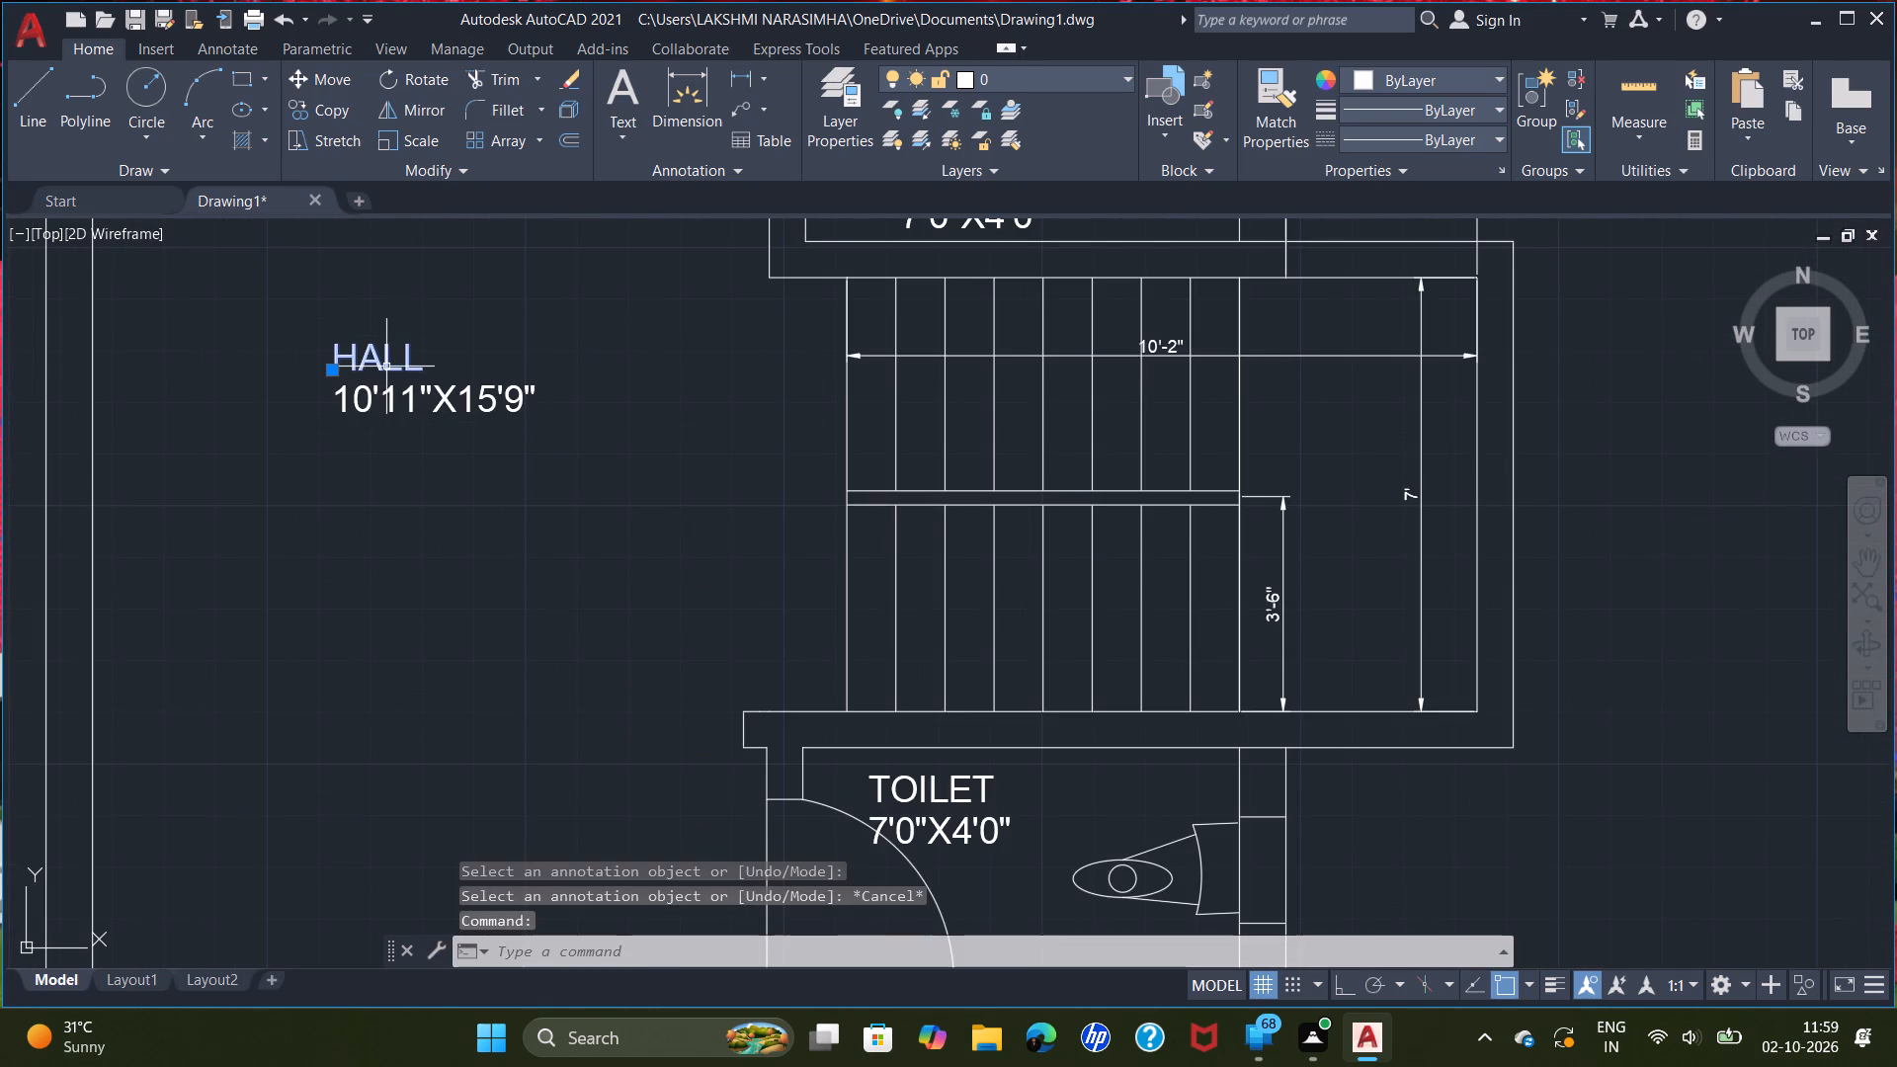
key(m)
key(Return)
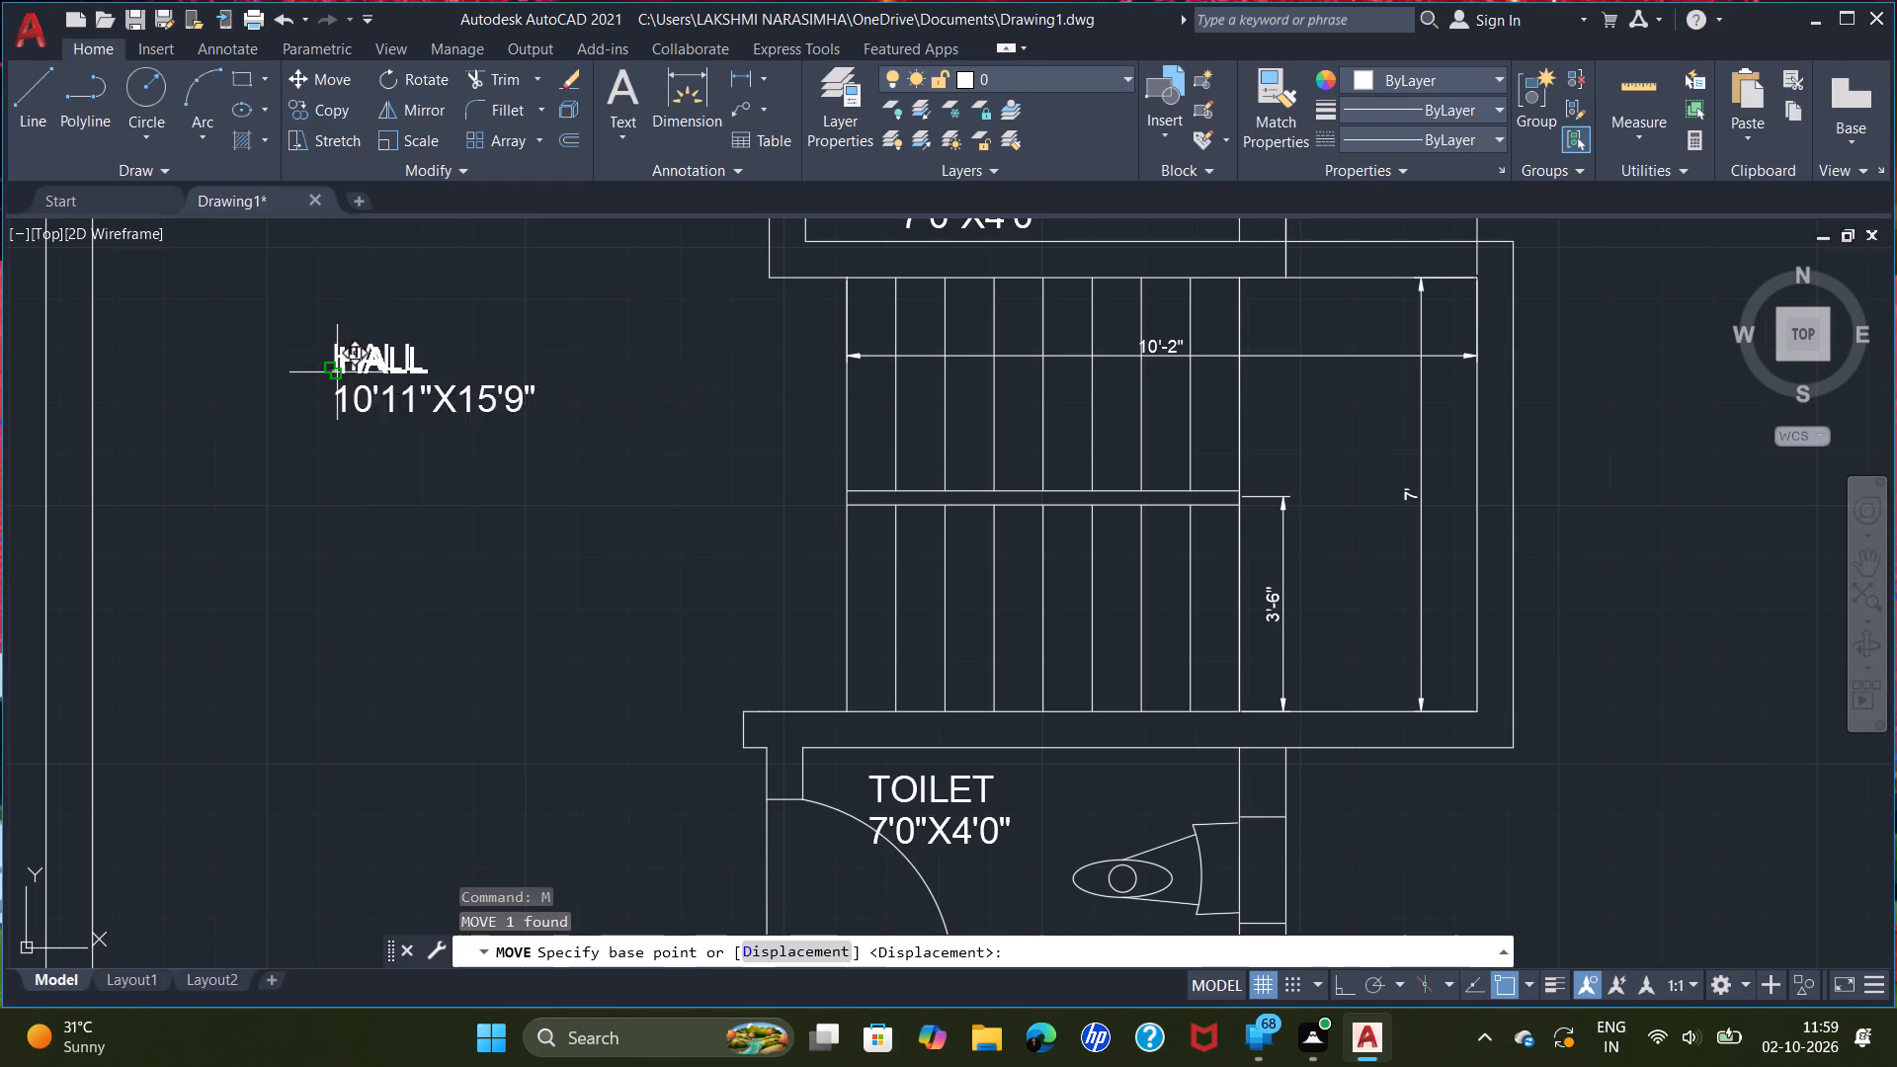
click(337, 372)
double_click(393, 366)
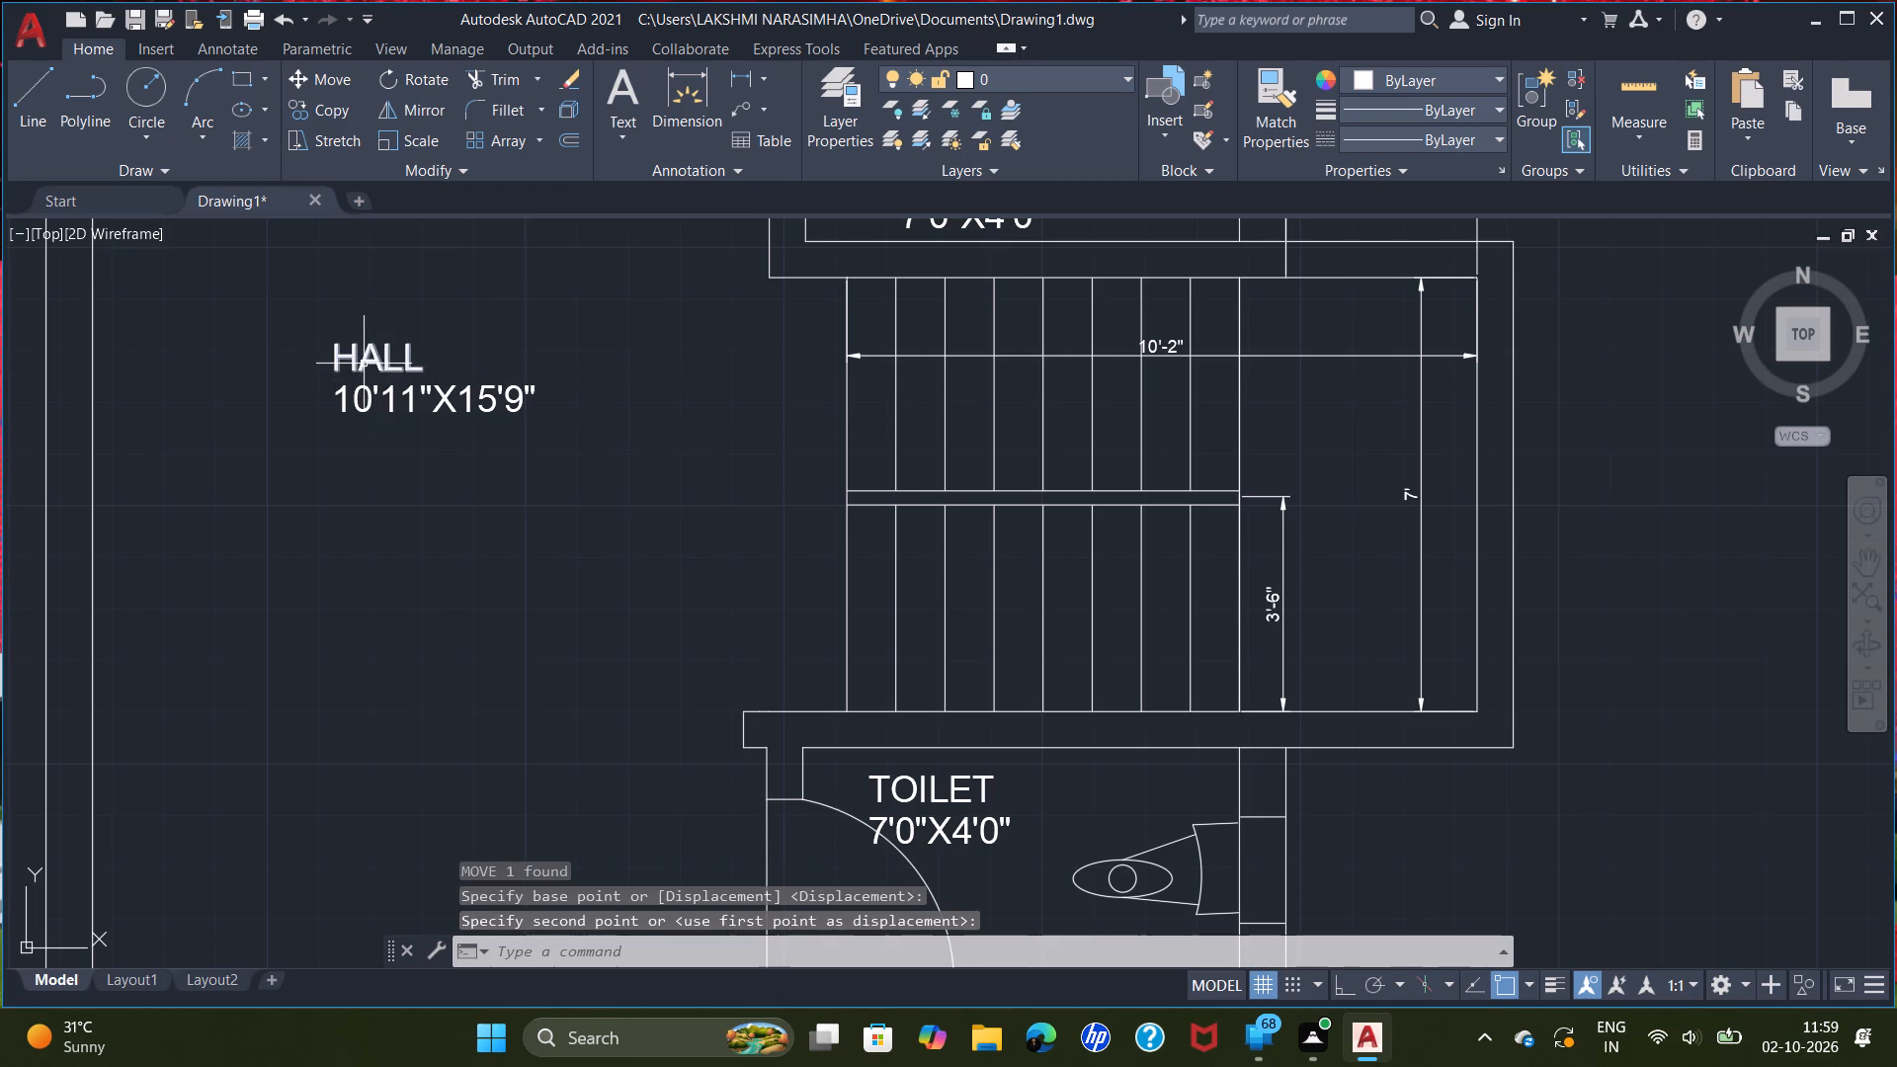
click(360, 363)
key(m)
key(Return)
scroll(360, 362, up, 3)
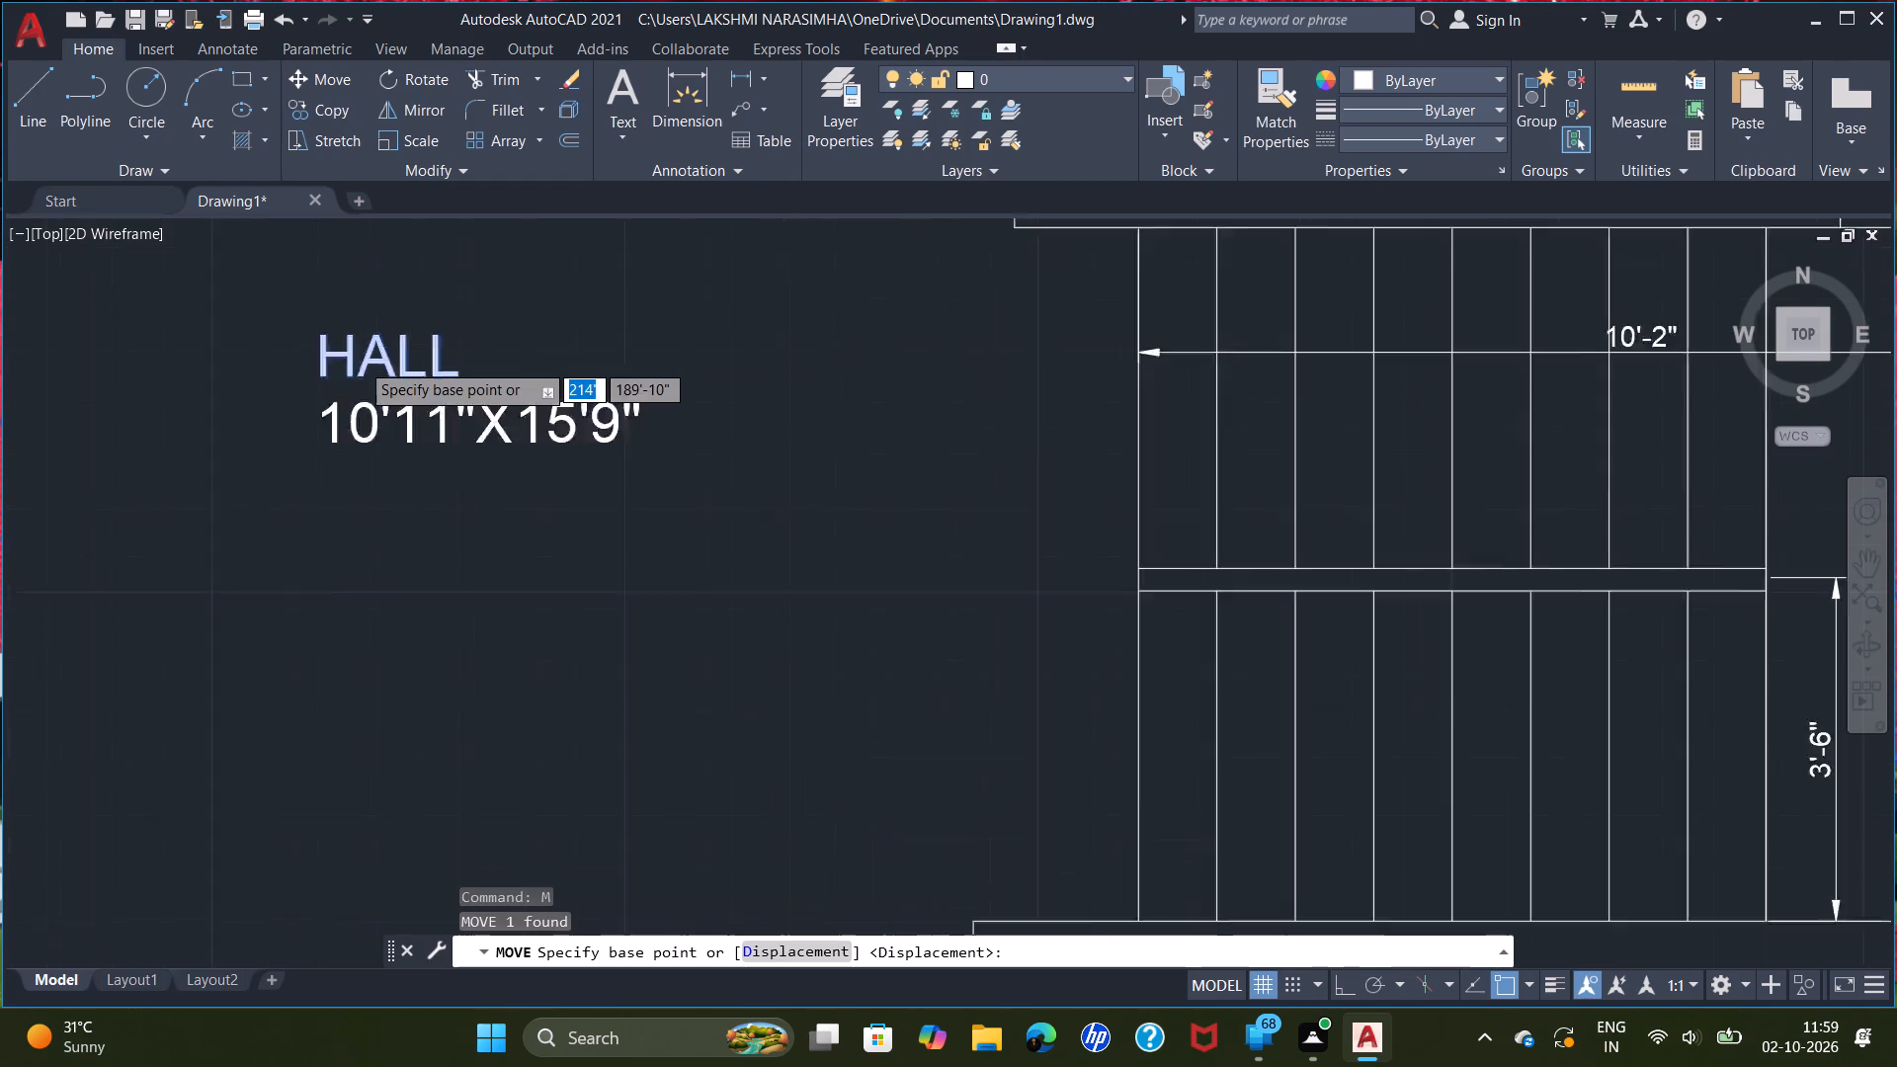
click(257, 398)
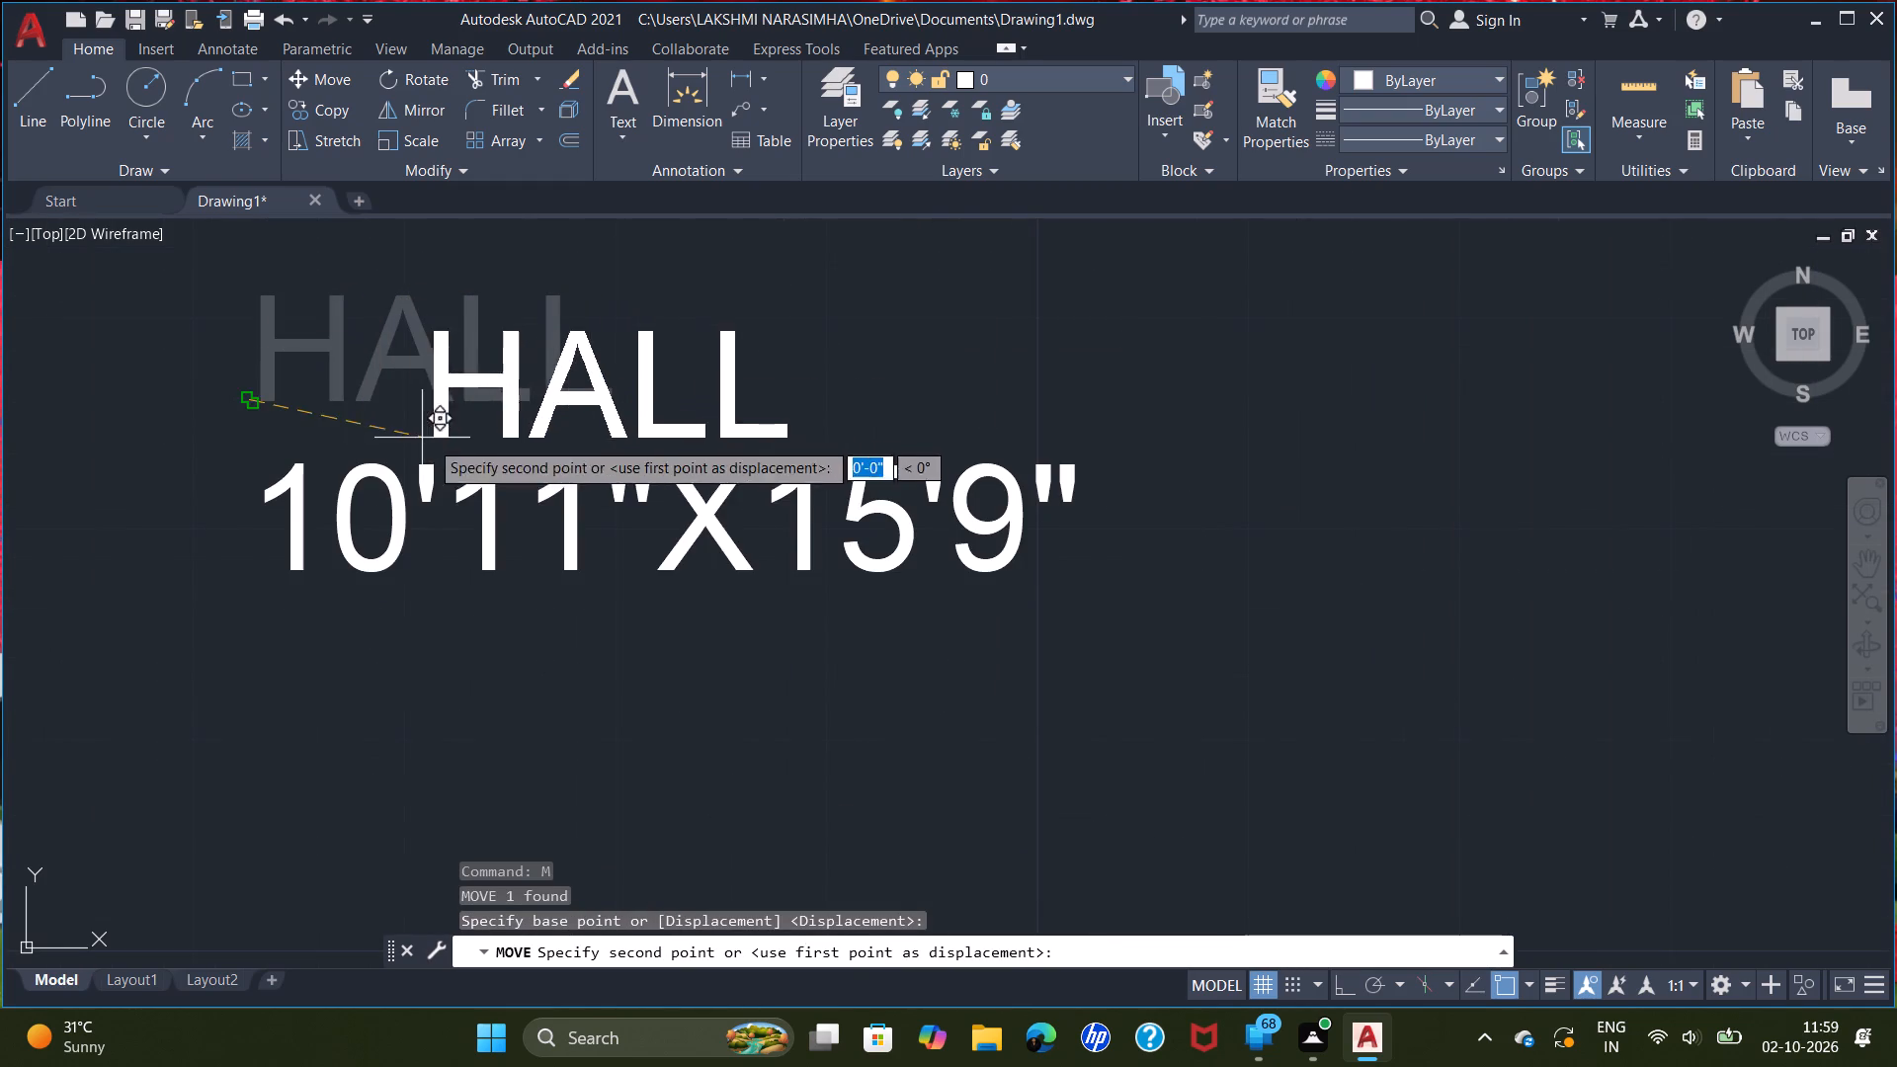
click(531, 367)
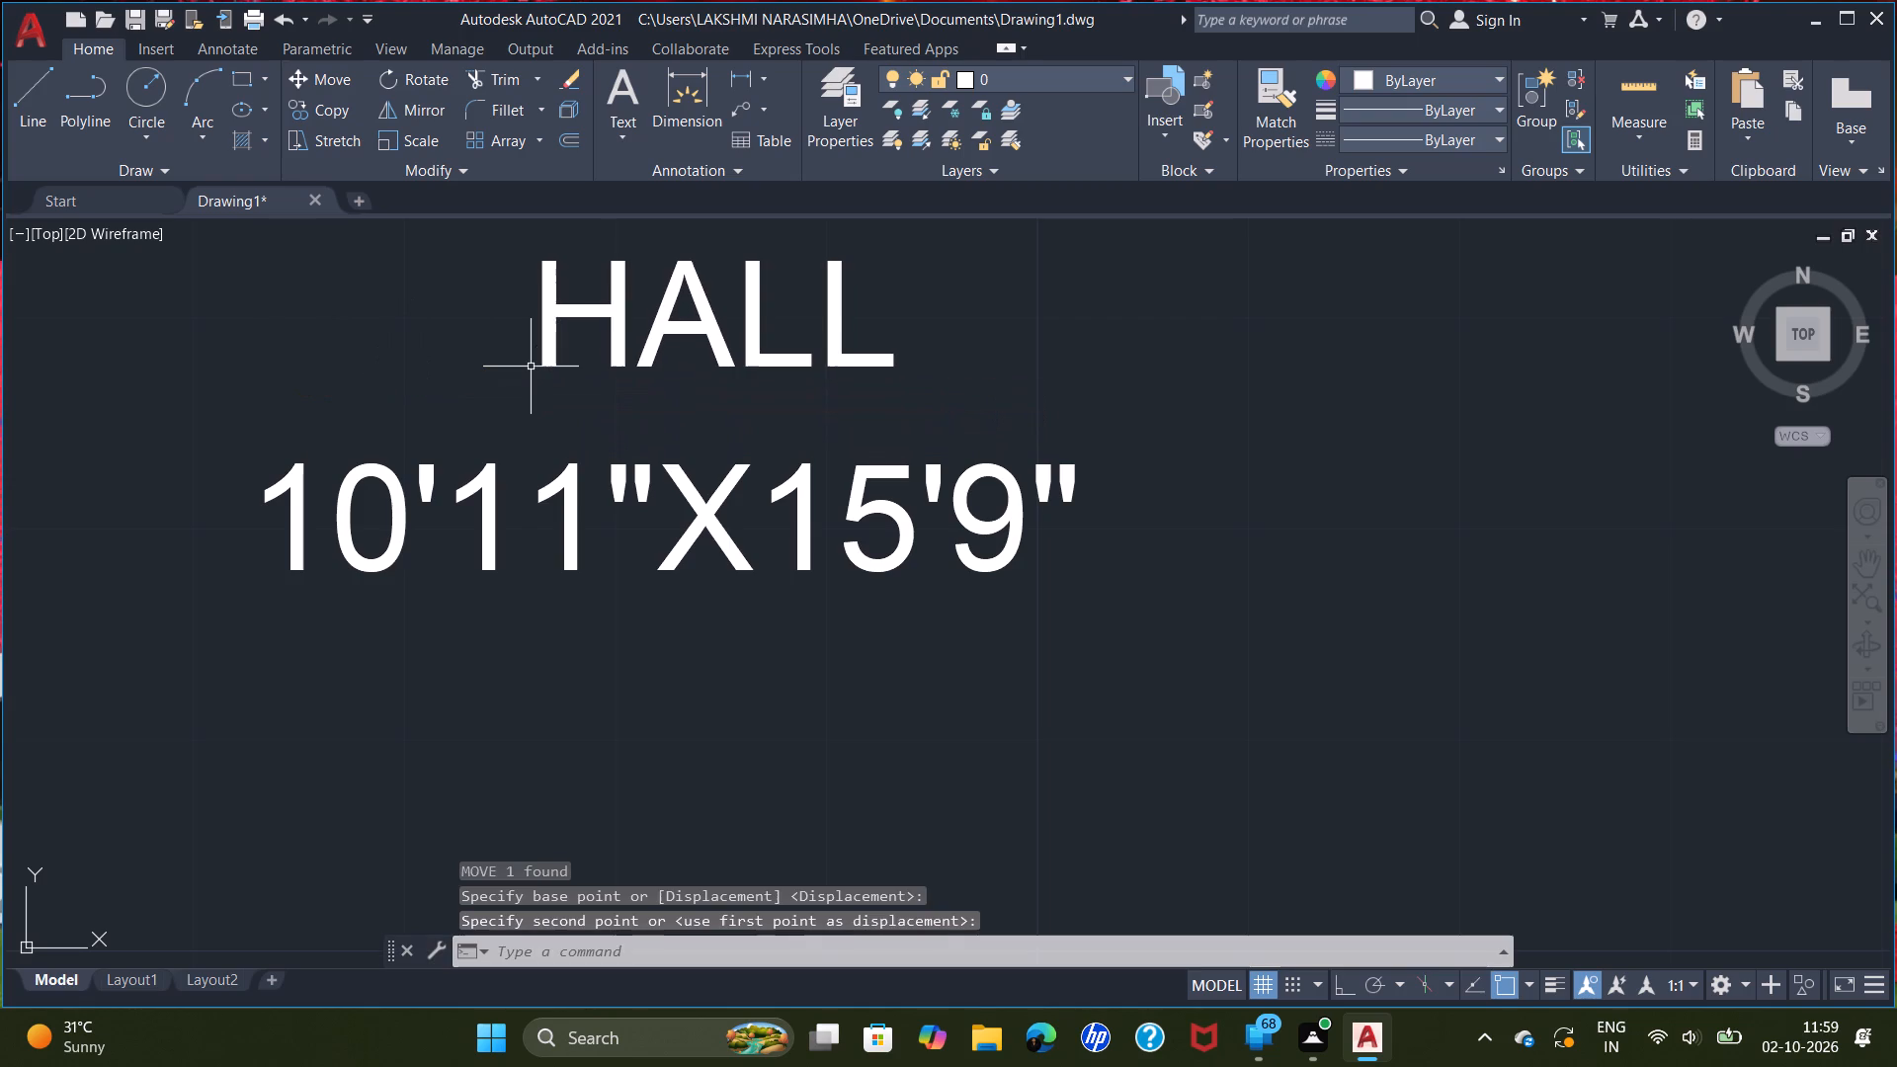
Review the whole floor plan, checking the room labels and their placement.
scroll(517, 371, up, 1)
scroll(519, 371, down, 4)
scroll(616, 399, down, 2)
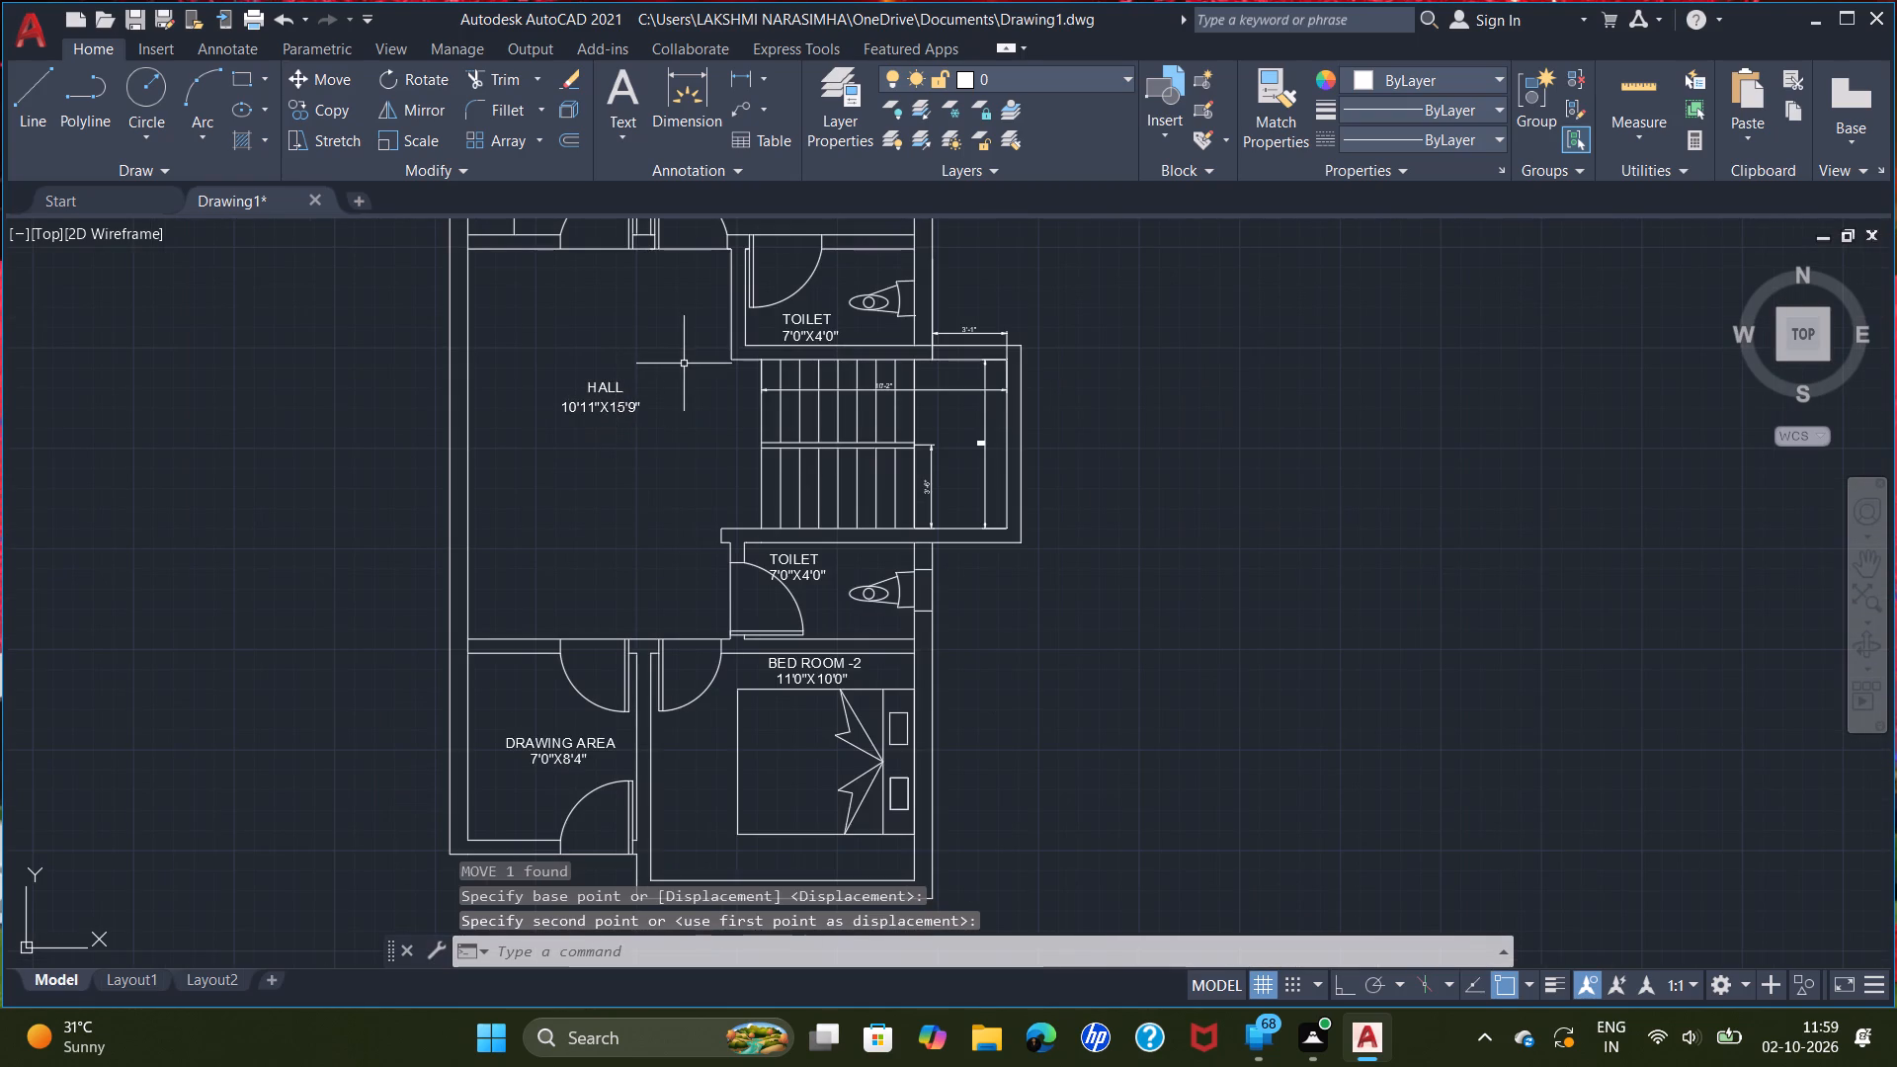
middle_drag(684, 363, 636, 577)
scroll(629, 494, down, 1)
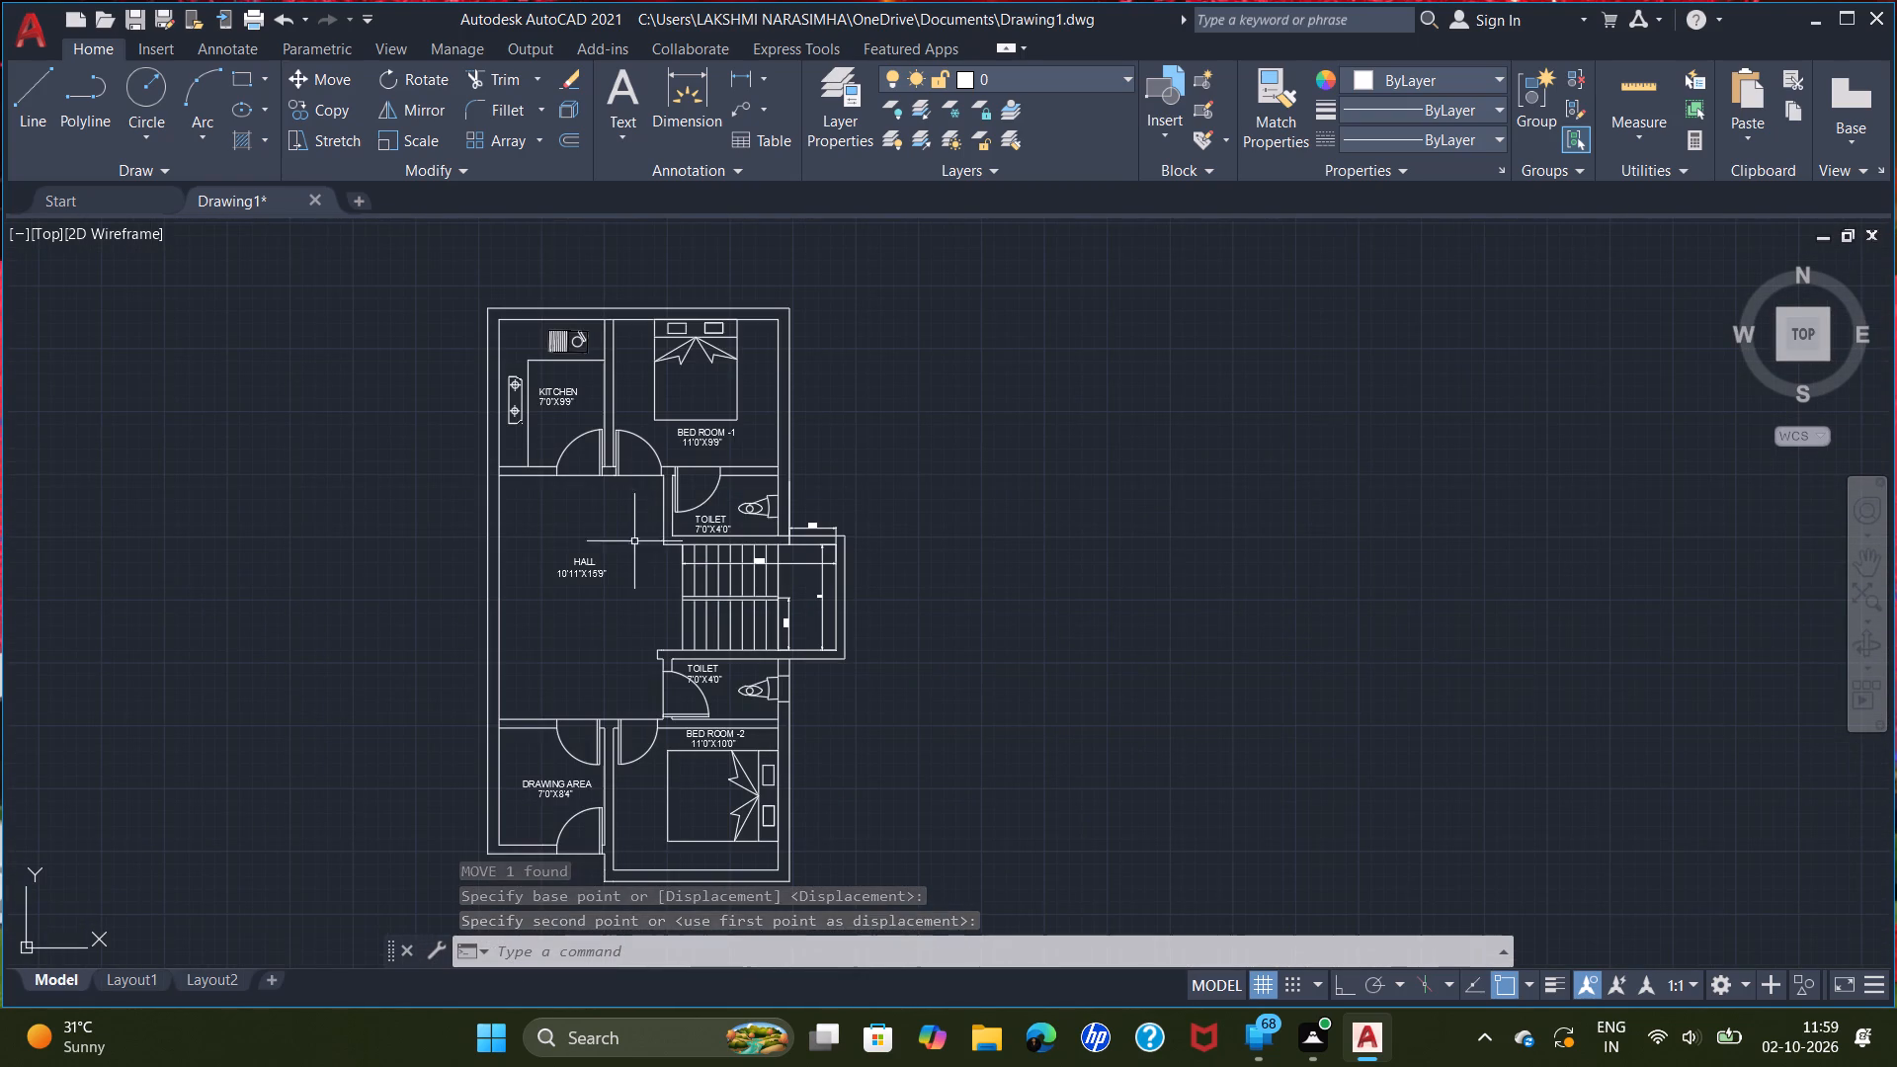
scroll(647, 597, up, 2)
scroll(647, 597, down, 1)
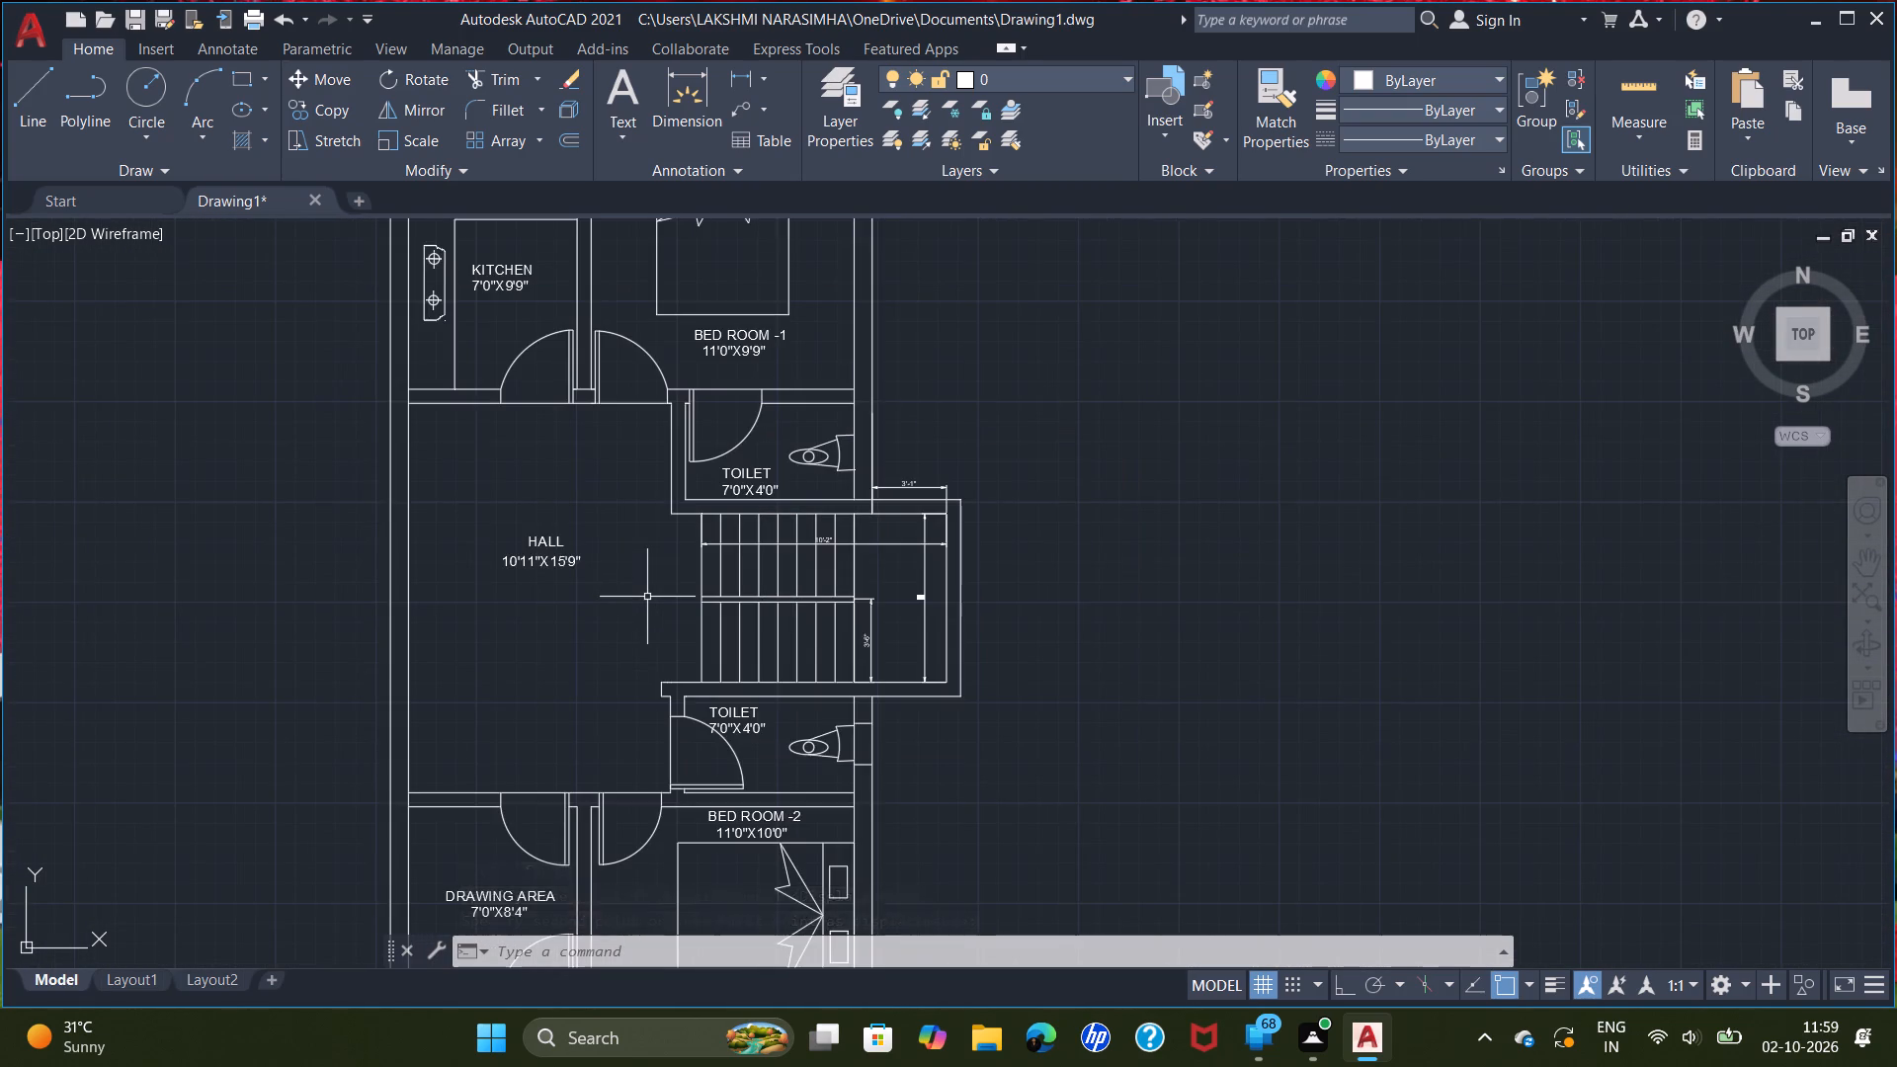
scroll(647, 597, down, 3)
scroll(647, 597, up, 2)
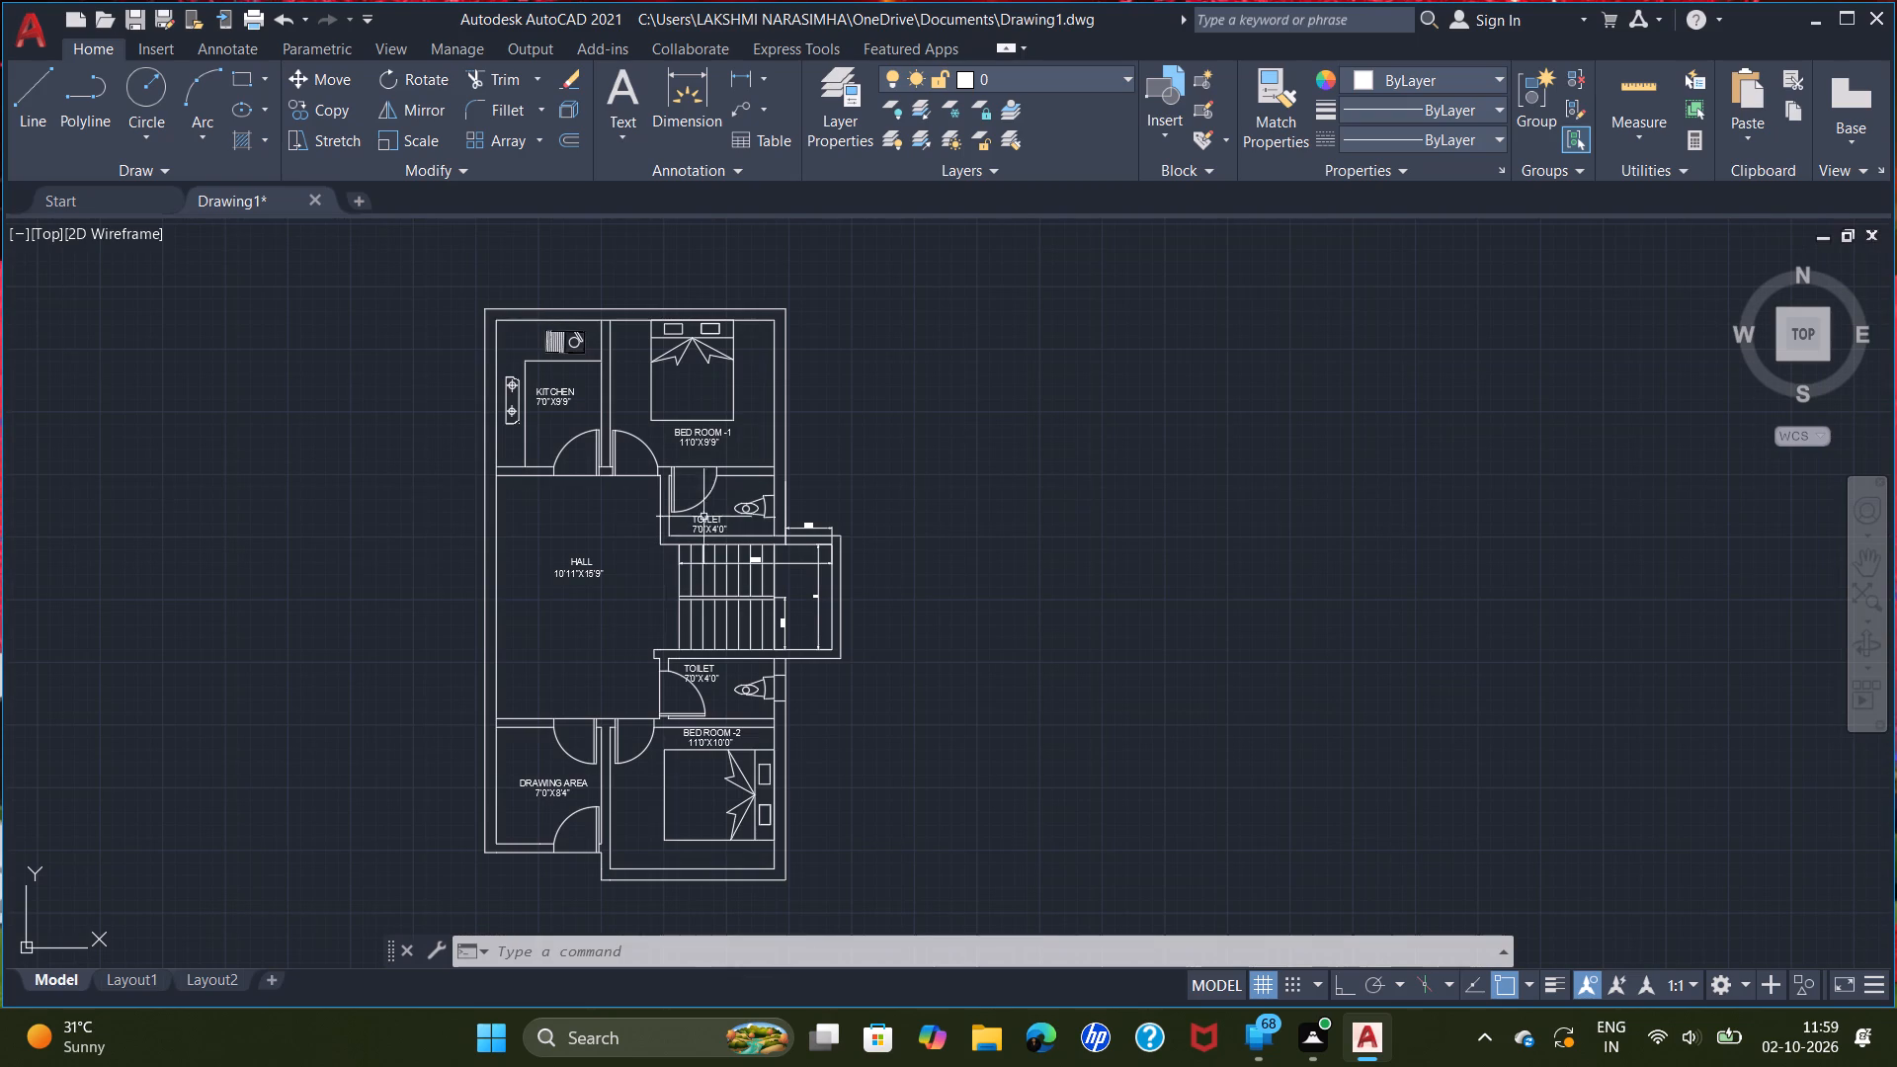
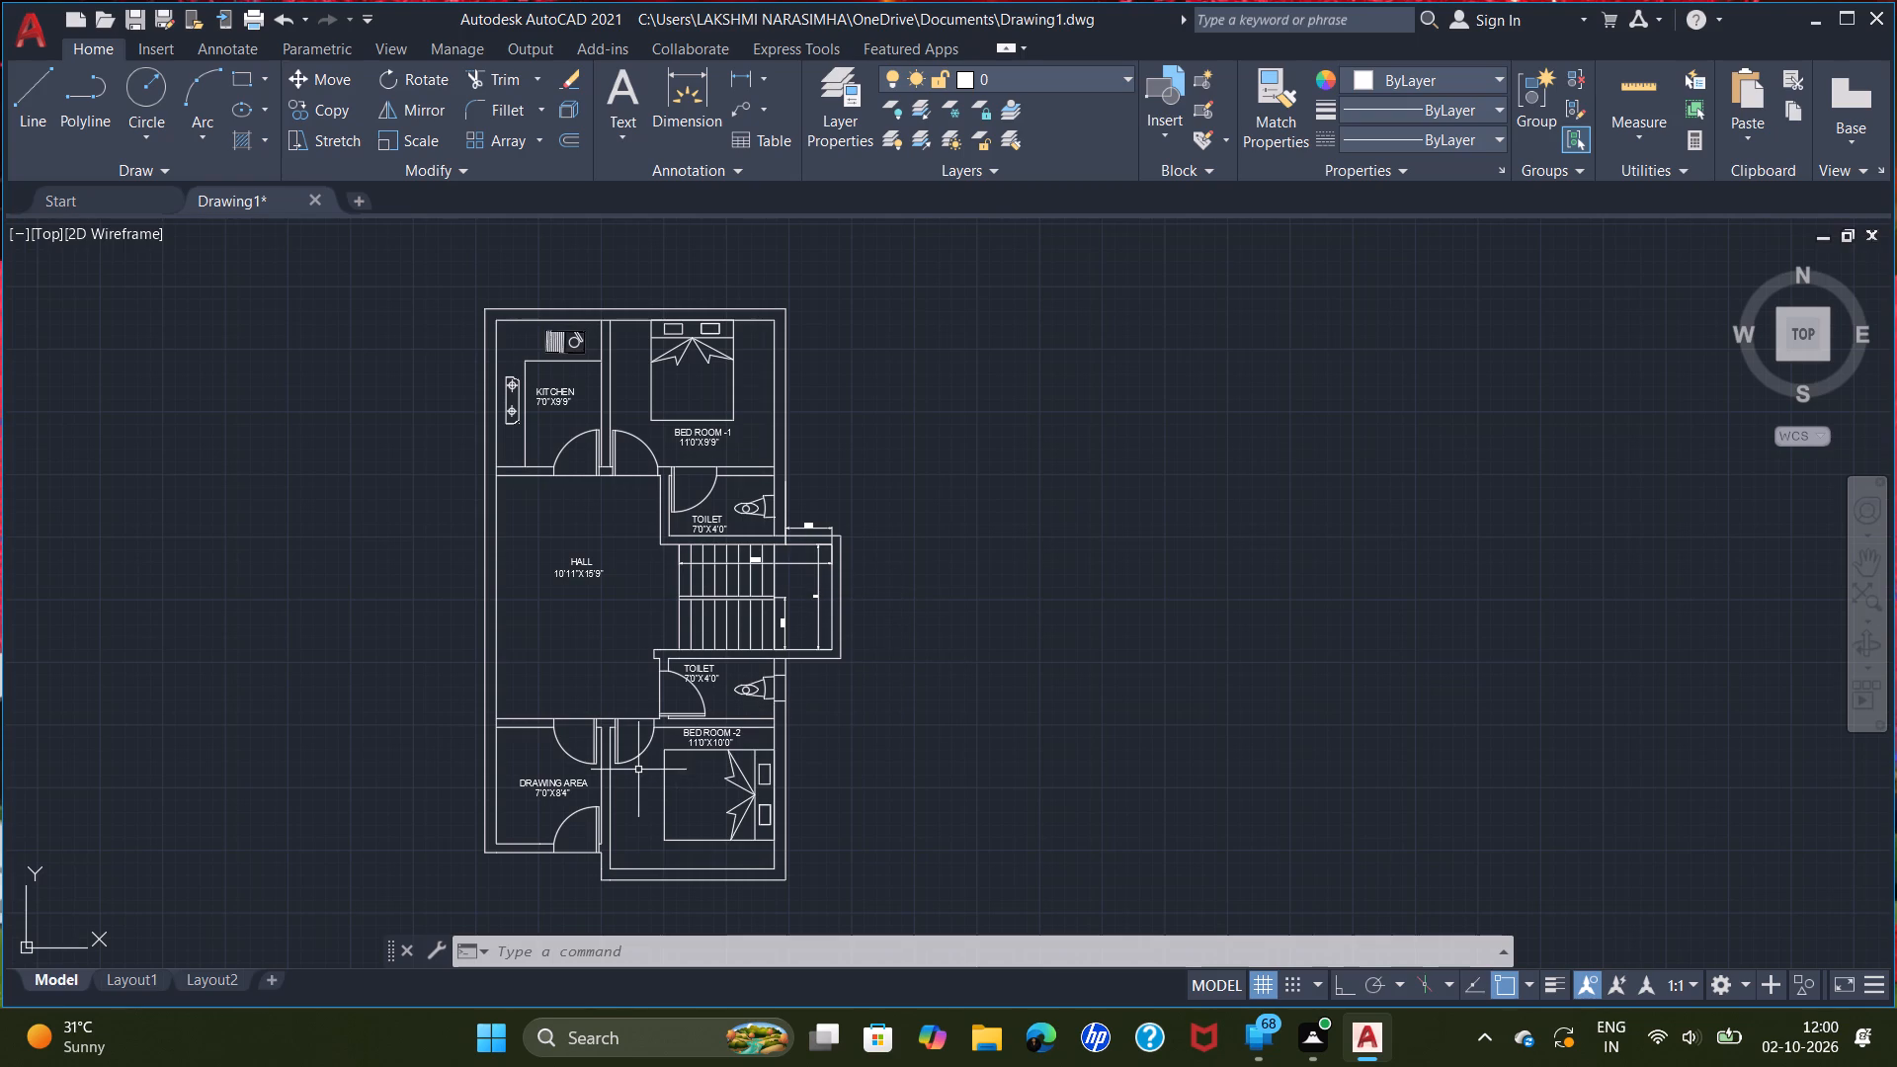
Copy the DRAWING AREA label and its size text to the empty space just below the plan's bottom wall.
scroll(678, 822, up, 1)
middle_drag(676, 815, 738, 780)
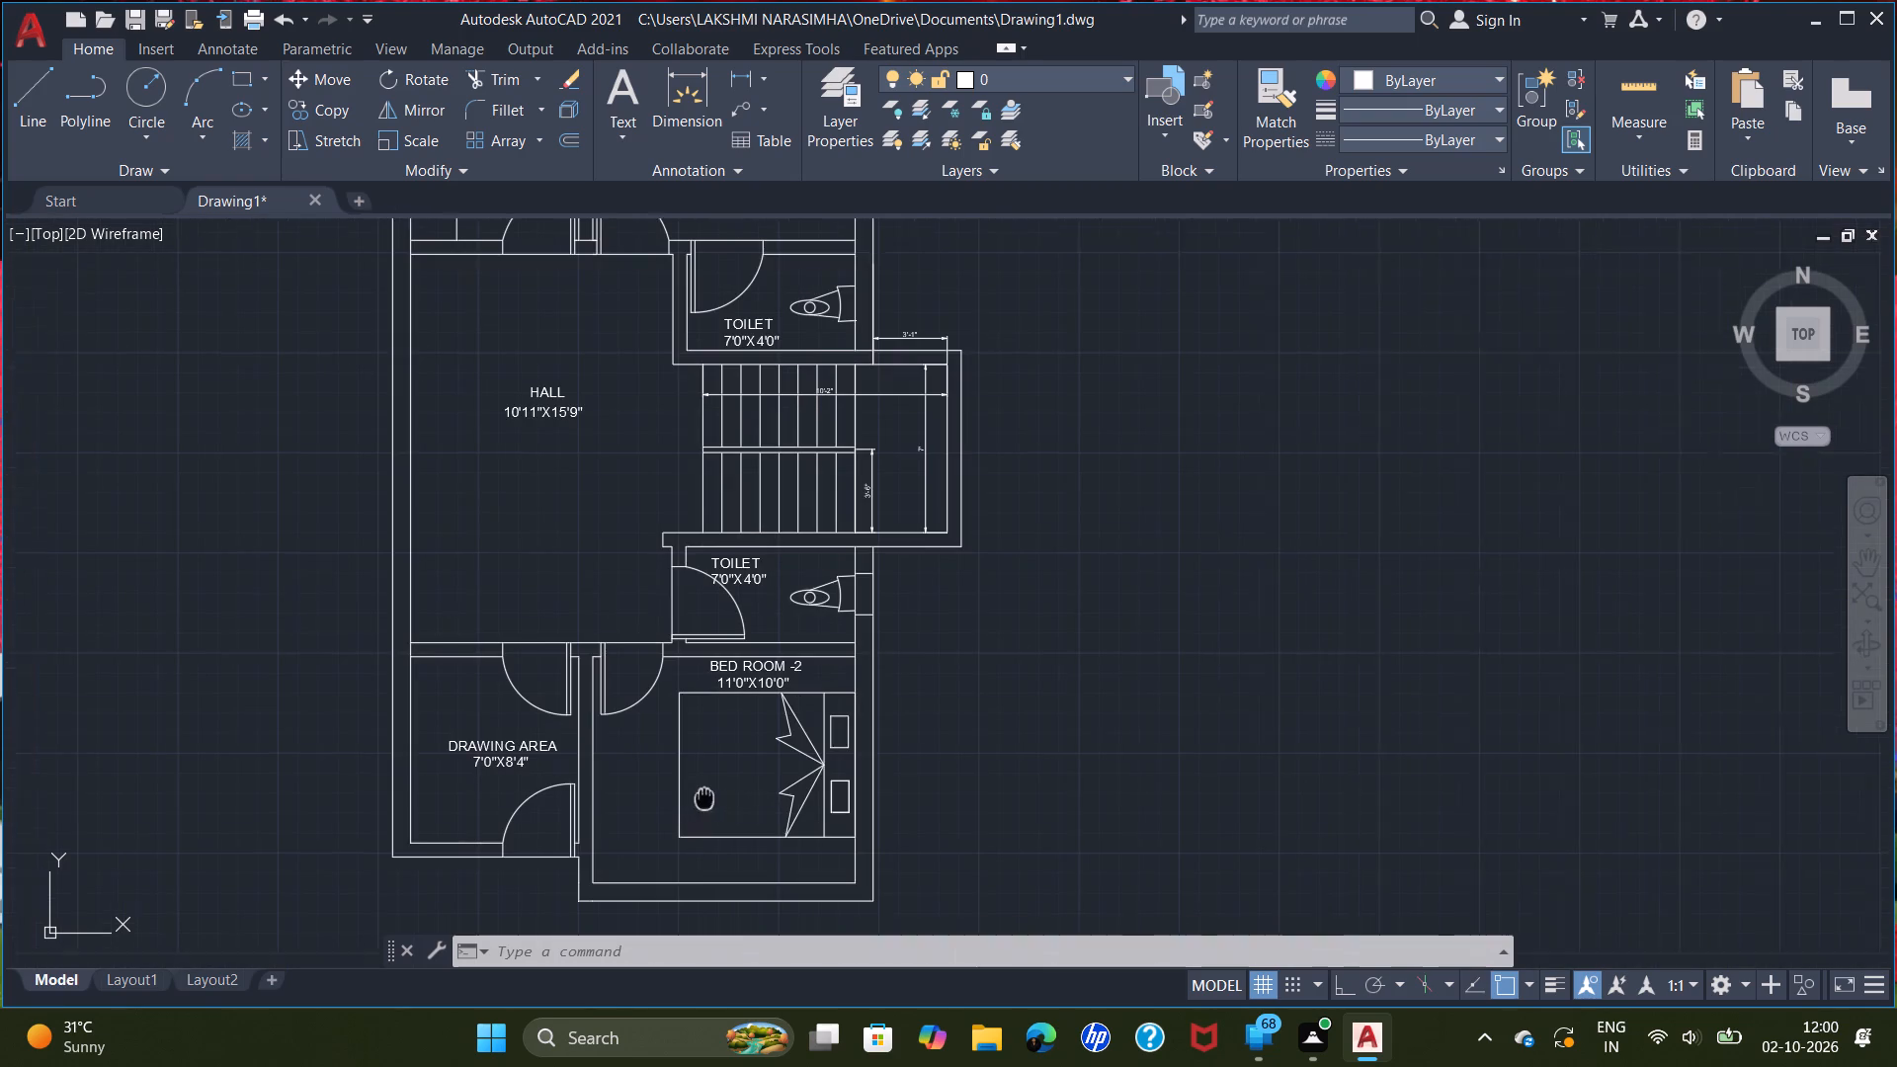
middle_drag(738, 780, 994, 677)
drag(847, 647, 830, 641)
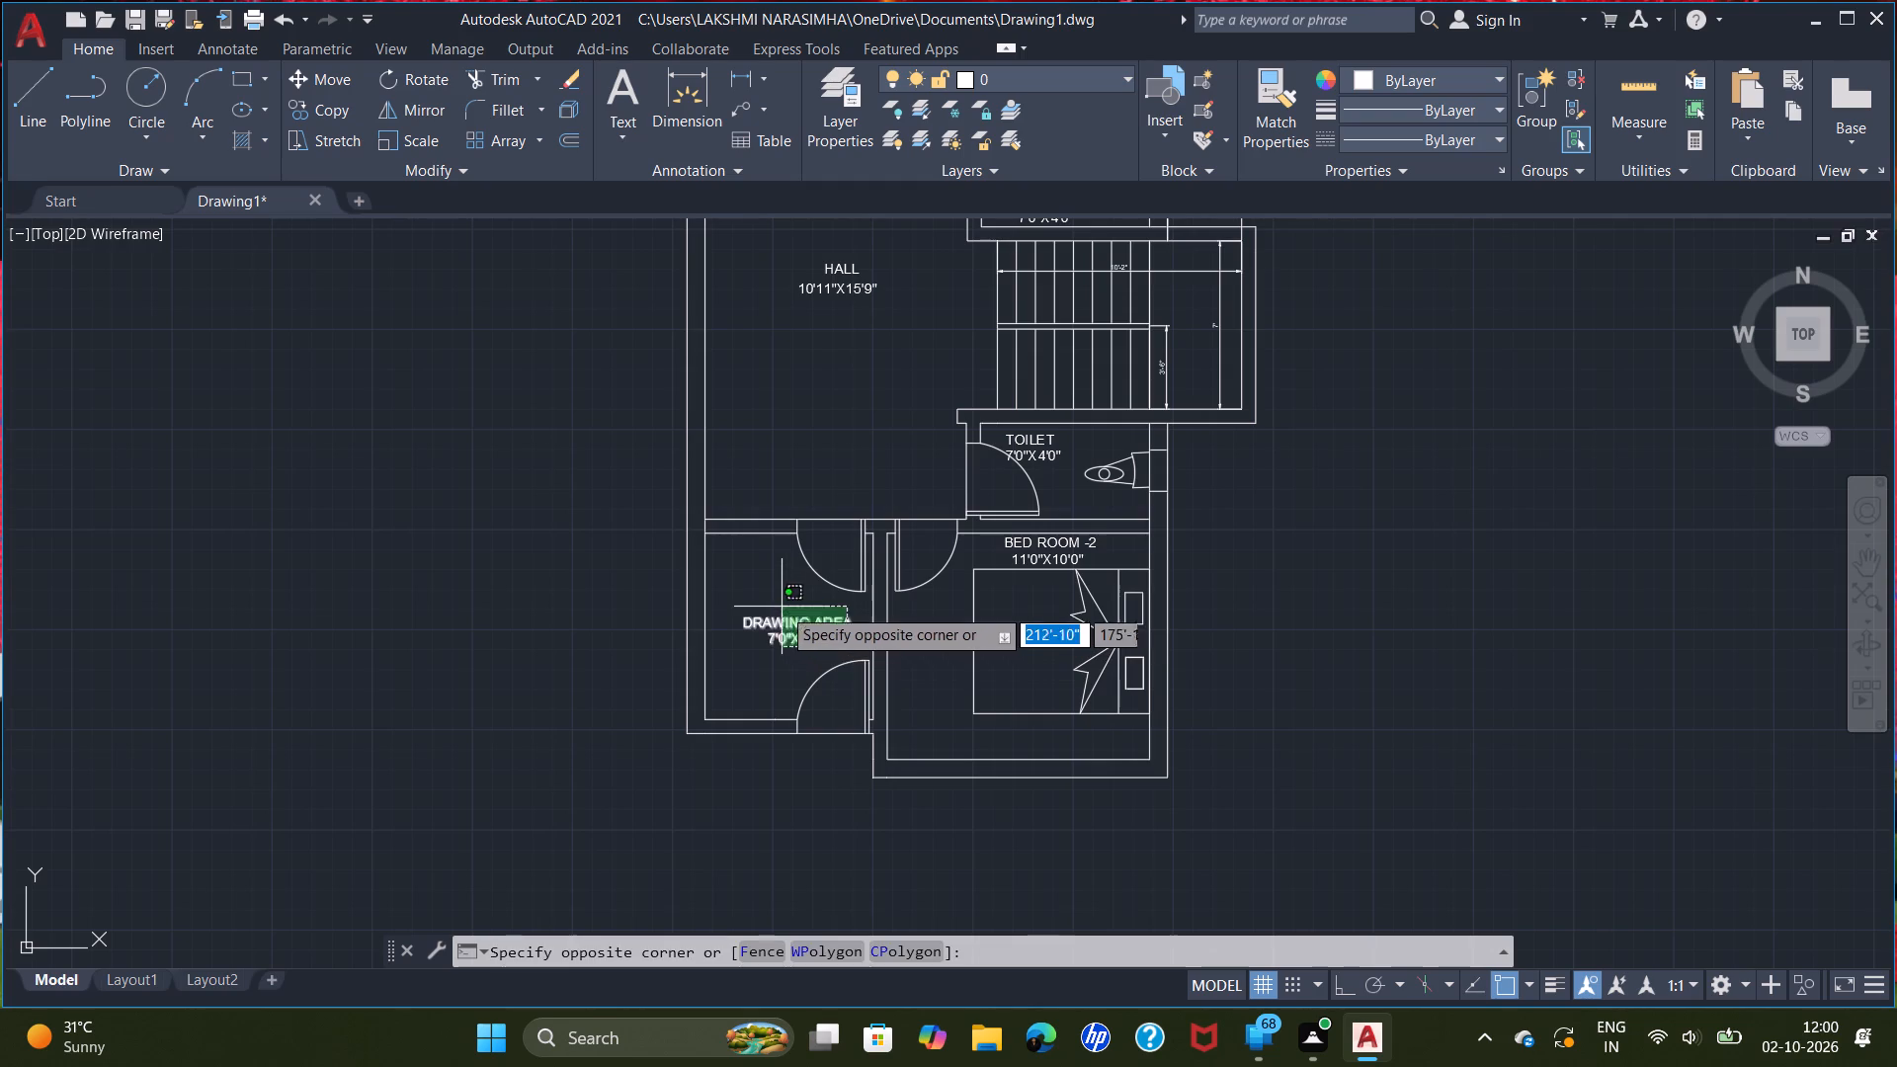
click(782, 607)
text(CO)
key(Return)
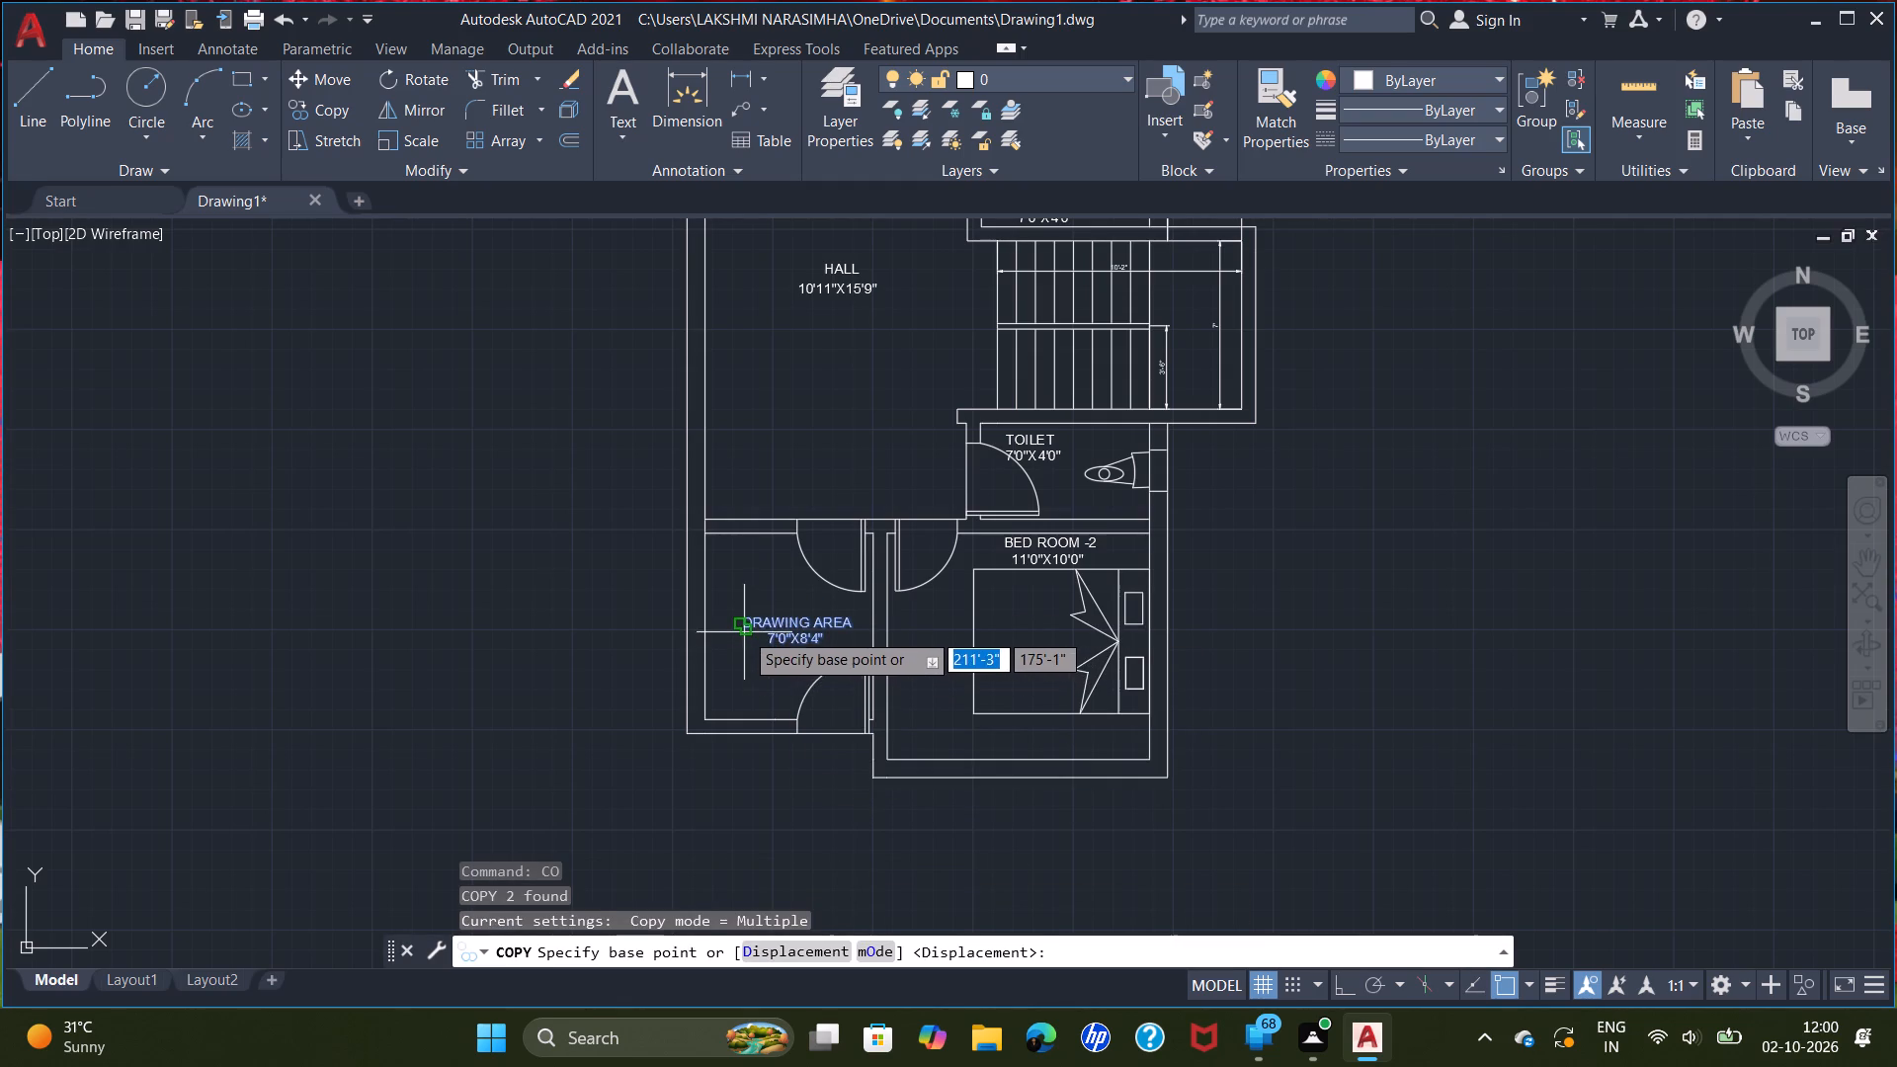
click(742, 630)
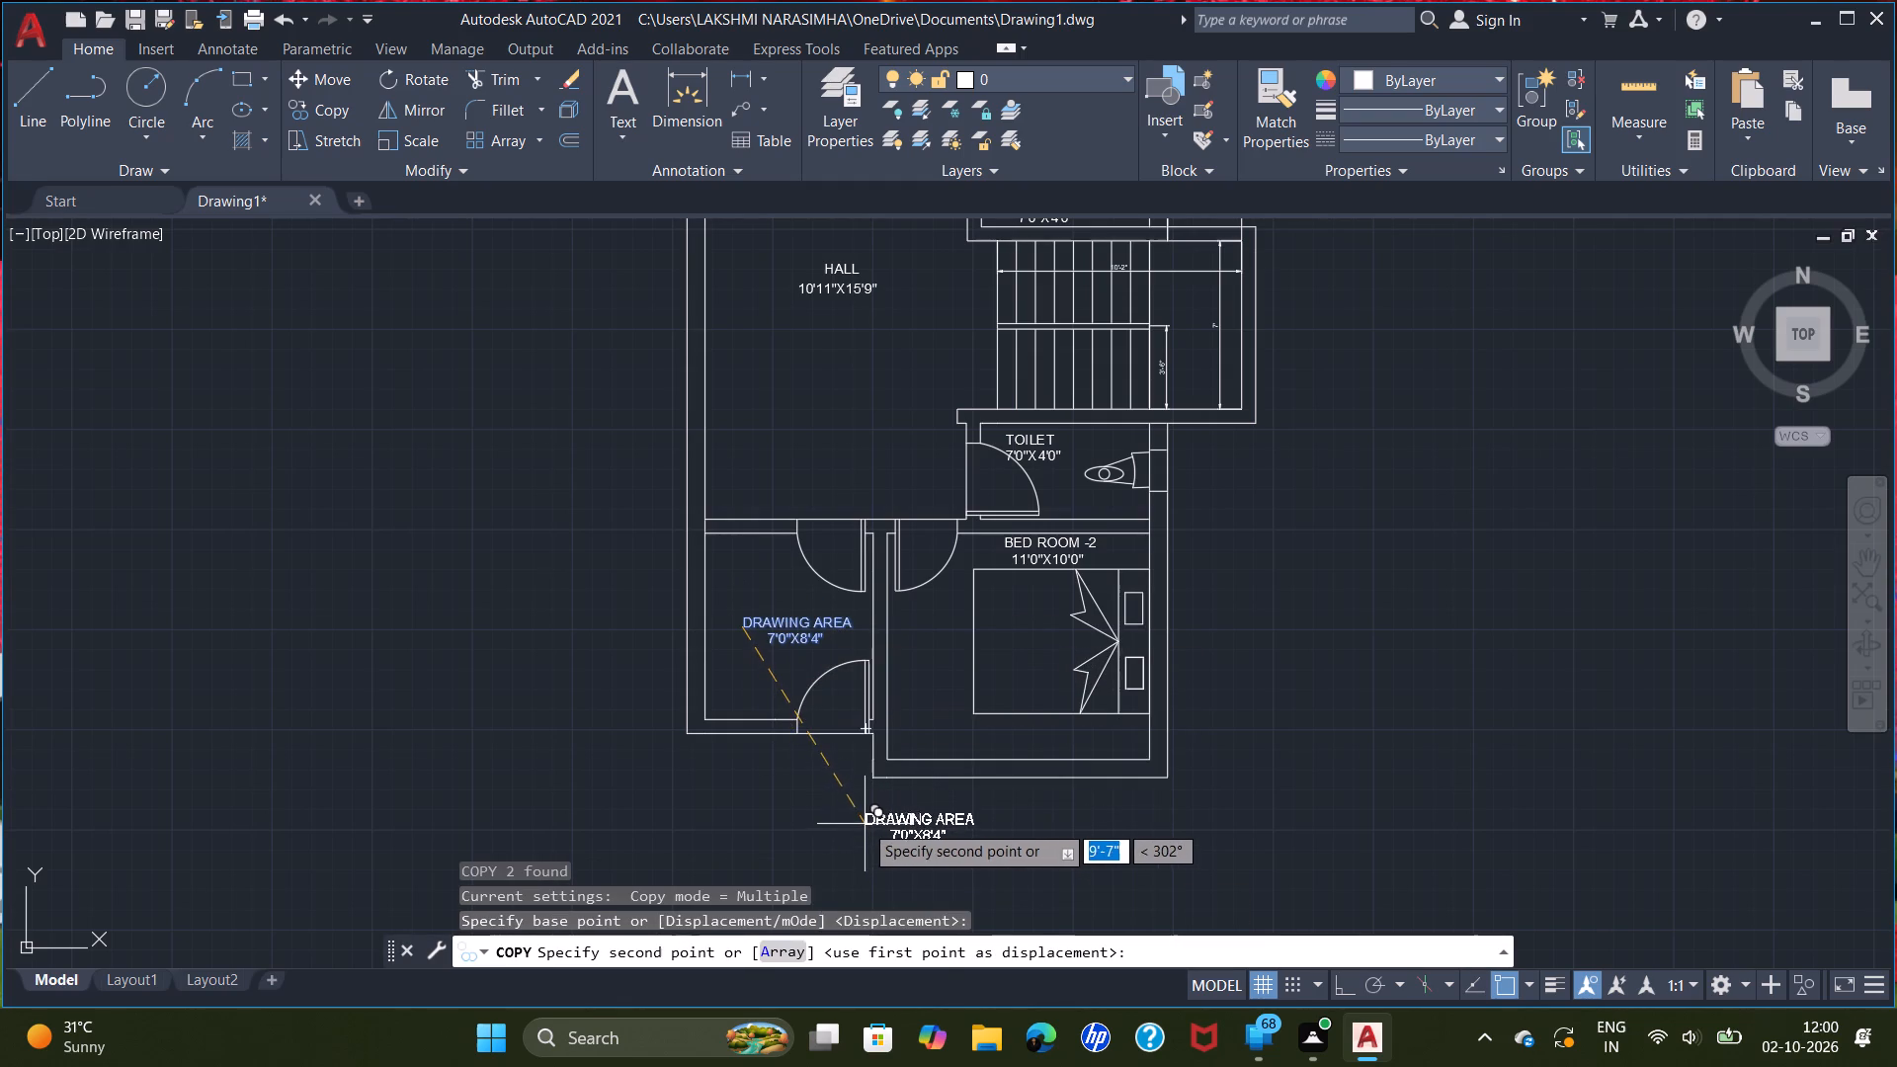
click(854, 817)
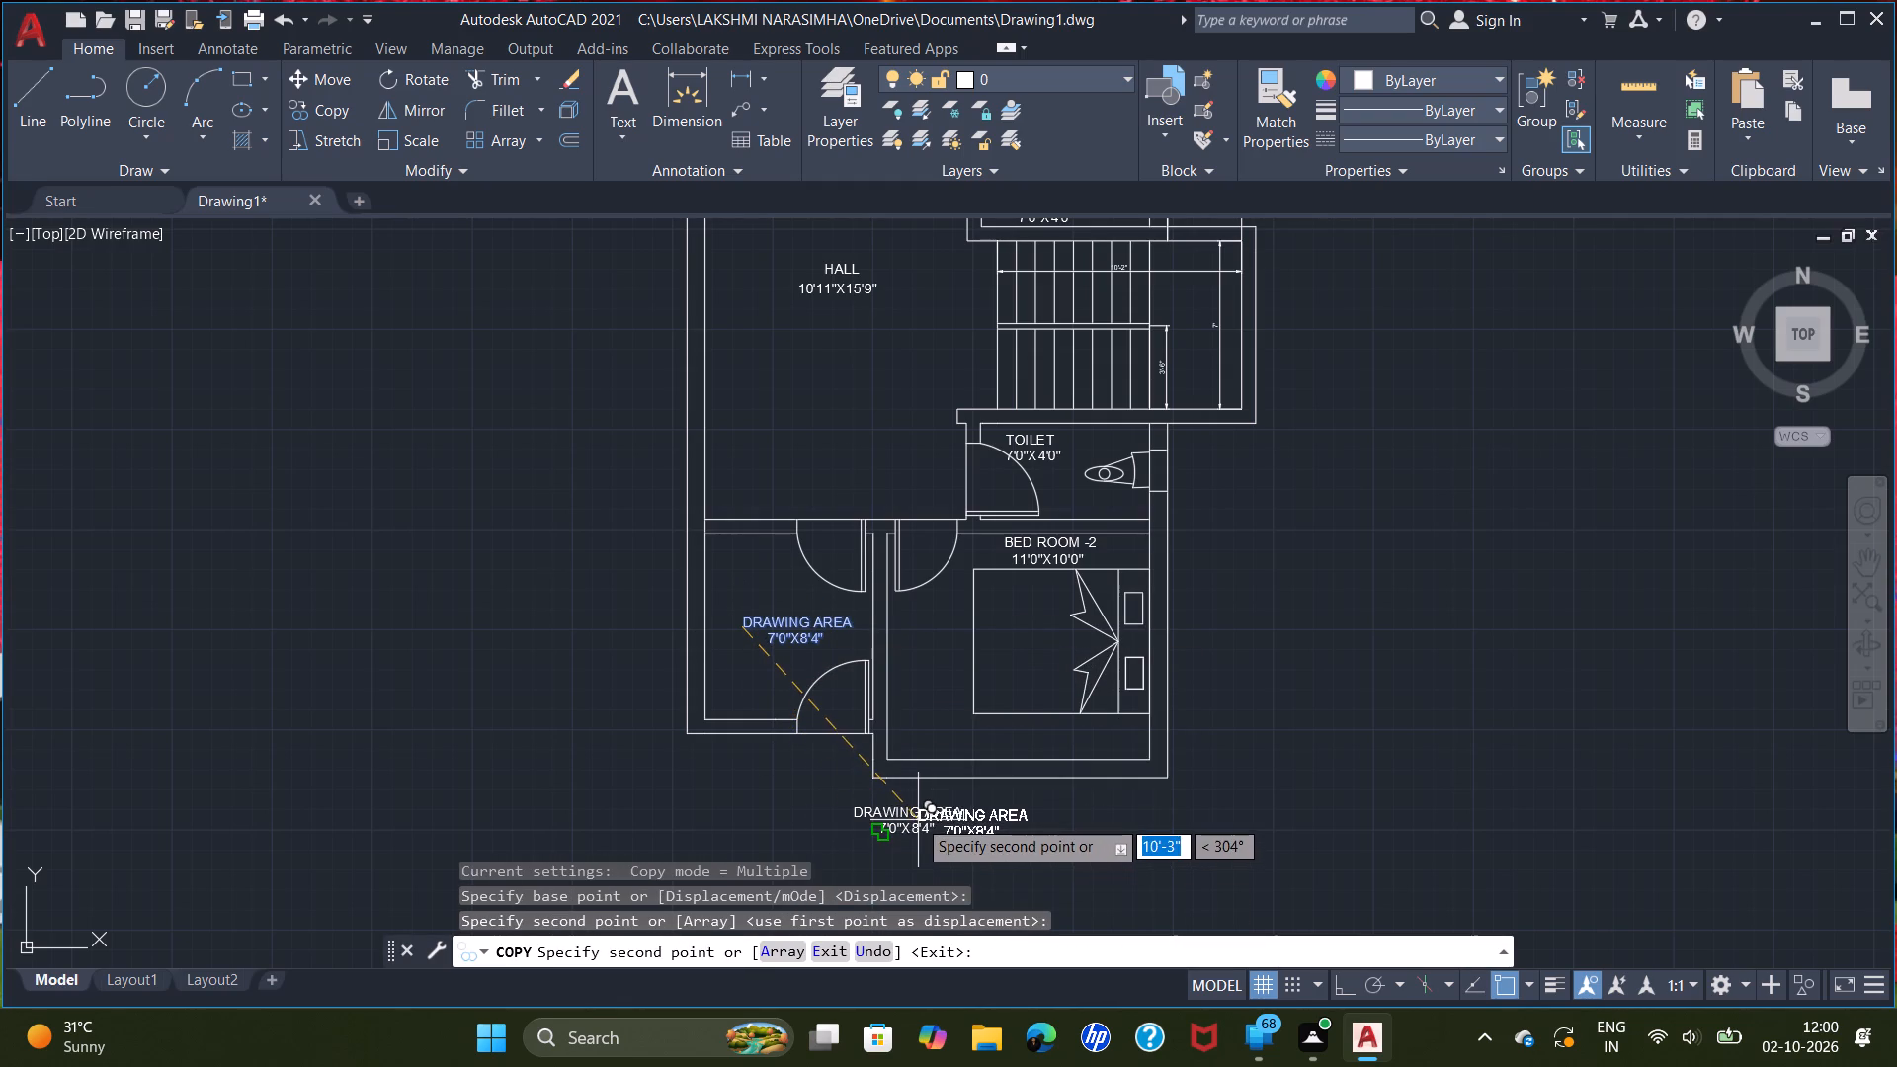
key(Escape)
Delete the copied 7'0"X8'4" size text below the plan.
scroll(916, 828, up, 2)
middle_drag(916, 828, 967, 718)
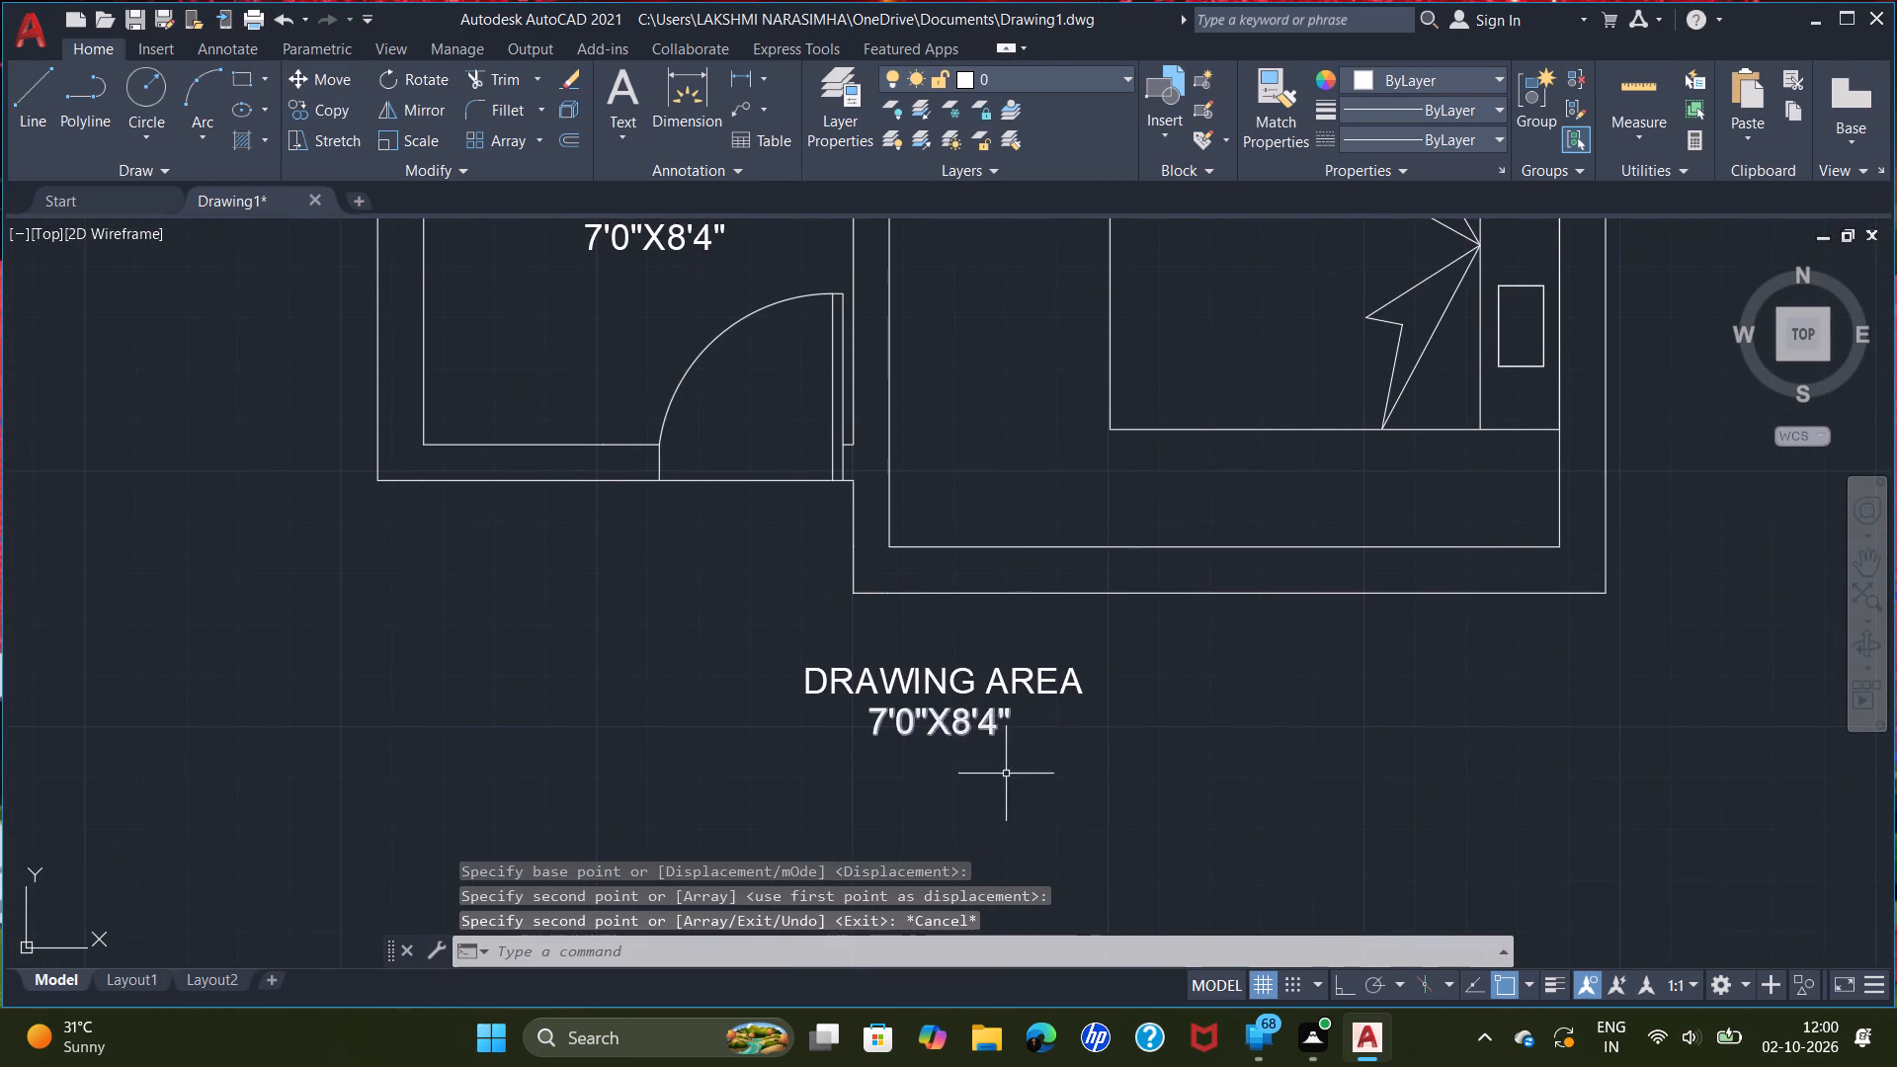
click(985, 733)
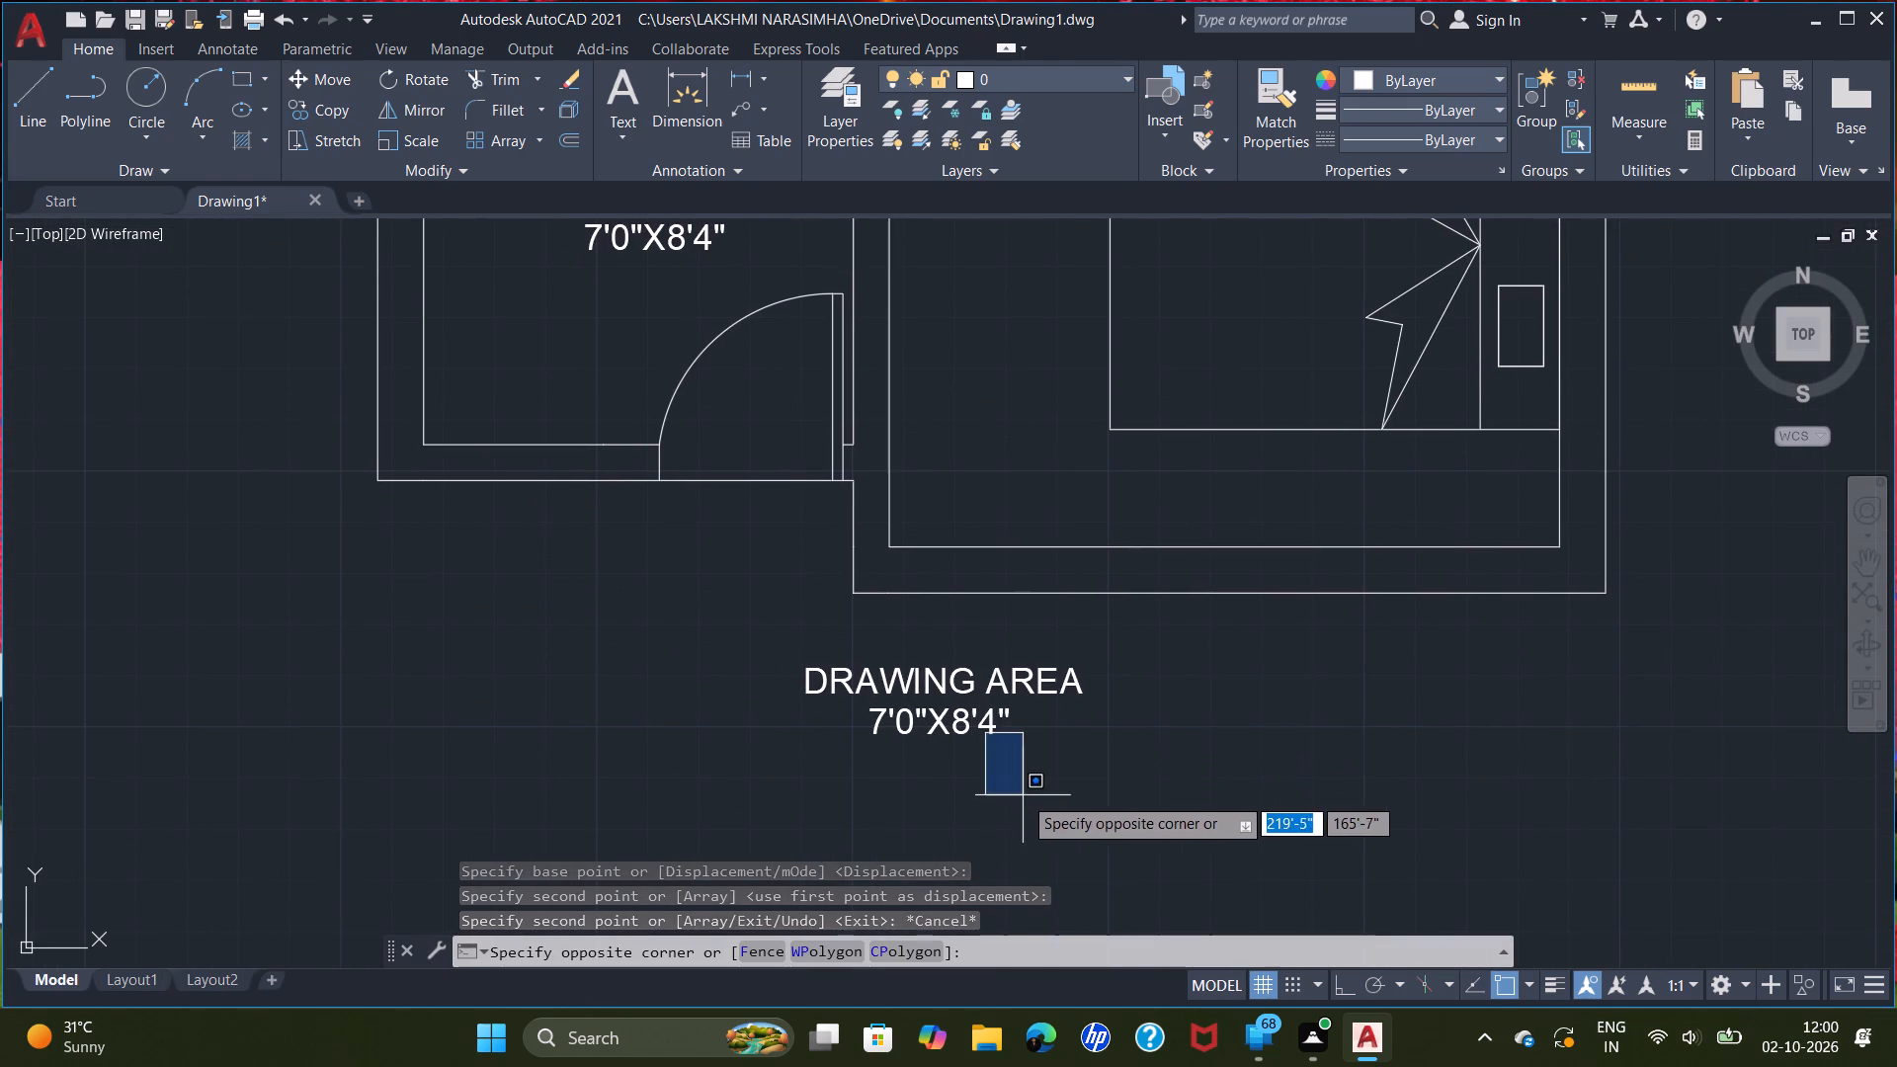
click(1023, 795)
click(1005, 755)
click(955, 721)
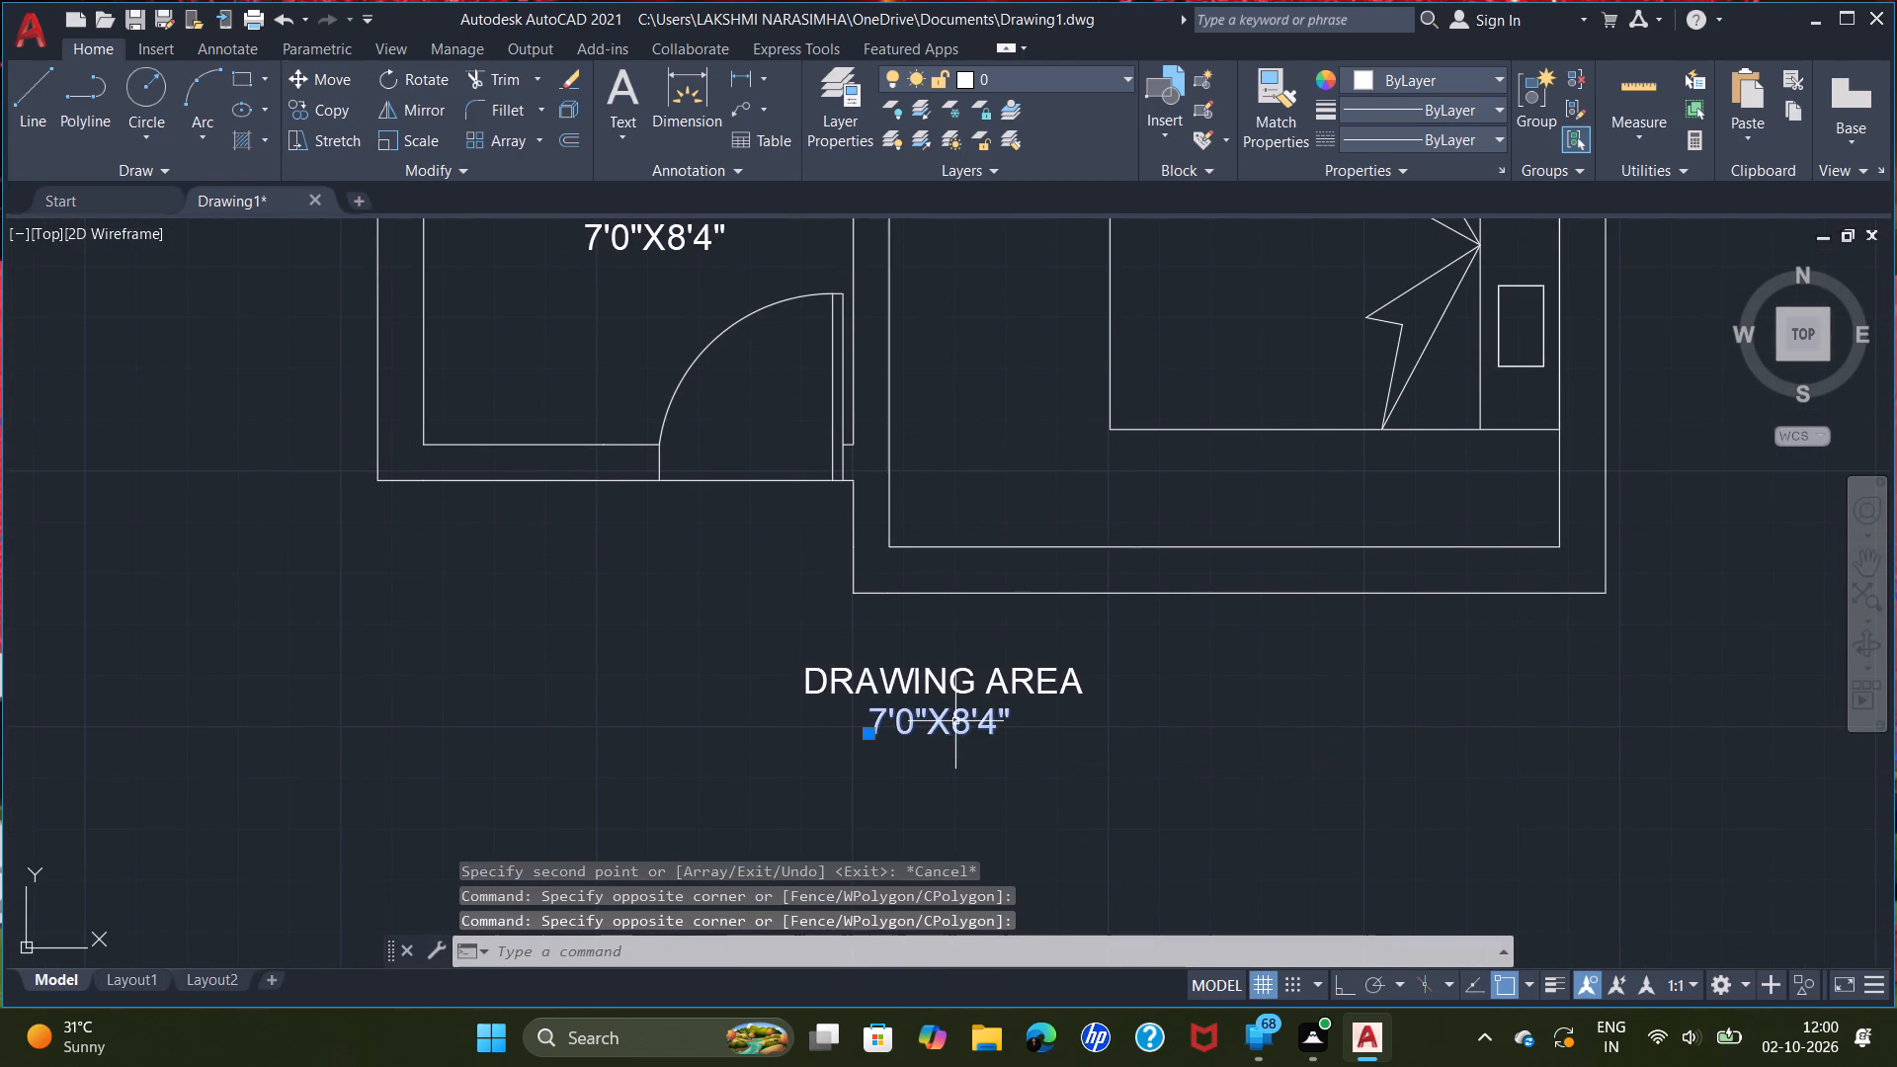
key(Delete)
Change the copied DRAWING AREA label below the plan to read GROUND FLOOR PLAN.
click(927, 694)
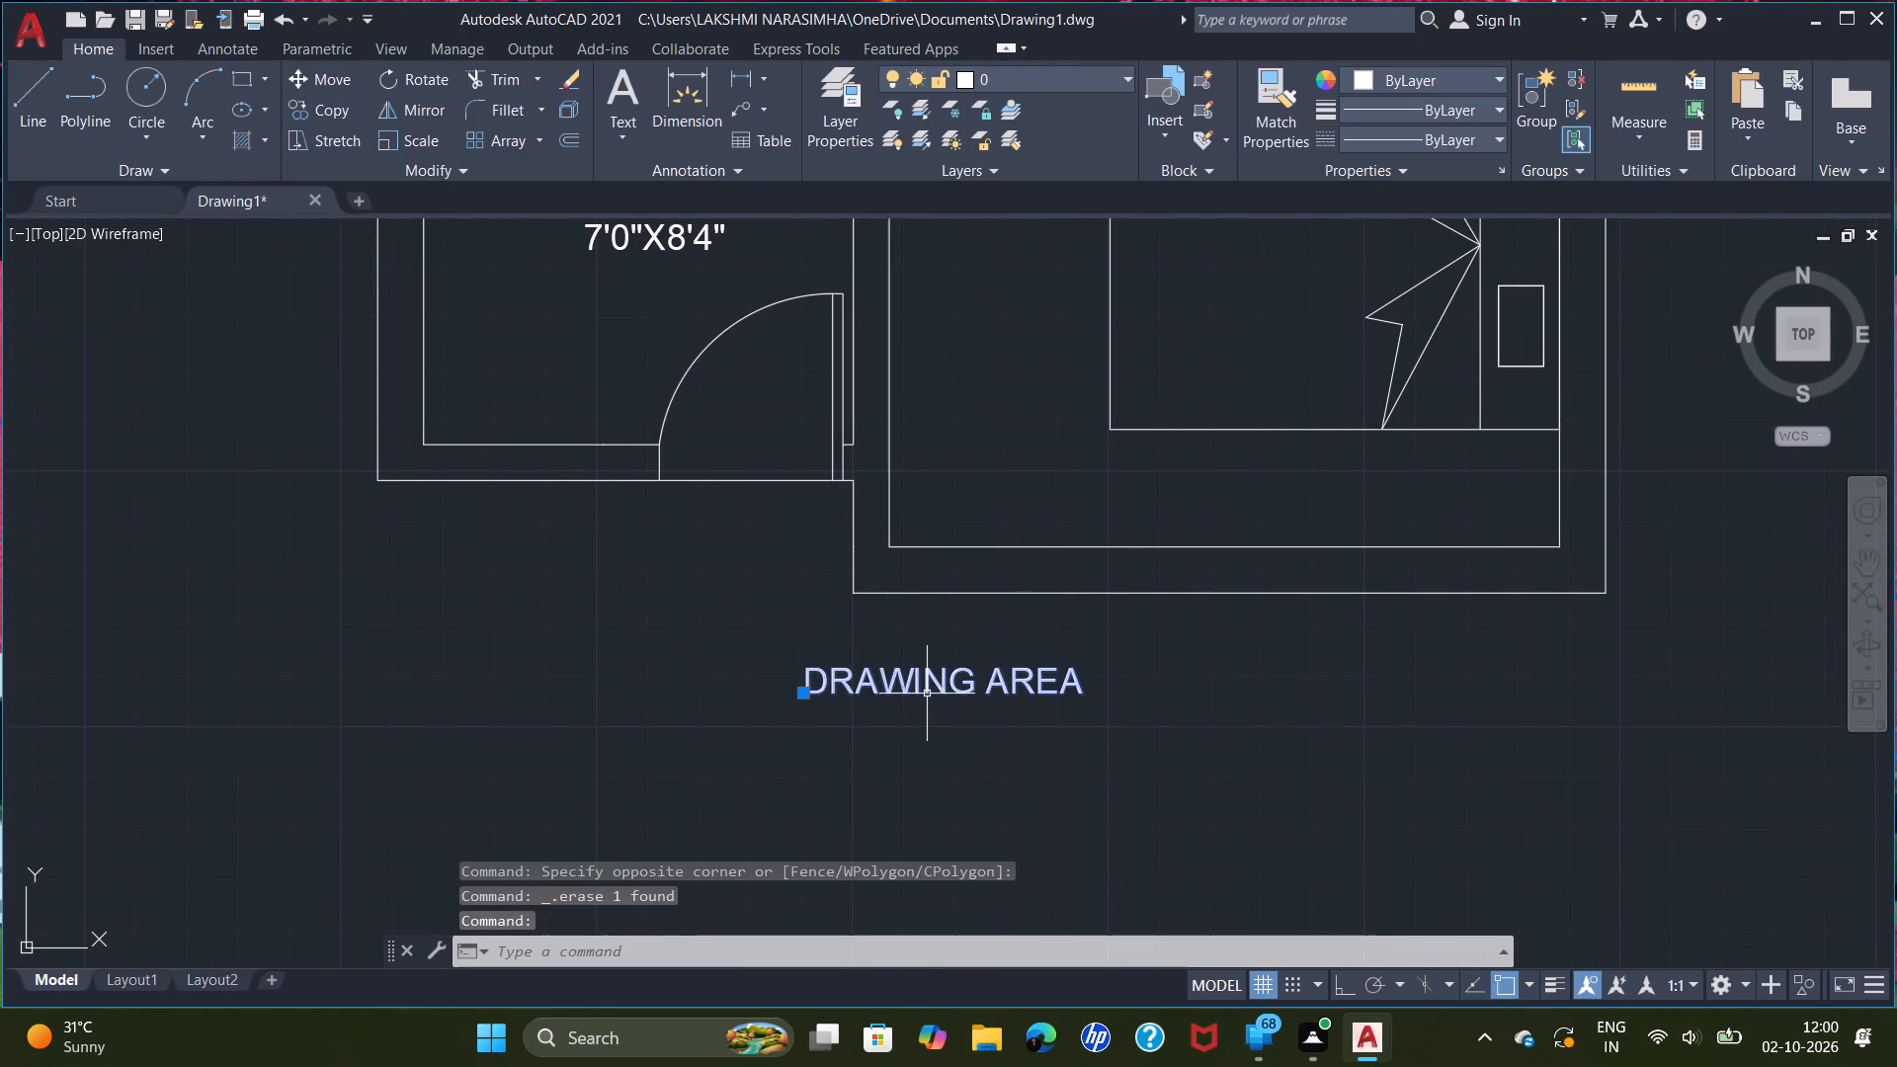
text(ED)
double_click(975, 753)
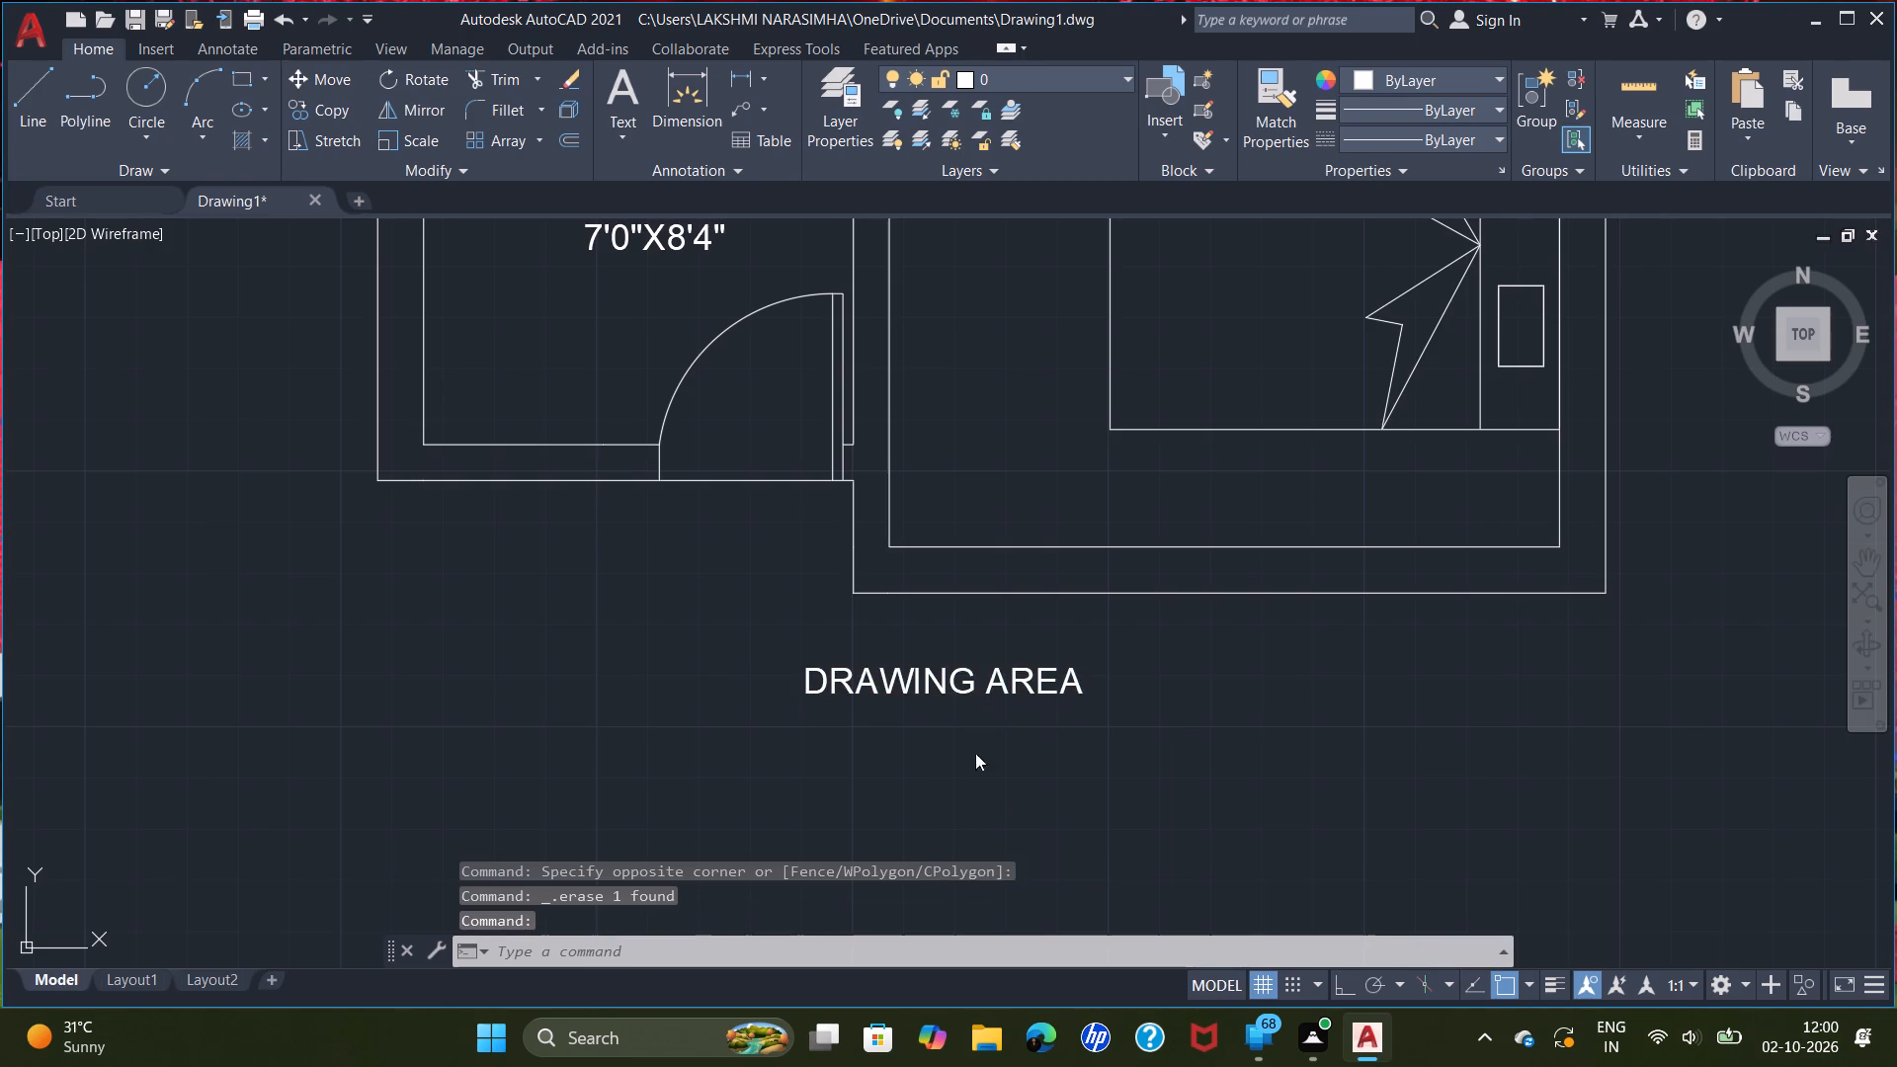
click(966, 692)
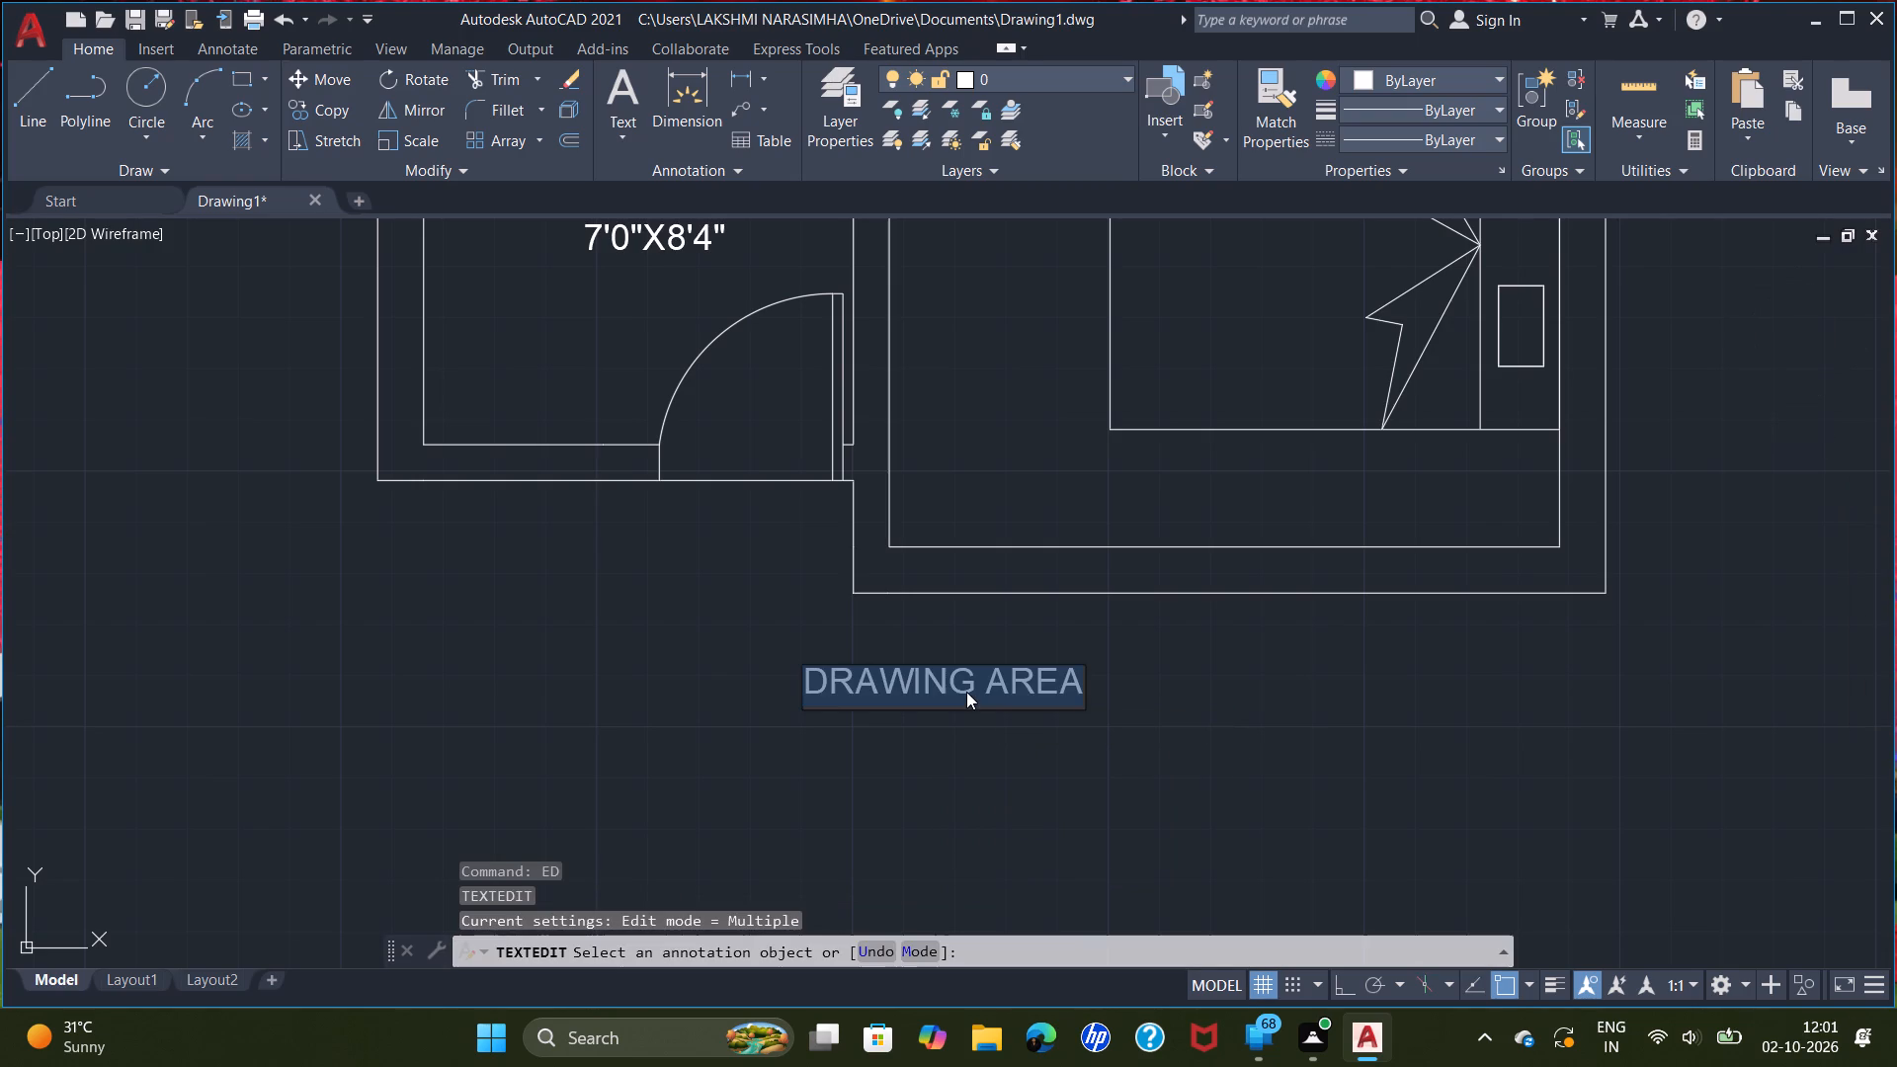
text(GROUND)
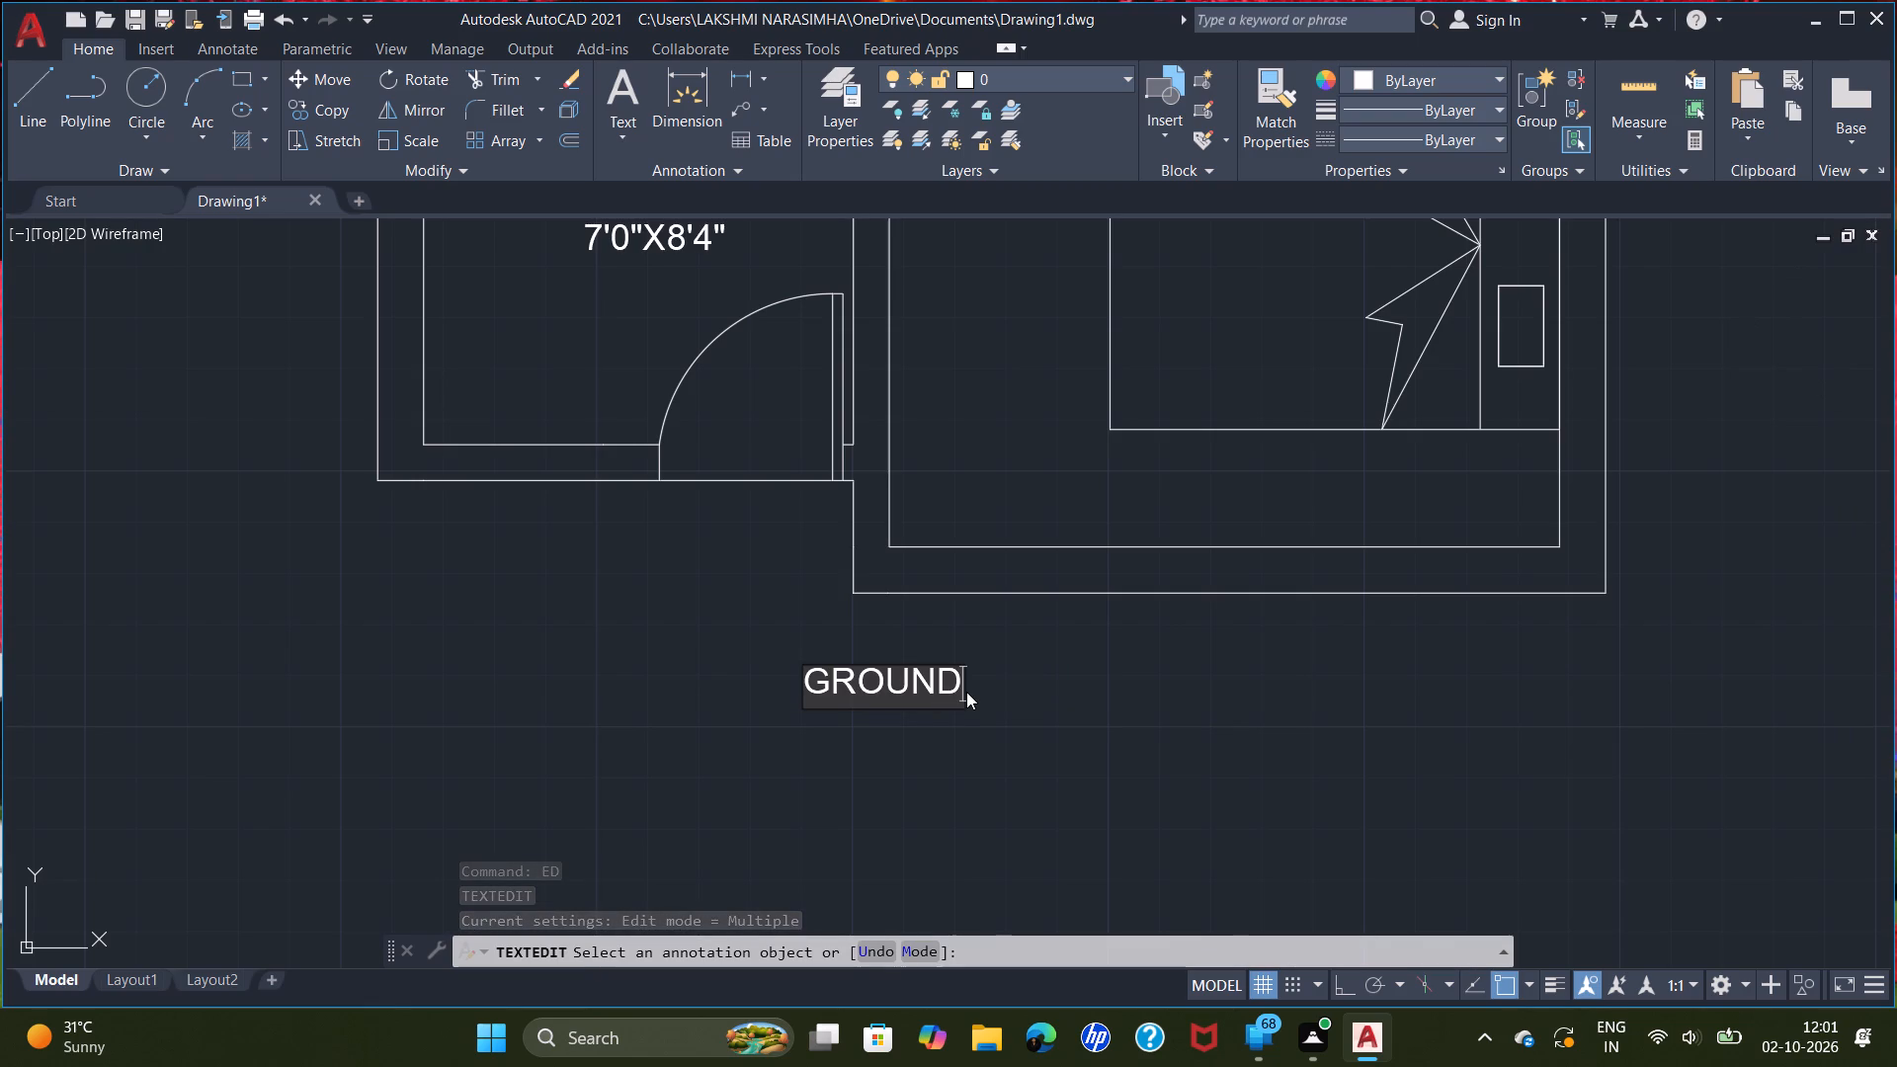
key(space)
text(FLOOR)
key(space)
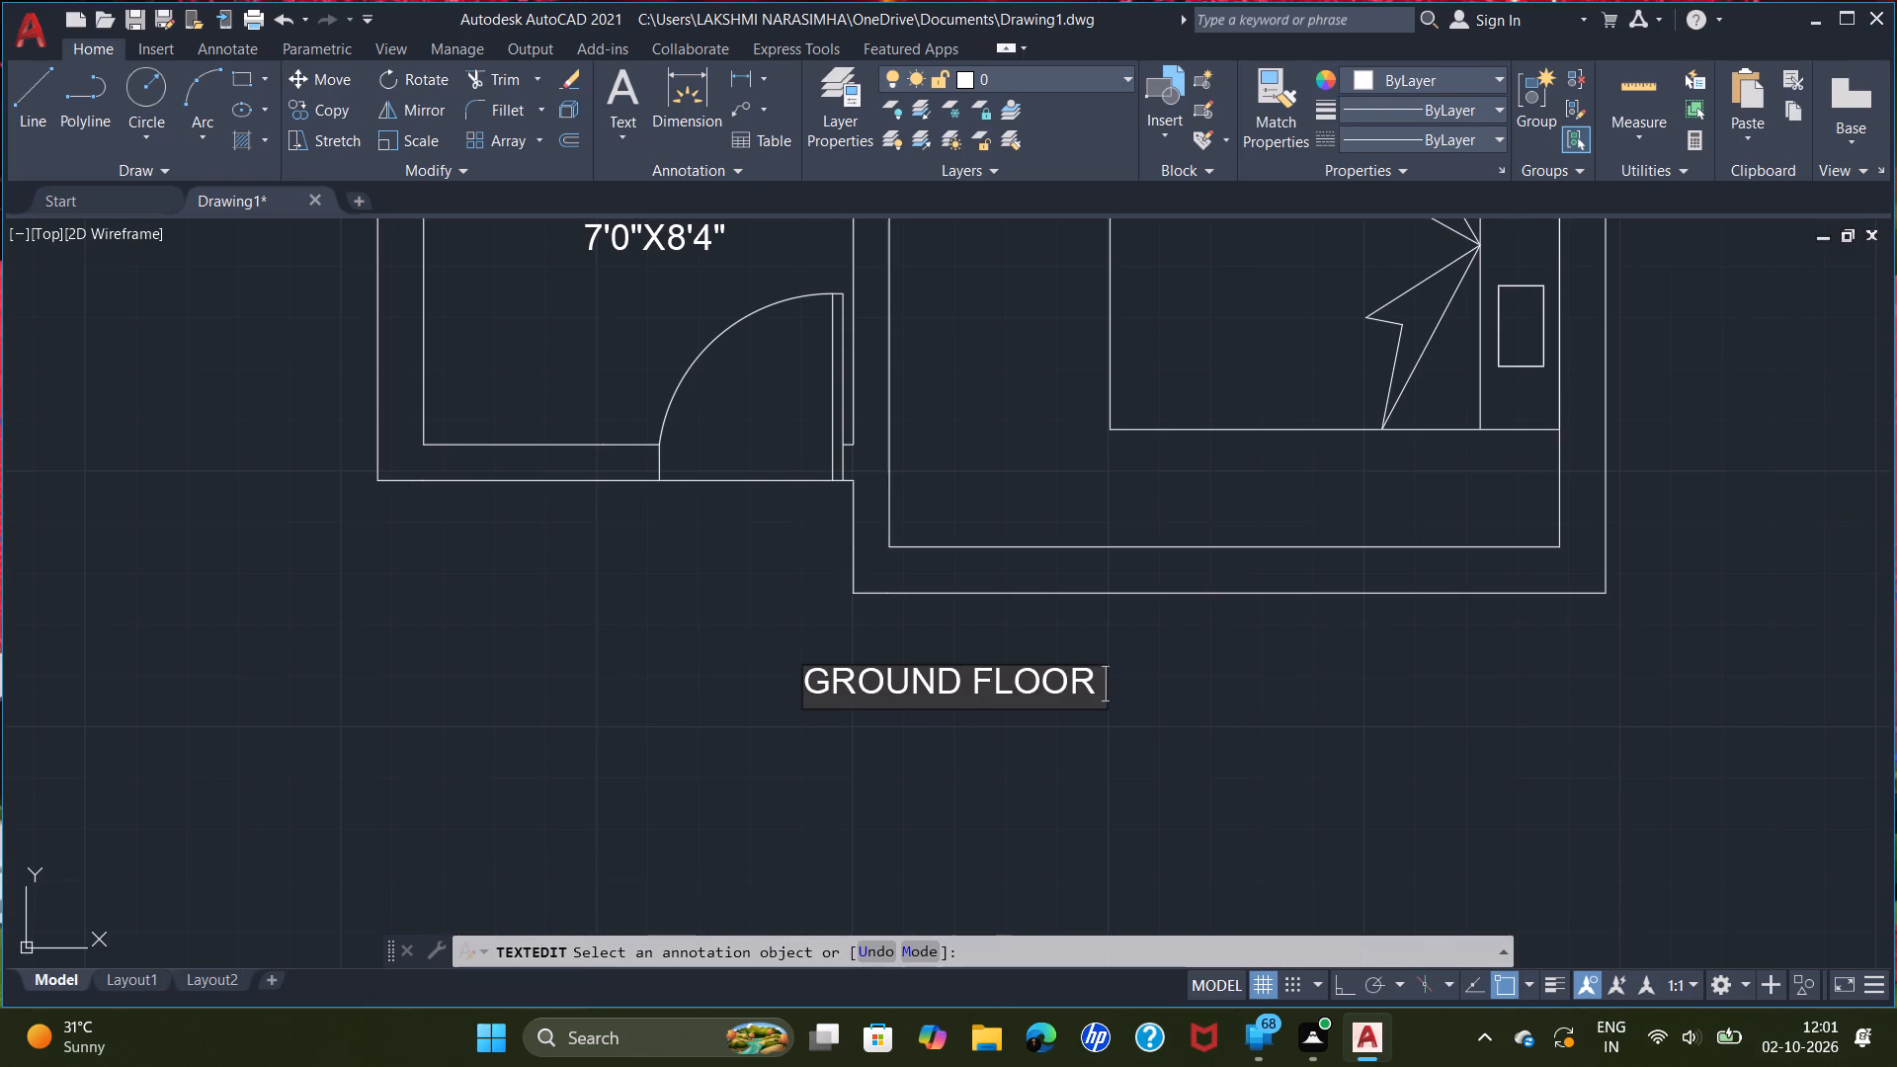
text(PLAM)
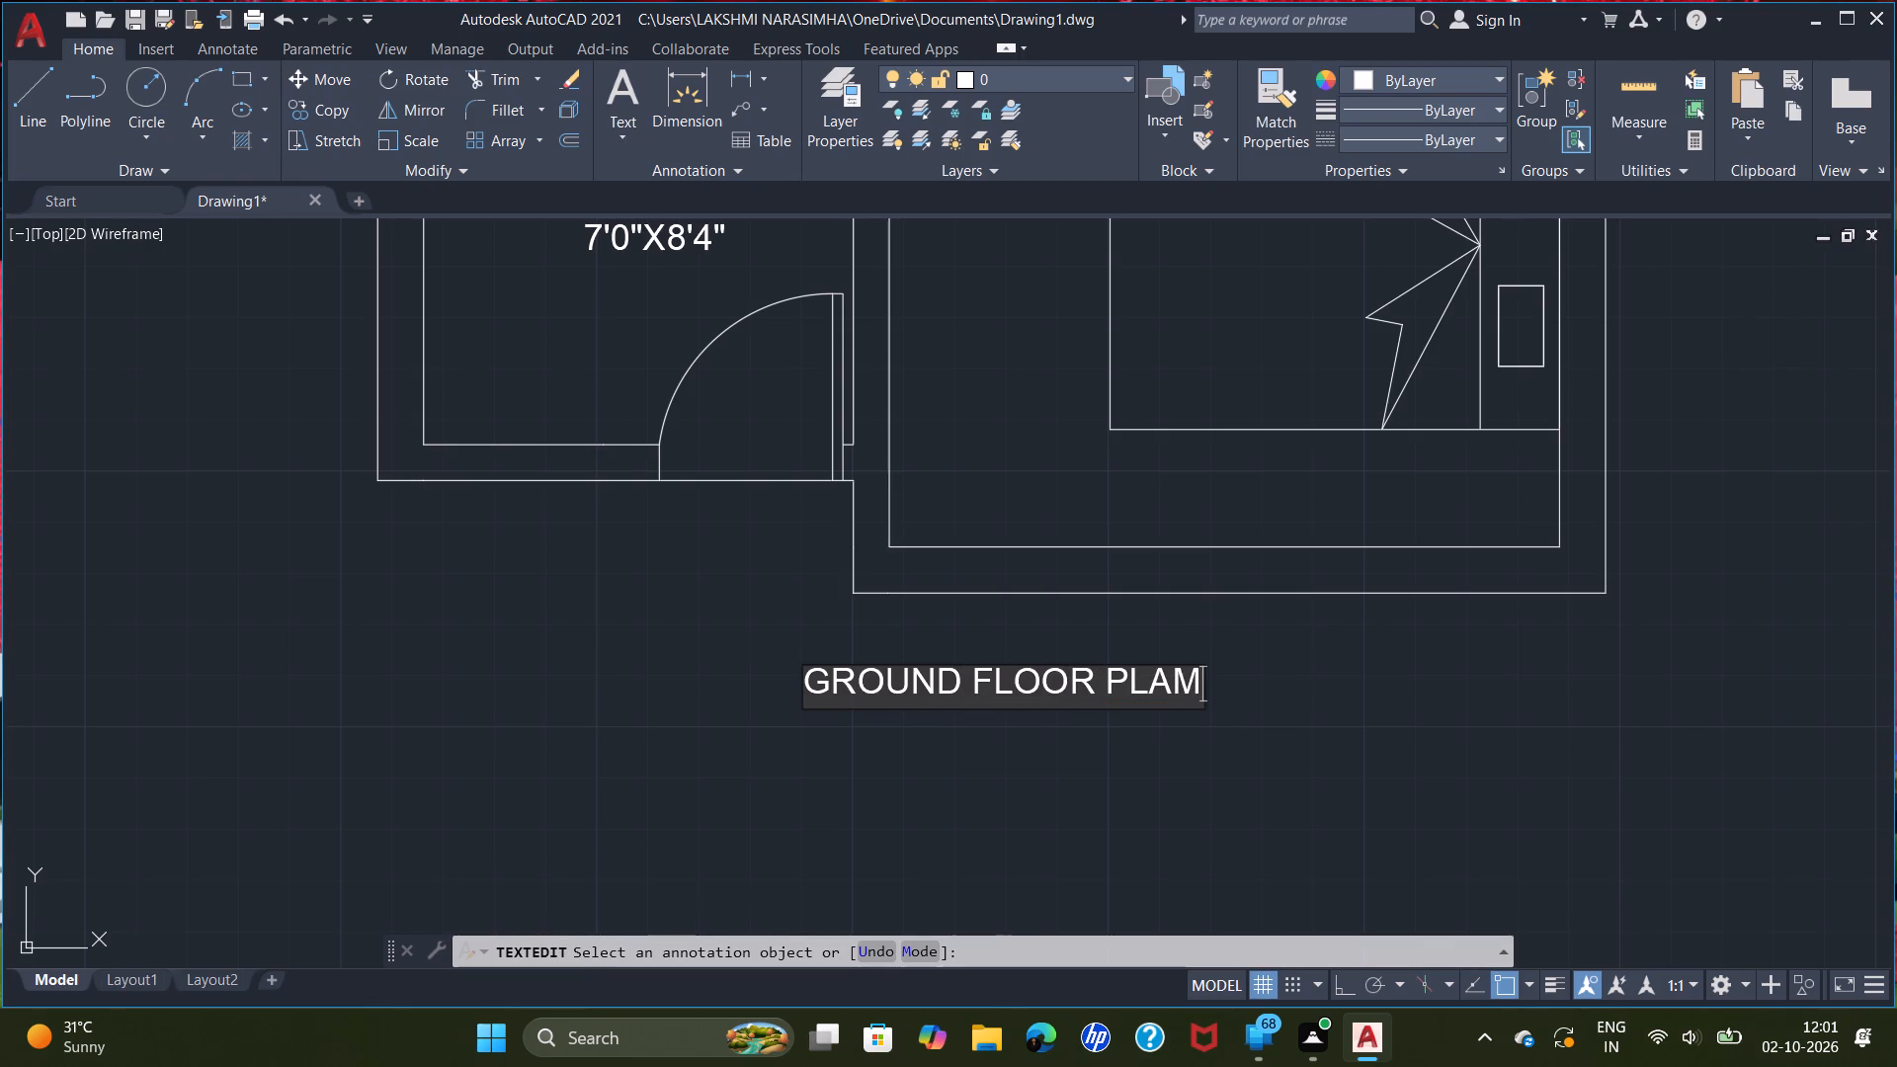
key(BackSpace)
key(n)
key(Return)
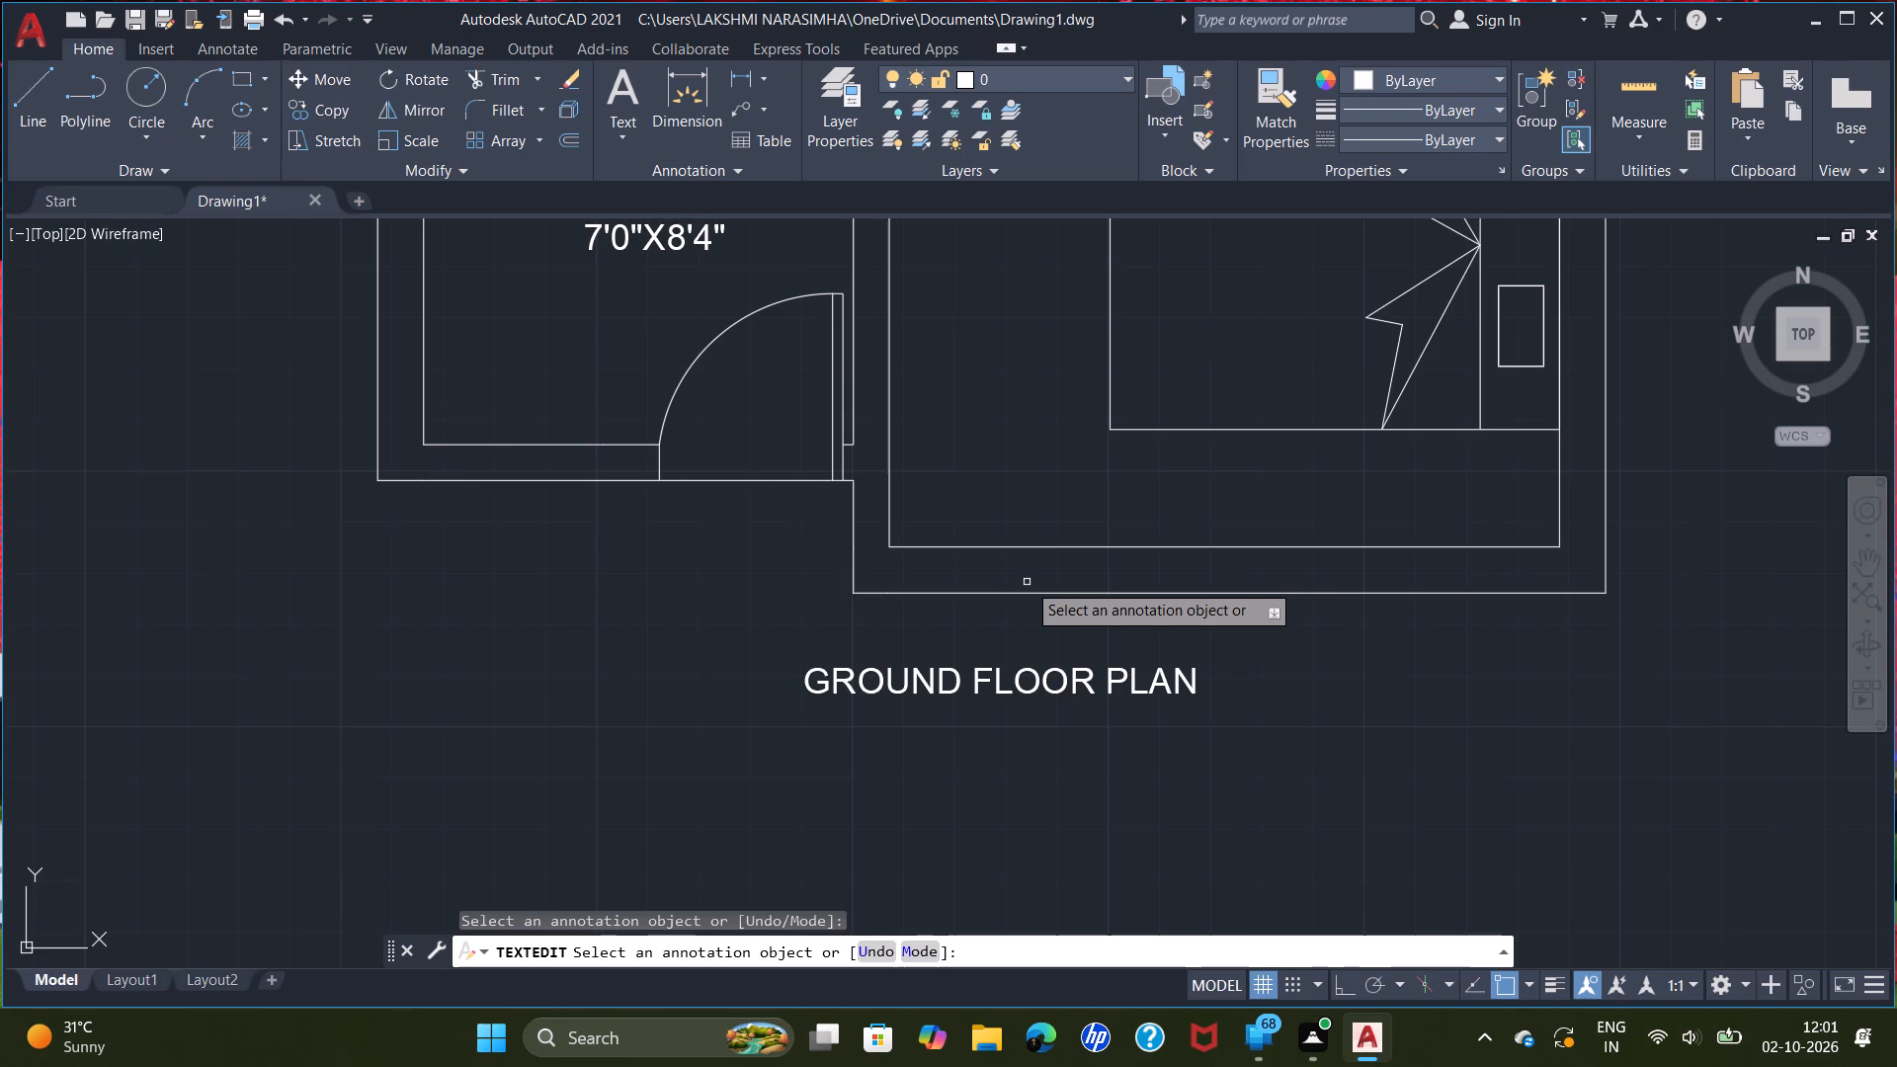
Look over the whole floor plan, from the new title up to the kitchen and BED ROOM -1, and end text editing.
scroll(1038, 539, down, 1)
middle_drag(1111, 613, 1123, 778)
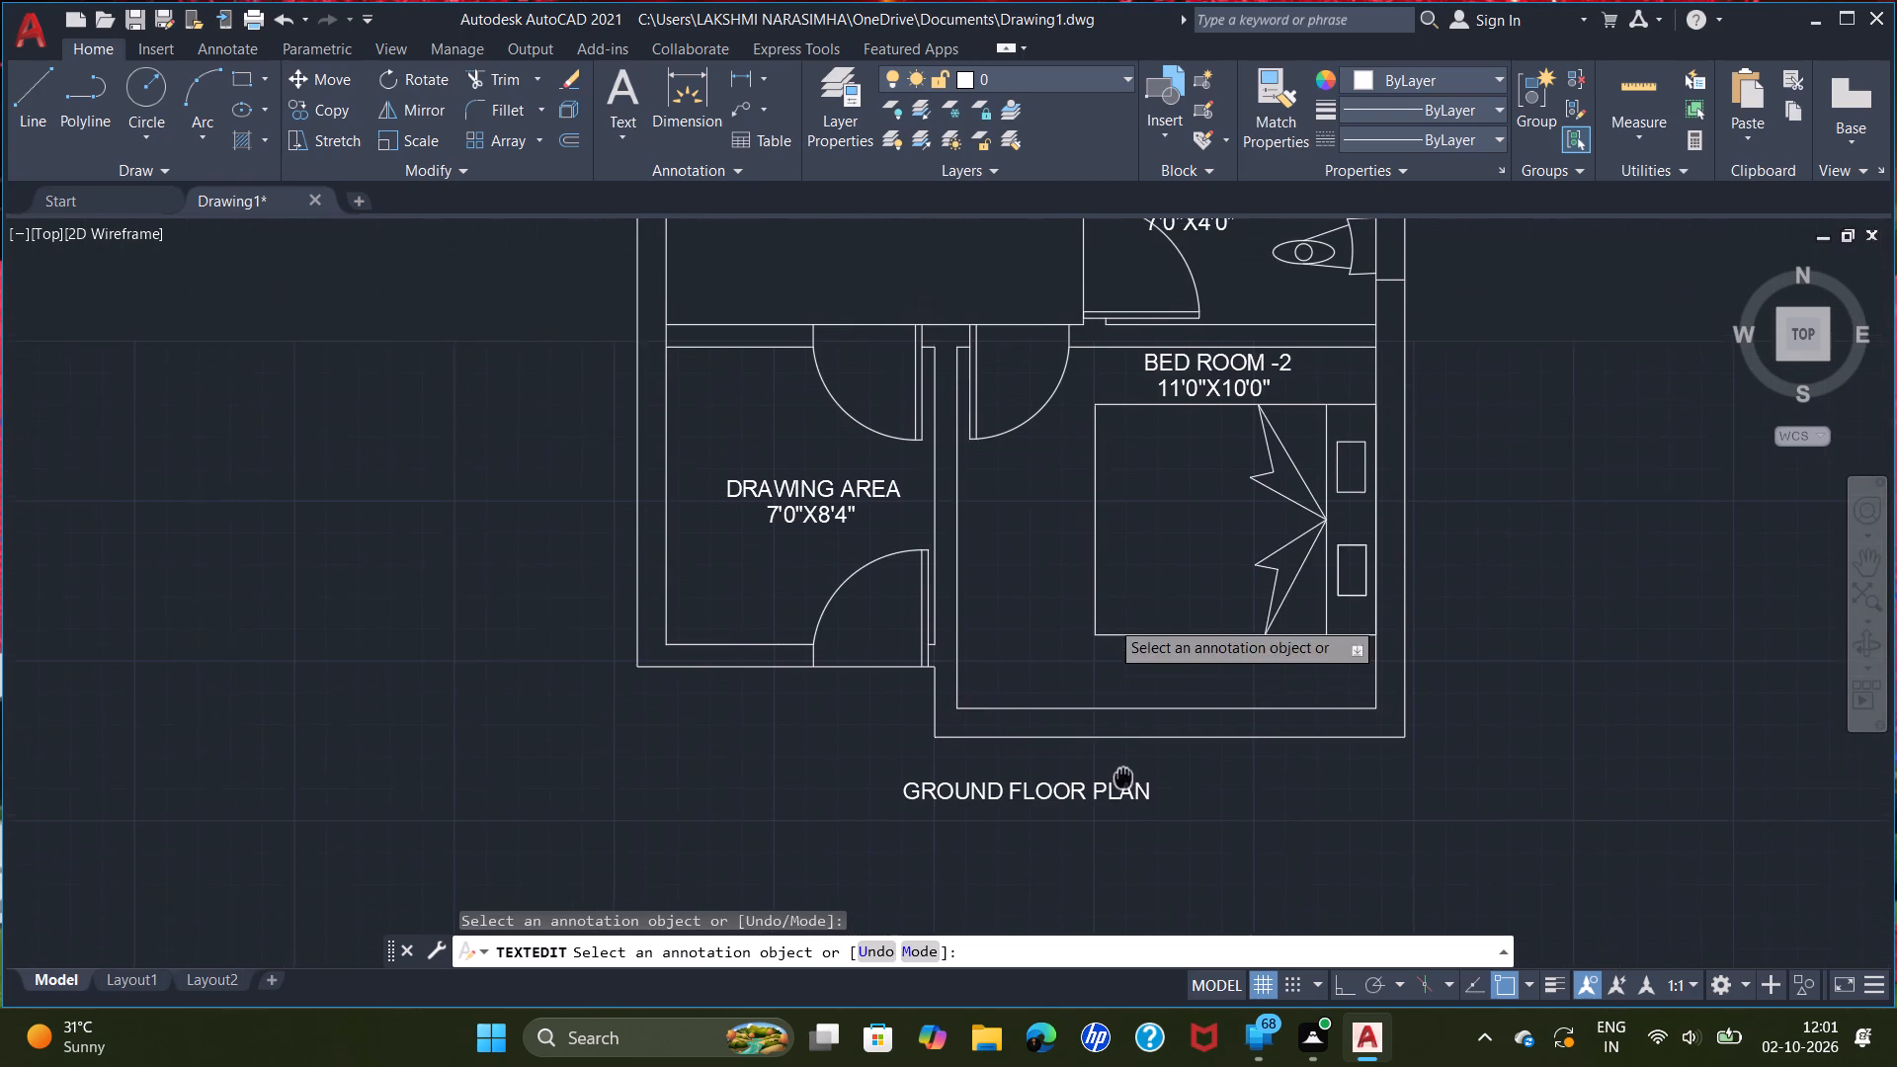
middle_drag(1123, 778, 1123, 779)
scroll(1108, 640, down, 1)
middle_drag(1060, 659, 1036, 788)
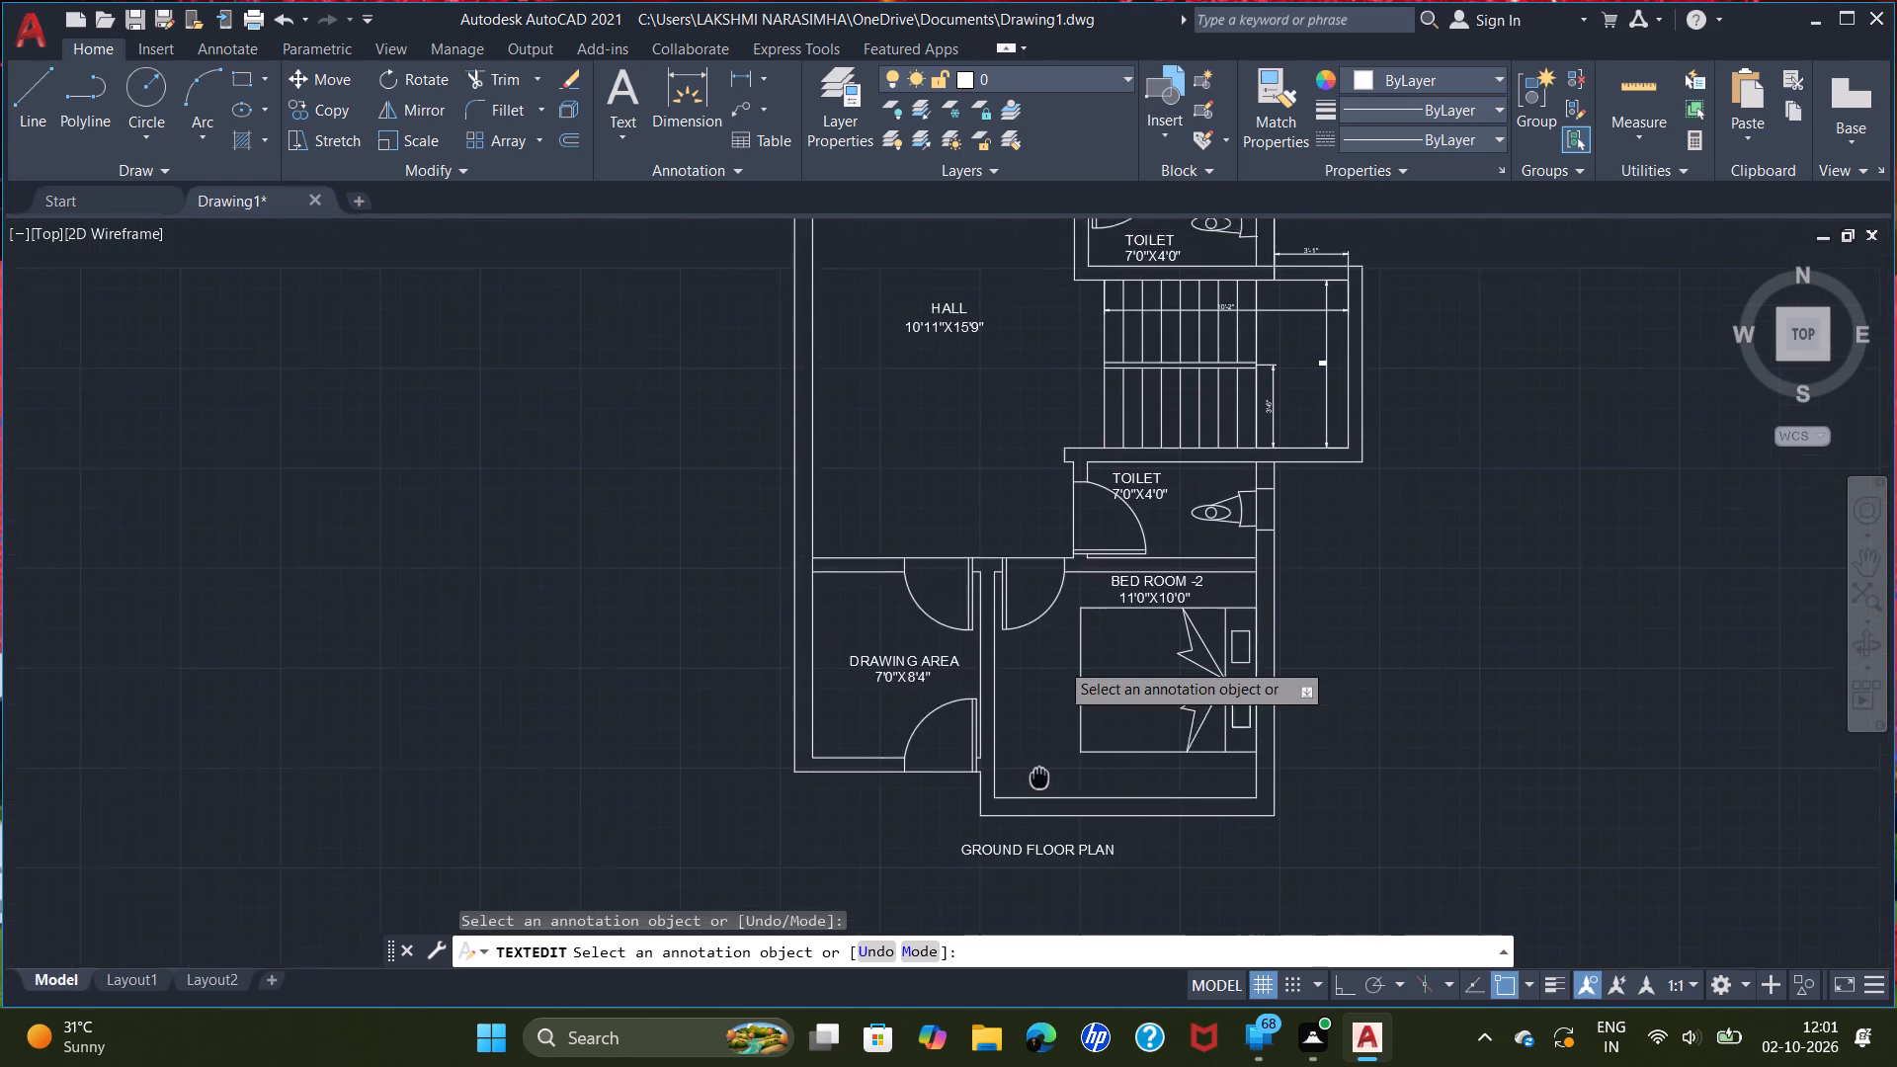
middle_drag(1036, 788, 1024, 938)
scroll(1000, 771, down, 2)
scroll(997, 630, up, 2)
middle_drag(997, 630, 1021, 812)
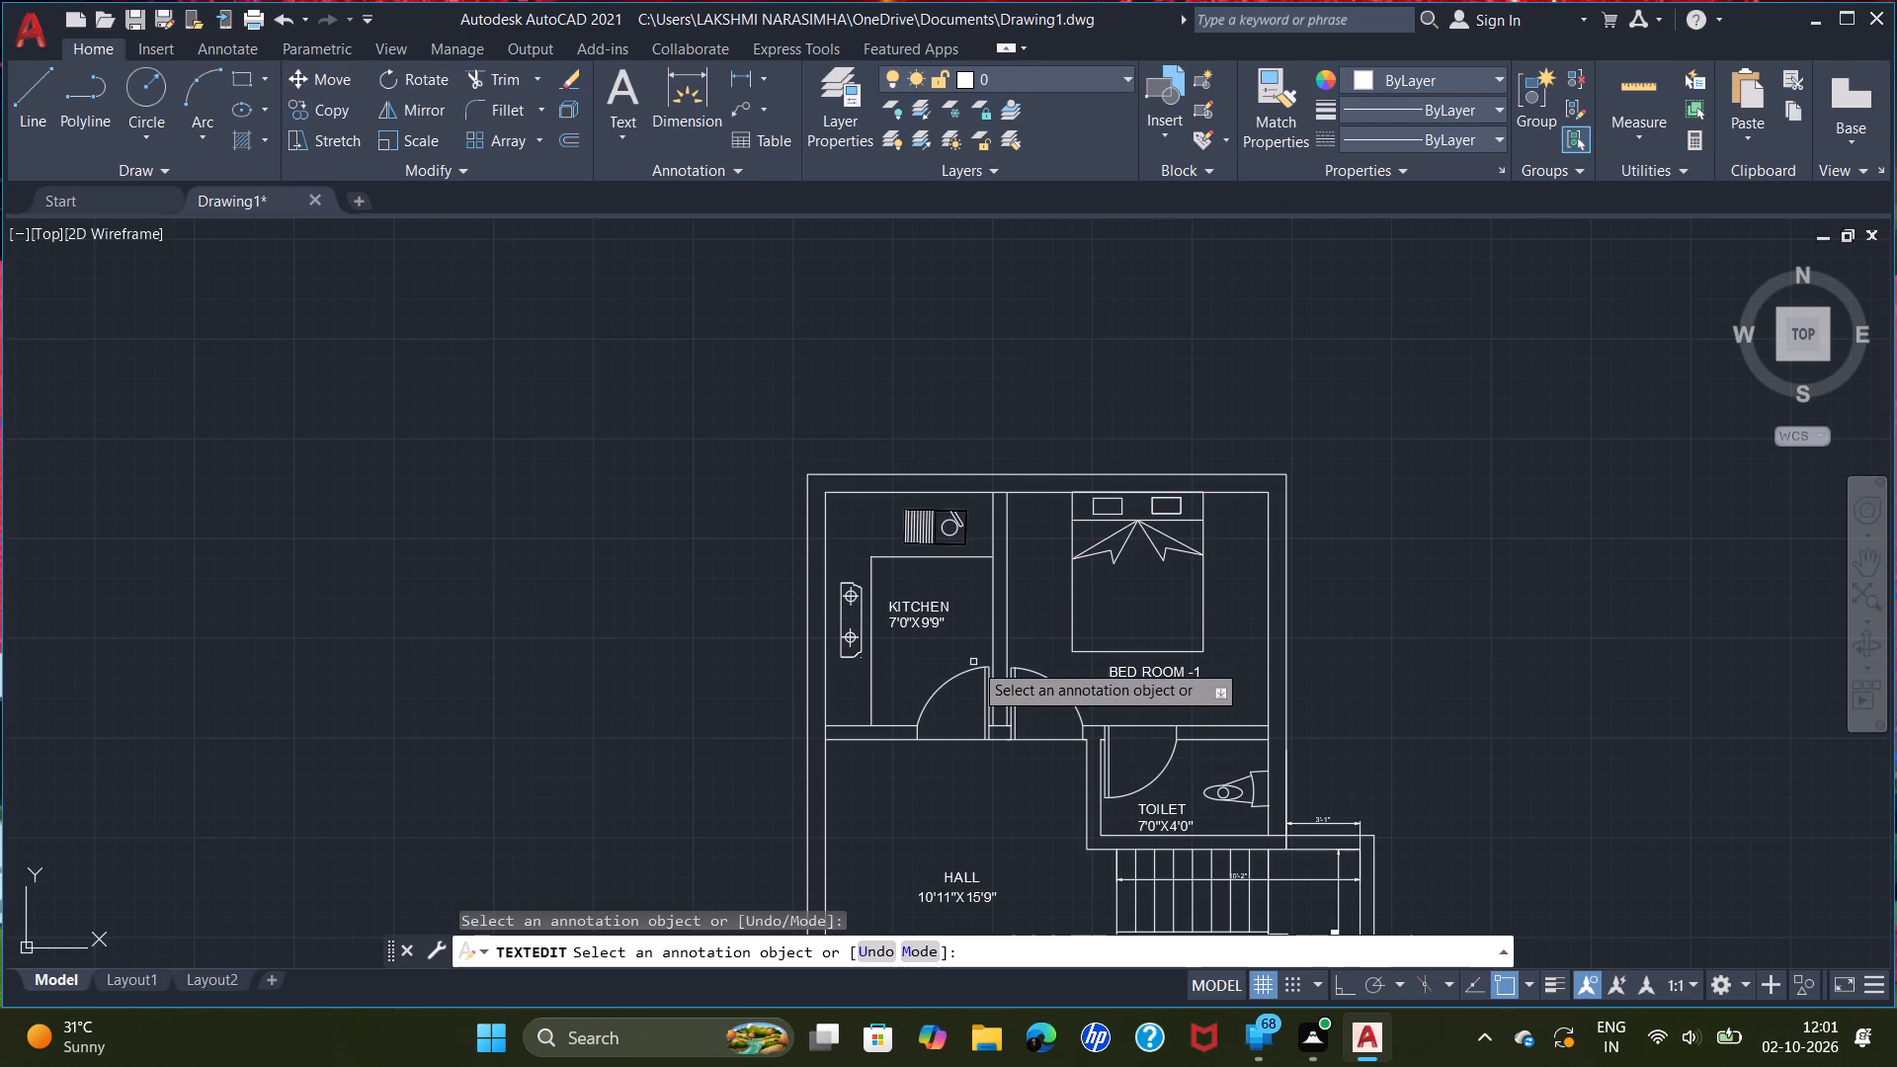
scroll(973, 661, down, 6)
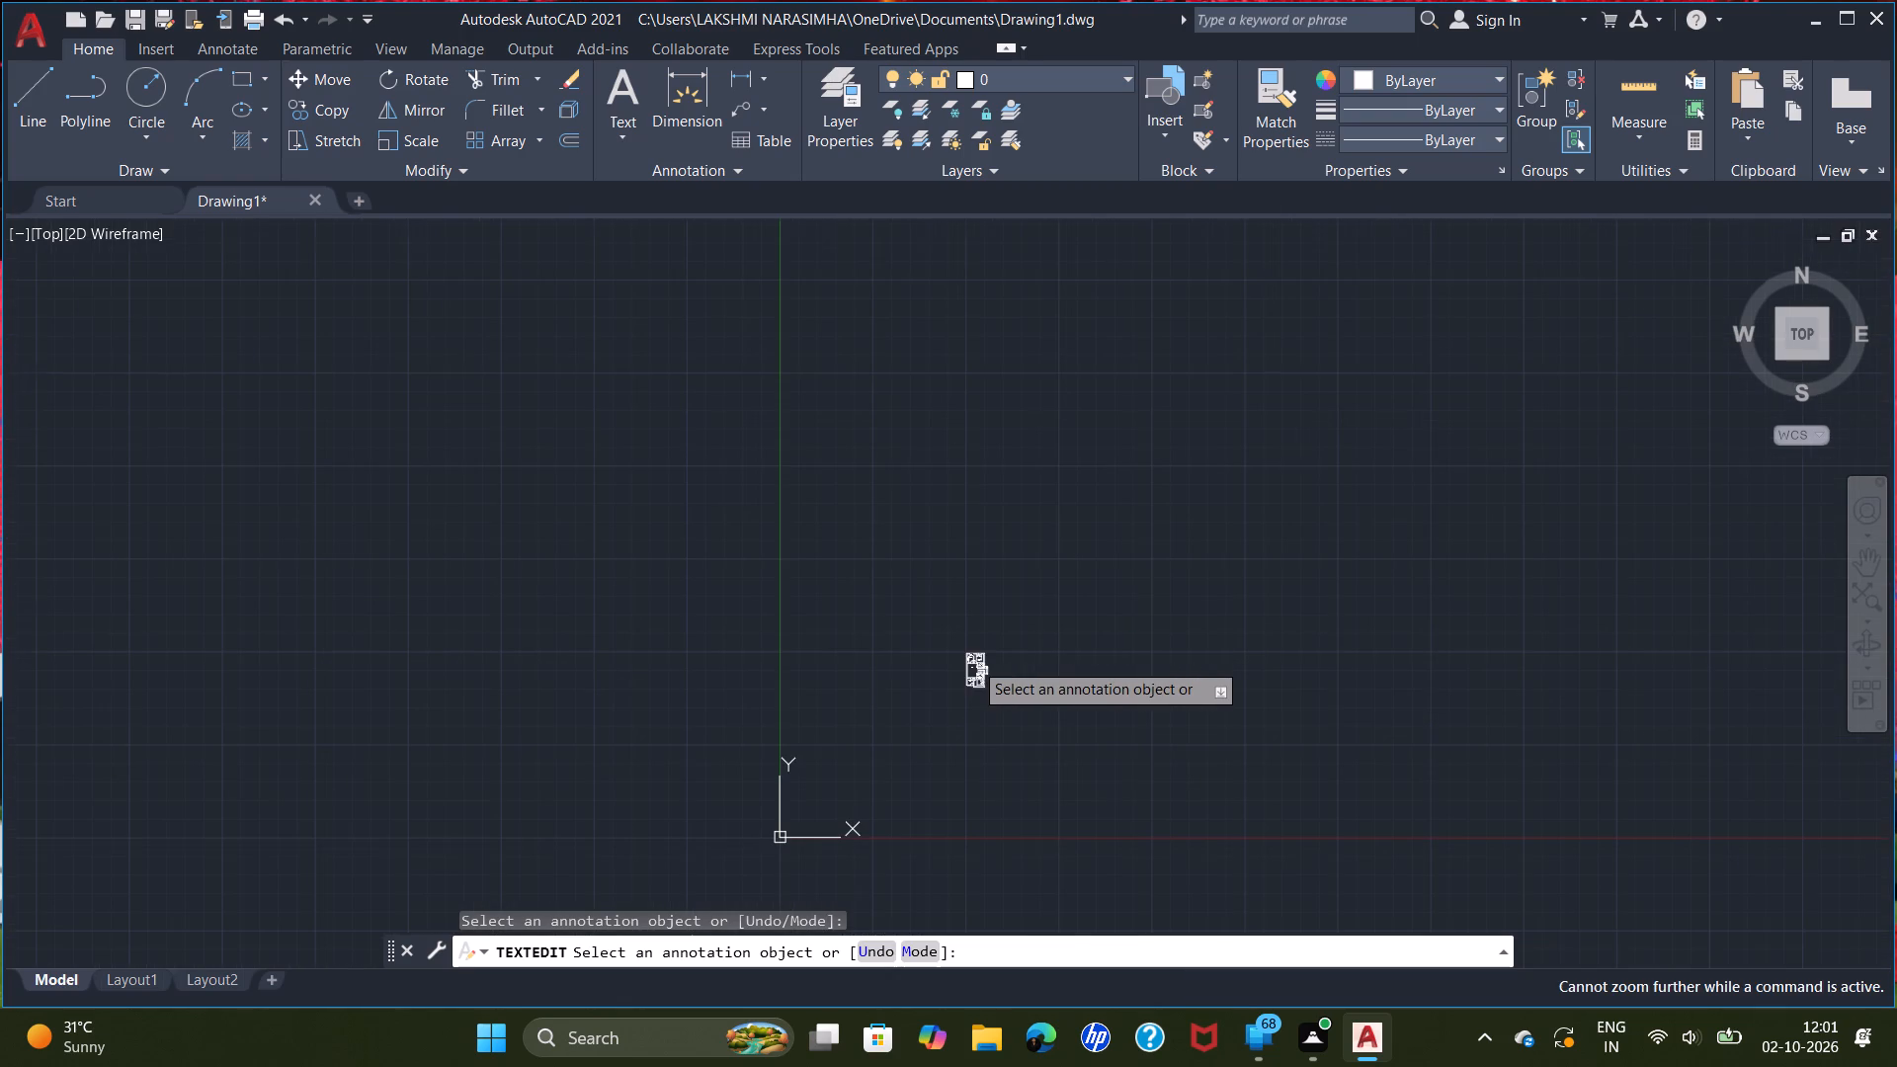
scroll(973, 661, down, 4)
ctrl+scroll(948, 771, up, 1)
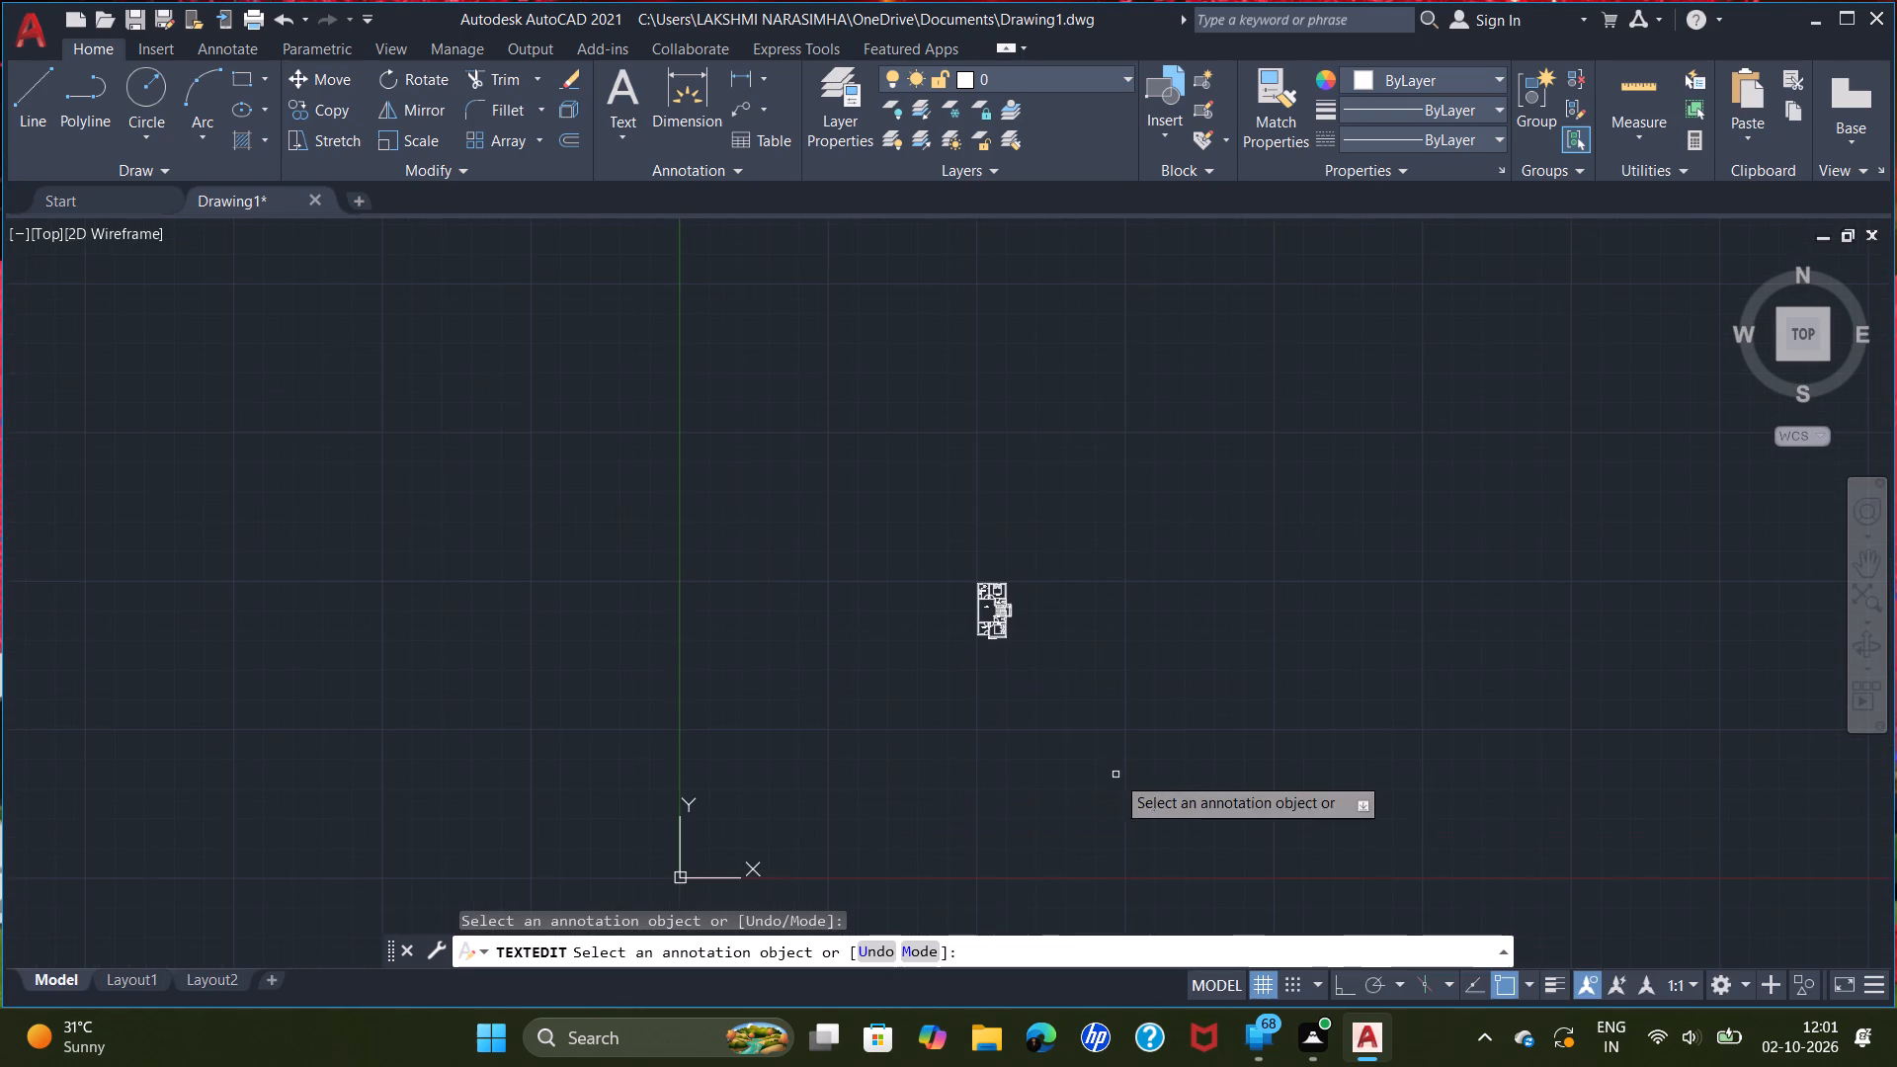
ctrl+scroll(999, 619, up, 7)
ctrl+scroll(999, 619, down, 4)
ctrl+scroll(932, 722, up, 3)
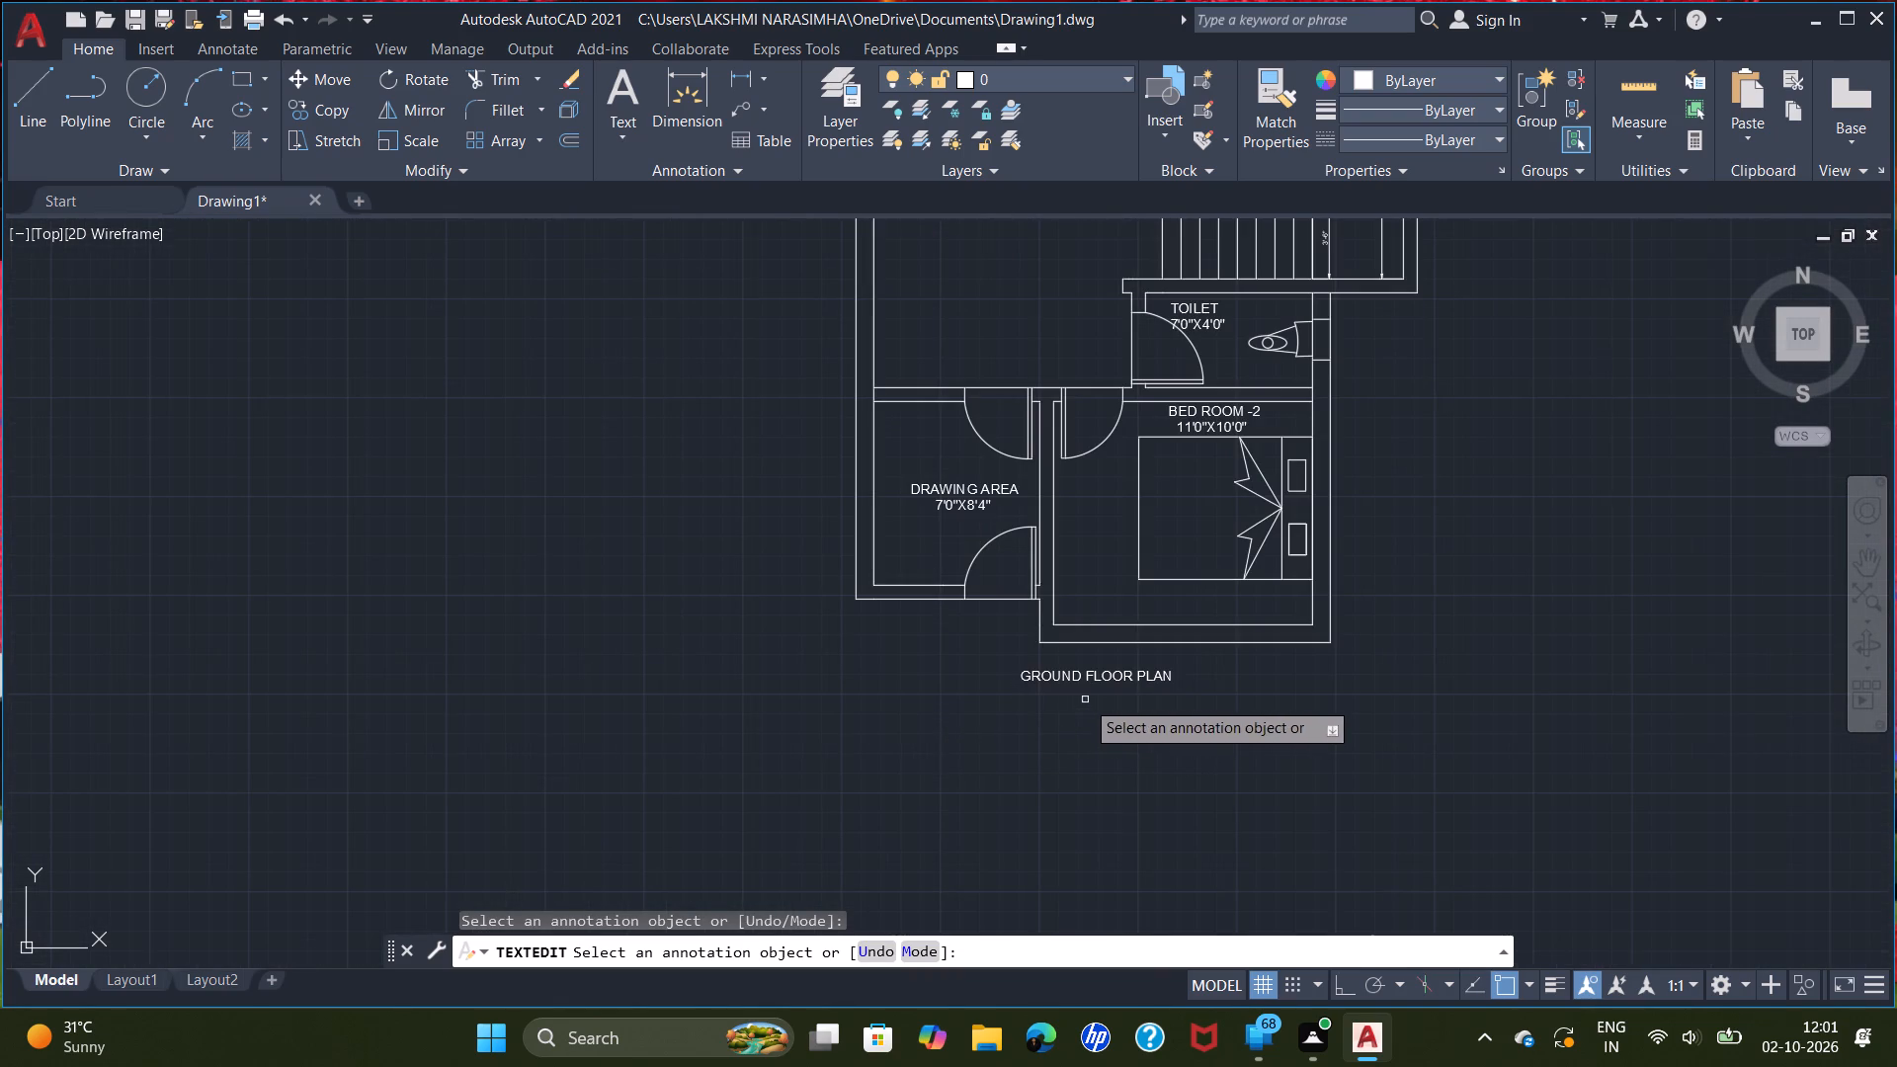
key(Escape)
Move the GROUND FLOOR PLAN title about 40'-10" up, to just above the outer wall over the kitchen and BED ROOM -1.
click(1066, 679)
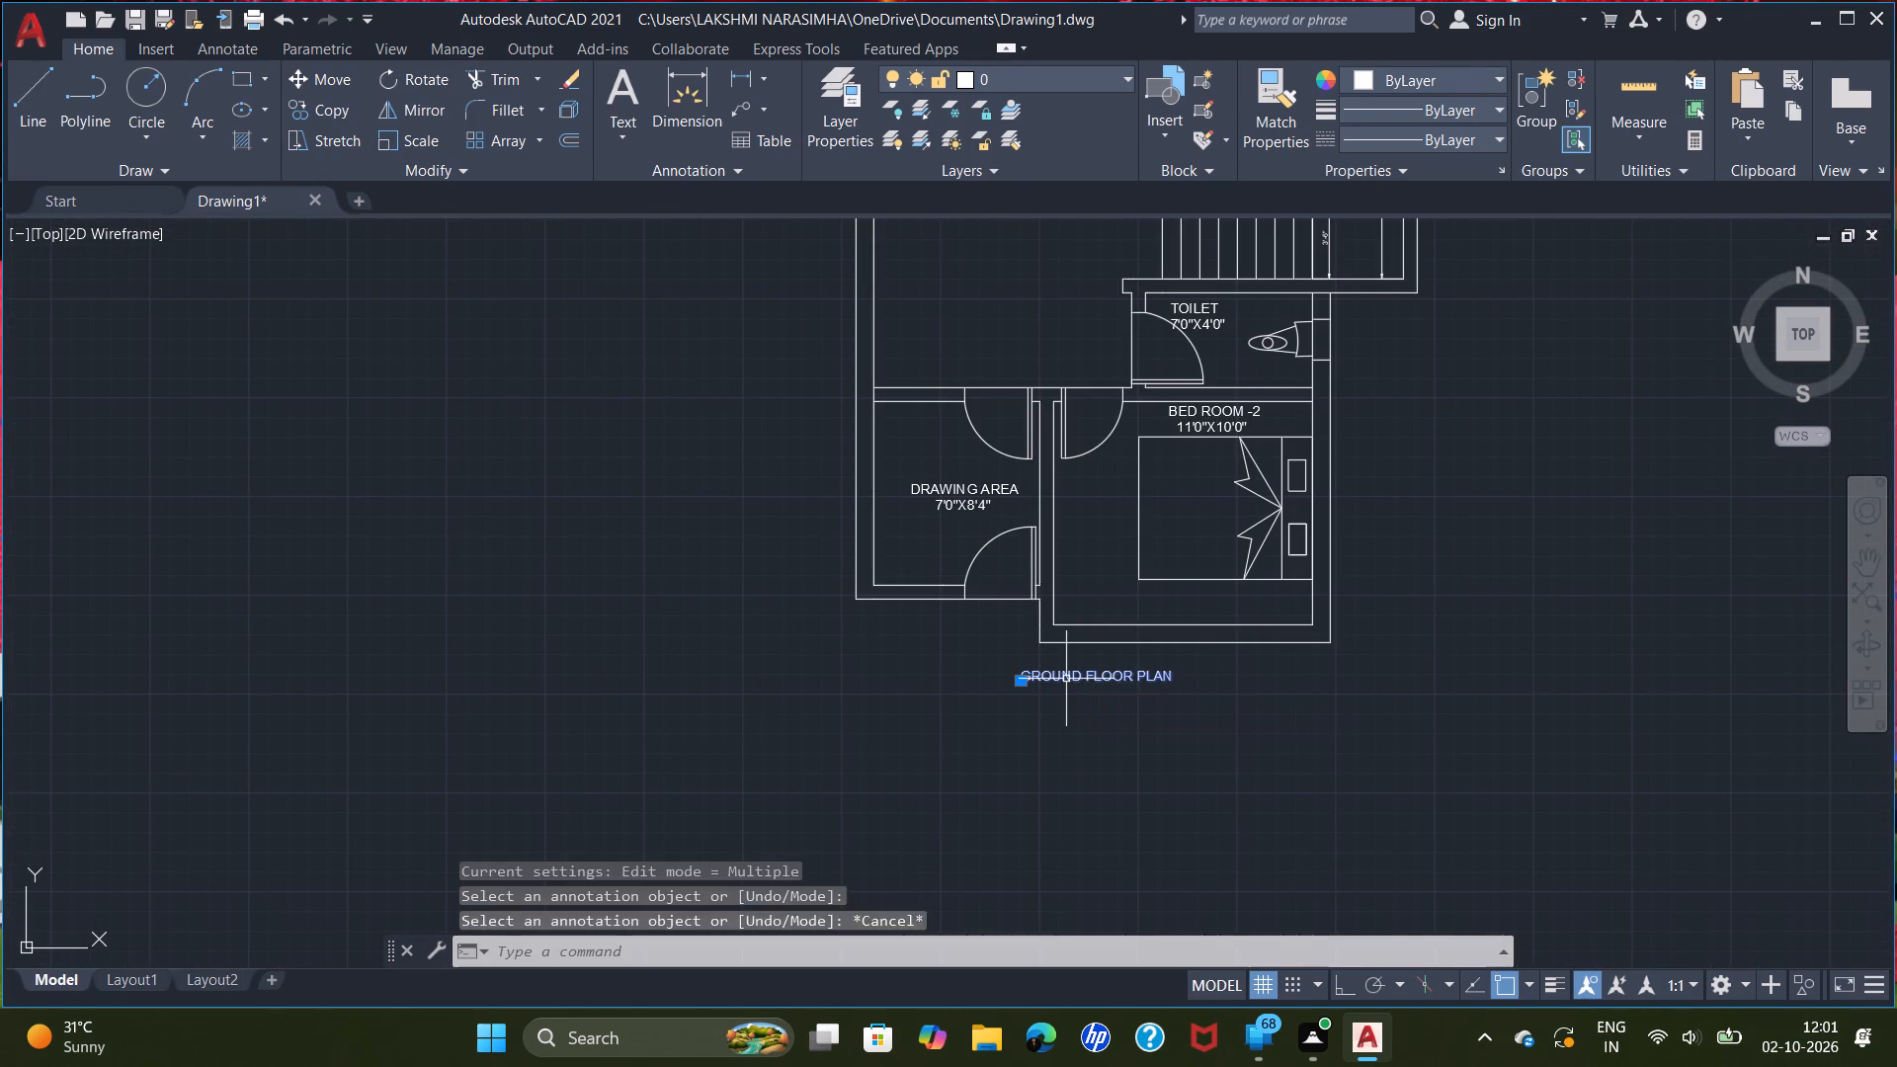
key(m)
key(Return)
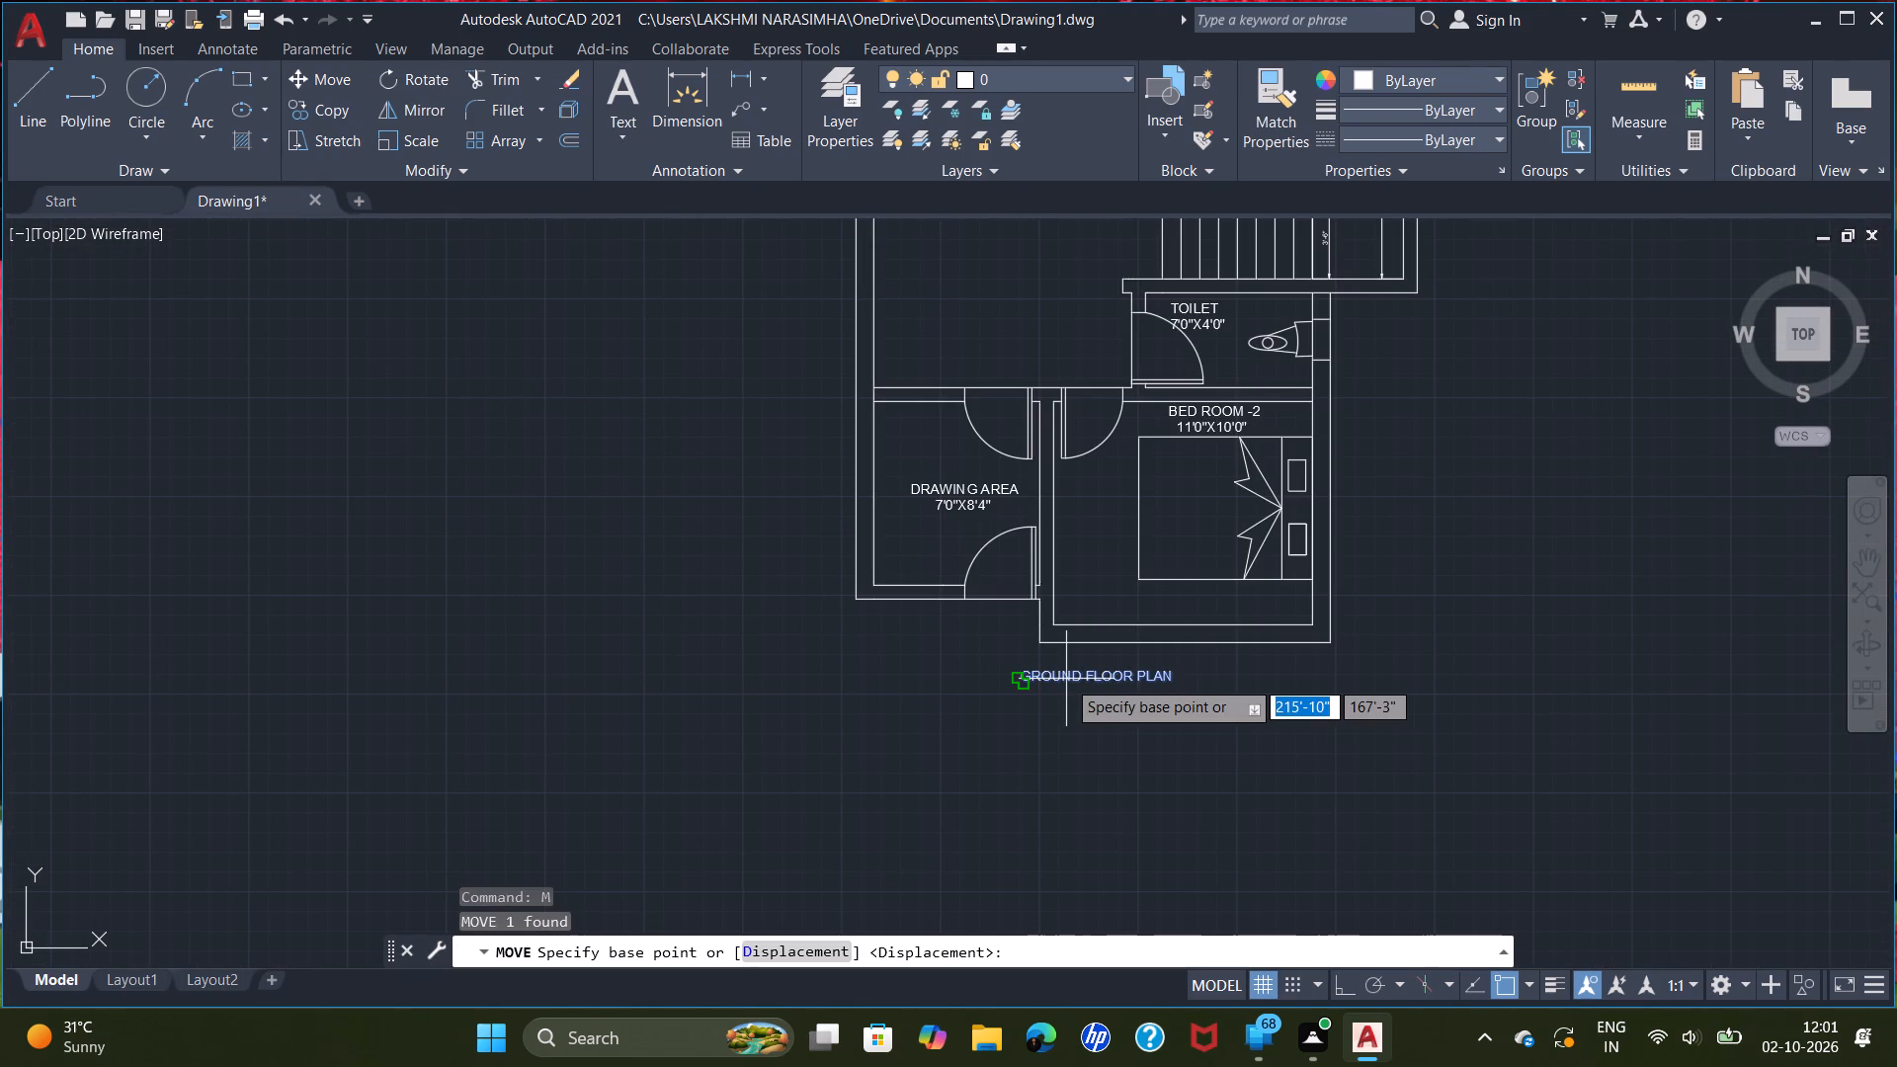
click(1019, 687)
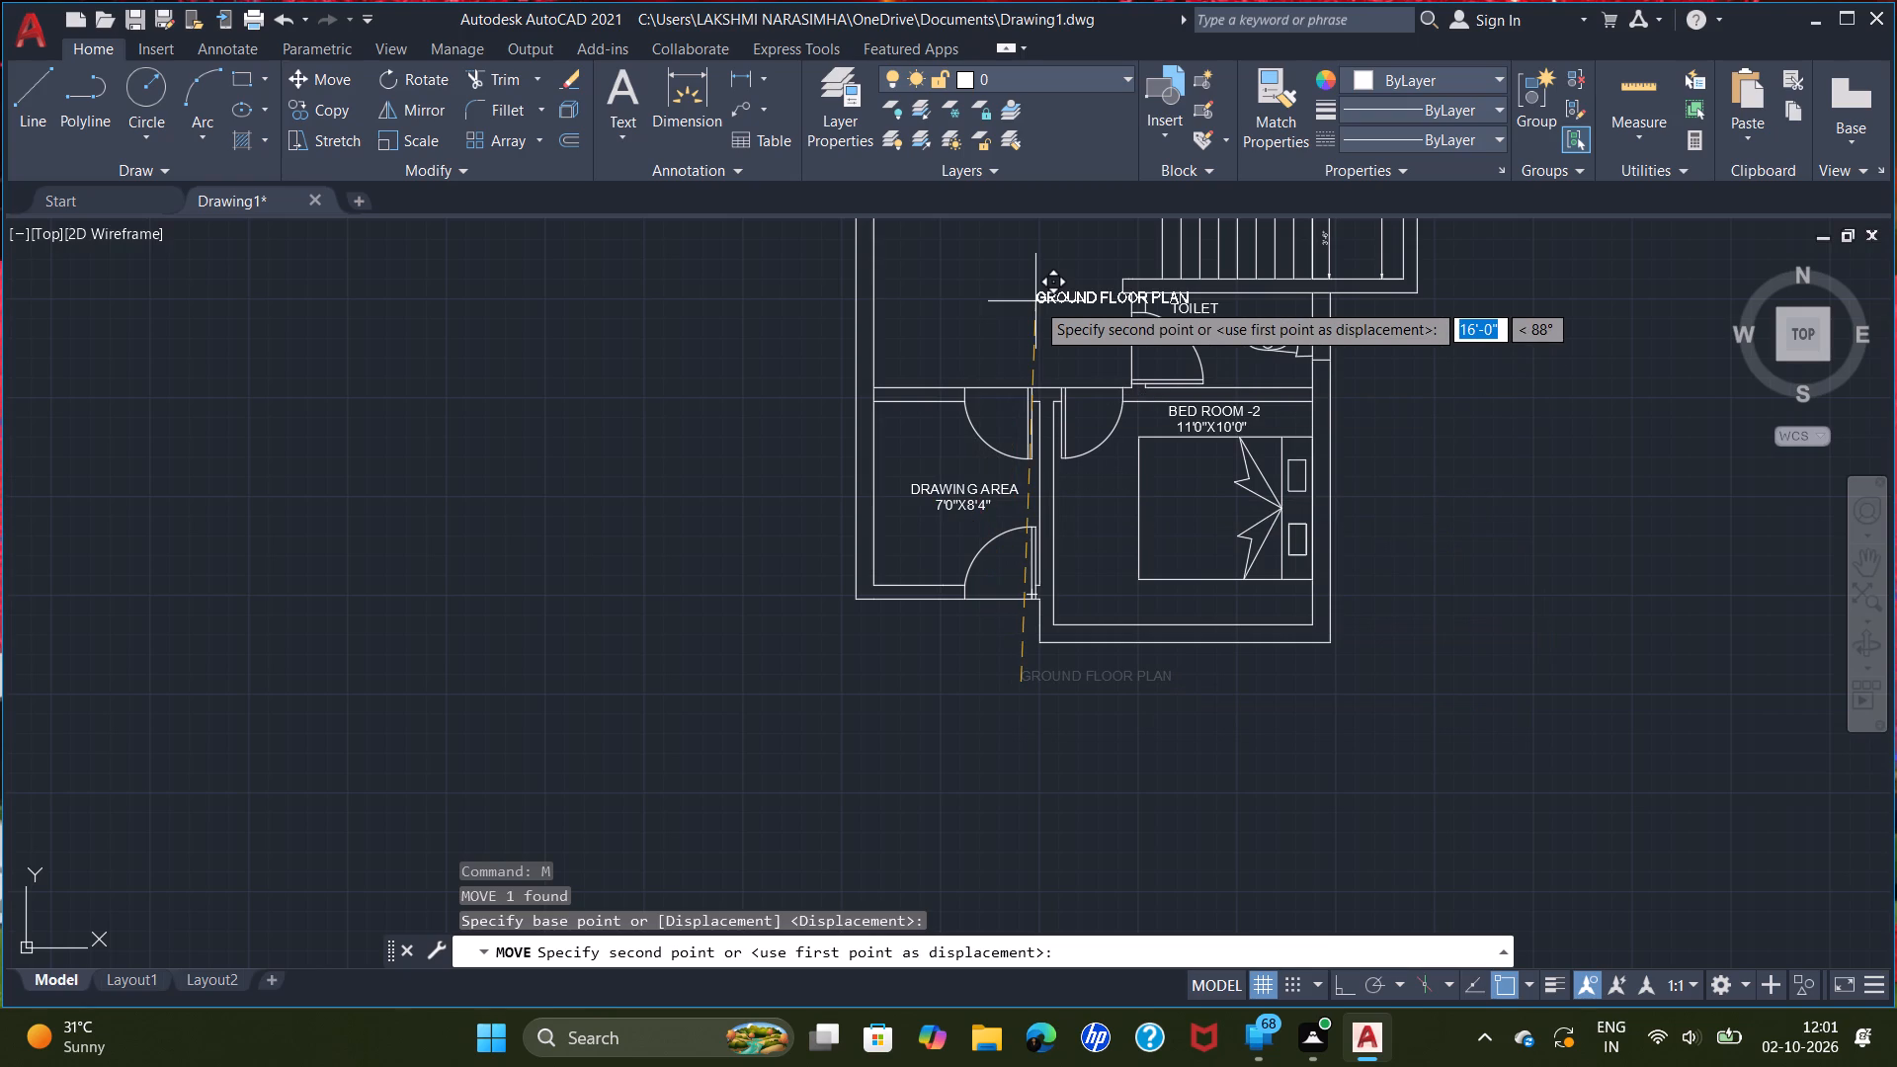
scroll(1045, 343, down, 1)
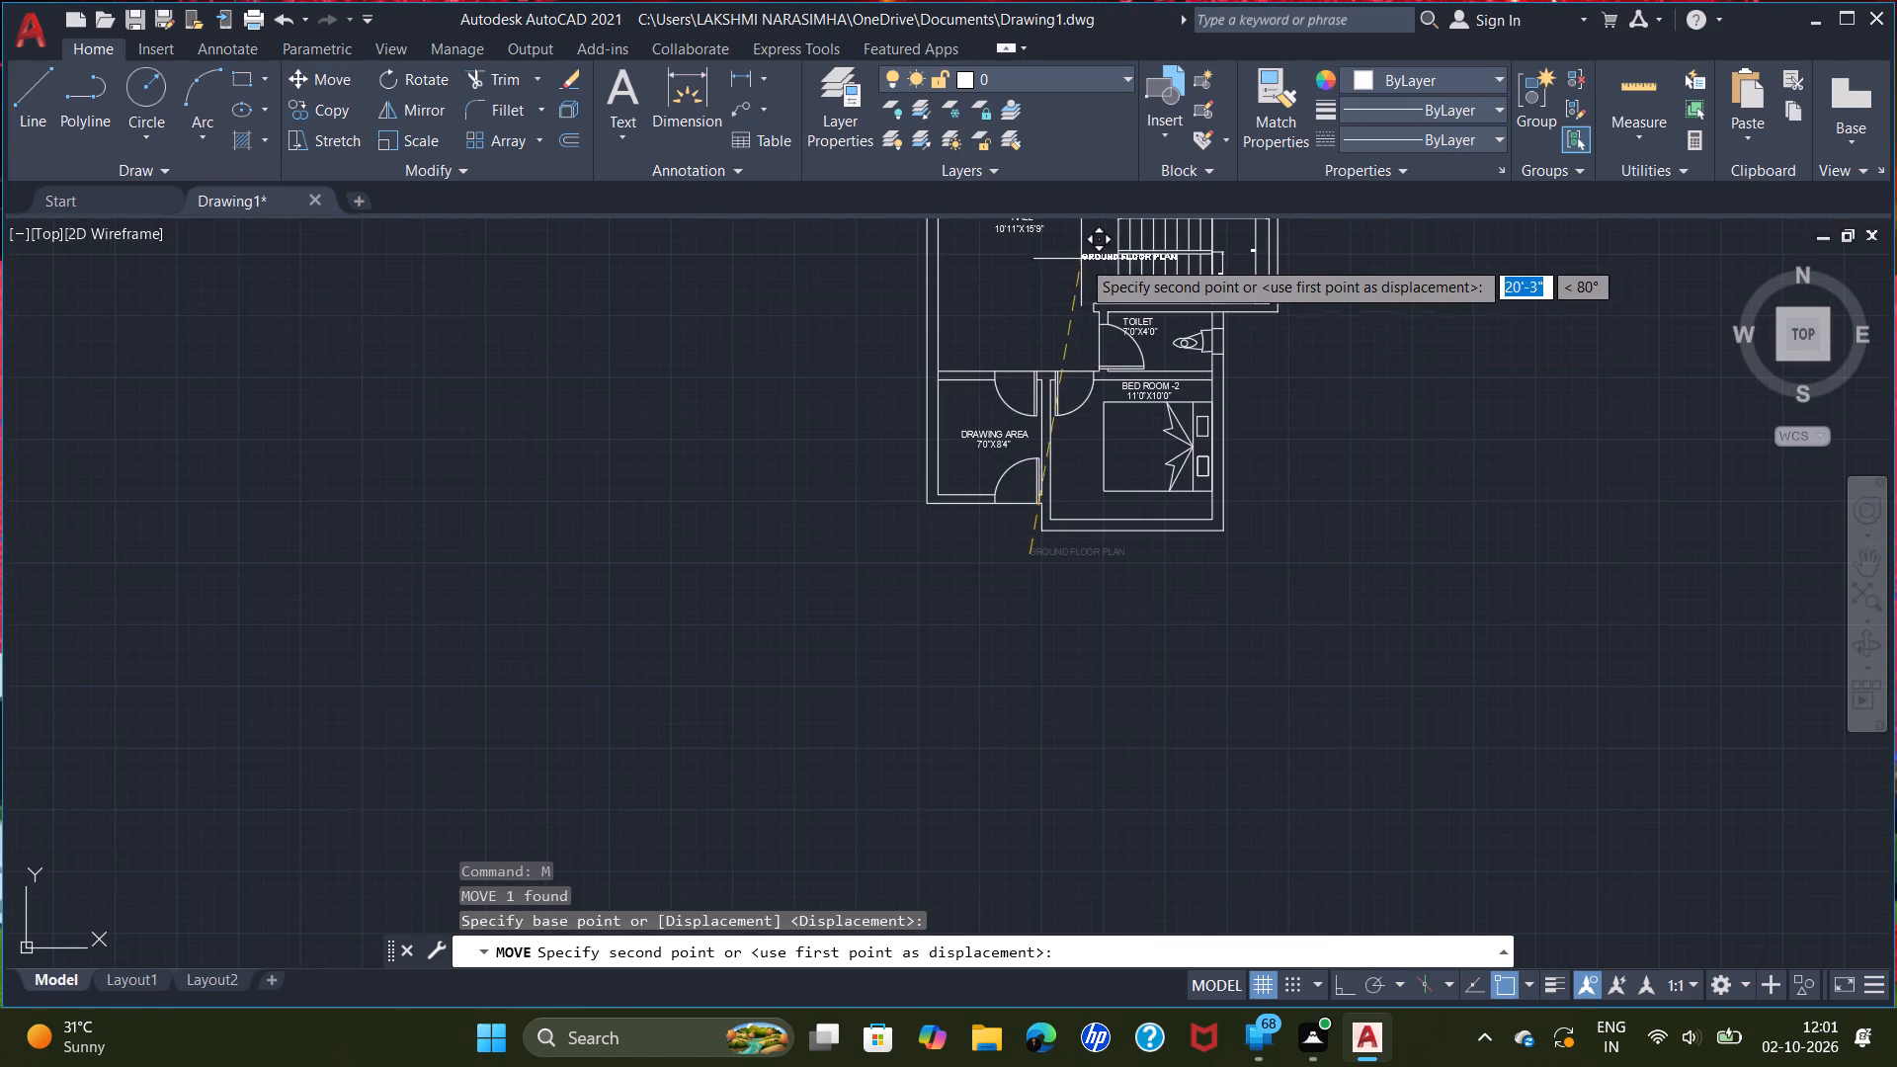
scroll(1074, 271, up, 1)
middle_drag(1072, 281, 1044, 672)
scroll(1060, 508, down, 1)
scroll(1017, 283, up, 2)
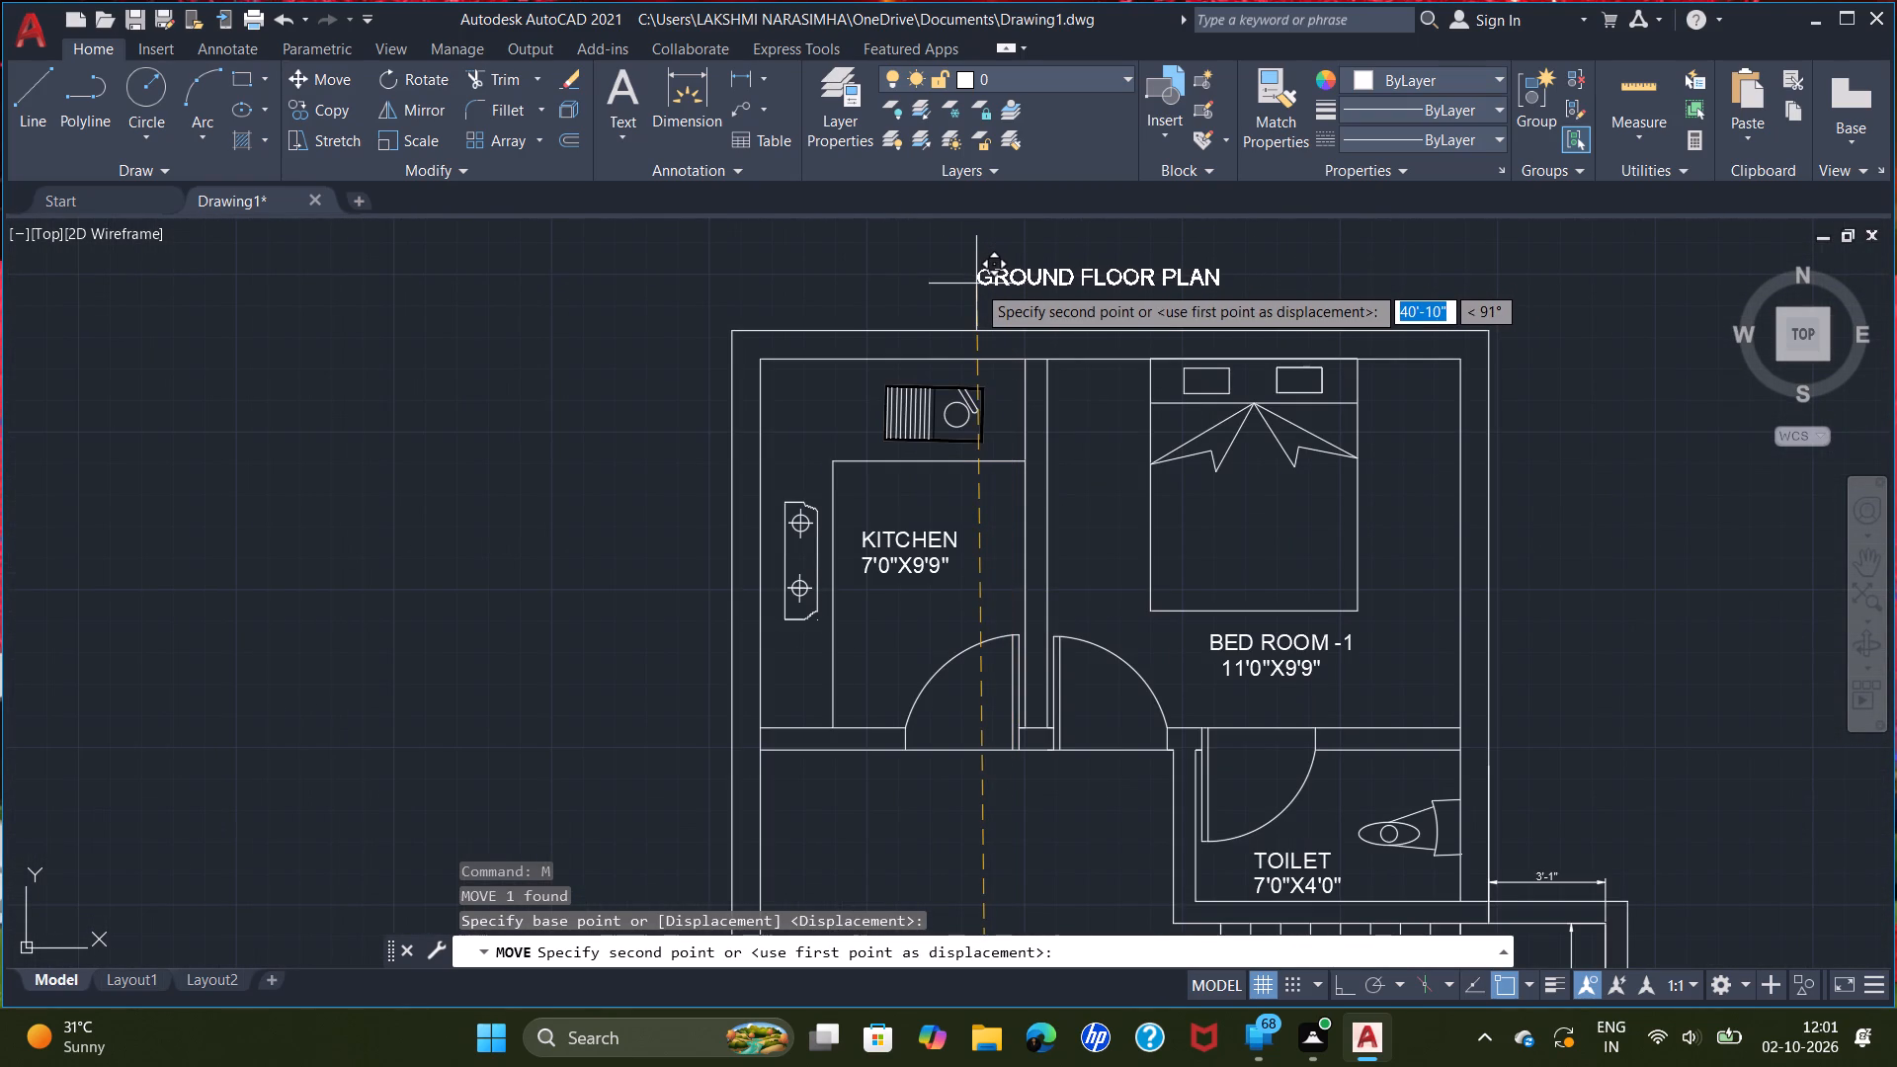
click(976, 287)
Change the GROUND FLOOR PLAN title above the plan to read 20X38(760sq ft)House Plan -North Face, and end text editing.
double_click(1052, 286)
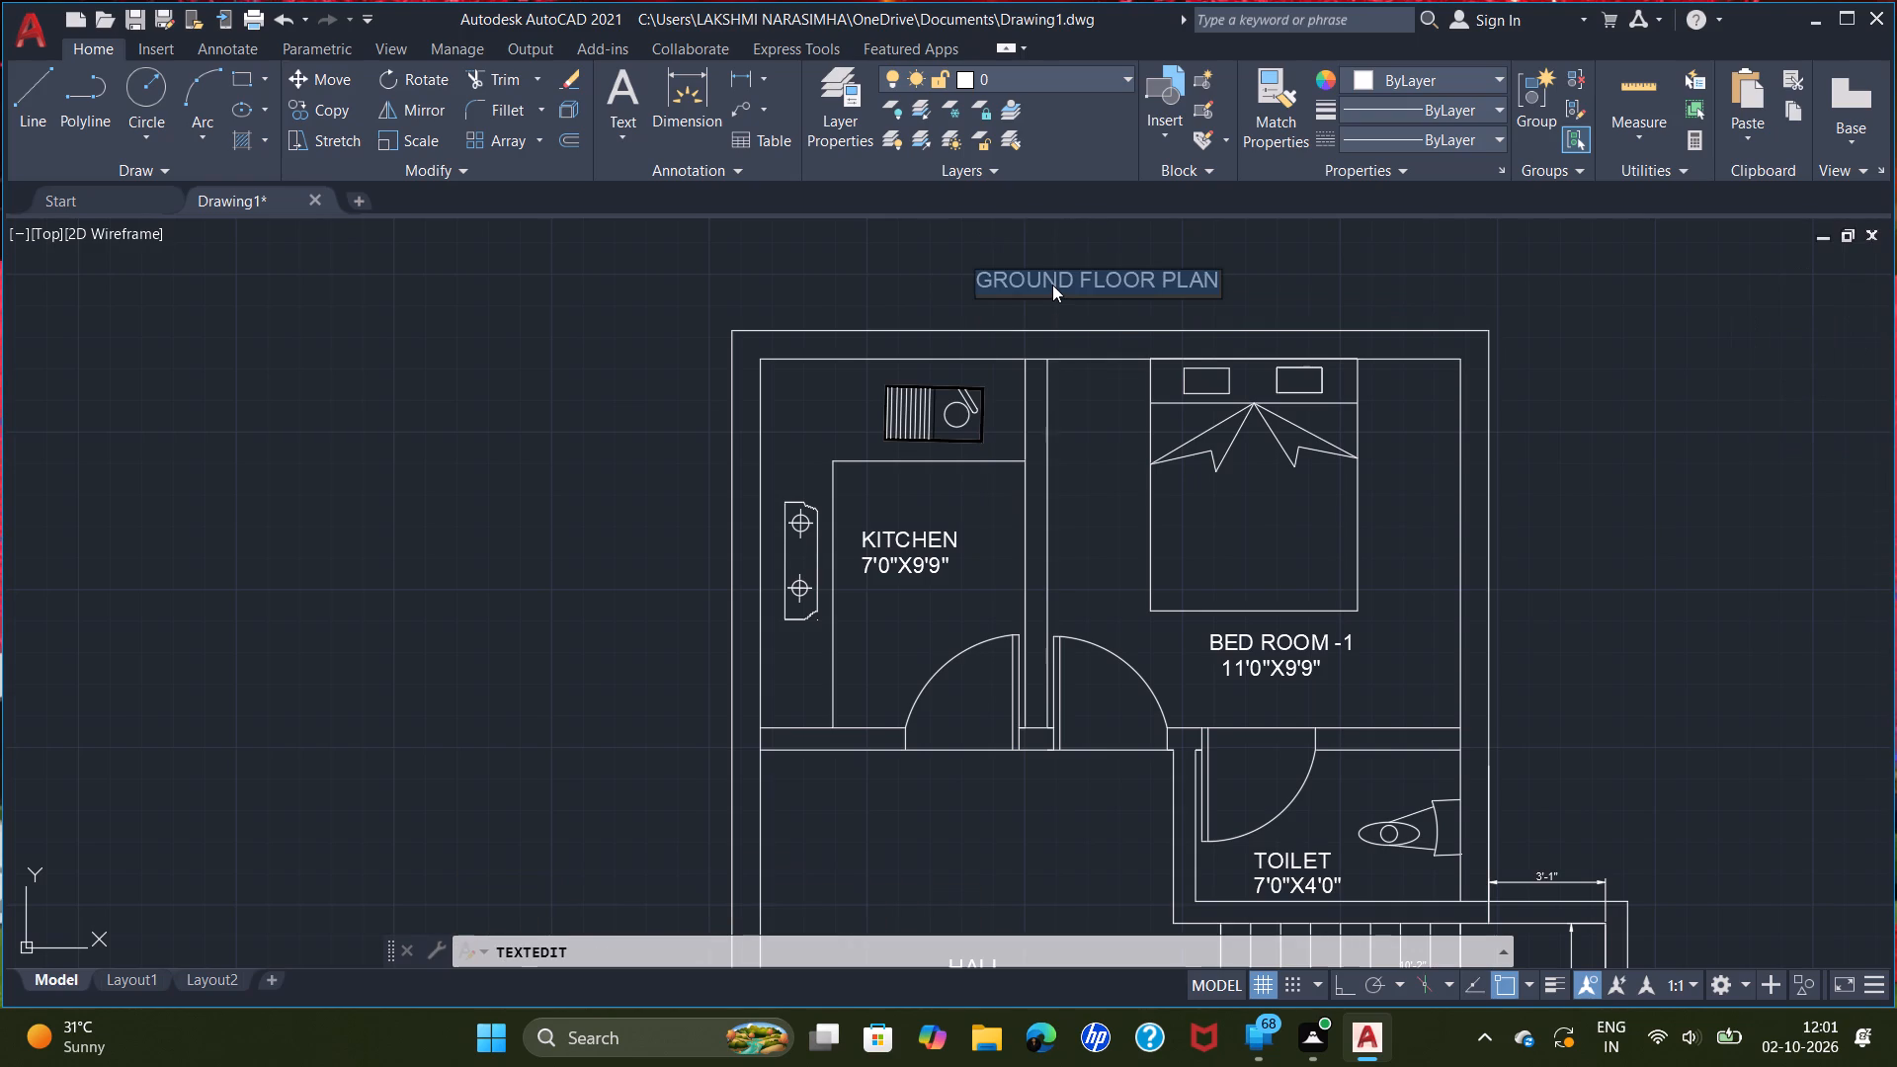
text(20X)
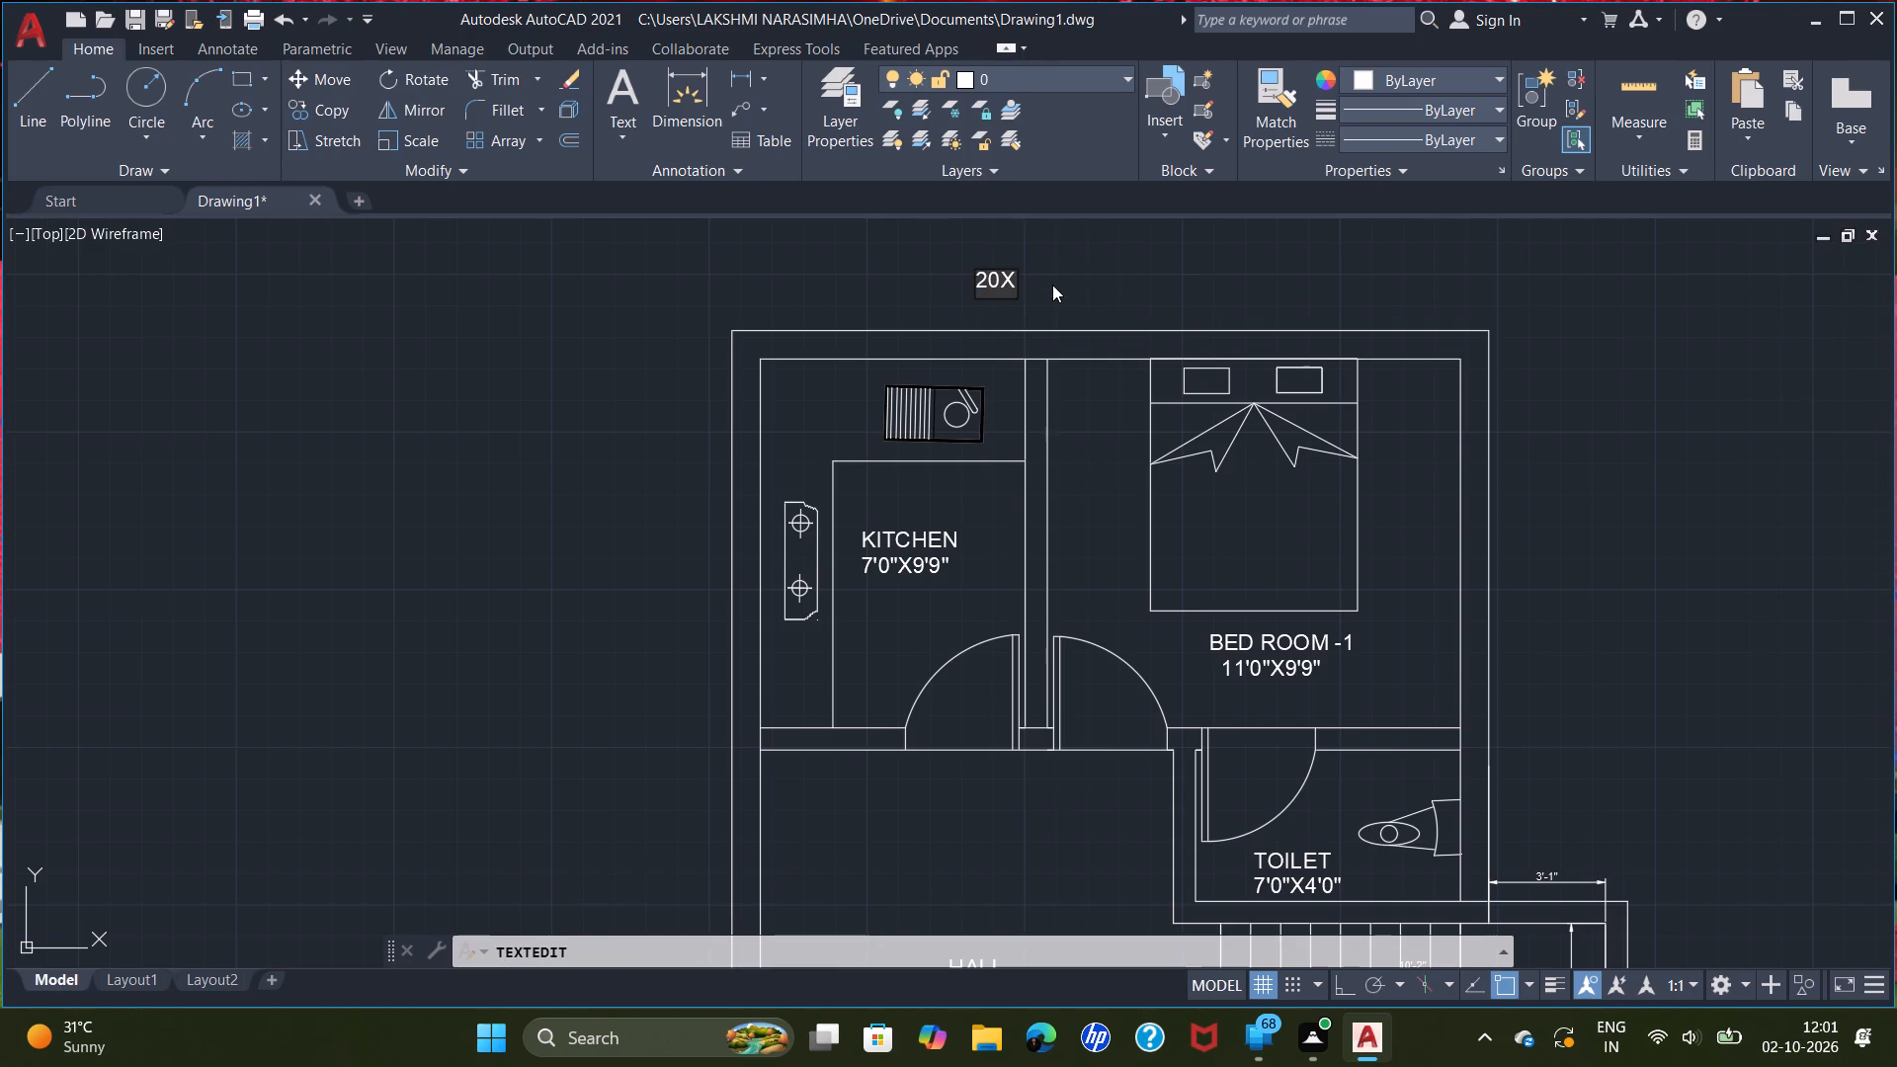
text(38)
key(shift+parenleft)
text(76)
key(0)
key(s)
key(q)
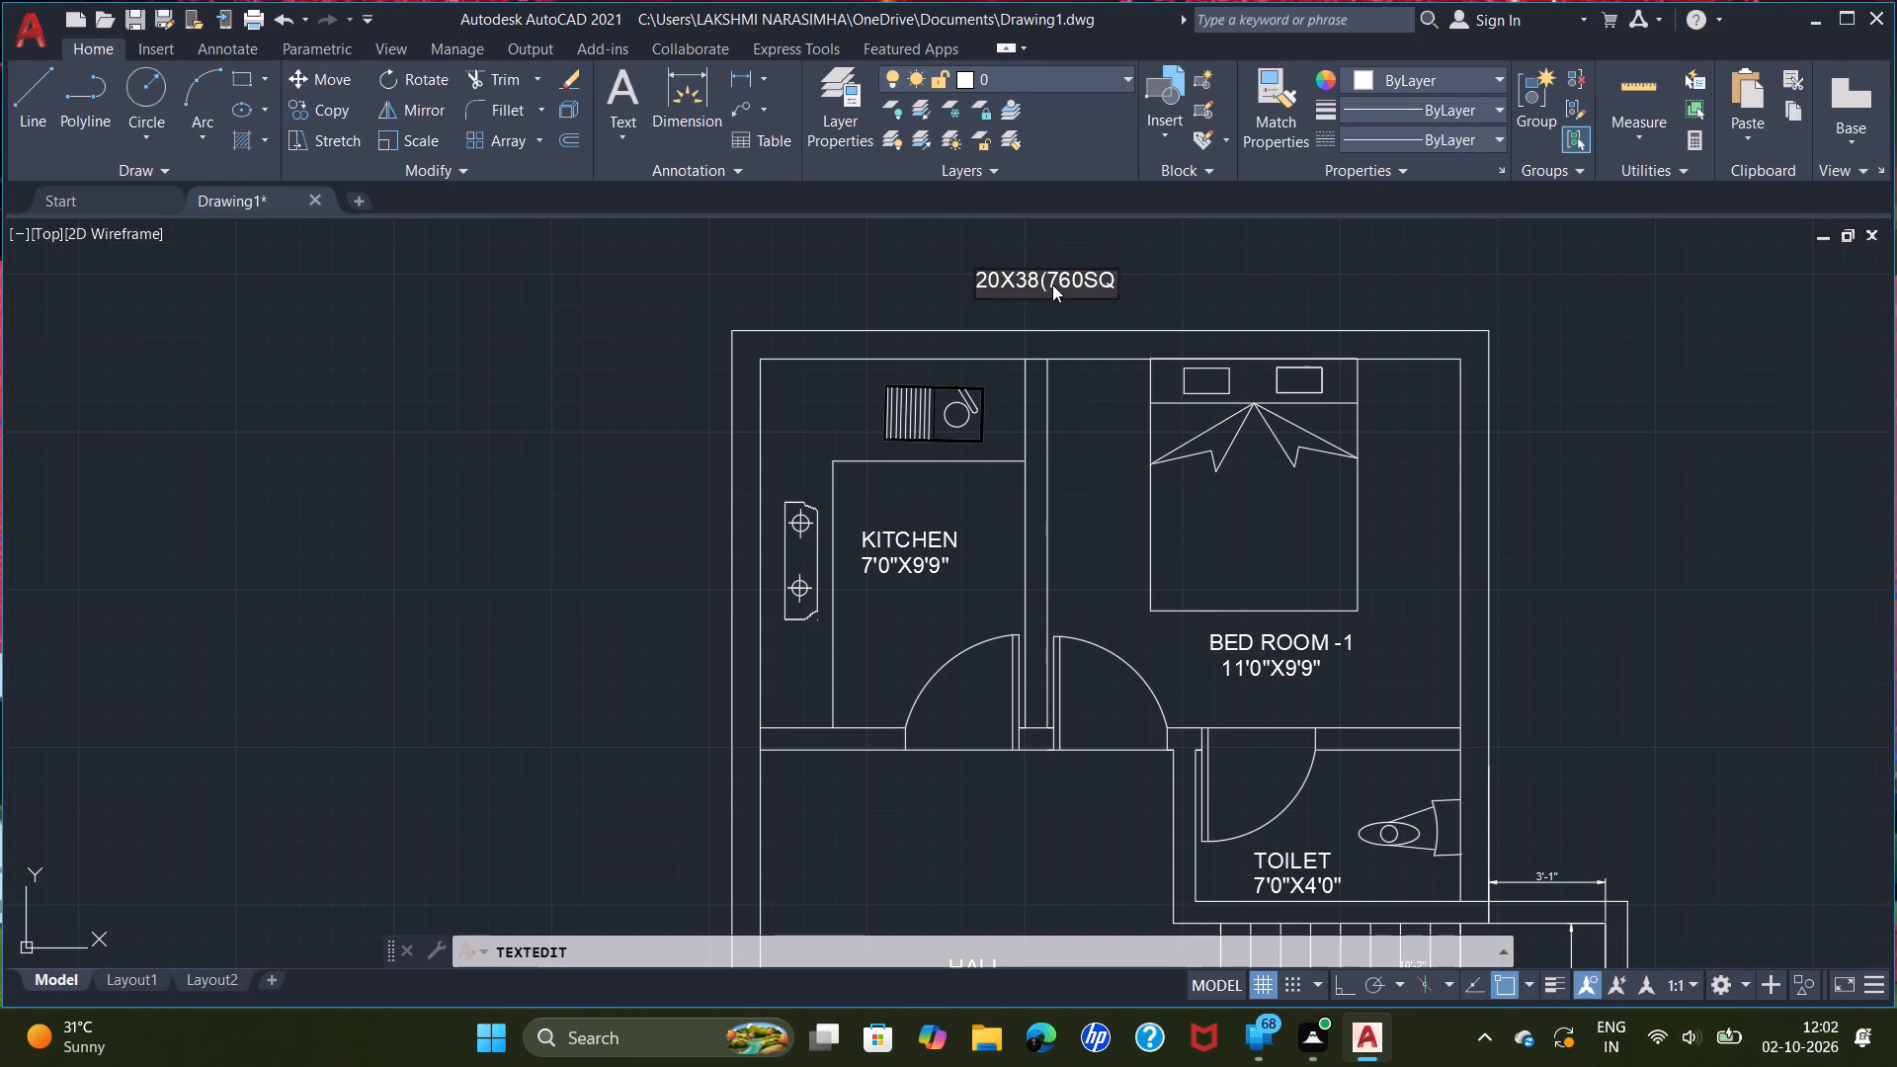
key(f)
key(BackSpace)
key(BackSpace)
key(BackSpace)
text(sq)
key(space)
text(ft)
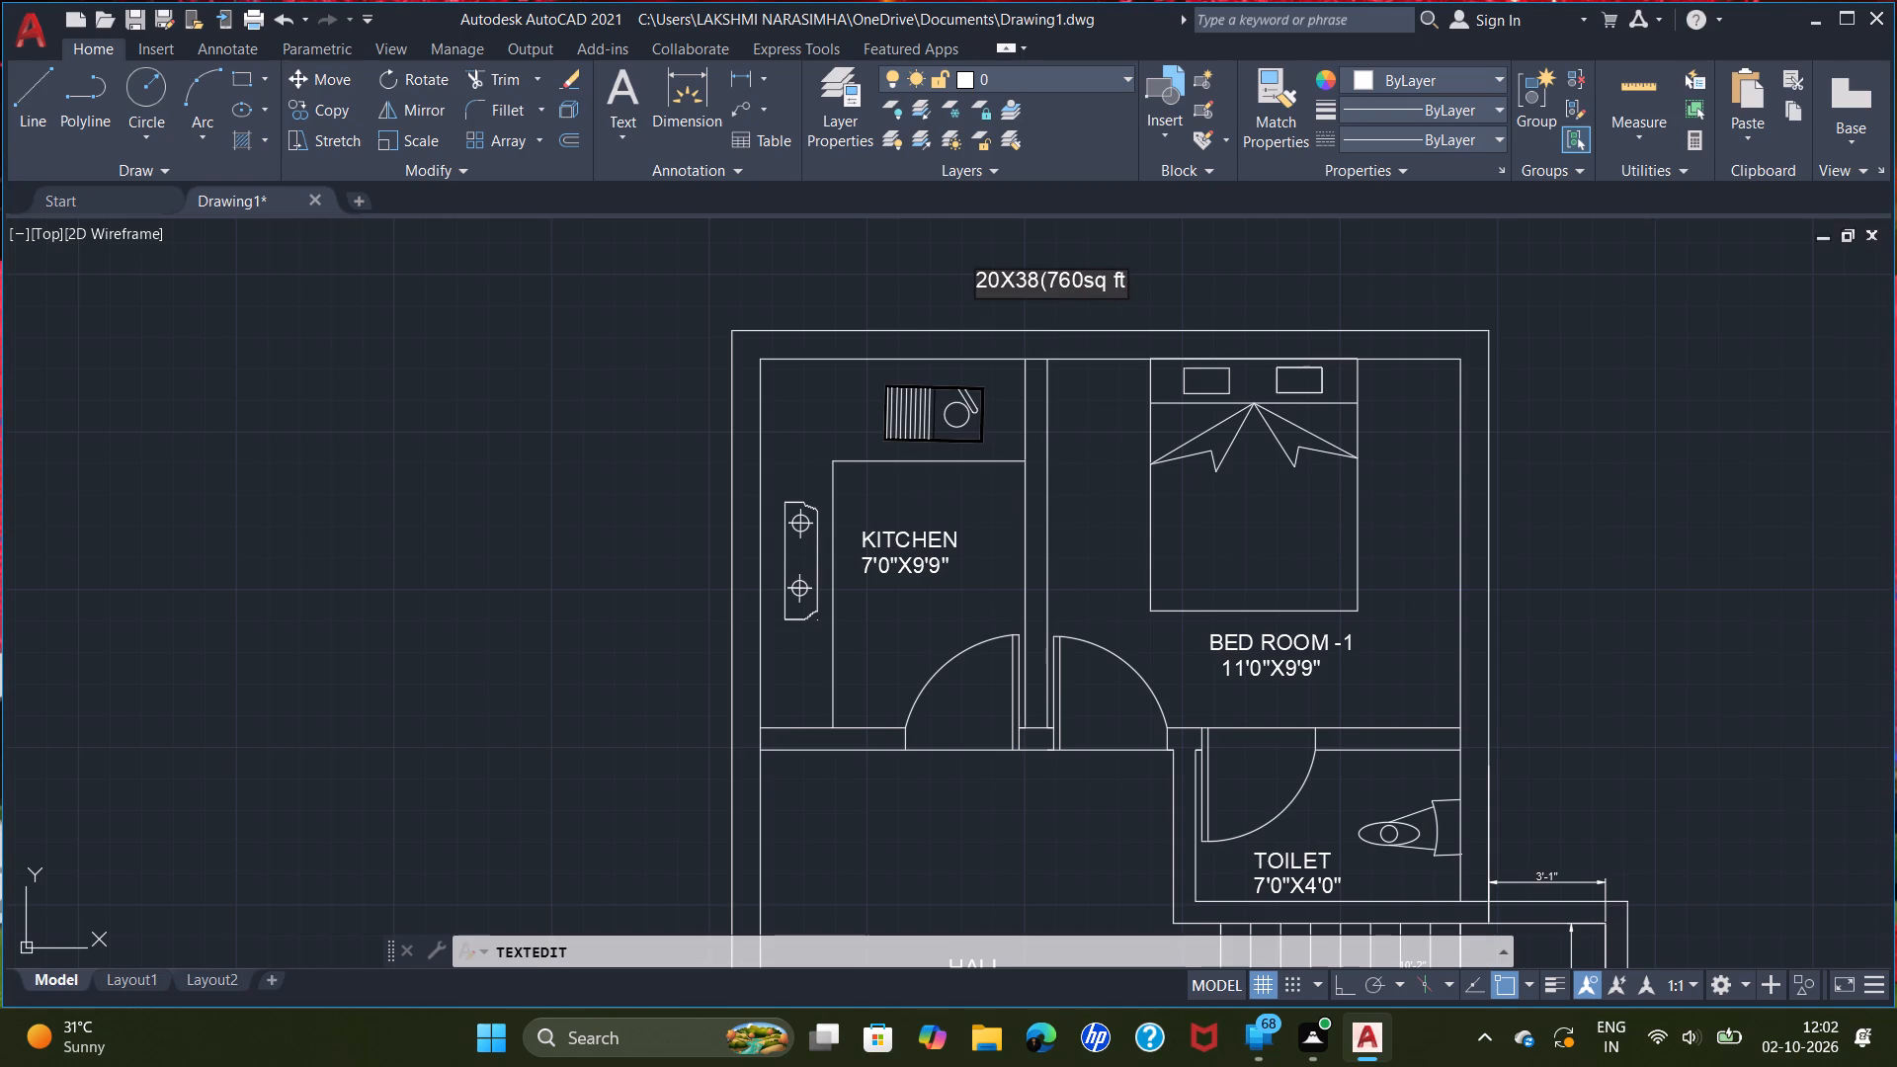
key(shift+parenright)
key(h)
key(BackSpace)
text(ouse)
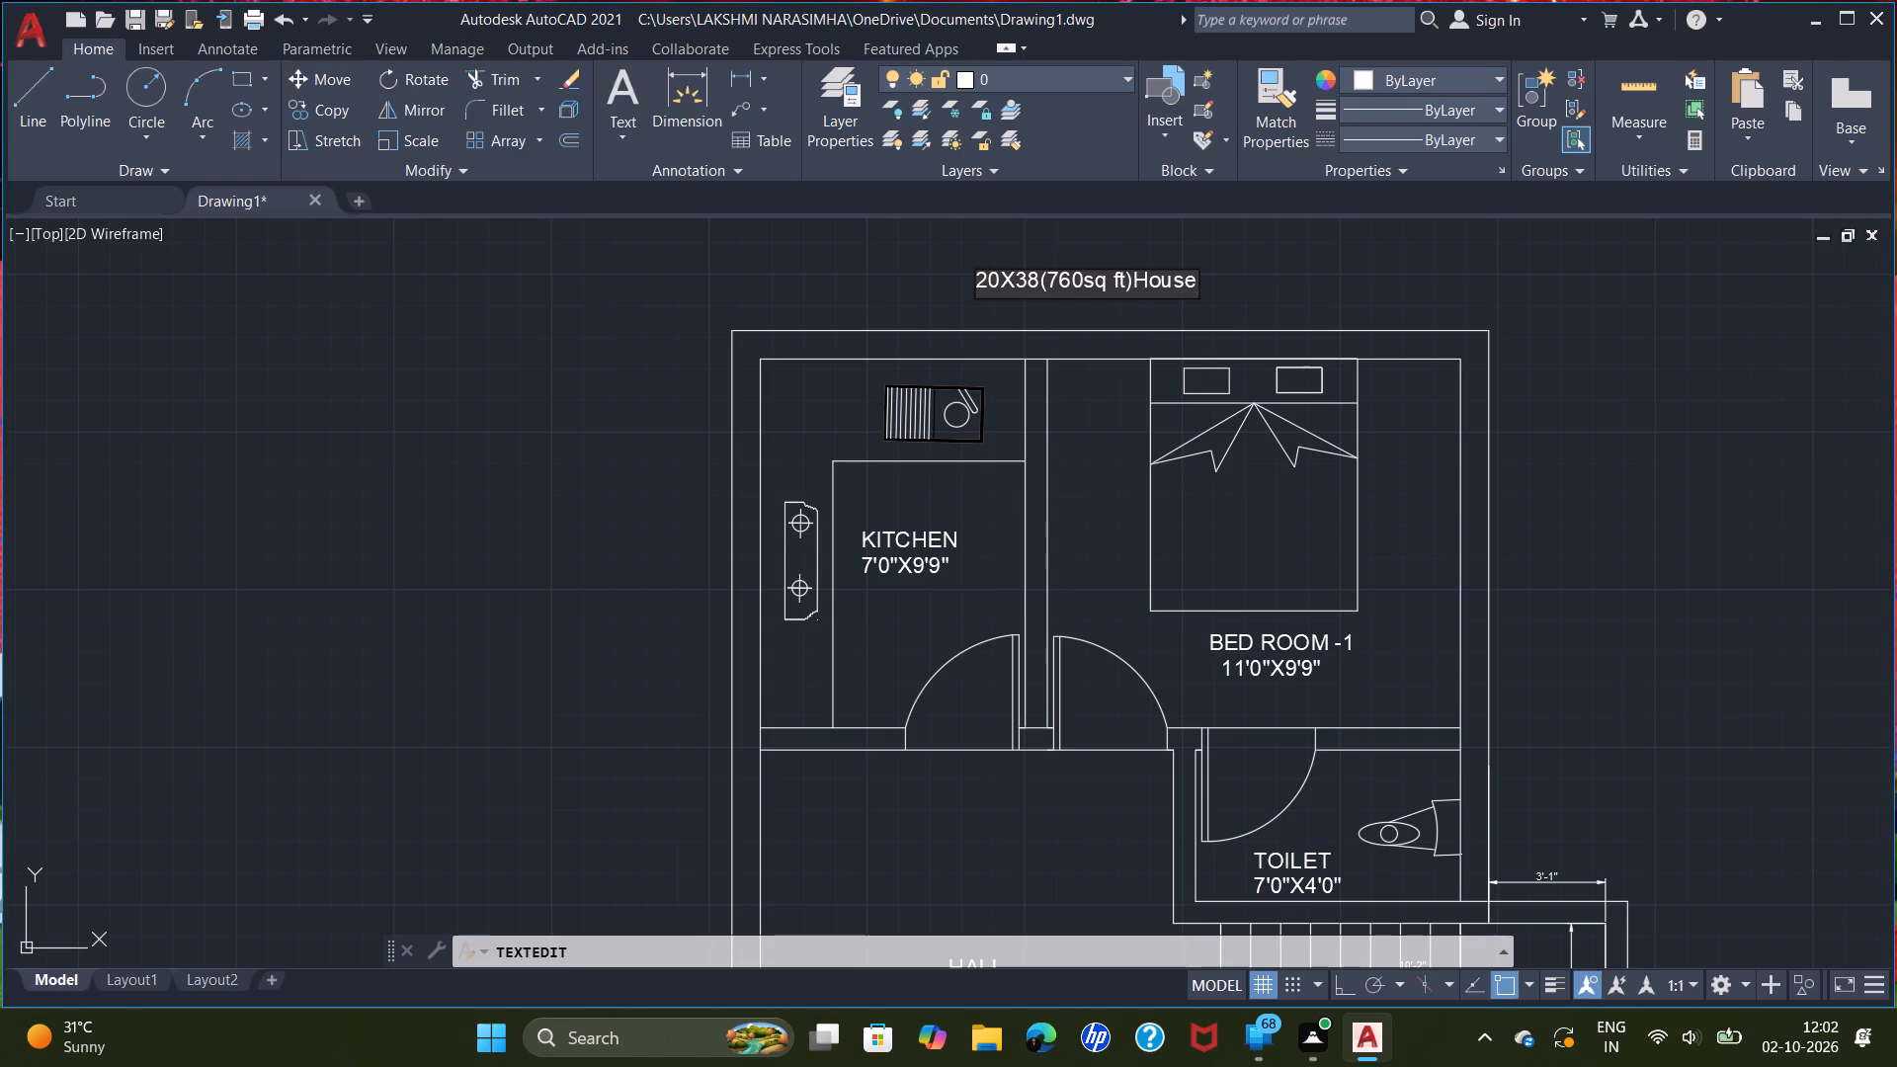
text(pl)
key(BackSpace)
key(BackSpace)
key(space)
text(p)
key(BackSpace)
key(BackSpace)
key(BackSpace)
key(p)
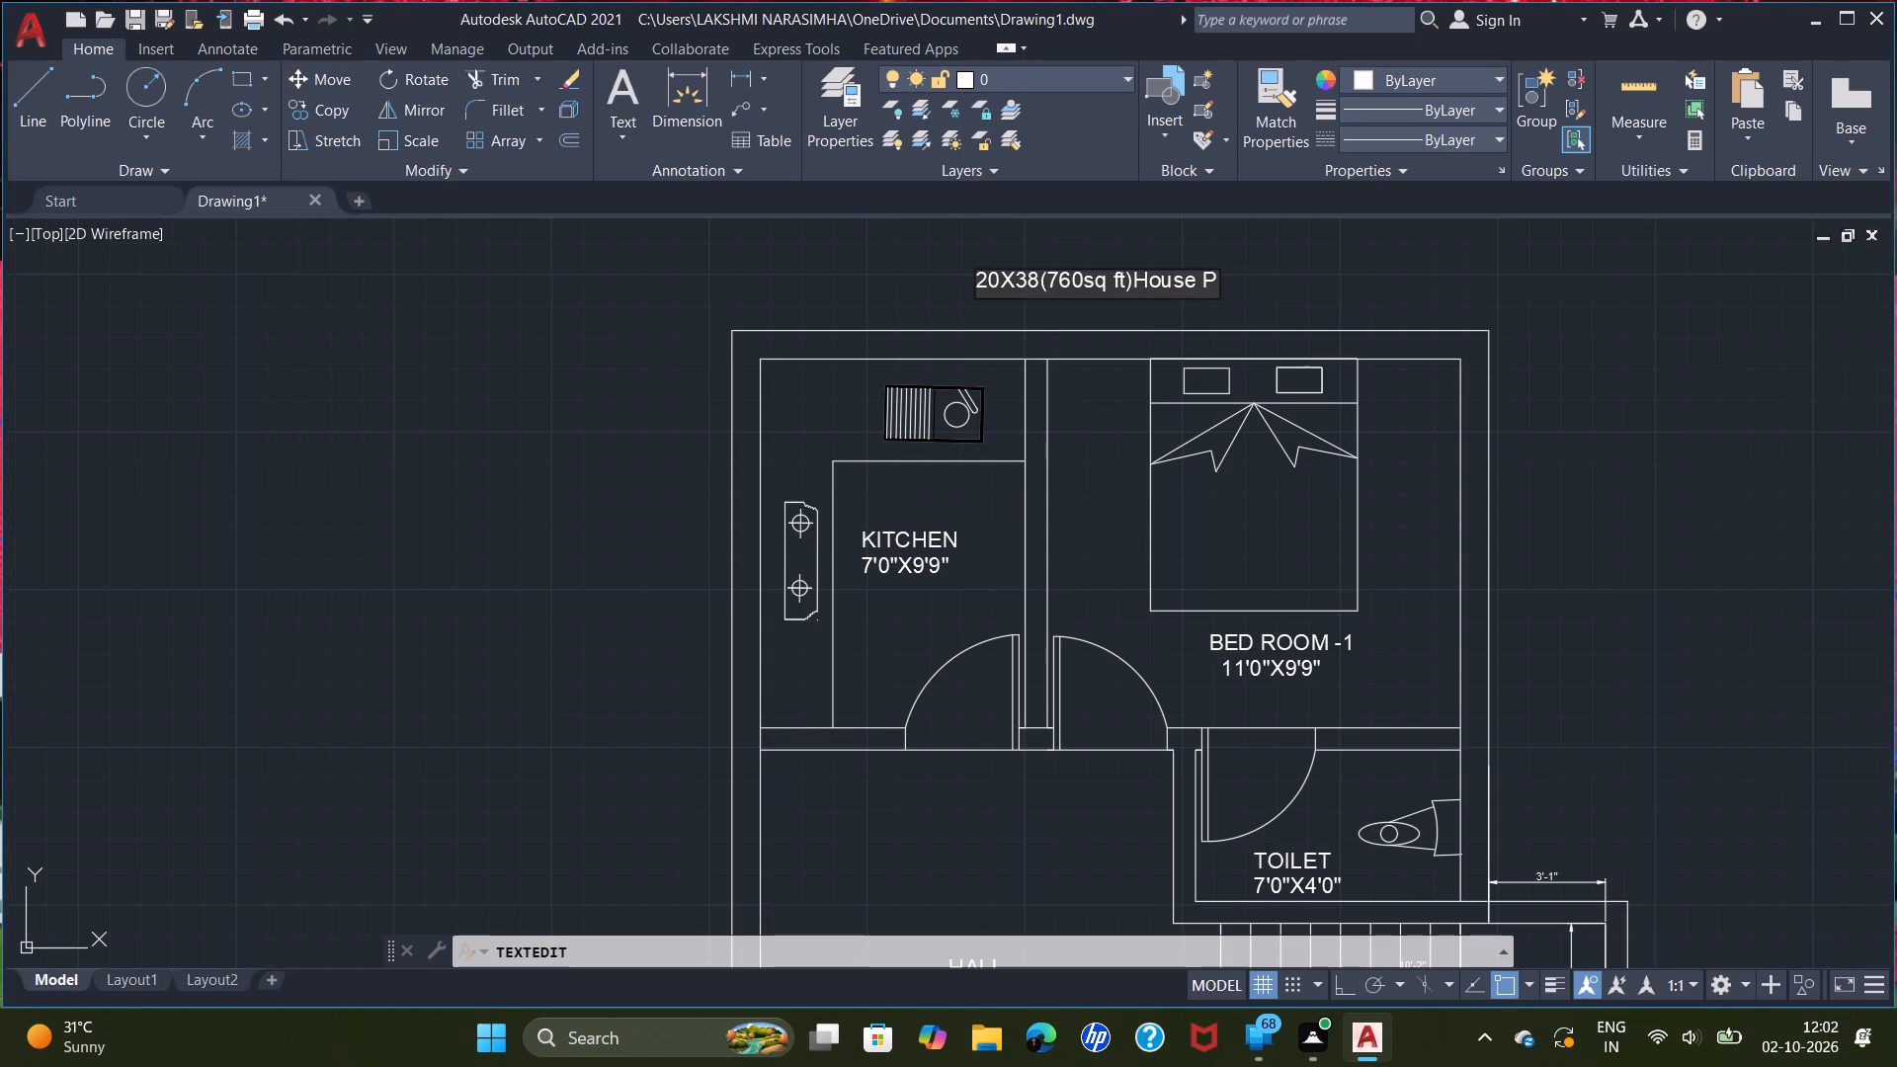
text(lan)
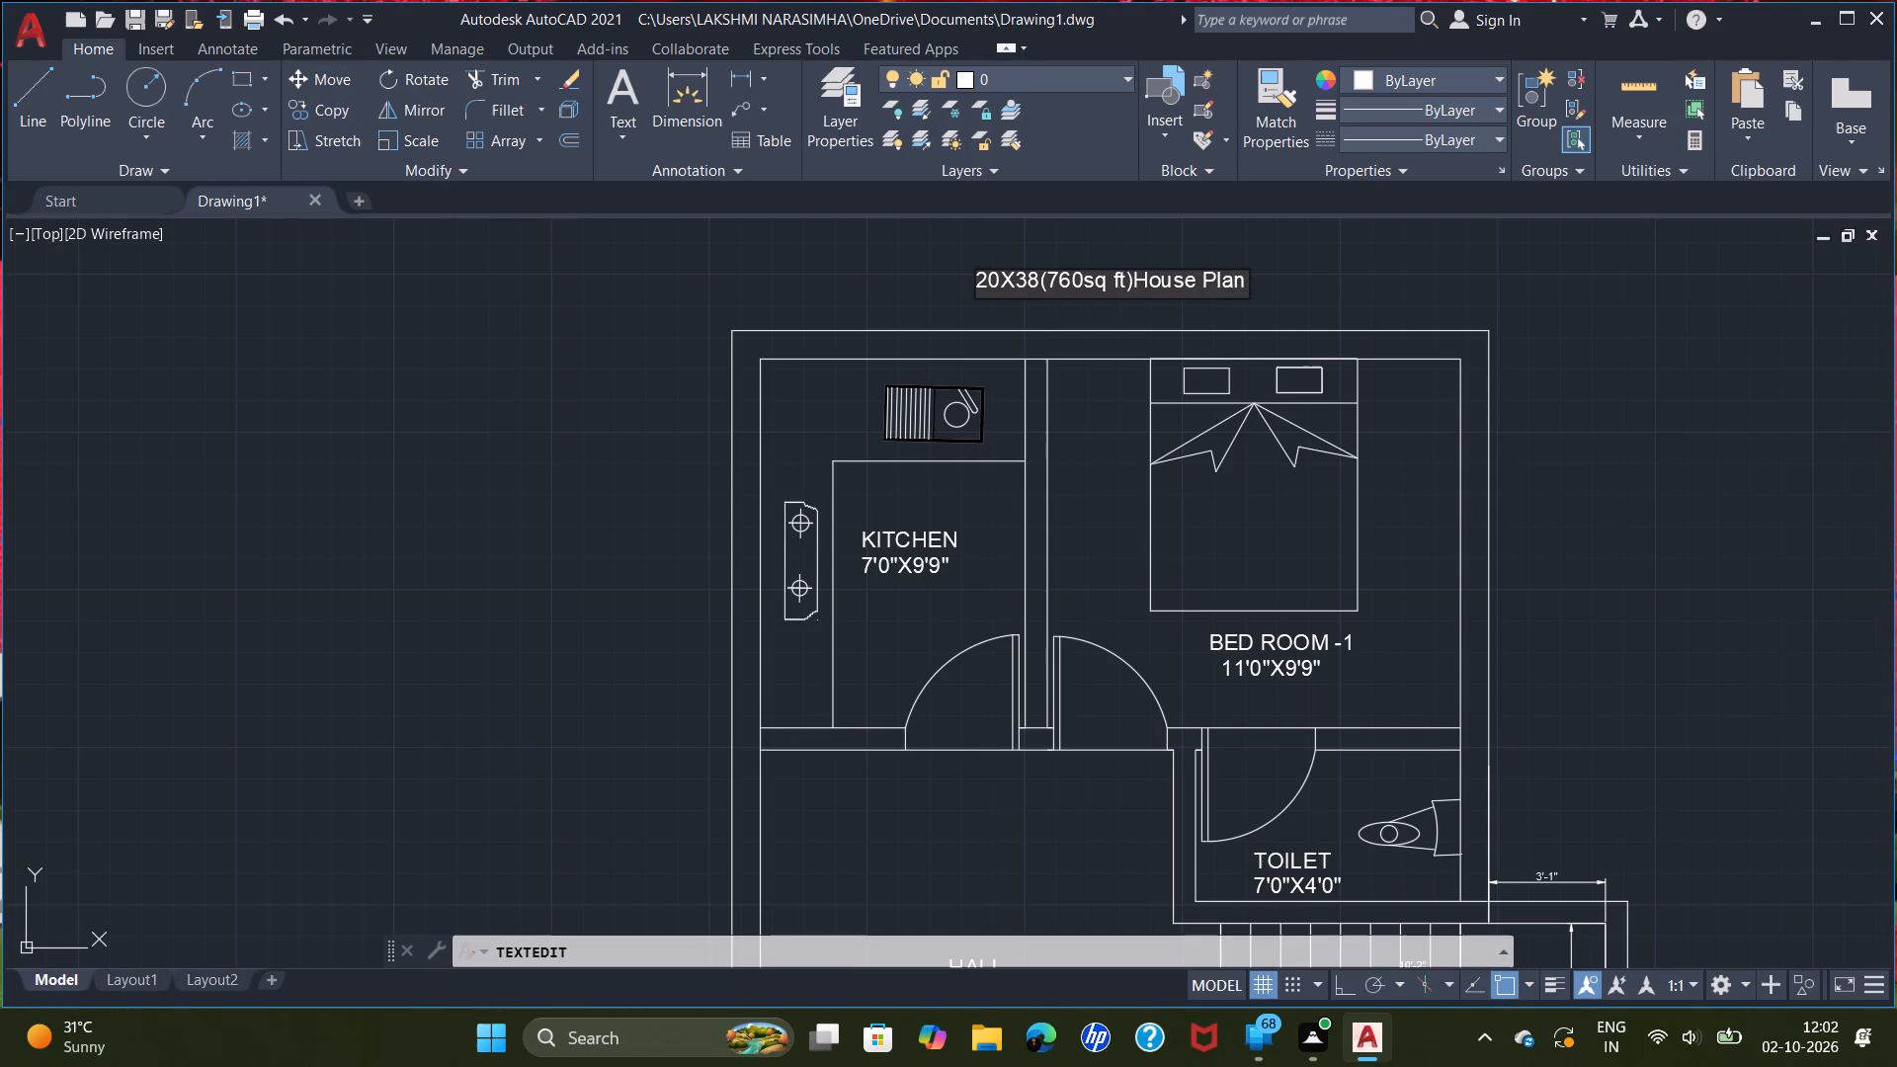
key(space)
key(minus)
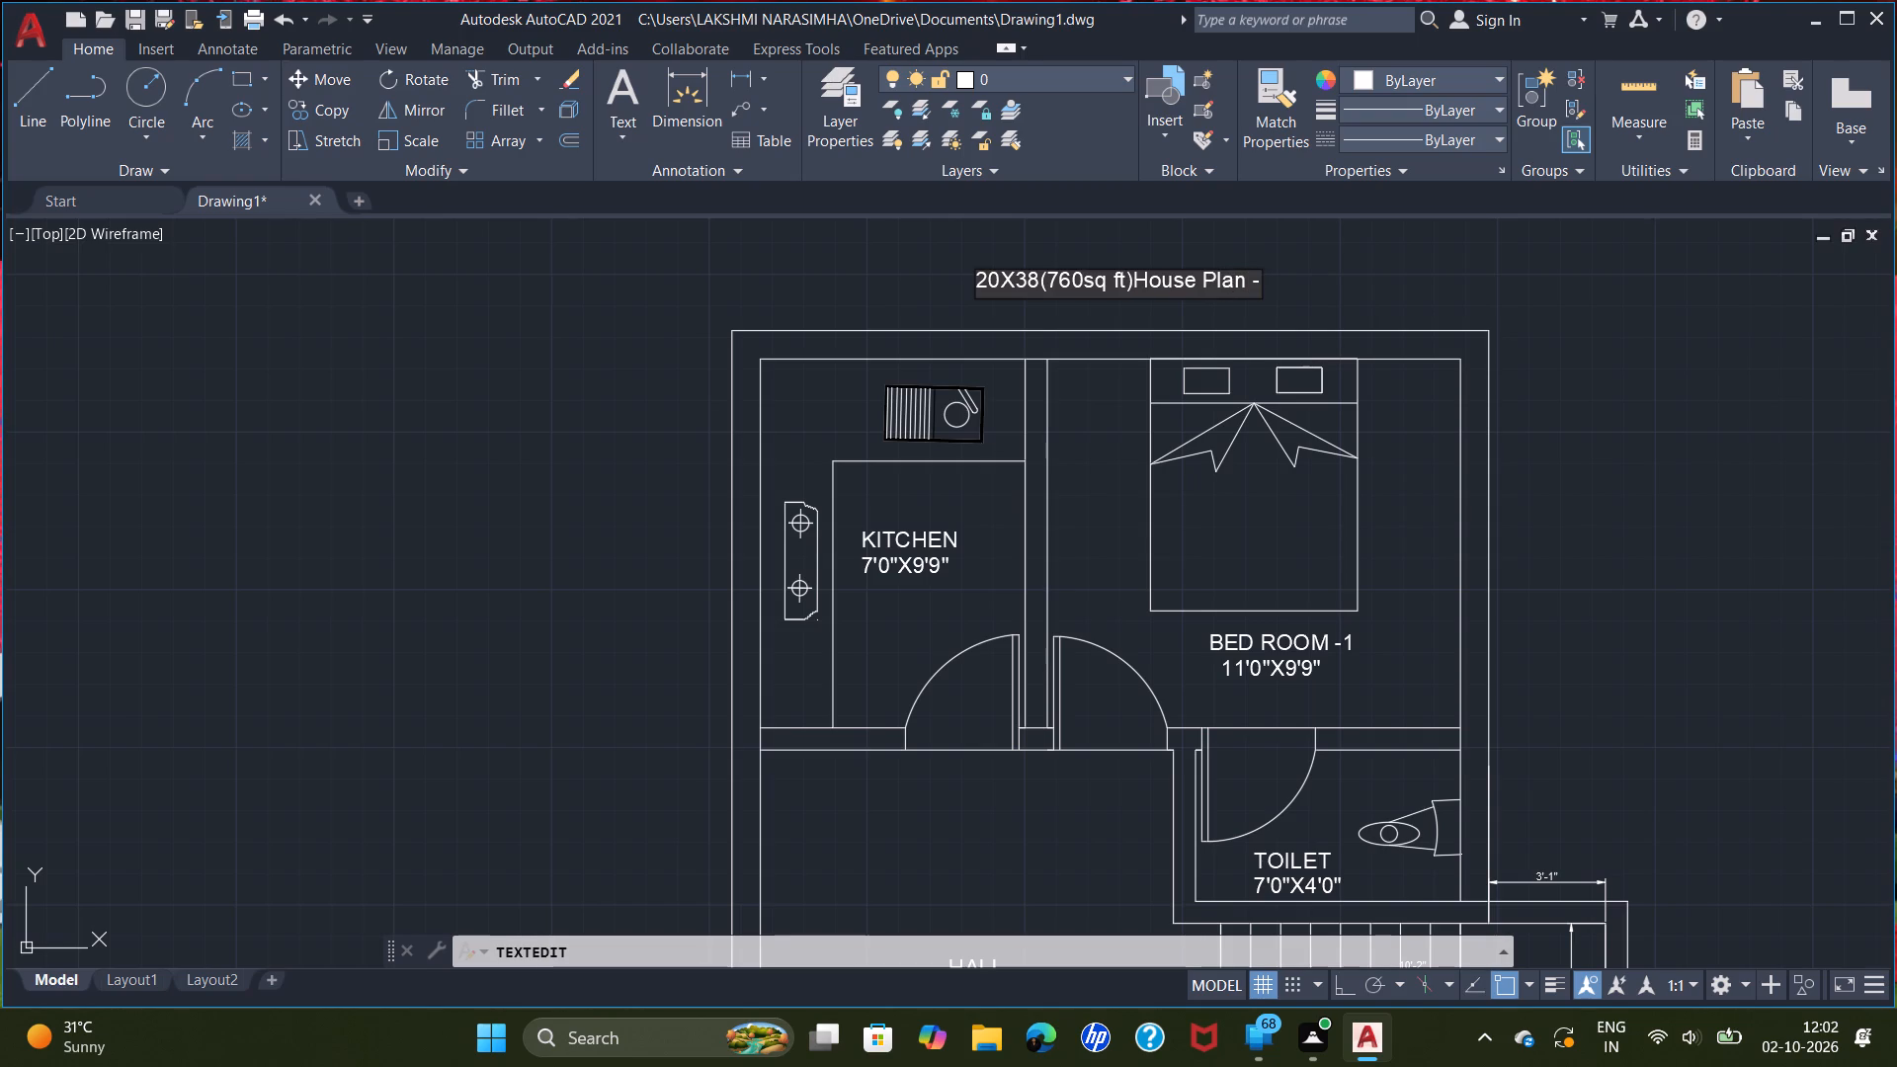
text(orth)
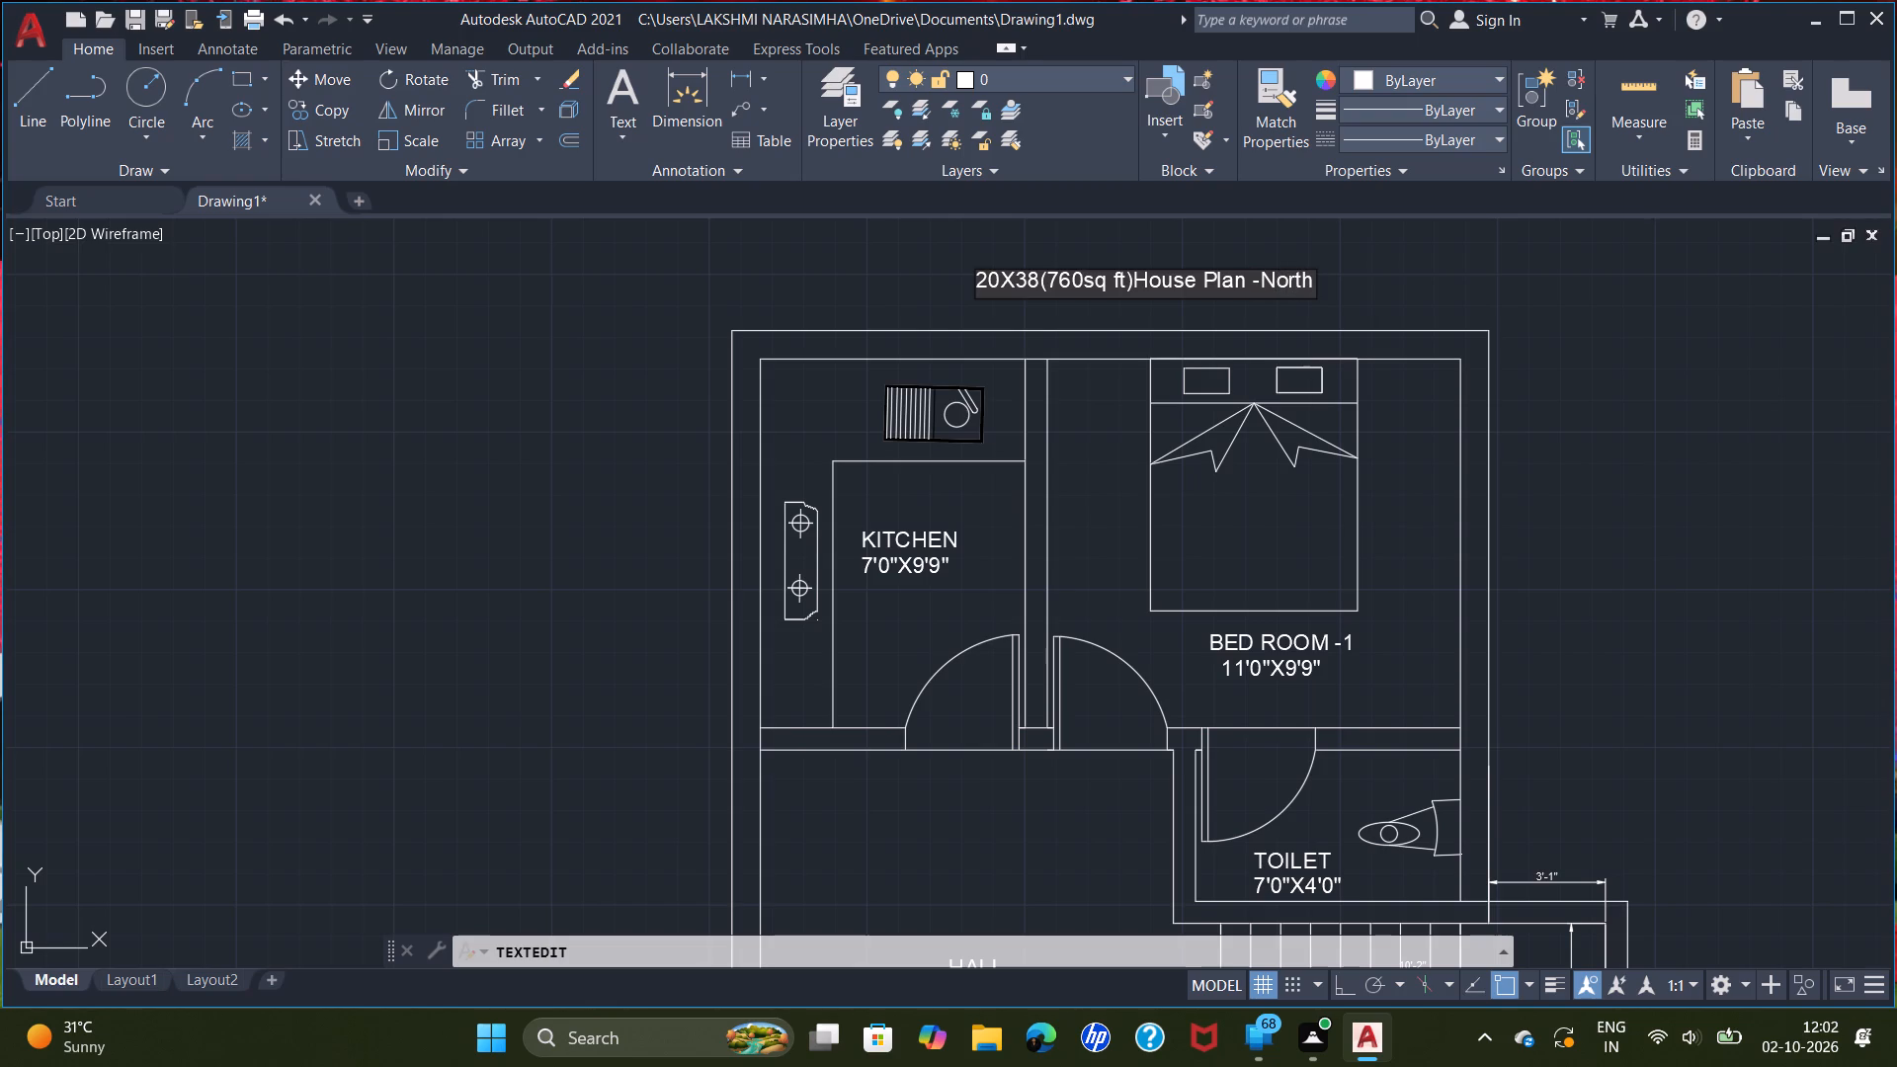
text(fcef)
key(BackSpace)
key(BackSpace)
key(BackSpace)
key(BackSpace)
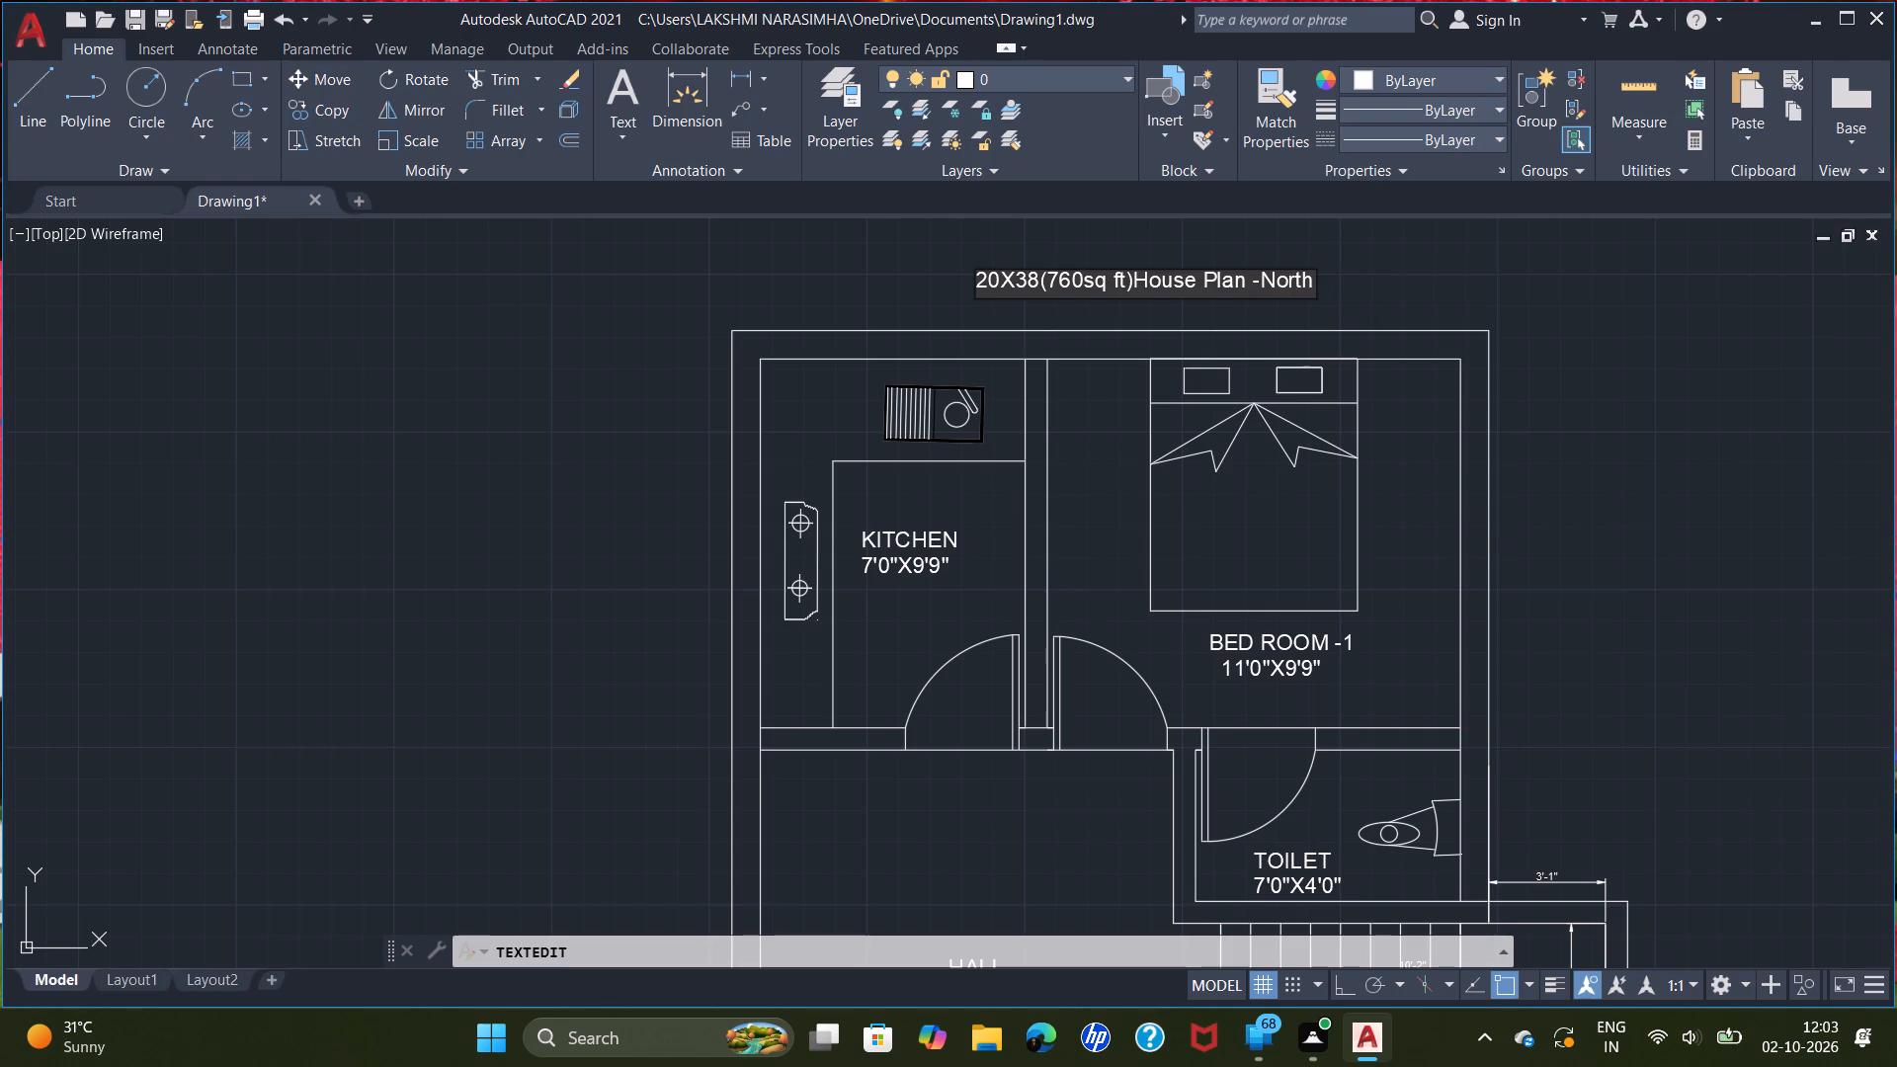
text(ace)
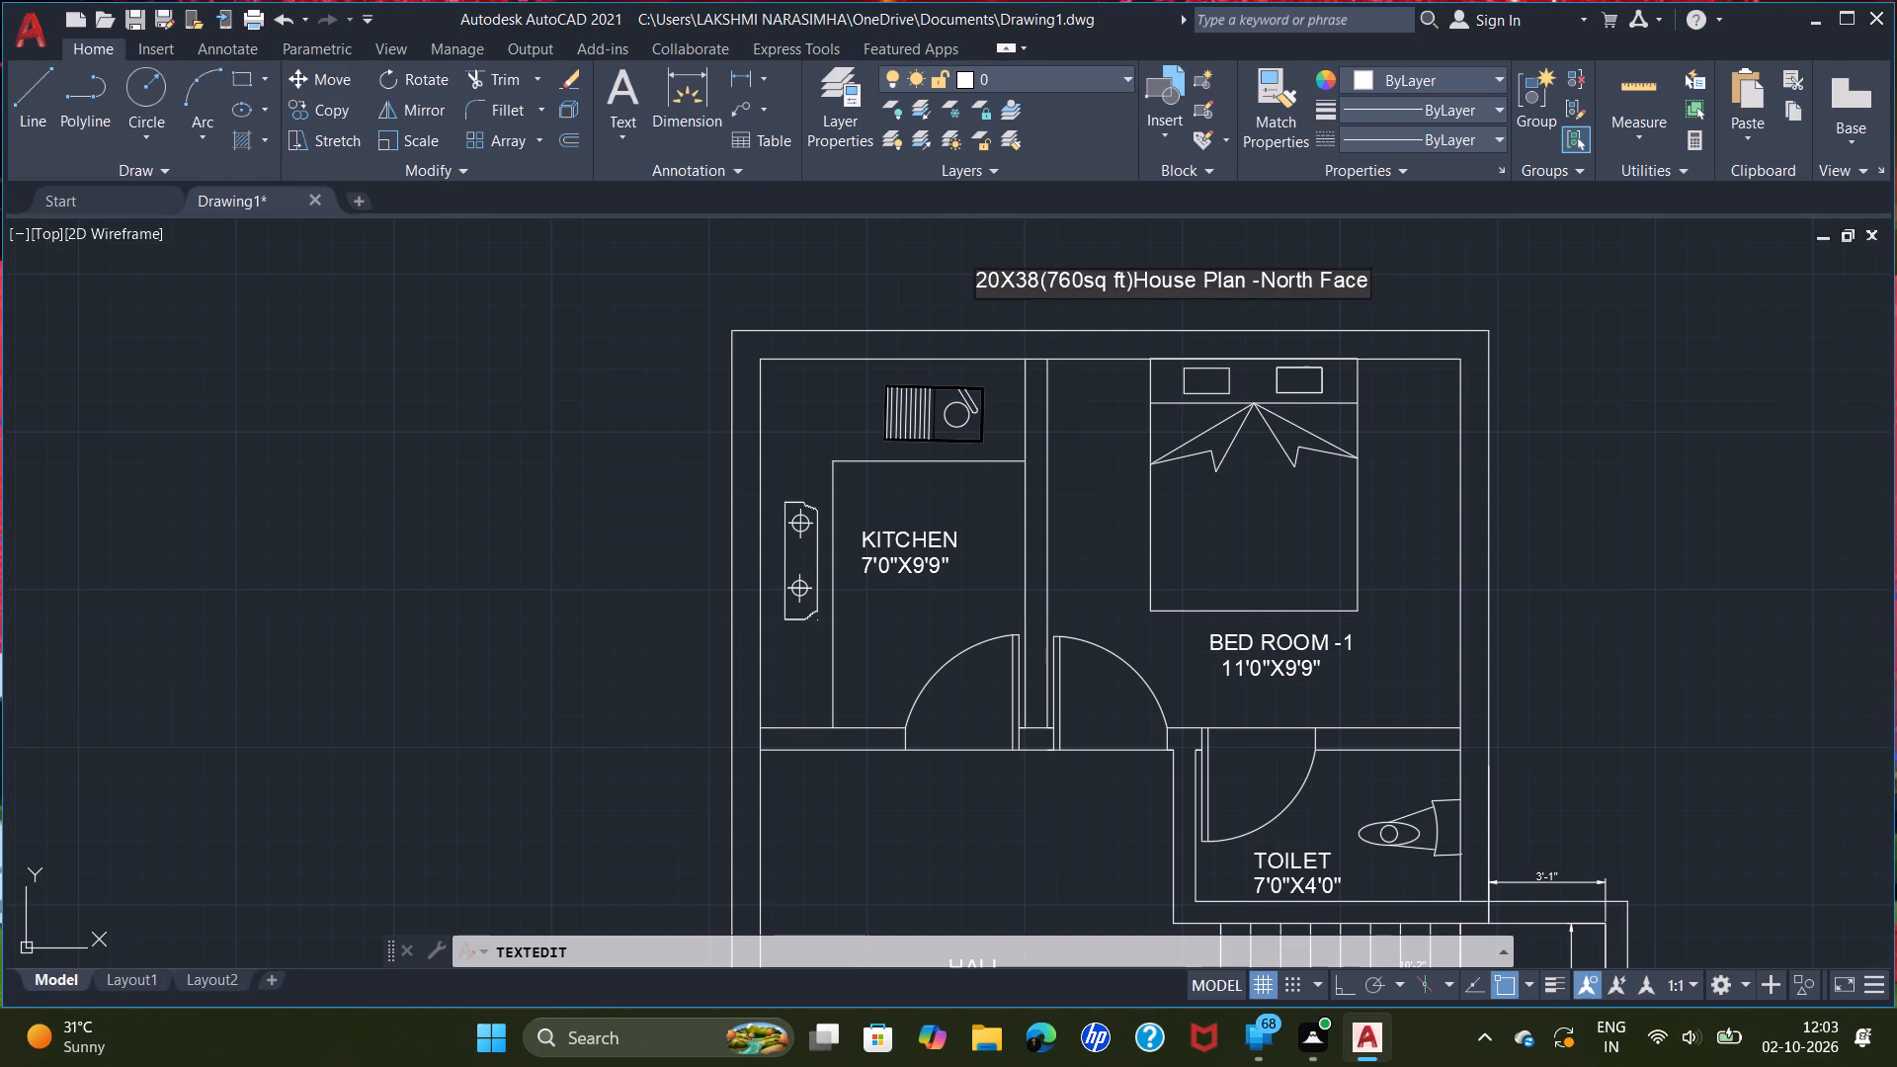
key(minus)
key(BackSpace)
key(Return)
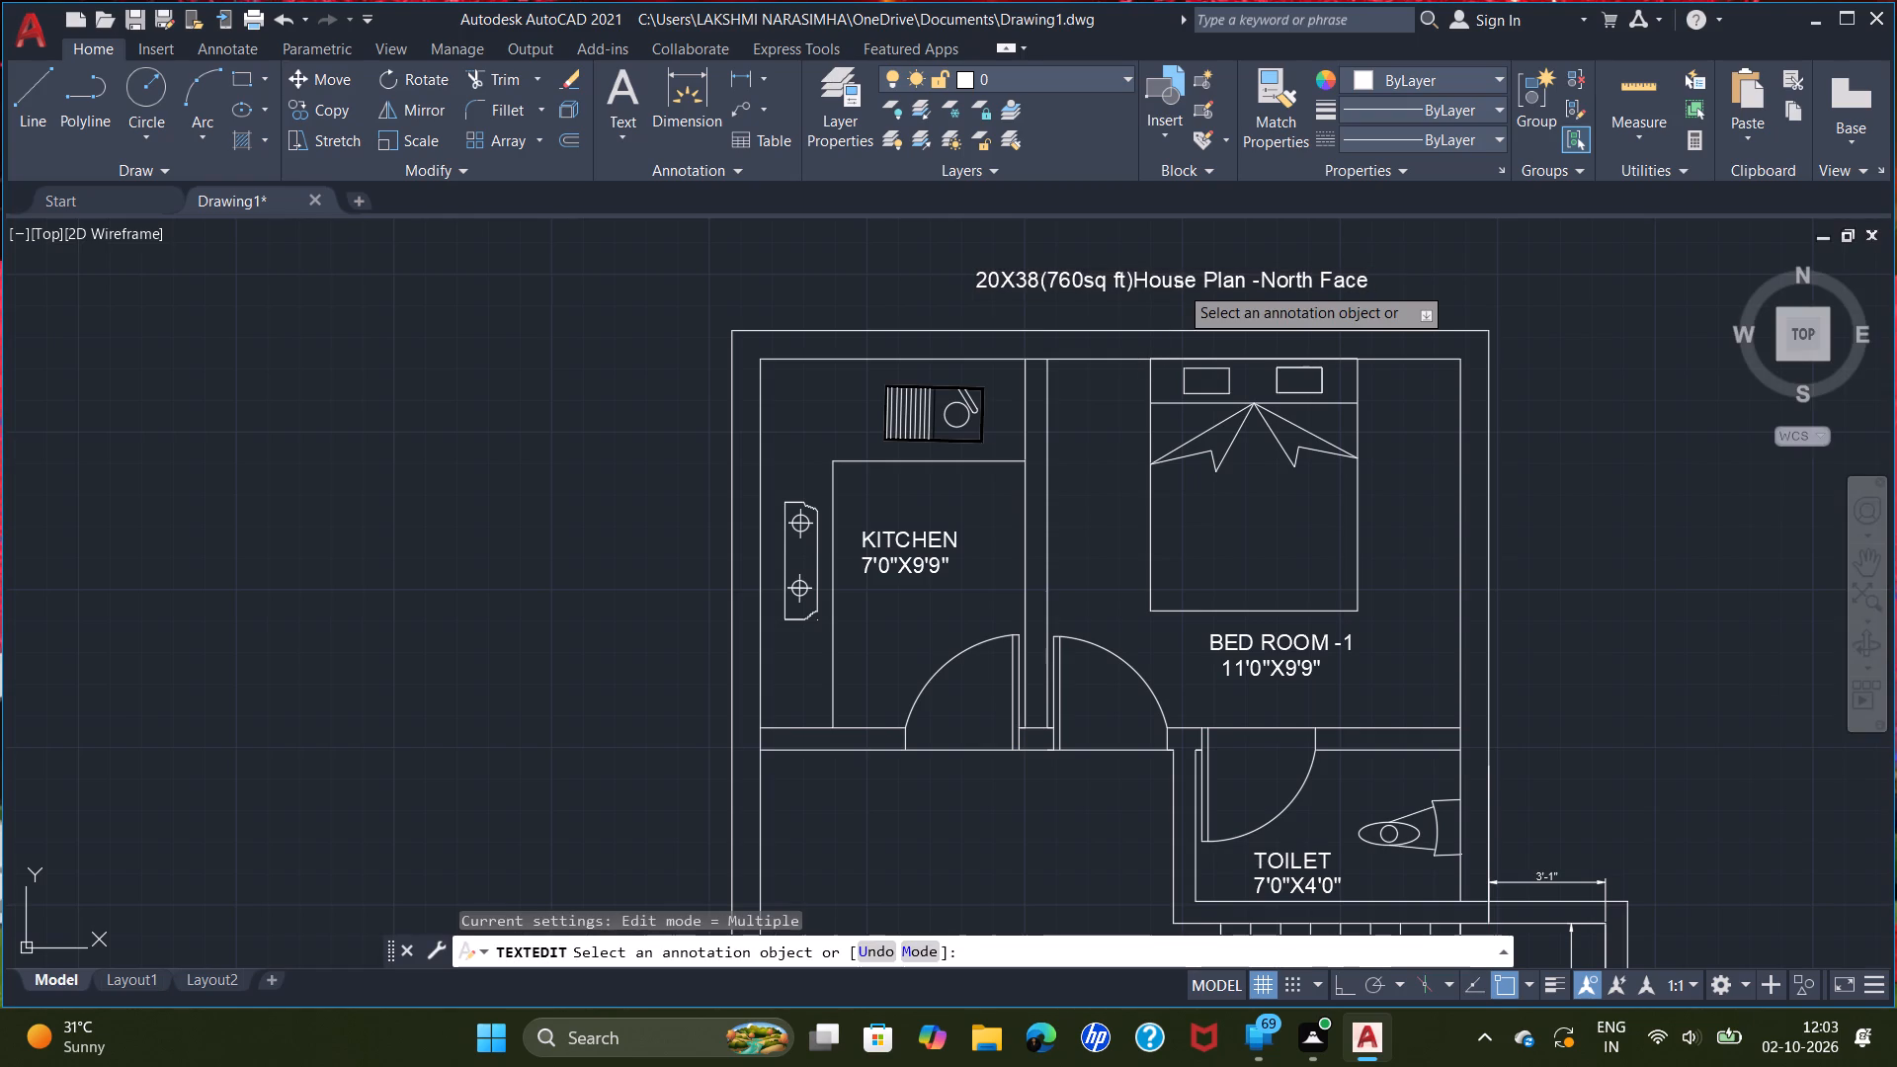
key(grave)
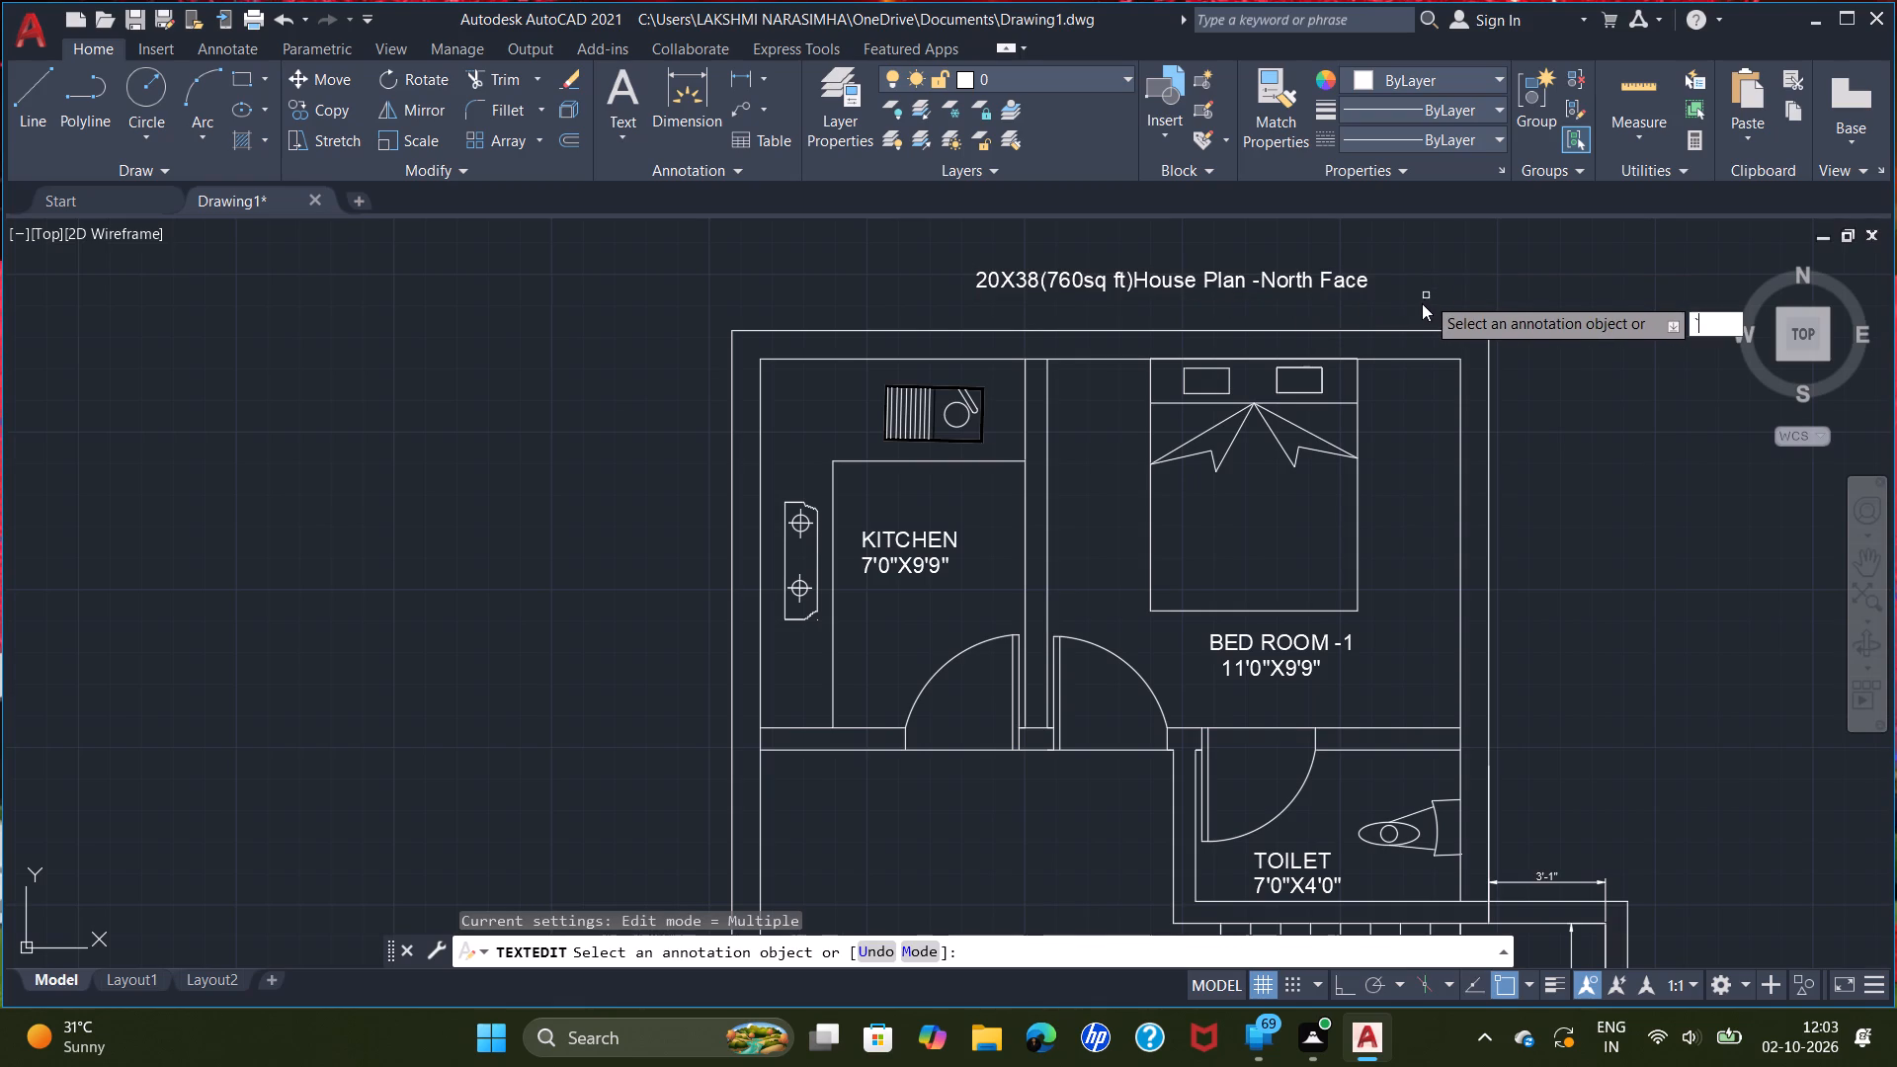
click(1420, 304)
text(``)
key(Escape)
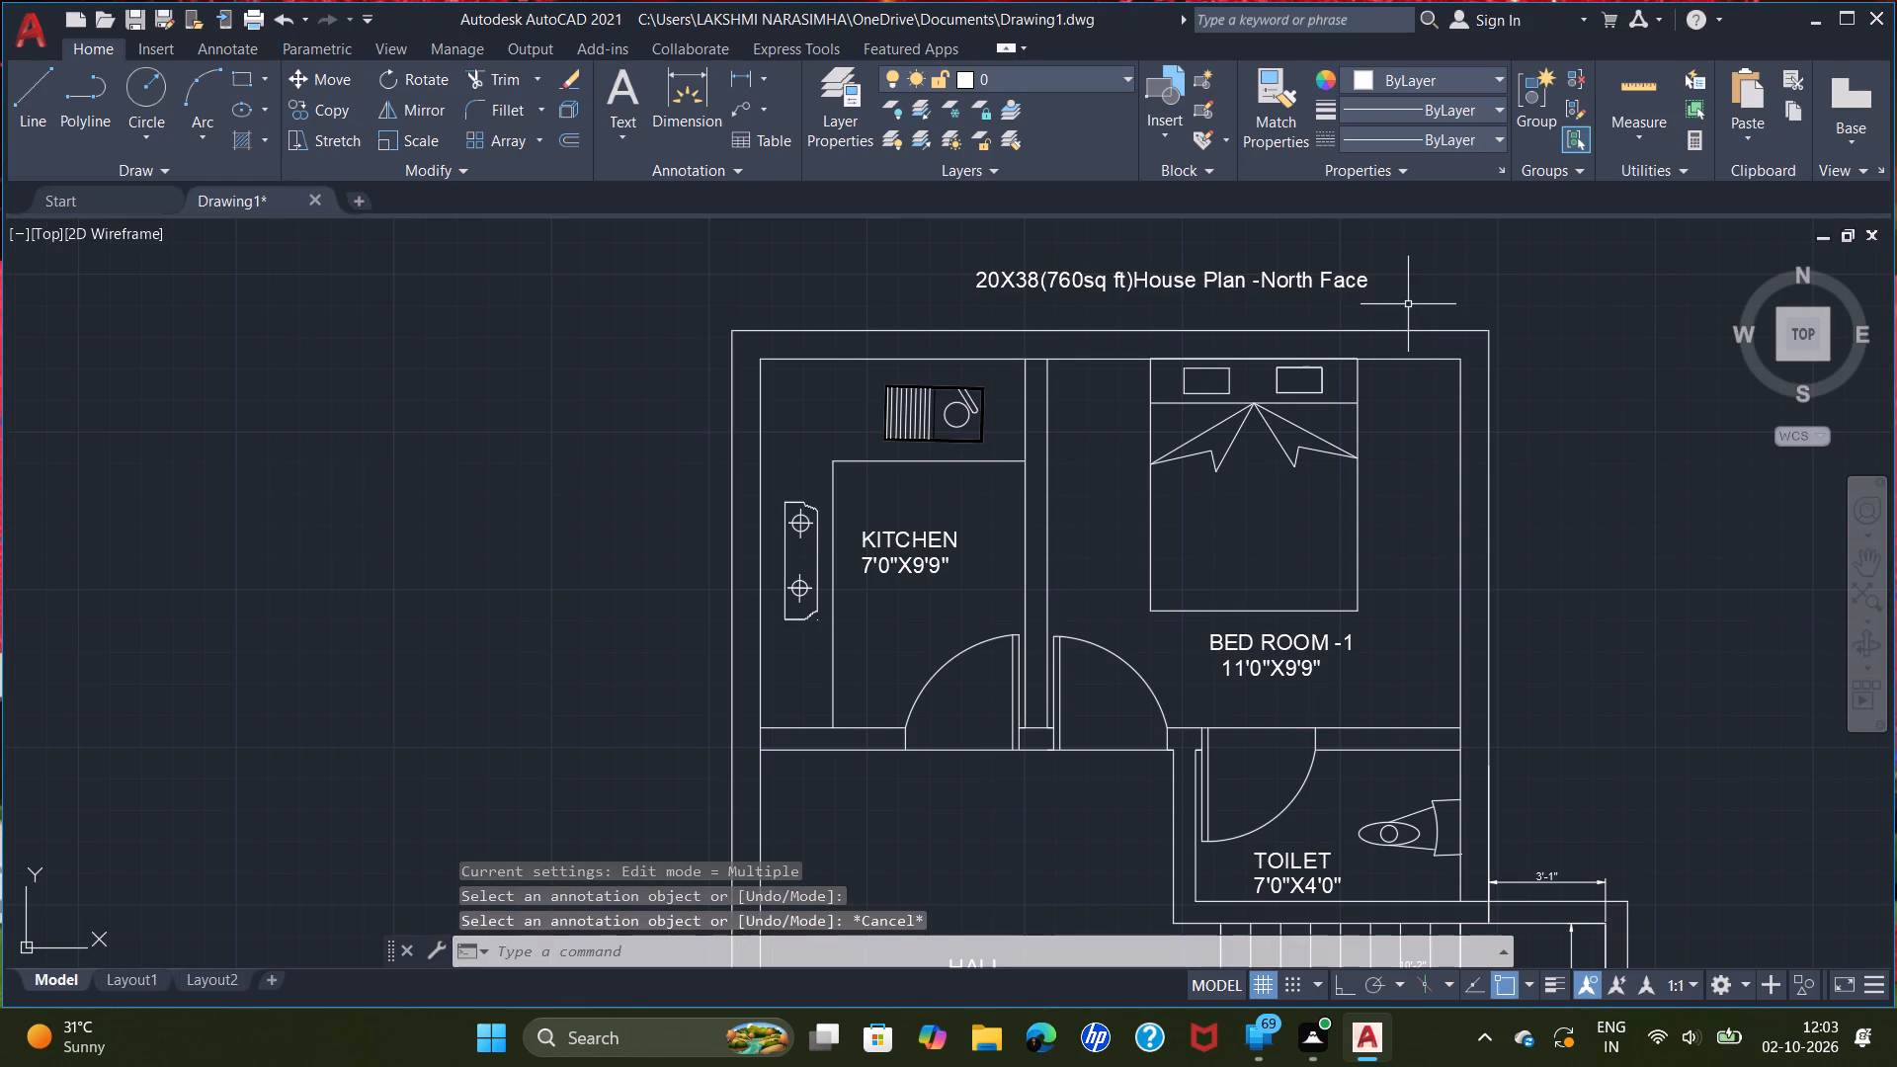
Move the new House Plan title slightly west and down so it sits roughly centred just above the plan's top outer wall.
double_click(1405, 308)
double_click(1201, 264)
key(m)
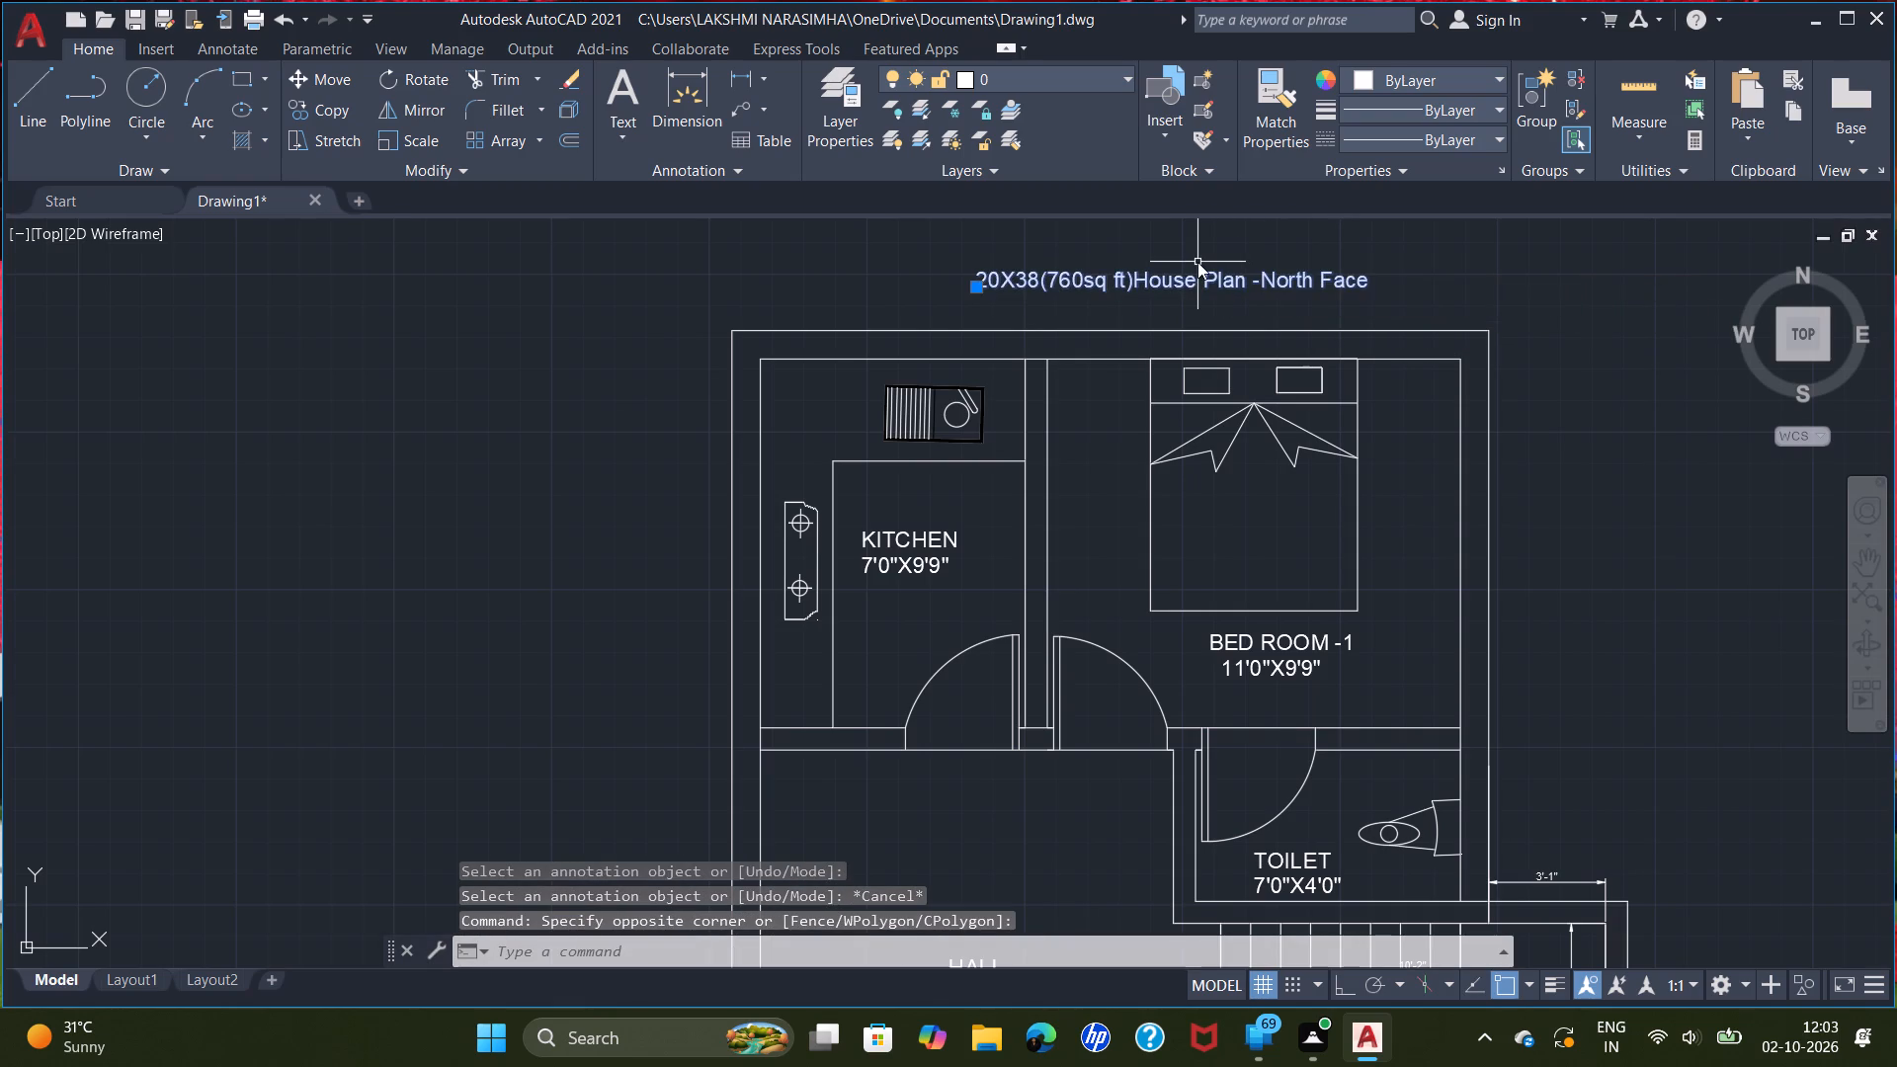
key(Return)
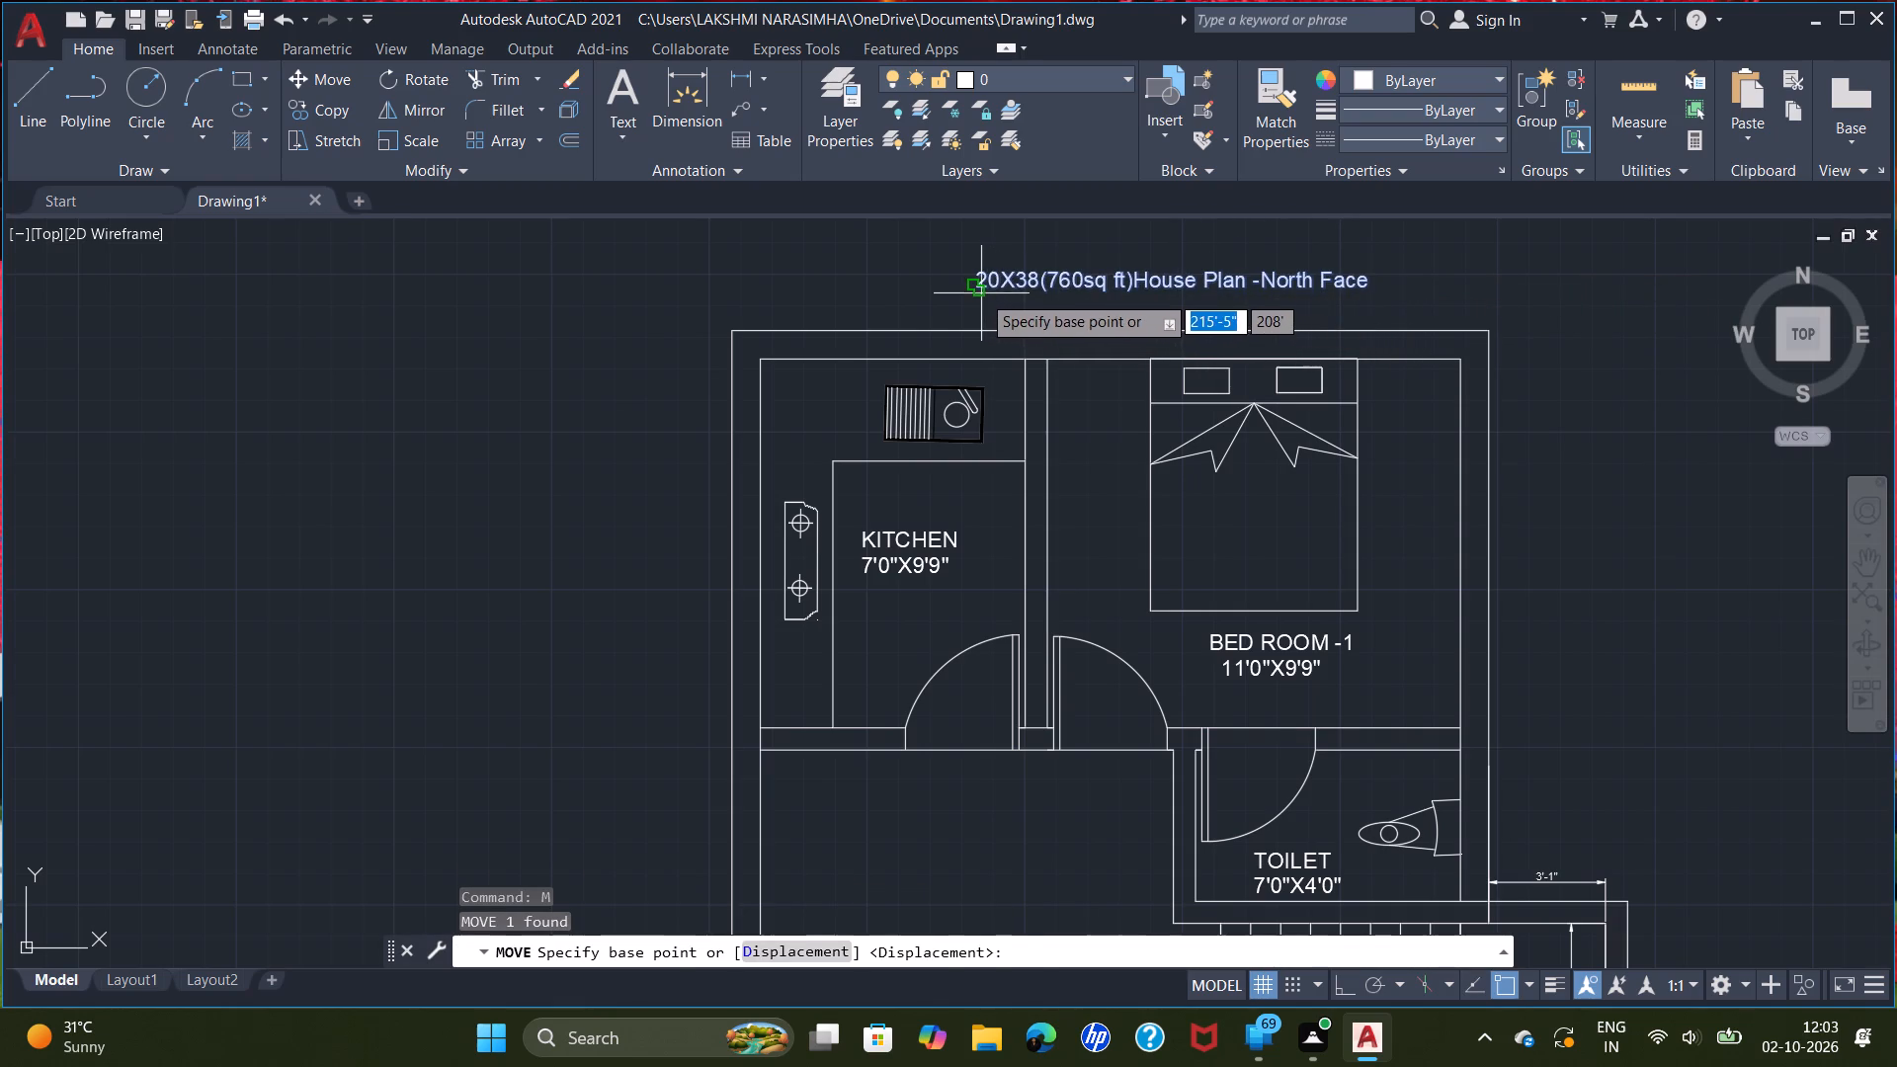
click(980, 291)
click(902, 297)
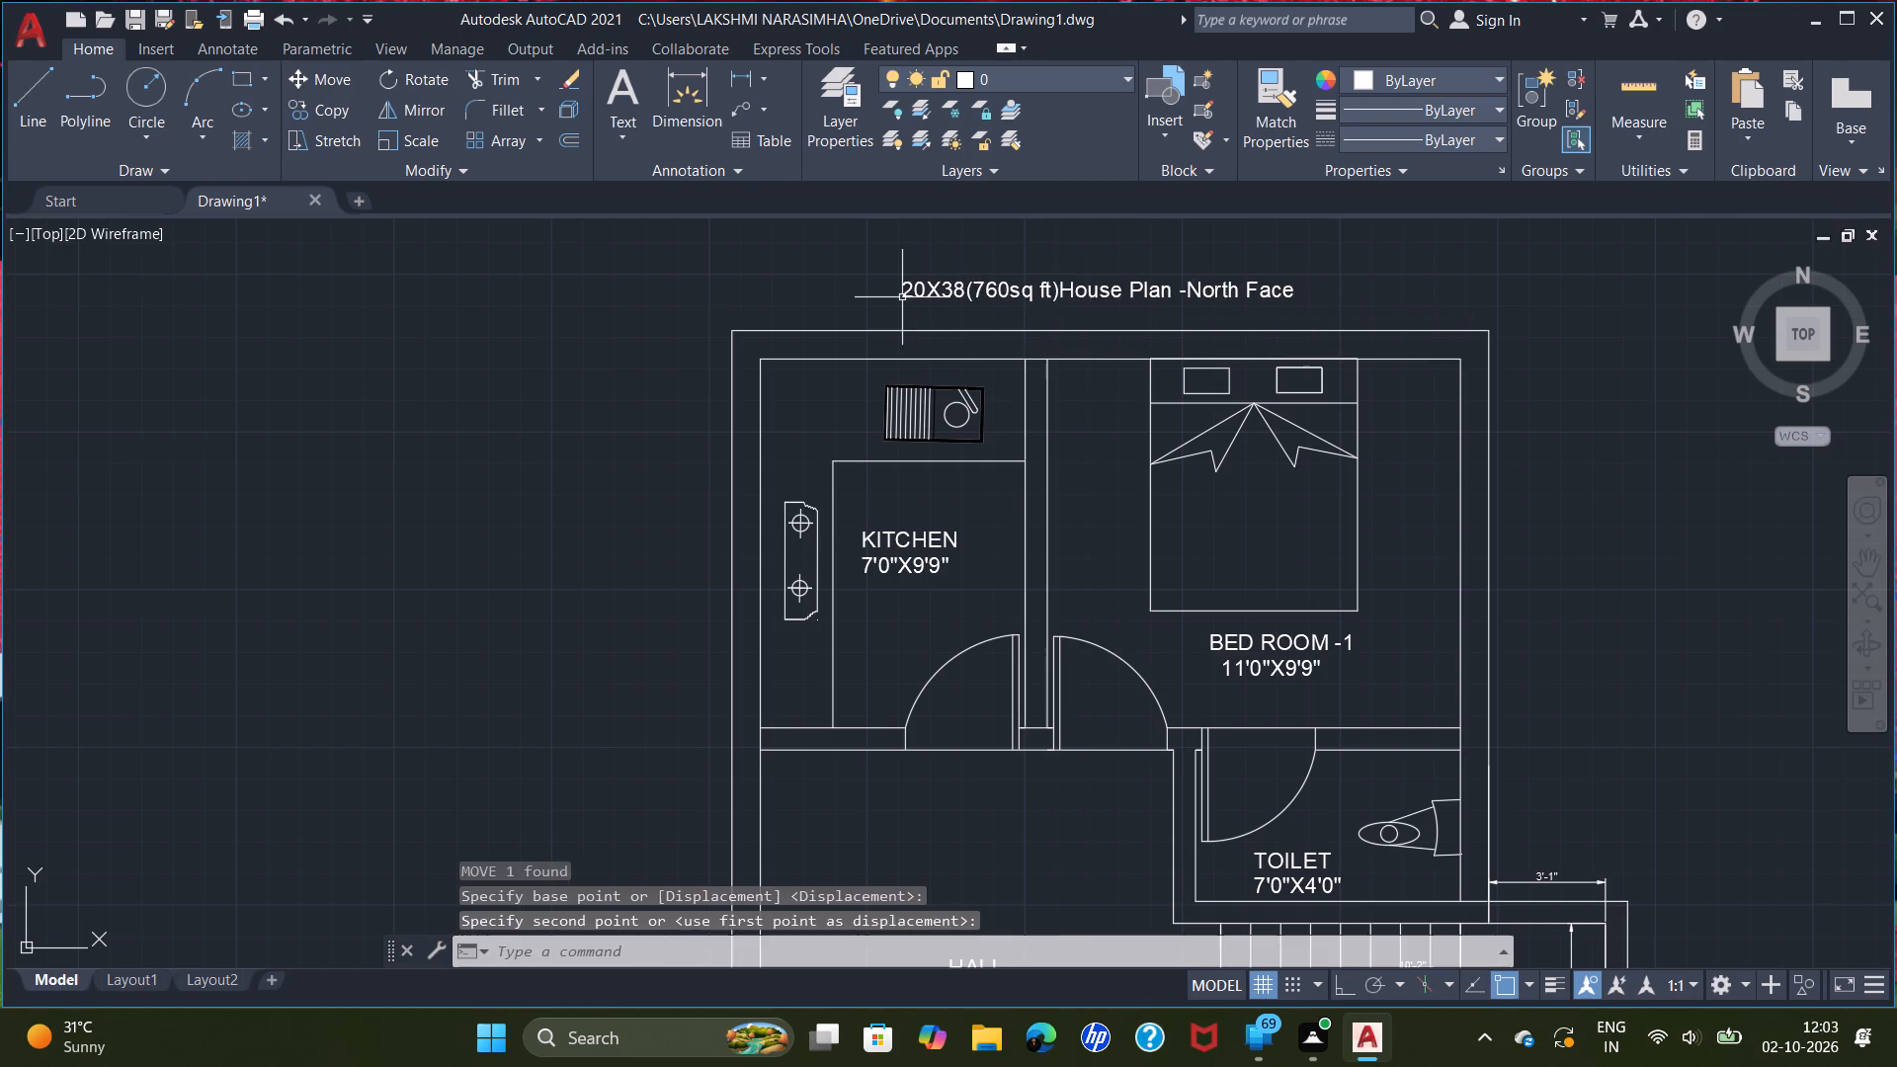
scroll(883, 402, down, 2)
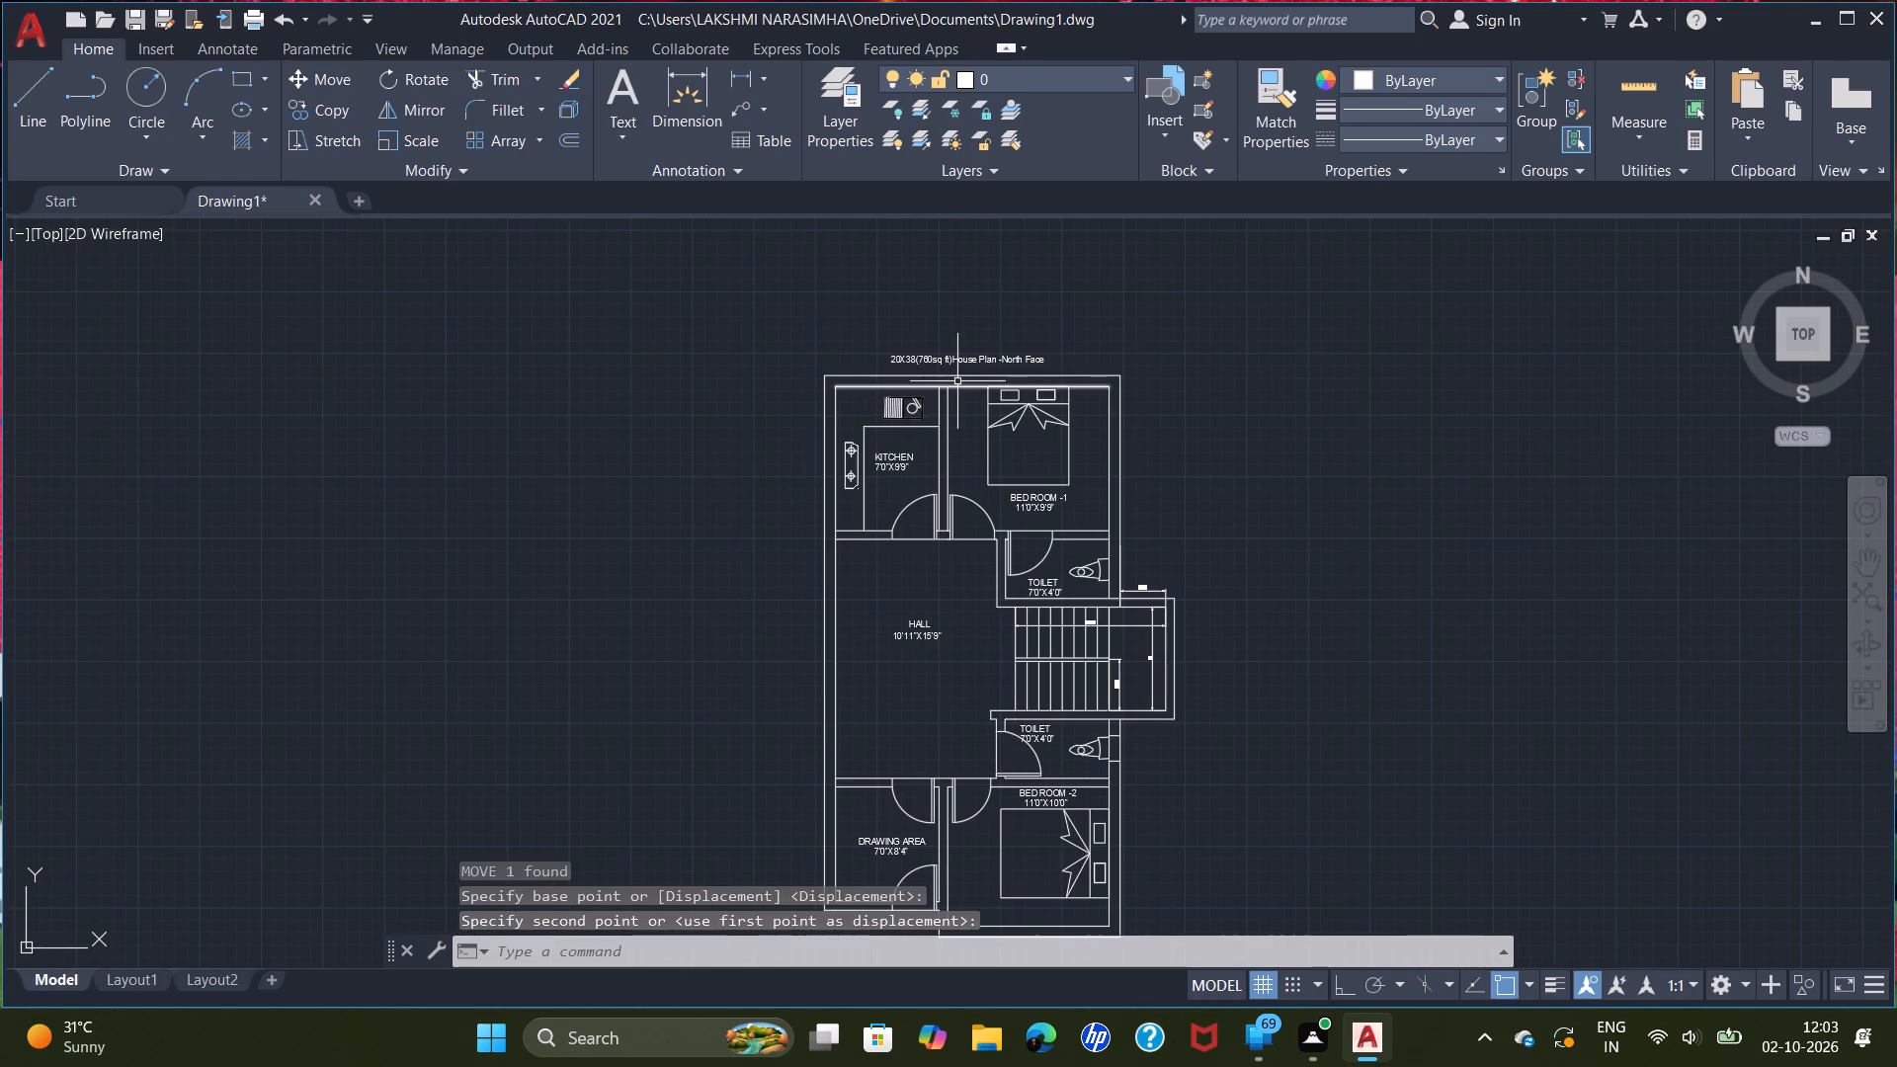
scroll(1005, 422, up, 2)
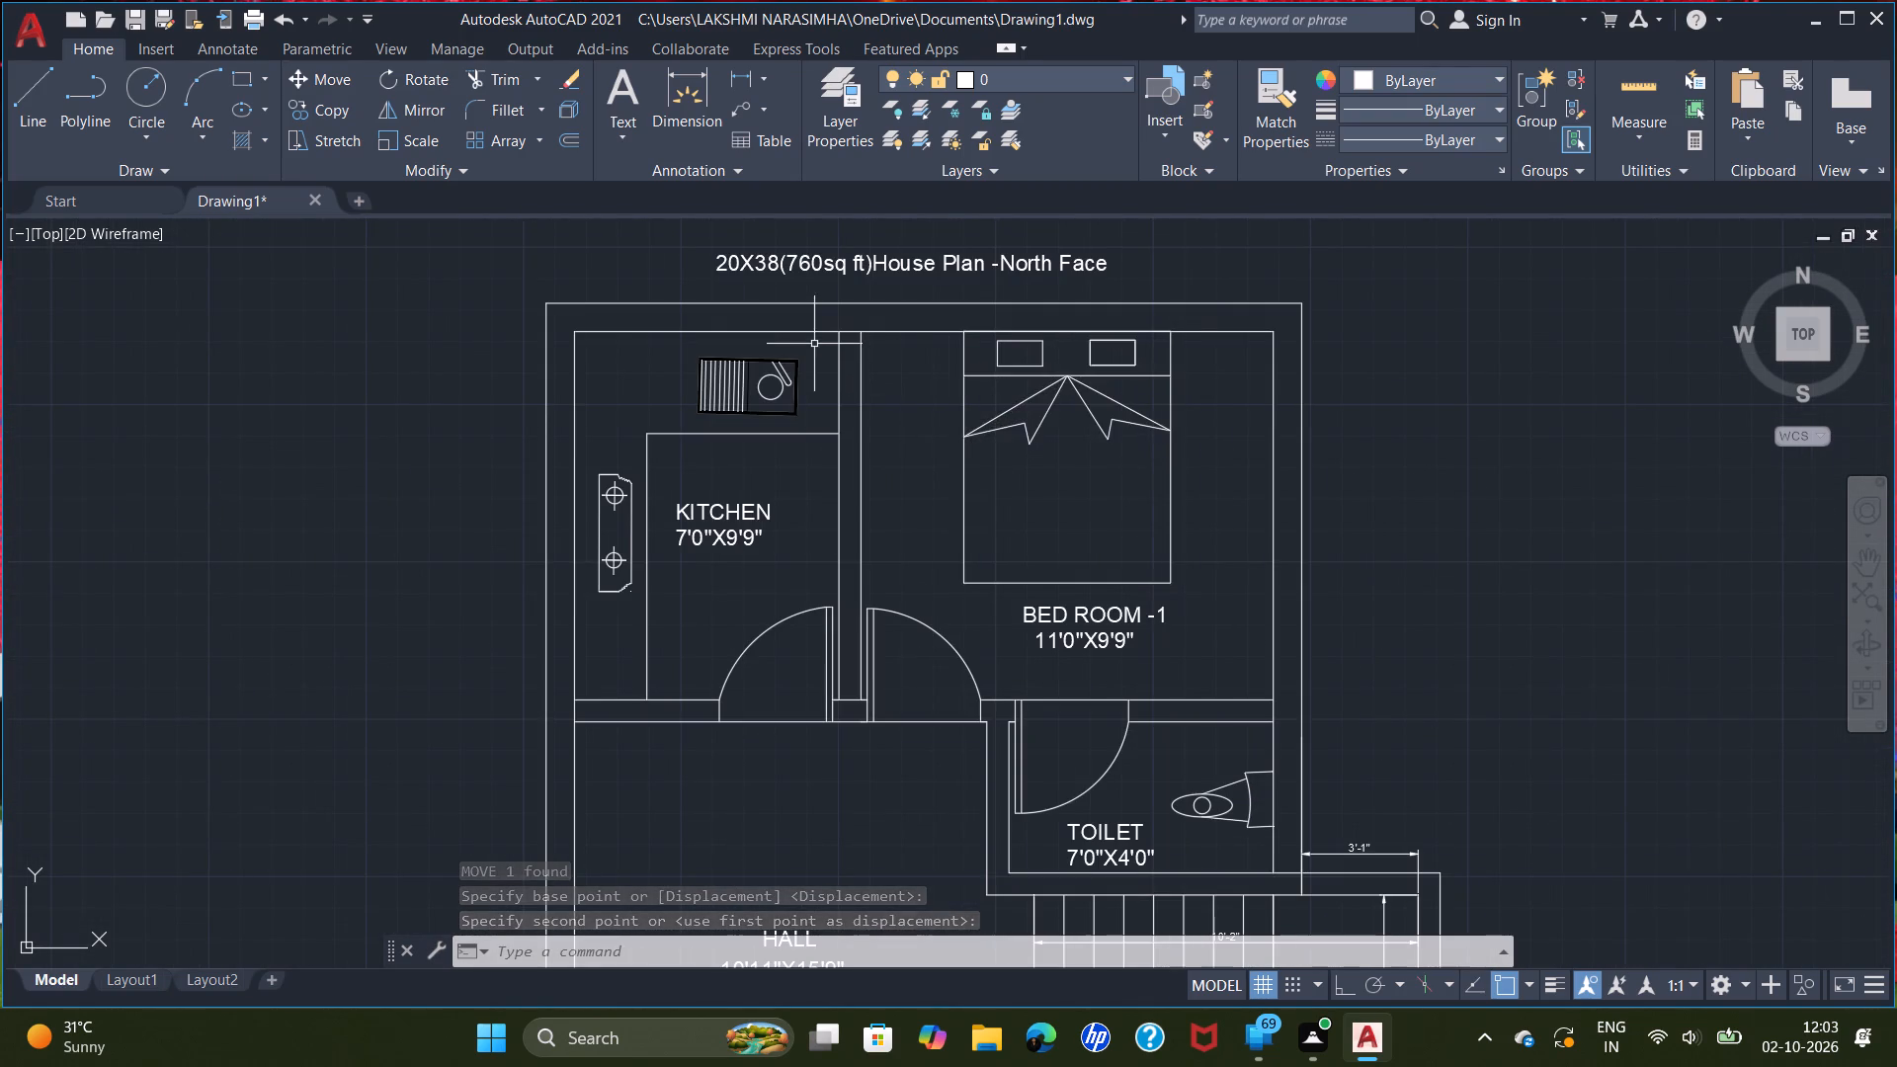
Set the current colour to Blue and draw a short line across the top outer wall above the kitchen sink.
scroll(806, 338, up, 2)
key(l)
key(Return)
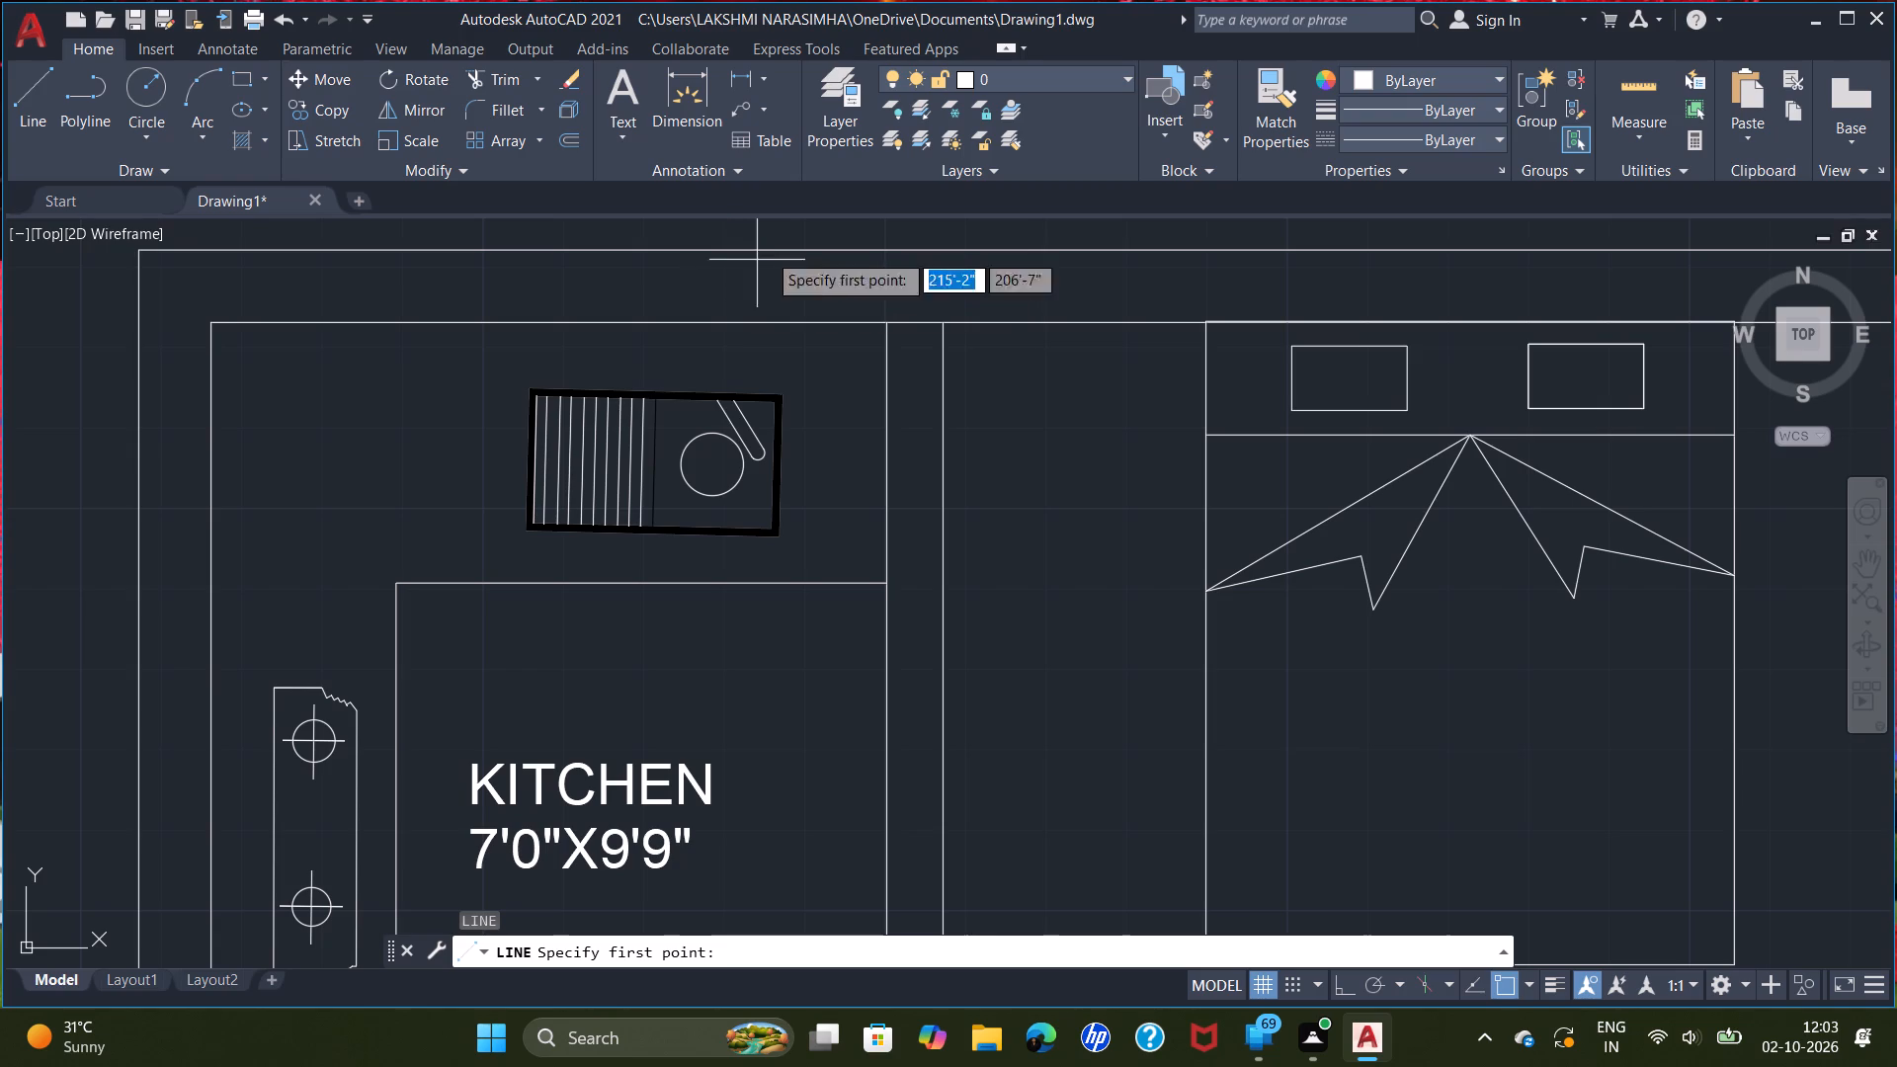
double_click(1500, 76)
click(1495, 83)
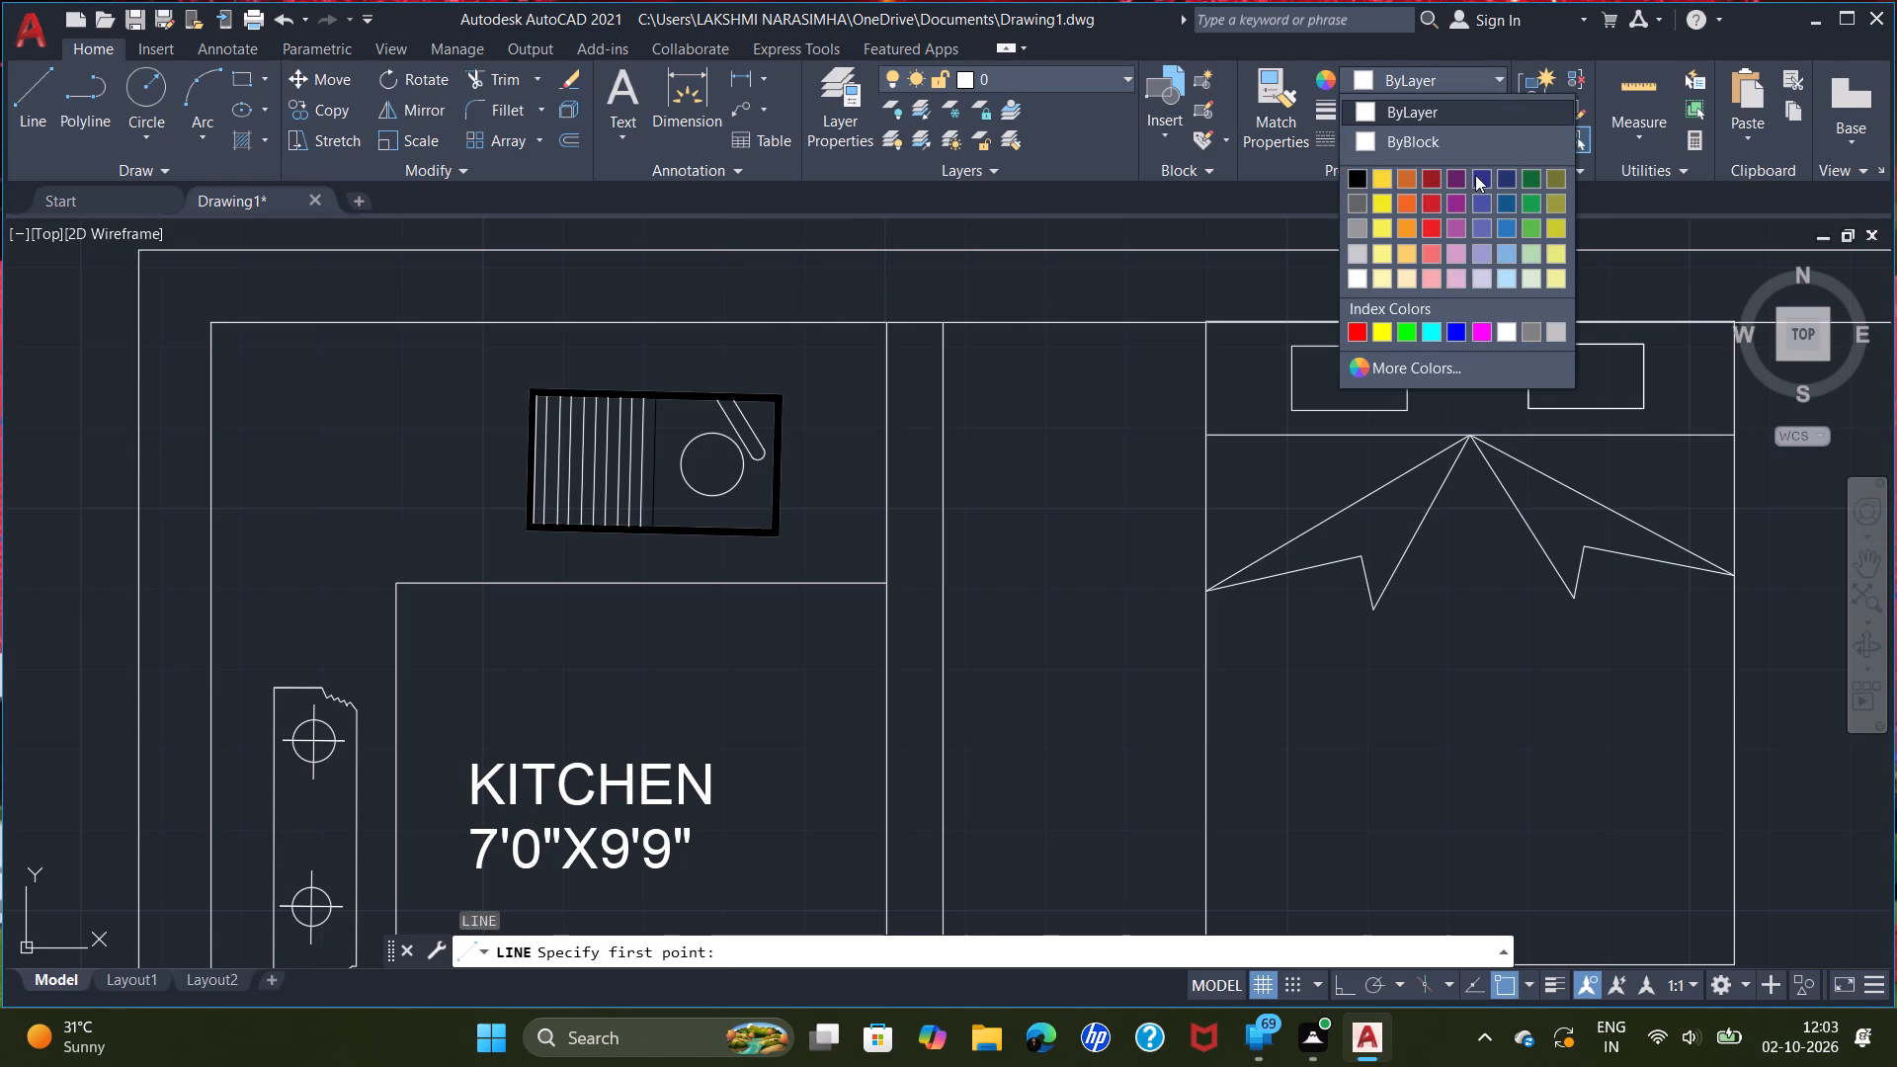
click(1457, 325)
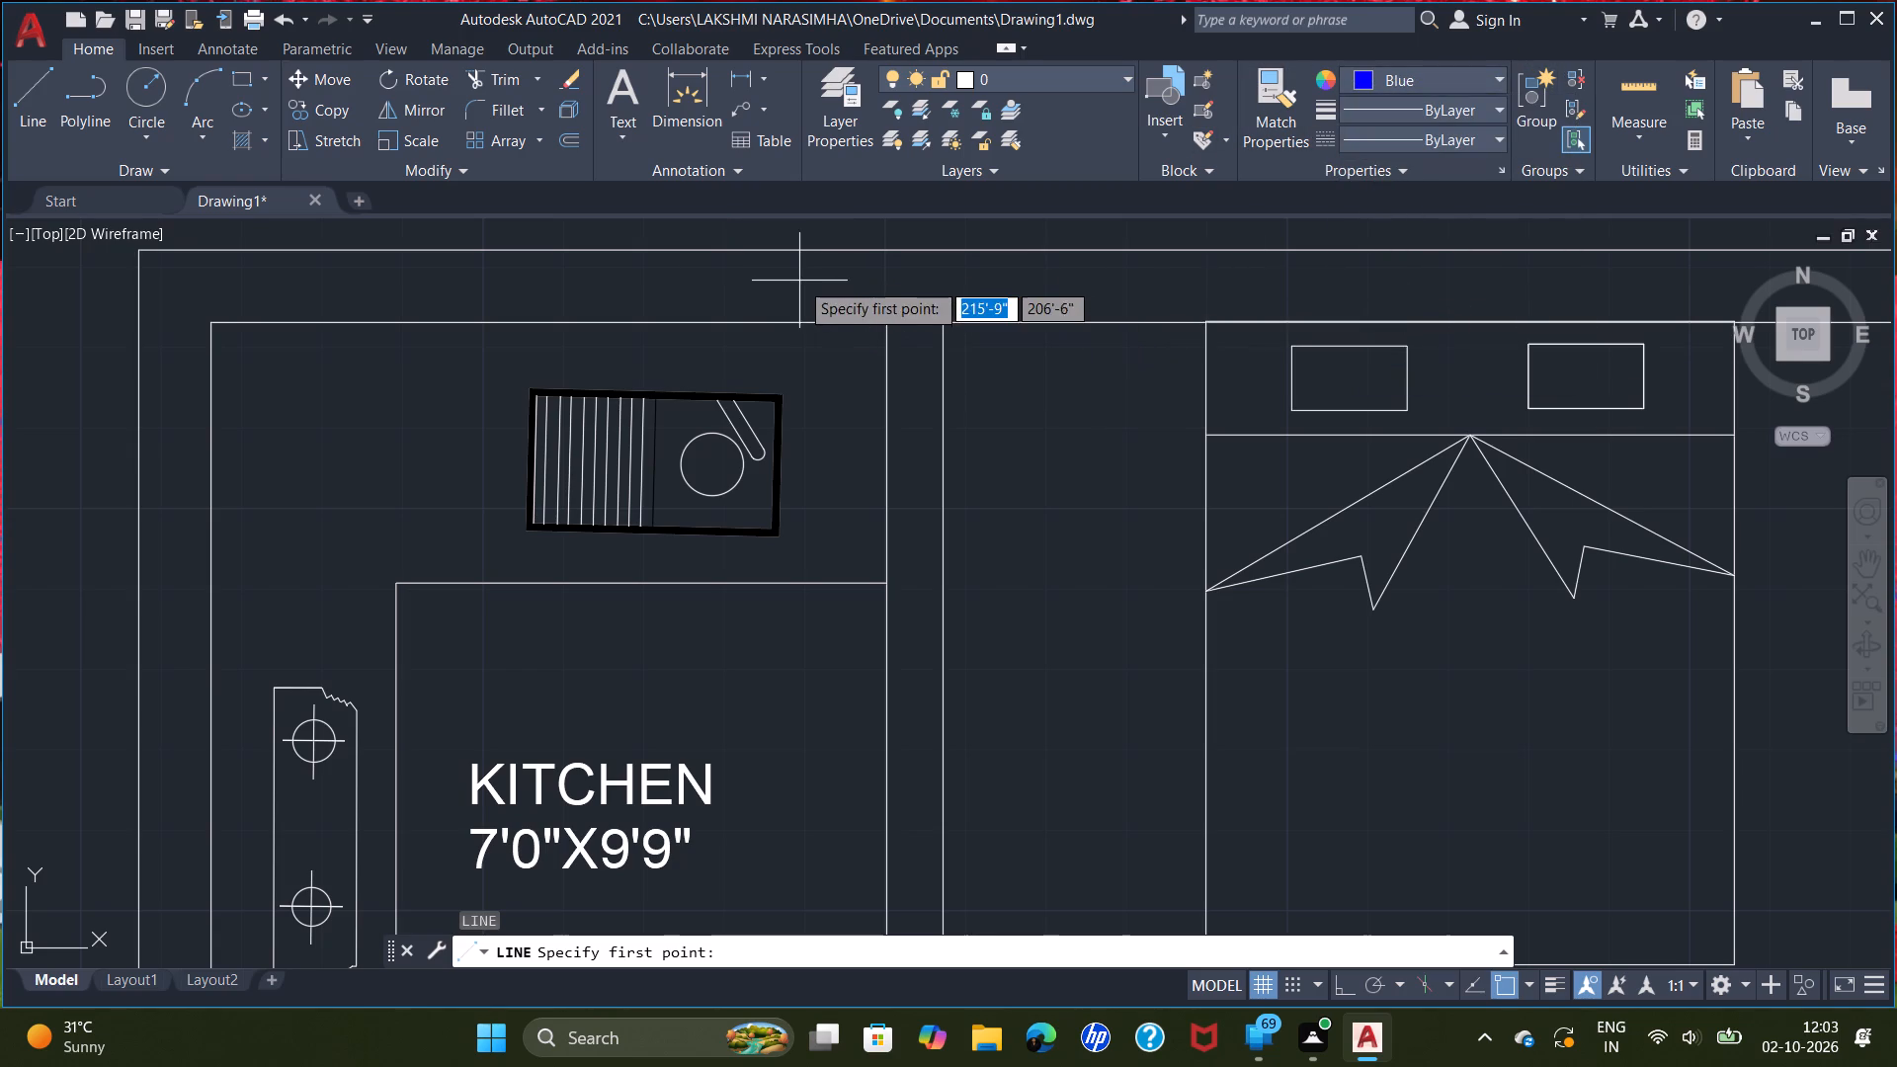
drag(797, 252, 794, 265)
click(800, 318)
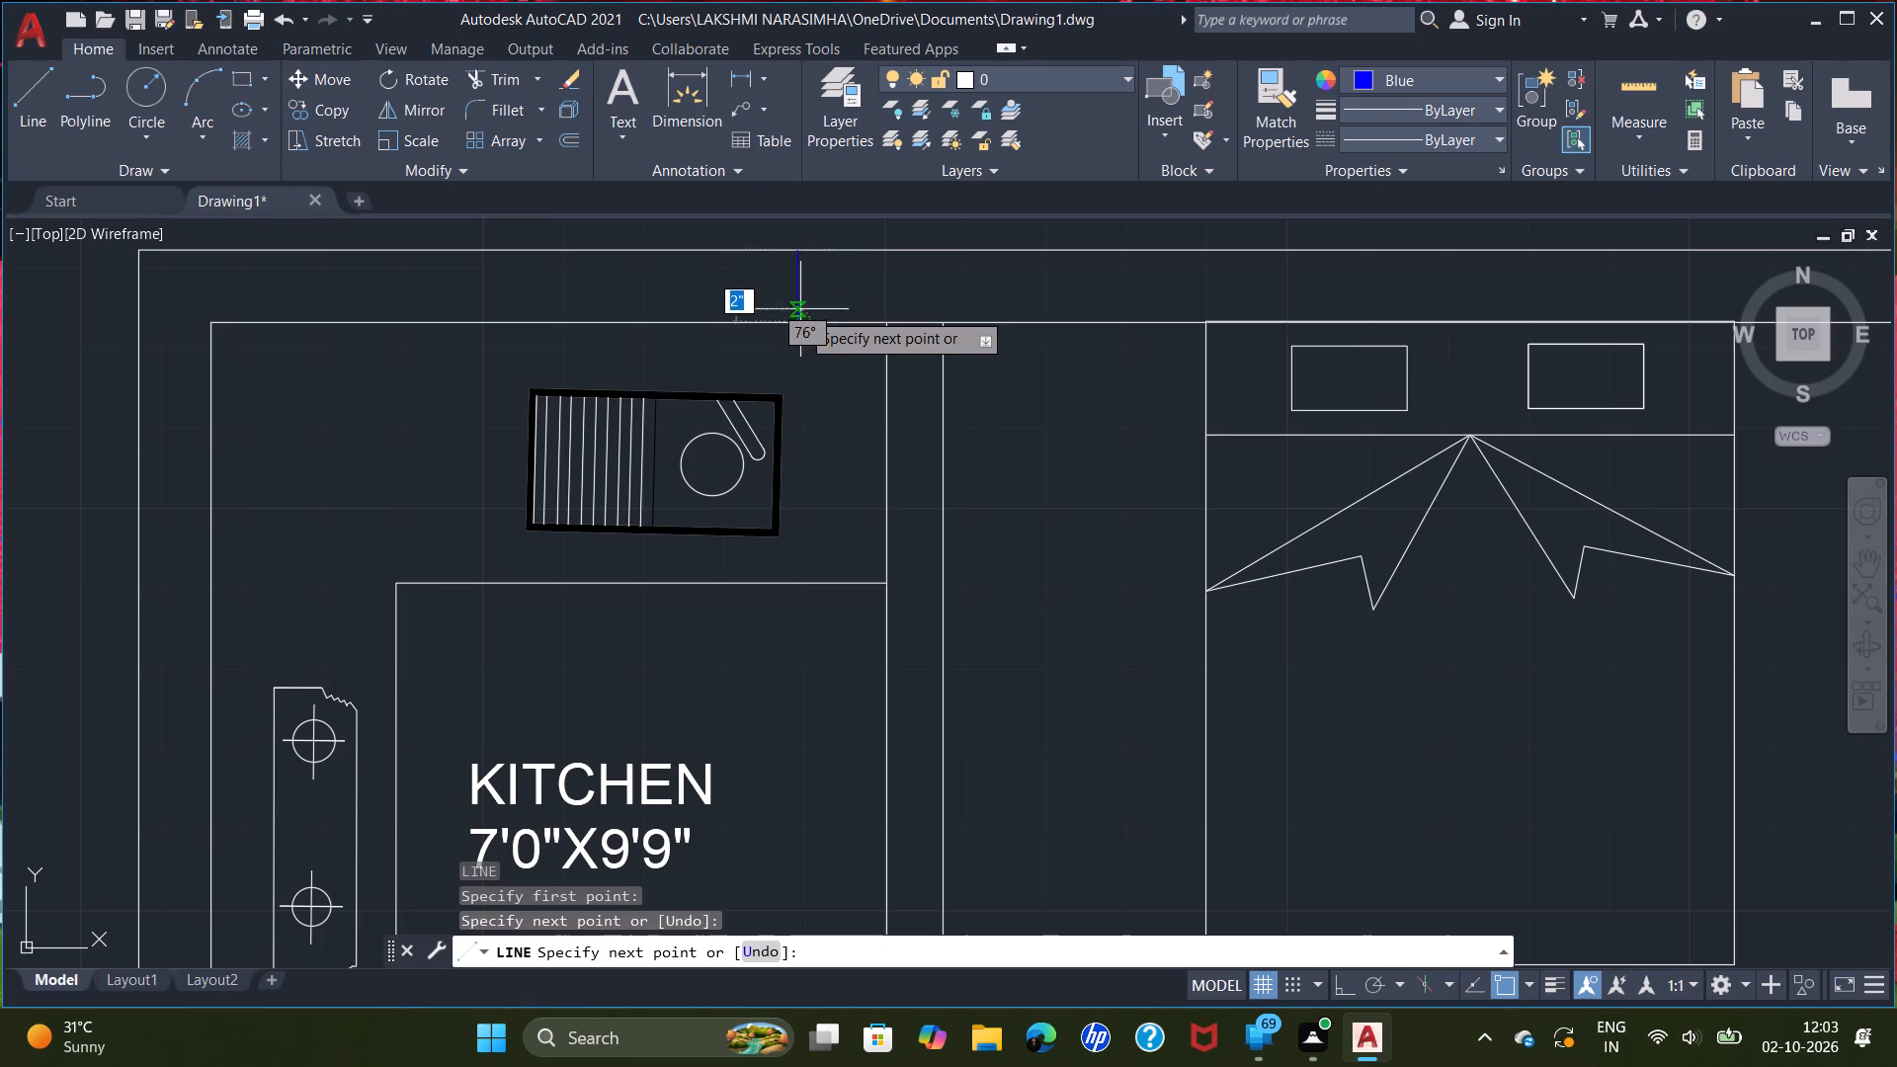
right_click(800, 309)
double_click(835, 323)
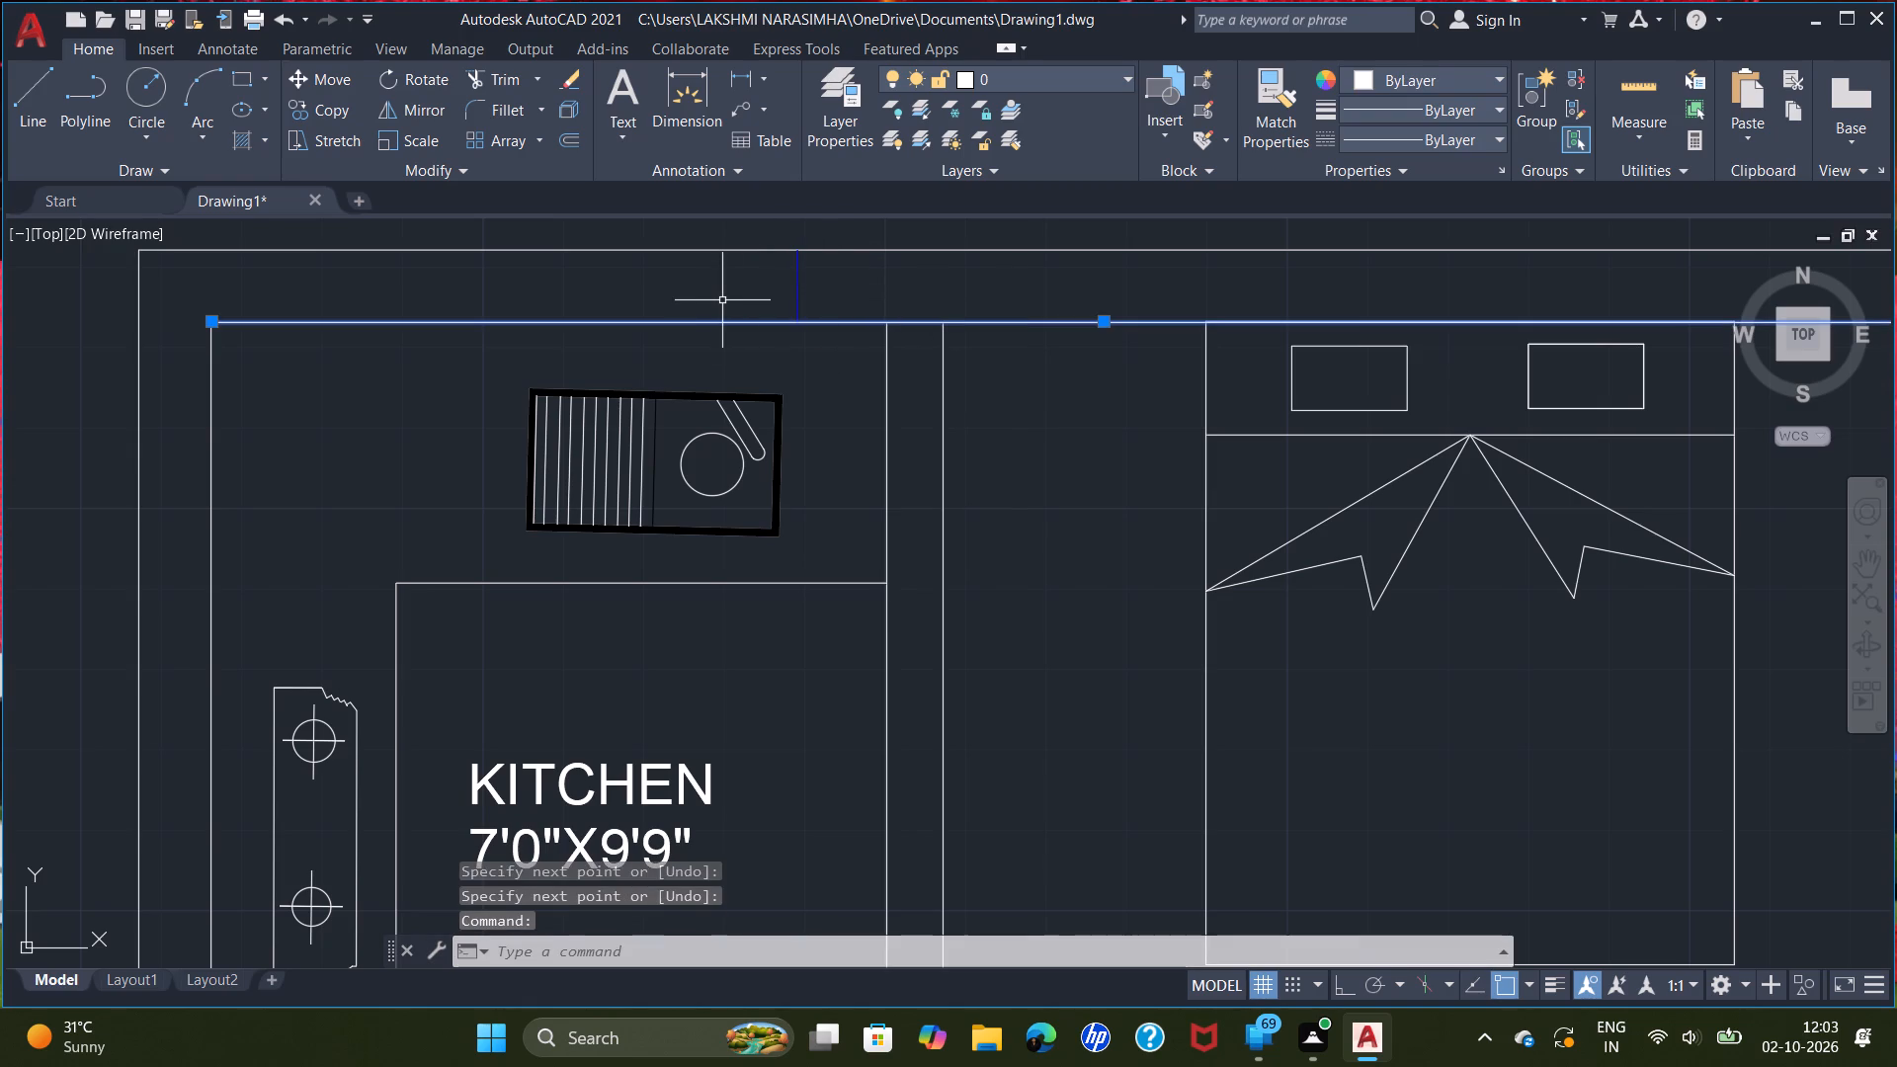
key(Escape)
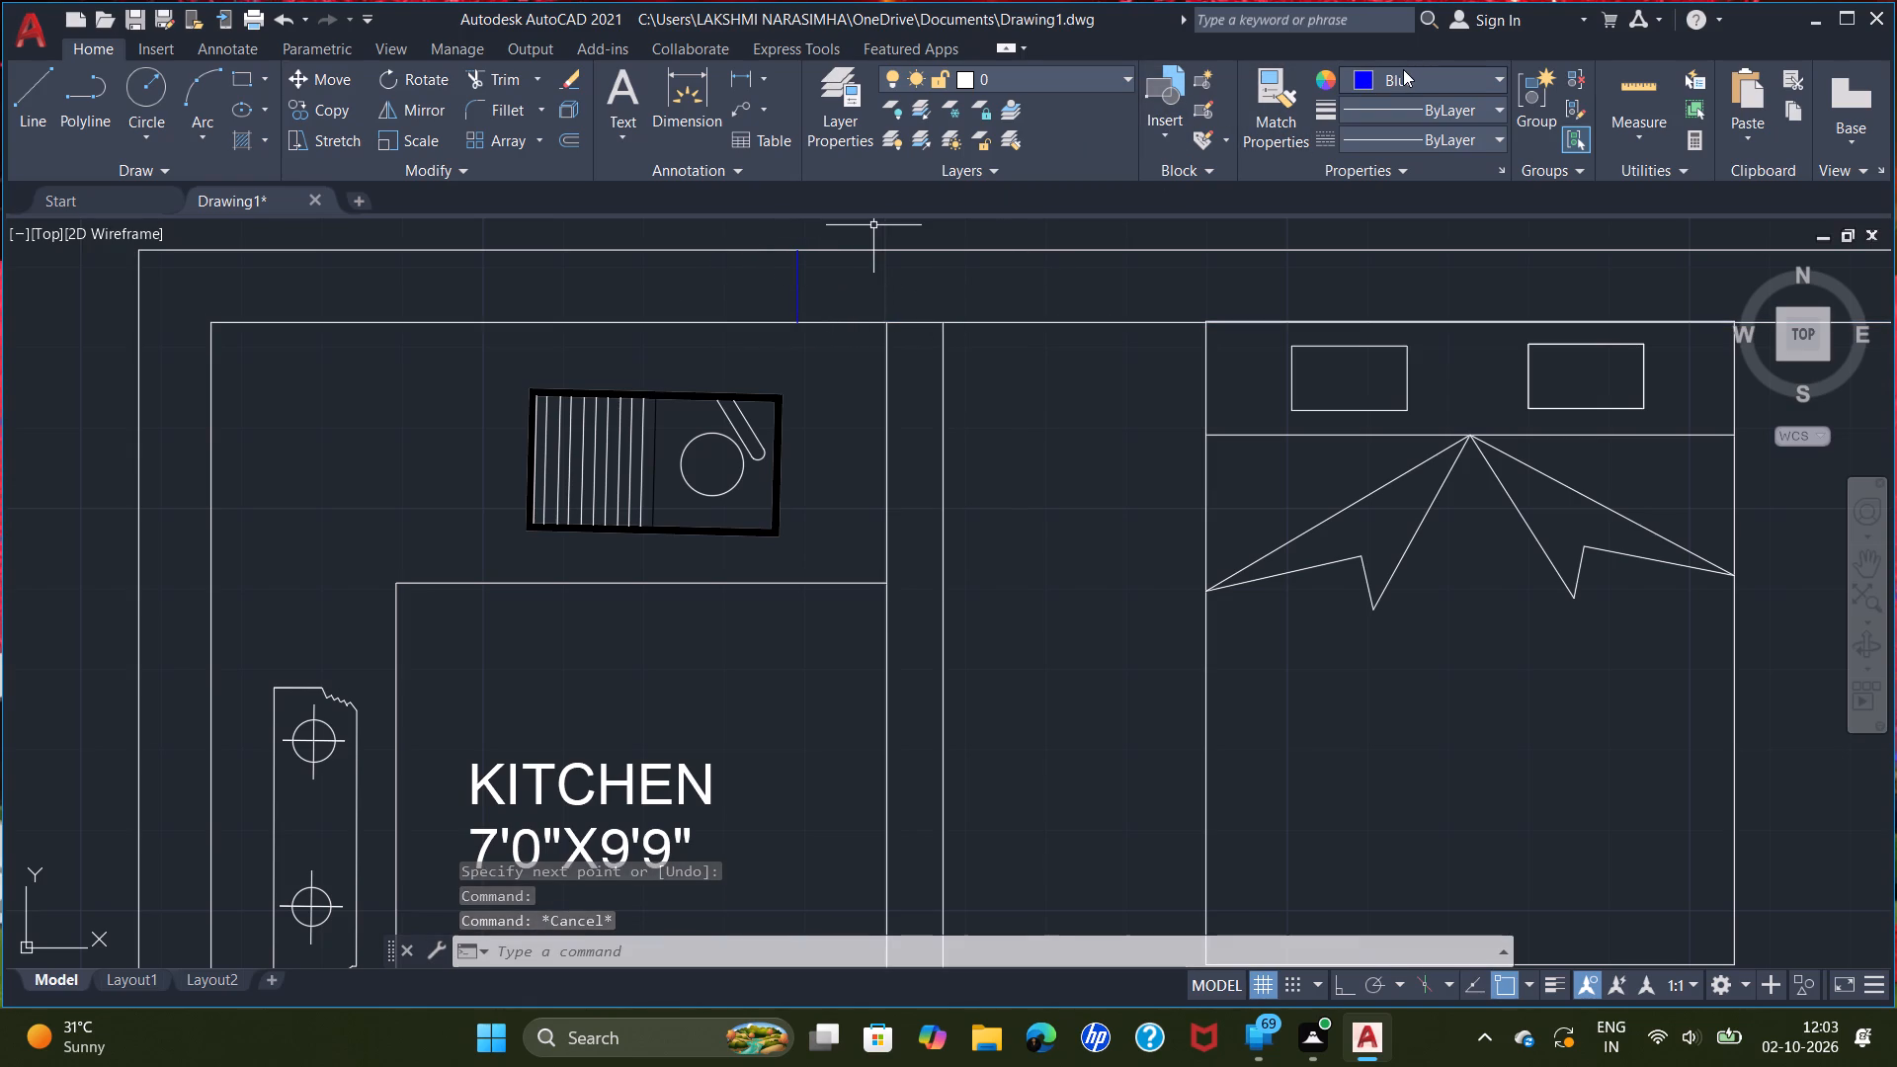
Draw the other three sides of a blue window rectangle about 2' wide, running west from the short line within the top wall.
key(space)
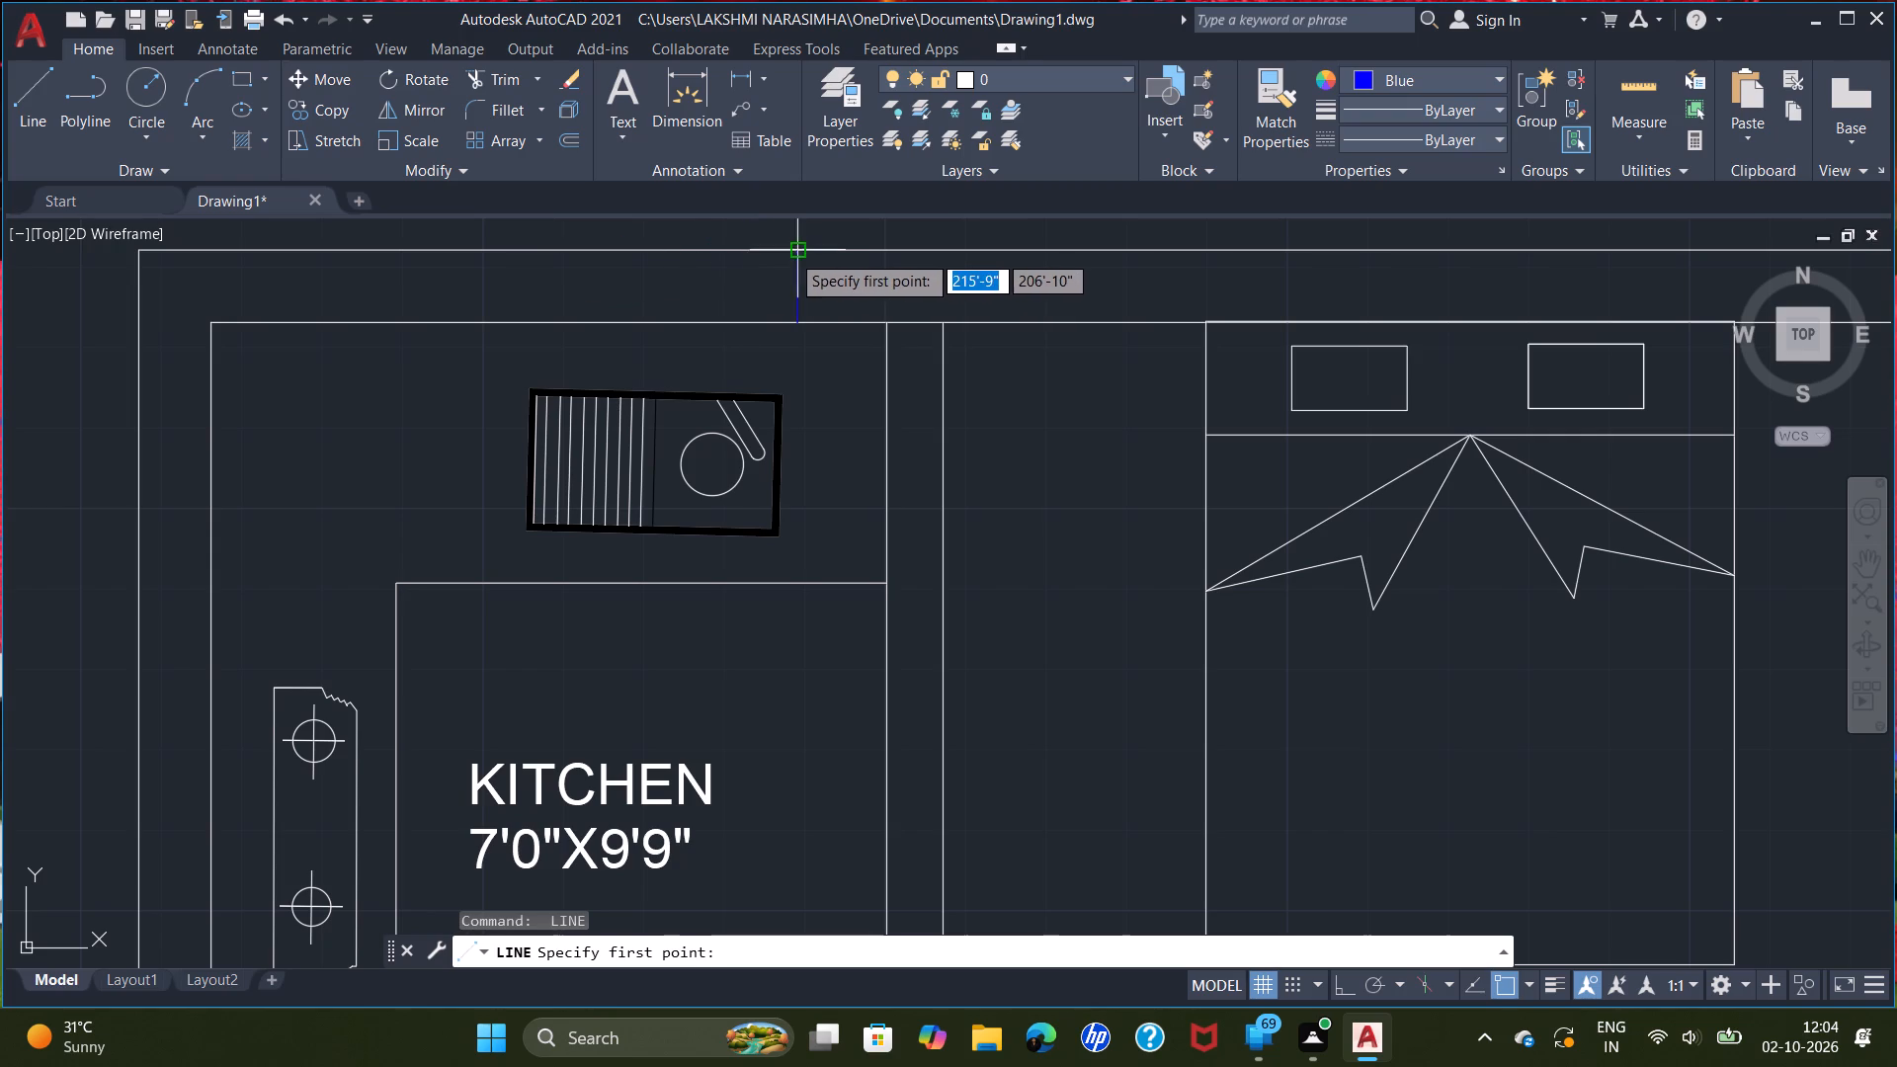
drag(791, 253, 770, 253)
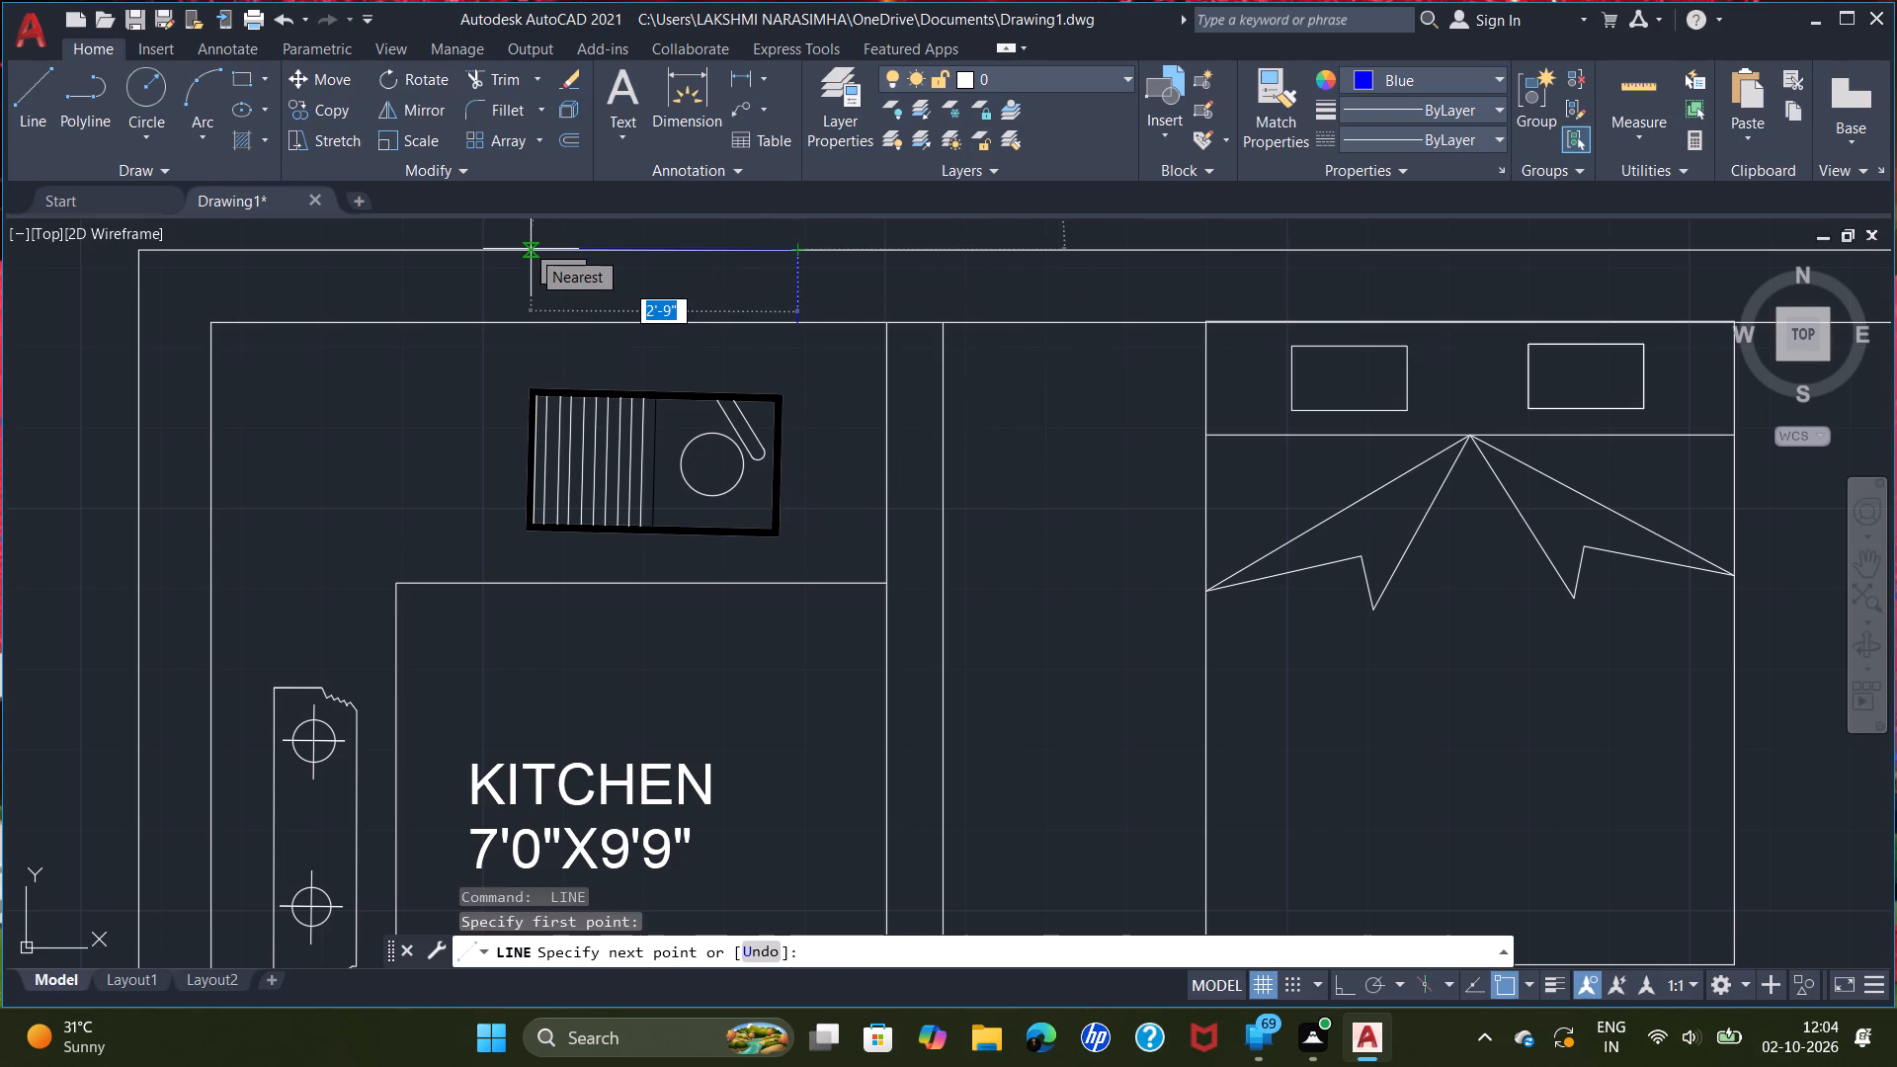
double_click(602, 248)
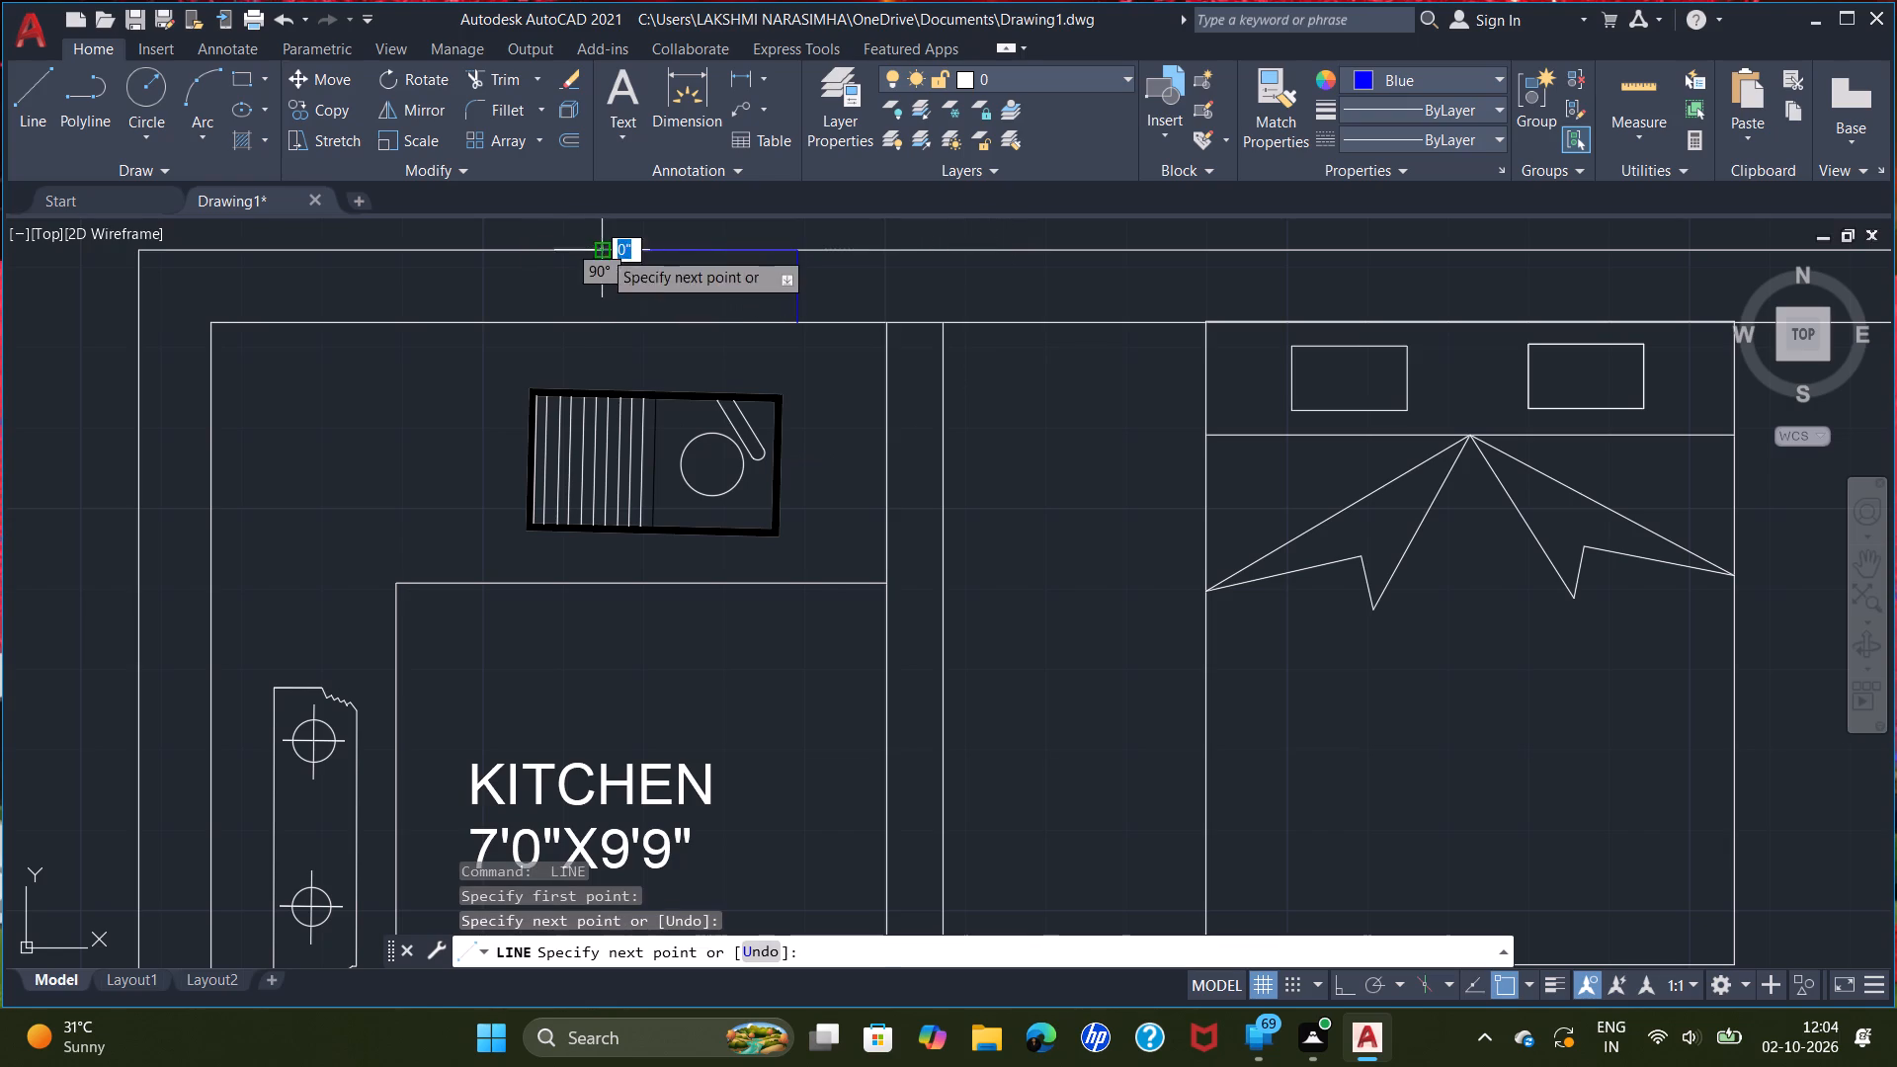
click(606, 318)
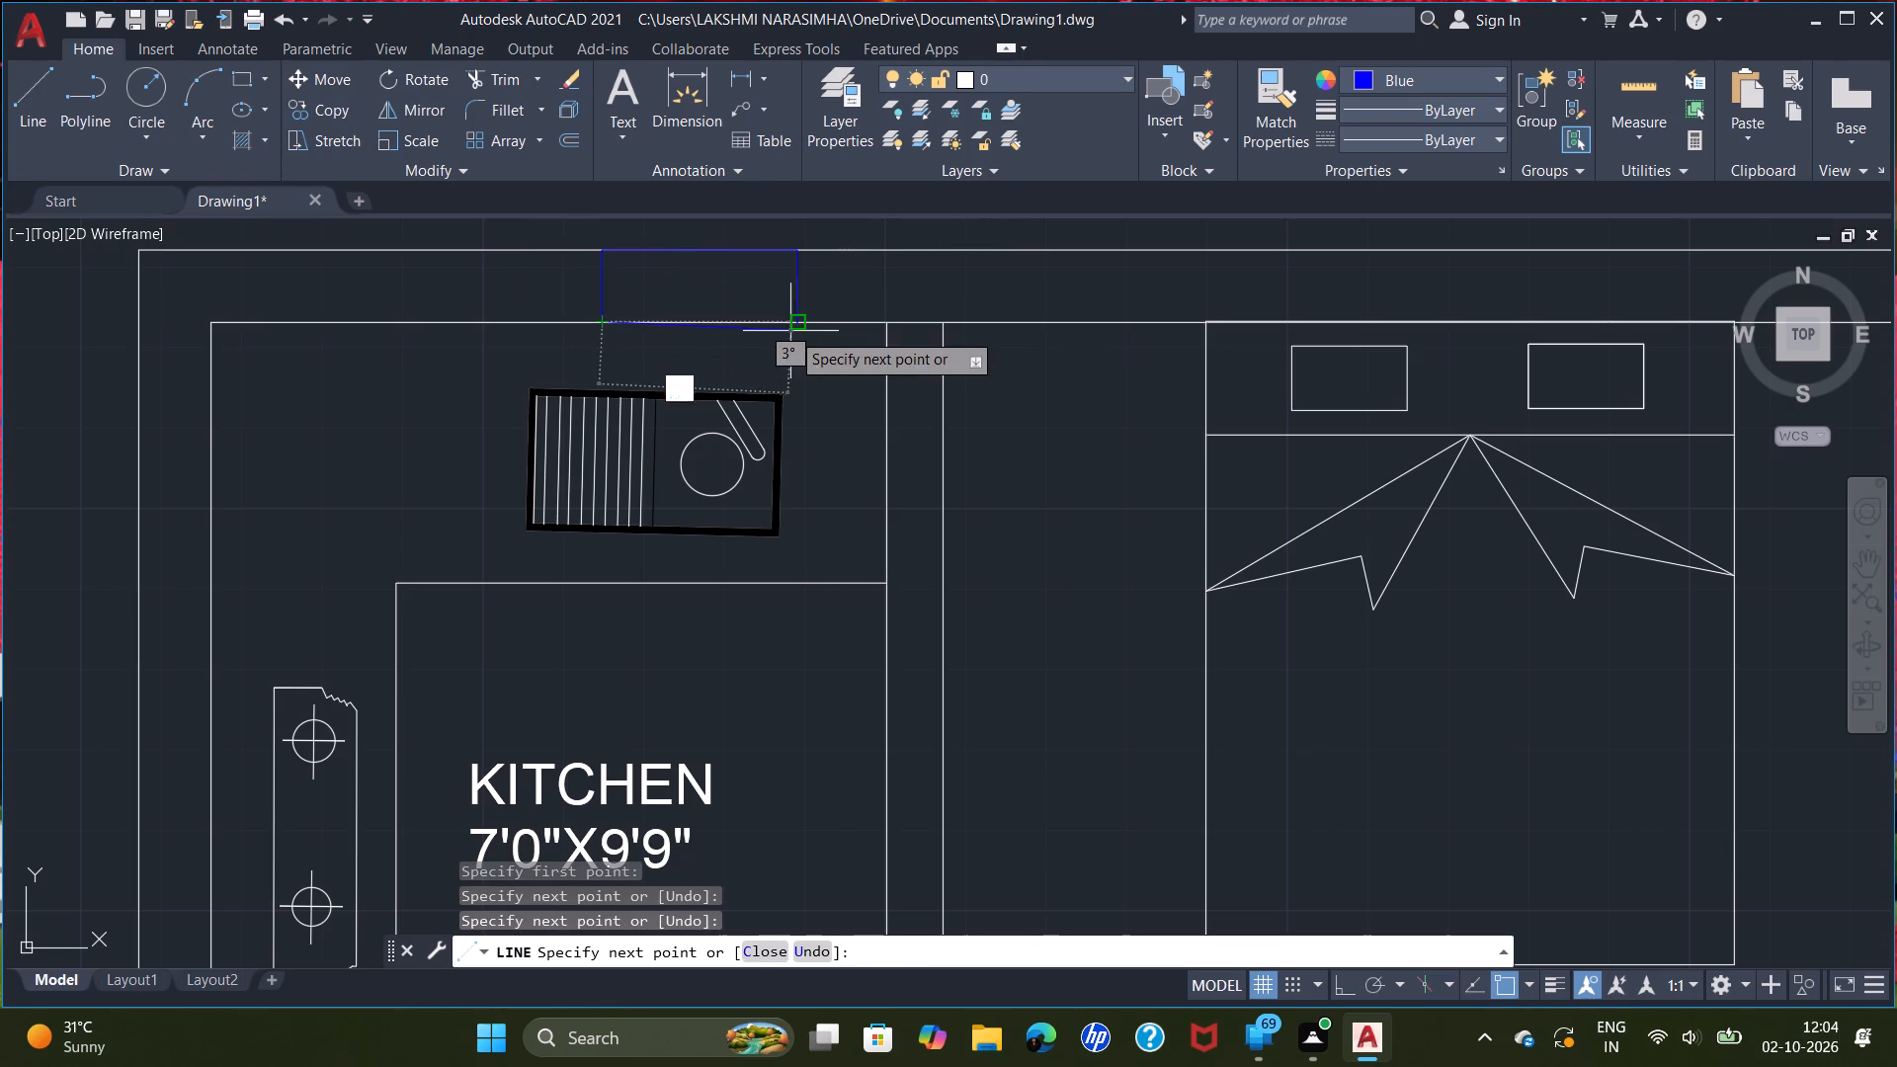
click(791, 323)
right_click(787, 316)
double_click(828, 331)
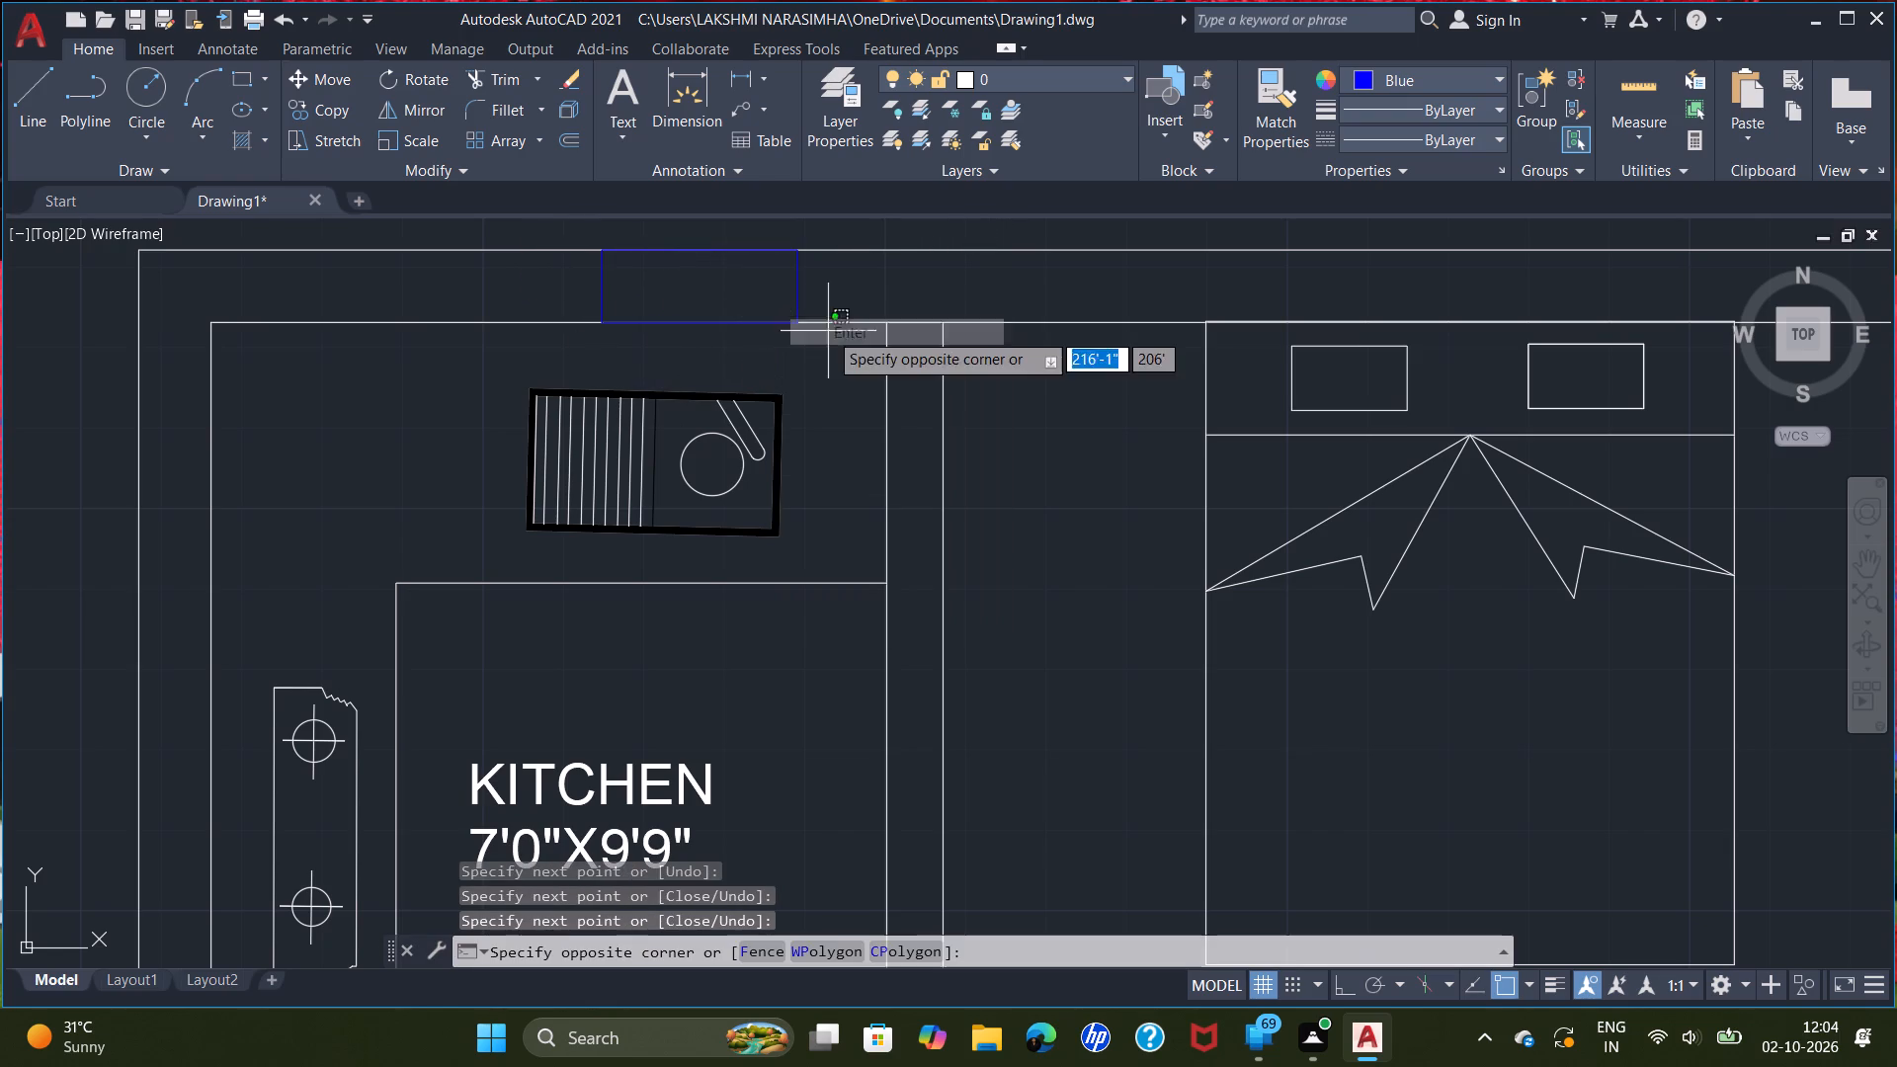
key(Escape)
Draw a blue line lengthwise through the middle of the kitchen's top-wall window, between the midpoints of its short sides.
scroll(688, 292, down, 1)
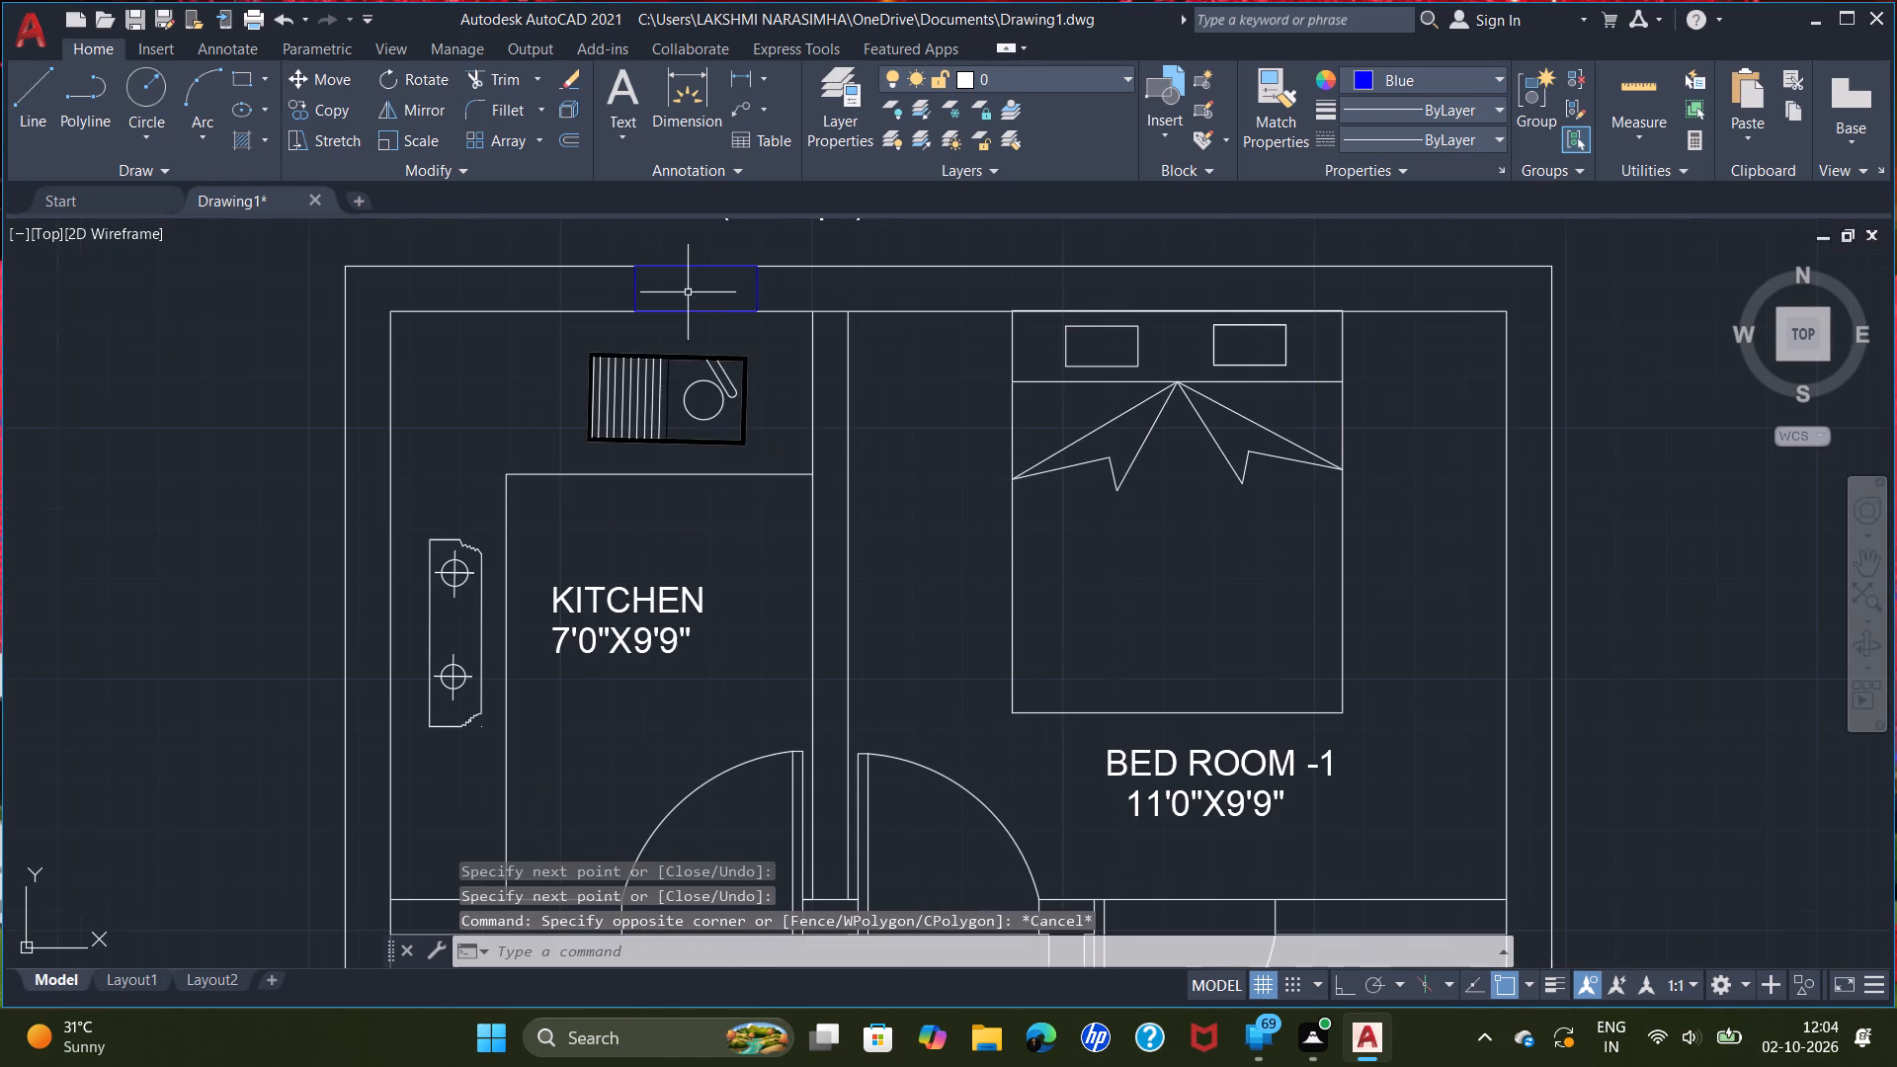
key(l)
key(Return)
scroll(729, 290, up, 2)
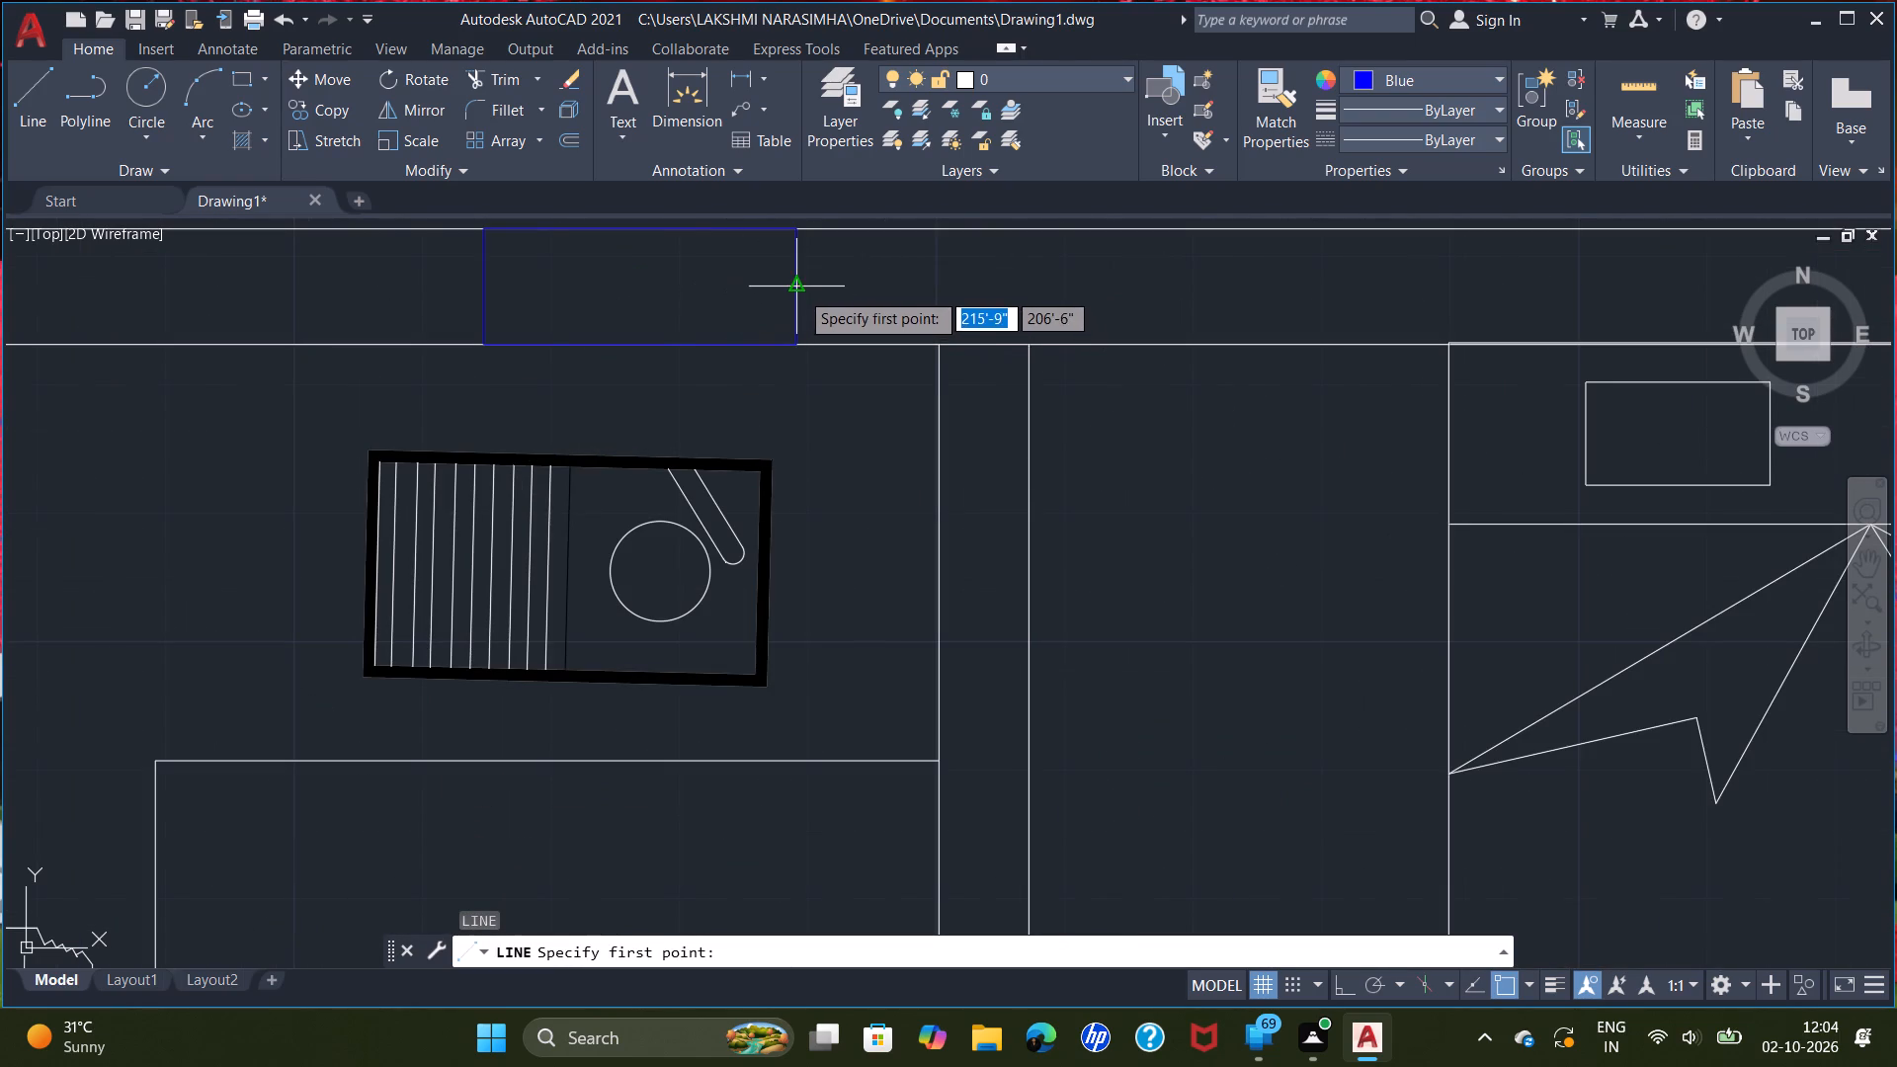
click(799, 290)
double_click(486, 286)
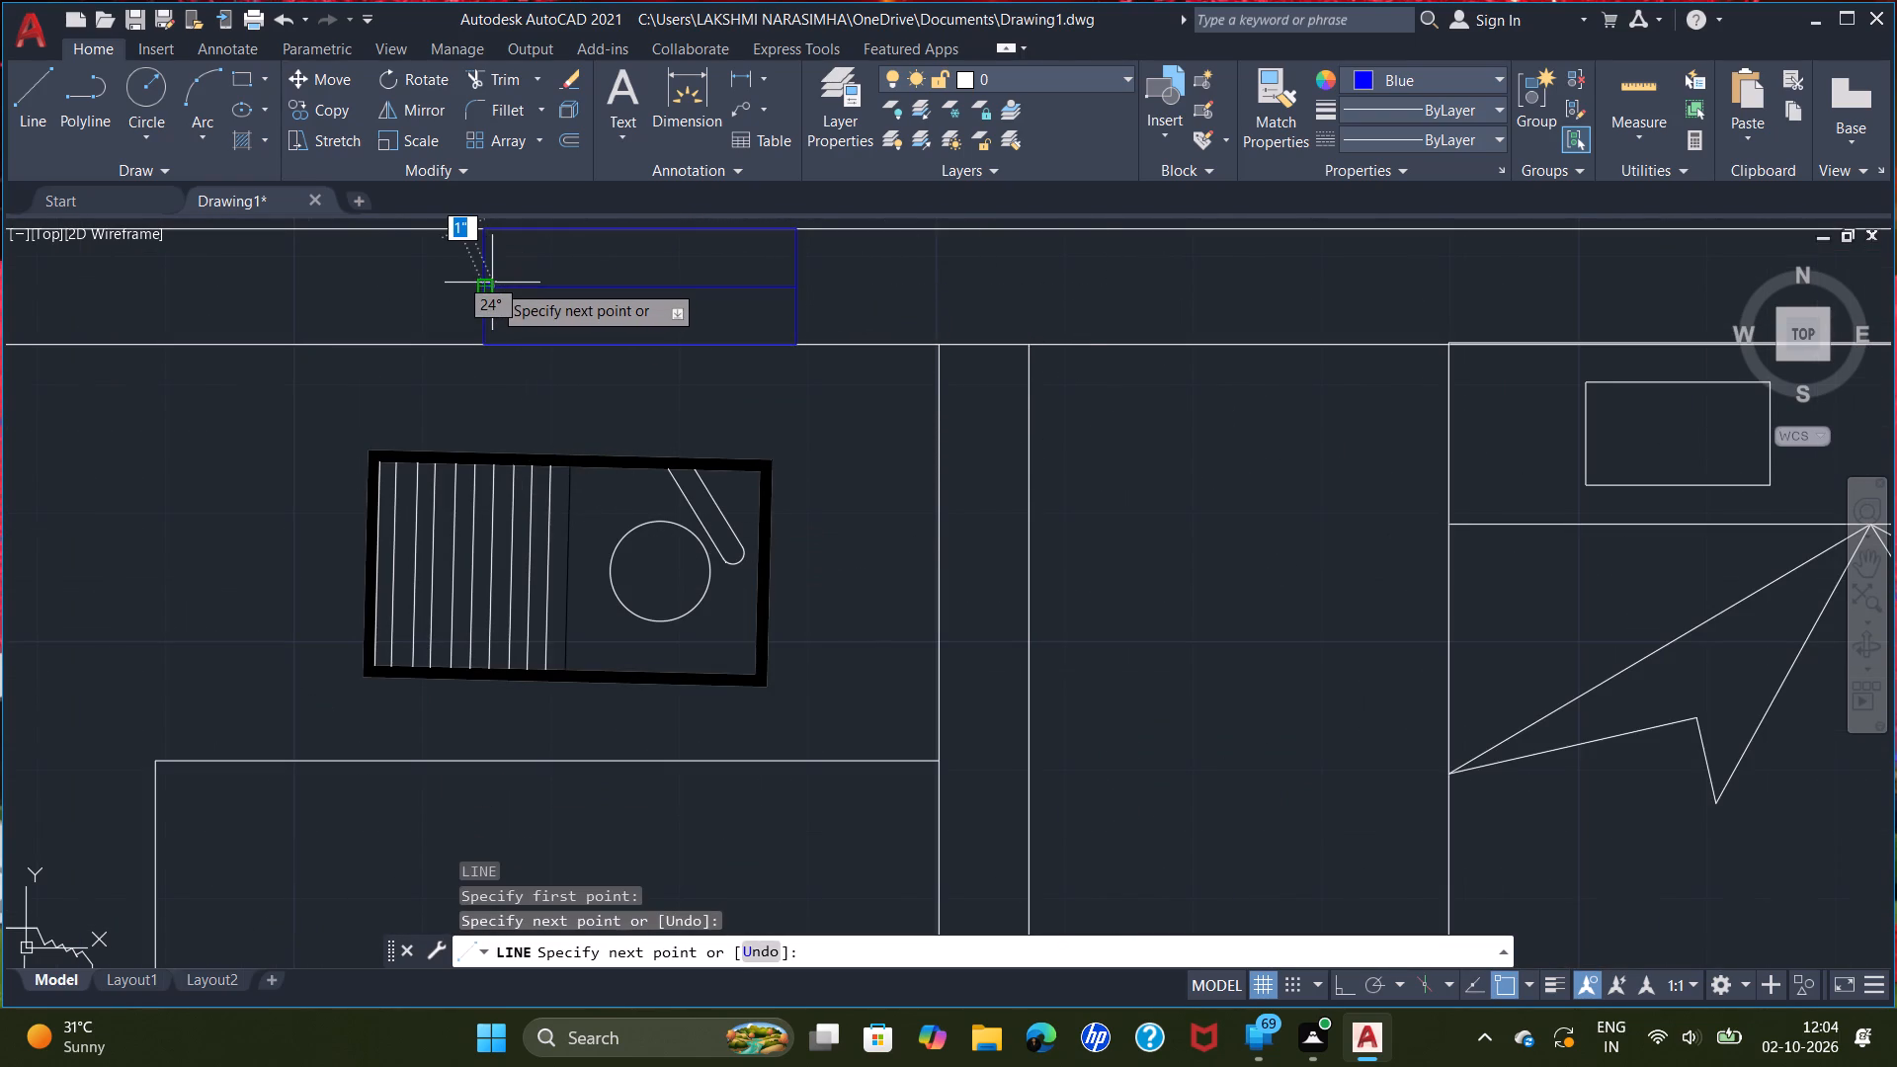
key(Escape)
Offset the top-wall window's middle line 1" toward the outside of the house.
text(of)
key(Return)
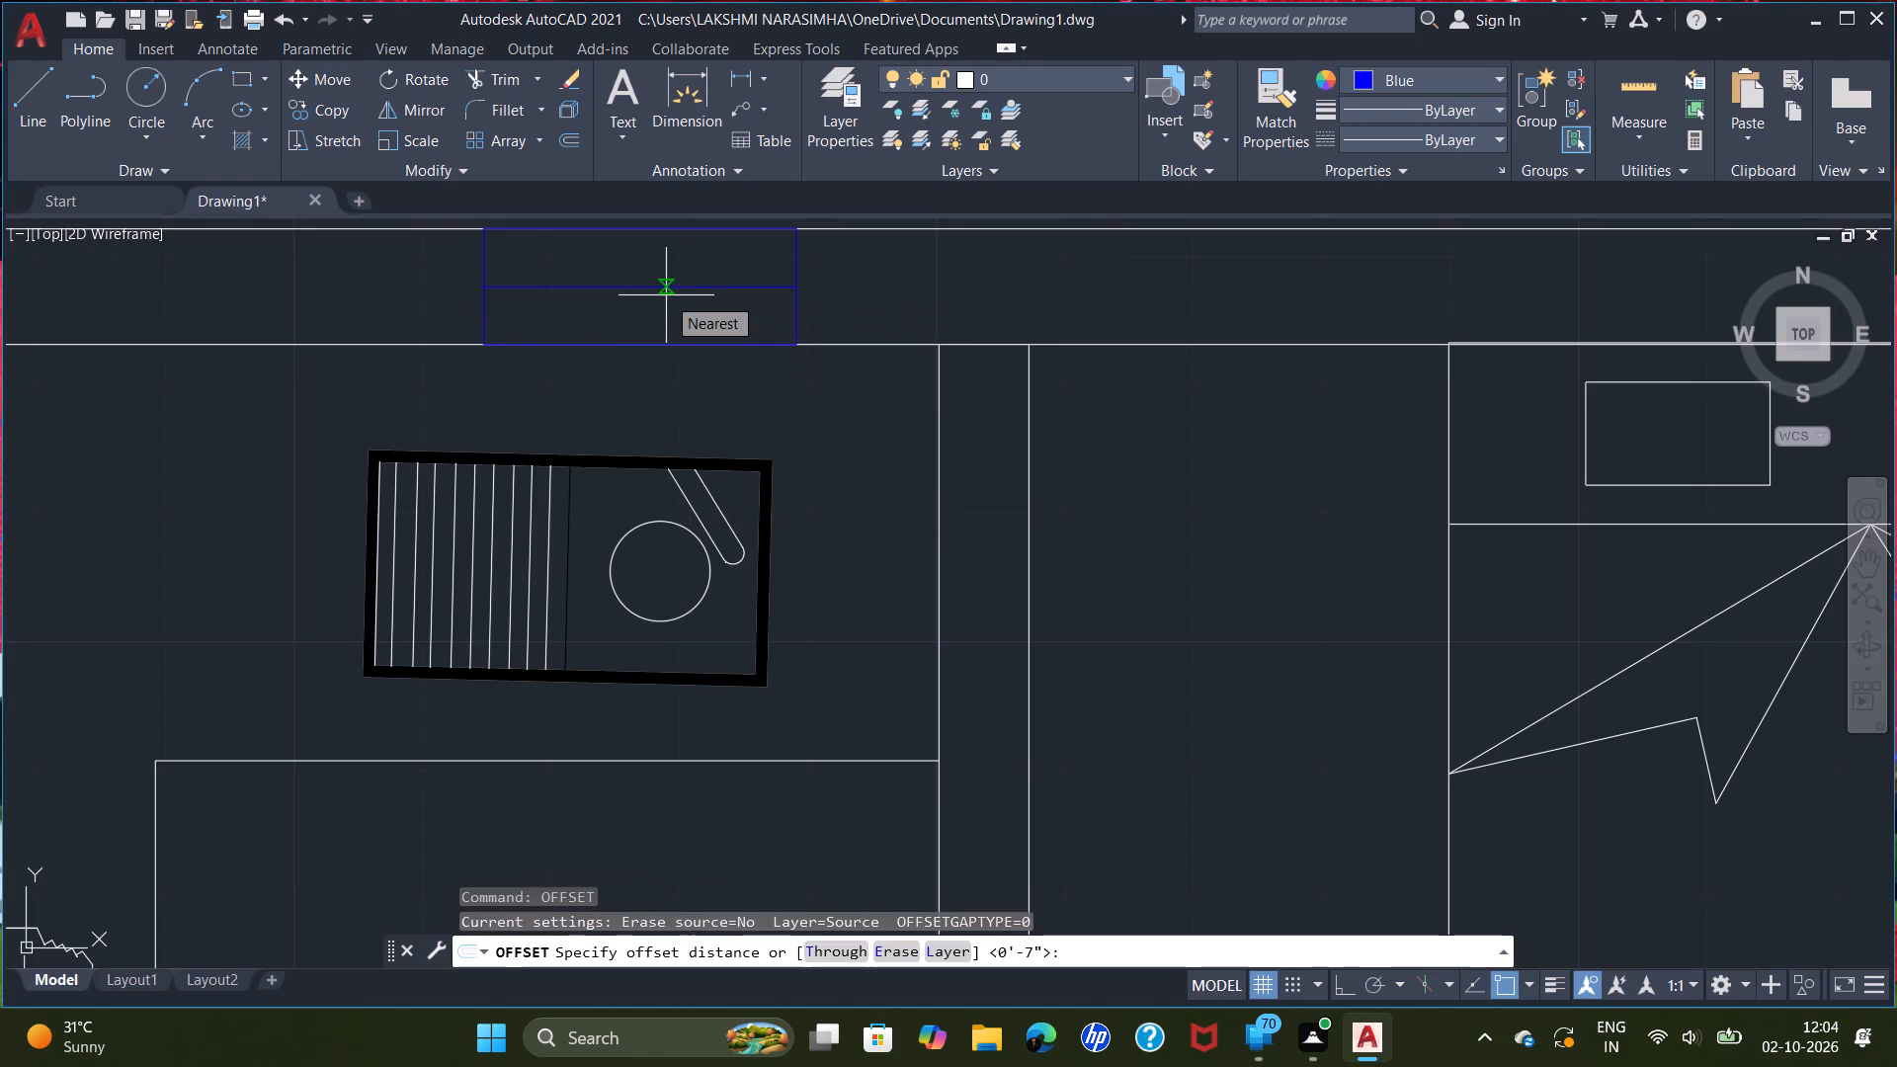
key(1)
key(shift+quotedbl)
key(Return)
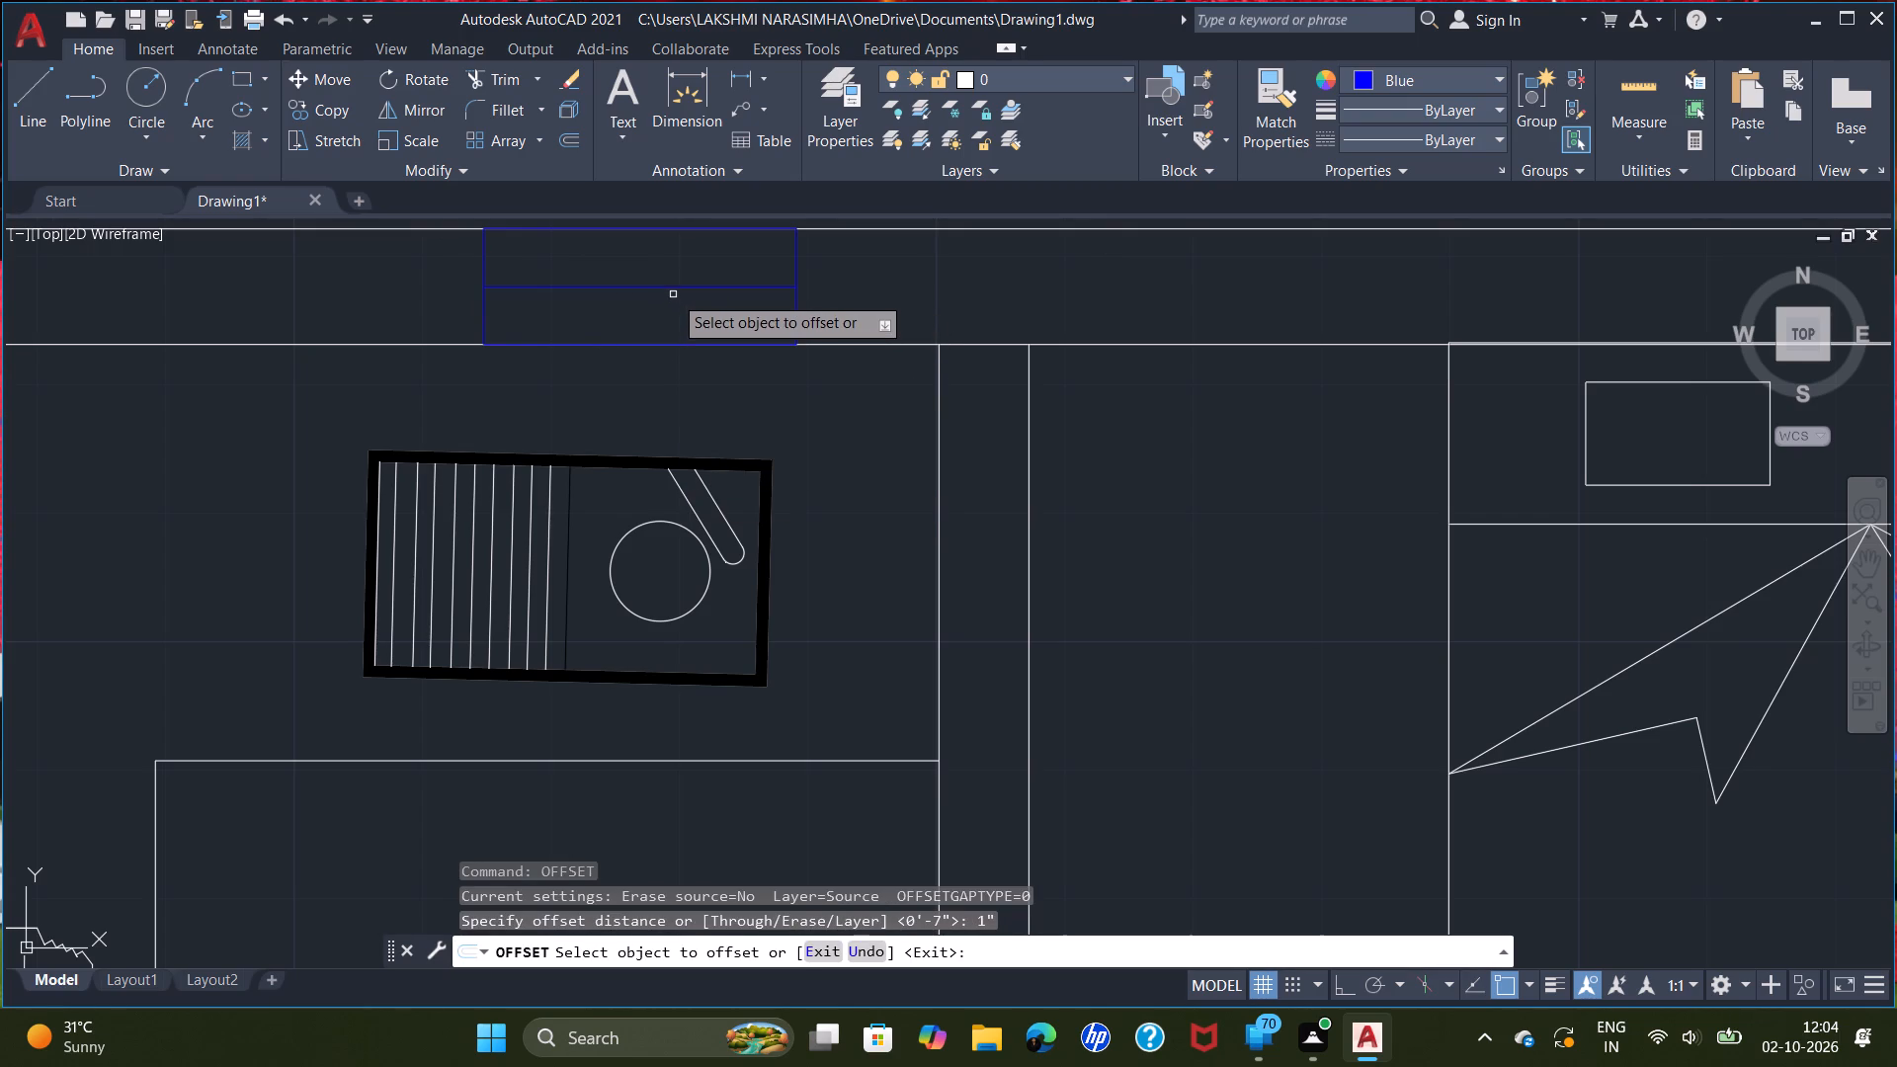
click(673, 287)
click(669, 271)
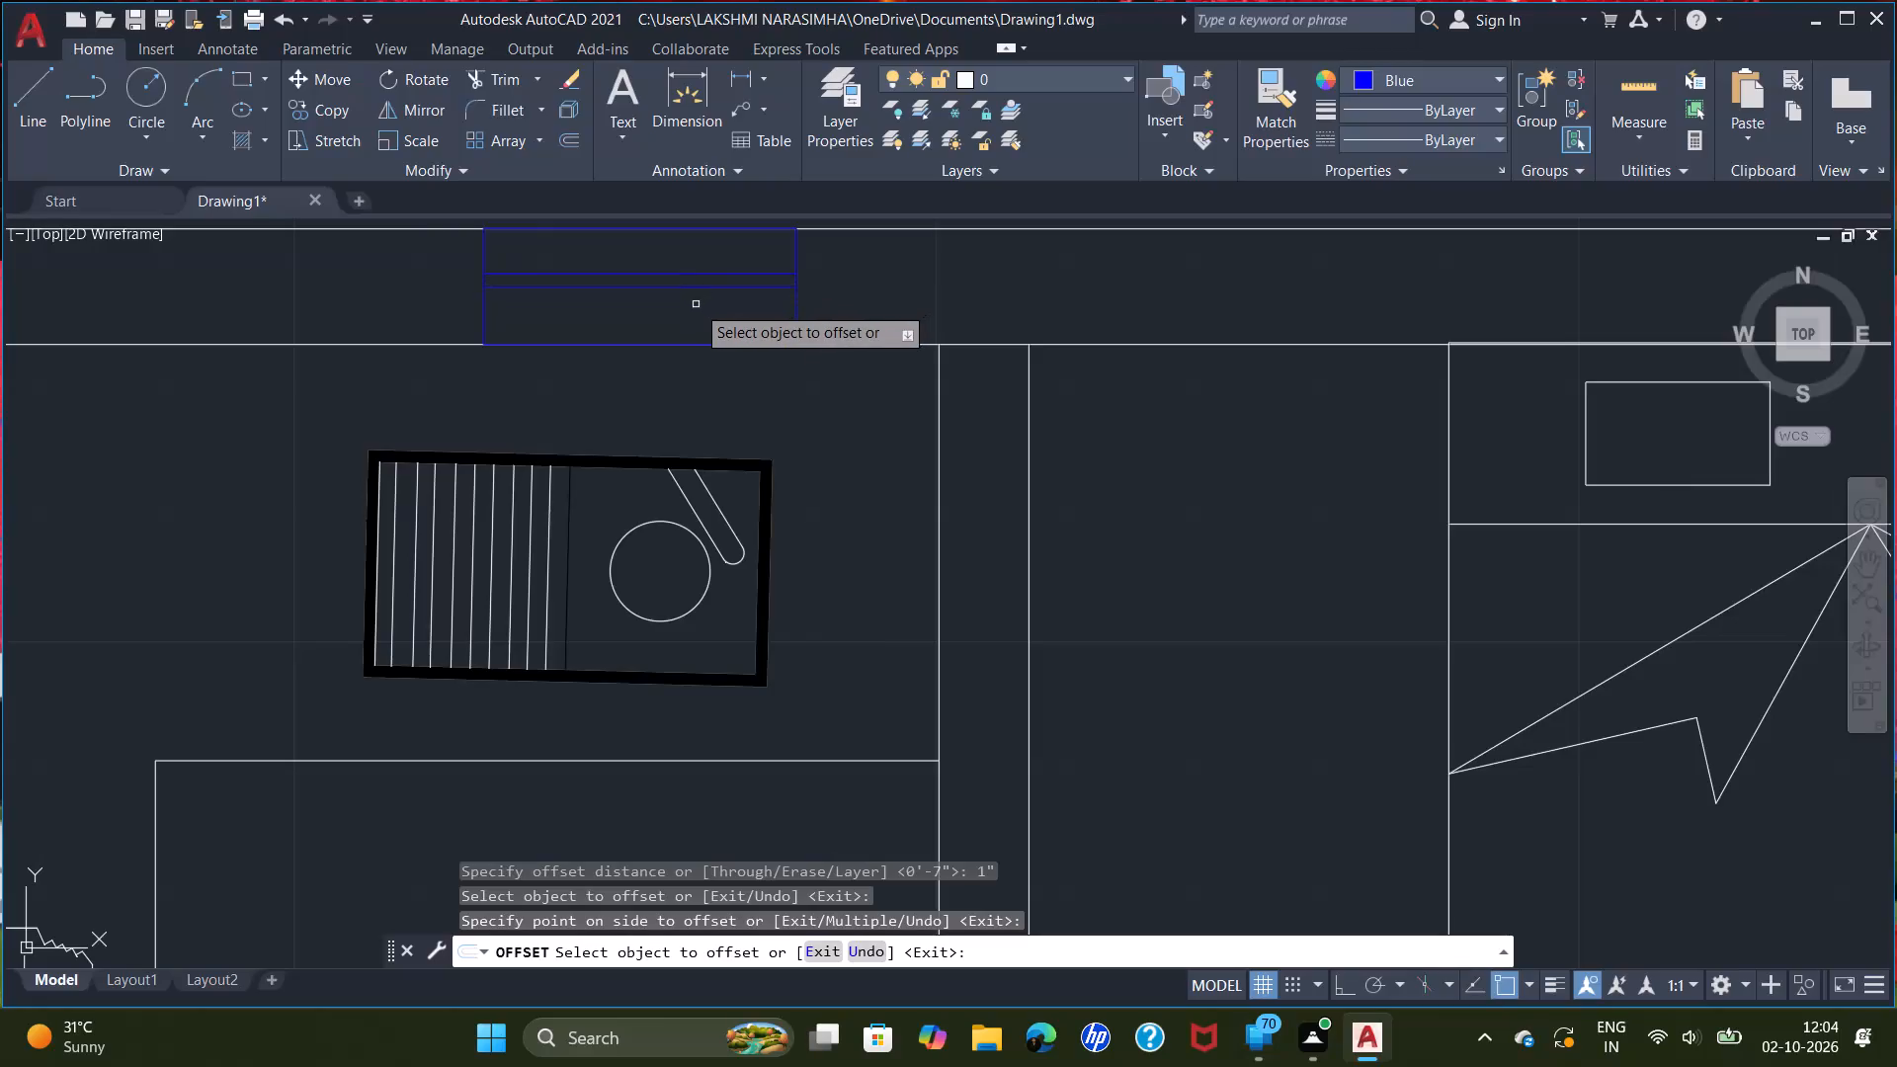
key(Escape)
Draw a blue window rectangle about 4'-8" long across the thickness of the kitchen's west outer wall, beside the stove.
scroll(703, 312, down, 2)
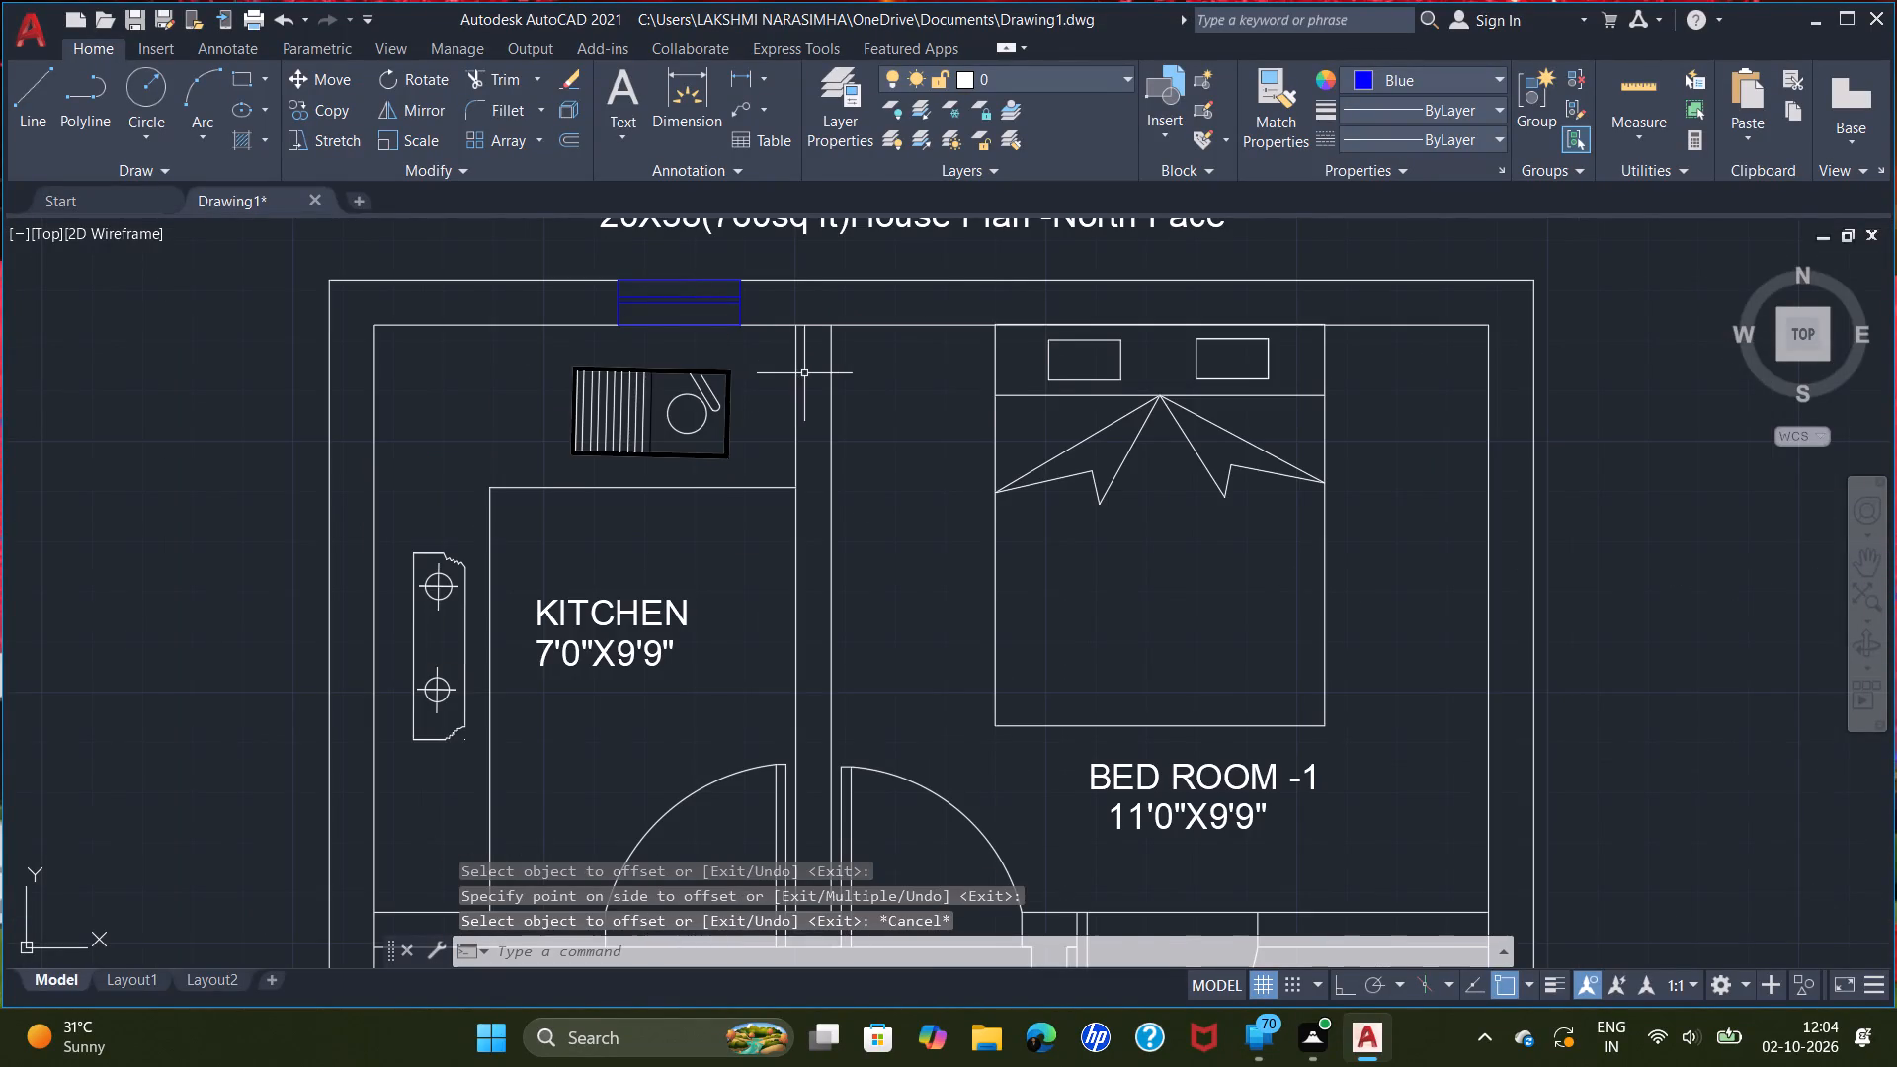
scroll(791, 366, down, 1)
middle_drag(656, 385, 602, 410)
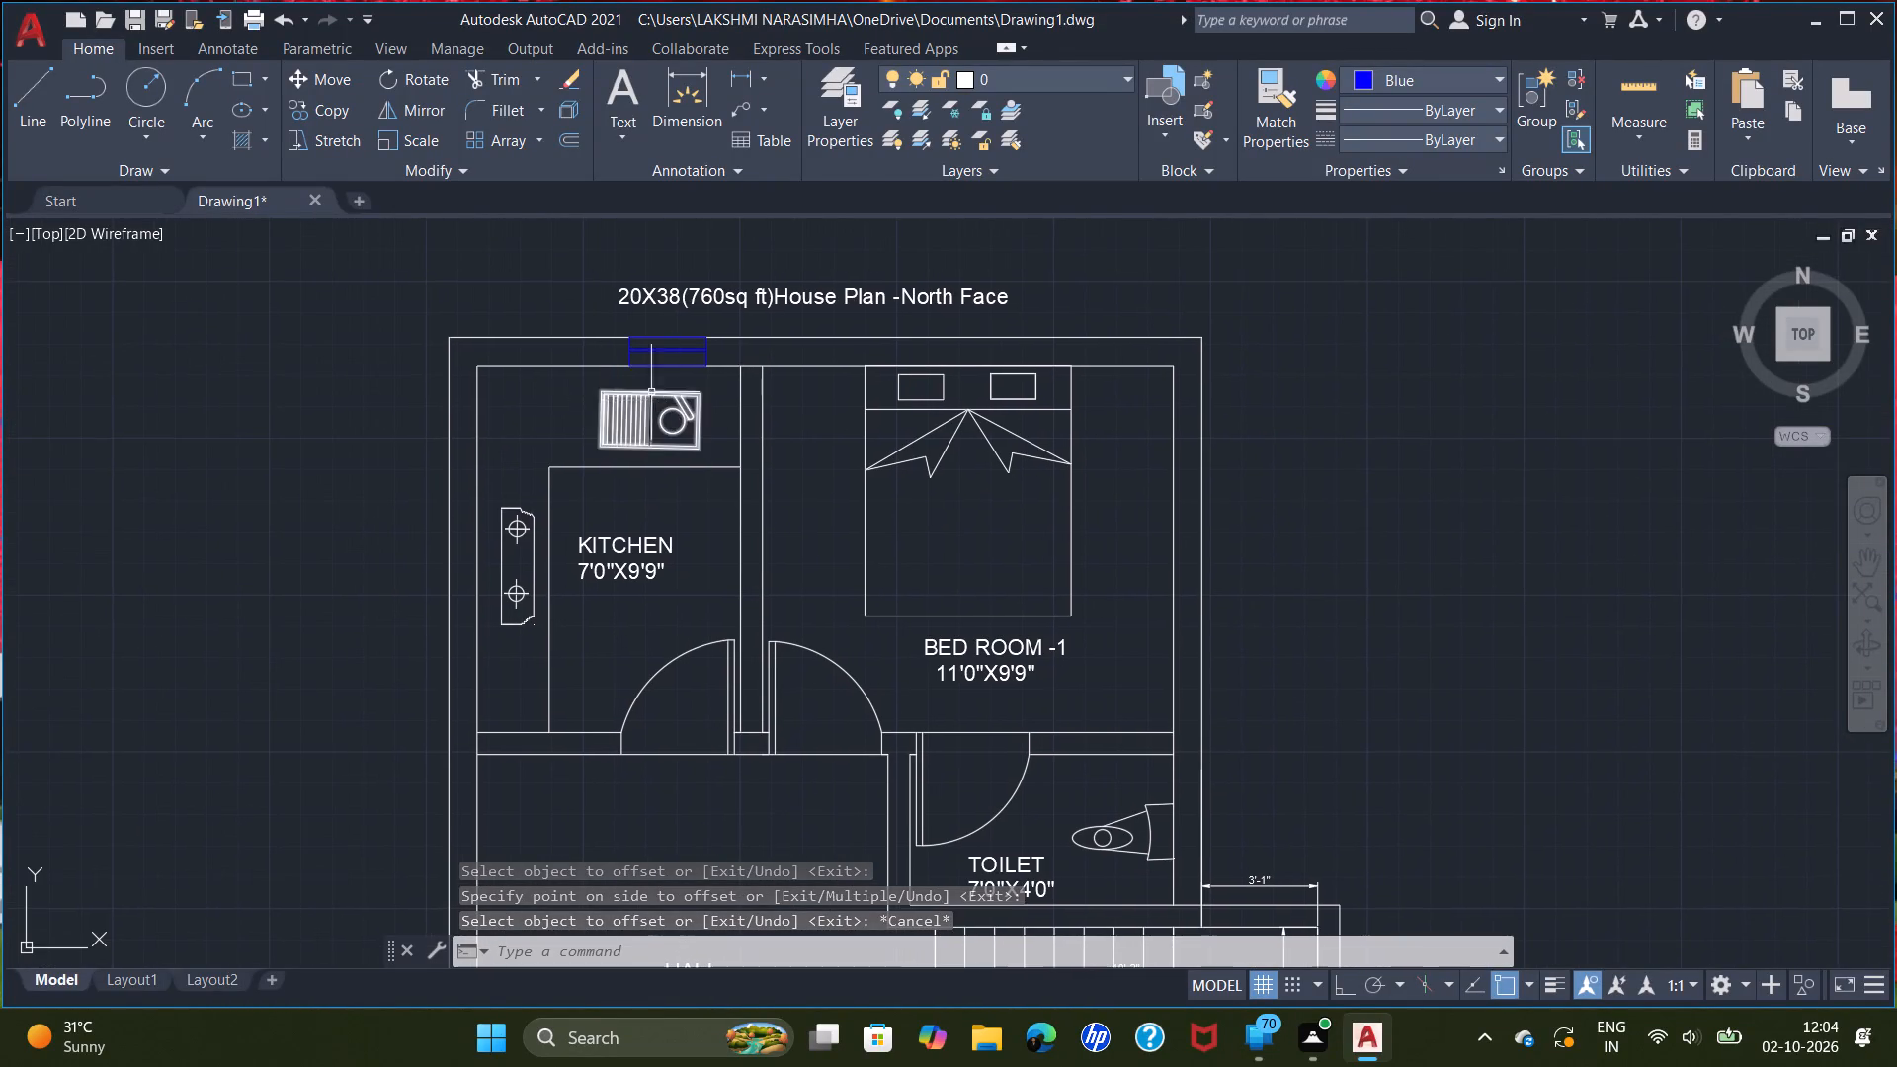
middle_drag(508, 441, 715, 396)
scroll(620, 388, up, 2)
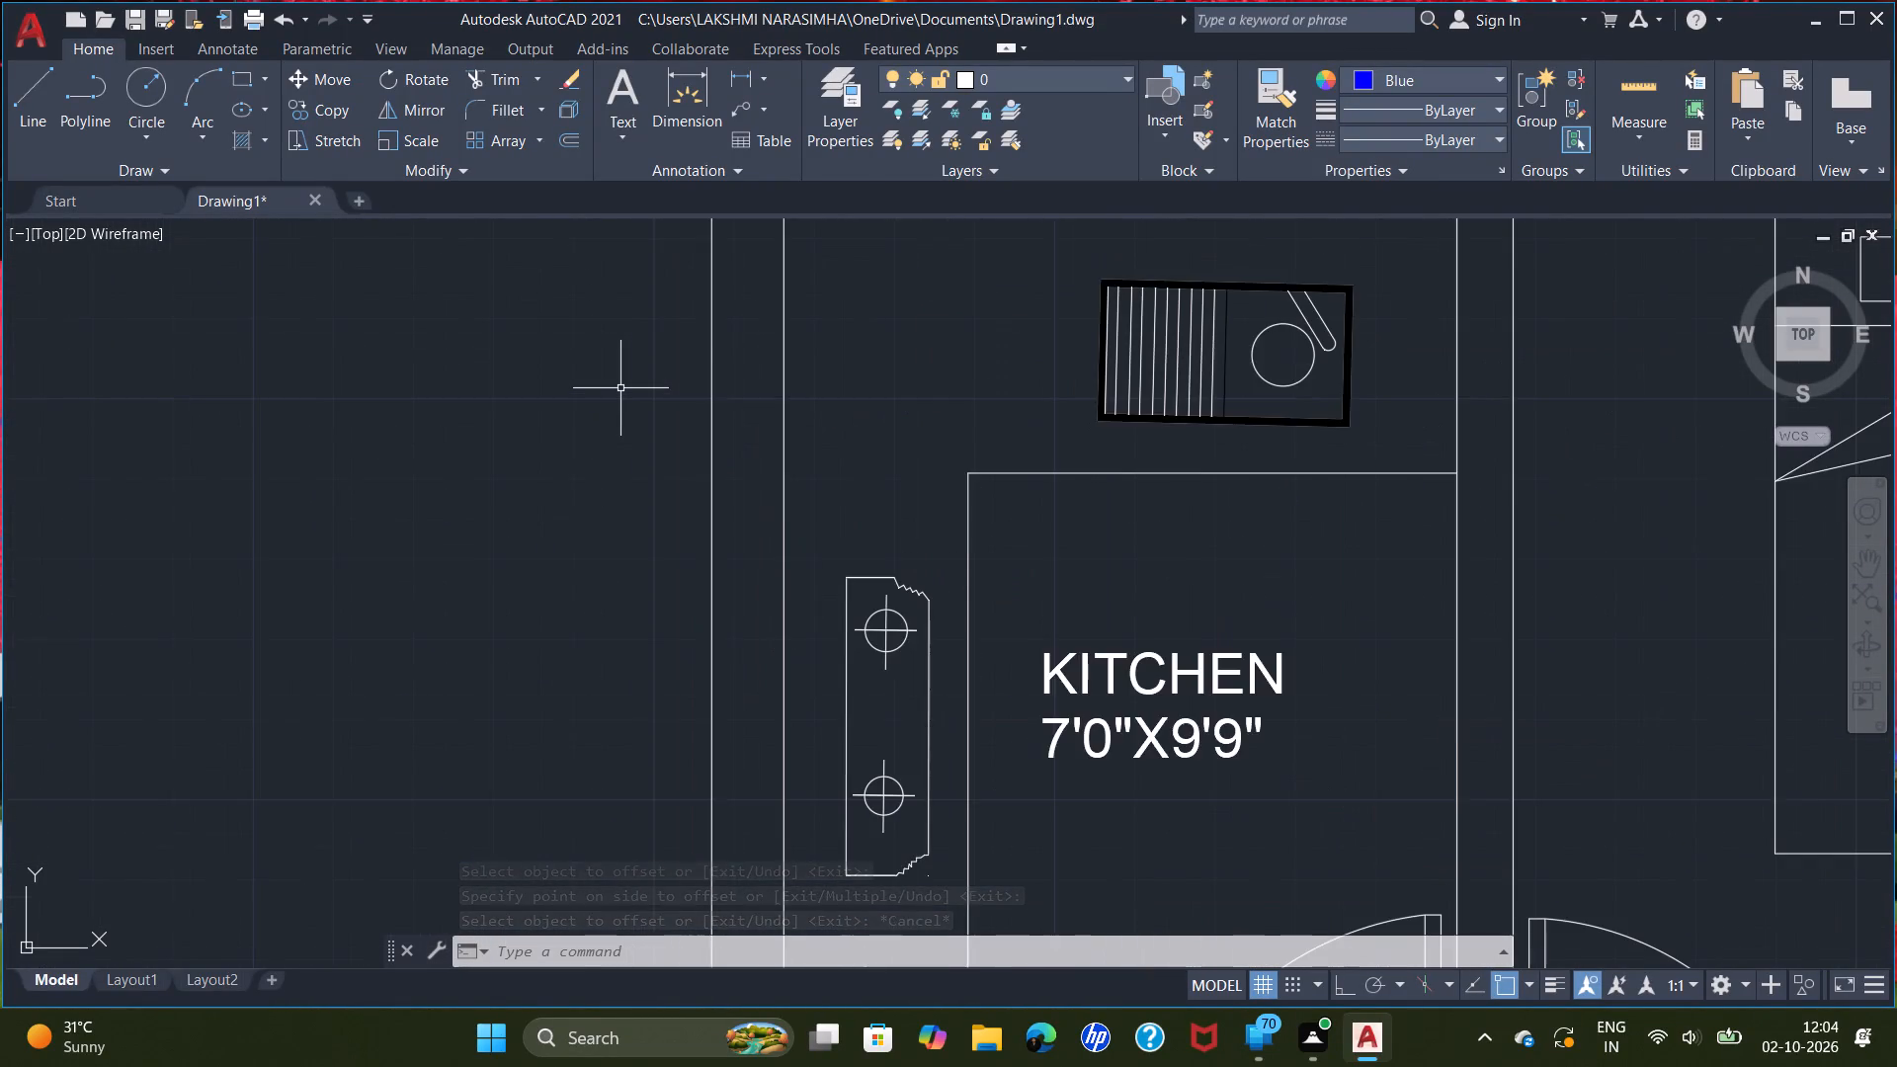
scroll(620, 388, down, 1)
key(l)
key(Return)
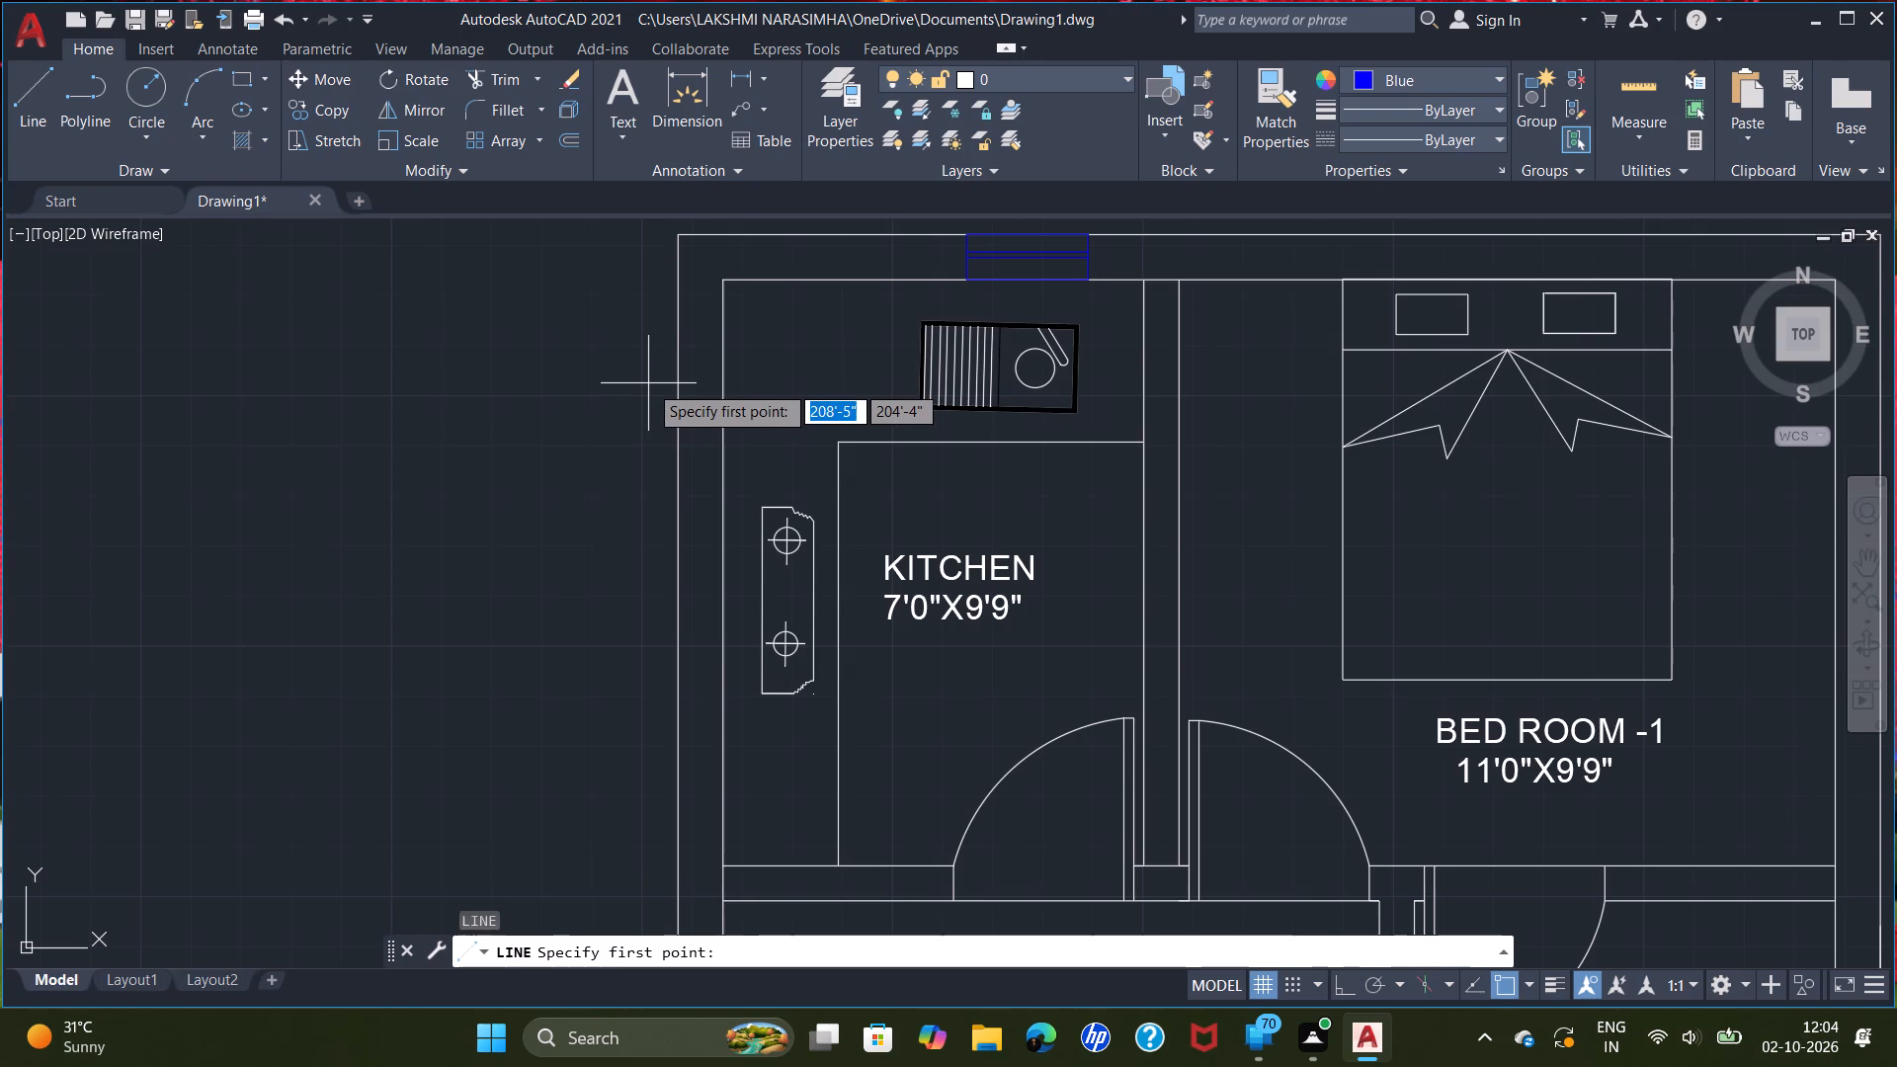
click(720, 442)
click(676, 439)
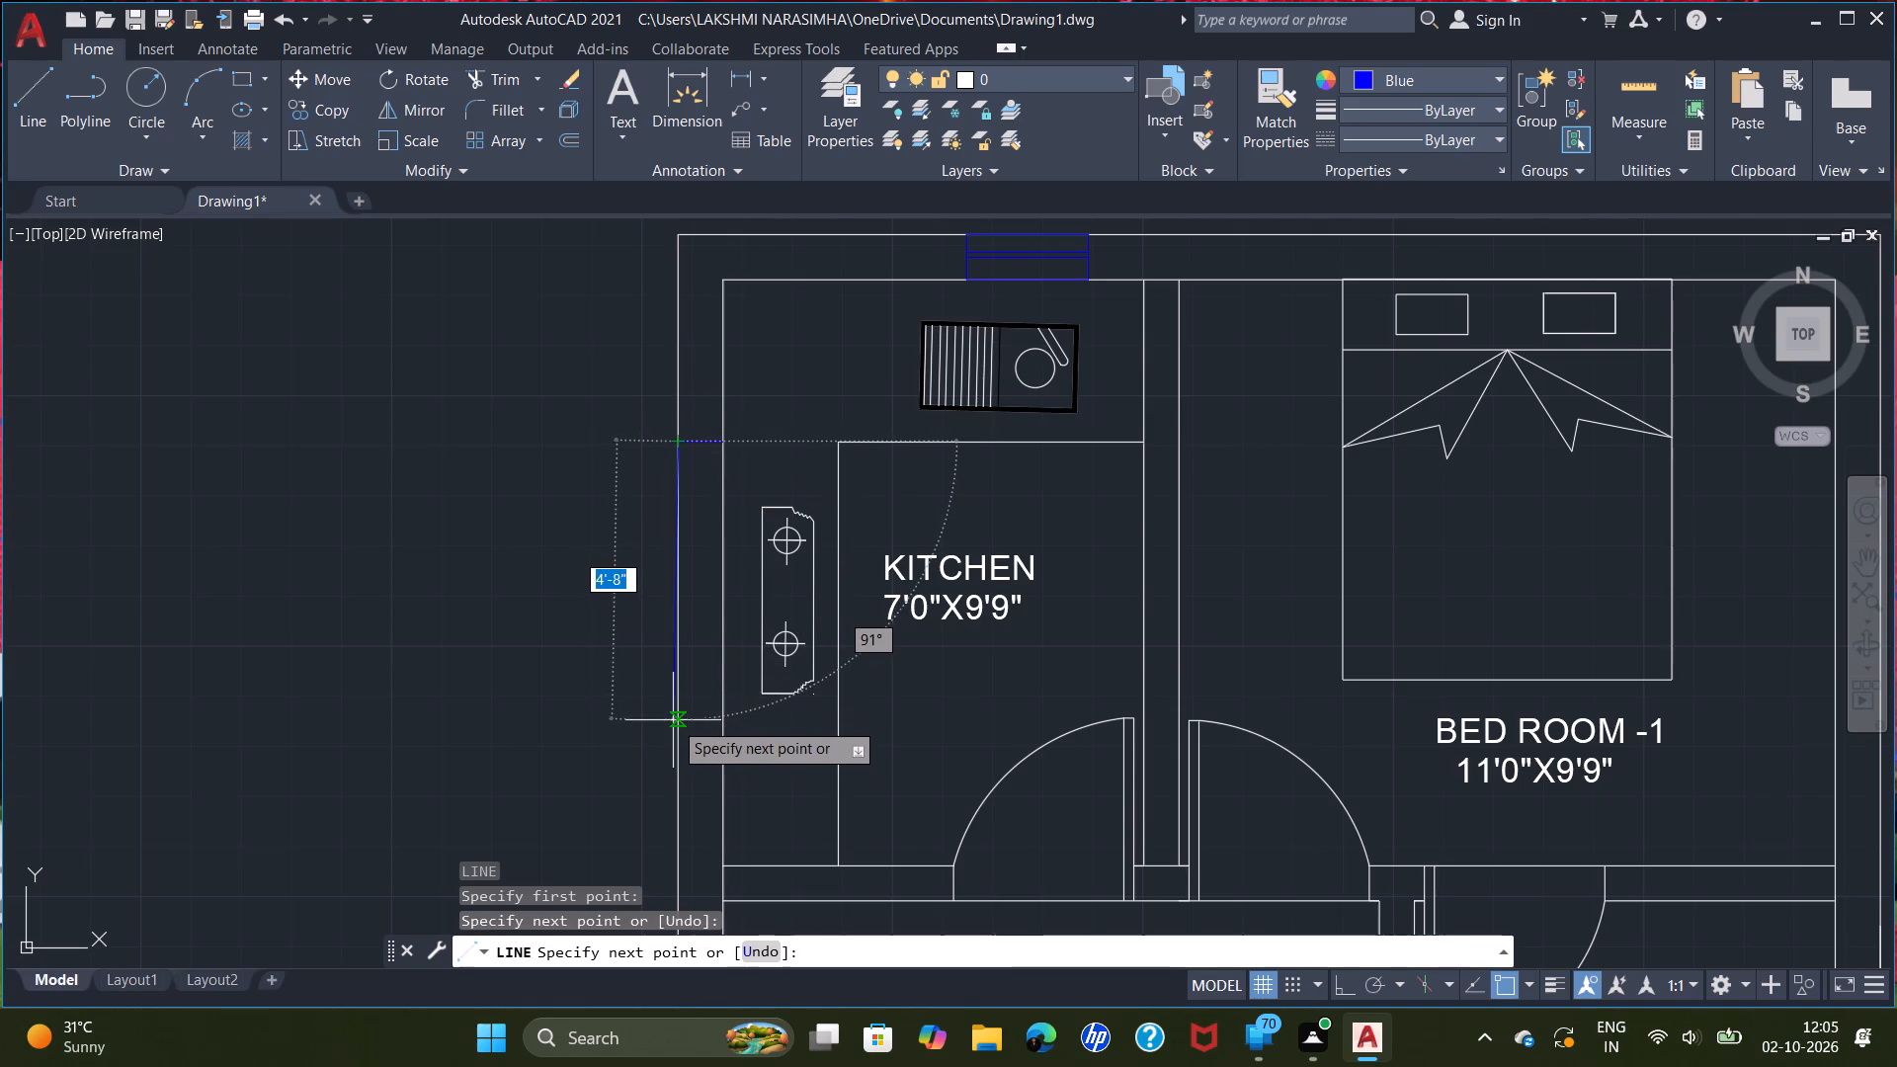
scroll(676, 719, up, 1)
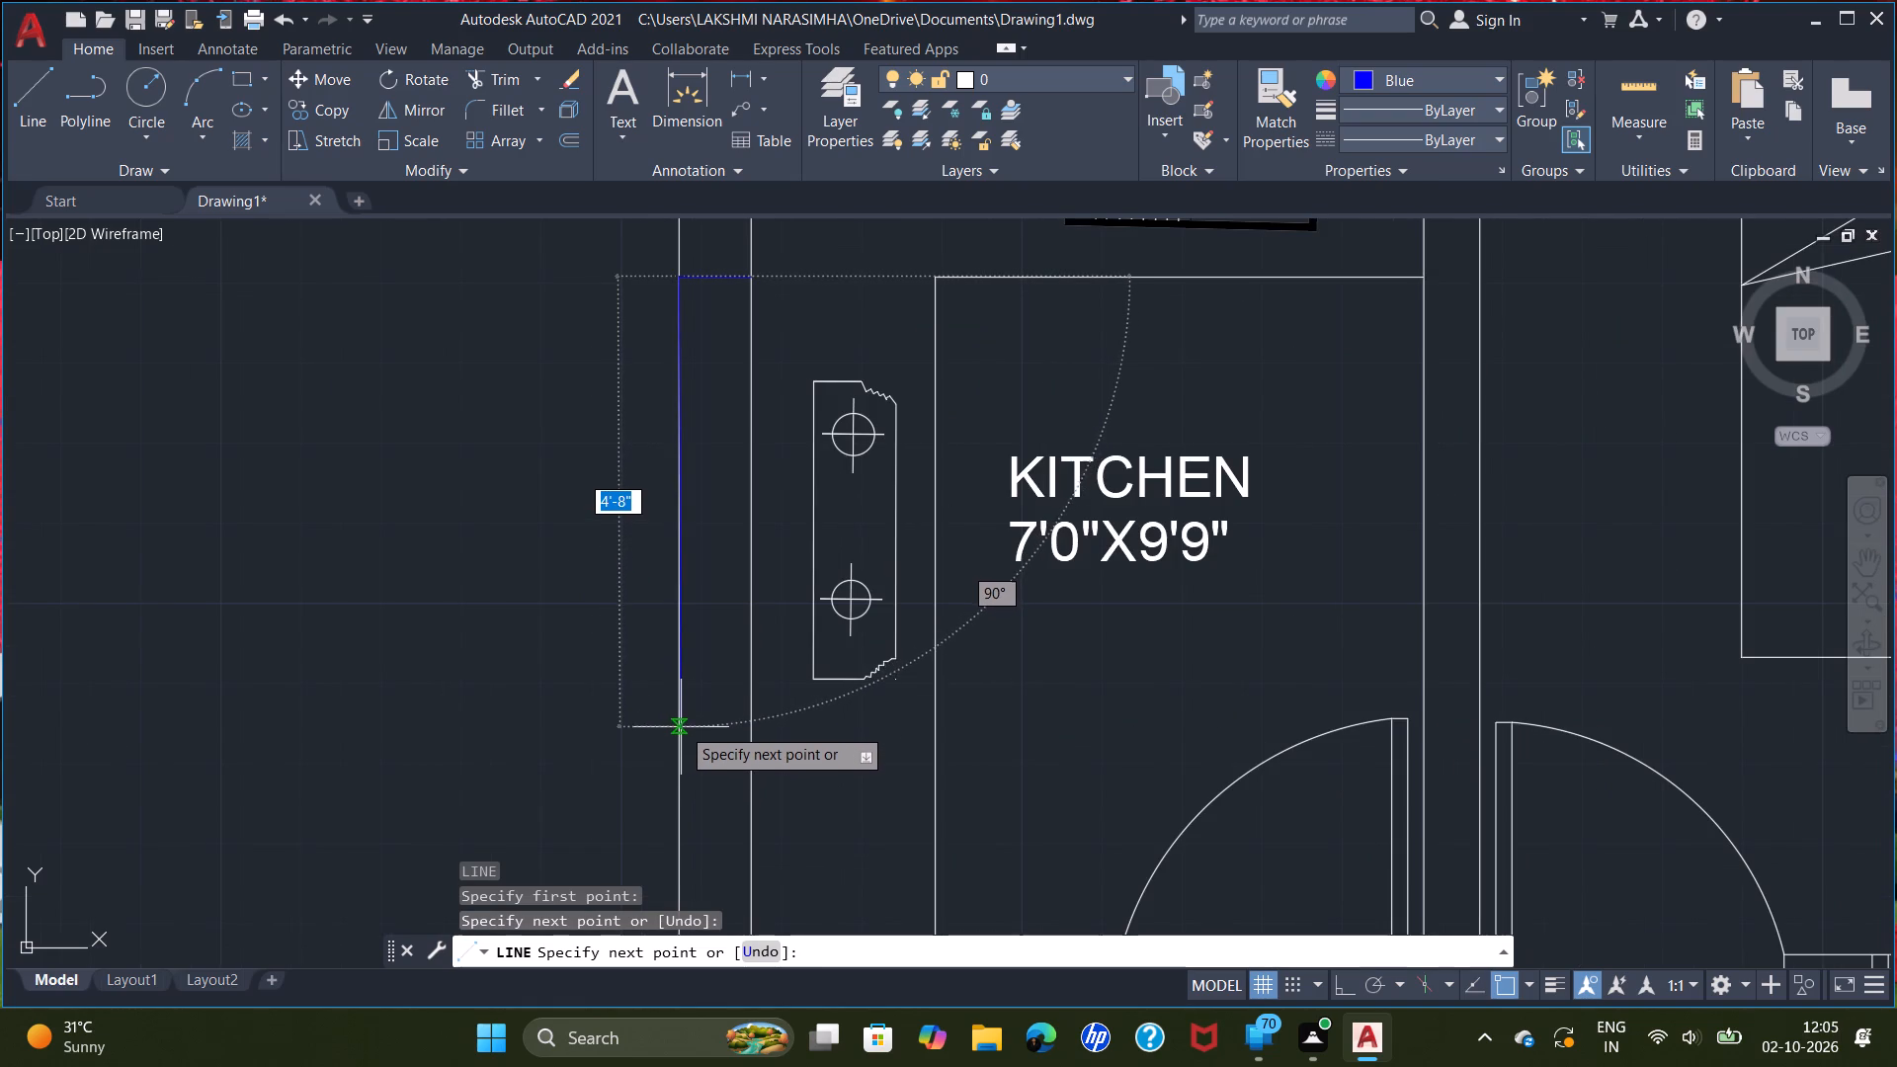
double_click(680, 733)
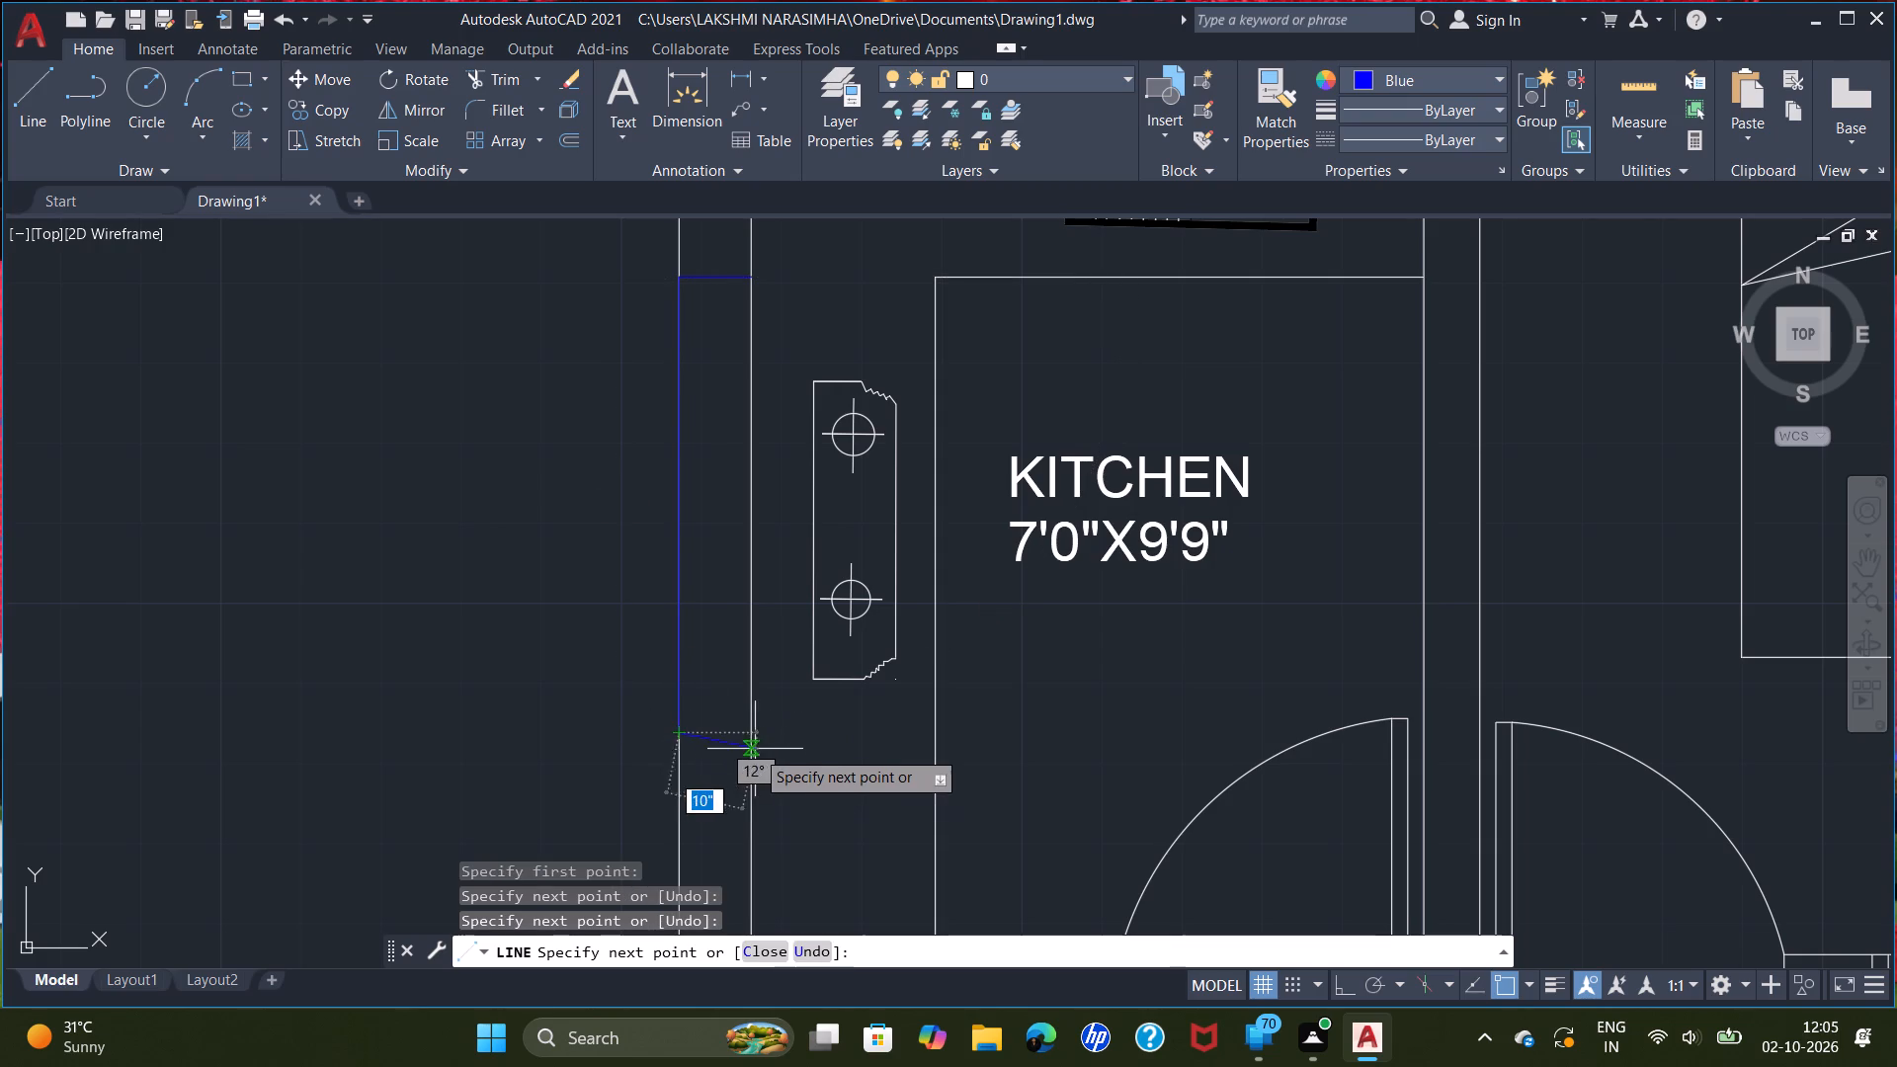
double_click(755, 738)
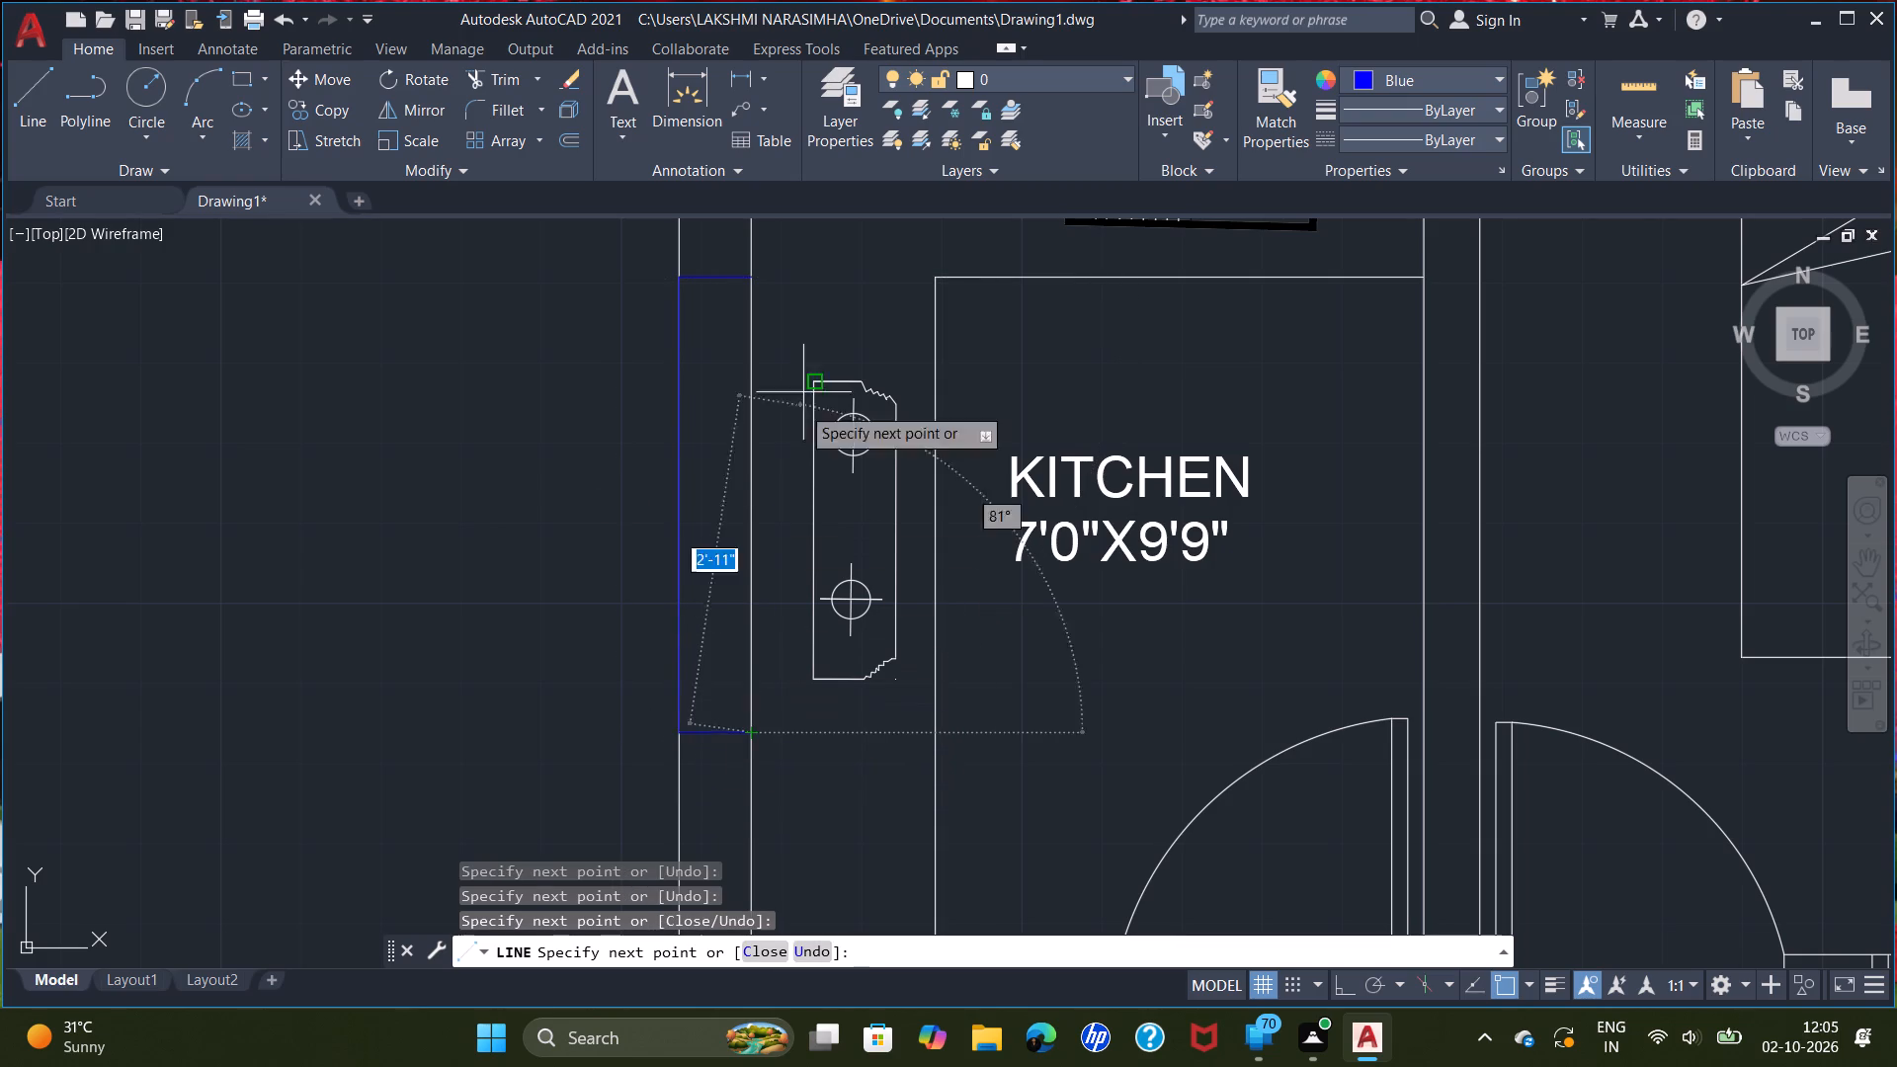
click(745, 276)
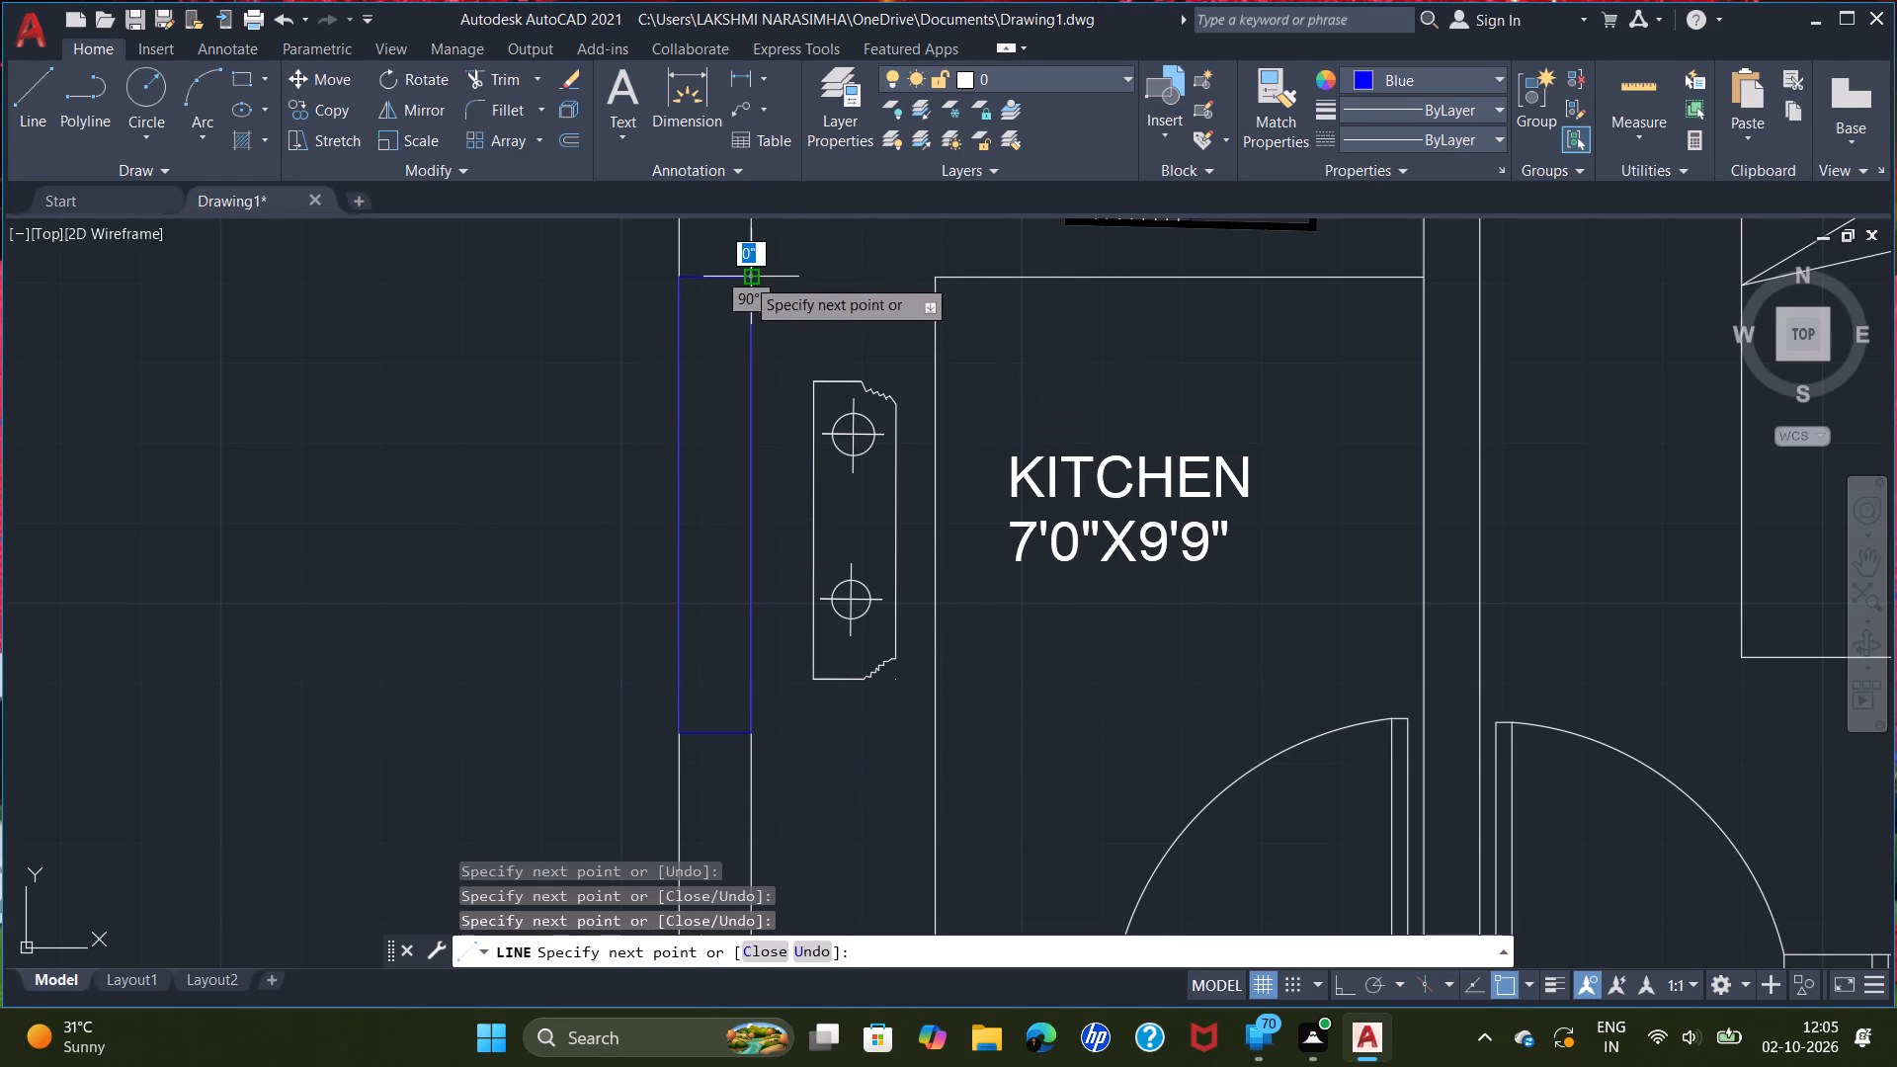
right_click(745, 277)
click(794, 286)
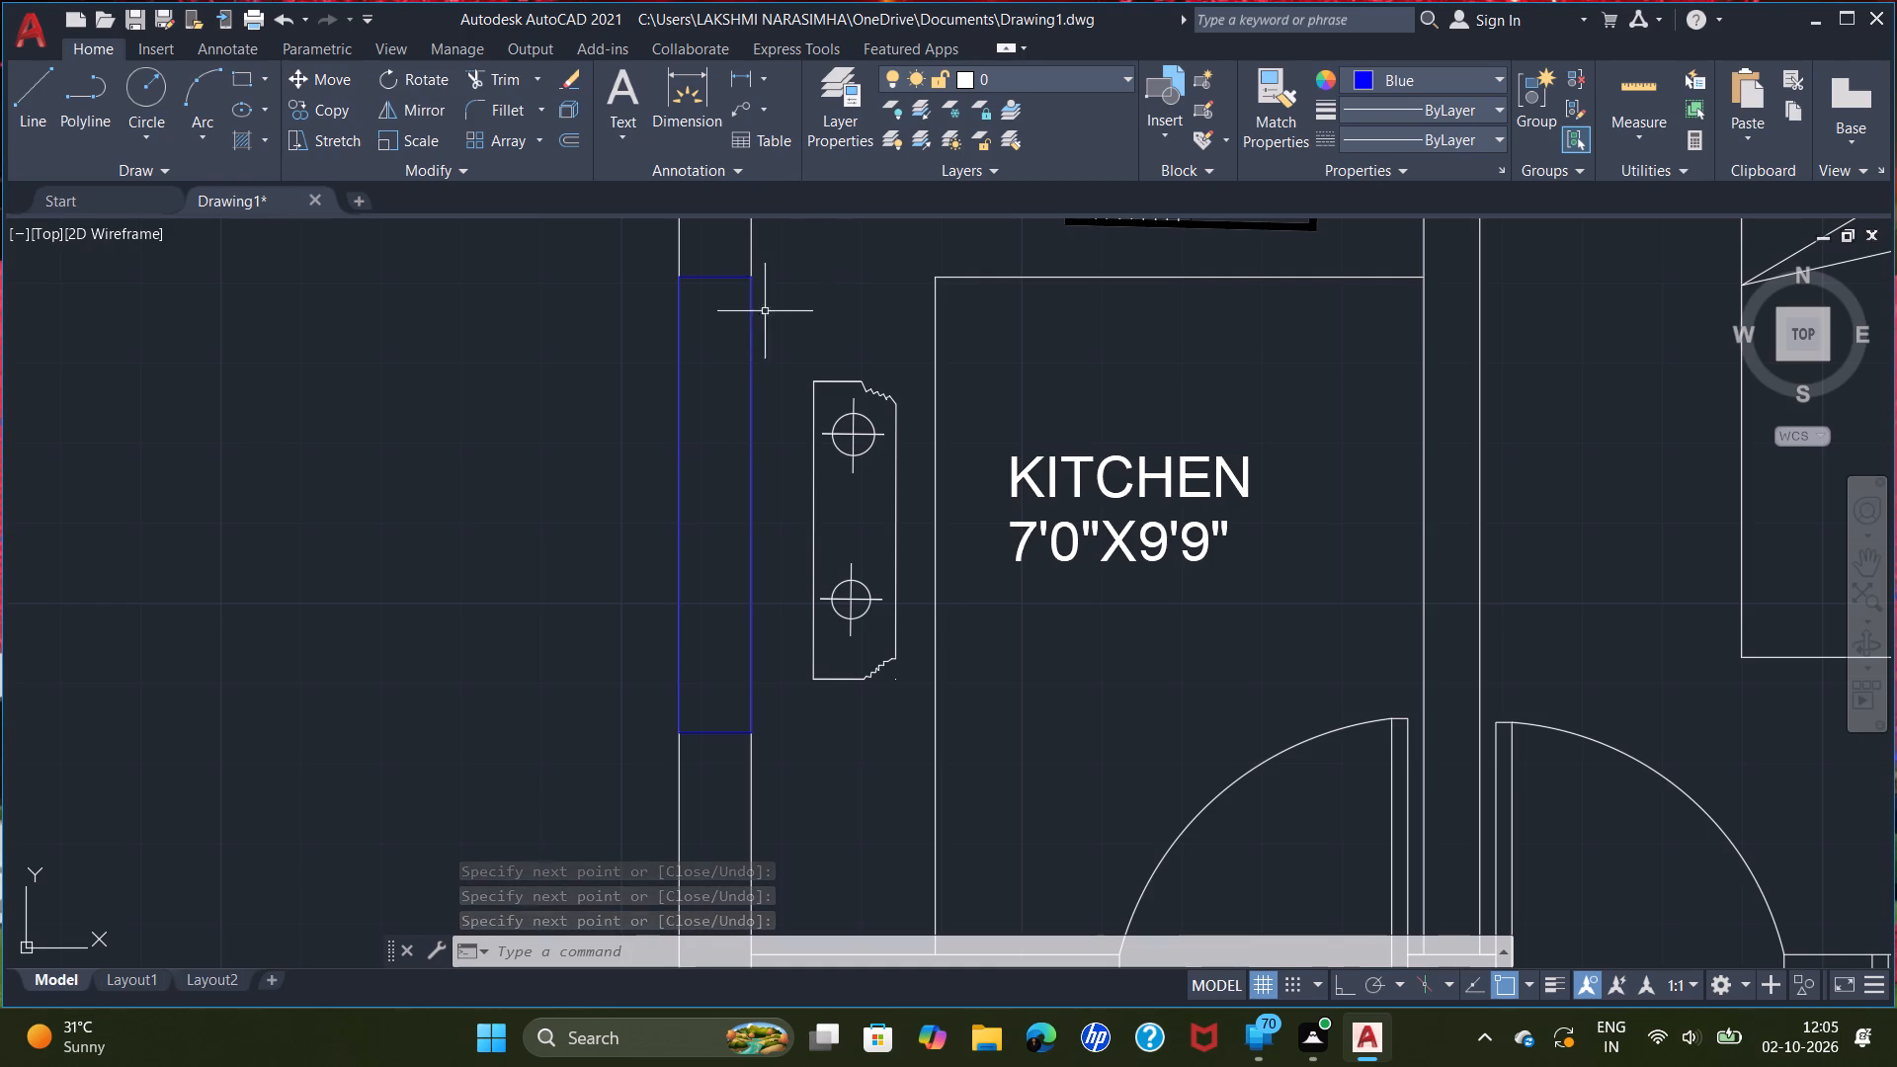
Draw a blue line lengthwise through the middle of the west-wall kitchen window, between the midpoints of its short sides.
key(l)
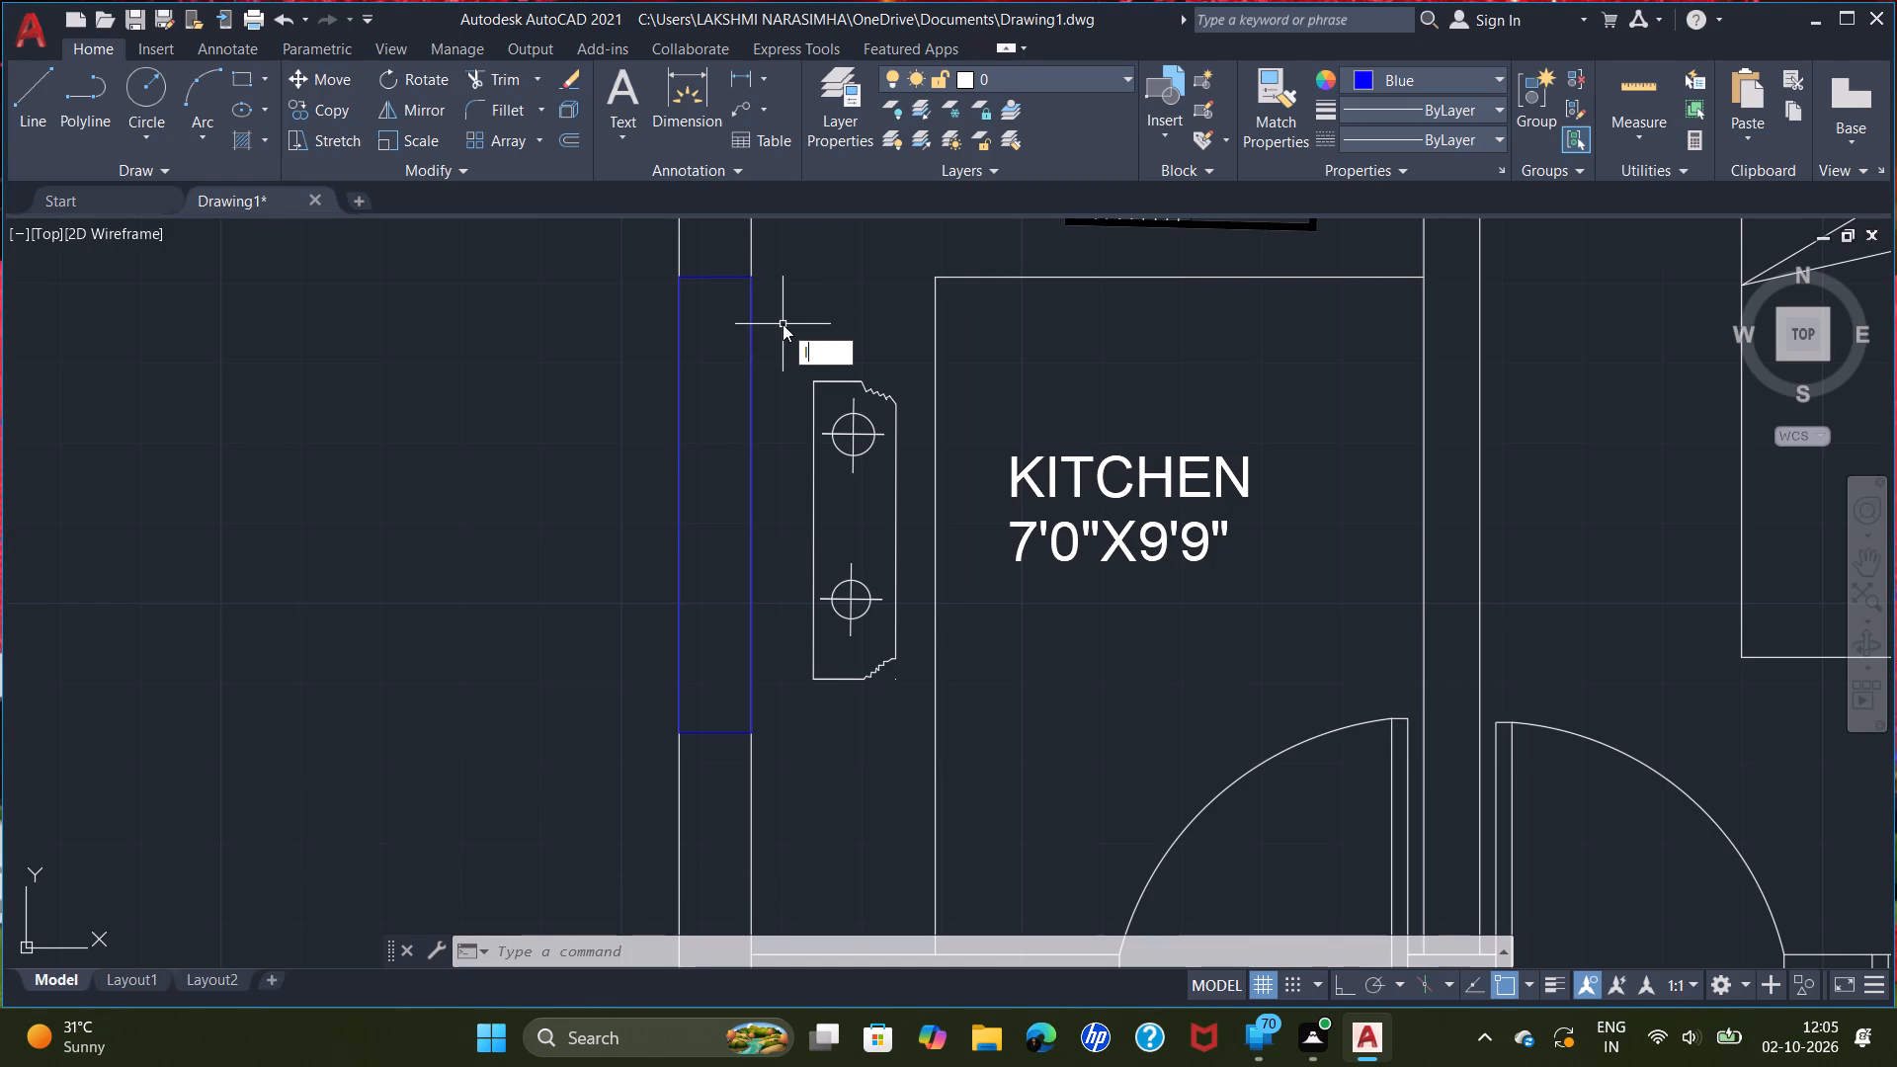
key(Return)
click(718, 281)
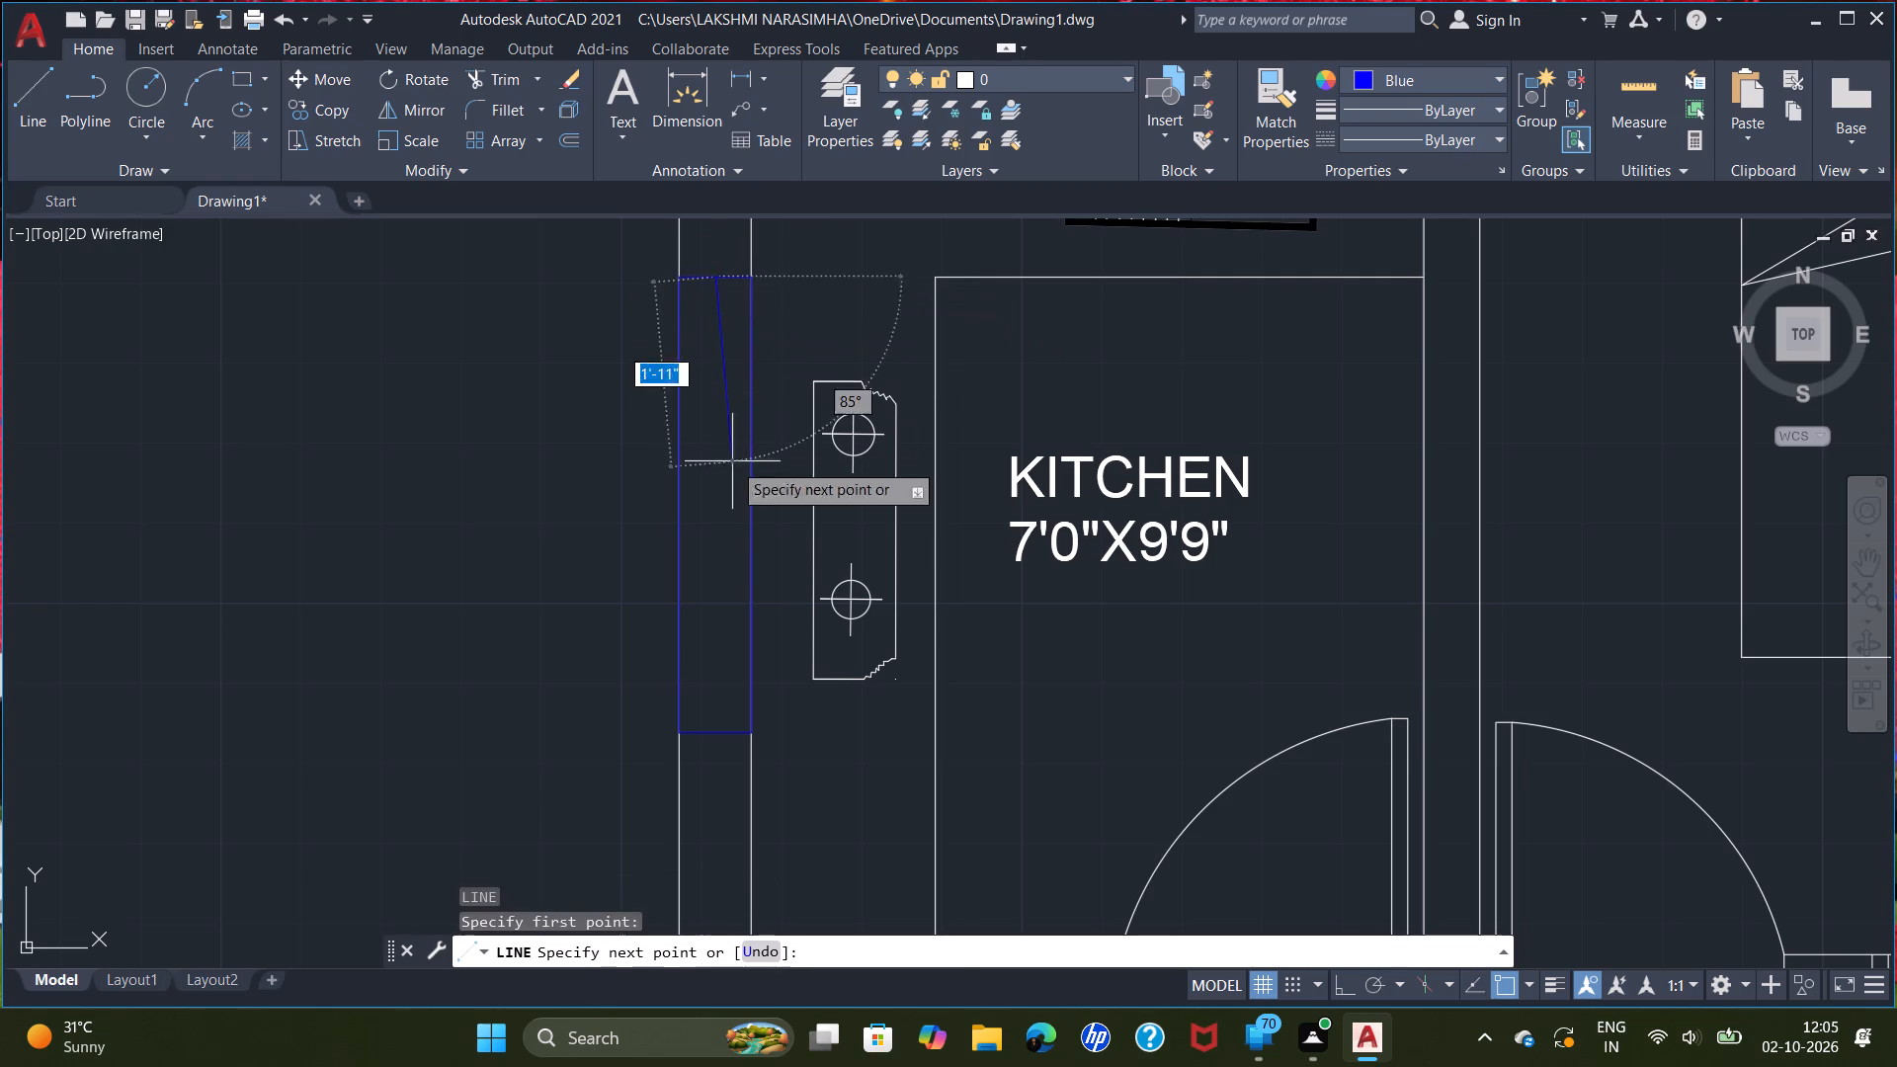
click(718, 732)
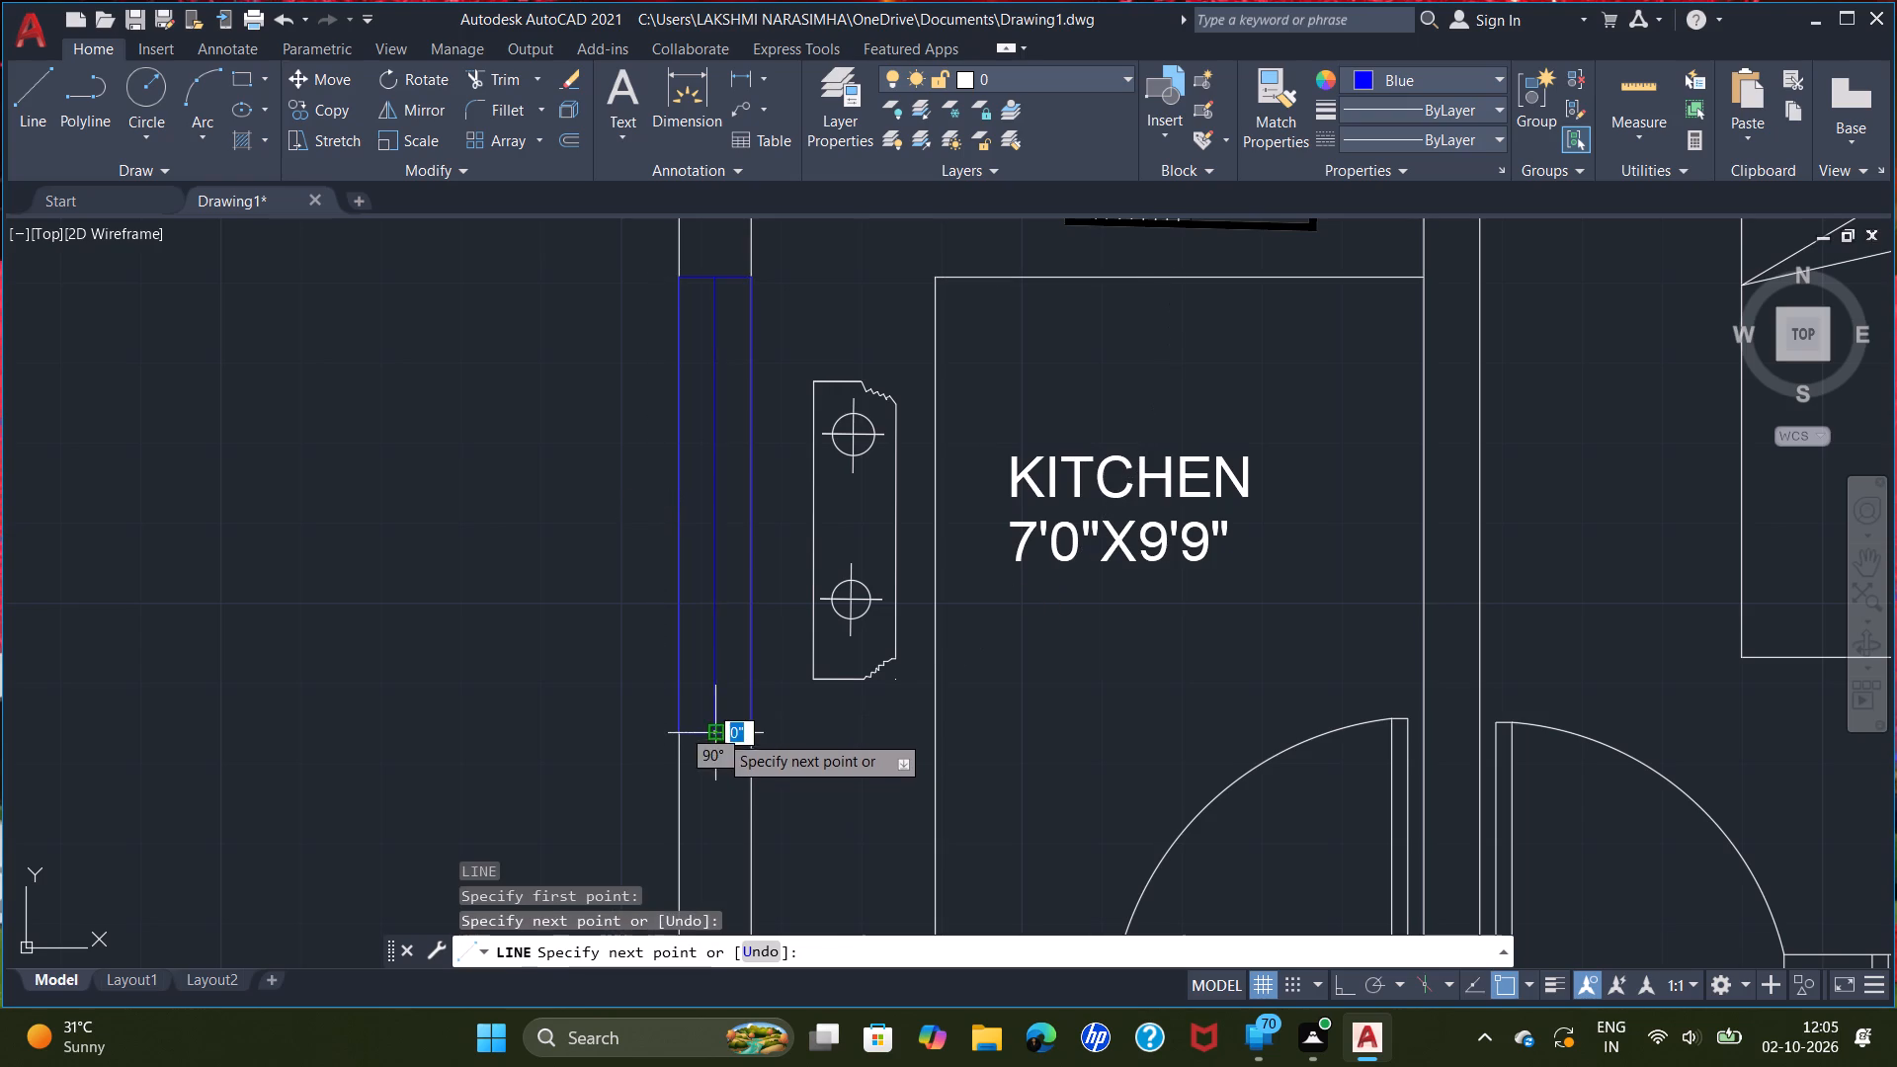
key(Escape)
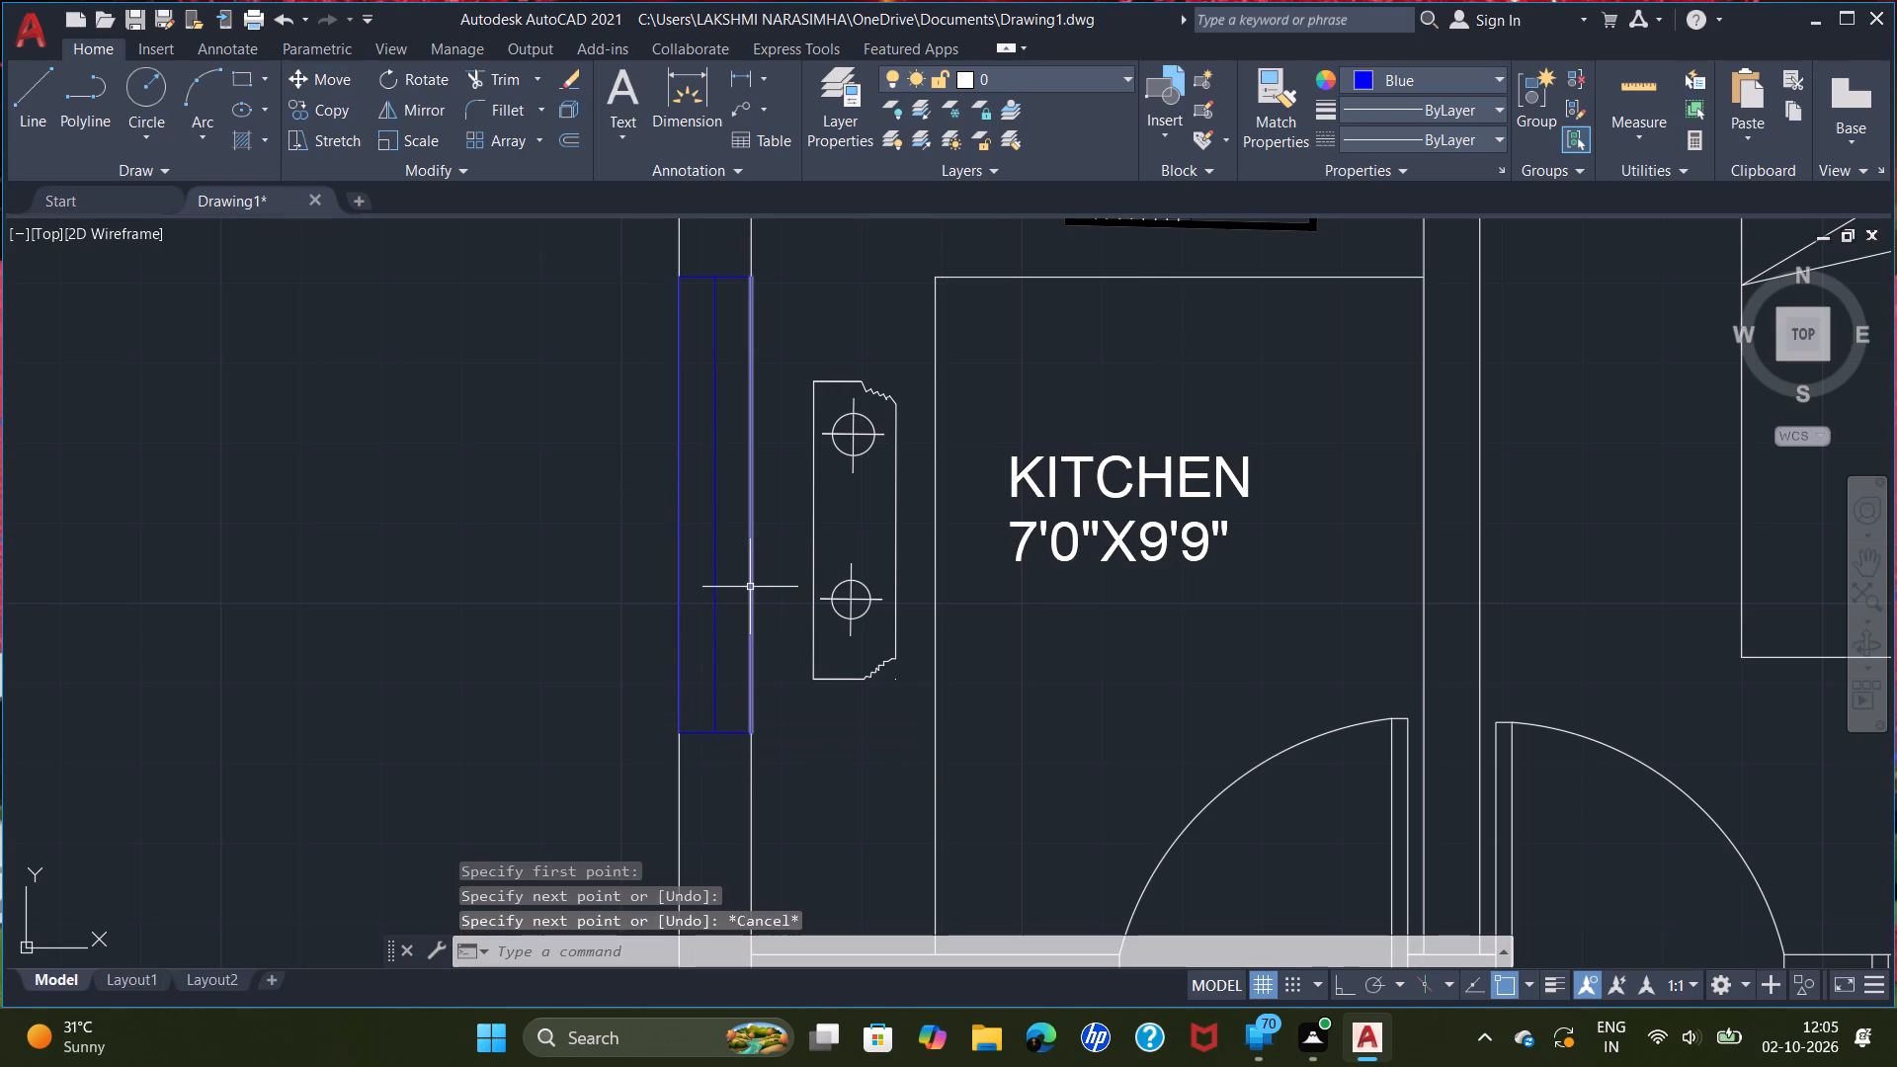
Offset the middle line of the kitchen's west-wall window 1" toward the inside of the kitchen.
key(o)
key(f)
key(Return)
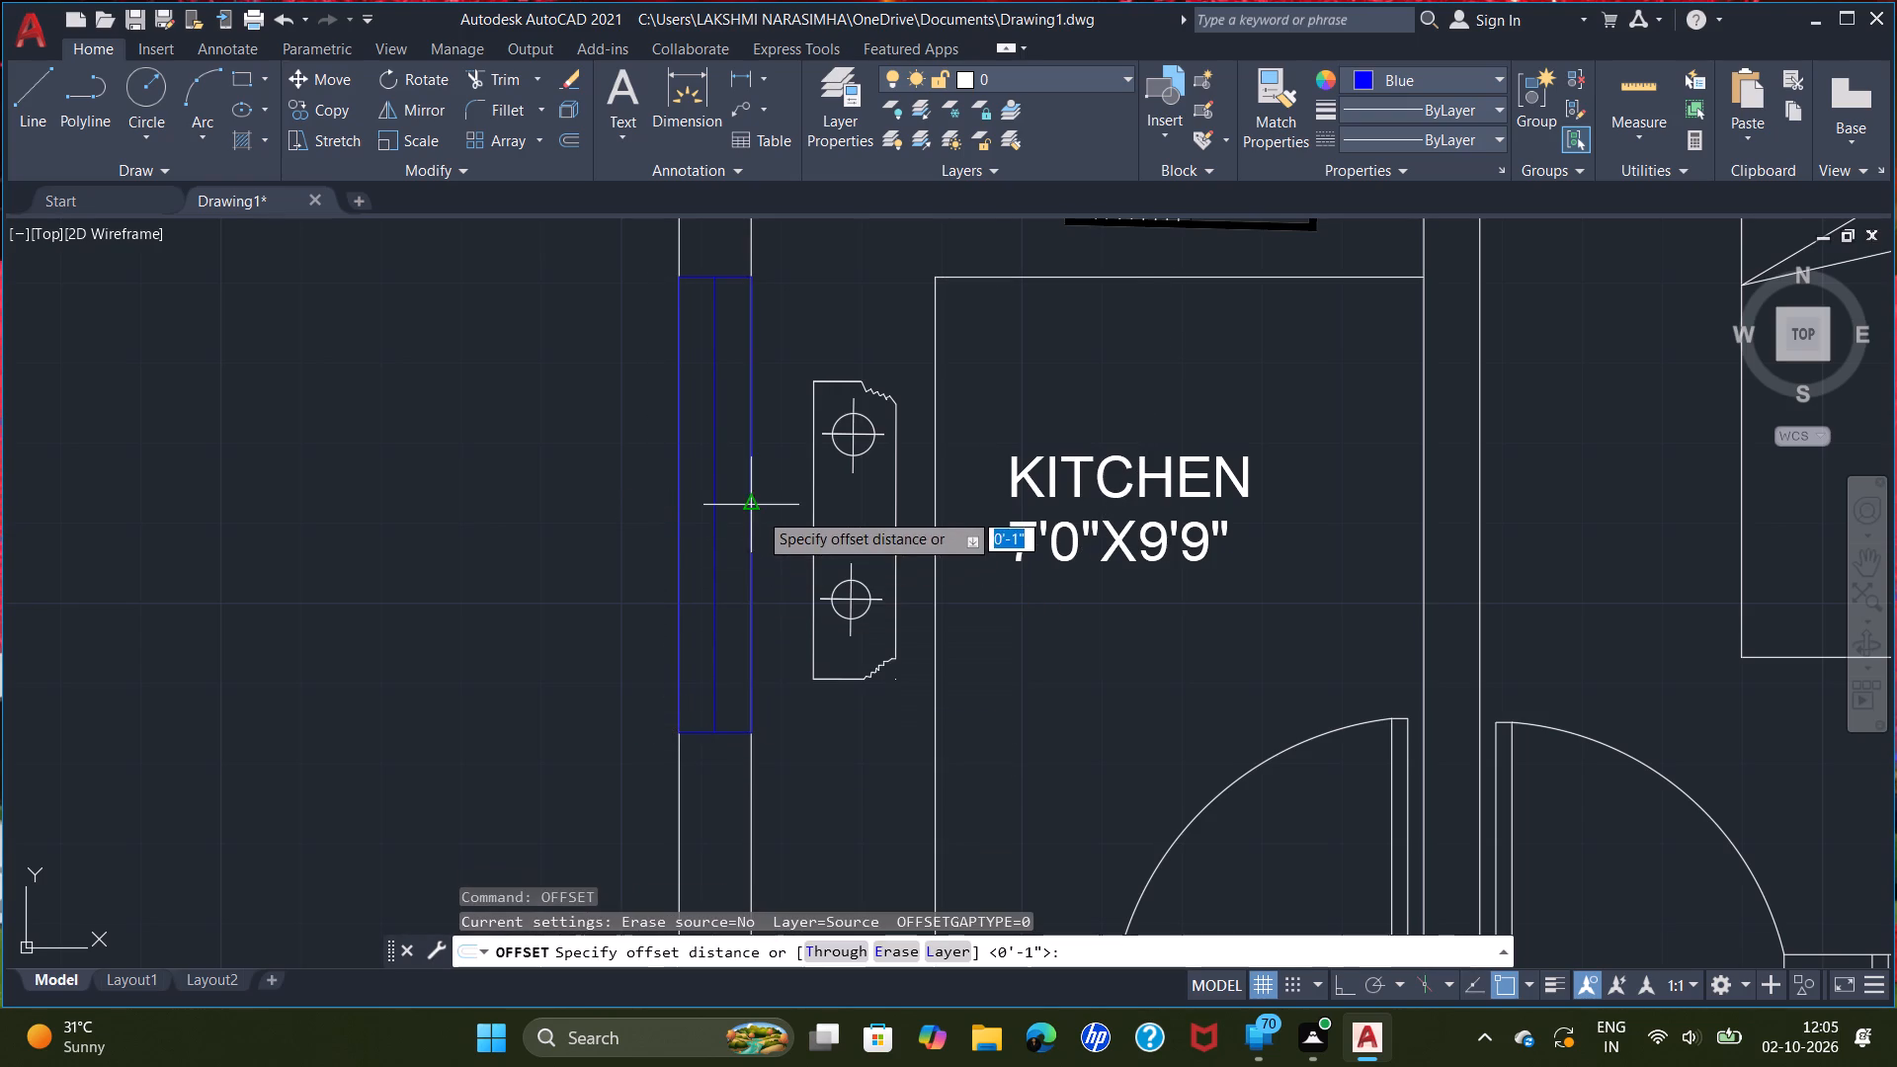
key(1)
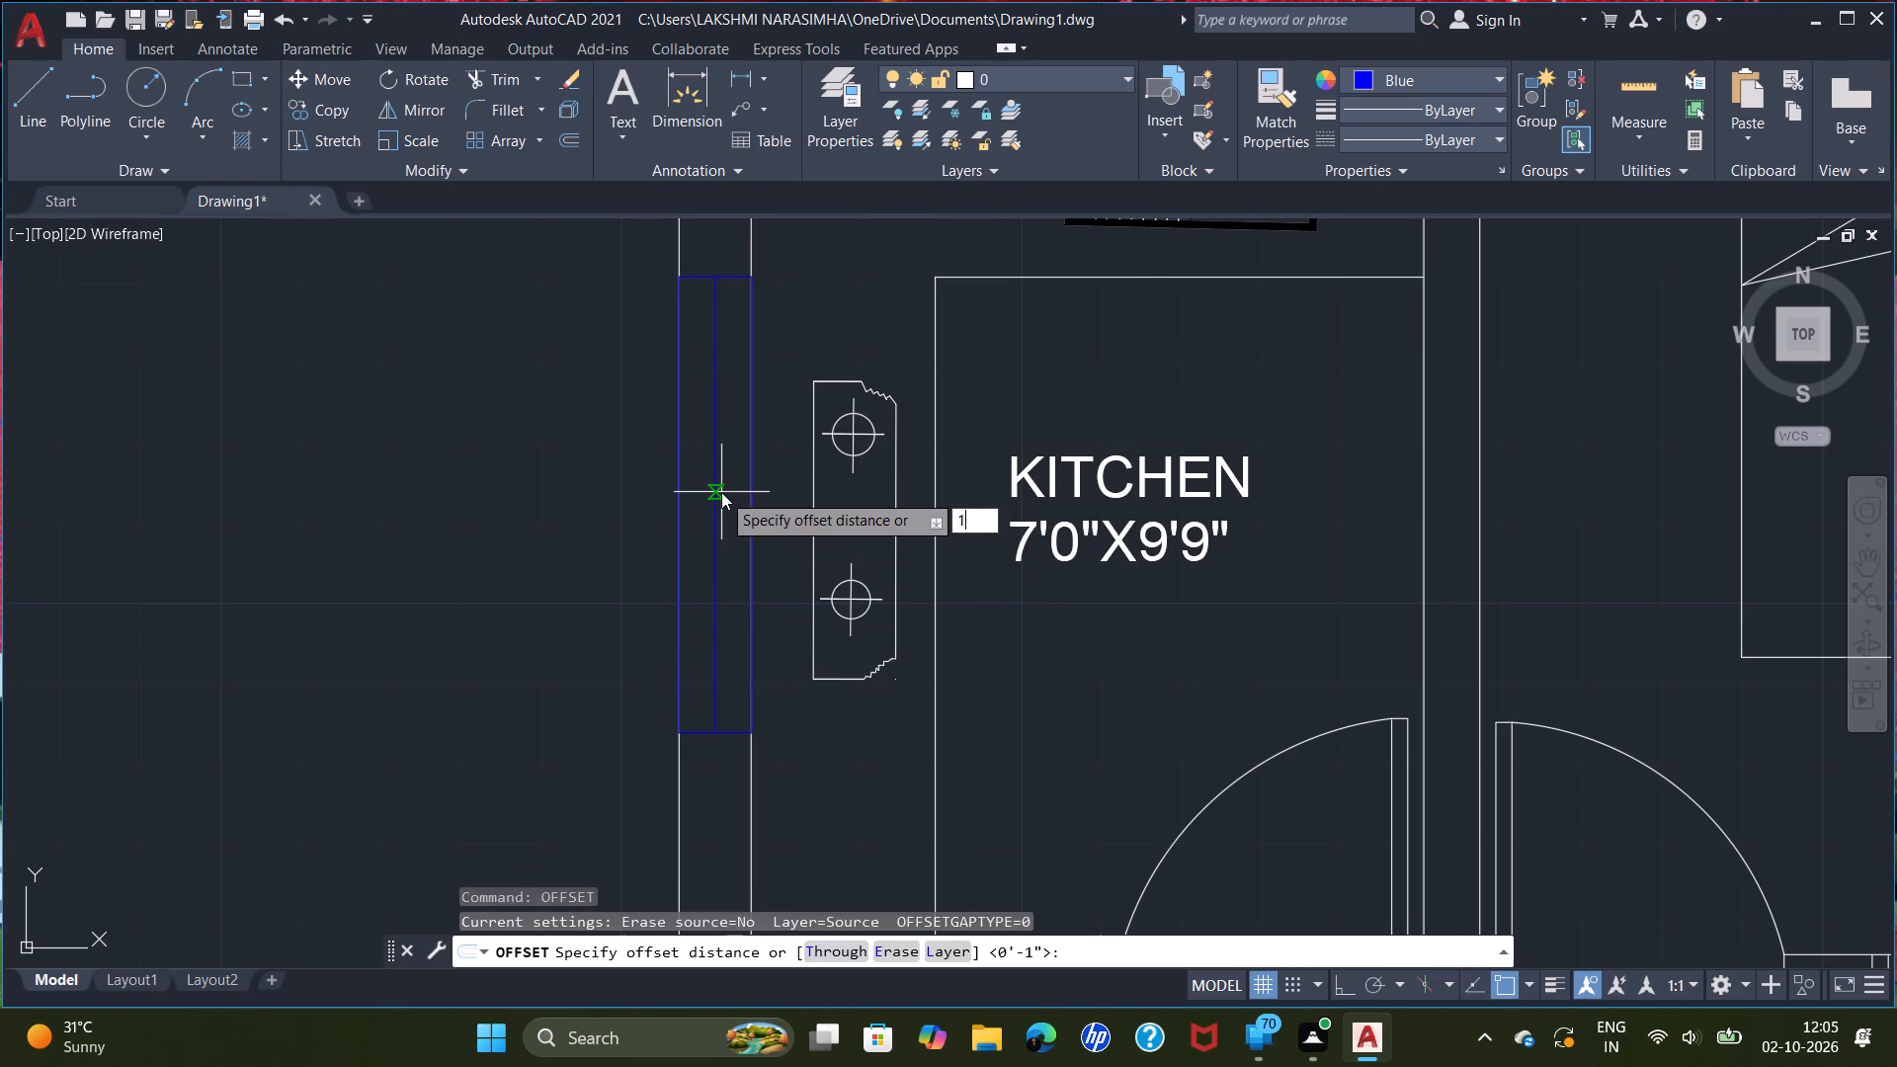
key(shift+quotedbl)
key(Return)
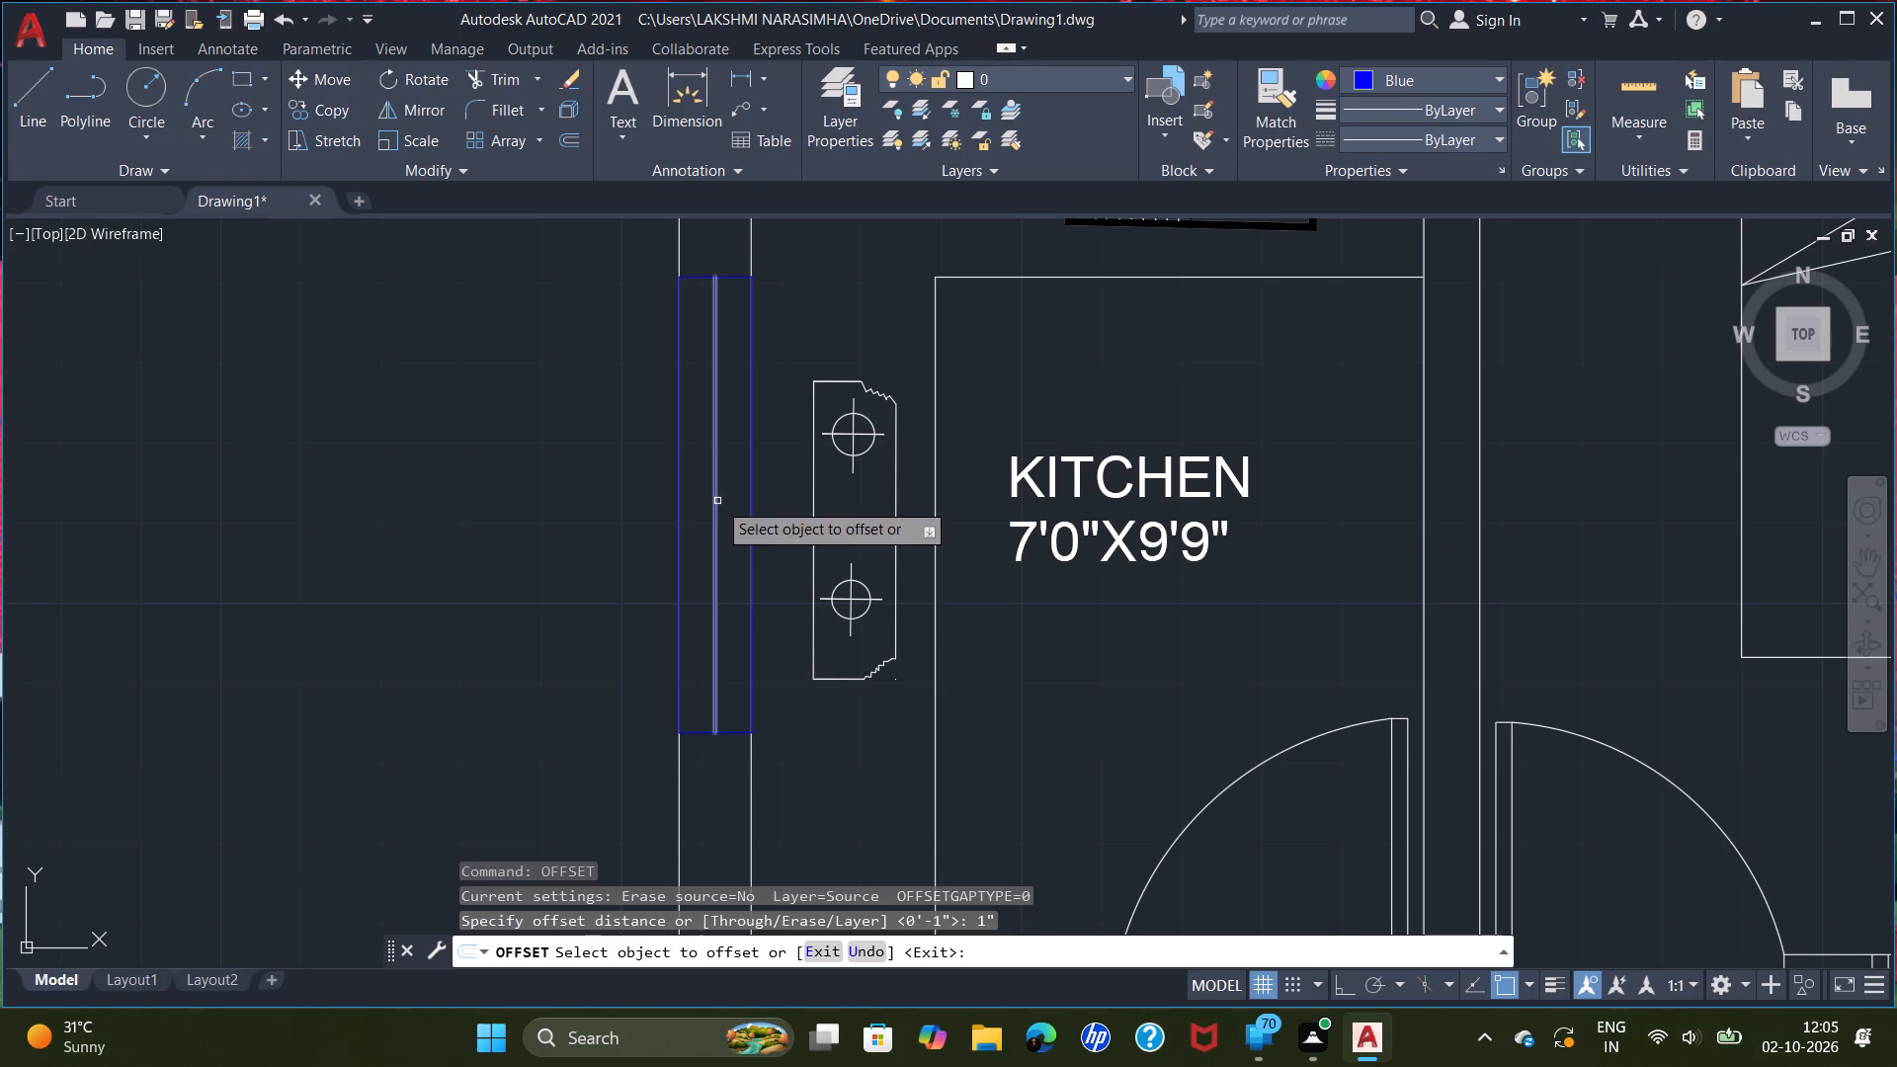
double_click(717, 501)
click(735, 514)
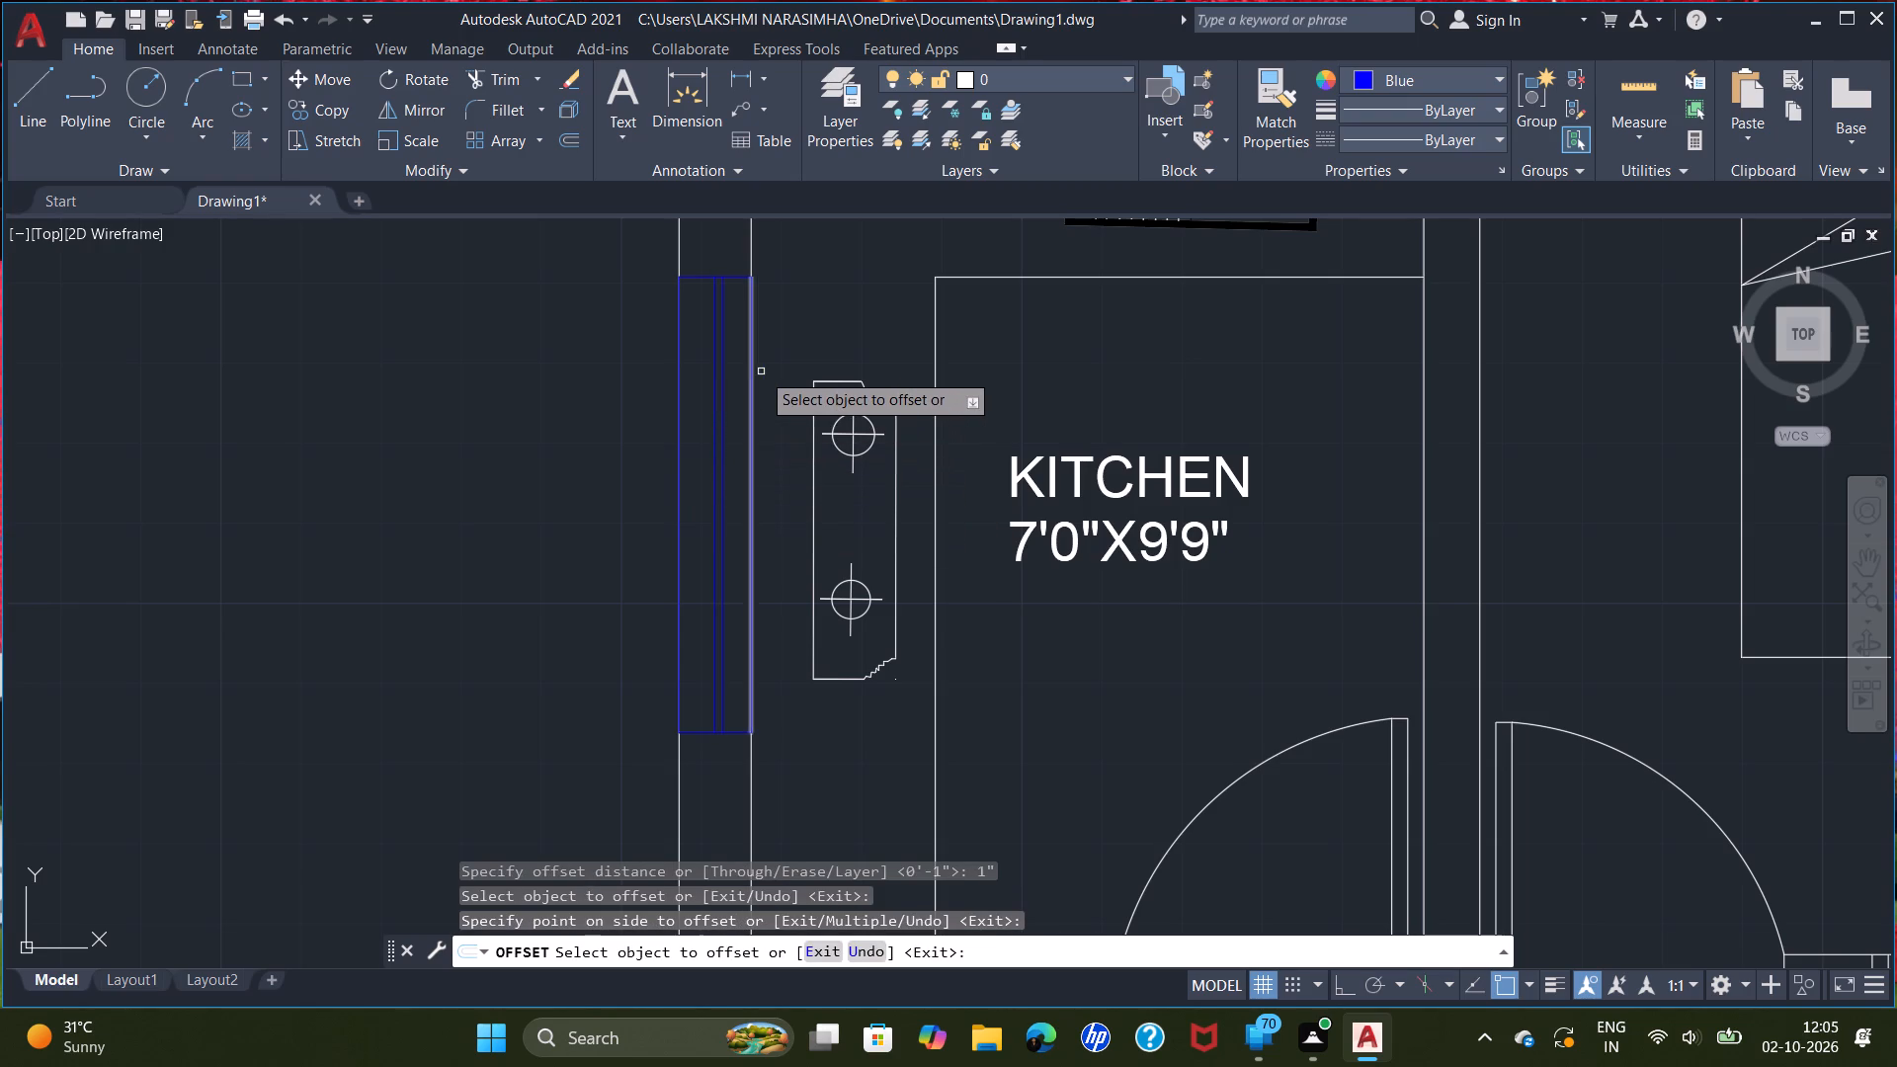
Draw a blue window outline about 6'-3" long across the 9" thickness of the hall's west outer wall, south of the kitchen.
scroll(765, 369, down, 1)
scroll(809, 610, down, 1)
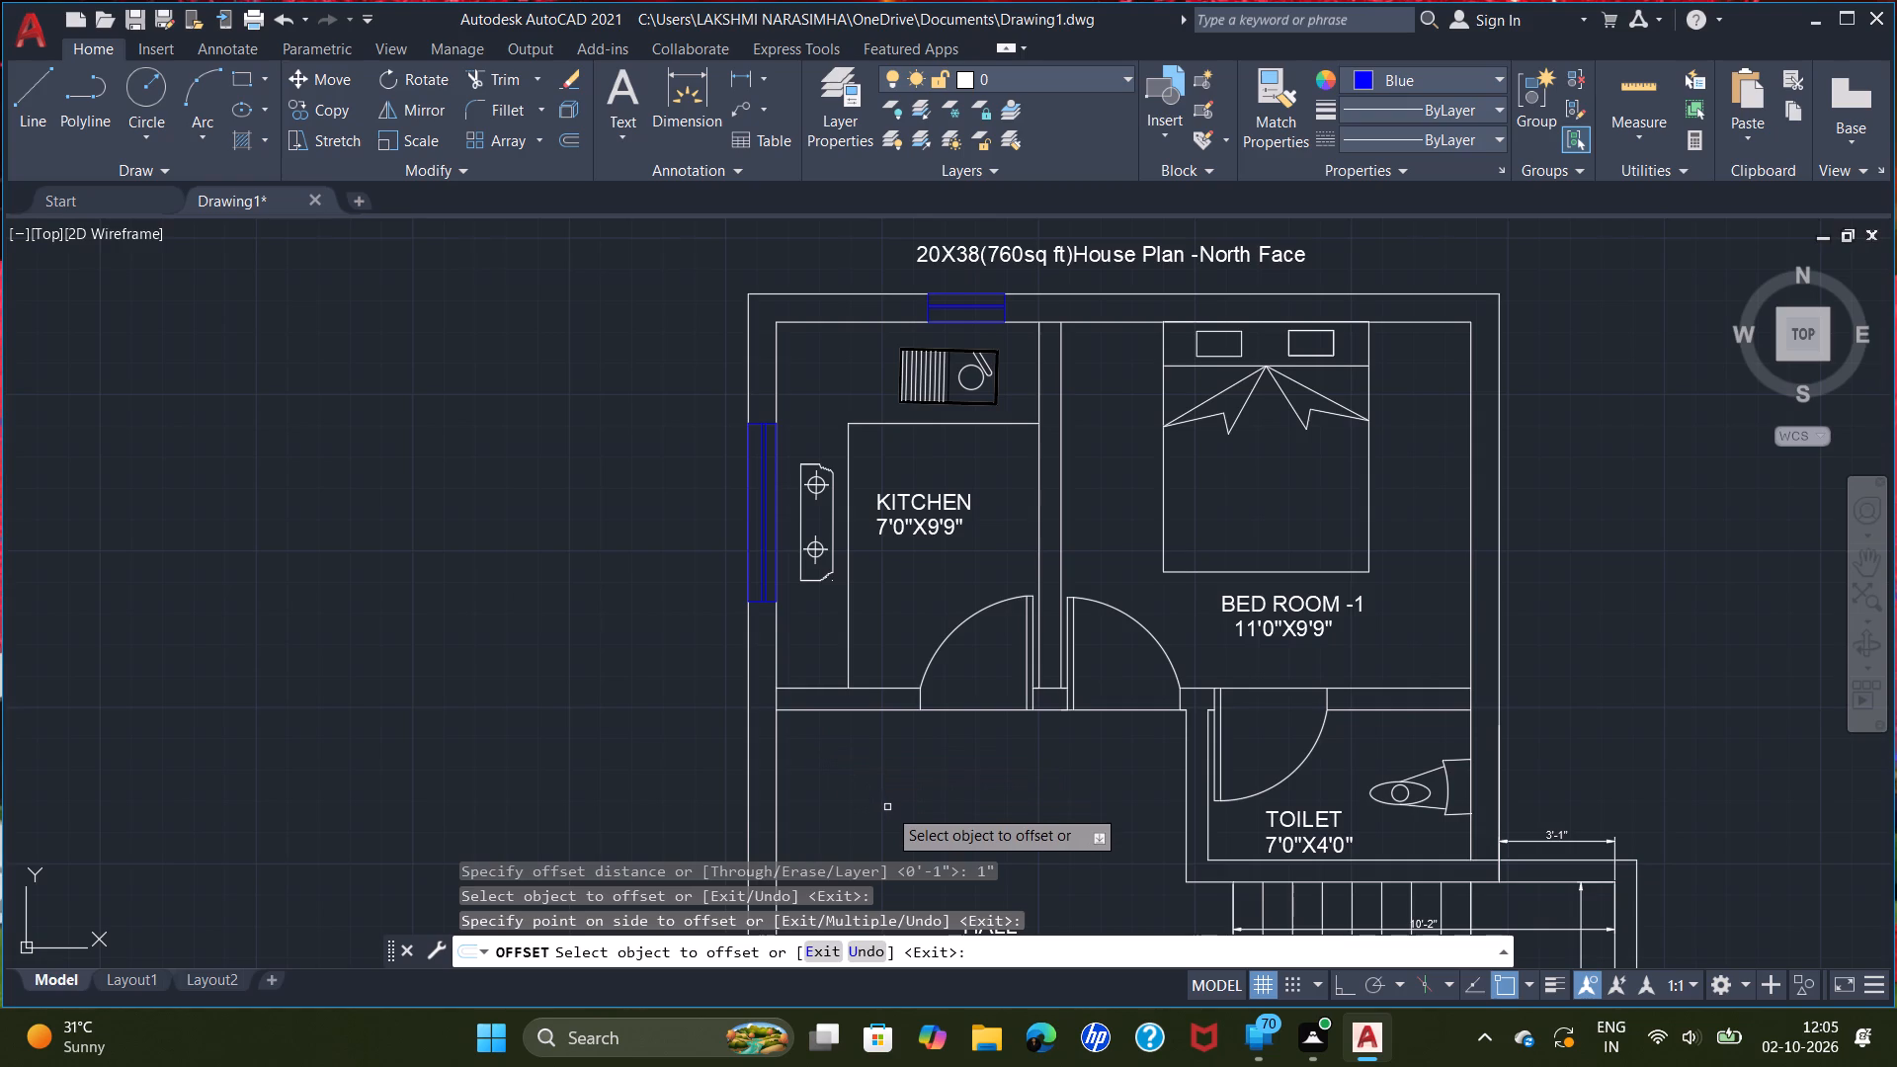
middle_drag(887, 810, 922, 673)
scroll(904, 723, up, 1)
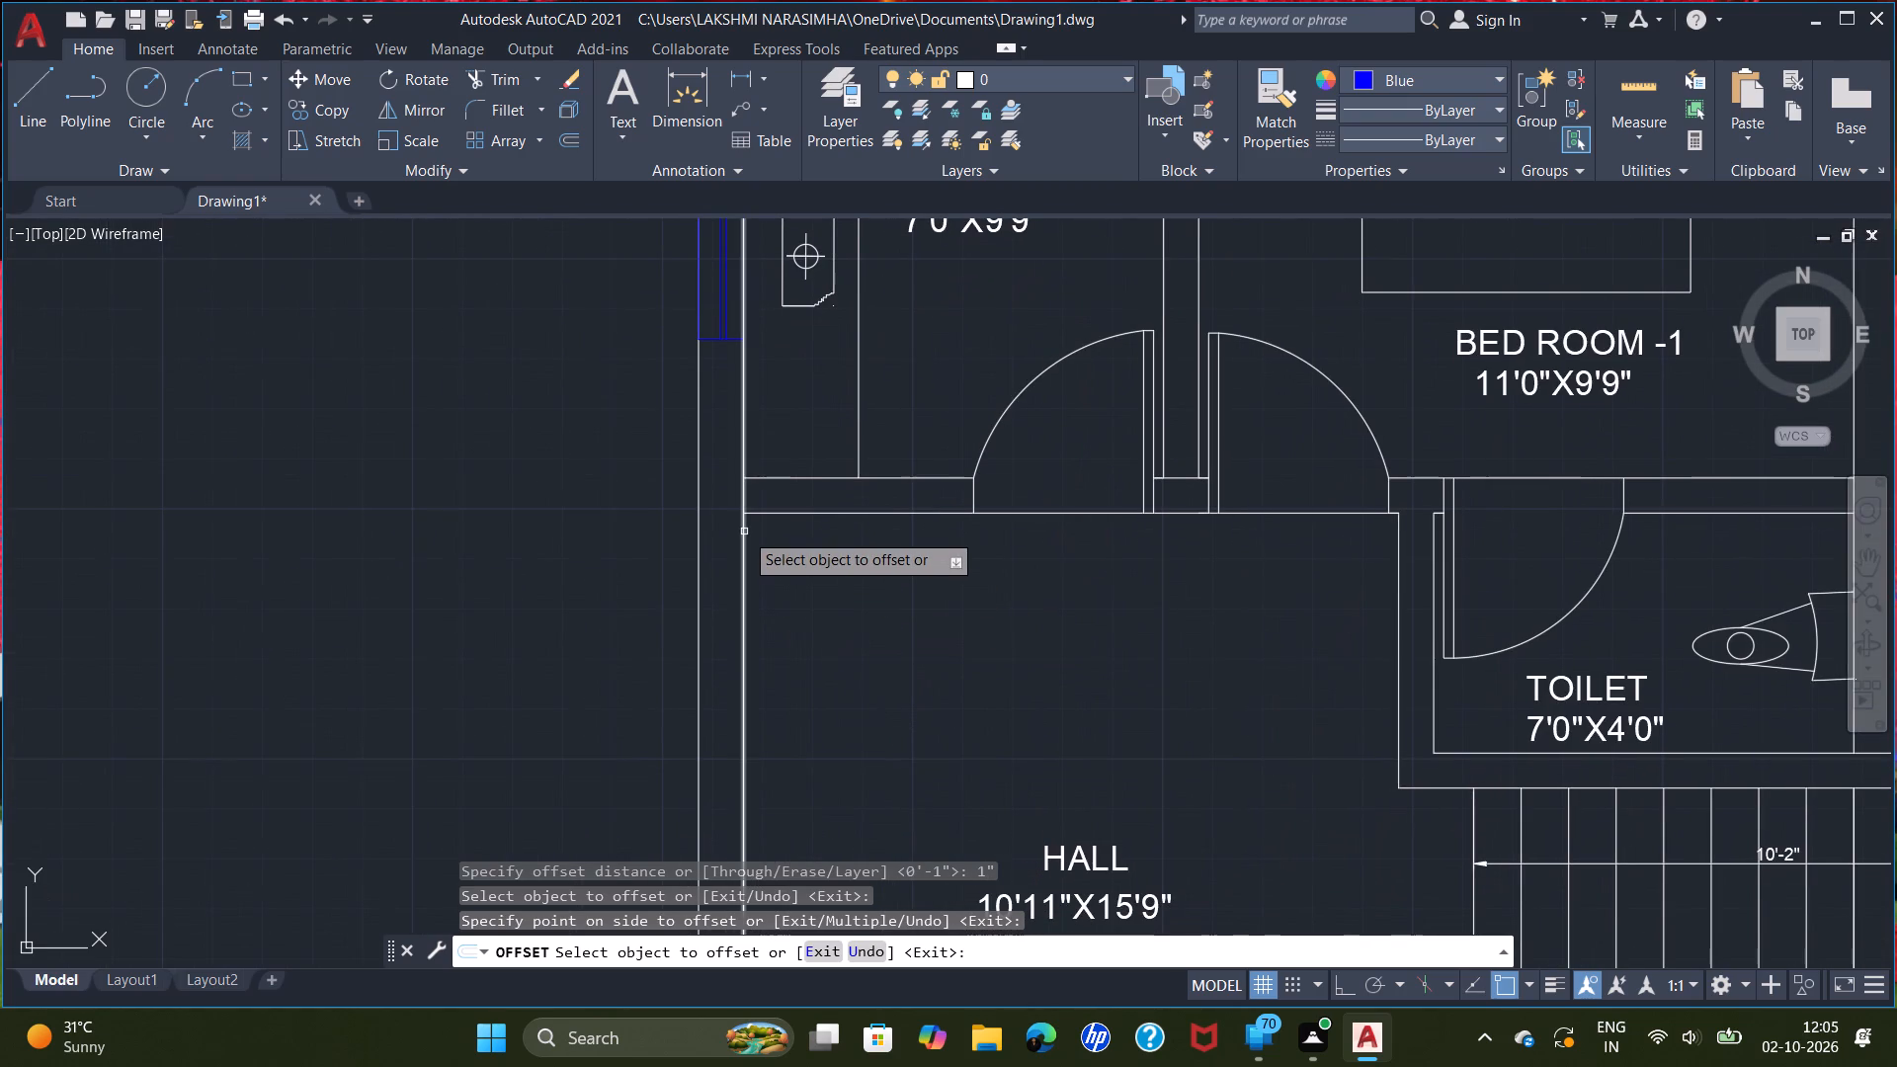
key(l)
key(Return)
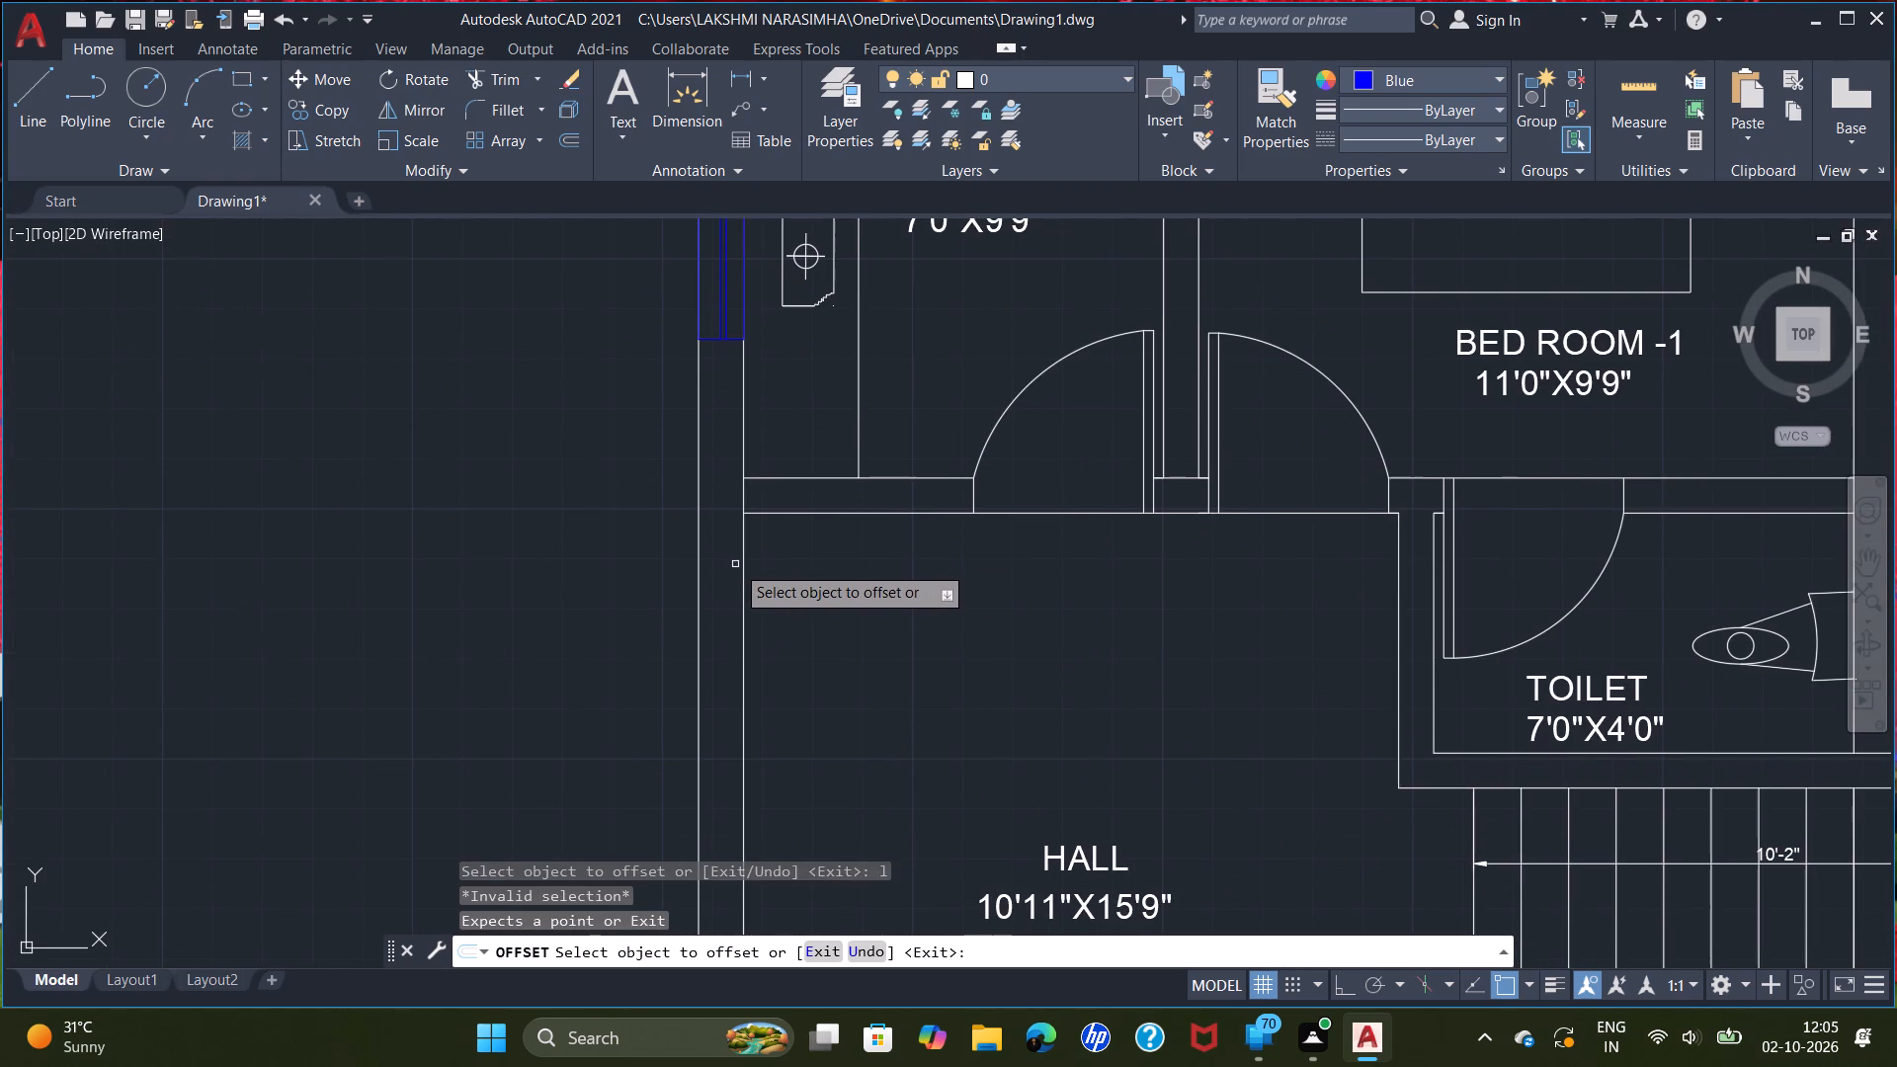
key(Escape)
key(l)
key(Return)
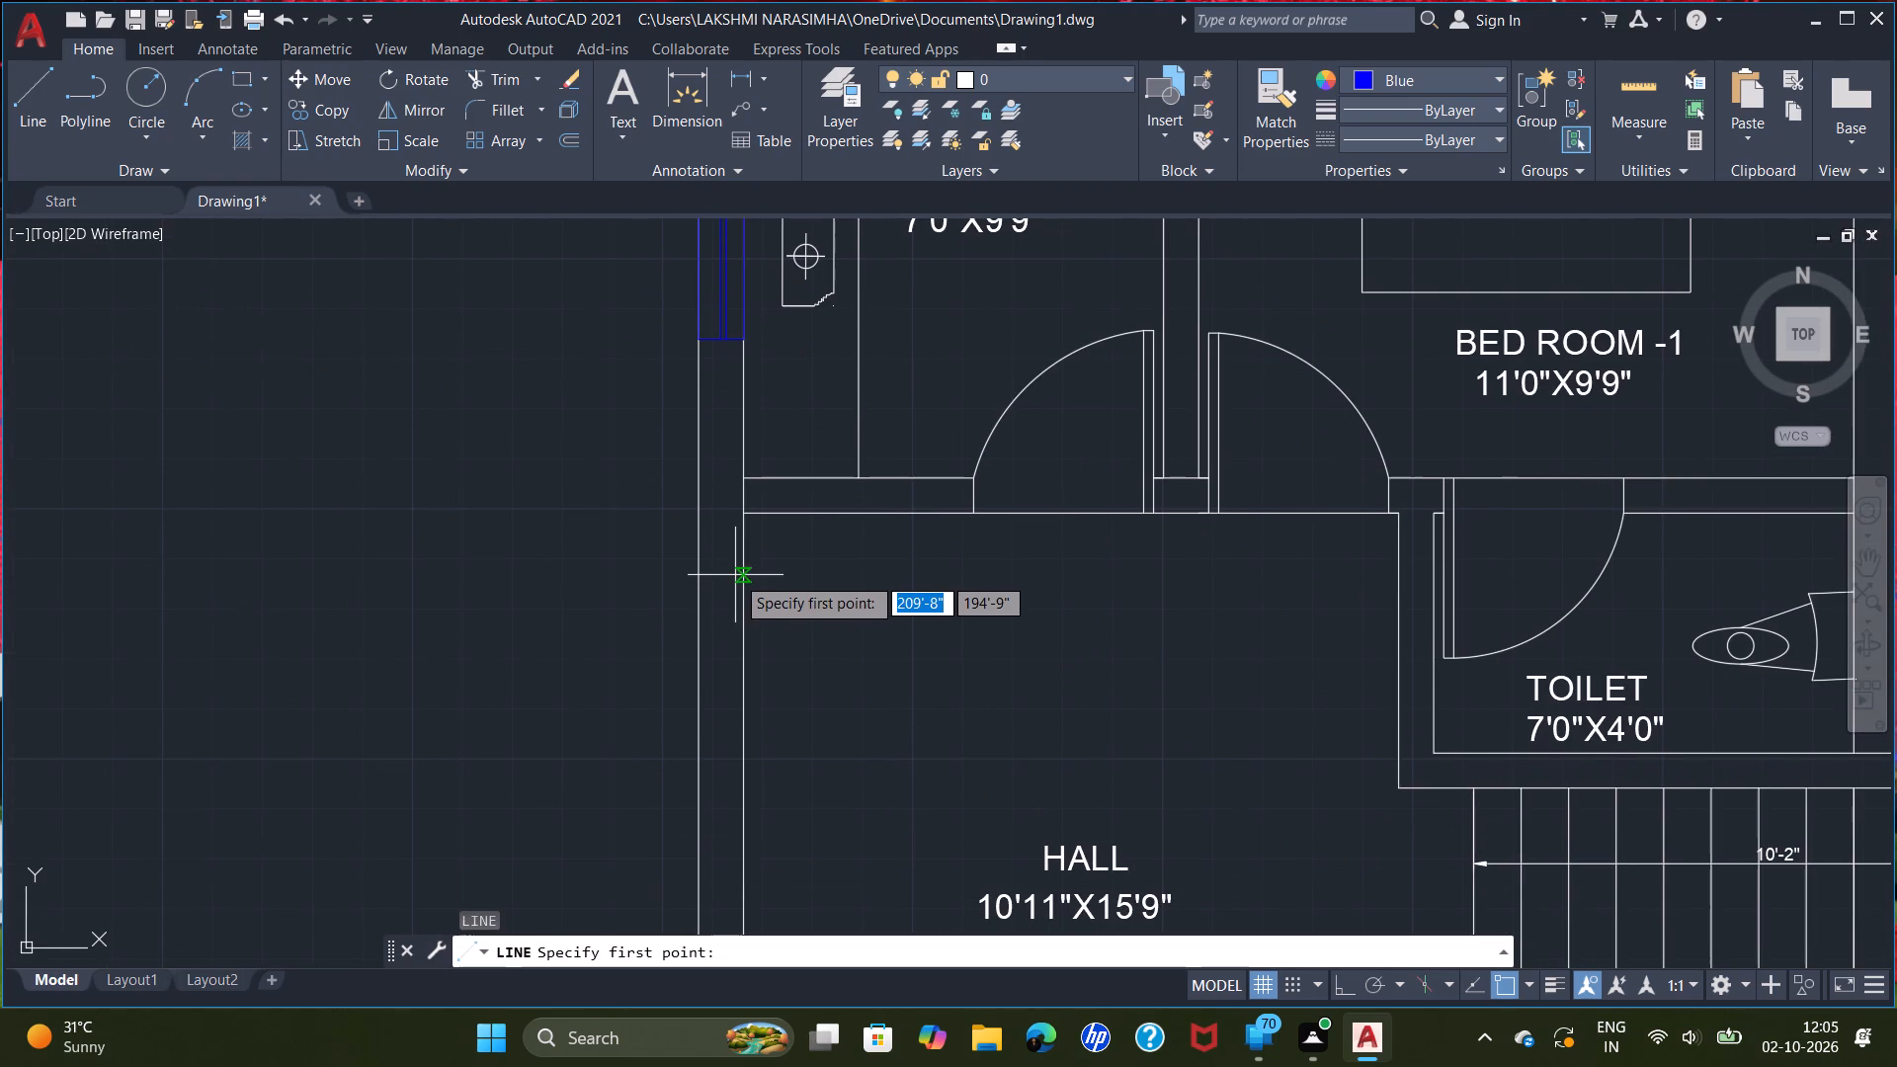
click(742, 559)
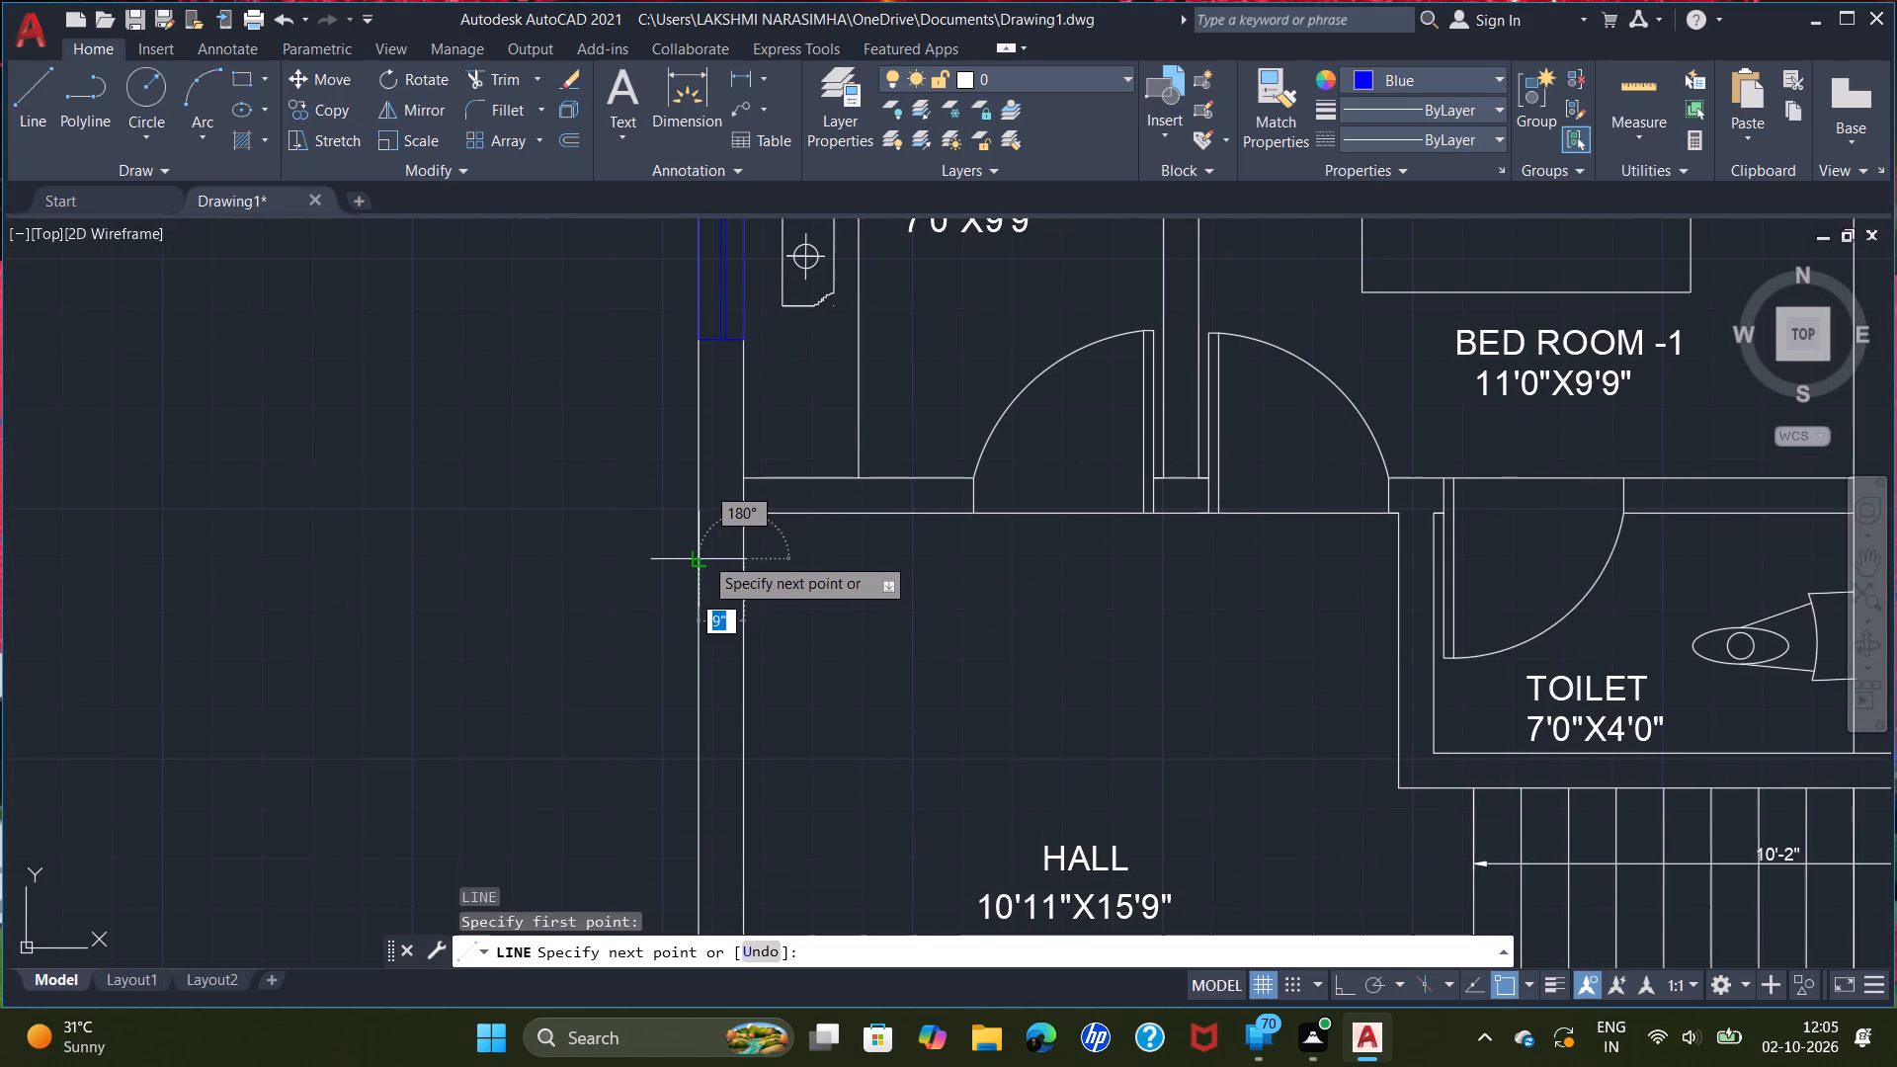
click(702, 553)
scroll(699, 656, down, 1)
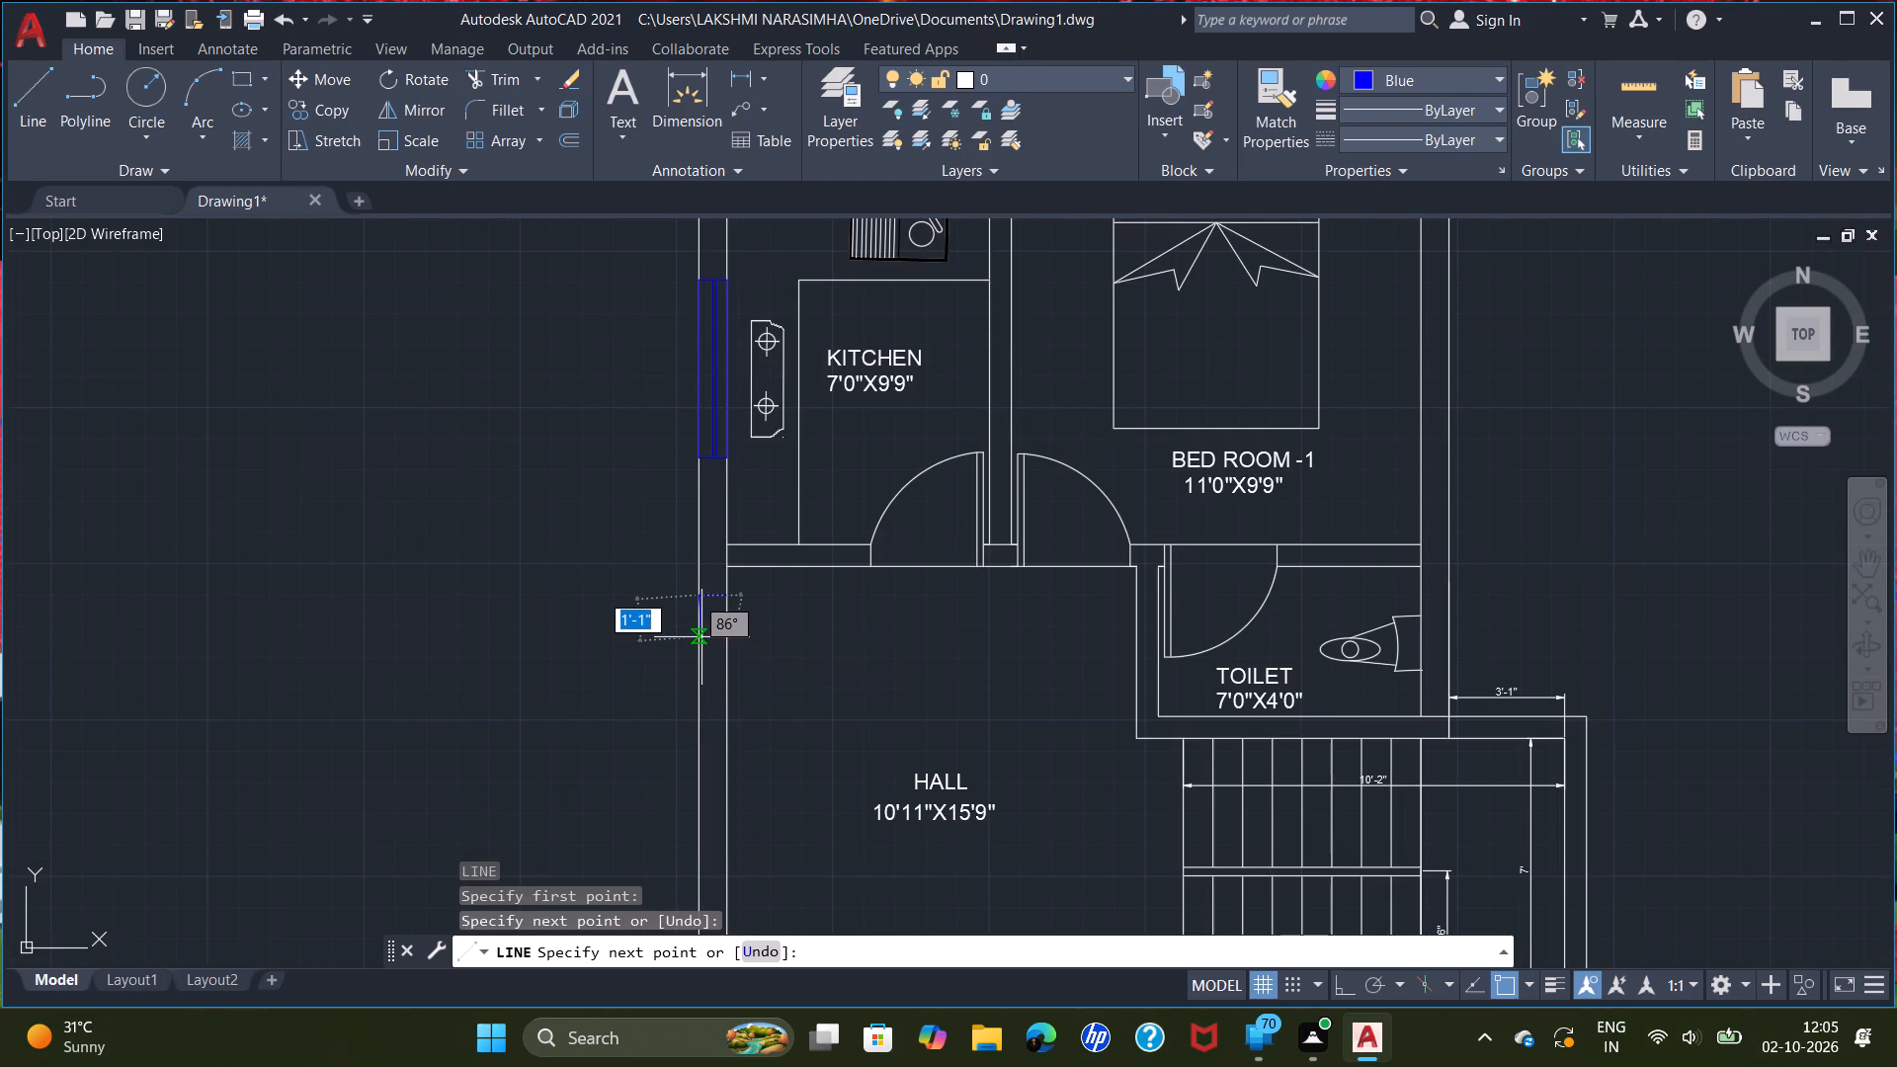
click(693, 824)
click(727, 829)
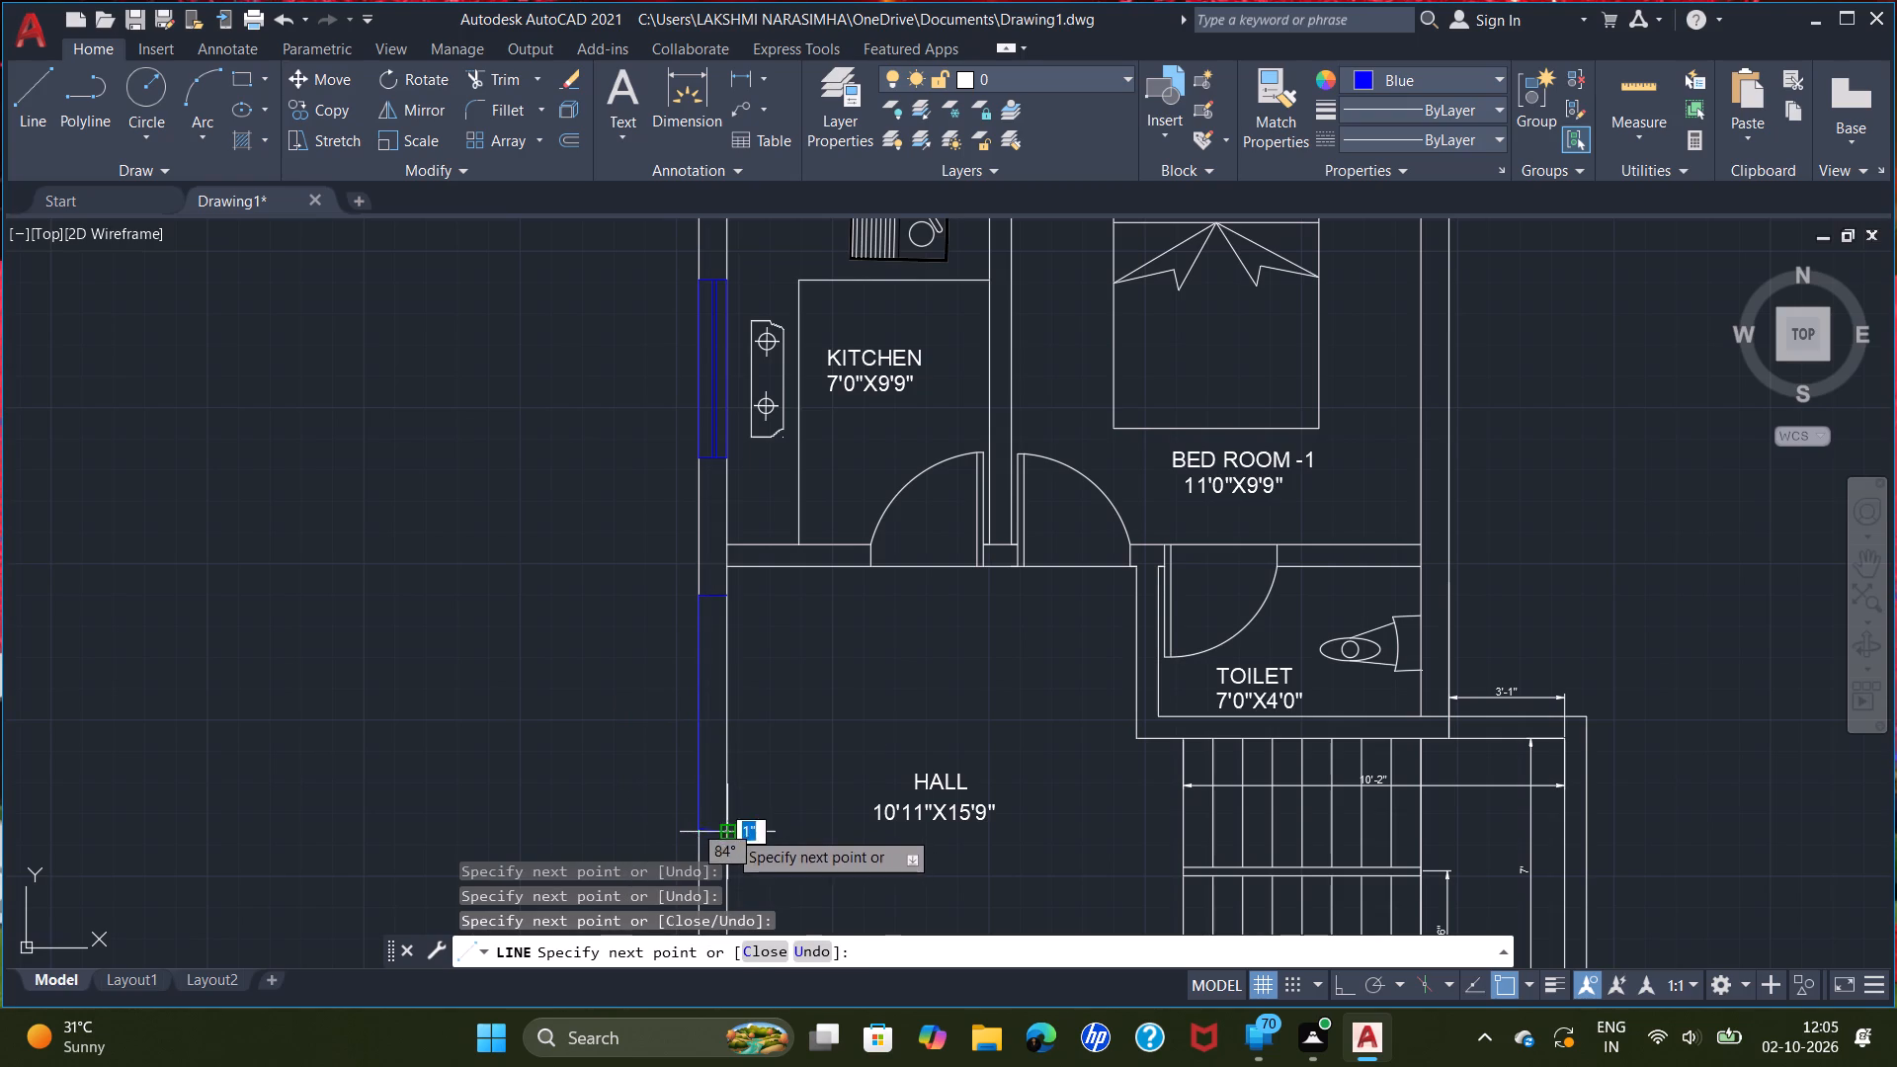
click(730, 601)
right_click(730, 601)
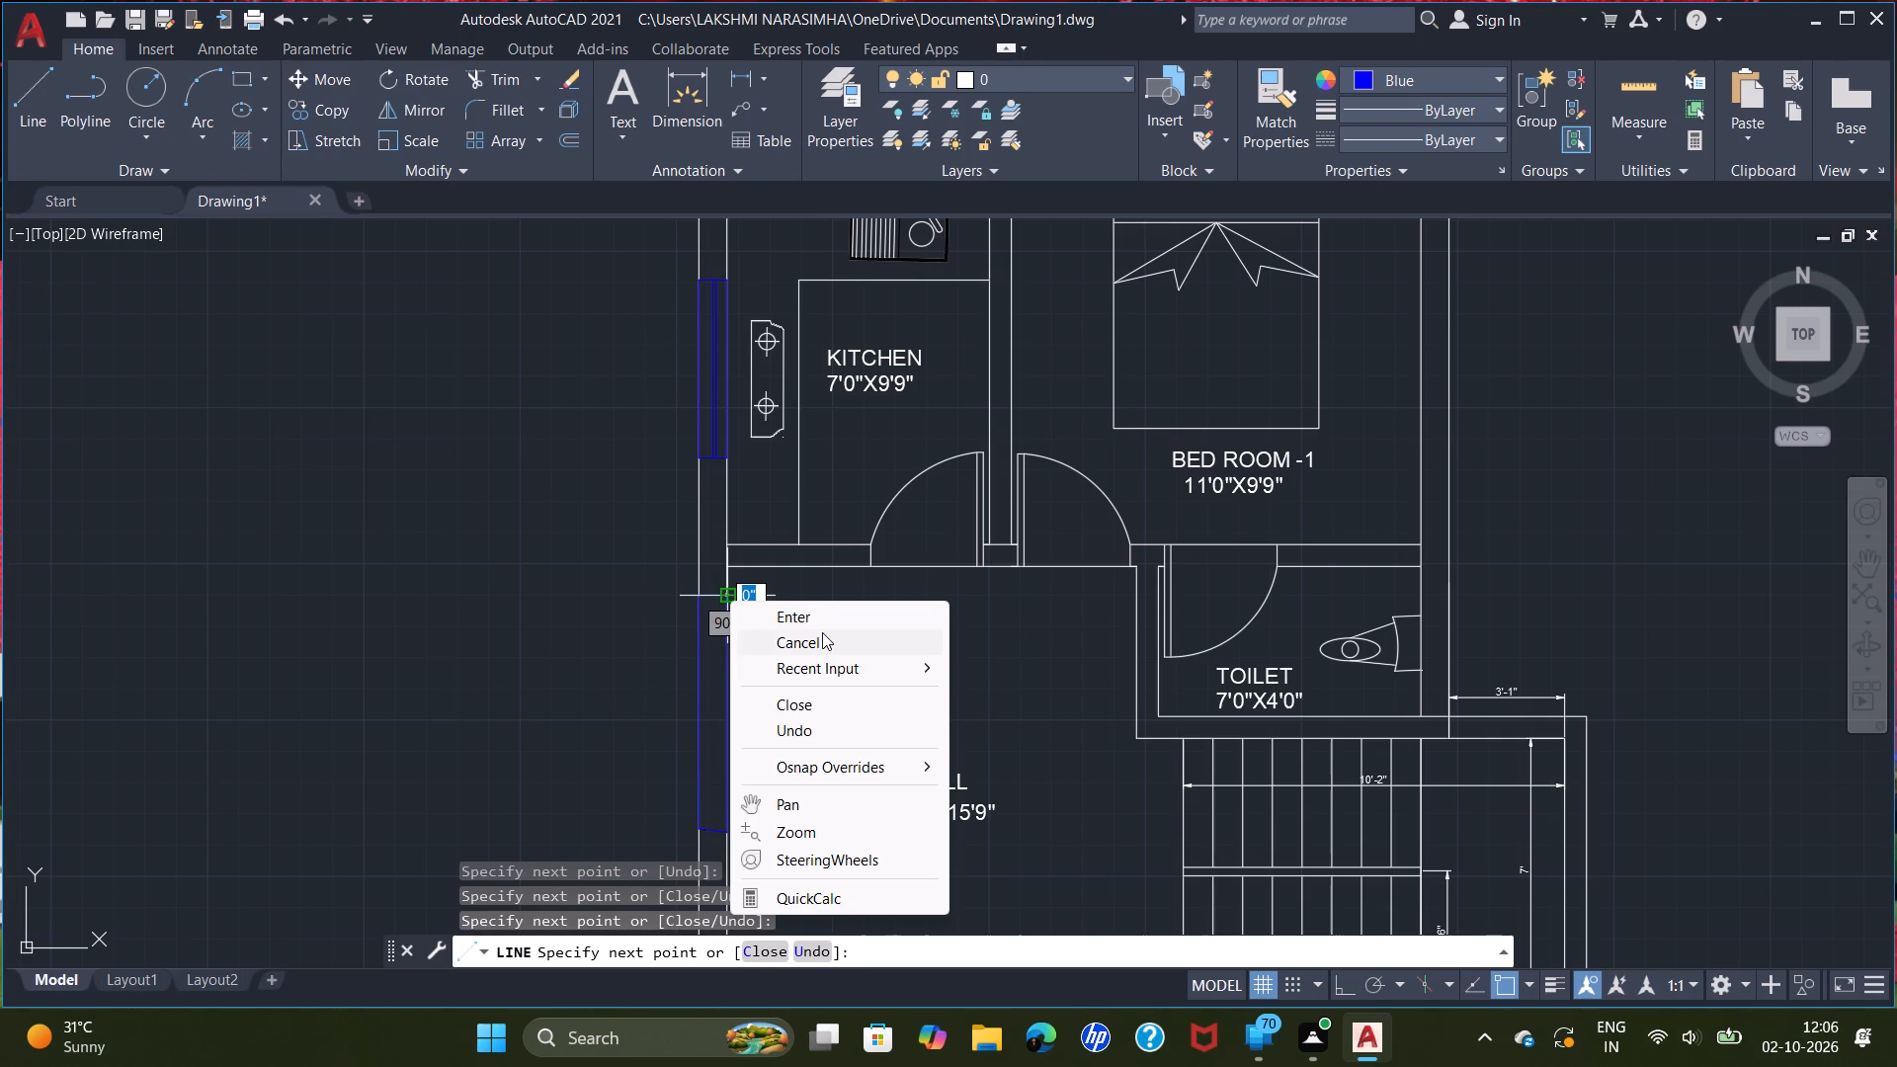
click(819, 606)
Draw a blue line lengthwise through the middle of the hall's west-wall window, between the midpoints of its short sides.
scroll(734, 655, up, 1)
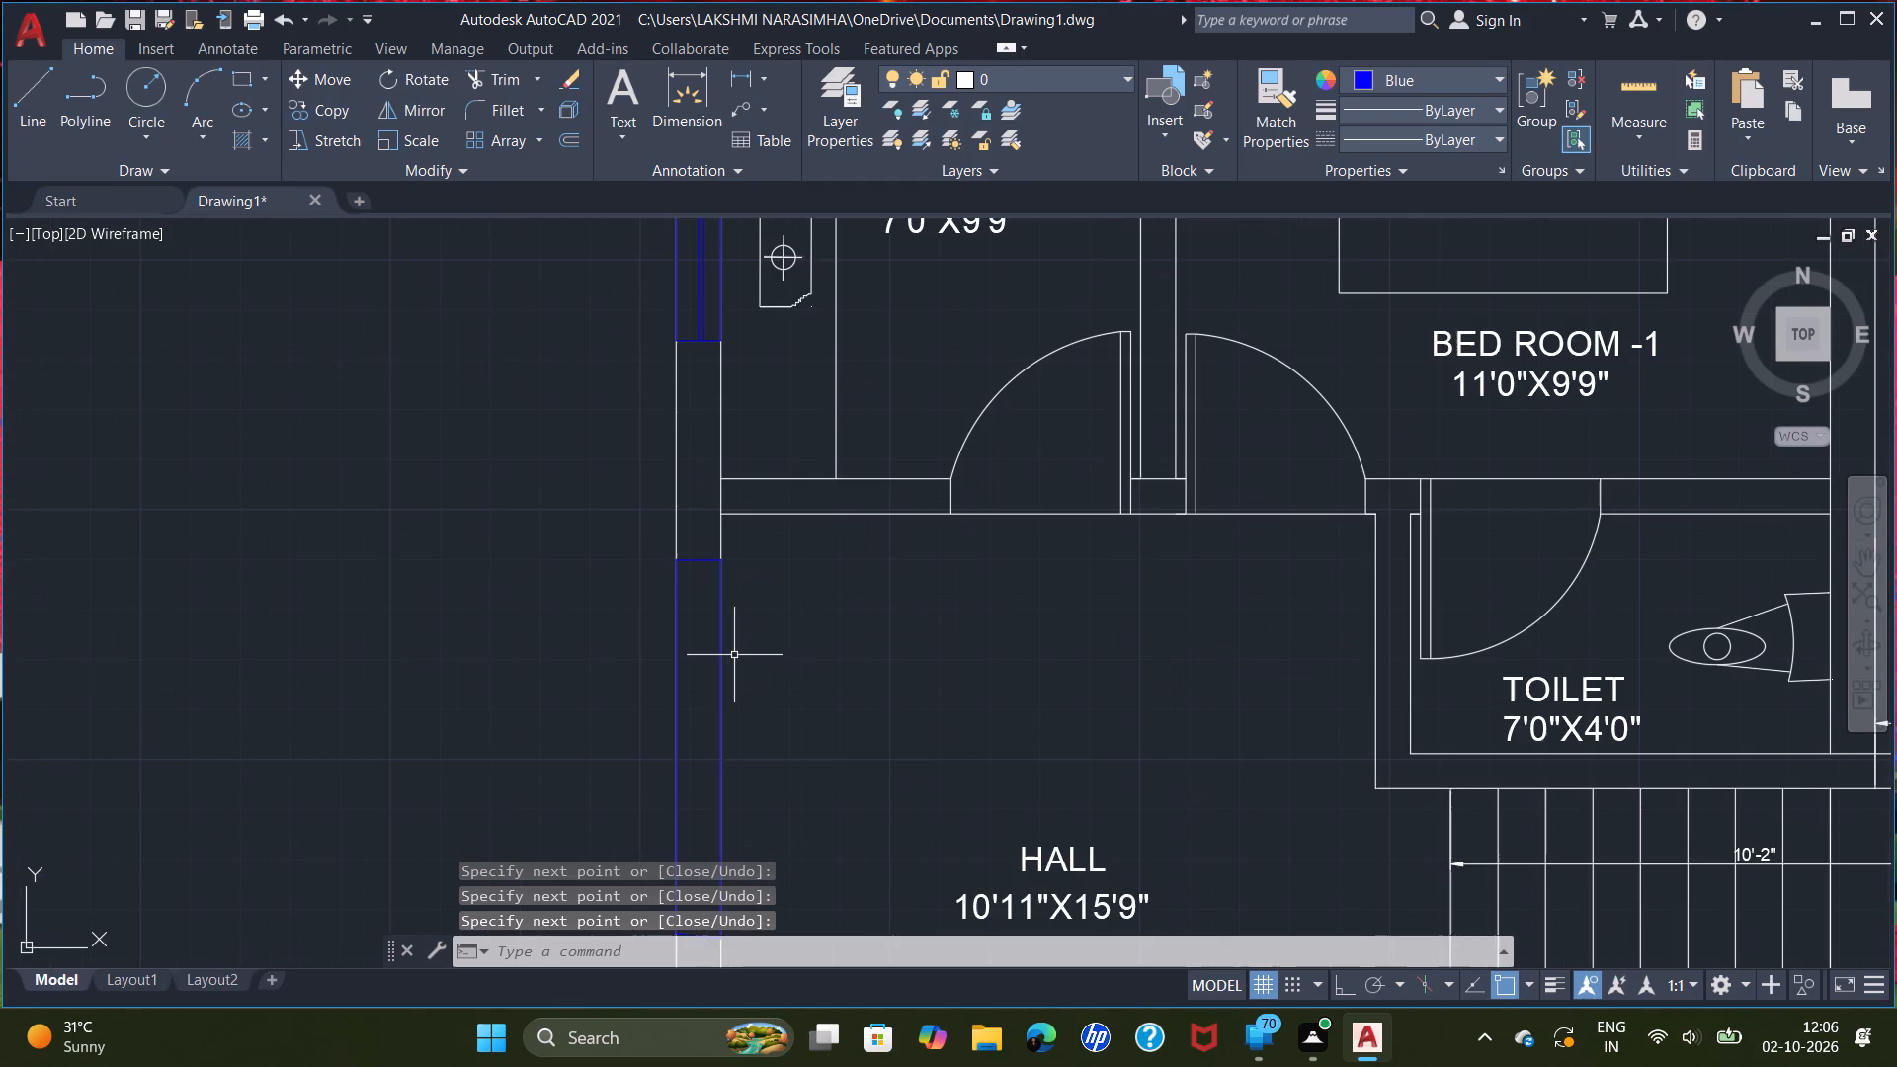
key(l)
key(Return)
click(701, 565)
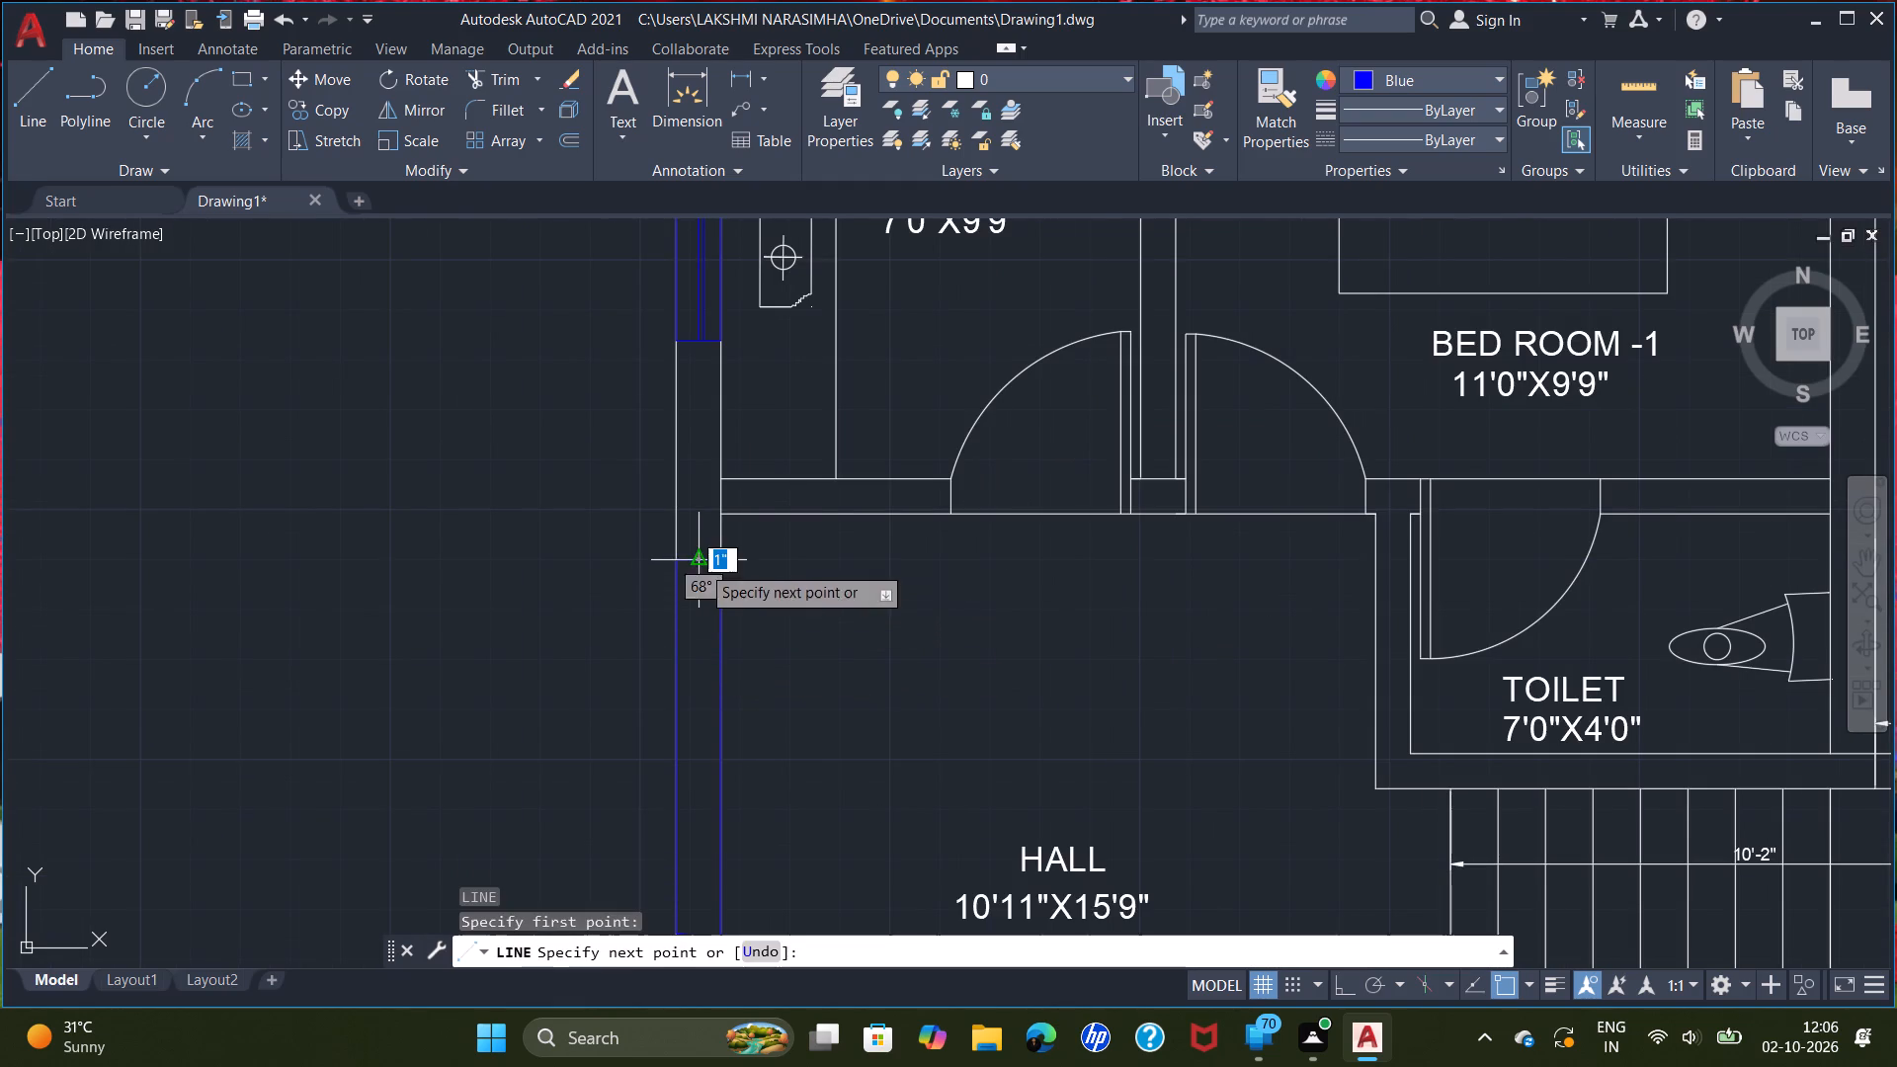
scroll(702, 684, down, 3)
scroll(712, 768, up, 2)
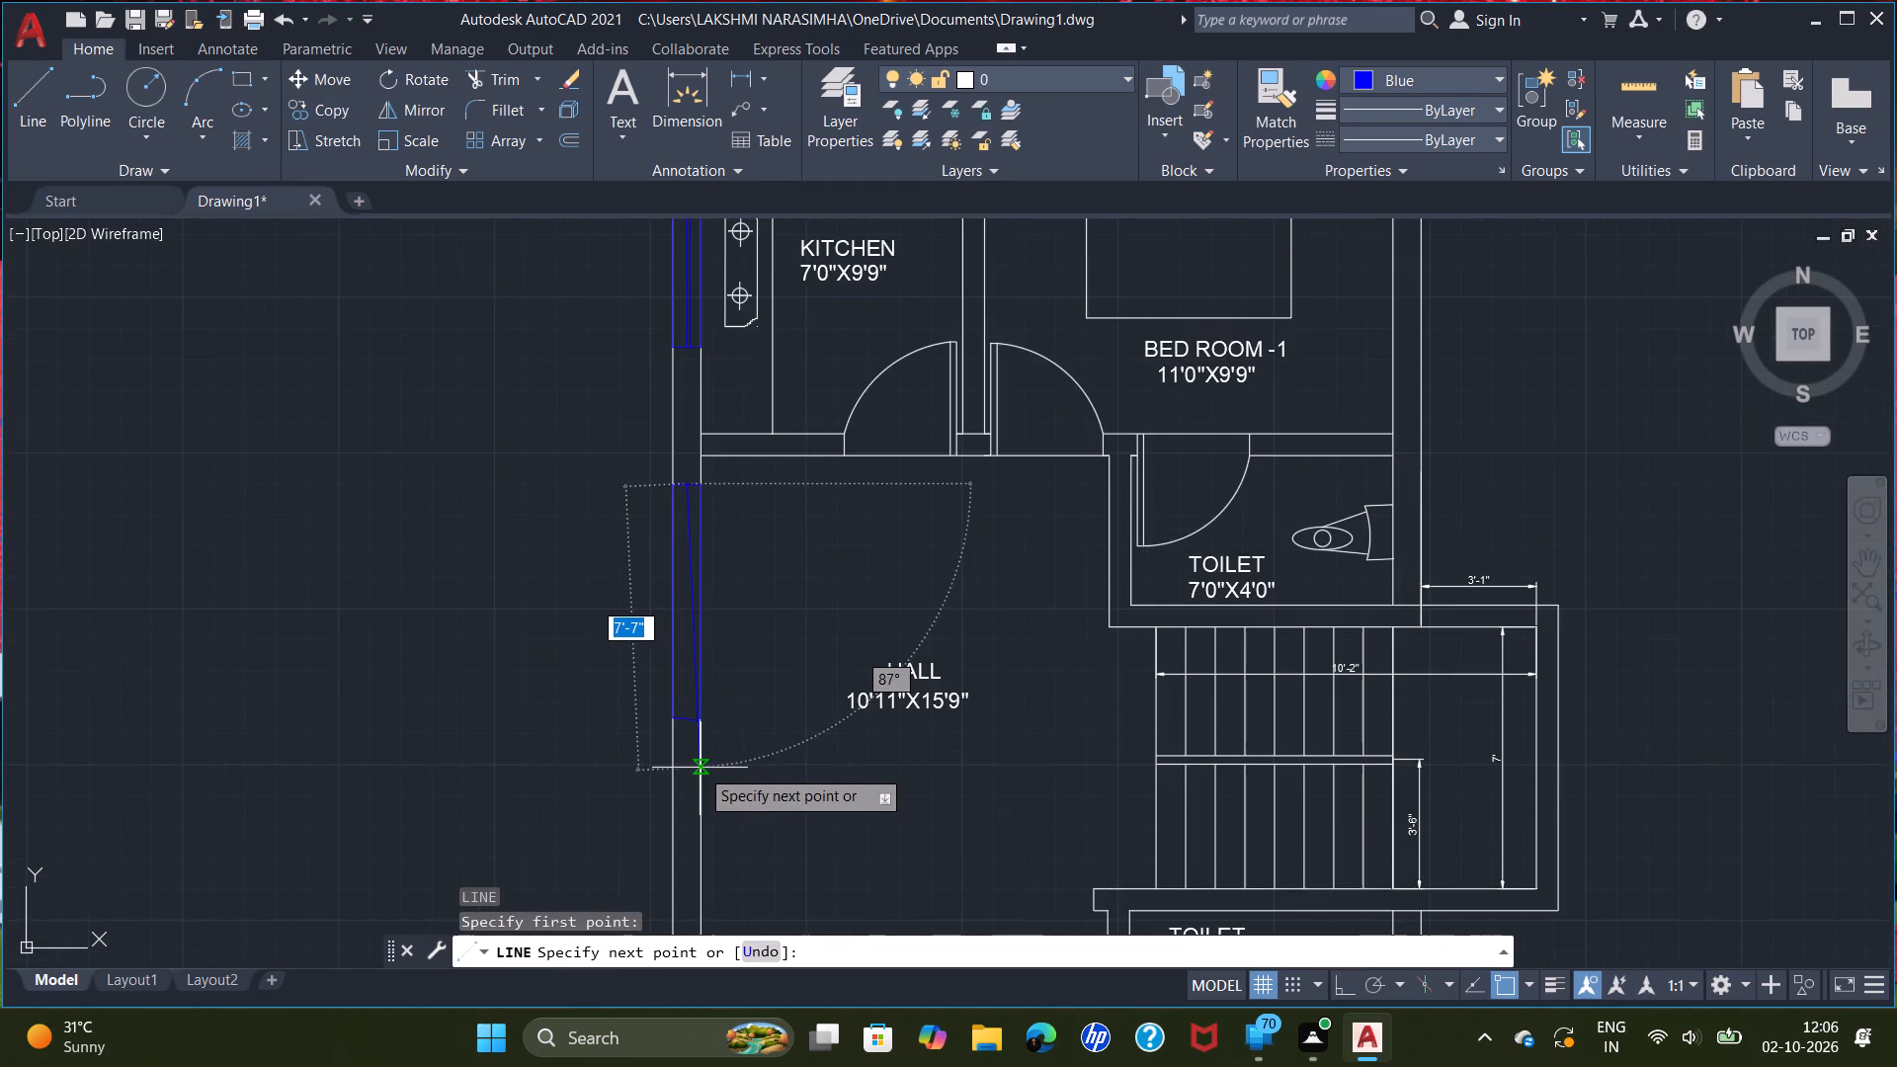
scroll(700, 768, up, 2)
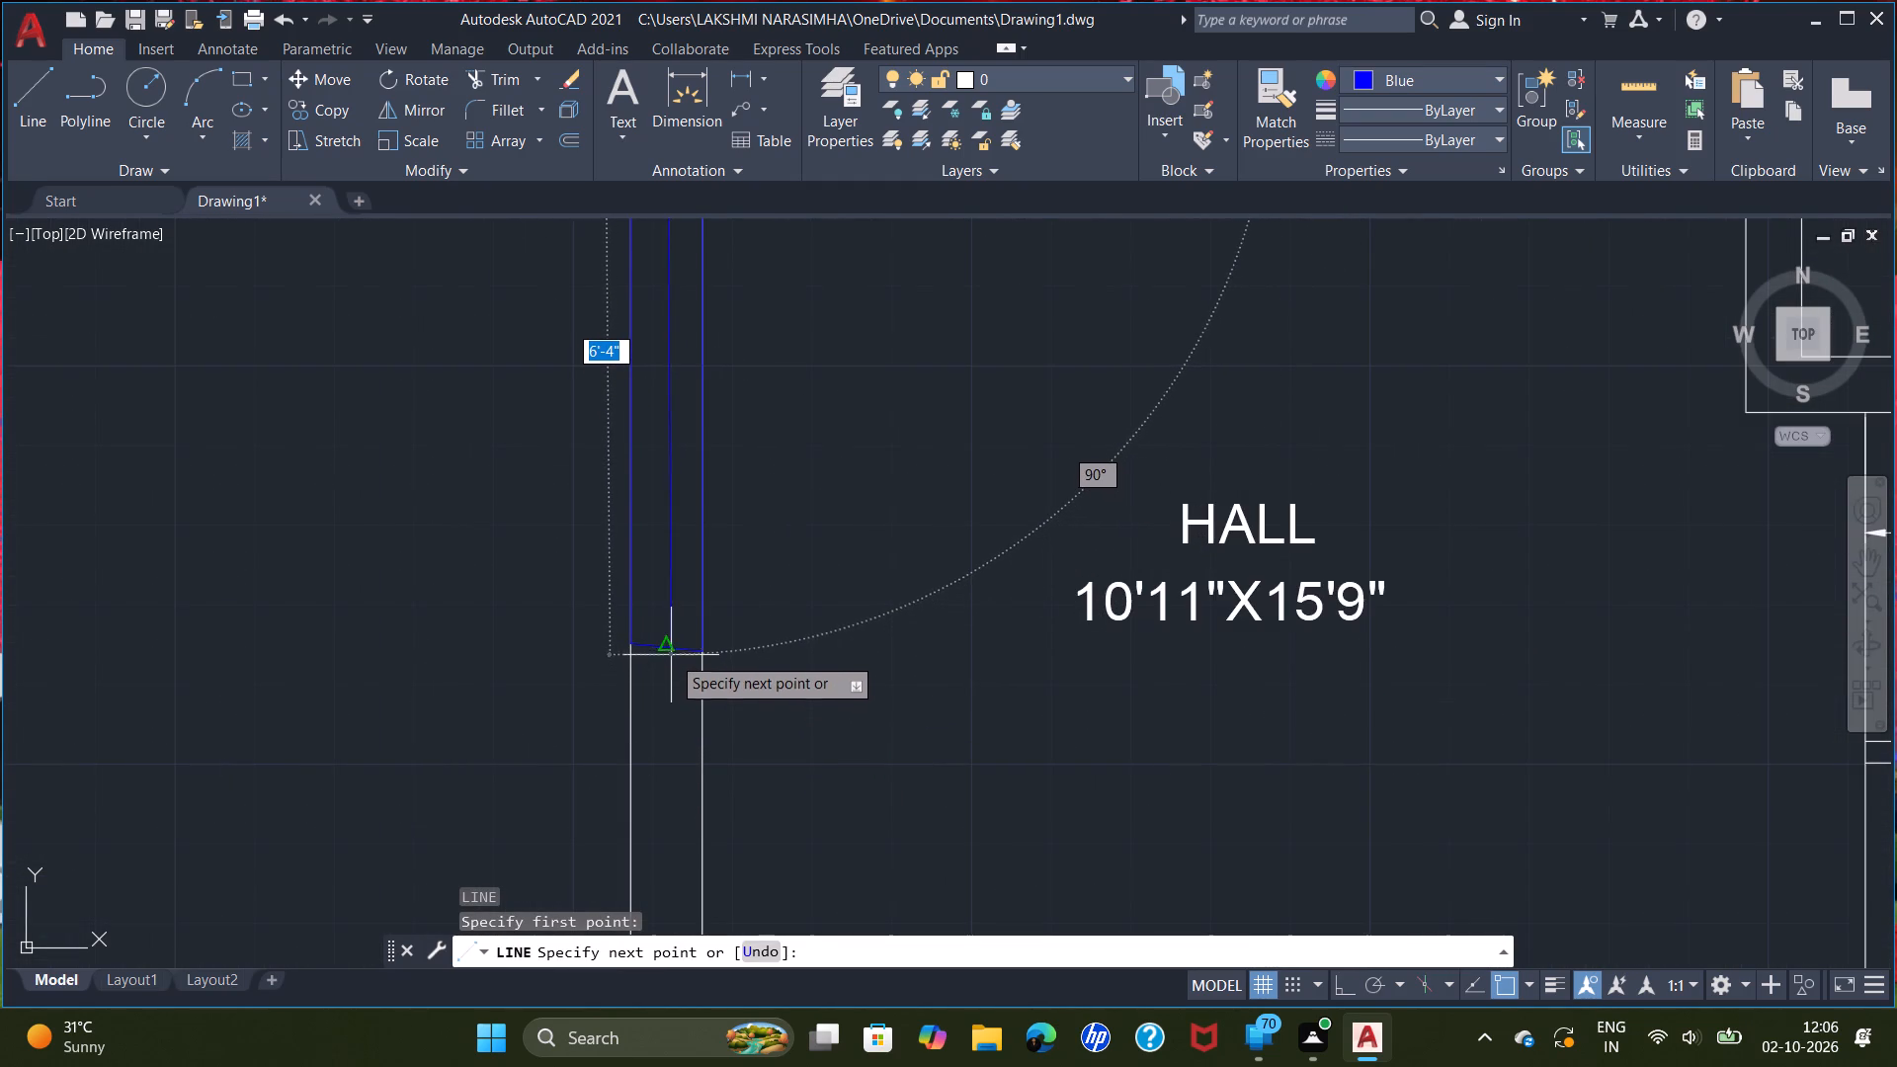
click(668, 648)
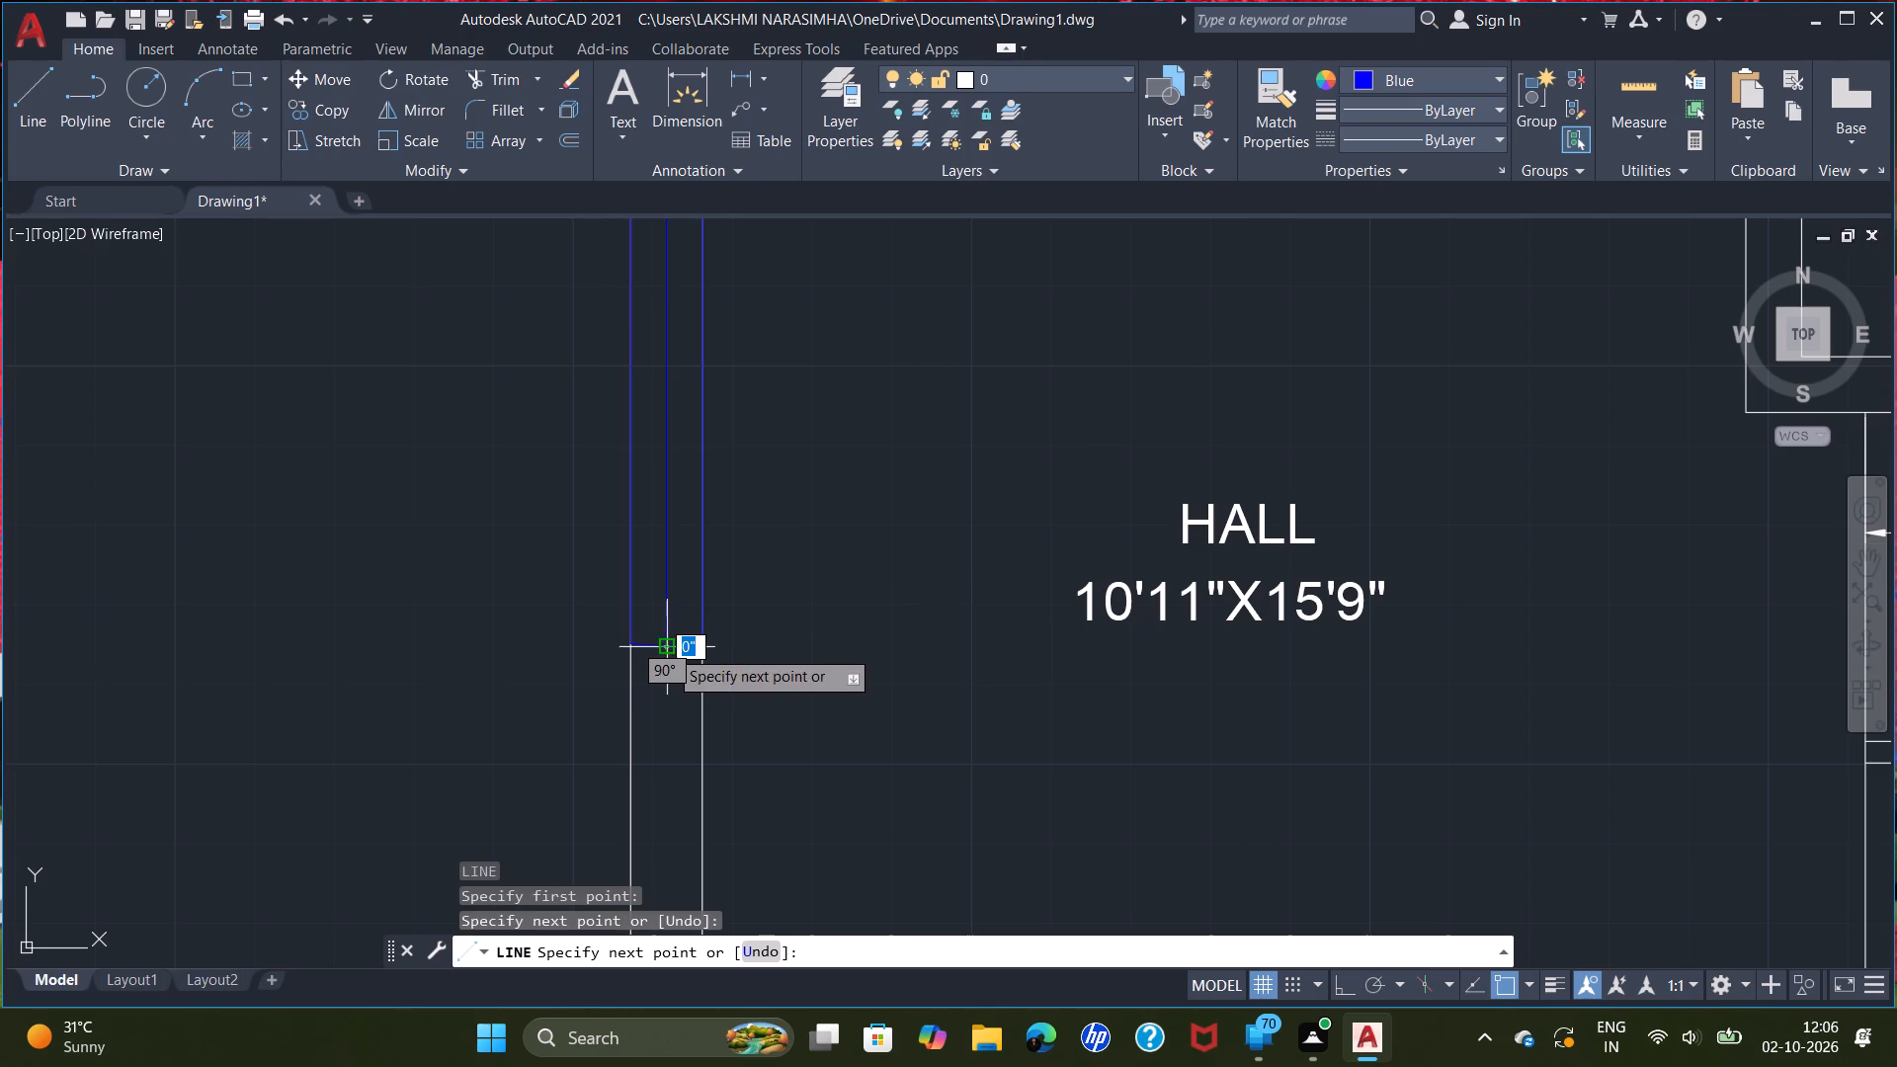
right_click(669, 647)
double_click(707, 660)
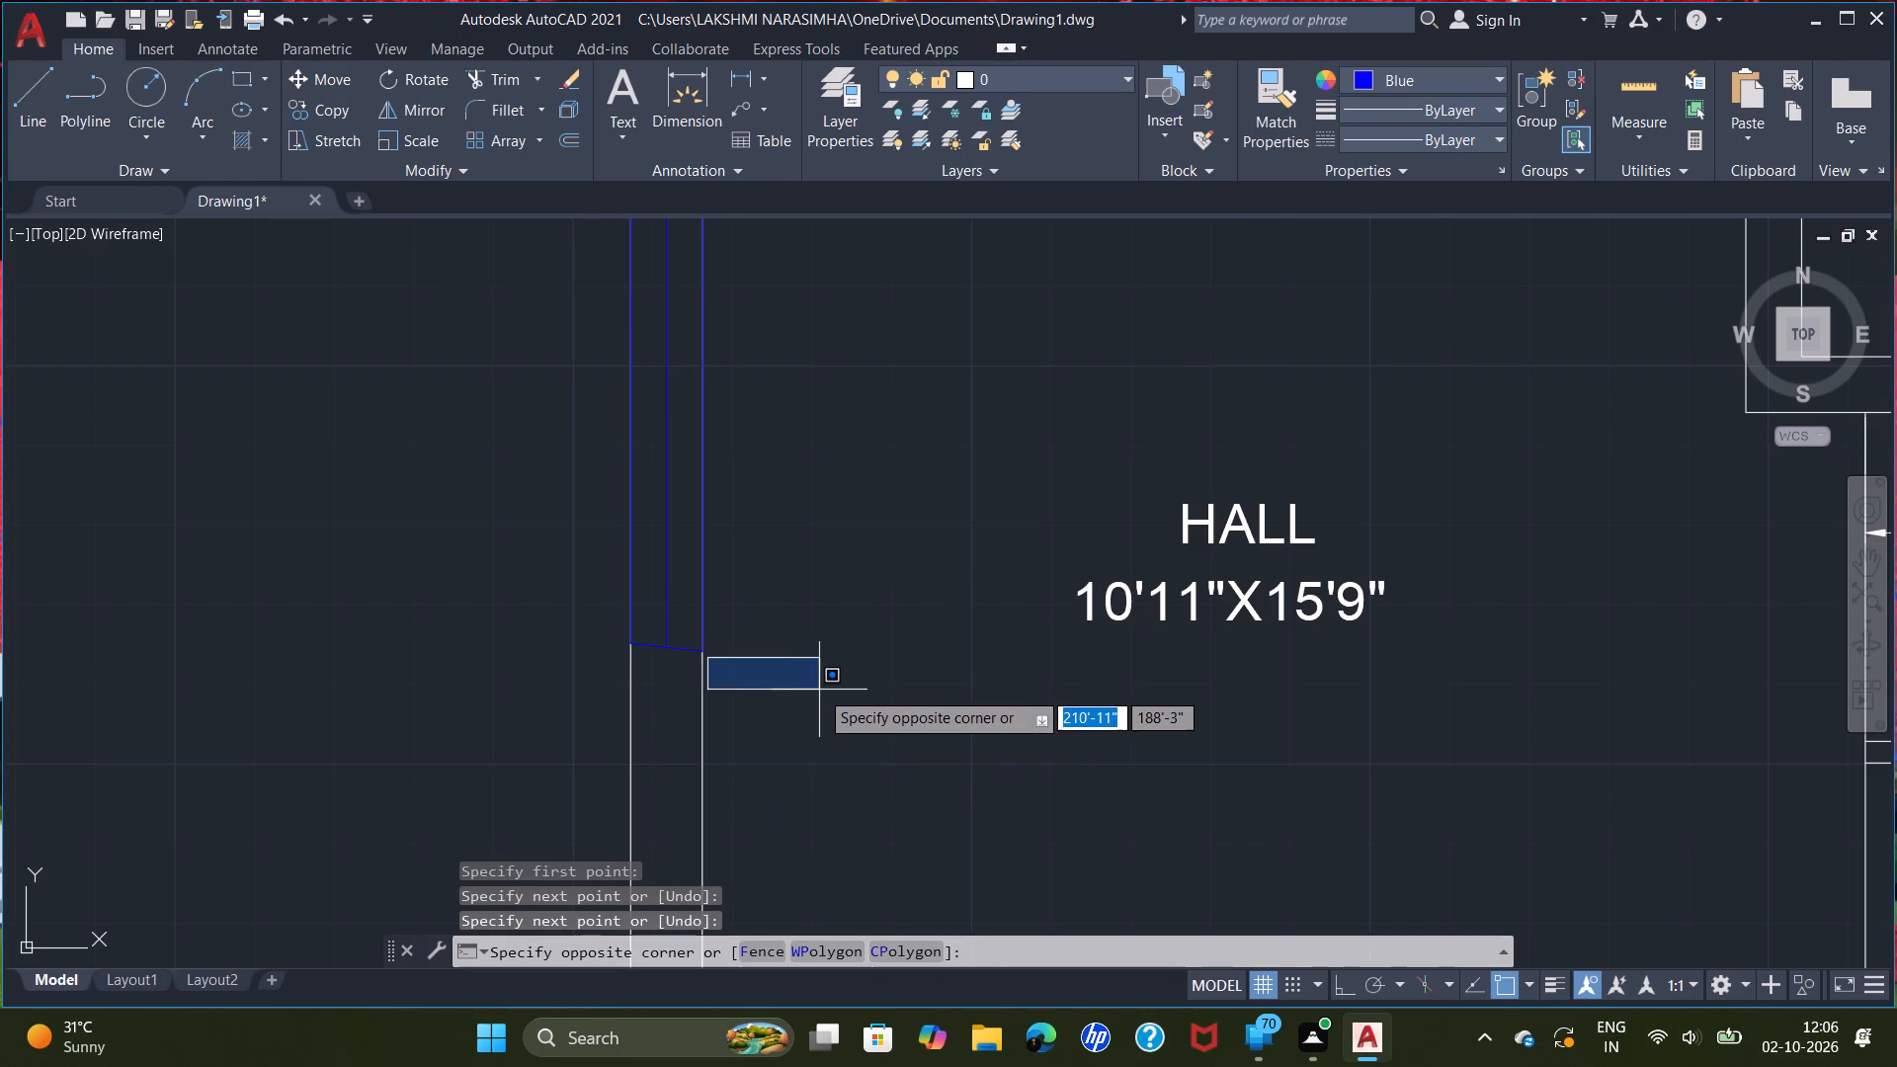
double_click(829, 684)
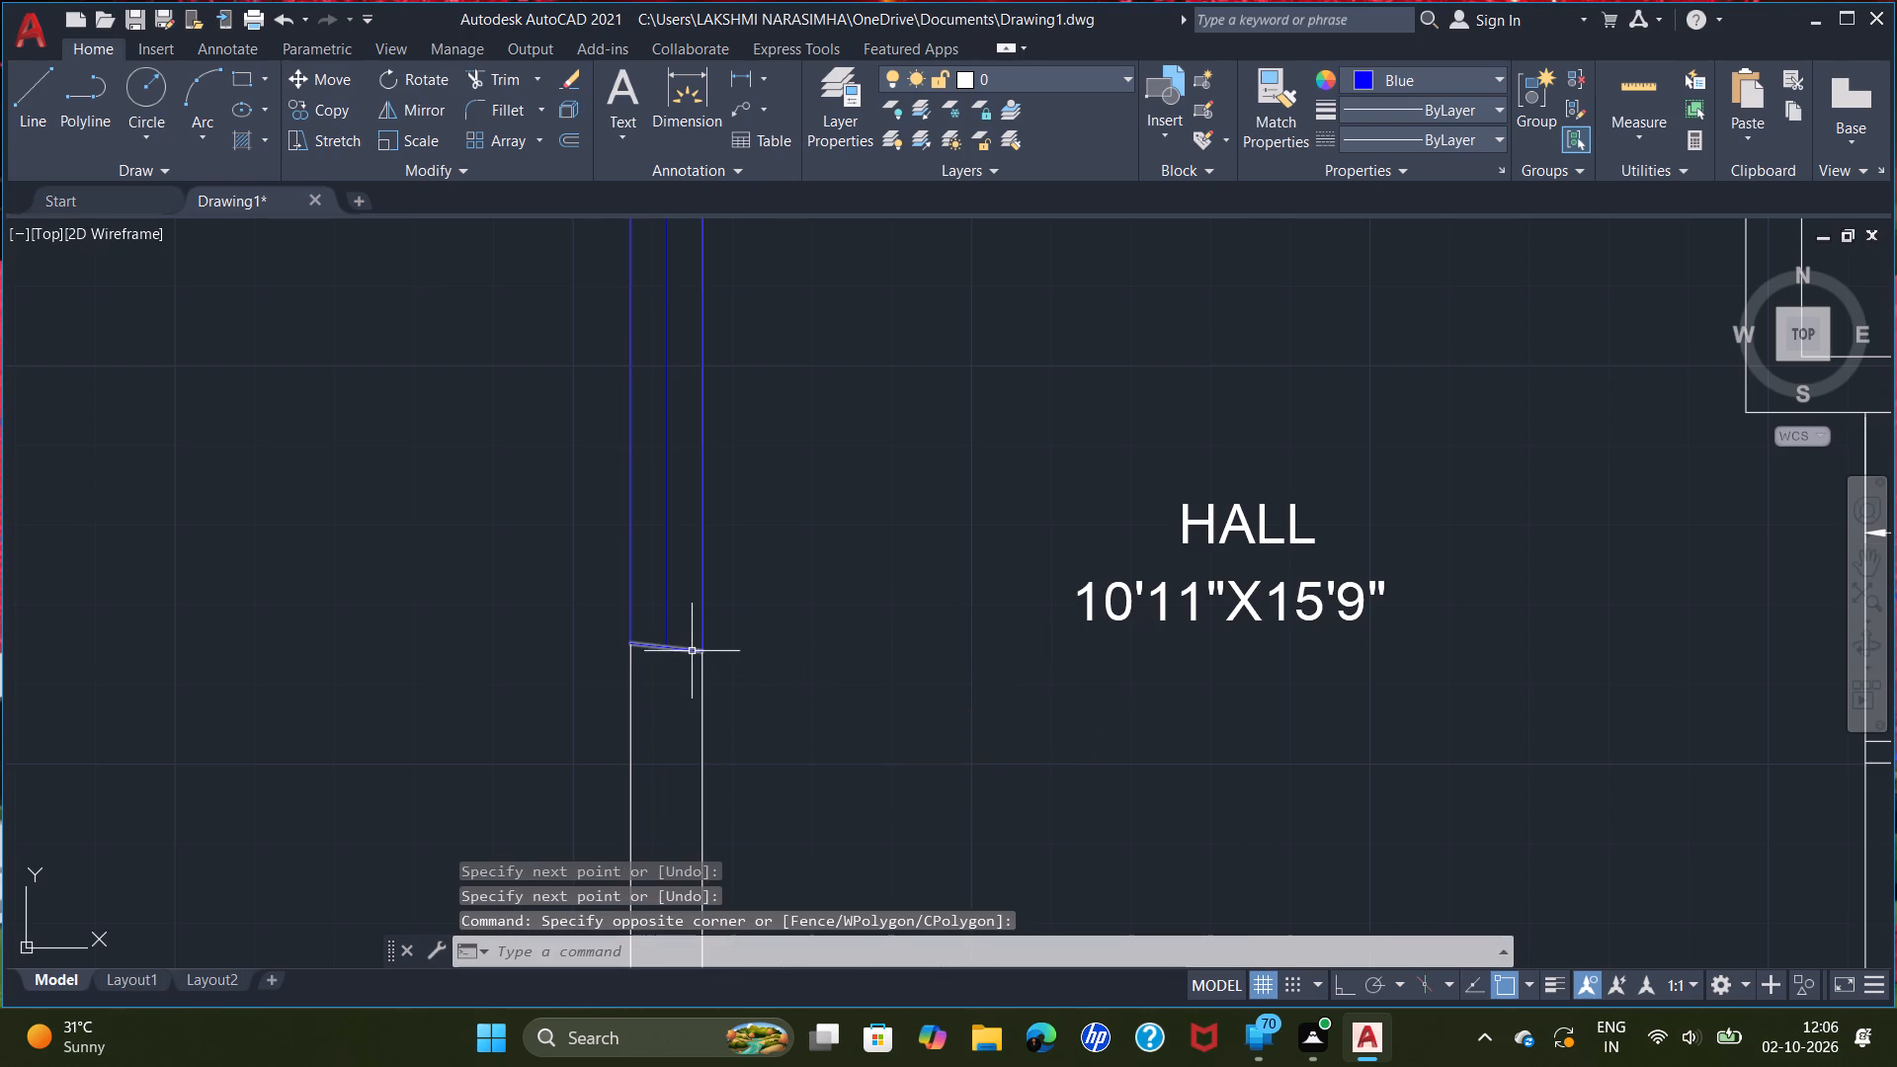
Replace the slanted south short side of the hall window with a straight blue line across the wall thickness.
click(692, 649)
key(Delete)
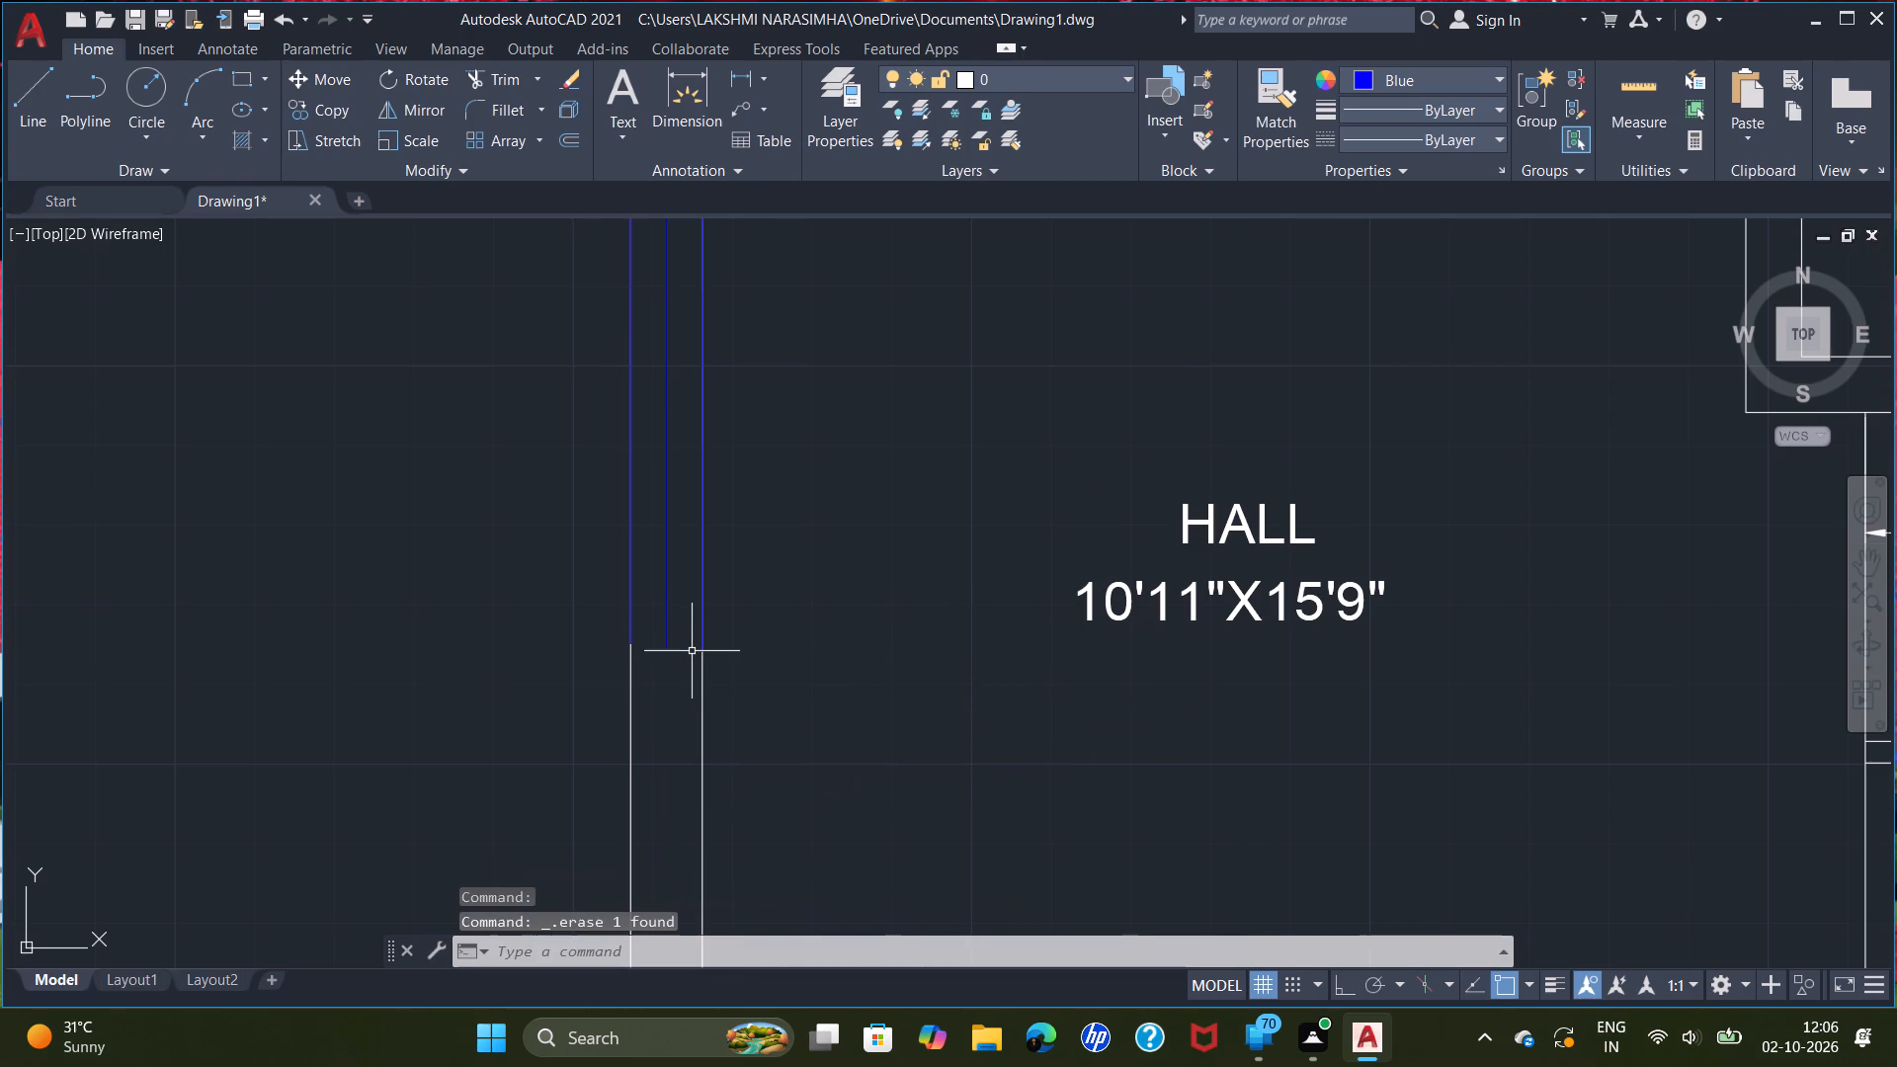
key(l)
key(Return)
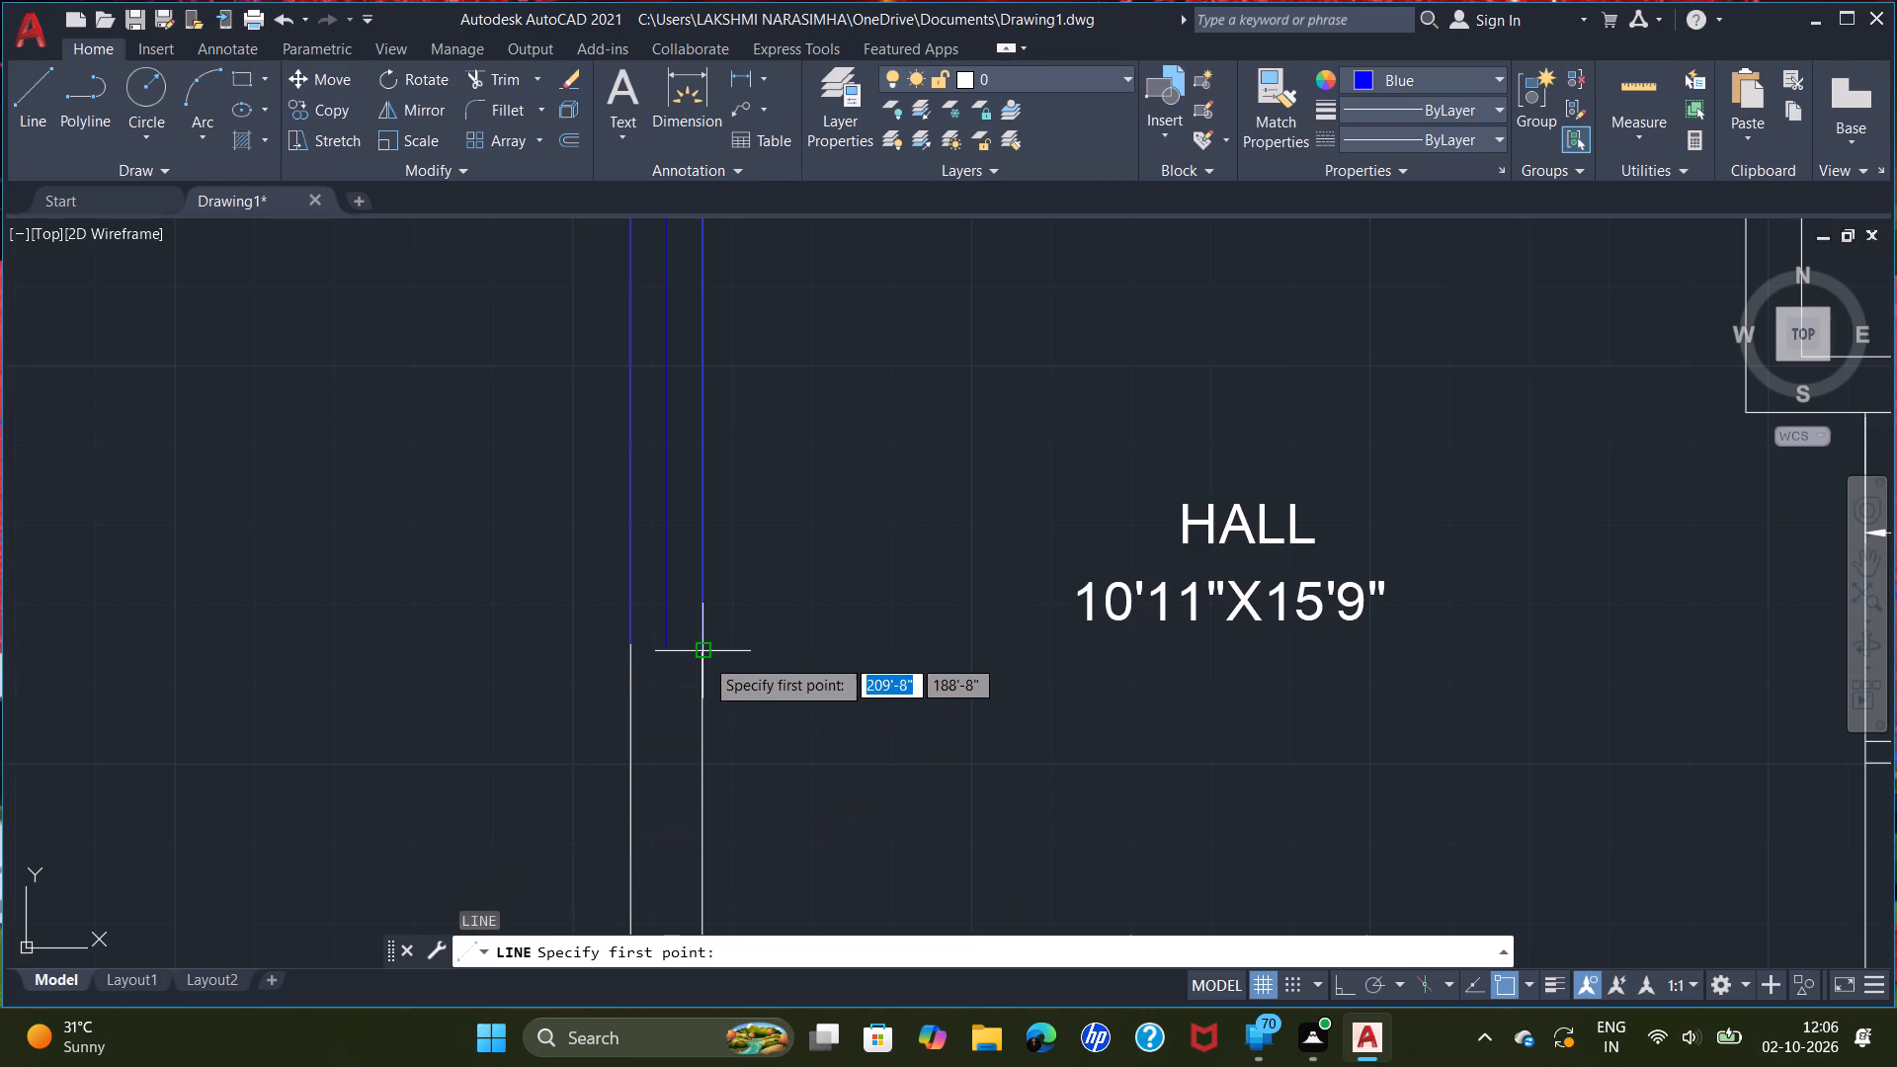
click(704, 656)
click(626, 654)
right_click(624, 655)
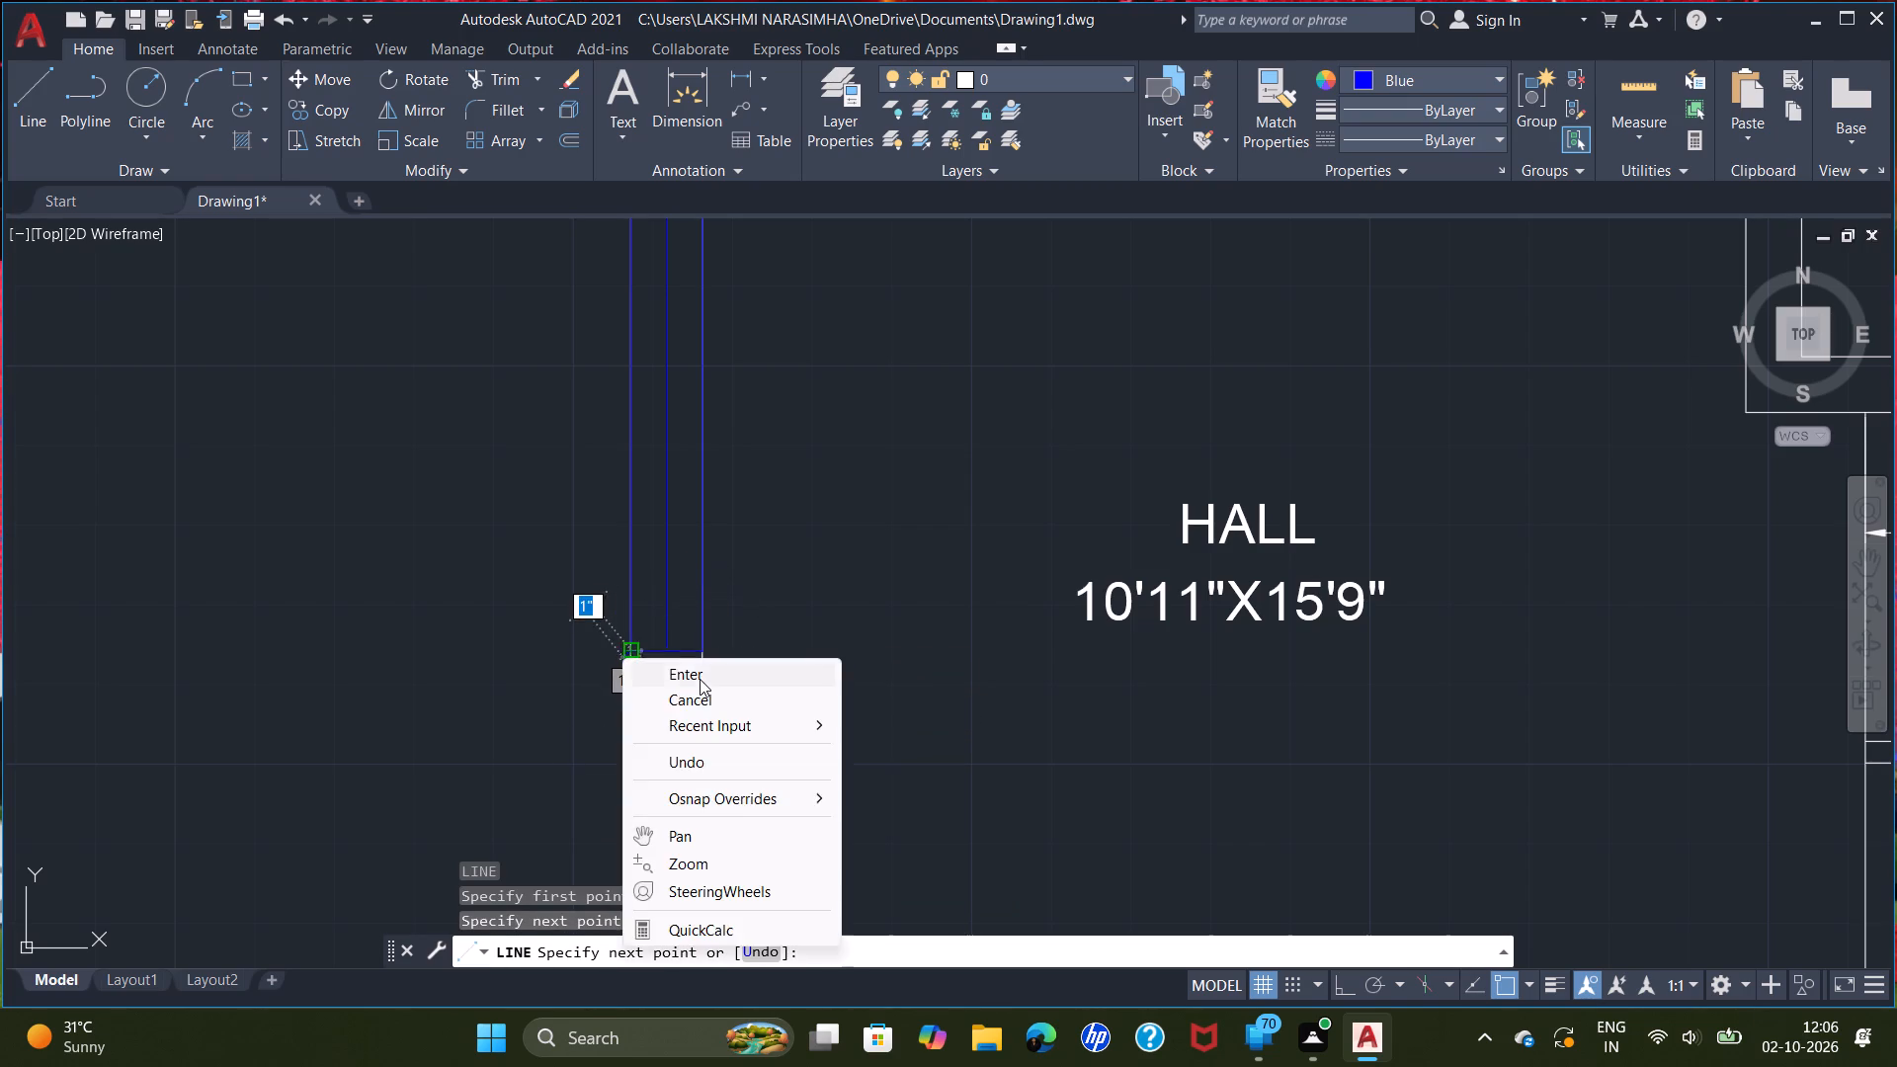
double_click(701, 677)
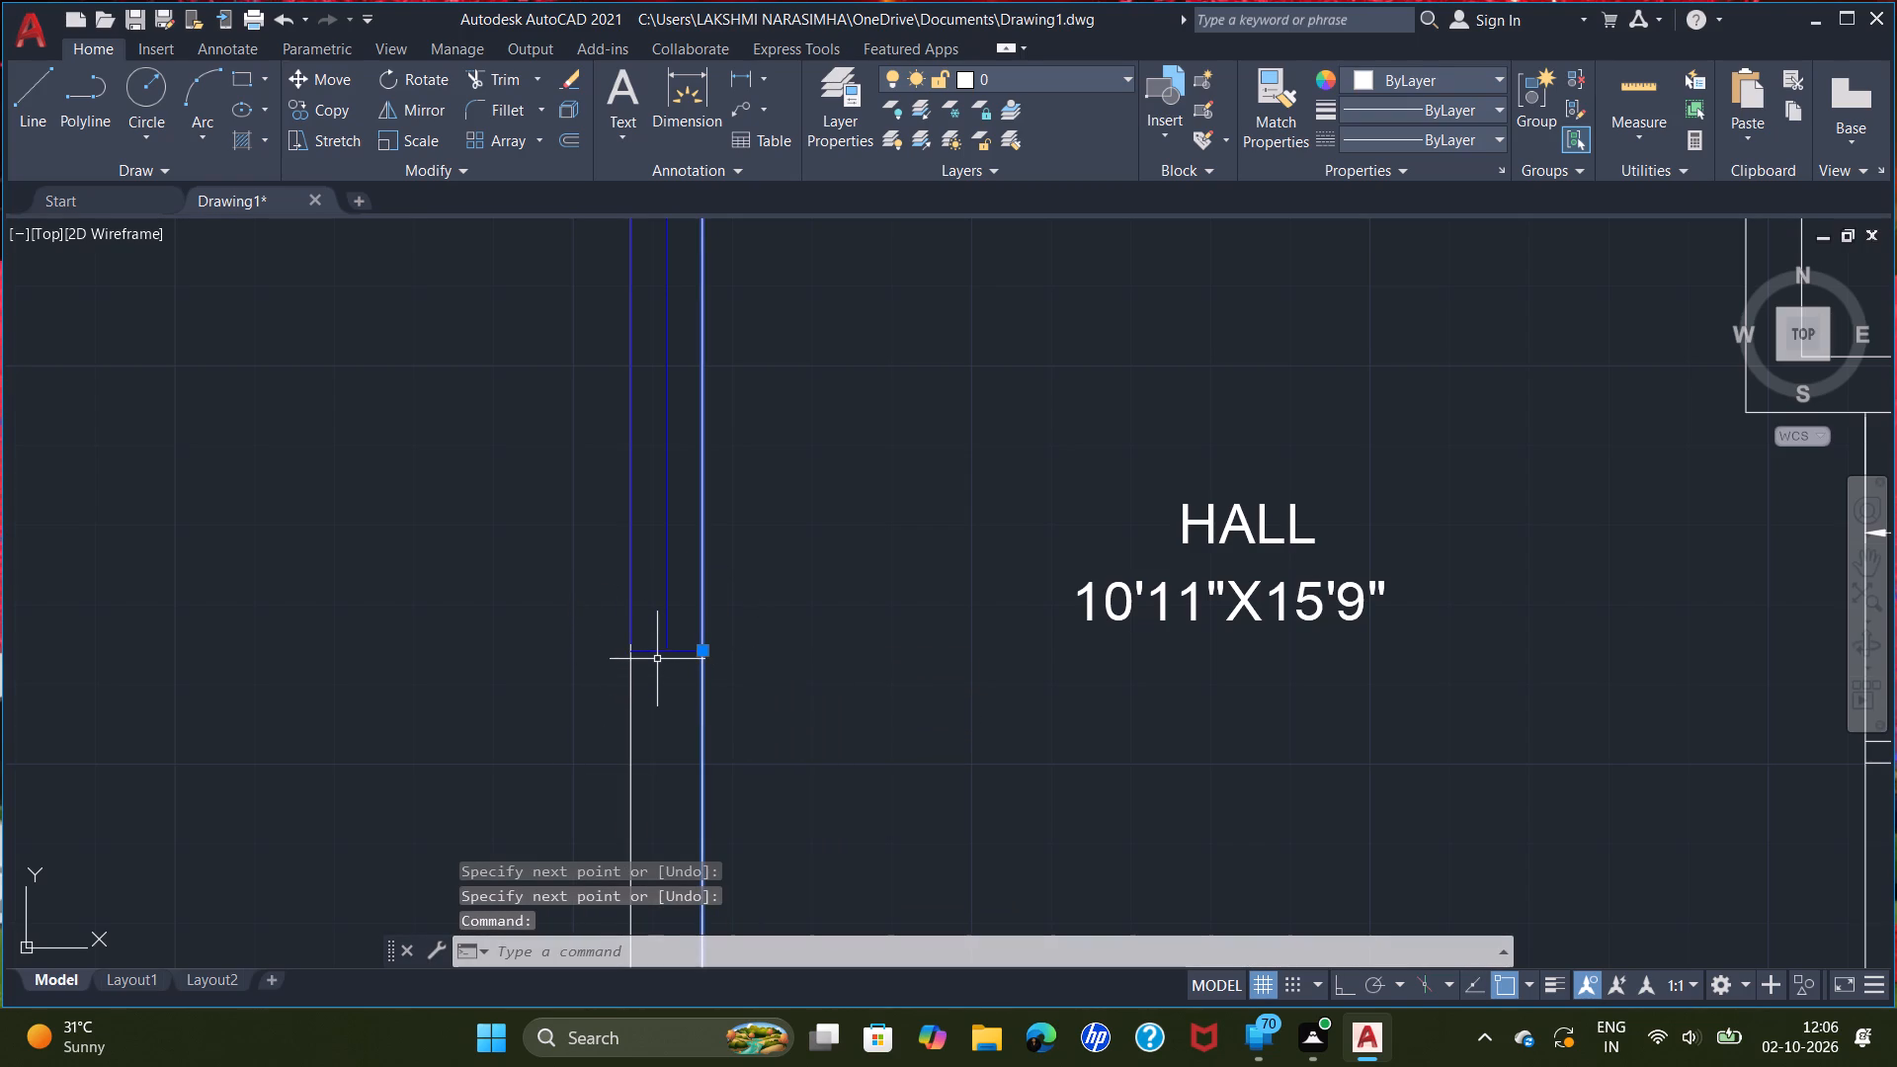
key(Escape)
Extend the hall window's outer long side with a blue line about 1" long down to its south short side.
scroll(634, 640, up, 4)
key(l)
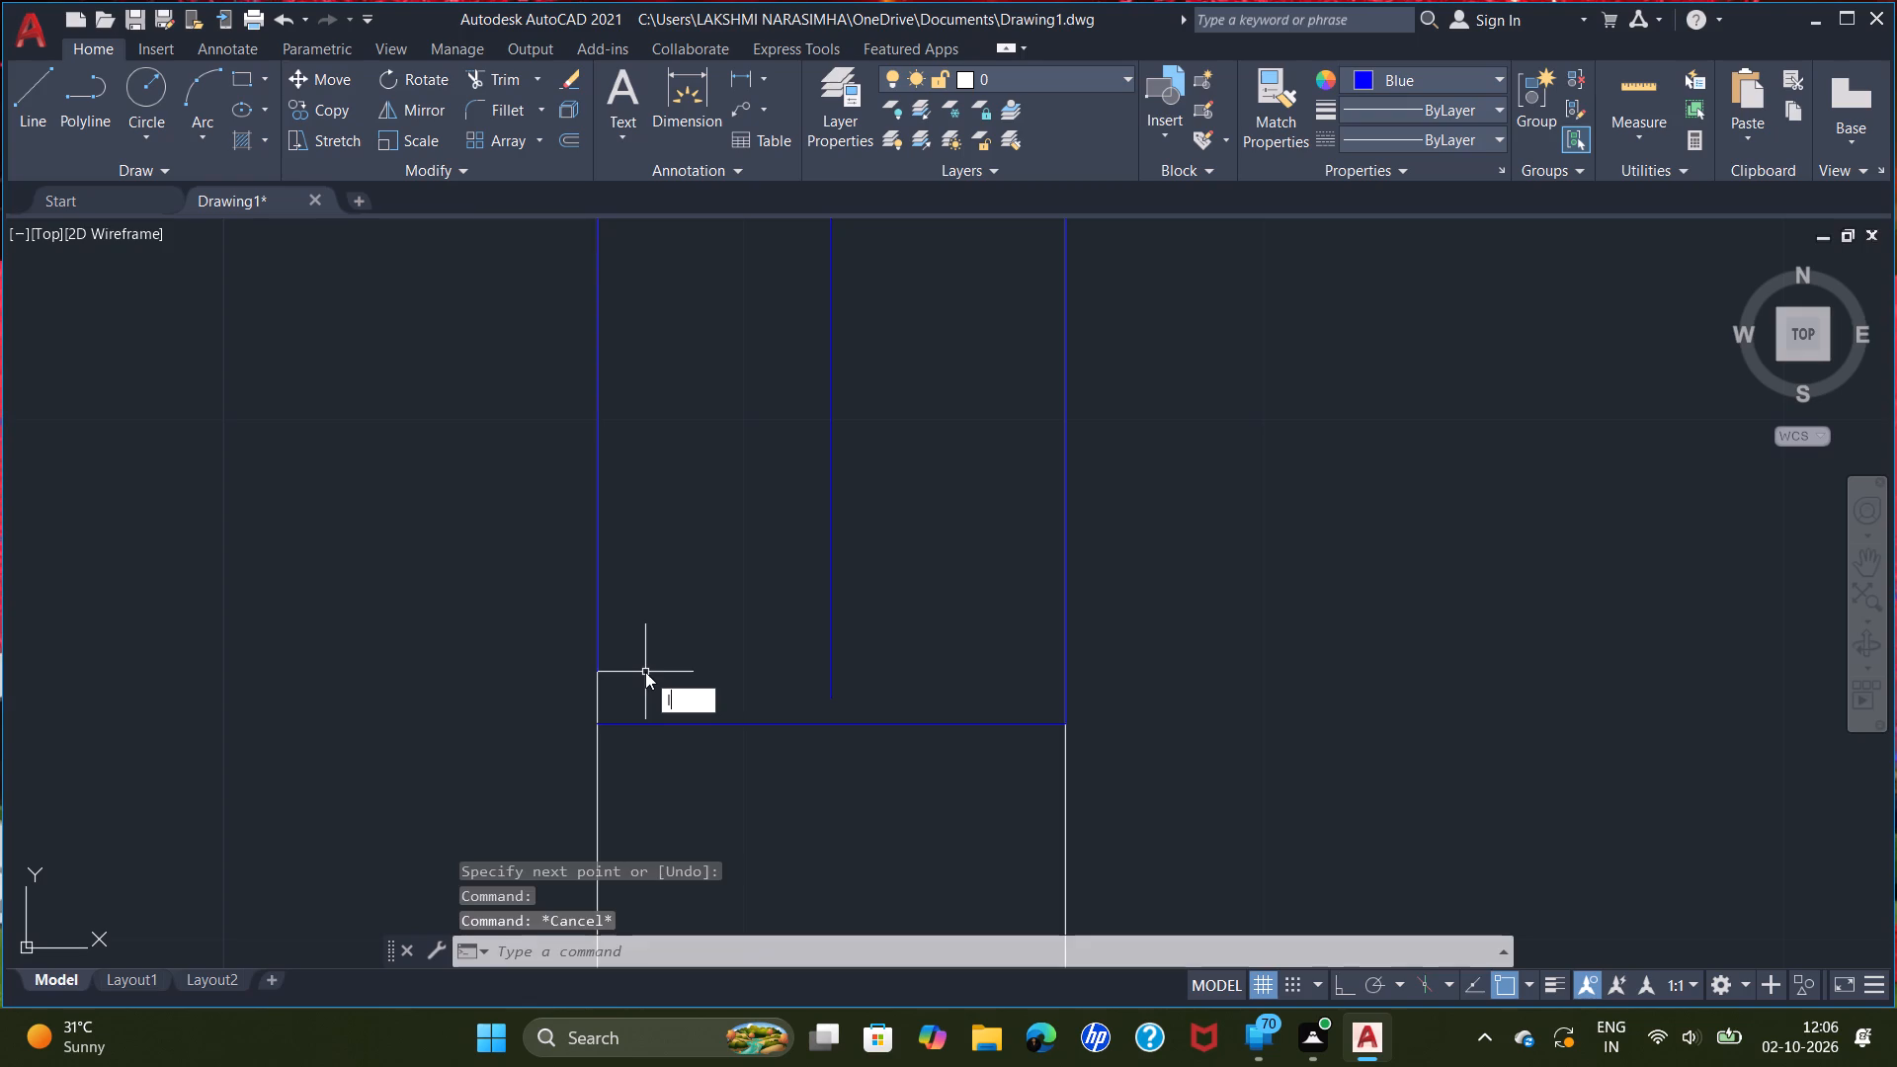
key(Return)
double_click(596, 667)
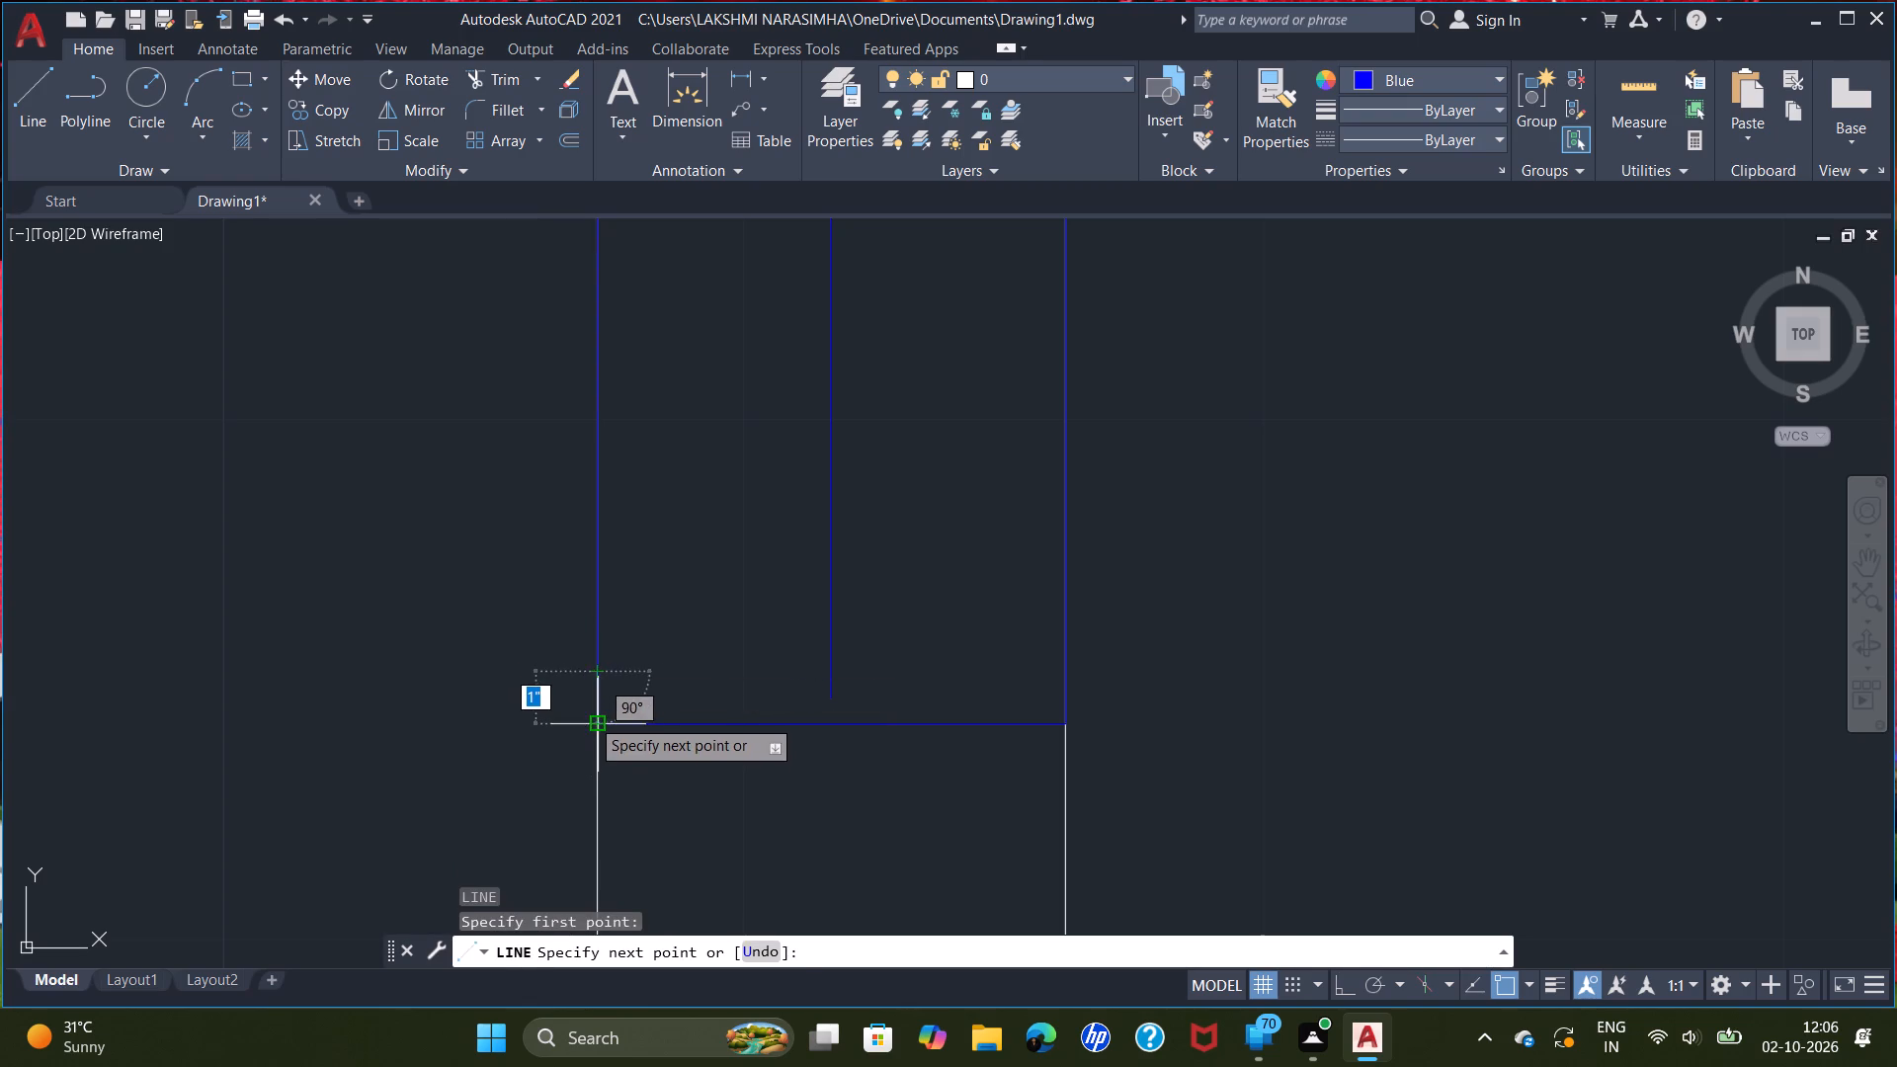
click(591, 715)
right_click(593, 712)
double_click(648, 731)
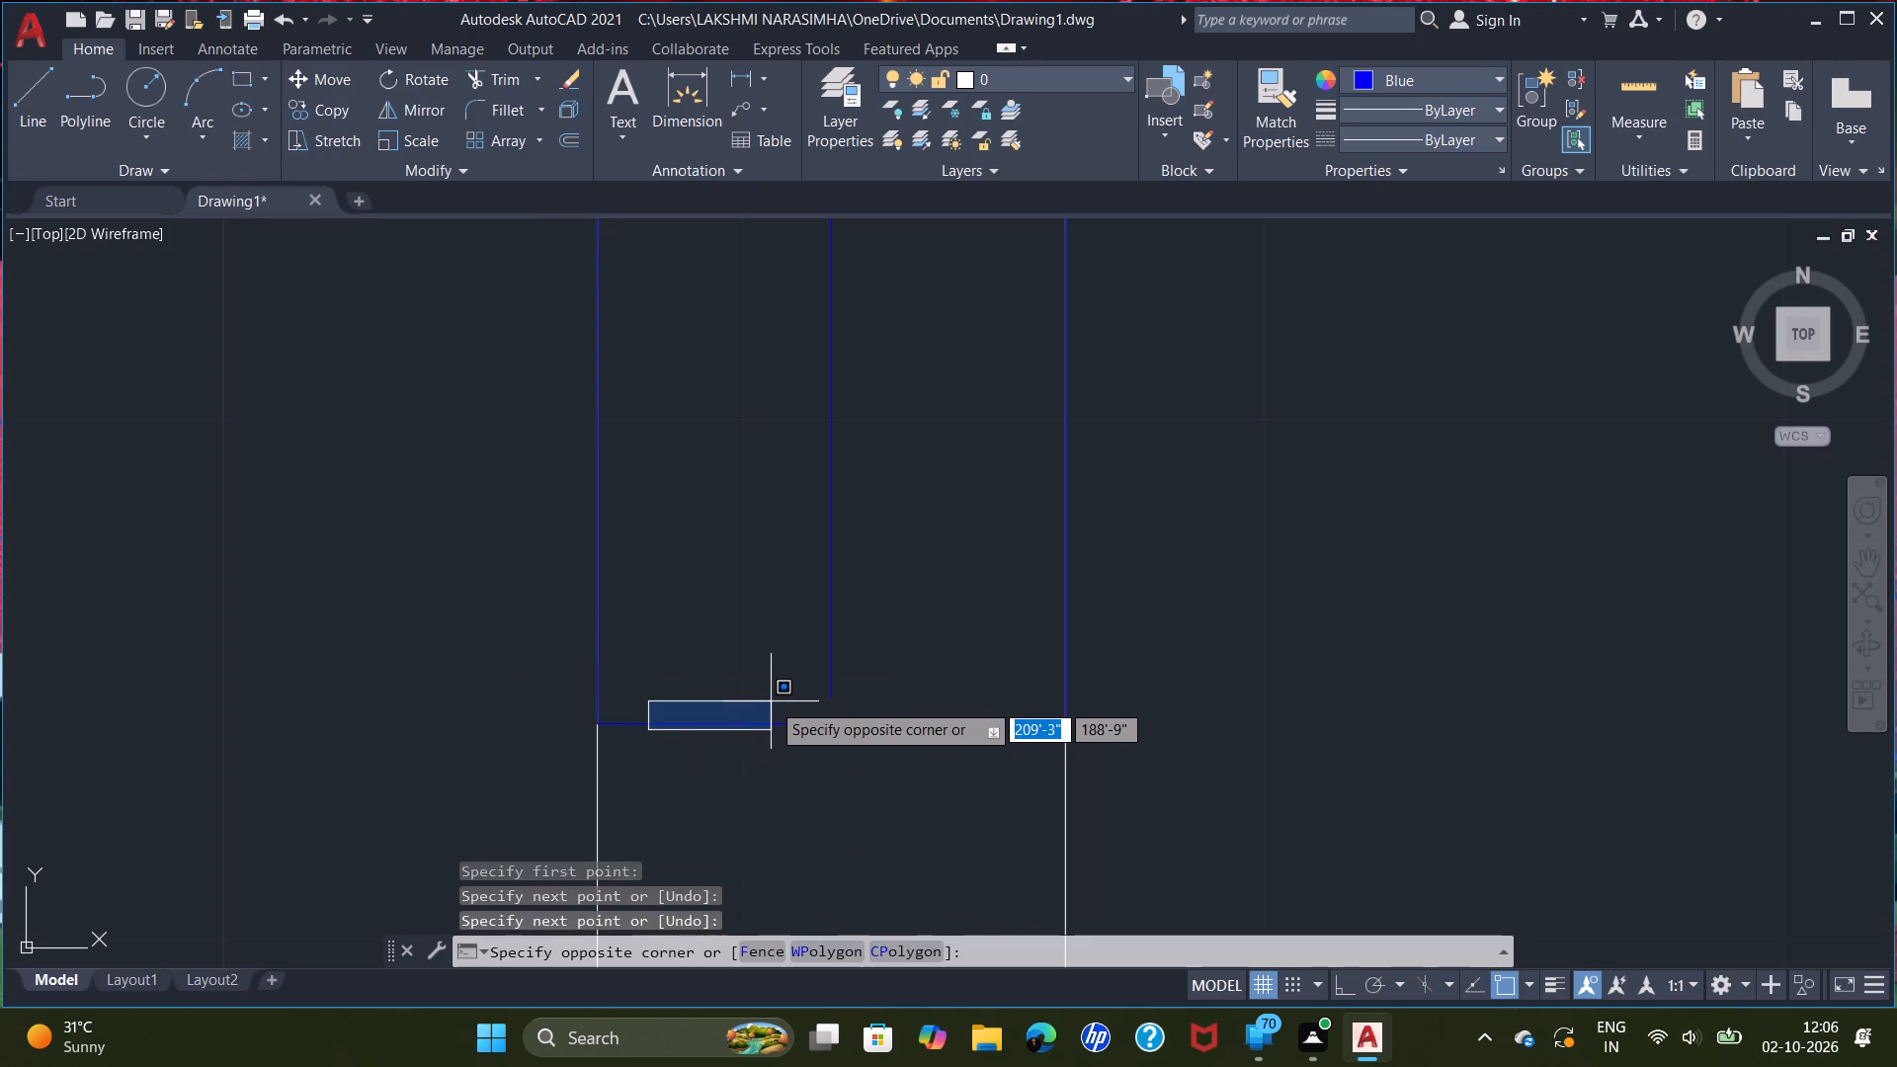
key(Escape)
Close the gap below the hall window's middle line with a short blue line down to the south short side.
key(l)
key(Return)
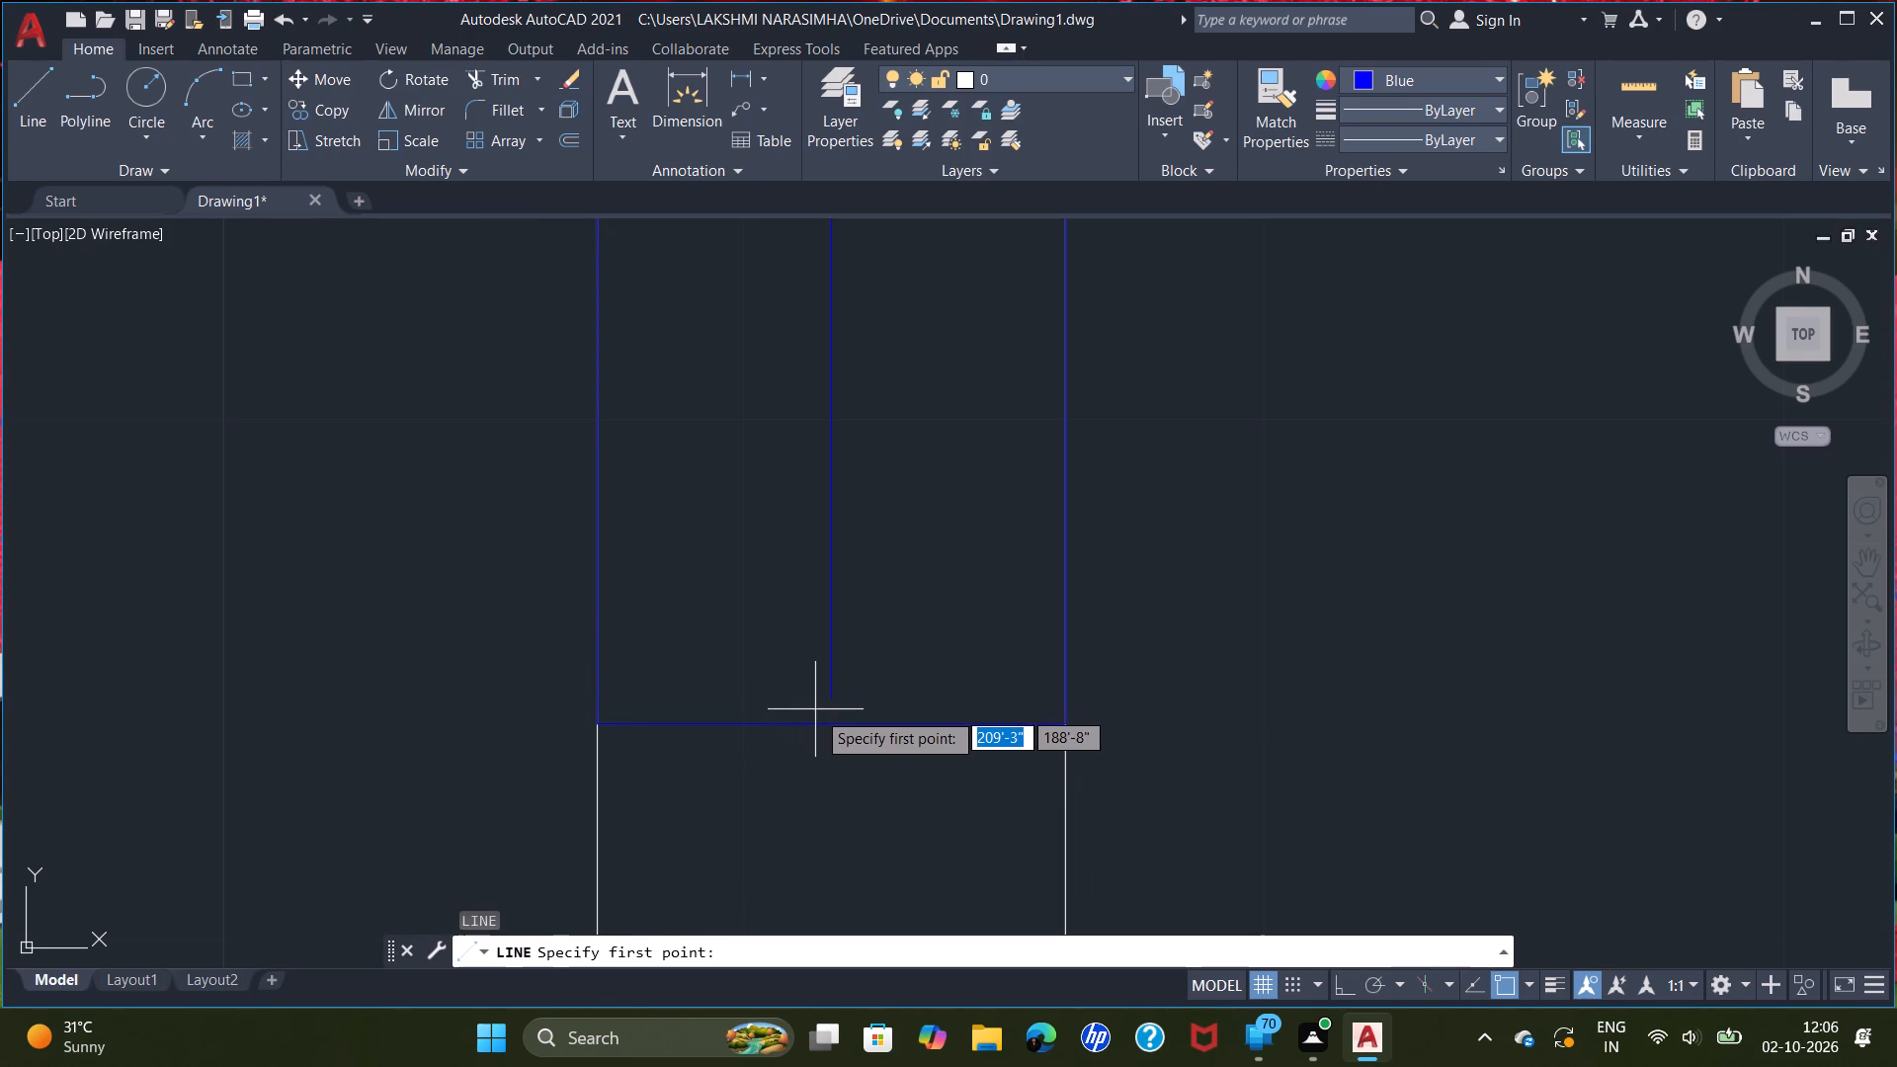
double_click(829, 704)
click(829, 725)
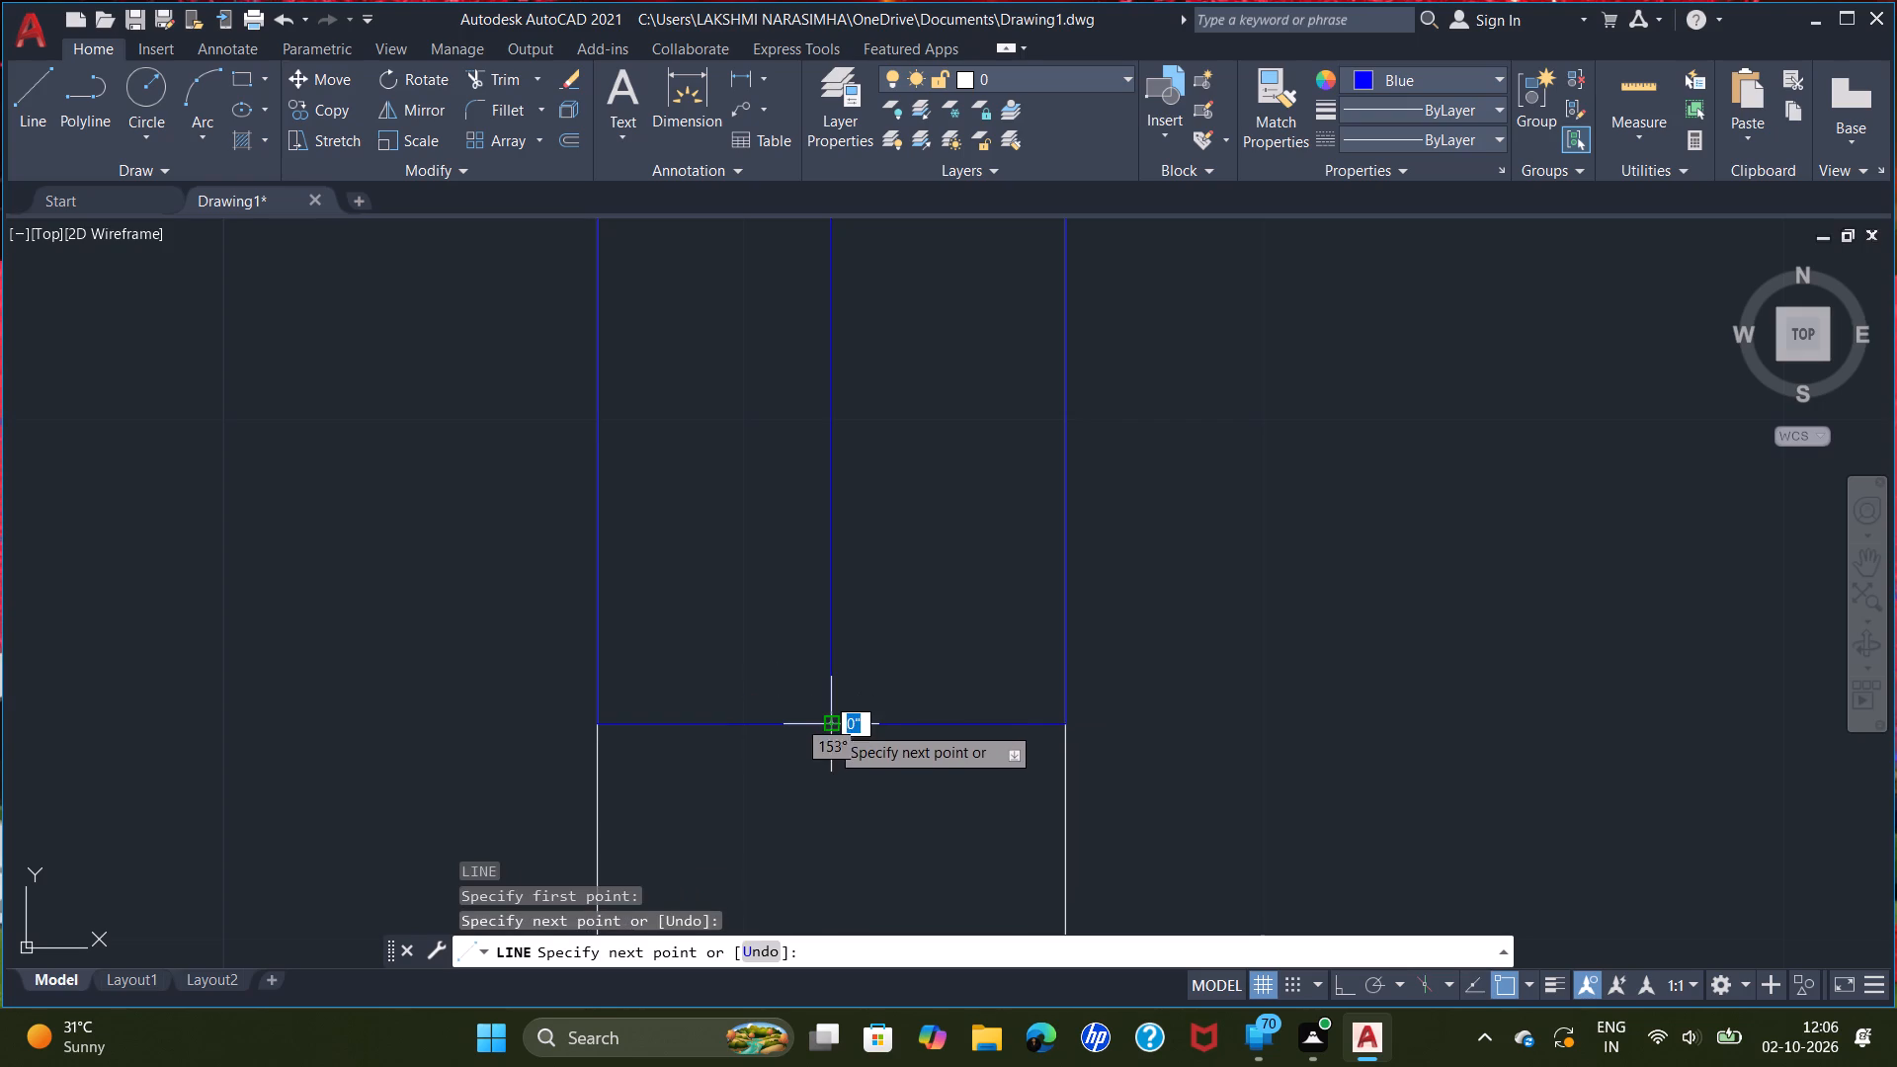
right_click(829, 721)
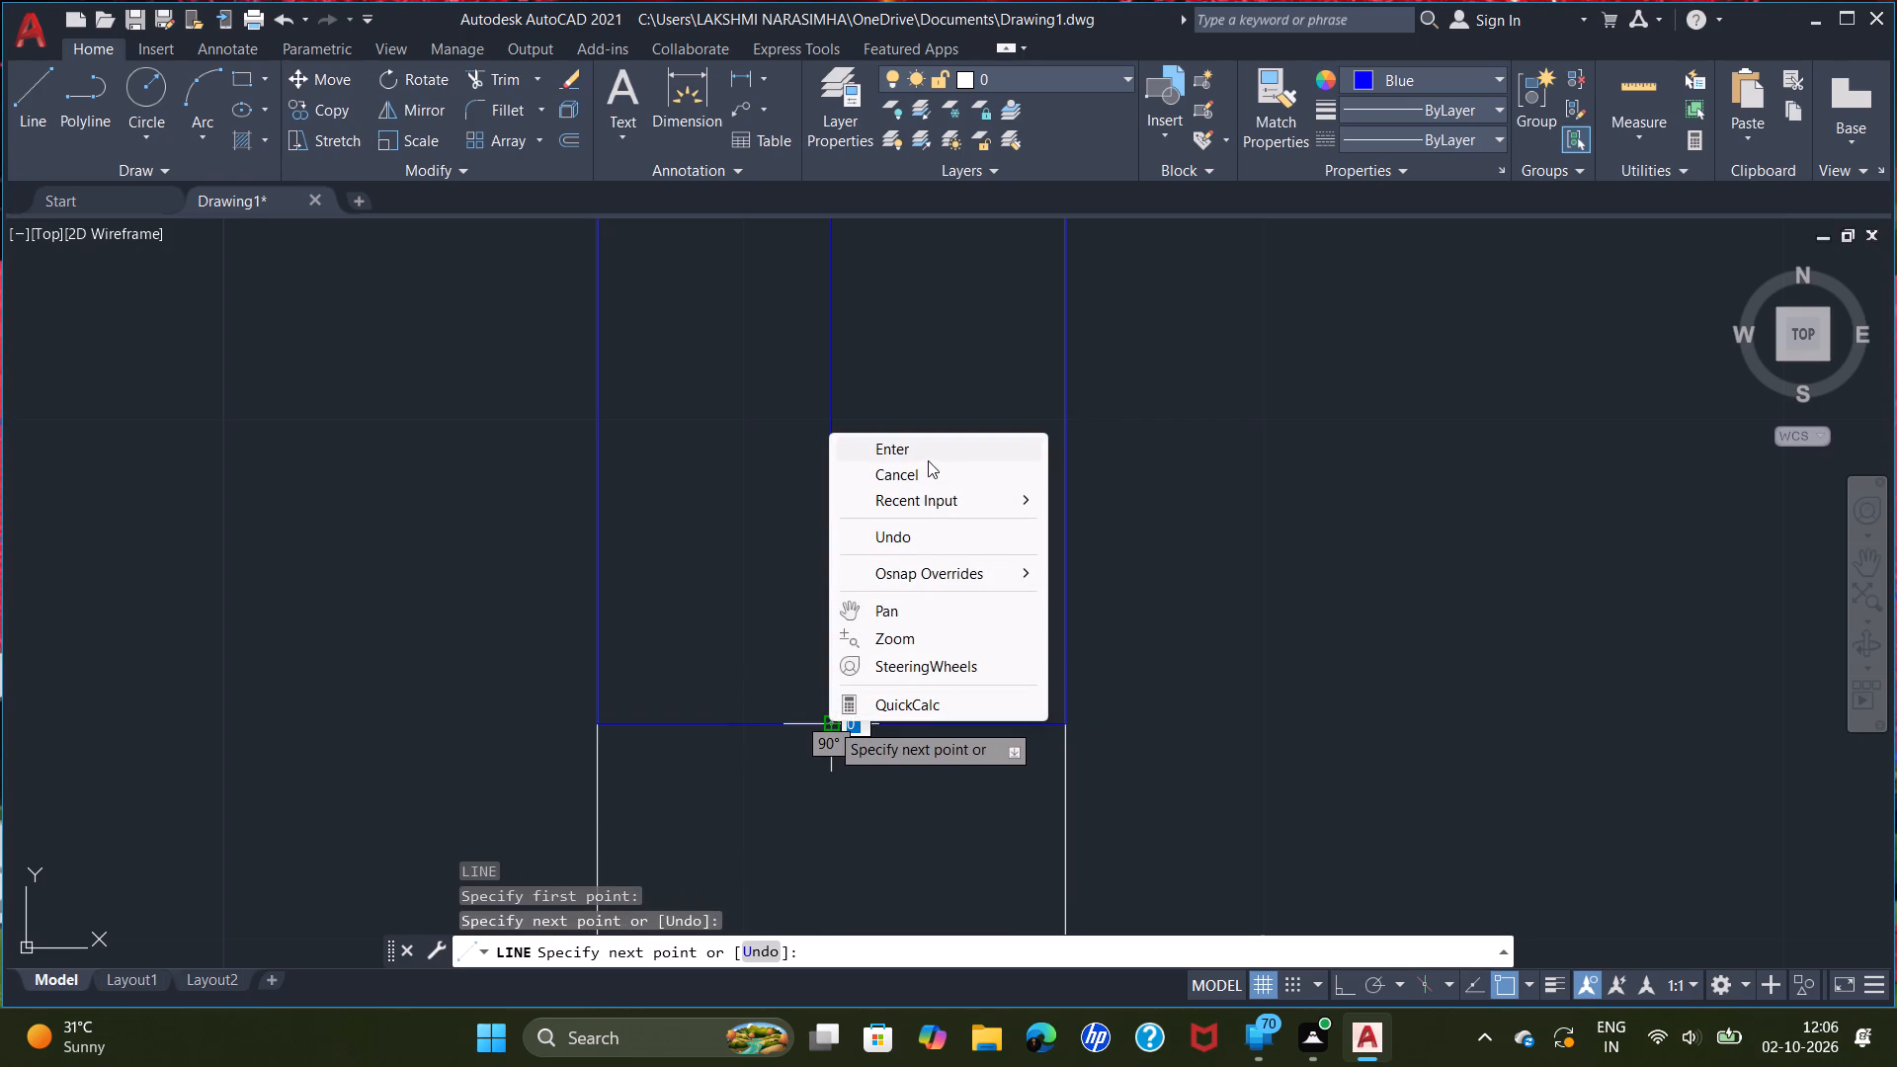
click(929, 457)
Measure the length of the kitchen's west-wall window along its outer side with a linear dimension, without placing it.
scroll(929, 454, down, 4)
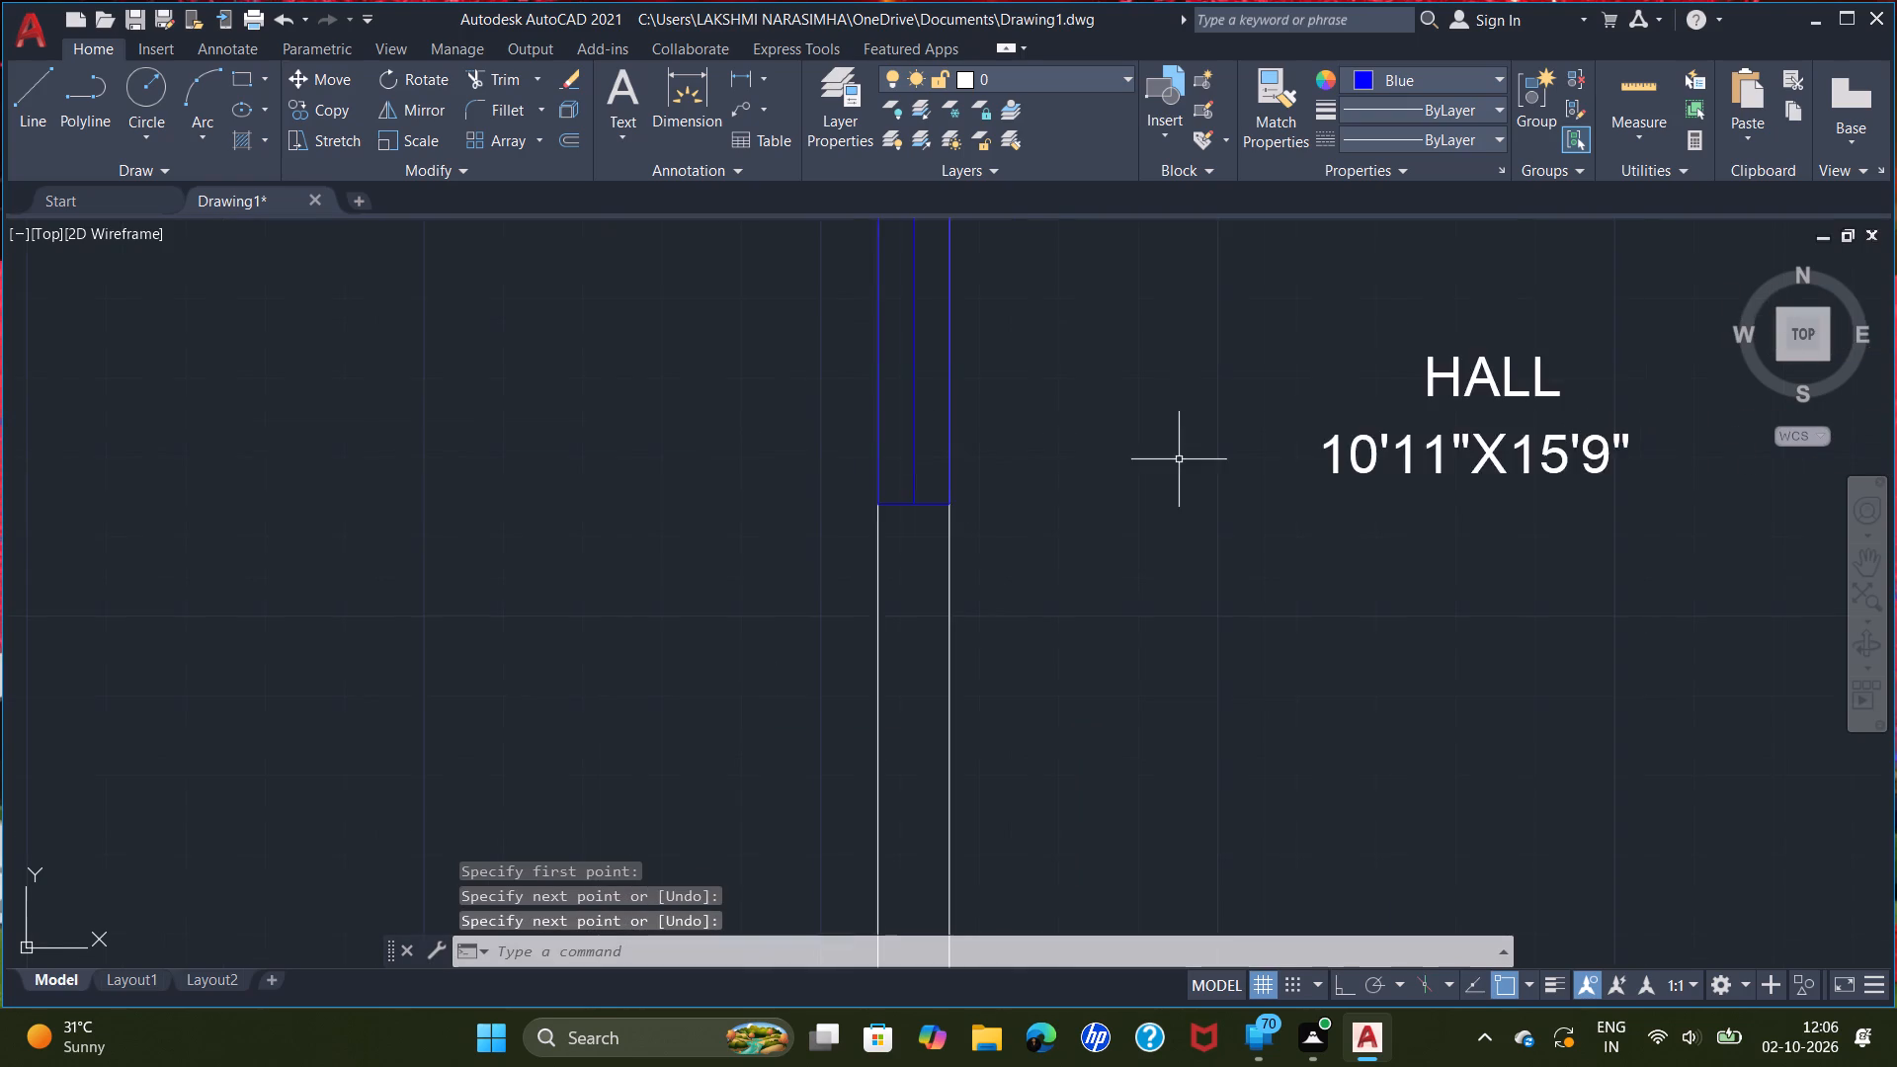
scroll(1179, 468, down, 3)
middle_drag(1175, 504, 1120, 699)
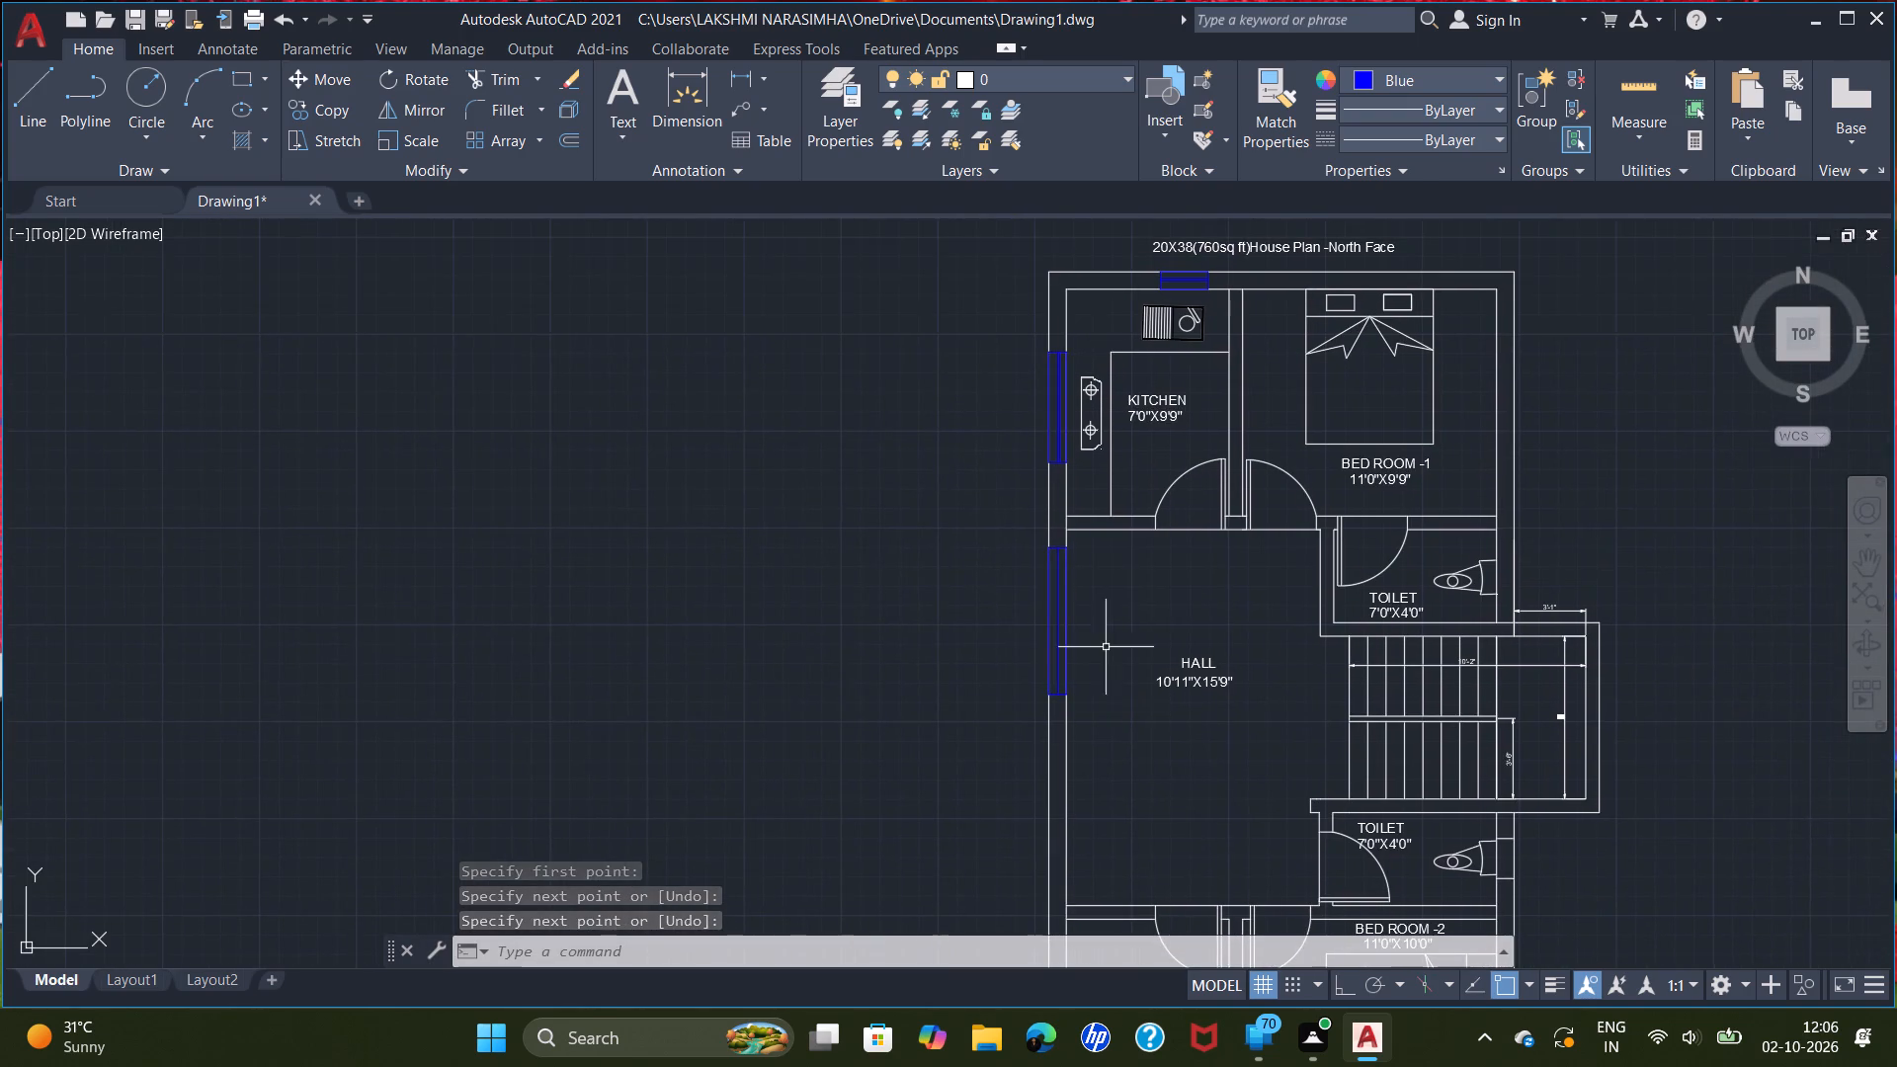
scroll(1031, 435, up, 2)
double_click(726, 85)
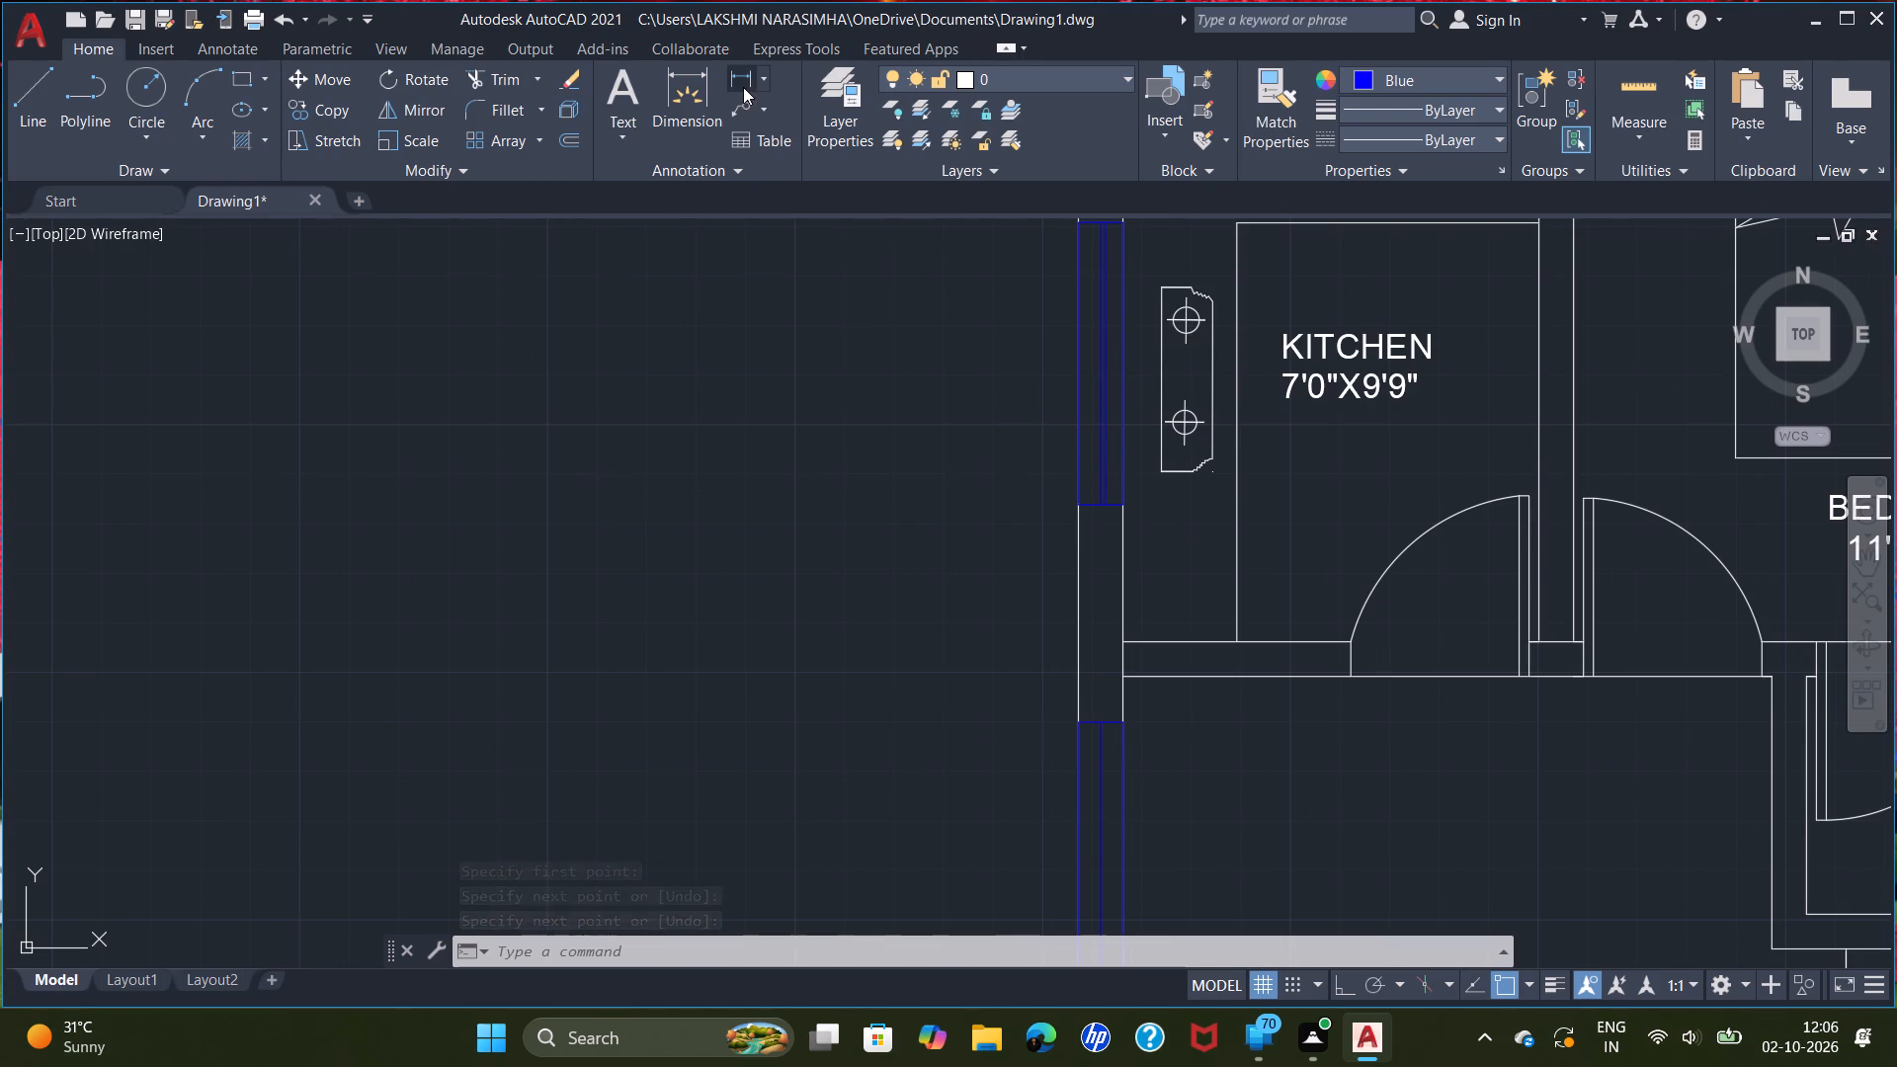
double_click(743, 87)
click(1079, 510)
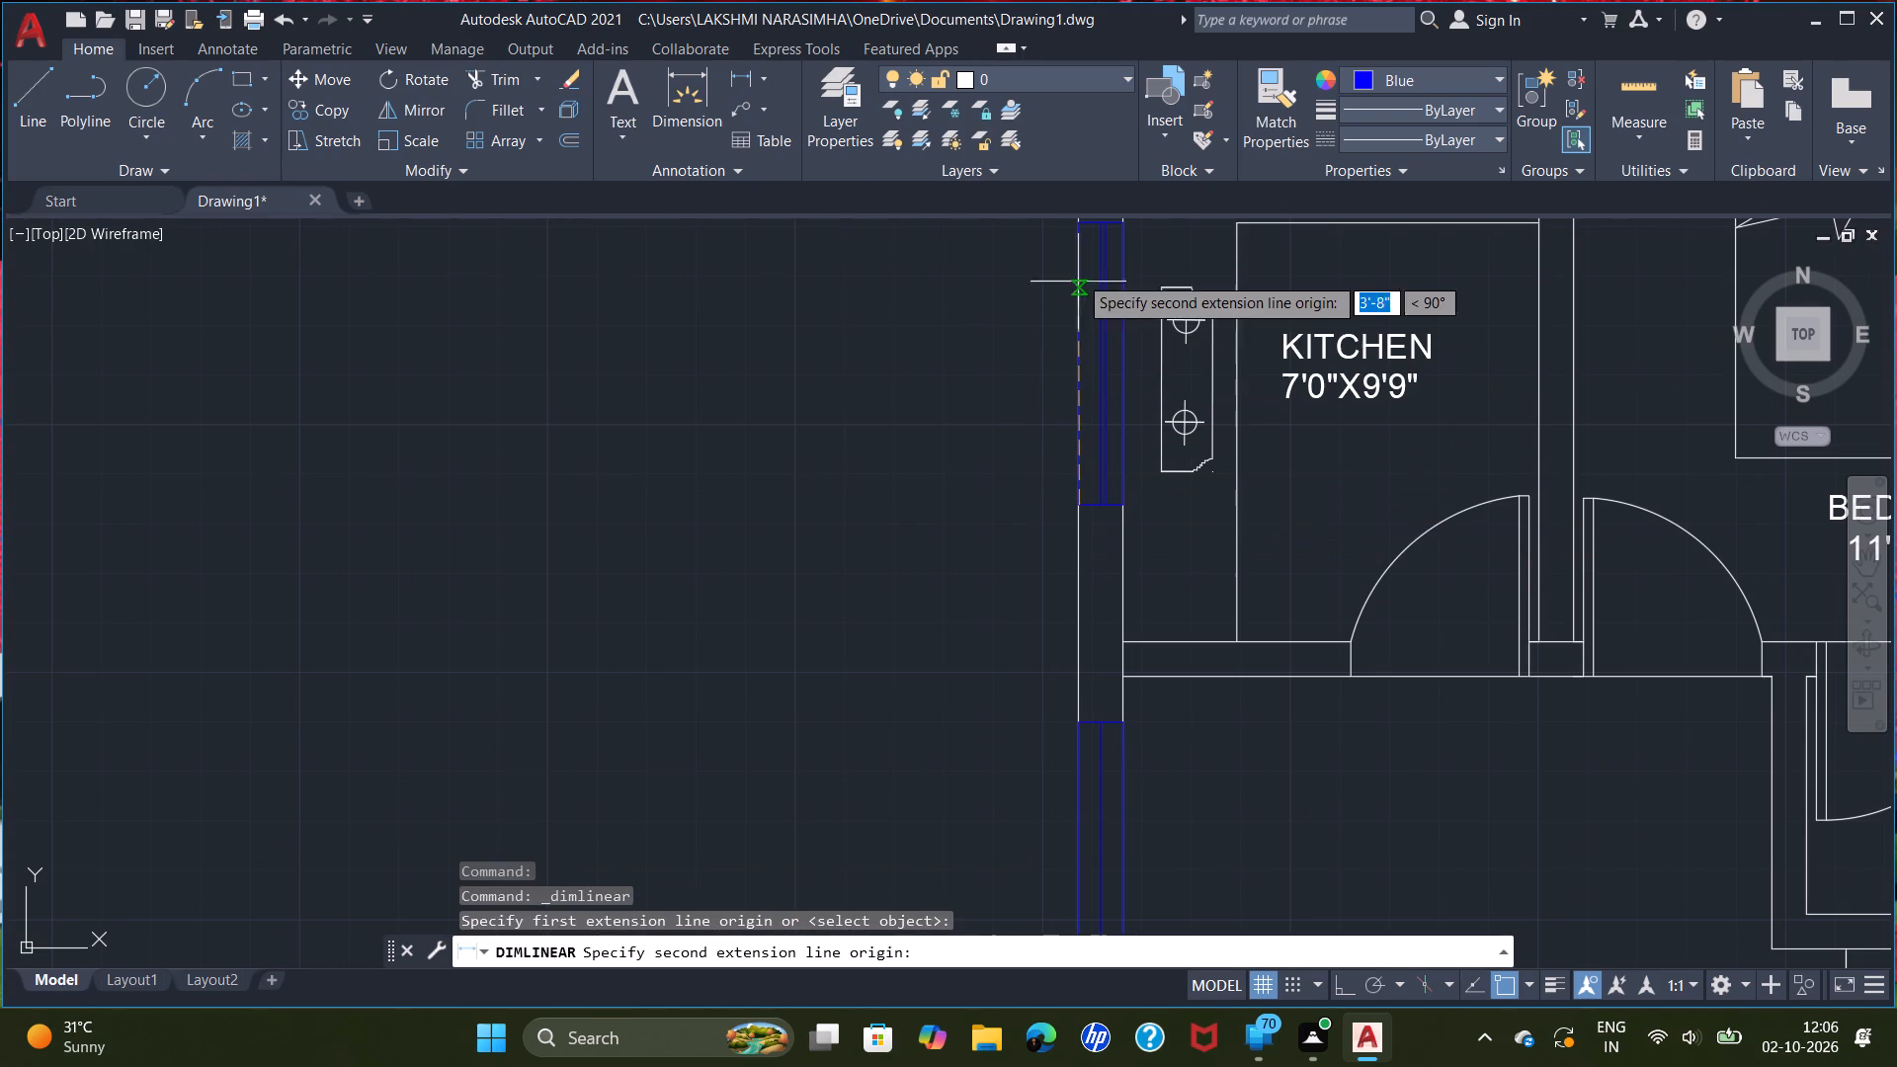
middle_drag(1083, 282, 1119, 511)
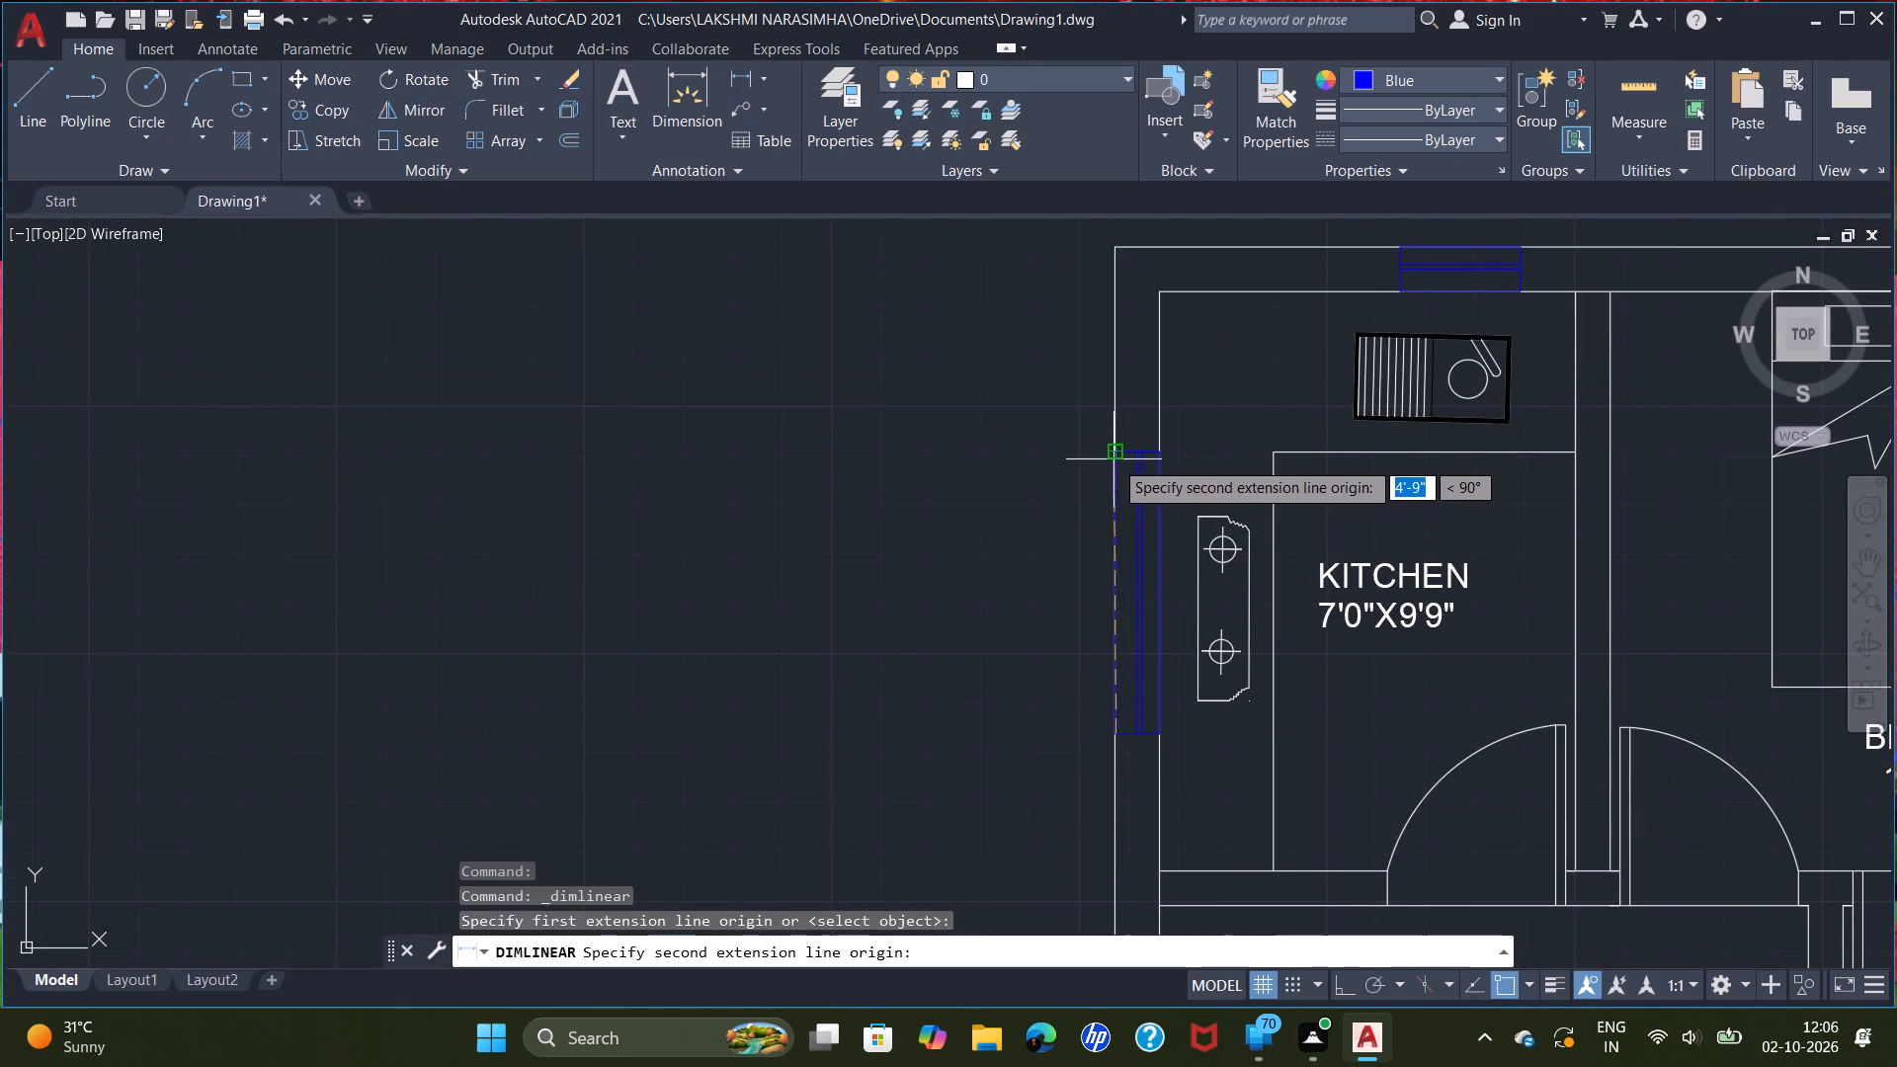
double_click(1113, 459)
key(Escape)
scroll(1056, 508, down, 2)
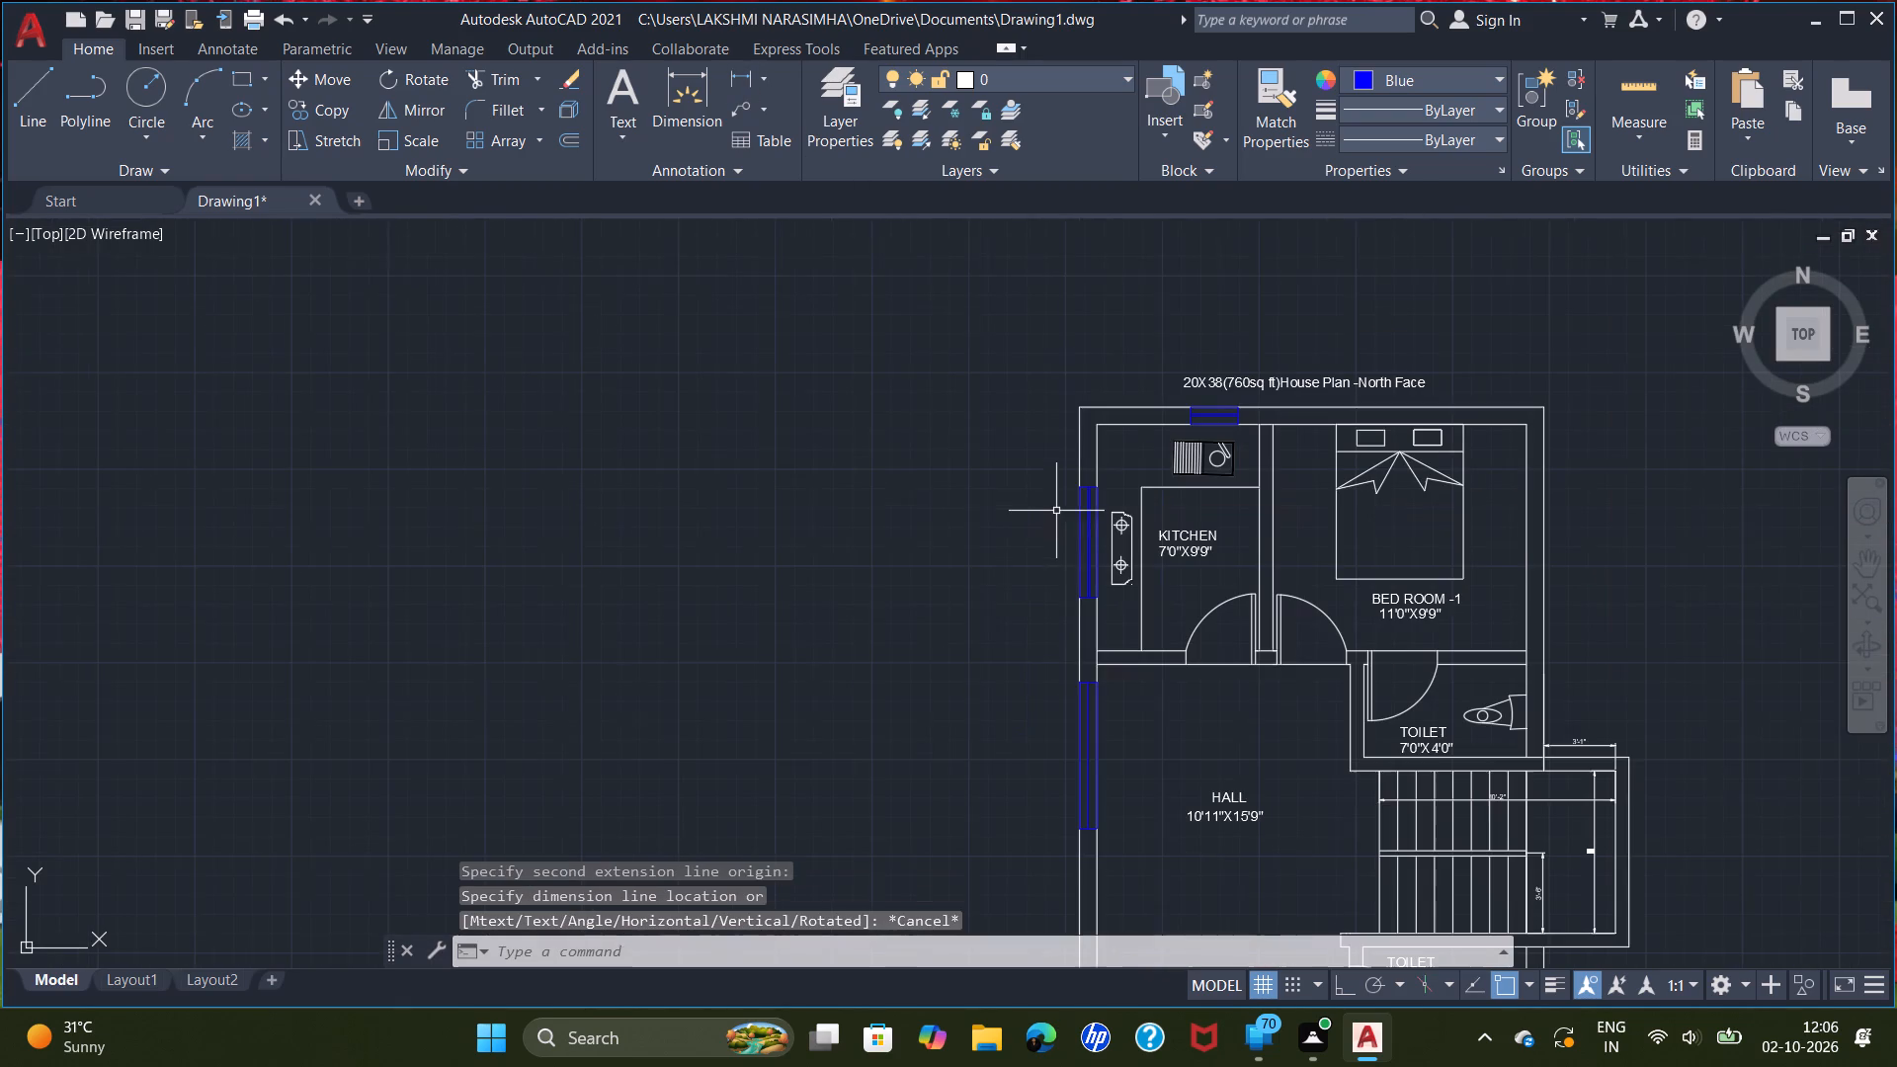
Draw a blue window outline 9" wide and about 3'-3" long across the hall's west wall, just north of the drawing area.
middle_drag(1133, 714, 1143, 577)
scroll(1136, 710, up, 1)
scroll(1136, 626, down, 2)
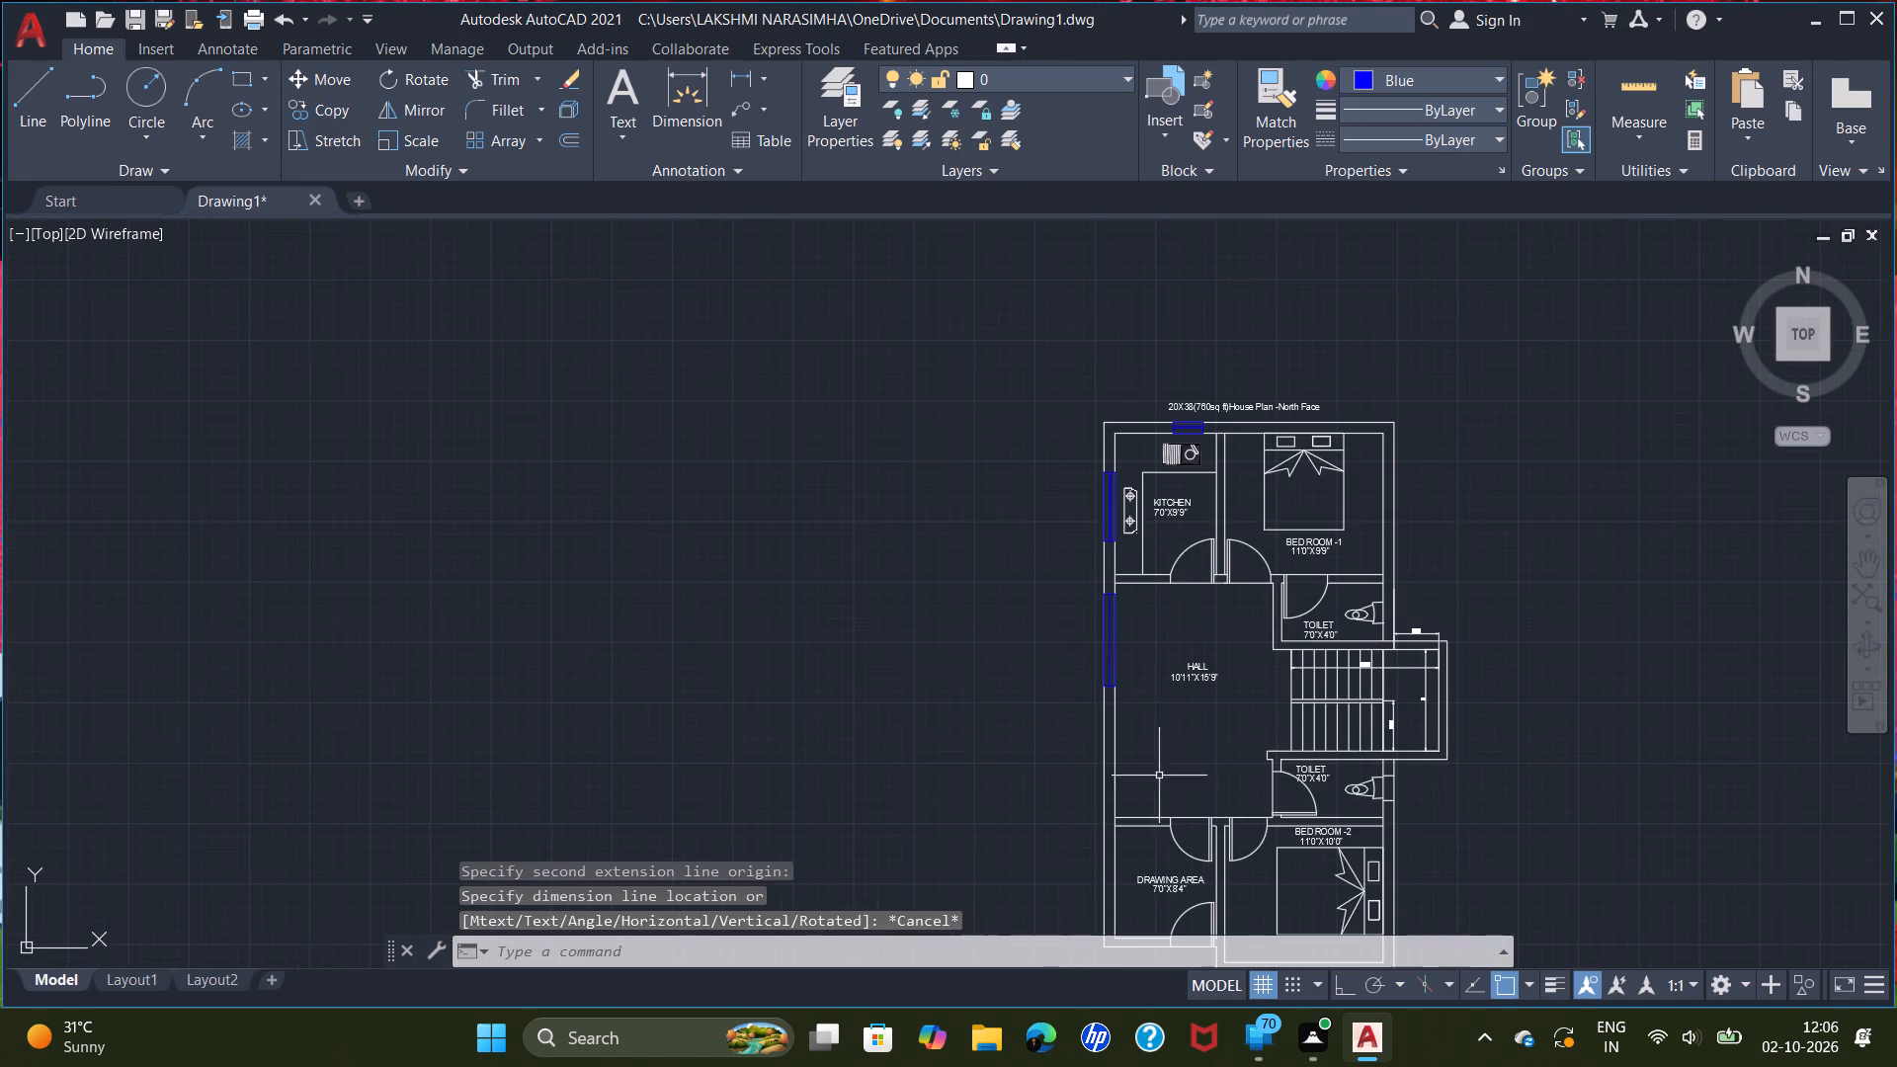
middle_drag(1162, 790, 1203, 562)
scroll(1167, 784, up, 1)
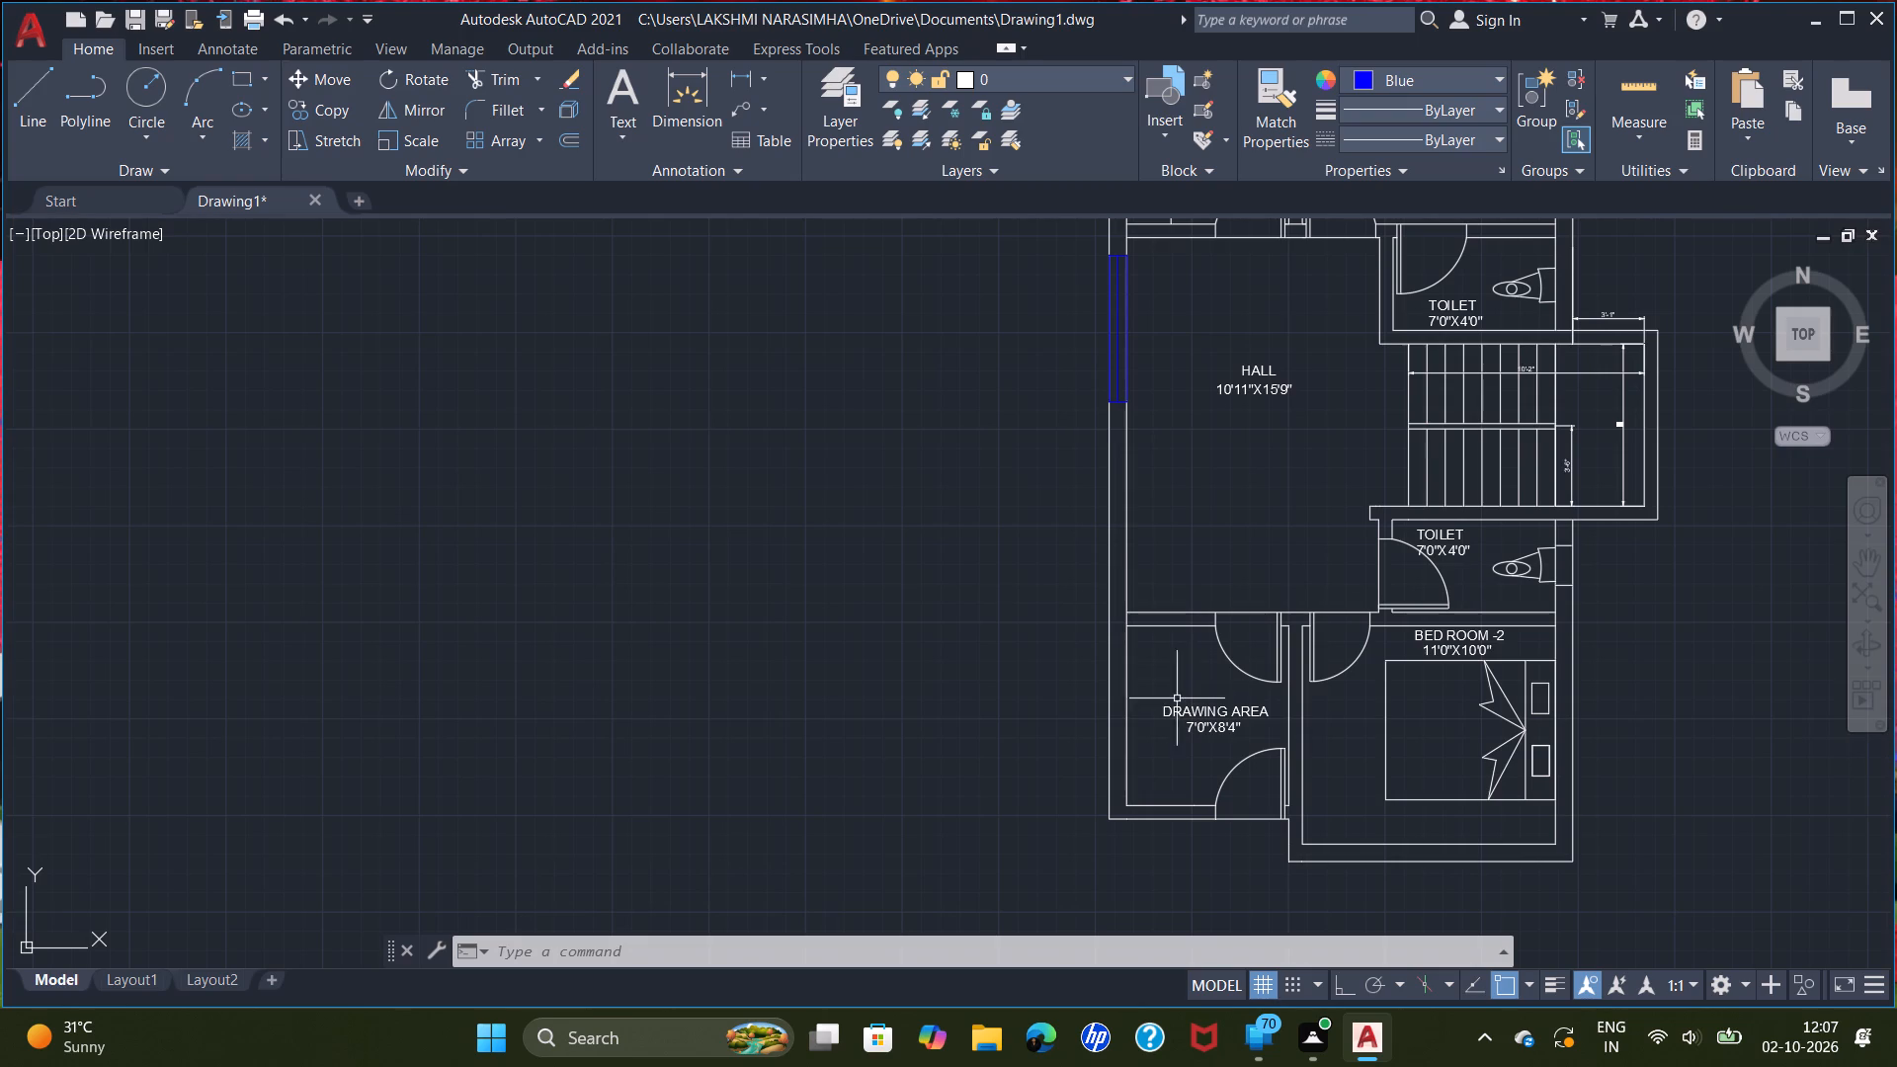
key(l)
key(Return)
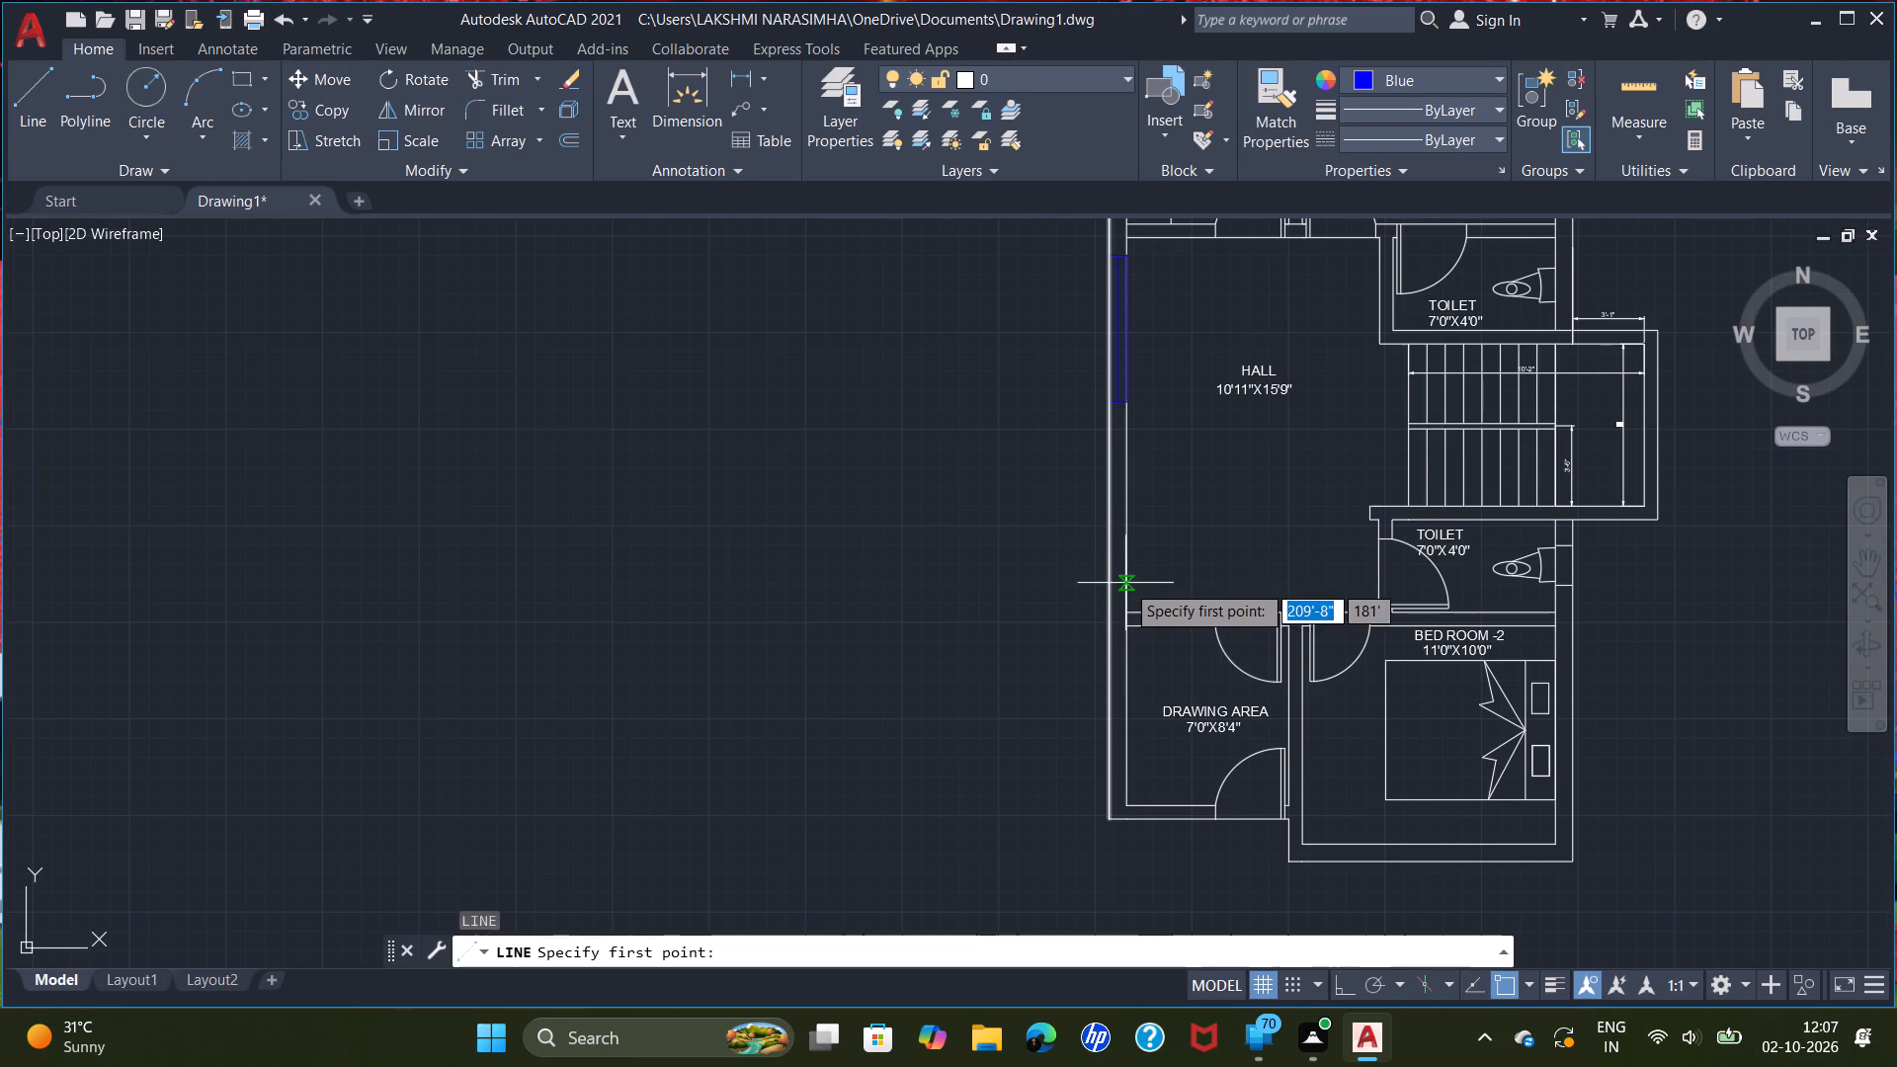
scroll(1125, 584, up, 1)
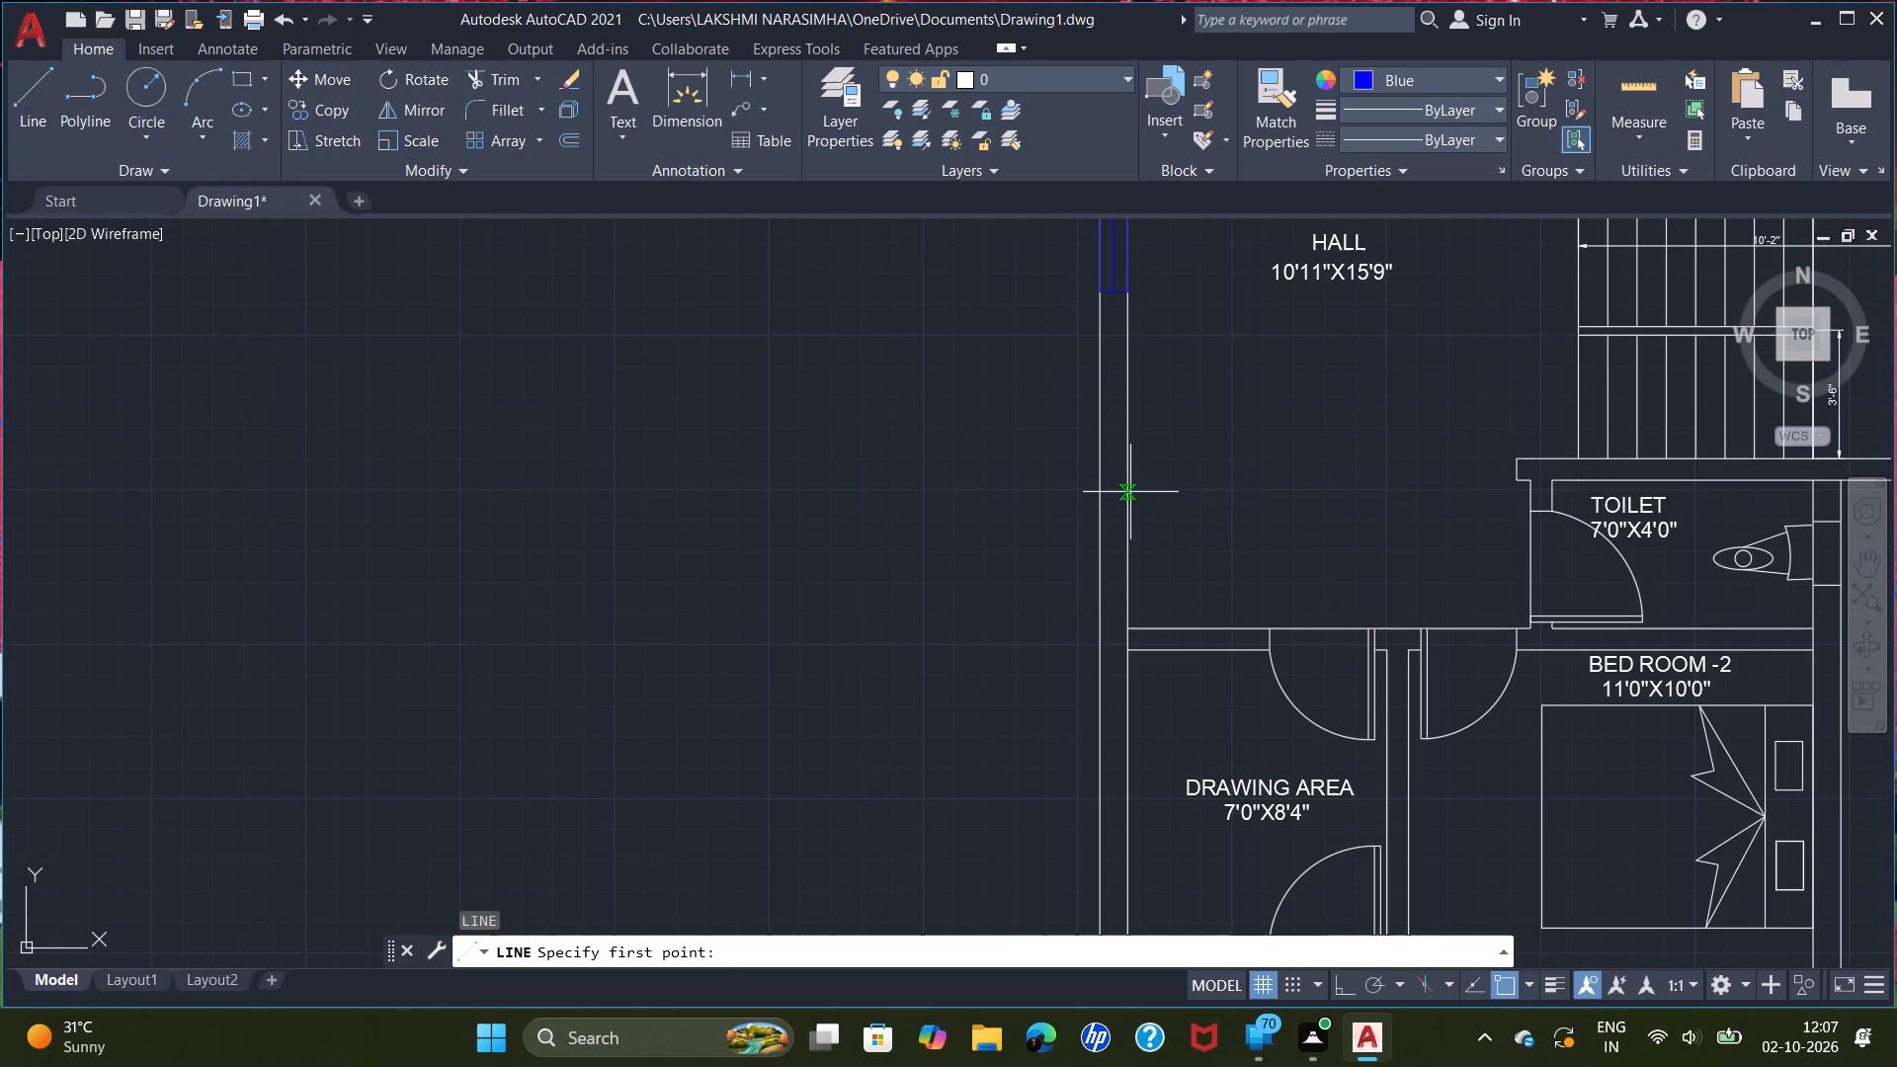
click(1129, 493)
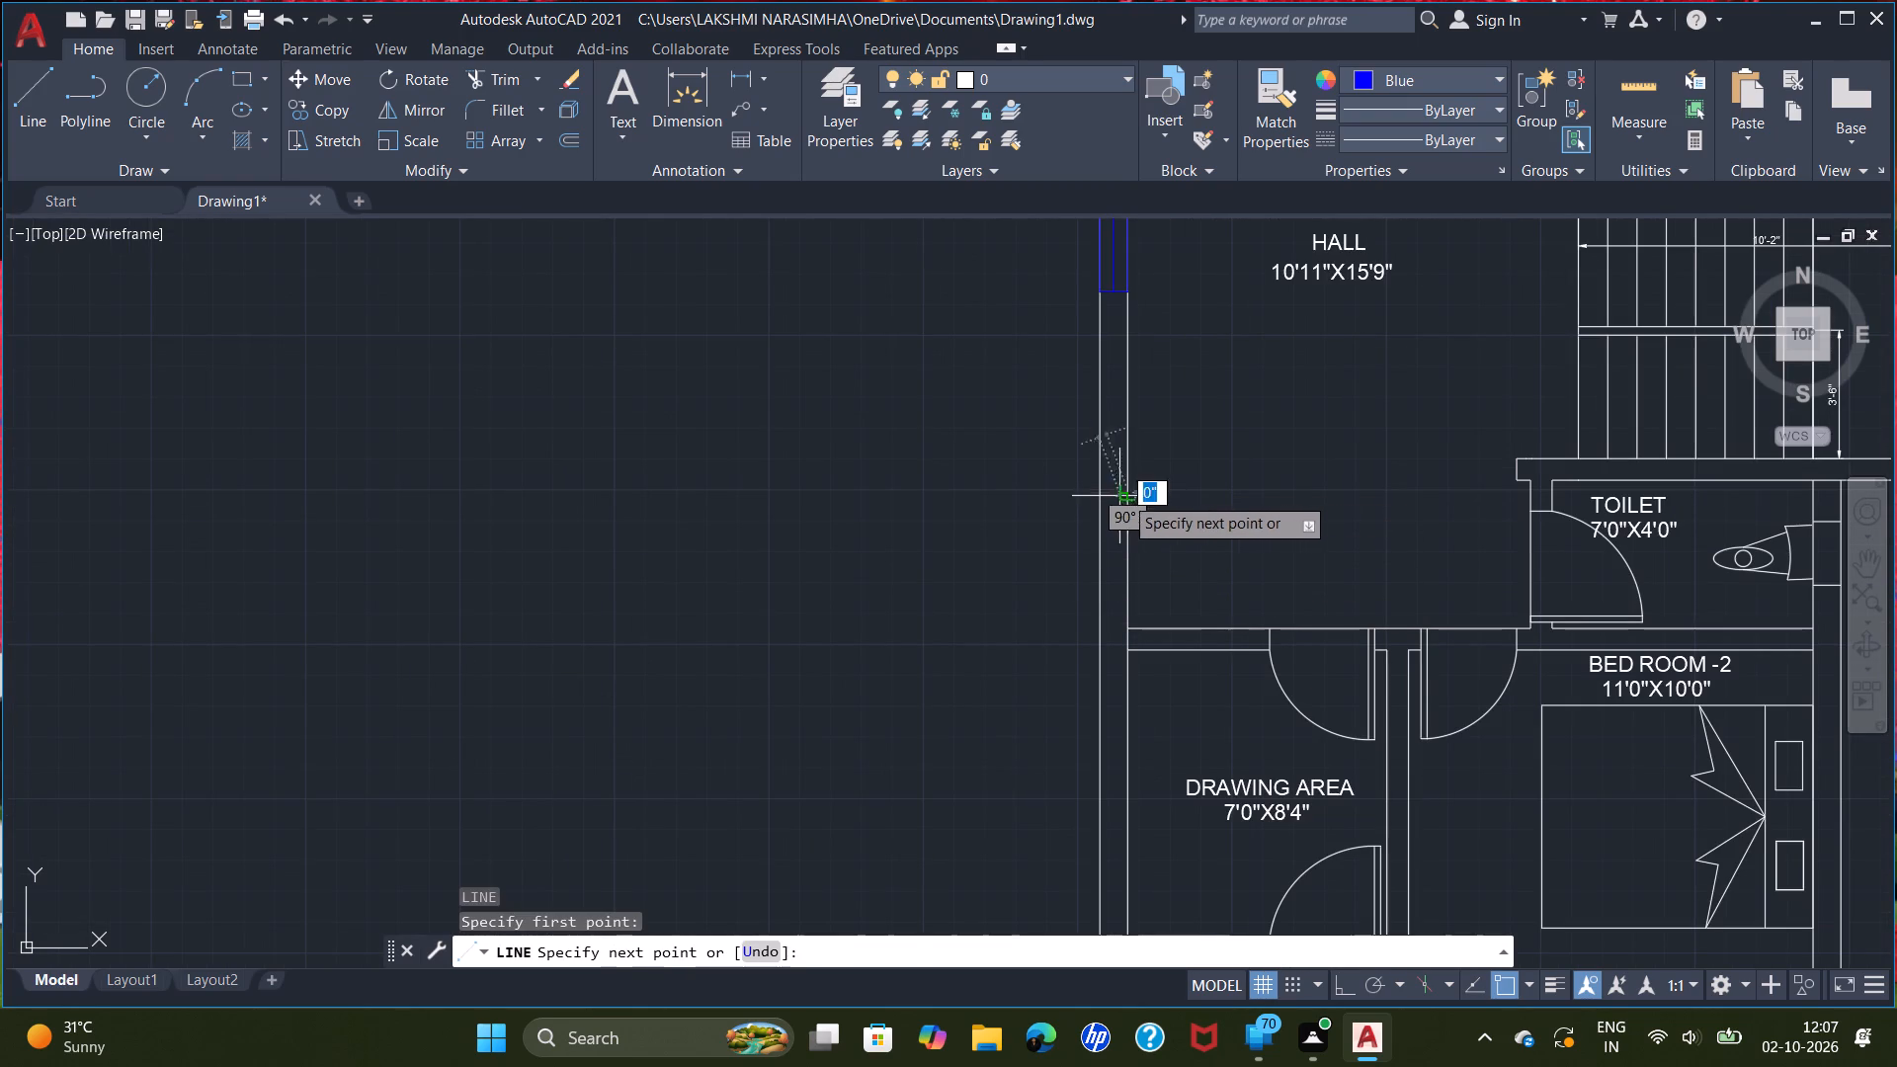
double_click(1103, 492)
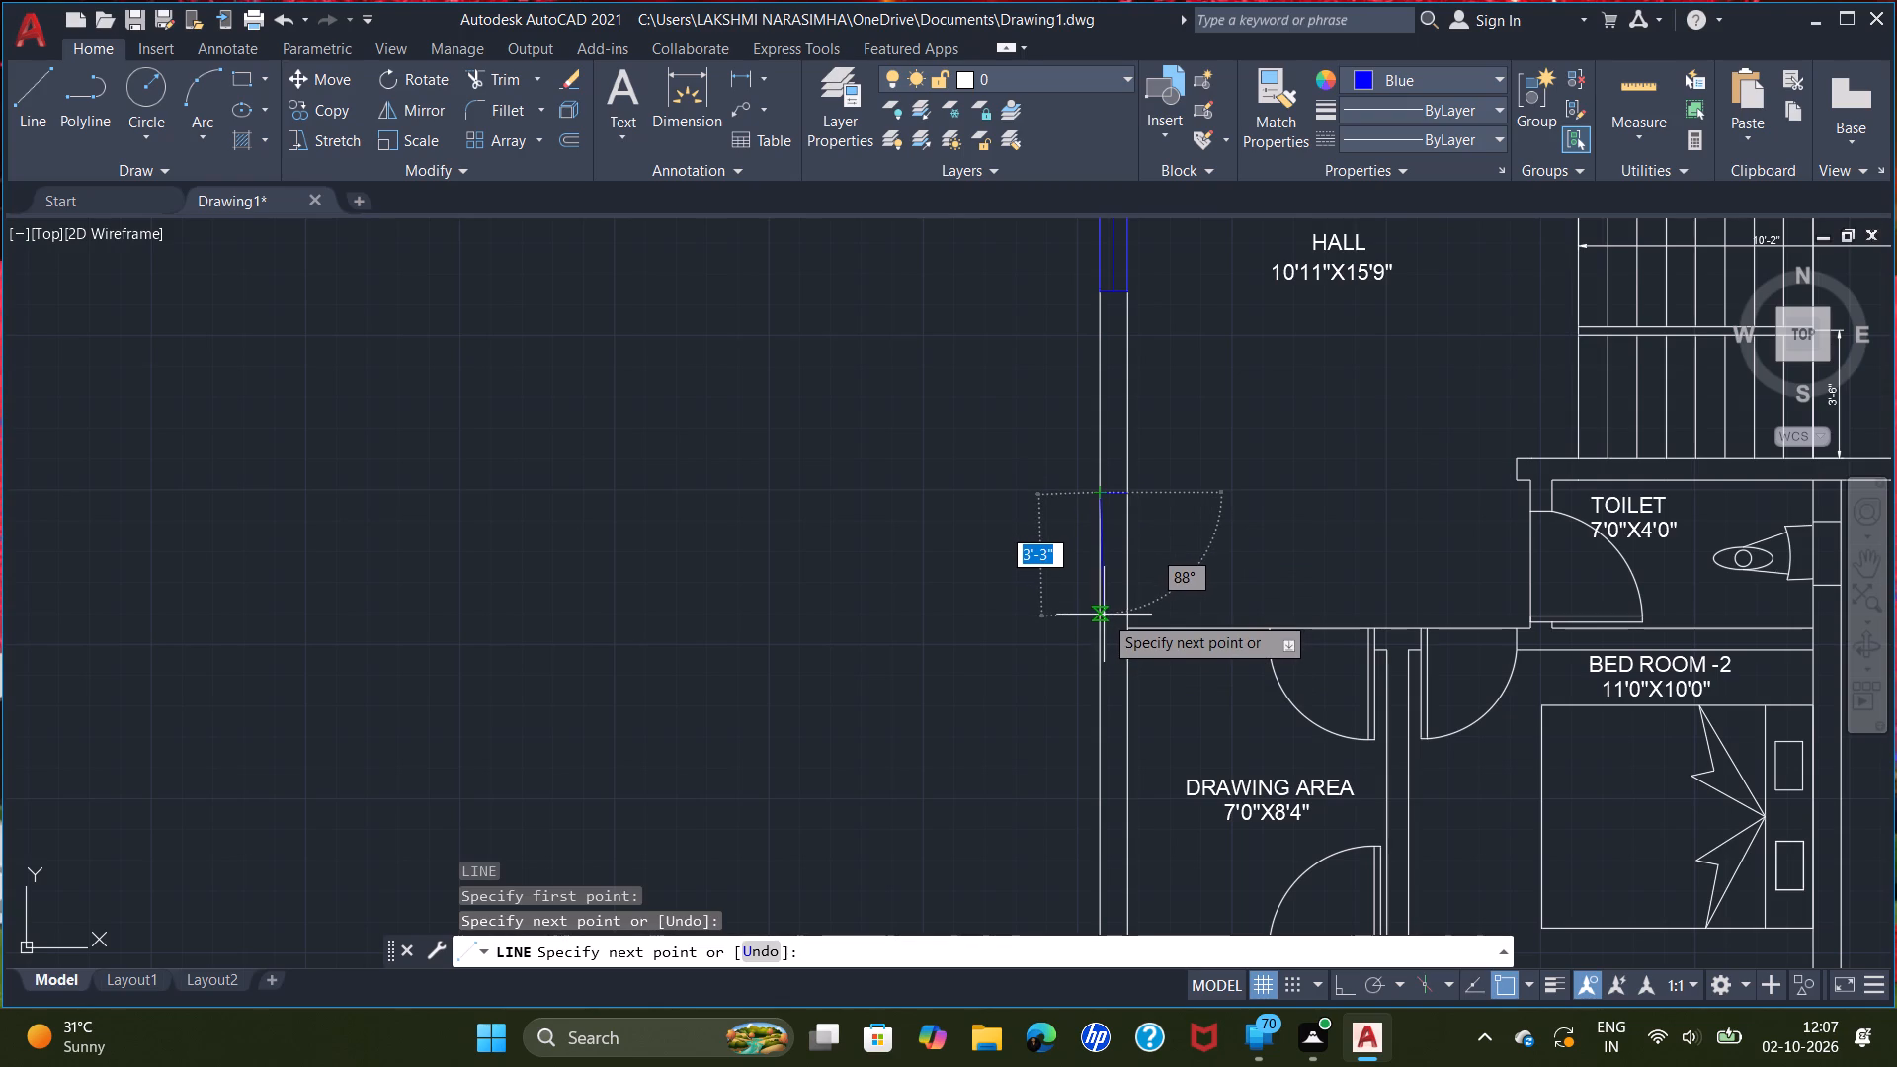
click(1101, 616)
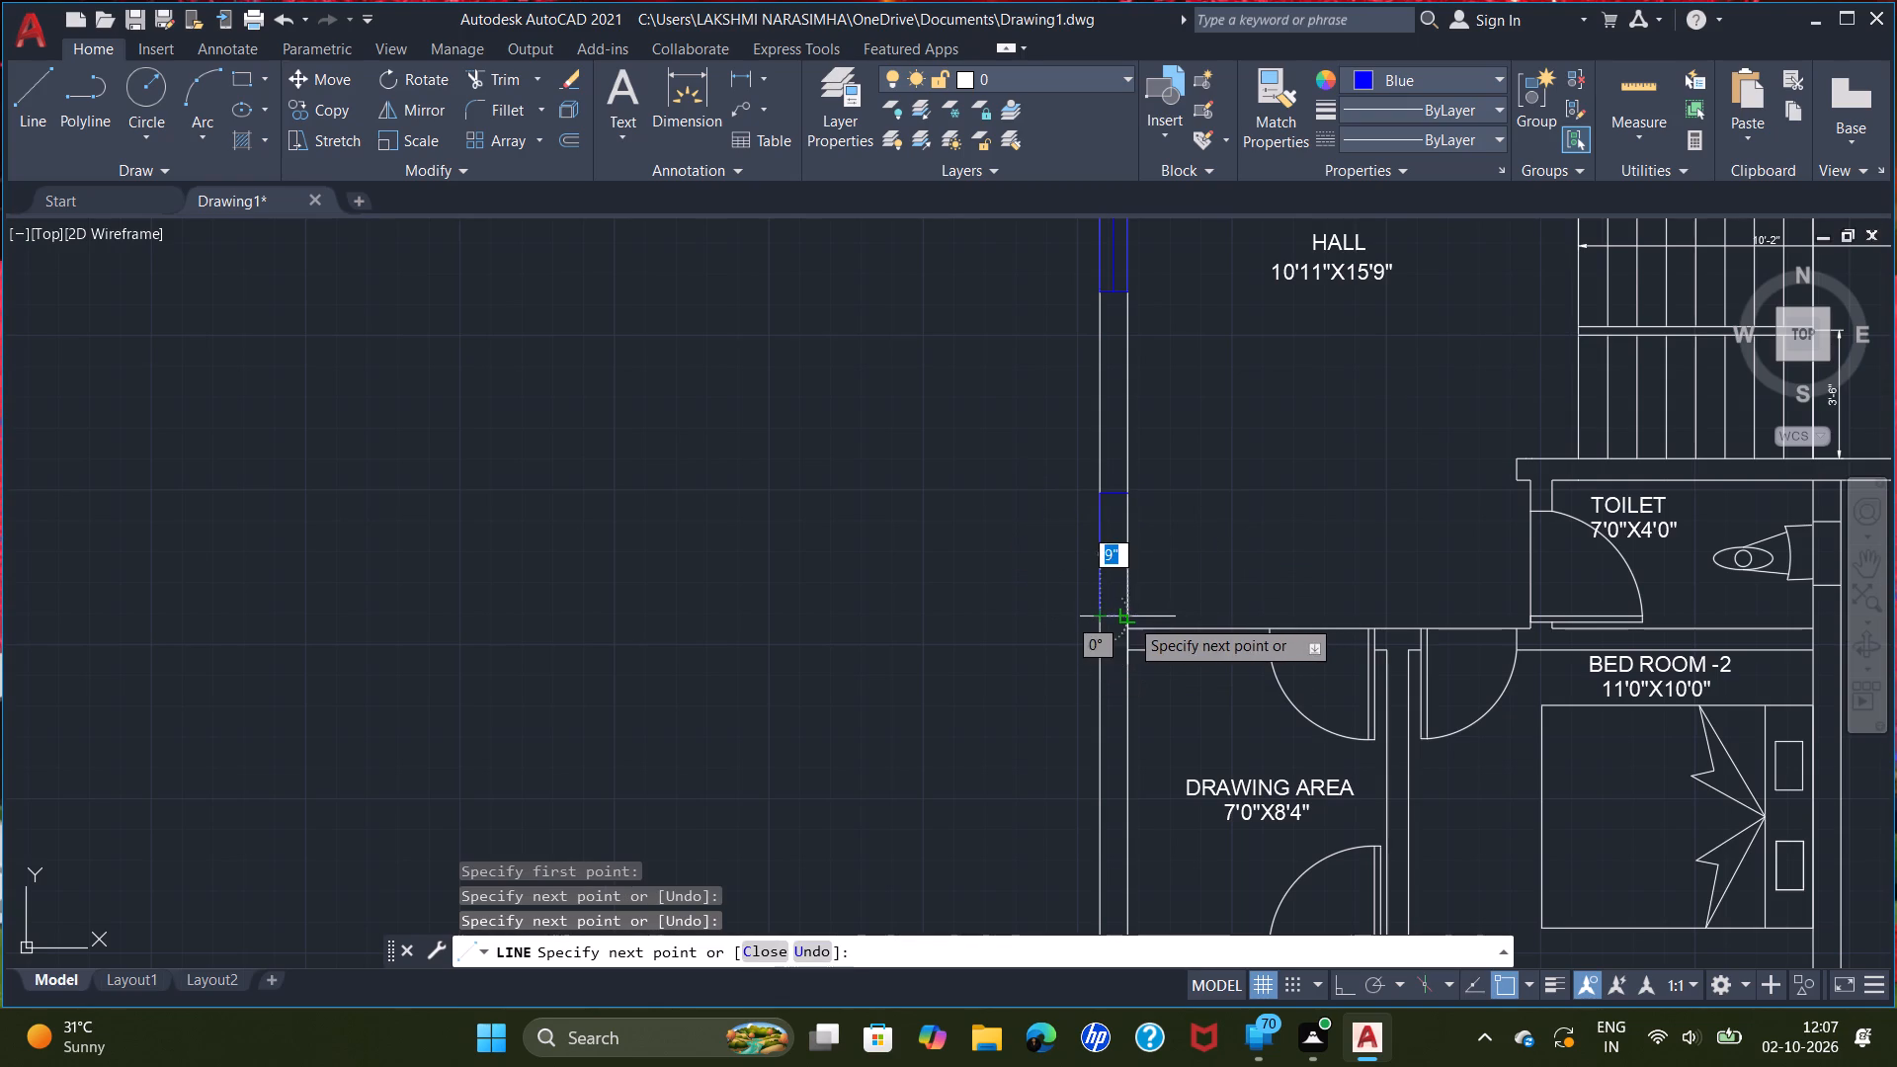
click(1121, 616)
click(1123, 490)
right_click(1120, 492)
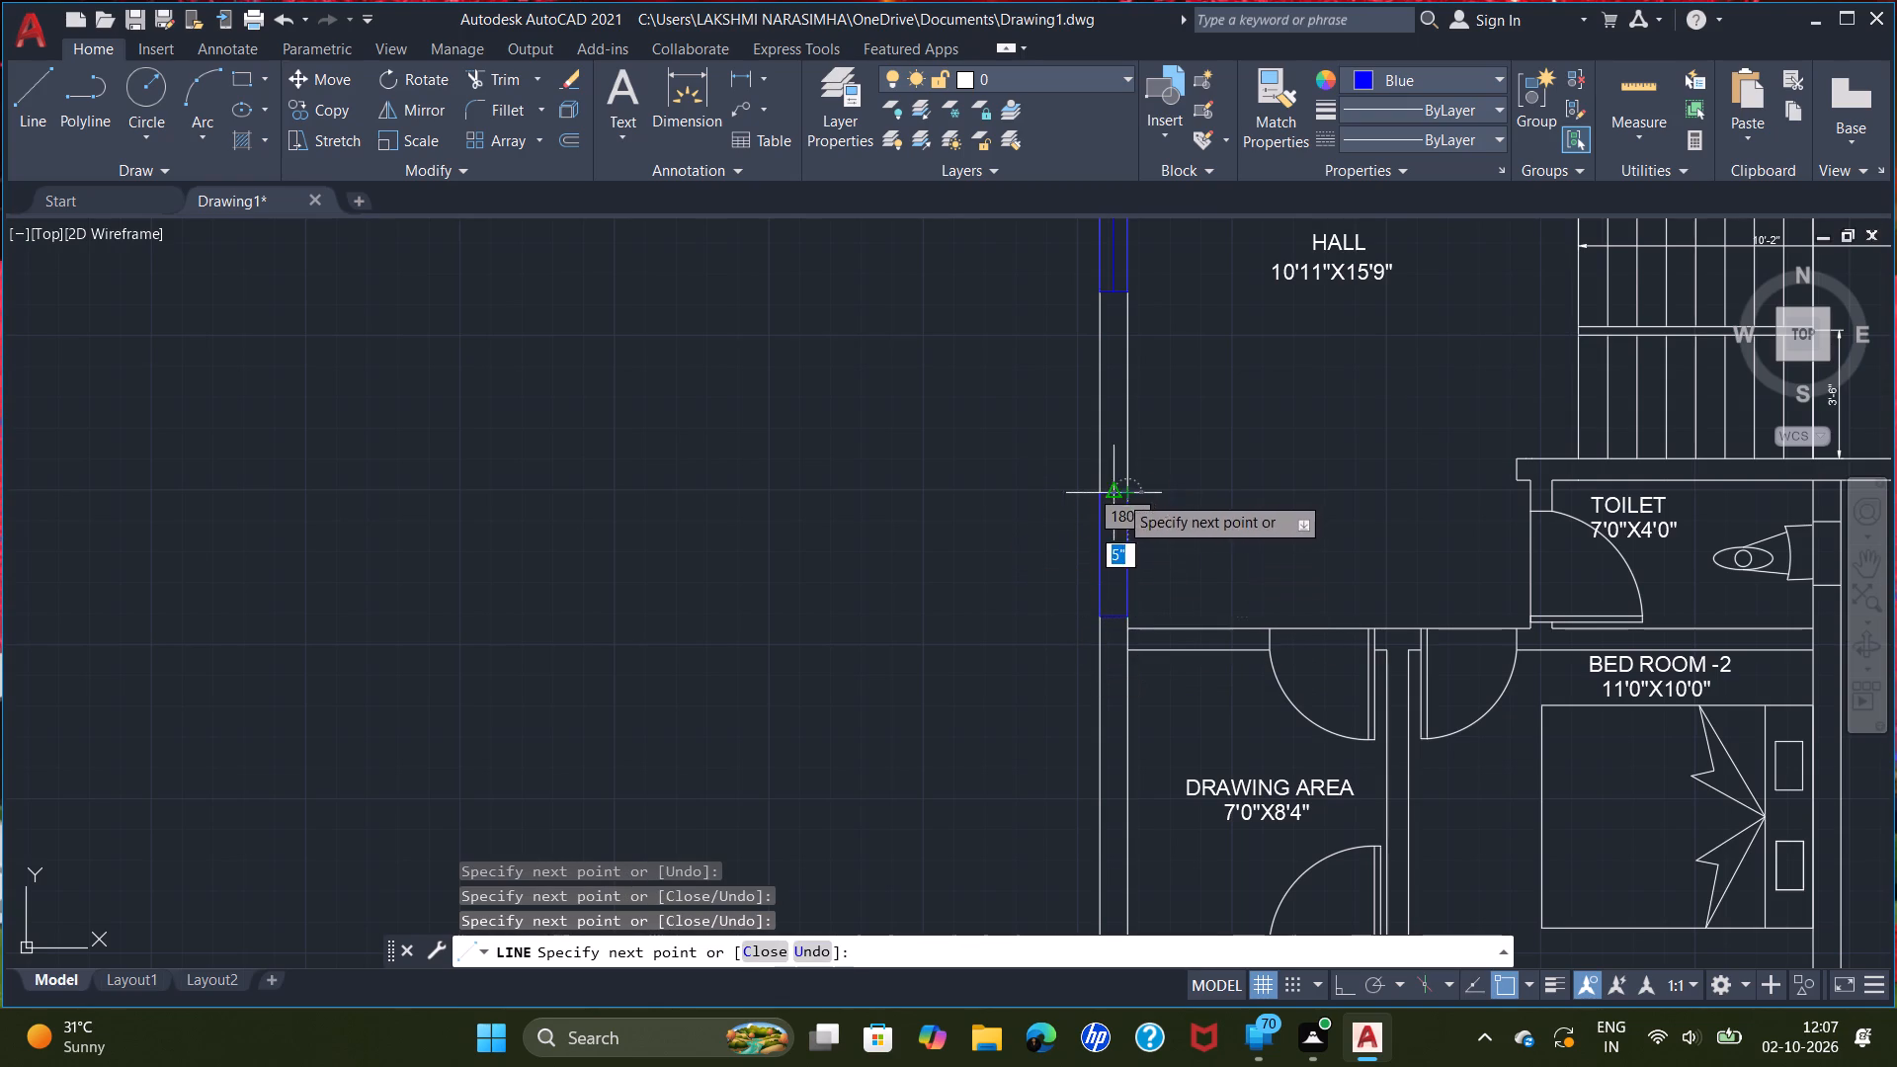
double_click(1190, 510)
Draw a blue centre line through the new hall window, joining the midpoints of its two short sides.
scroll(1138, 504, up, 3)
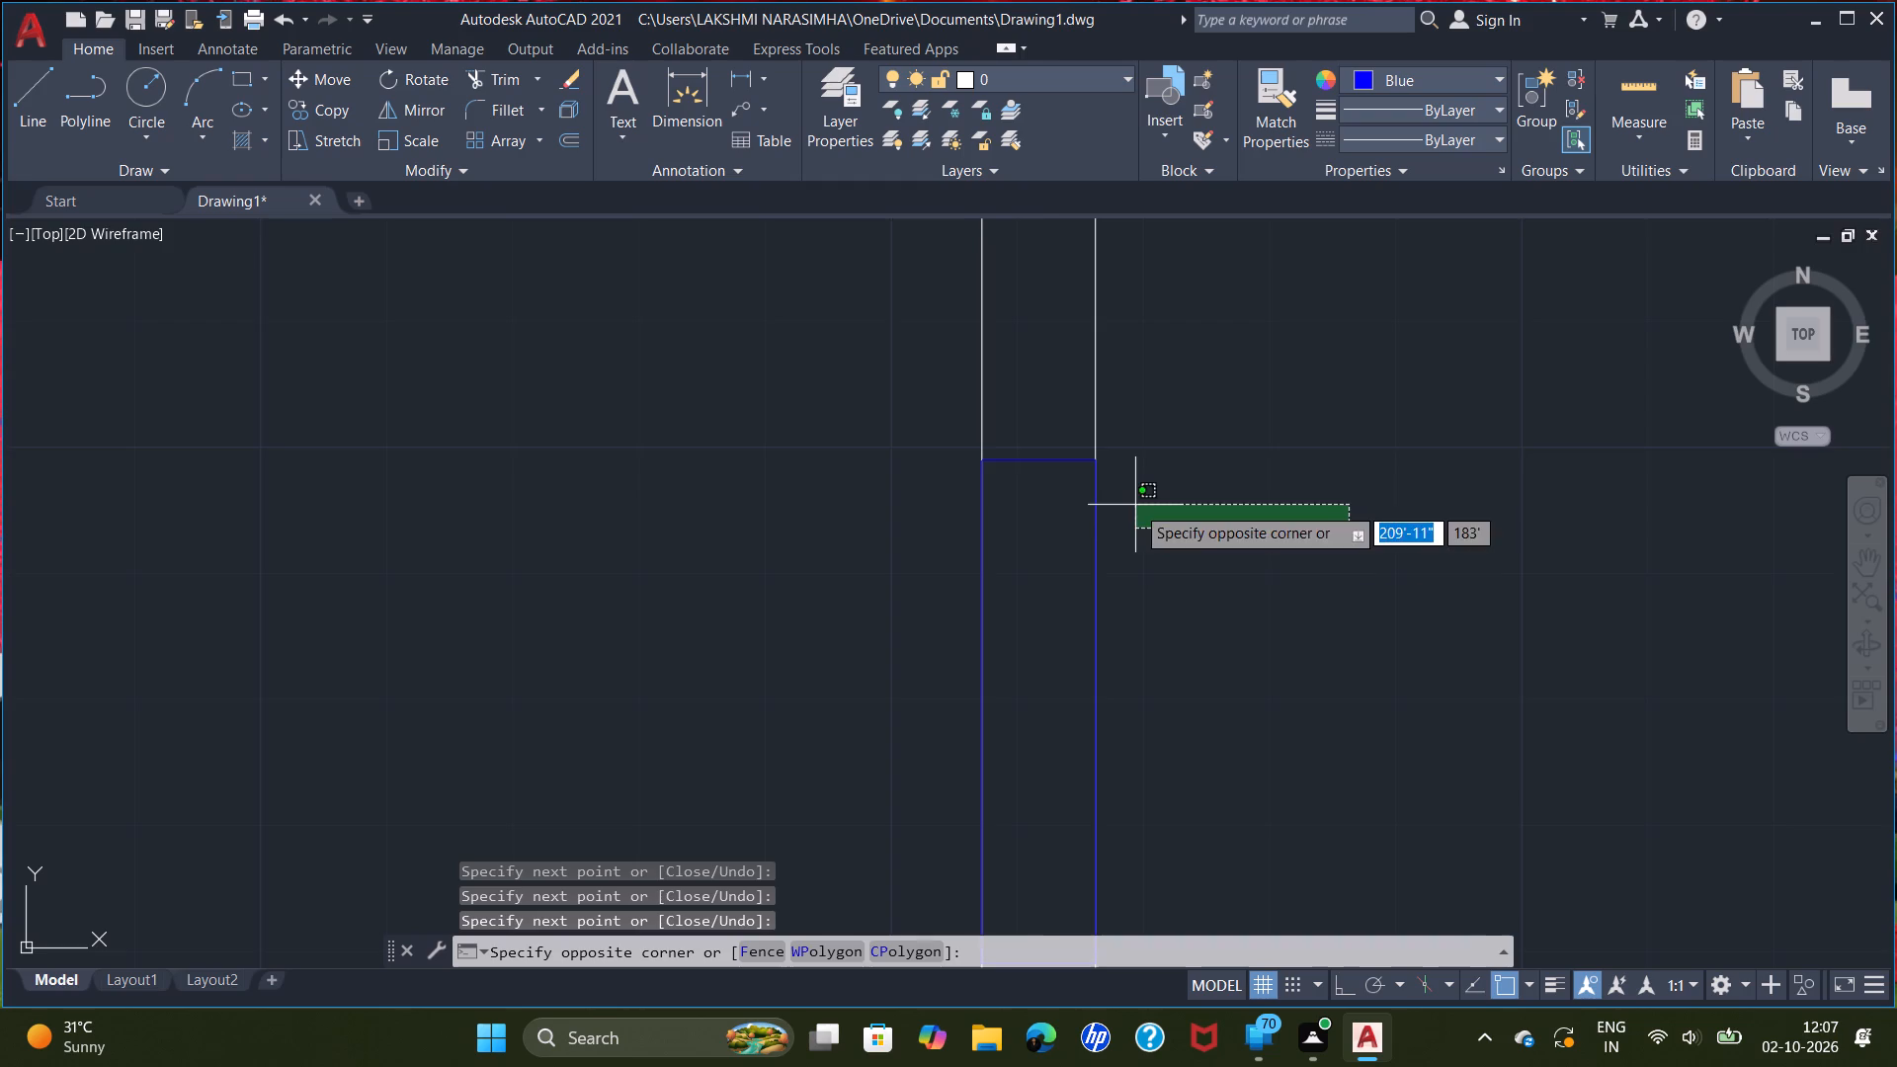
scroll(1146, 537, down, 1)
middle_drag(1156, 565, 1188, 496)
key(l)
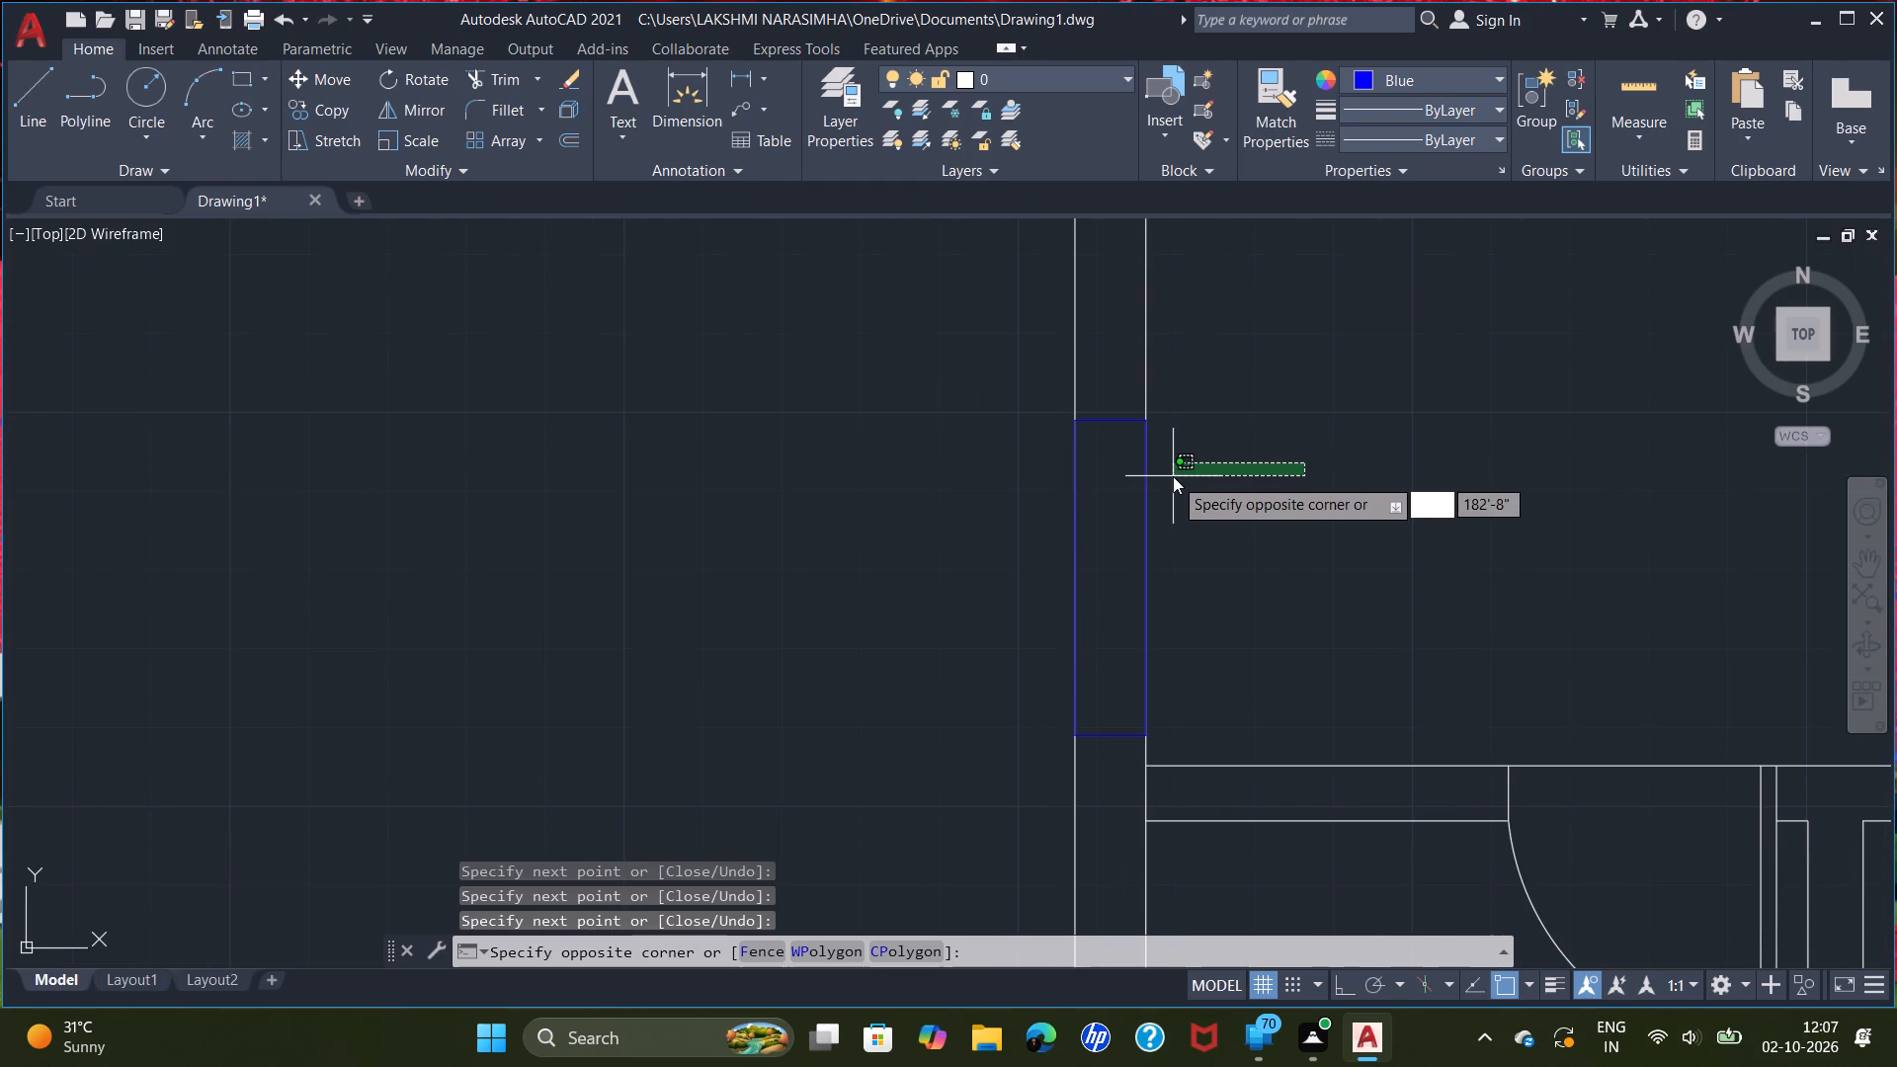
key(Return)
click(1116, 422)
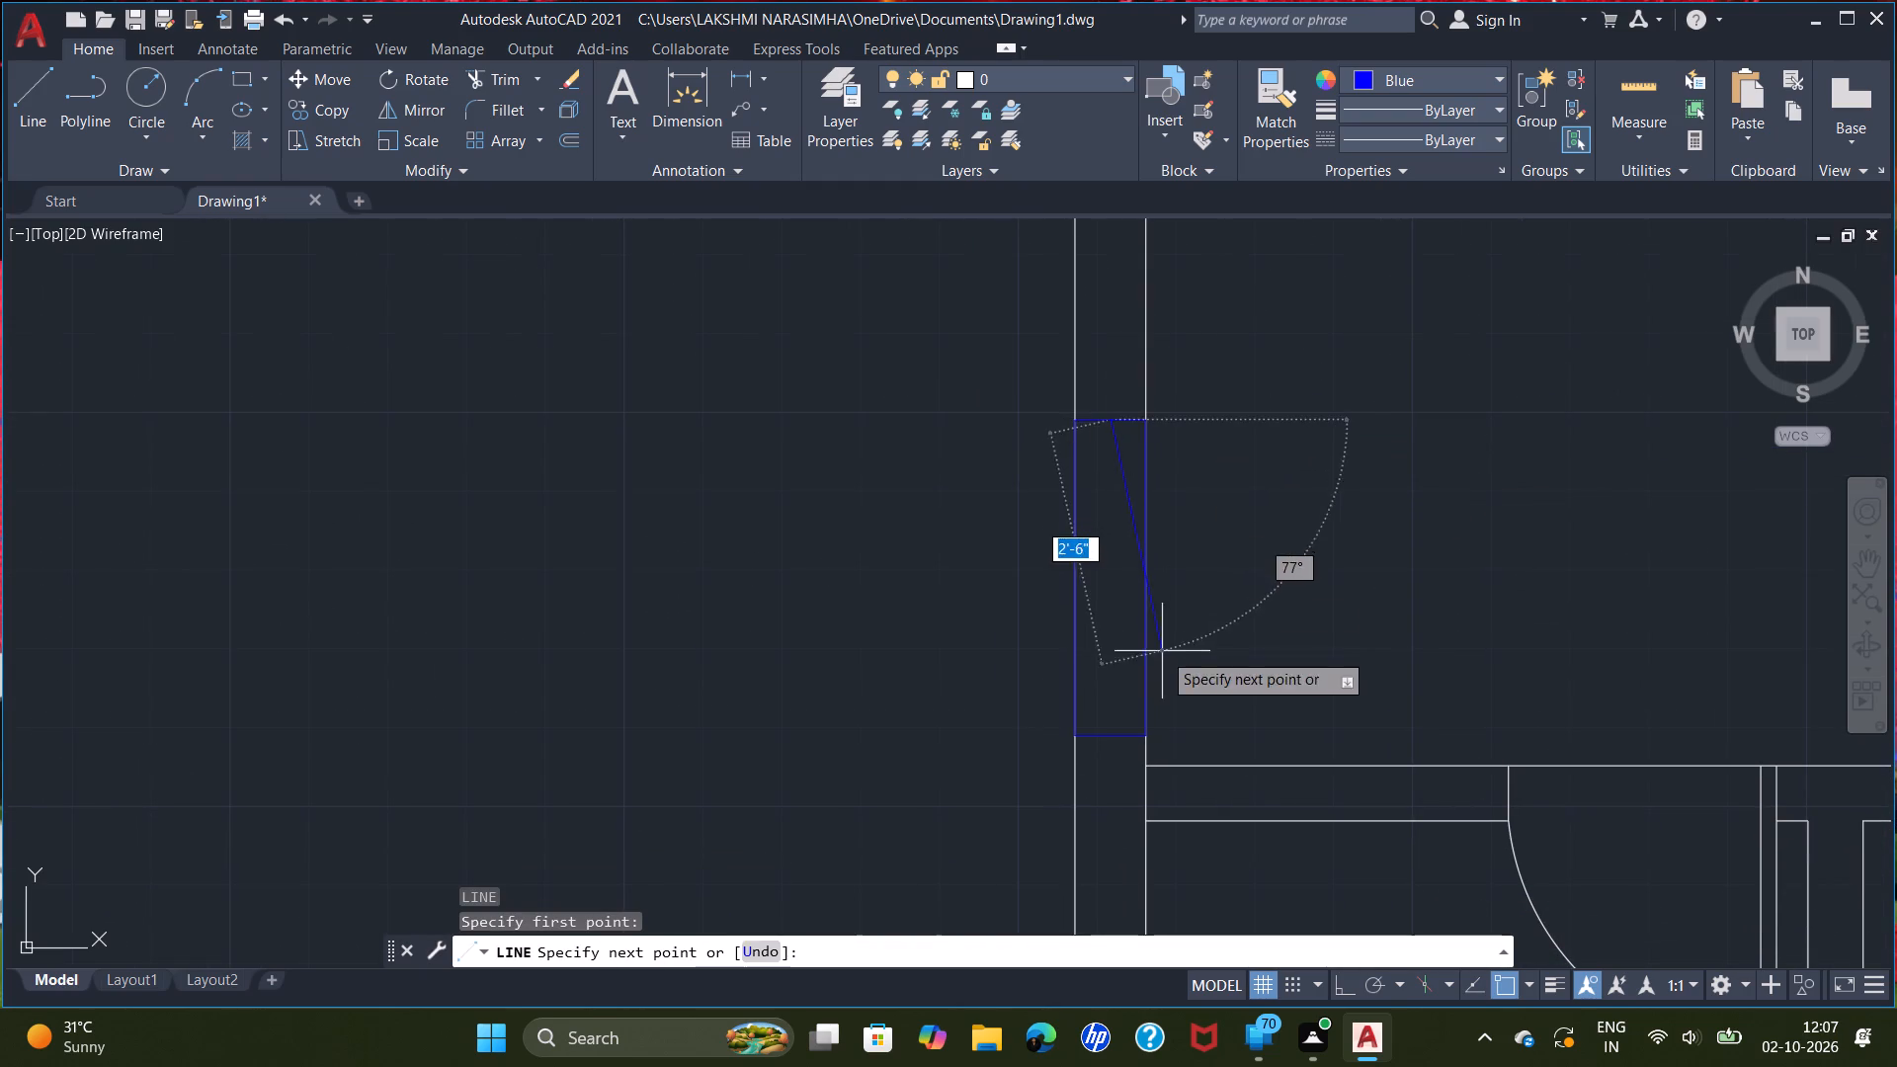
click(1111, 733)
right_click(1110, 723)
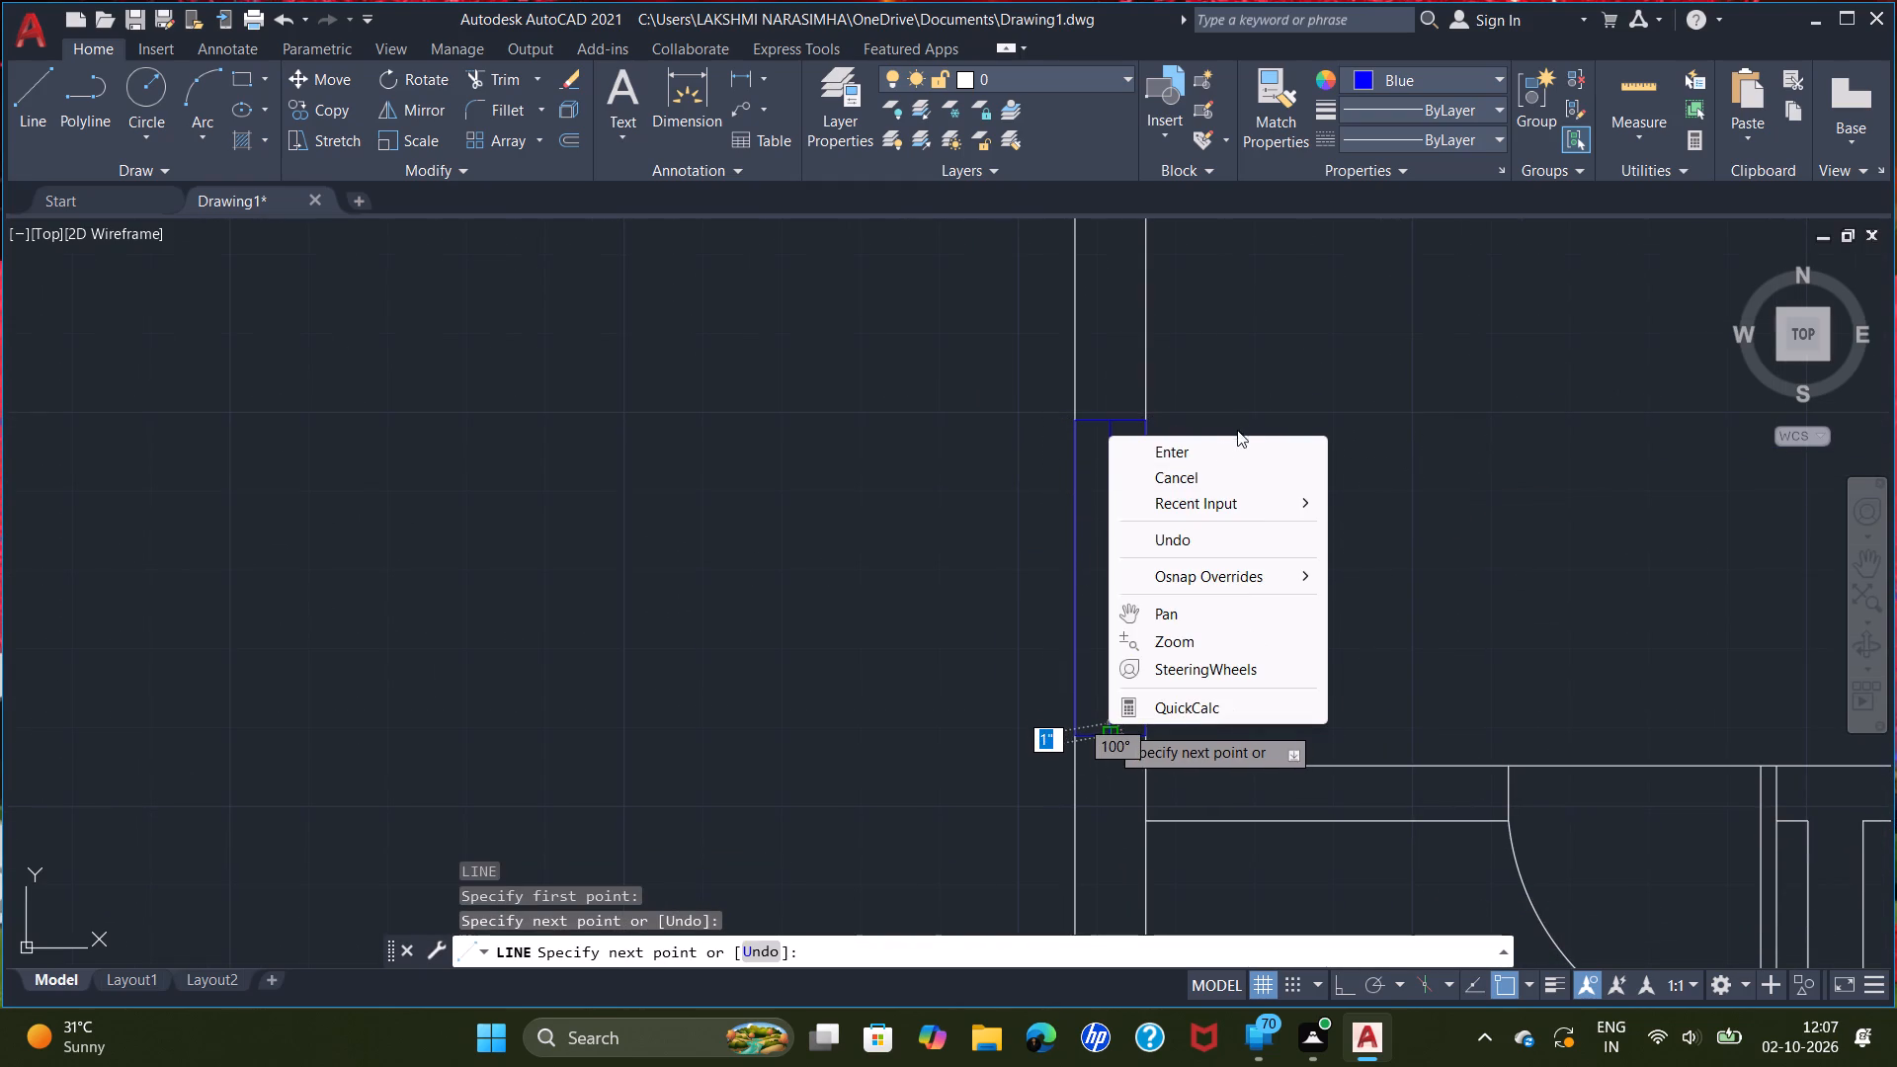
double_click(1211, 450)
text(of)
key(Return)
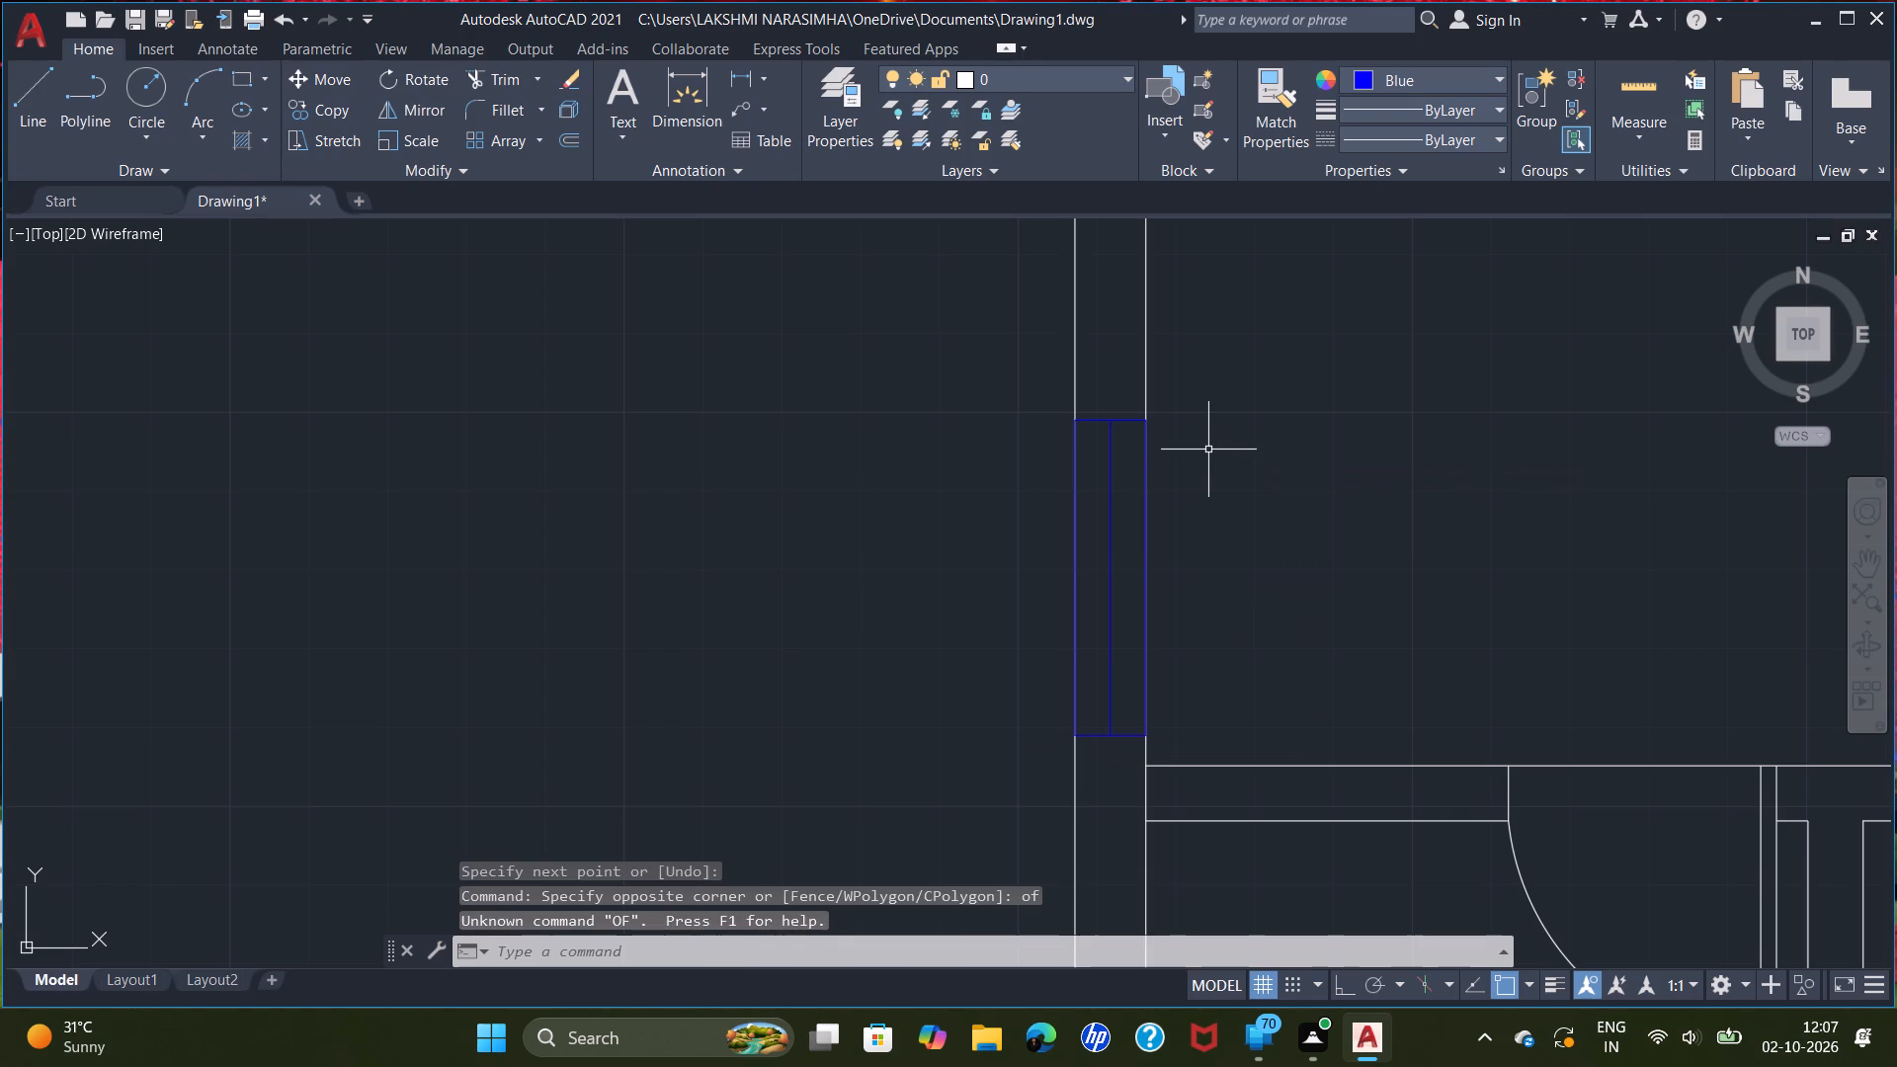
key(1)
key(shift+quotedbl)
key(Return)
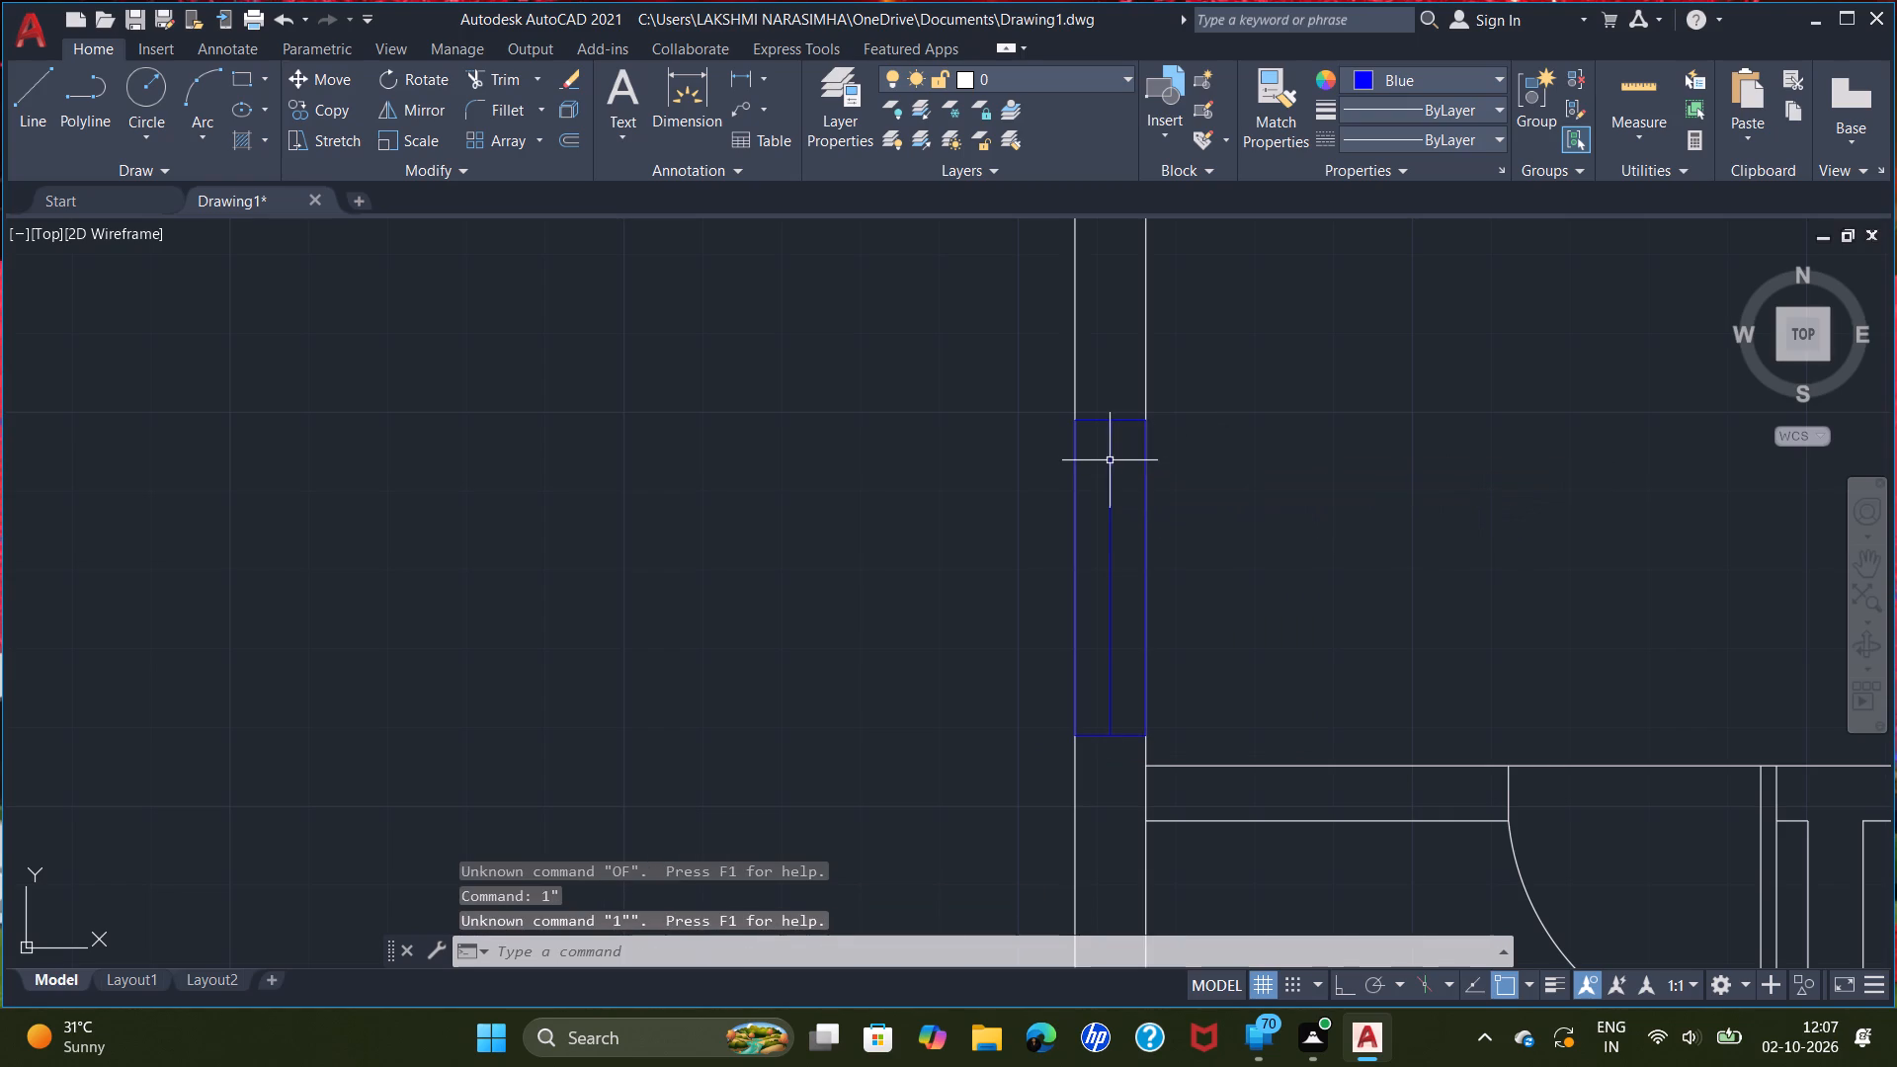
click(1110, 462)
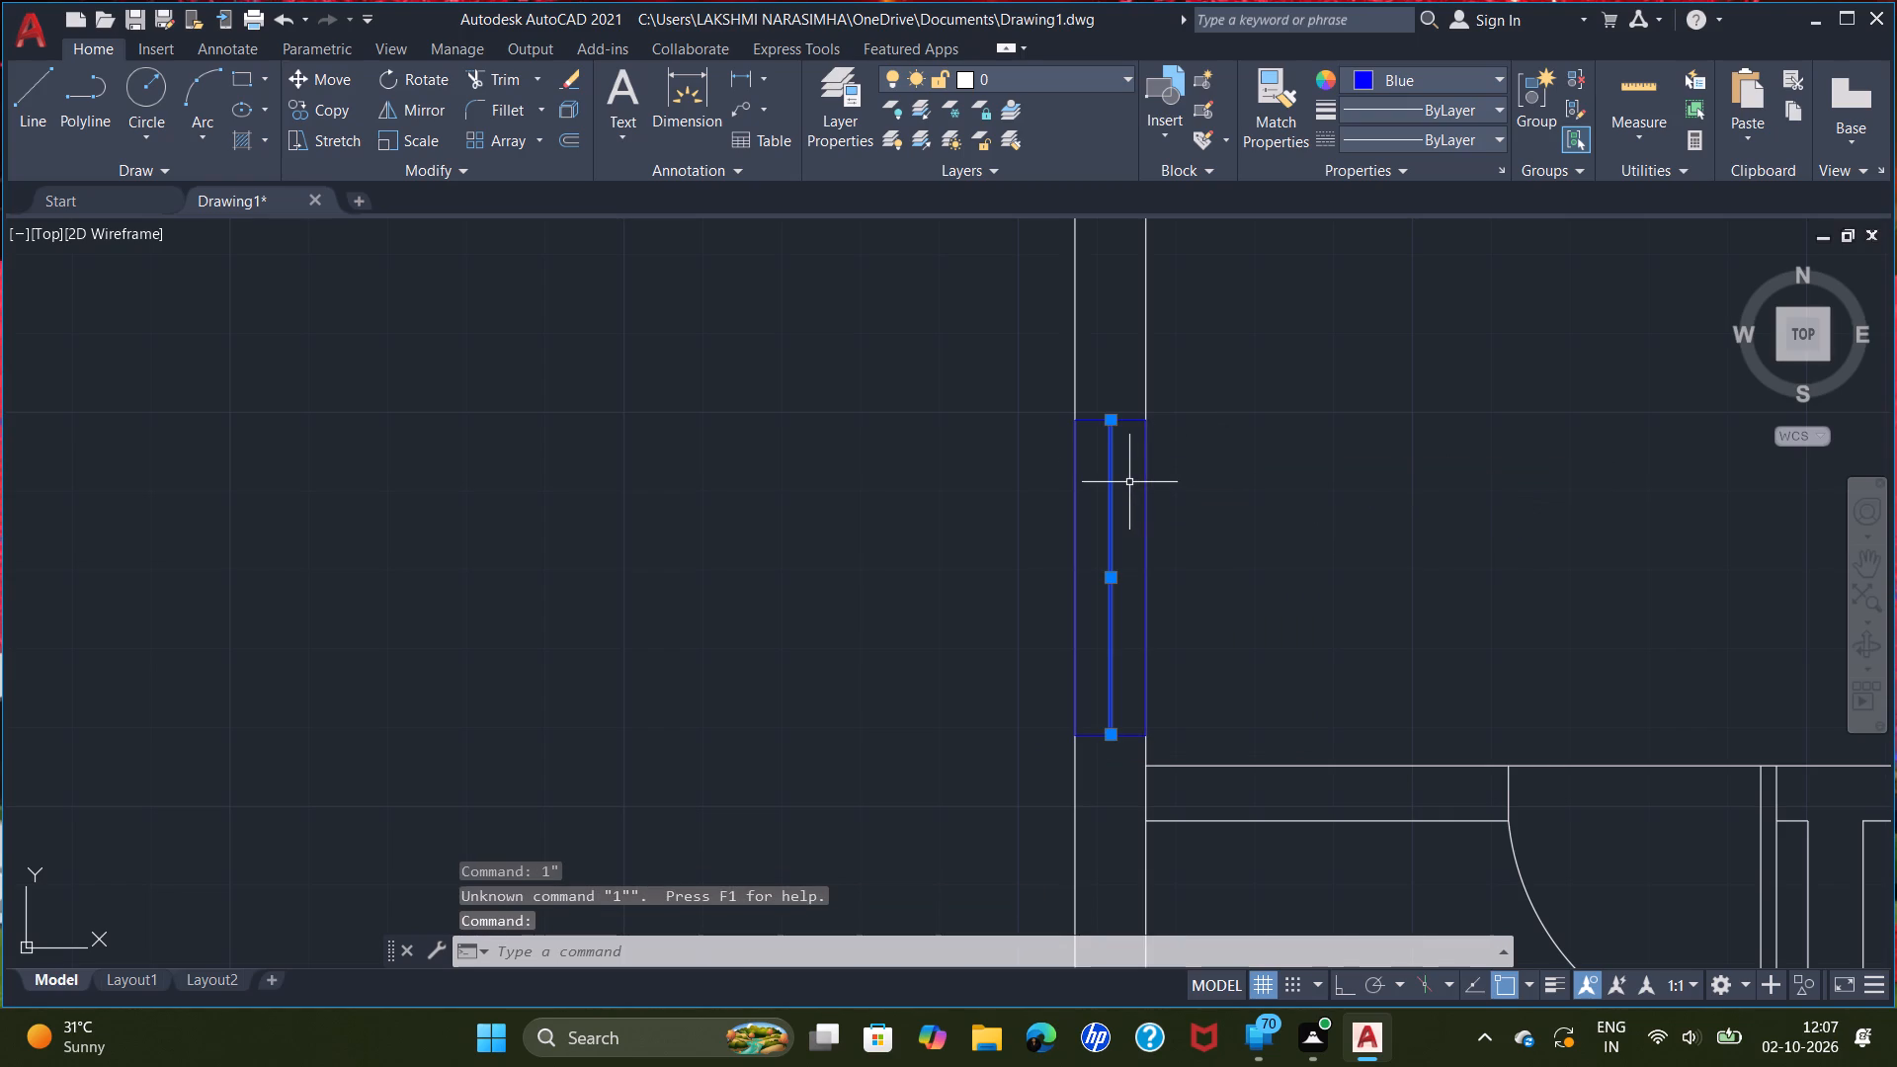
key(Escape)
Offset the new hall window's centre line 1" toward the room.
text(of)
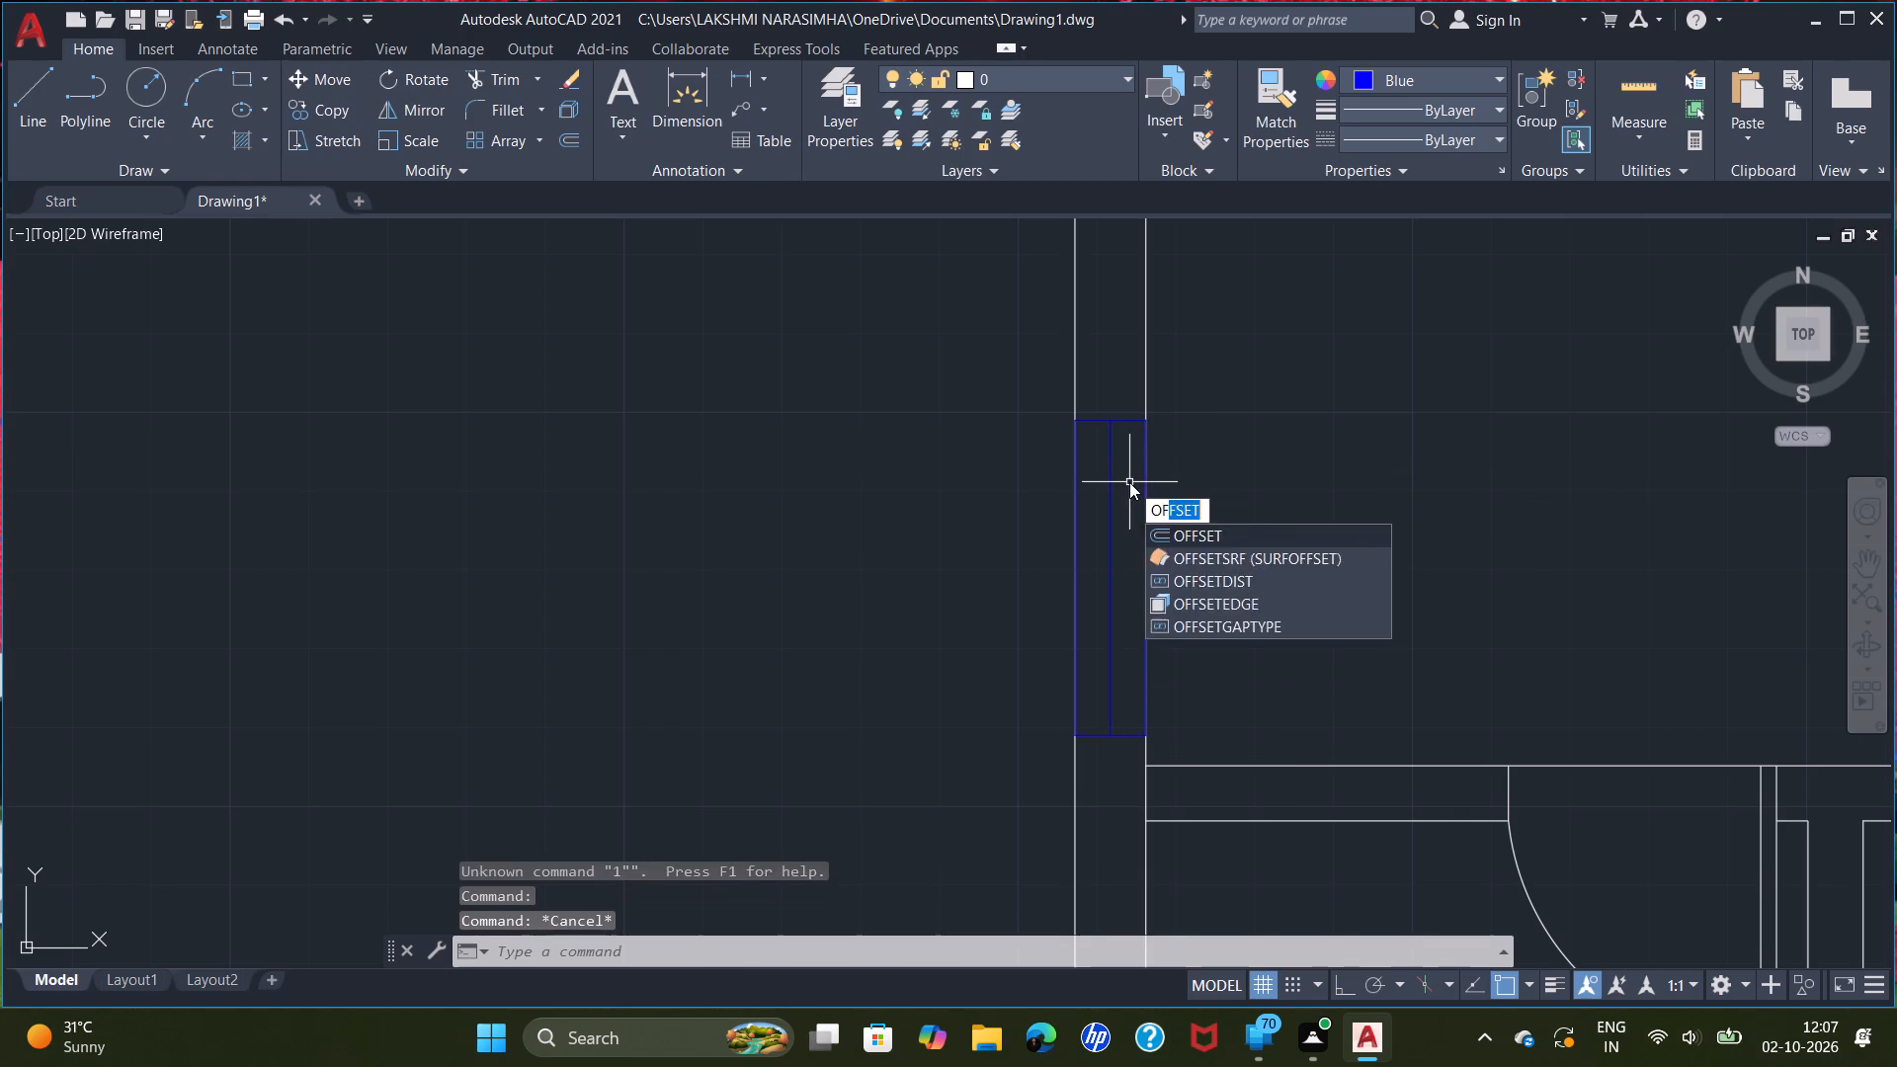
key(Return)
key(1)
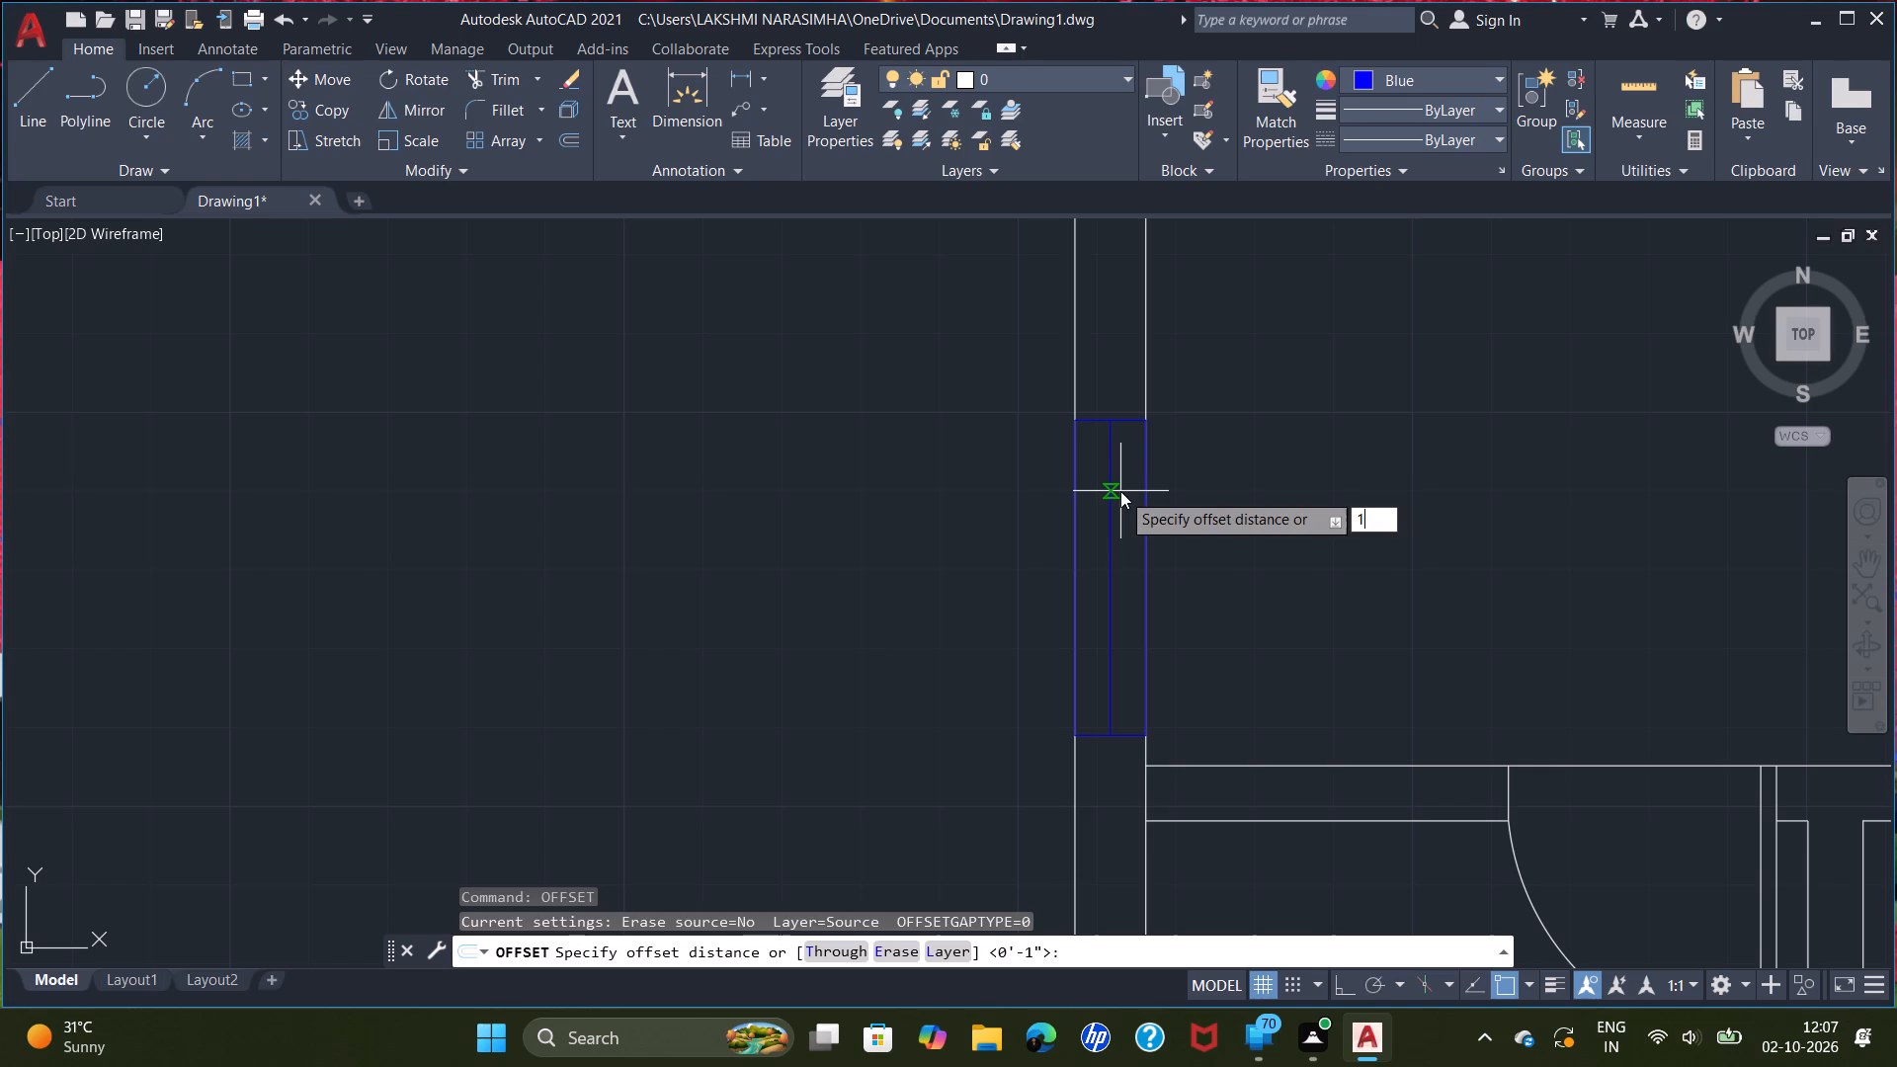
key(shift+quotedbl)
key(Return)
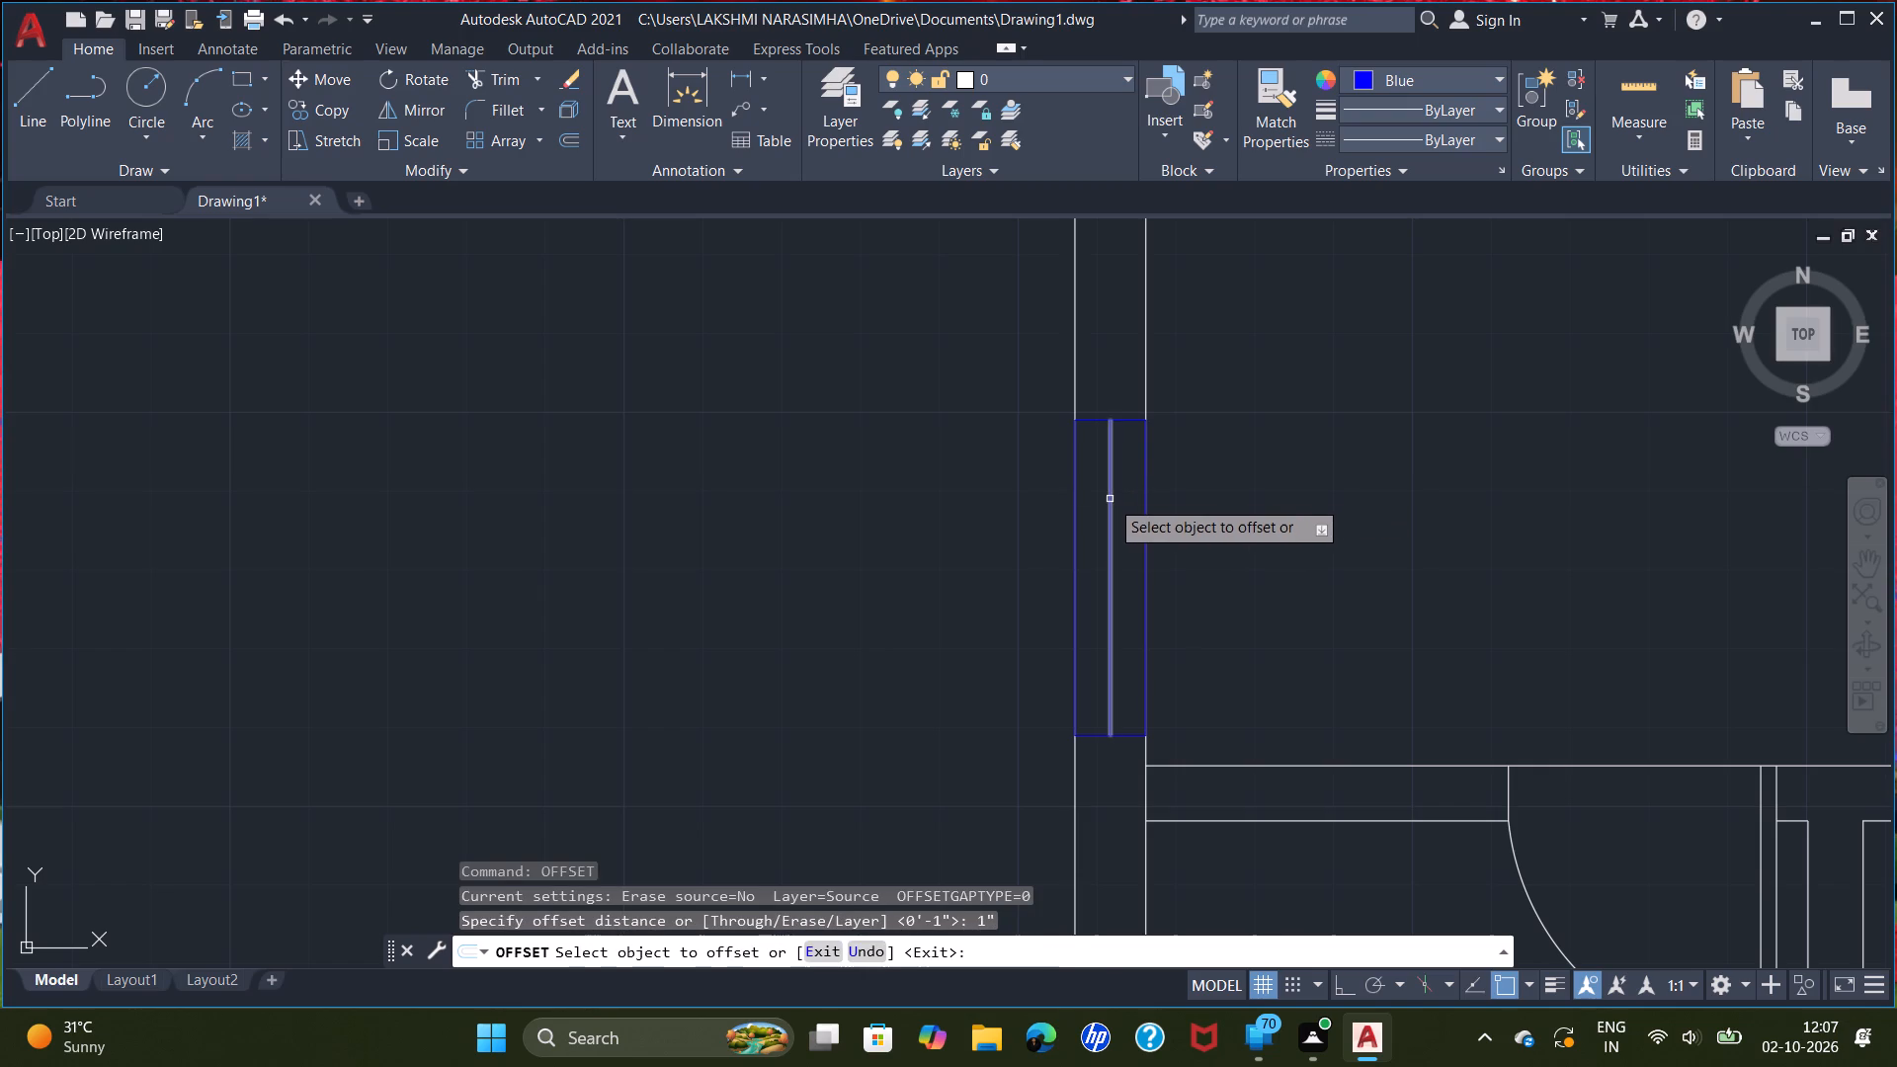
click(1110, 499)
double_click(1136, 520)
scroll(1227, 523, down, 1)
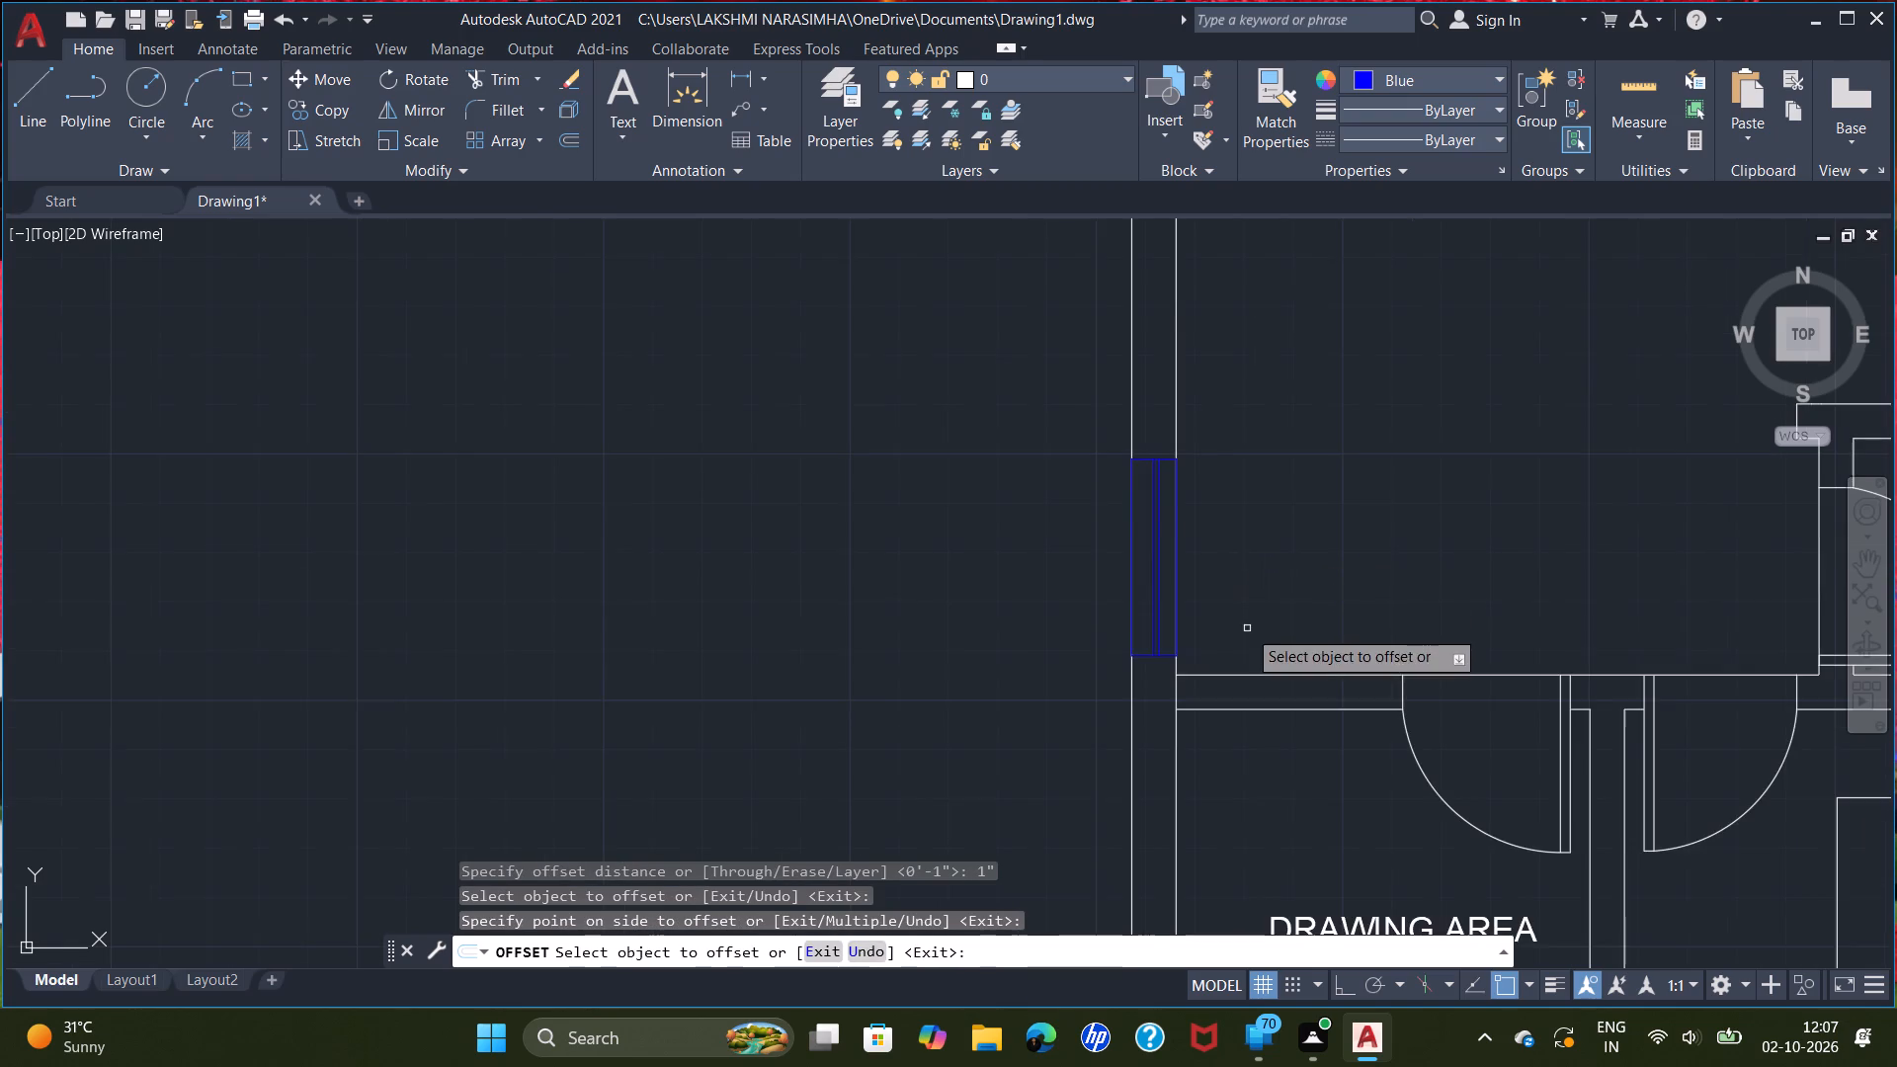
scroll(1247, 628, down, 1)
scroll(1254, 753, down, 1)
middle_drag(1254, 753, 1254, 566)
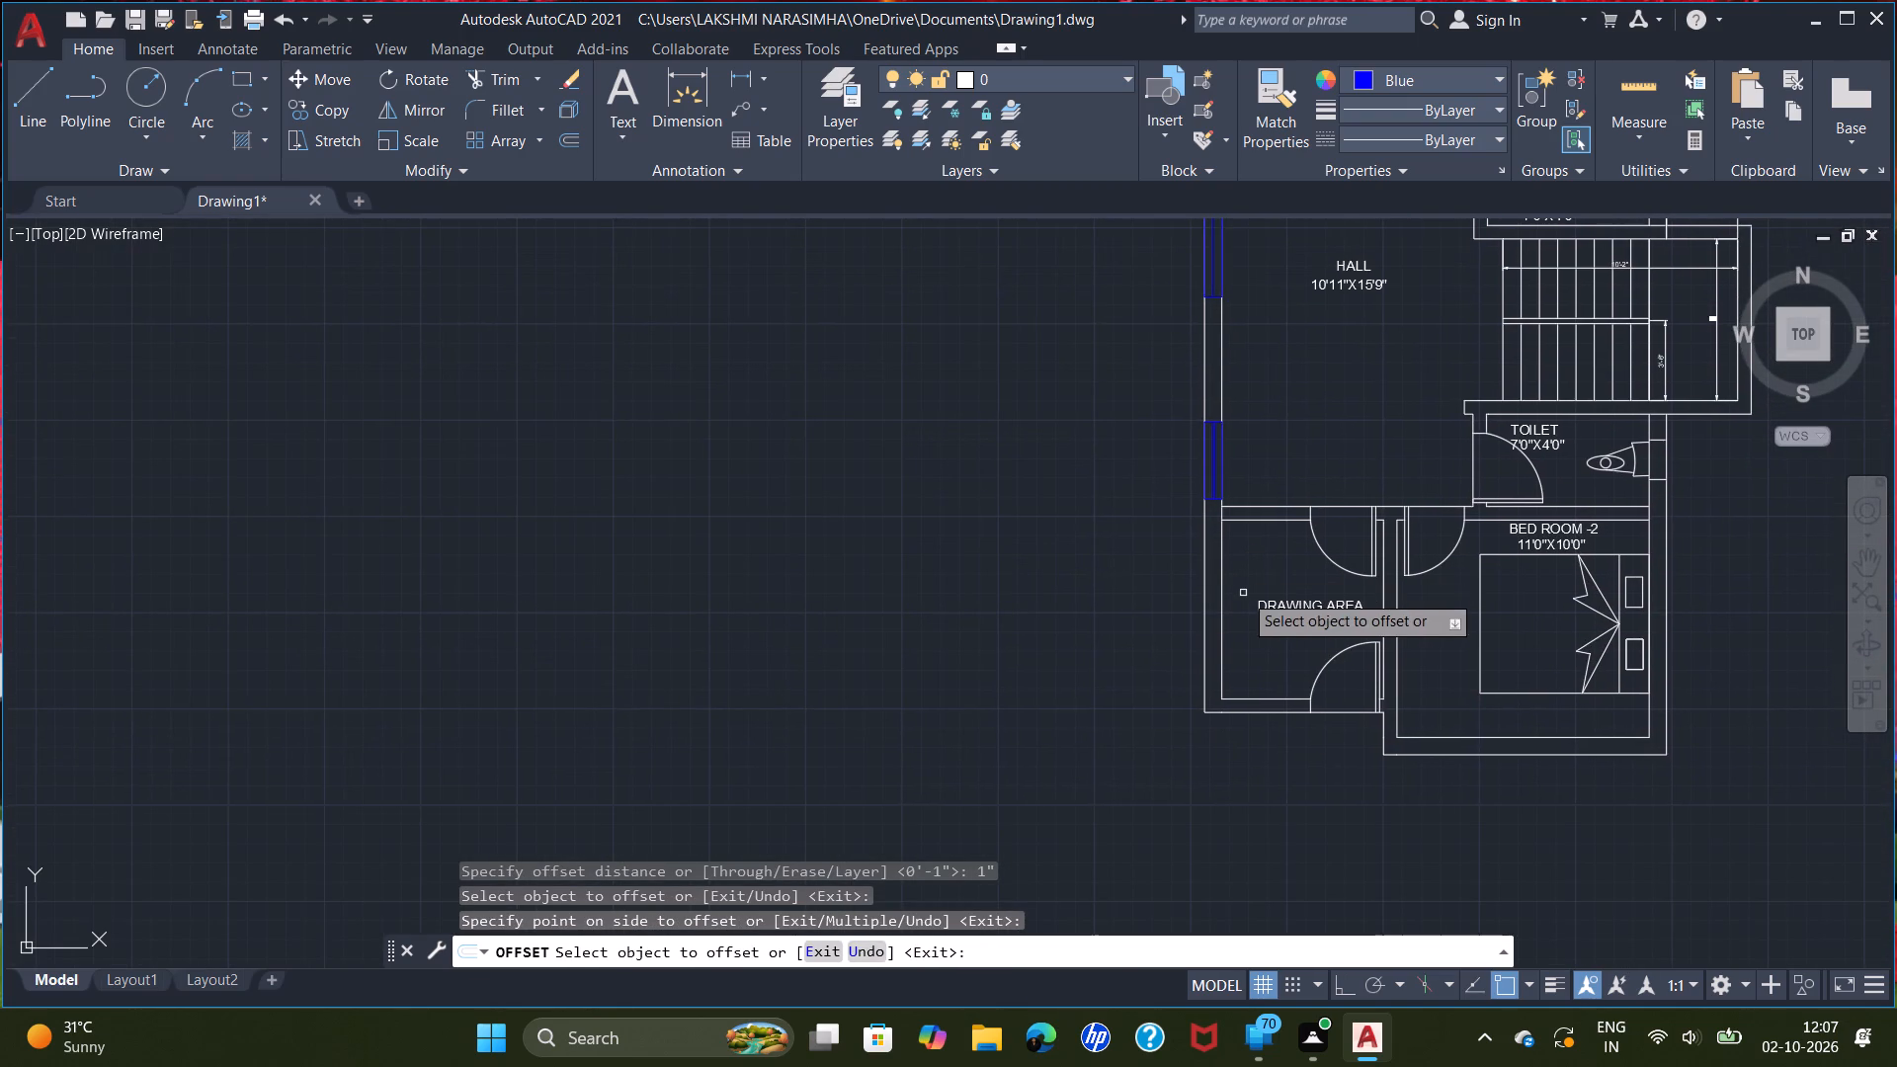
scroll(1276, 722, up, 2)
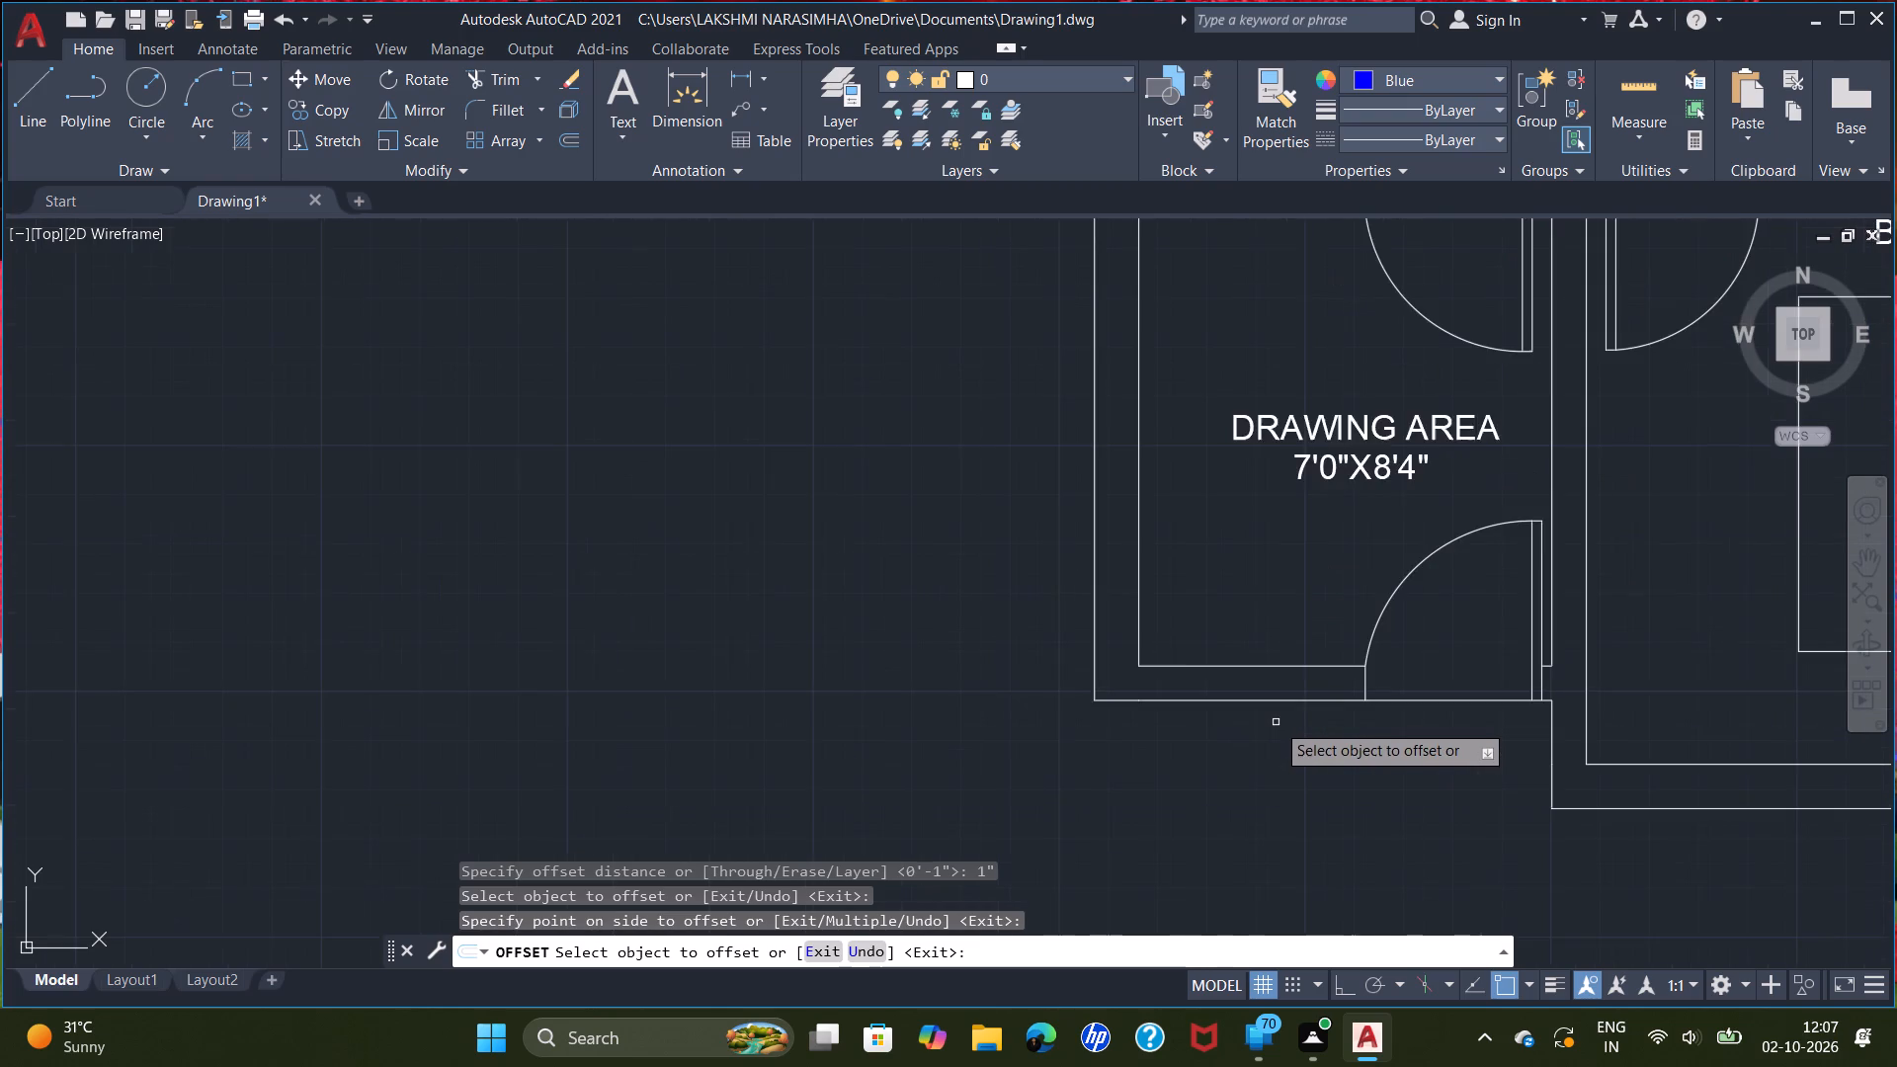
scroll(1270, 710, down, 2)
scroll(1251, 610, up, 1)
key(l)
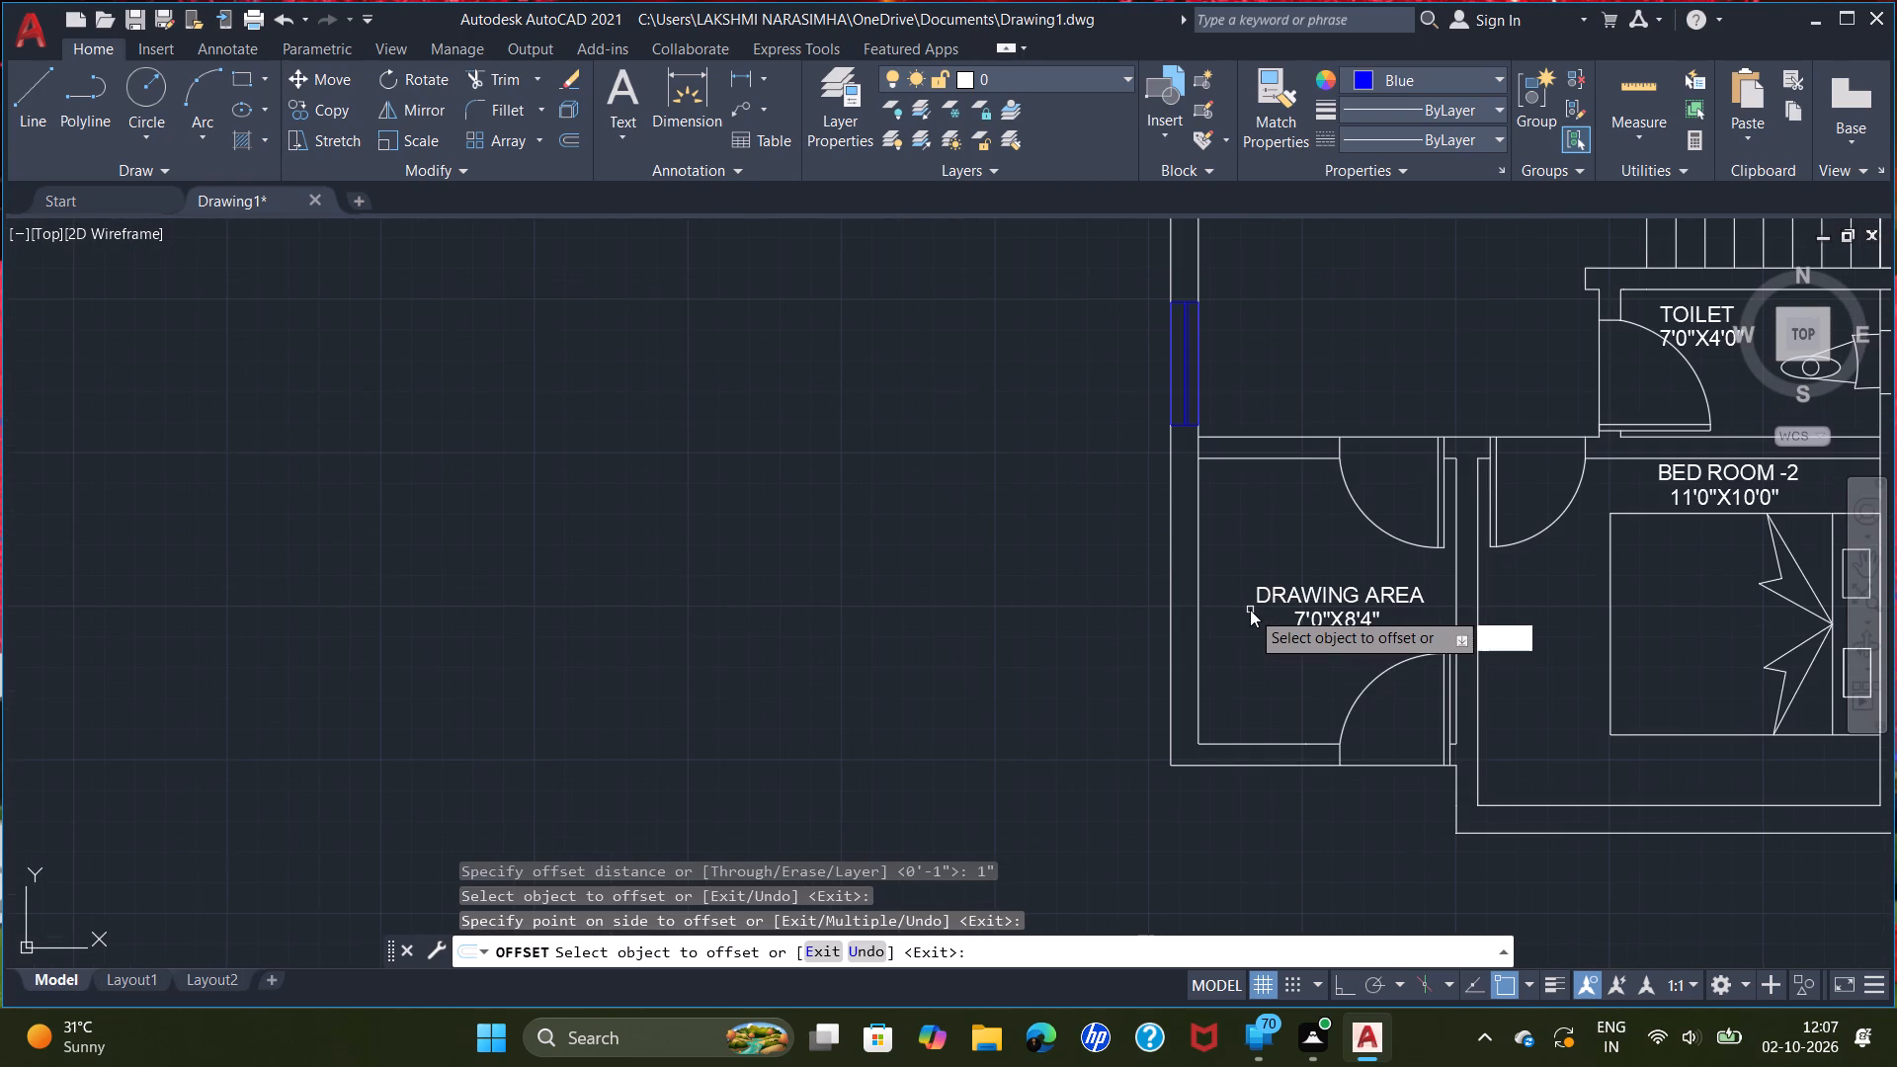
key(Return)
key(Escape)
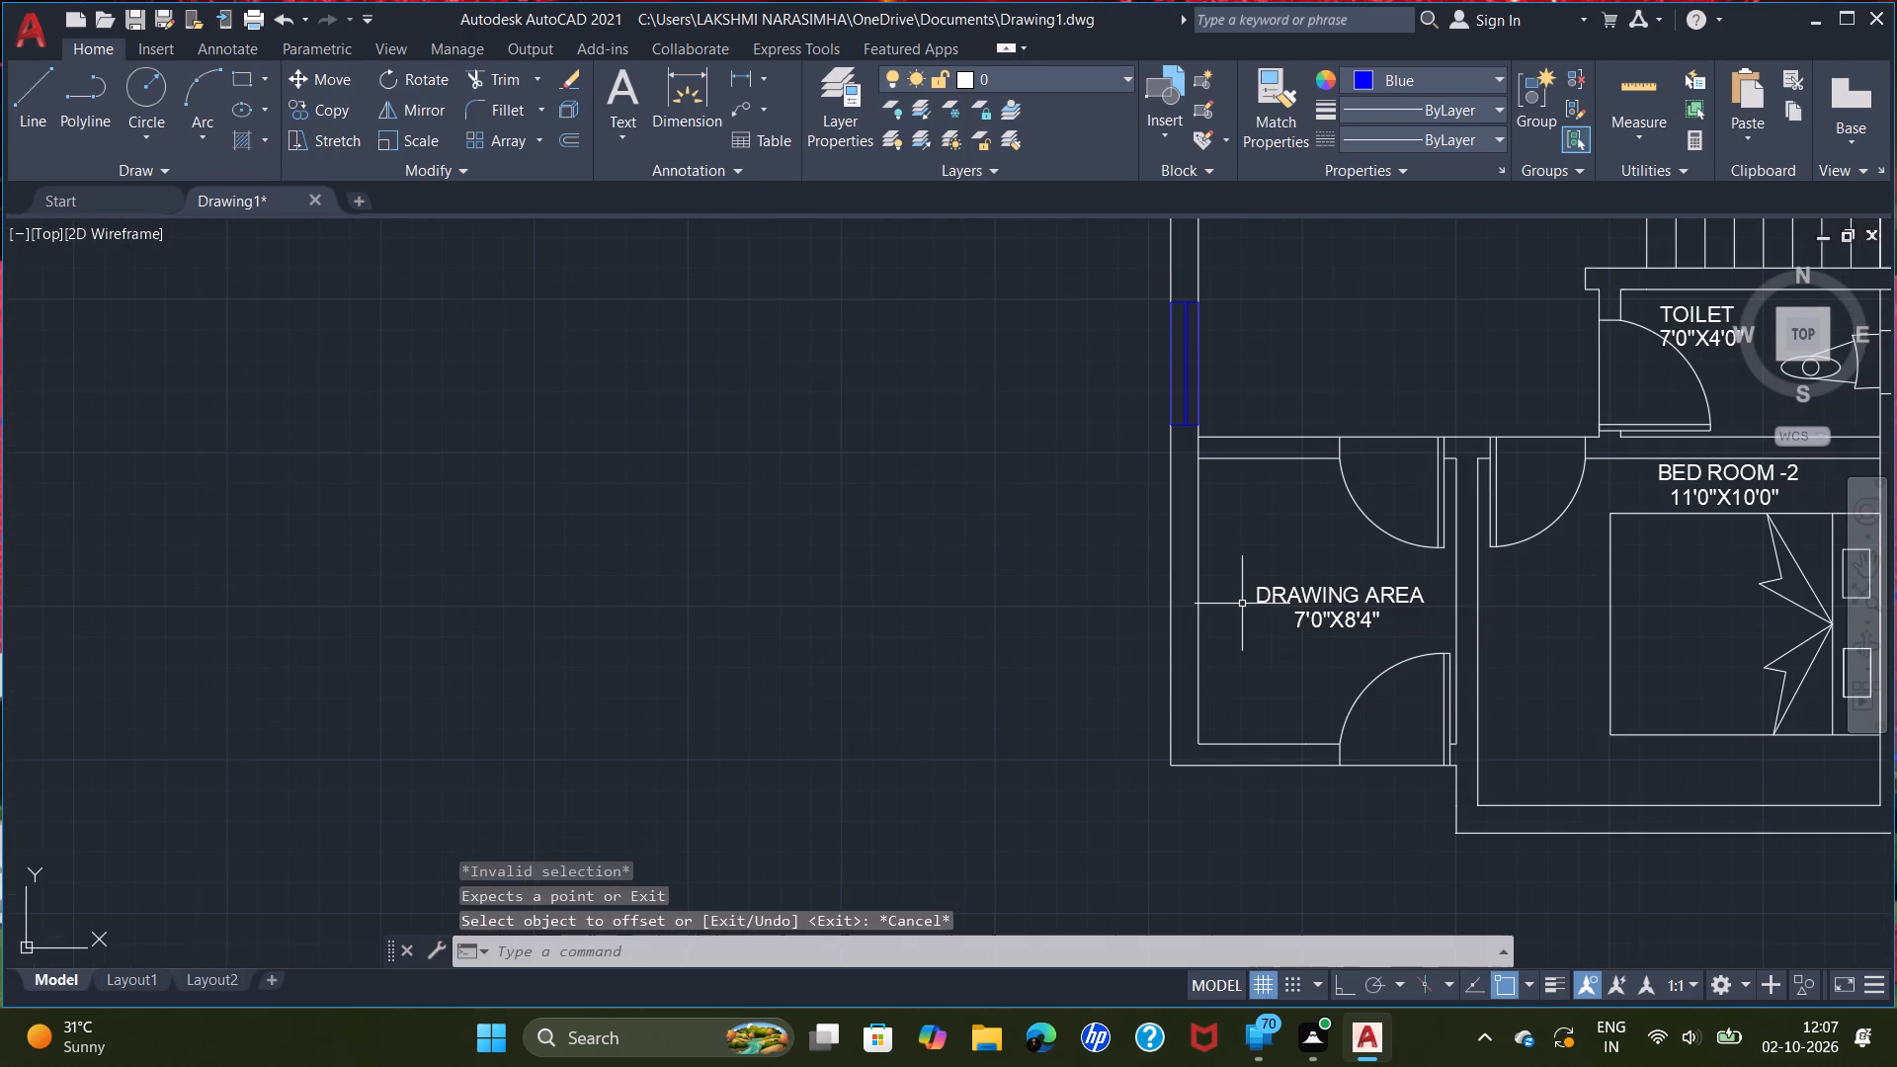
Draw a blue window outline 9" wide and about 4'-2" long across the drawing area's west wall.
key(l)
key(Return)
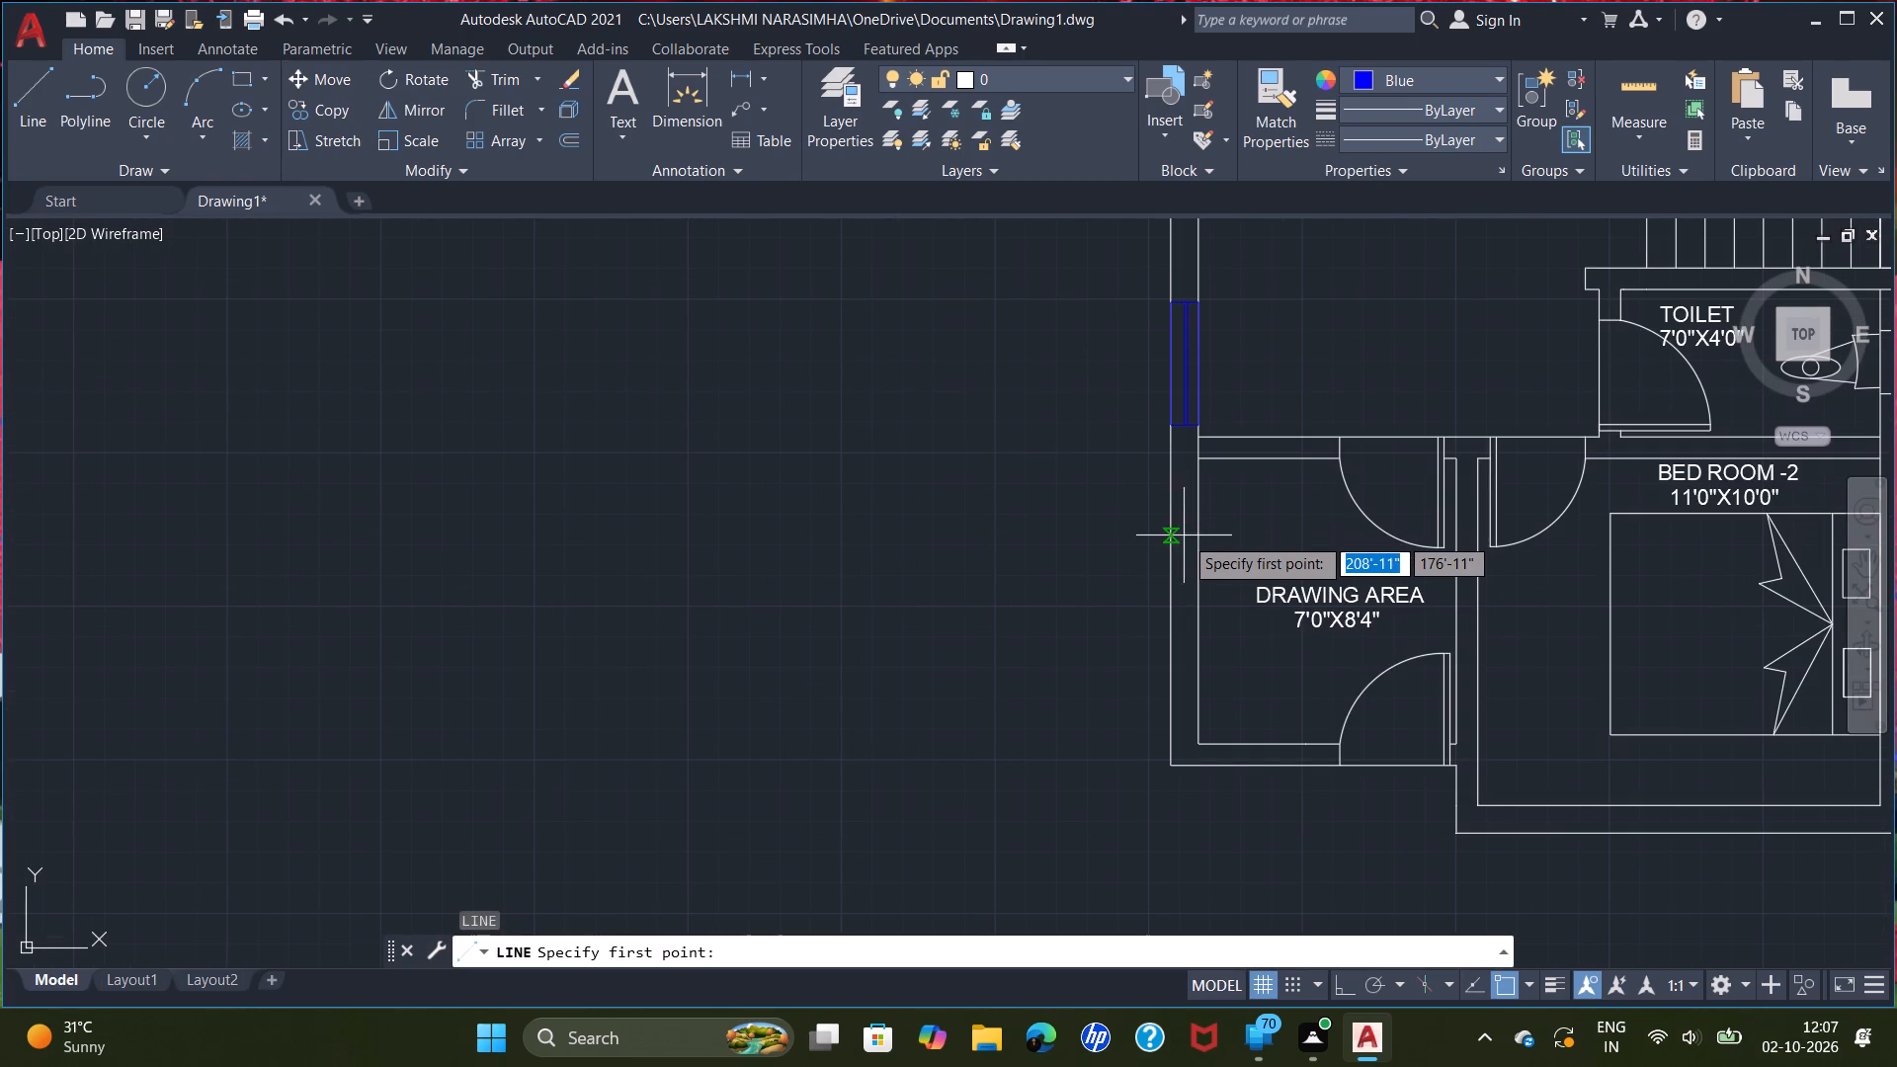
scroll(1177, 553, up, 1)
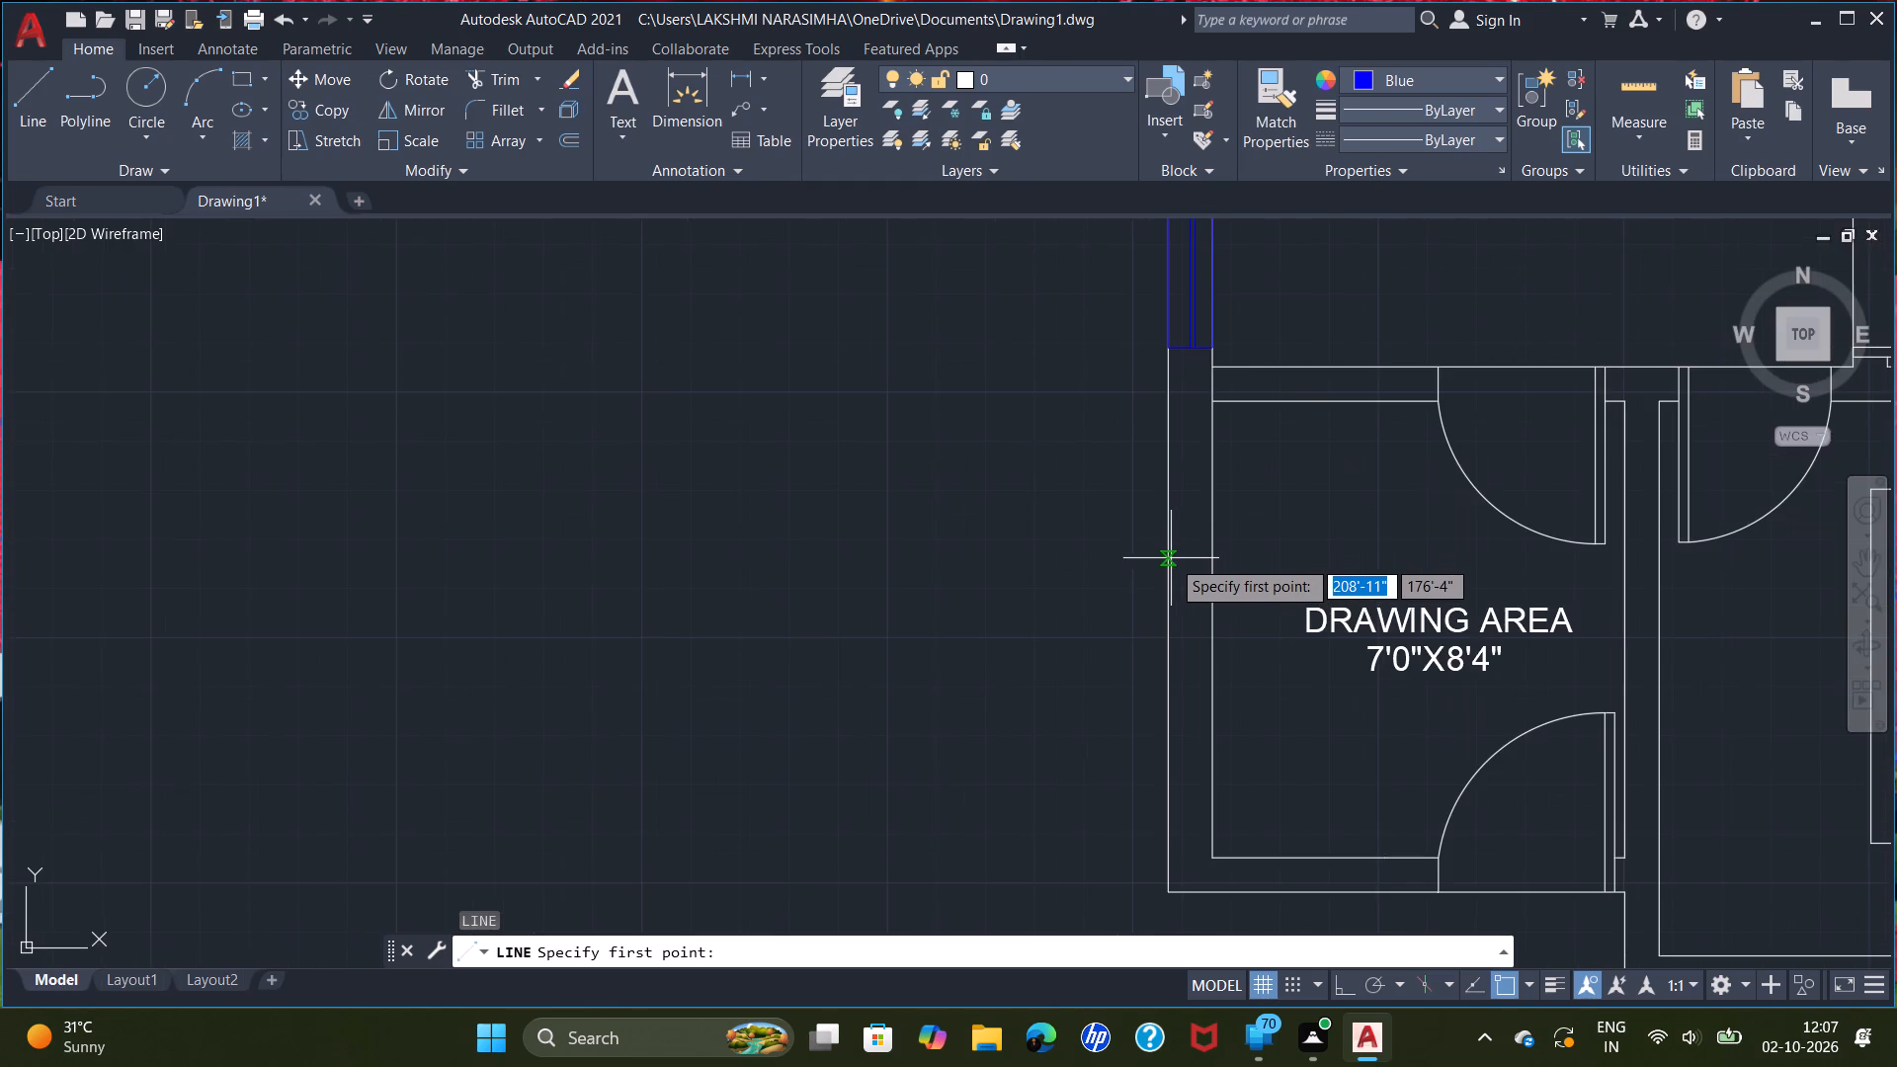
click(1170, 543)
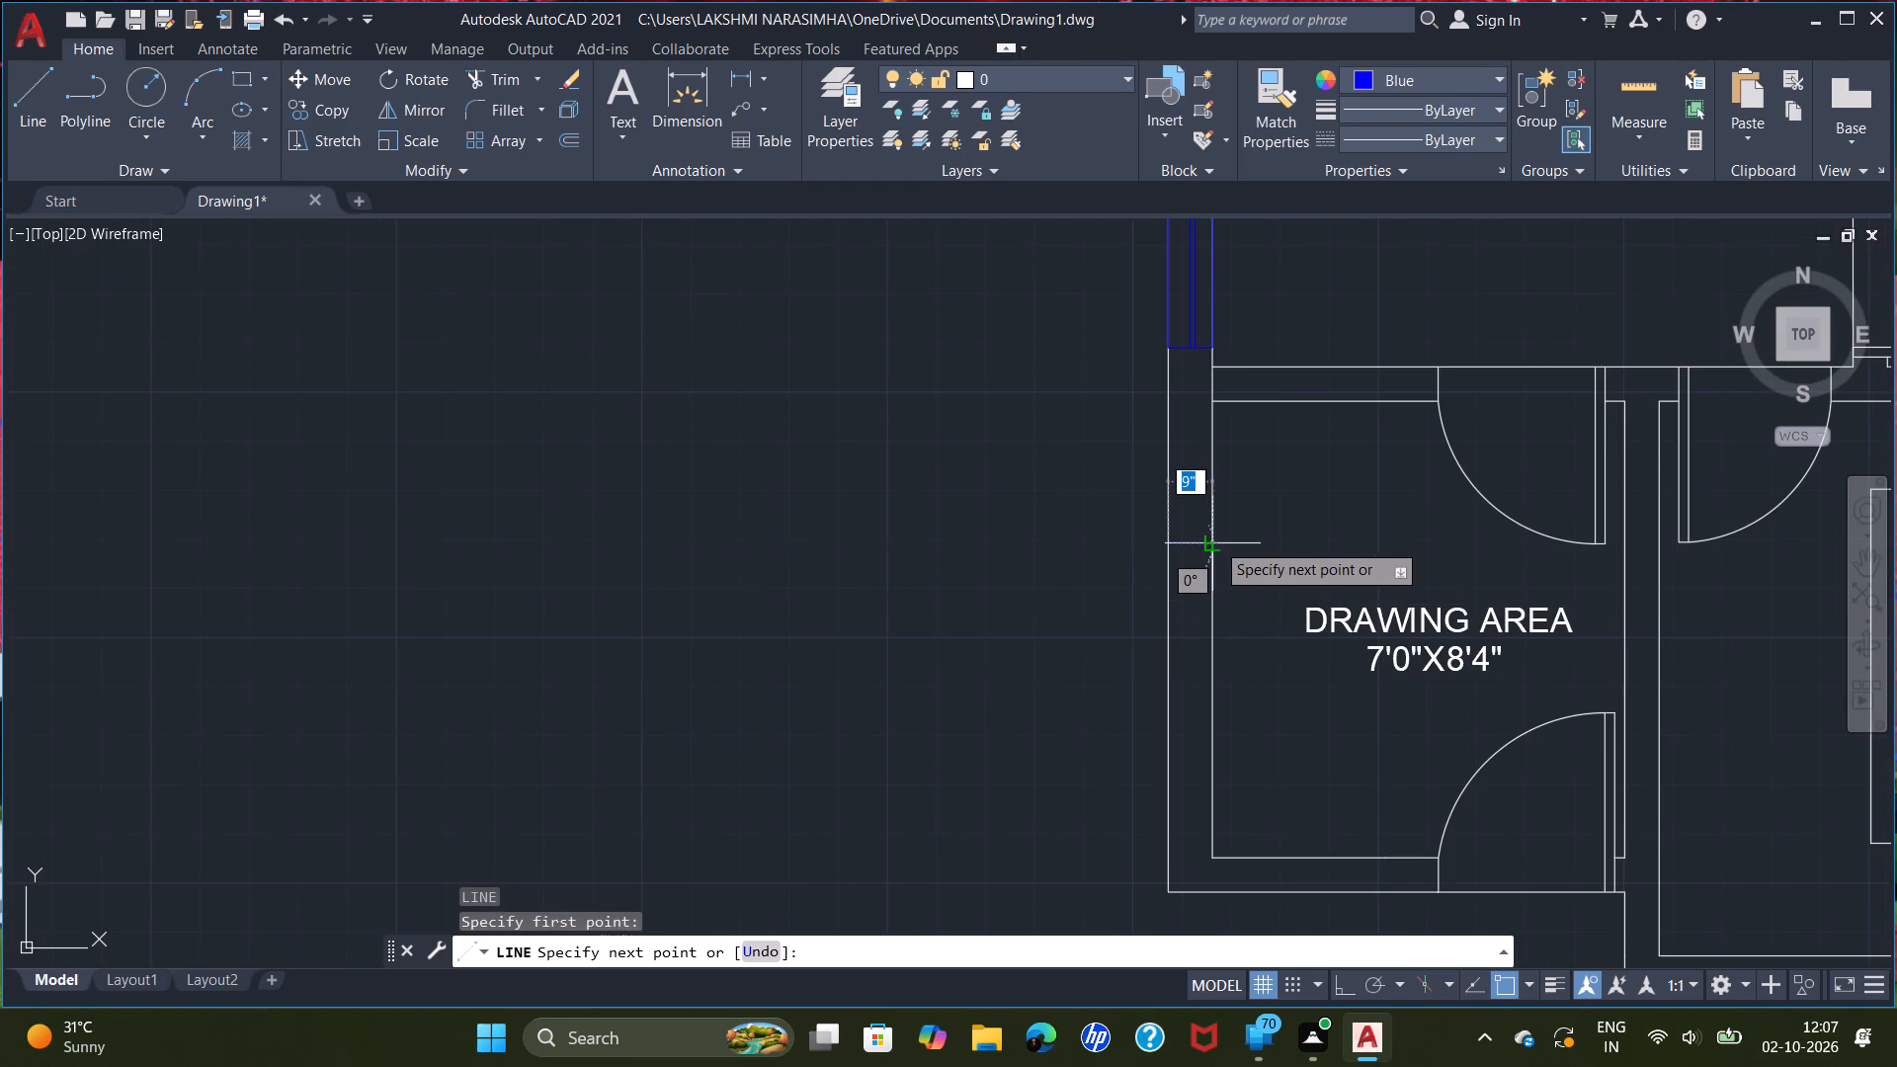
click(1215, 541)
right_click(1207, 543)
key(Escape)
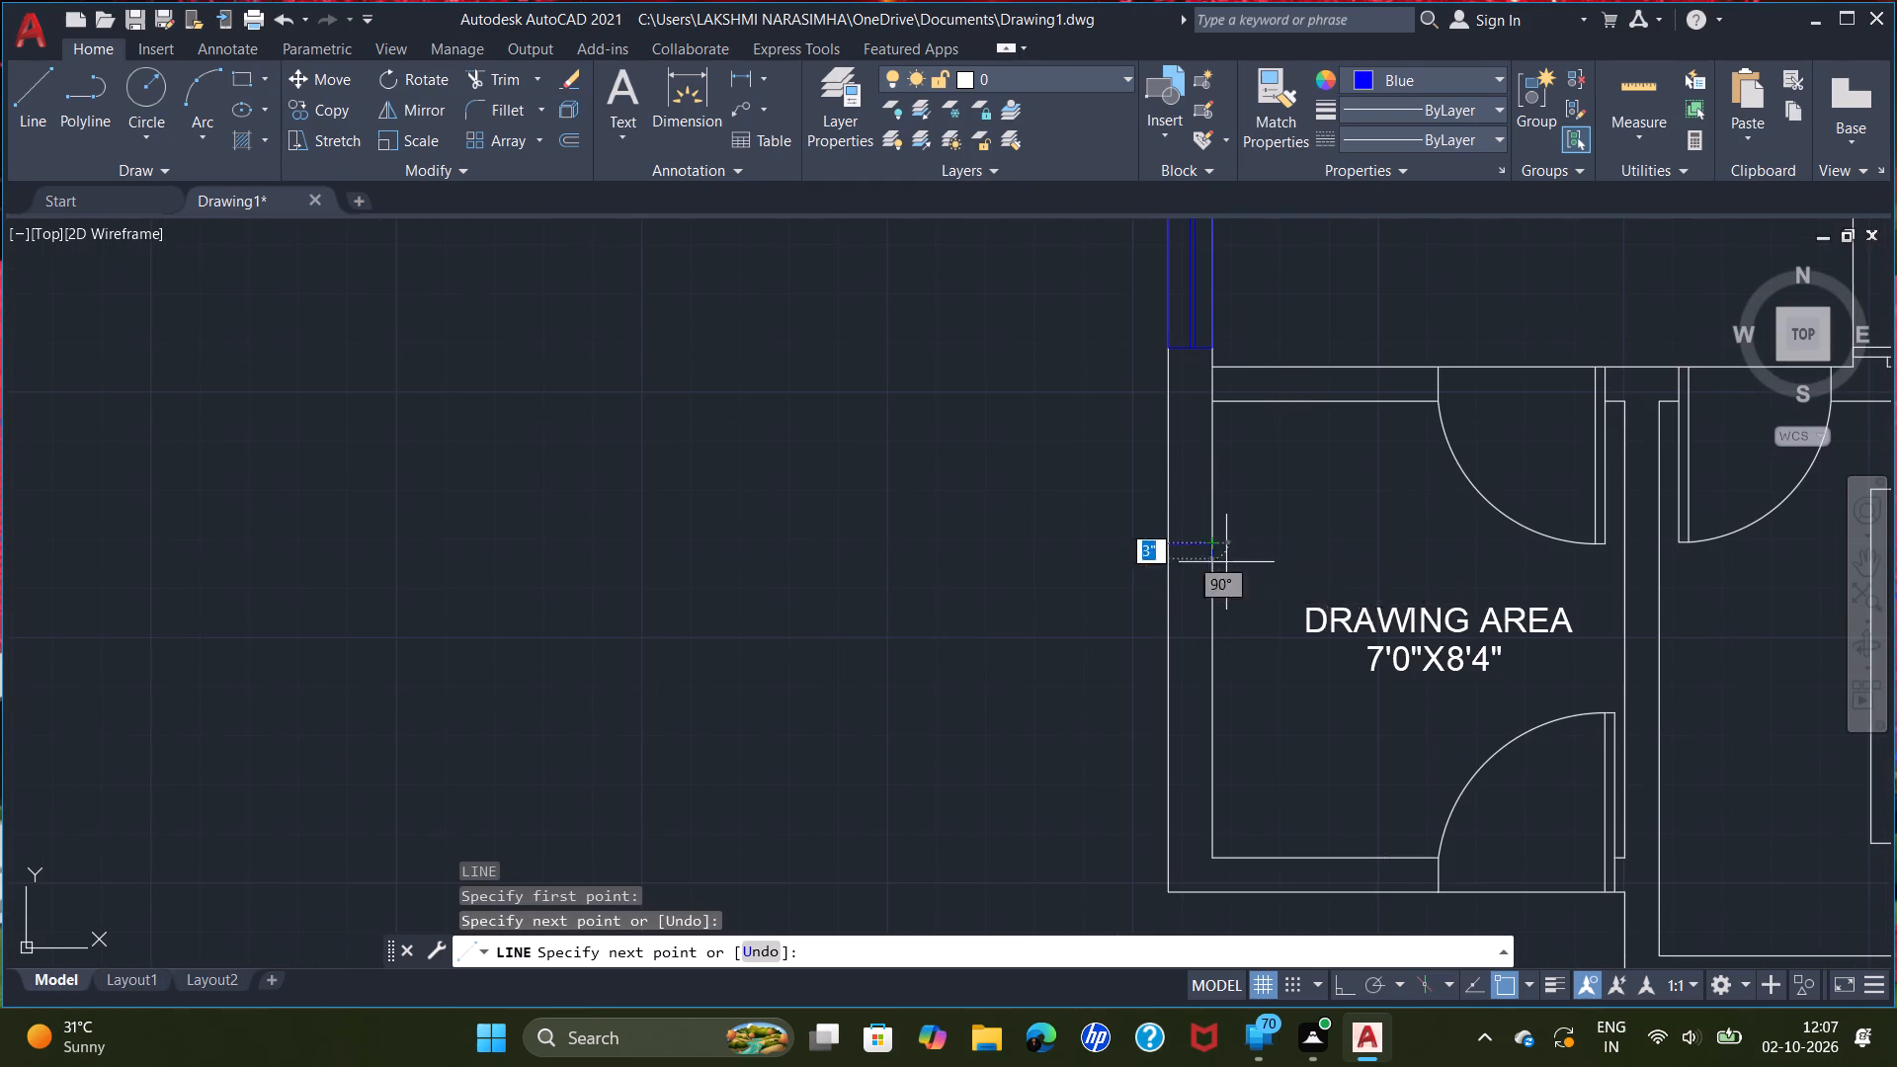
click(1213, 790)
click(1172, 786)
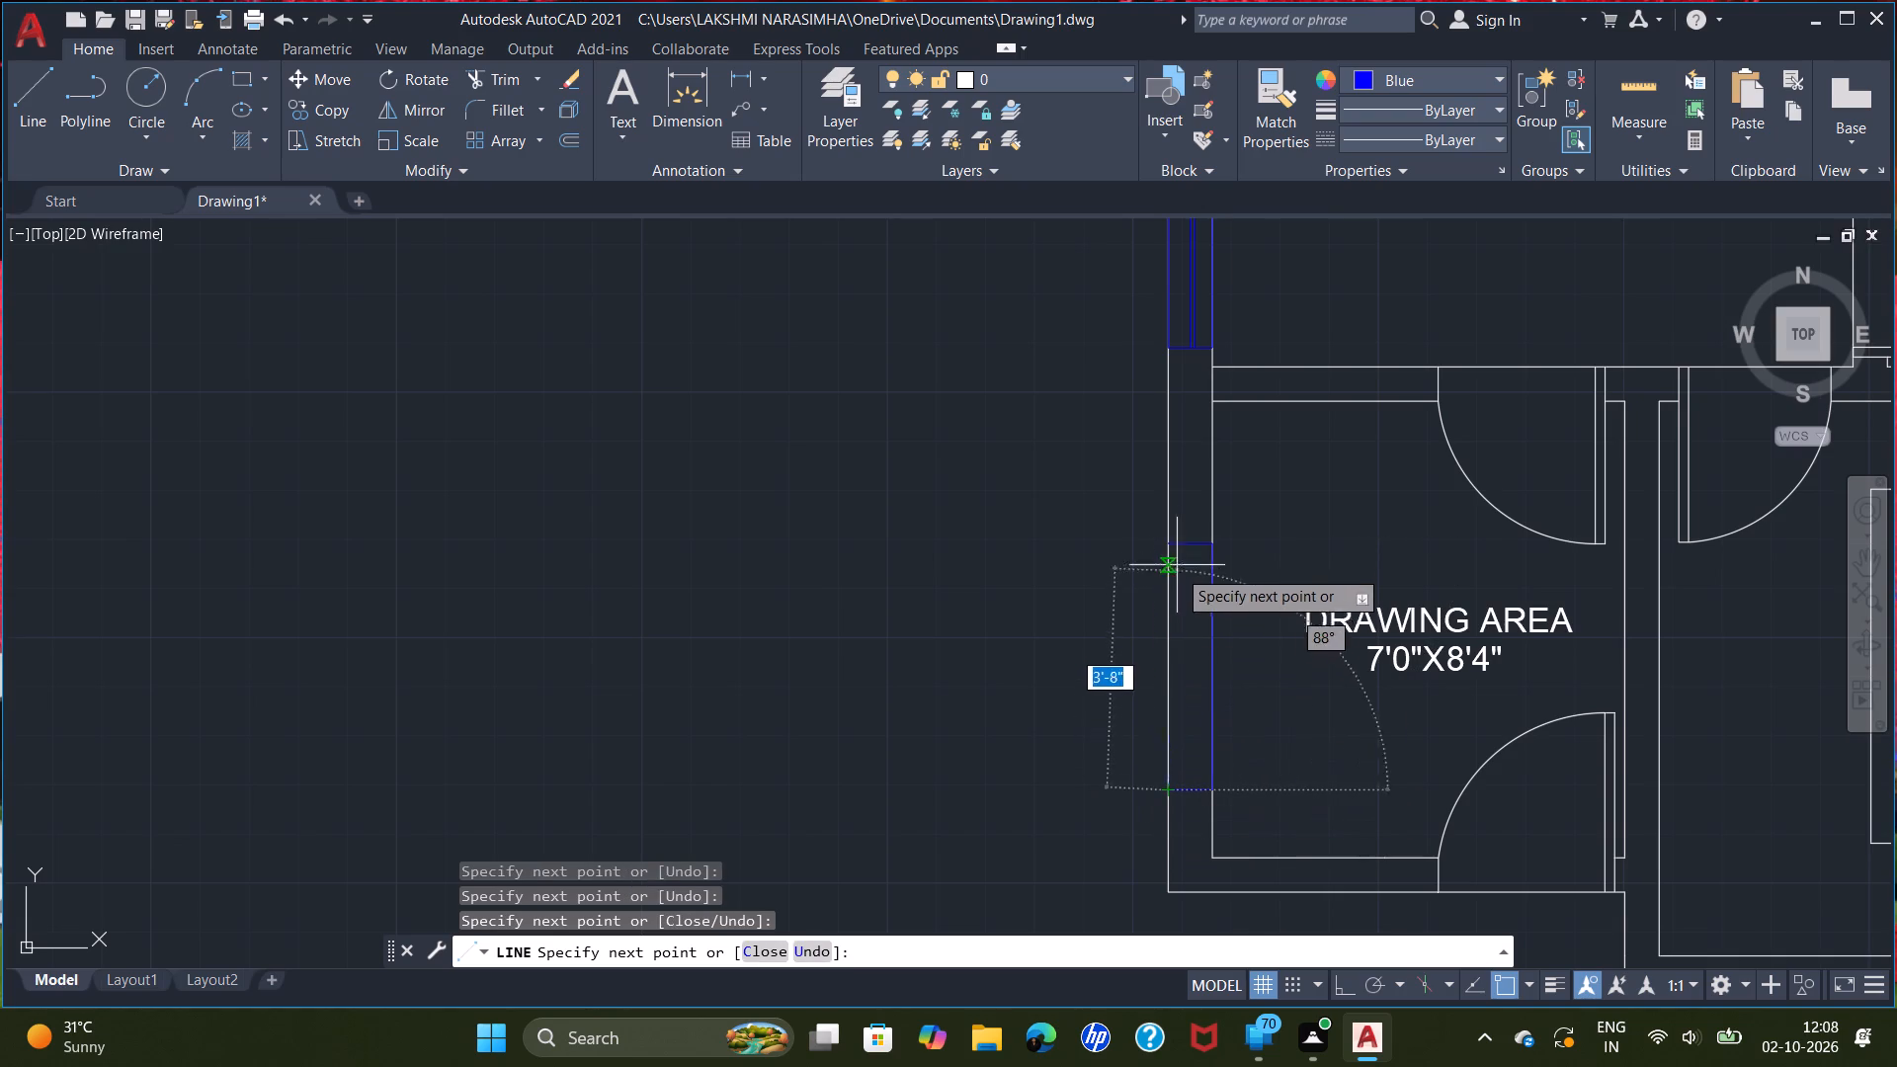
click(1166, 549)
right_click(1163, 551)
double_click(1205, 566)
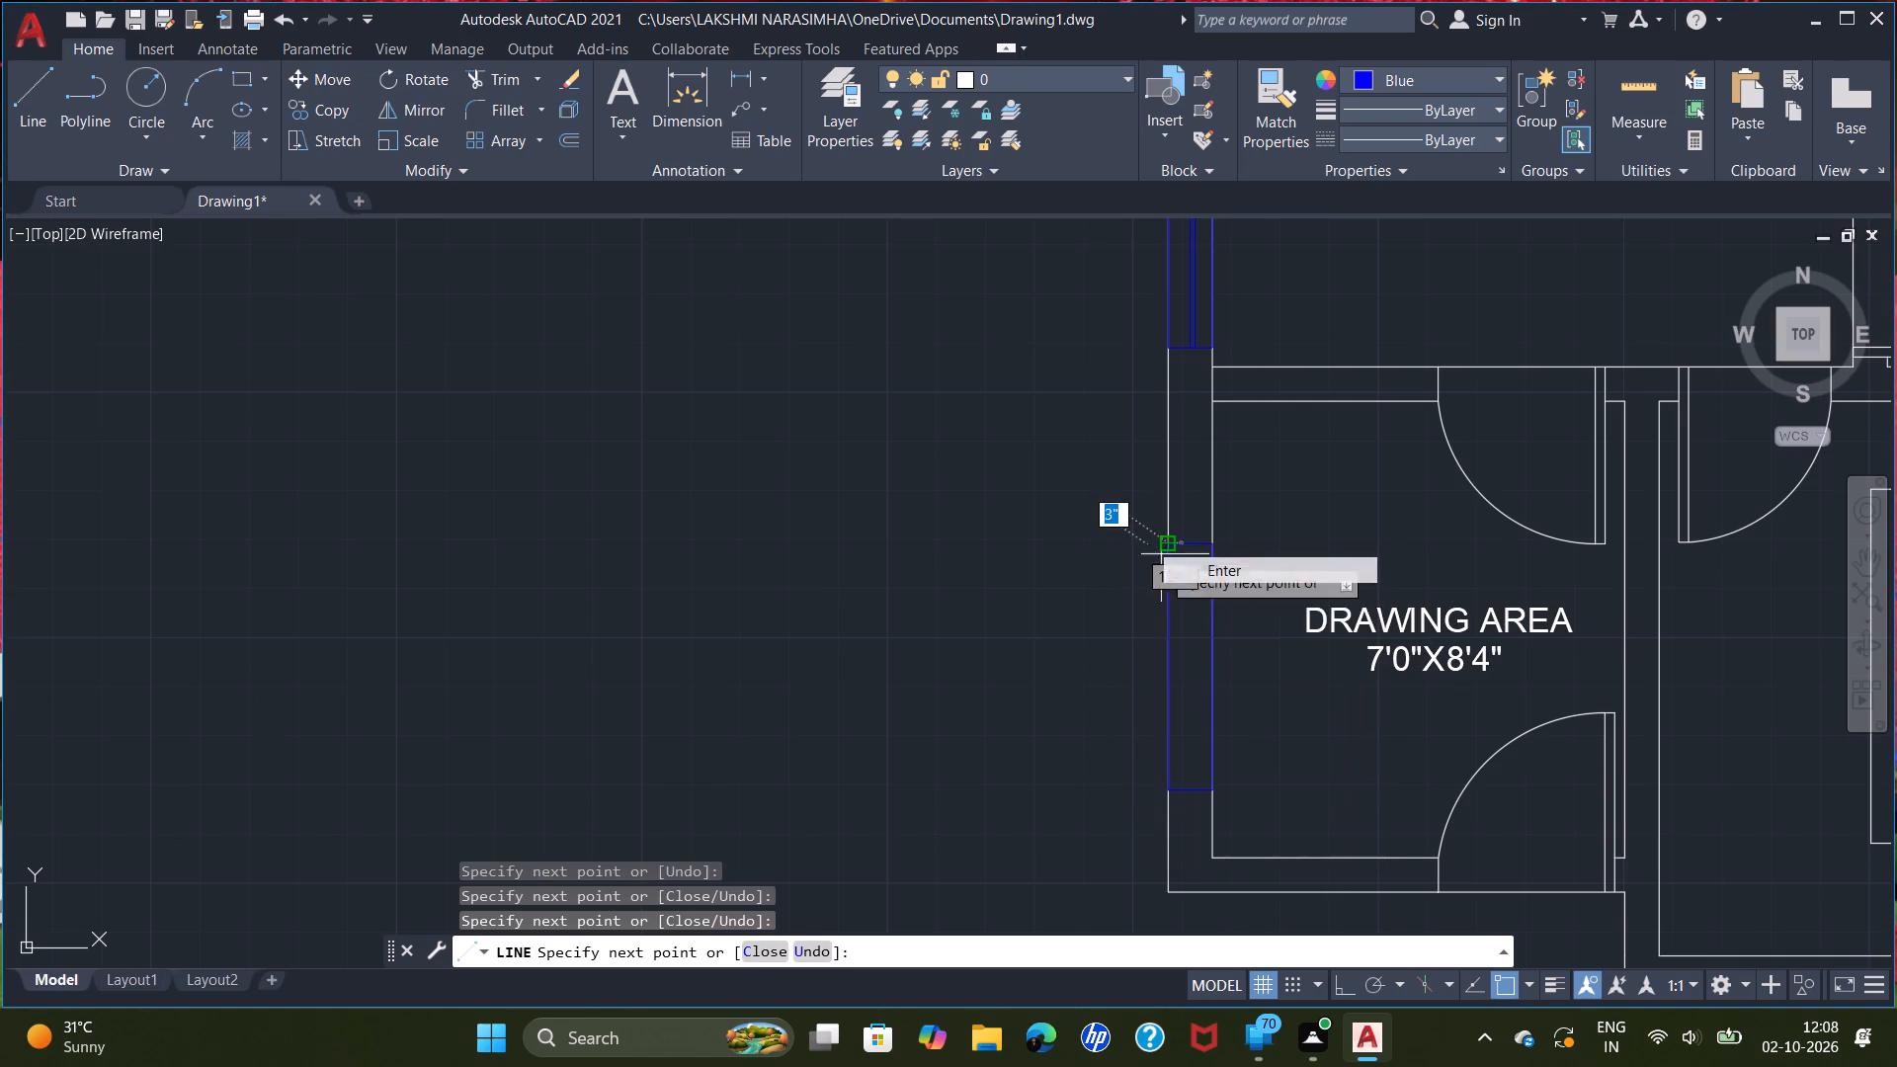
scroll(1181, 543, up, 2)
key(Escape)
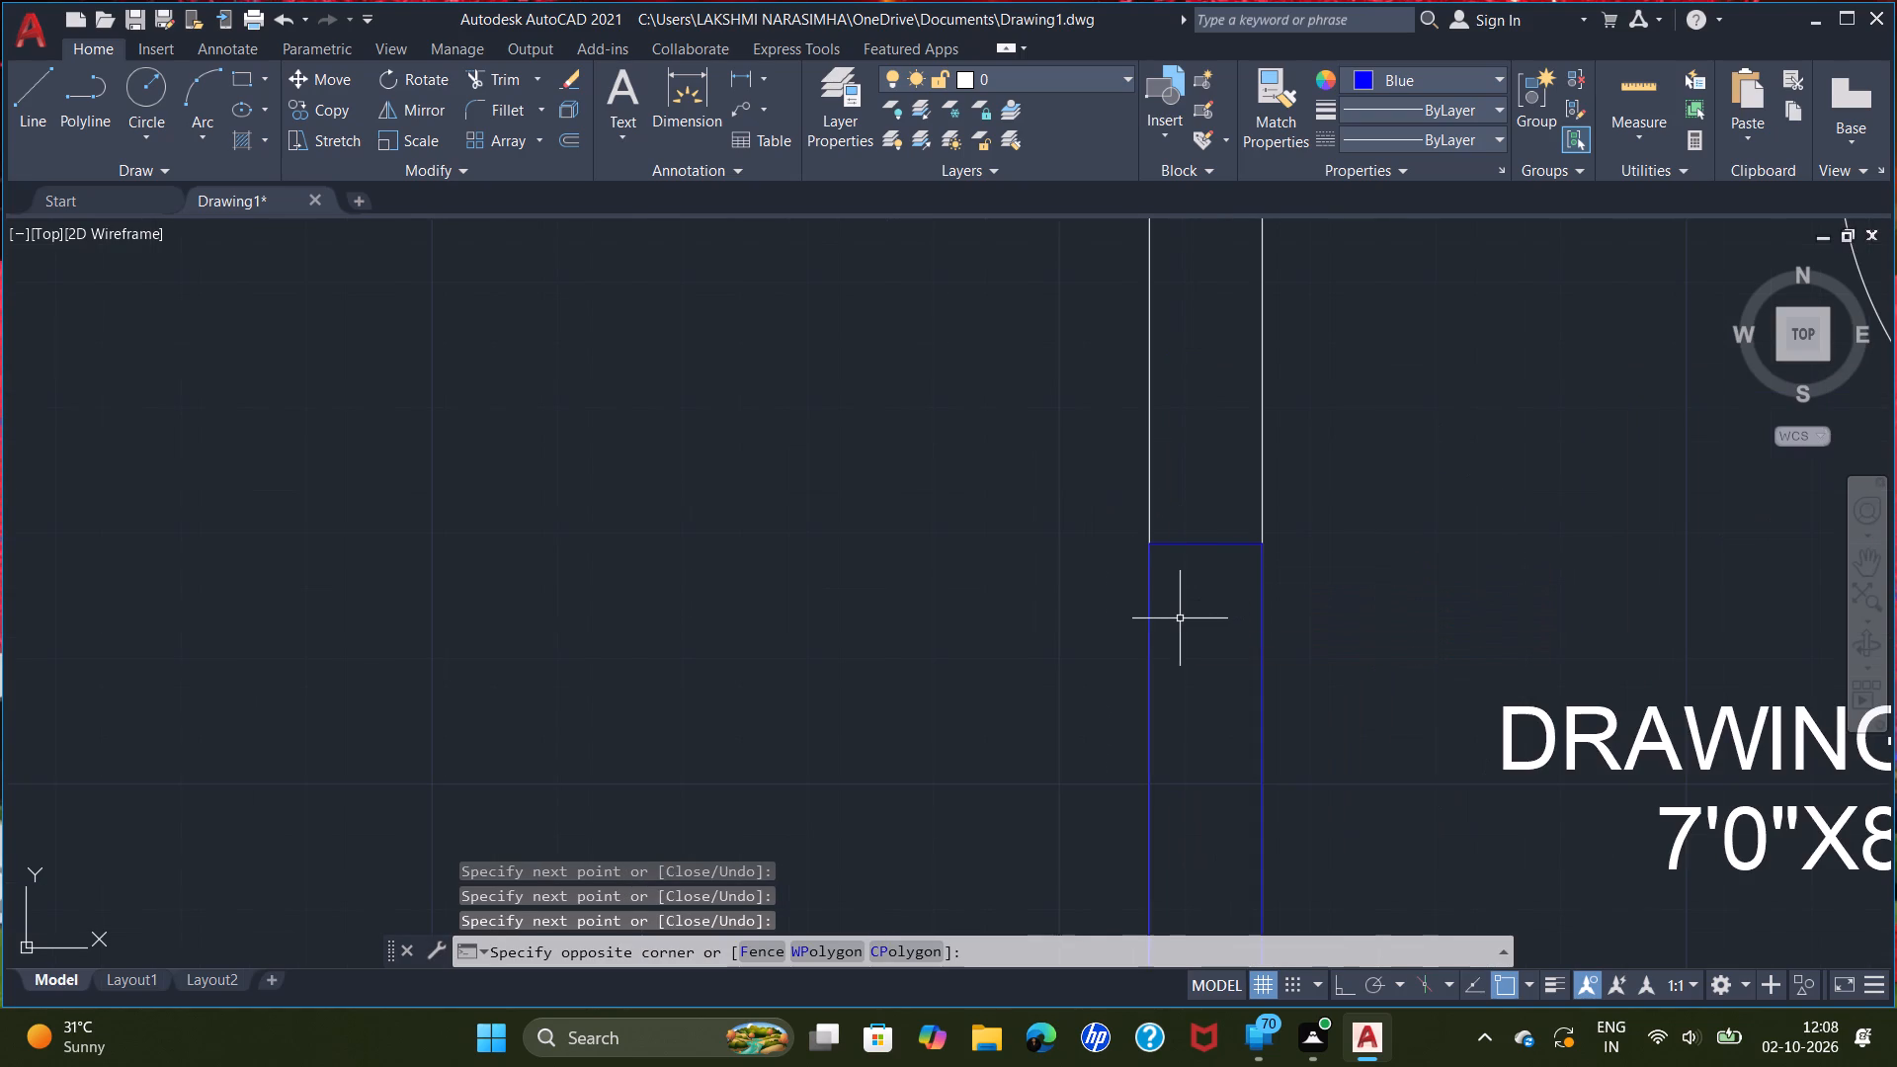
Draw a blue centre line through the drawing area window, joining the midpoints of its north and south short sides.
key(l)
key(Return)
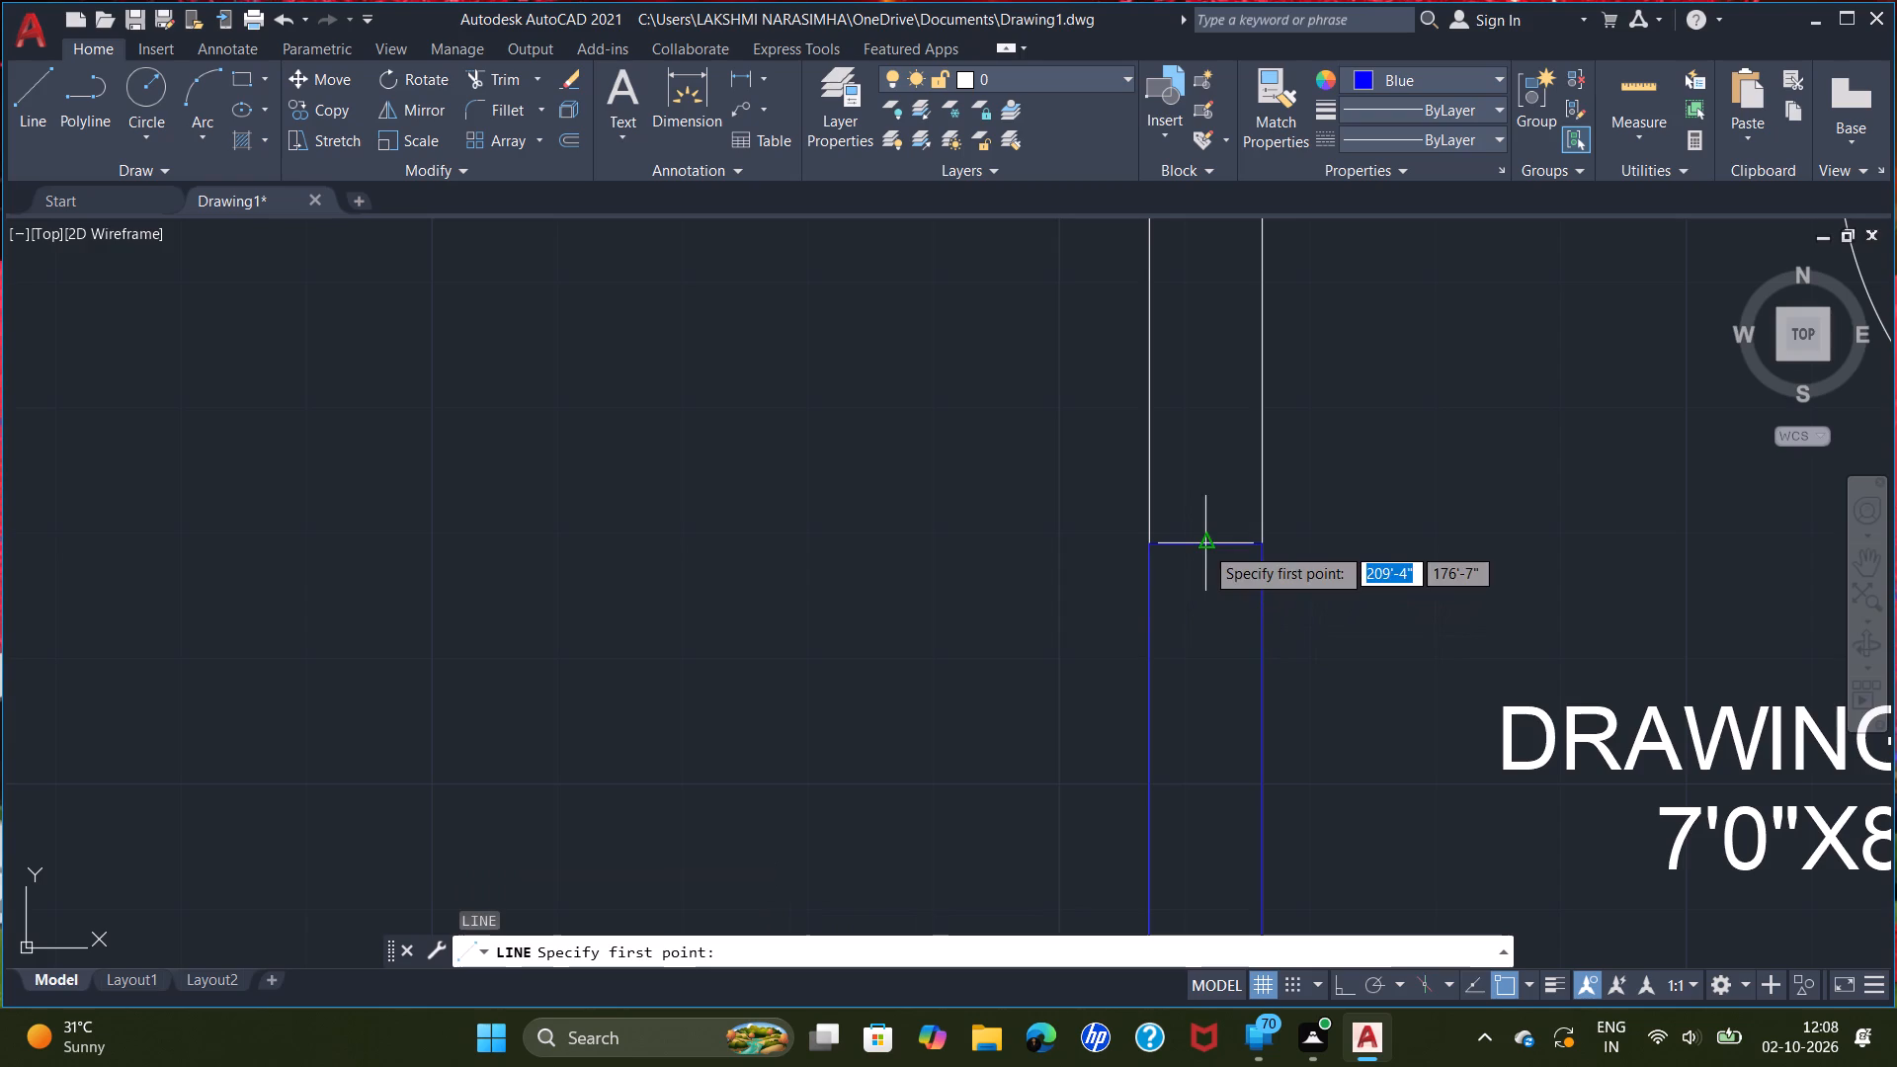
click(1204, 545)
scroll(1238, 777, down, 3)
middle_drag(1230, 848, 1244, 653)
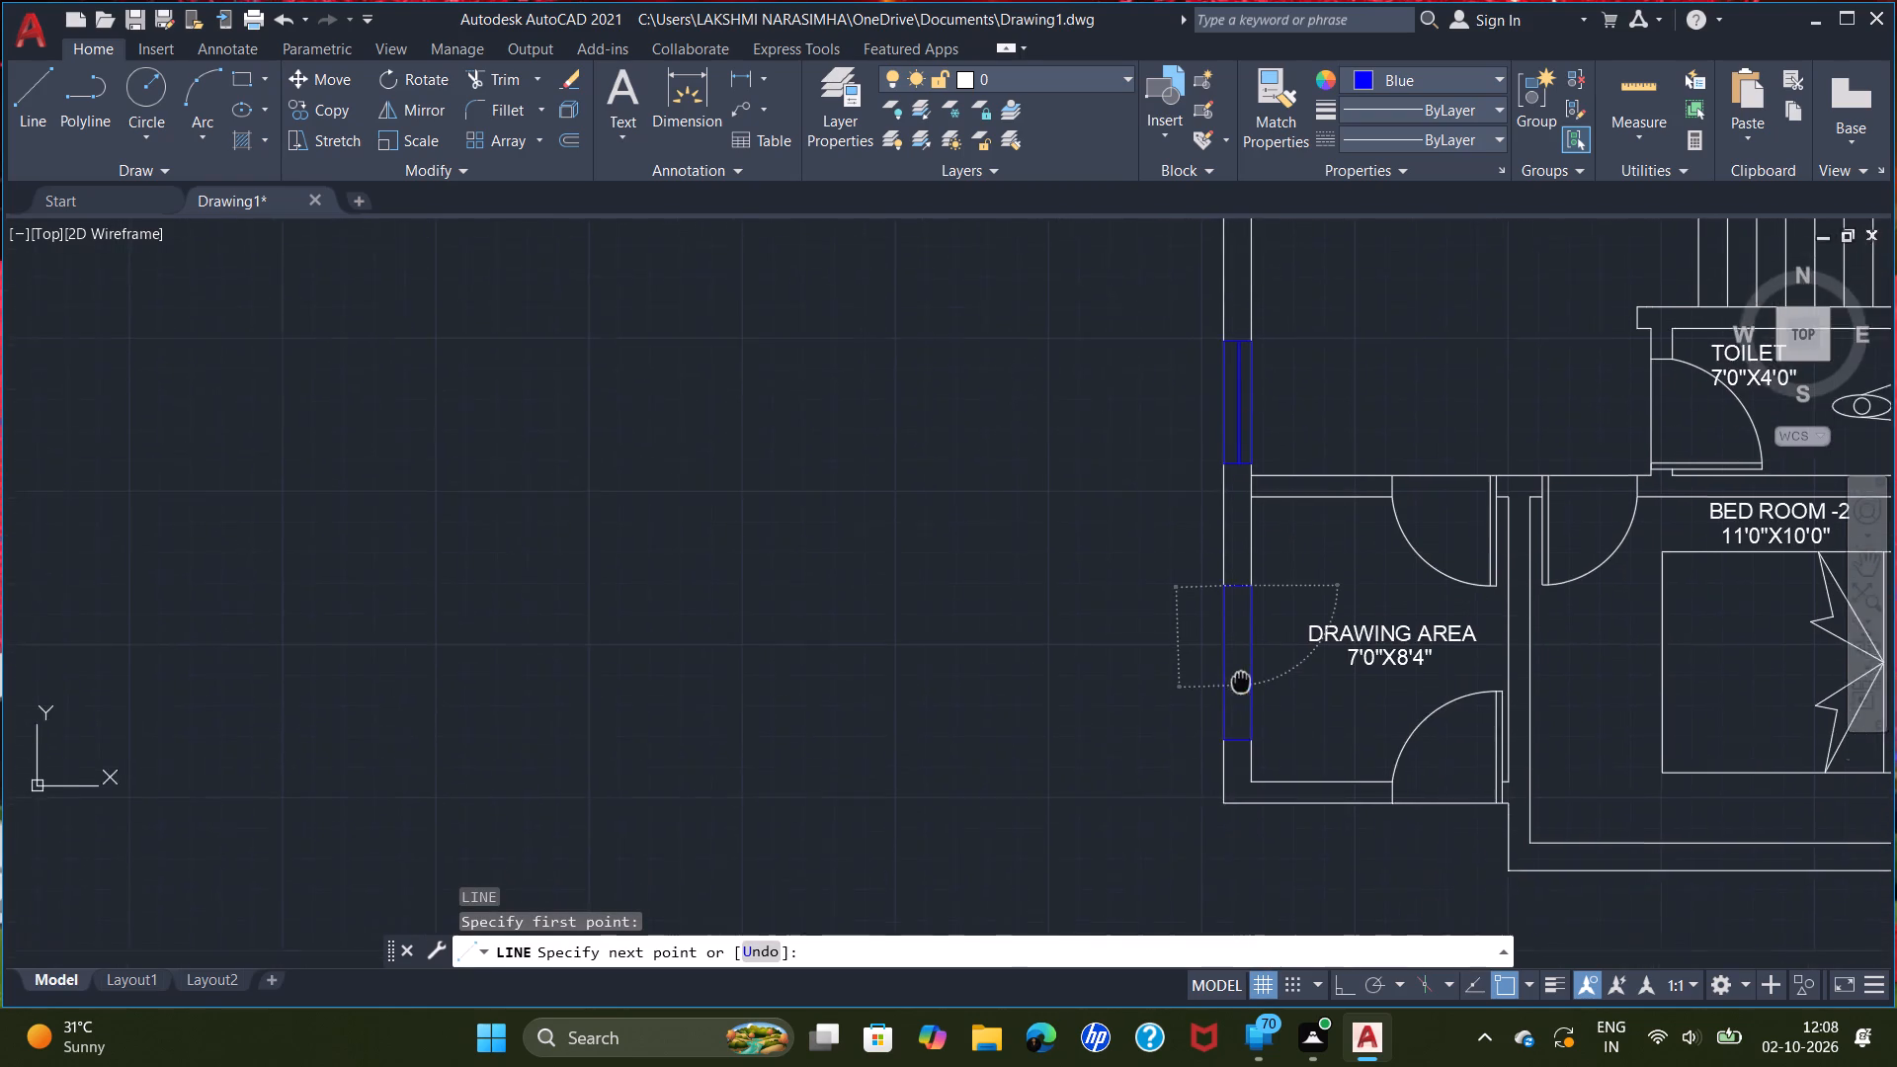
middle_drag(1244, 653, 1247, 636)
scroll(1234, 668, up, 3)
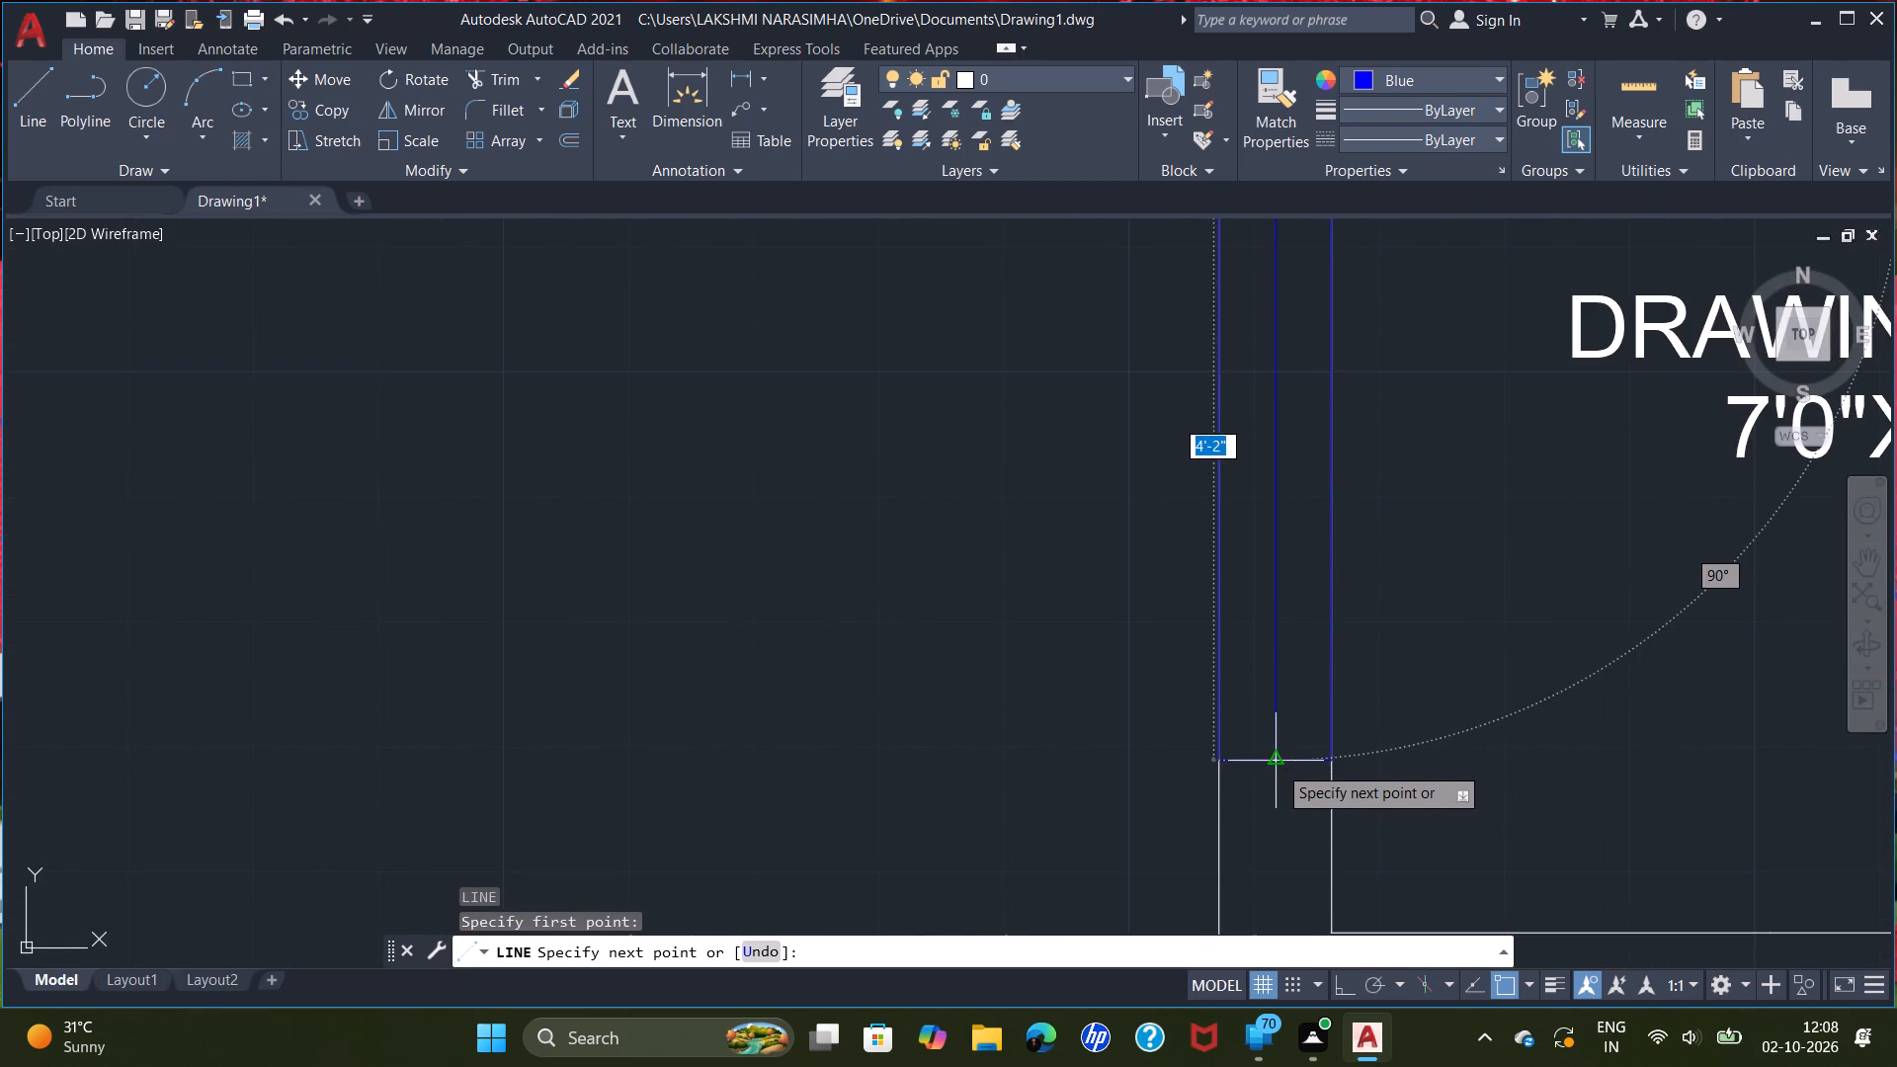
click(1278, 765)
right_click(1276, 727)
click(1334, 454)
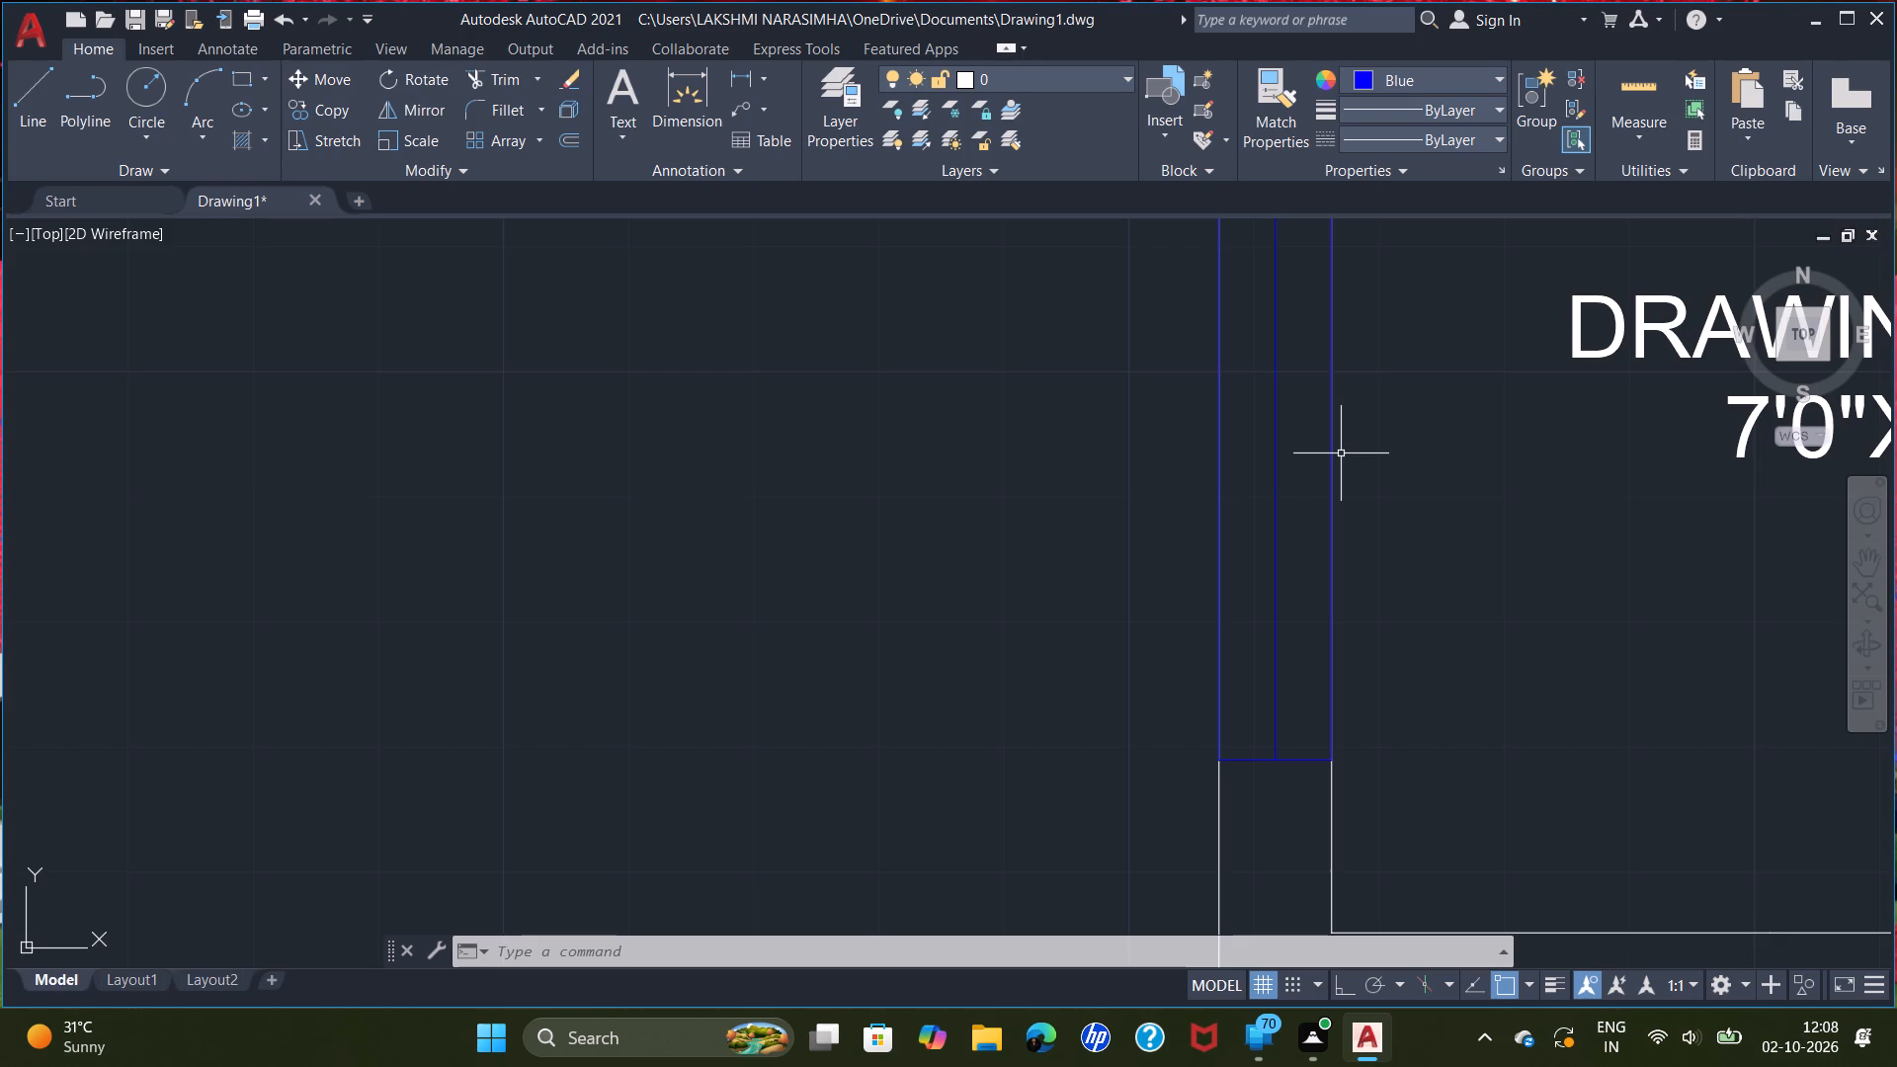
Offset the drawing area window's centre line 1" toward the room.
text(of)
key(Return)
key(1)
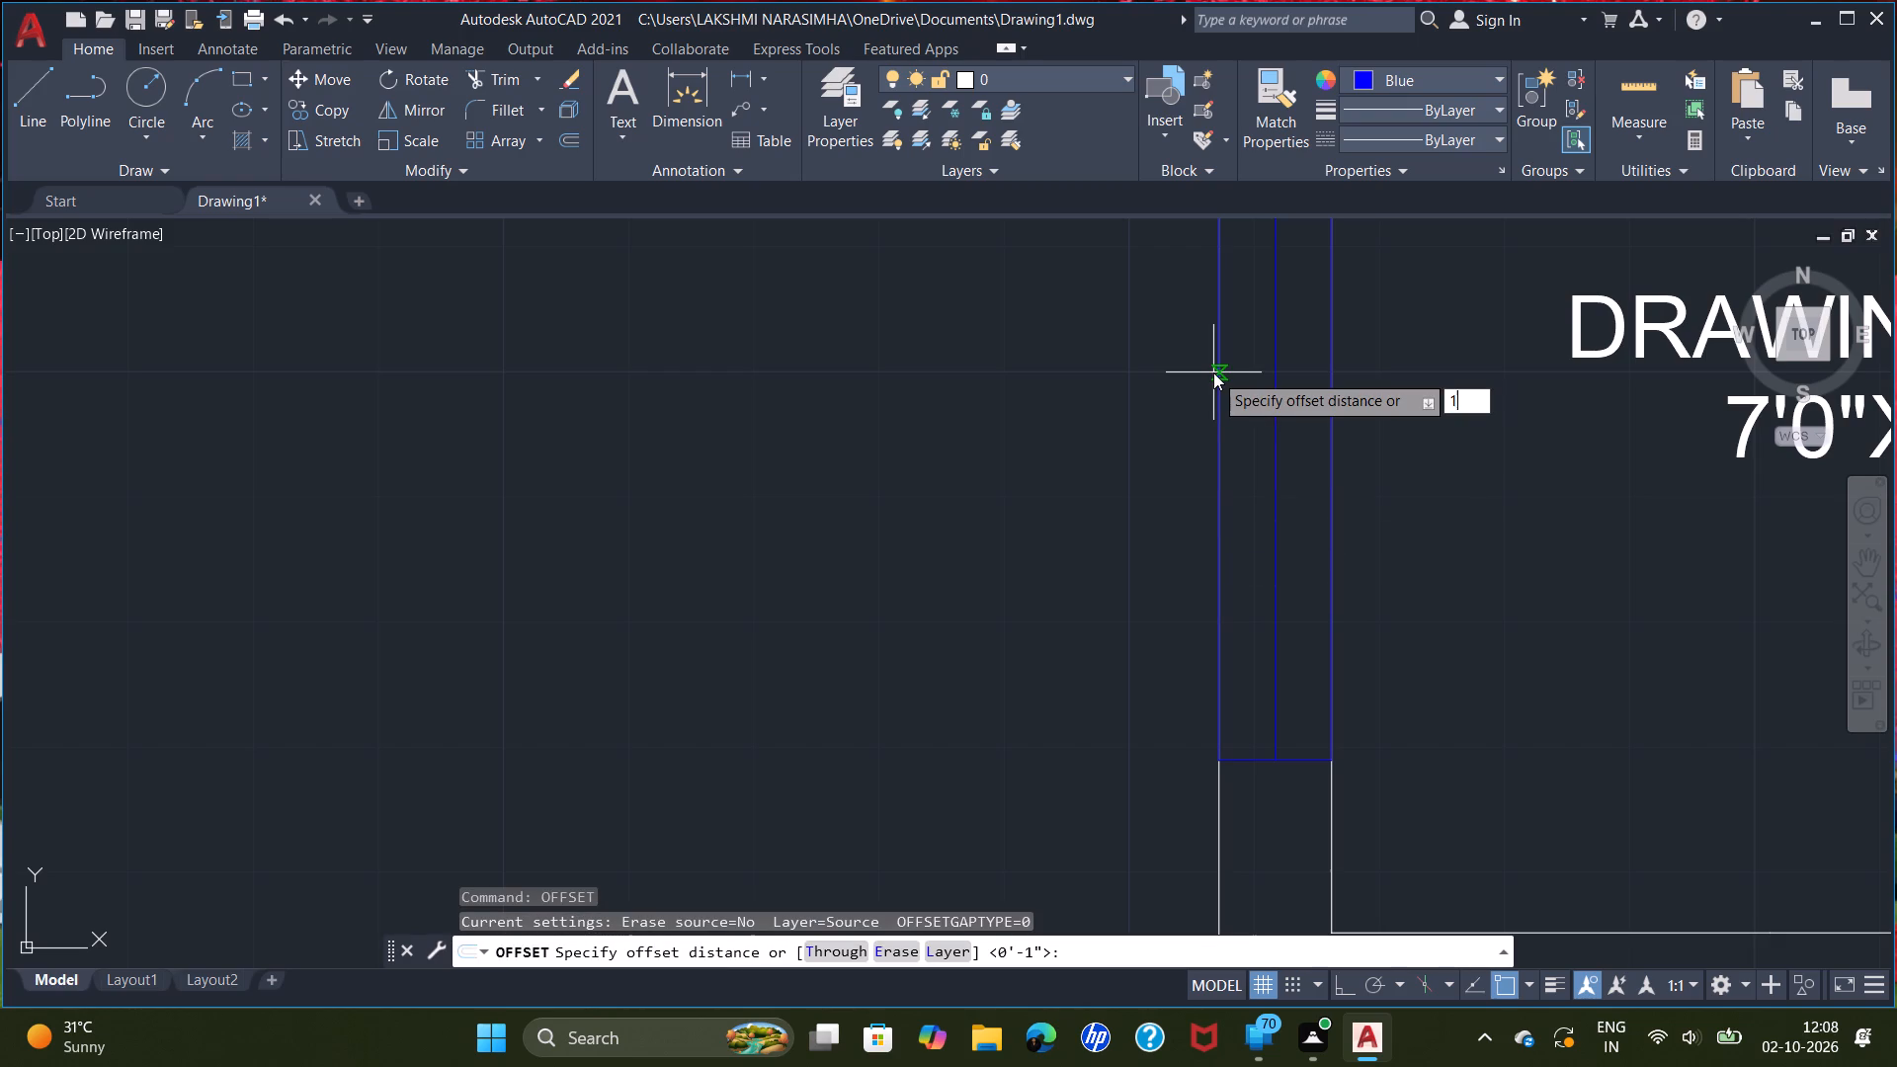
key(shift+quotedbl)
key(Return)
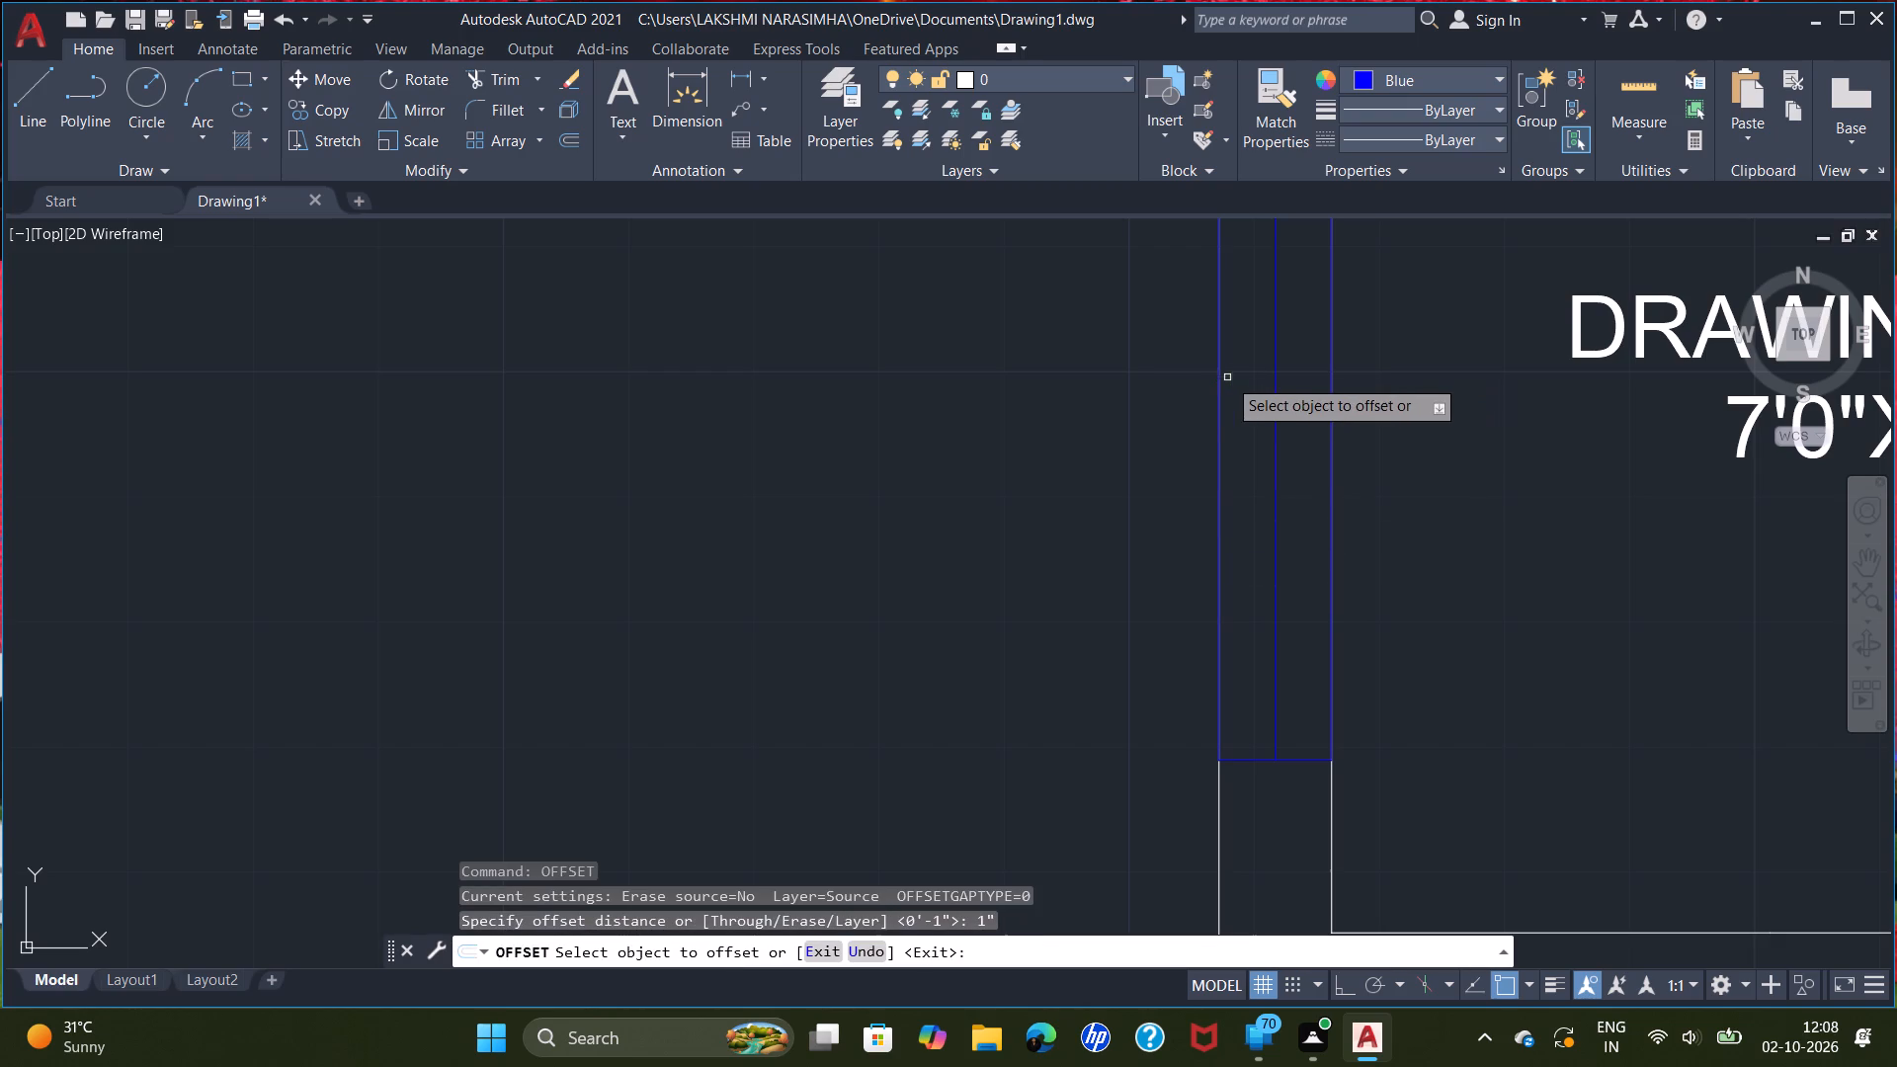
click(1278, 392)
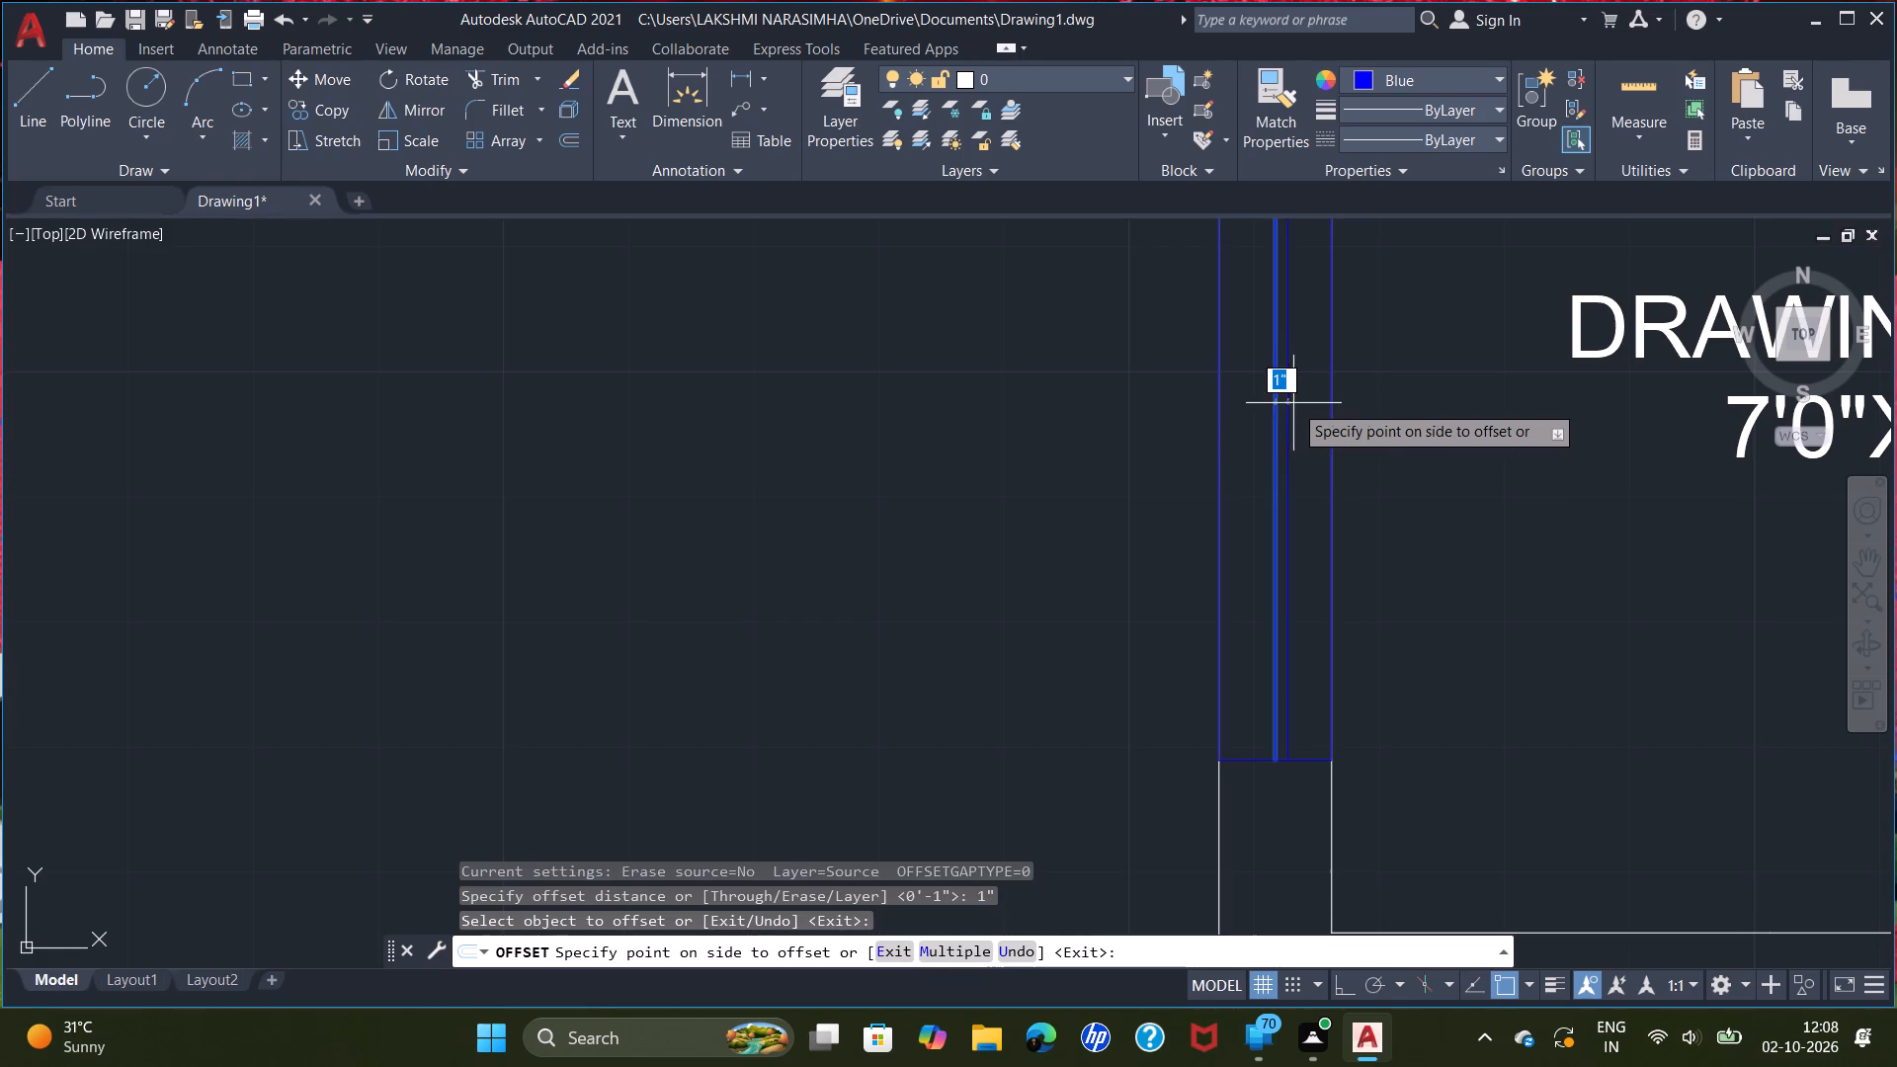
click(1293, 403)
ctrl+scroll(1293, 403, down, 2)
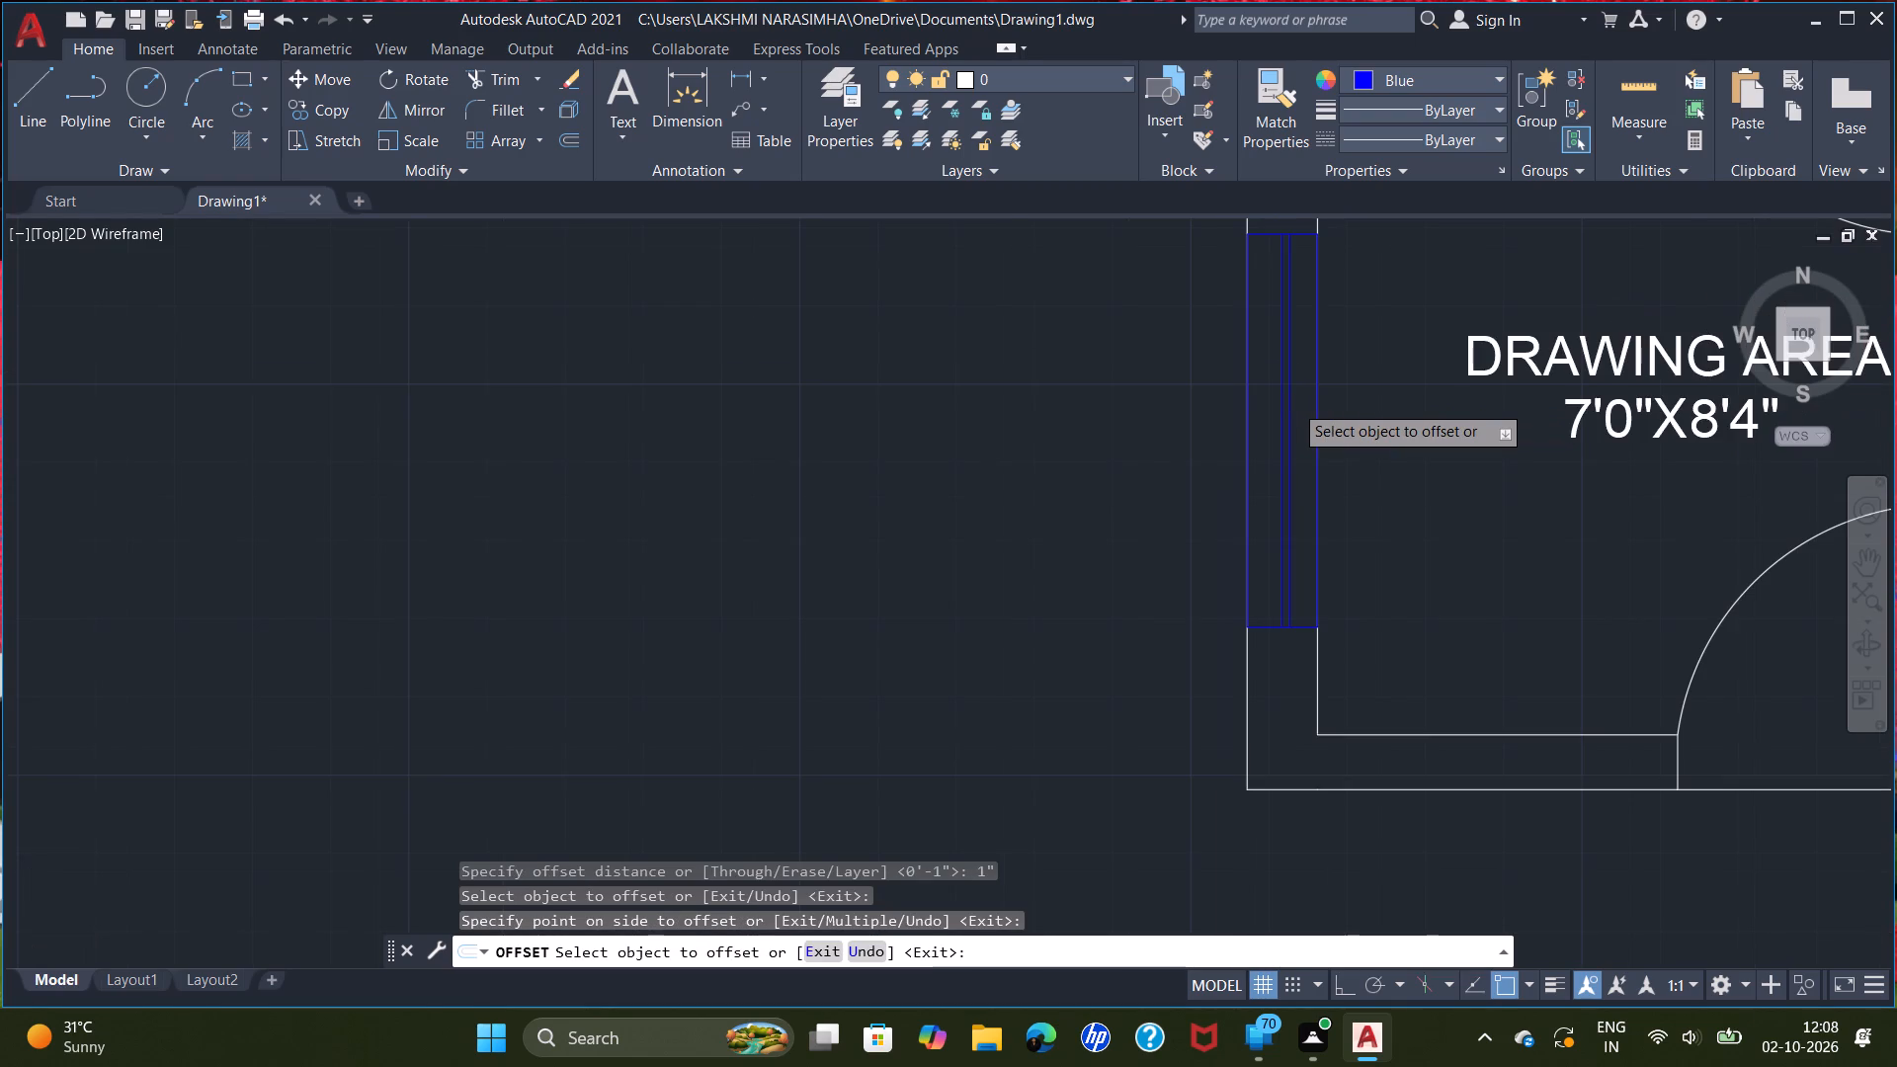
key(Escape)
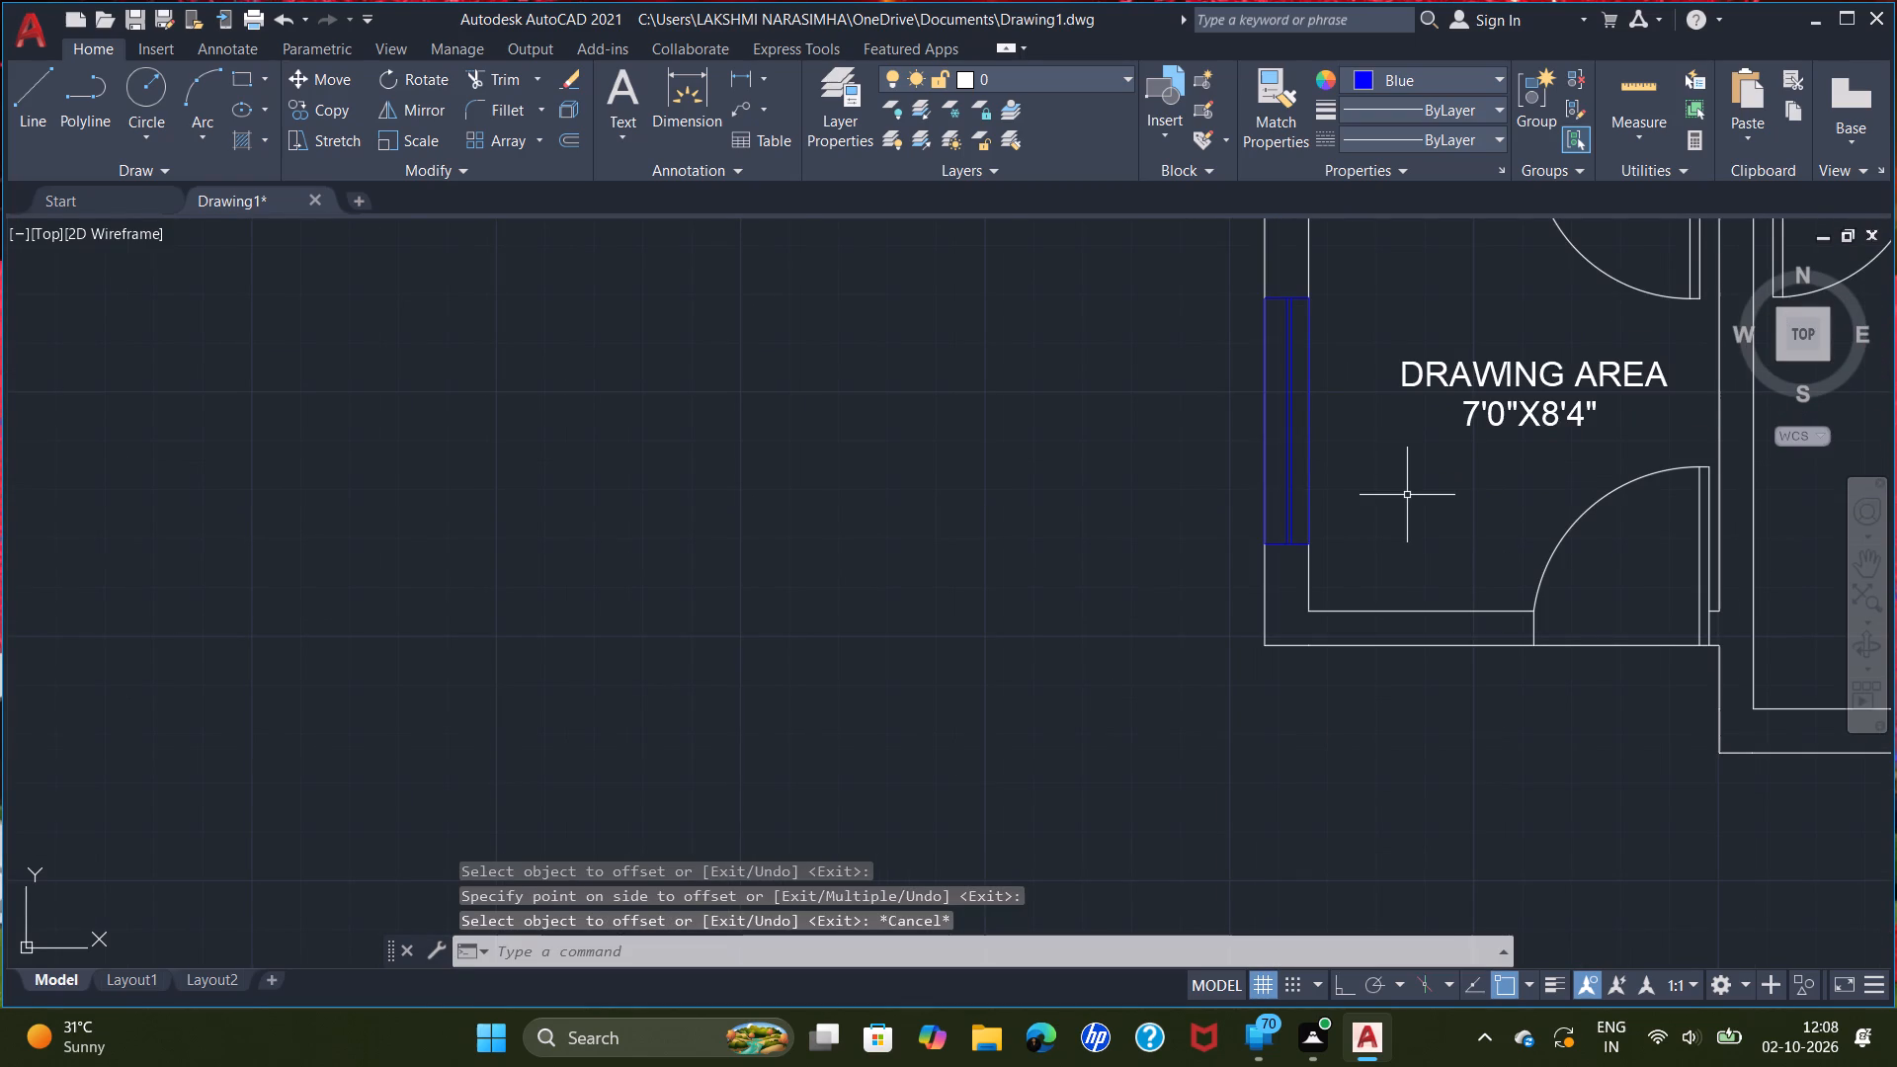
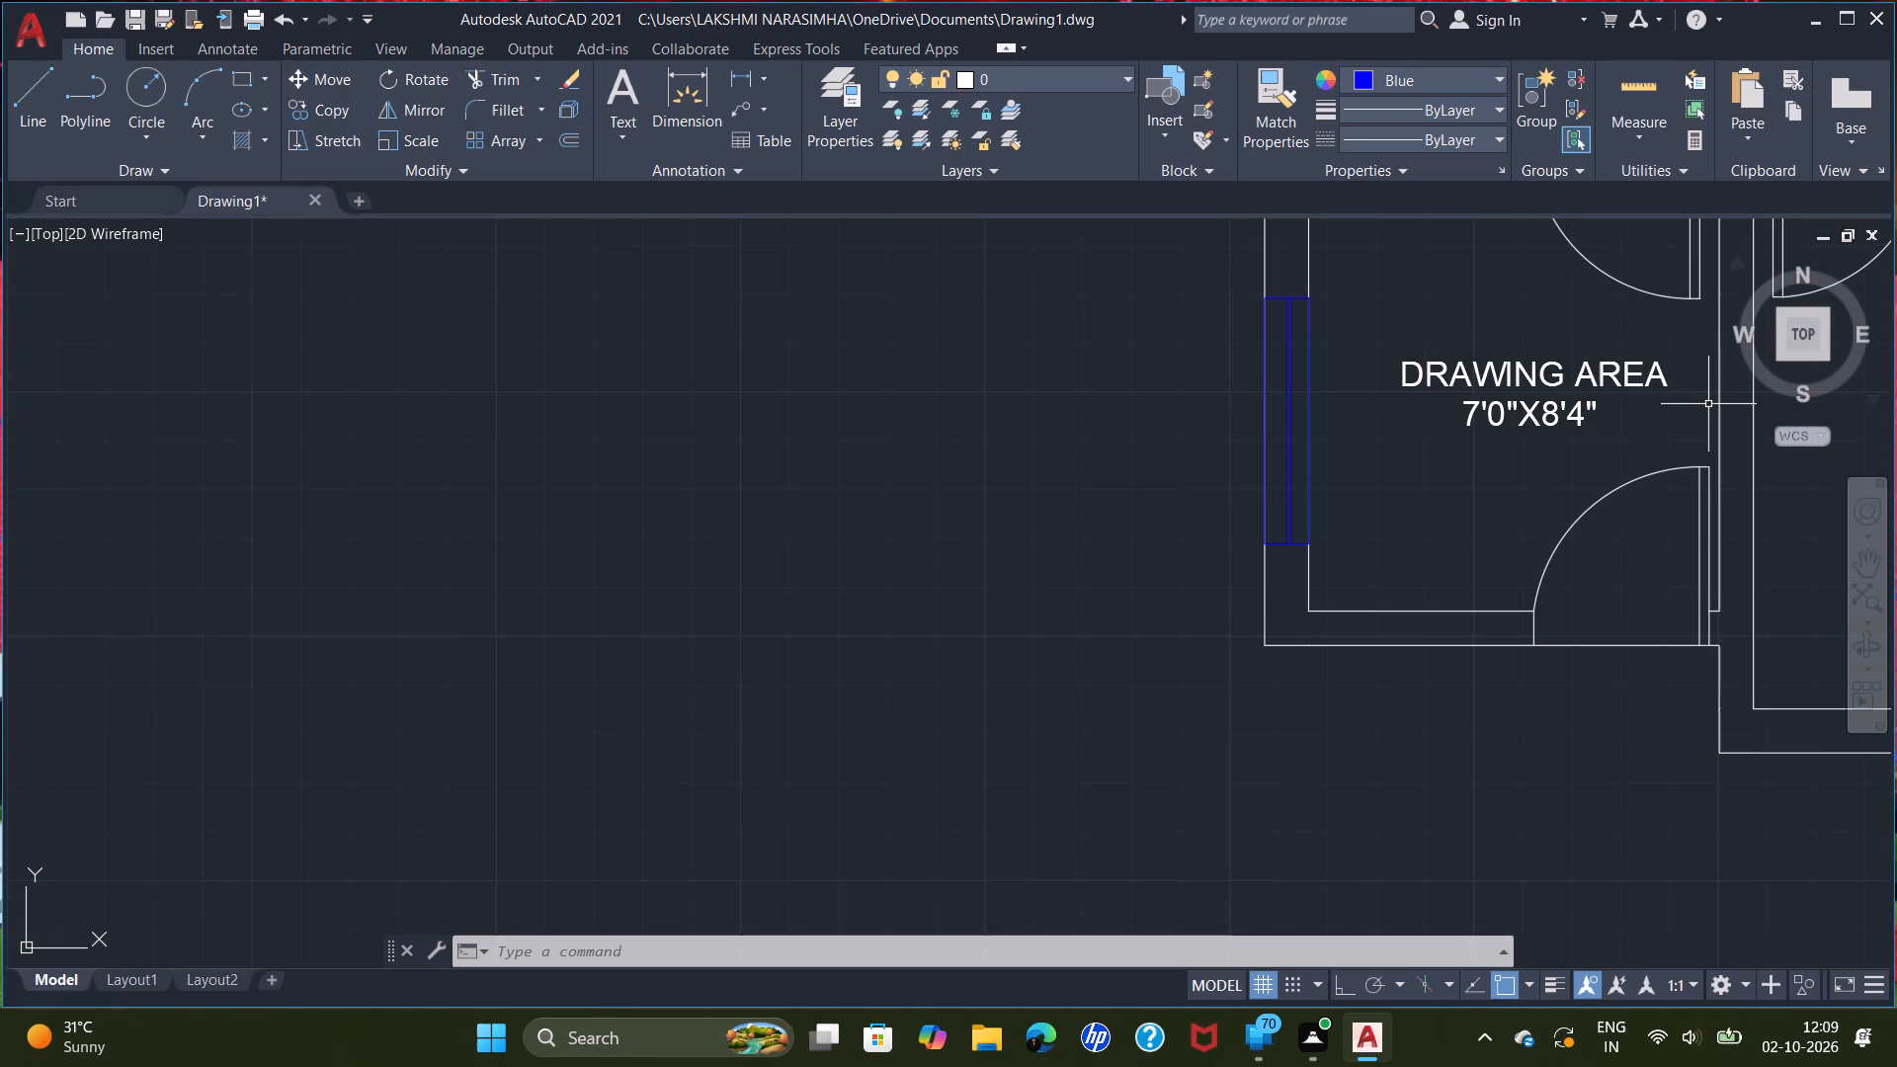
Review the whole house plan, checking window placement along the outer walls from the drawing area and bedroom 2 up to the kitchen.
scroll(1708, 404, down, 3)
scroll(1705, 412, up, 1)
middle_drag(1701, 417, 1262, 568)
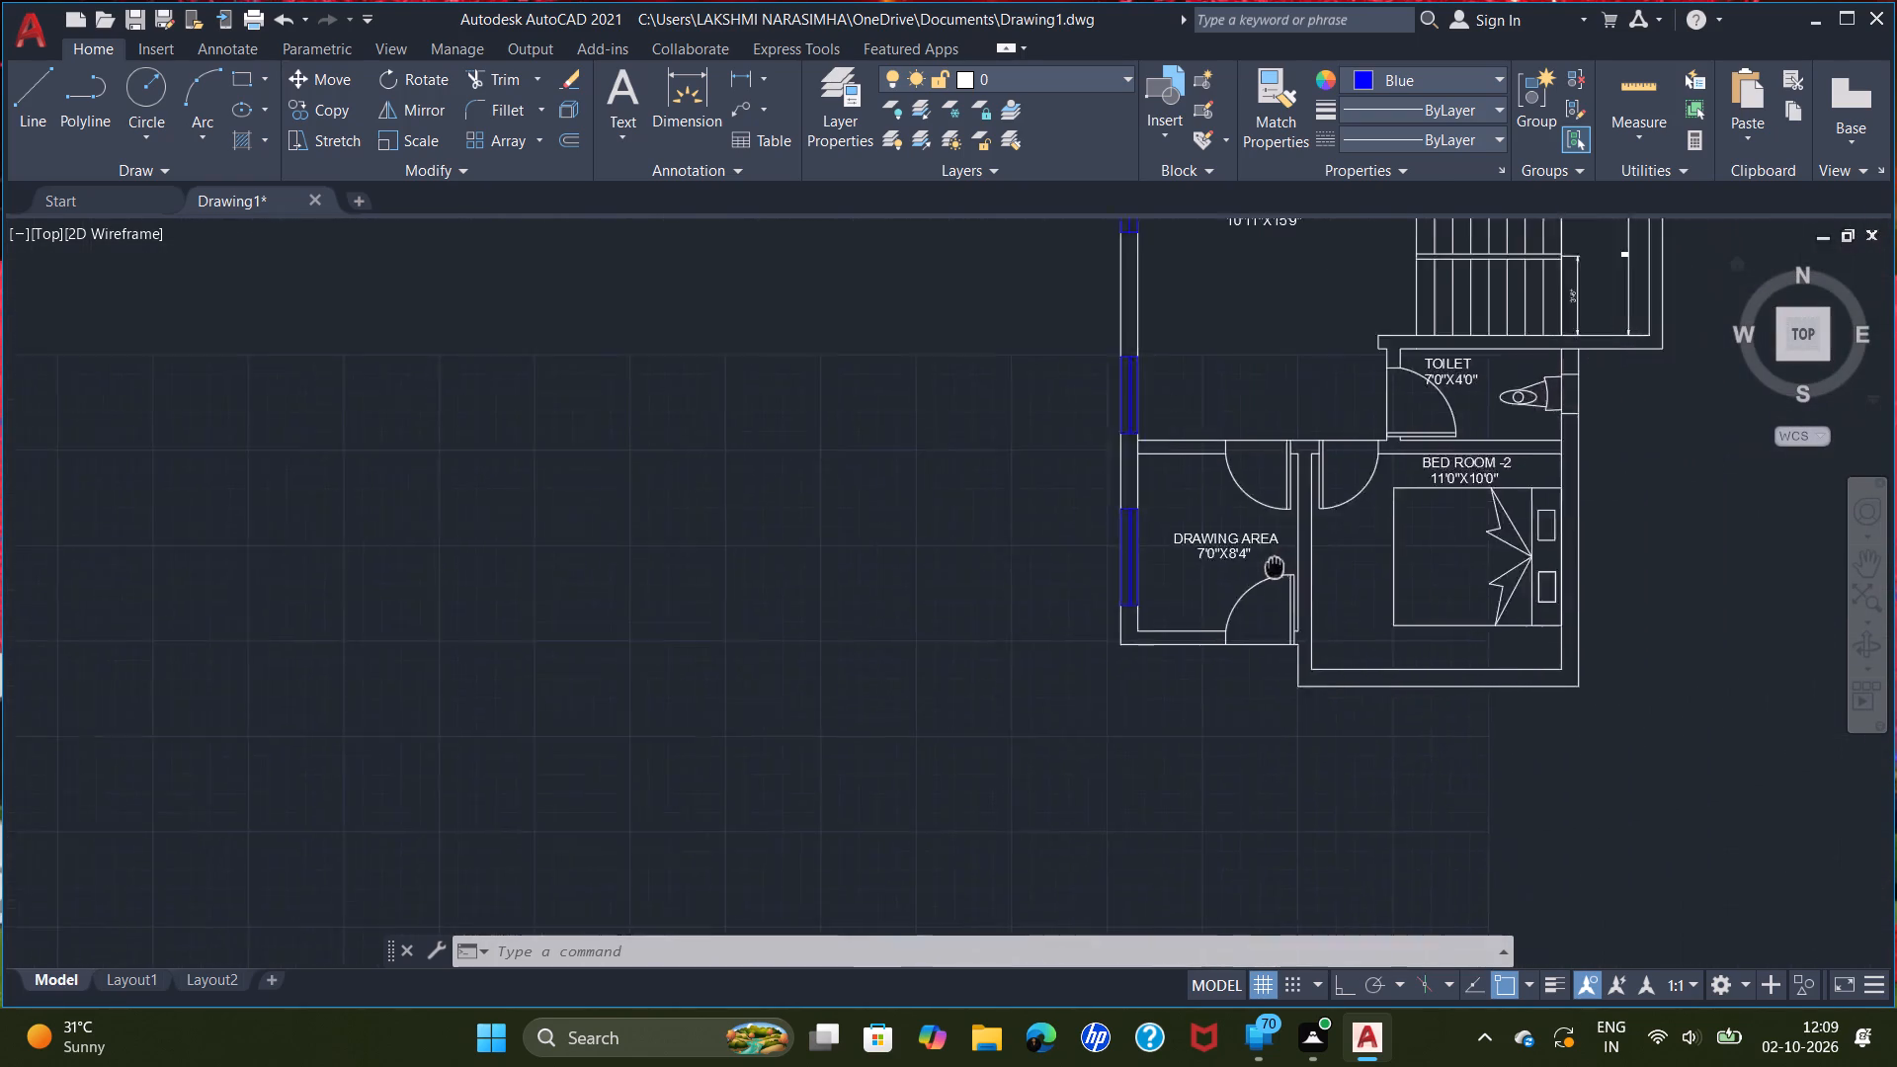
middle_drag(1262, 568, 1075, 599)
middle_drag(1429, 661, 1317, 877)
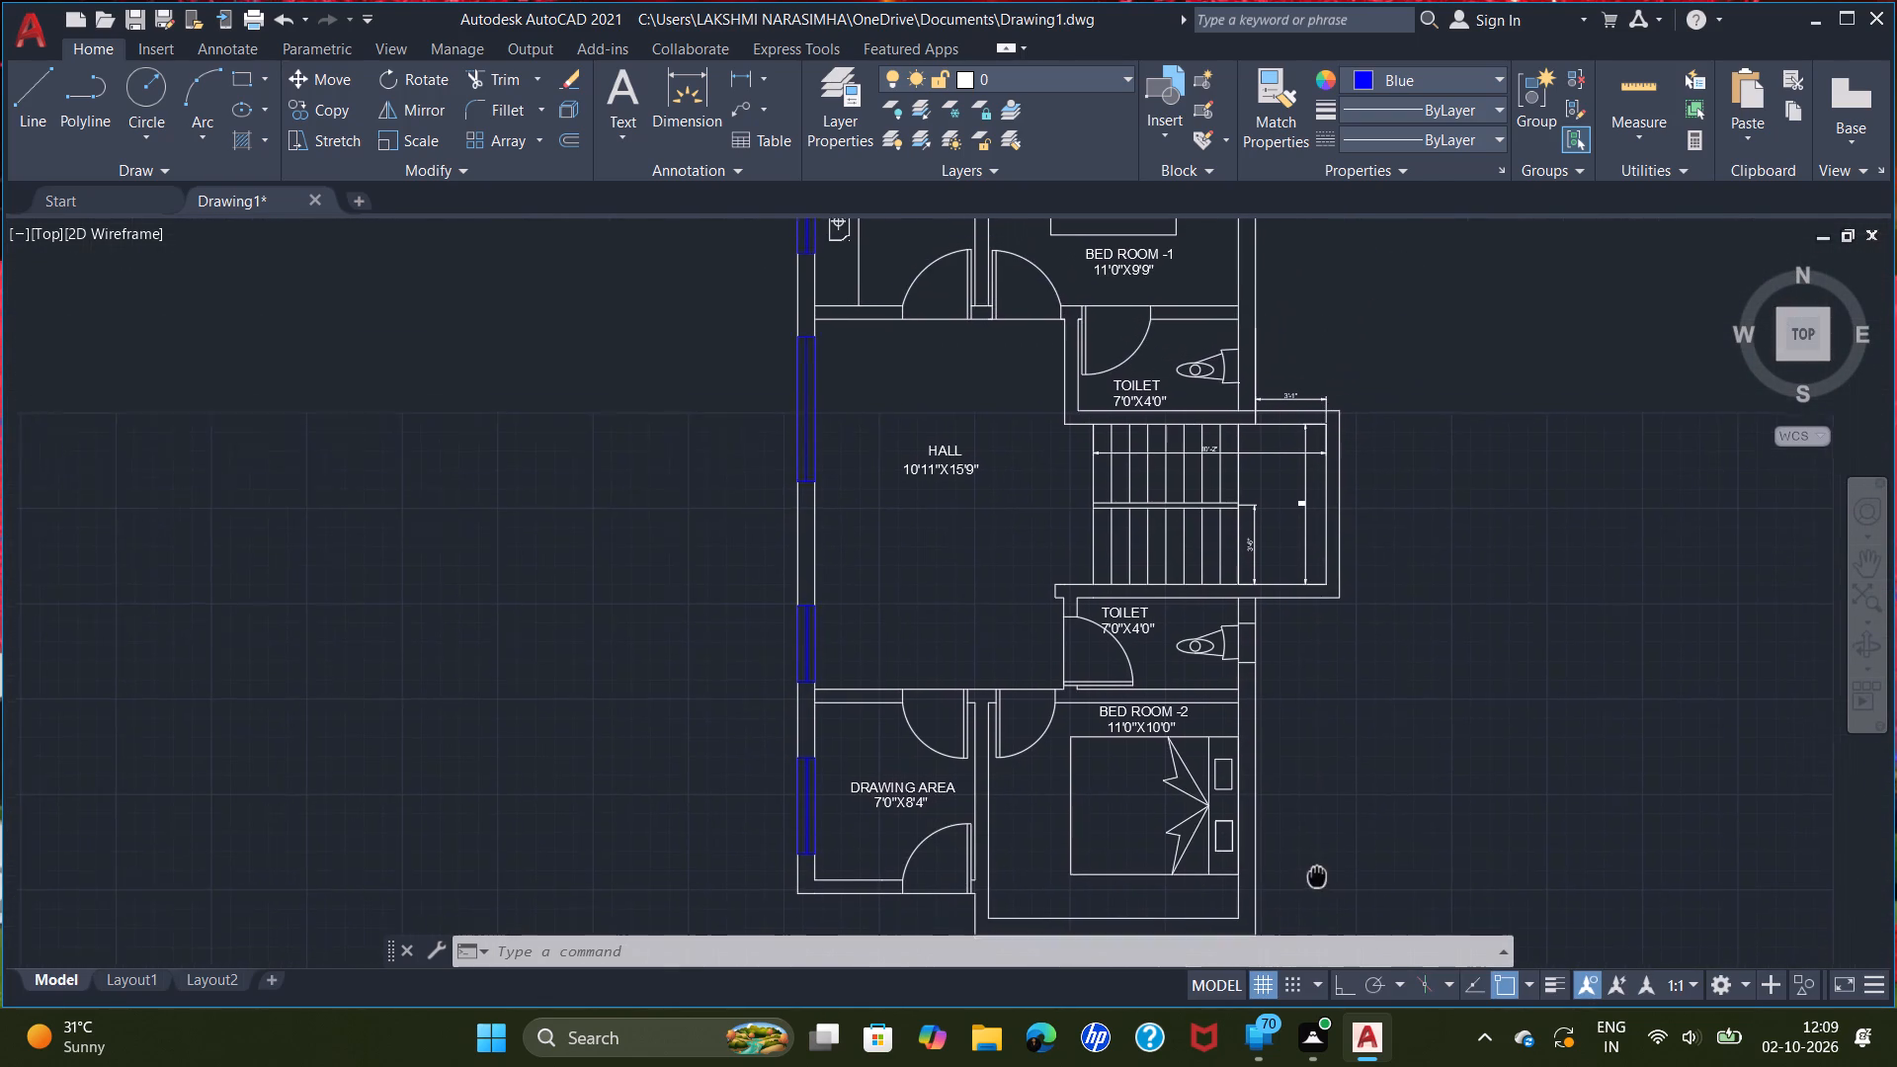
middle_drag(1317, 877, 1316, 882)
scroll(1369, 793, down, 1)
middle_drag(1420, 716, 1359, 599)
scroll(1420, 716, up, 1)
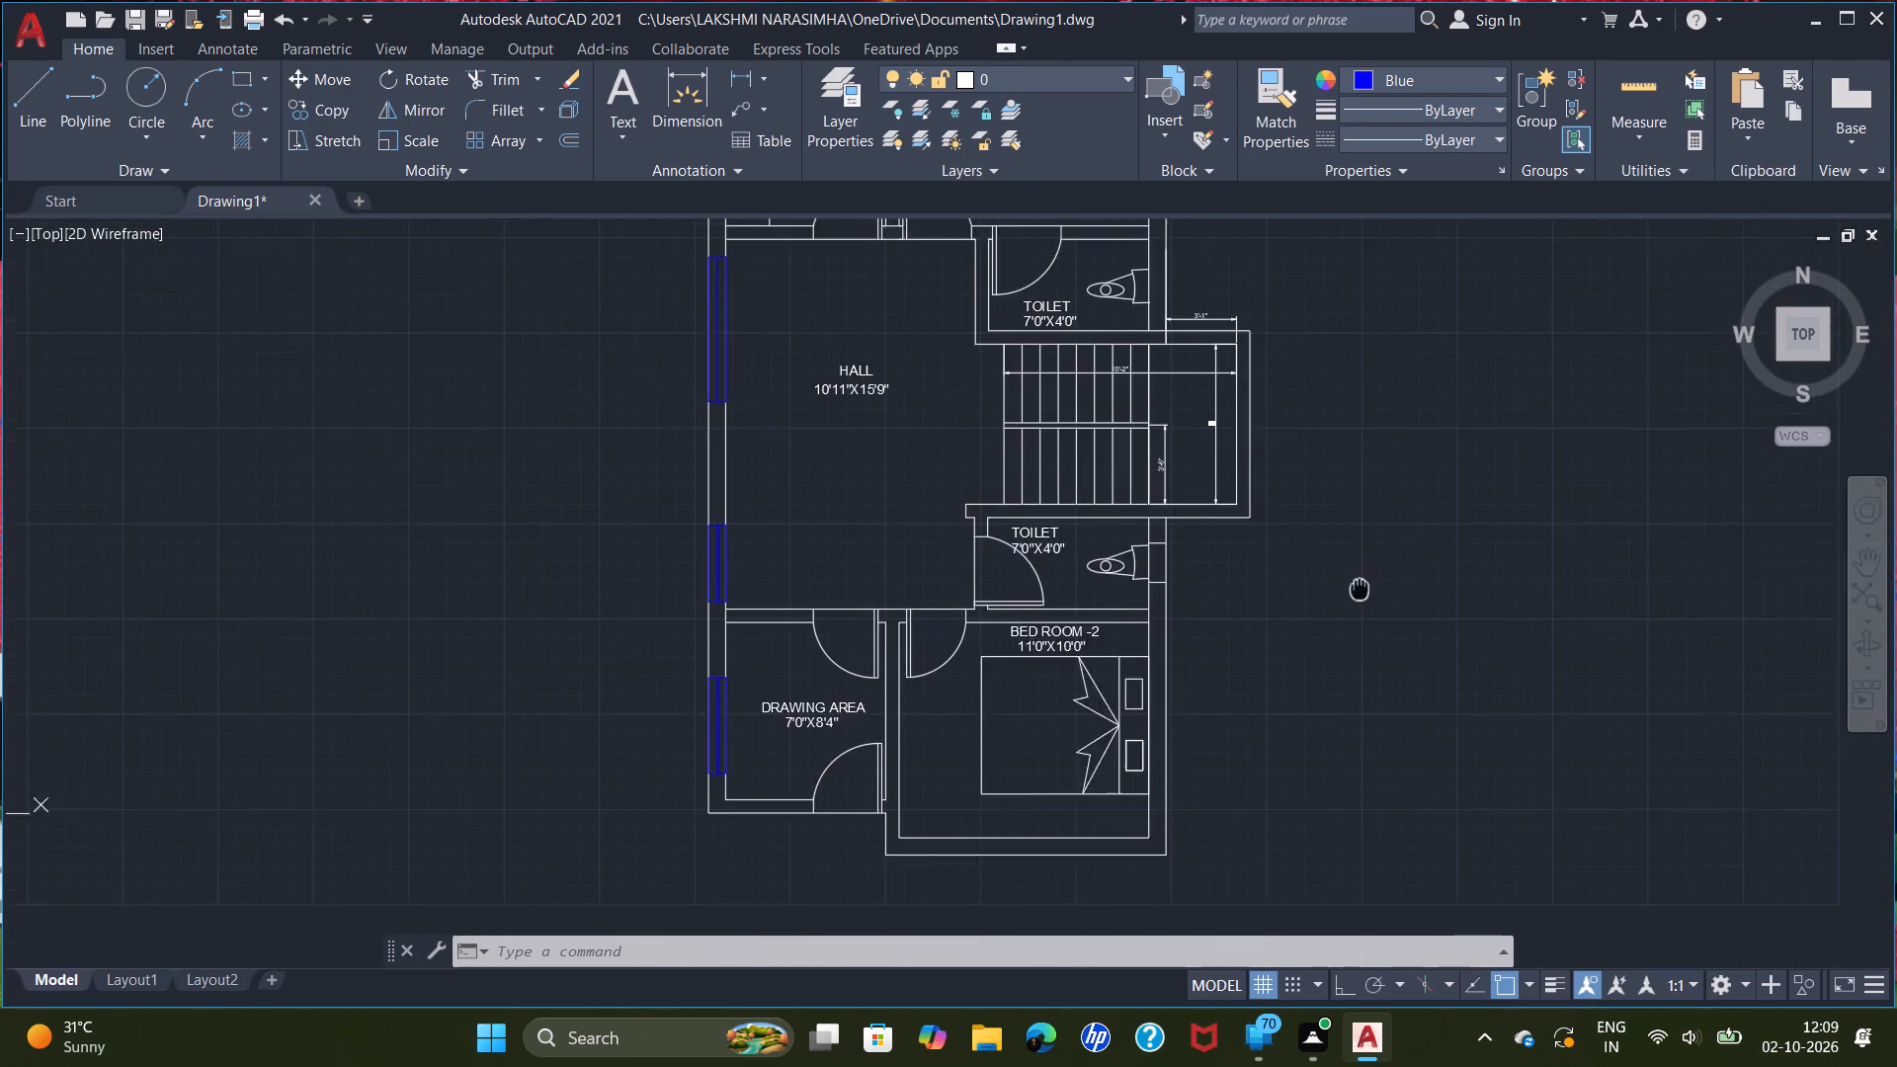
middle_drag(1359, 599, 1358, 645)
scroll(1360, 642, down, 1)
scroll(1358, 591, up, 1)
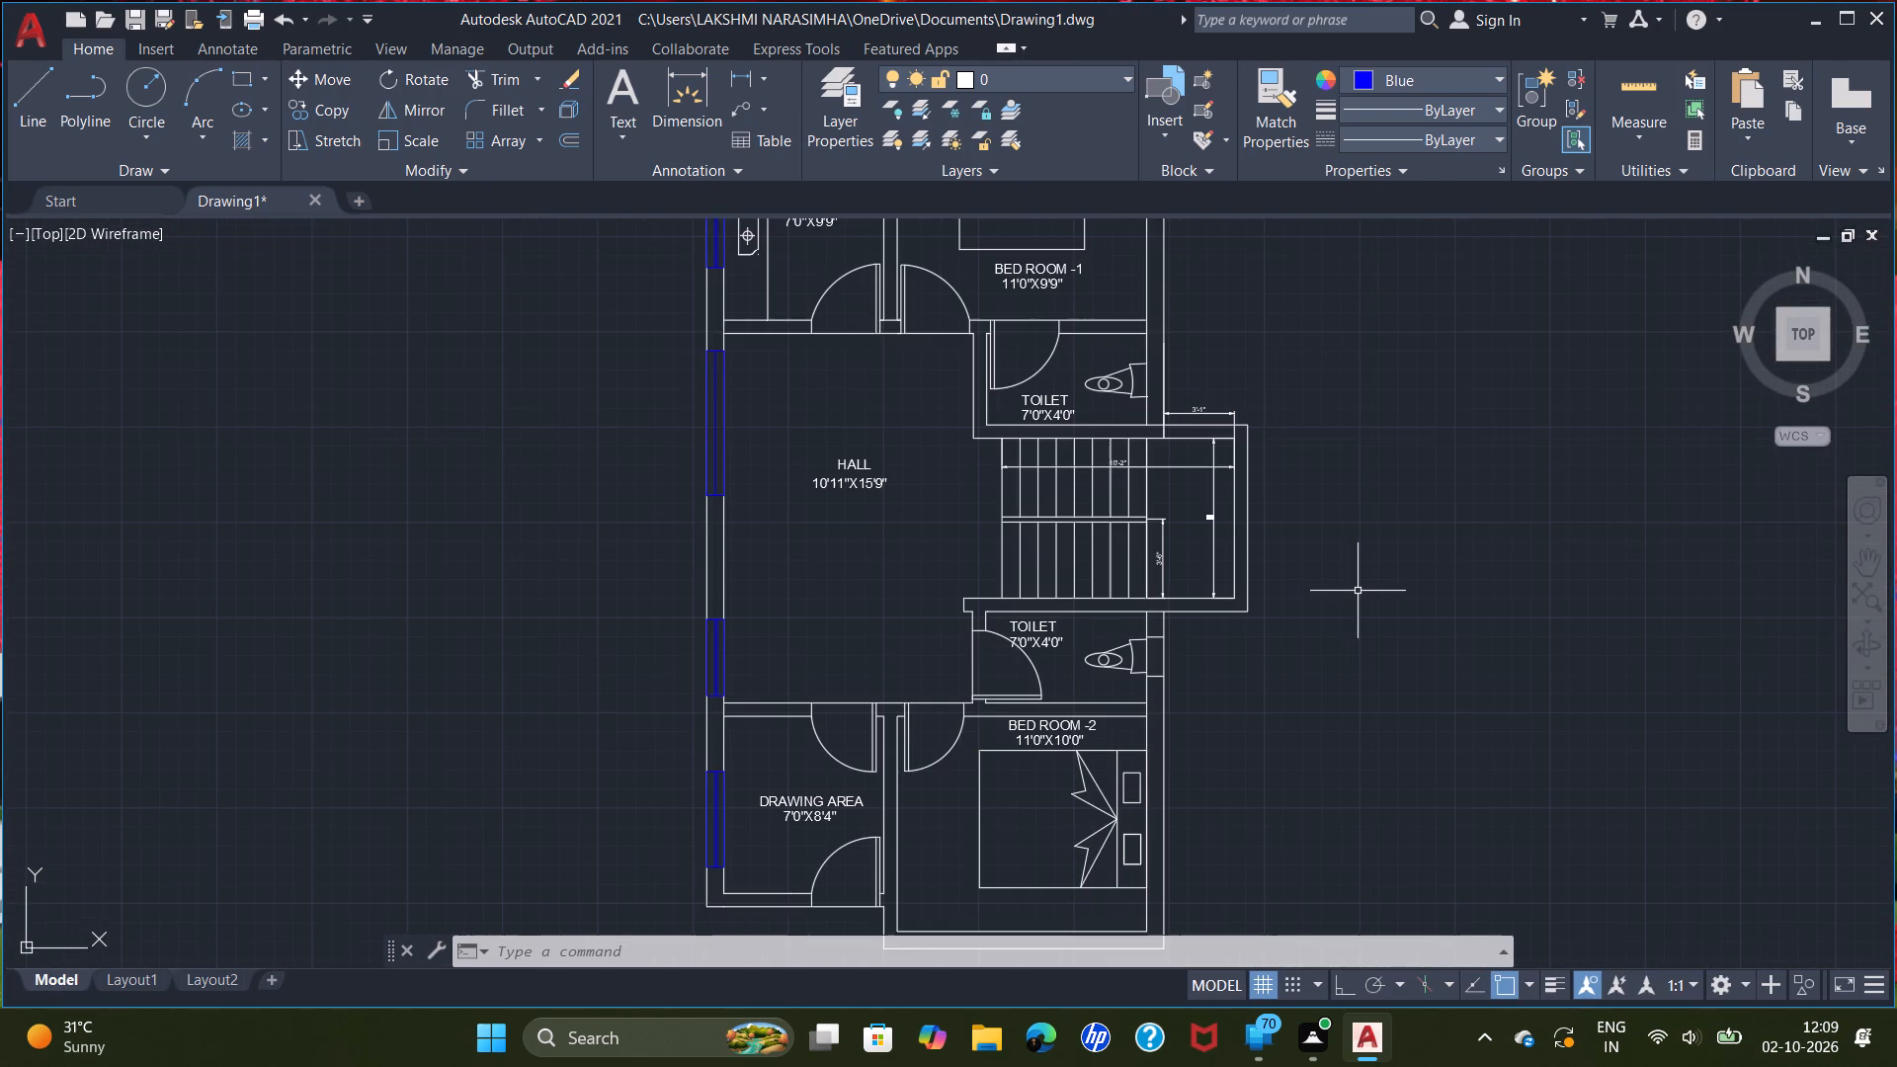
scroll(1358, 591, down, 1)
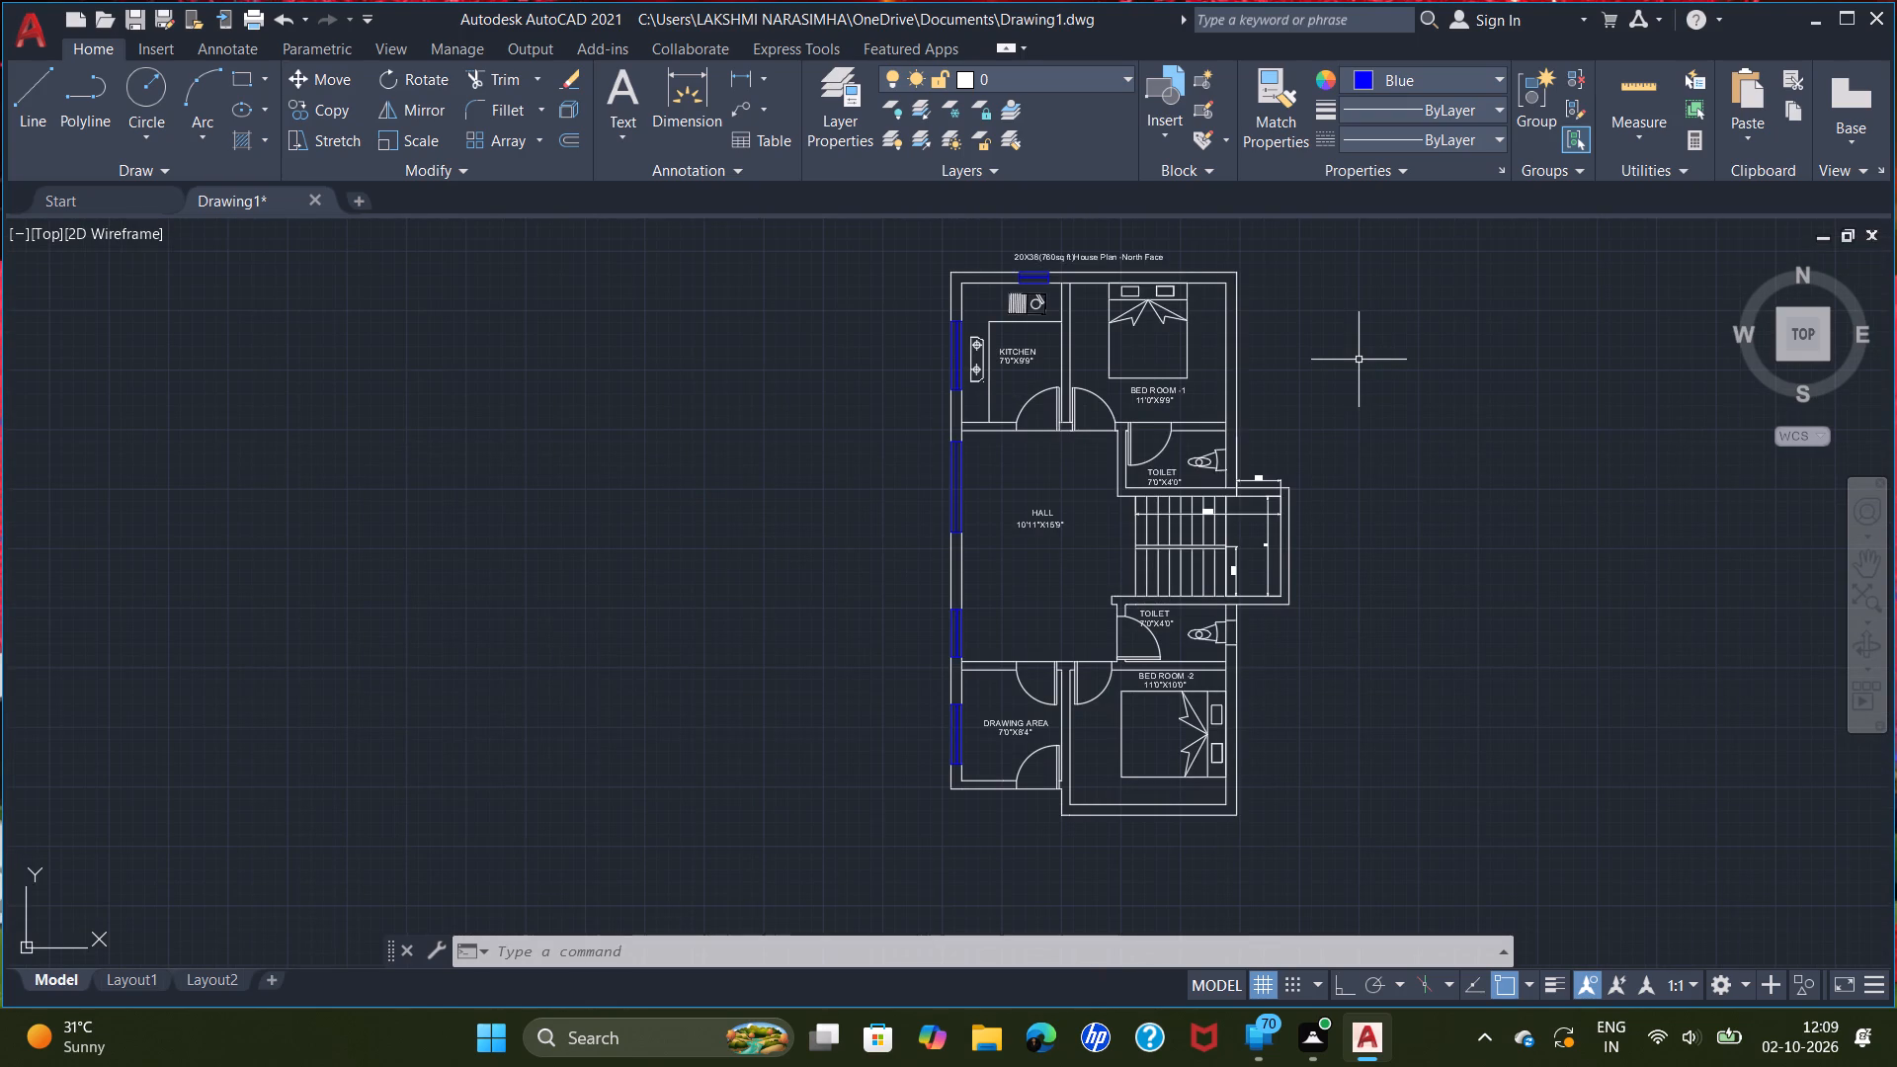
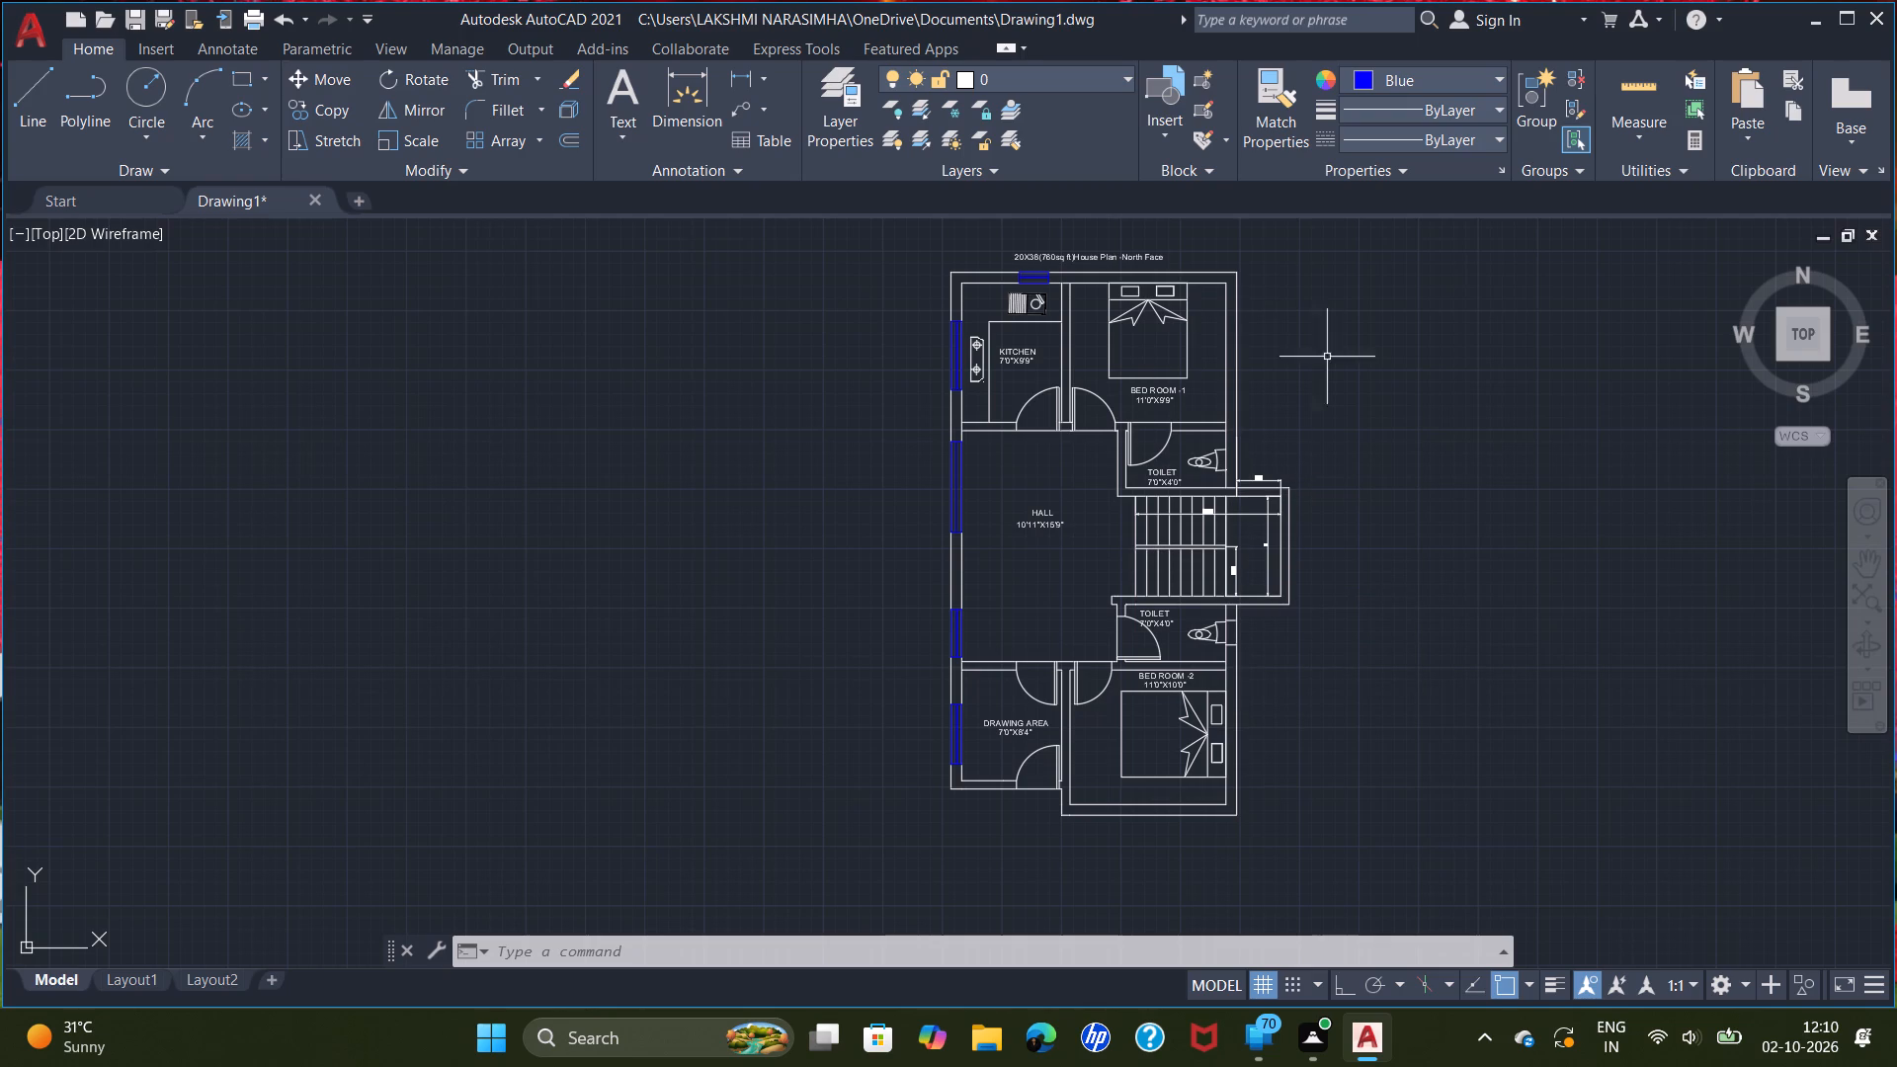
Inspect the kitchen, bedroom 1, hall and staircase areas of the house plan, including the windows and room labels.
scroll(1155, 437, up, 1)
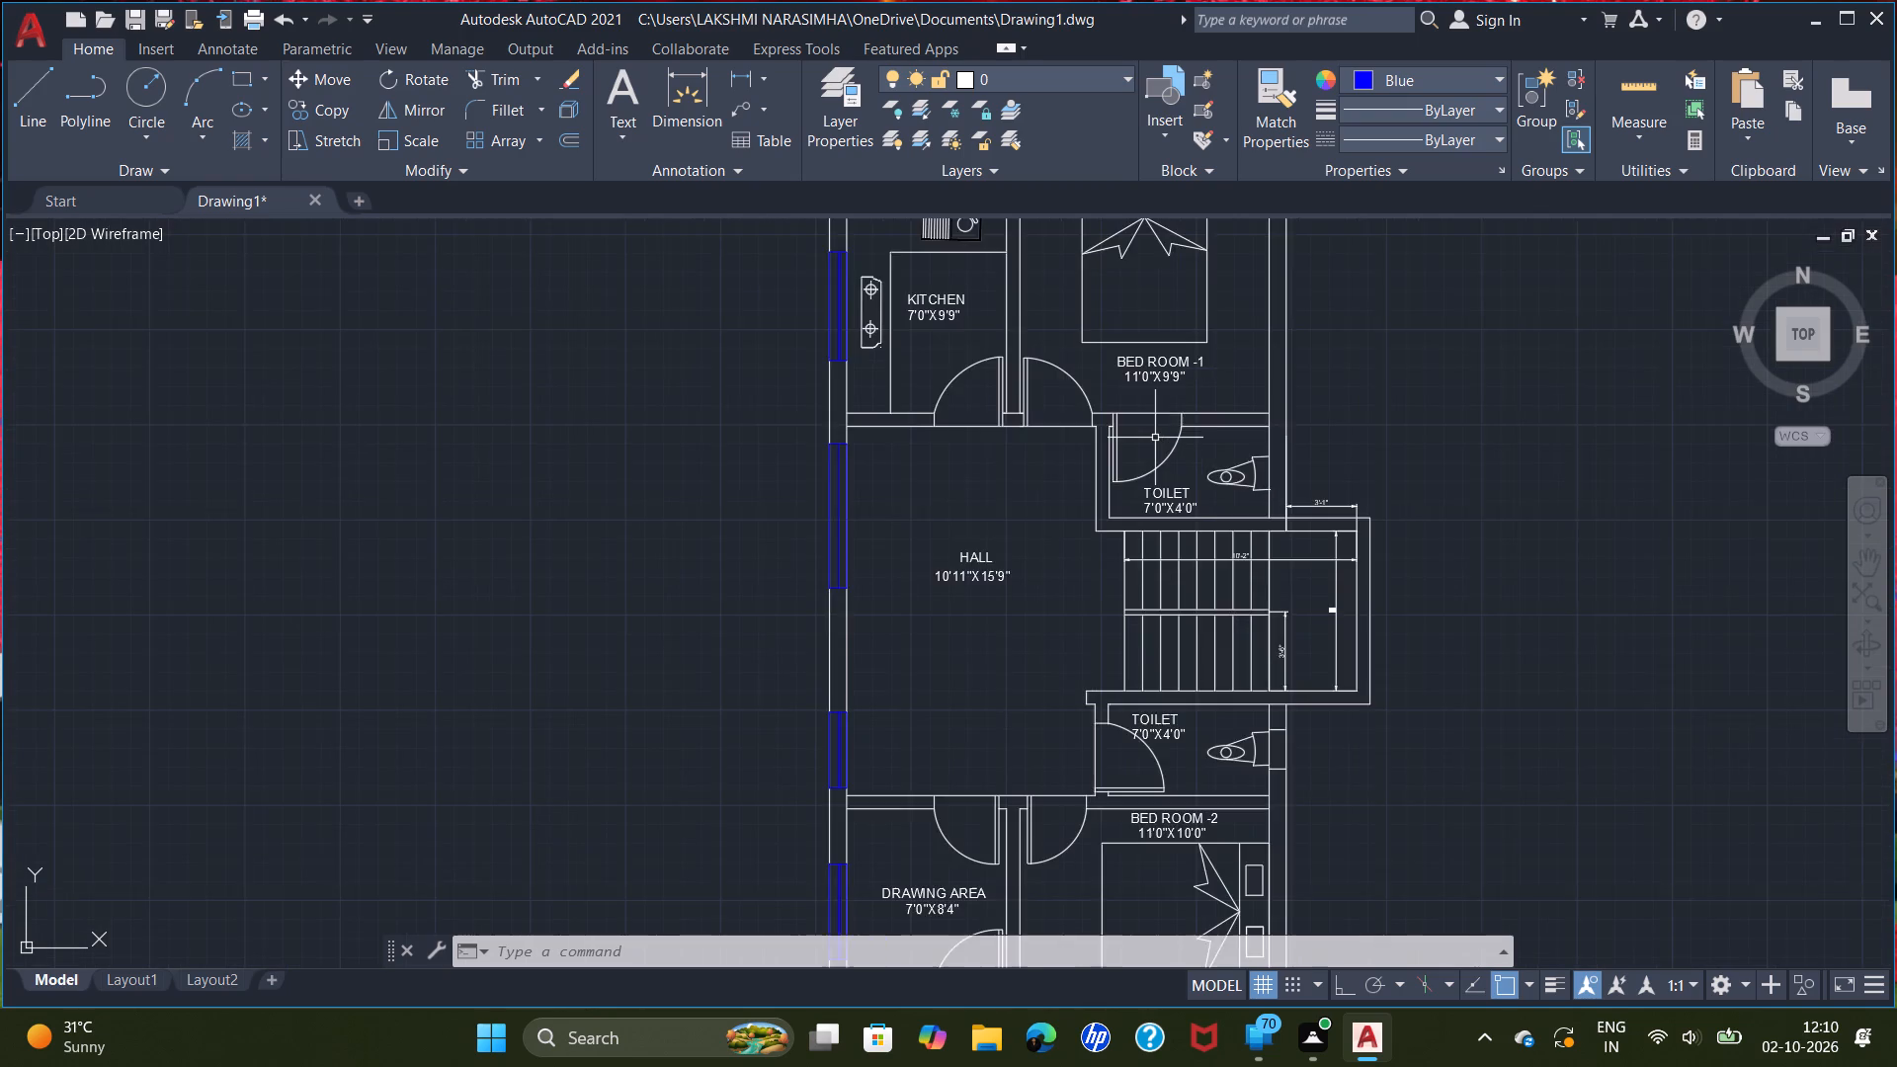
scroll(1155, 438, up, 1)
scroll(1155, 438, down, 2)
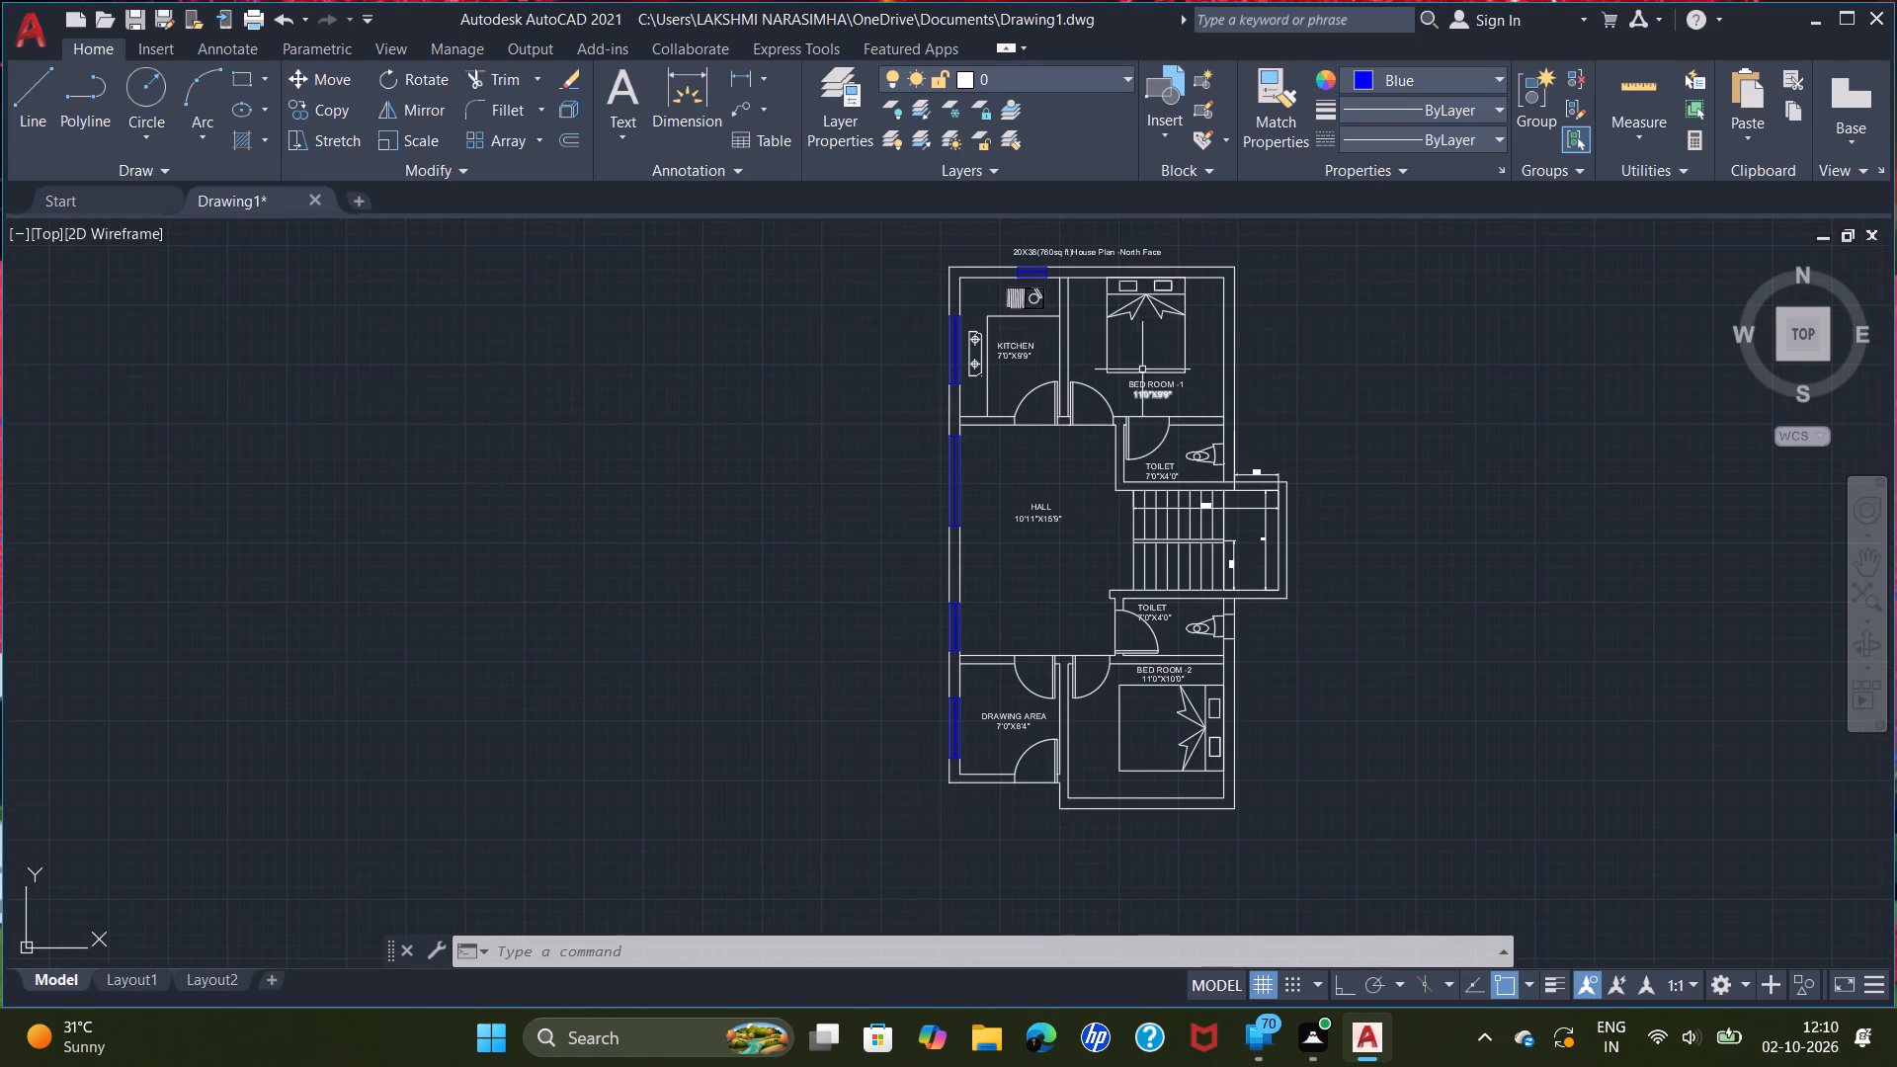
scroll(1135, 275, up, 2)
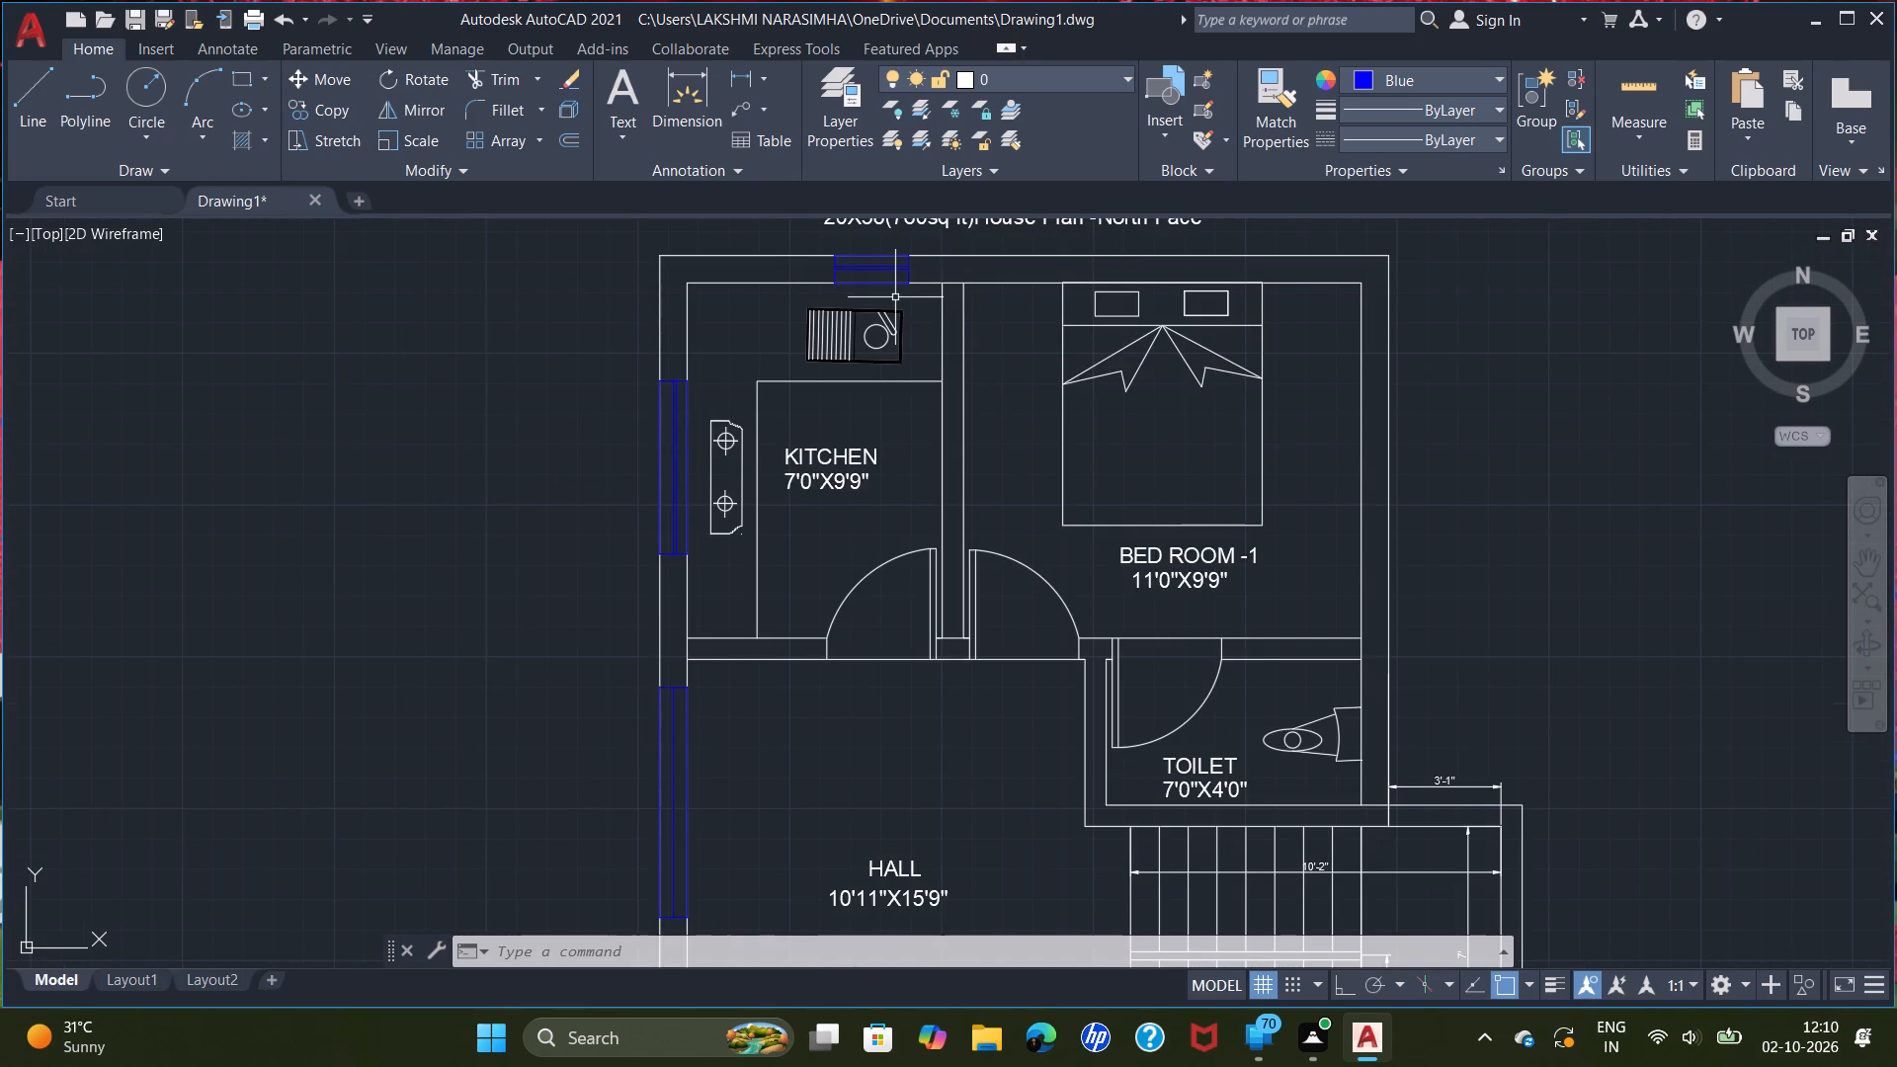
scroll(850, 459, down, 2)
scroll(894, 638, up, 5)
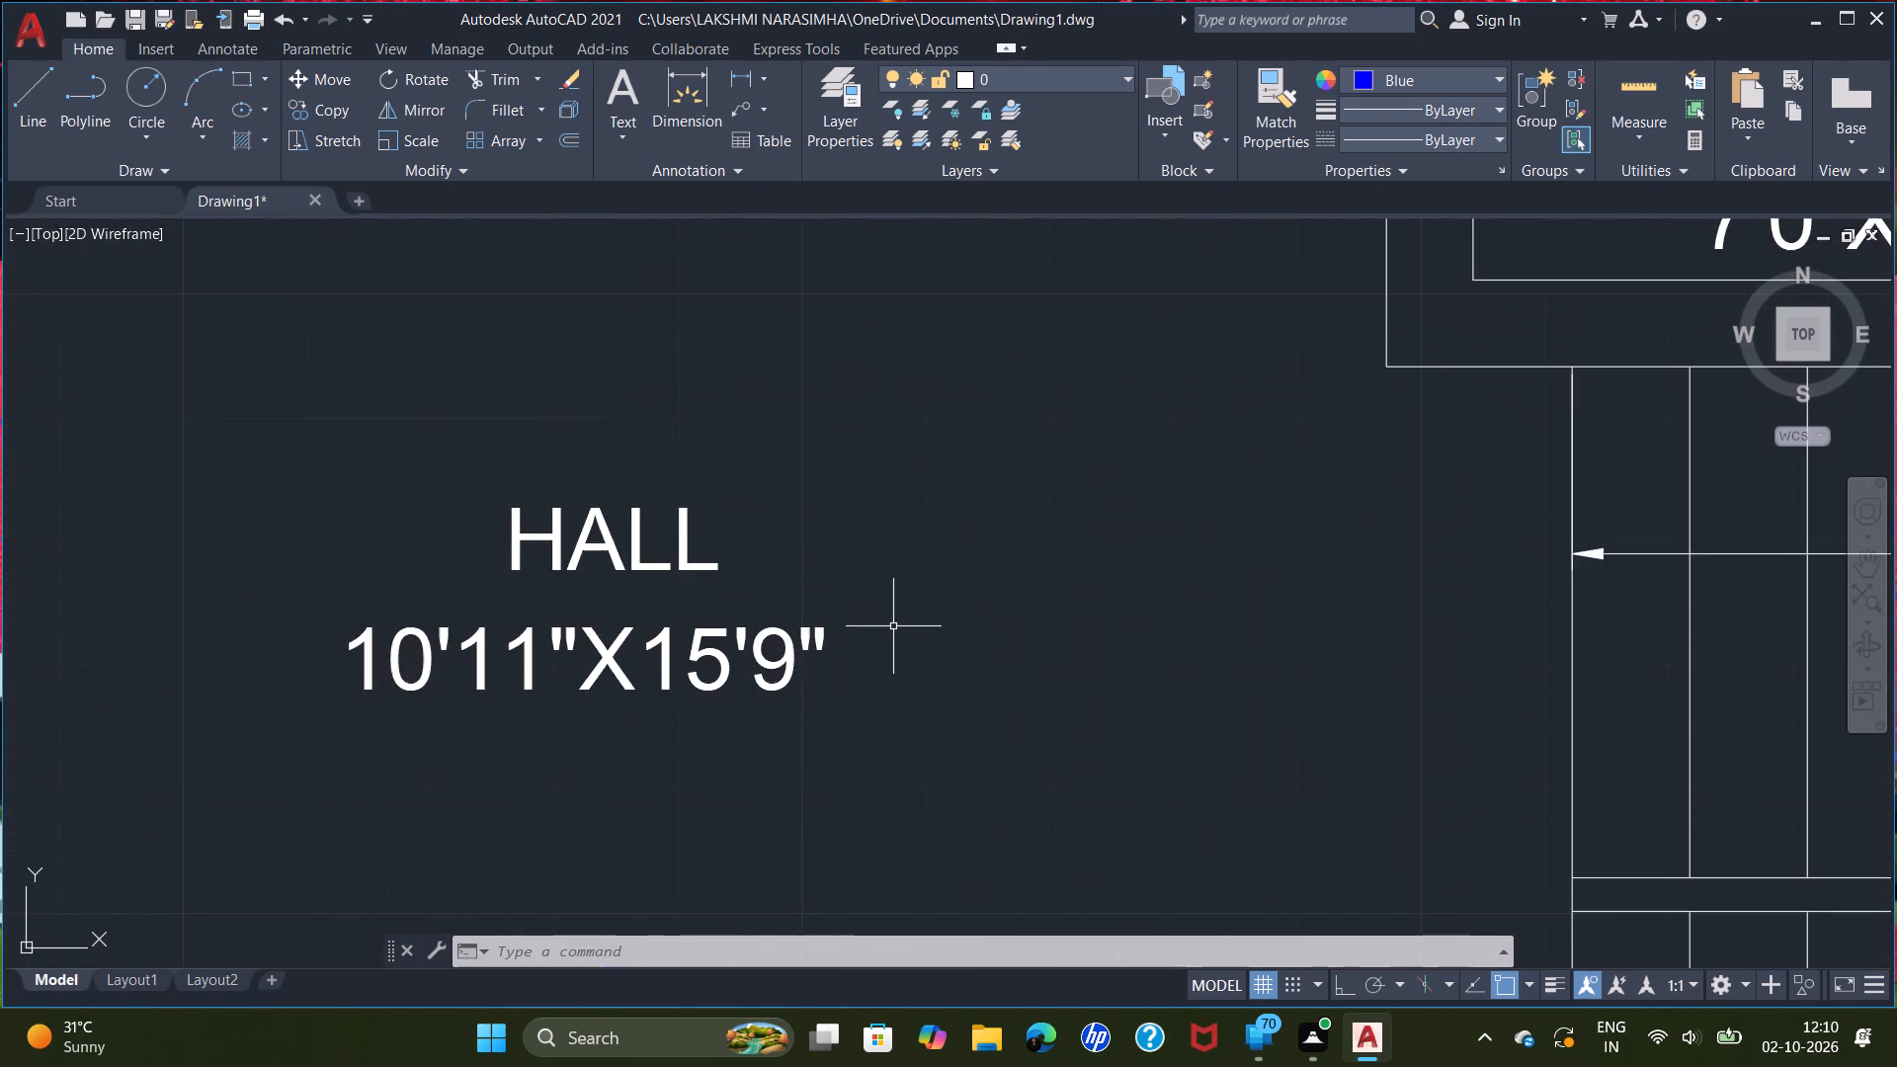
scroll(893, 626, up, 2)
scroll(893, 626, down, 6)
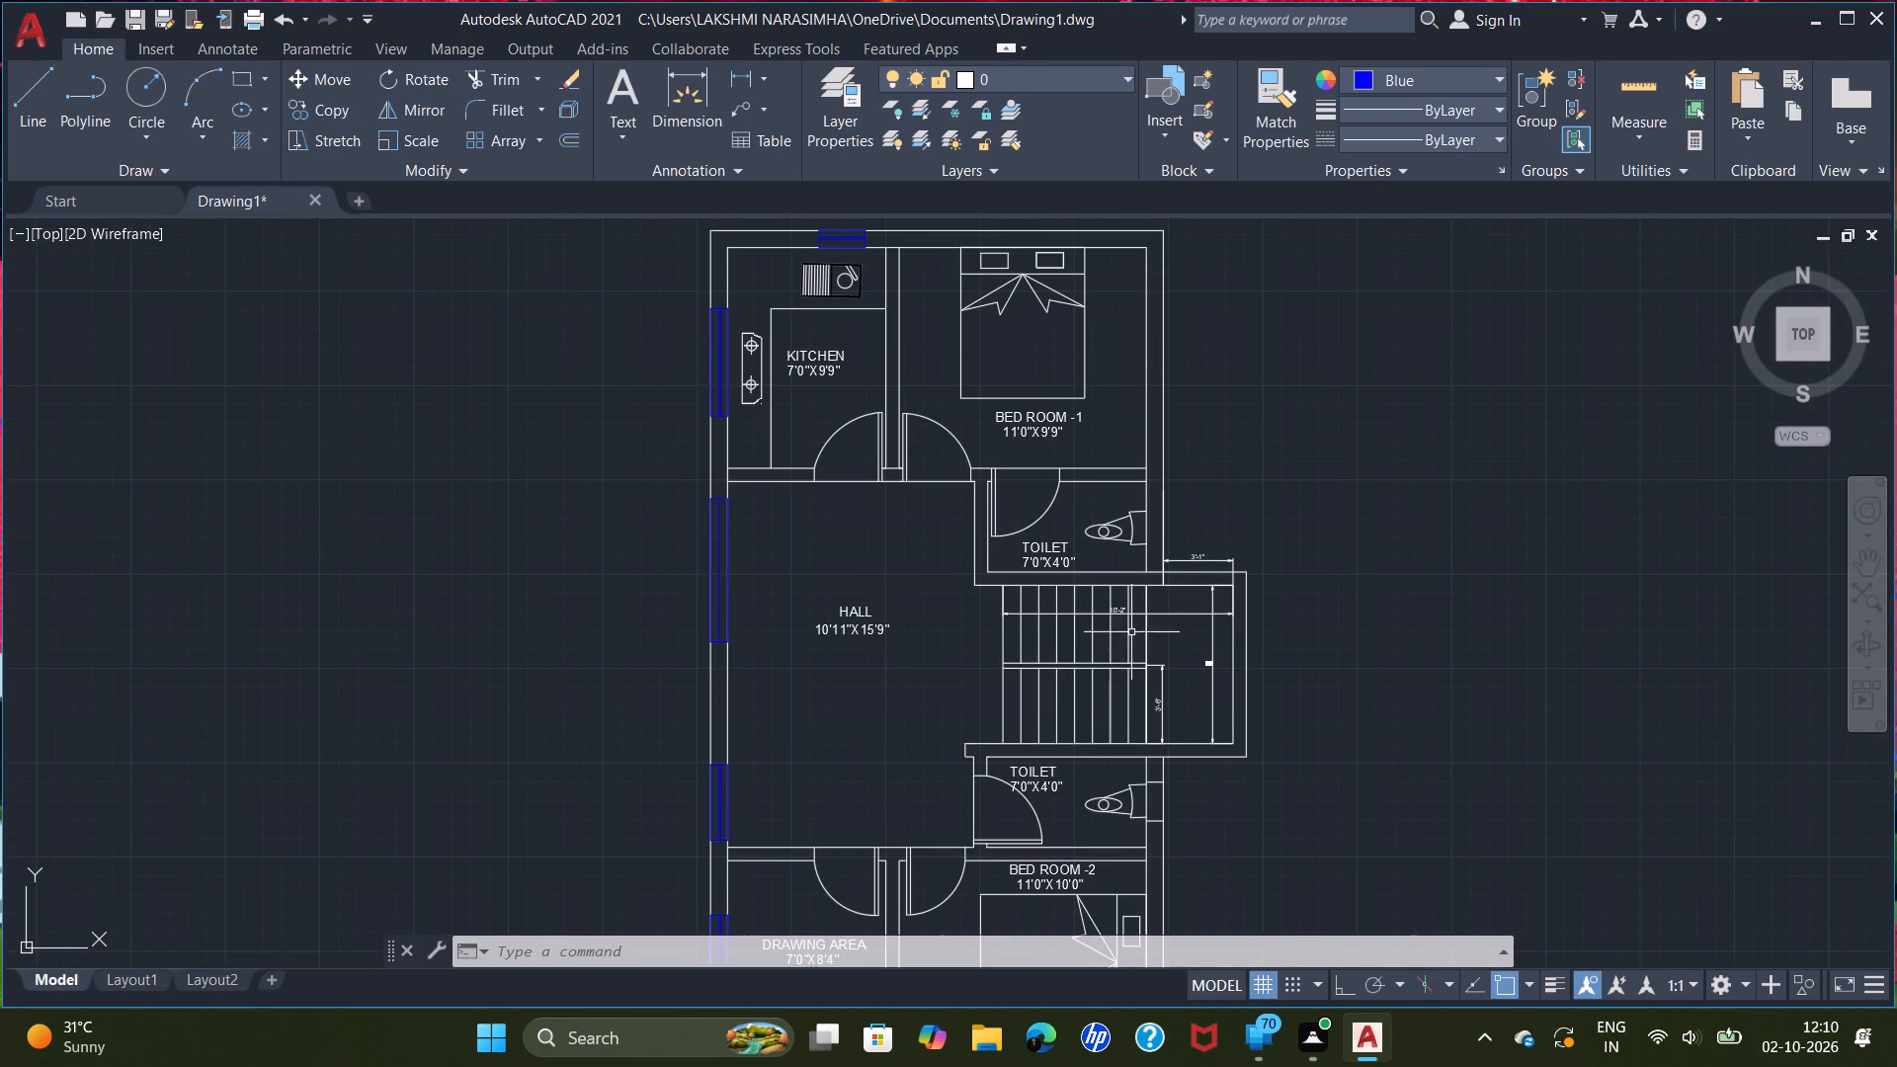
scroll(1156, 598, down, 1)
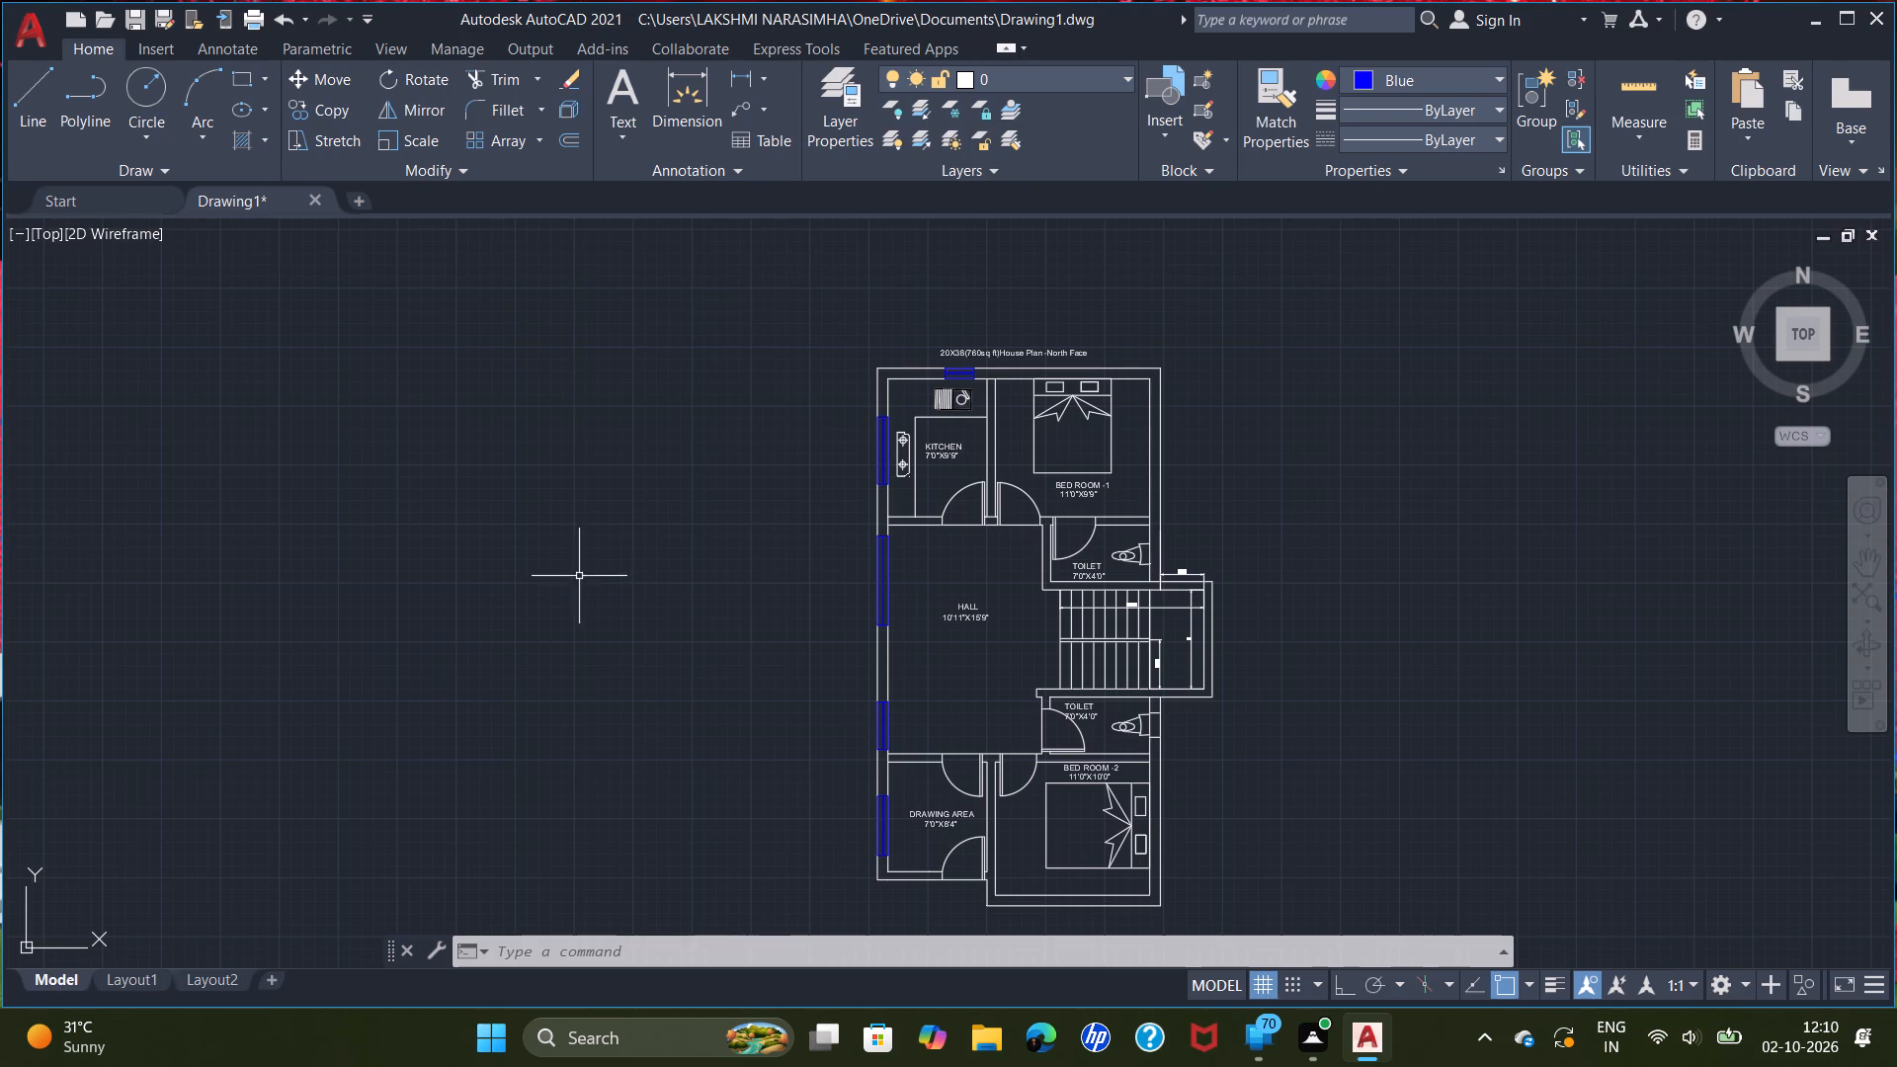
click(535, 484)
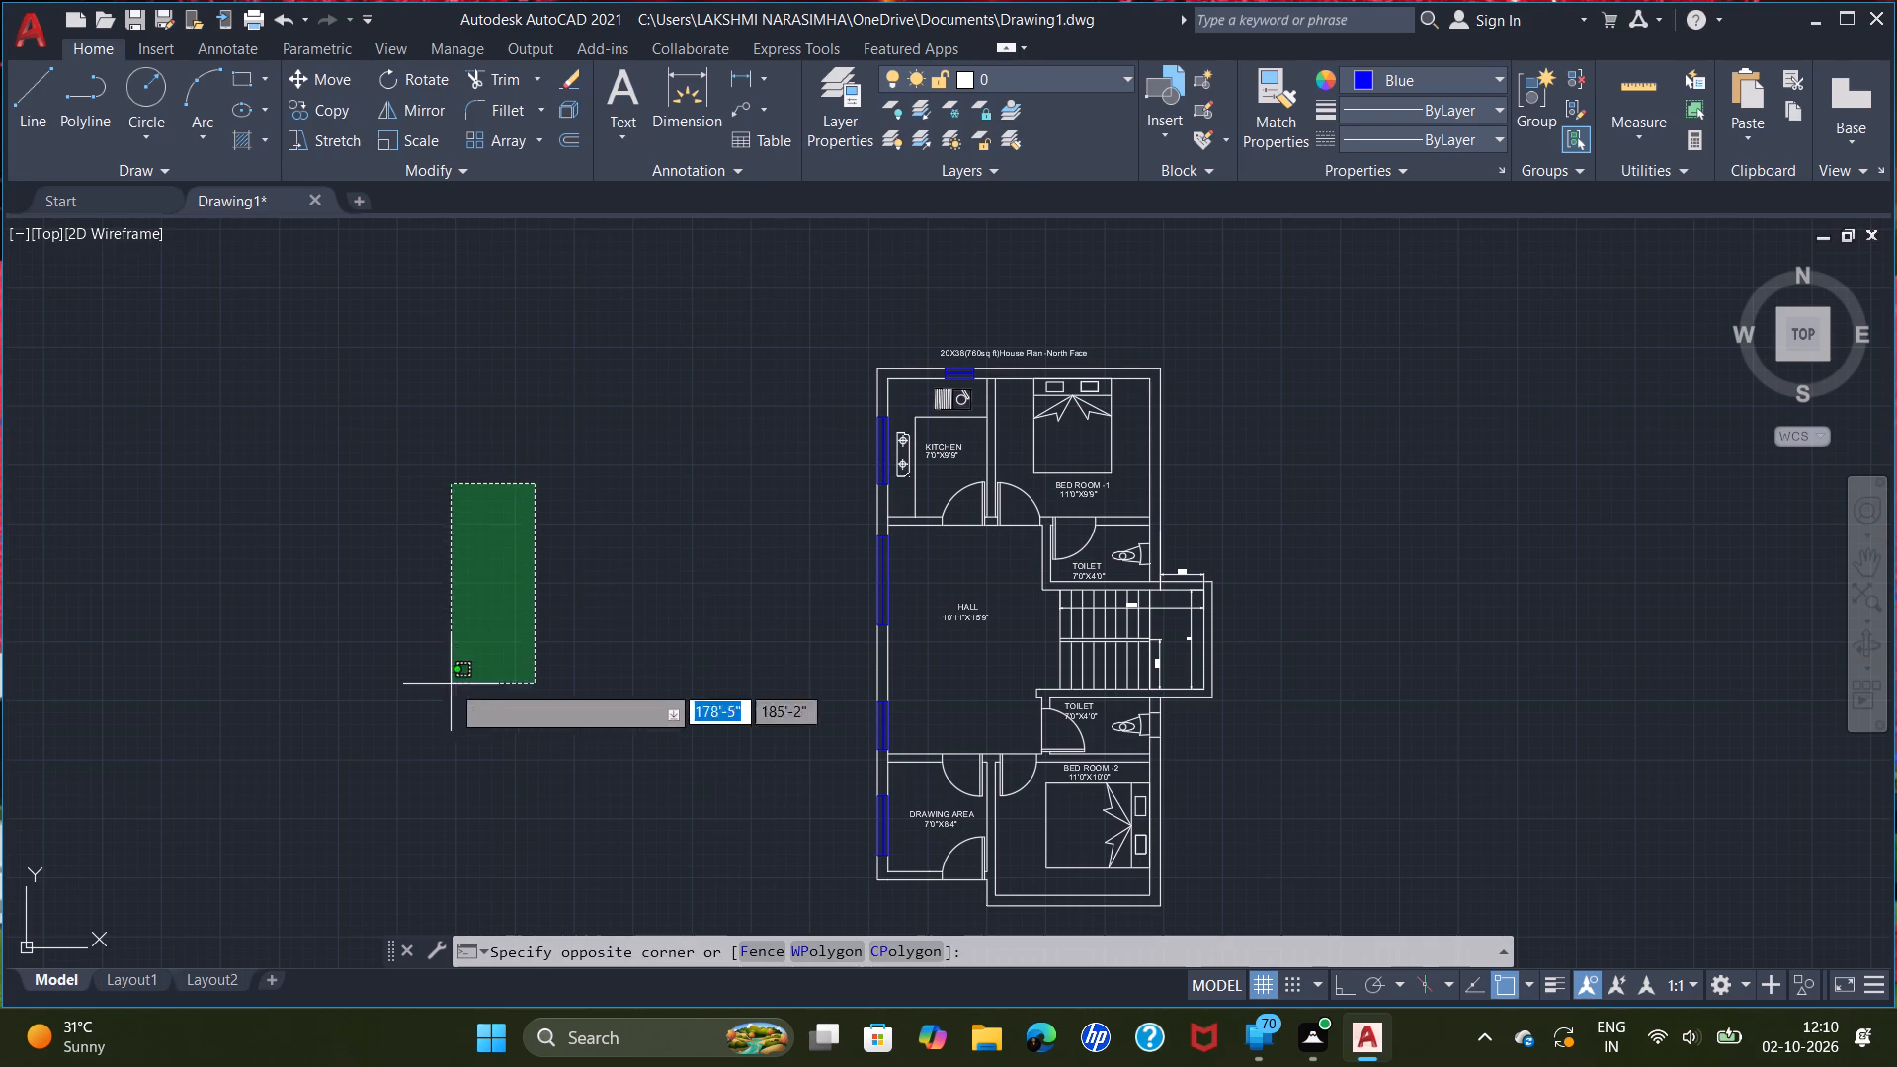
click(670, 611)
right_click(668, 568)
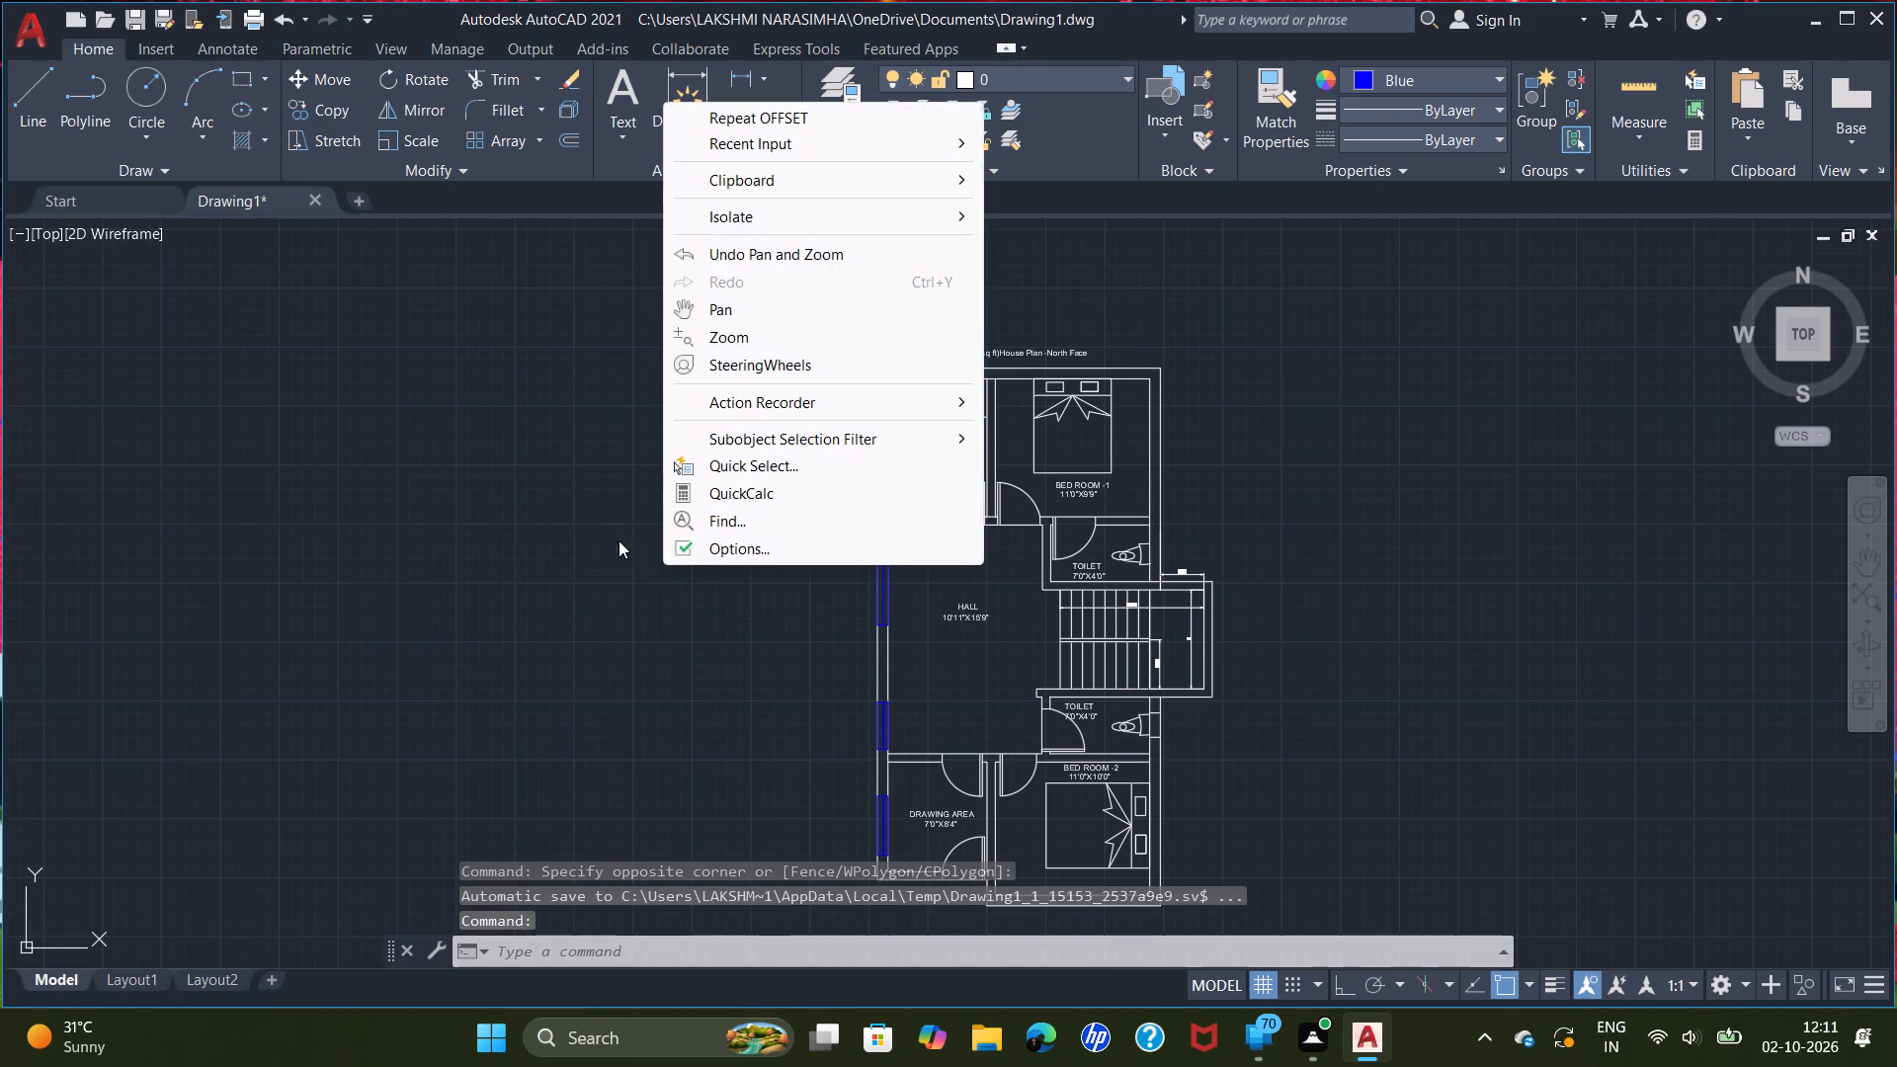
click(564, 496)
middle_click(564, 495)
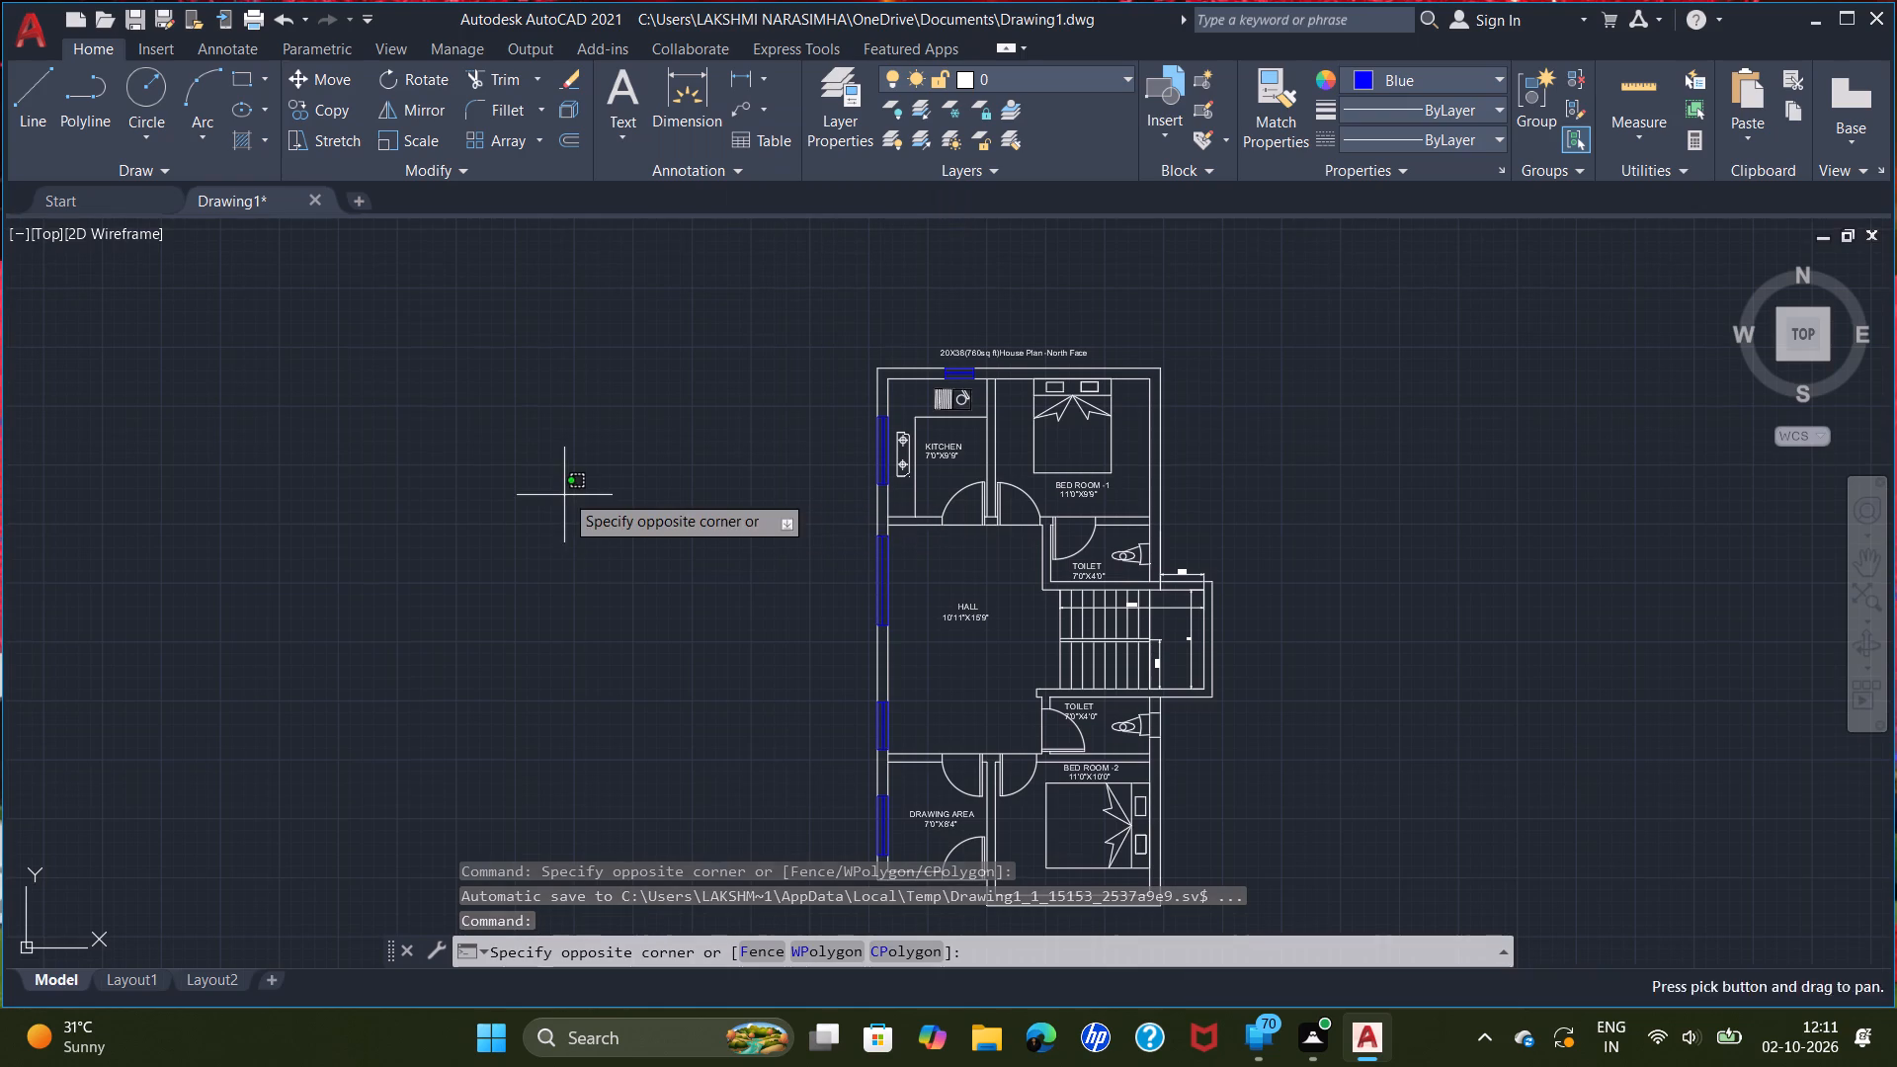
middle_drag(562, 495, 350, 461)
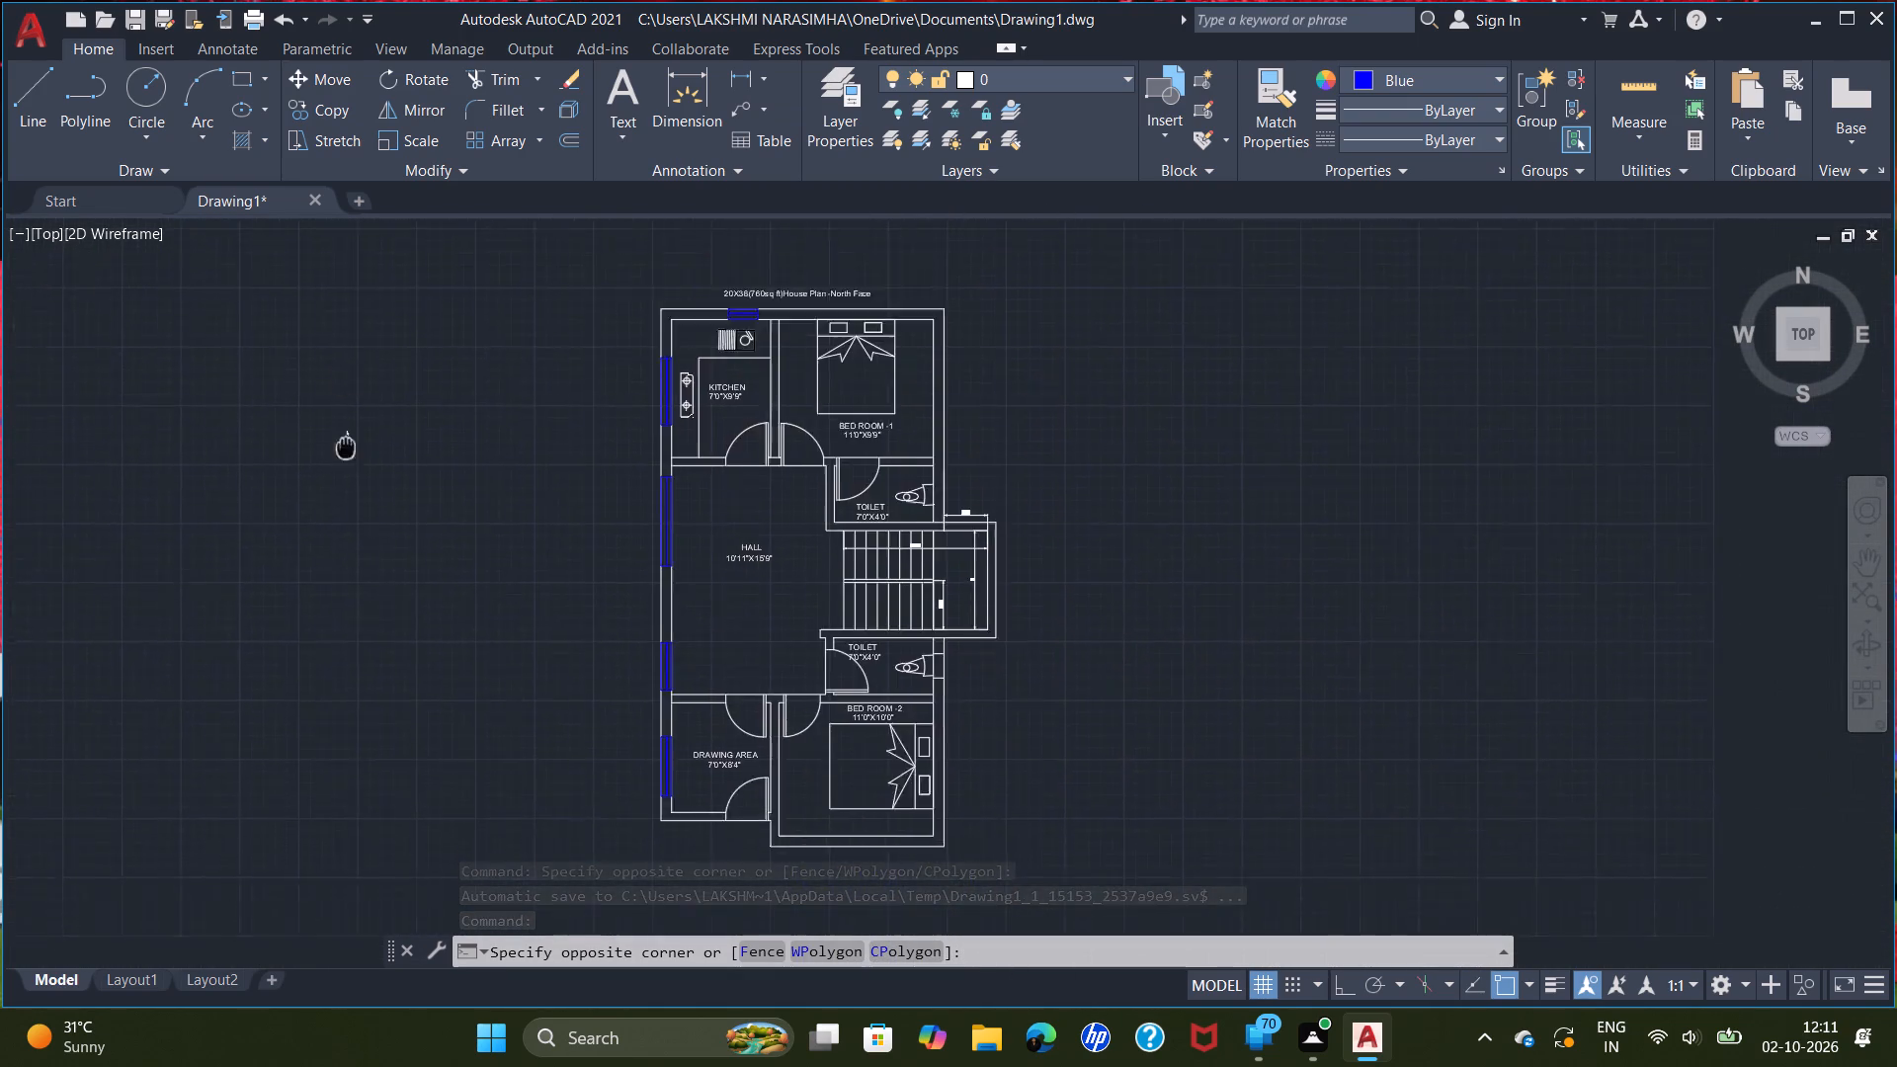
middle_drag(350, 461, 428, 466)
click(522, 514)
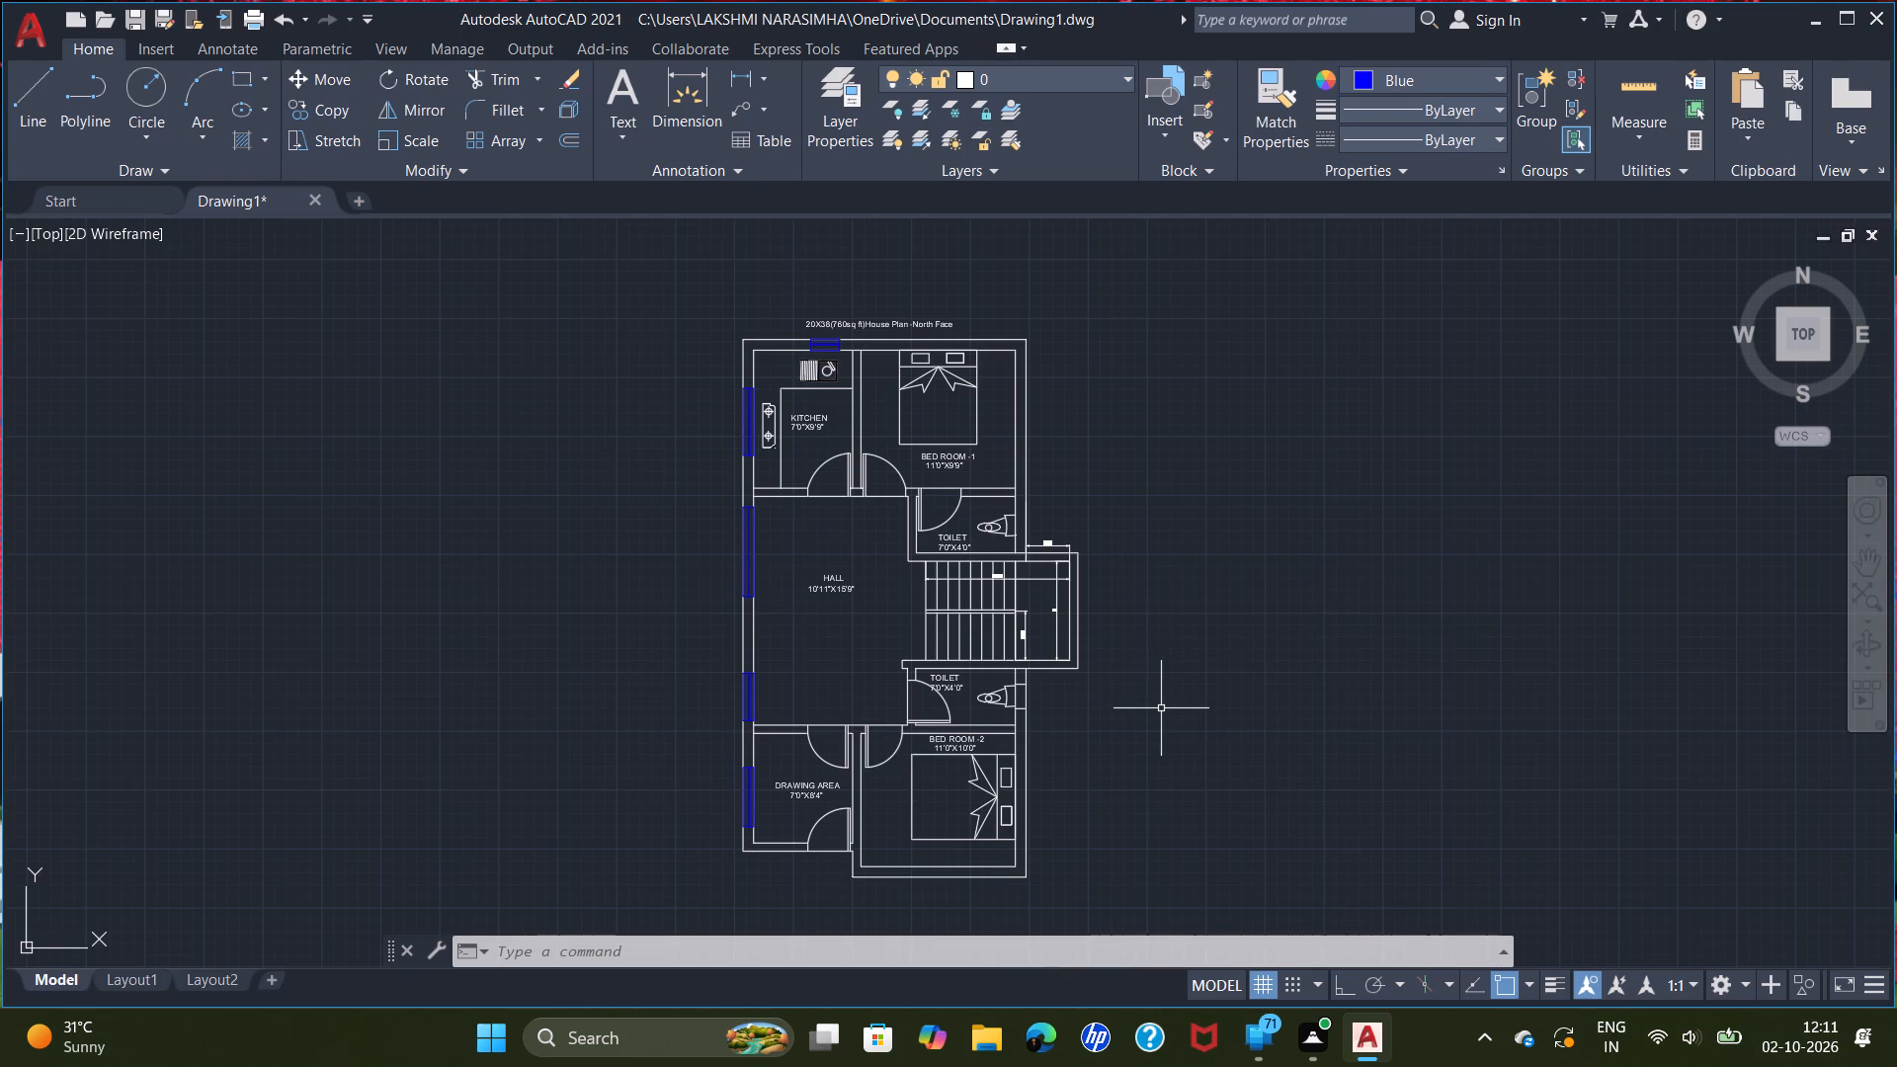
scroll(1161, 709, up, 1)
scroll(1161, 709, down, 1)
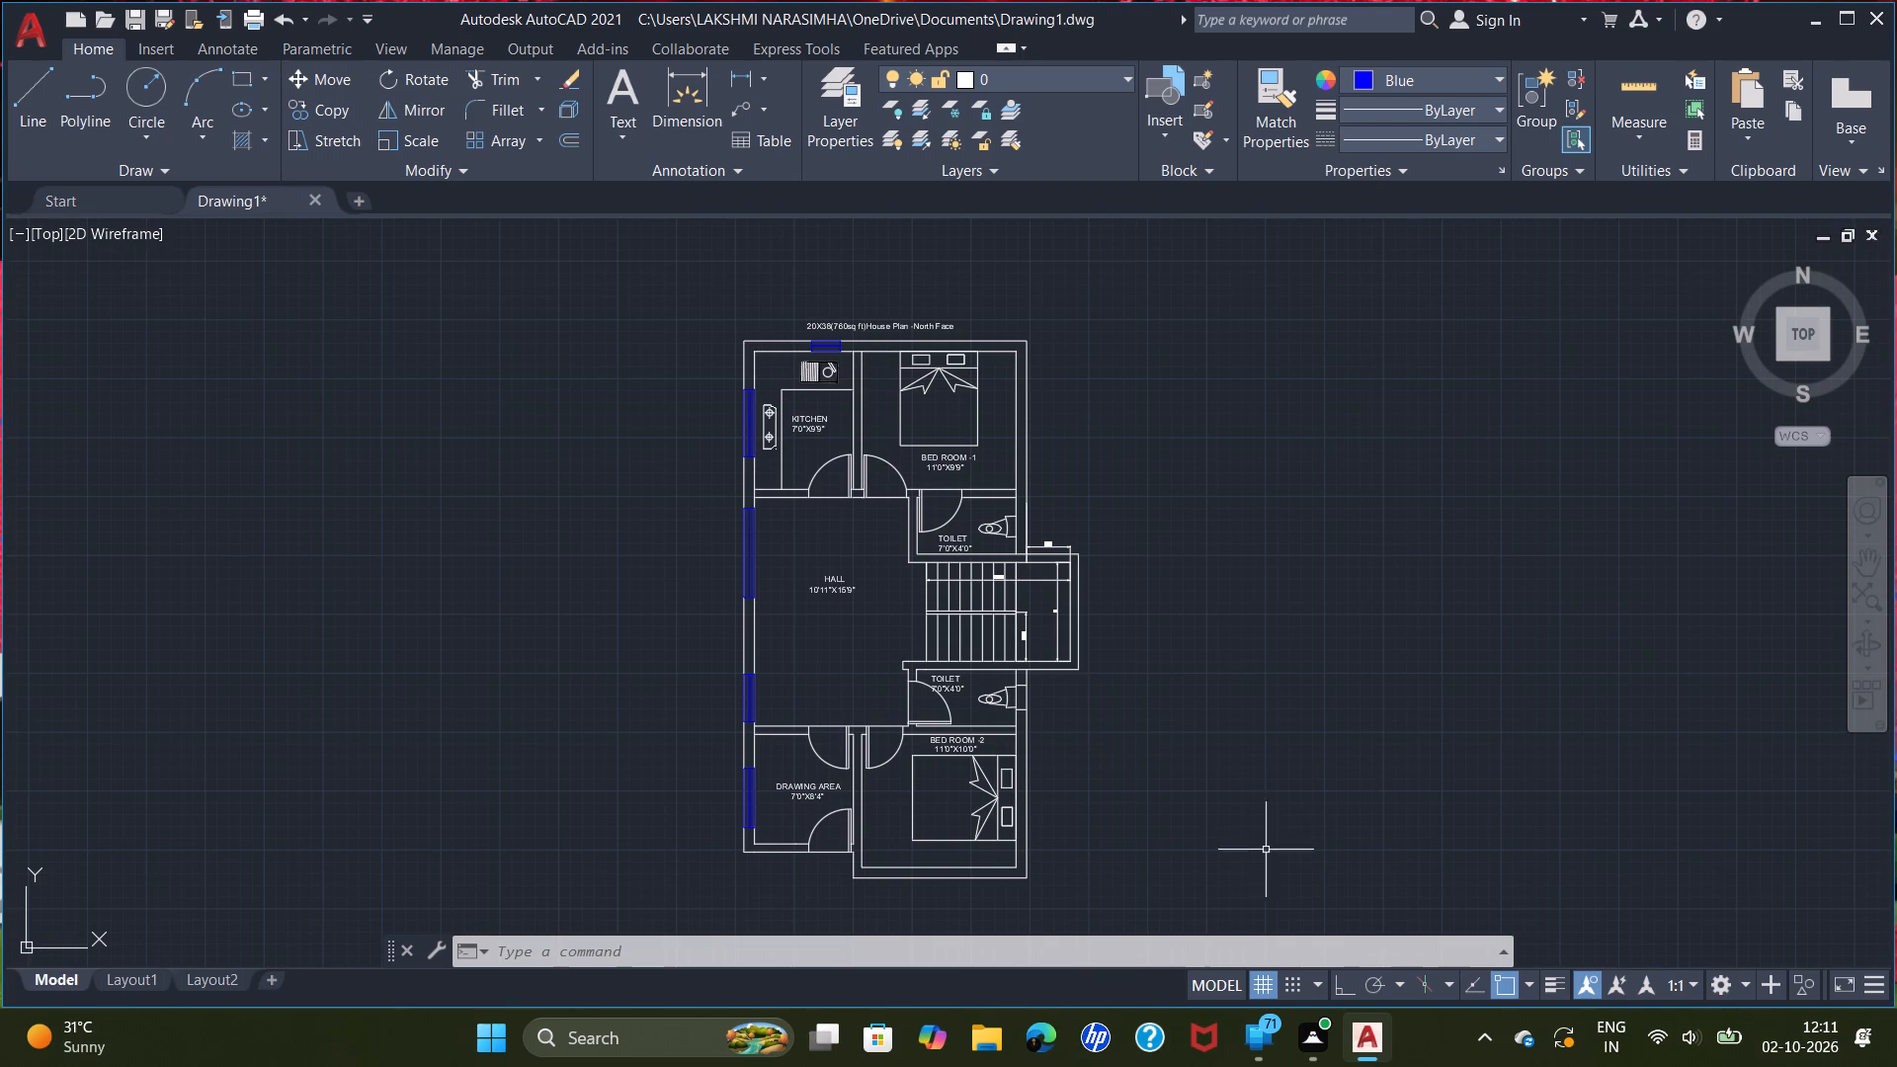
Check the plan's east side, from bedroom 1 and the toilets to the staircase and bedroom 2.
middle_drag(1236, 802, 1338, 809)
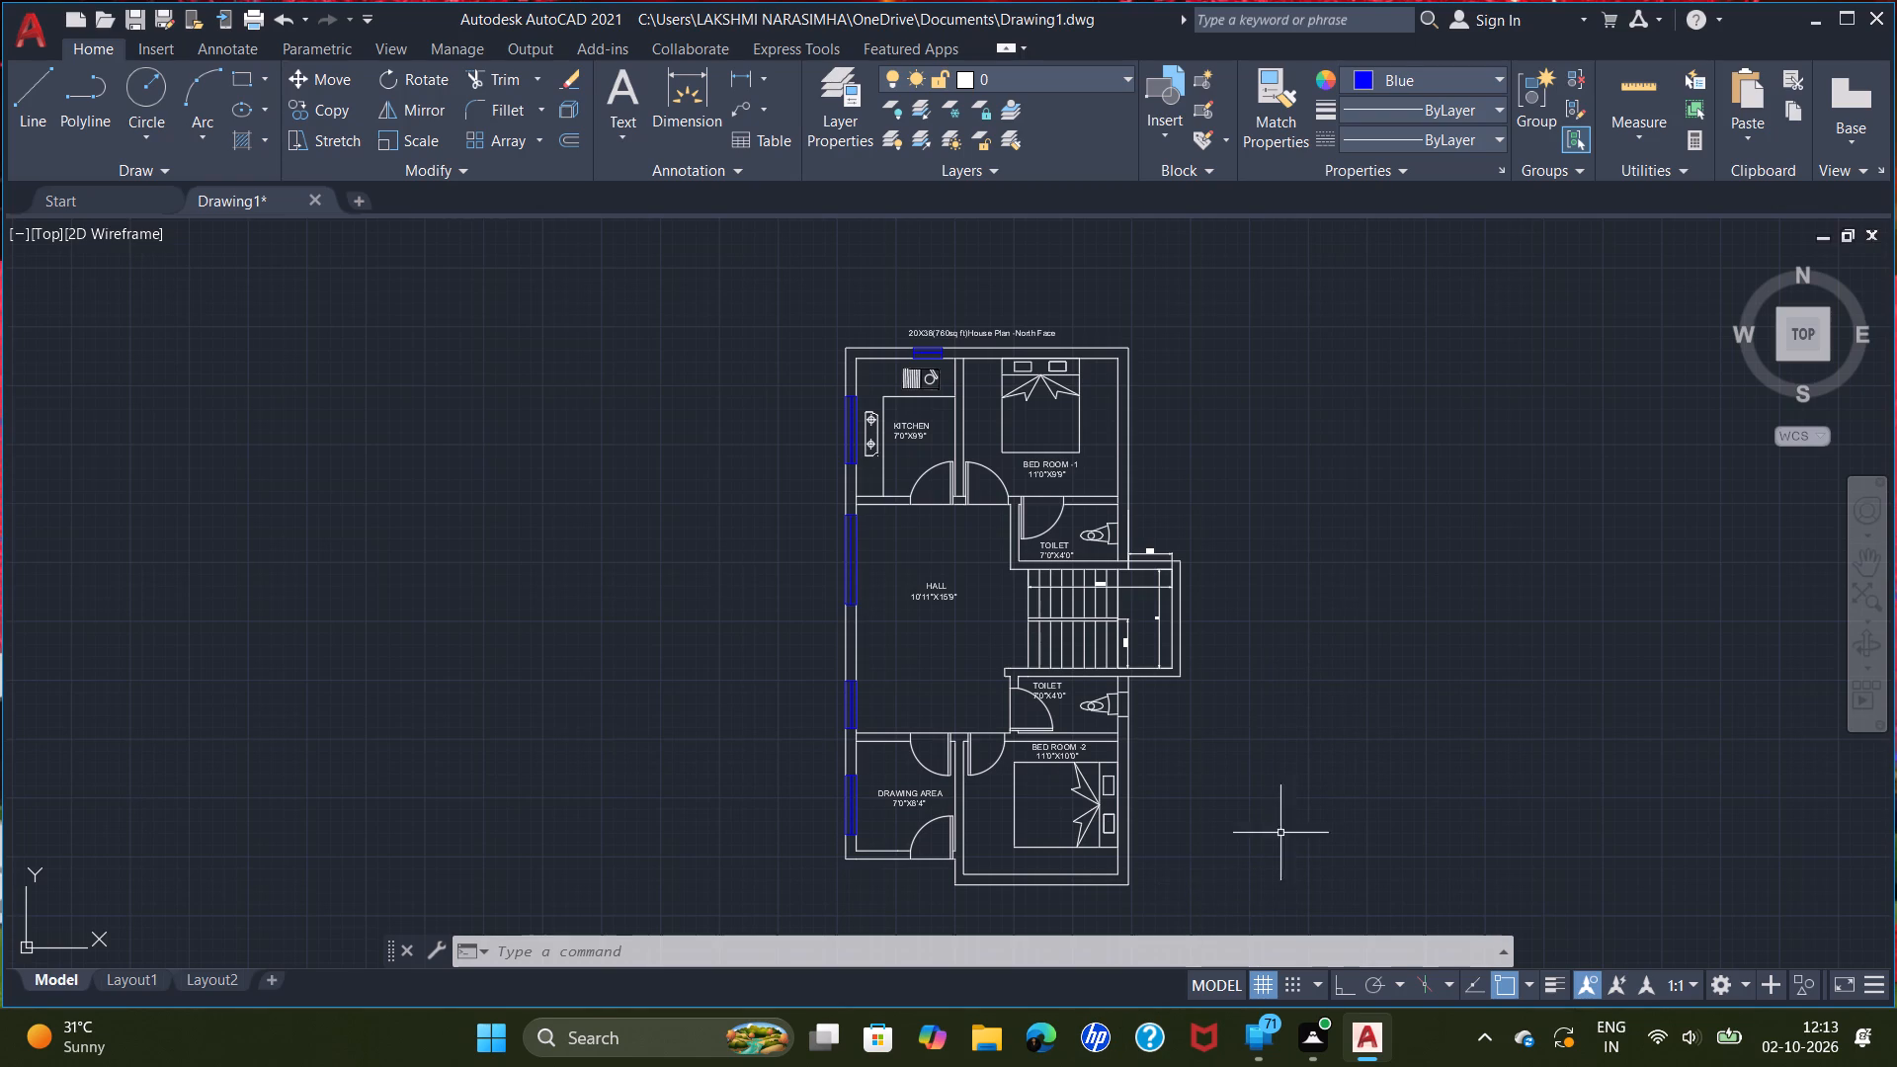
middle_drag(1242, 819, 1248, 813)
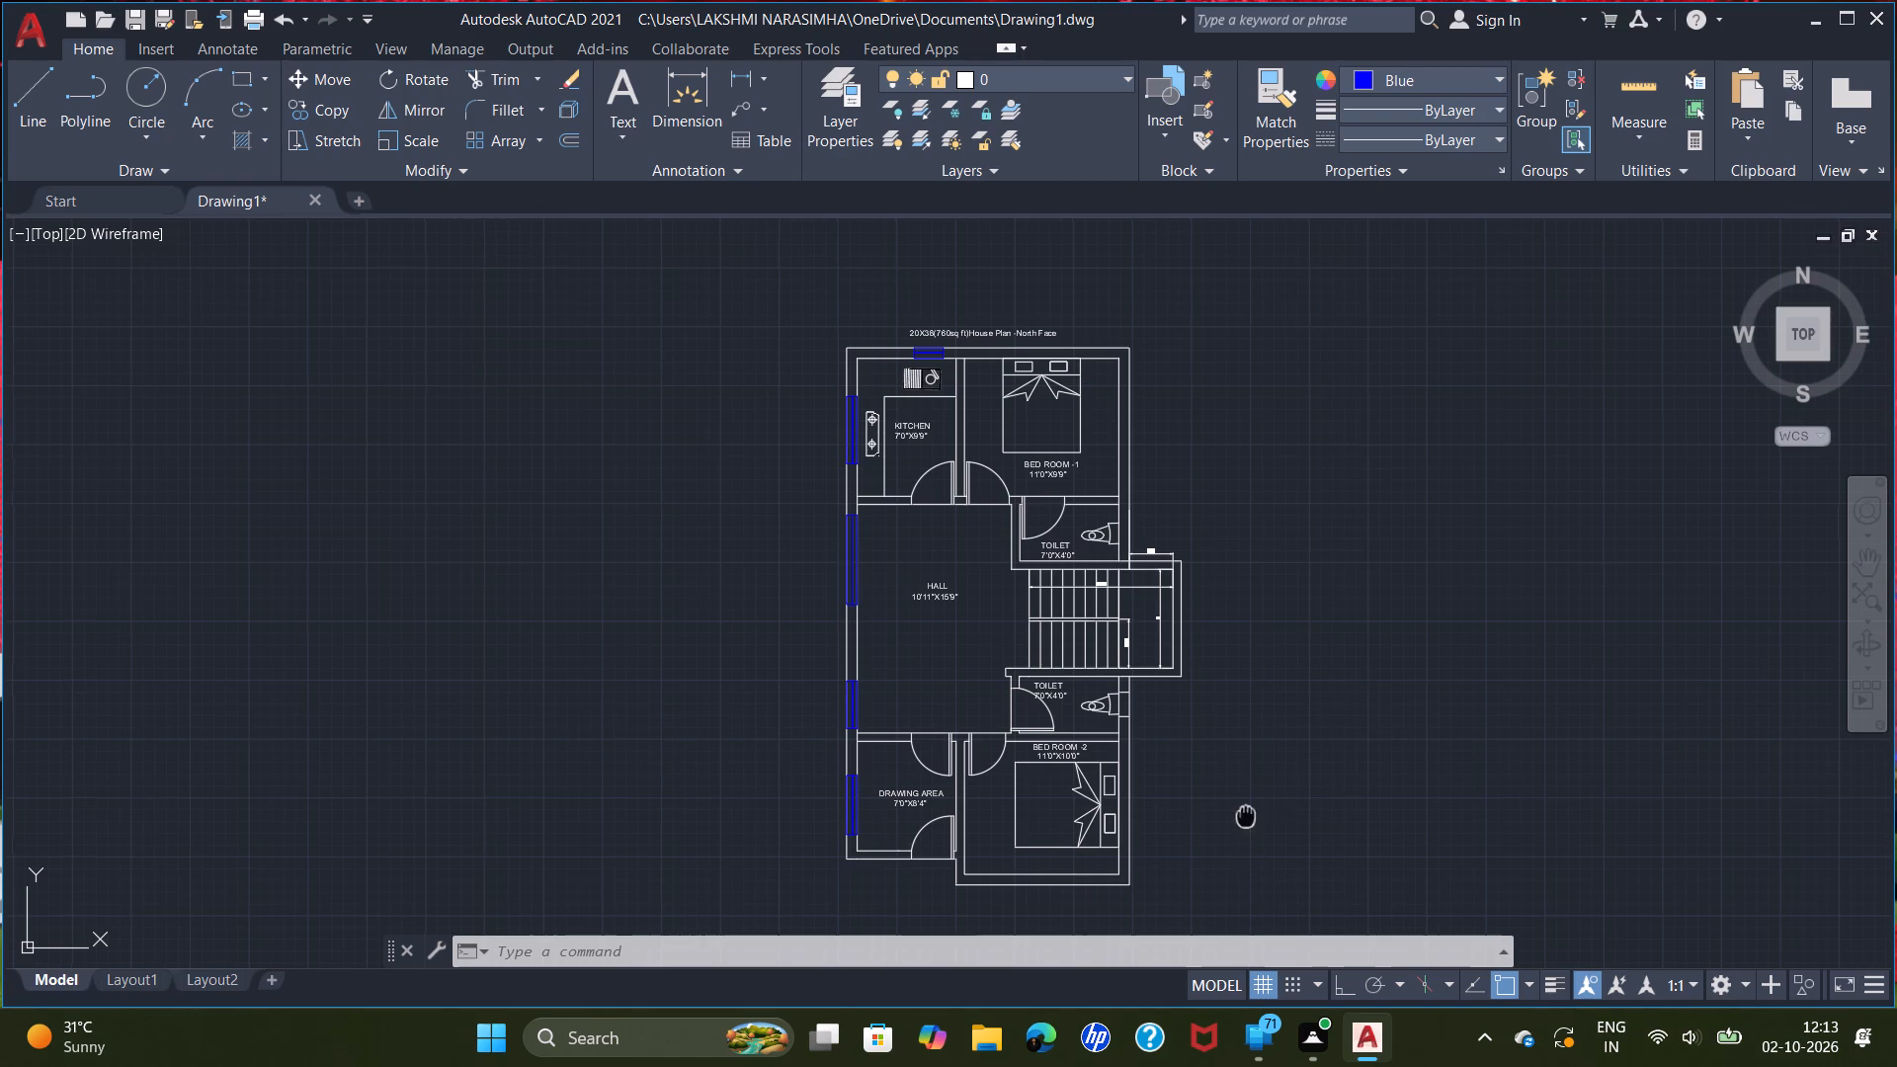
middle_drag(1248, 813, 1276, 779)
scroll(1276, 779, up, 1)
scroll(1272, 755, down, 1)
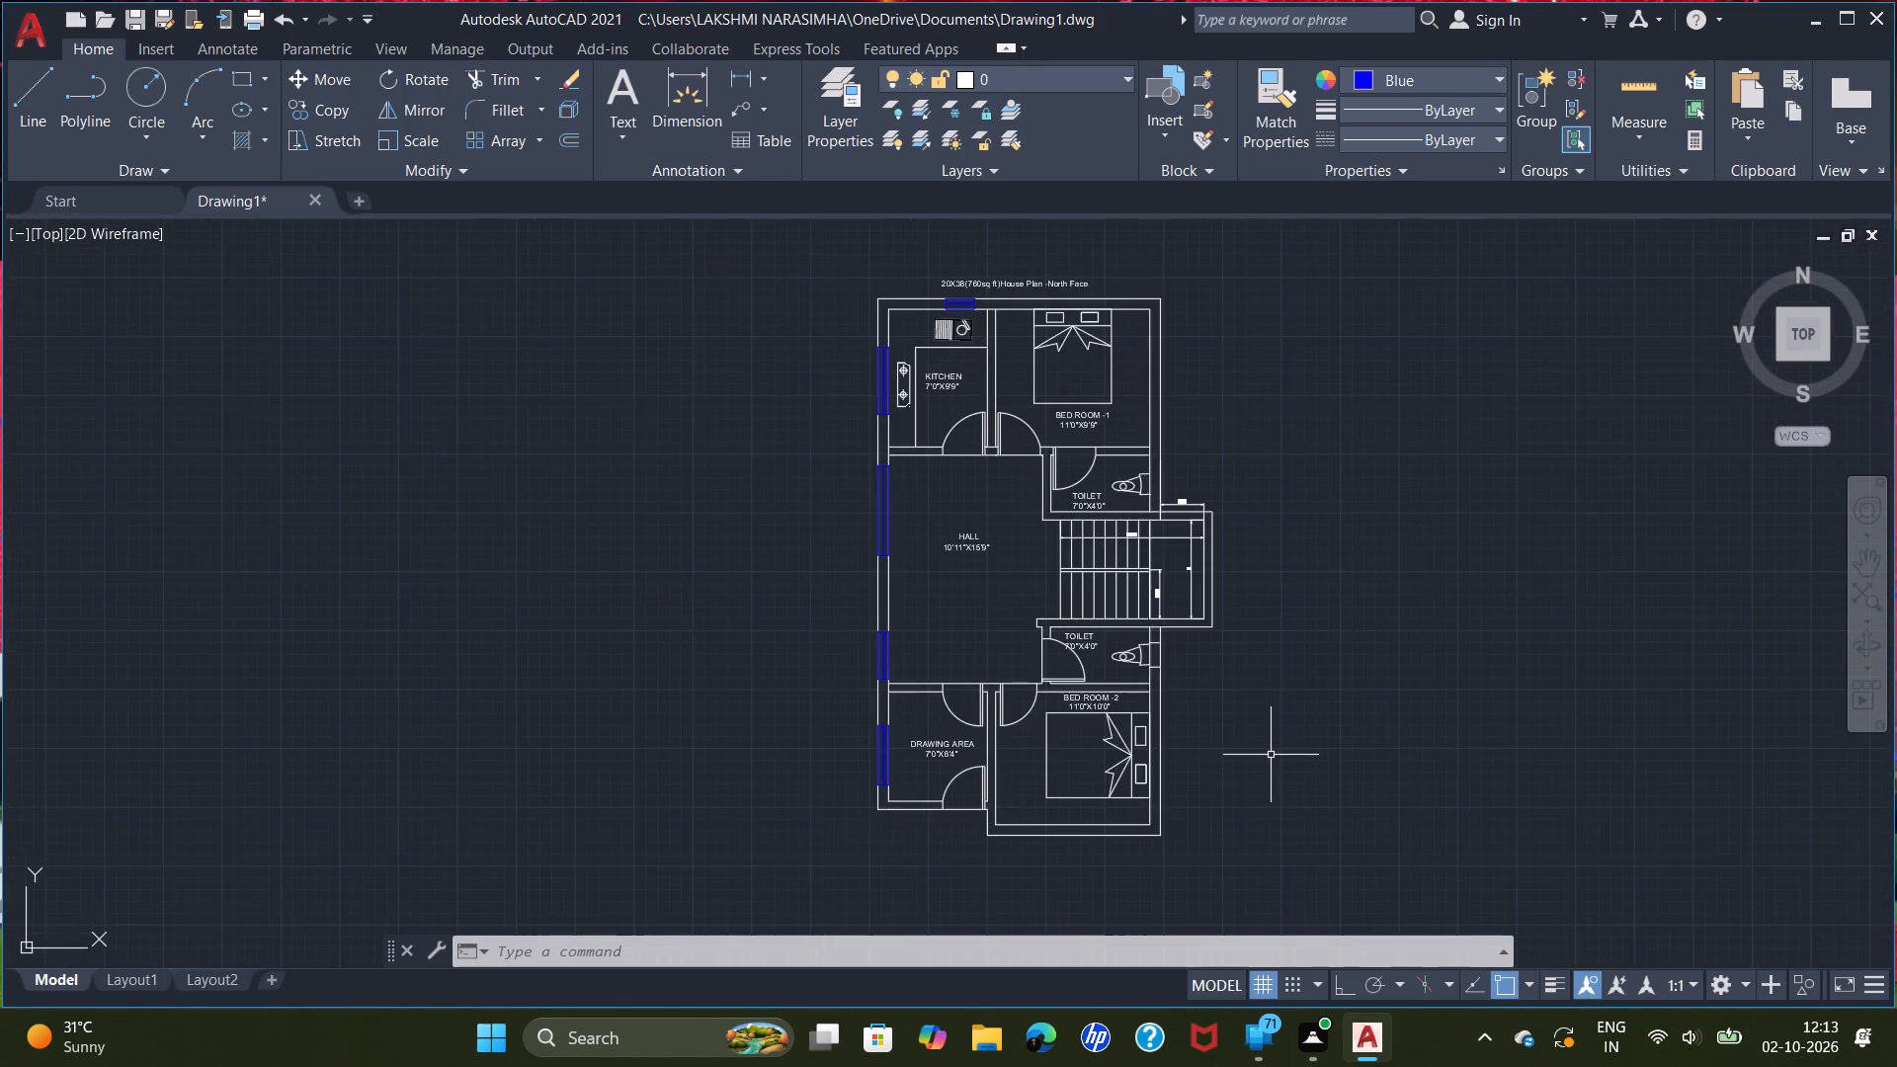
scroll(1188, 509, up, 1)
scroll(1168, 475, down, 2)
scroll(1150, 396, up, 1)
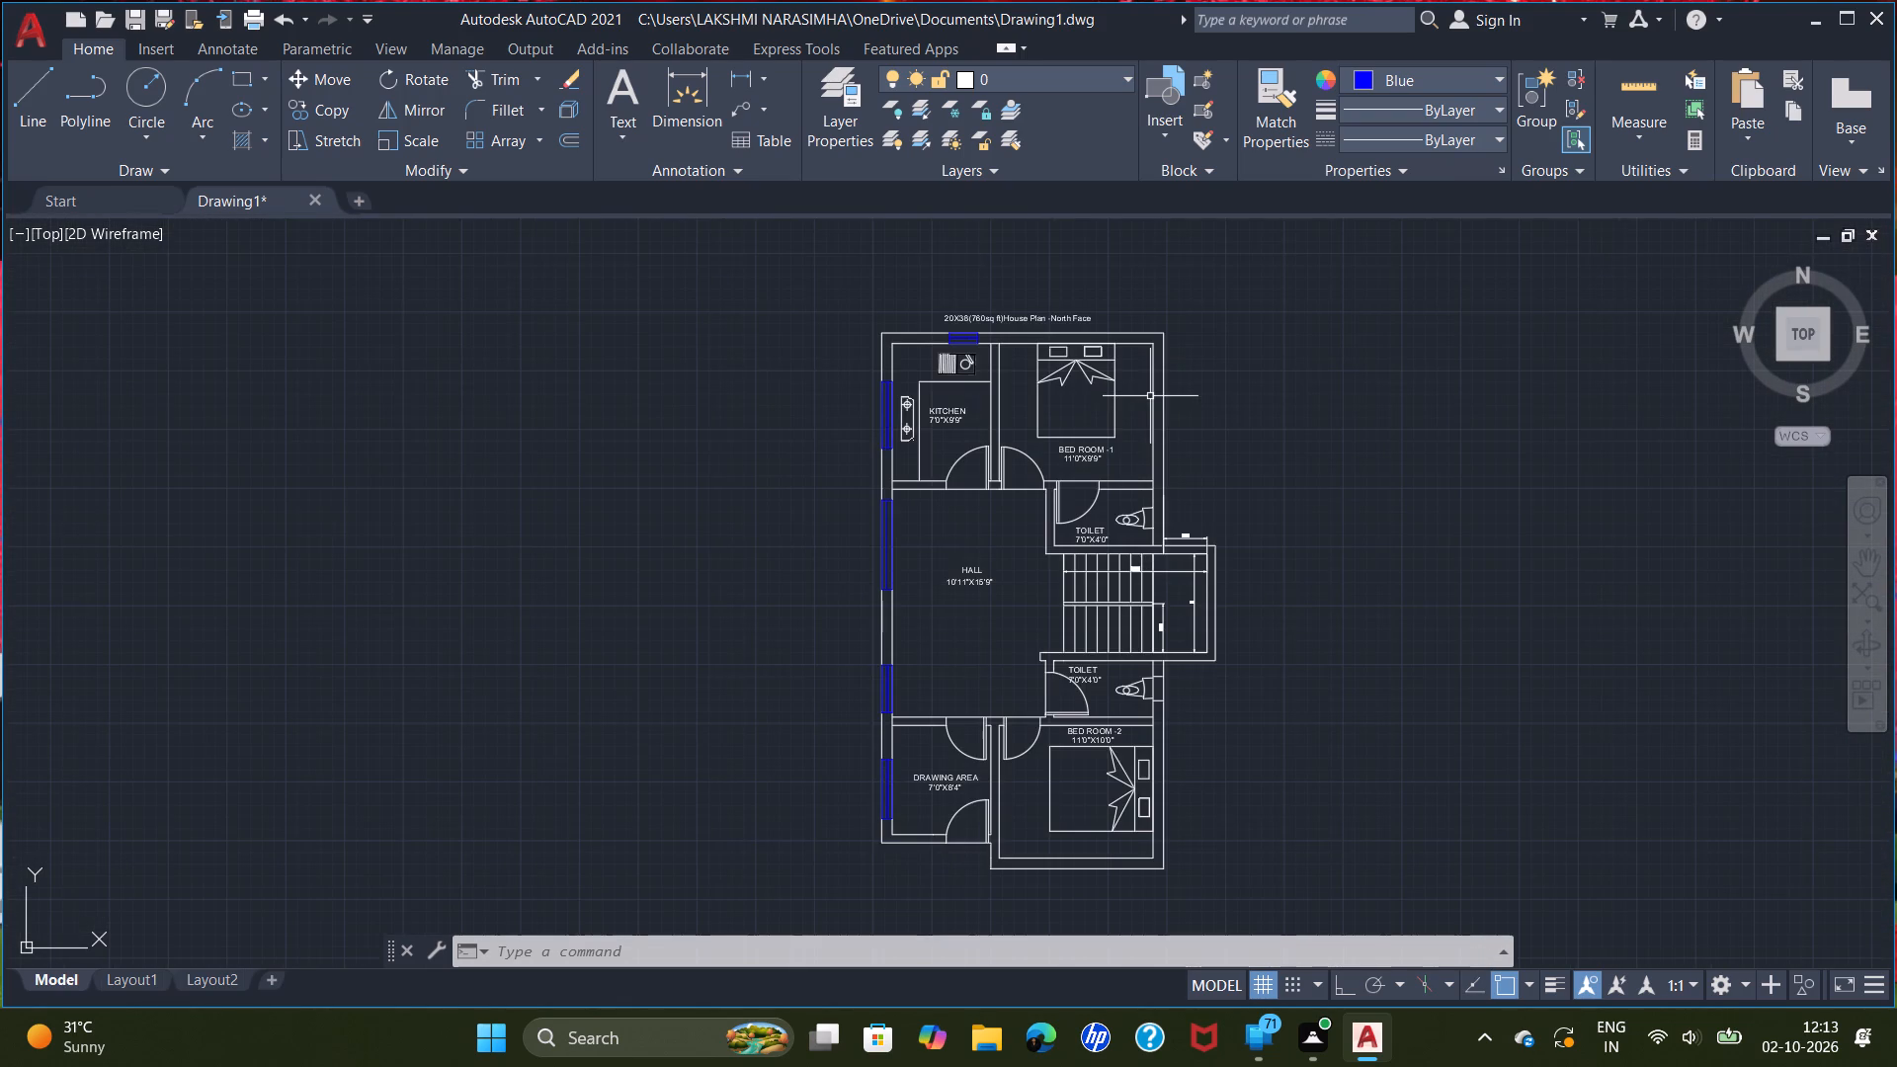
scroll(1144, 397, up, 1)
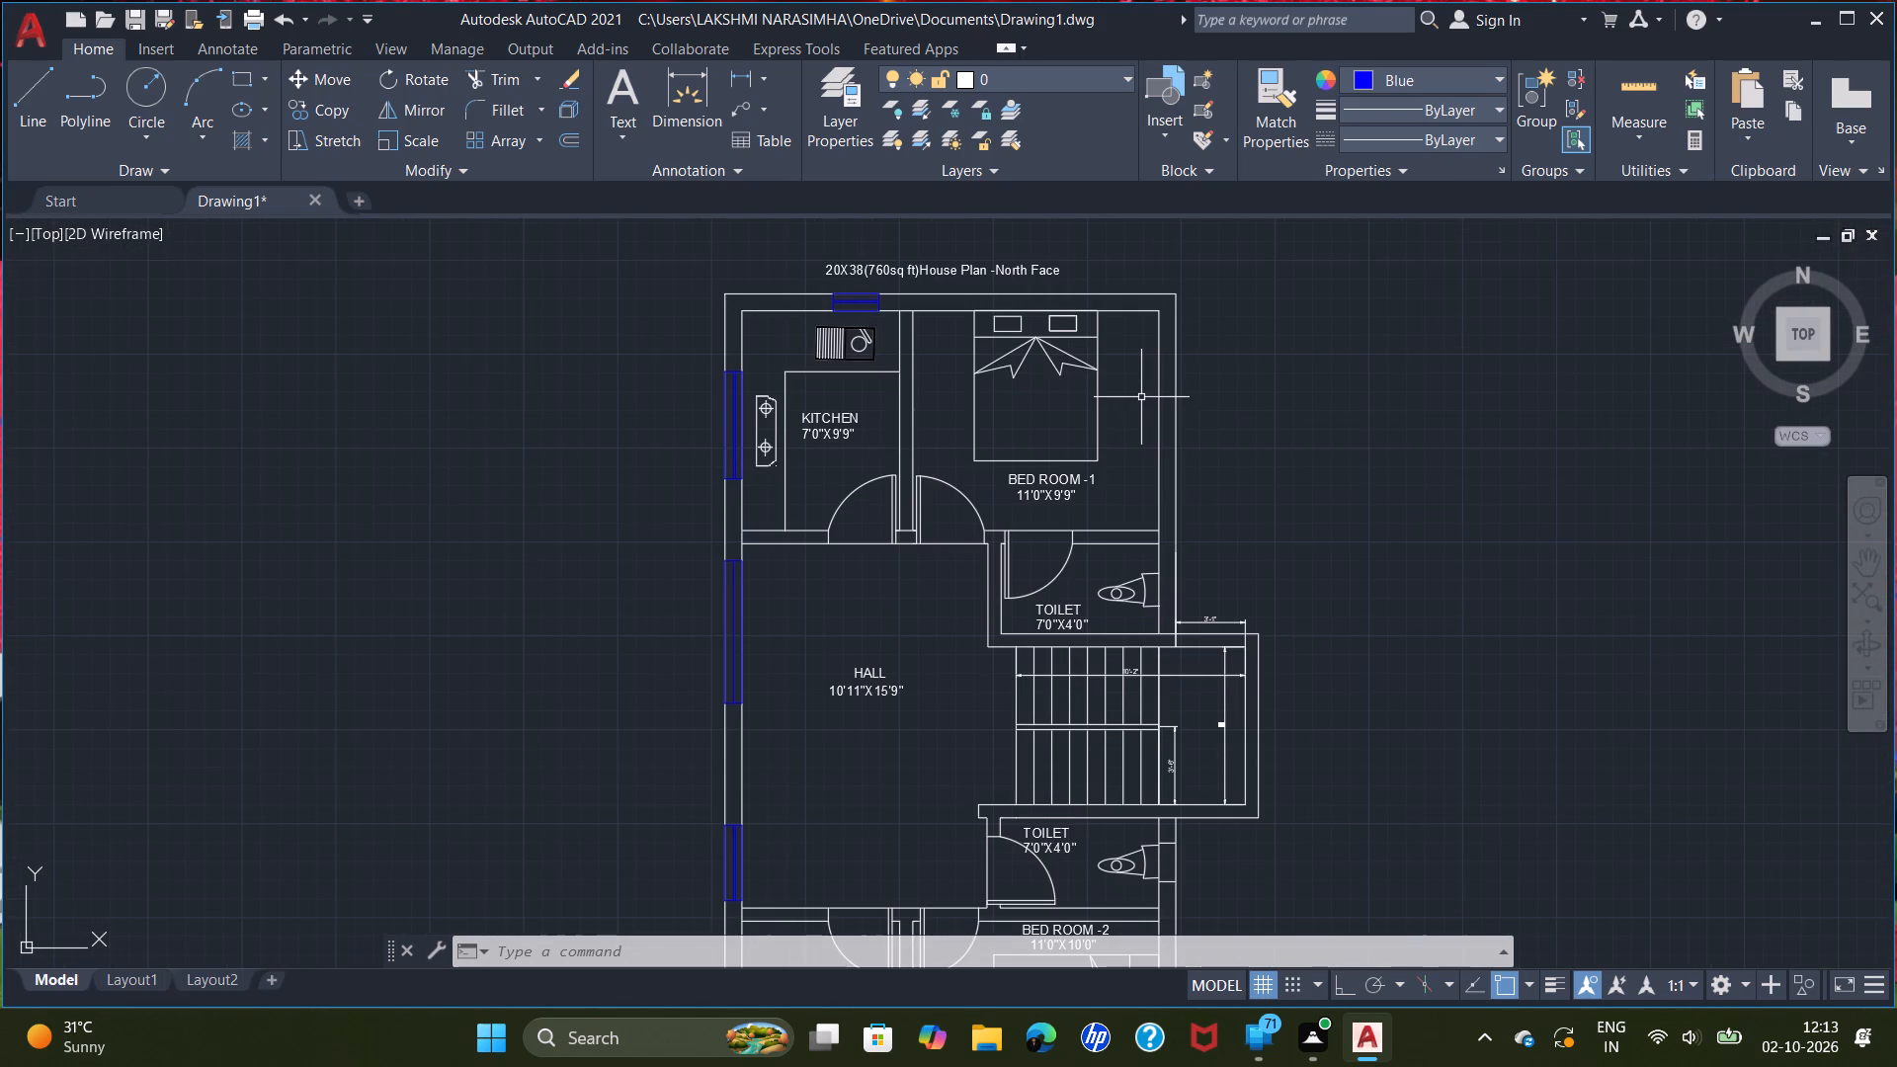
middle_drag(1140, 397, 1228, 356)
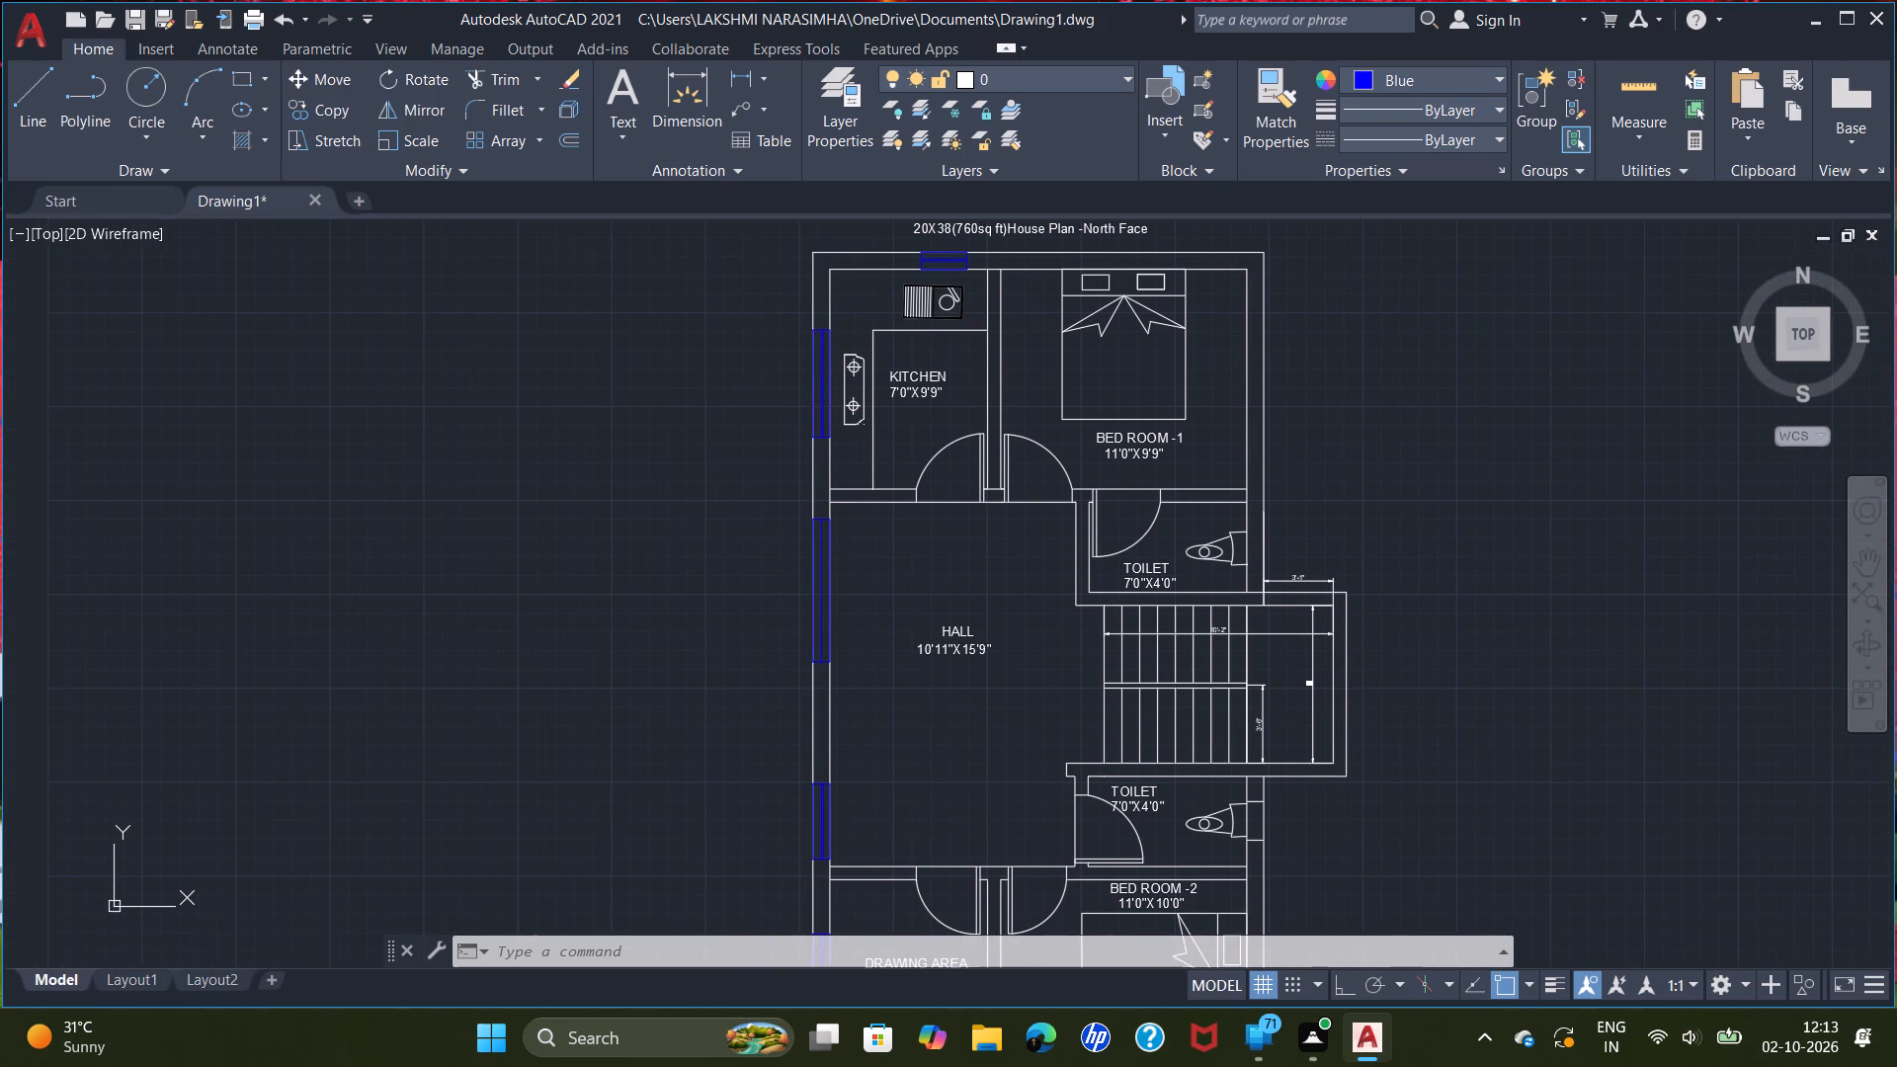
scroll(1424, 533, down, 1)
middle_drag(1362, 752, 1217, 718)
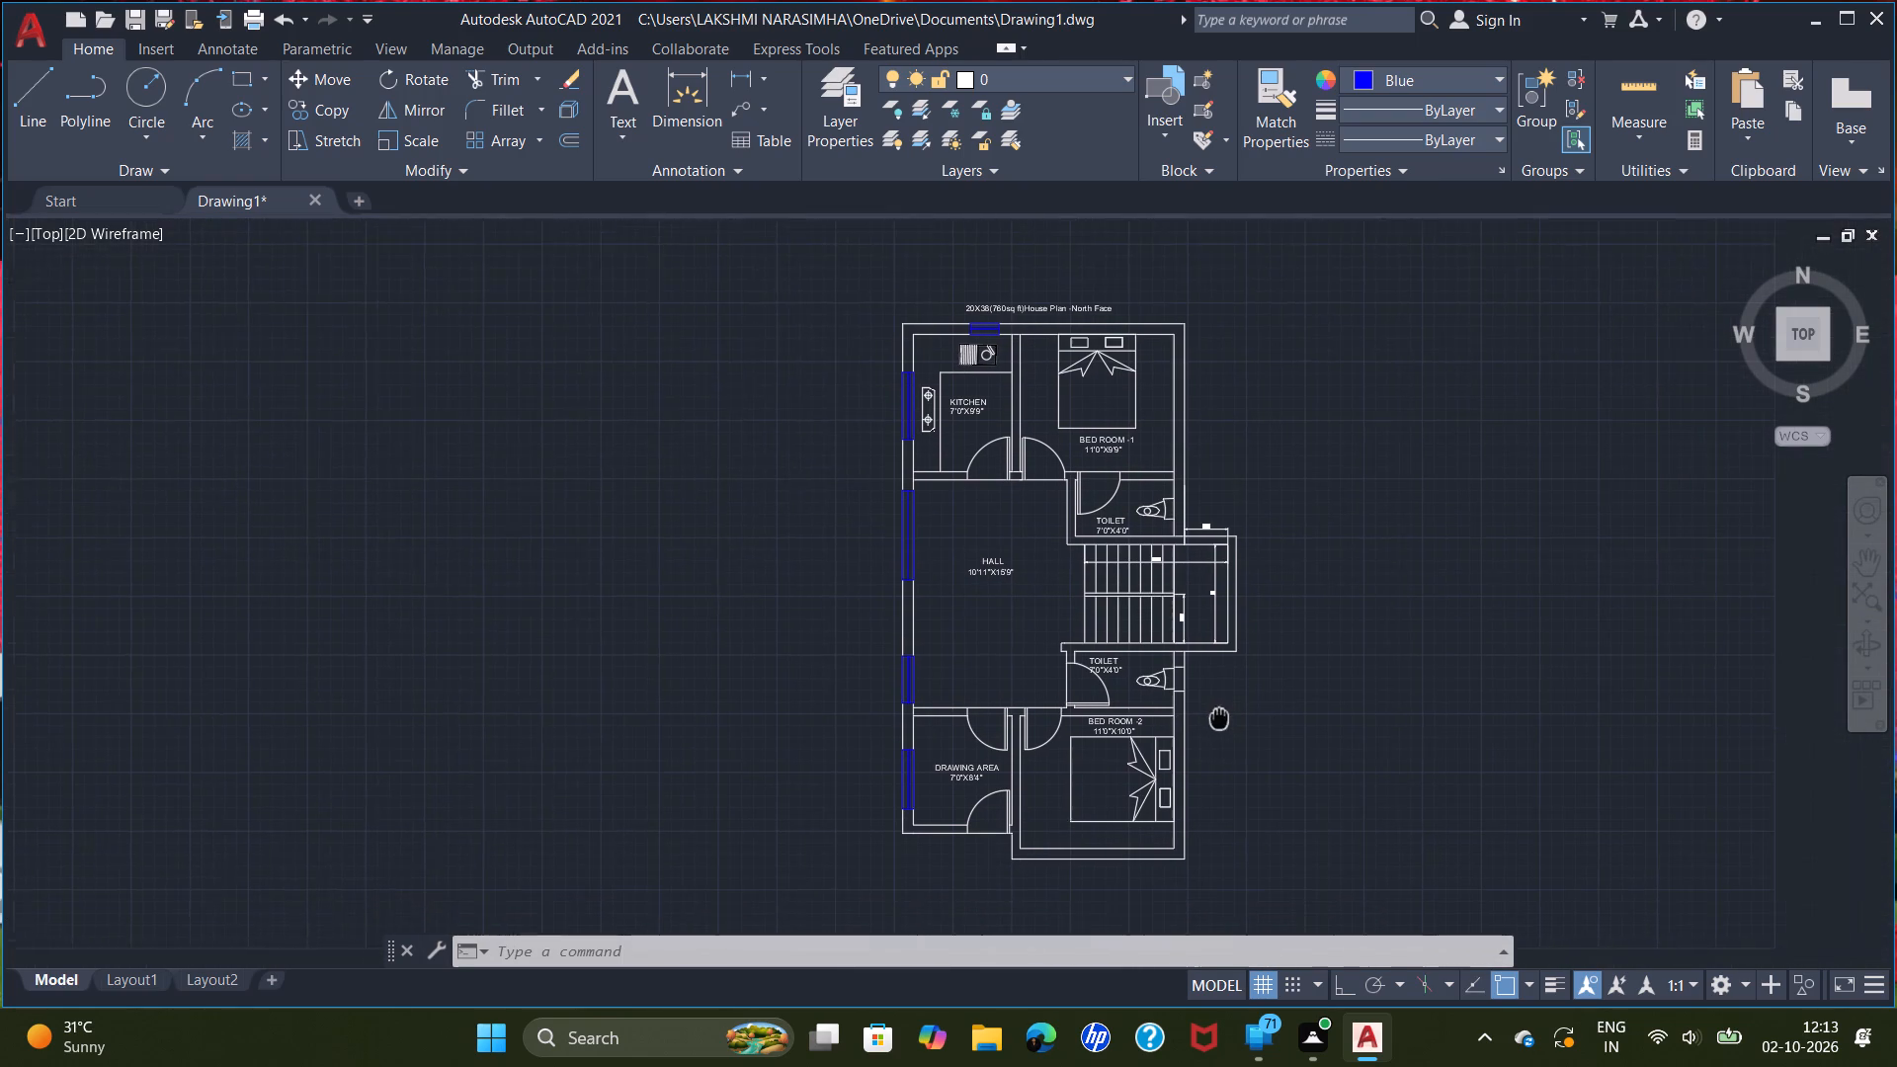
middle_drag(1217, 718, 1215, 719)
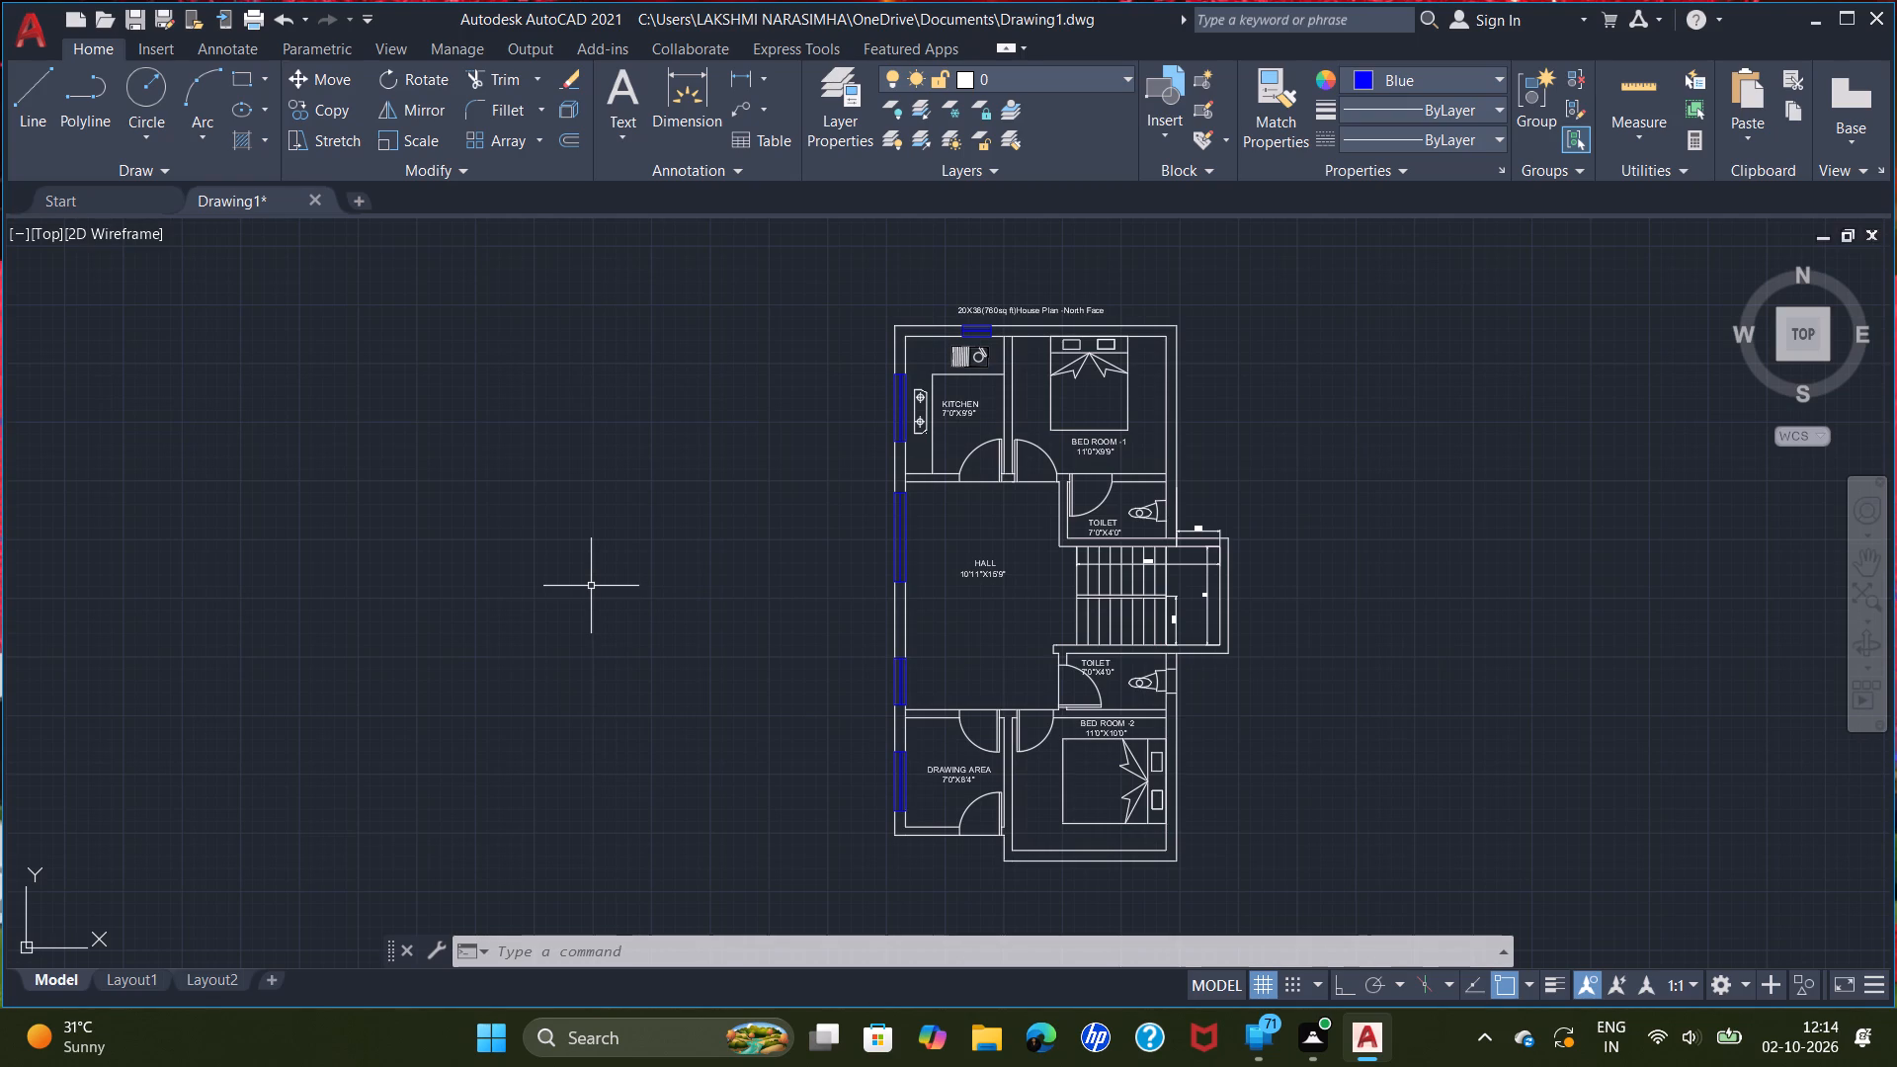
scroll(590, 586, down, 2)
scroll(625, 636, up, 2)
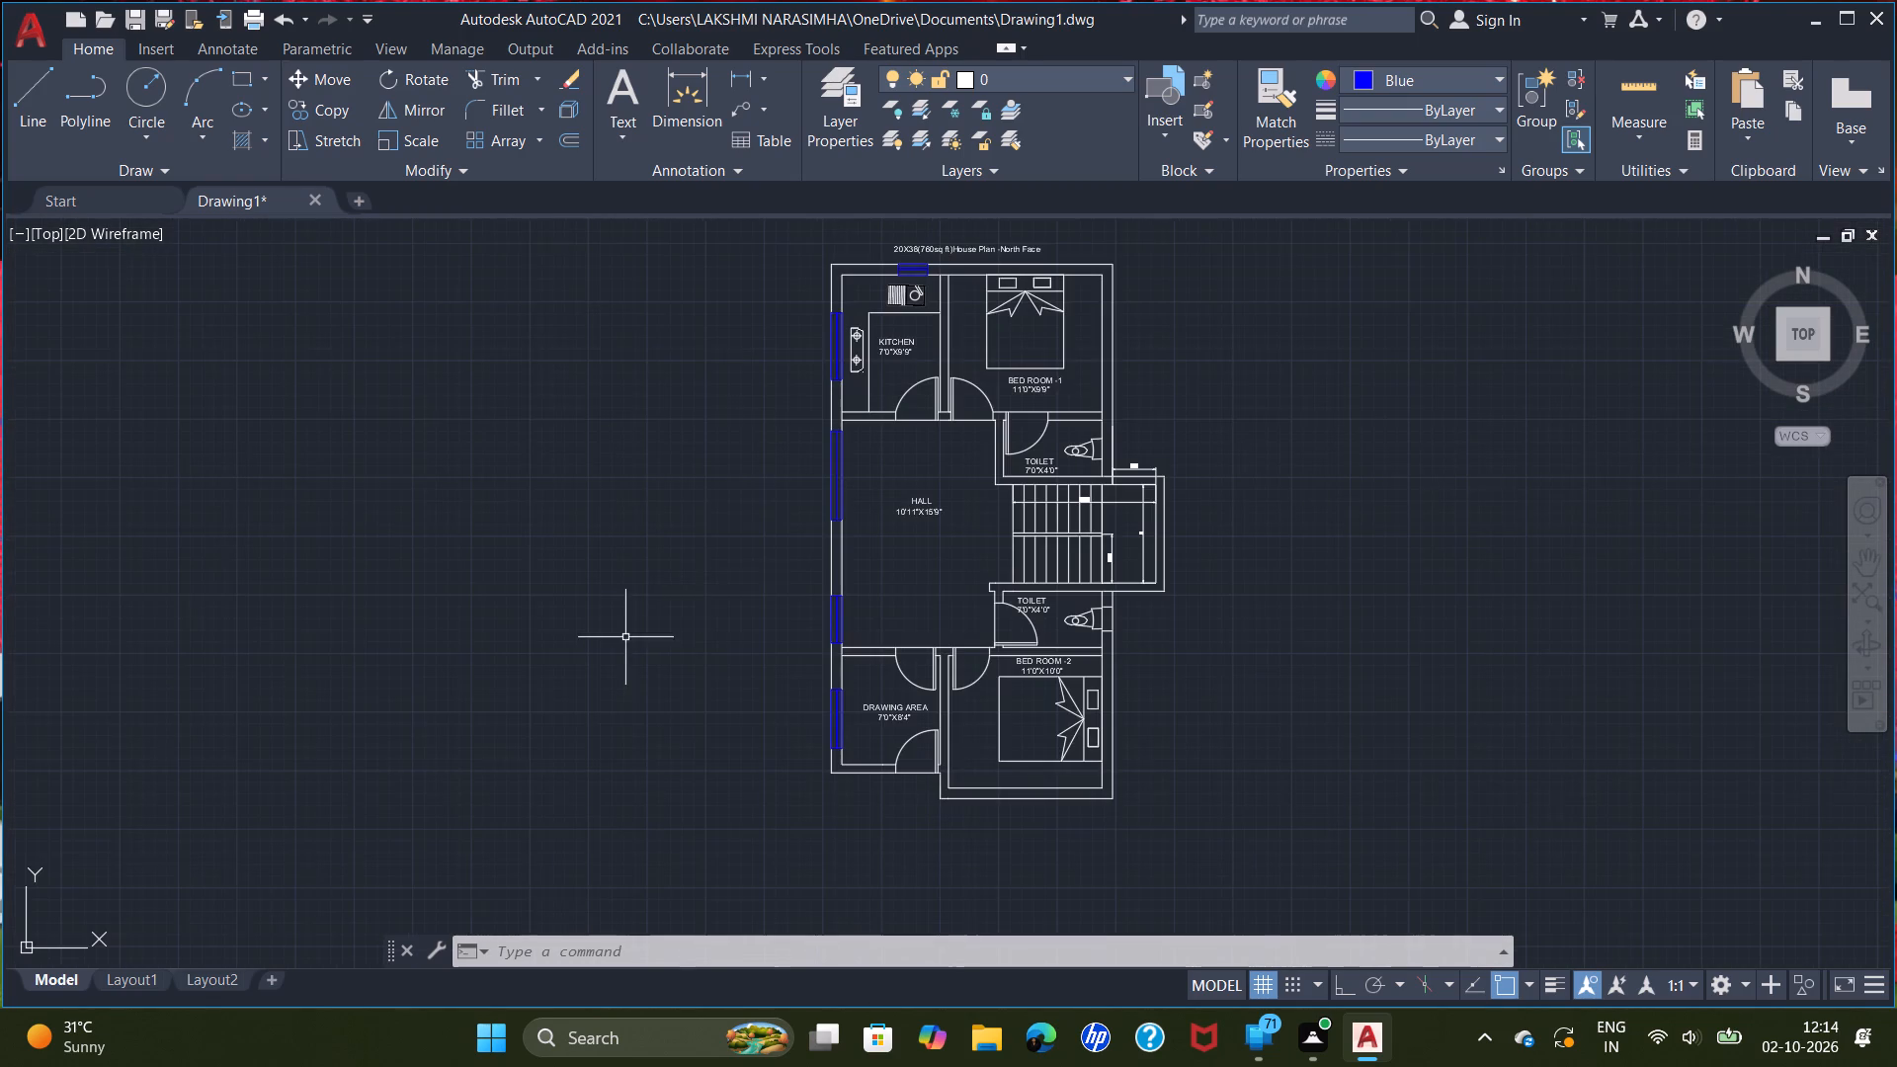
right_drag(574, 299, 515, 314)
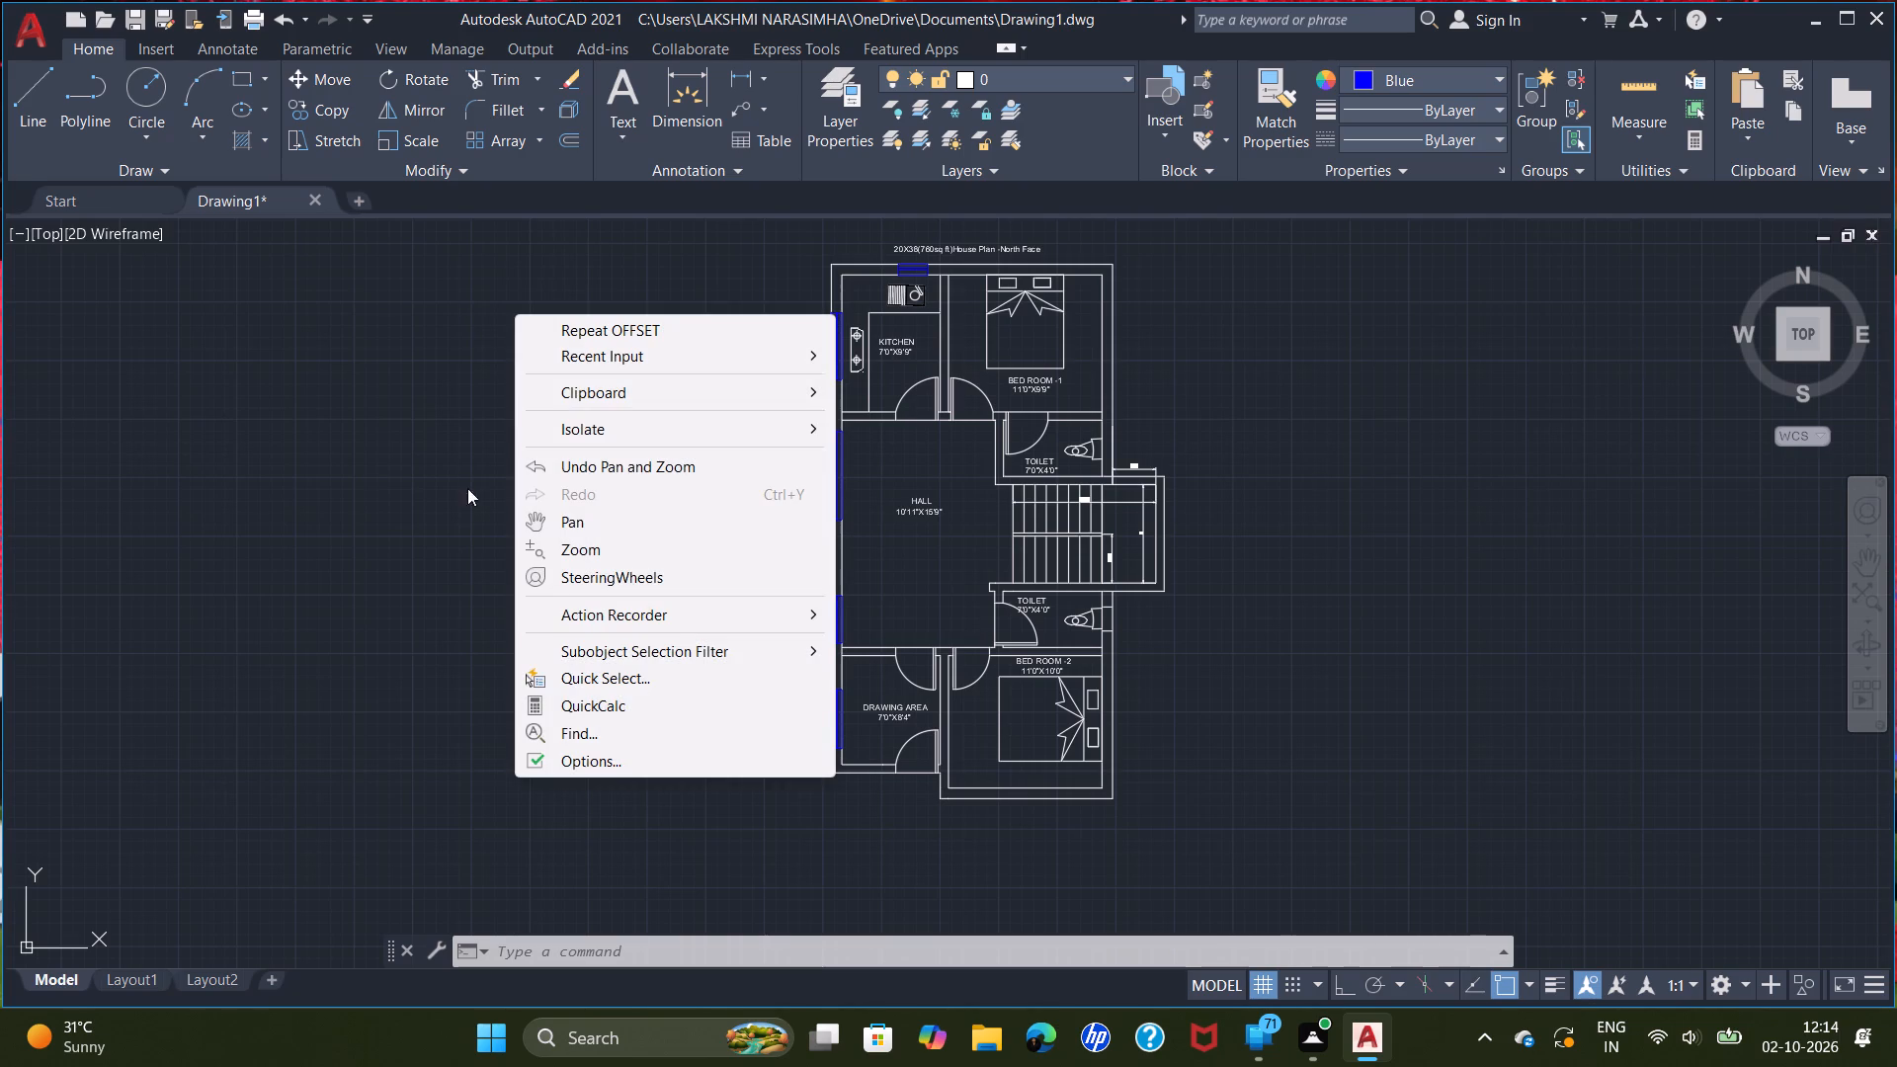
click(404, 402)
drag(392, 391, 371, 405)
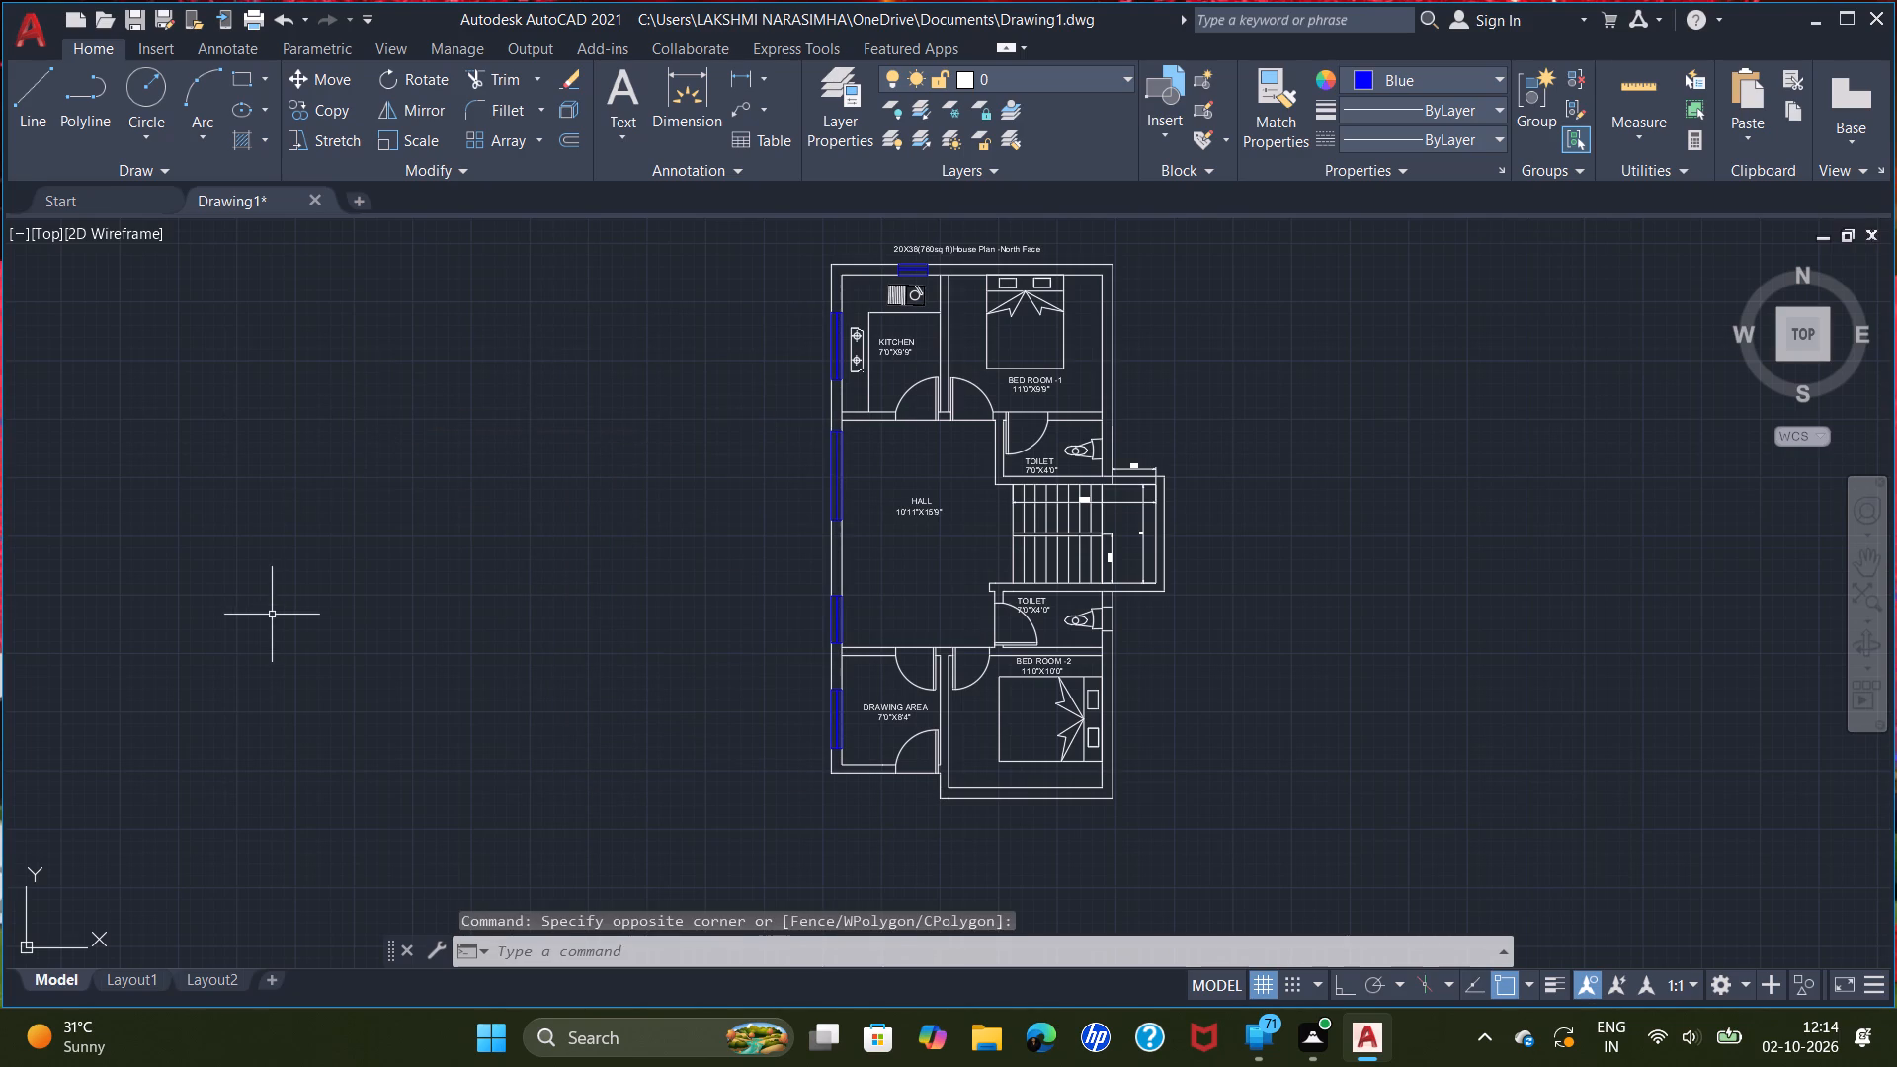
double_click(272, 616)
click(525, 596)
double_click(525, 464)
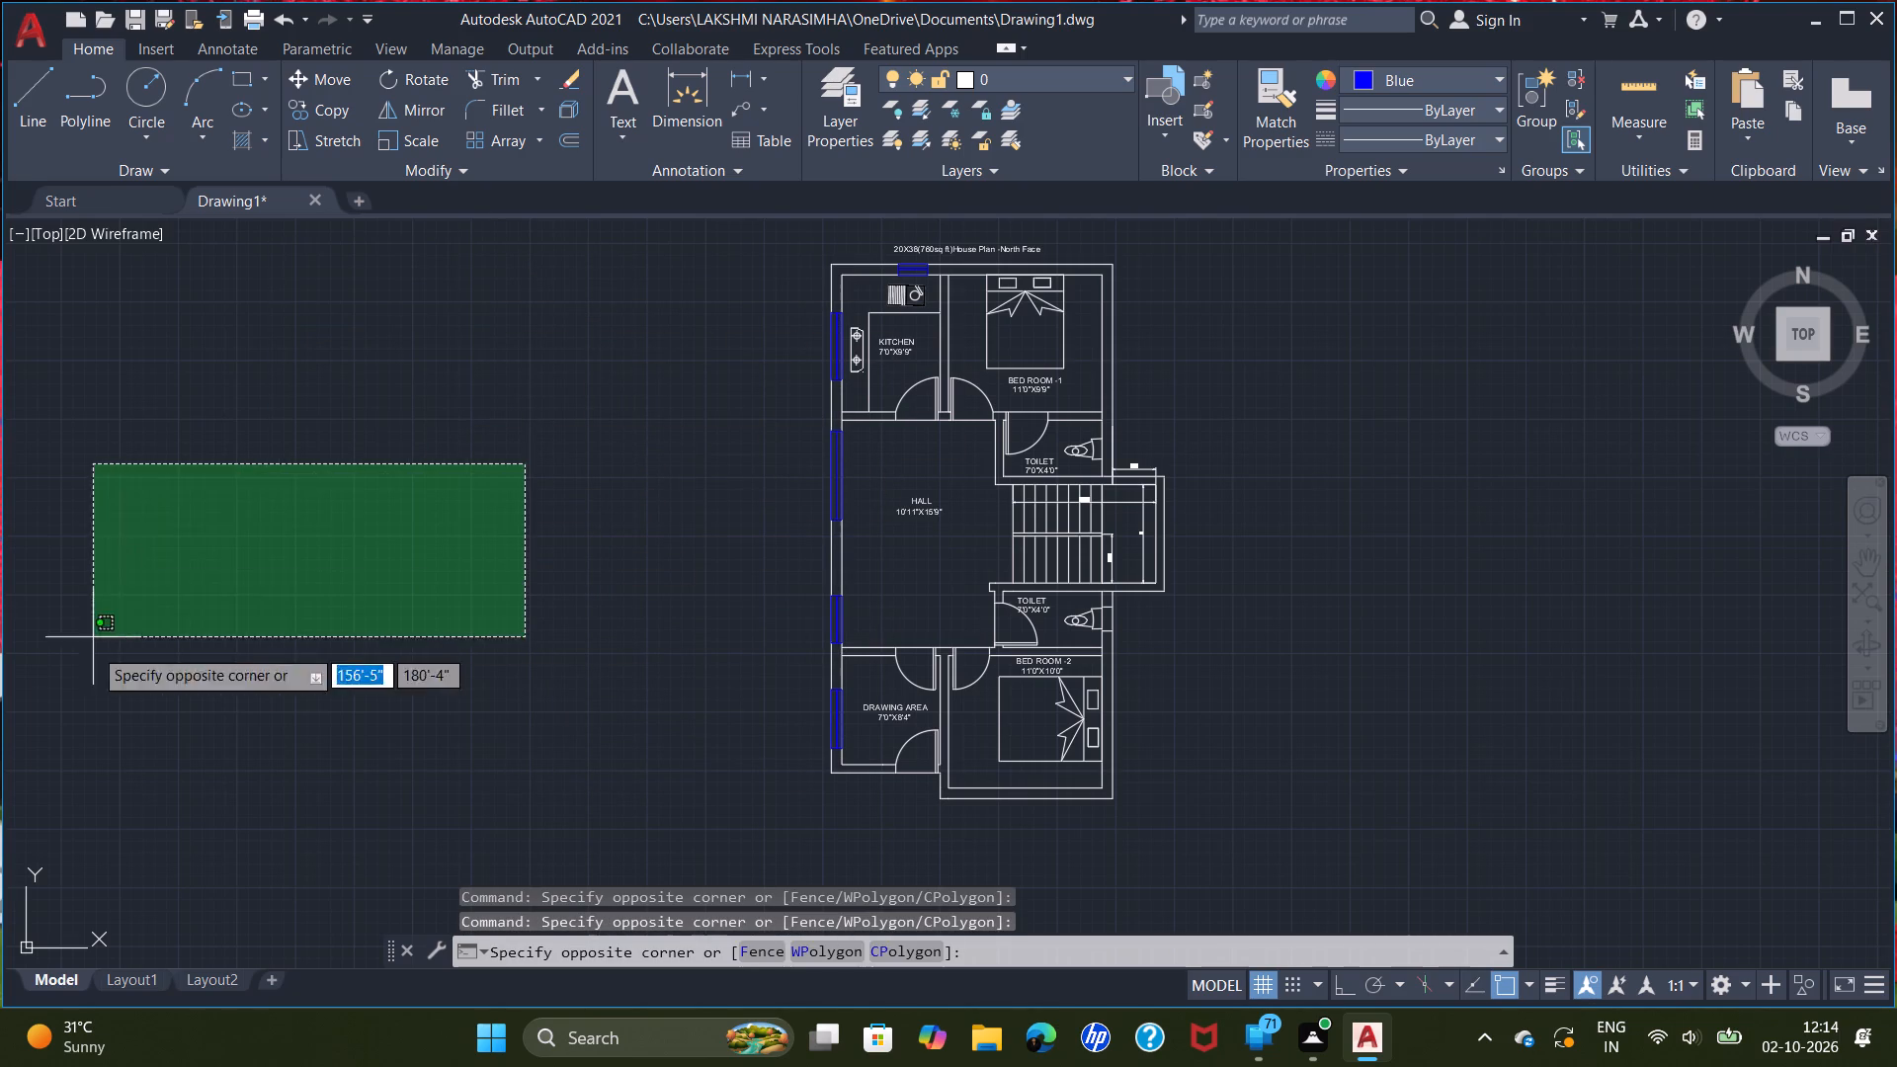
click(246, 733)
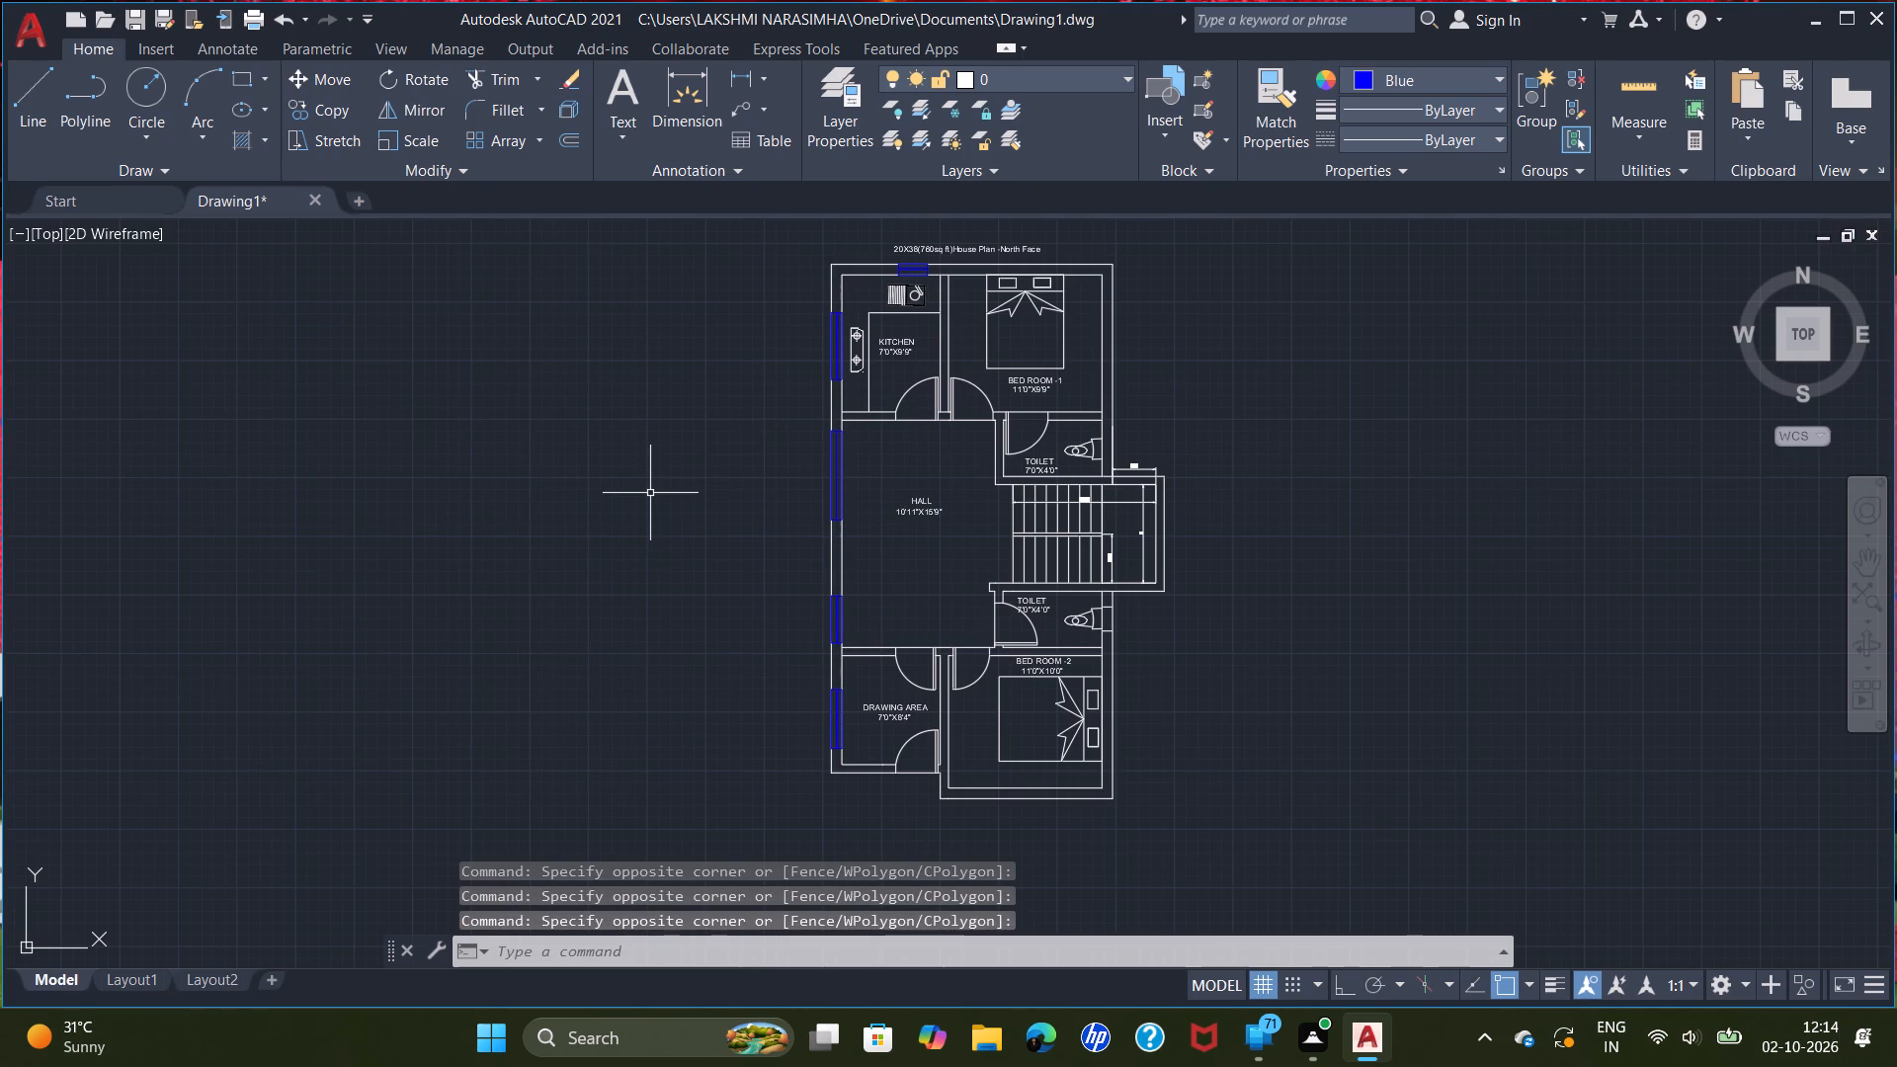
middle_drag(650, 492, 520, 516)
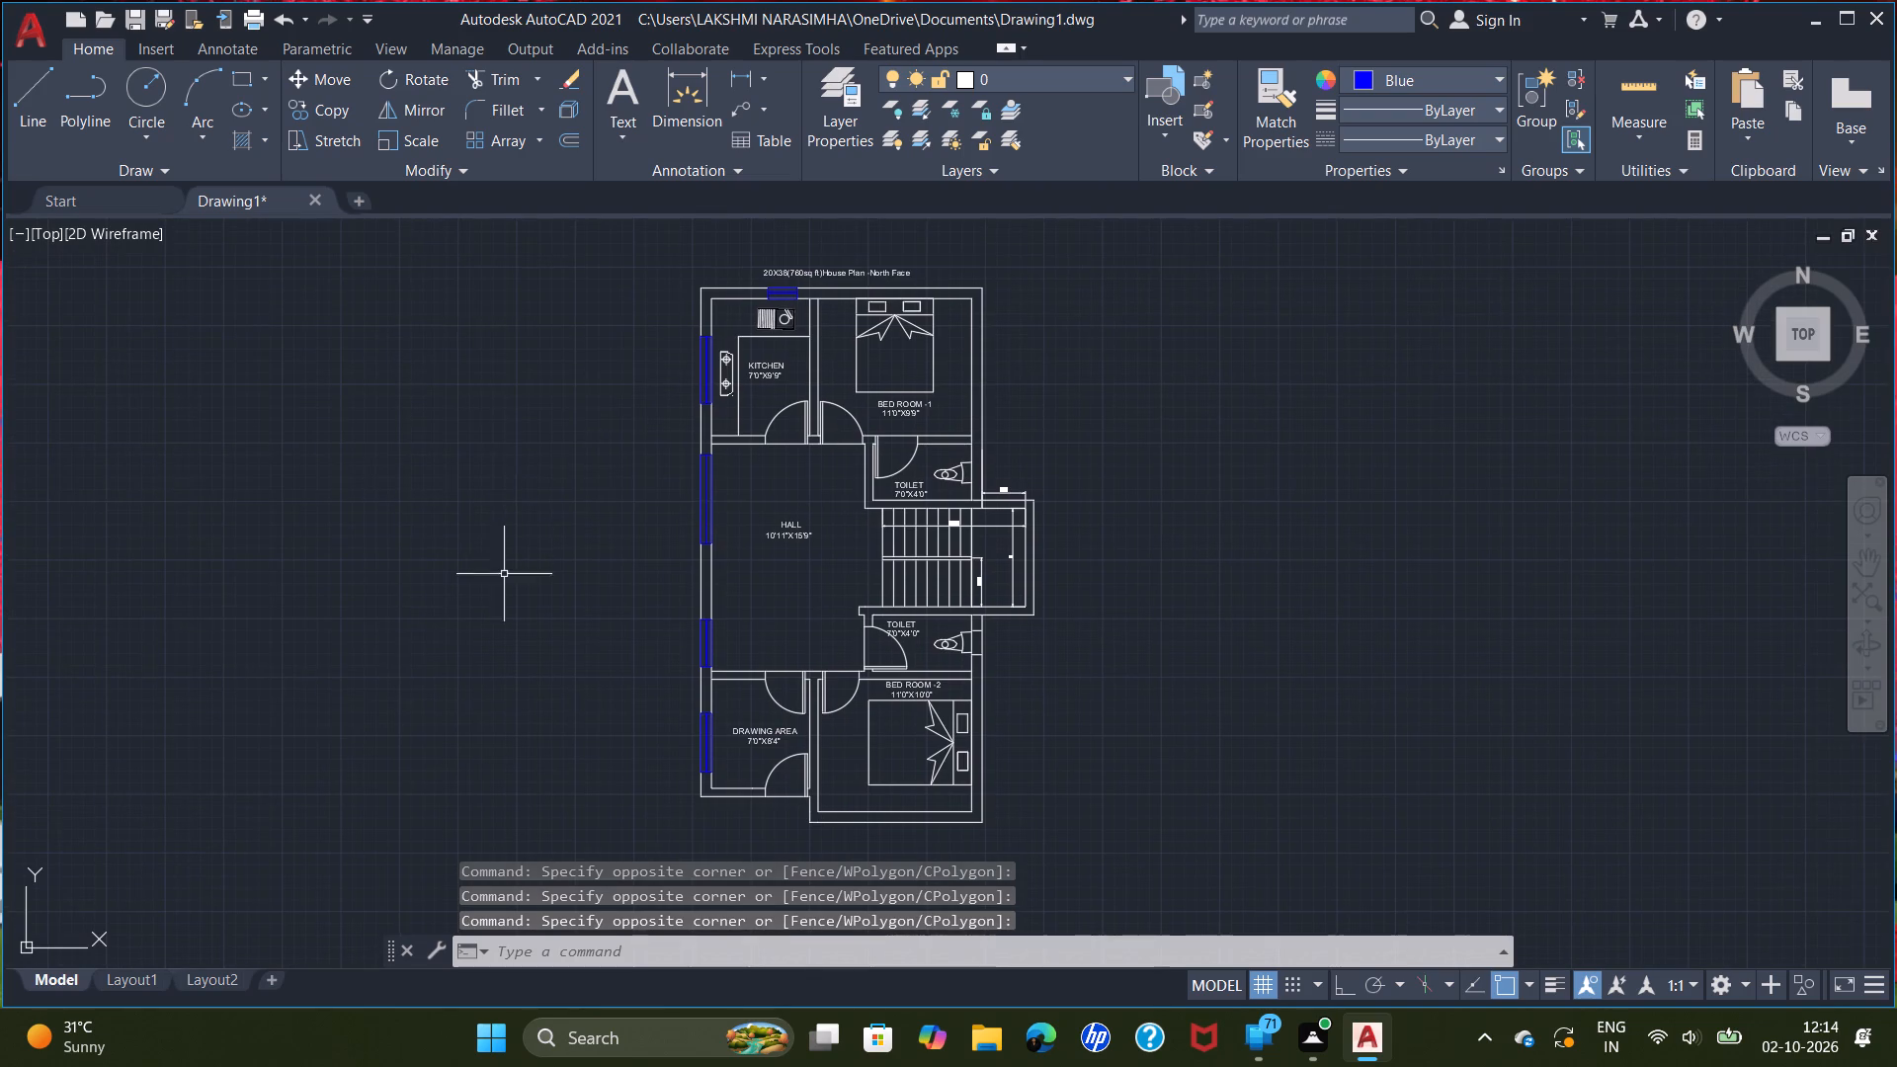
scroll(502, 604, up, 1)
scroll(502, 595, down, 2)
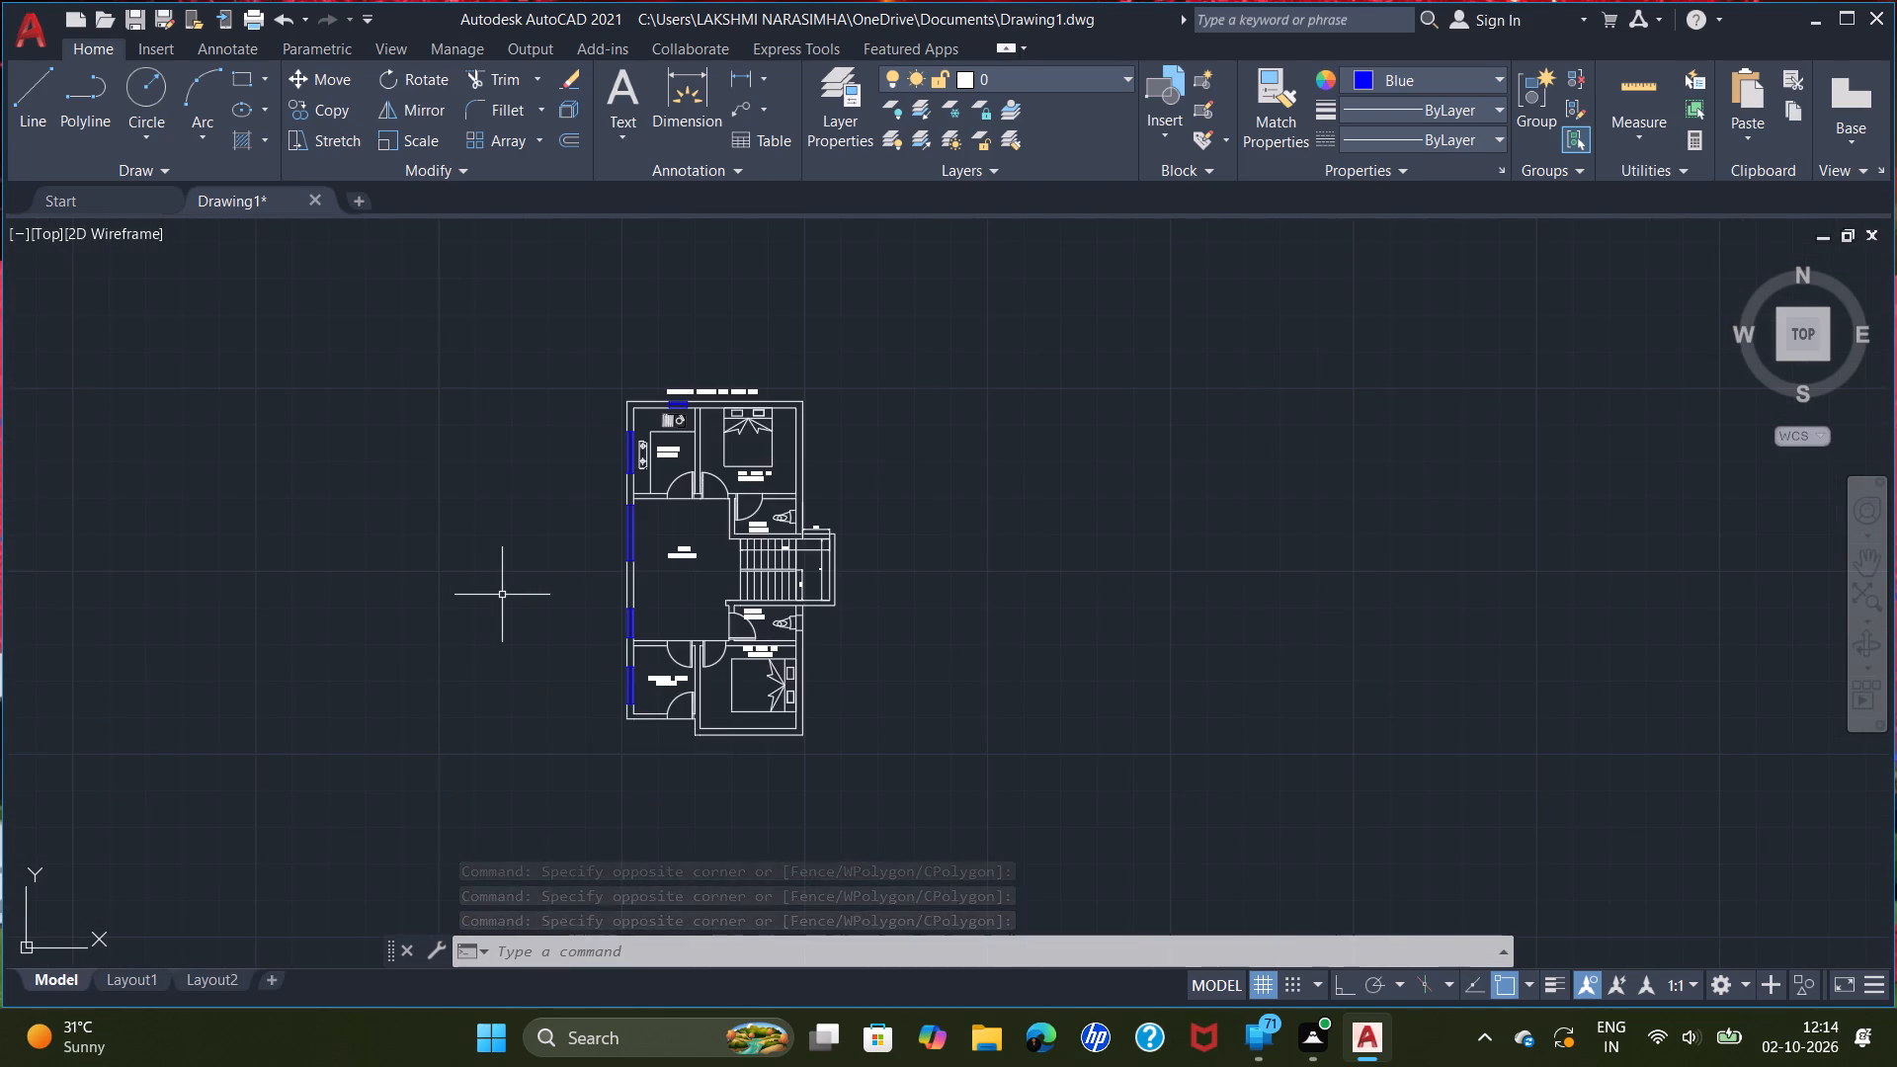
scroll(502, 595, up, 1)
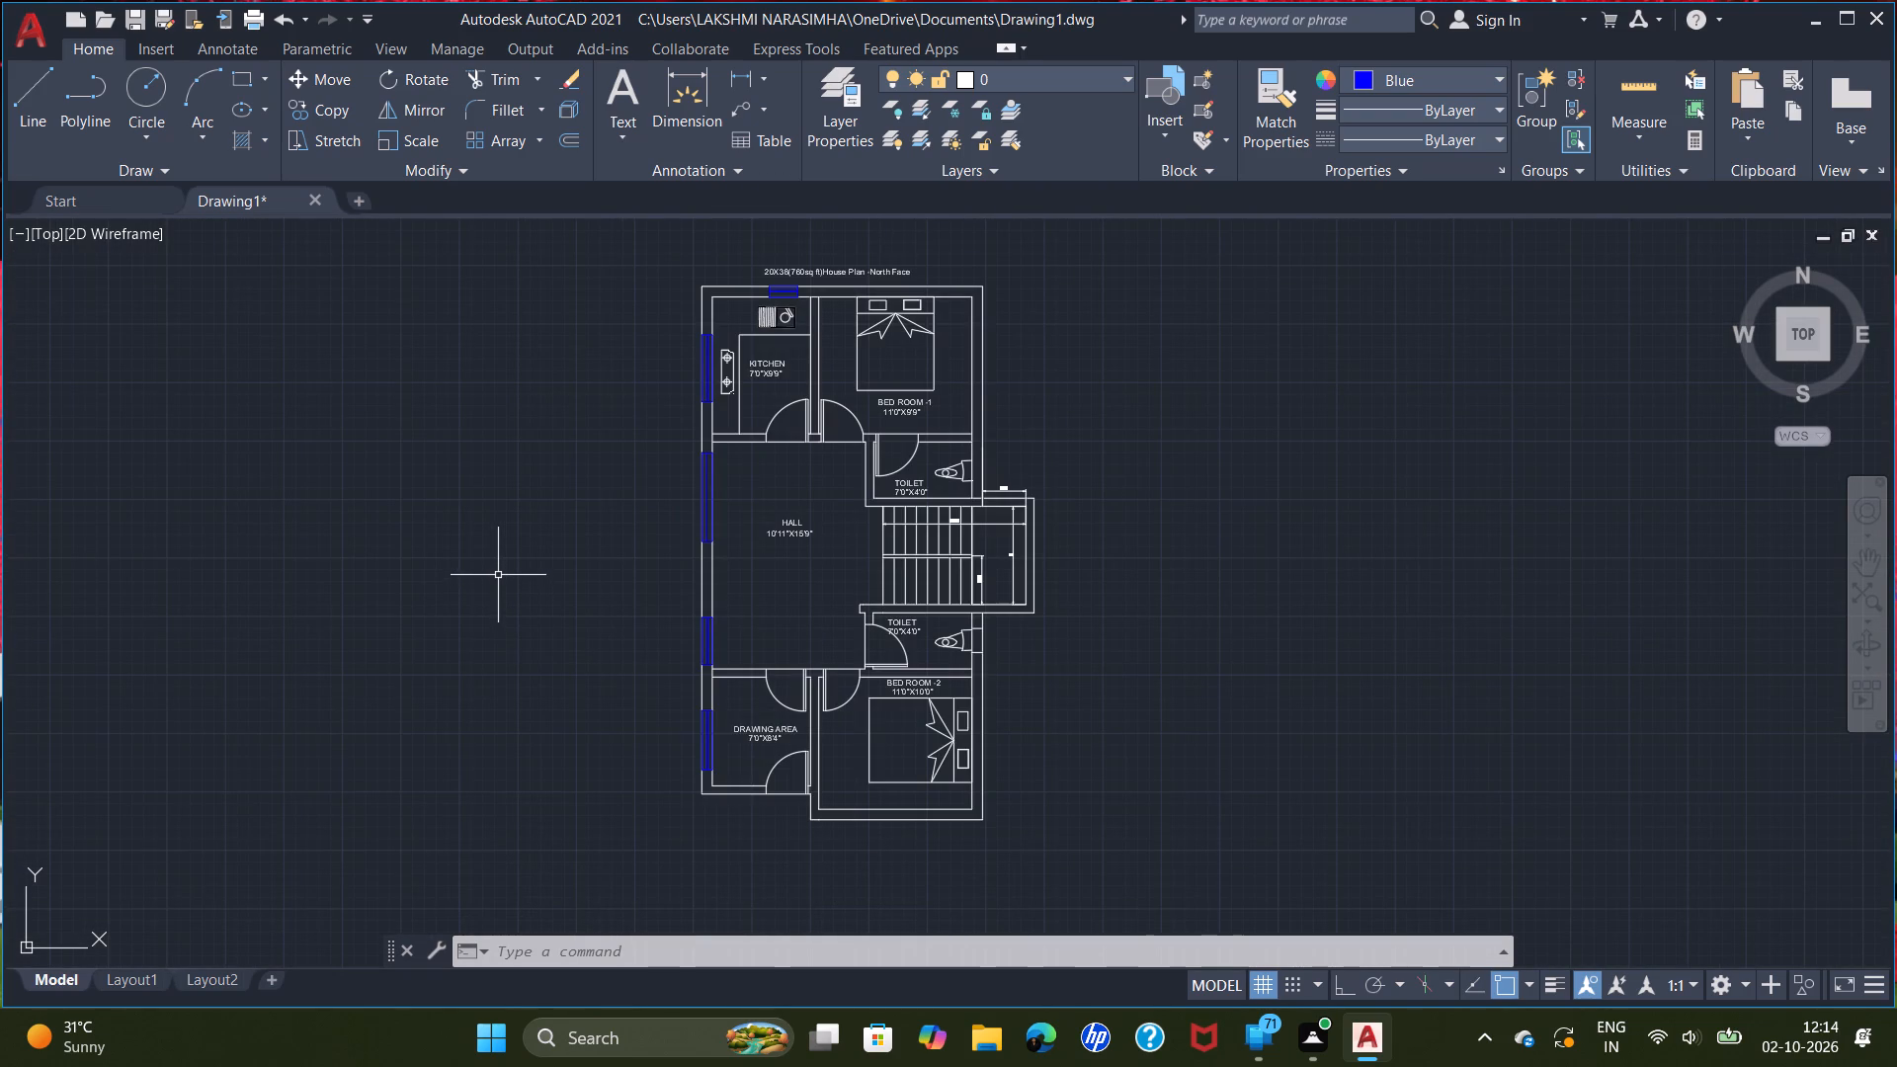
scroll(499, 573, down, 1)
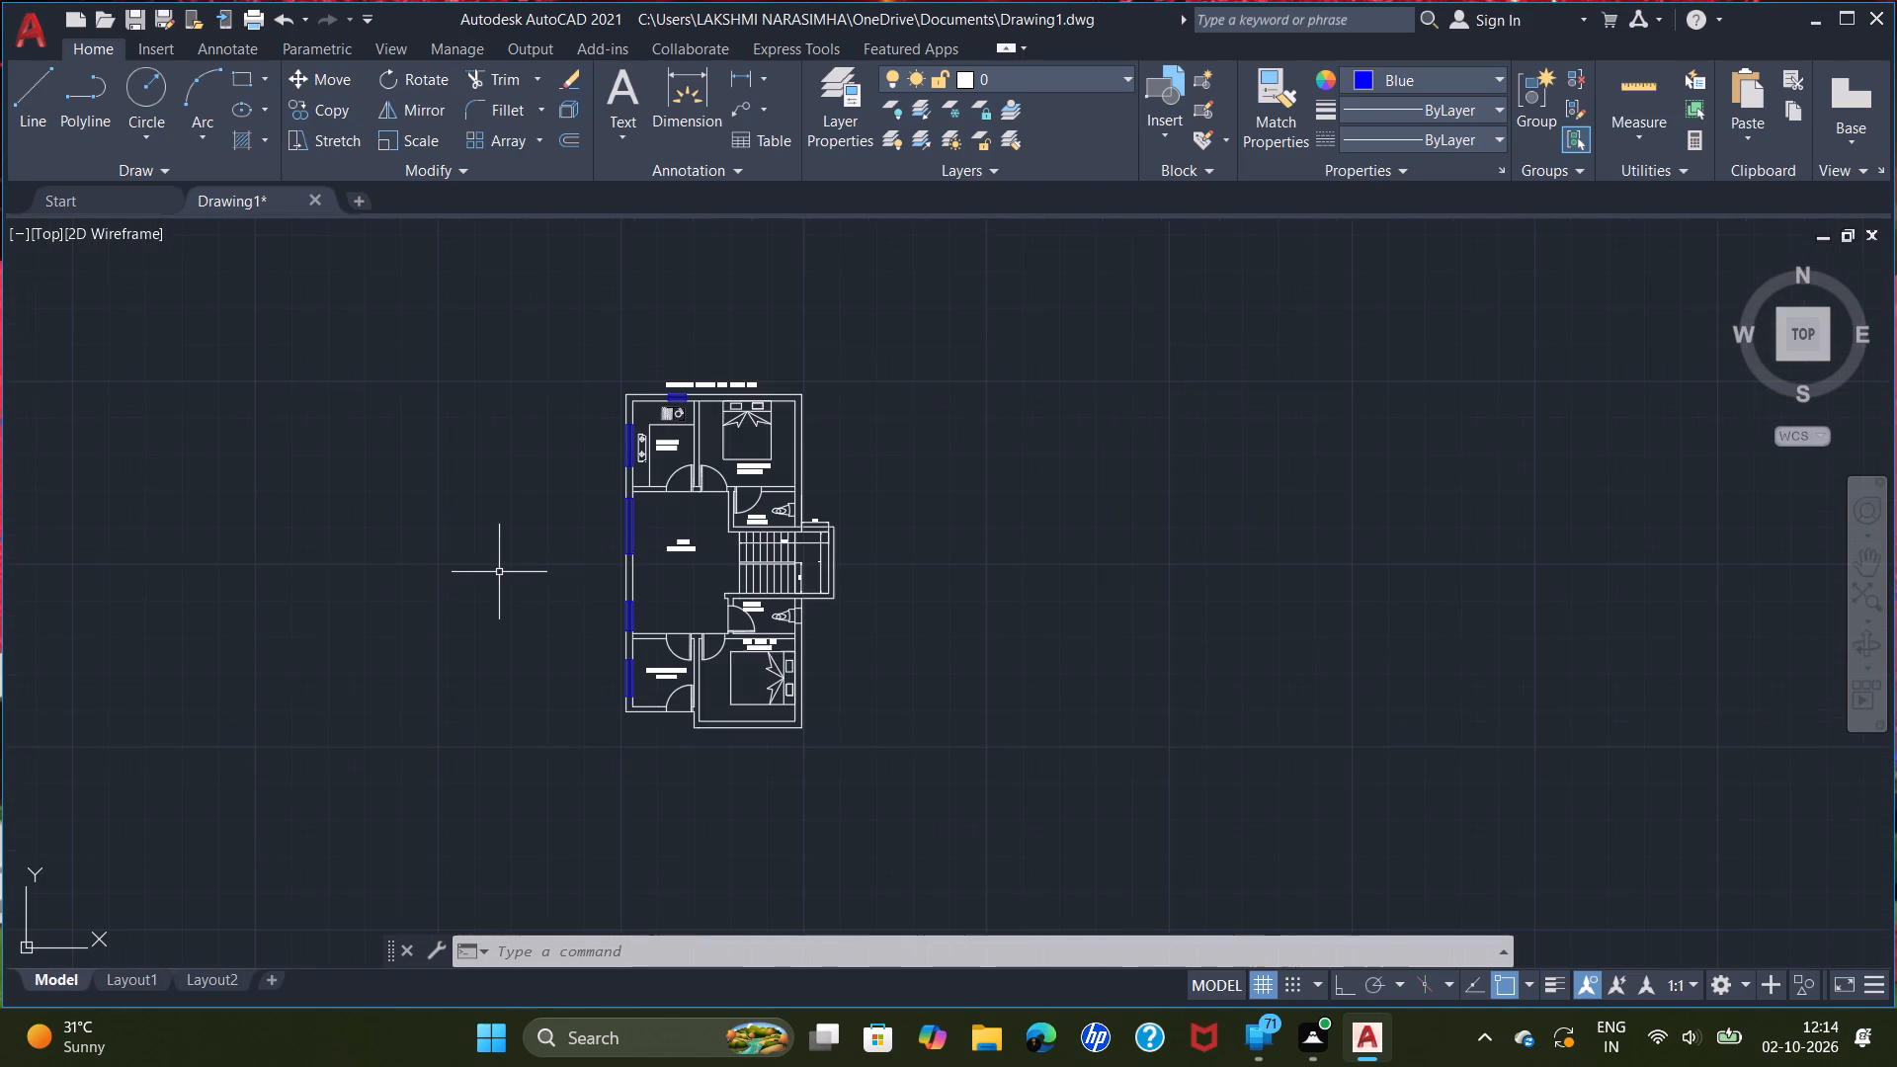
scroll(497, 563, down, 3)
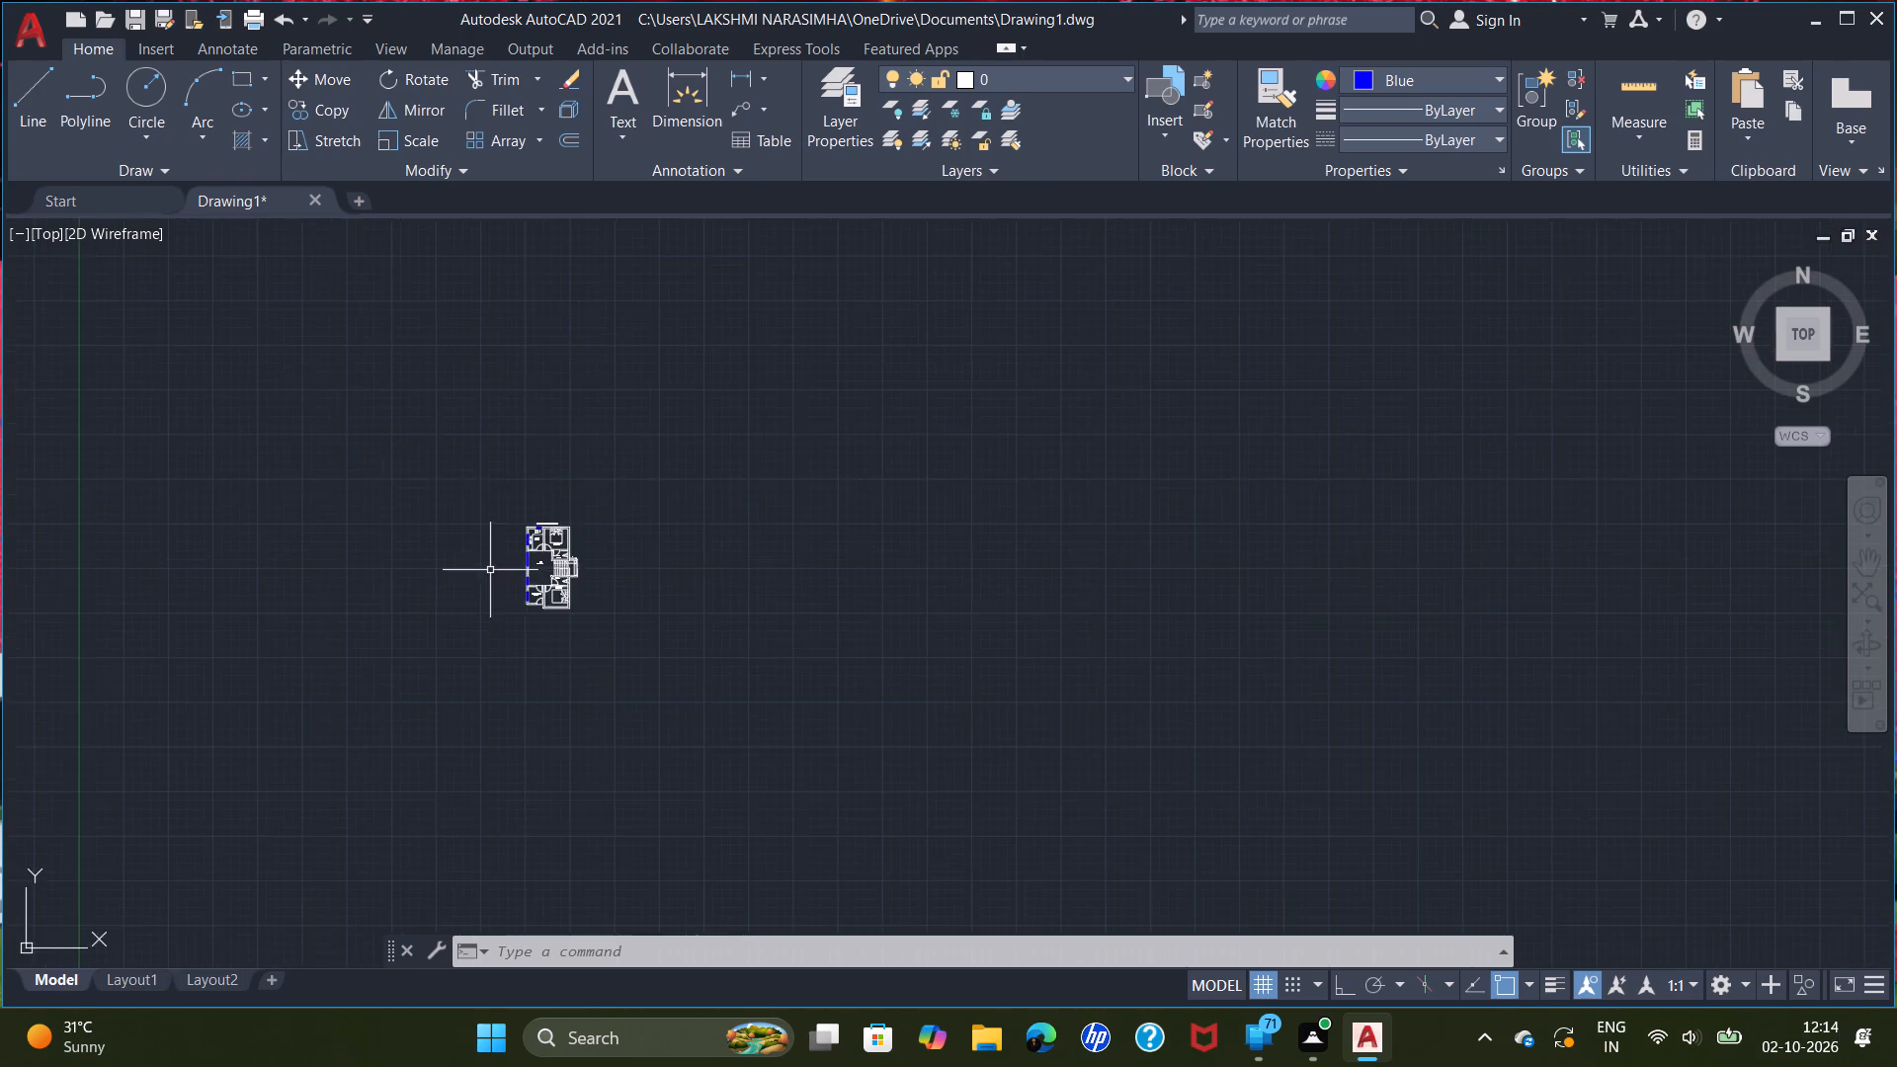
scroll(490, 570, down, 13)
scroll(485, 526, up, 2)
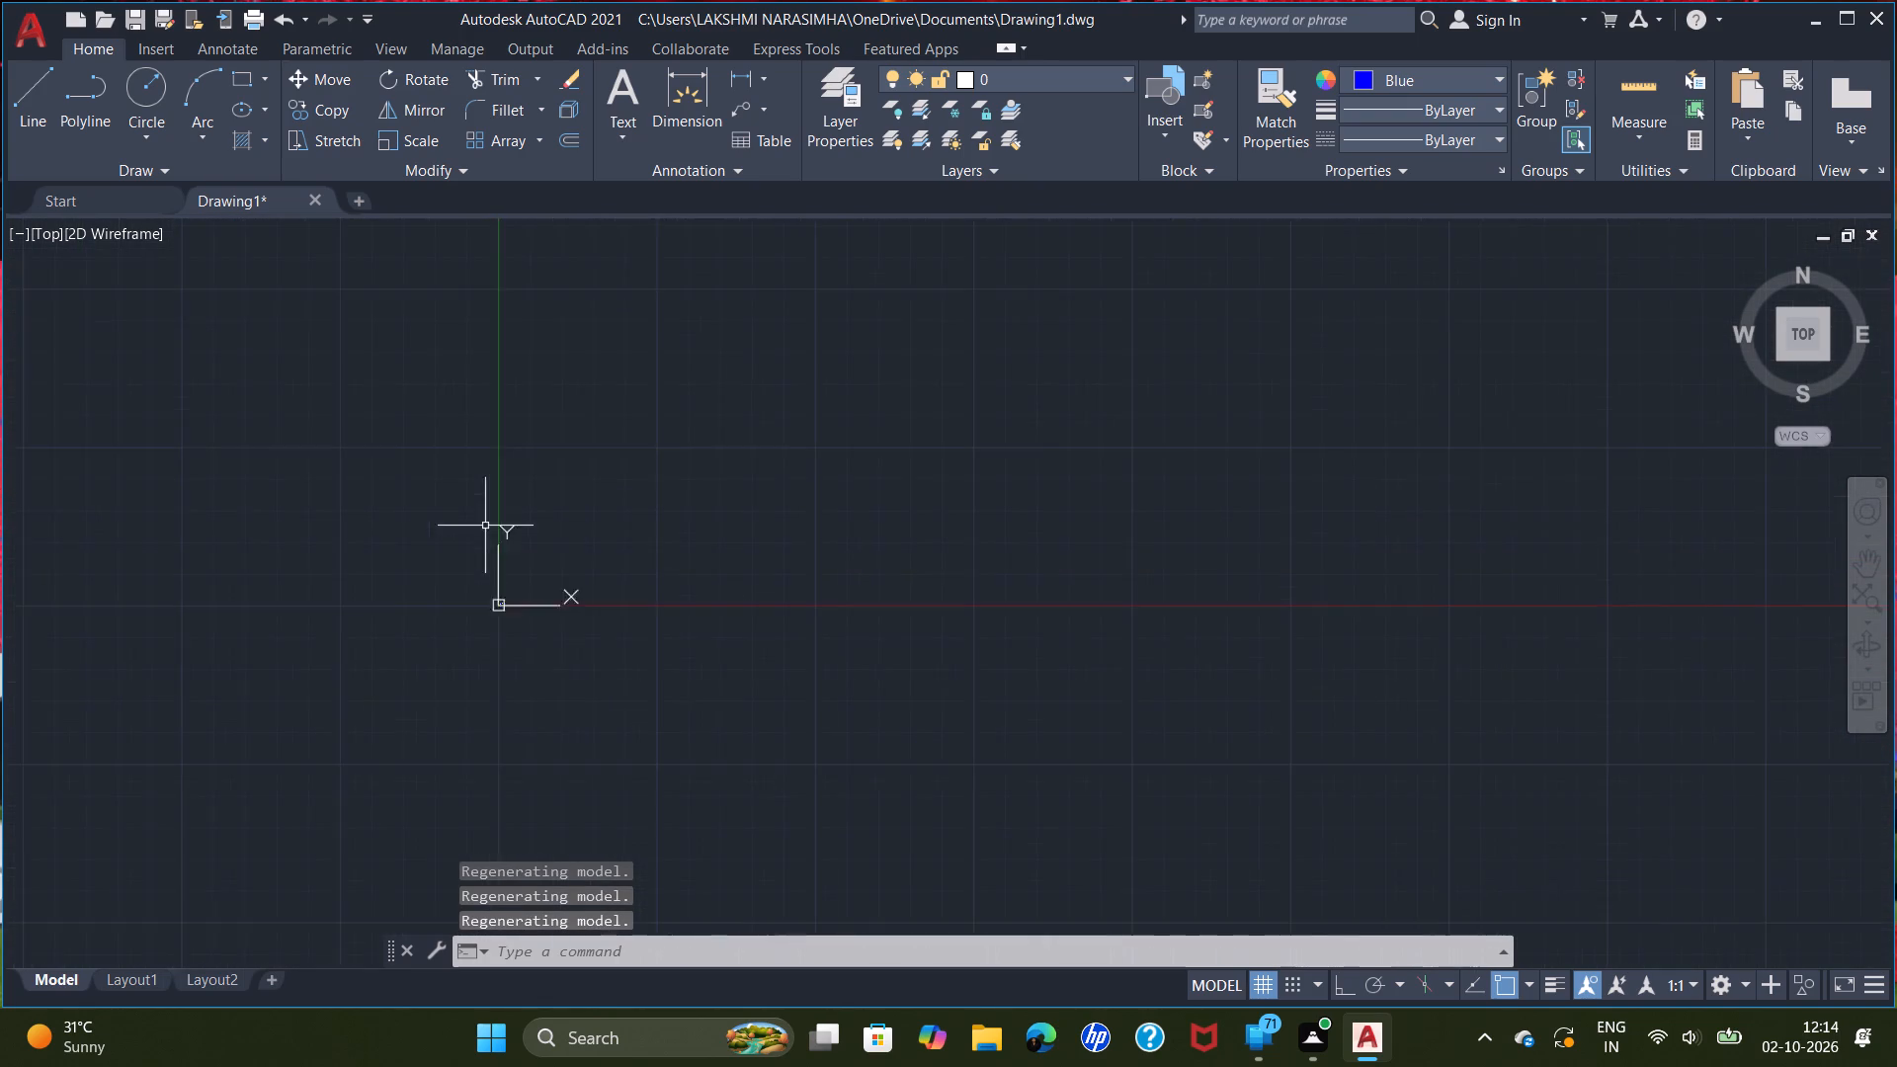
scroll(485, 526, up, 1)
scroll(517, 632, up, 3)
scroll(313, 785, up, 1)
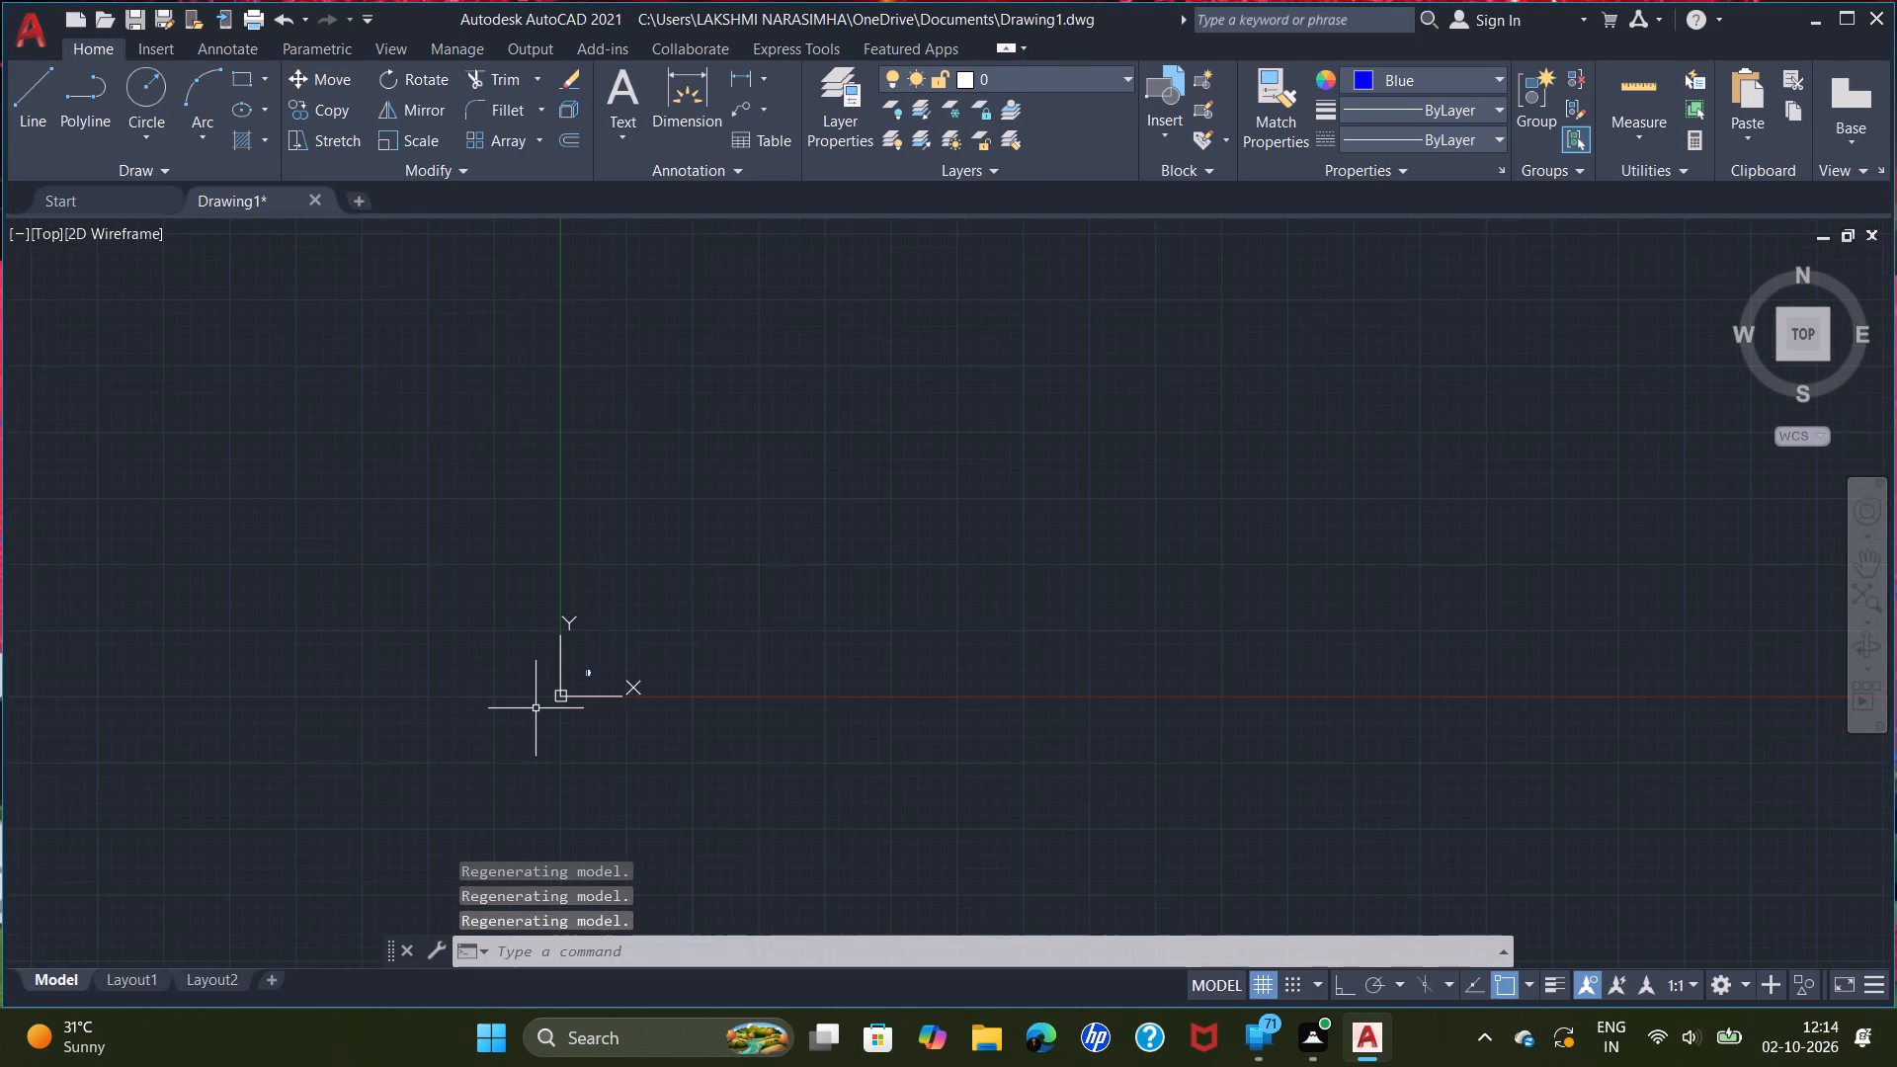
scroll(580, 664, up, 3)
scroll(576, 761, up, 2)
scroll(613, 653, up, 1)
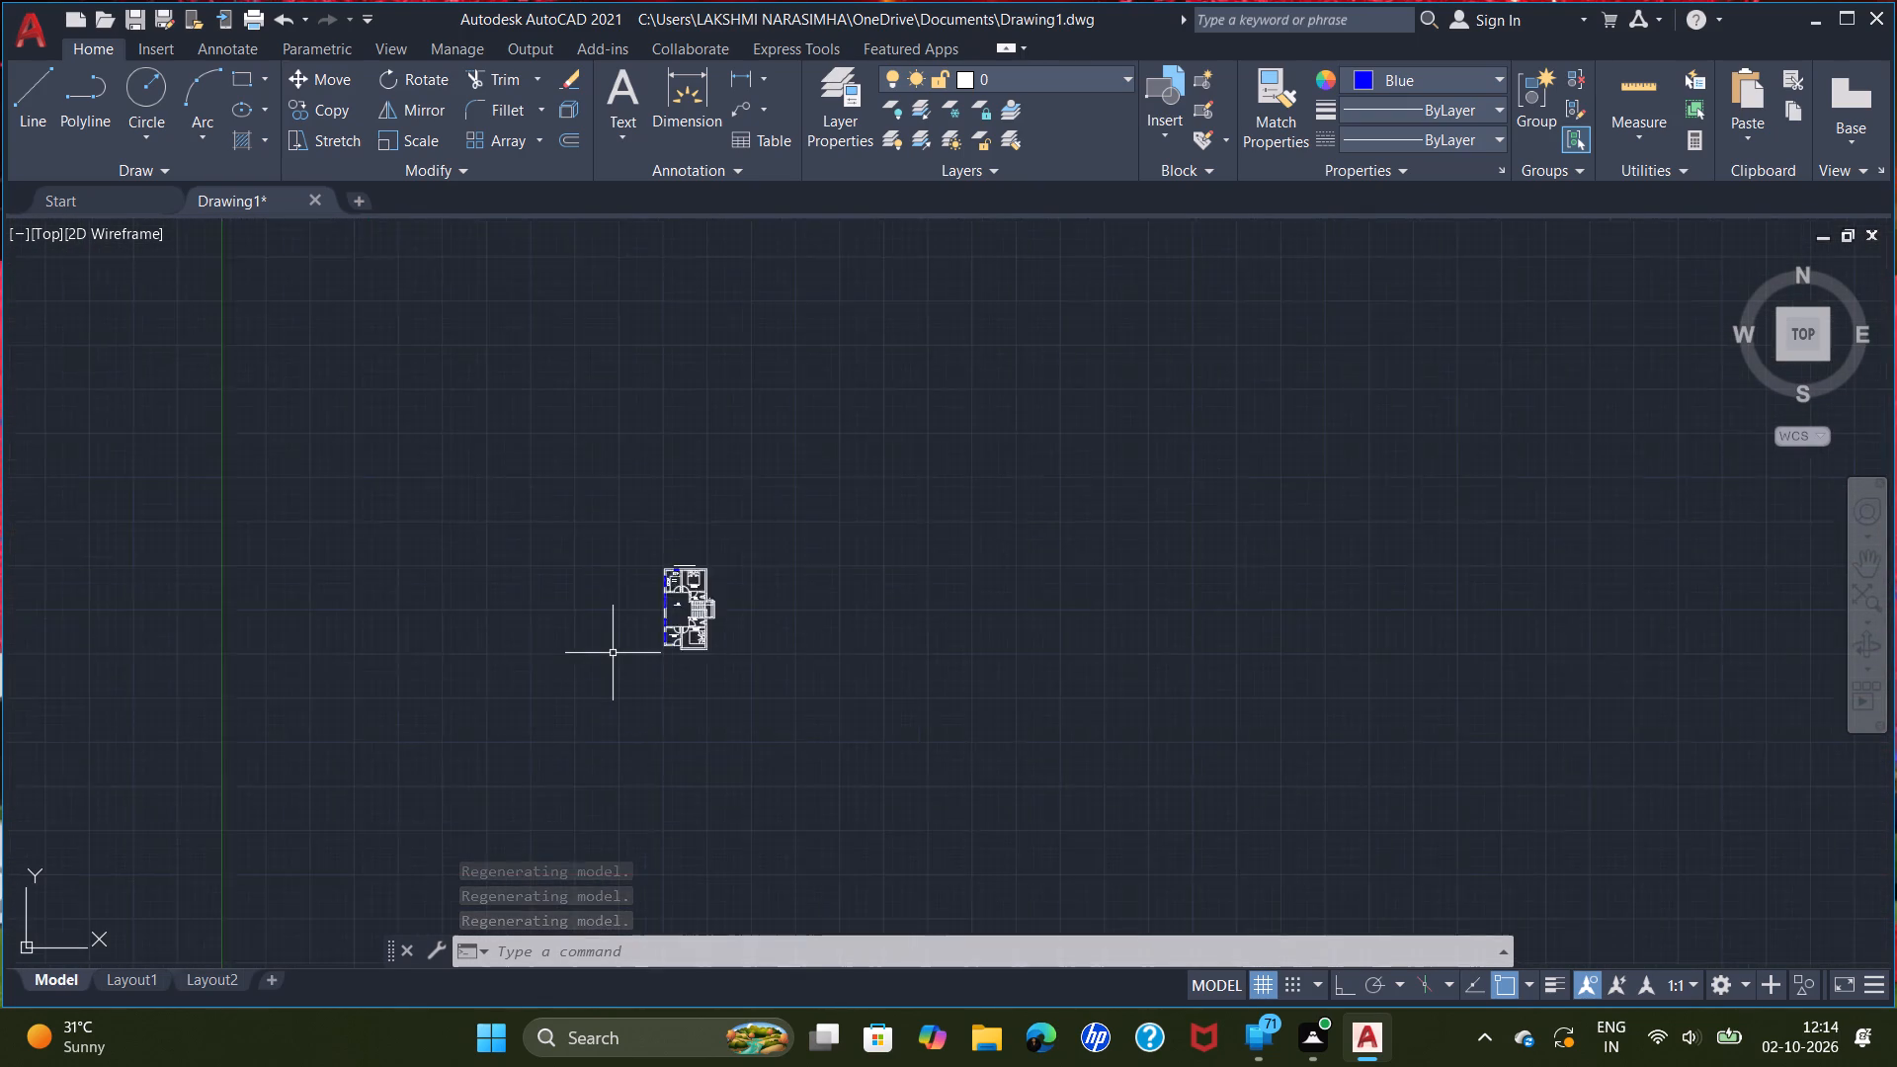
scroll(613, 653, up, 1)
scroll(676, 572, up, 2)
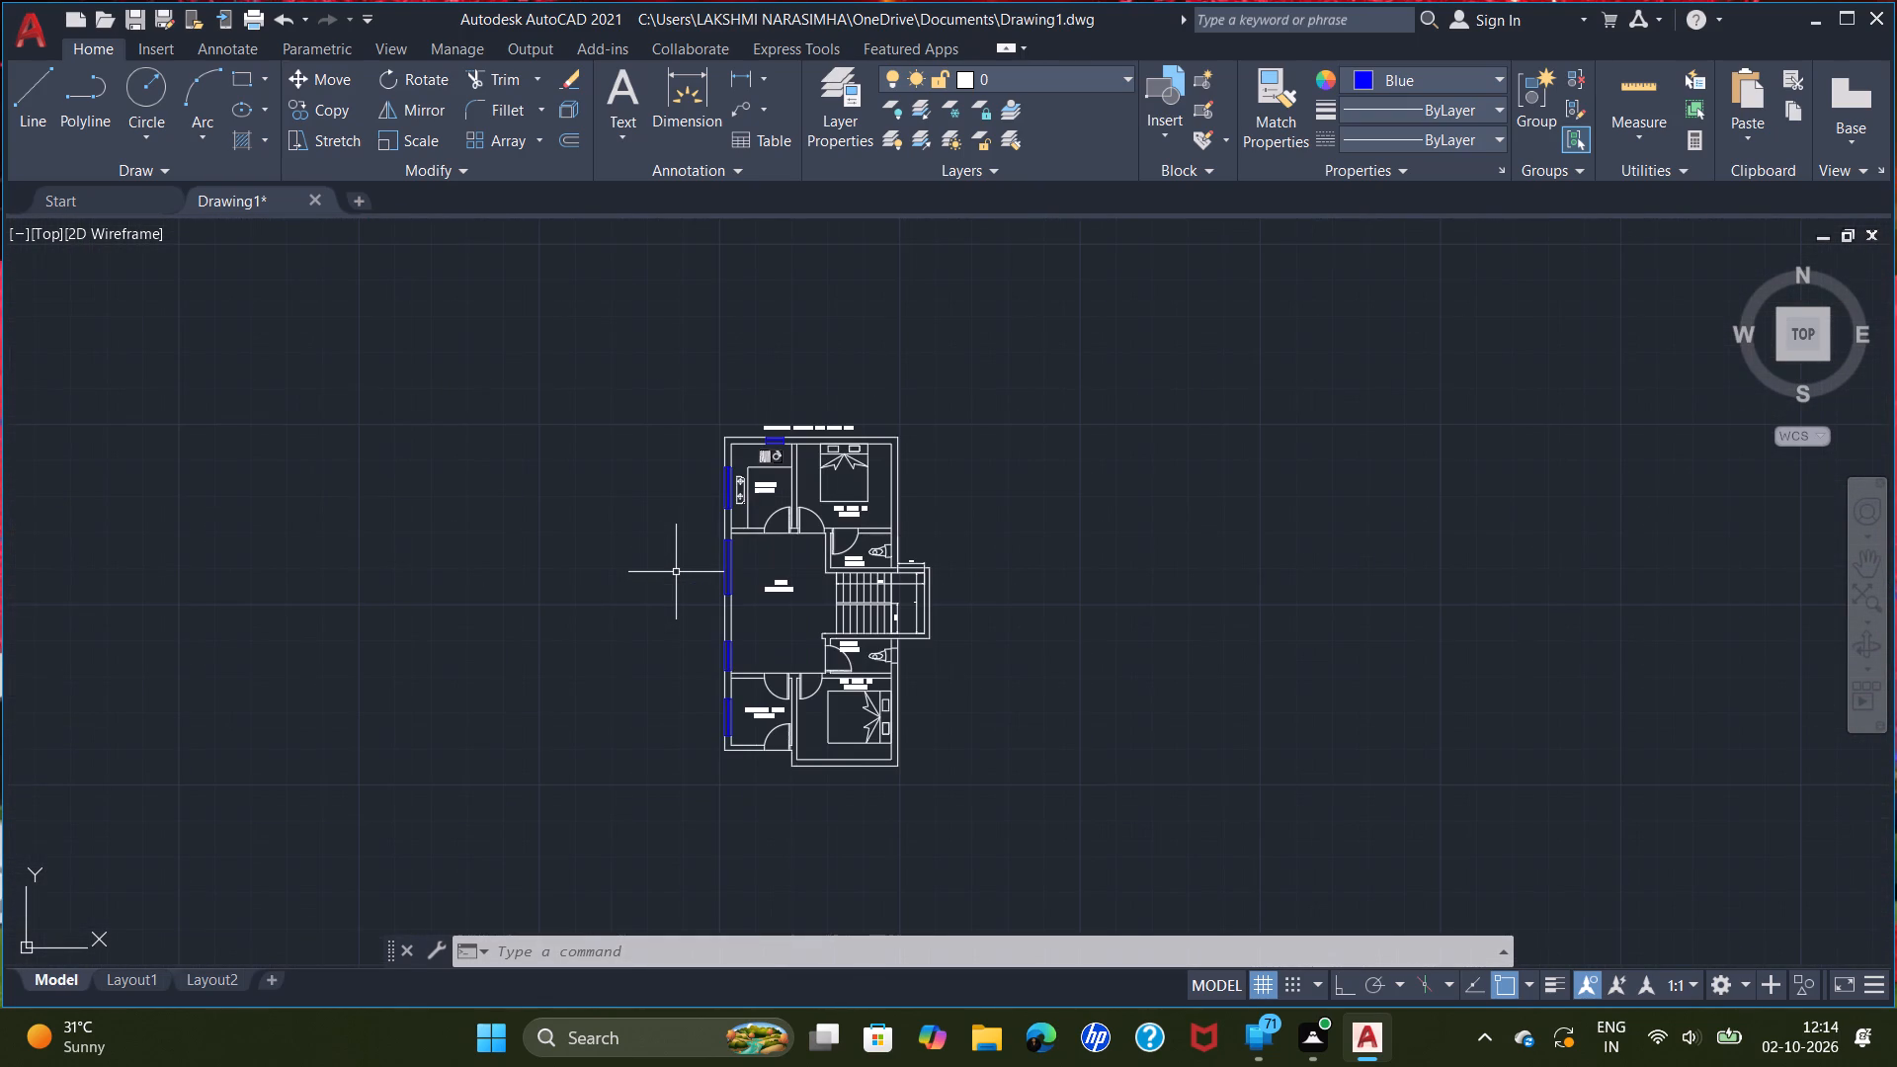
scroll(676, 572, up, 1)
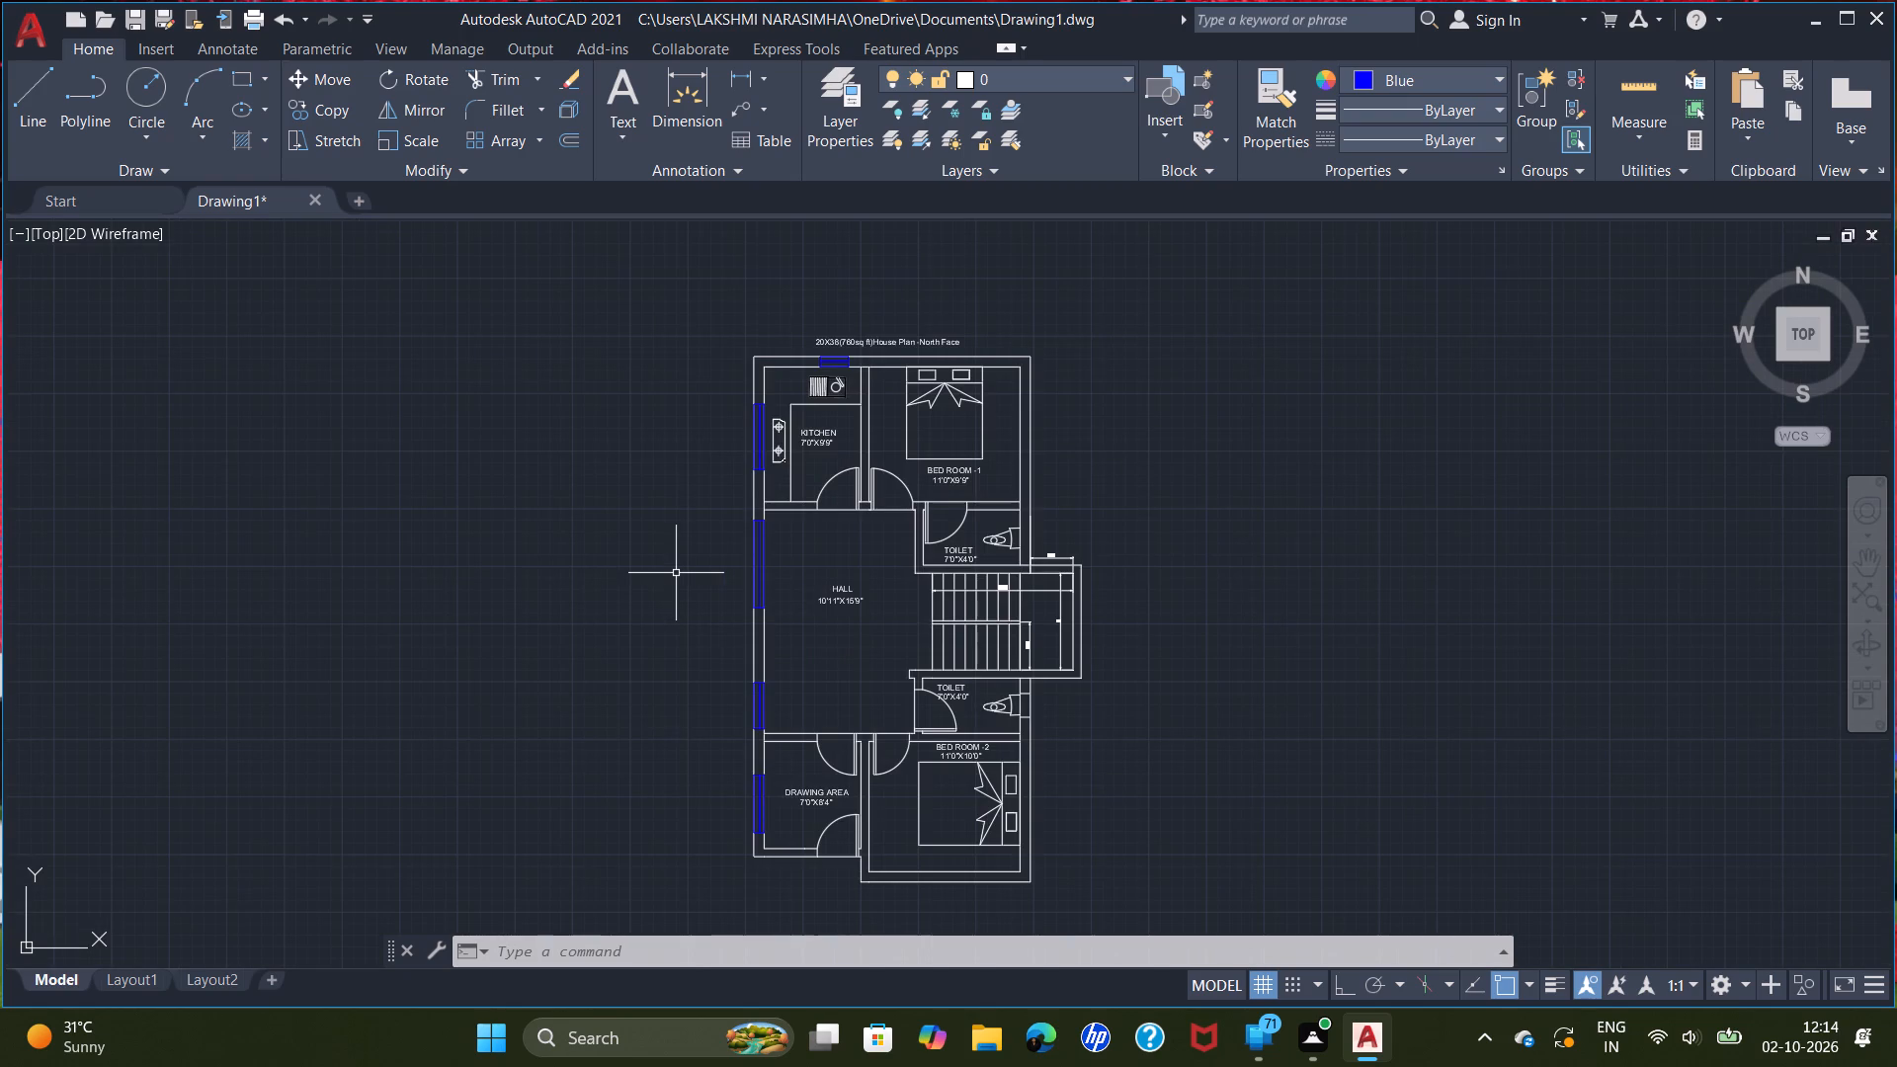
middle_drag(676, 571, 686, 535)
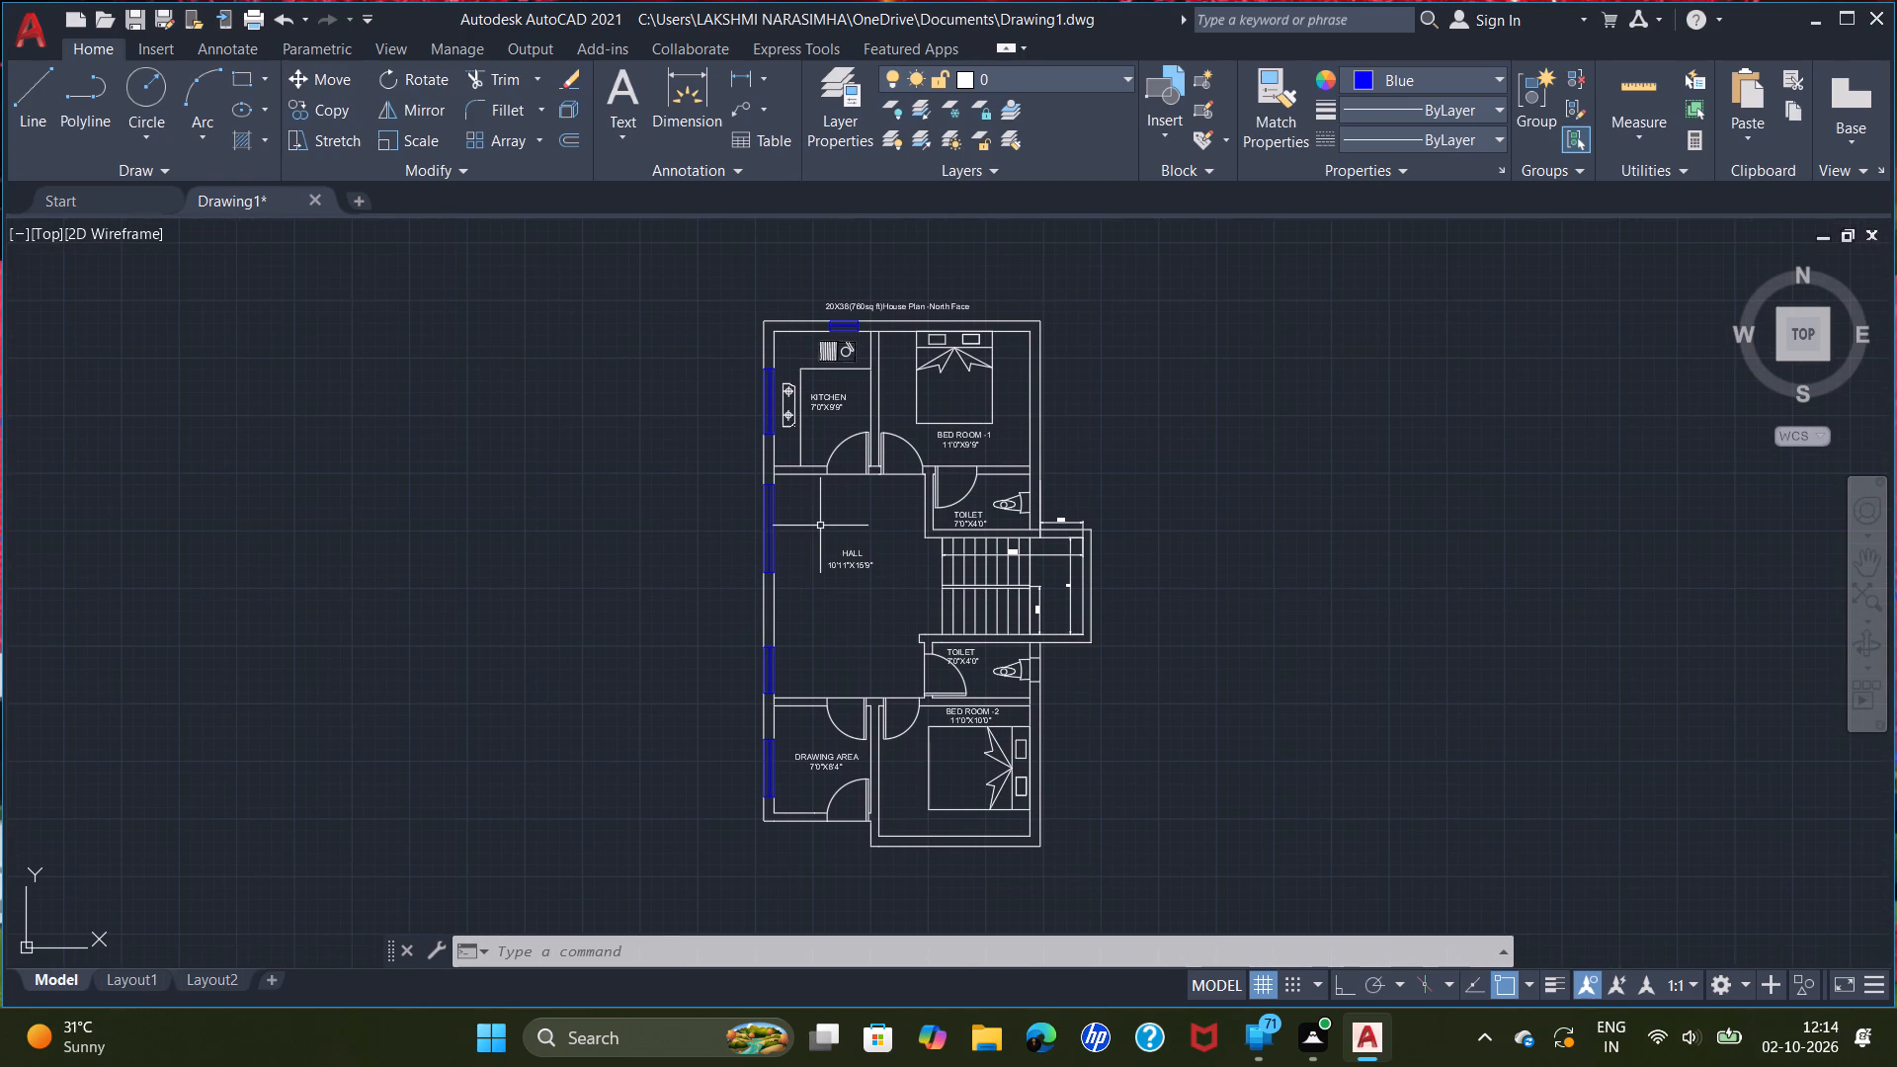
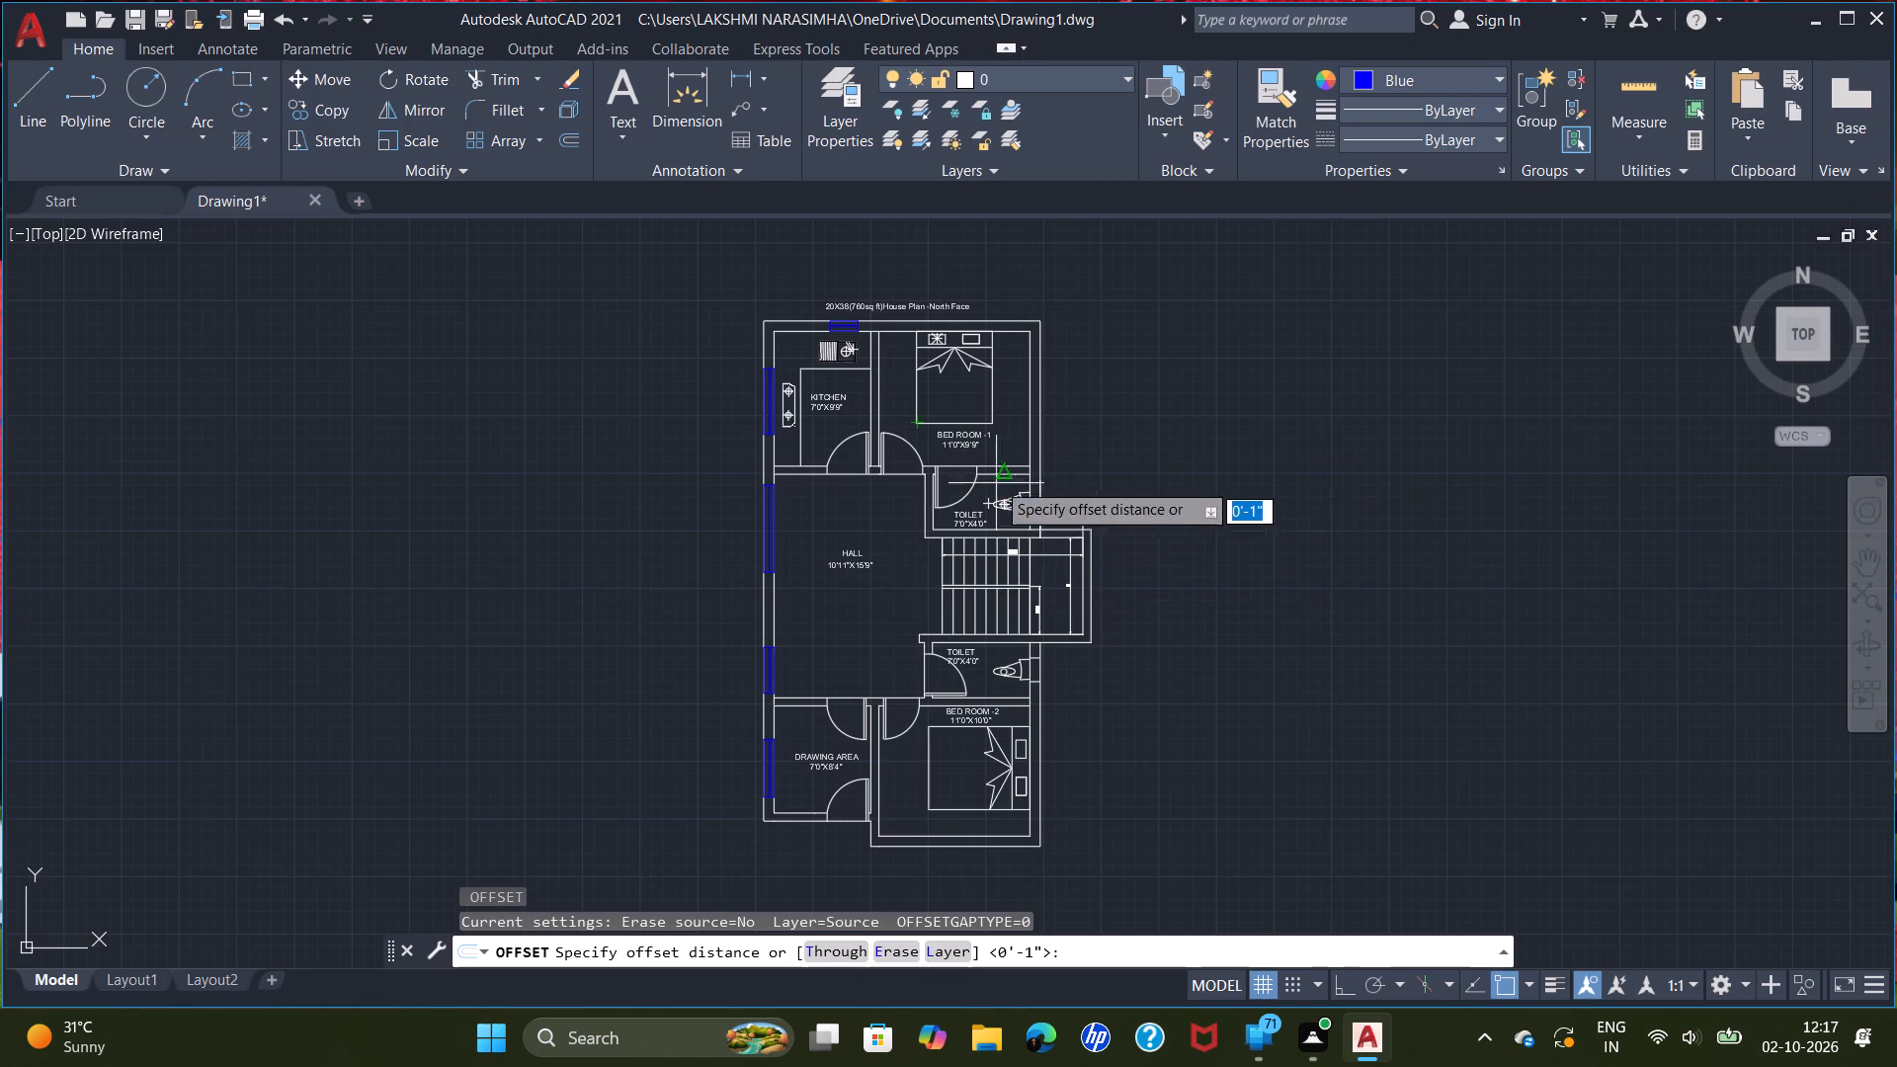
Review the whole house plan, checking the kitchen, bedroom 1 and toilet area below the title.
scroll(887, 359, up, 3)
middle_drag(952, 324, 683, 487)
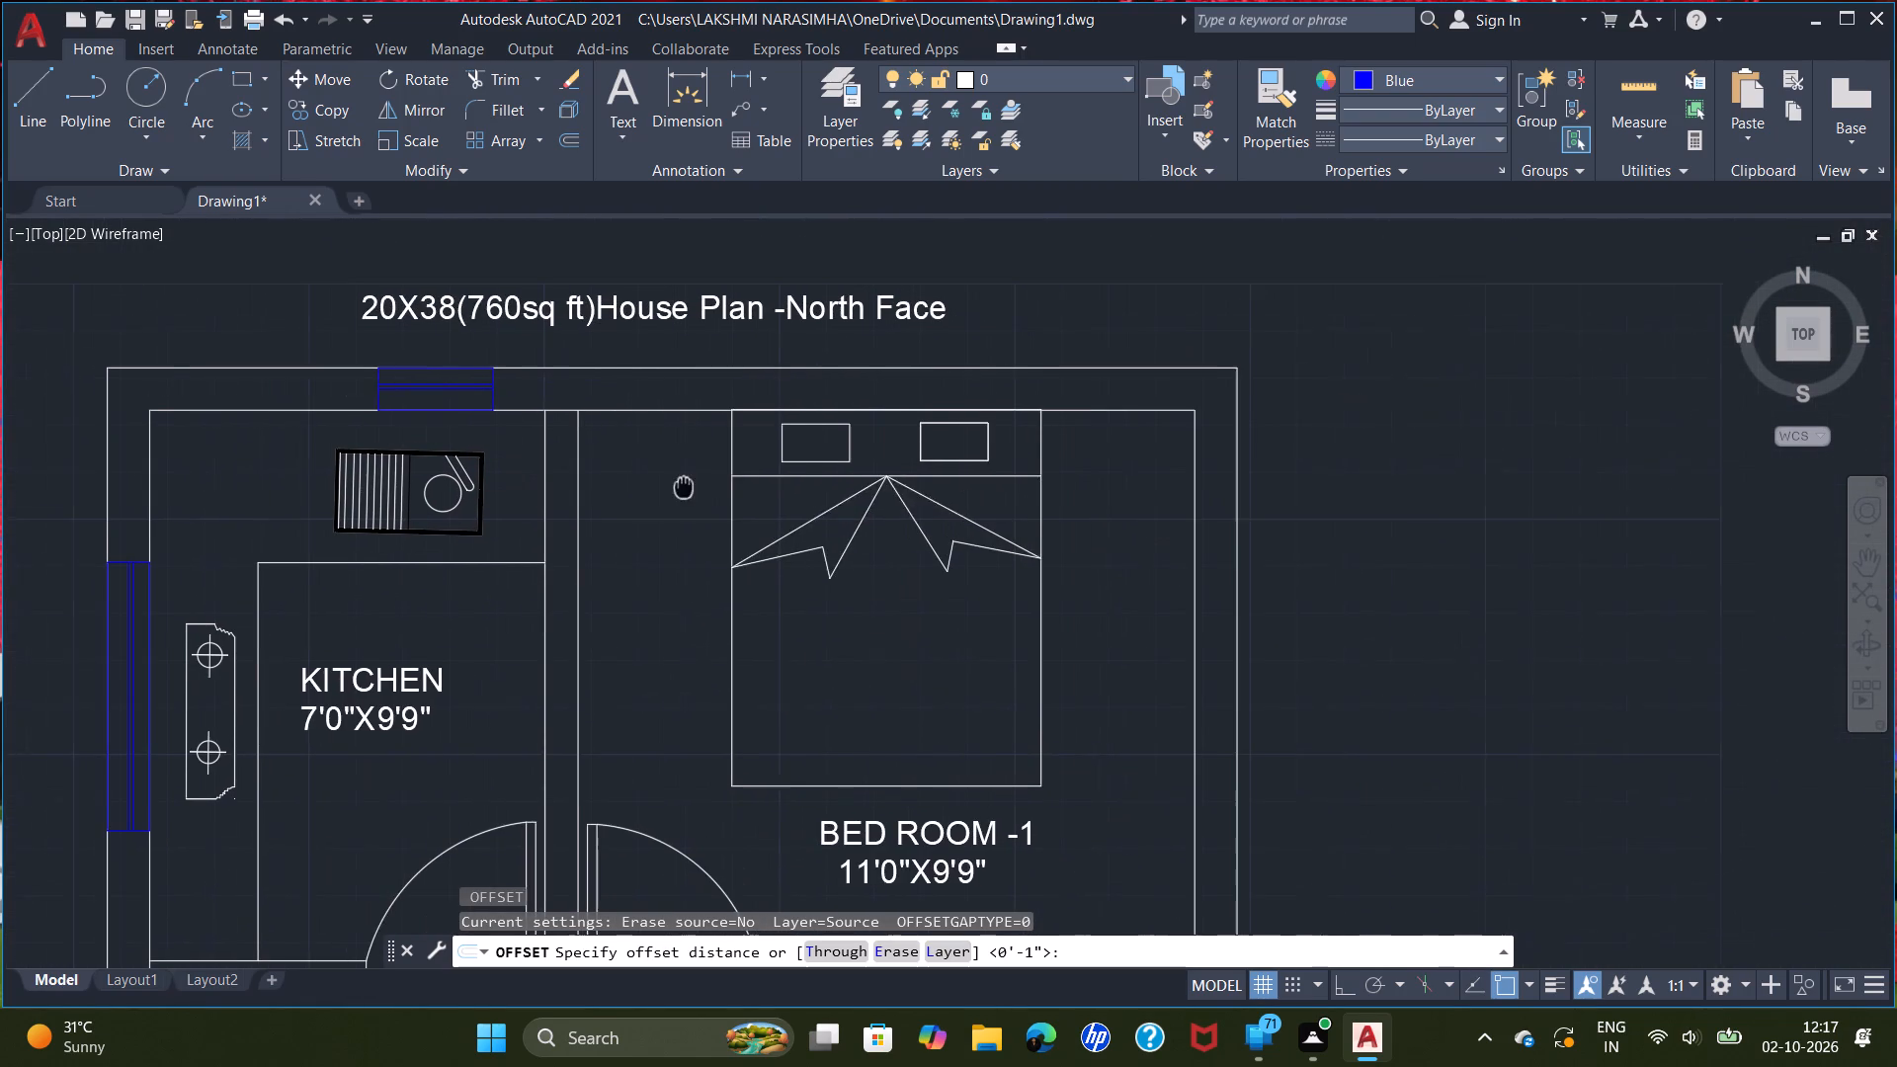
middle_drag(683, 487, 681, 488)
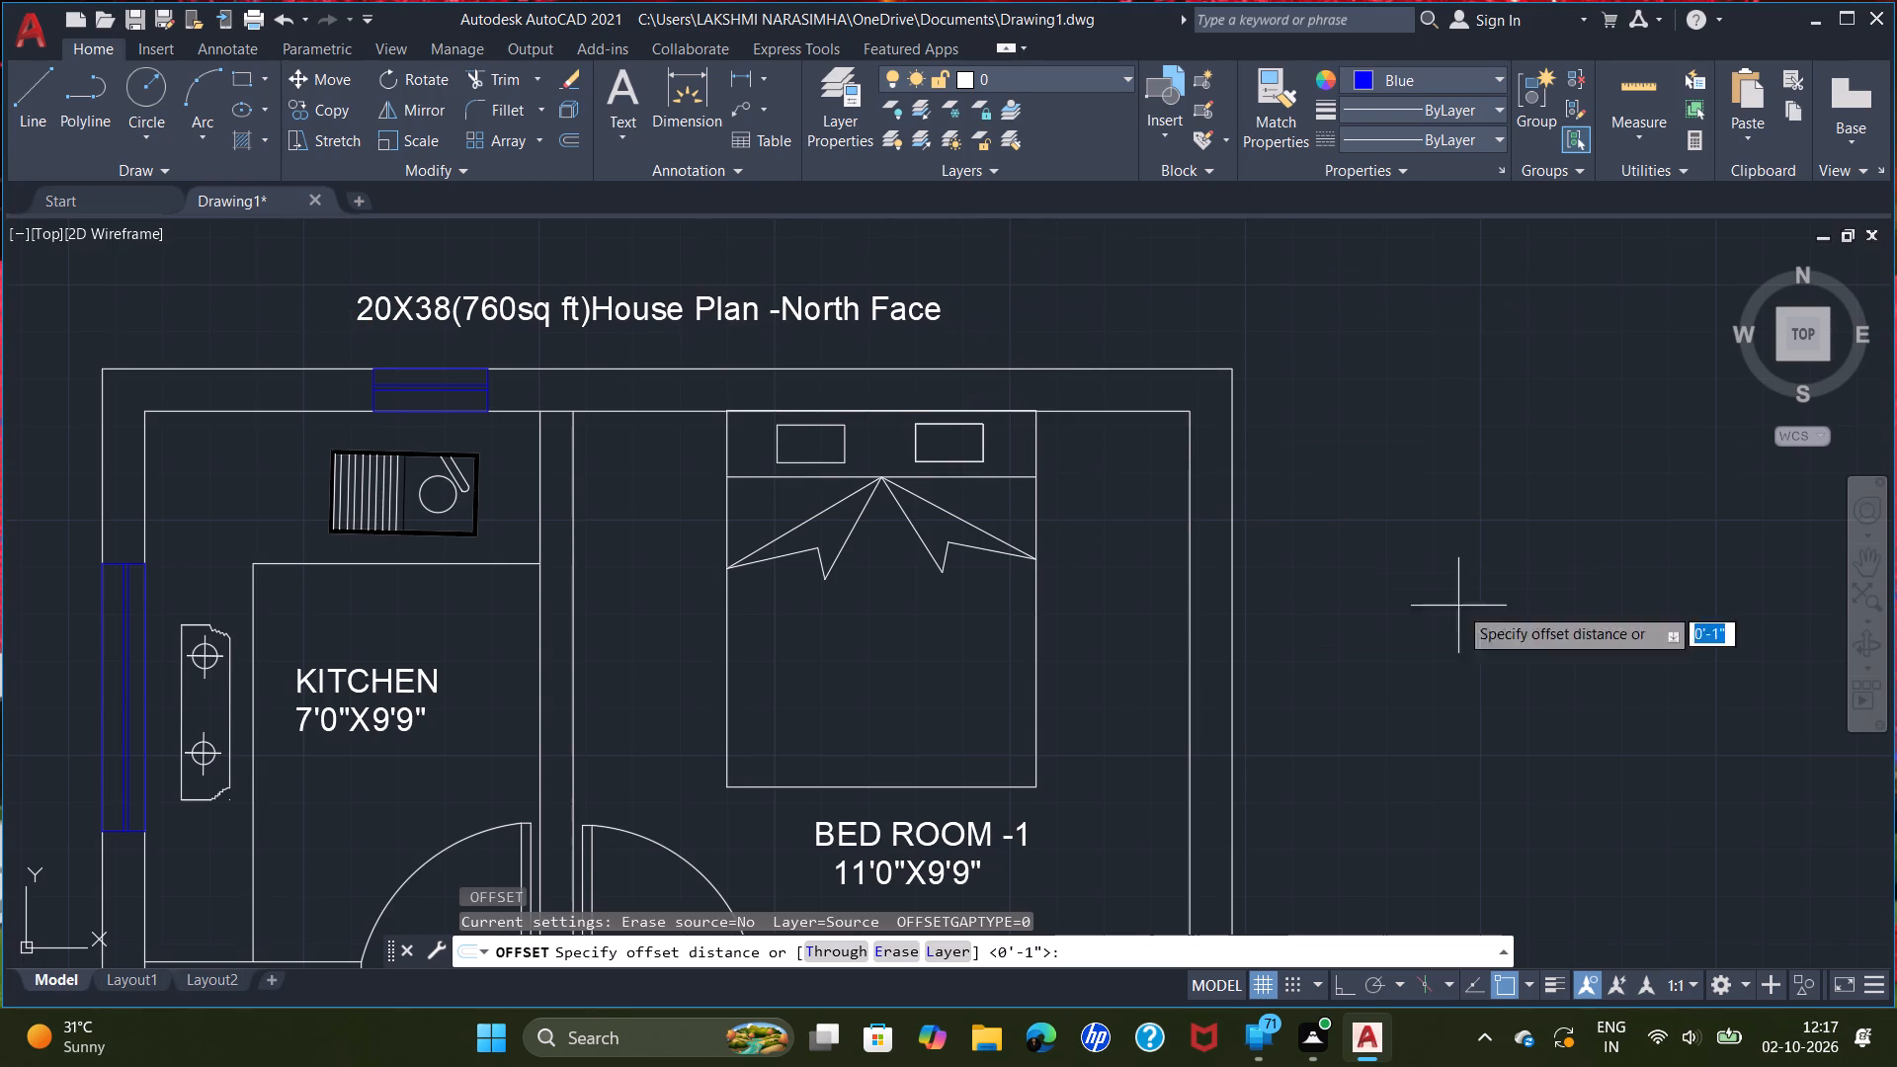
scroll(1648, 547, down, 3)
middle_drag(1617, 620, 1399, 507)
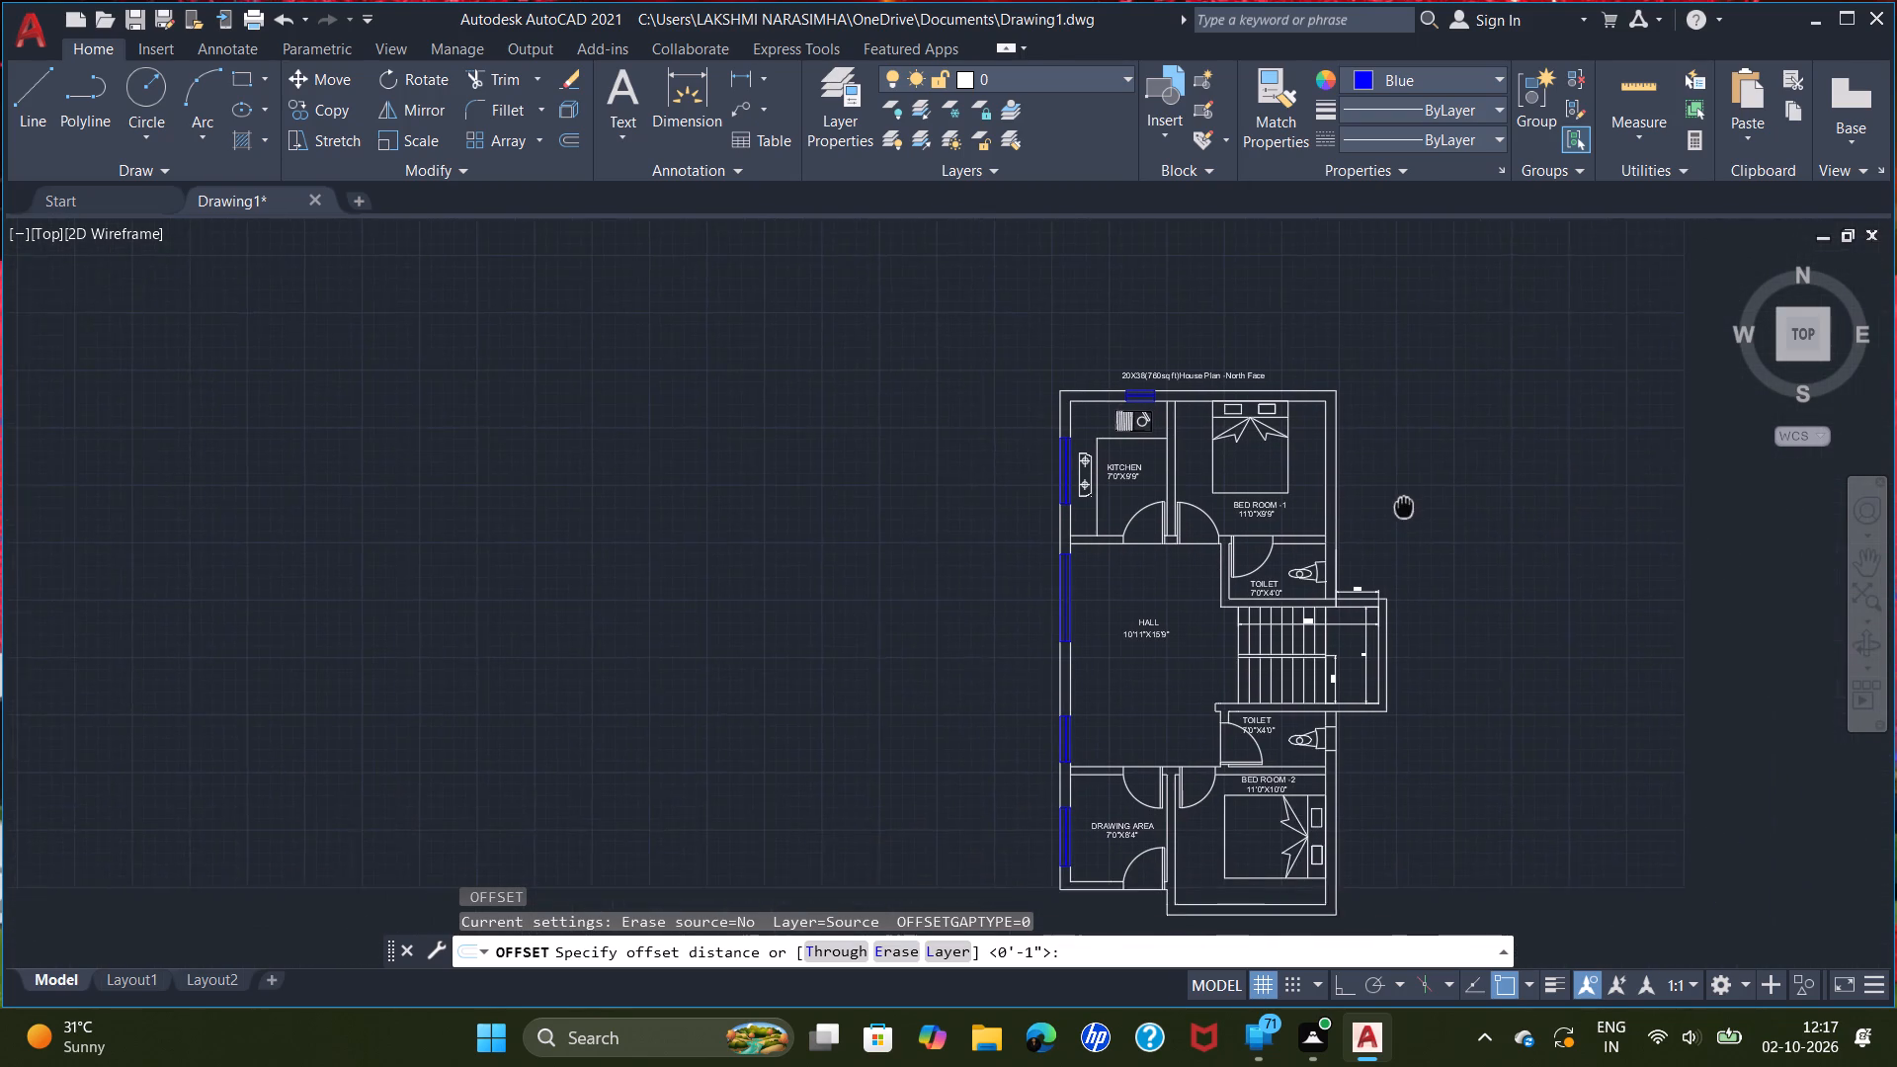
middle_drag(1399, 507, 1390, 507)
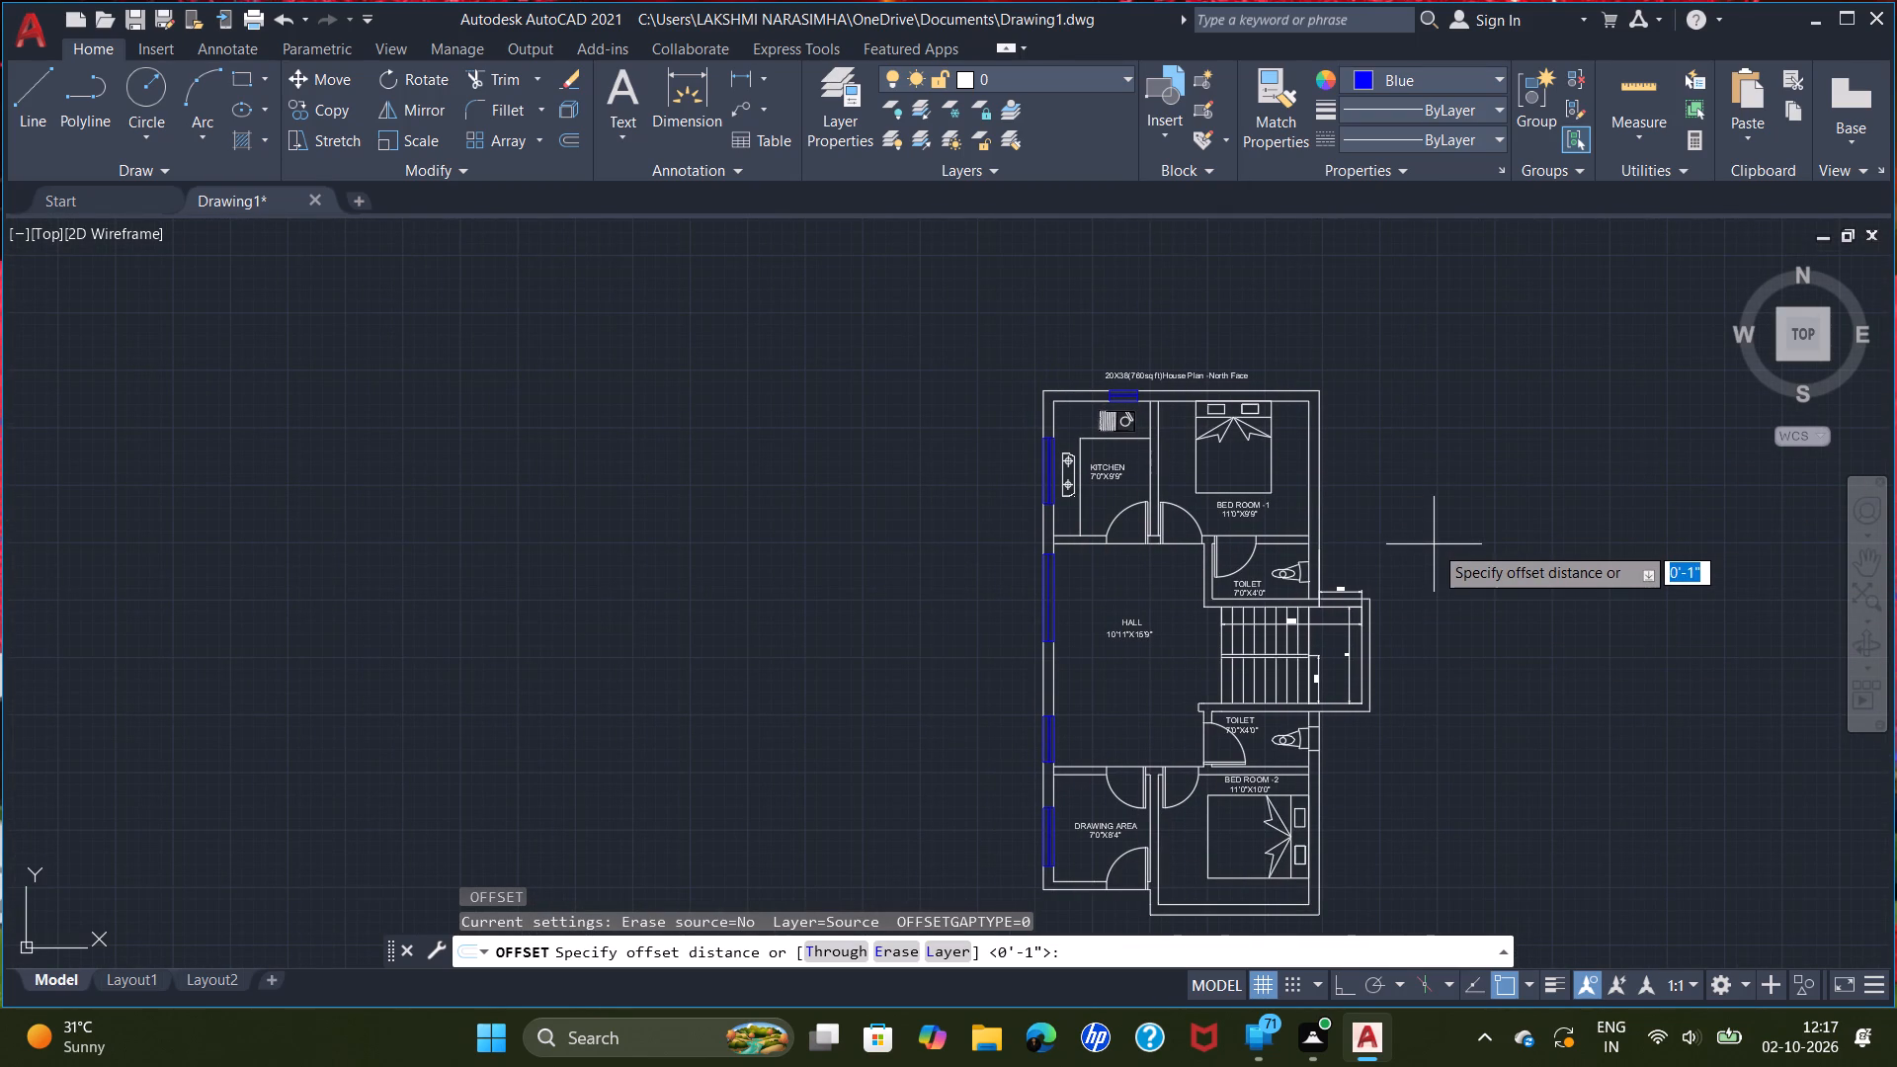
scroll(1387, 502, up, 1)
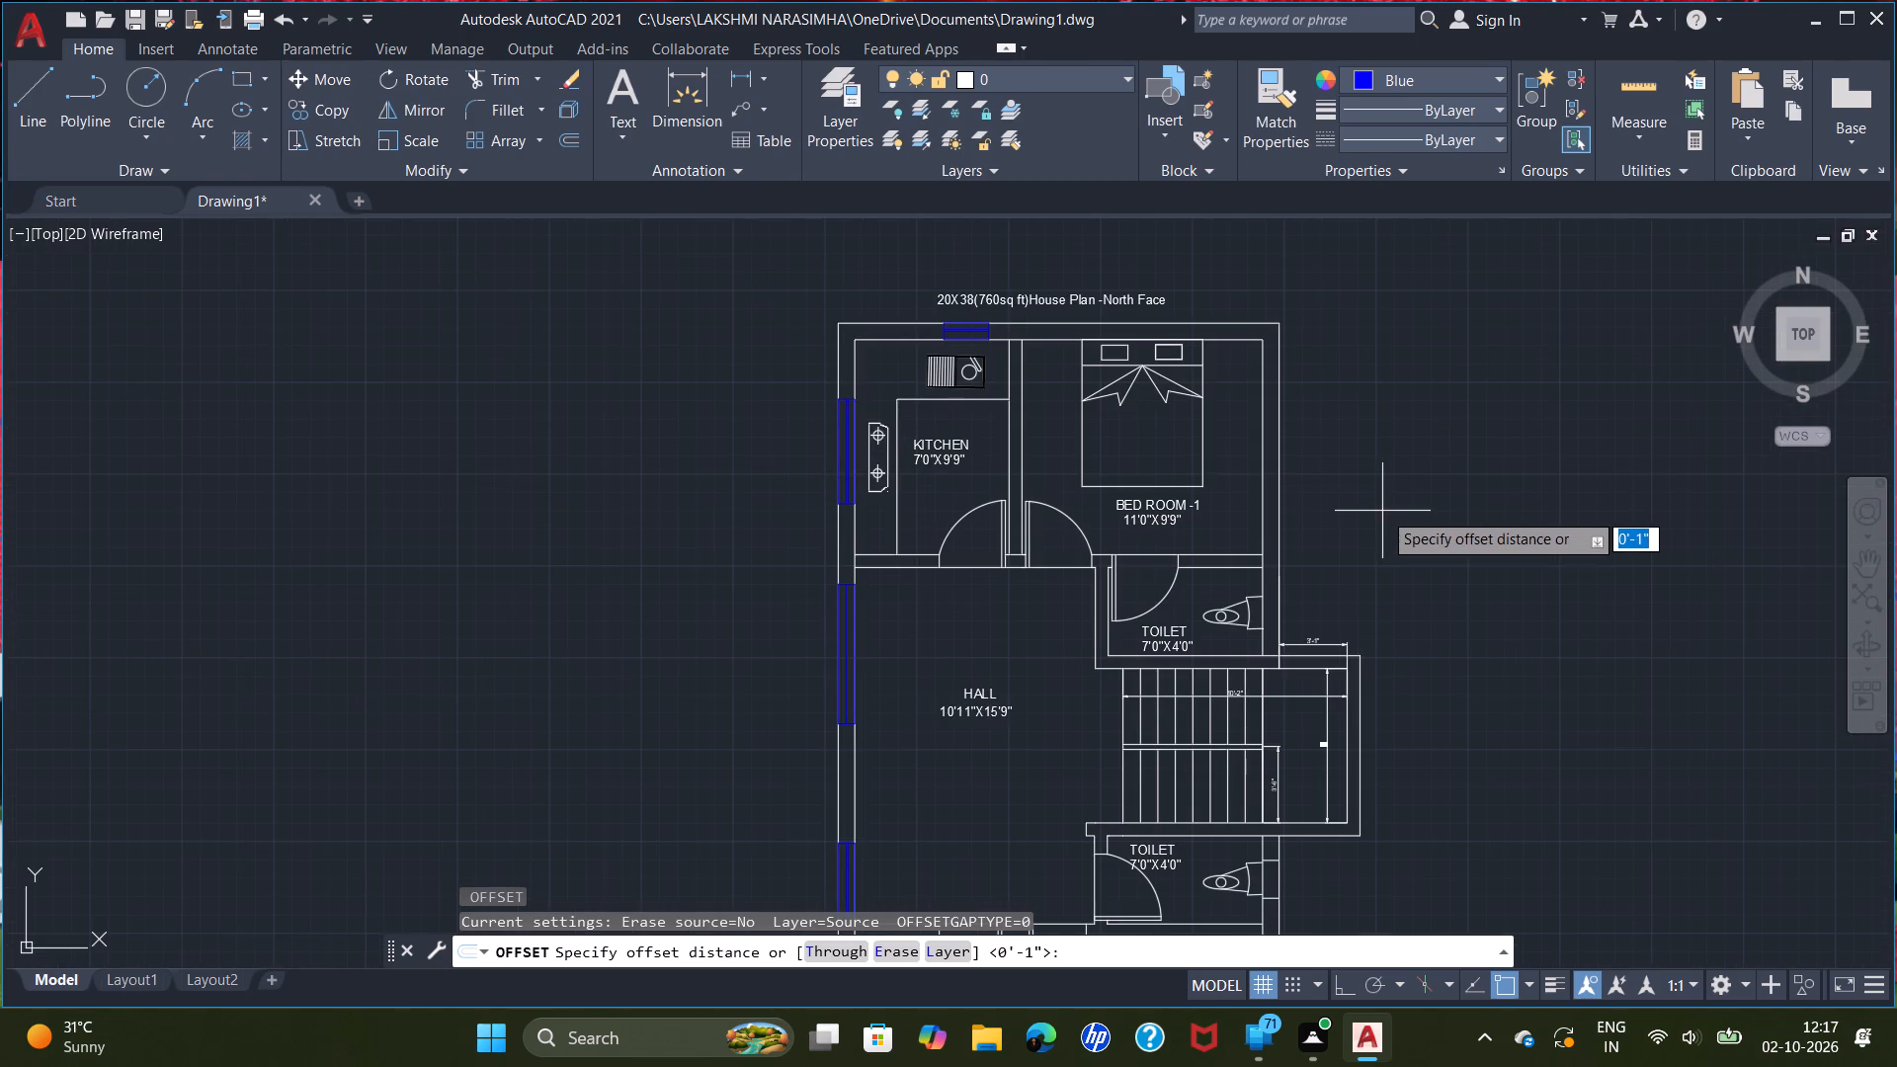
middle_drag(1382, 512, 1299, 555)
scroll(1250, 528, up, 1)
middle_drag(1243, 525, 1263, 619)
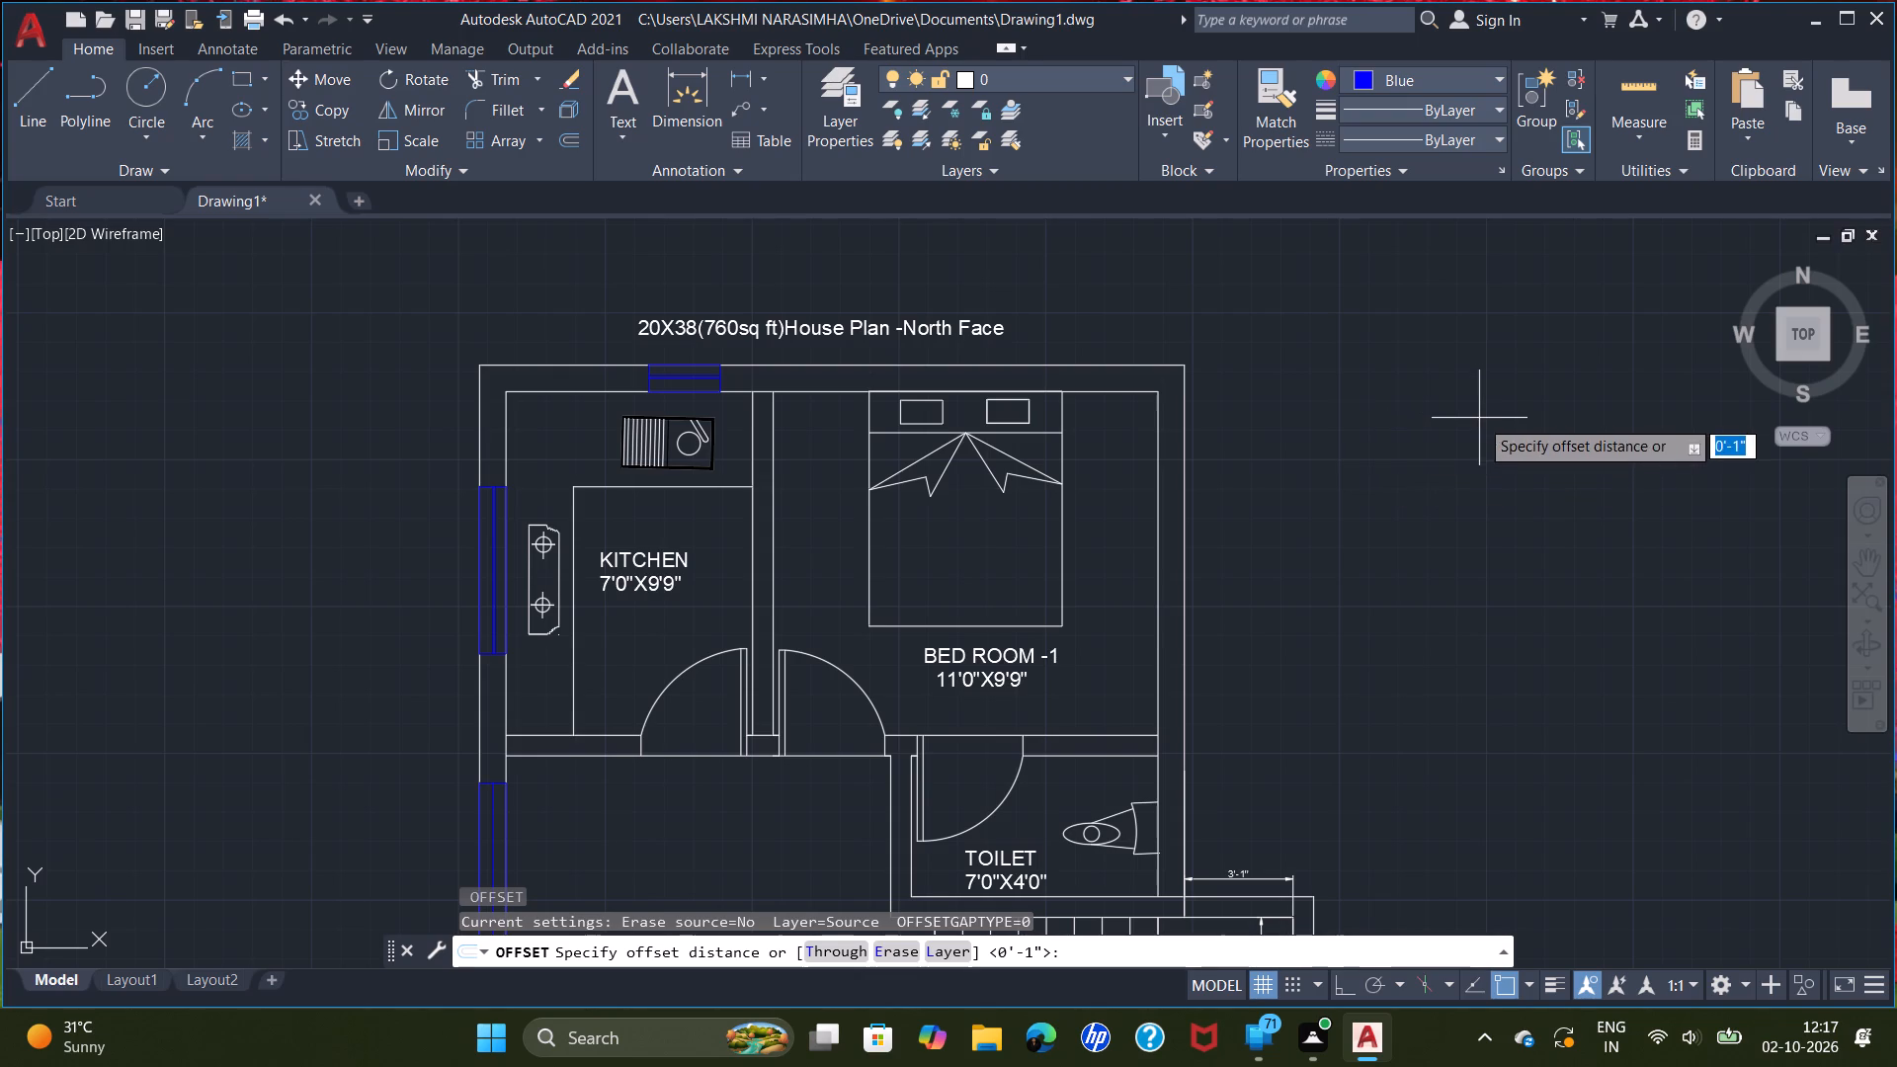
scroll(1323, 596, down, 2)
middle_drag(1374, 656, 1326, 592)
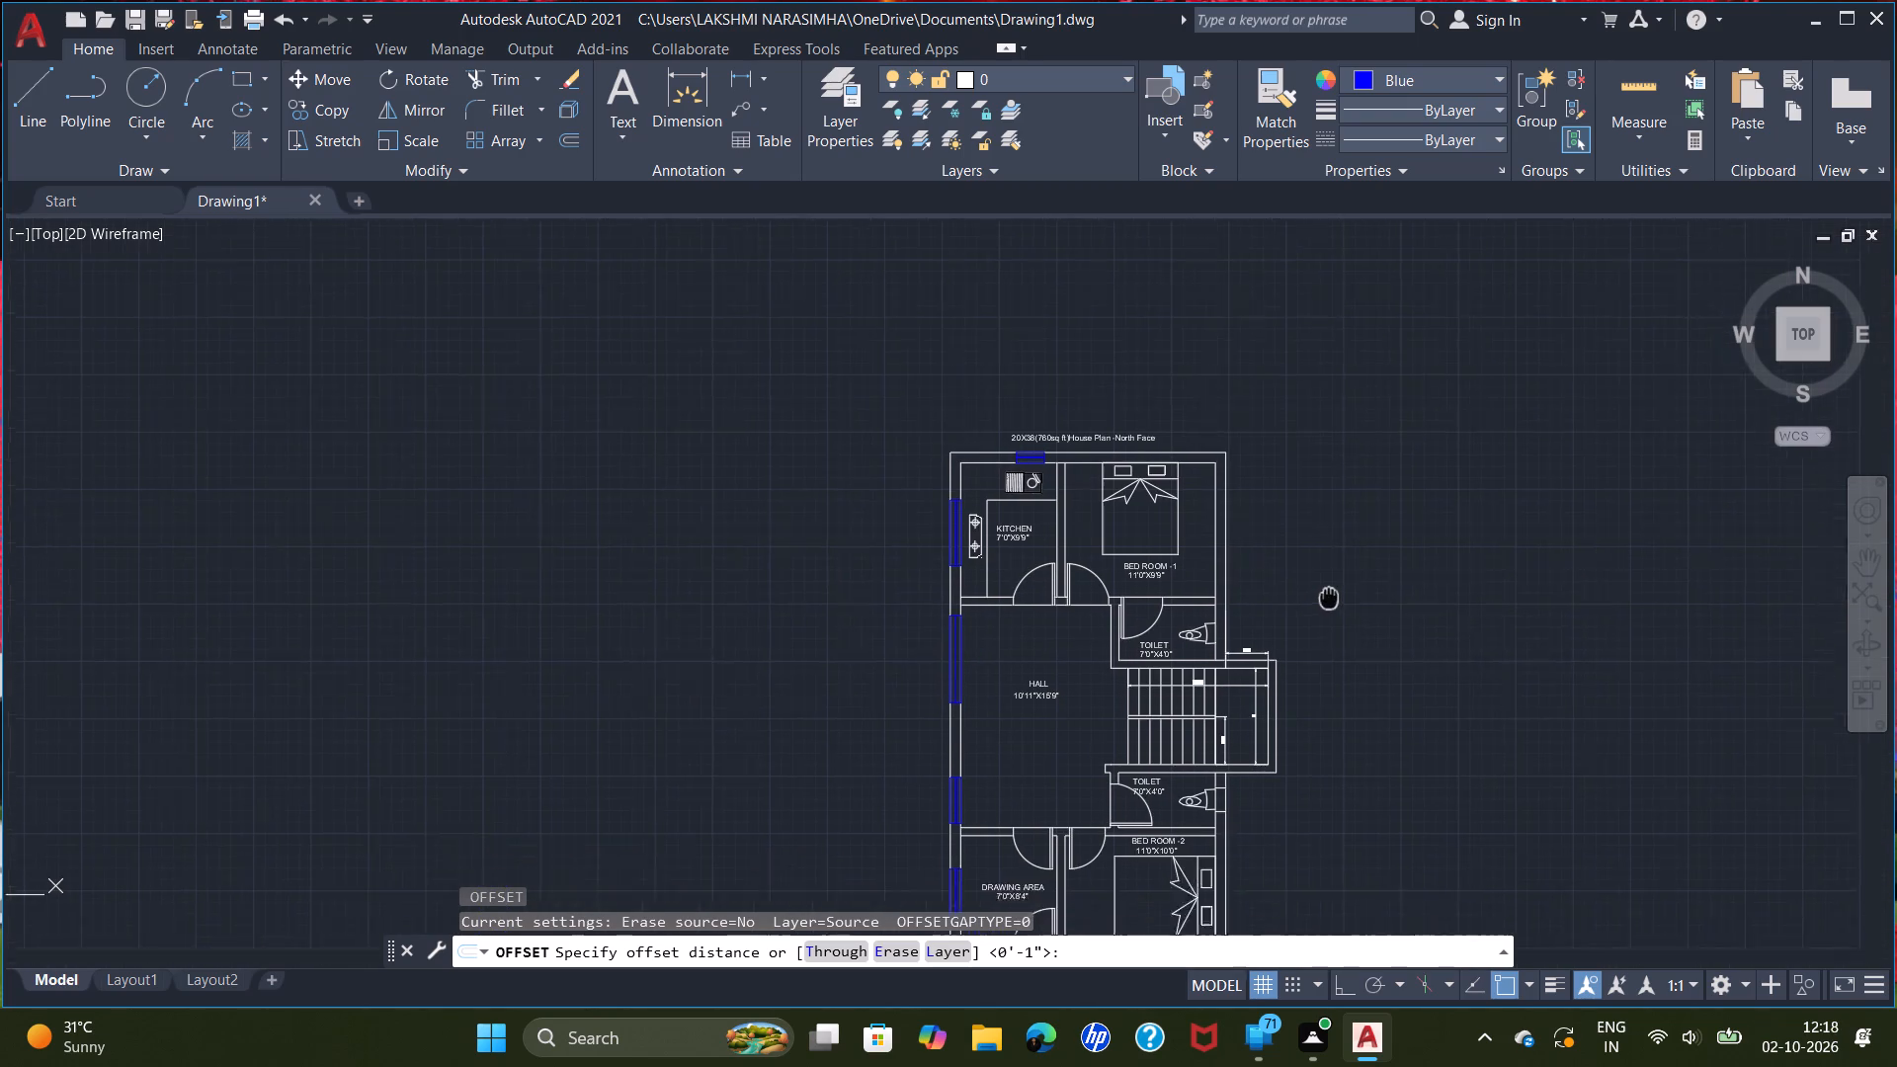
middle_drag(1326, 592, 1292, 542)
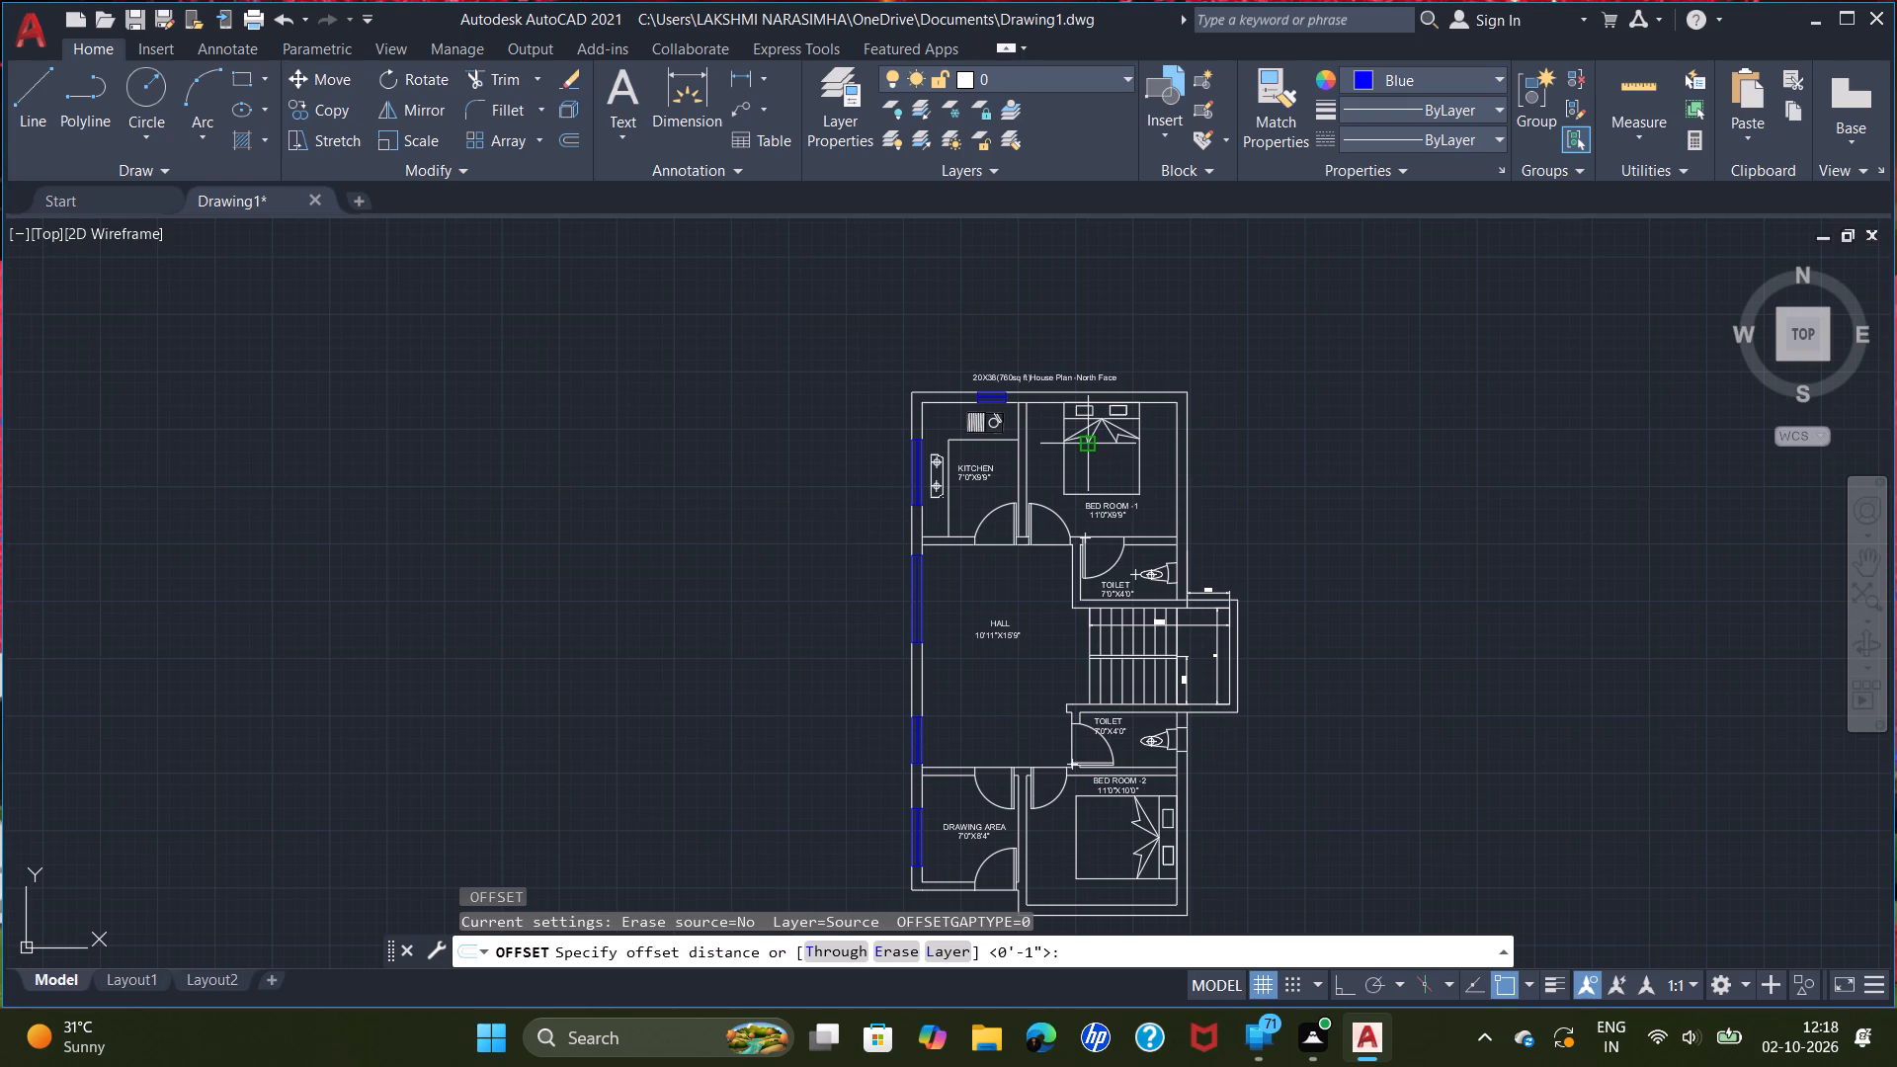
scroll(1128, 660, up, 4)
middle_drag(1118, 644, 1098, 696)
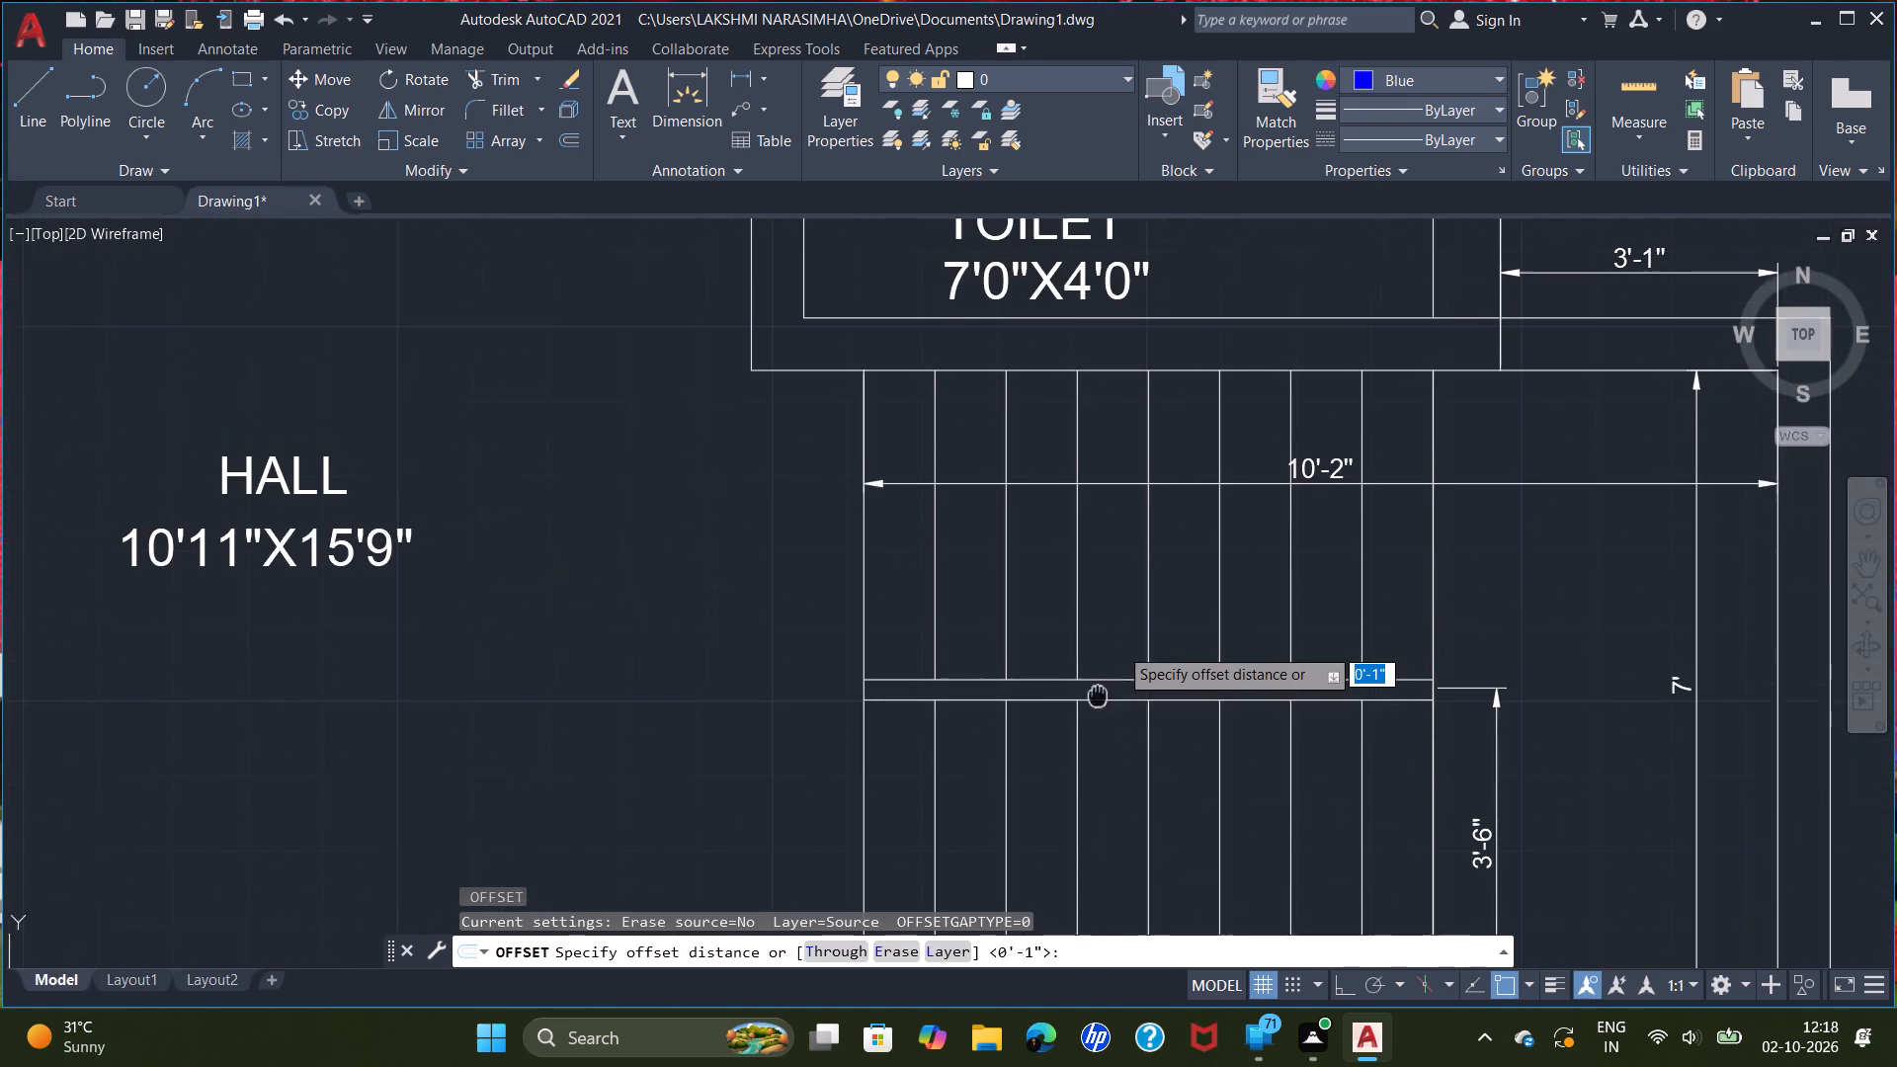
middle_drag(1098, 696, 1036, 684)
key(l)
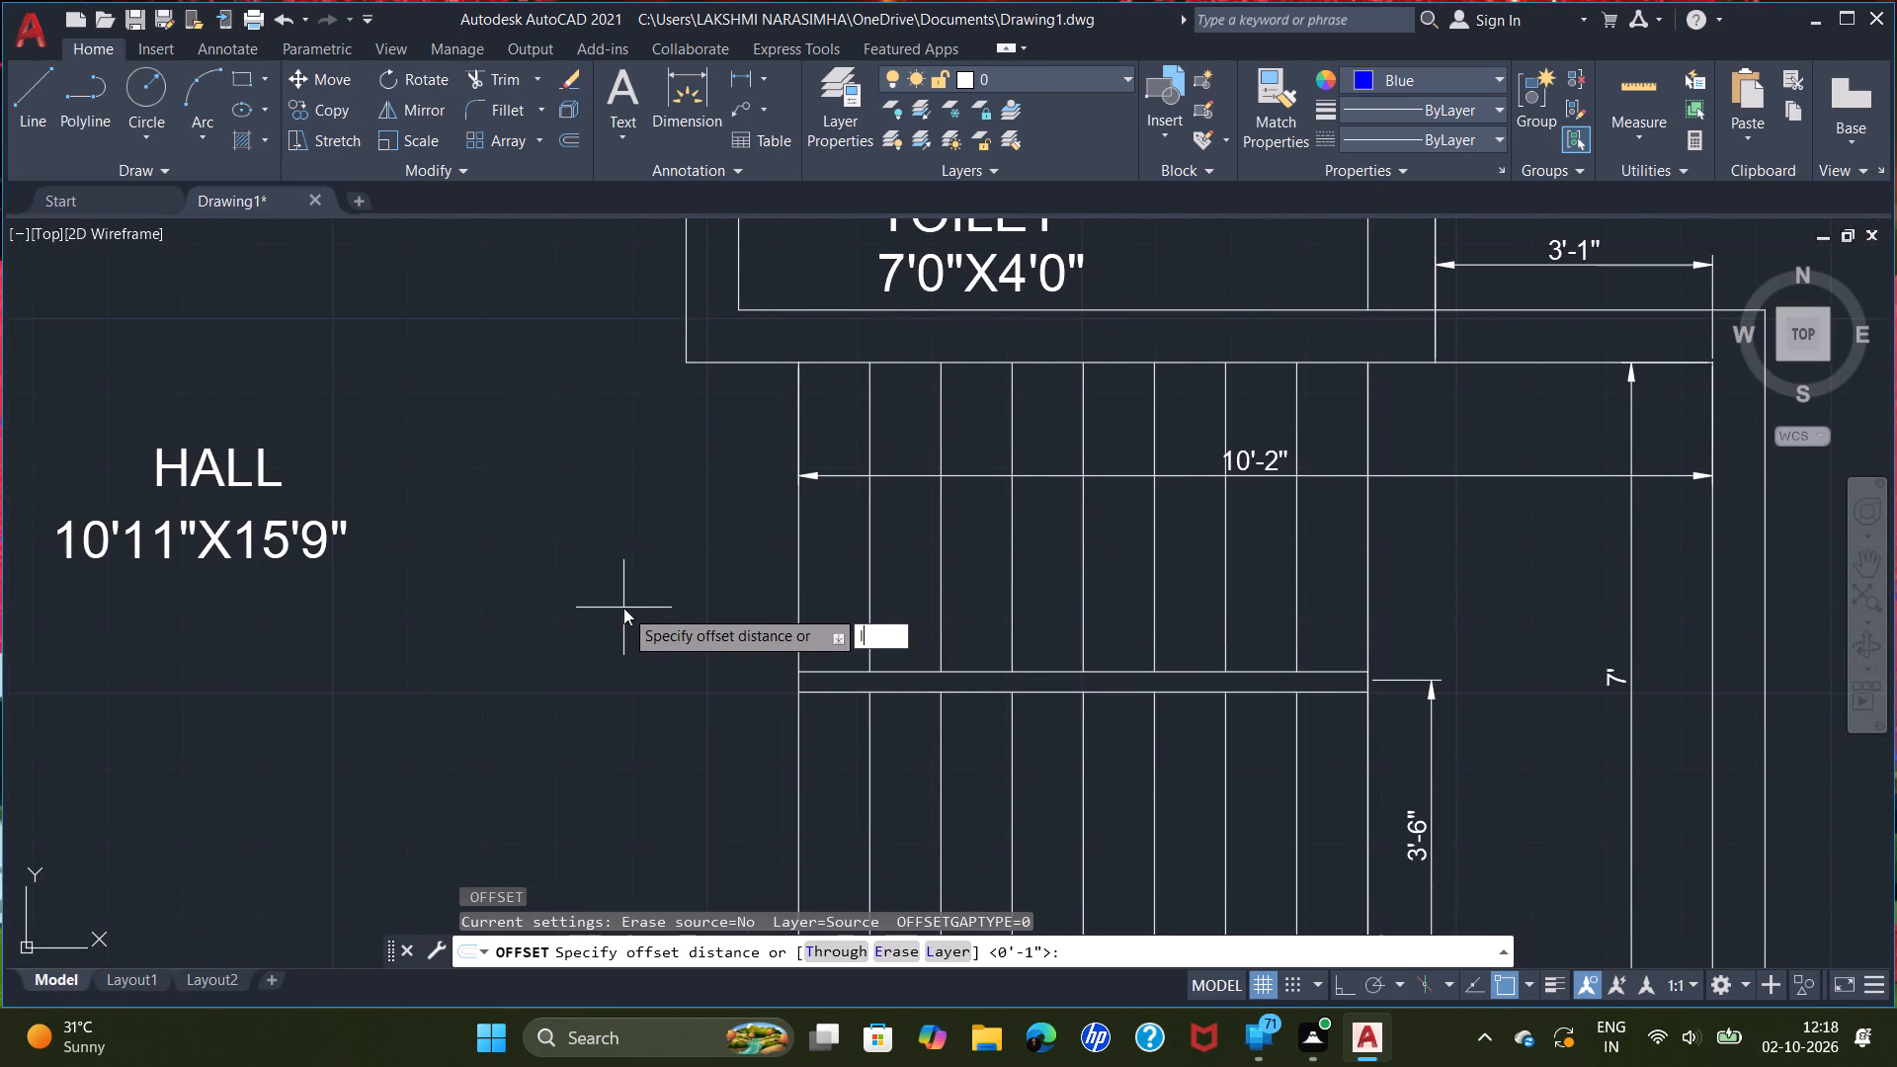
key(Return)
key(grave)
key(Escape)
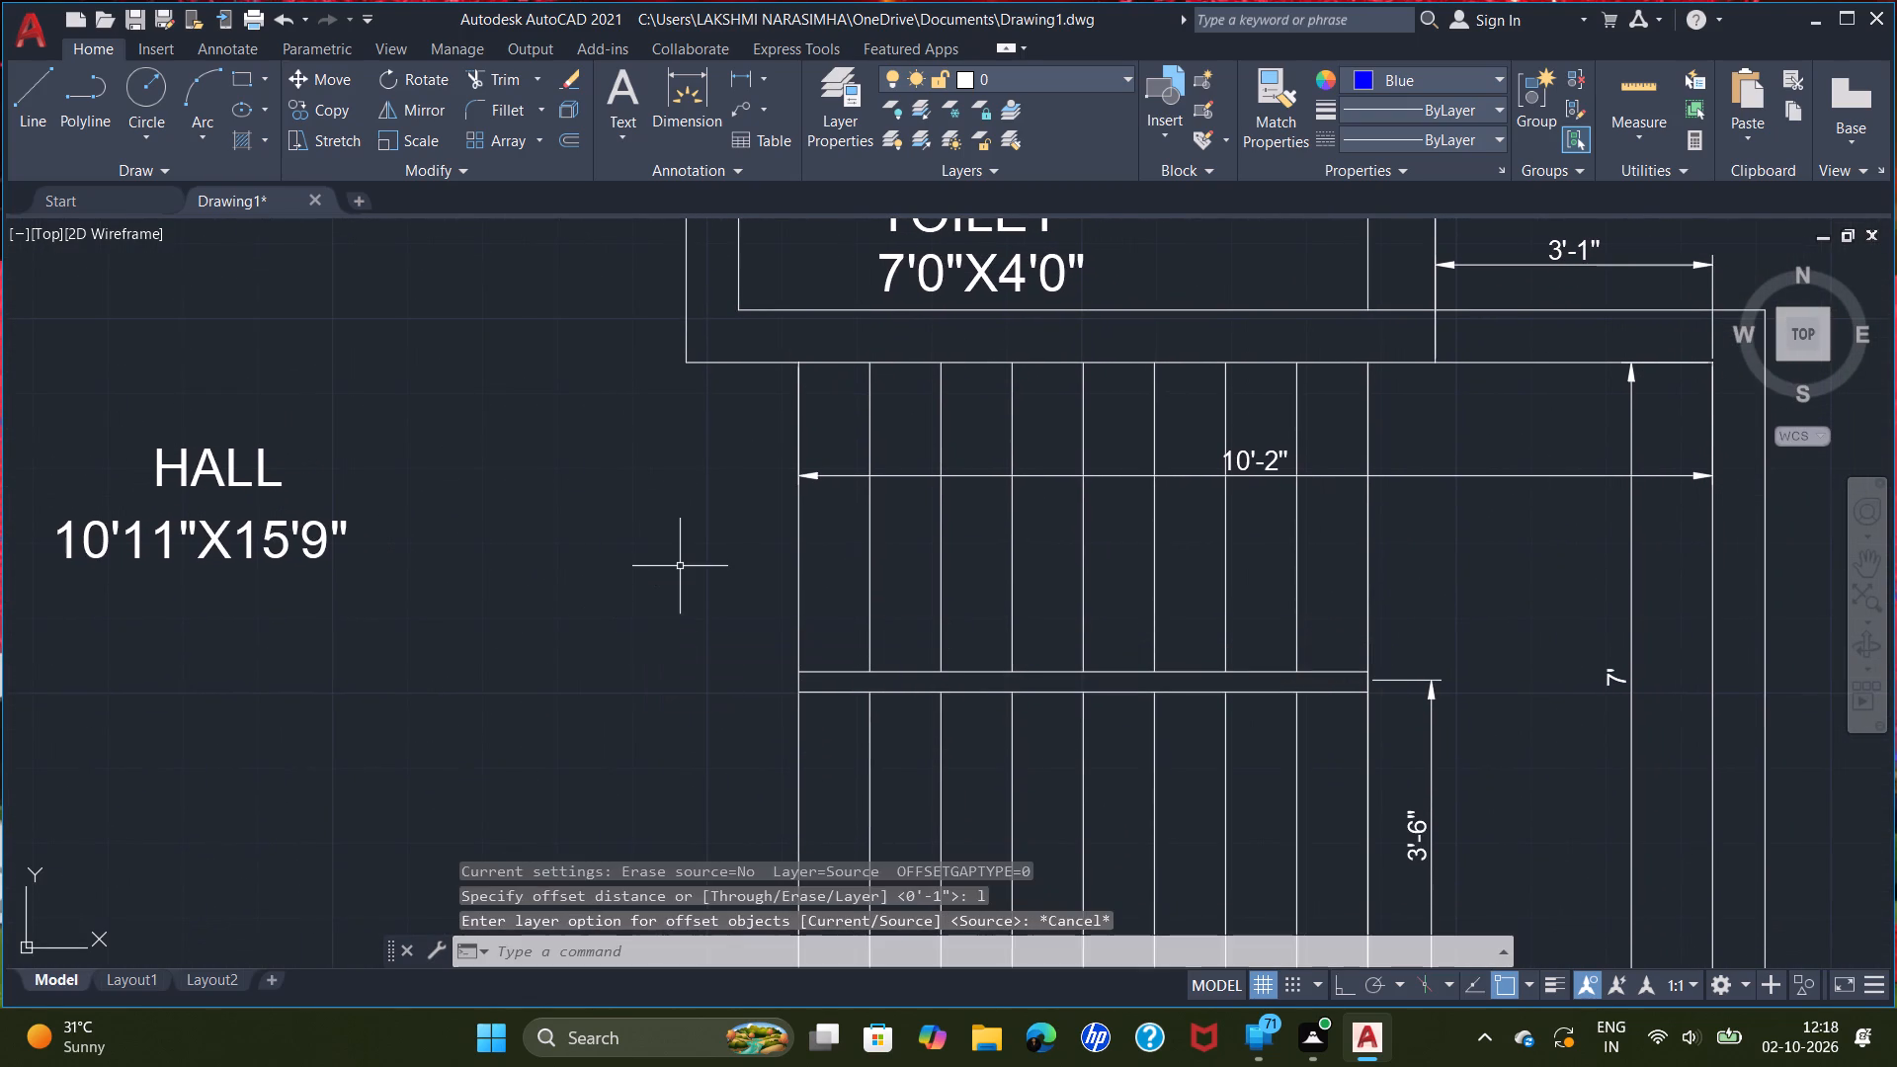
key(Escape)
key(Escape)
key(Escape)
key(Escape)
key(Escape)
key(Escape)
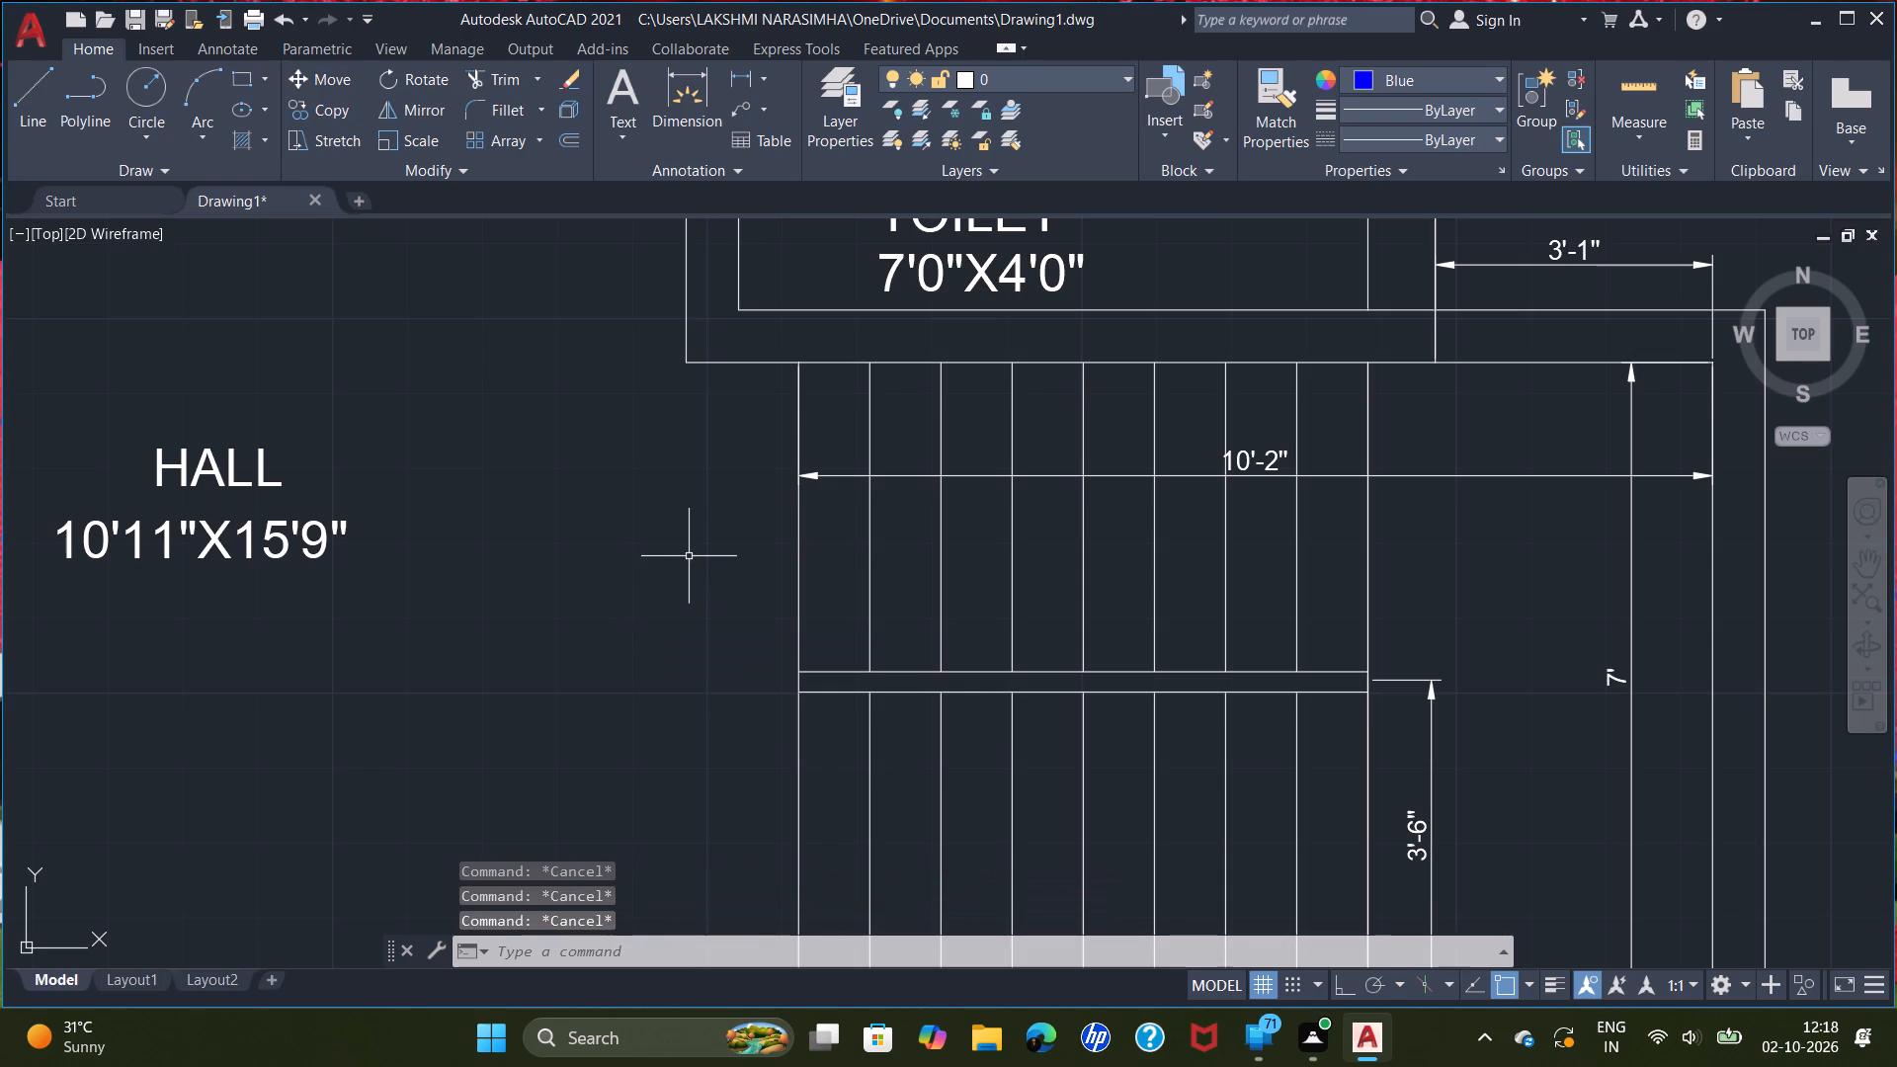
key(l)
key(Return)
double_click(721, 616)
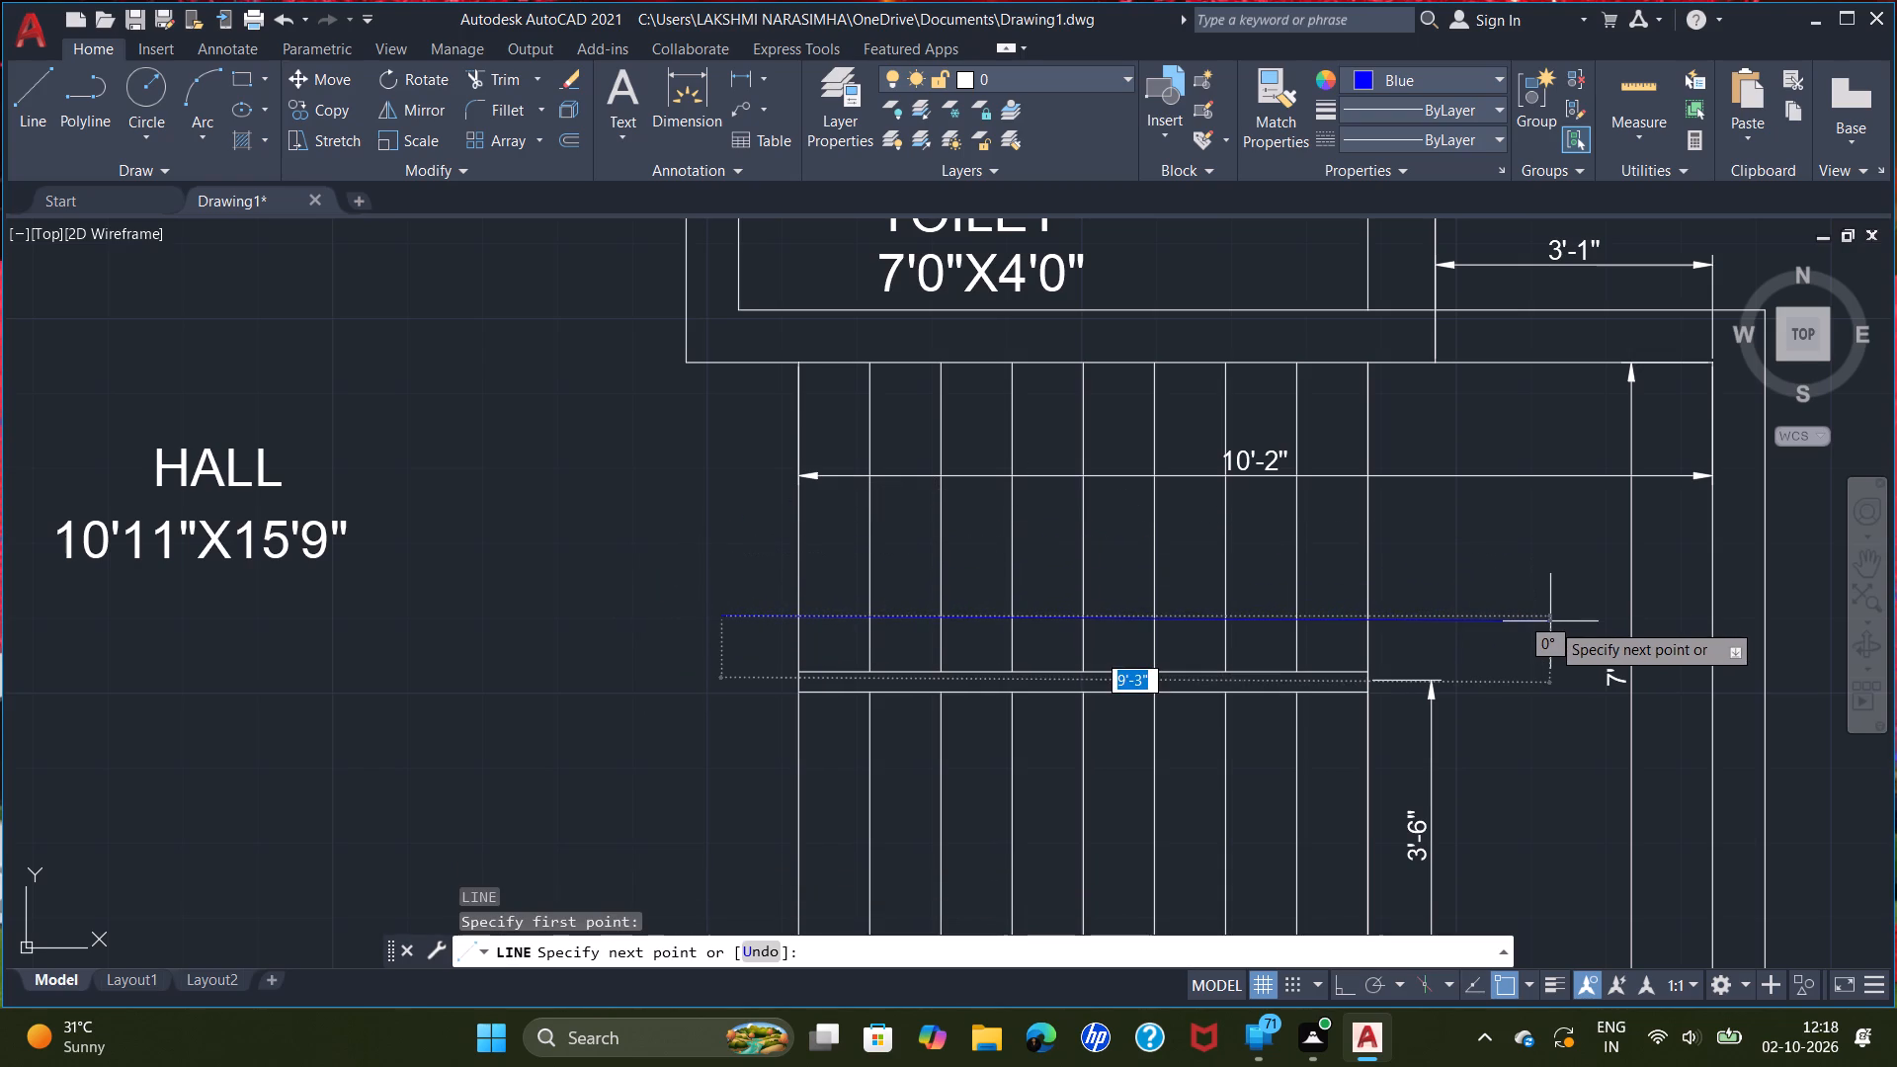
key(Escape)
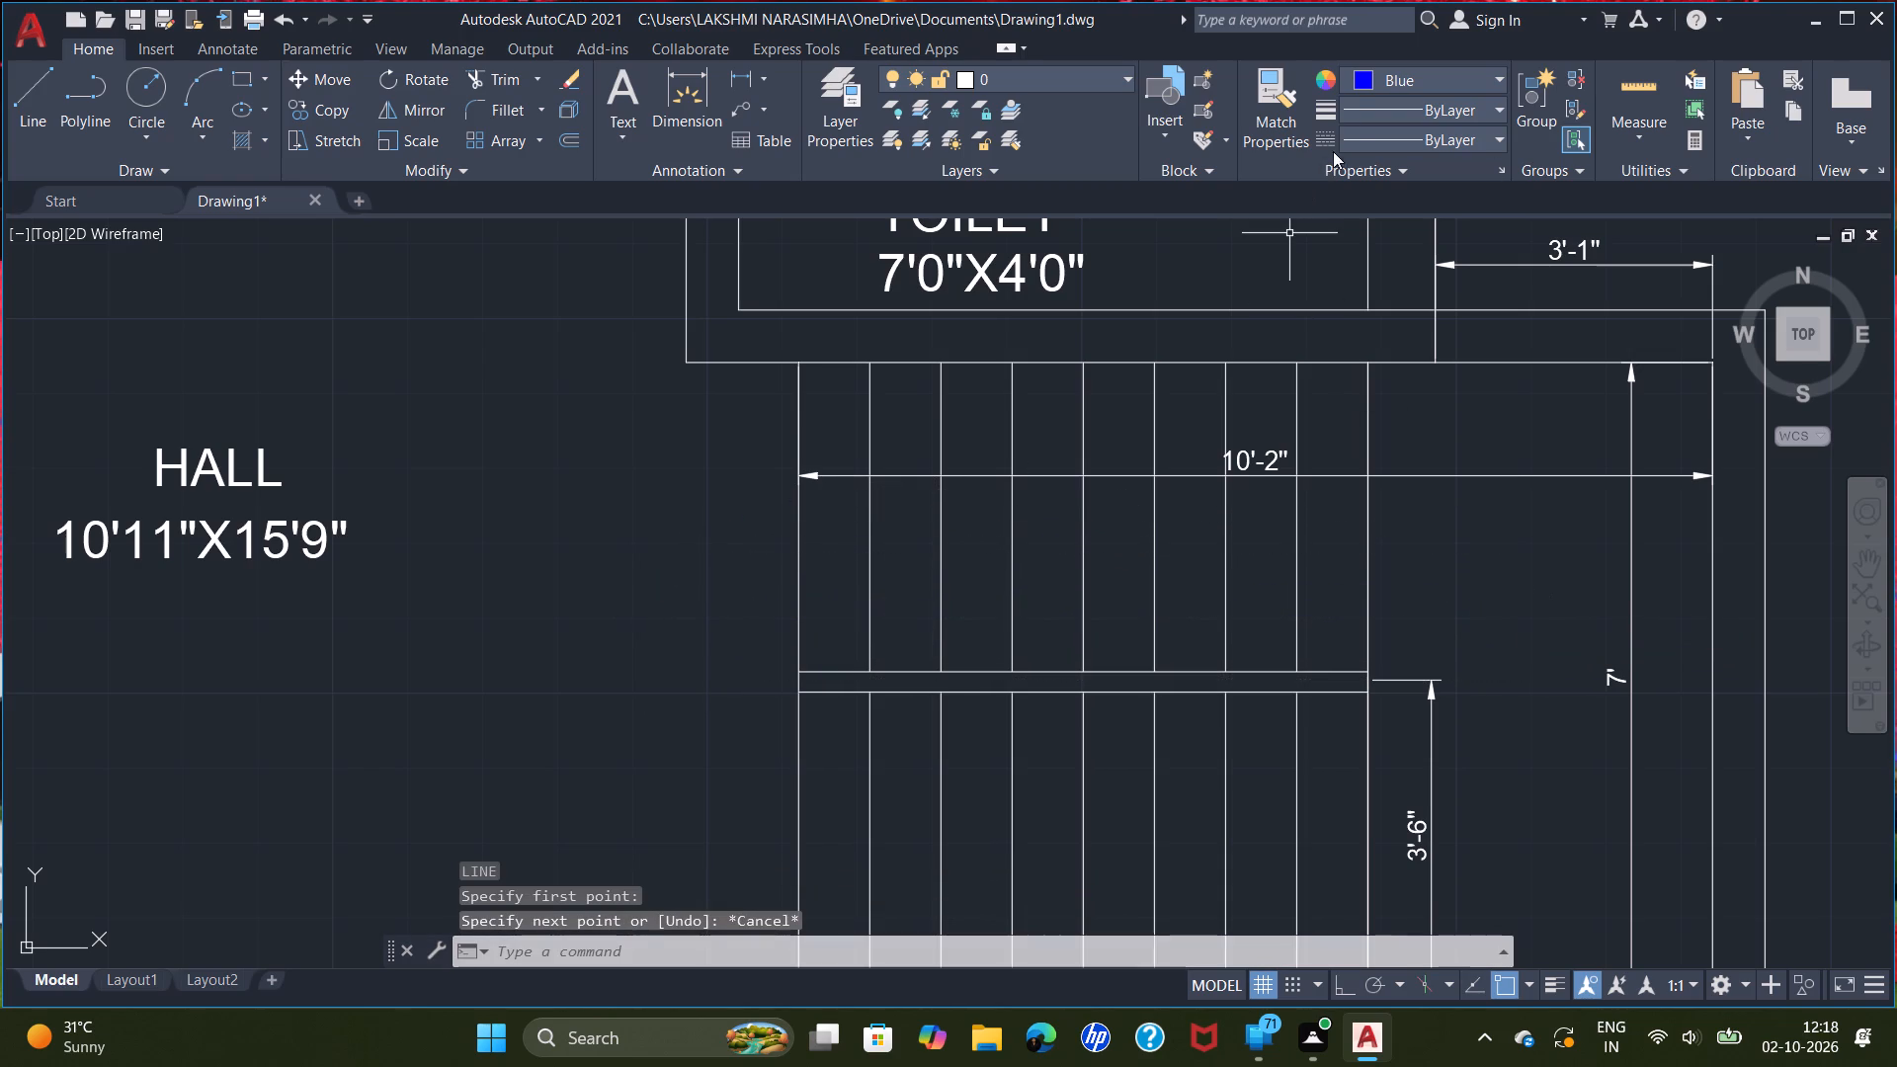
Set the current object colour to Red.
double_click(1375, 71)
double_click(1409, 69)
triple_click(1471, 76)
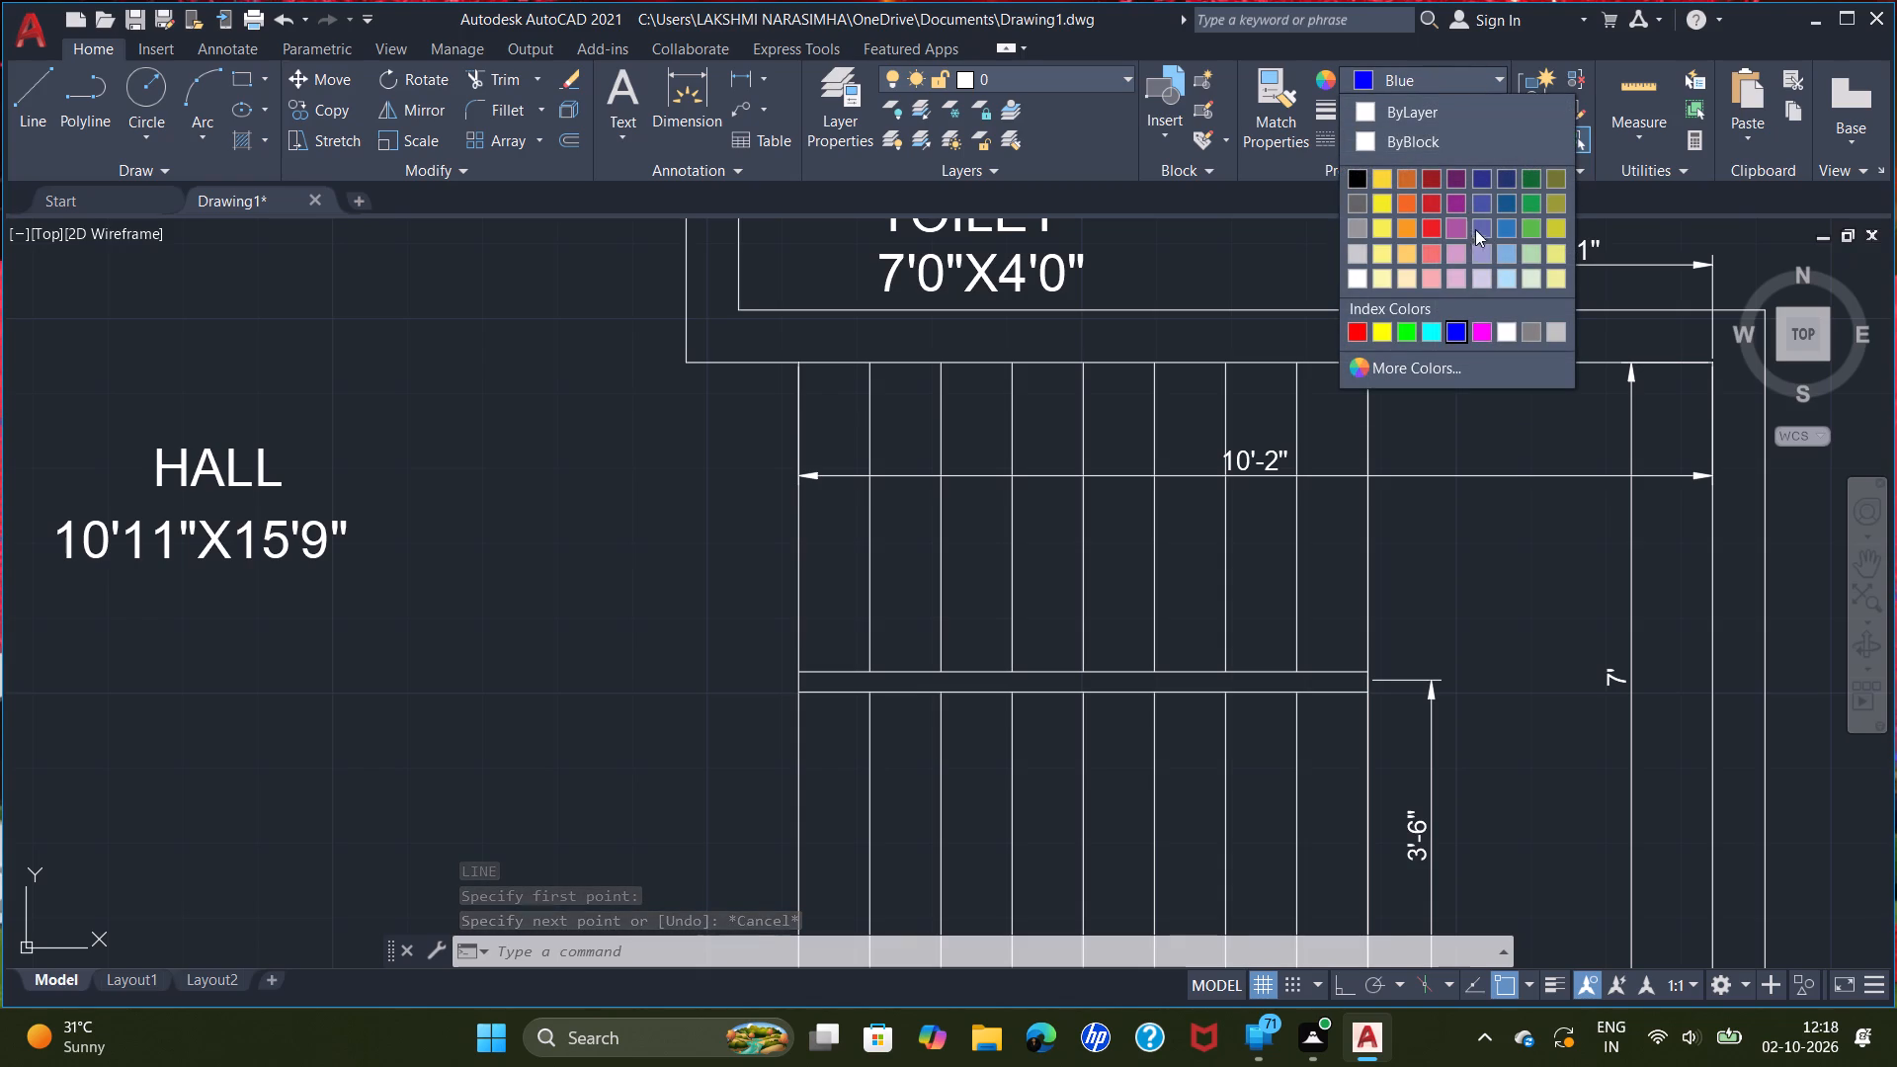
double_click(1356, 340)
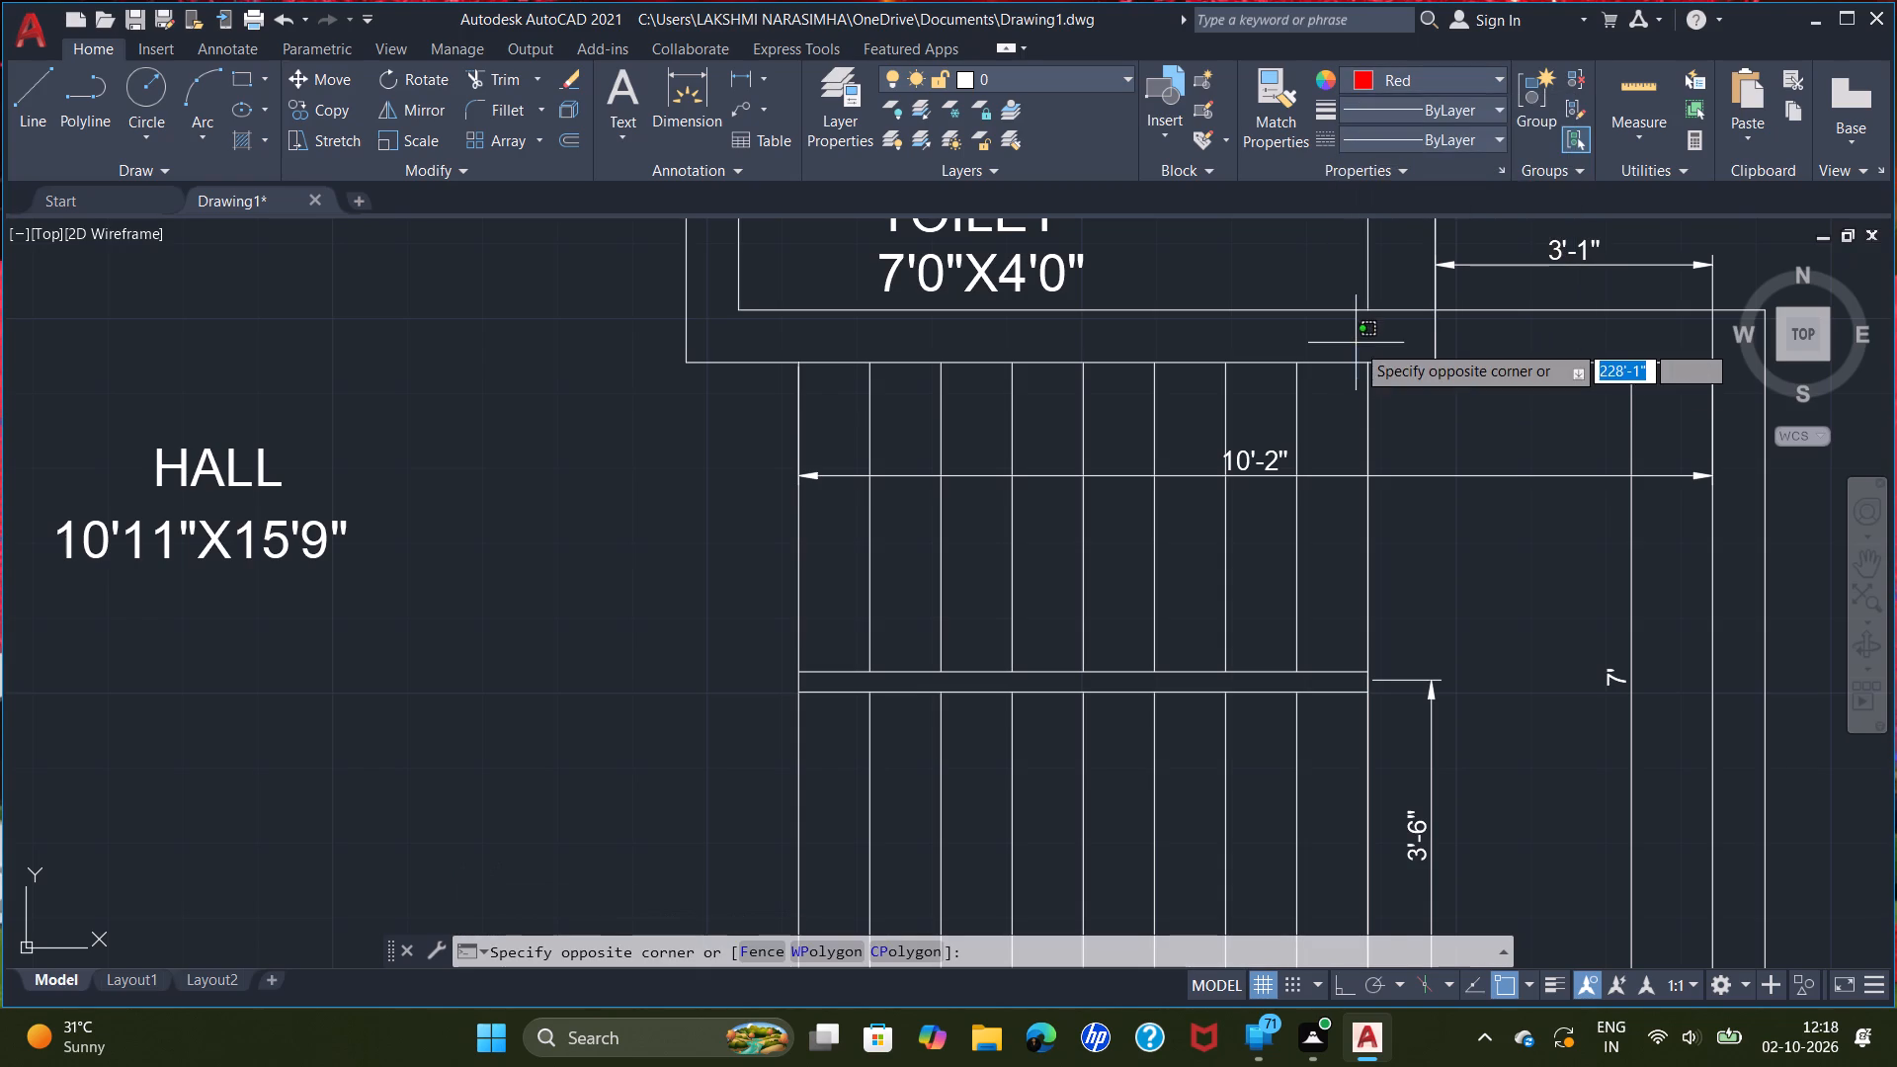
key(Escape)
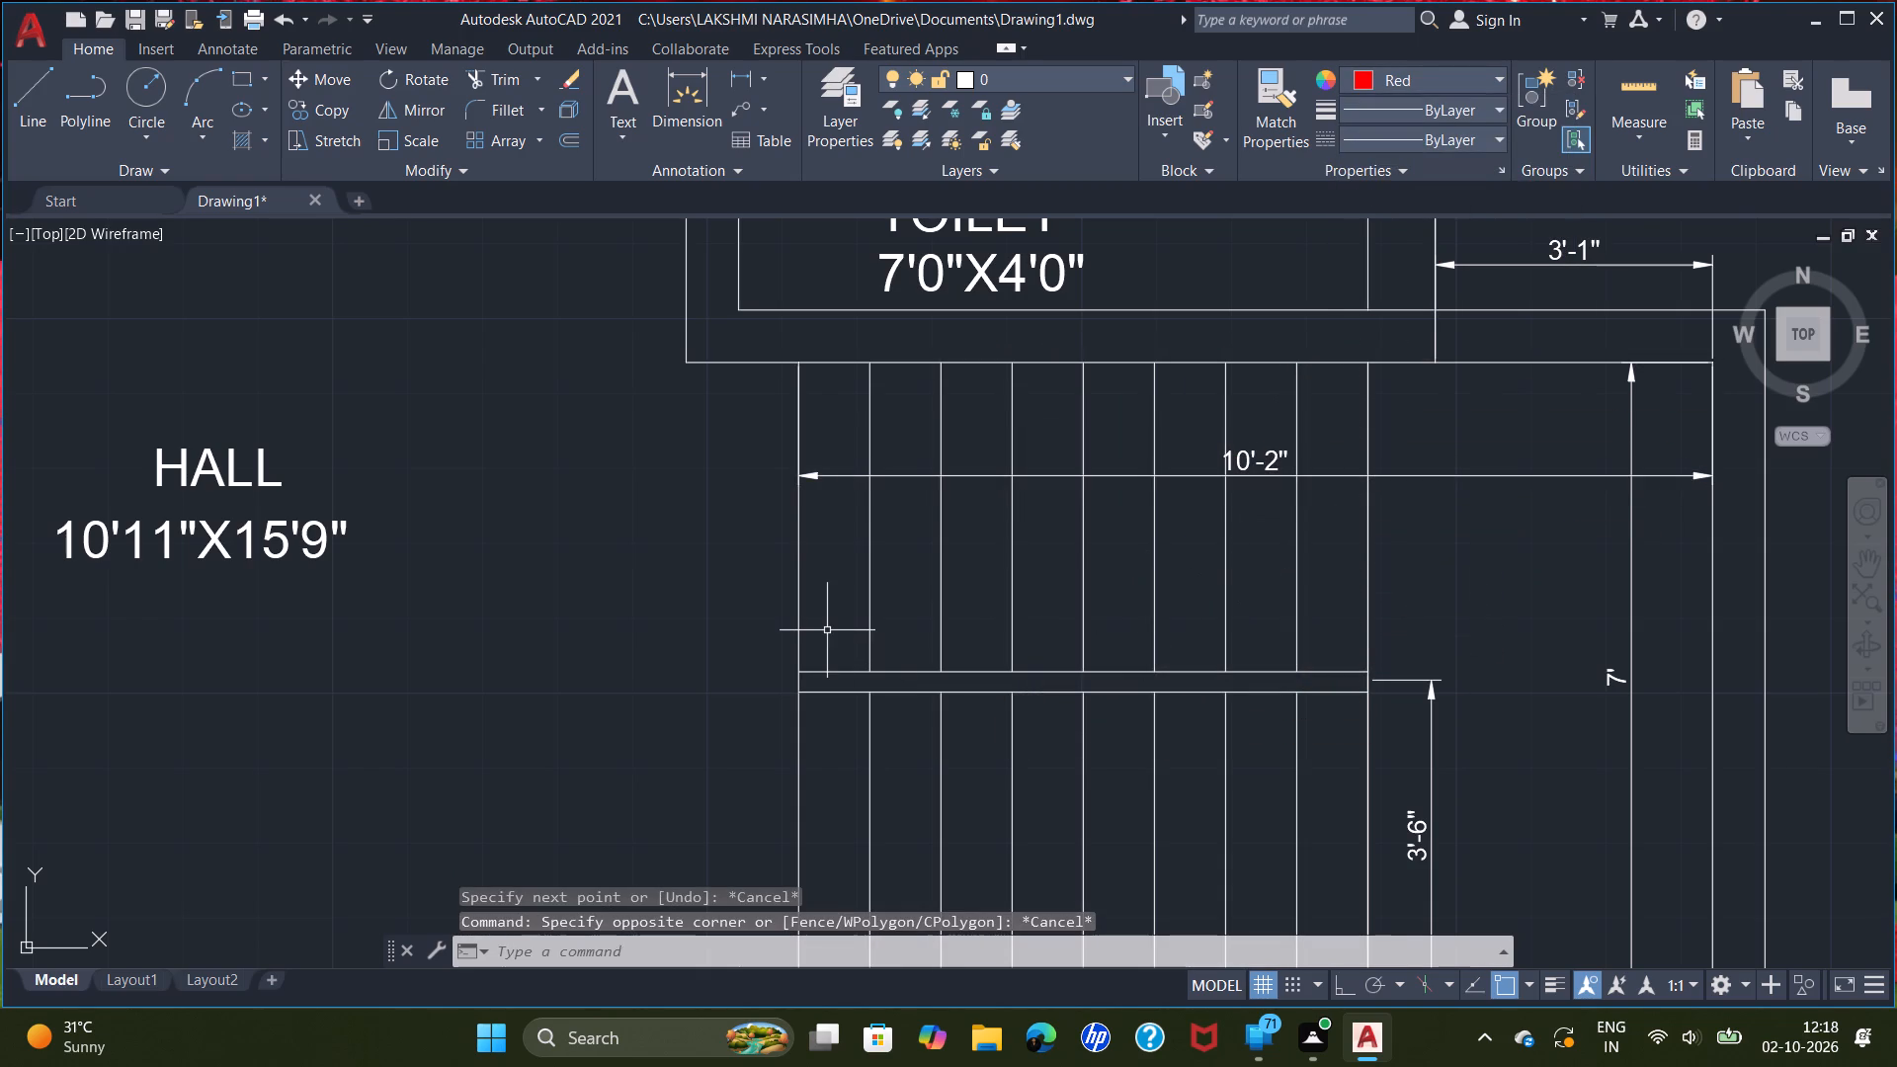
Draw a horizontal red line about 8'-5" long across the staircase's upper flight, from the hall side past the last tread.
key(l)
key(Return)
double_click(738, 603)
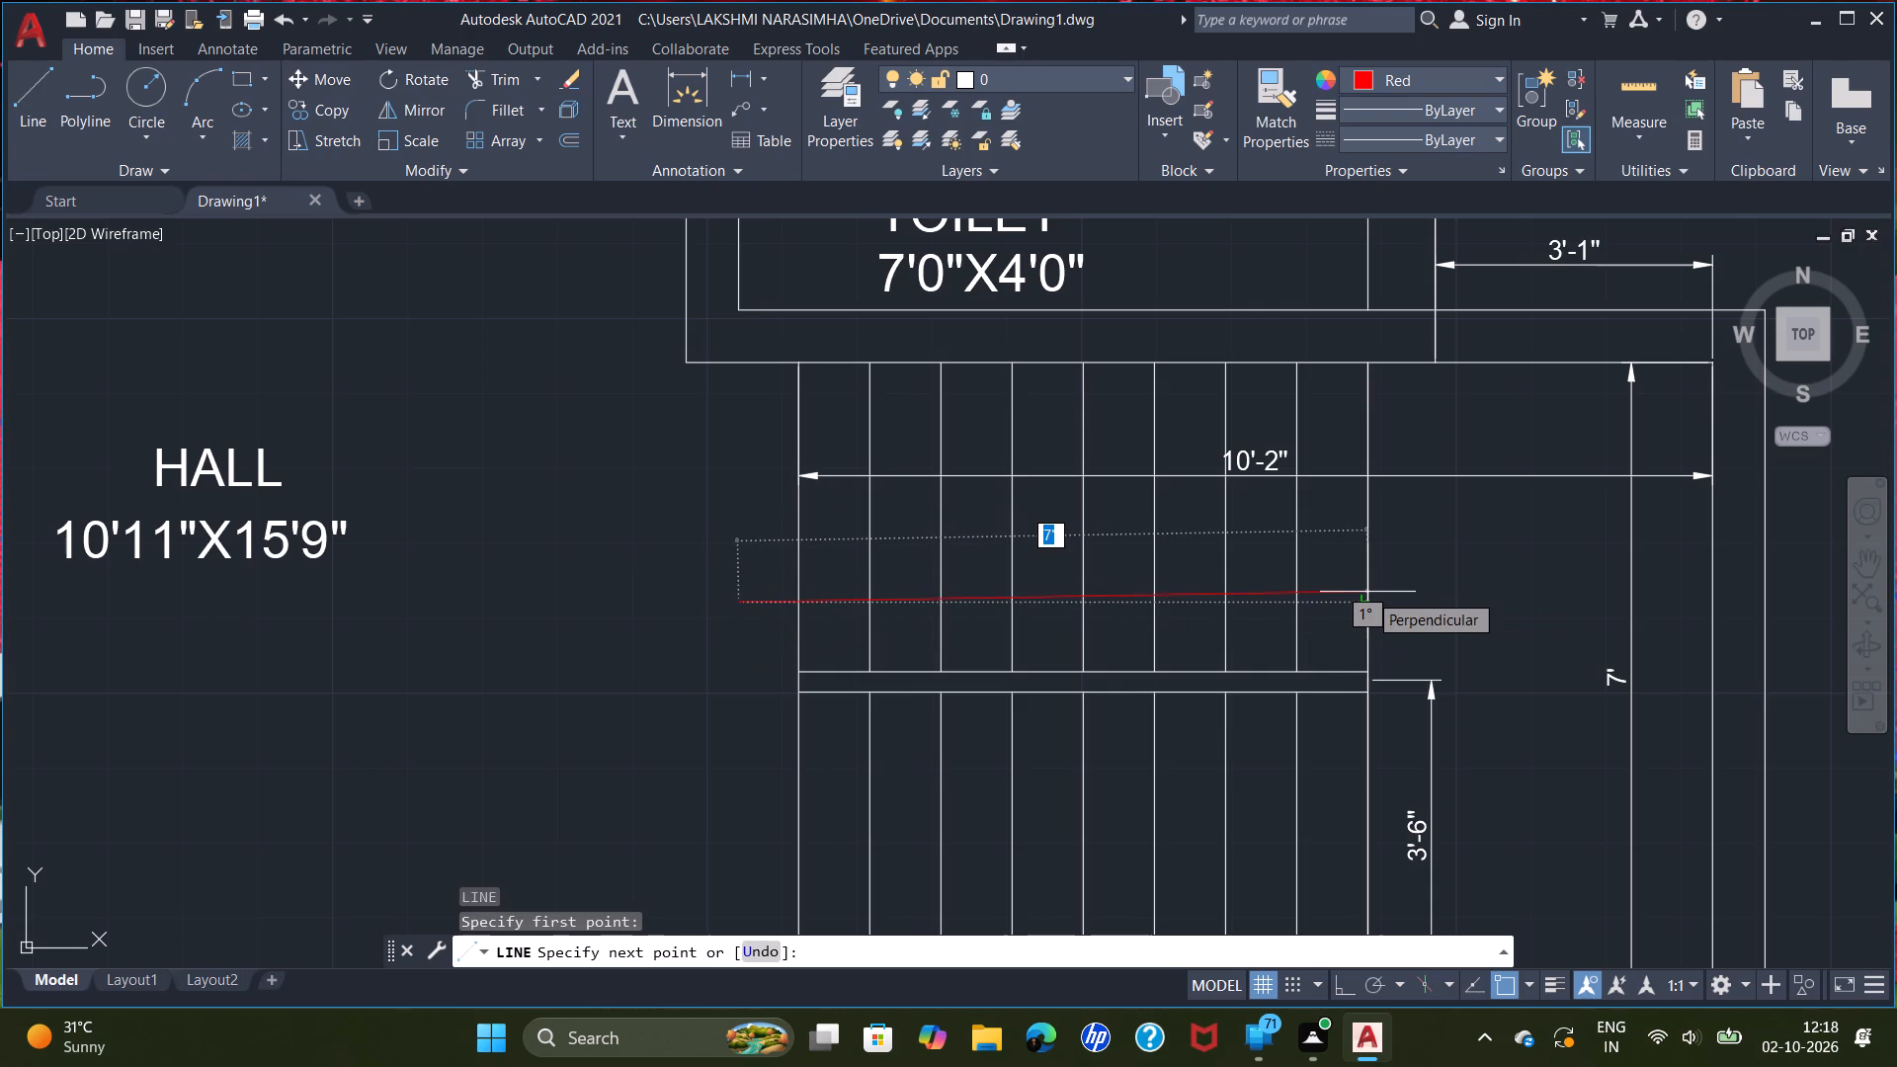
double_click(1498, 603)
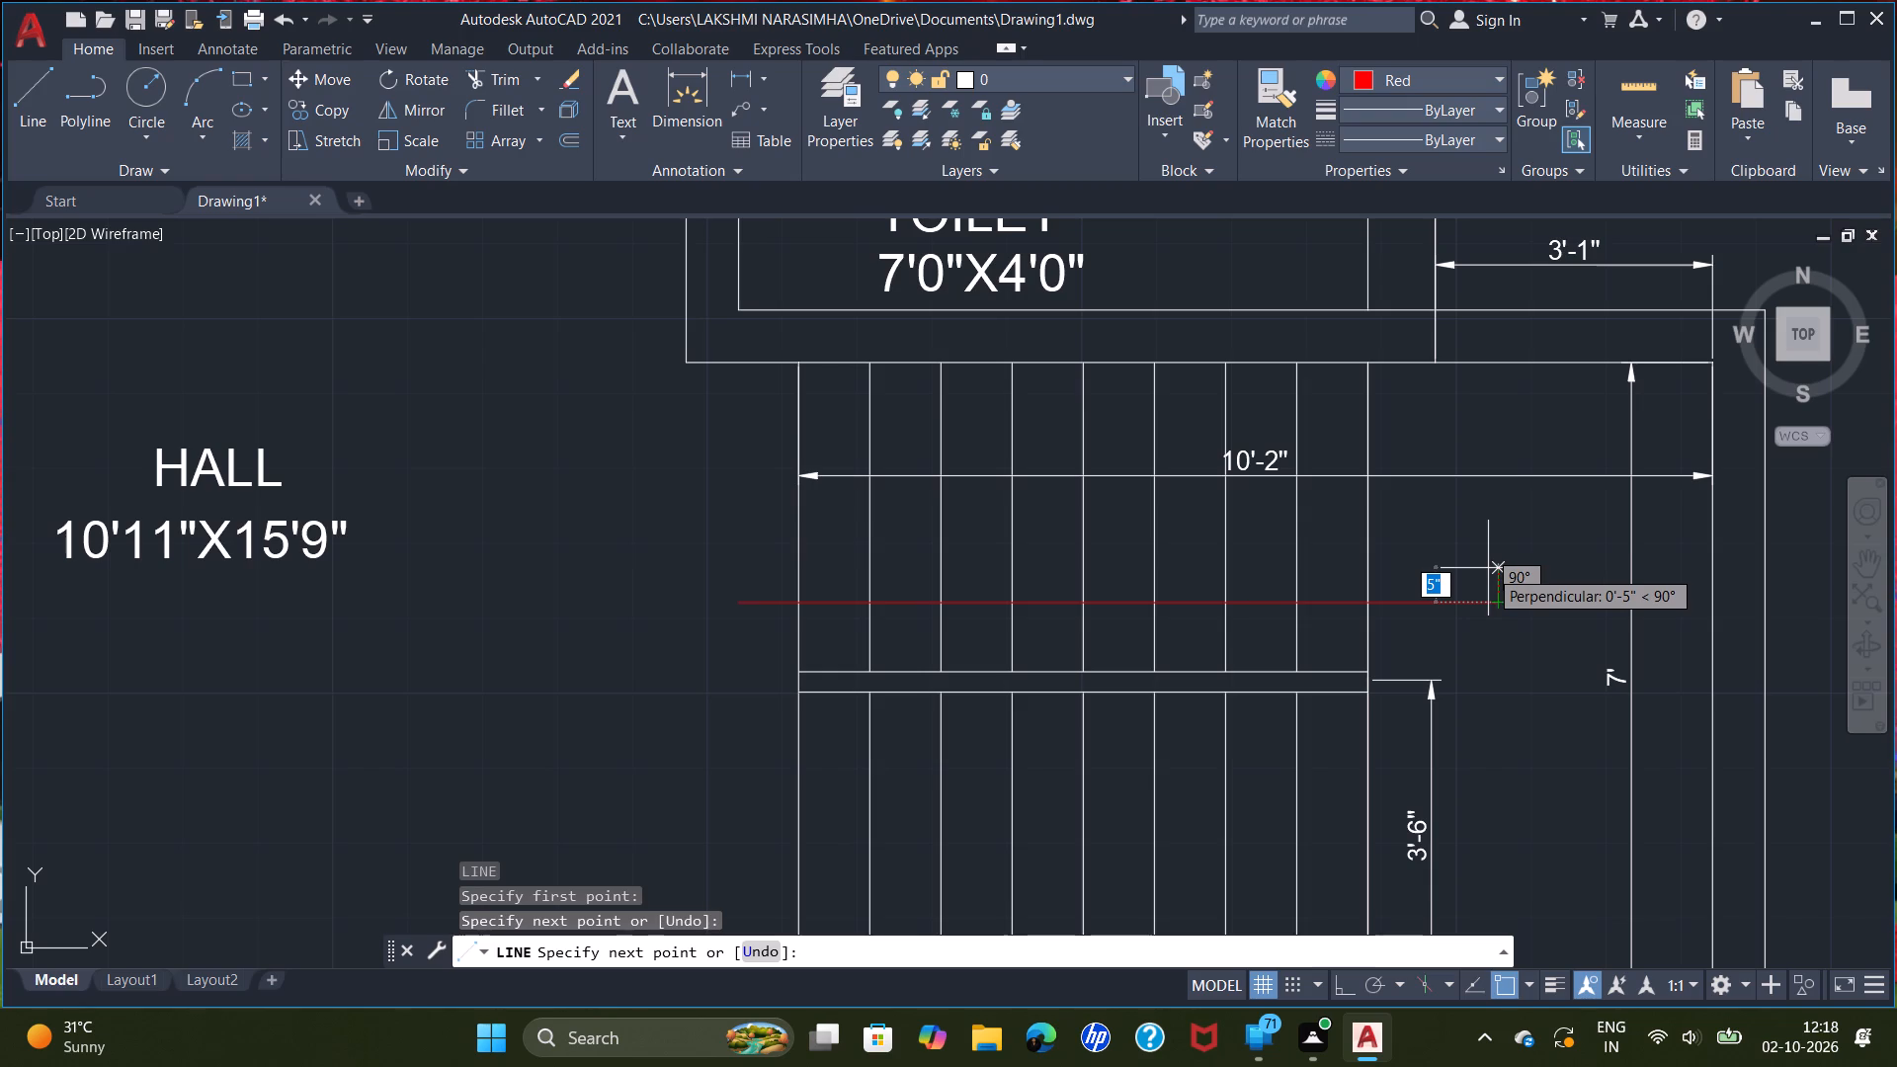
key(Escape)
Draw a notched red arrowhead with outer edges about 3" long at the east end of the staircase line.
scroll(1493, 588, up, 3)
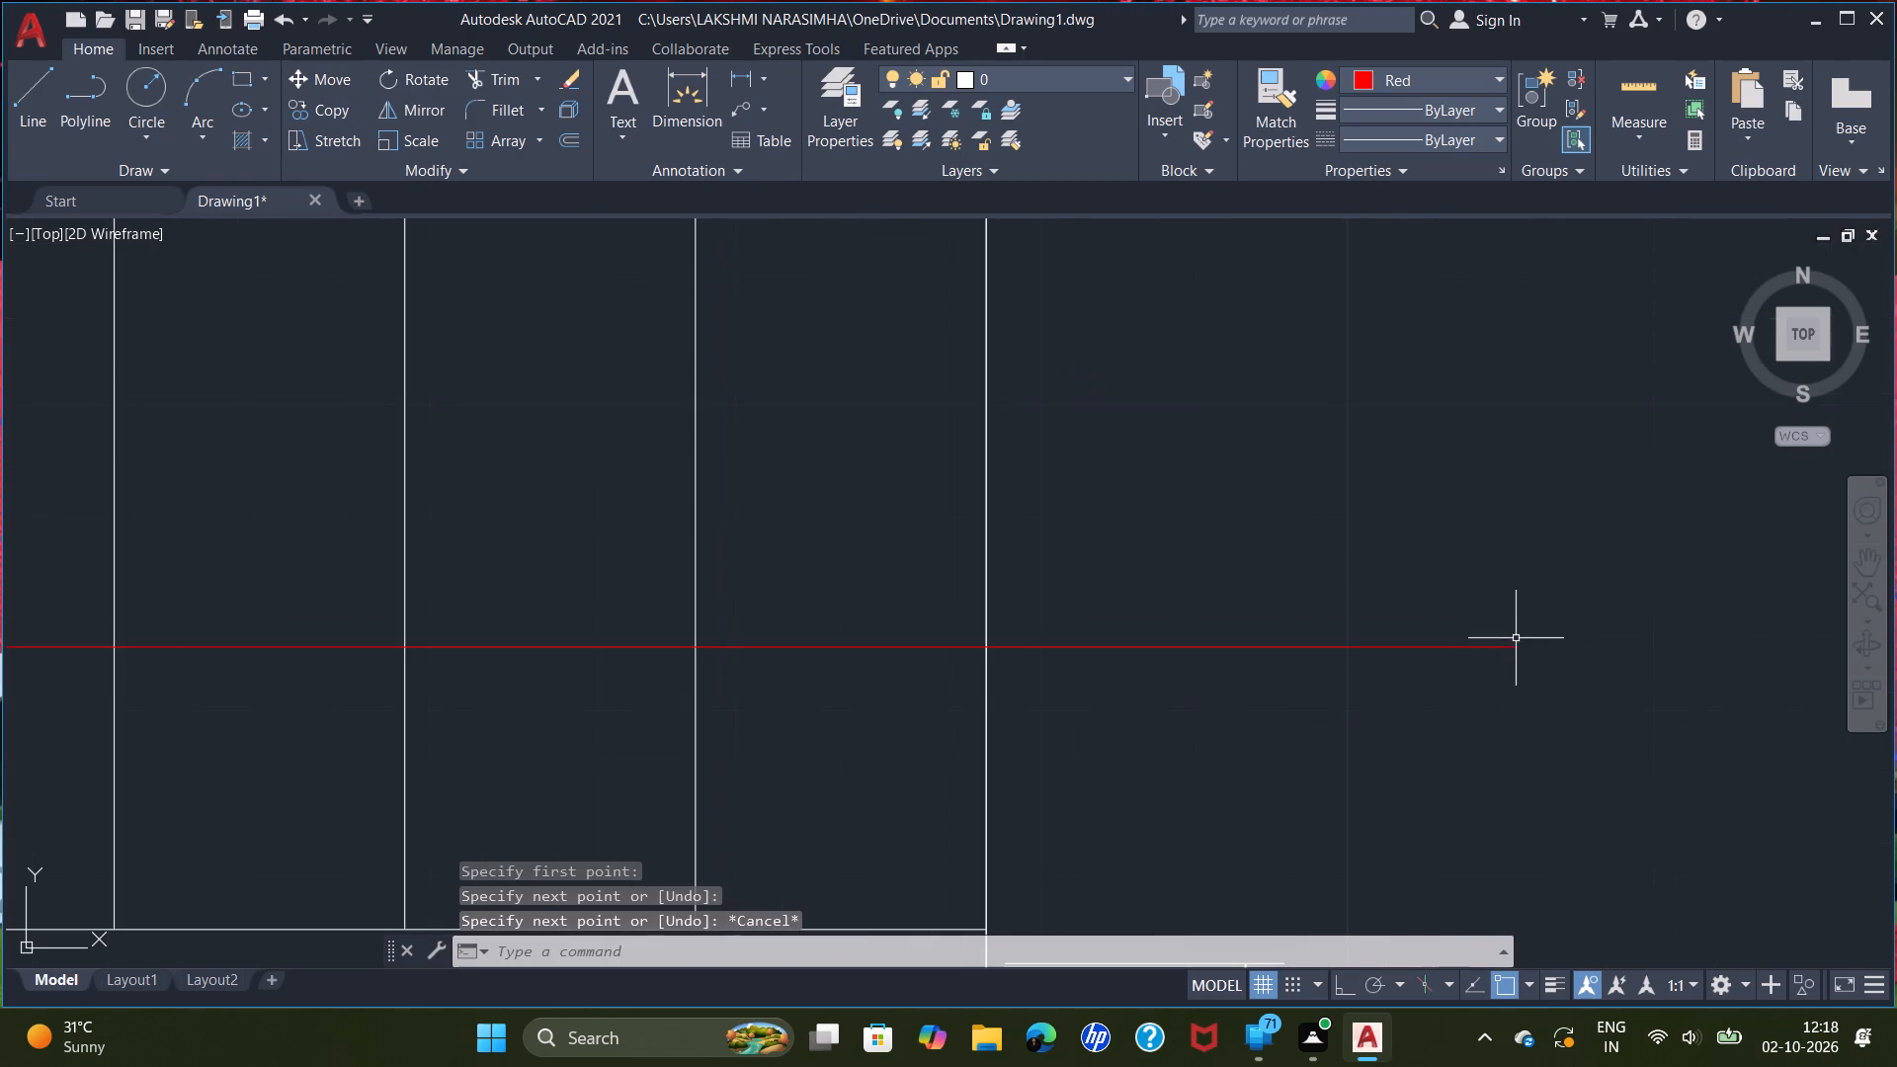
middle_drag(1517, 646, 1337, 566)
key(l)
key(Return)
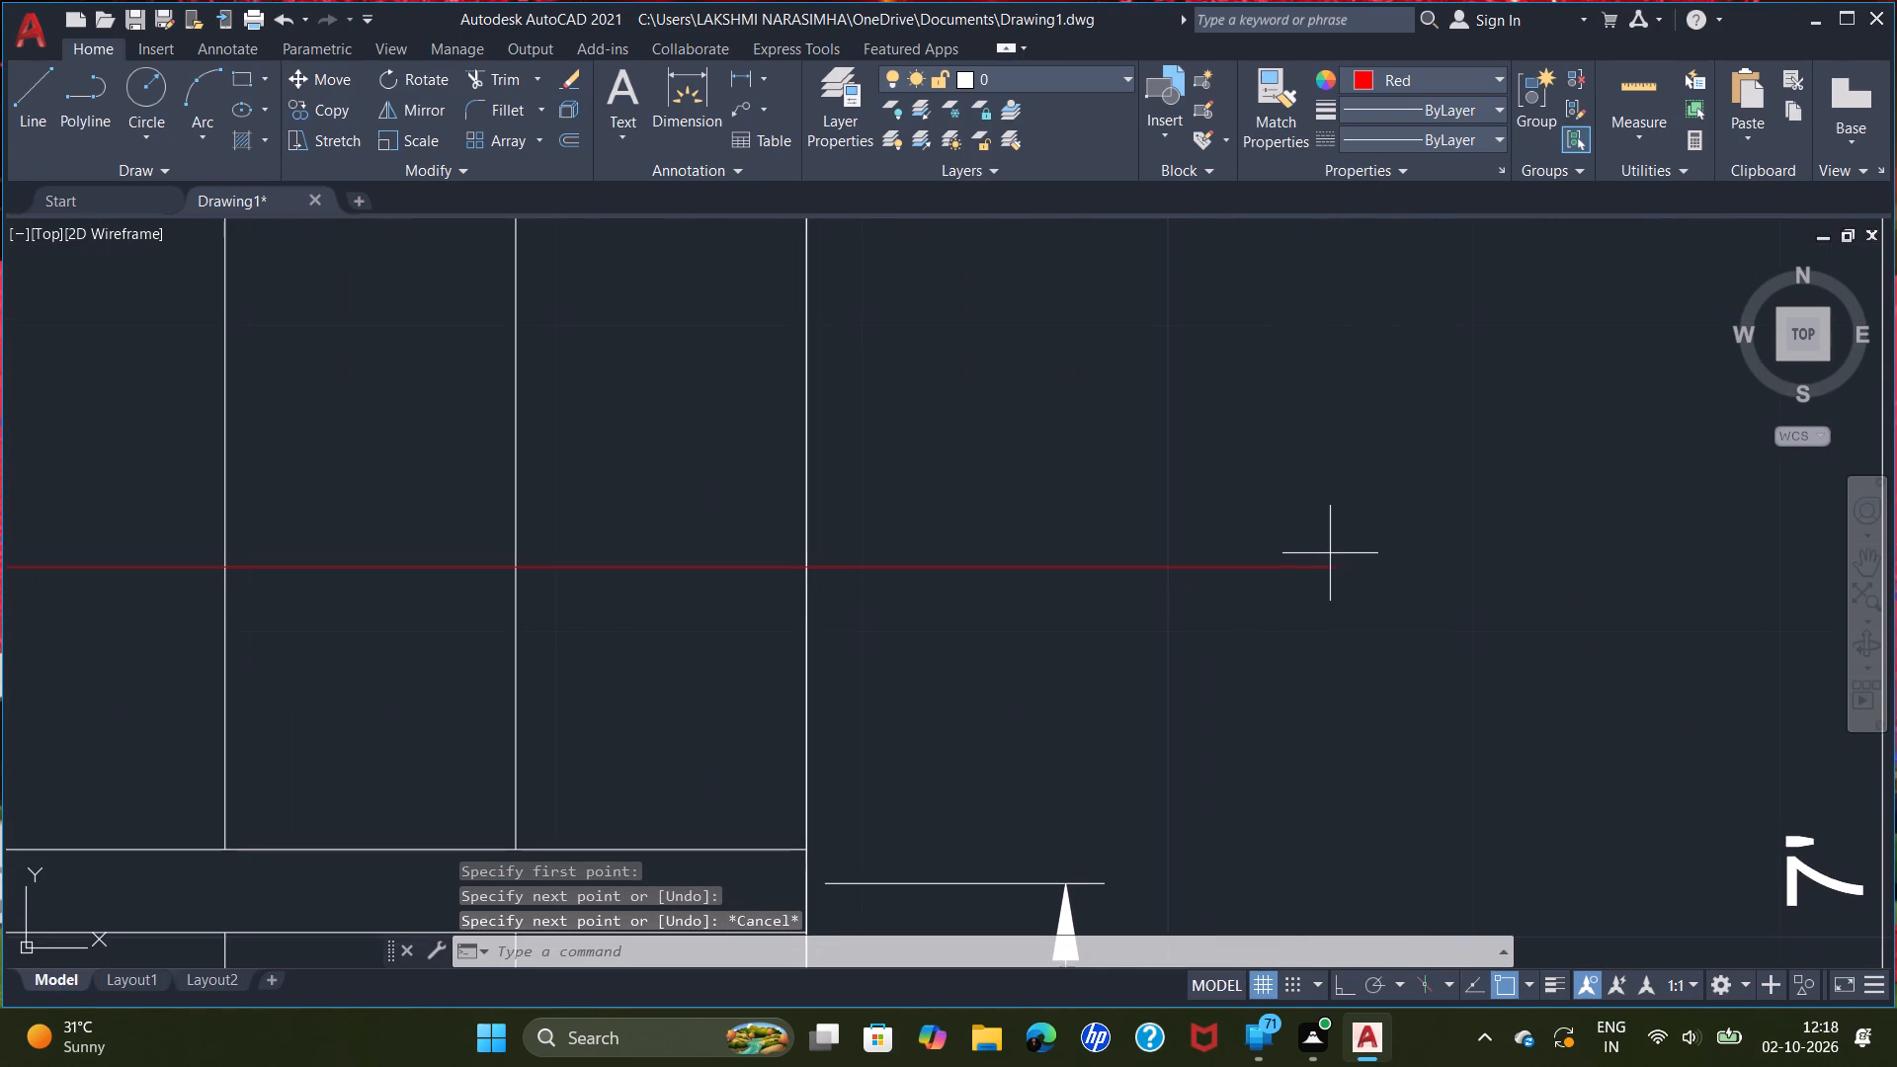
right_drag(1329, 568, 1245, 560)
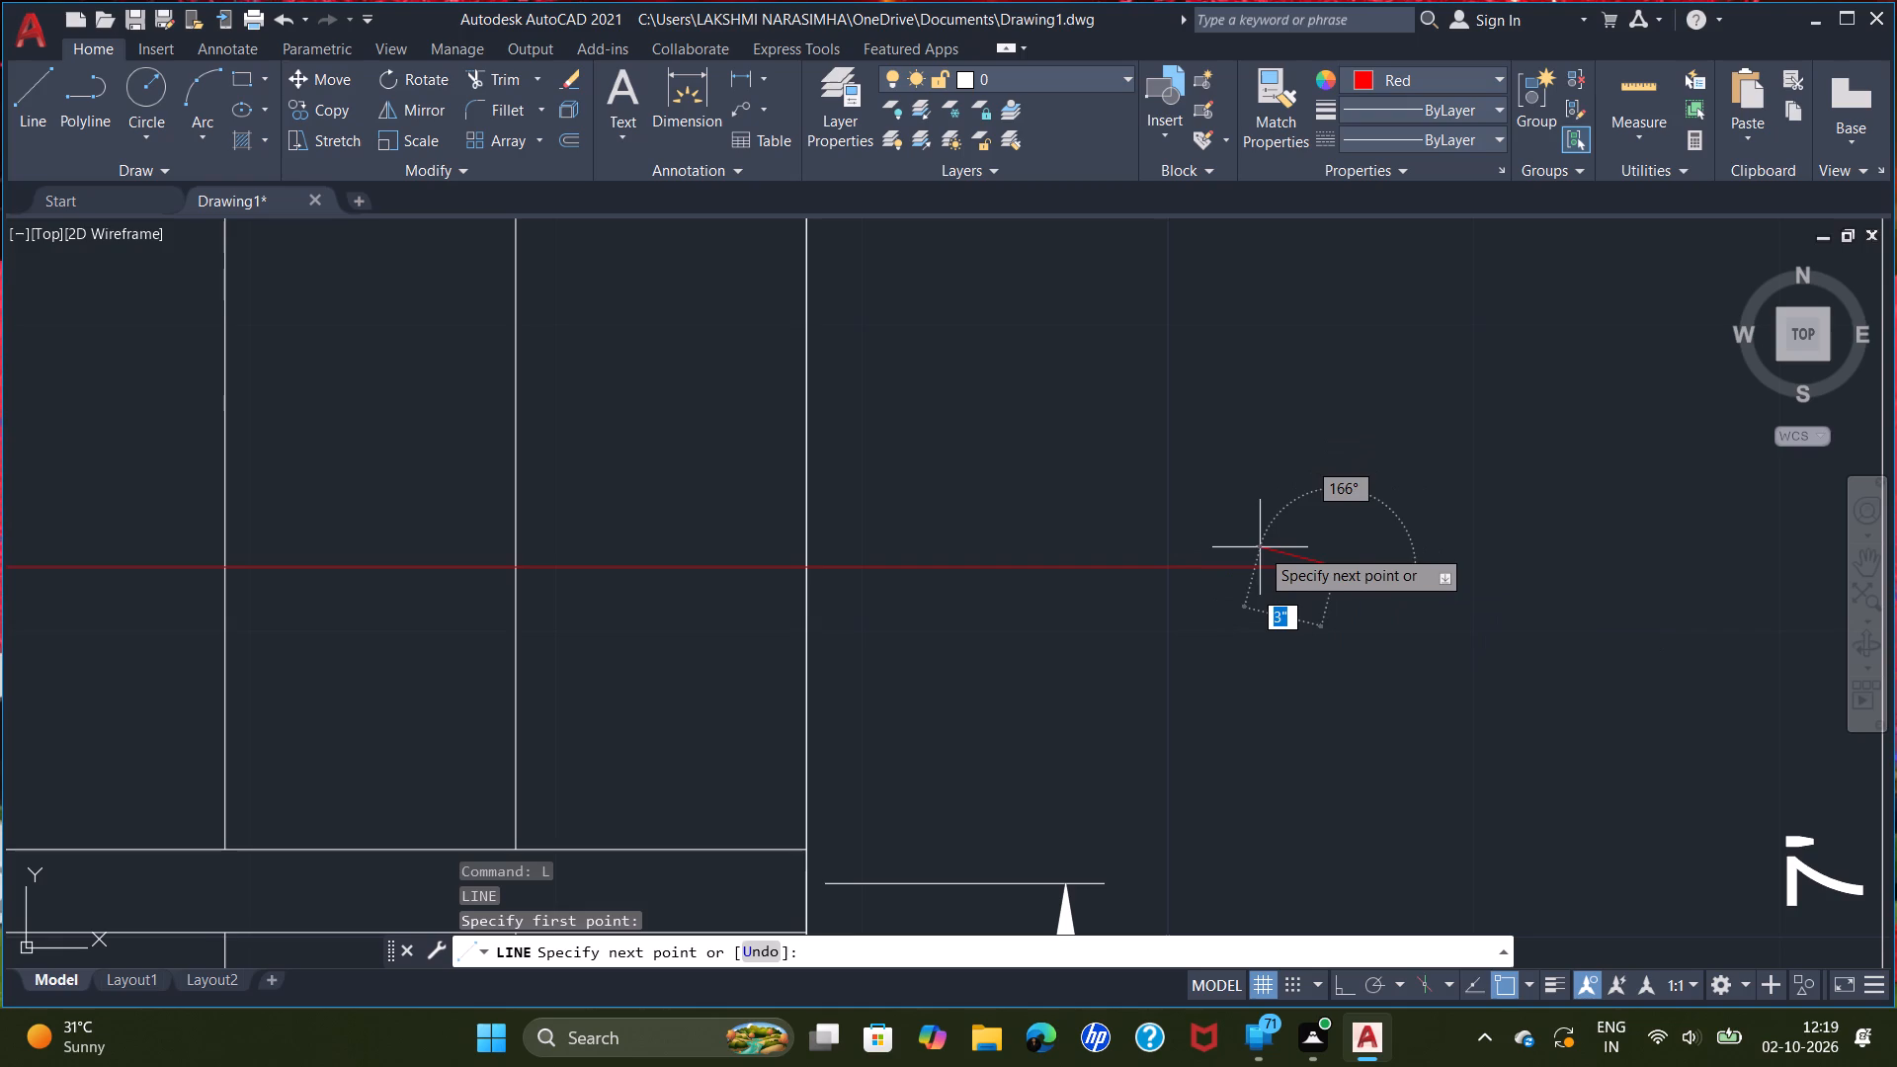
click(1289, 501)
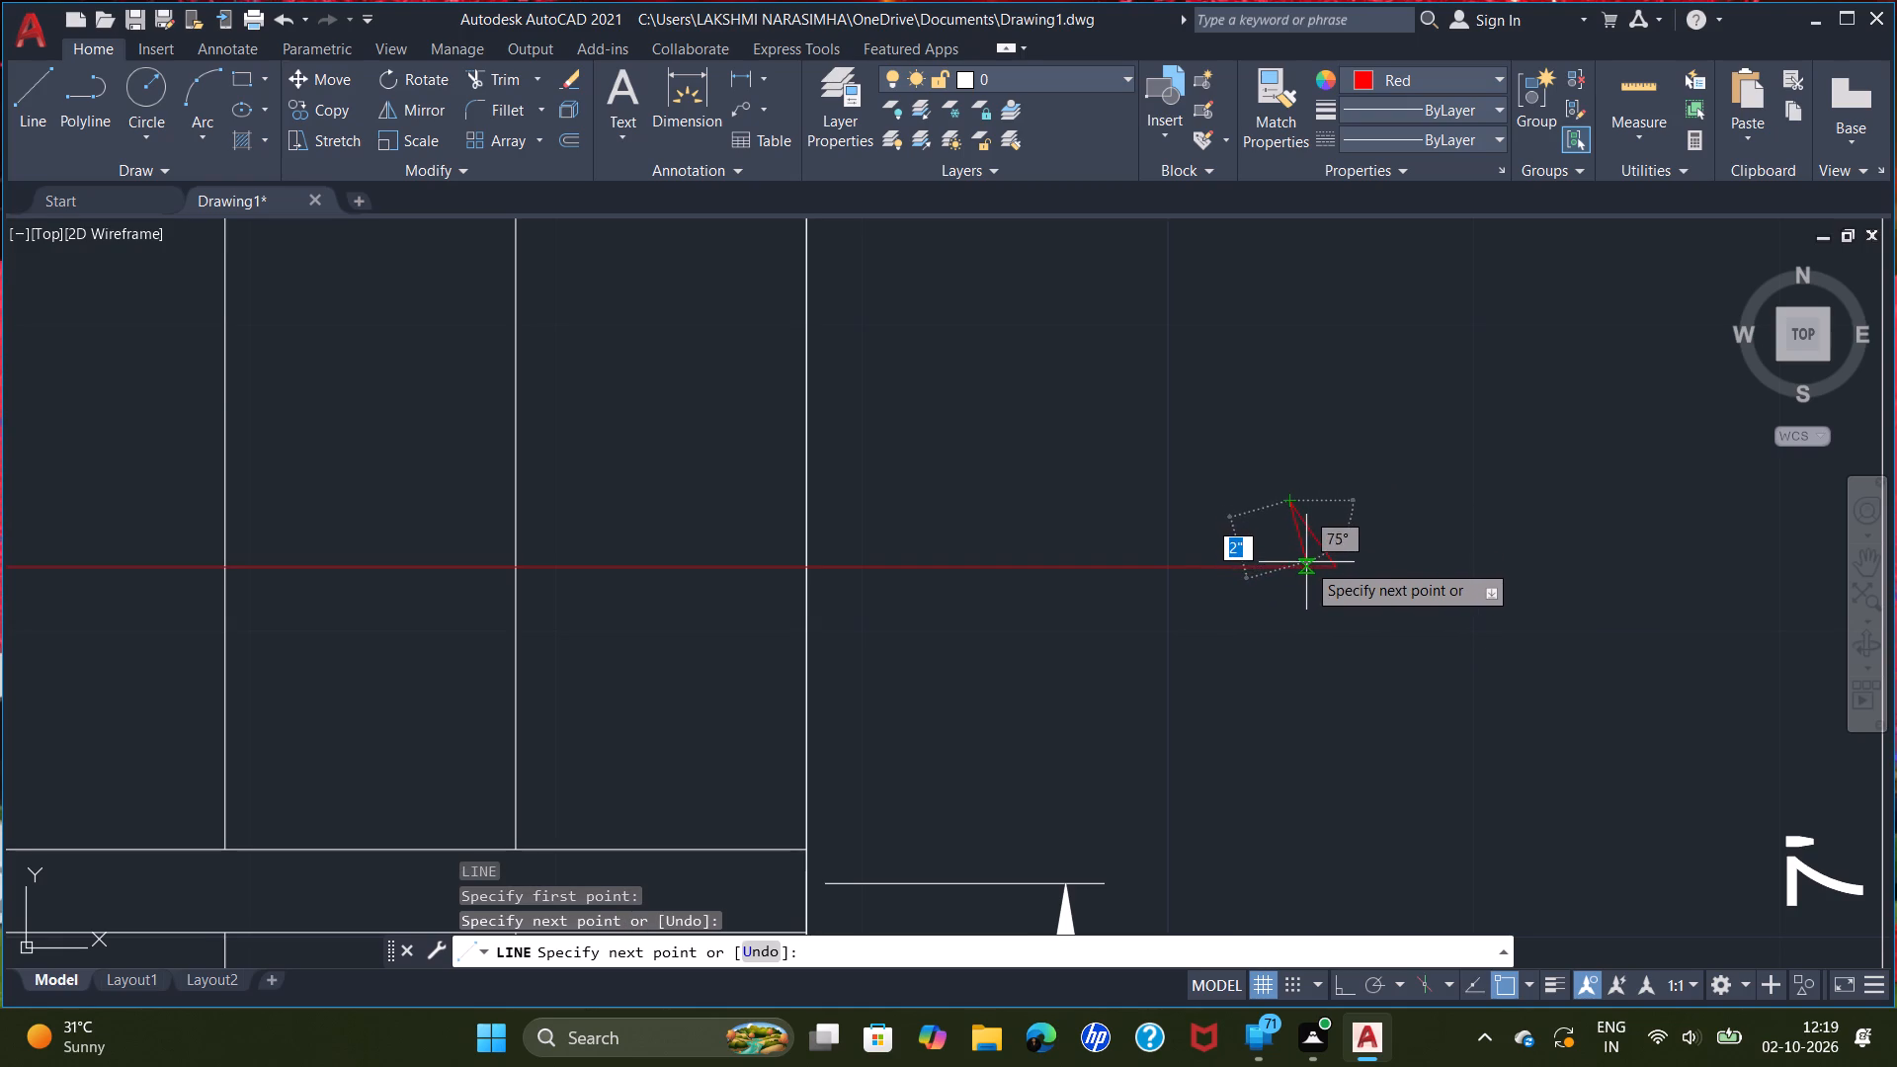
double_click(1315, 568)
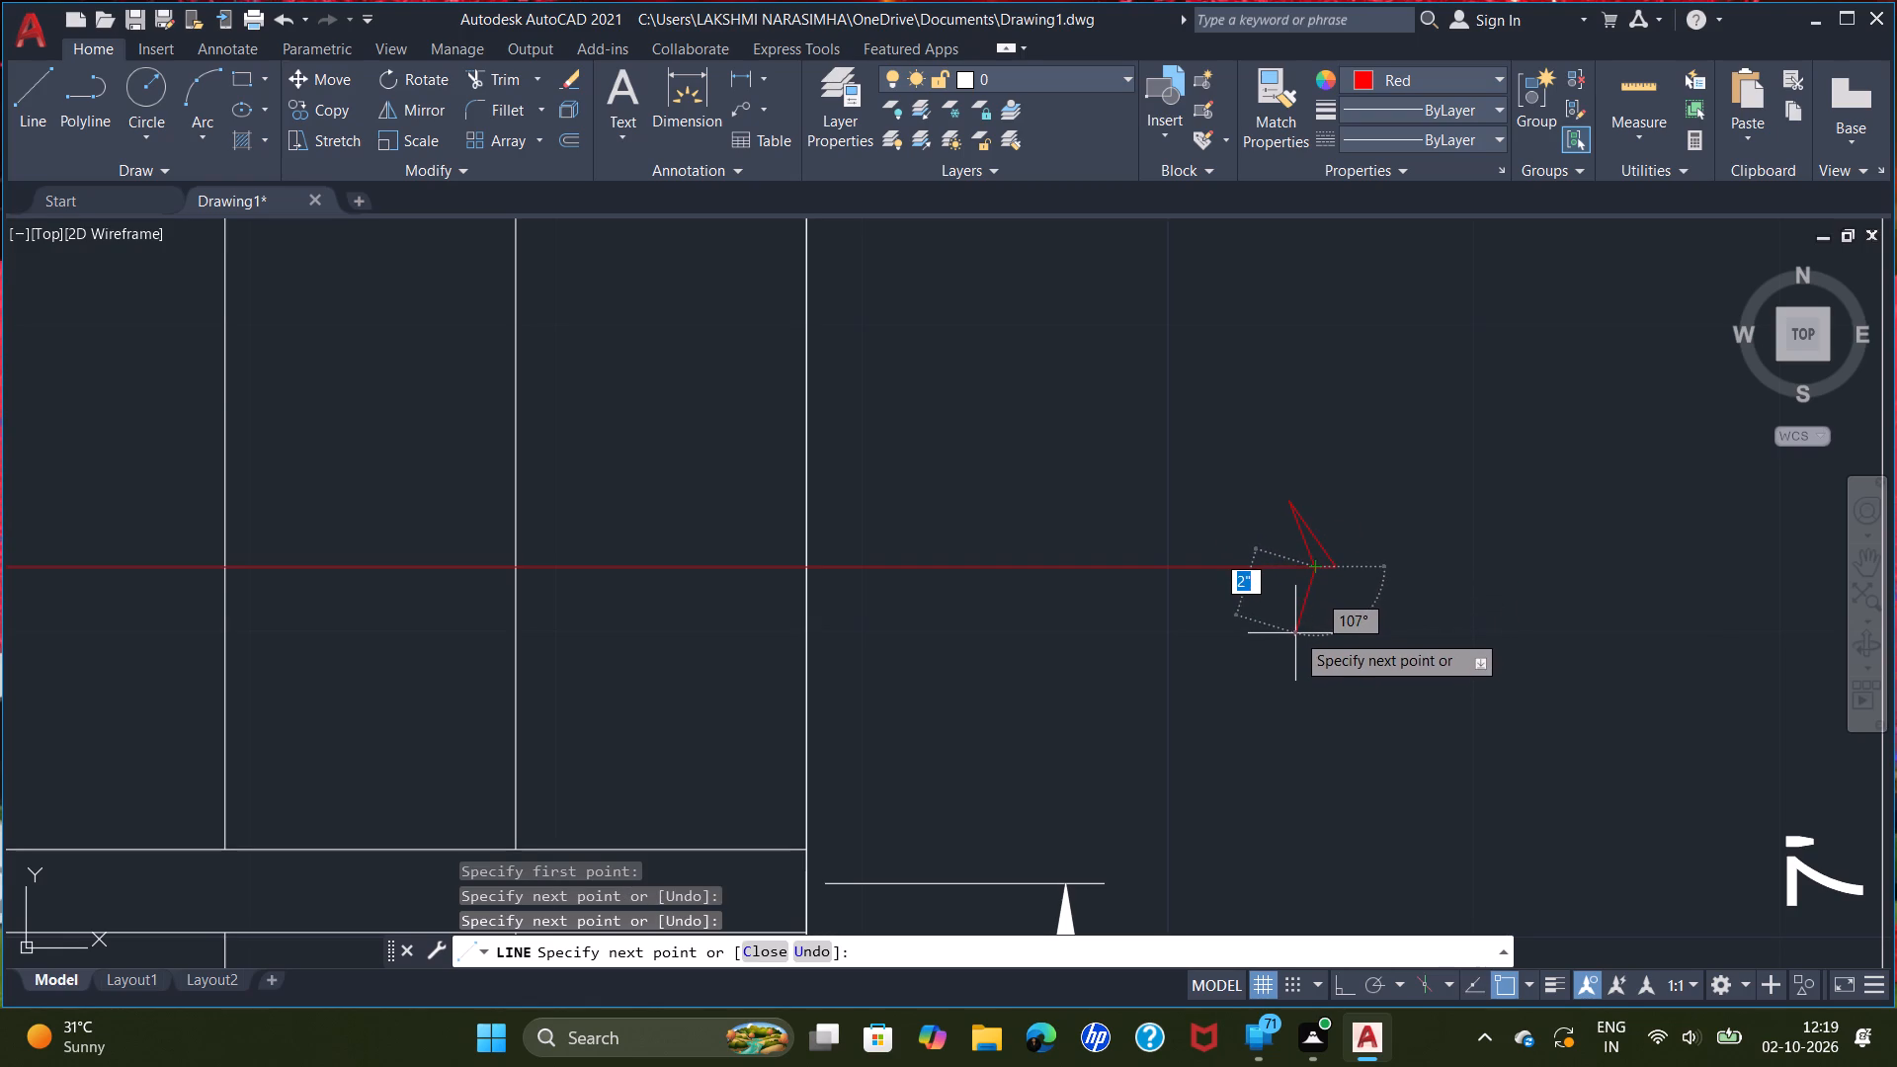
double_click(1294, 634)
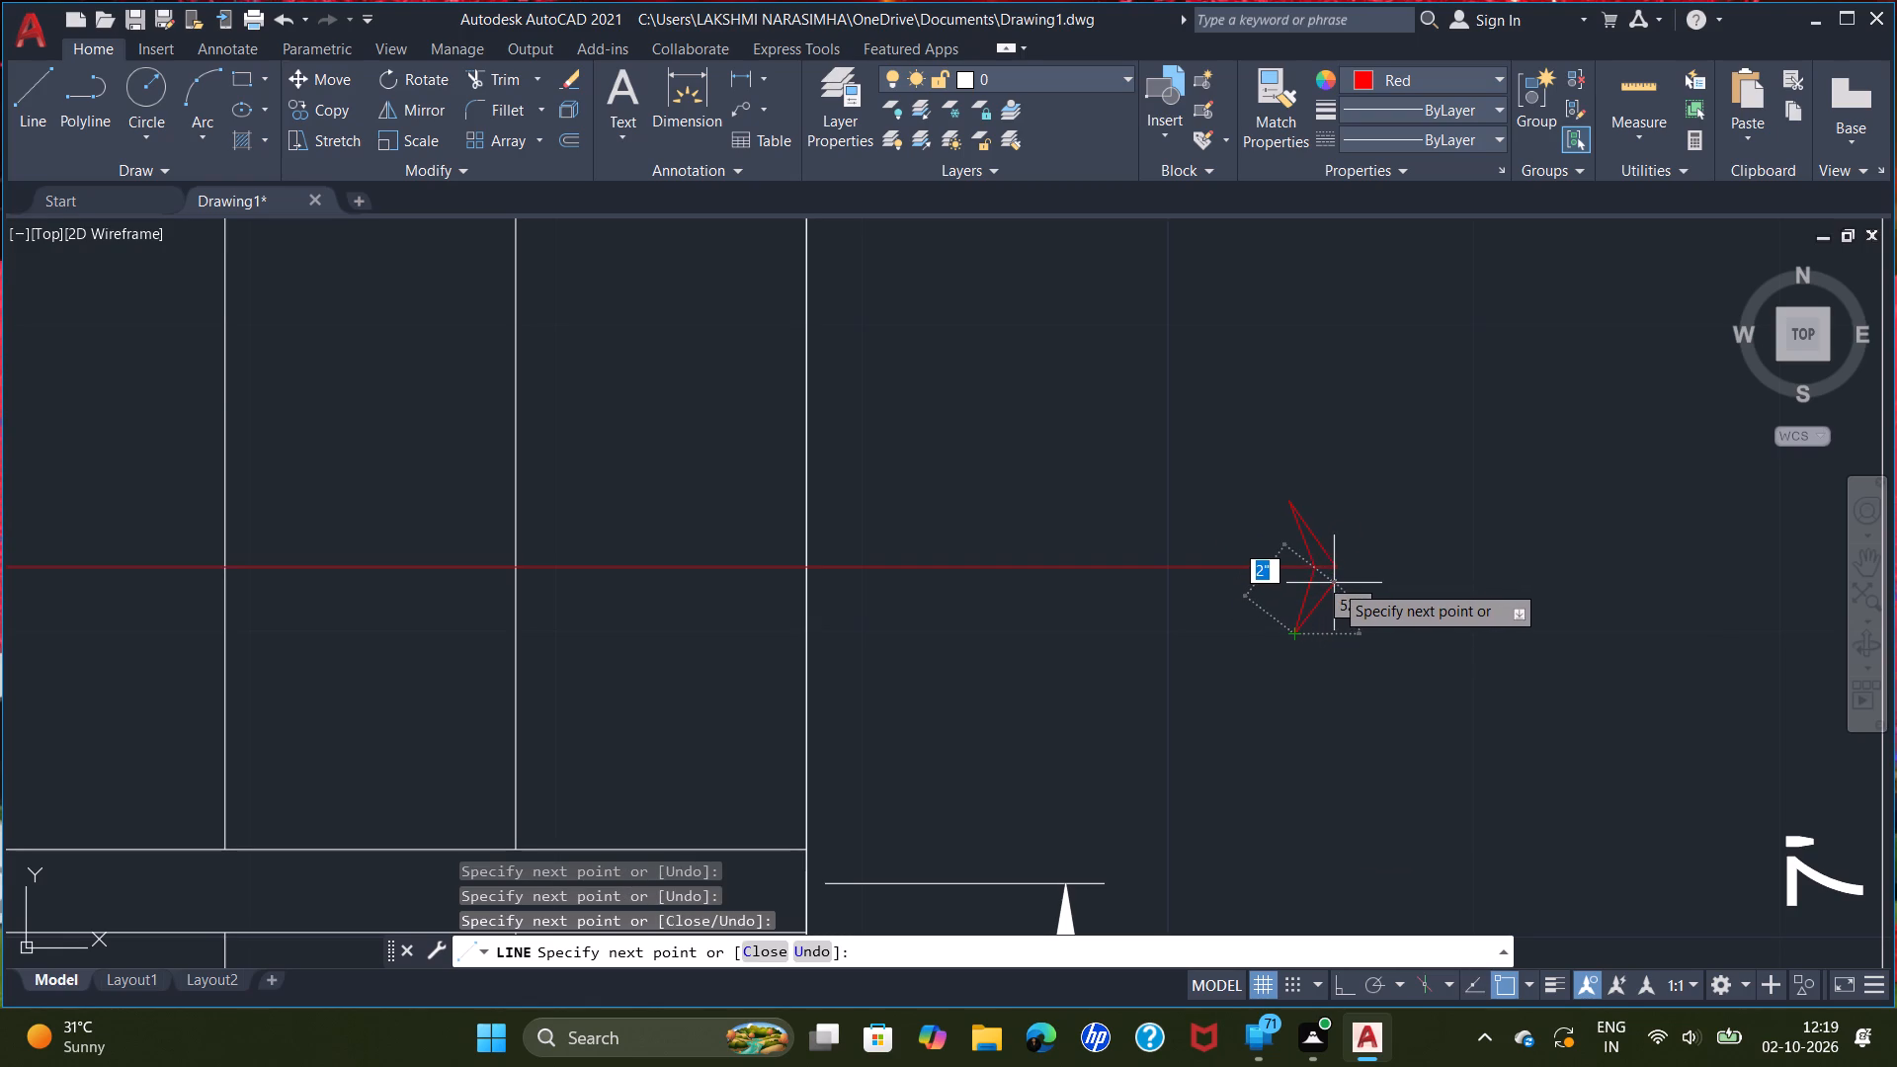
double_click(1331, 565)
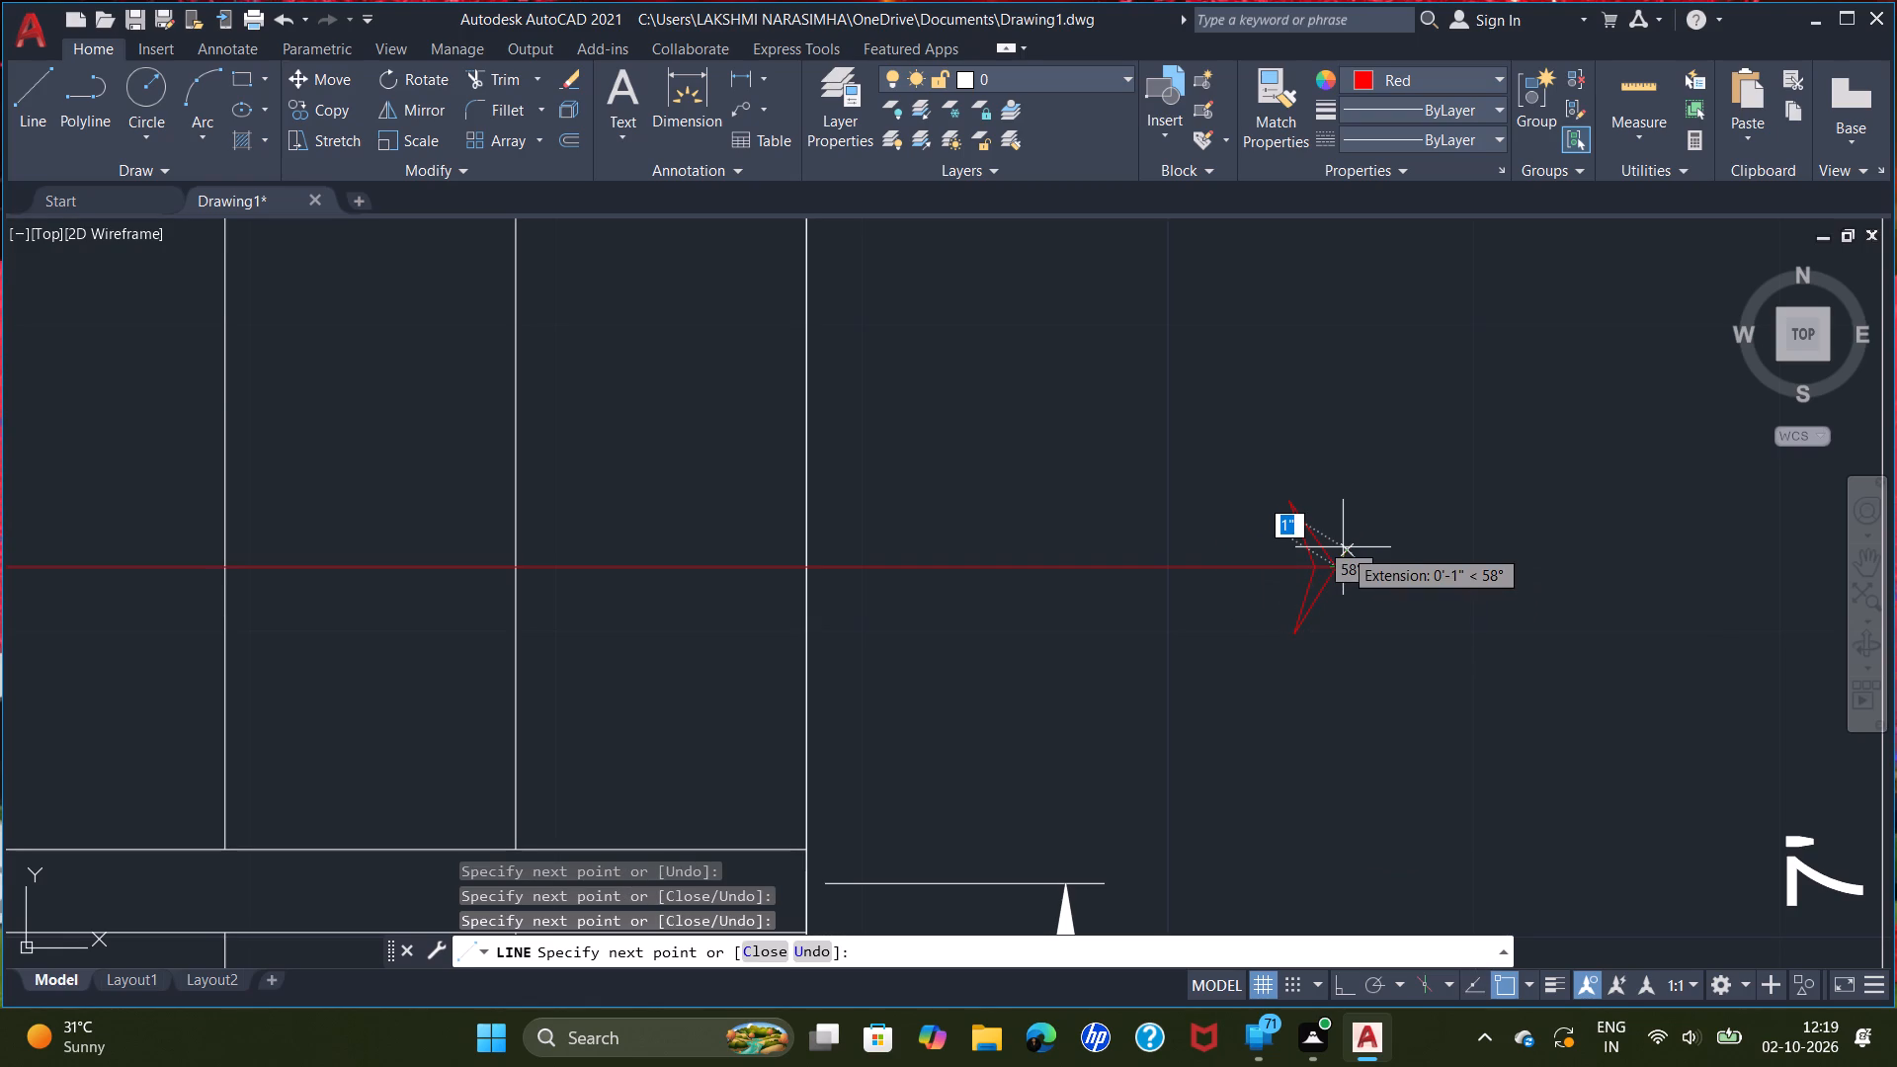
right_click(1343, 547)
click(1387, 561)
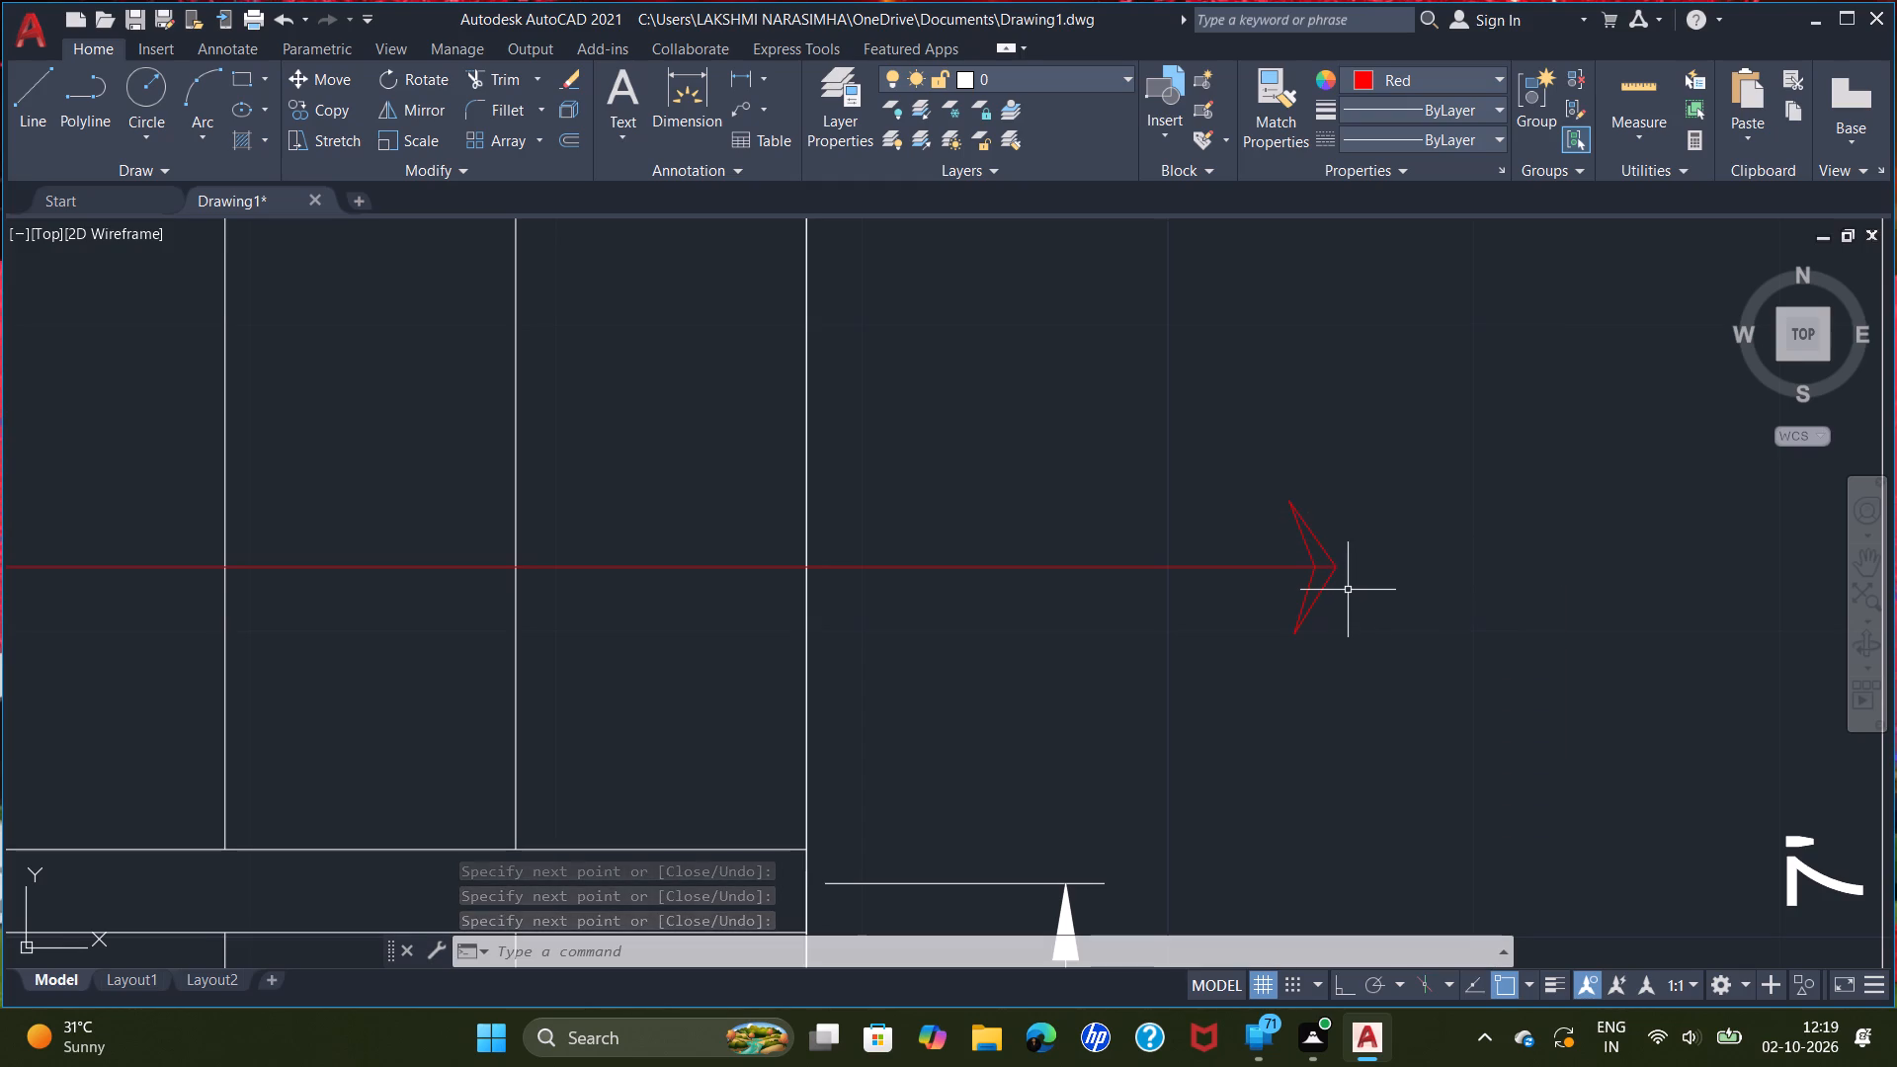
Trim the piece of the red line that lies inside the arrowhead.
scroll(1309, 594, up, 4)
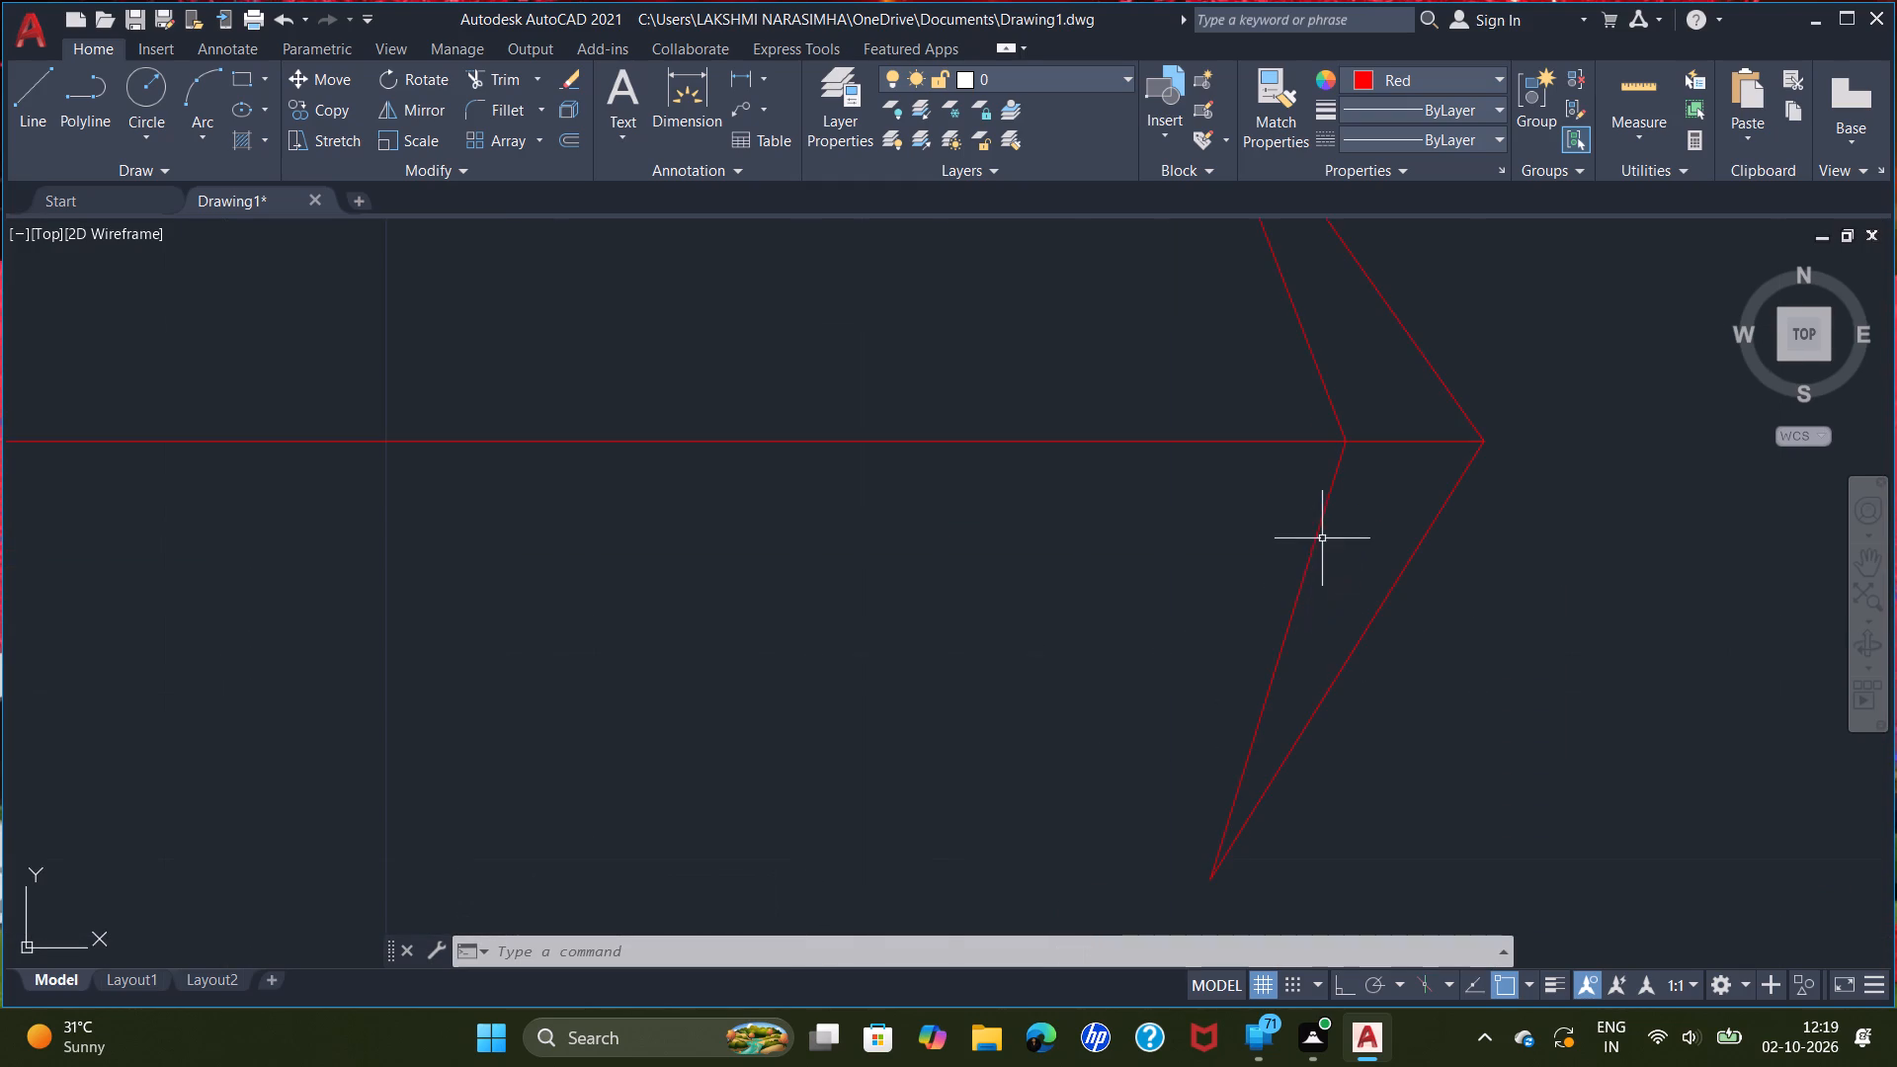
middle_drag(1322, 555, 1188, 714)
text(tri)
key(Return)
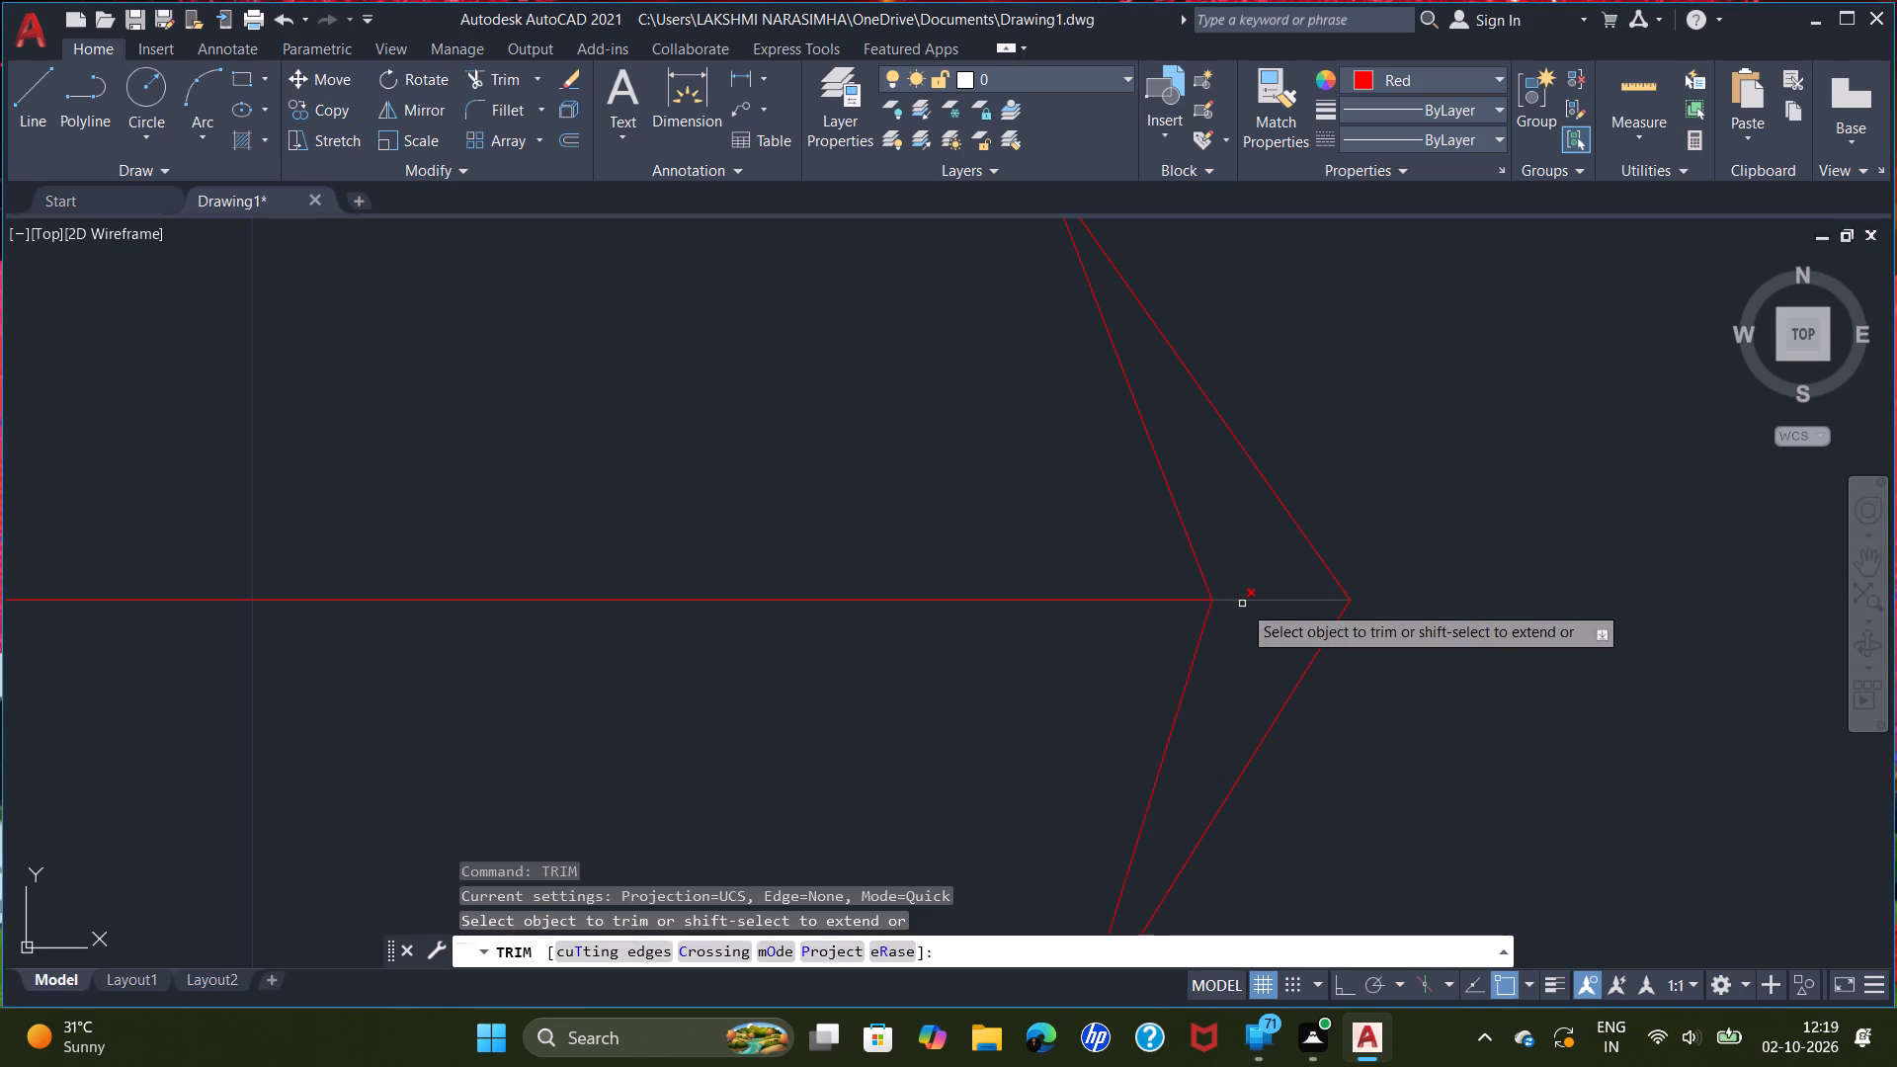
double_click(1242, 603)
scroll(1291, 541, down, 2)
scroll(1117, 649, down, 2)
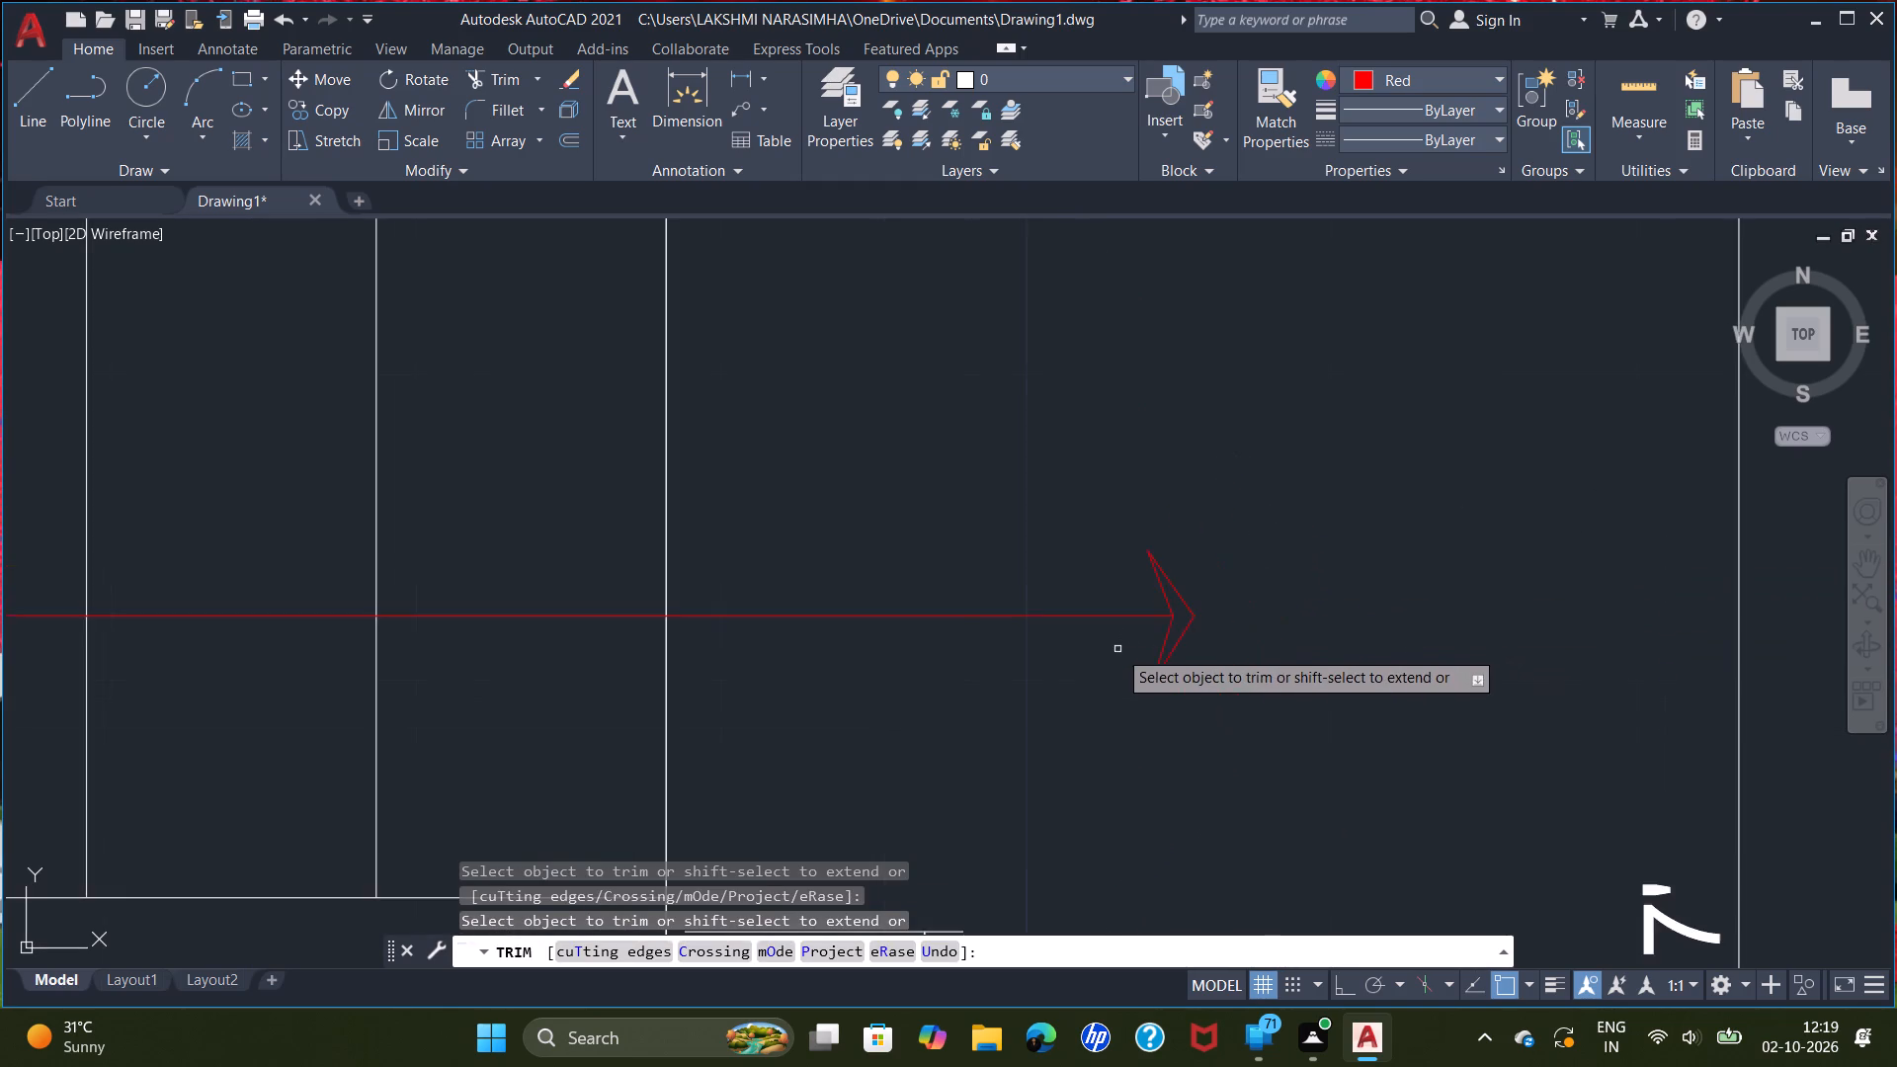
middle_drag(1077, 682, 1427, 592)
scroll(1427, 592, up, 1)
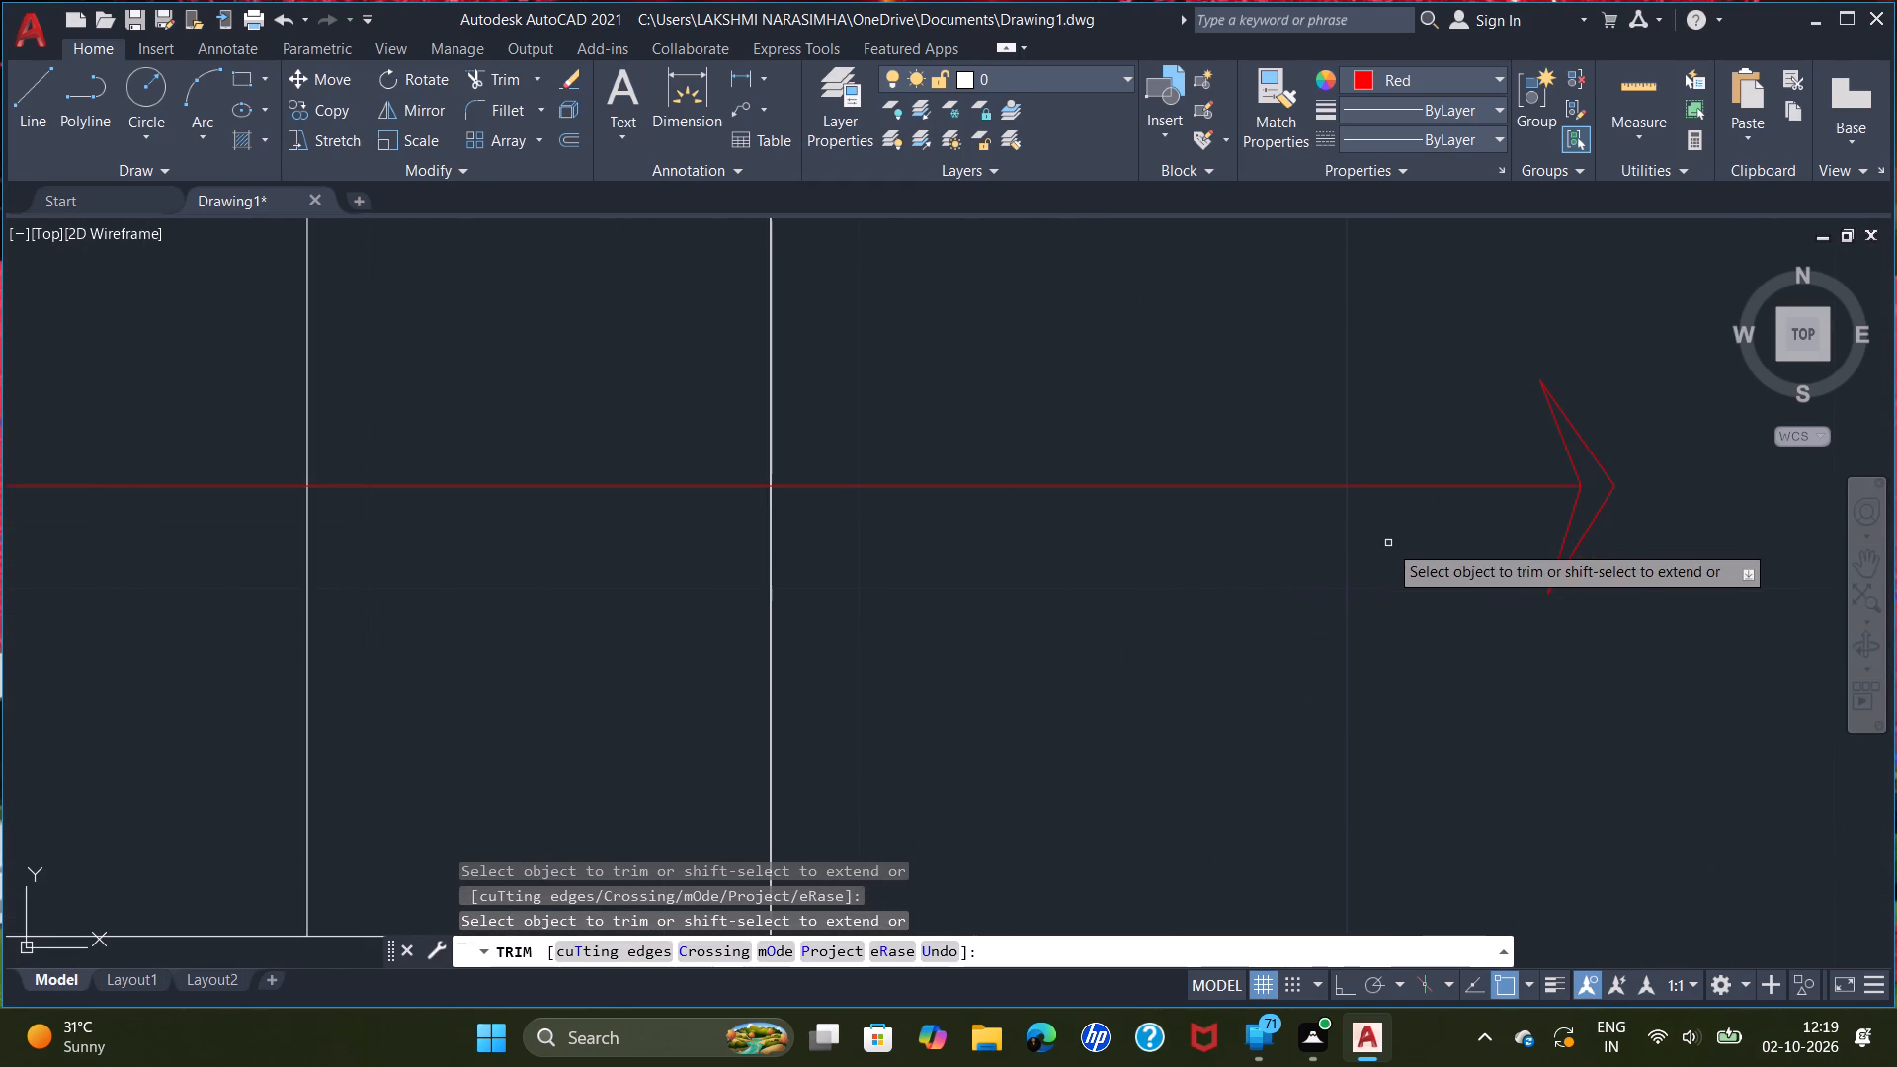
key(Escape)
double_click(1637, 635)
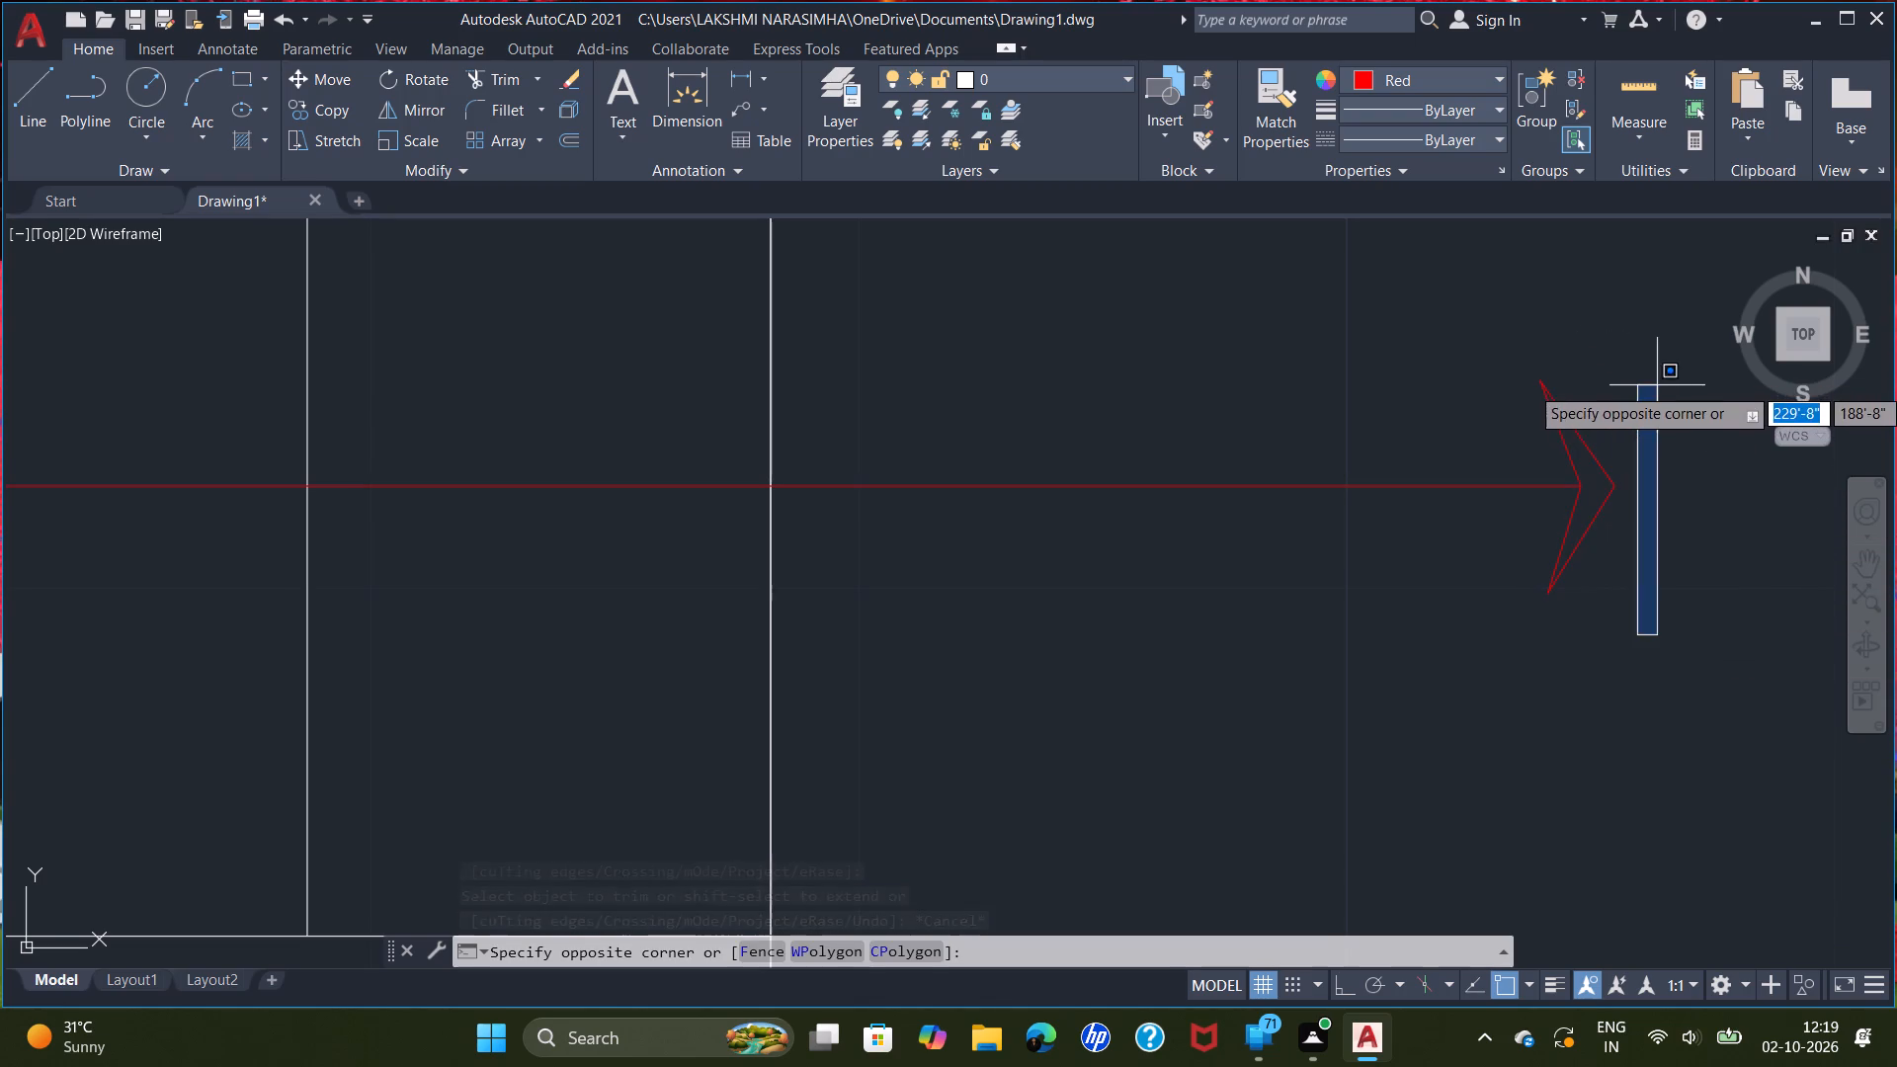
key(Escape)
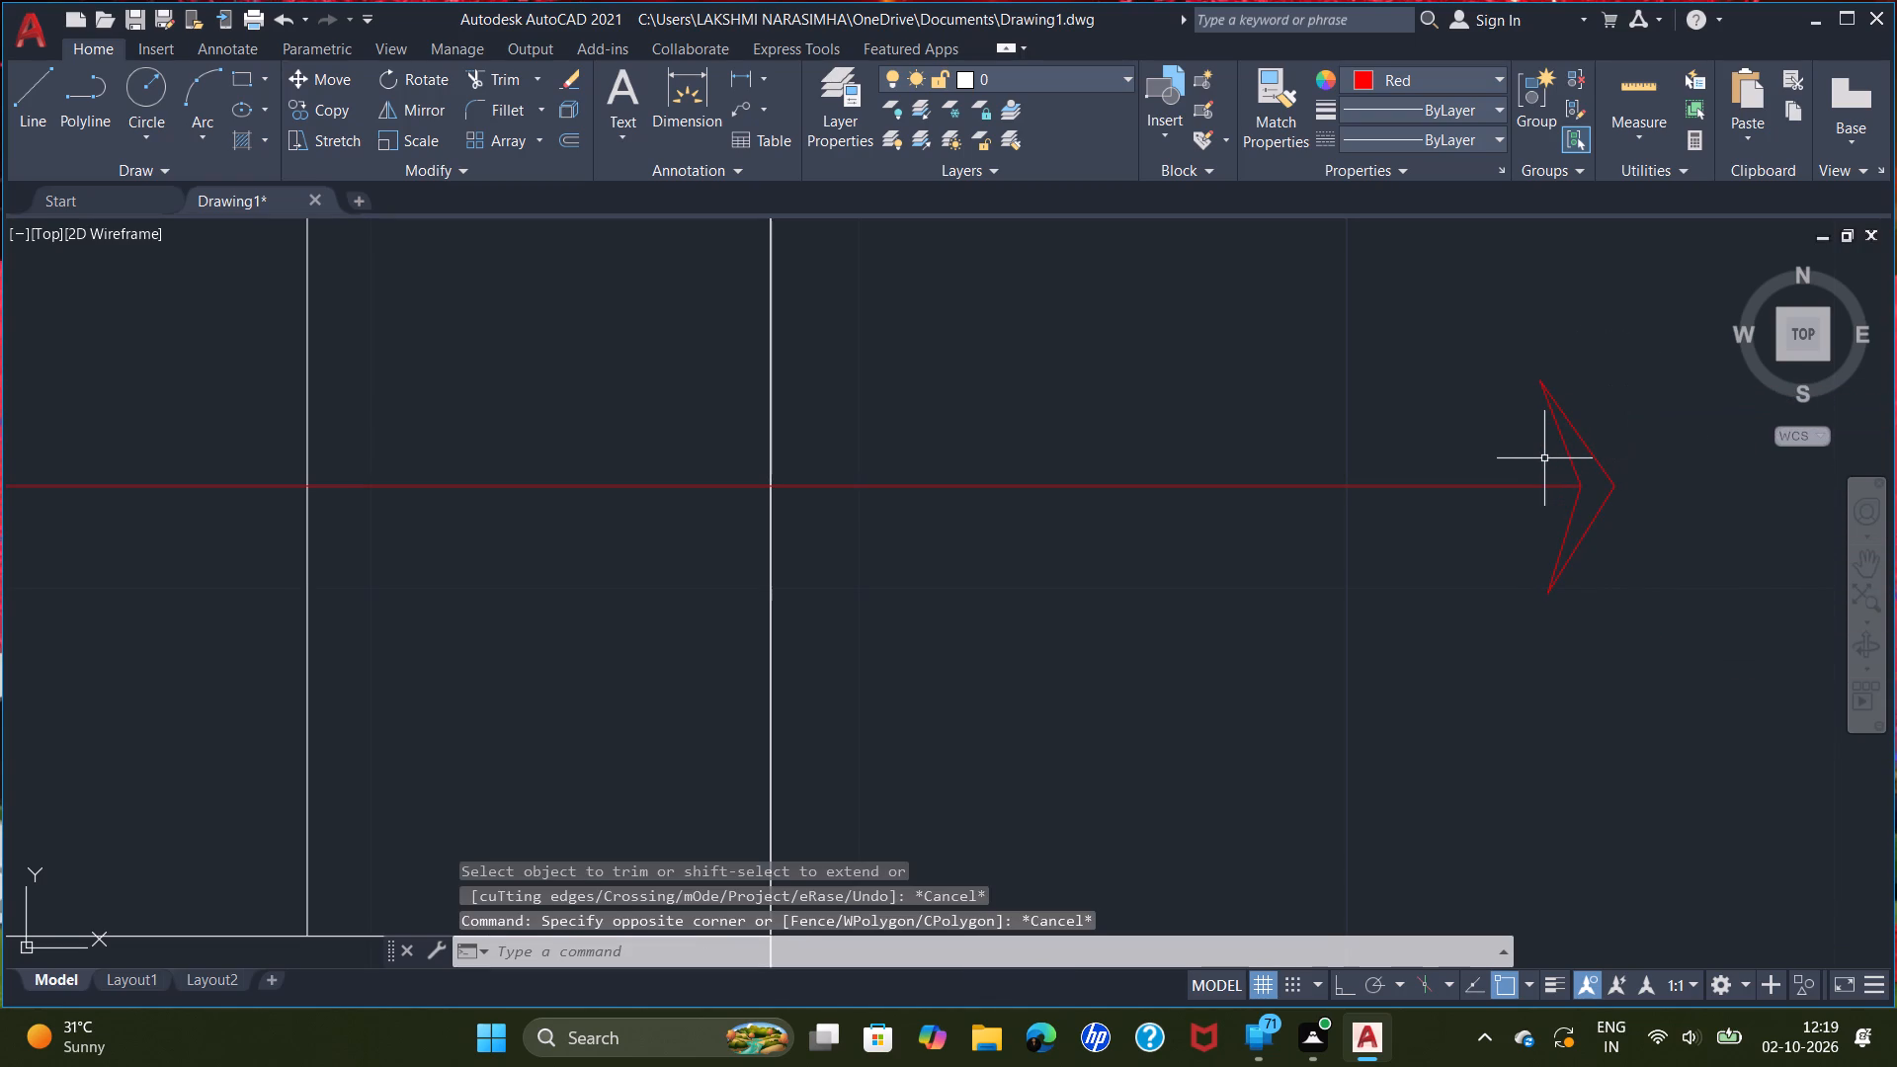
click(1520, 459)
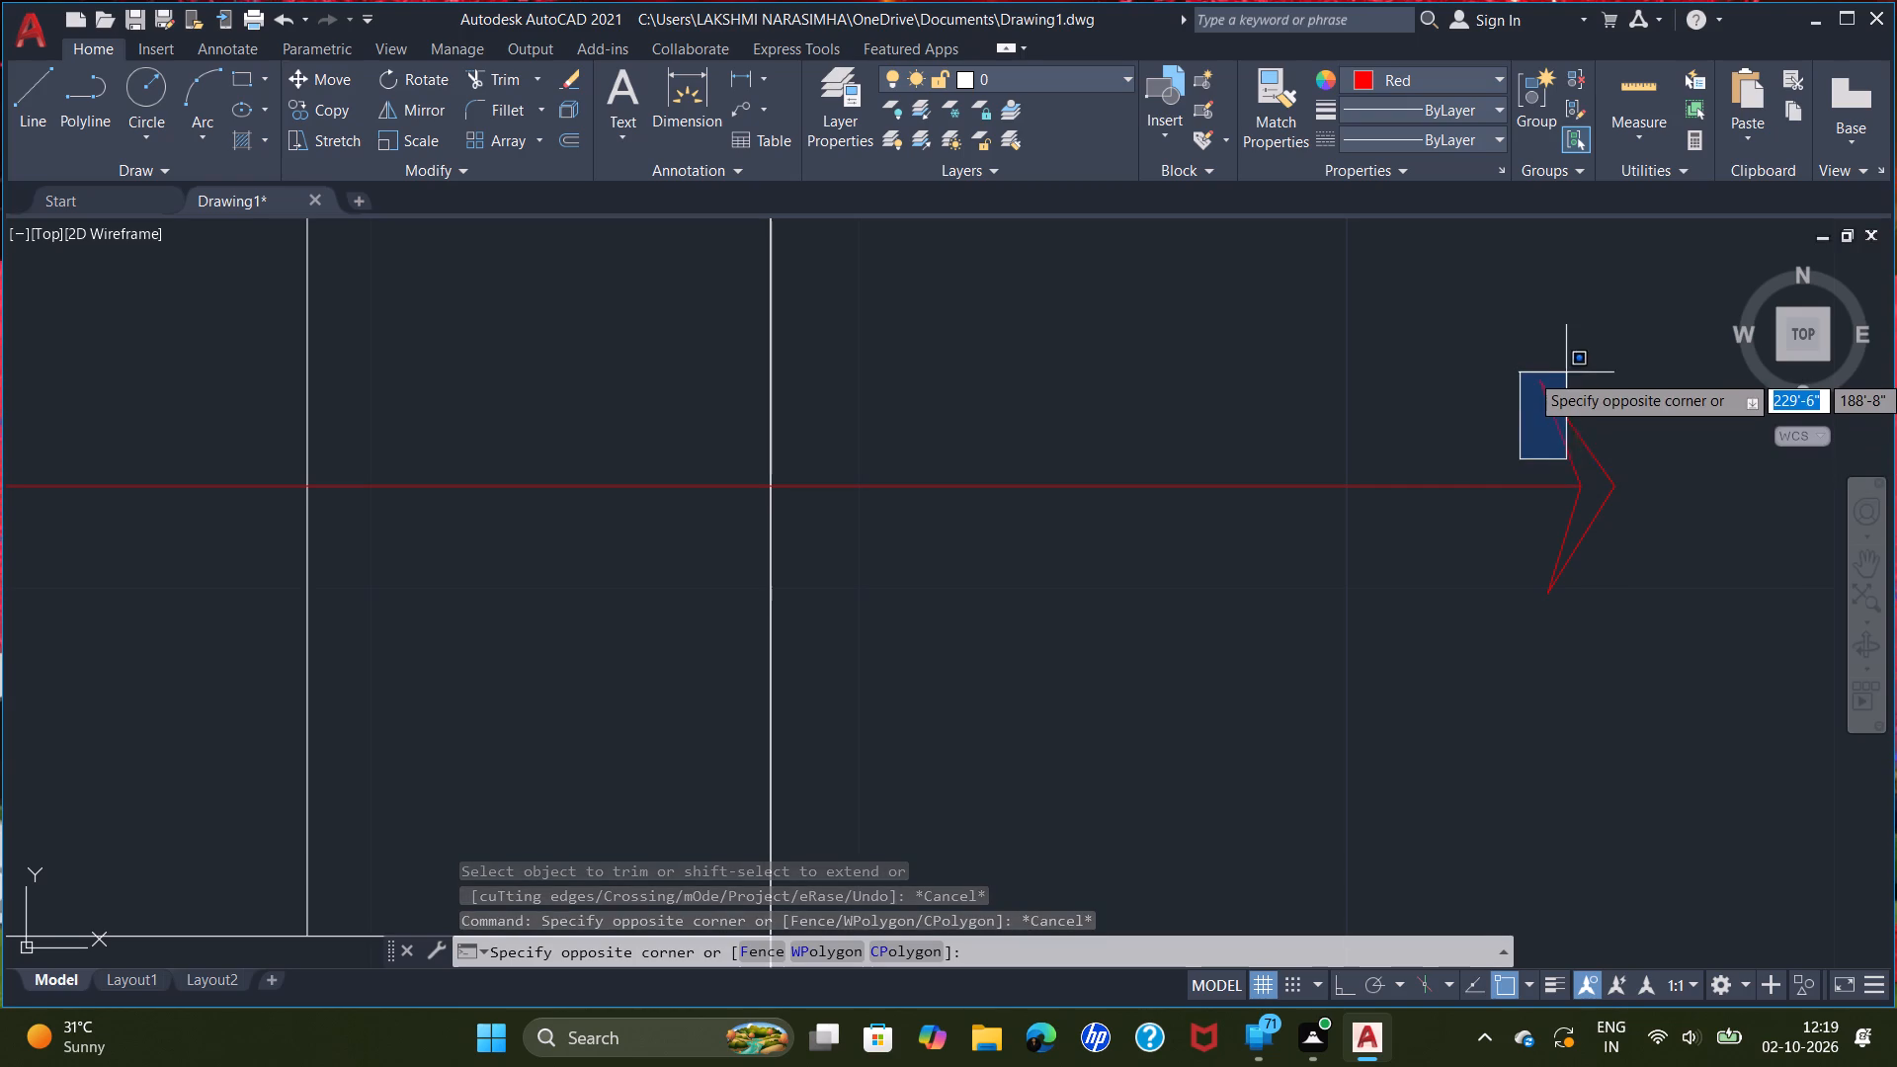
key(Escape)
Join the four red arrowhead lines at the east end of the staircase line into one polyline.
double_click(1686, 655)
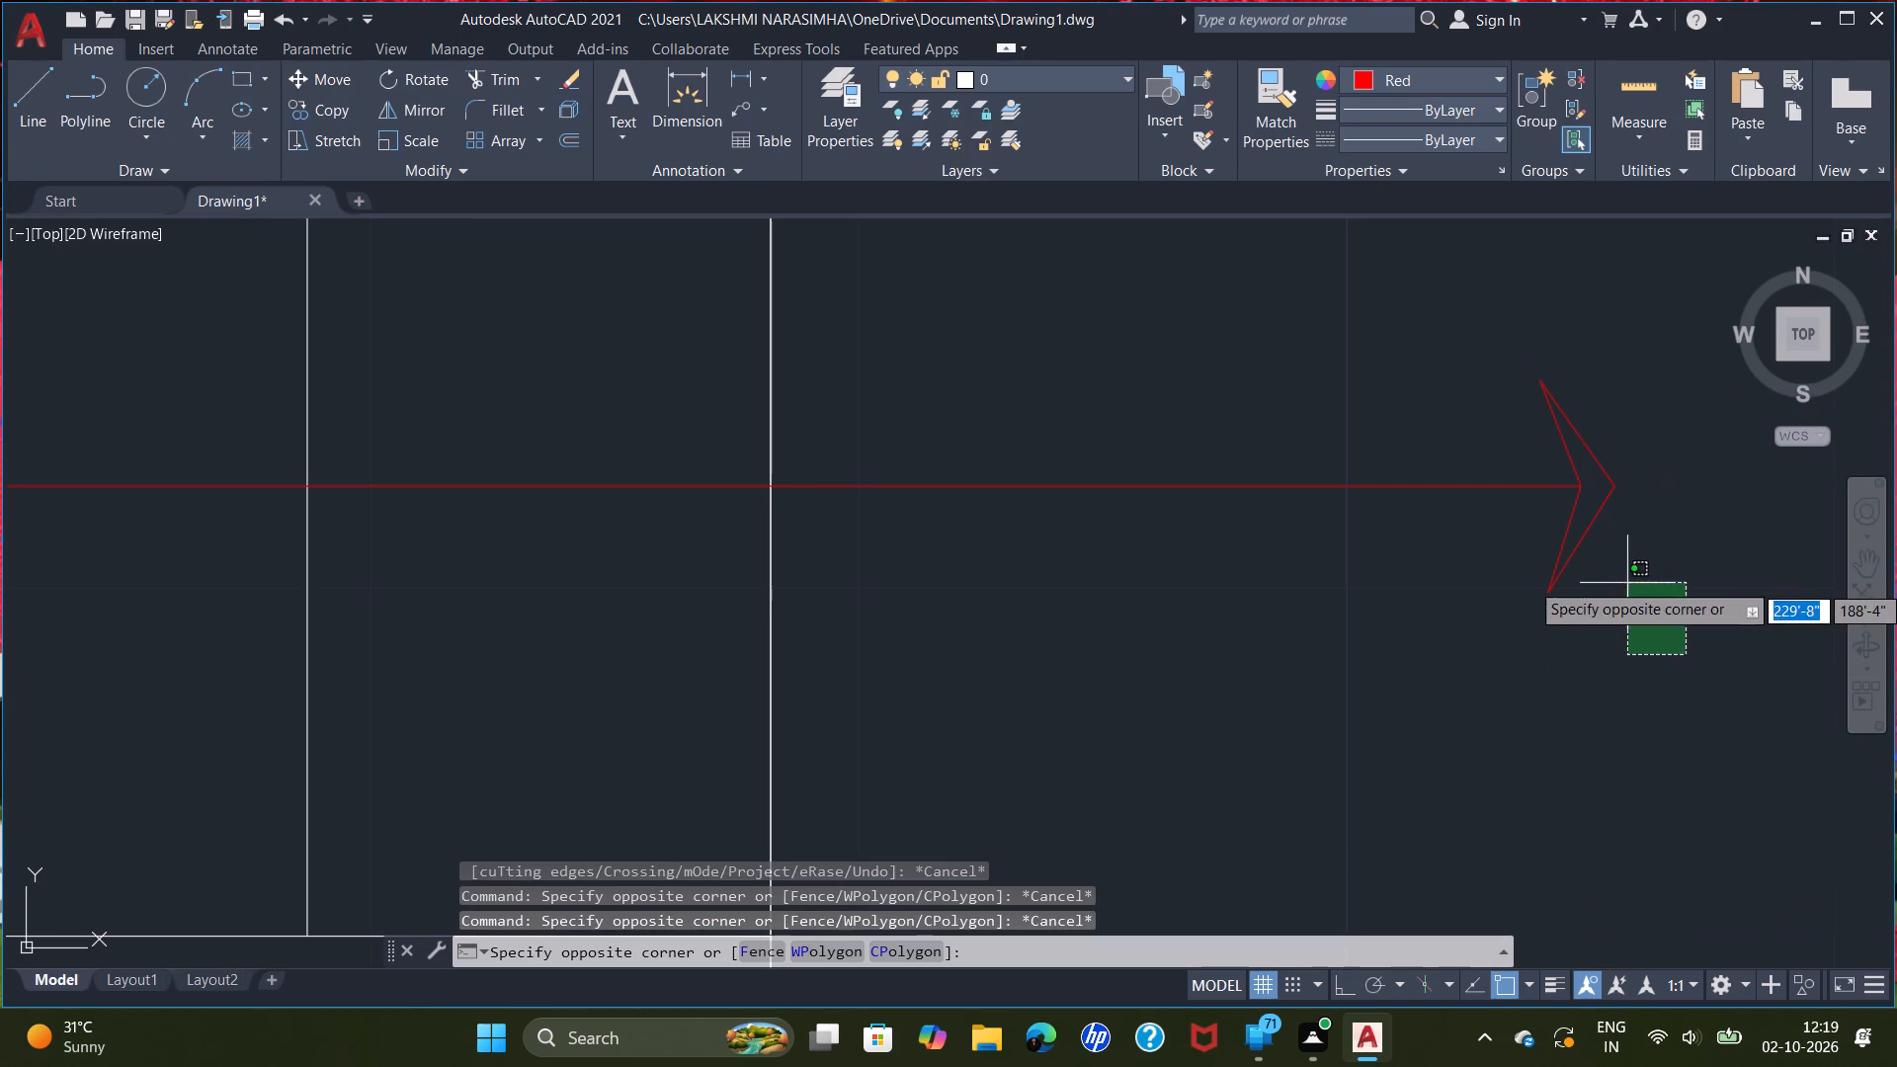
click(1516, 549)
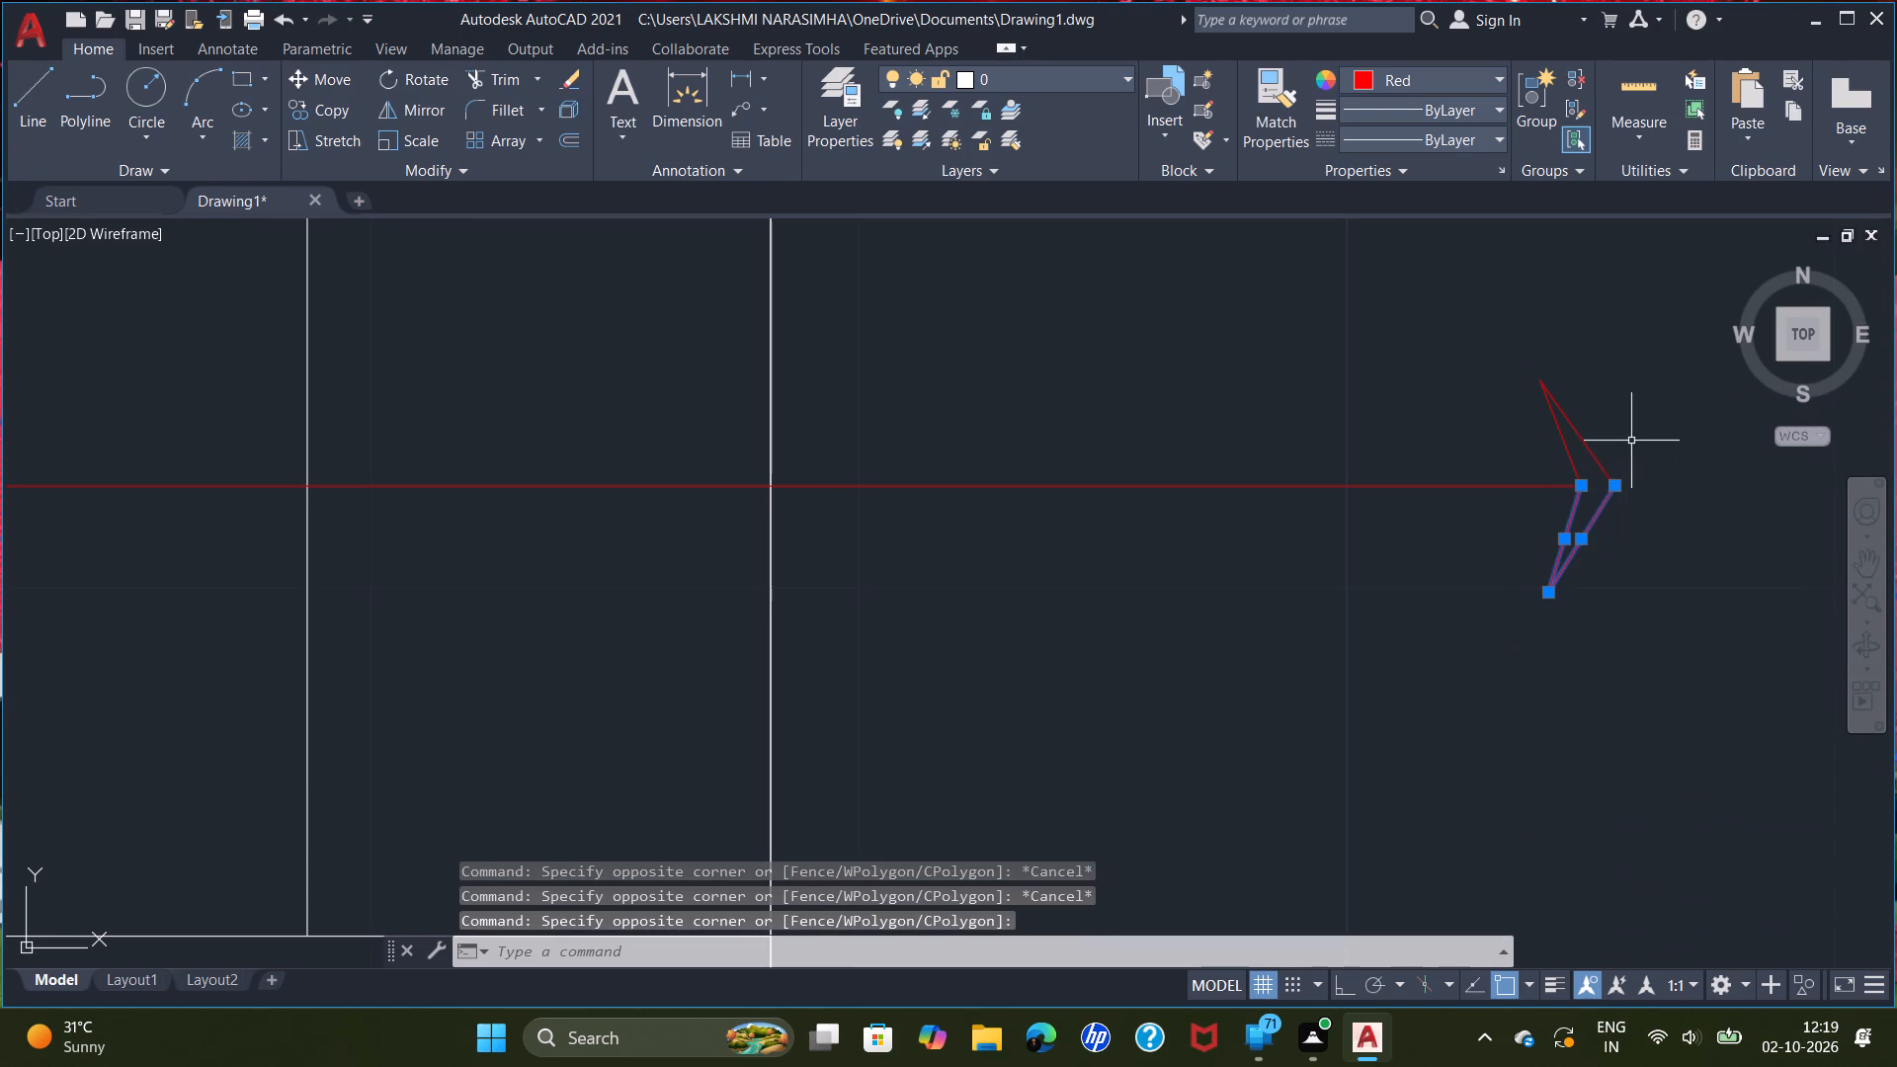
click(1631, 441)
double_click(1498, 413)
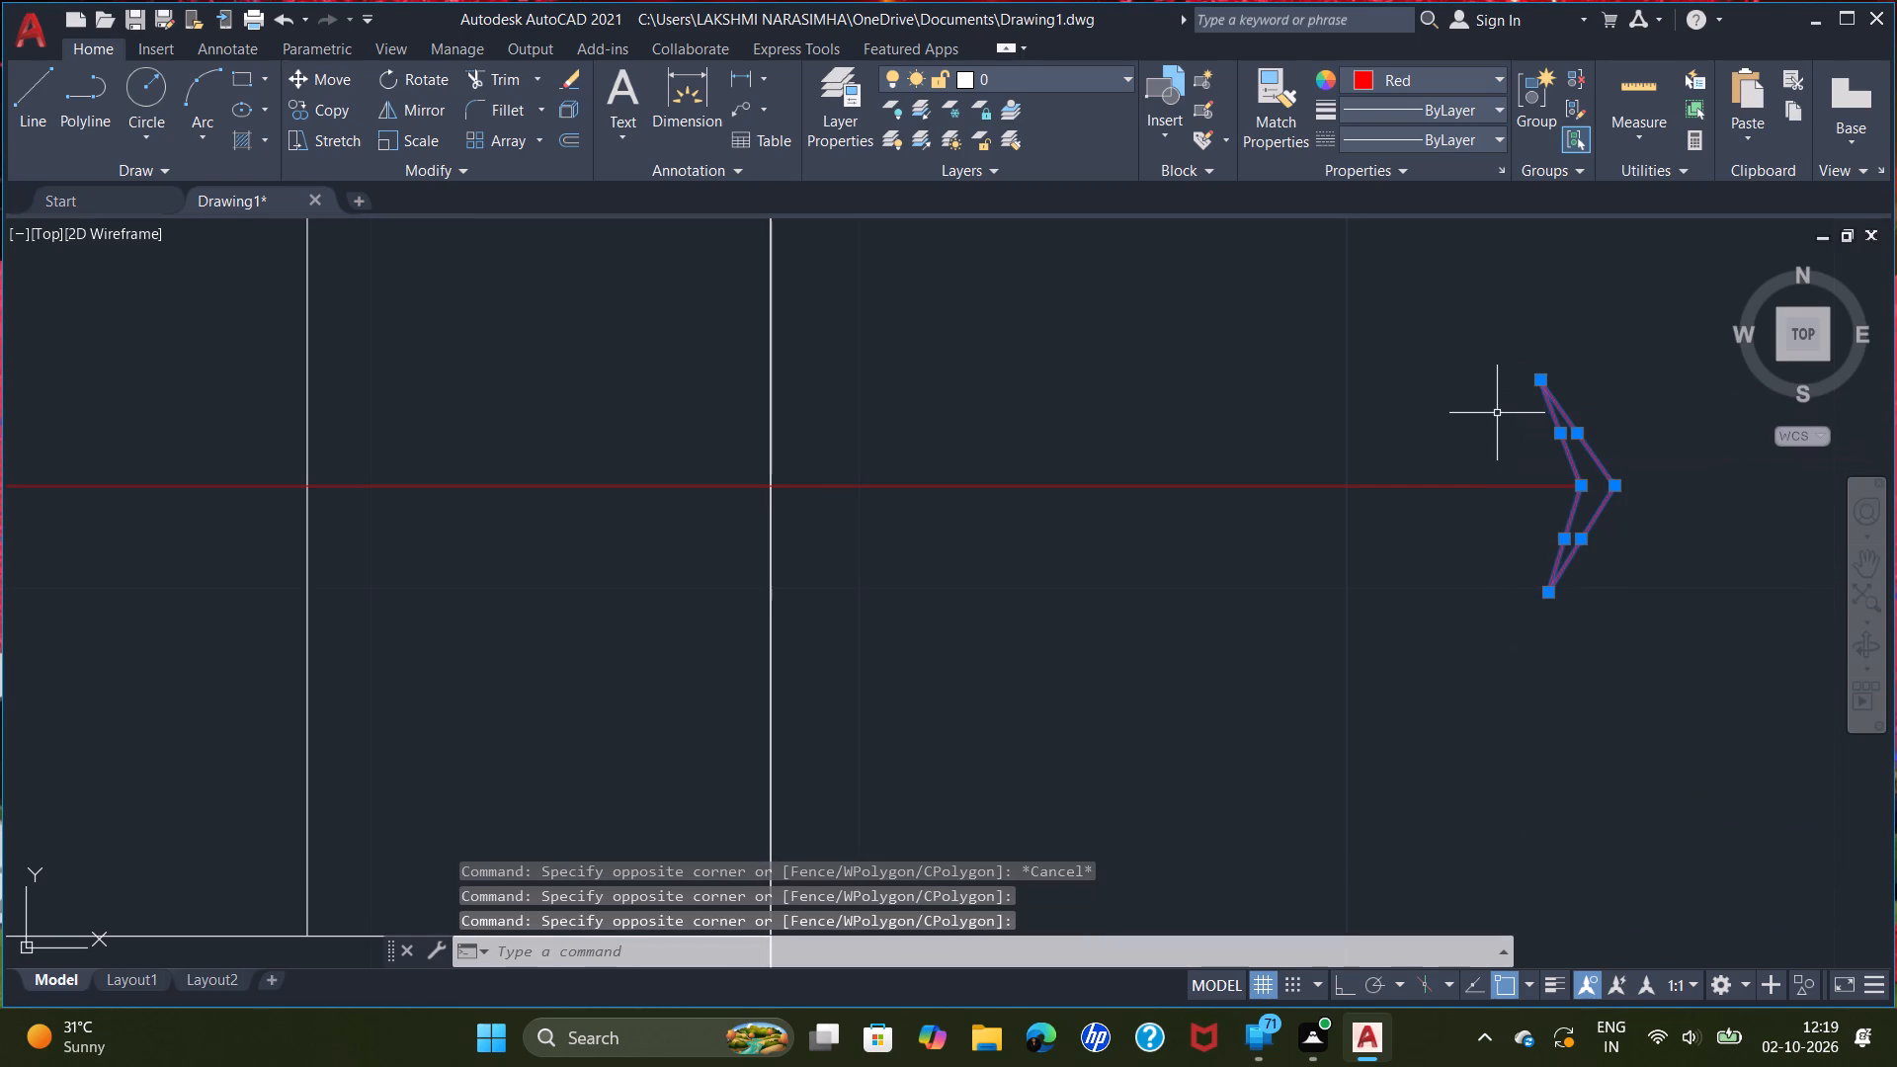
key(j)
key(Return)
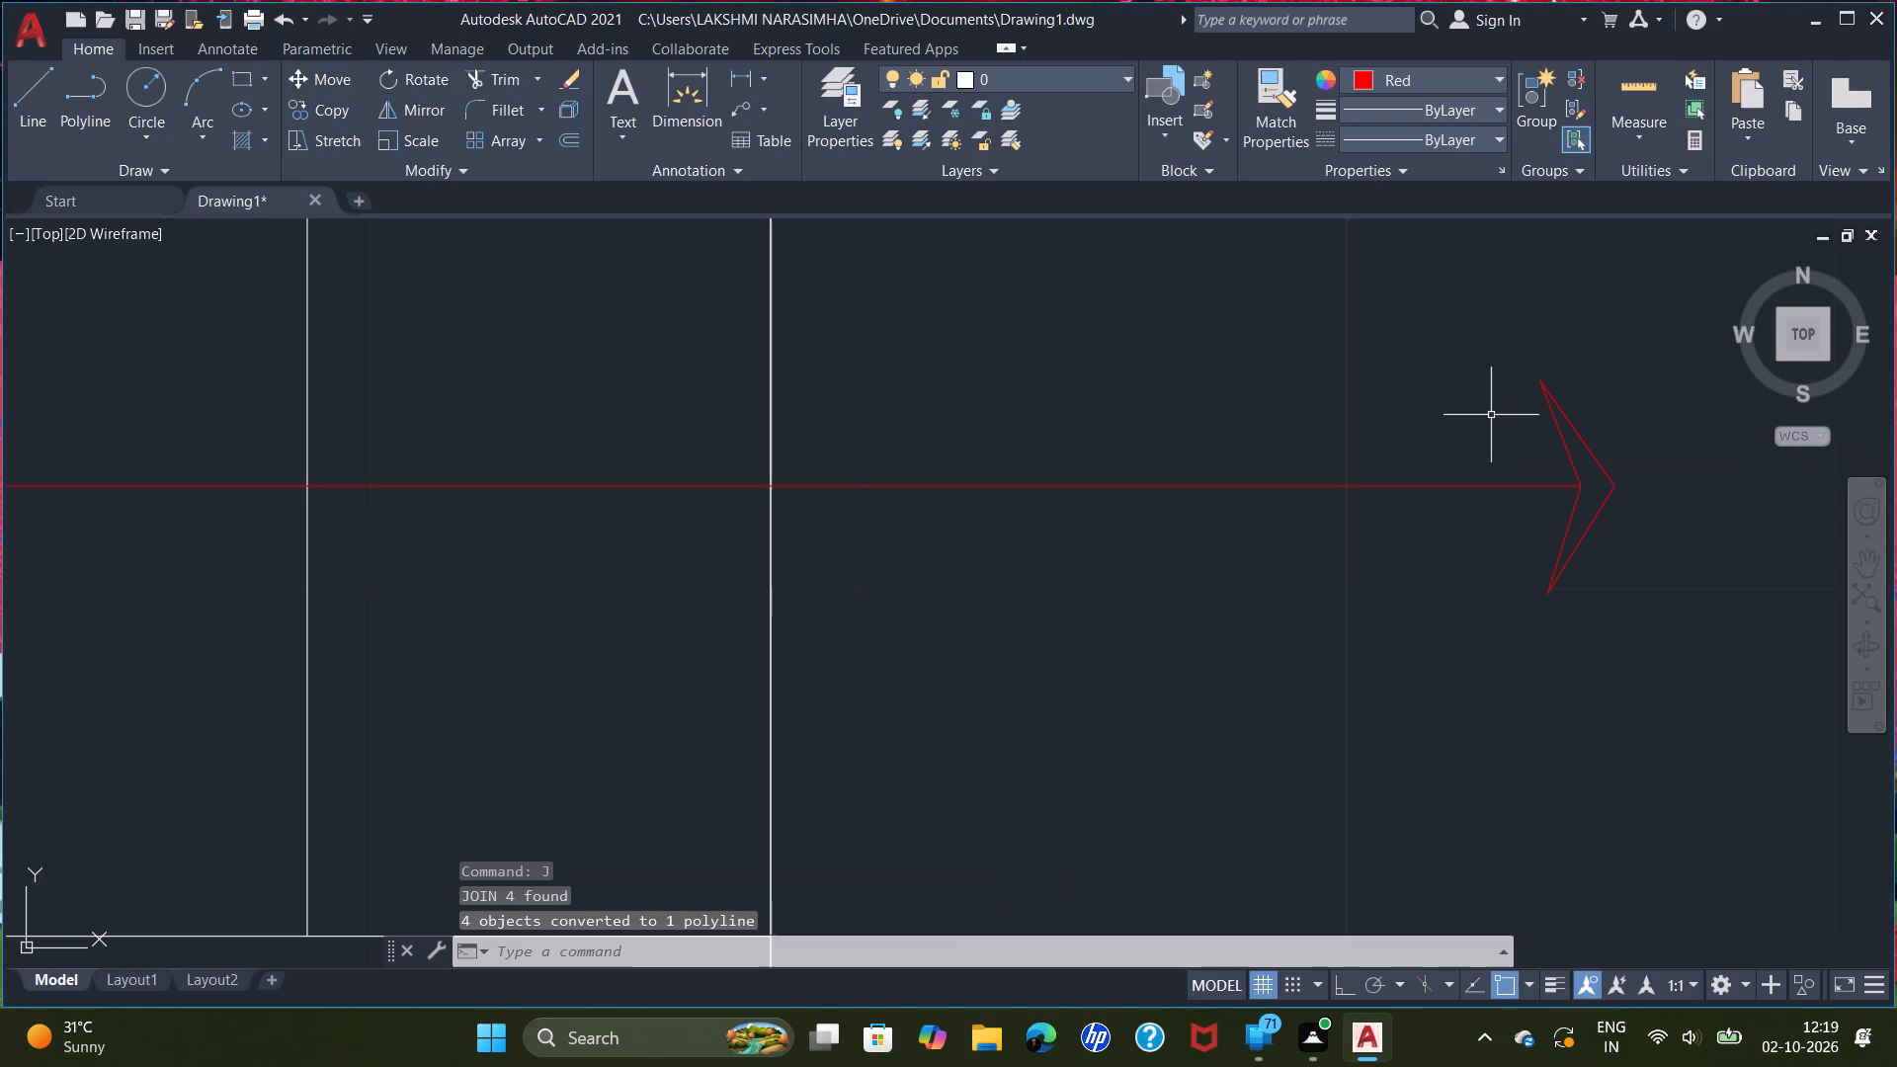
Copy the red arrowhead from its inner notch to a point on the staircase line about 2'-7" to the west.
scroll(1658, 499, up, 2)
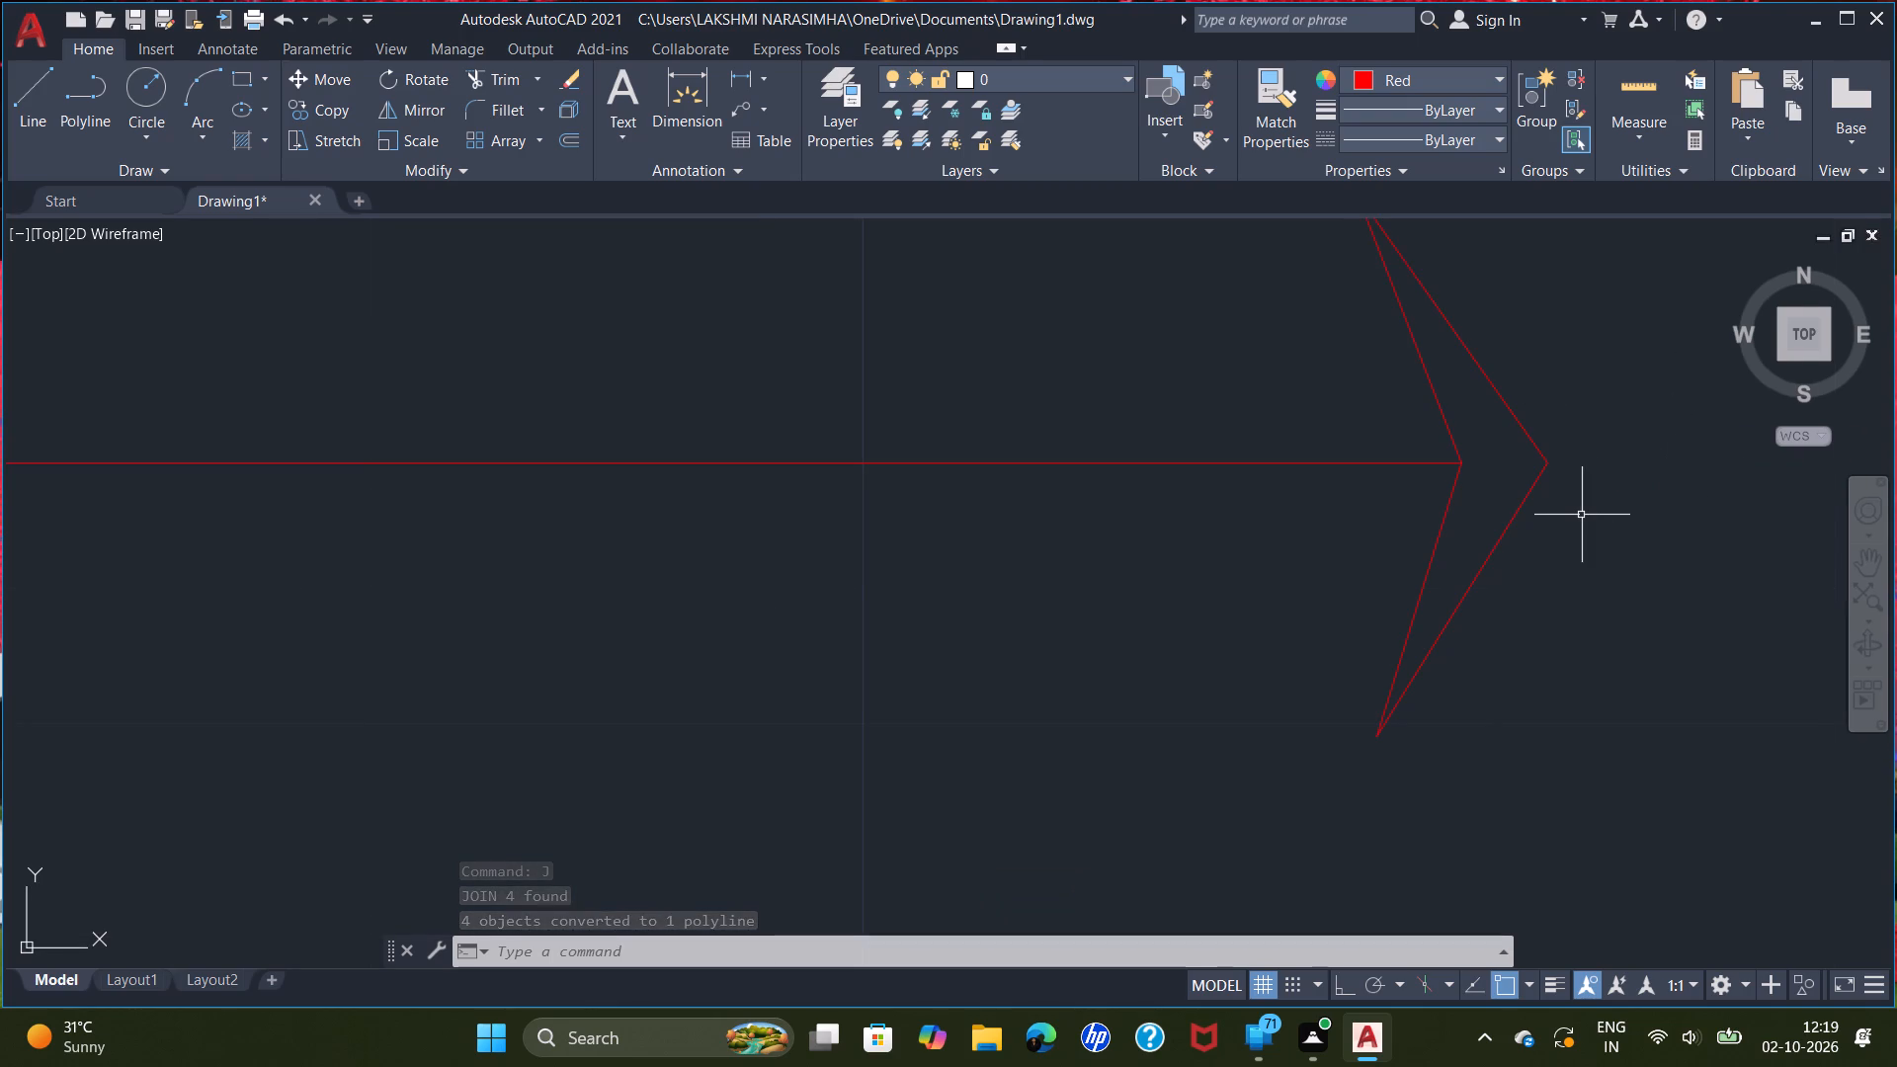
double_click(1591, 612)
double_click(1619, 620)
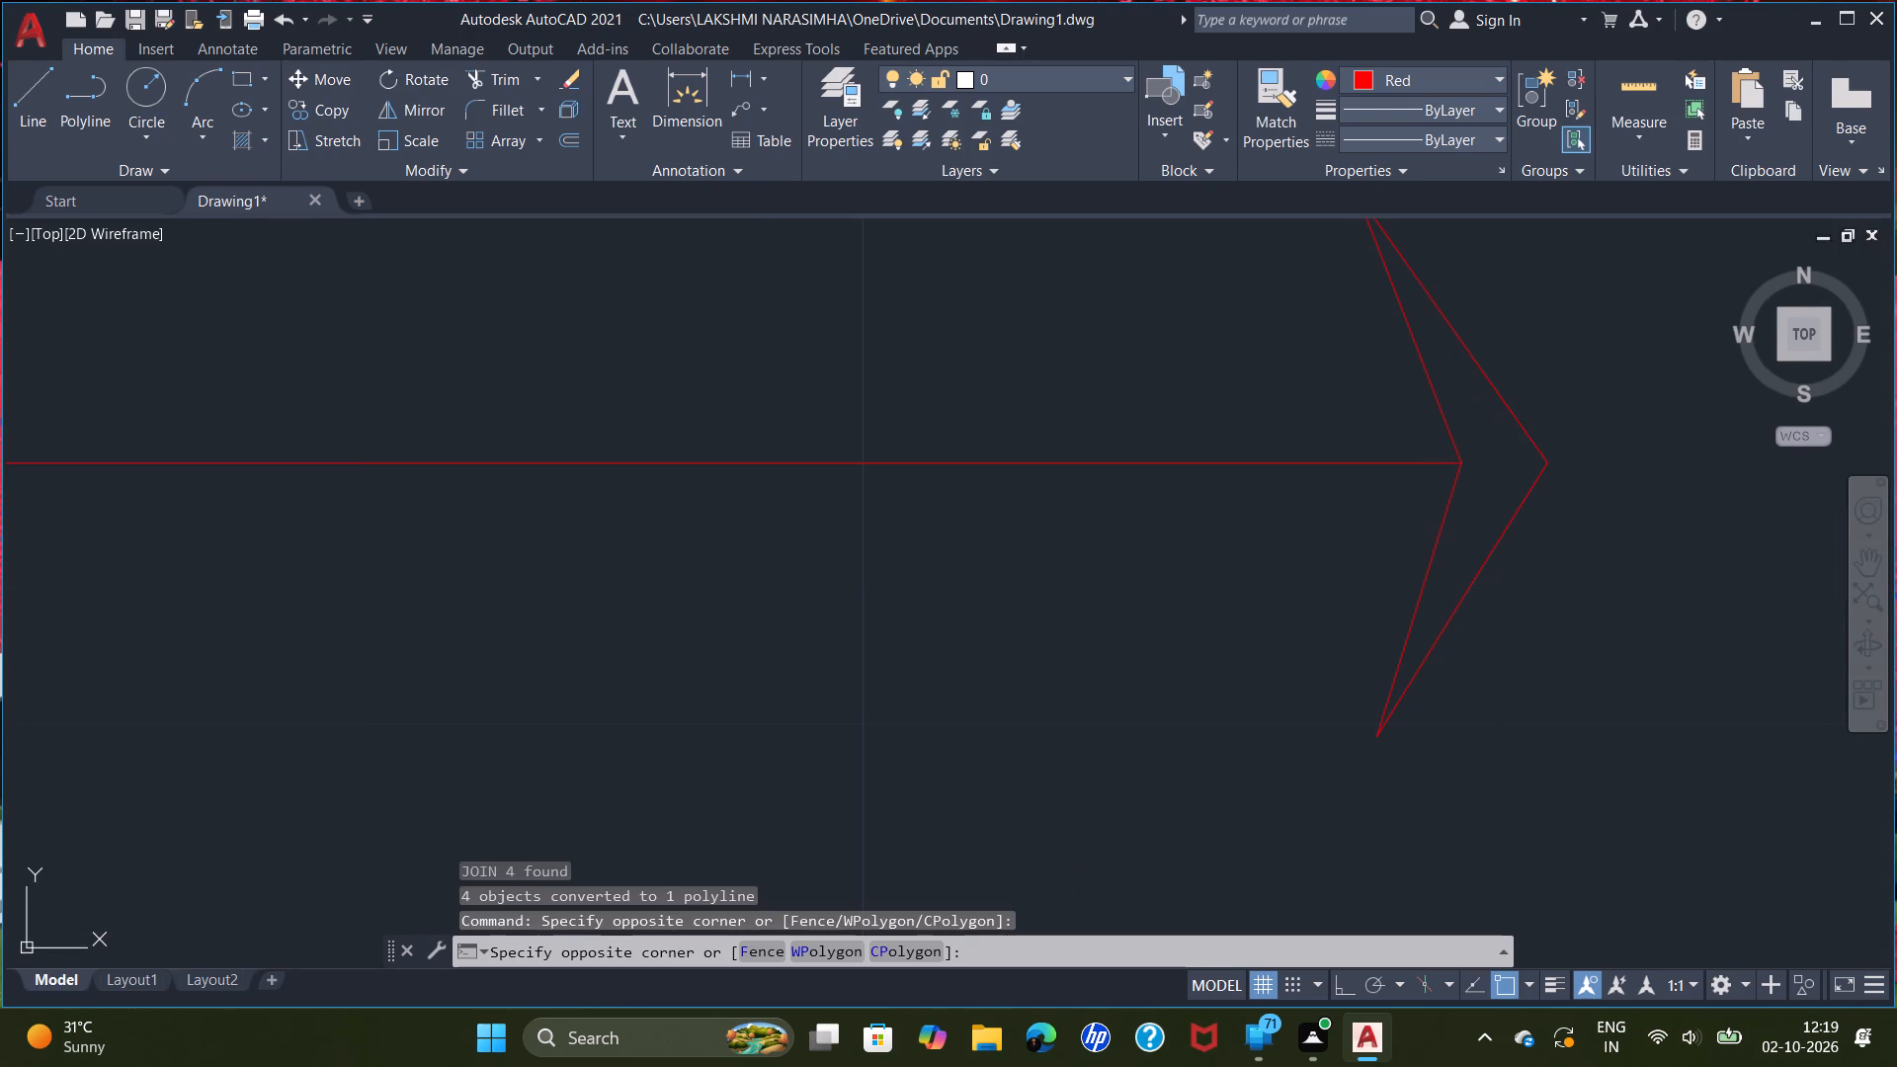
click(1487, 349)
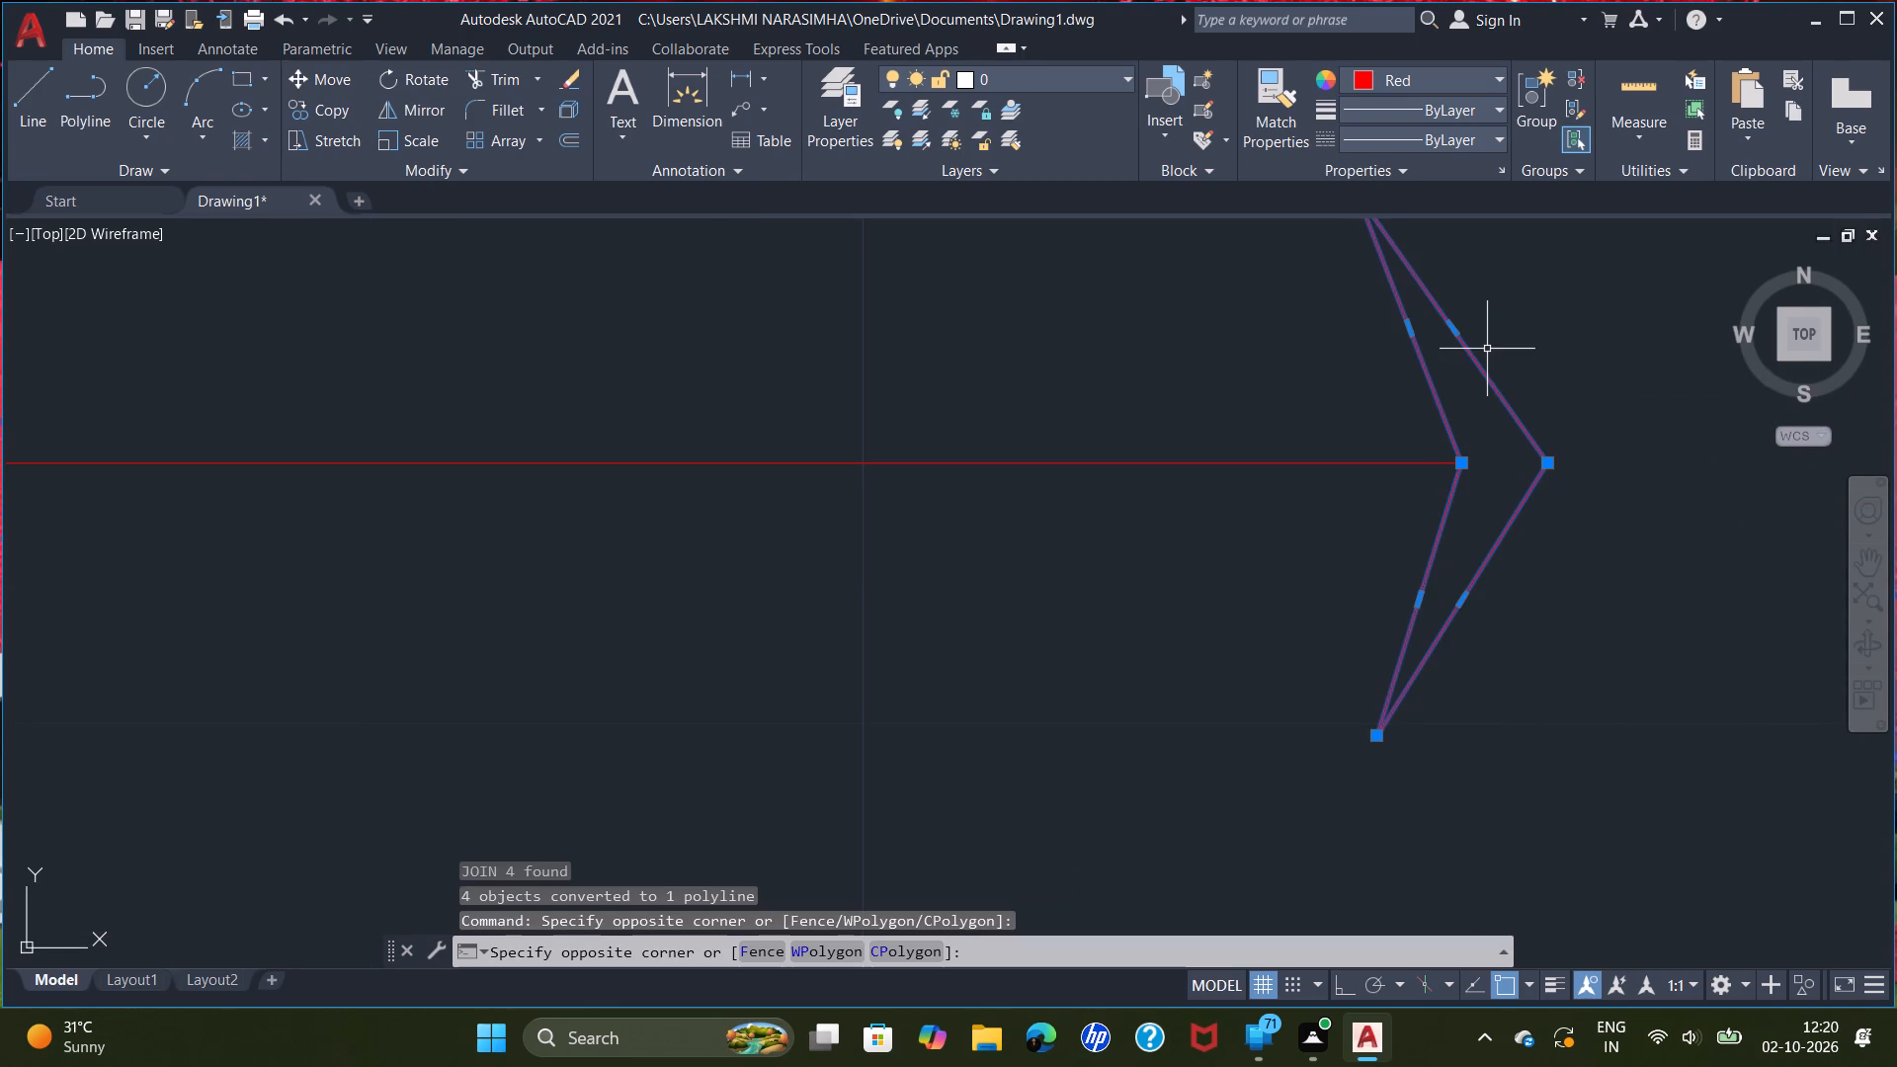
text(co)
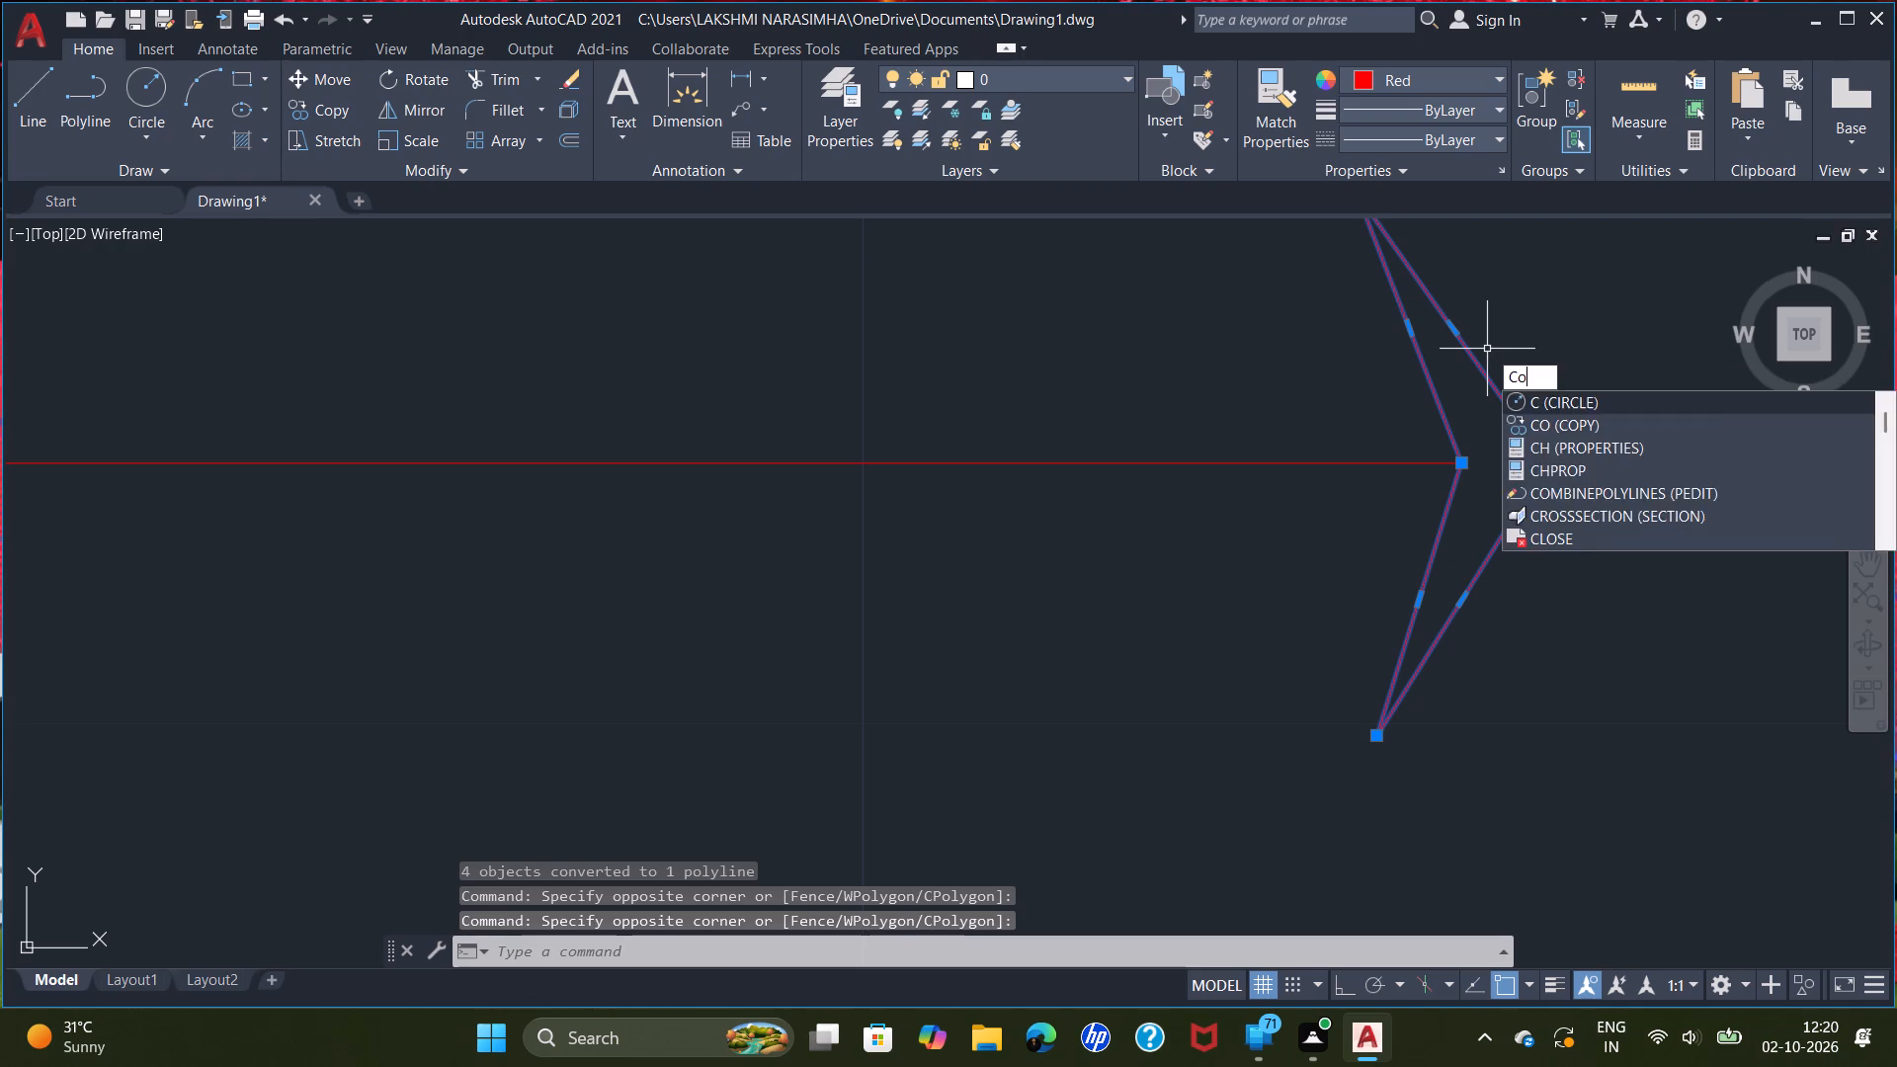
key(Return)
click(1453, 463)
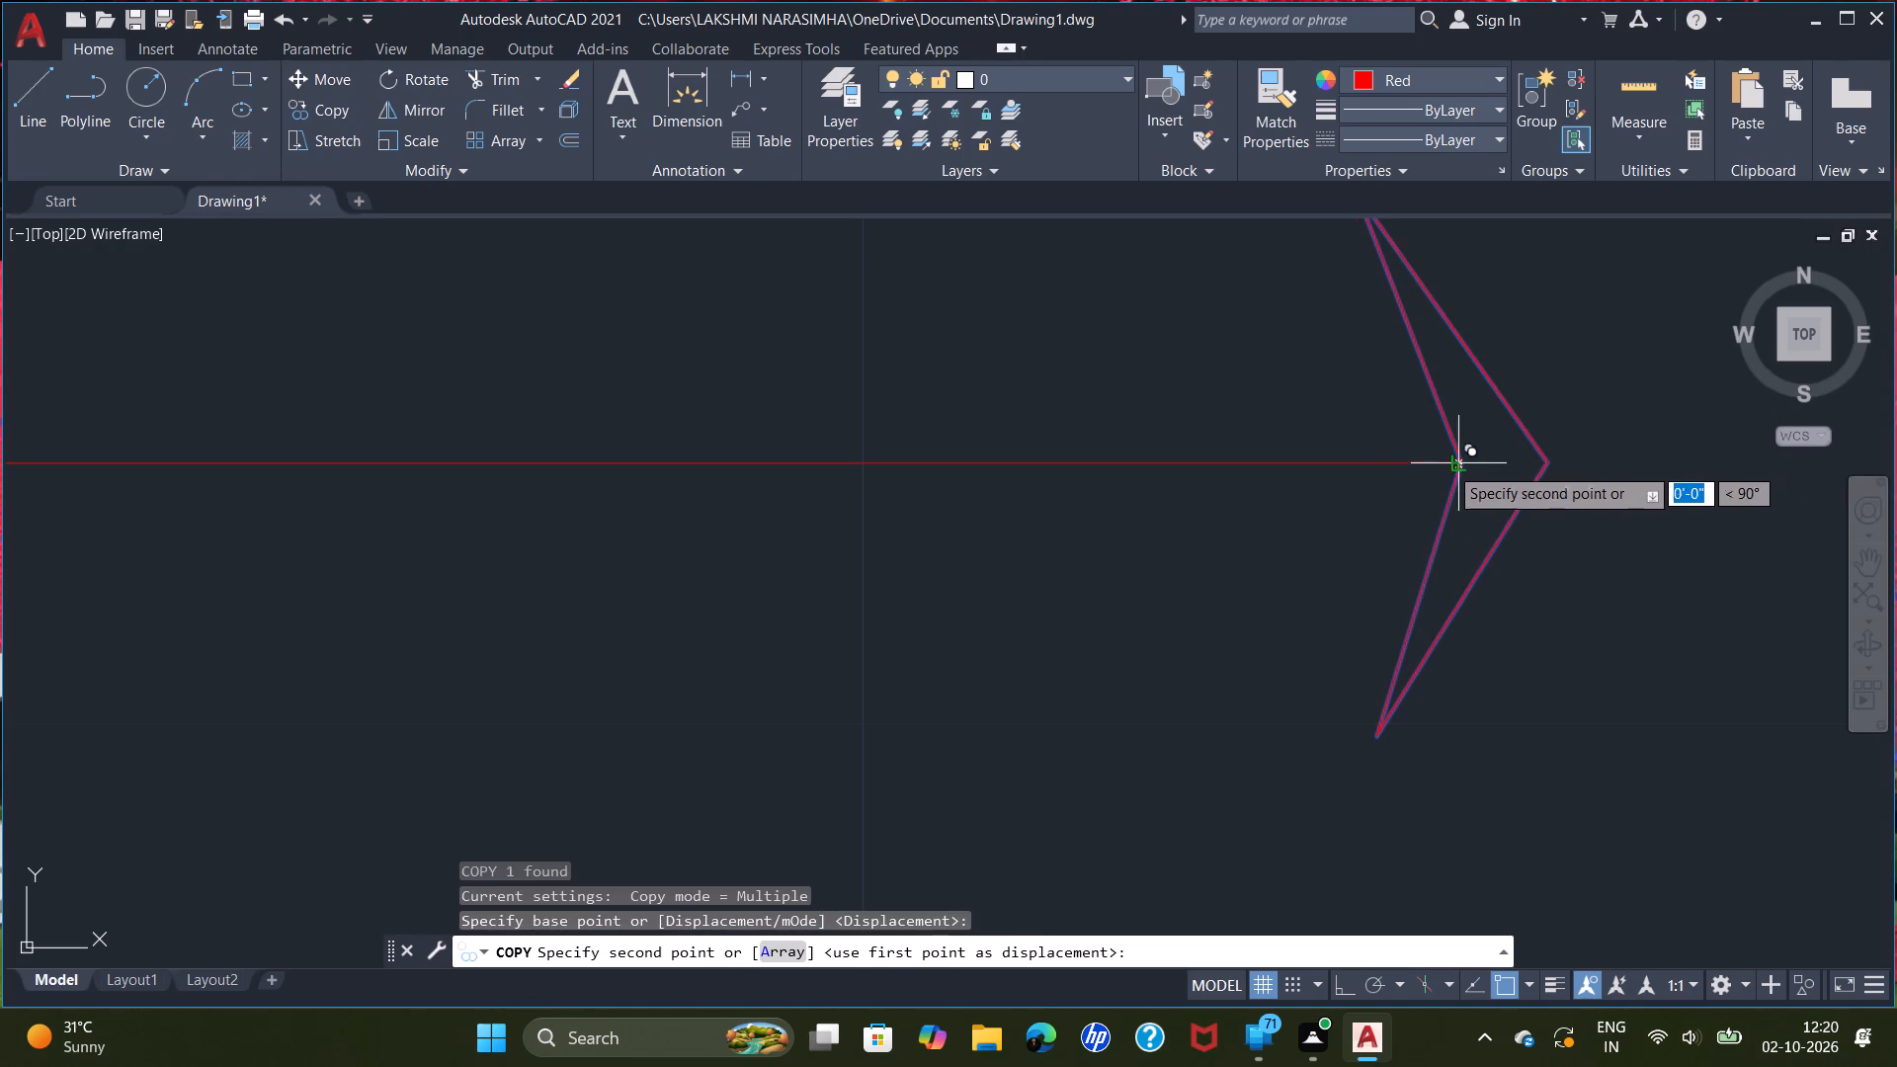
scroll(990, 561, down, 2)
scroll(640, 620, down, 2)
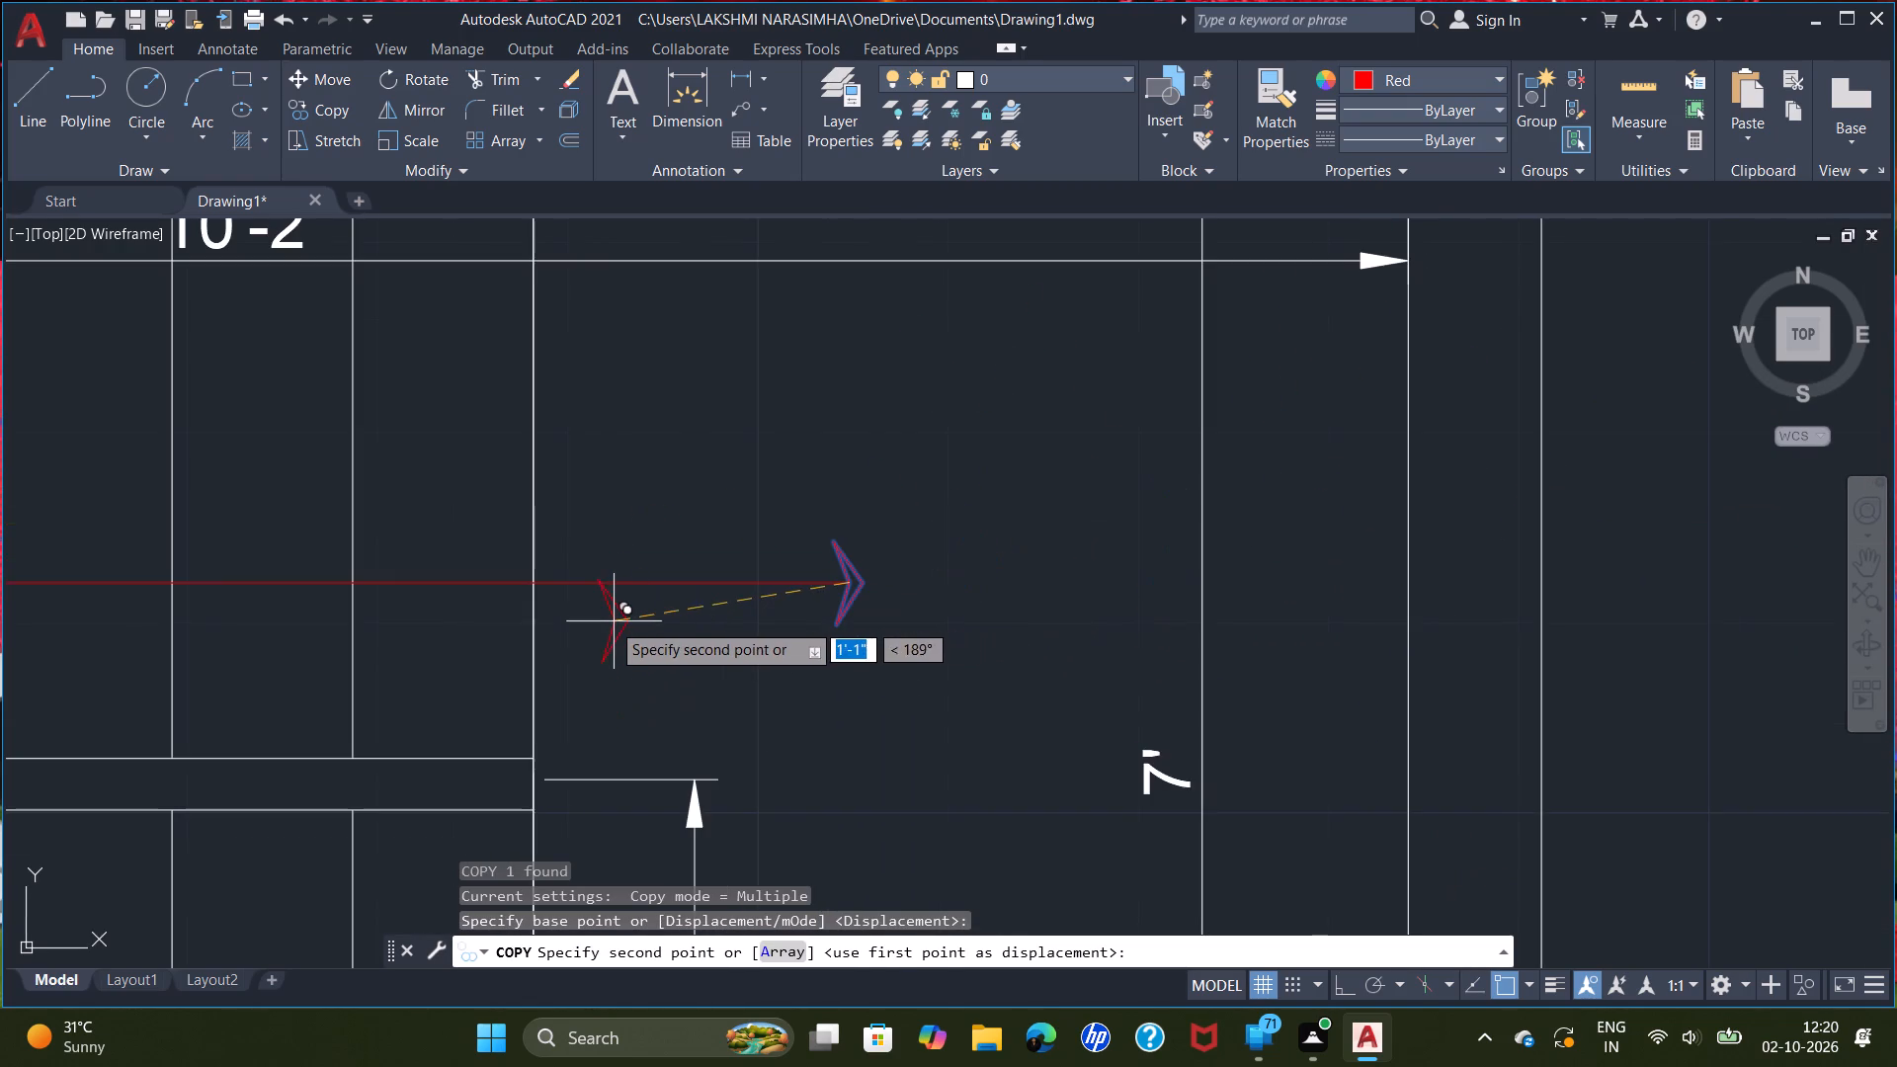
middle_drag(607, 625, 1293, 609)
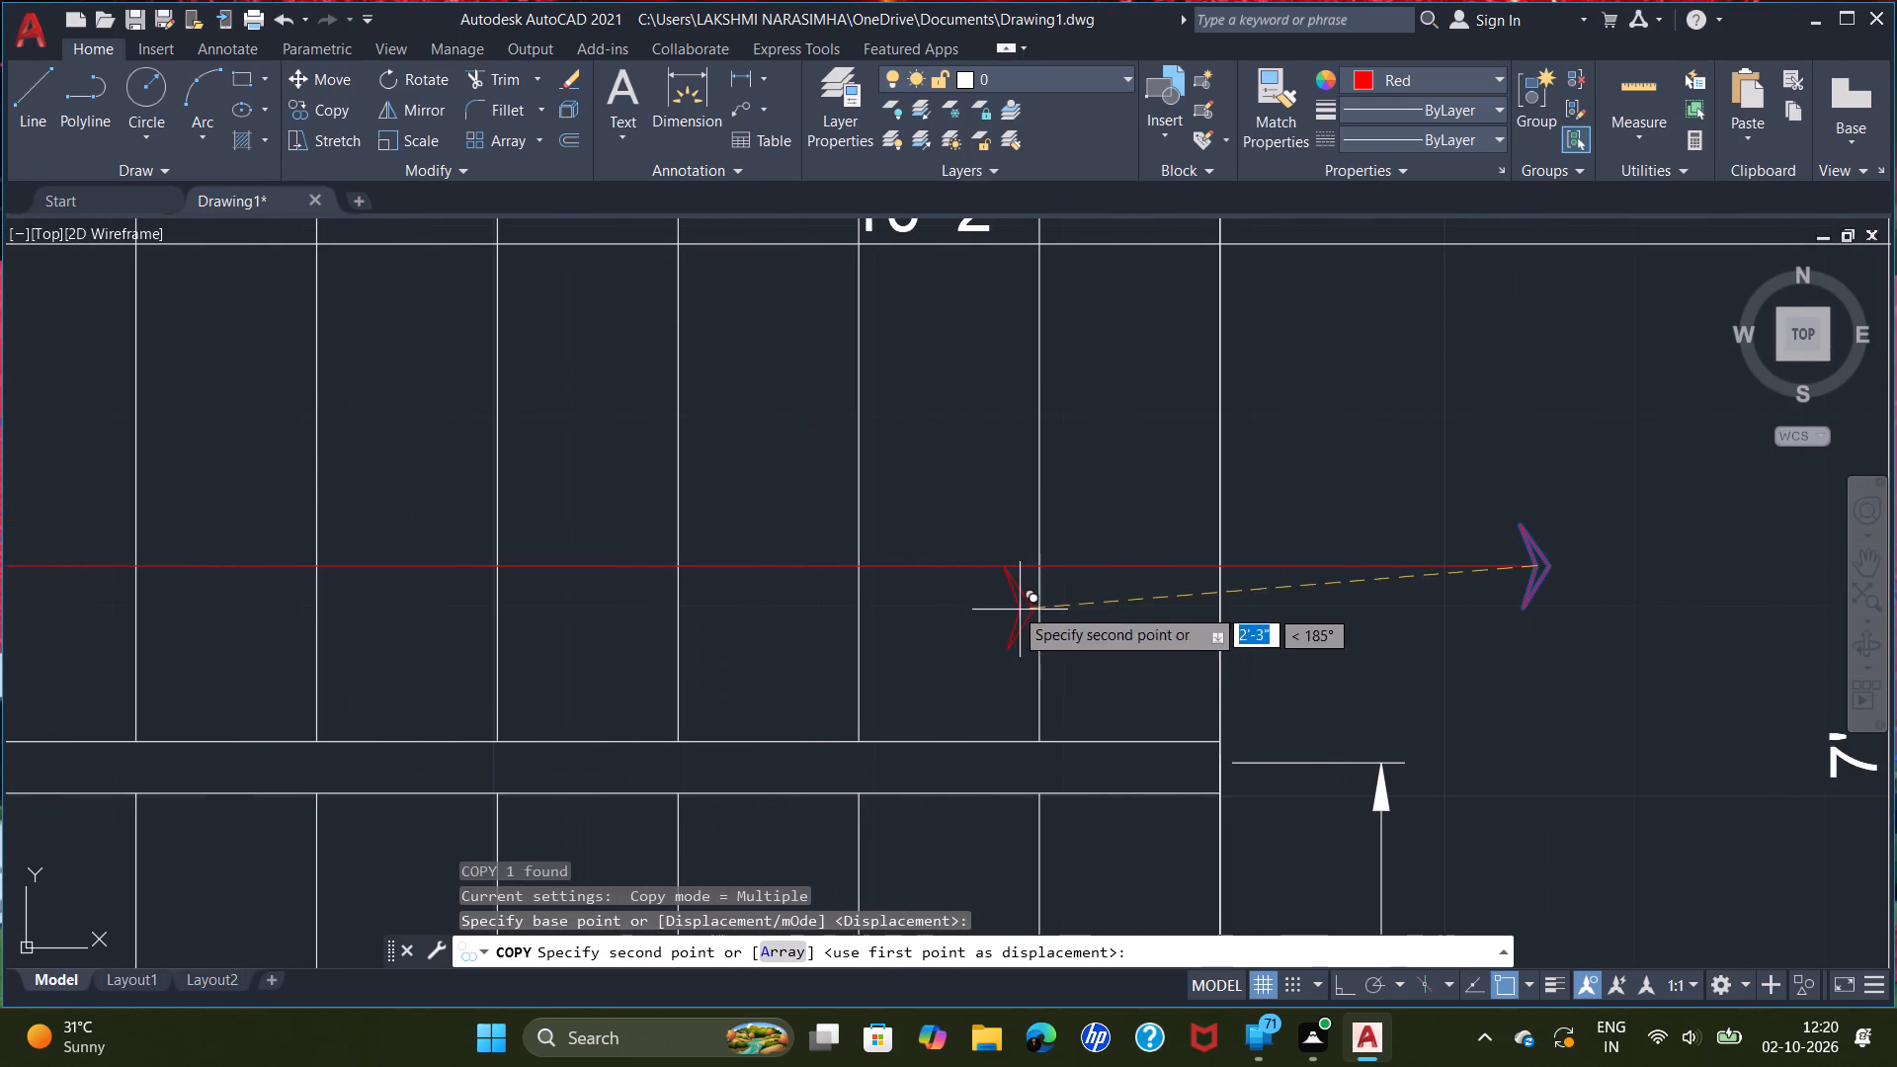
scroll(942, 568, up, 3)
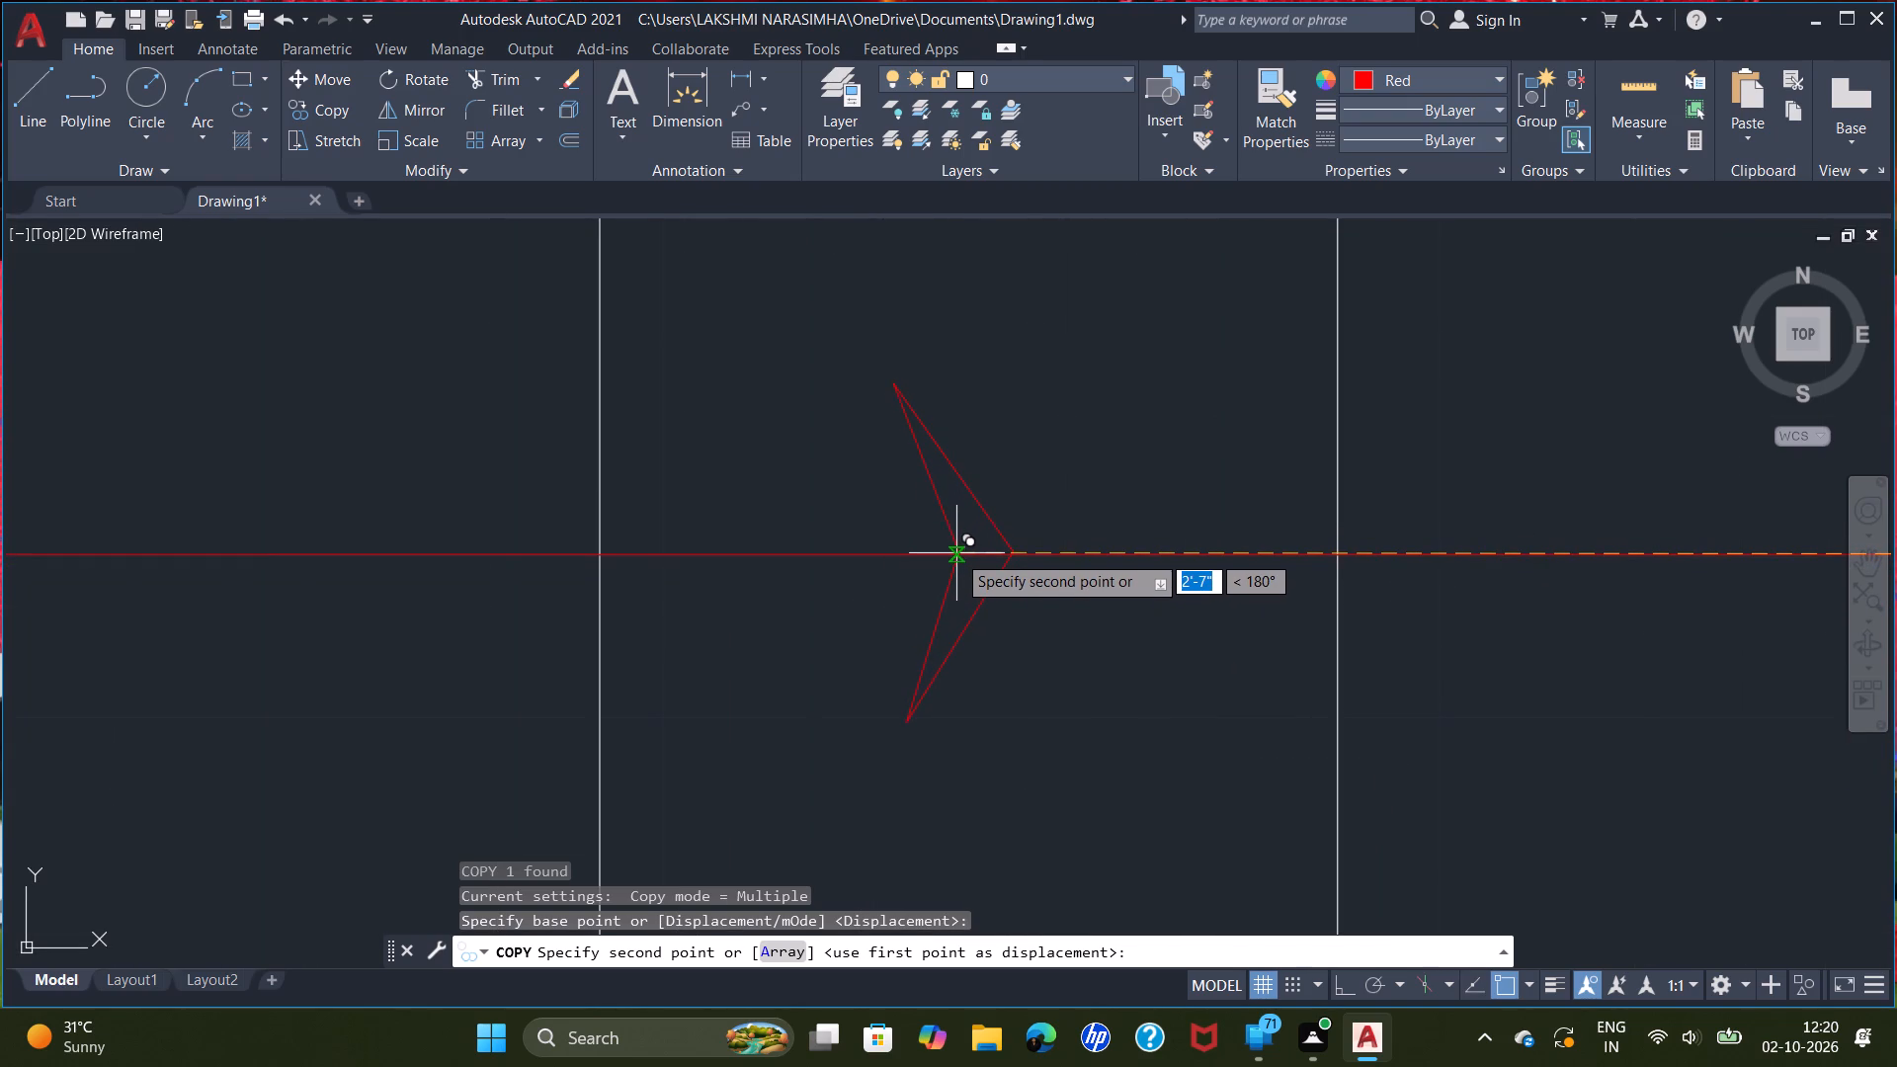
scroll(956, 553, up, 3)
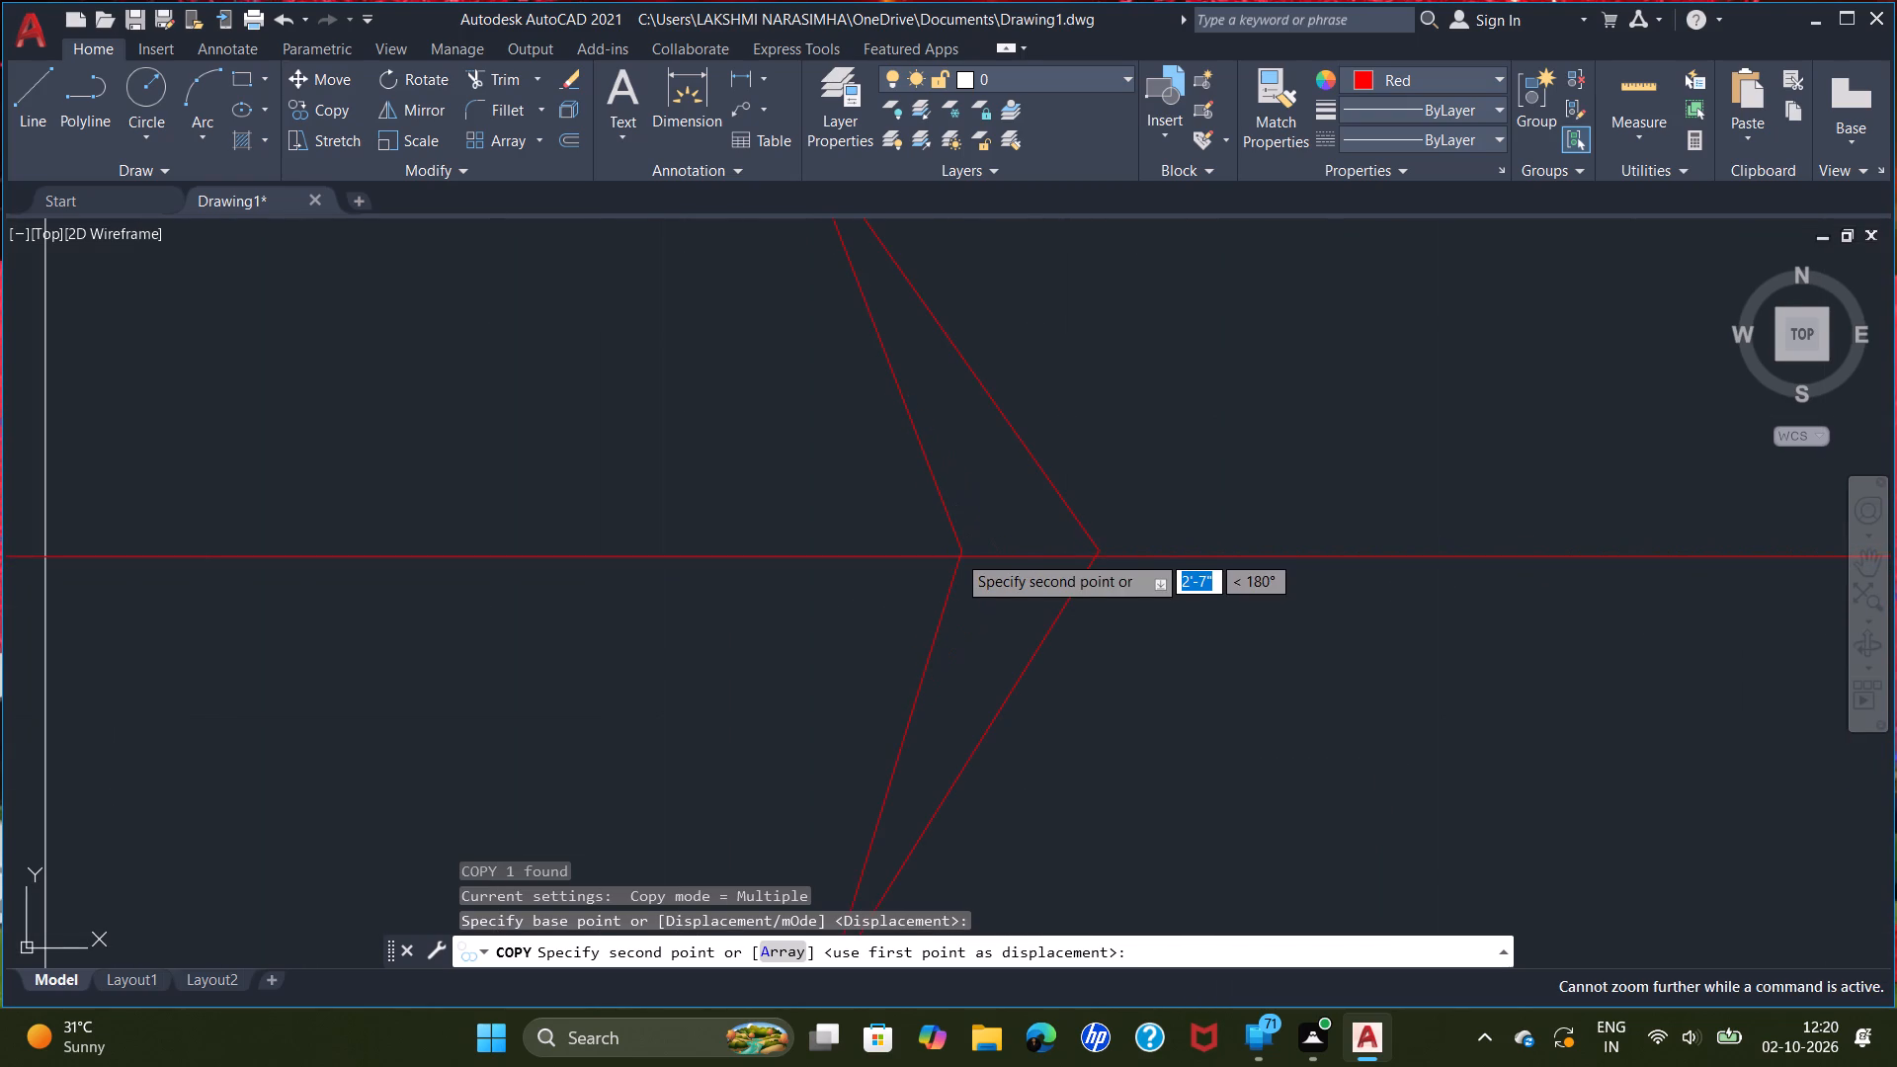
scroll(959, 562, up, 4)
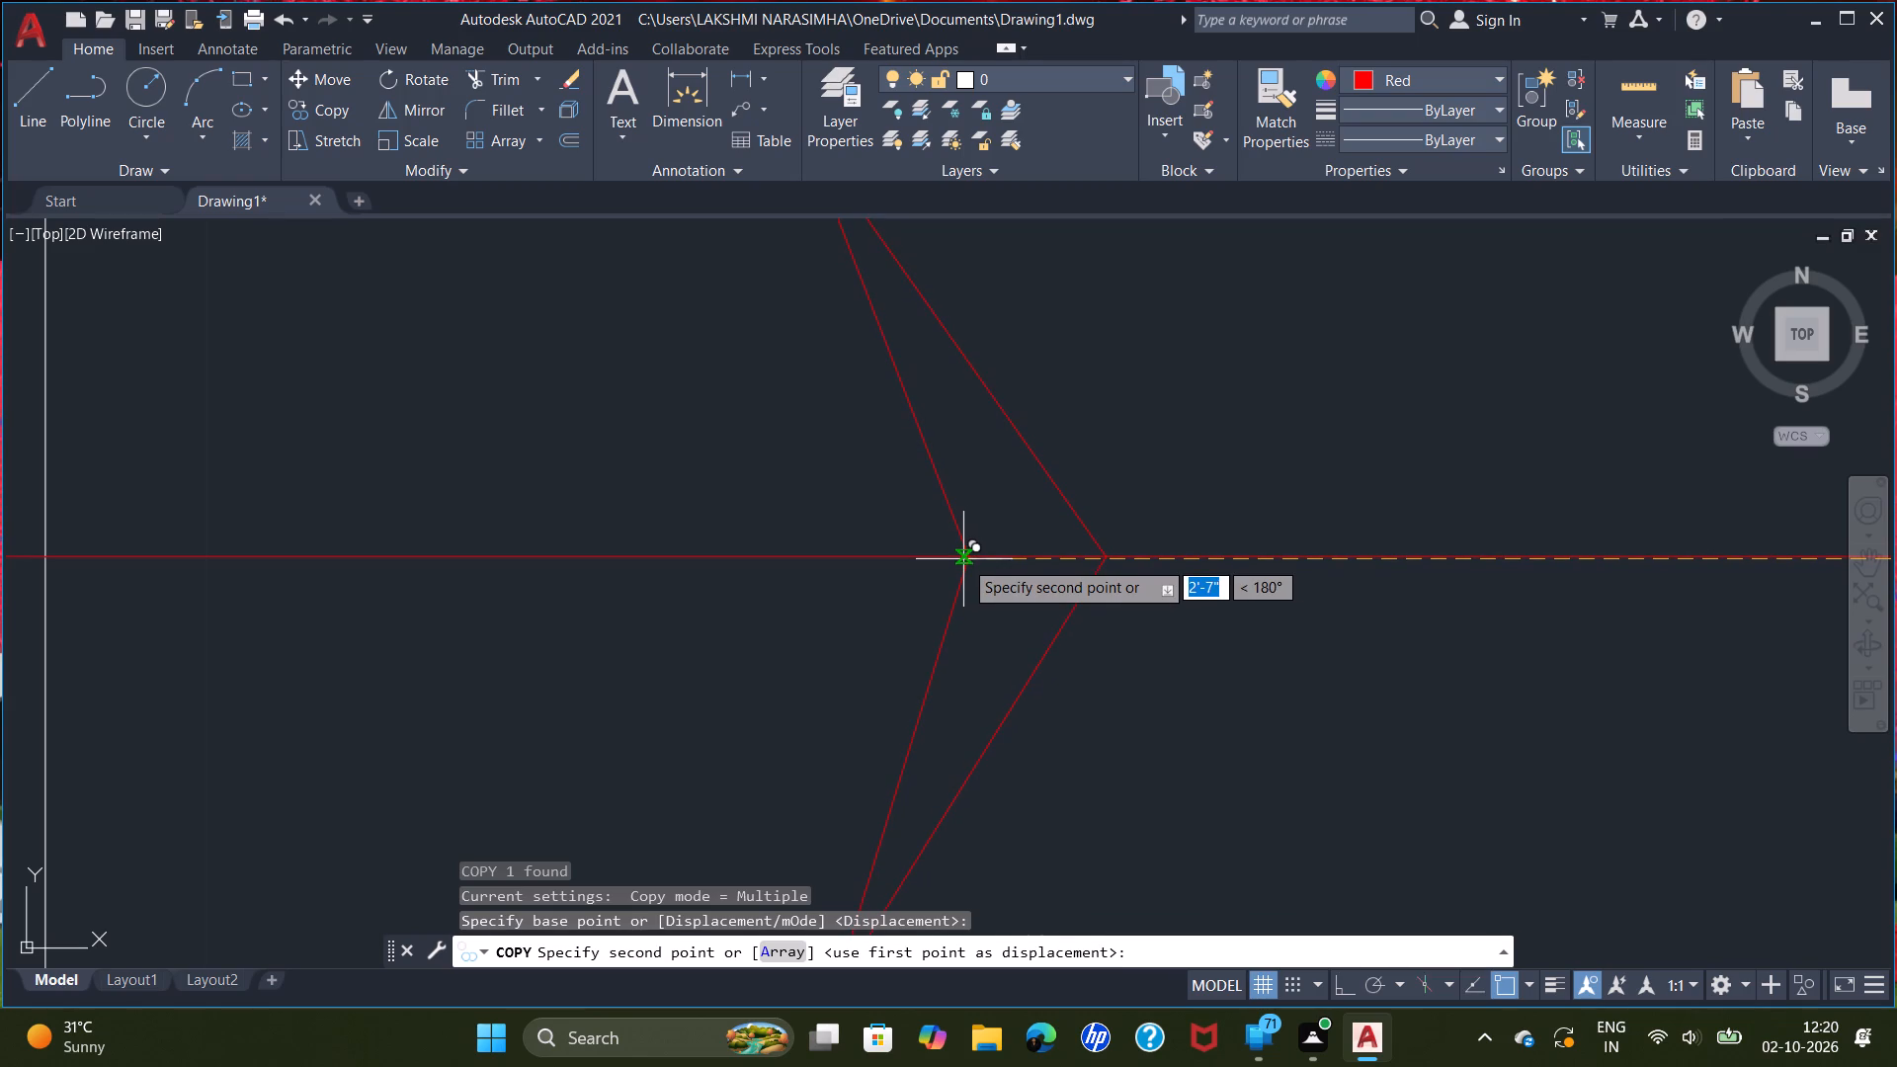
click(962, 557)
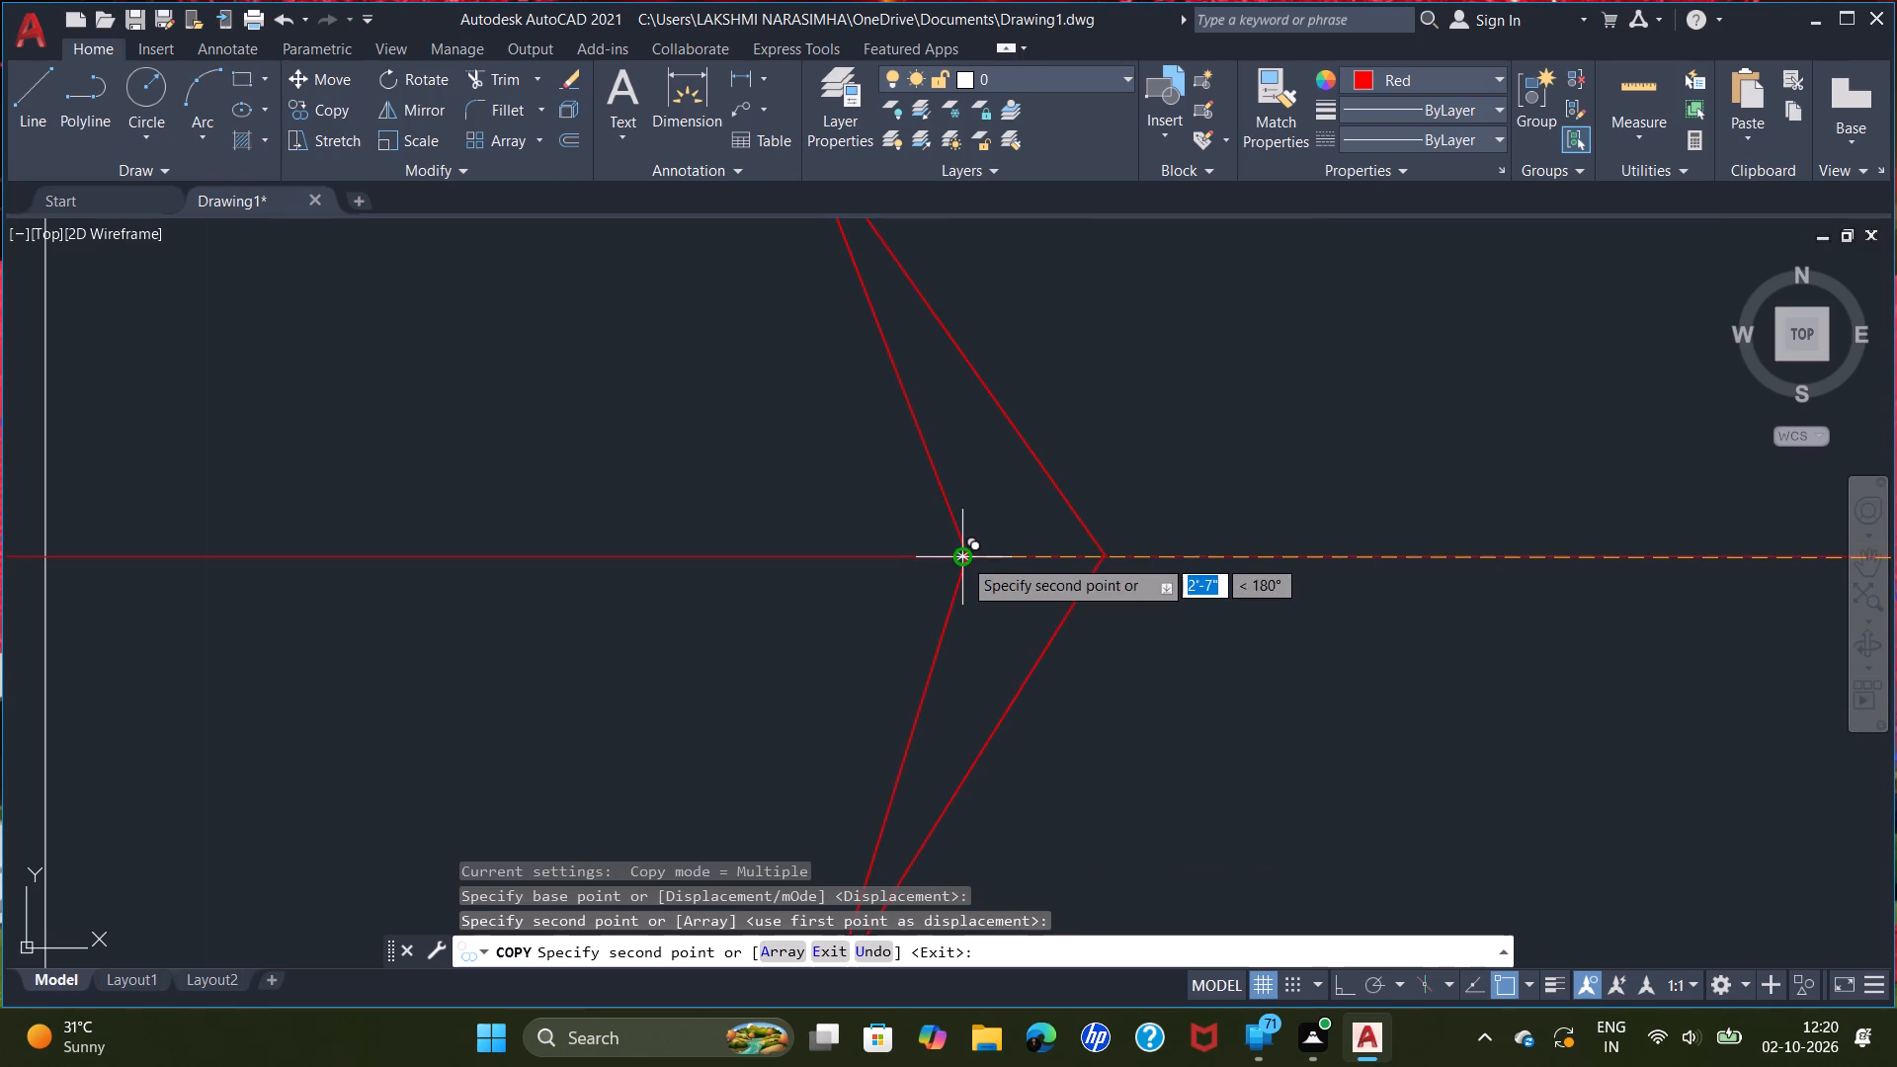
Place a second arrowhead copy on the staircase line about 5'-9" west of the original arrowhead.
scroll(429, 577, down, 2)
middle_drag(409, 637, 1107, 568)
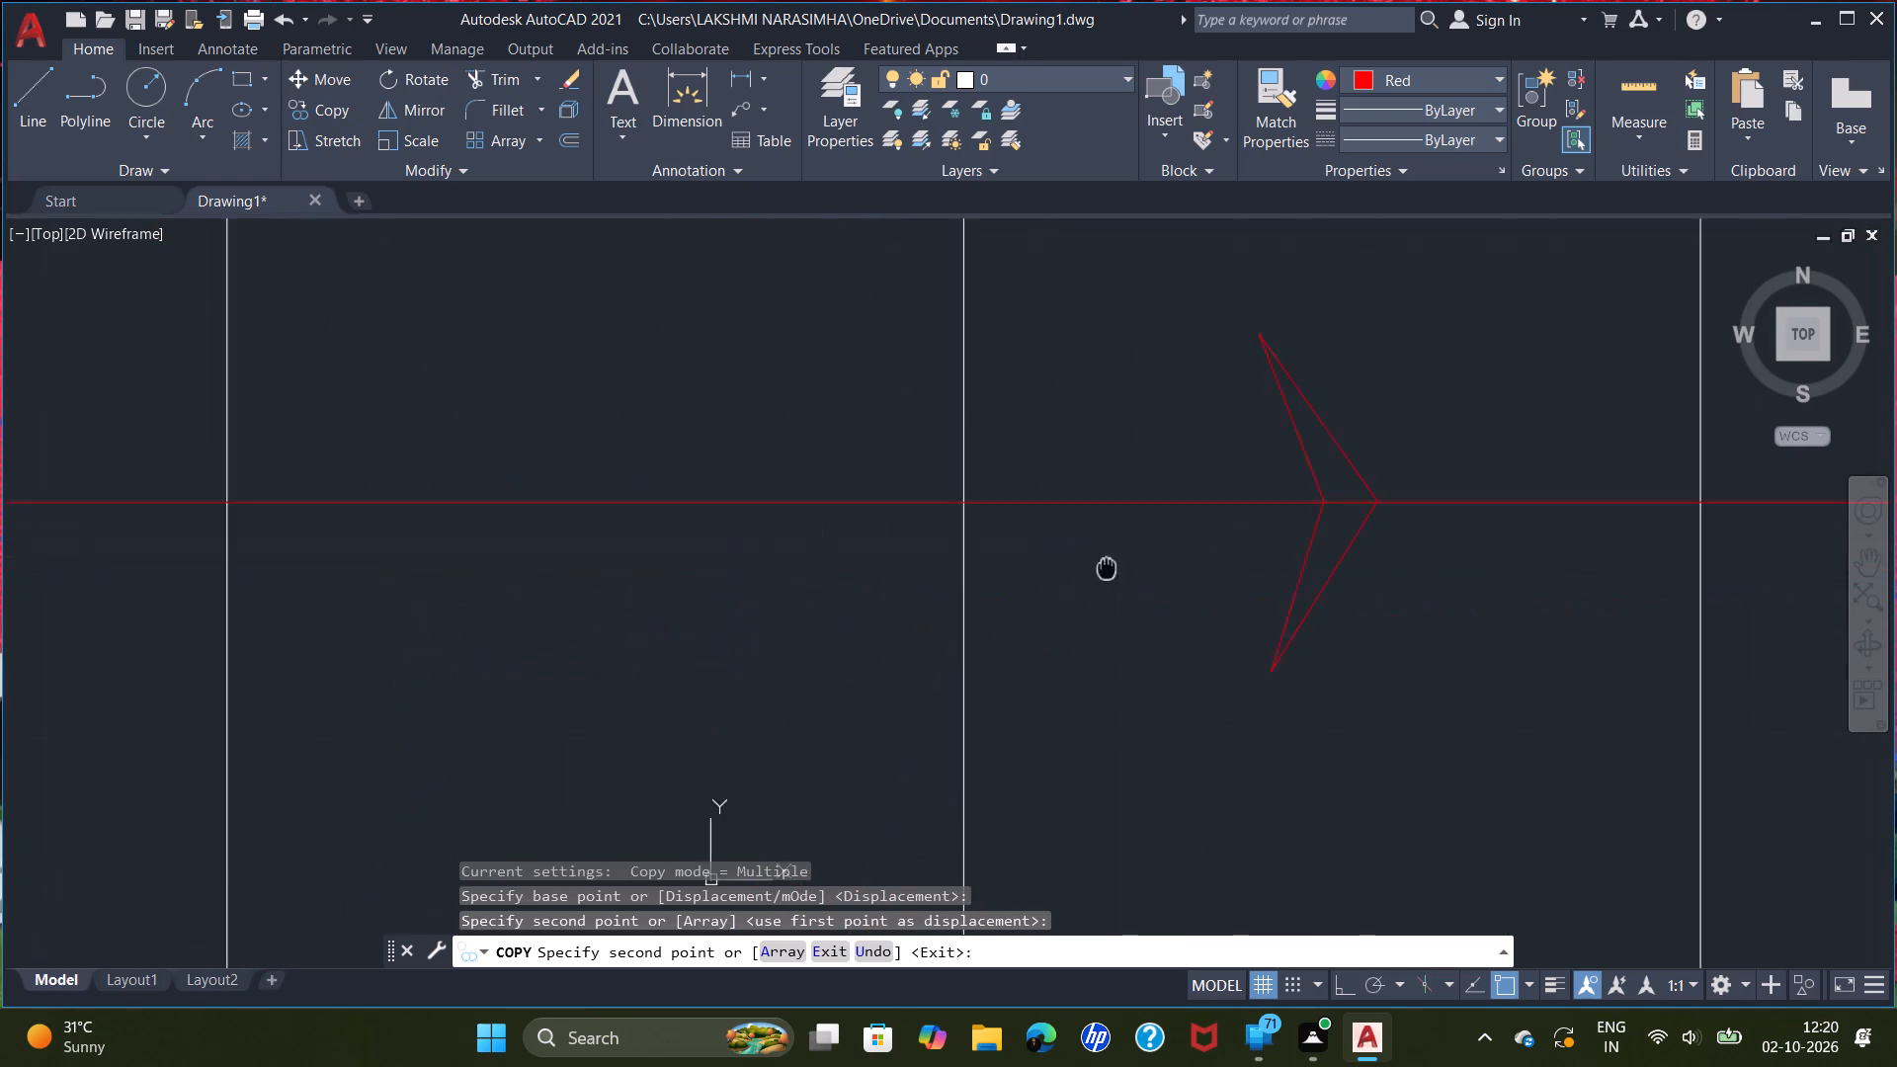
middle_drag(1107, 568, 1180, 551)
scroll(396, 616, down, 2)
middle_drag(182, 627, 758, 589)
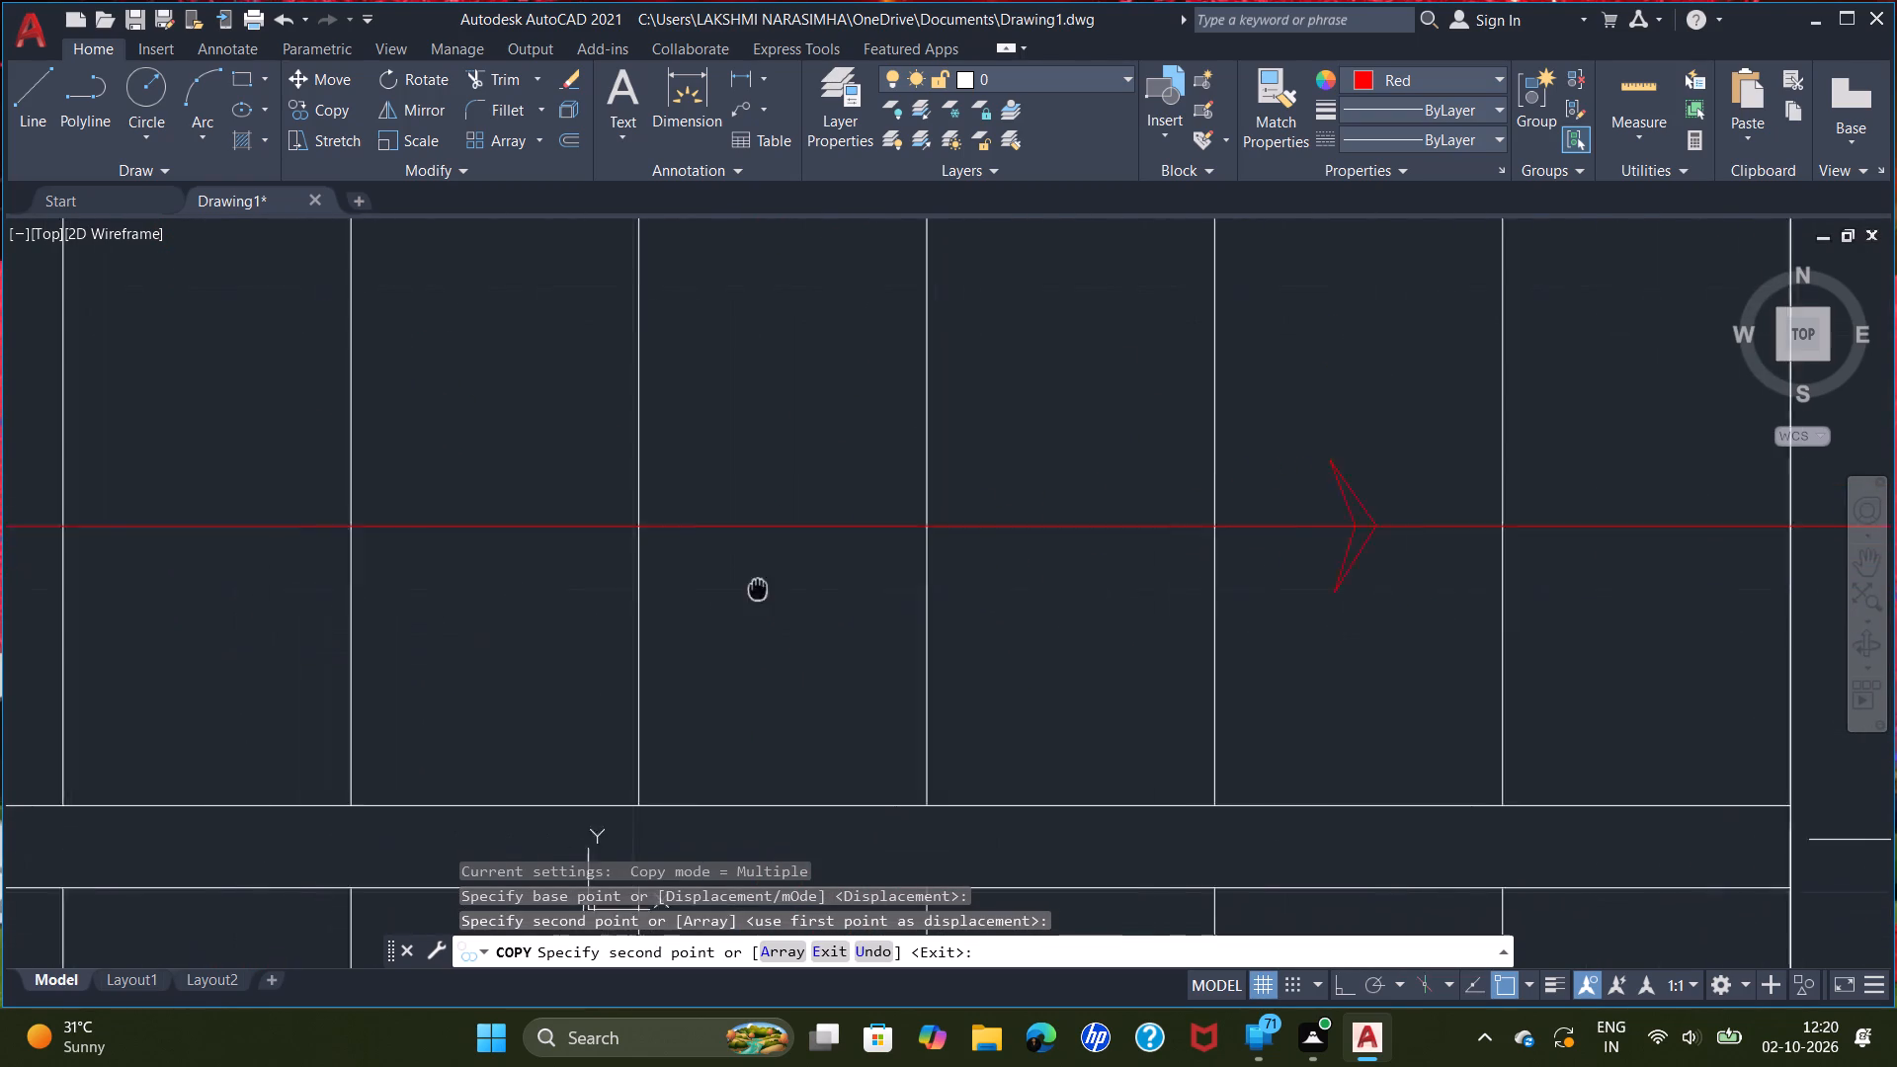
middle_drag(758, 589, 893, 585)
scroll(388, 548, up, 1)
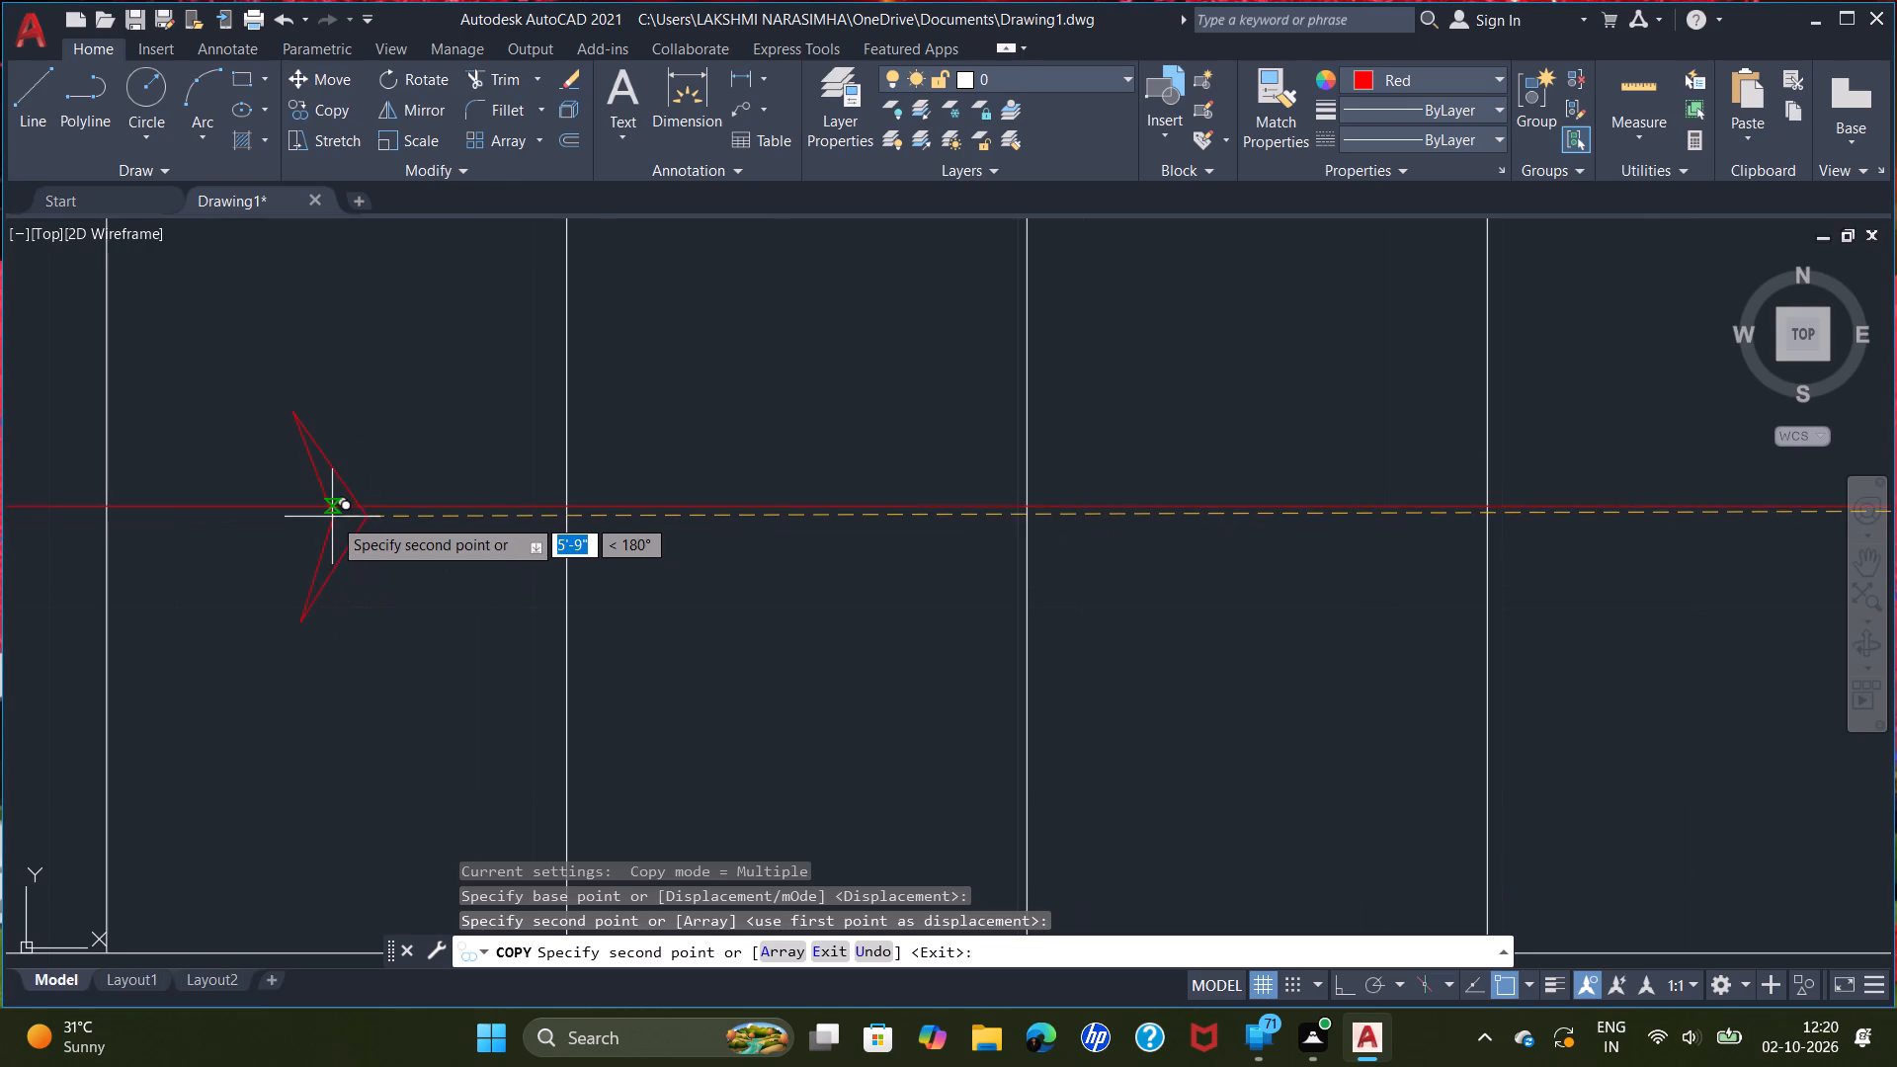
scroll(332, 516, up, 3)
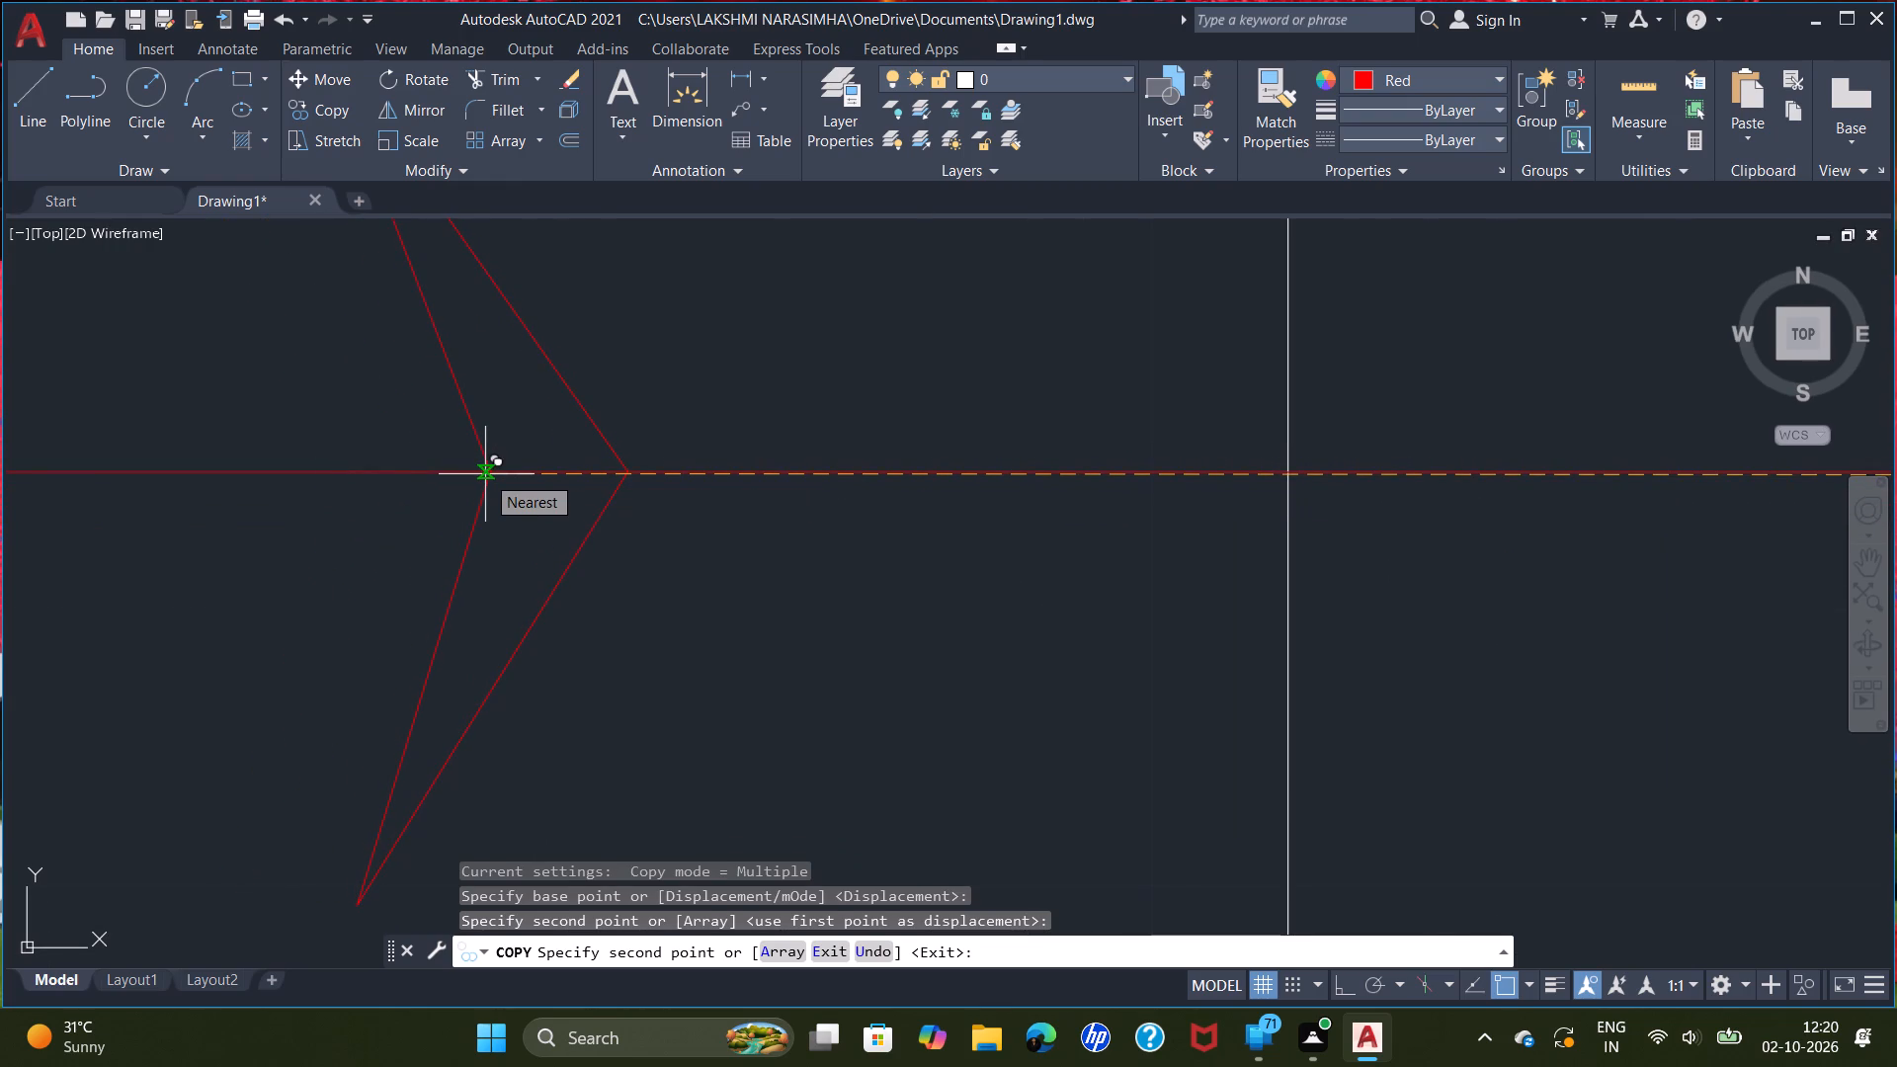
click(485, 474)
key(Escape)
Trim the piece of the red line that lies inside the middle arrowhead.
scroll(943, 561, down, 4)
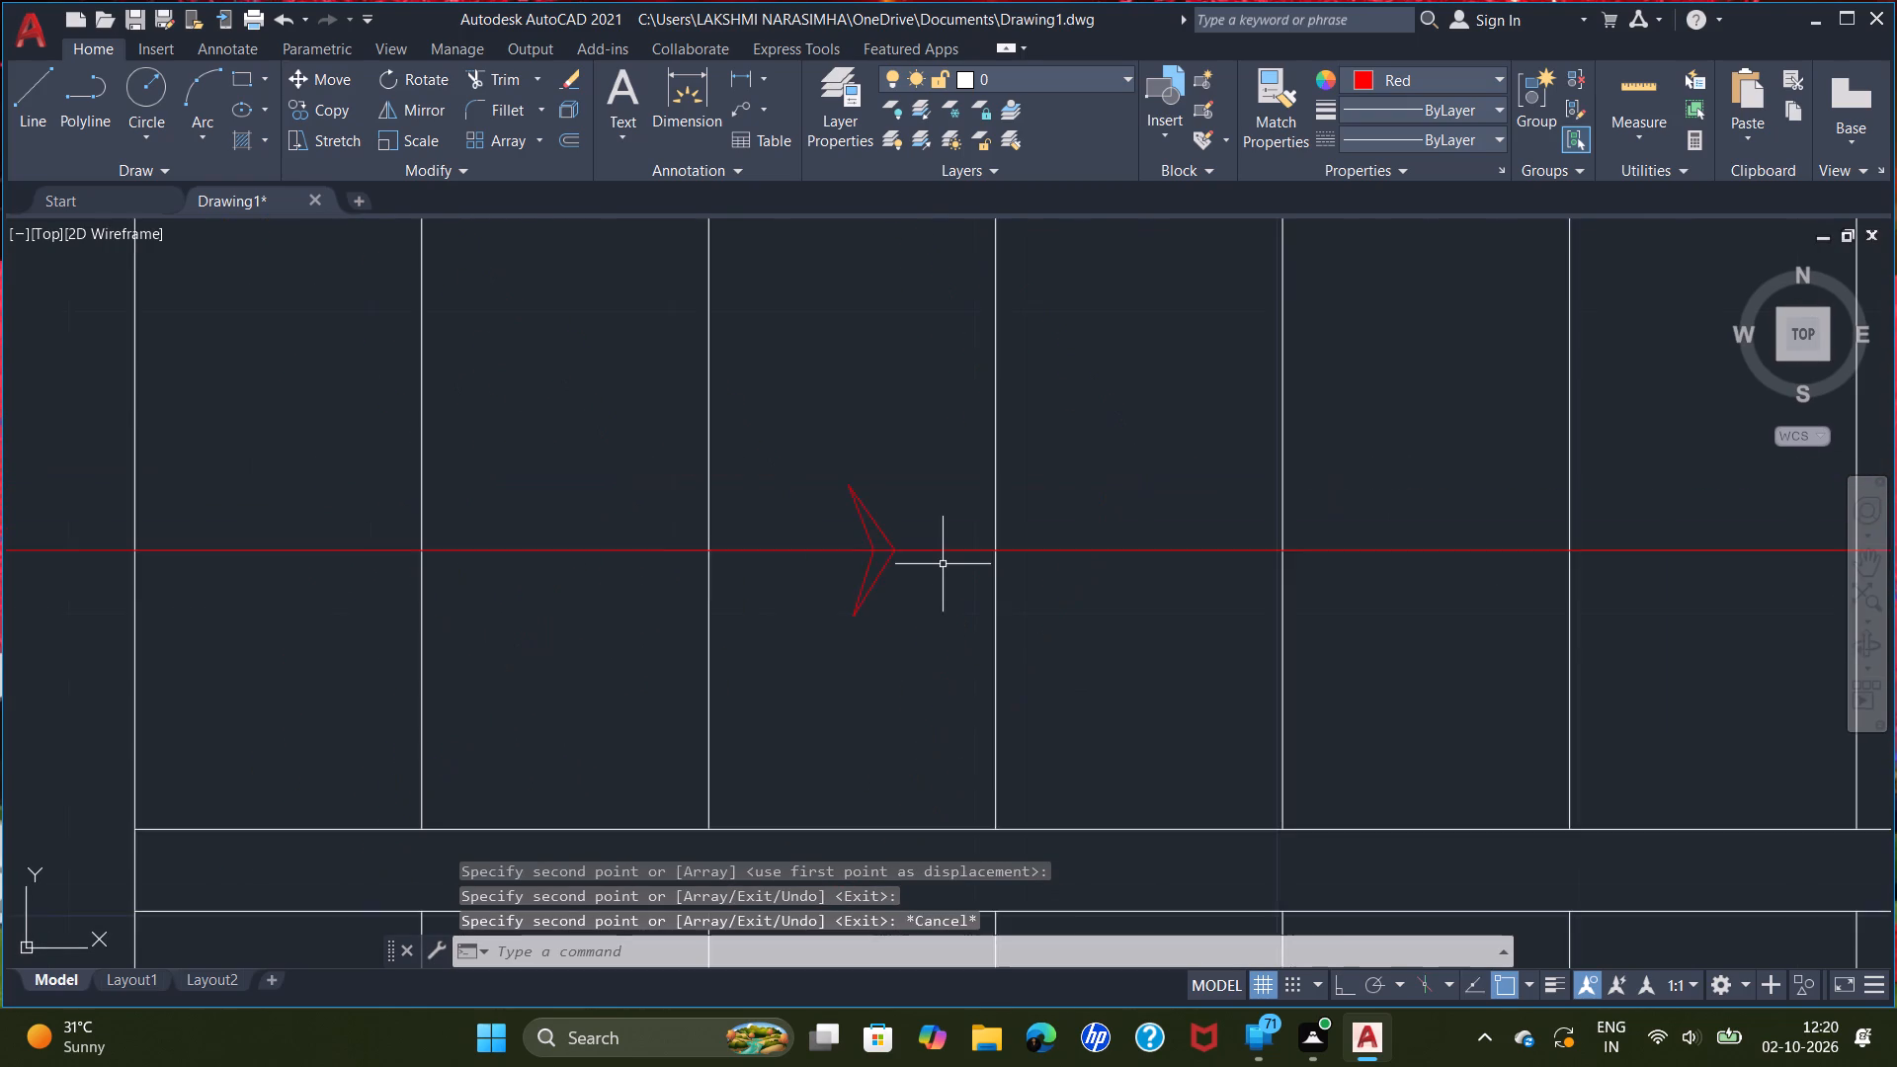
scroll(943, 564, down, 2)
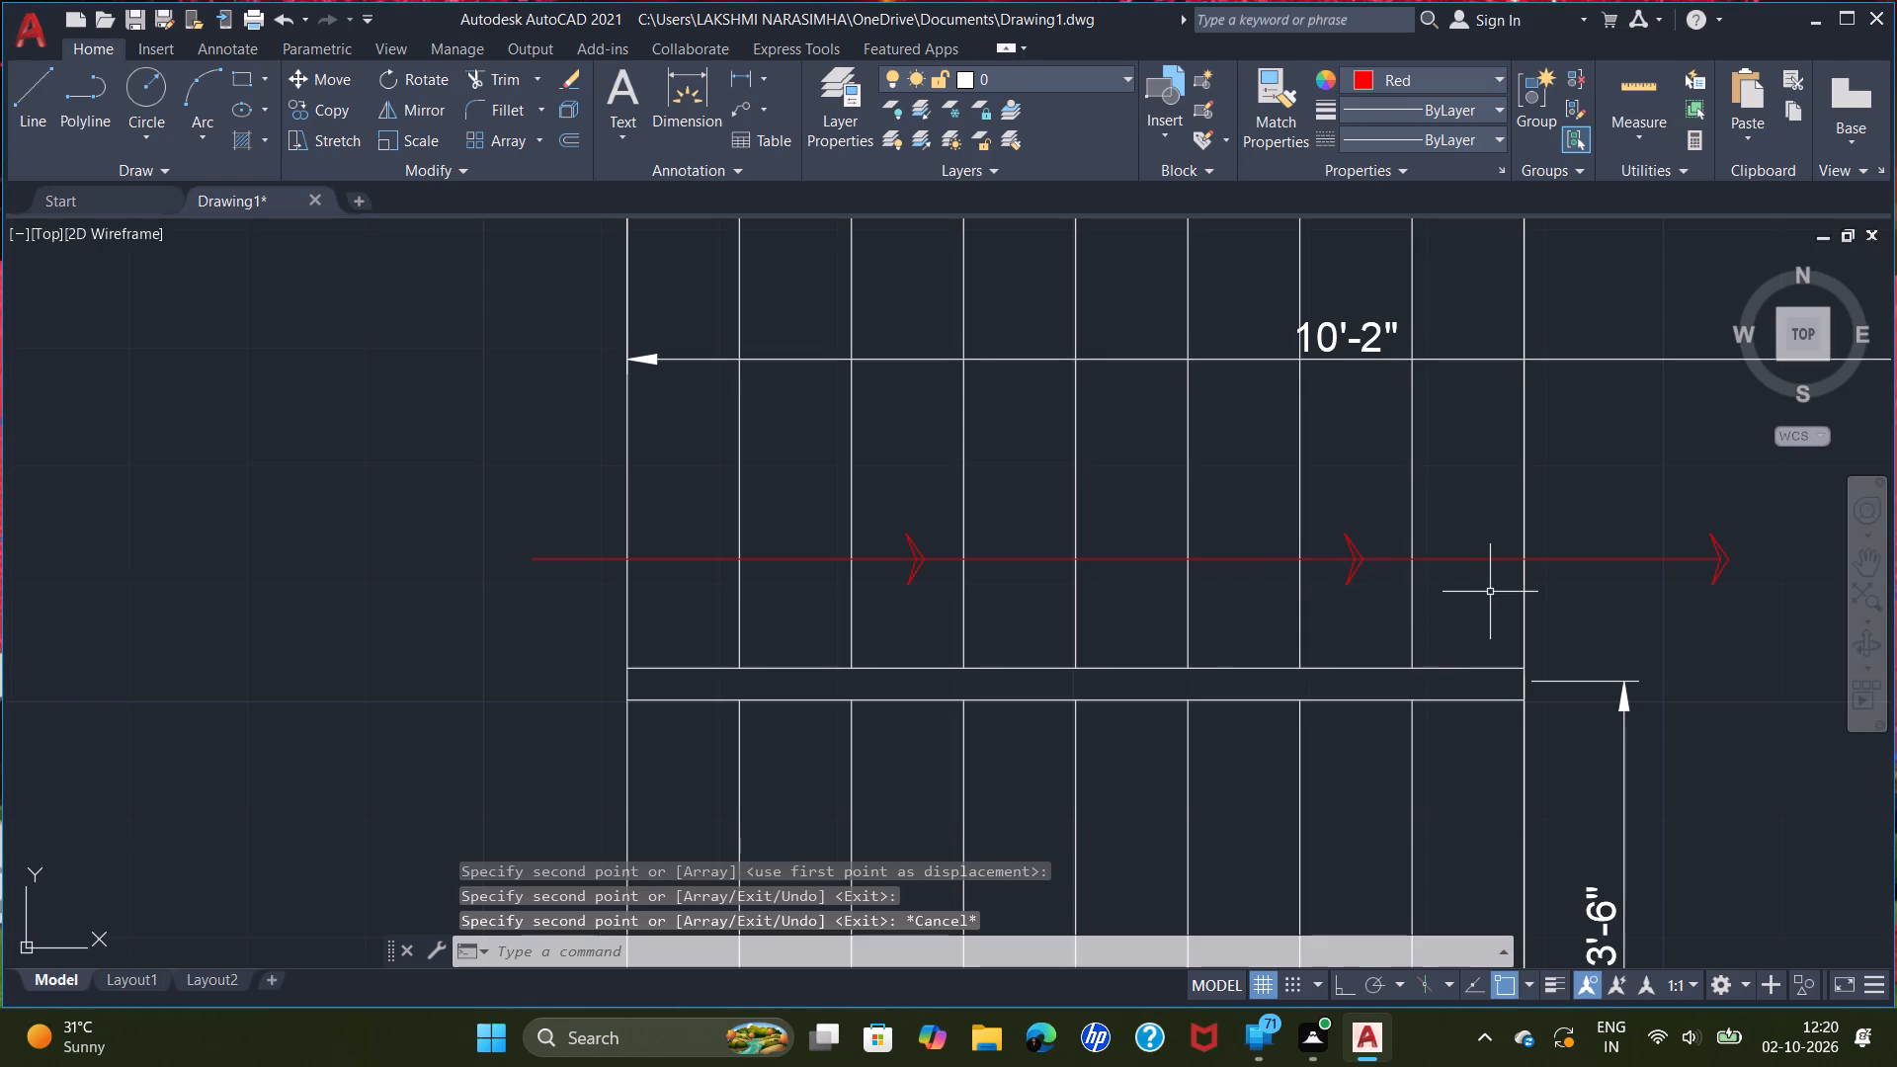
scroll(1338, 513, down, 1)
scroll(1341, 533, up, 4)
scroll(1389, 599, up, 3)
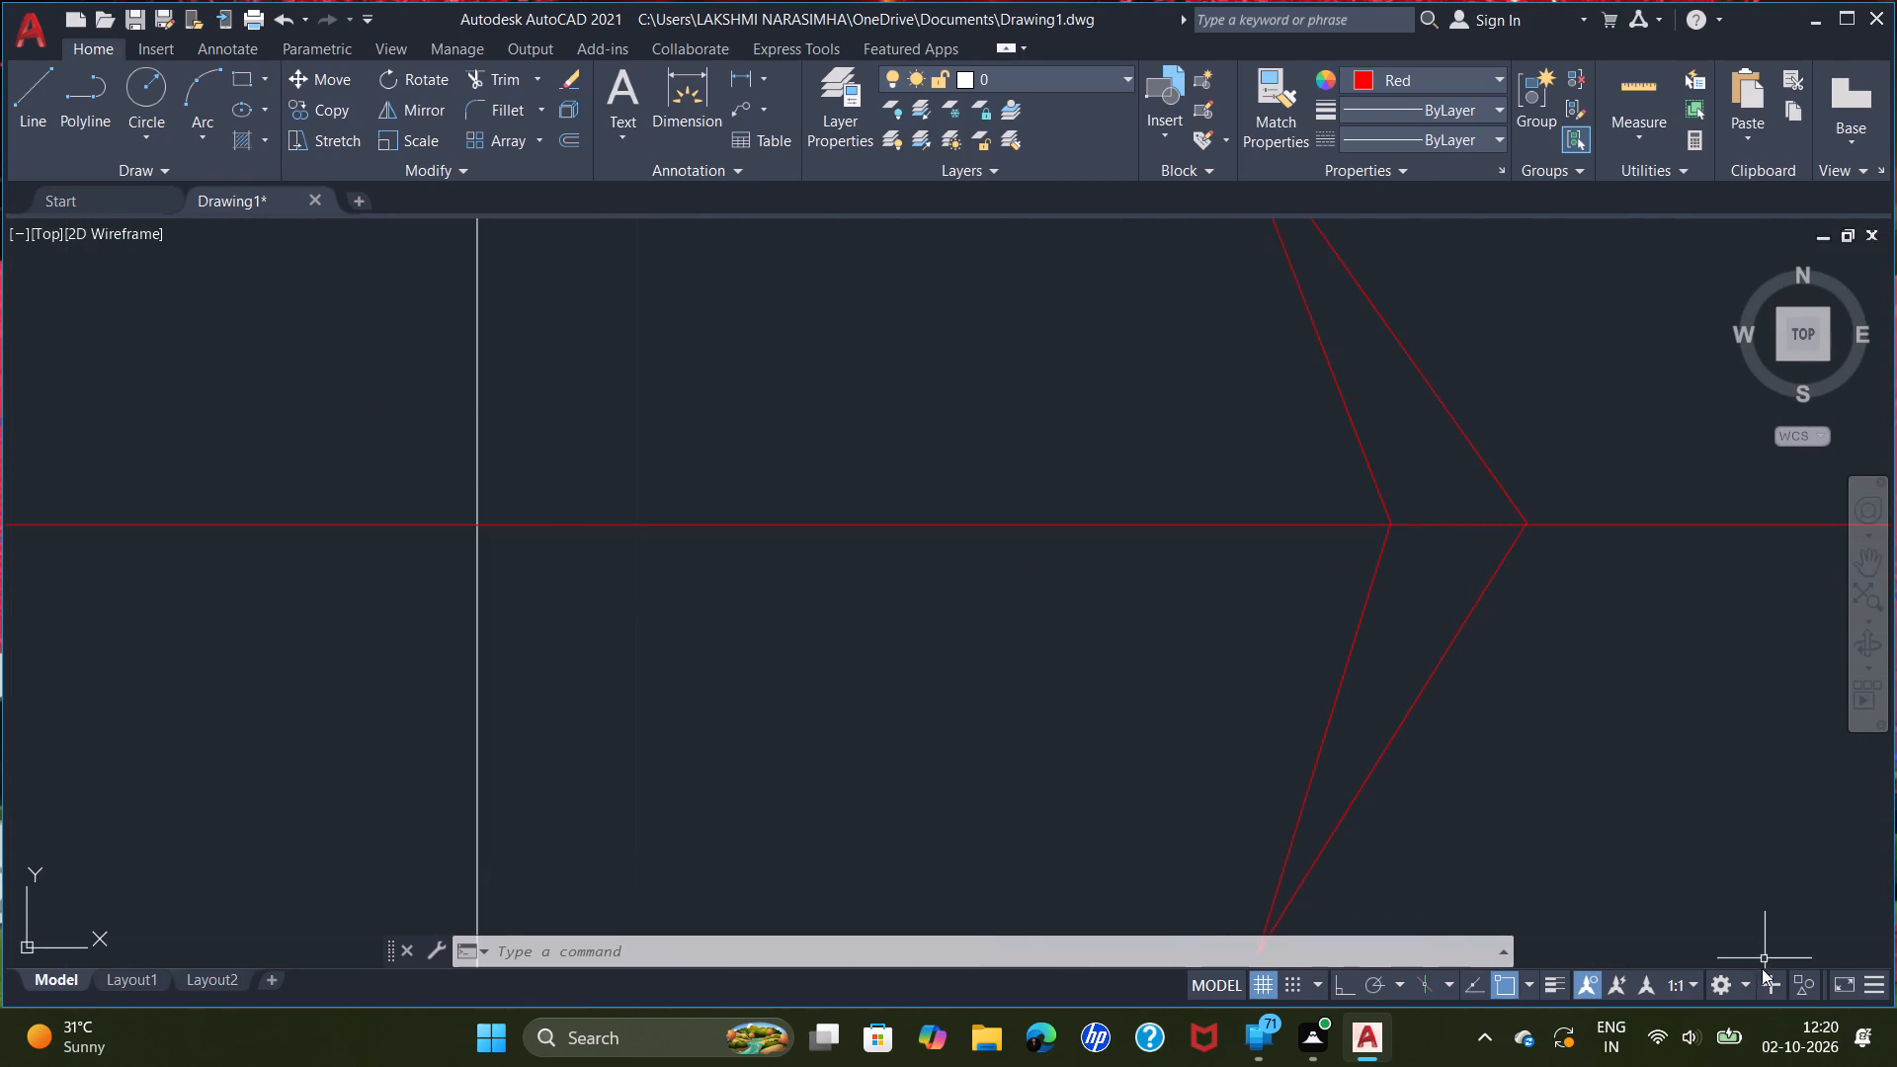
text(tri)
key(Return)
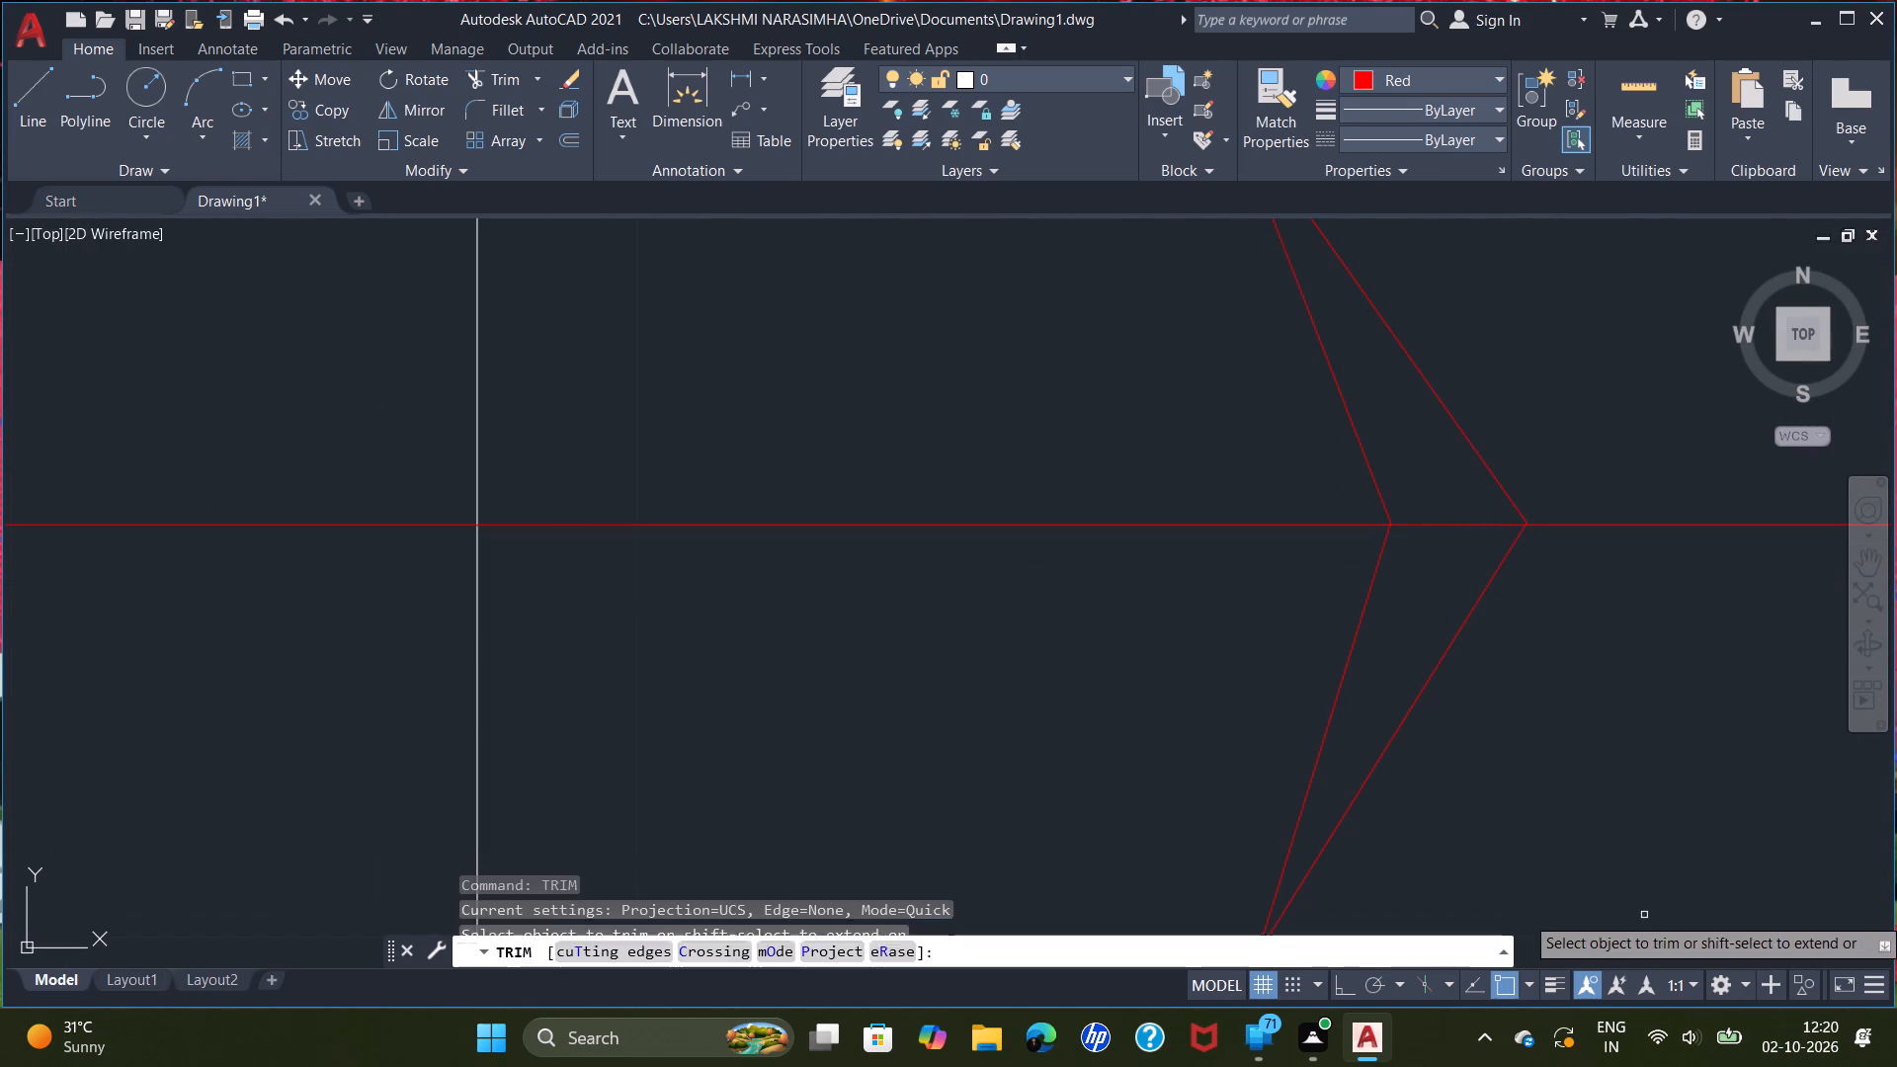
click(1434, 528)
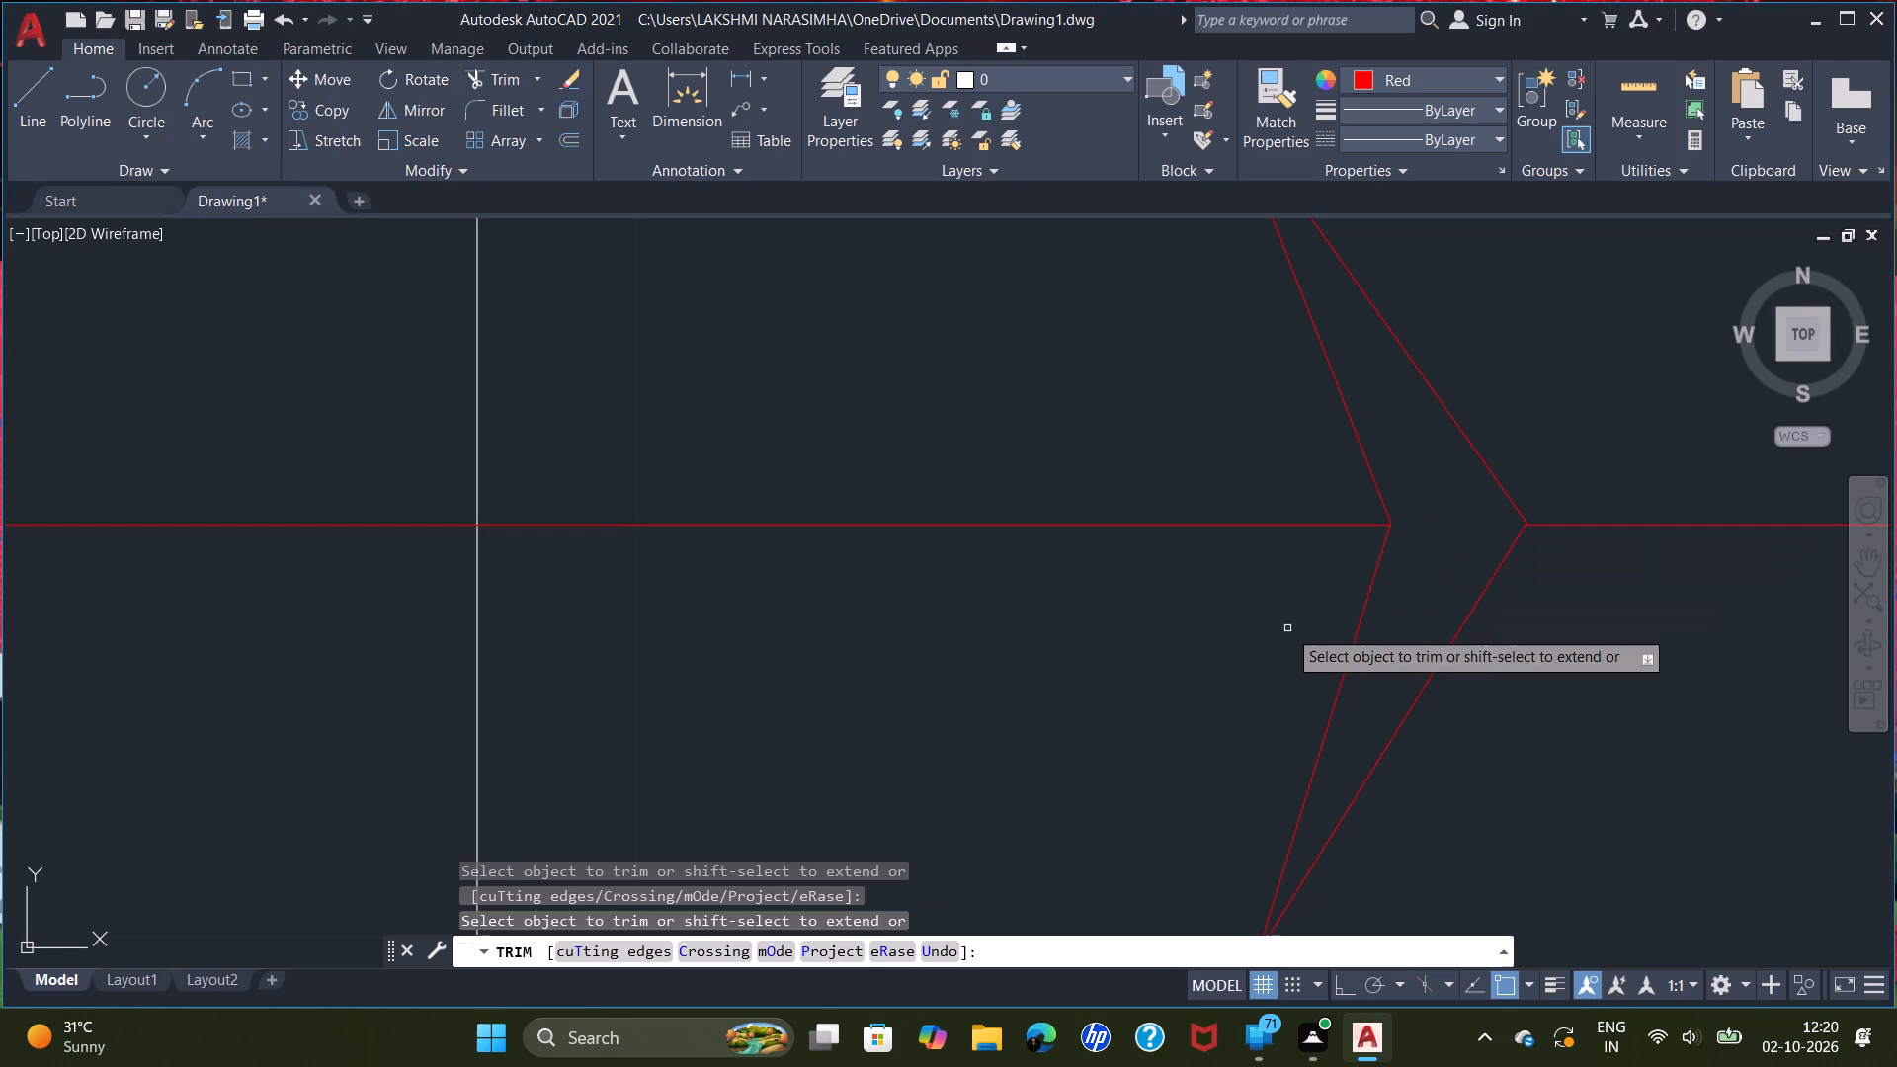
Trim the piece of the red line that lies inside the westernmost arrowhead.
scroll(1066, 640, down, 2)
middle_drag(625, 738, 1262, 612)
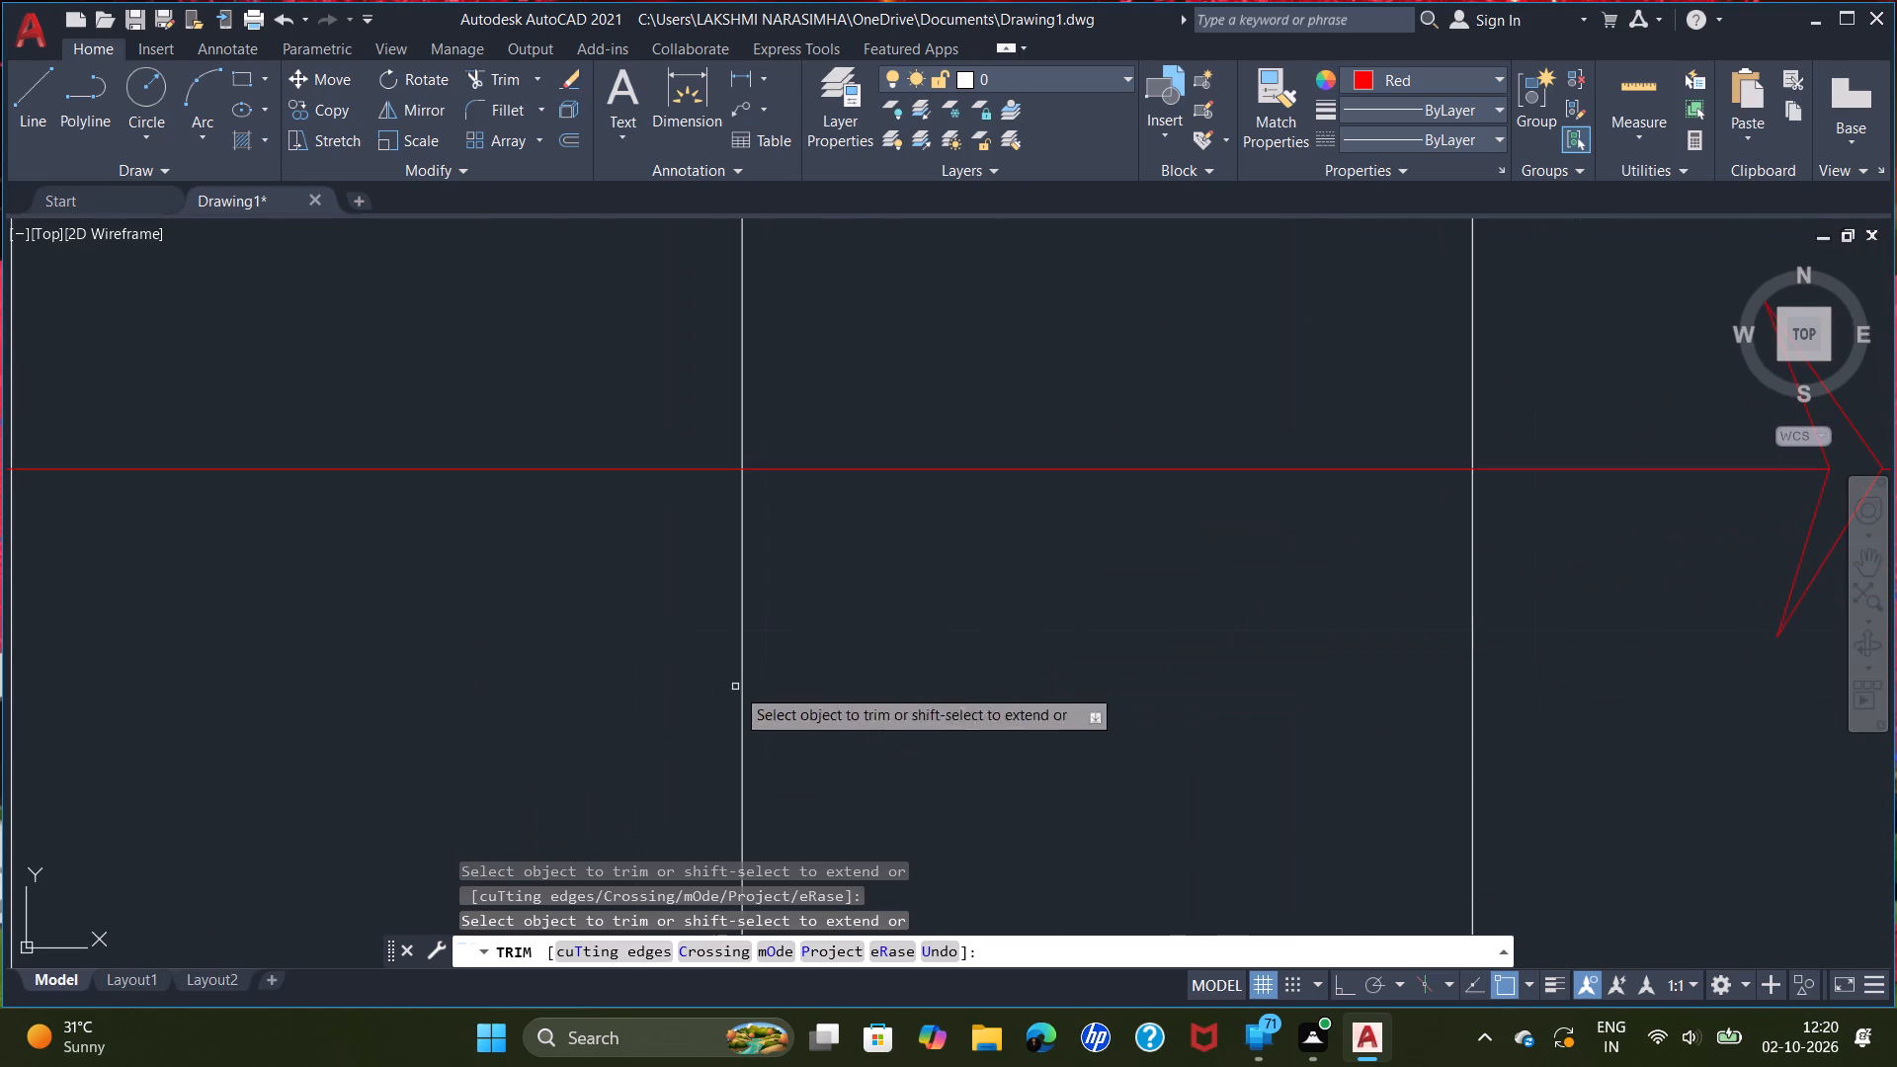
scroll(582, 677, down, 3)
middle_drag(222, 720, 940, 617)
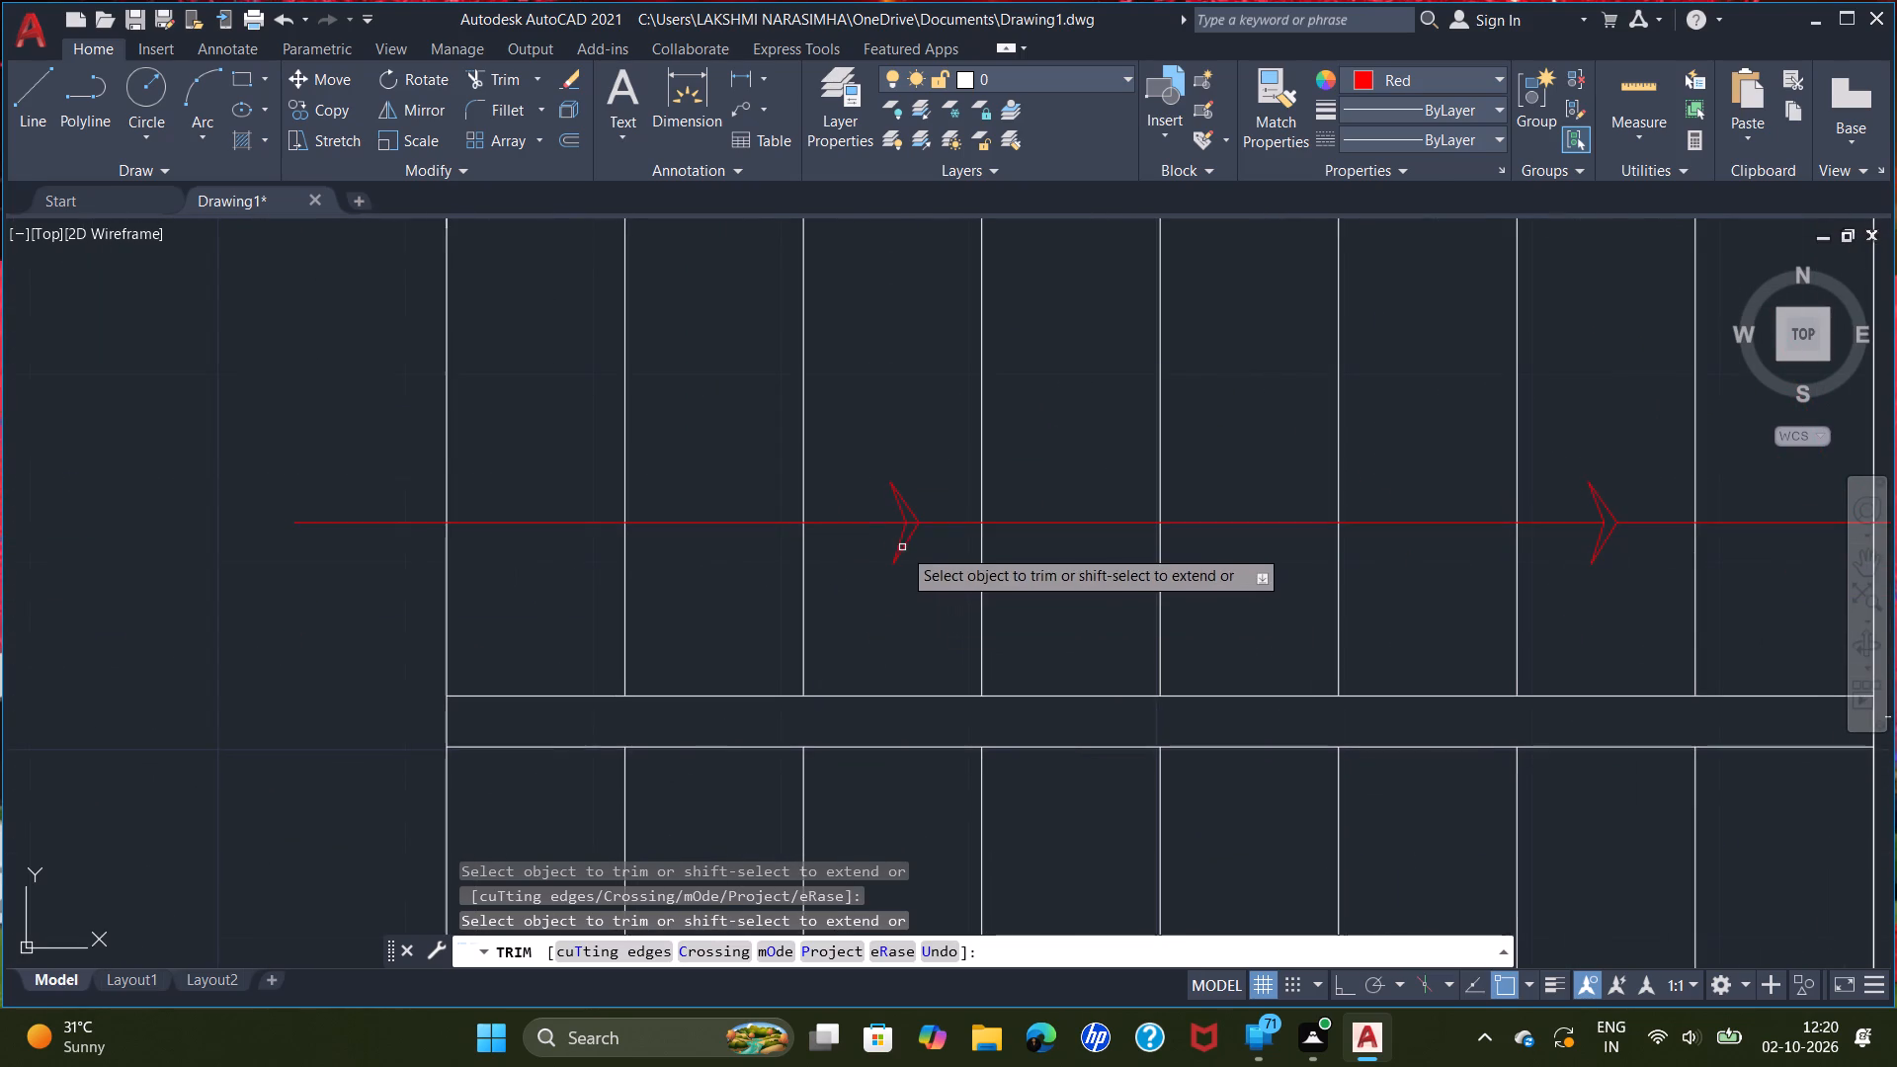
scroll(900, 529, up, 7)
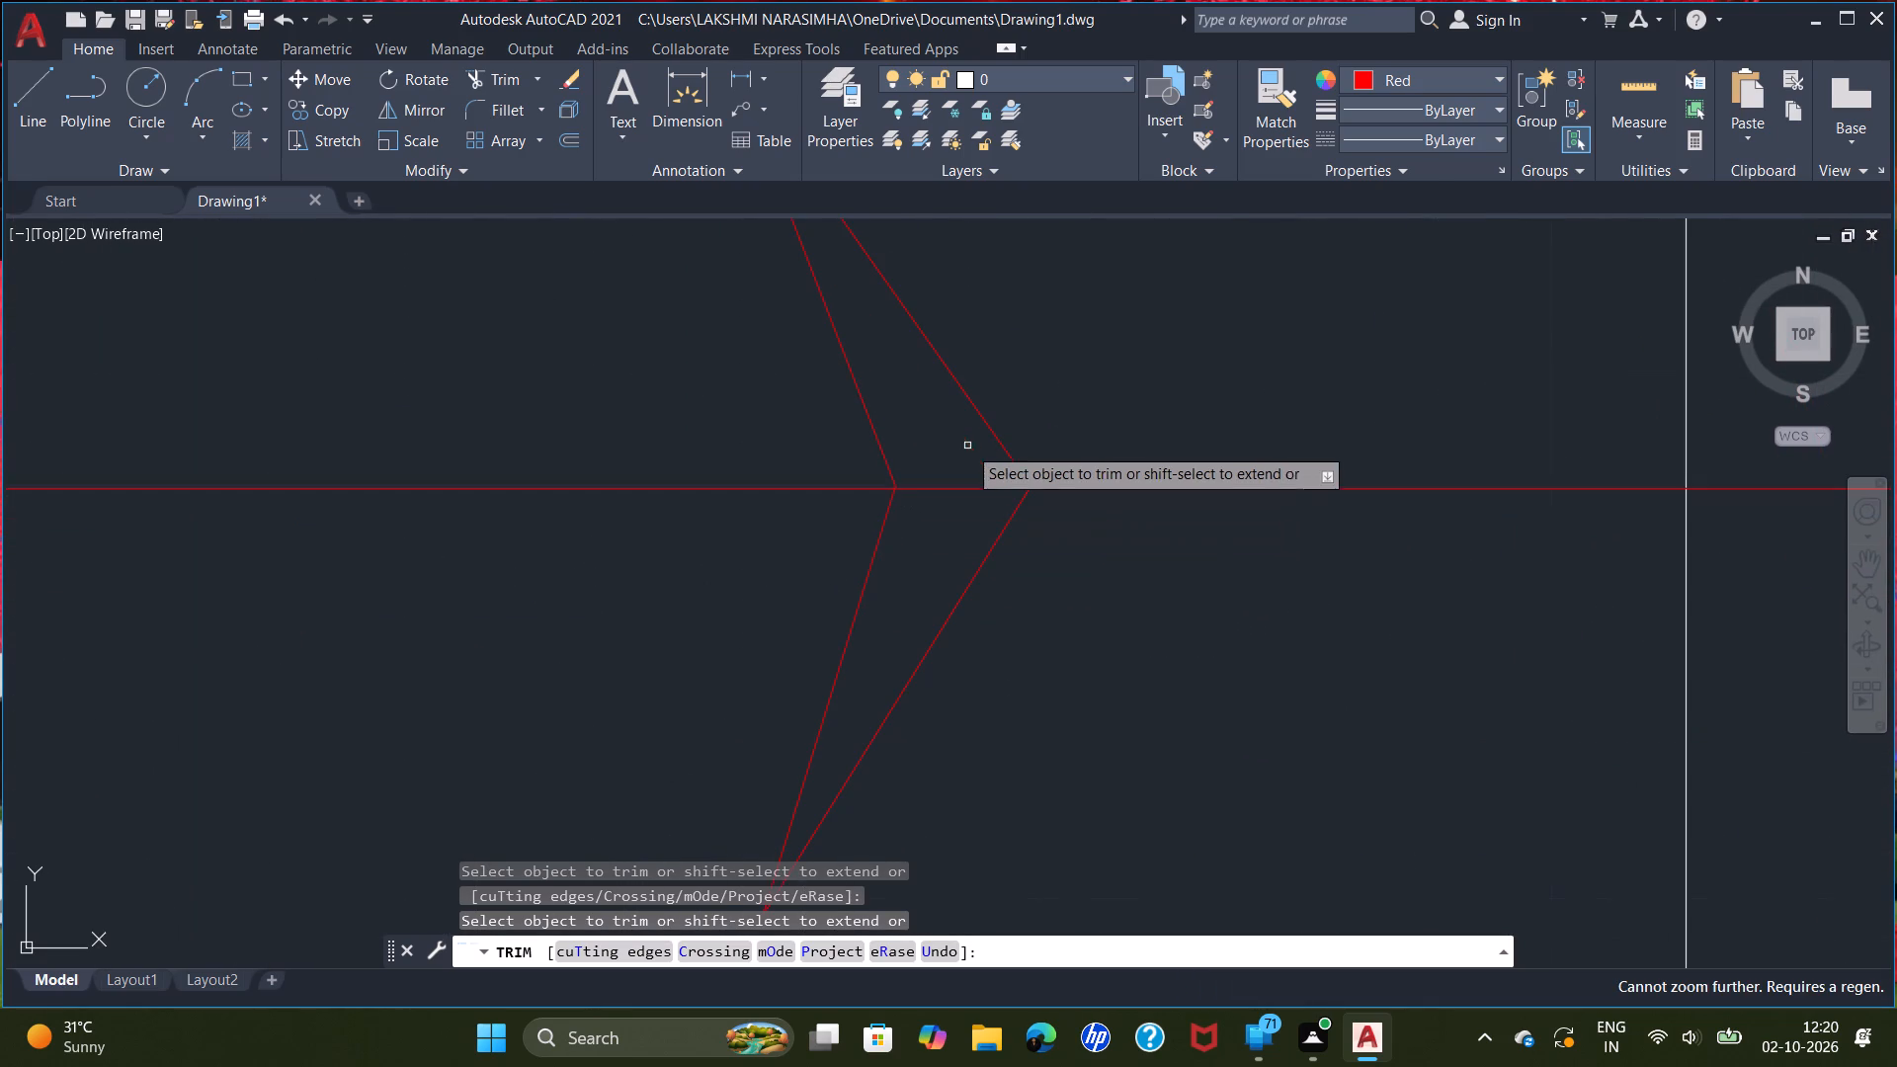
text(tri)
key(Return)
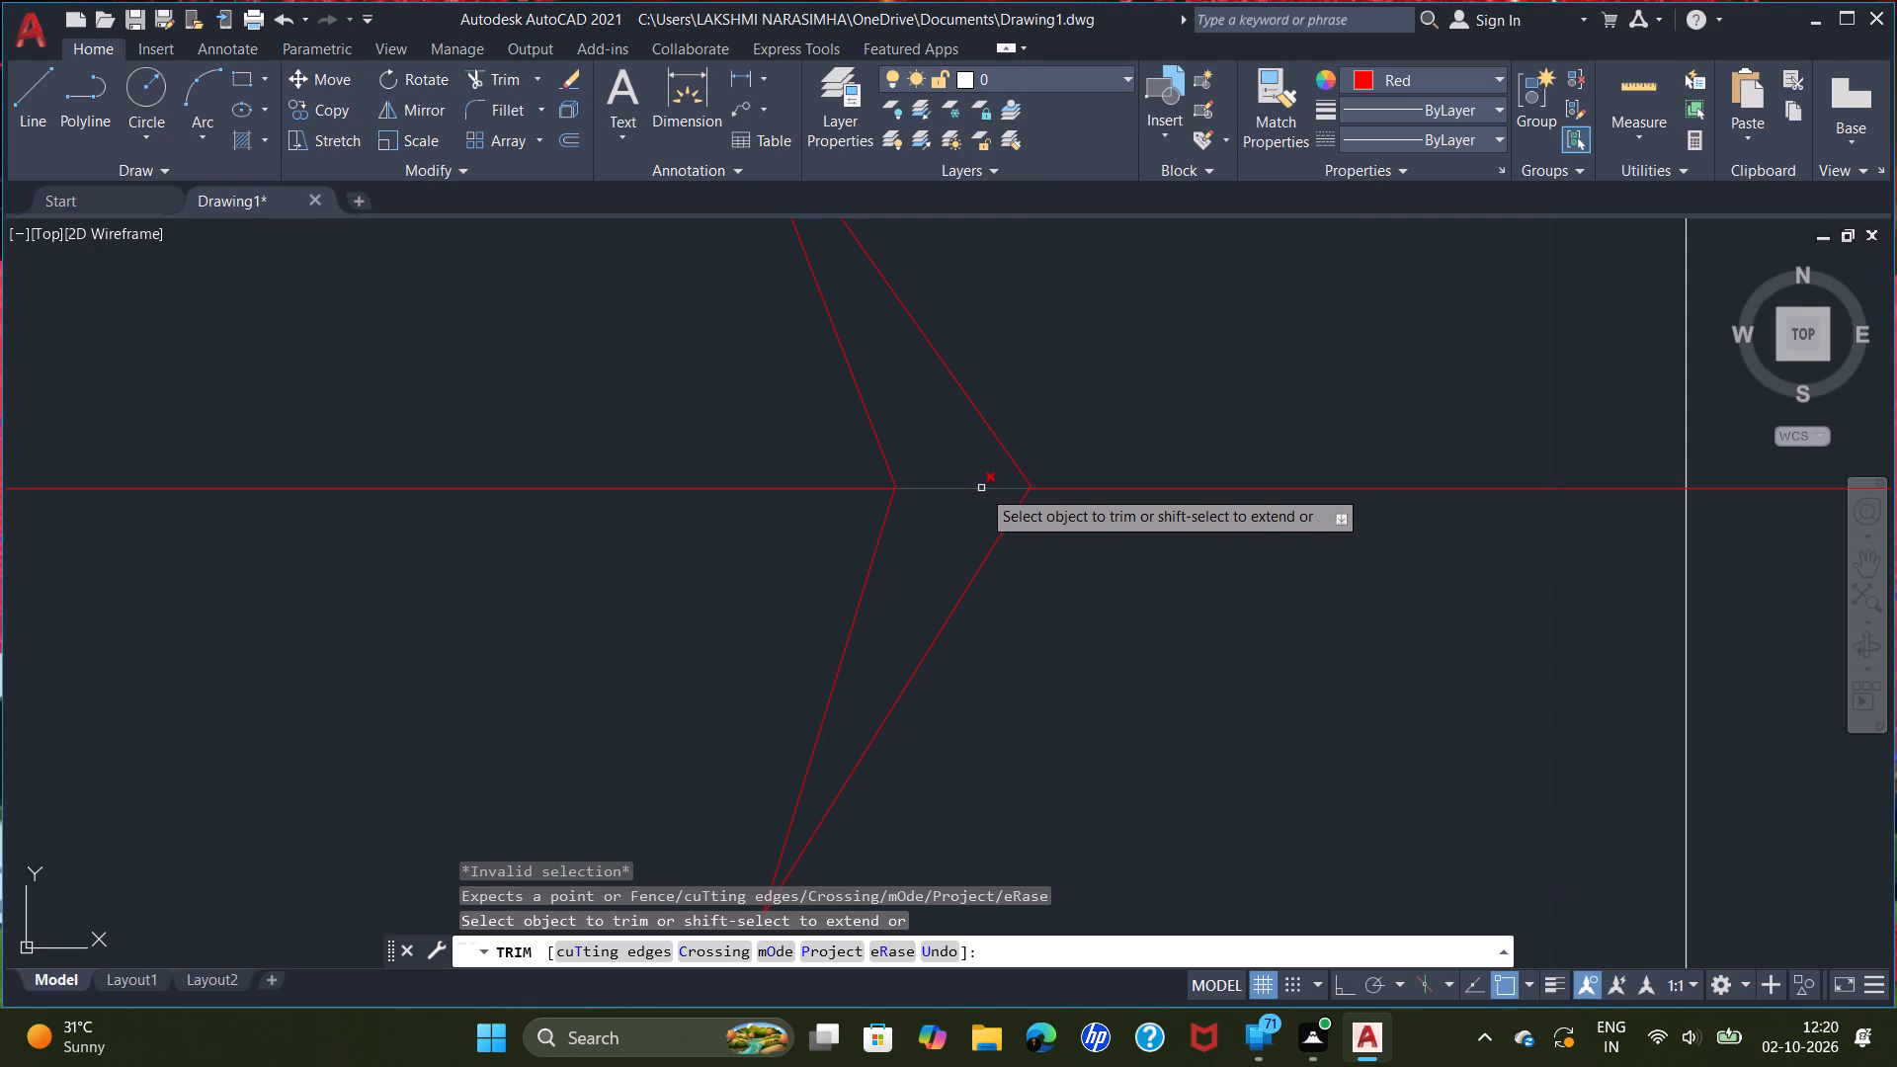
click(981, 488)
scroll(1148, 394, down, 3)
scroll(1380, 516, down, 2)
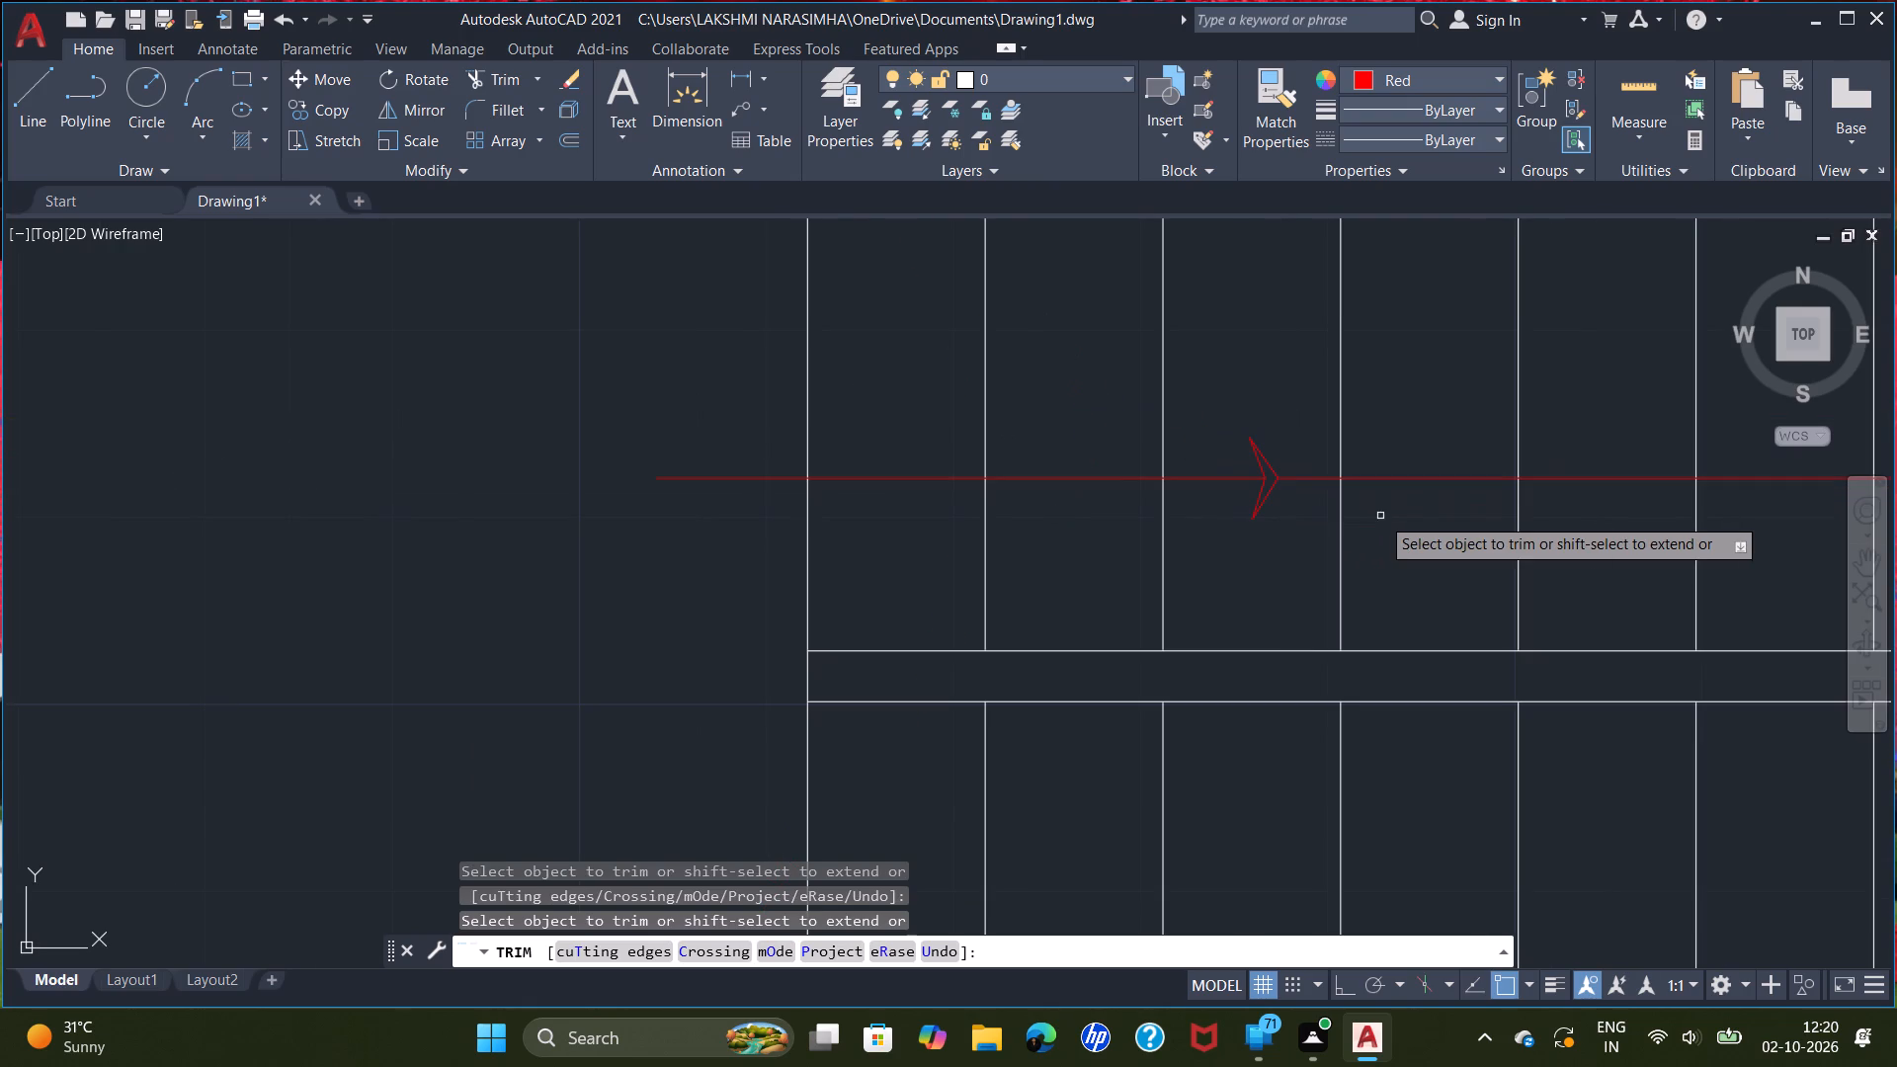
key(Escape)
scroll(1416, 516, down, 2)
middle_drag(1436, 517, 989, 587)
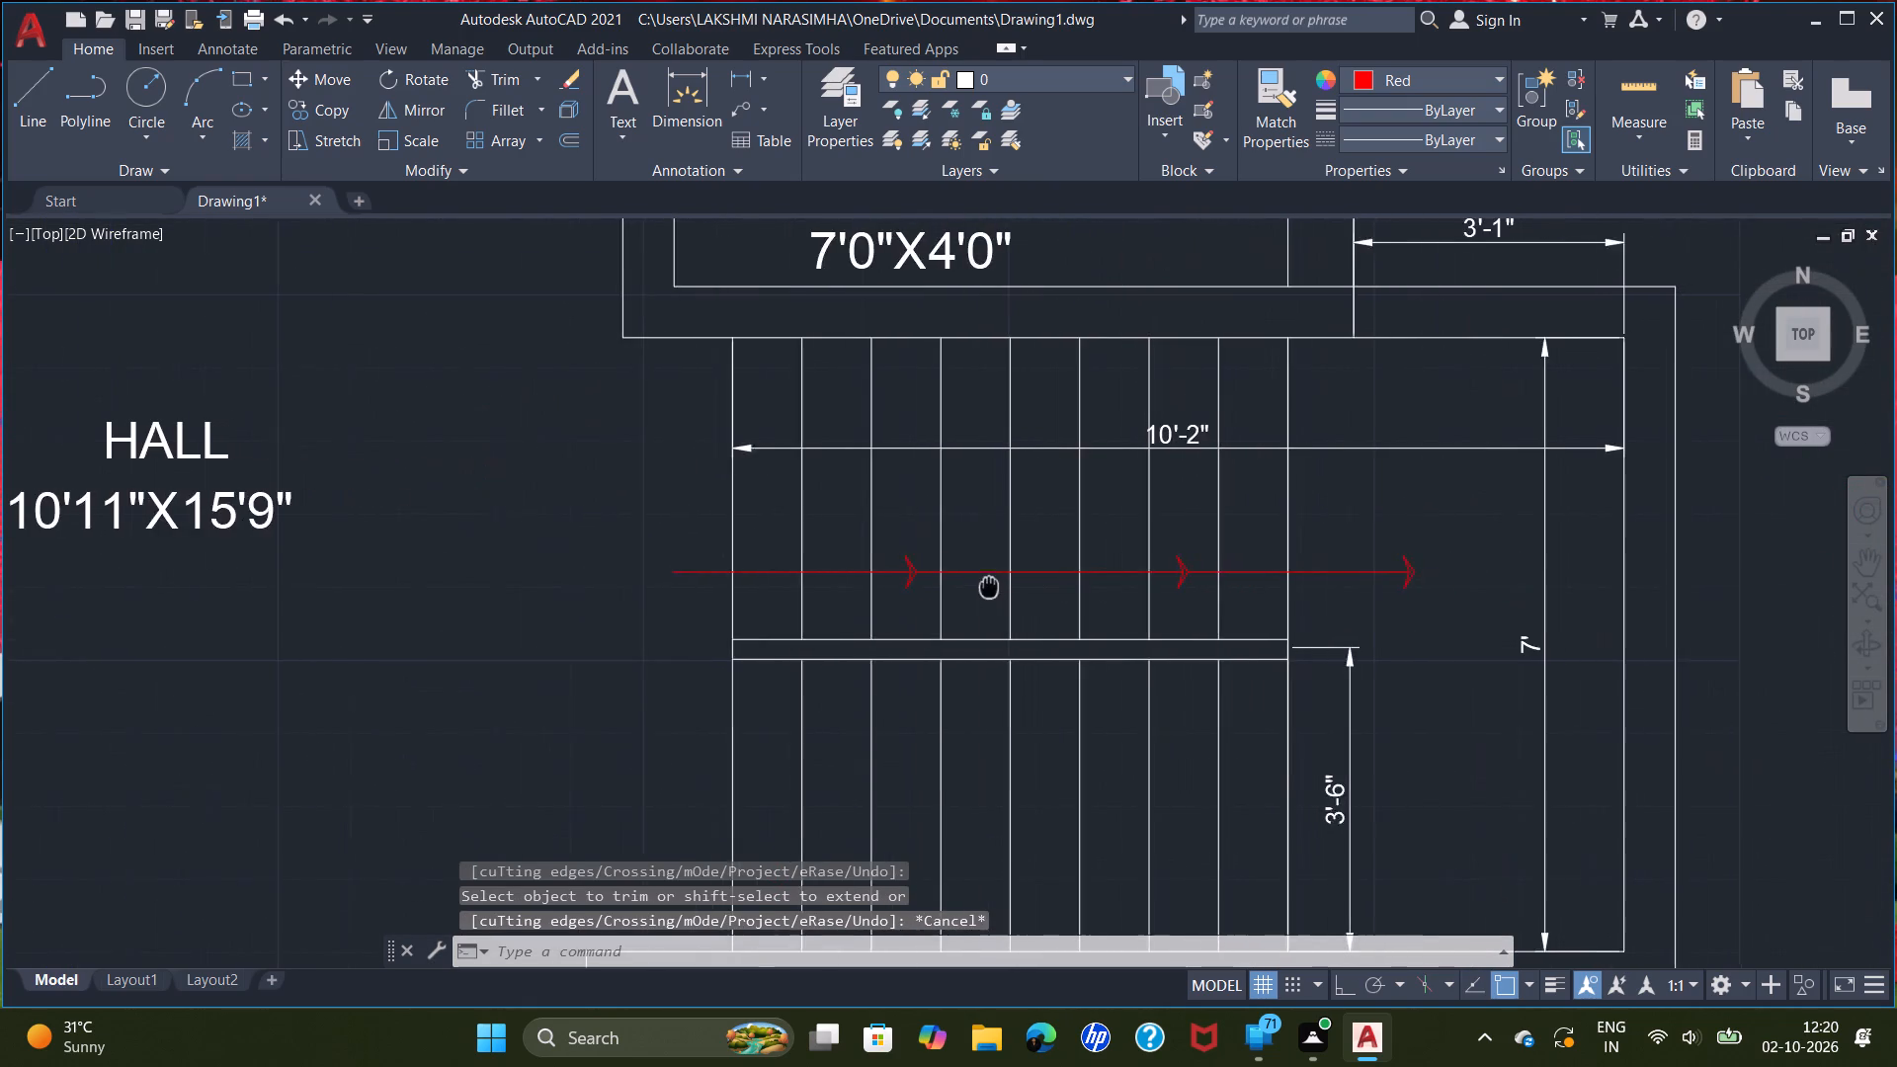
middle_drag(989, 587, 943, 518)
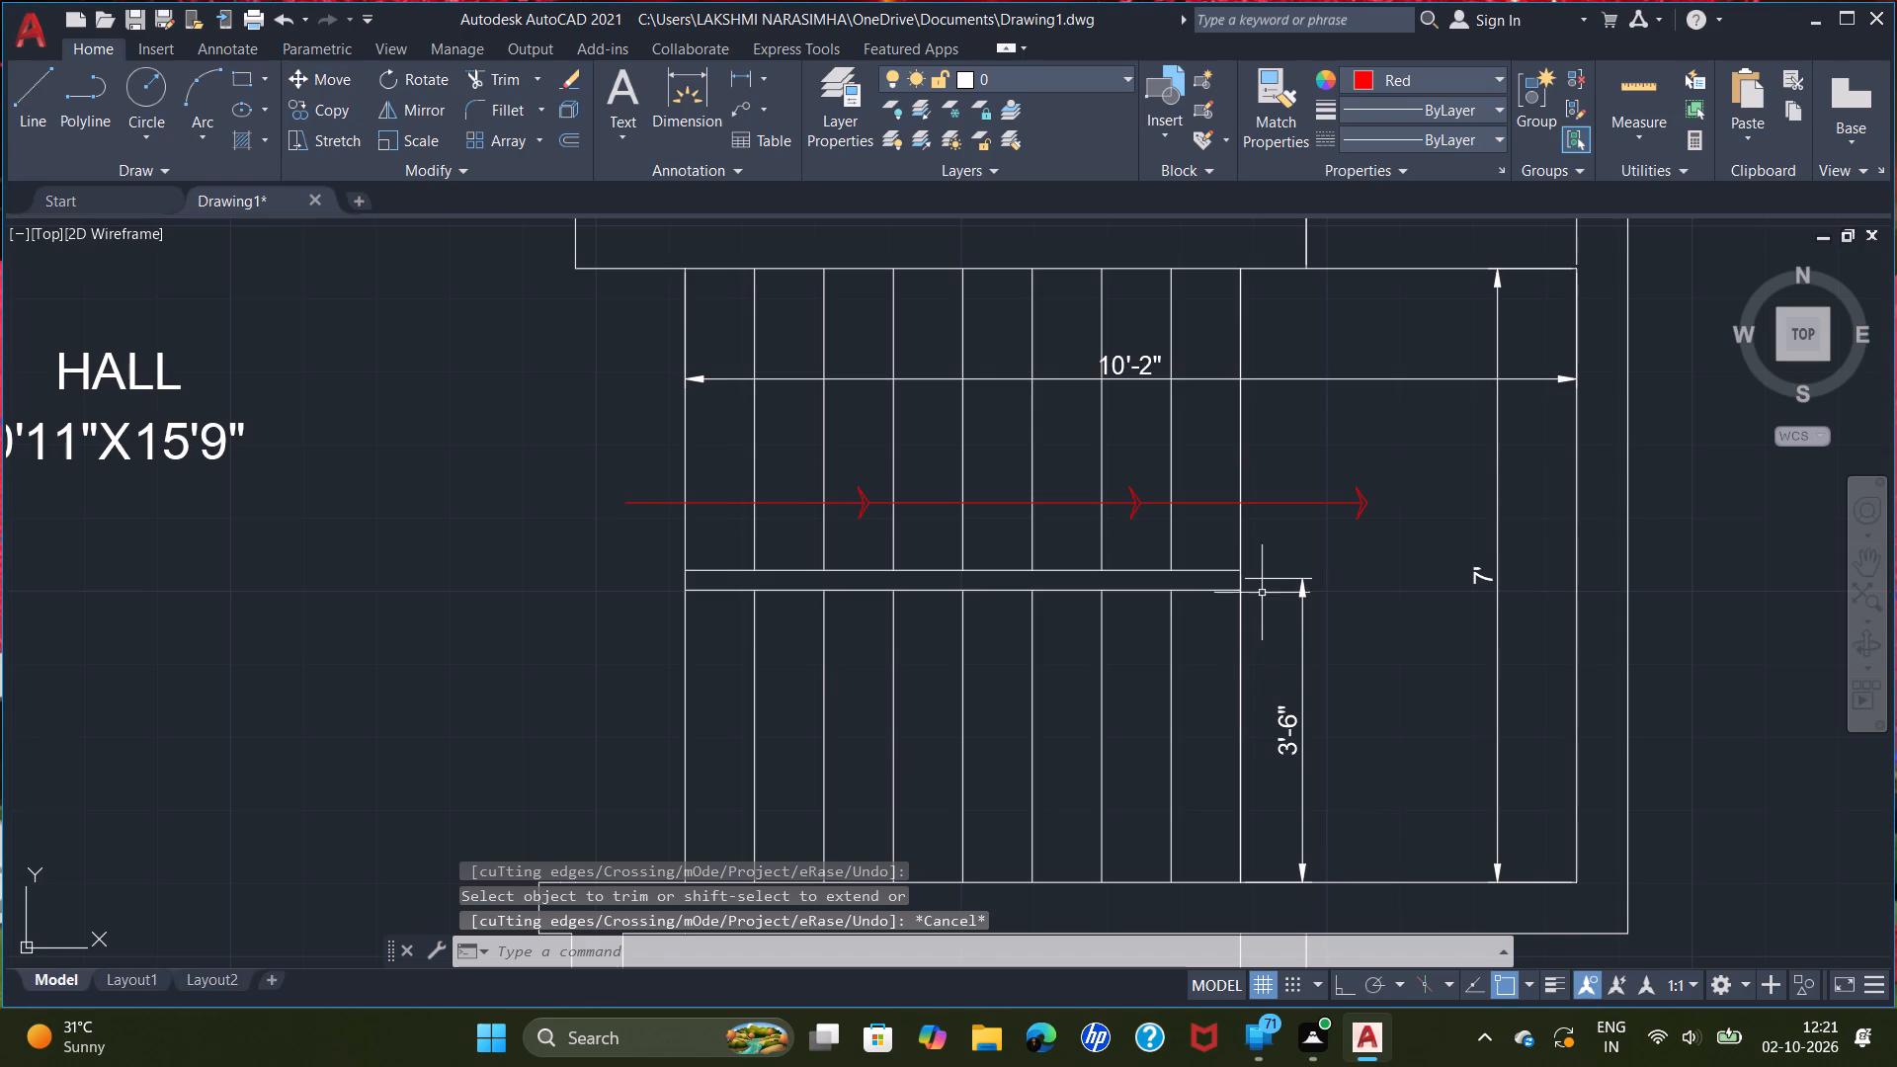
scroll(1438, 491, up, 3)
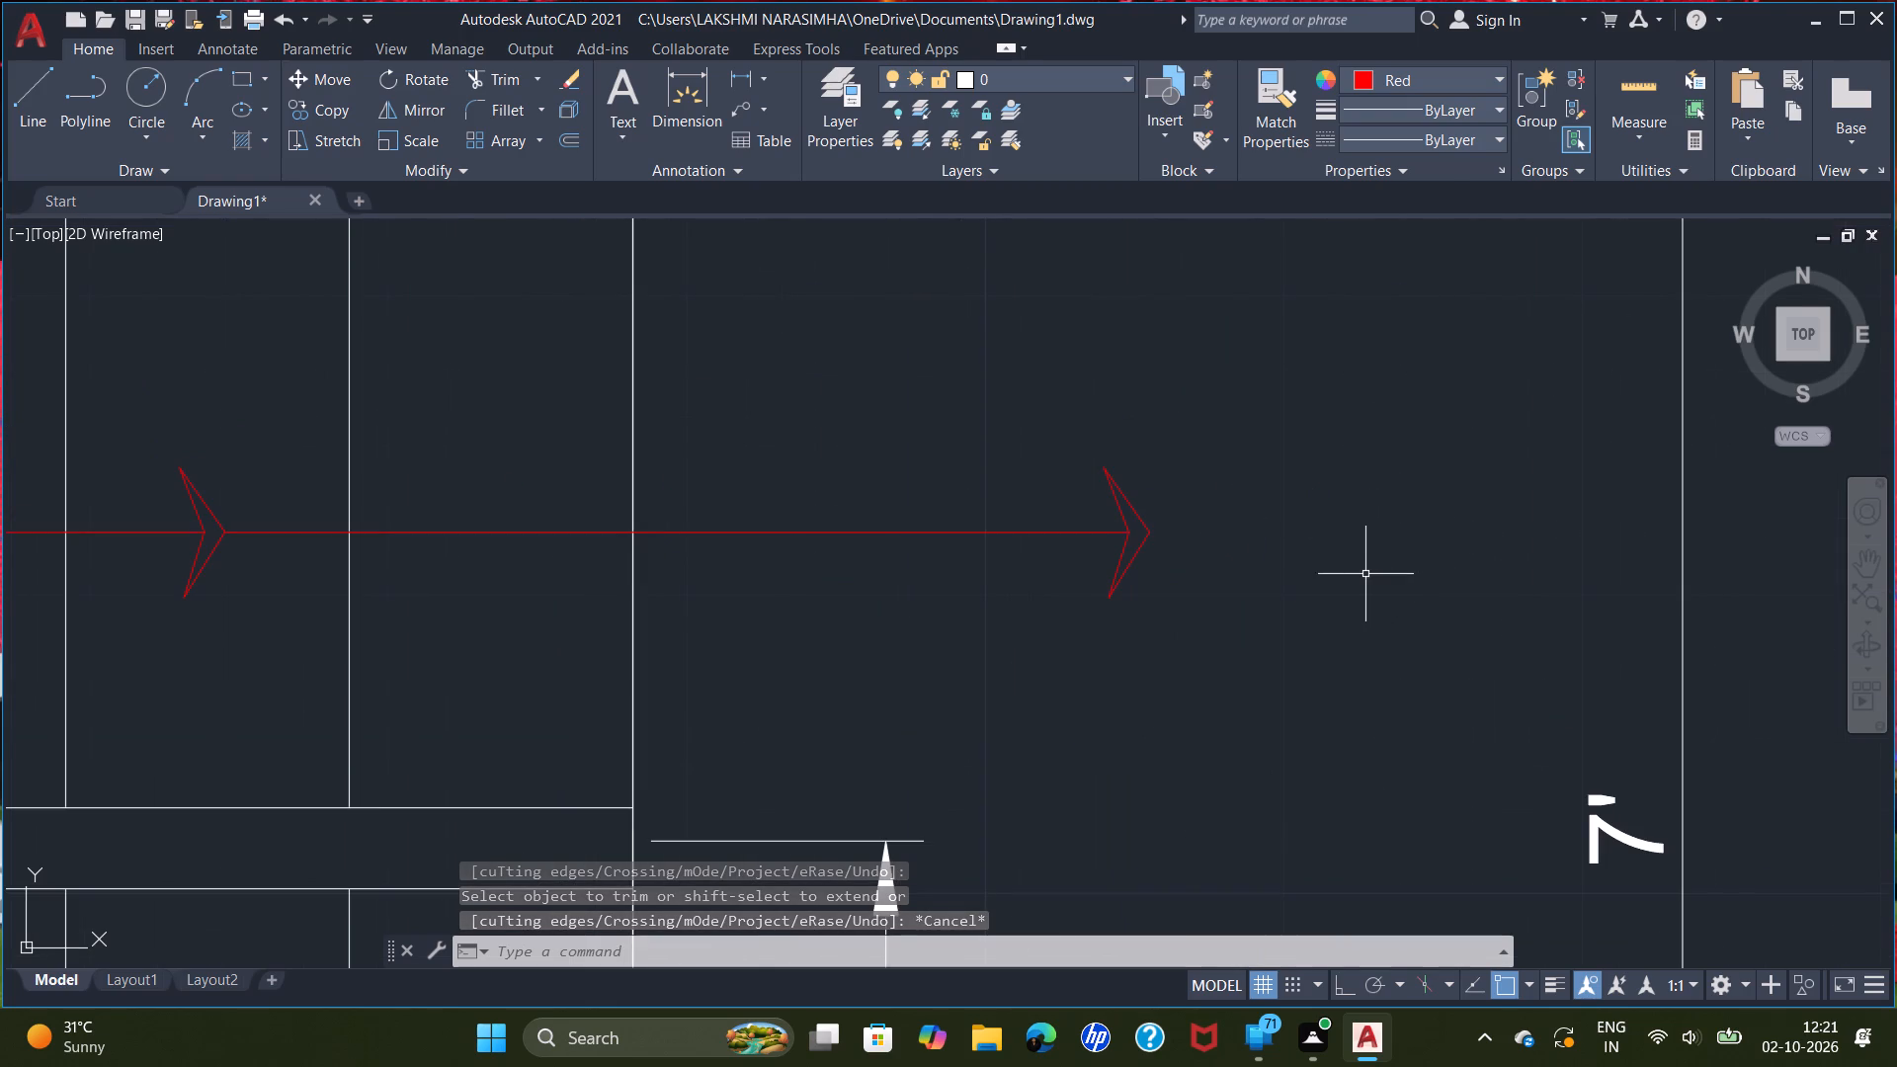
Add the single-line text "up" in red just east of the staircase's easternmost arrowhead, with 0 rotation.
text(dt)
key(Return)
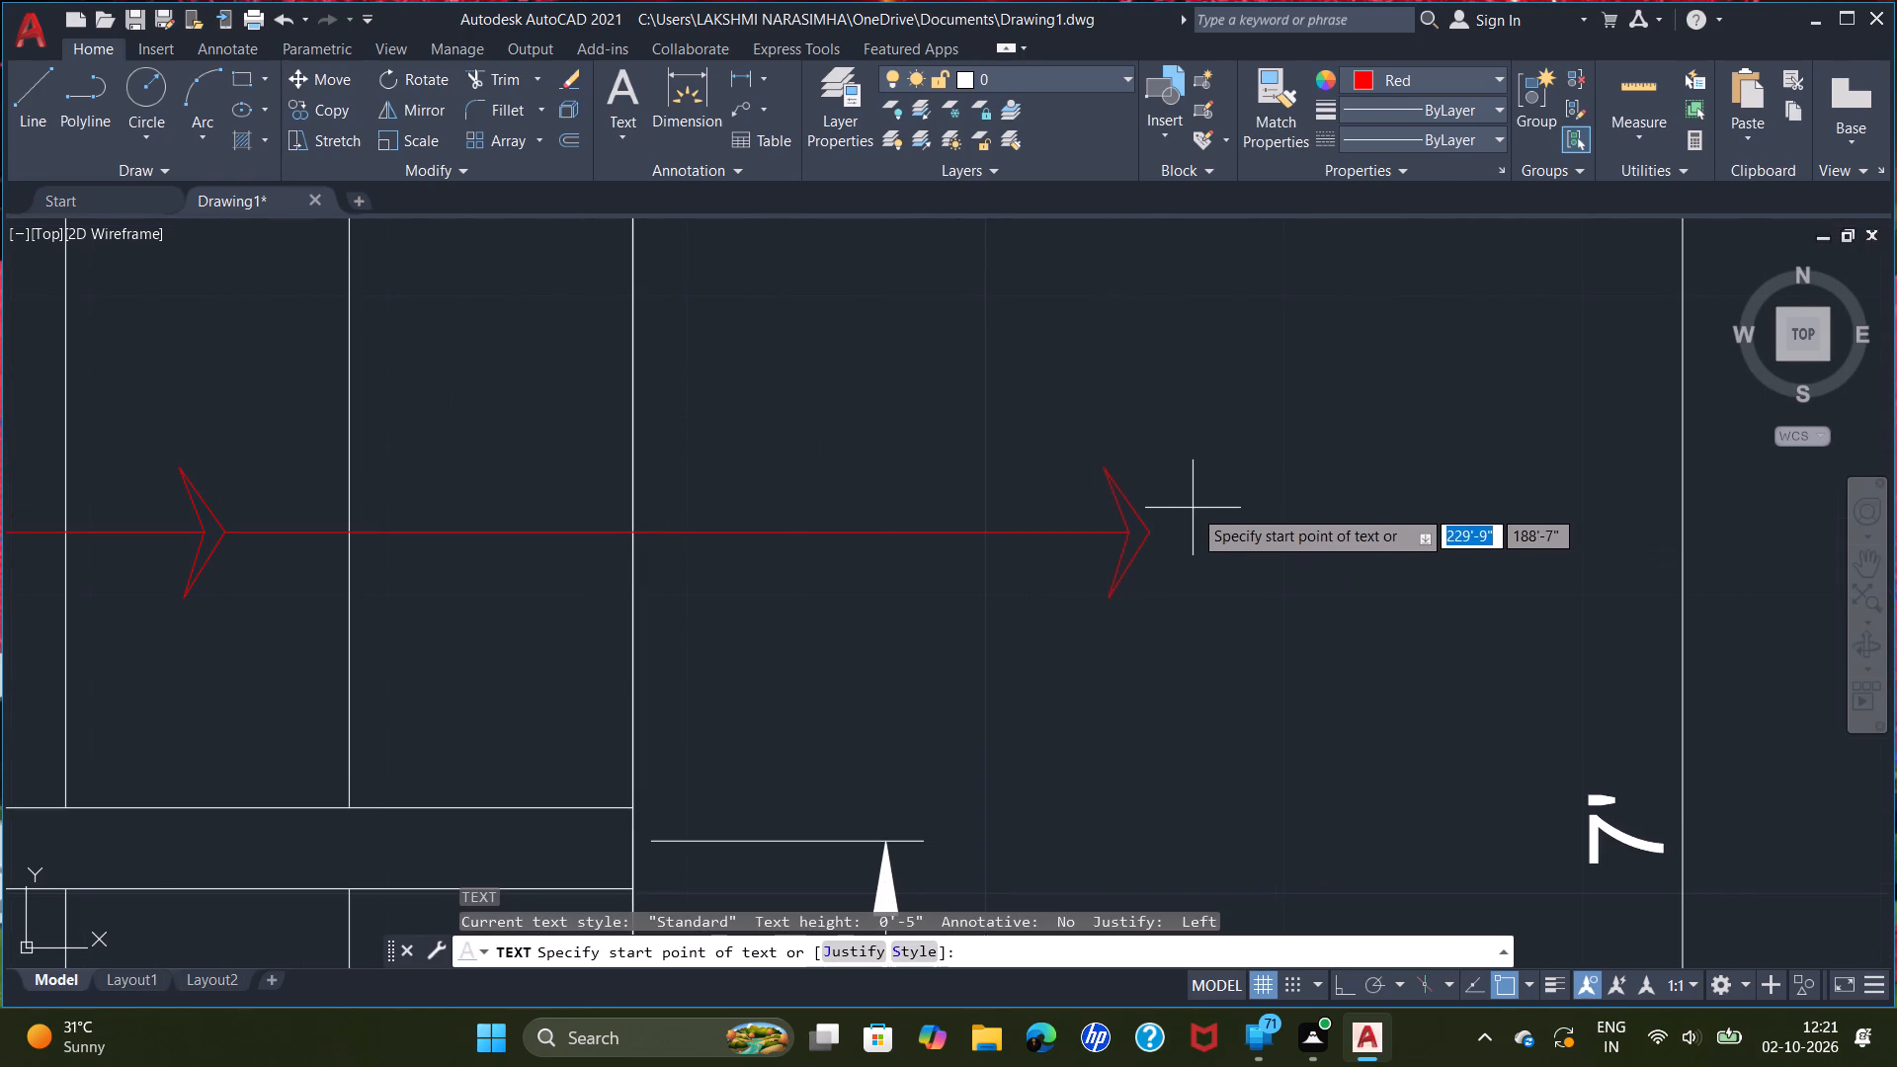
click(1219, 502)
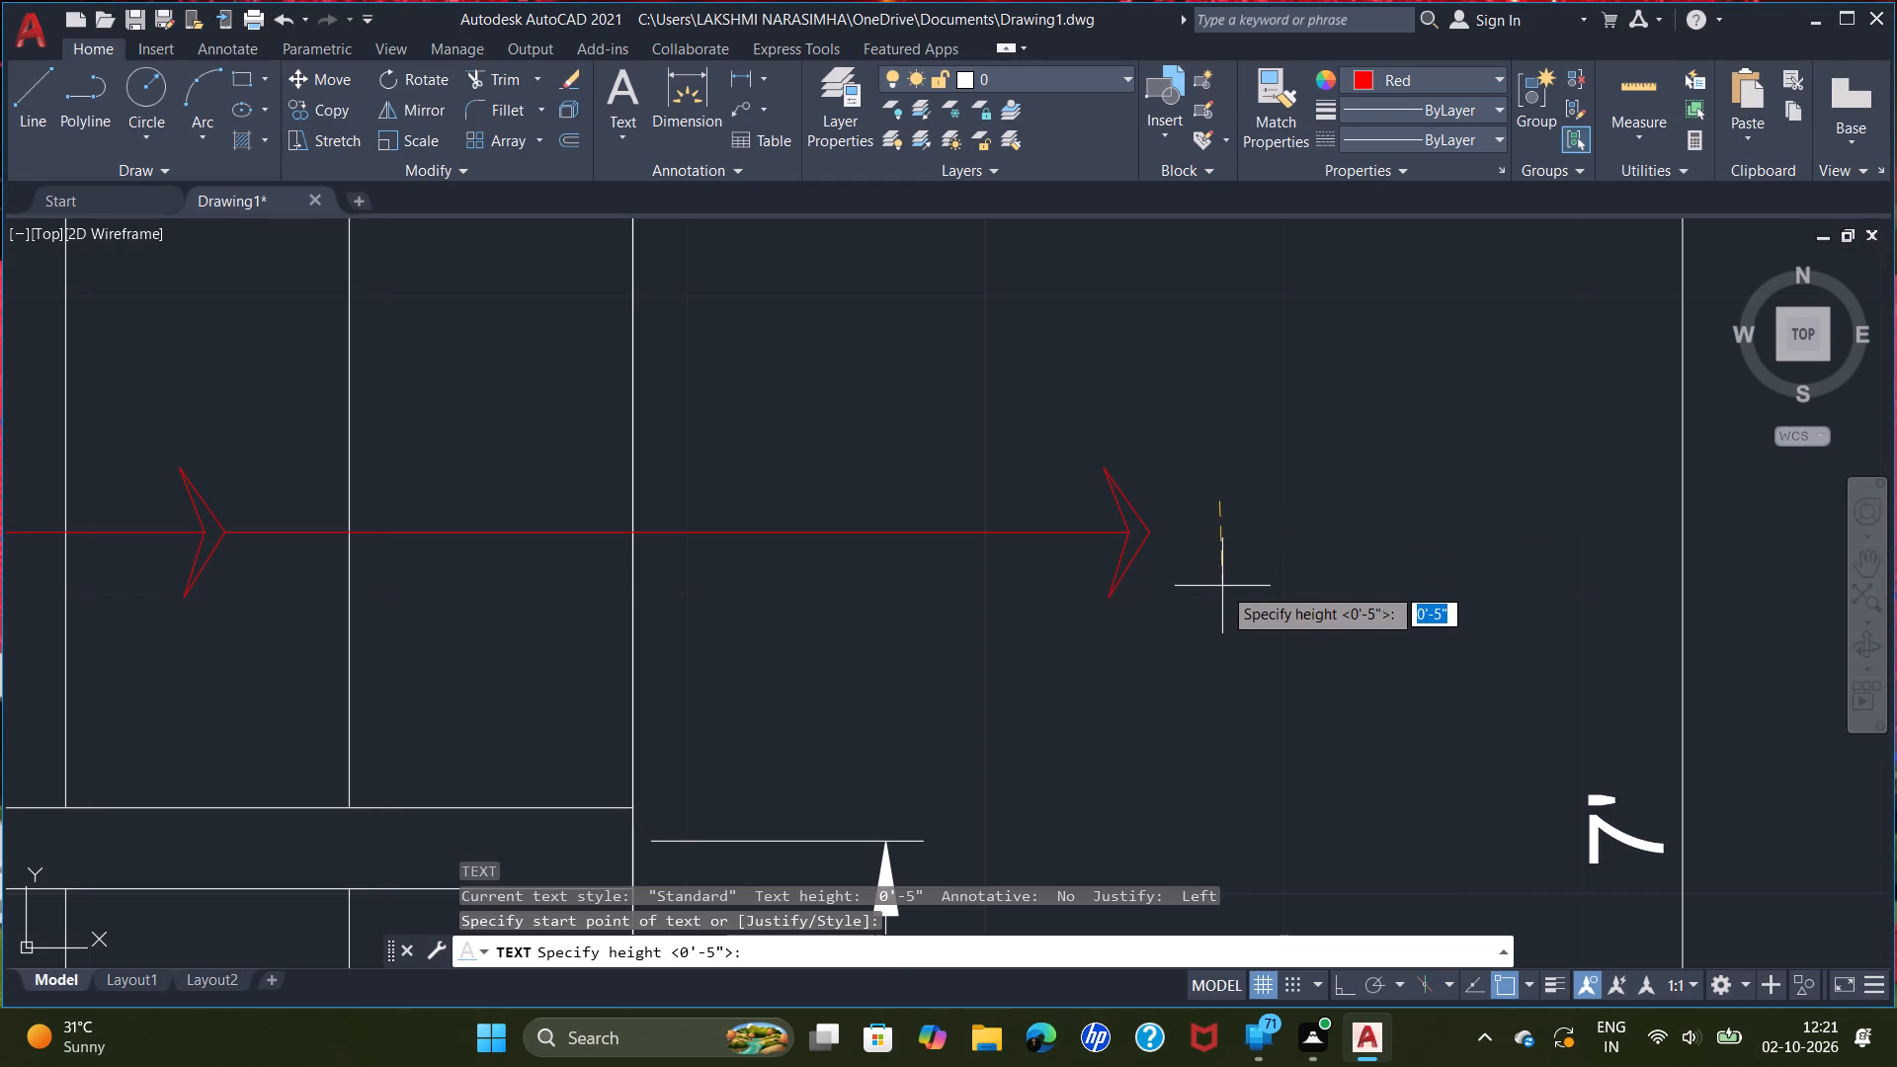
click(1222, 586)
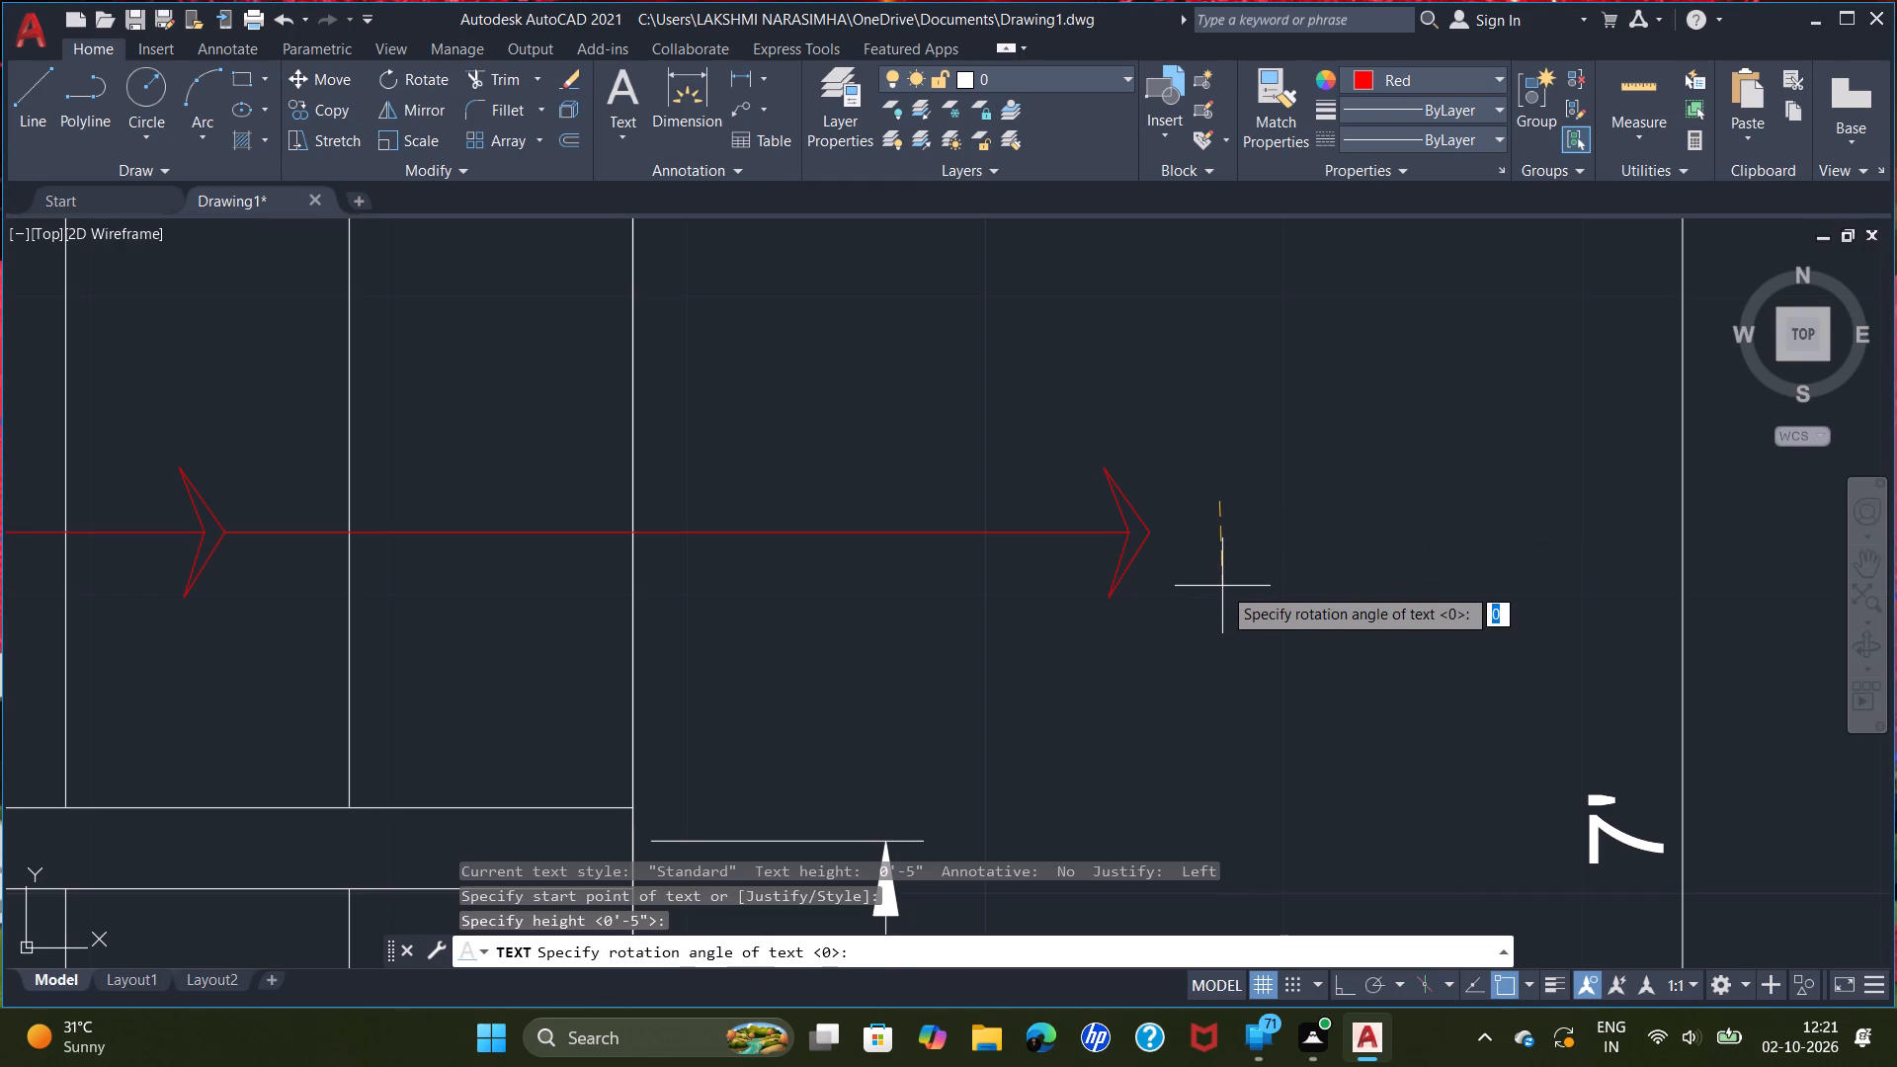
key(0)
key(Return)
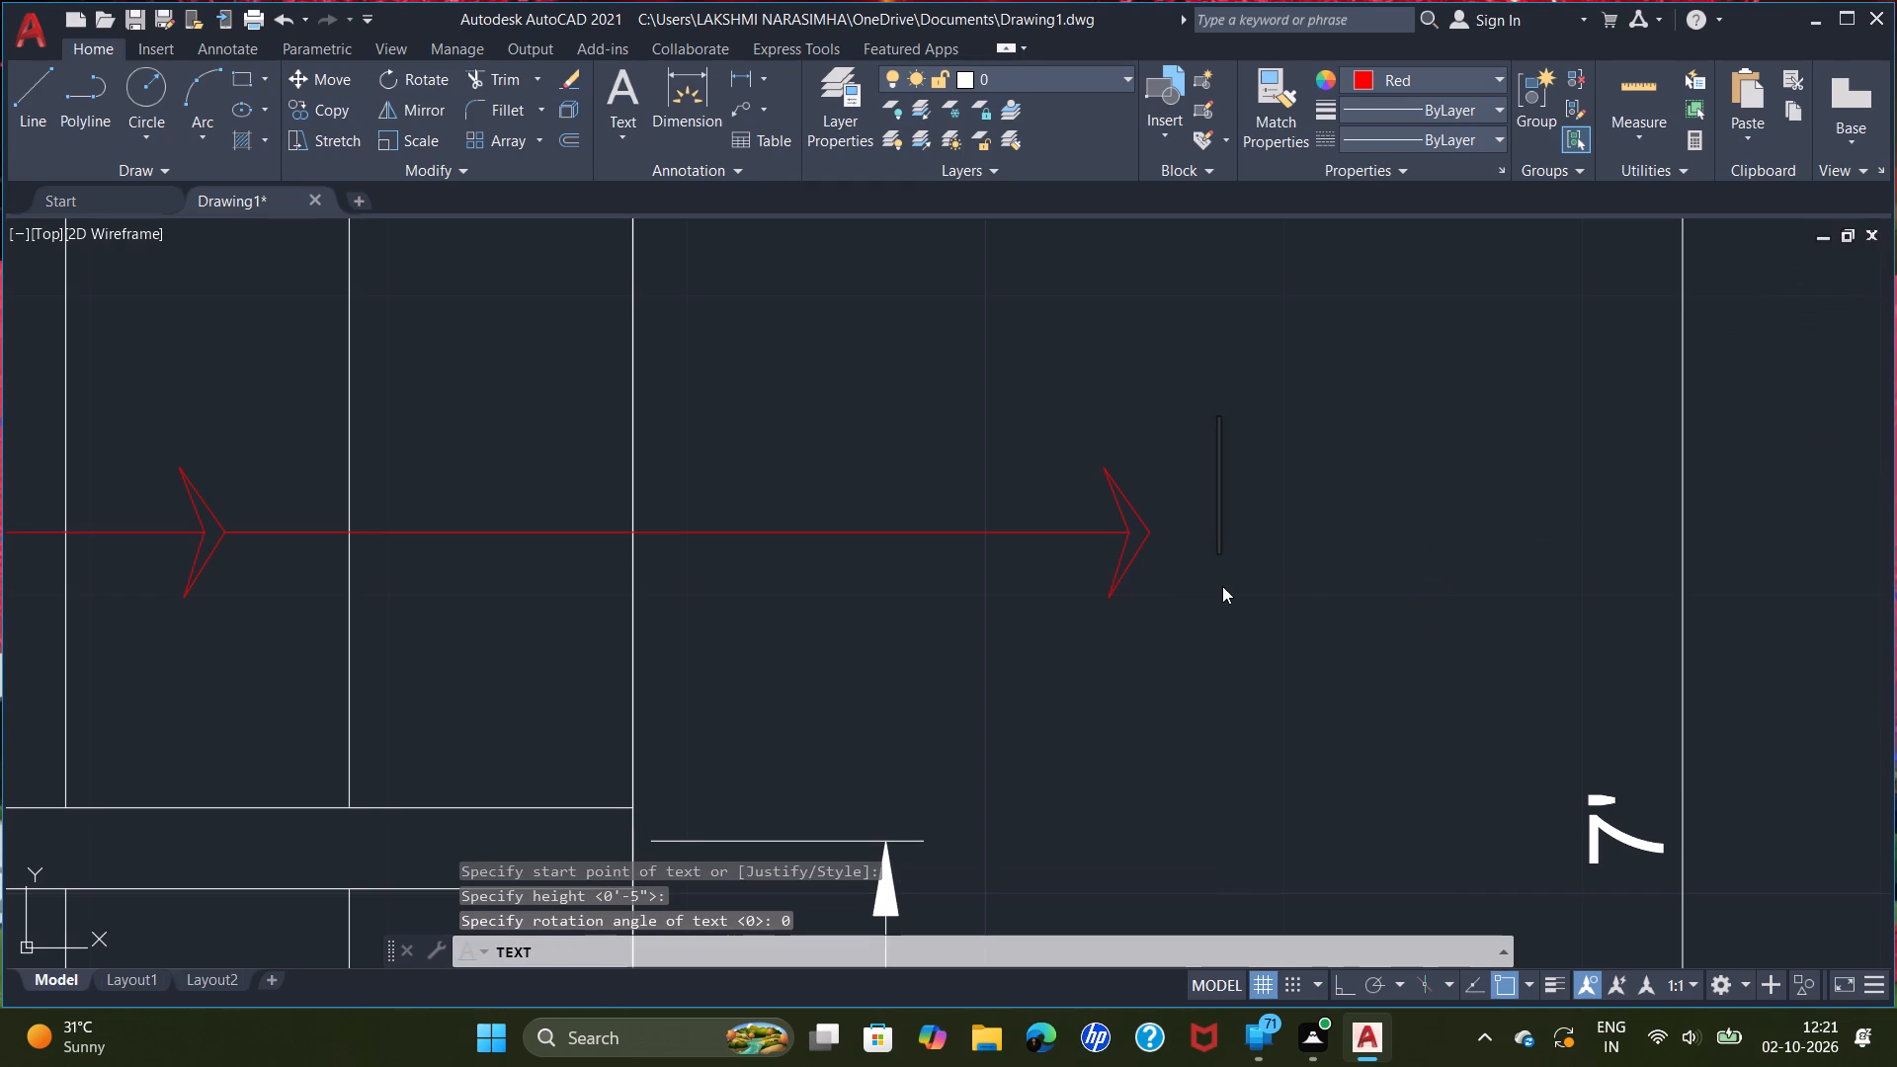
text(up)
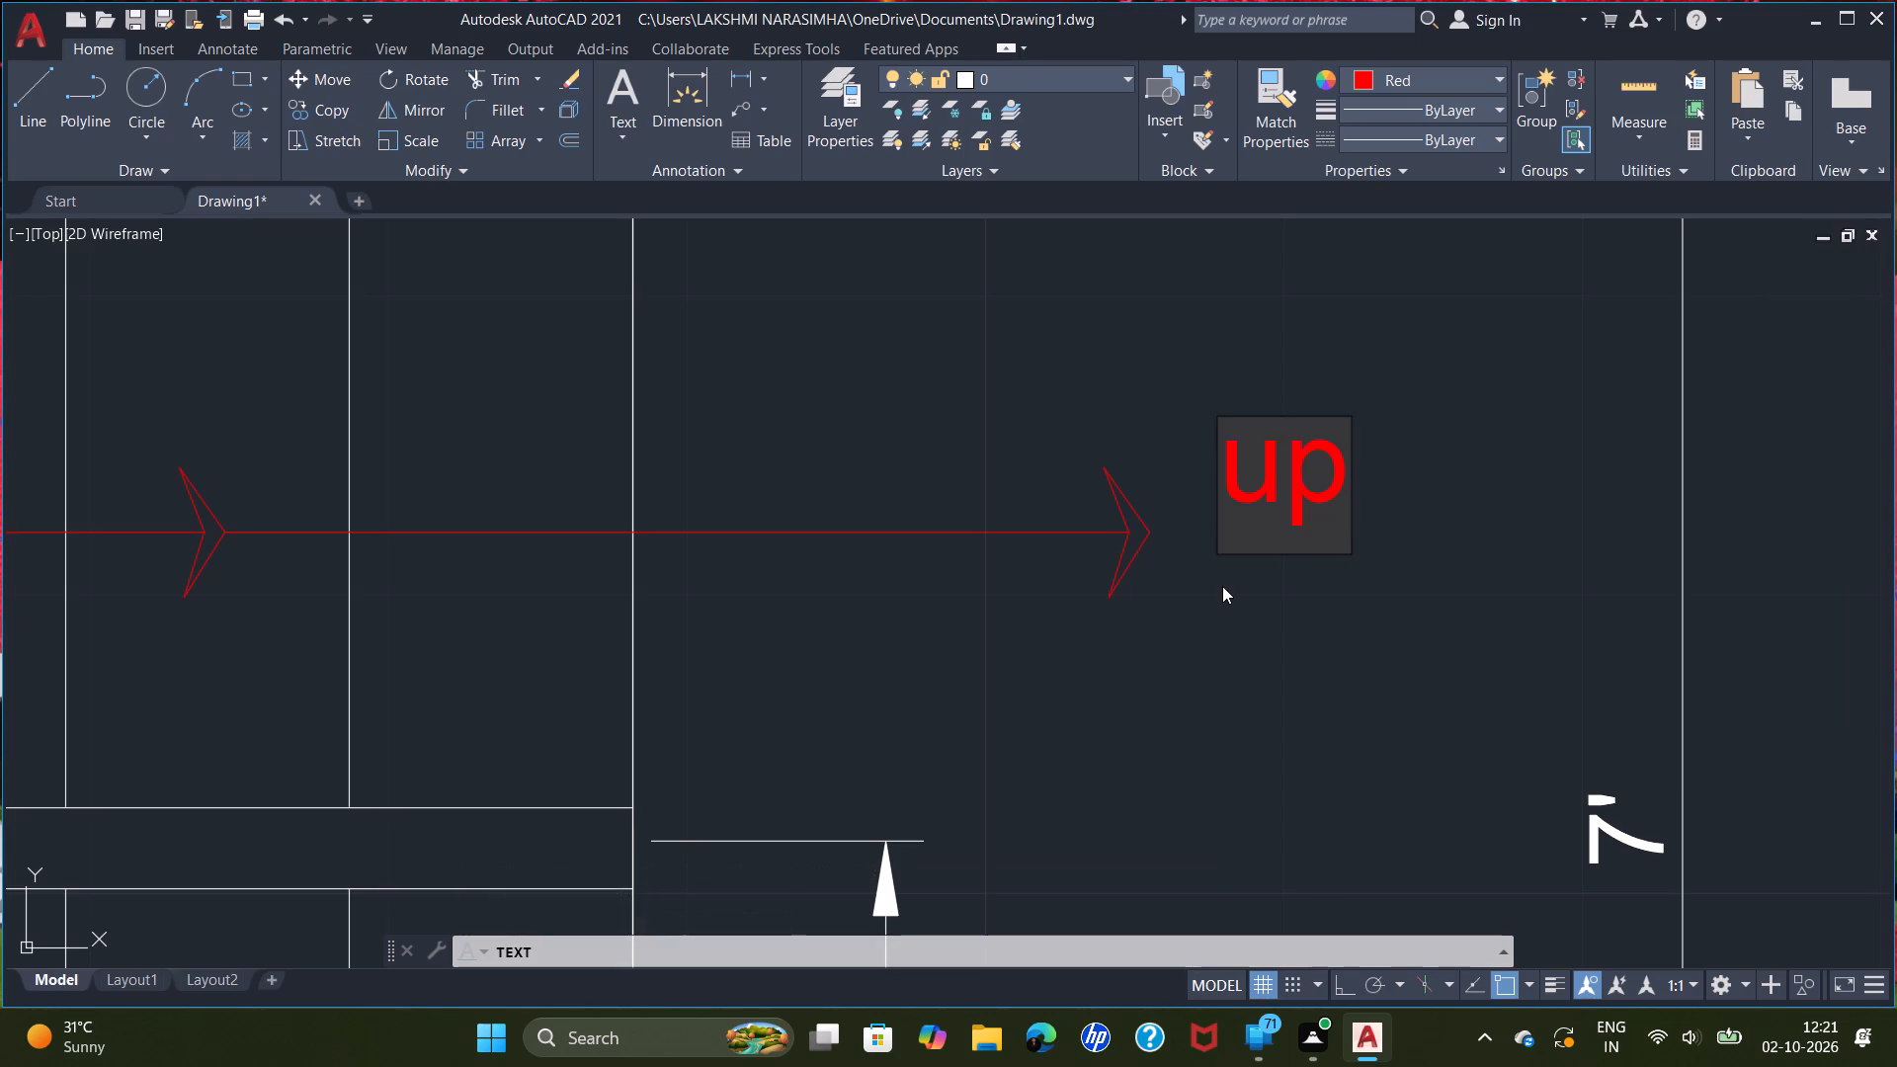
key(Return)
click(1137, 780)
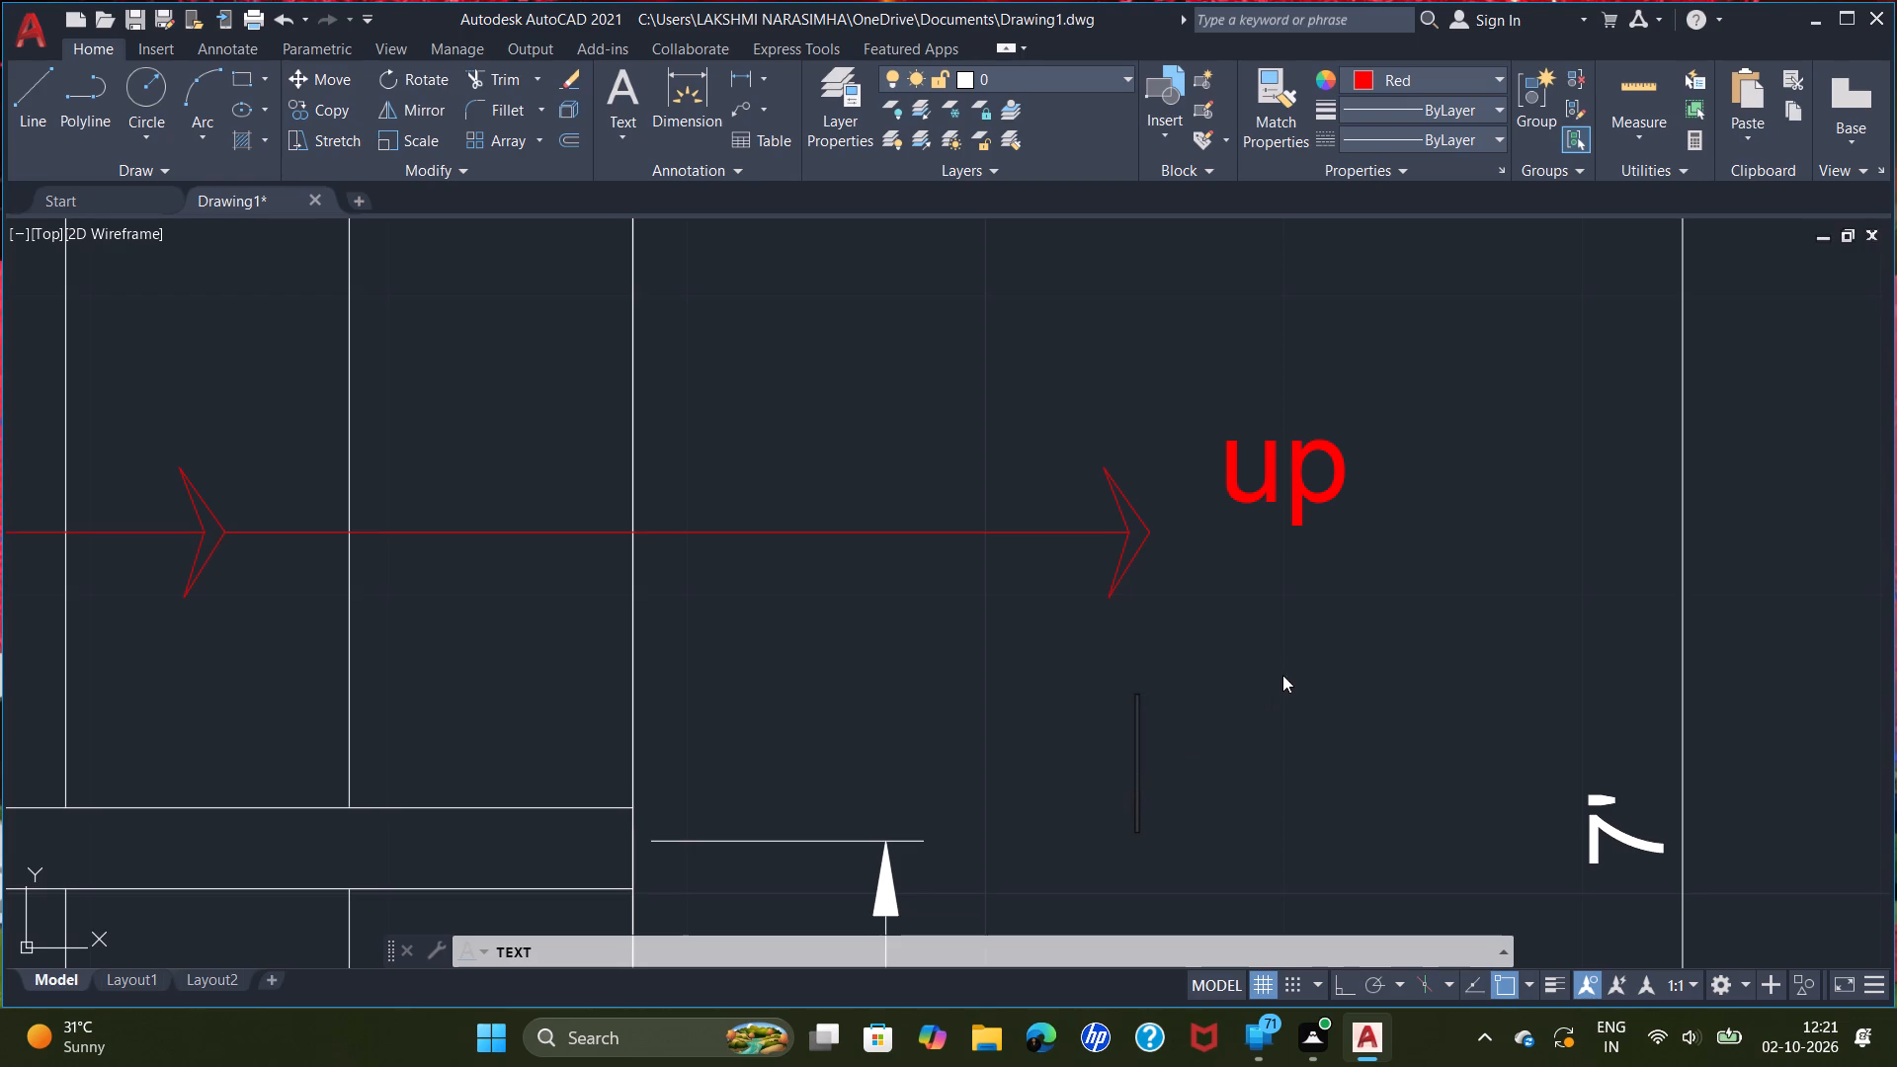
click(1359, 538)
key(Escape)
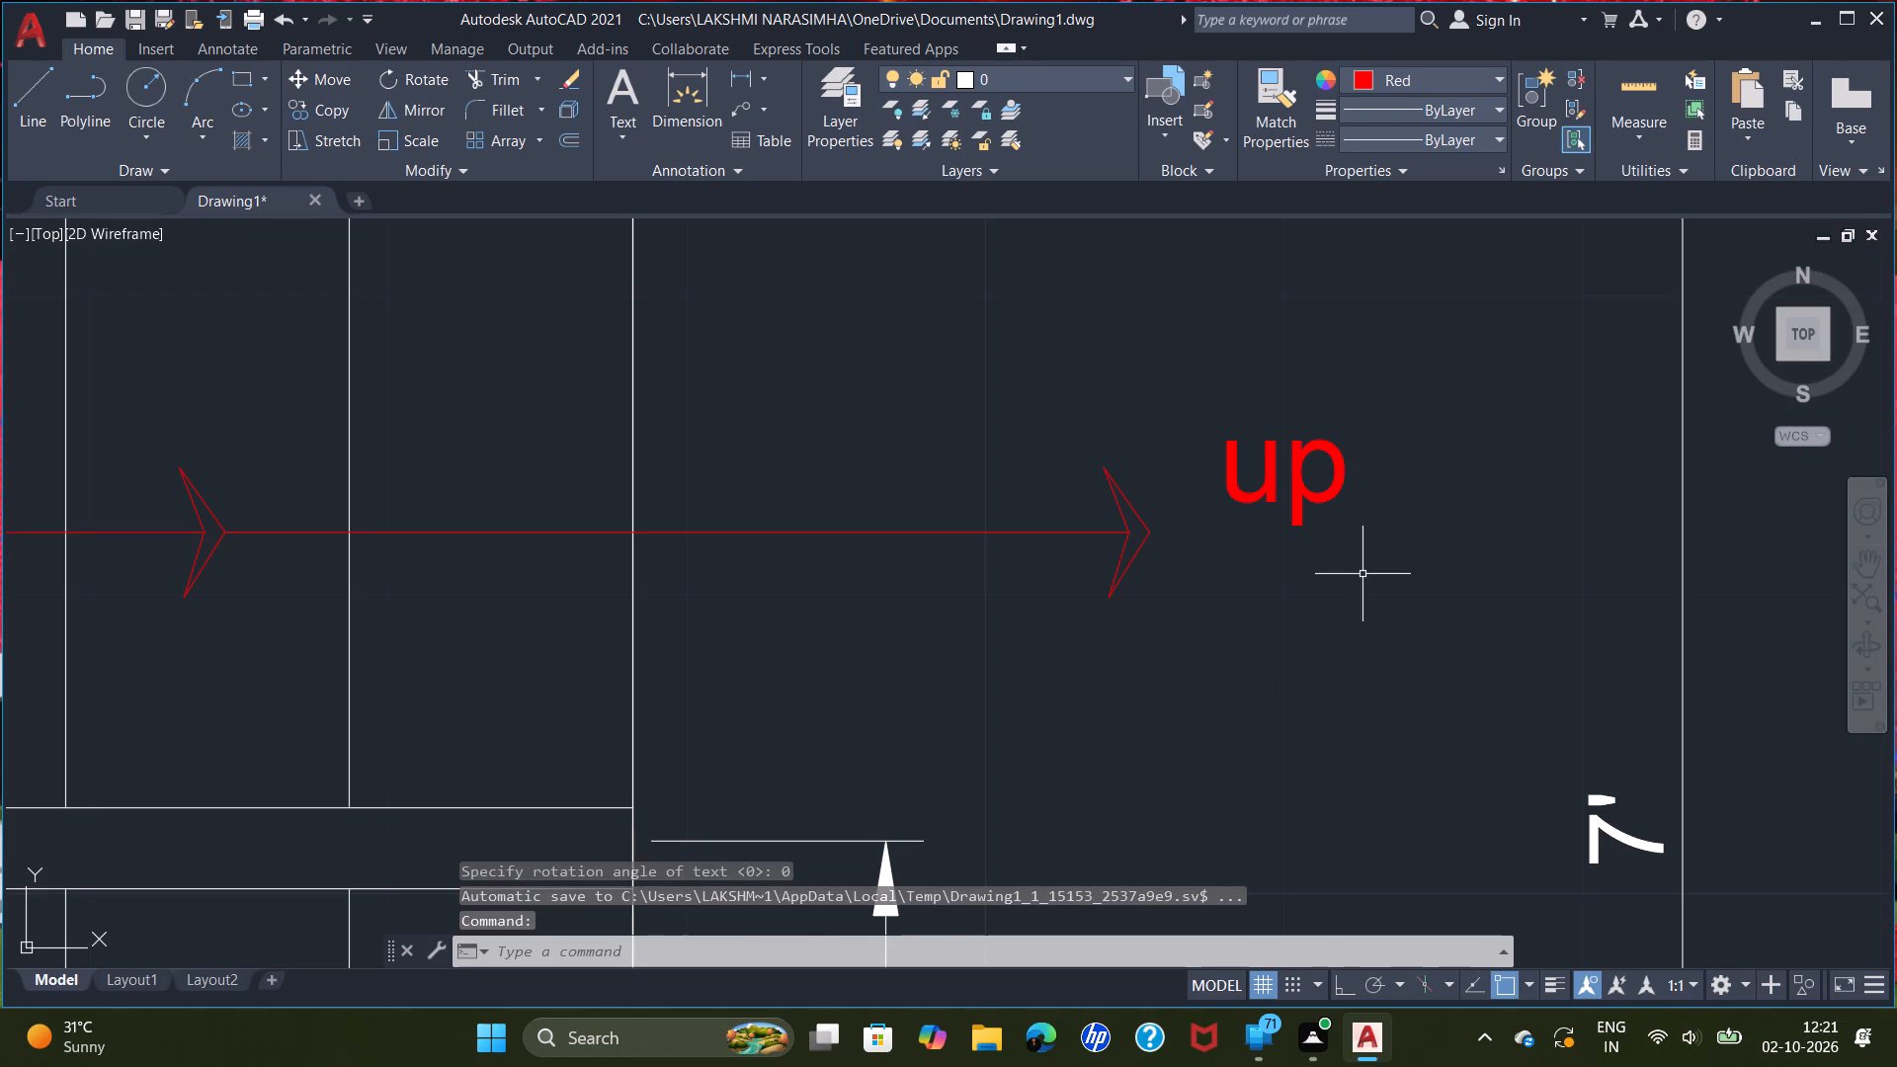
Move the "up" label about 3" southwest so it sits right beside the arrowhead tip, in line with the red line.
click(1364, 578)
click(1115, 379)
key(Escape)
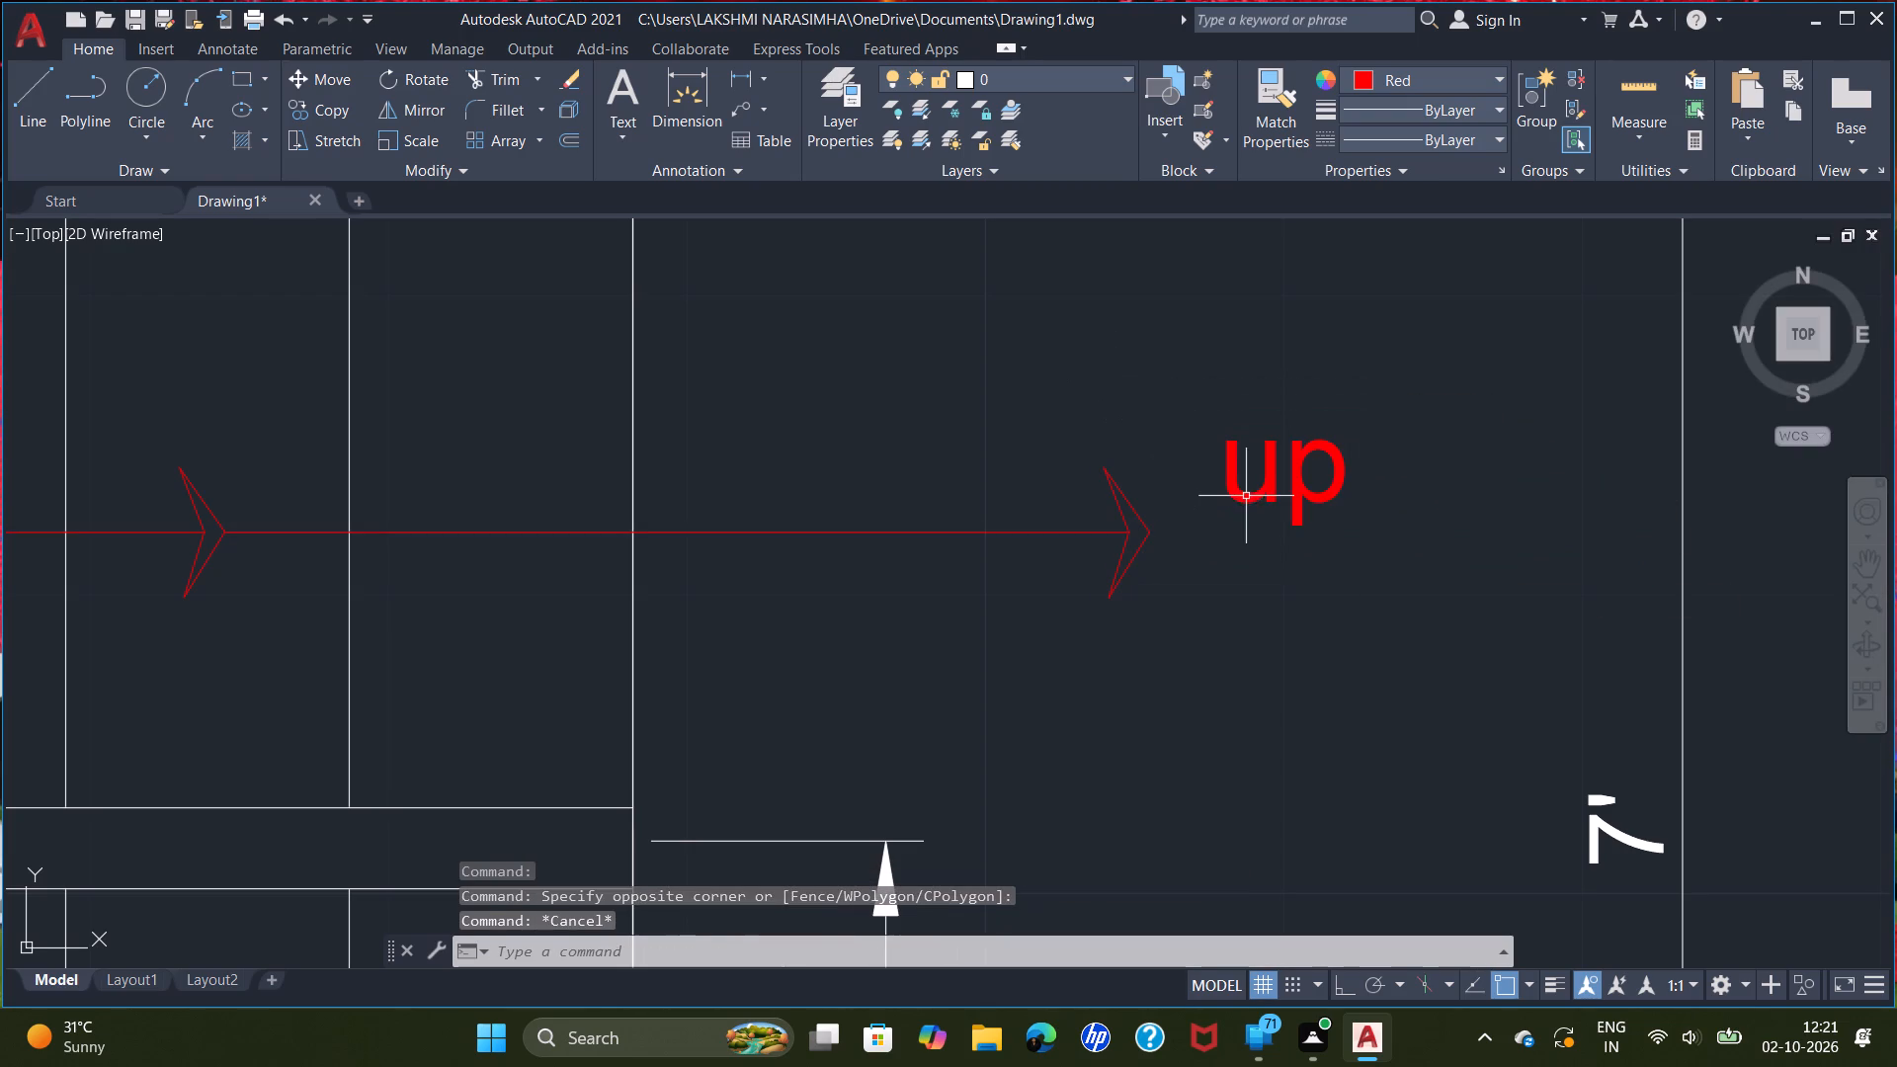
click(1339, 549)
double_click(1205, 378)
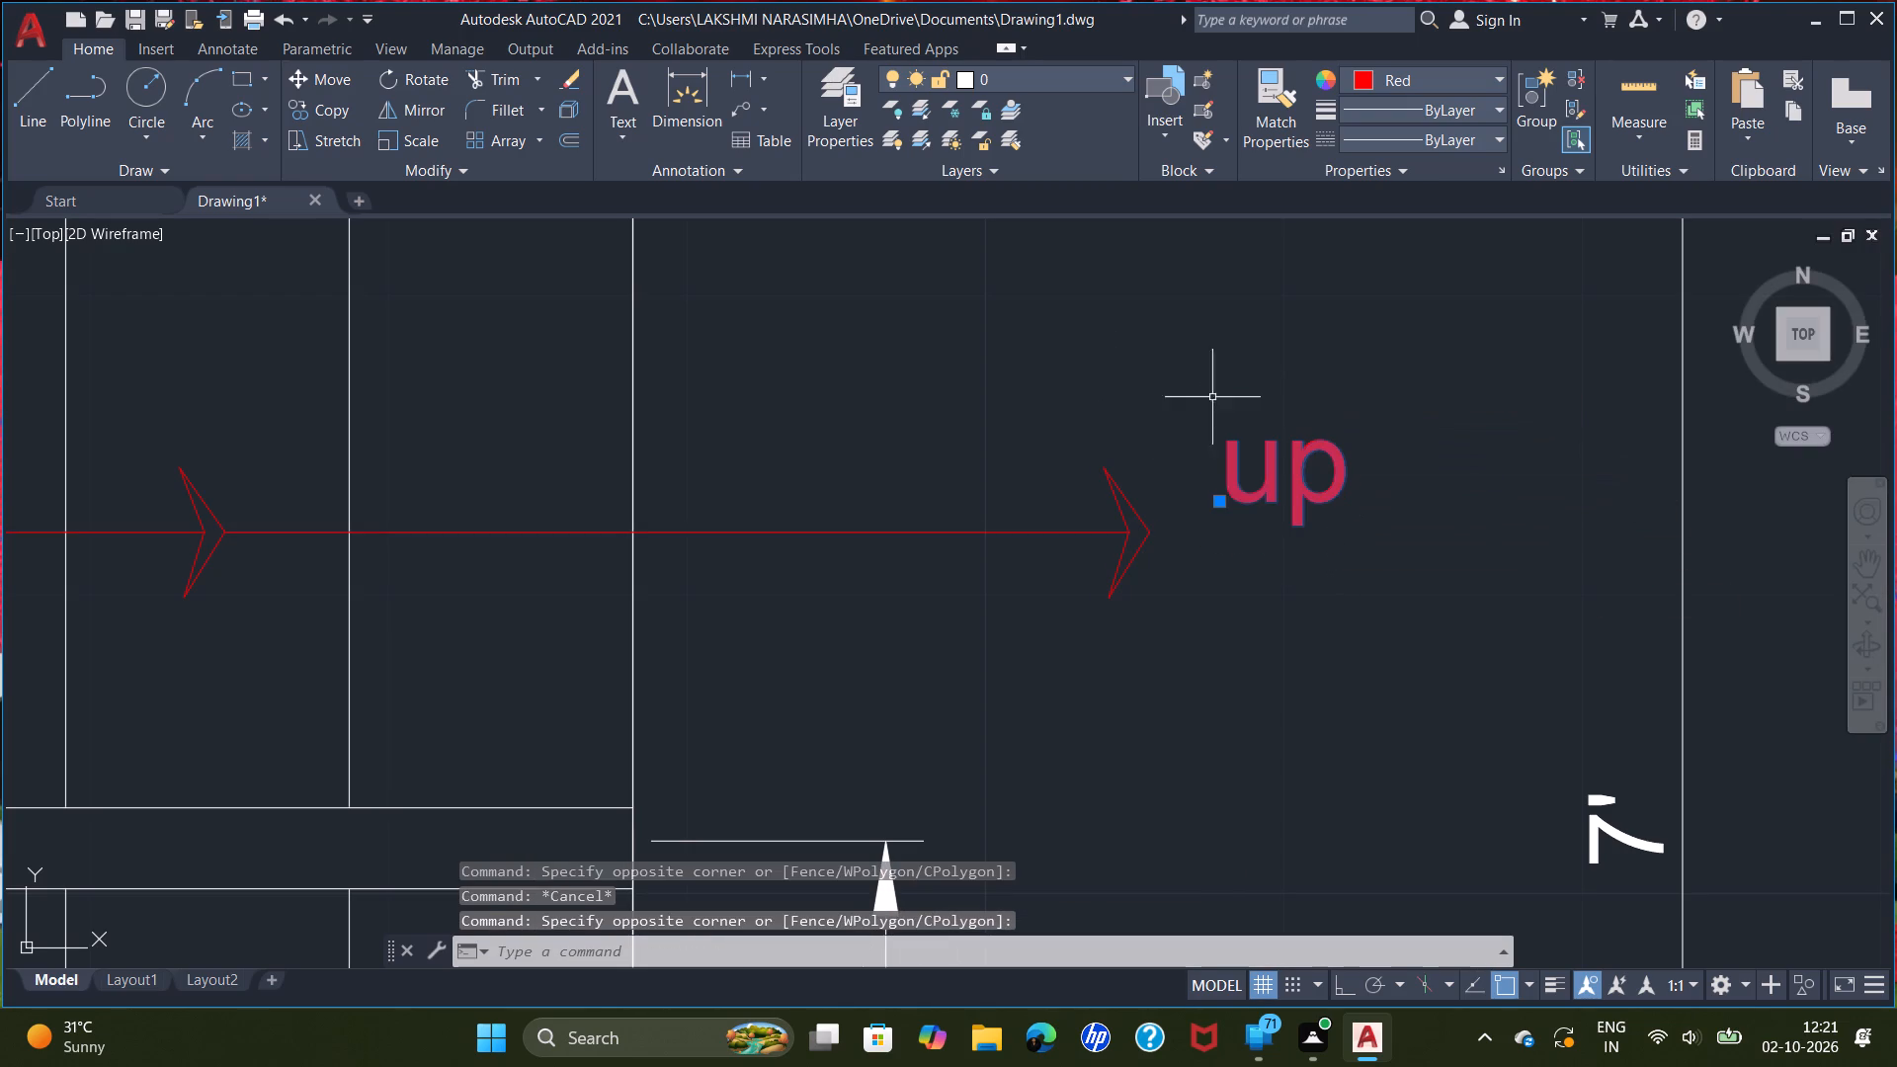
double_click(1218, 500)
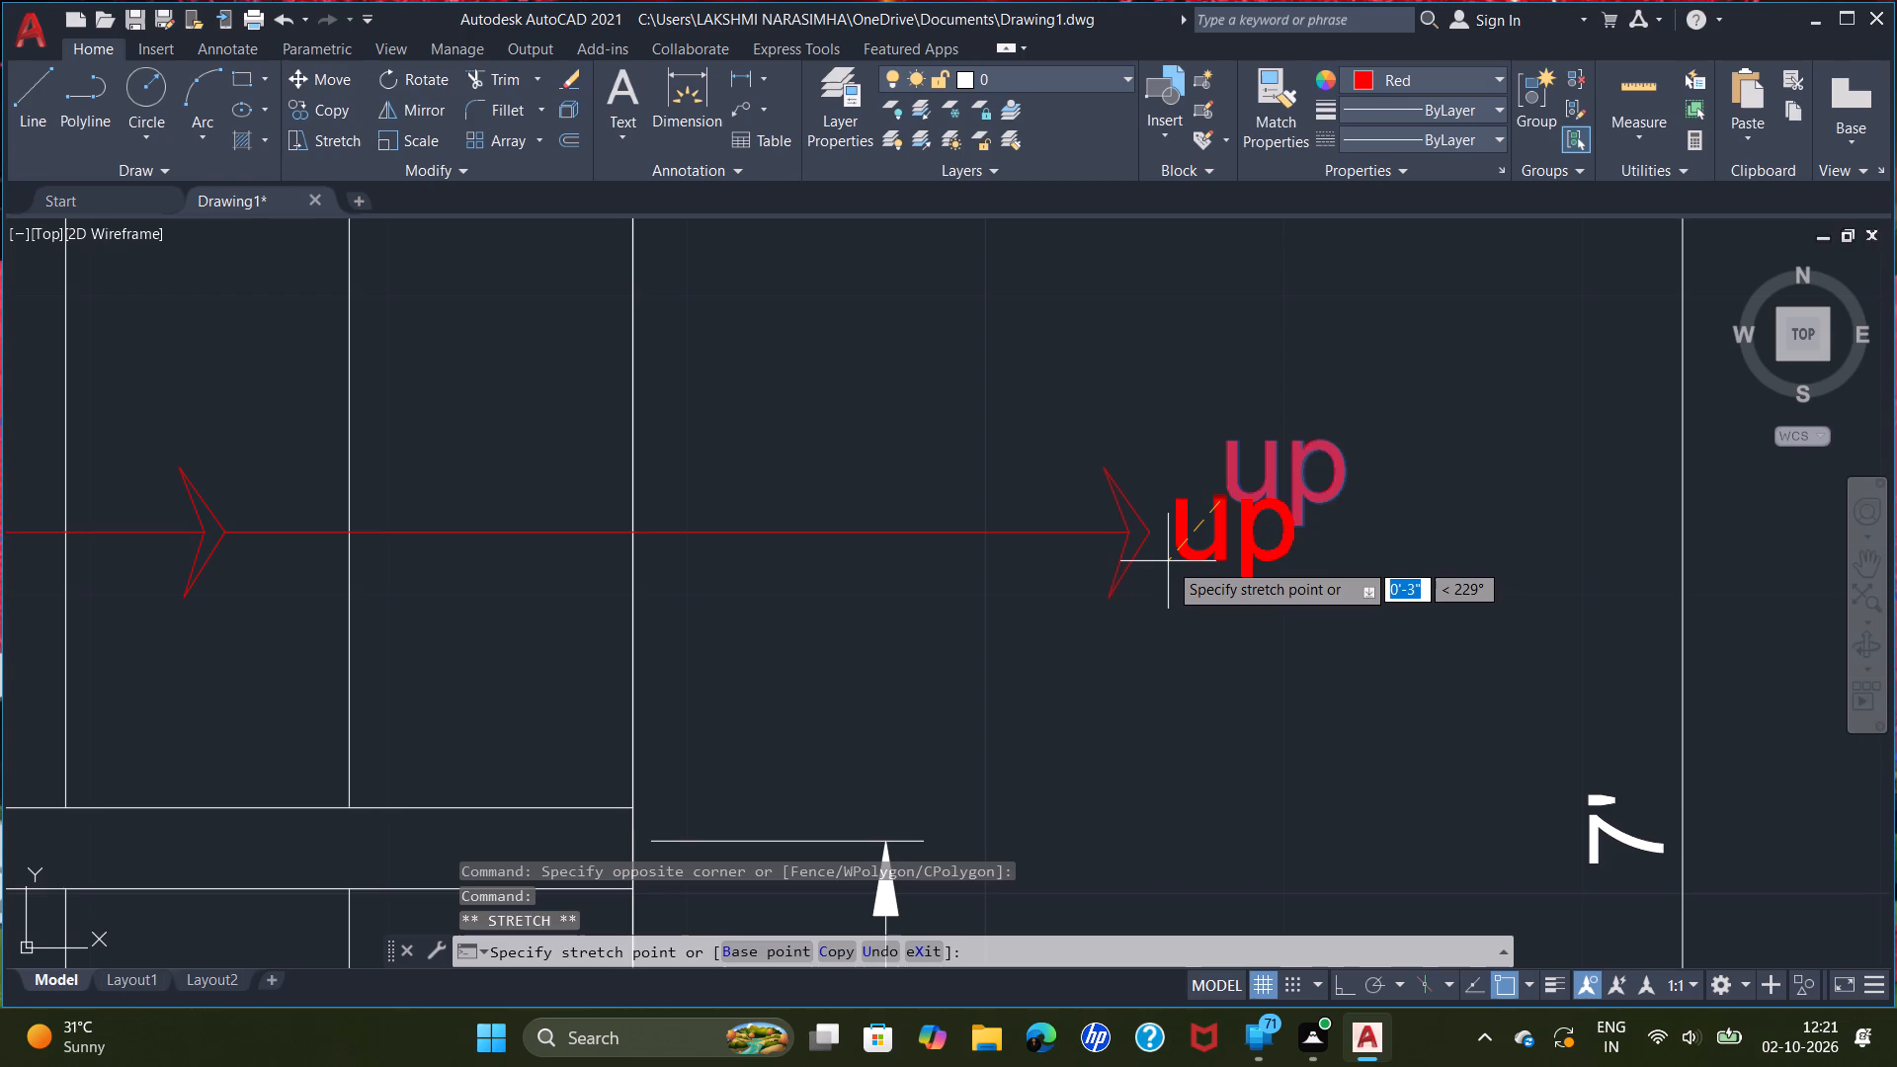
click(1168, 561)
key(Escape)
Draw a closed window outline in colour 41,49,137 across the full thickness of the staircase's east wall, from the 10'-2" dimension line south to near the corner.
scroll(1316, 608, down, 4)
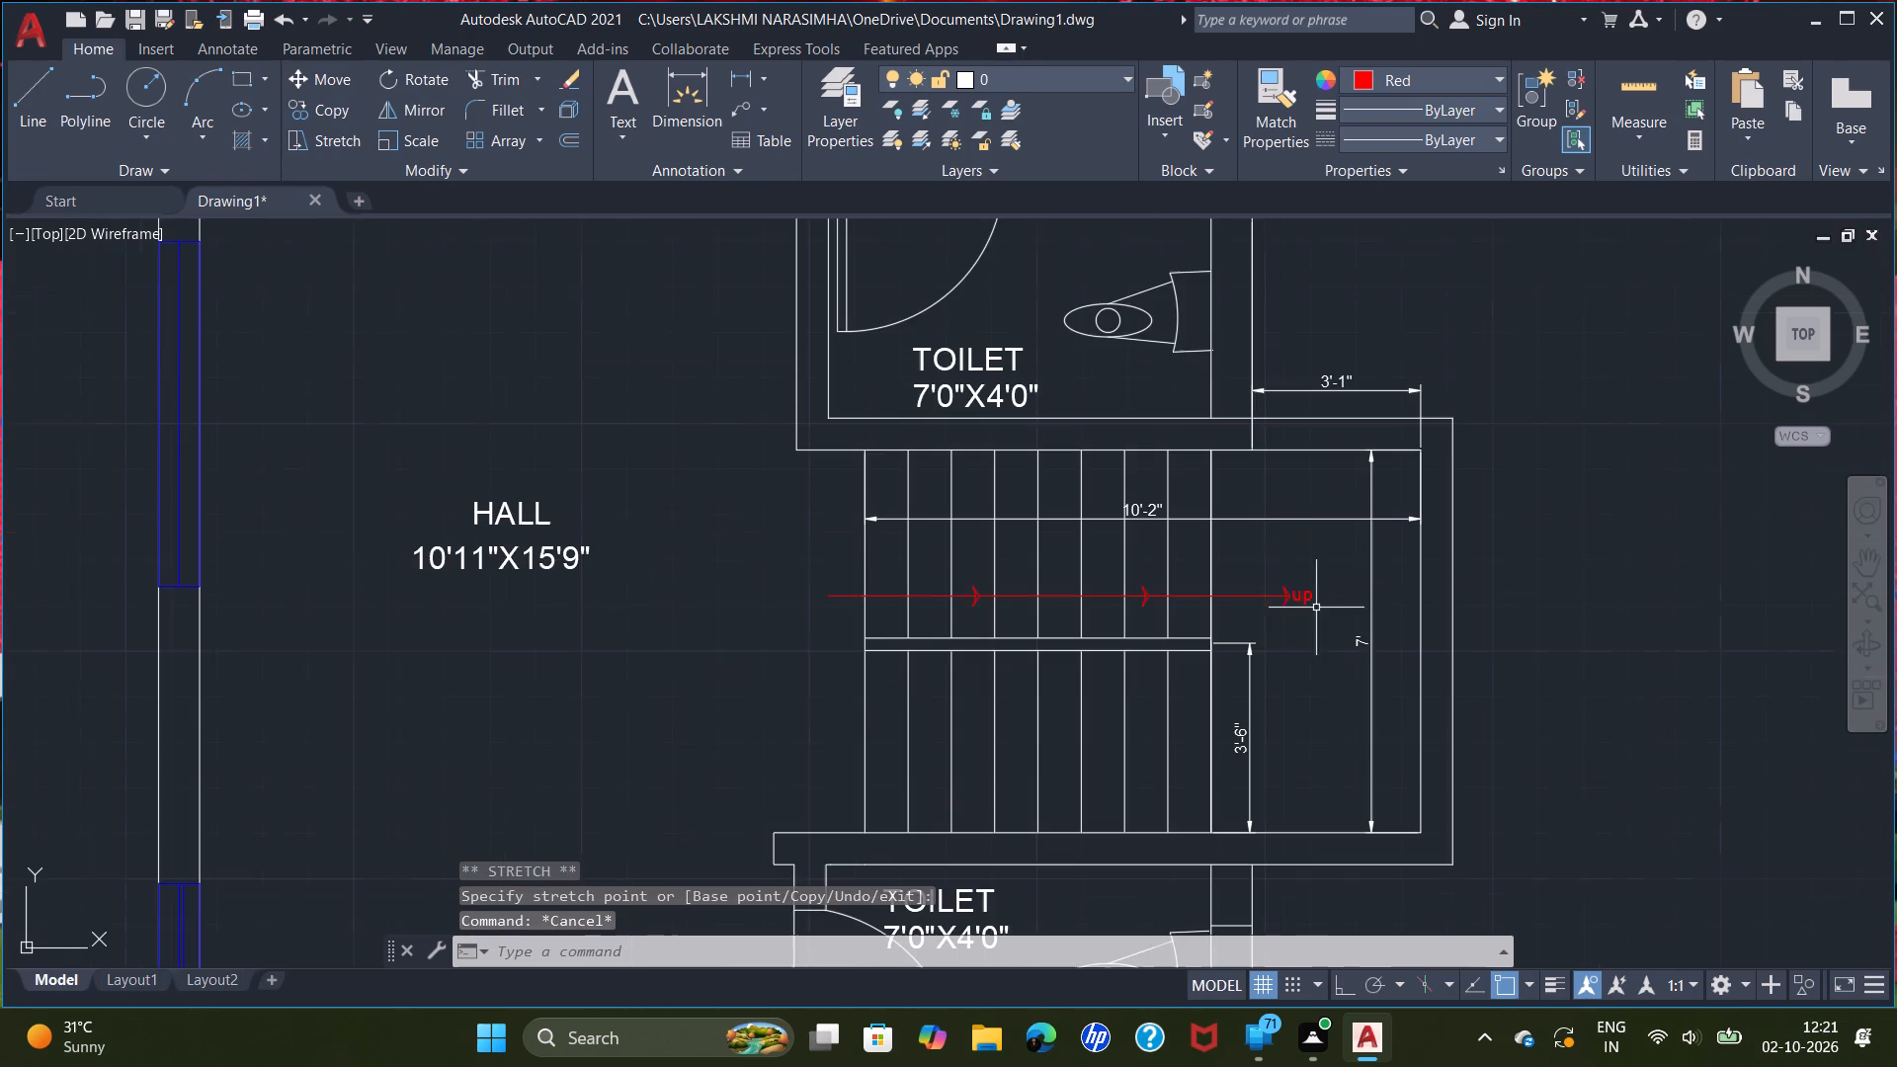
middle_drag(1348, 674, 1198, 596)
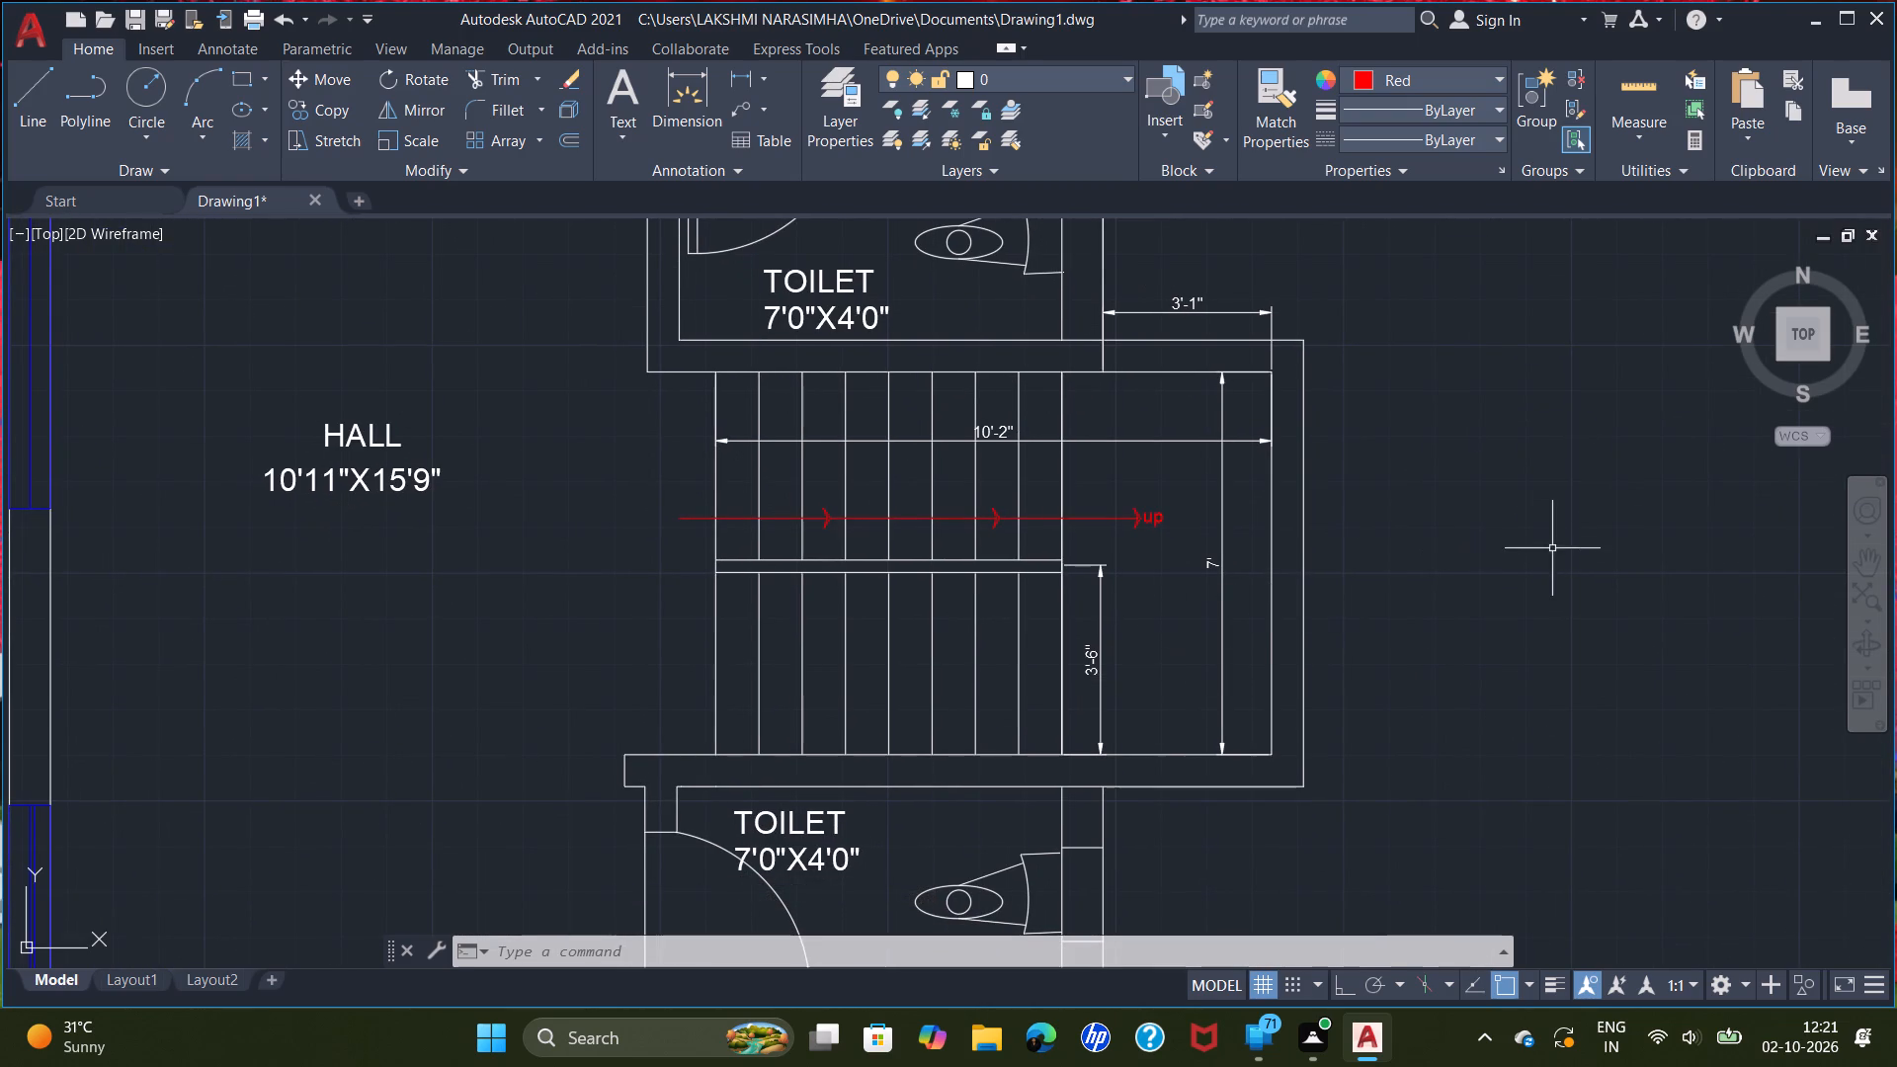
key(l)
key(Return)
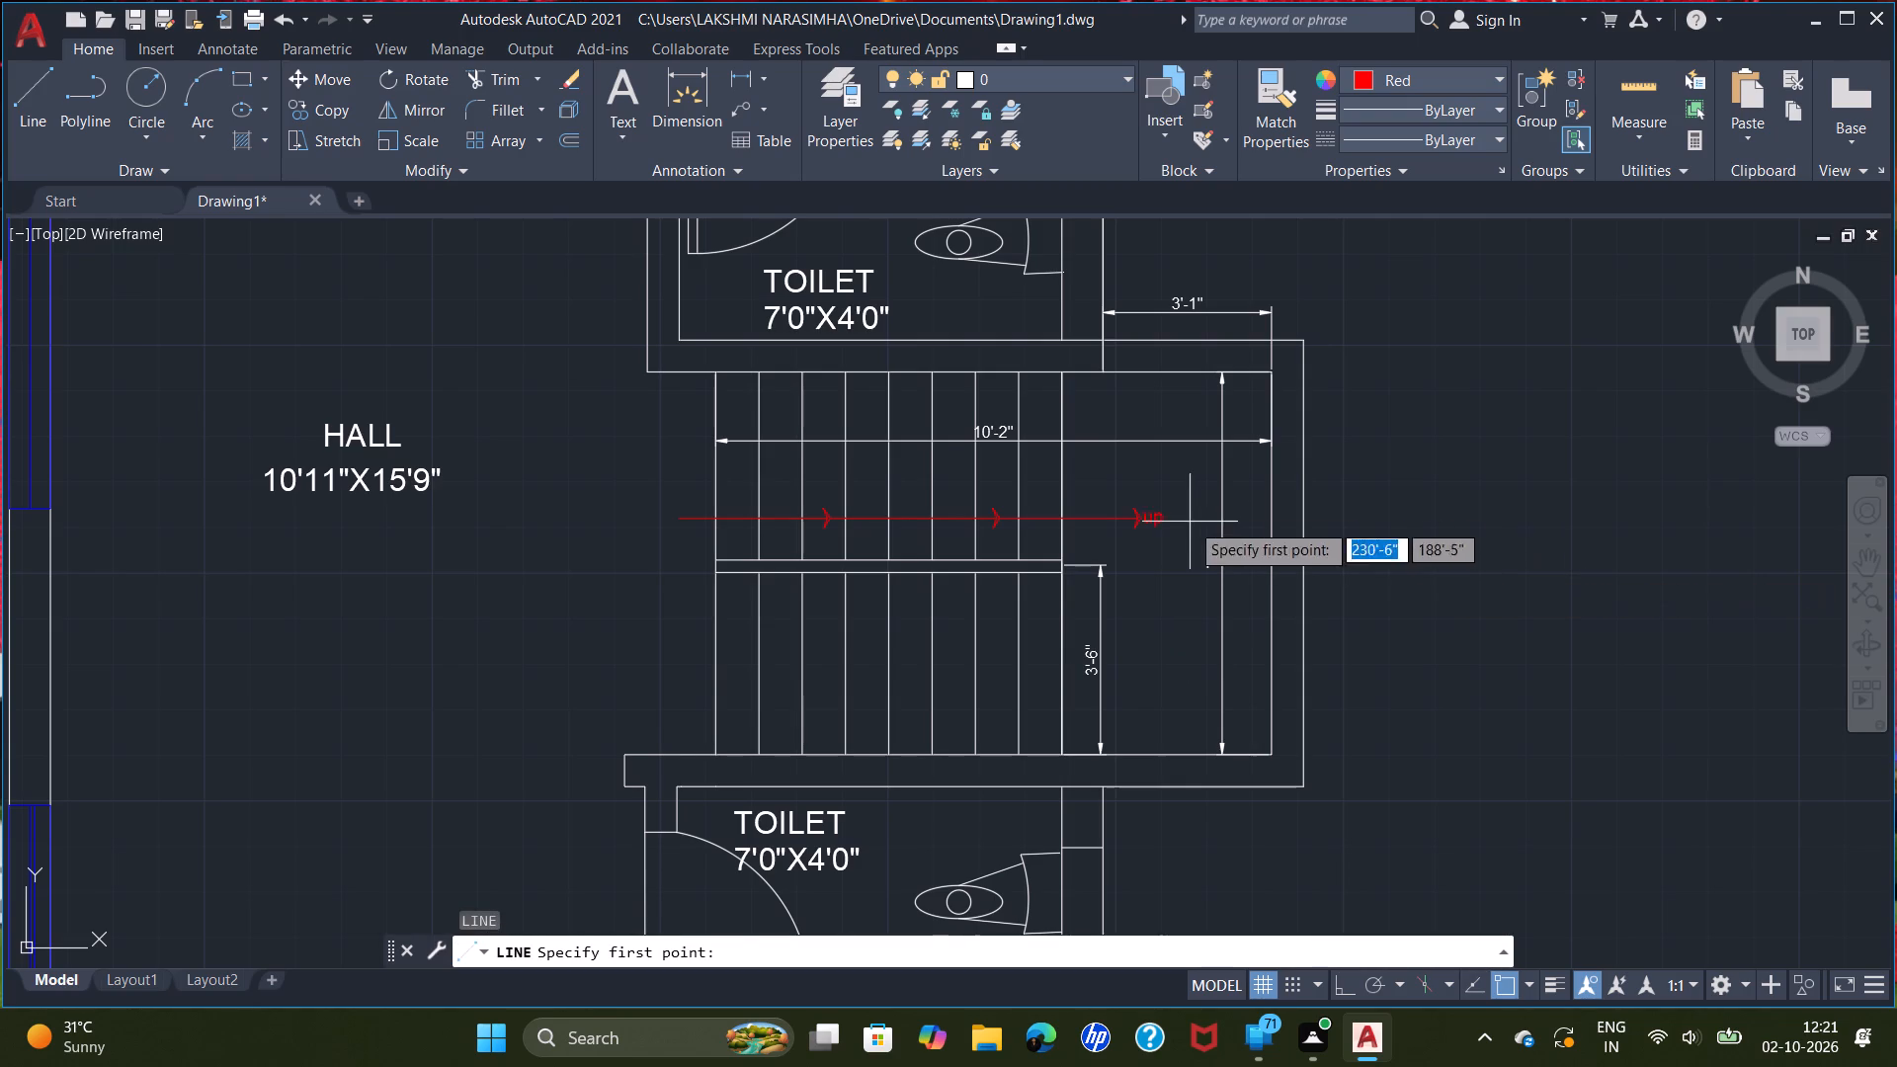
scroll(1290, 485, up, 2)
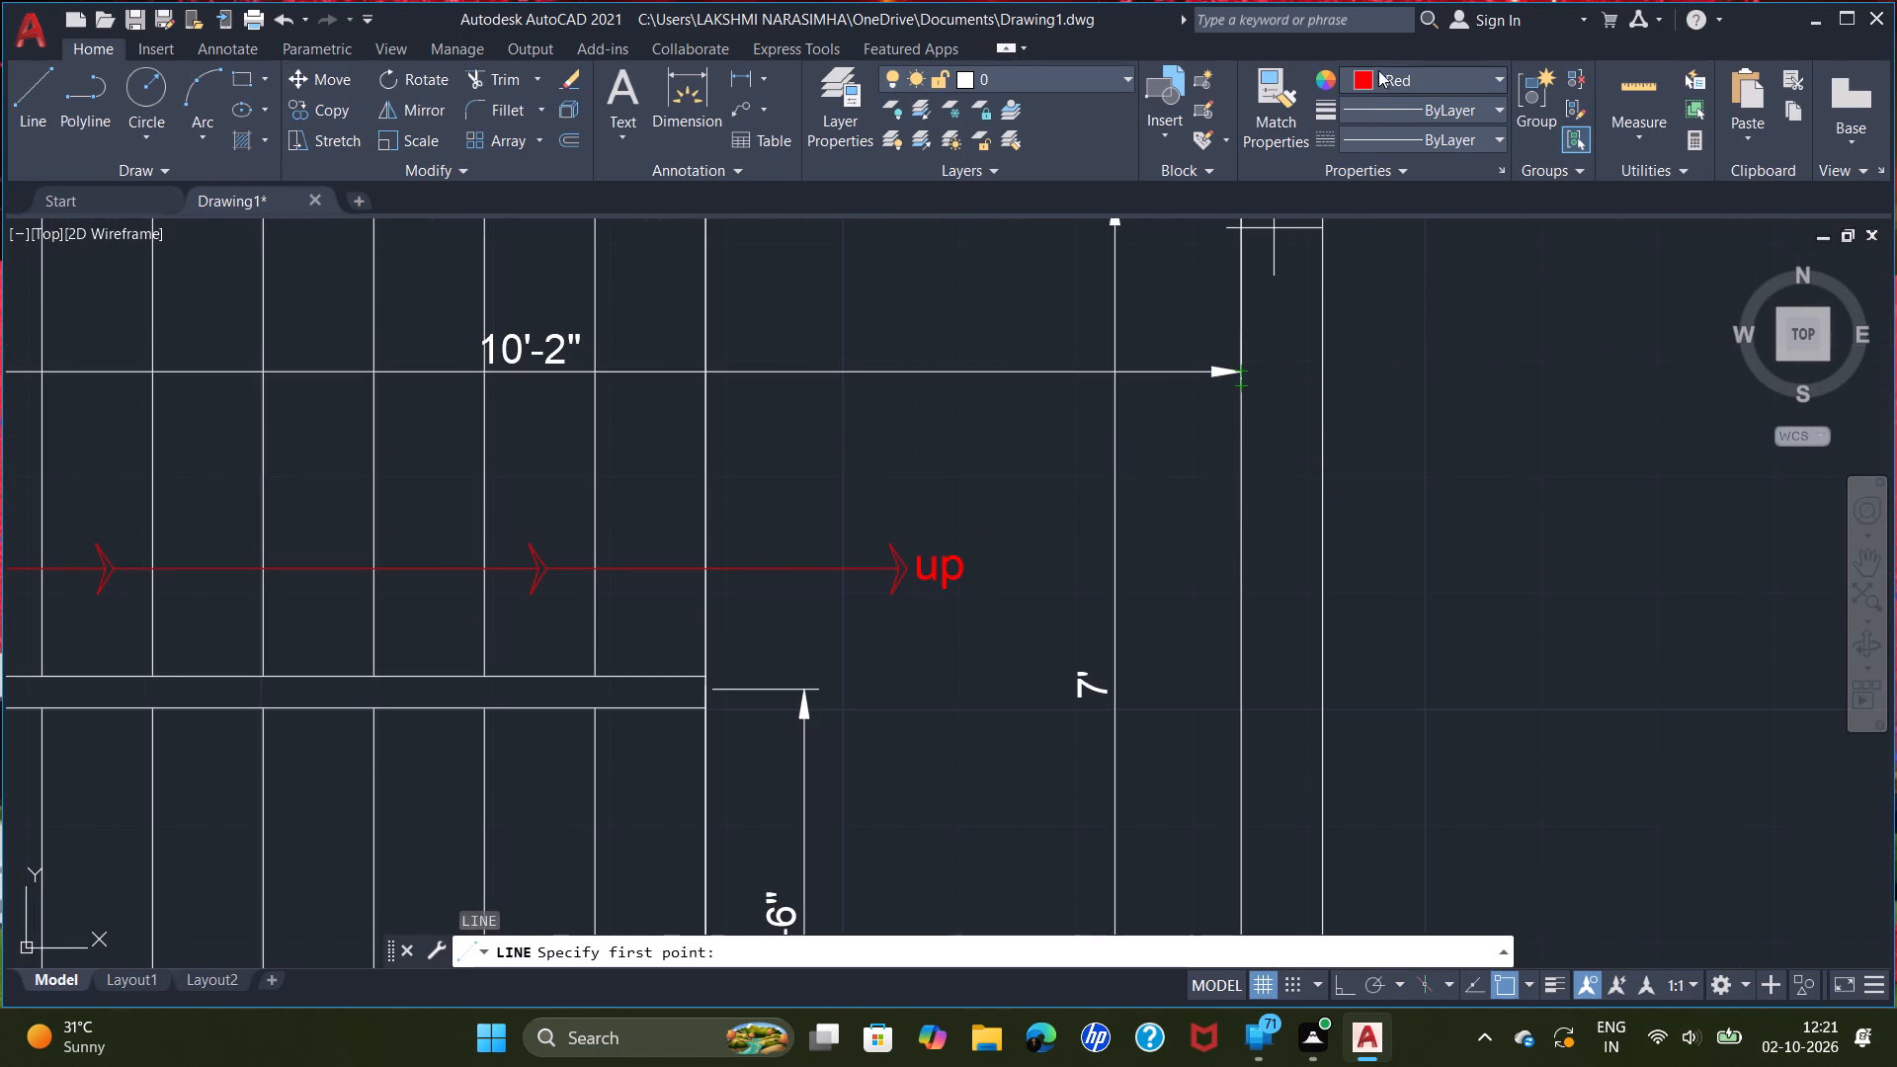
click(1416, 77)
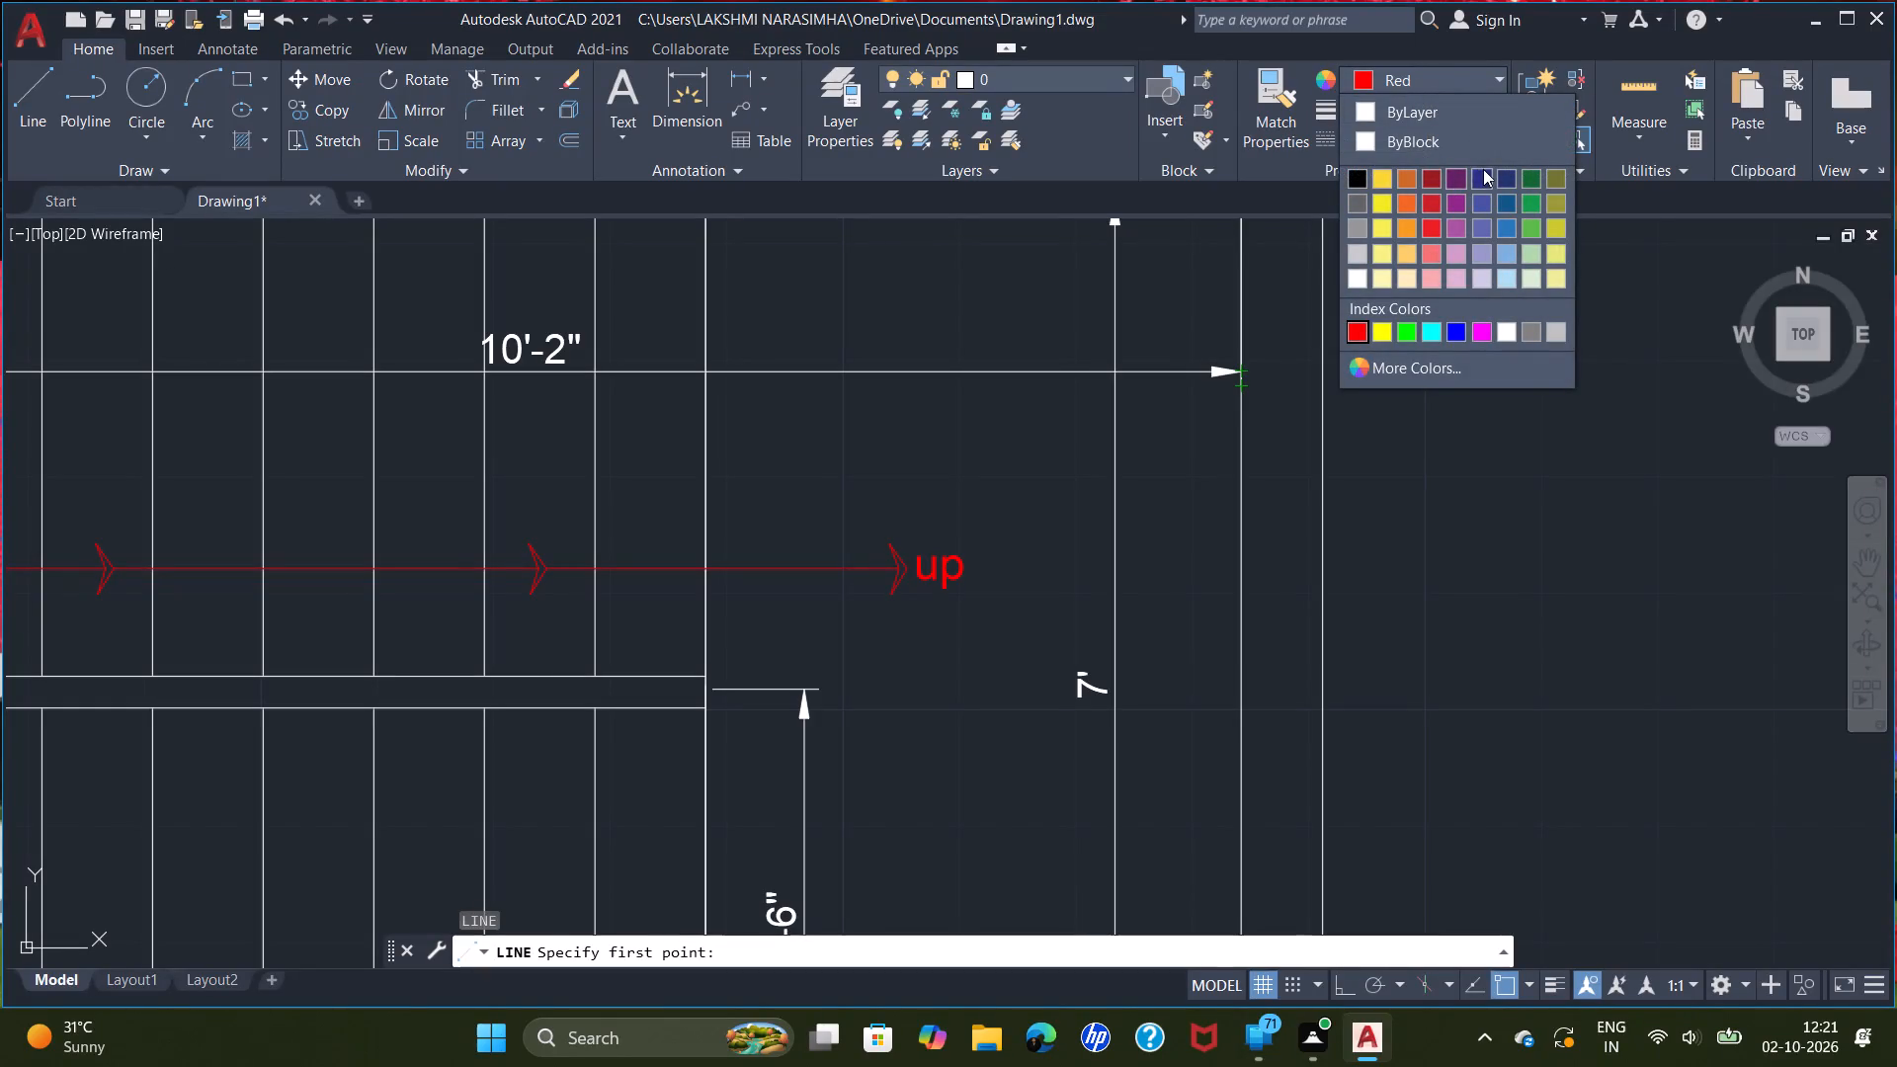
click(1484, 171)
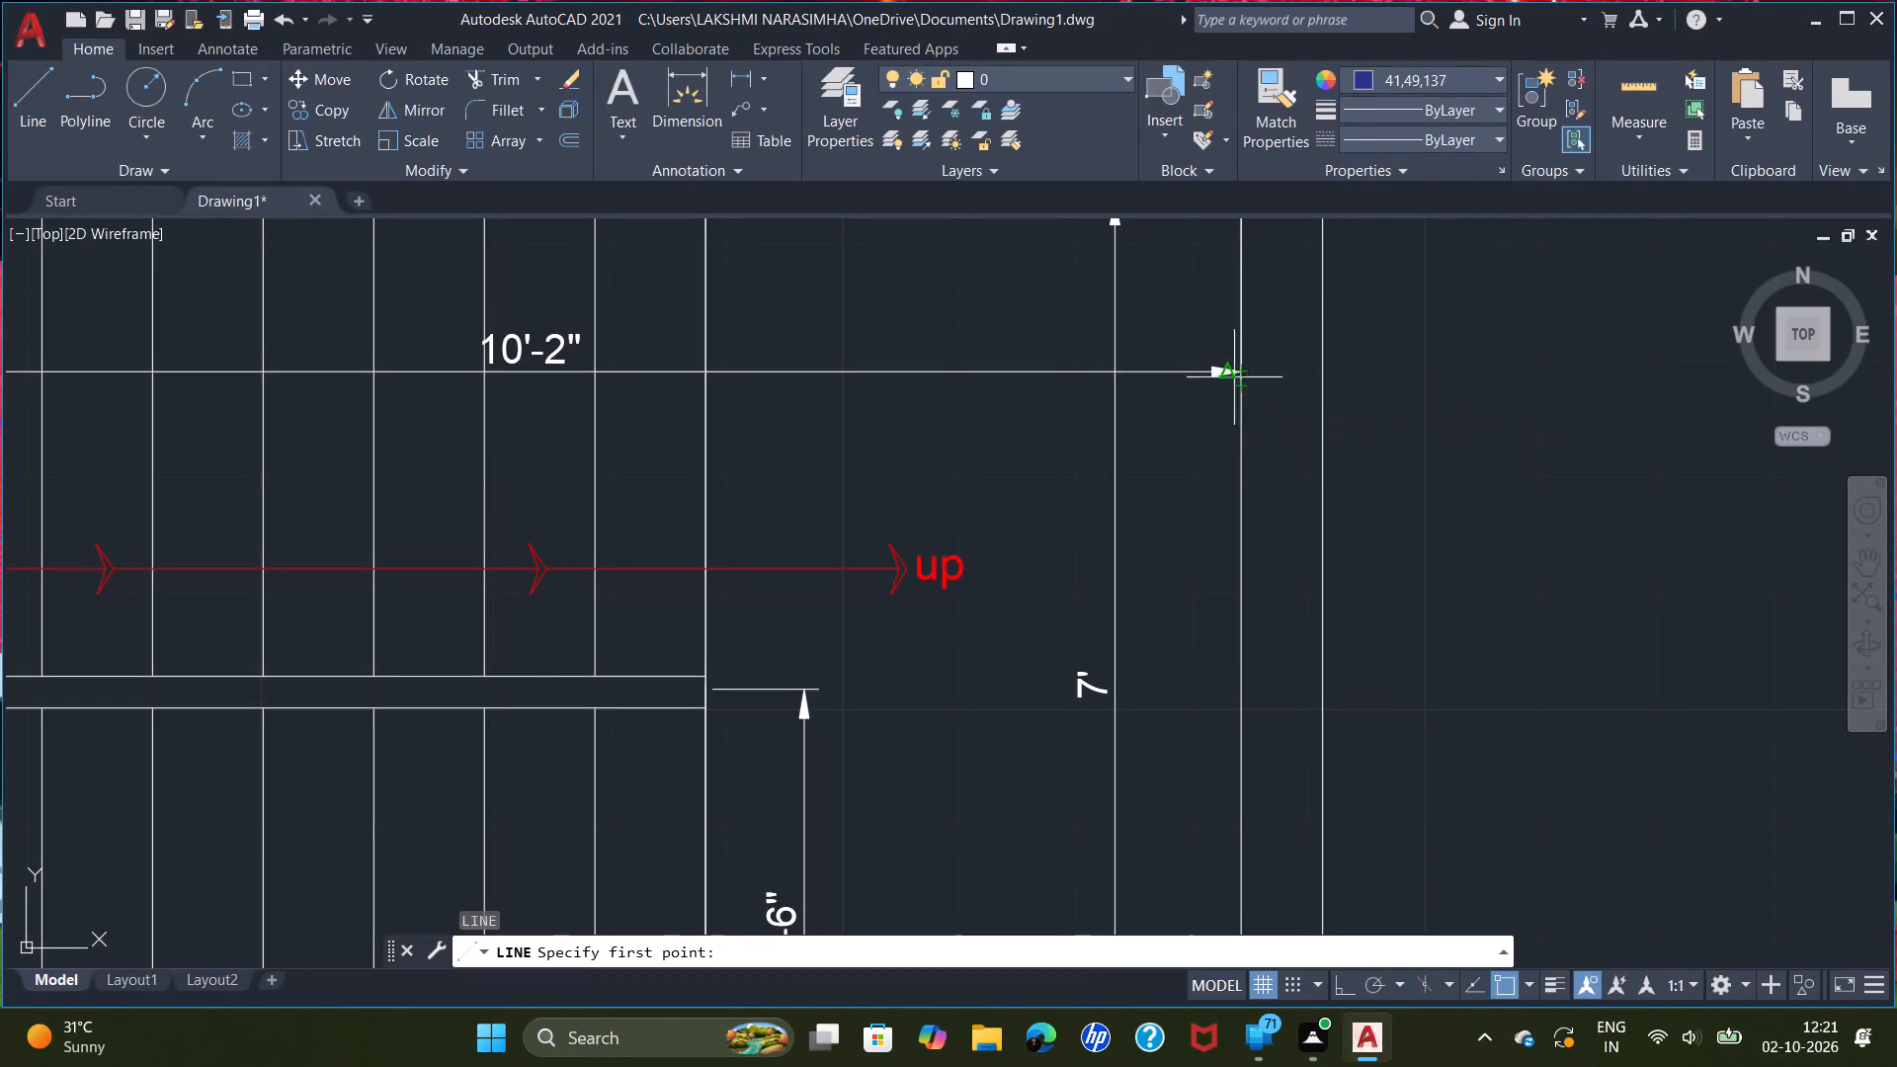
click(1239, 376)
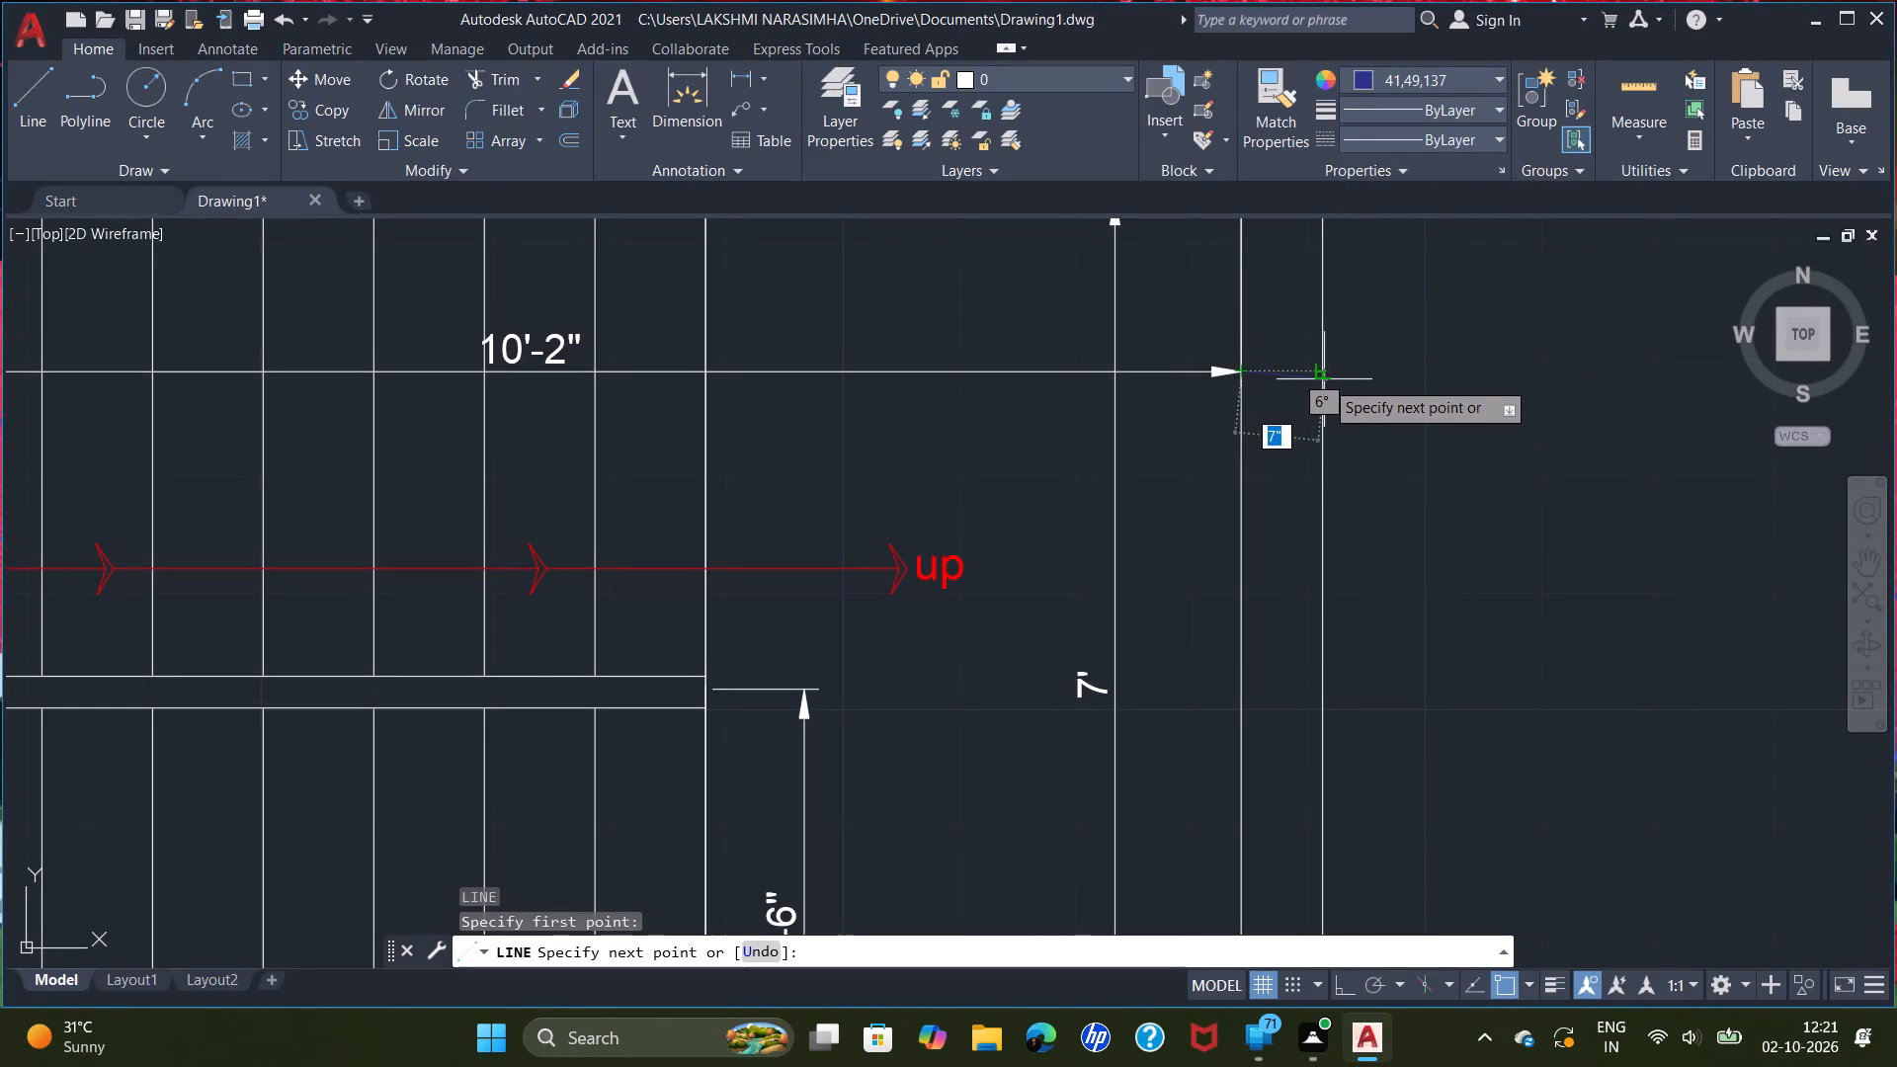
click(1327, 372)
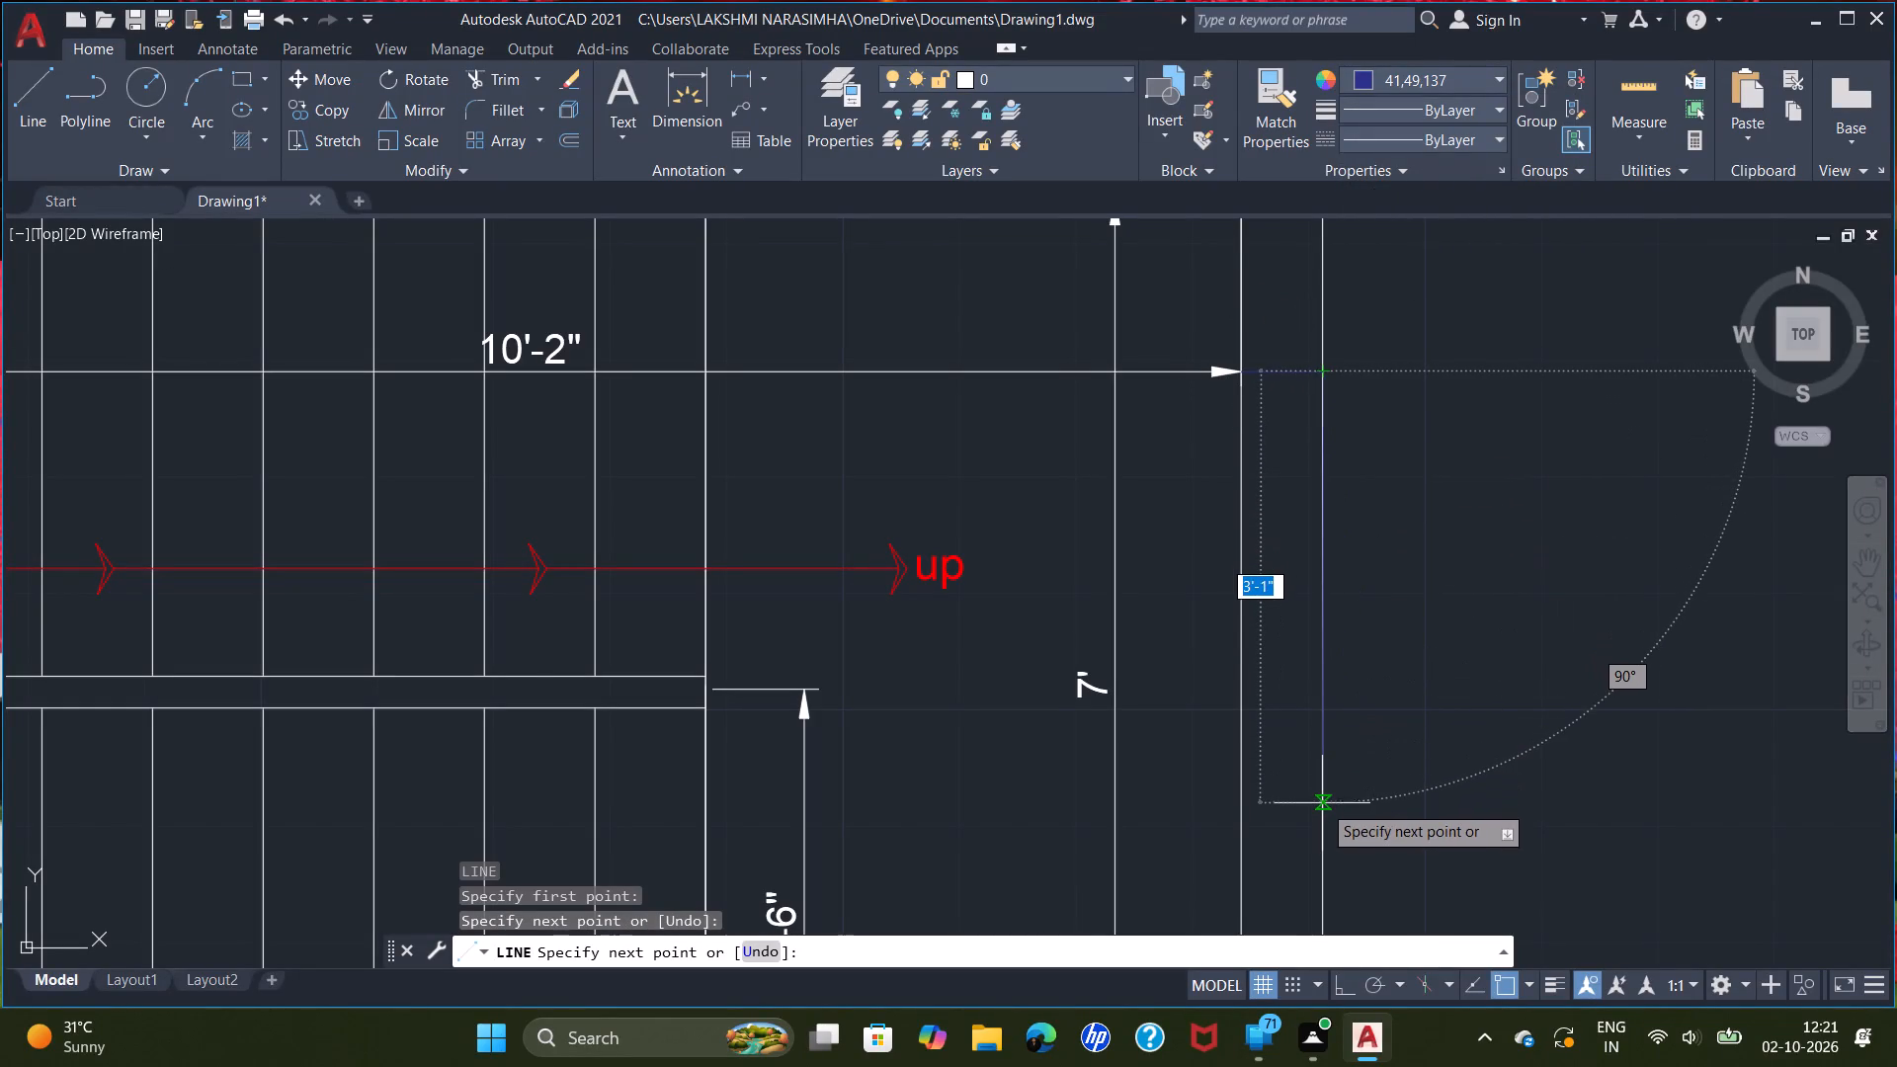
scroll(1322, 803, down, 1)
middle_click(1329, 844)
scroll(1329, 844, down, 2)
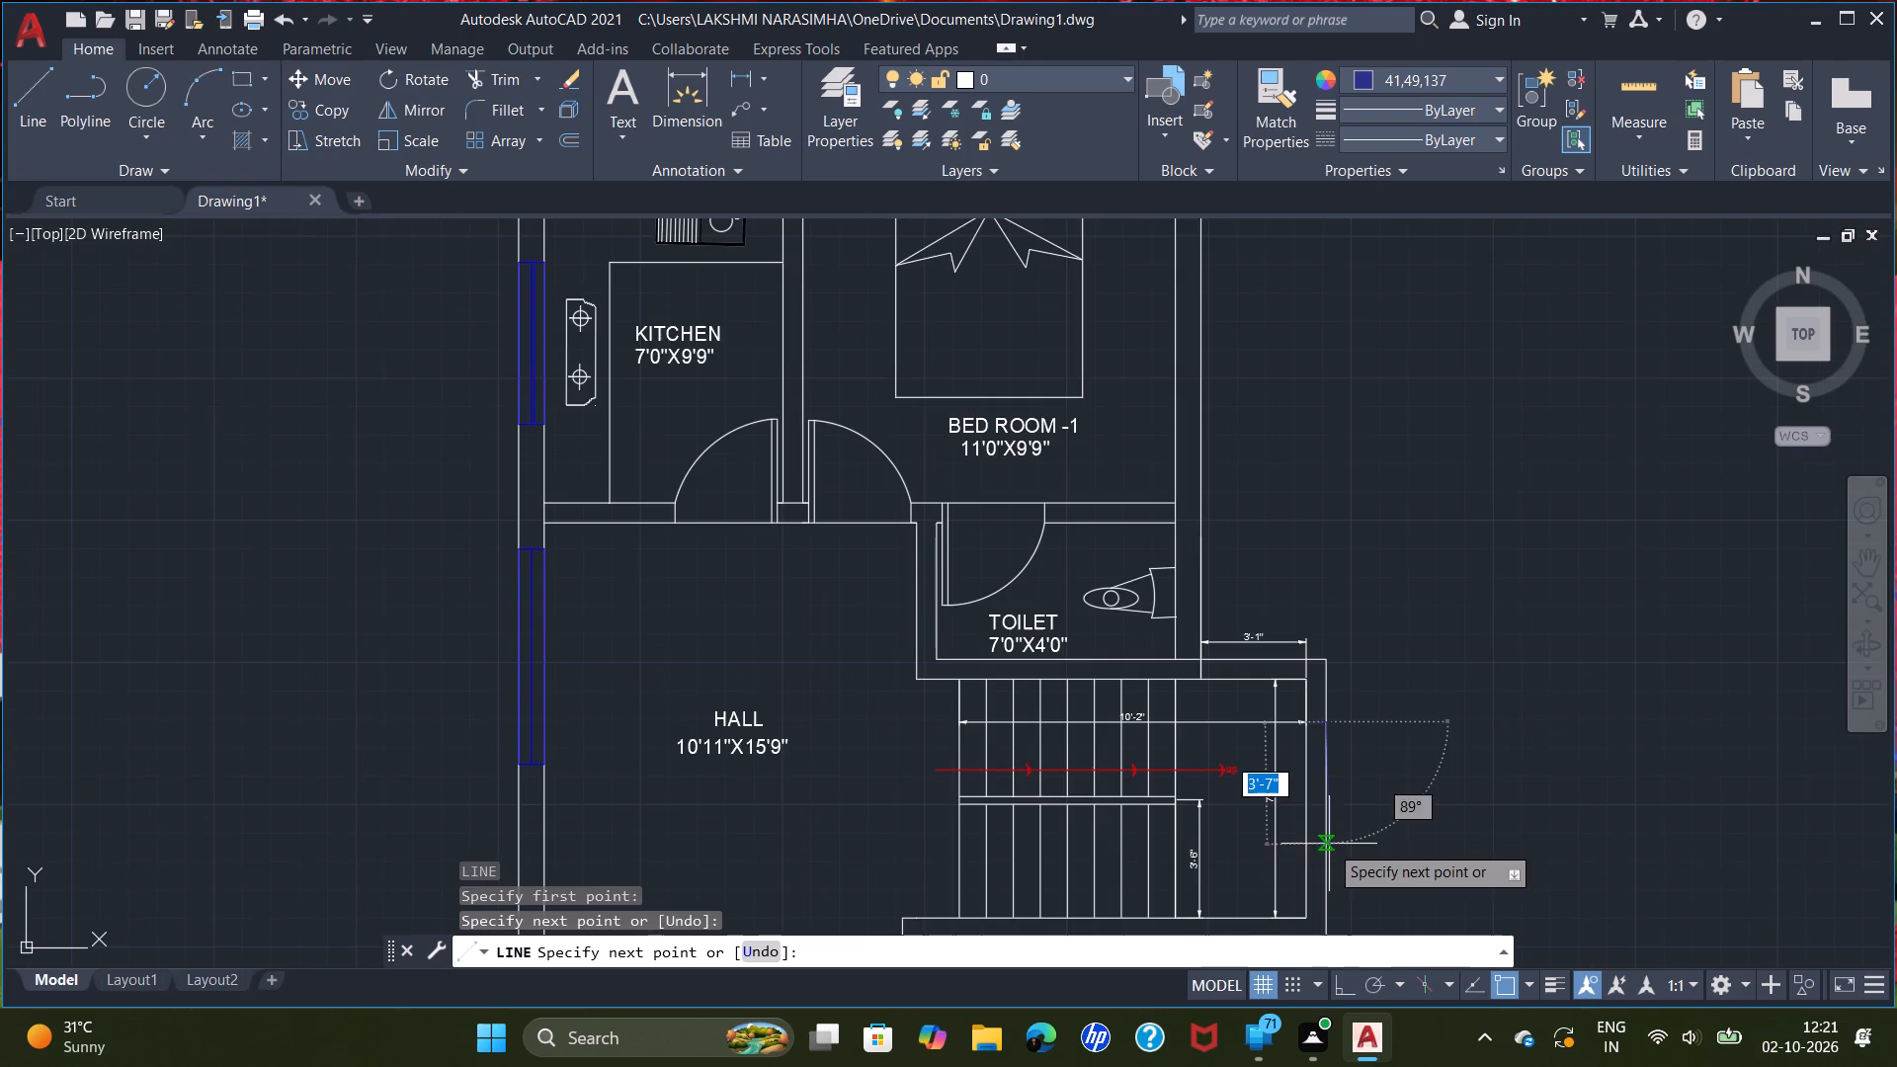
middle_drag(1341, 892, 1327, 722)
scroll(1306, 725, up, 3)
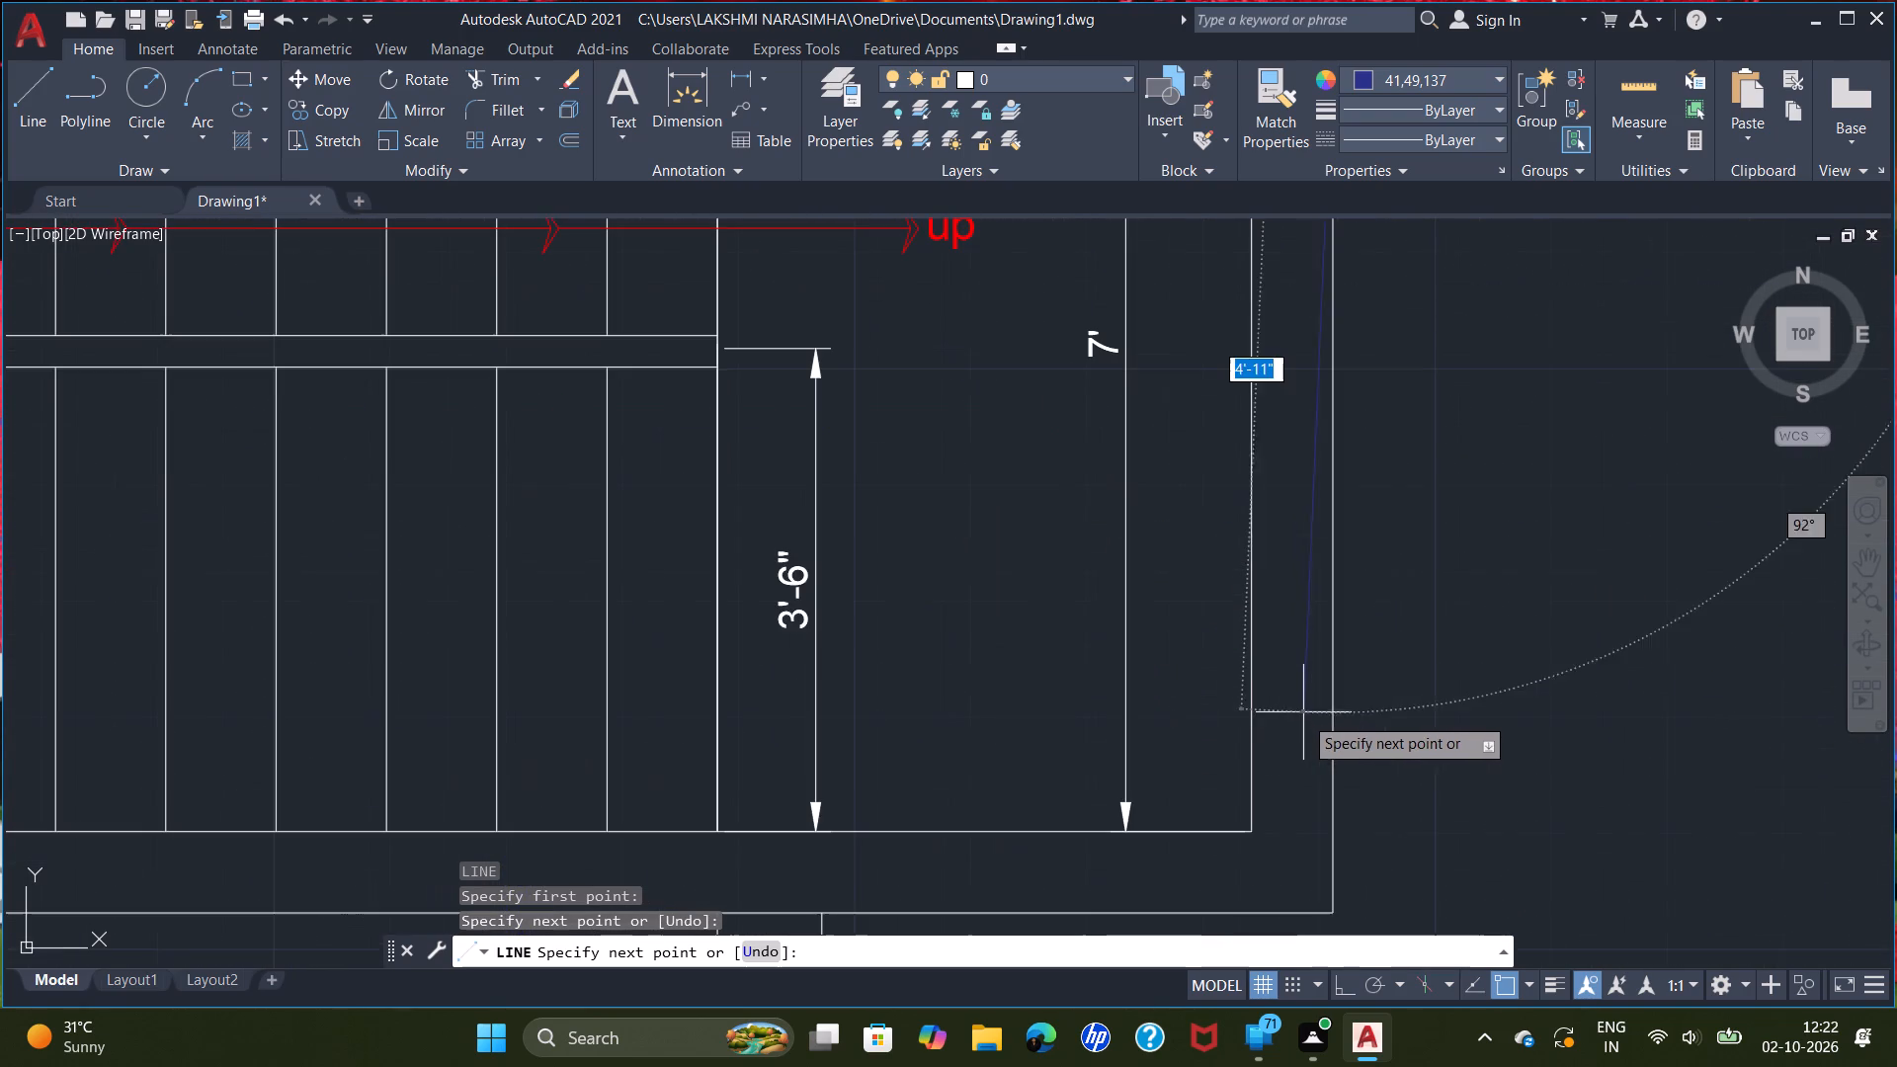
scroll(1333, 754, up, 2)
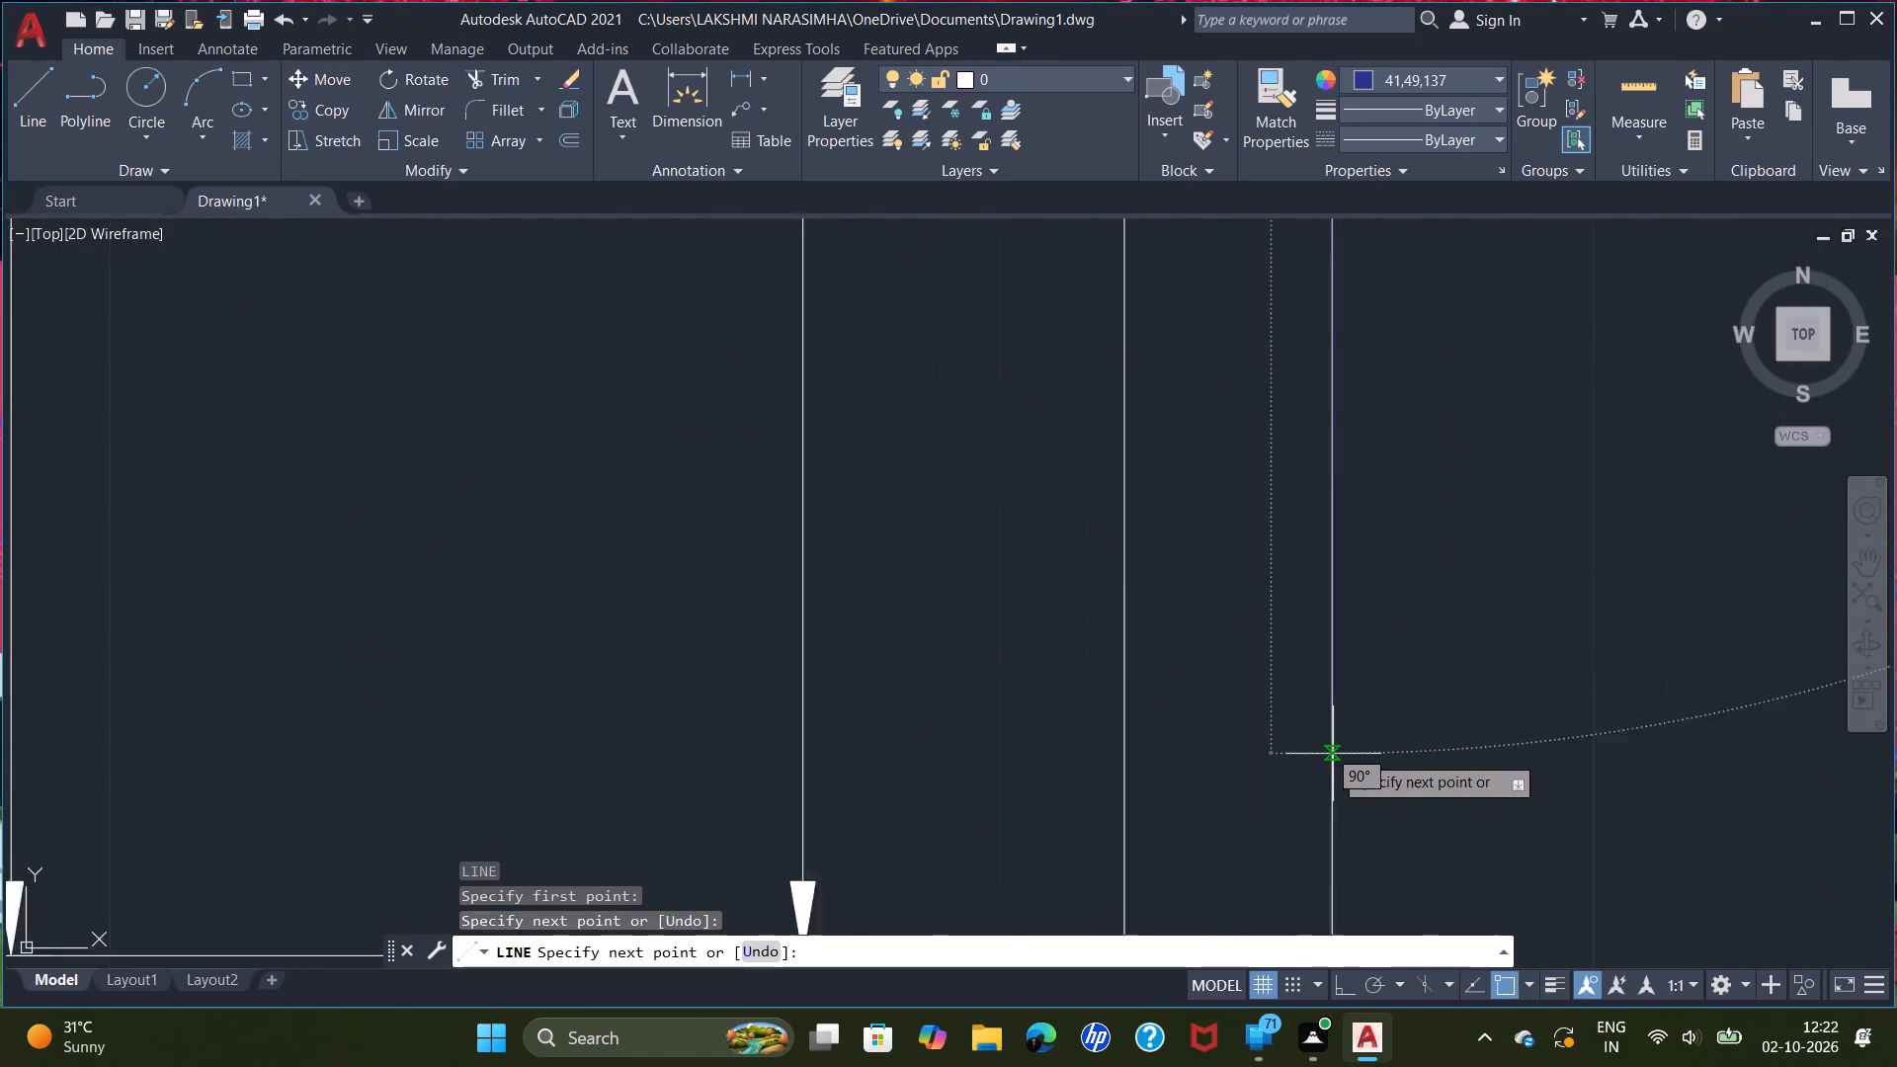
scroll(1333, 754, up, 2)
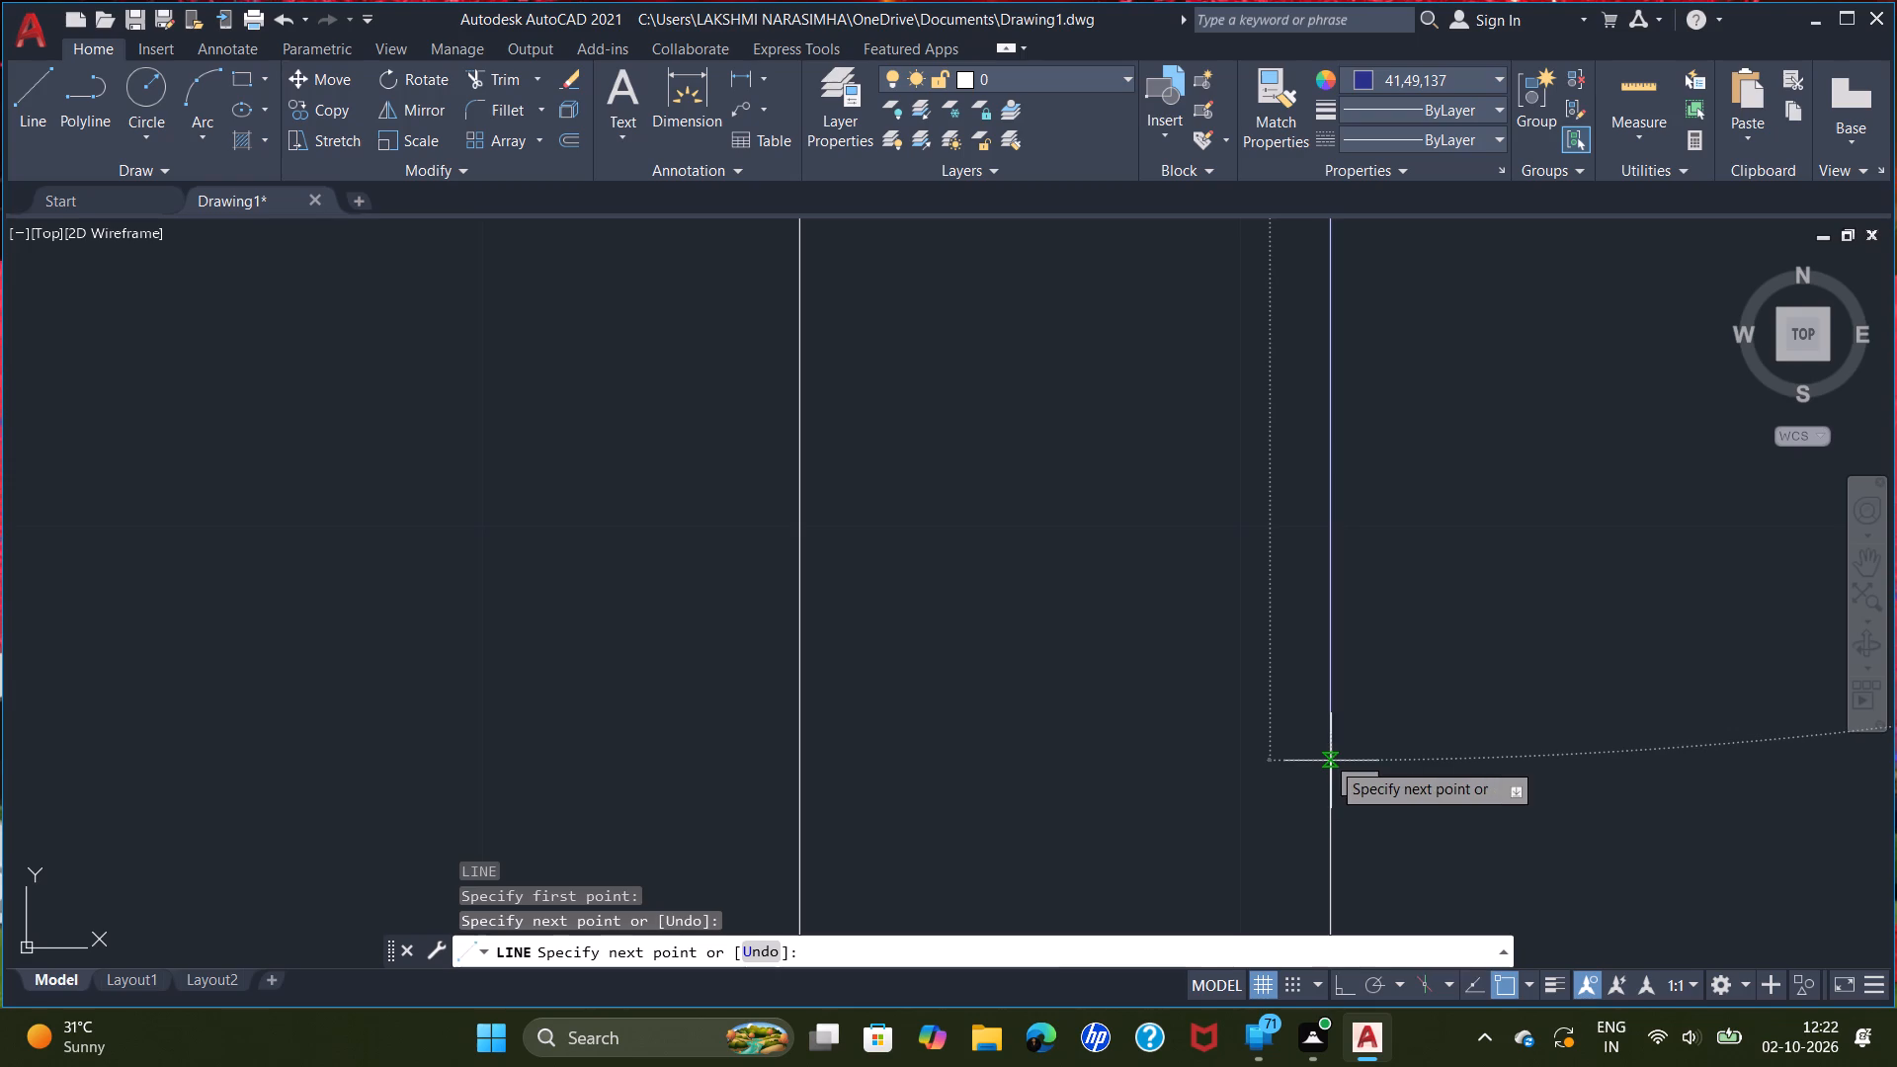
click(1329, 761)
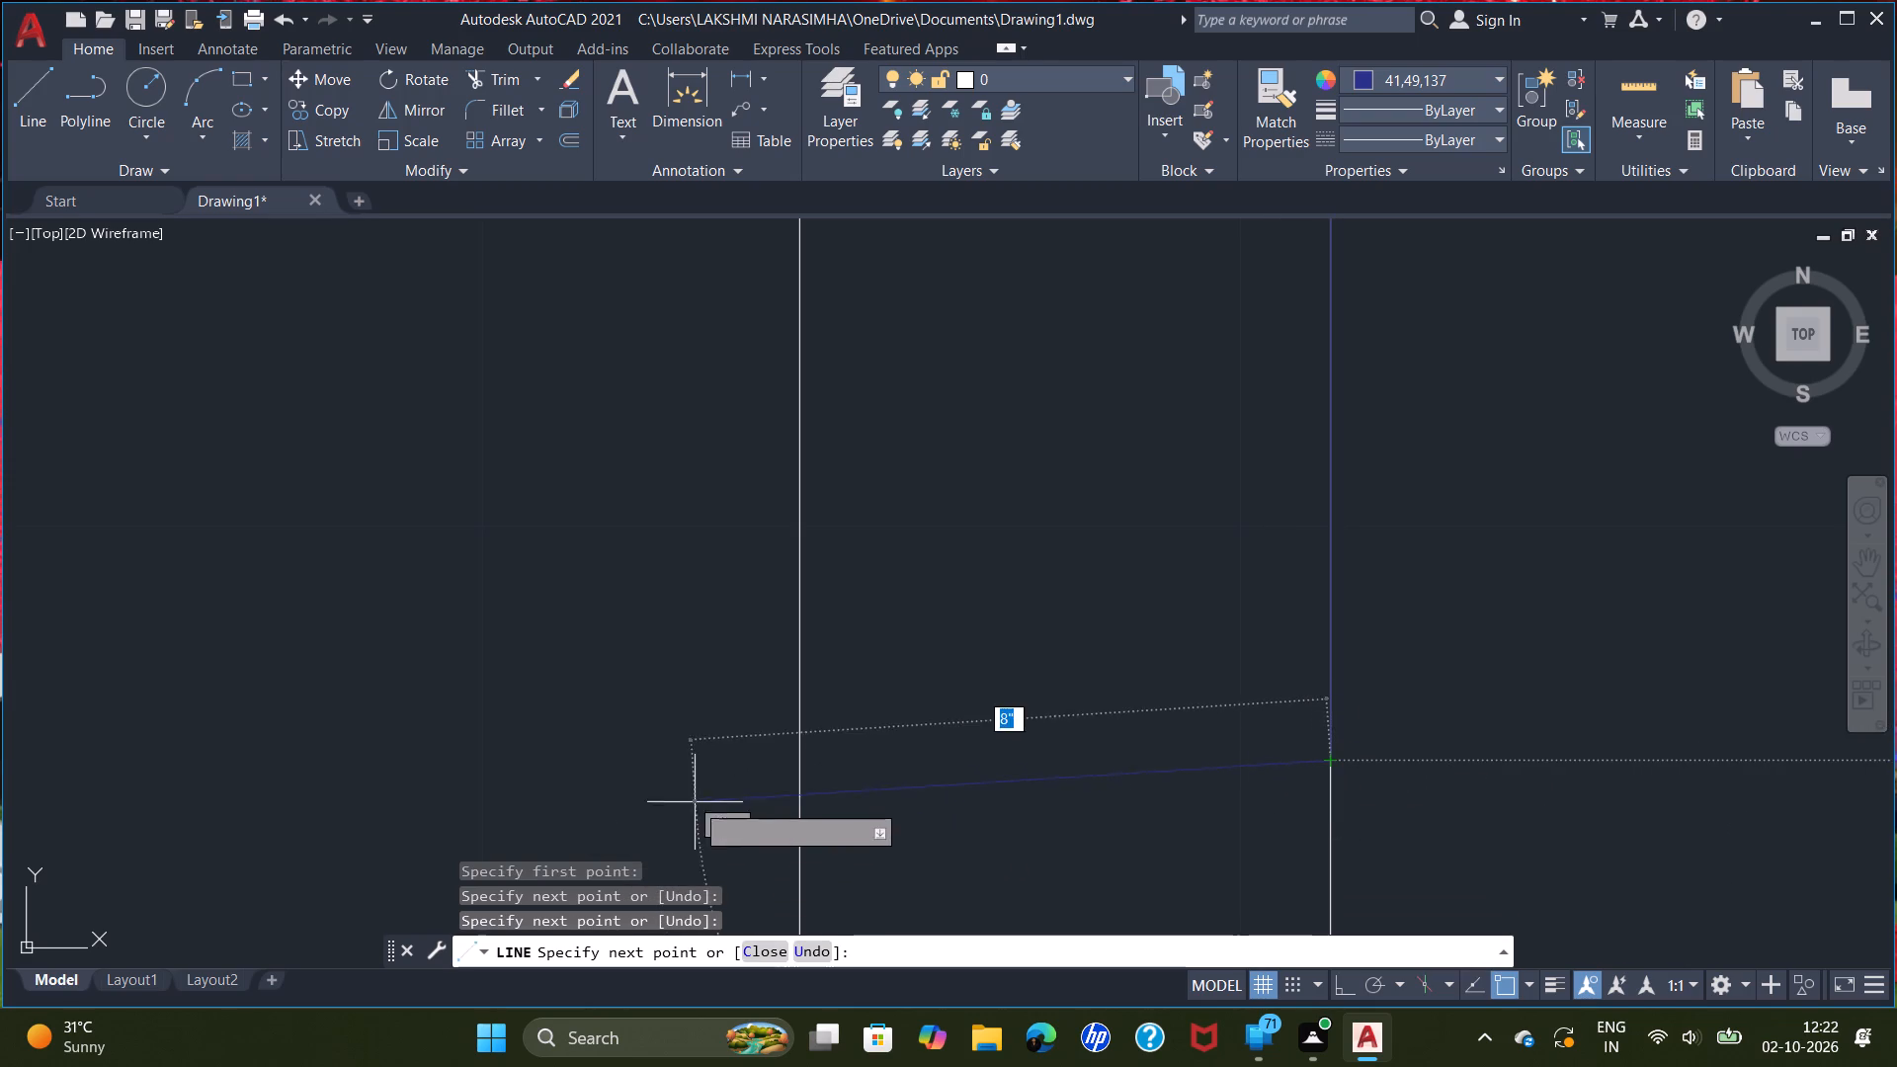
click(797, 762)
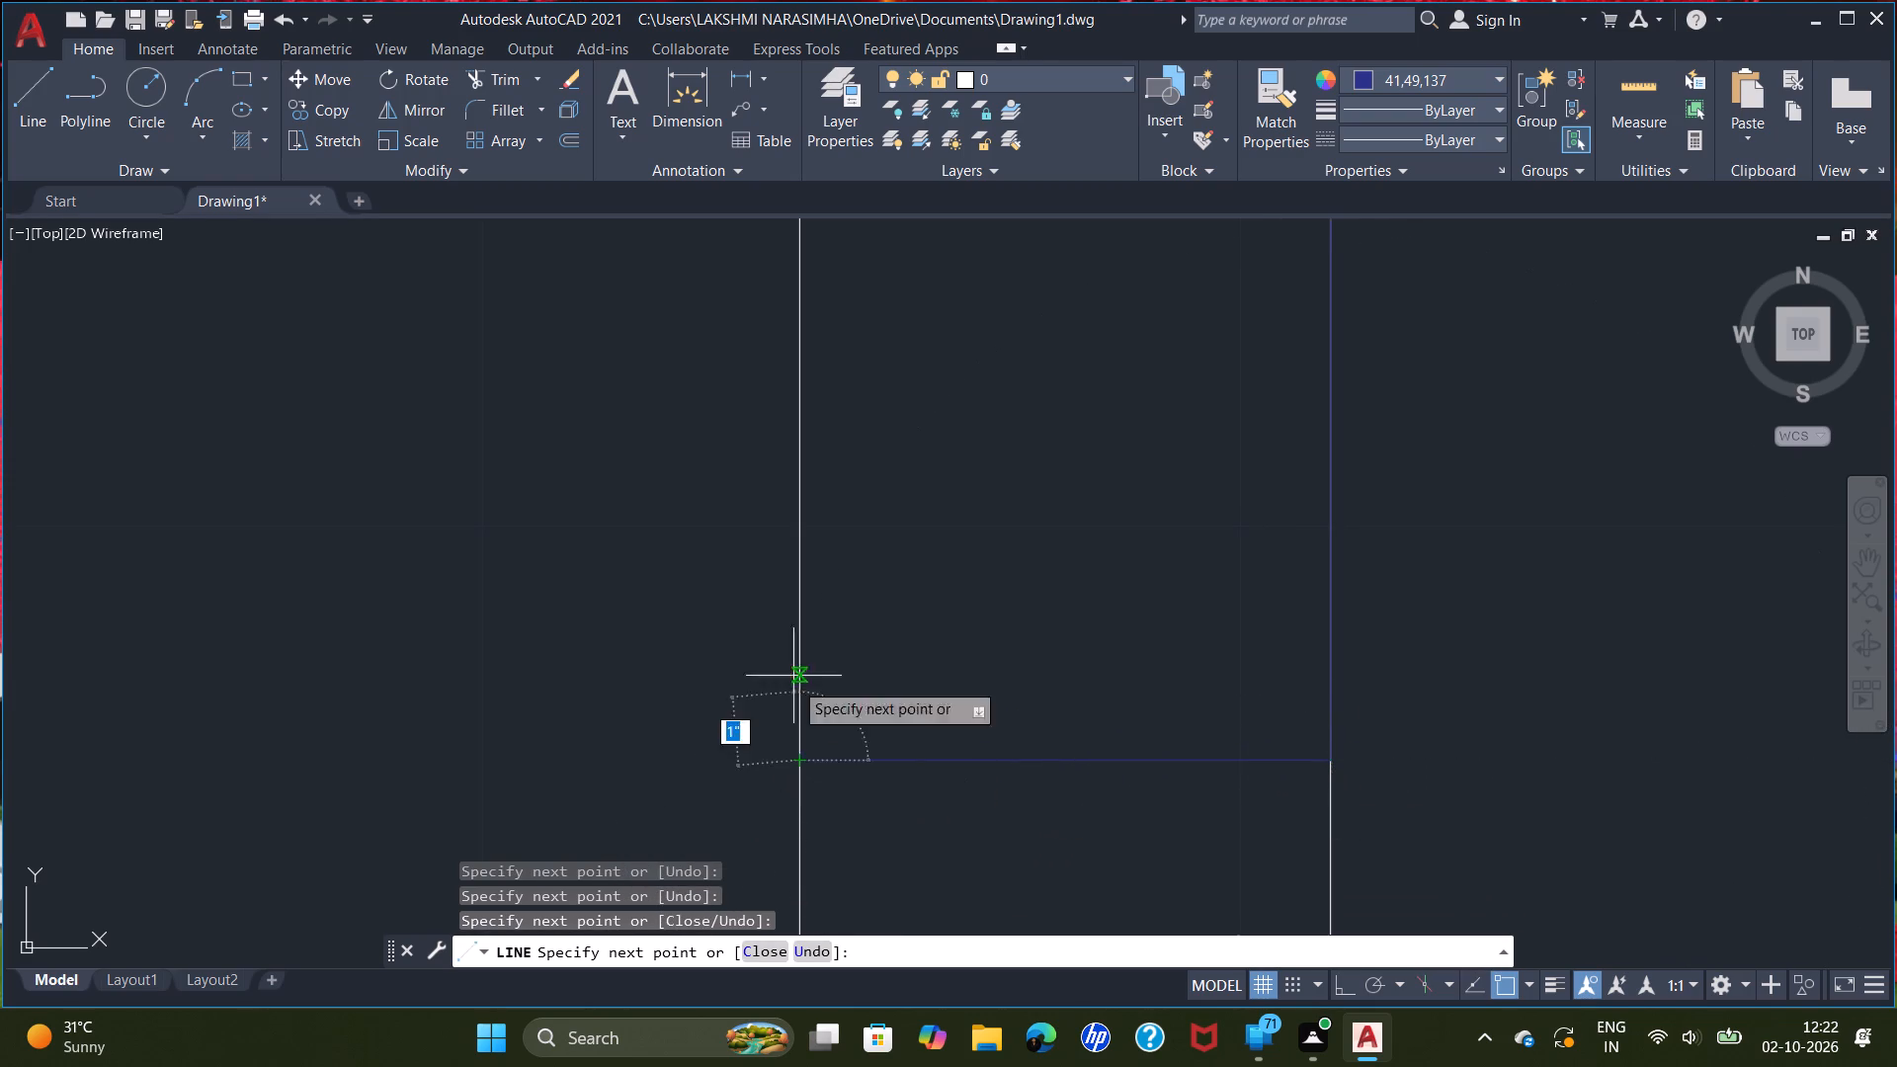
scroll(795, 563, down, 3)
middle_drag(775, 398, 951, 1037)
scroll(938, 600, down, 2)
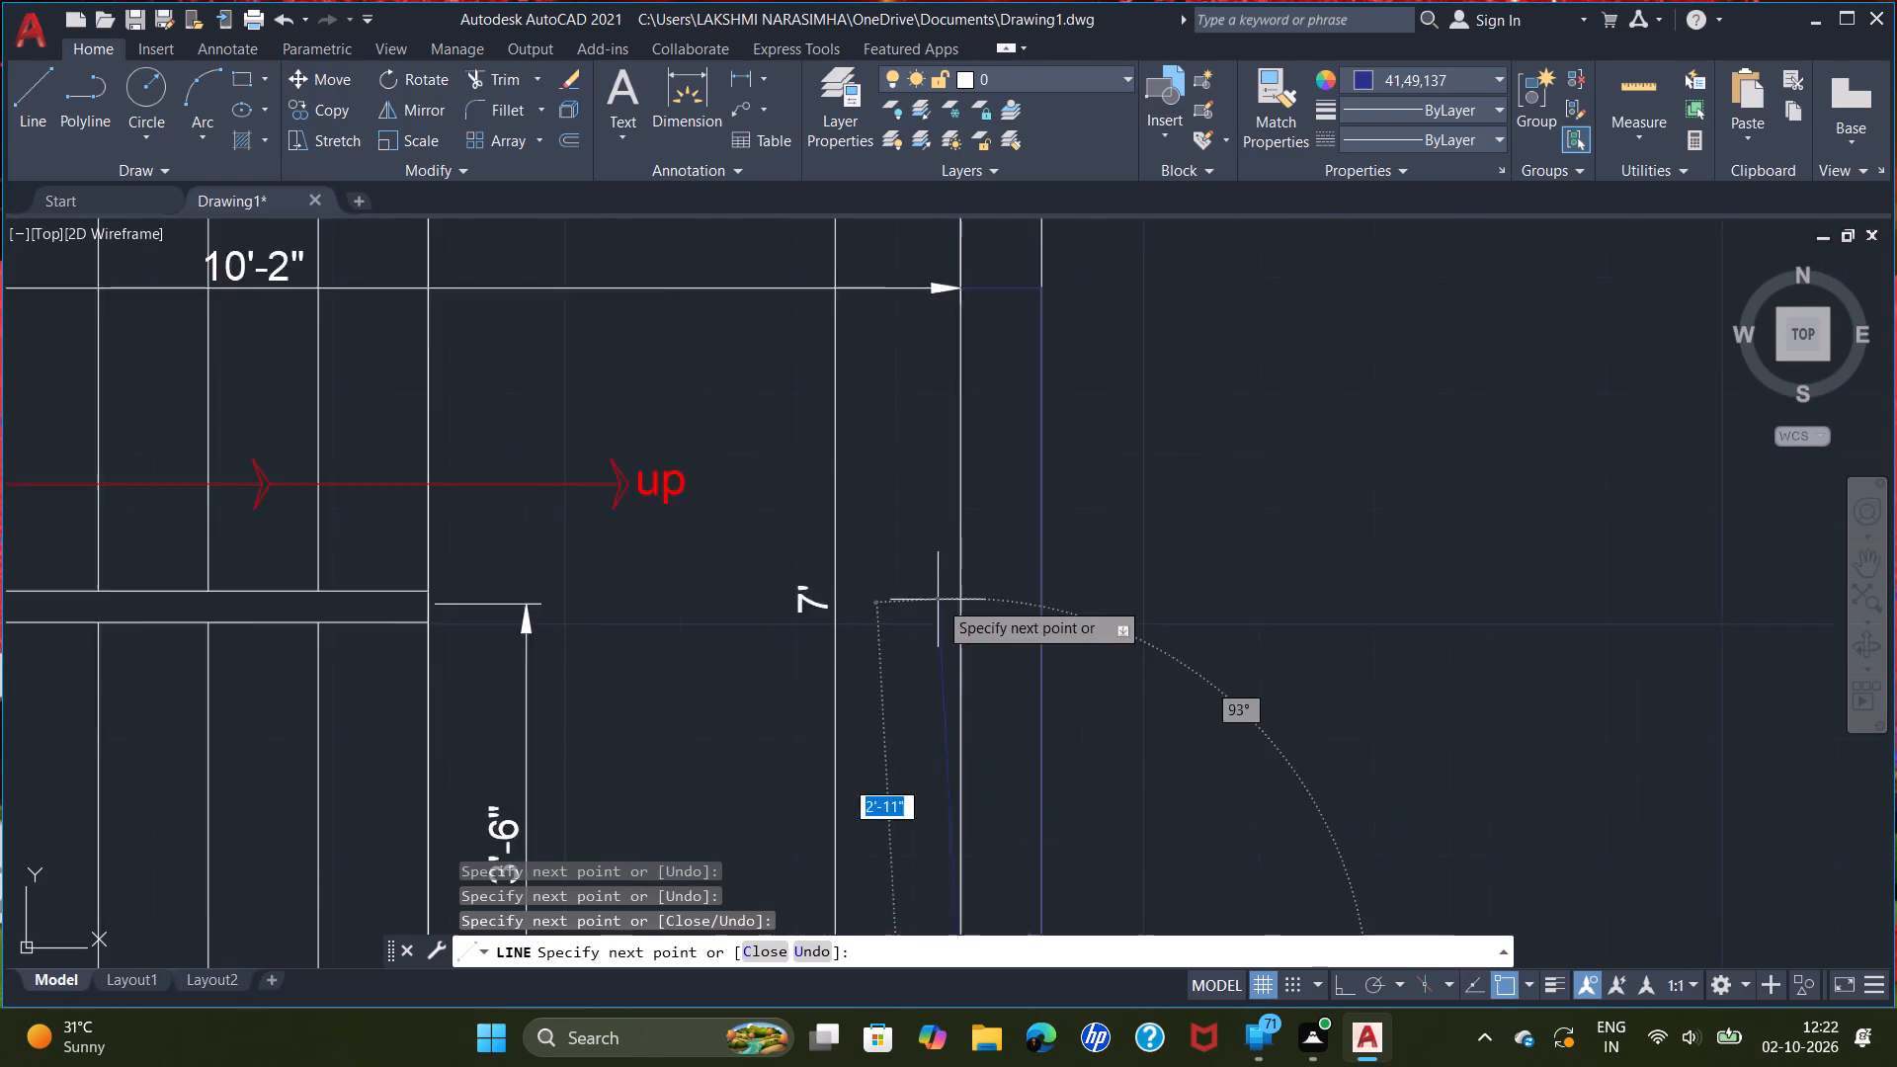
scroll(938, 600, down, 2)
scroll(945, 496, up, 5)
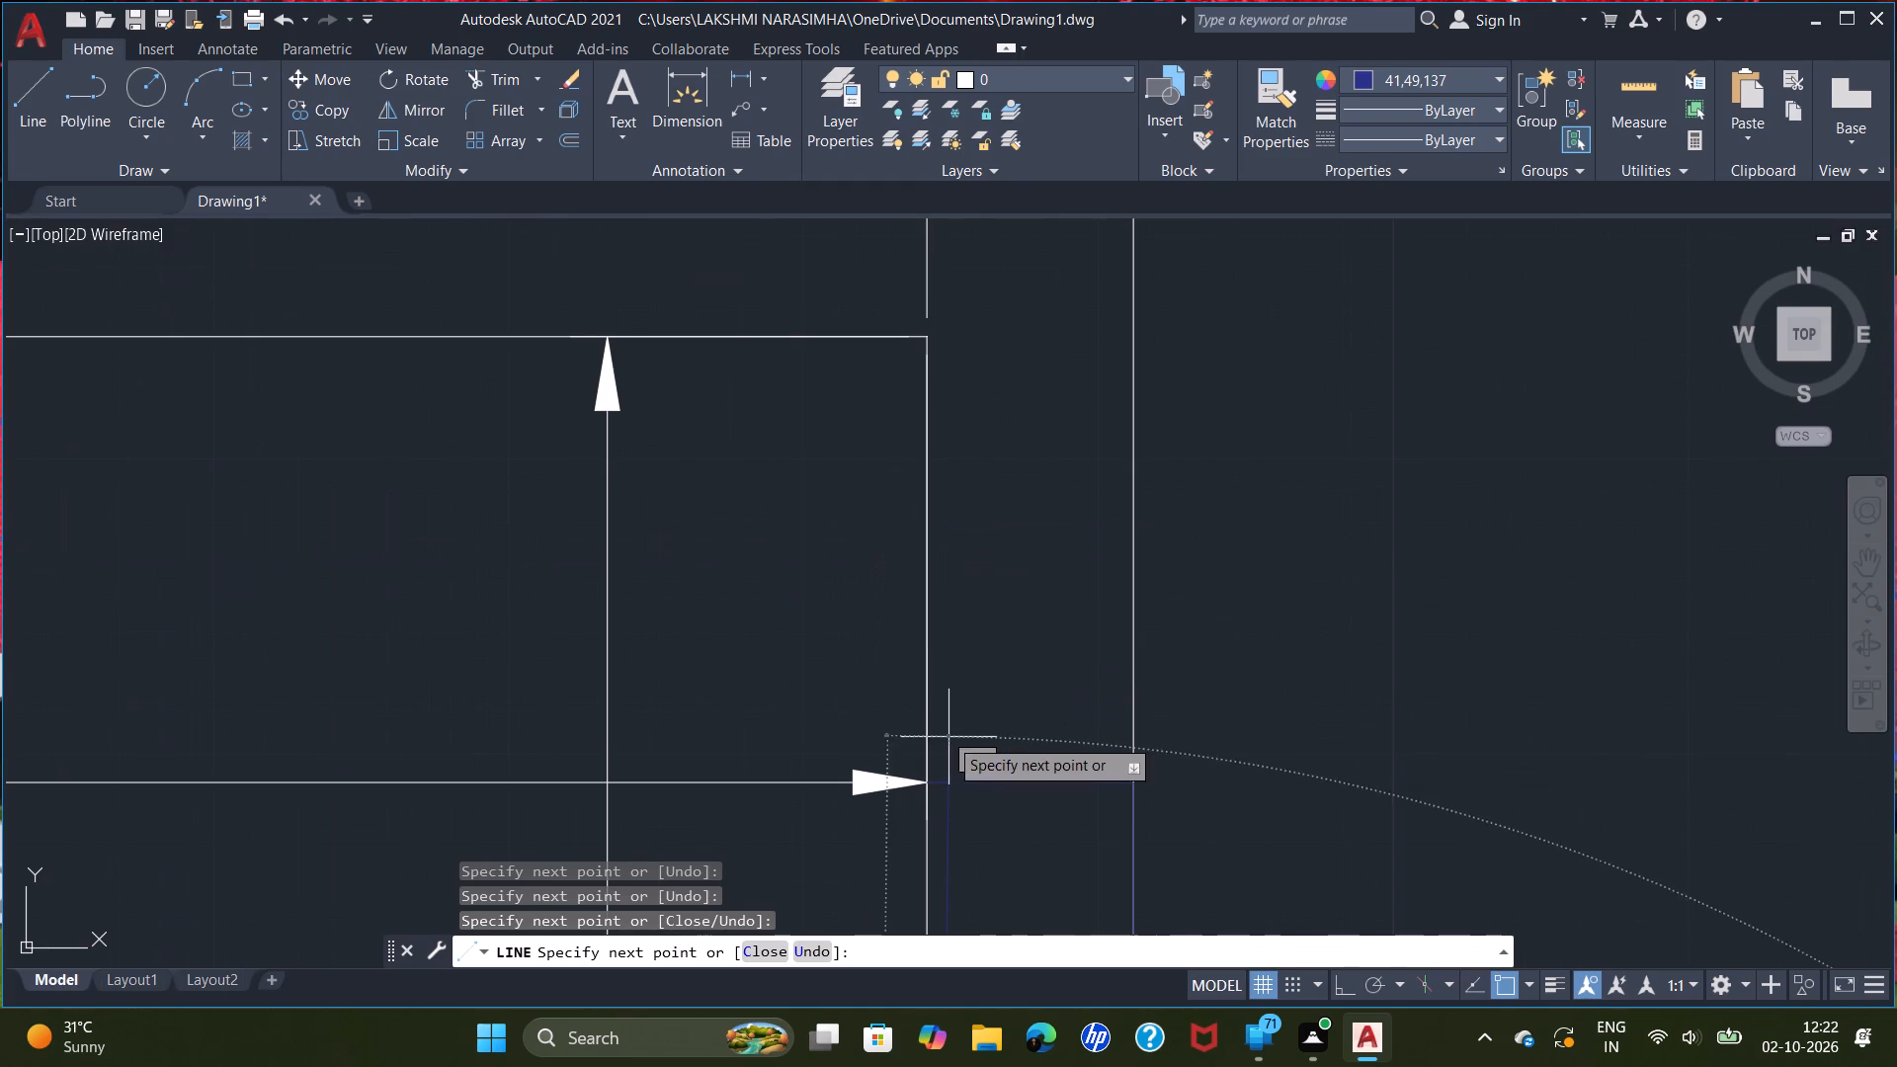
scroll(922, 790, up, 2)
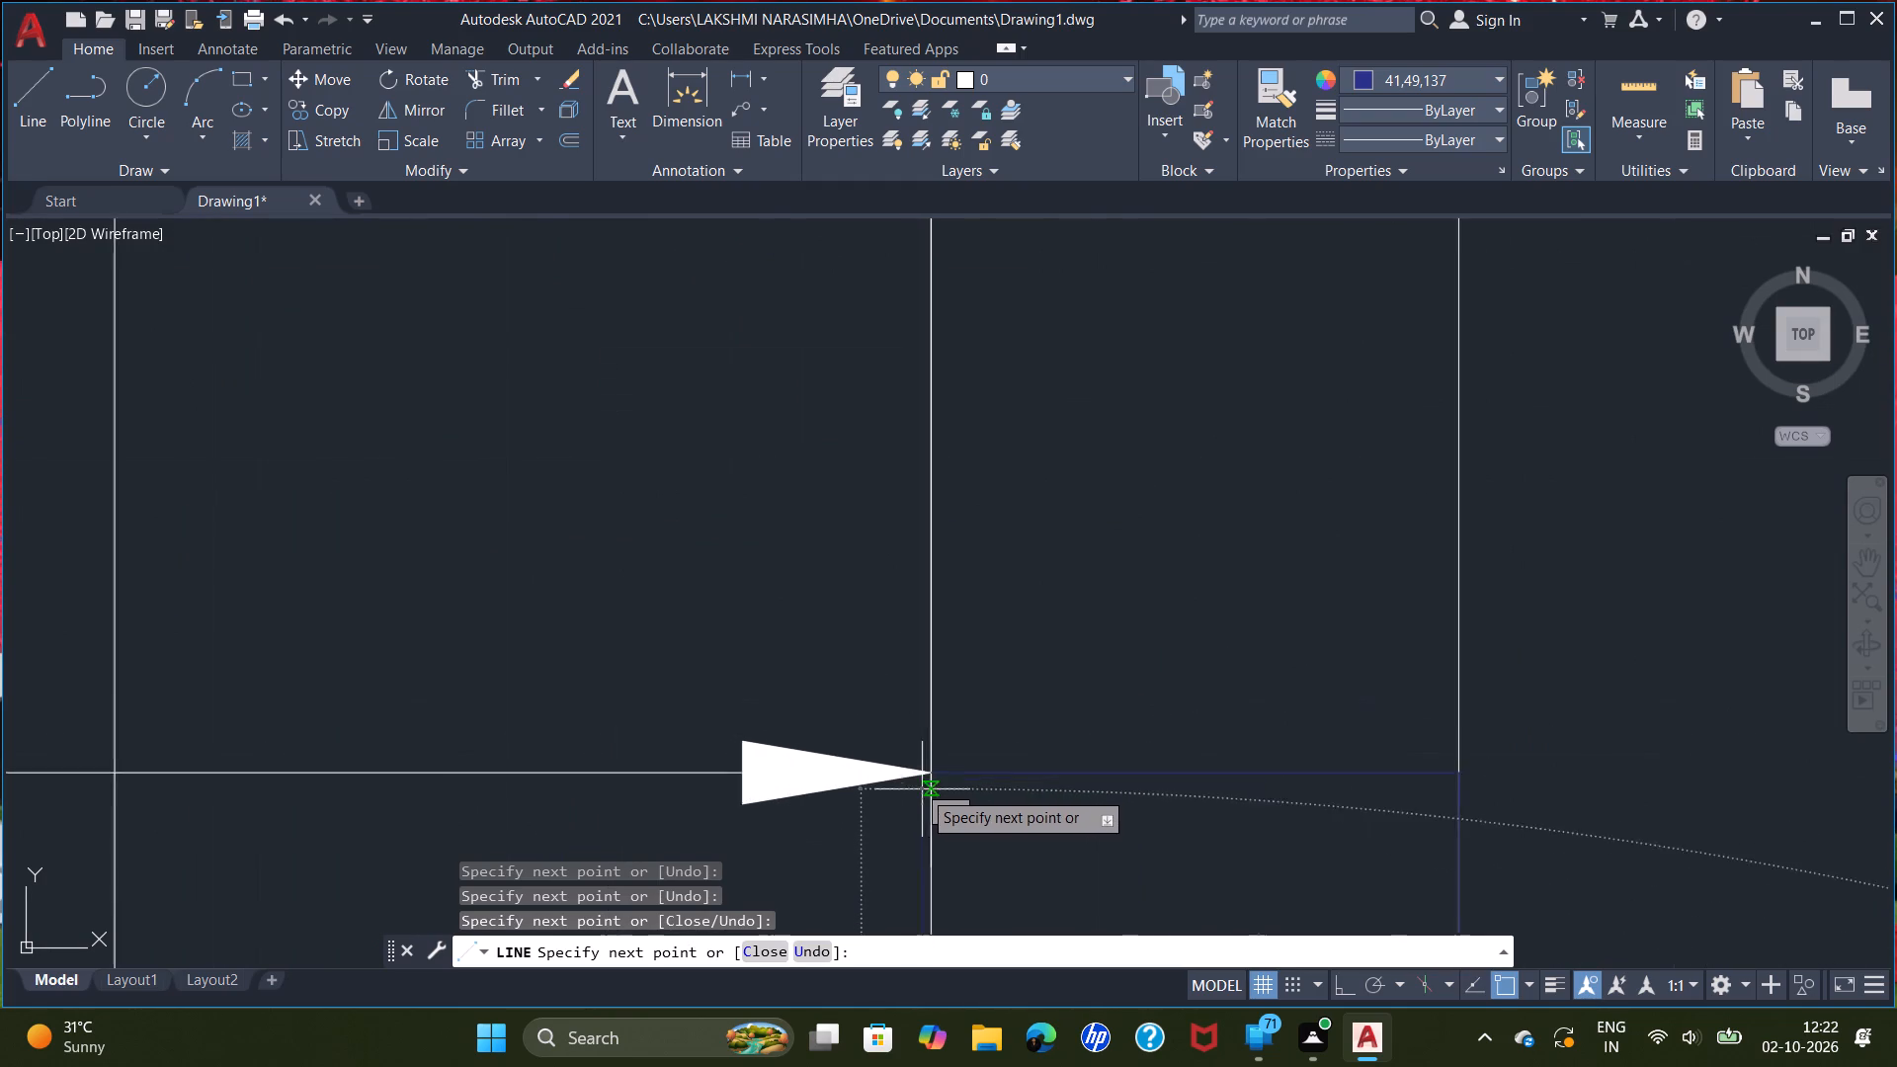
scroll(922, 789, up, 2)
click(939, 754)
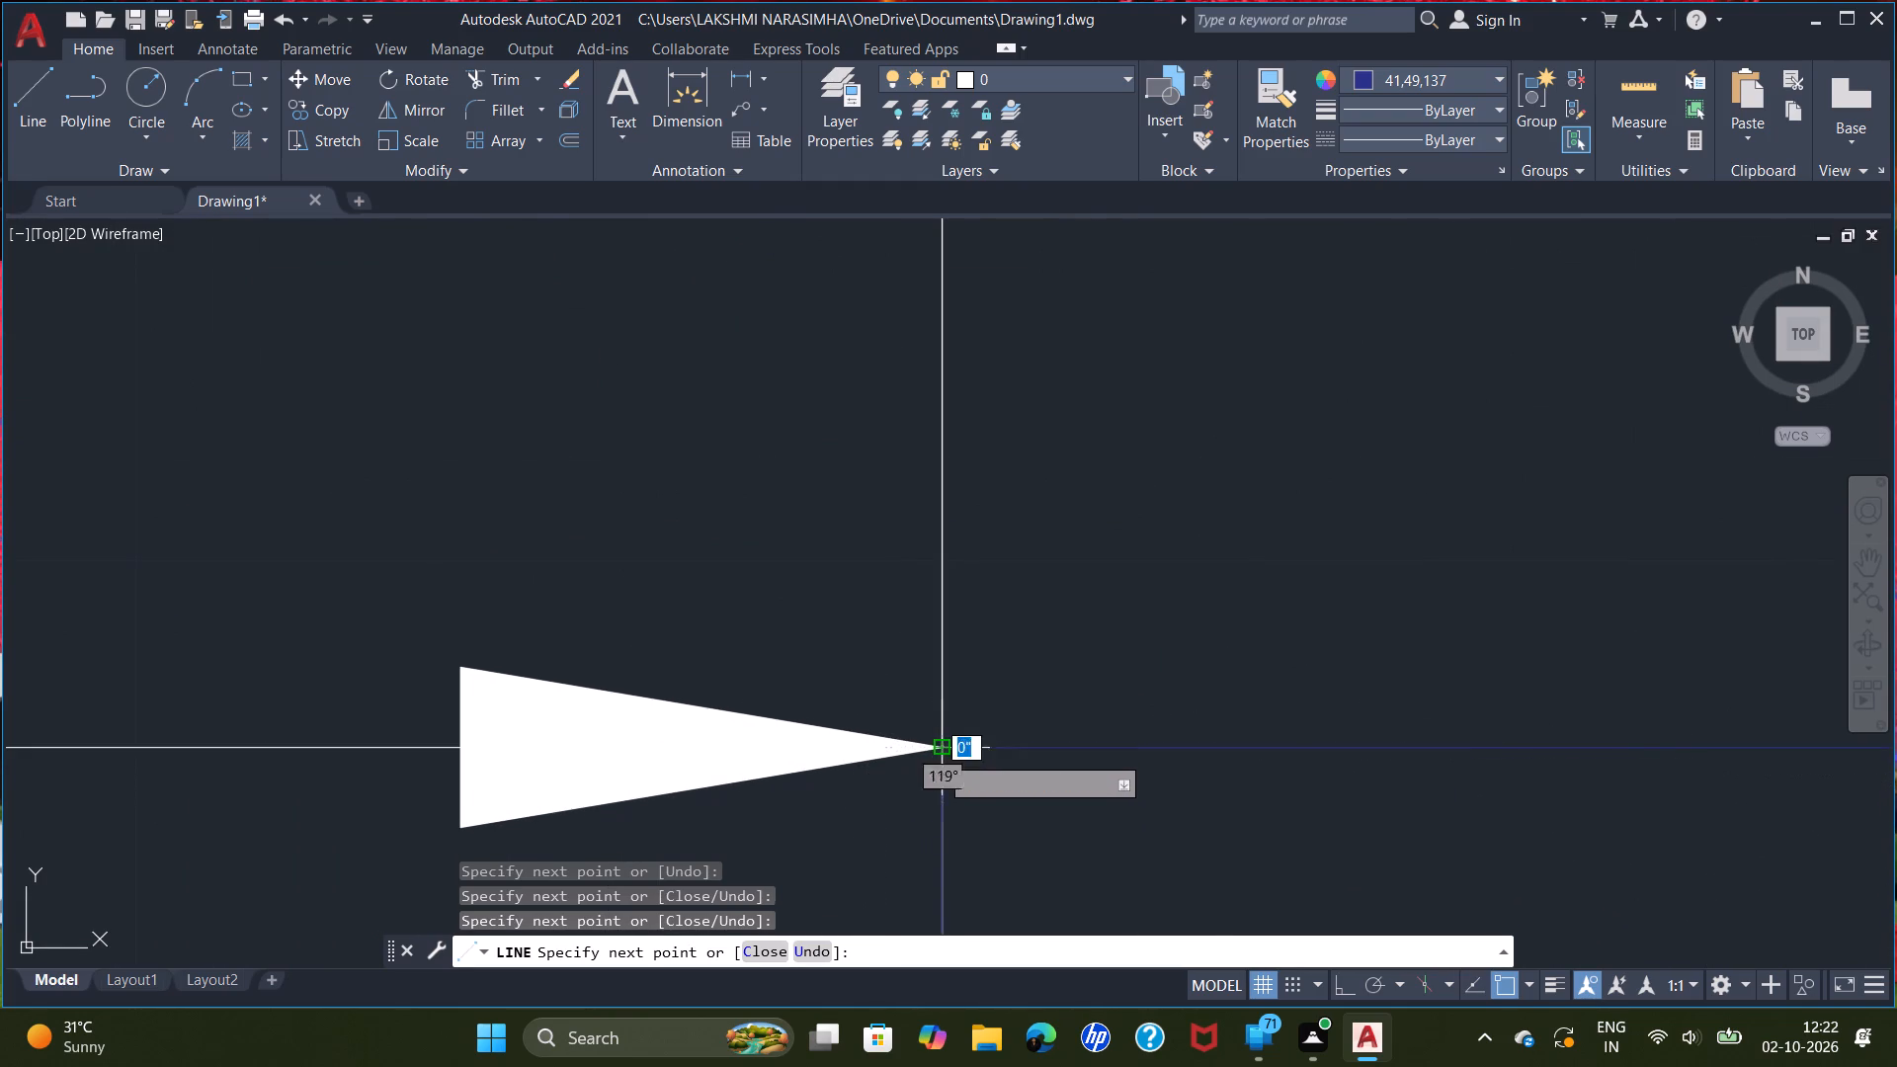
scroll(974, 589, down, 4)
right_click(1005, 577)
click(1089, 589)
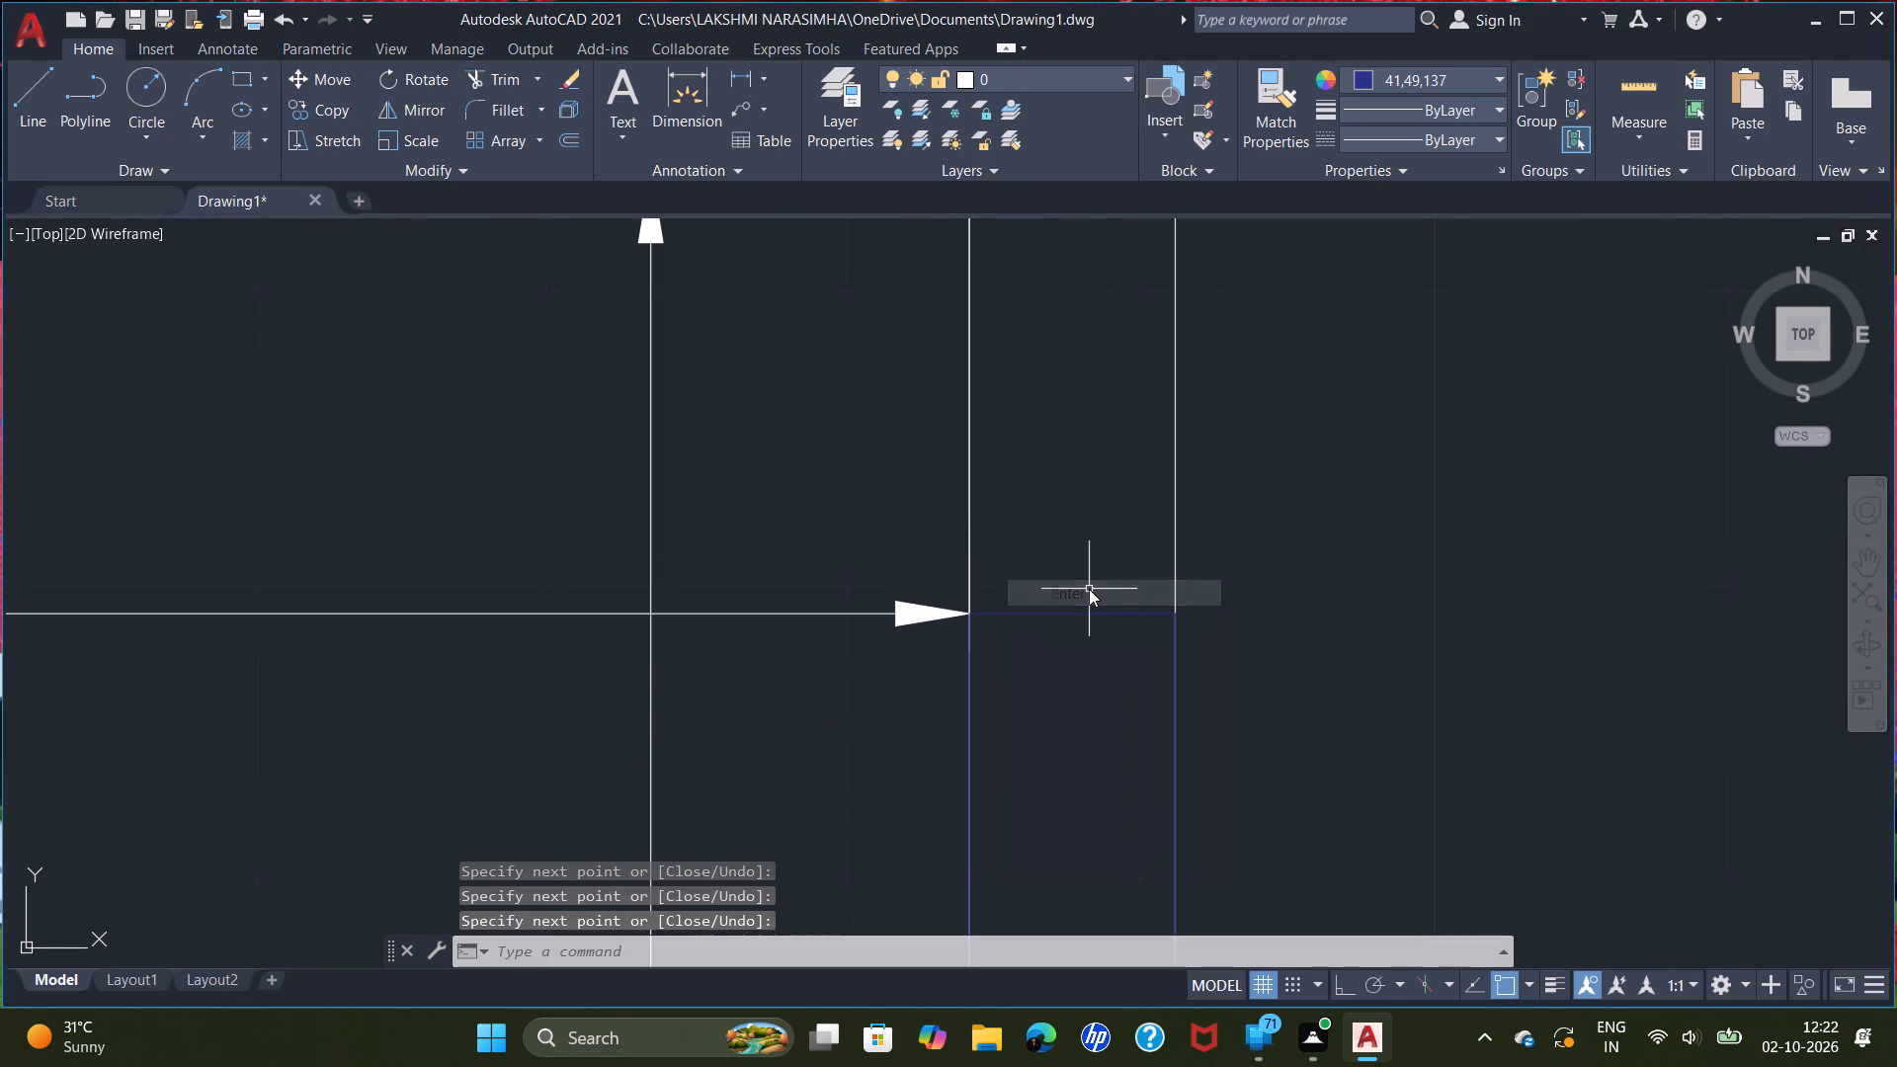
Draw the window's centre line between the midpoints of the north and south ends of the east wall outline.
key(space)
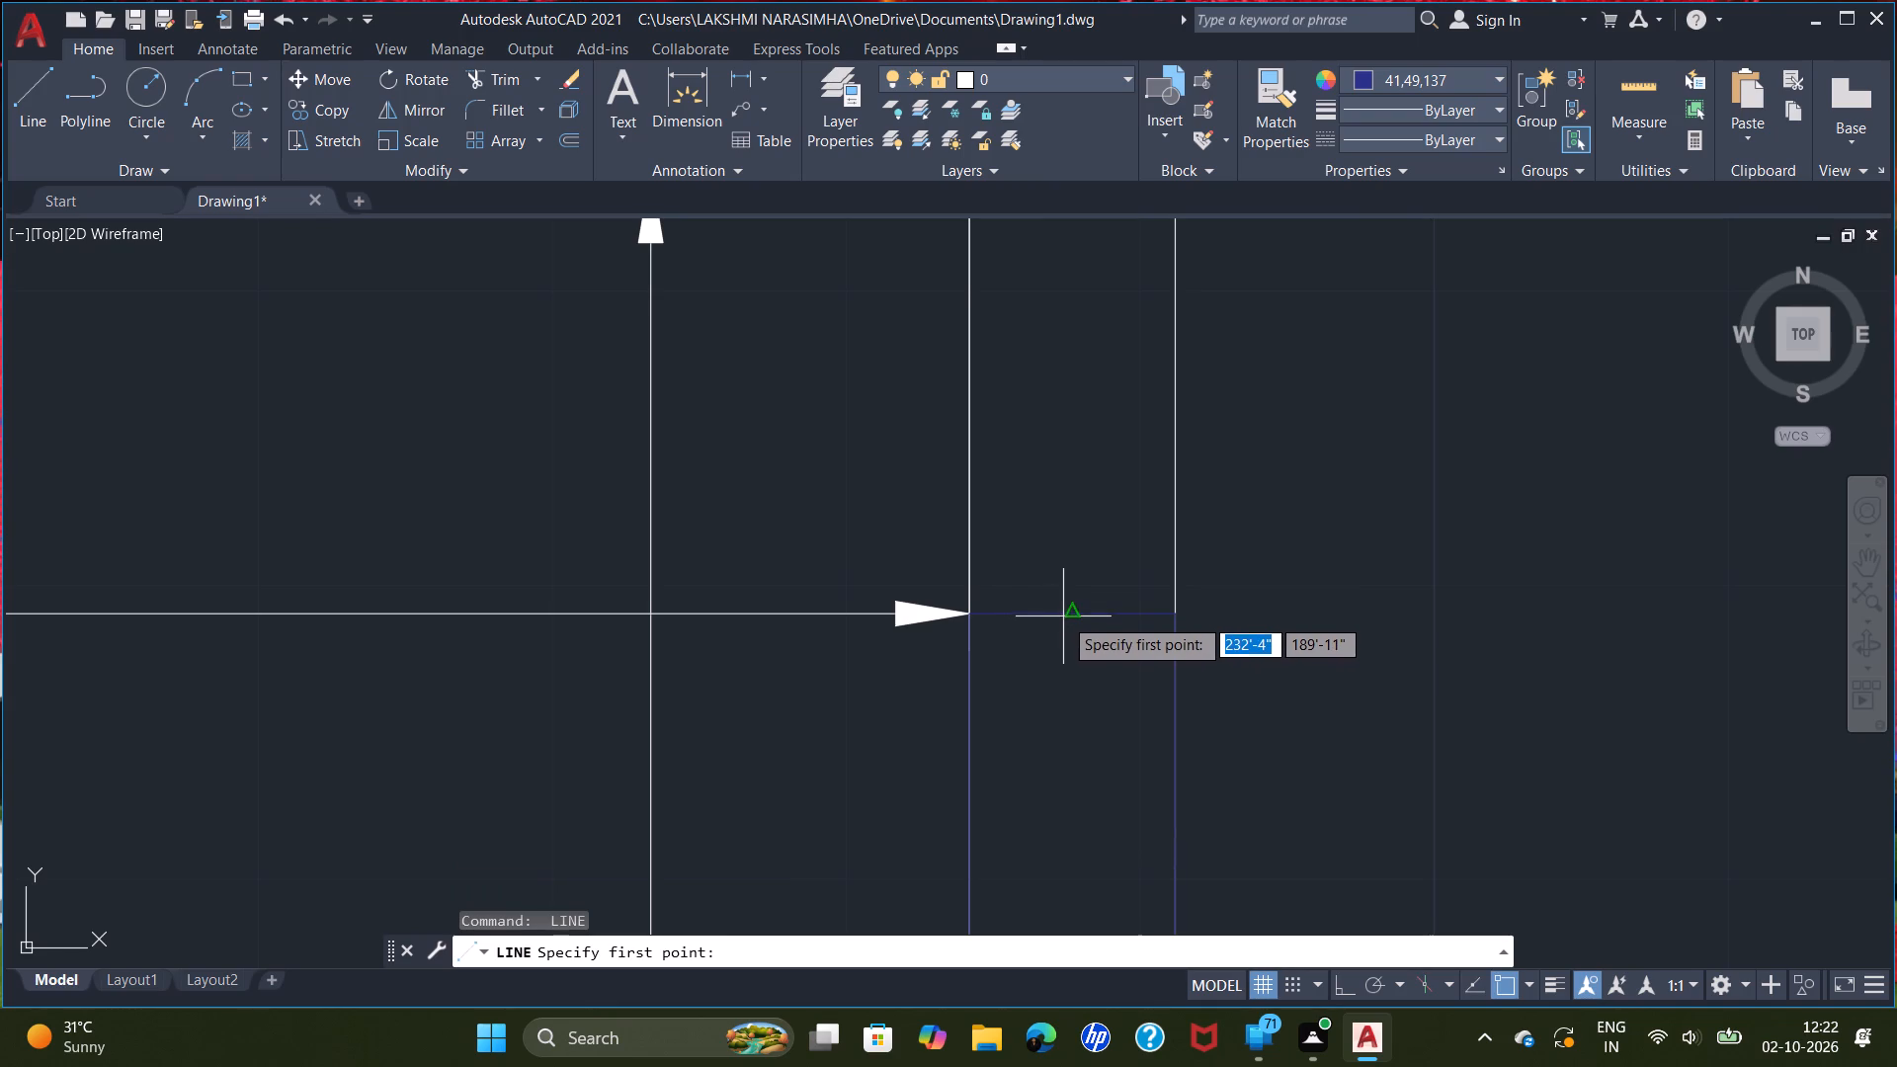
click(1069, 614)
scroll(1071, 632, down, 4)
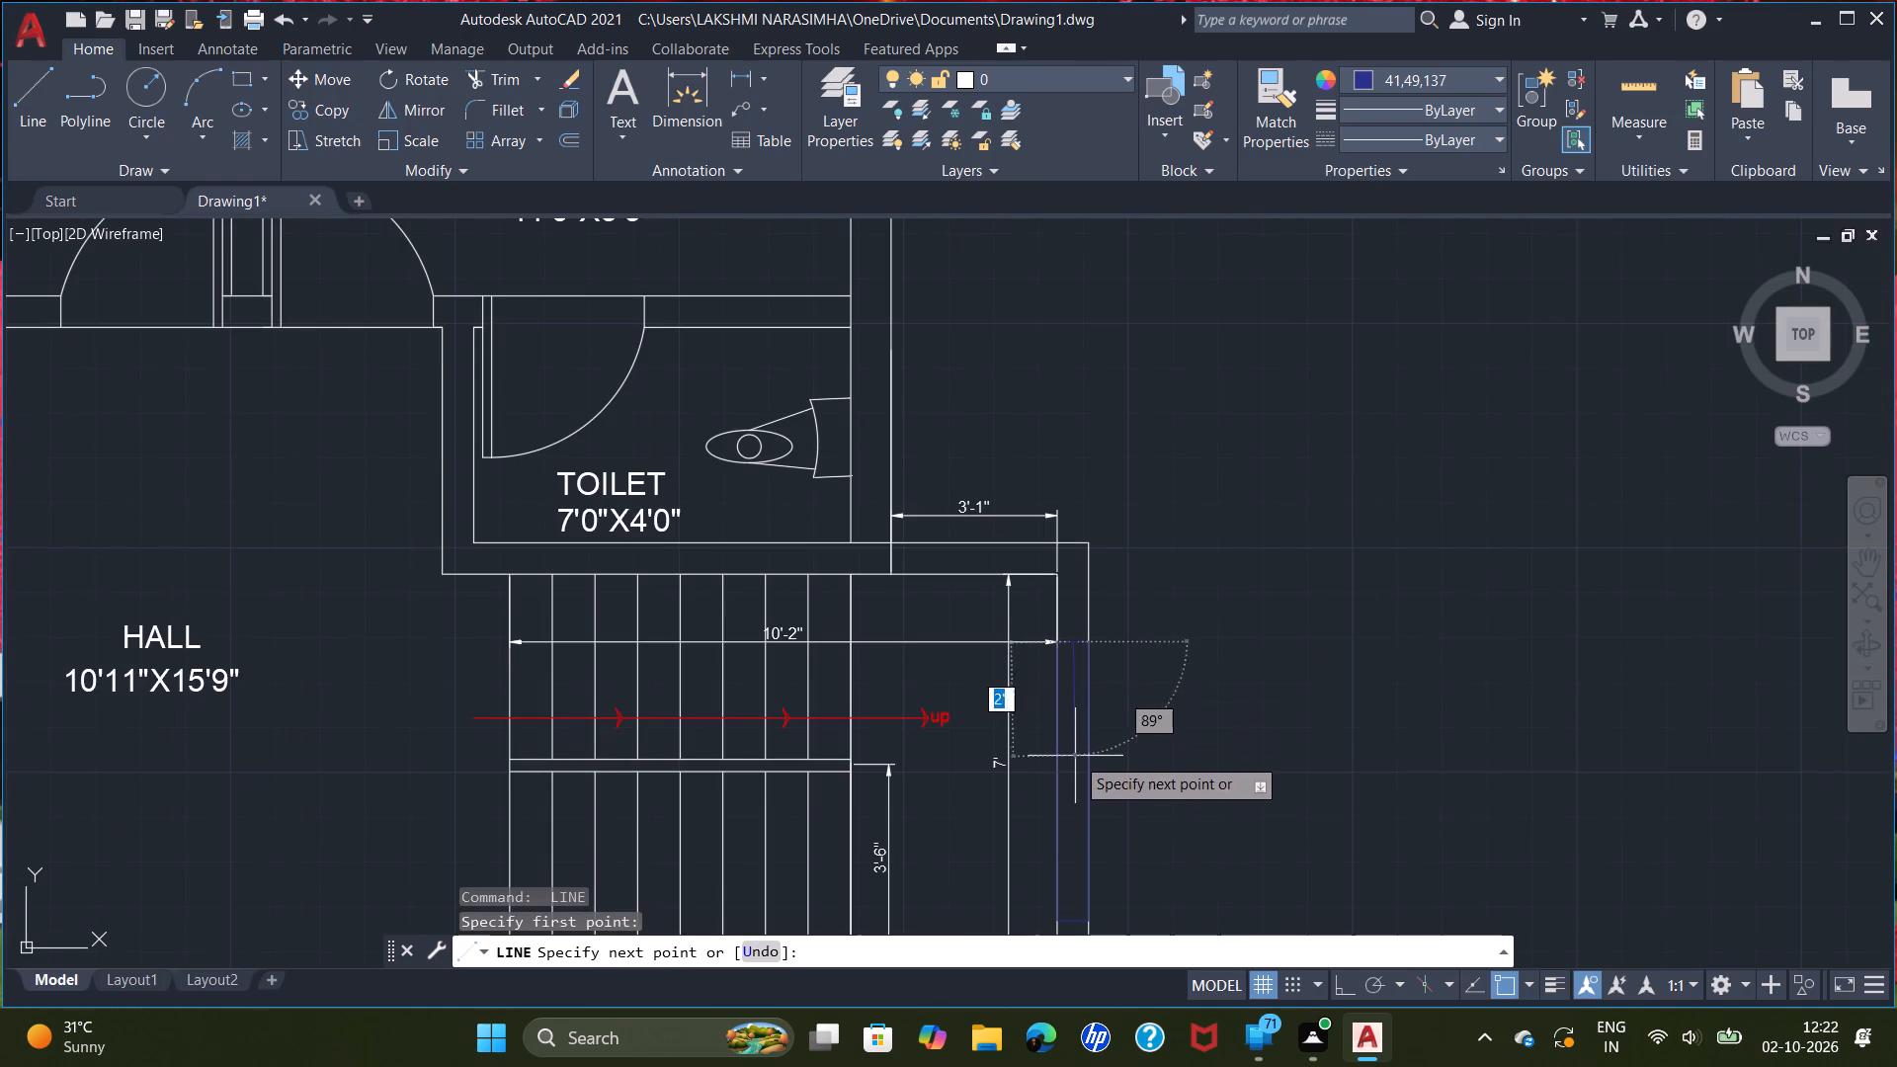
middle_drag(1084, 907, 1100, 702)
scroll(1088, 907, up, 1)
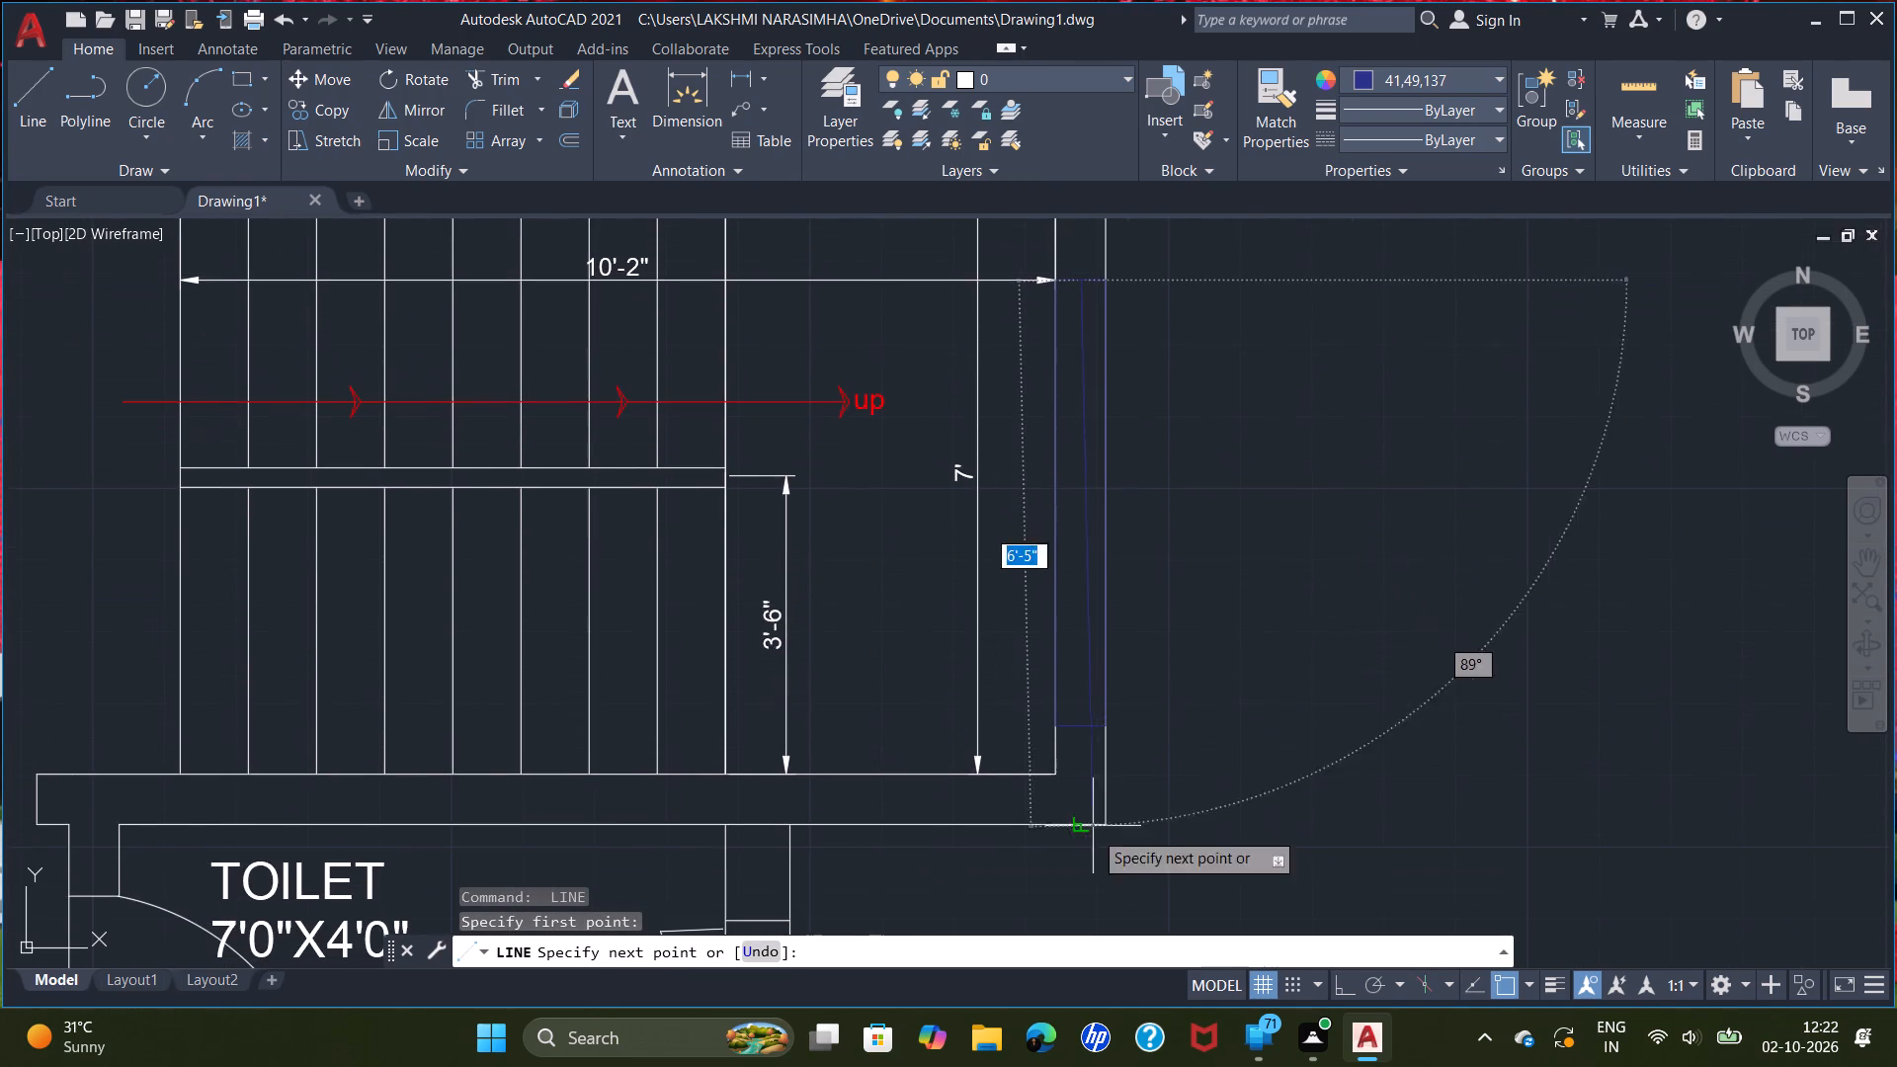
scroll(1090, 722, up, 4)
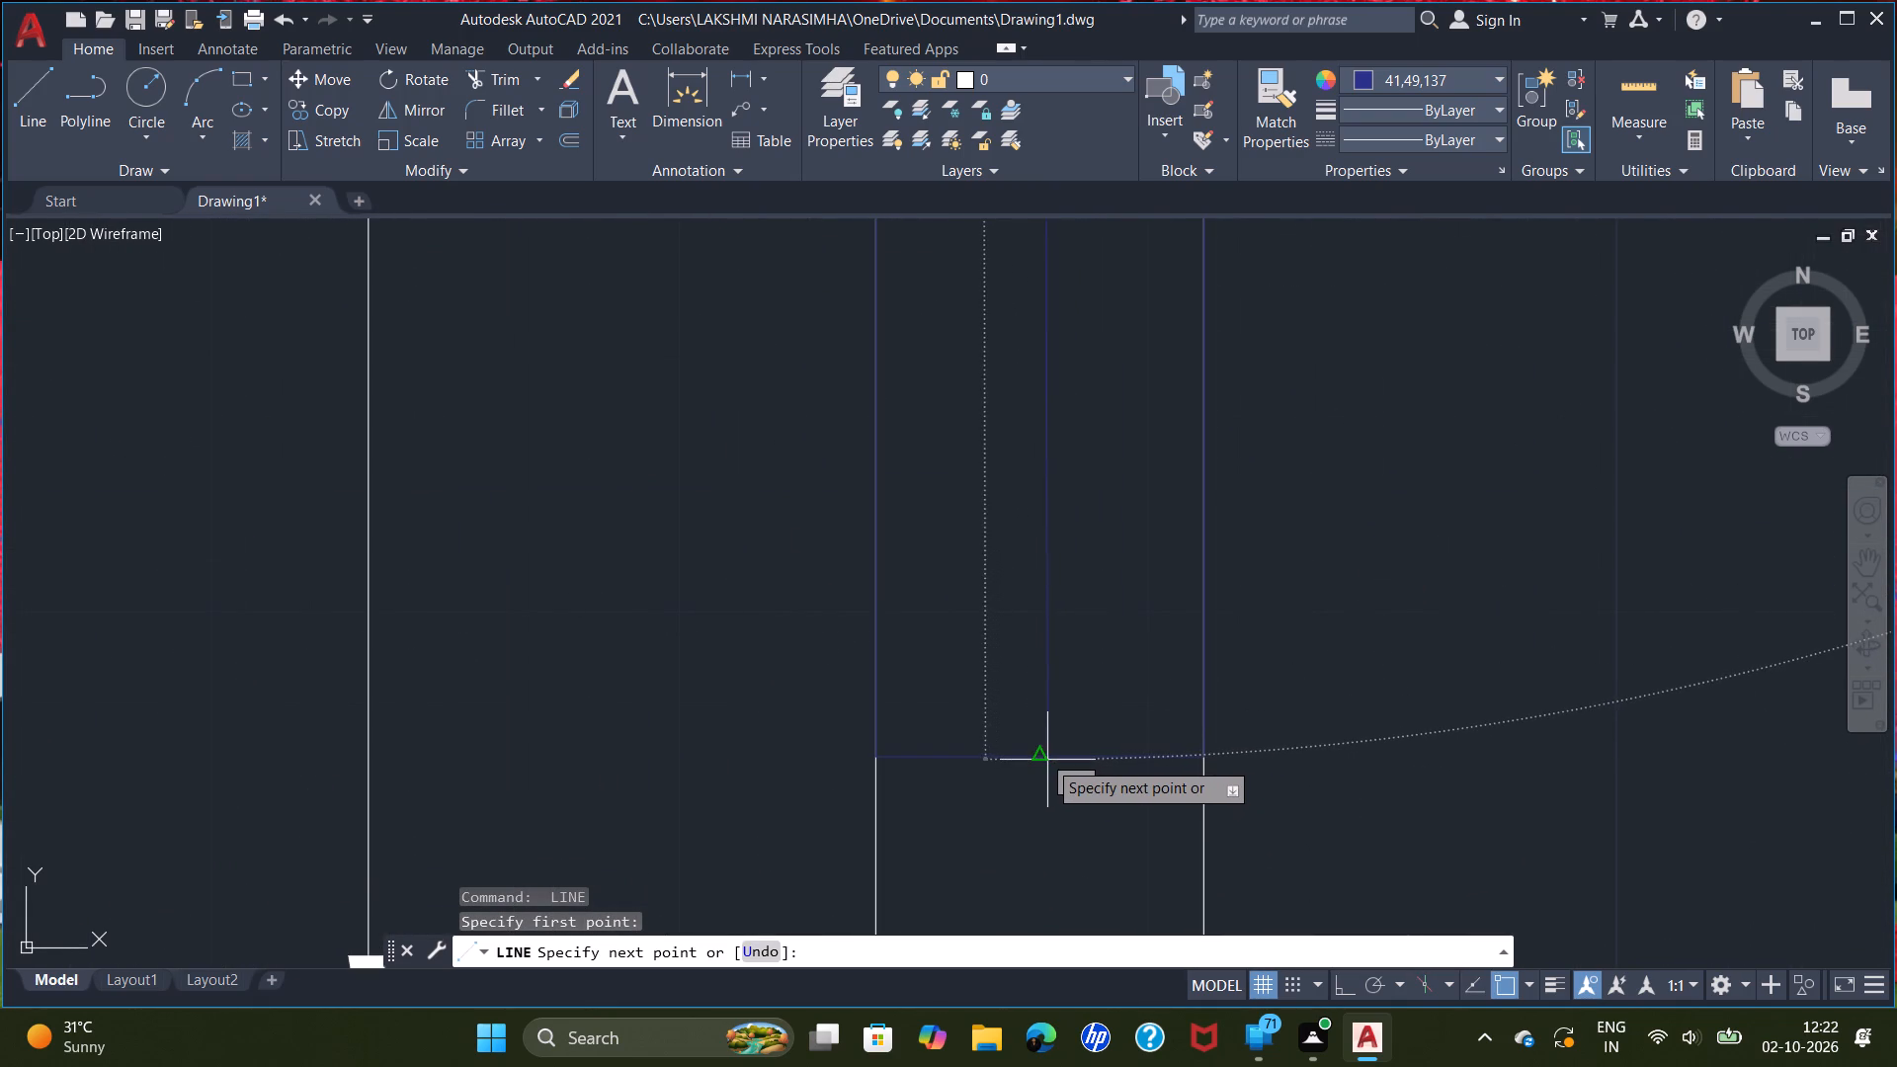
click(1040, 760)
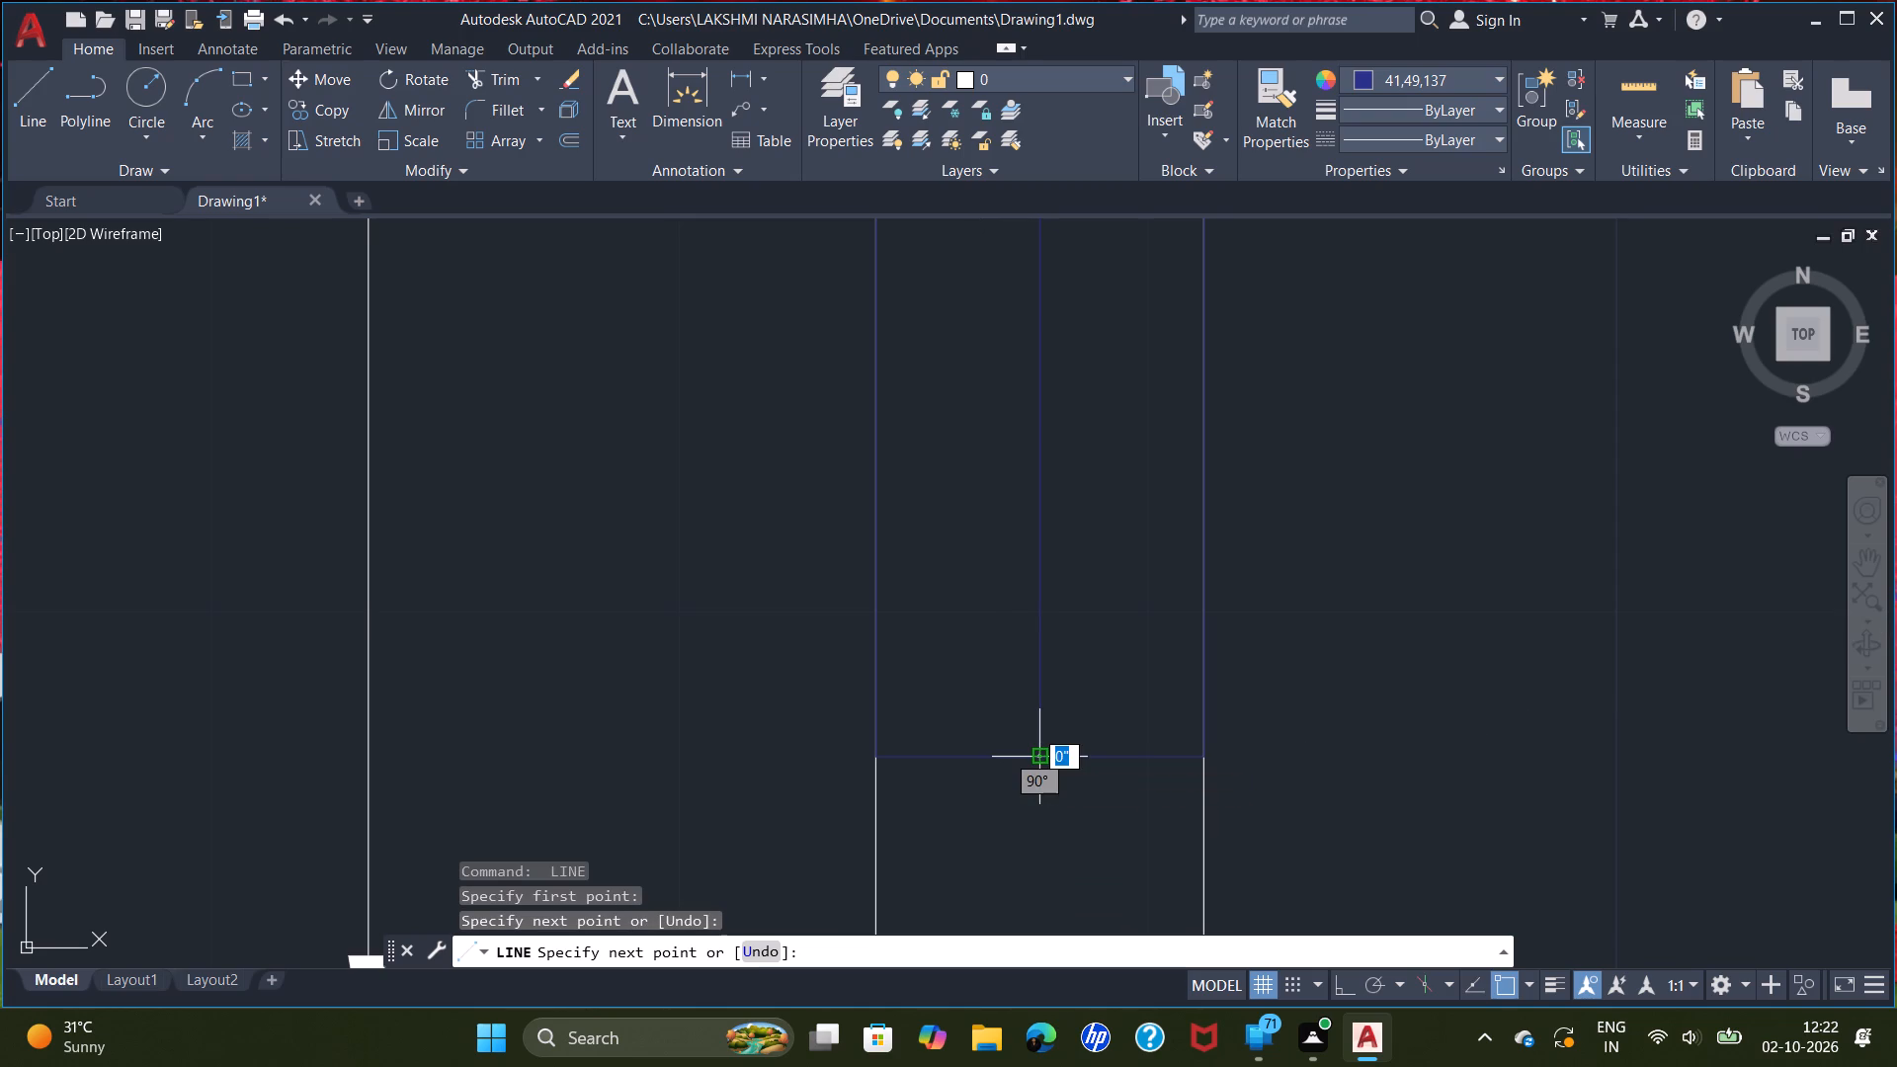
Offset the staircase east wall window's centre line 1" to the east.
key(Return)
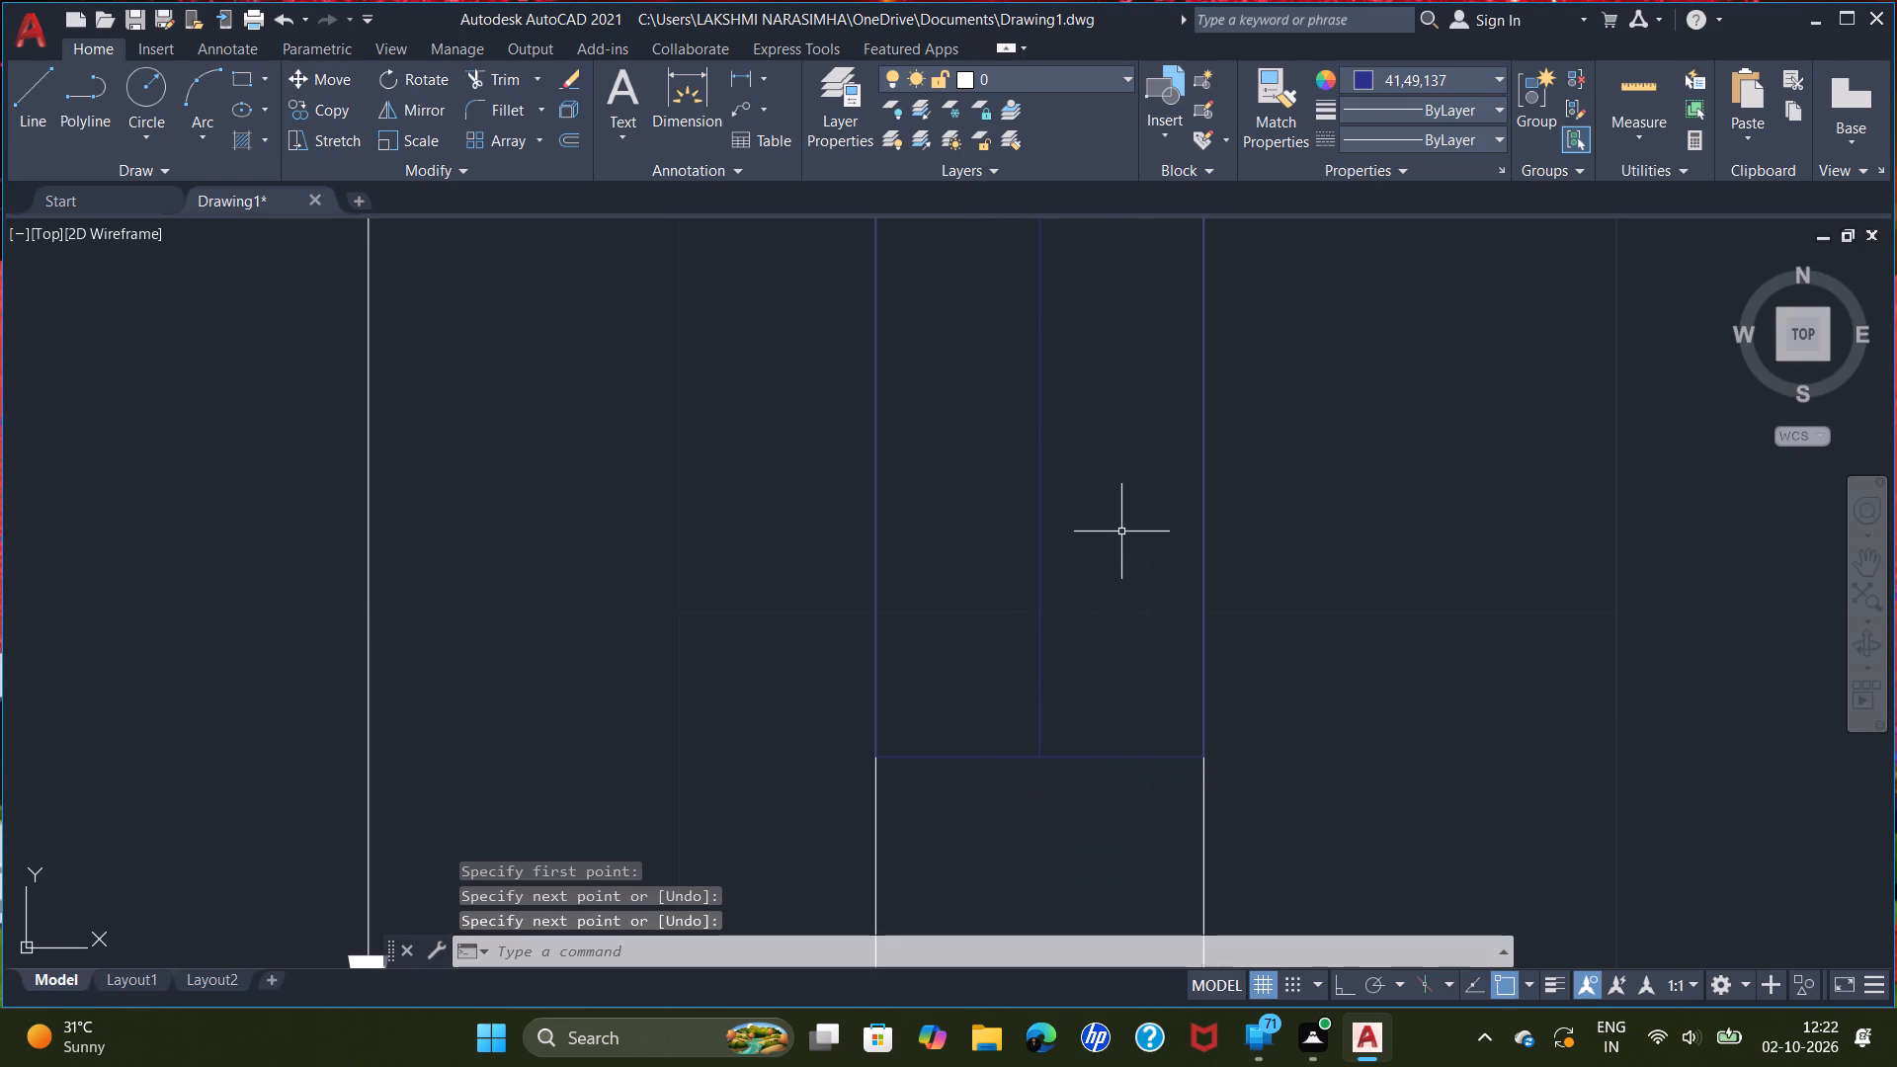
text(of)
key(Return)
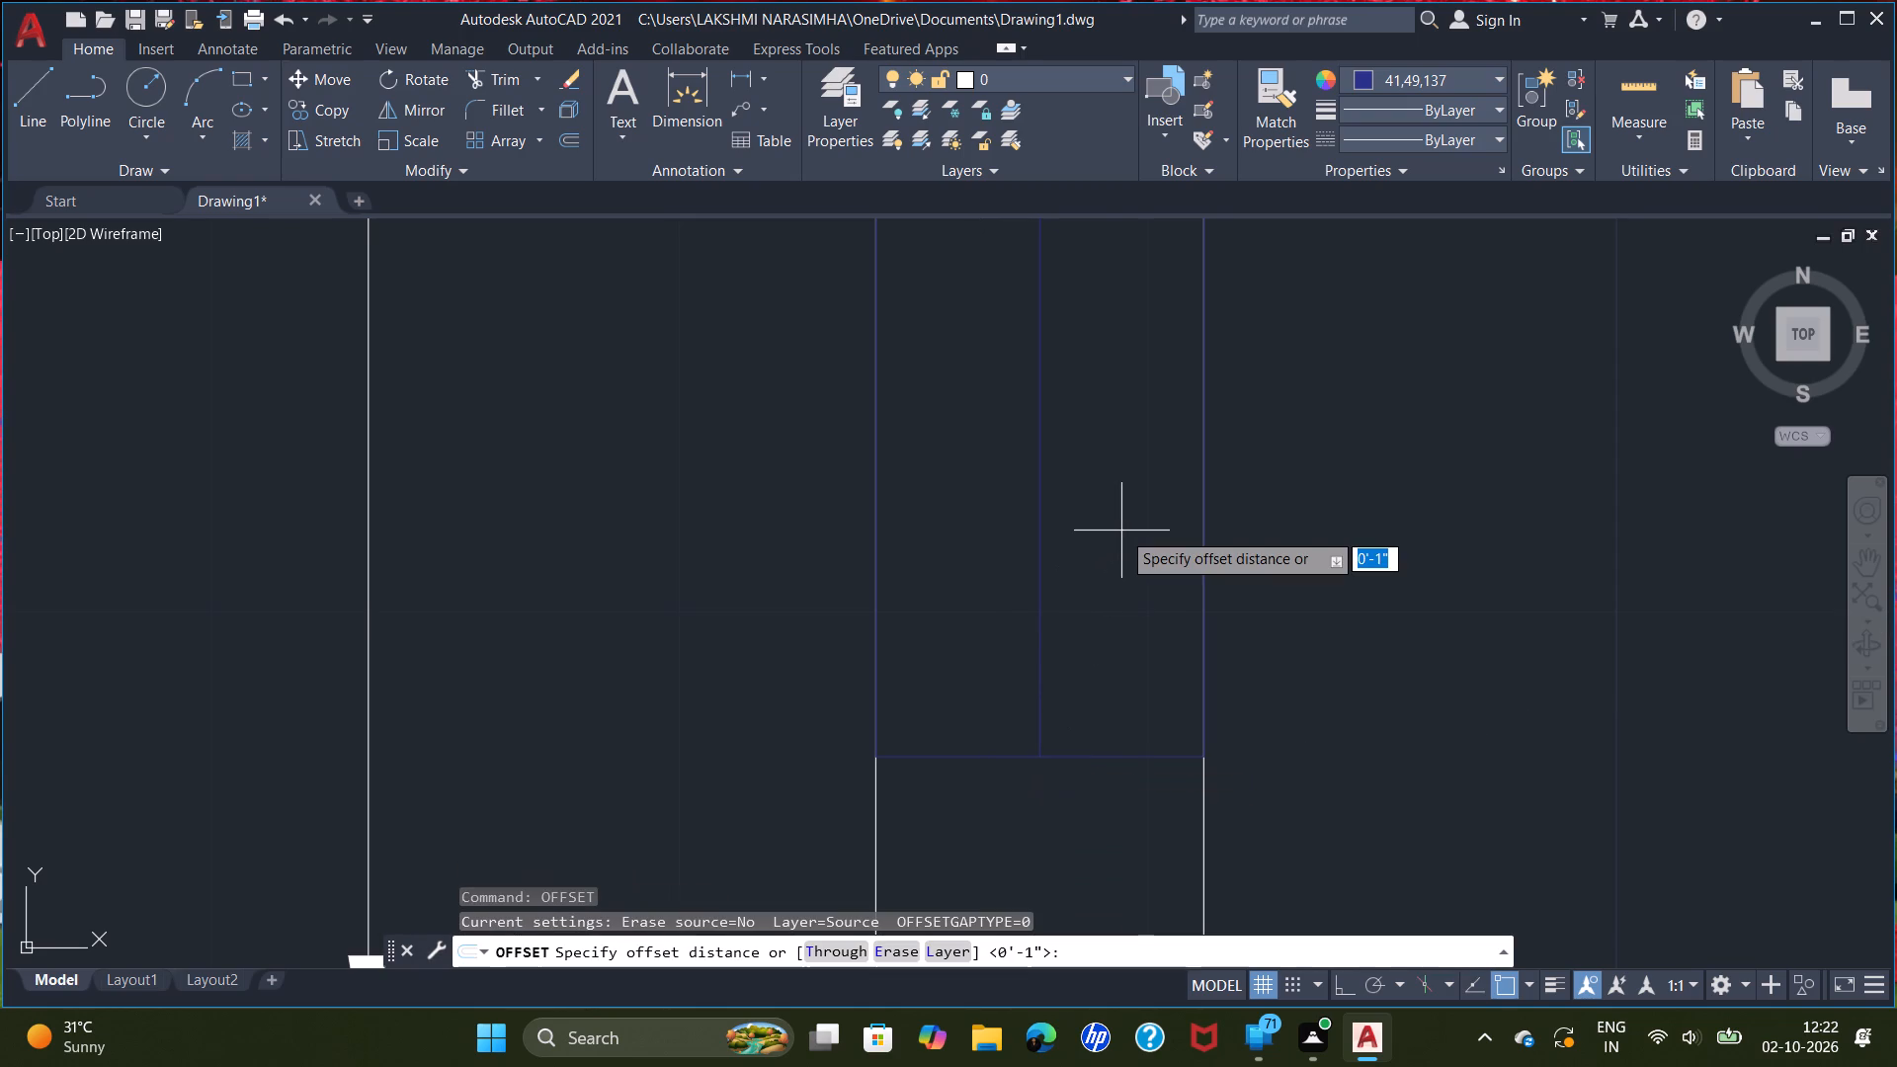
key(2)
key(shift+quotedbl)
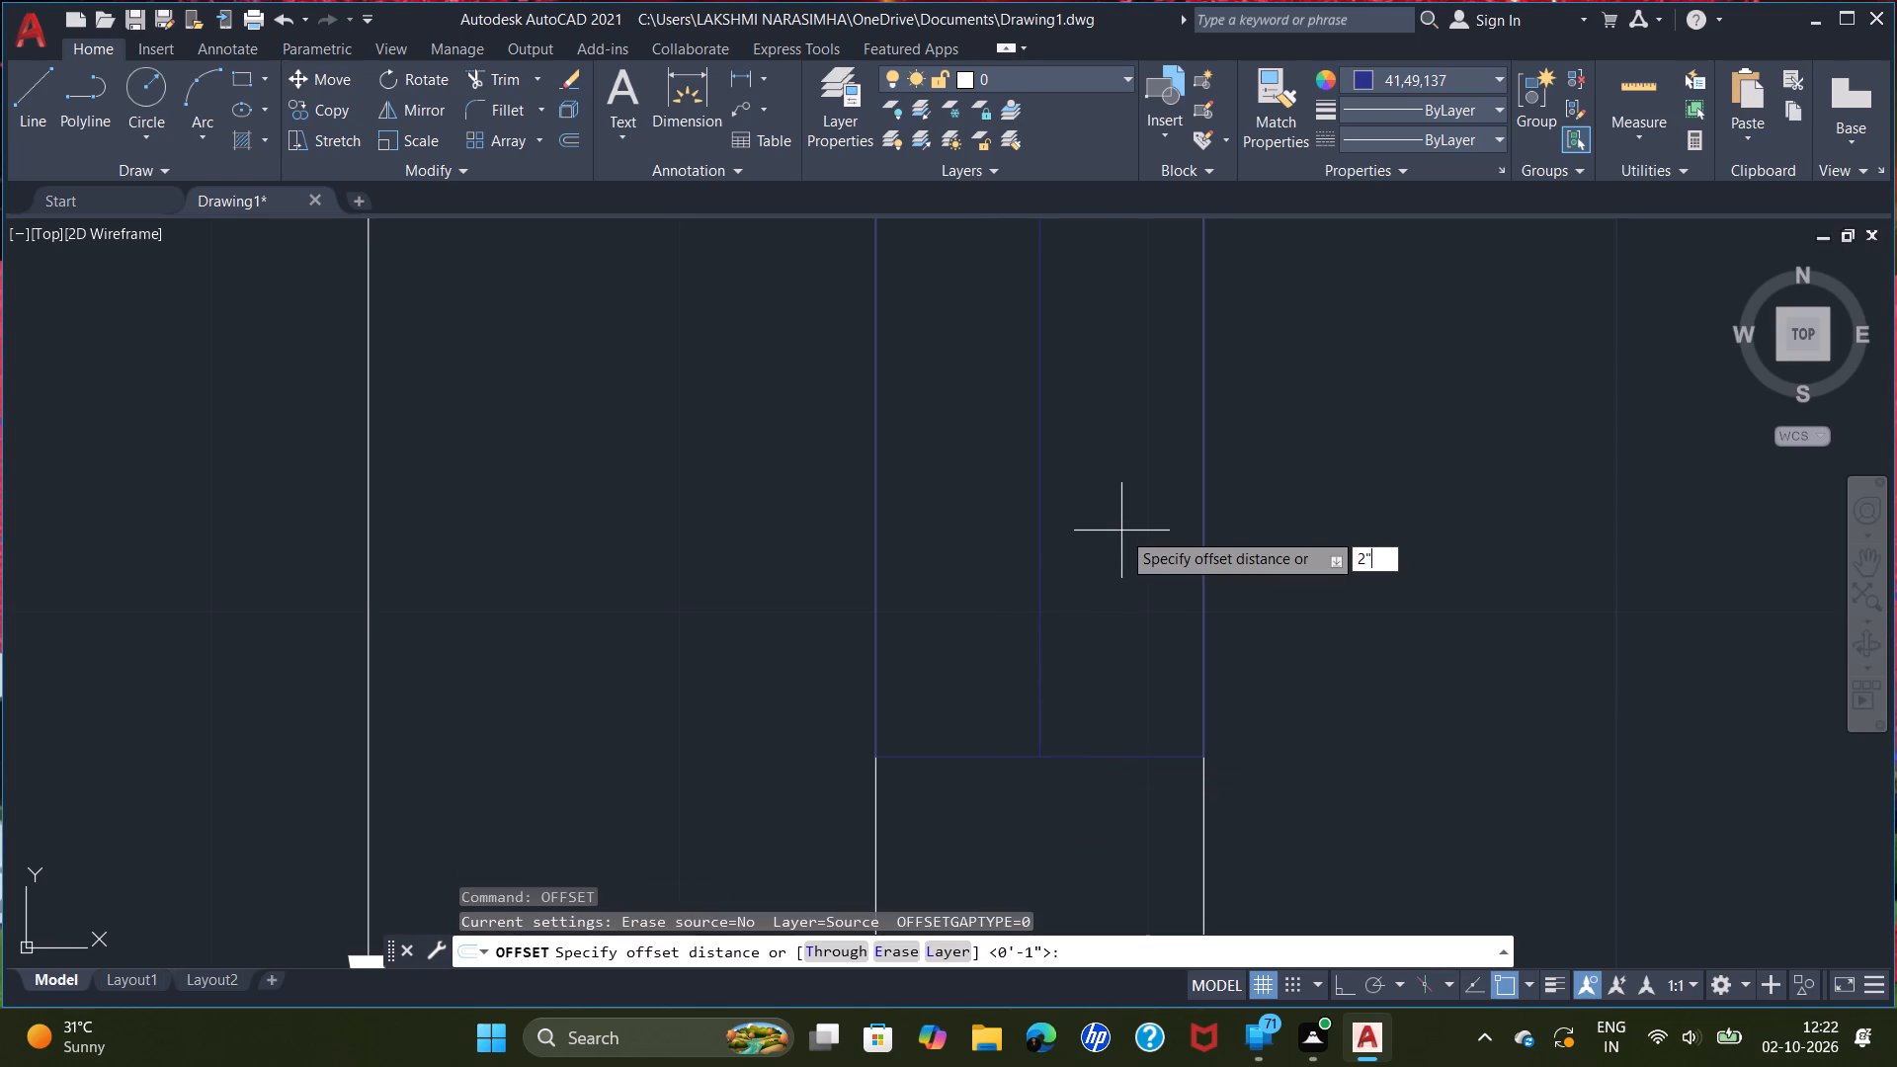
key(BackSpace)
key(BackSpace)
text(1")
key(Return)
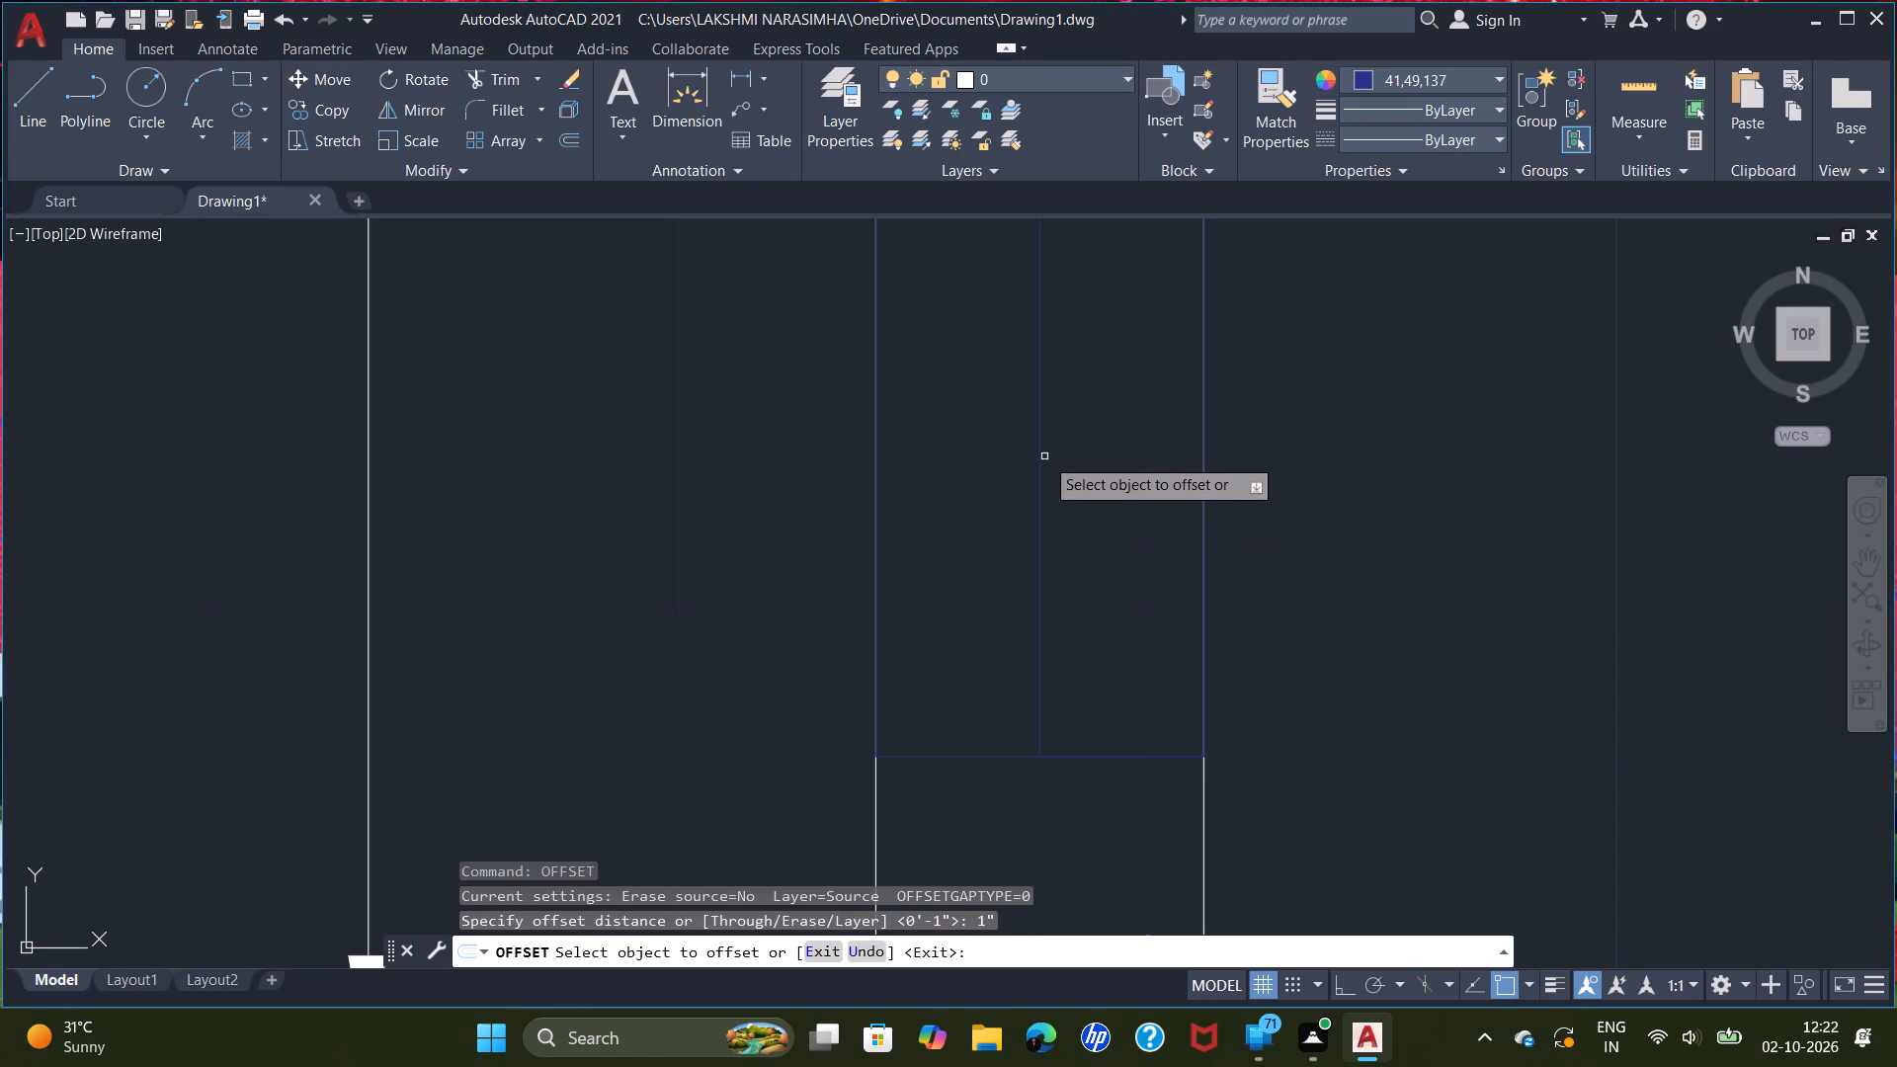
click(1041, 459)
click(1082, 479)
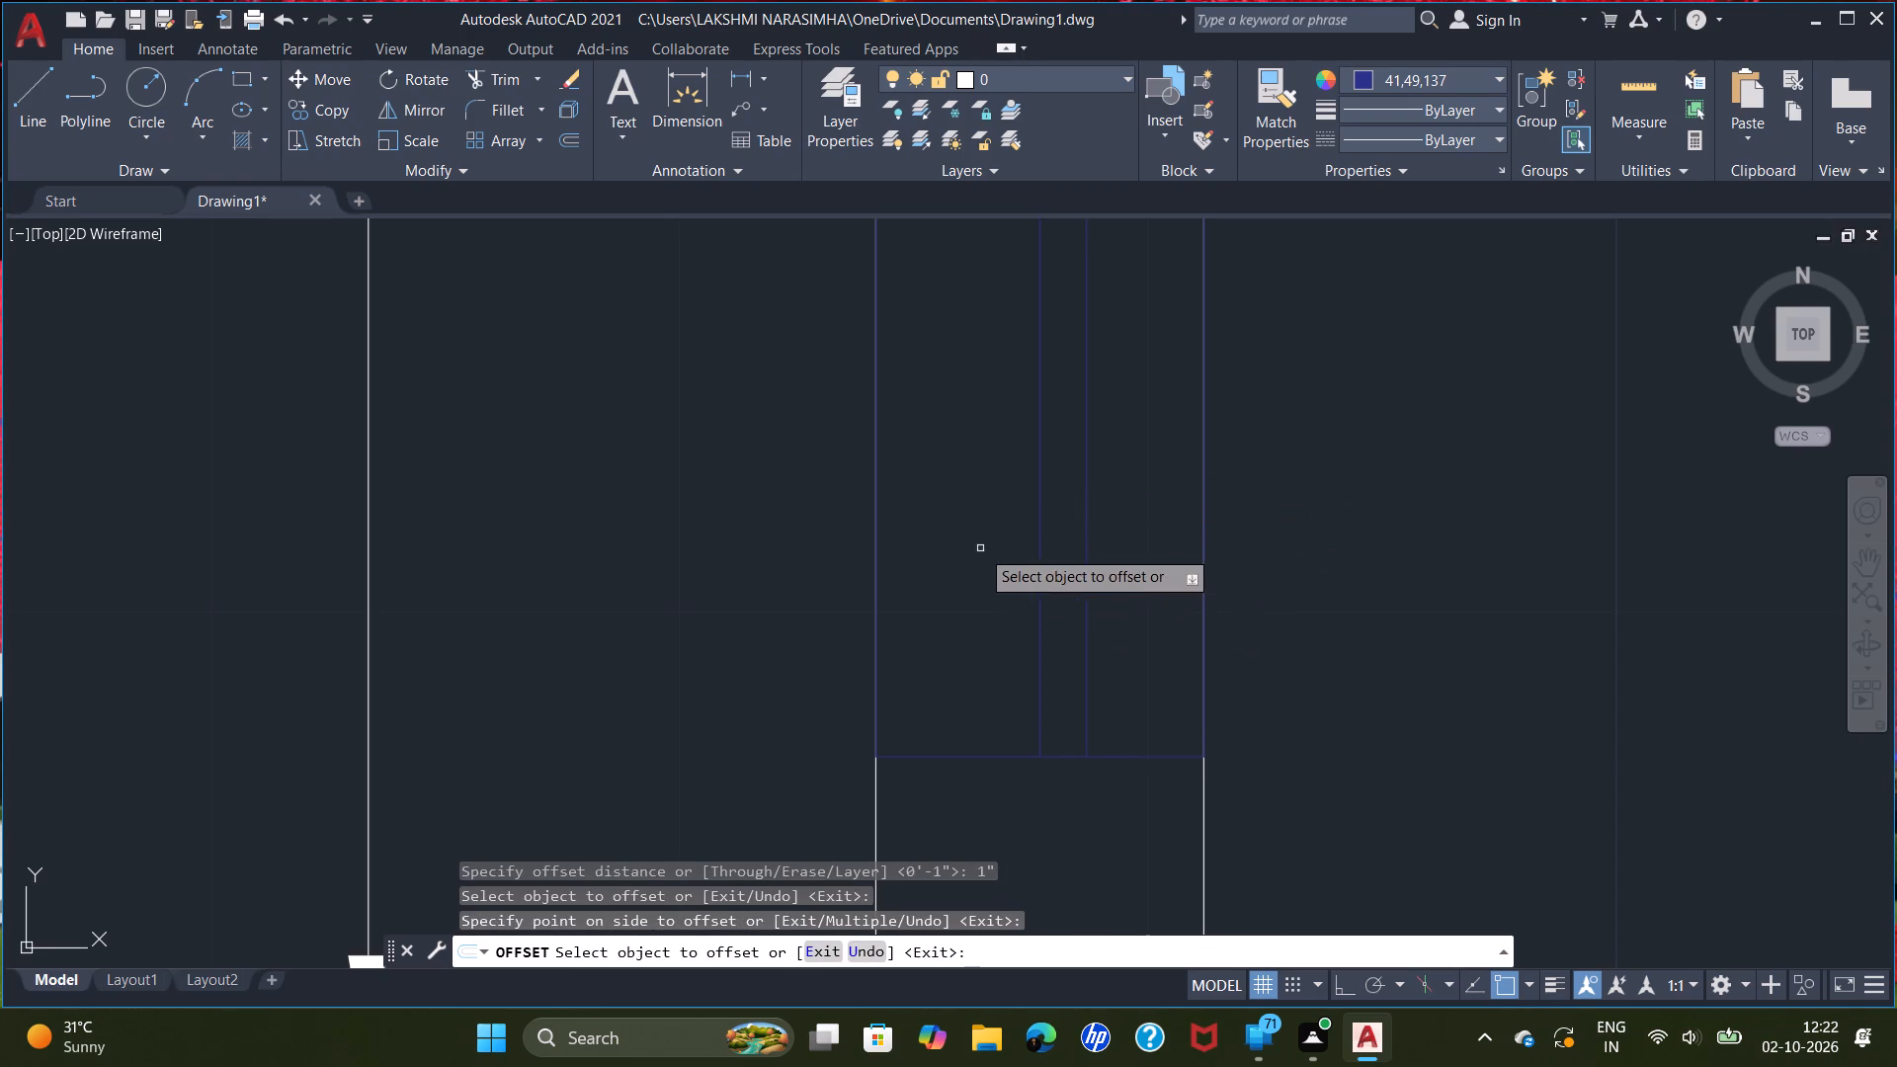
scroll(980, 548, down, 4)
scroll(1149, 541, down, 2)
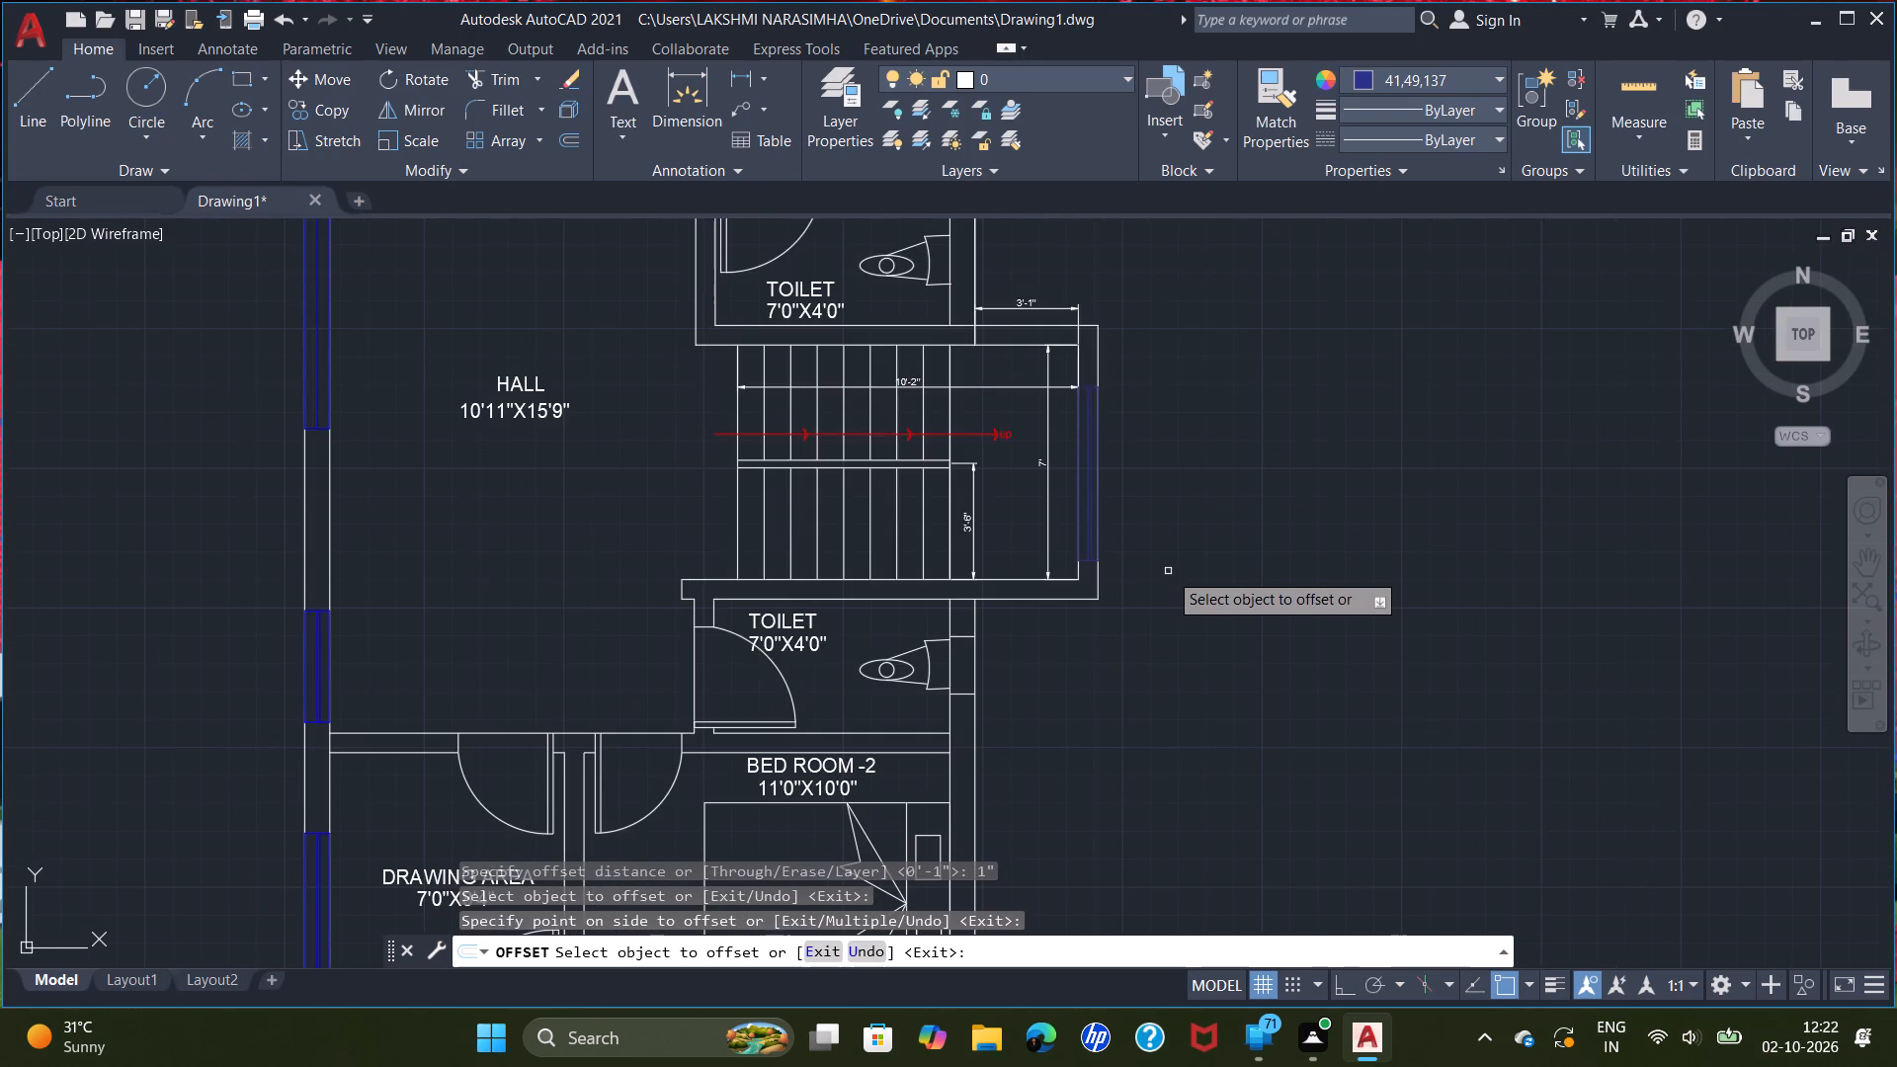
middle_drag(965, 415, 1021, 739)
scroll(994, 672, up, 3)
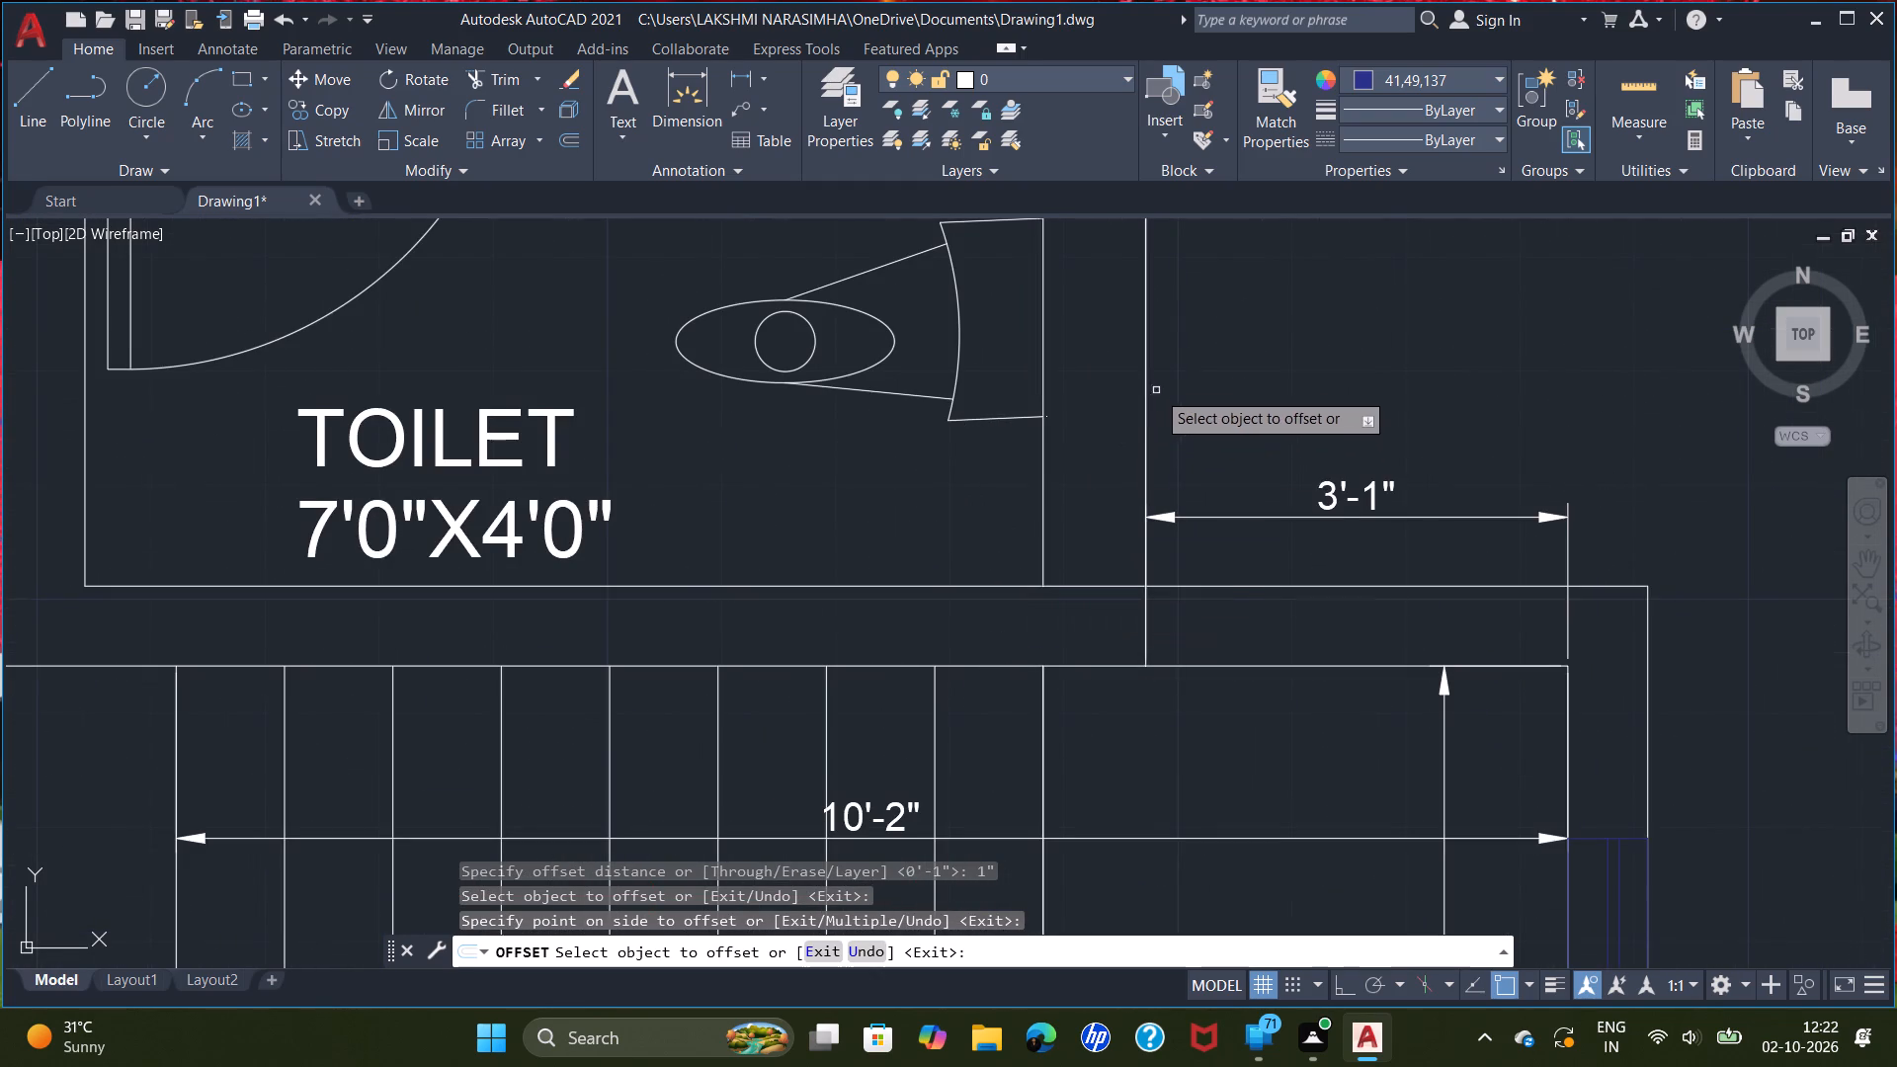
middle_drag(1160, 420, 1142, 568)
key(Escape)
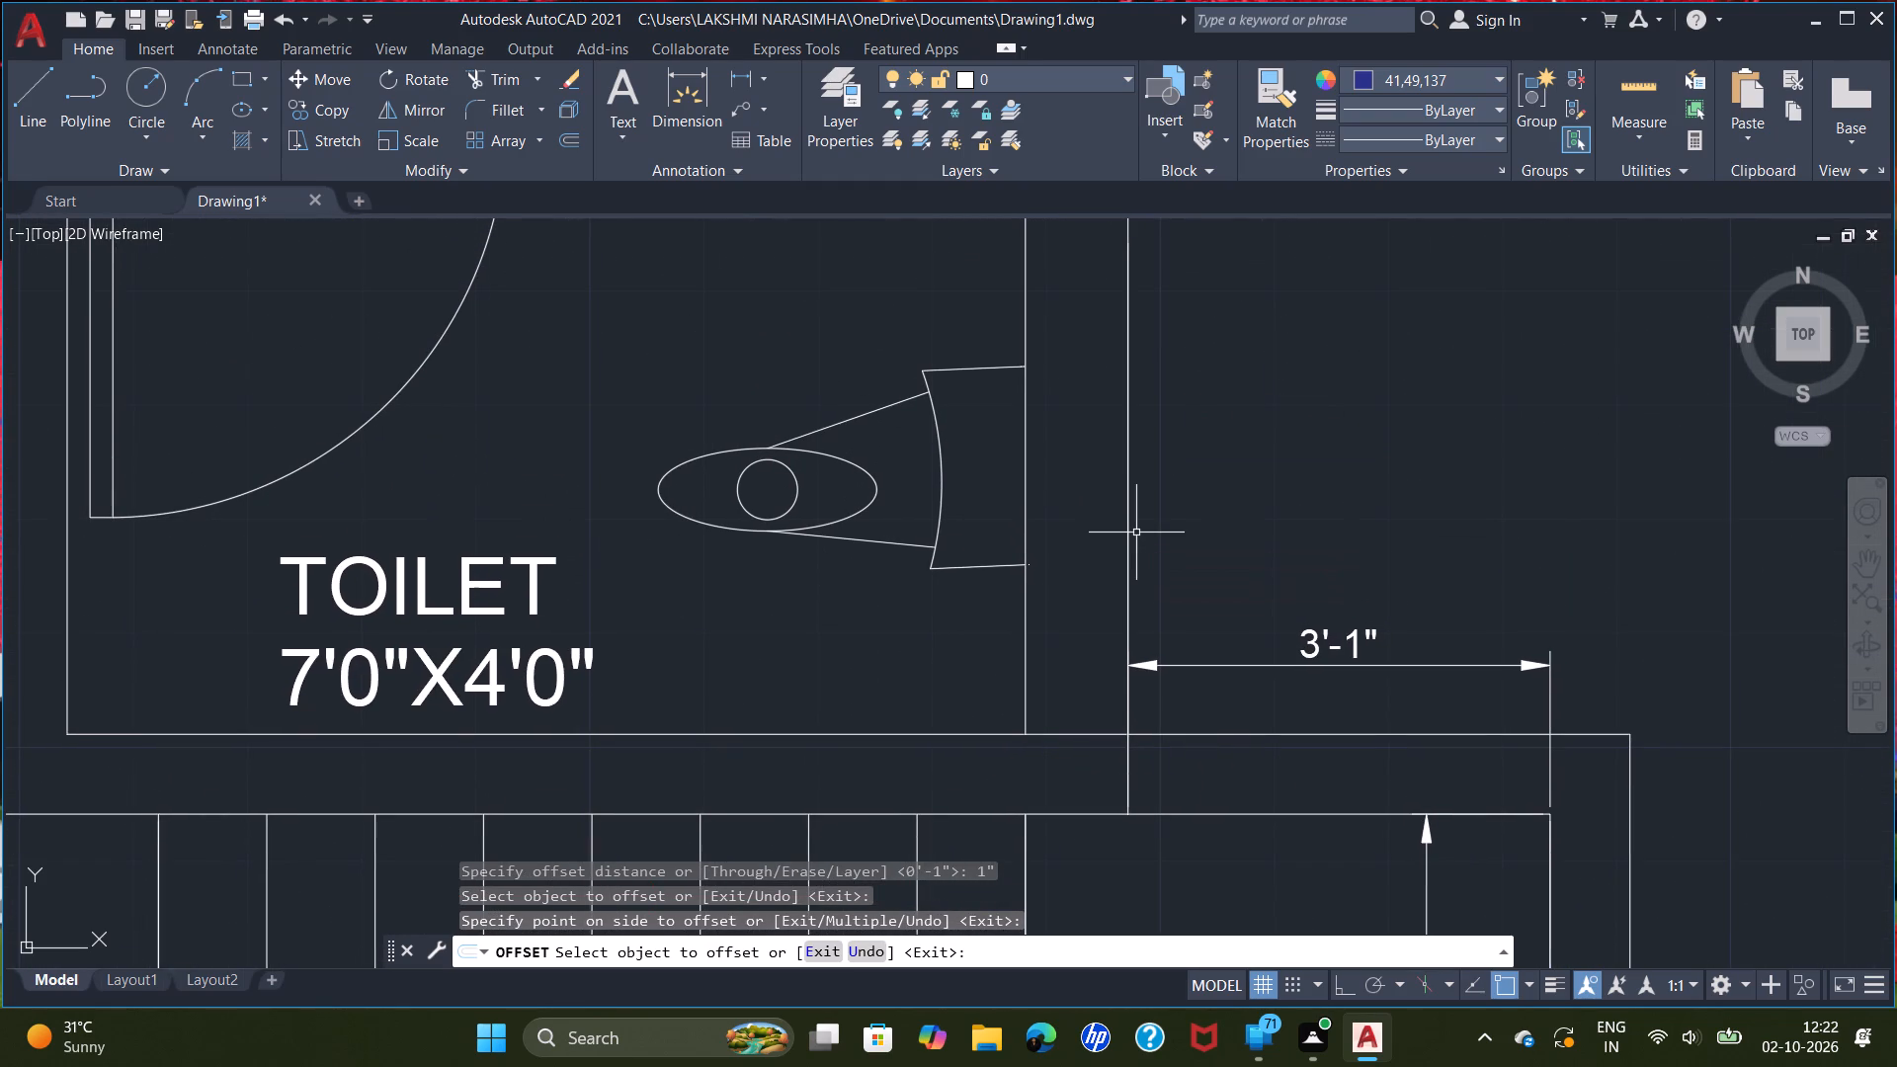
Draw a closed window outline about 1'-8" long across the 9" east wall of the toilet north of the staircase, behind the WC.
key(l)
key(Return)
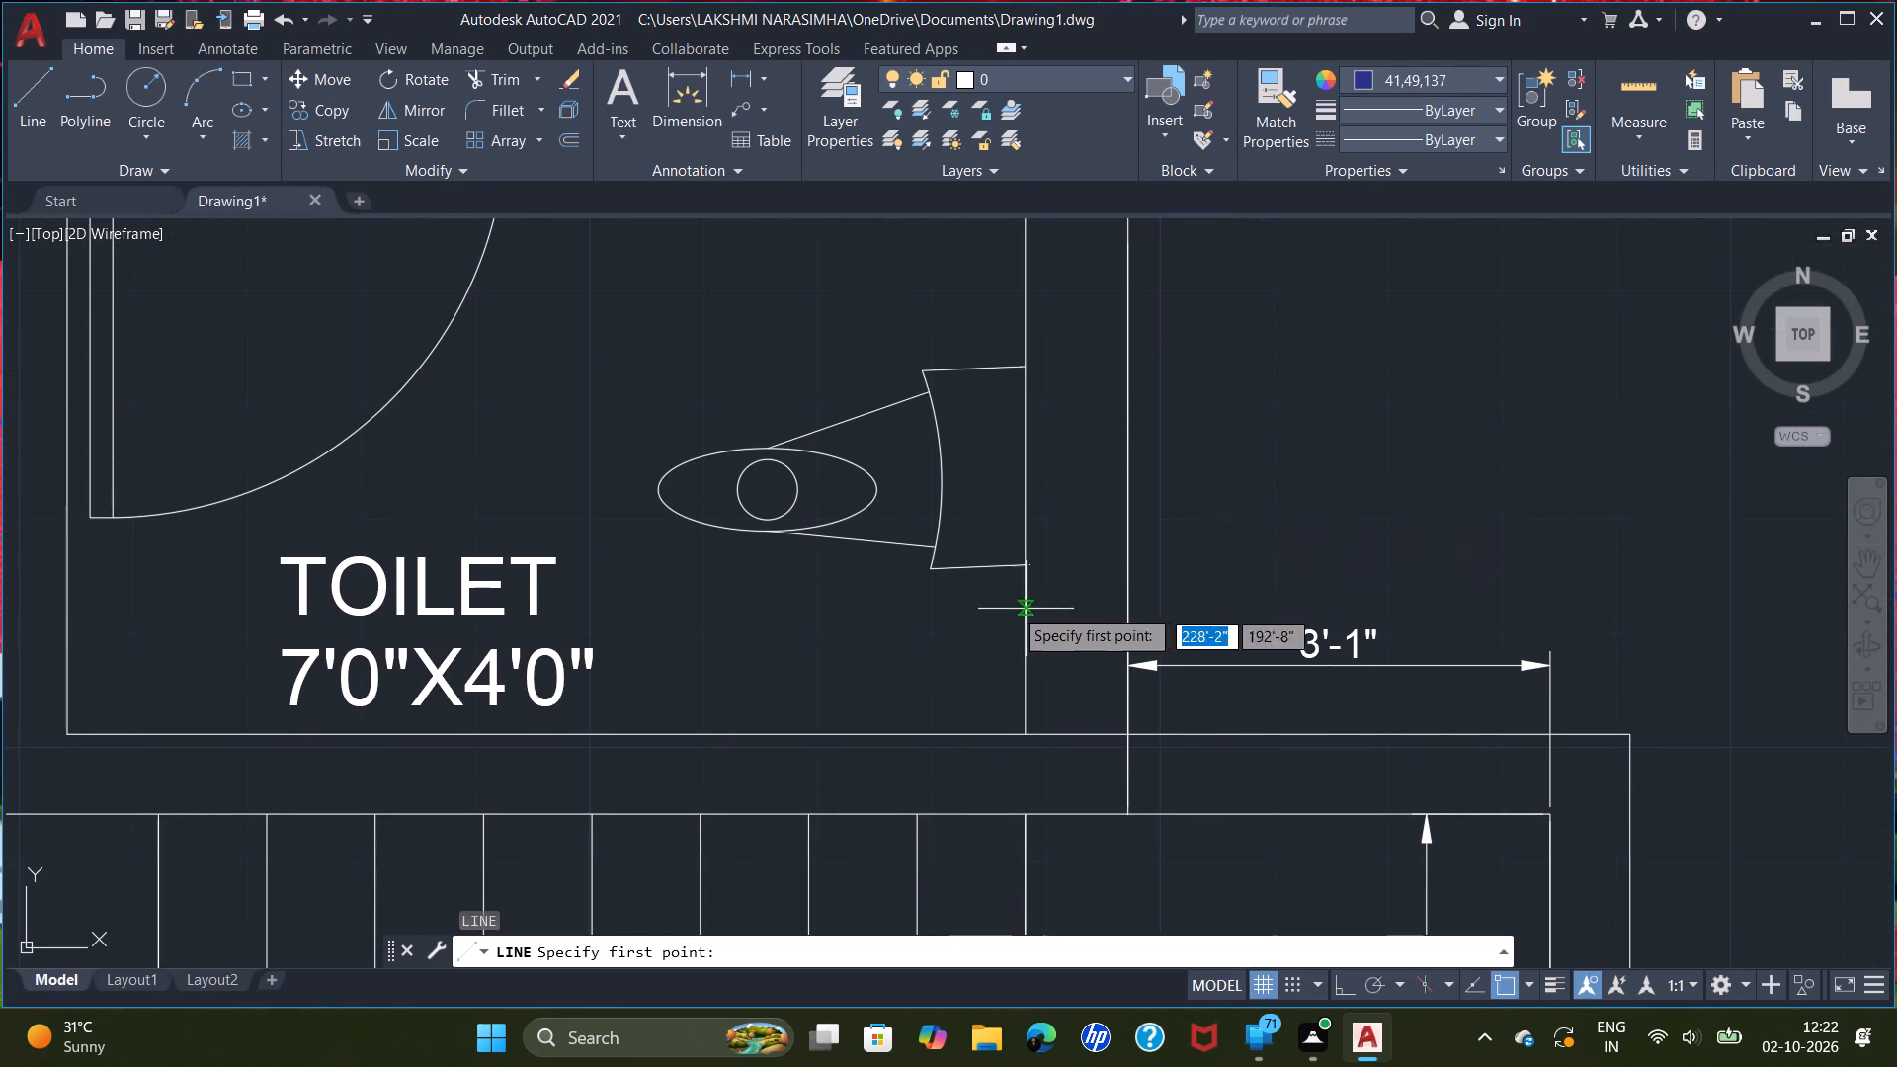
click(1028, 585)
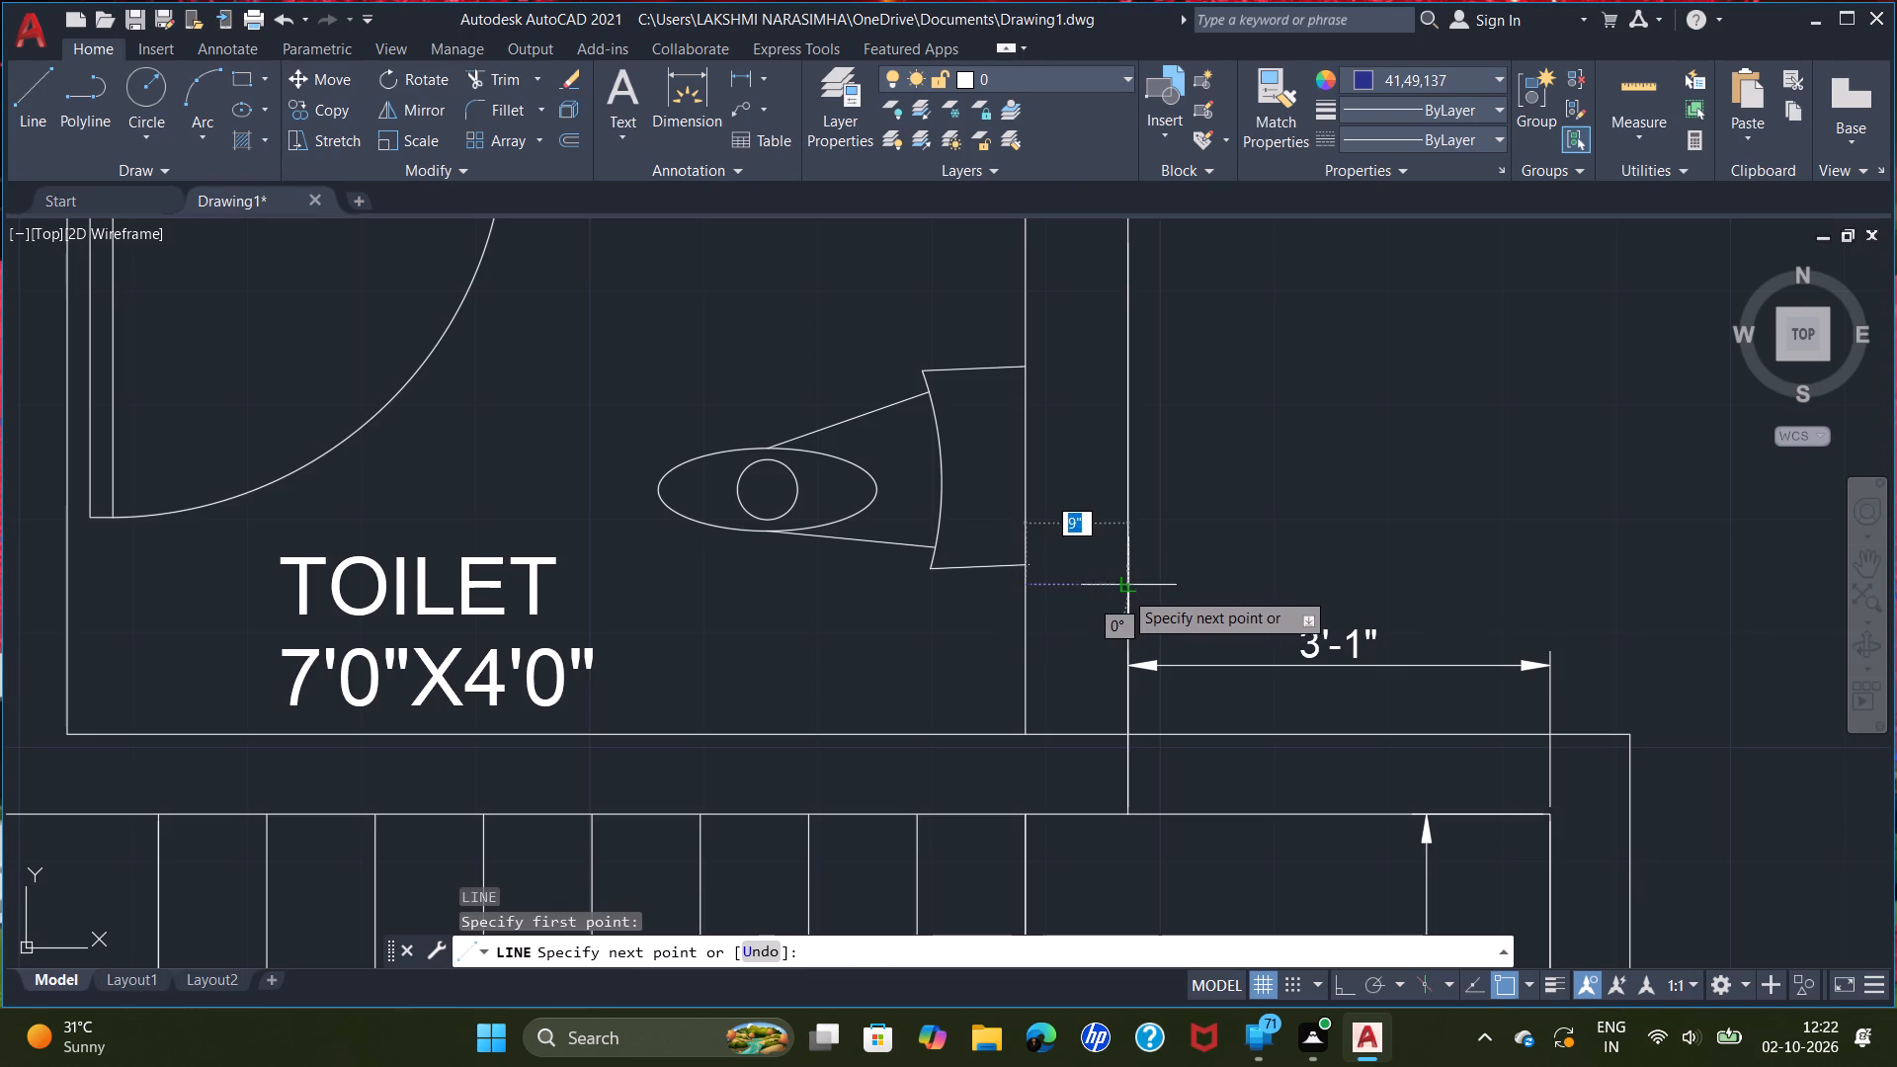
click(1133, 586)
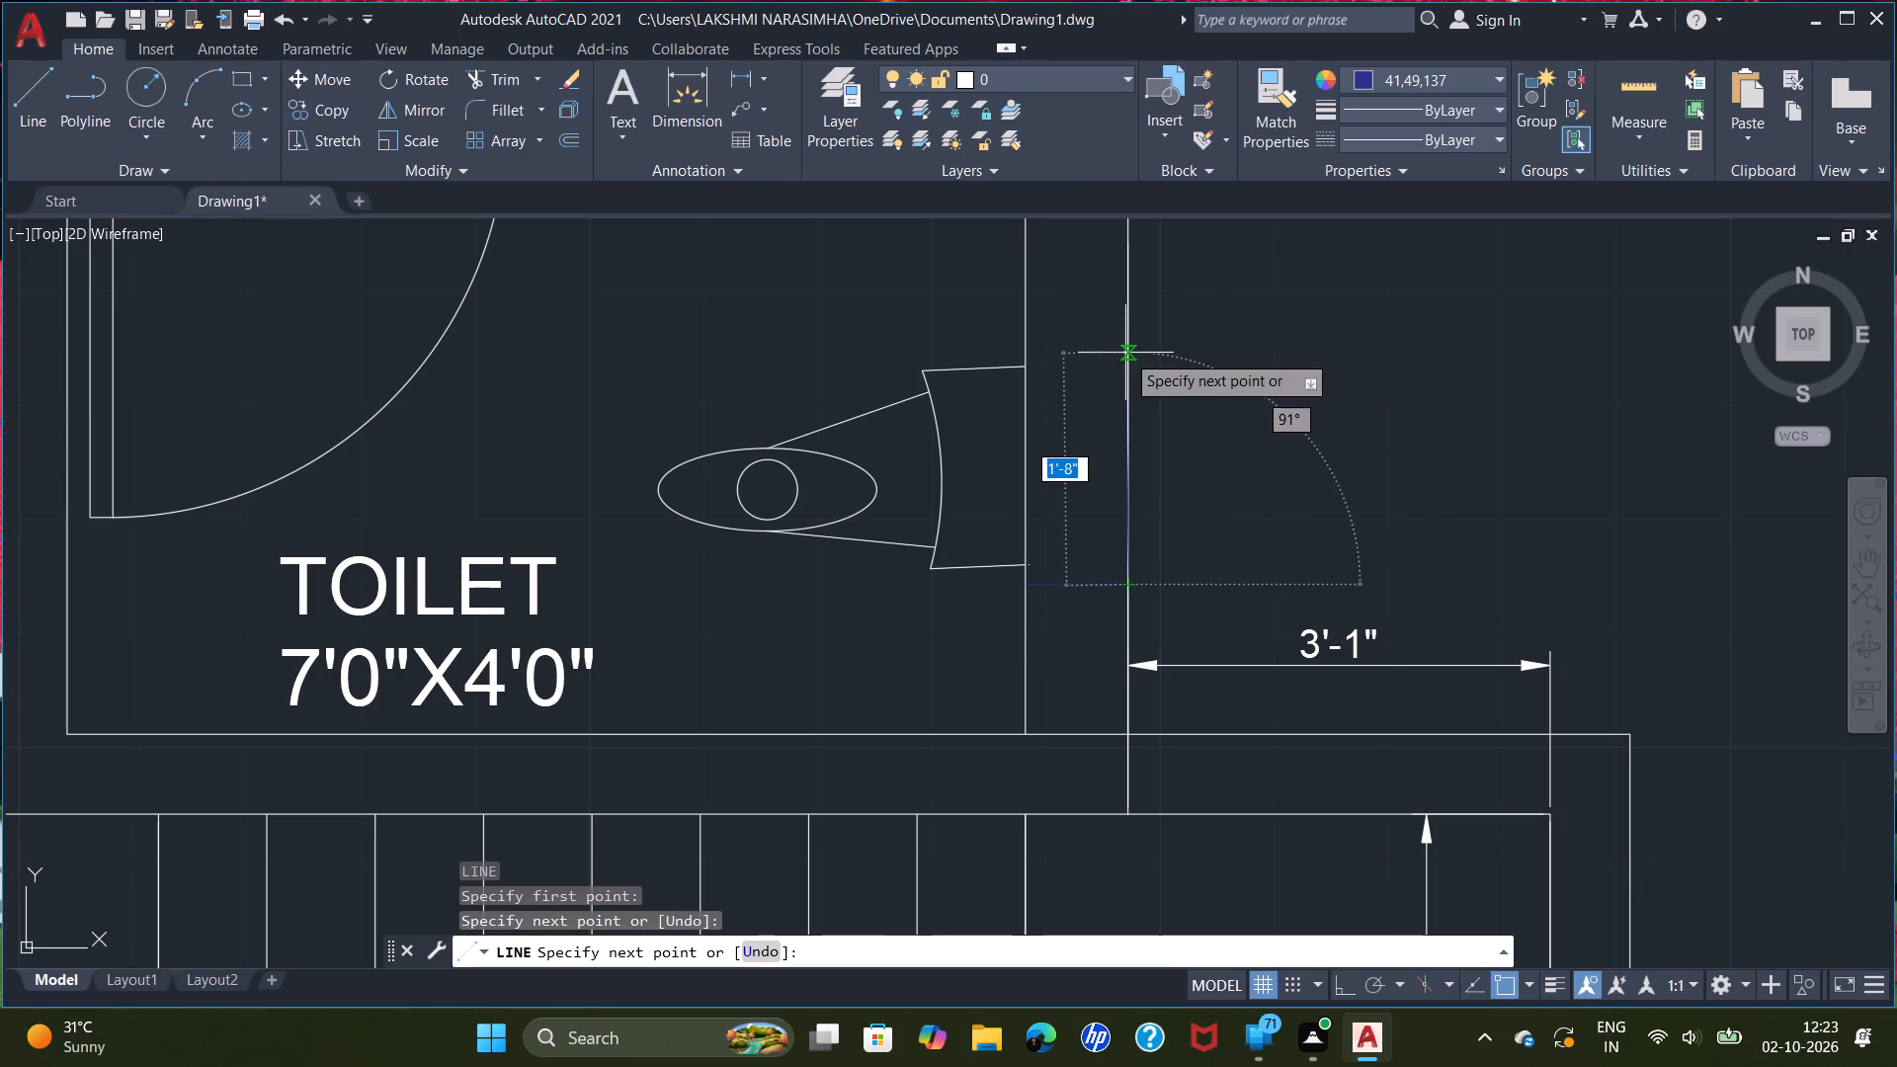
click(1125, 353)
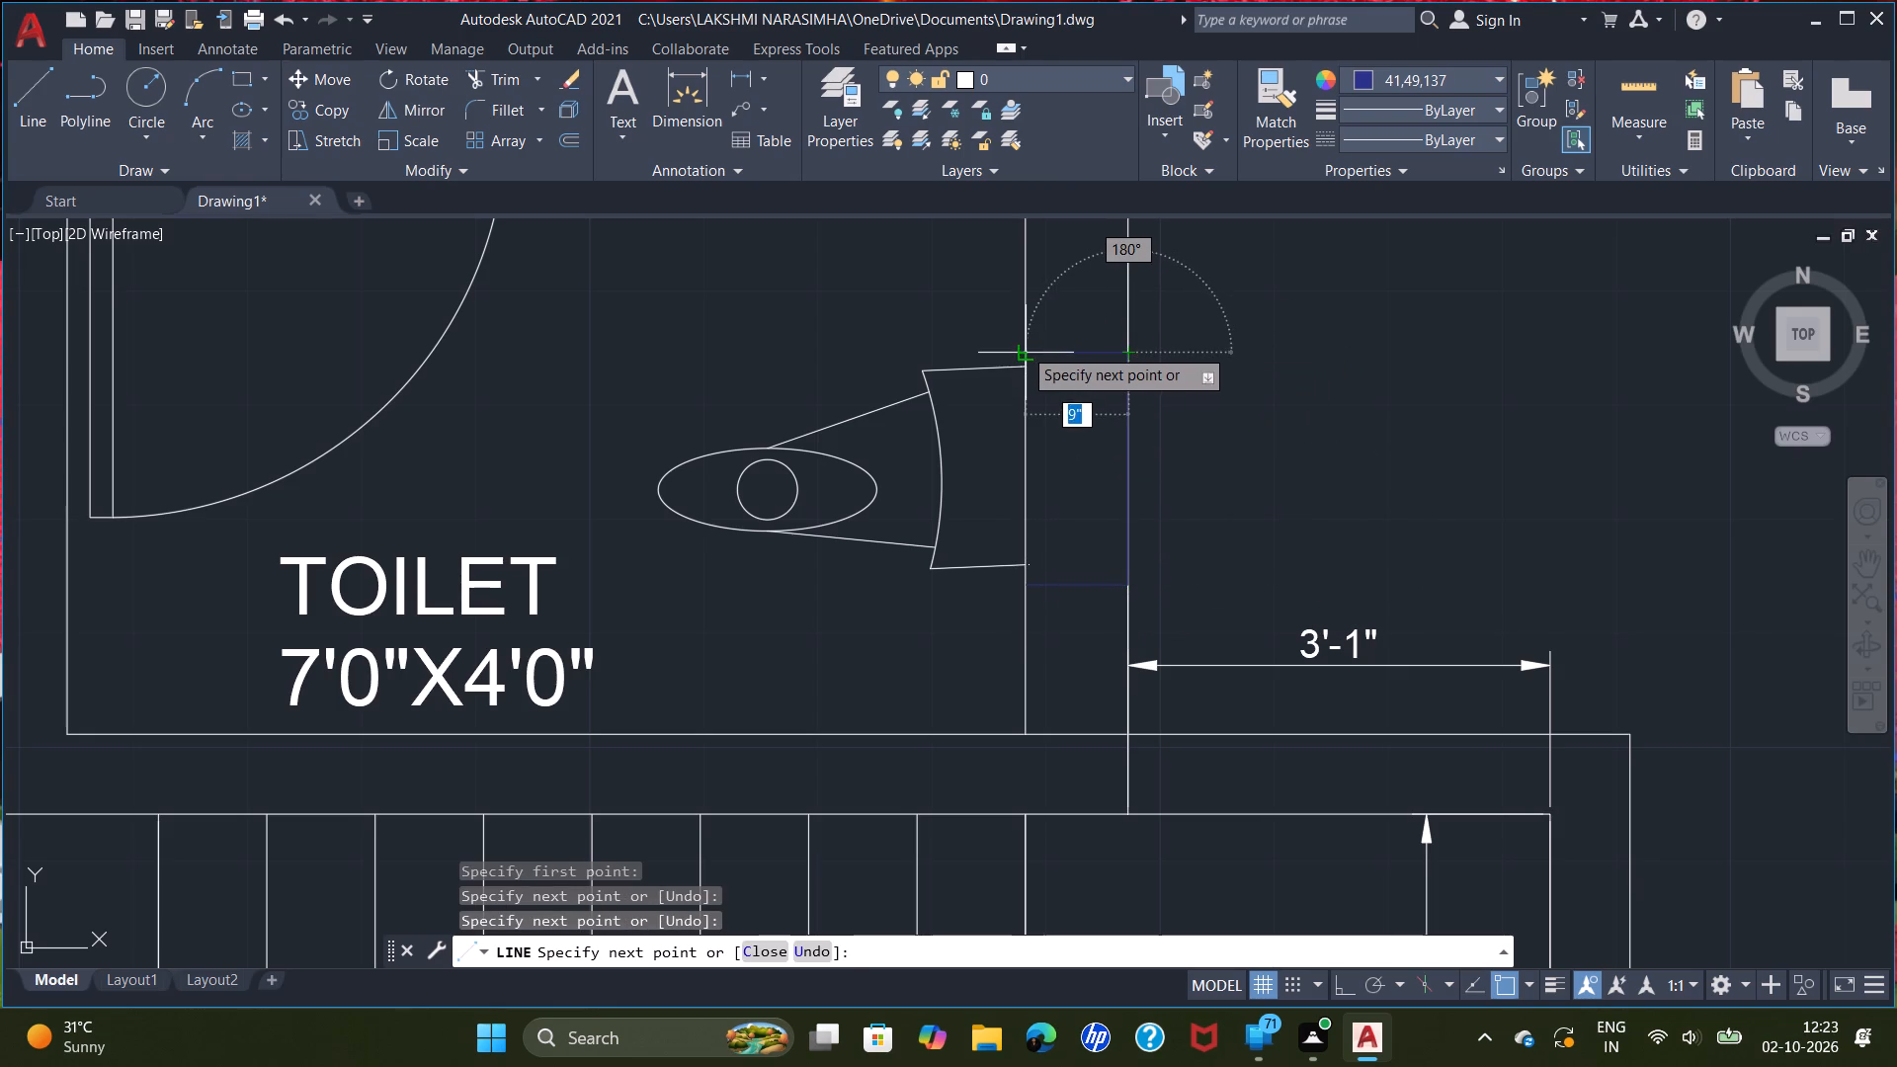
click(1023, 347)
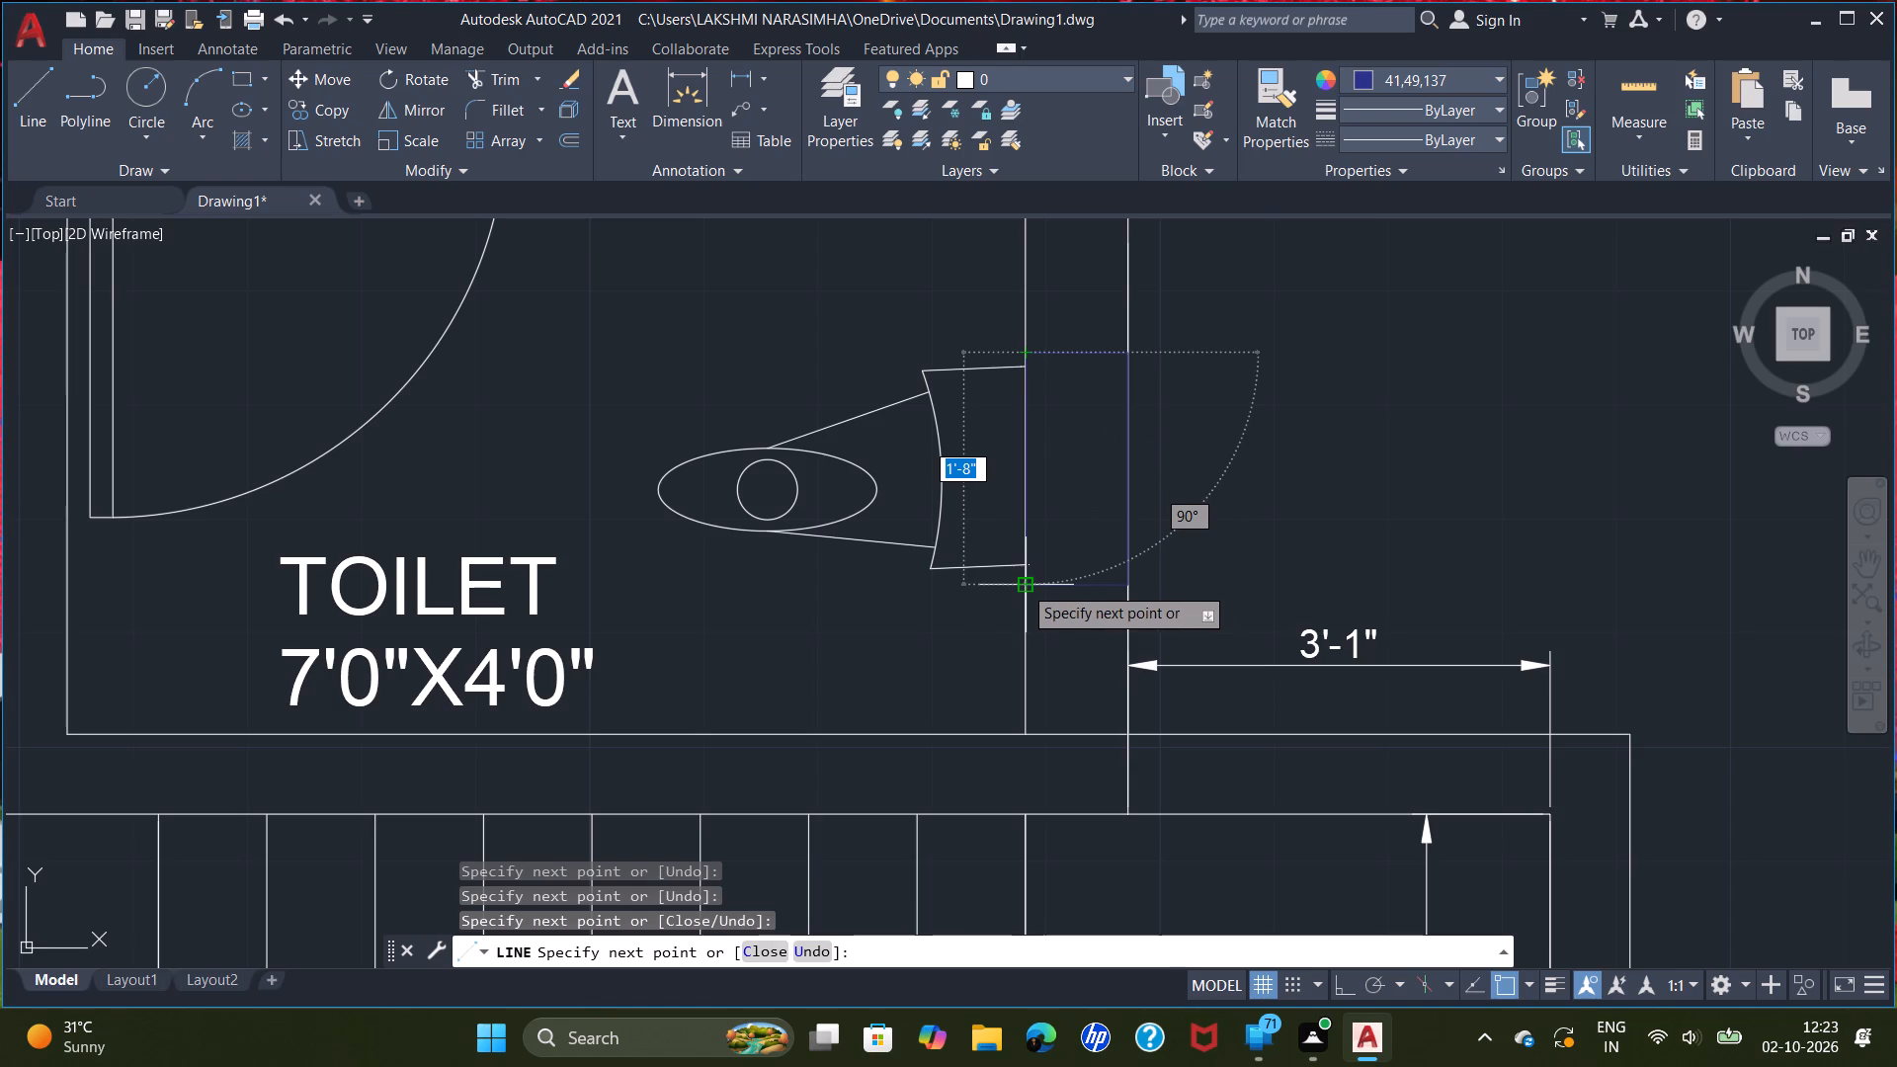
scroll(1017, 586, up, 3)
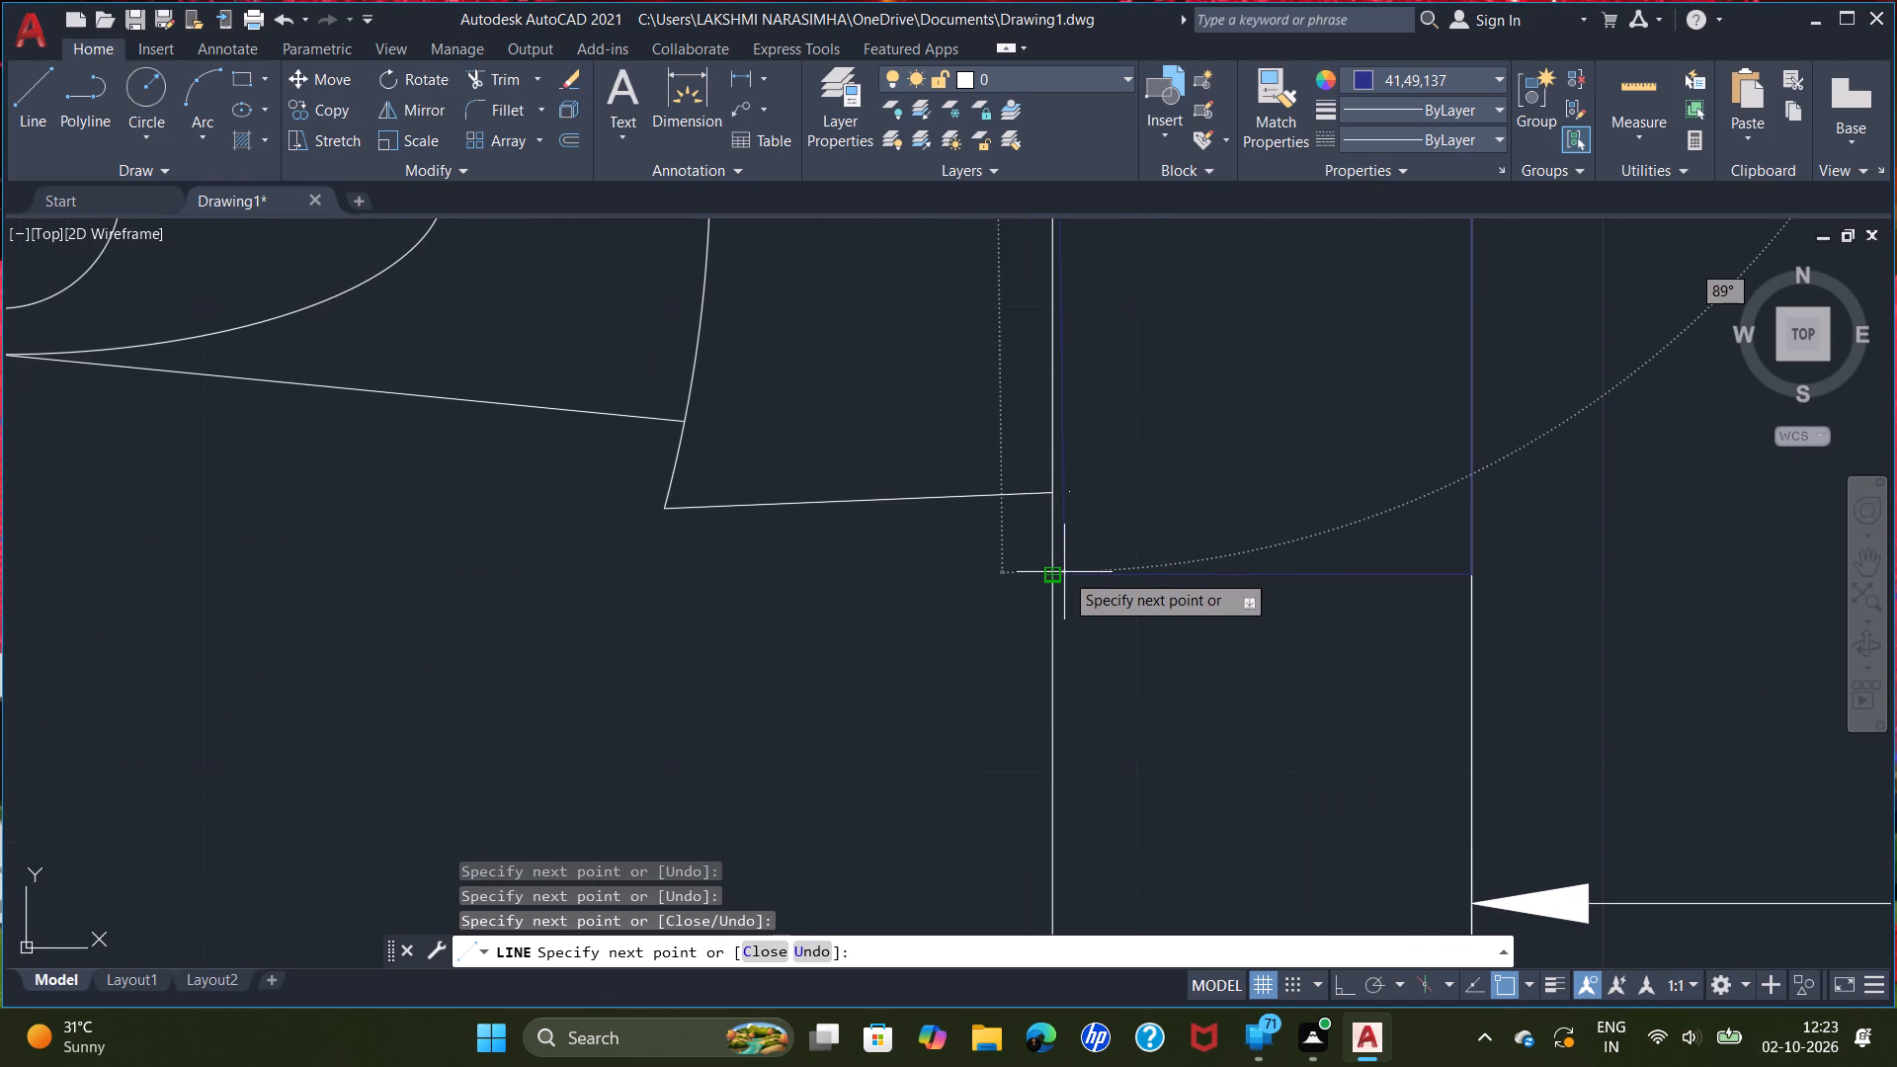
click(1057, 577)
right_click(1069, 555)
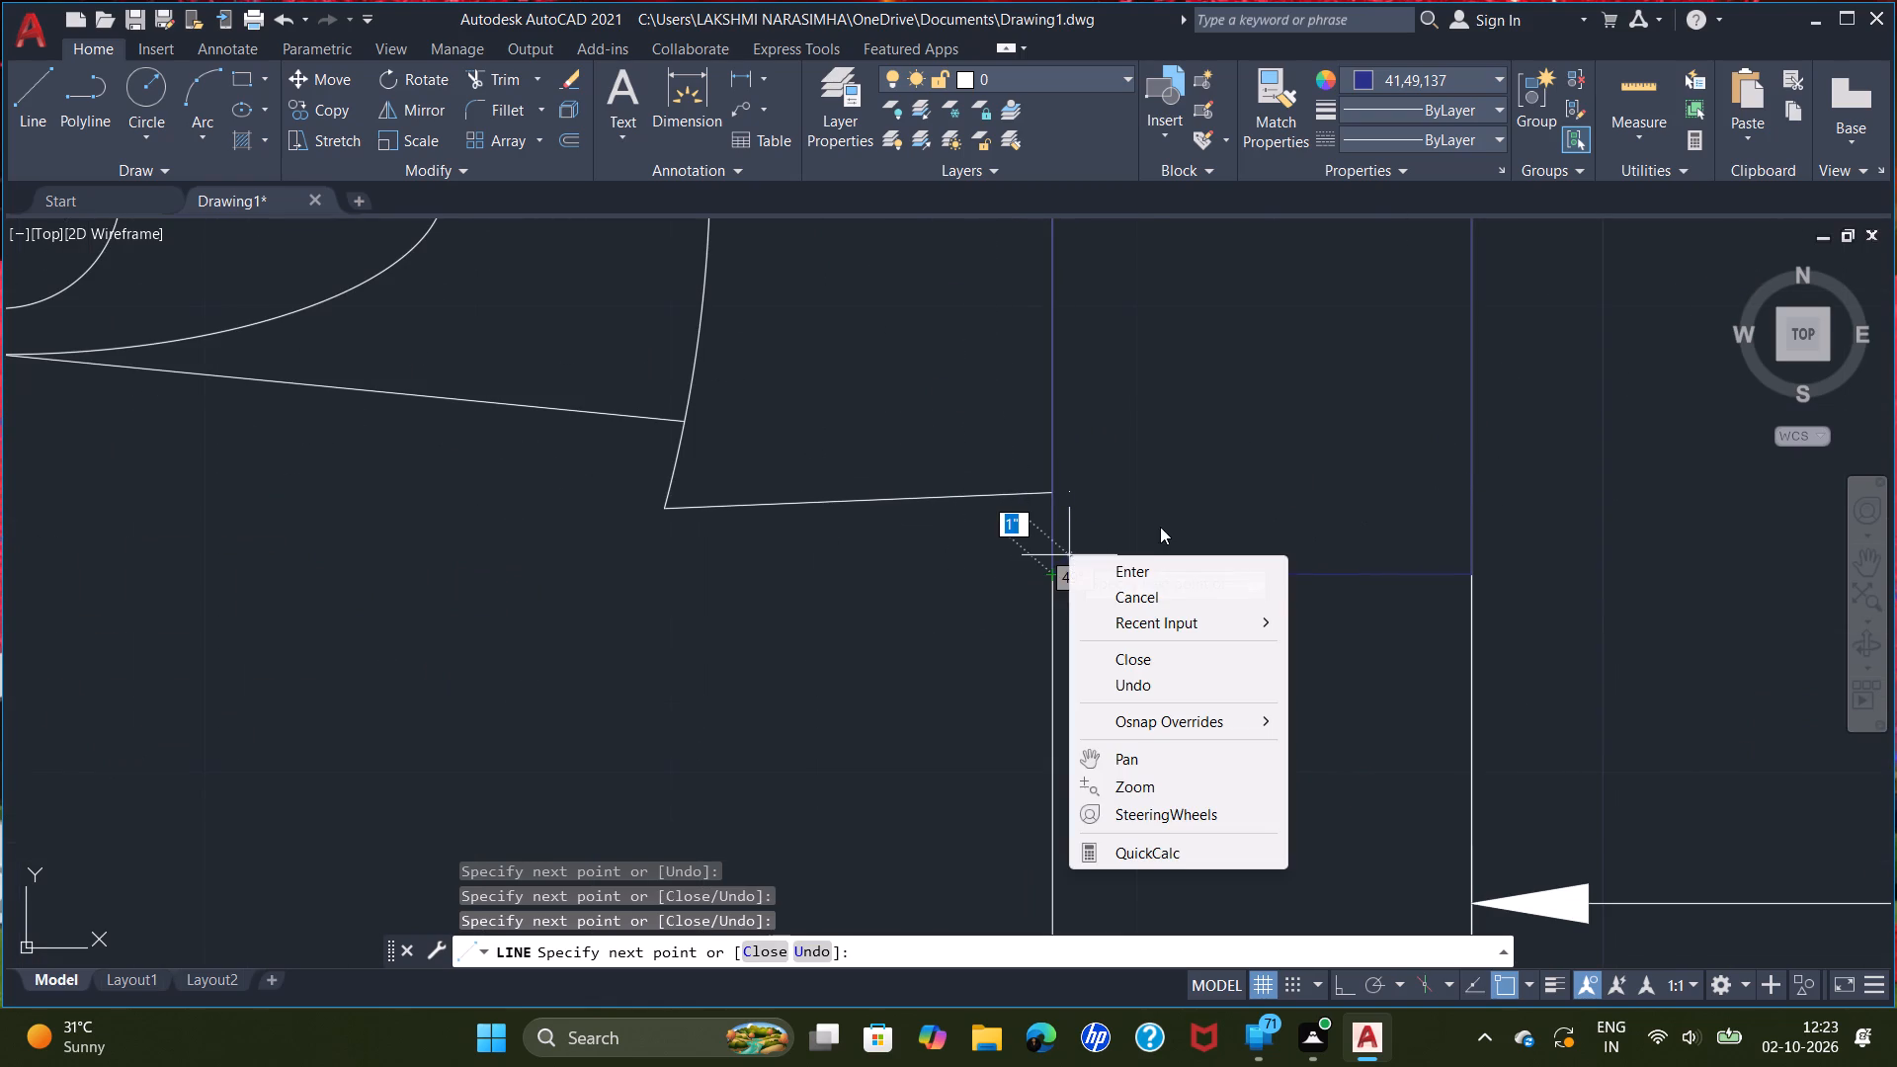
double_click(1168, 574)
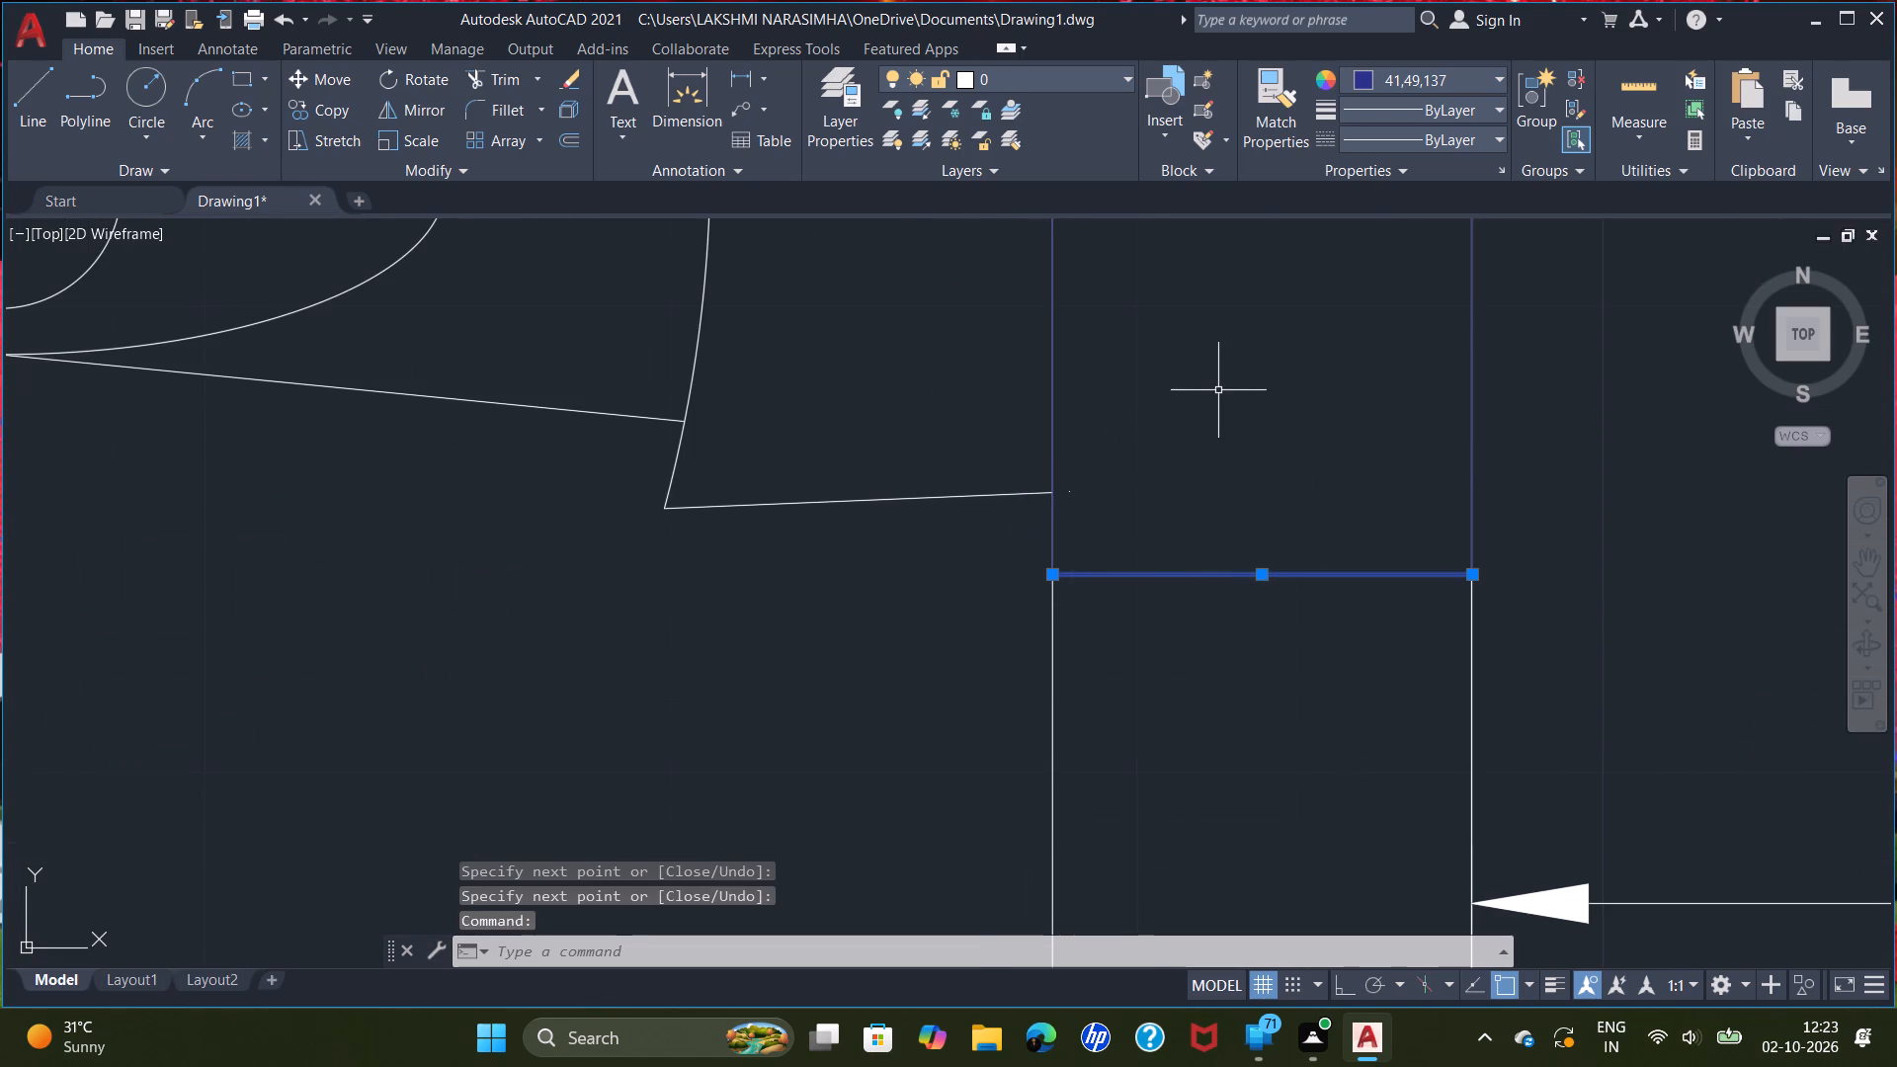
scroll(1217, 395, down, 2)
key(Escape)
Draw the north toilet window's centre line between the midpoints of its north and south ends.
middle_drag(1220, 440, 1221, 463)
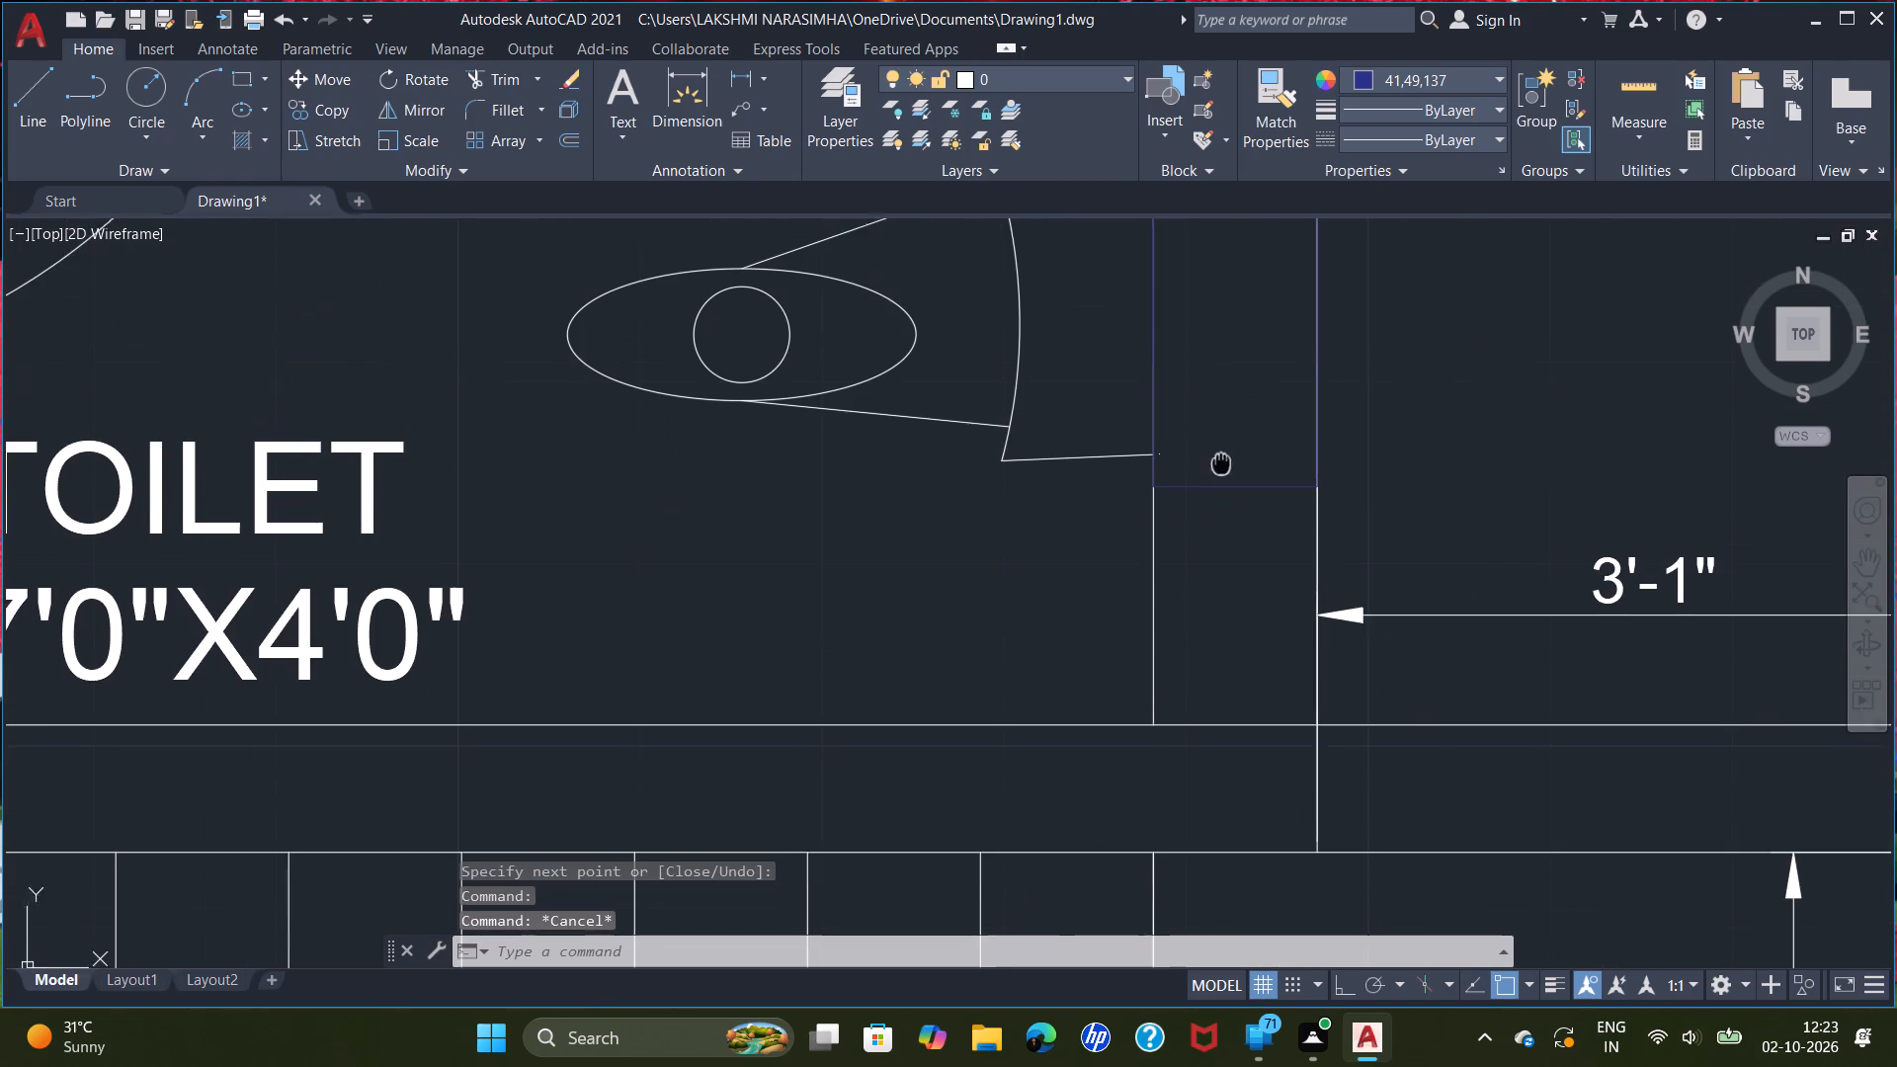
middle_drag(1221, 463, 1181, 617)
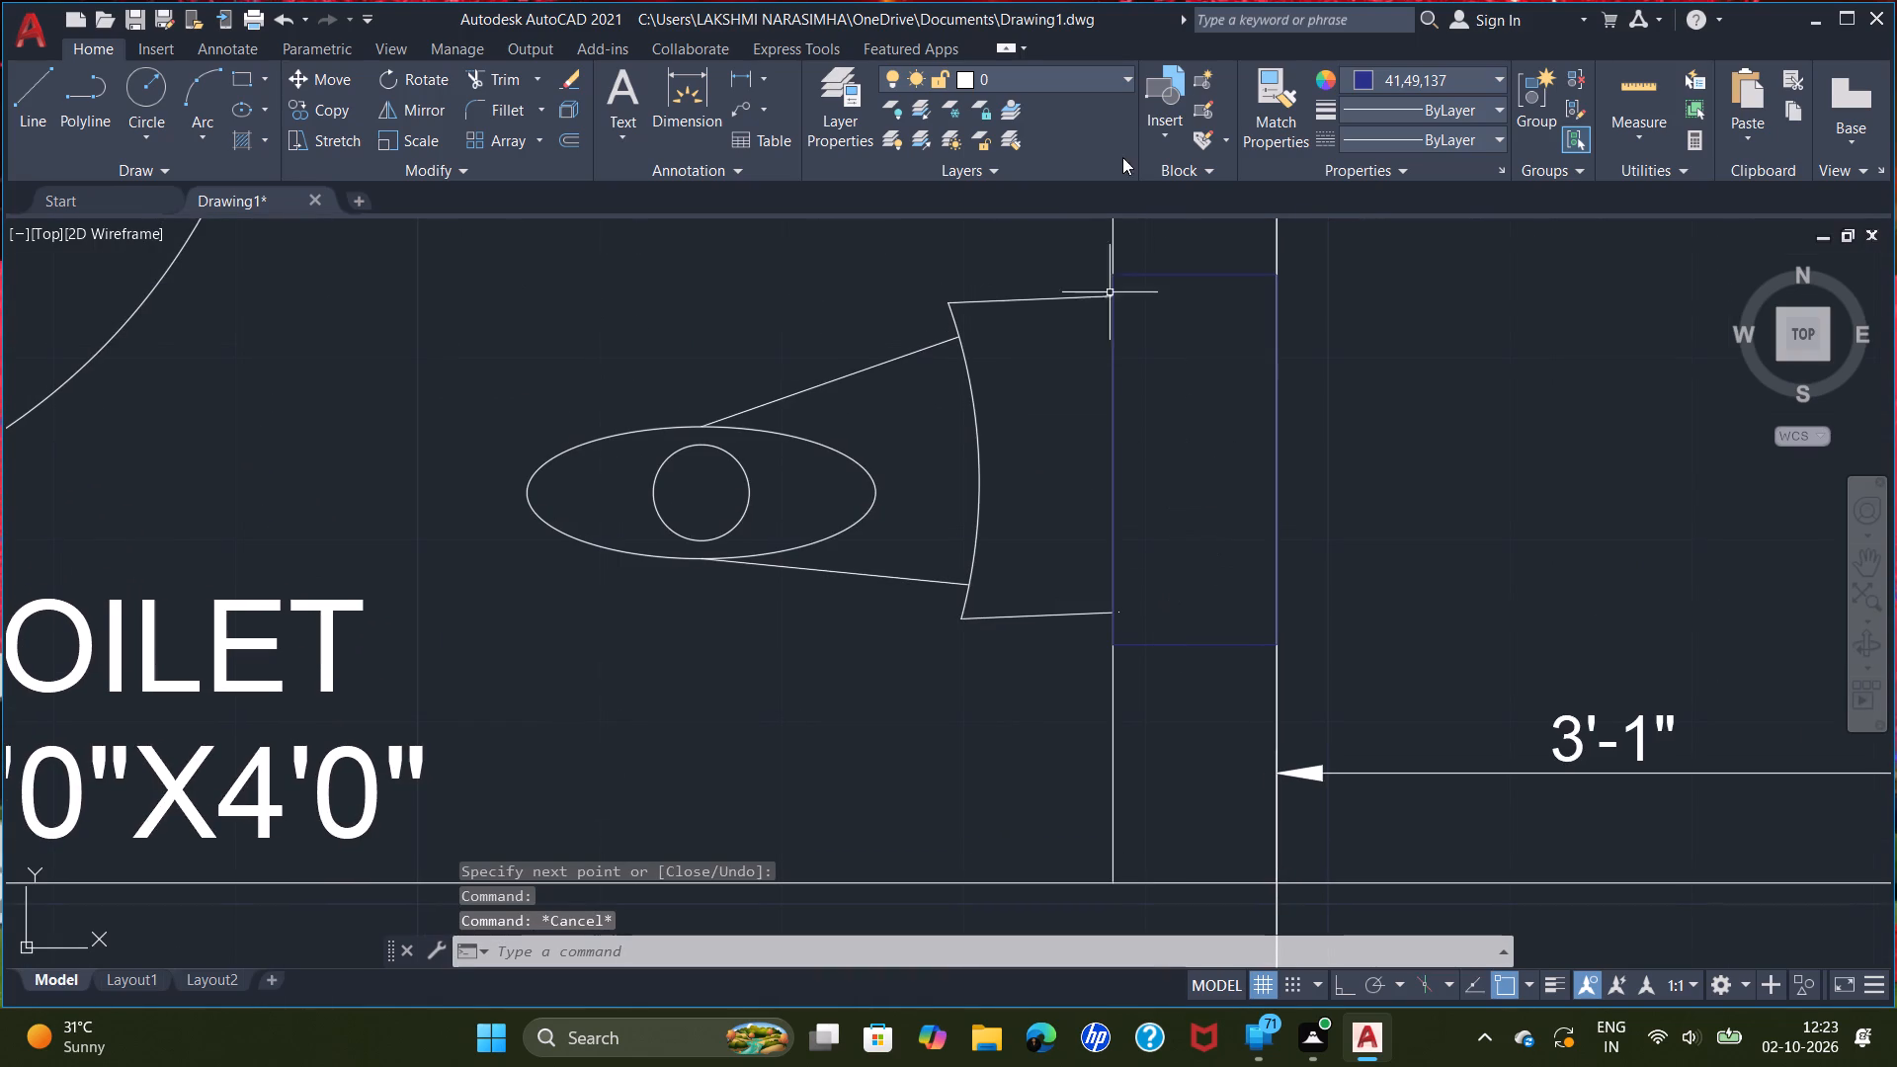
key(l)
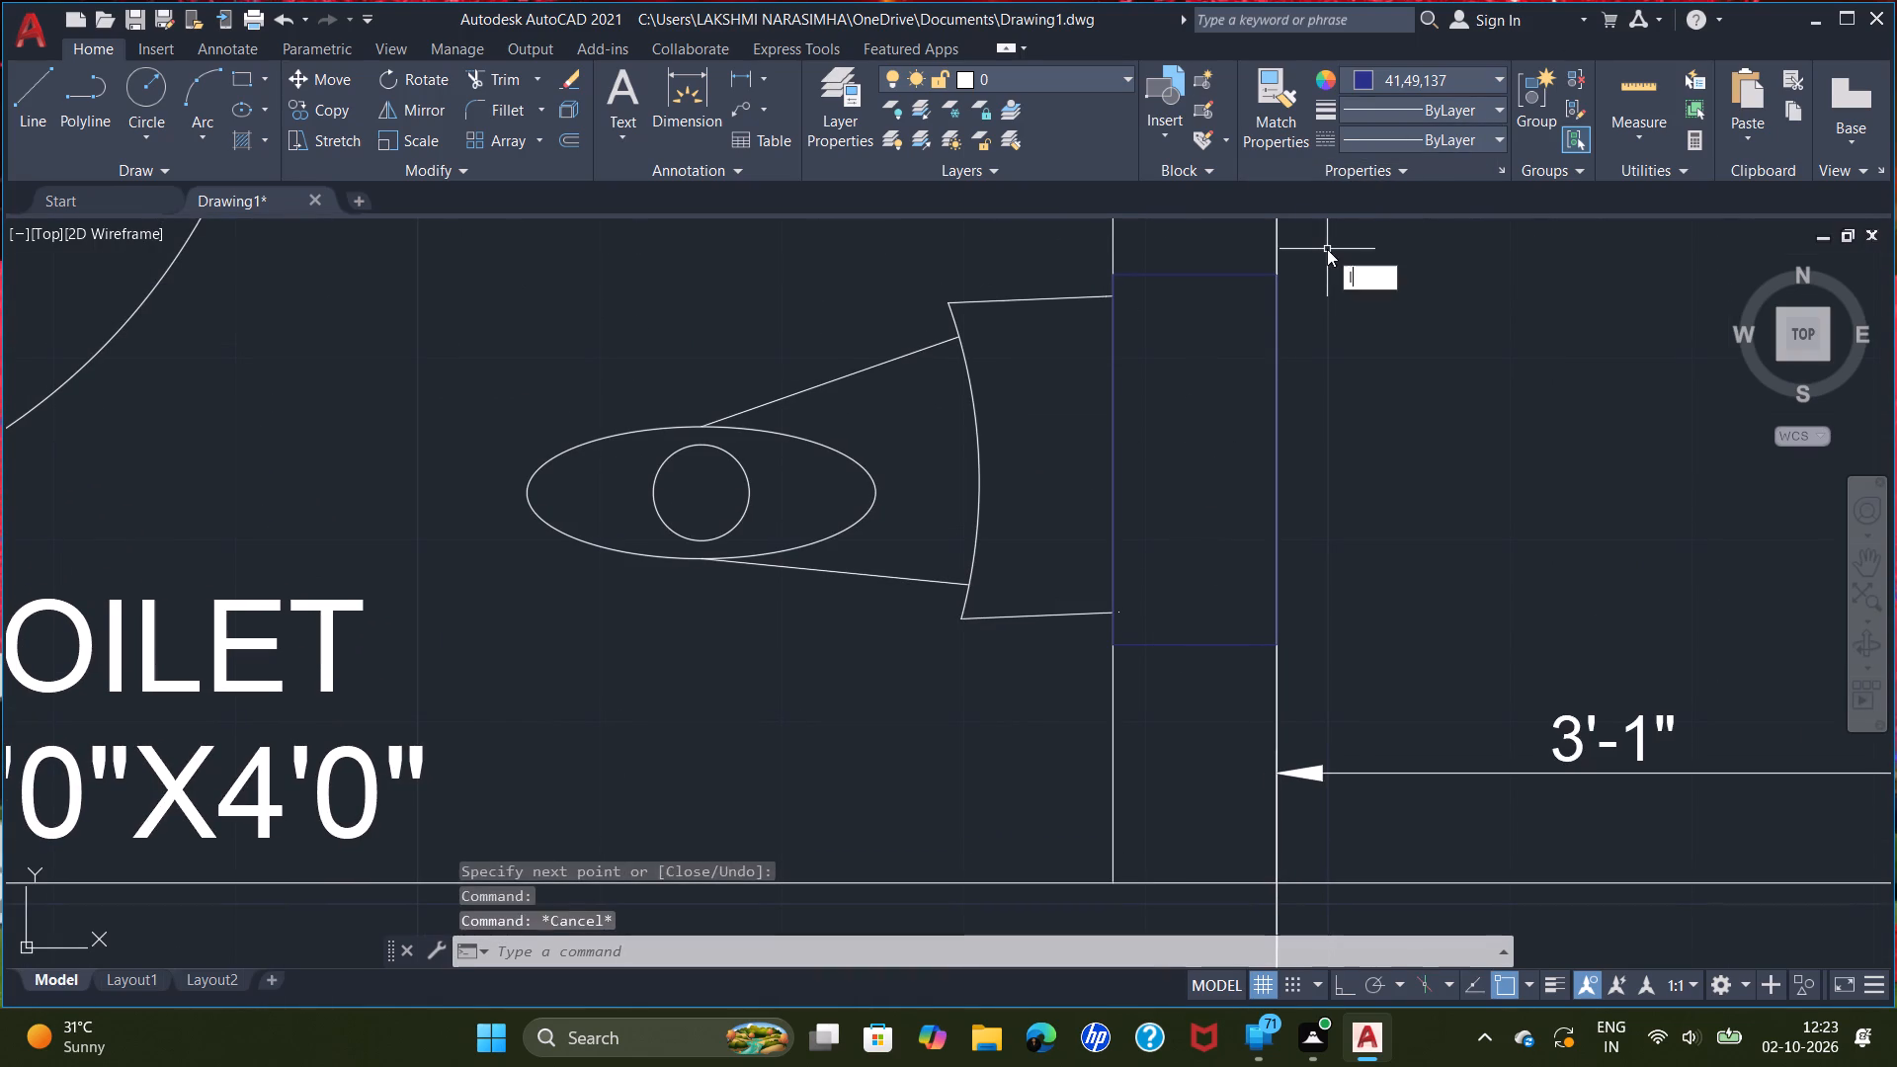
key(Return)
click(1198, 279)
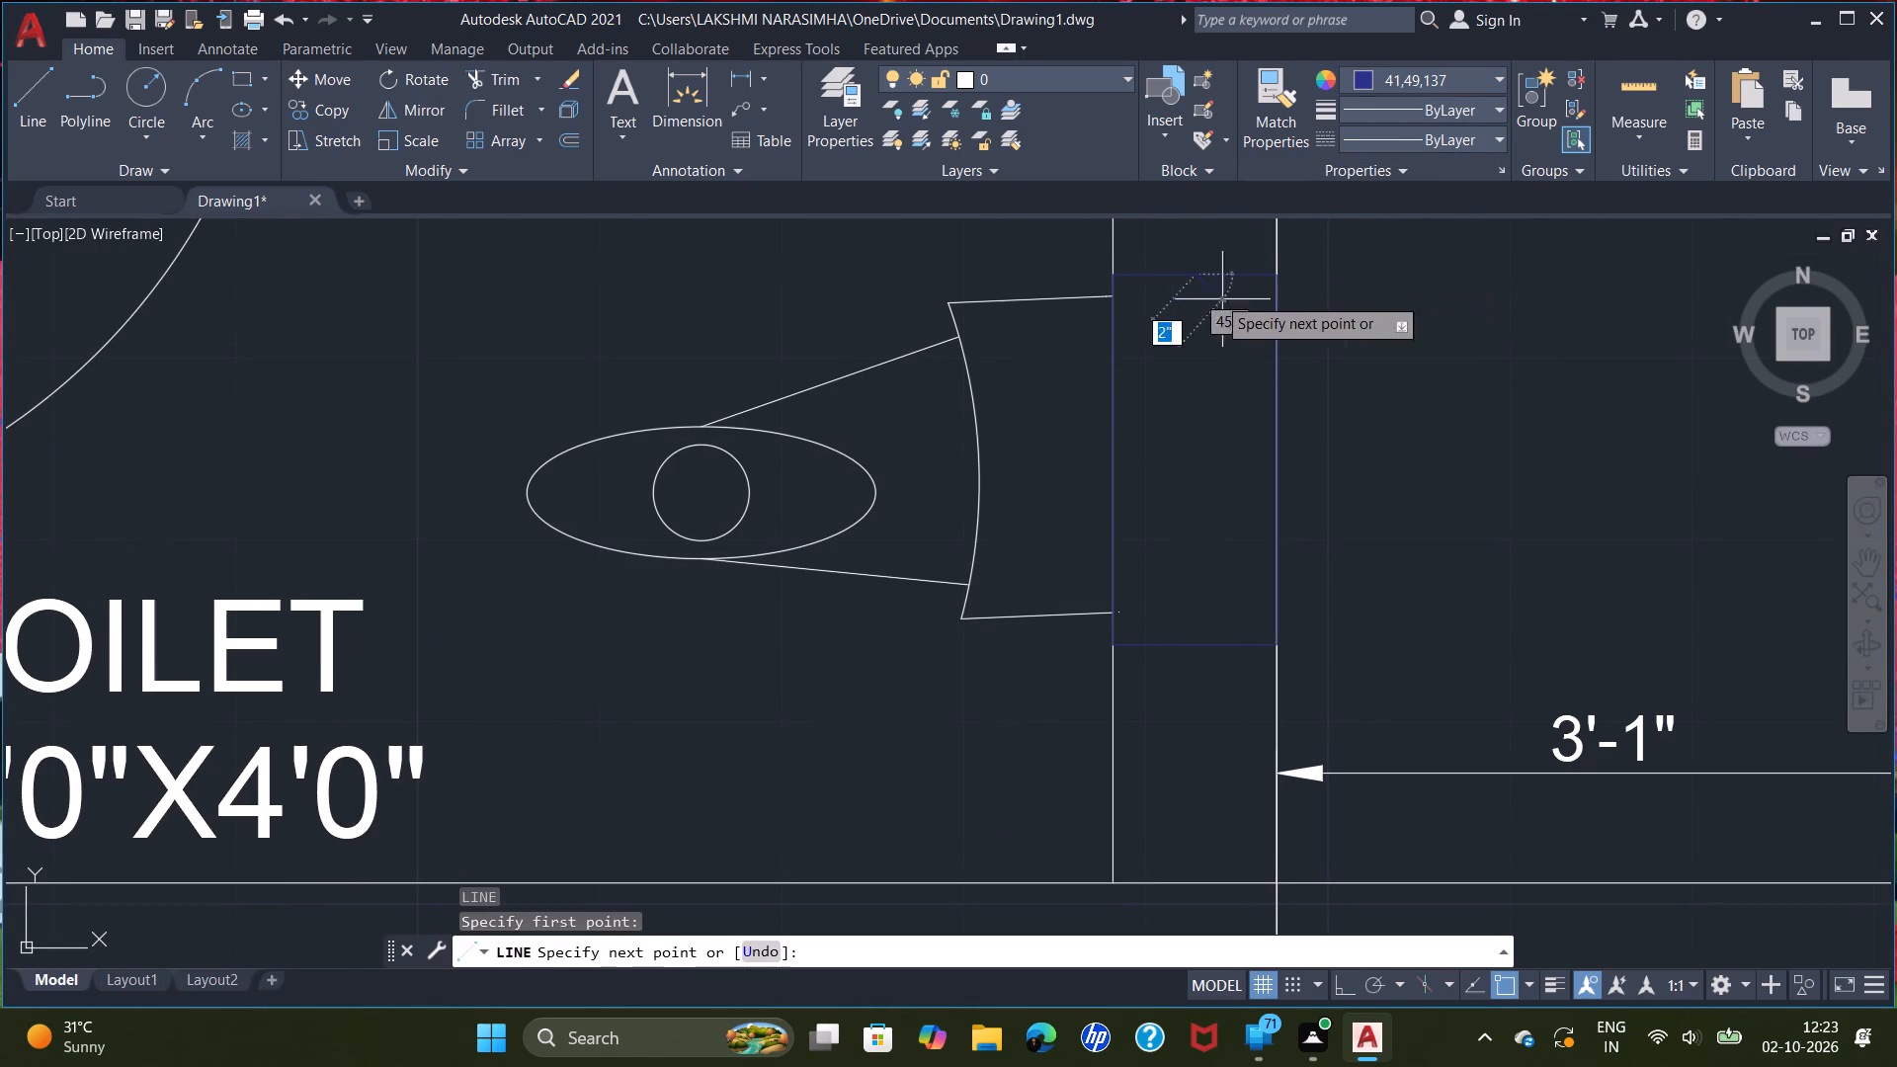
double_click(1196, 647)
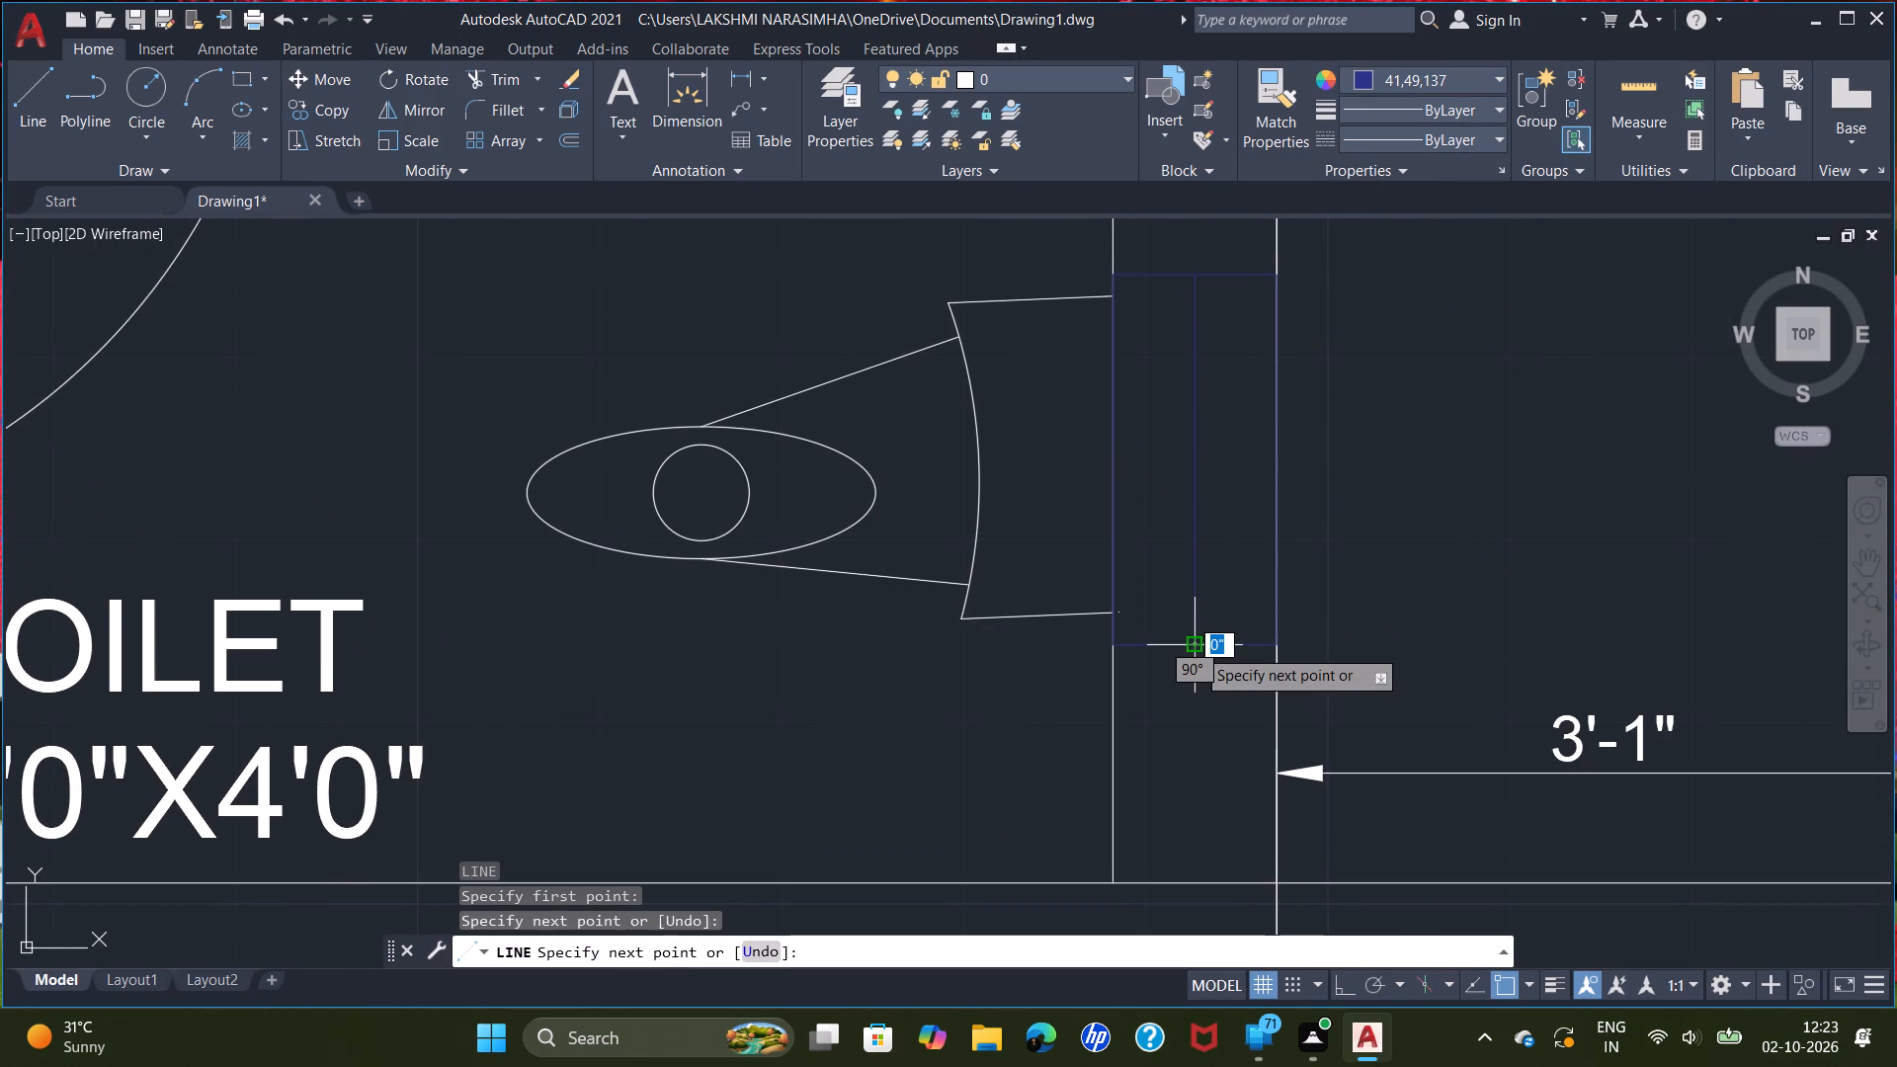
right_click(1196, 647)
click(1272, 662)
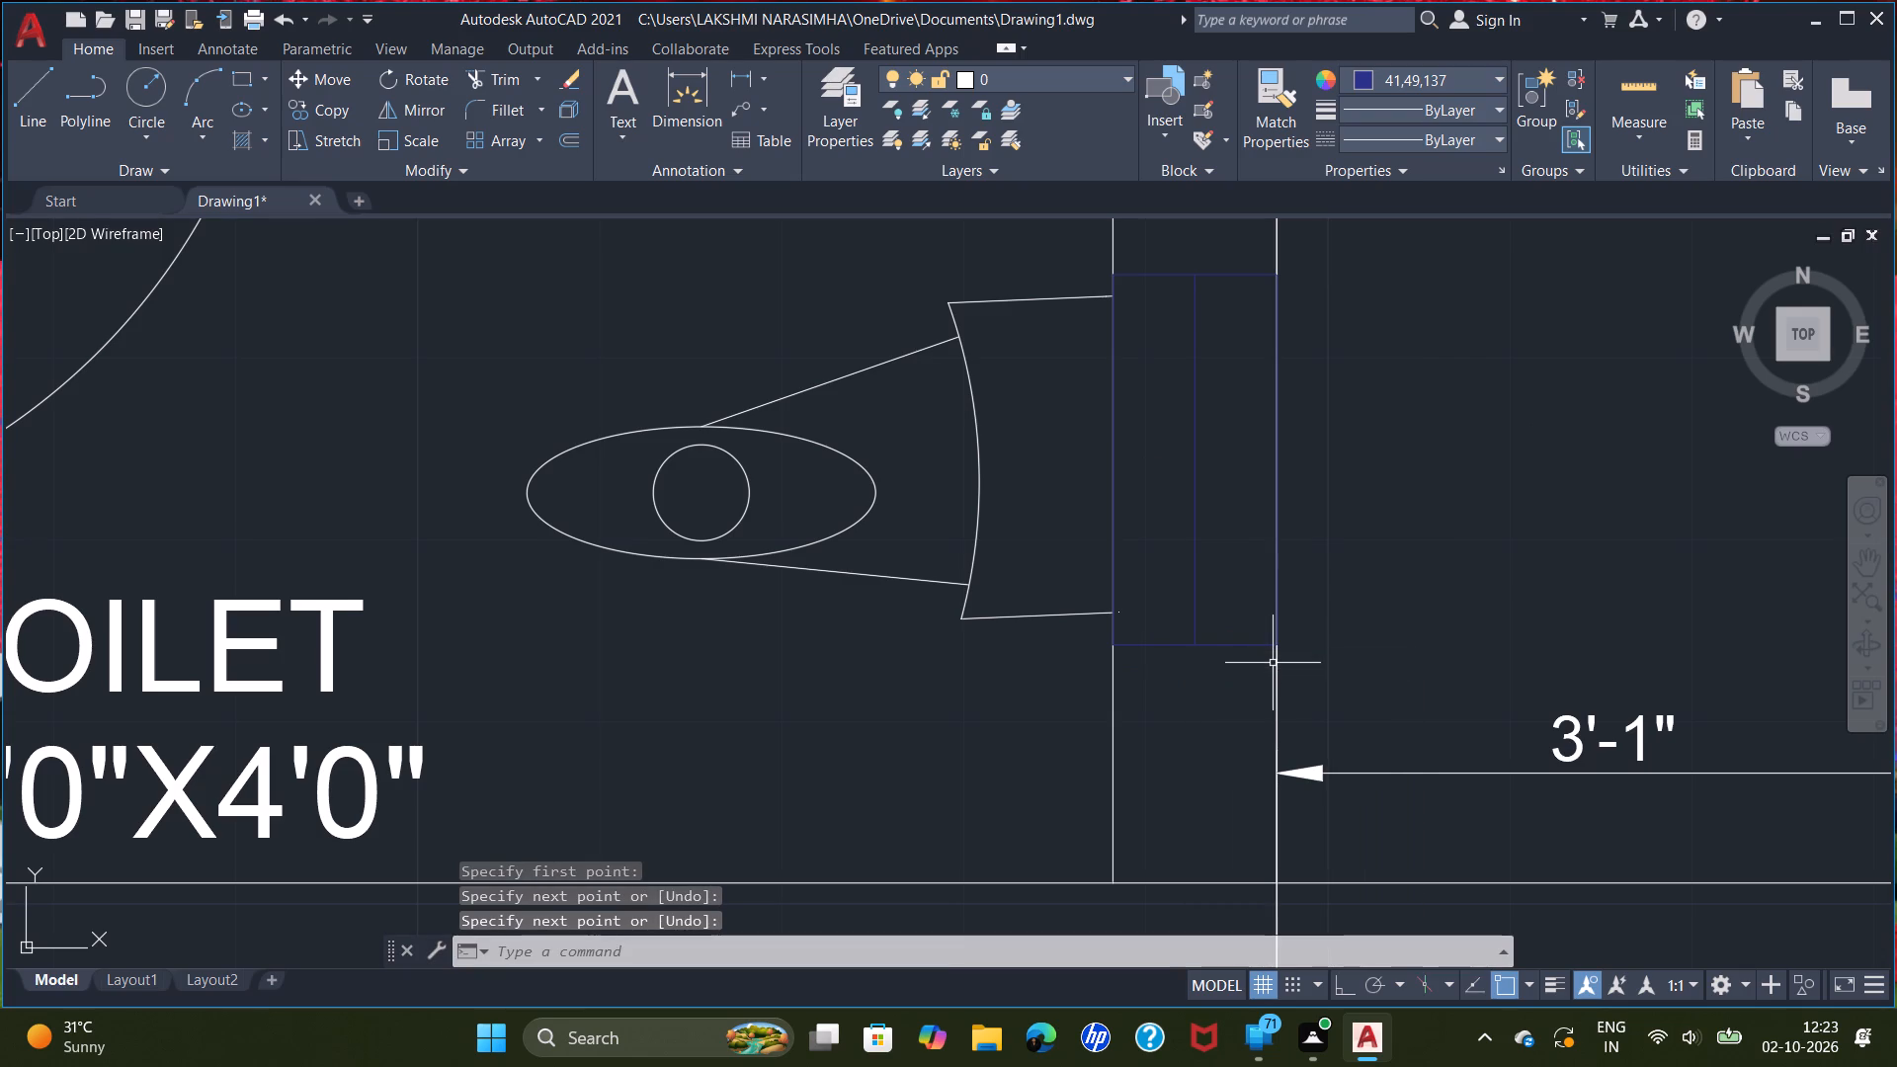
Offset the north toilet window's centre line 1" to the east.
key(o)
key(f)
key(Return)
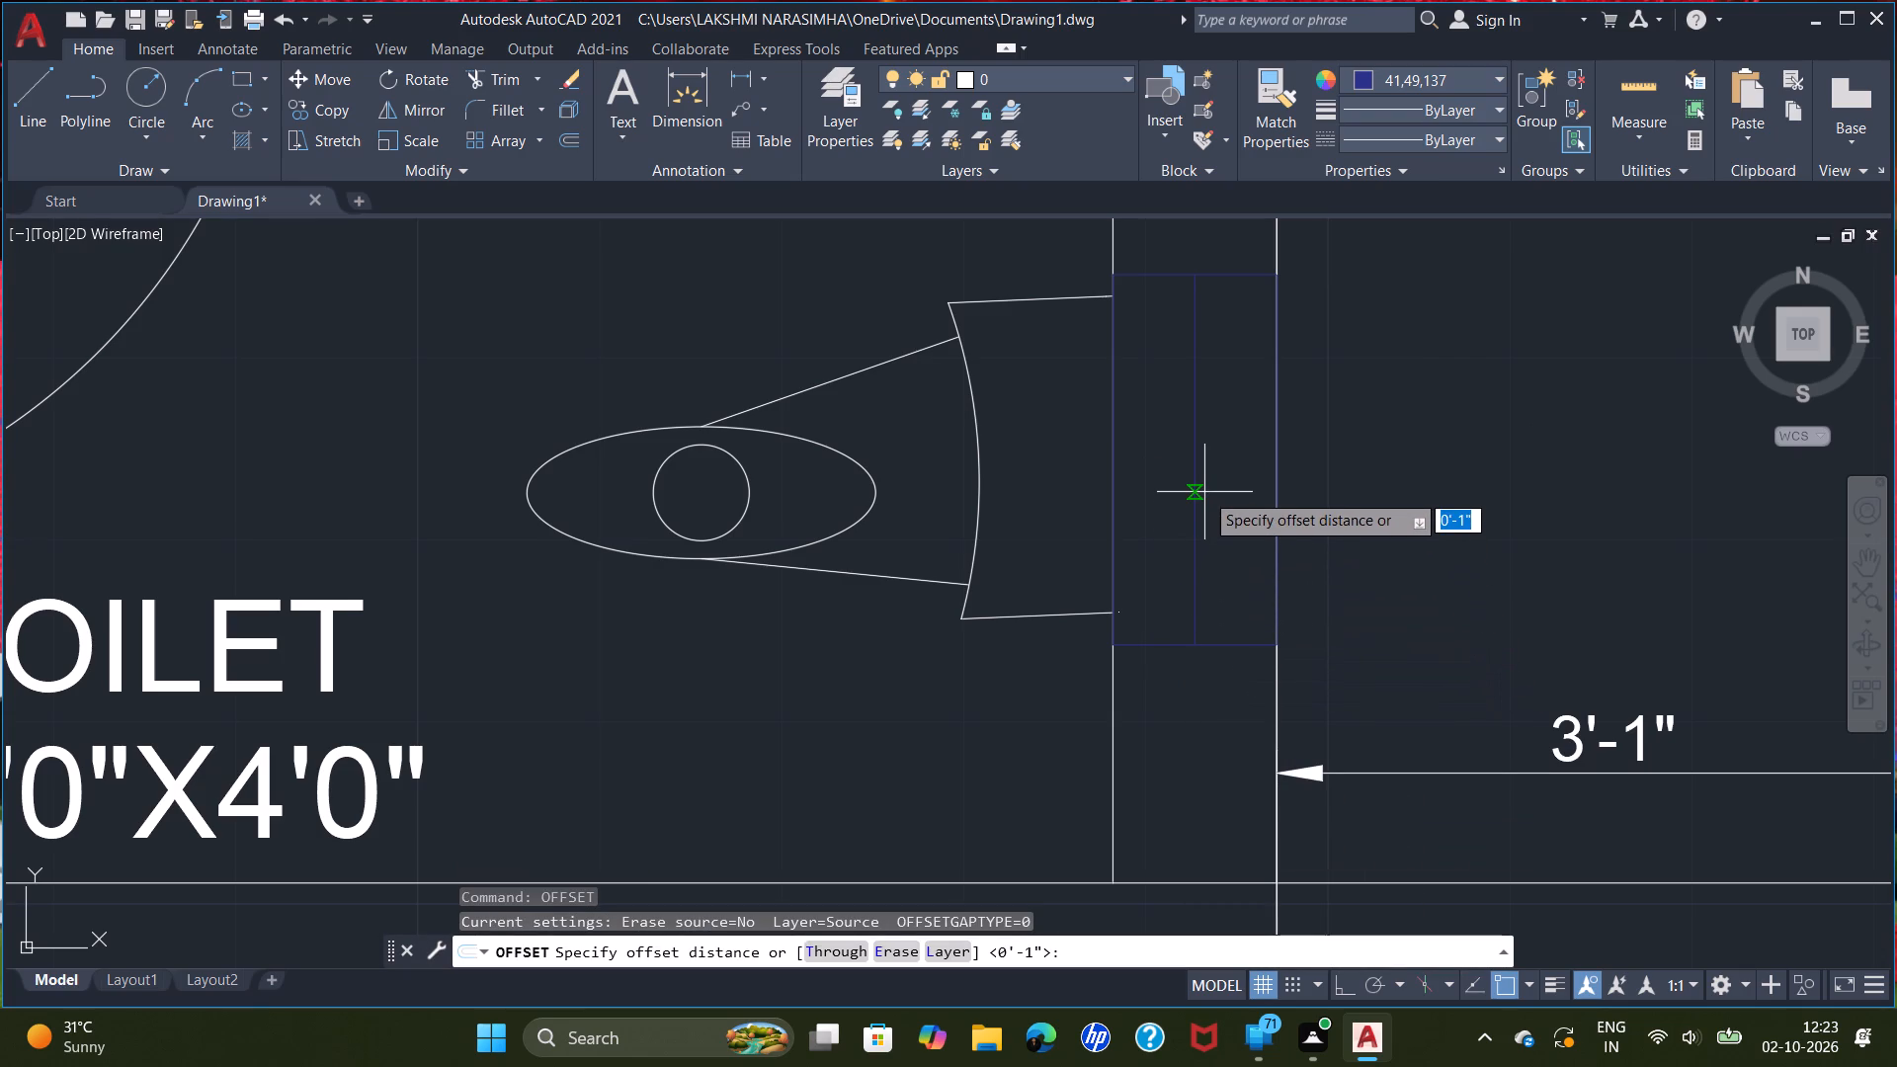
key(1)
key(shift+quotedbl)
key(Return)
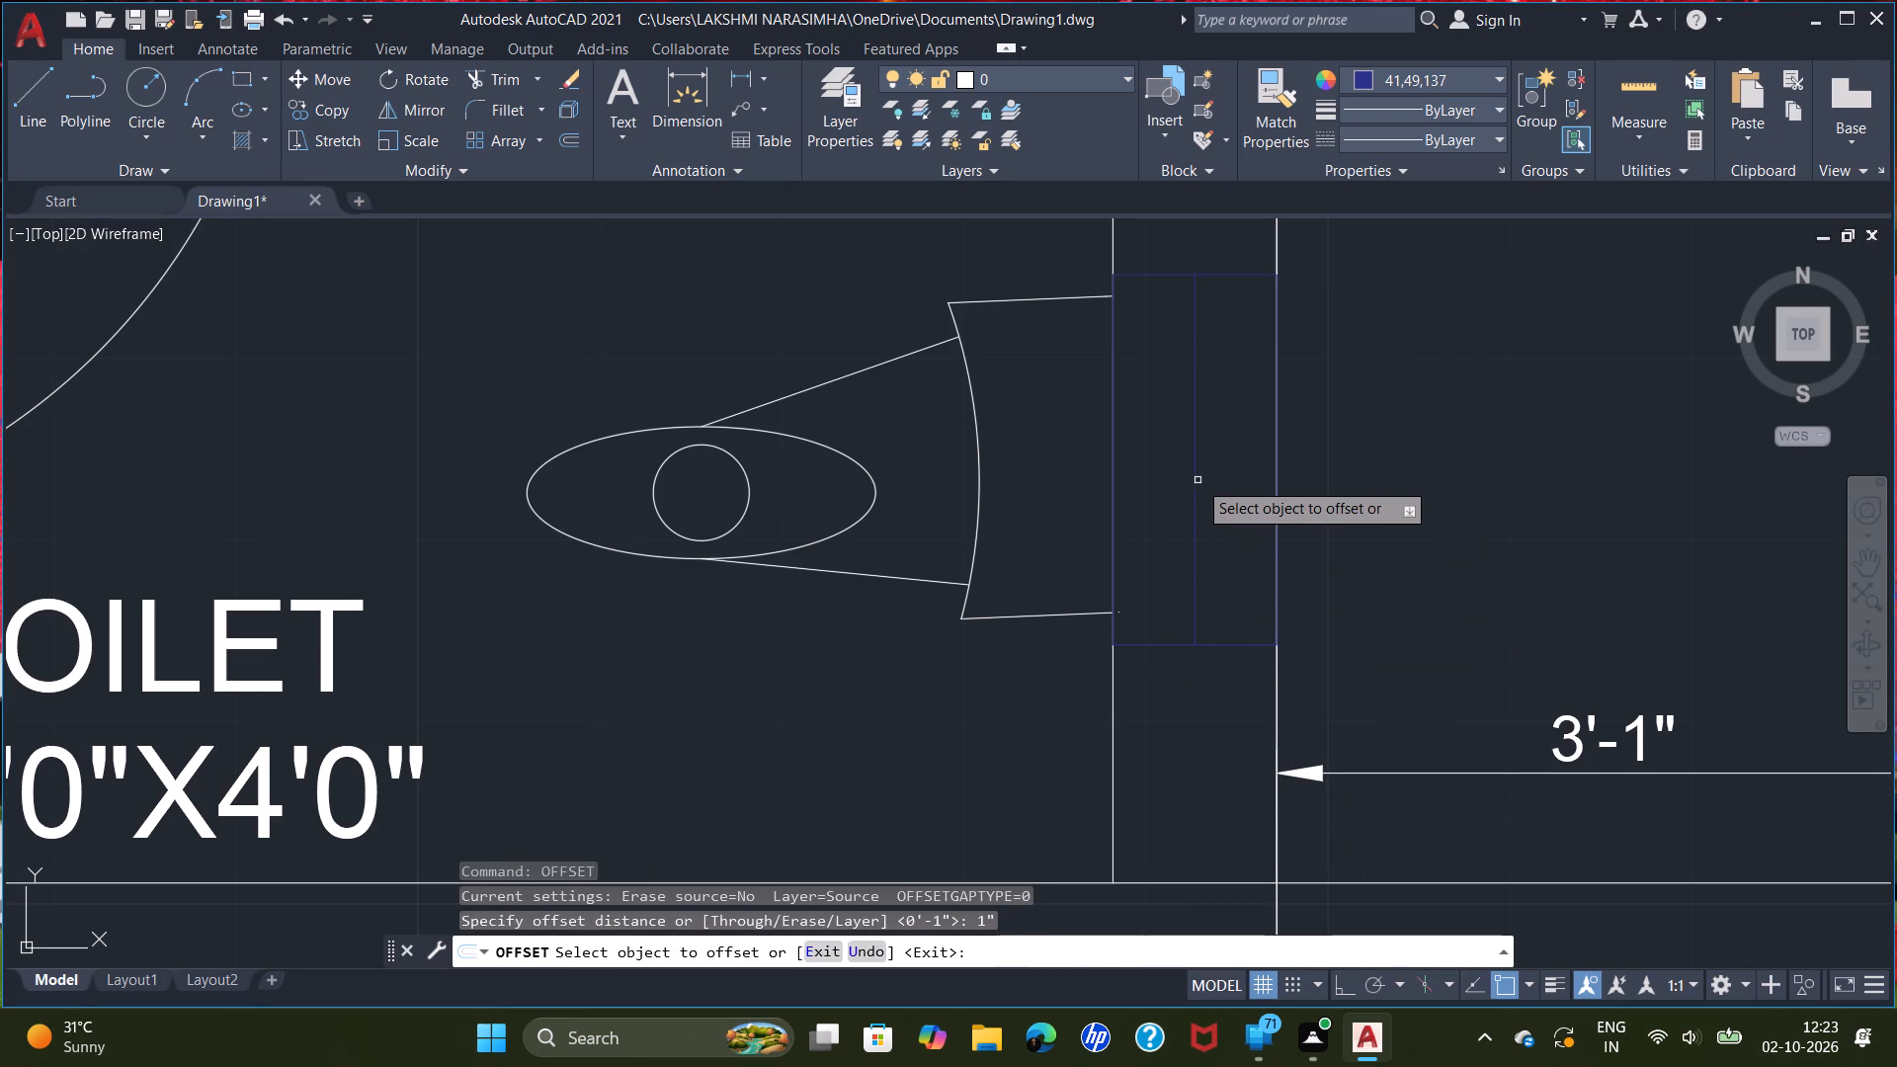
click(1197, 479)
double_click(1247, 489)
scroll(1405, 425, down, 2)
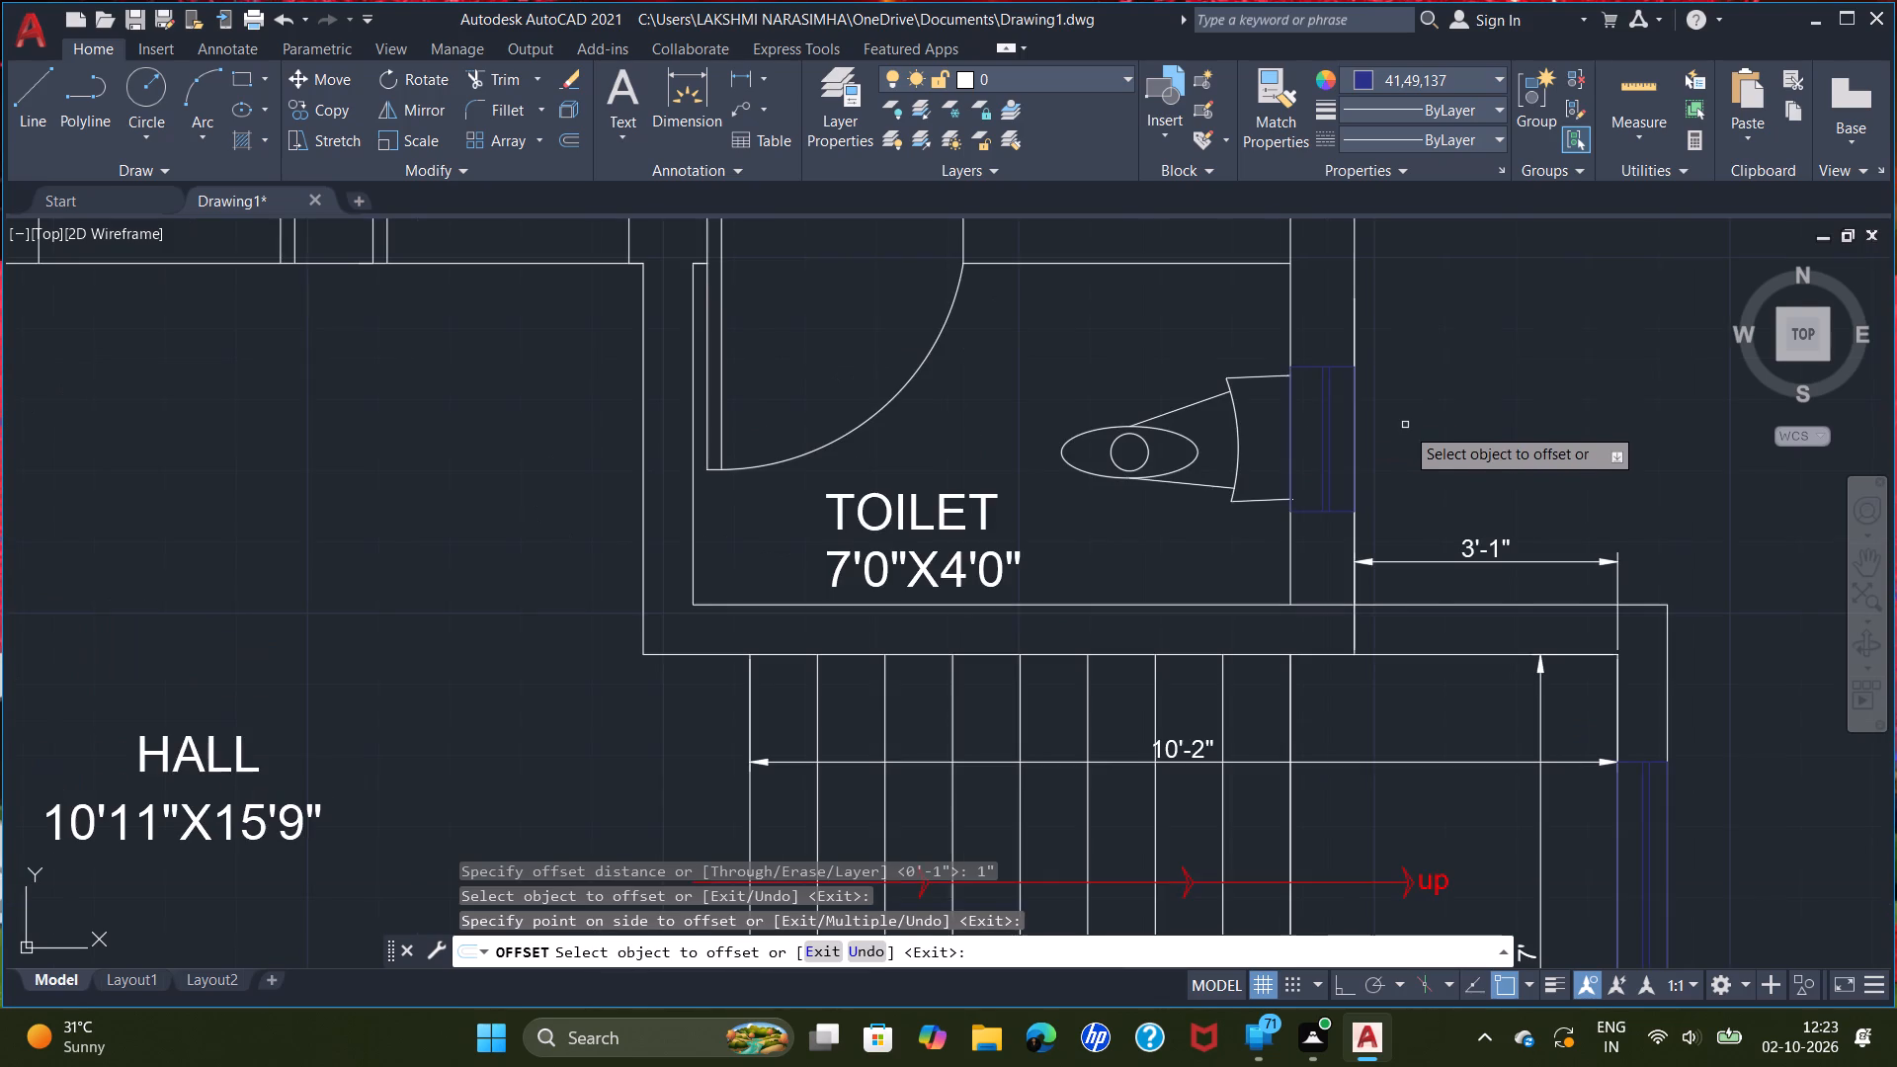
scroll(1416, 433, down, 2)
scroll(1541, 445, down, 2)
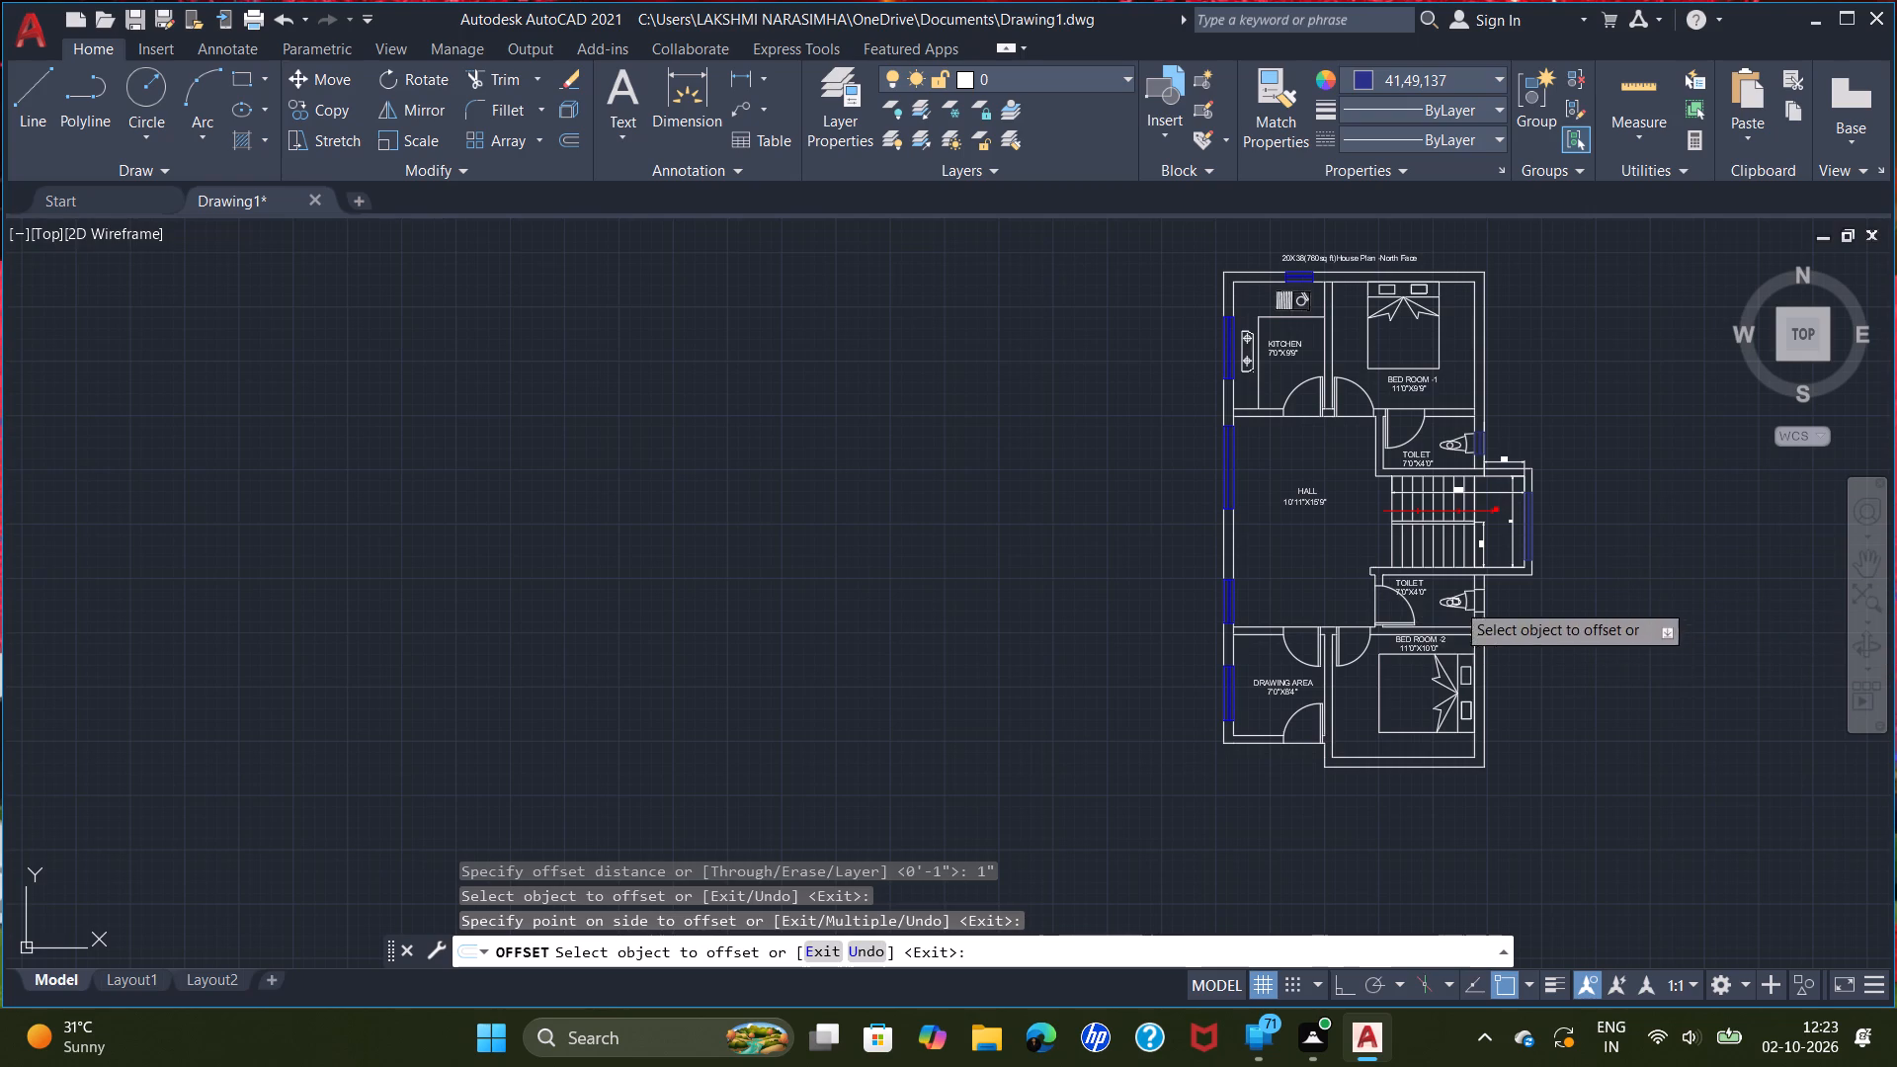
scroll(1456, 487, up, 3)
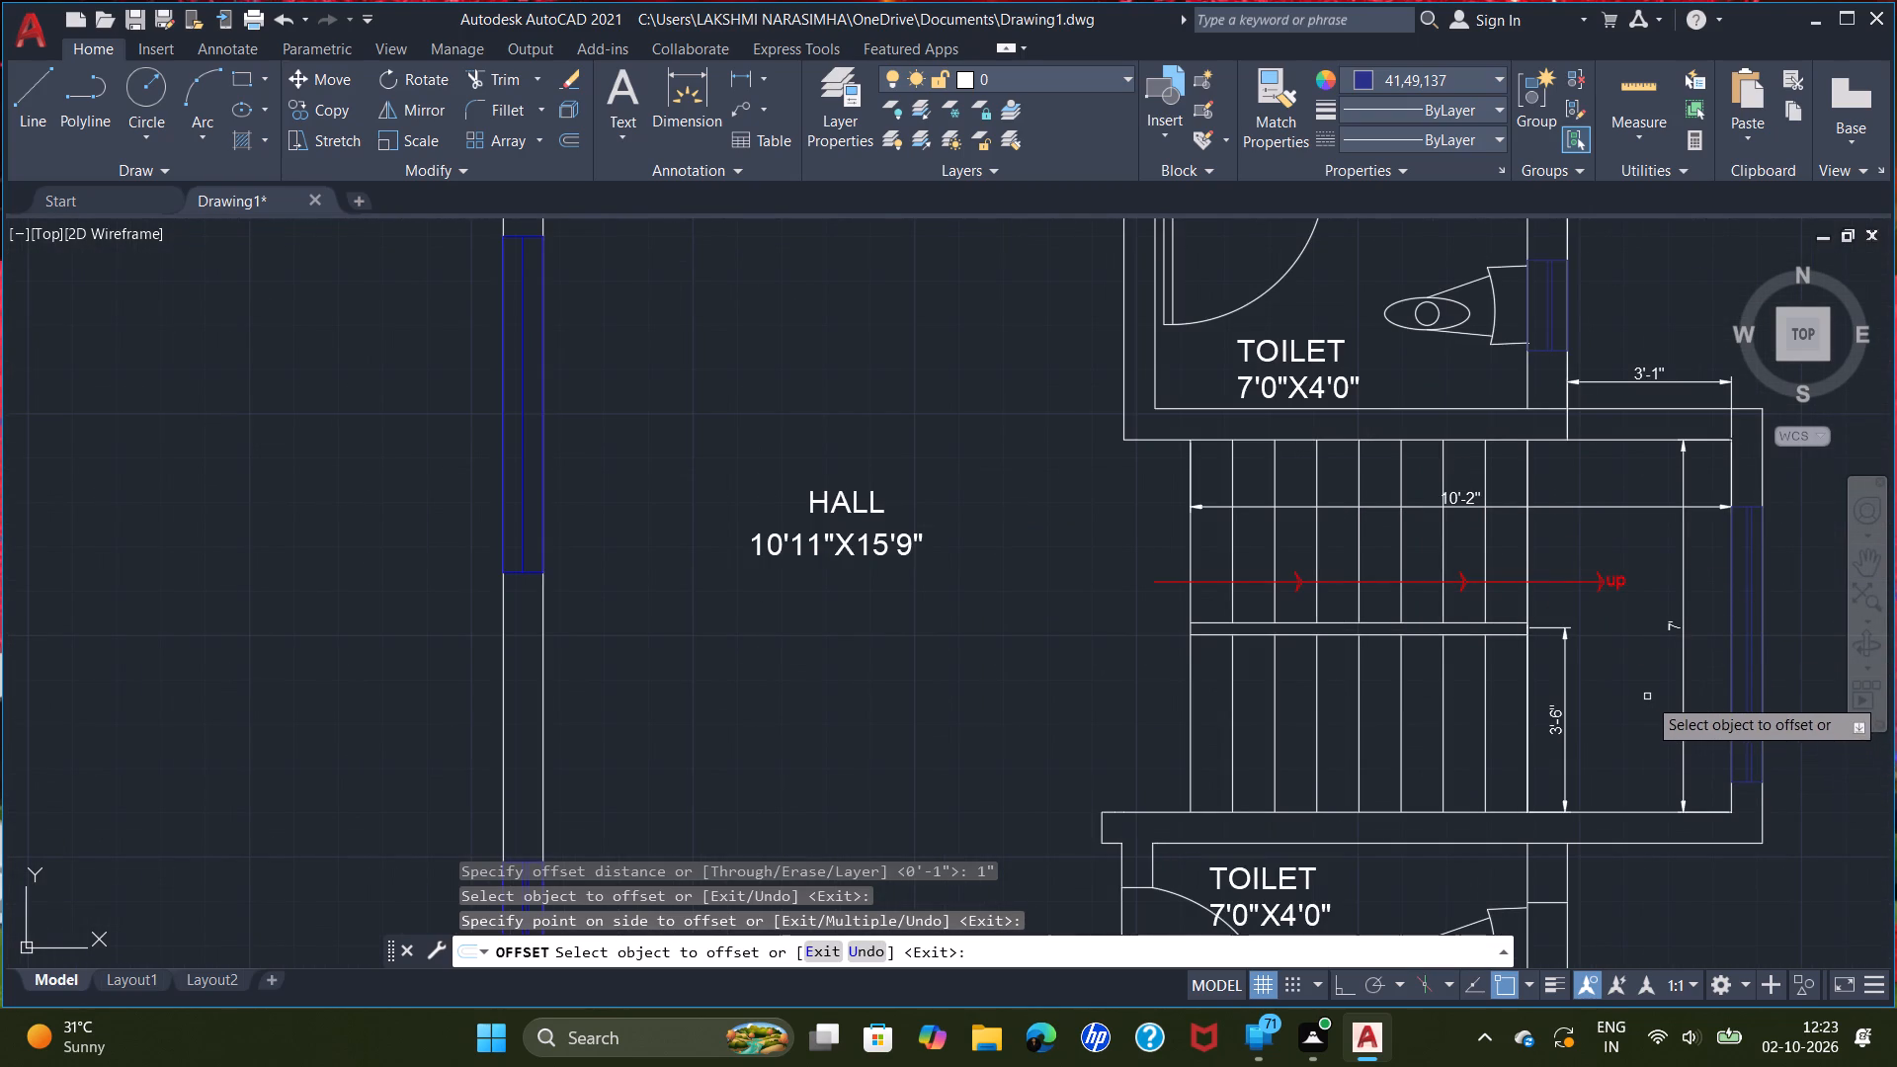
middle_drag(1636, 710, 1627, 819)
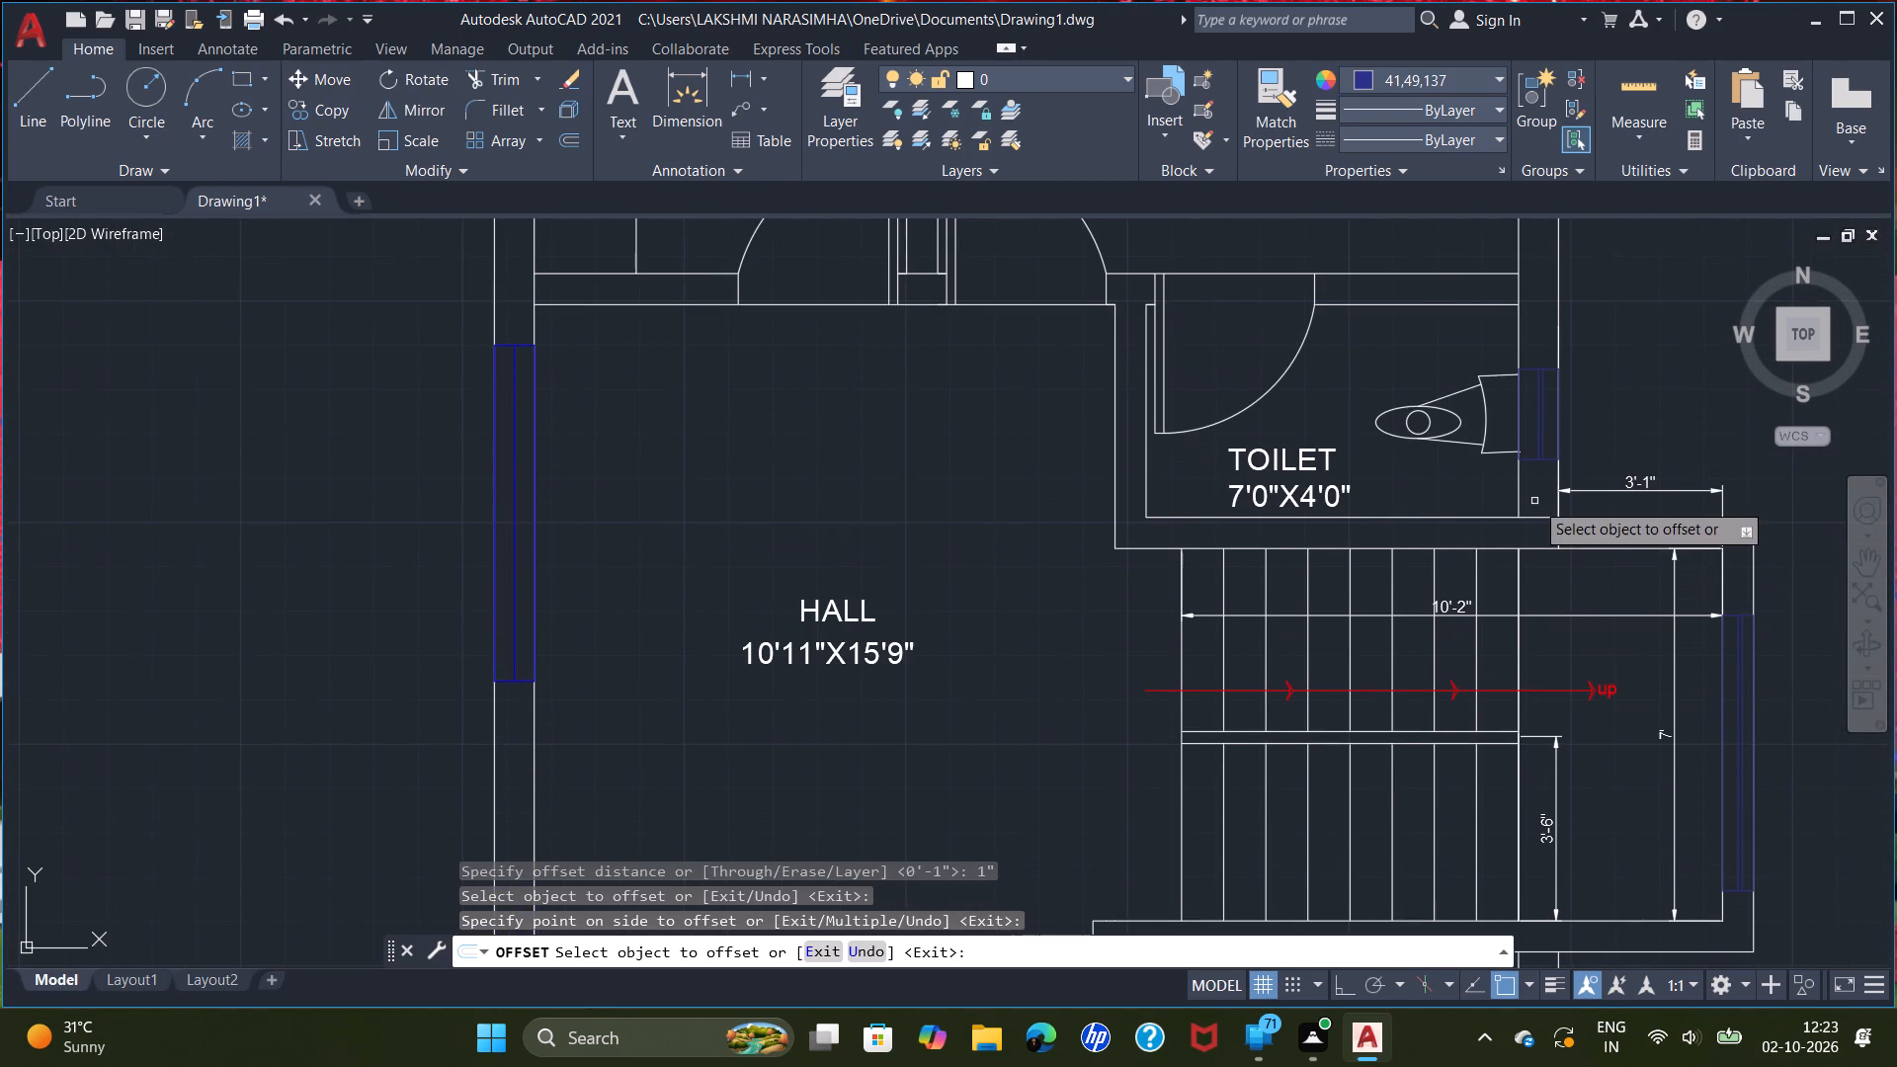
right_click(1604, 461)
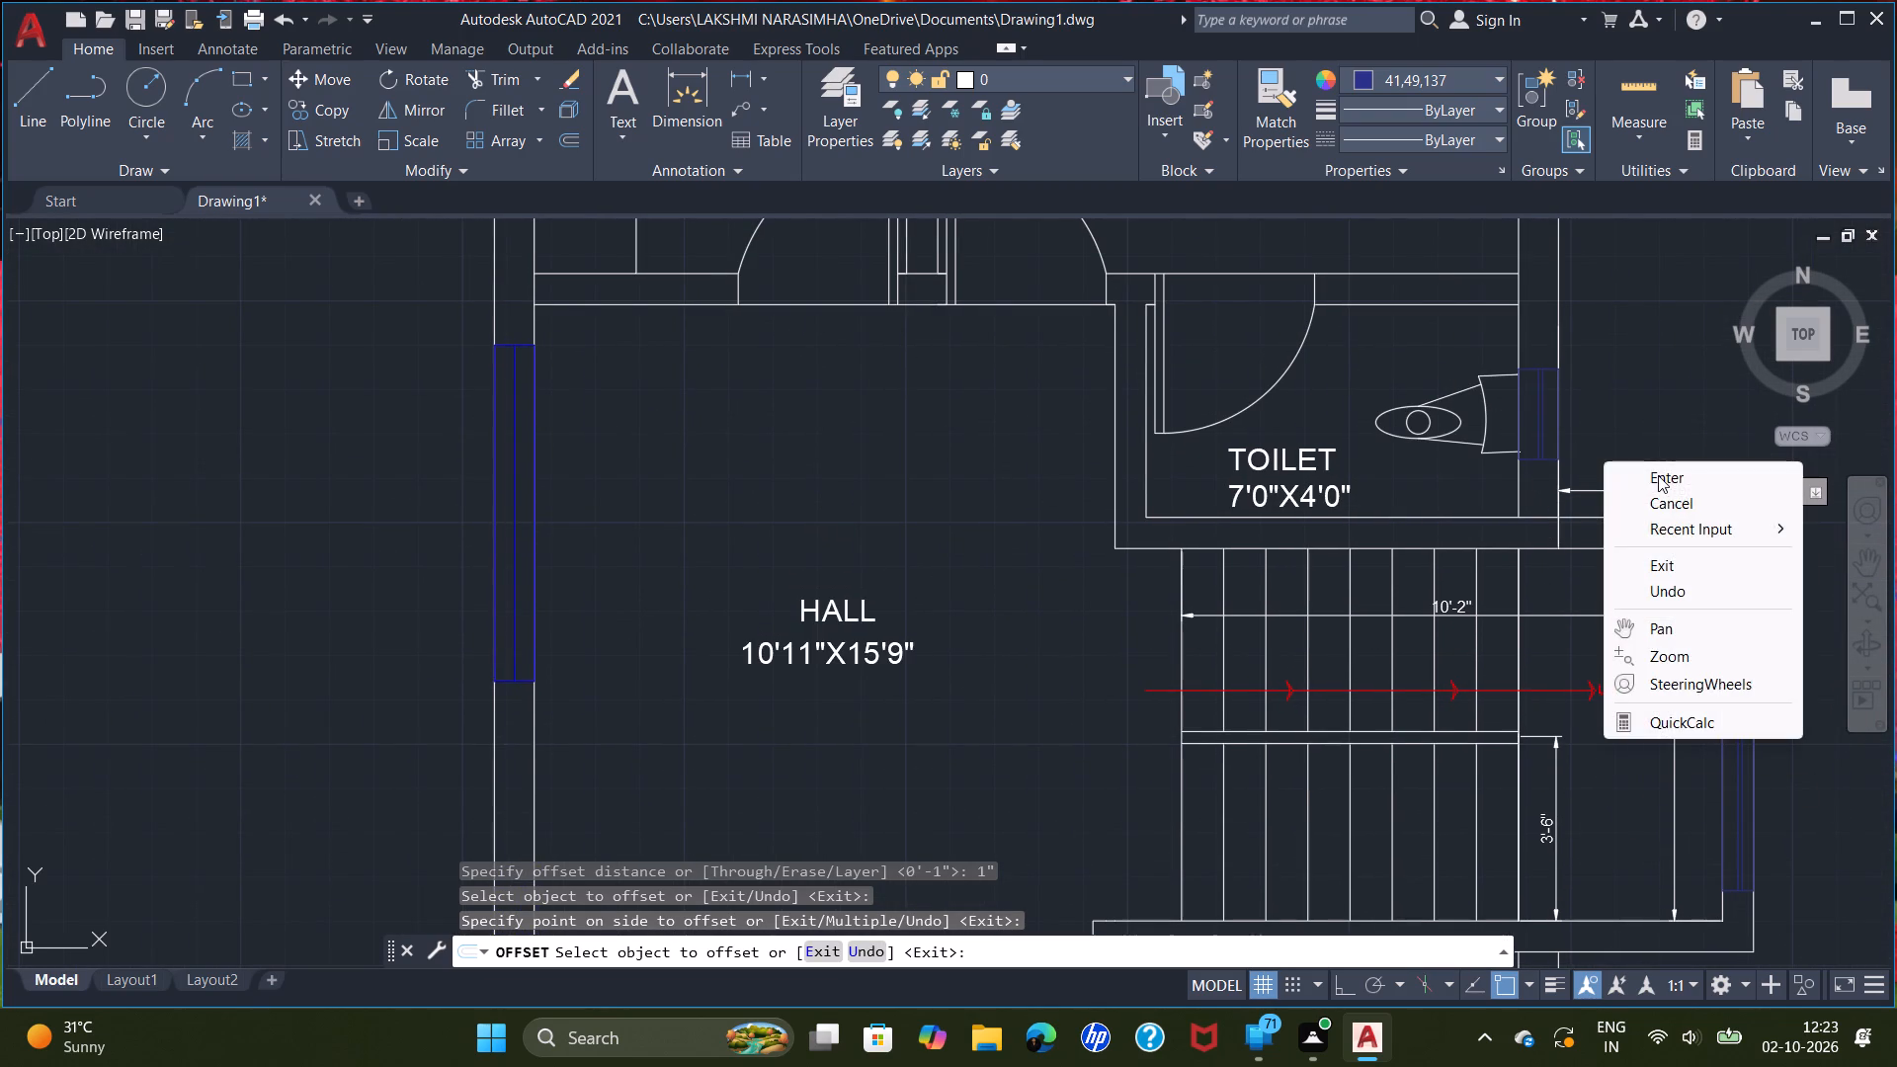
click(1658, 475)
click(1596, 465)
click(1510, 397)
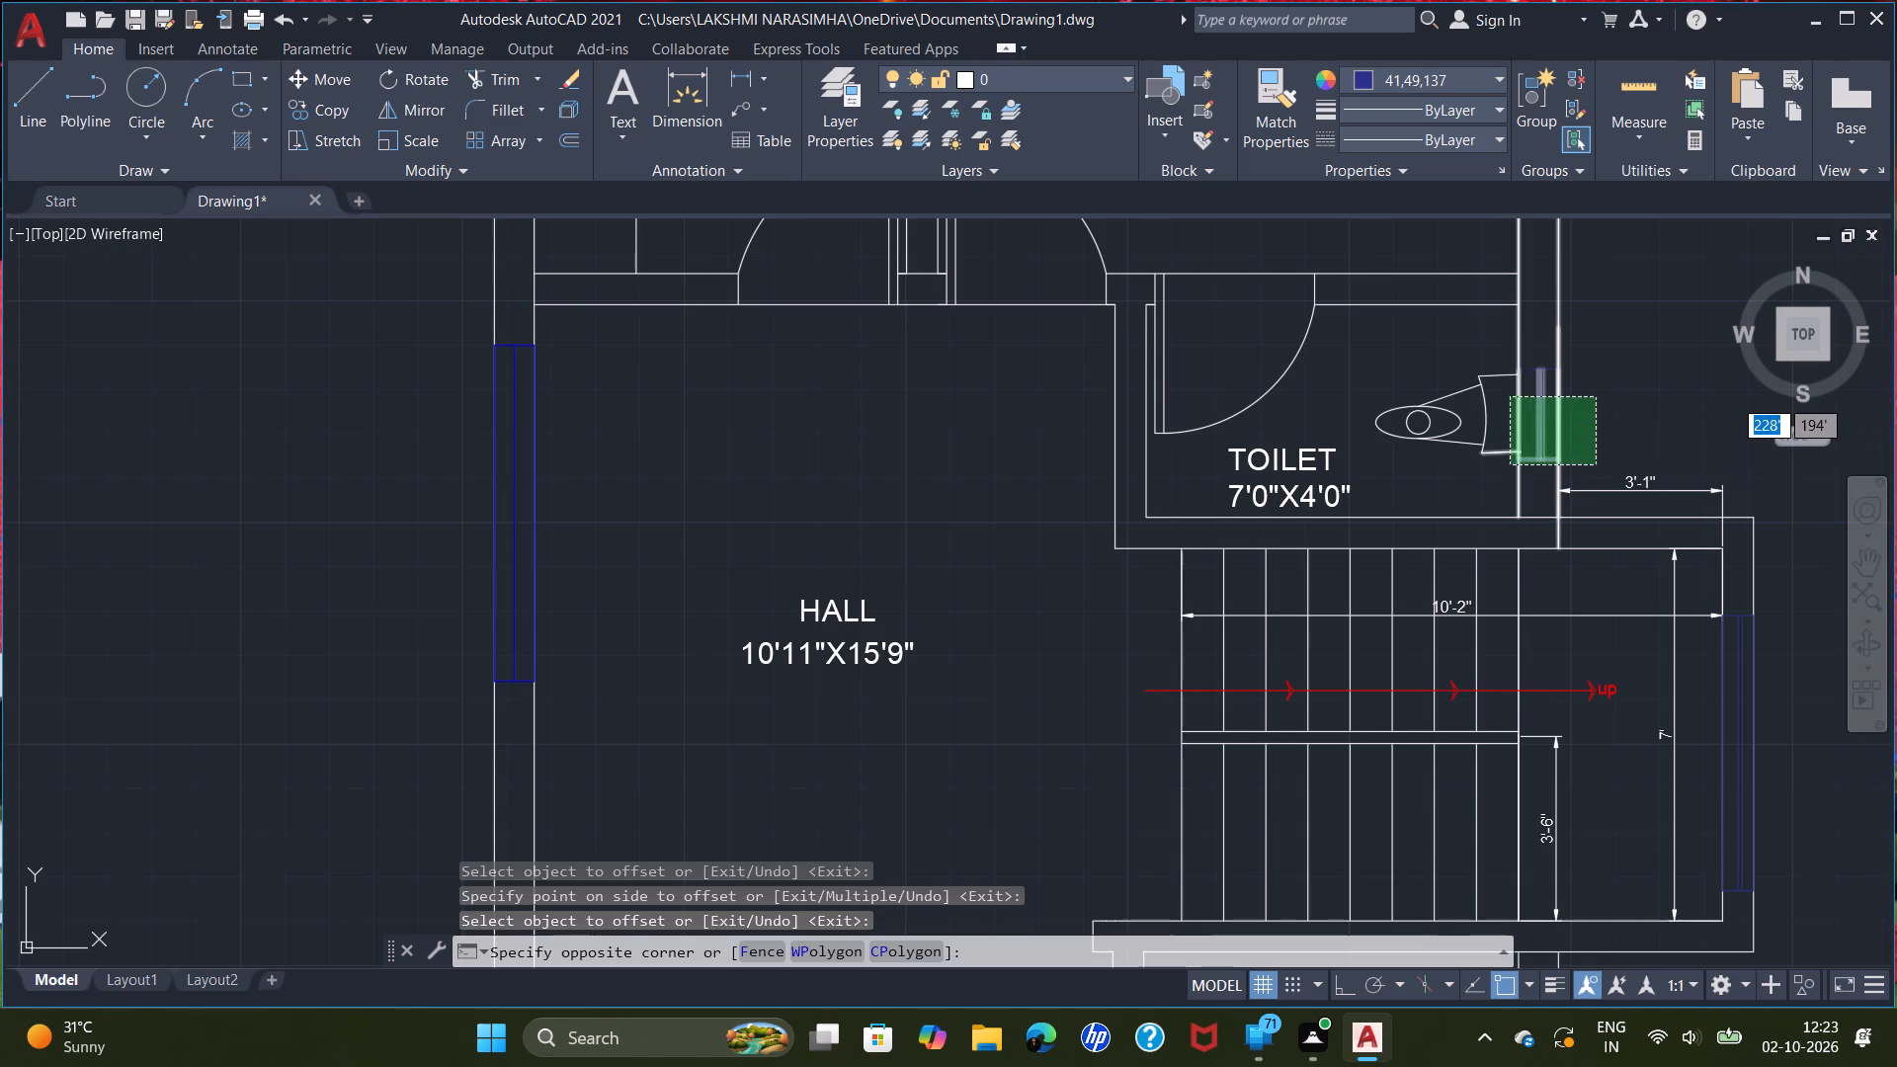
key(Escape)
Join the outline and the two centre lines of the window on the north toilet's east wall.
scroll(1588, 398, up, 2)
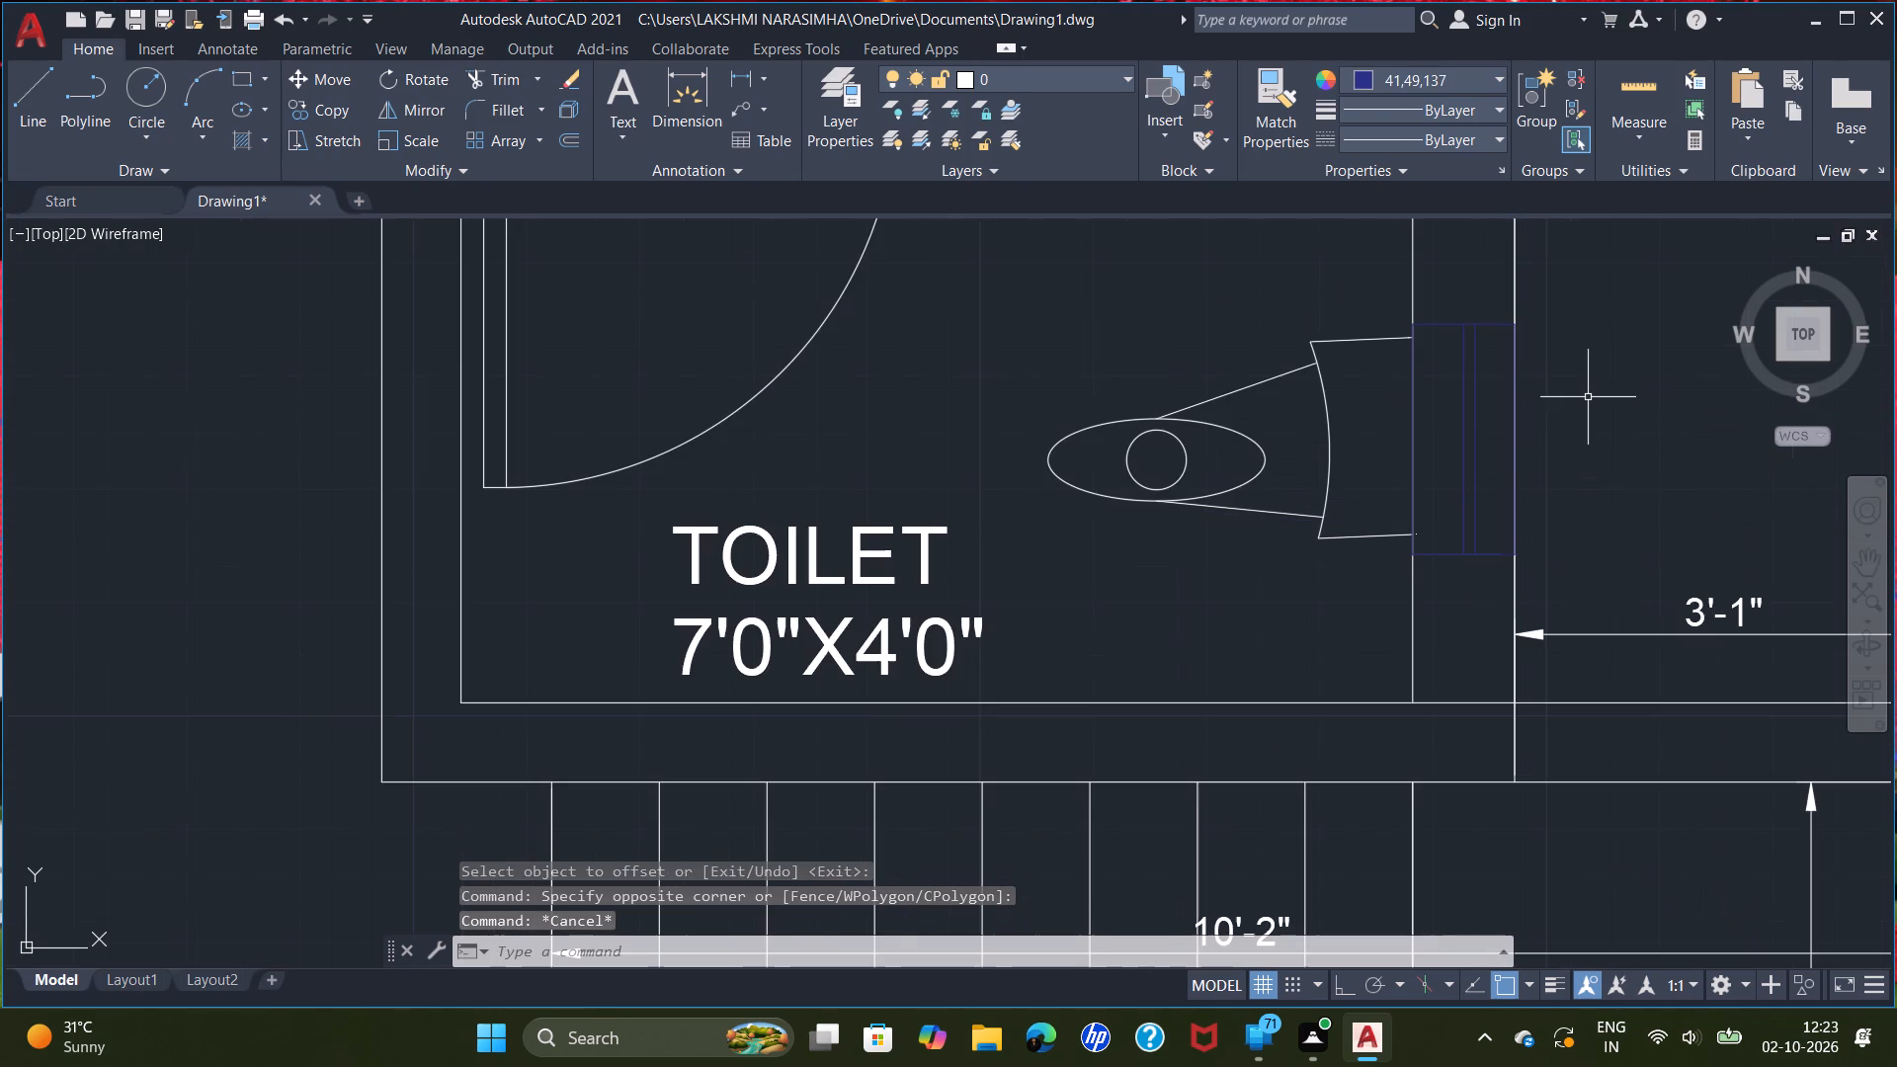
double_click(1494, 604)
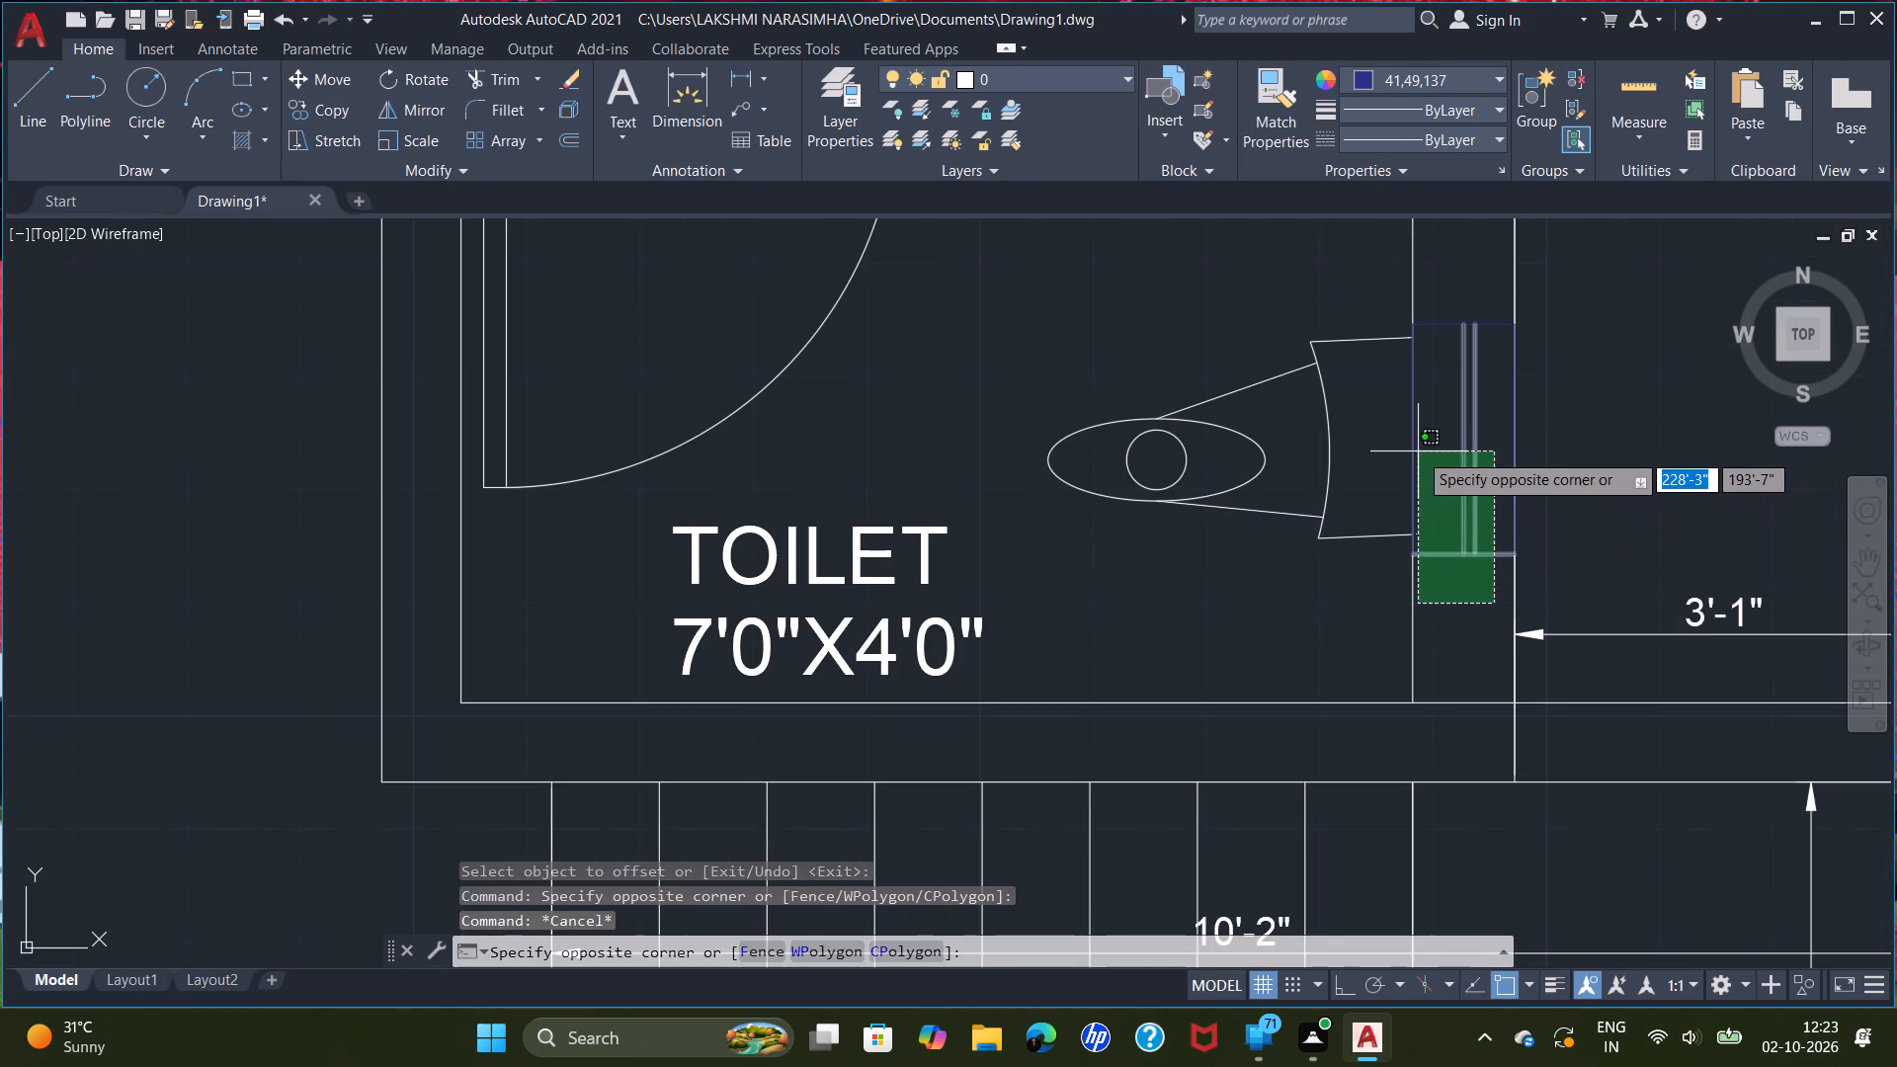
click(1424, 291)
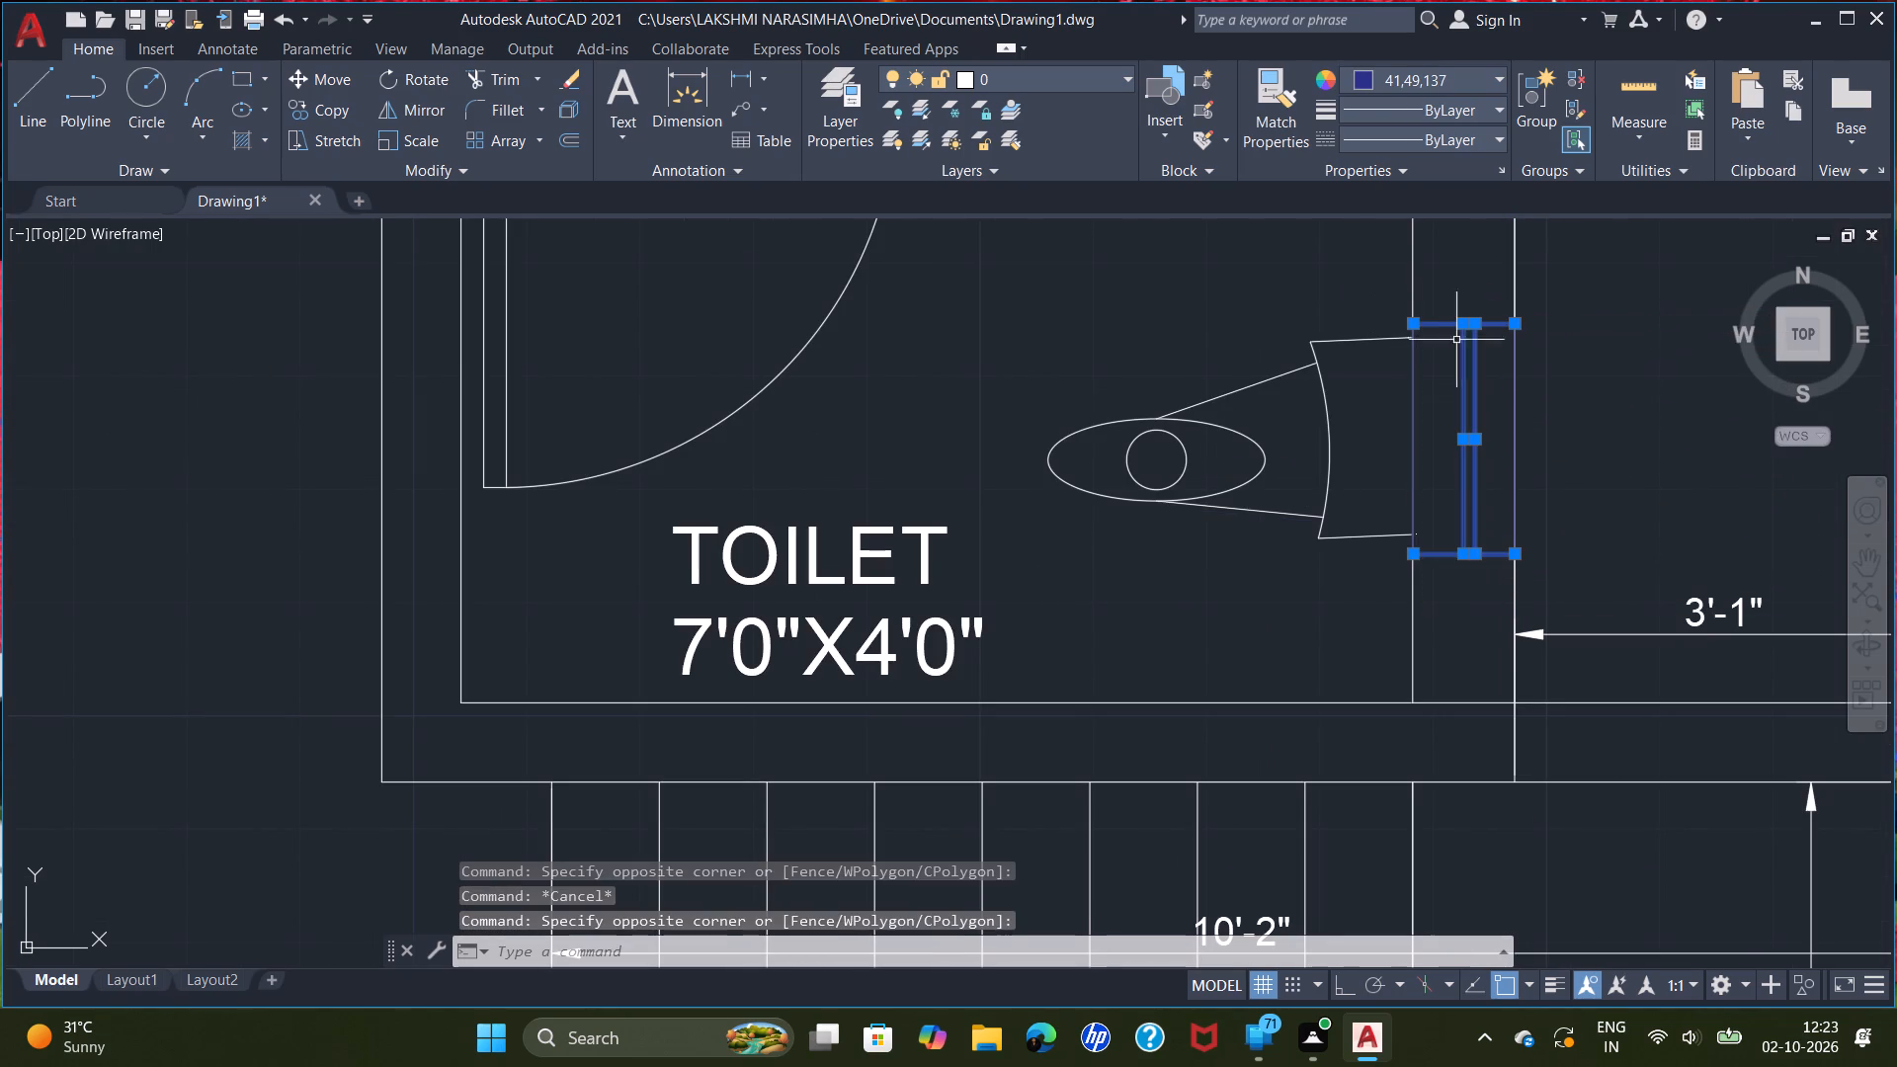
scroll(1428, 454, up, 2)
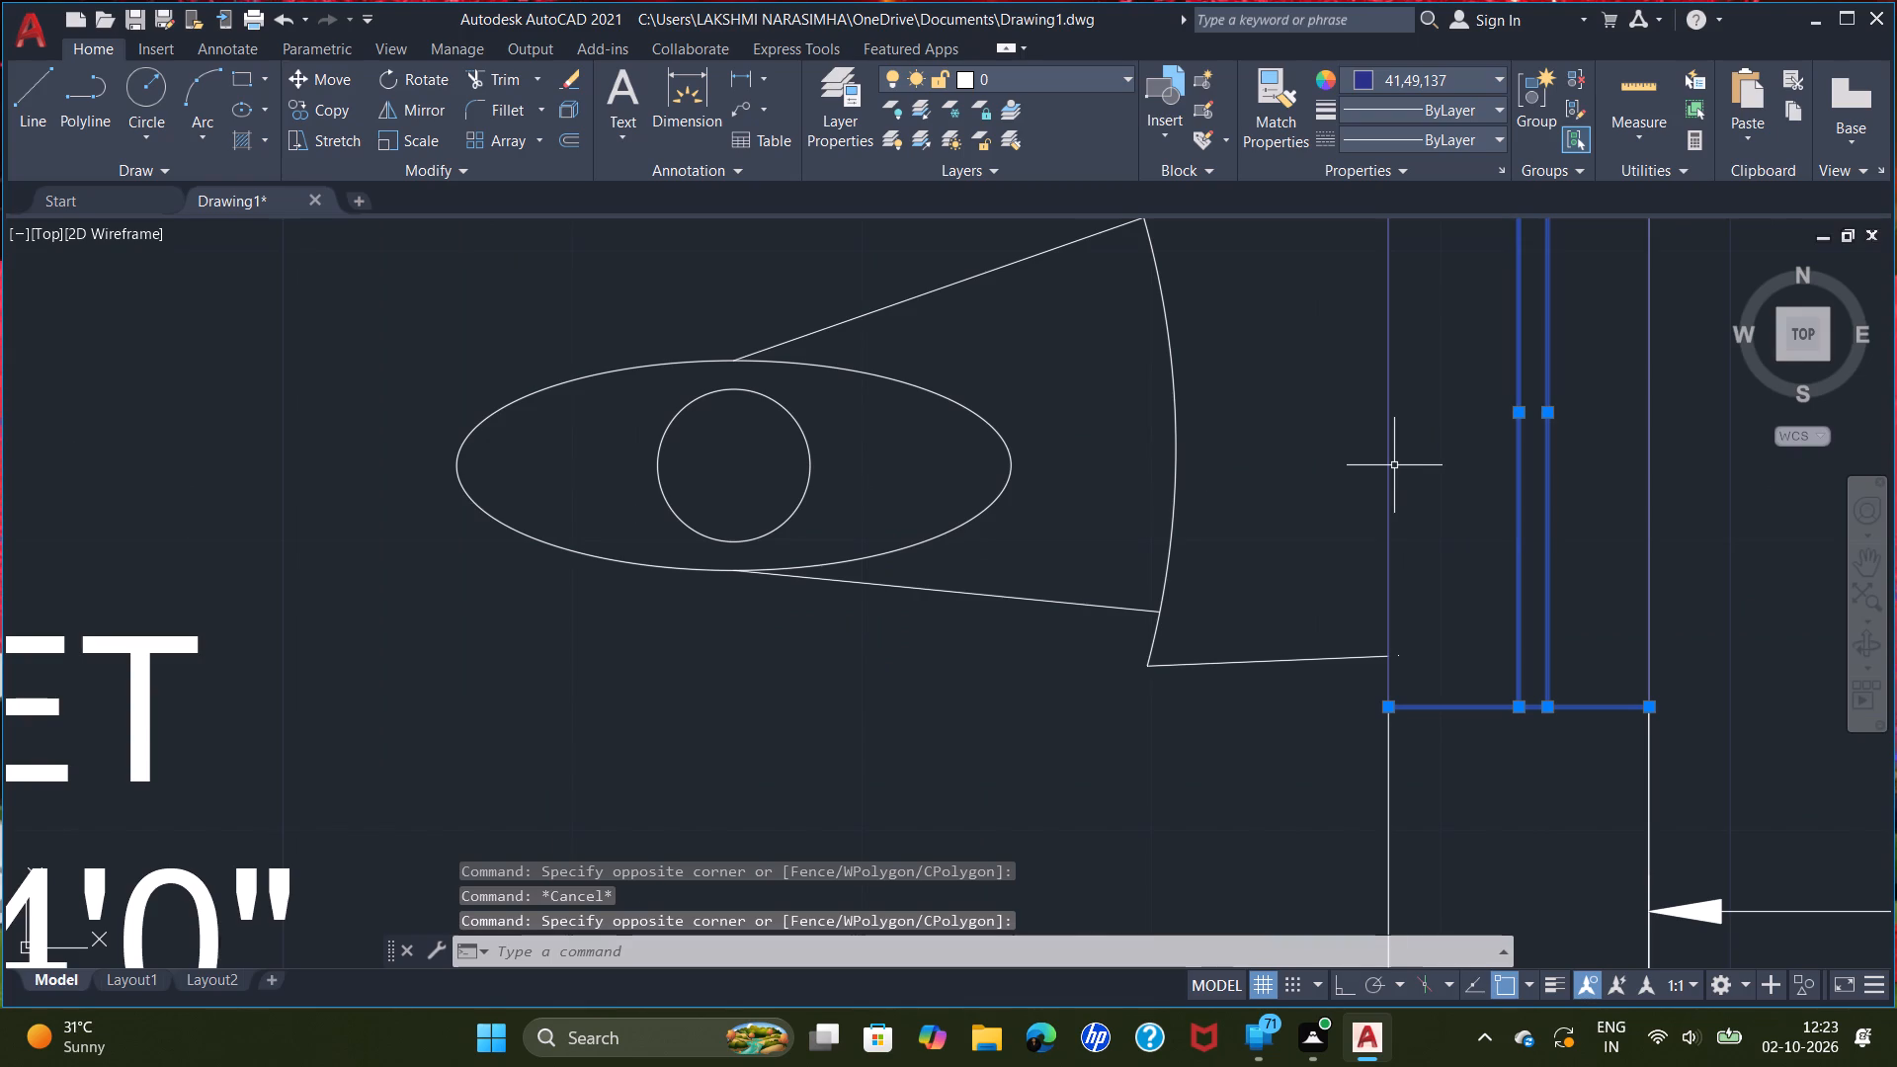
click(1389, 467)
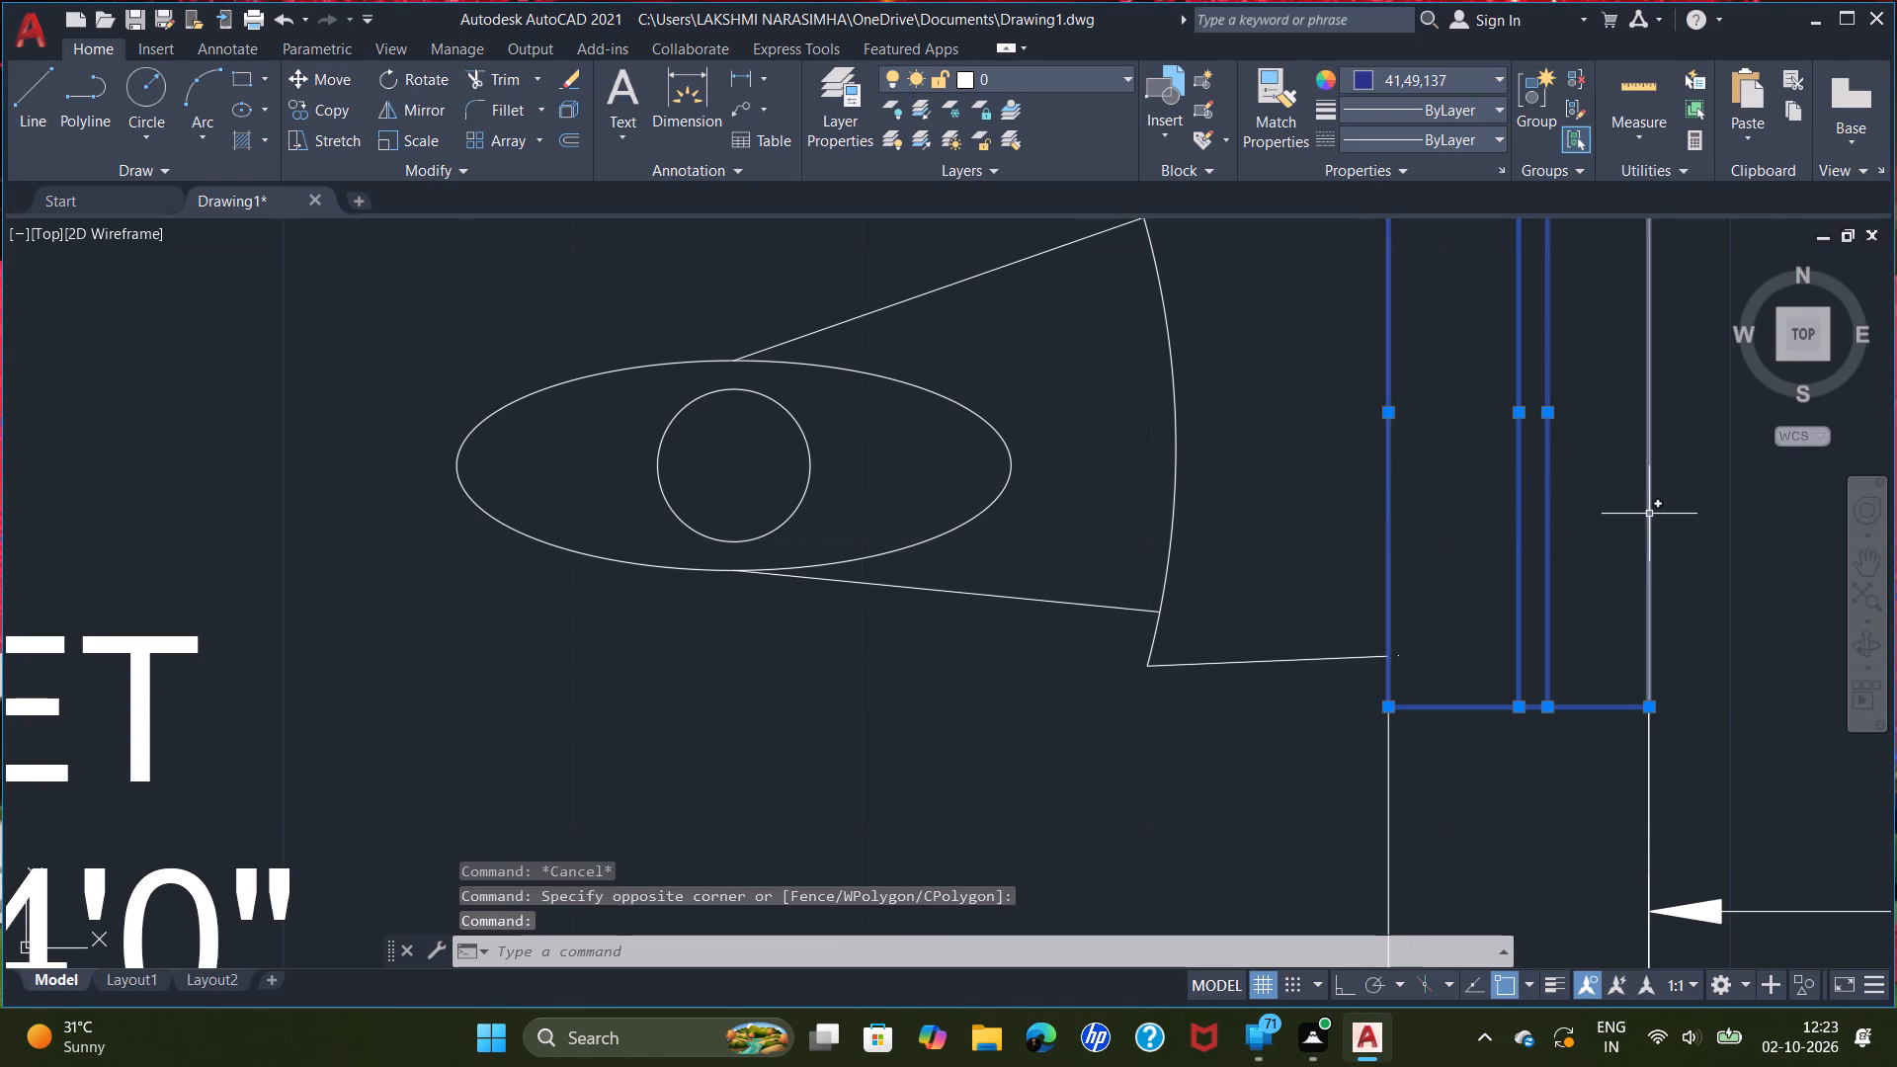
click(1651, 515)
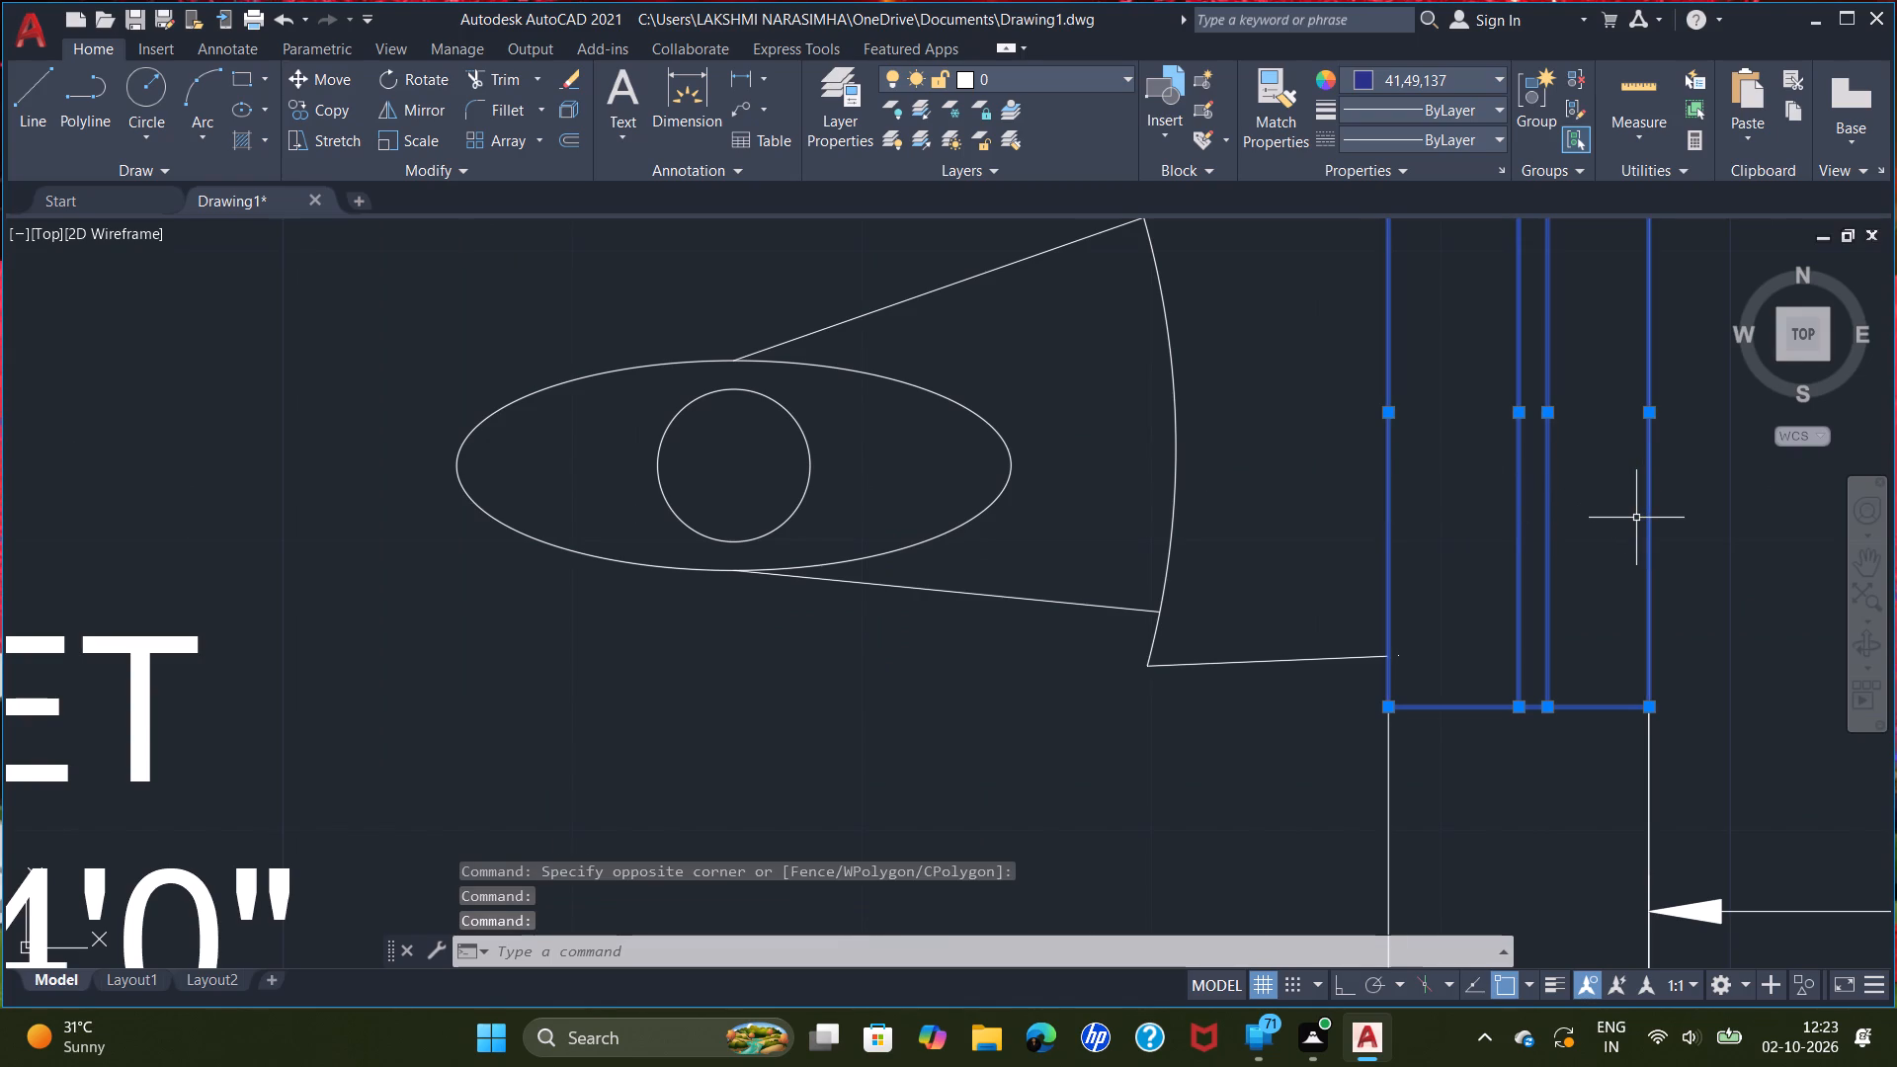
key(j)
key(Return)
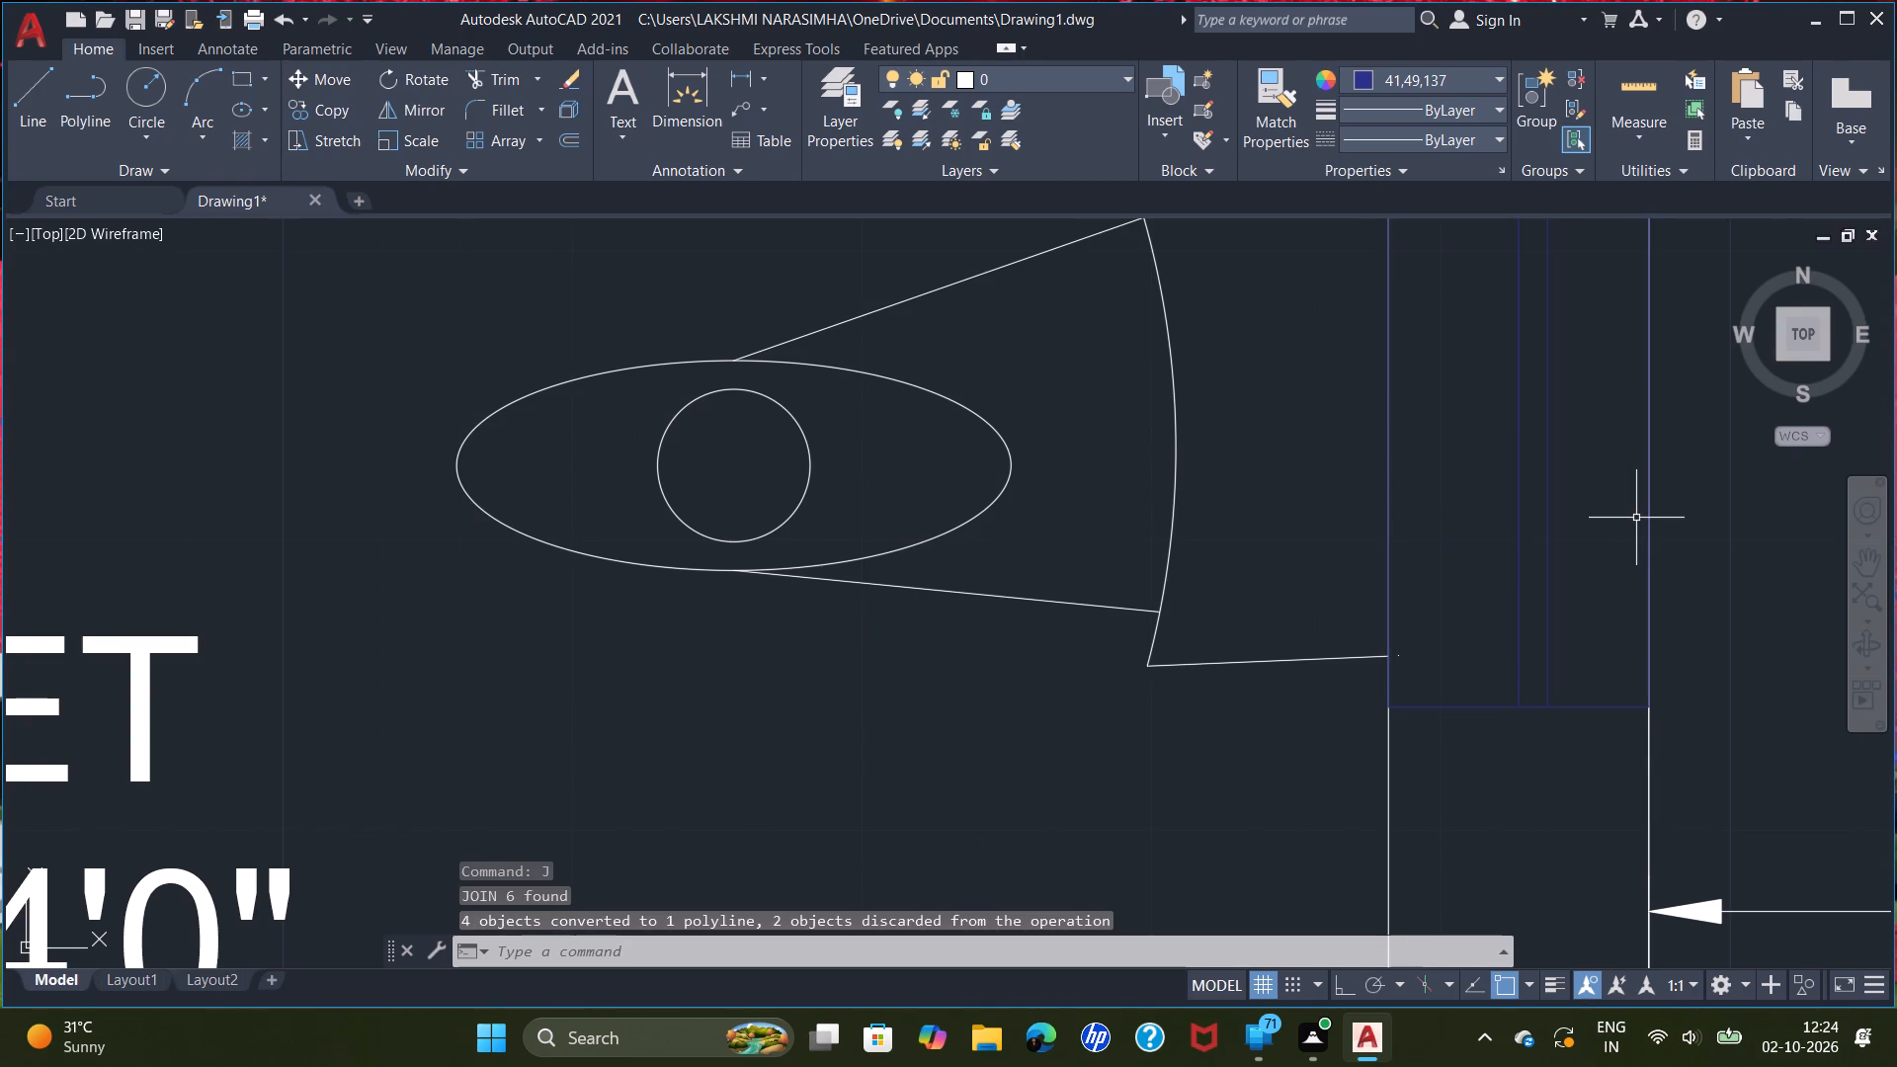
Copy the north toilet's window from its west-side midpoint into the opening in the south toilet's east wall, behind the WC.
click(1608, 761)
click(1433, 482)
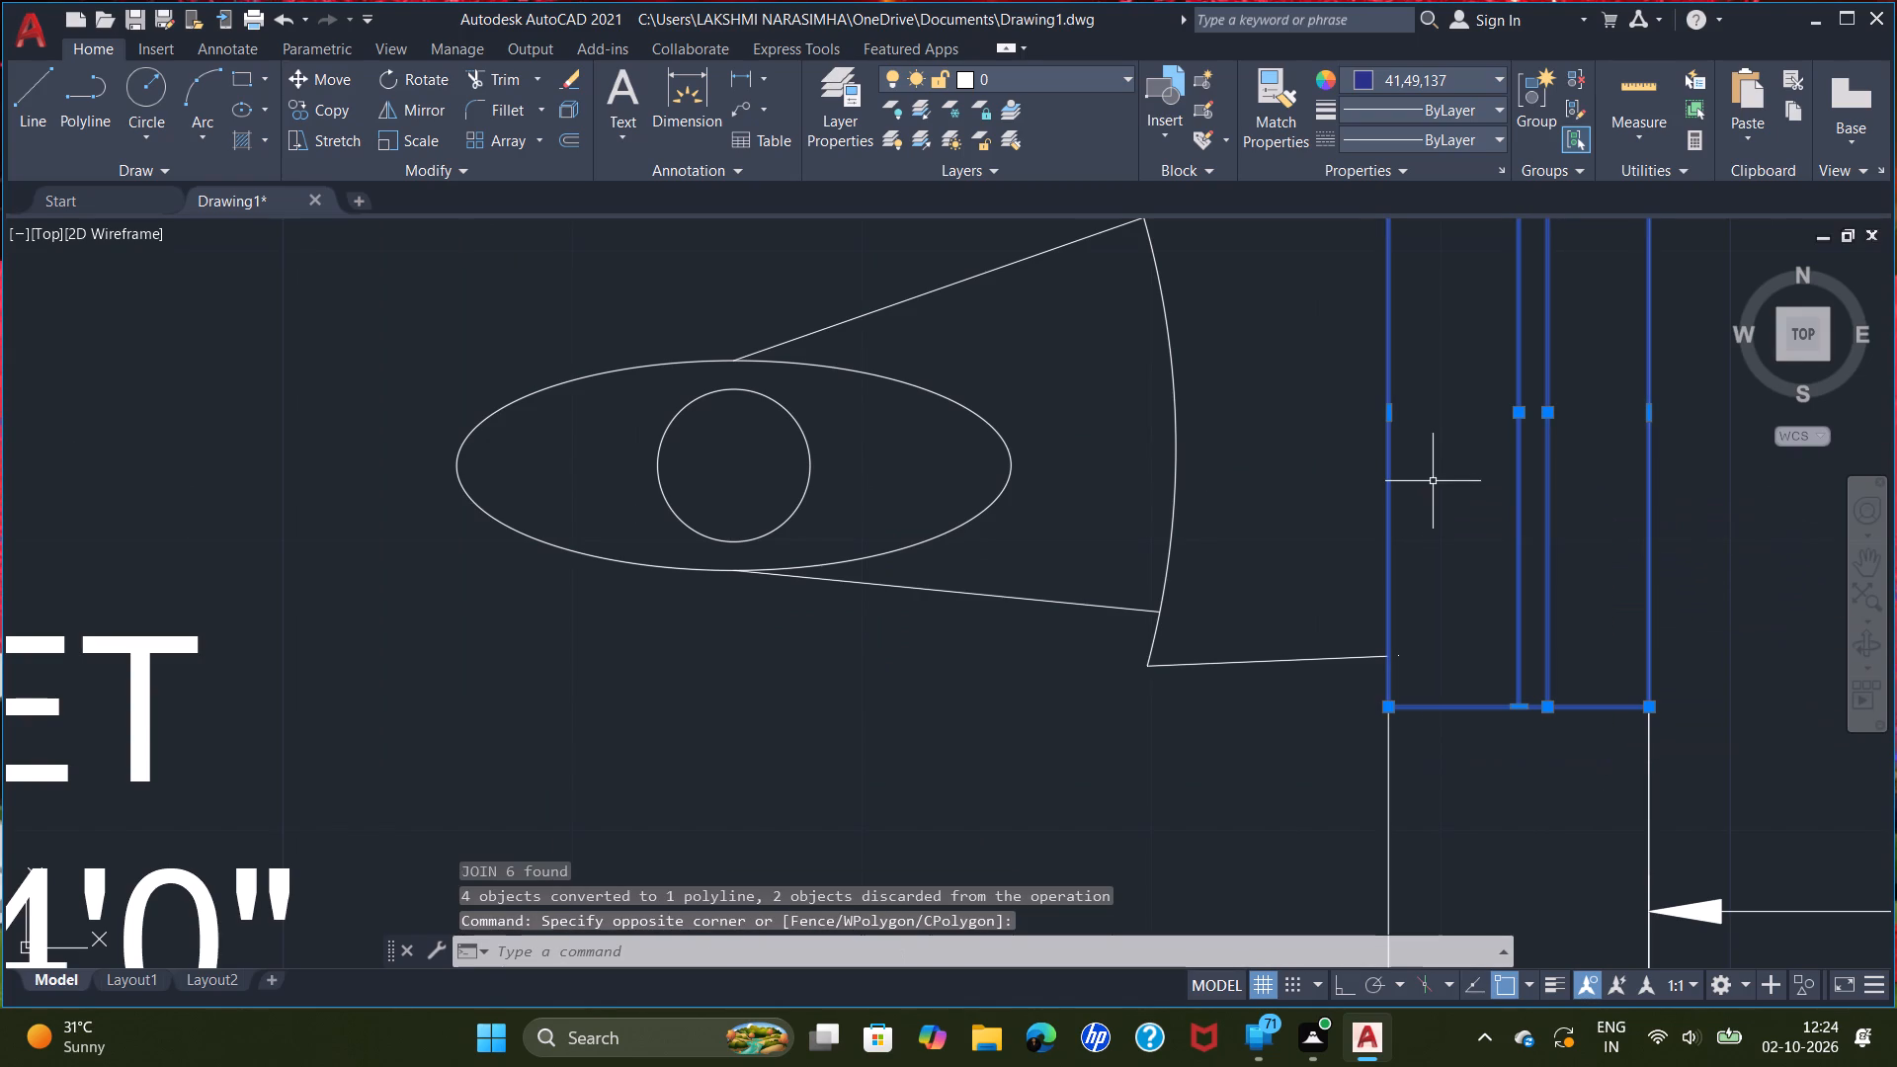
key(c)
key(o)
key(Return)
click(1392, 420)
scroll(1542, 533, down, 3)
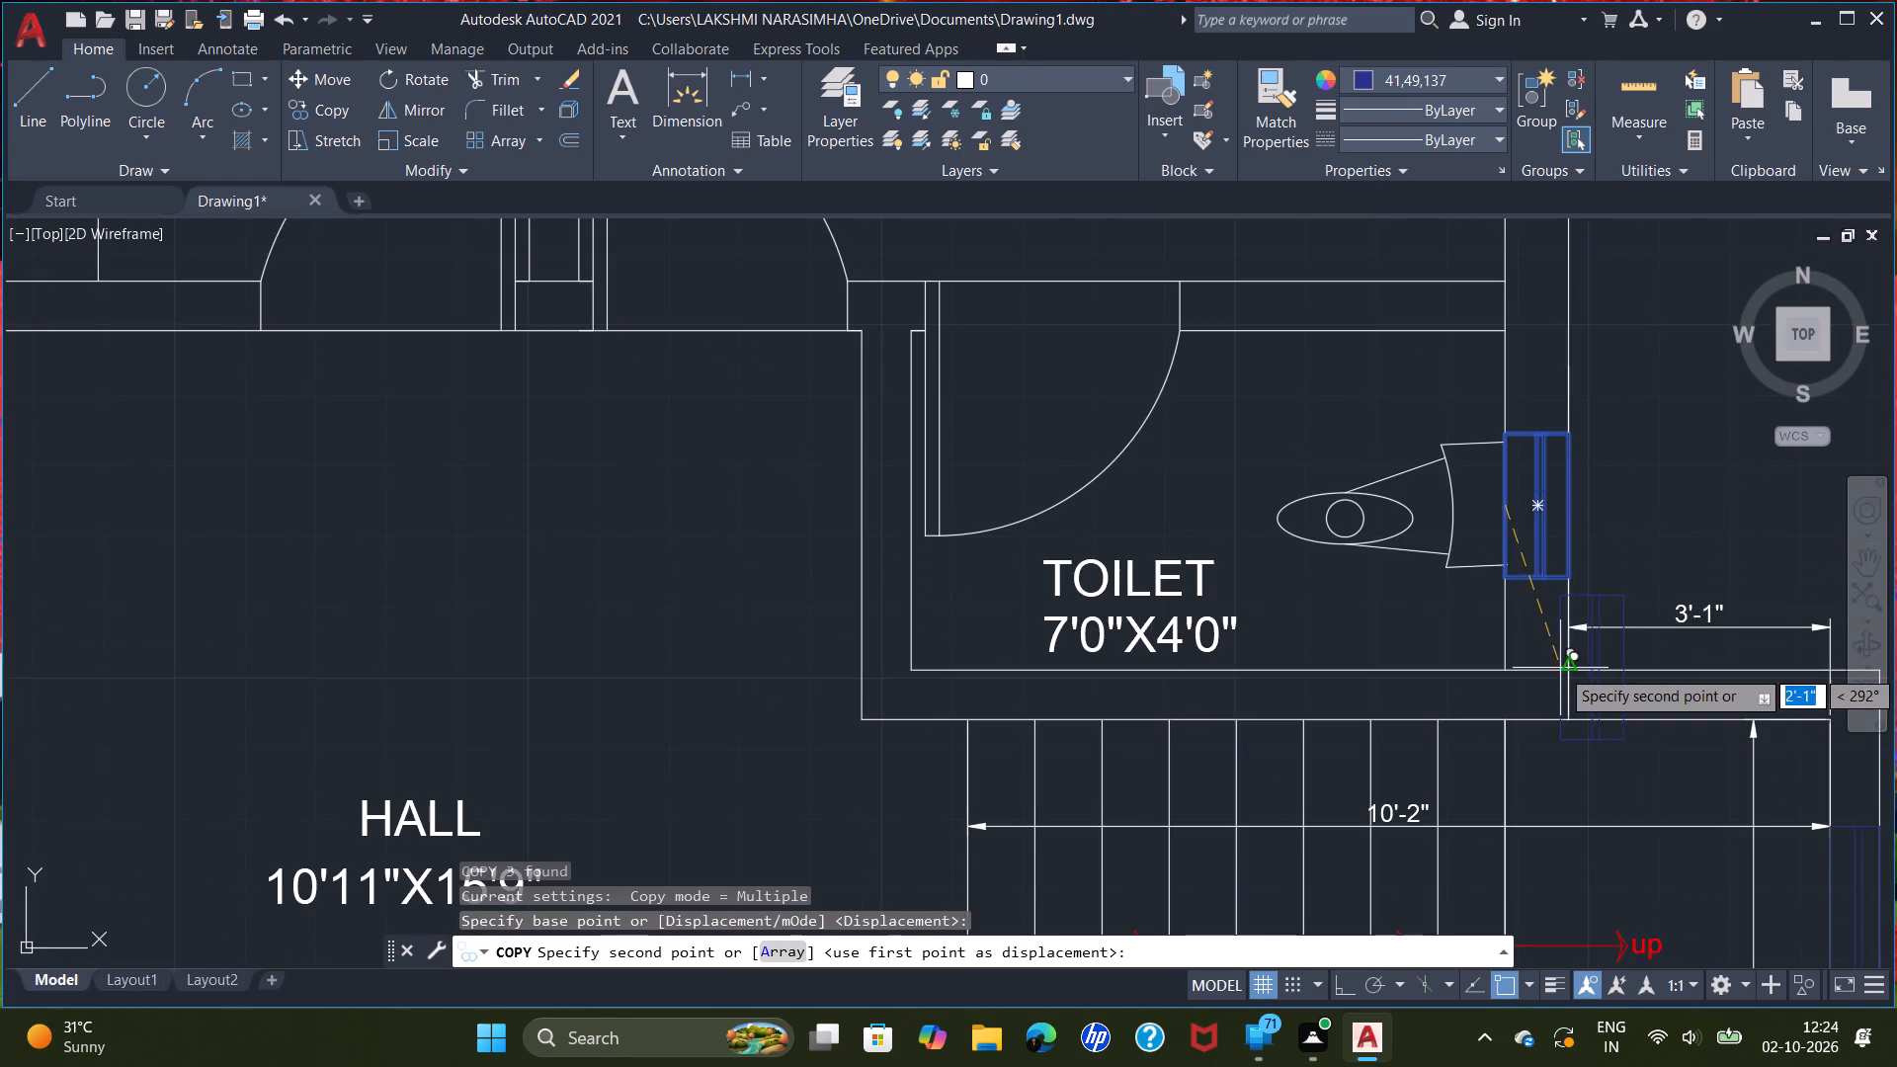
middle_drag(1560, 668, 1431, 288)
scroll(1426, 432, down, 4)
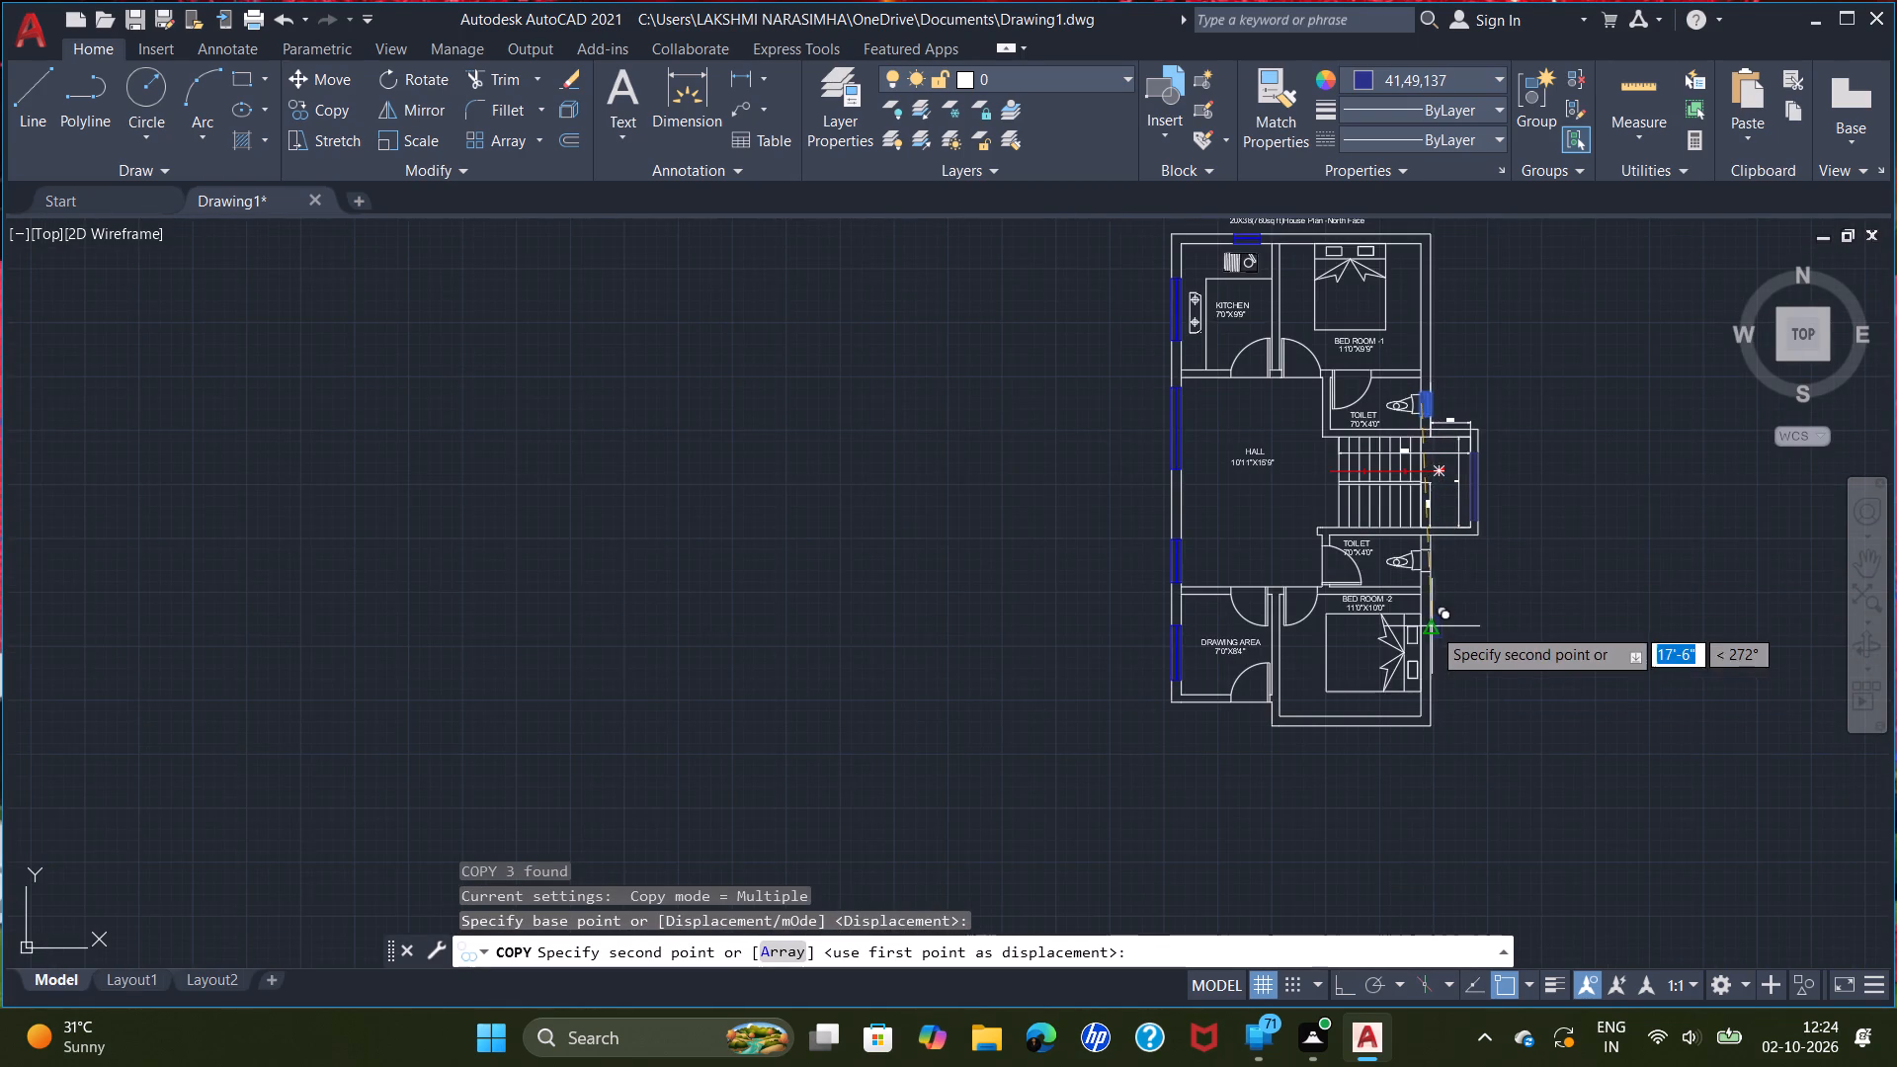
scroll(1432, 623, up, 4)
middle_drag(1379, 439, 1370, 795)
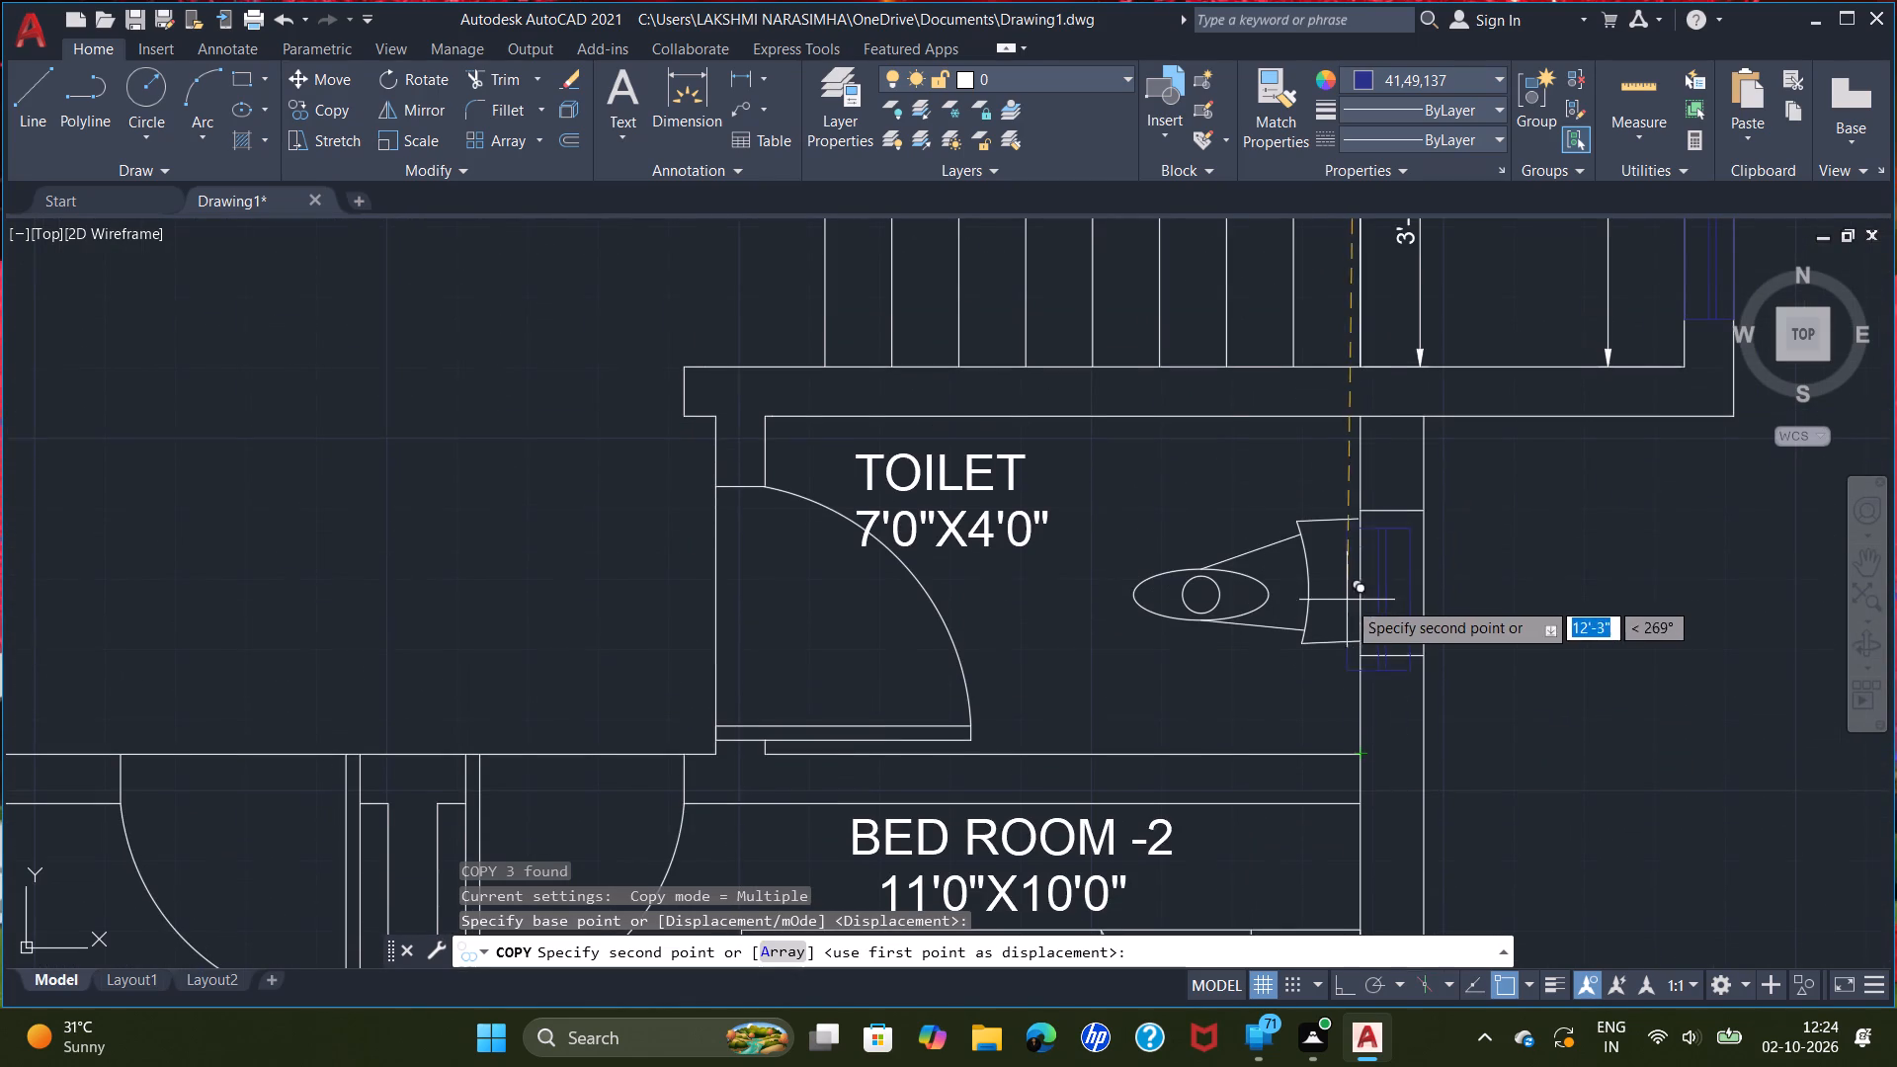
scroll(1362, 584, up, 2)
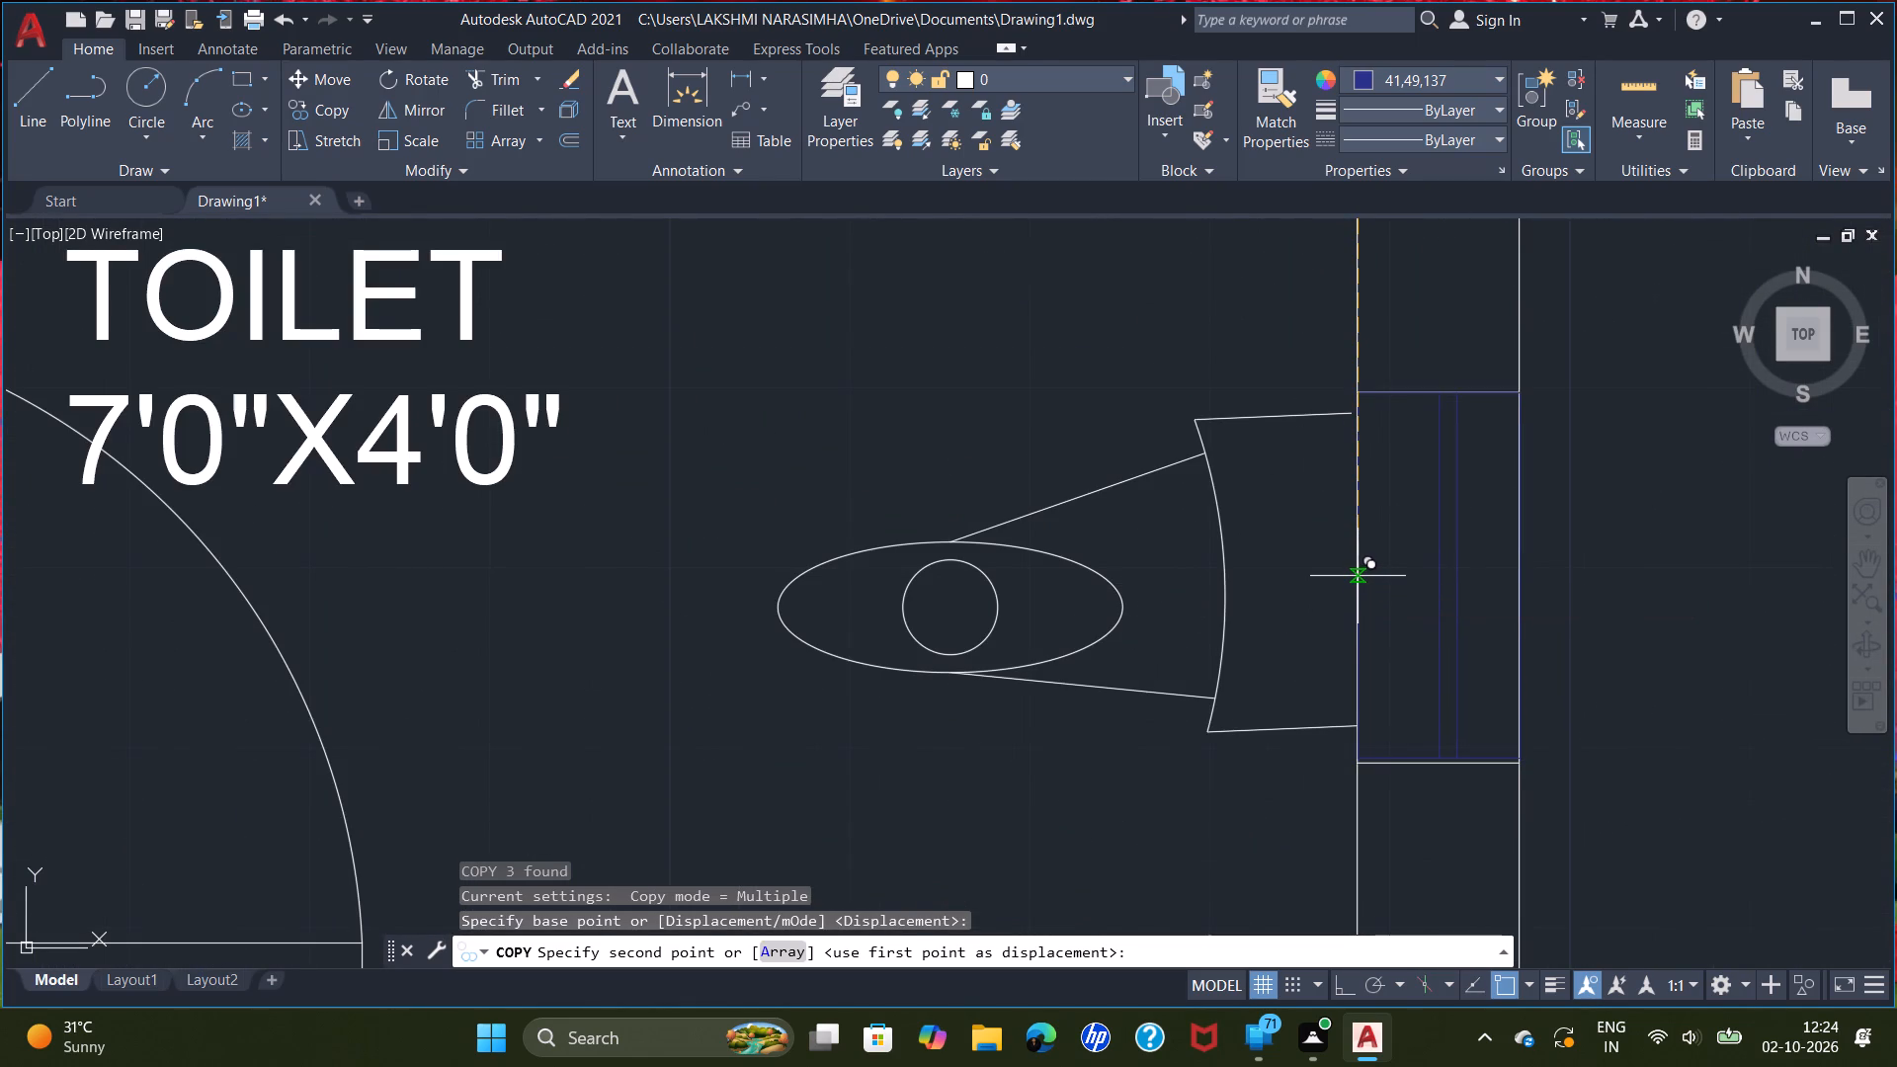
click(1358, 576)
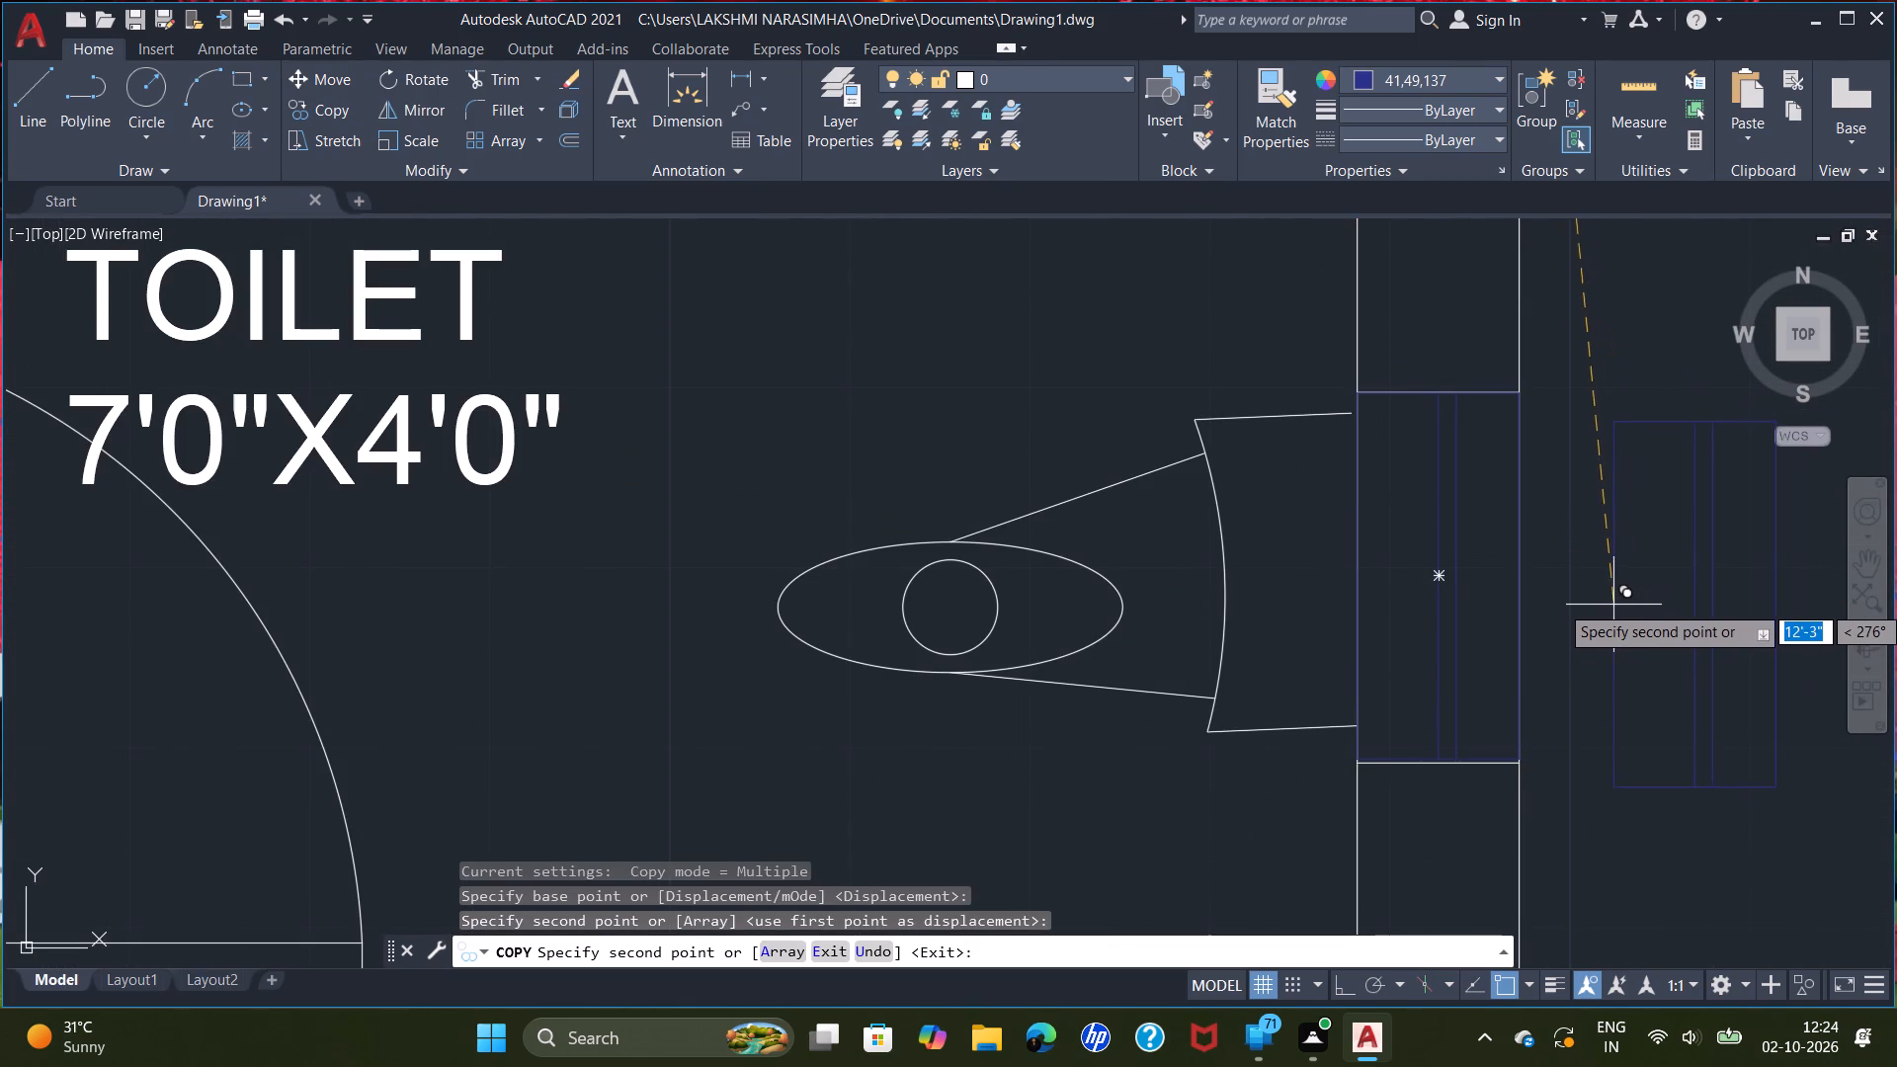
key(Escape)
Erase the two white lines crossing the east wall at the south and north ends of the south toilet's window.
scroll(1606, 607, down, 5)
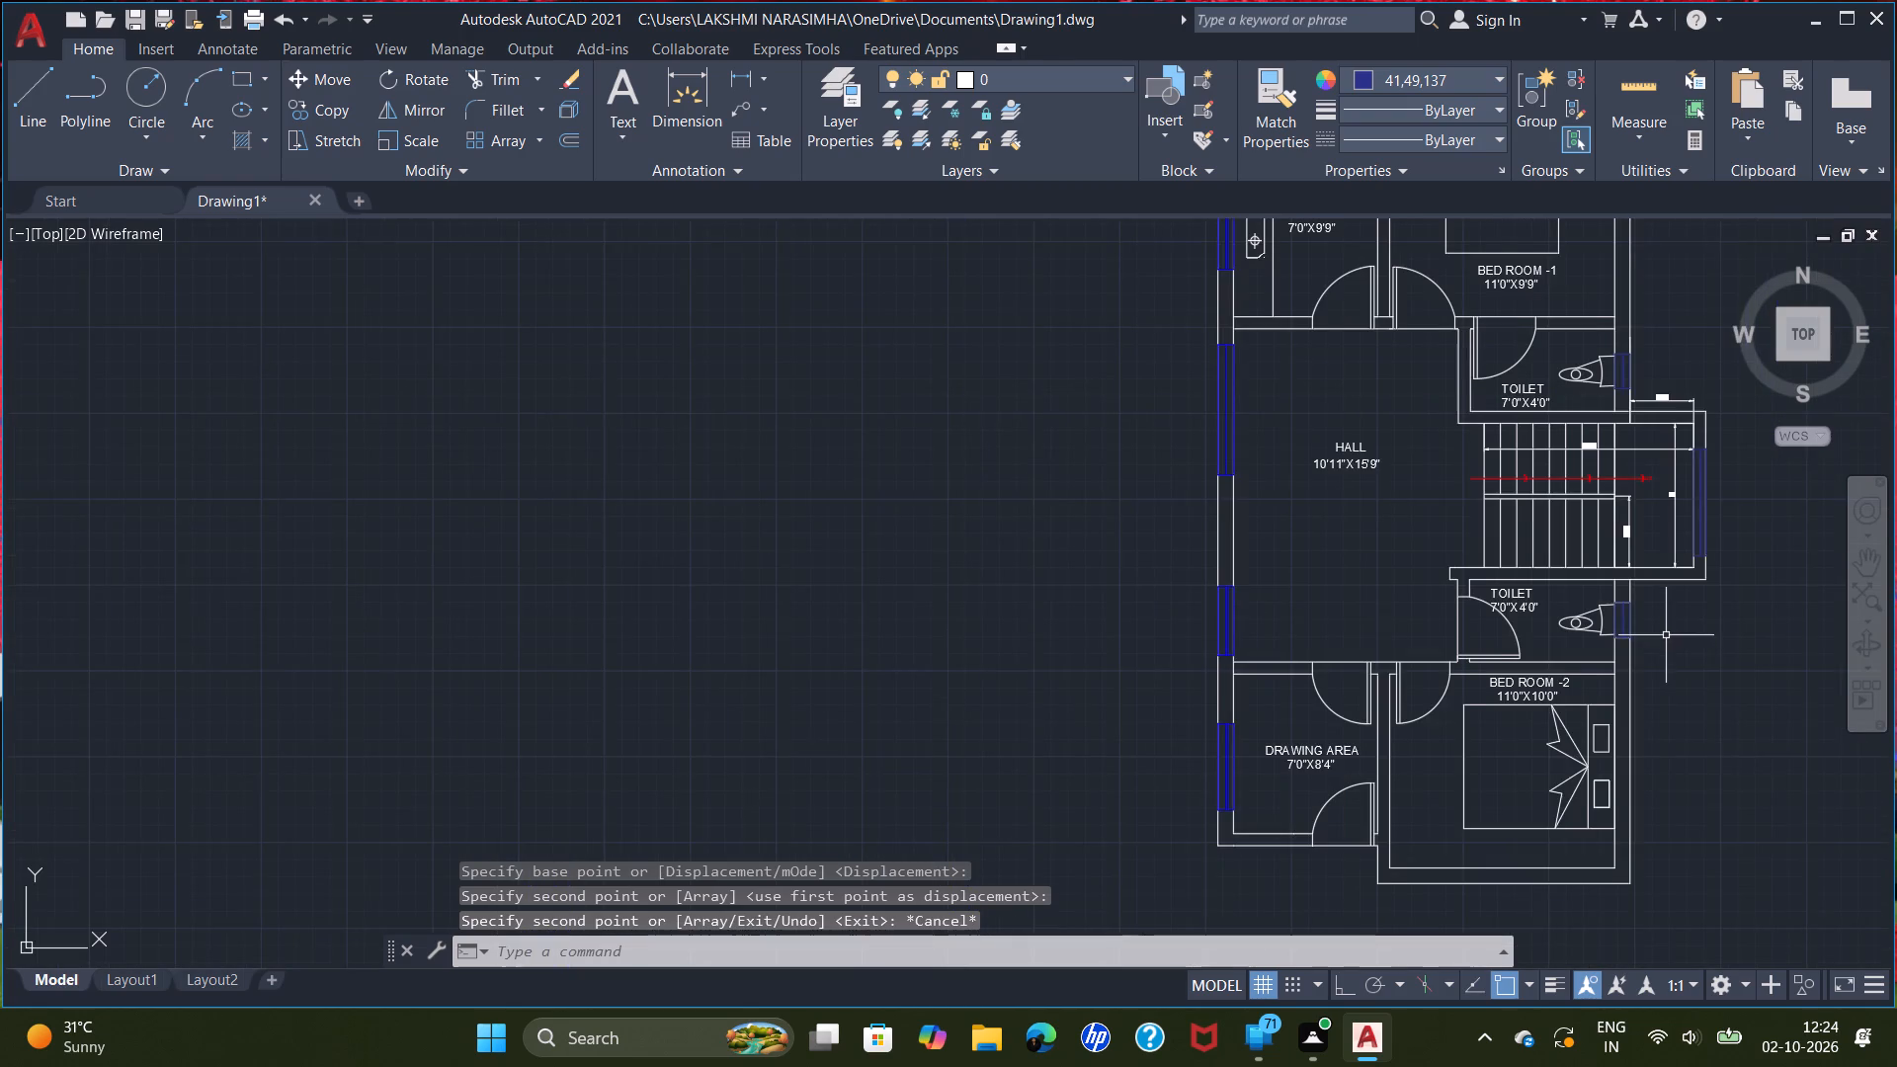
middle_drag(1664, 636, 1542, 696)
scroll(1513, 725, up, 4)
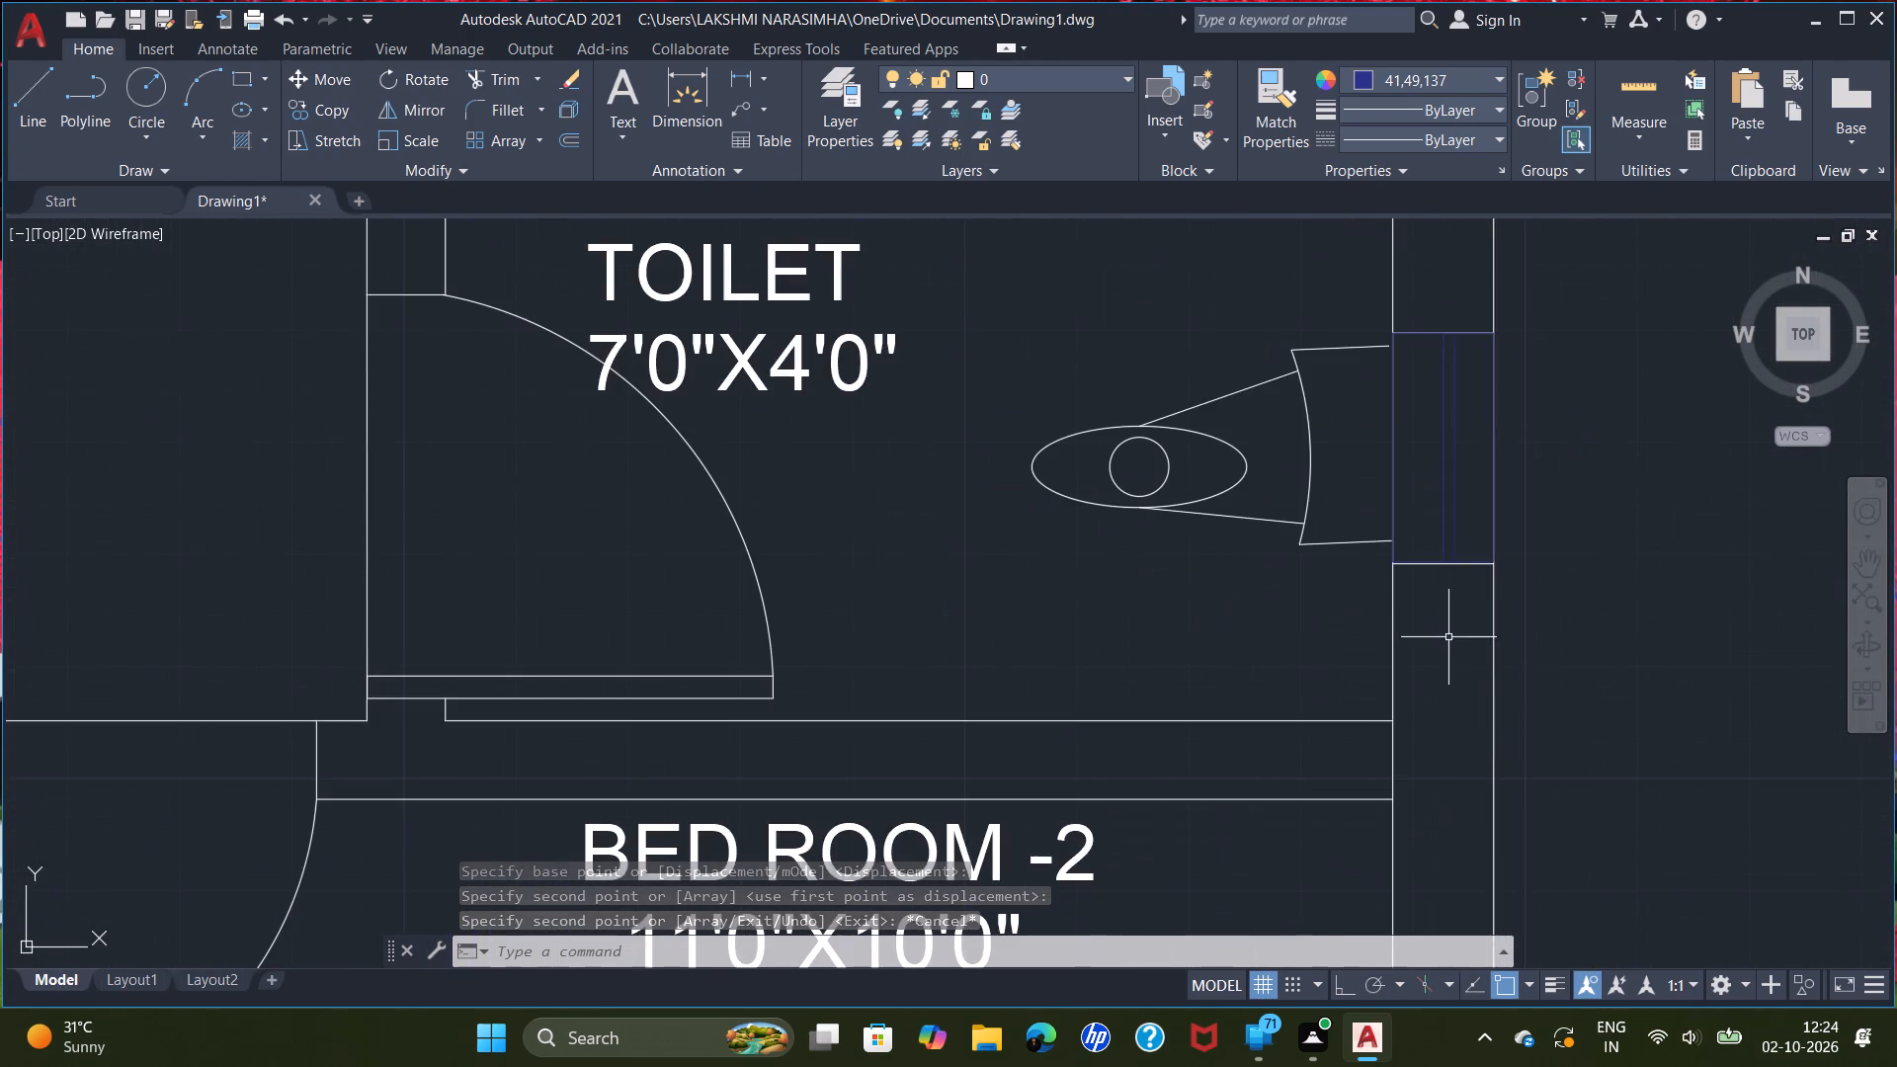
scroll(1447, 629, up, 3)
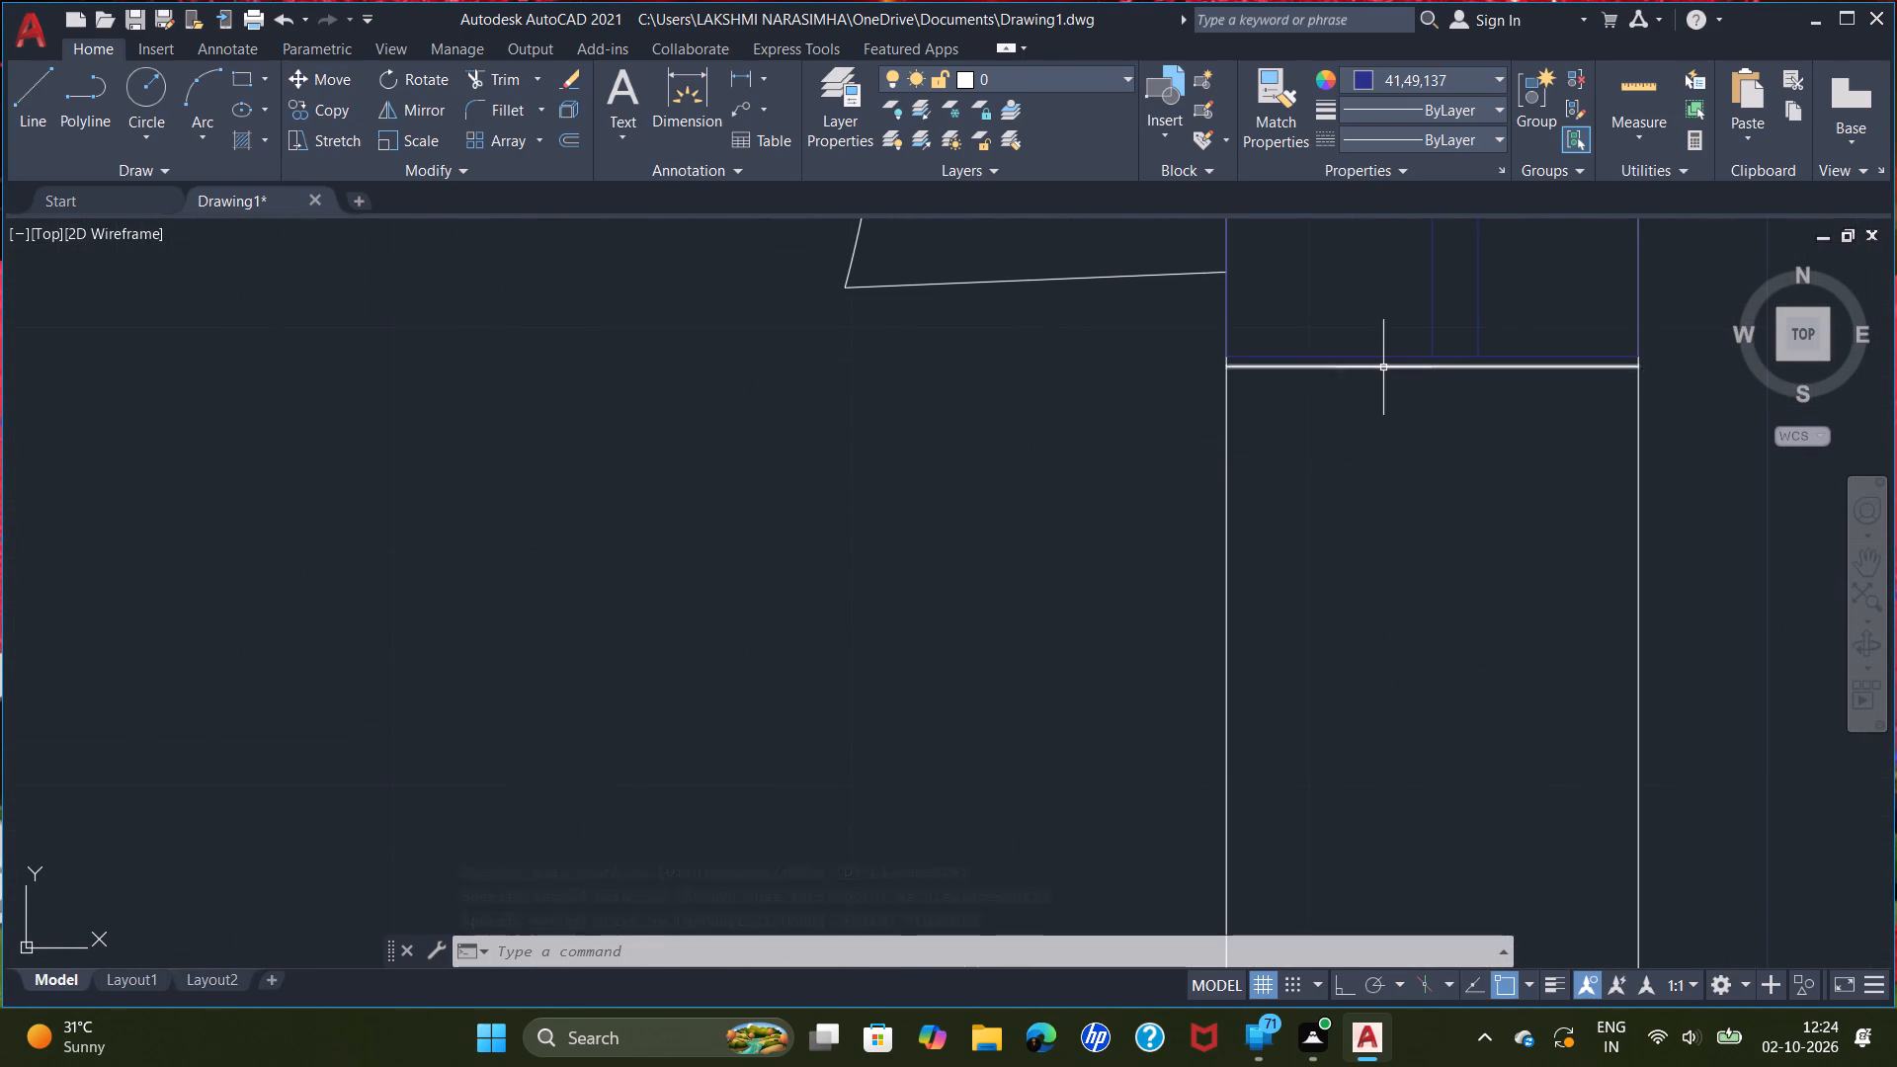
click(1383, 368)
key(Delete)
scroll(1378, 375, down, 4)
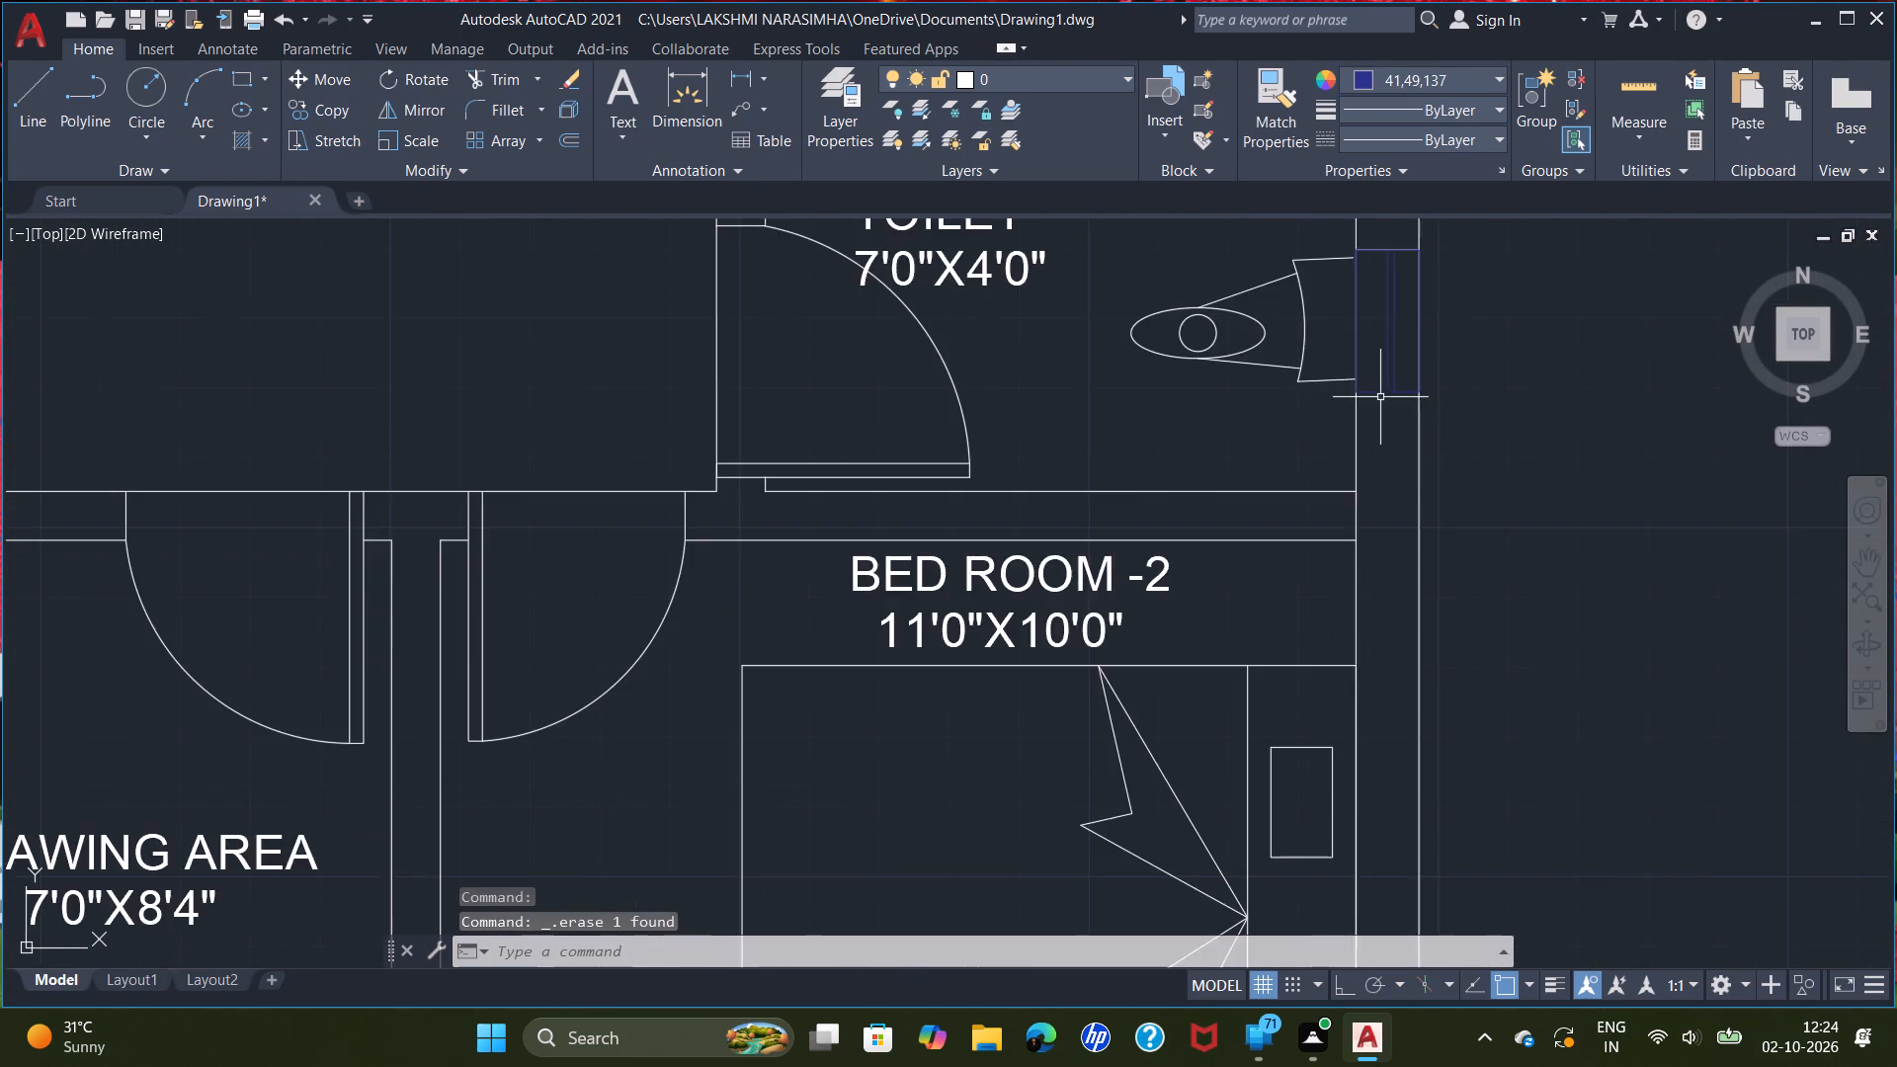
middle_drag(1384, 381, 1458, 942)
scroll(1458, 942, up, 1)
scroll(1479, 826, up, 4)
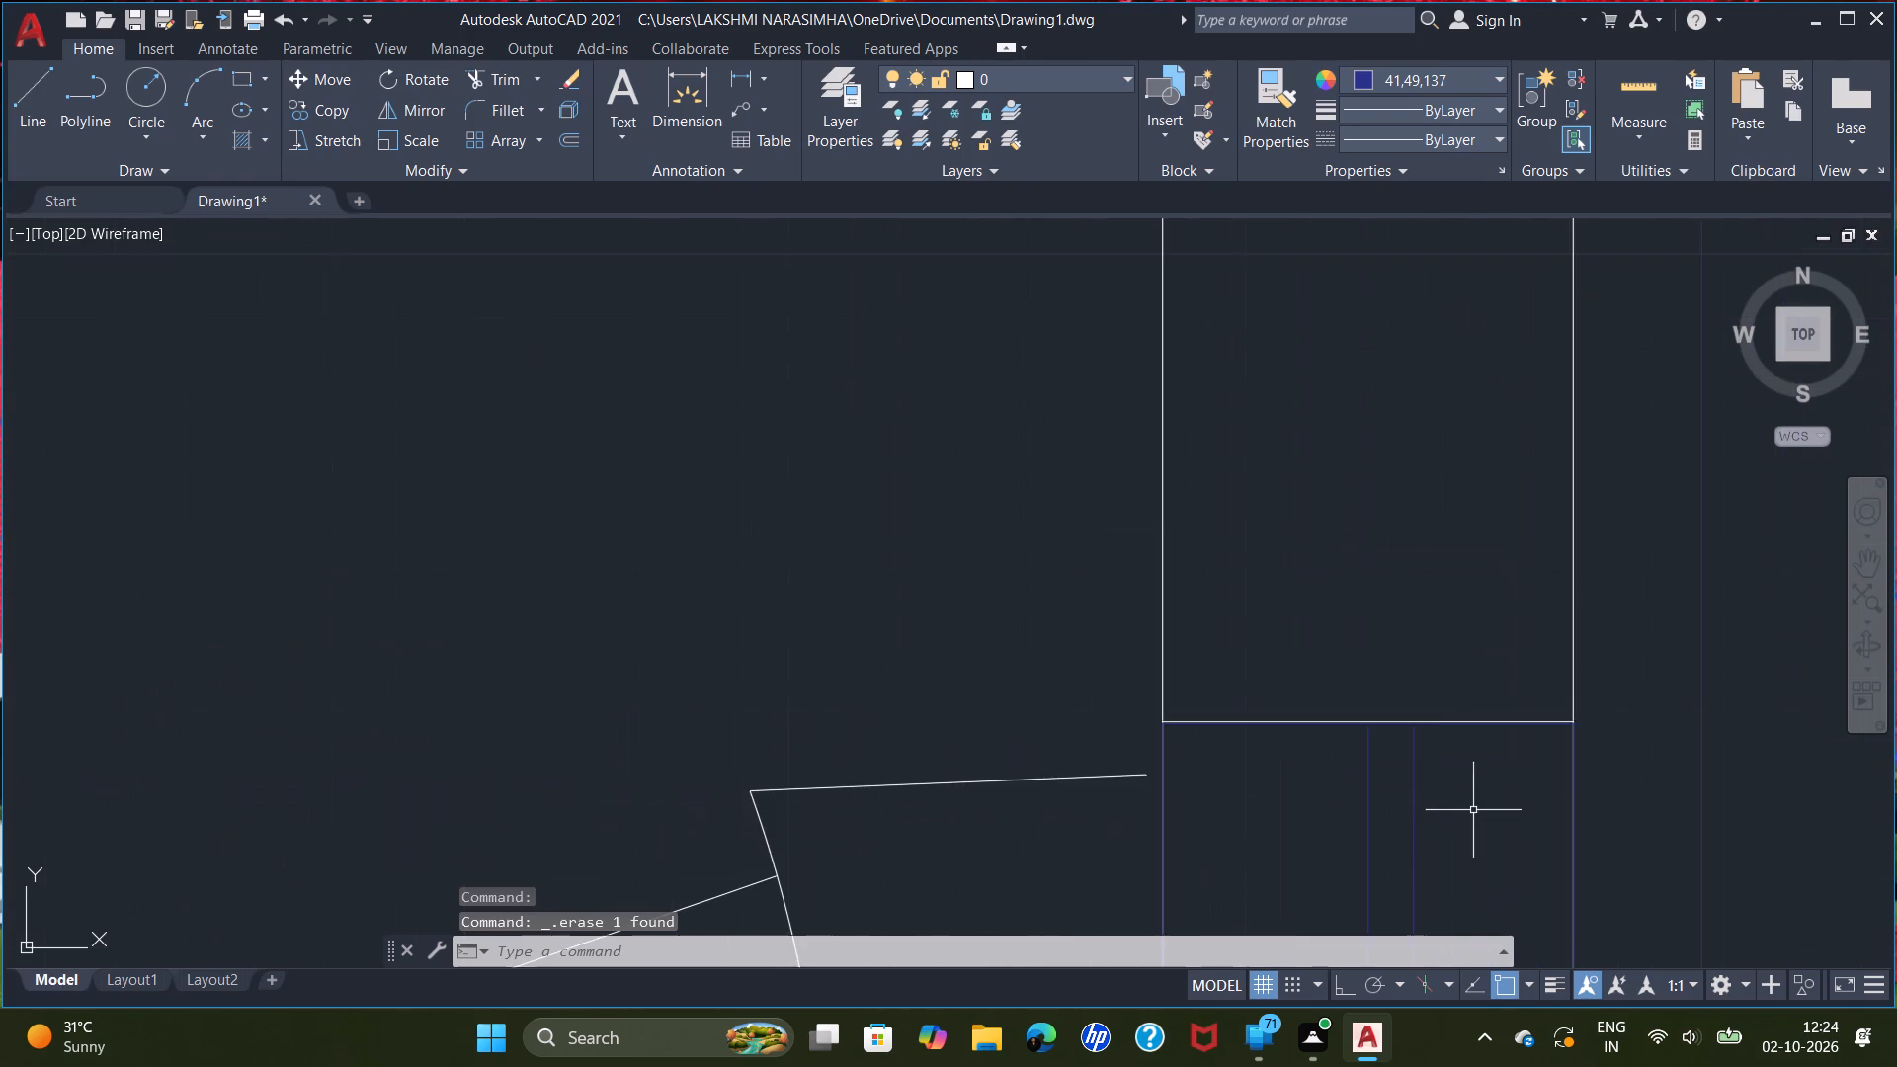
scroll(1436, 757, up, 4)
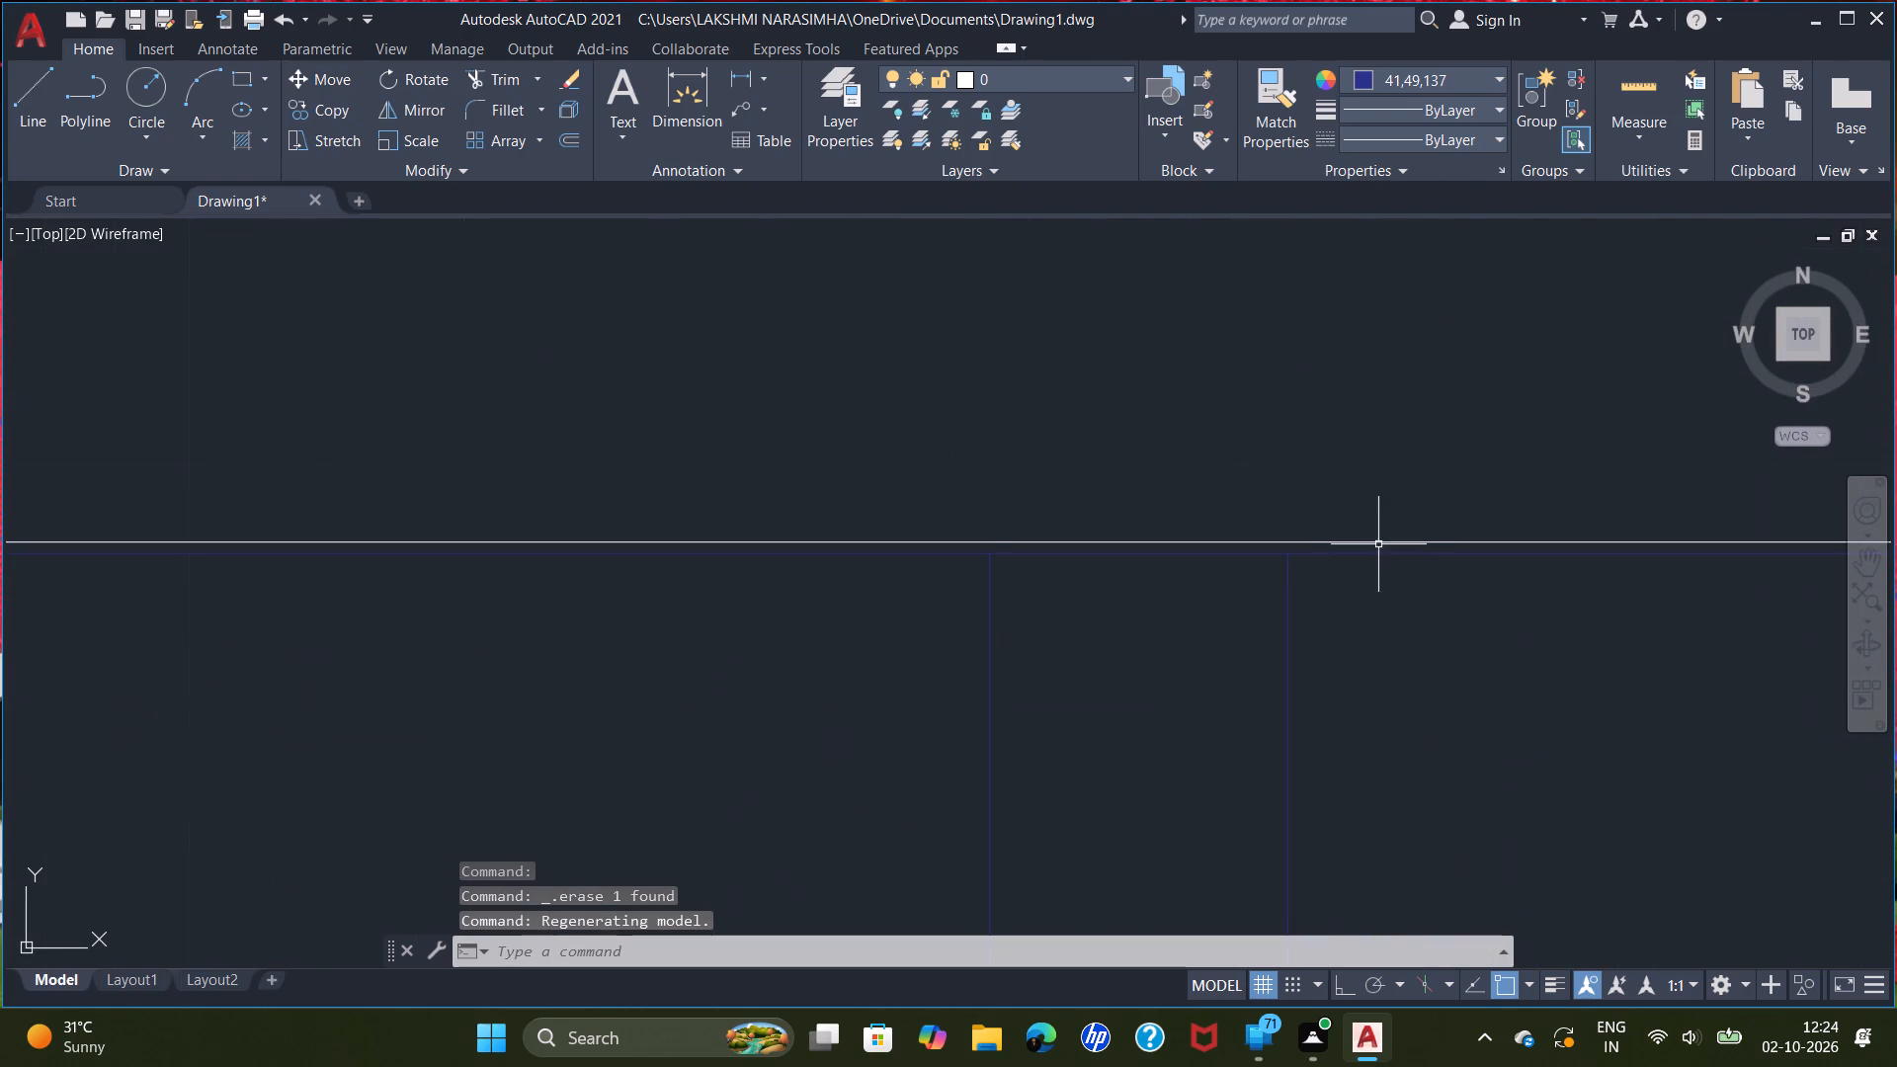
click(1378, 544)
key(Delete)
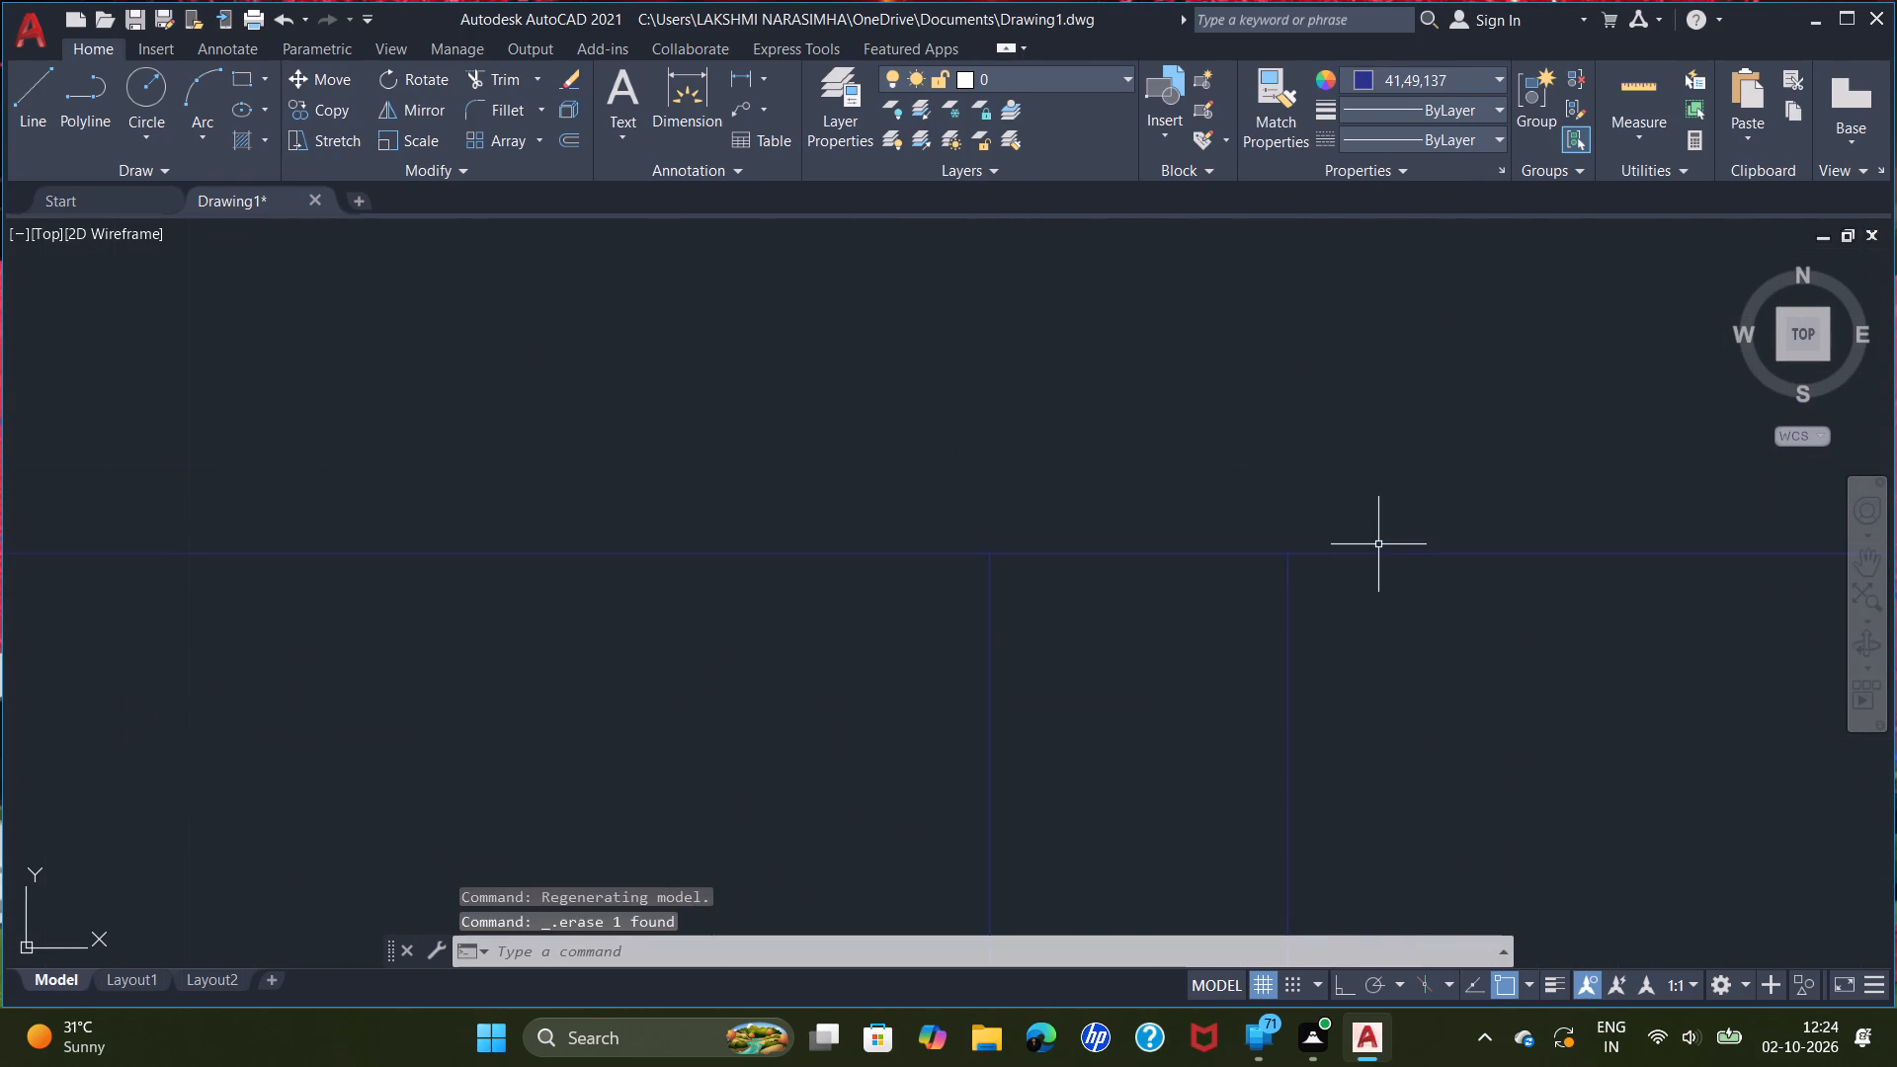
scroll(1378, 544, down, 9)
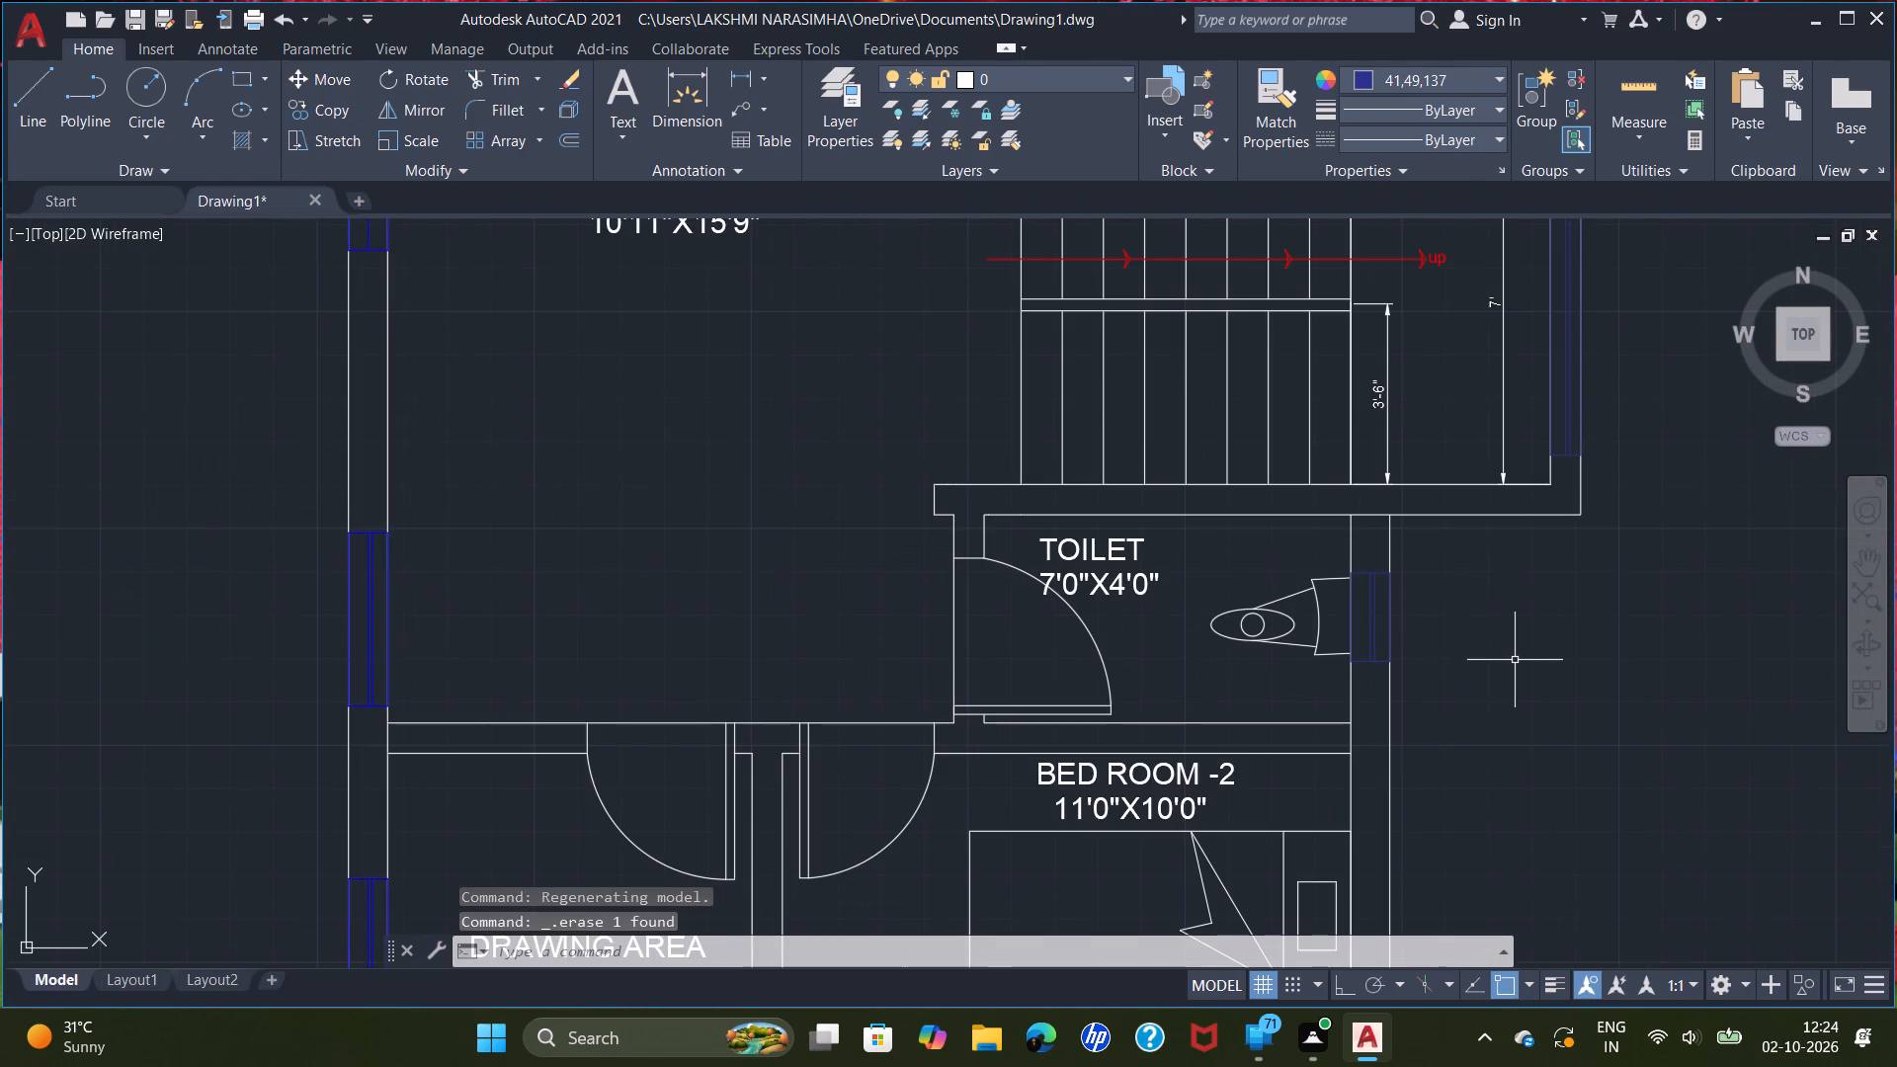
key(Escape)
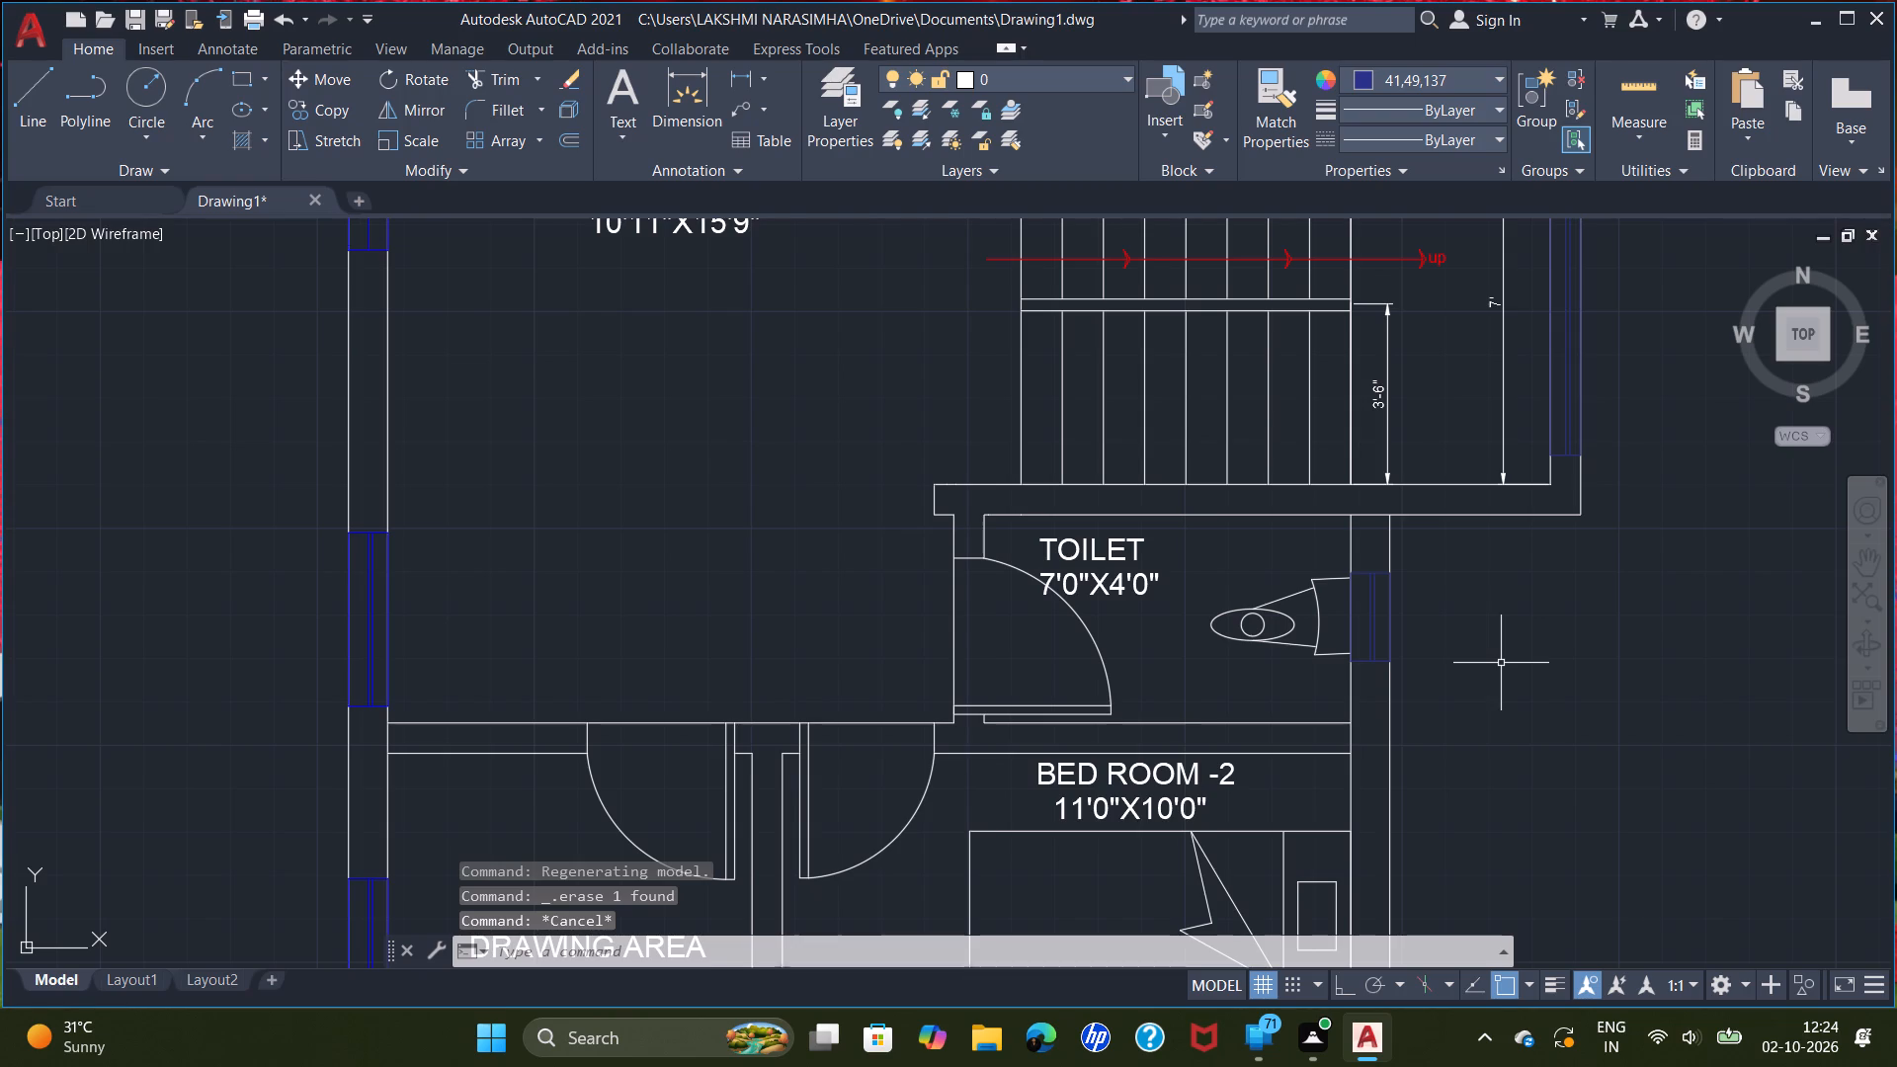
Draw a closed window outline about 4'-10" long across the east wall of BED ROOM -1, beside the bed.
scroll(1471, 513, down, 2)
middle_drag(1509, 548, 1469, 954)
scroll(1420, 644, up, 2)
middle_drag(1395, 635, 1306, 823)
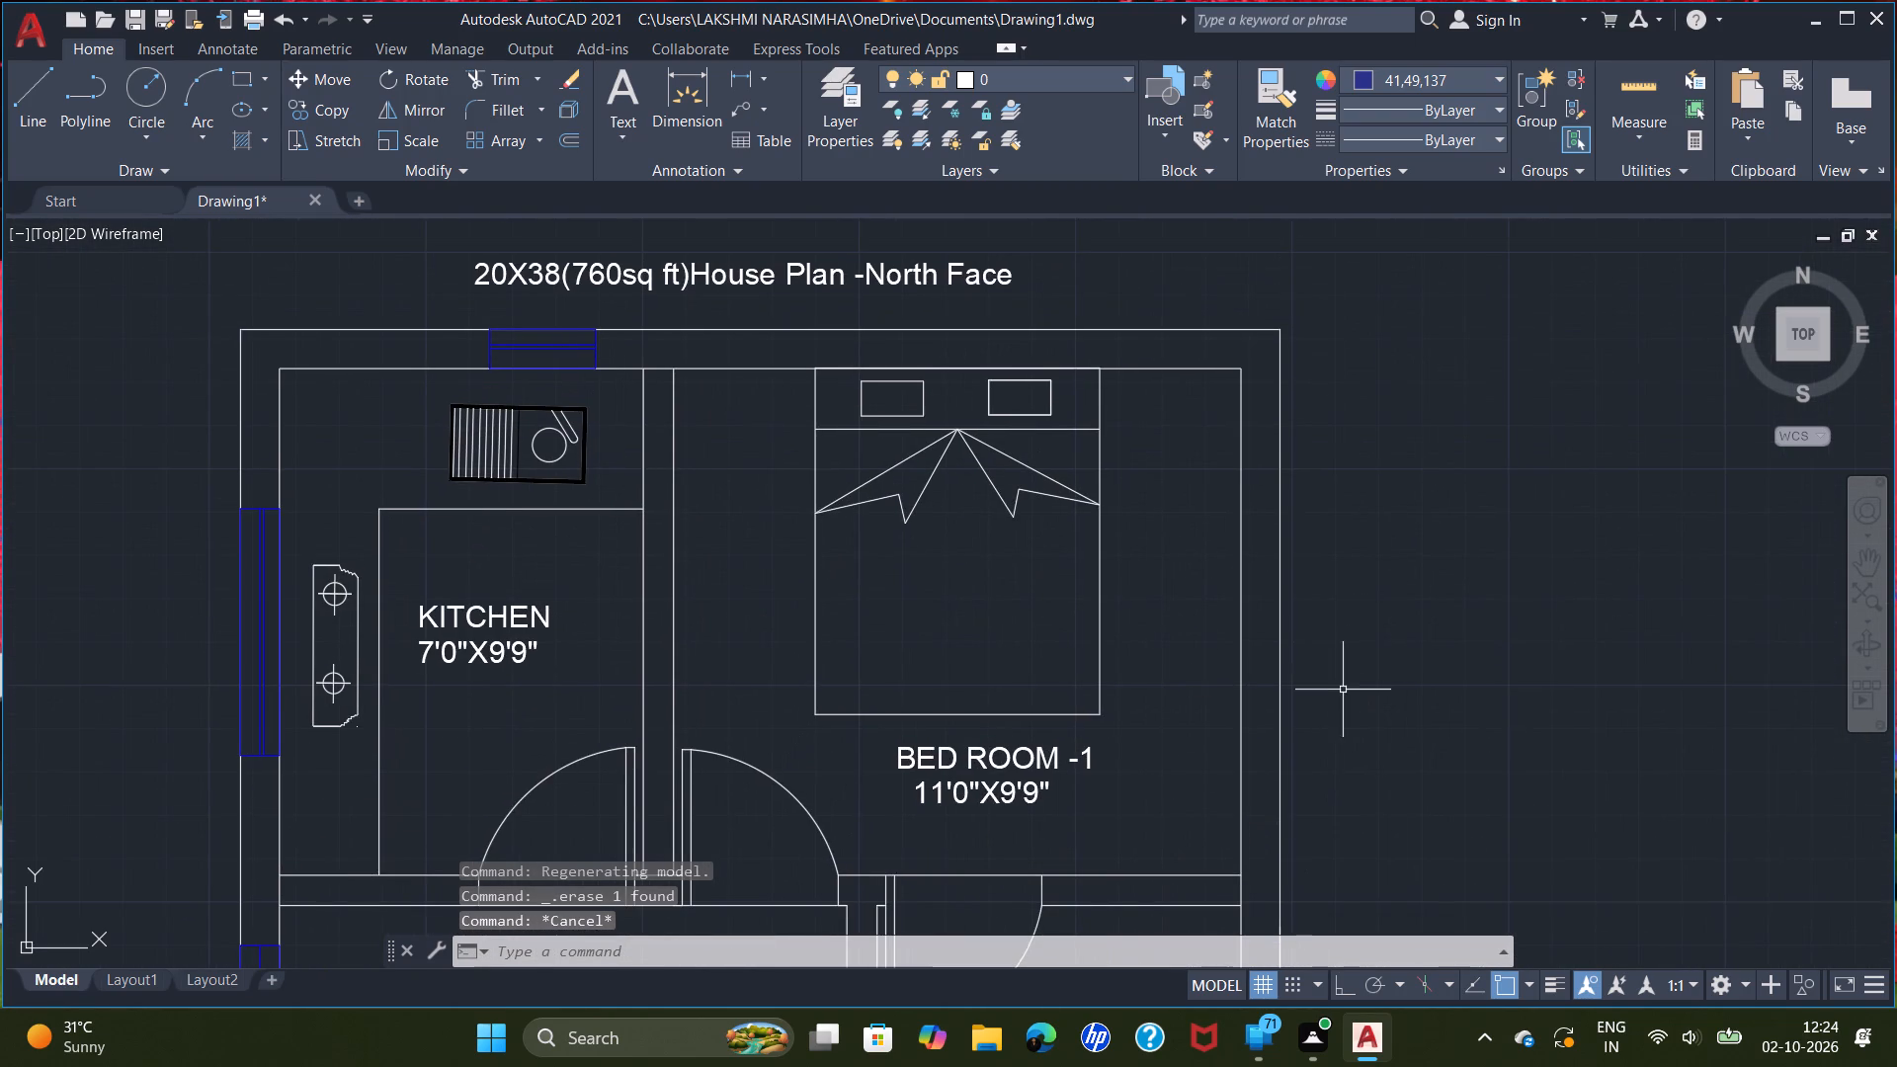
key(l)
key(Return)
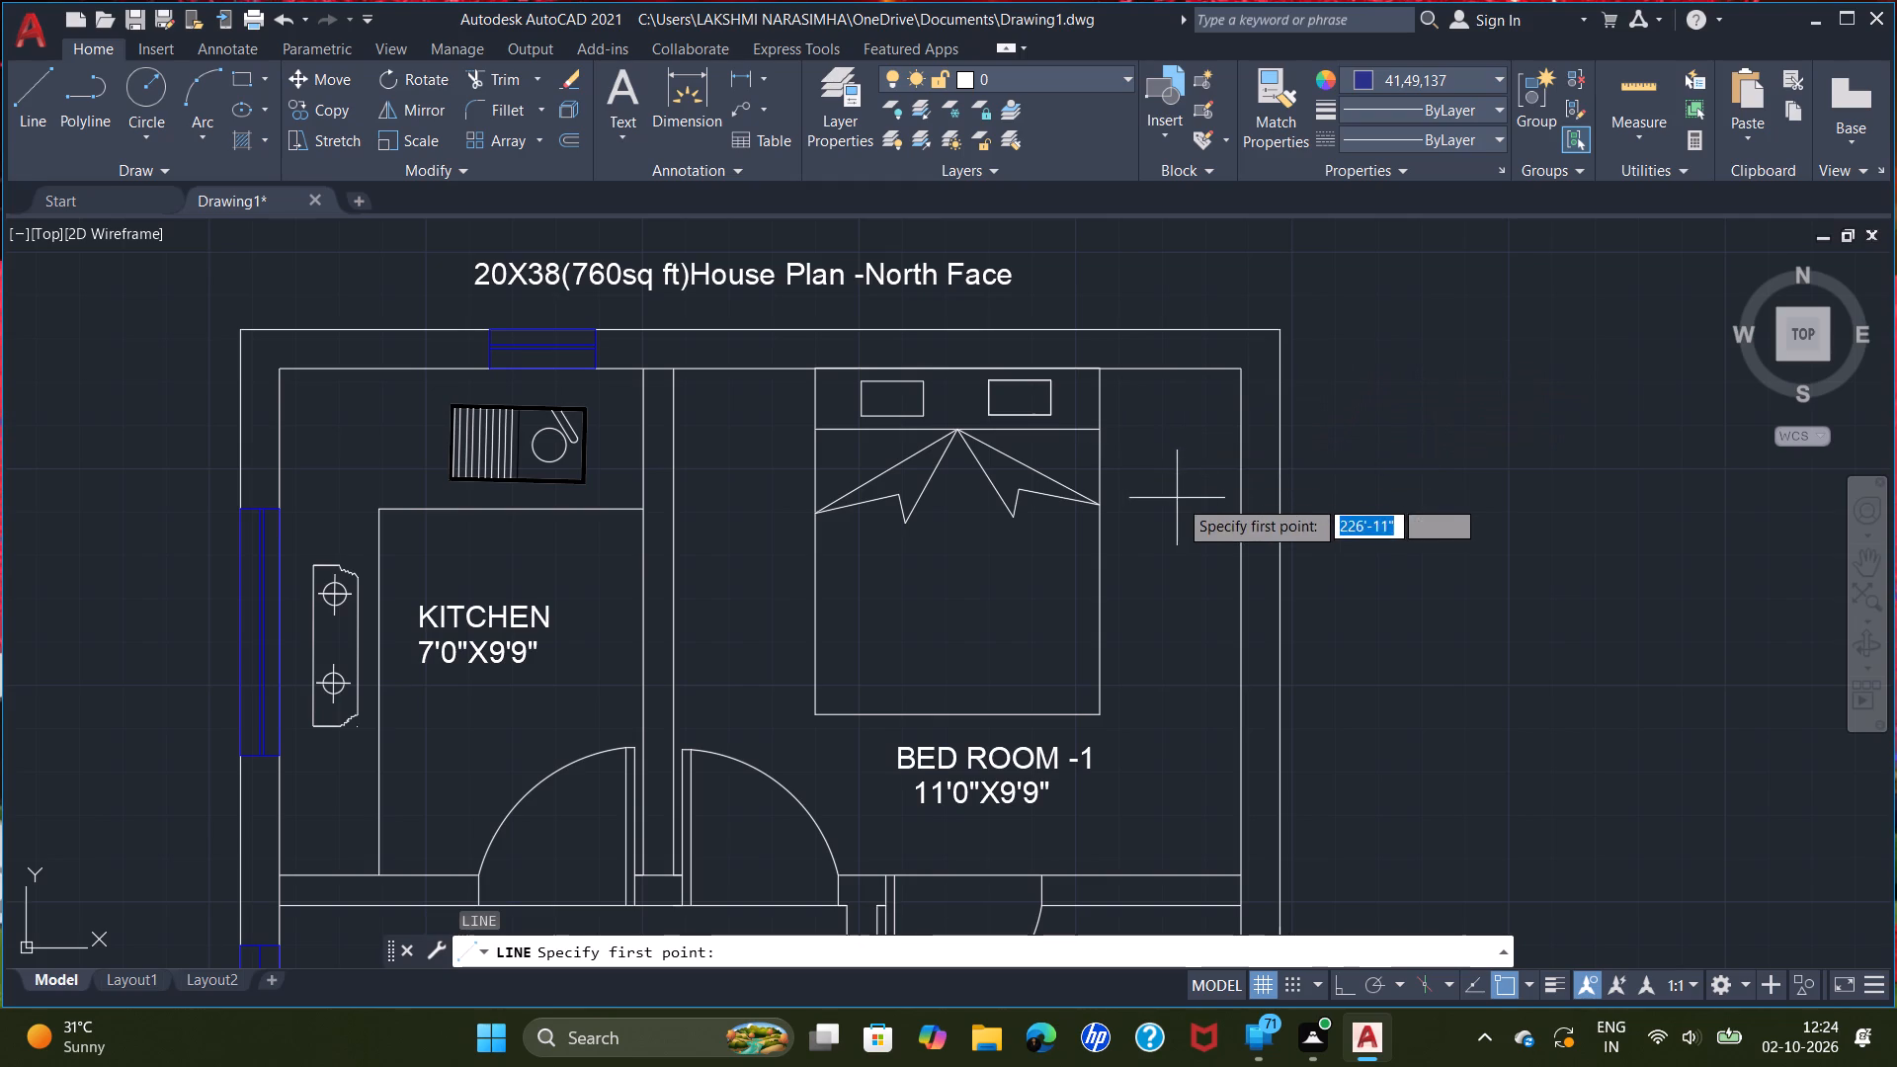
double_click(1239, 468)
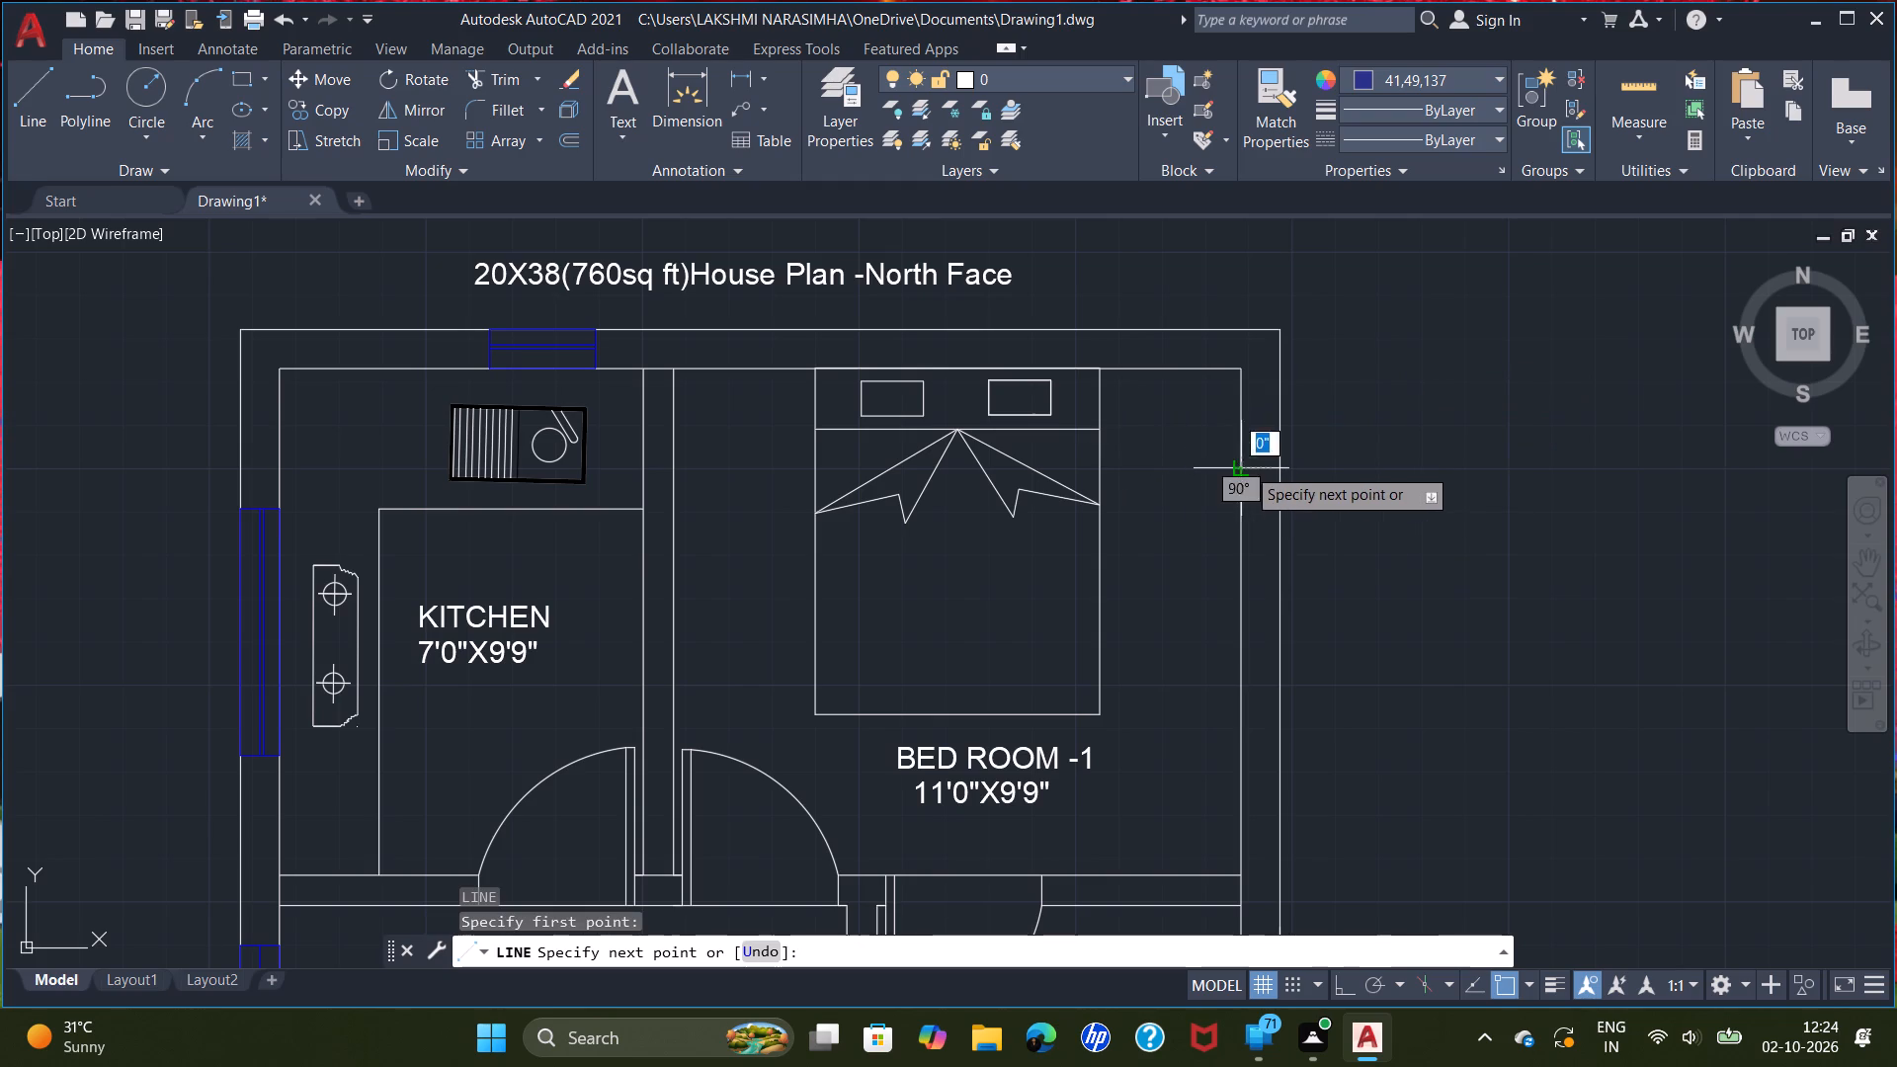
click(1283, 471)
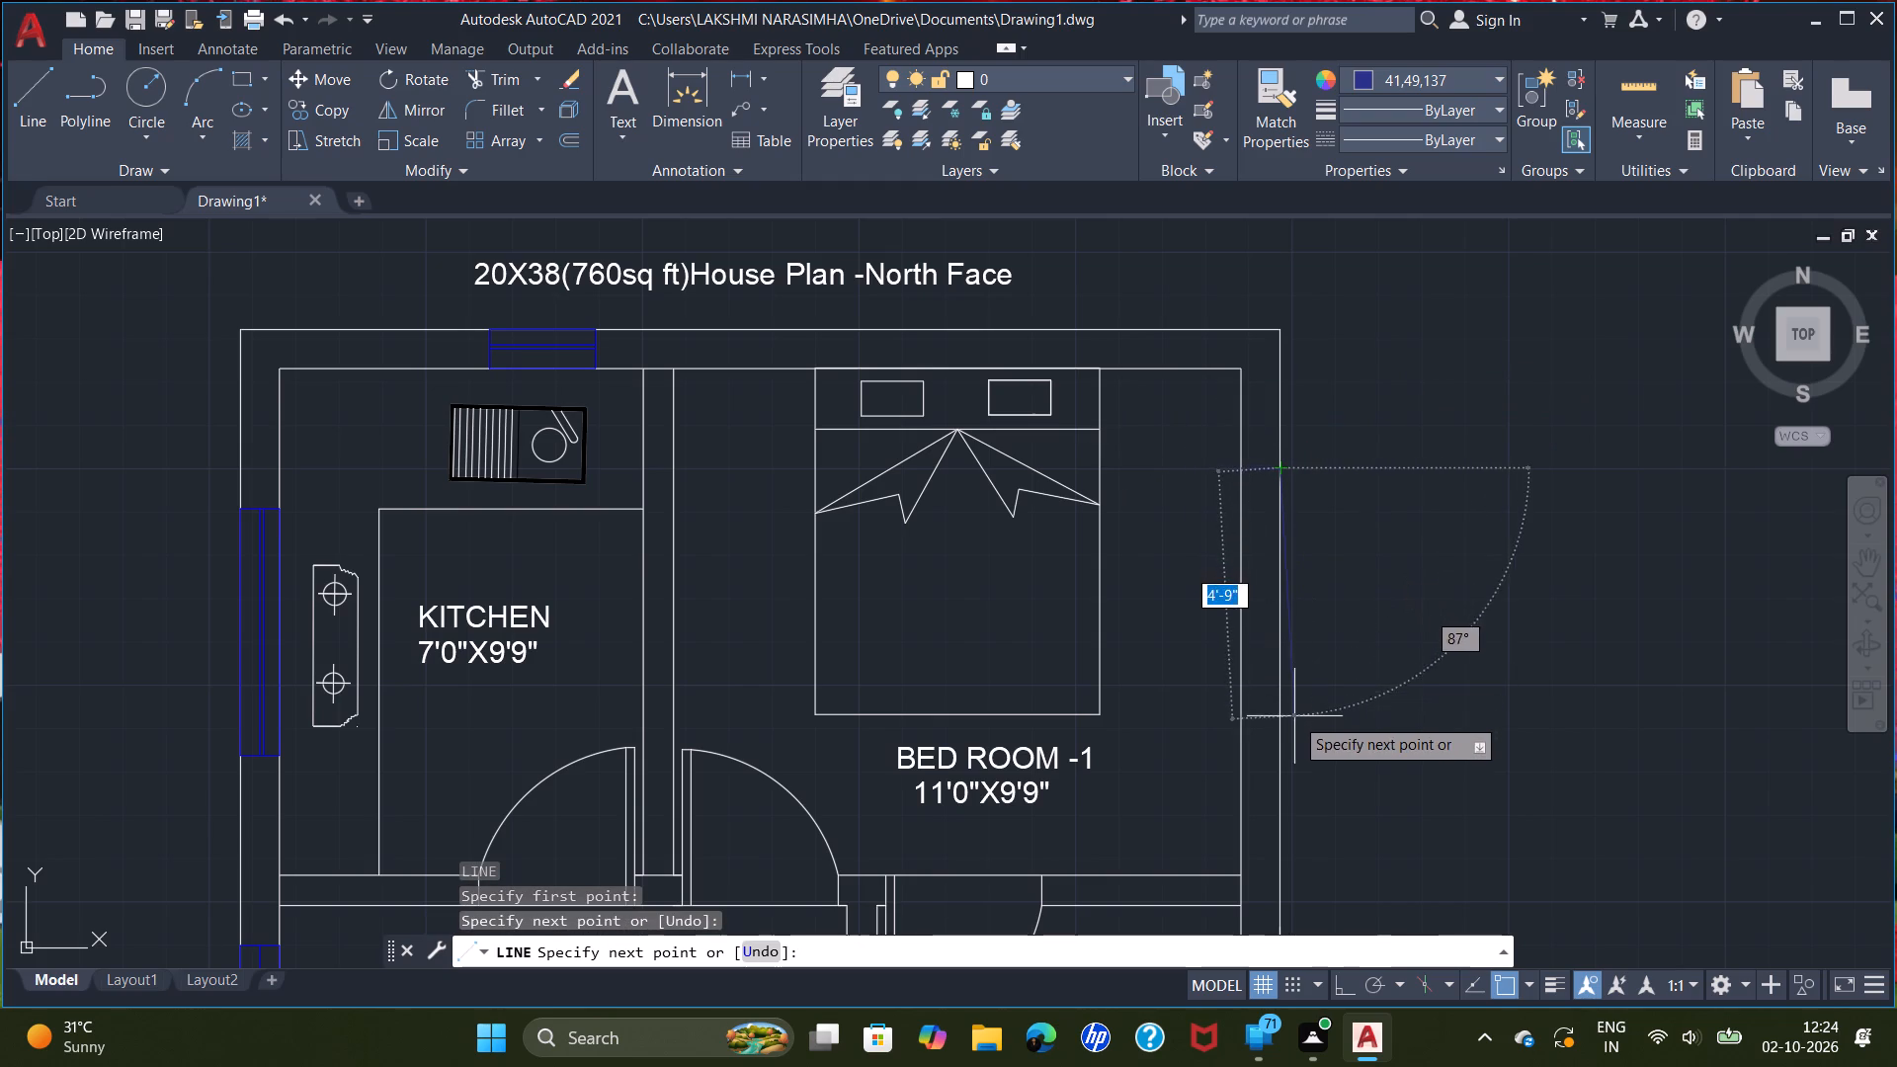
click(1277, 718)
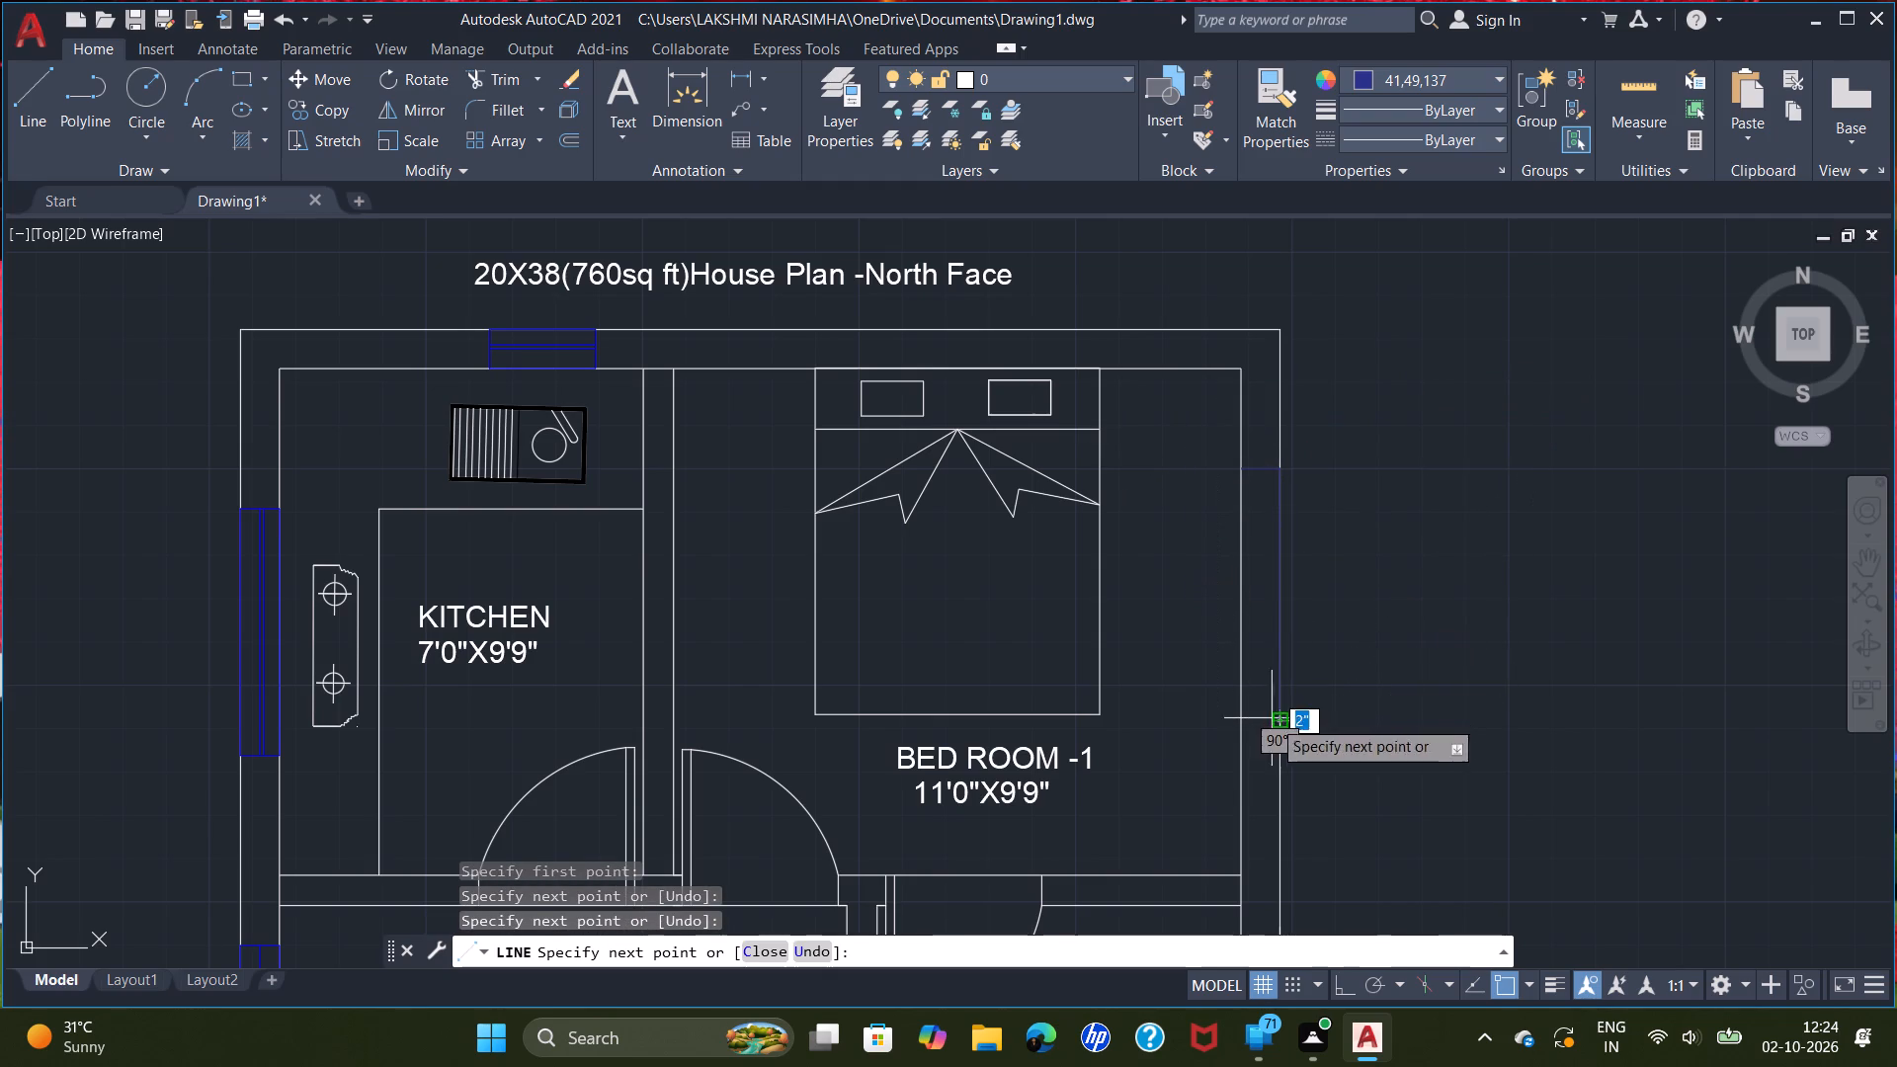
drag(1237, 724, 1233, 715)
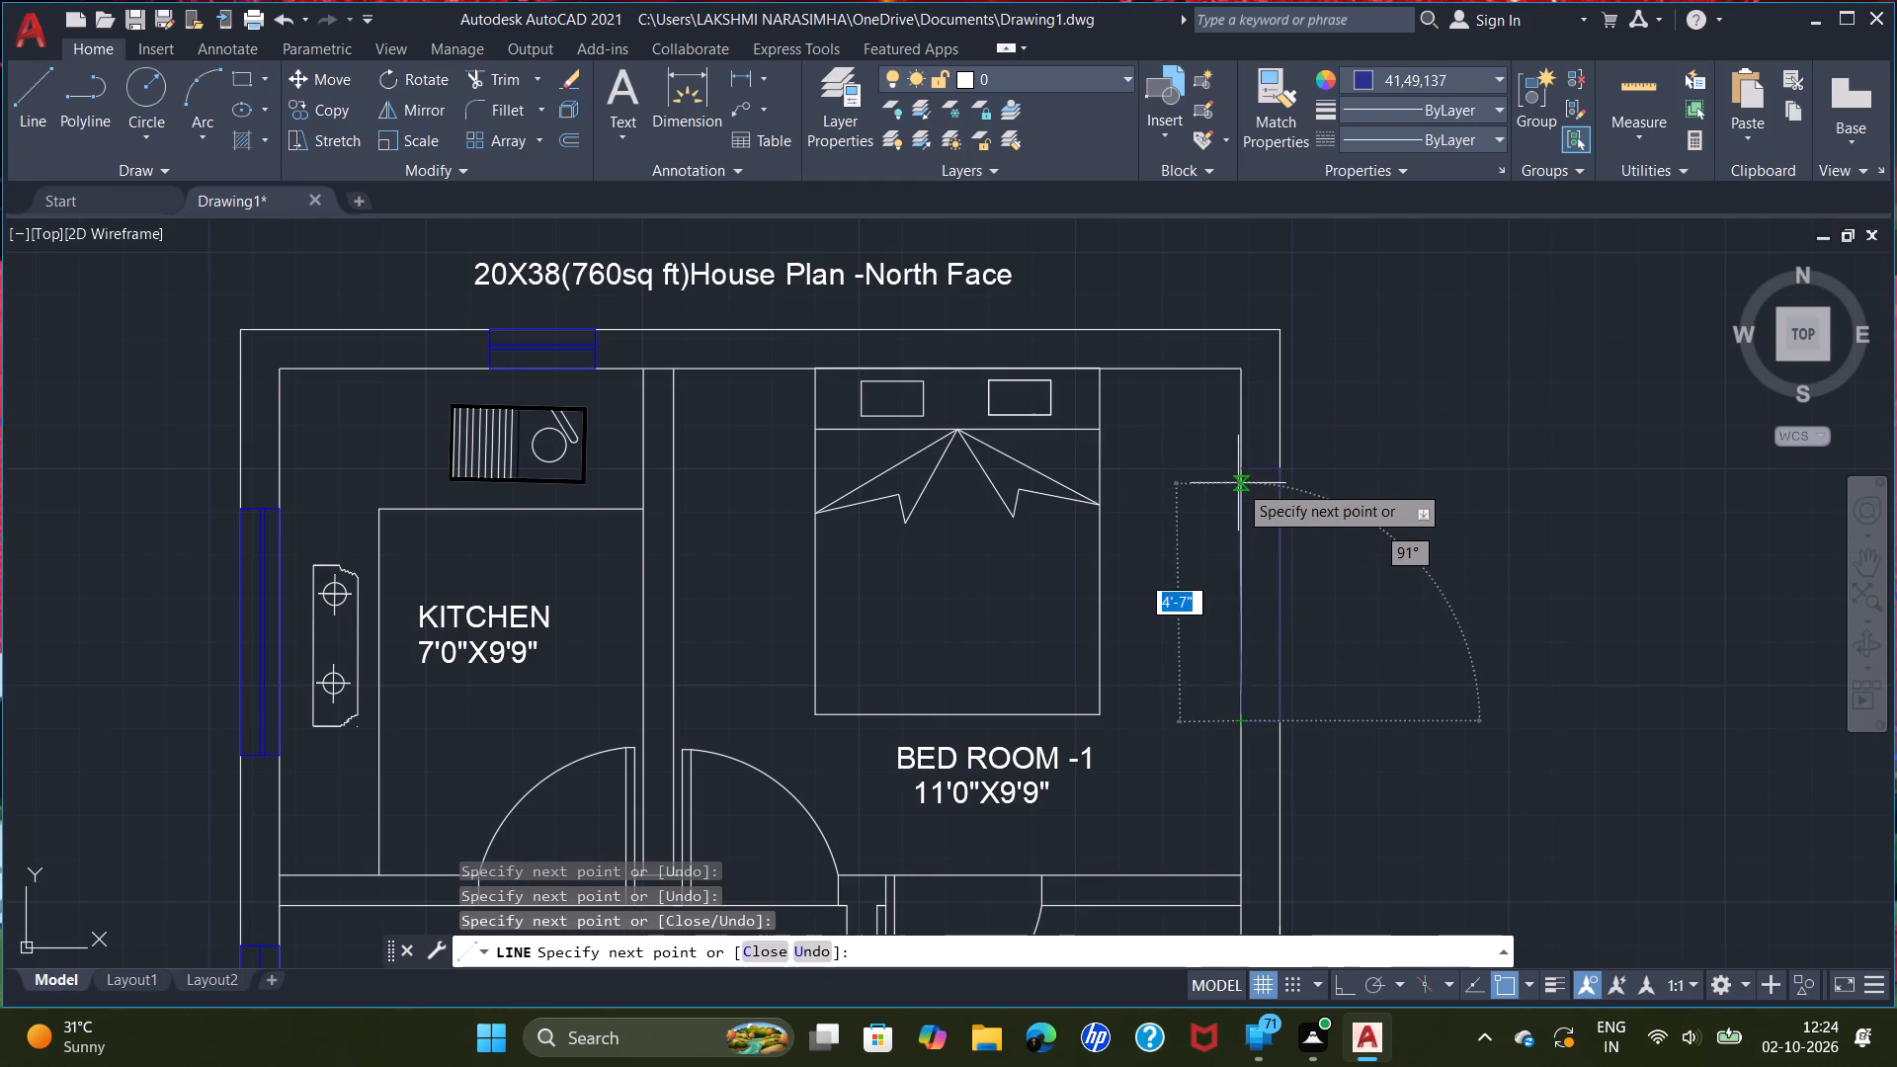
click(1240, 475)
right_click(1241, 474)
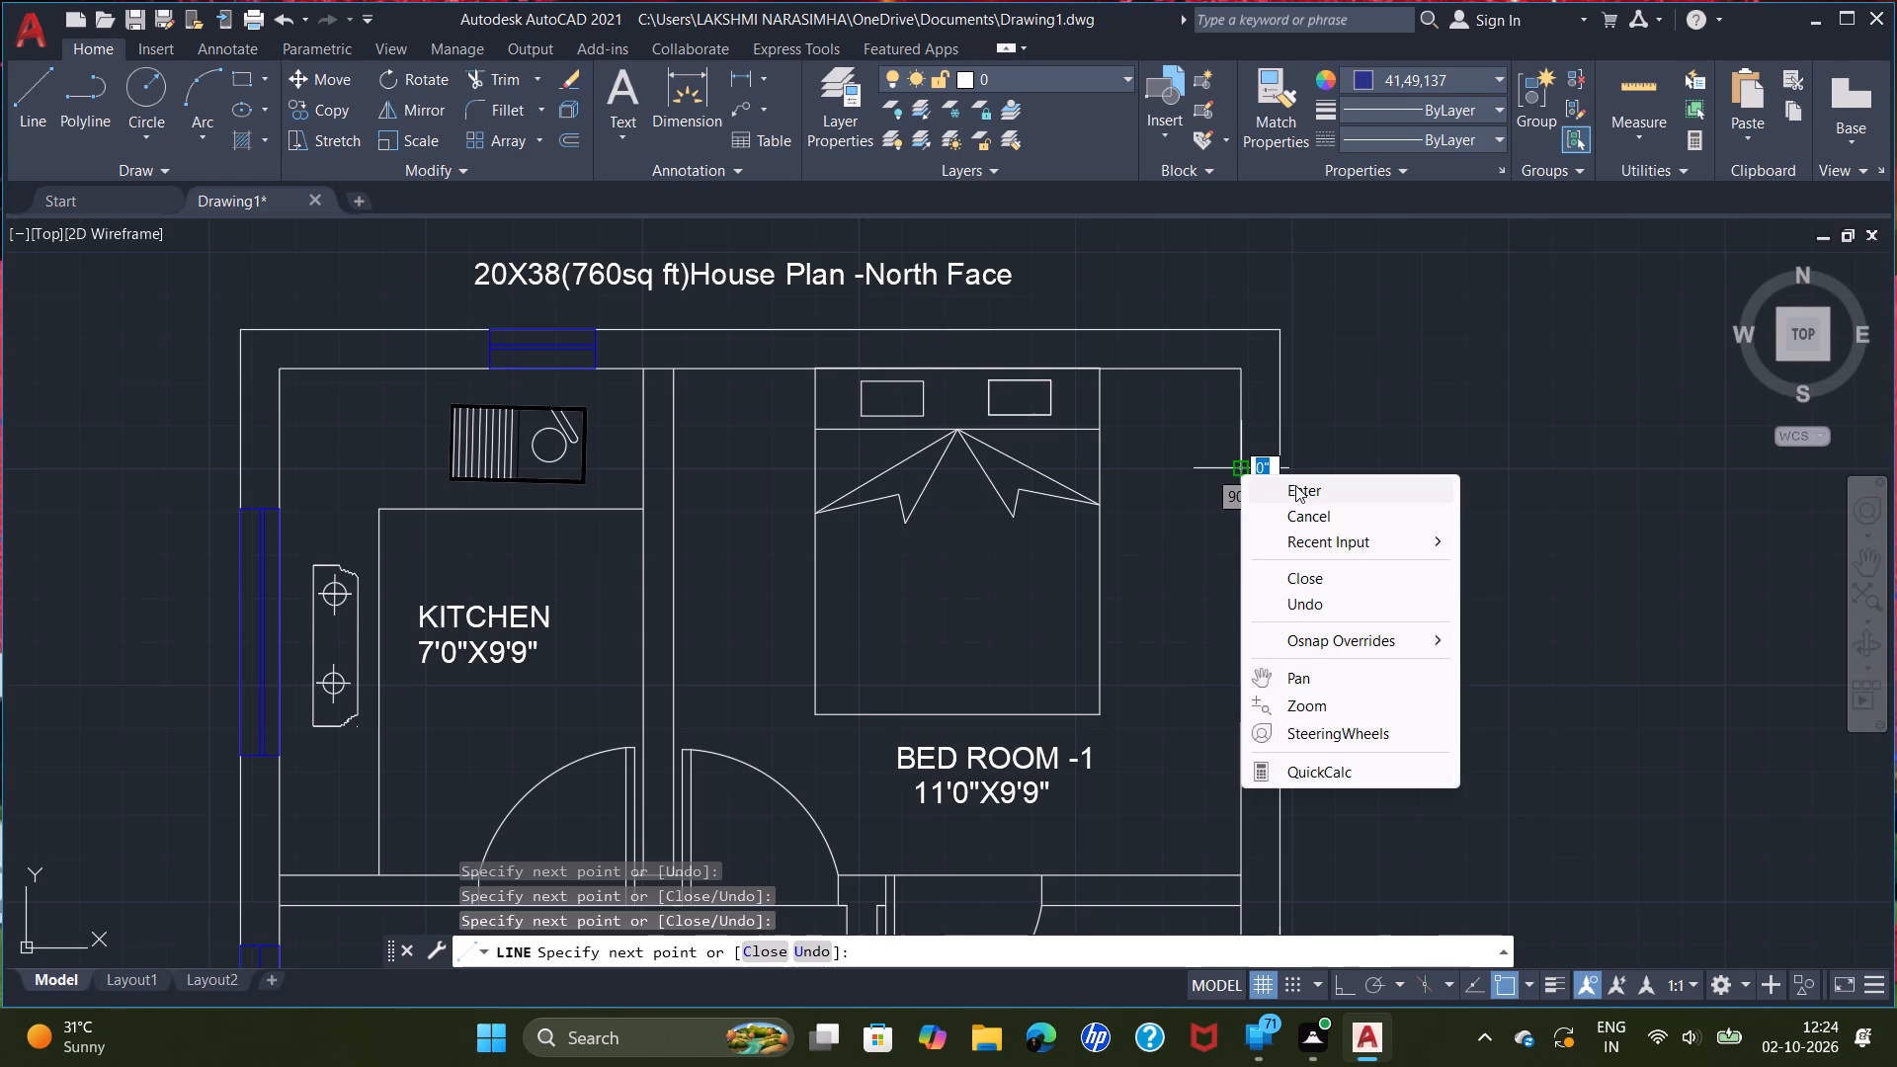
double_click(1295, 485)
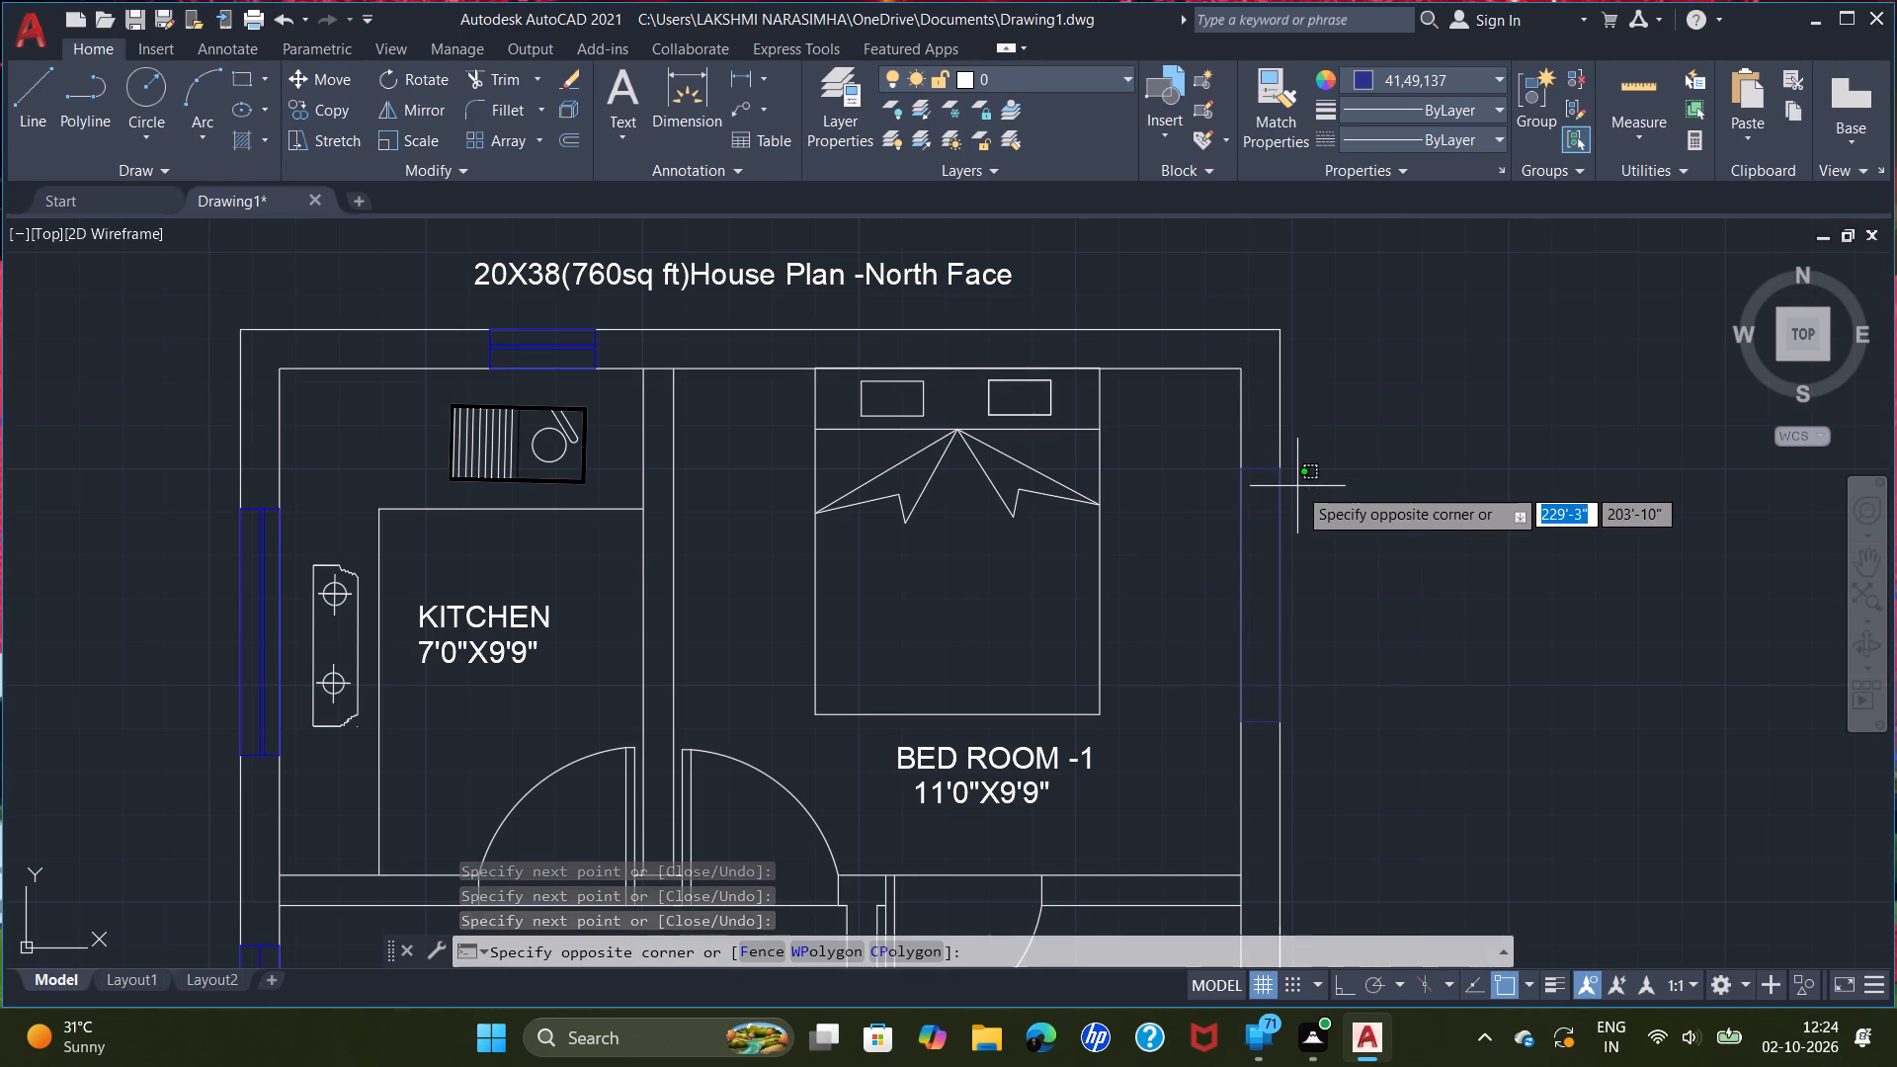
key(Escape)
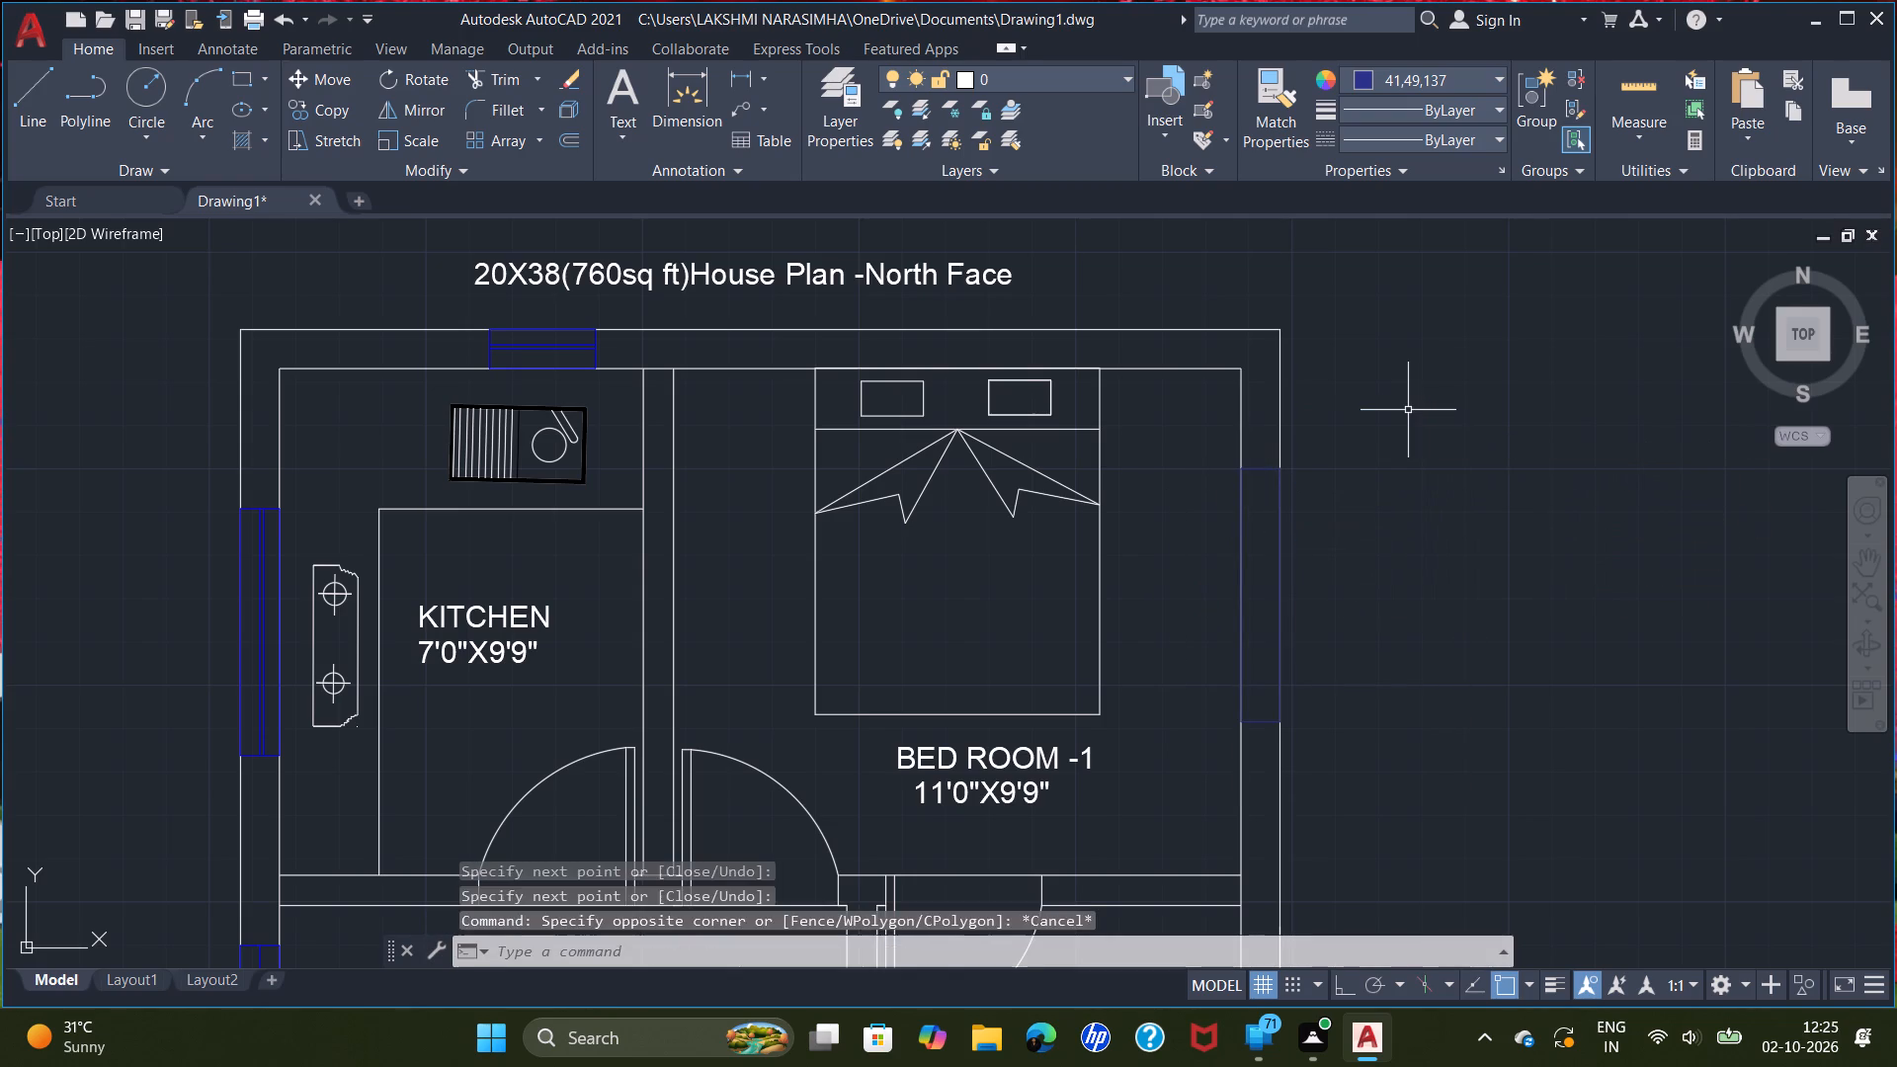
Draw the centre line of BED ROOM -1's east window between the midpoints of its north and south edges.
key(l)
key(Return)
scroll(1241, 477, up, 3)
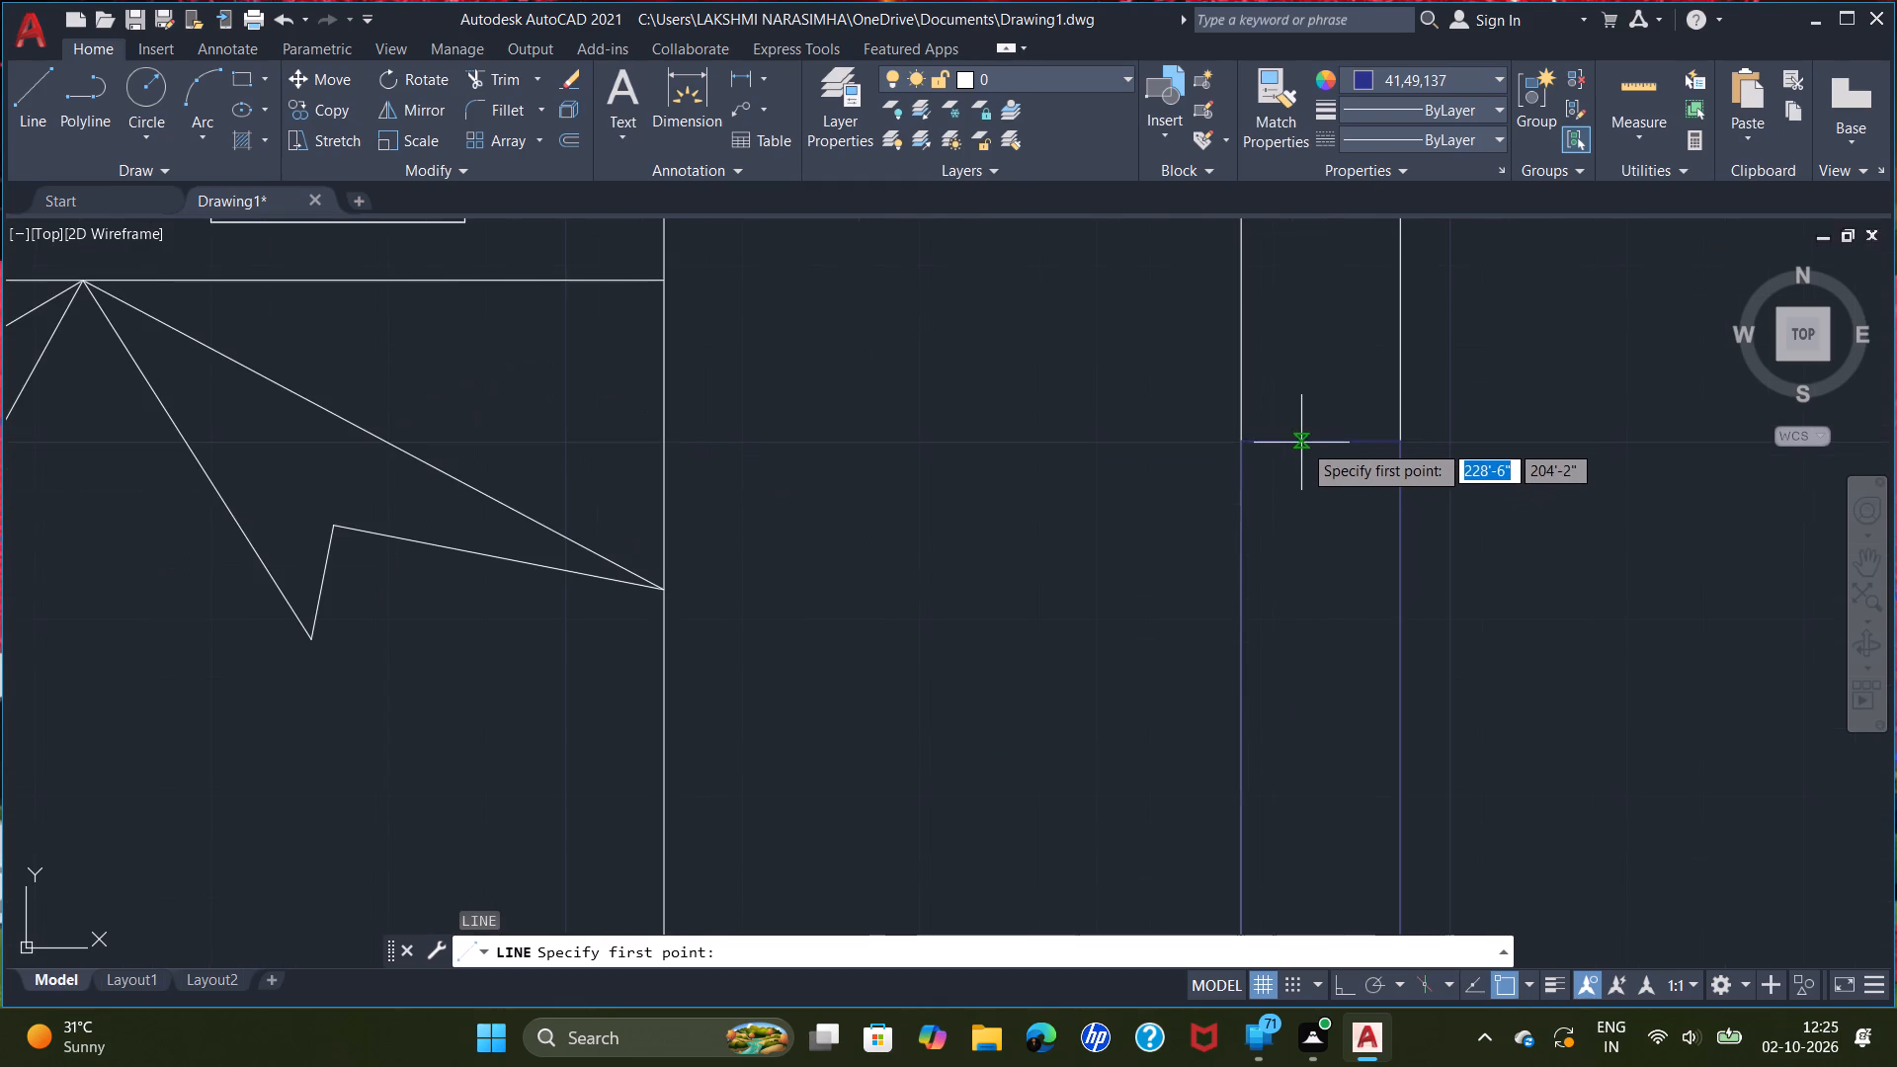
click(1320, 445)
scroll(1360, 609, down, 4)
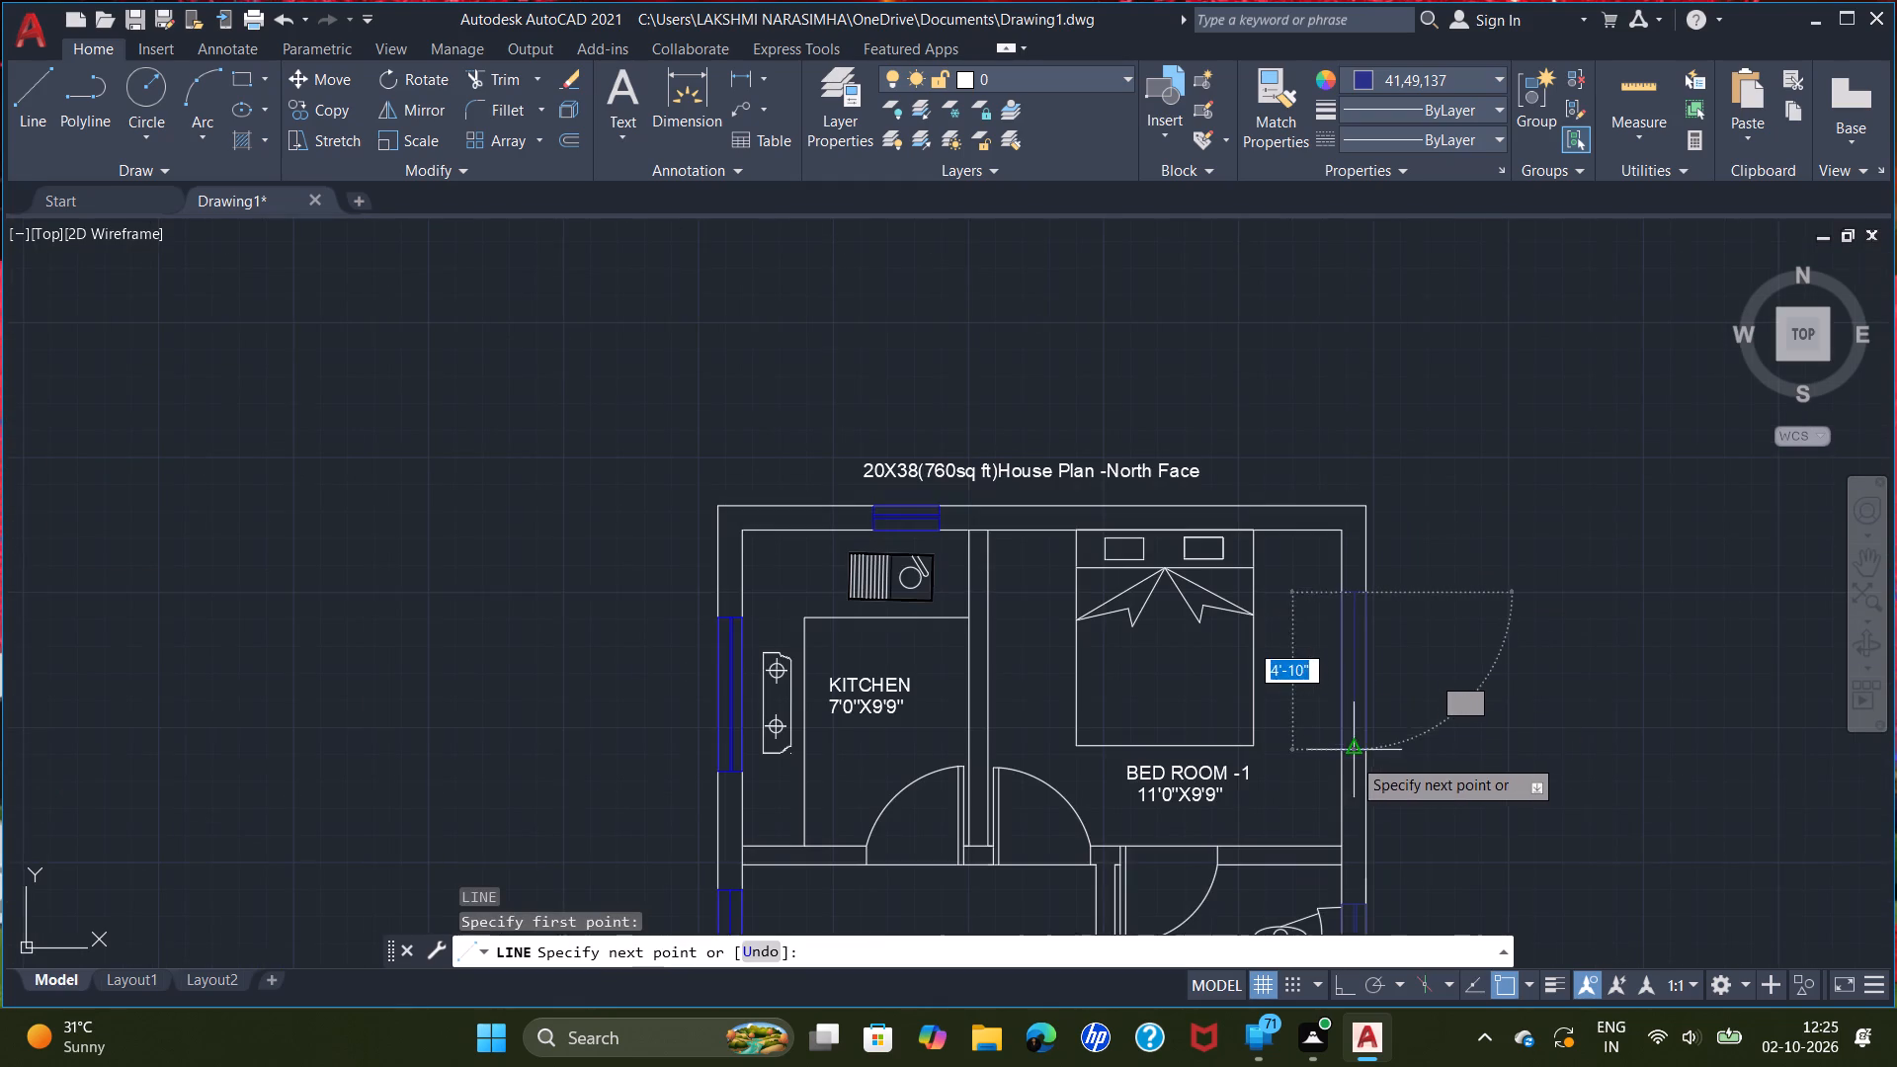
scroll(1351, 758, up, 5)
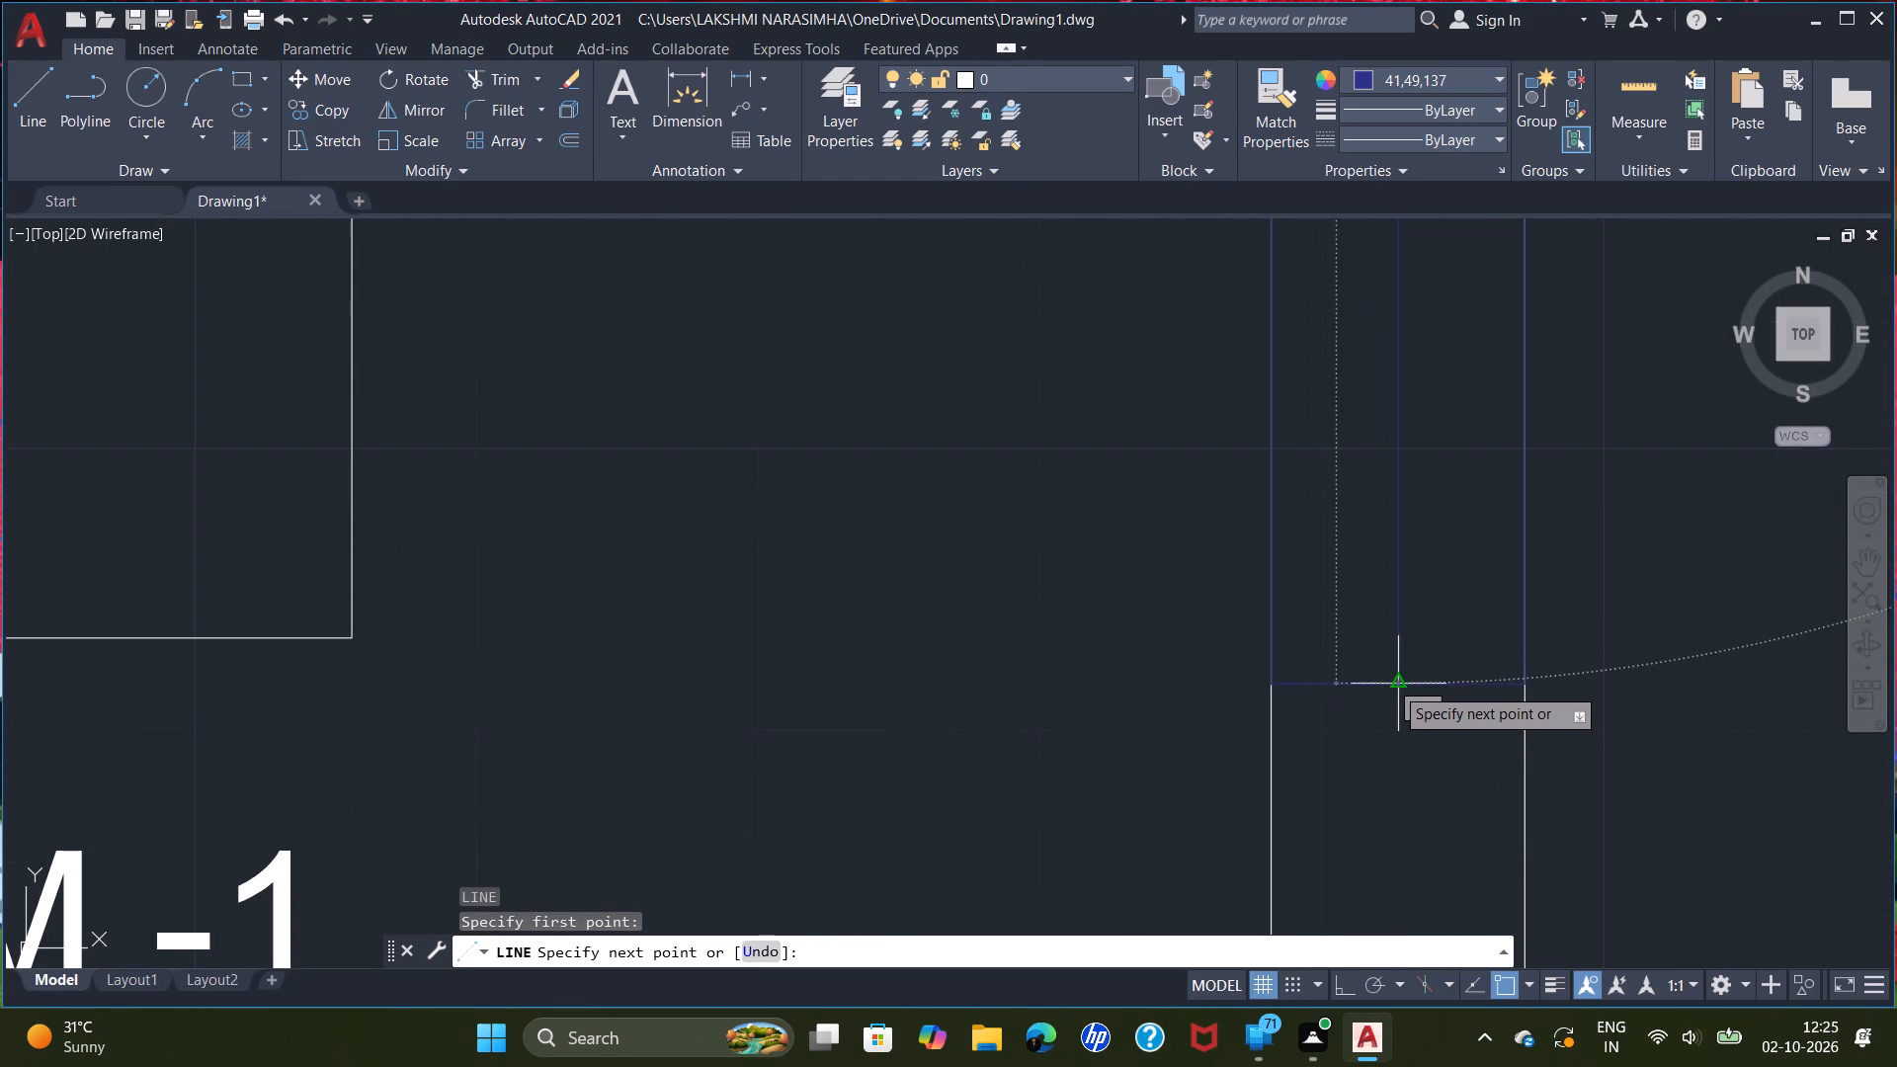
click(1394, 685)
right_click(1394, 685)
click(1452, 698)
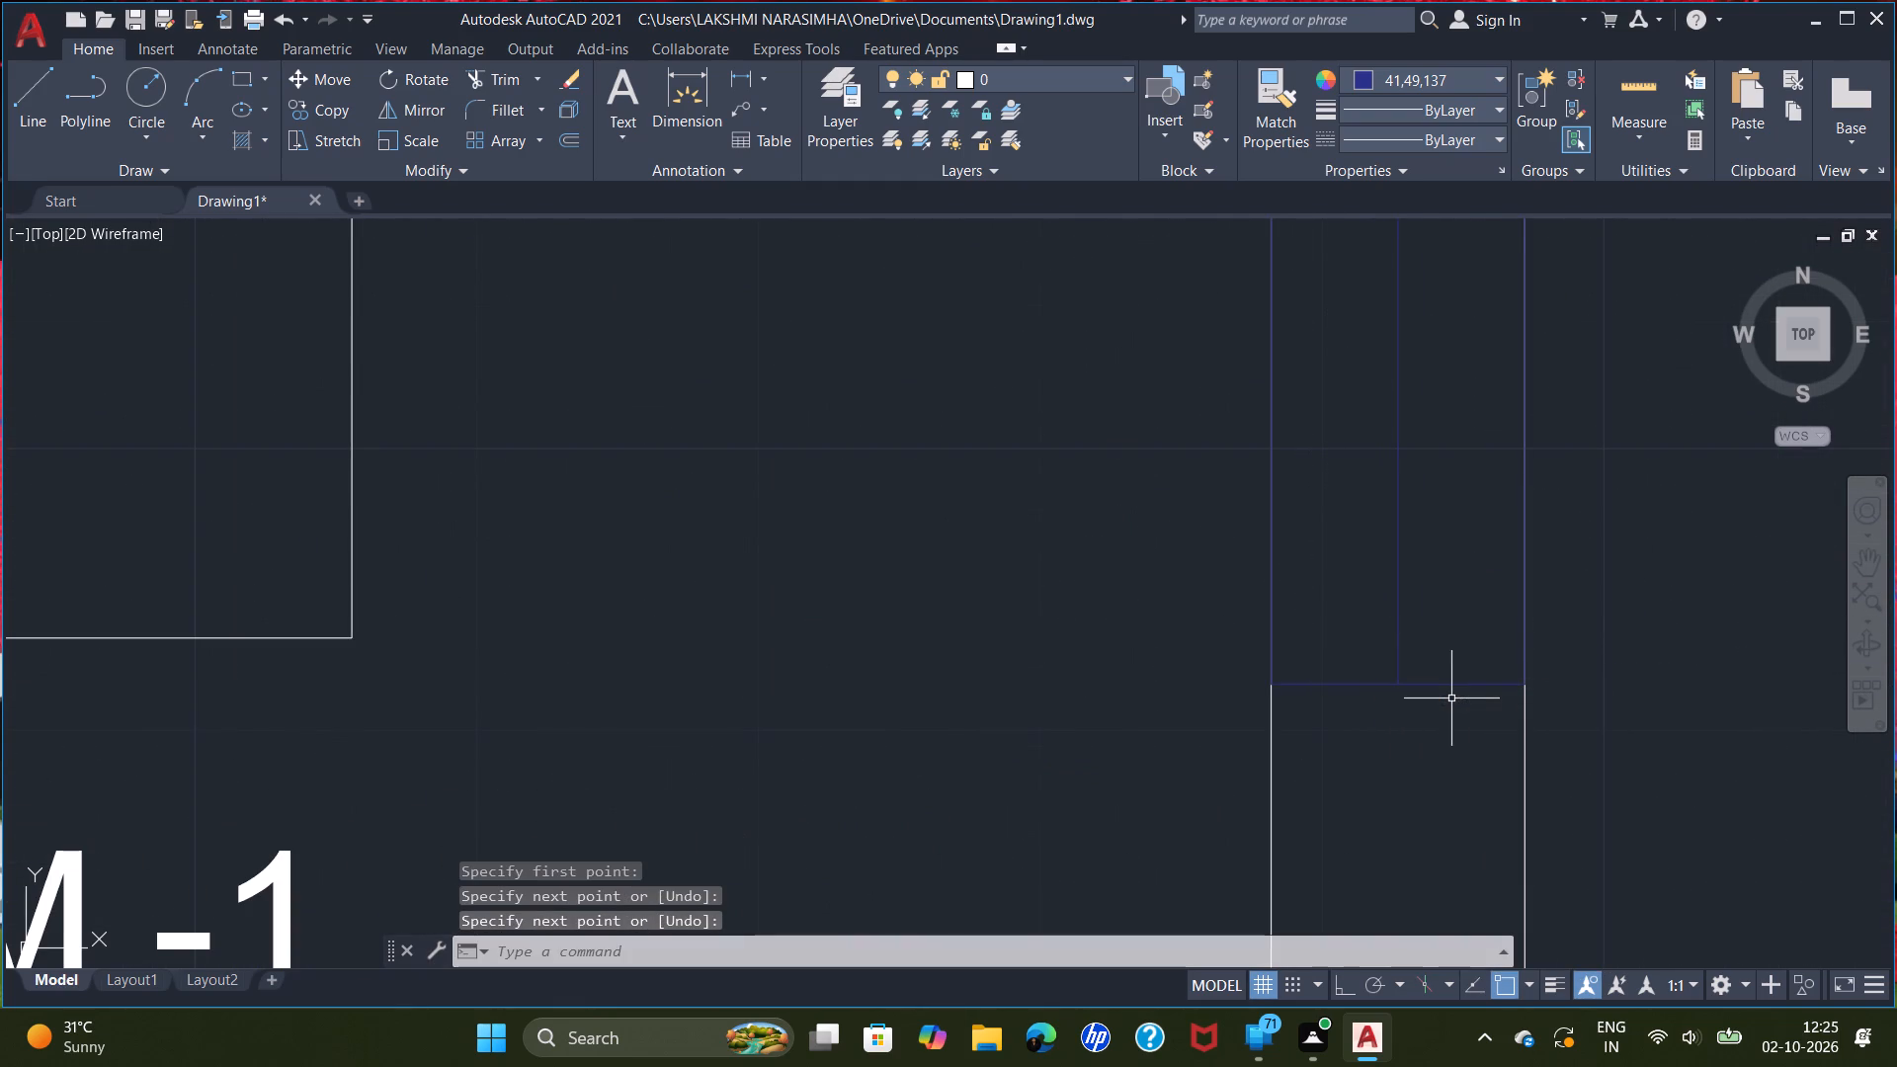
Offset the centre line of BED ROOM -1's east window 1" towards the outside.
key(o)
key(f)
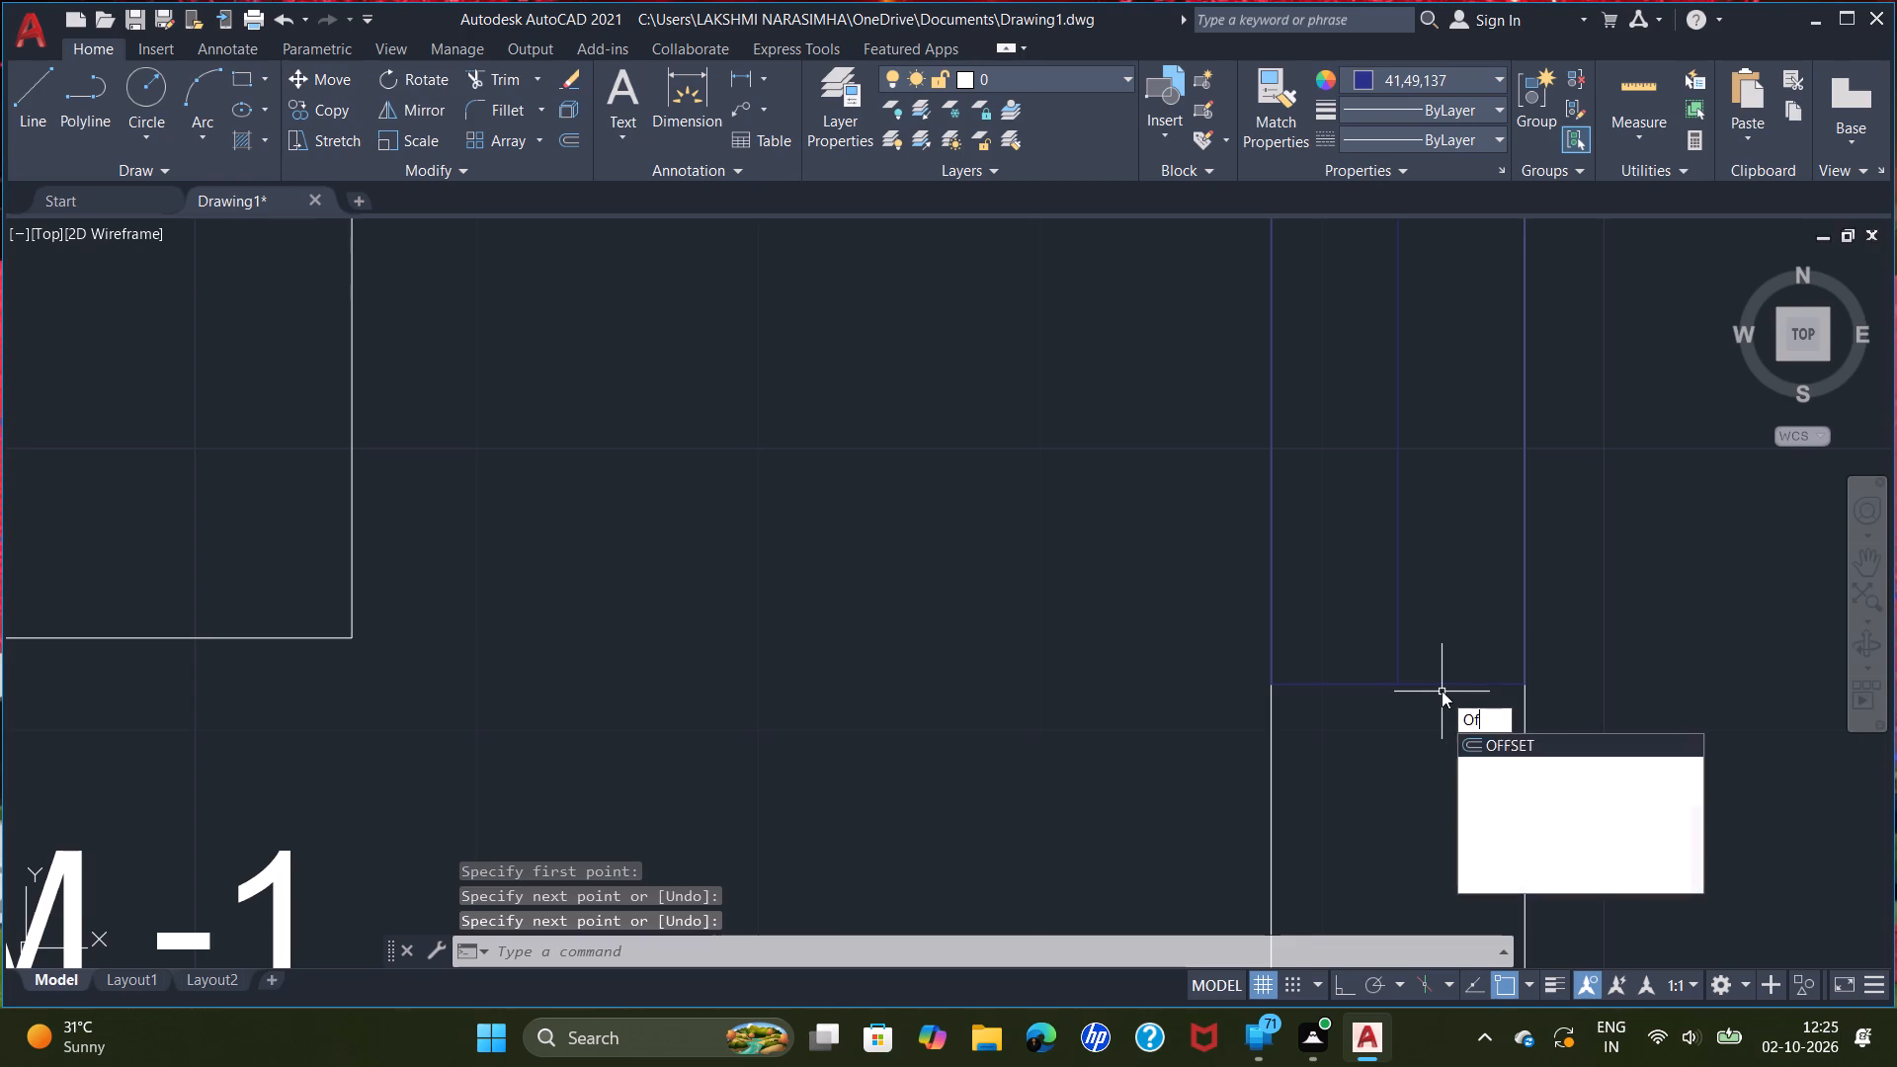
key(Return)
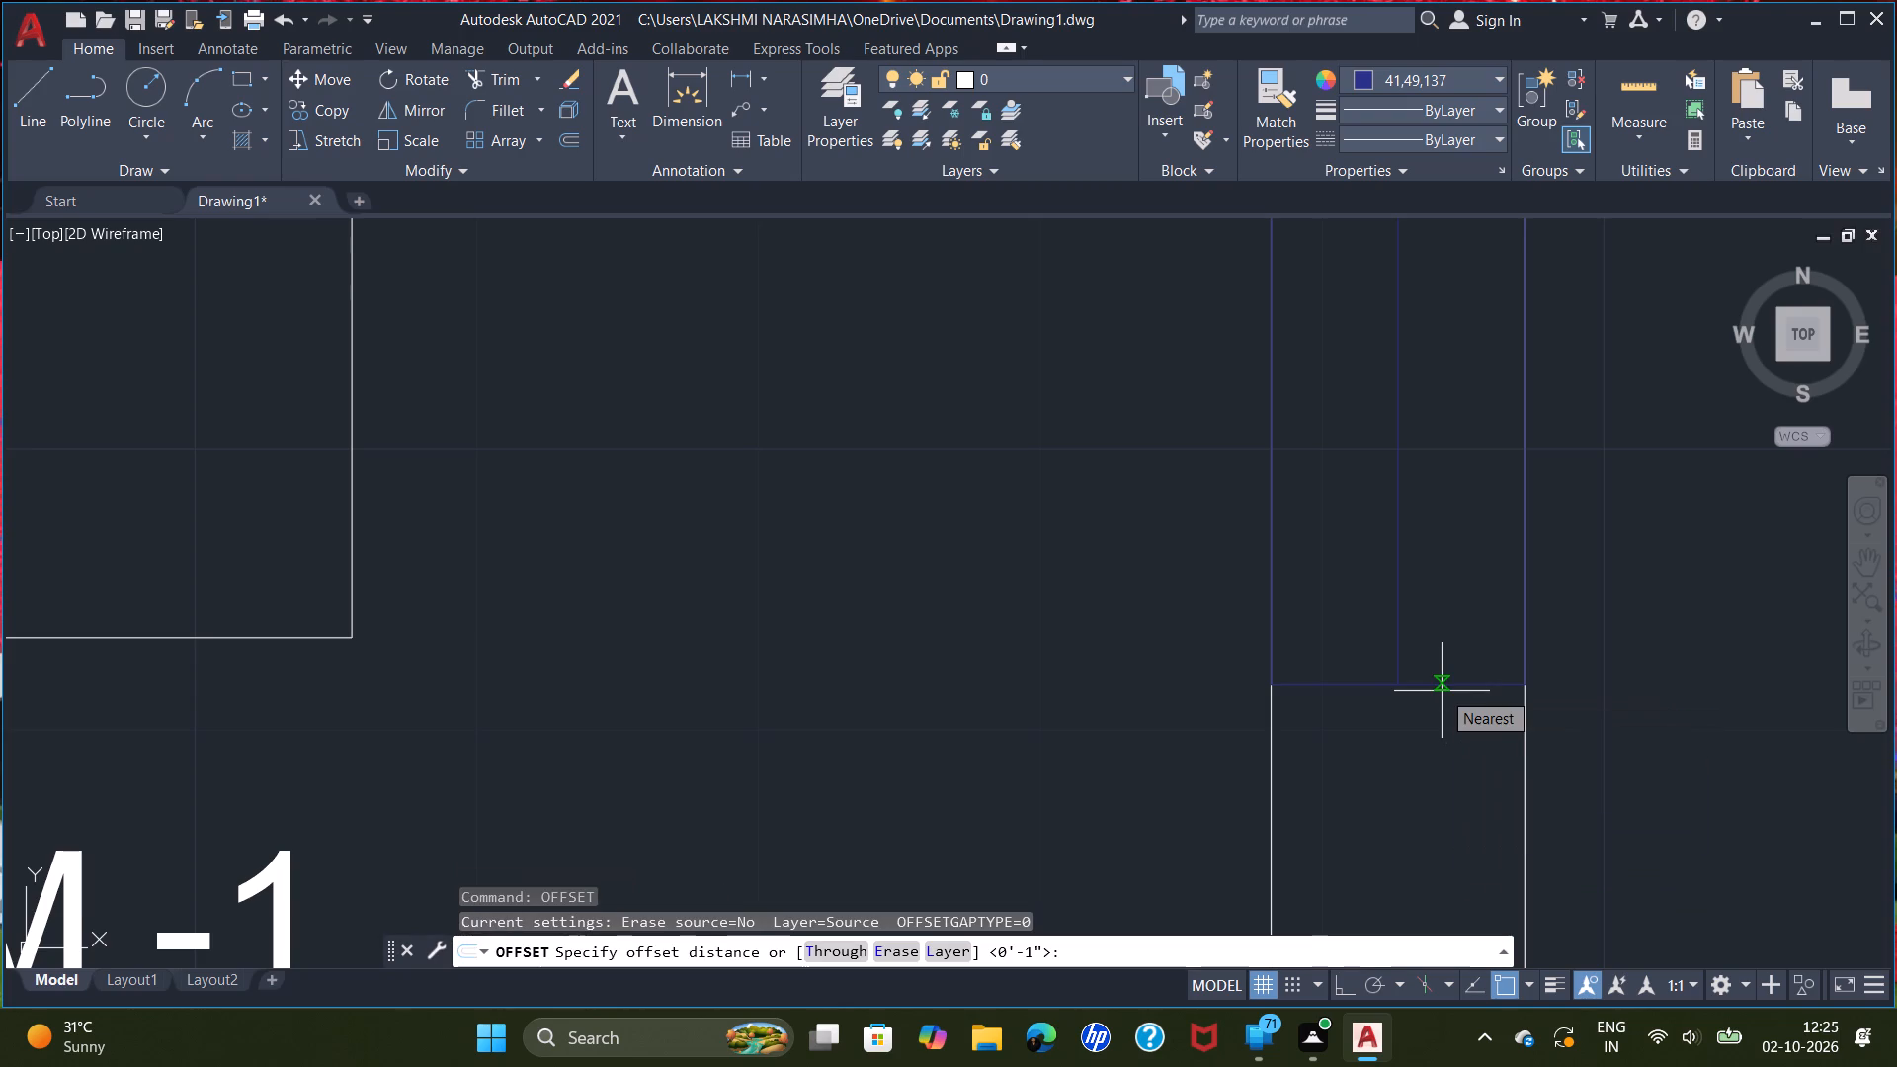
text(1")
key(Return)
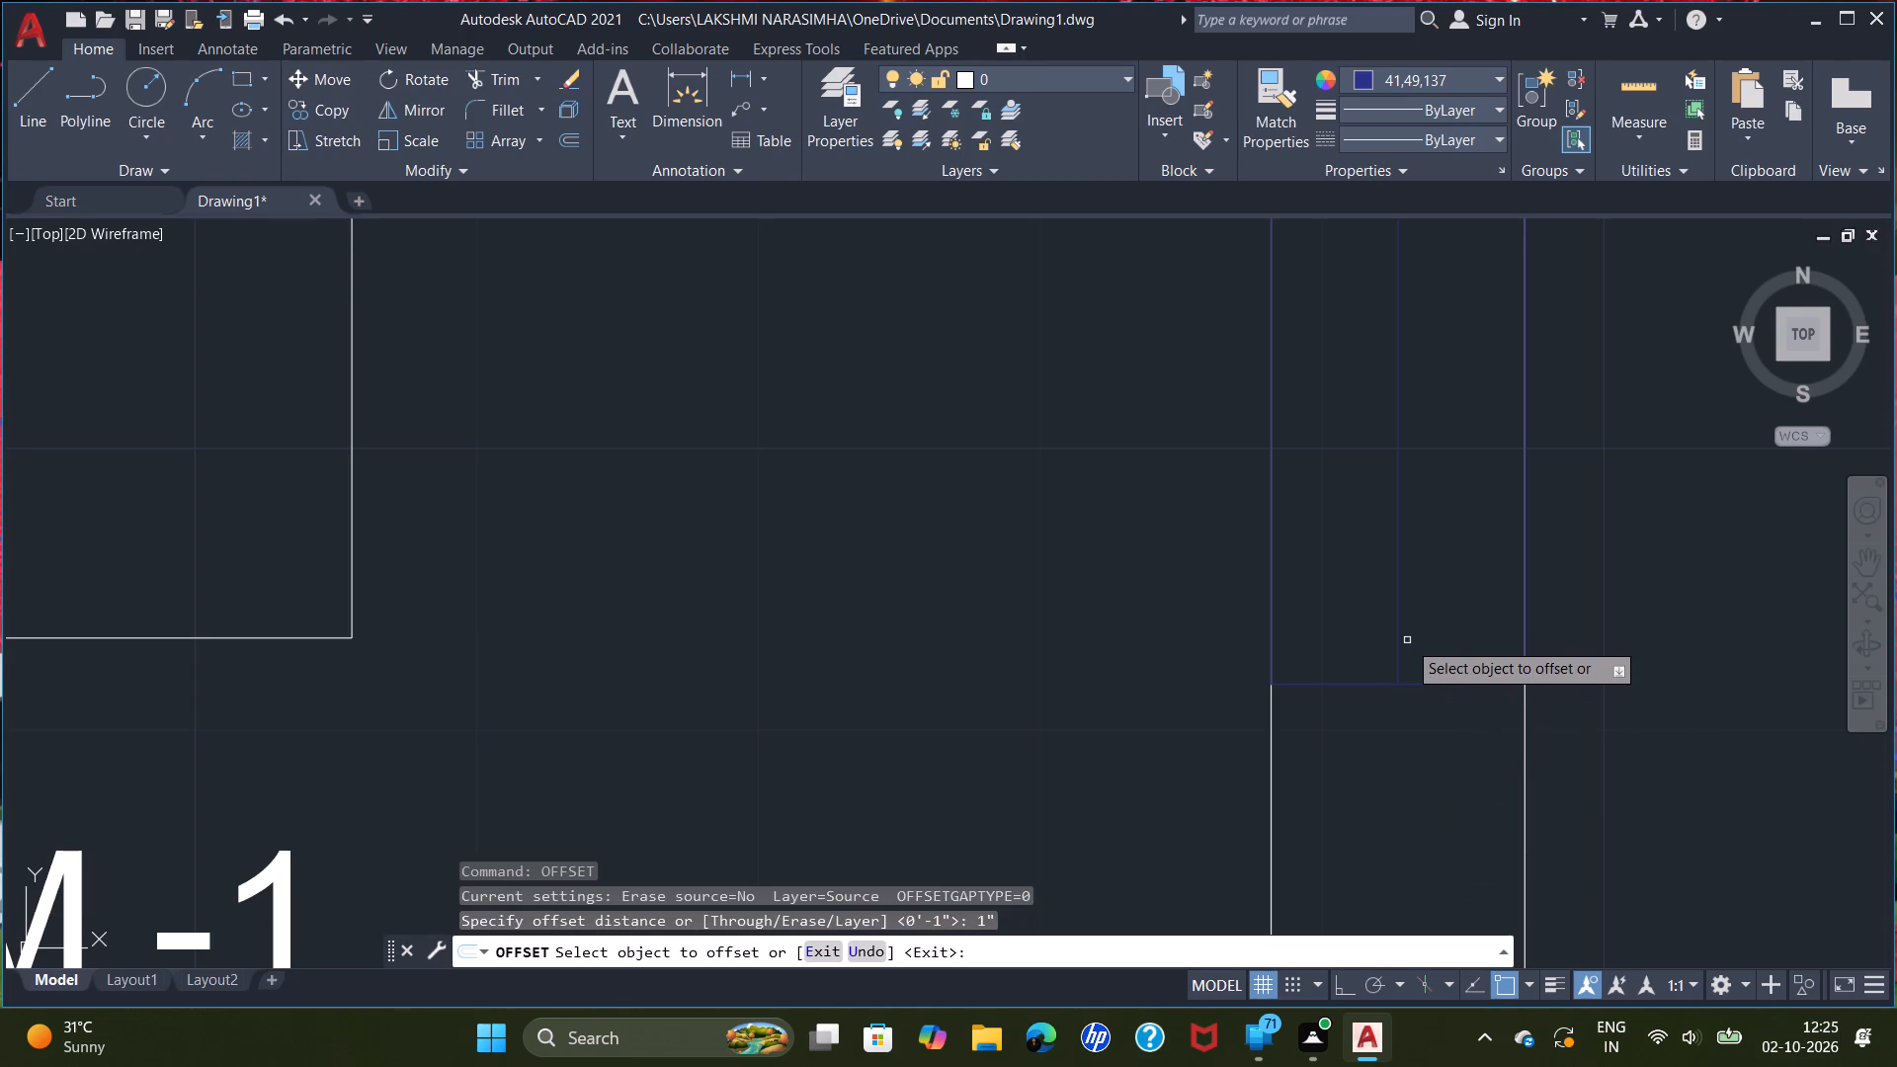
double_click(1401, 635)
click(1435, 626)
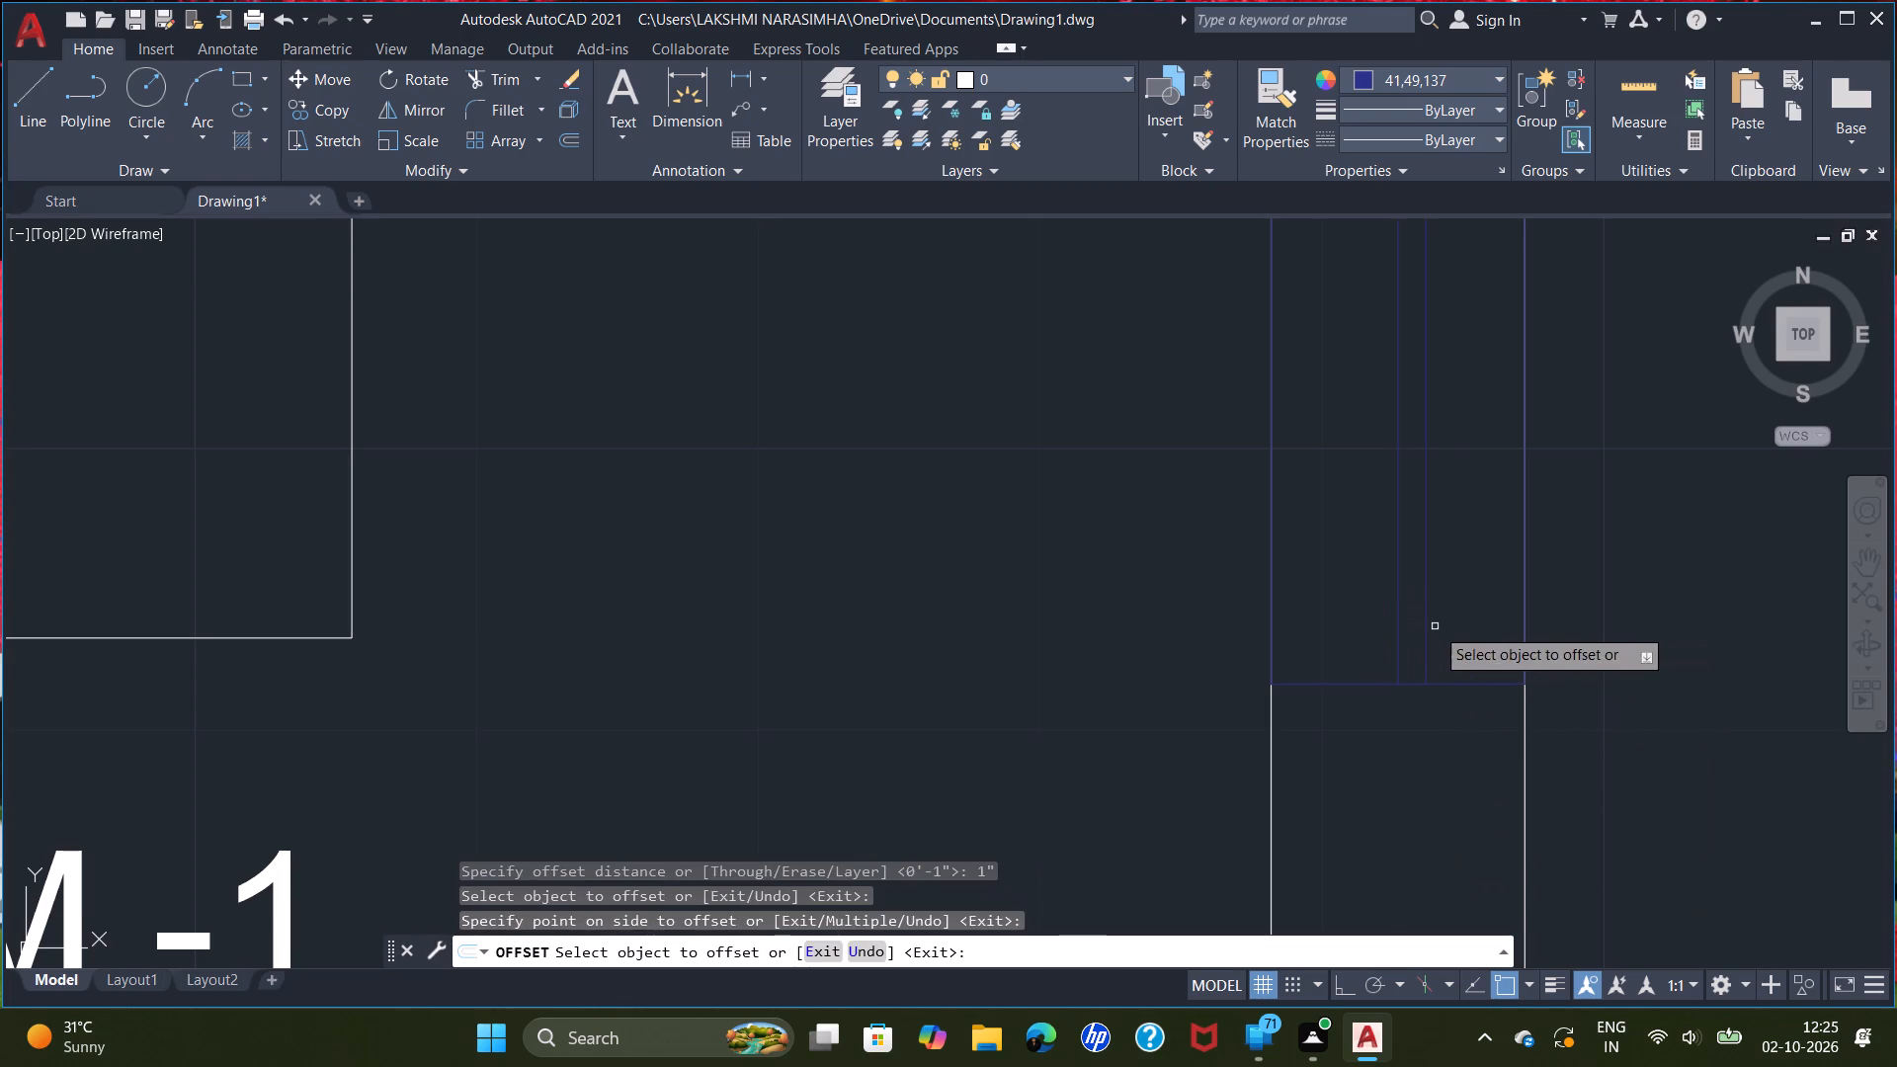
scroll(1426, 539, down, 4)
right_click(1598, 459)
click(1634, 479)
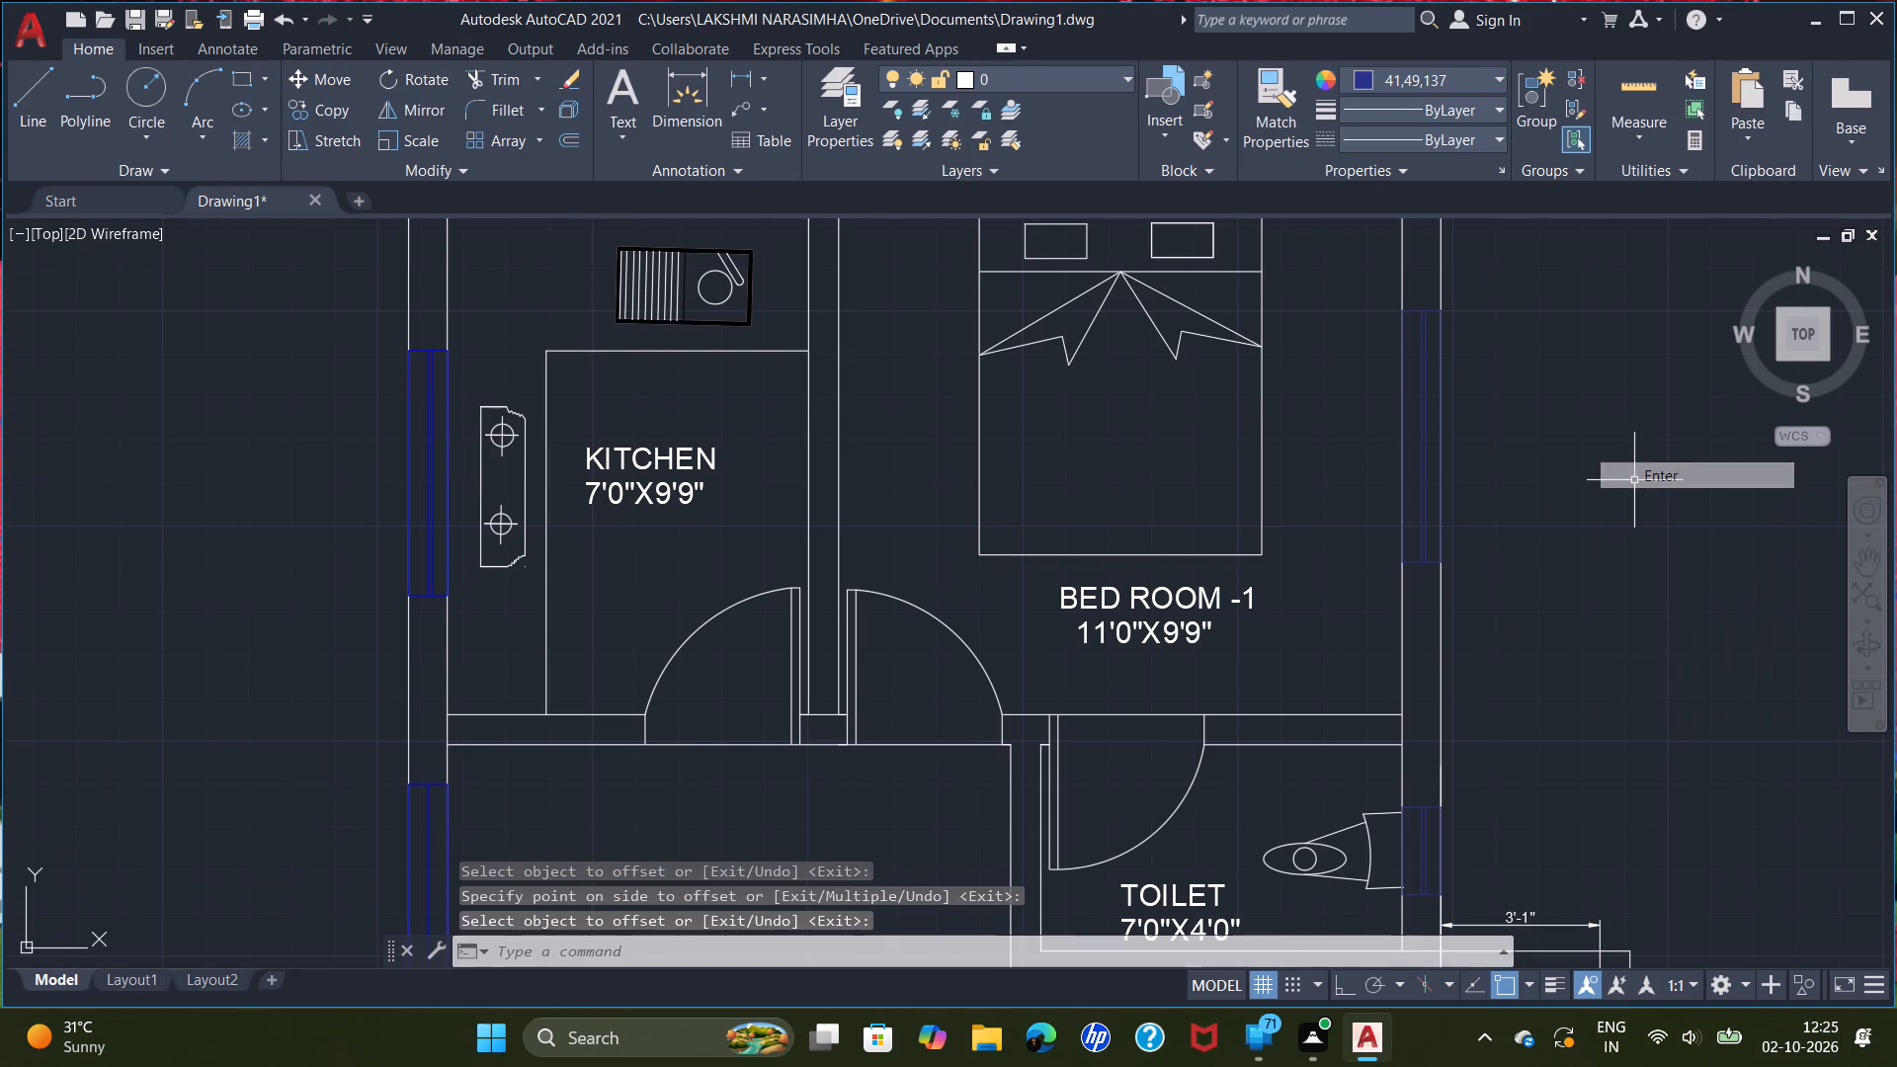
Draw a closed window outline about 4'-2" long across the south wall of BED ROOM -2, starting in line with the foot of the bed.
scroll(1634, 480, down, 4)
scroll(1585, 634, up, 2)
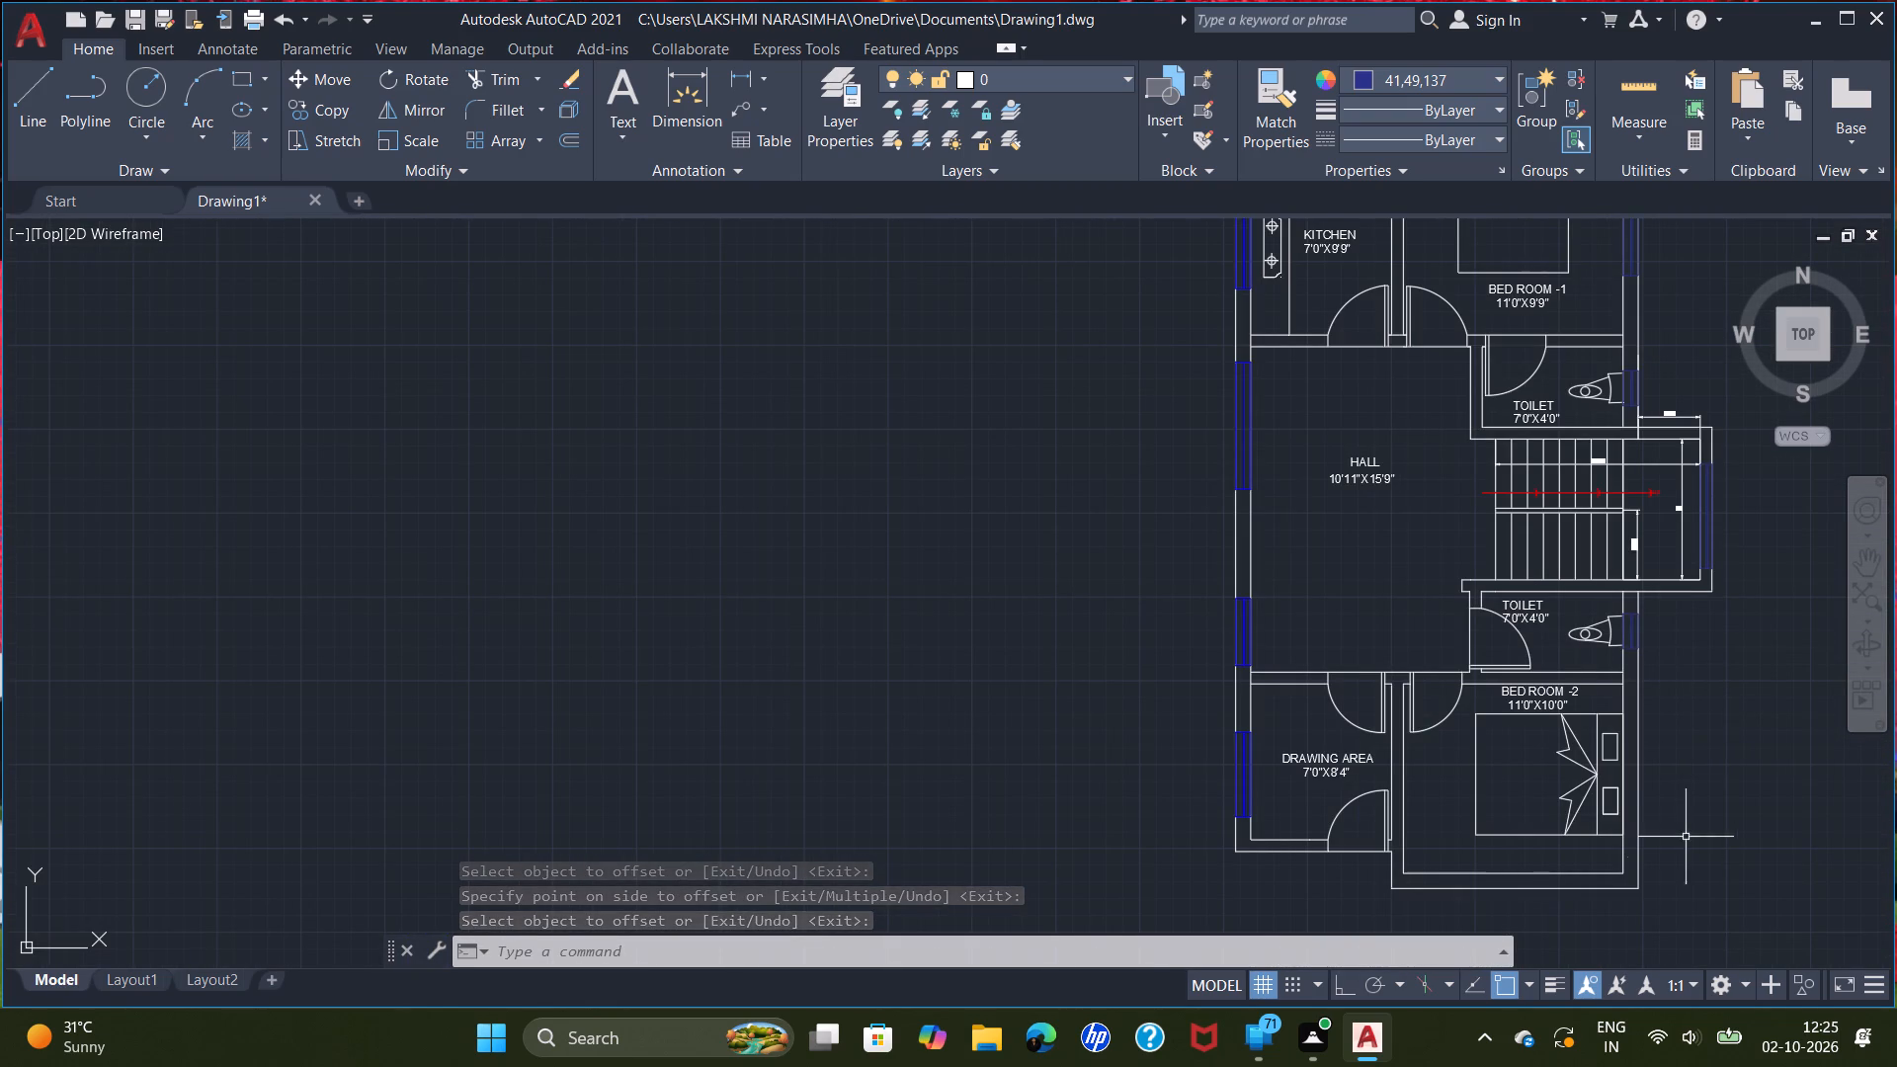
middle_drag(1616, 910, 1462, 645)
scroll(1341, 552, up, 2)
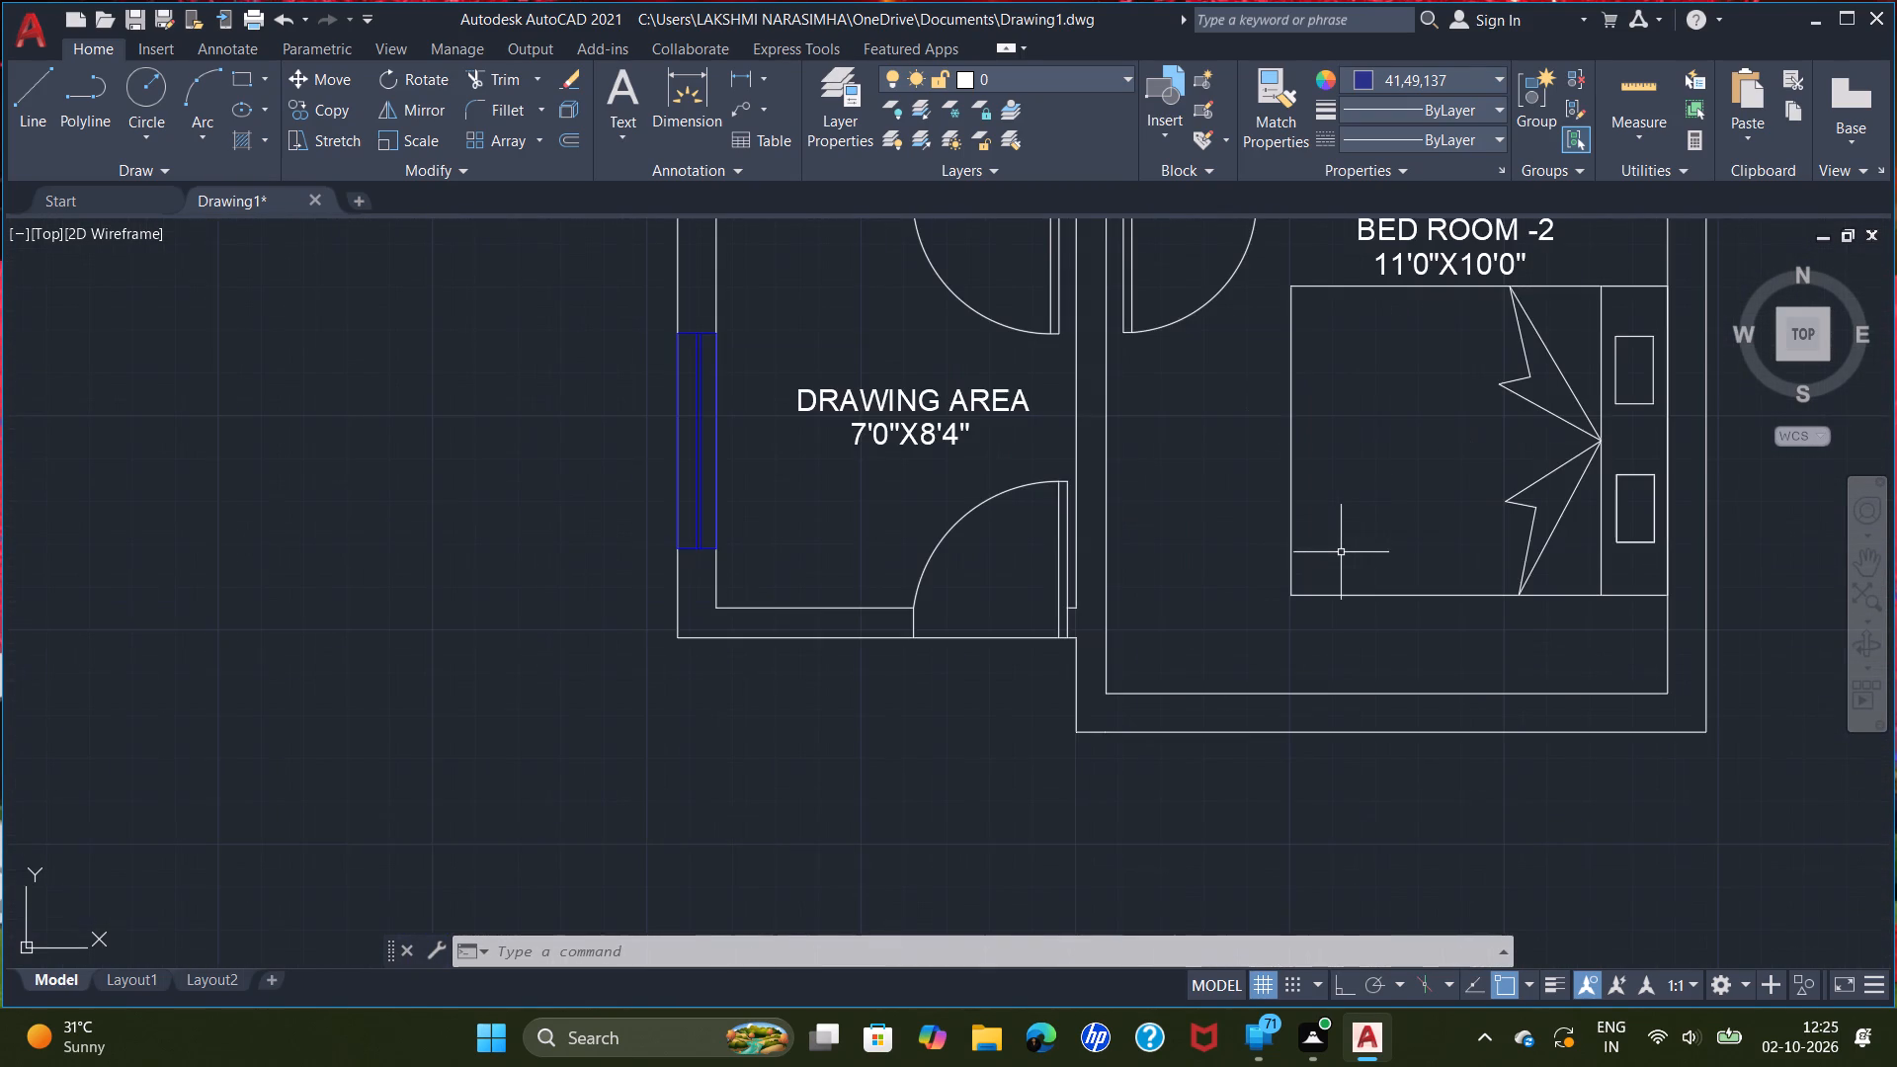
key(l)
key(Return)
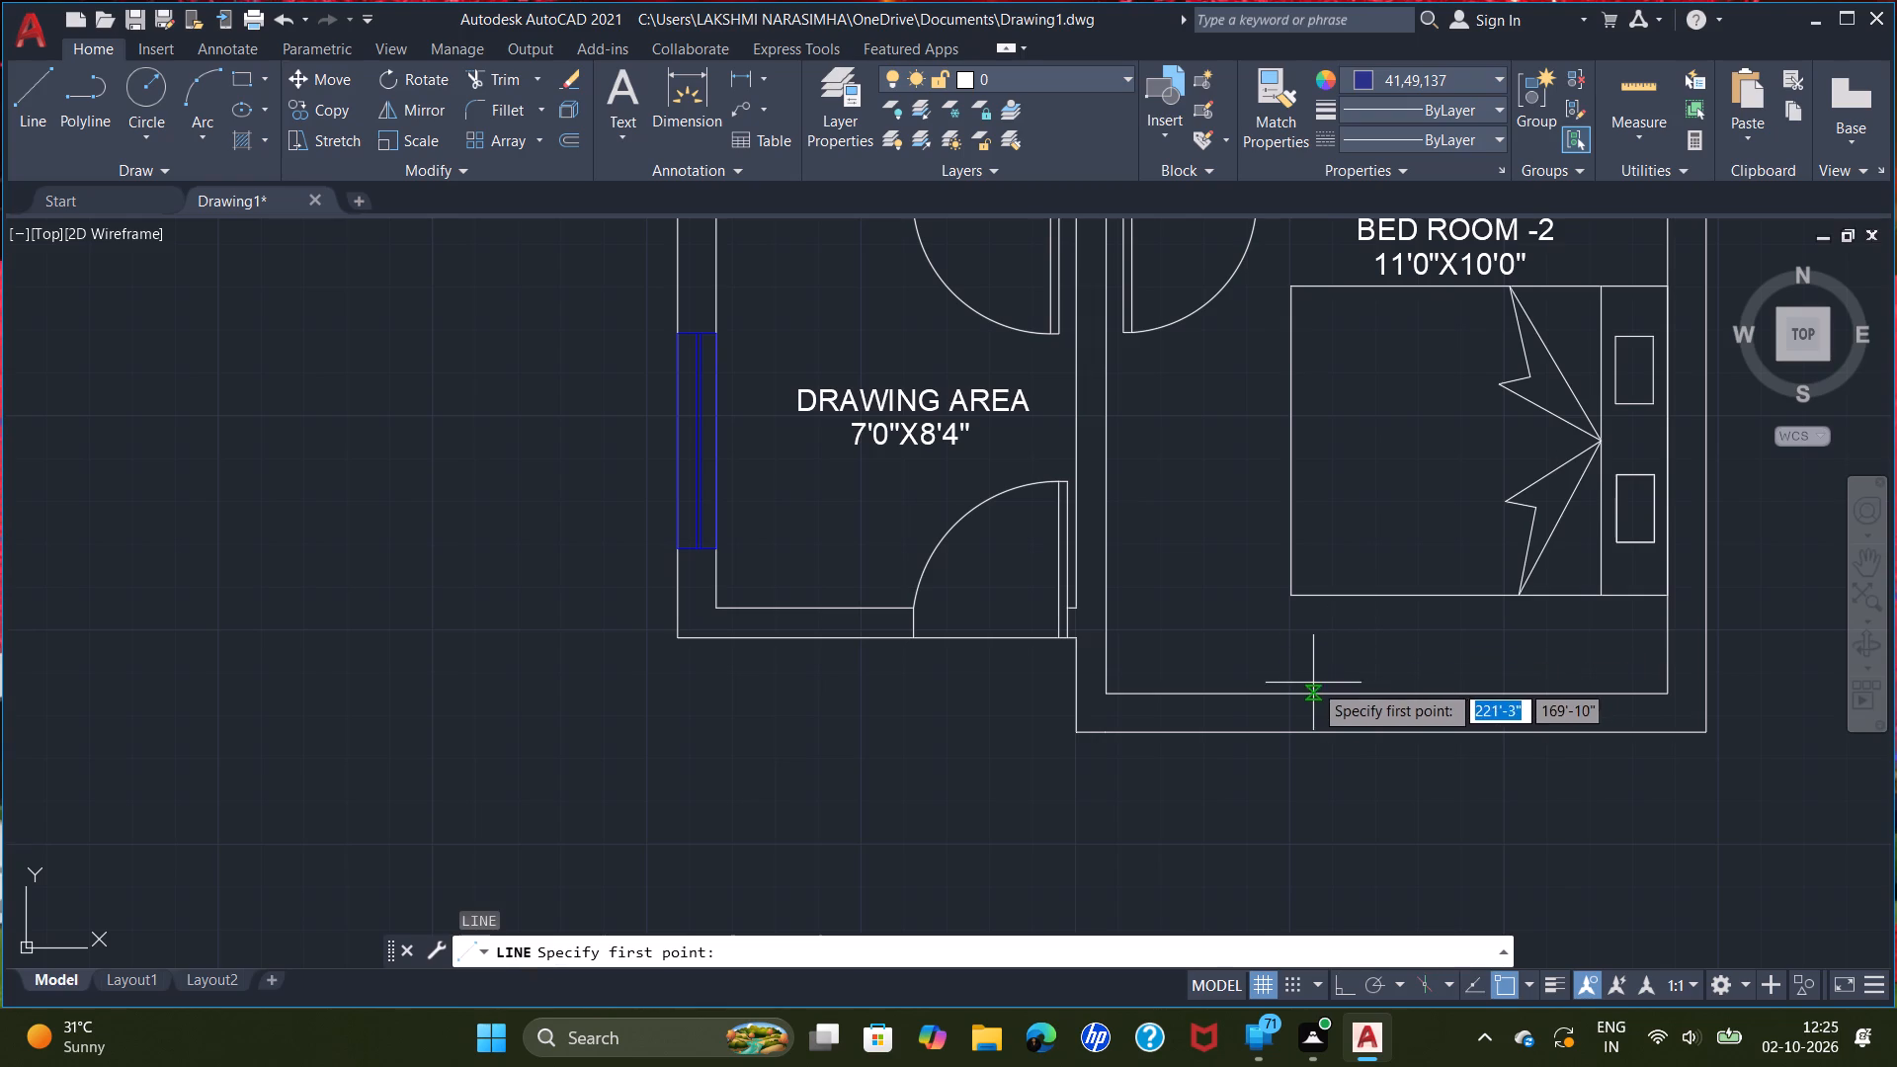
scroll(1293, 696, up, 4)
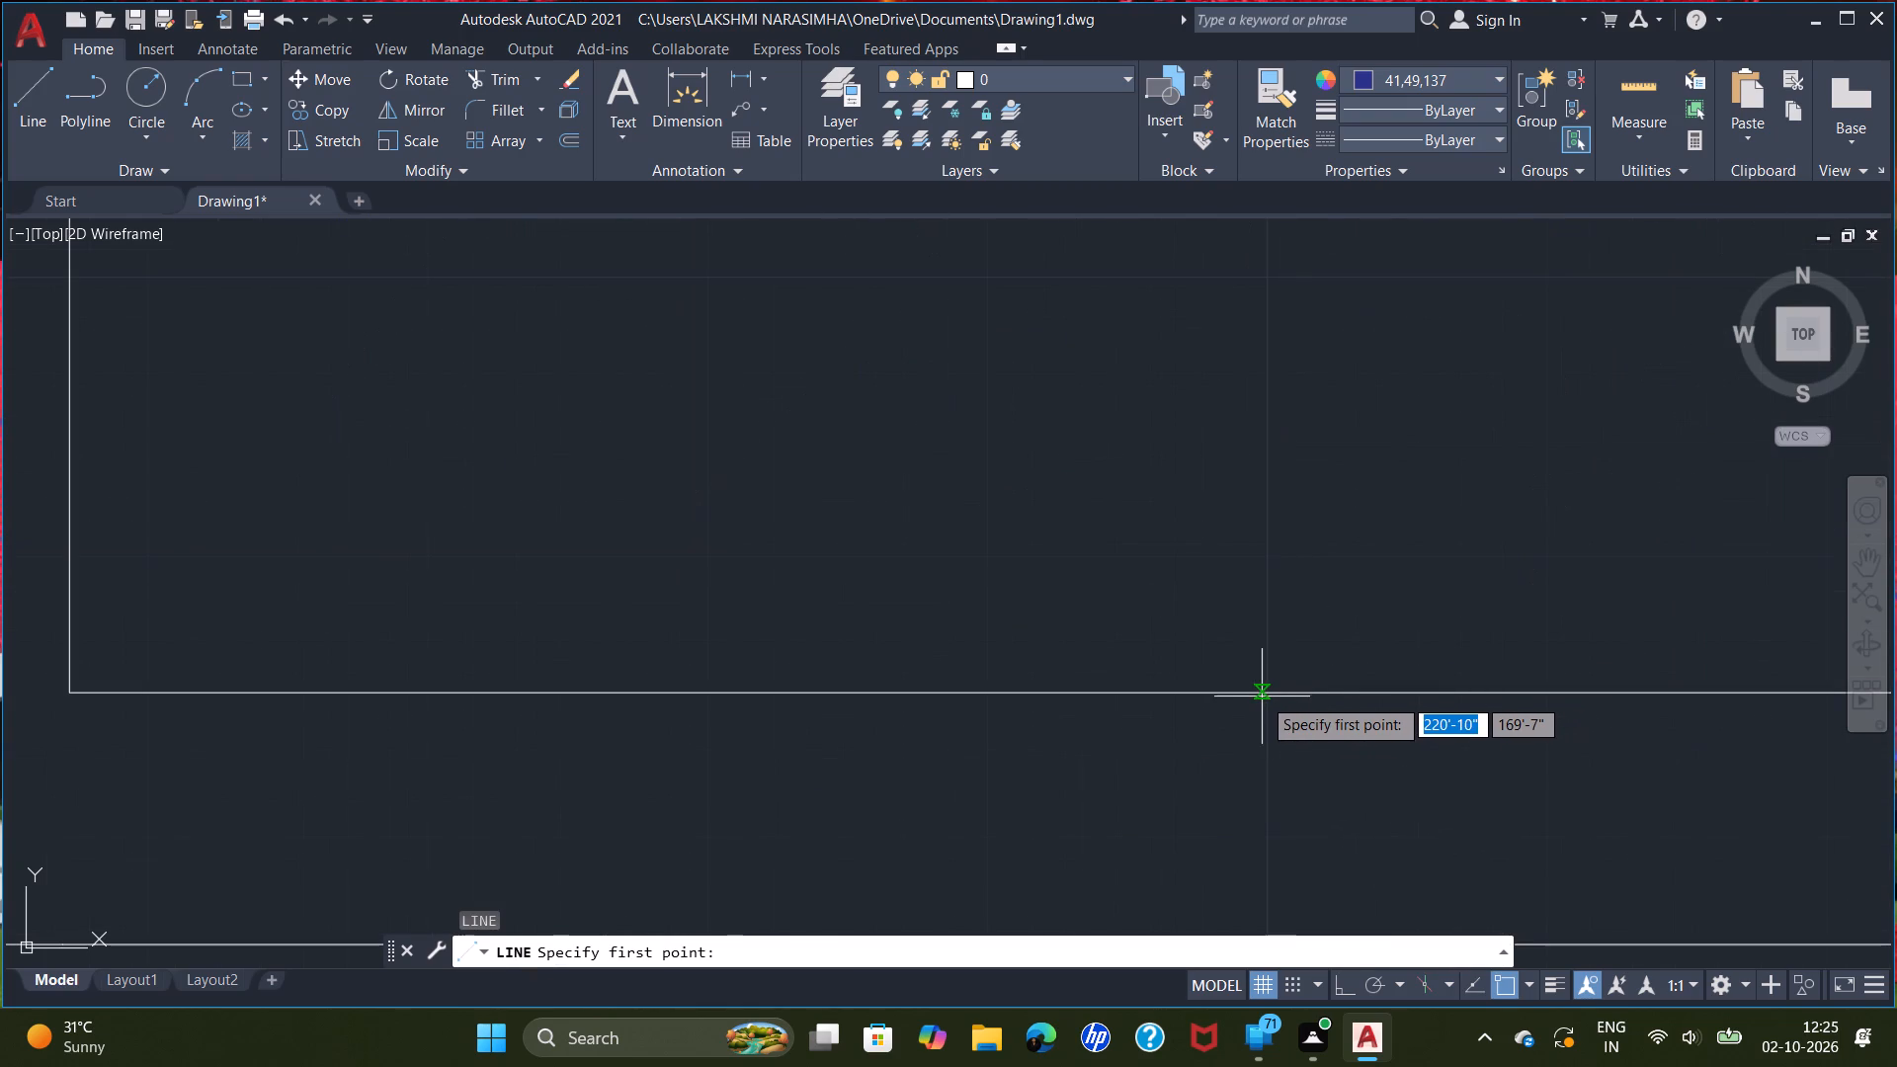
double_click(1271, 697)
scroll(1307, 819, down, 2)
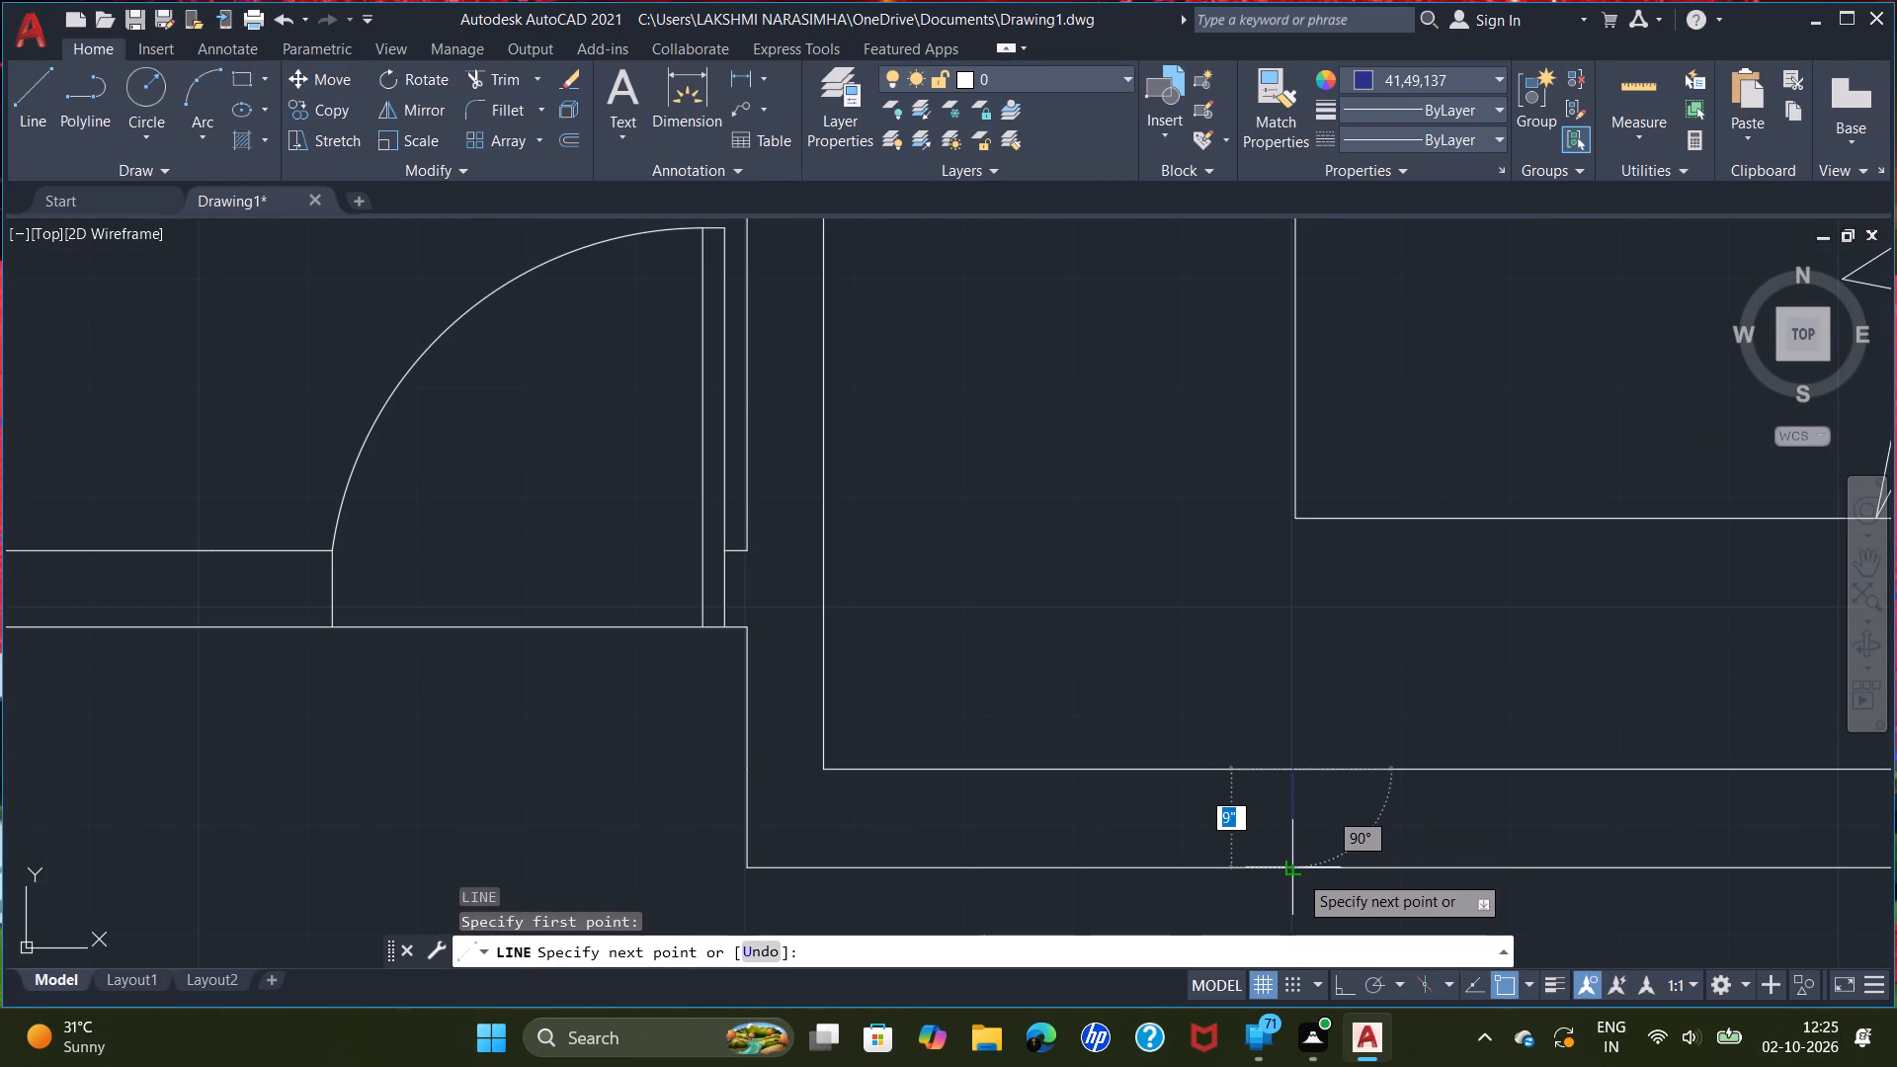
double_click(1297, 873)
middle_drag(1529, 830, 1102, 806)
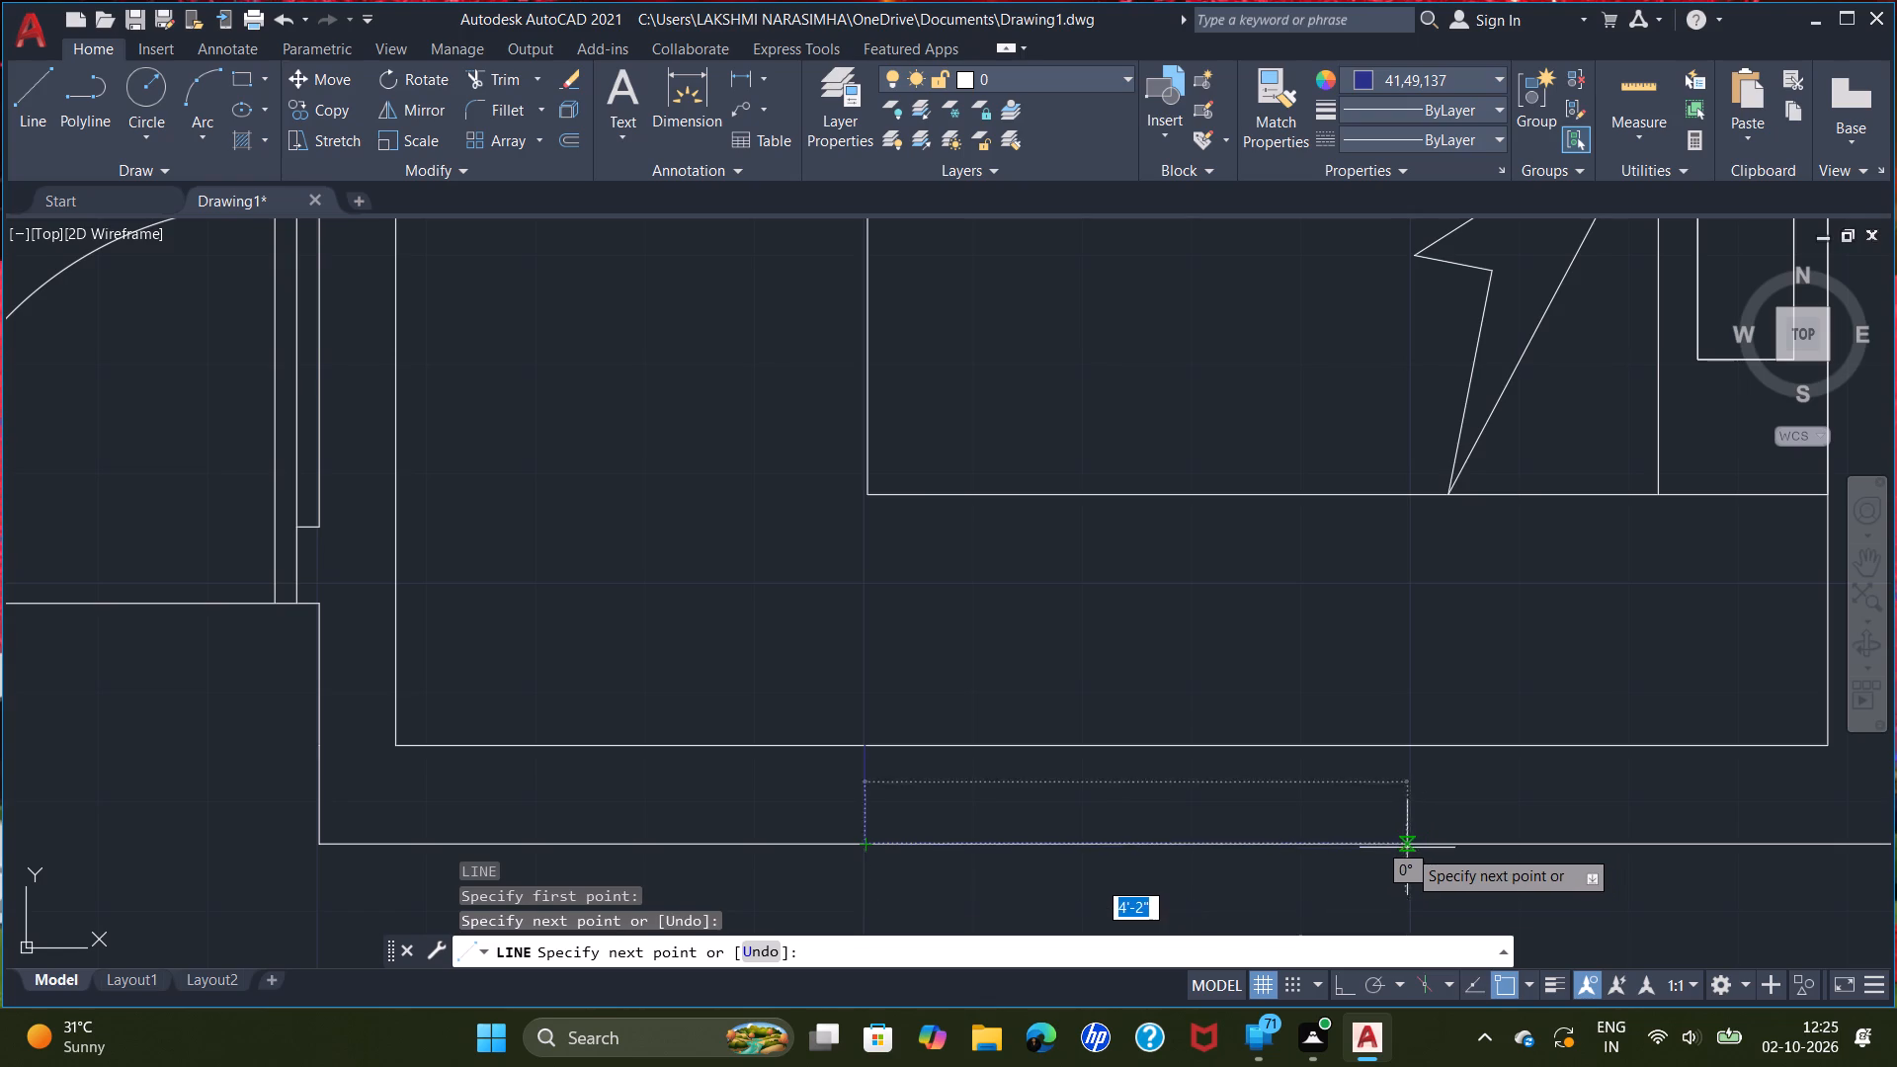
scroll(1404, 839, up, 3)
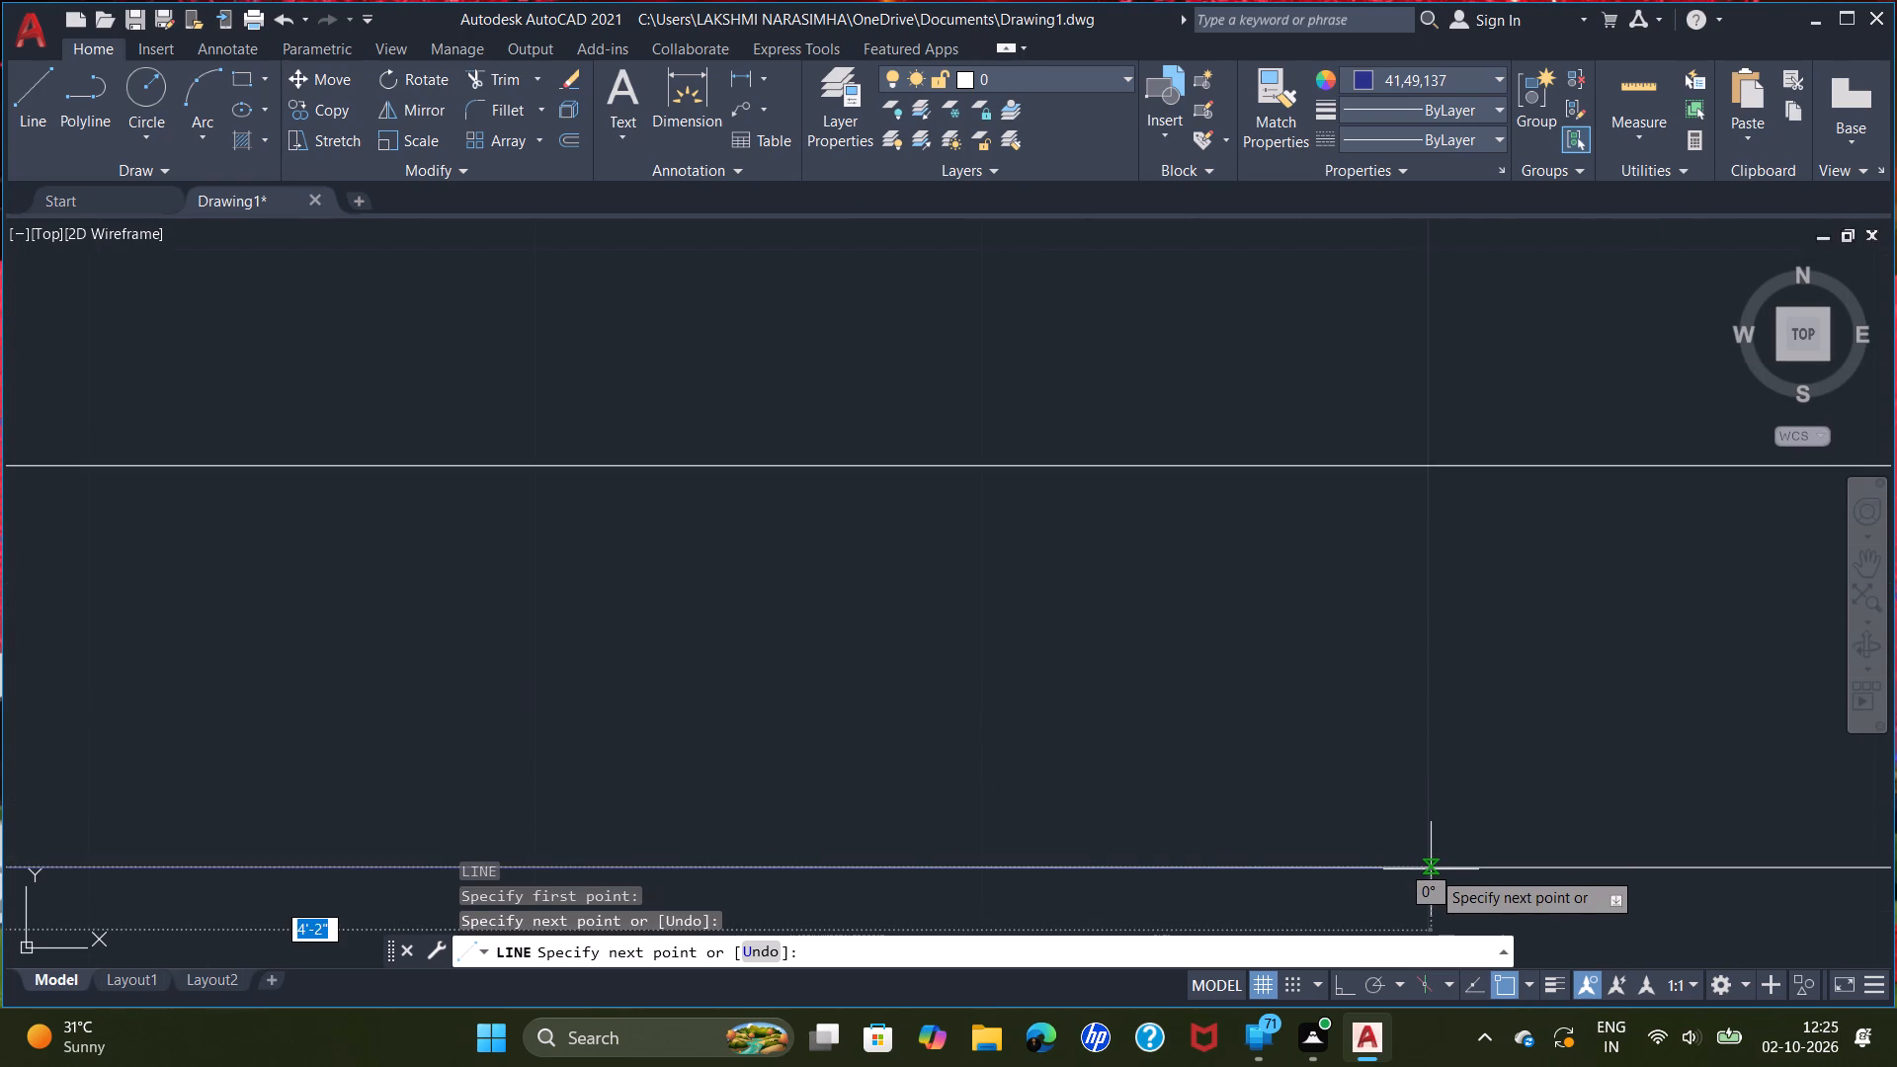
click(1431, 867)
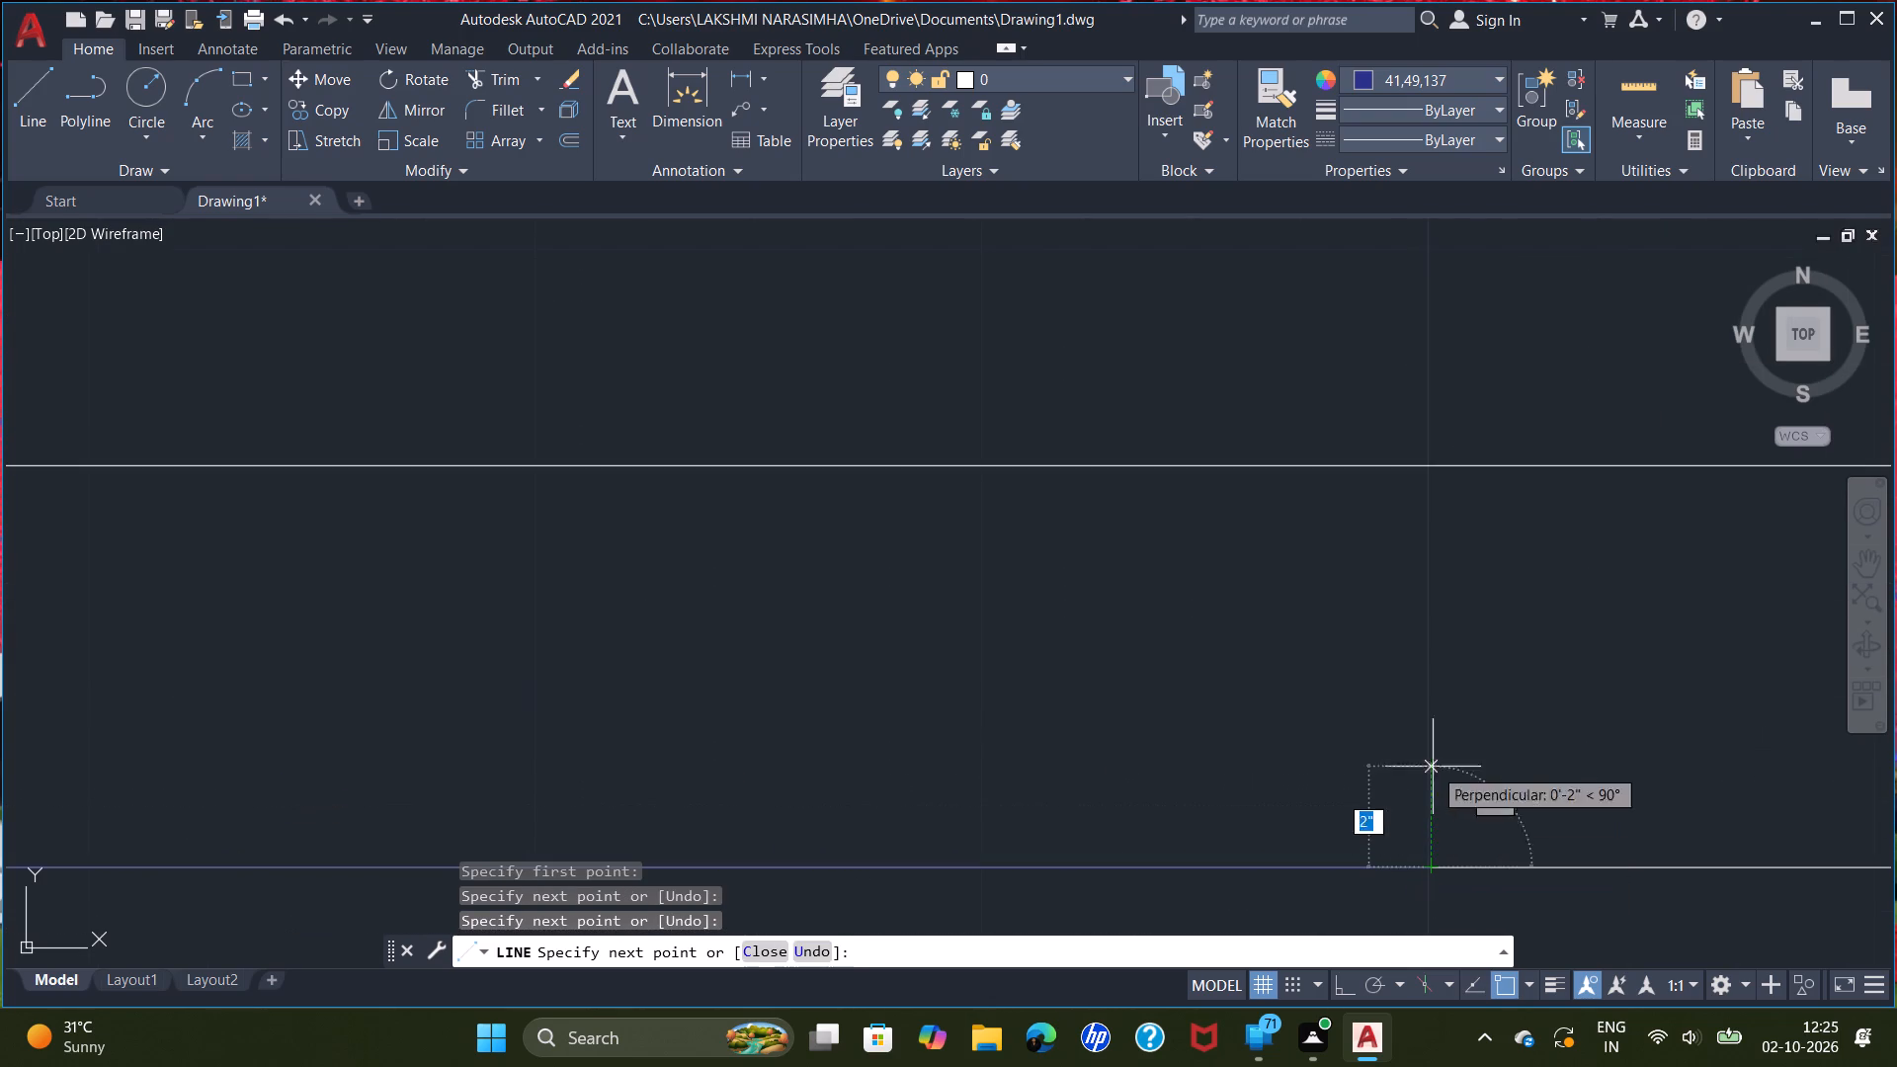
double_click(1433, 469)
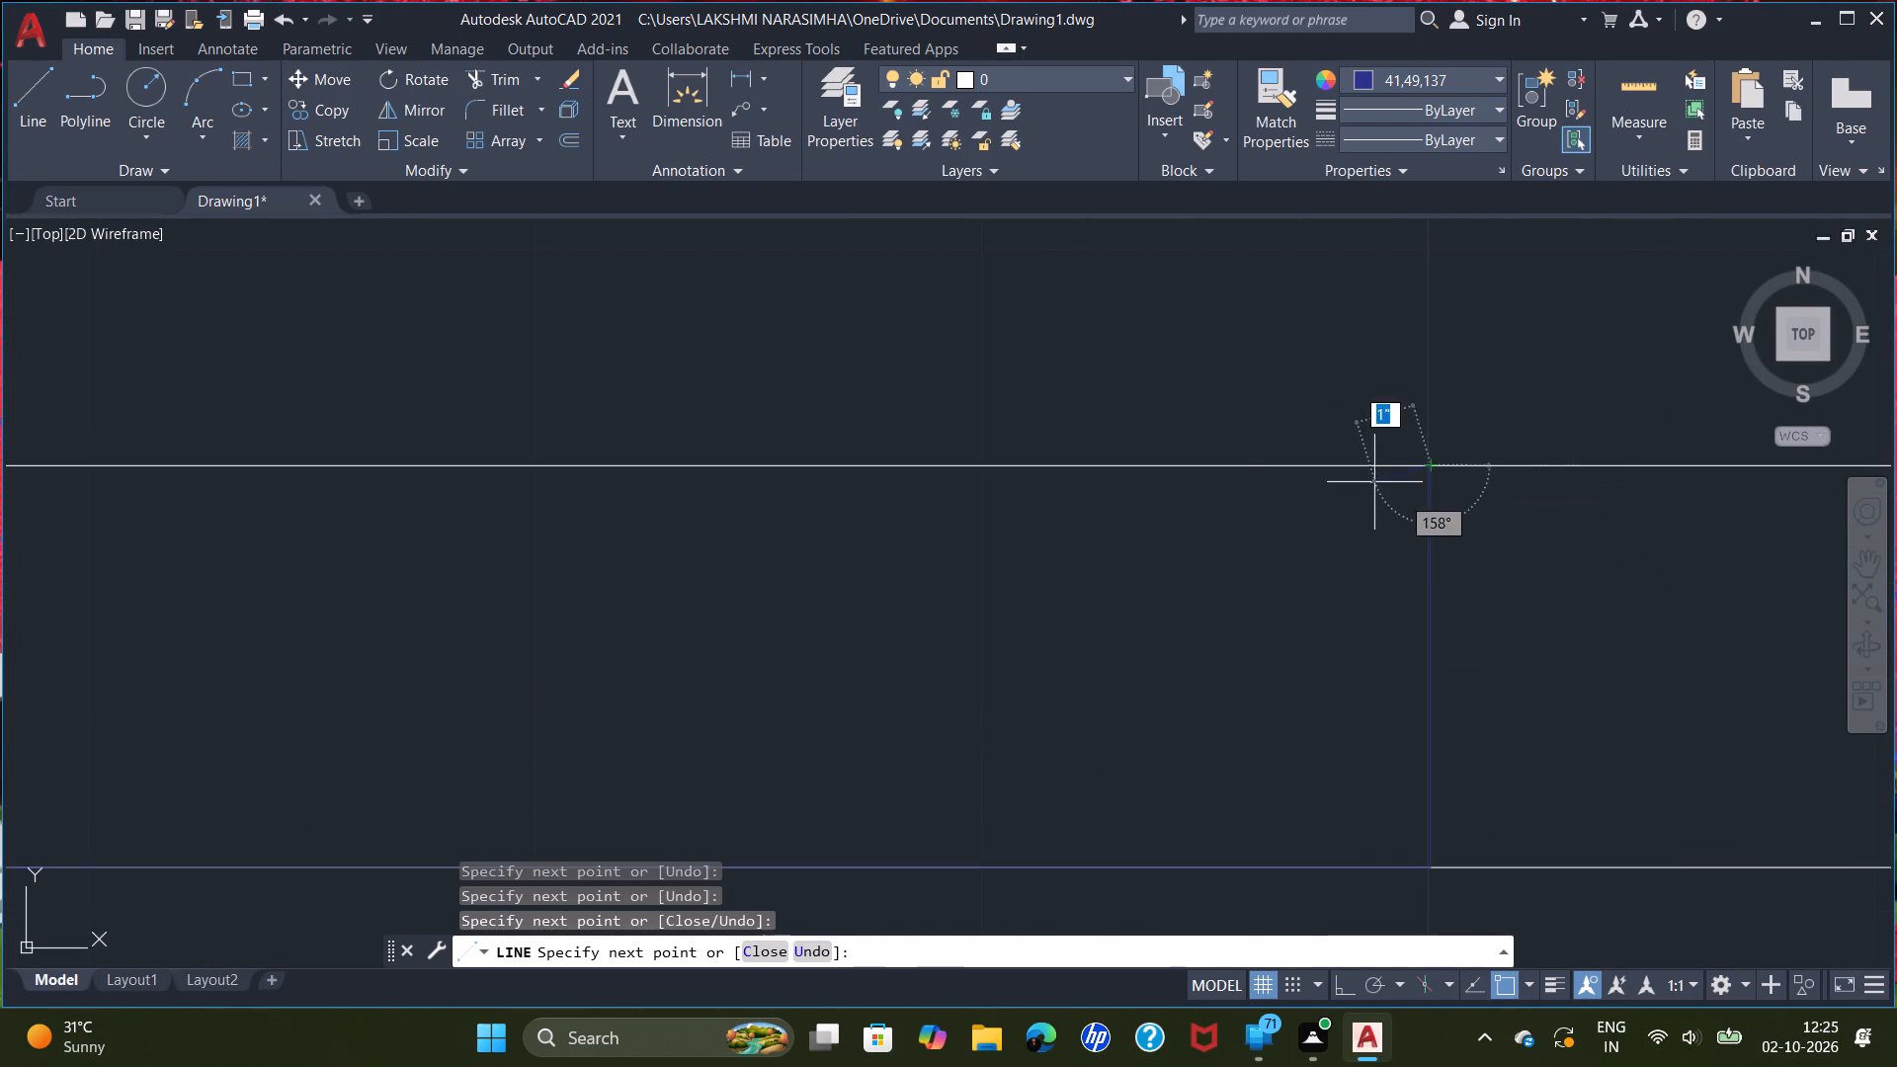
scroll(312, 459, down, 2)
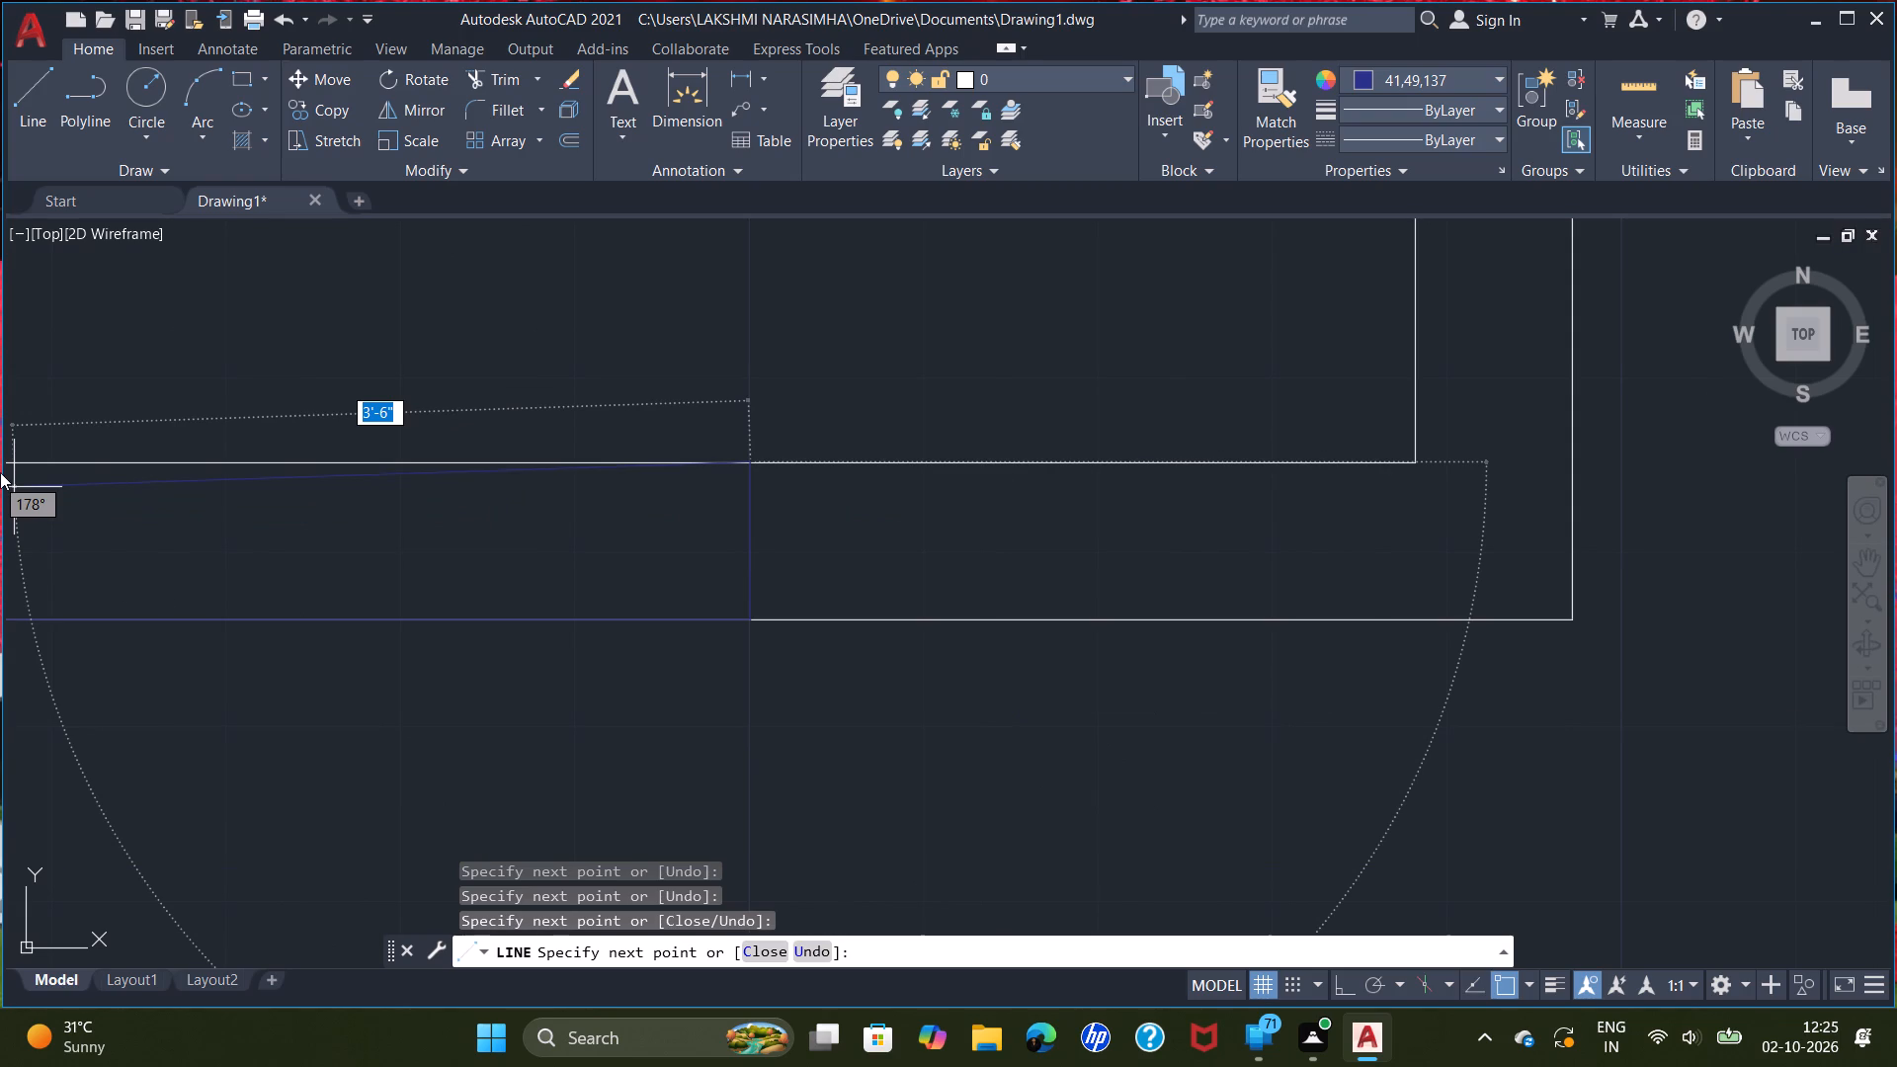
scroll(196, 866, down, 1)
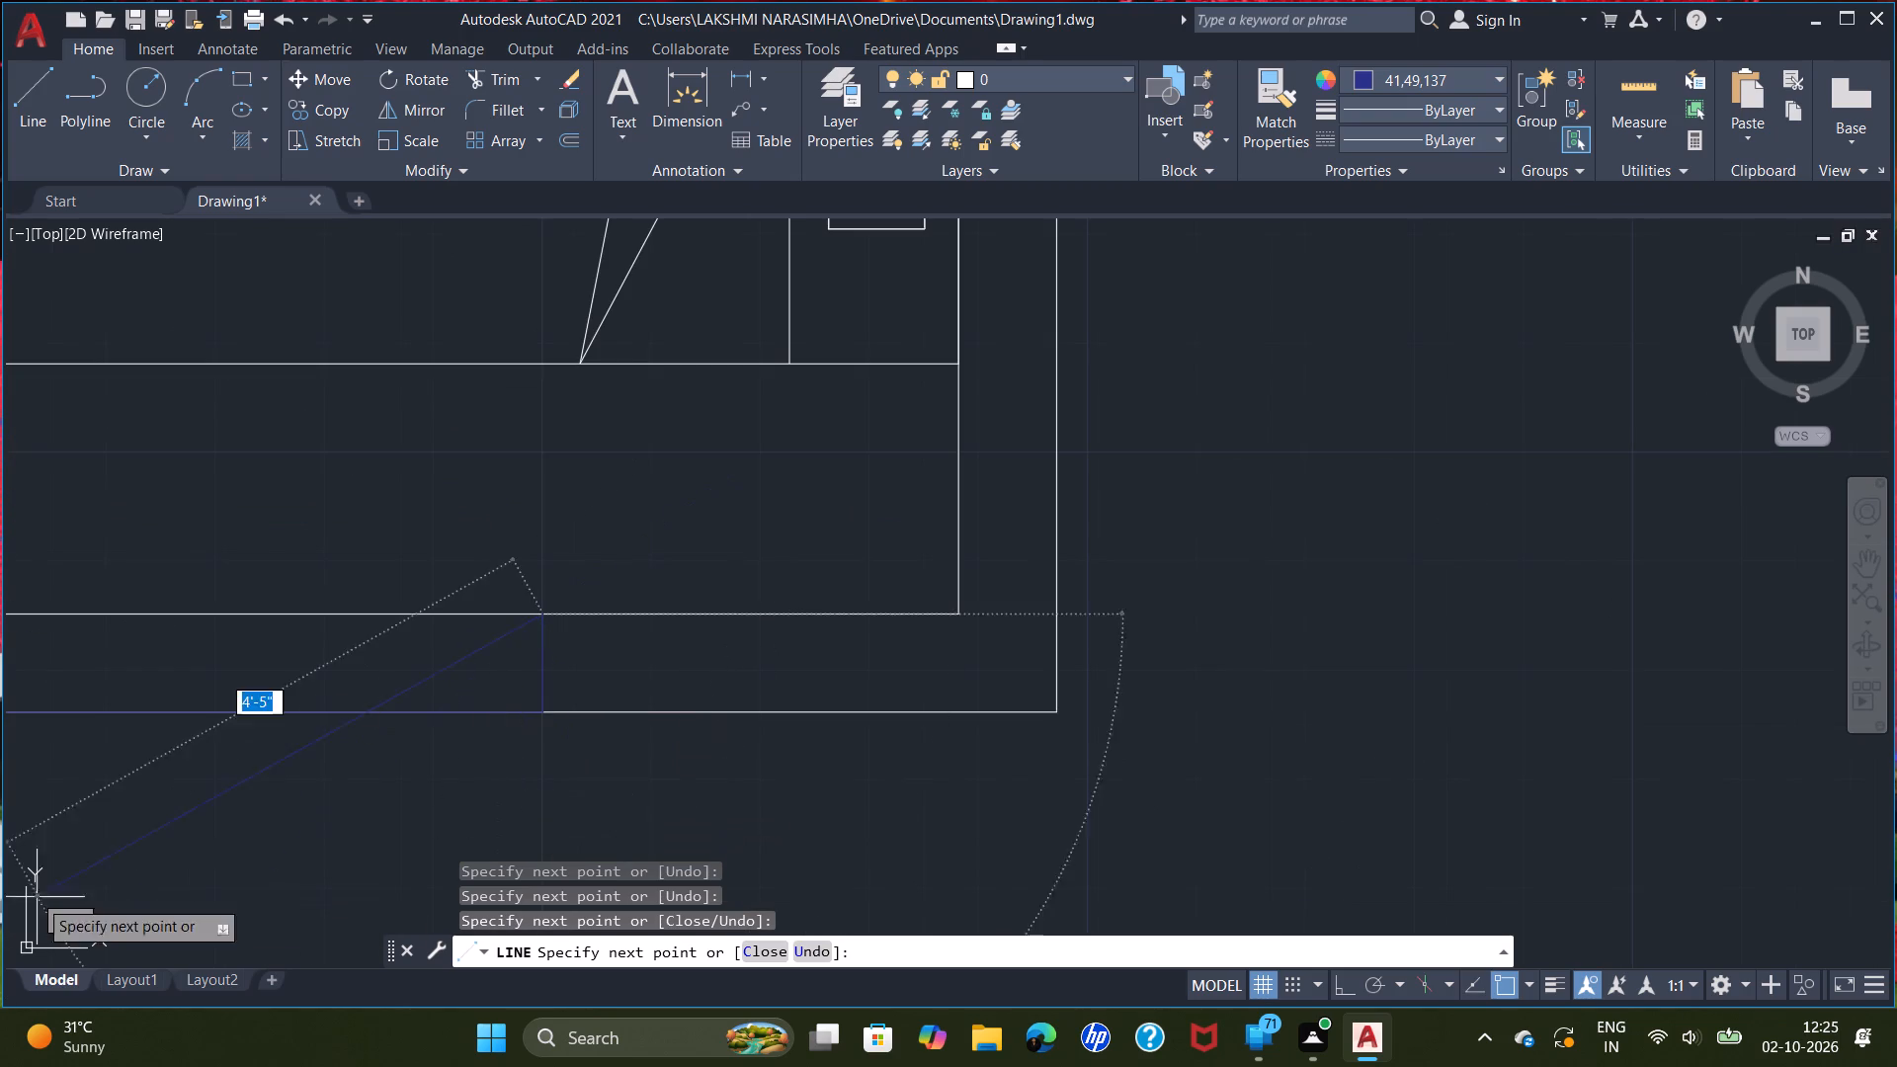
scroll(452, 801, down, 2)
middle_drag(440, 791, 1353, 566)
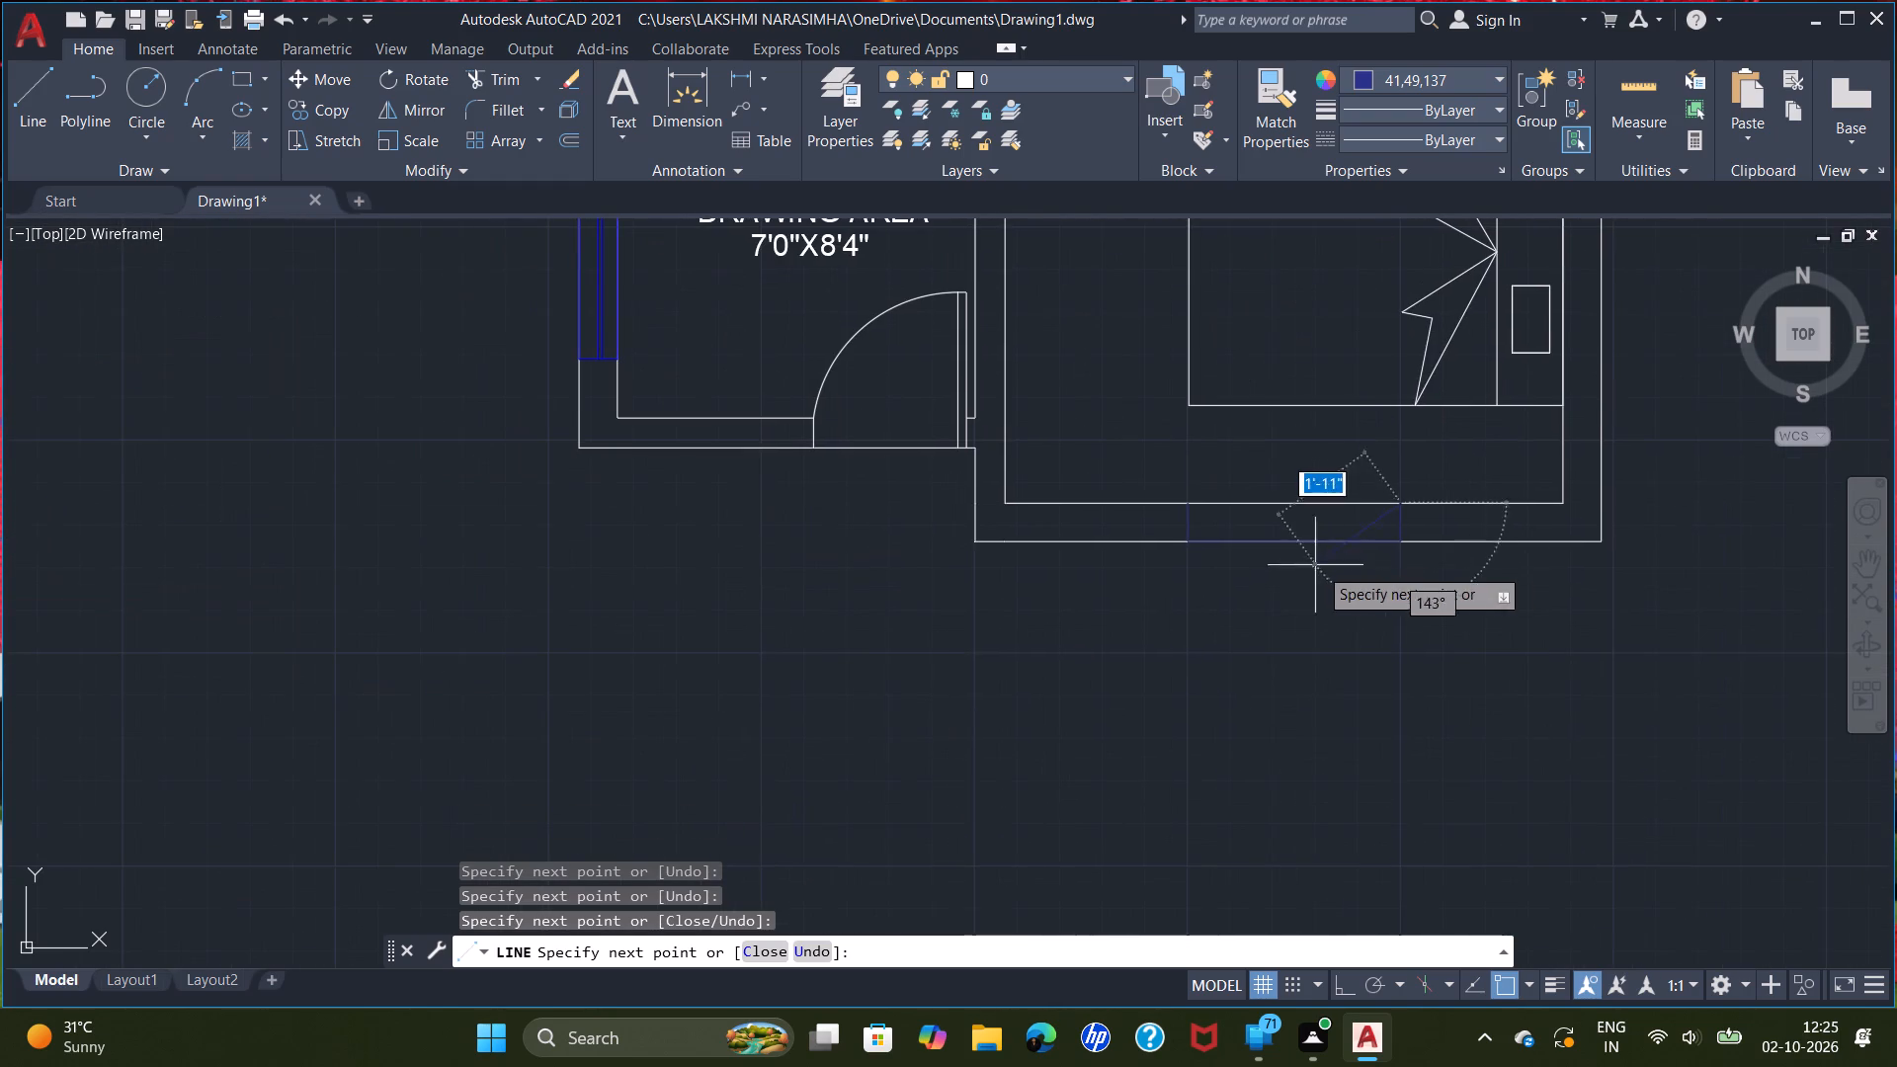
scroll(1219, 517, up, 4)
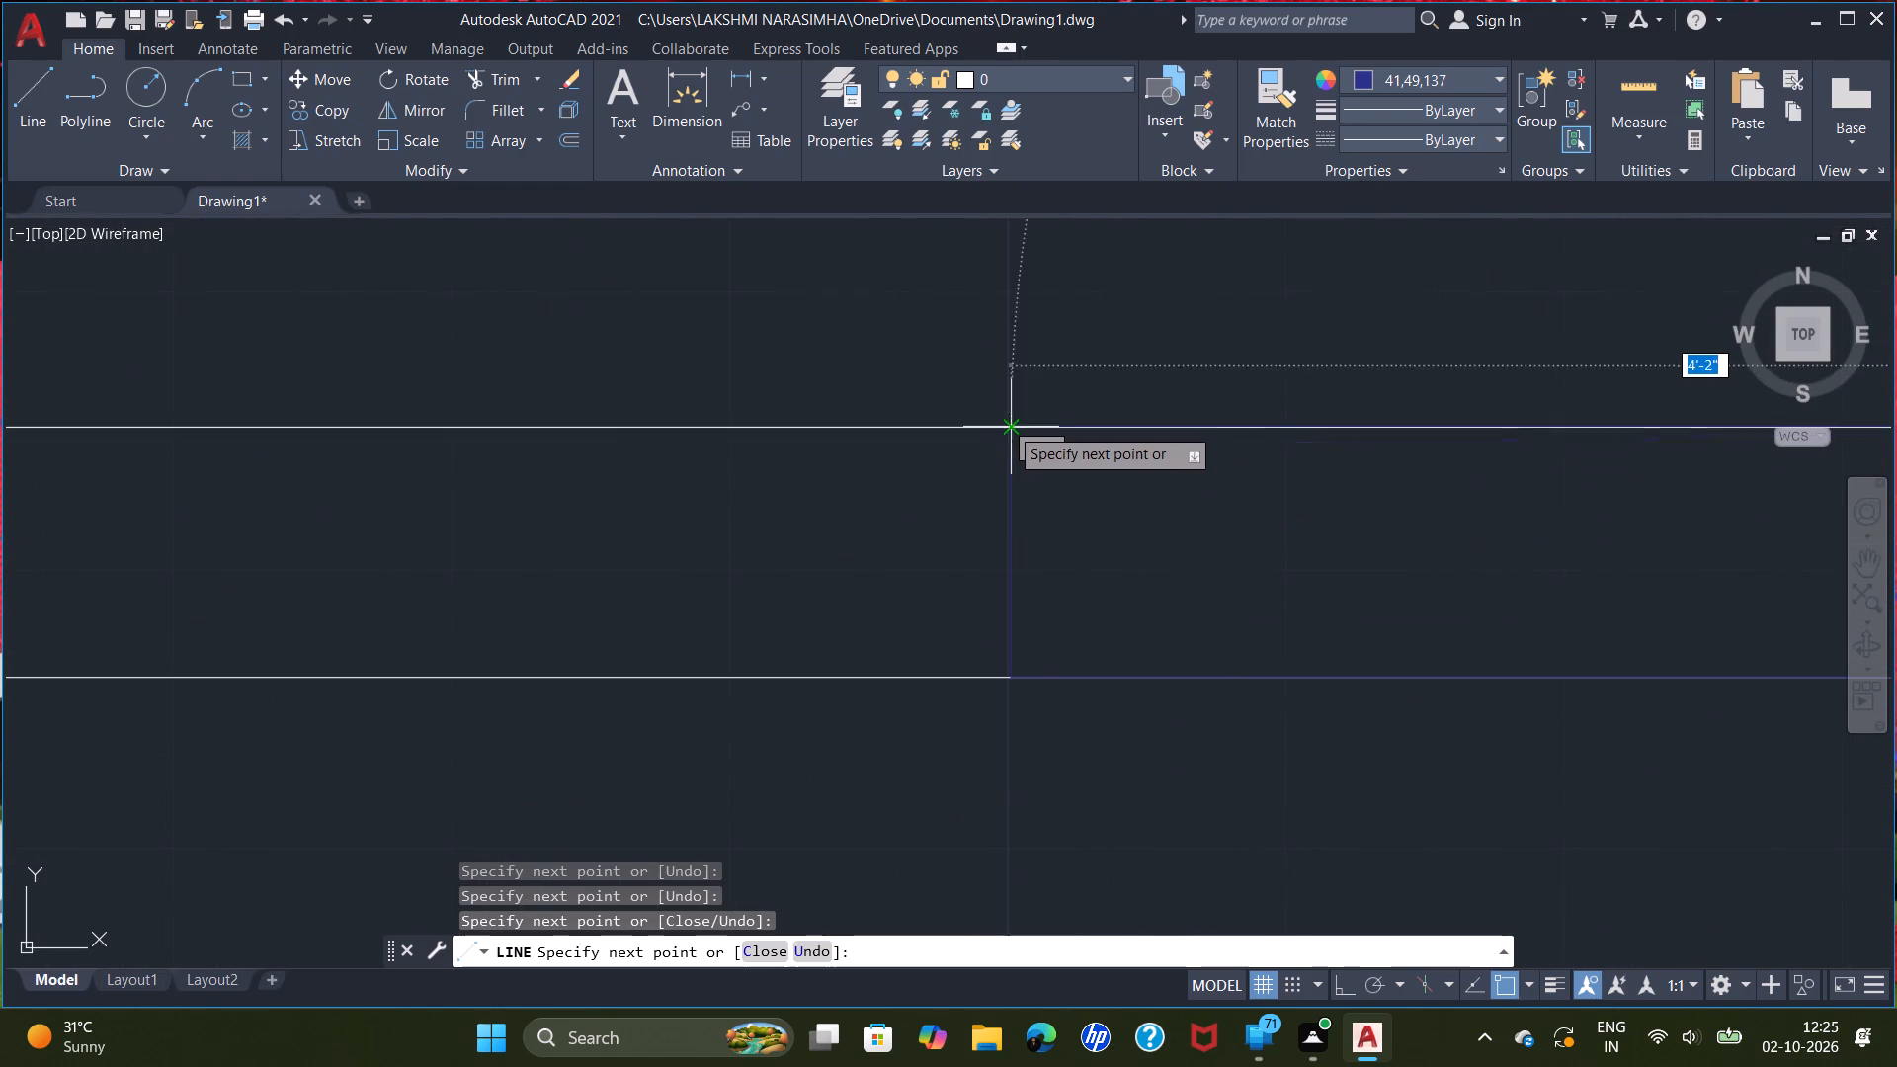
click(1016, 426)
right_click(1016, 427)
click(1107, 437)
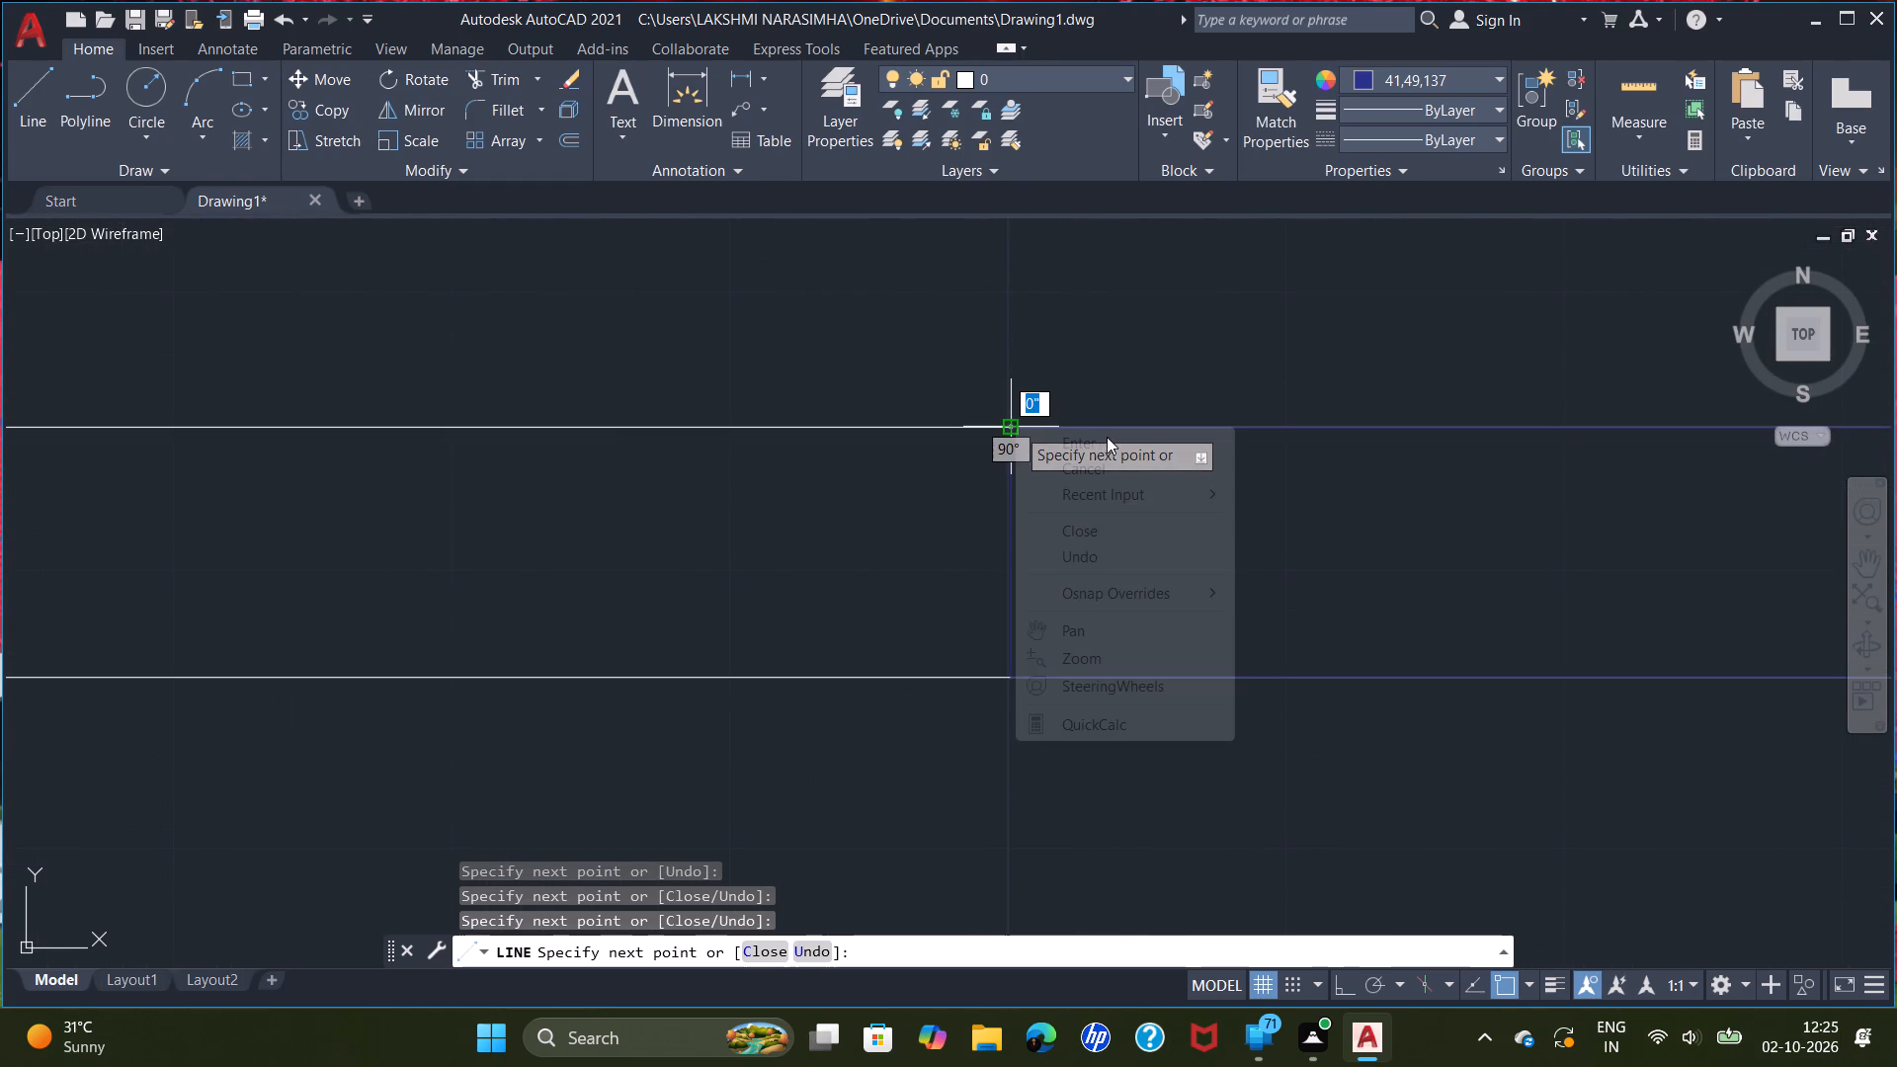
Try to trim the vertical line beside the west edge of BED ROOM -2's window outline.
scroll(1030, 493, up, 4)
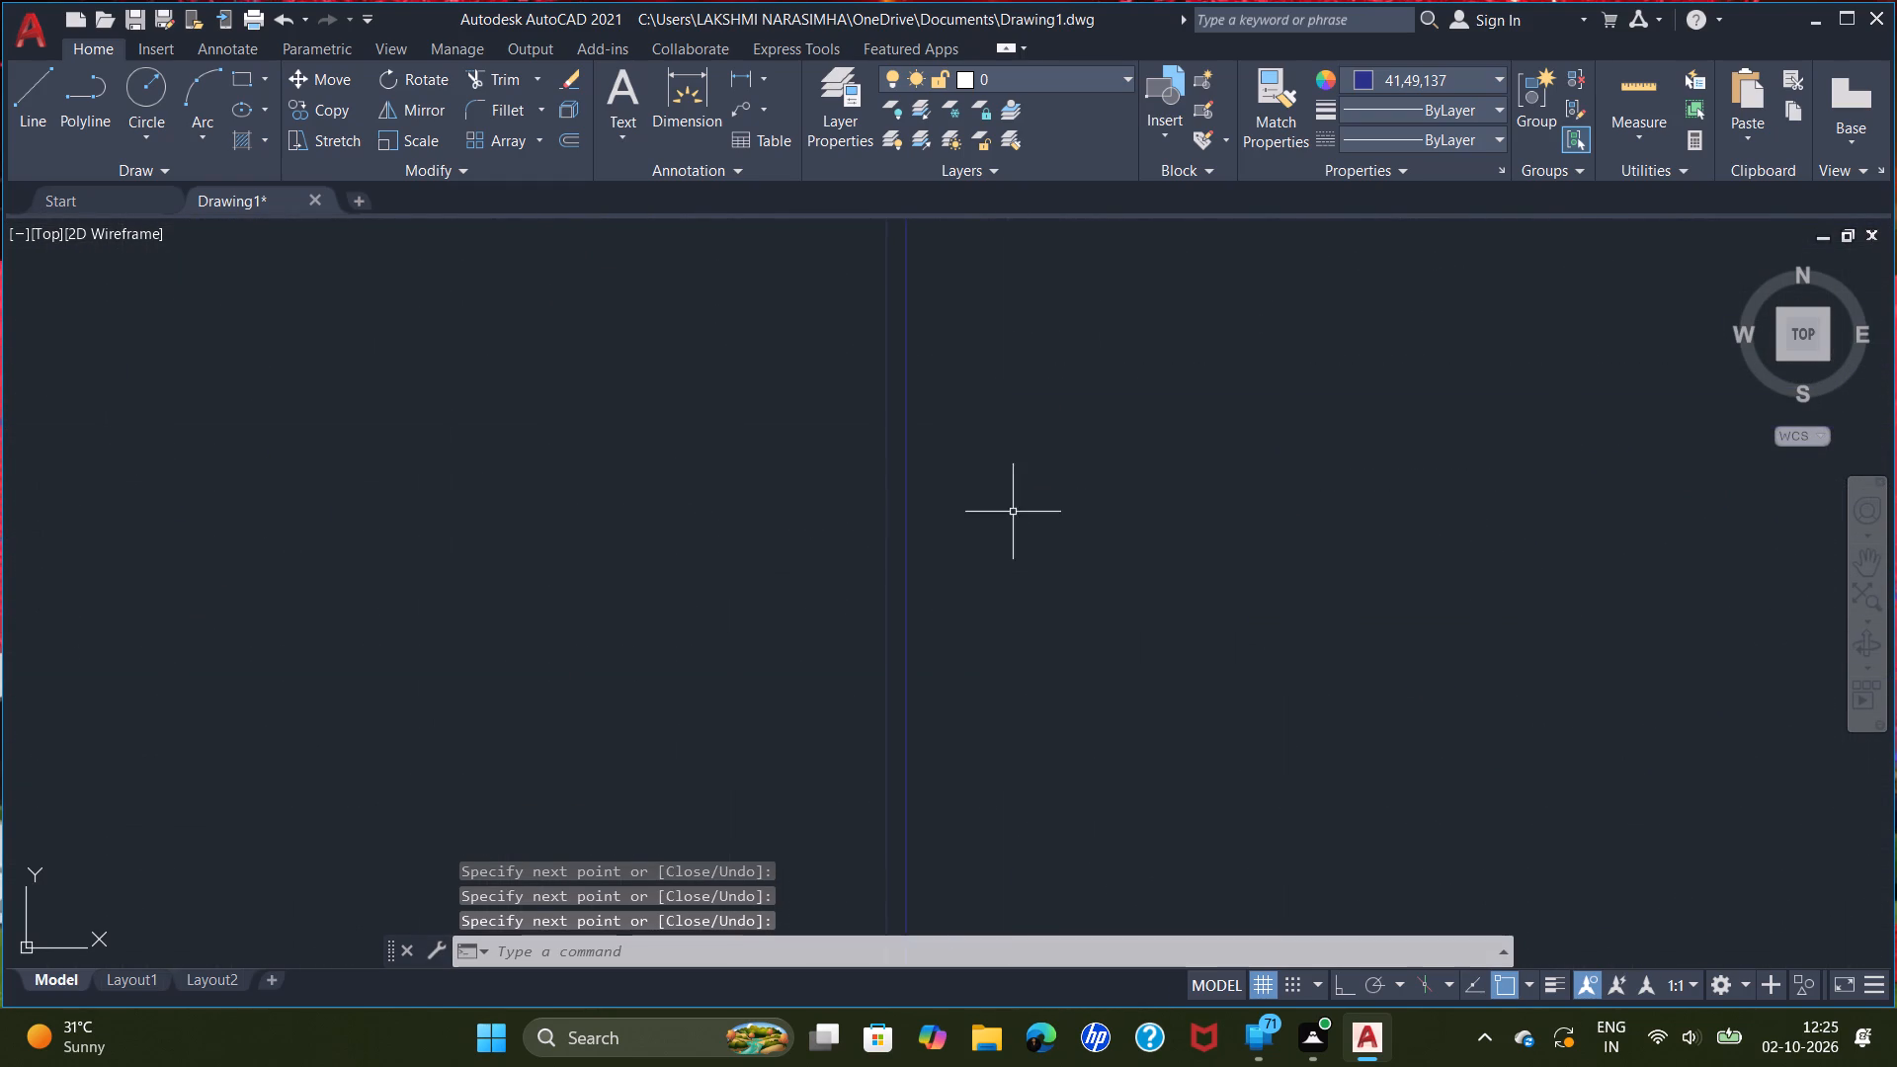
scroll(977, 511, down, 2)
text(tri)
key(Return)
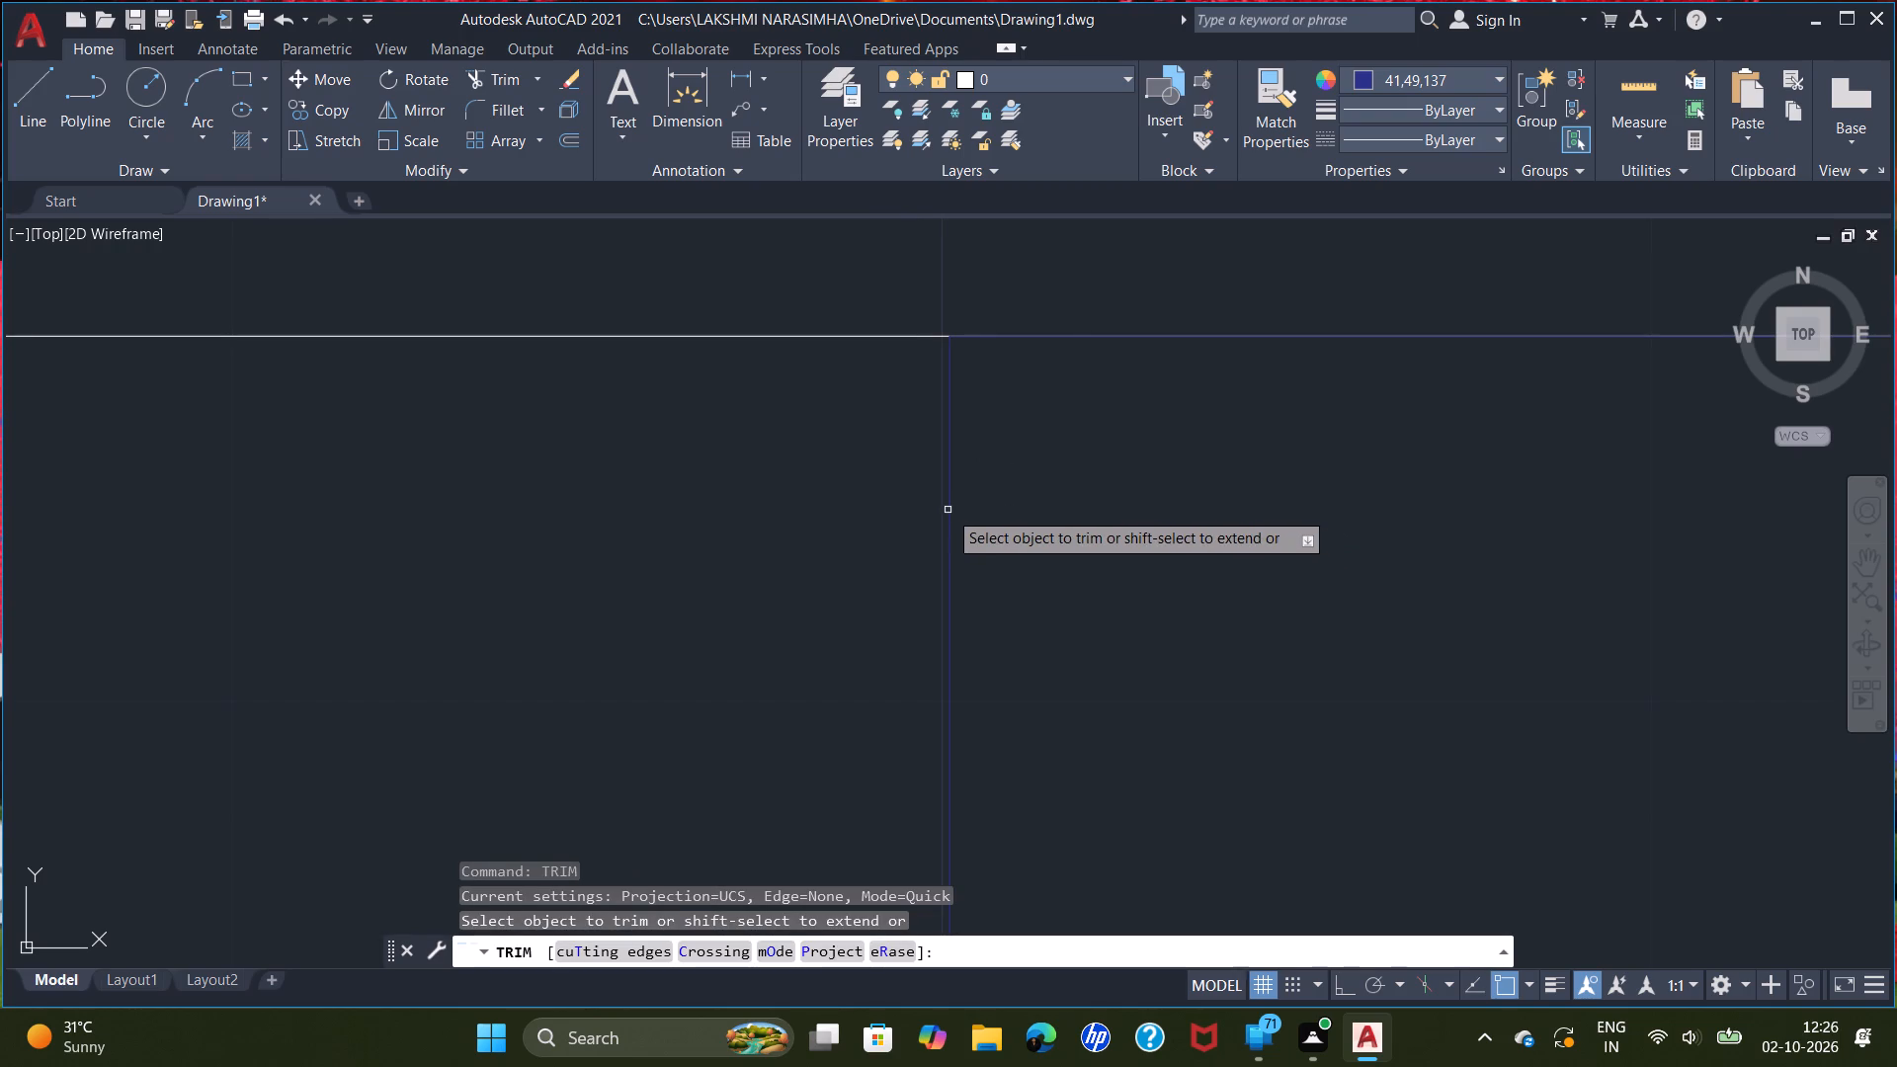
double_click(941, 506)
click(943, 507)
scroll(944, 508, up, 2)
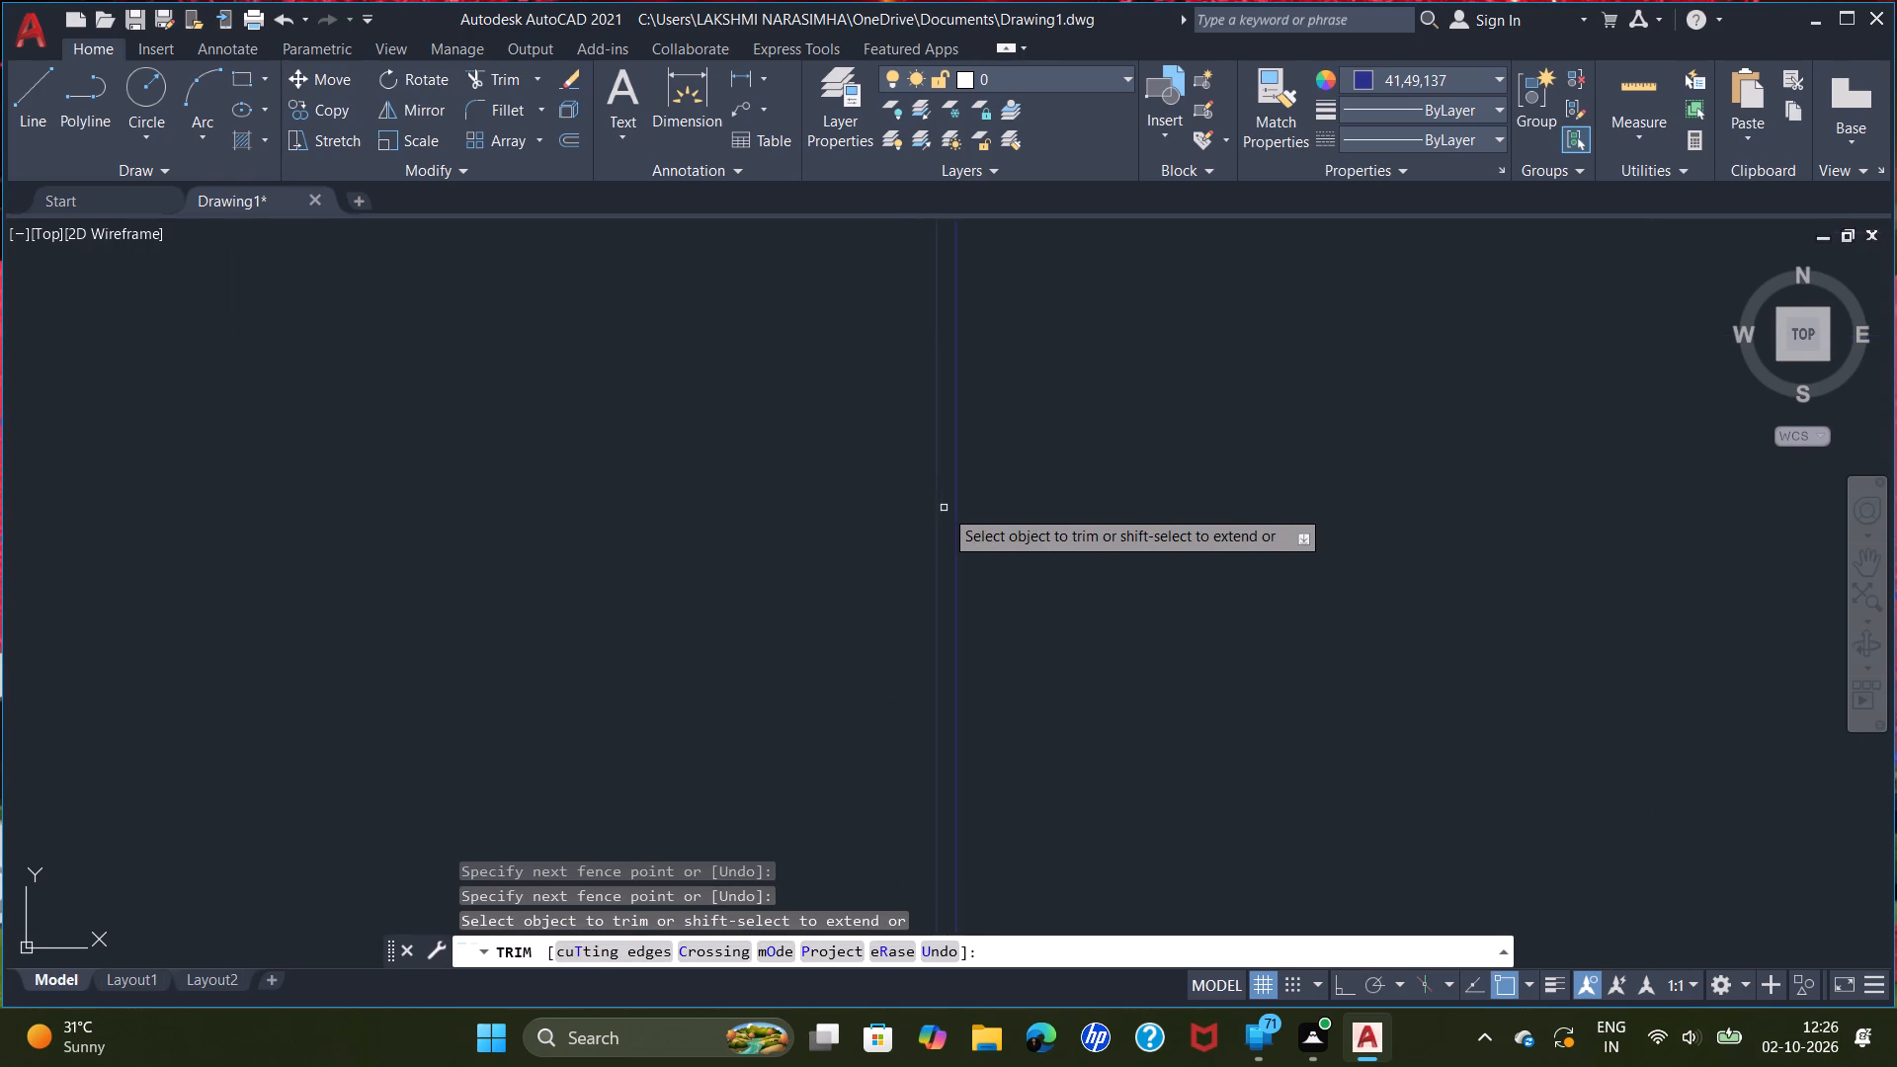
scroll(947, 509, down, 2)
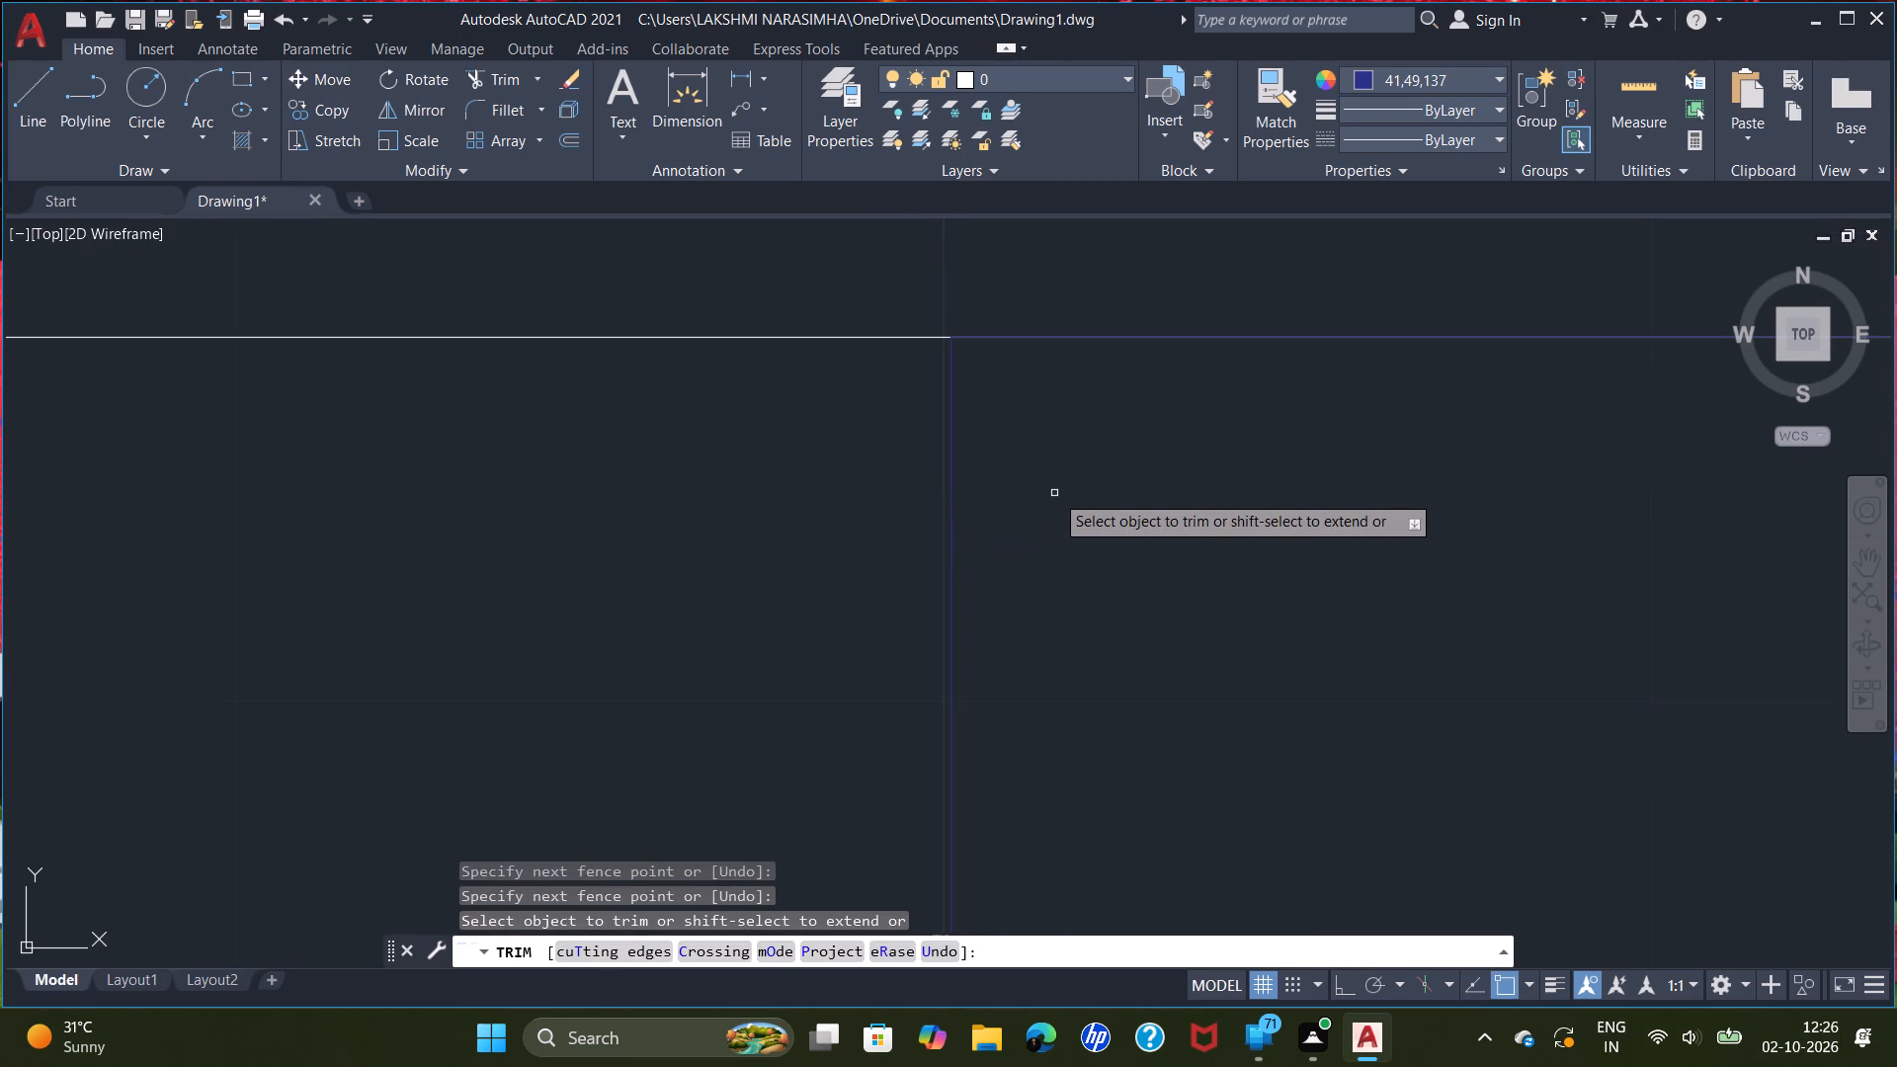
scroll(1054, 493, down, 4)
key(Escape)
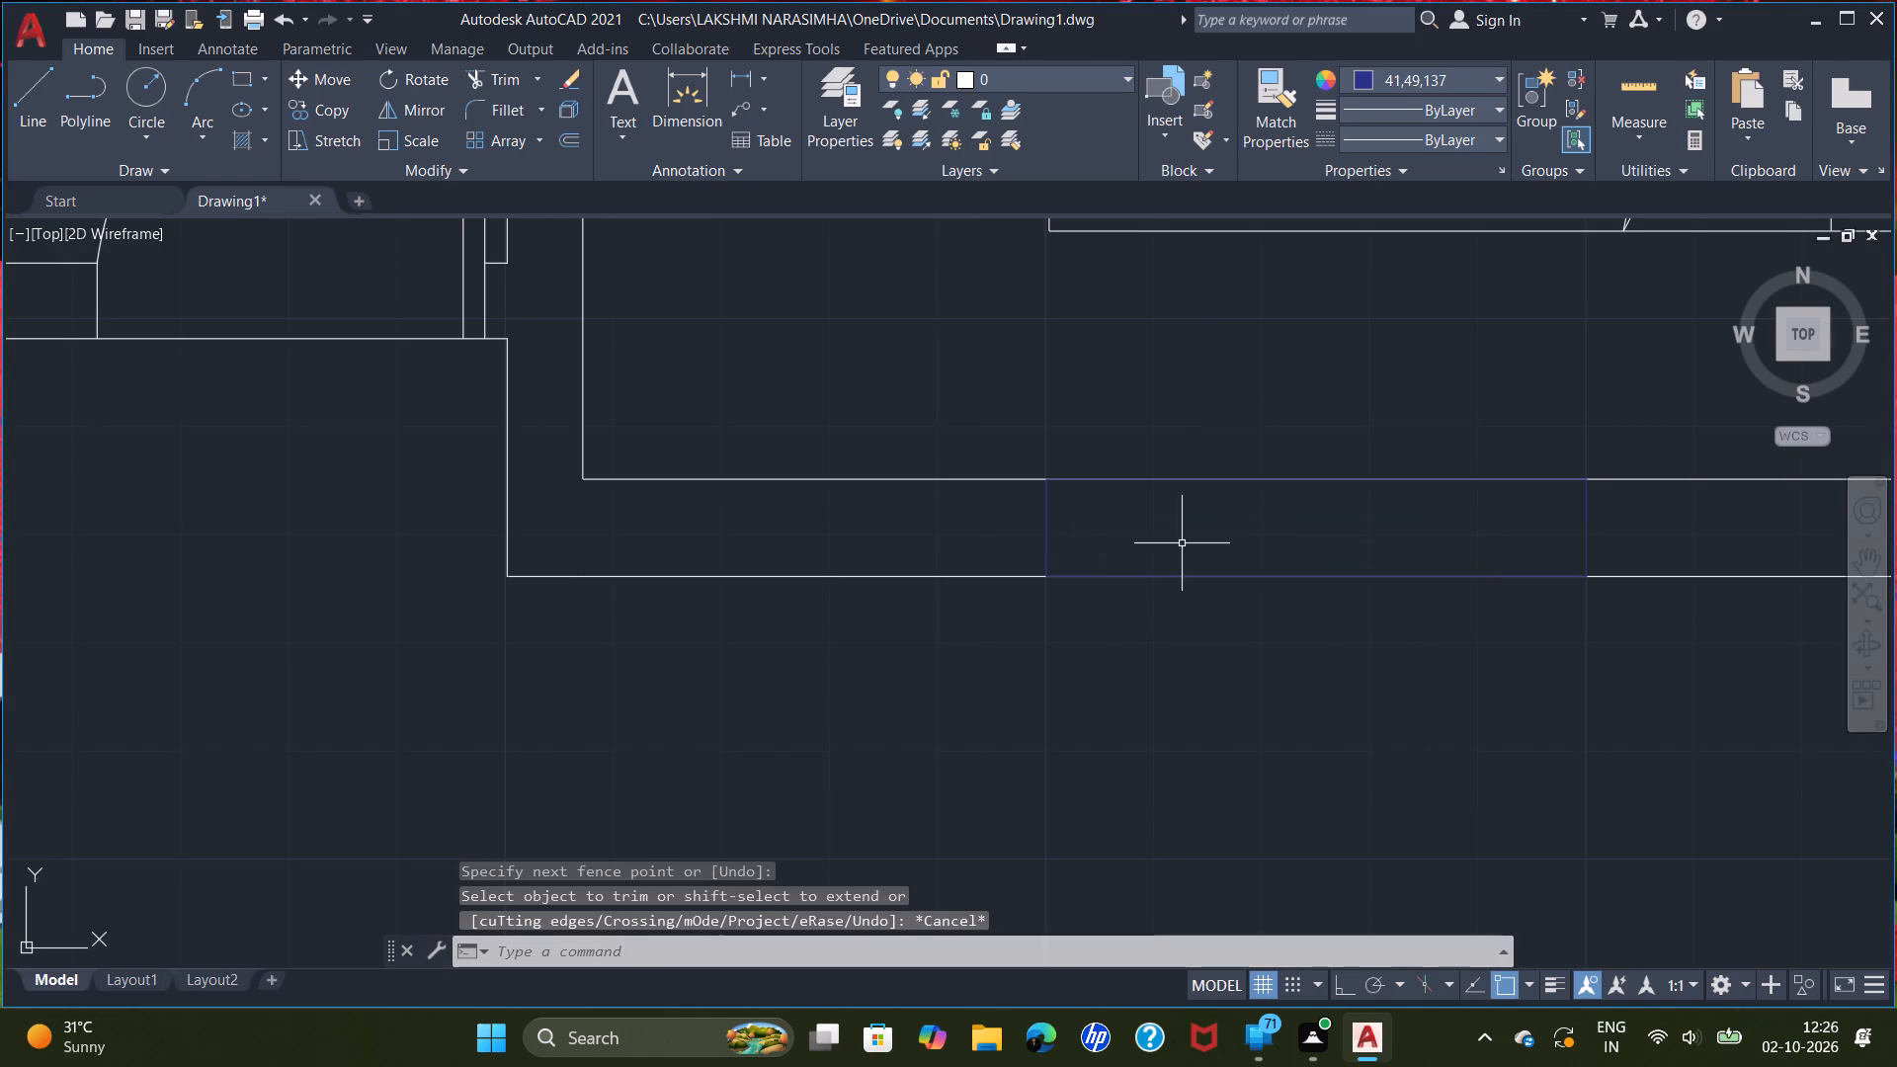
Draw the centre line of BED ROOM -2's south window from its east edge midpoint to its west edge.
key(l)
key(Return)
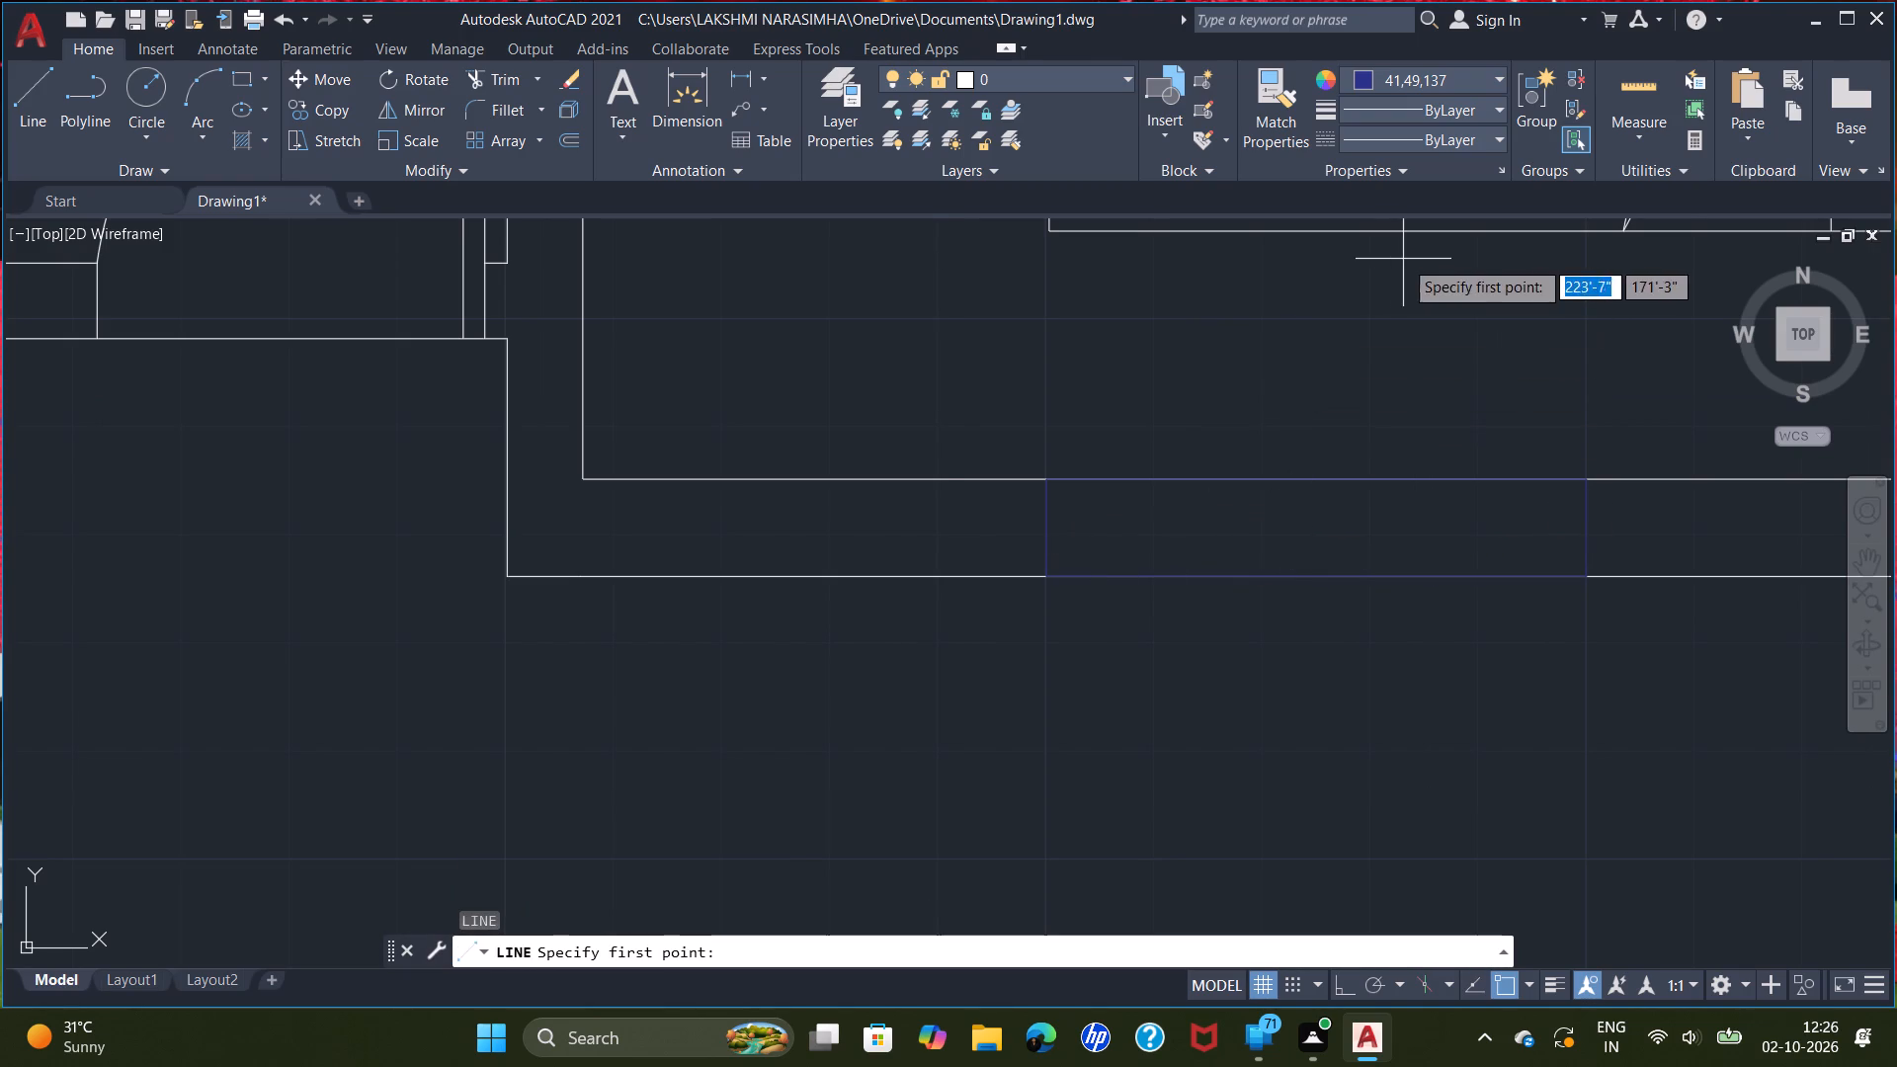
double_click(1589, 529)
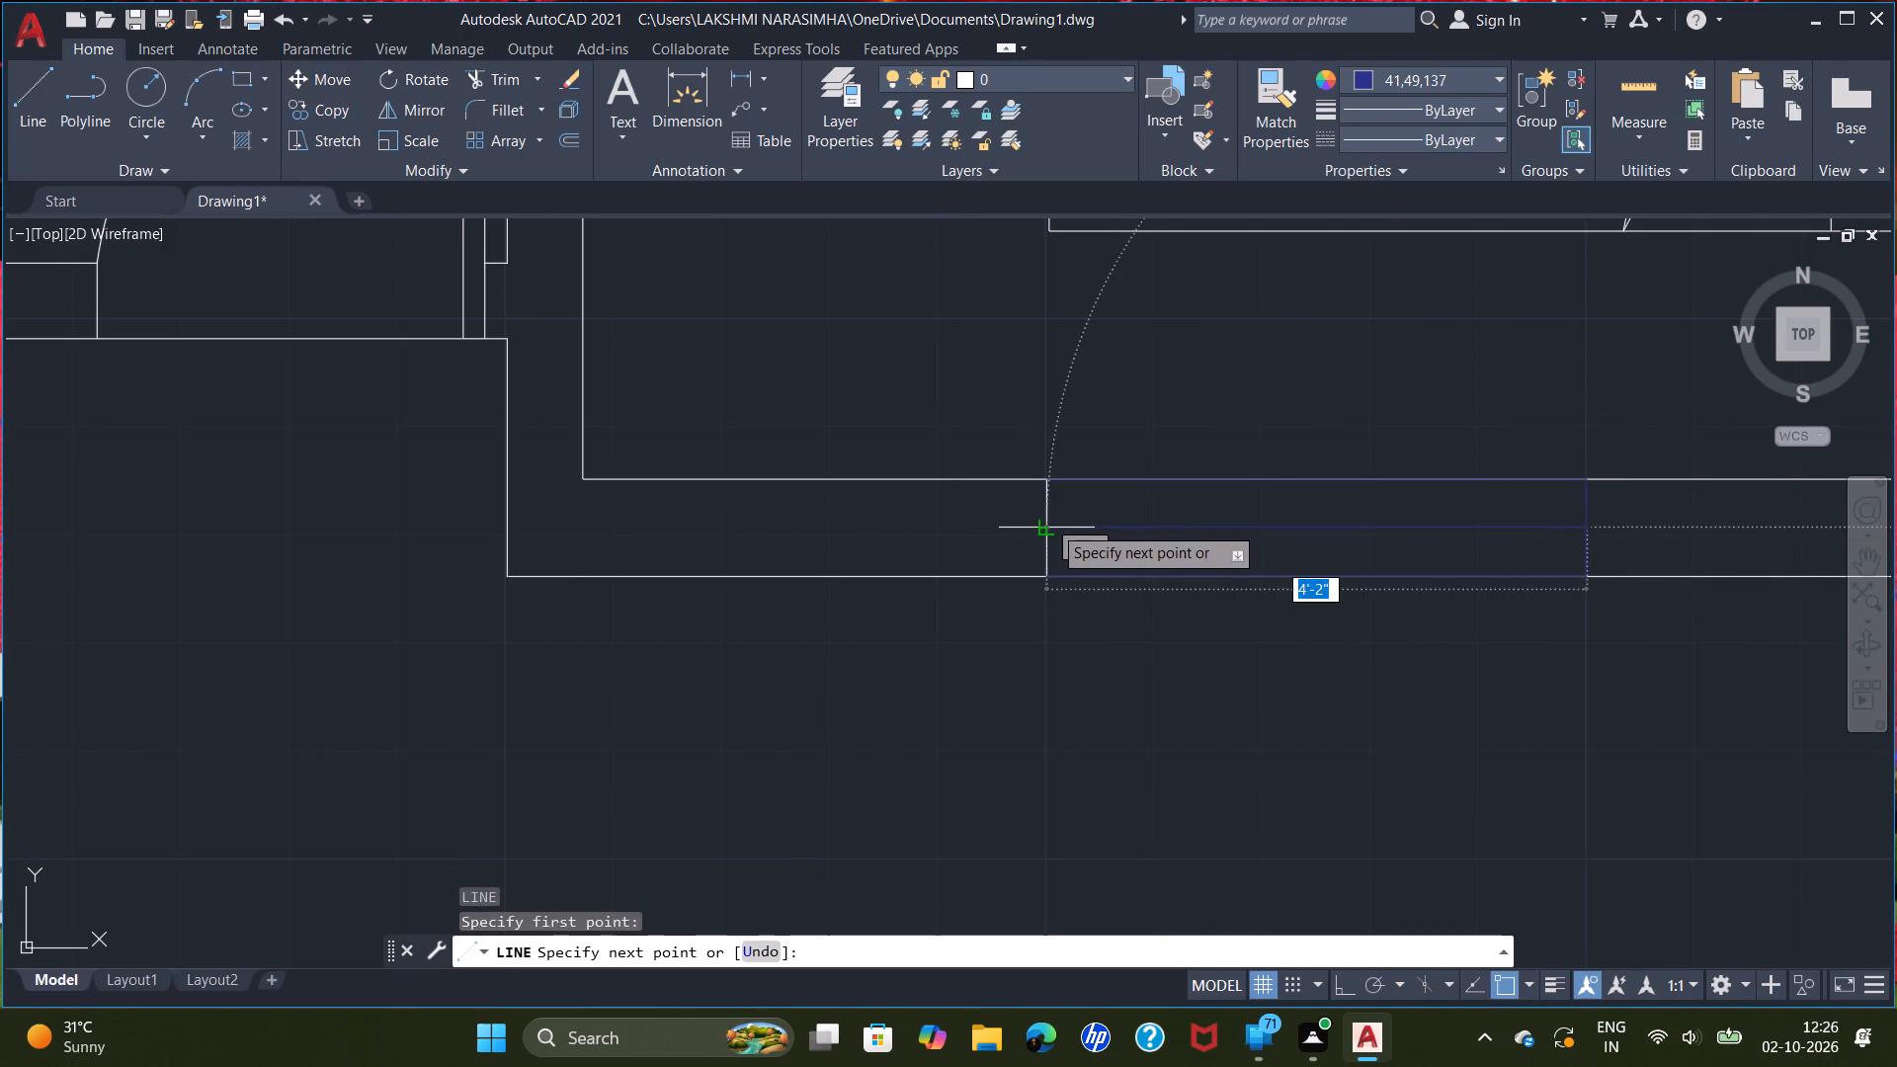
click(1050, 522)
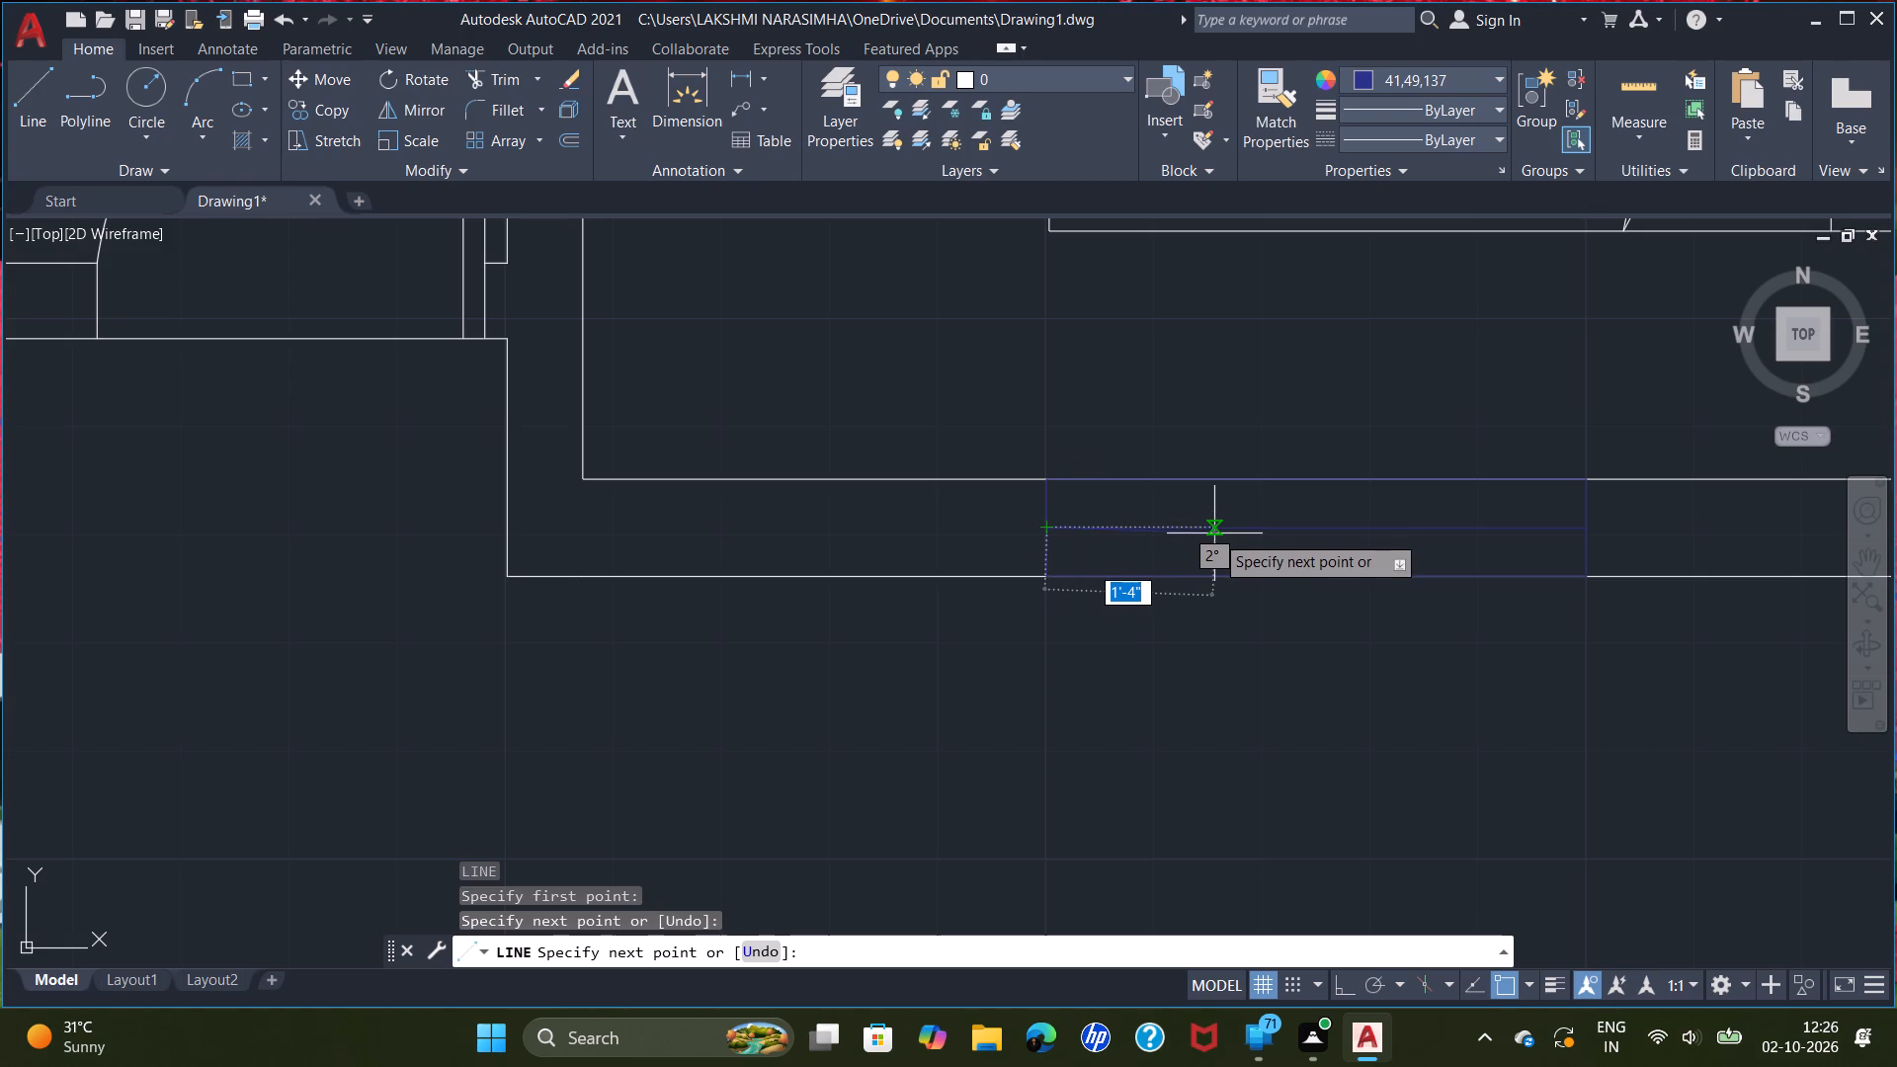
key(Return)
Offset the centre line of BED ROOM -2's south window 1" towards the outside of the wall.
text(og)
key(BackSpace)
key(f)
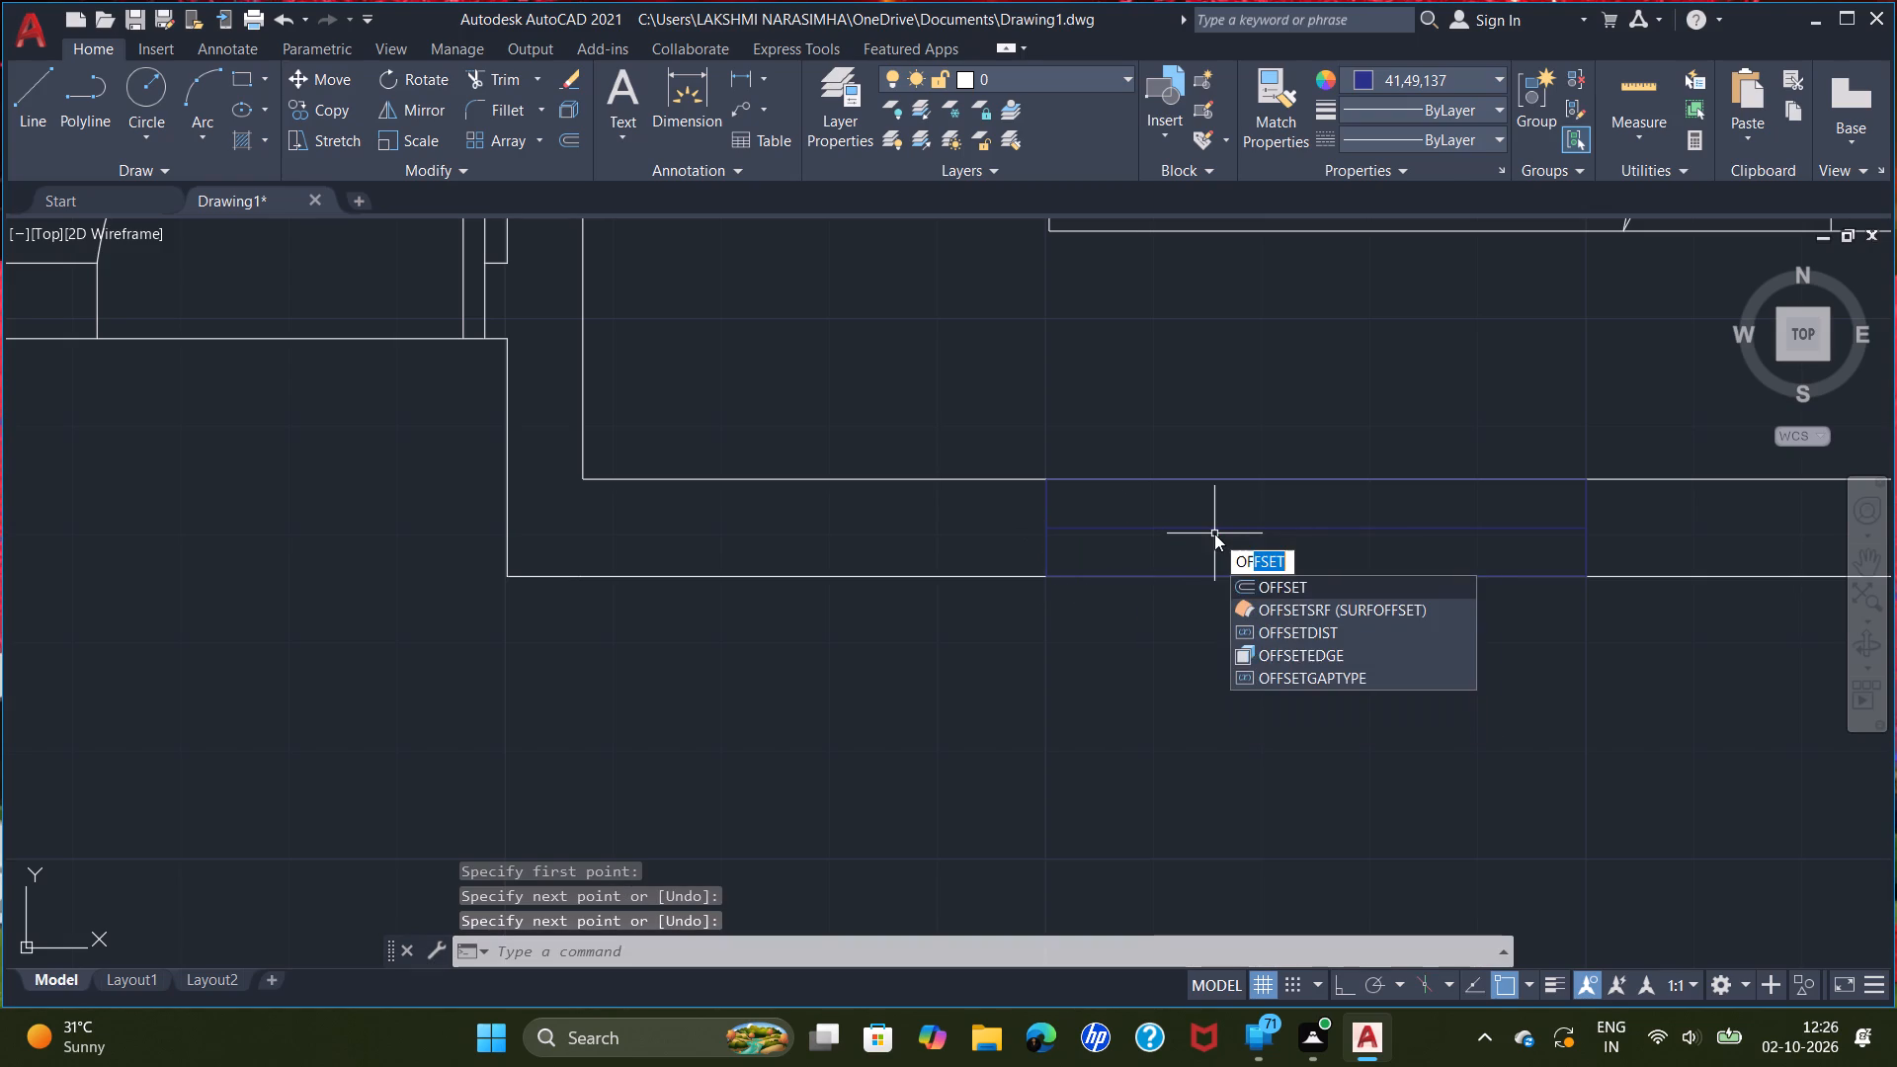
key(Return)
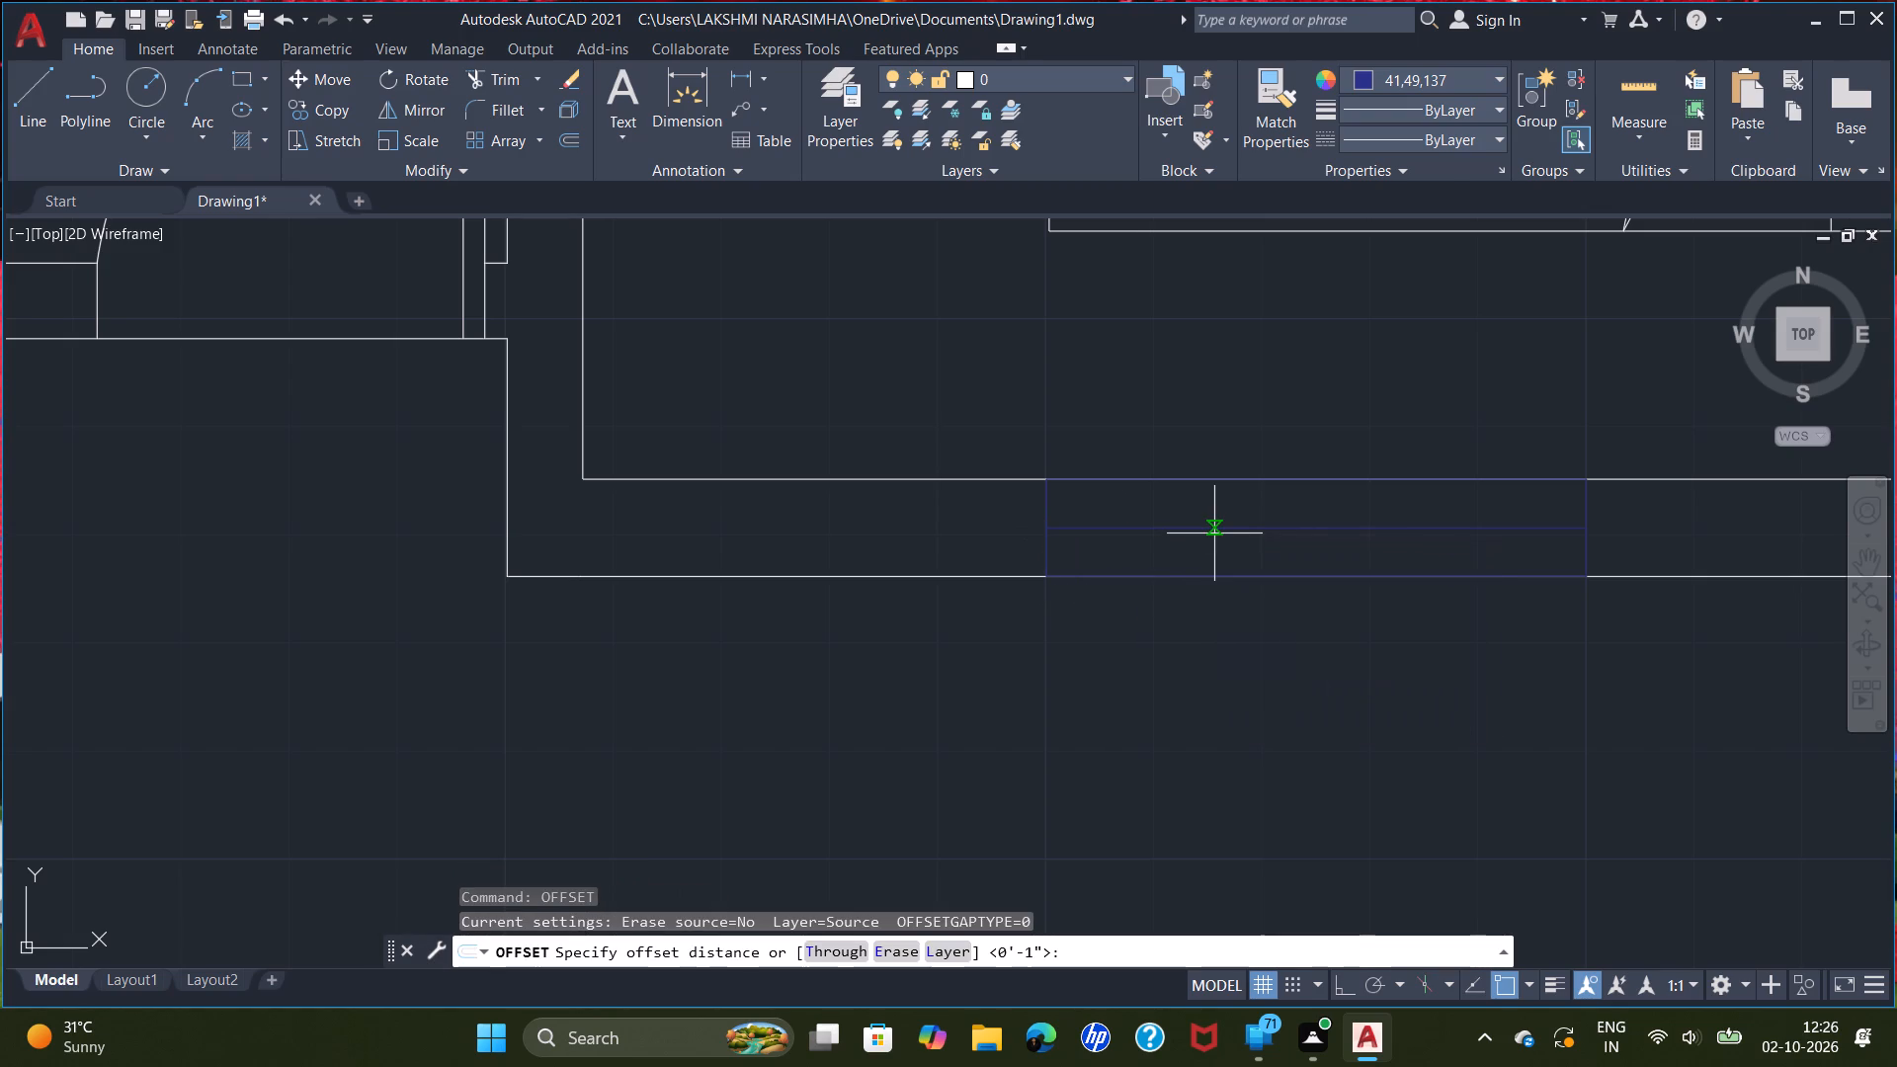
key(o)
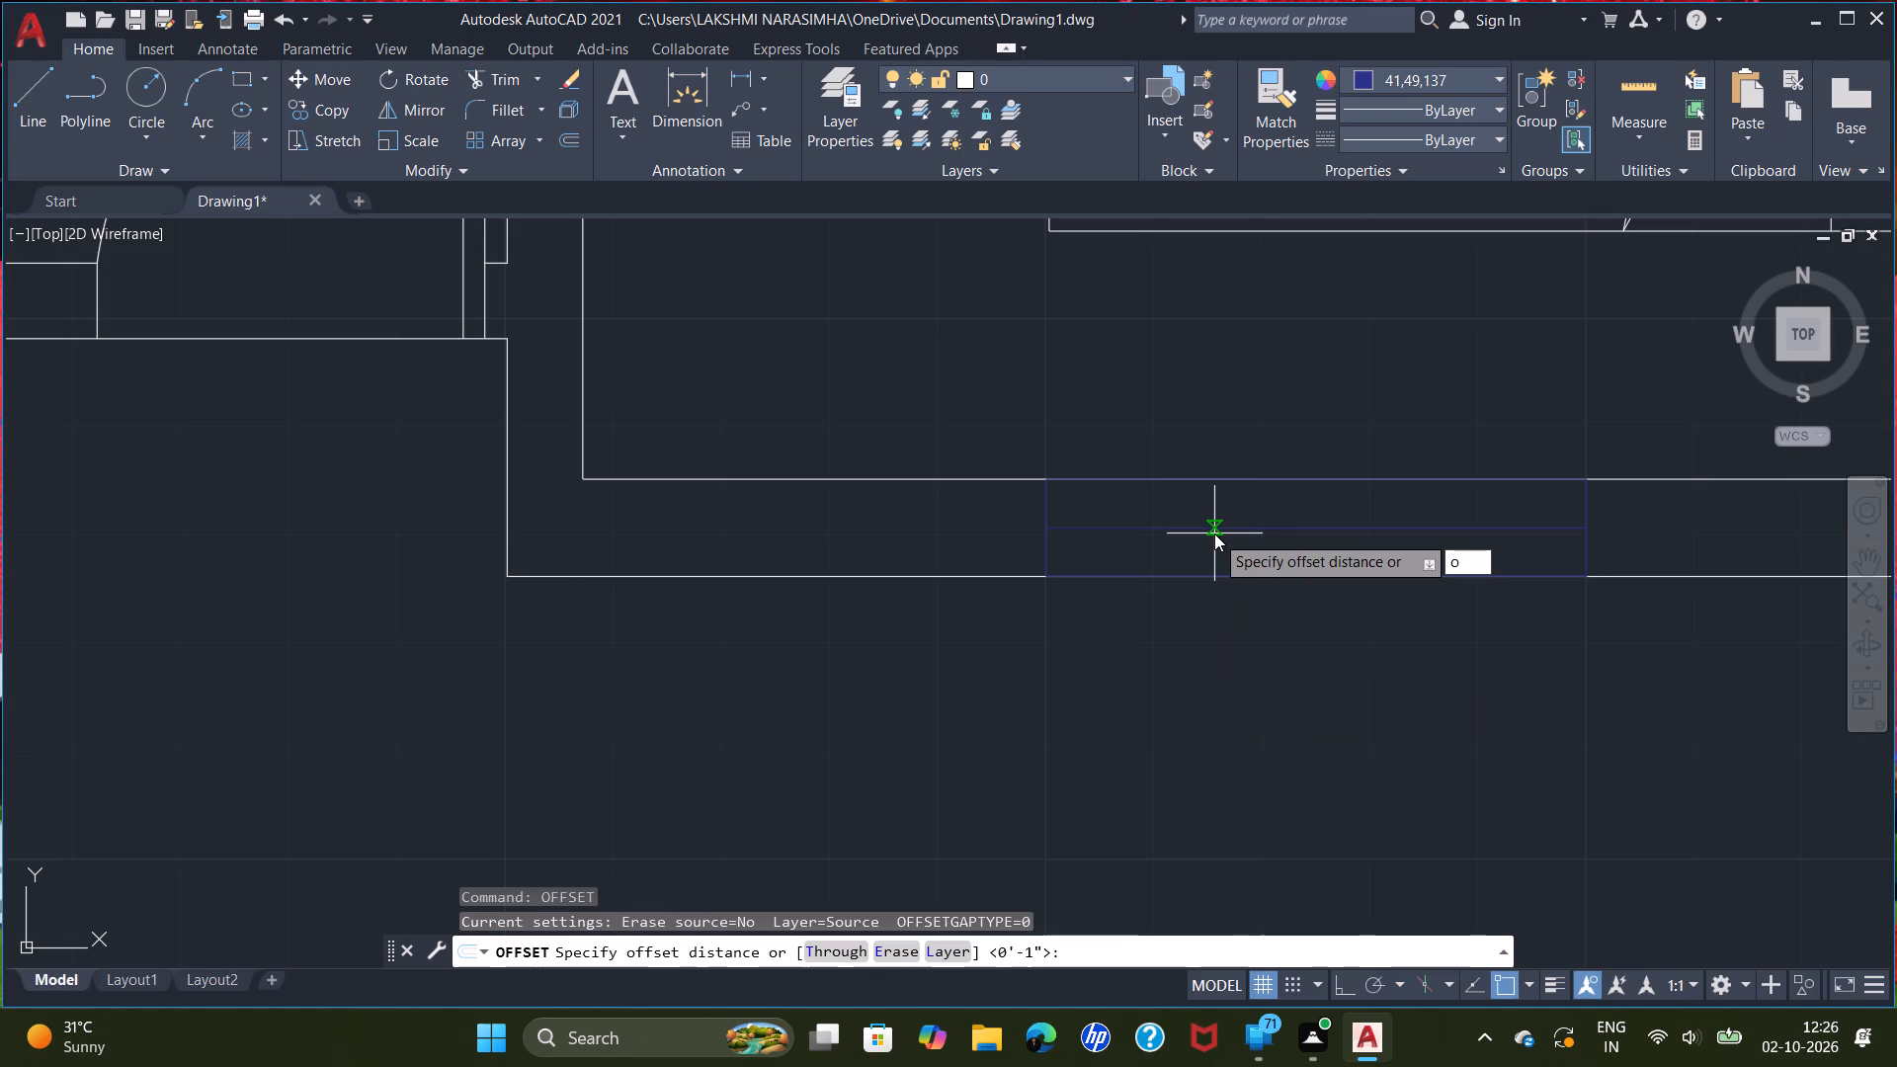
key(BackSpace)
key(1)
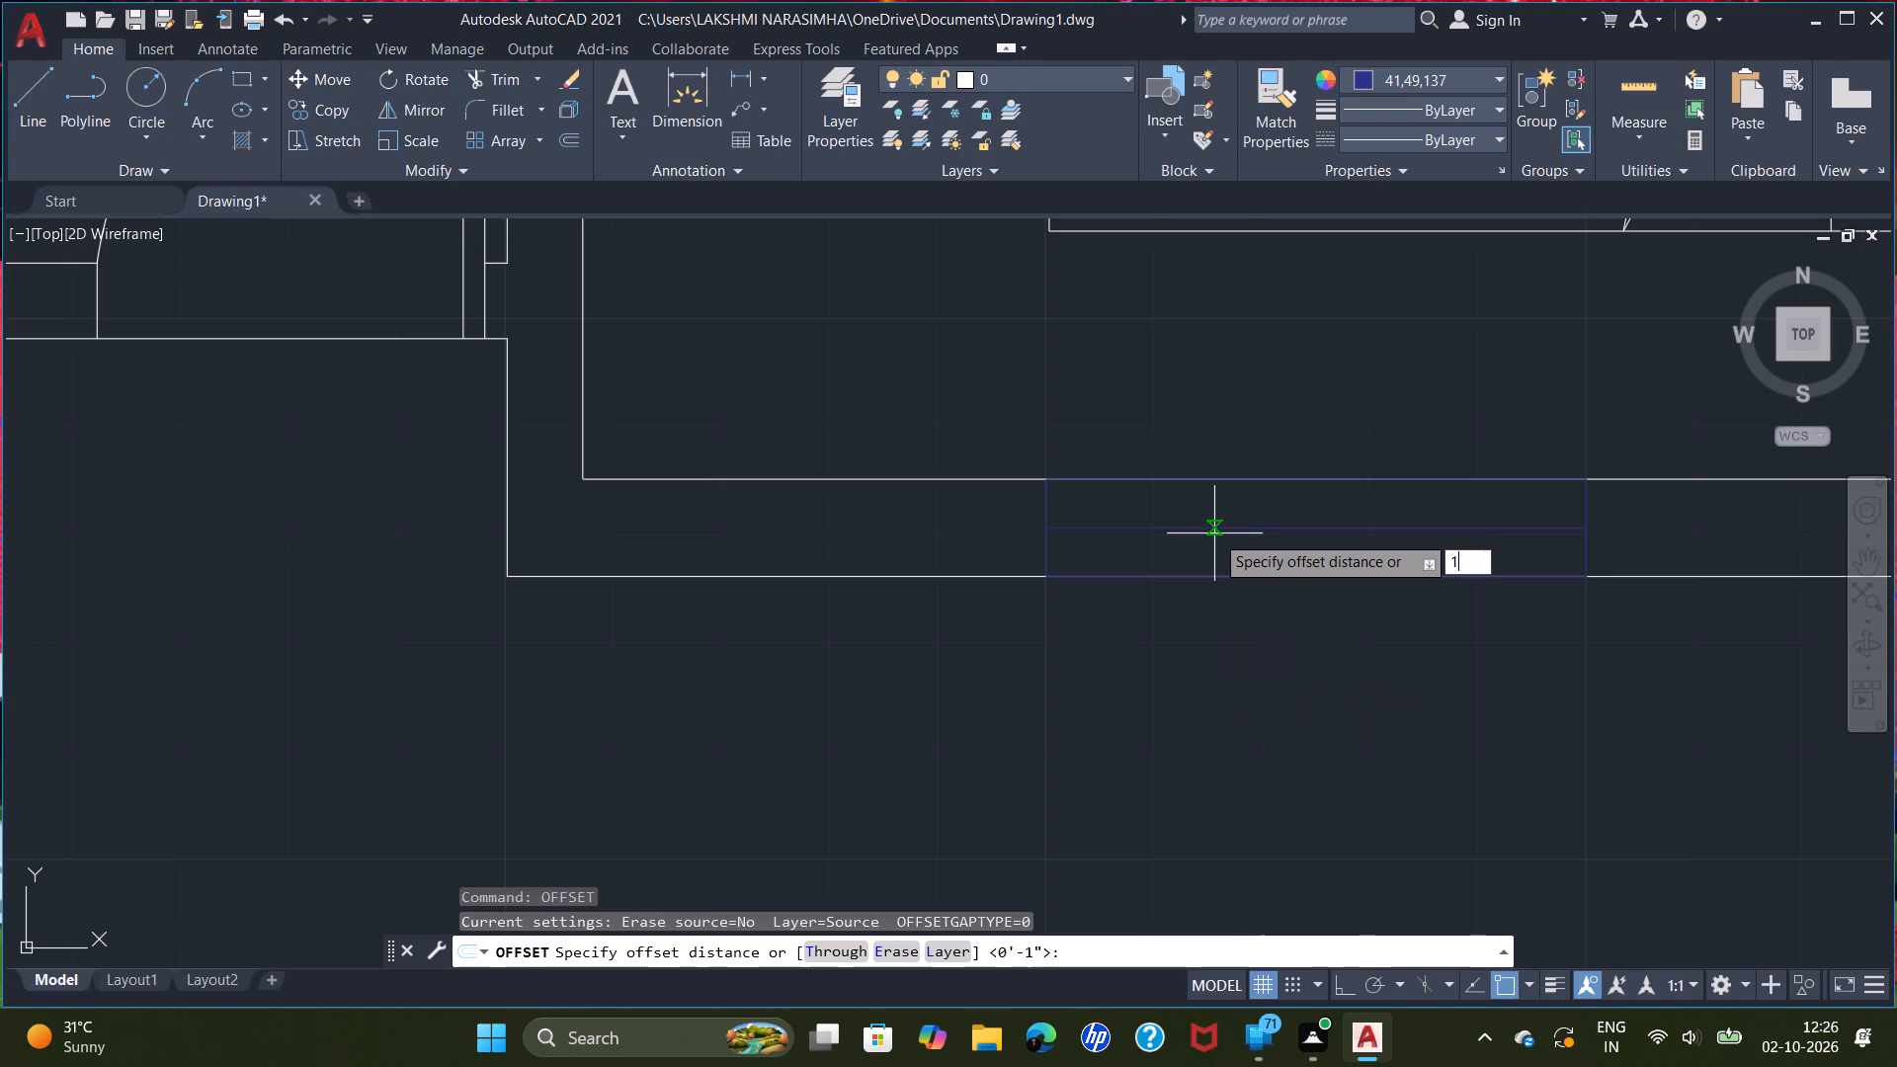
key(shift+quotedbl)
key(Return)
double_click(1218, 526)
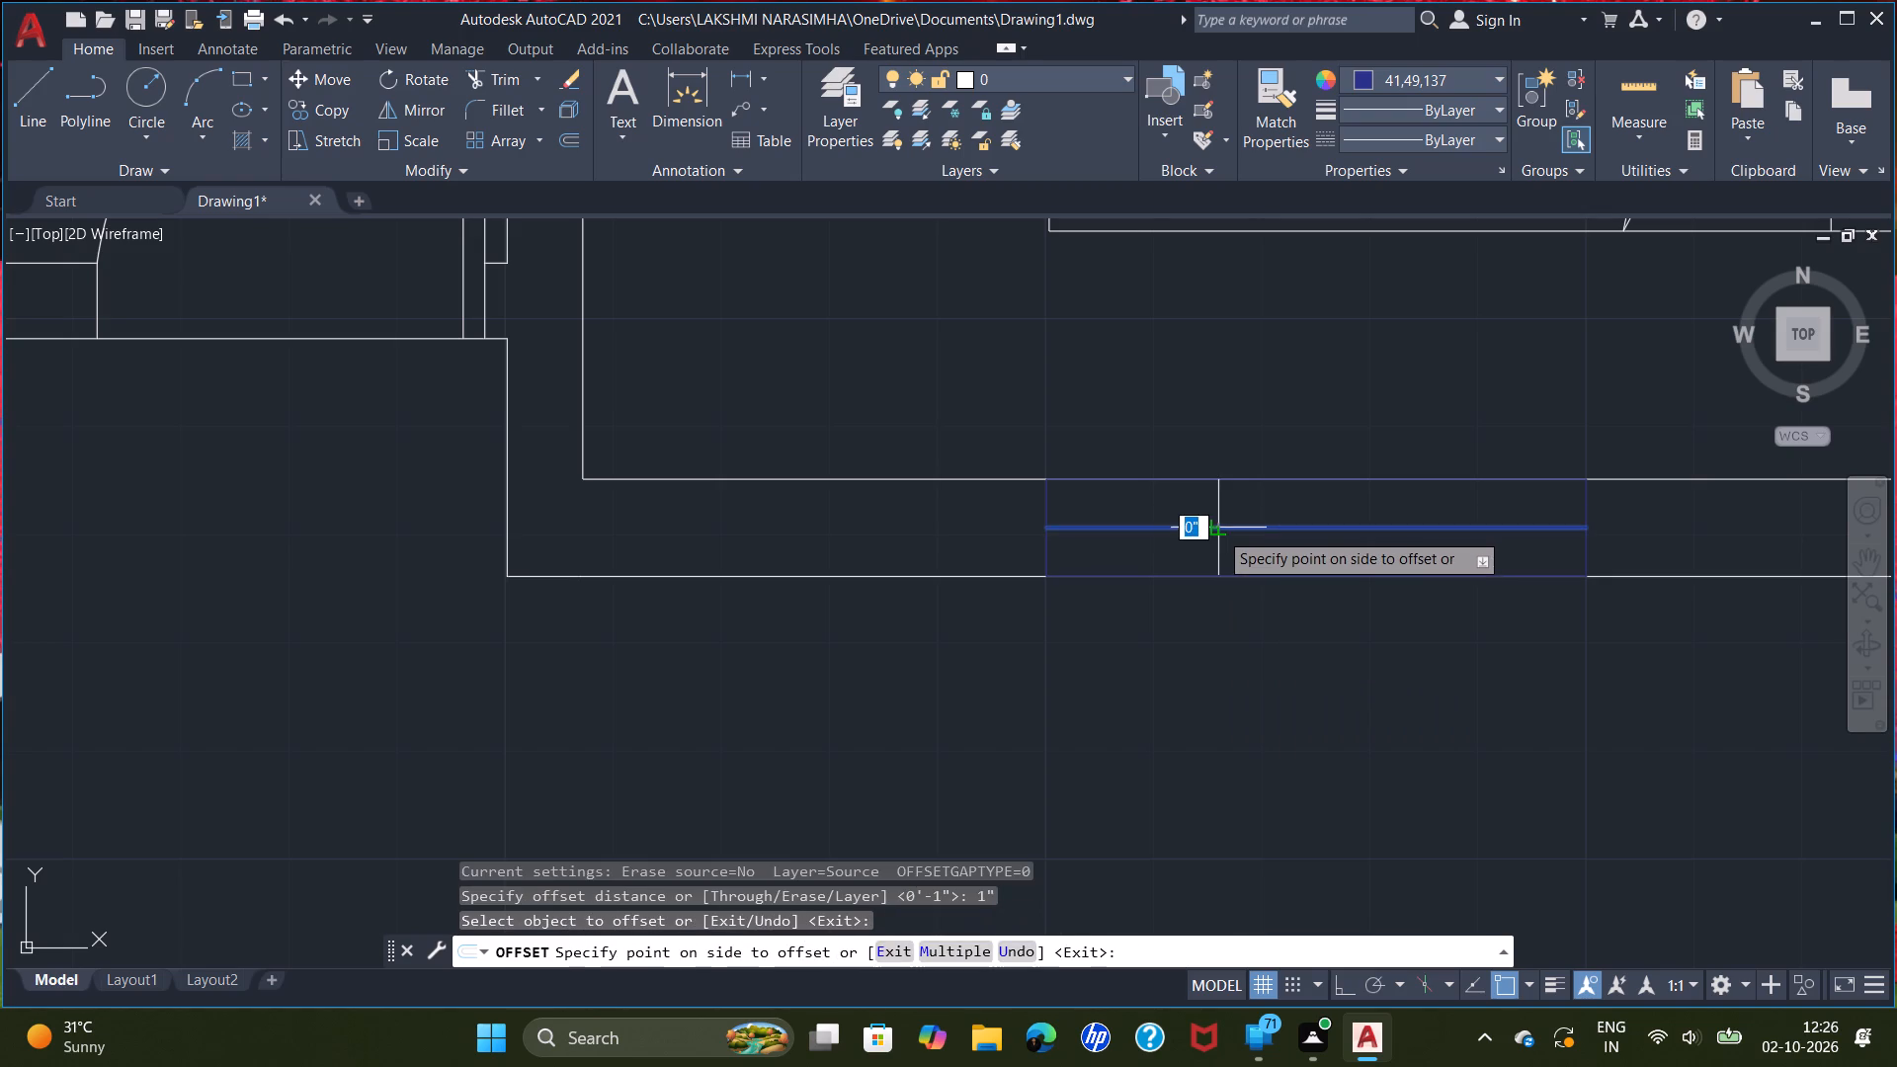
click(1220, 548)
right_click(1230, 536)
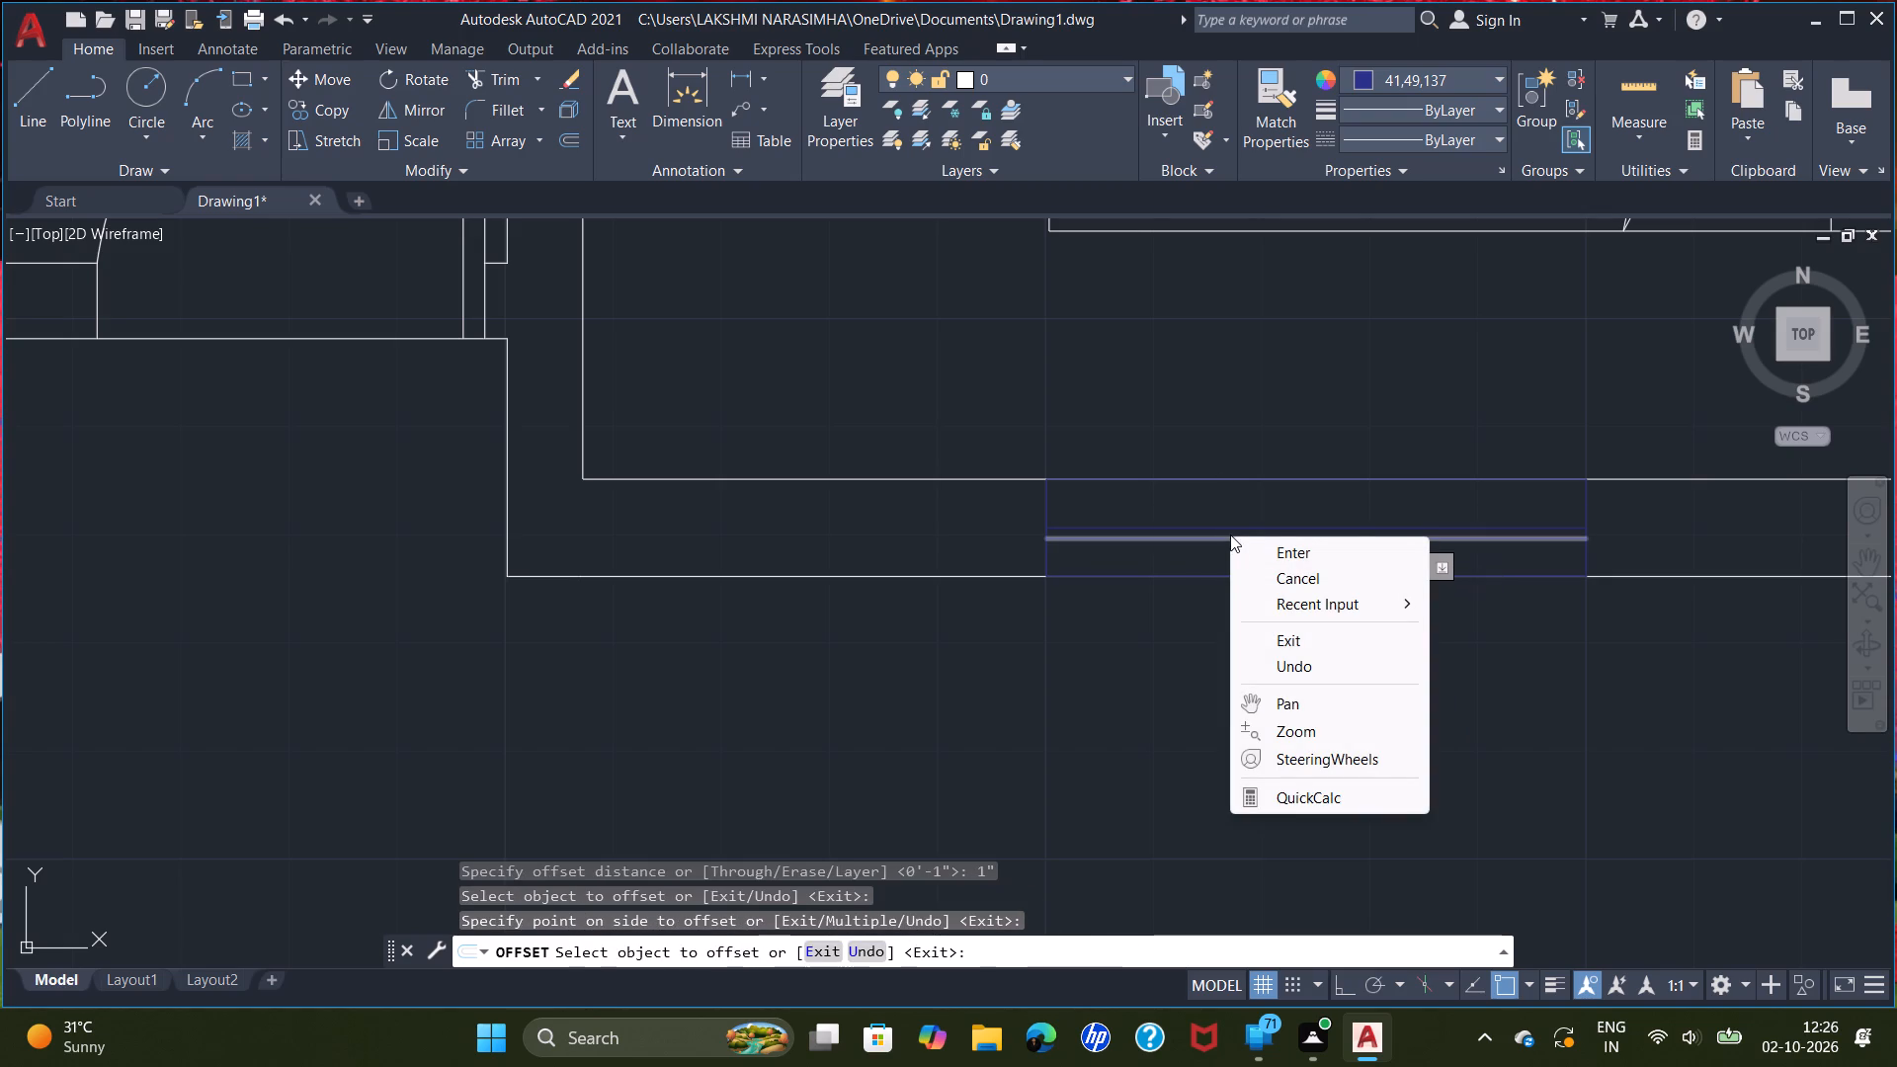
double_click(1375, 560)
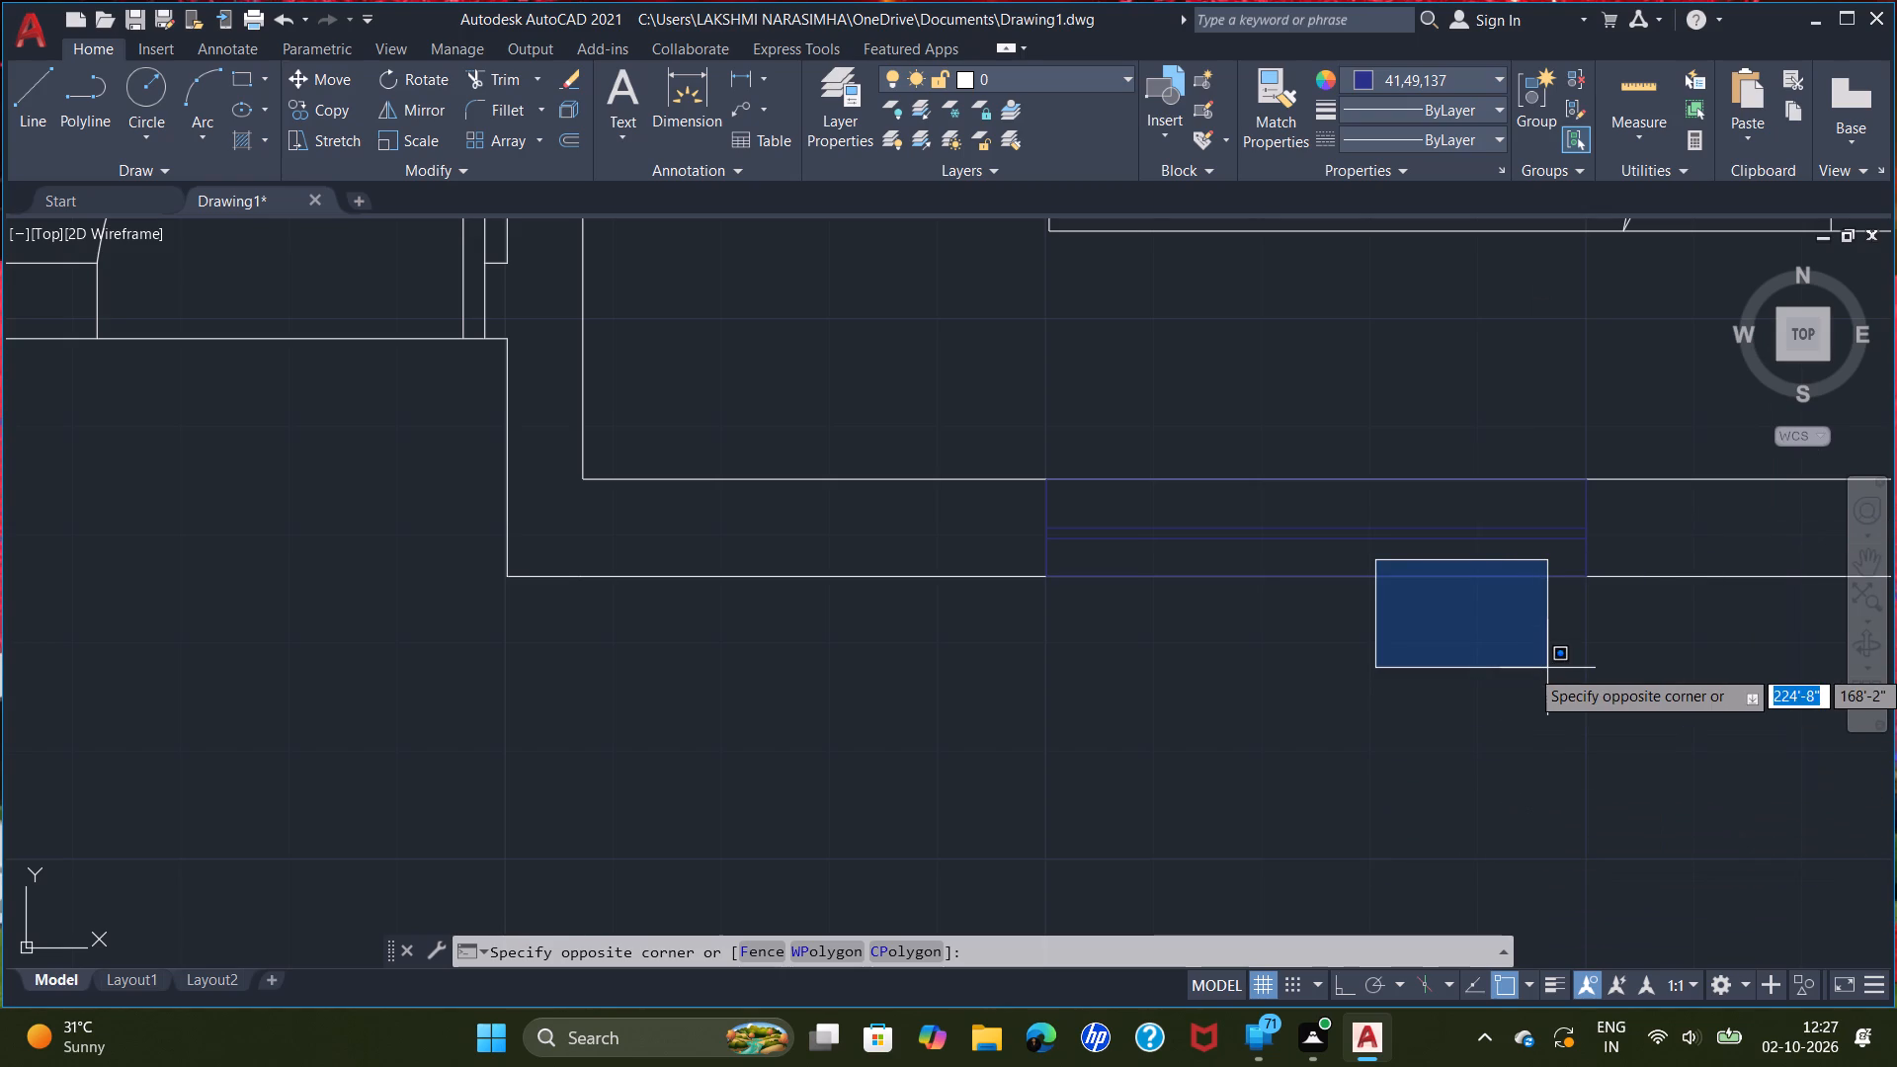
key(Escape)
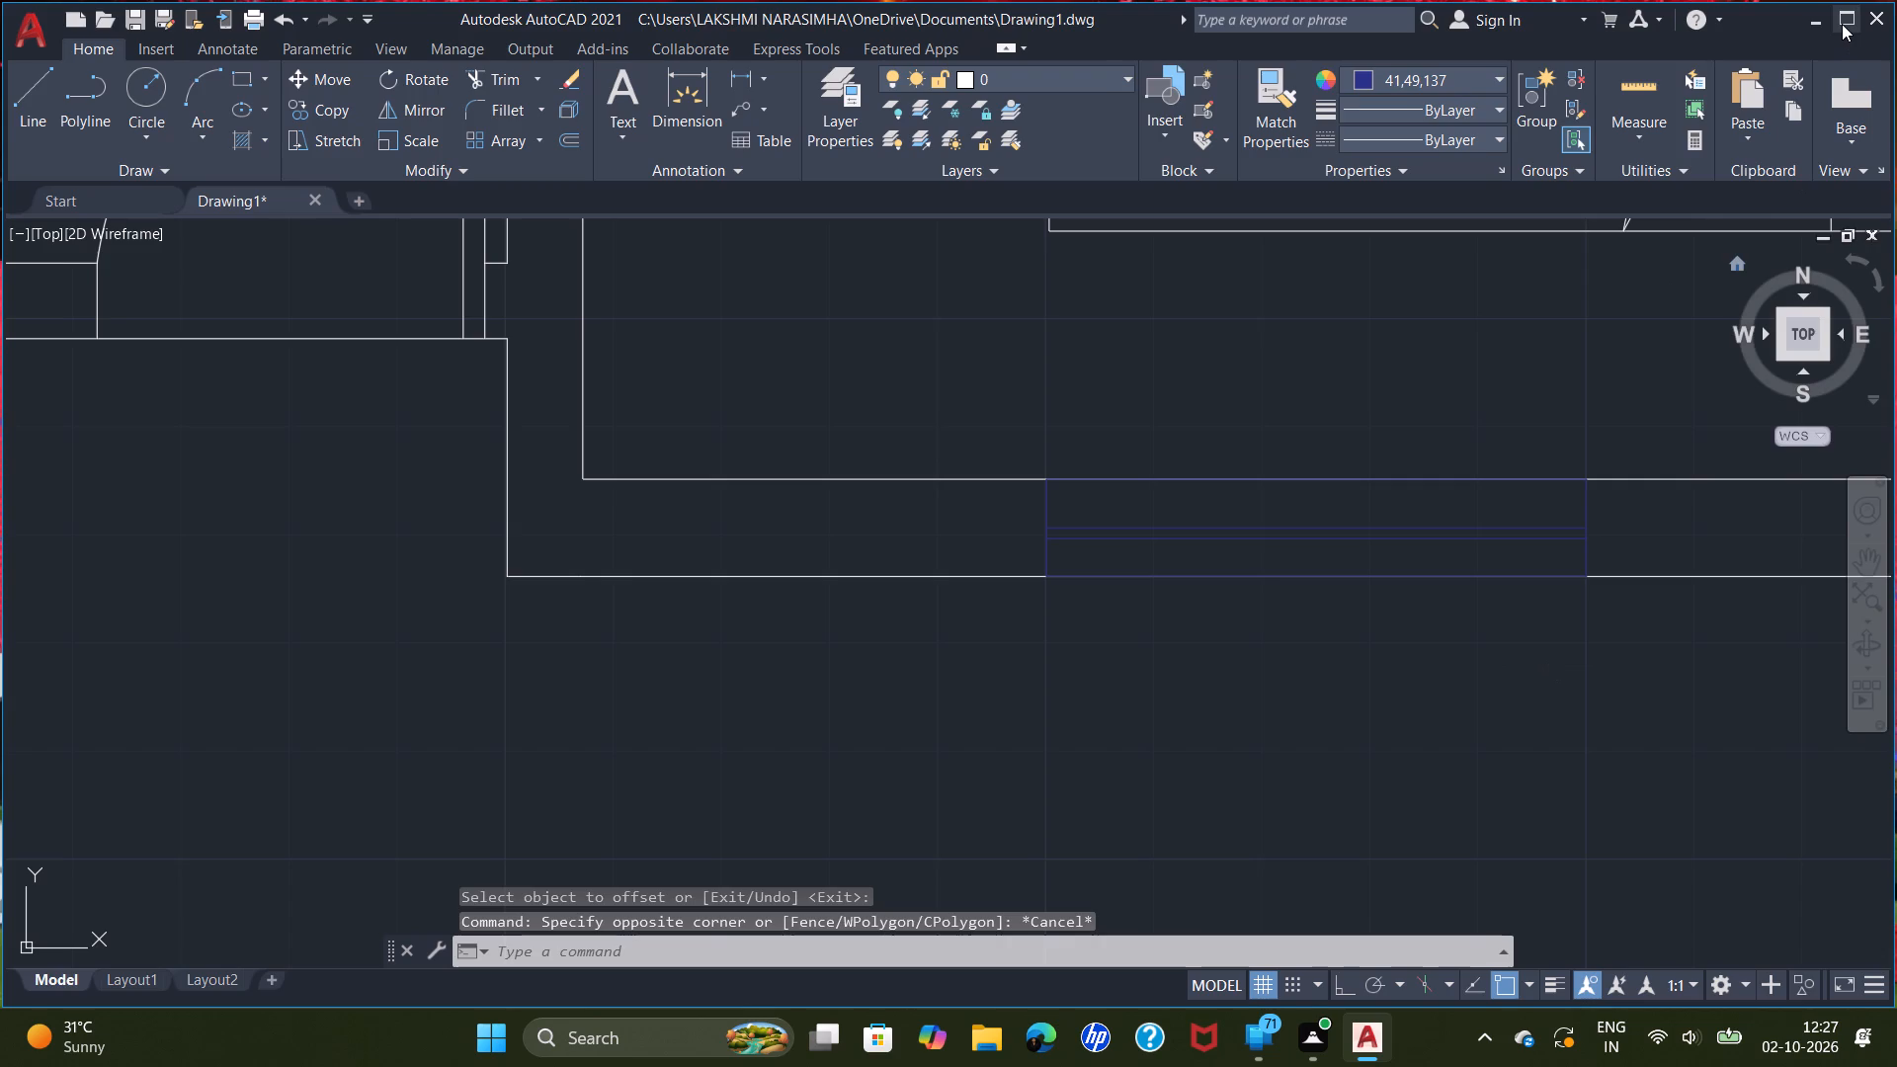
Narrow the drawing application window to about two-thirds of the screen width, uncovering the window behind it.
click(1843, 21)
click(1843, 21)
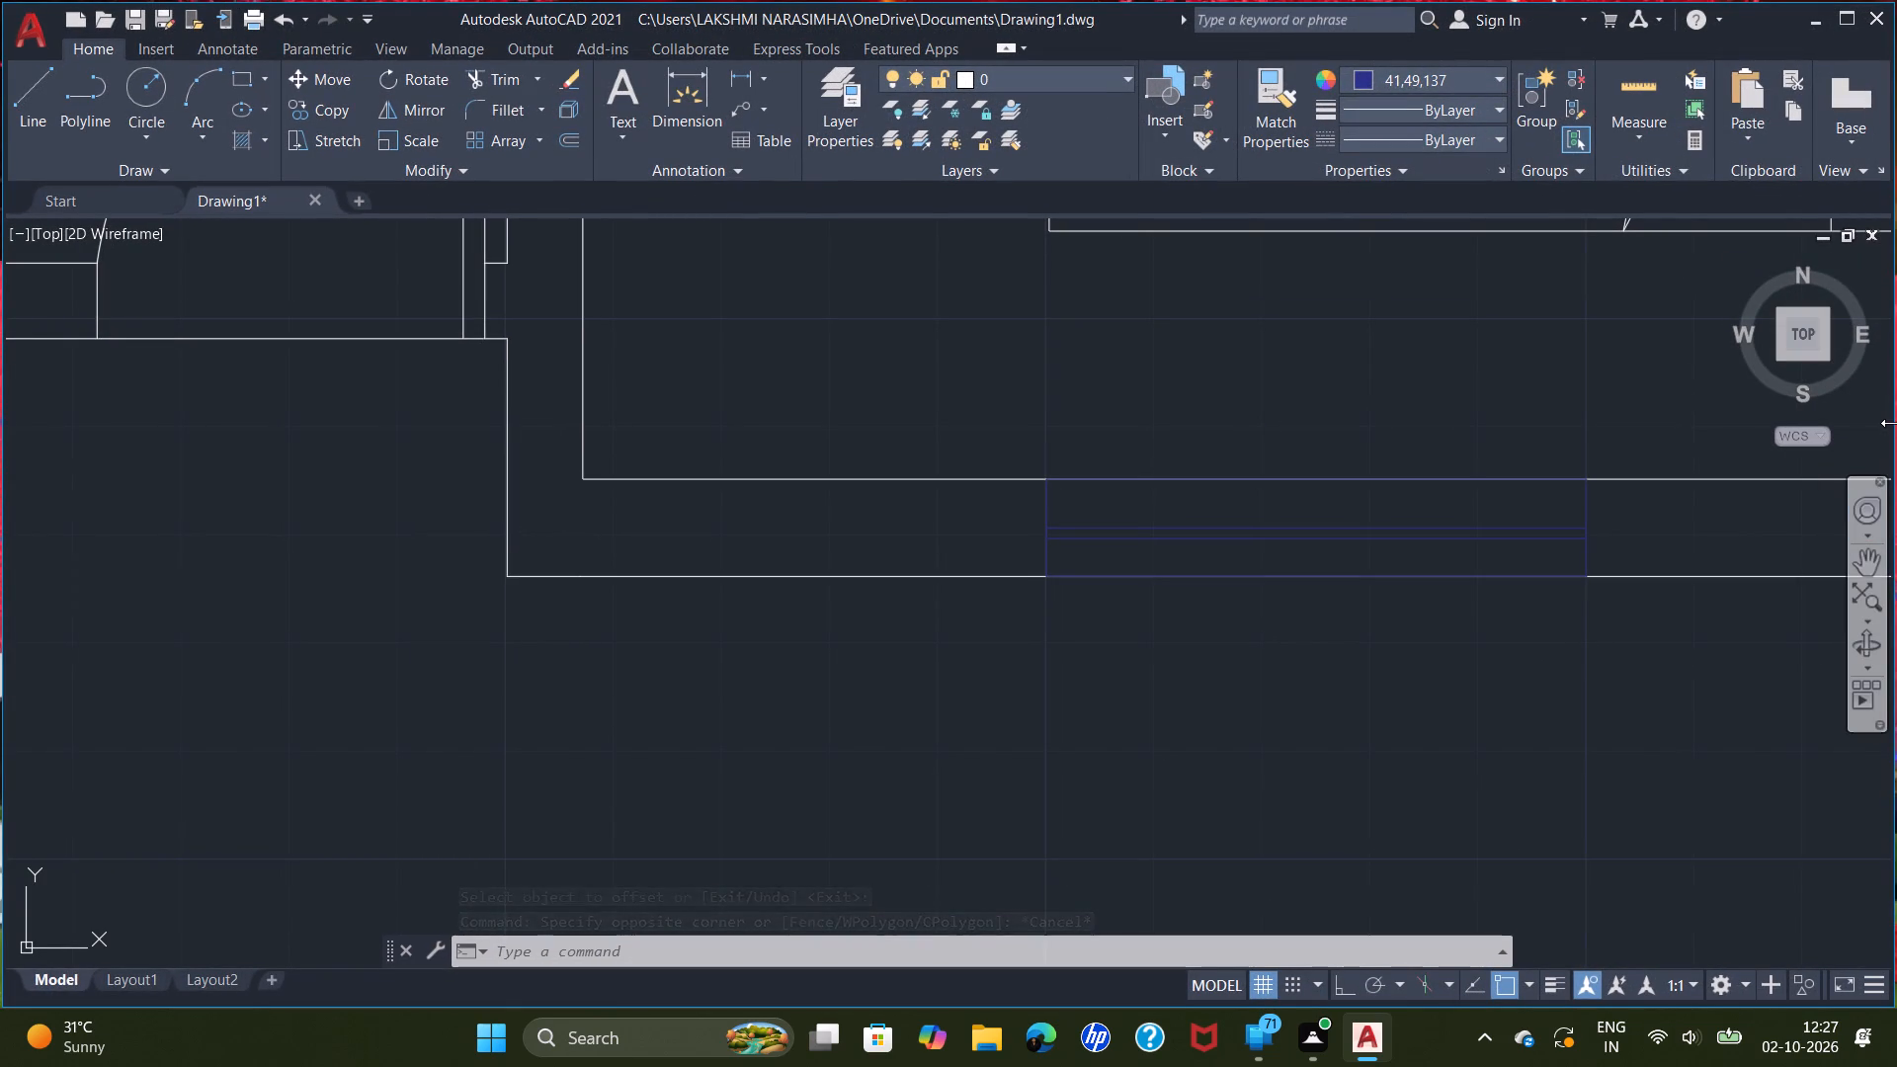
drag(1891, 423, 1228, 488)
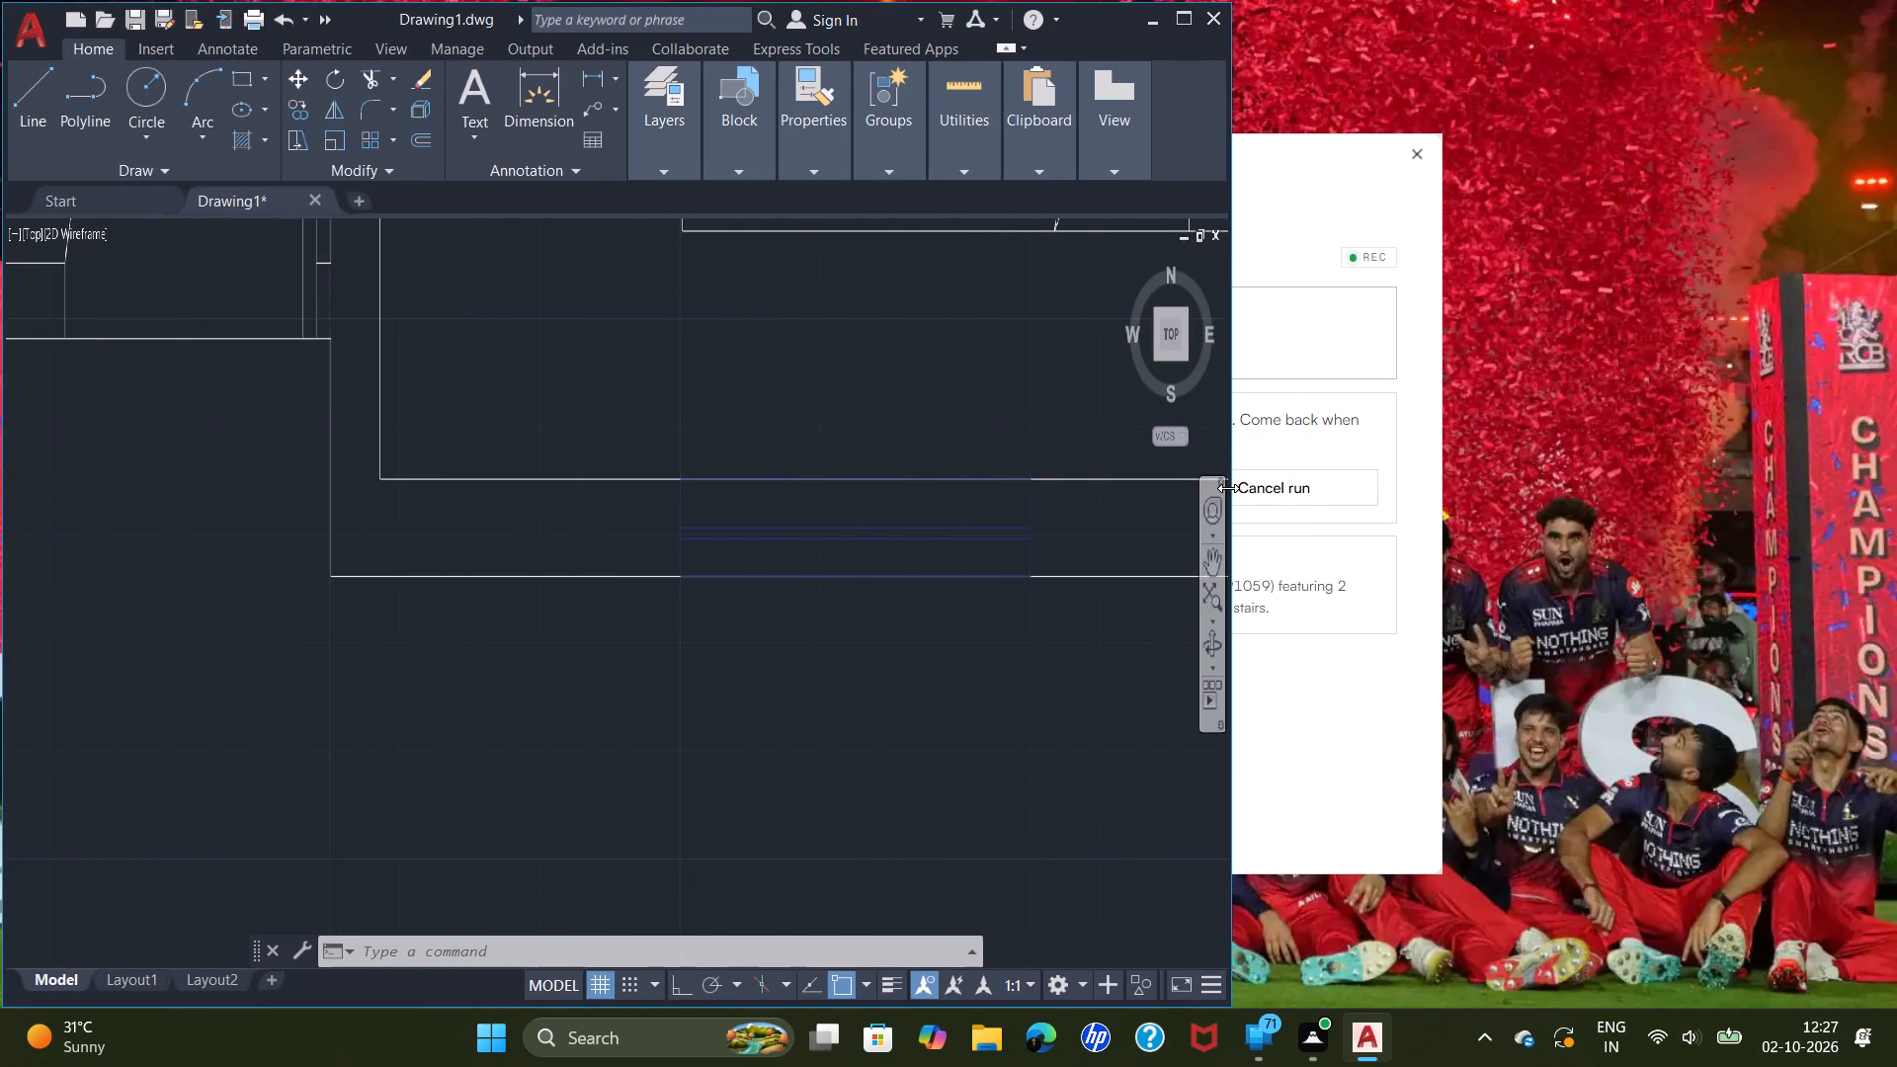
drag(1228, 488, 1243, 488)
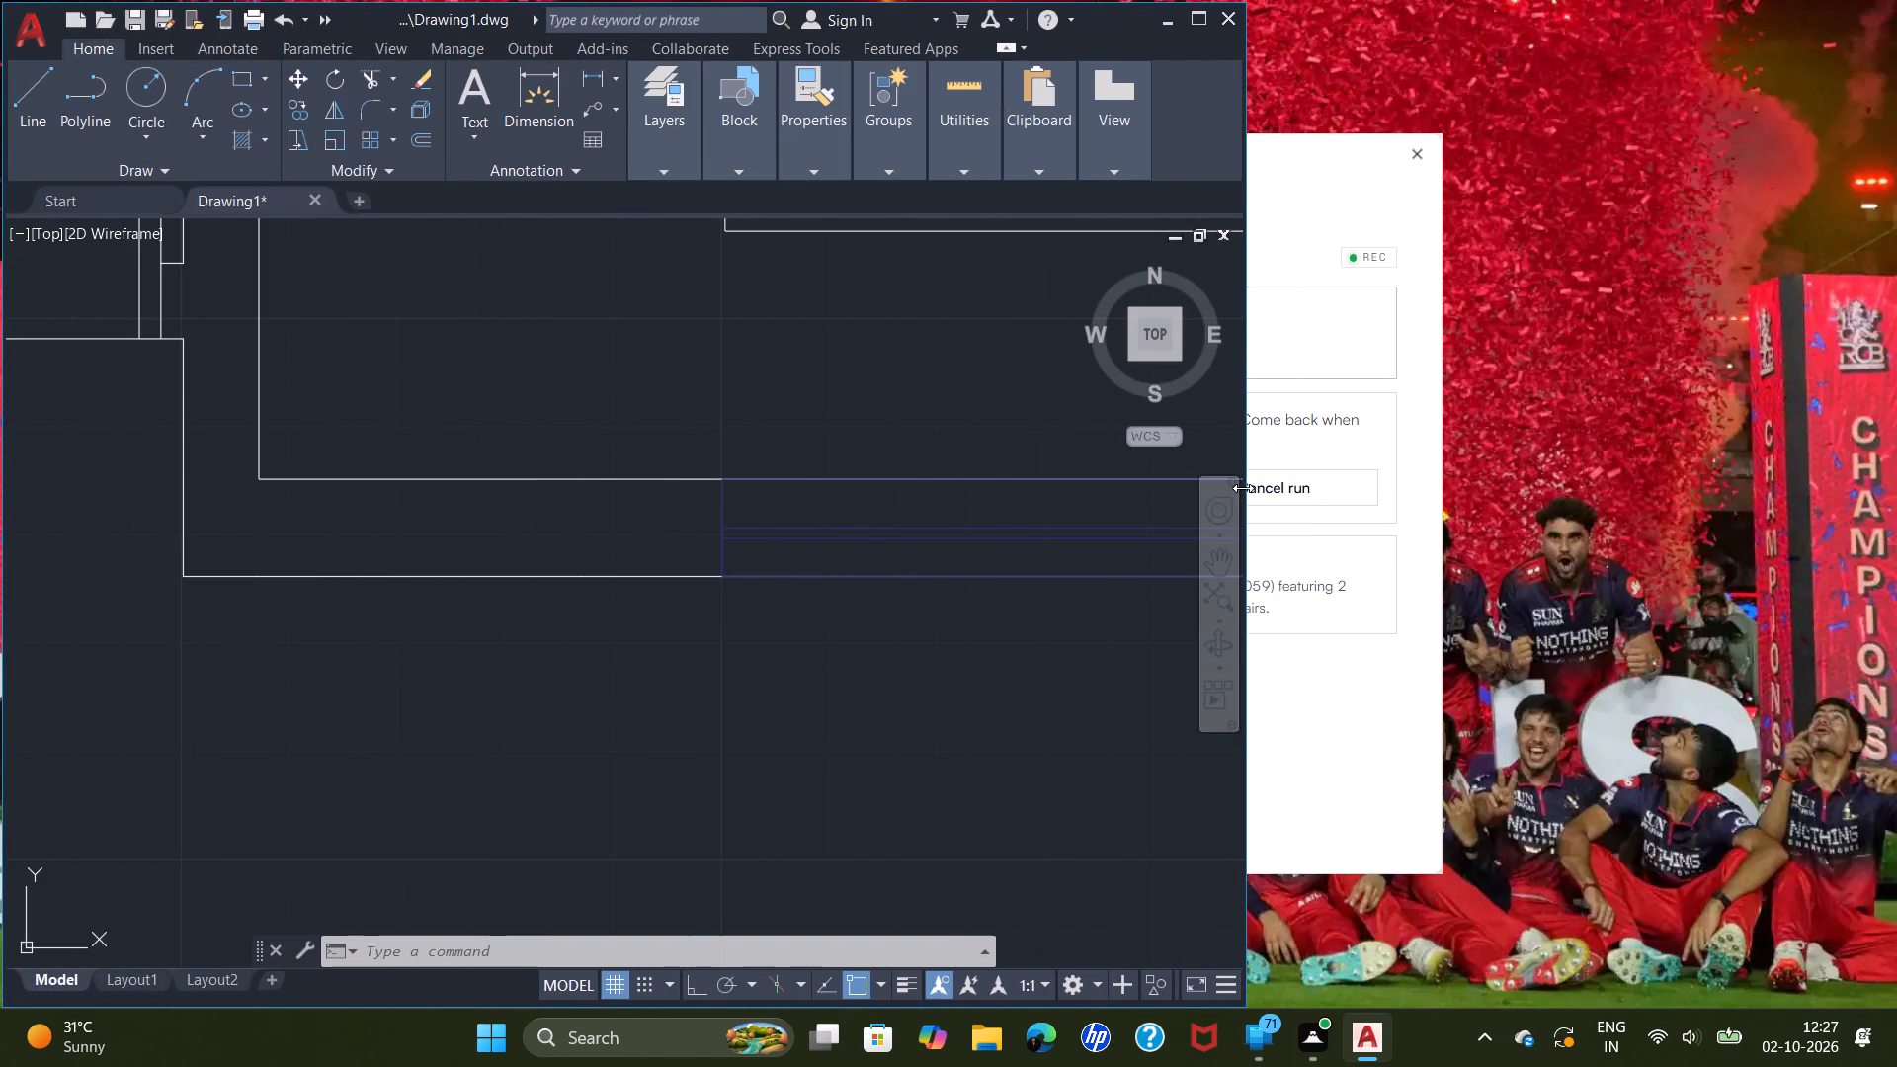
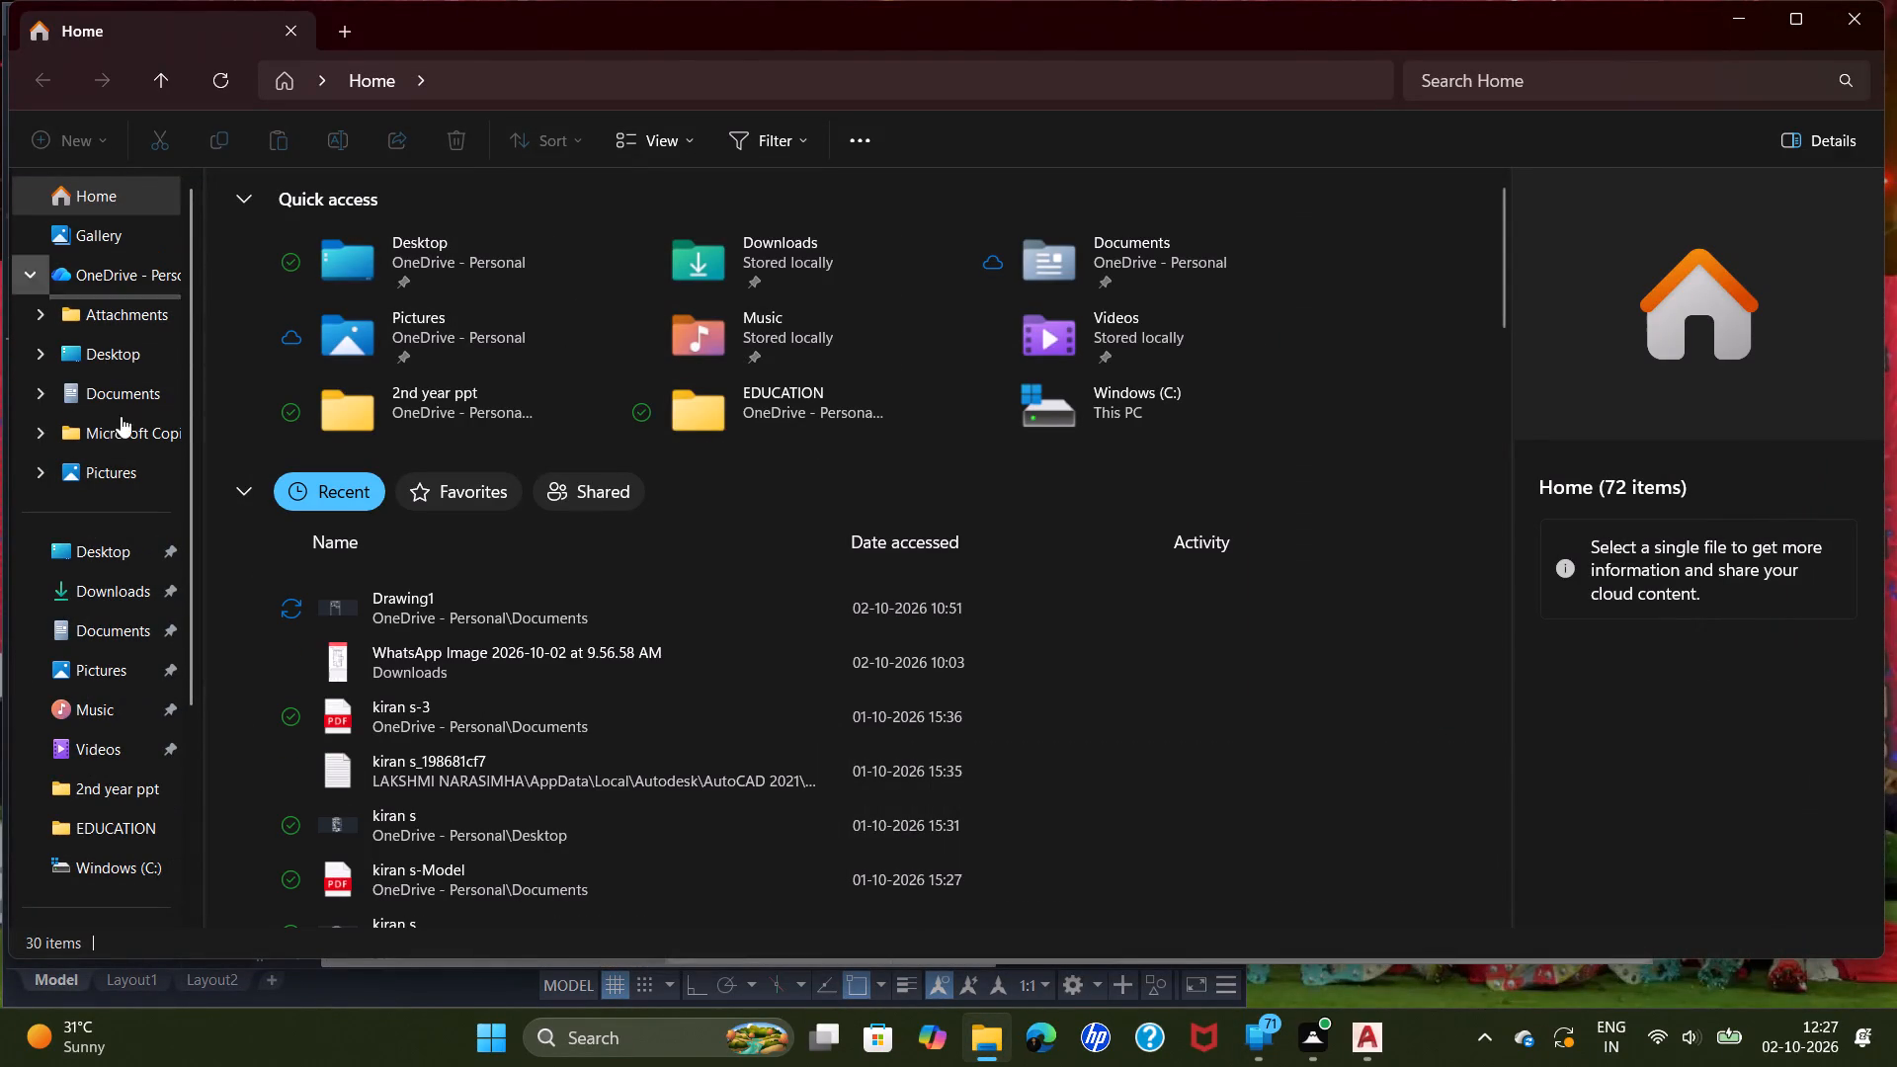
Open the 20x38 north-face house plan image dated 2026-10-02 from the Downloads folder and view it full-screen.
click(135, 581)
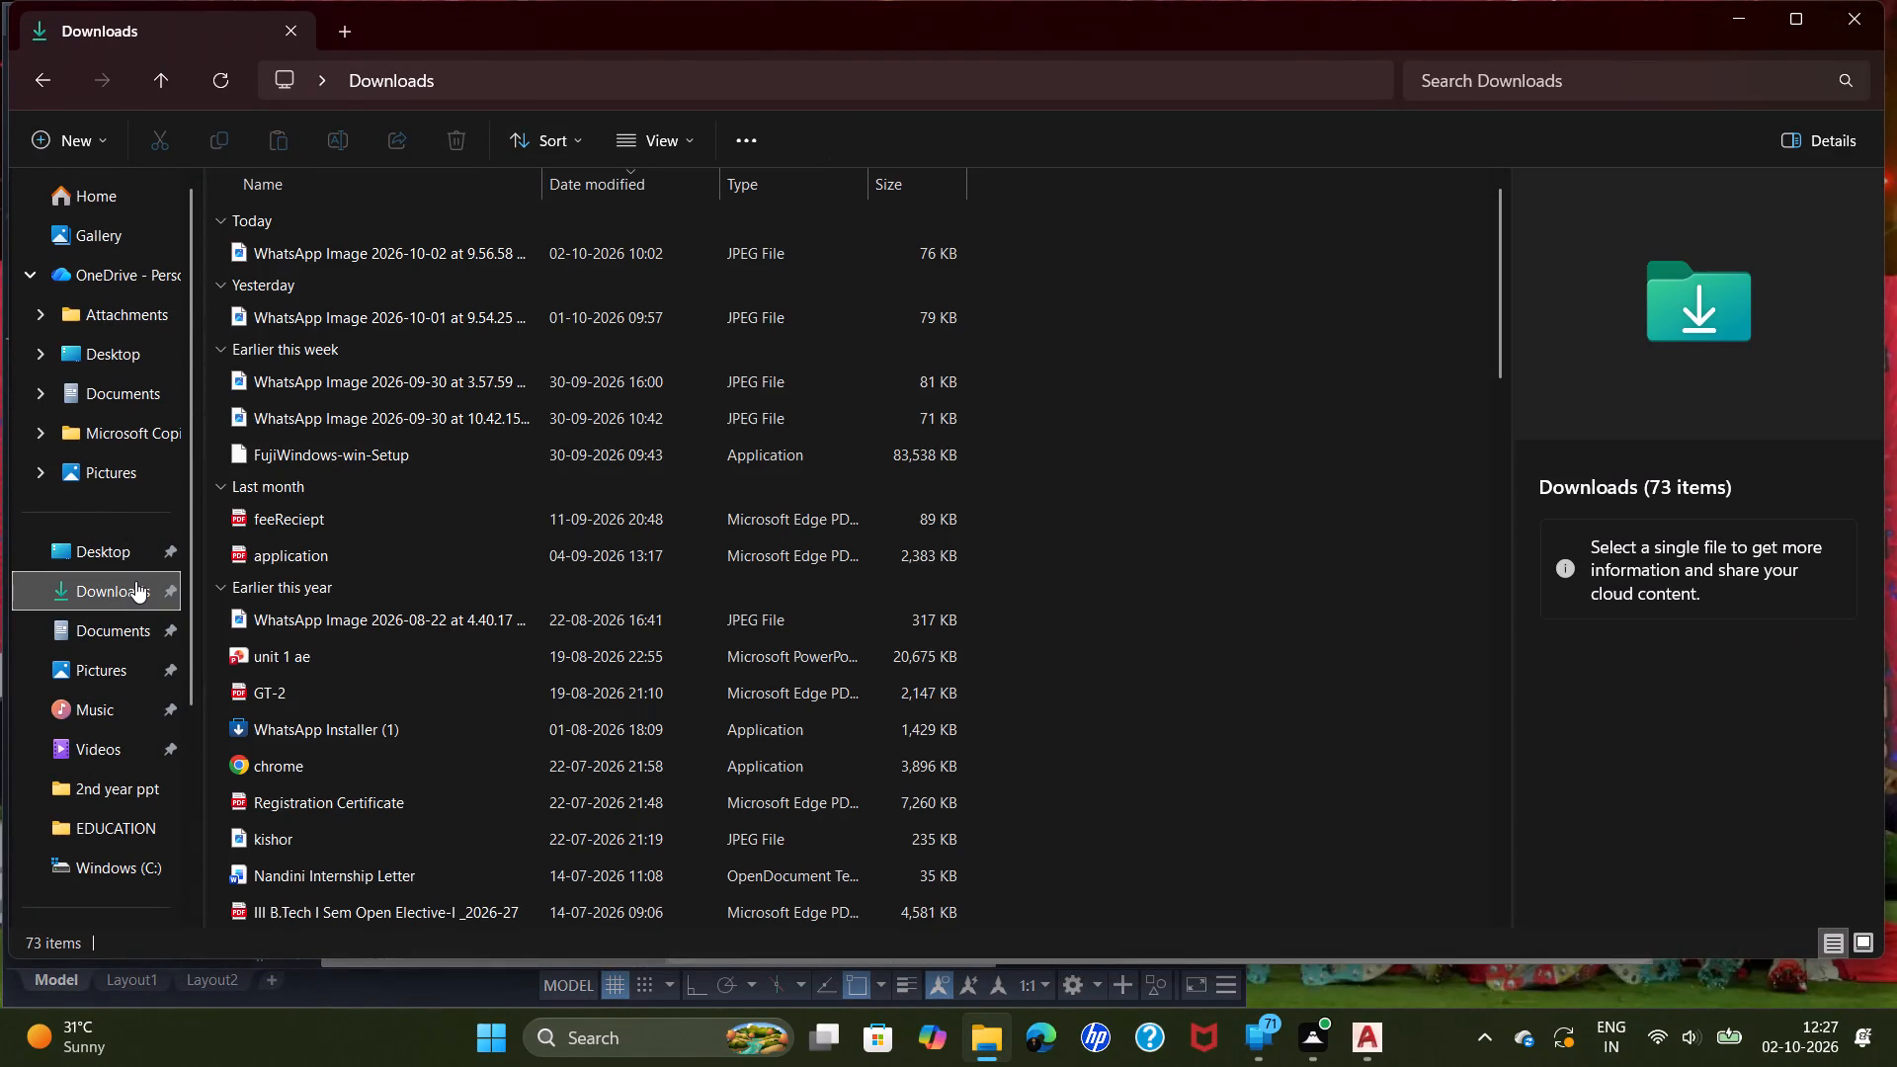
double_click(342, 257)
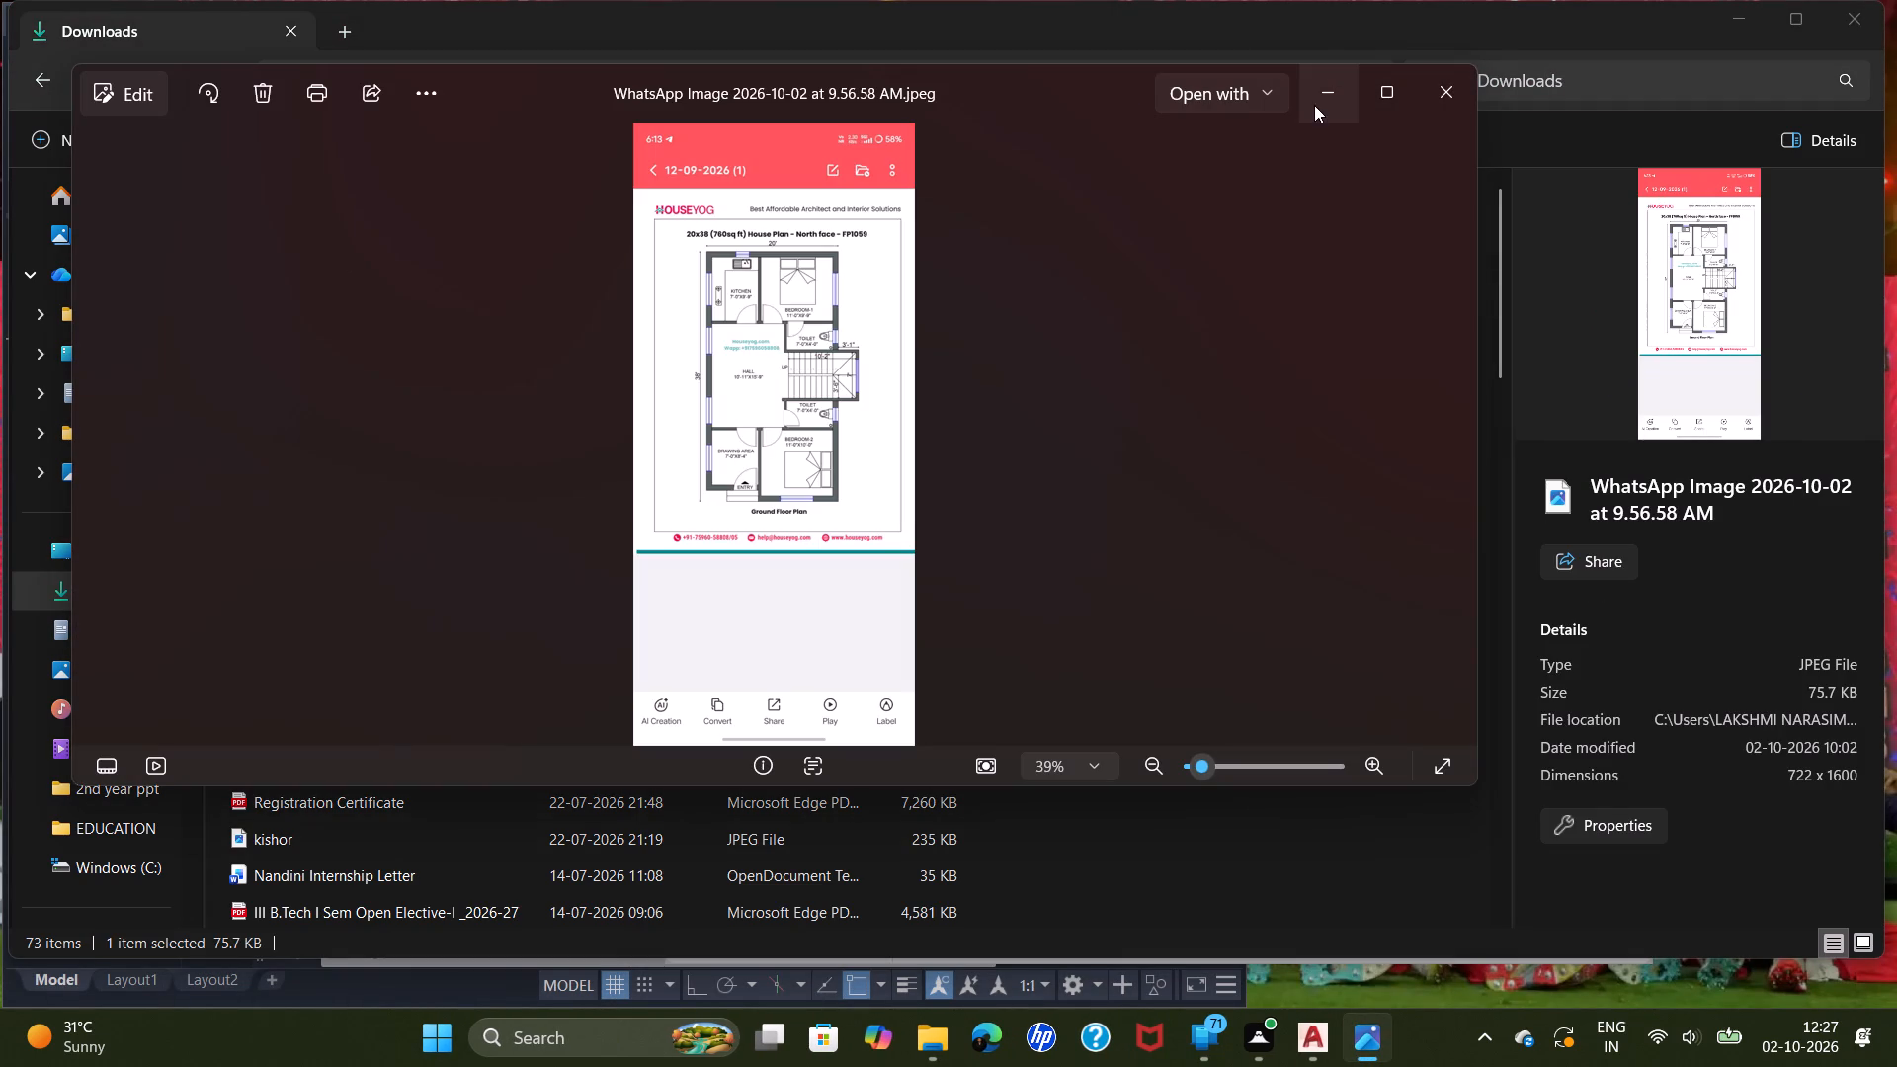
click(1392, 101)
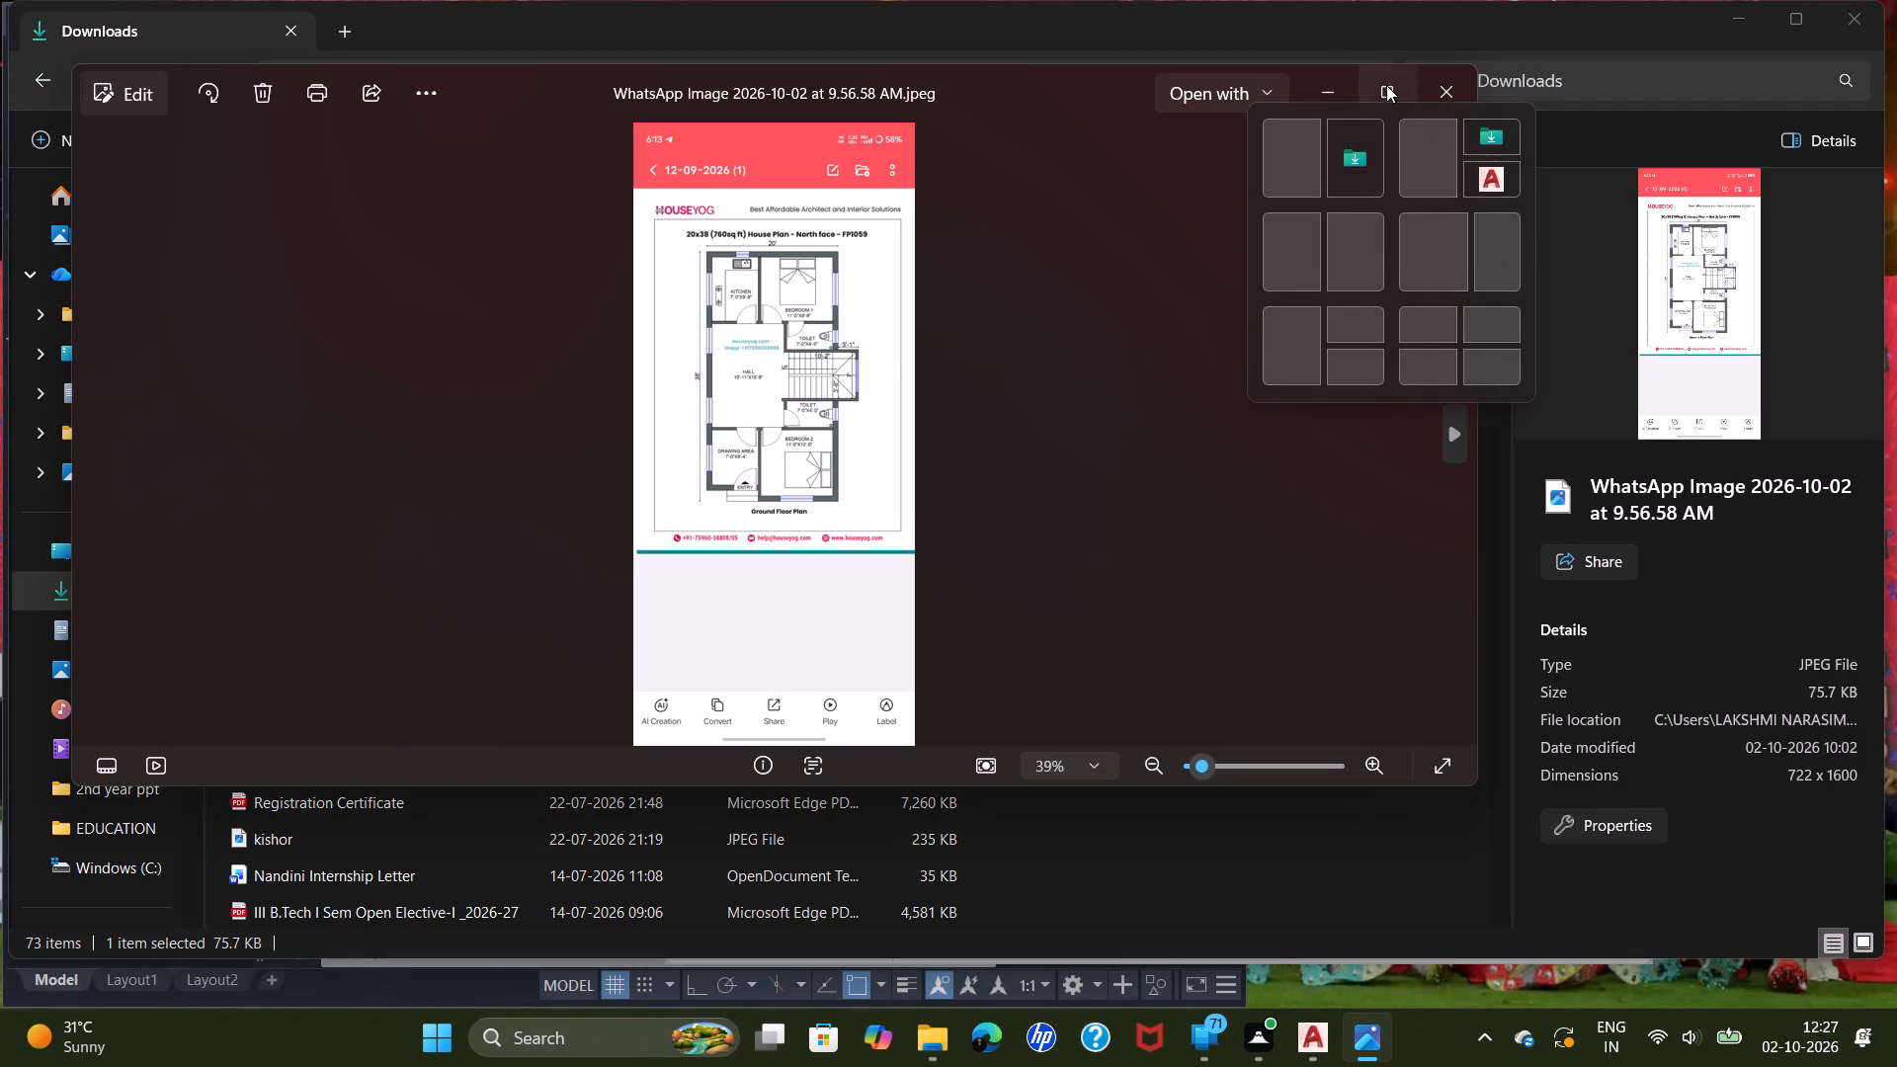
drag(1342, 69, 1272, 35)
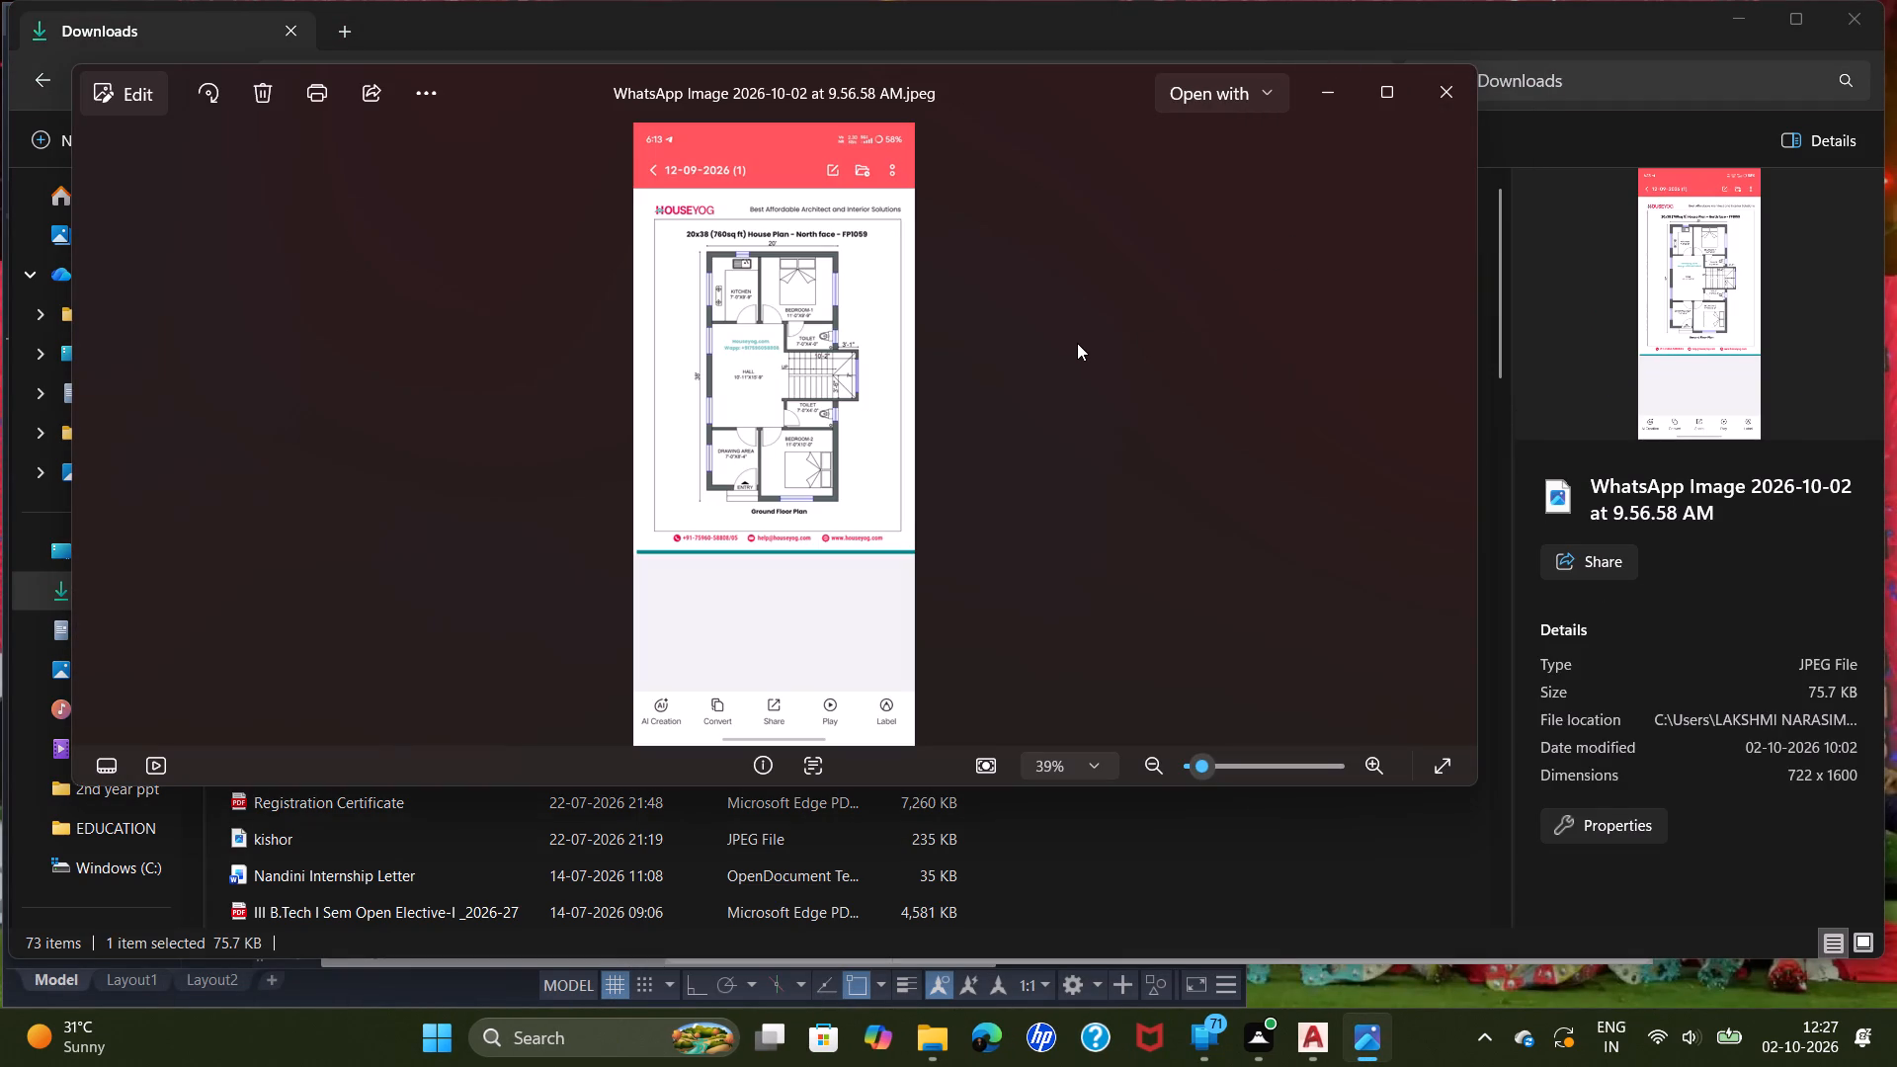
click(1389, 88)
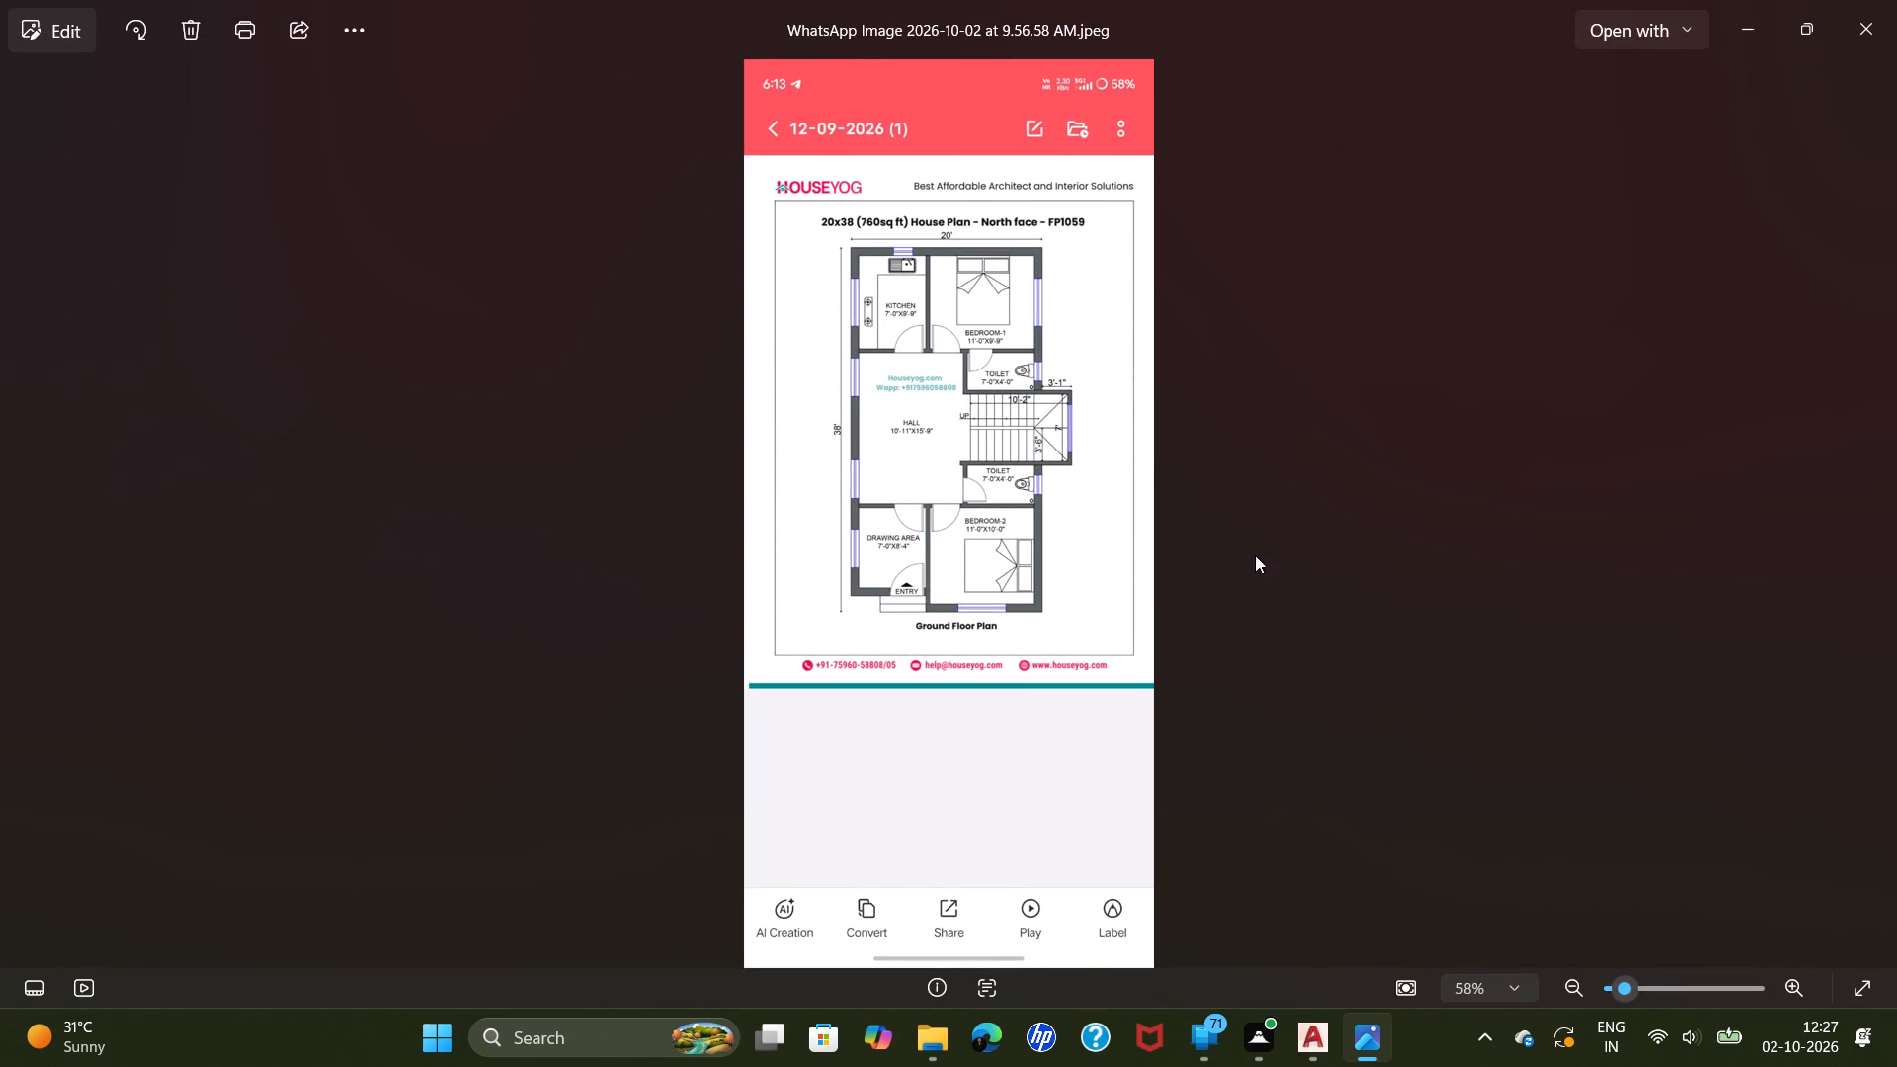
Shrink the image viewer with its thumbnail strip shown and fit it at full height beside the drawing window.
click(1319, 1044)
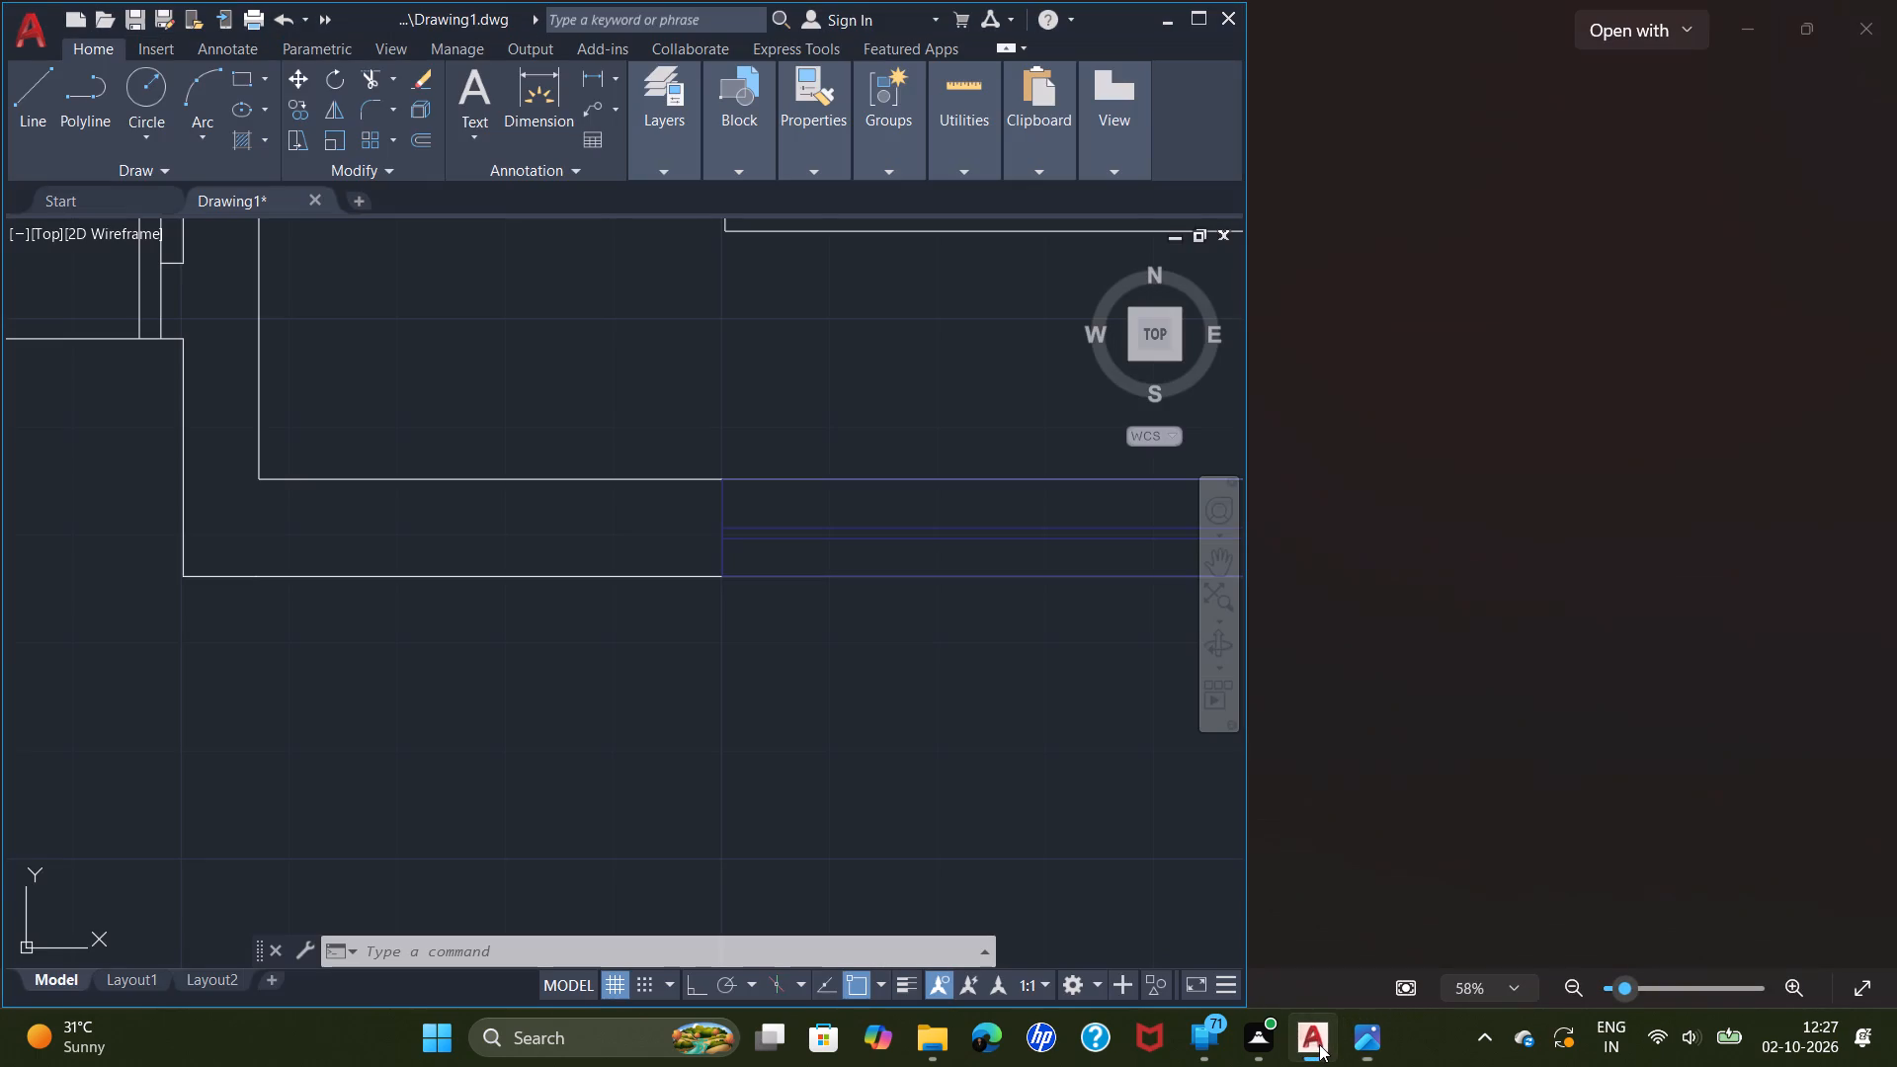
click(1440, 366)
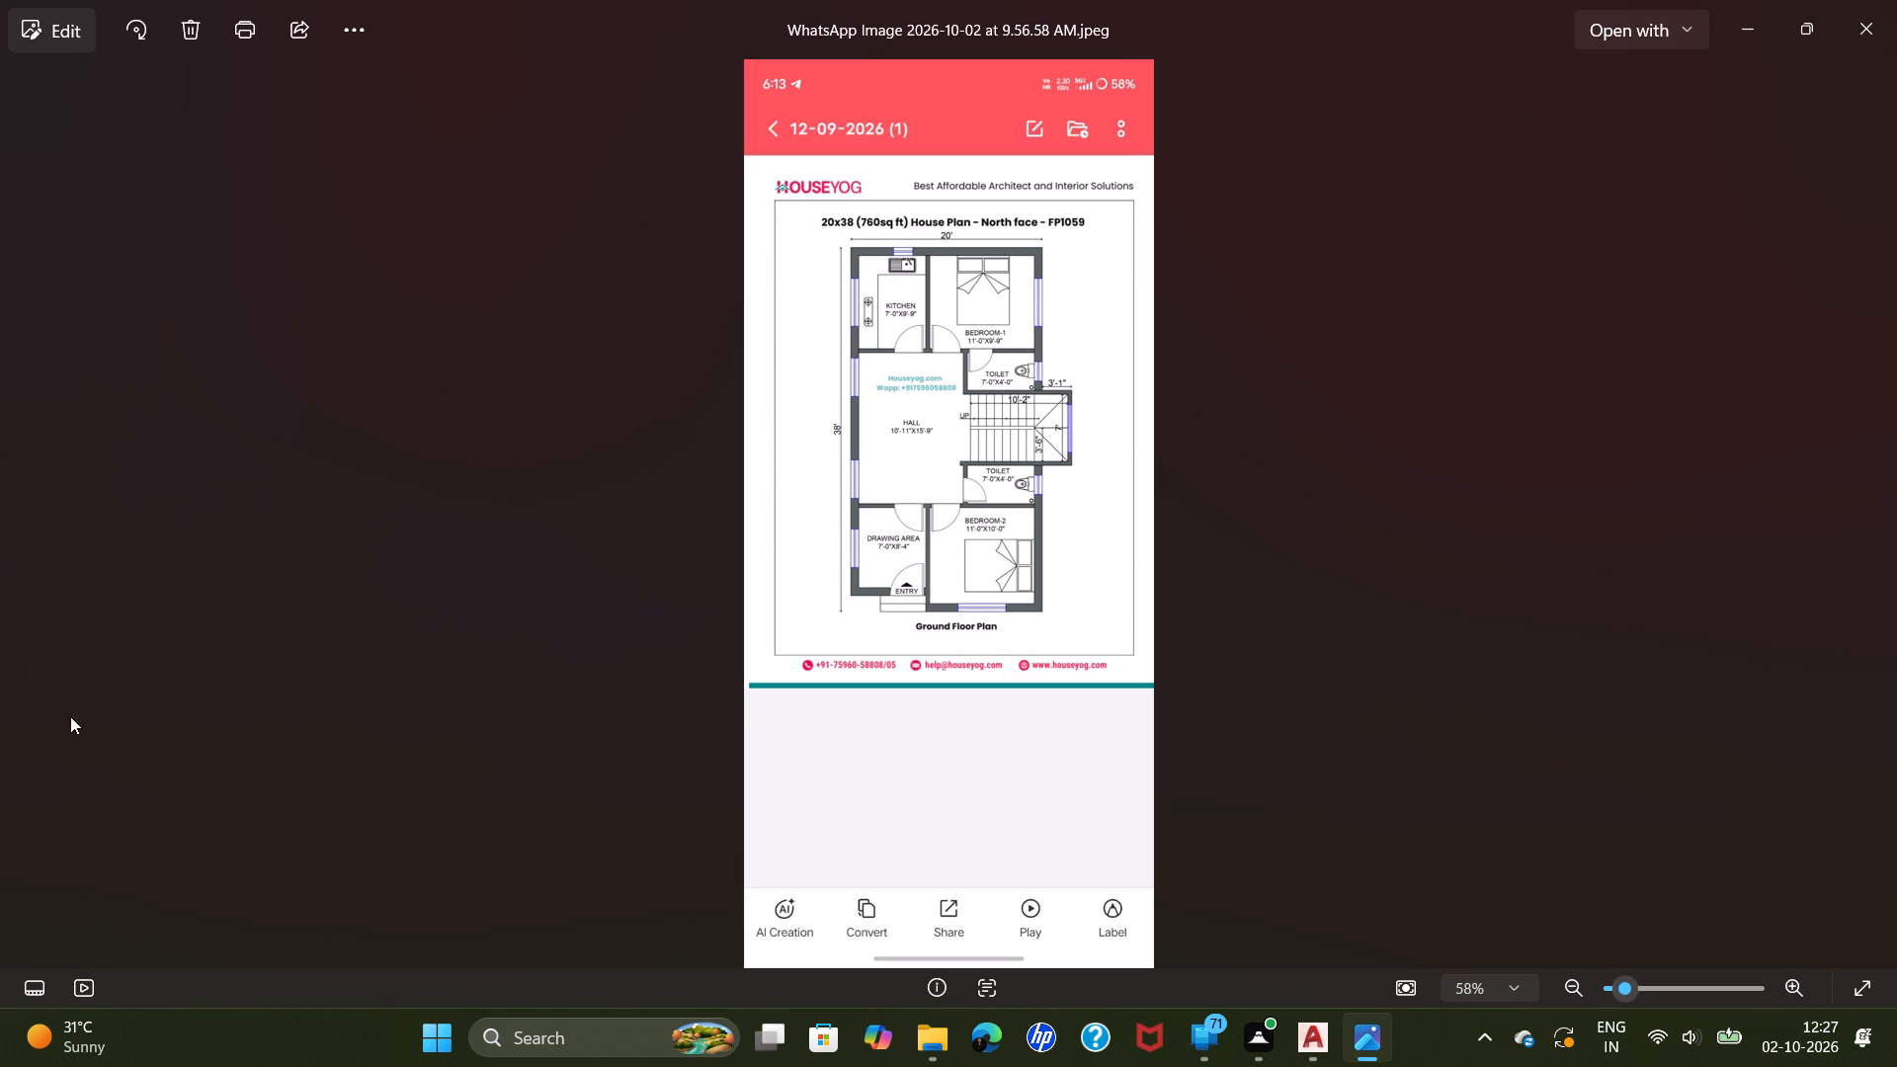
click(35, 983)
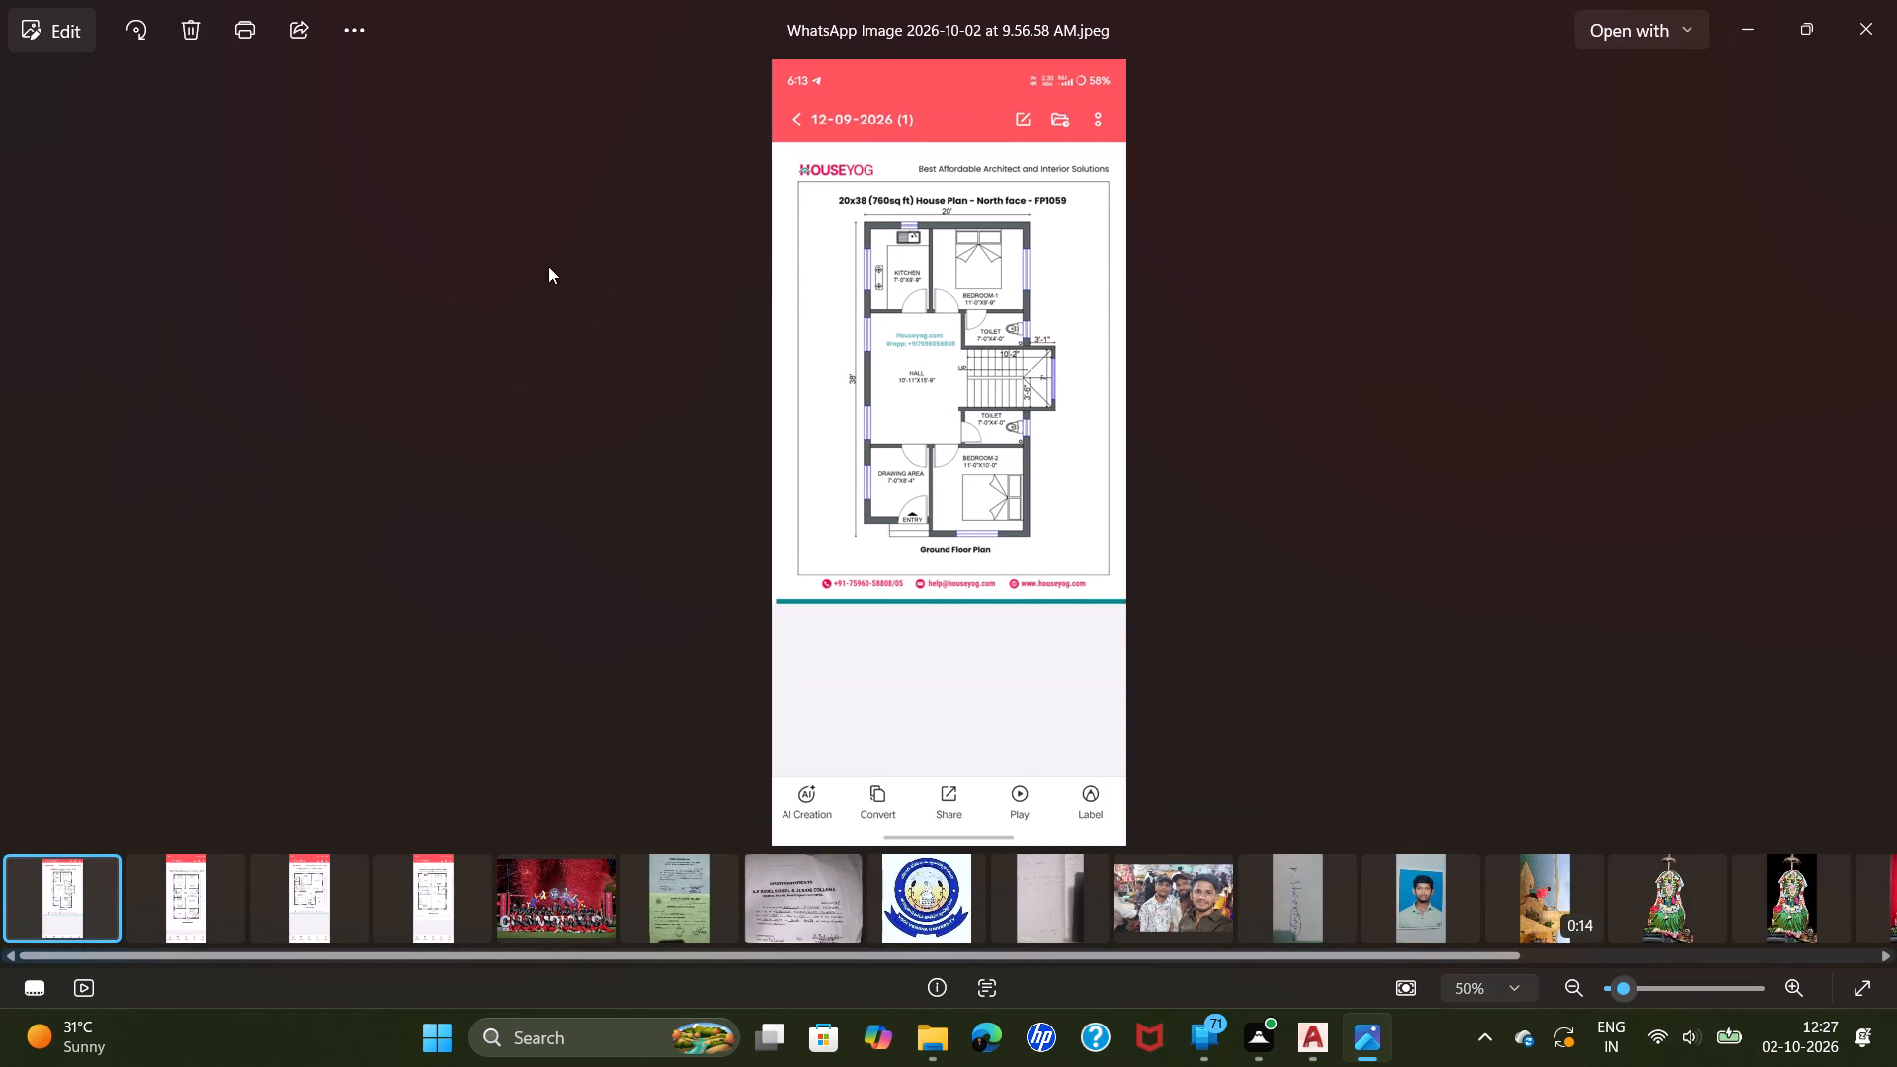
click(1806, 29)
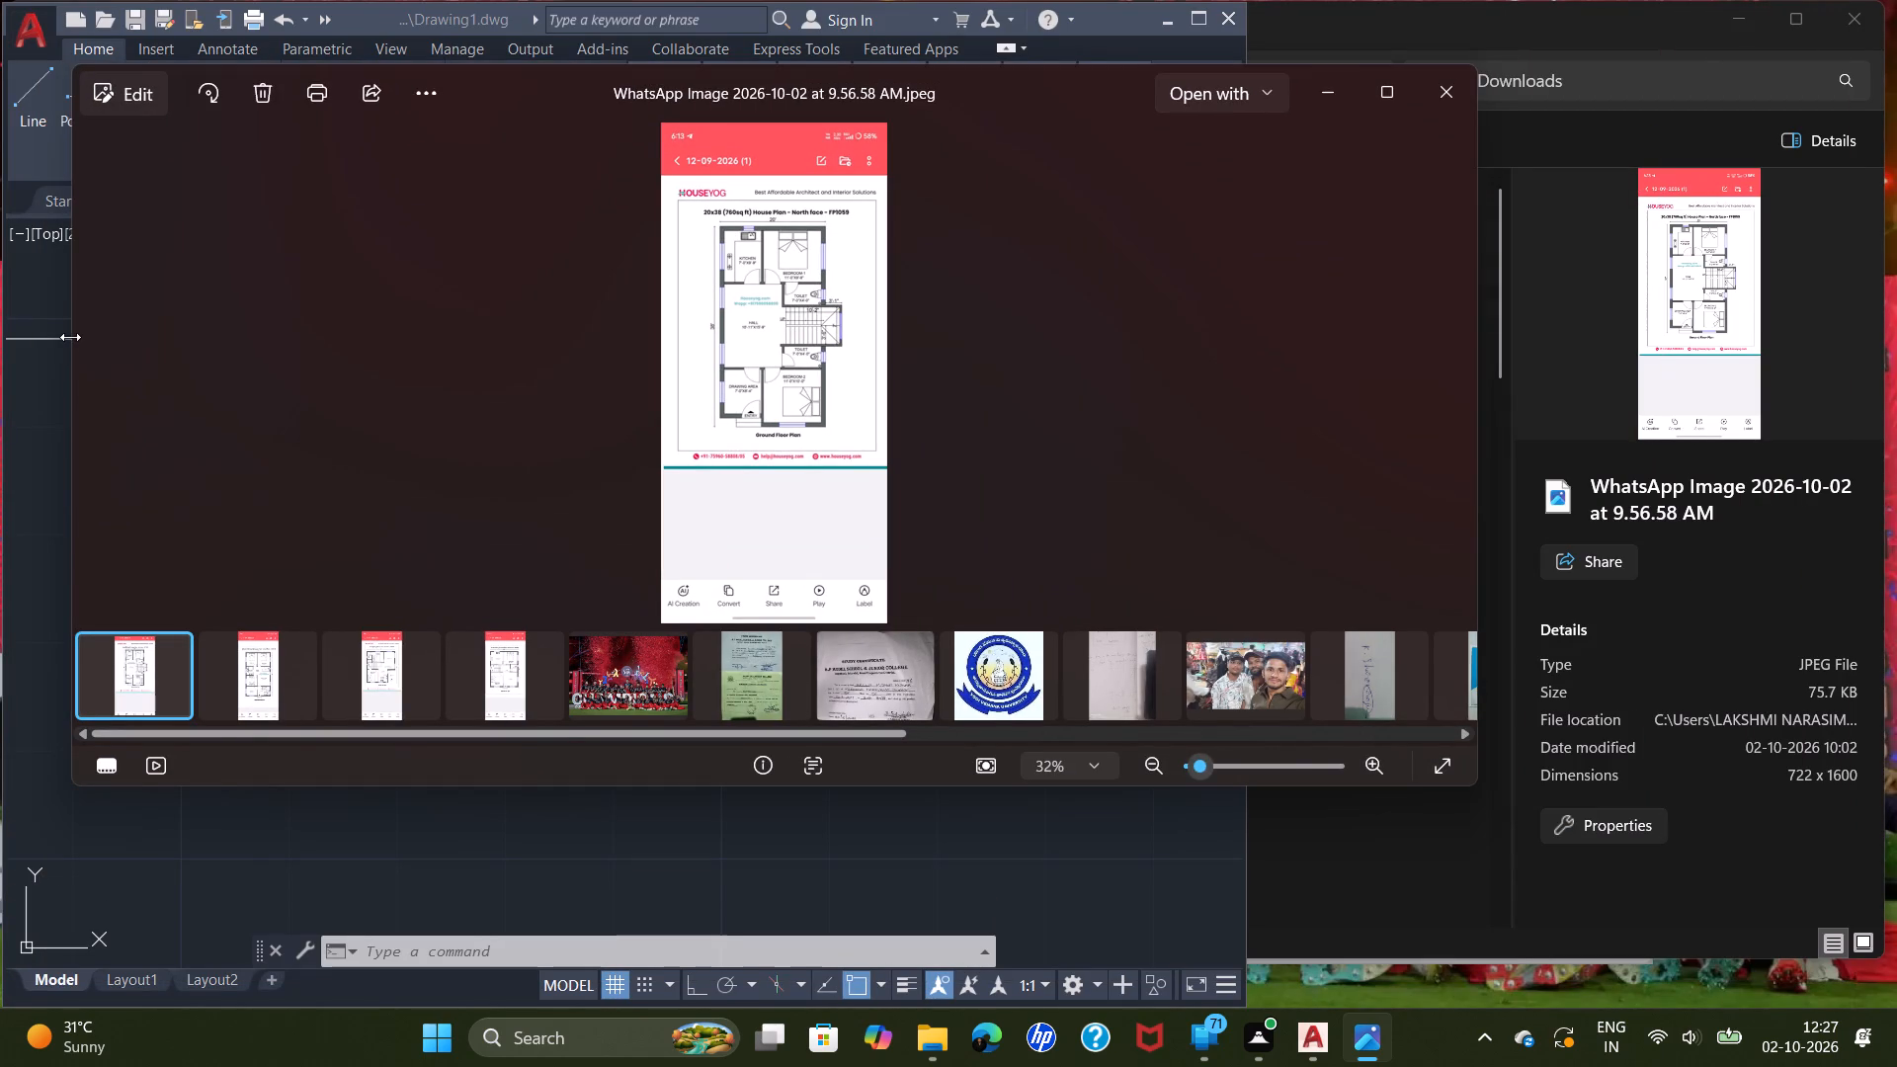
drag(70, 337, 611, 319)
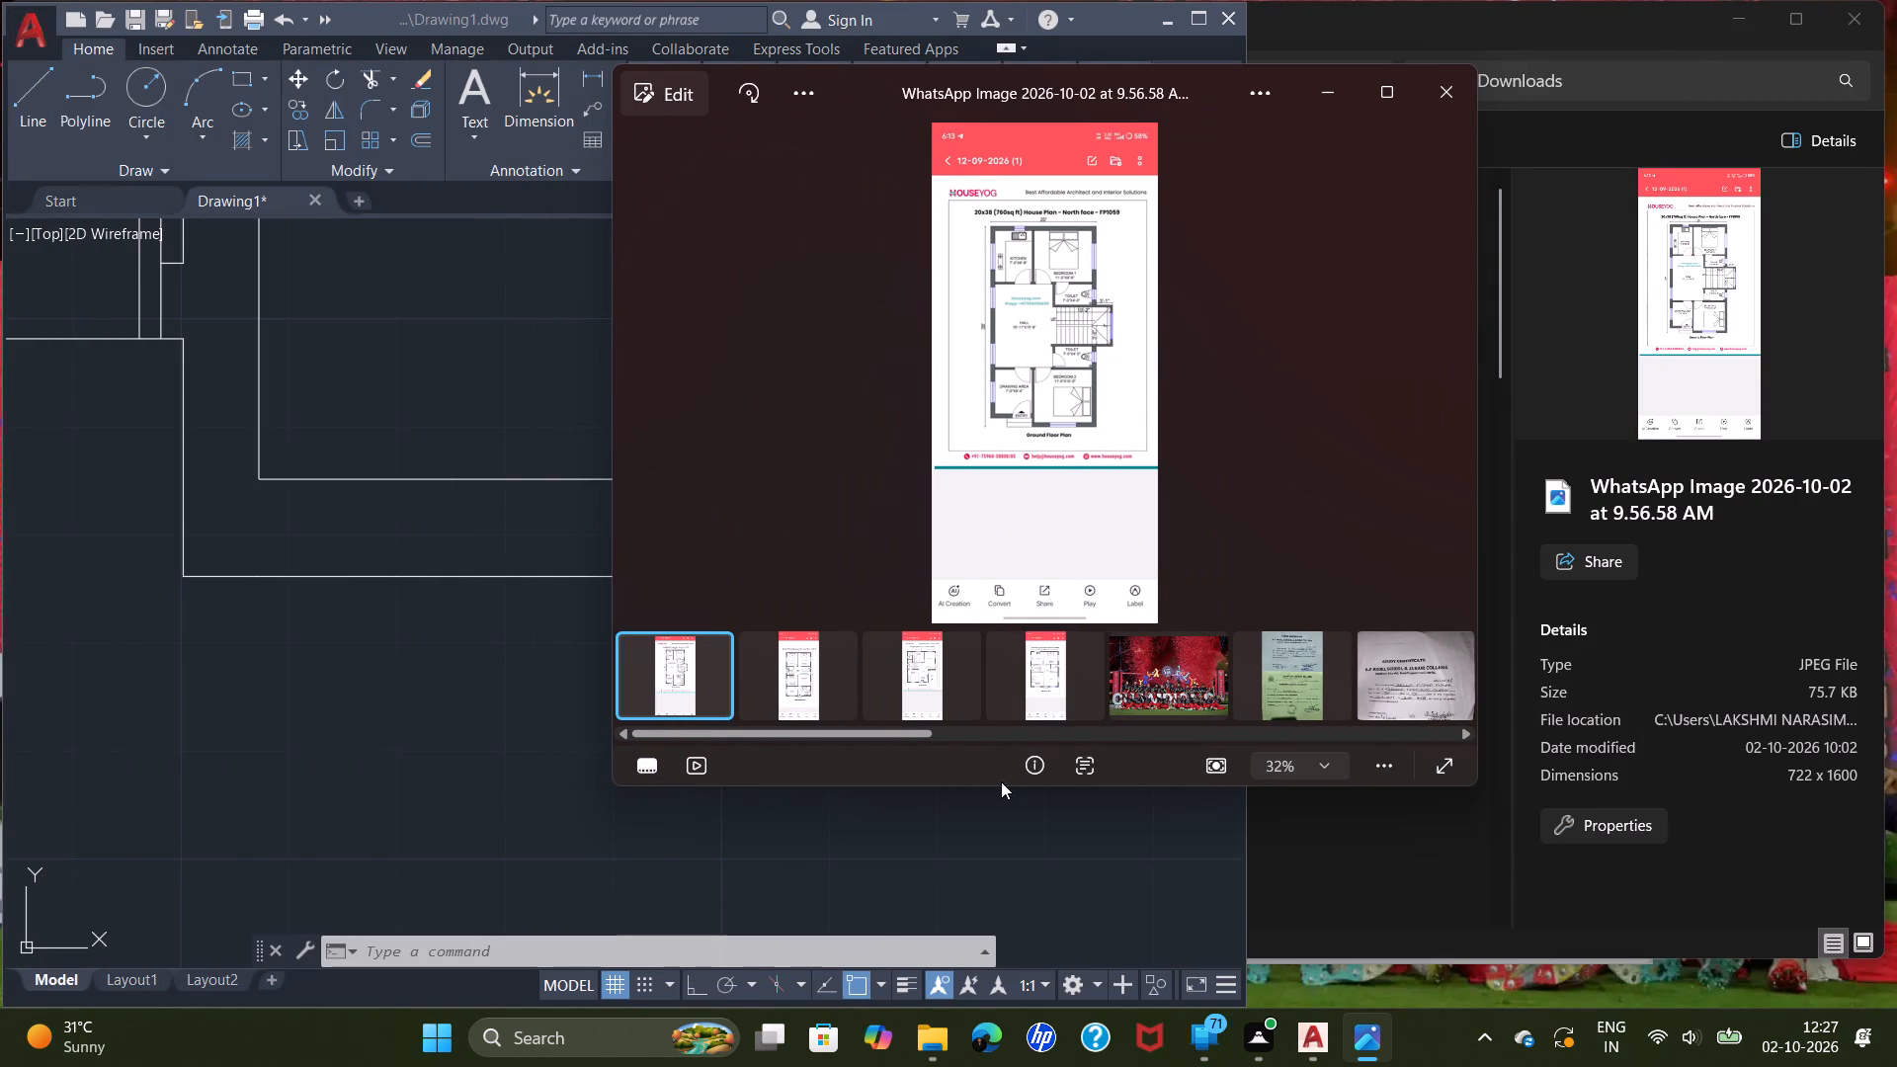
drag(997, 788, 1045, 1007)
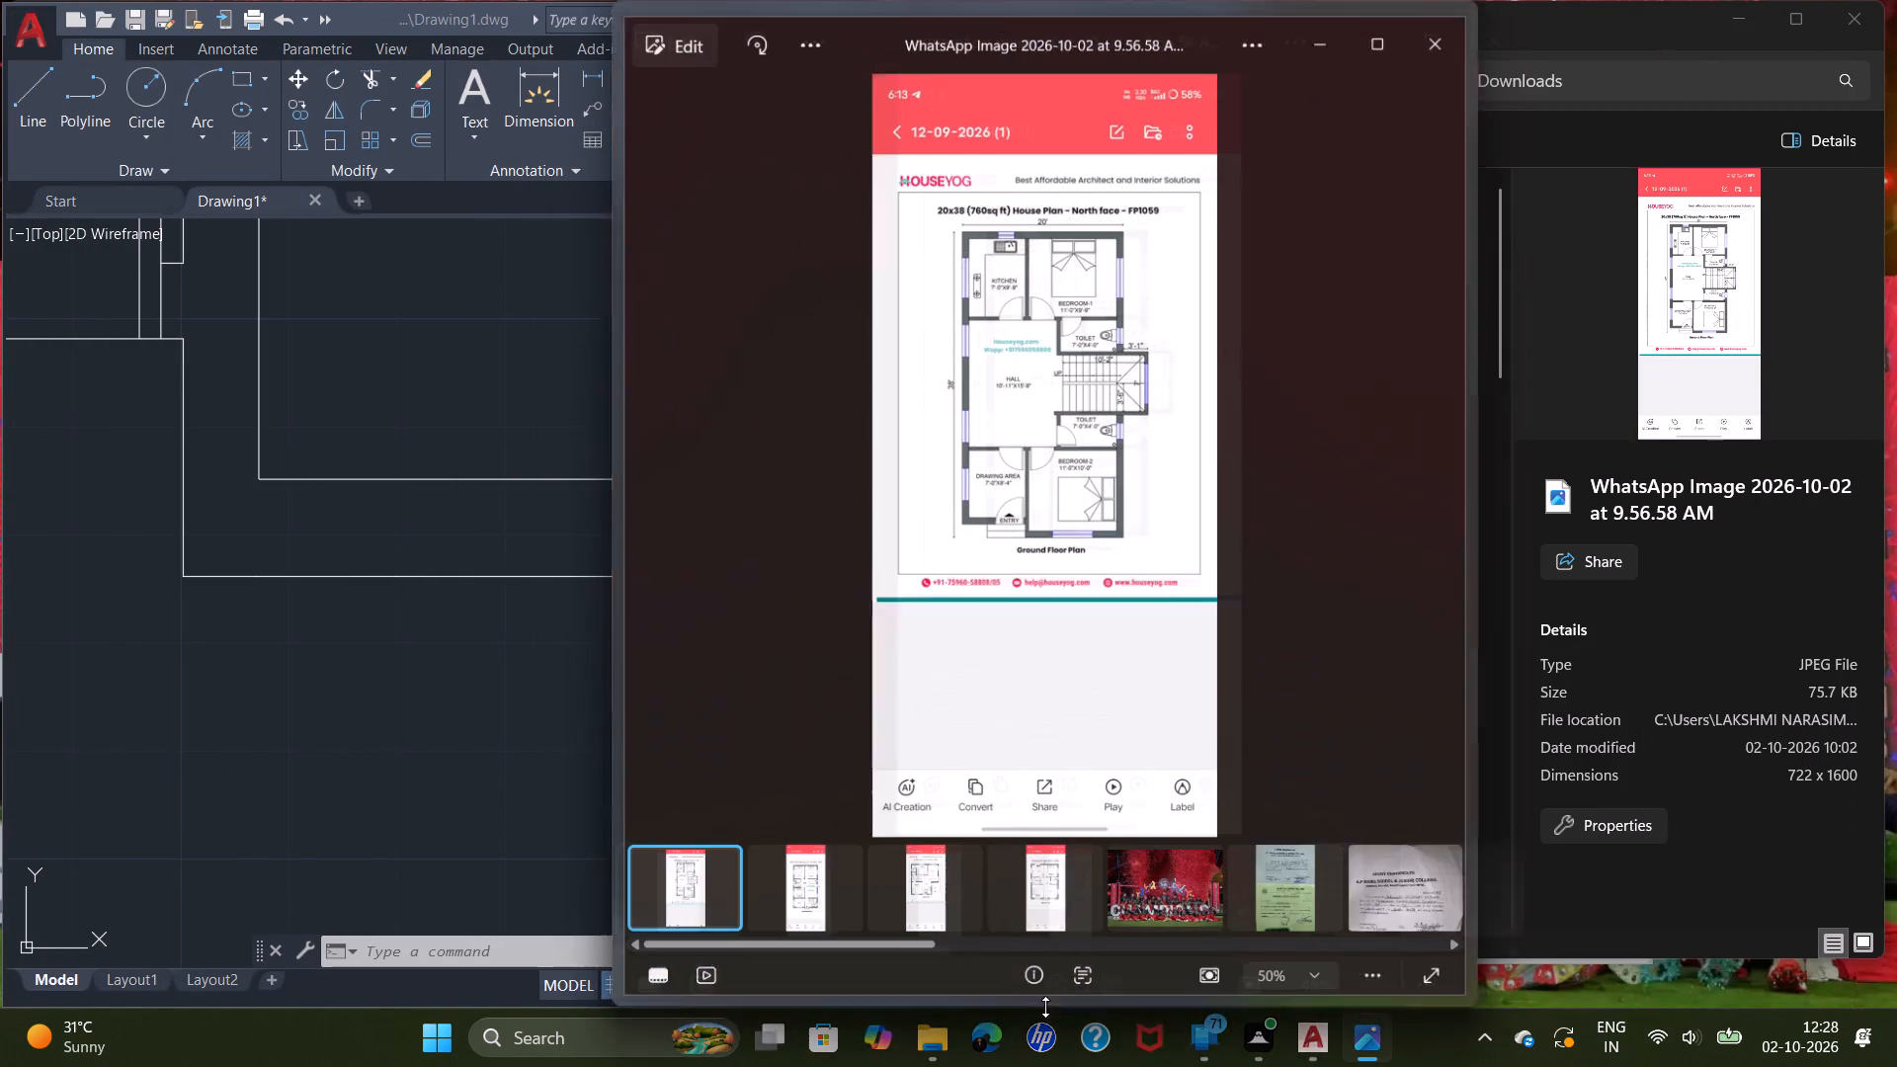
ctrl+scroll(1093, 510, up, 6)
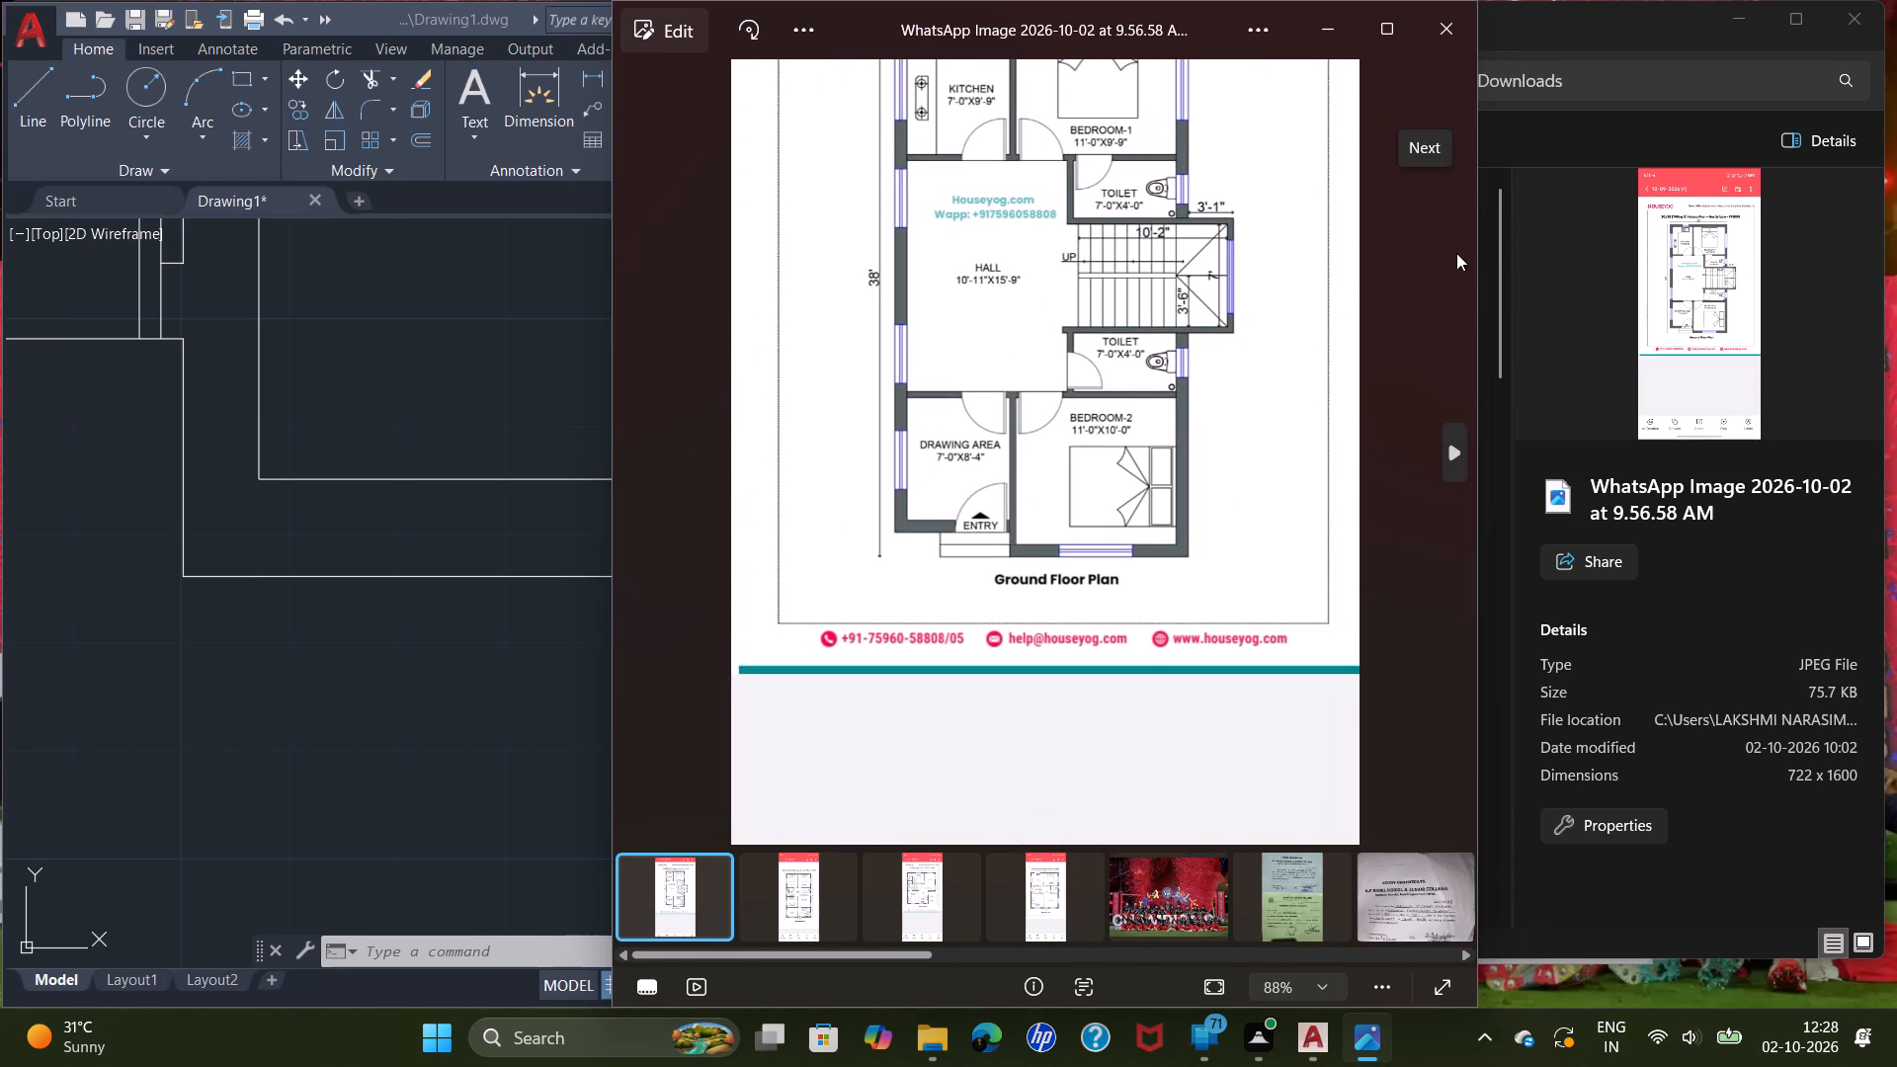
drag(847, 17, 1276, 46)
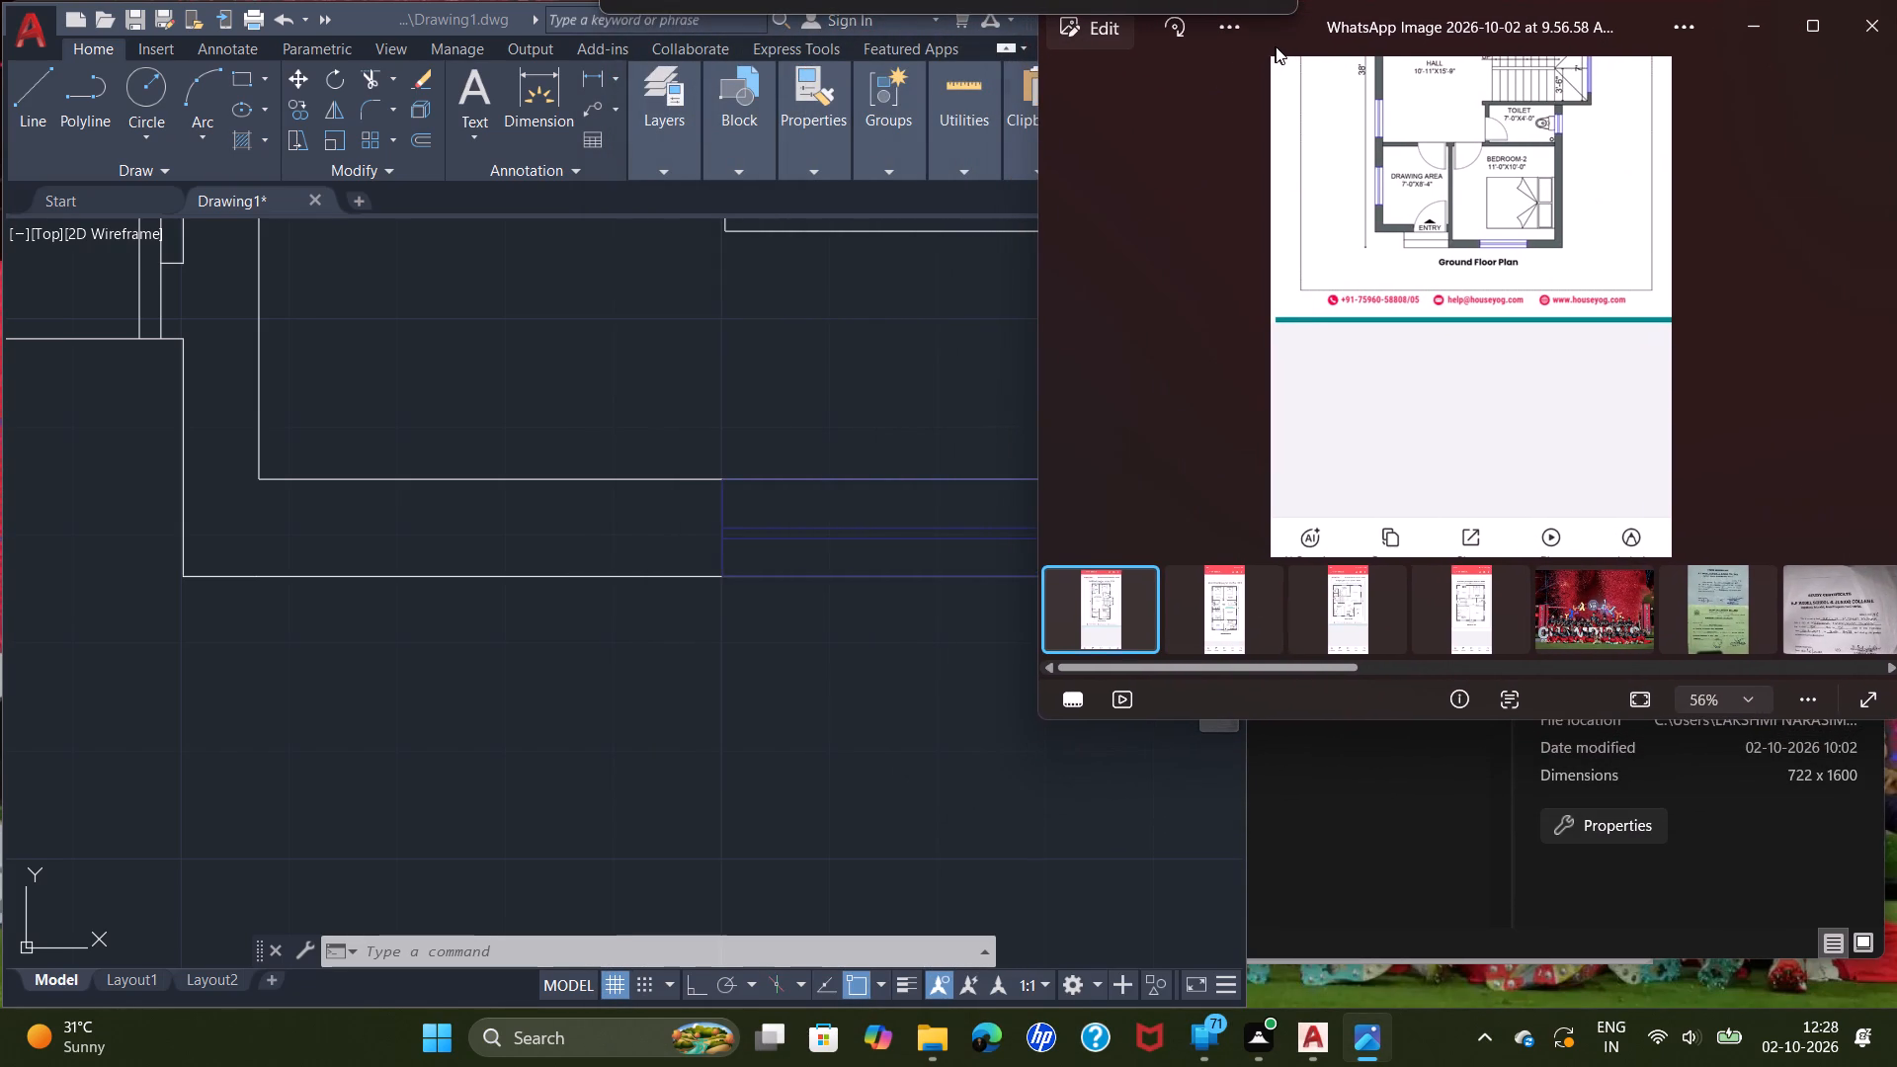
drag(1276, 46, 1278, 43)
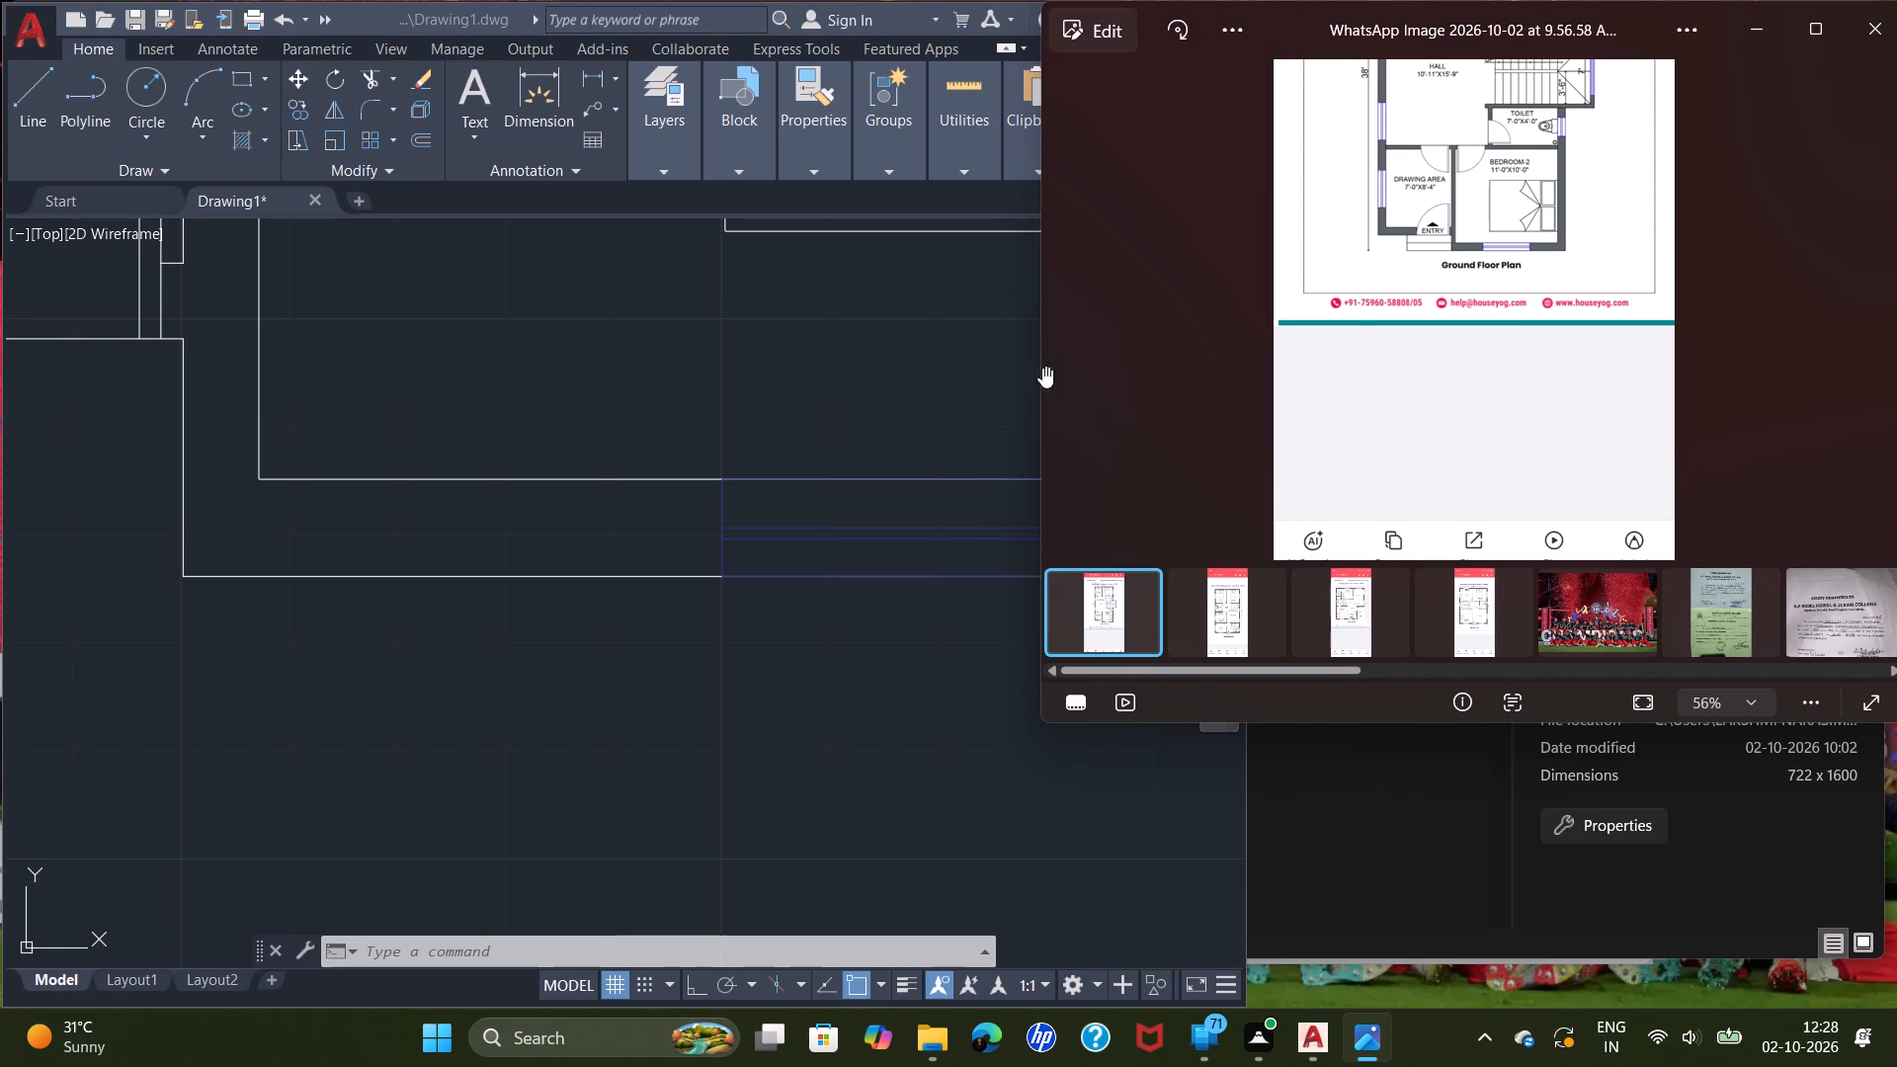
drag(1039, 367, 1276, 407)
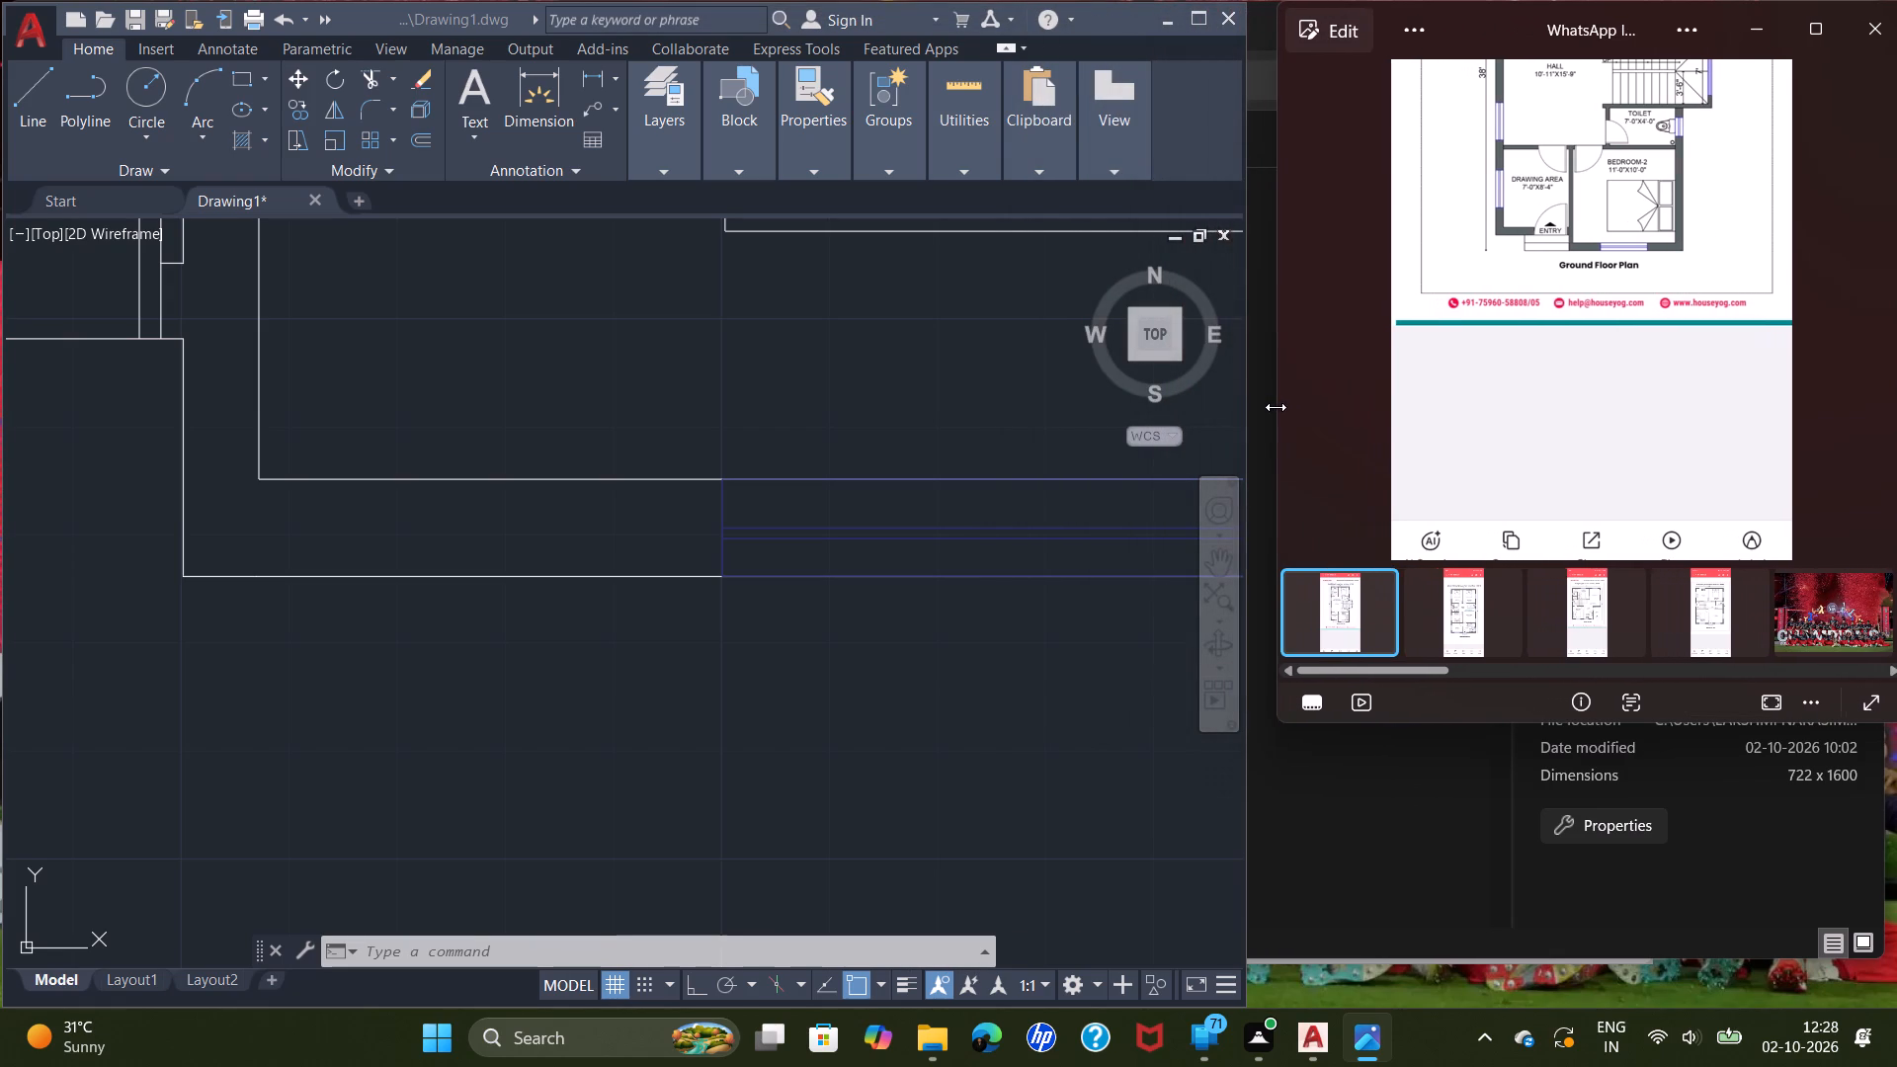
drag(1276, 407, 1288, 411)
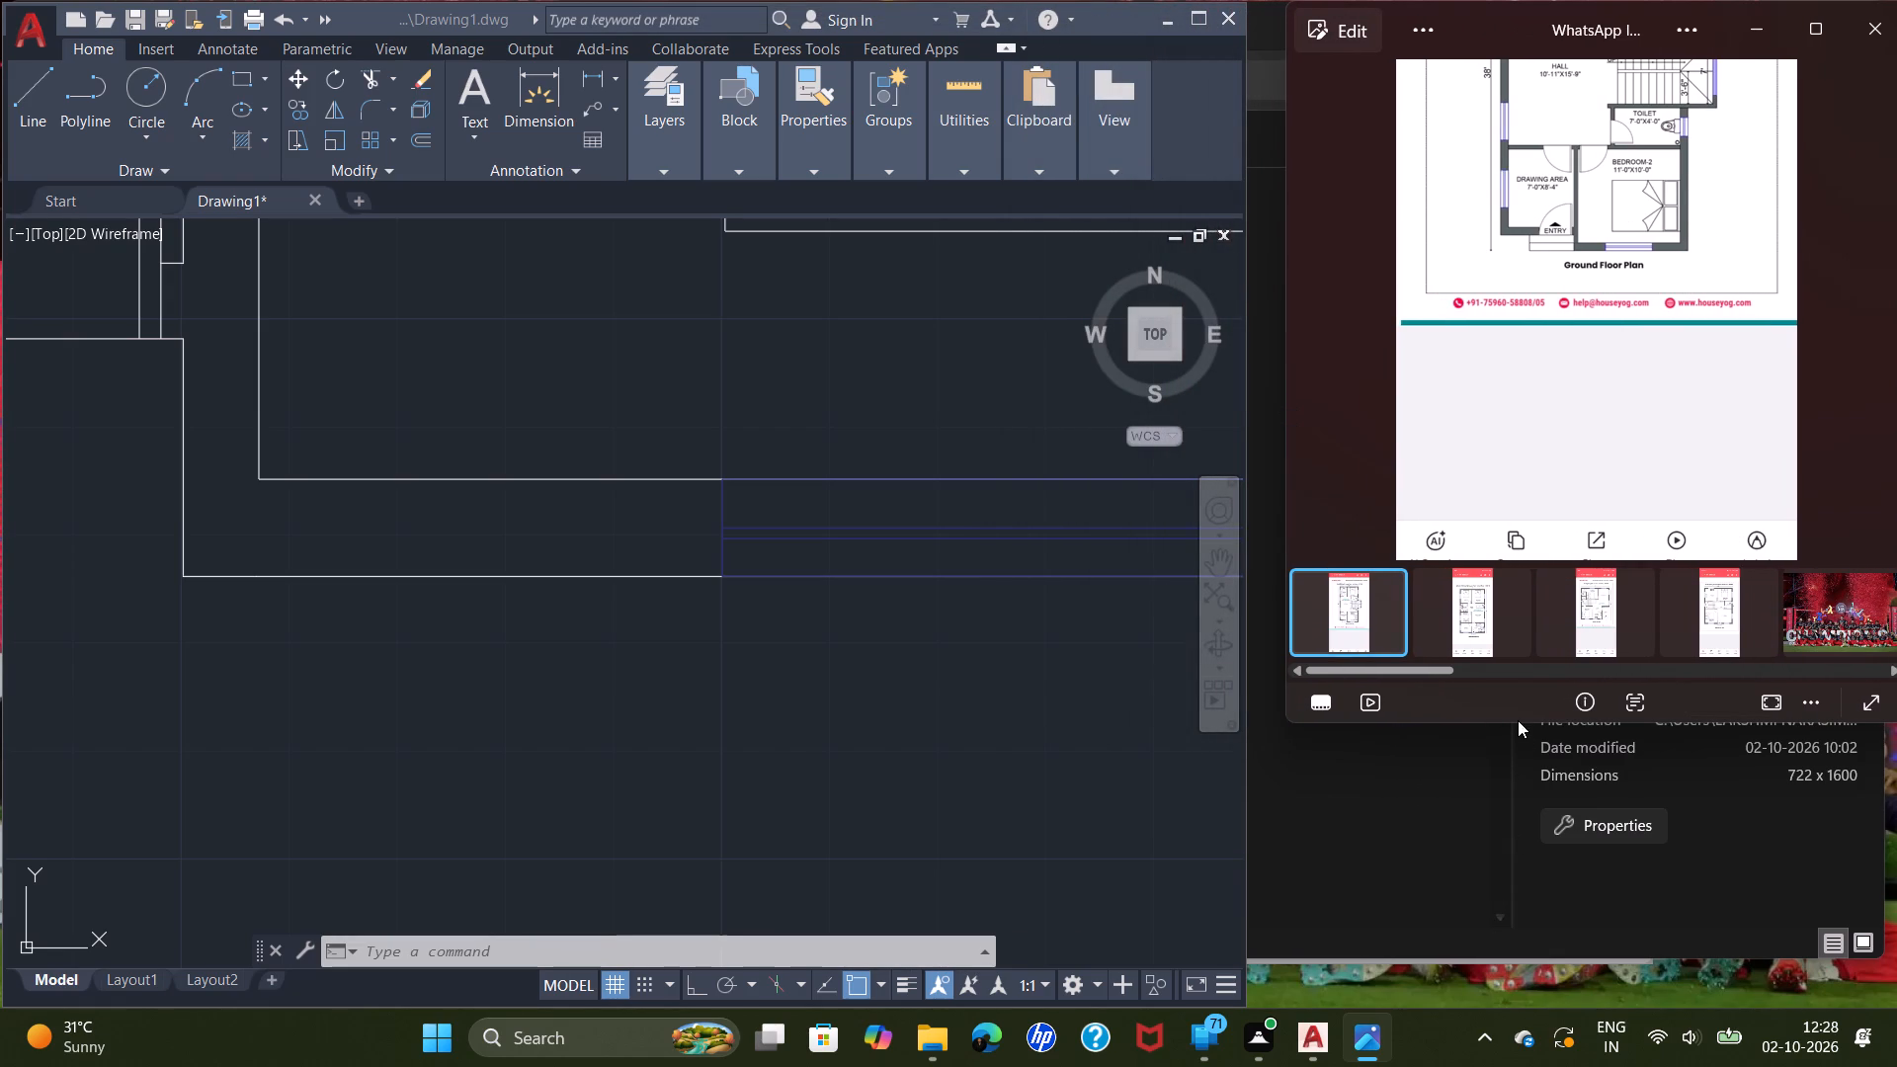
drag(1503, 724, 1492, 1007)
scroll(1510, 504, up, 8)
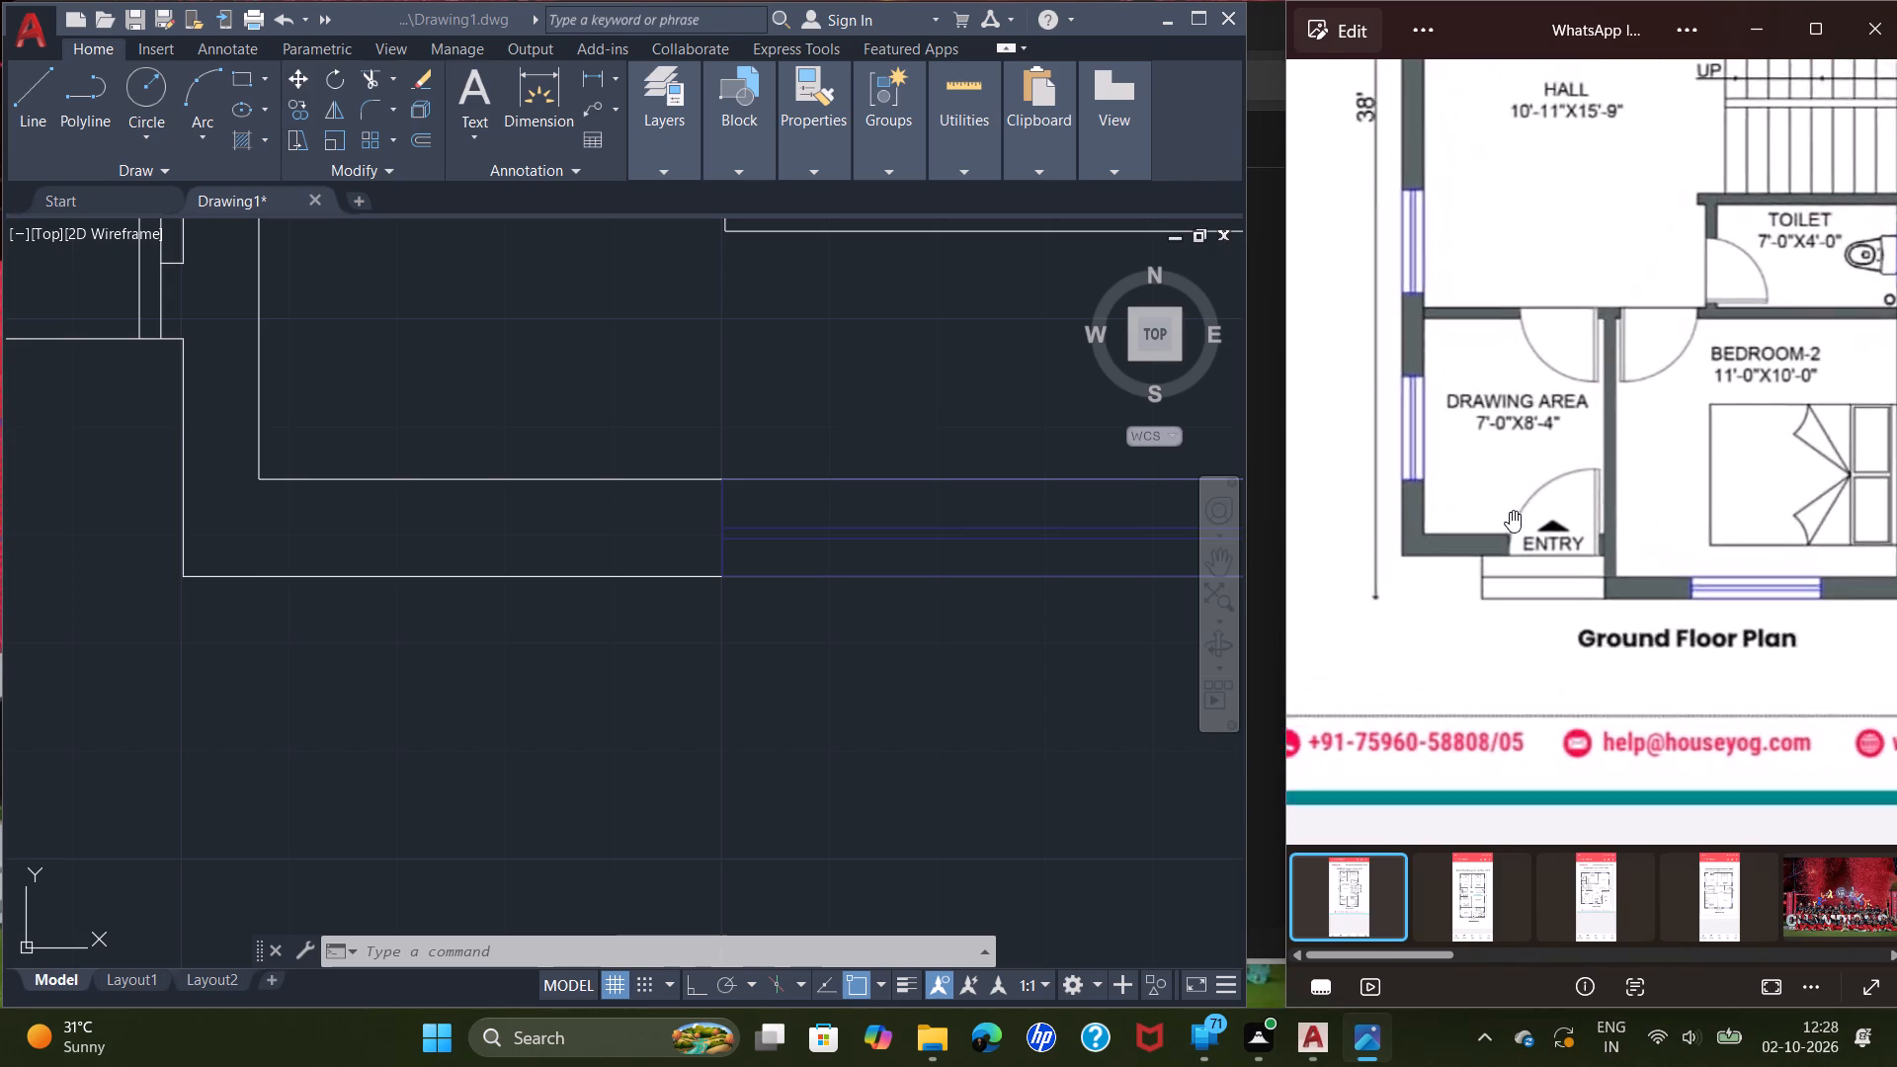
Switch the viewer to the 24x42 (1008sq ft) west-face house plan image and examine its rooms.
drag(1875, 825, 1839, 971)
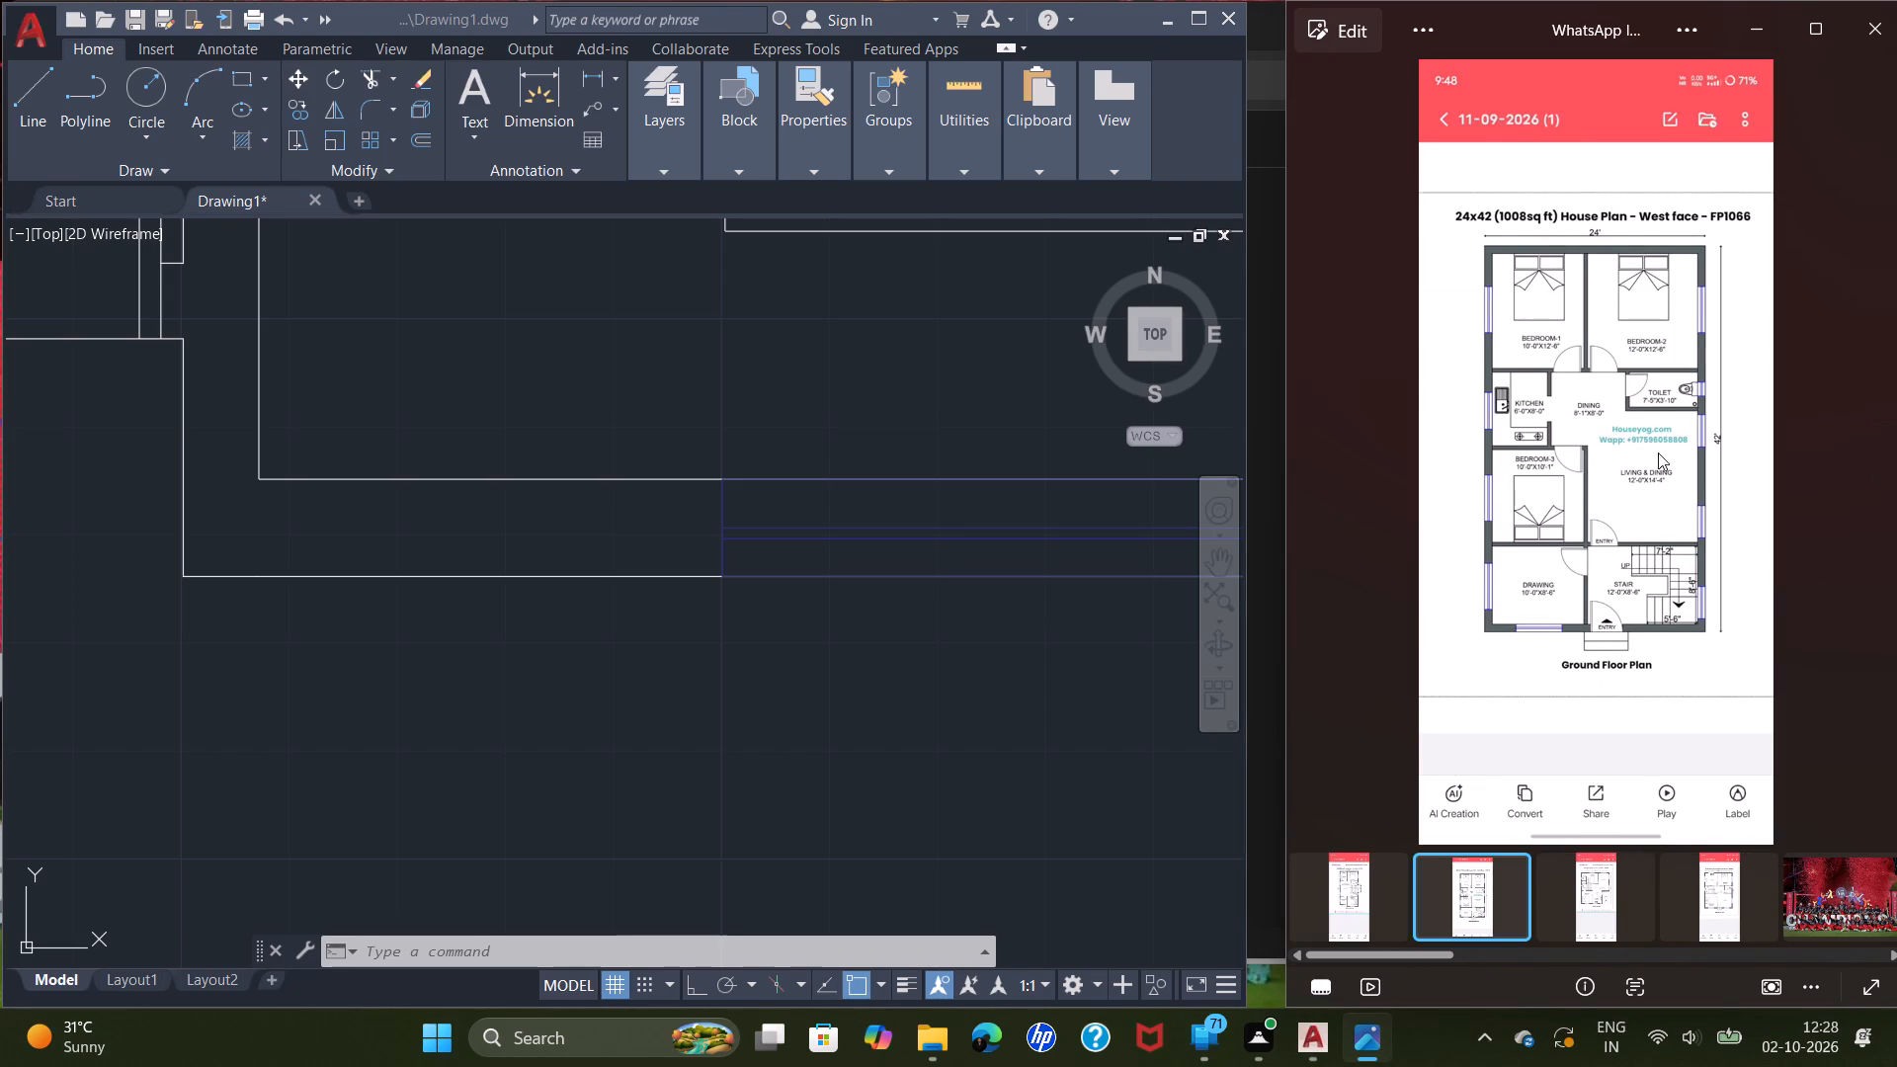
ctrl+scroll(1637, 406, up, 5)
scroll(1637, 406, right, 1)
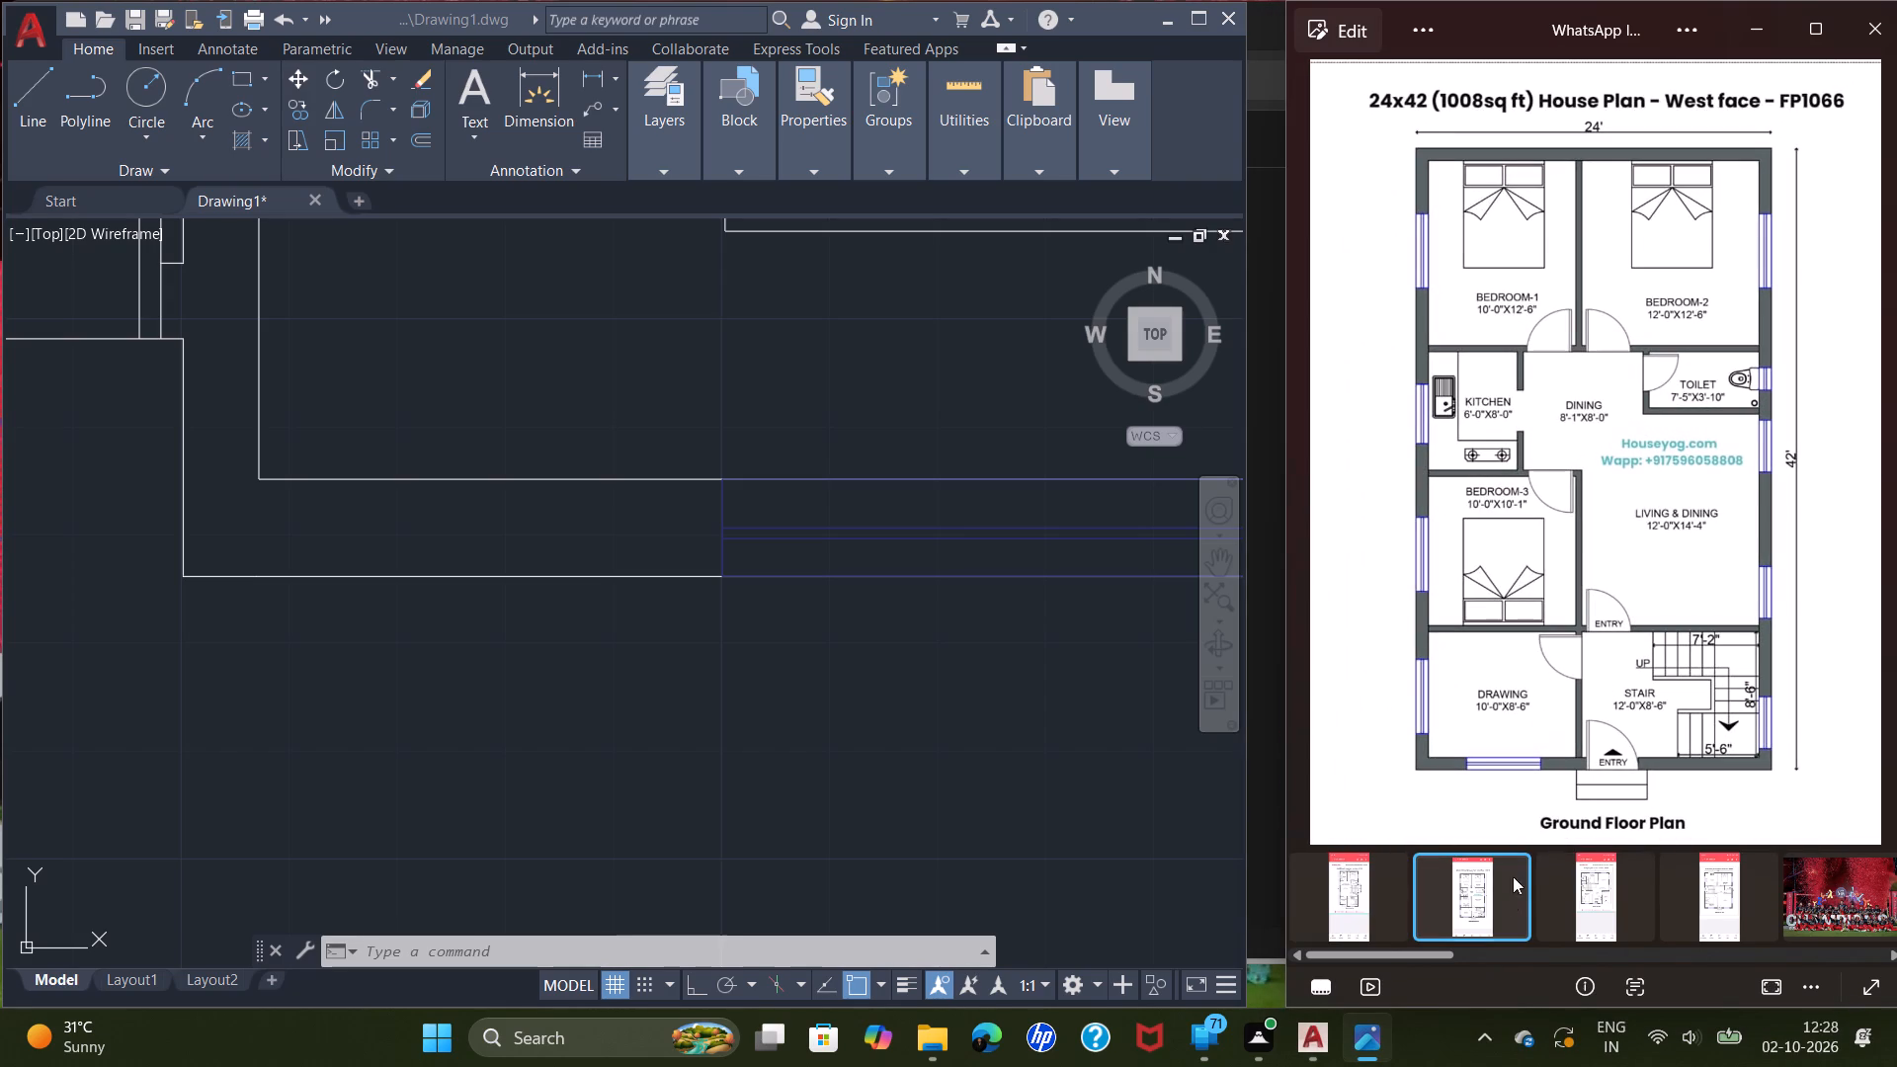
ctrl+scroll(1618, 605, up, 5)
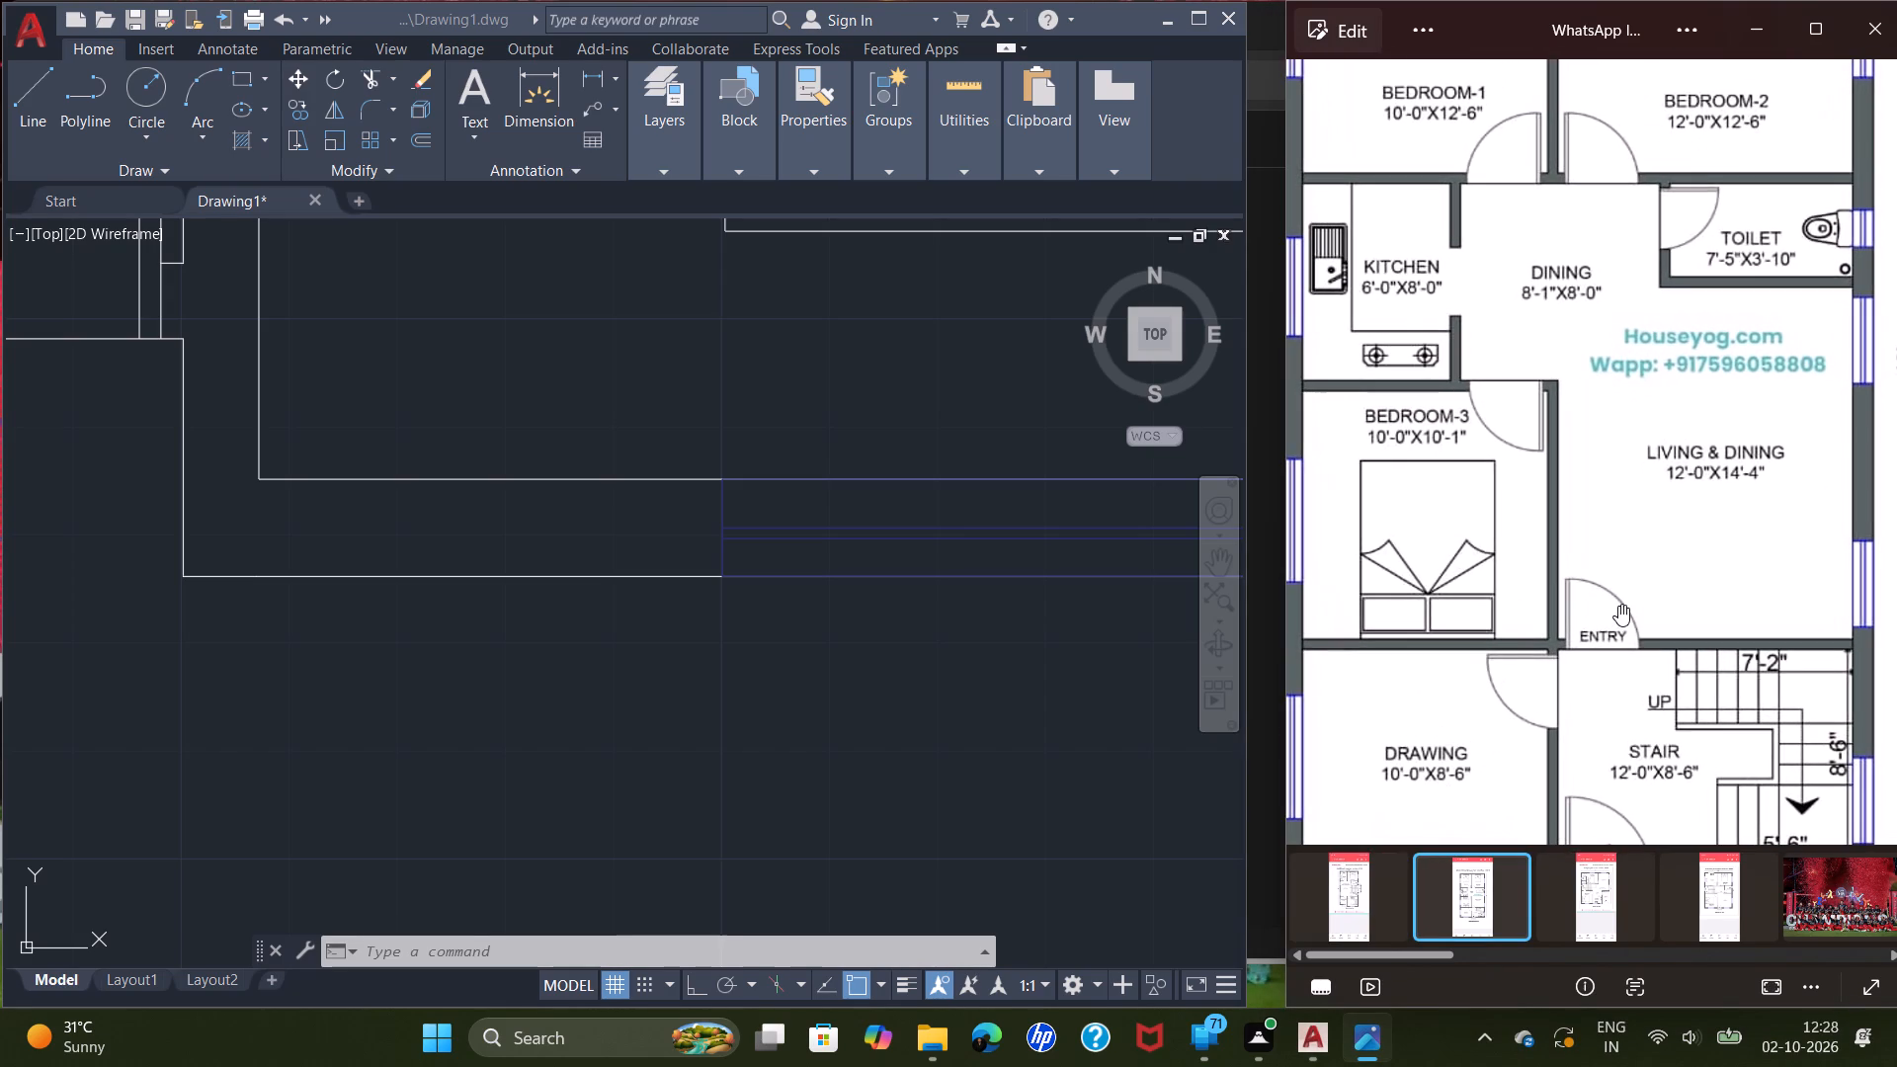
drag(1613, 374, 1618, 571)
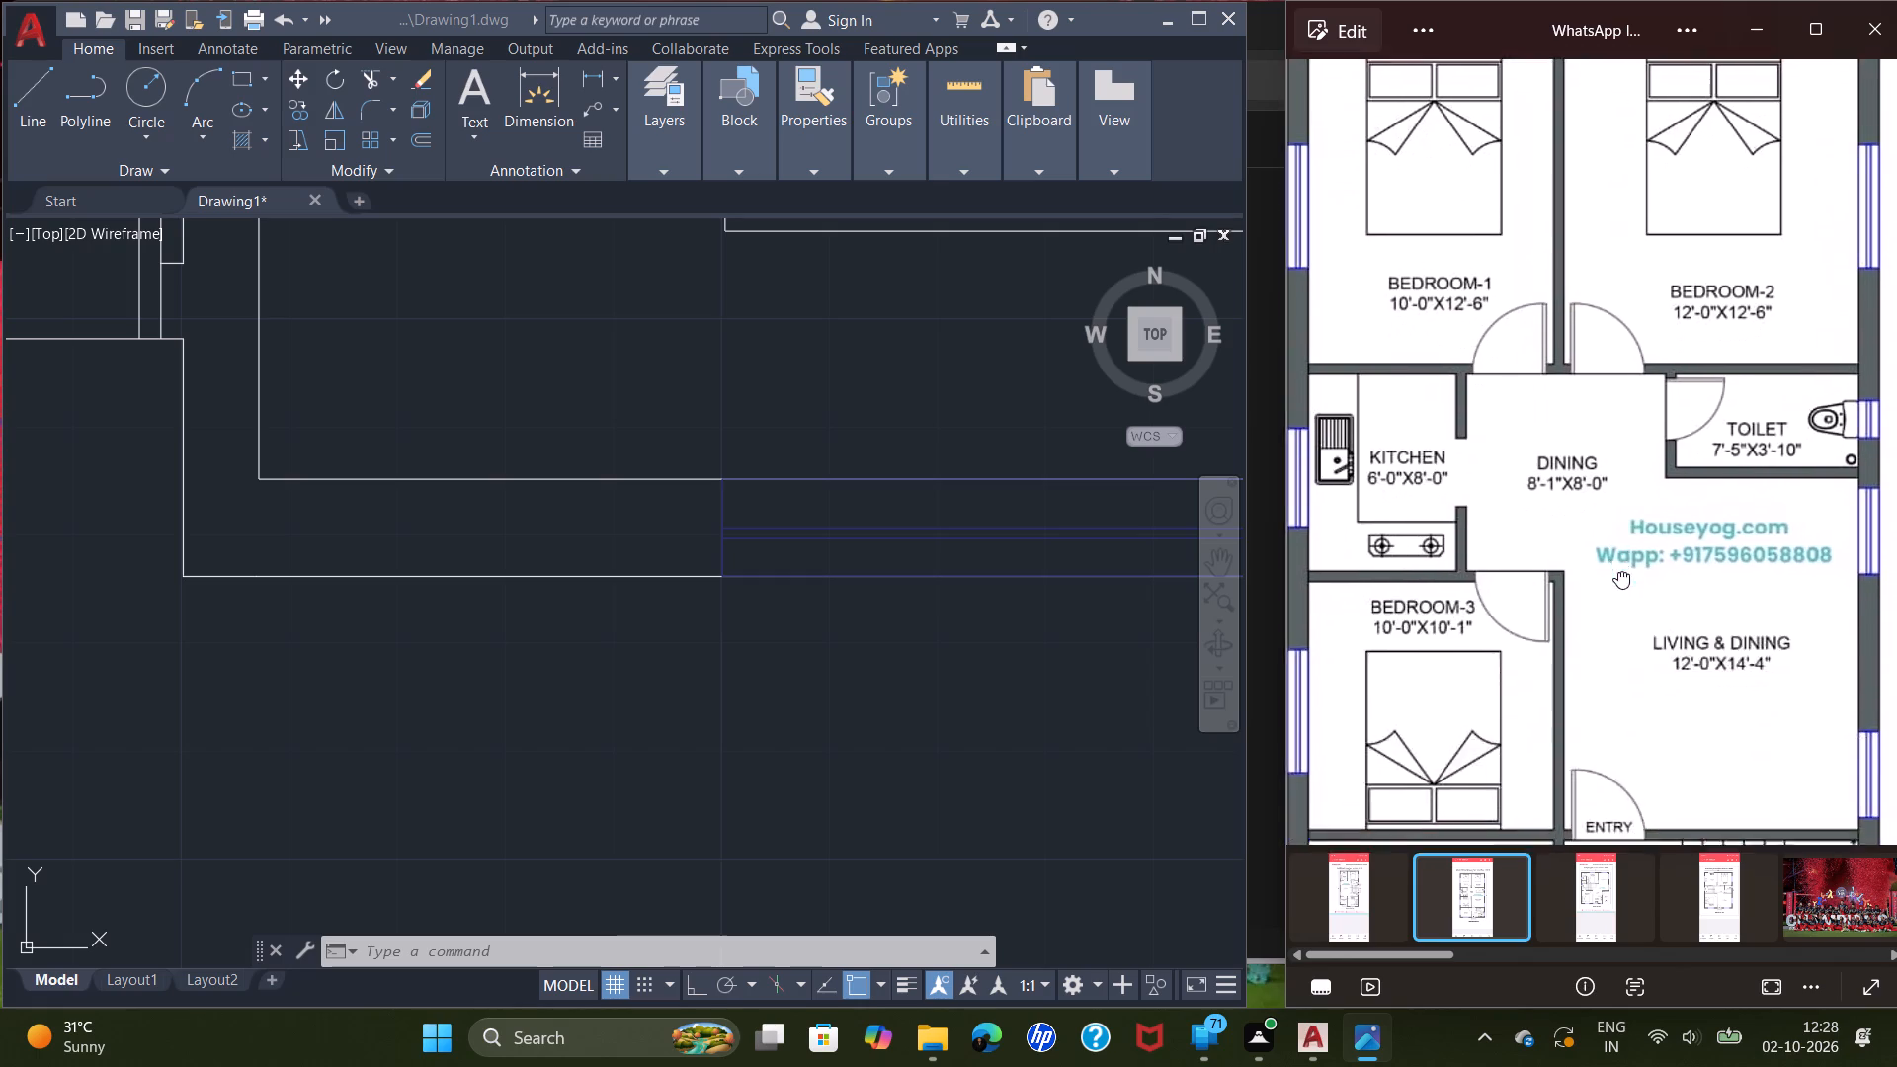
drag(1618, 571, 1633, 712)
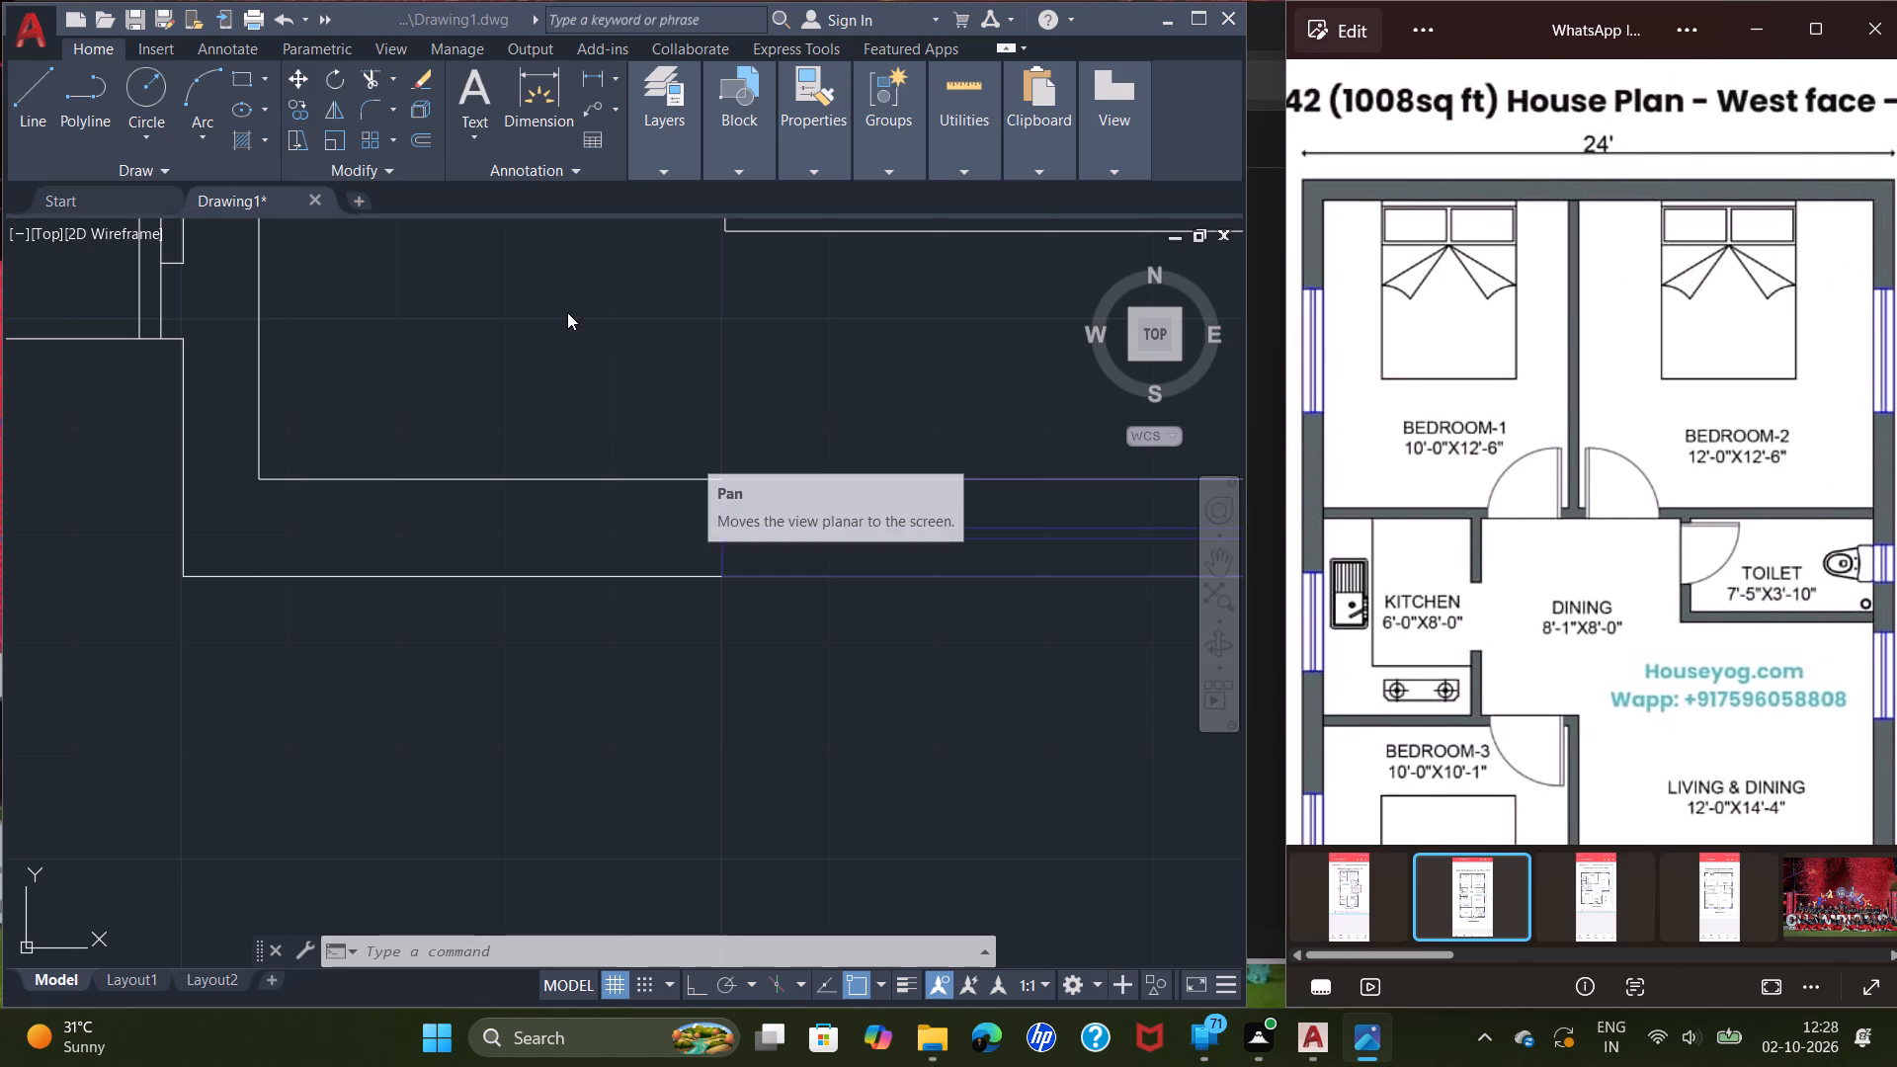
Switch to the drawing and review the whole 20X38 house plan beside the reference image.
drag(322, 652, 530, 441)
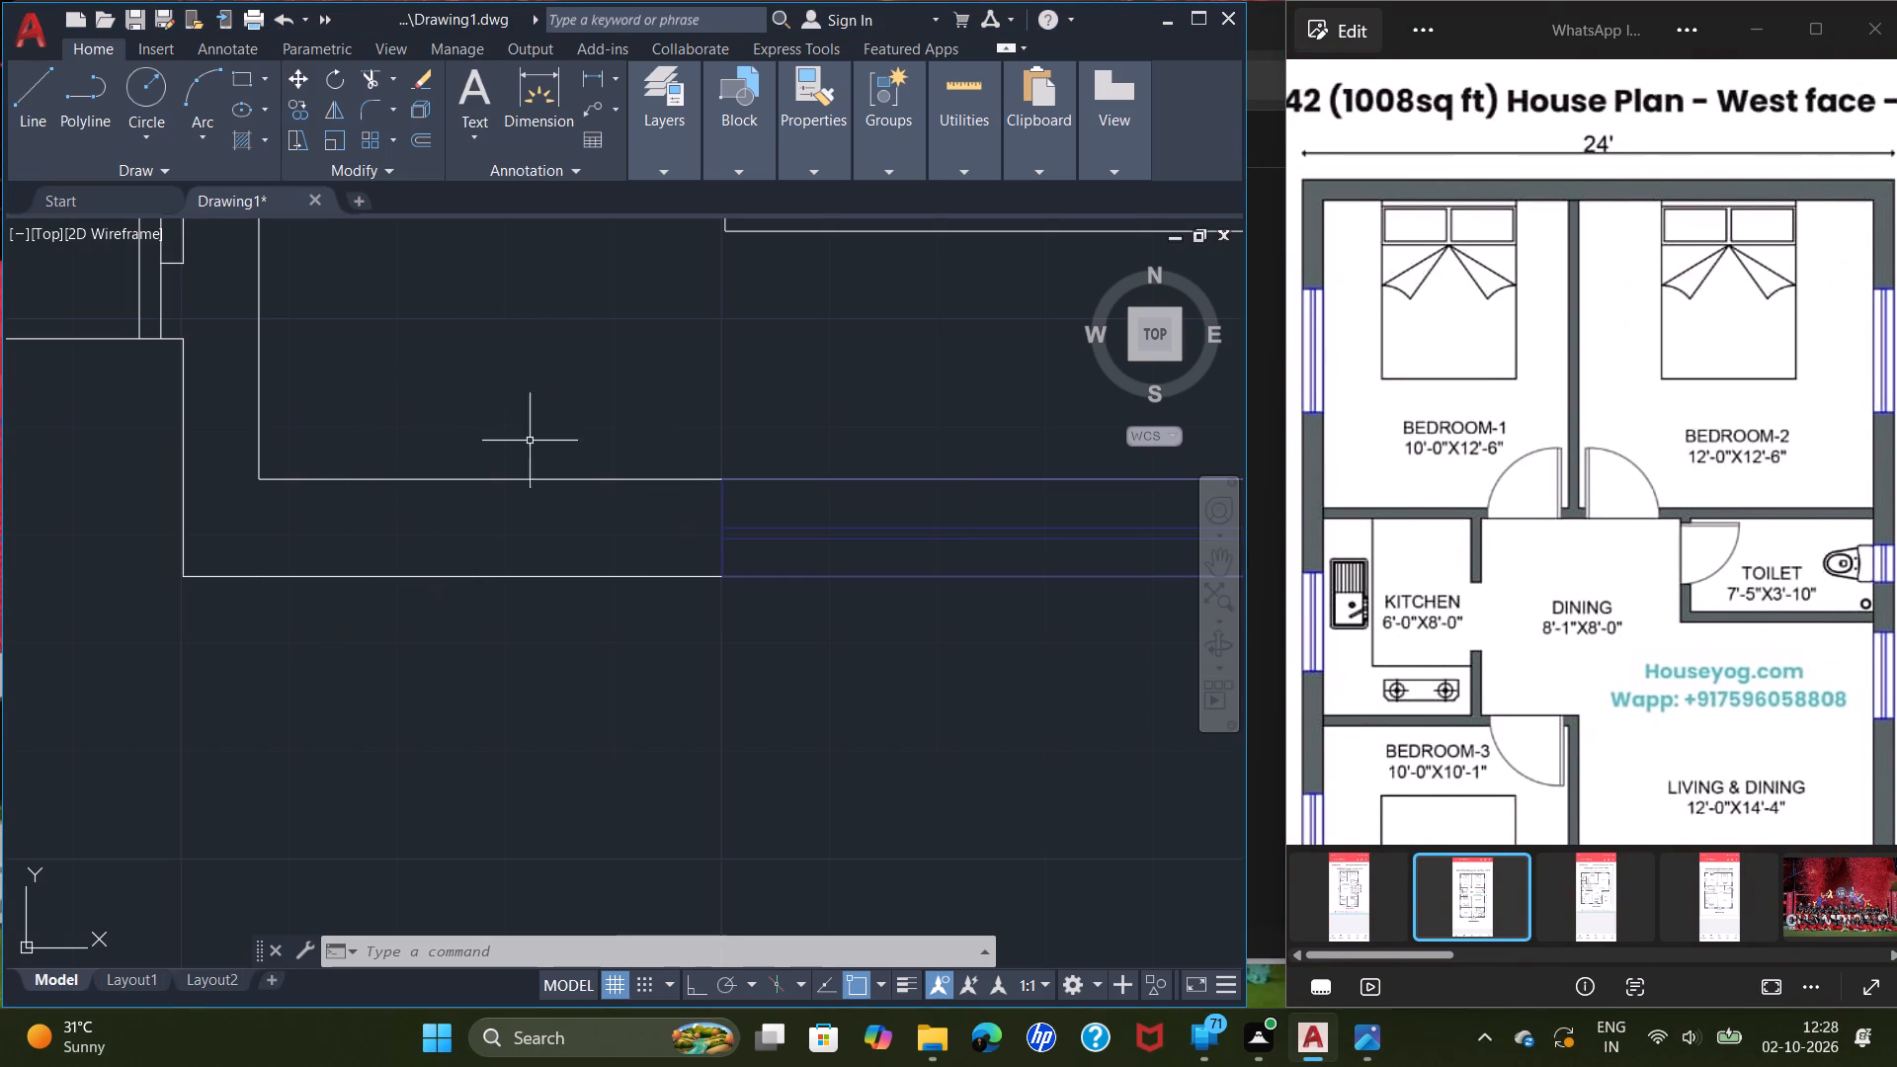
drag(530, 441, 812, 694)
ctrl+scroll(560, 274, up, 8)
ctrl+scroll(560, 274, down, 3)
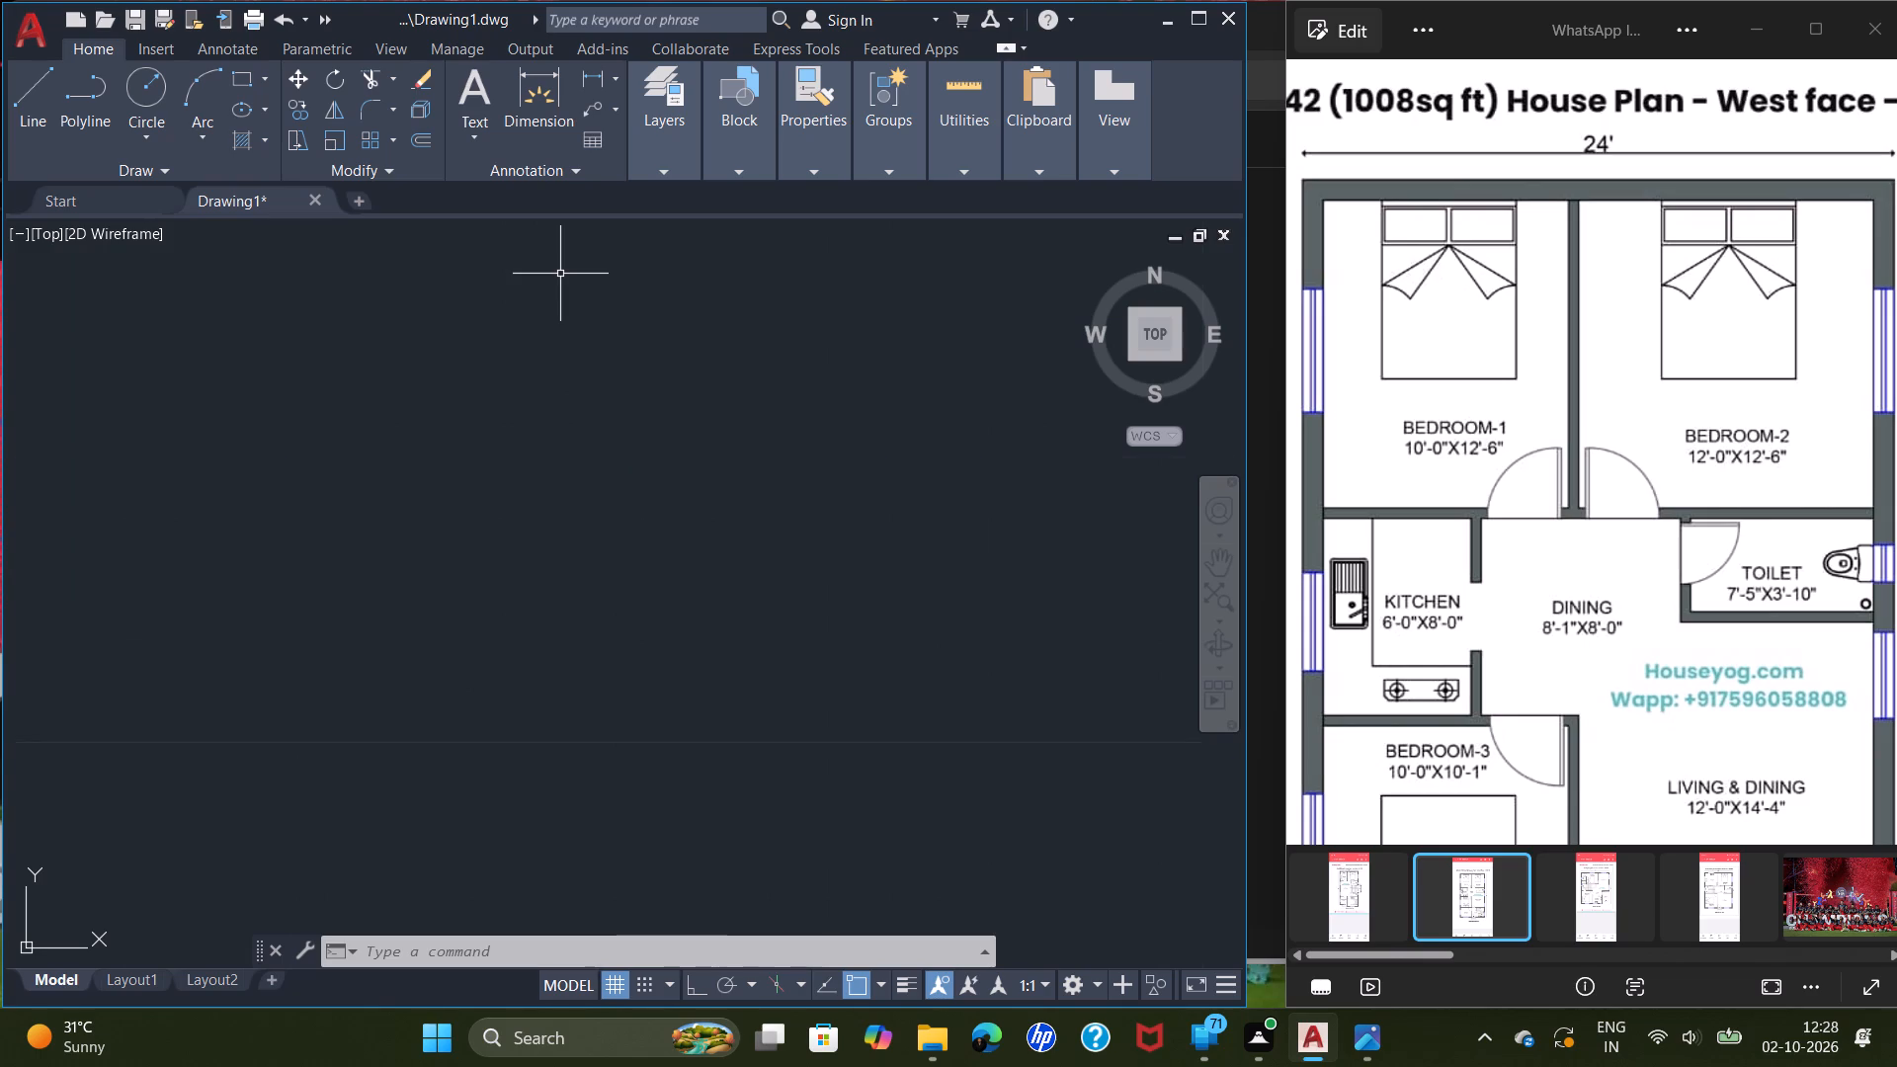
ctrl+scroll(560, 274, down, 9)
ctrl+scroll(560, 274, up, 5)
ctrl+scroll(560, 274, down, 2)
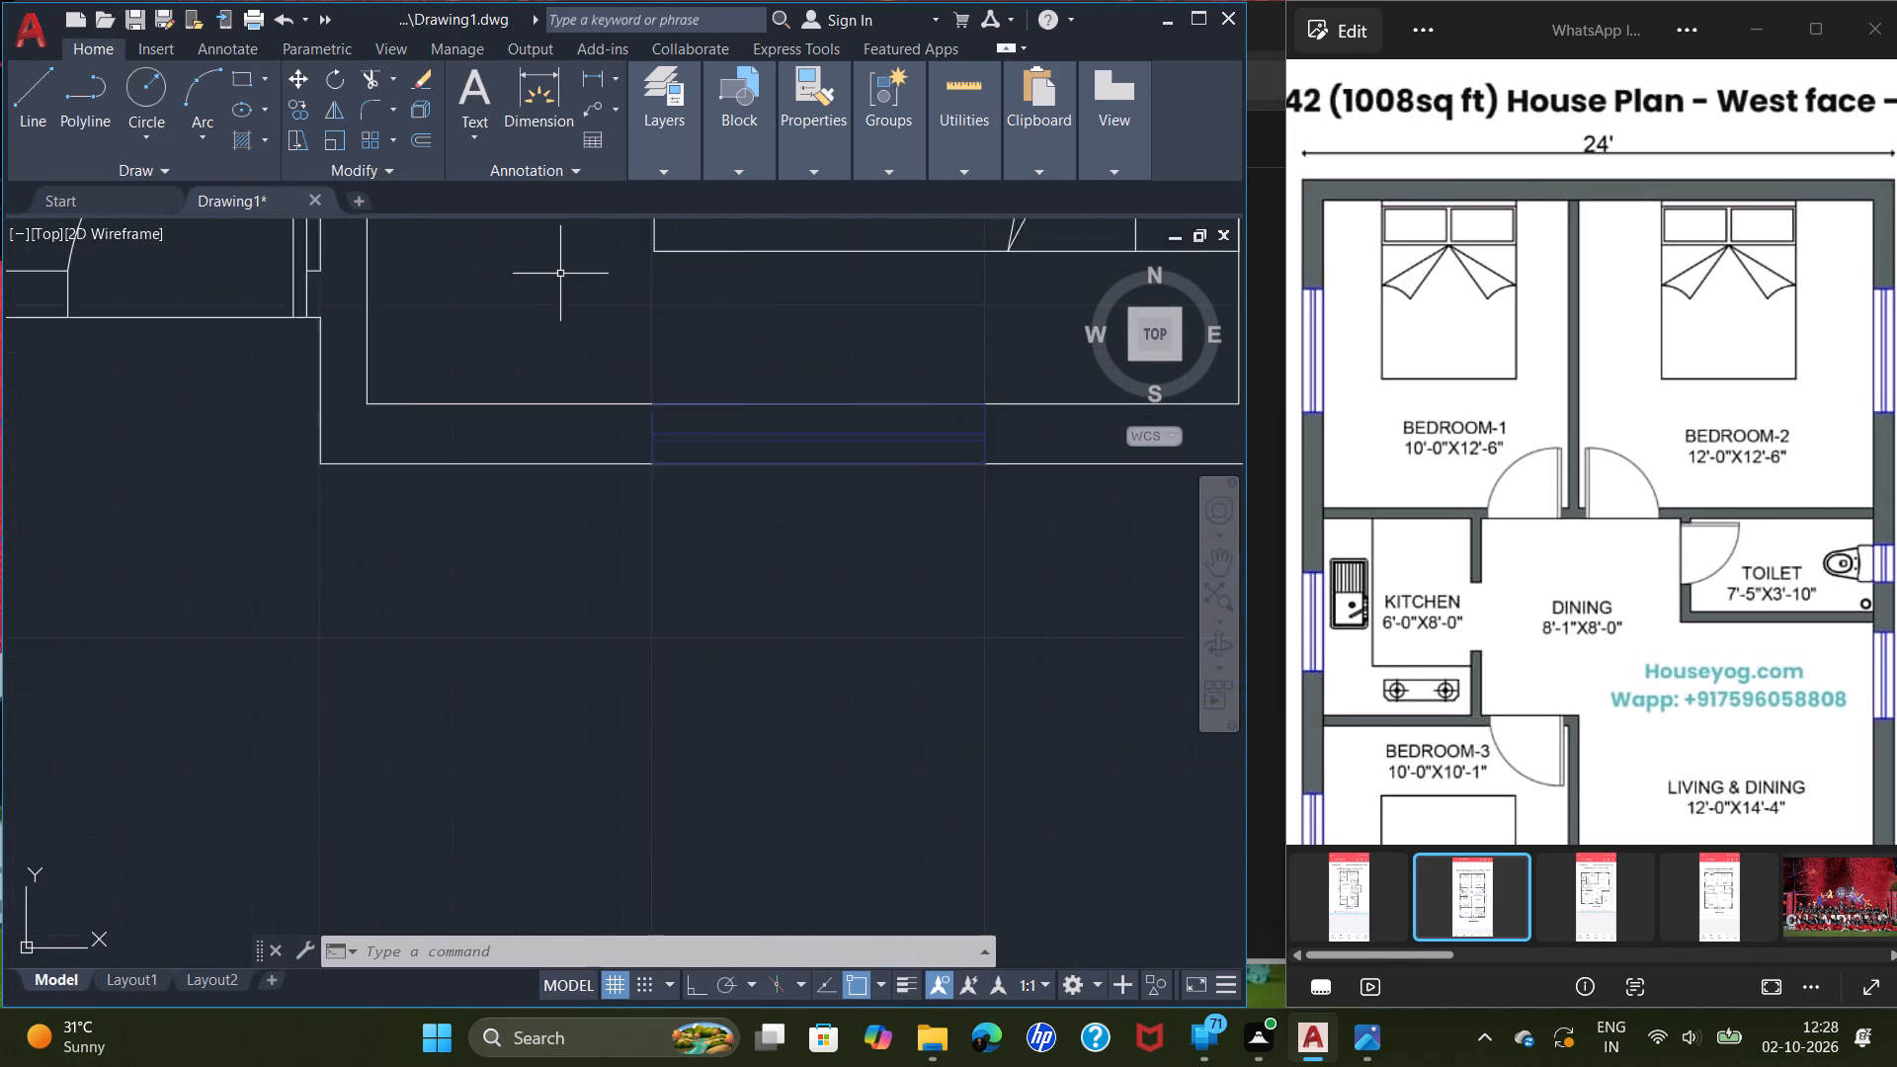
ctrl+scroll(560, 274, down, 3)
drag(561, 318, 564, 486)
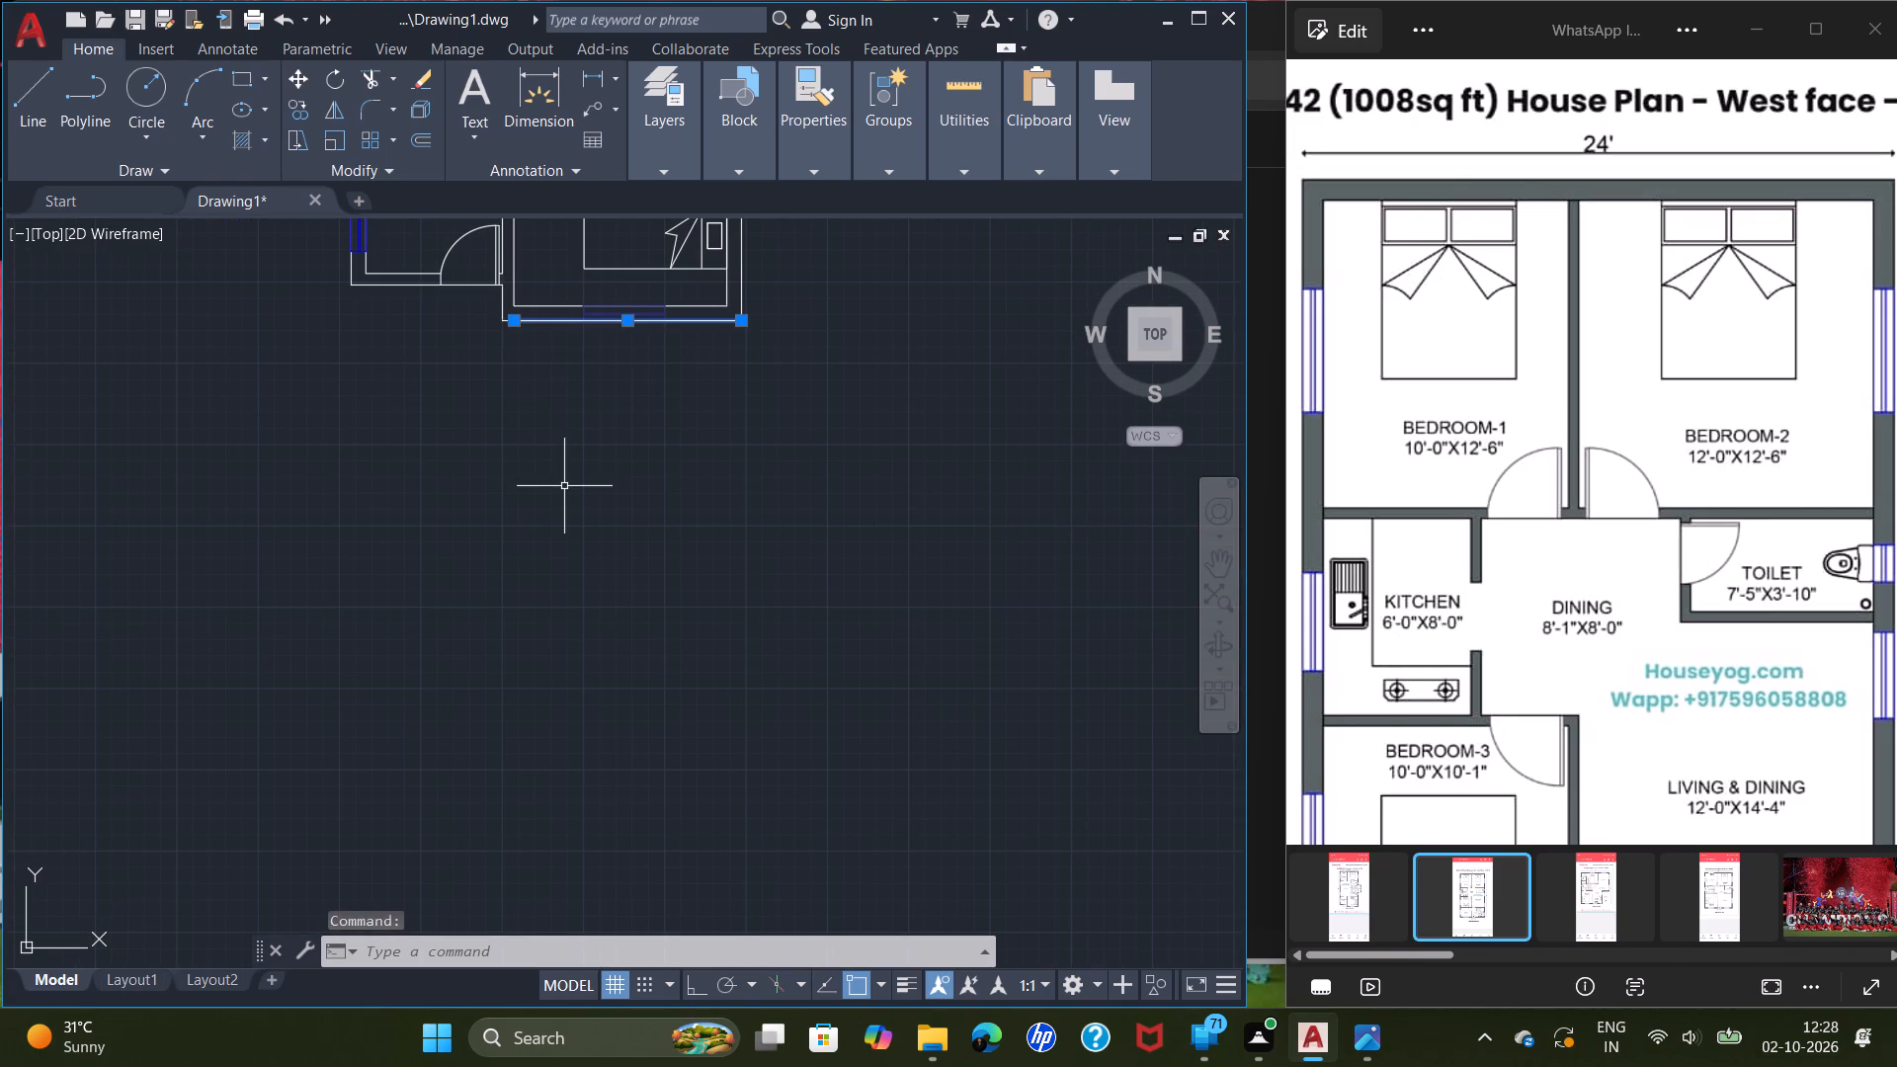
key(Escape)
ctrl+scroll(564, 485, up, 4)
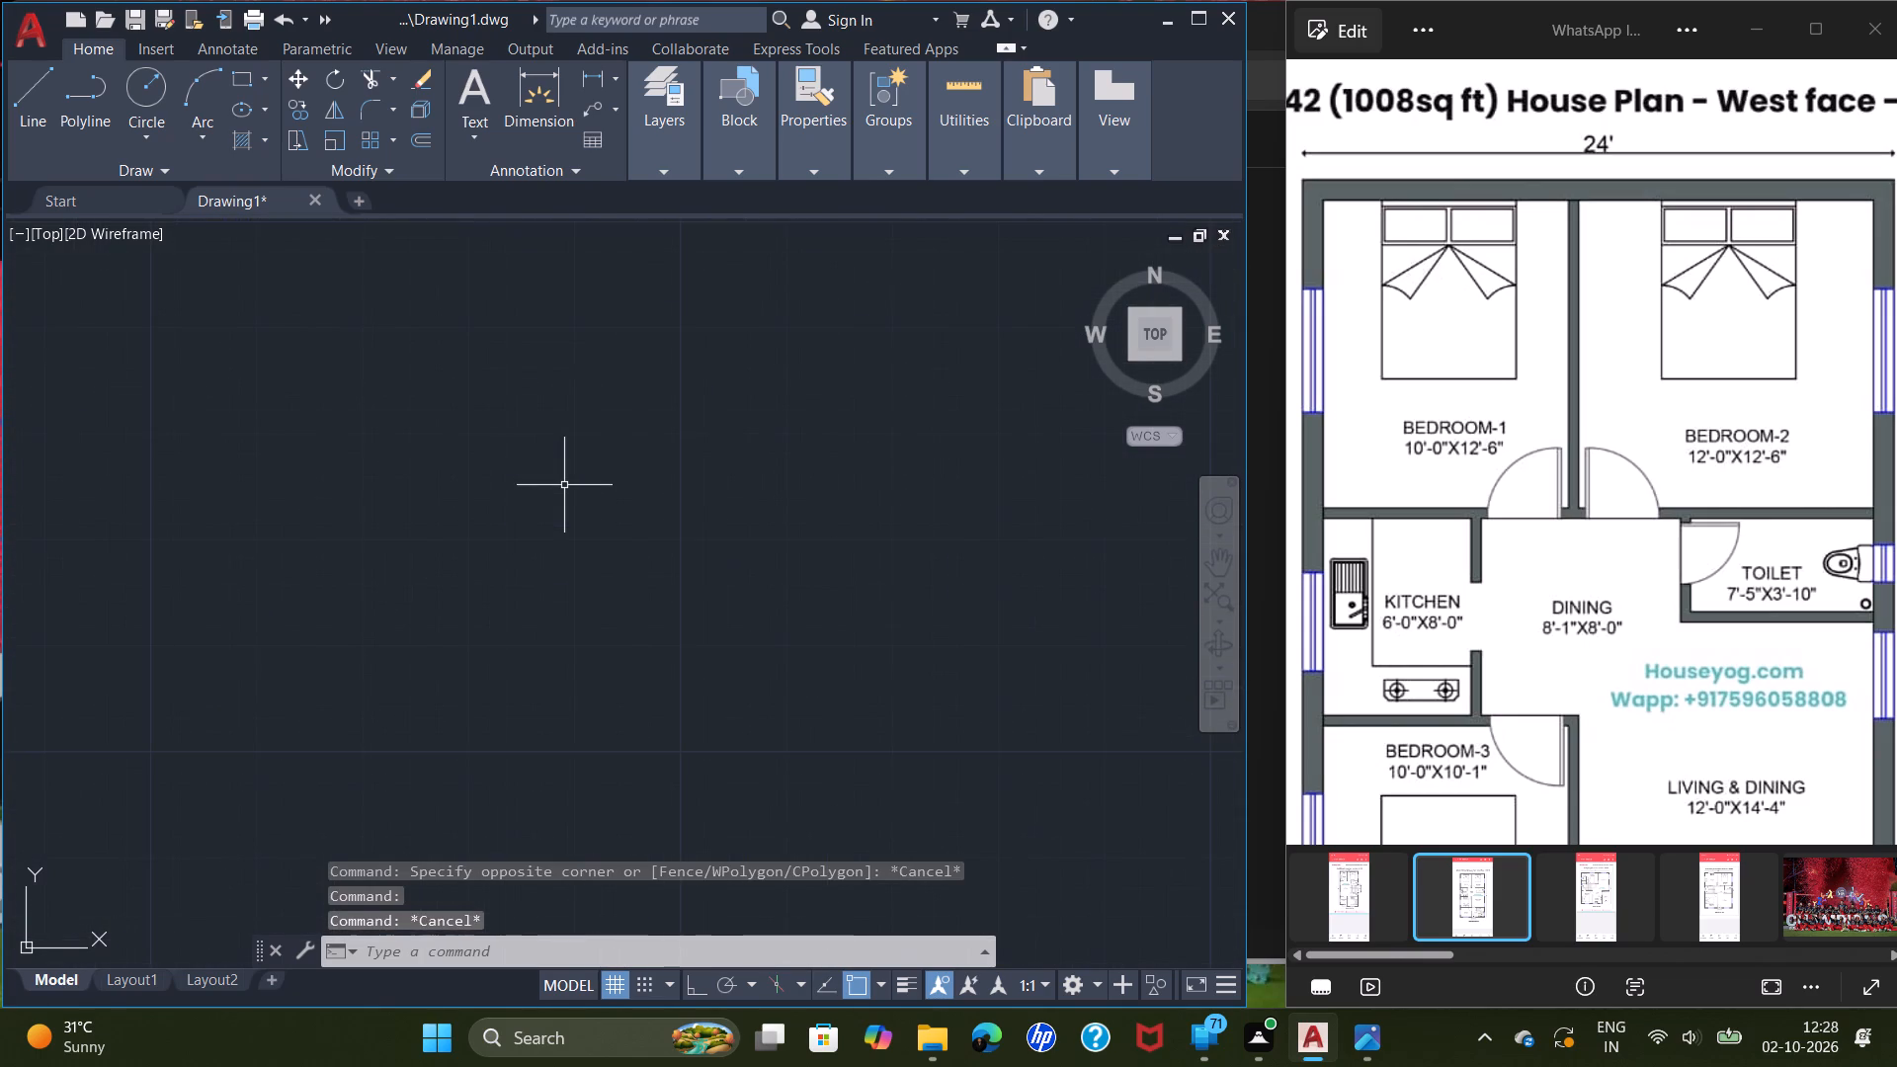
drag(582, 469, 489, 779)
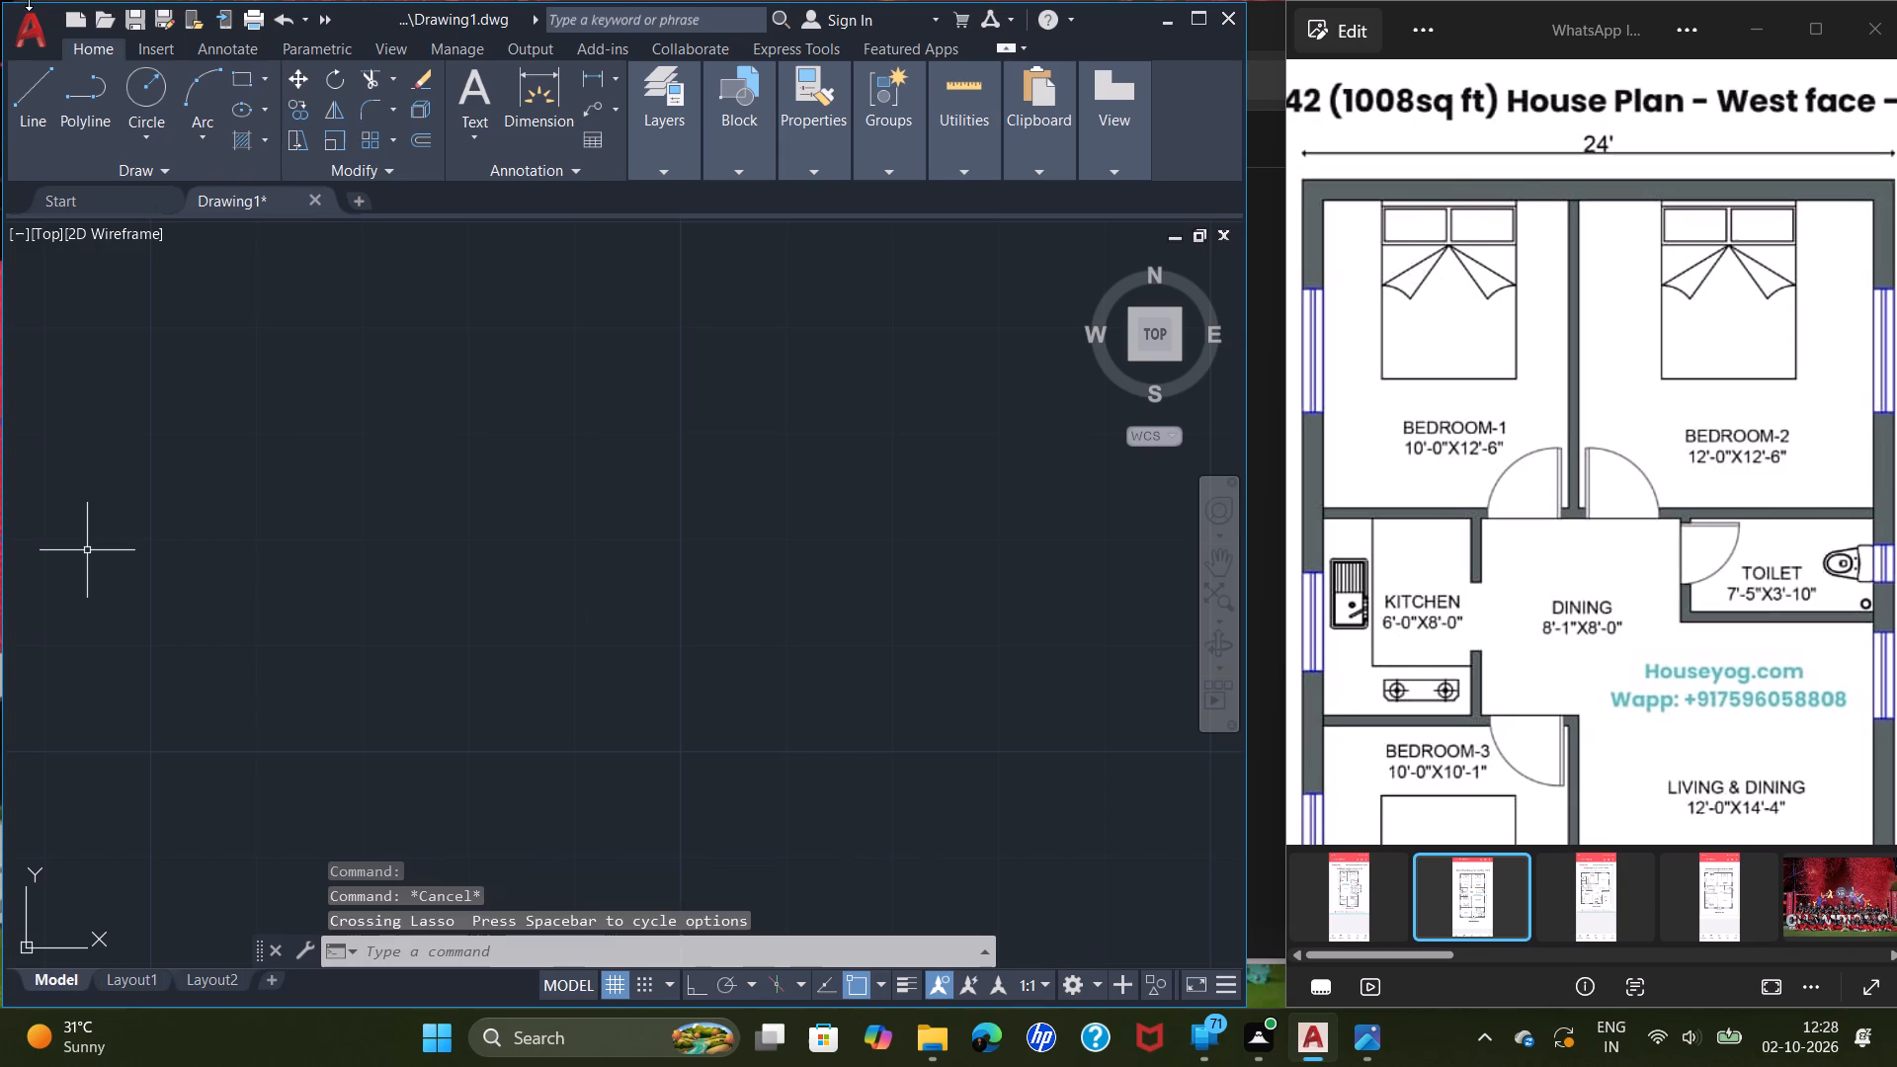
key(Escape)
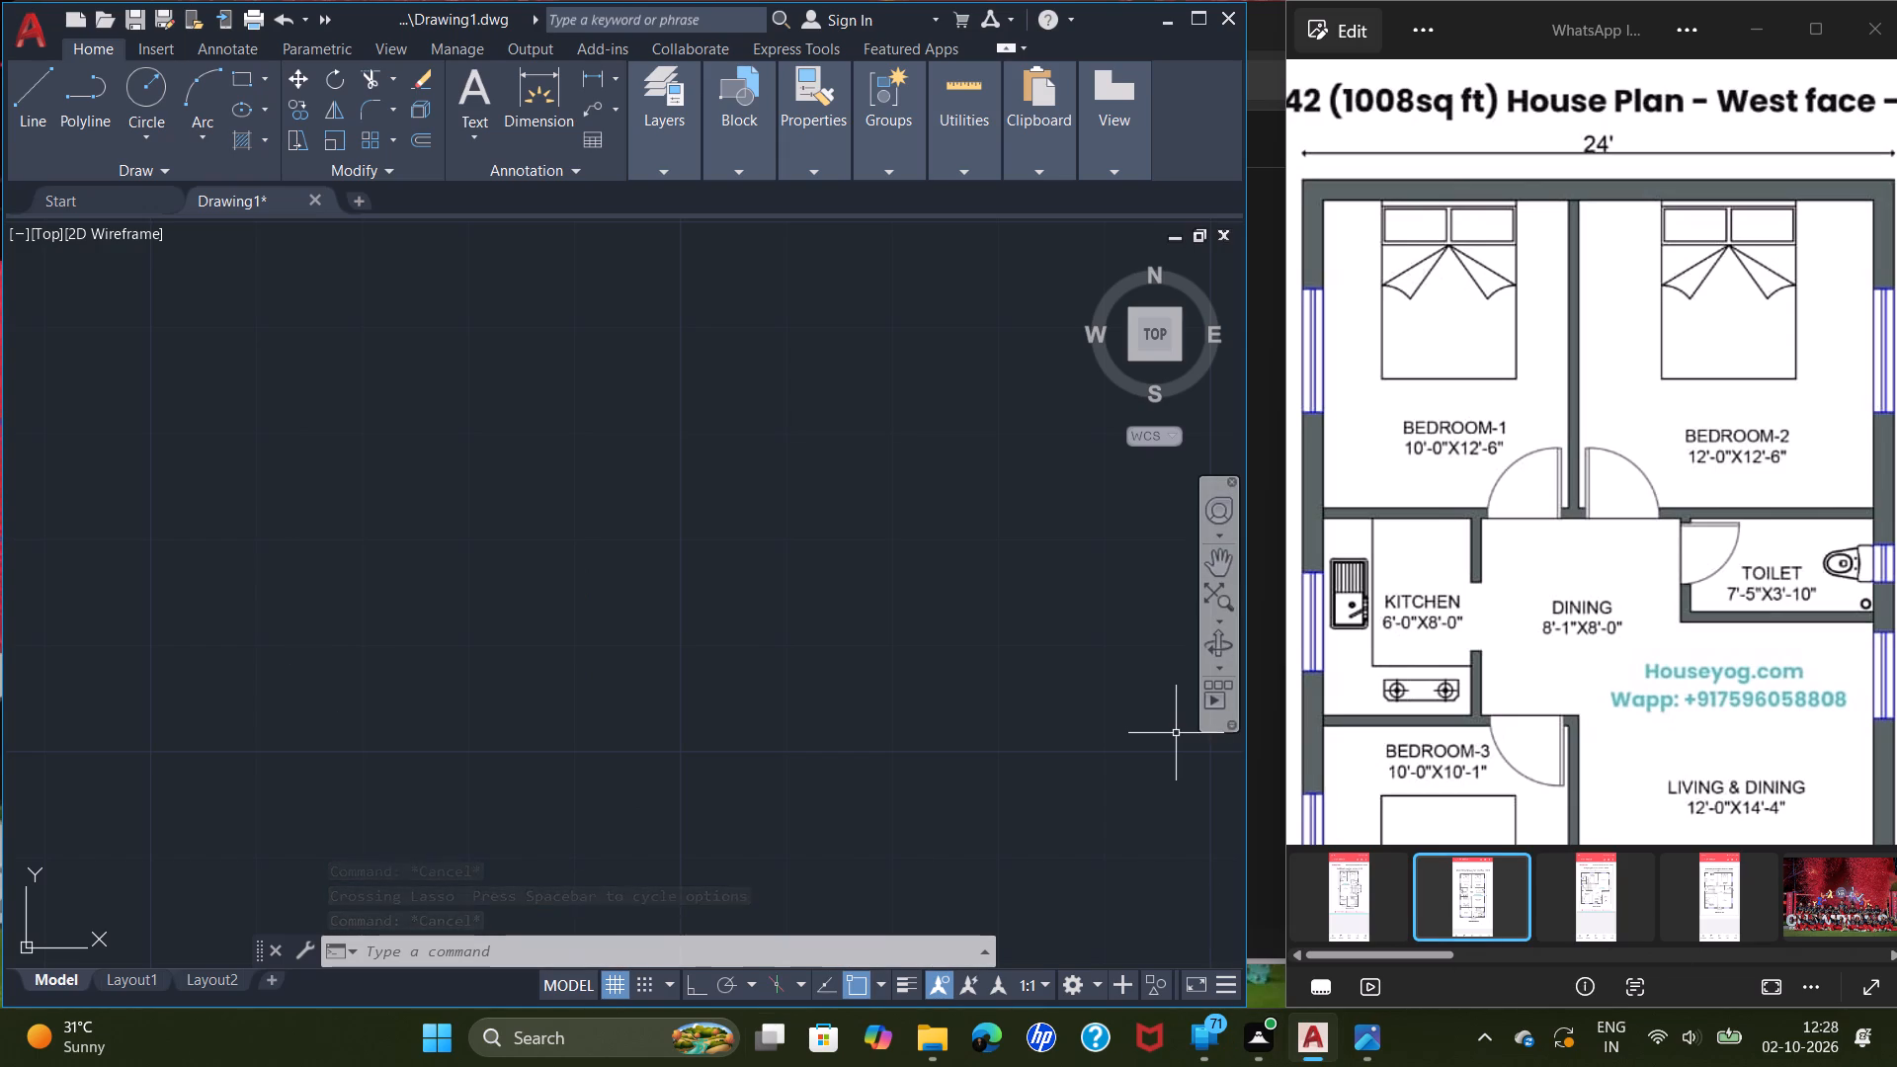
scroll(884, 581, down, 5)
middle_drag(890, 595, 833, 936)
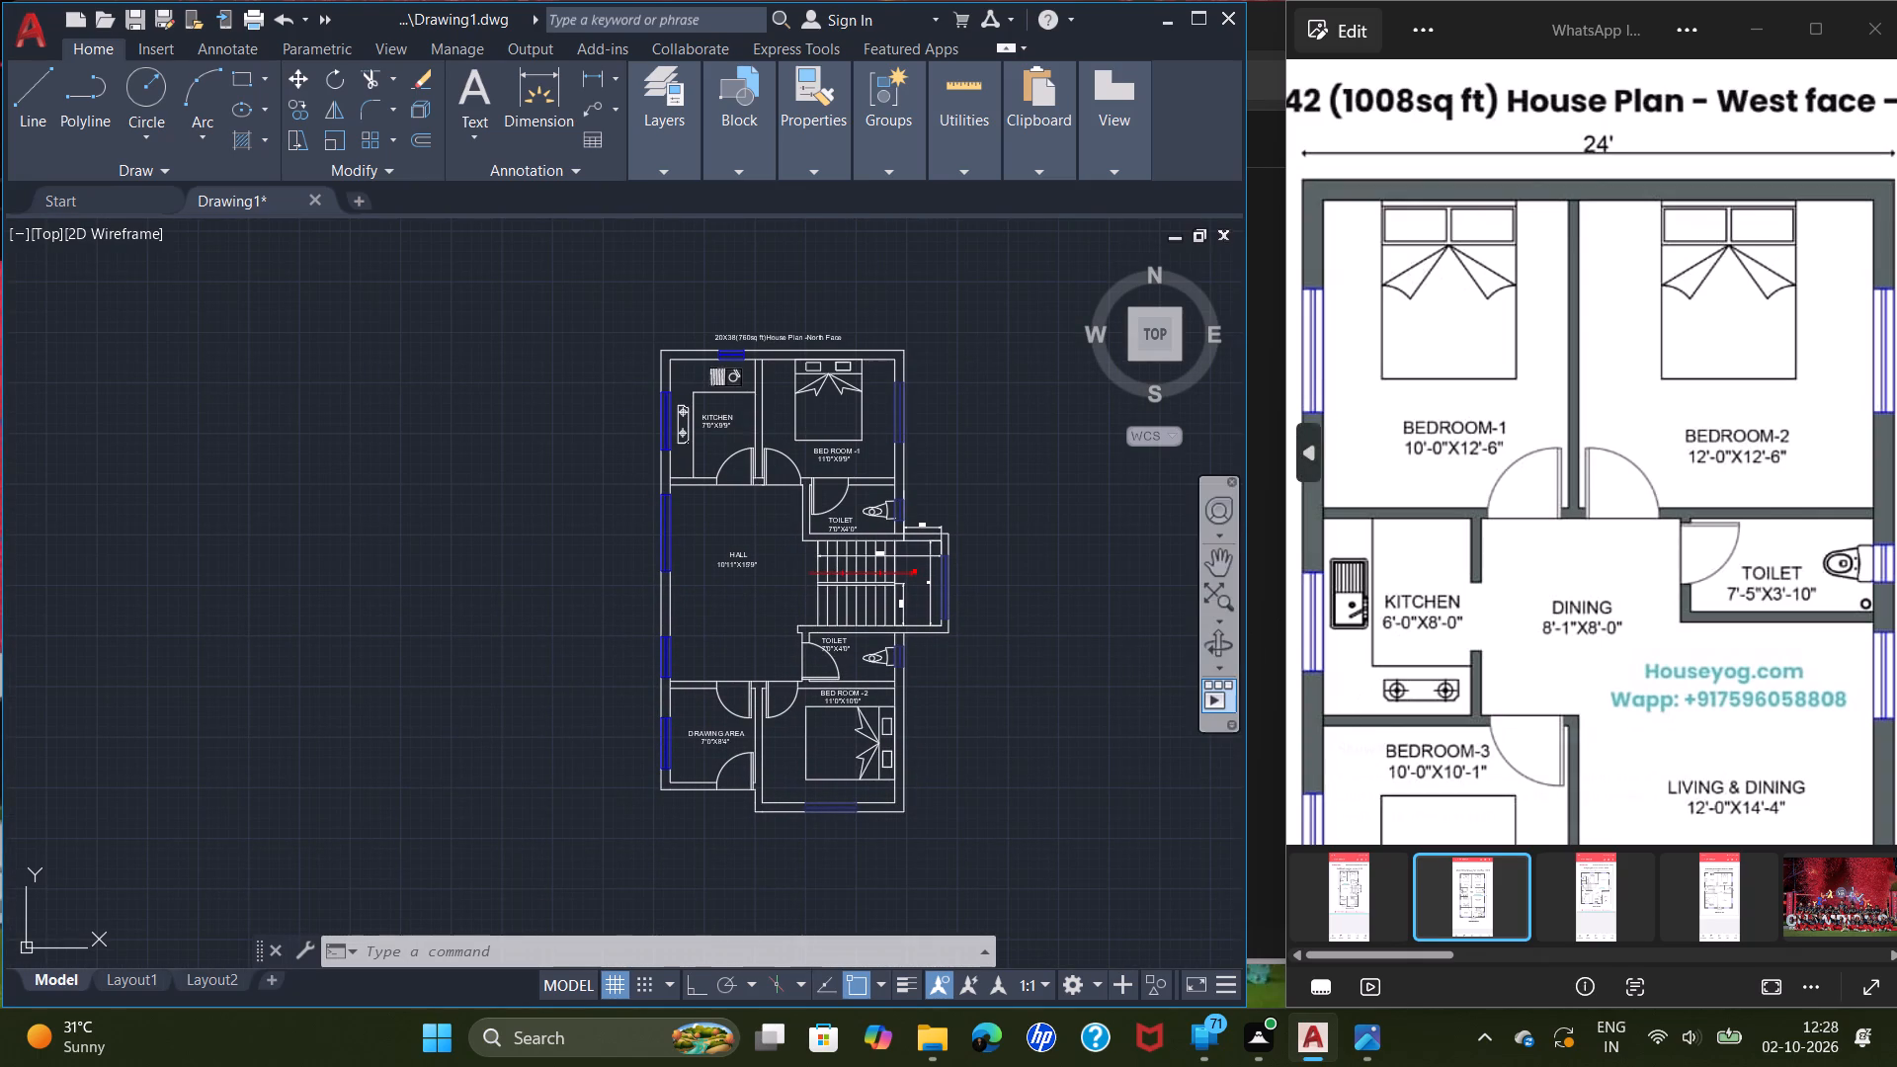
Examine the 24x42 reference plan down to its entry steps and compare it with the drawing's DRAWING AREA entrance.
middle_drag(1500, 723, 1508, 580)
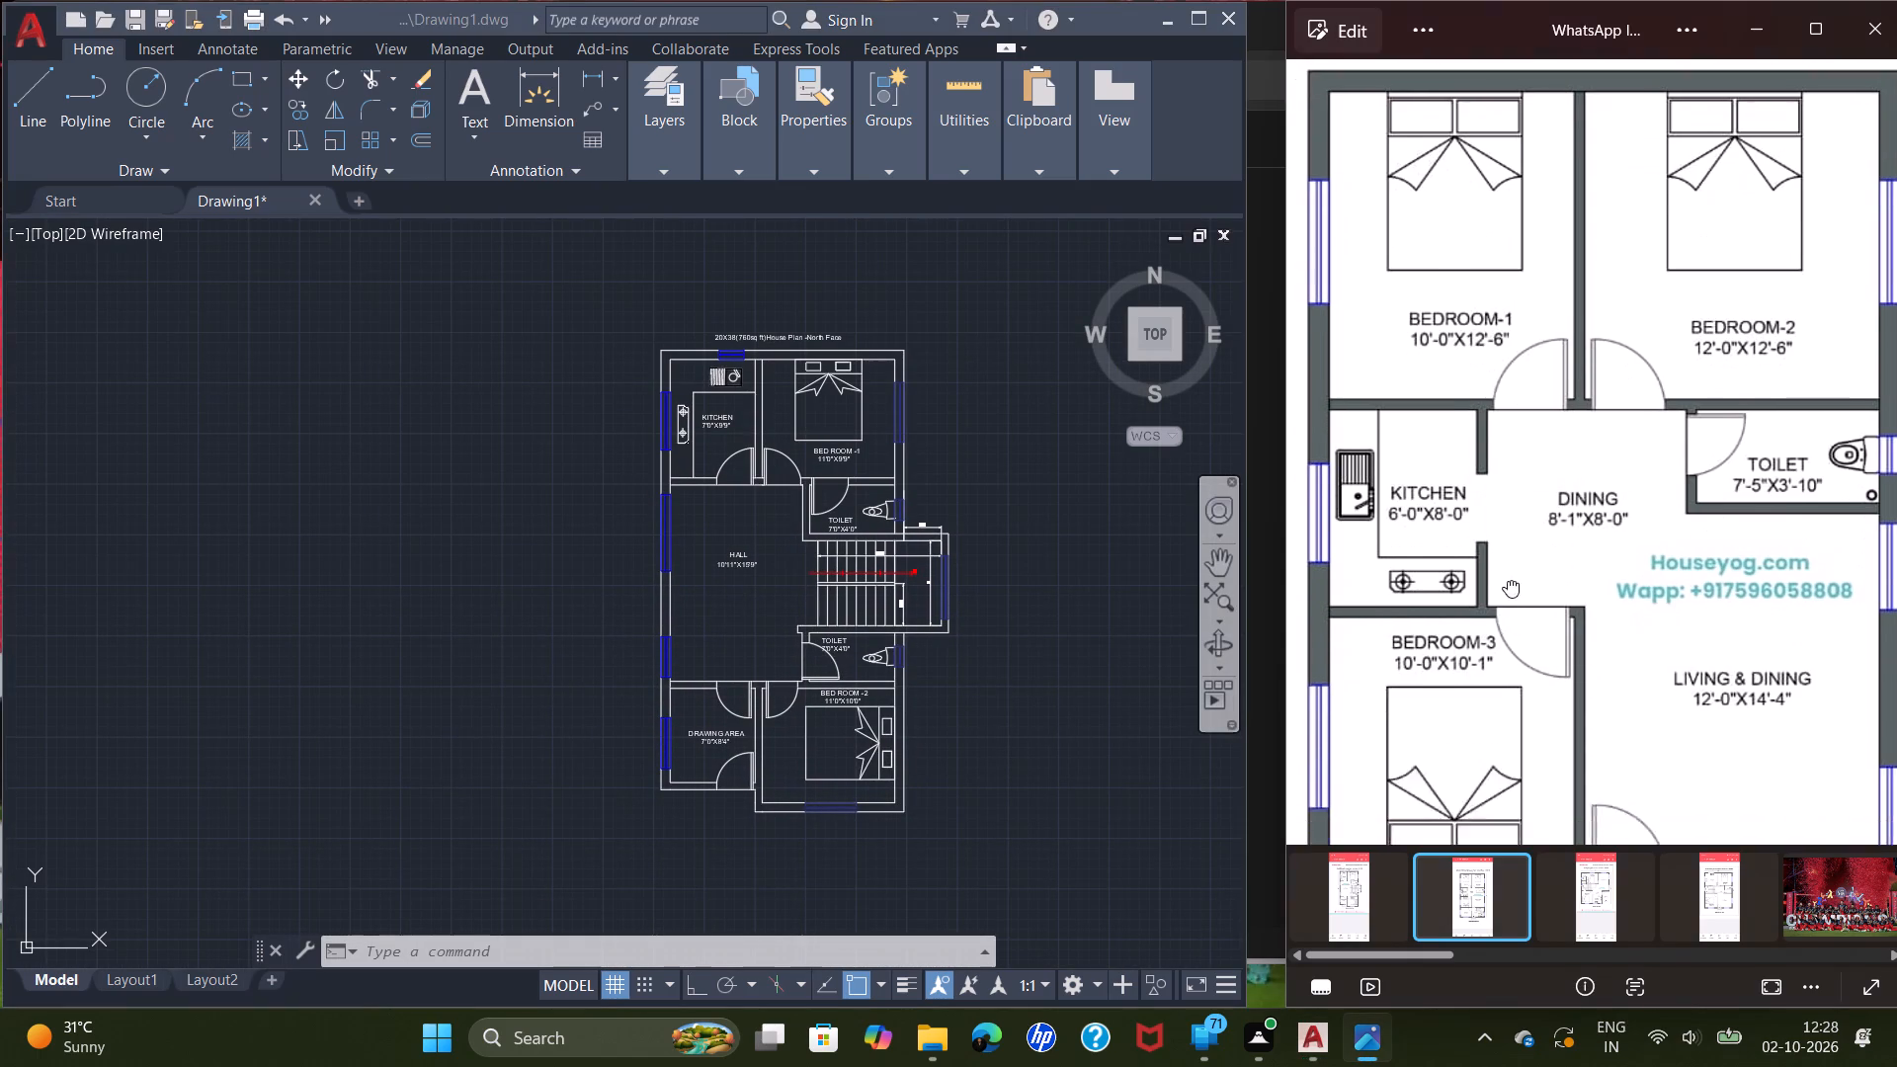
middle_drag(1508, 580, 1523, 392)
scroll(1523, 388, down, 2)
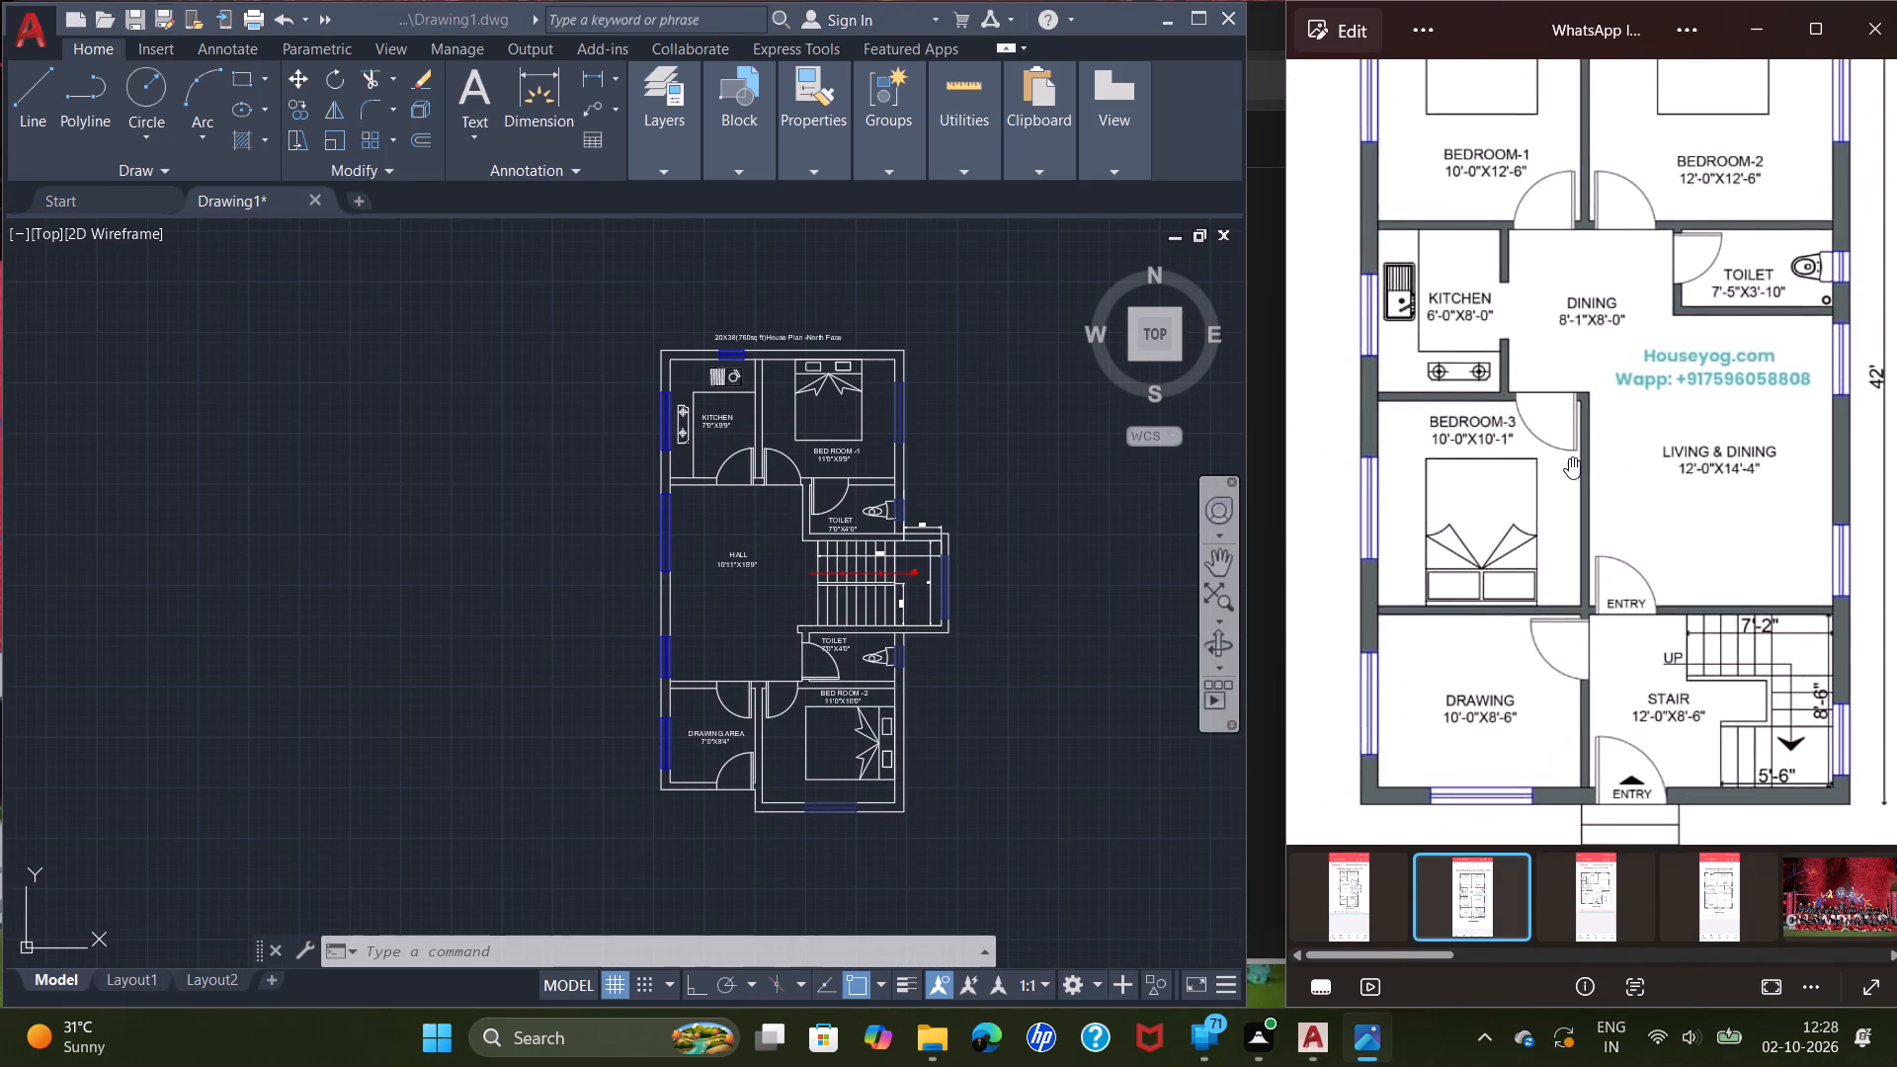
scroll(1574, 460, down, 1)
middle_drag(1575, 529, 1575, 549)
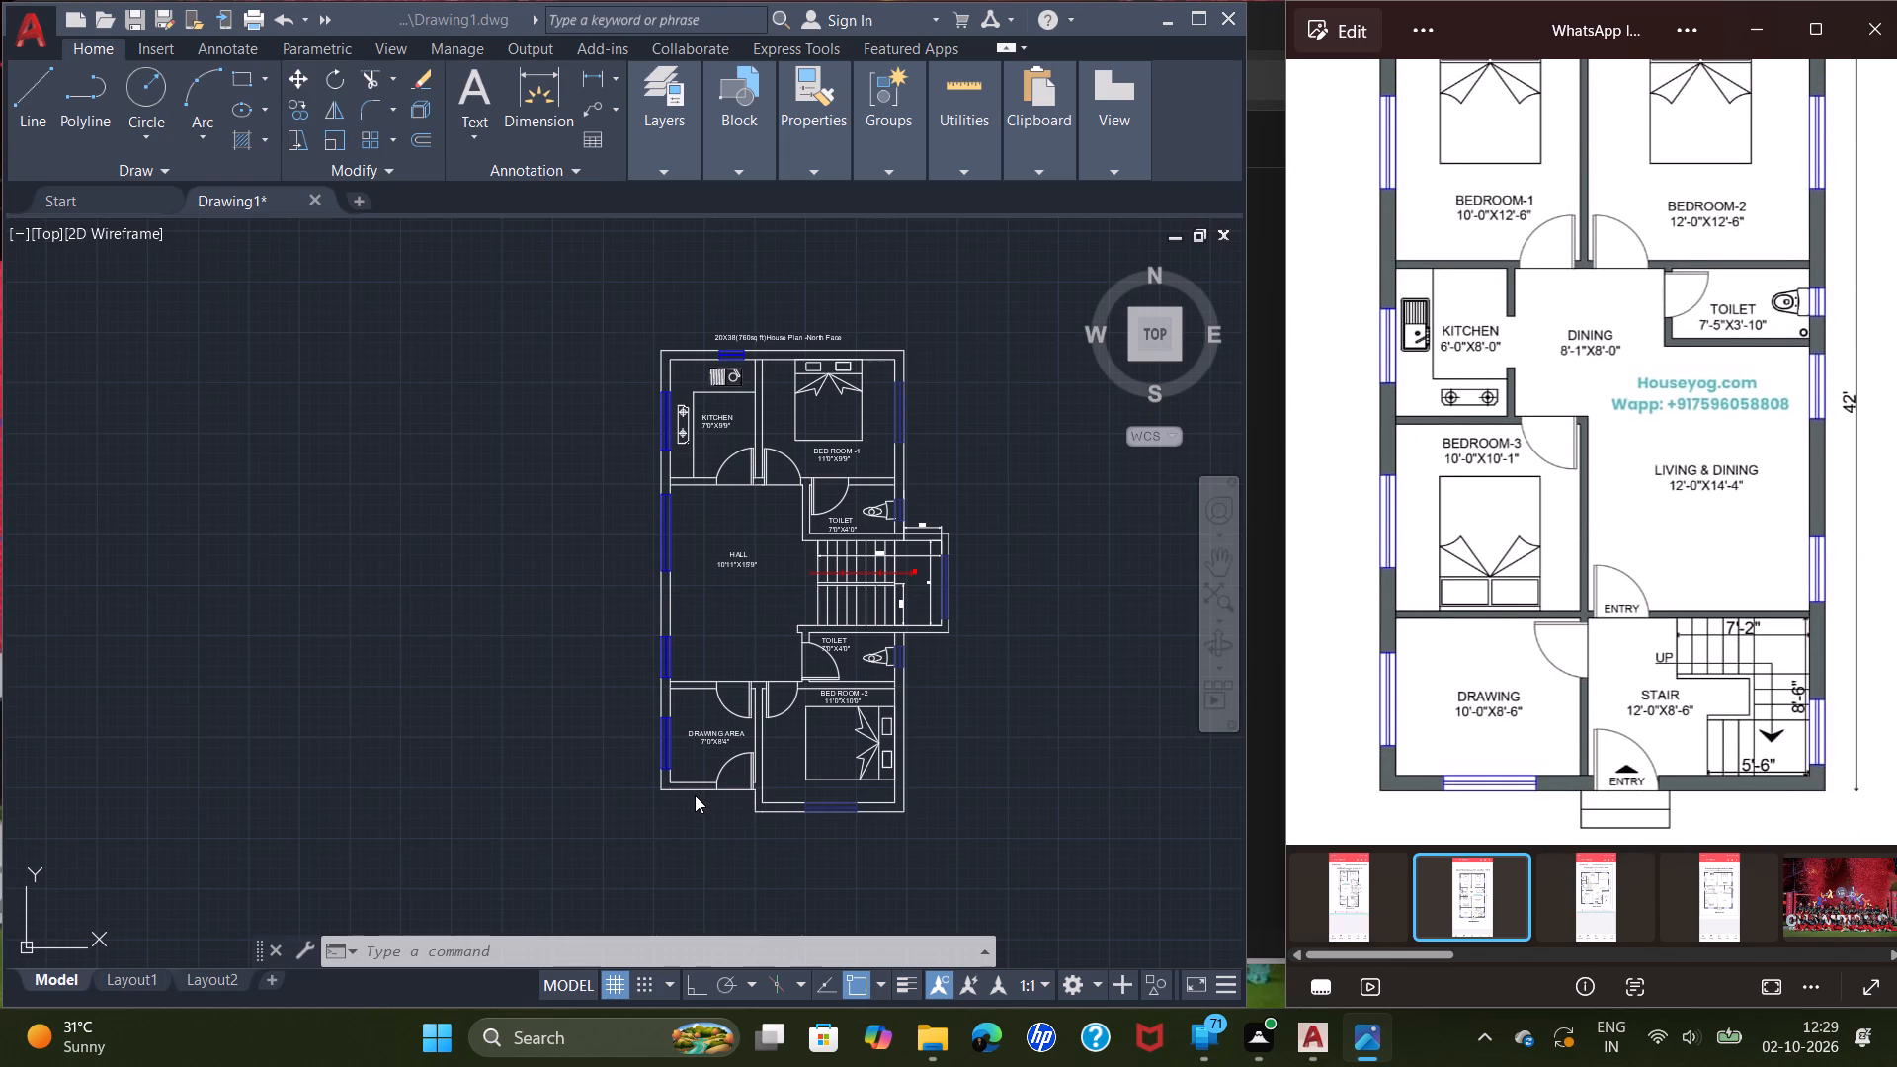
scroll(719, 786, up, 1)
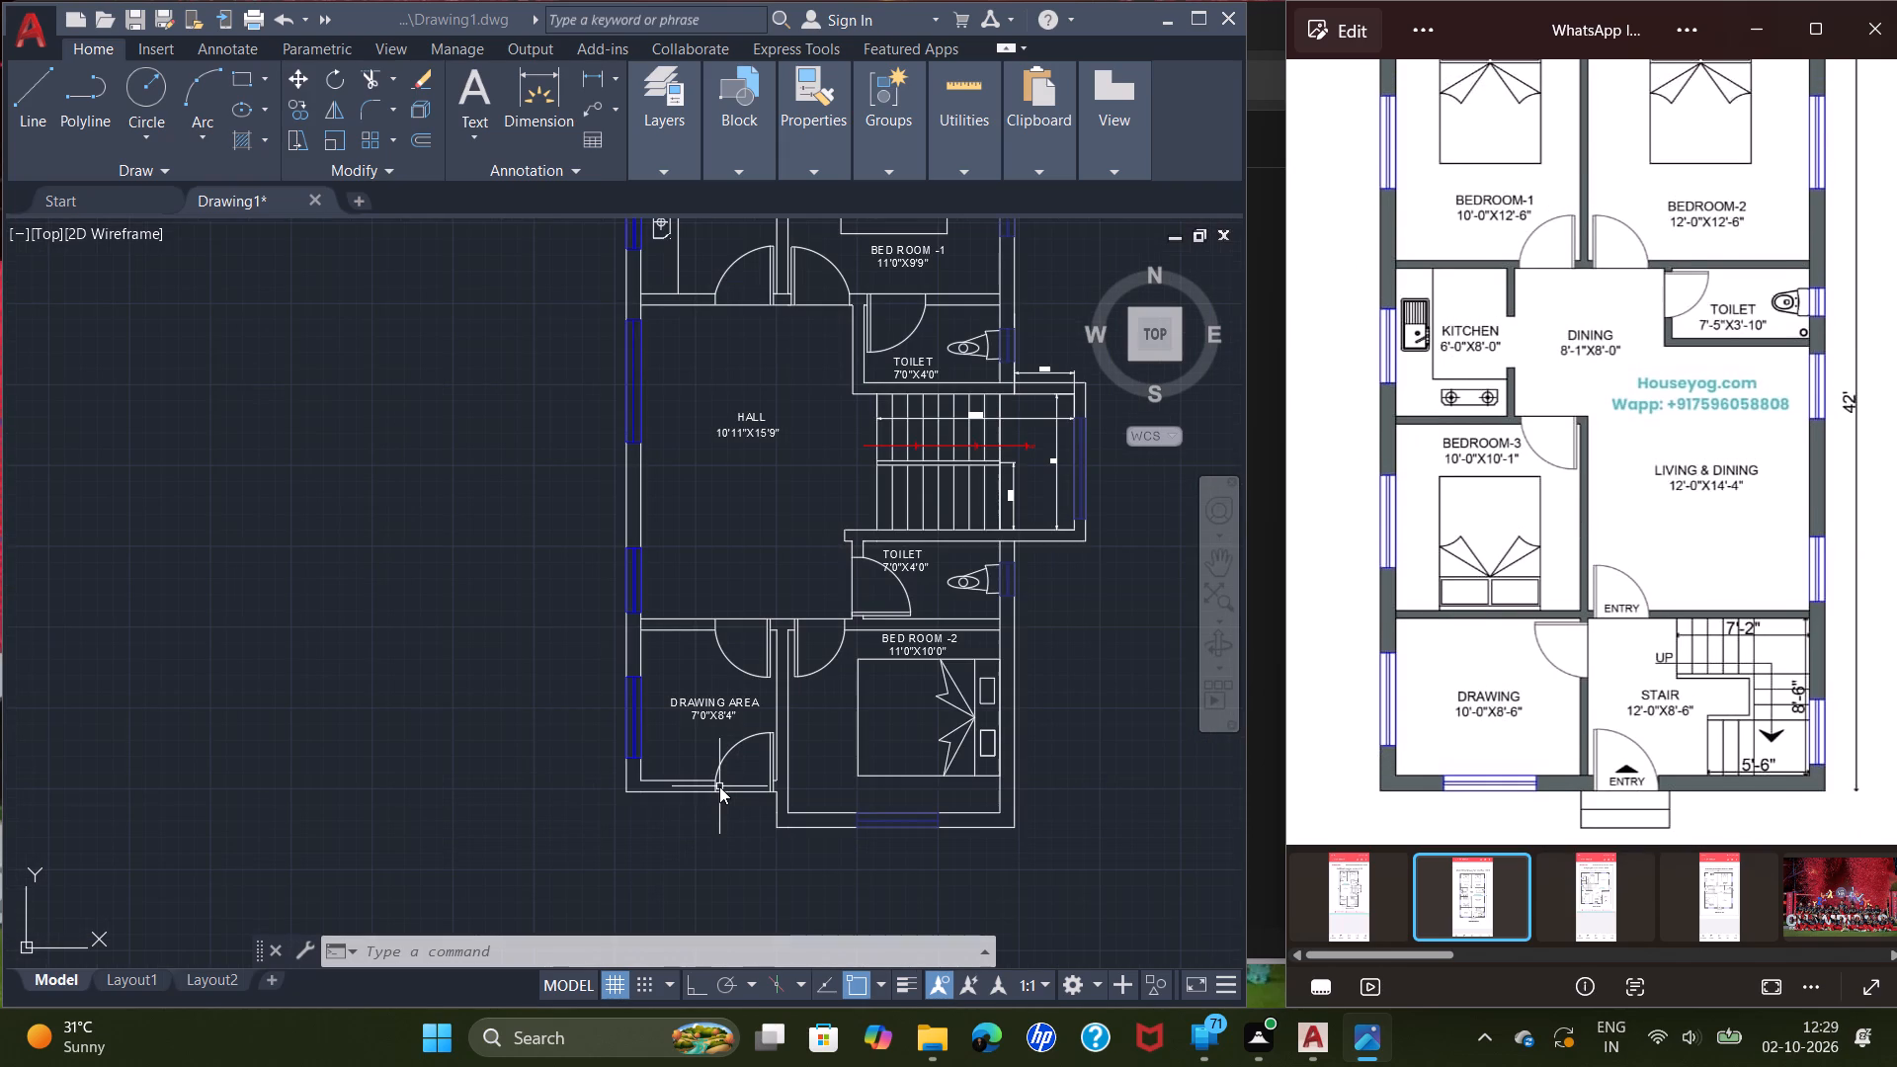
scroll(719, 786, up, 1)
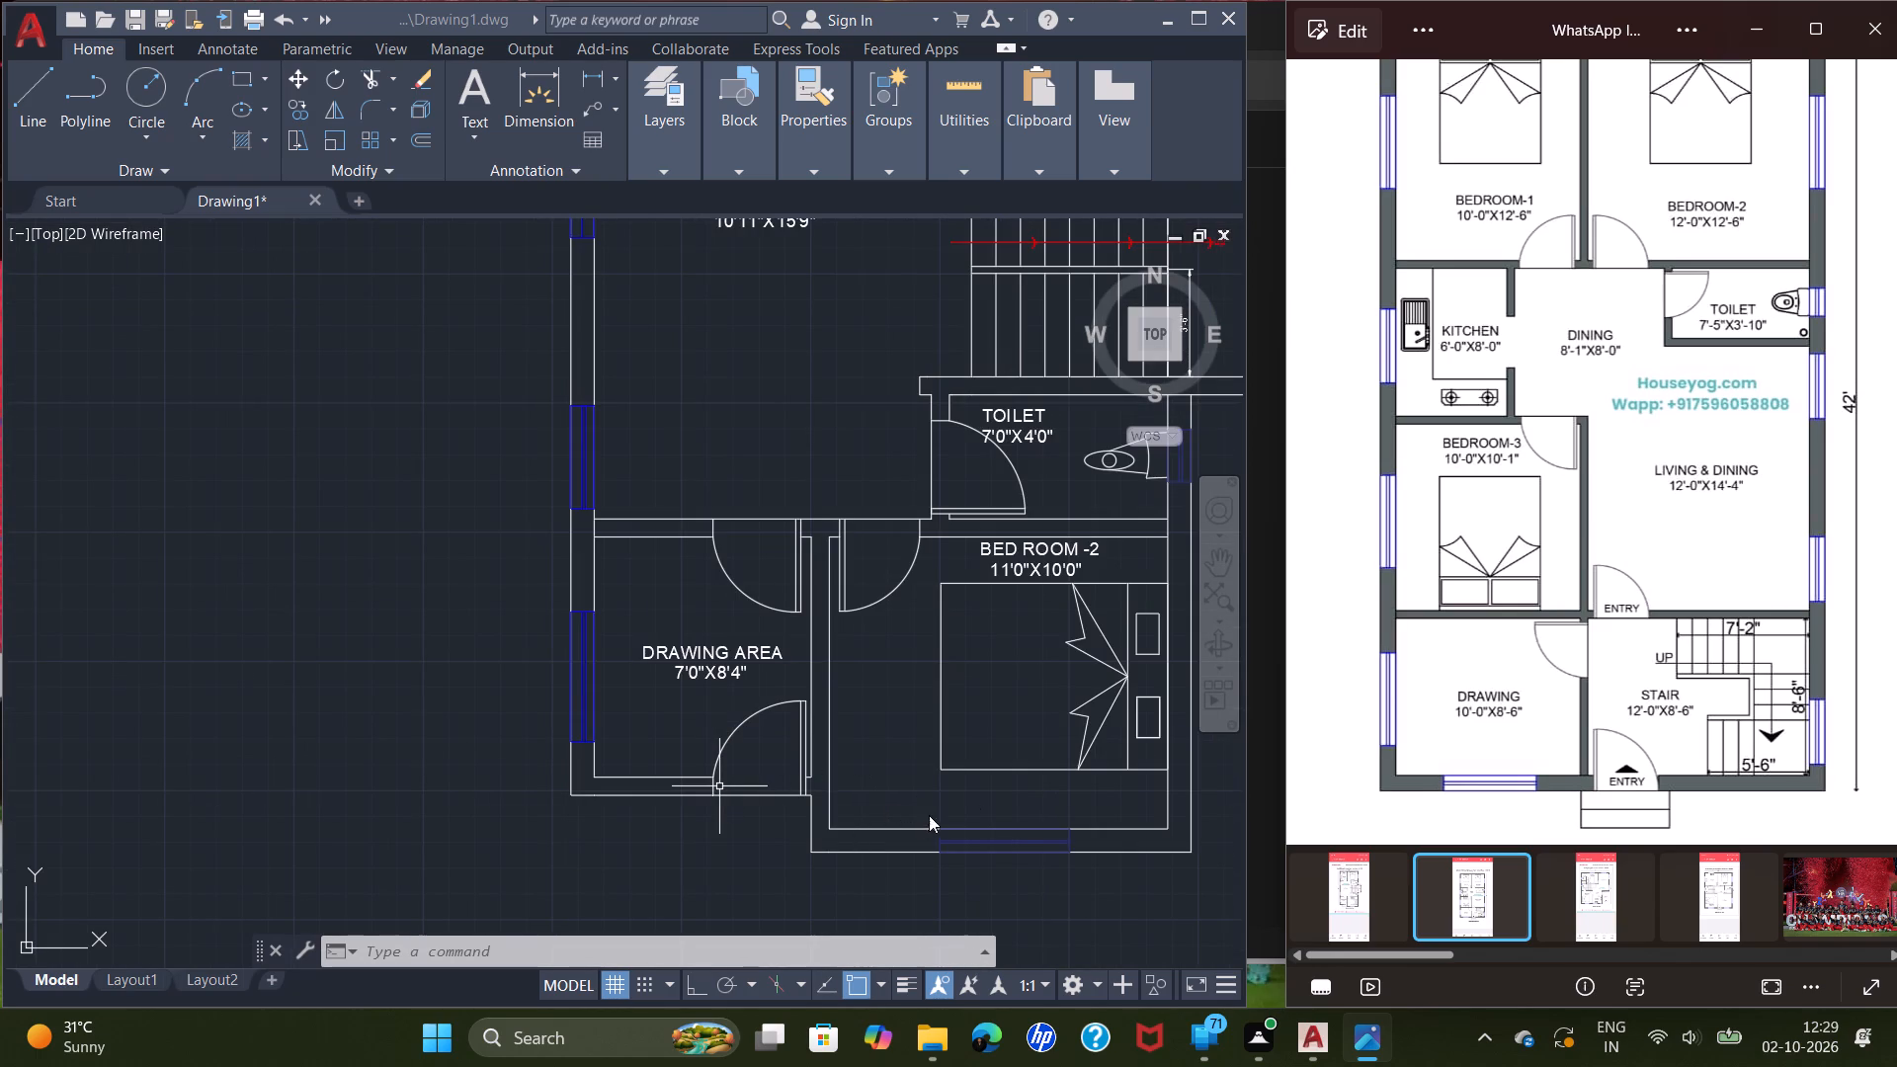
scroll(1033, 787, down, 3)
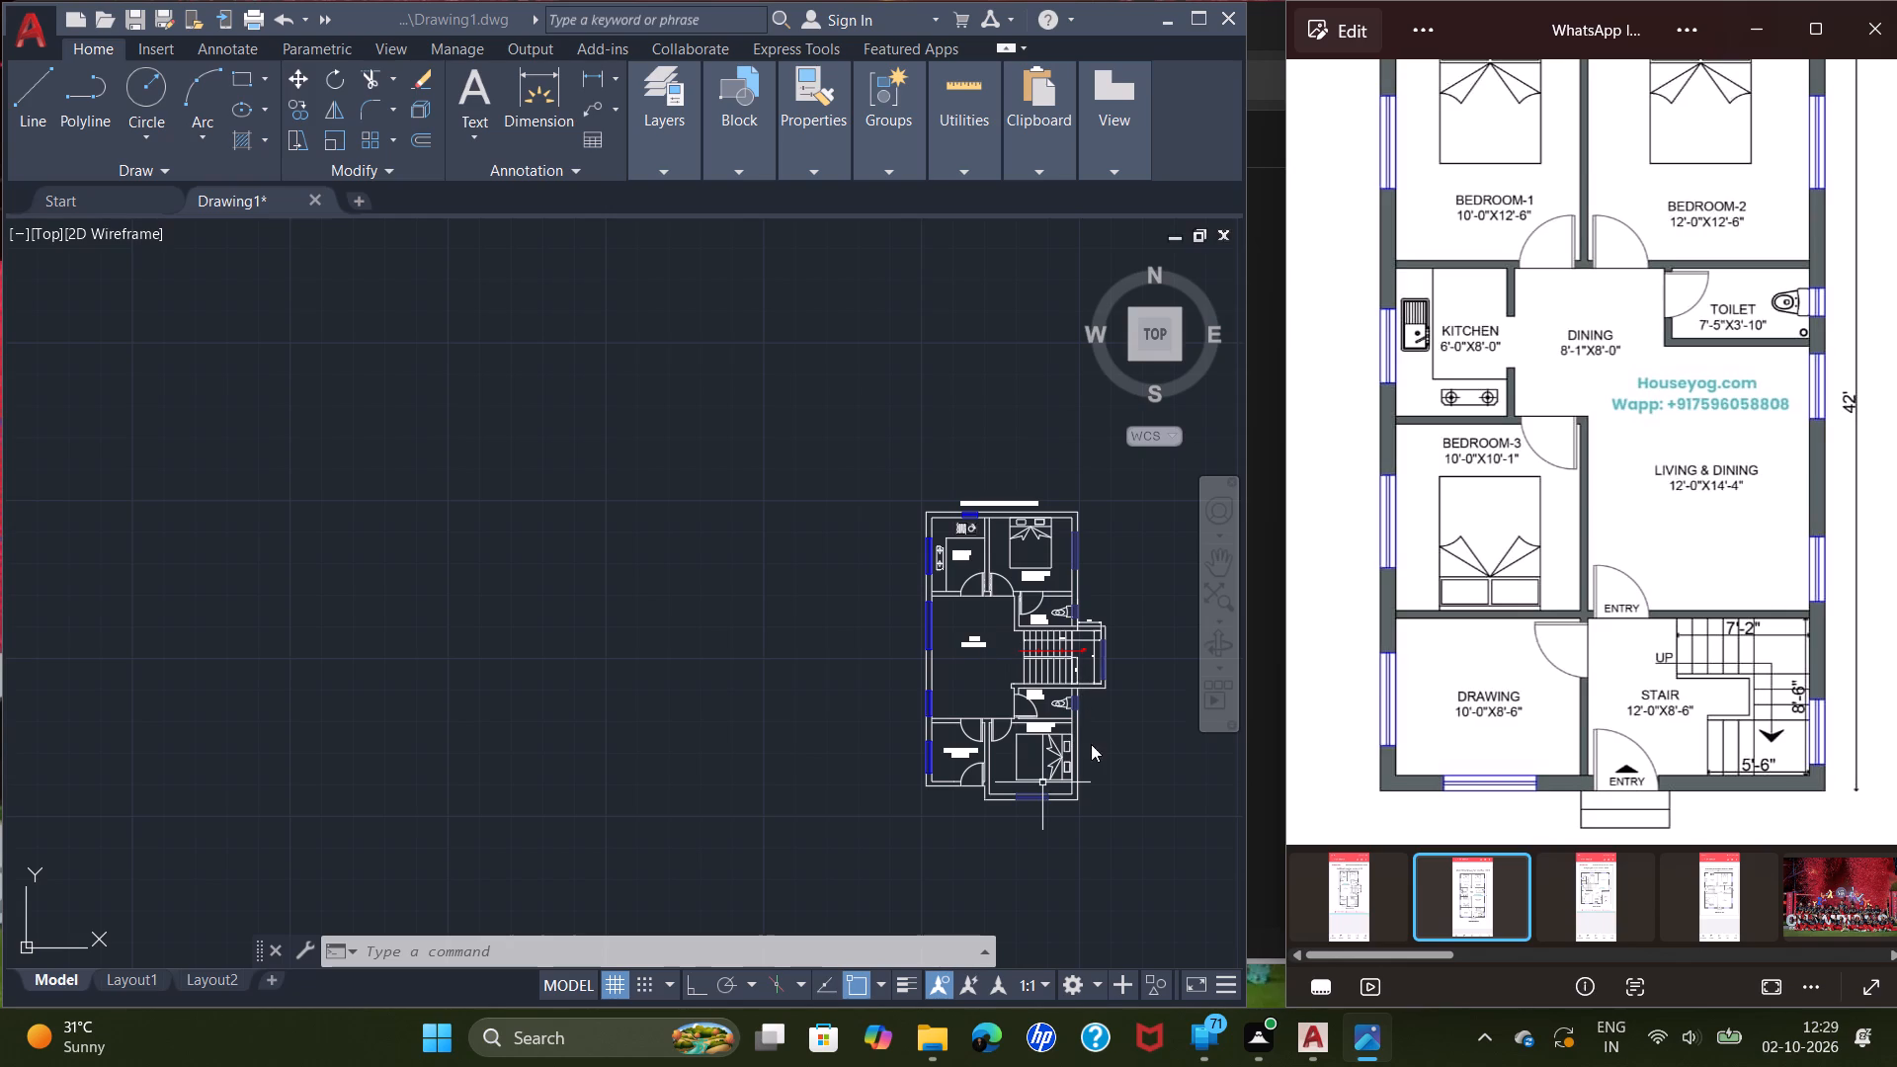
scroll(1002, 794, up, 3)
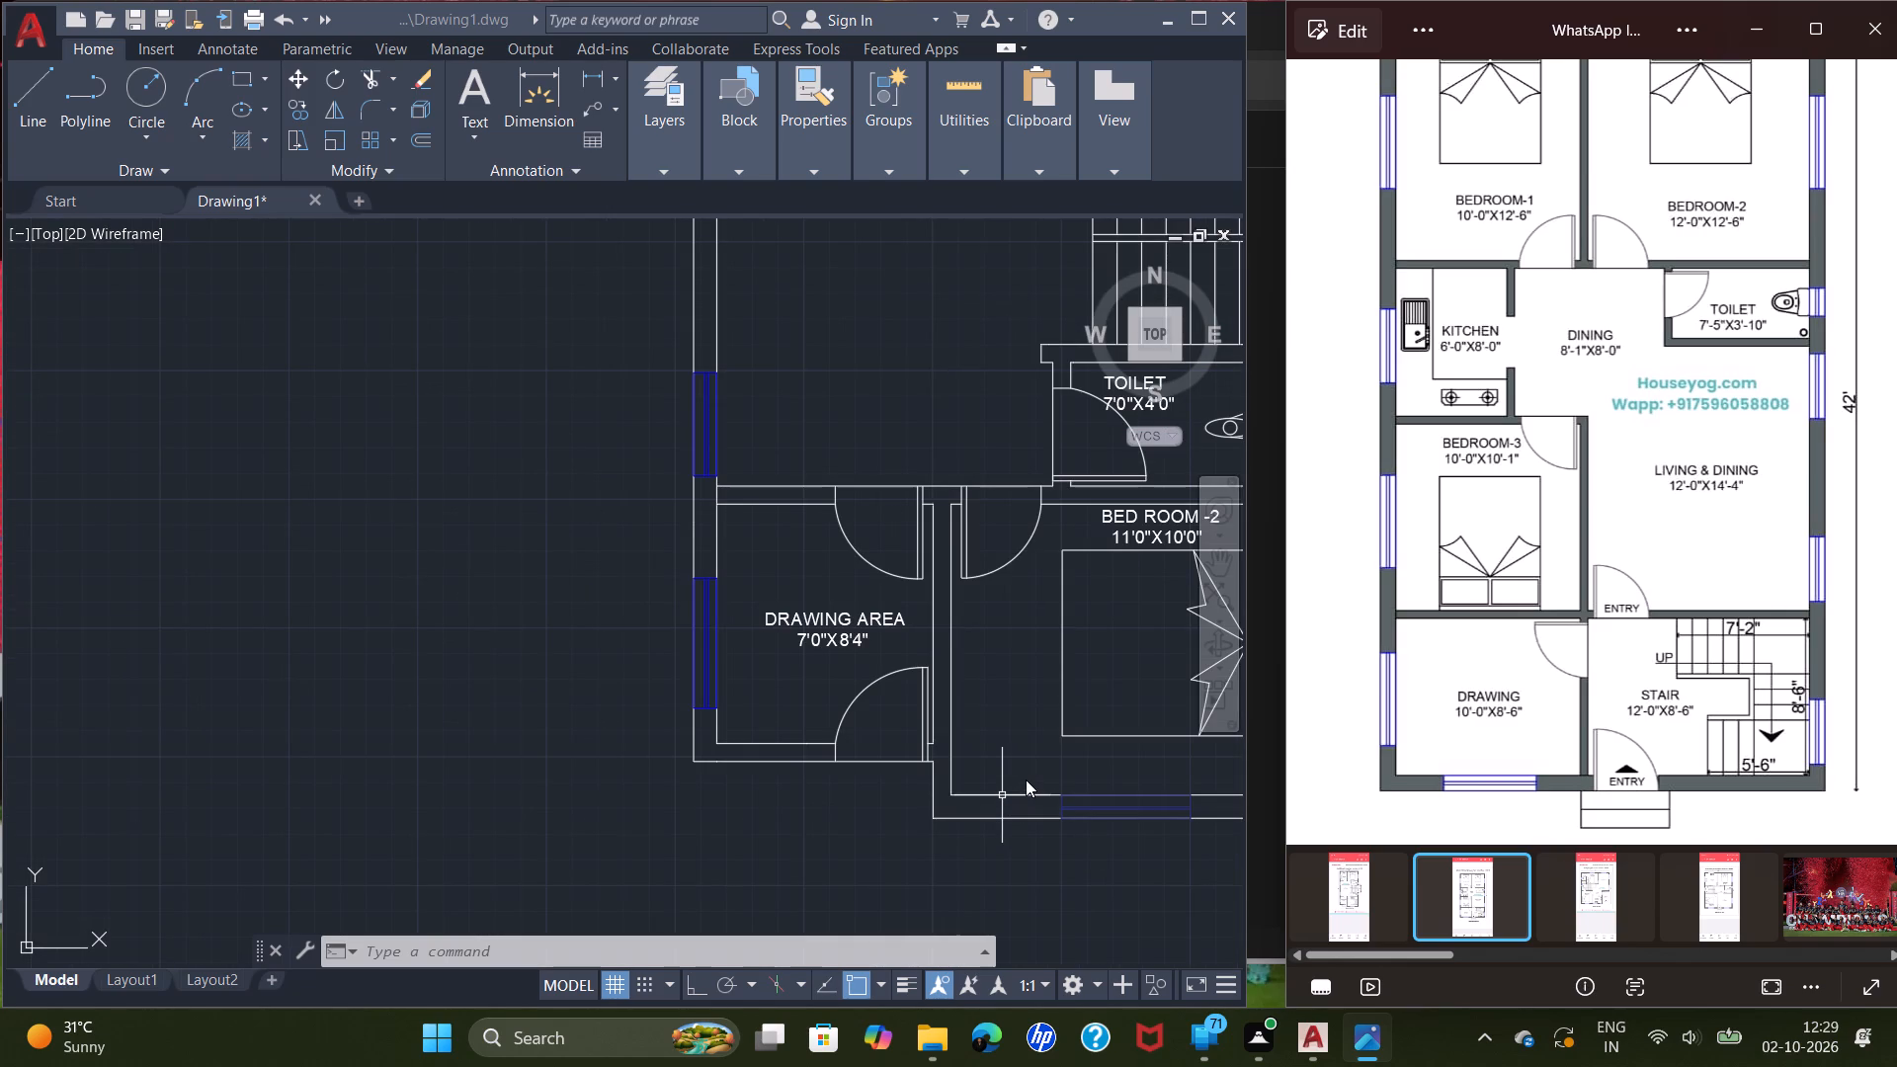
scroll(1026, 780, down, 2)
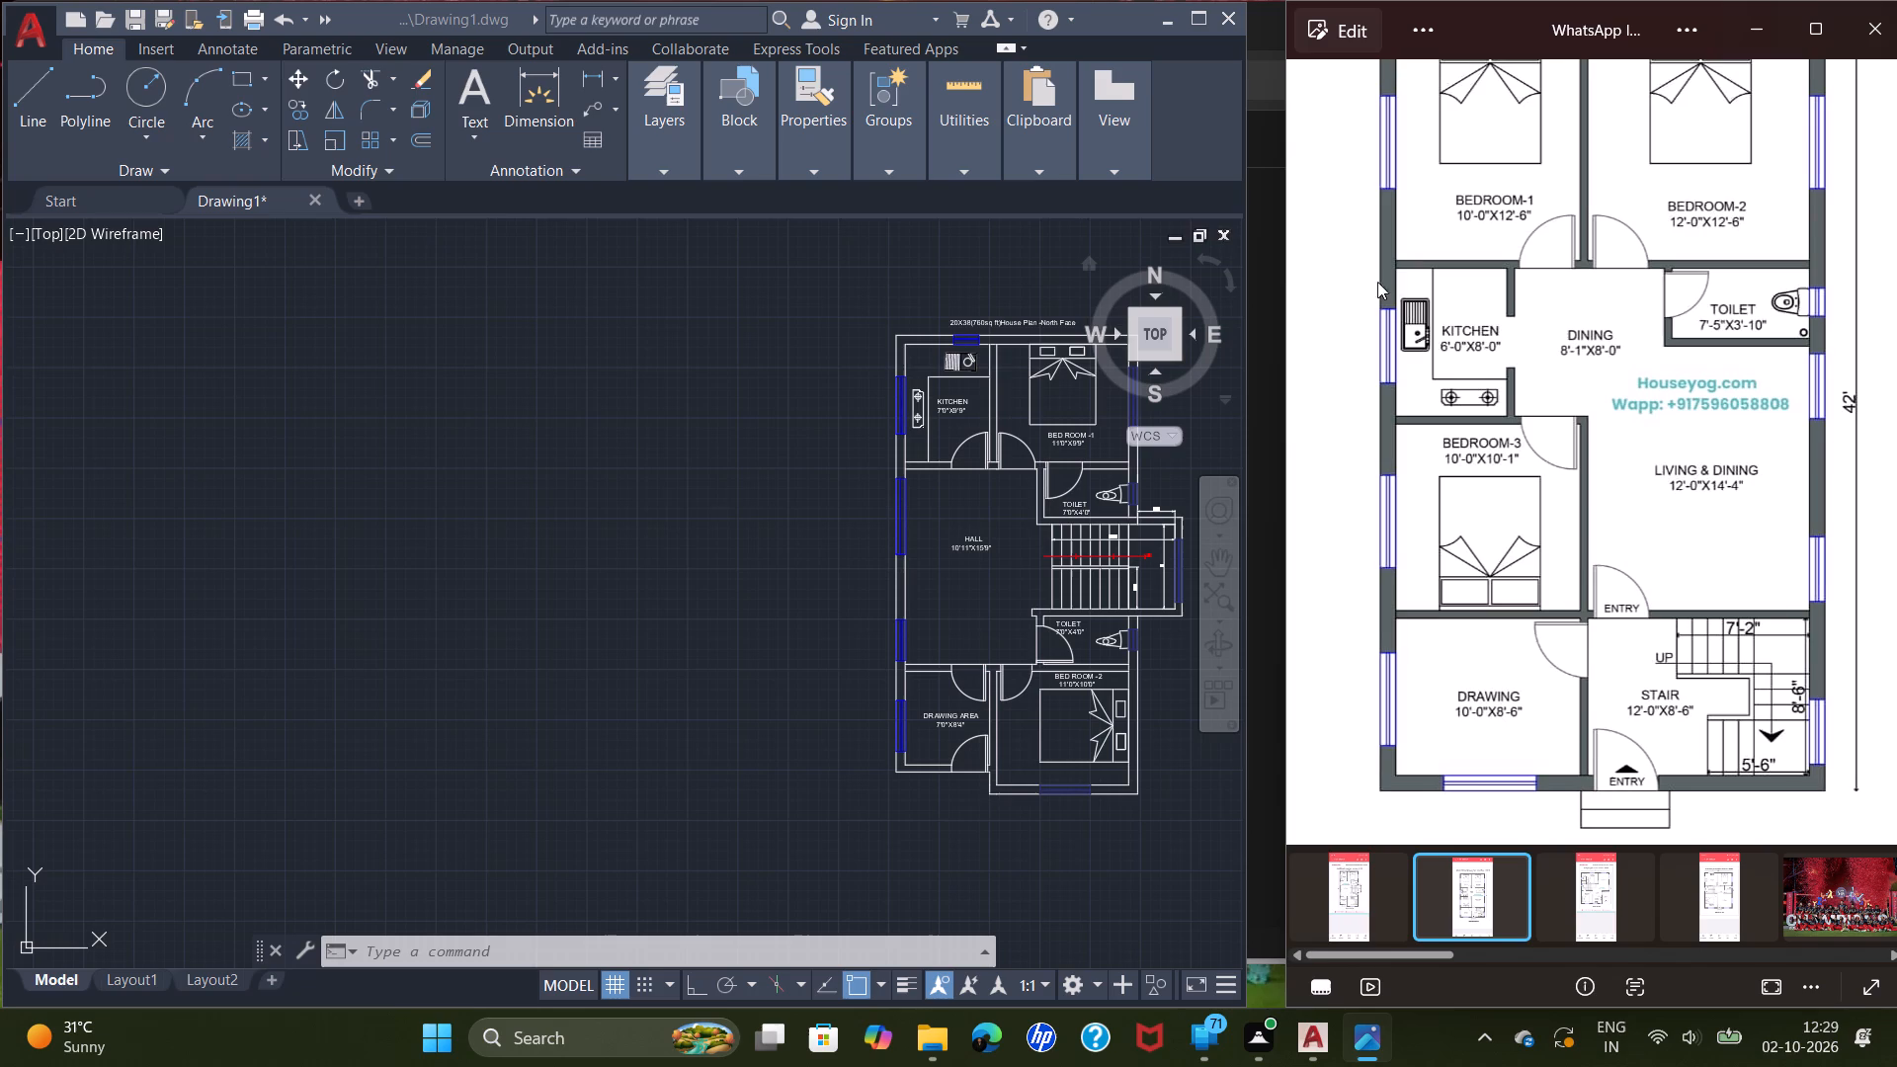
Switch the viewer to the 20x38 (760sq ft) north-face plan and compare its entry steps with the drawing's DRAWING AREA entrance.
double_click(1347, 908)
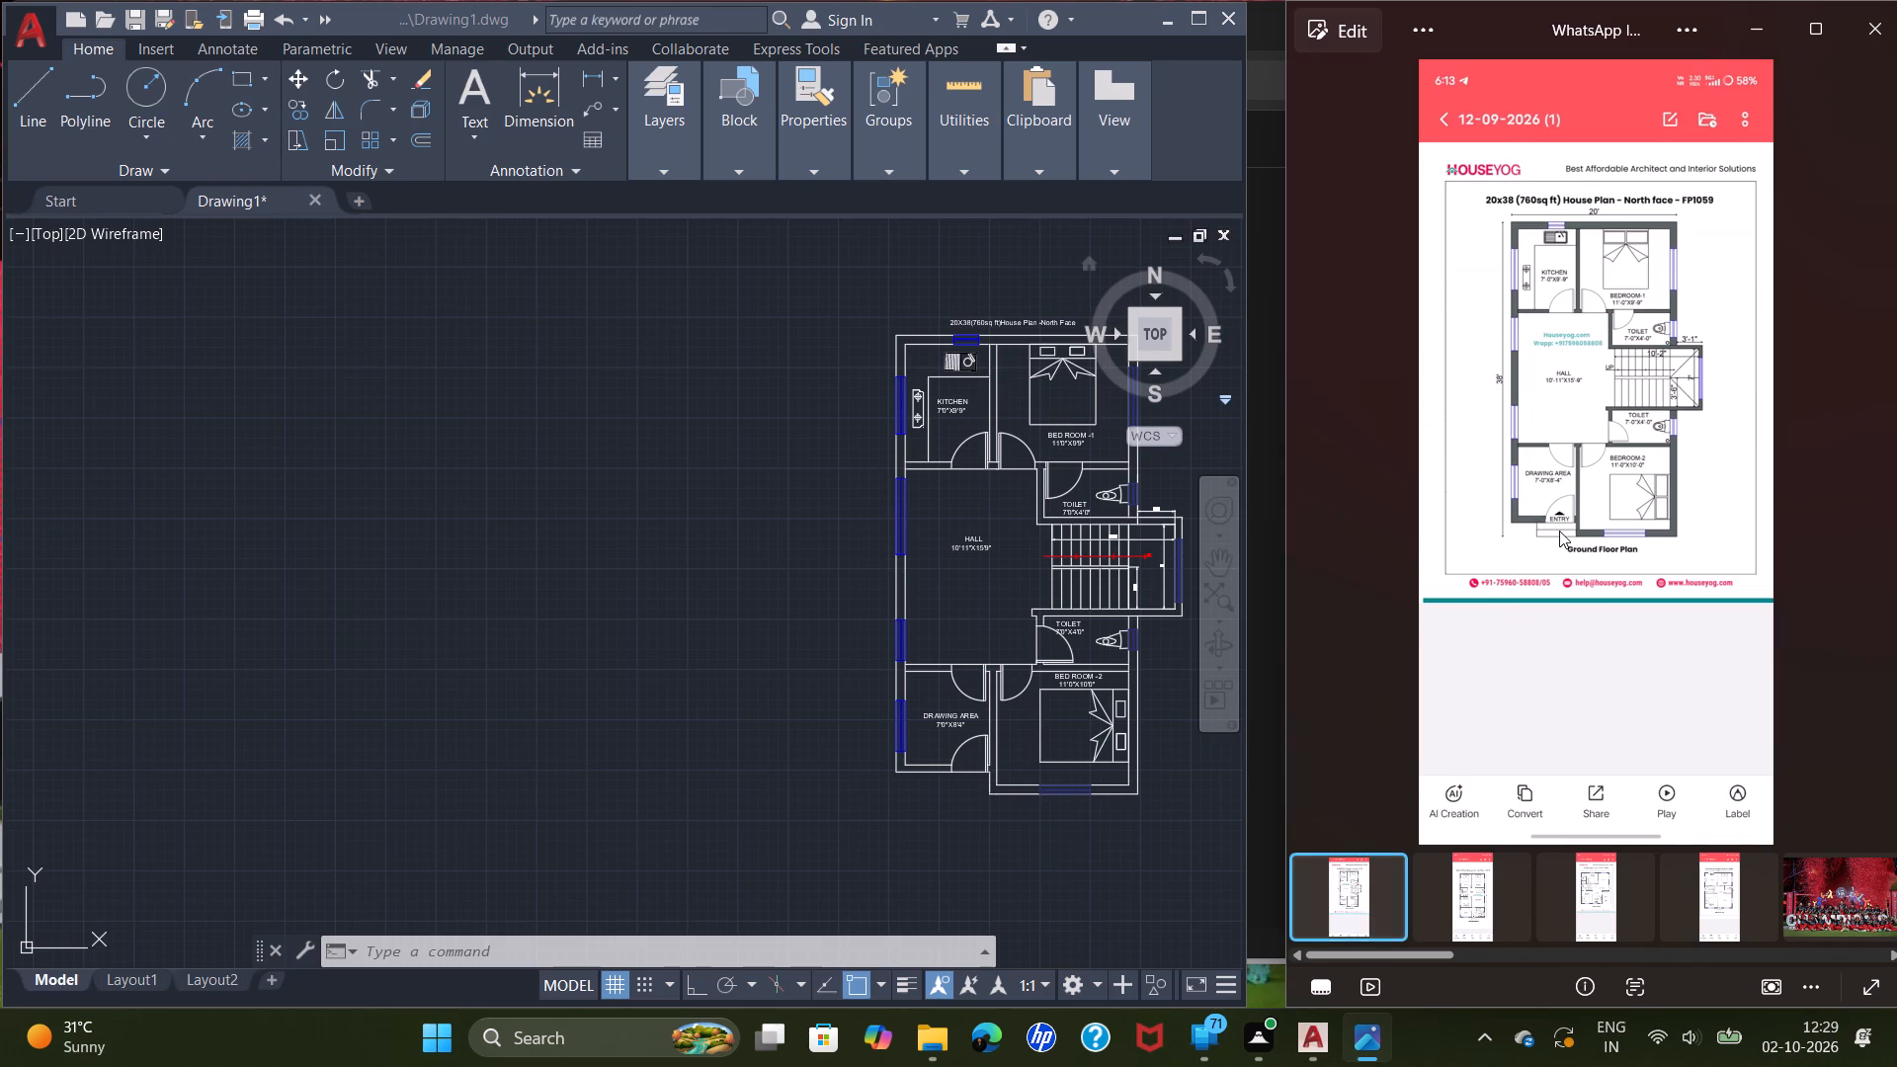
scroll(1618, 424, up, 4)
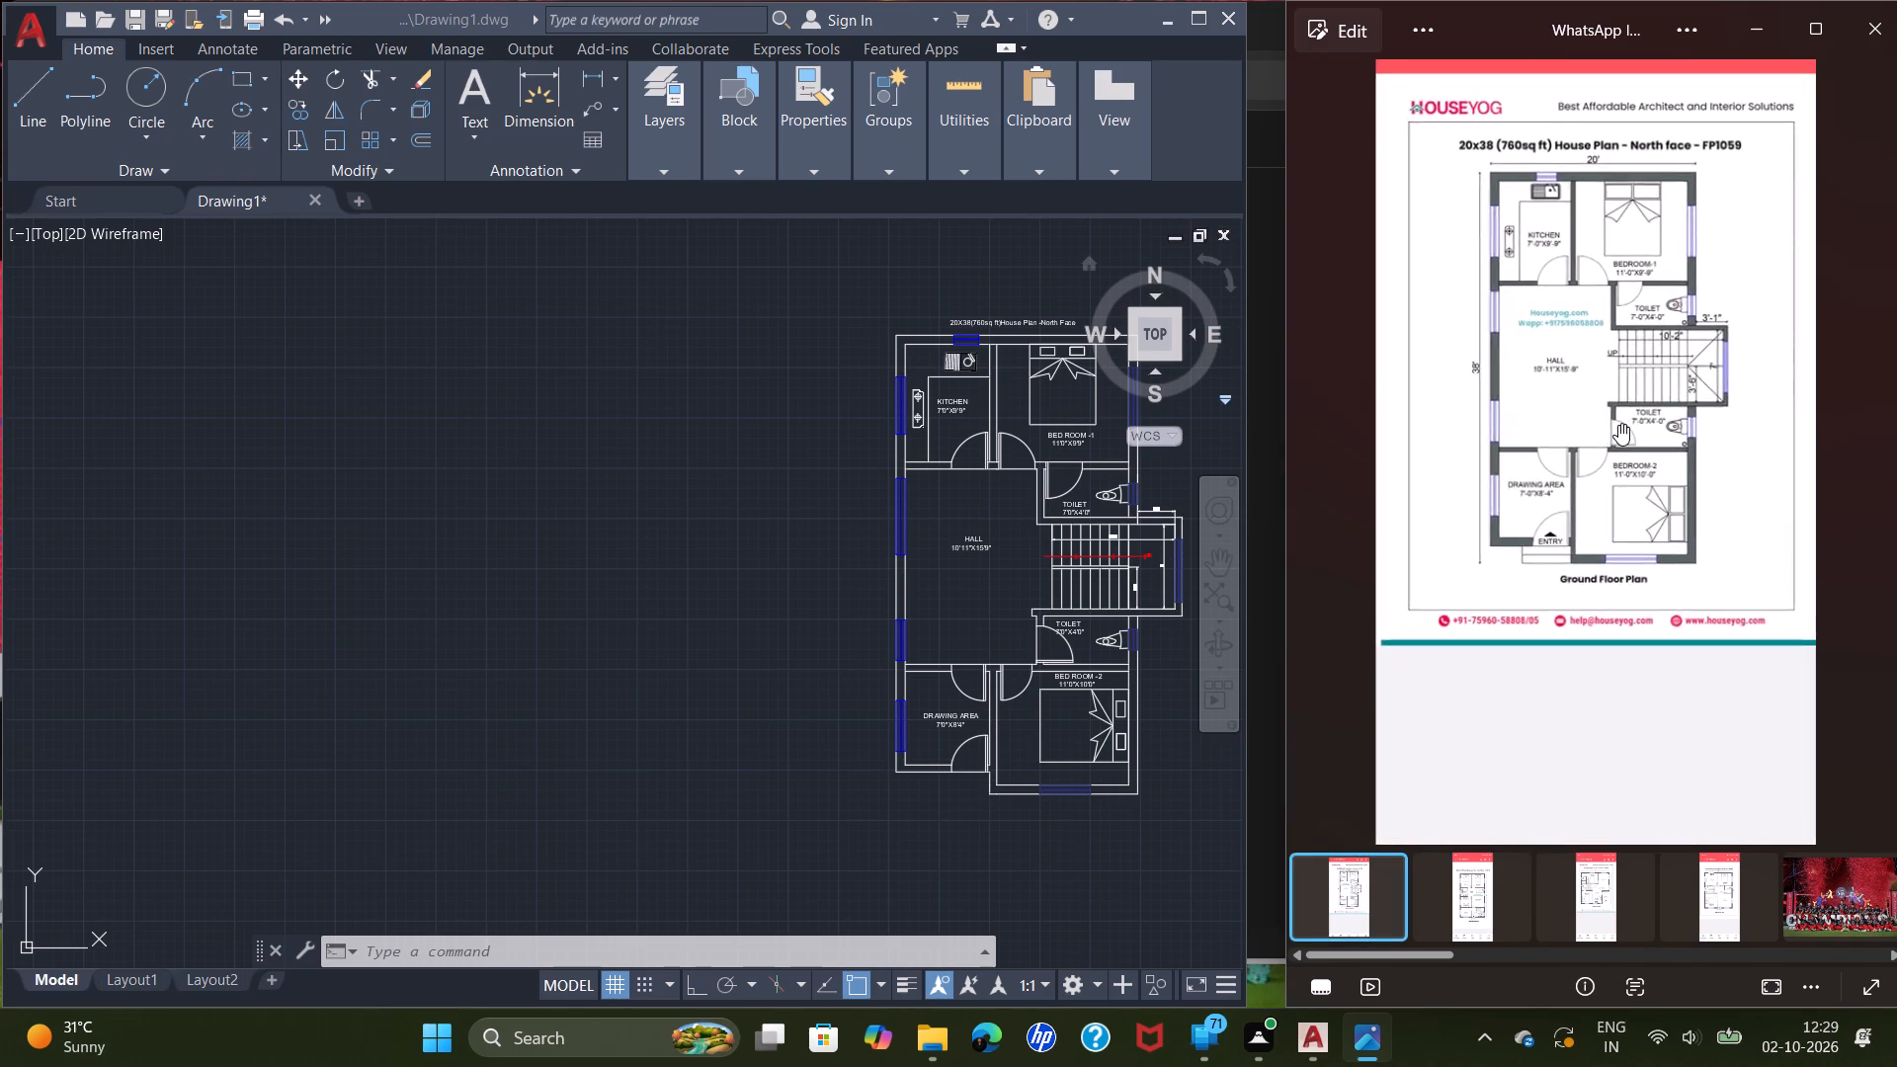
scroll(1618, 424, up, 3)
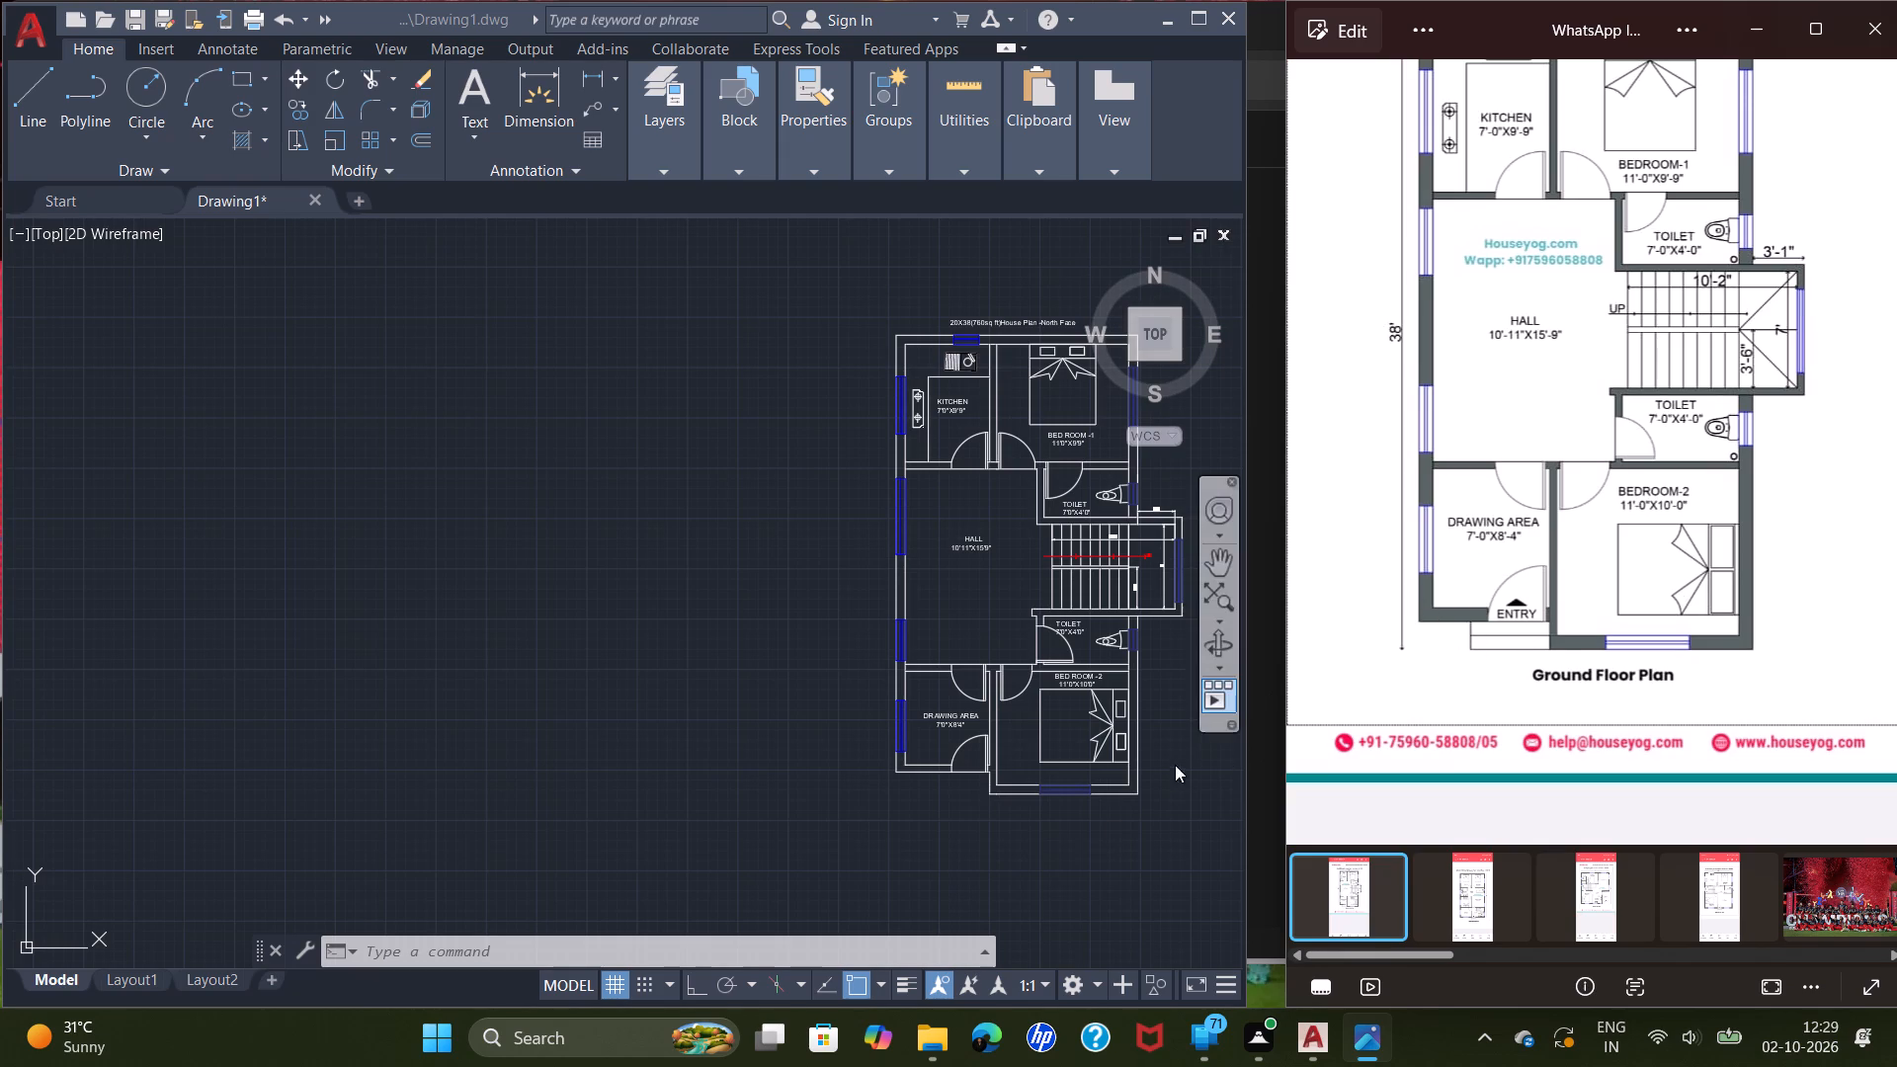
scroll(967, 764, up, 4)
middle_drag(972, 762, 948, 731)
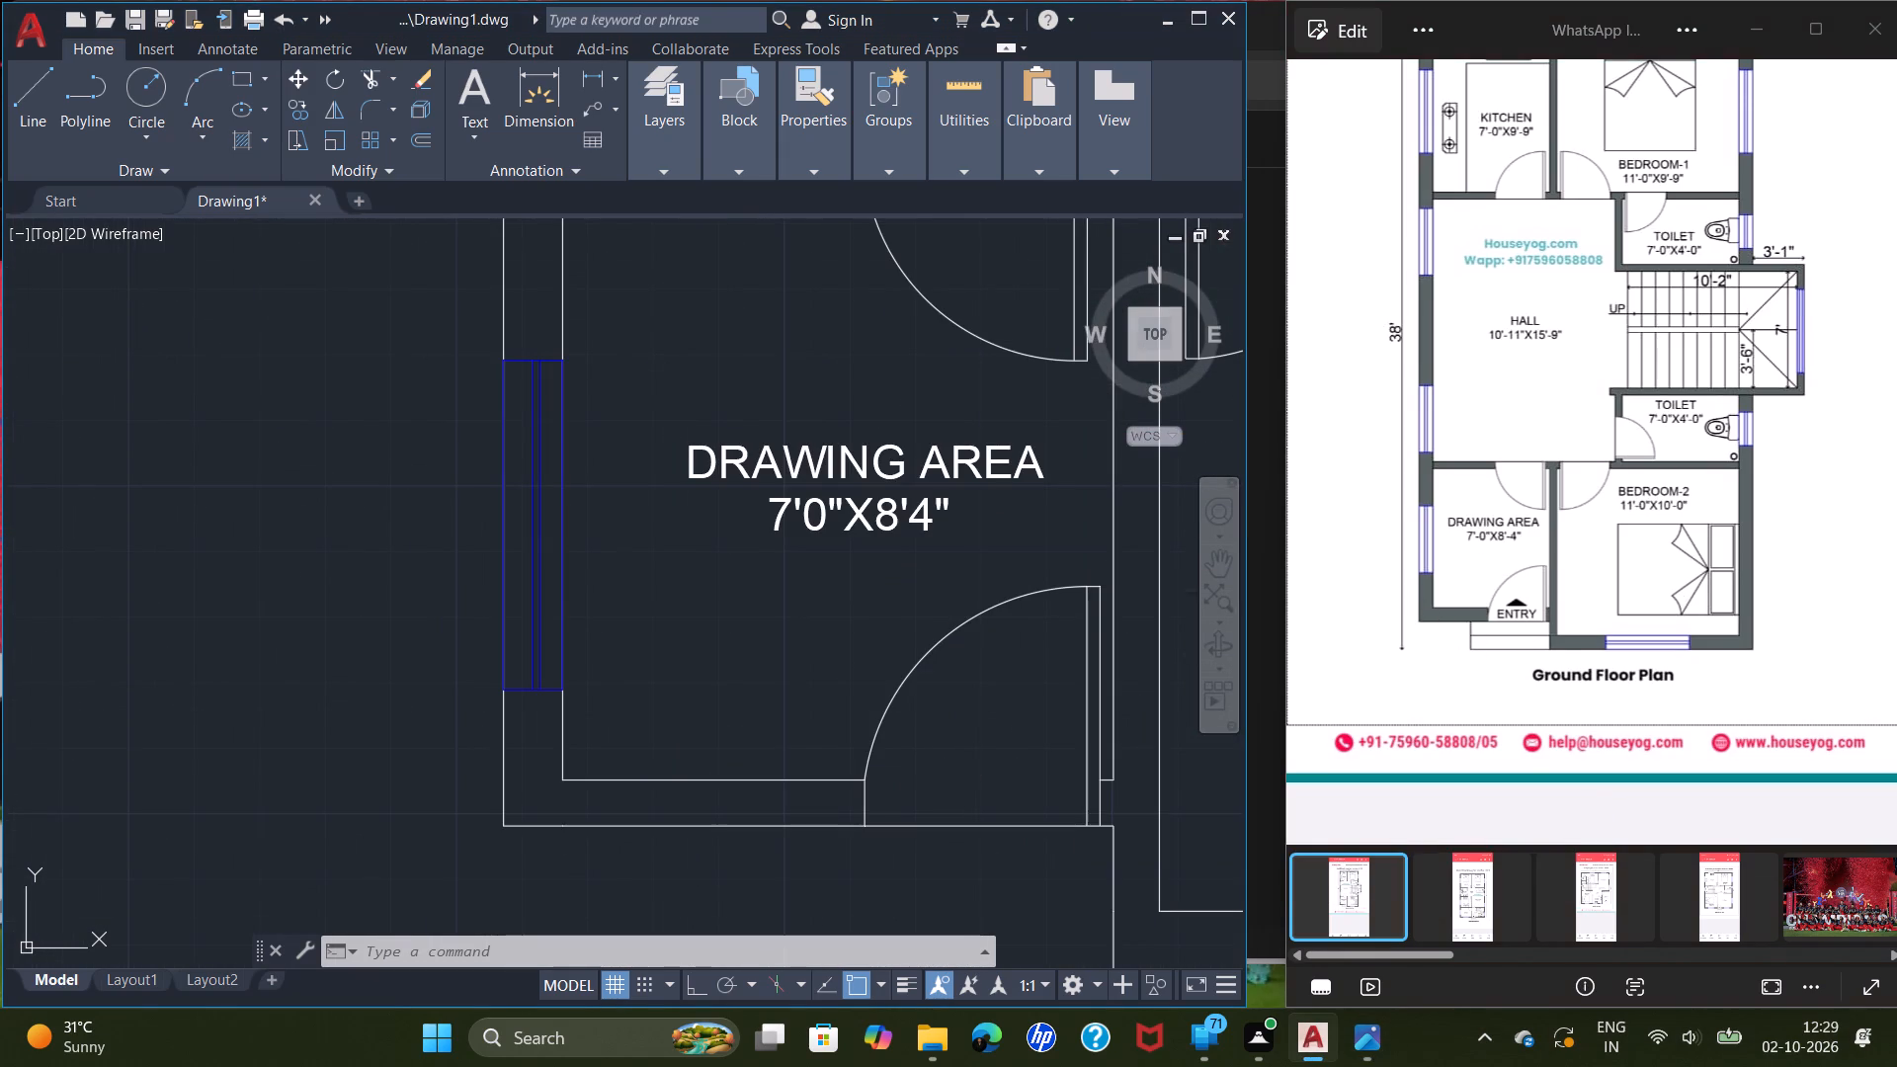
middle_drag(948, 731, 893, 673)
scroll(903, 694, down, 1)
middle_drag(972, 757, 815, 737)
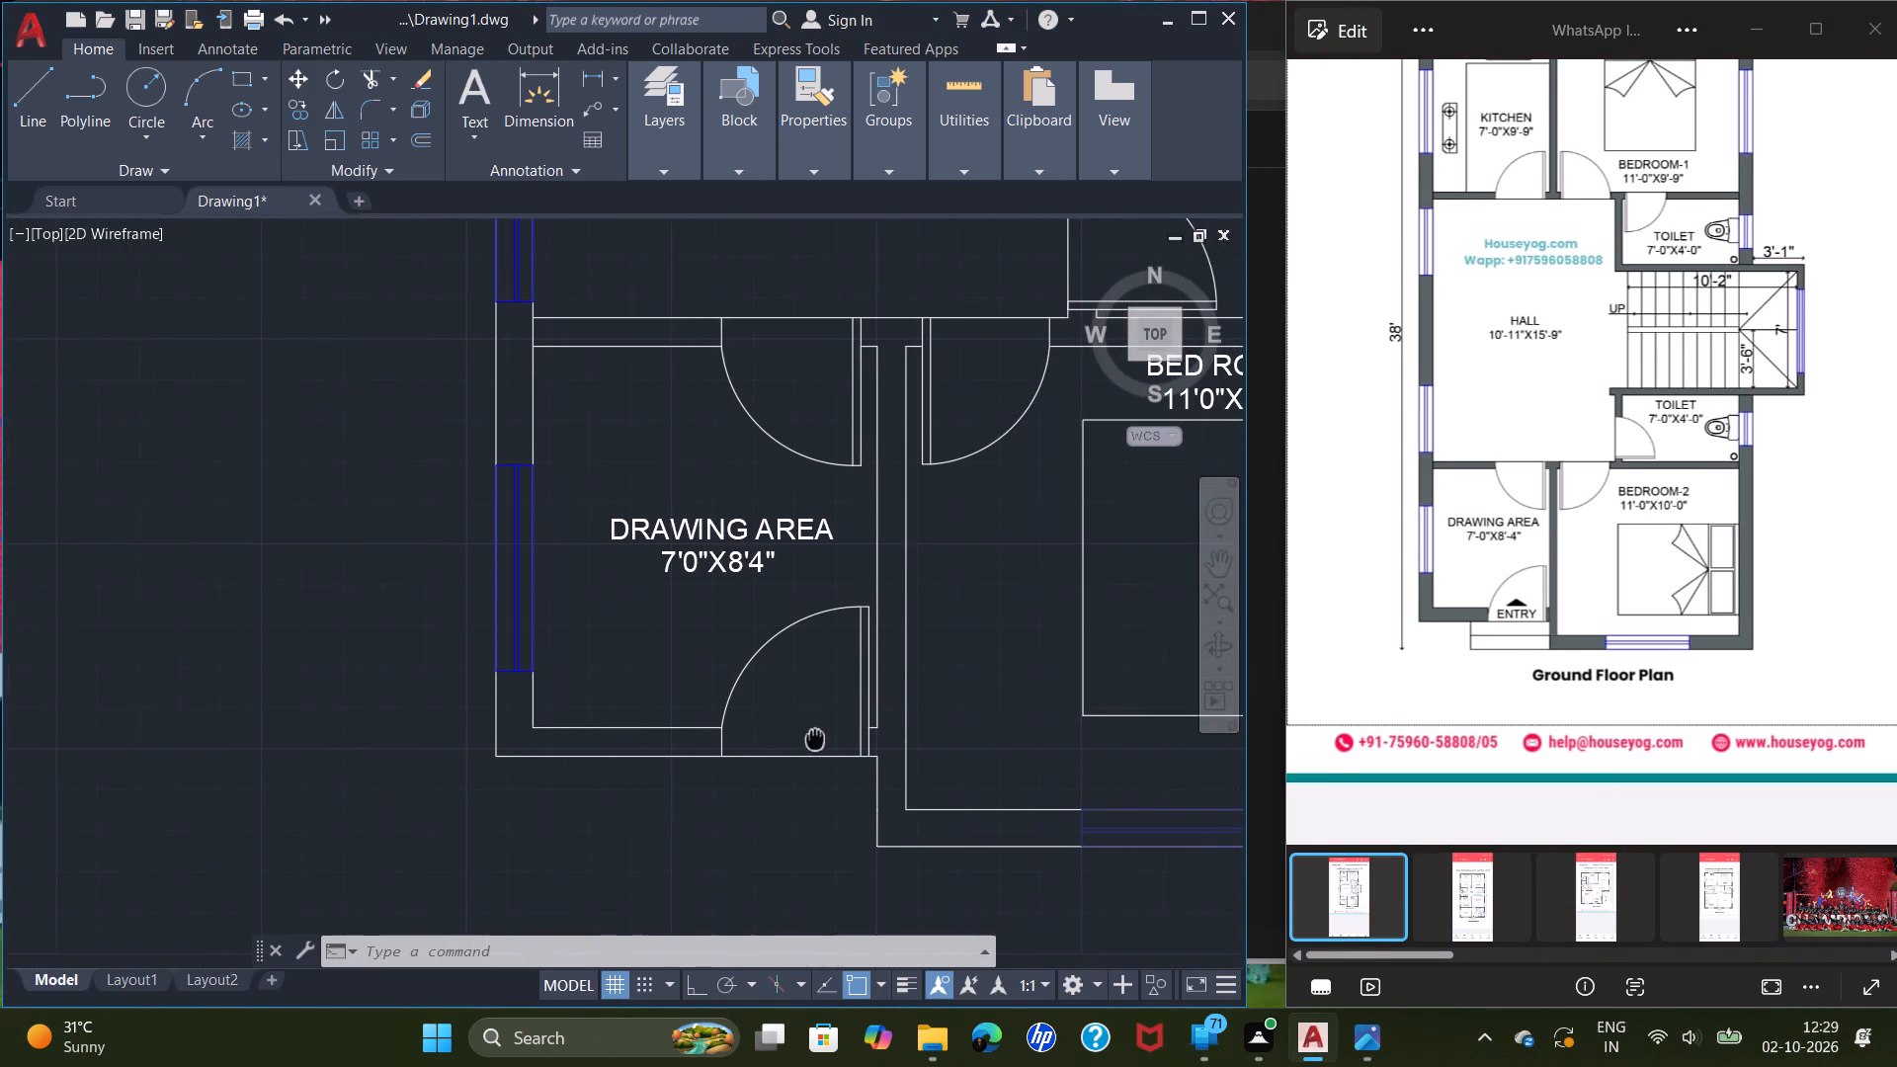
middle_drag(815, 737, 810, 734)
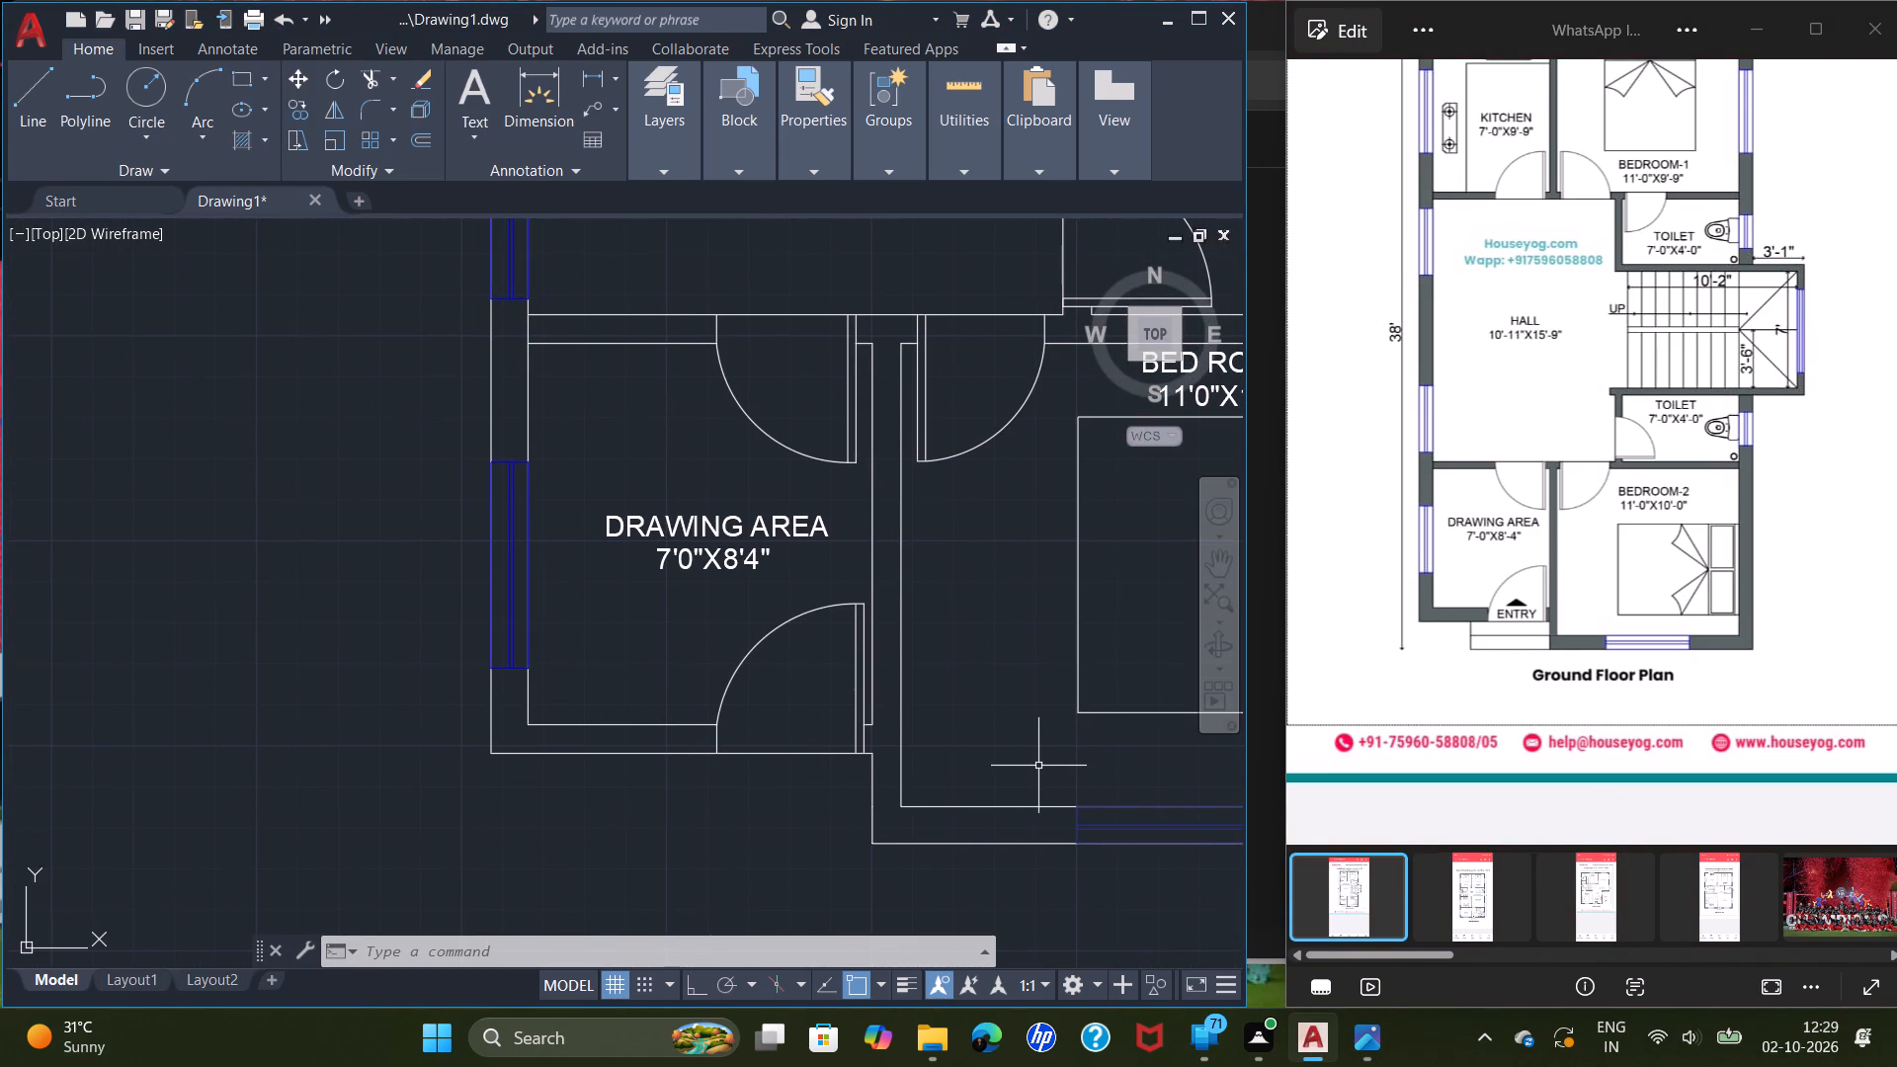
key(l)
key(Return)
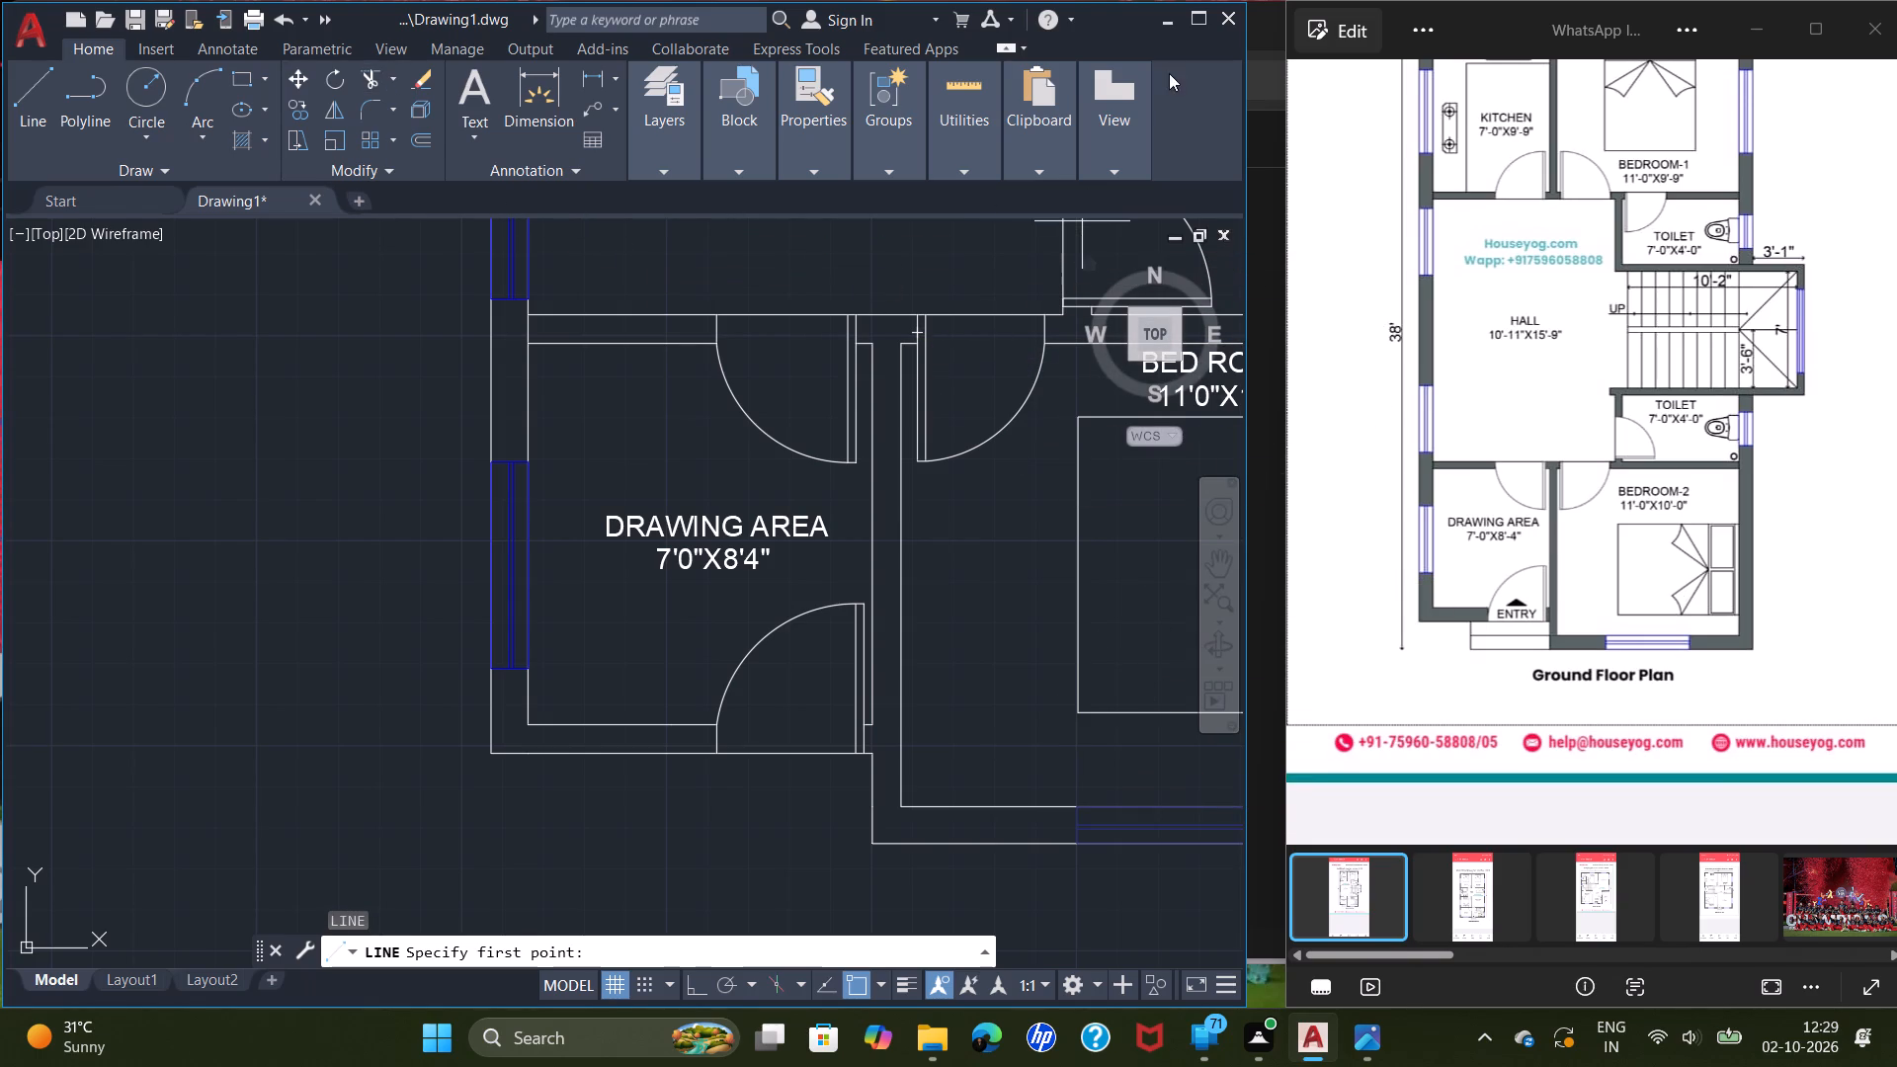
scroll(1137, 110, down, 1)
Maximize the drawing window.
double_click(1190, 22)
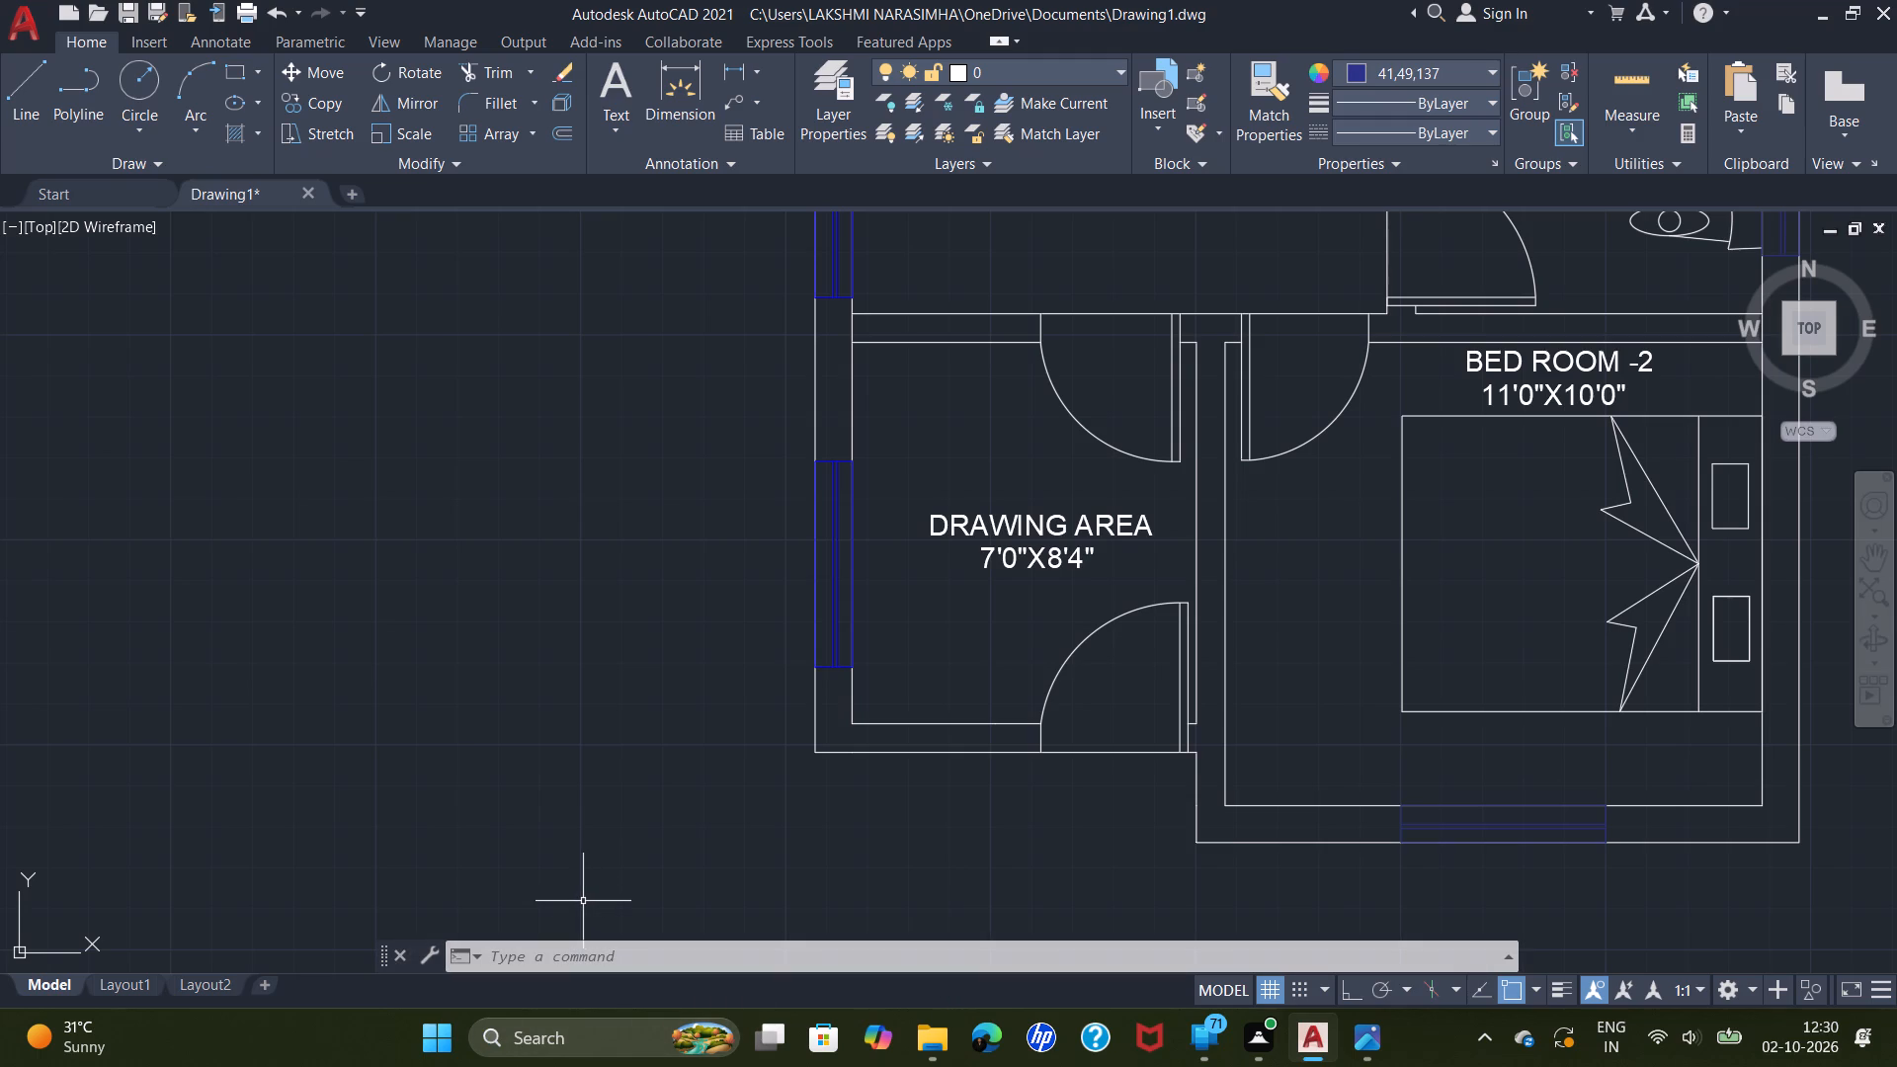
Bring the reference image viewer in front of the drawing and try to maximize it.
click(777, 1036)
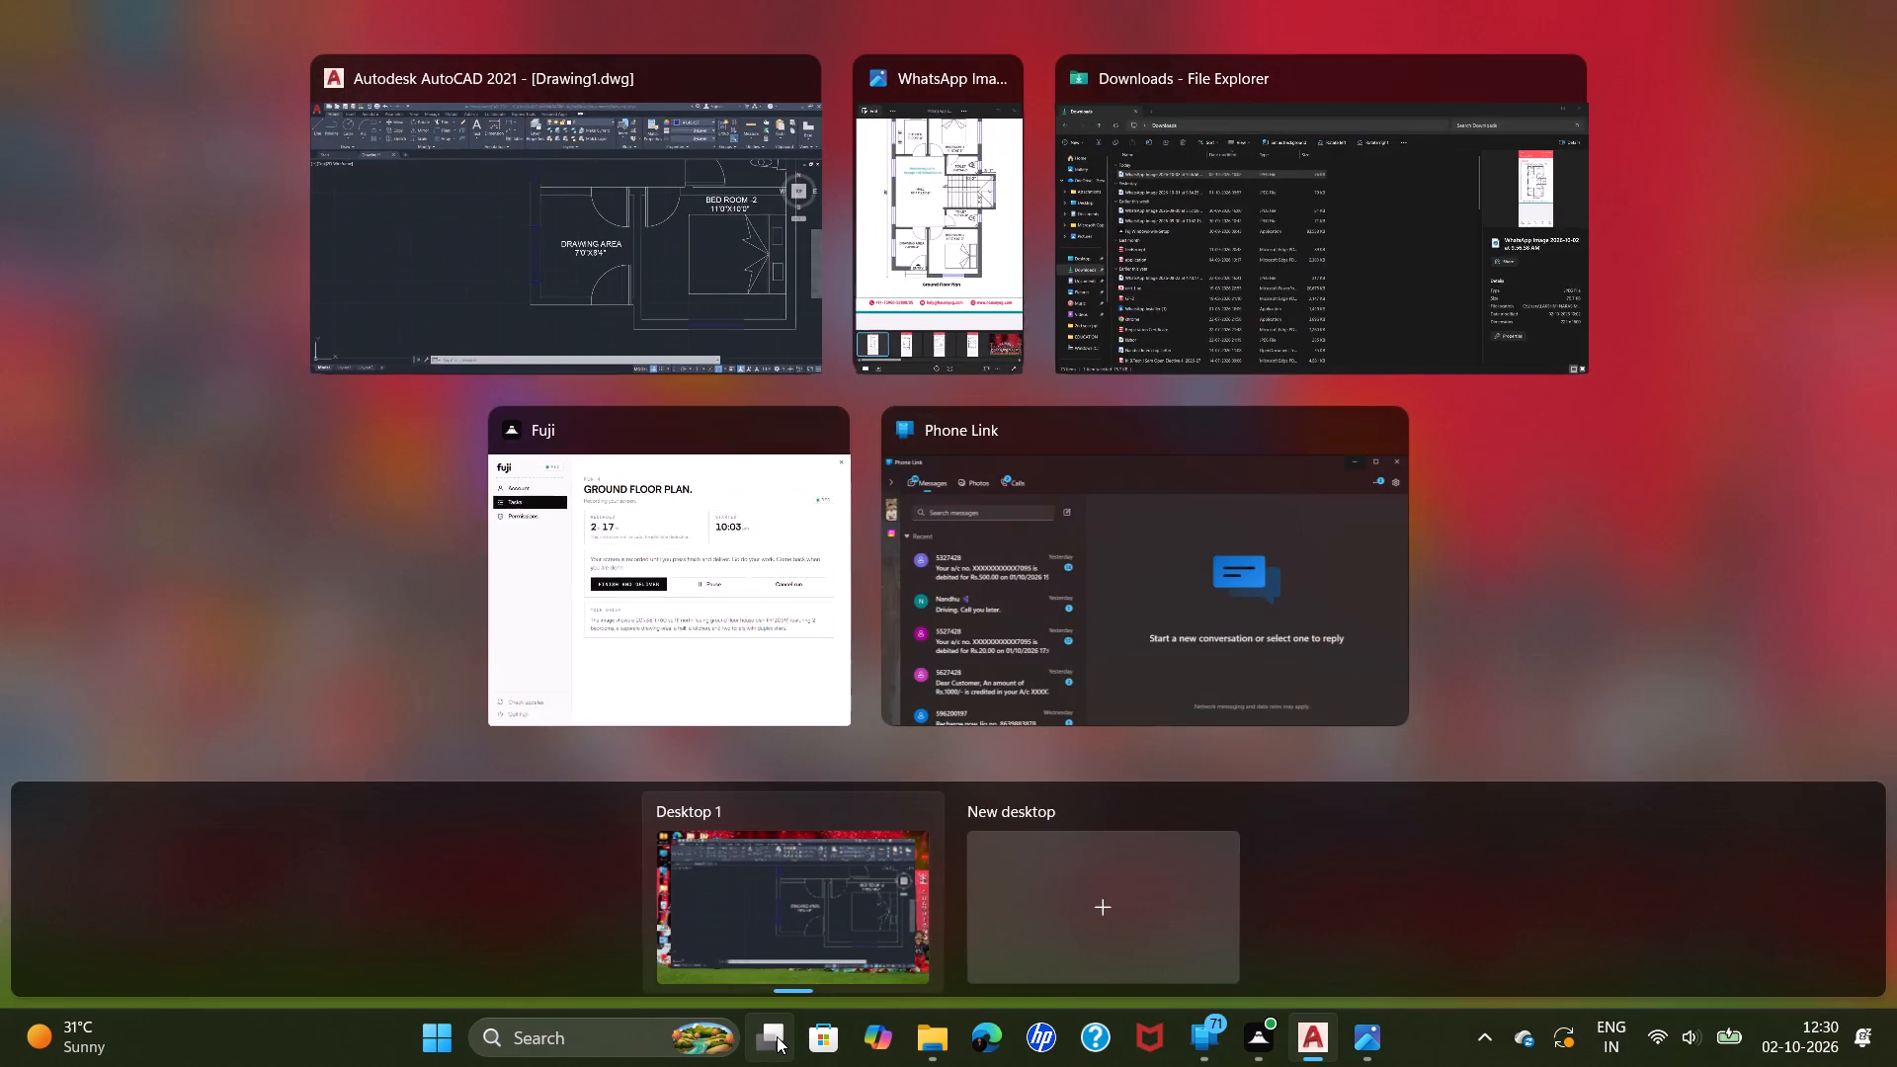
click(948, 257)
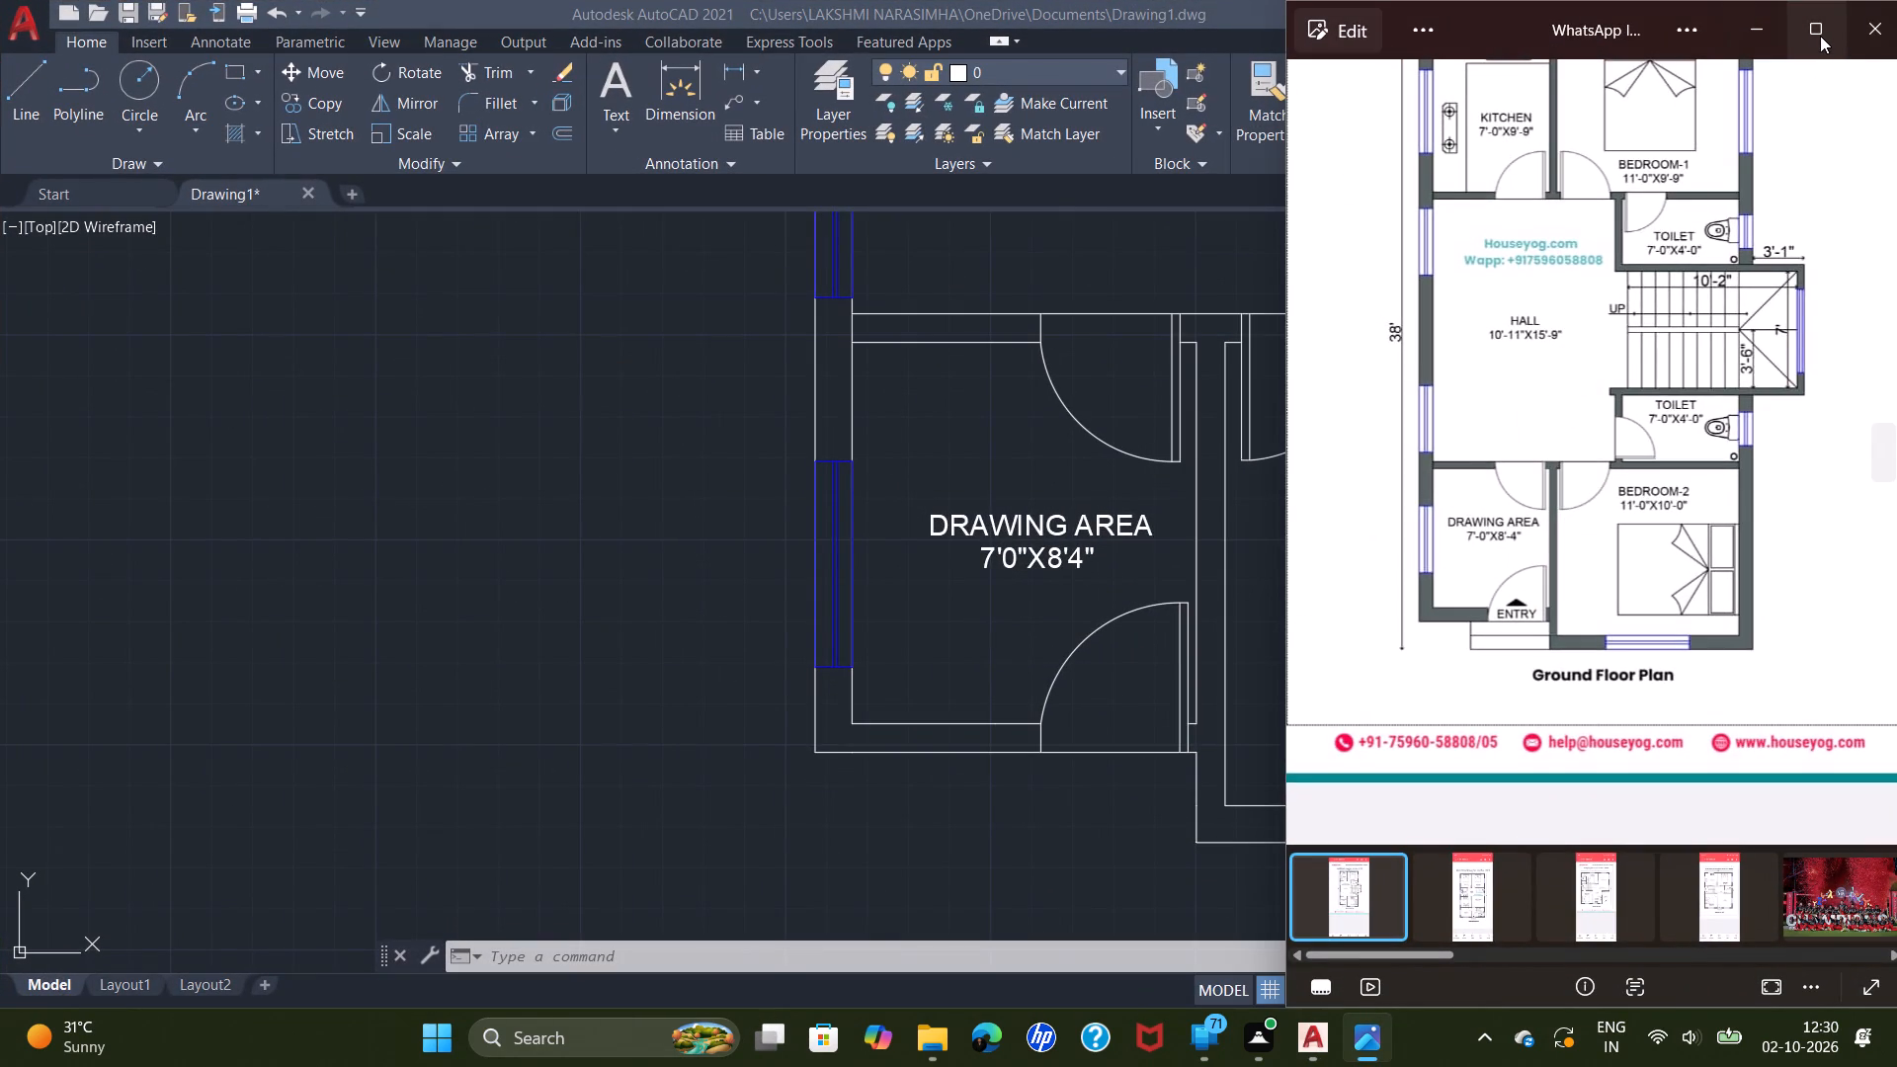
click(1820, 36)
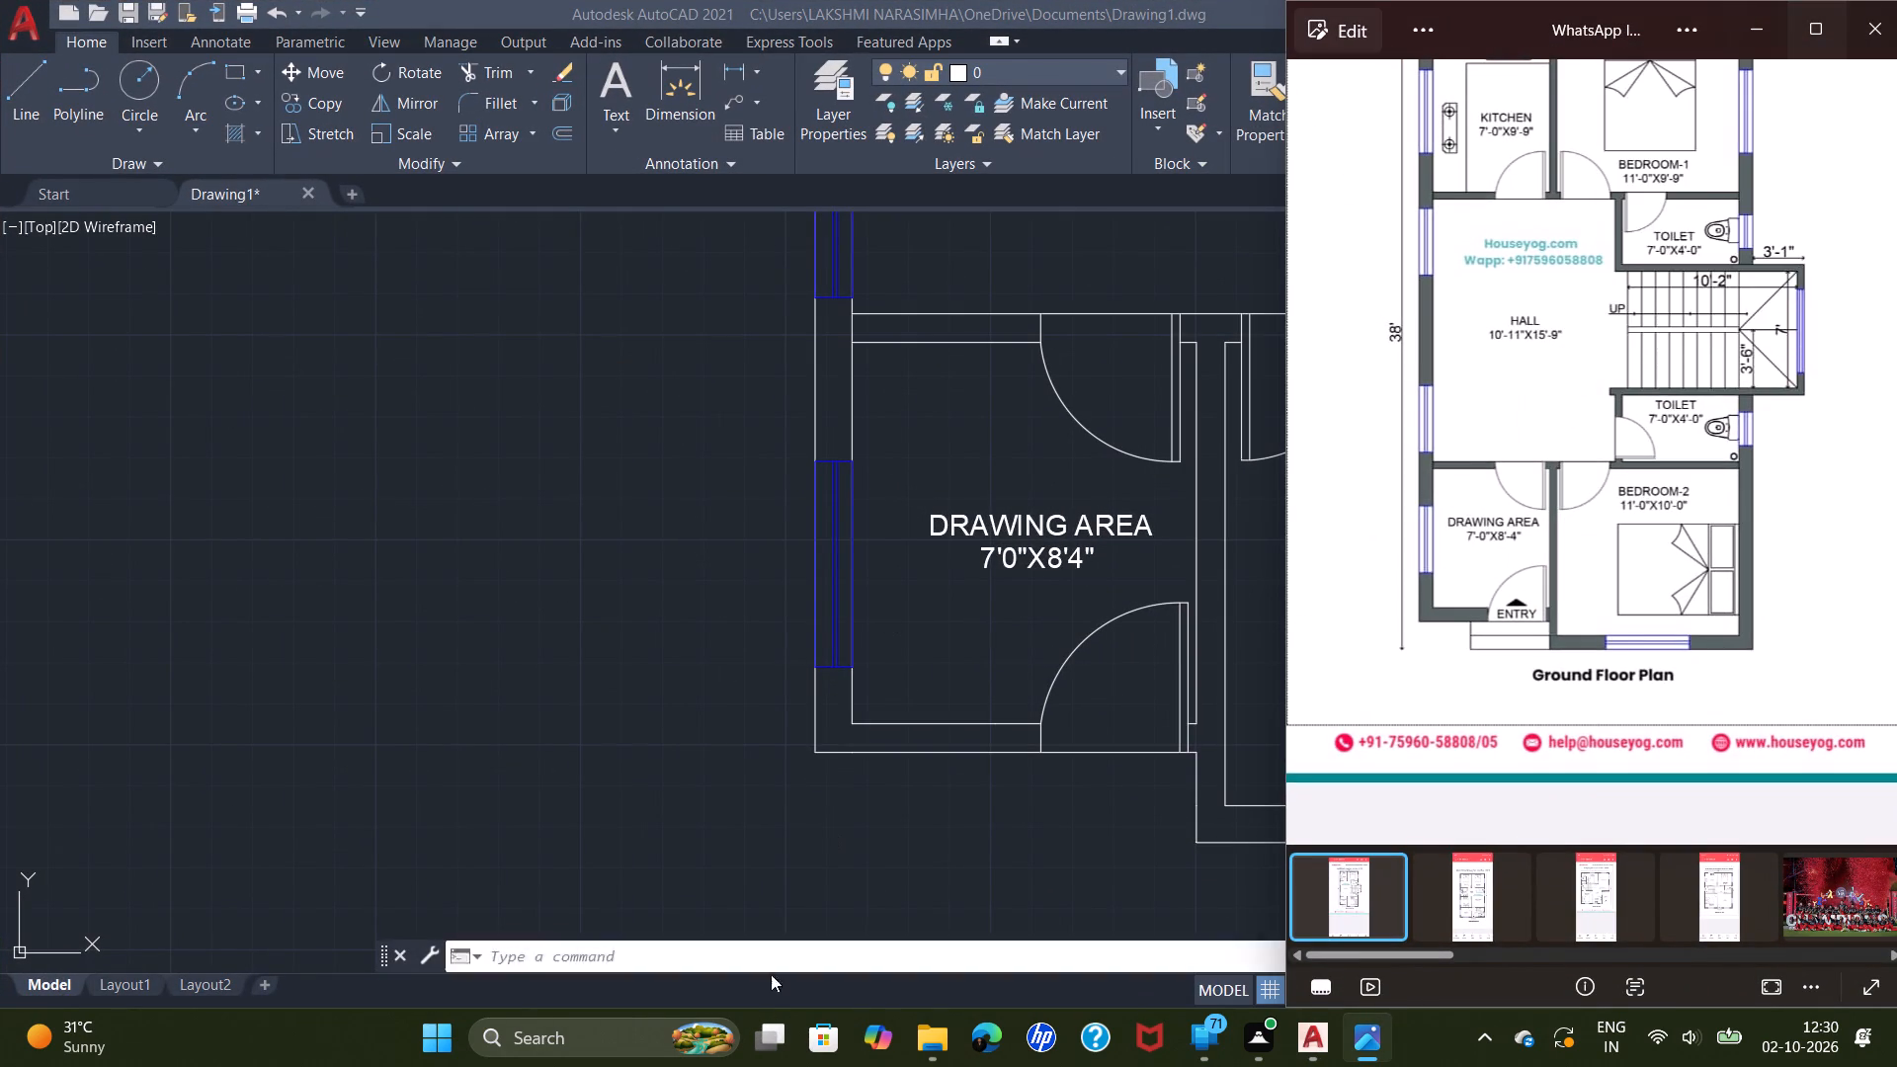
Add a second virtual desktop and switch to it.
click(767, 1052)
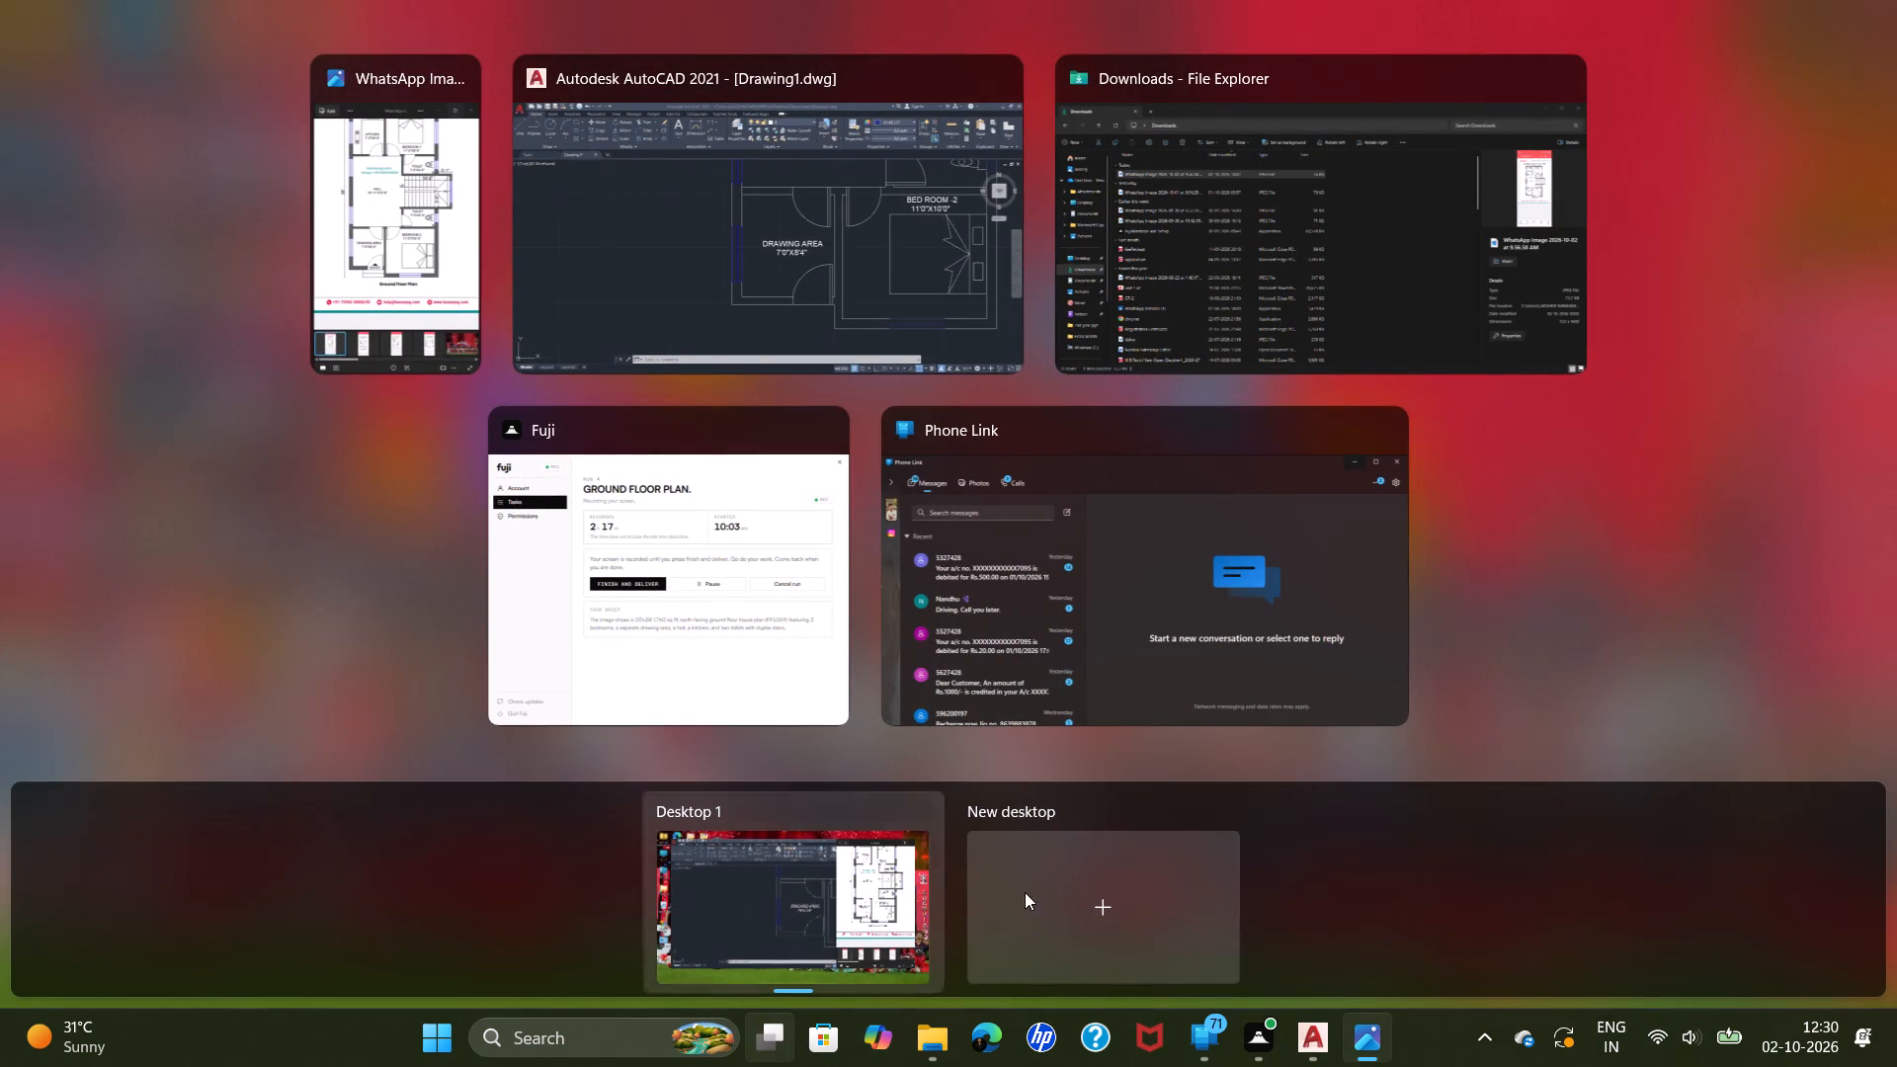
click(1059, 895)
click(953, 879)
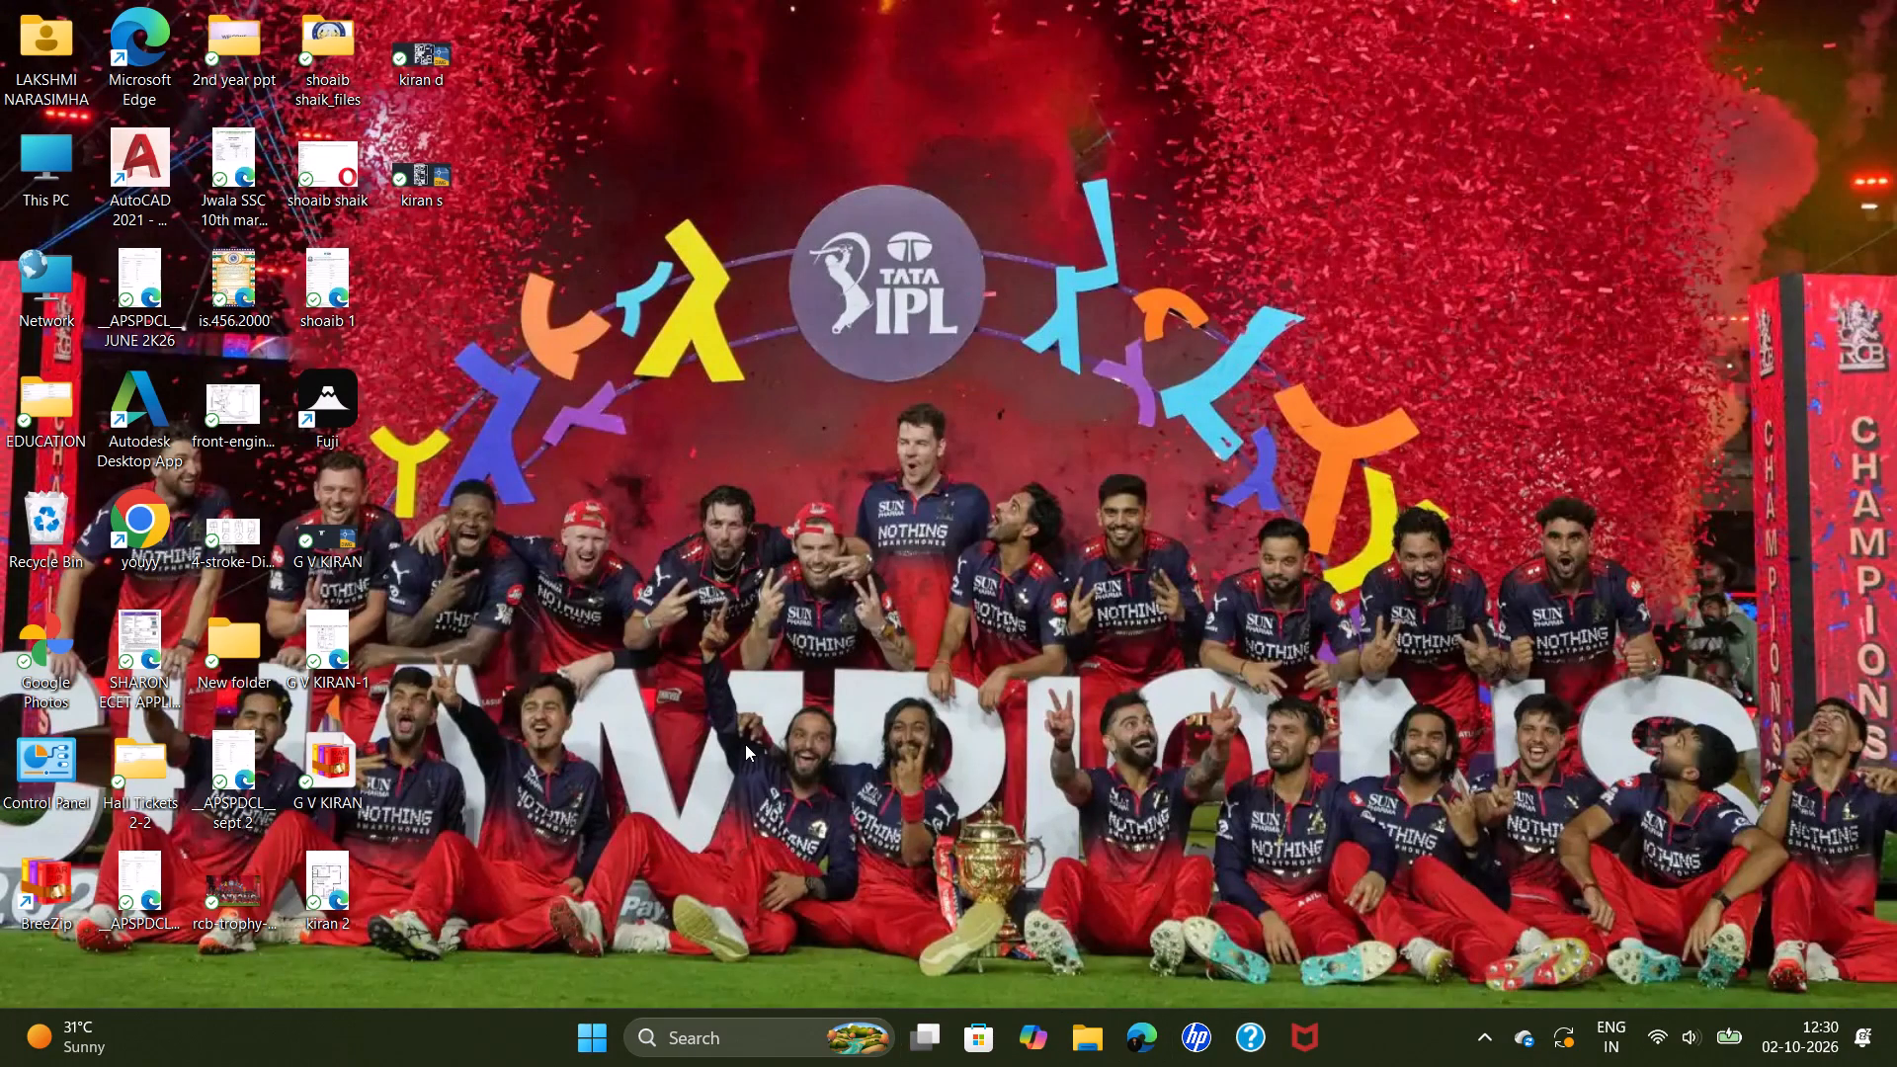
Open the 2026-10-01 WhatsApp image of the 24x42 west-face plan from Downloads, maximize its viewer and enlarge it to 100%.
click(1092, 1039)
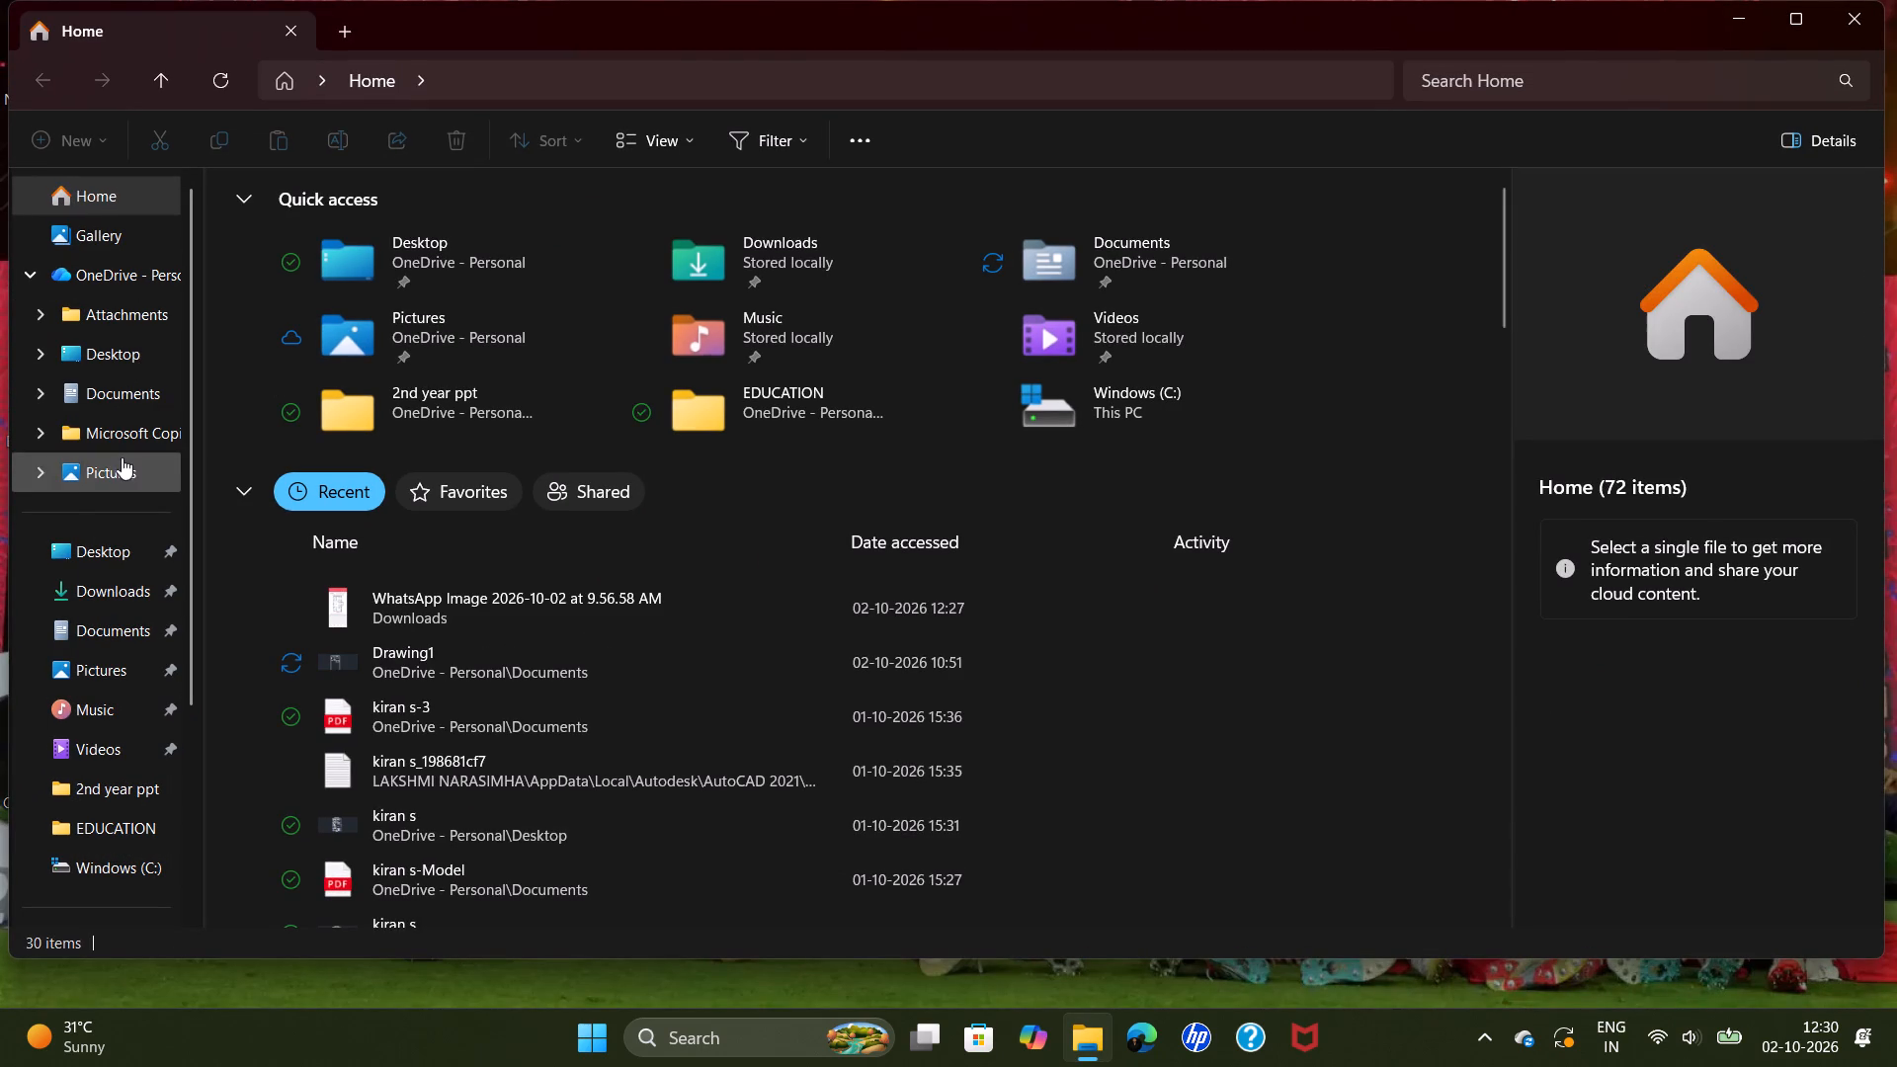
click(114, 577)
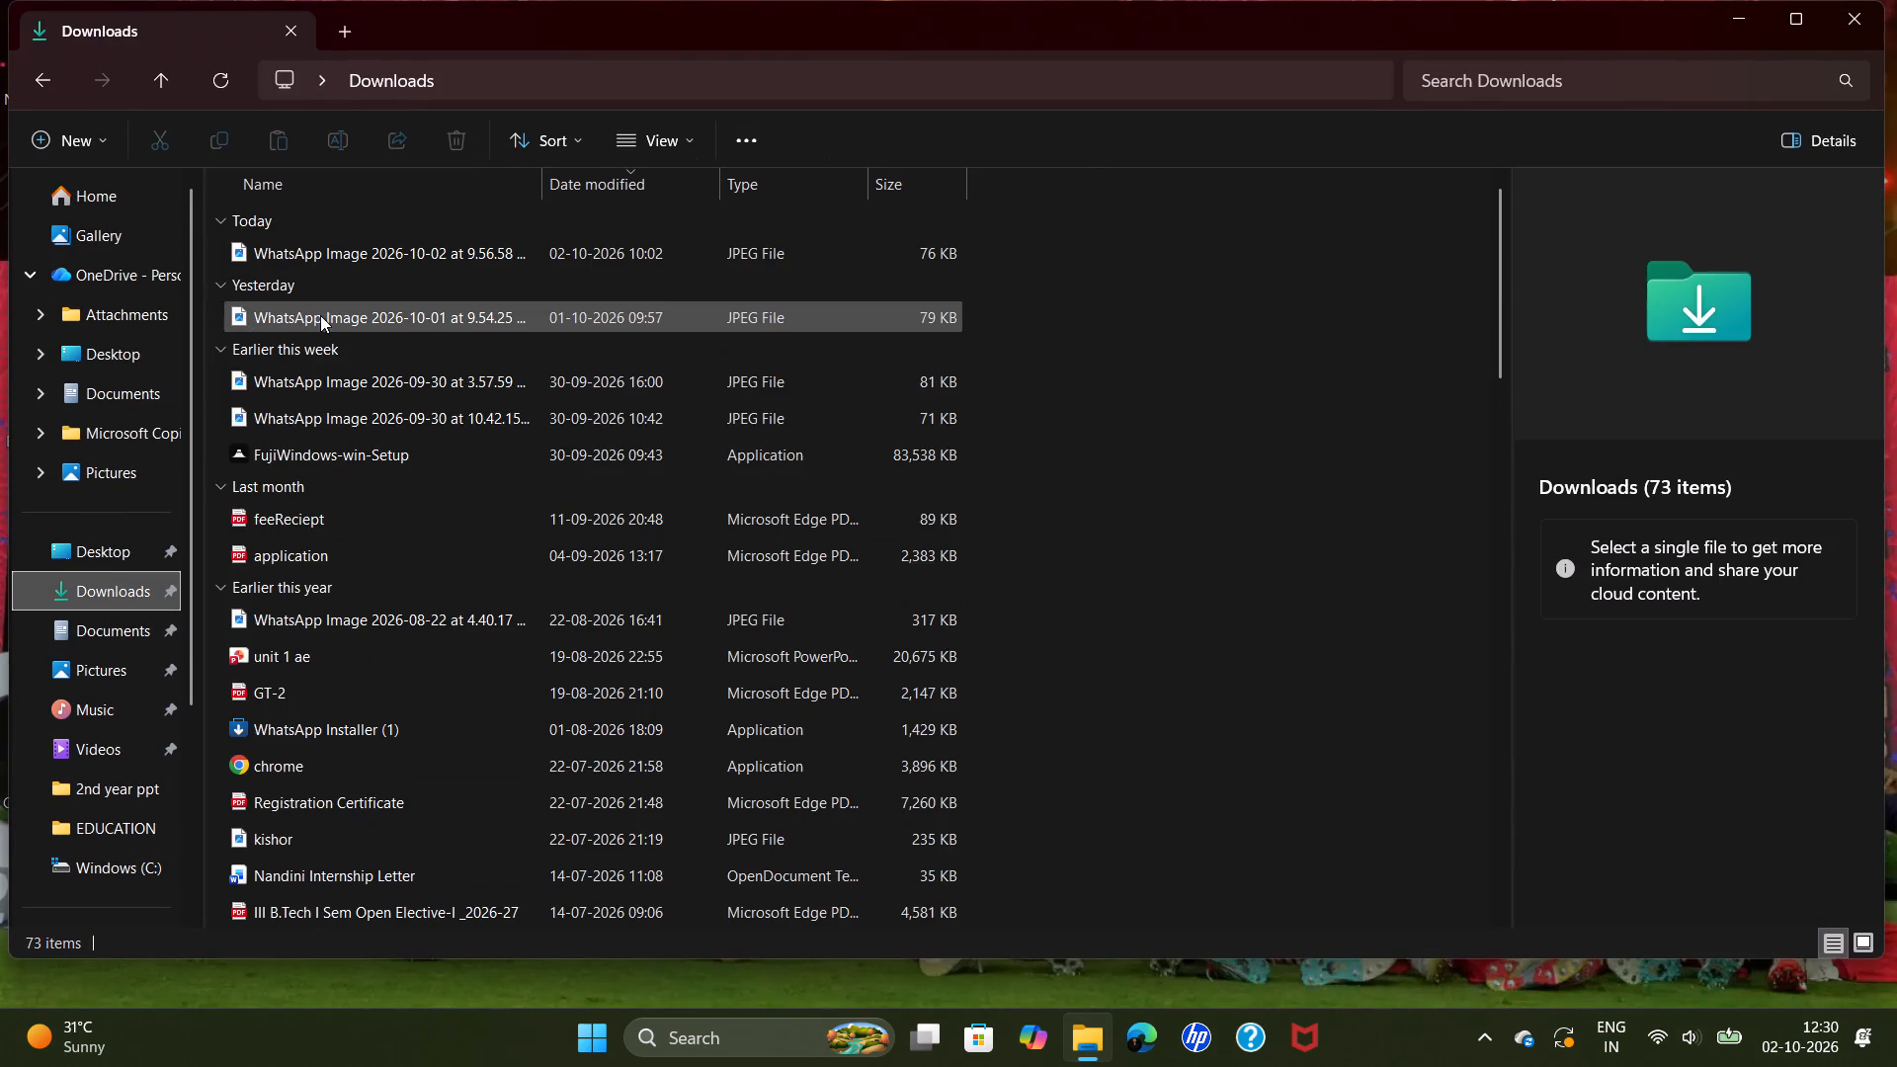
double_click(323, 318)
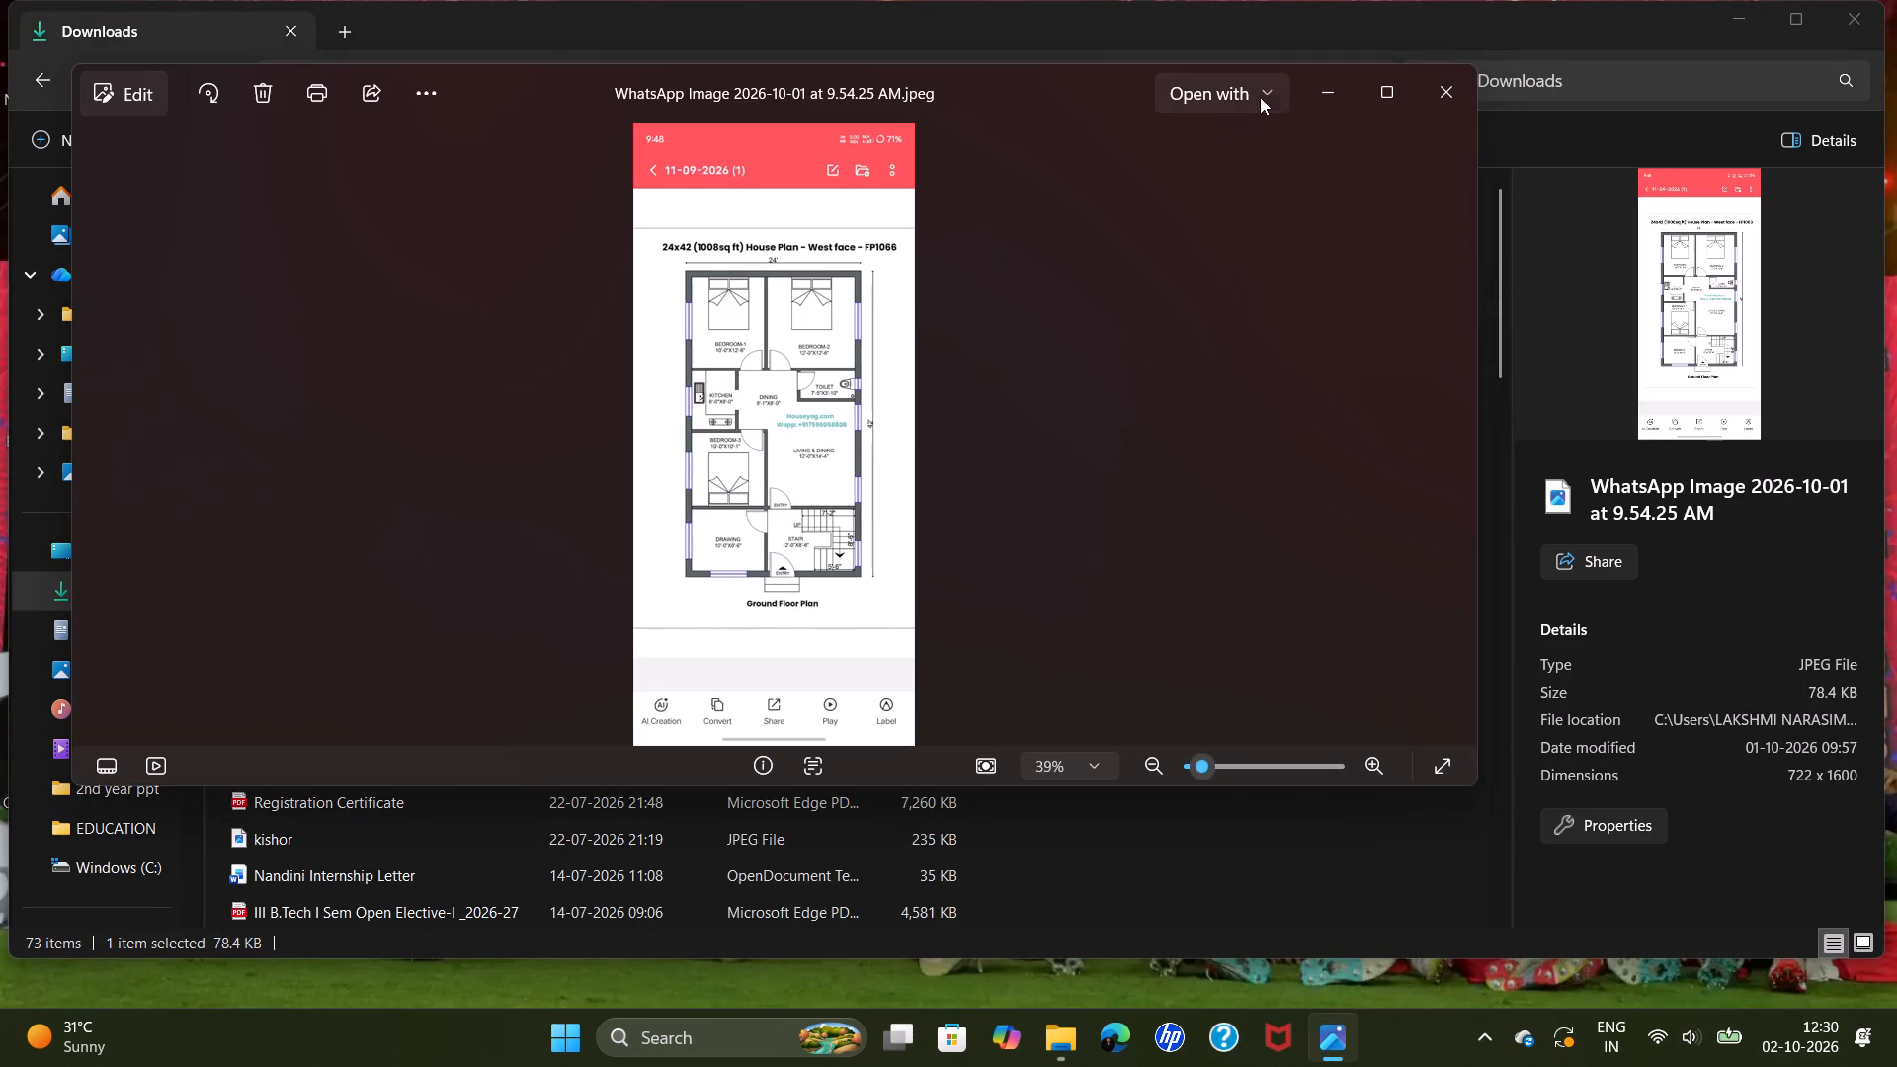
click(1398, 92)
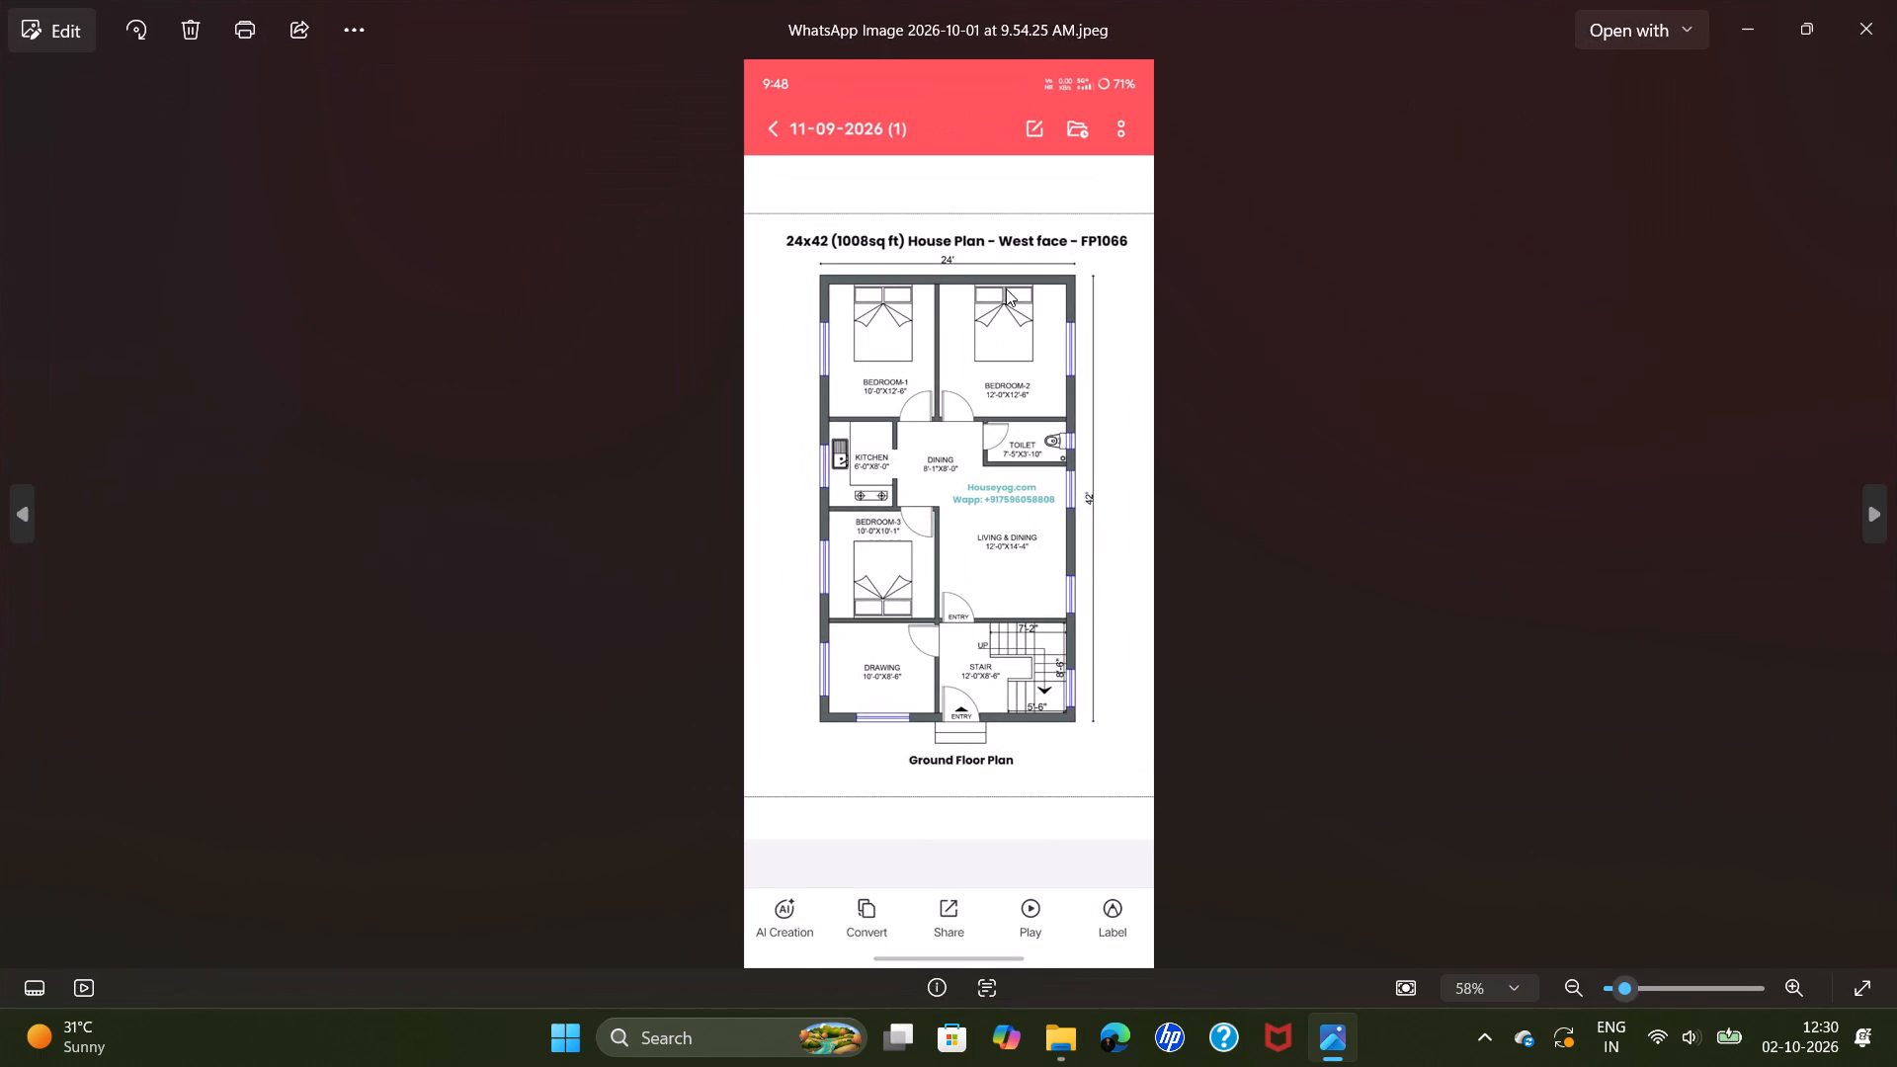
ctrl+scroll(1006, 288, up, 7)
ctrl+scroll(928, 348, up, 2)
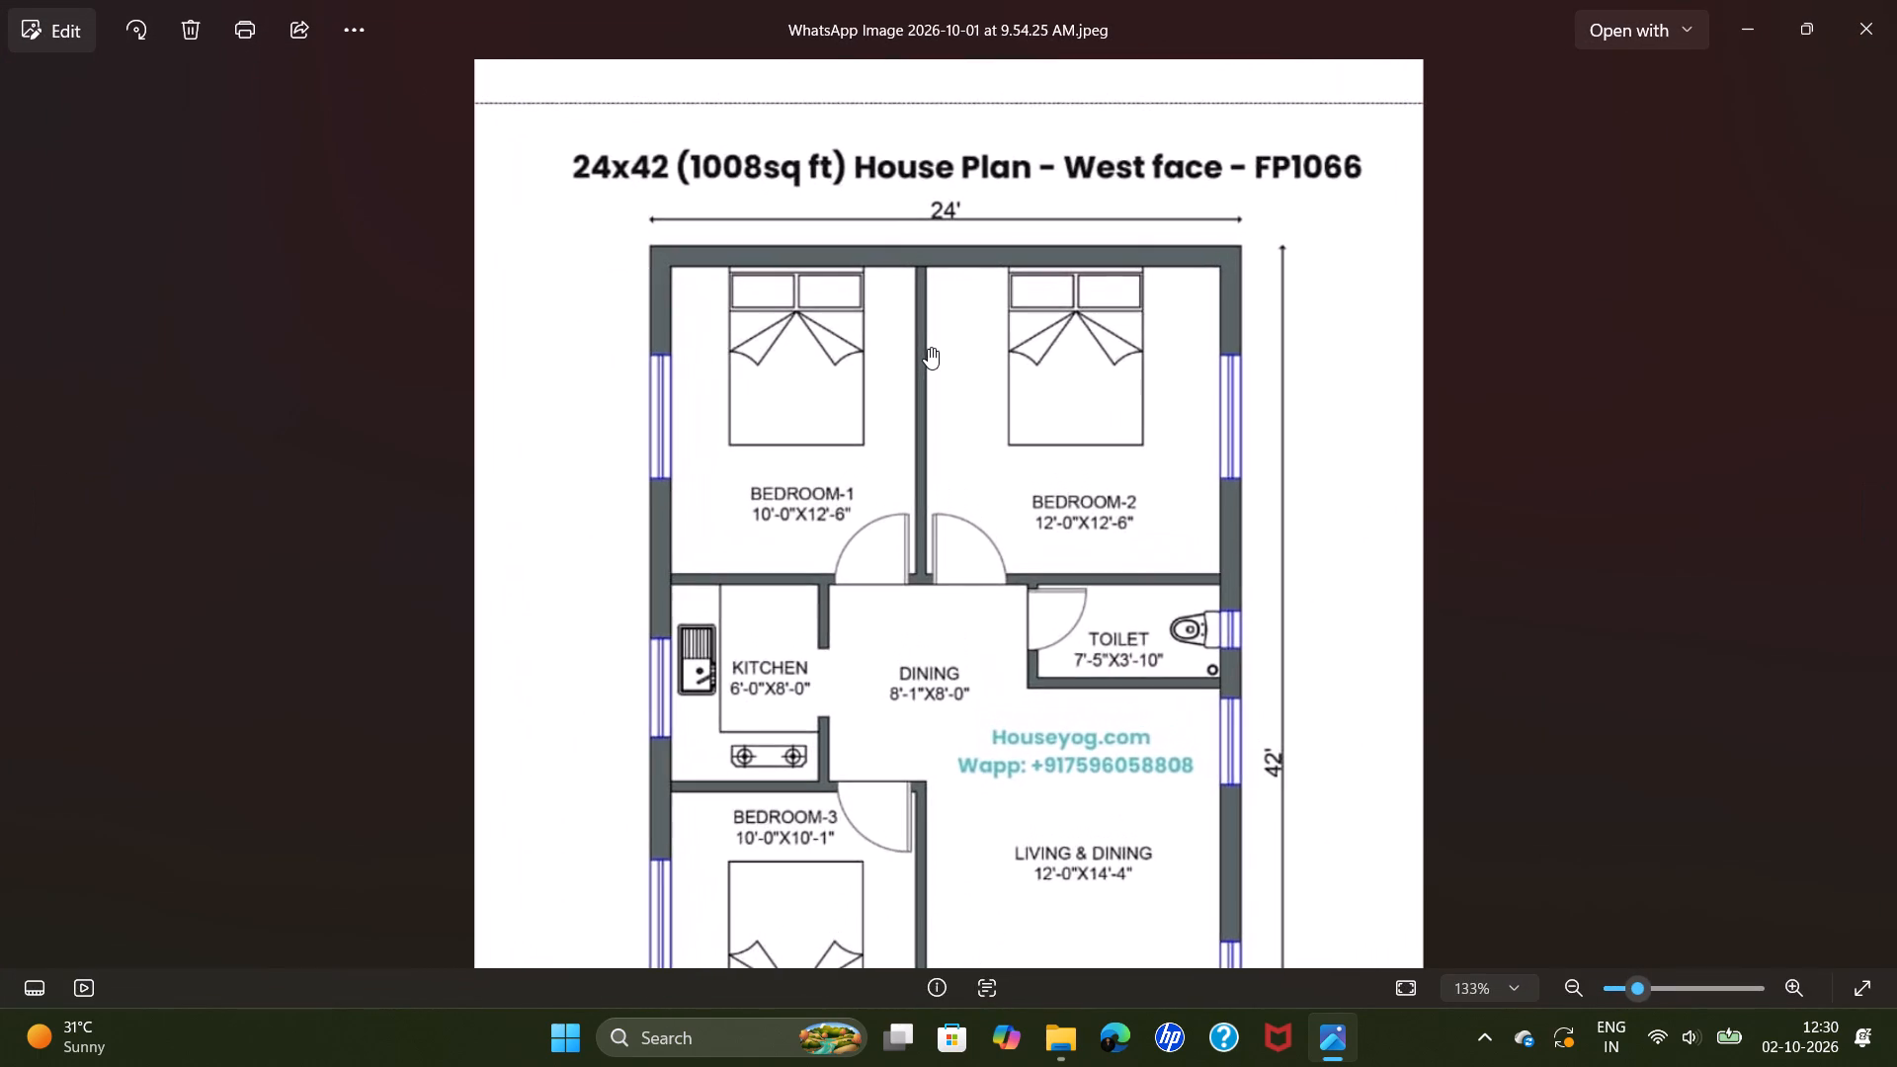
scroll(928, 348, down, 3)
scroll(928, 348, up, 1)
scroll(928, 348, down, 1)
drag(928, 348, 958, 242)
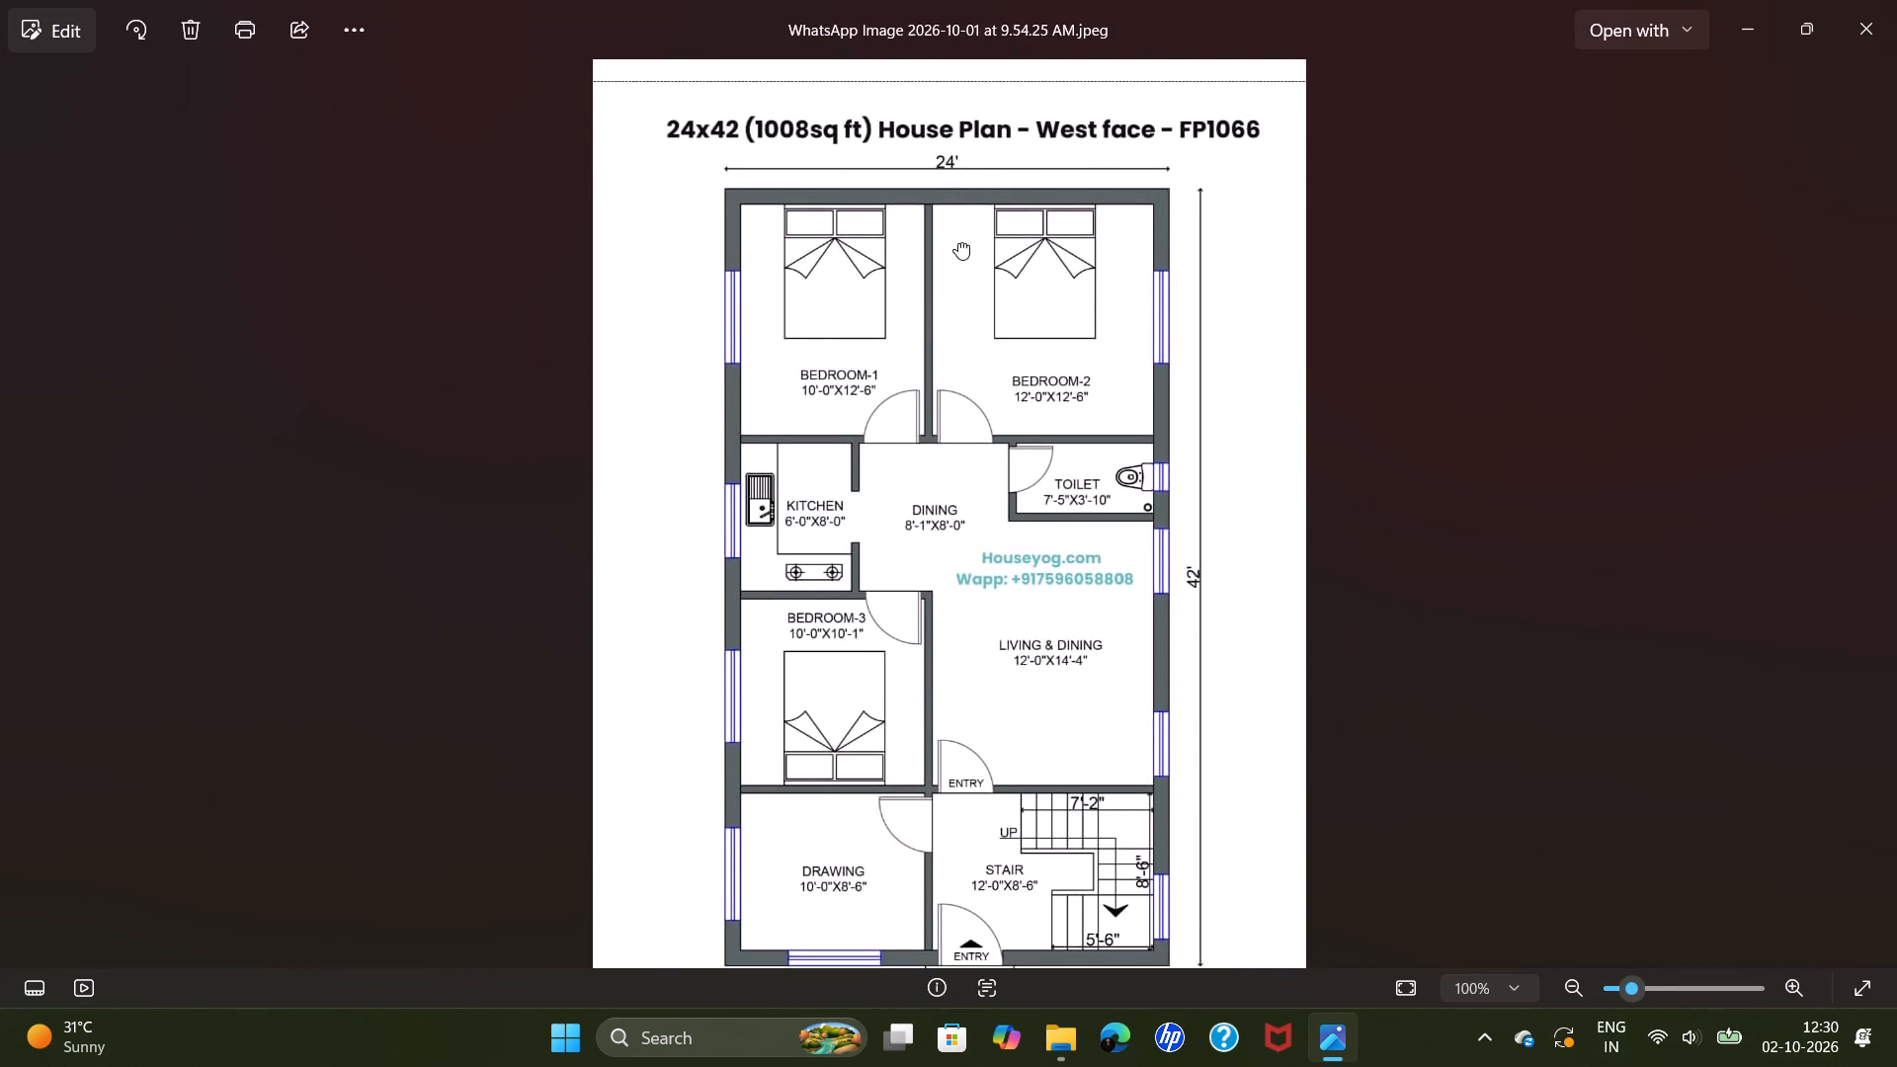
drag(958, 242, 958, 230)
Return to Desktop 1 and close the image viewer covering the drawing.
click(905, 1034)
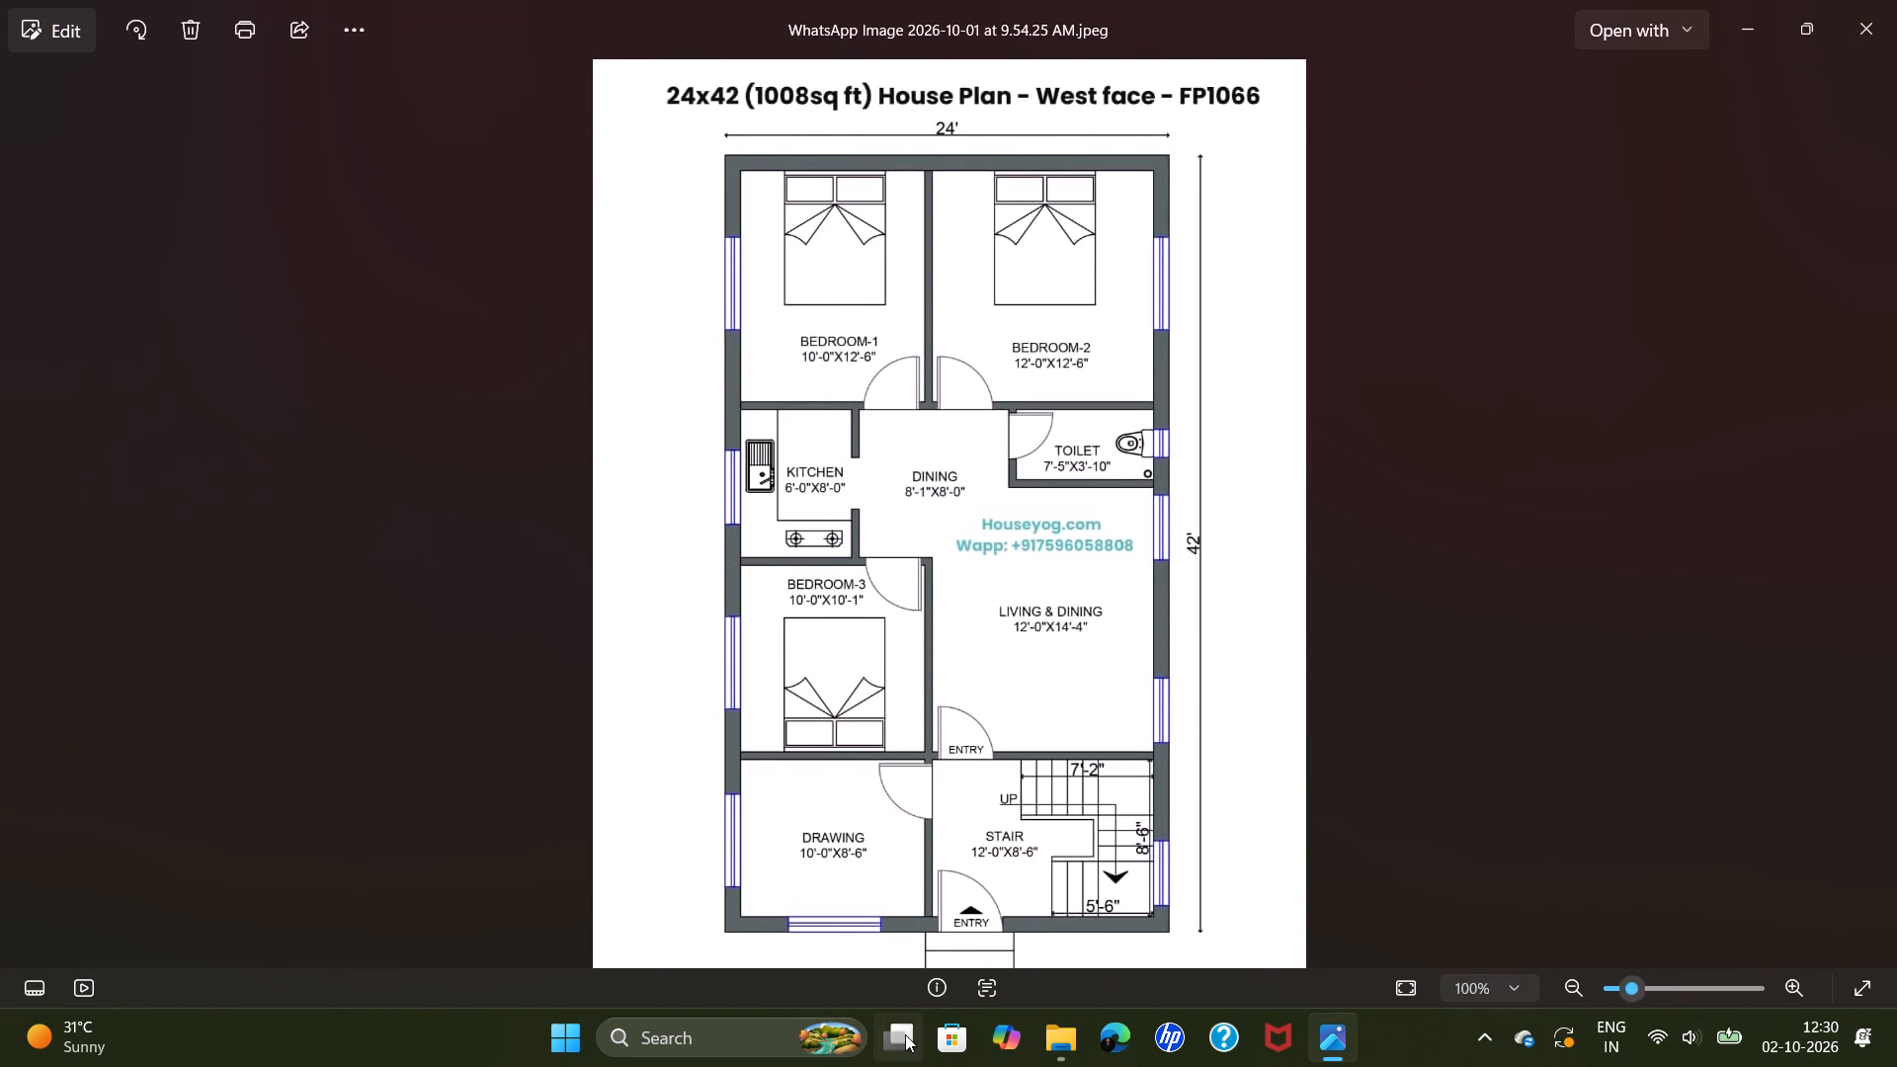
click(693, 893)
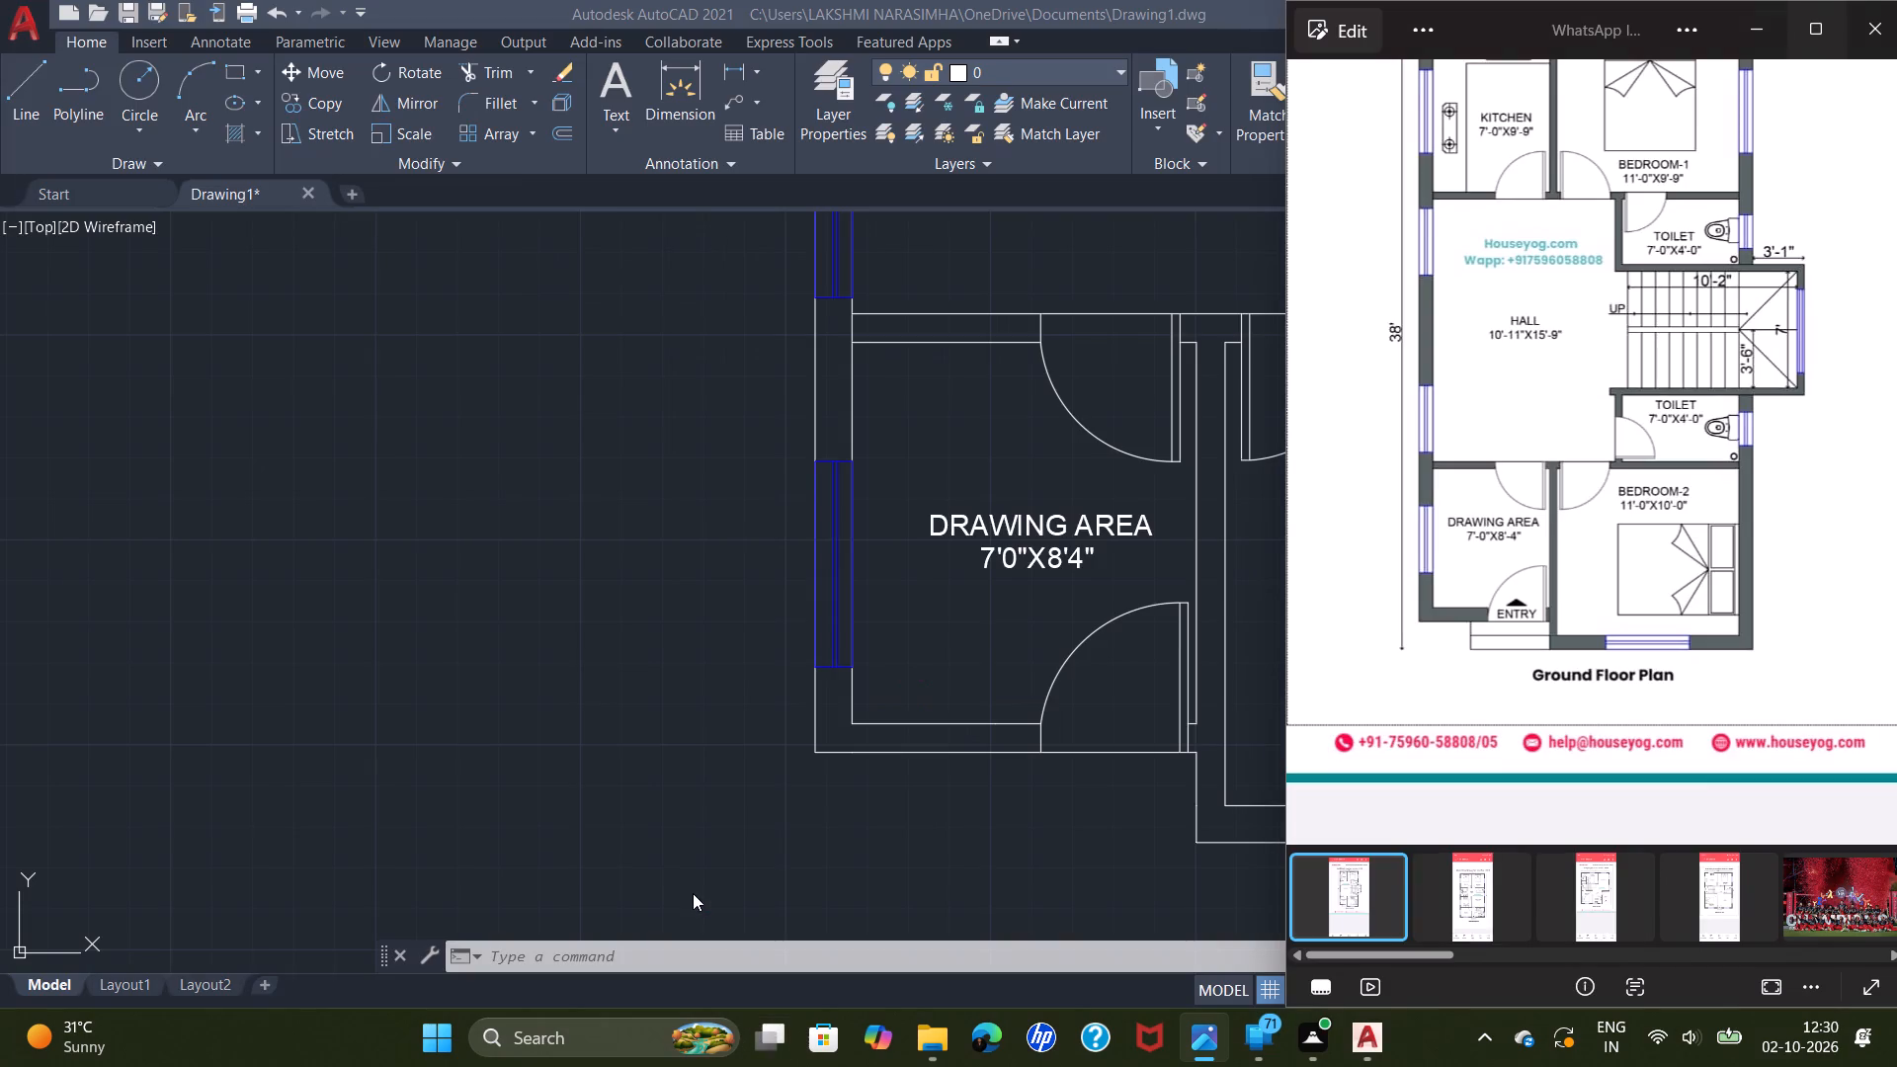
click(1871, 27)
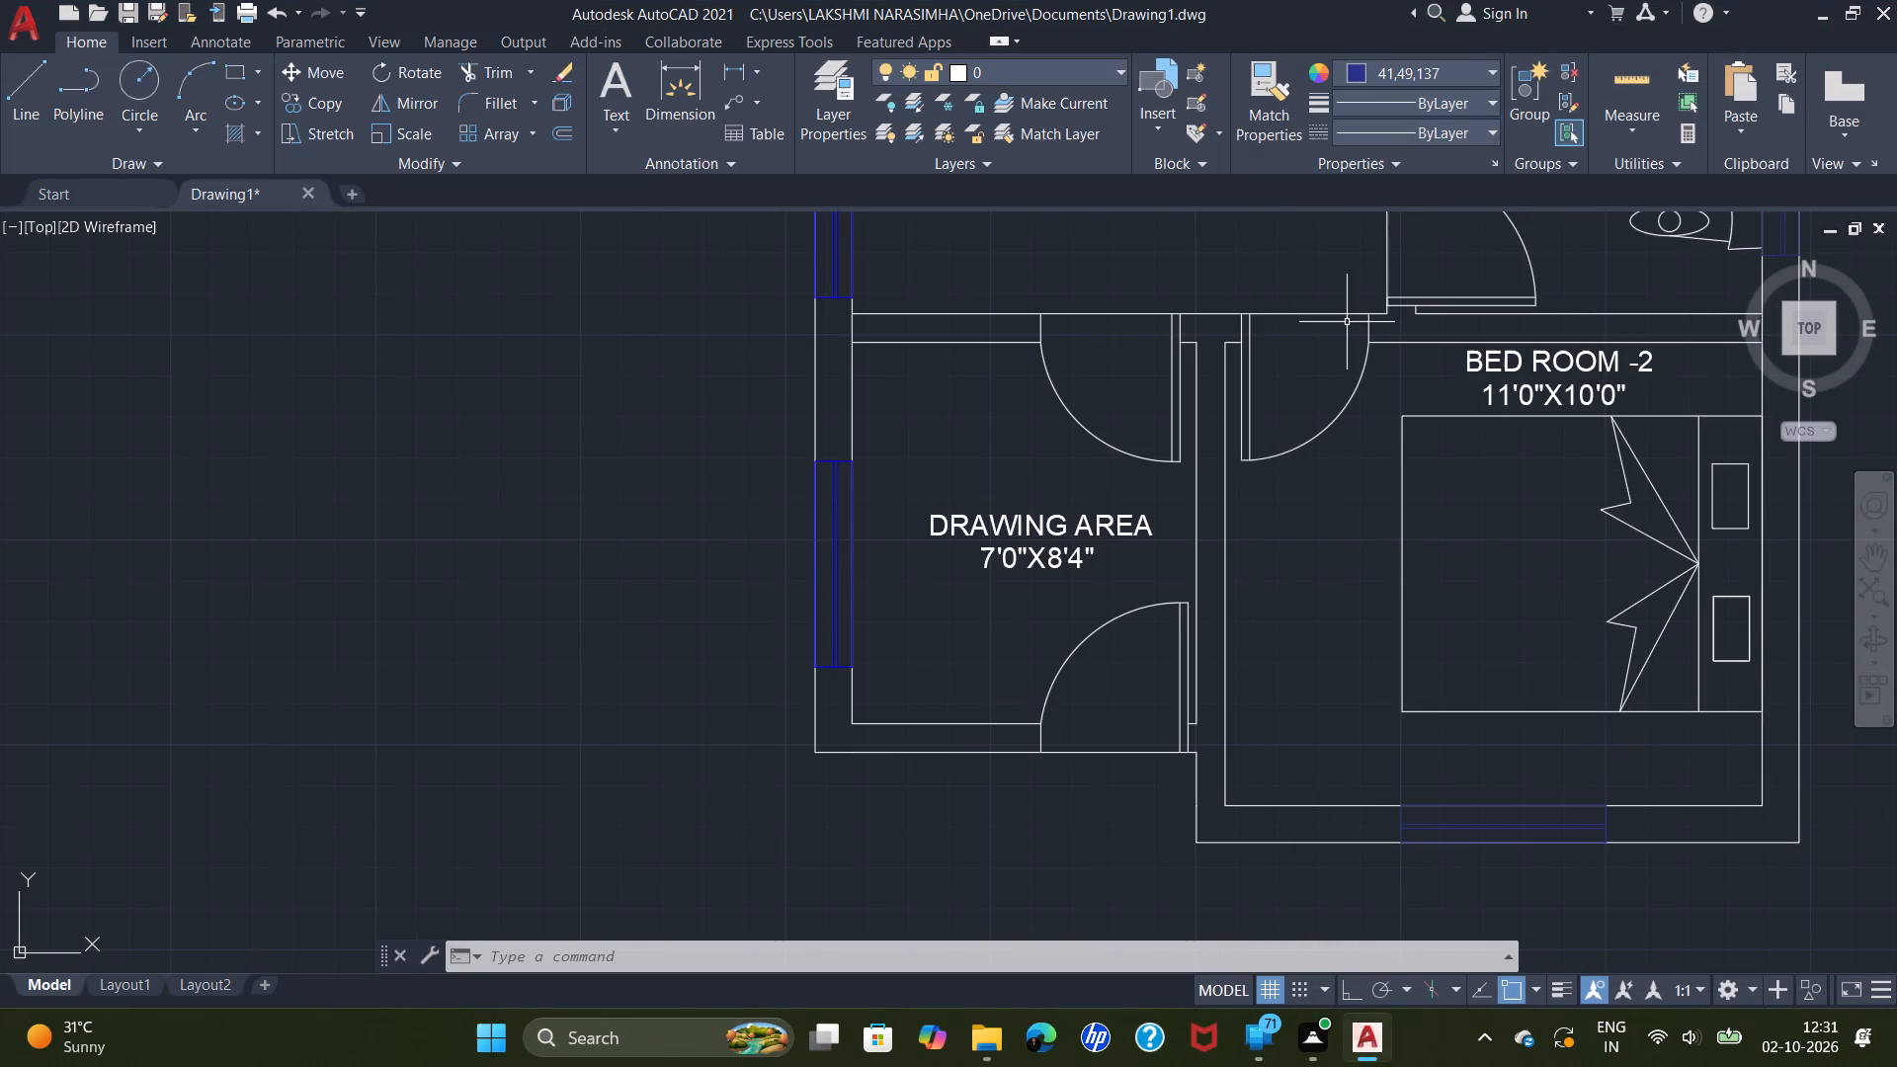
Switch to Desktop 2 and examine the bedrooms, kitchen, dining and toilet of the 24x42 reference plan up close.
key(alt+Tab)
key(alt+Tab)
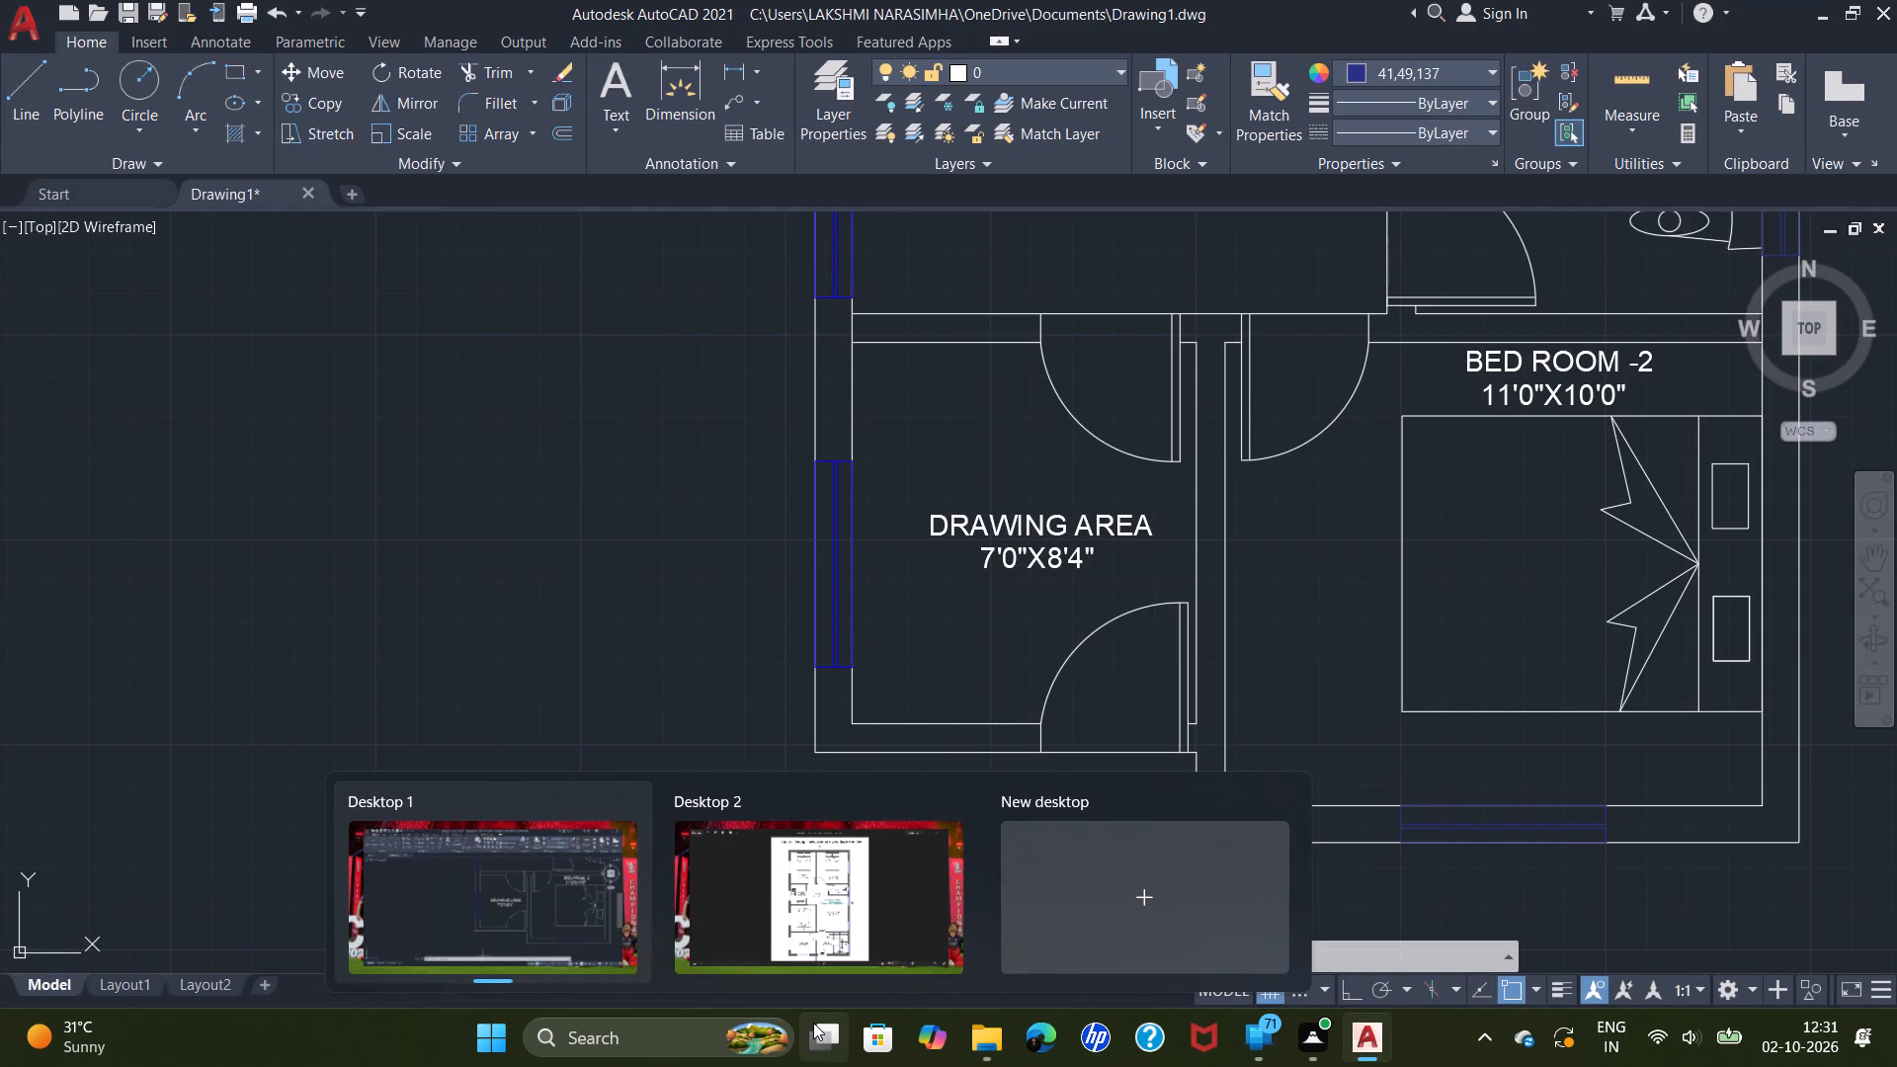
click(763, 896)
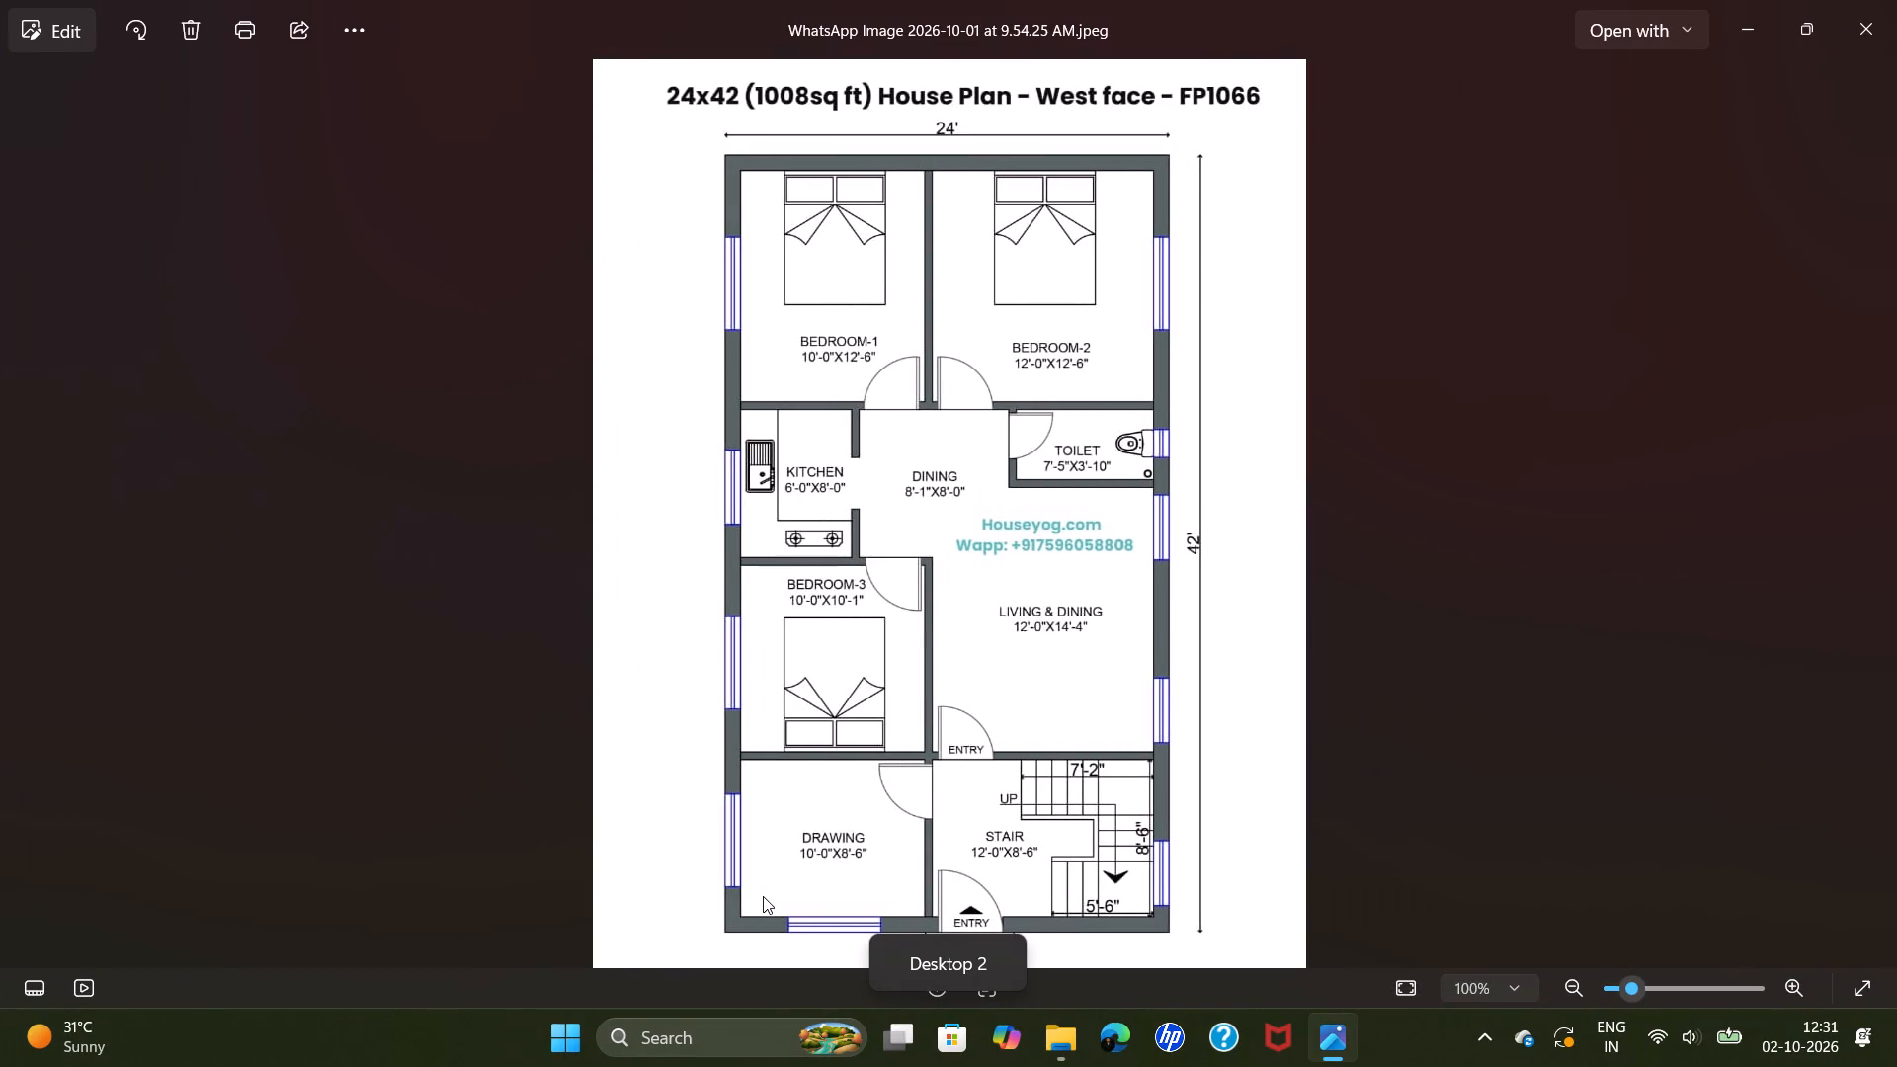
ctrl+scroll(895, 670, up, 7)
drag(926, 438, 751, 973)
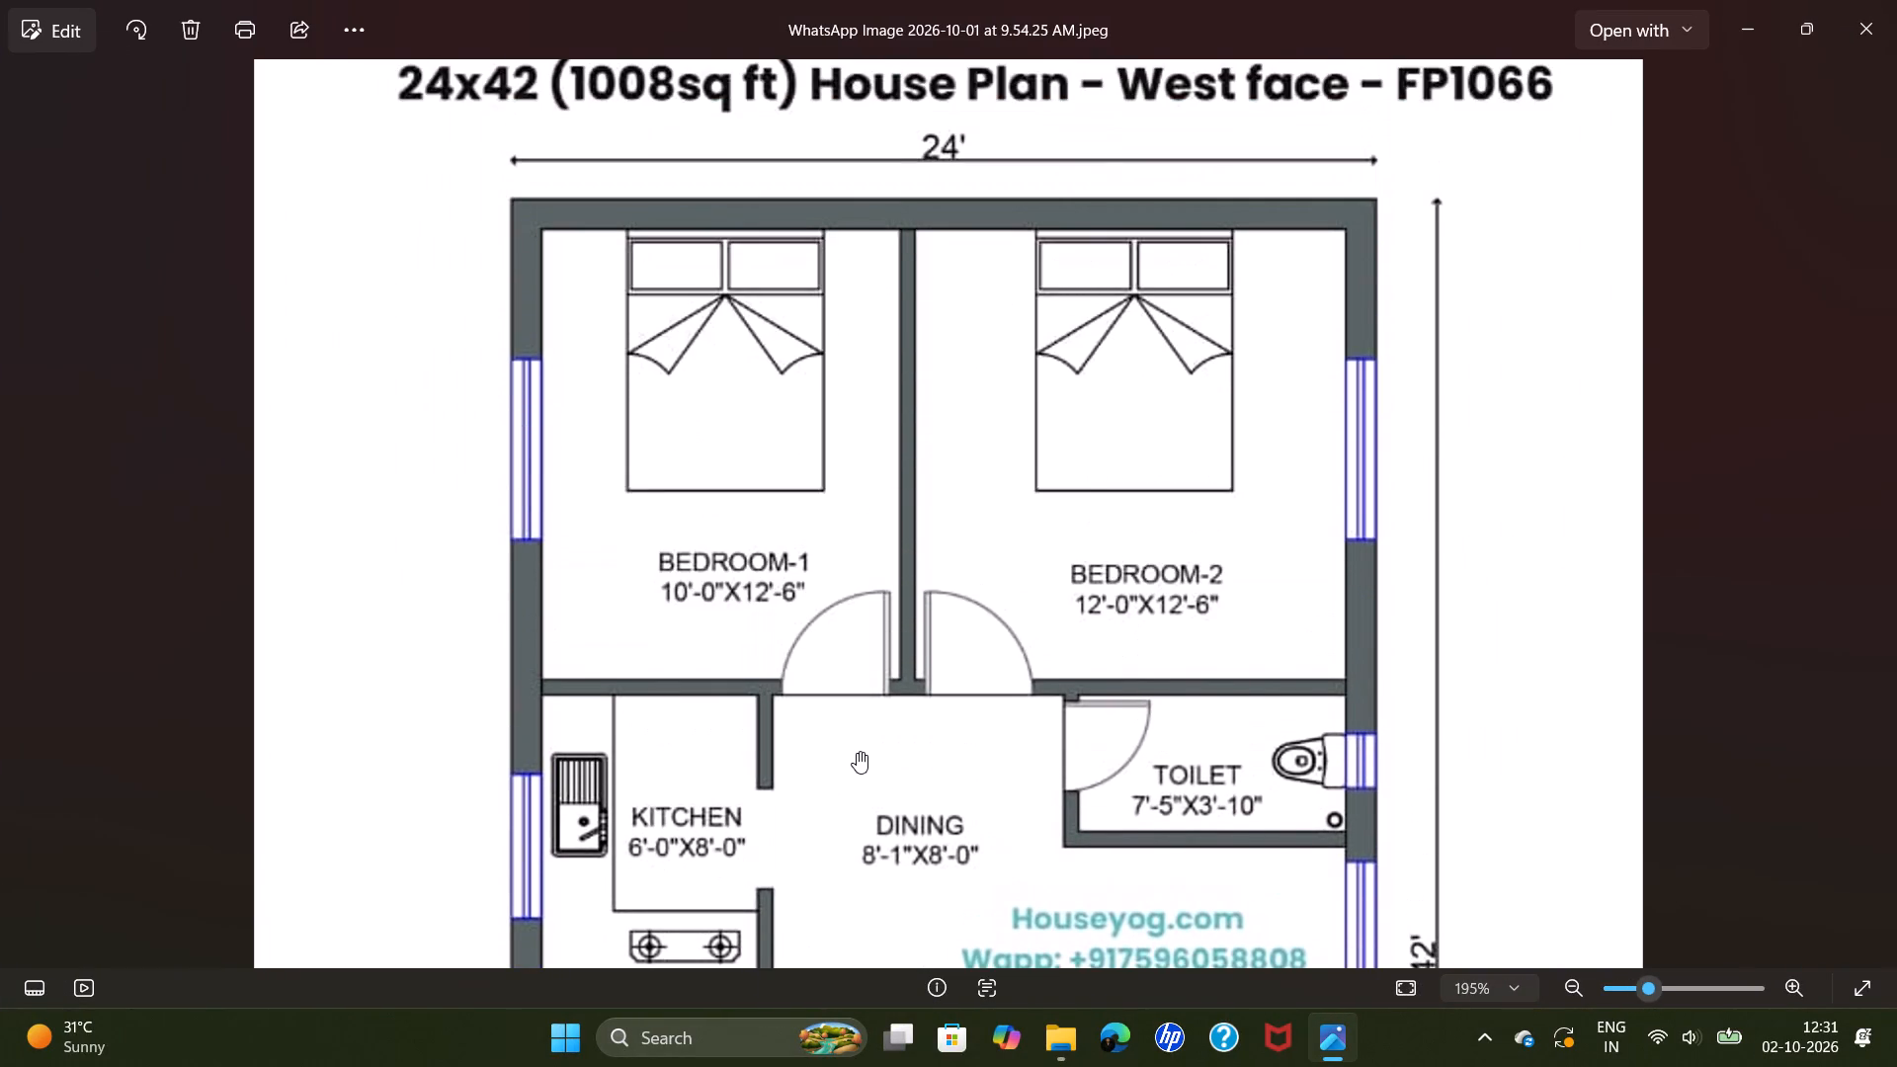
ctrl+scroll(857, 752, up, 3)
click(857, 752)
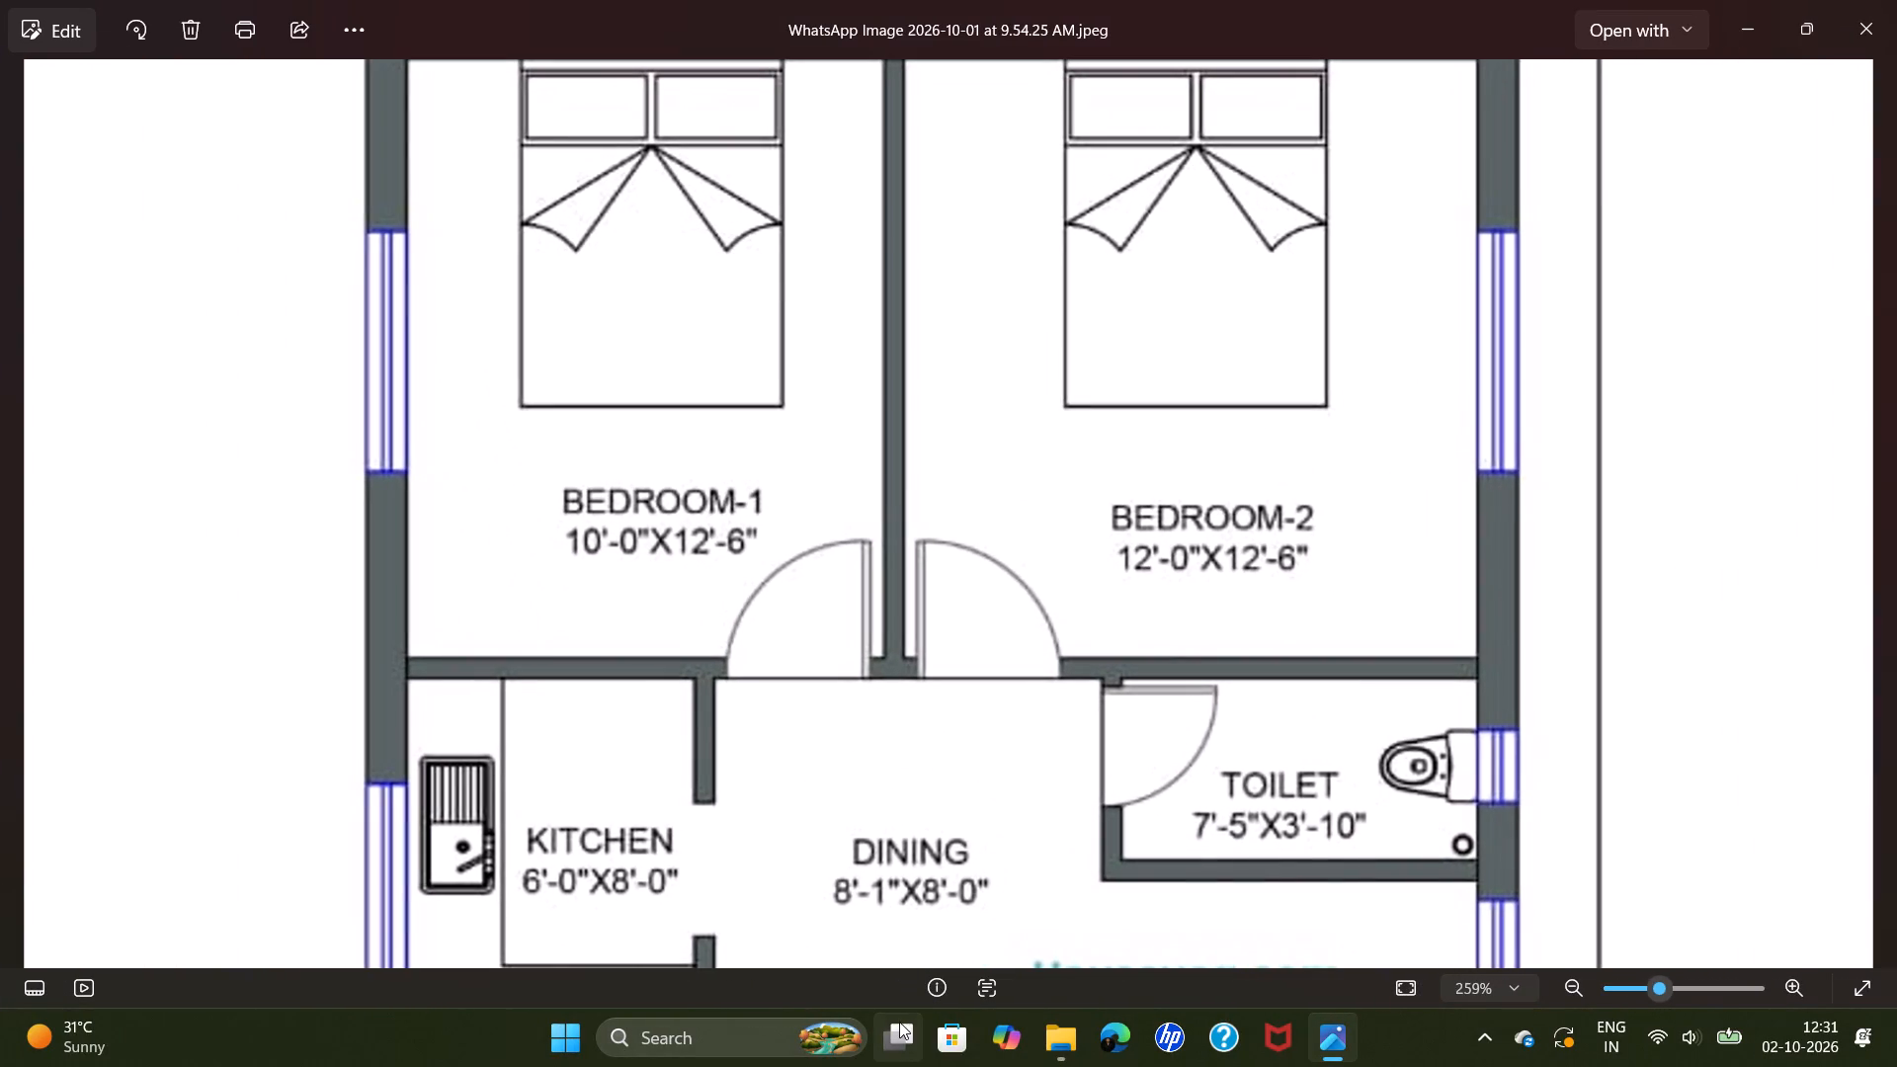
Return to the house plan on Desktop 1 and examine the wall corner at the DRAWING AREA entrance door.
click(899, 1022)
click(676, 850)
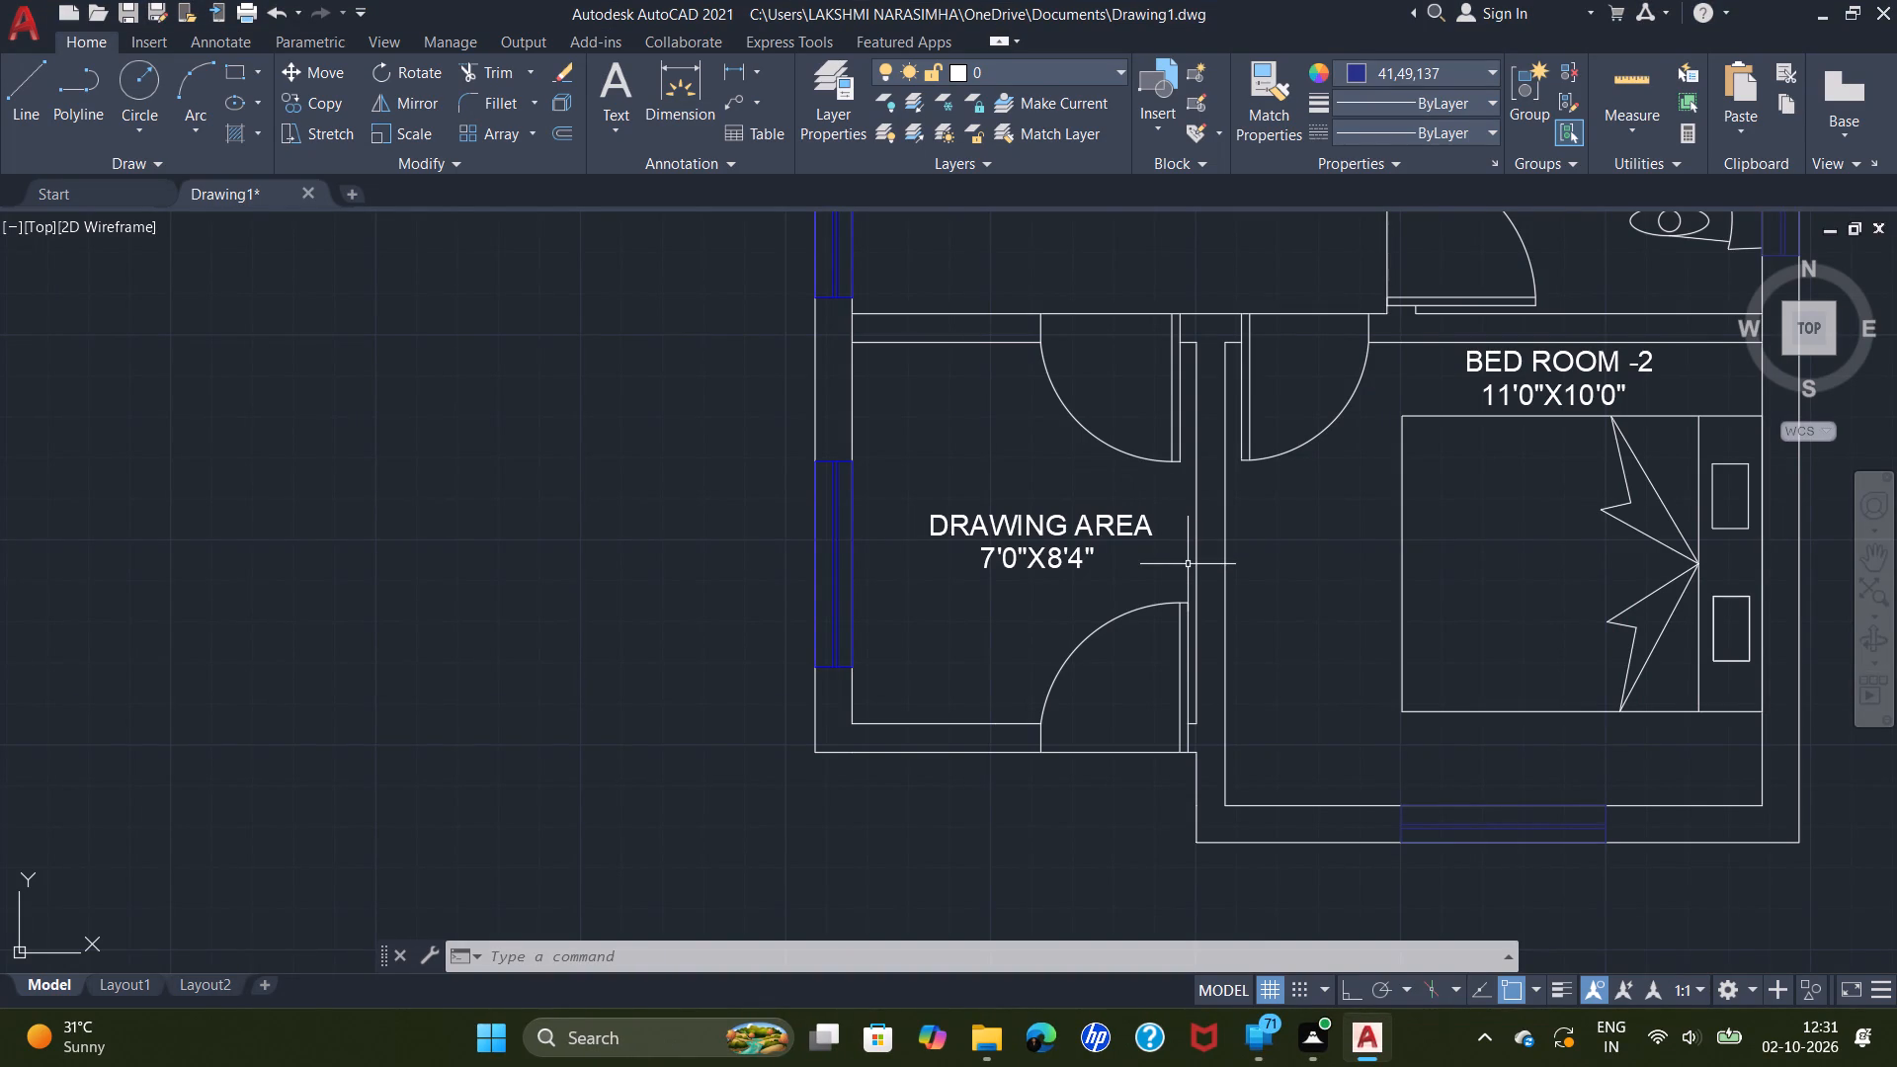
scroll(1175, 573, down, 2)
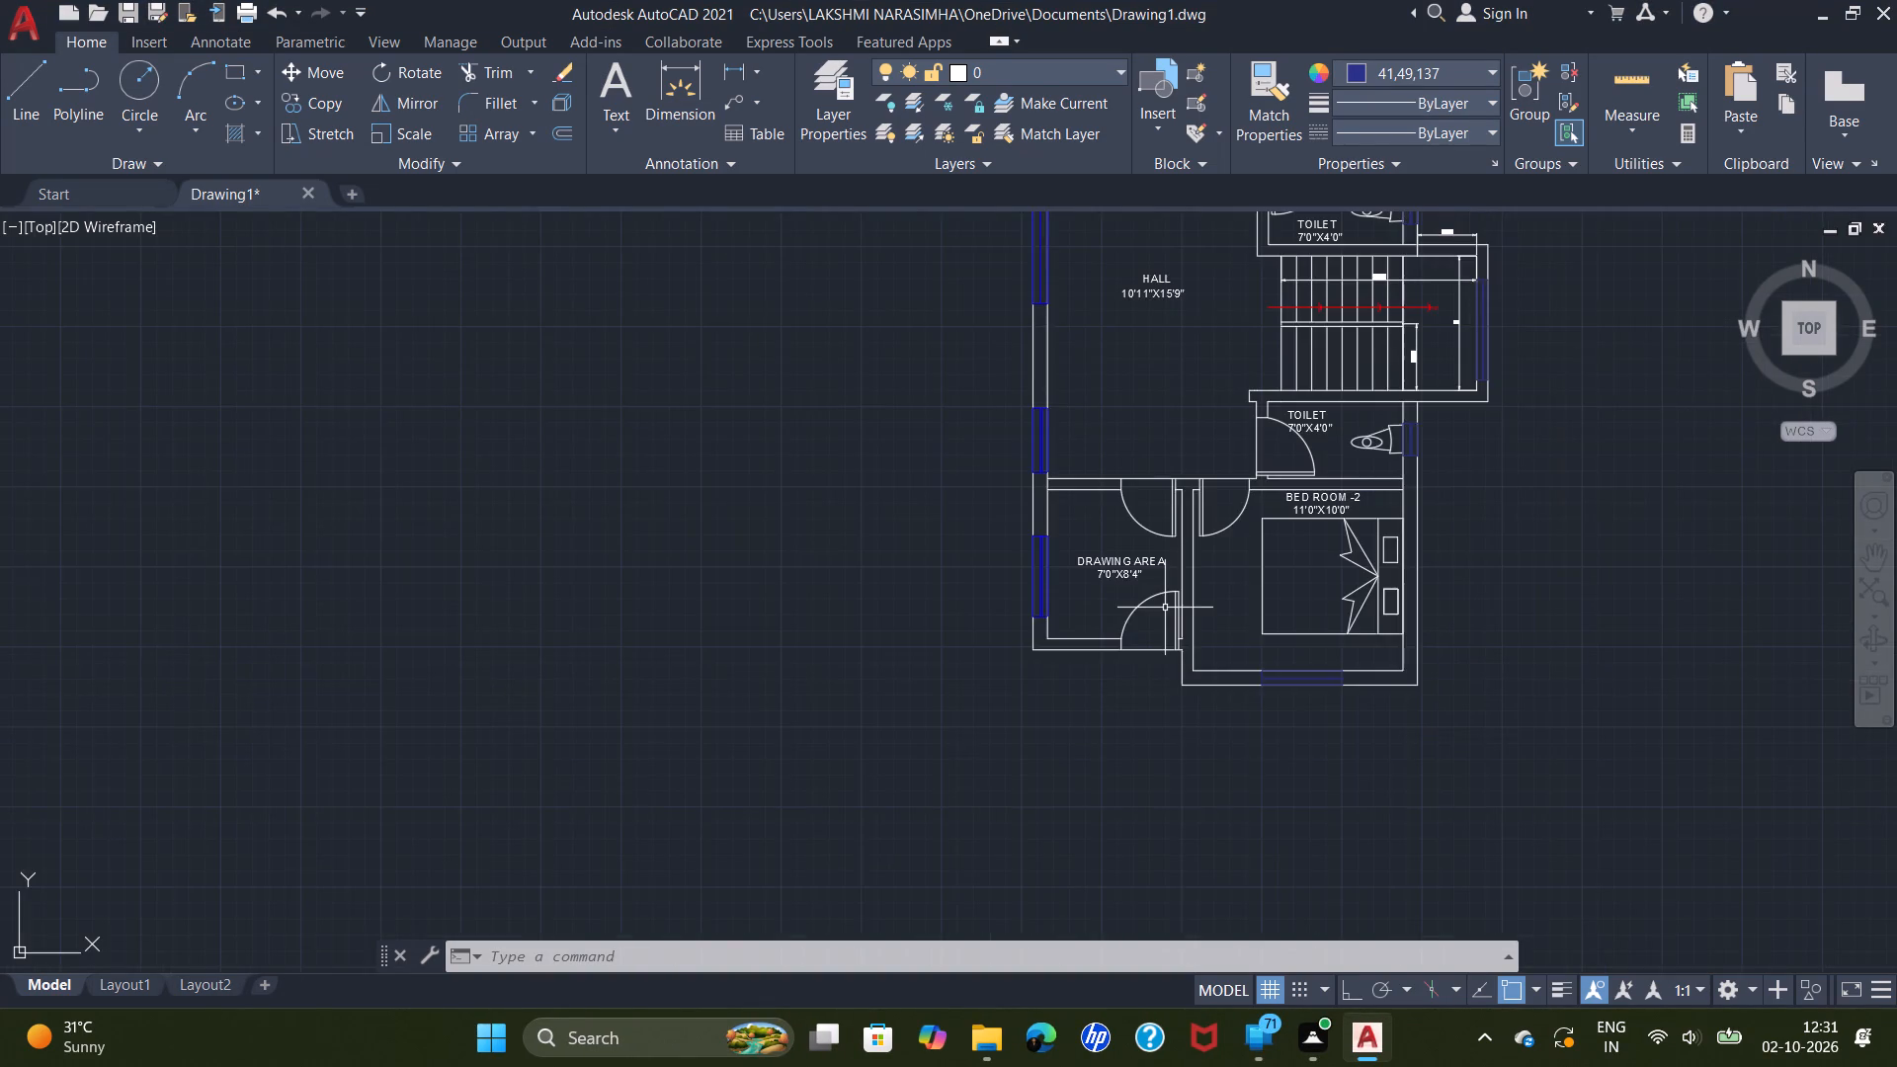
middle_drag(1165, 605, 948, 782)
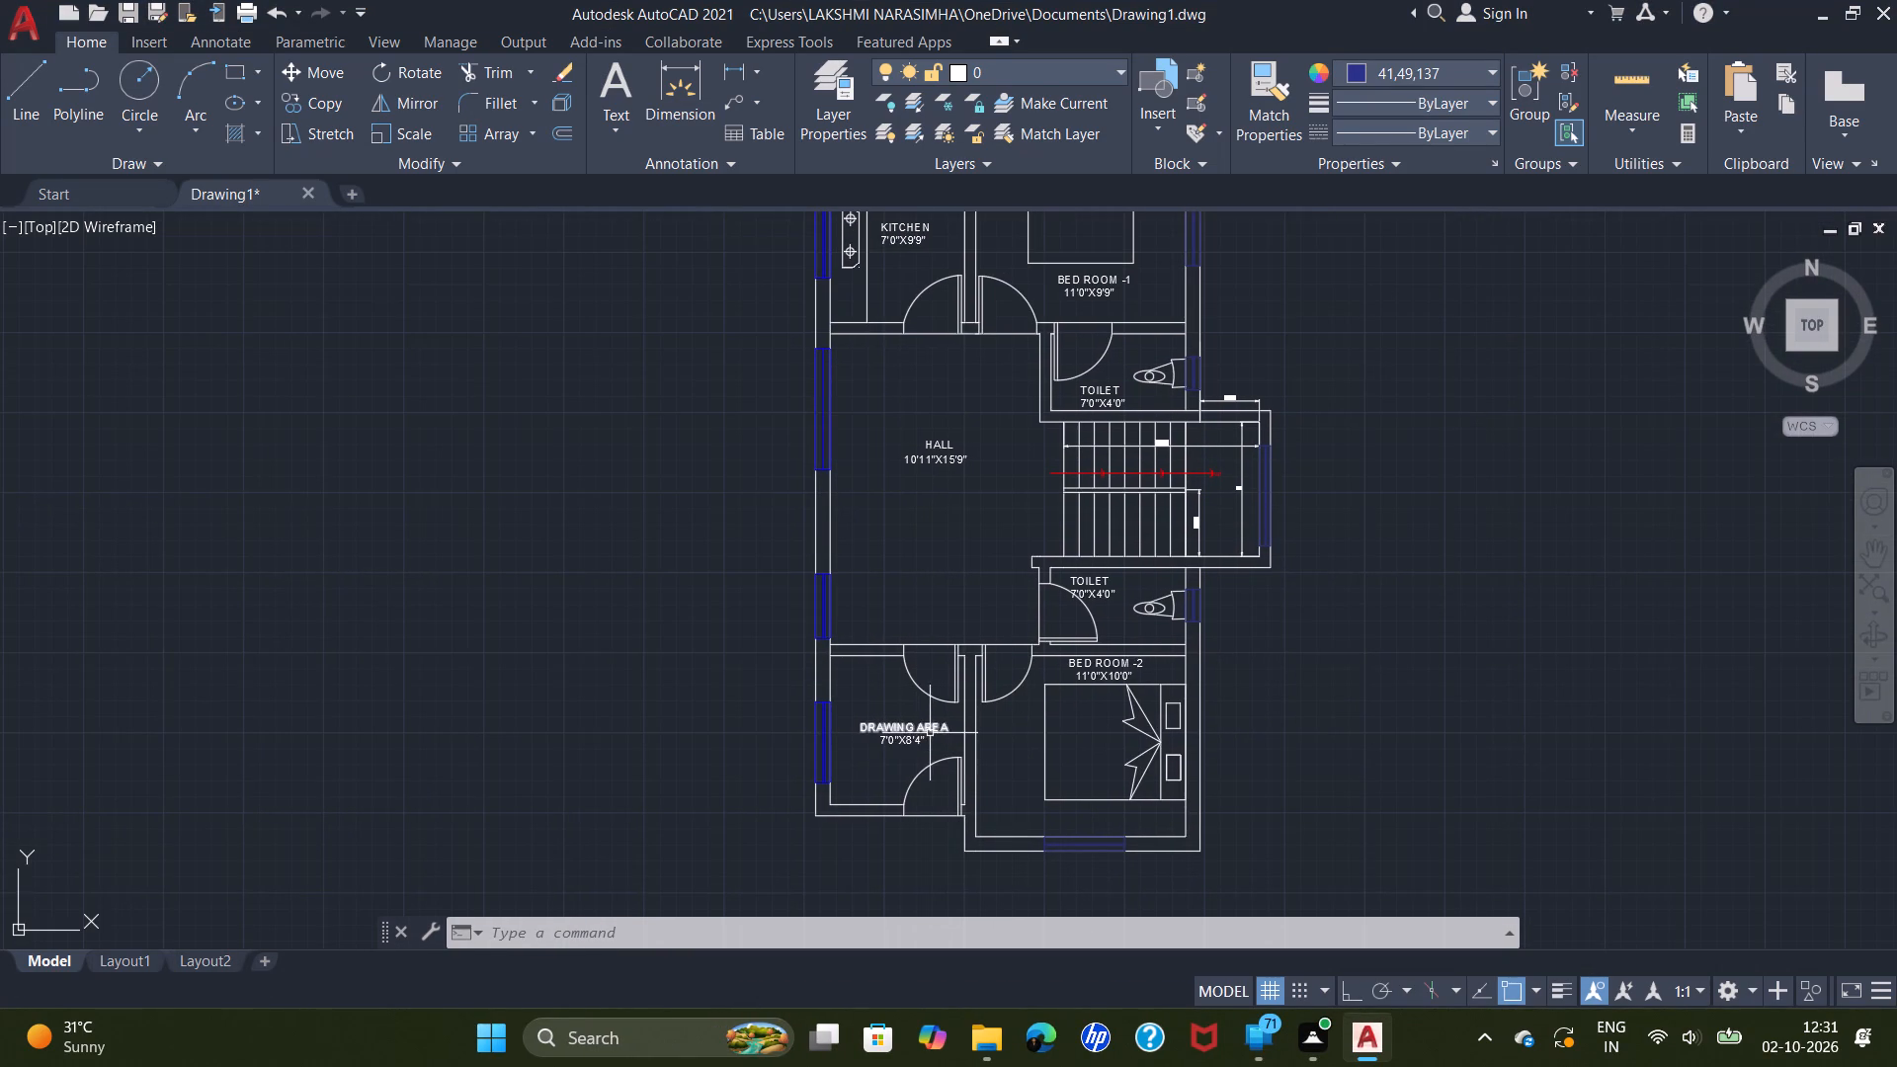
scroll(936, 863, up, 2)
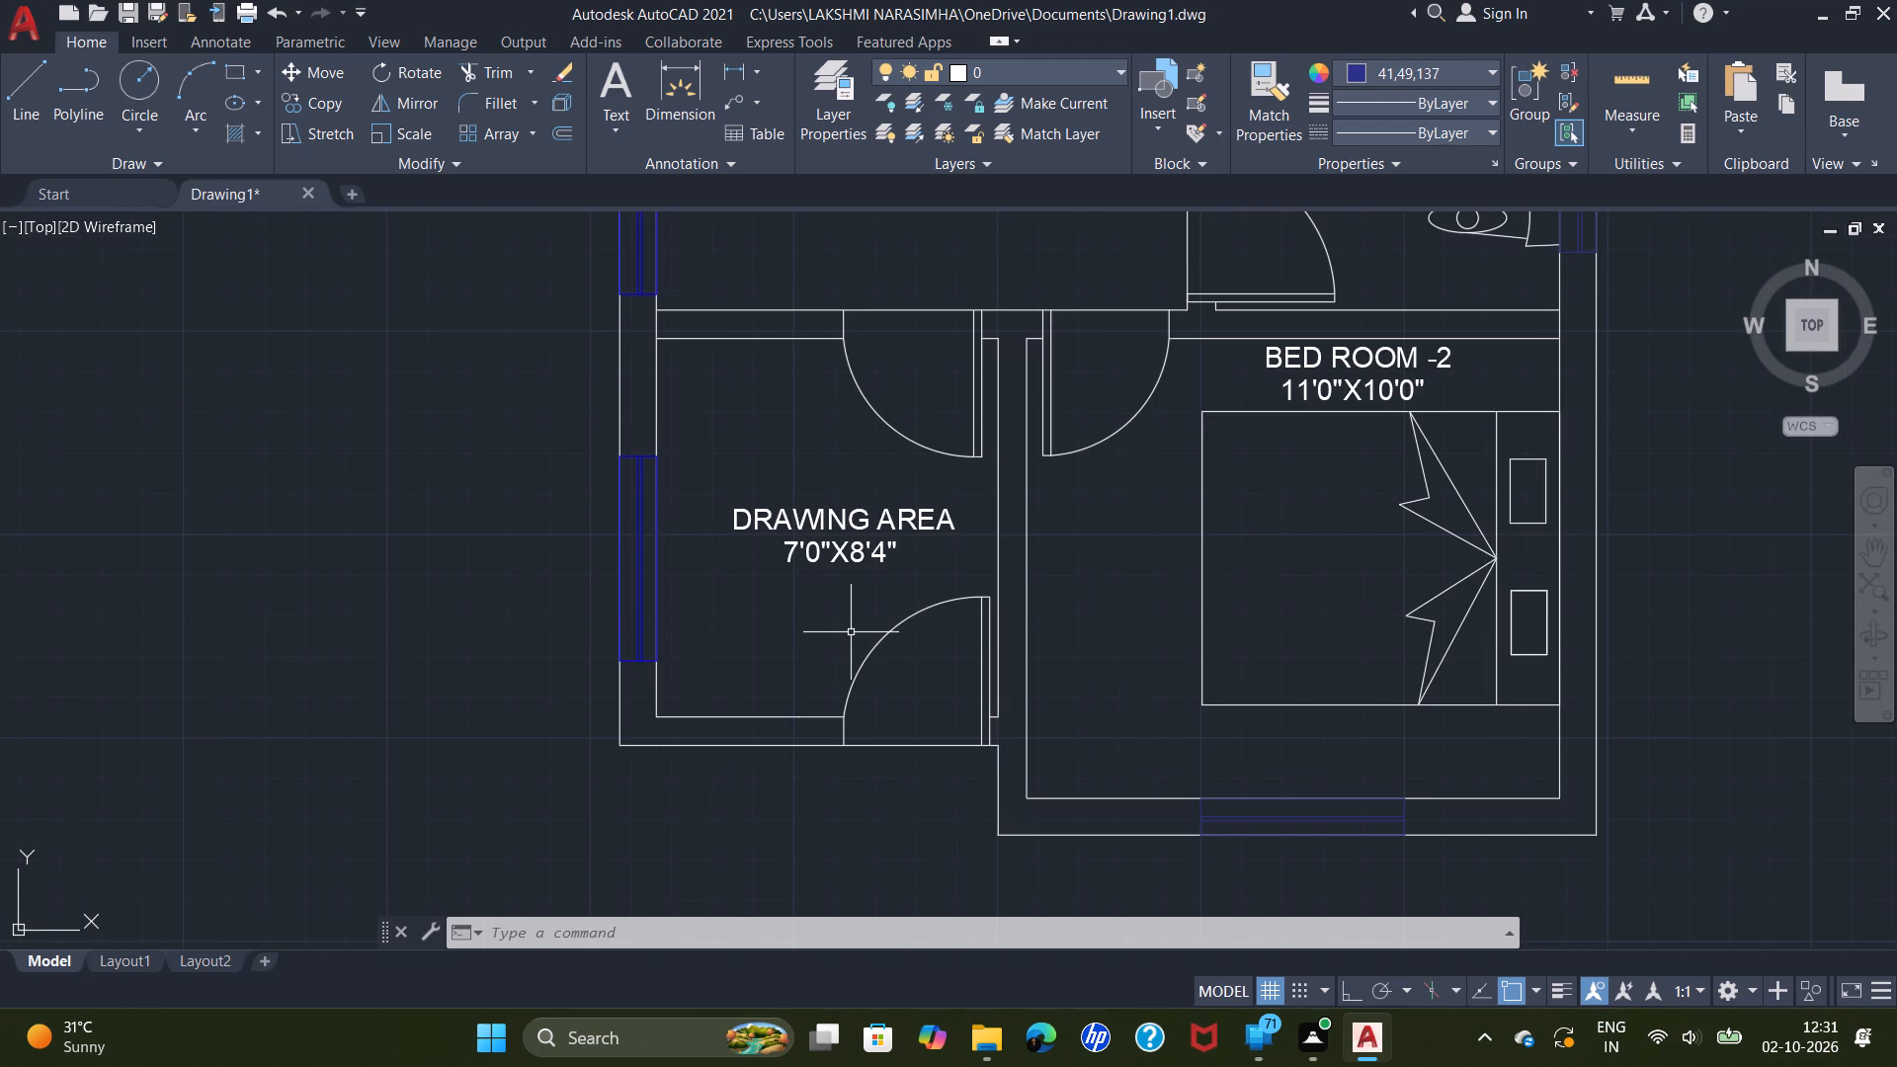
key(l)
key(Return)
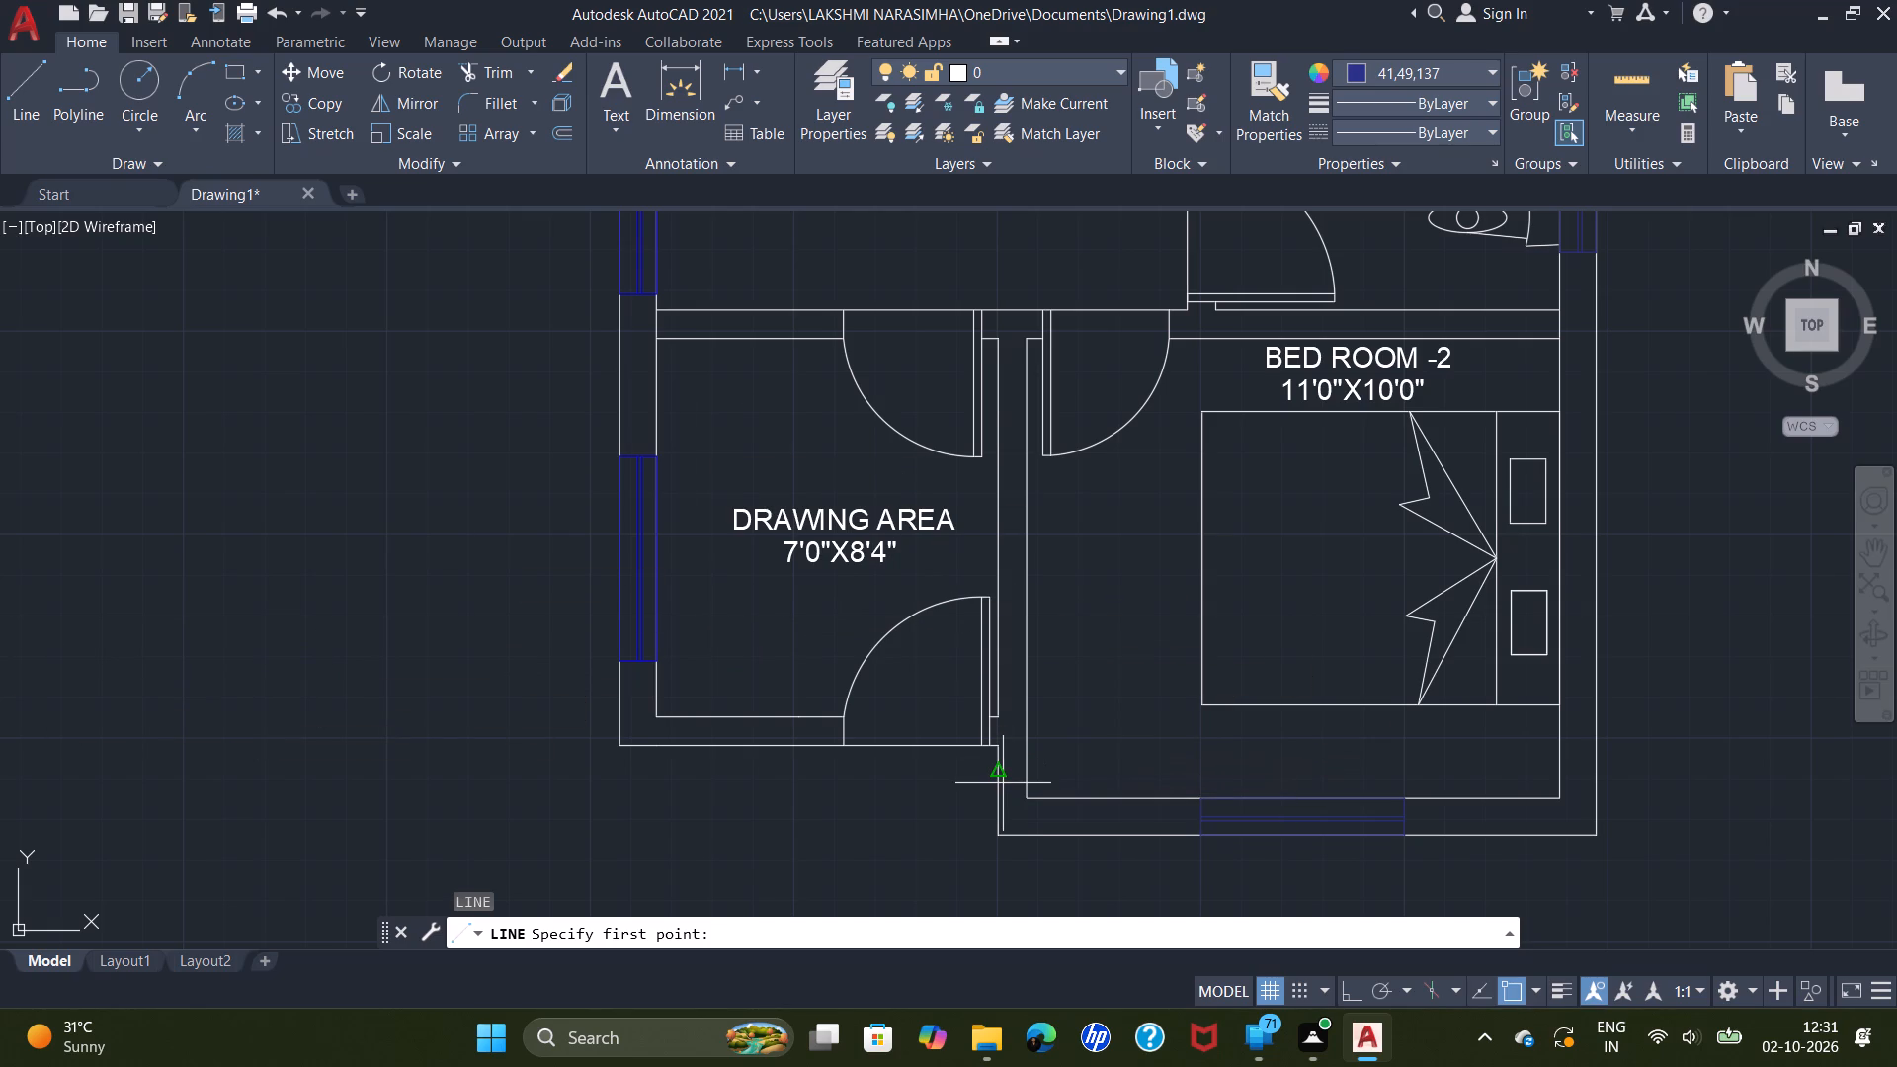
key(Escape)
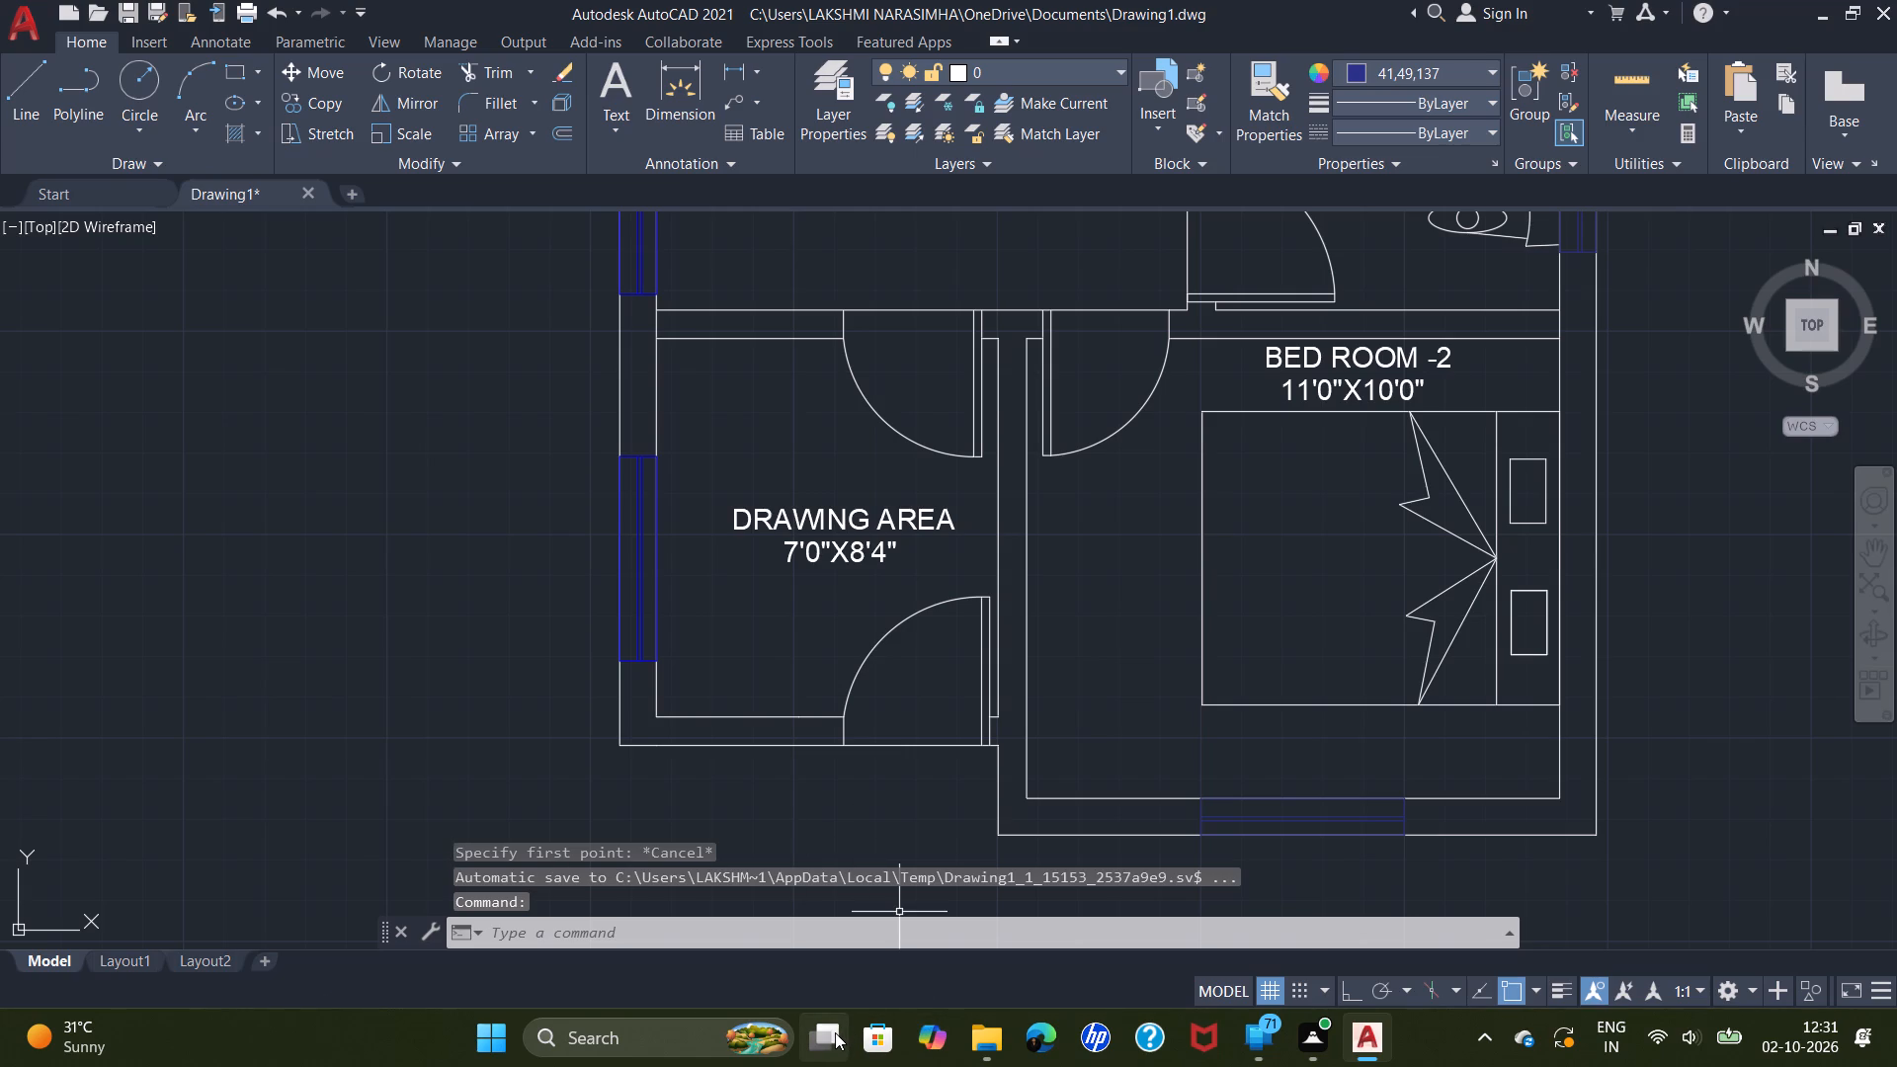
Switch to Desktop 2 and examine the entry steps and stair area at the bottom of the 24x42 reference plan.
click(815, 938)
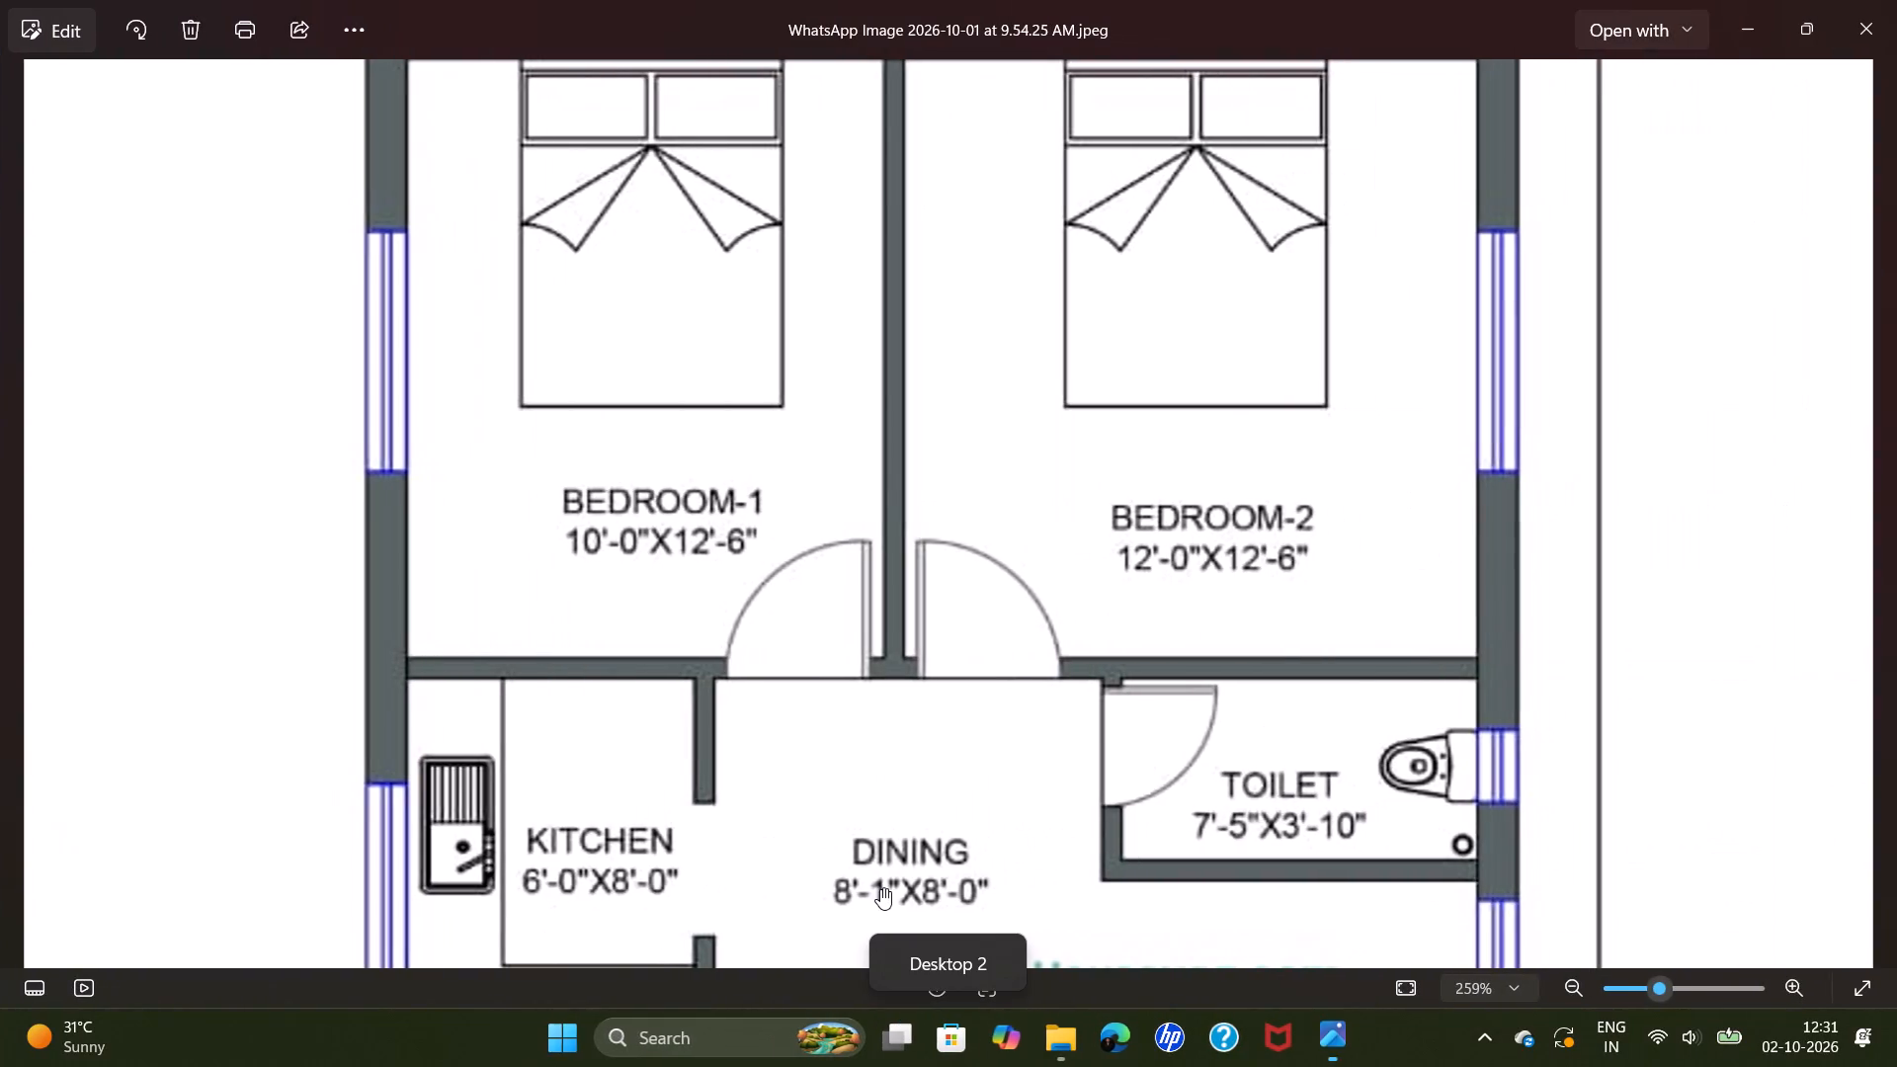
scroll(880, 886, down, 3)
middle_drag(885, 870, 905, 308)
scroll(905, 311, down, 2)
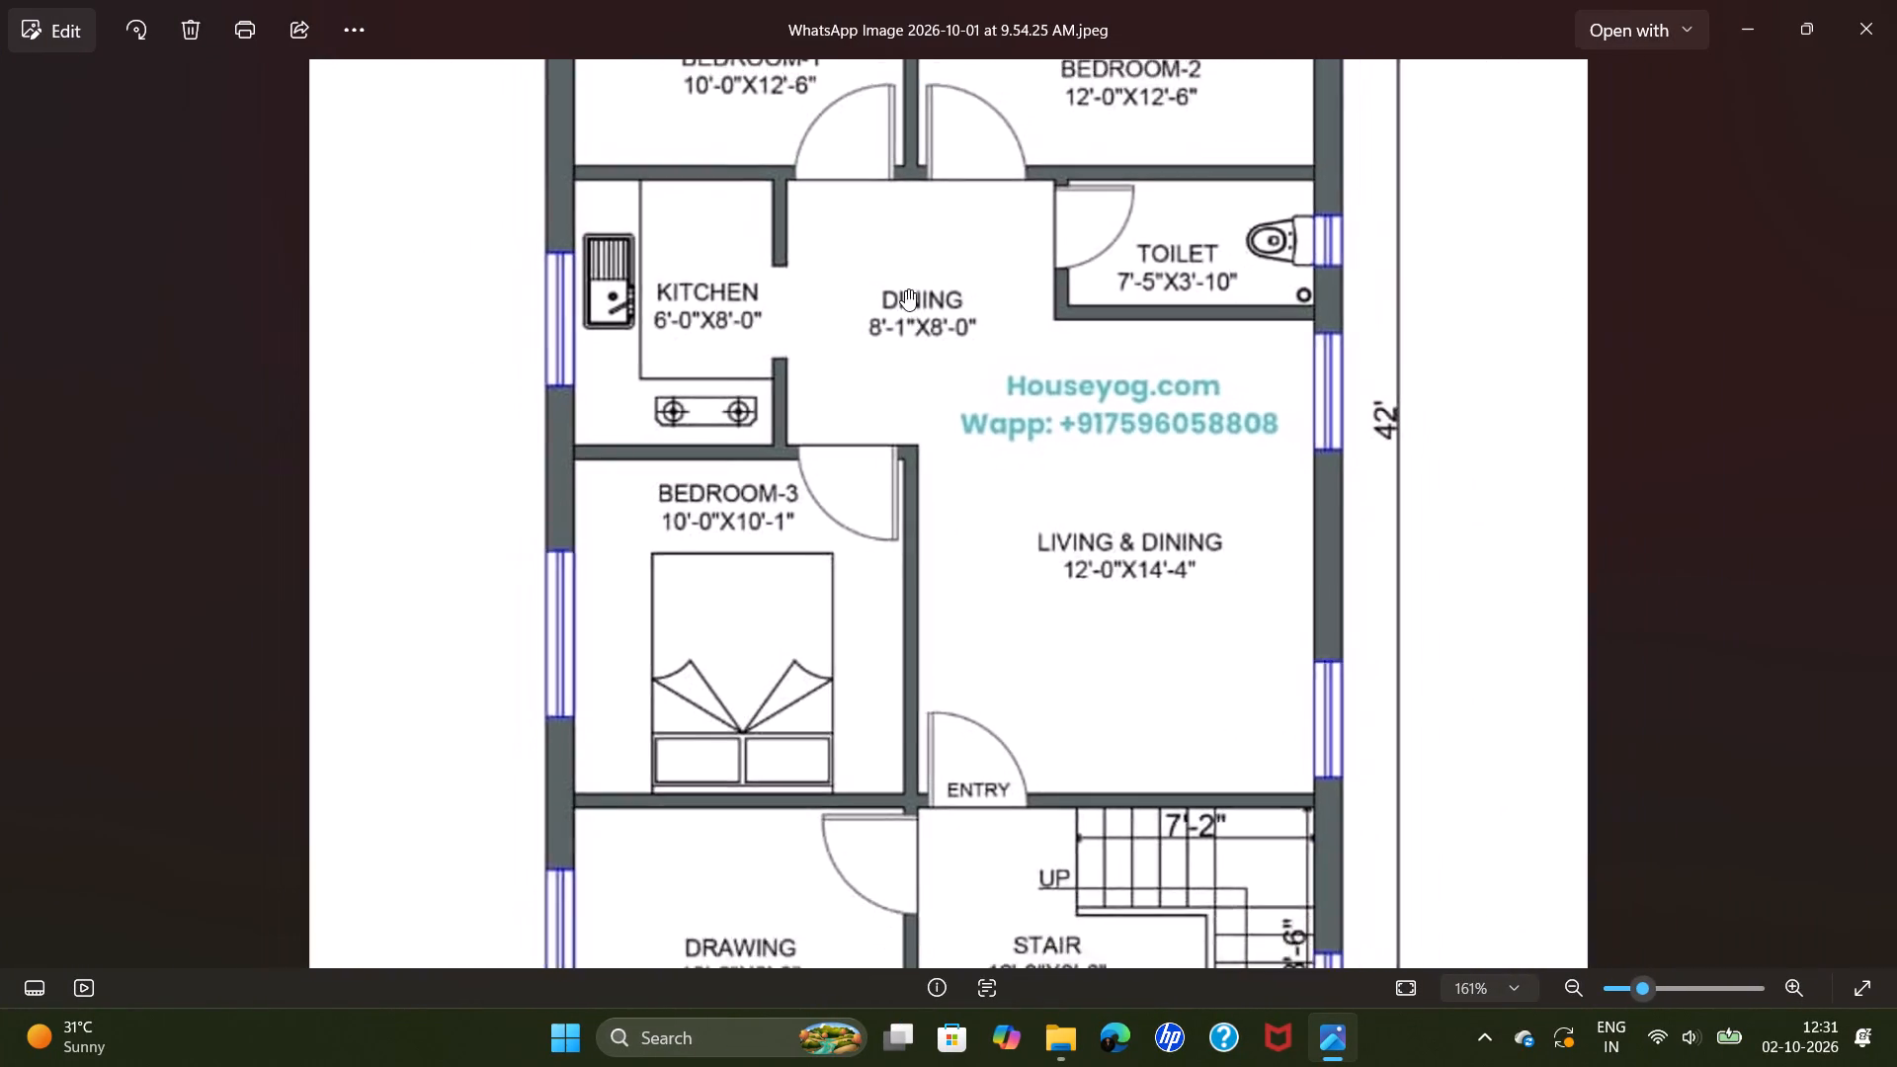
scroll(921, 121, down, 2)
scroll(1011, 483, down, 4)
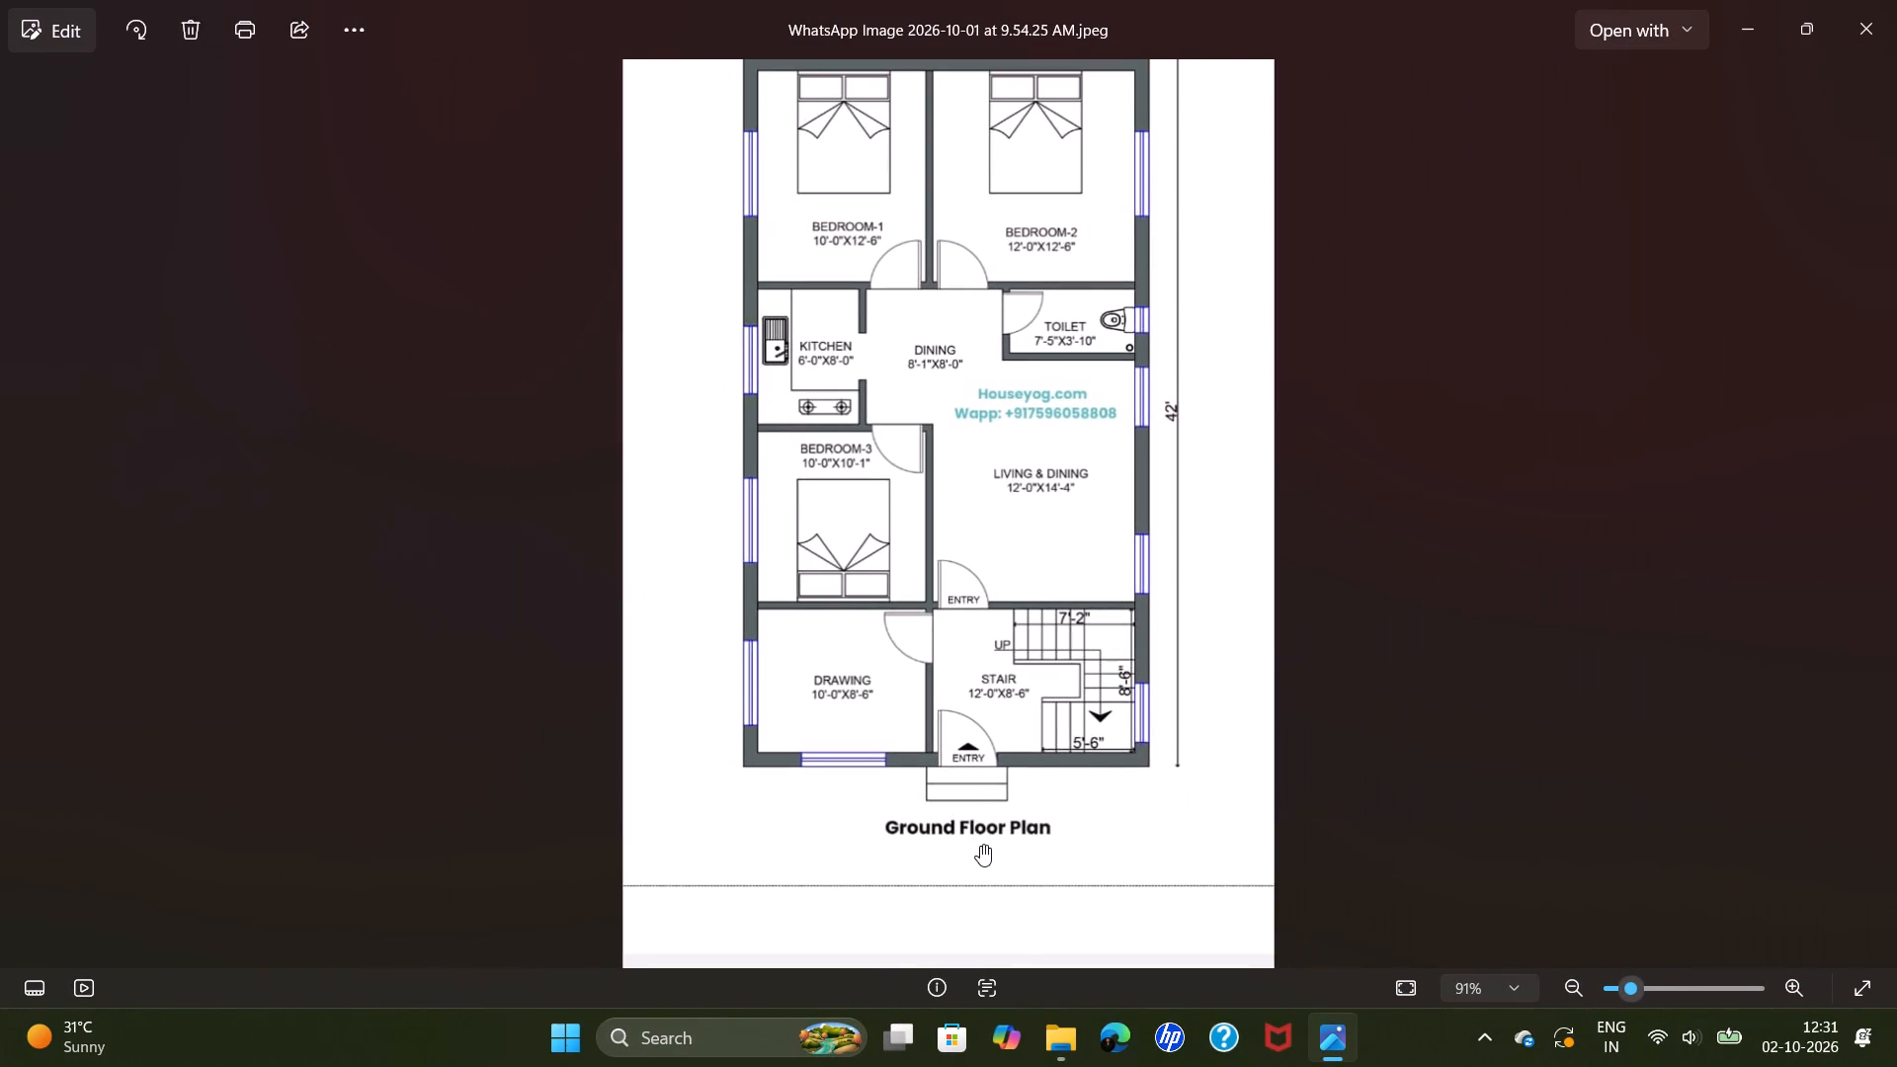
scroll(978, 843, up, 6)
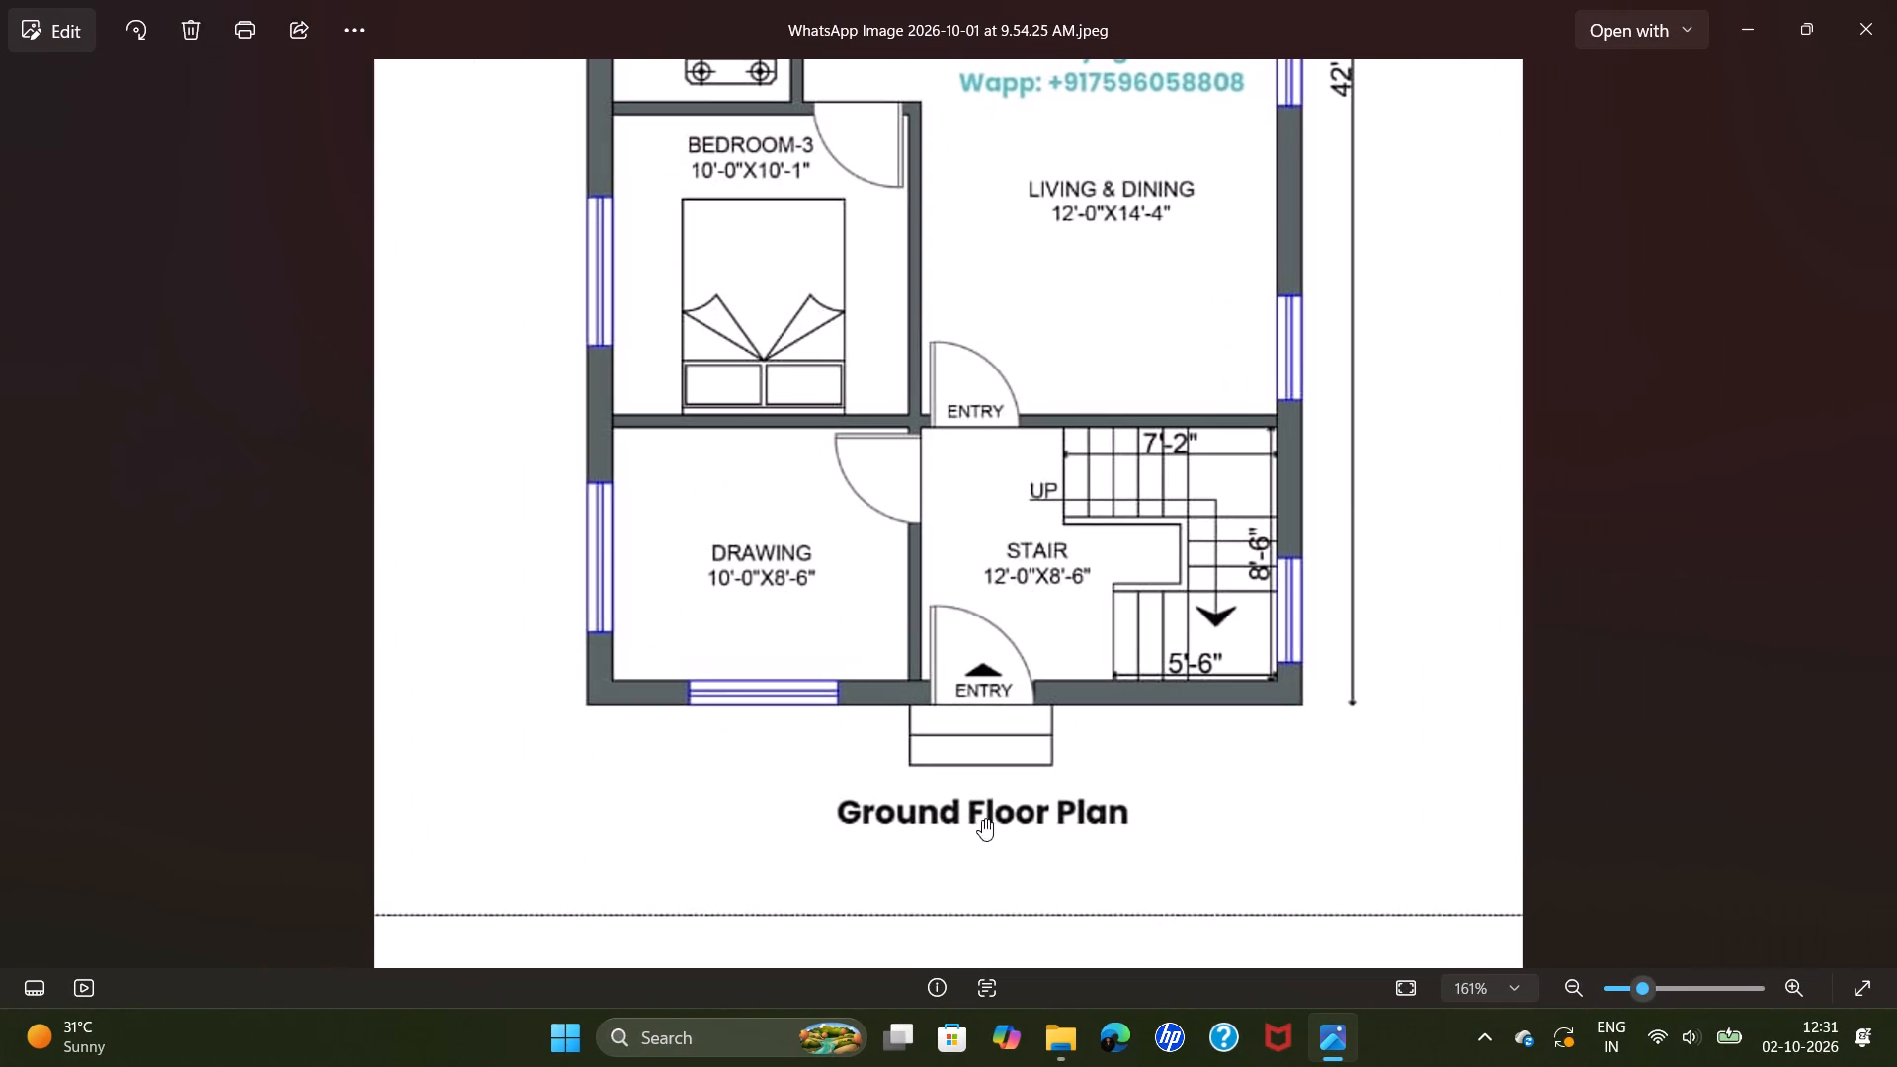
scroll(1000, 790, down, 7)
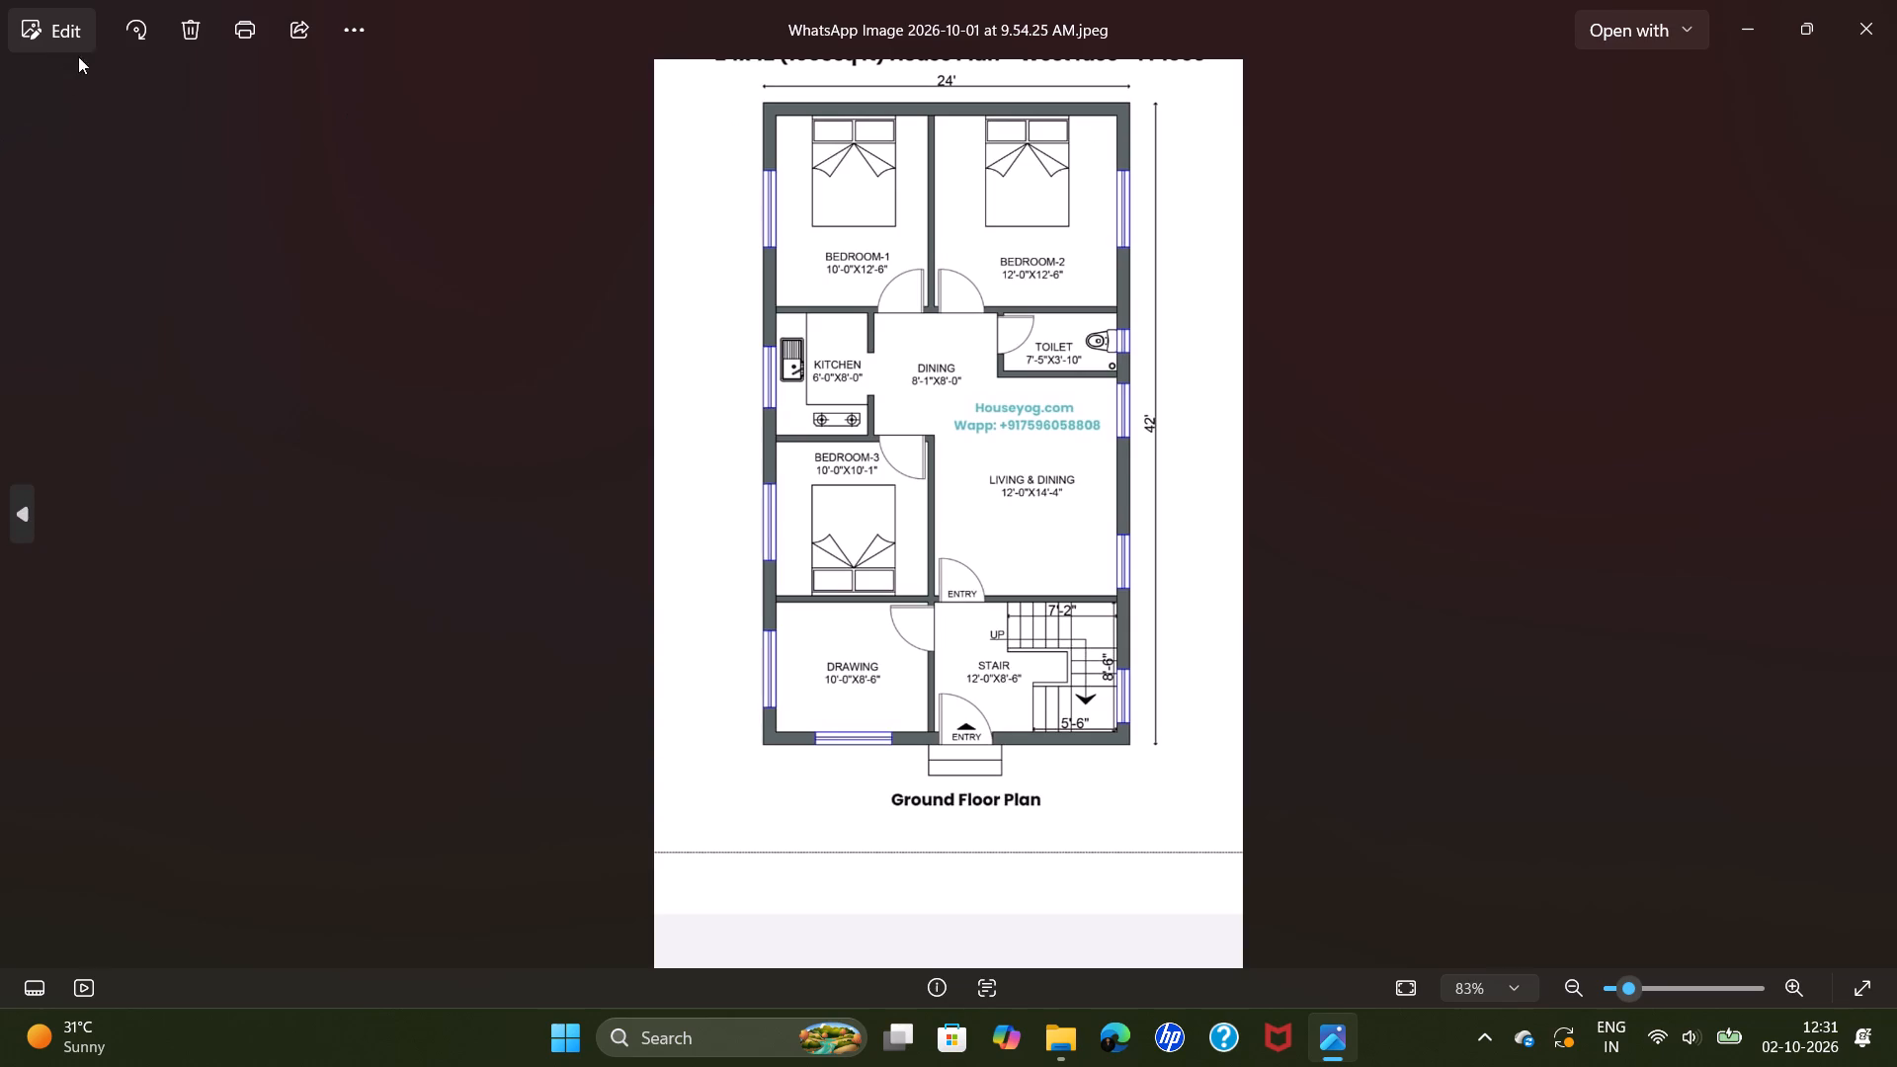
Delete the 24x42 west-face, 27x30 north-face and 25x32 north-face plan images.
click(177, 27)
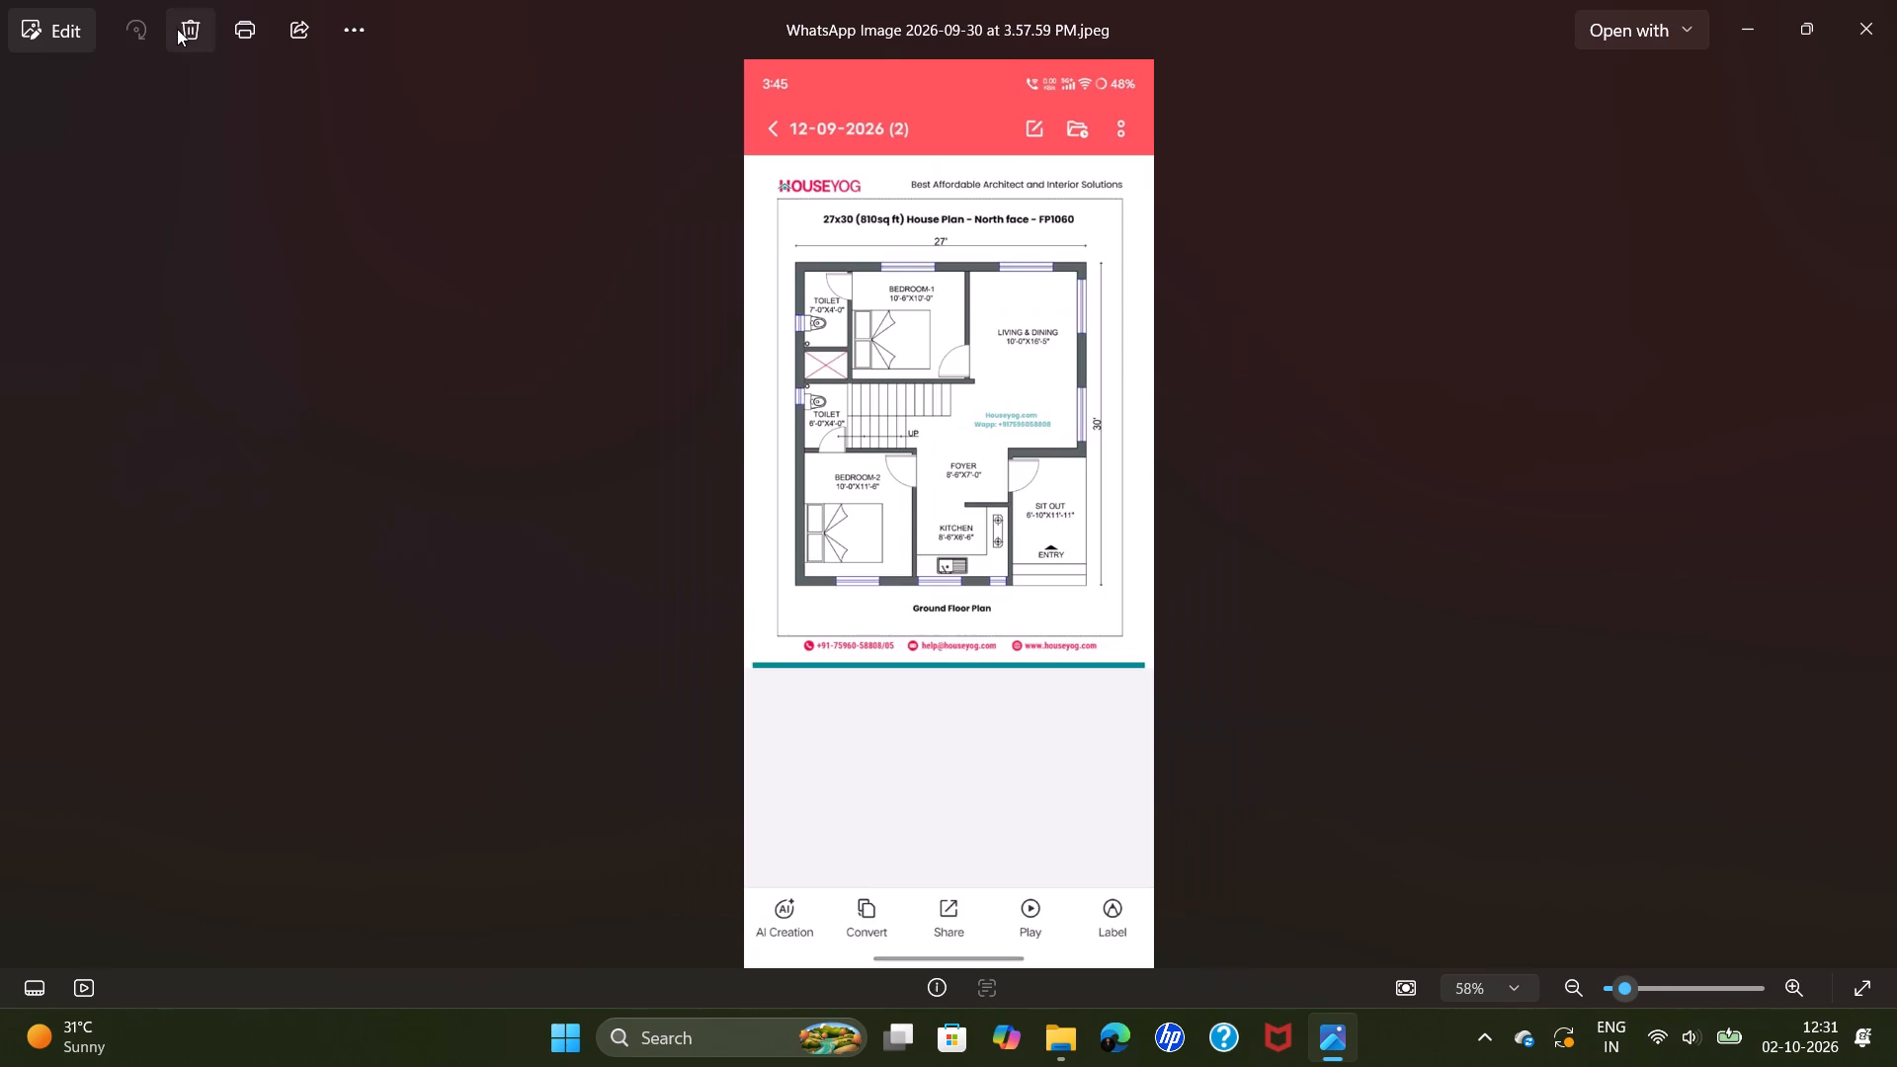
click(178, 27)
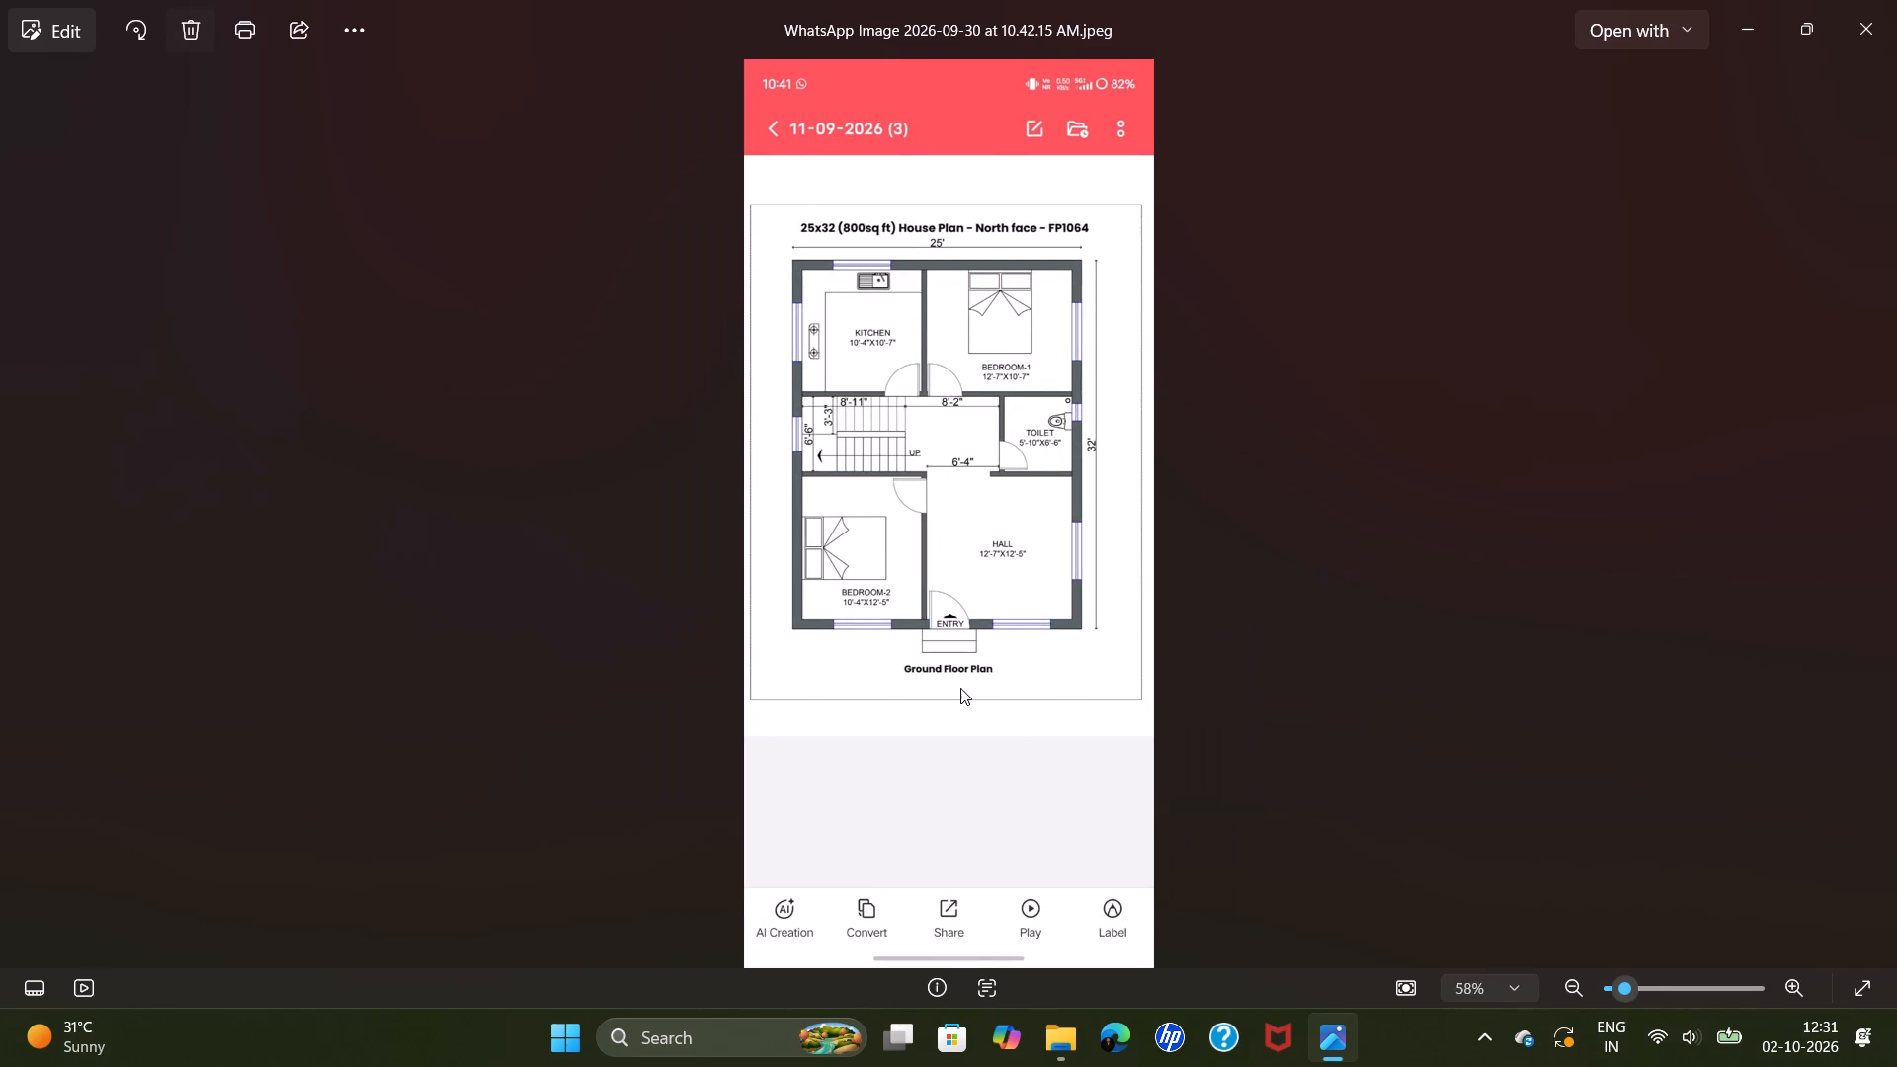
click(191, 48)
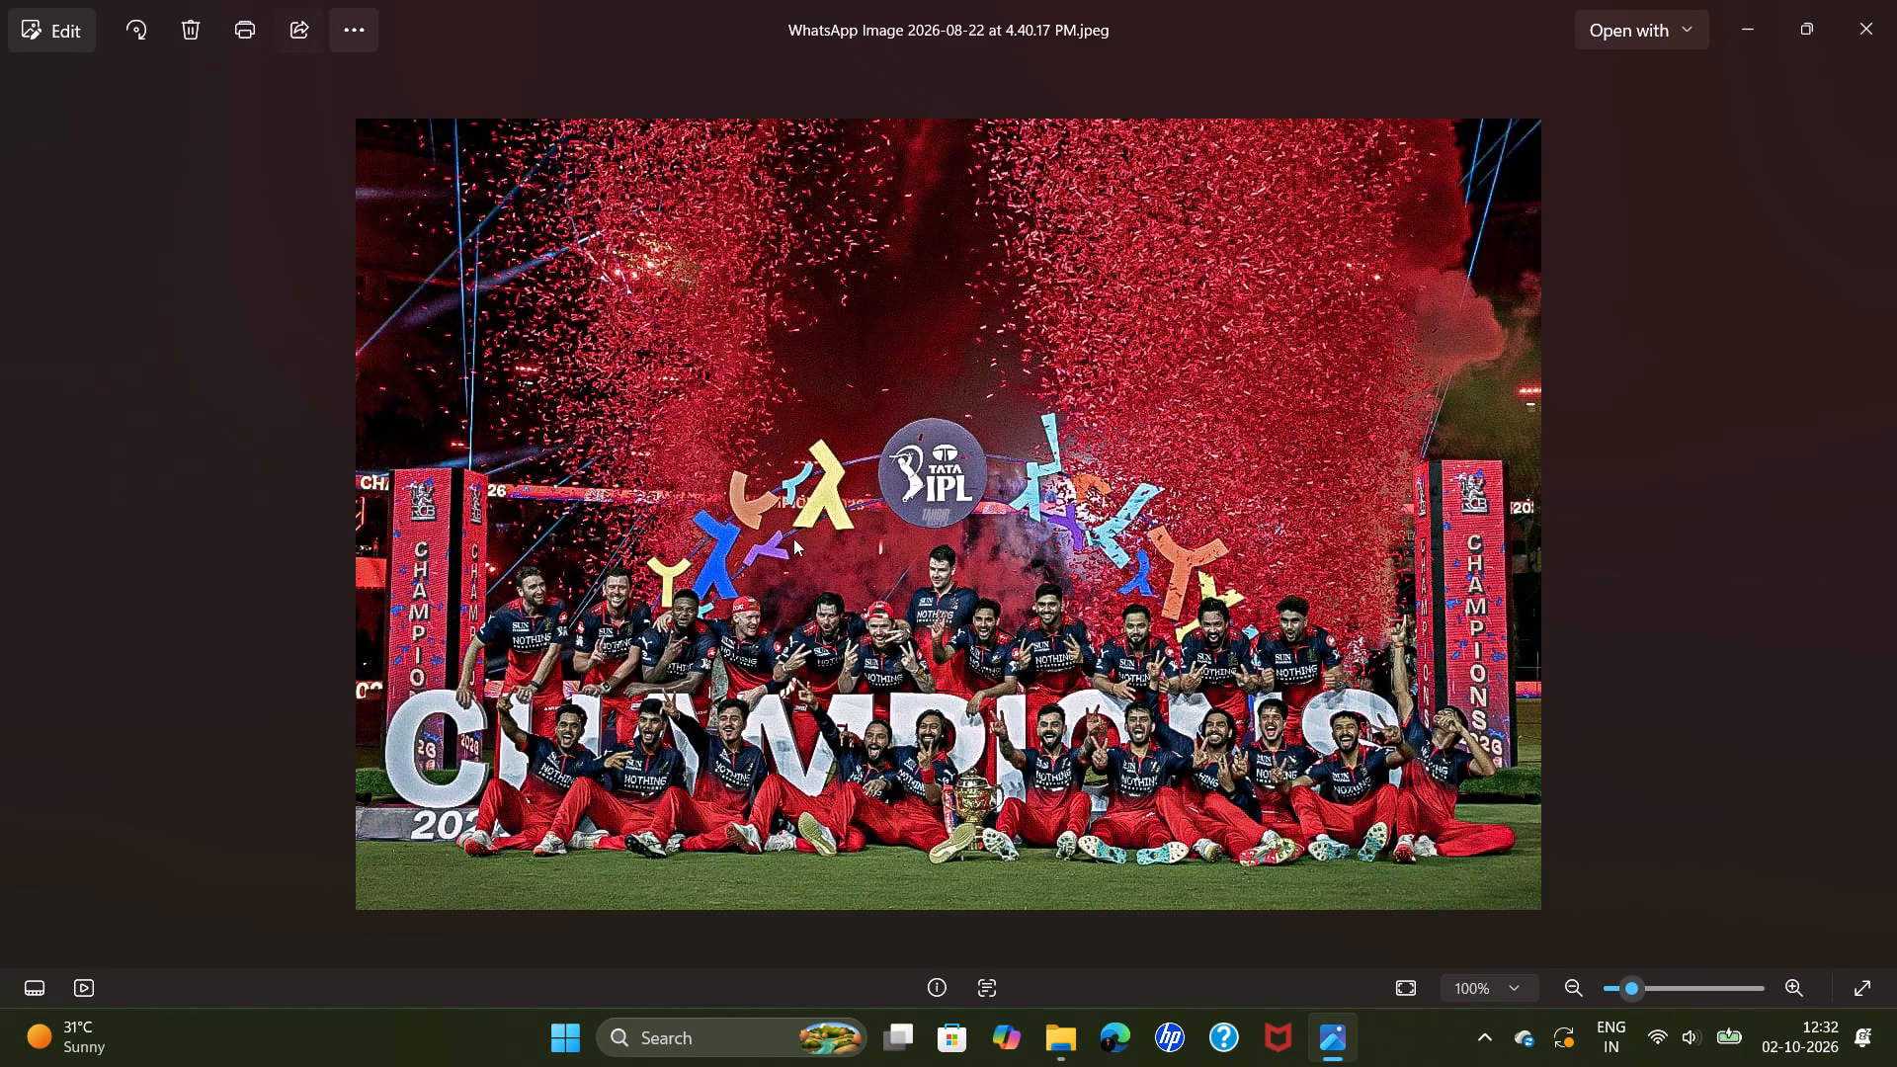
Bring up the 2026-10-02 image of the 20x38 north-face plan and examine the entry steps beside the DRAWING AREA.
key(Left)
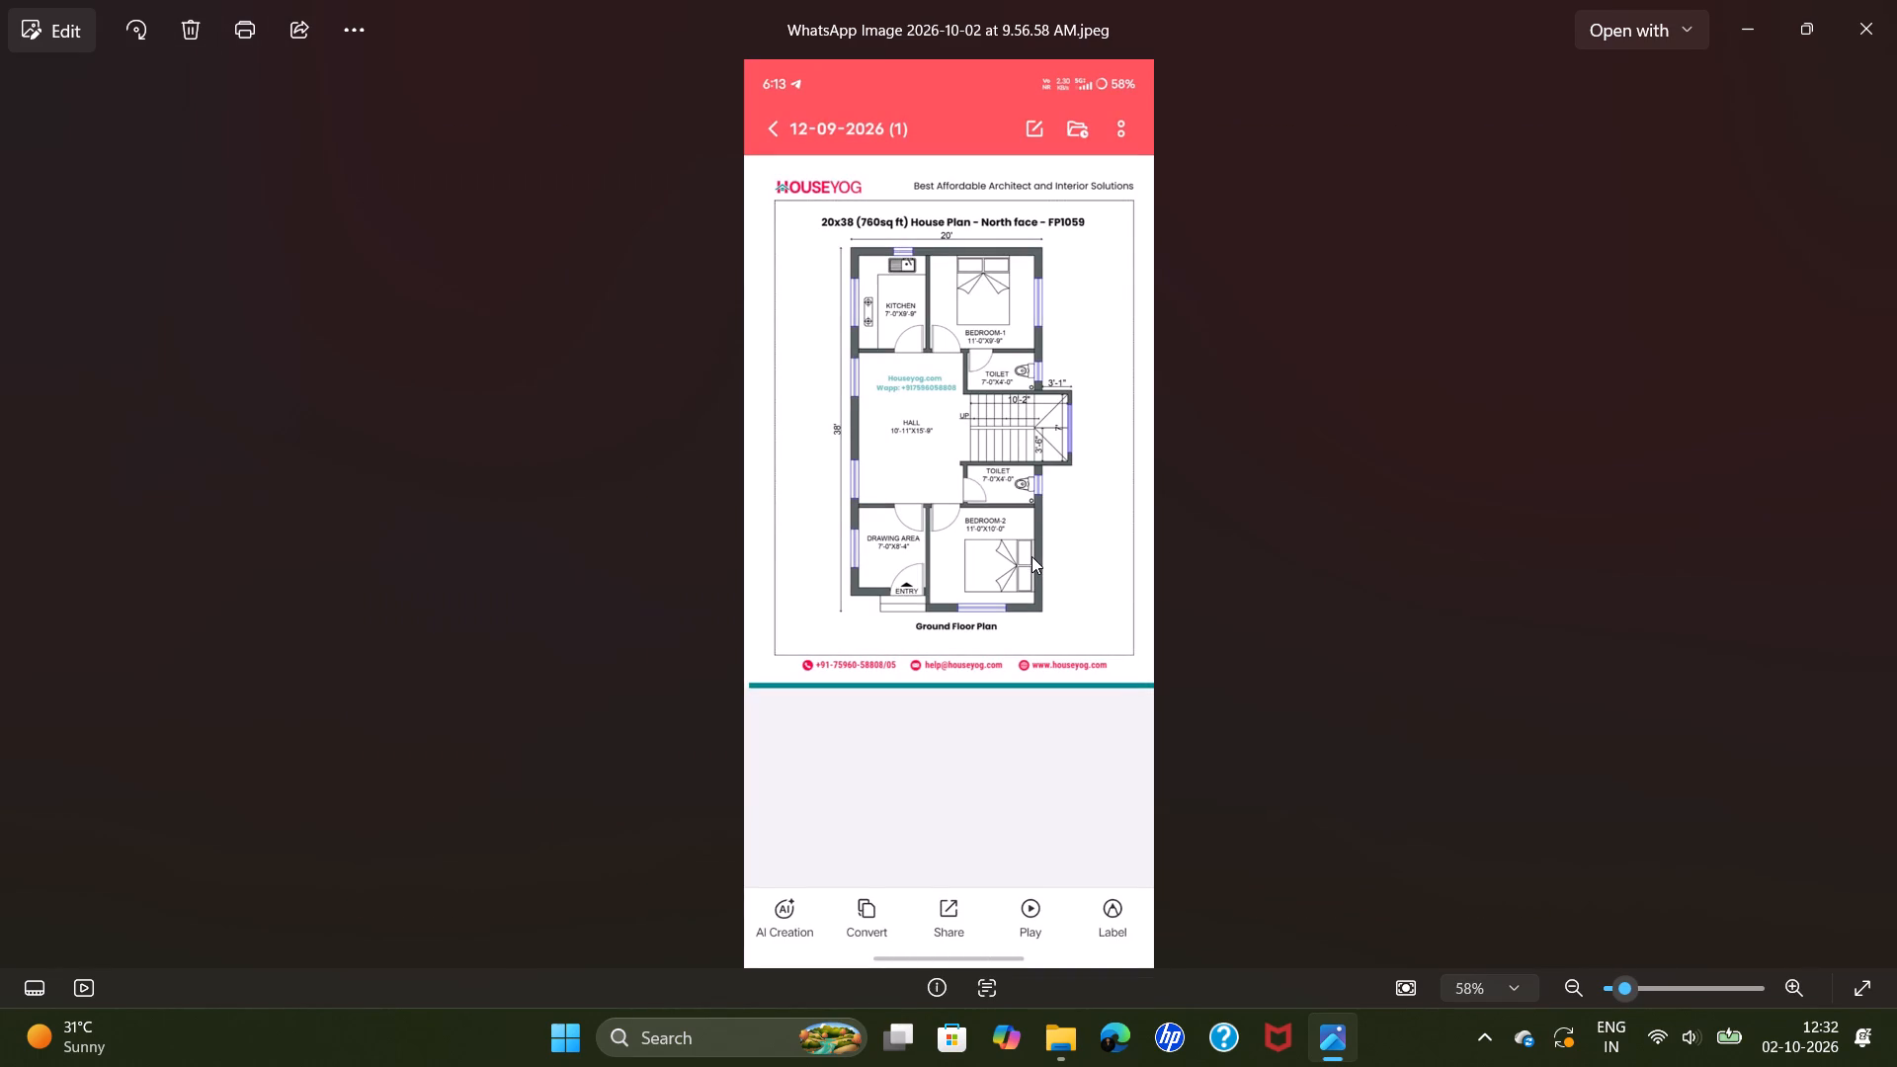
scroll(966, 615, up, 10)
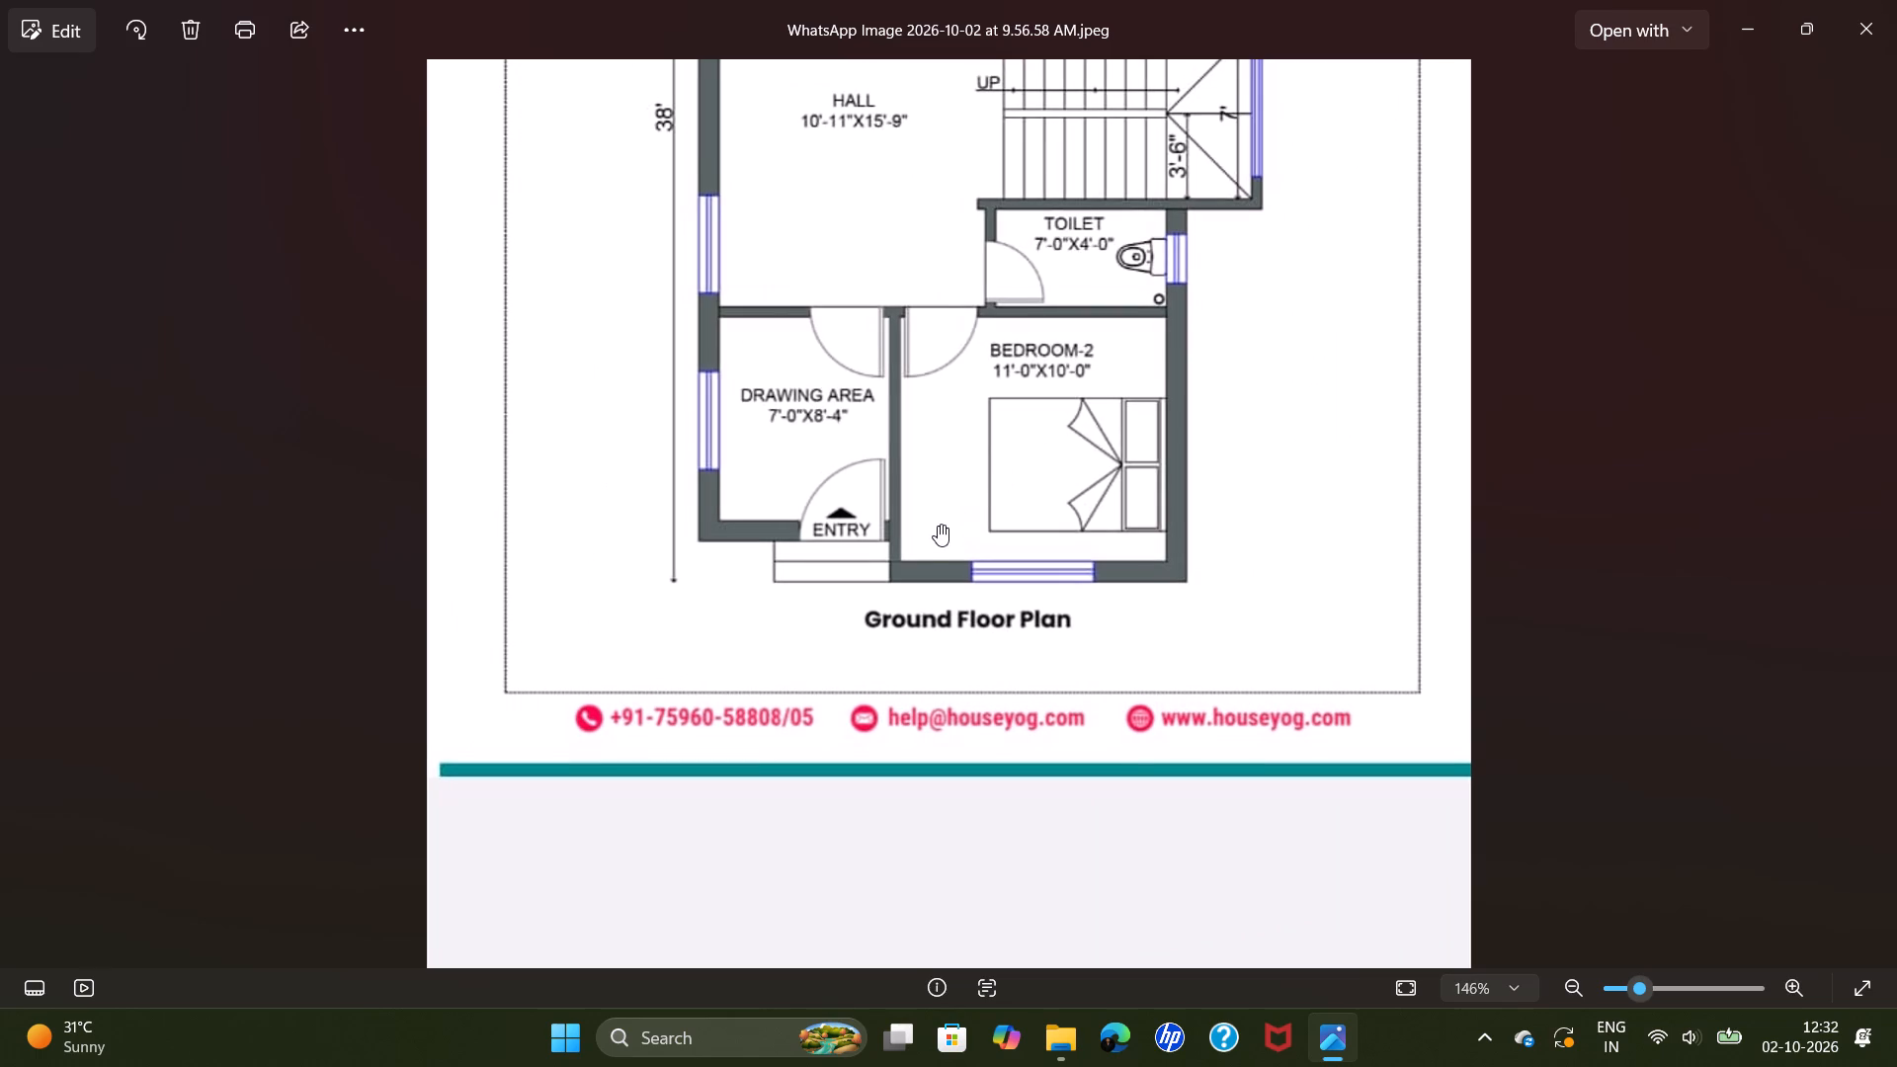
middle_drag(938, 523, 1022, 678)
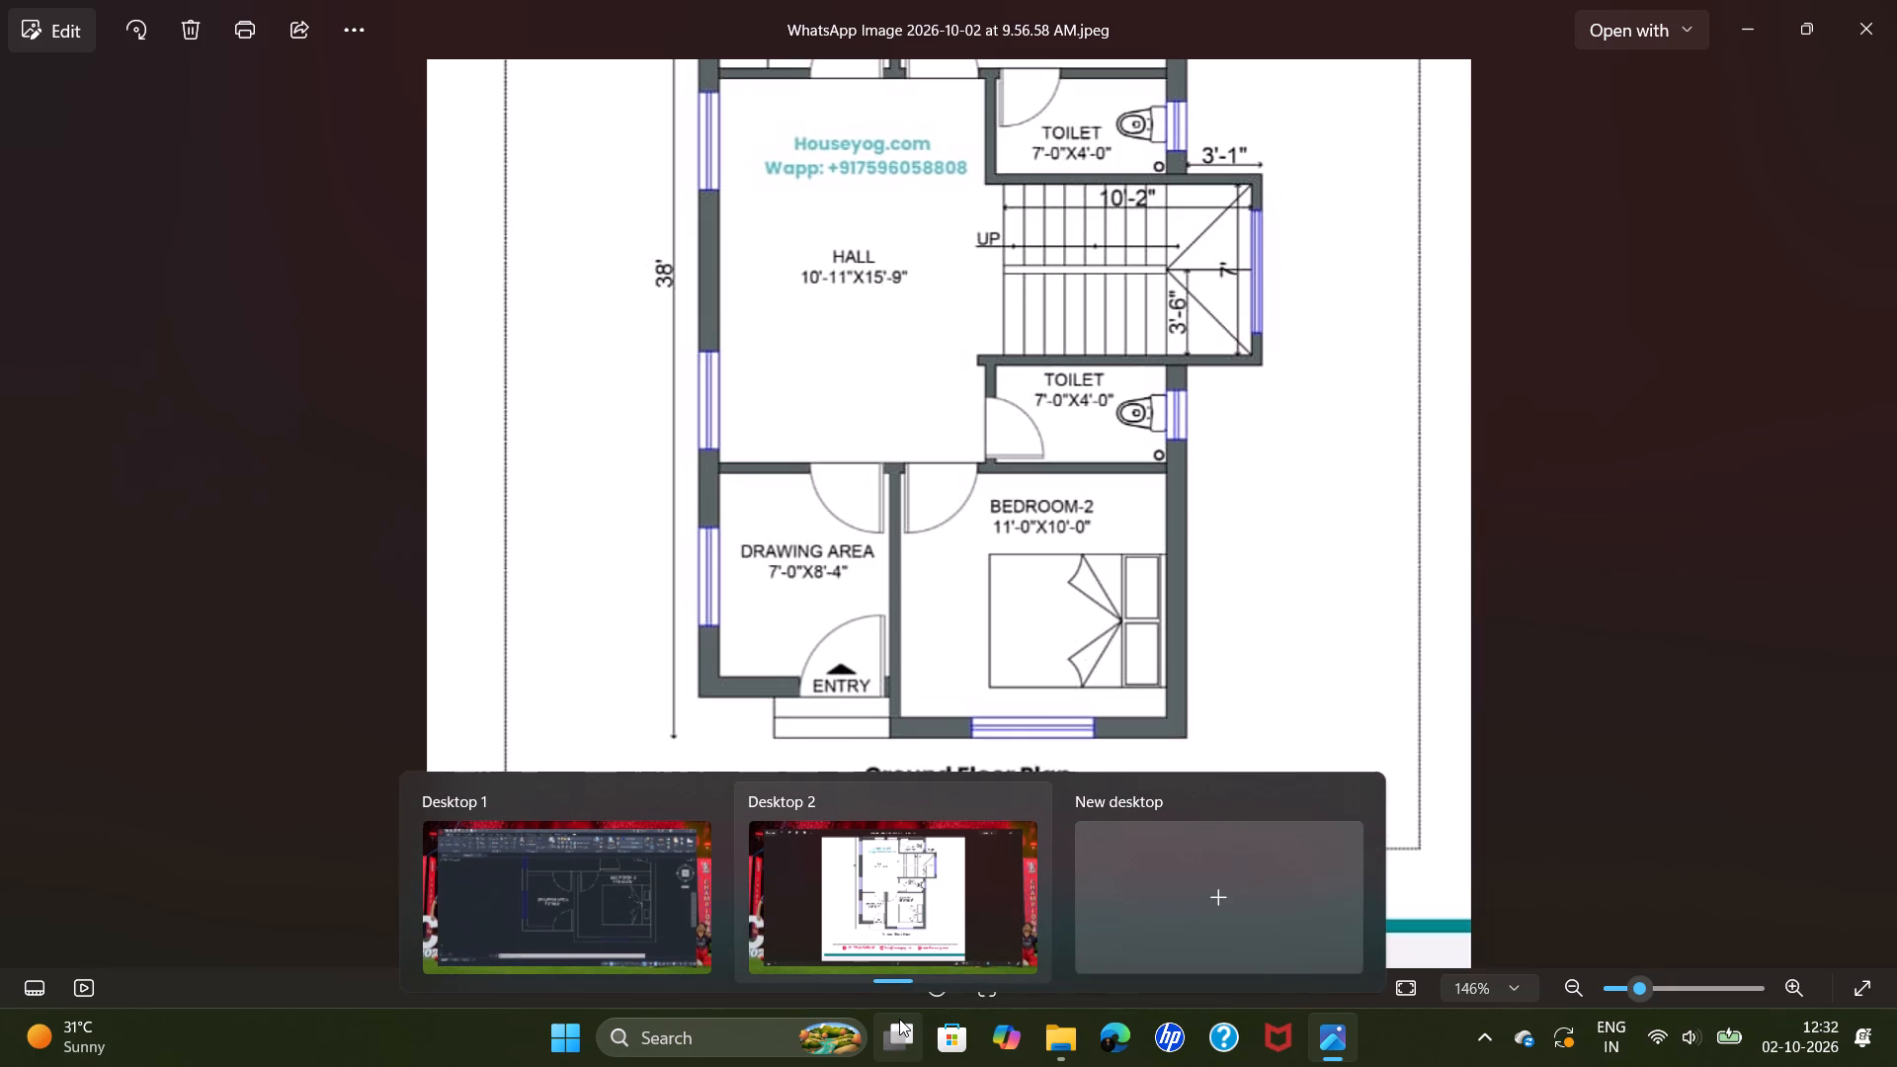
Return to the house plan on Desktop 1 at the foot of the DRAWING AREA entrance door.
click(676, 924)
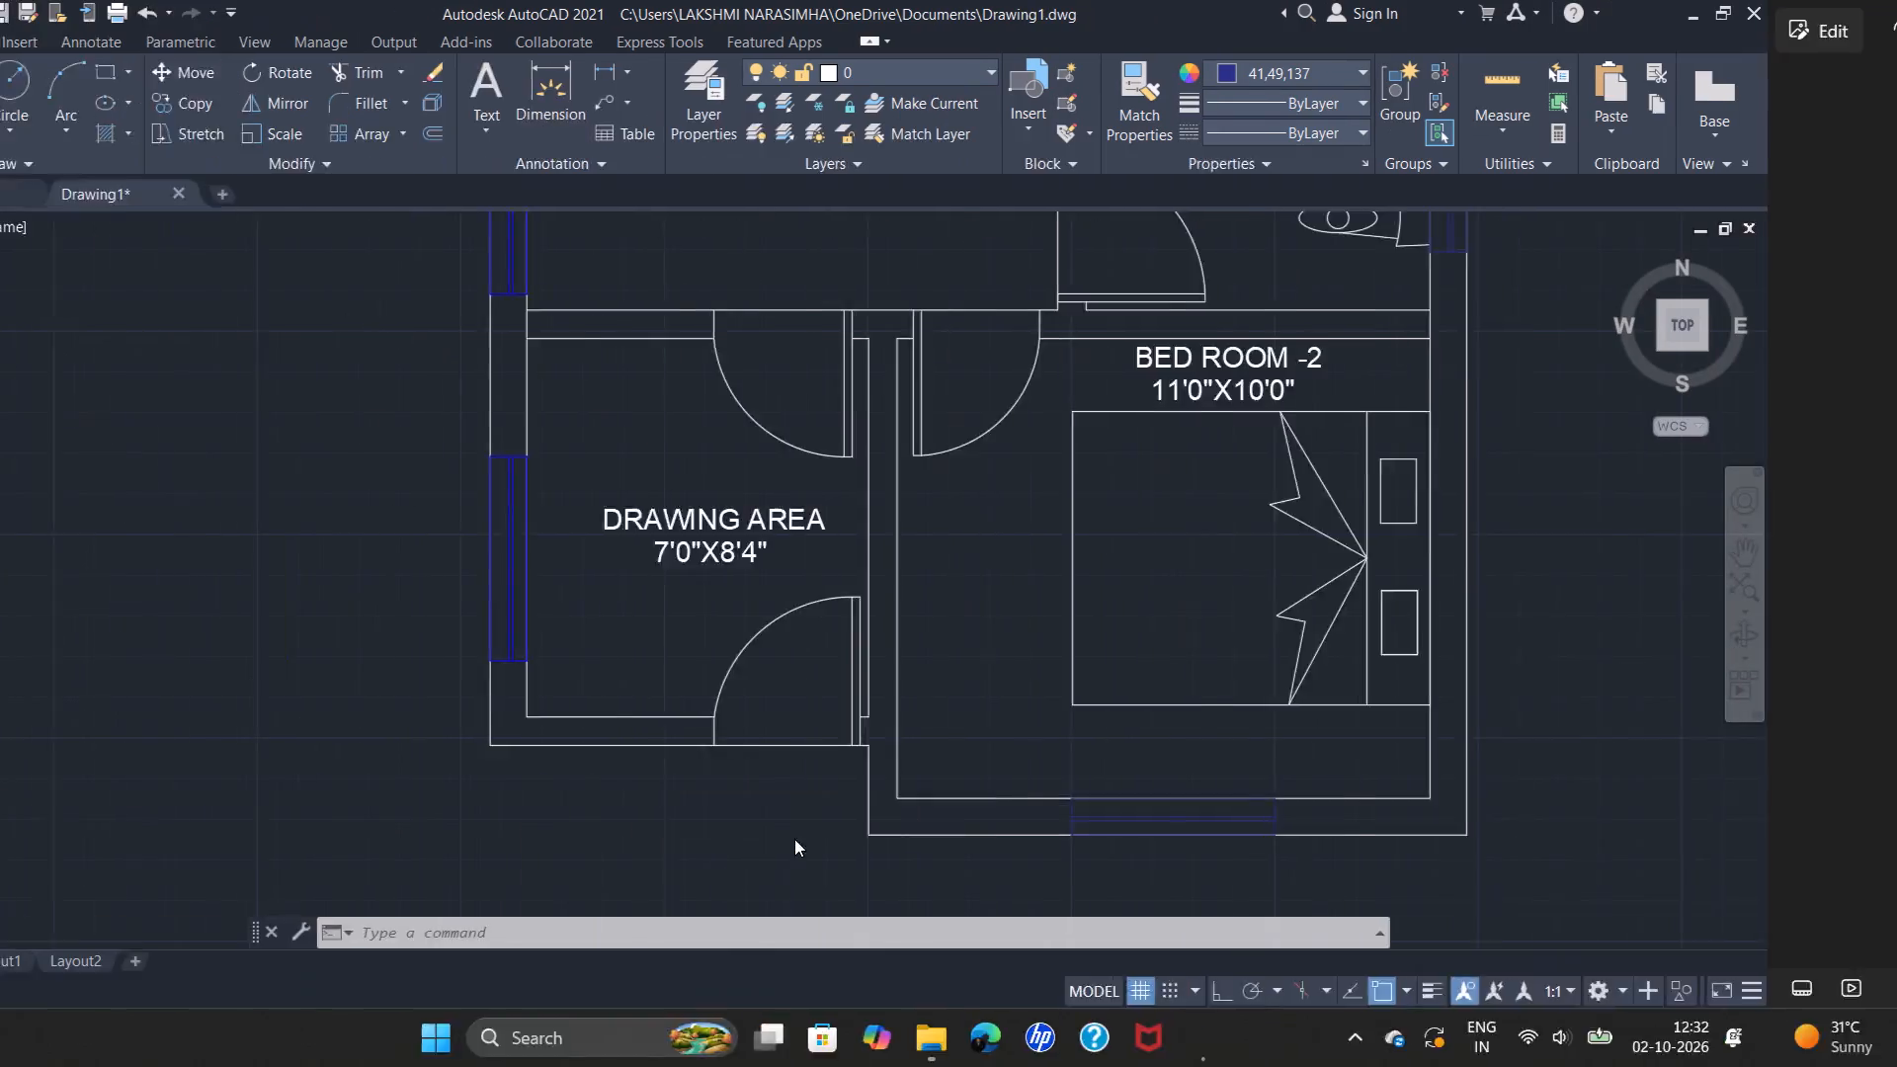
scroll(862, 762, up, 3)
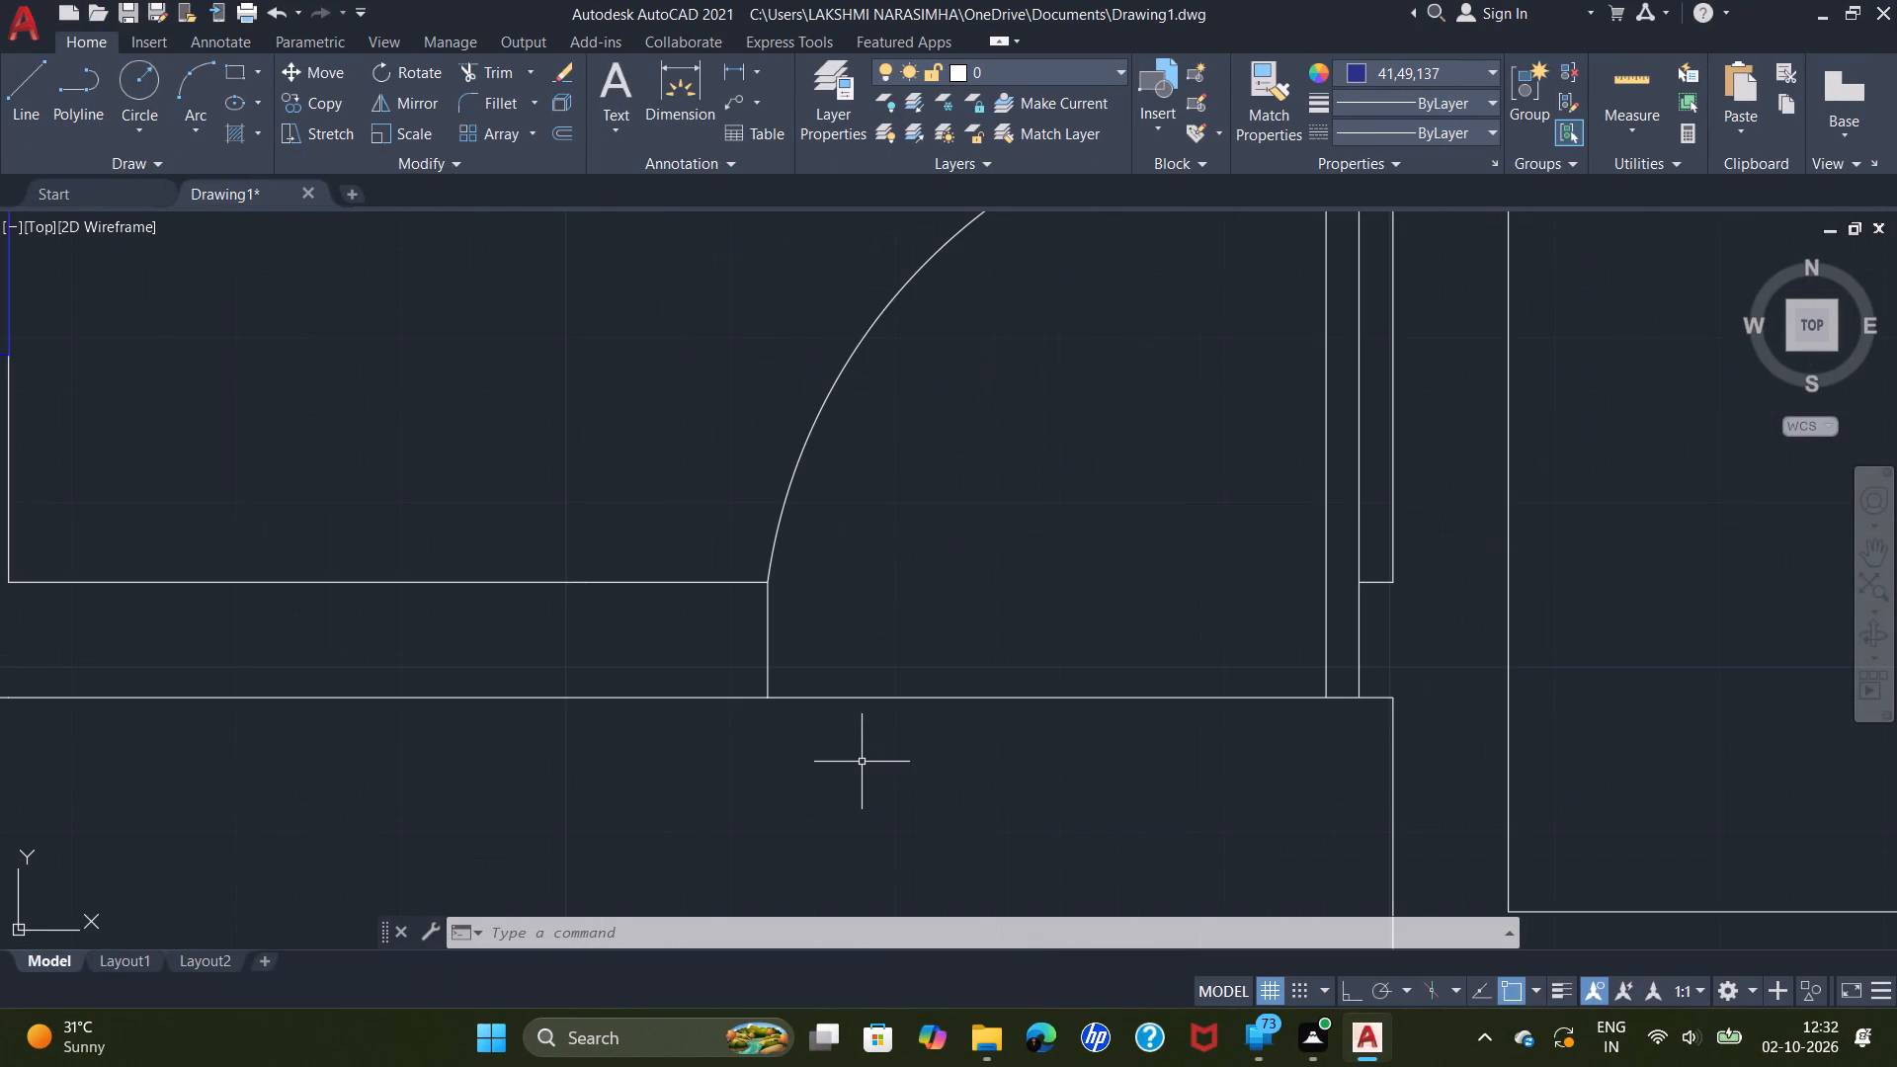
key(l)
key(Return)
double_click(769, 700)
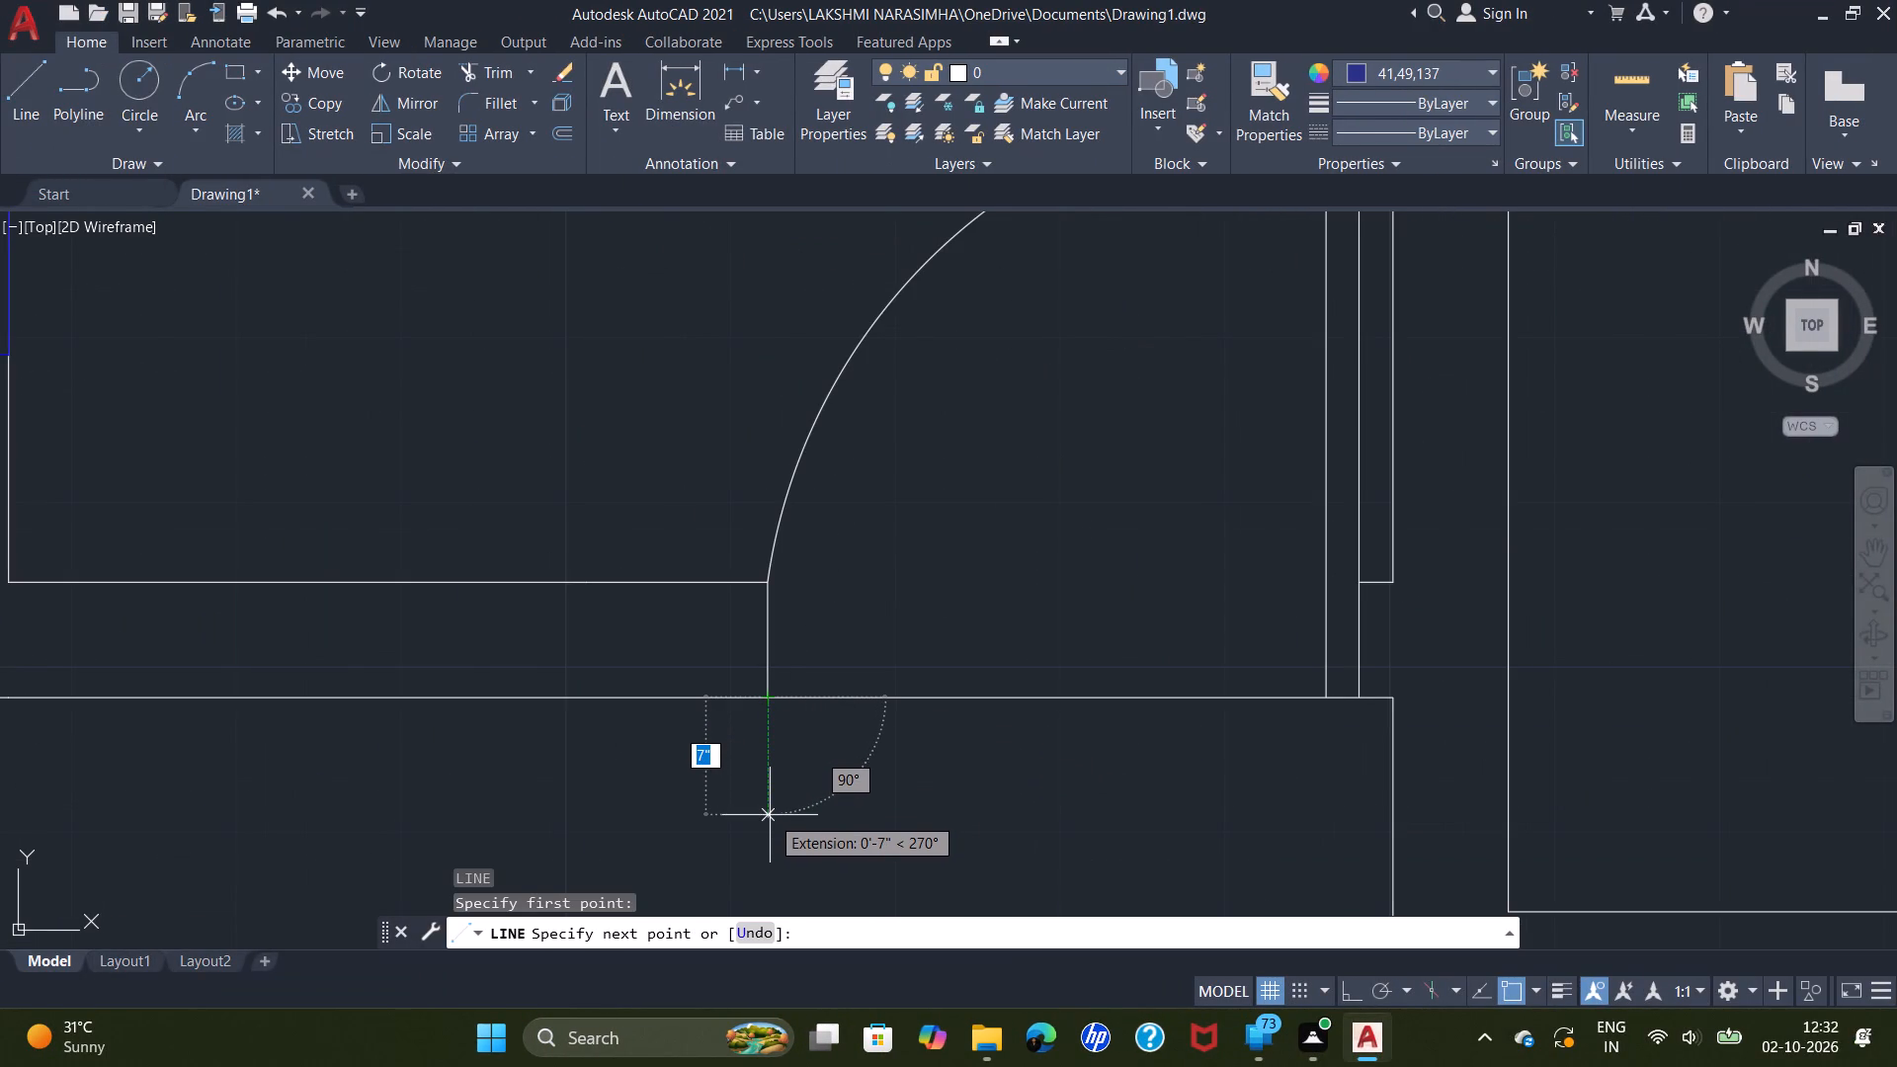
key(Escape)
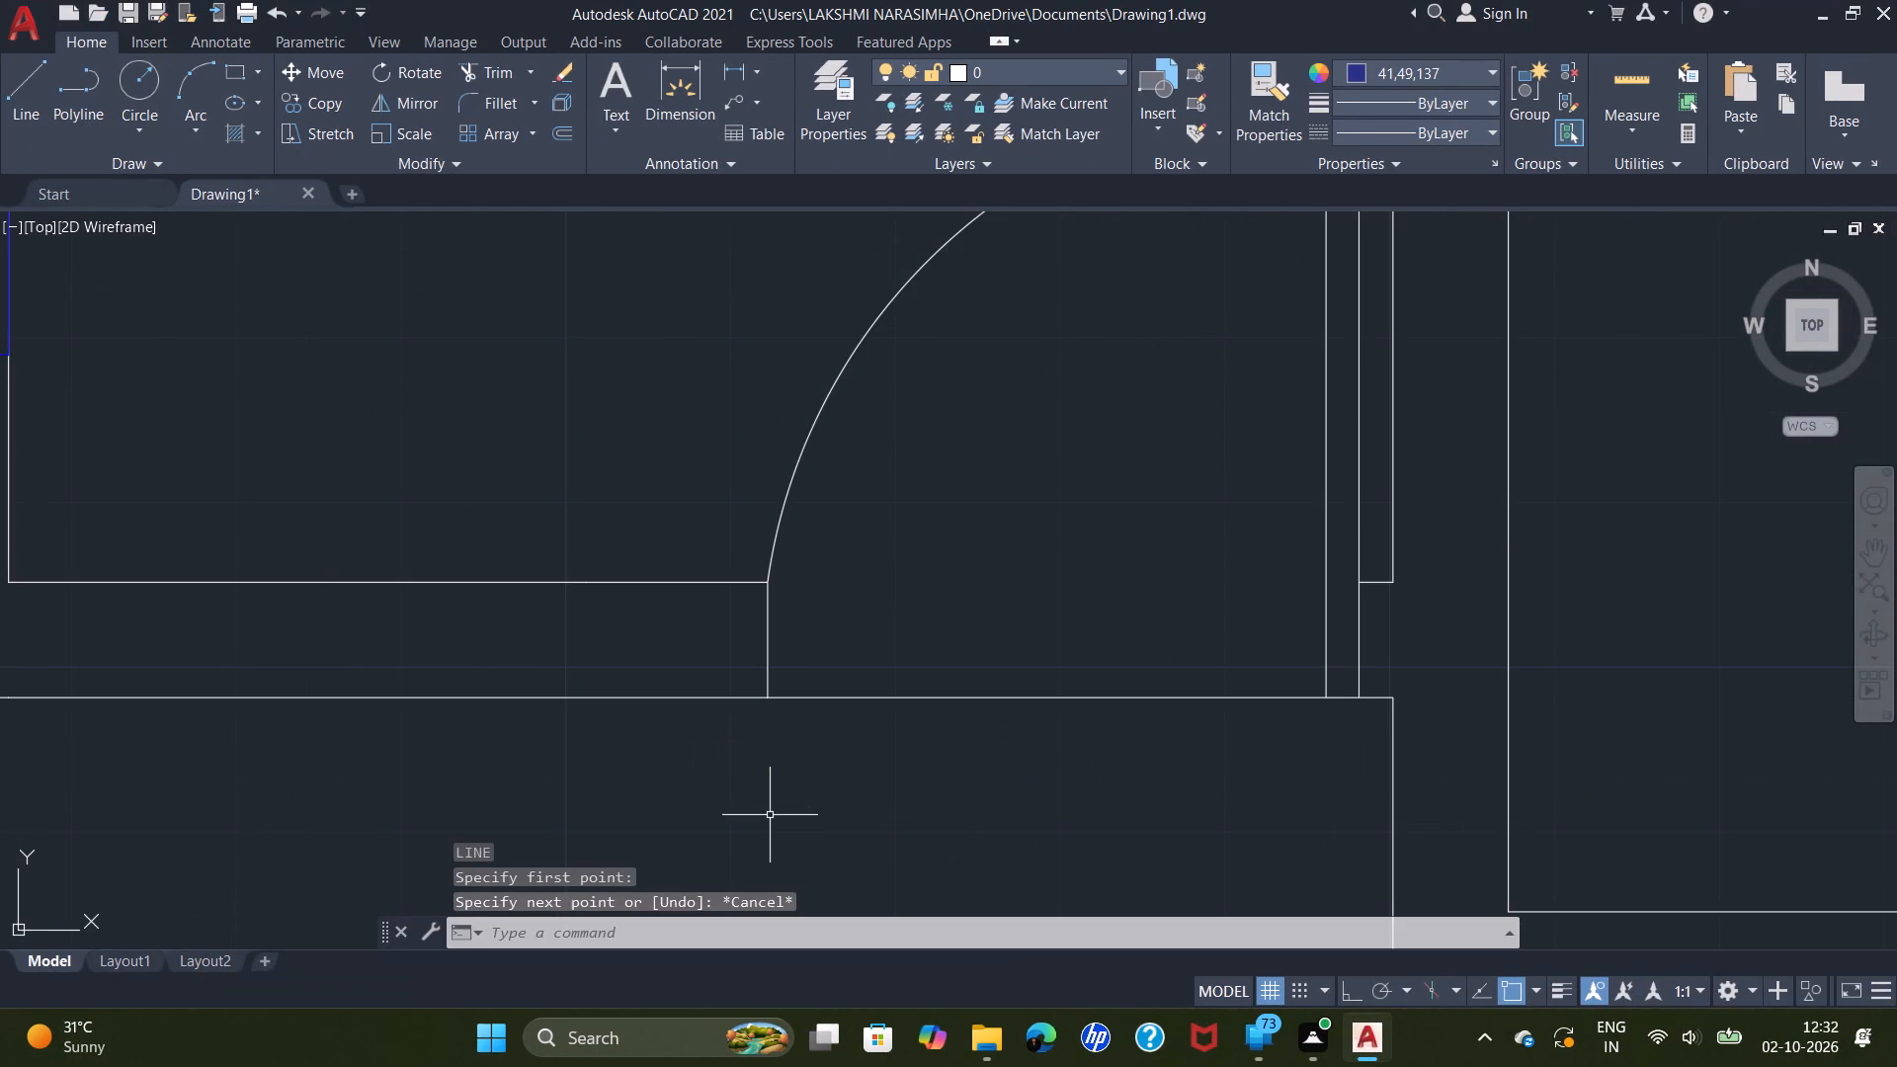
Set the current object colour to ByLayer.
click(1382, 68)
click(1365, 96)
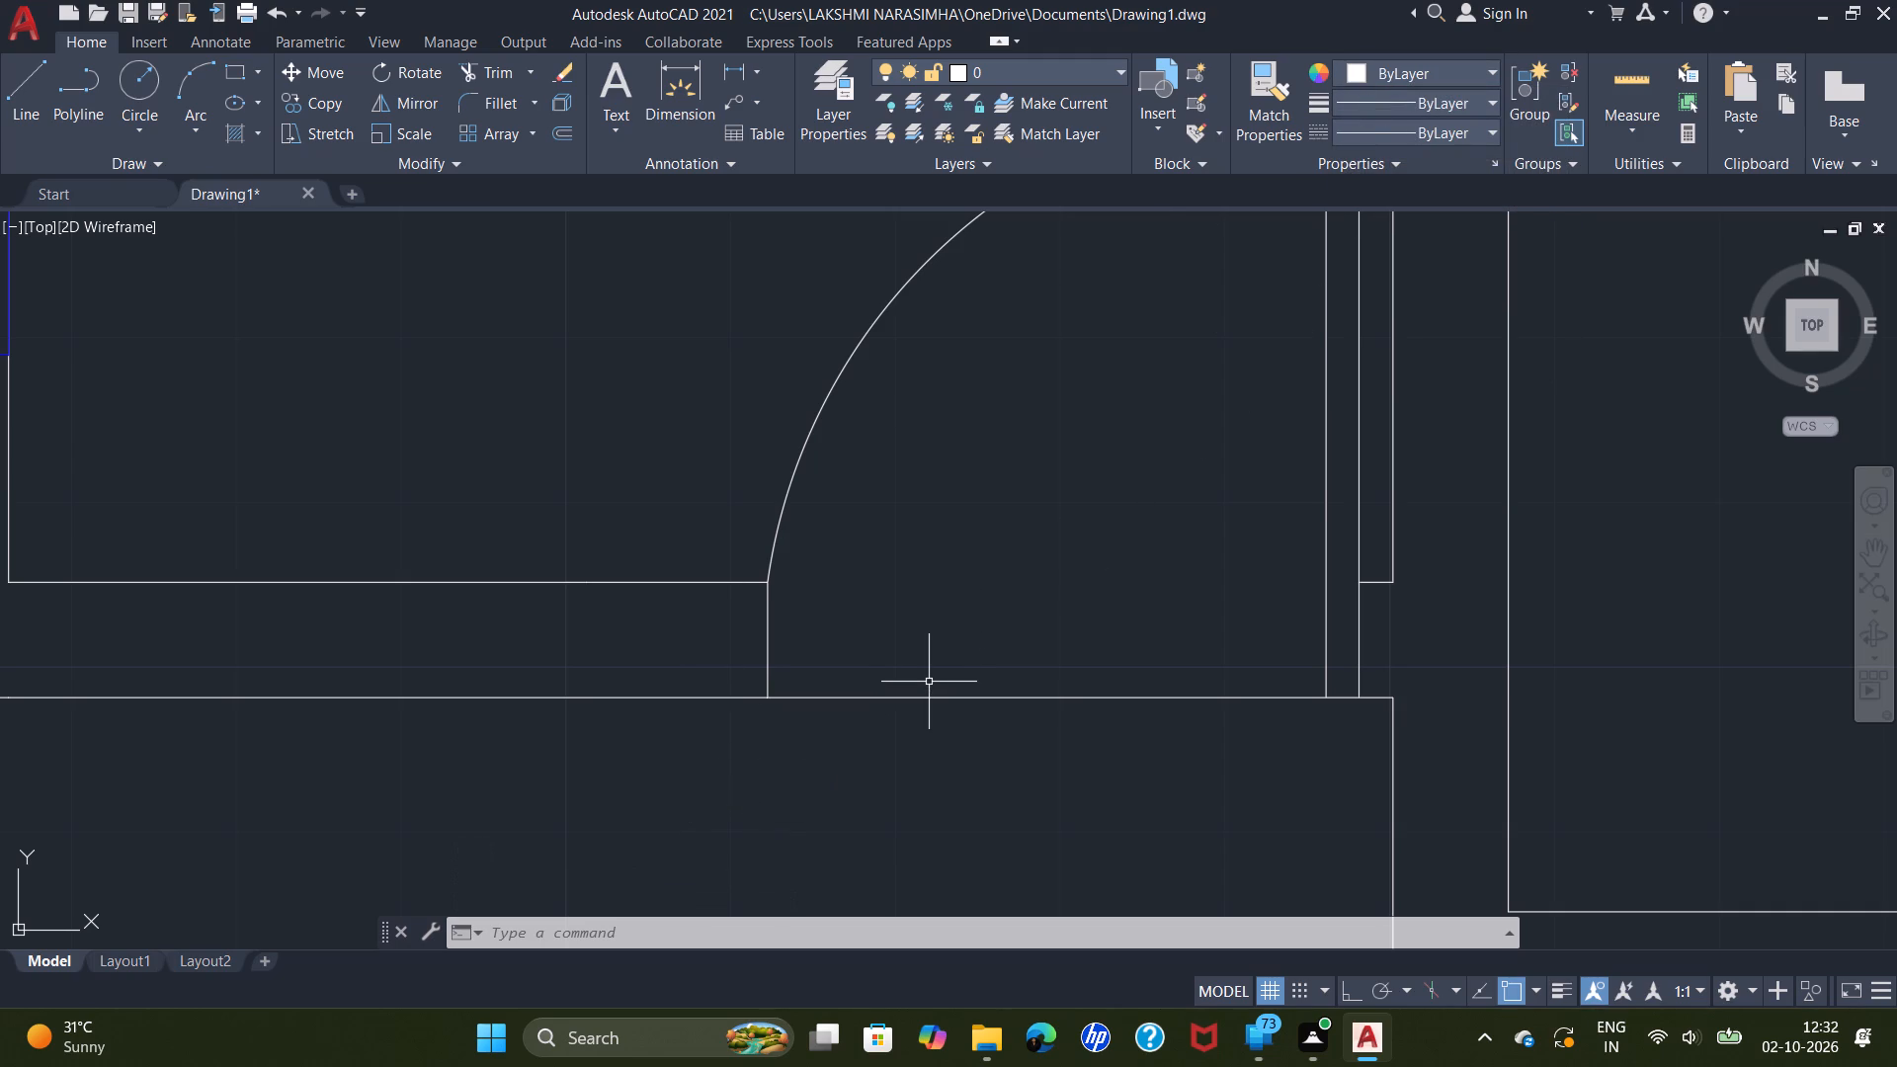
Draw the upper entrance step with lines 11" down from the entrance door jamb and across to the BED ROOM -2 outer wall.
text(l')
key(Return)
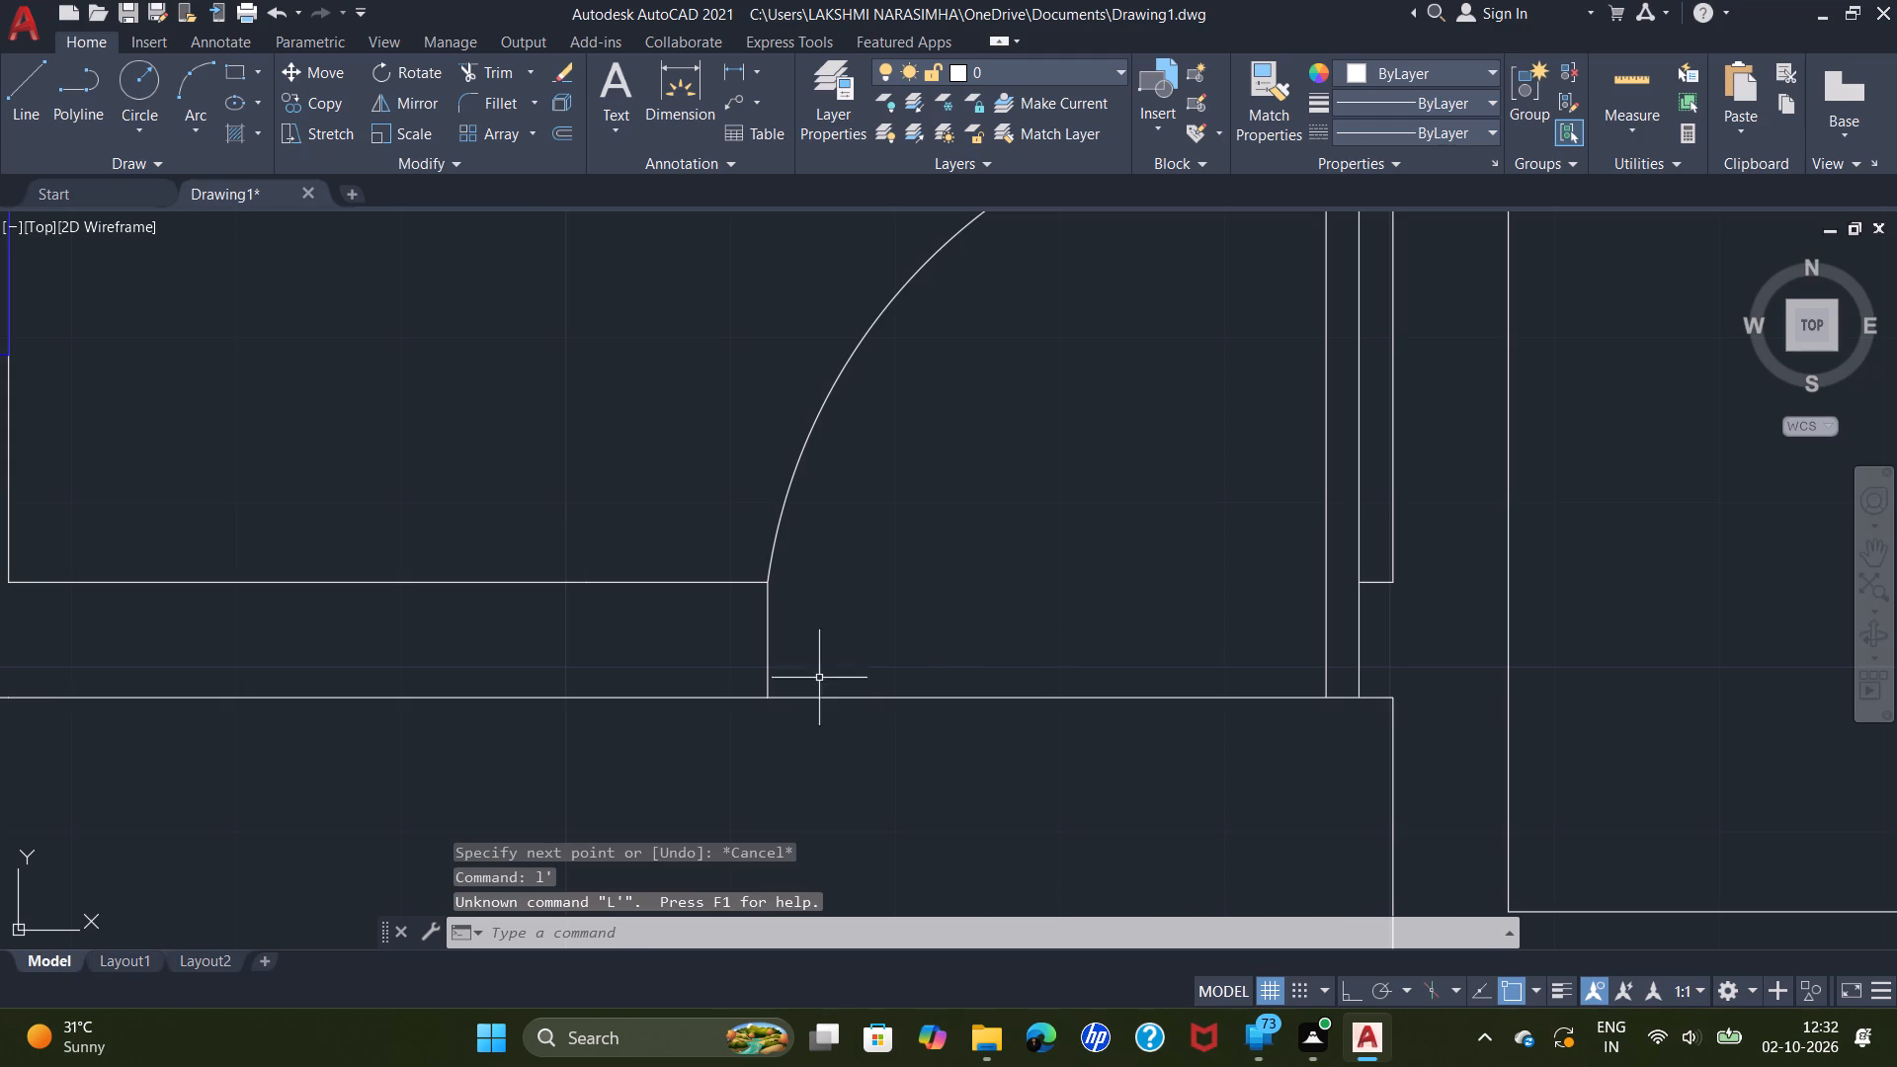
key(l)
key(Return)
double_click(764, 695)
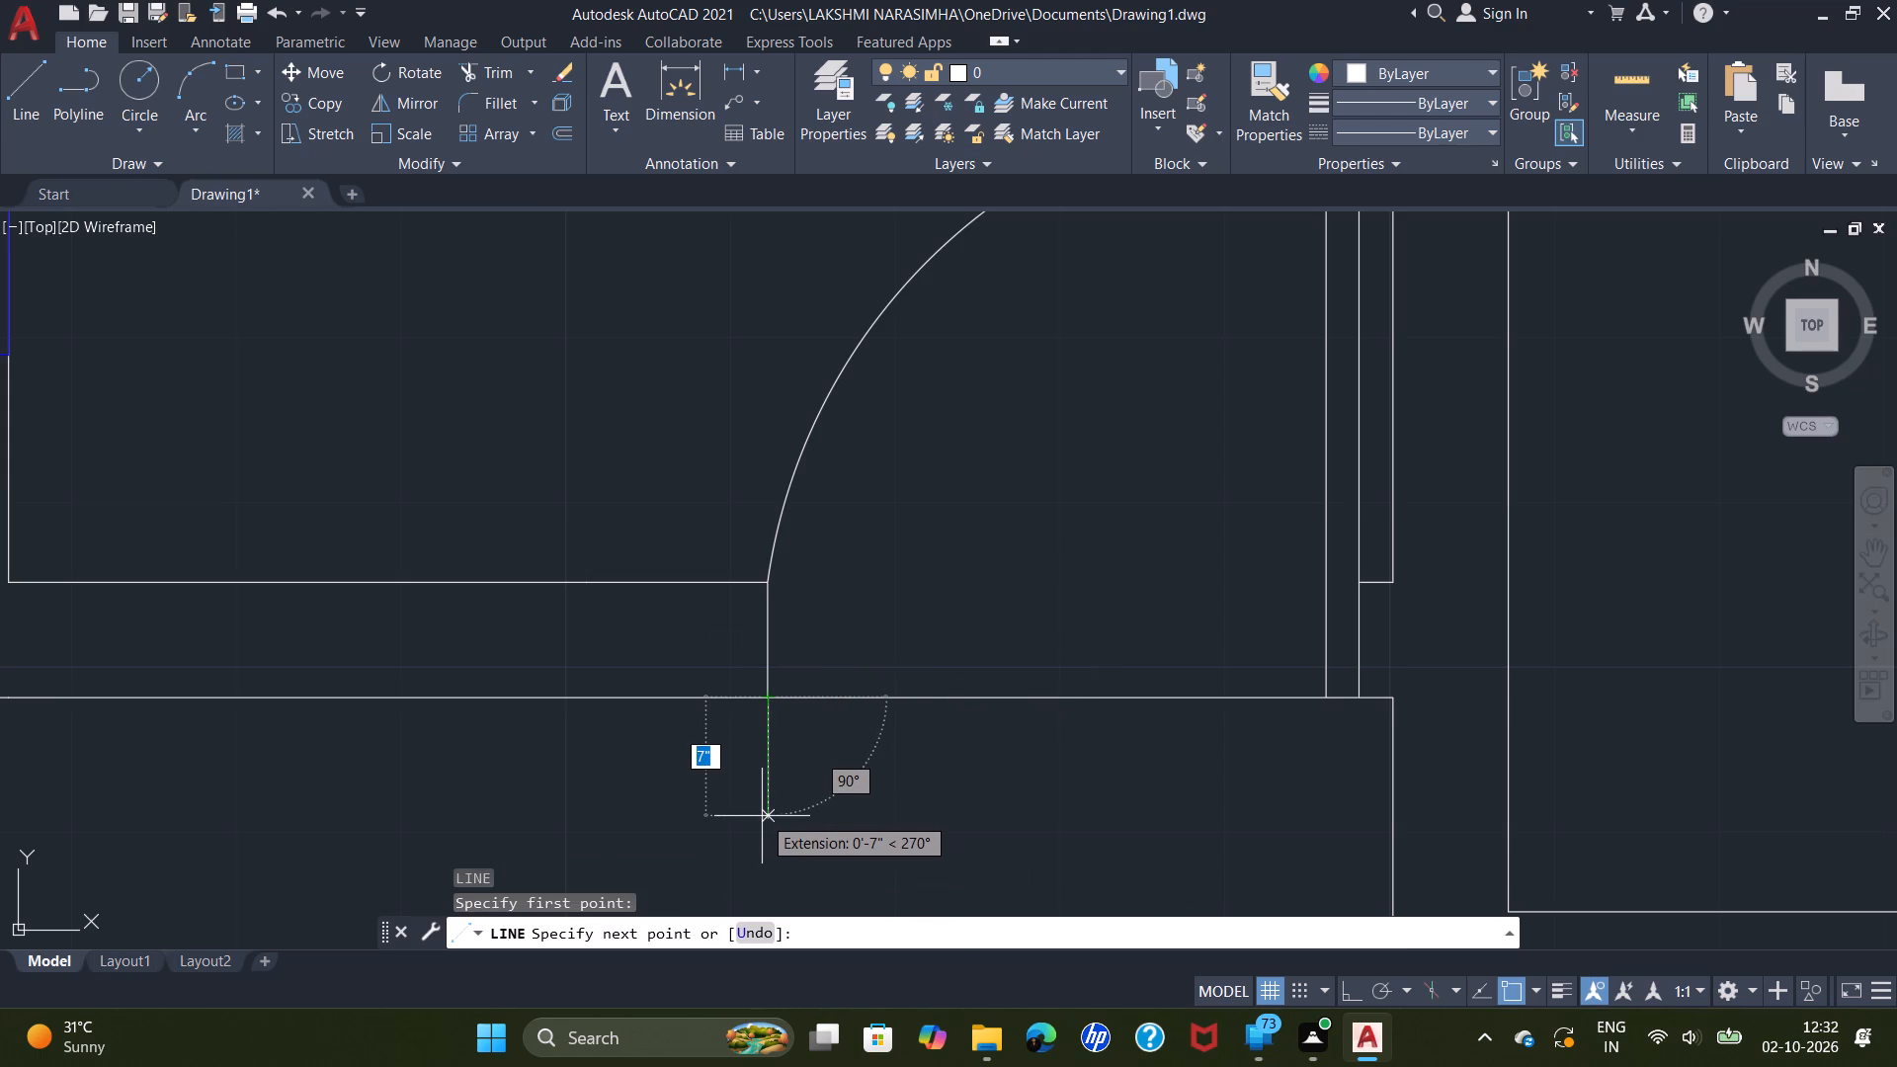
key(1)
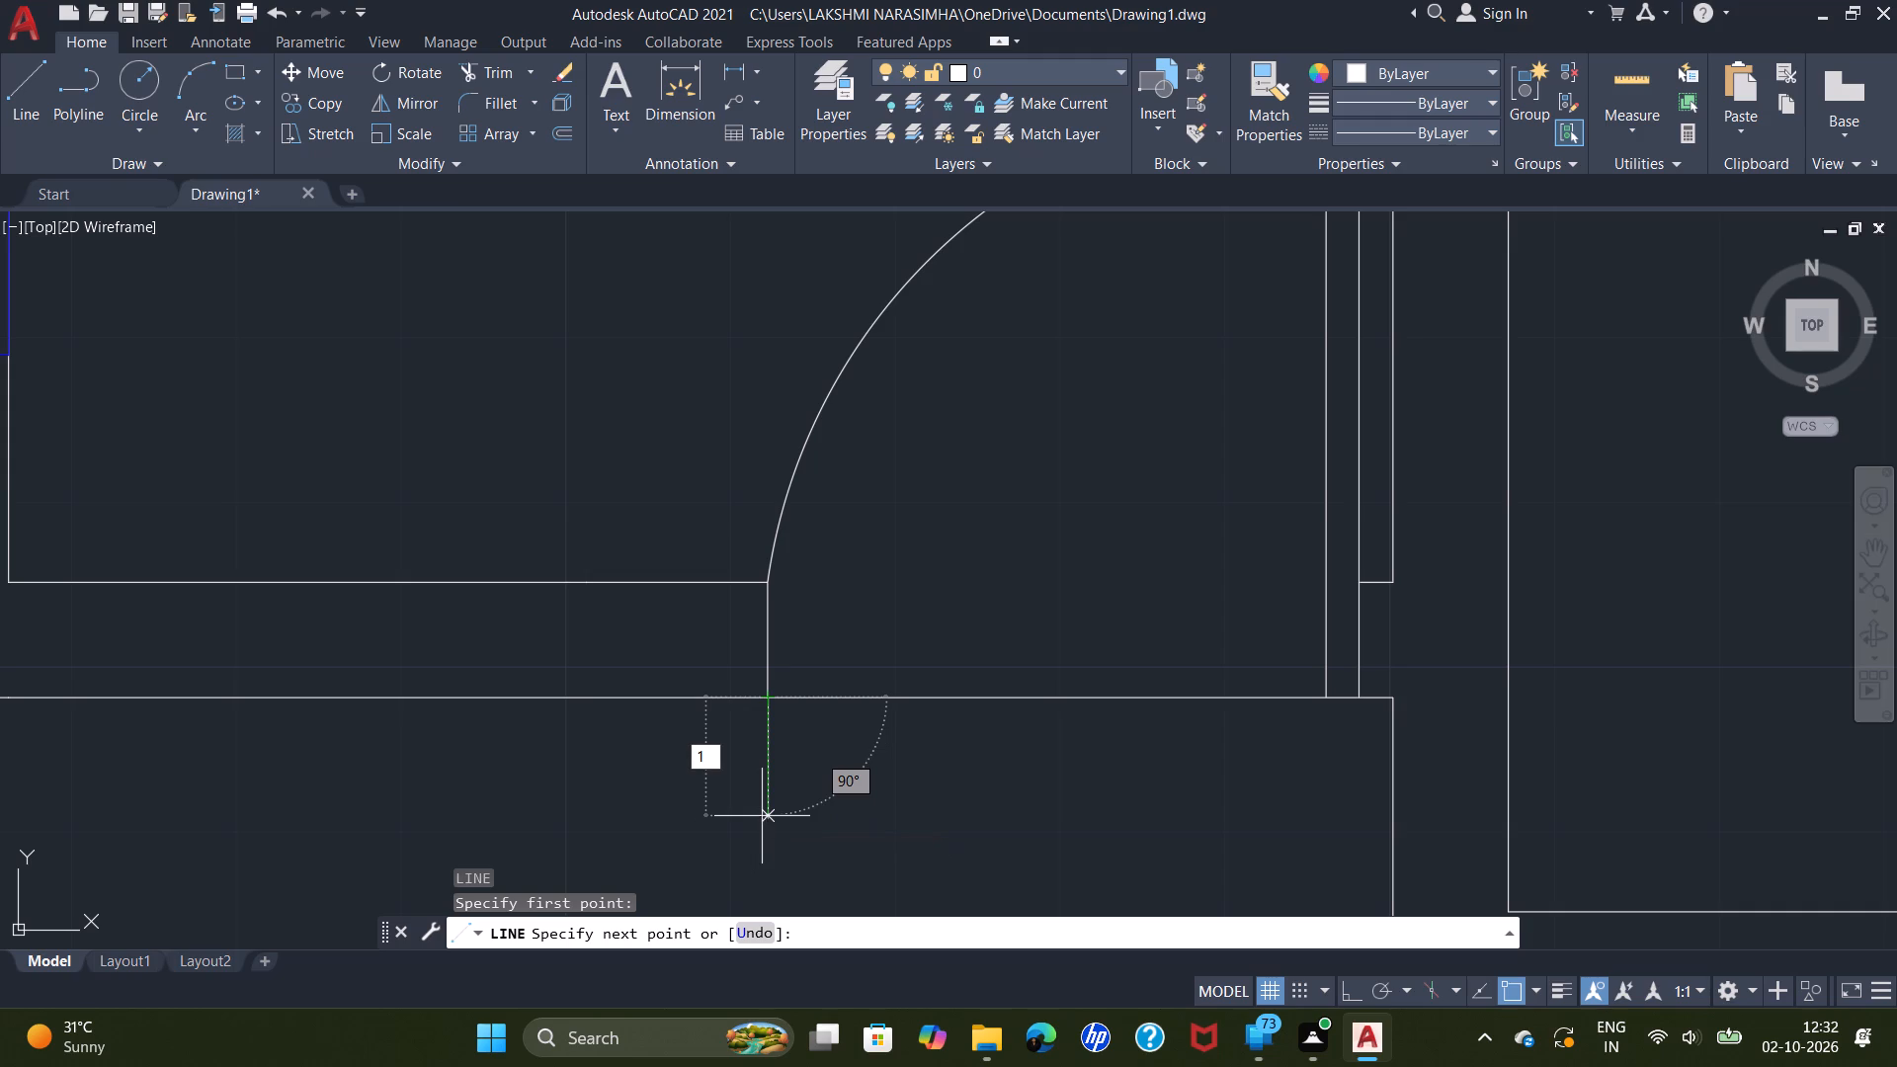
key(1)
key(shift+quotedbl)
key(Return)
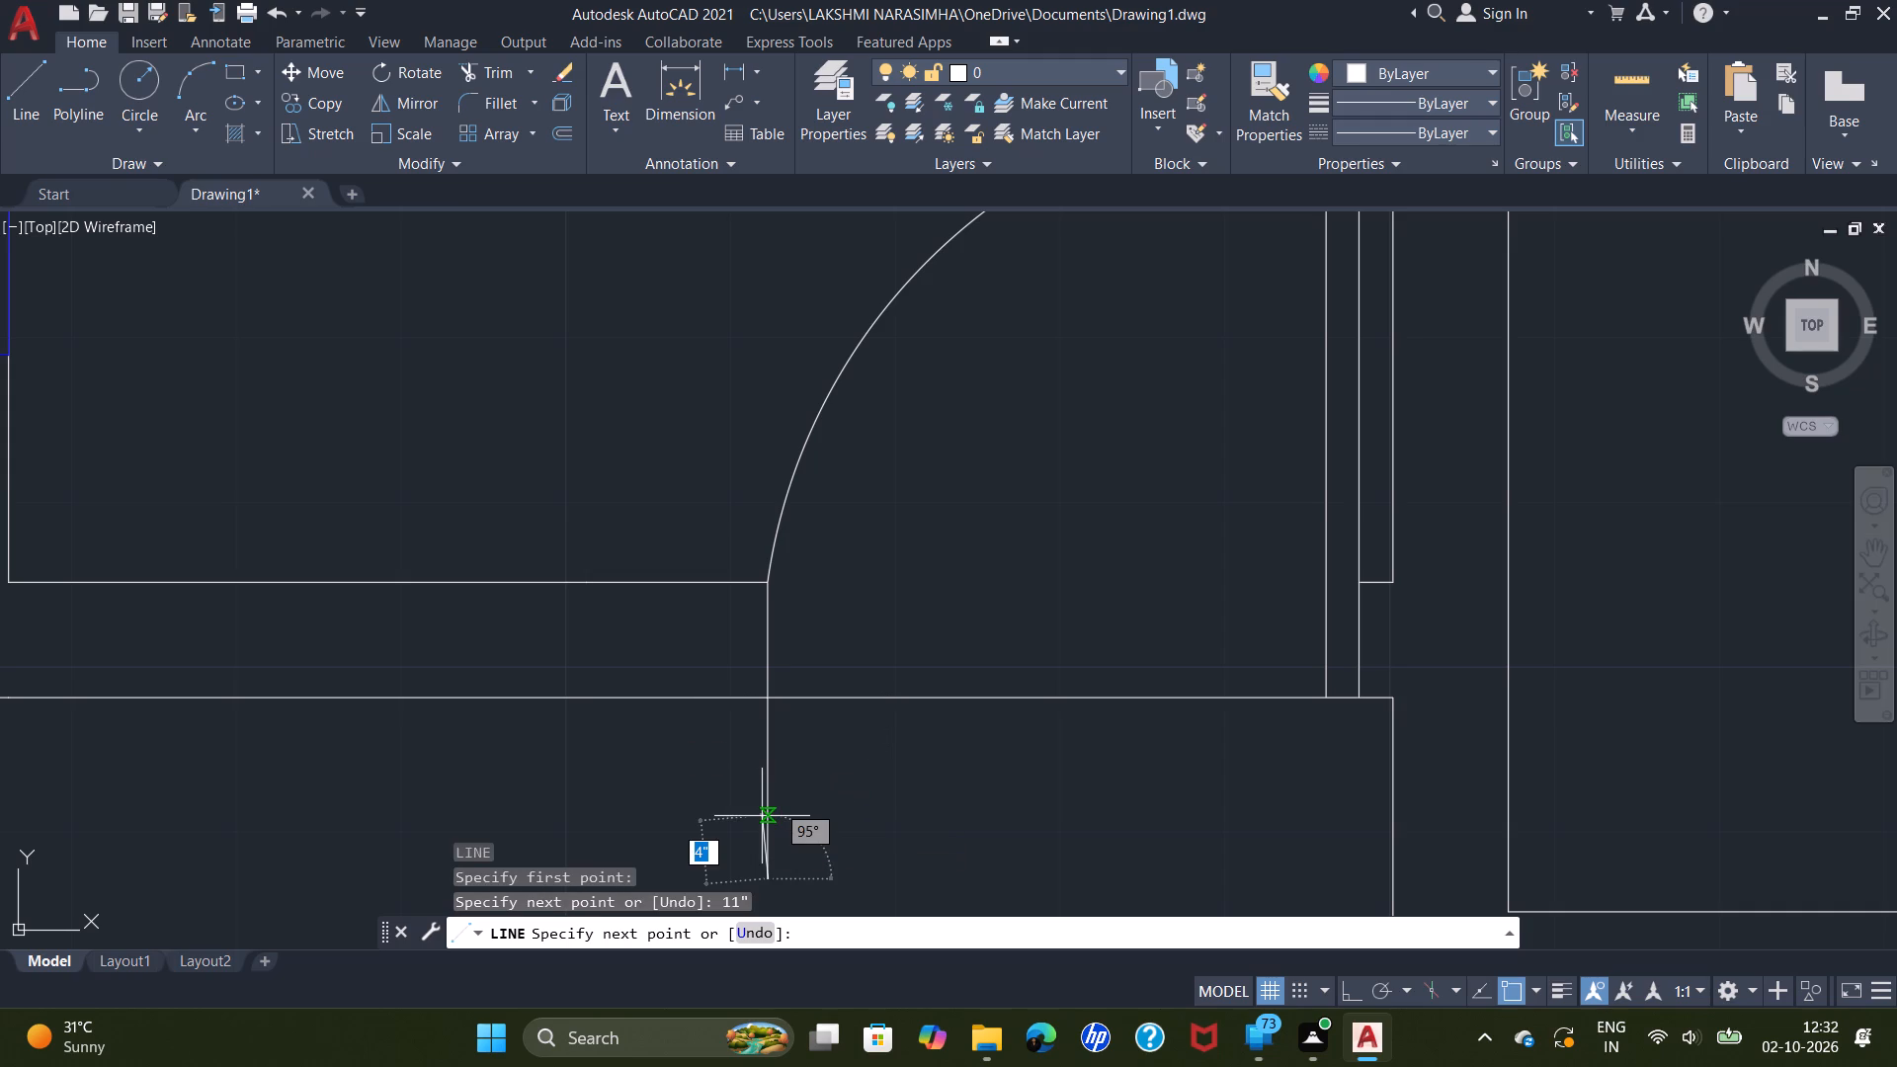
click(1397, 880)
Continue the lines down to the BED ROOM -2 wall's outer corner, back 3'-2", and up to the first step, closing the lower step.
scroll(1285, 860, down, 2)
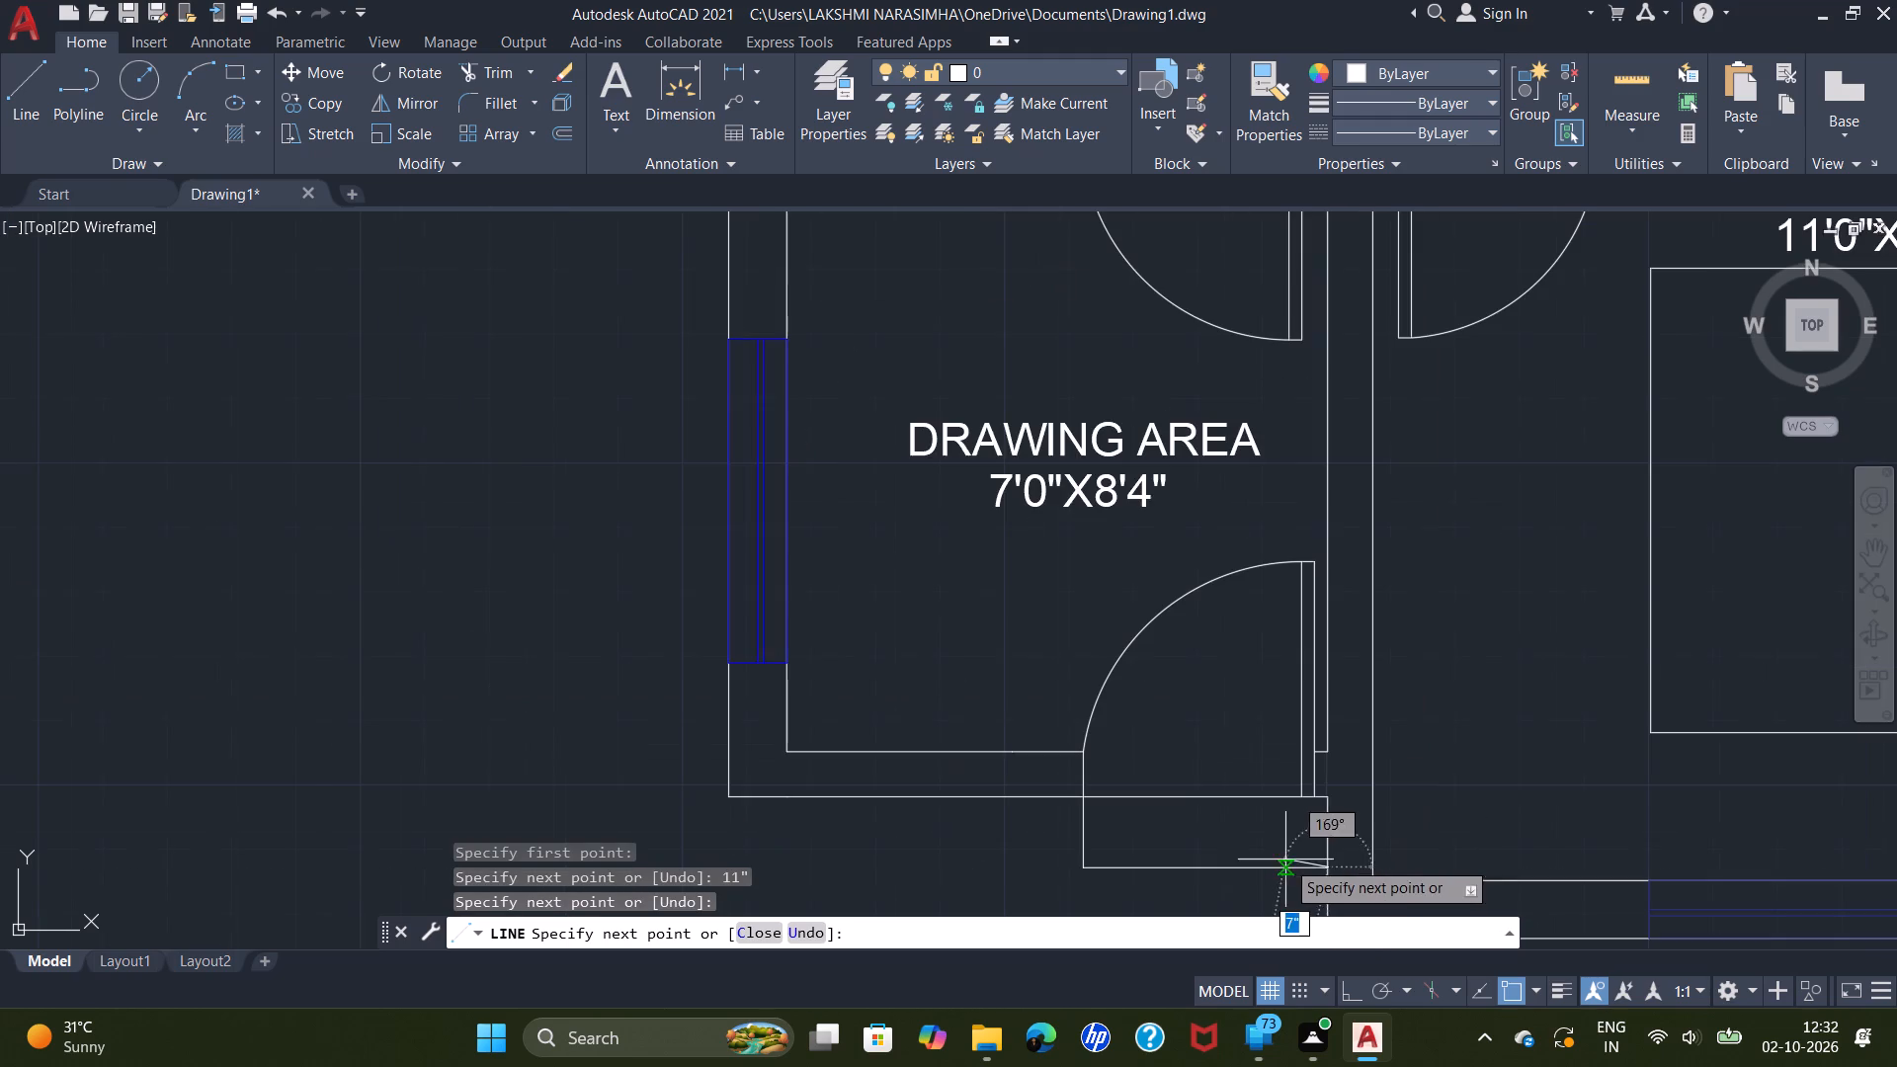
middle_drag(1316, 911, 1297, 695)
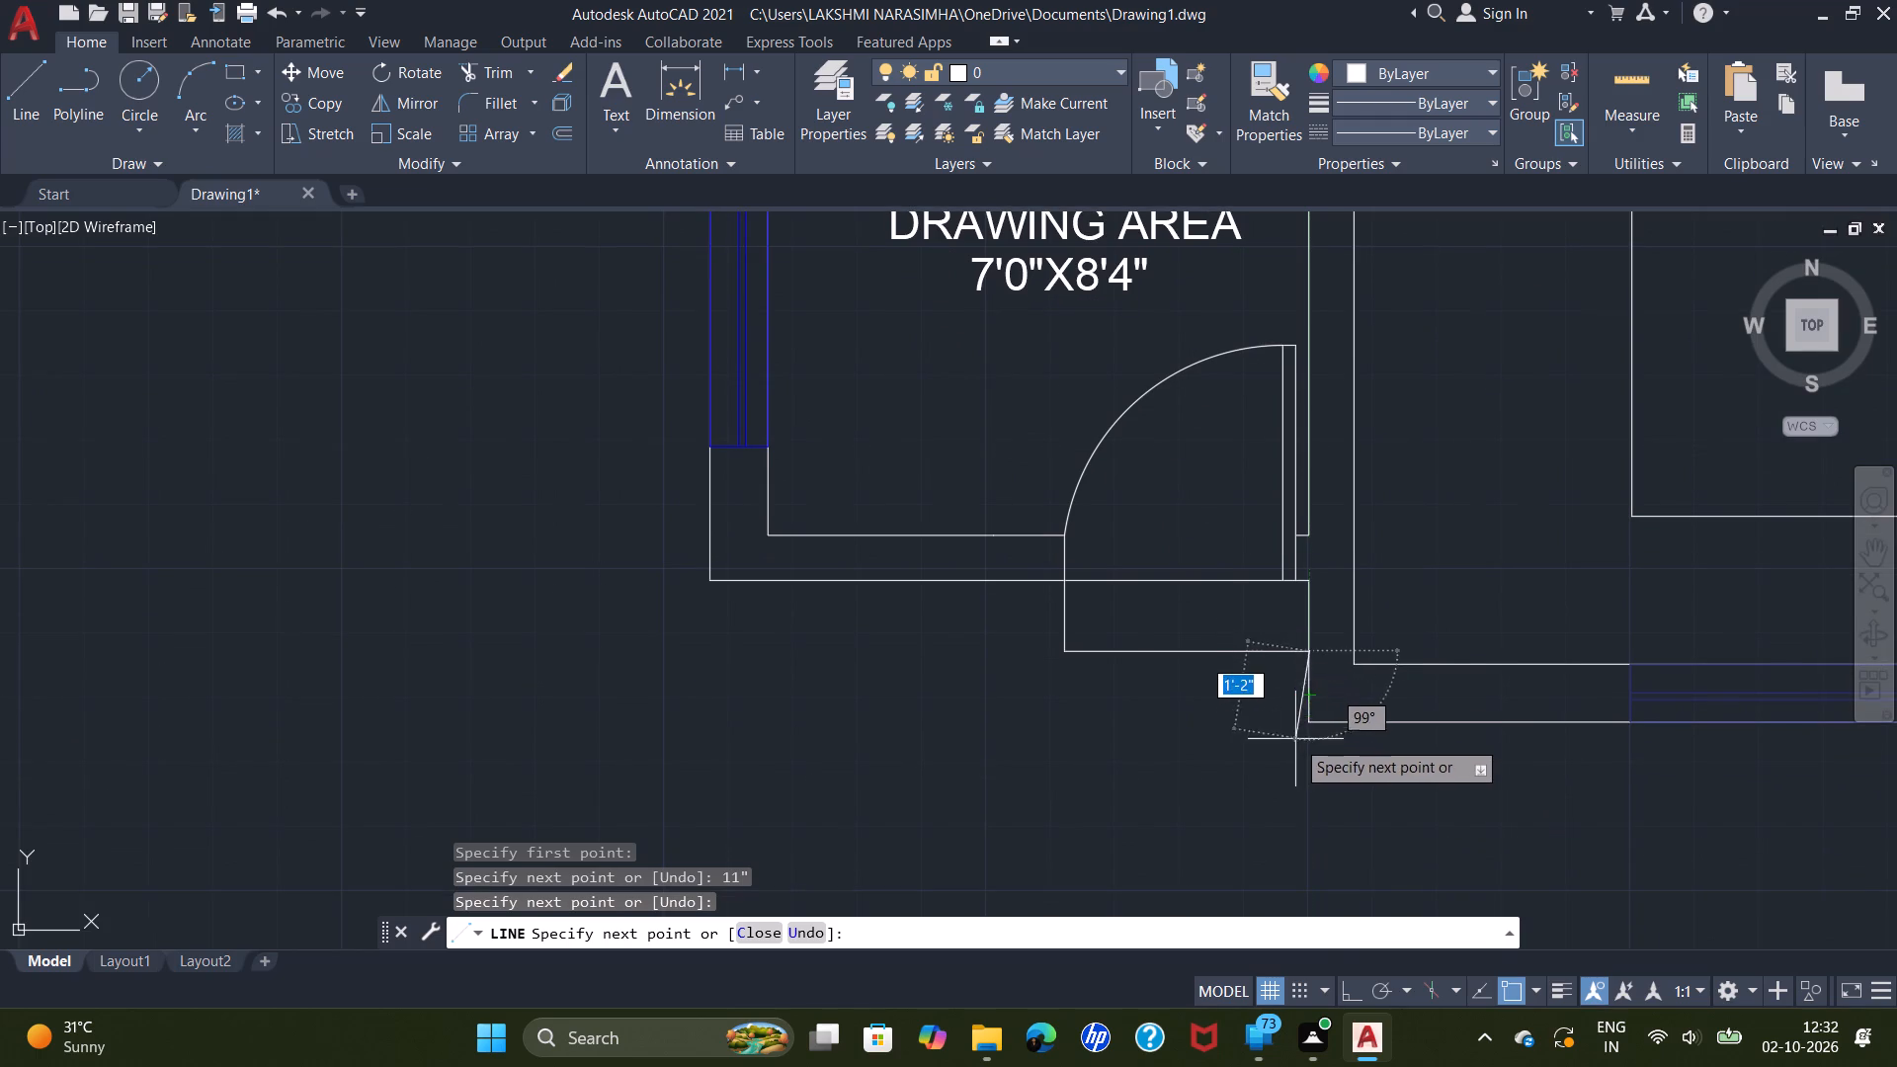
click(1305, 719)
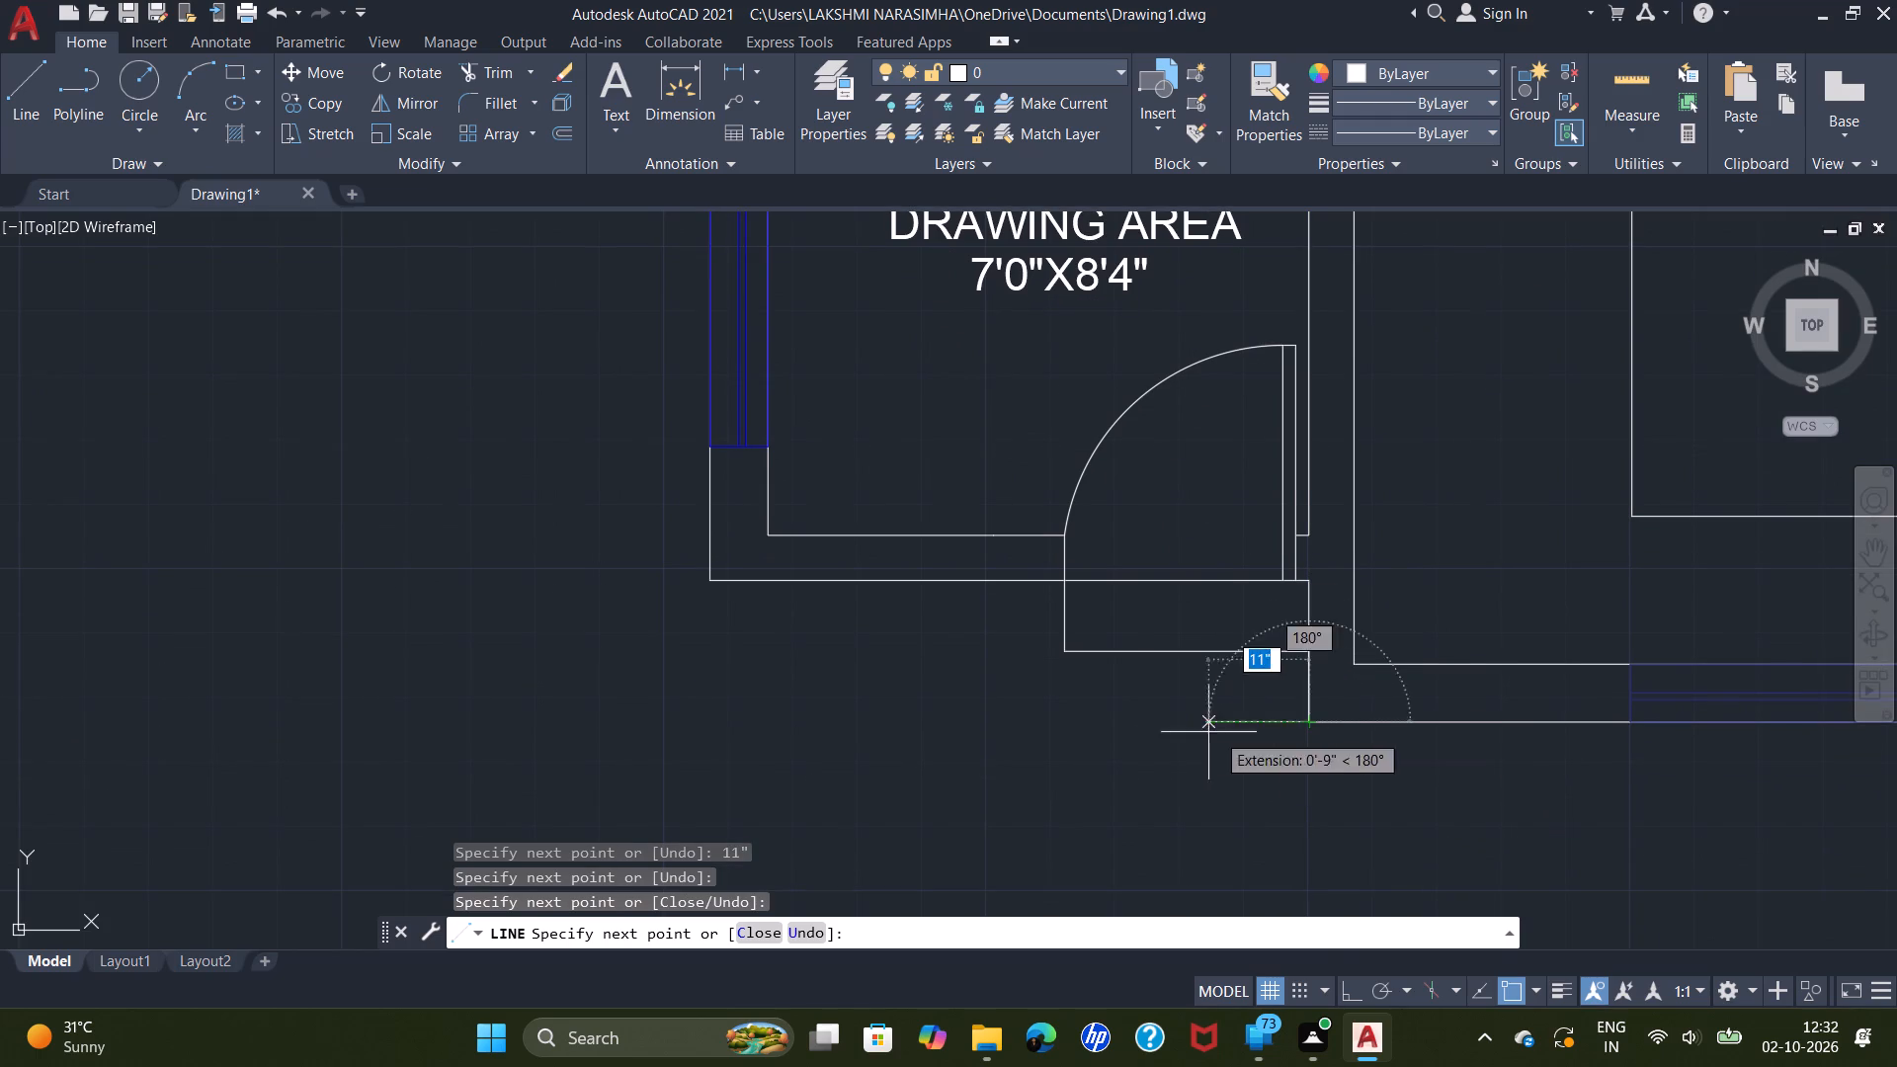
click(1060, 719)
click(1063, 652)
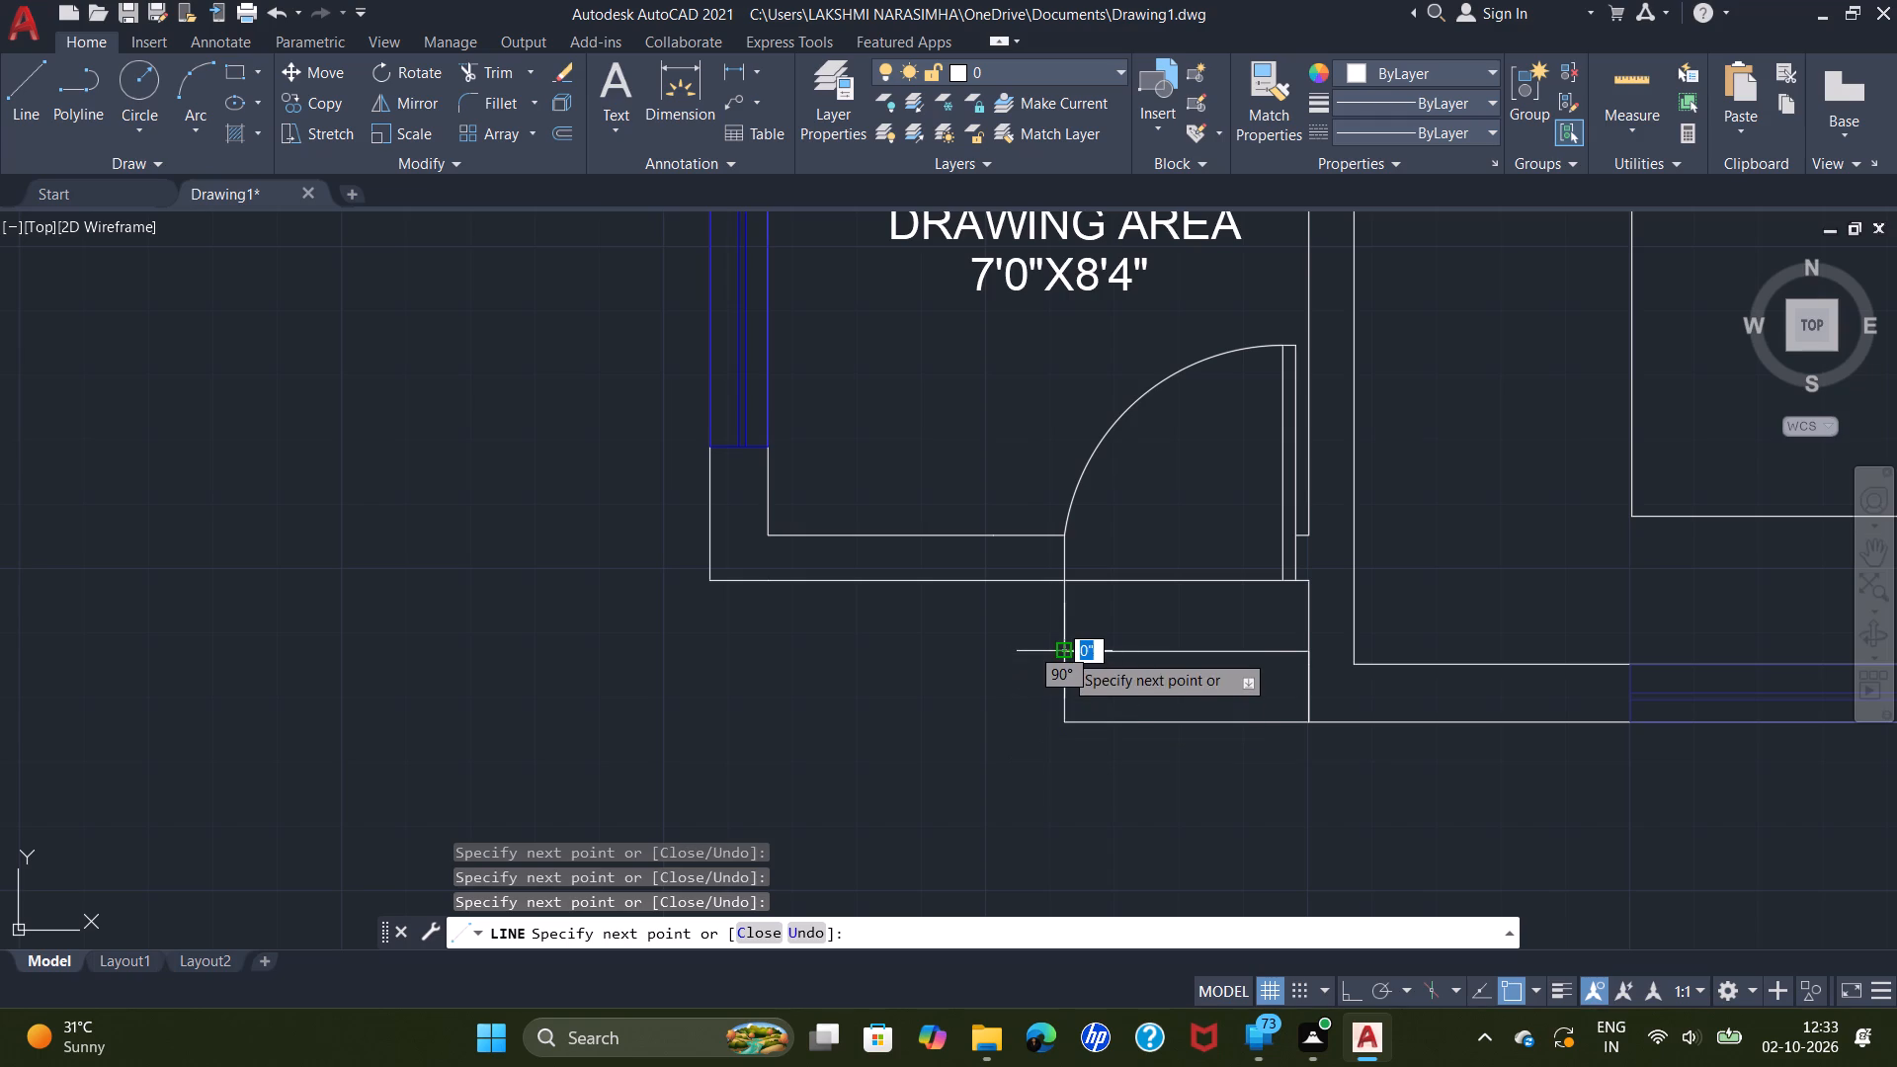
right_click(1063, 652)
click(1118, 663)
Switch to Desktop 2 and compare the drawn entrance steps with the 20x38 reference plan.
scroll(1285, 685, down, 2)
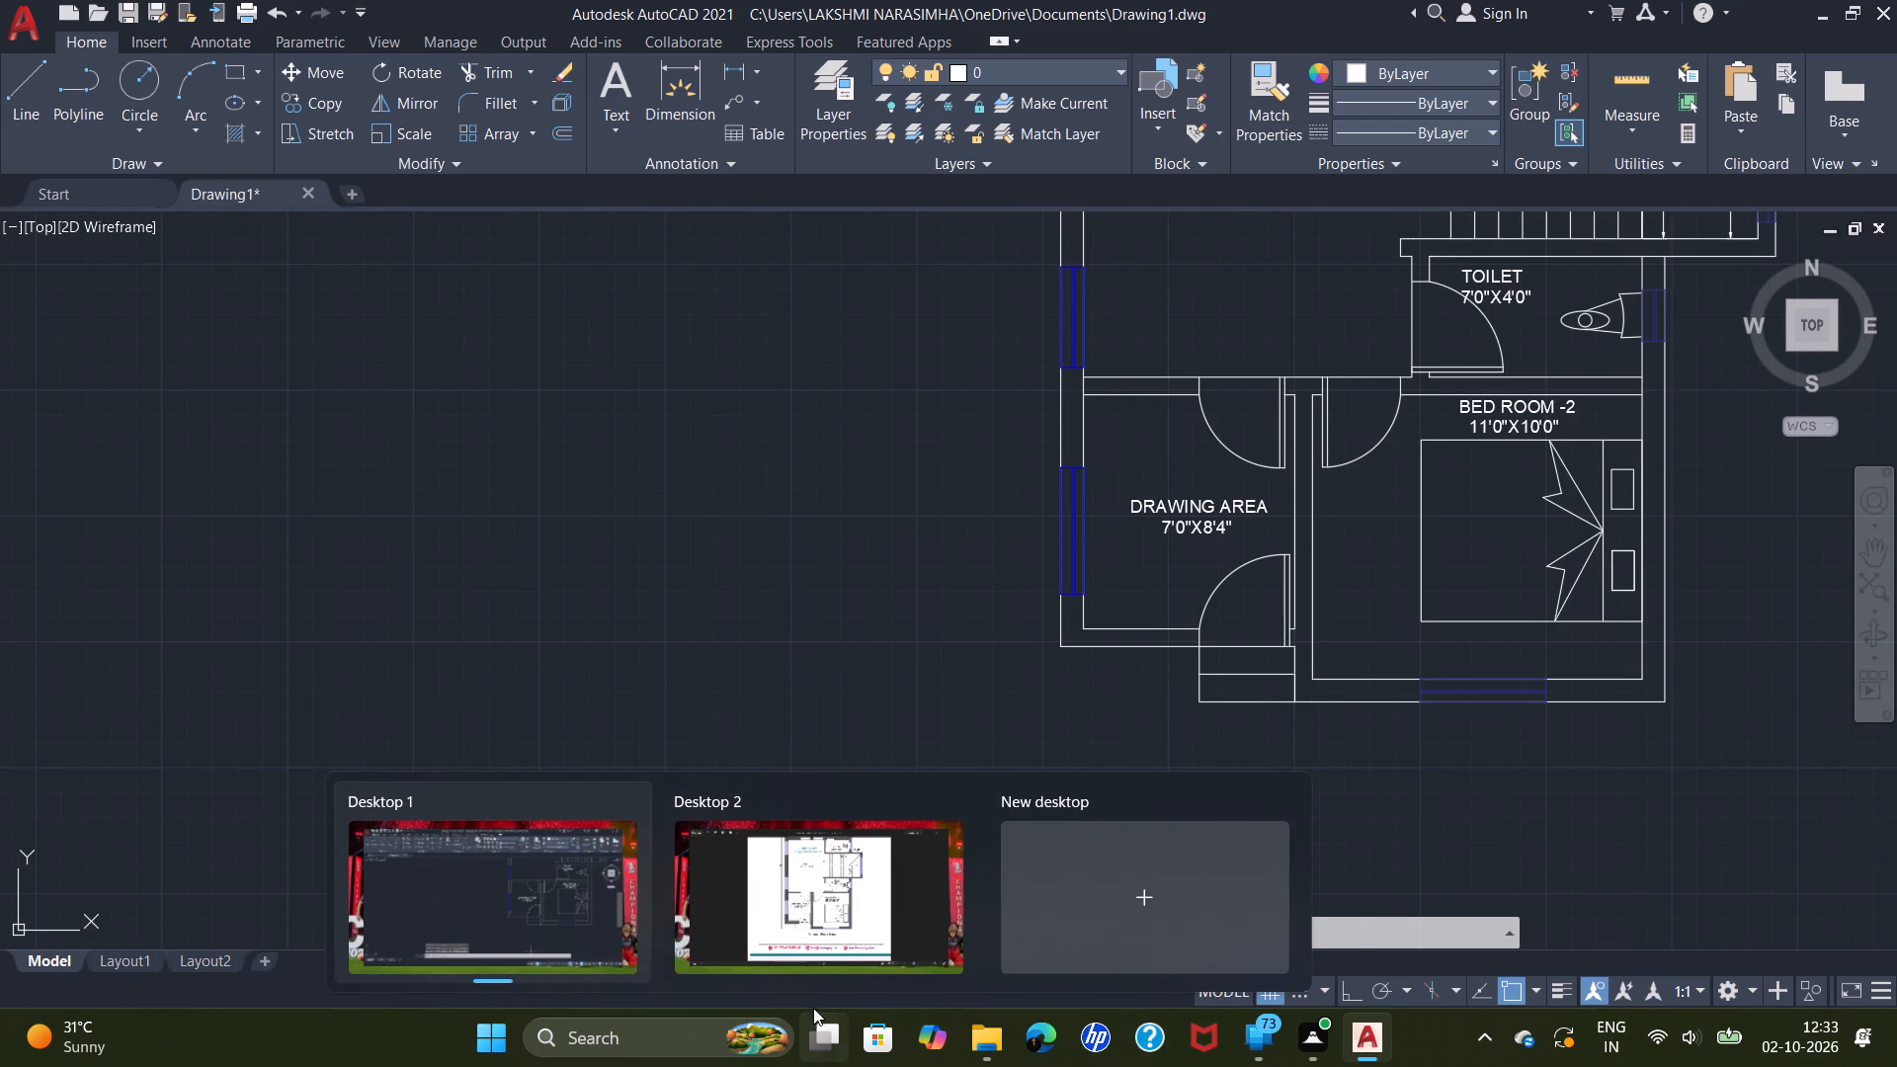
double_click(824, 924)
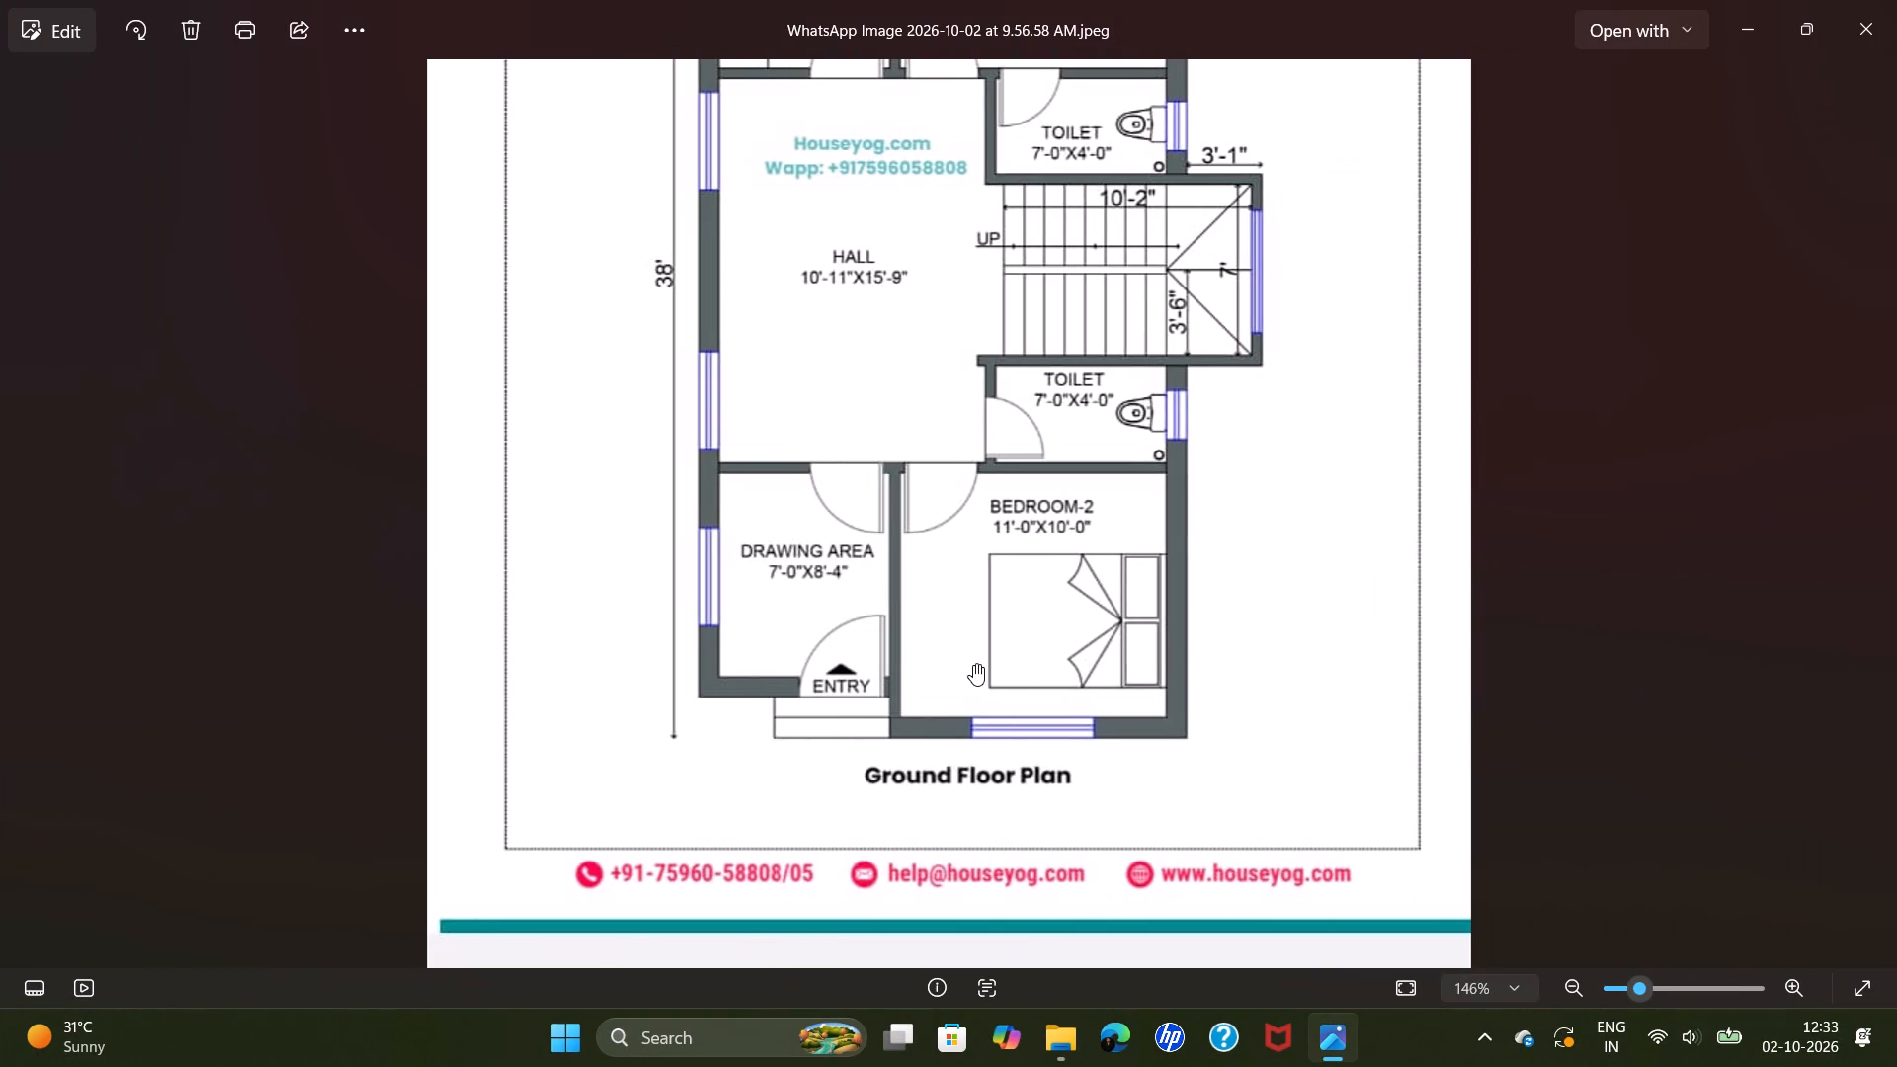
scroll(883, 621, down, 2)
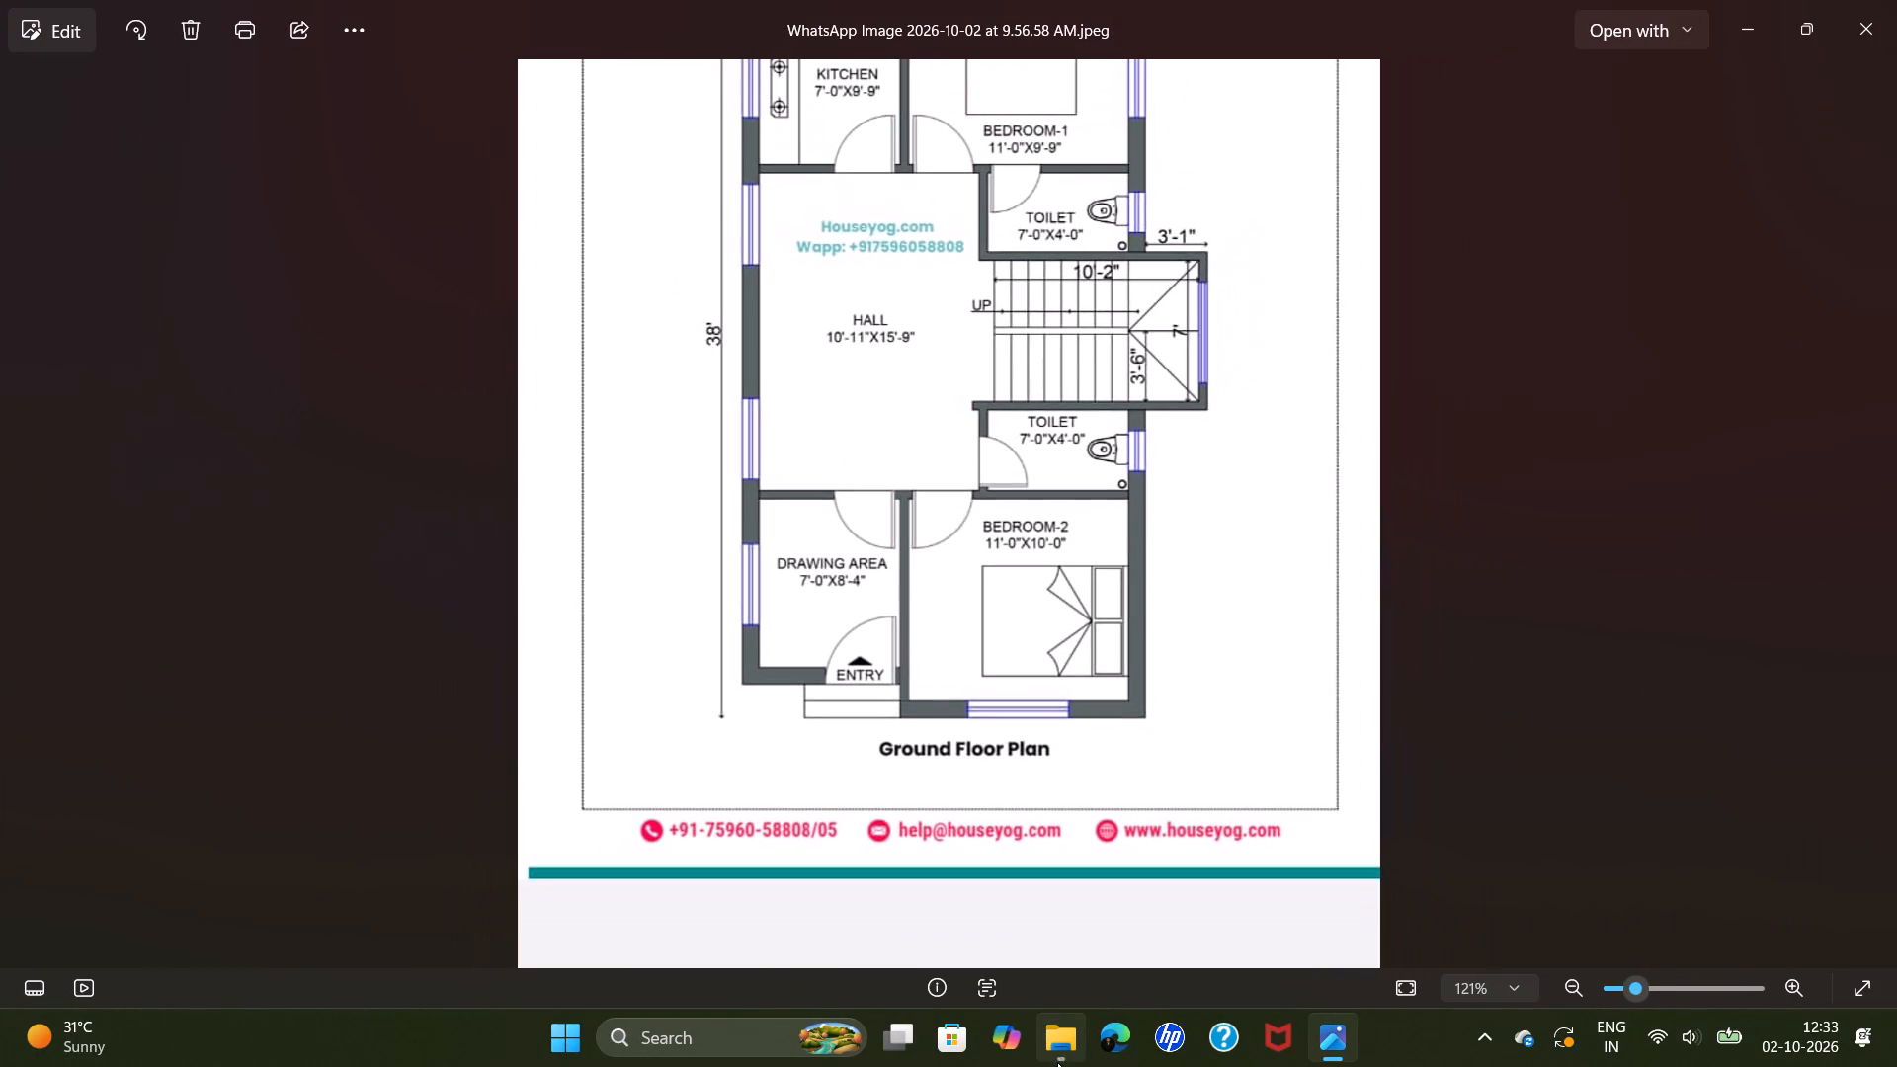
Return to the drawing on Desktop 1 and copy the HALL label into the DRAWING AREA entrance door opening.
click(906, 1041)
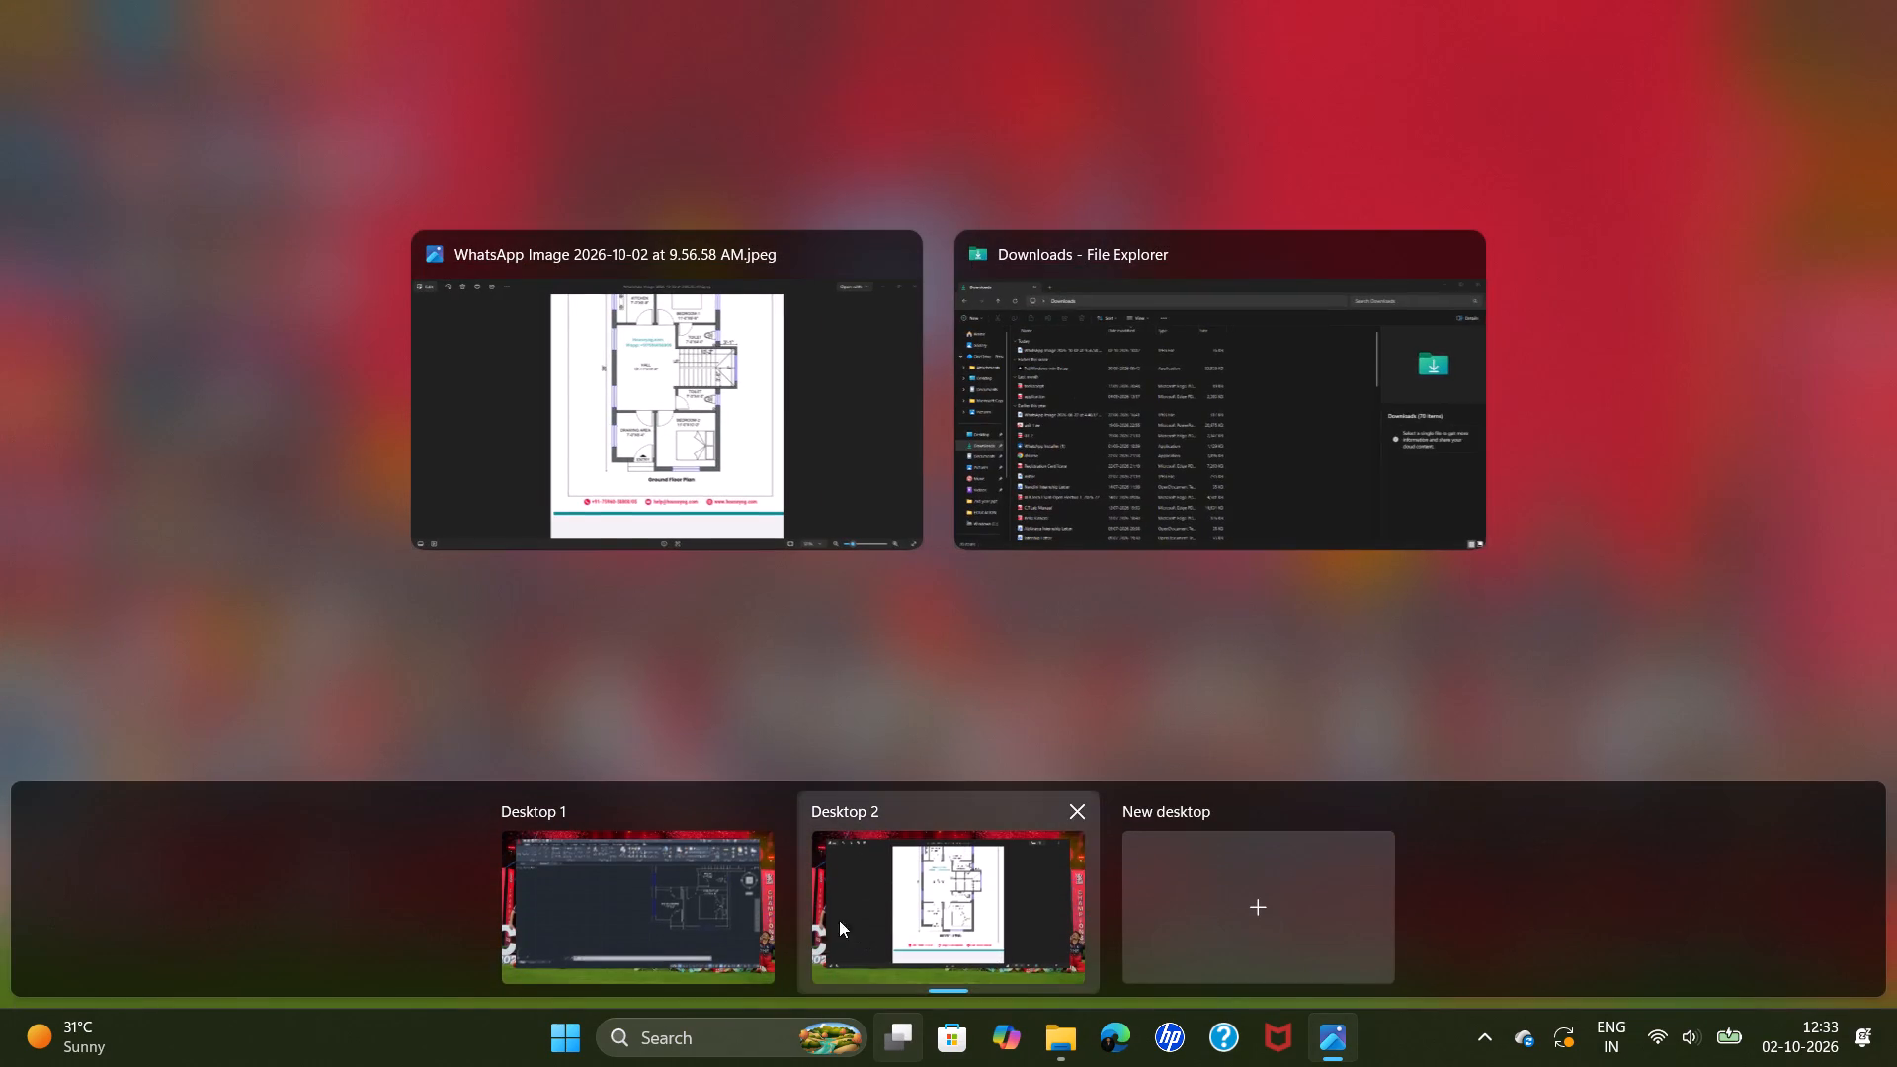
click(703, 935)
scroll(1082, 658, down, 1)
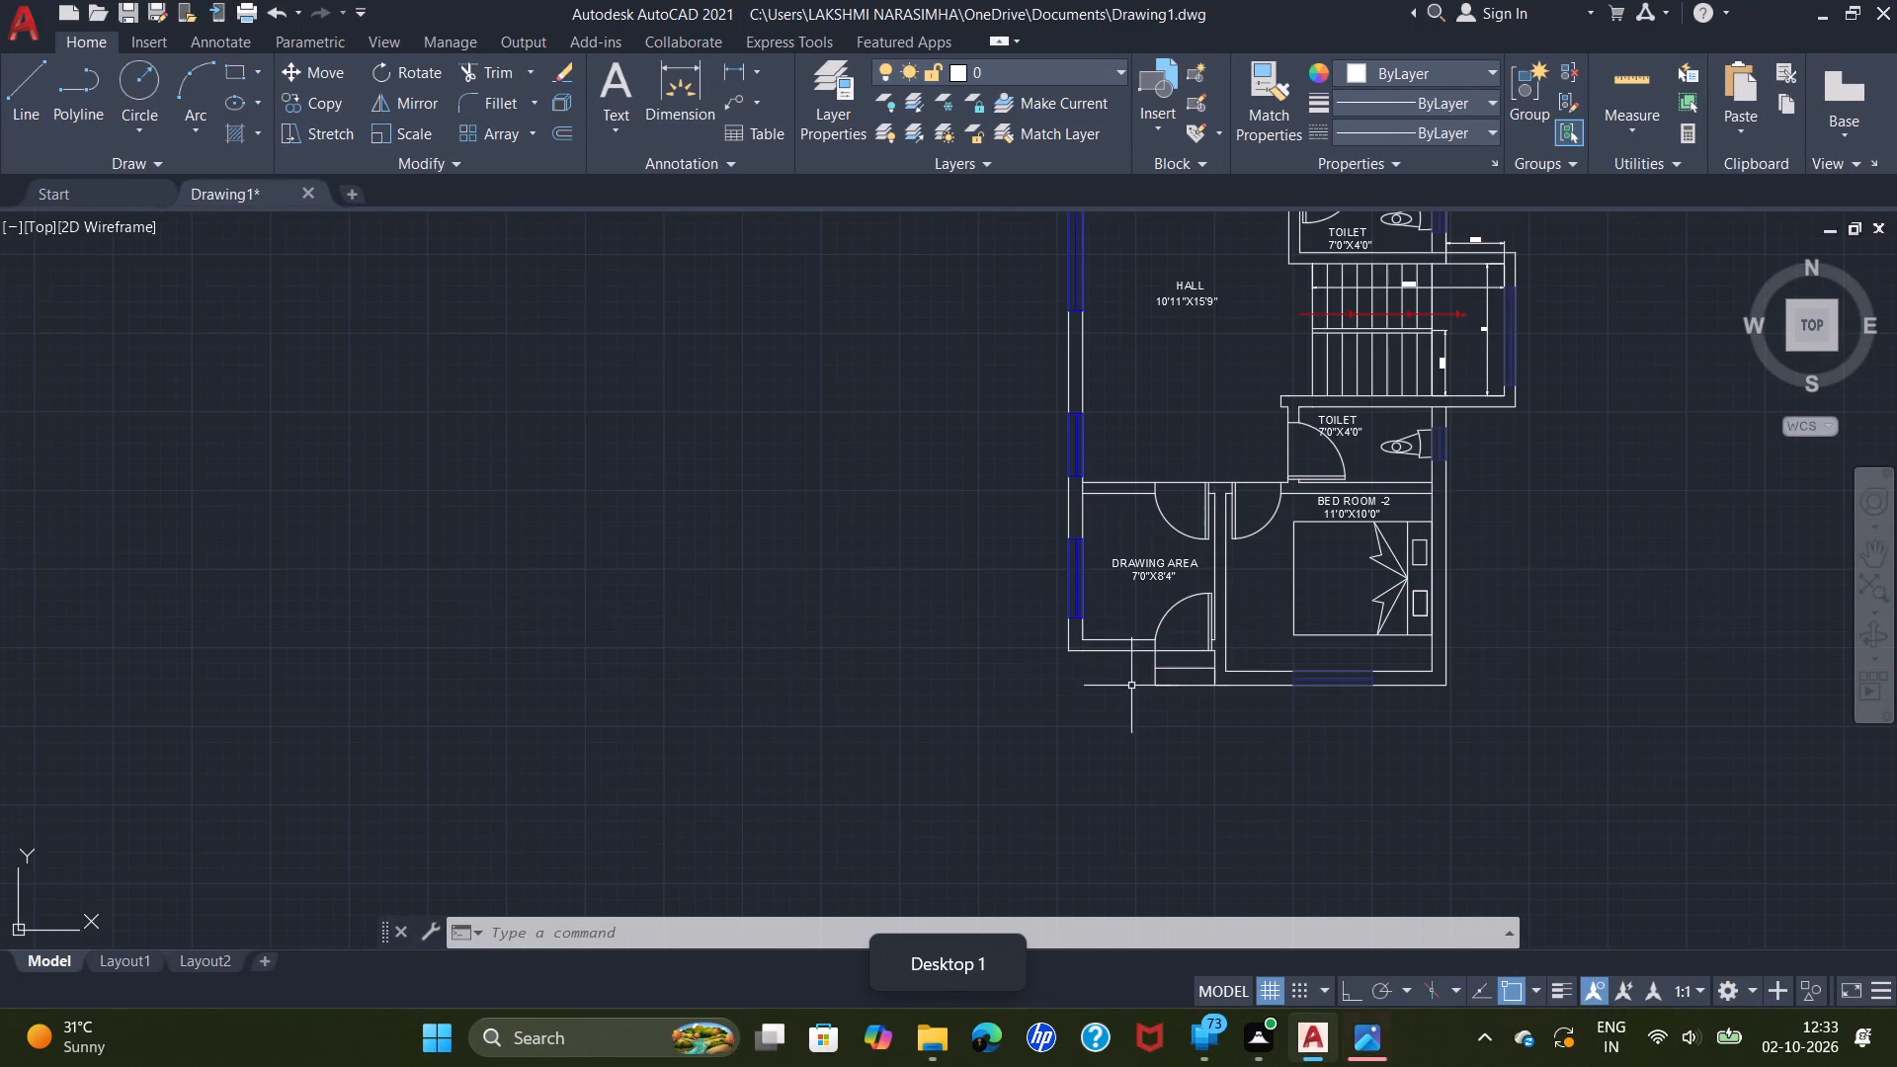
scroll(1188, 651, up, 2)
middle_drag(1188, 647, 975, 773)
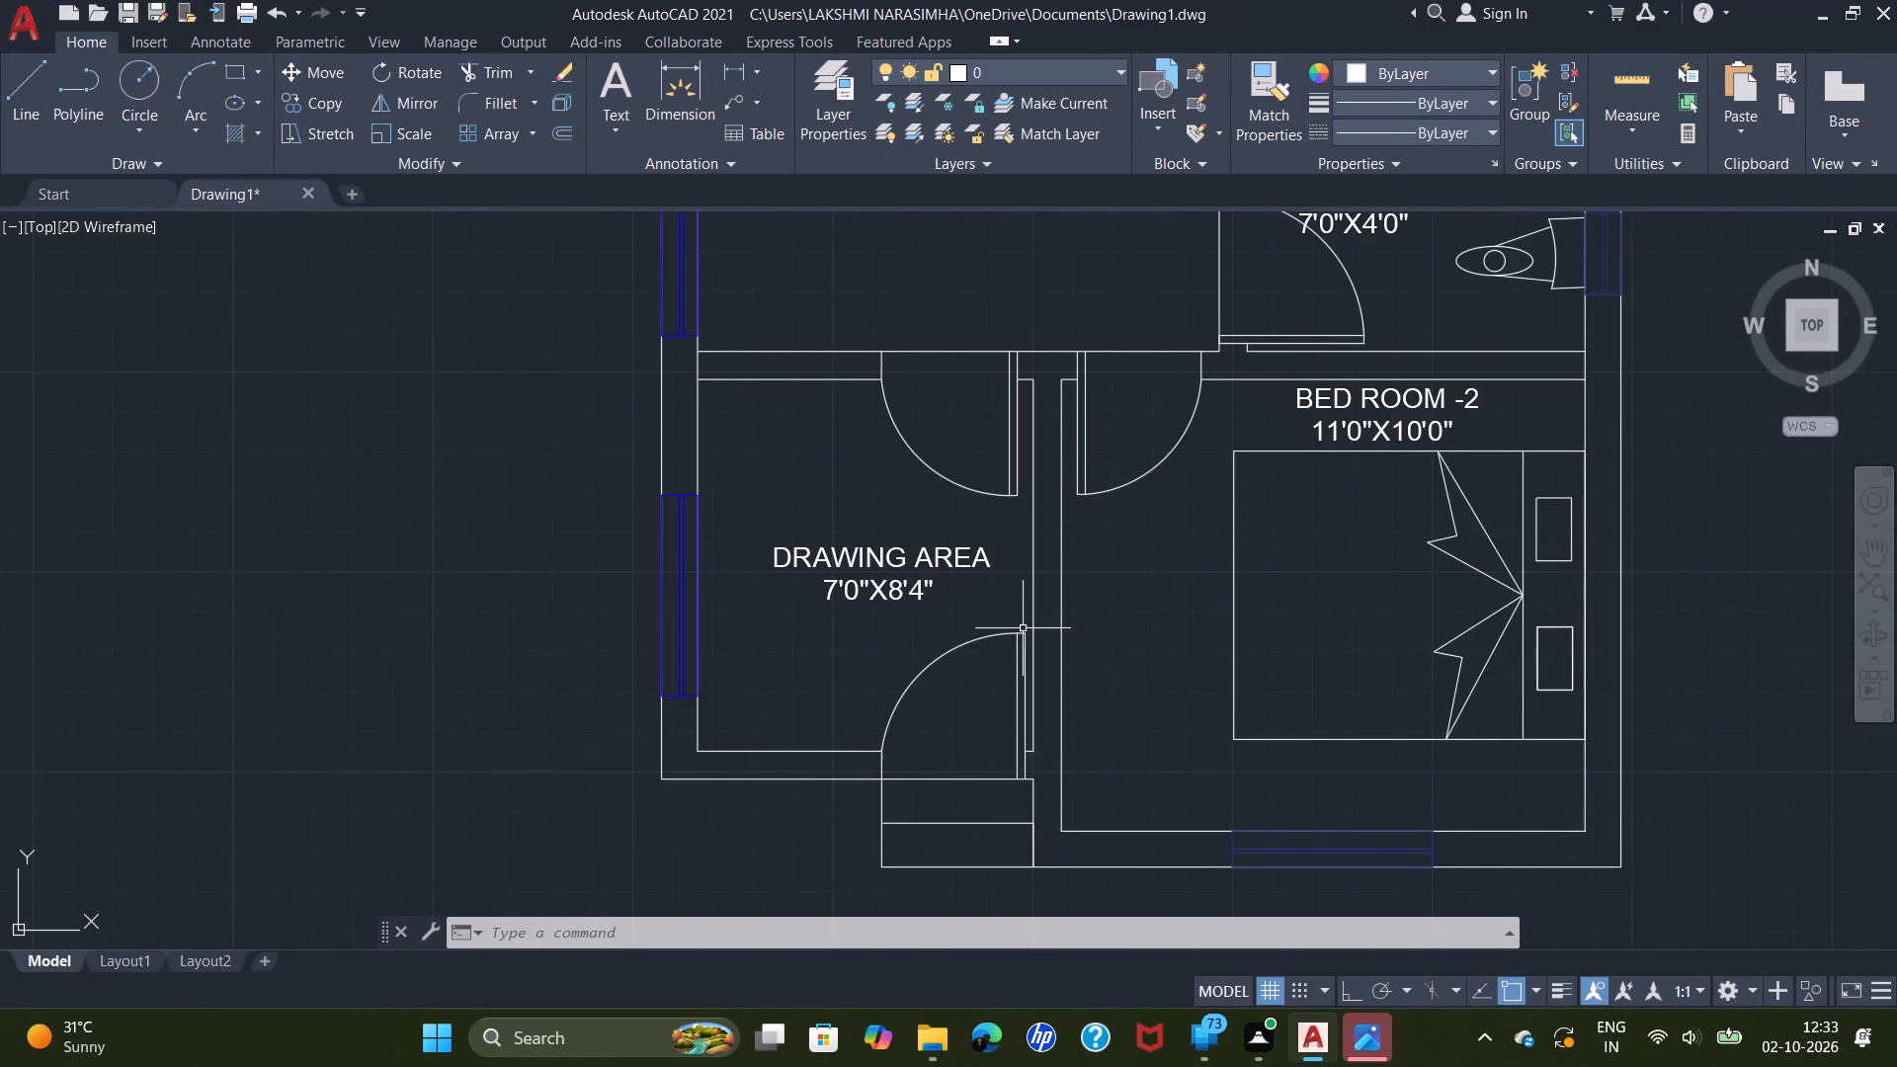
scroll(1088, 679, down, 2)
scroll(1146, 775, down, 1)
middle_drag(1125, 678, 1030, 687)
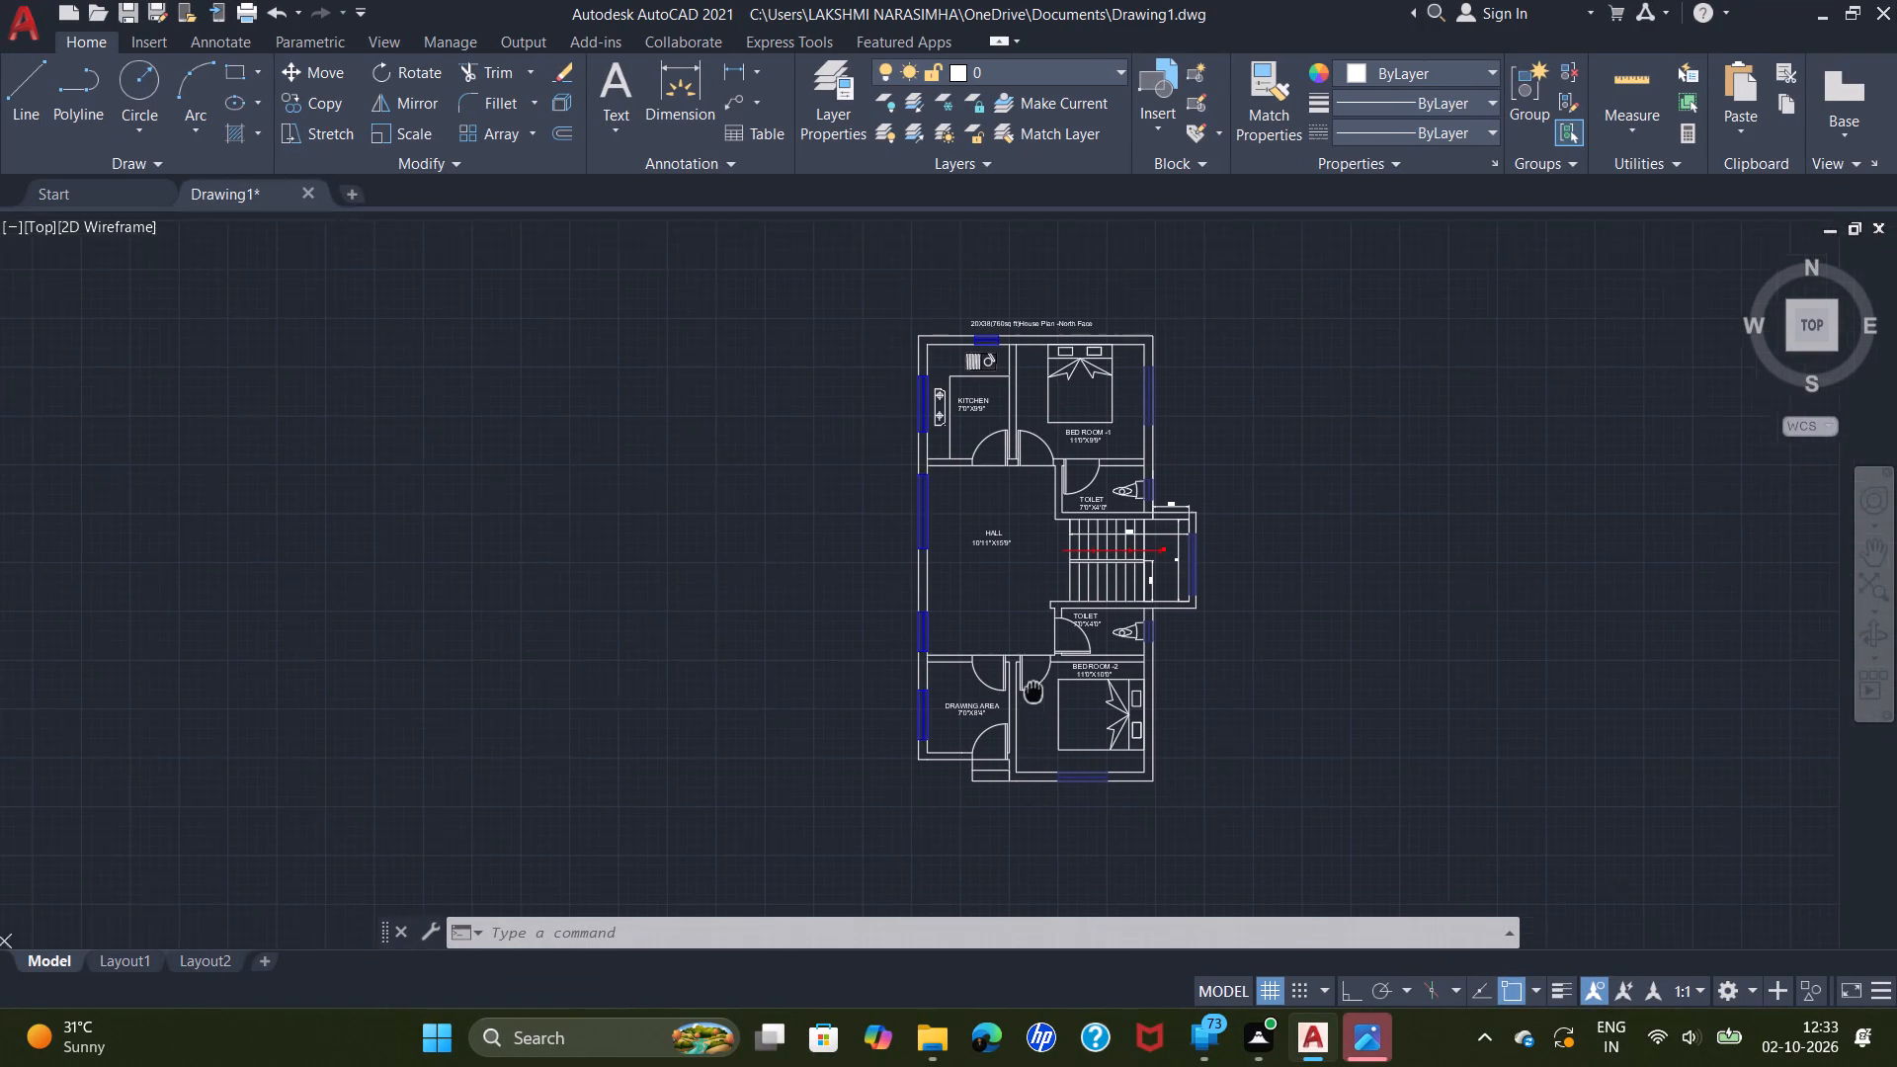
middle_drag(1030, 687, 1024, 681)
scroll(1050, 320, up, 2)
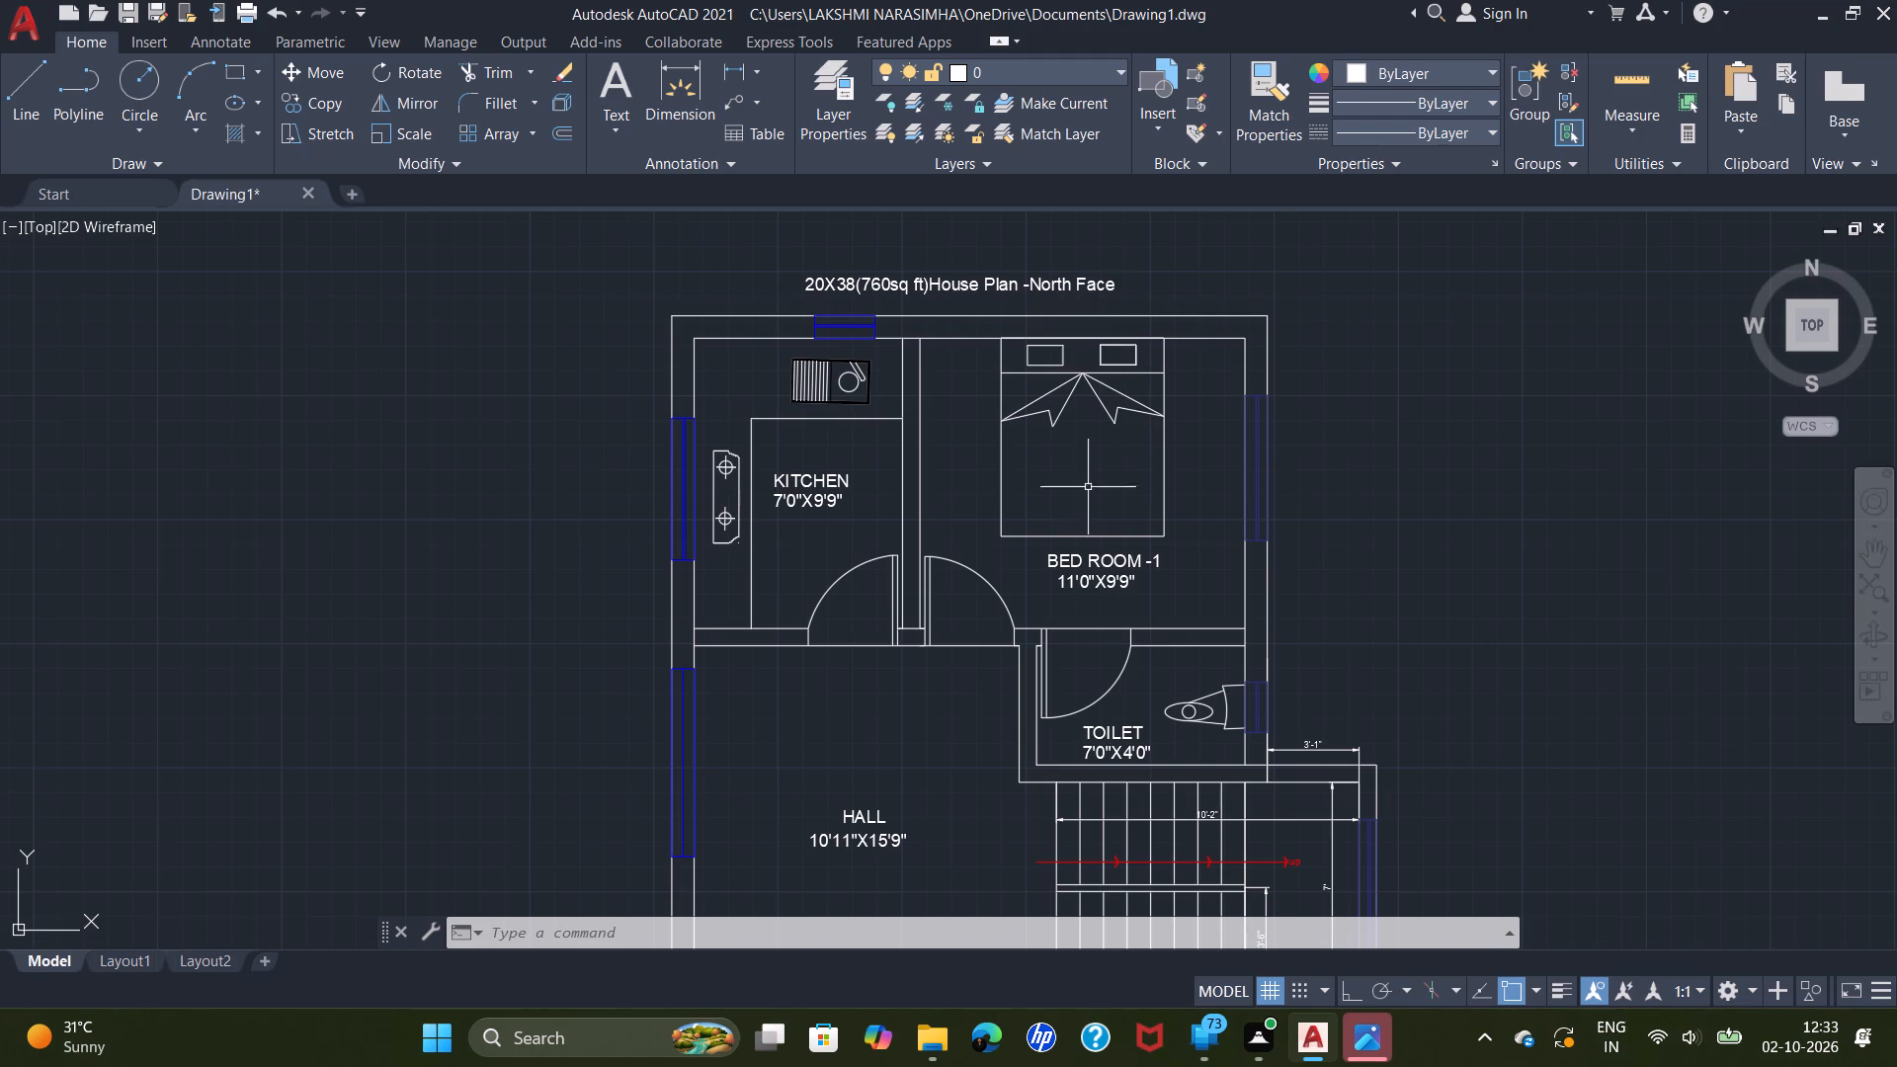
click(865, 815)
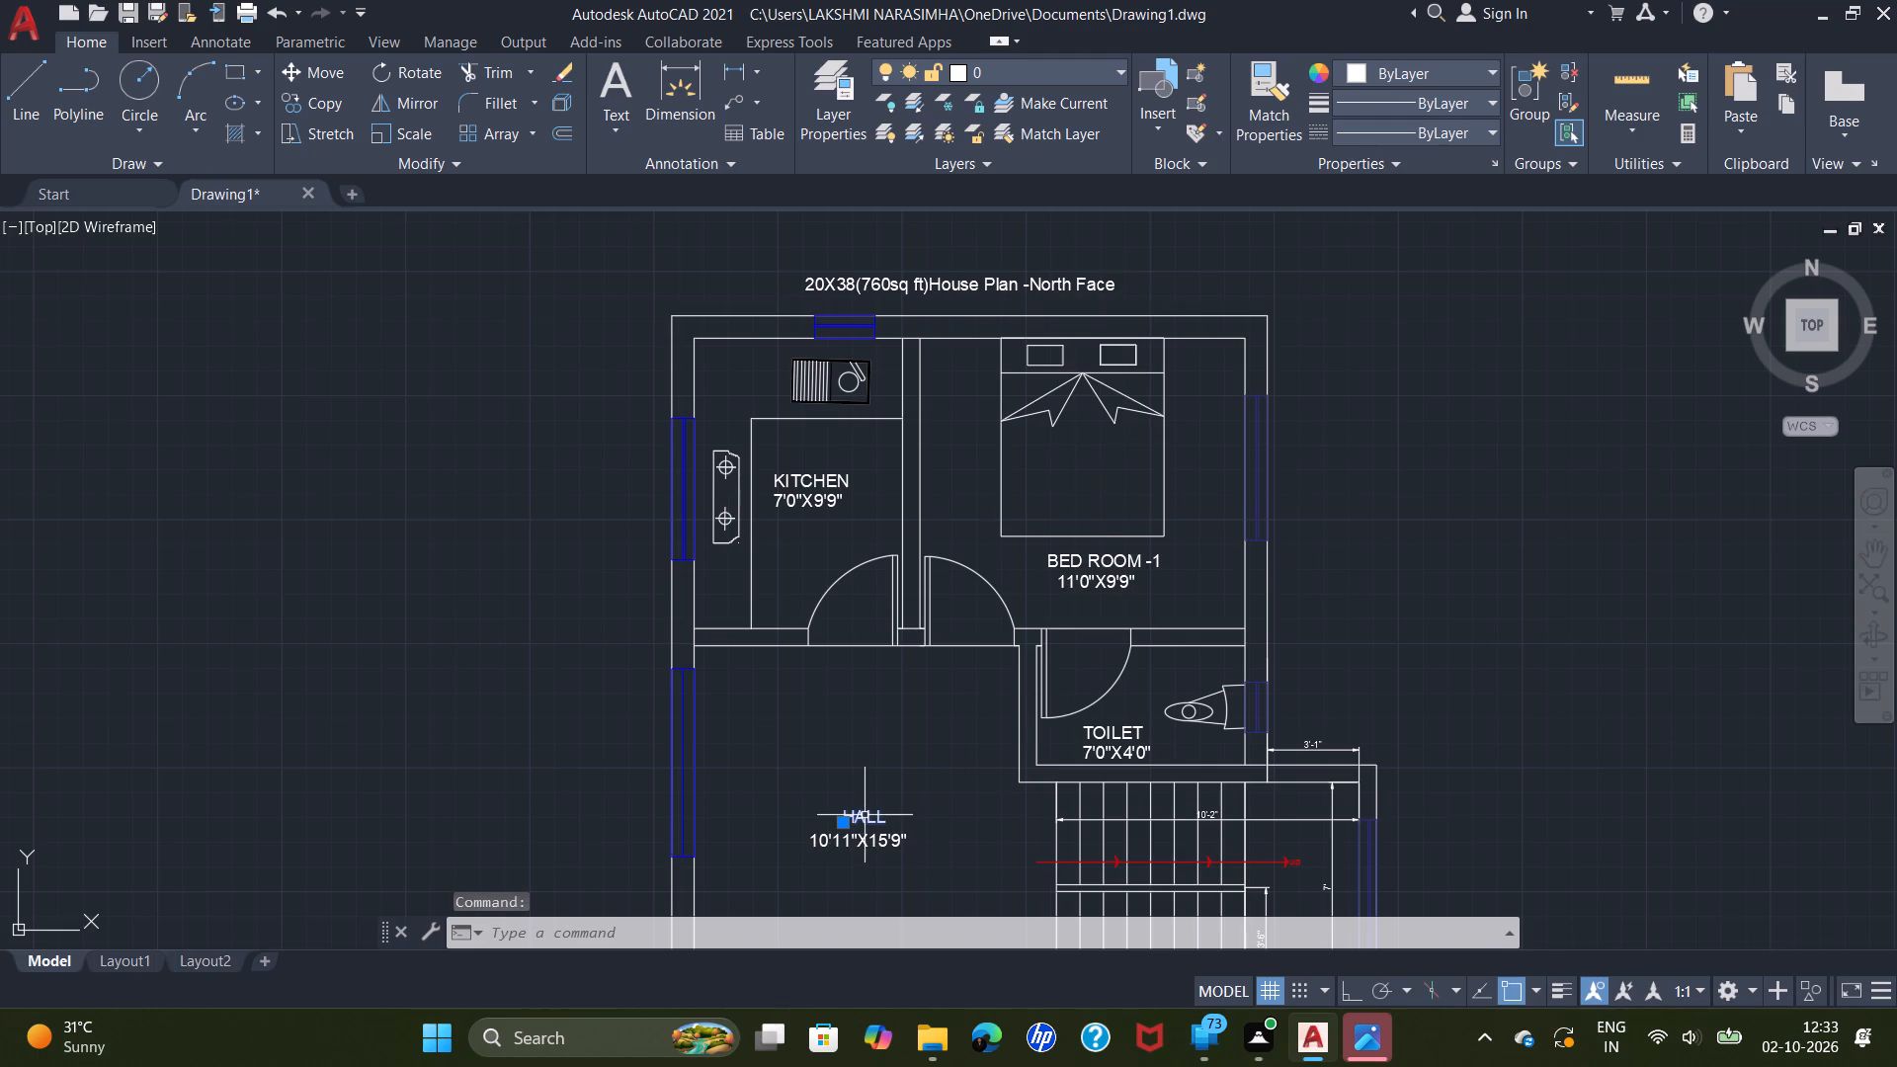
text(co)
key(Return)
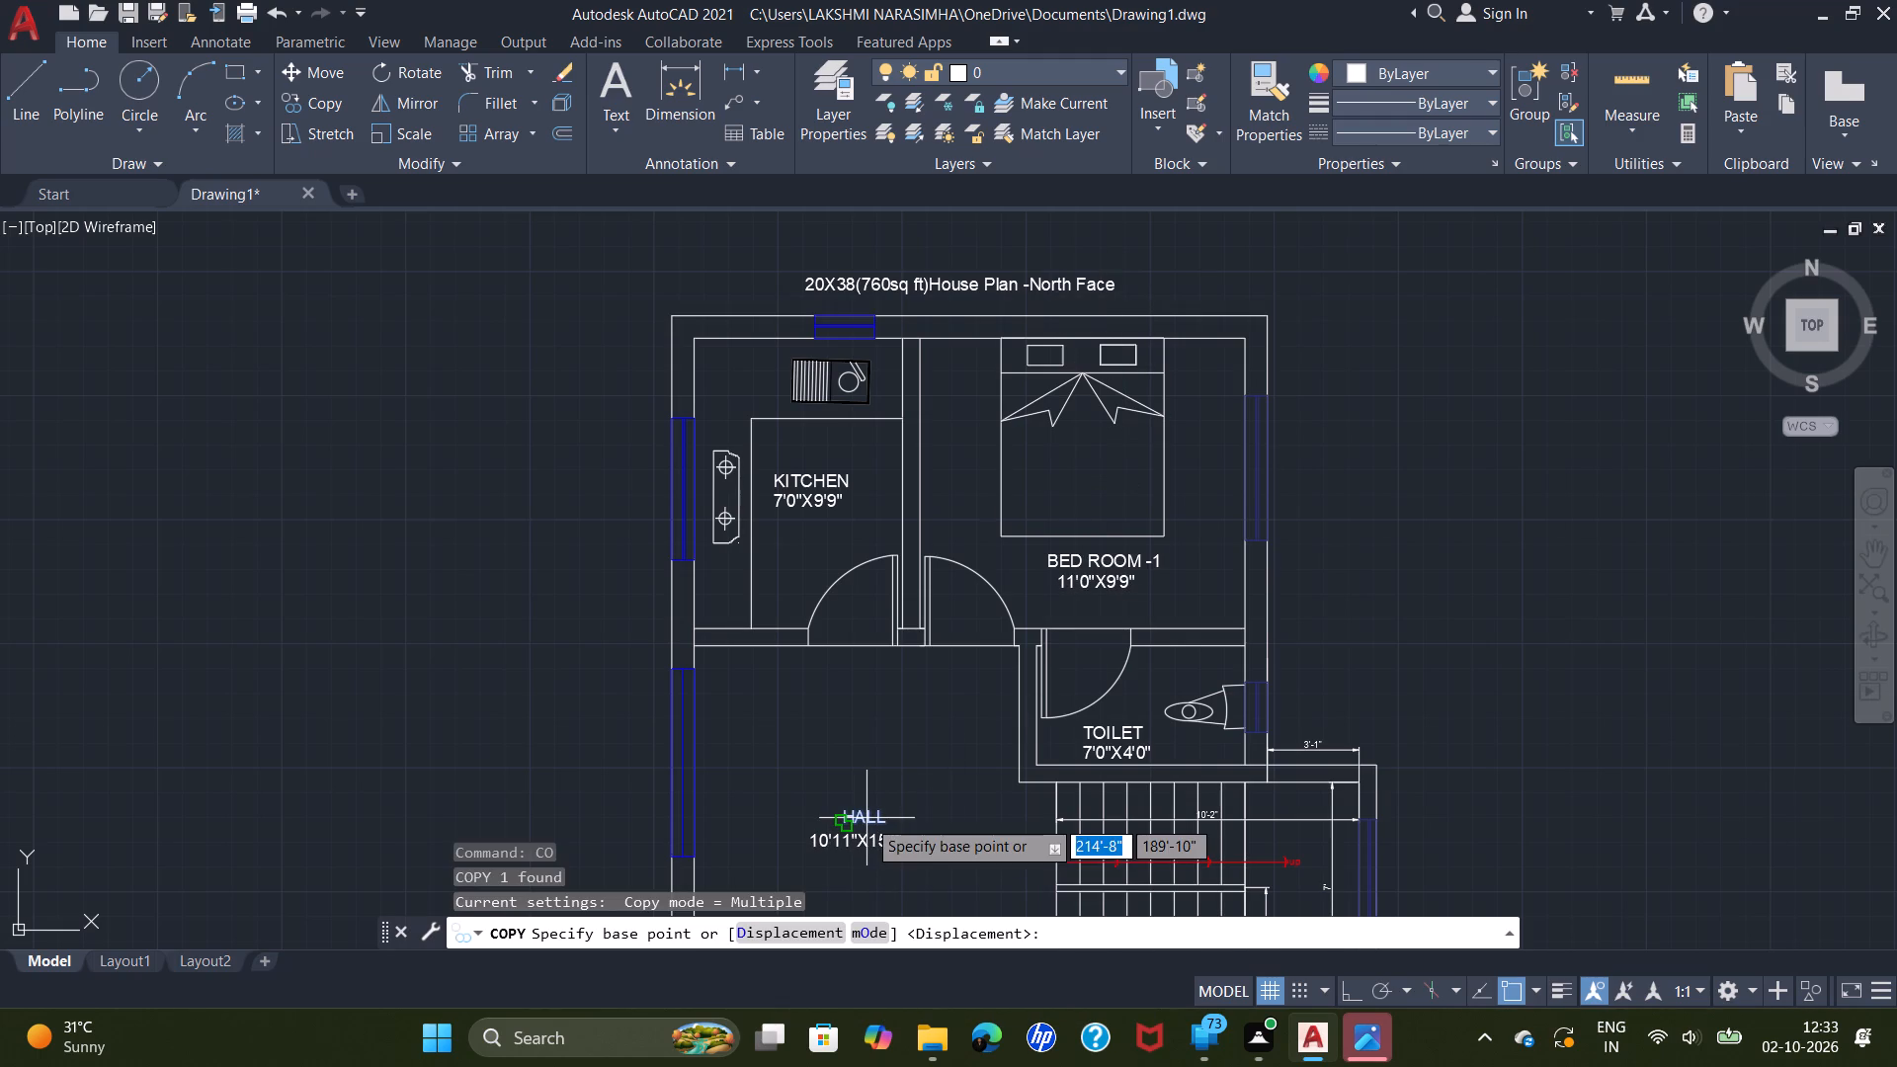
double_click(845, 821)
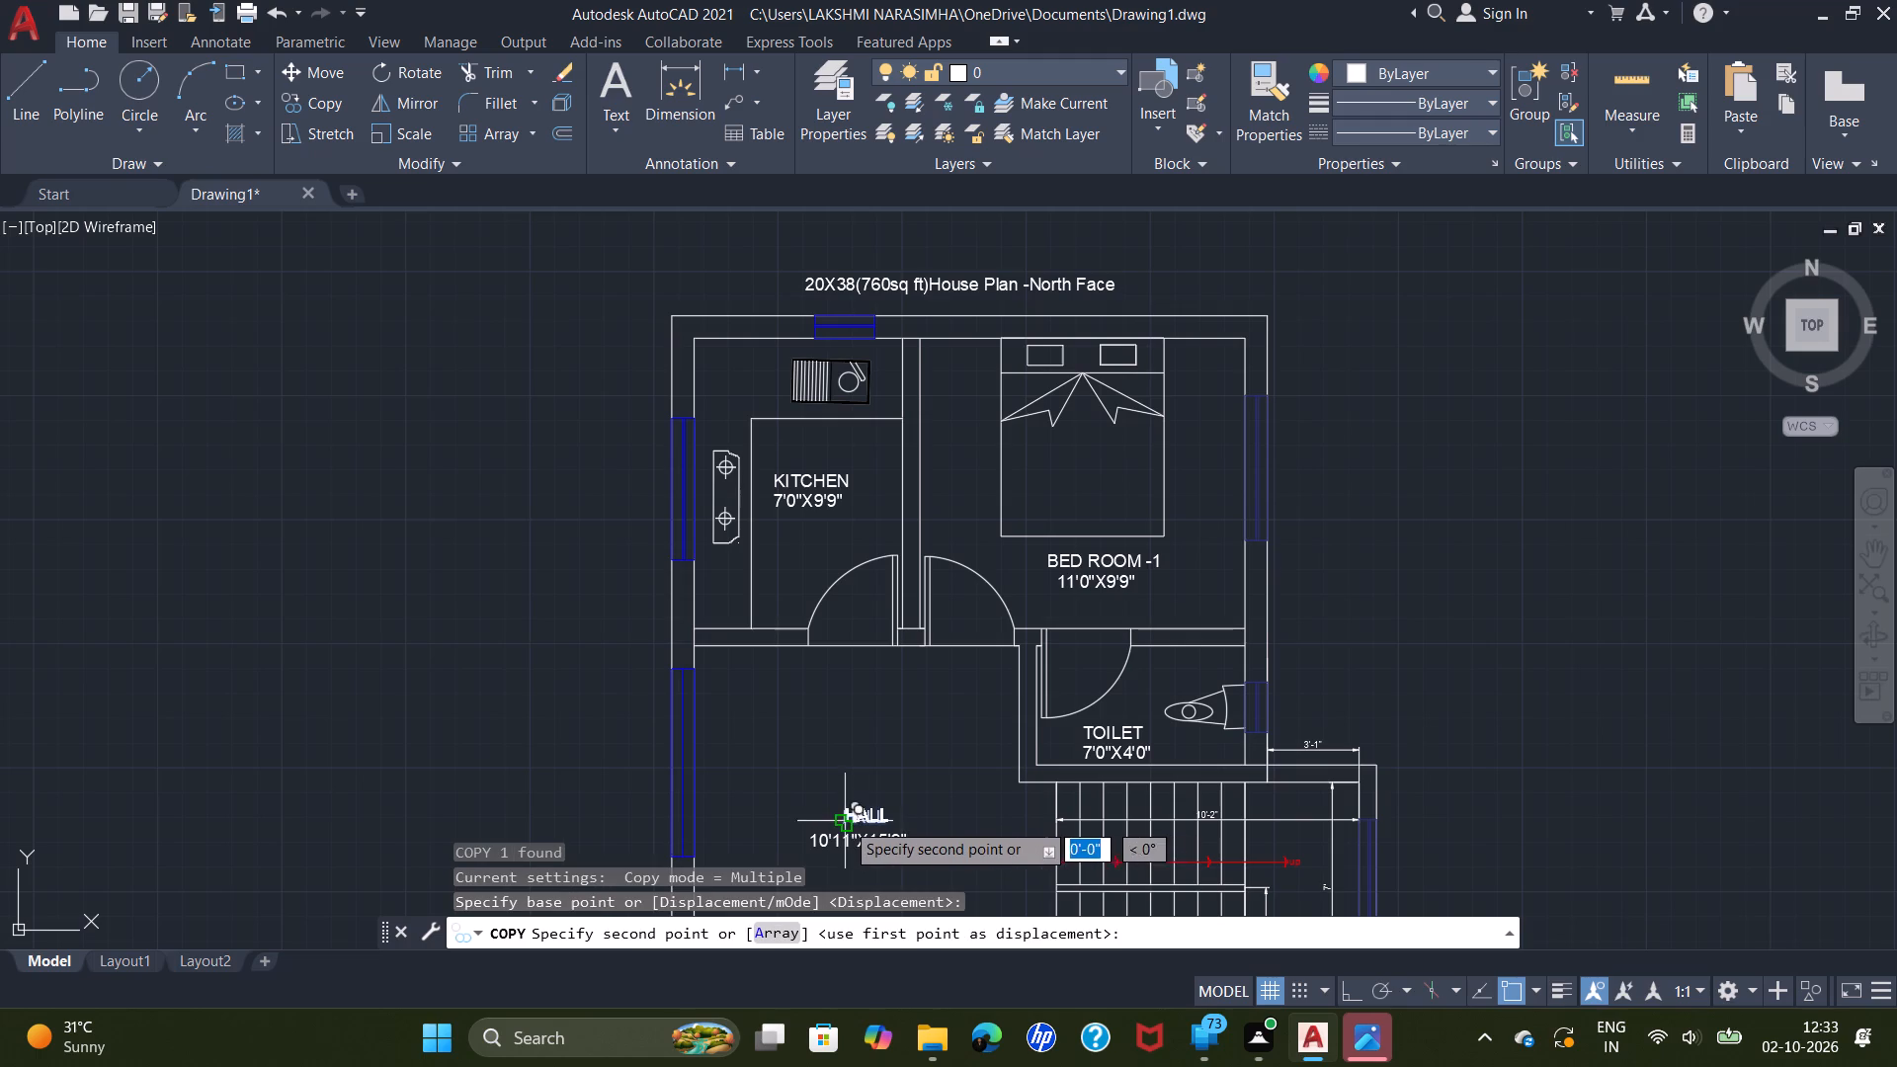
scroll(863, 815, down, 2)
middle_drag(892, 848, 899, 524)
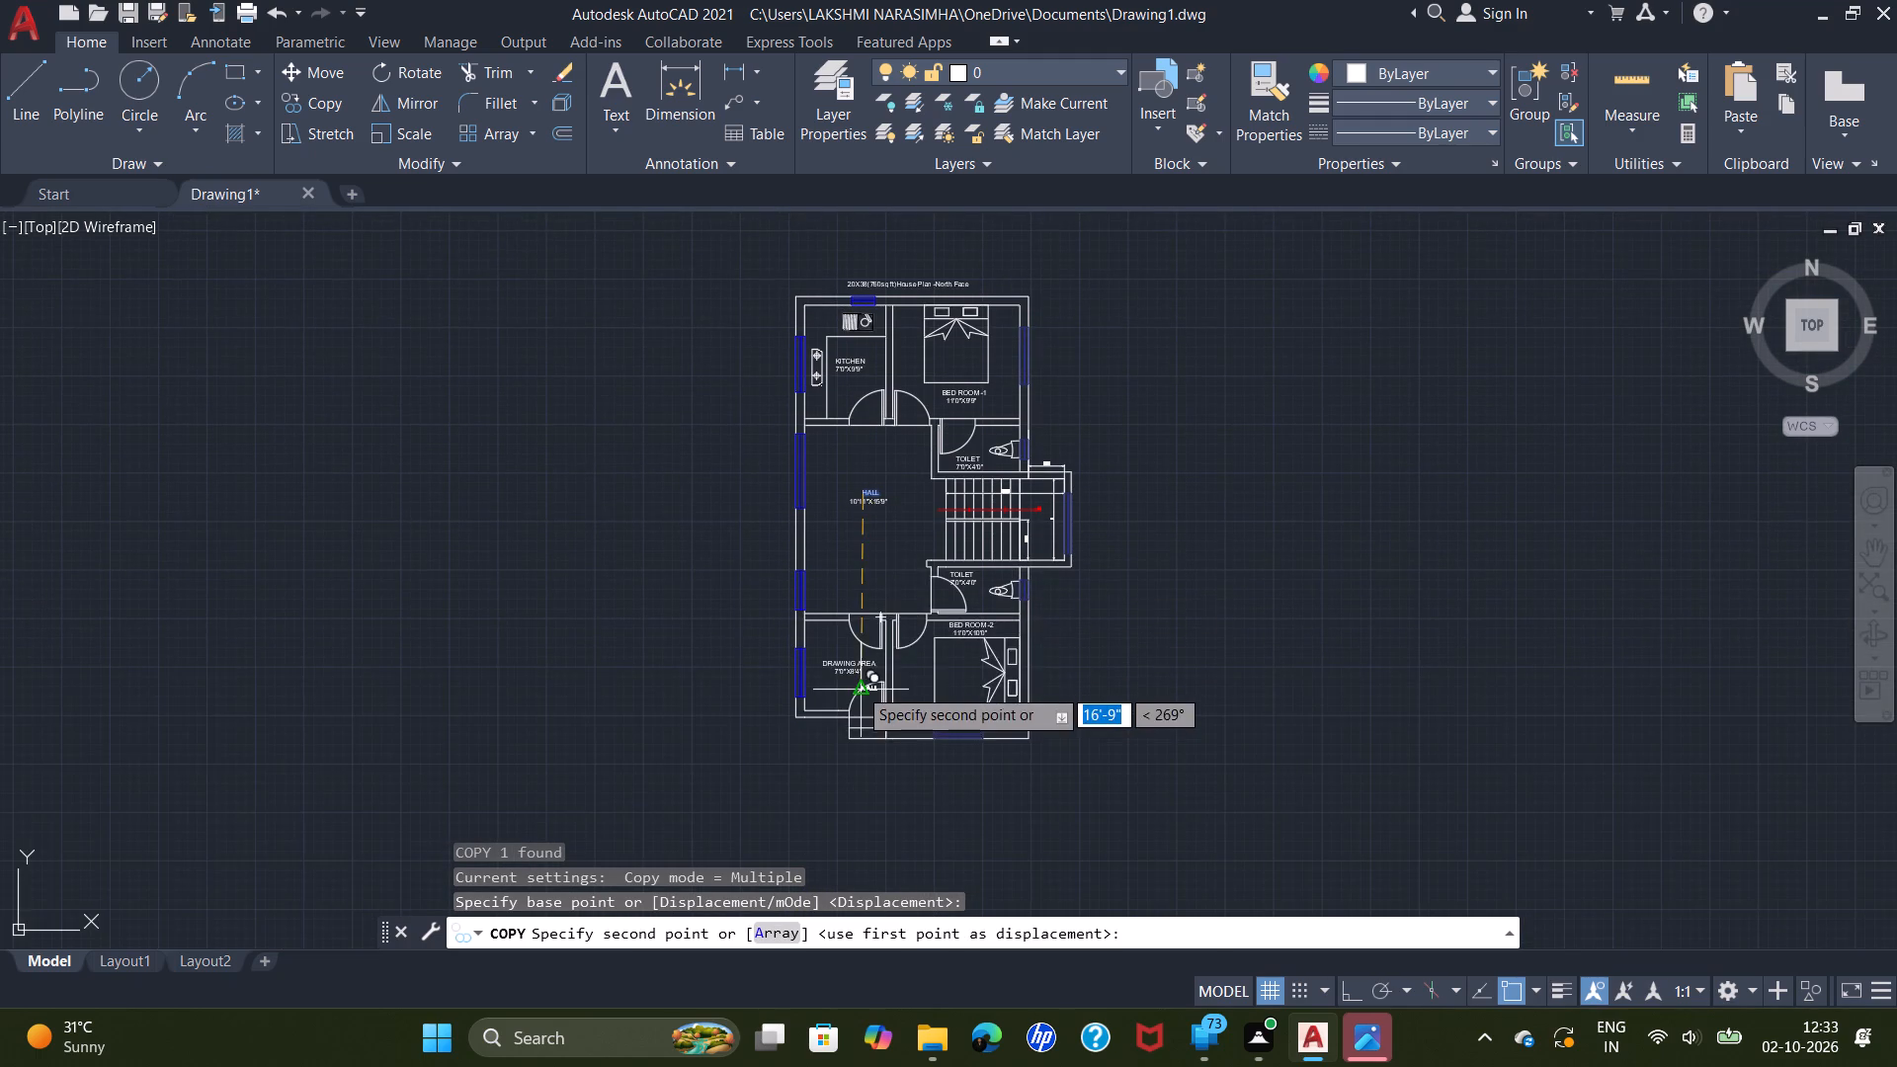
scroll(858, 687, up, 3)
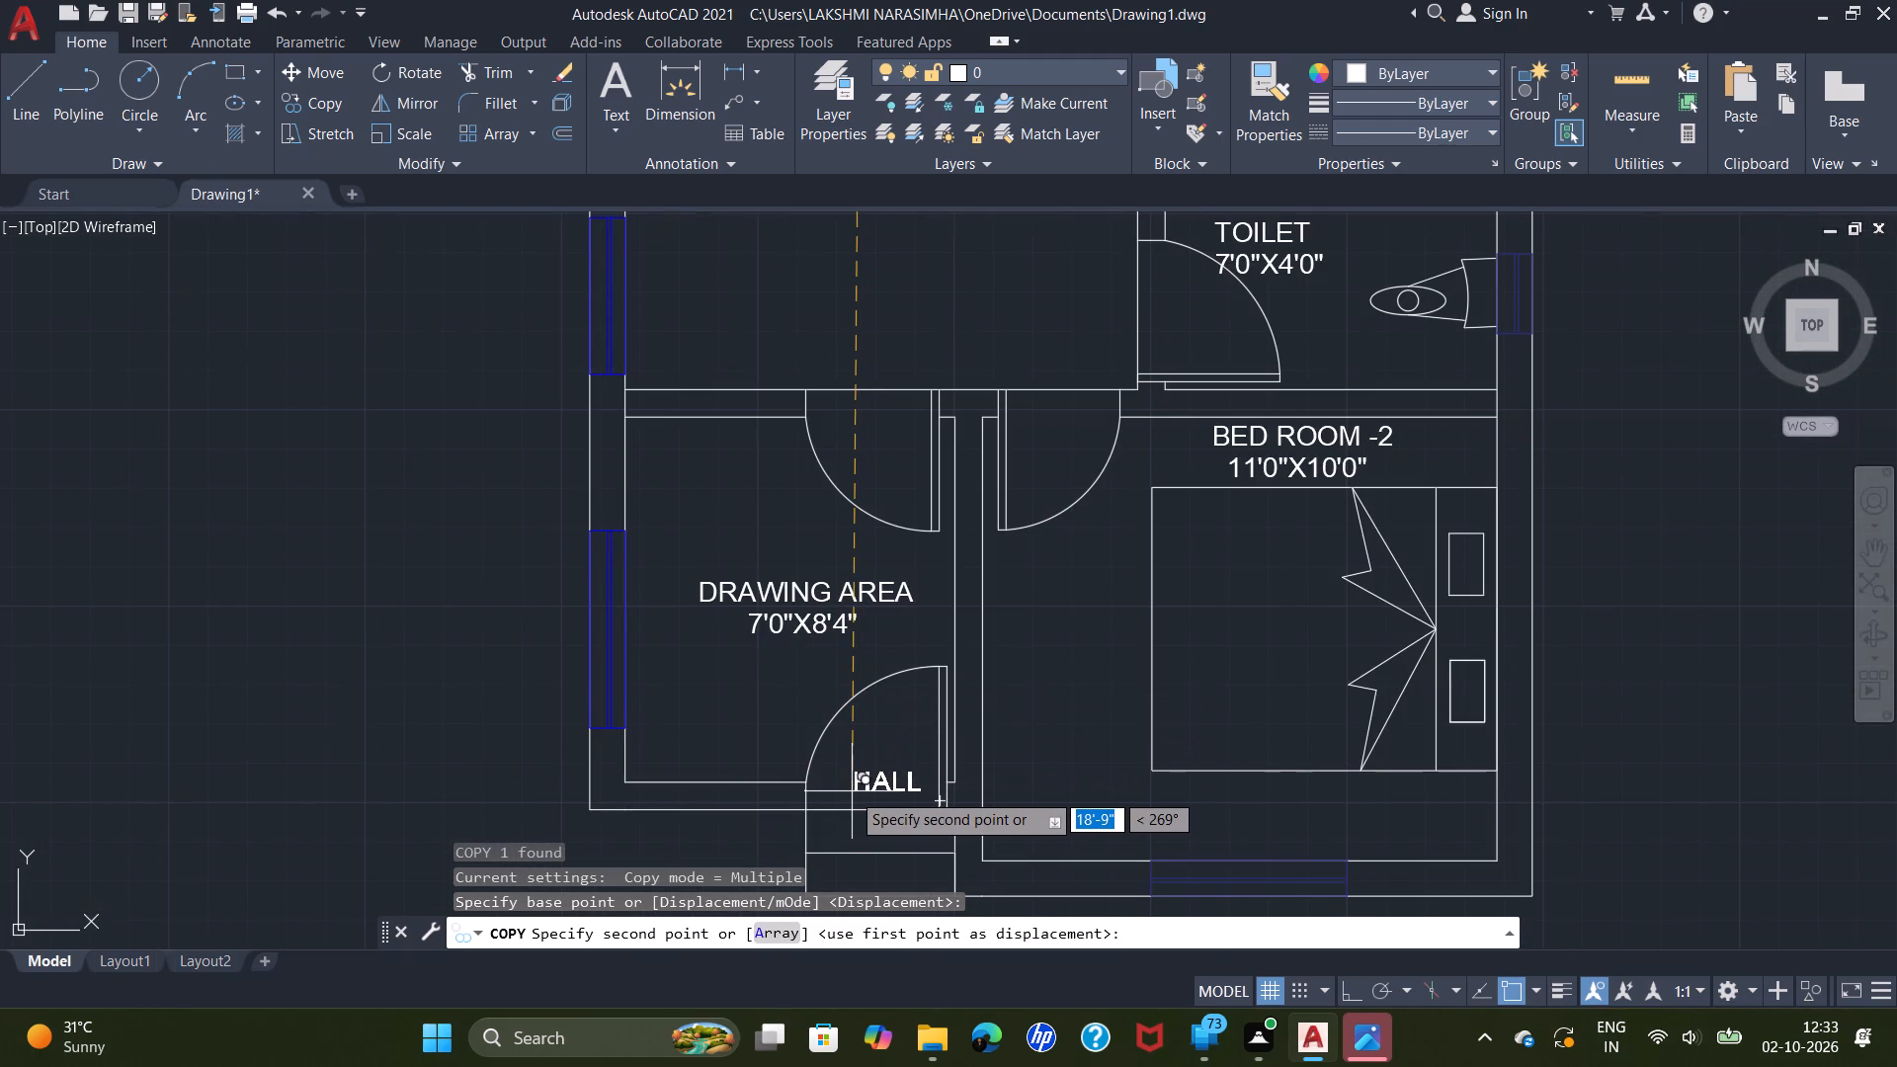
double_click(850, 792)
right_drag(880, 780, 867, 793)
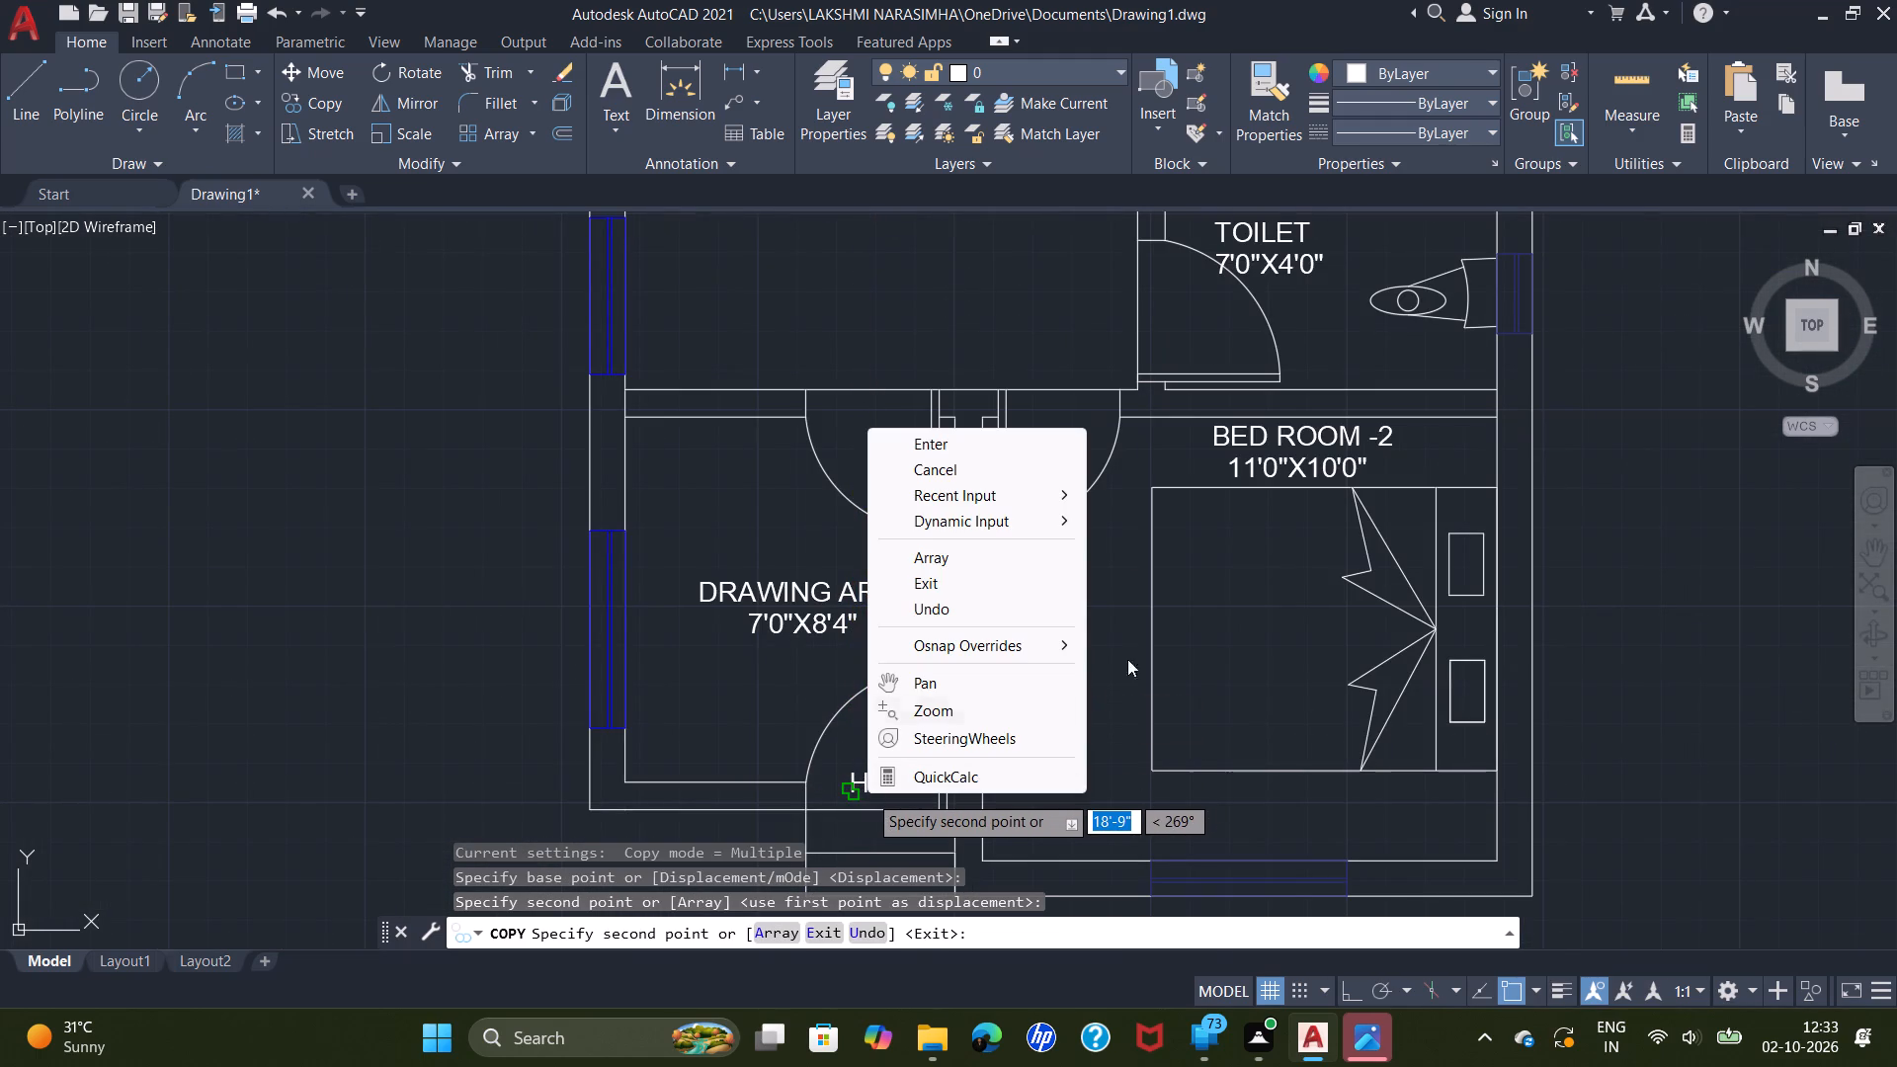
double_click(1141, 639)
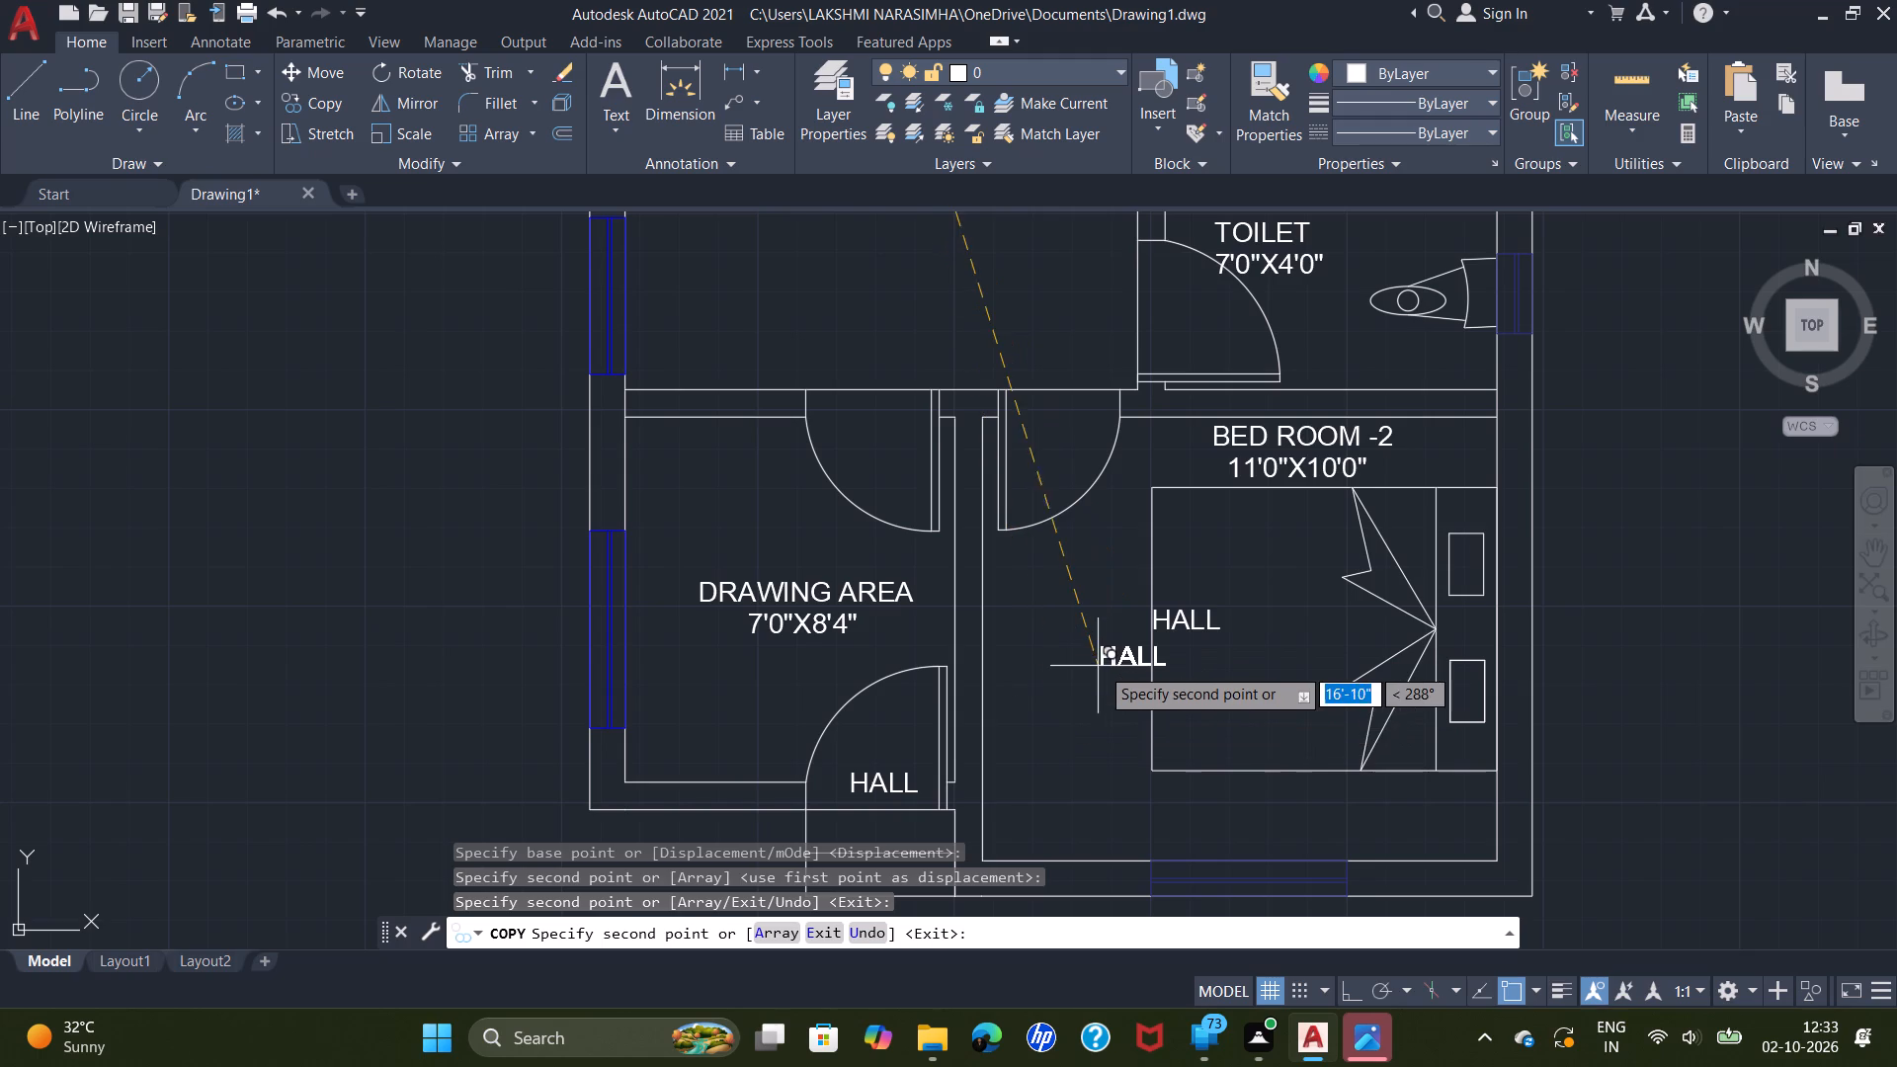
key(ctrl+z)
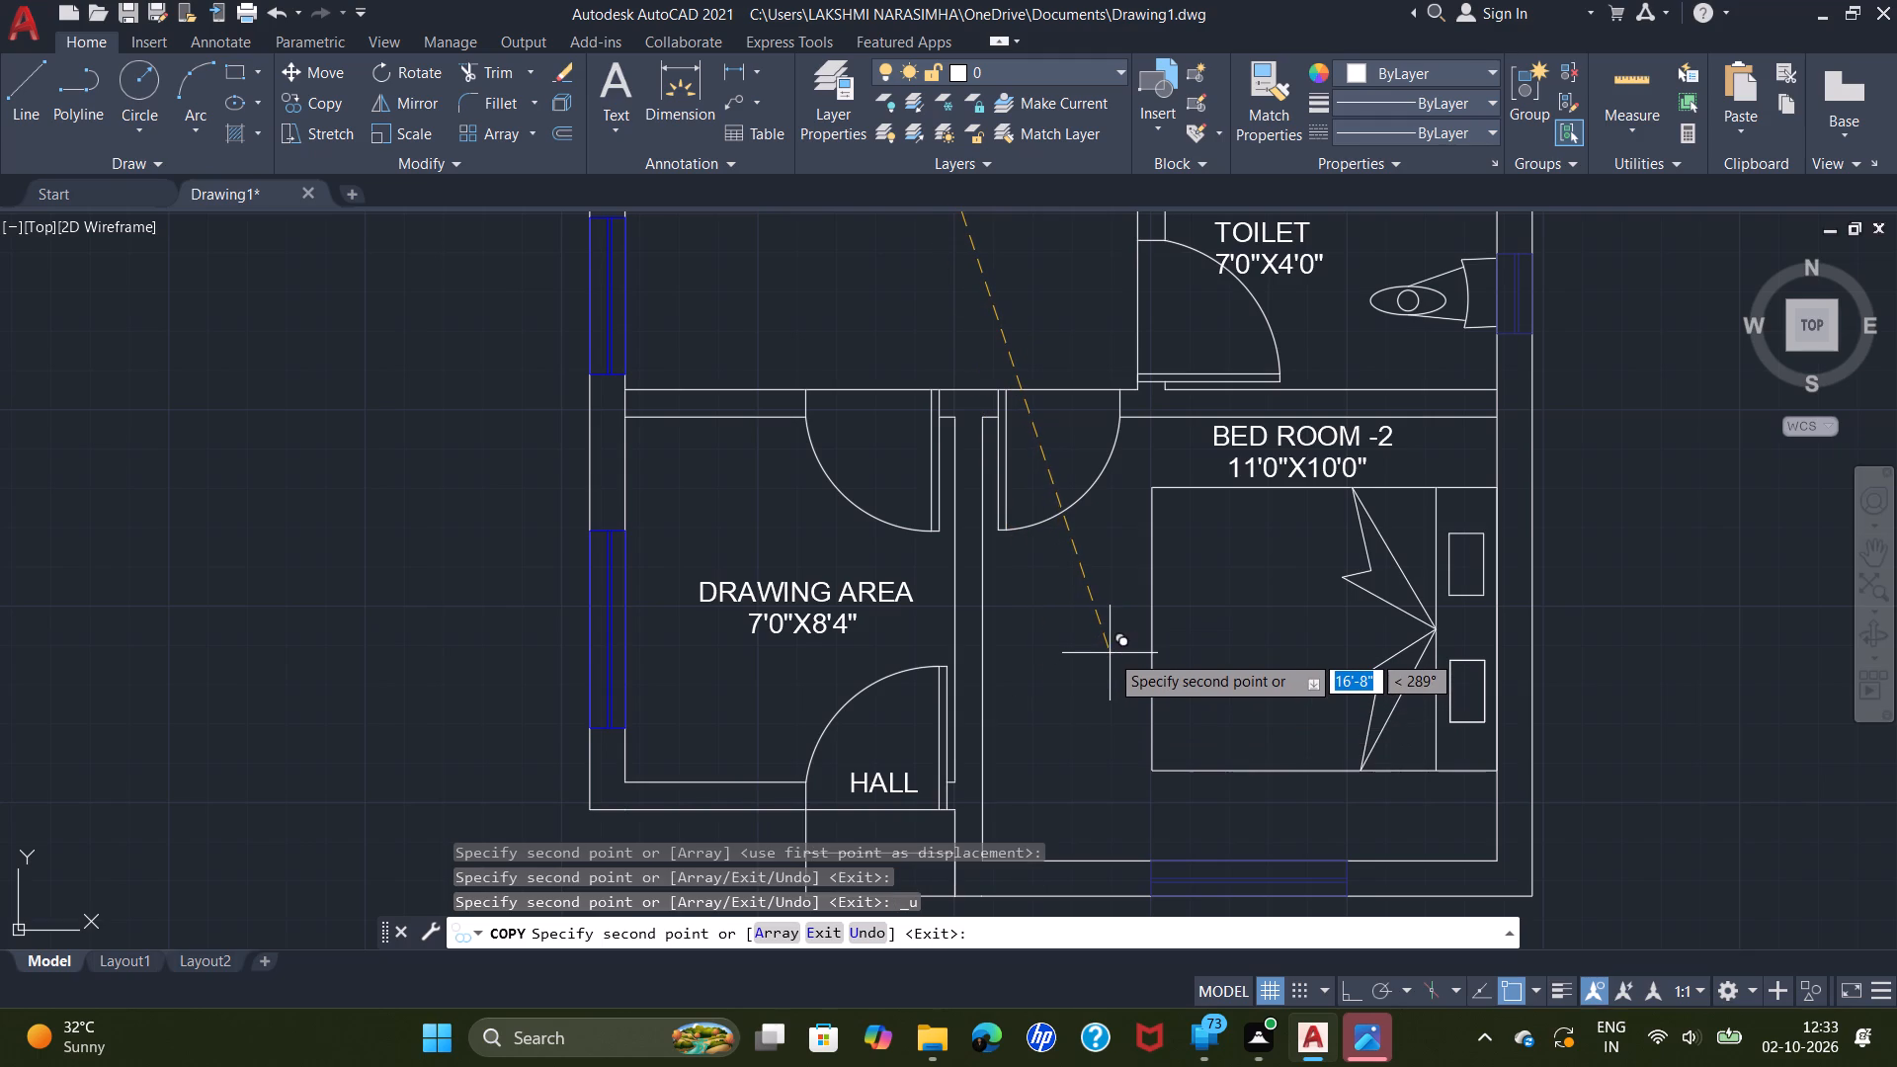
Place another copy of the HALL label just below the BED ROOM -2 outer wall and finish copying.
scroll(1093, 726, down, 3)
scroll(1078, 808, up, 3)
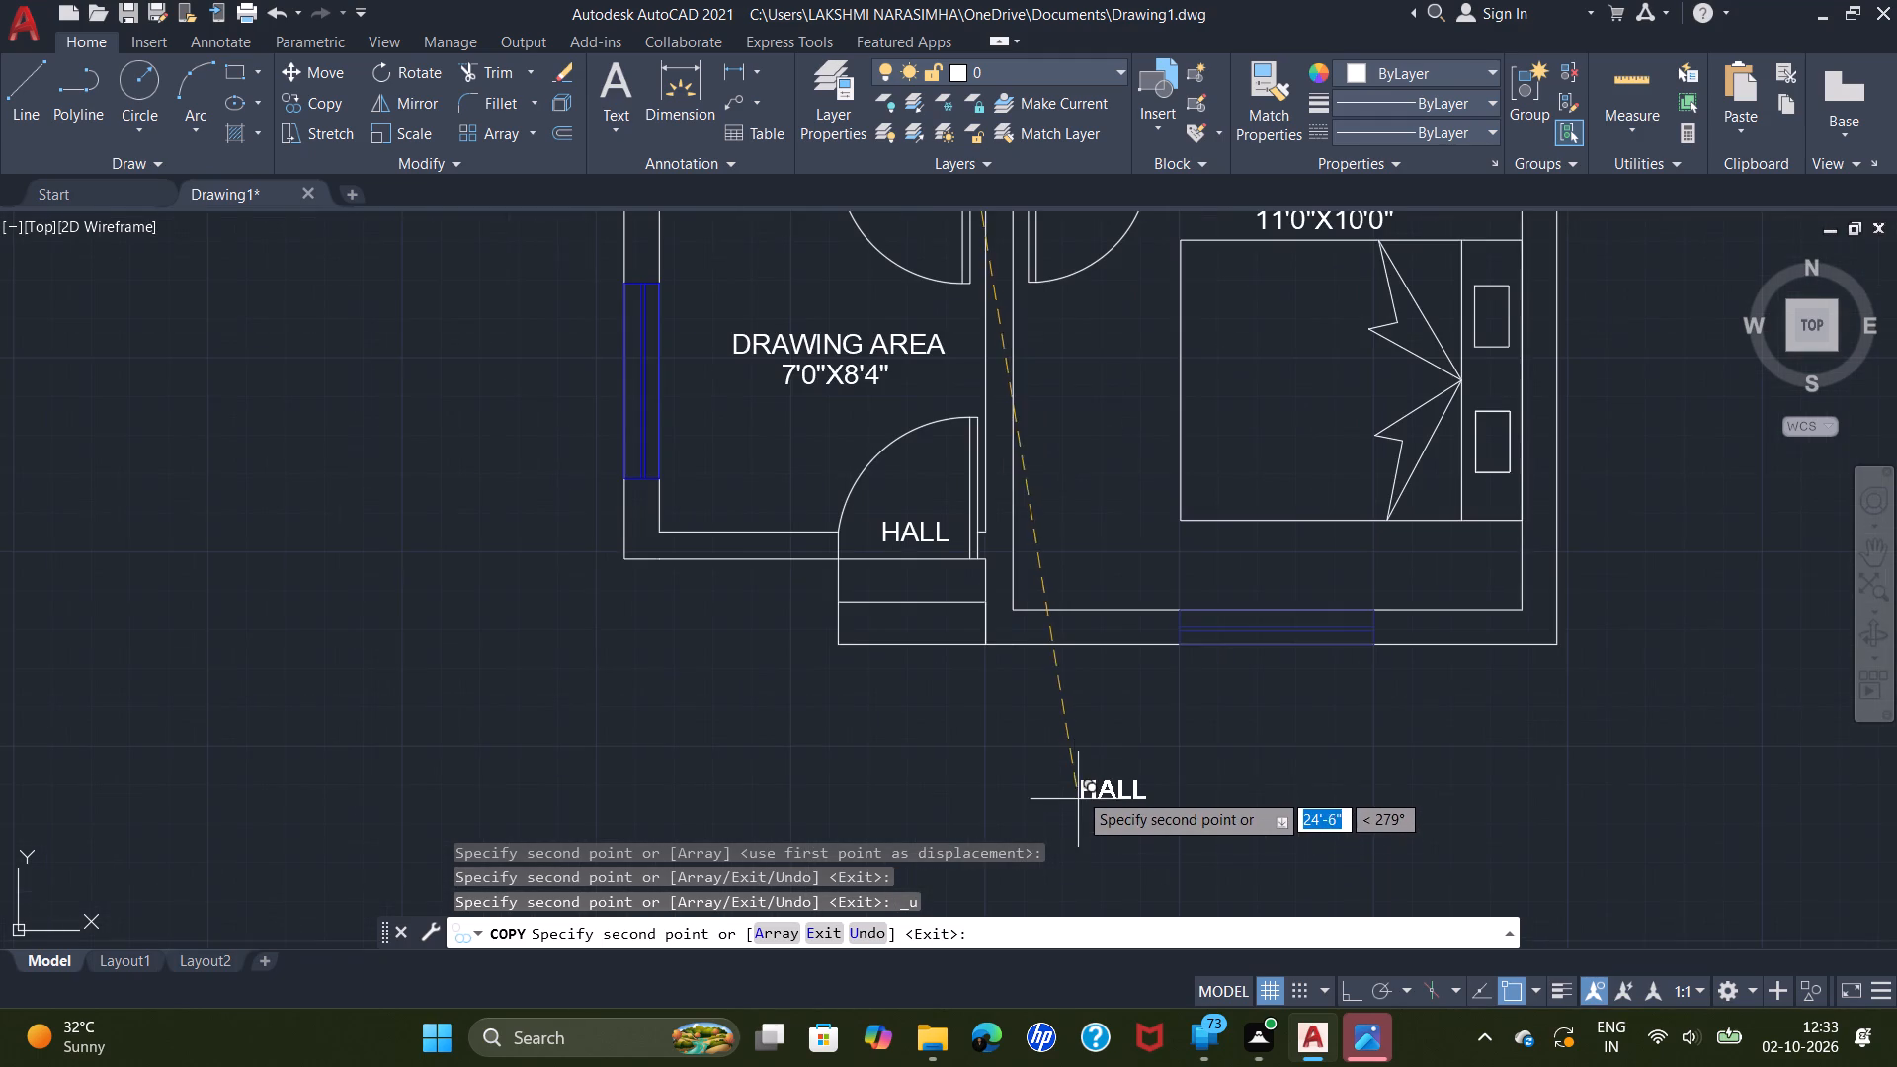
double_click(1065, 702)
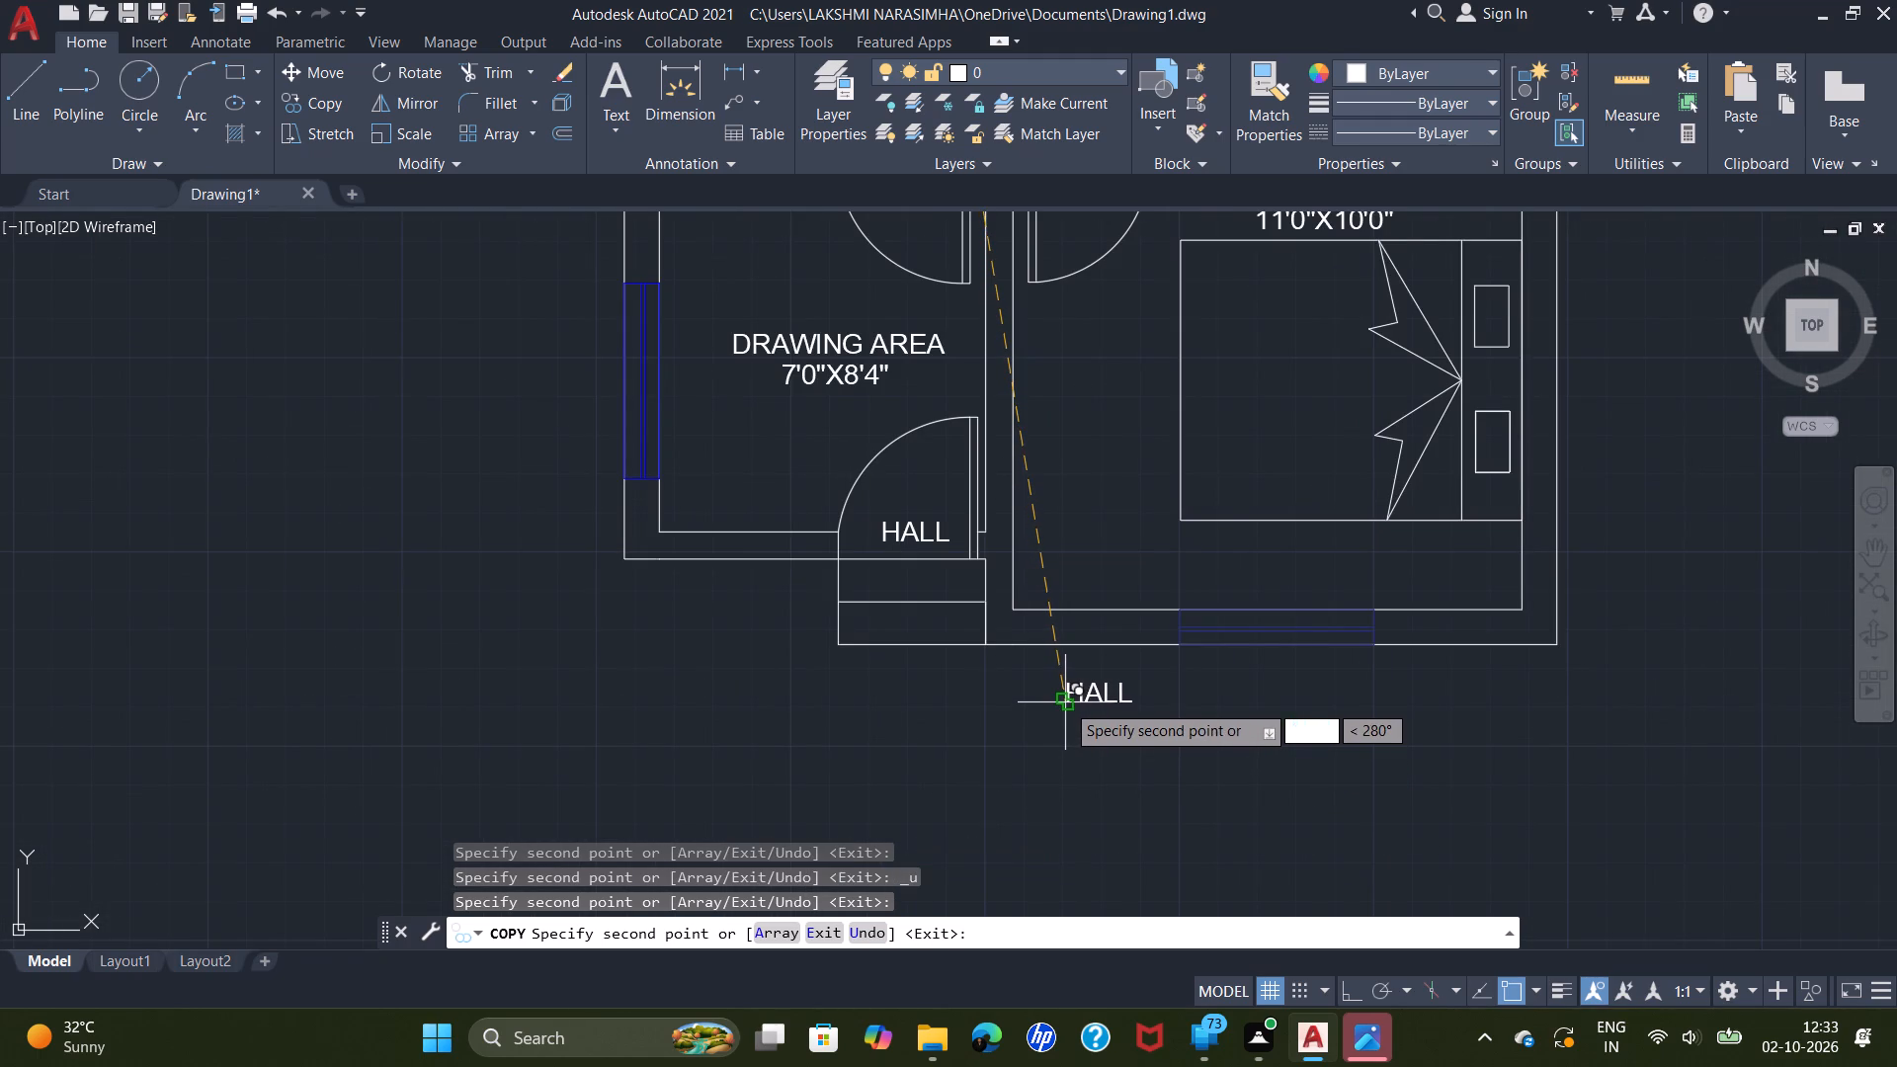
right_click(1065, 702)
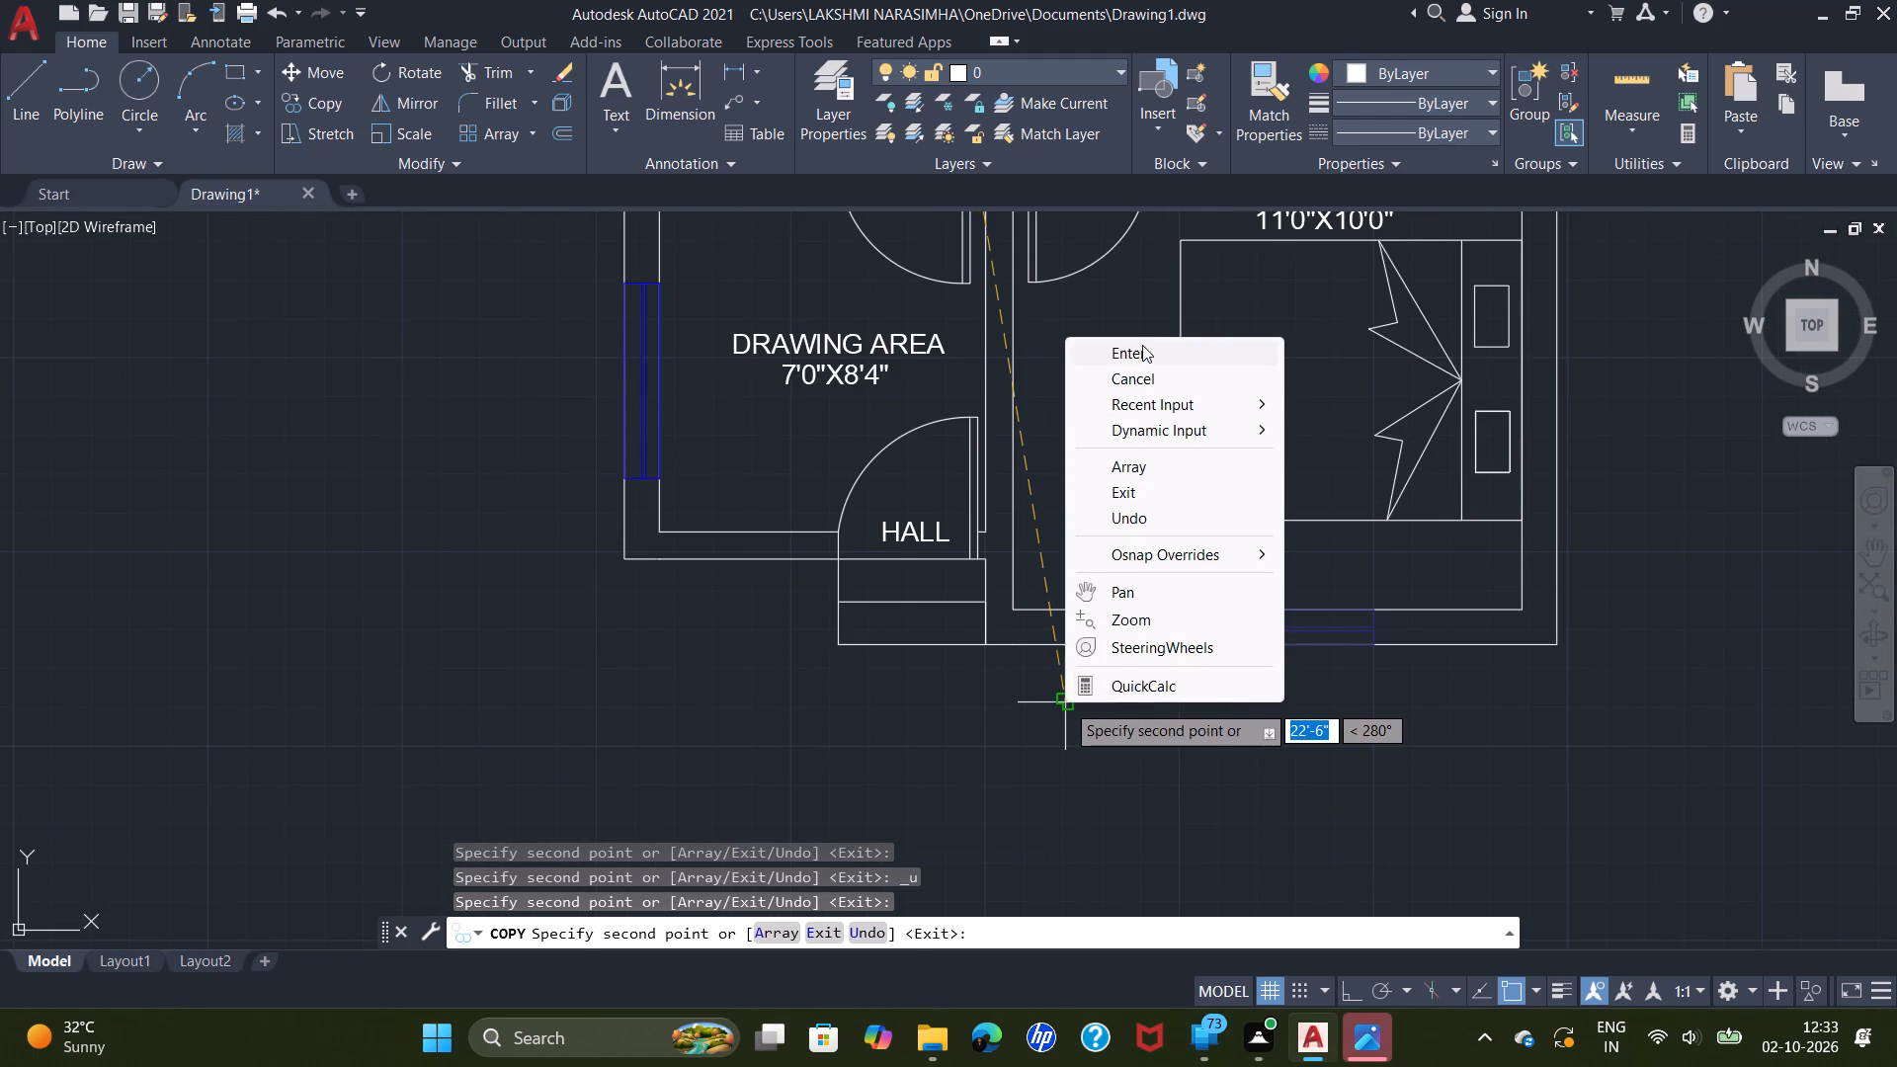
double_click(1141, 347)
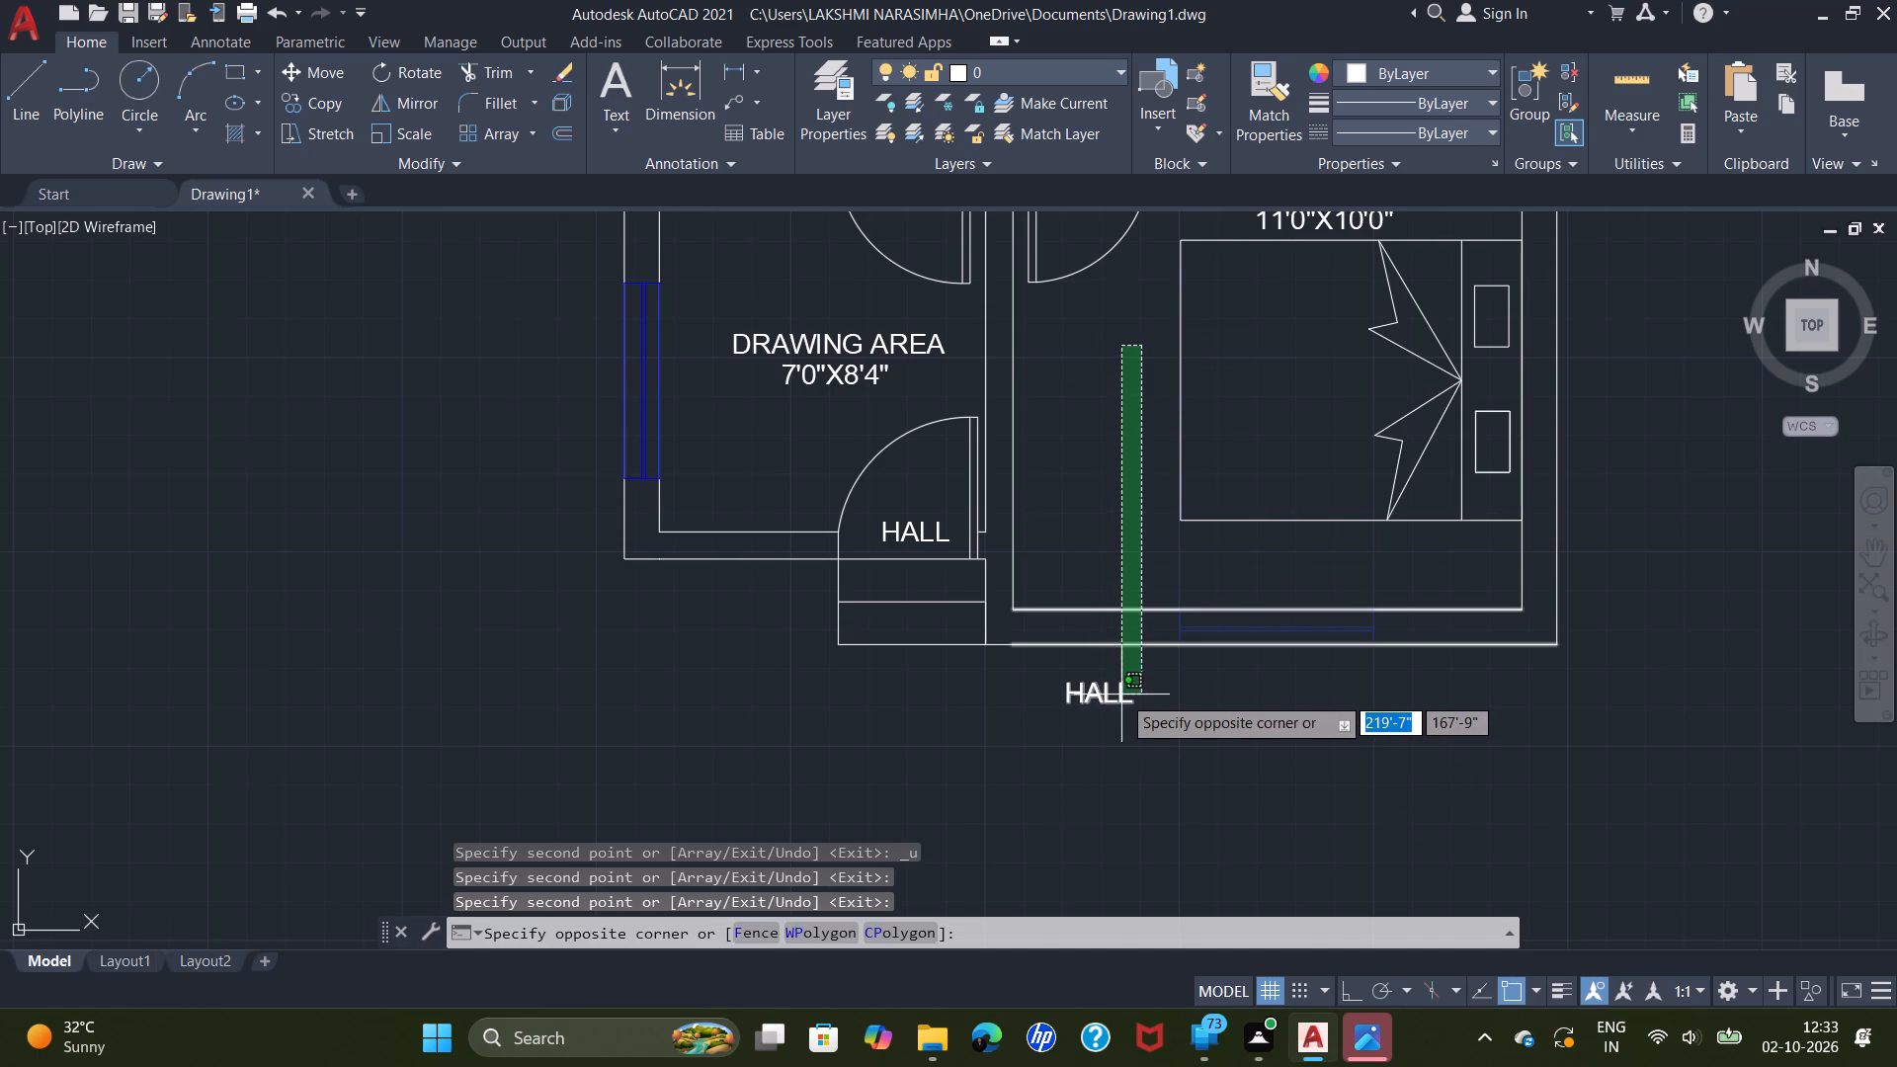
key(Escape)
Change the copied label below the plan to GROUND FLOOR PLAN in capitals and finish text editing.
double_click(1104, 698)
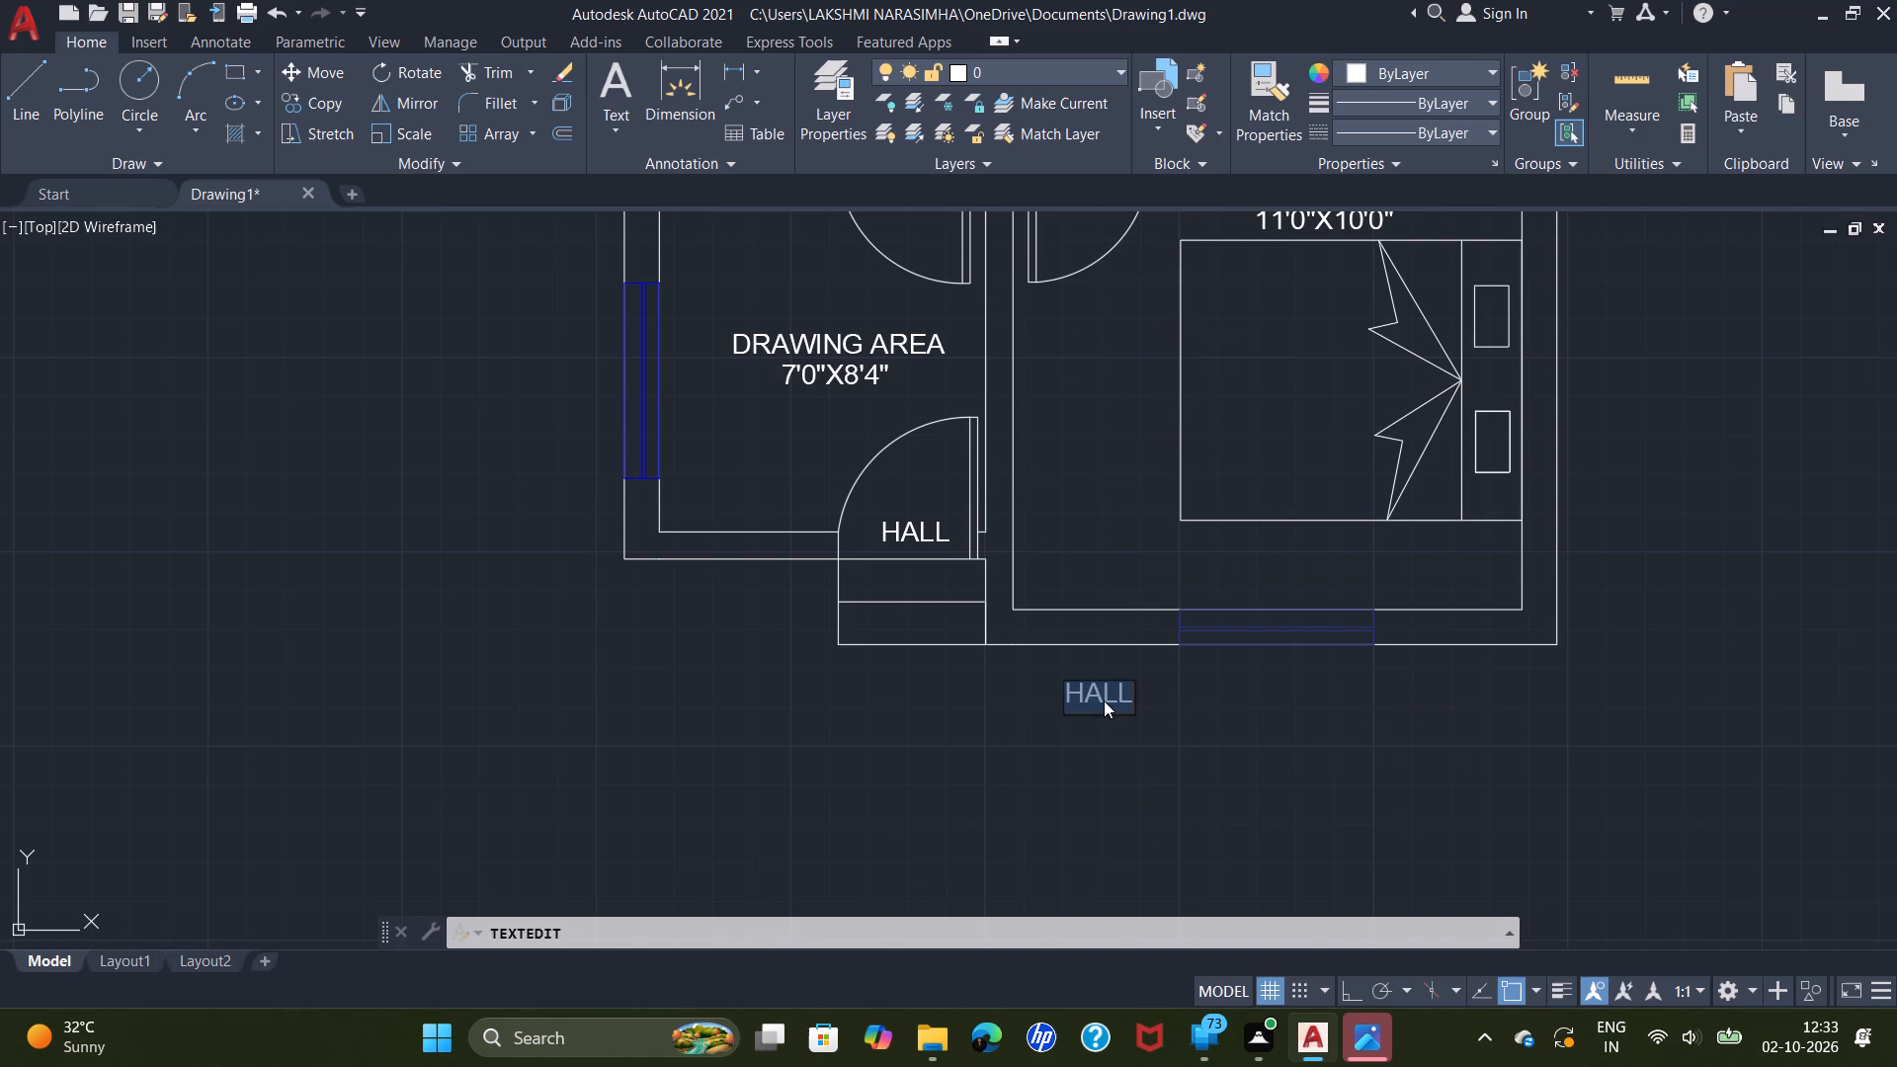
text(gr)
text(ound flo)
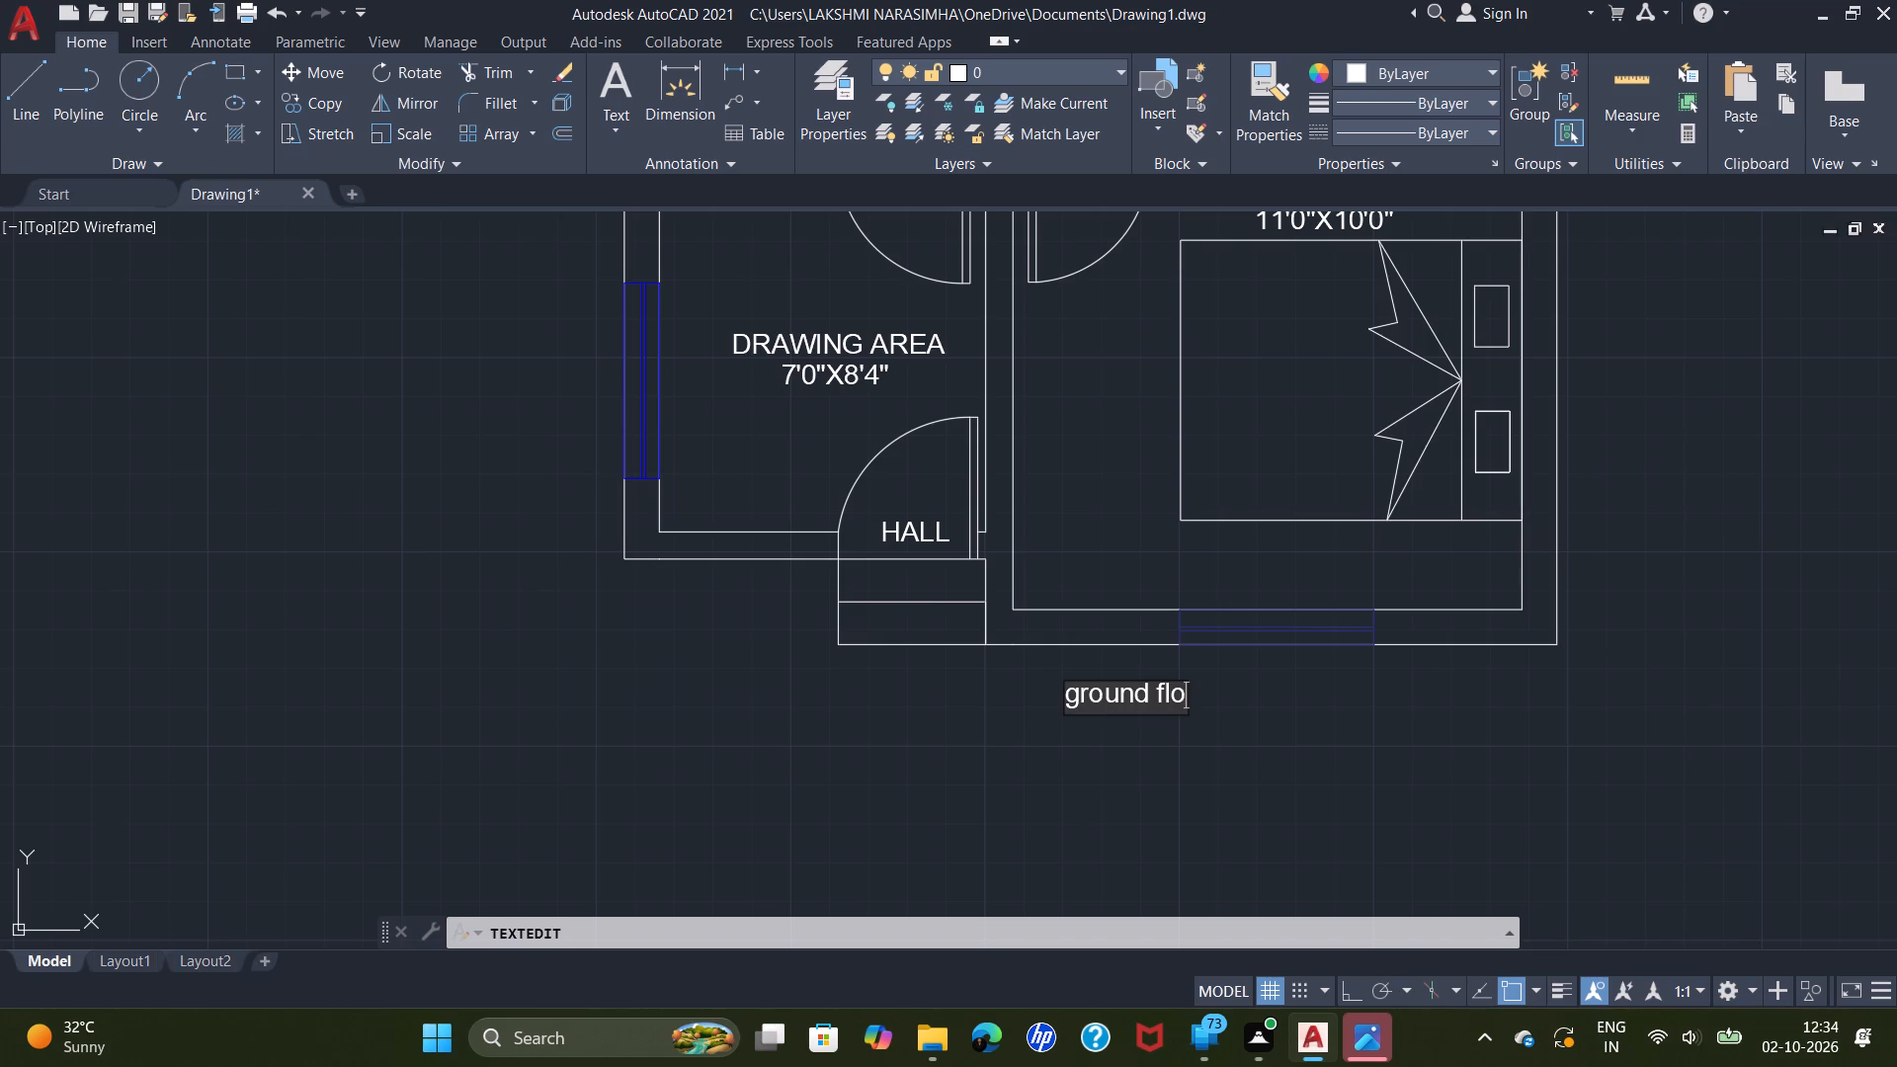
text(or pl)
text(an)
key(BackSpace)
key(BackSpace)
key(BackSpace)
key(BackSpace)
key(BackSpace)
key(BackSpace)
key(BackSpace)
key(BackSpace)
key(BackSpace)
key(BackSpace)
key(BackSpace)
key(BackSpace)
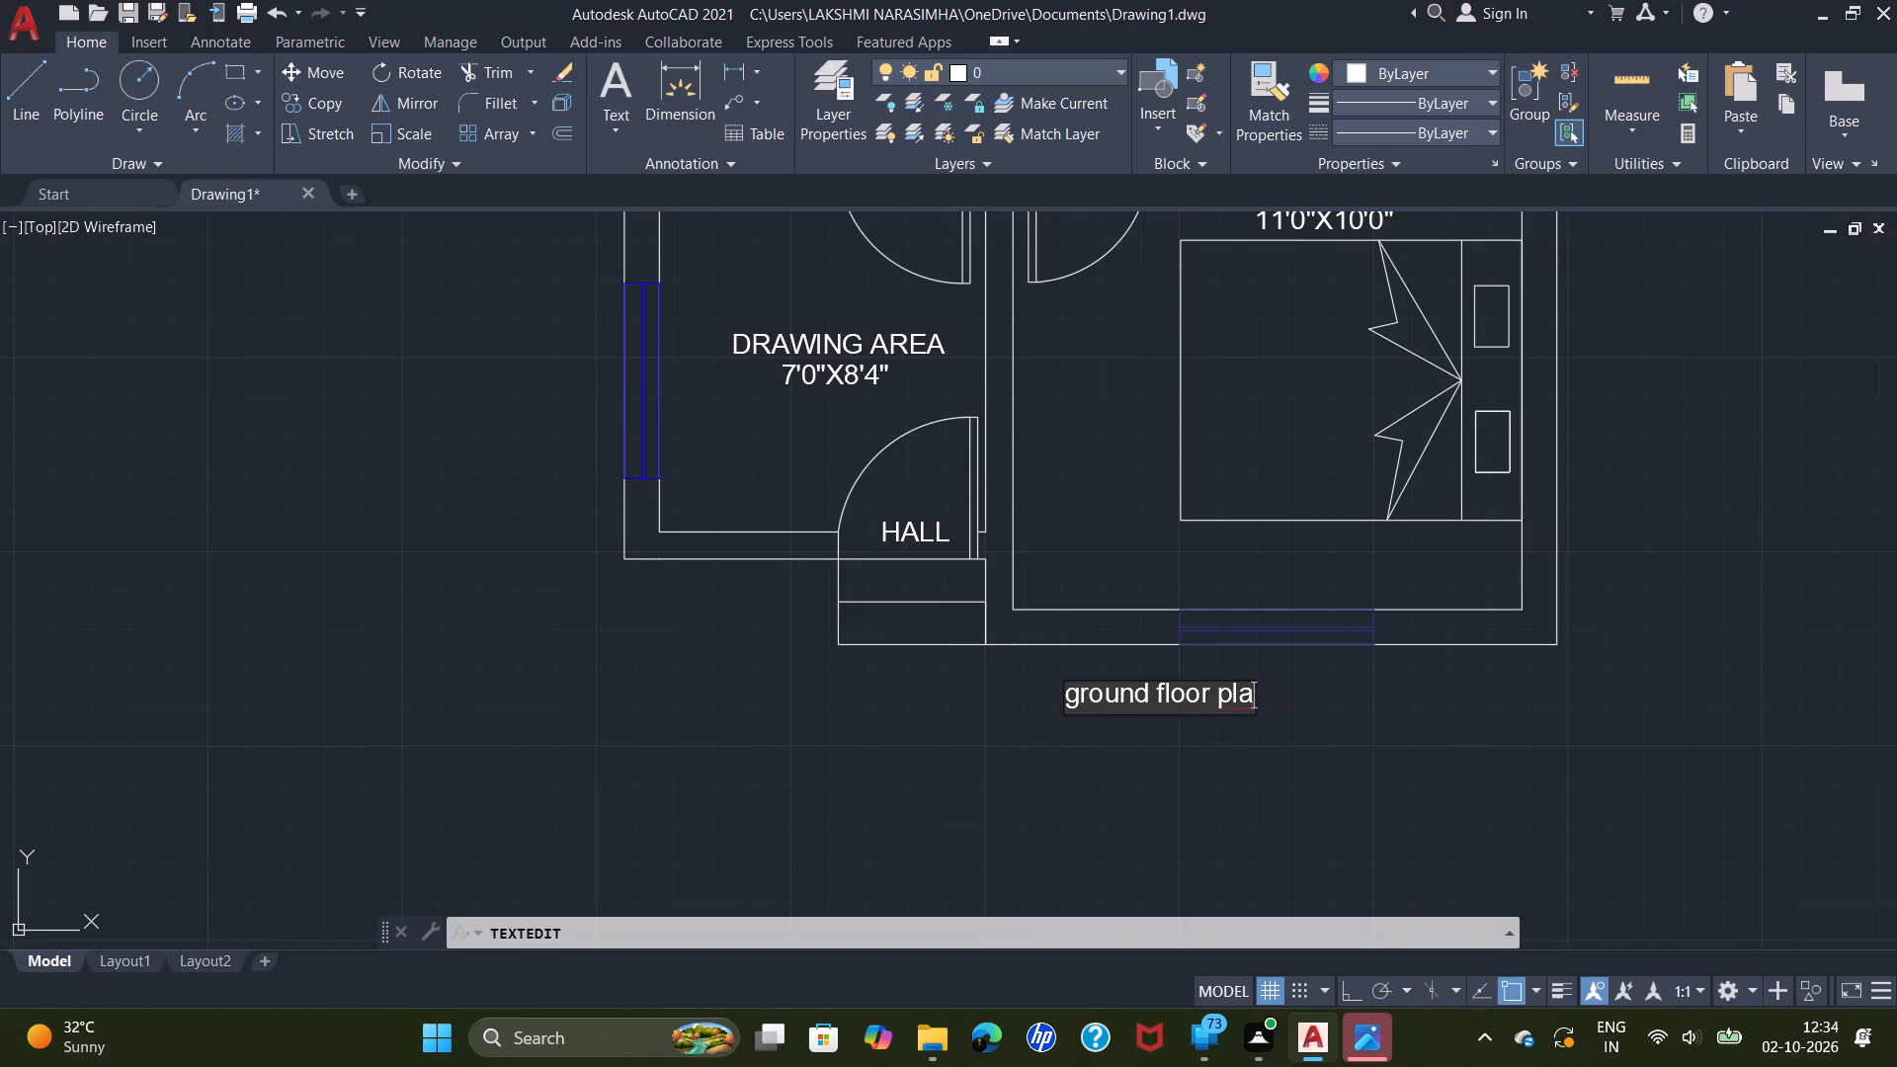
key(BackSpace)
key(BackSpace)
key(BackSpace)
key(BackSpace)
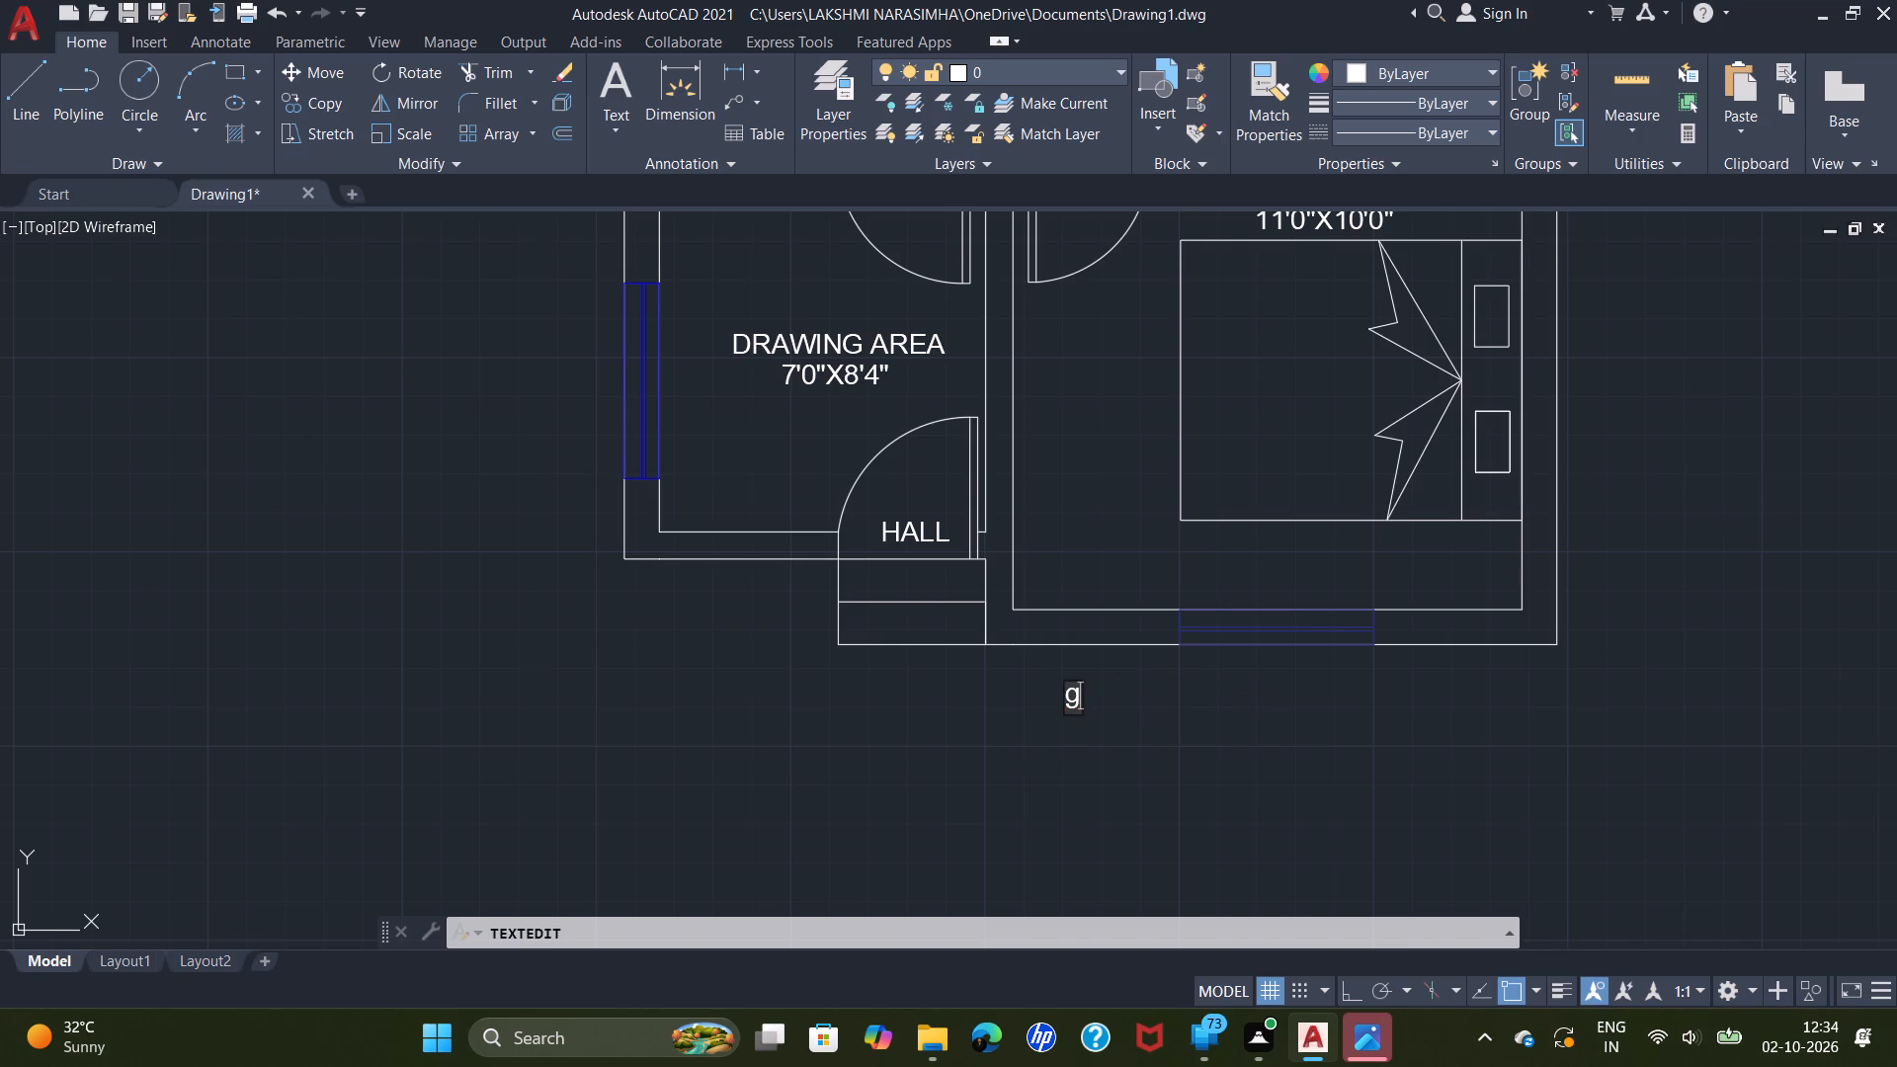
key(BackSpace)
text(GROUND FLOOR)
key(space)
text(PLAN)
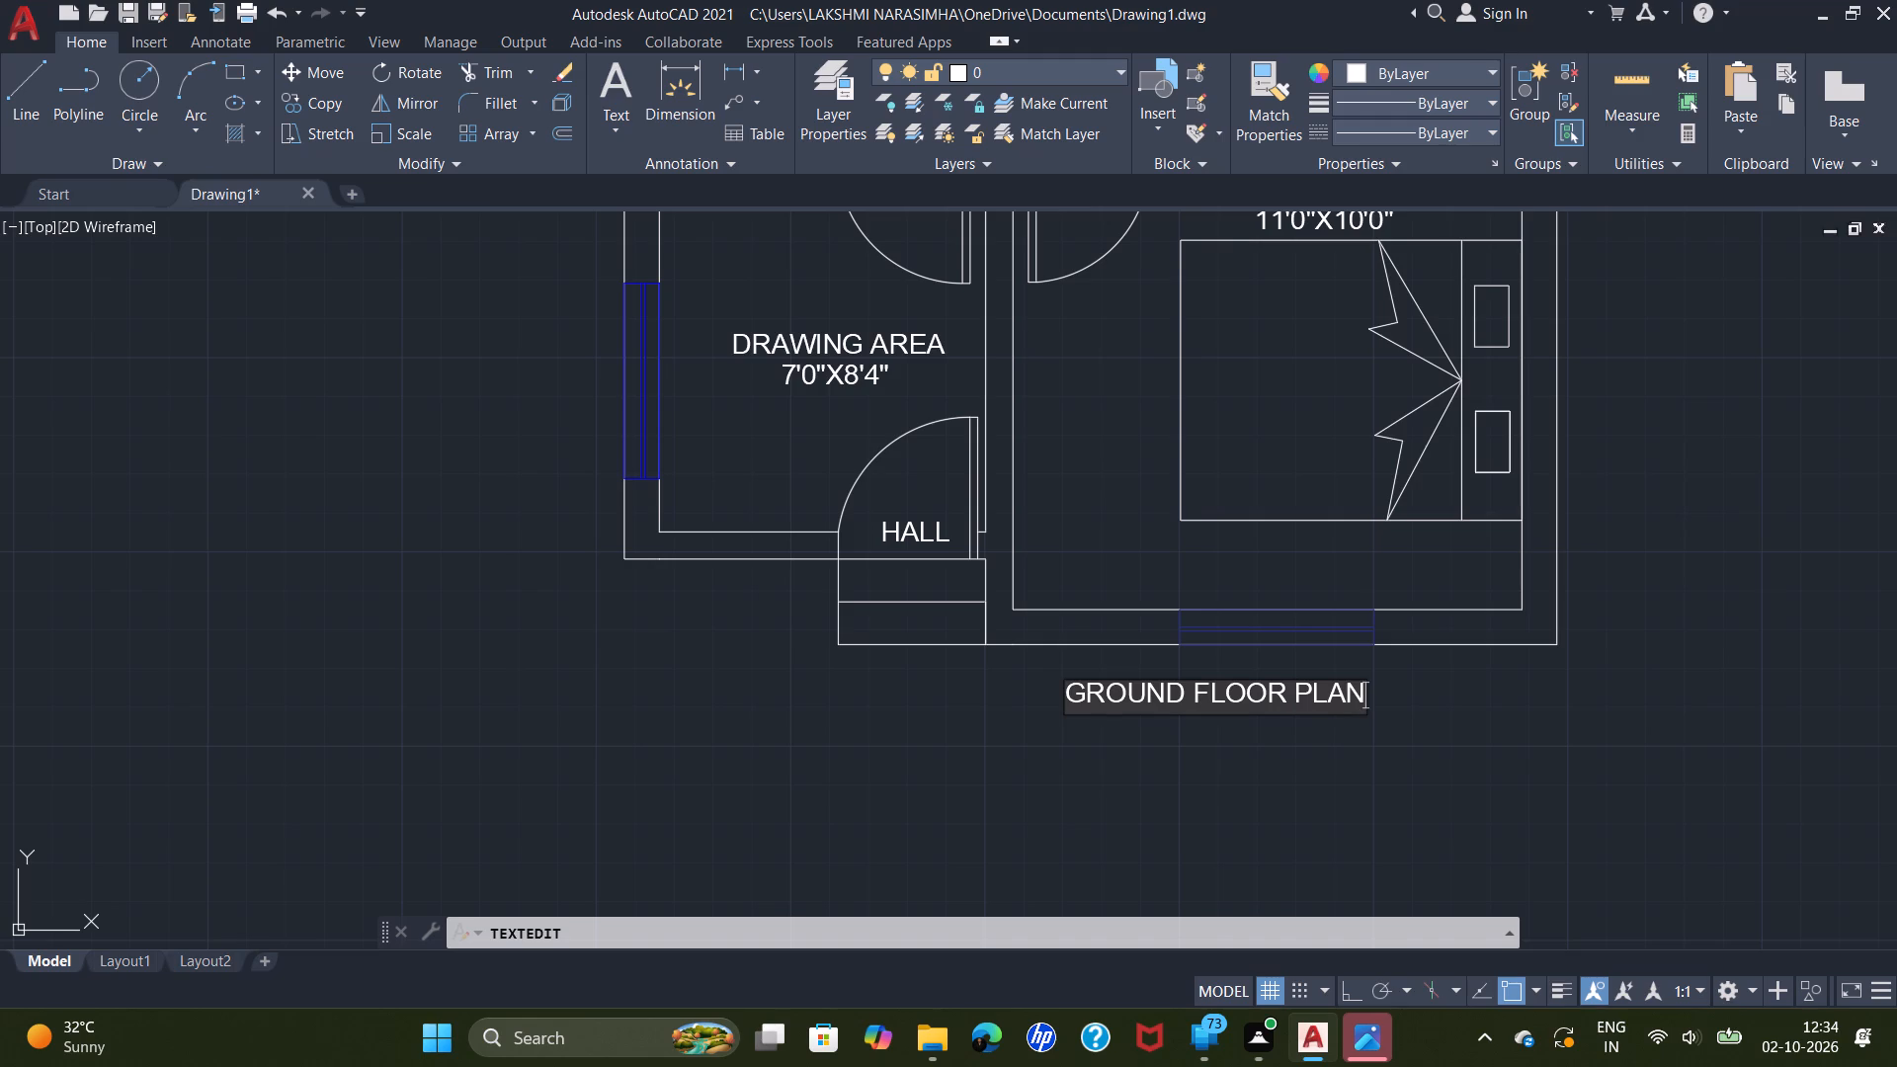
click(1155, 803)
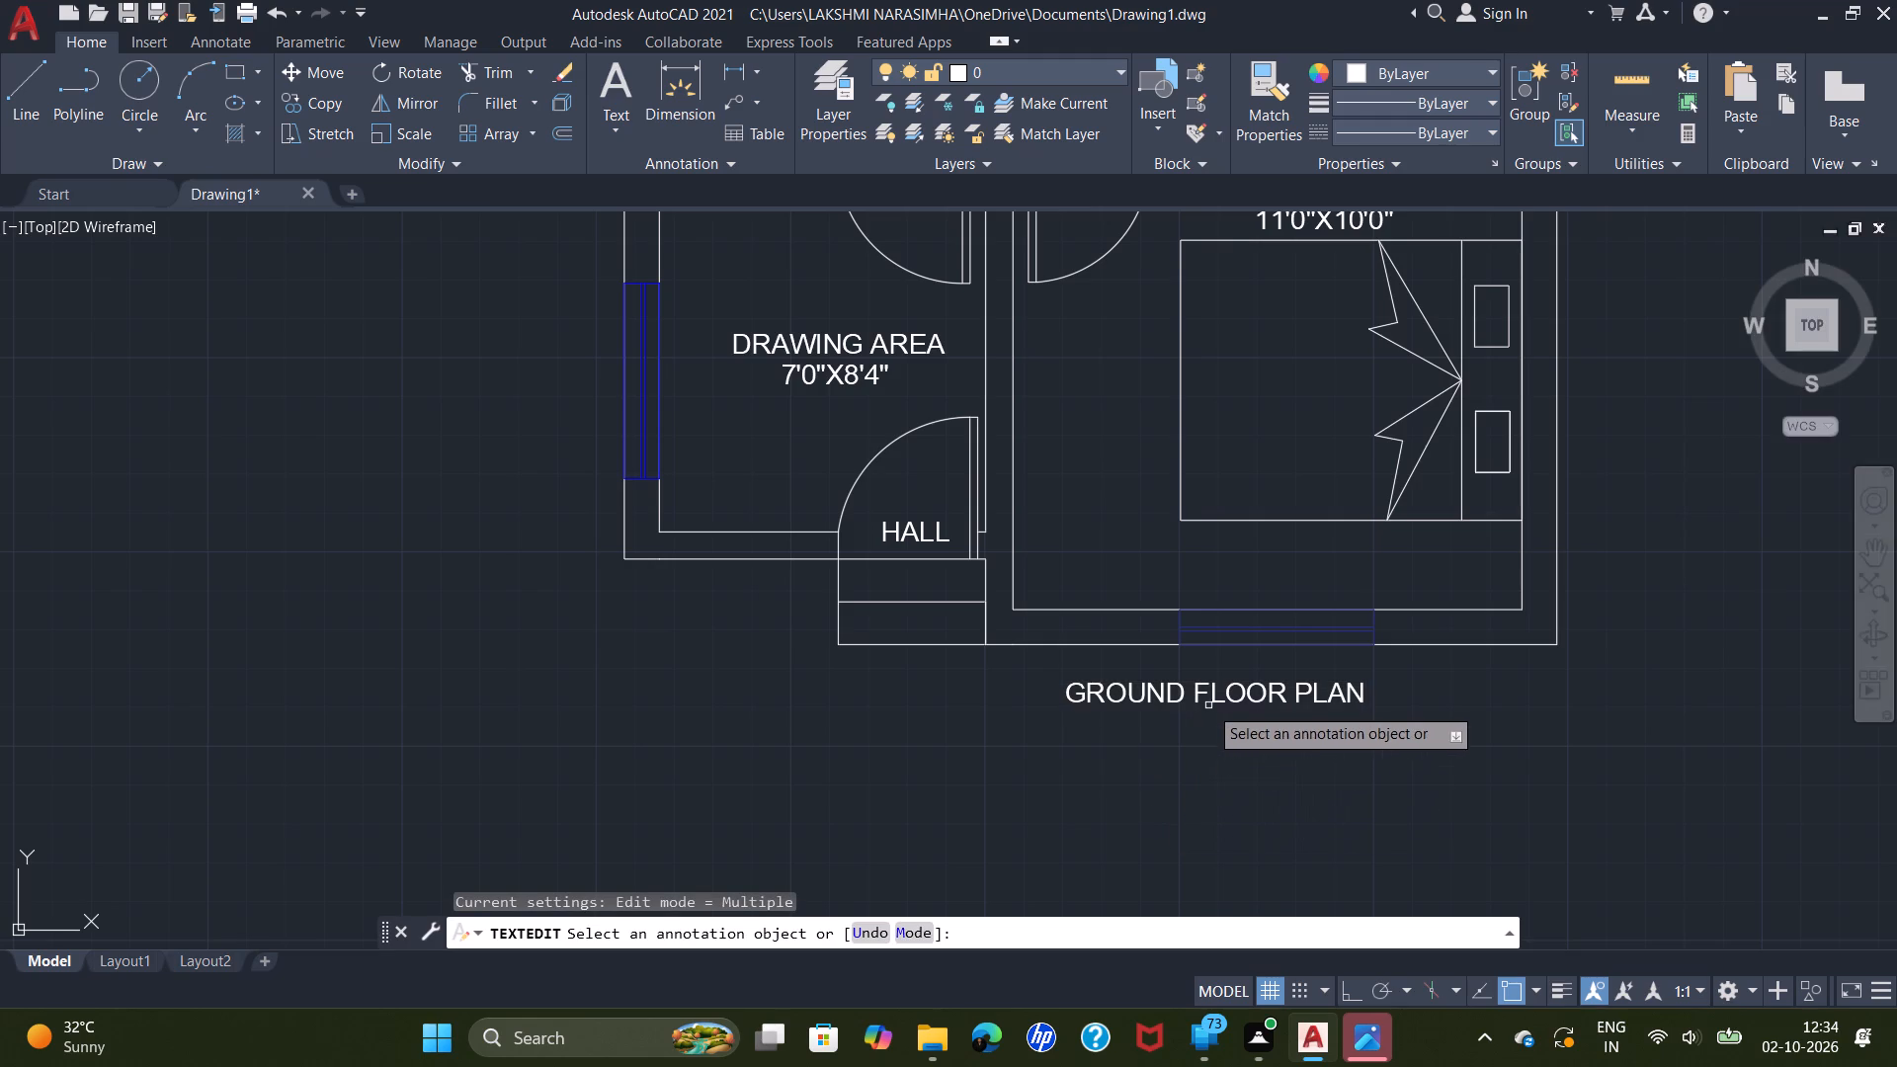
right_click(1192, 736)
click(1277, 466)
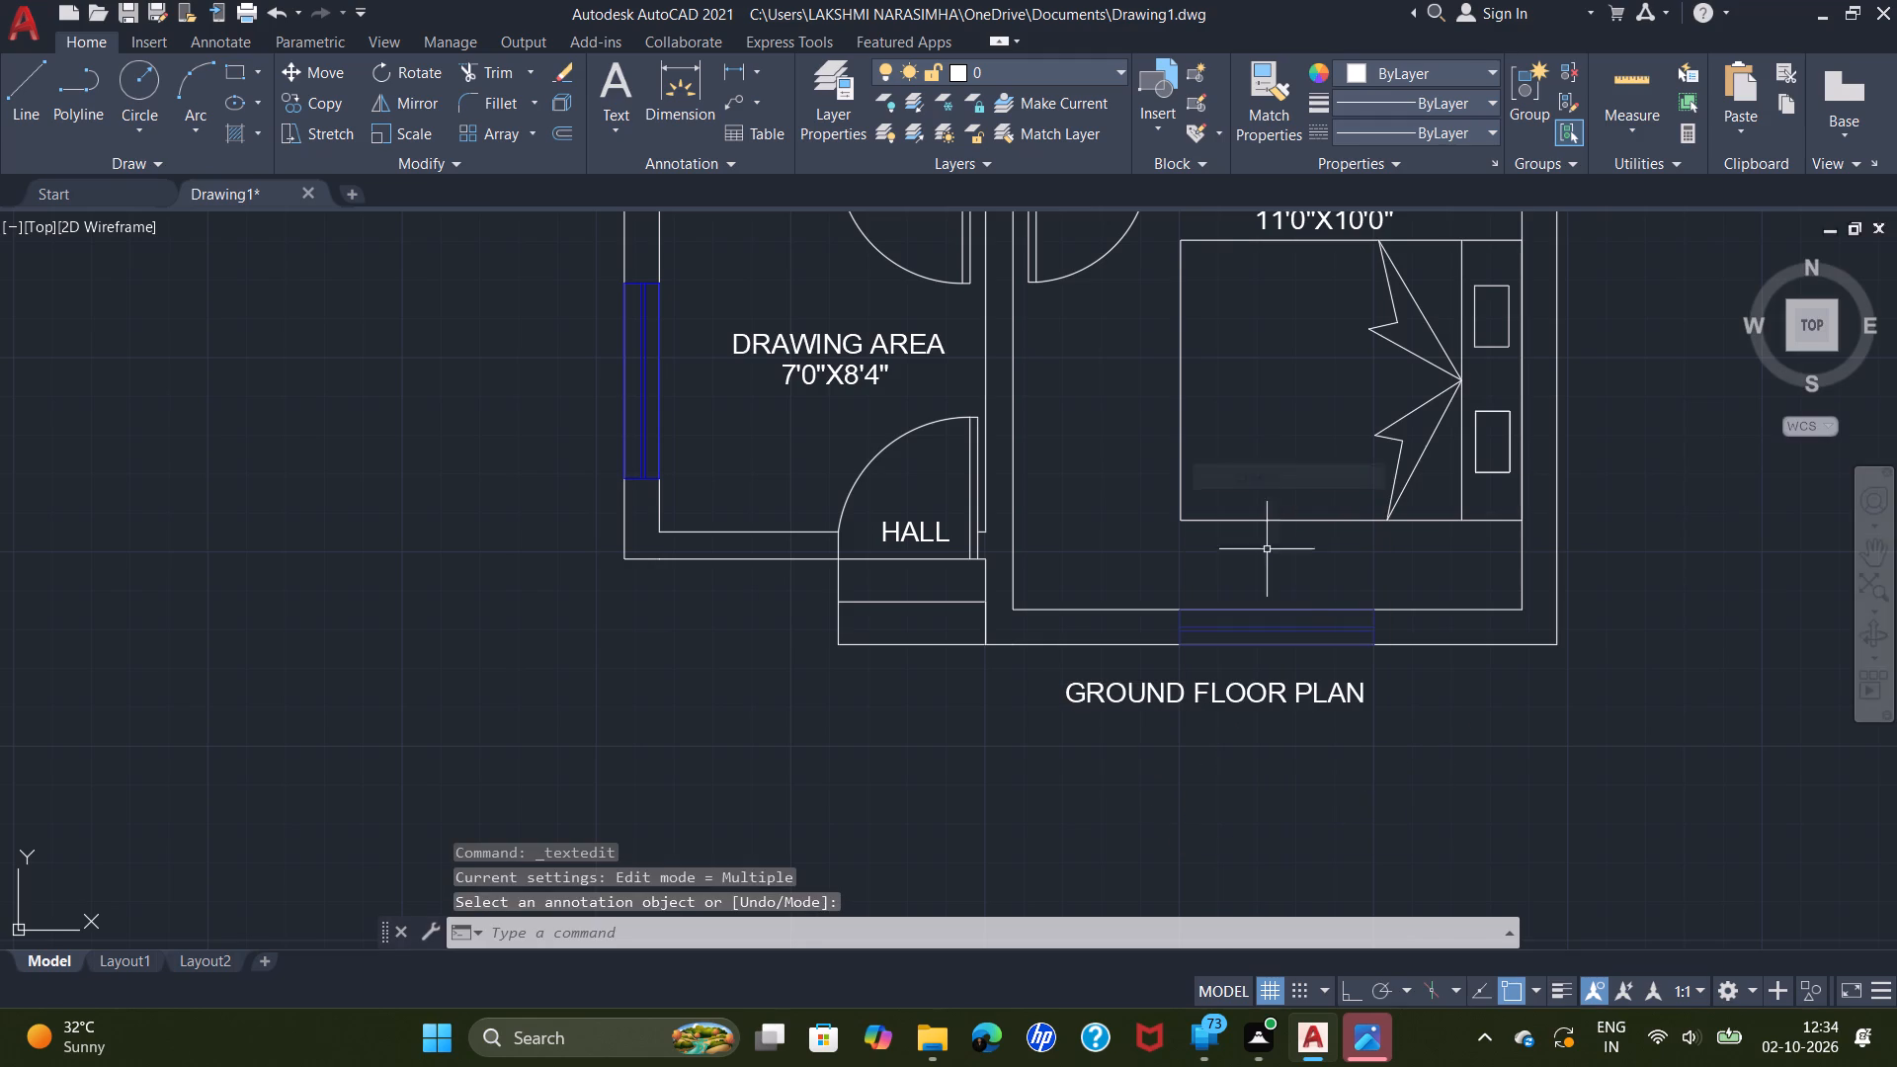
Move the GROUND FLOOR PLAN label about 3'-7" west so it sits below the entrance steps and BED ROOM -2 wall.
click(1260, 696)
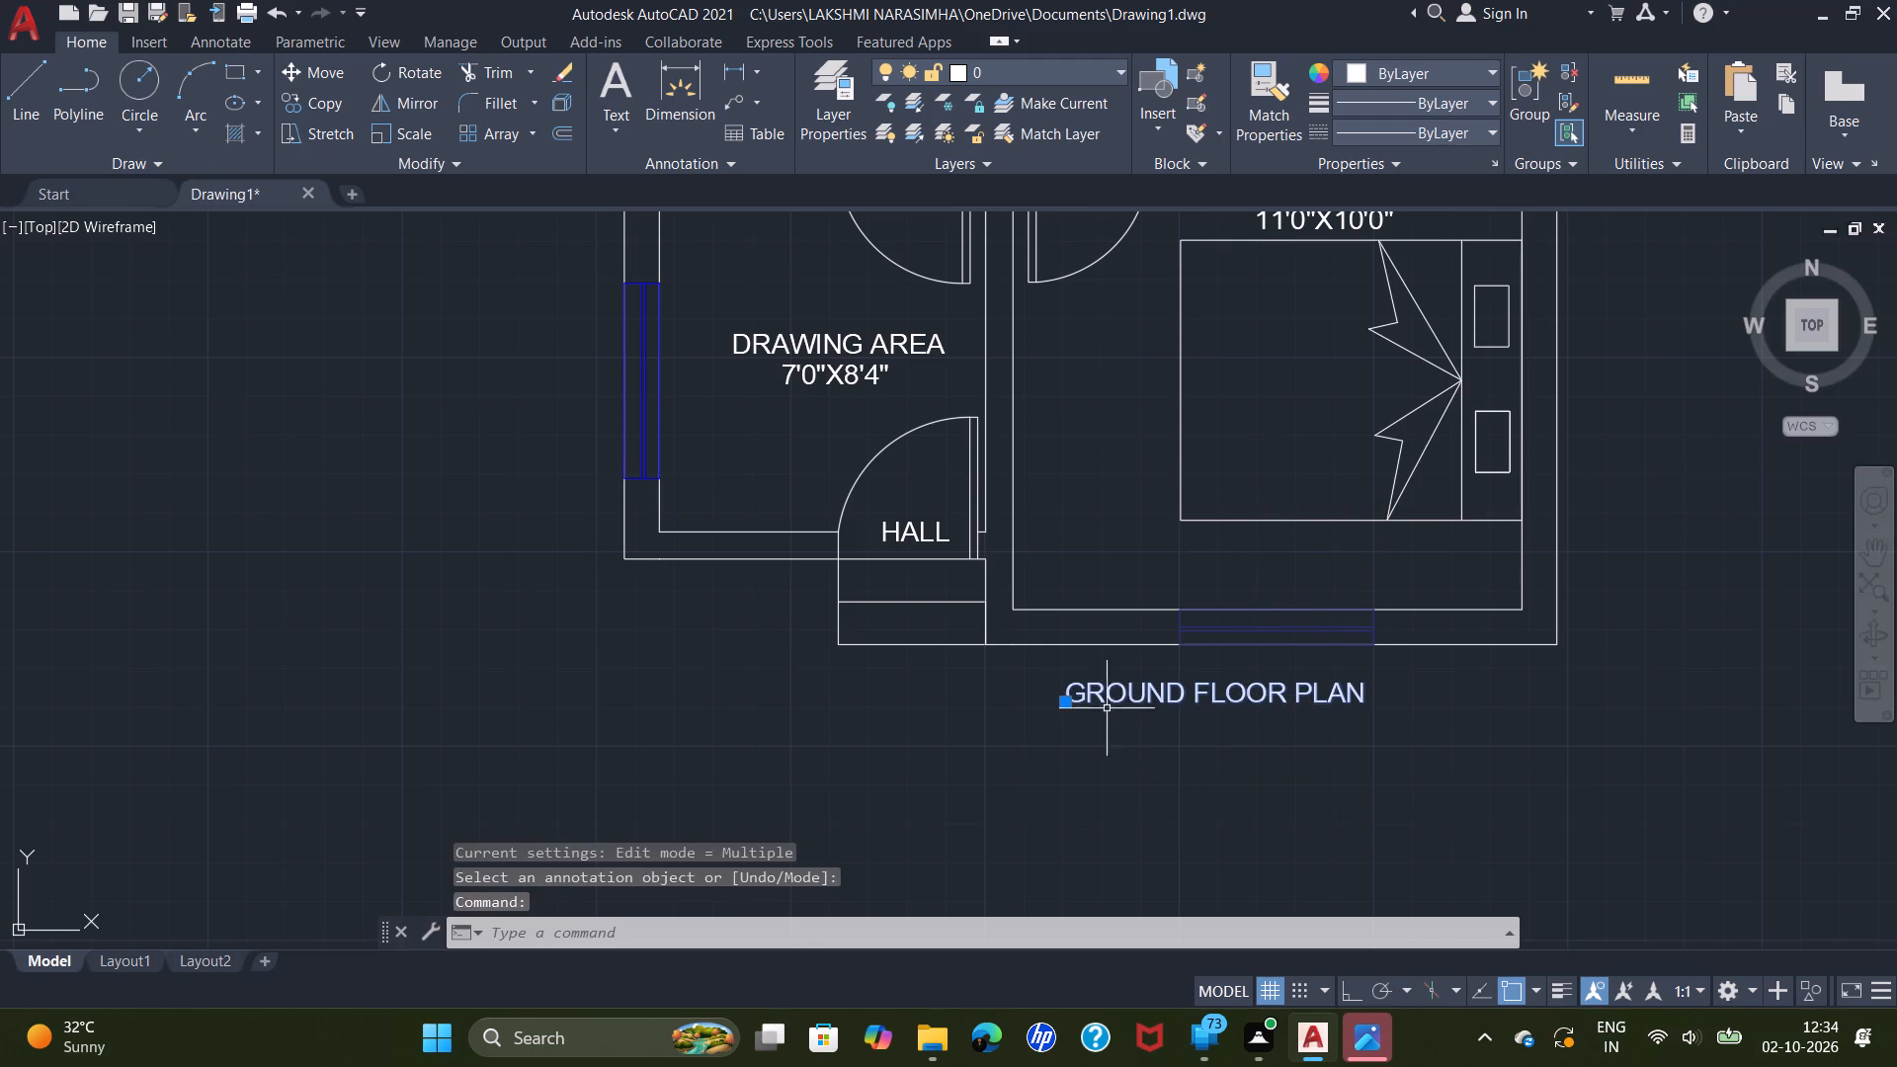
click(1068, 702)
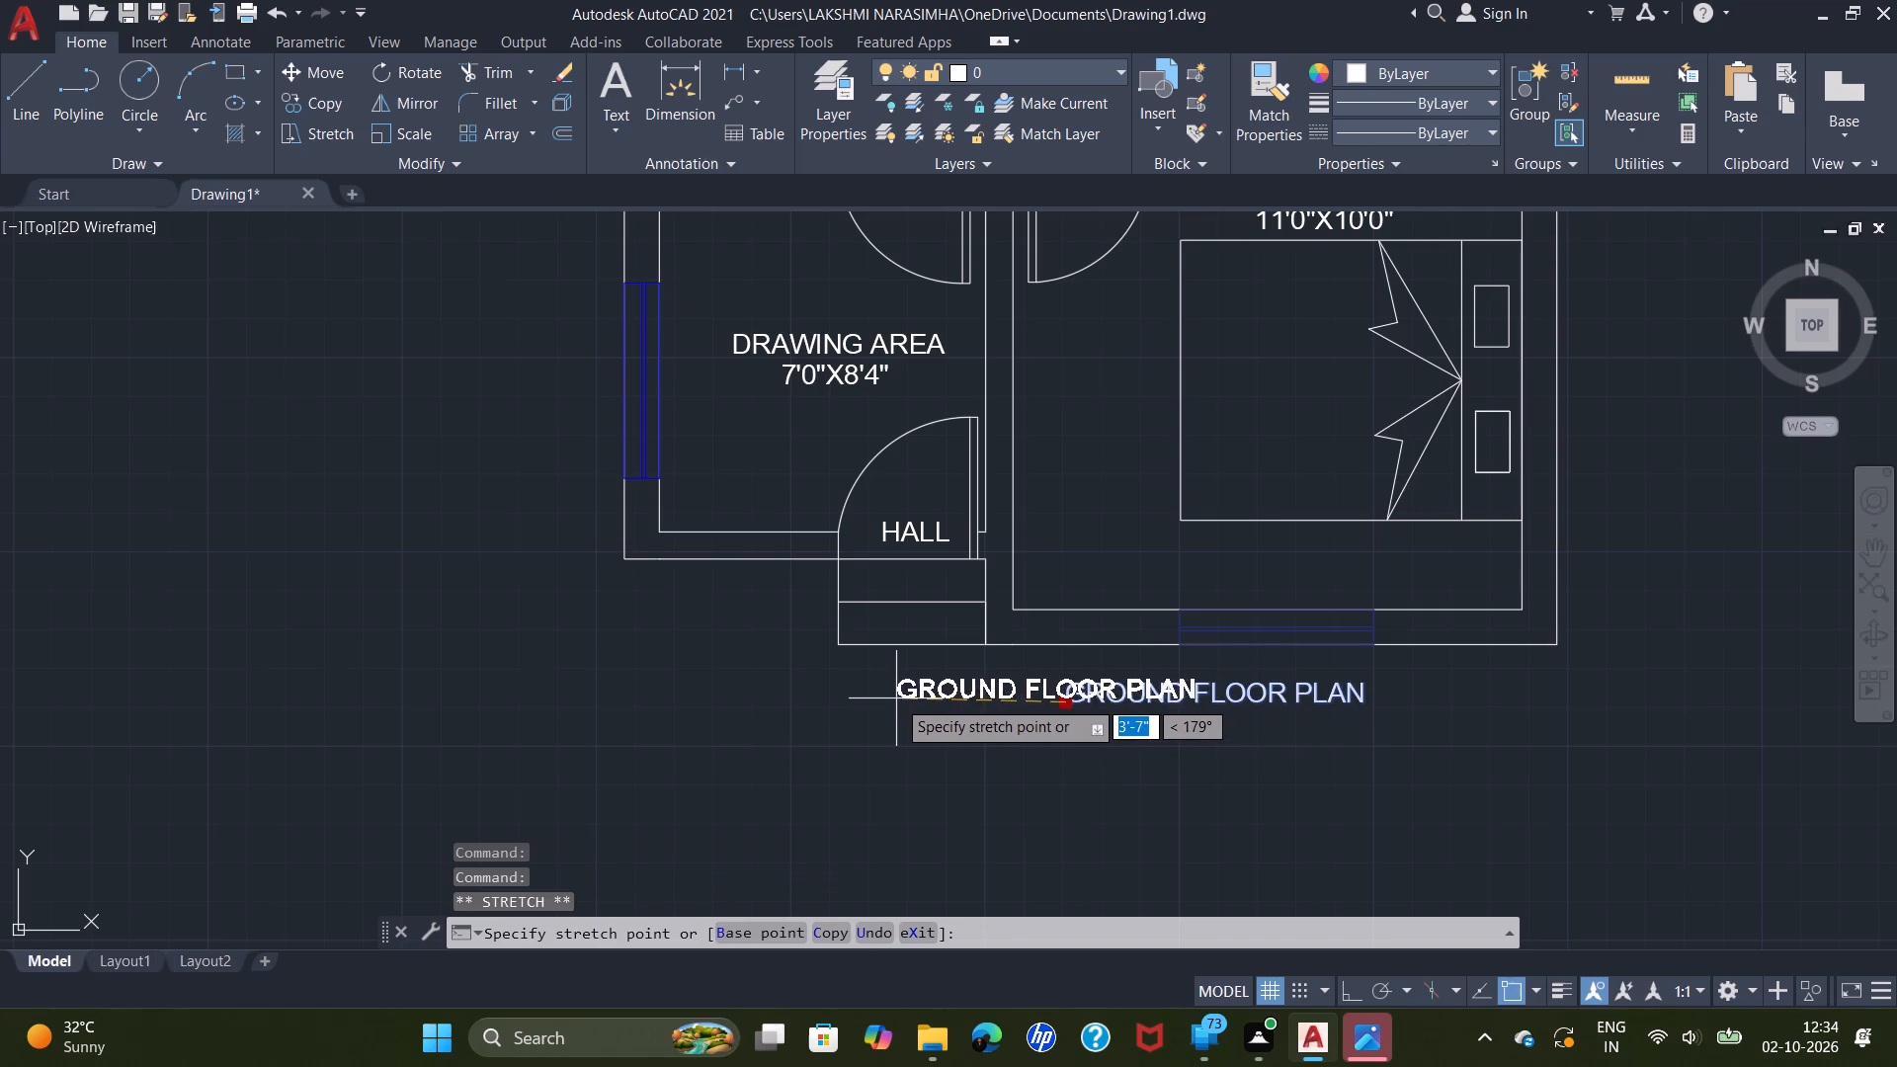
double_click(894, 696)
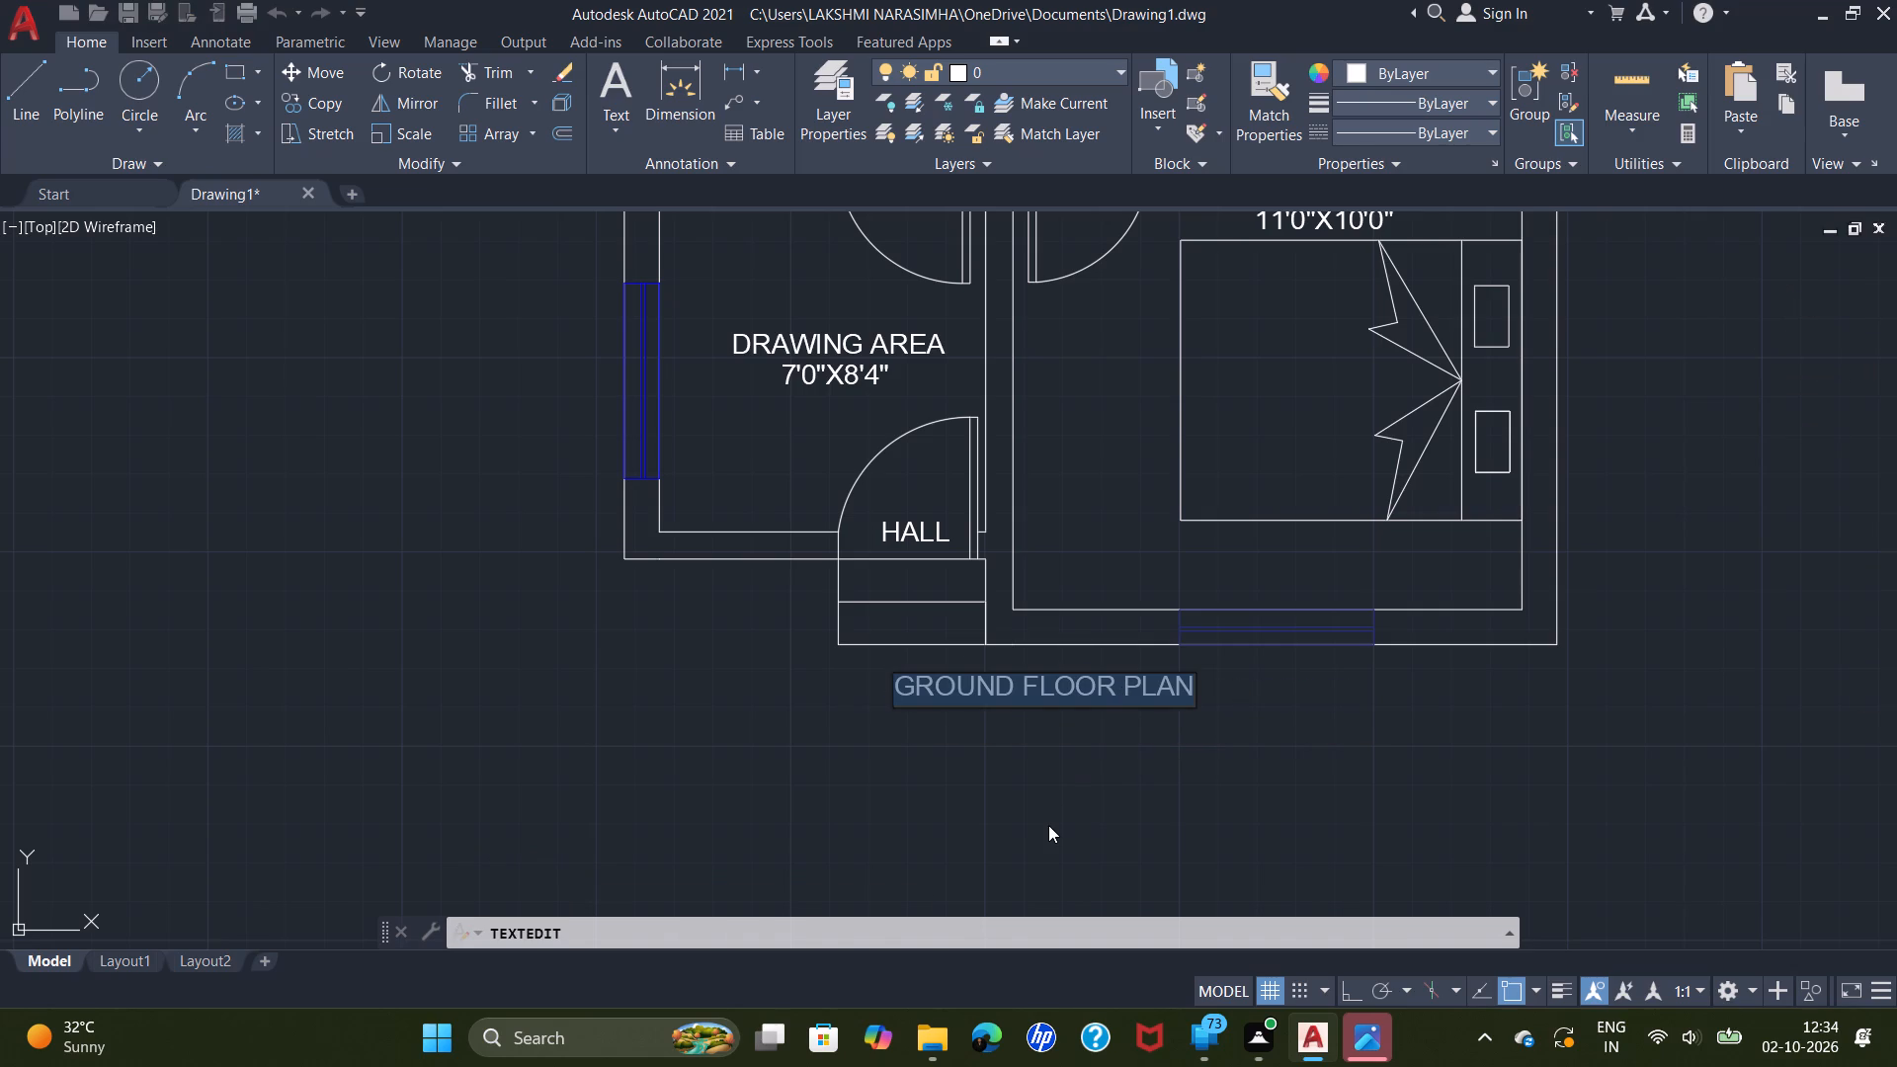
key(Escape)
Change the copied HALL label in the entrance door opening to Entry.
scroll(1048, 825, up, 1)
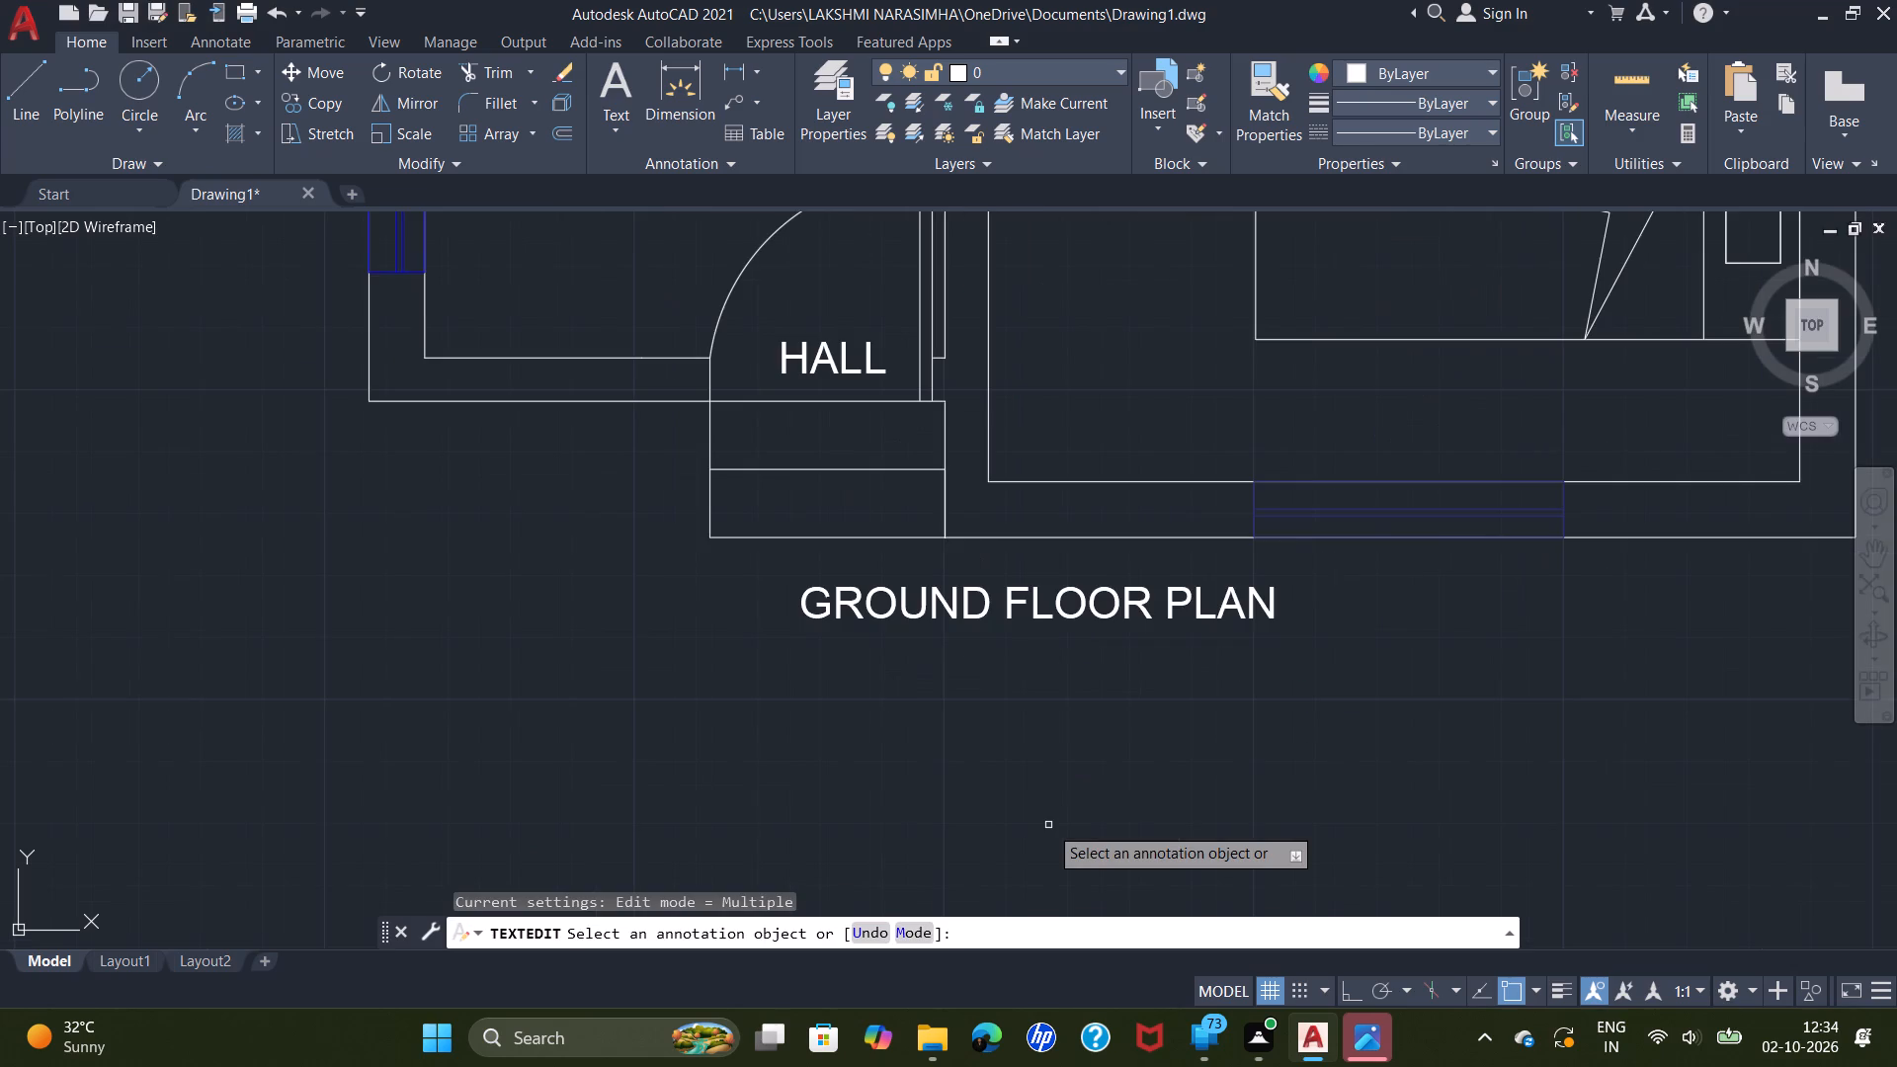
scroll(990, 525, down, 2)
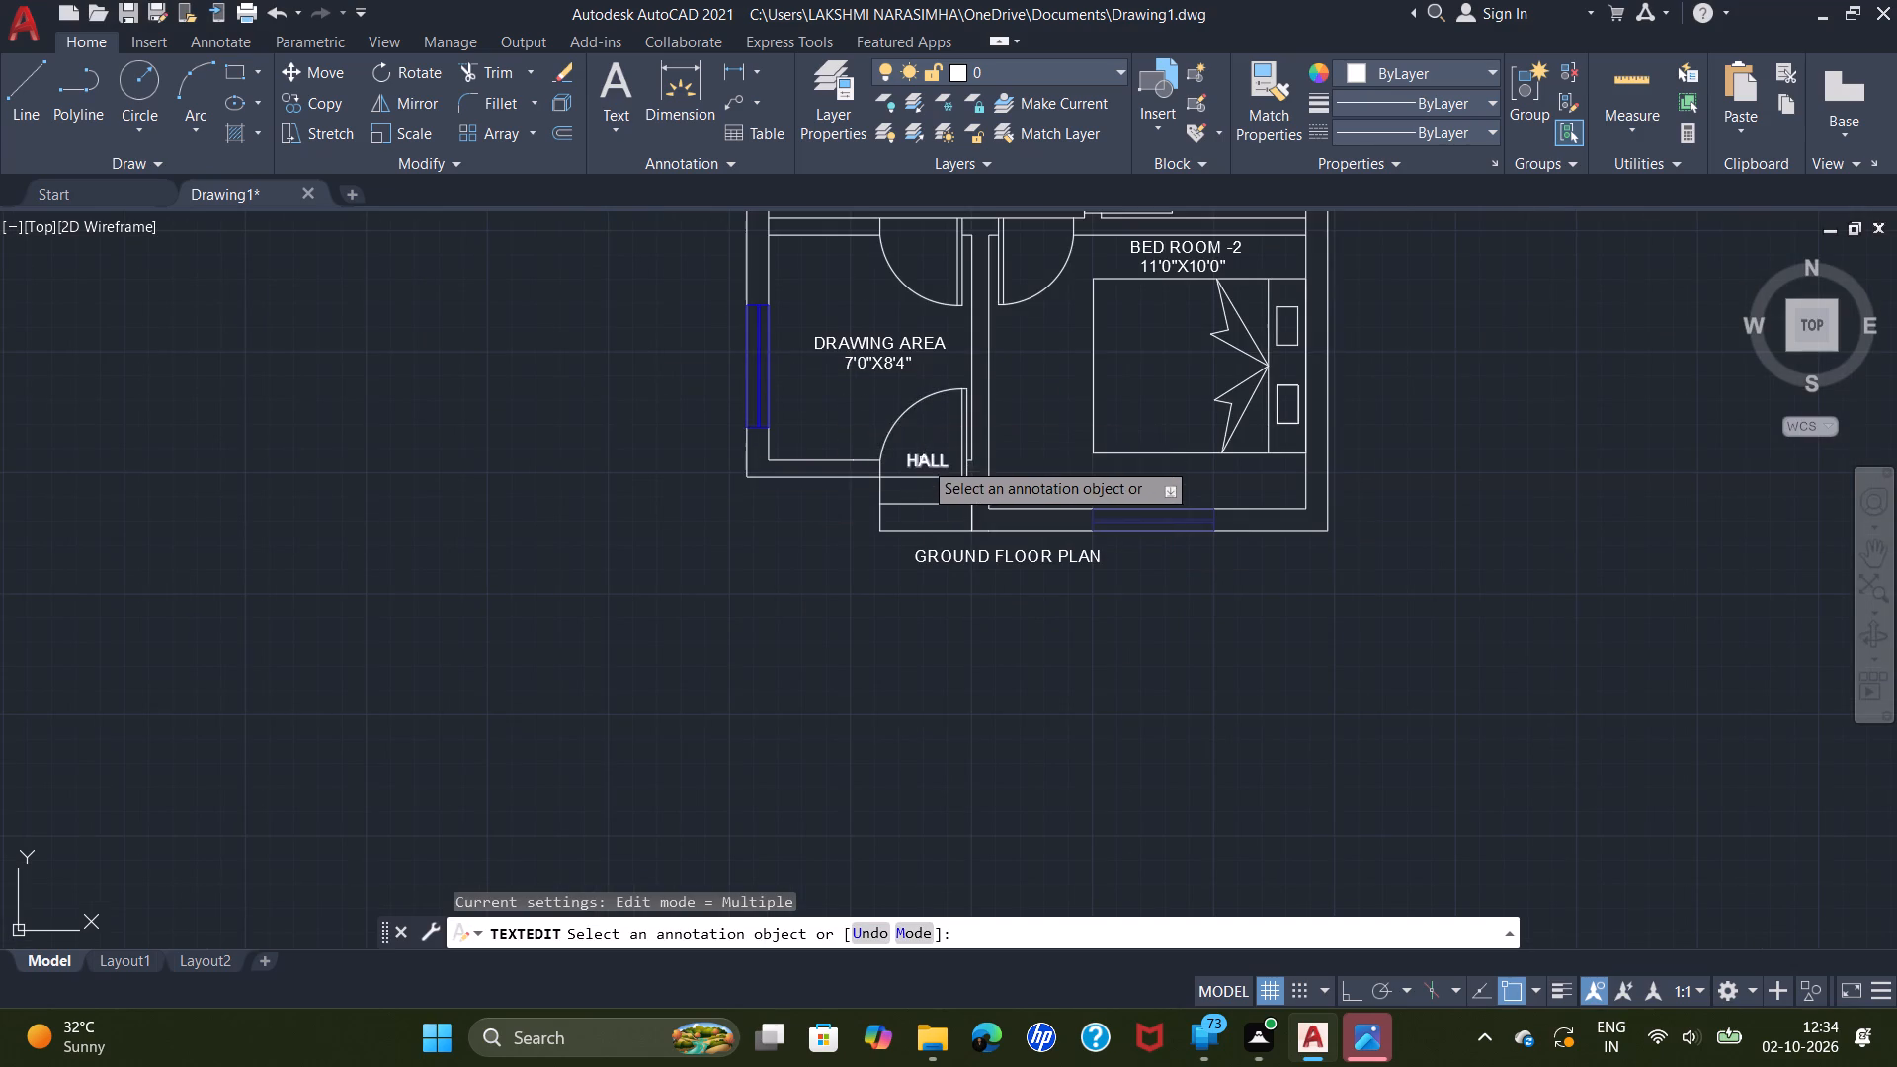
scroll(923, 460, up, 3)
click(923, 459)
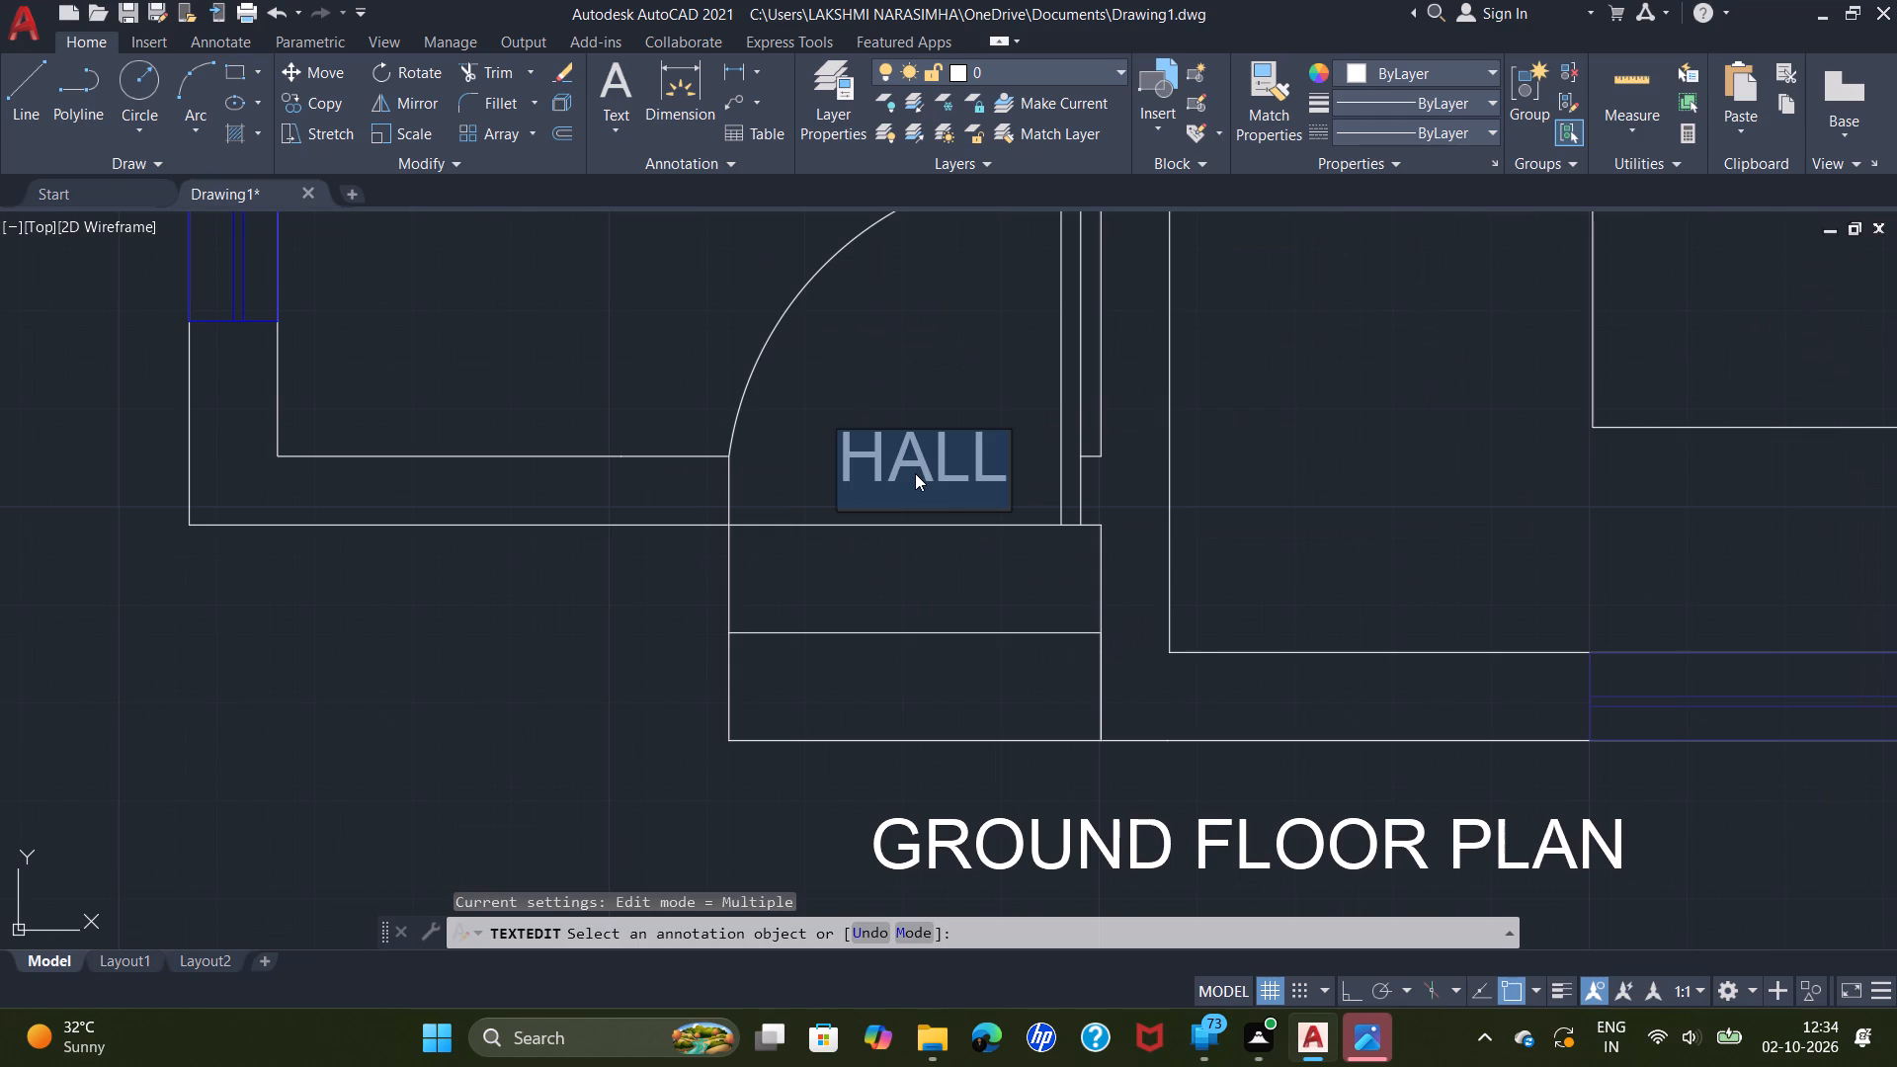
key(e)
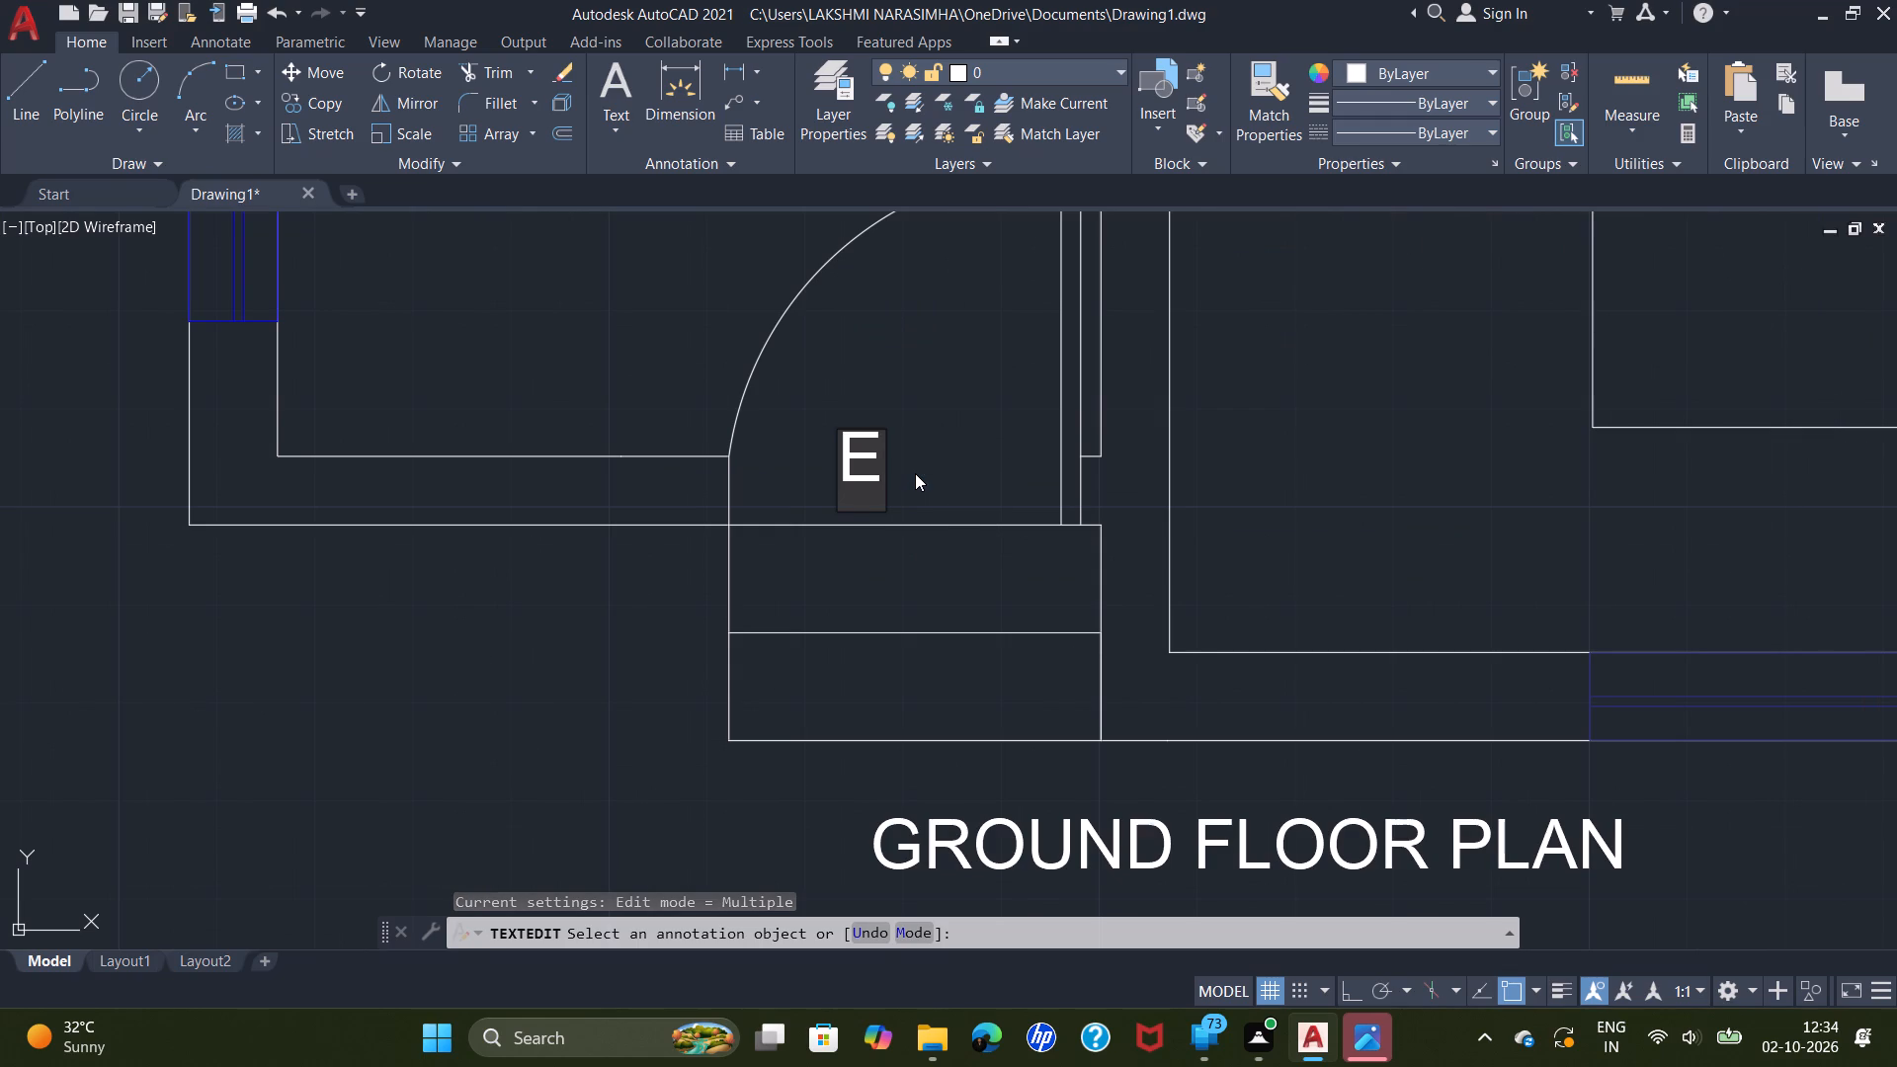
text(ntry)
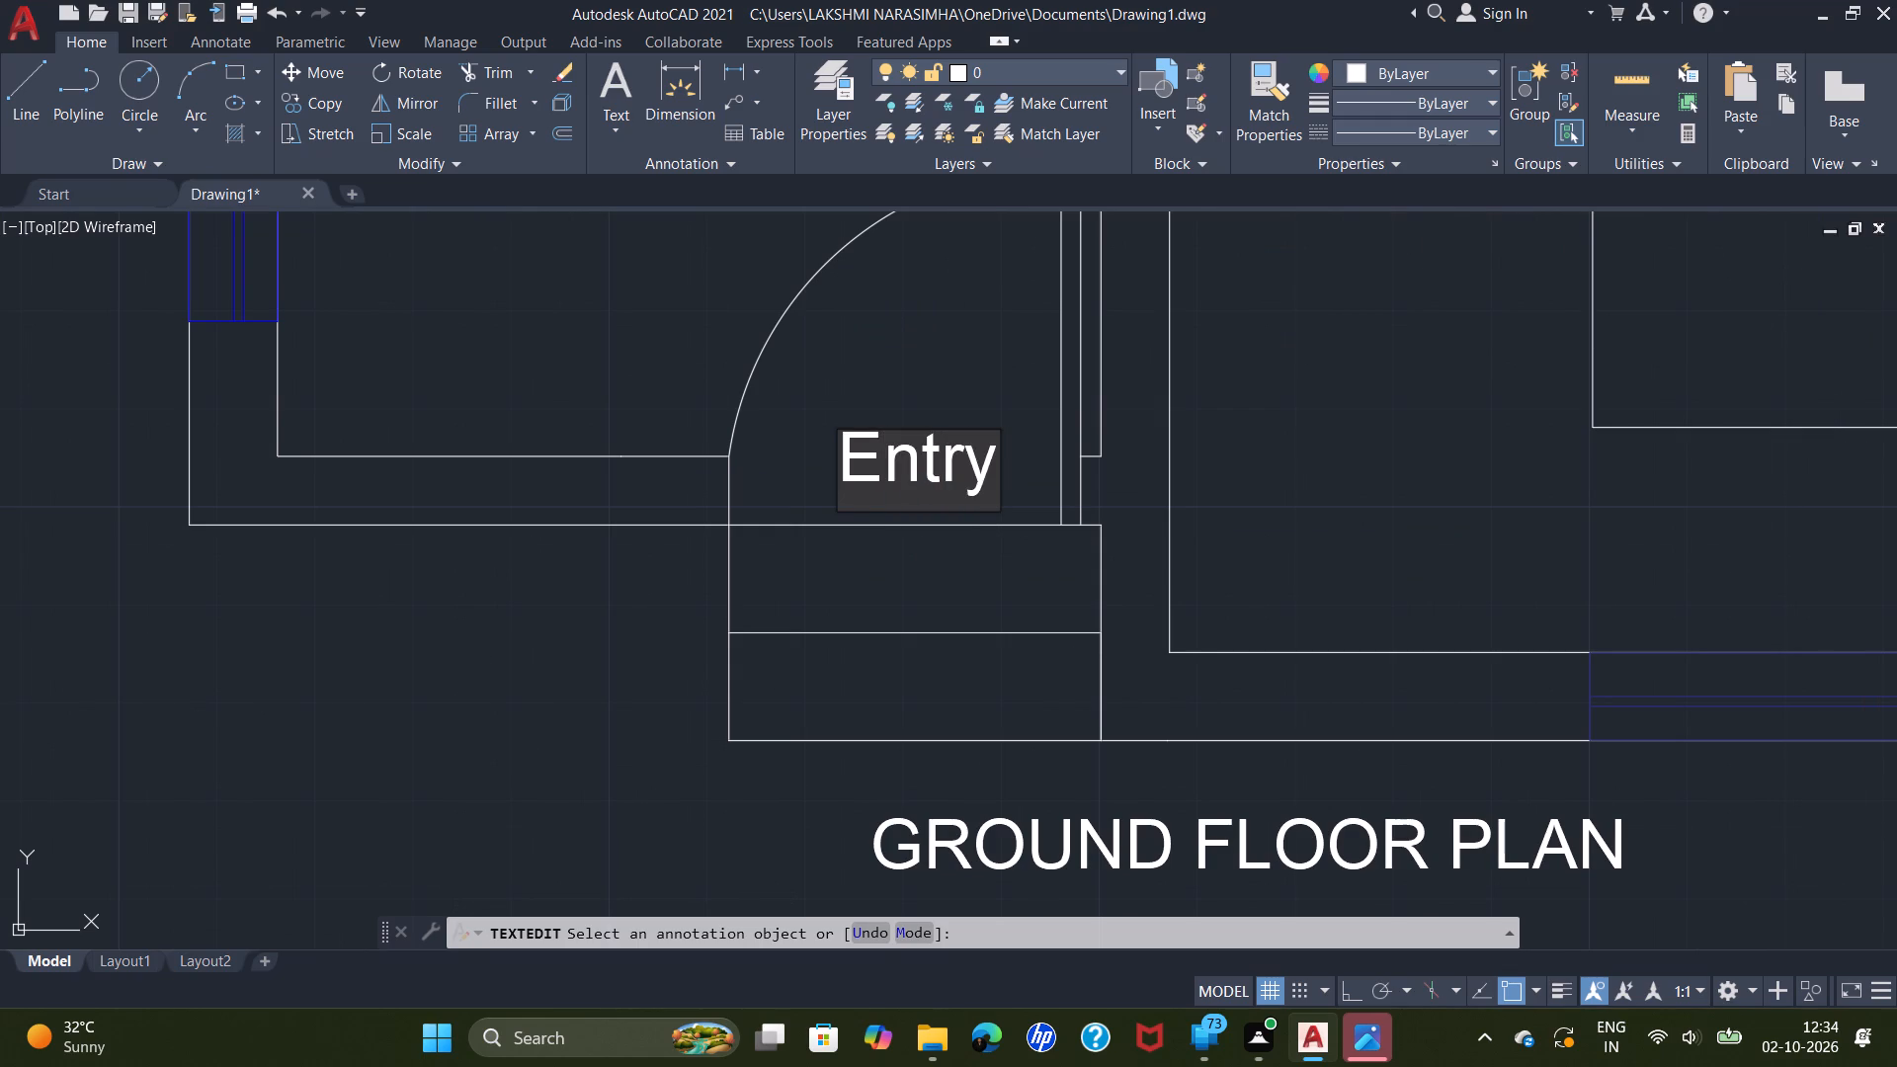
key(Return)
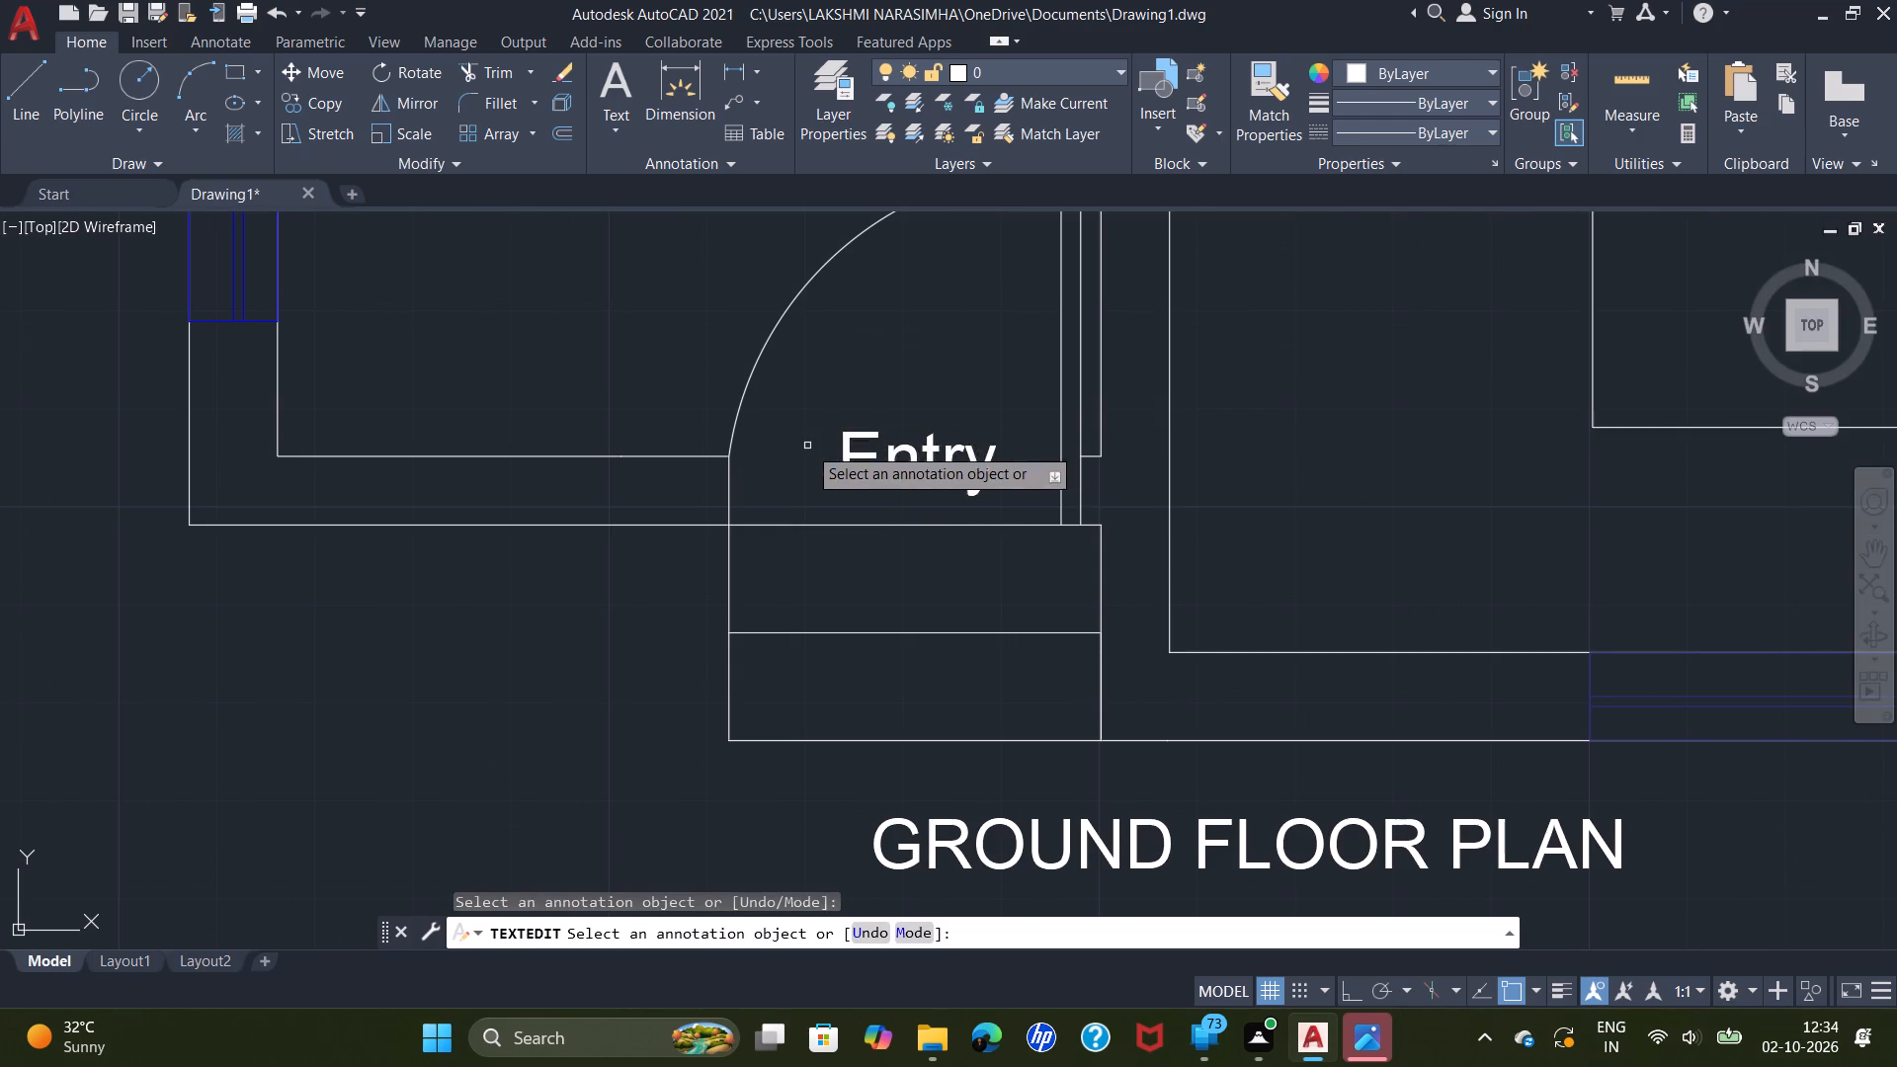
scroll(809, 425, down, 4)
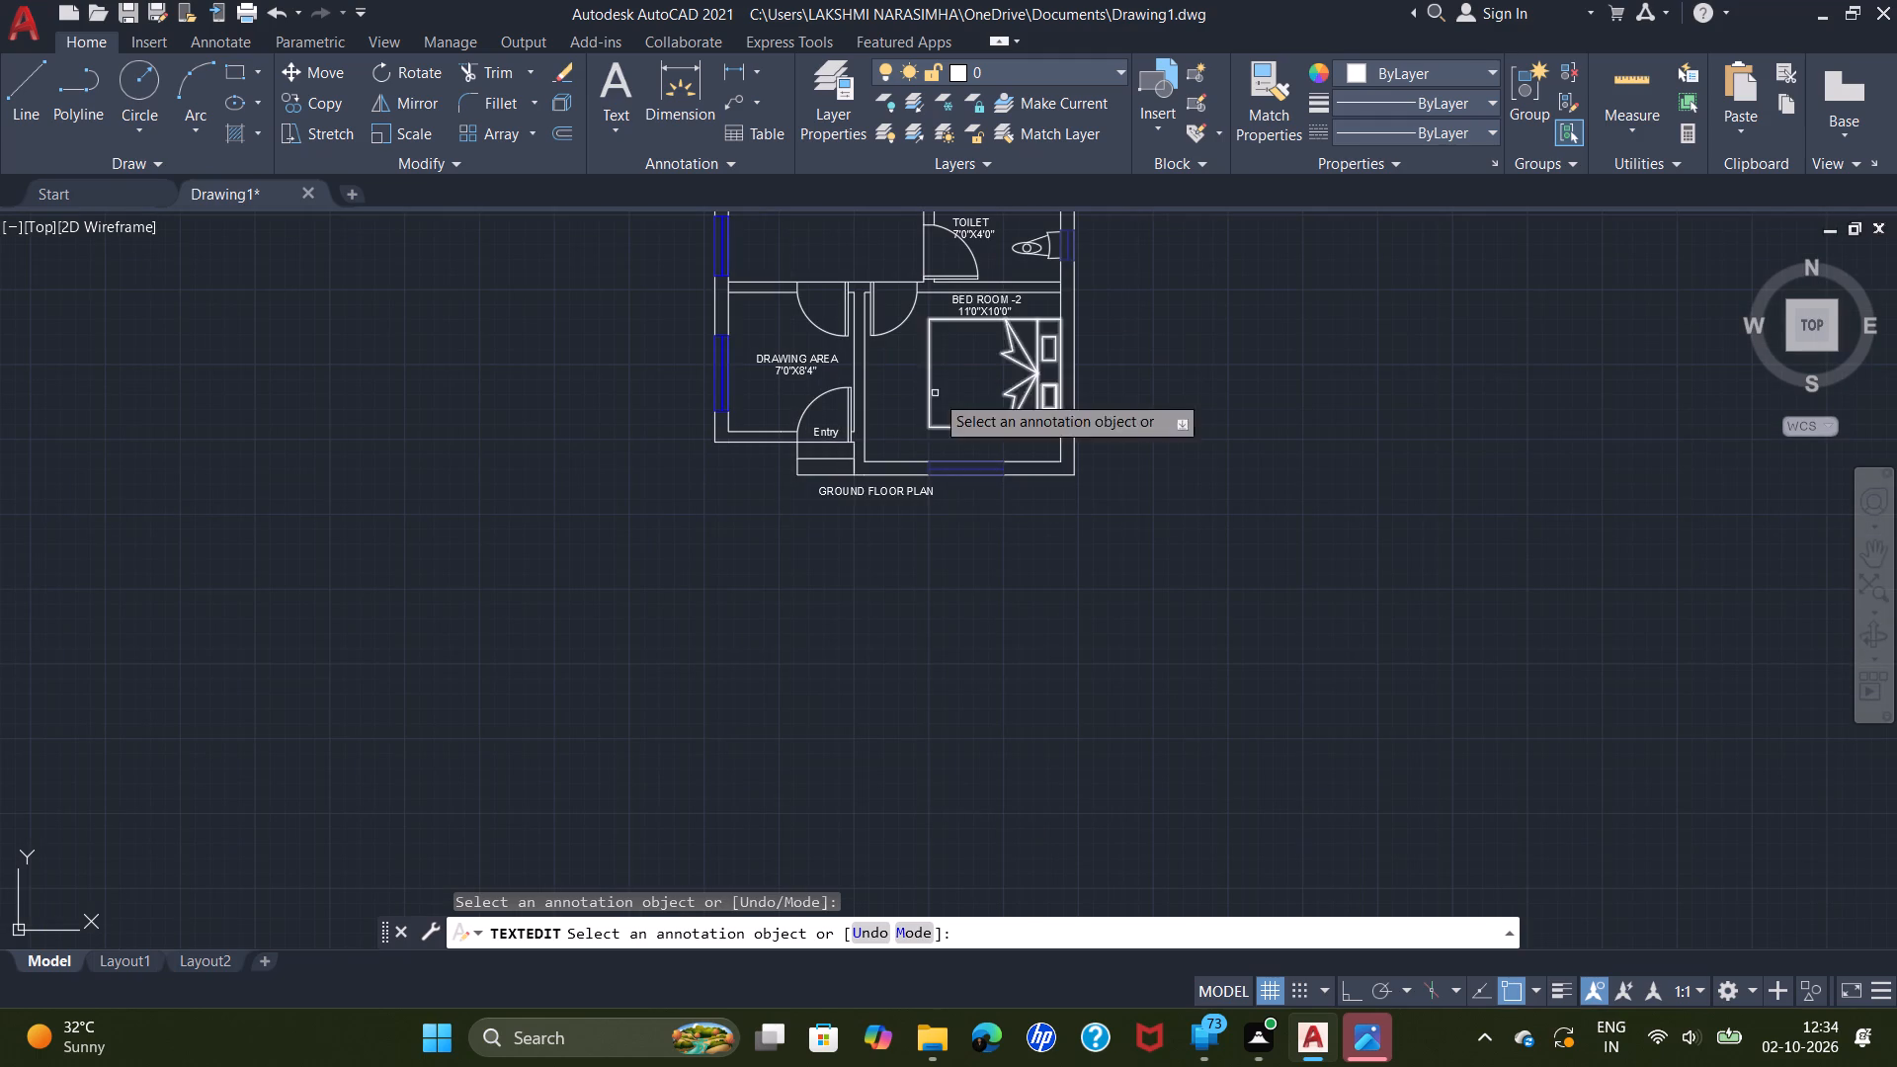
Finish editing the text labels and clear the stray selection window.
middle_drag(875, 564, 902, 852)
scroll(887, 764, down, 1)
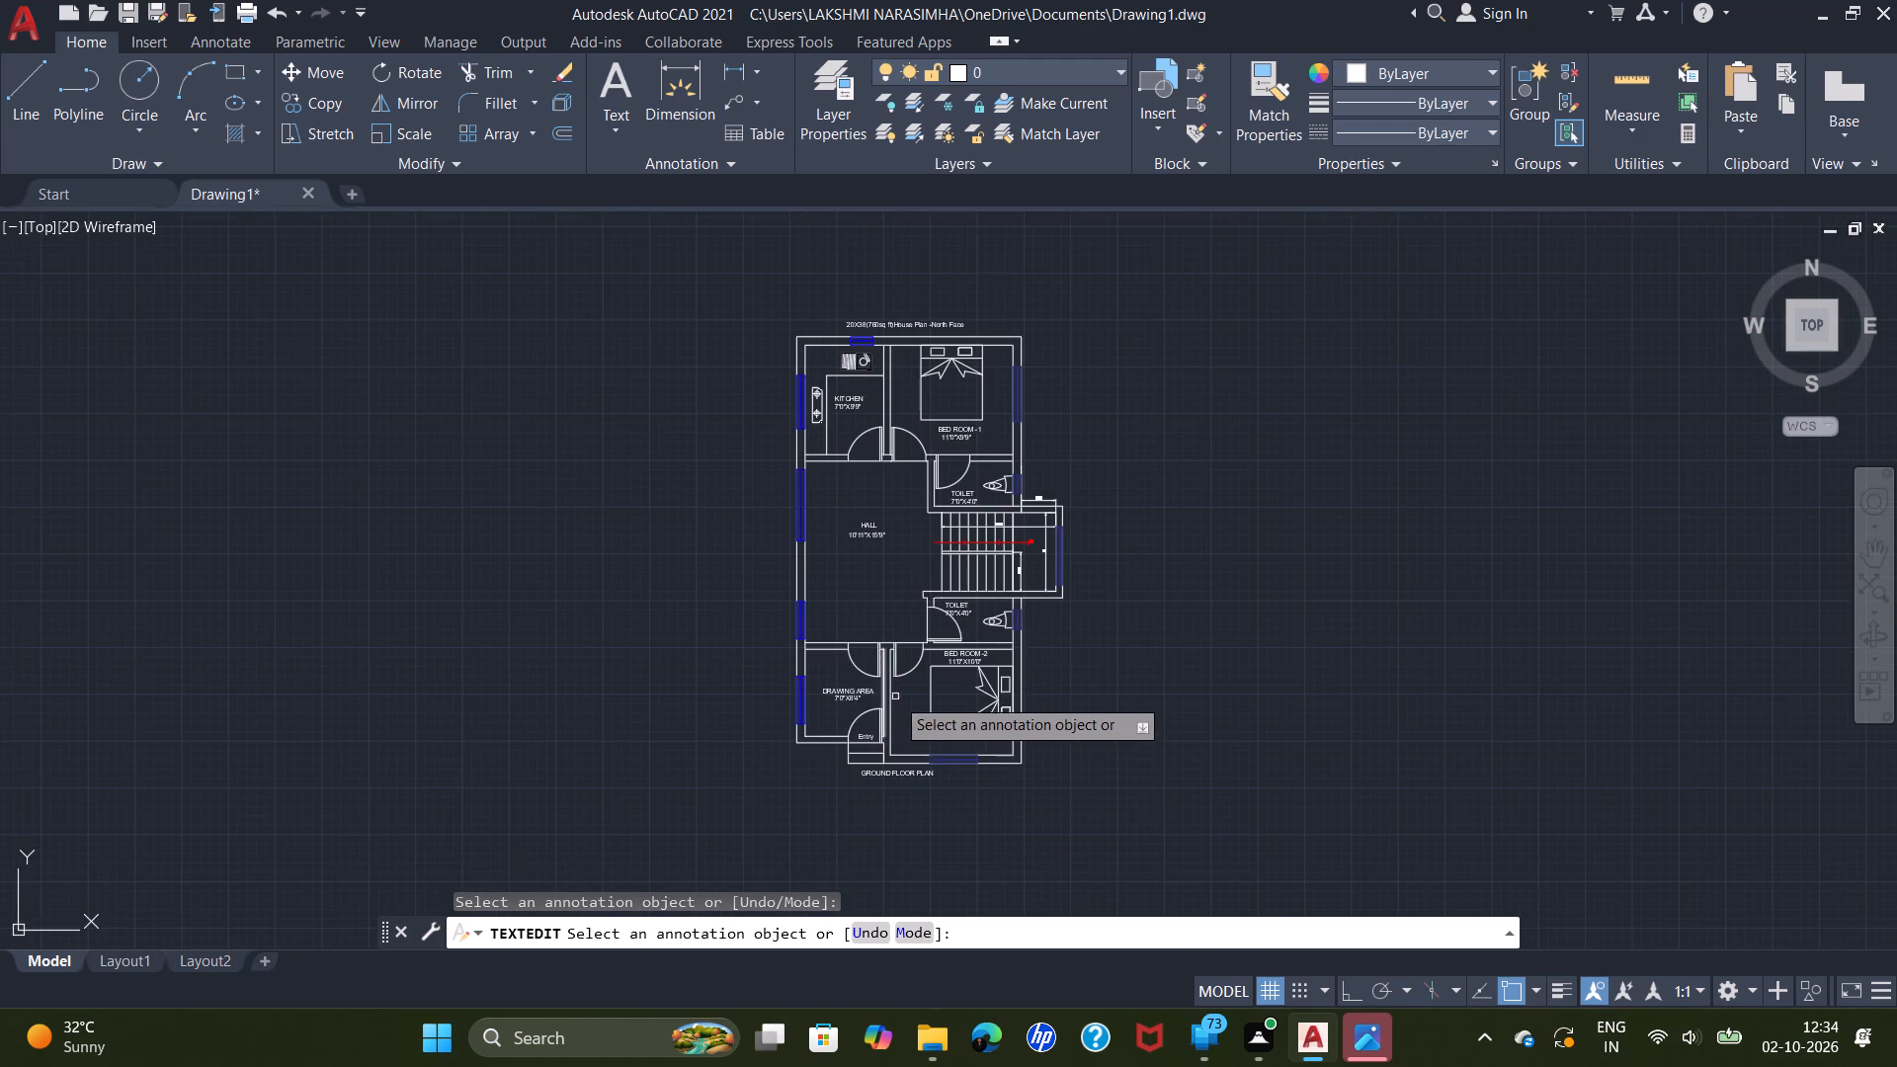
scroll(908, 695, up, 1)
middle_drag(908, 694, 961, 766)
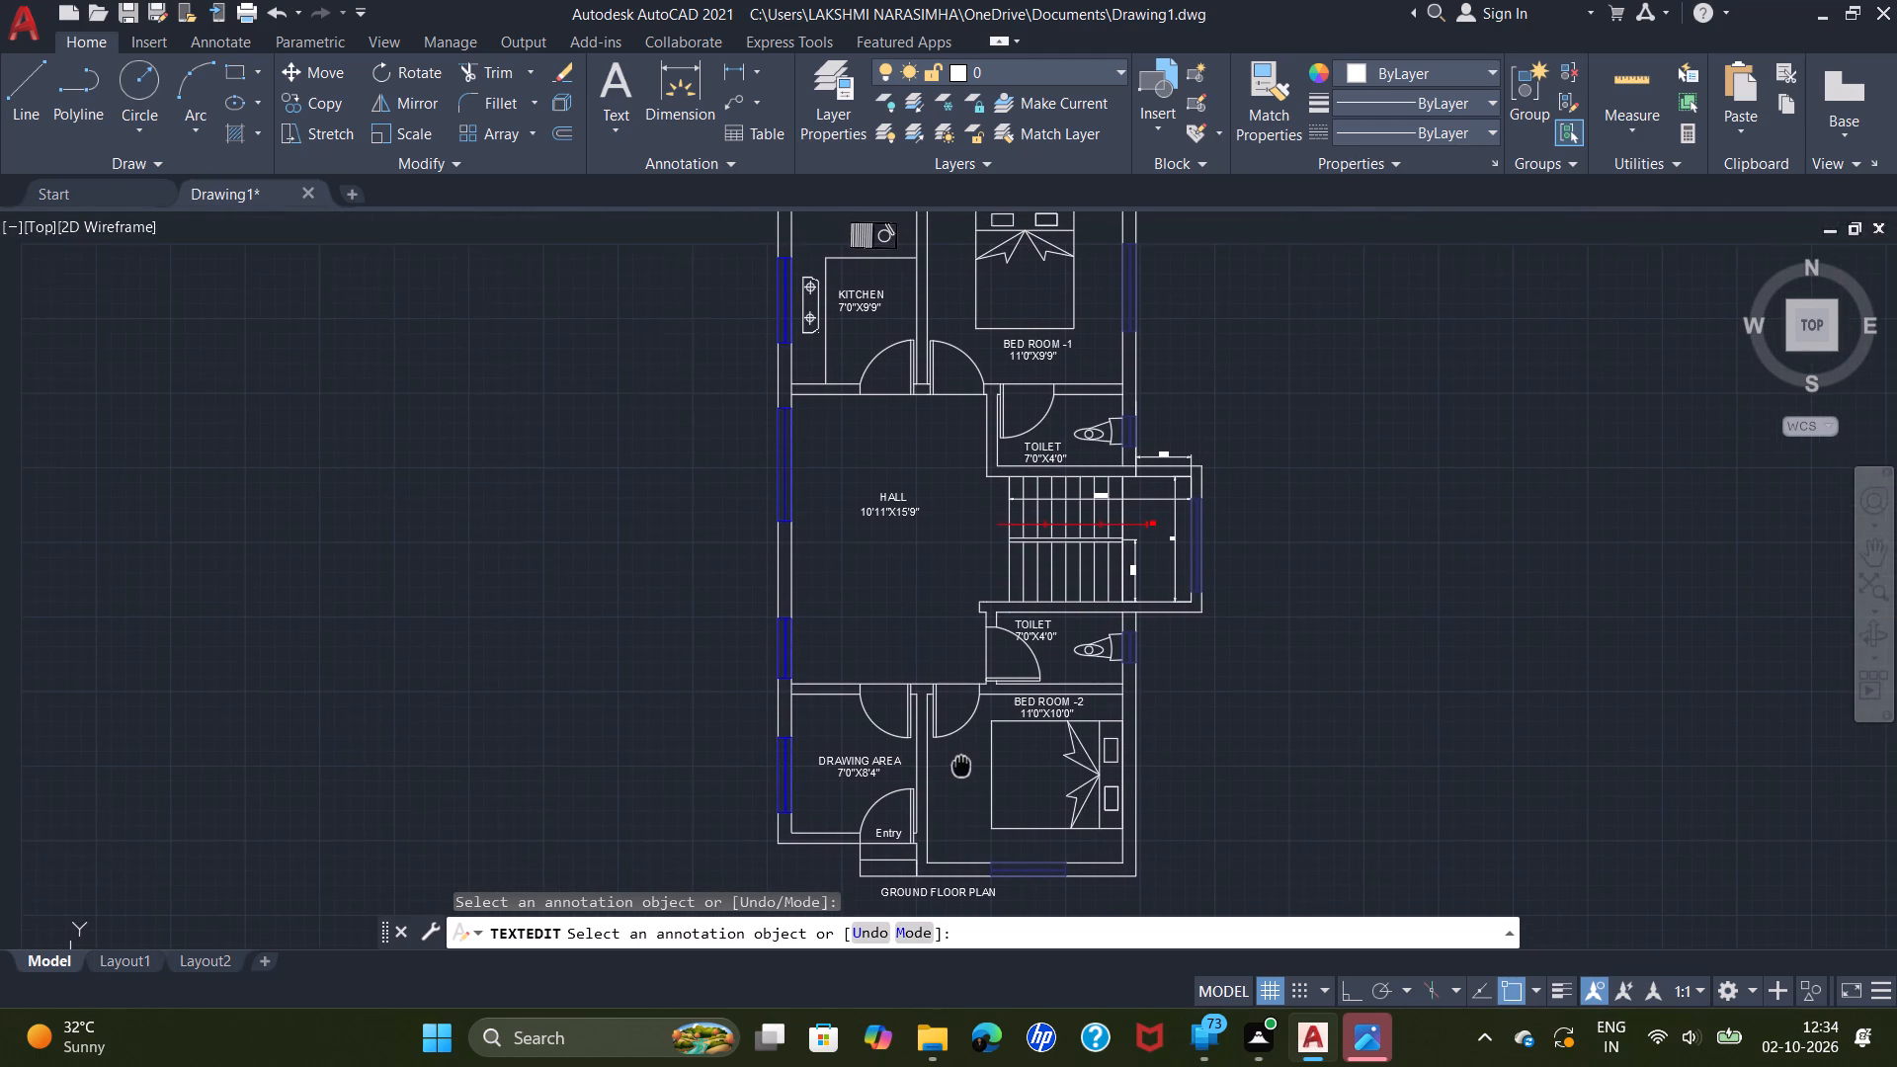
middle_drag(961, 766, 963, 771)
right_click(893, 576)
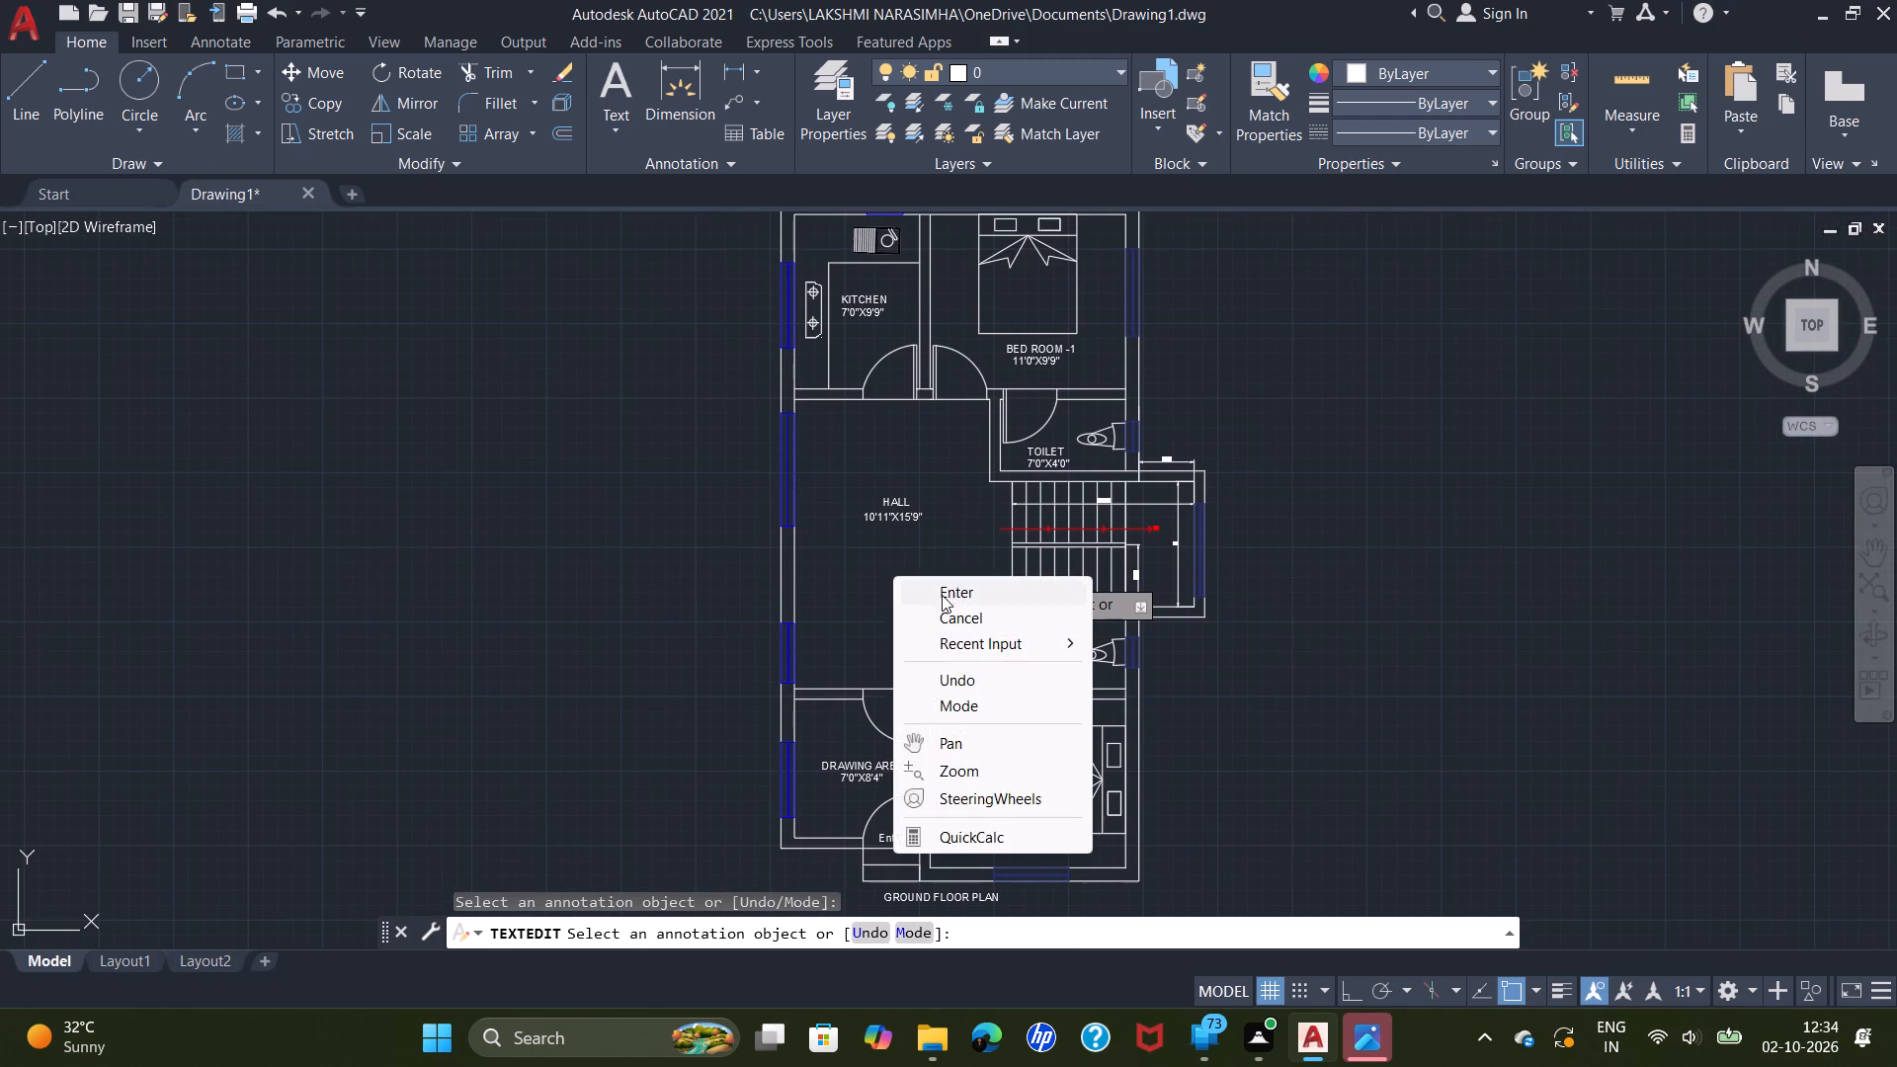
double_click(942, 595)
scroll(896, 565, down, 1)
scroll(901, 561, up, 1)
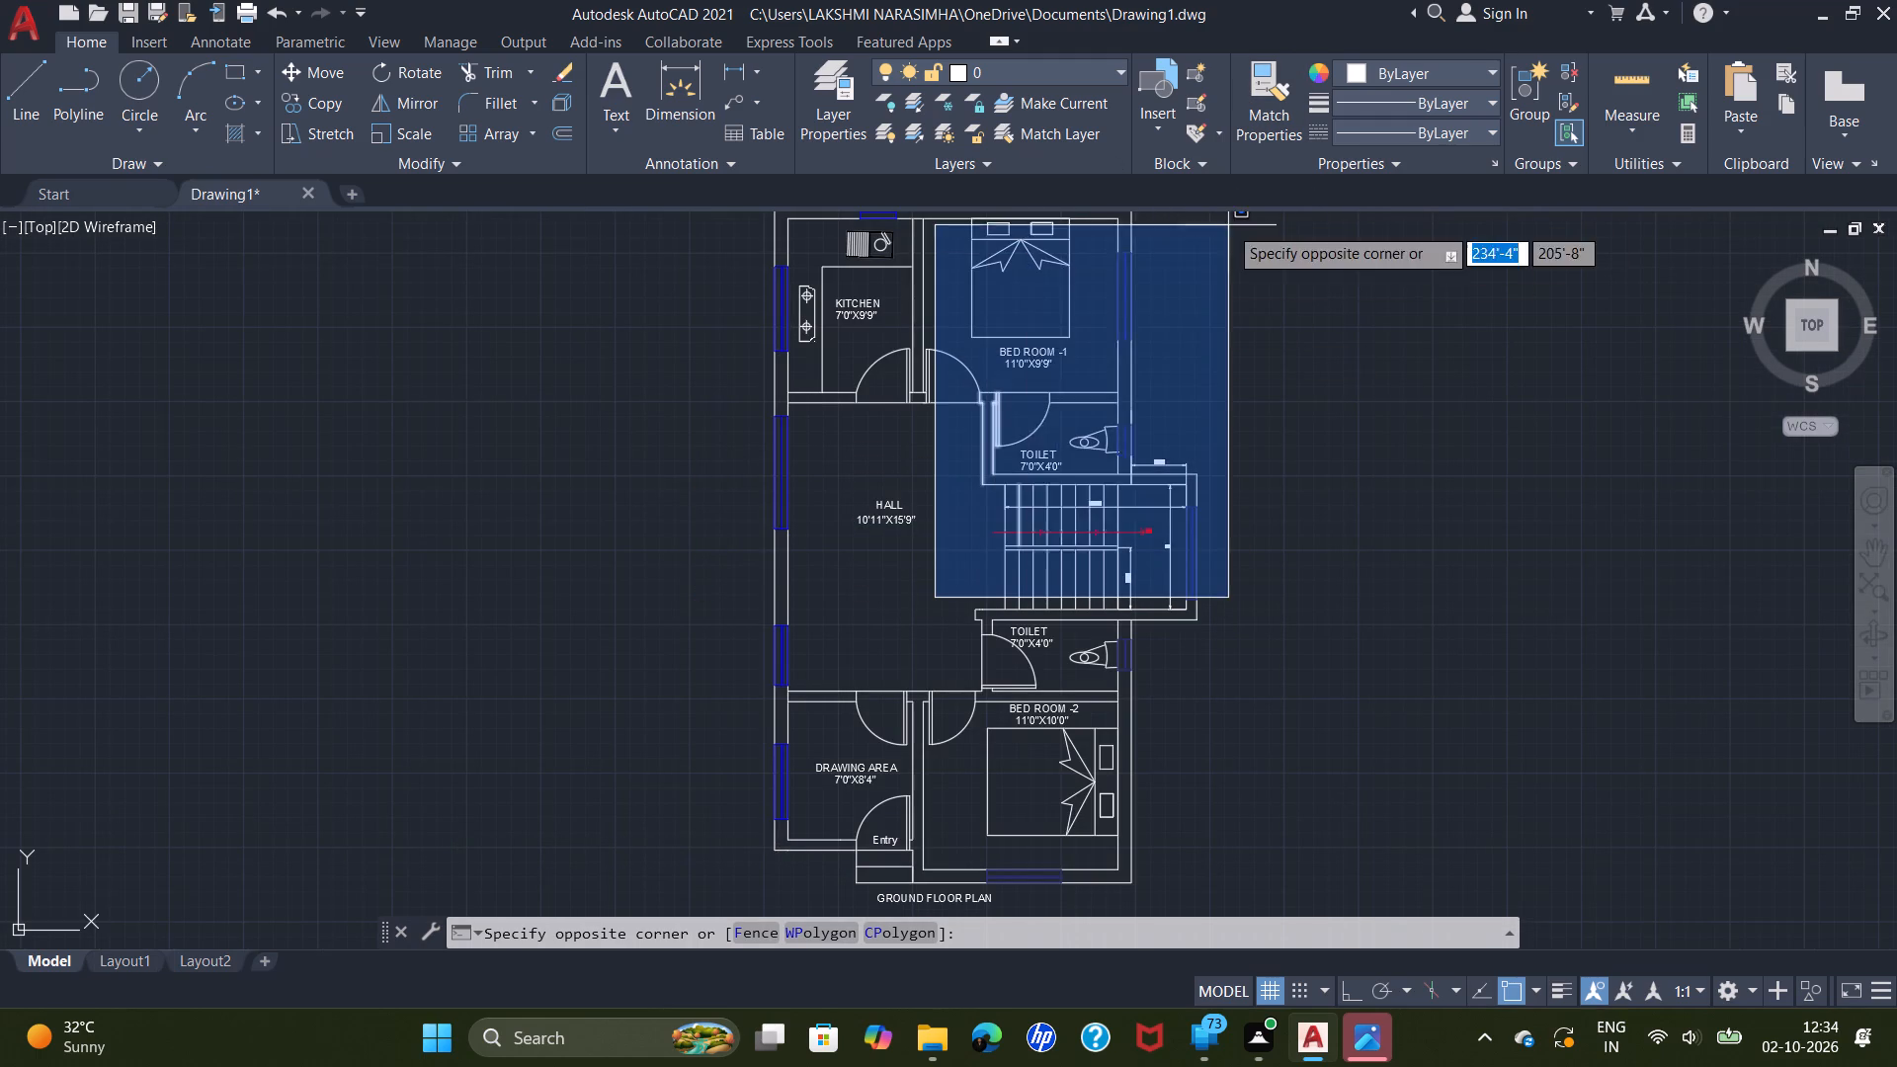
key(grave)
key(Escape)
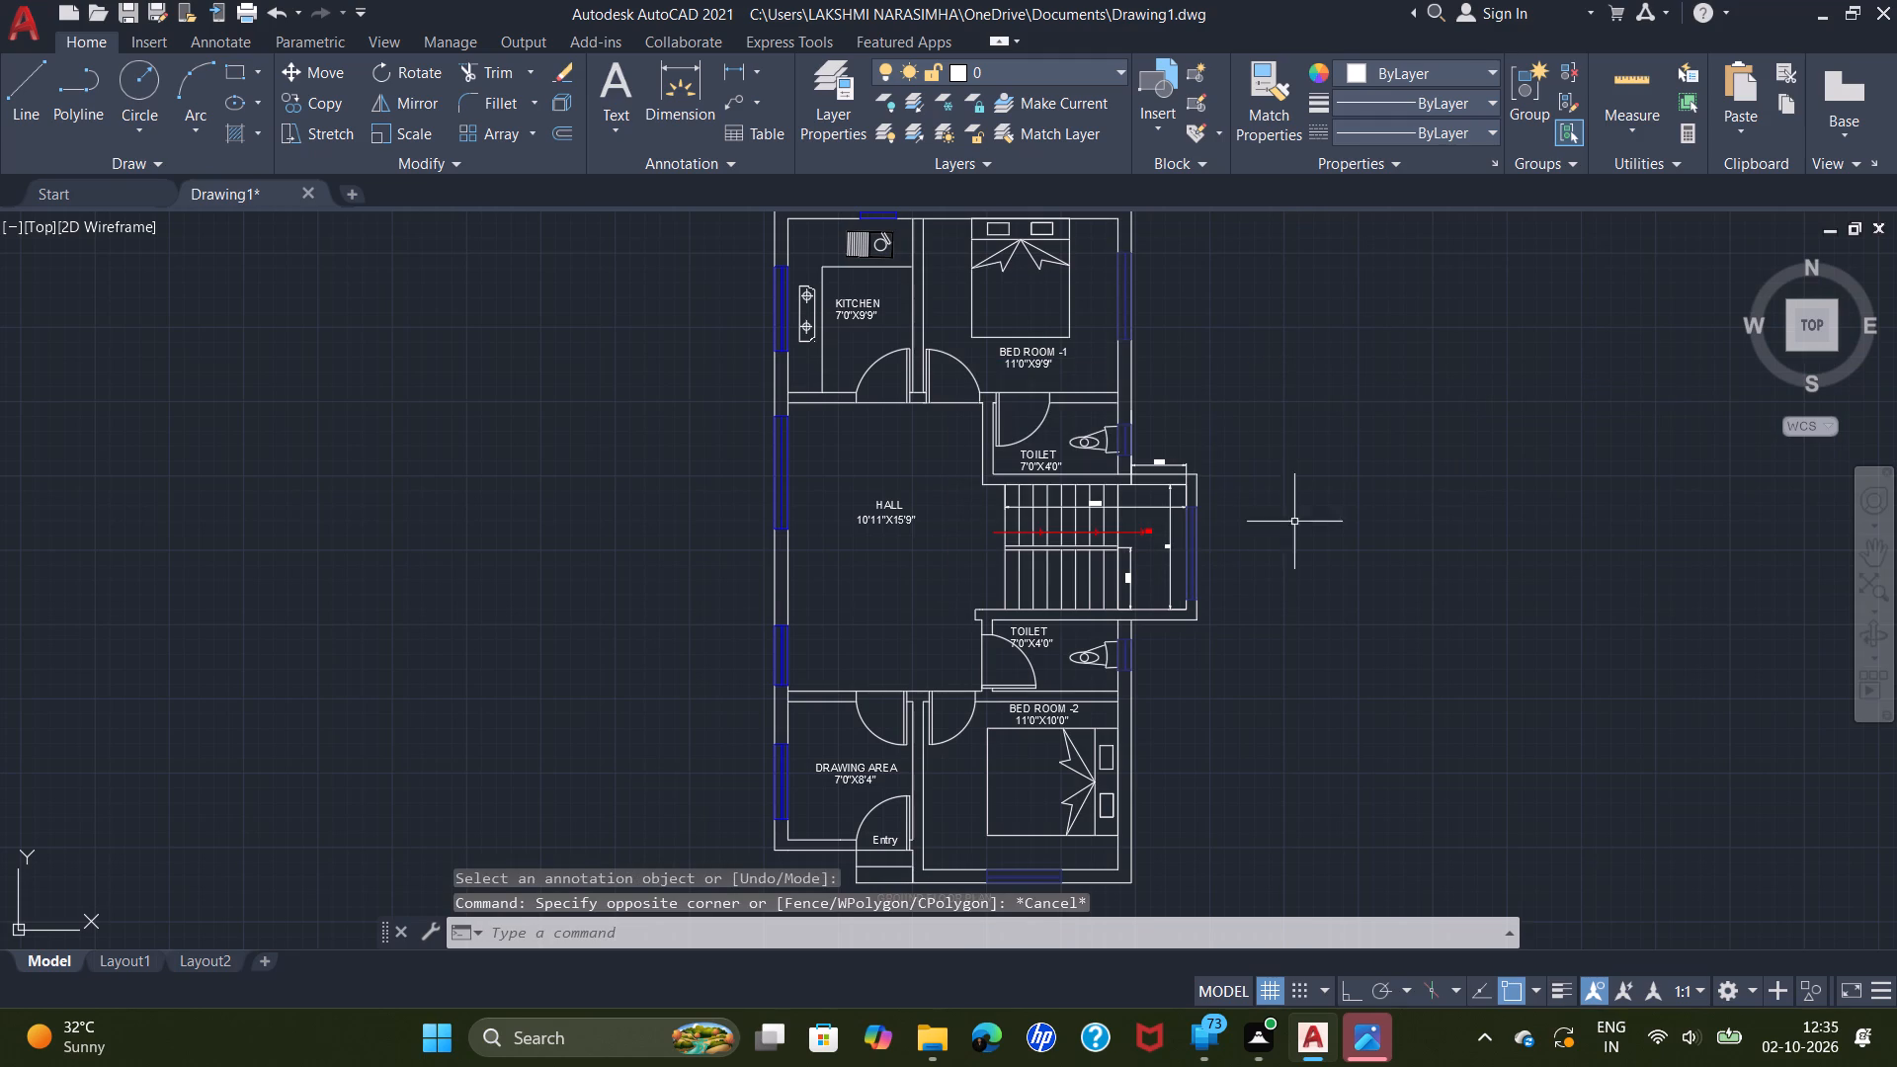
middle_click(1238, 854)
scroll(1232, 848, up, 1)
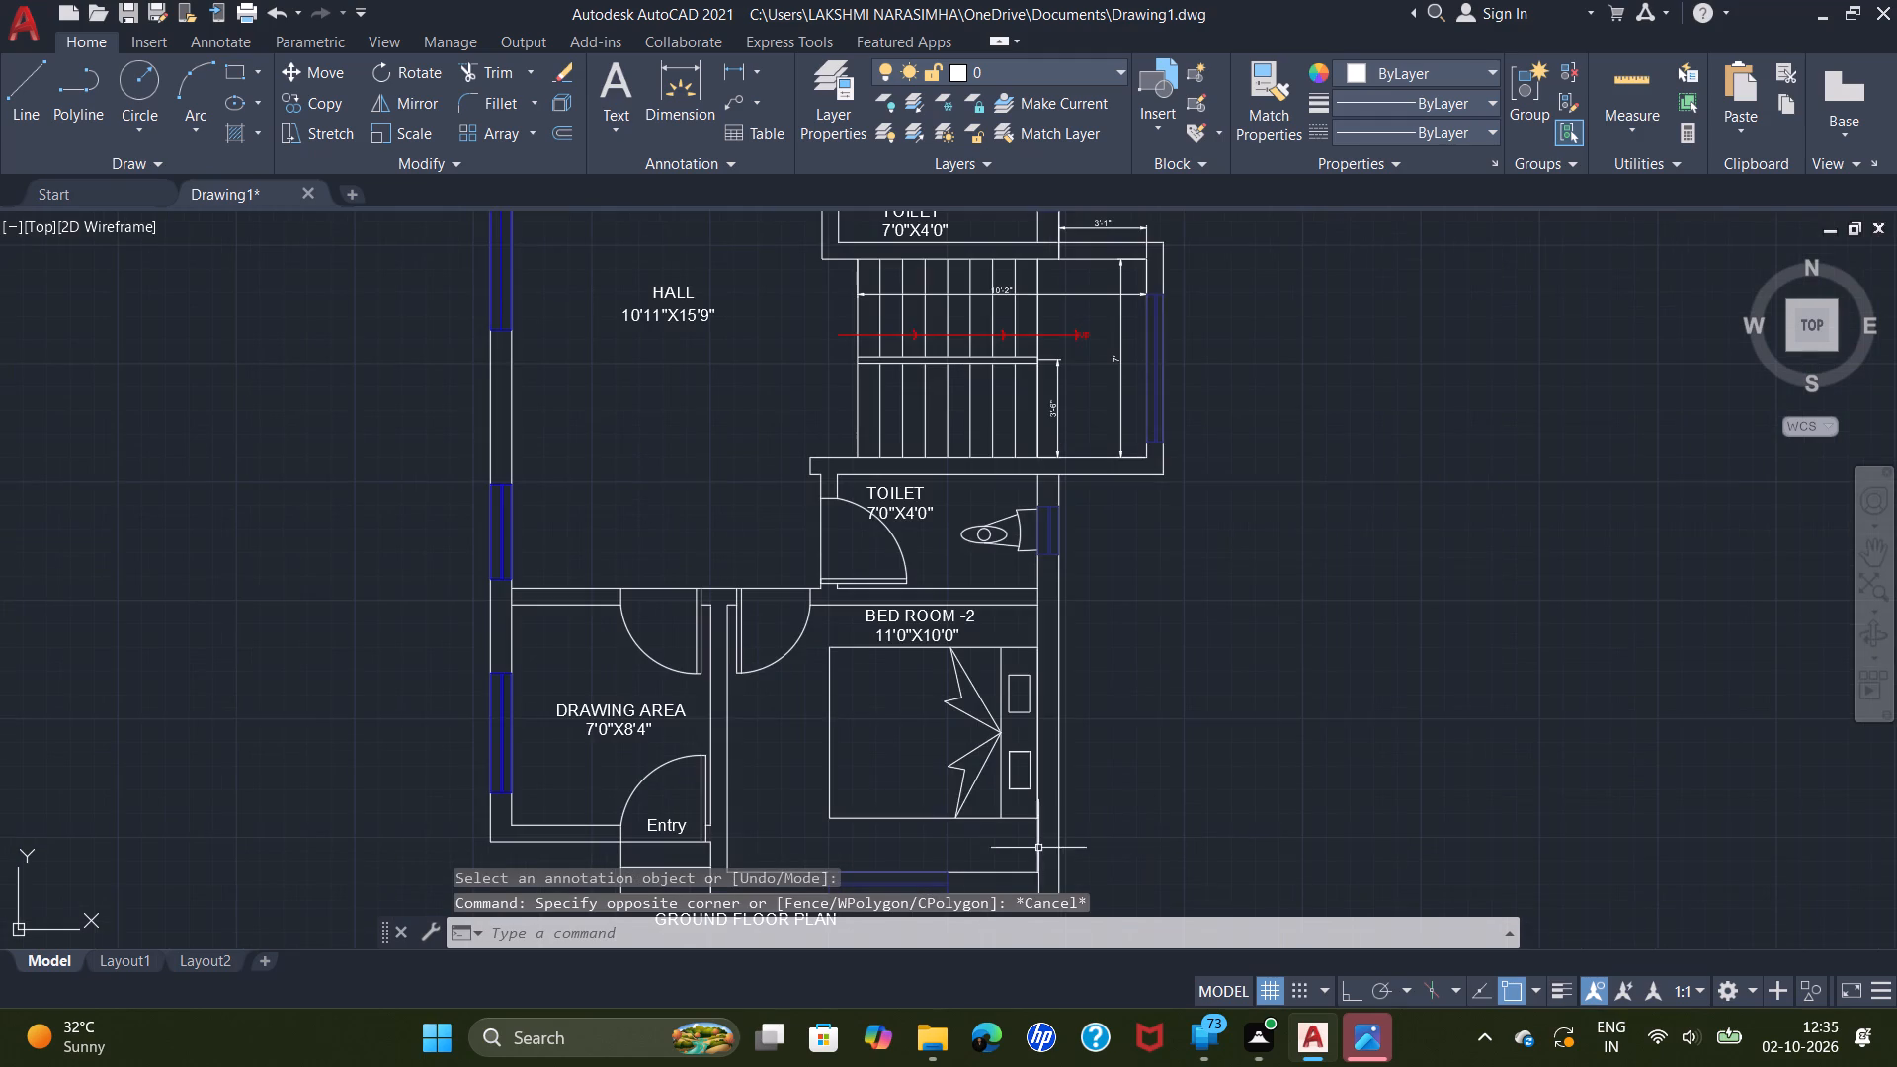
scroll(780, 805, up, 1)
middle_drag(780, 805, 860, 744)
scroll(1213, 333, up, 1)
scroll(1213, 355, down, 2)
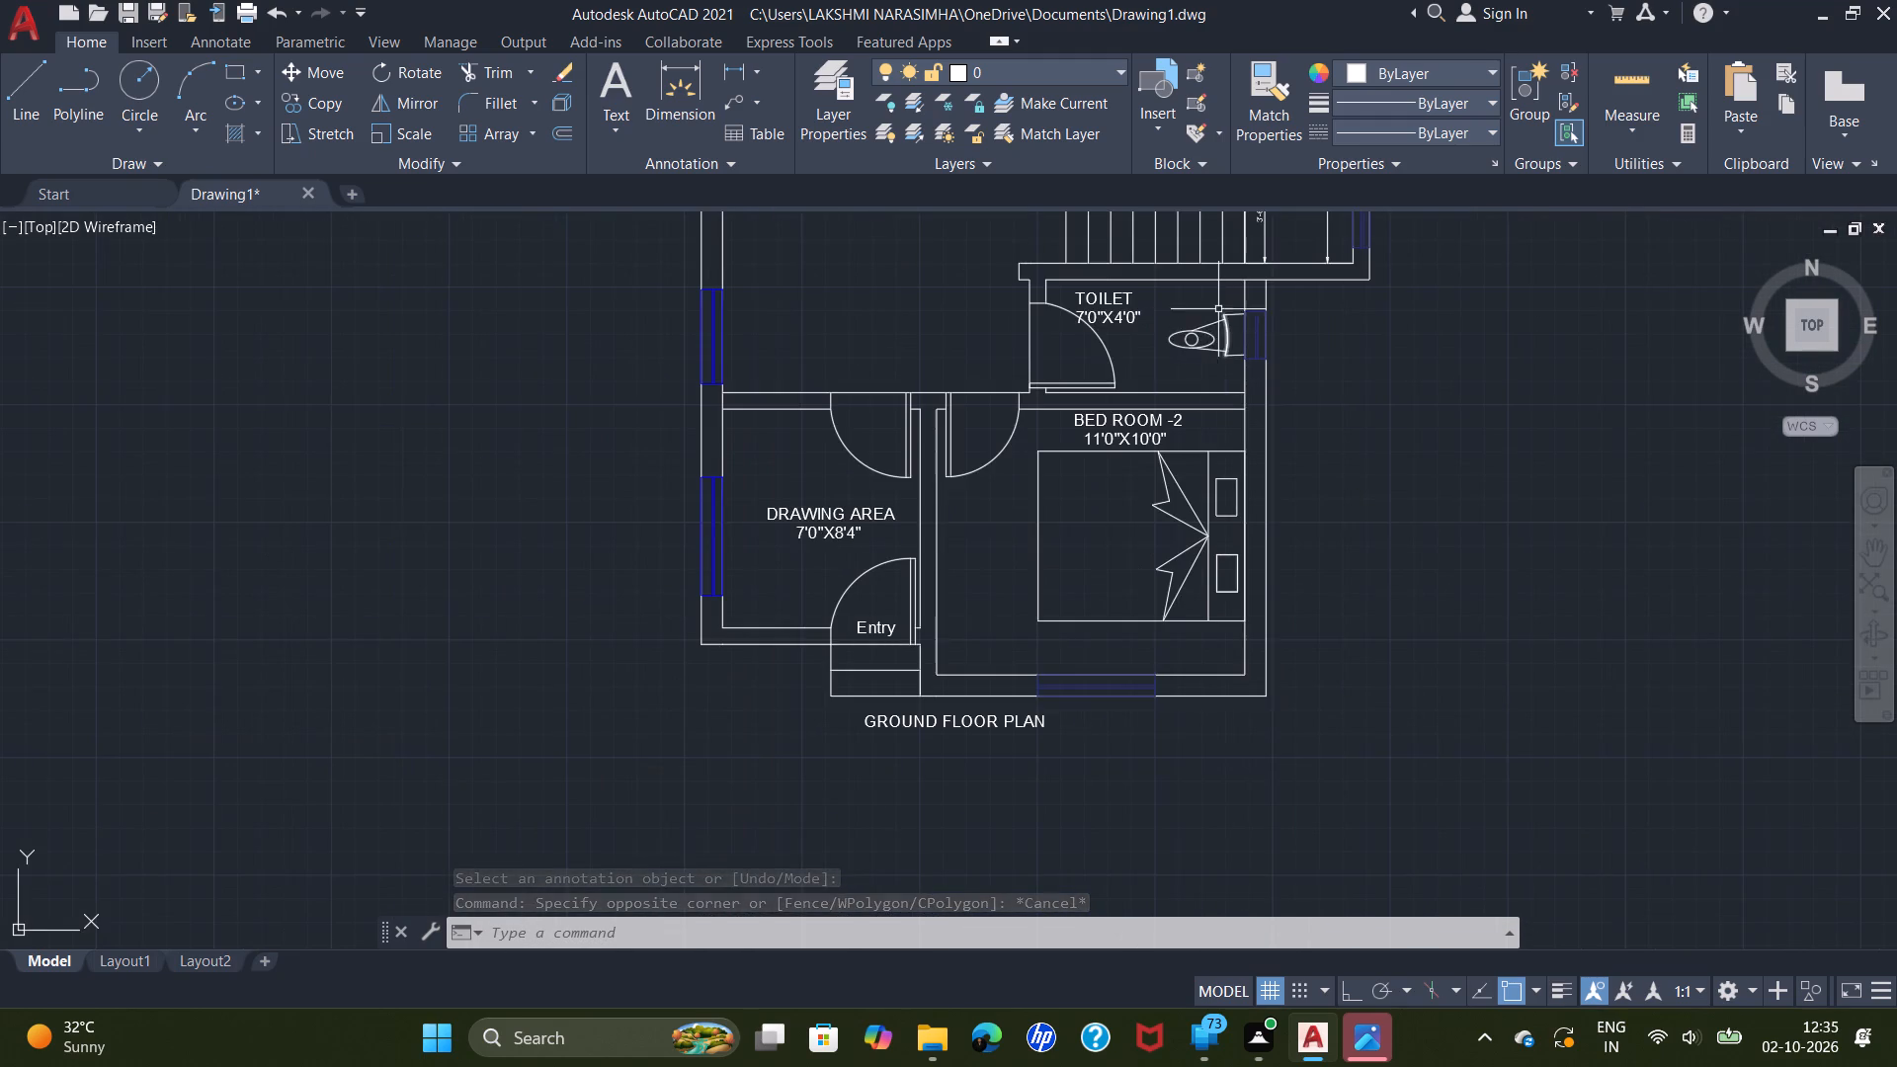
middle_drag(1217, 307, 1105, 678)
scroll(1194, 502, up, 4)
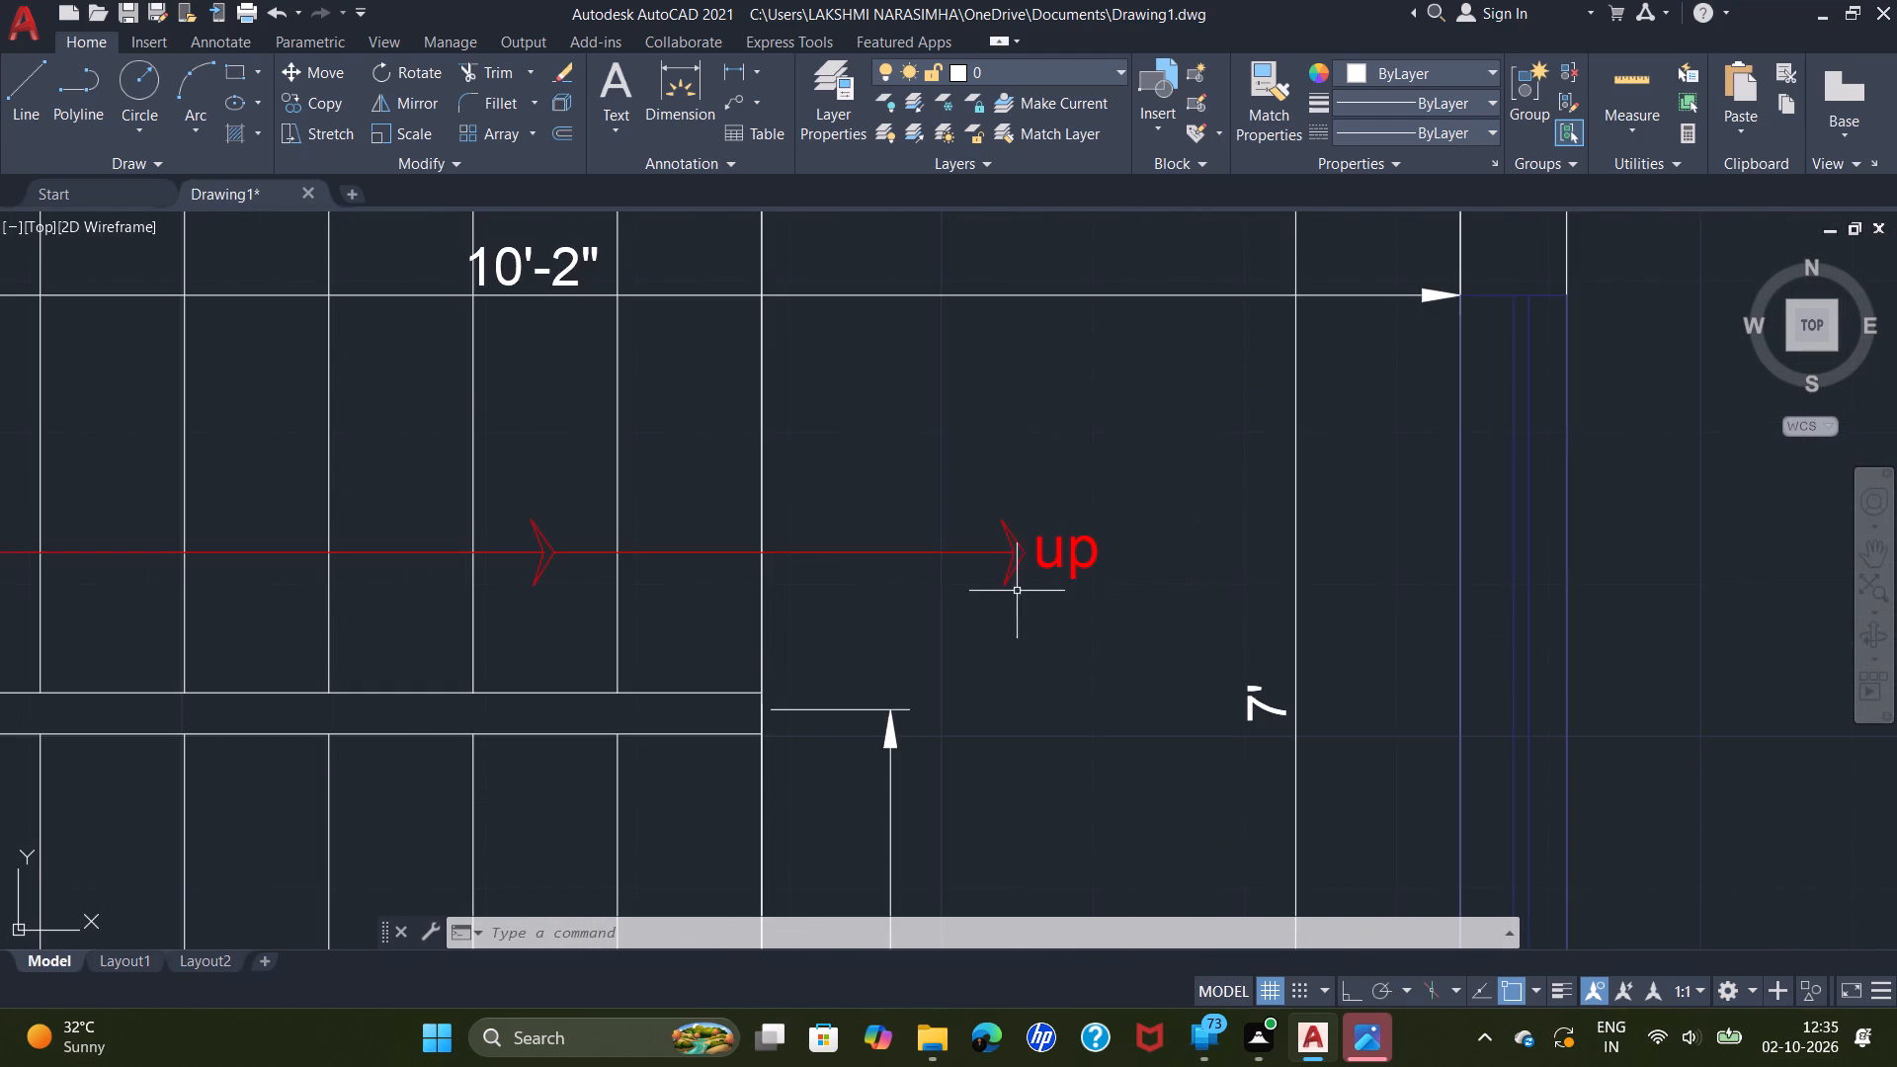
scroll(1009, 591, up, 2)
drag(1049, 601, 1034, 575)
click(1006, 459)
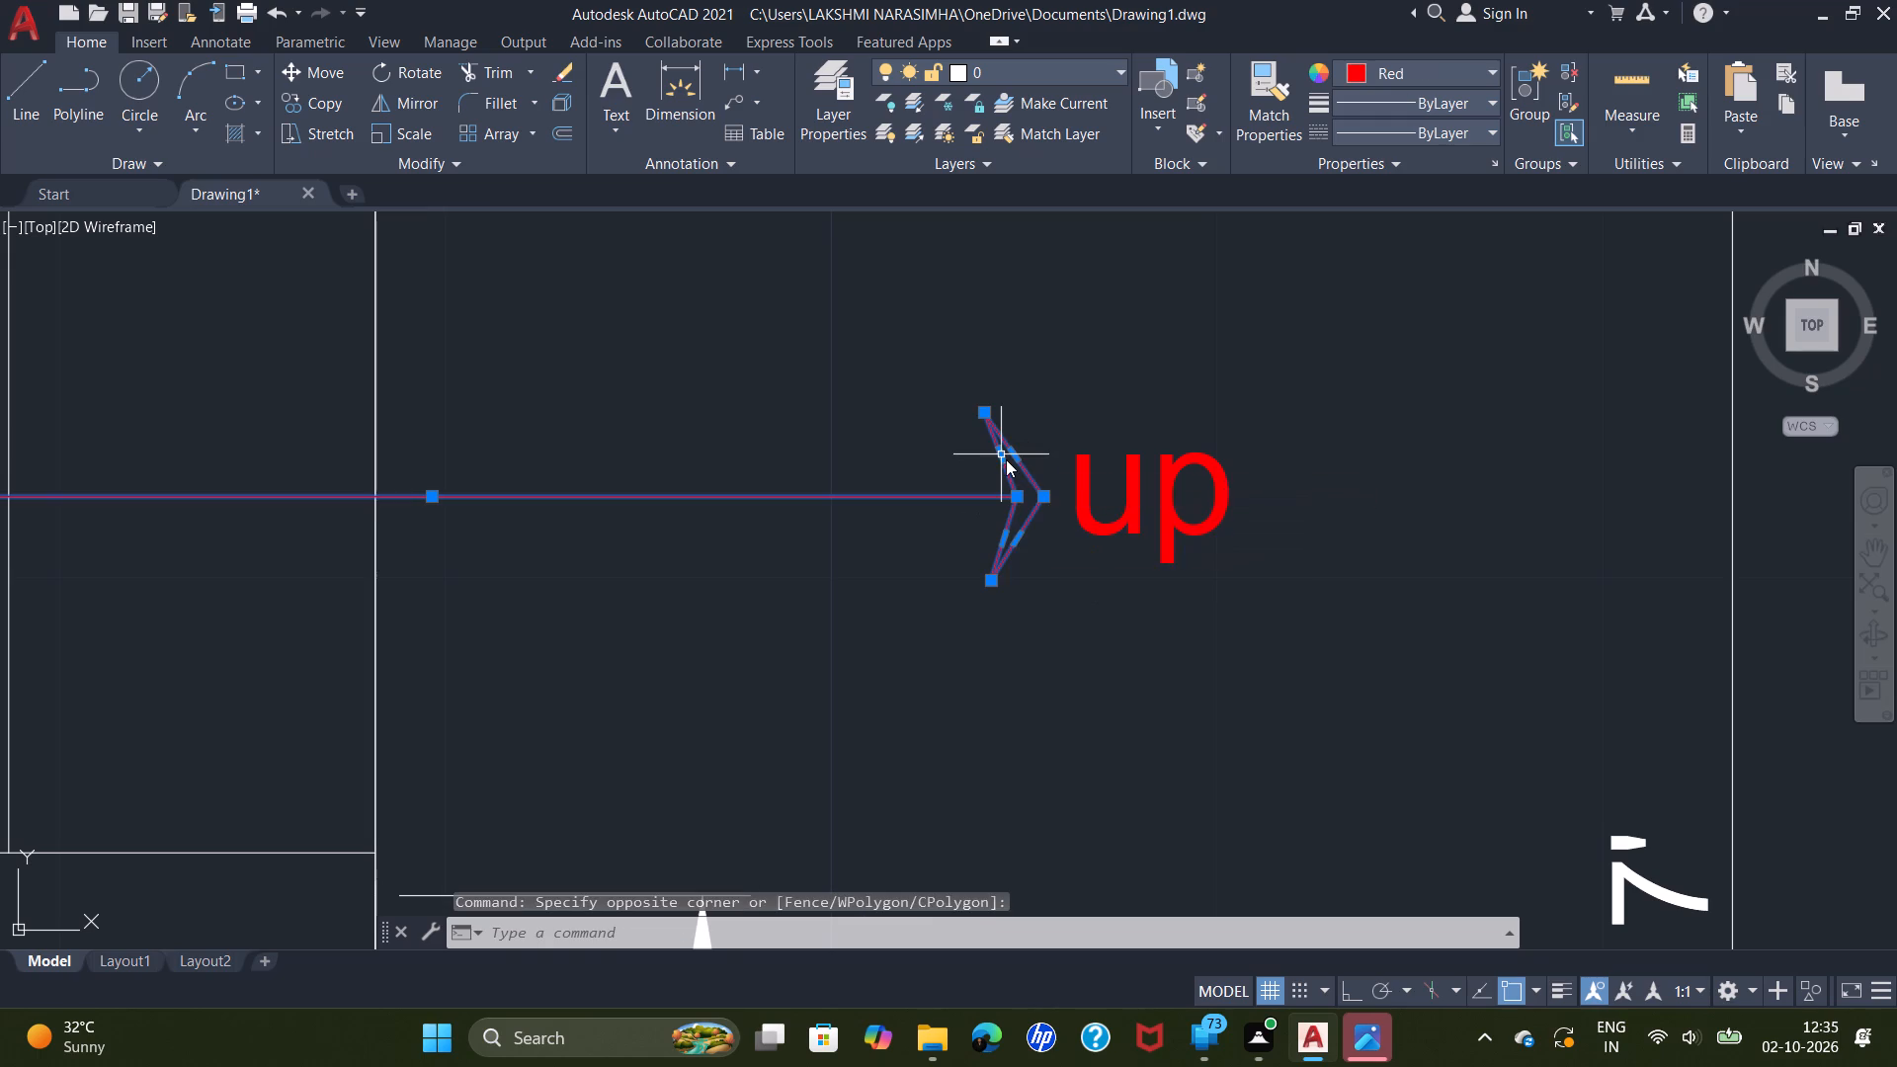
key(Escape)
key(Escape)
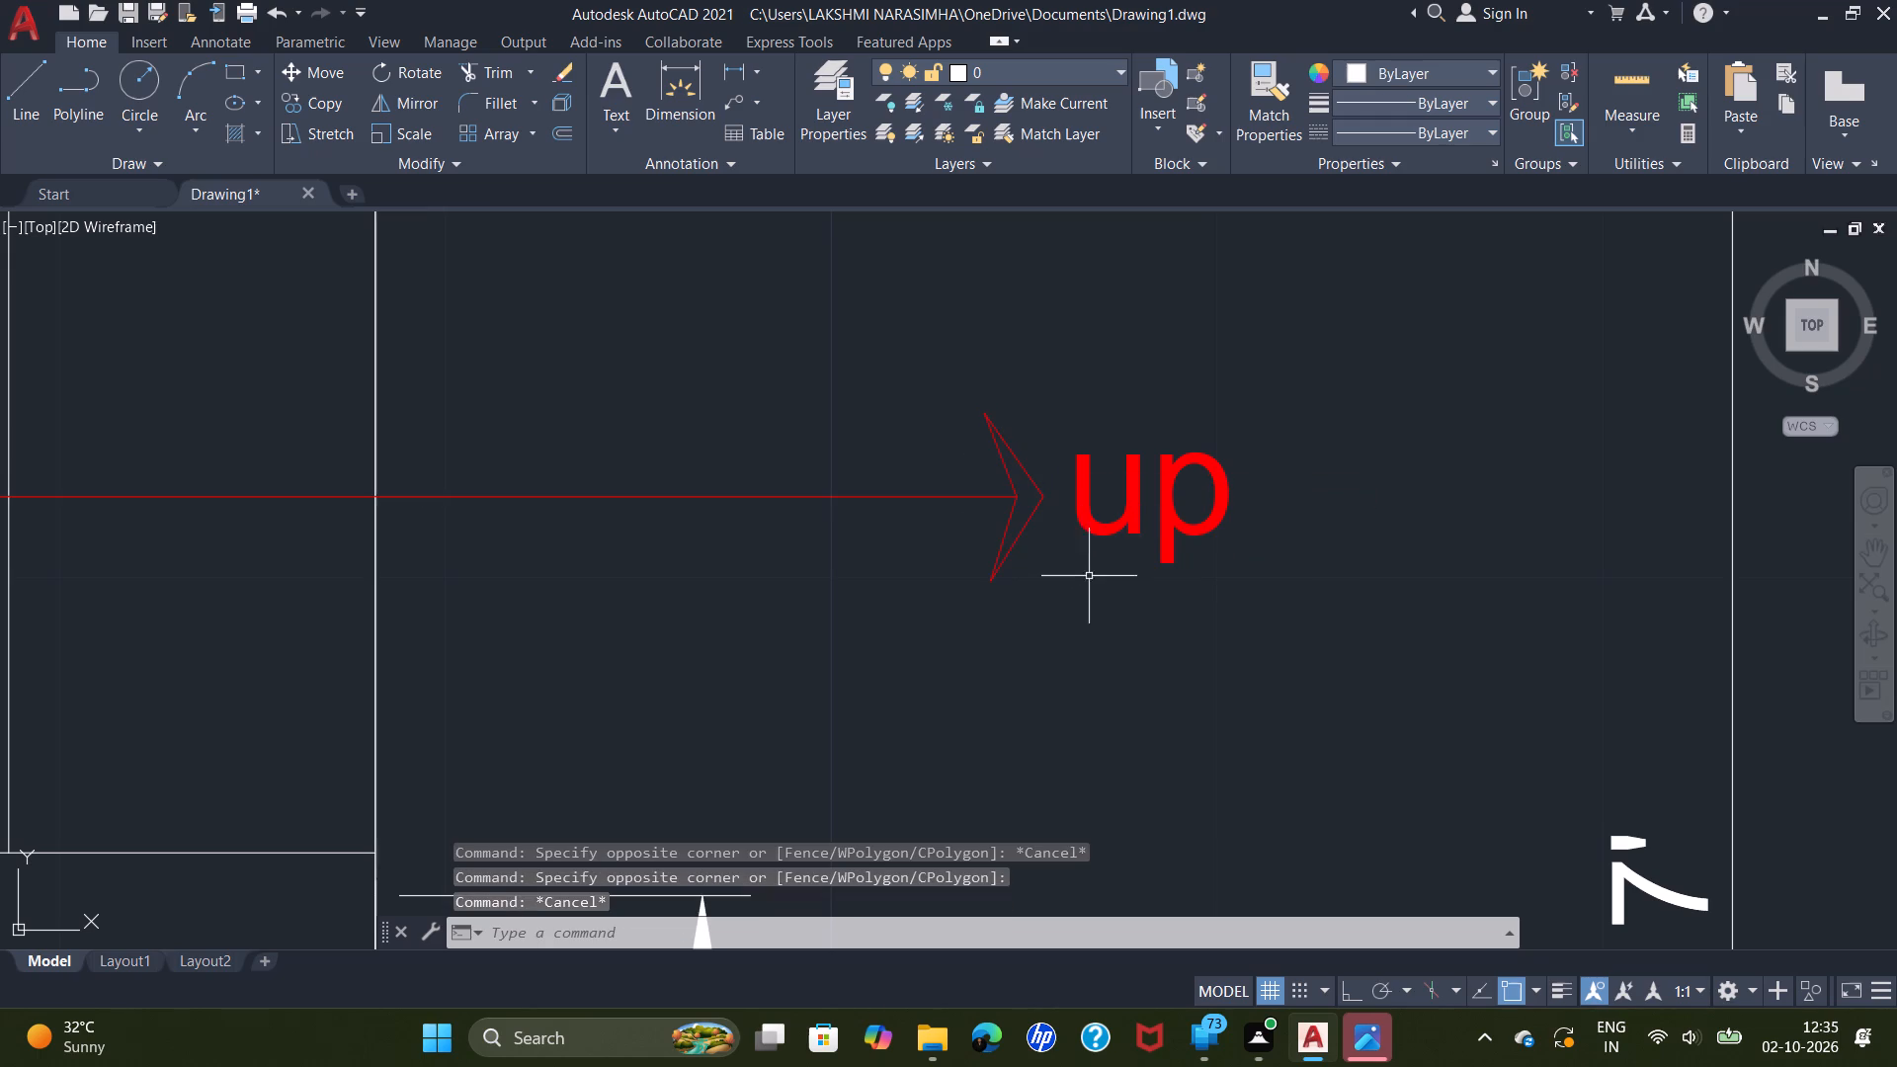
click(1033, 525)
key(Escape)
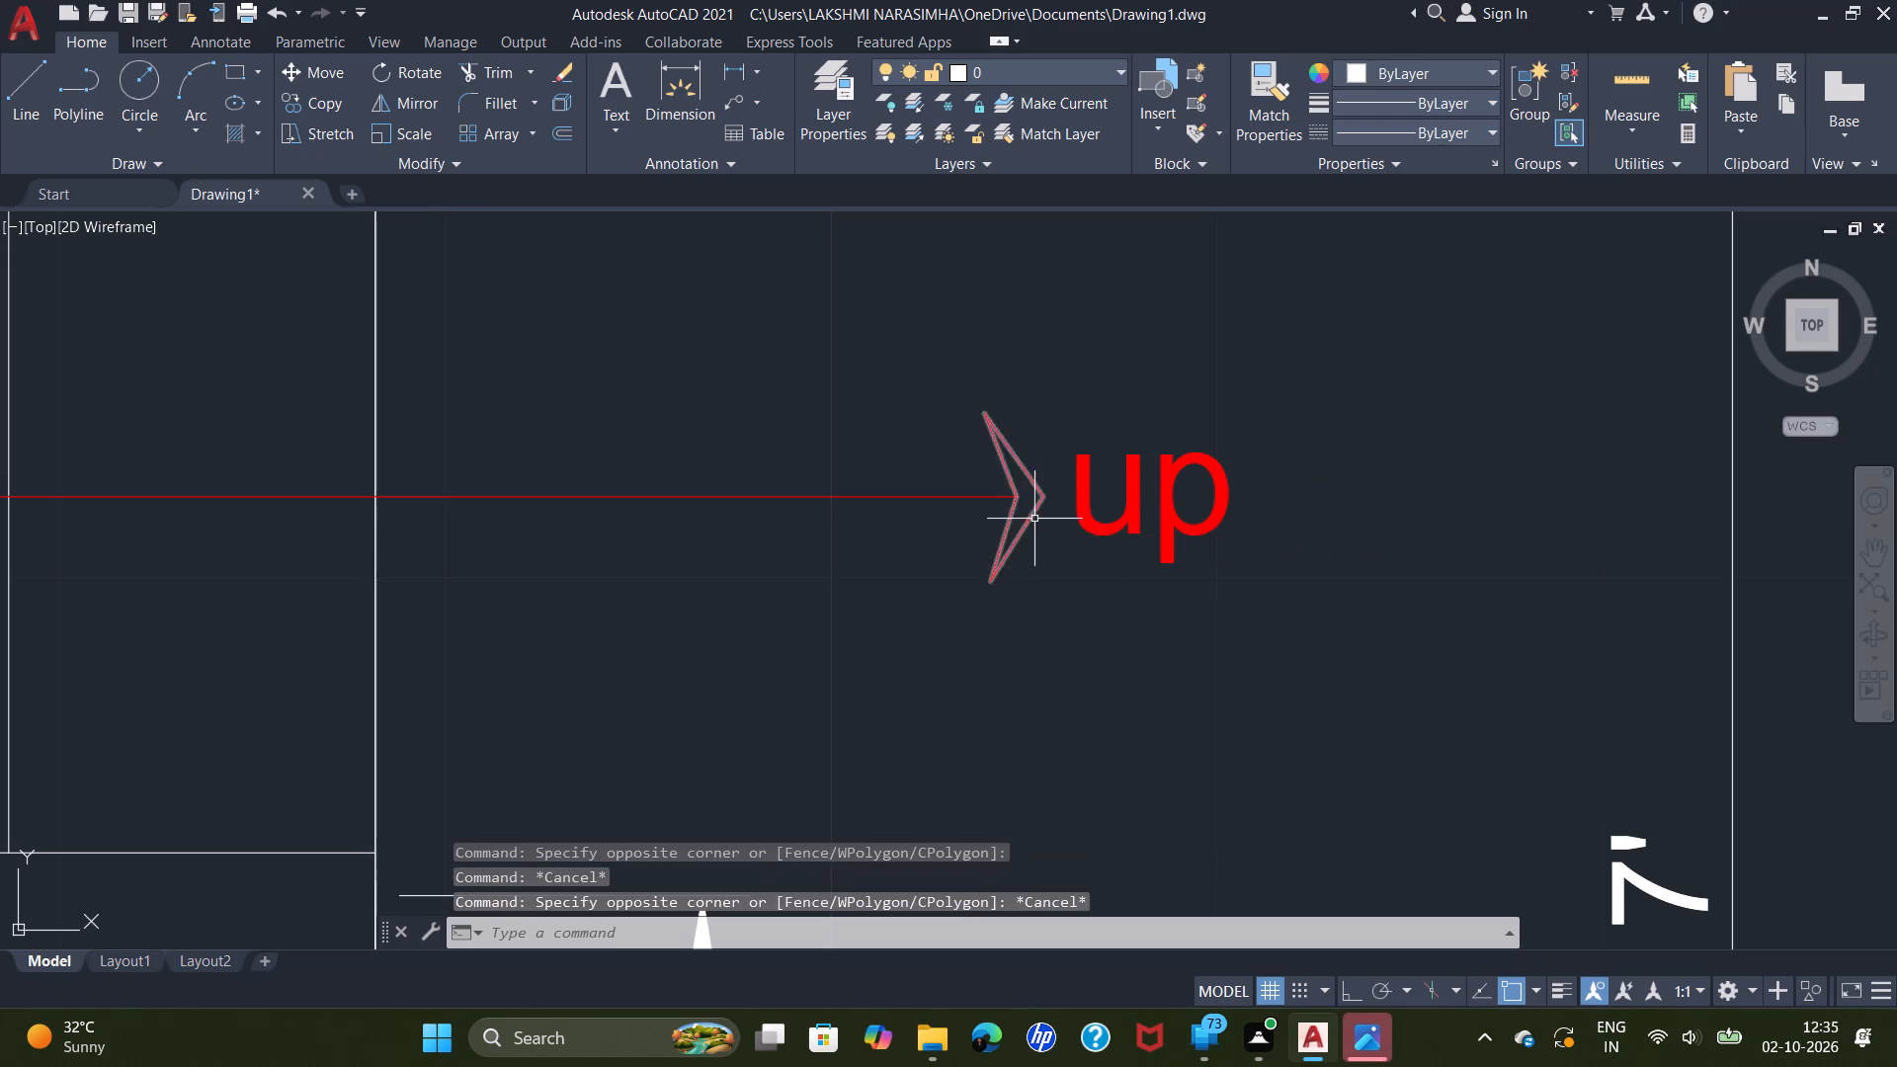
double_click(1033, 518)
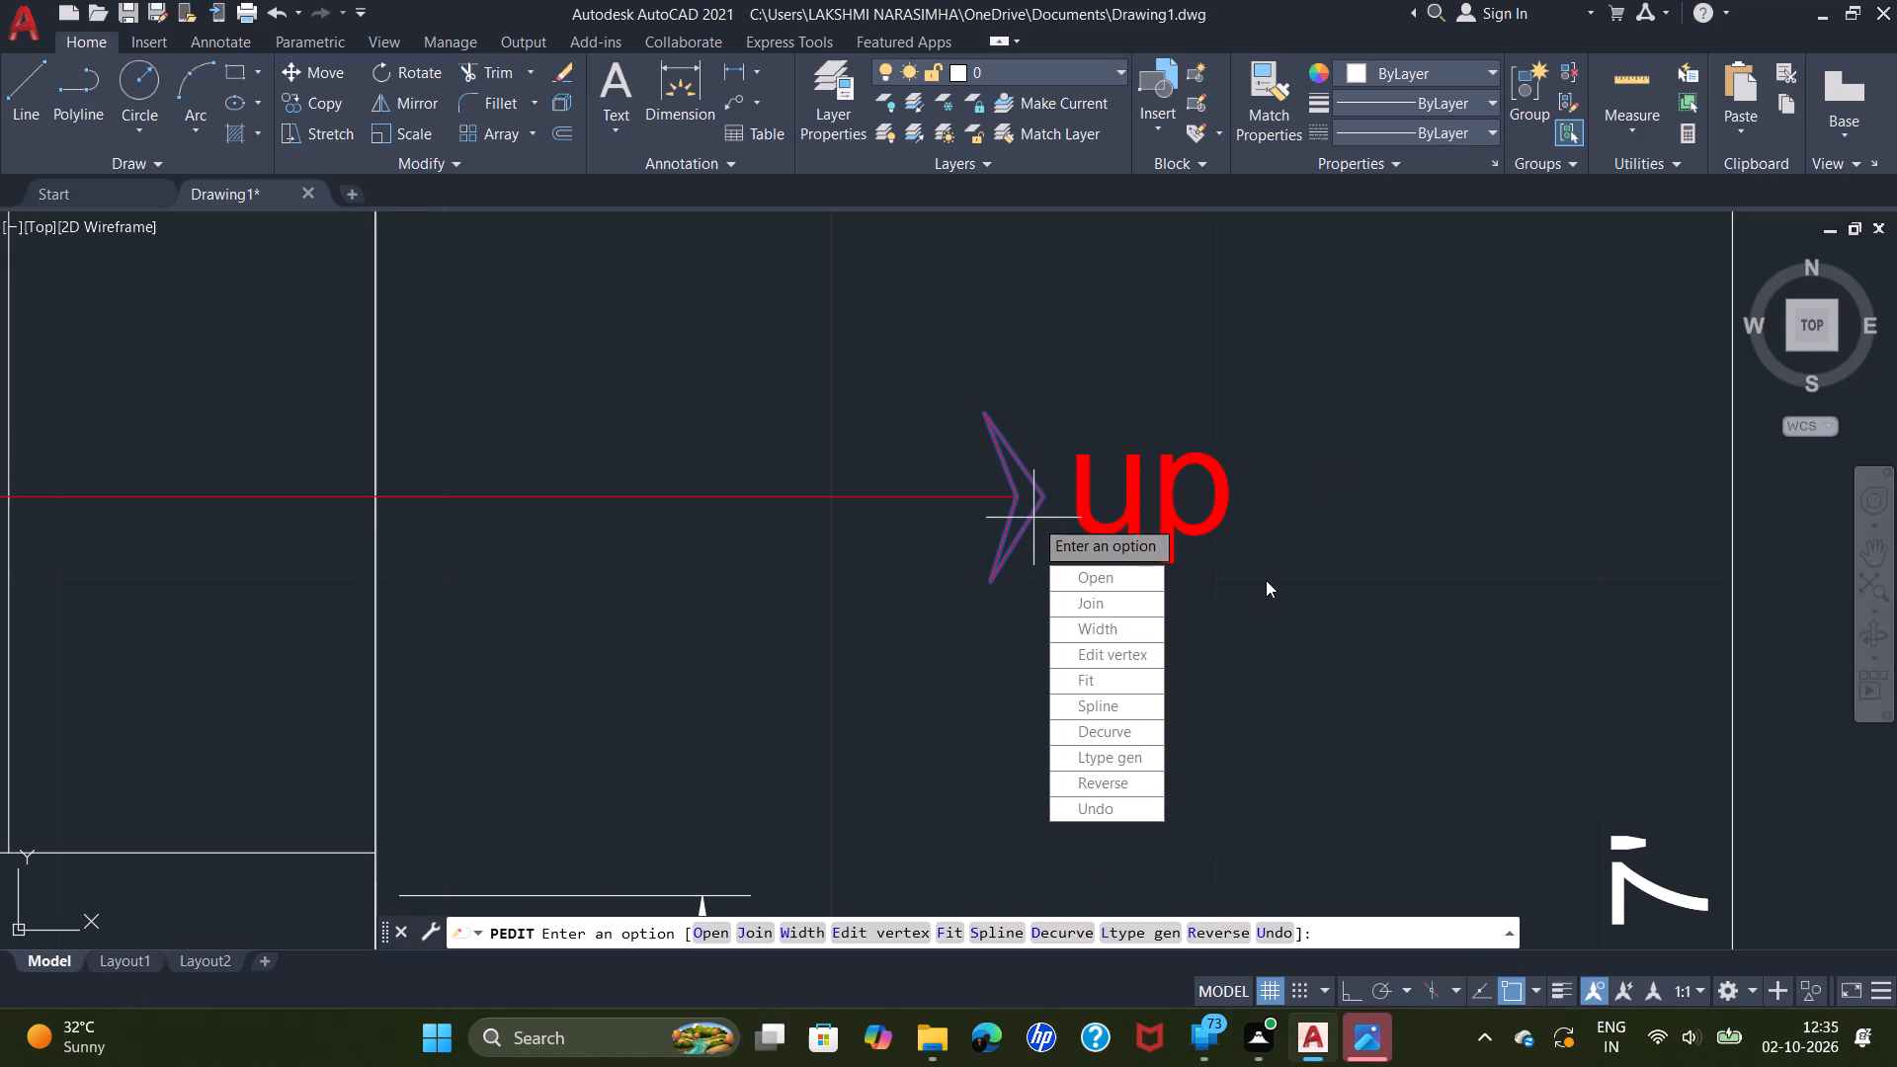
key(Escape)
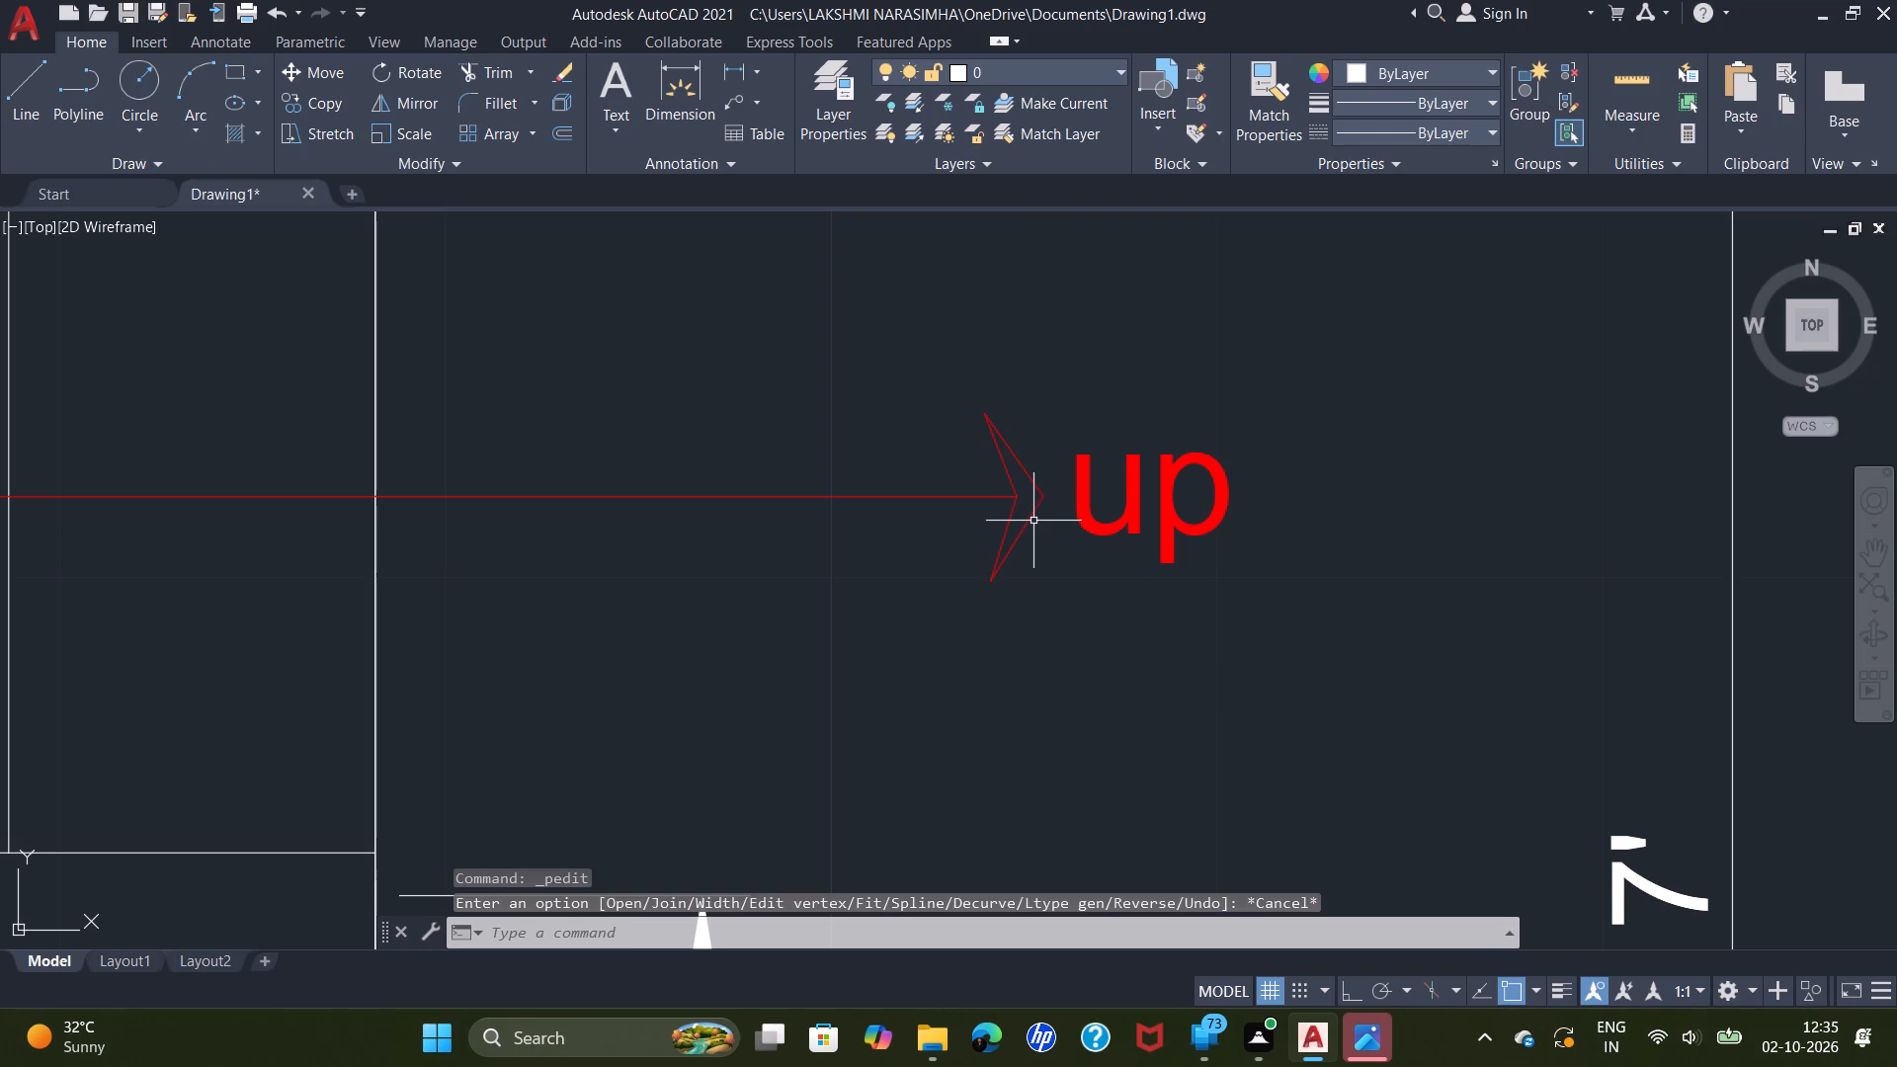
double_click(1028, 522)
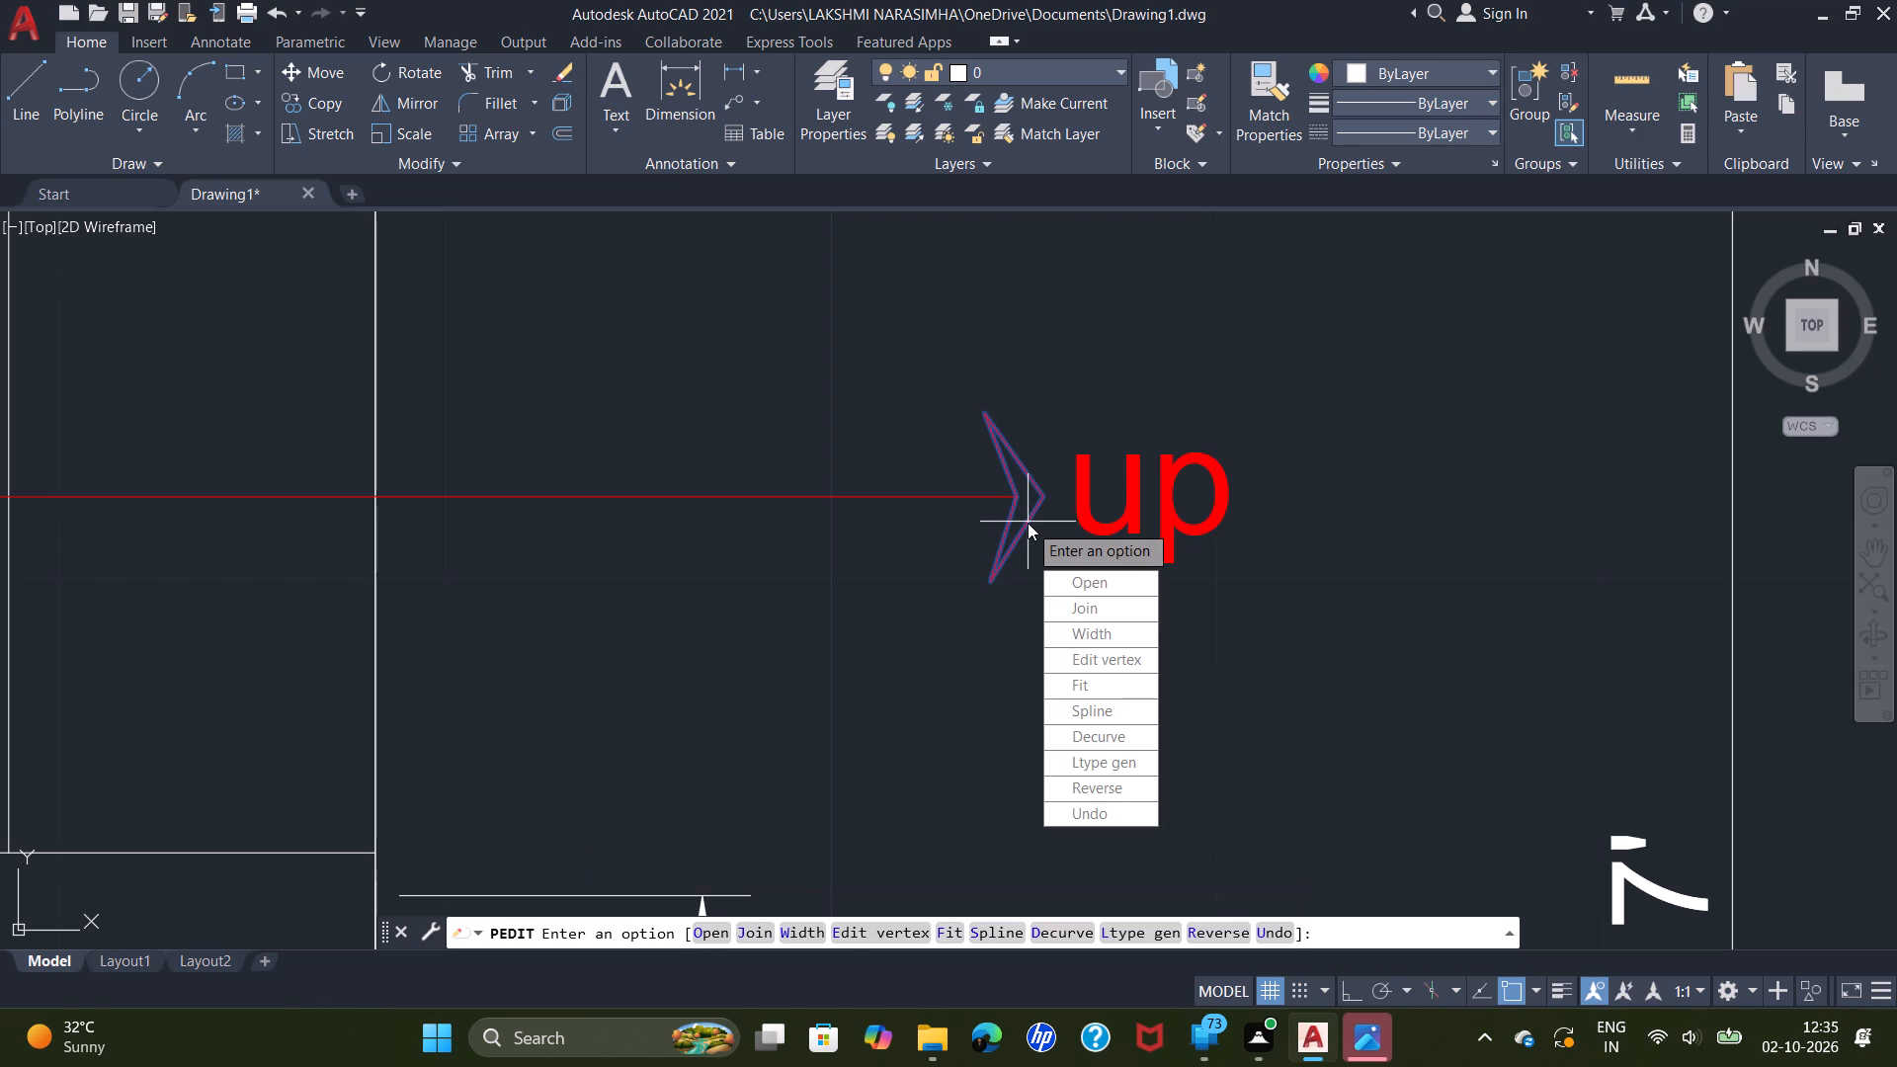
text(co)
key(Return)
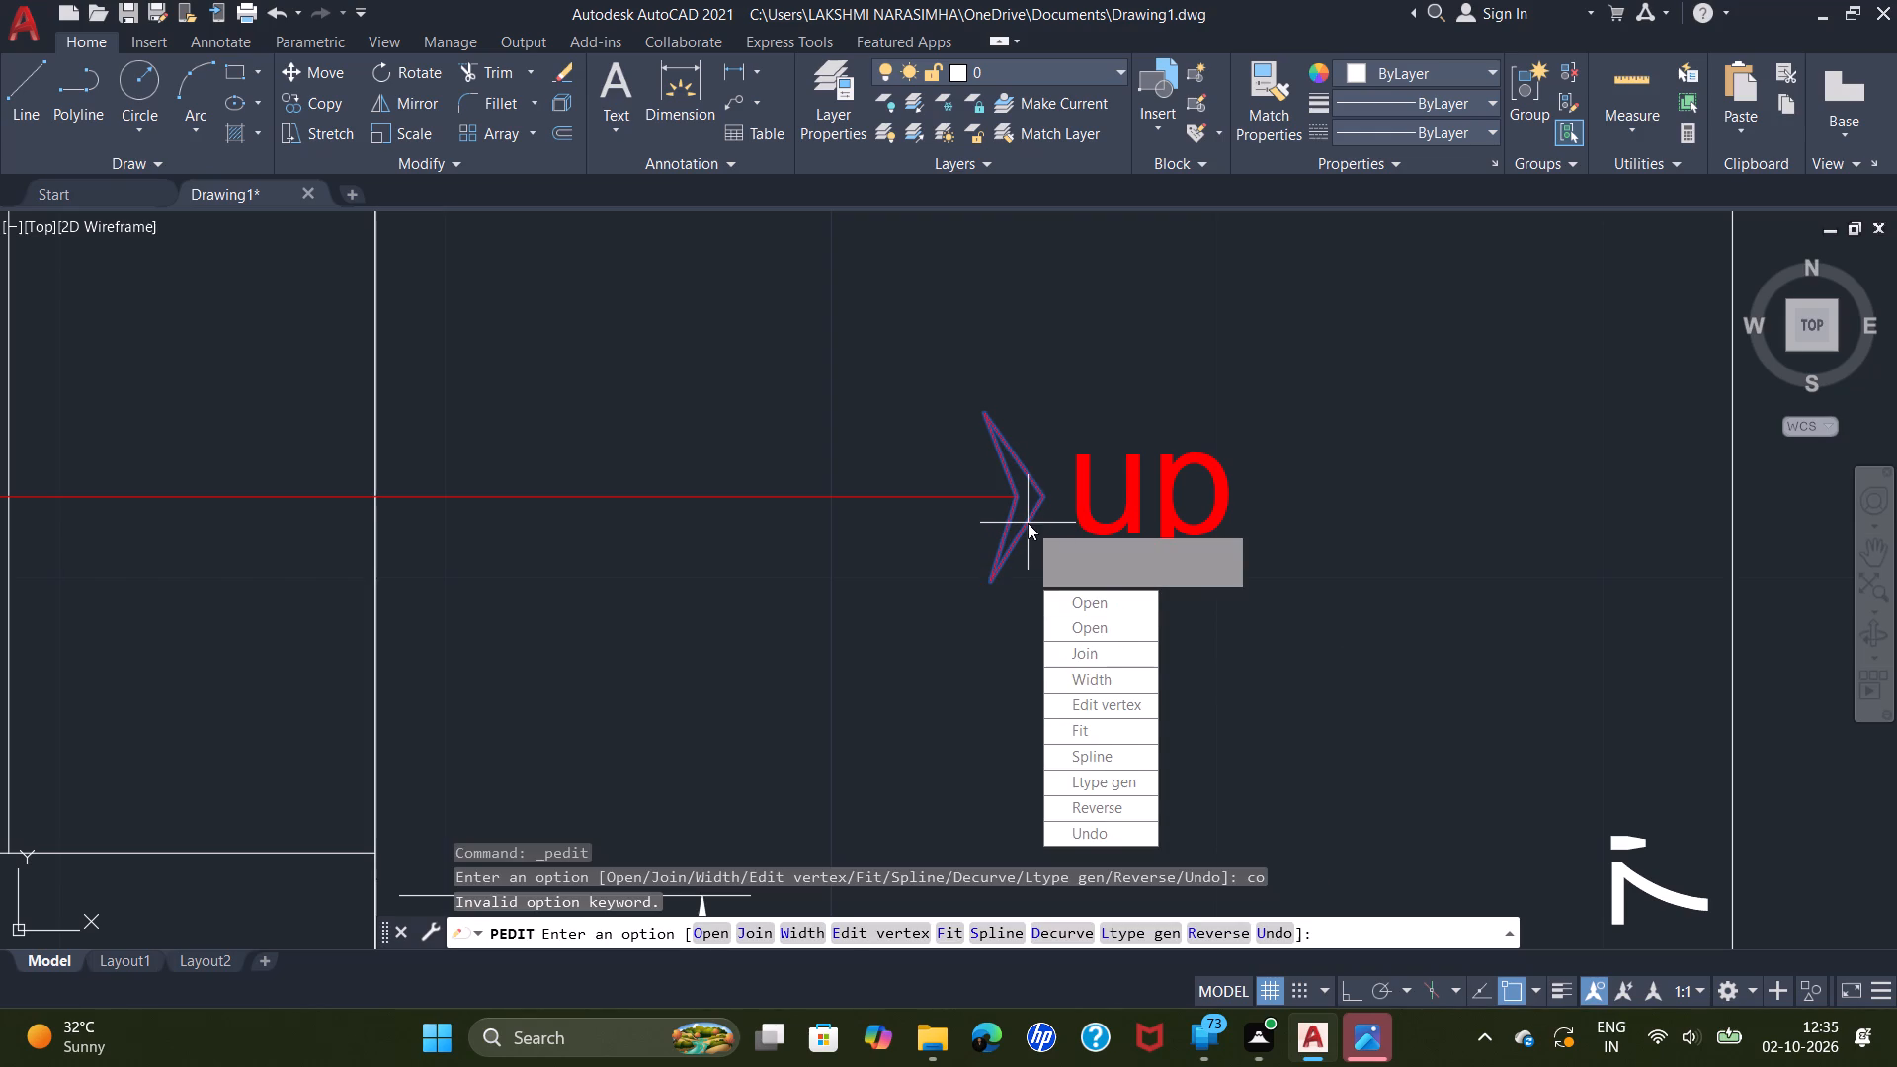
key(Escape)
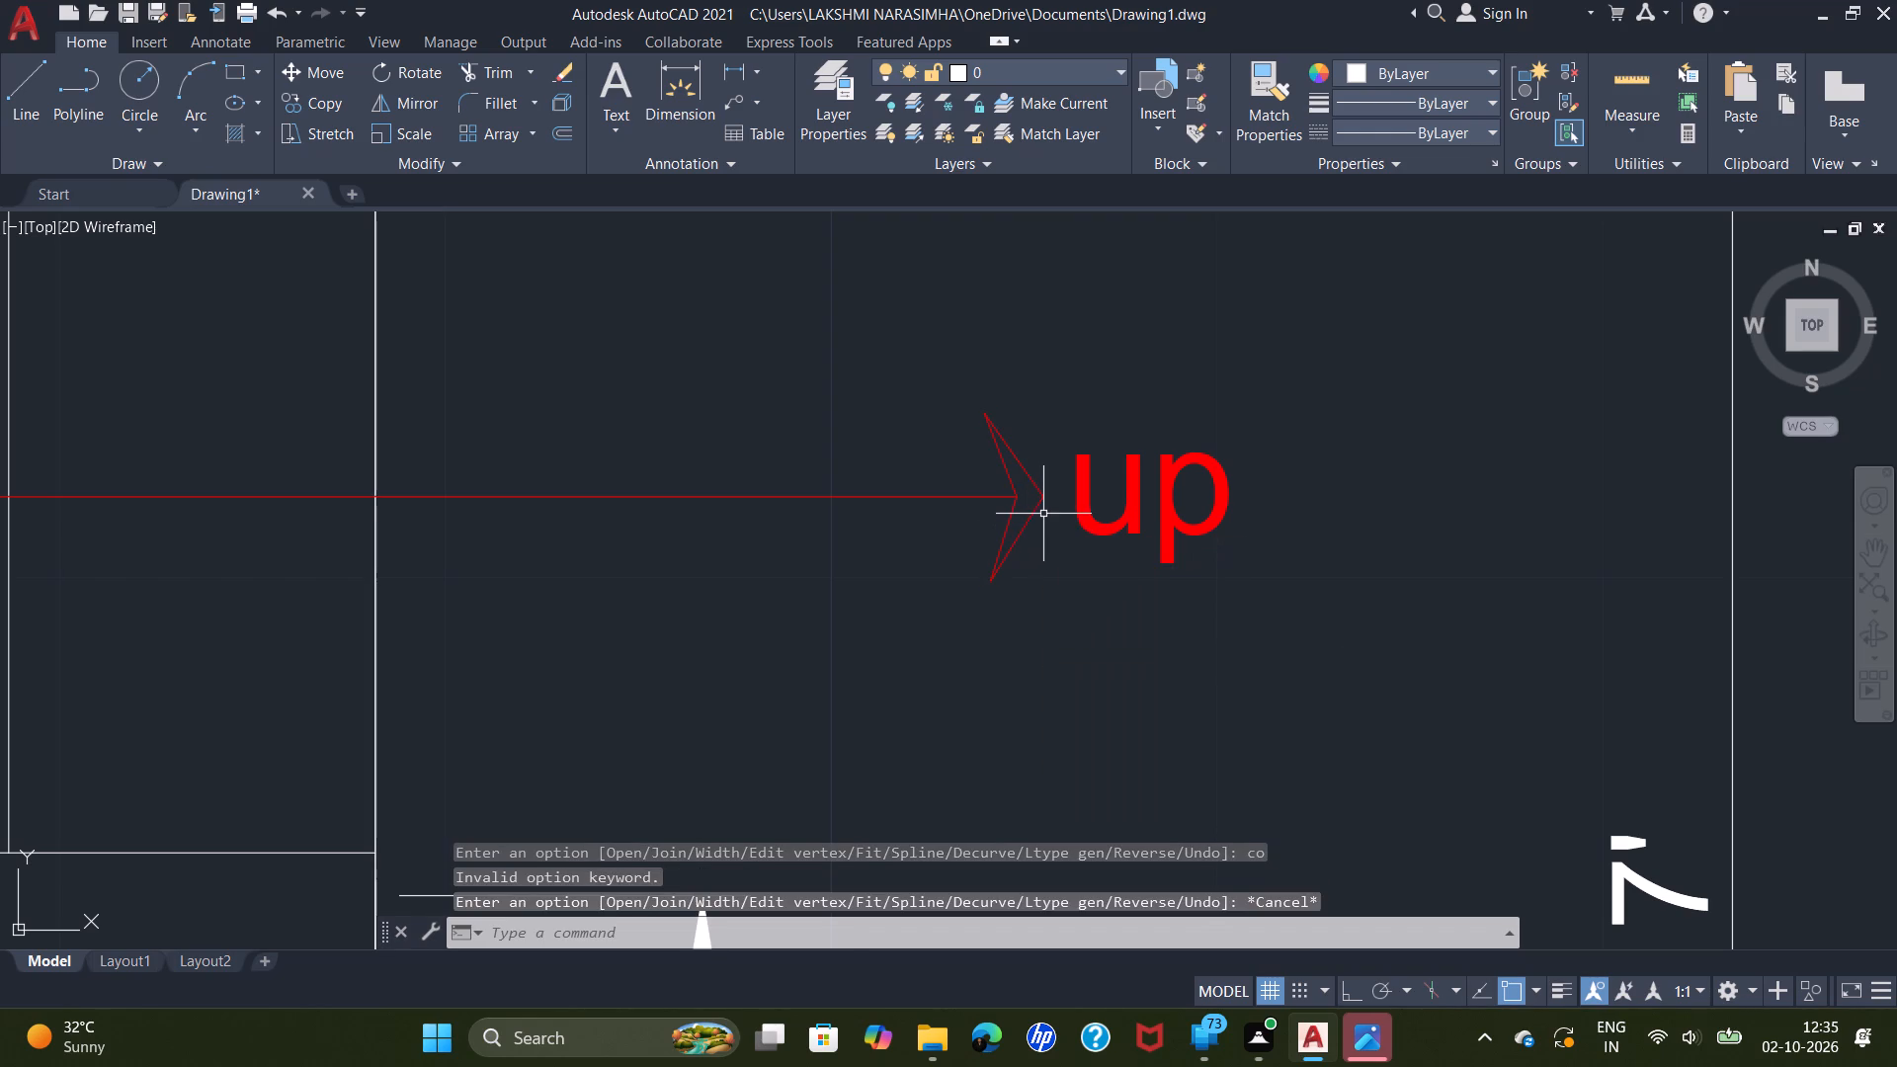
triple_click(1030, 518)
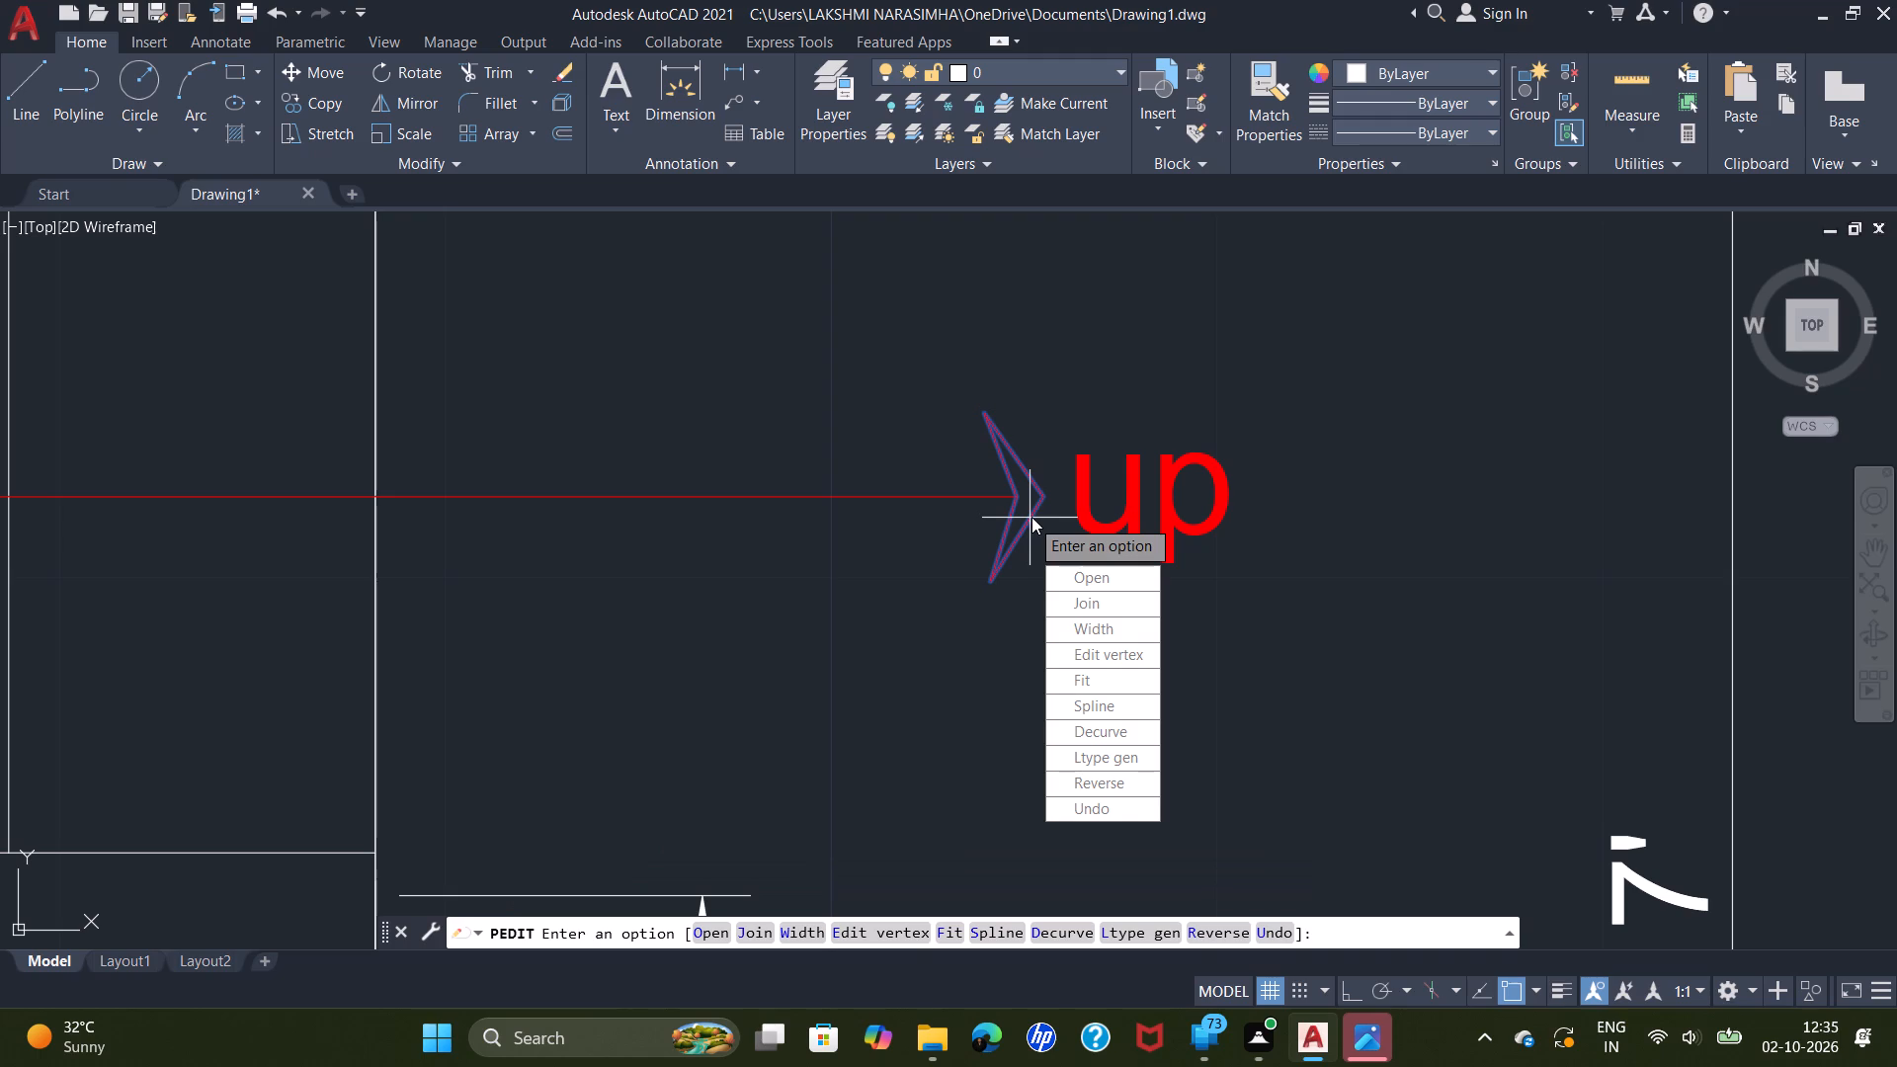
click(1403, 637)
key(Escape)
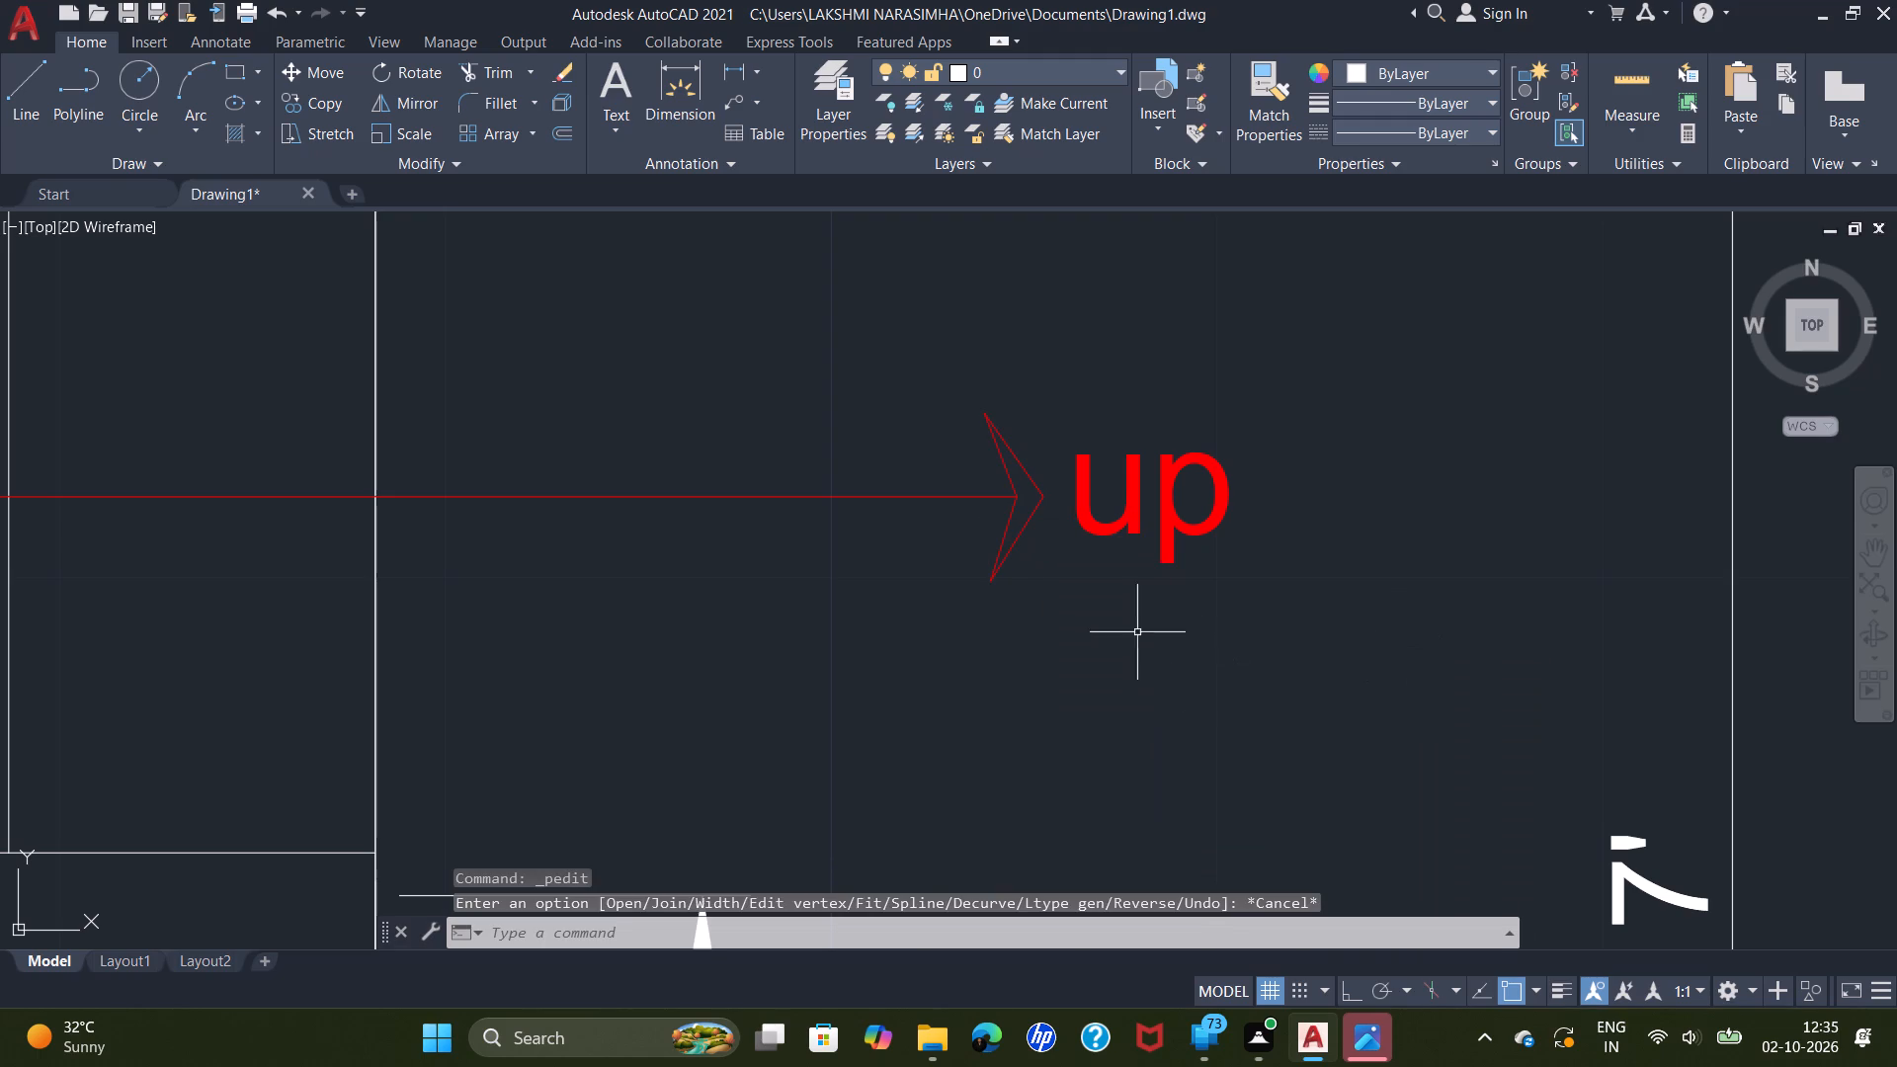
Copy the red arrowhead at the end of the stair direction line to the open landing just southeast of the up label.
double_click(1076, 621)
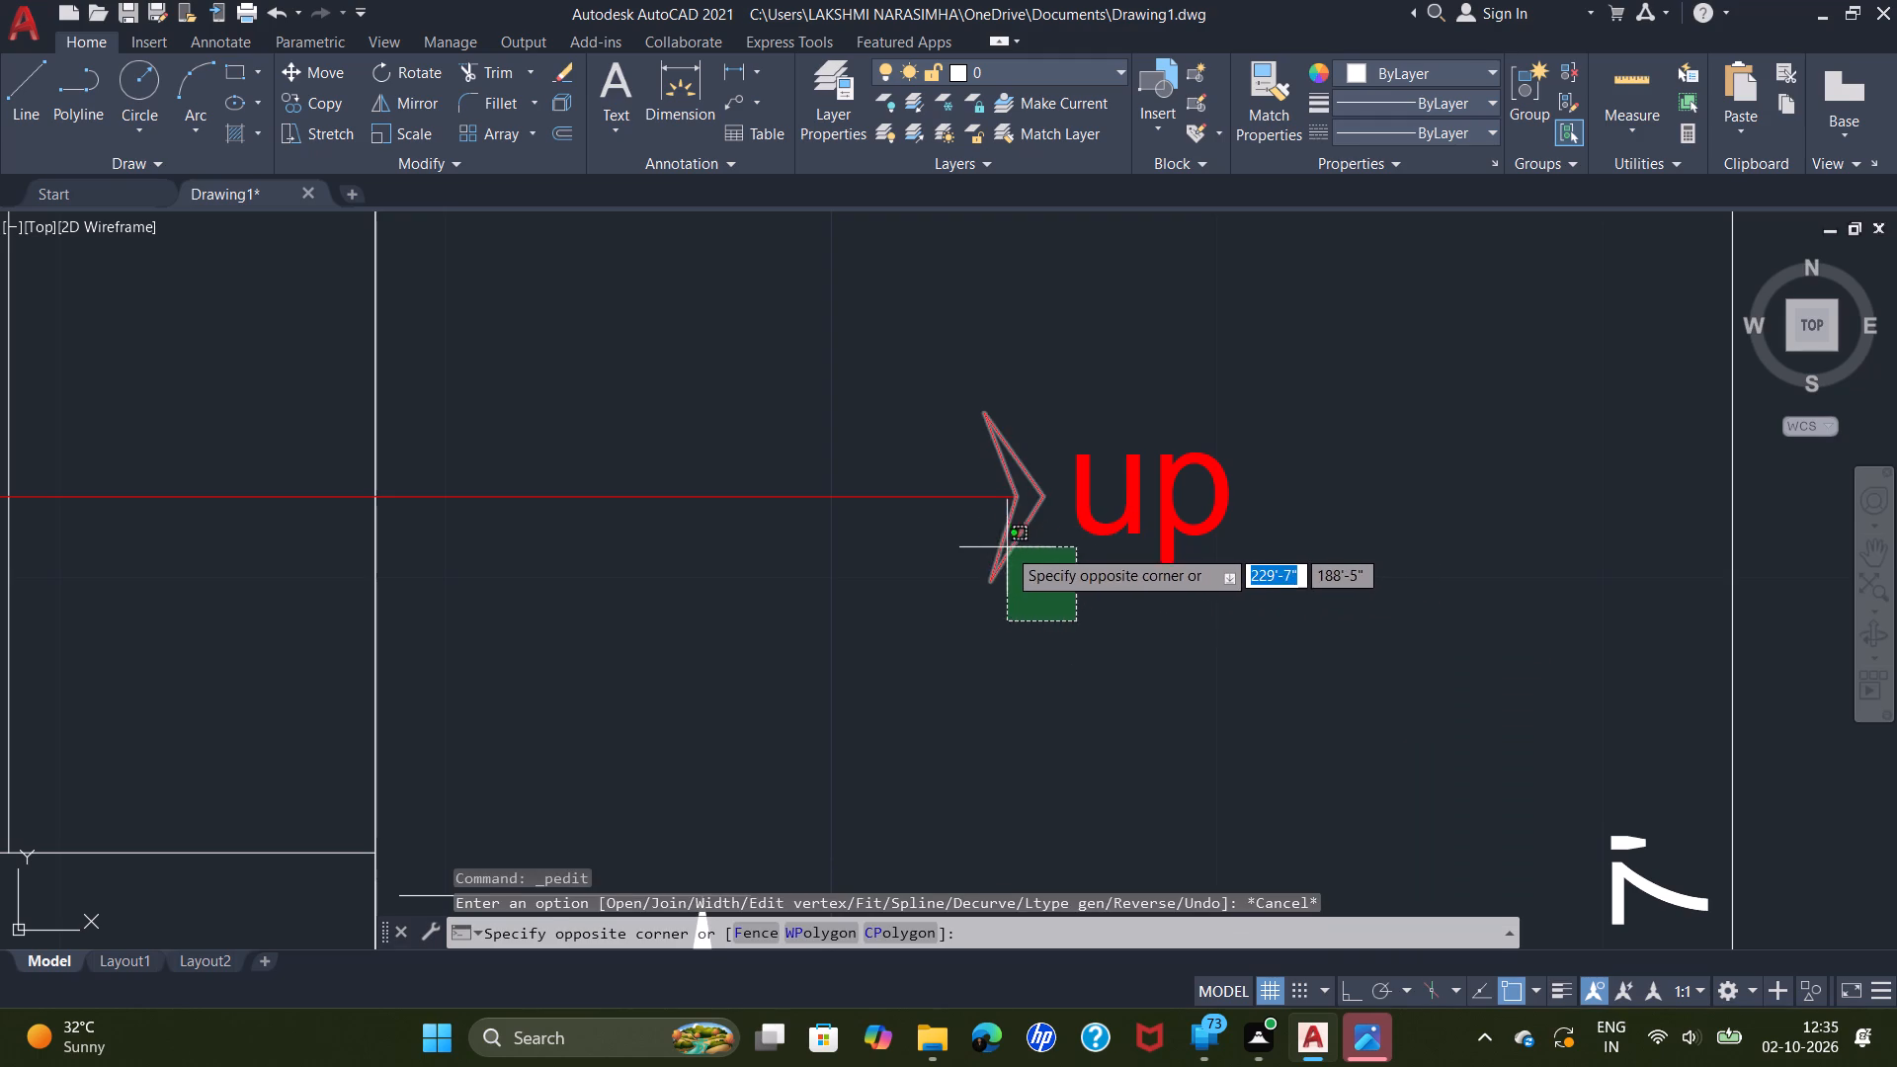
double_click(995, 543)
text(co)
key(Return)
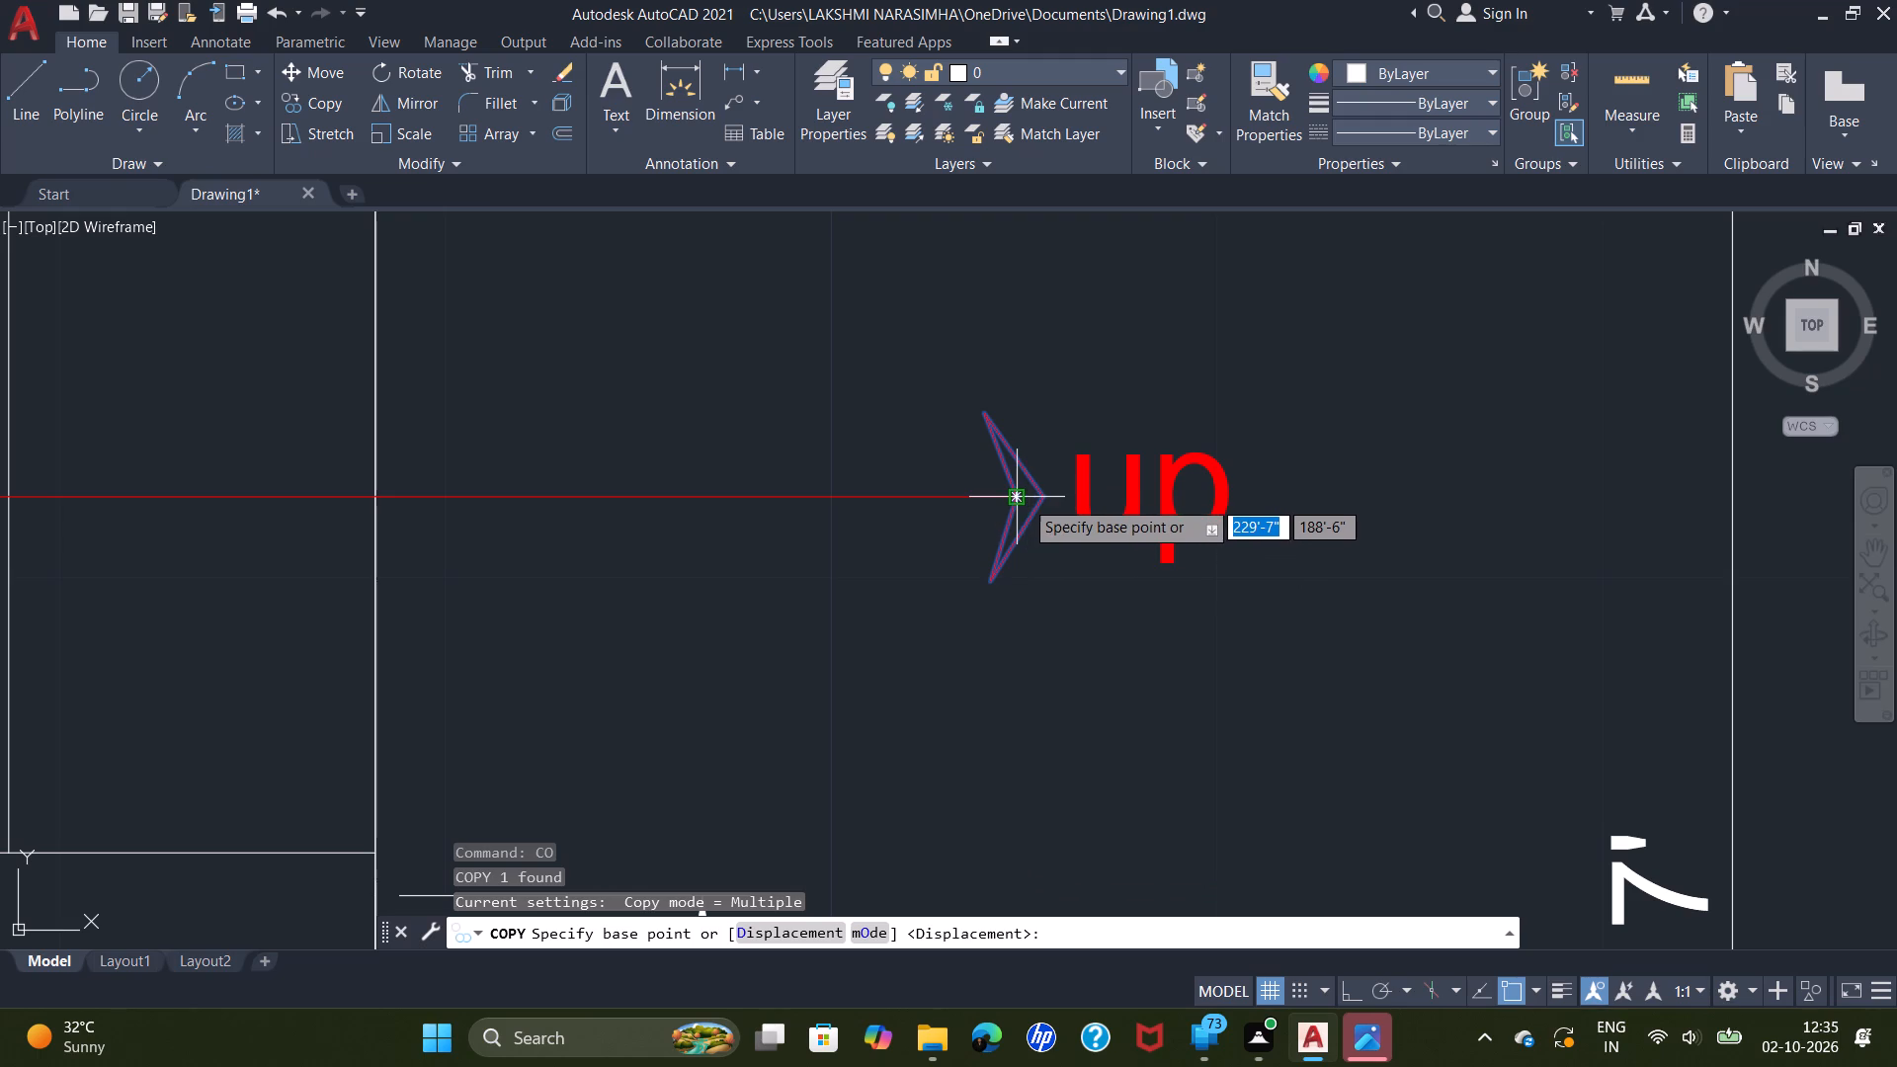
click(1018, 498)
scroll(756, 660, down, 2)
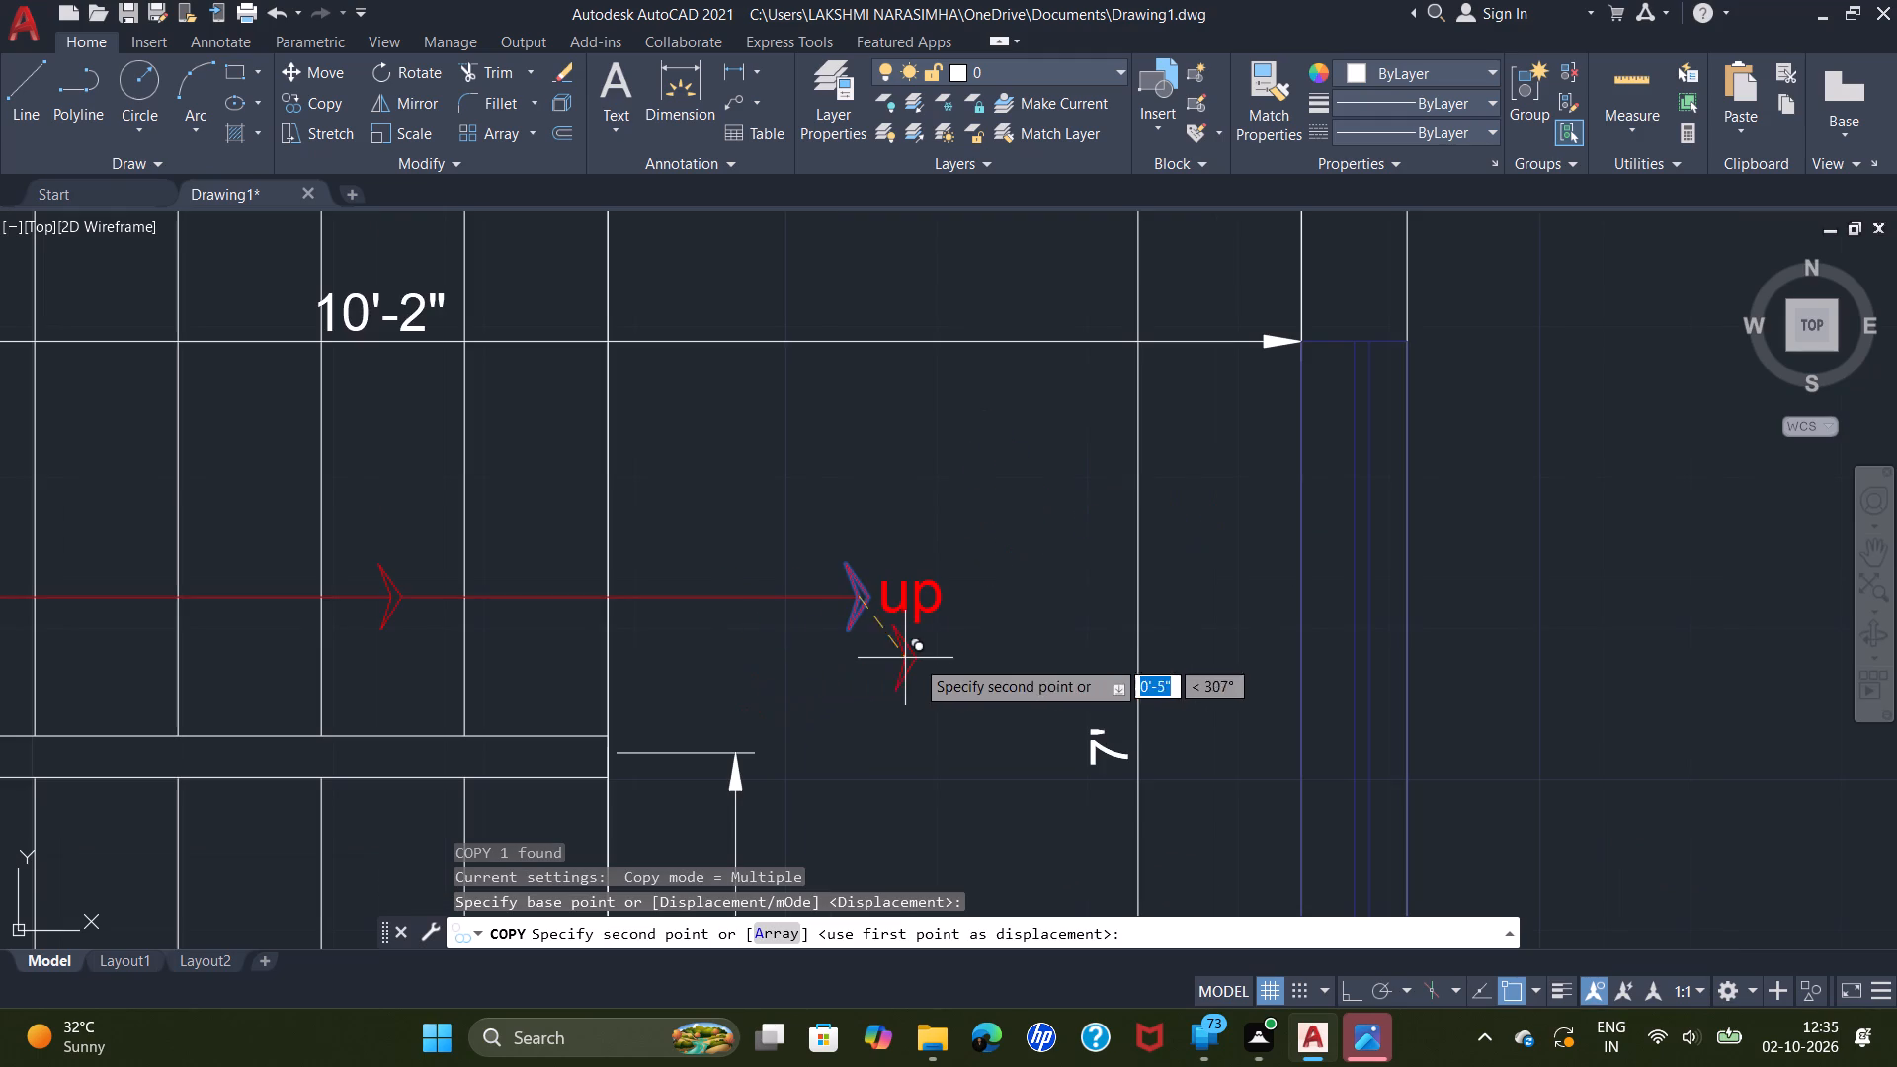
double_click(971, 704)
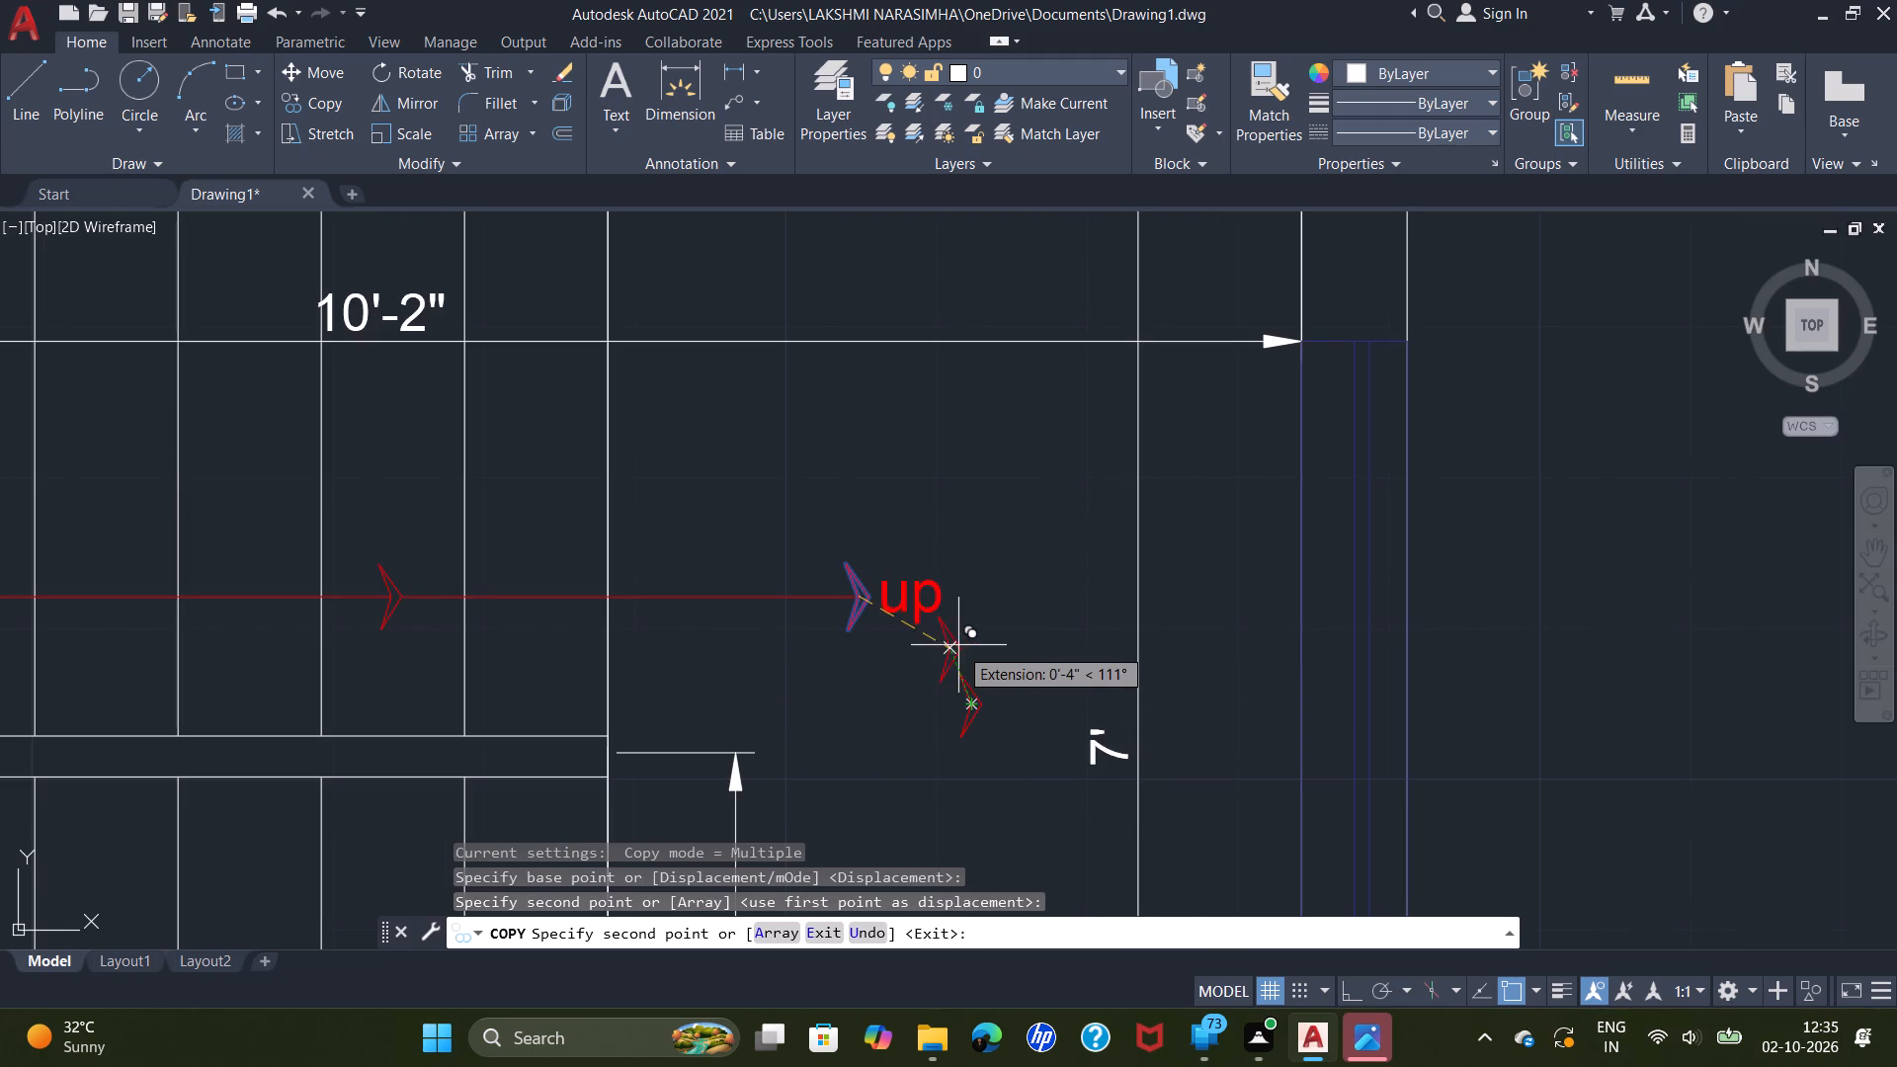
key(Escape)
Rotate the copied red arrowhead on the stair landing about its tip so it points north.
click(988, 763)
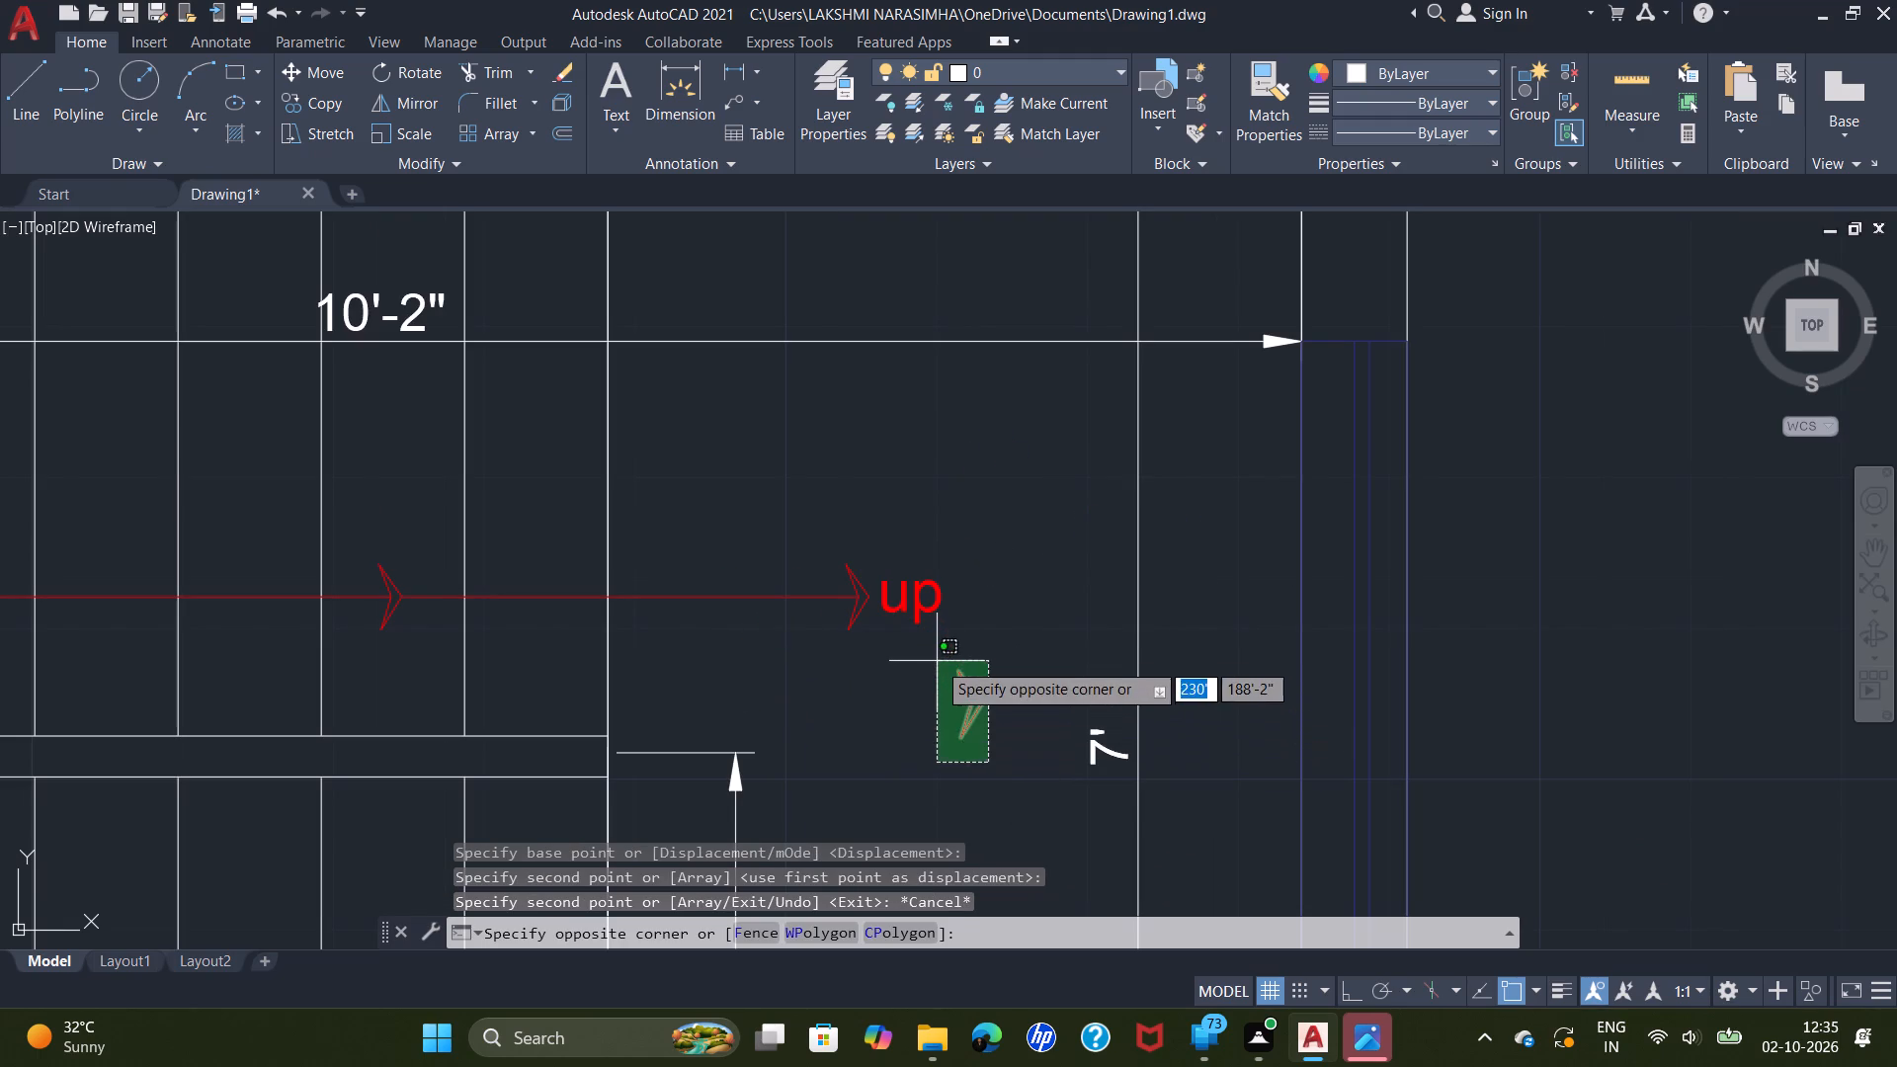
double_click(937, 661)
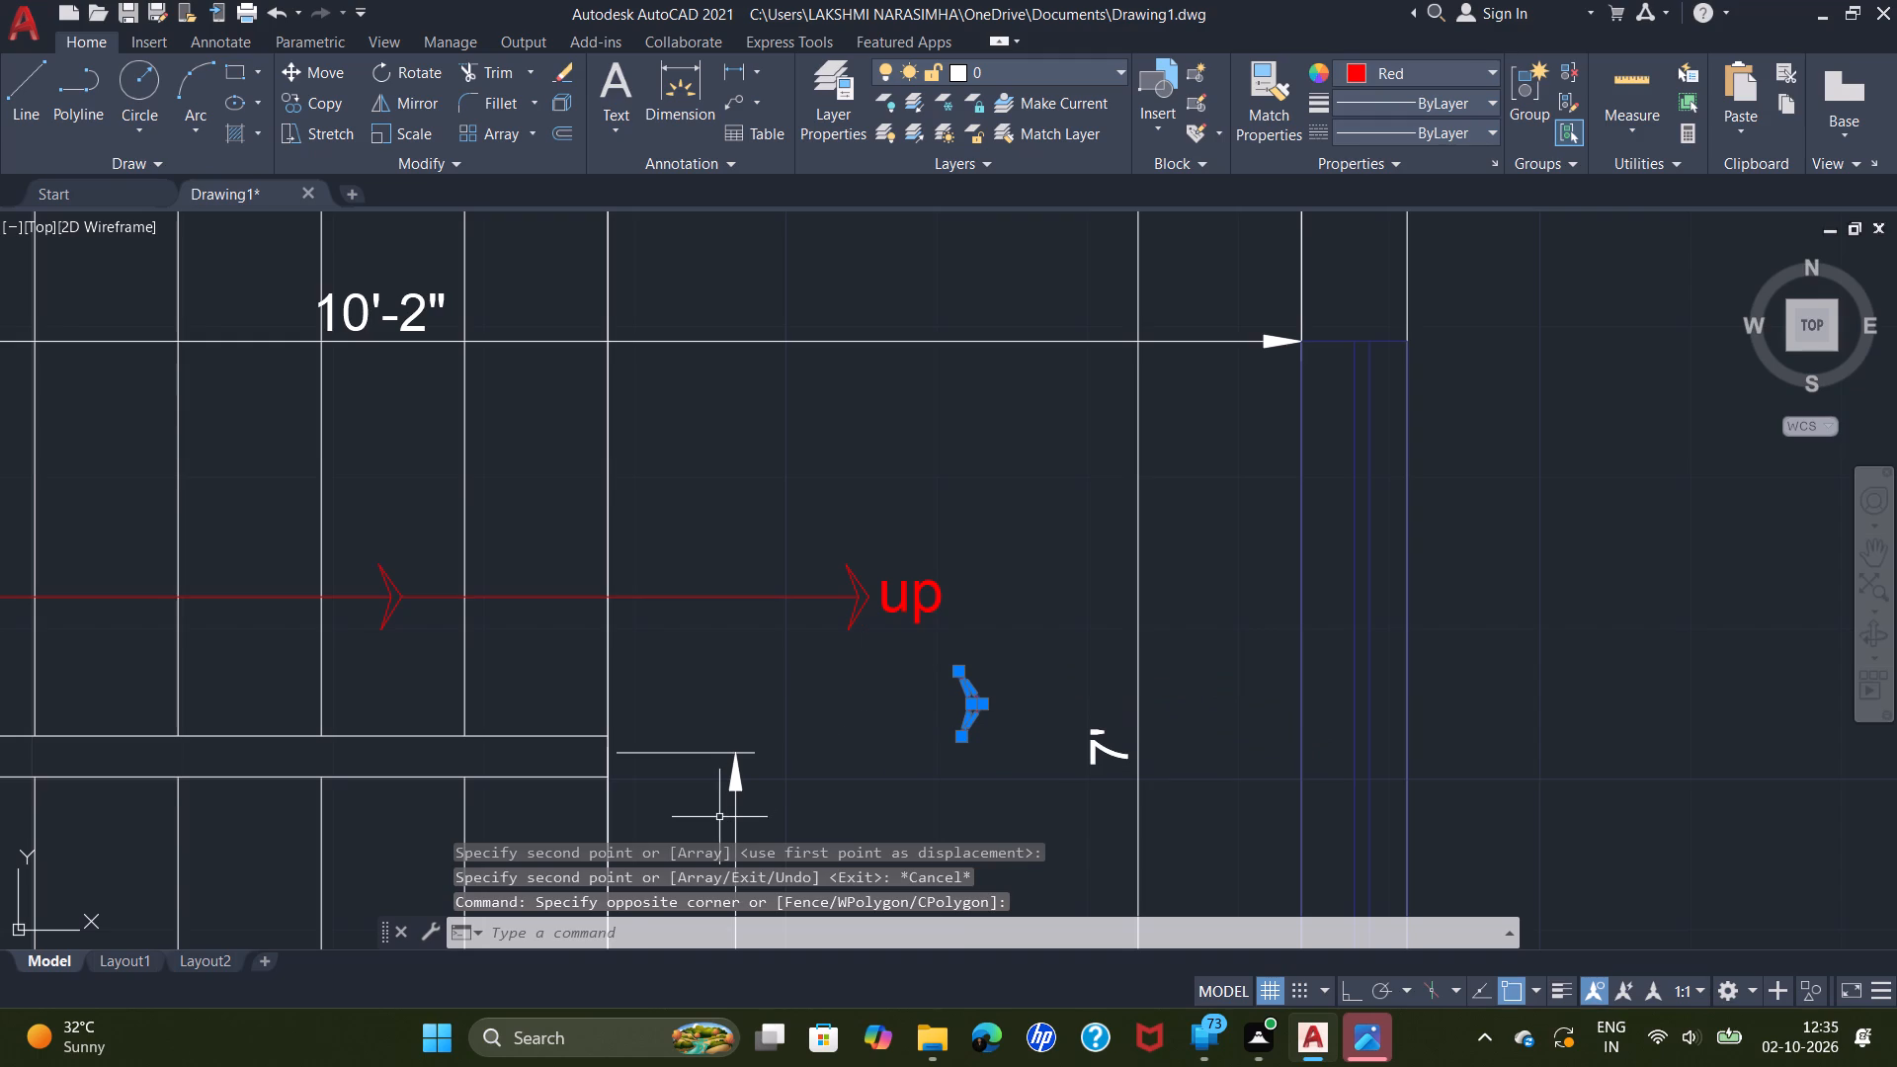
text(ro)
key(Return)
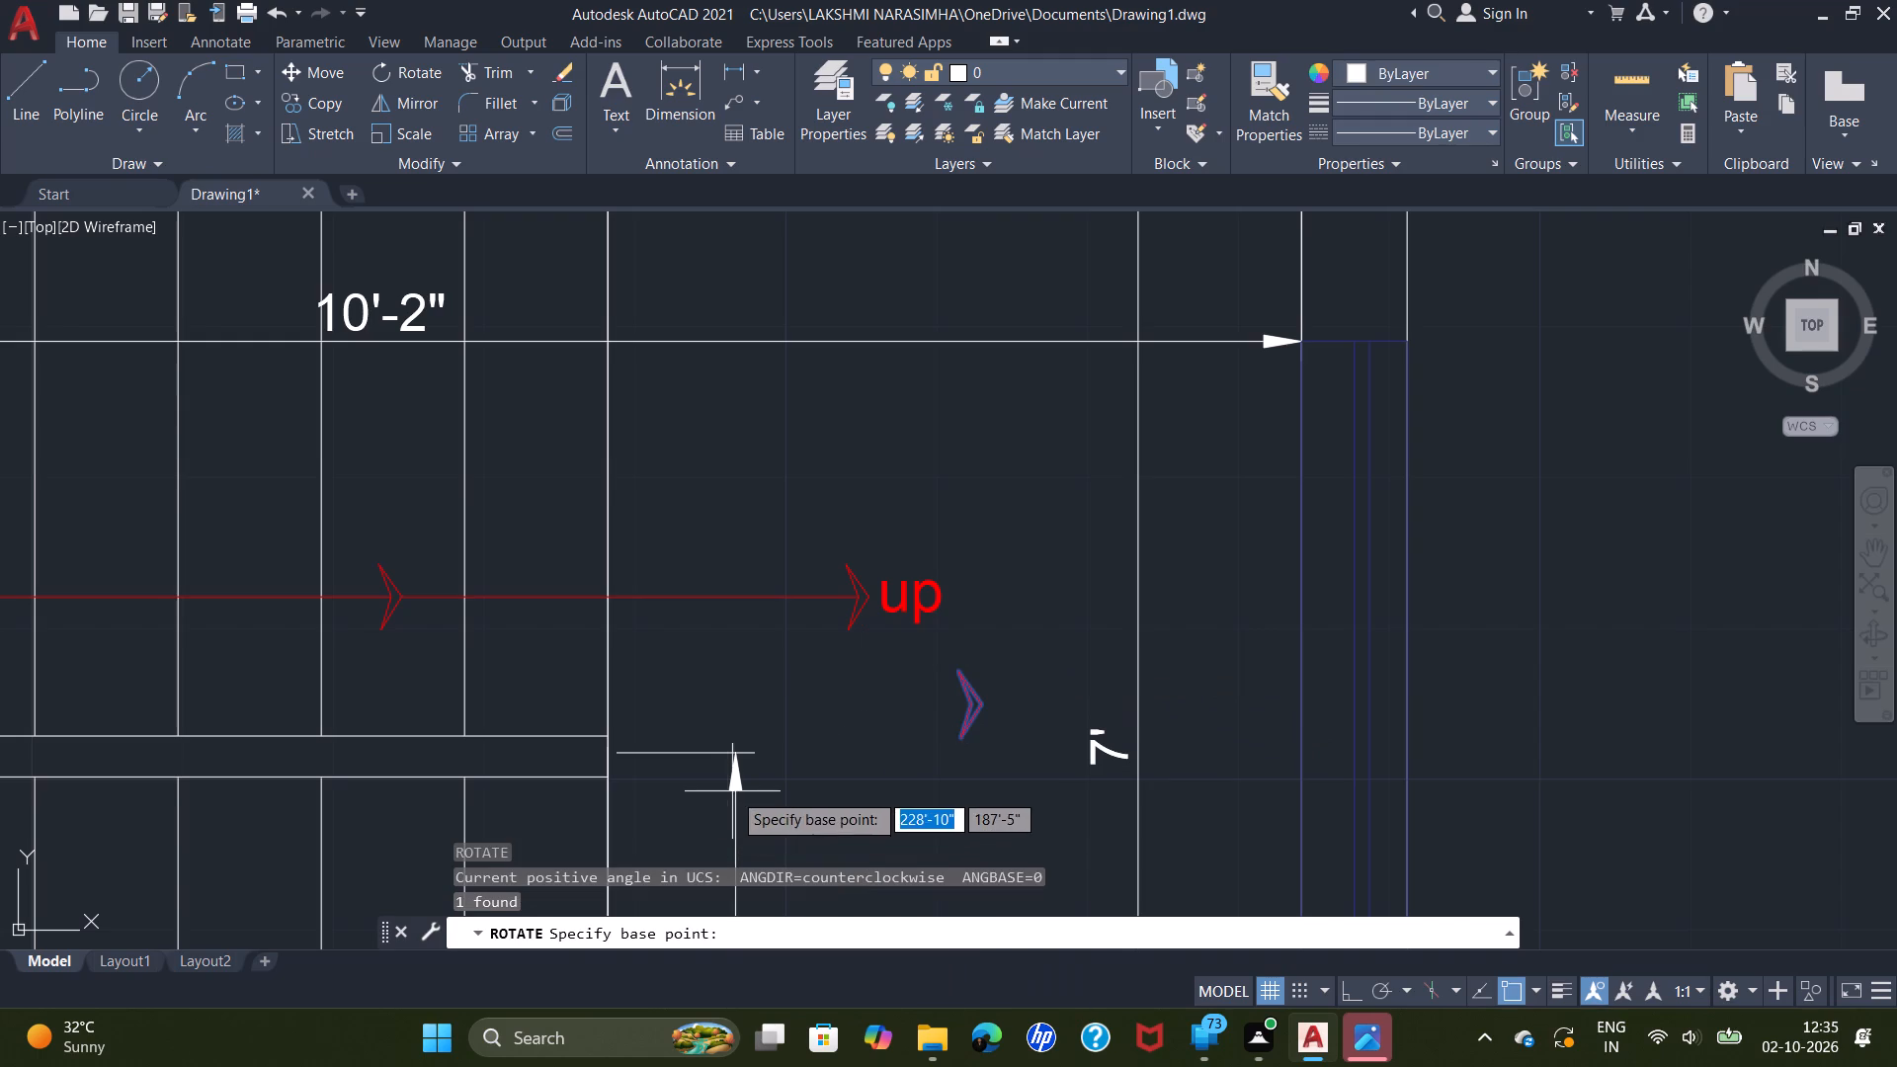
double_click(985, 710)
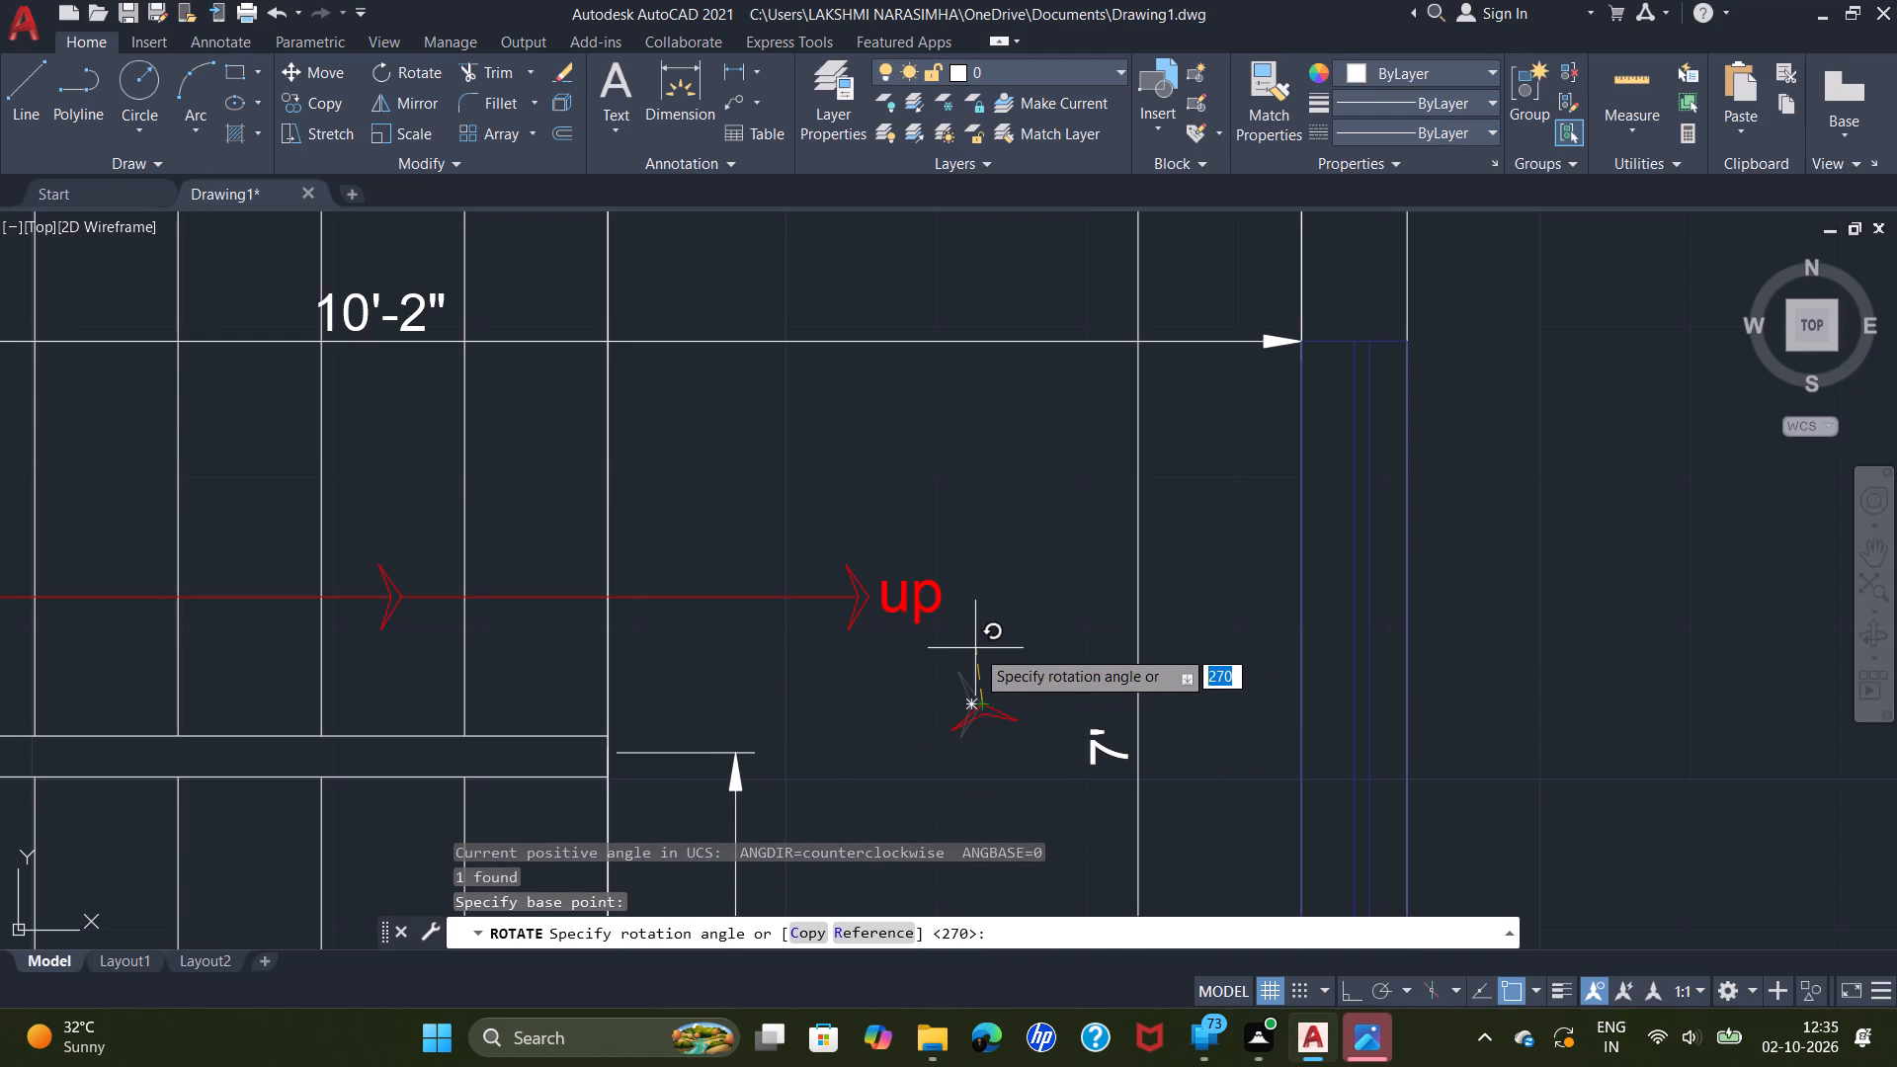
click(980, 648)
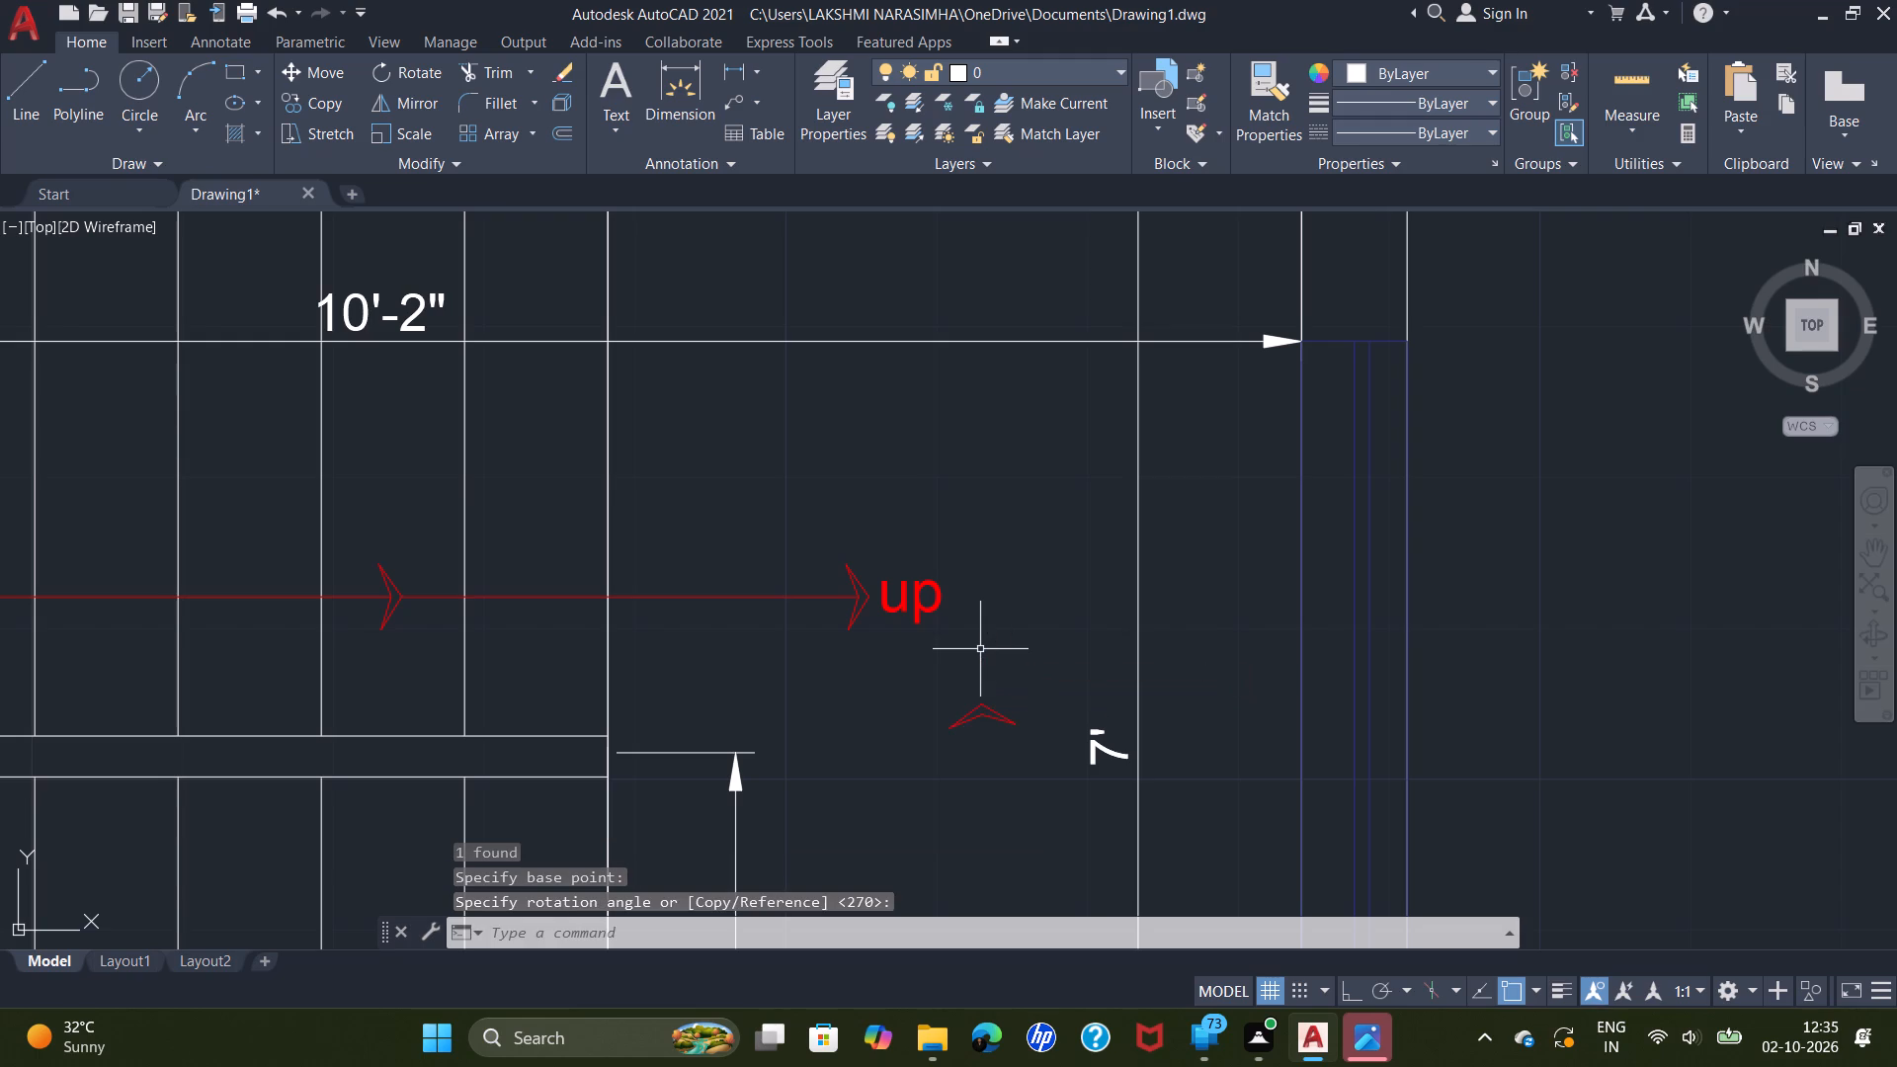
Move the north-pointing red arrowhead from the stair landing to just above the Entry label in the entrance door opening.
double_click(1041, 764)
click(923, 691)
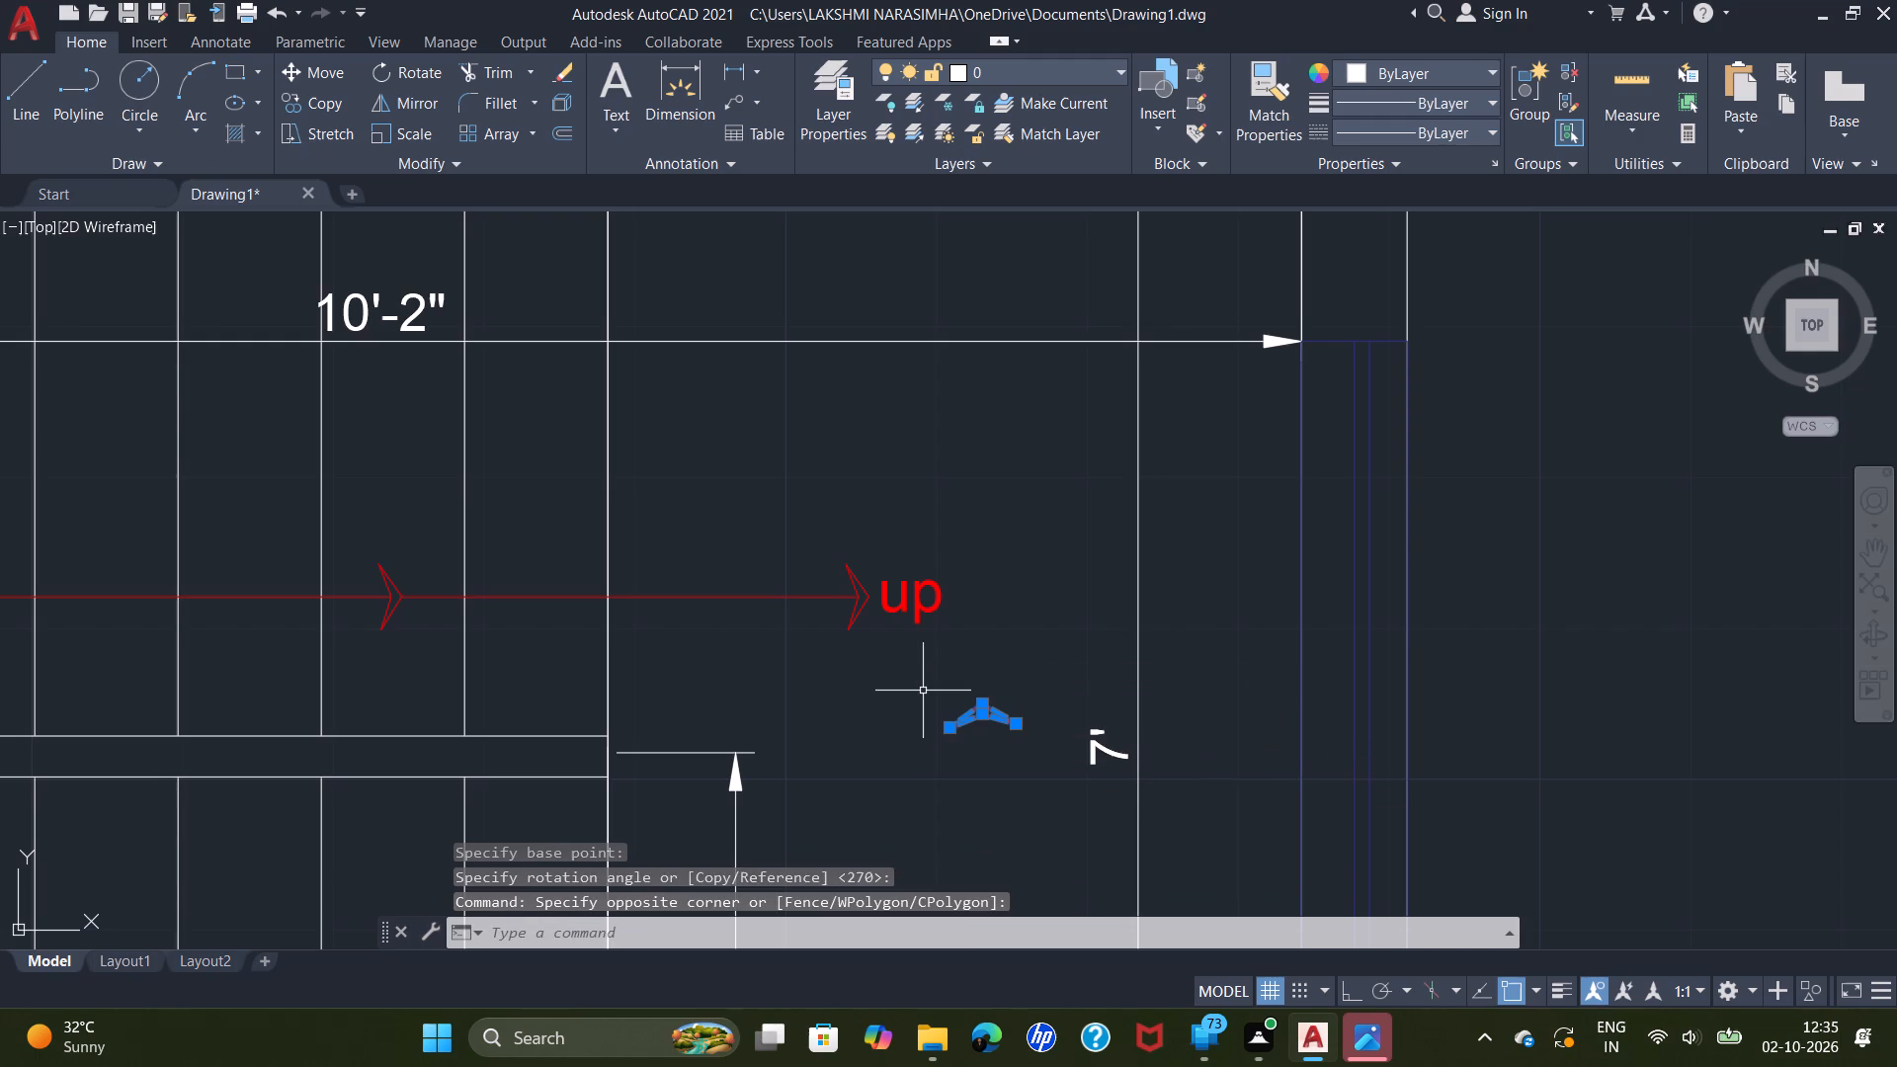
key(m)
key(Return)
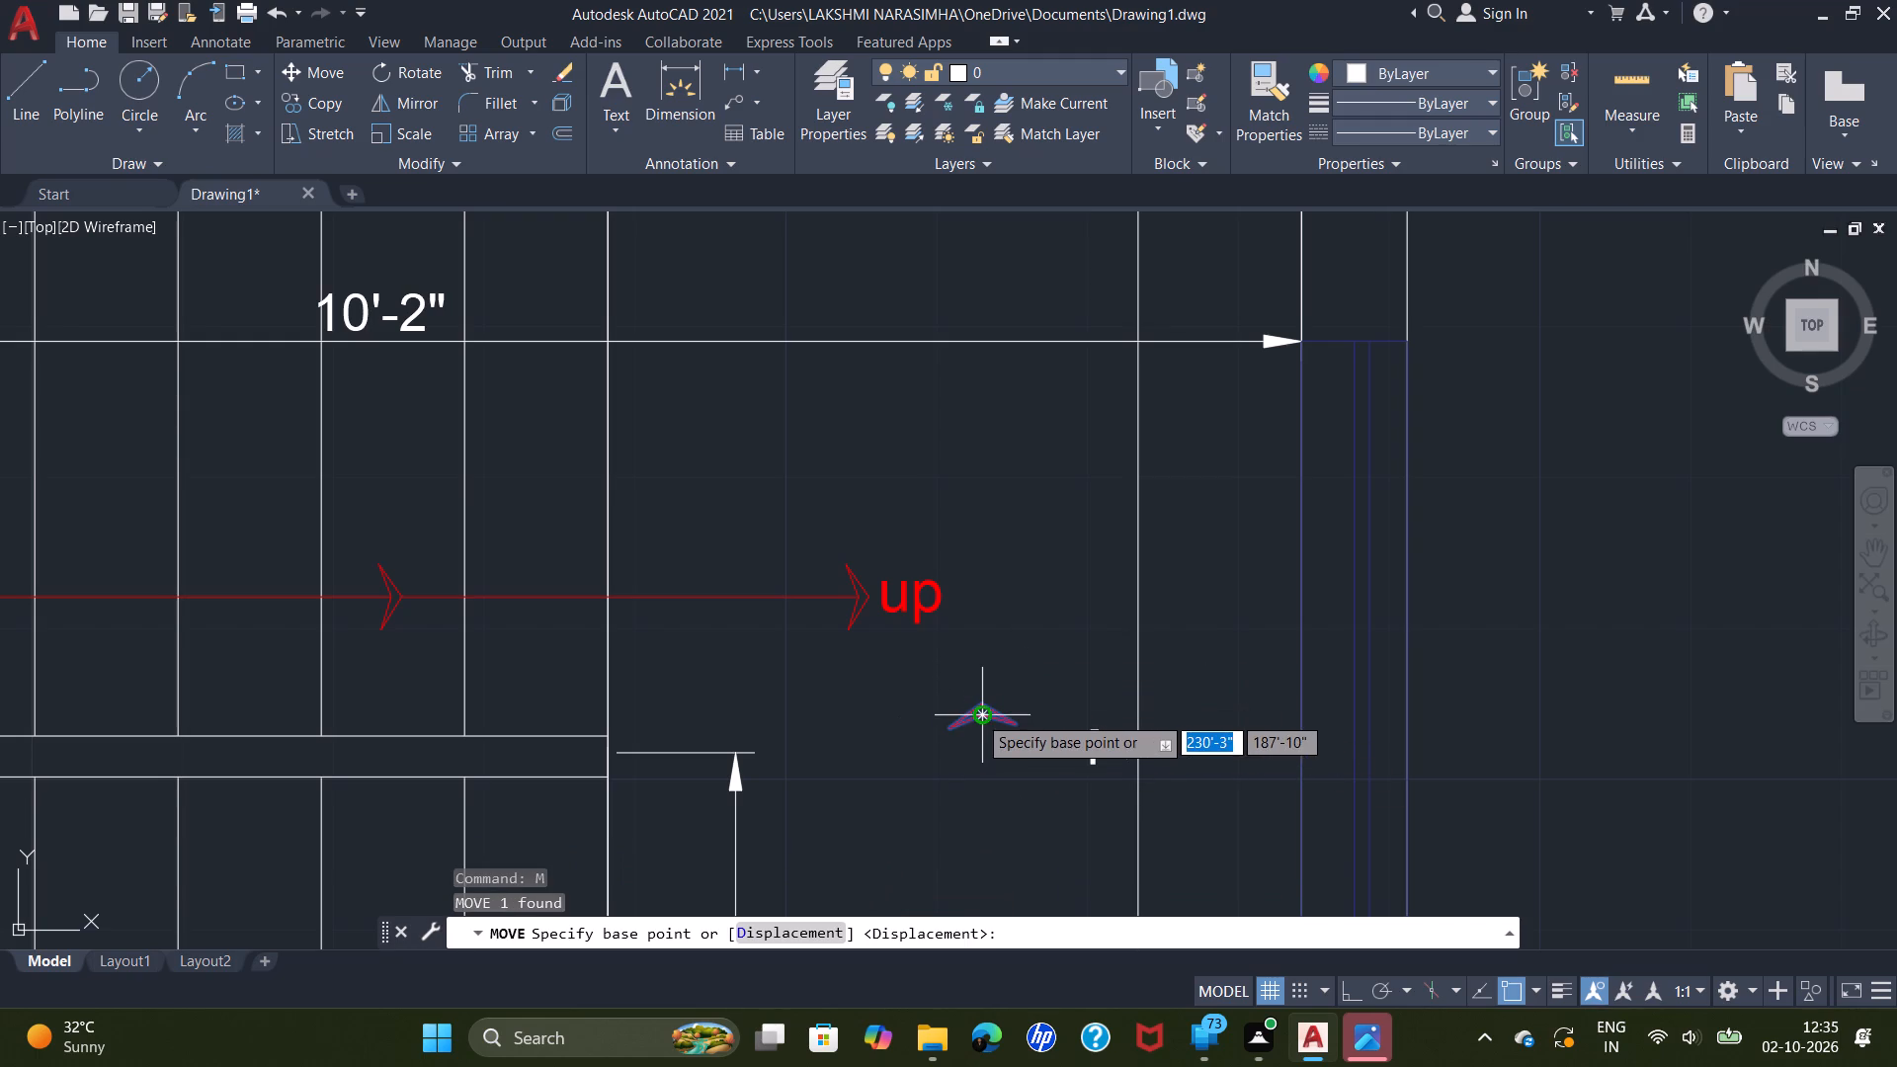
click(977, 712)
scroll(577, 778, down, 2)
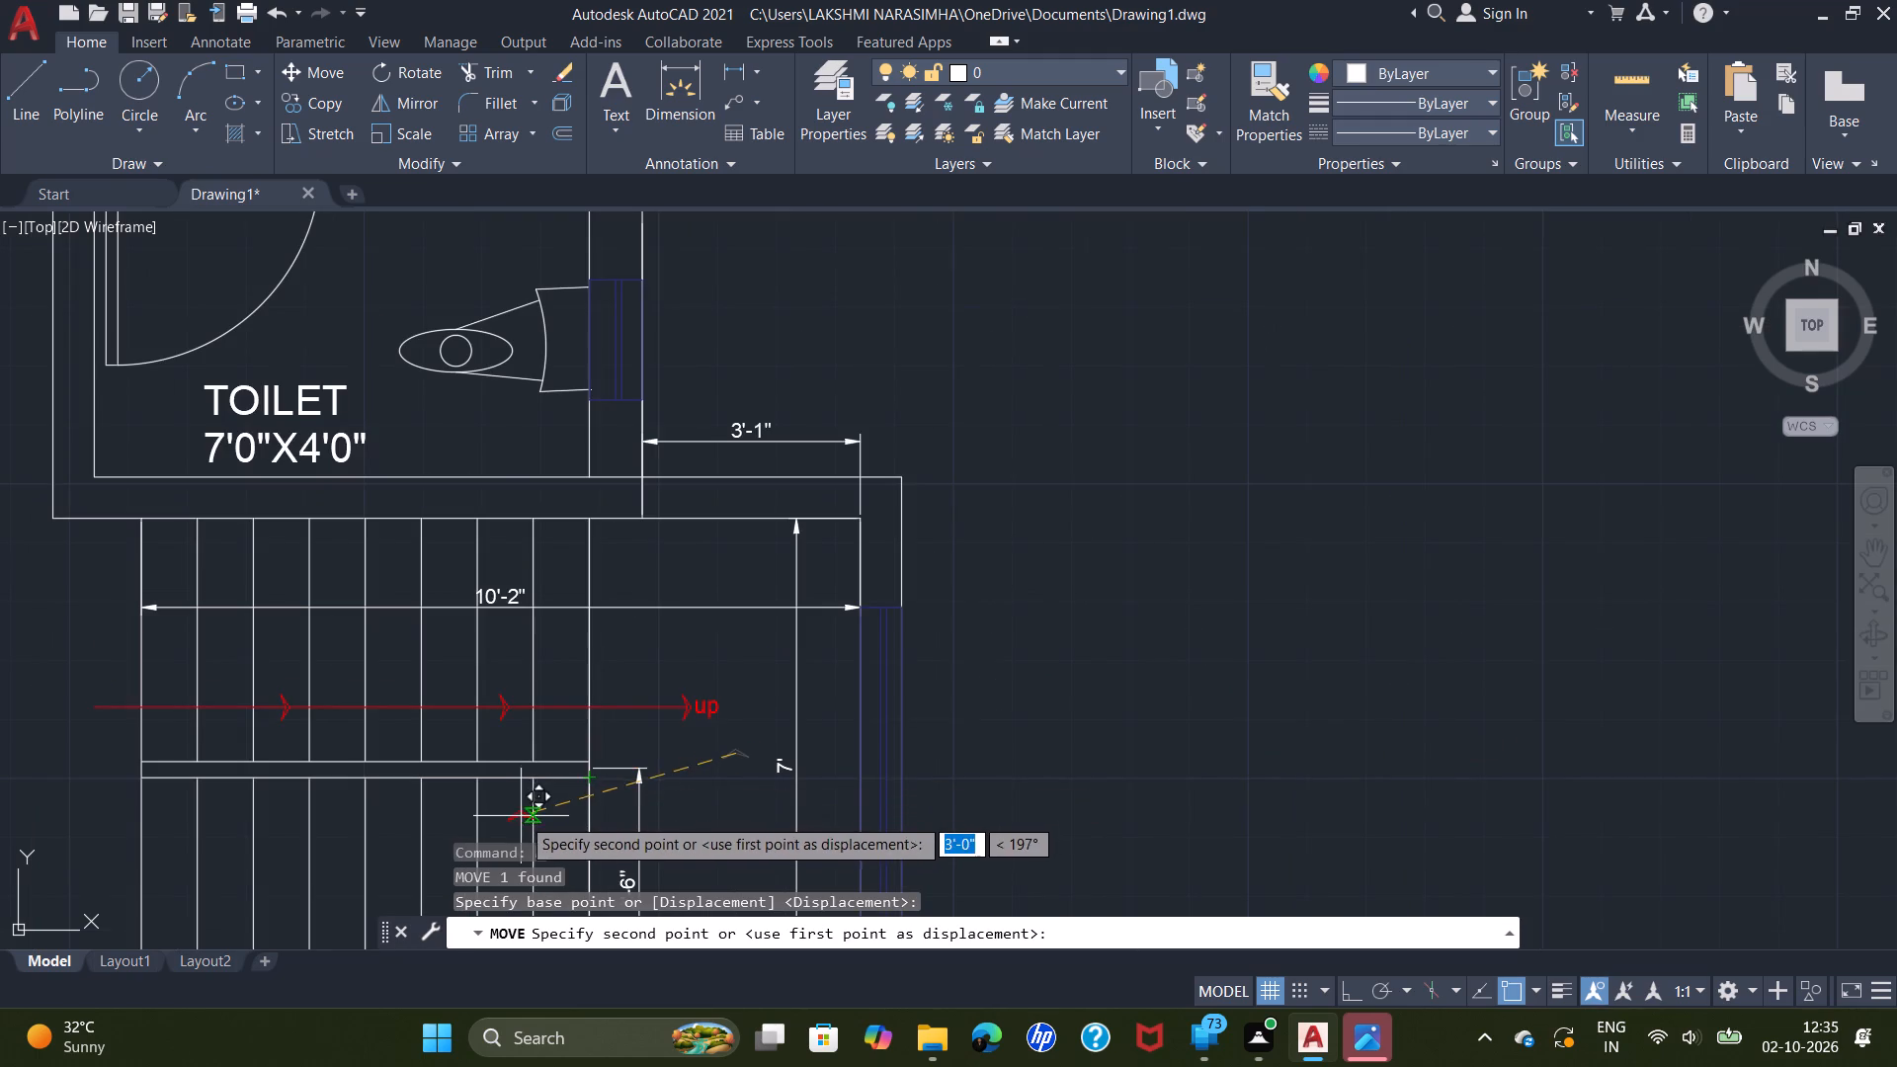
middle_drag(532, 806, 1024, 302)
scroll(1024, 302, up, 1)
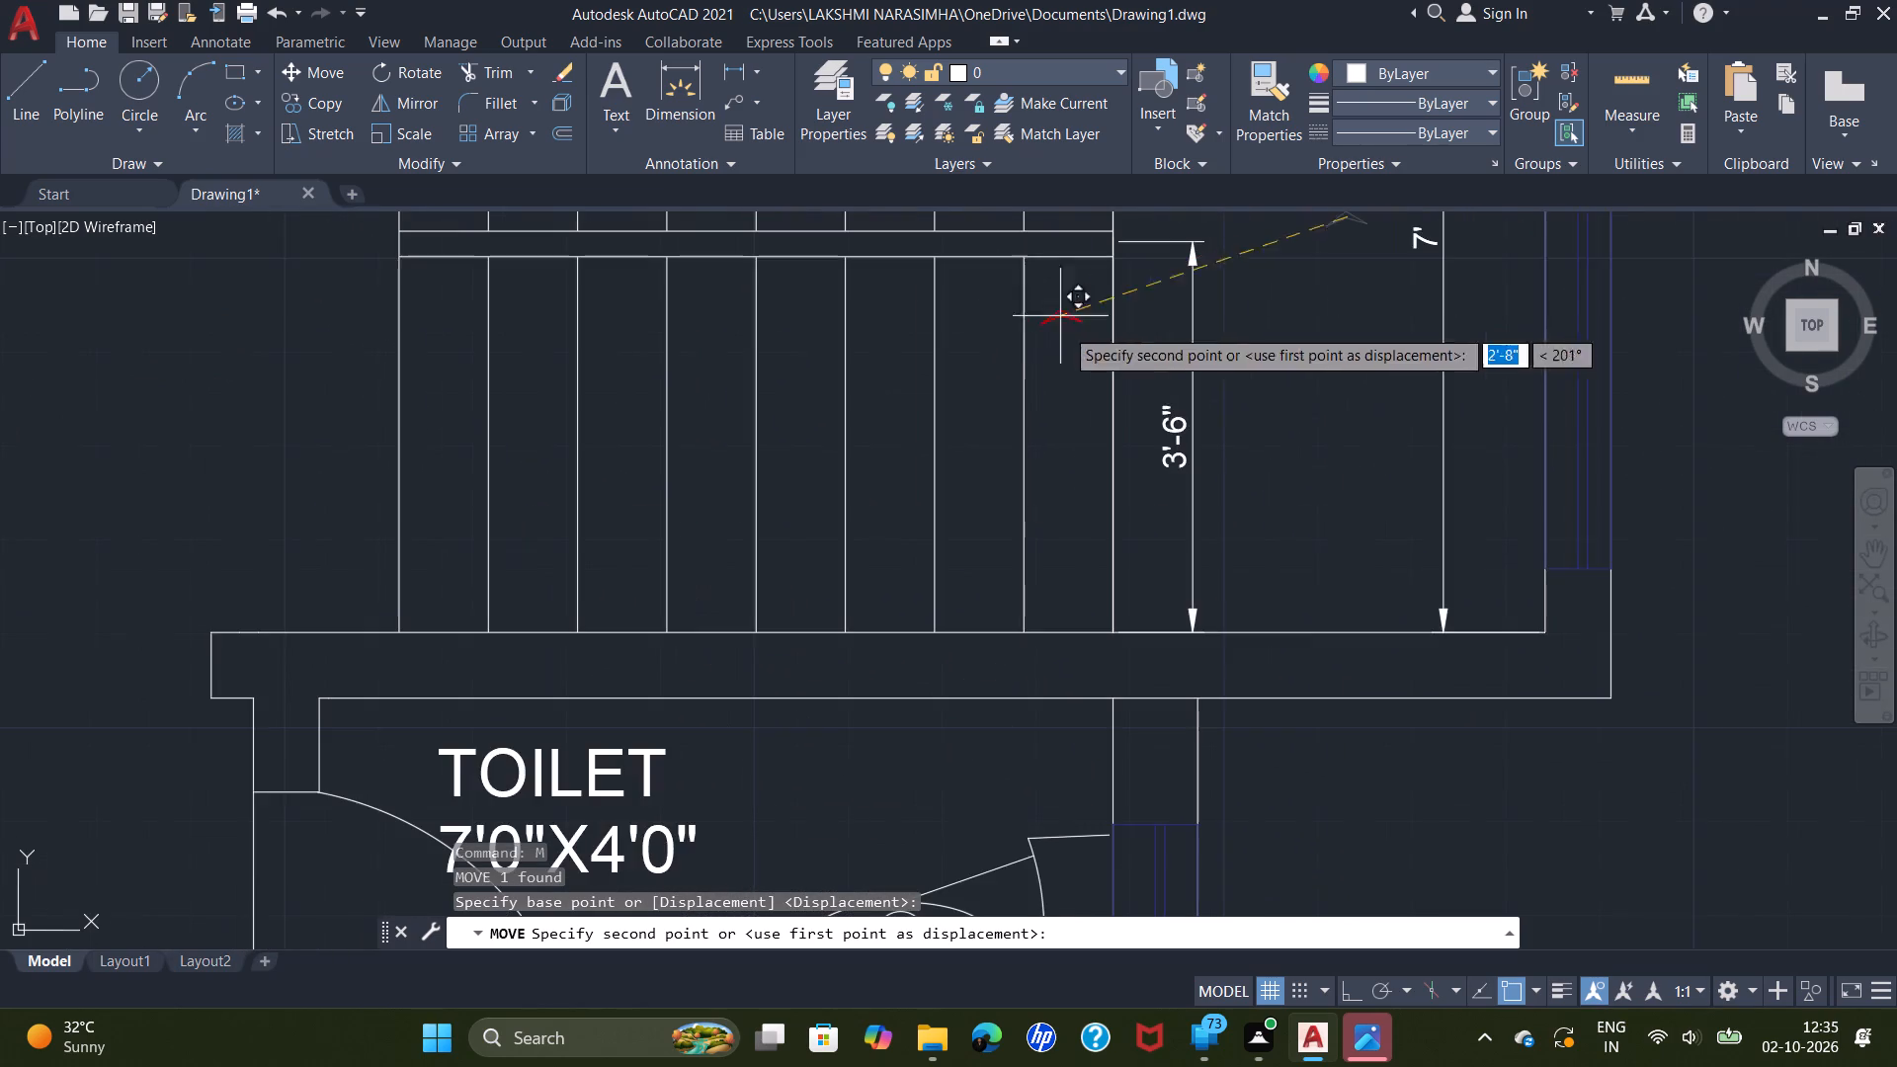
scroll(849, 582, down, 3)
middle_drag(693, 749, 942, 533)
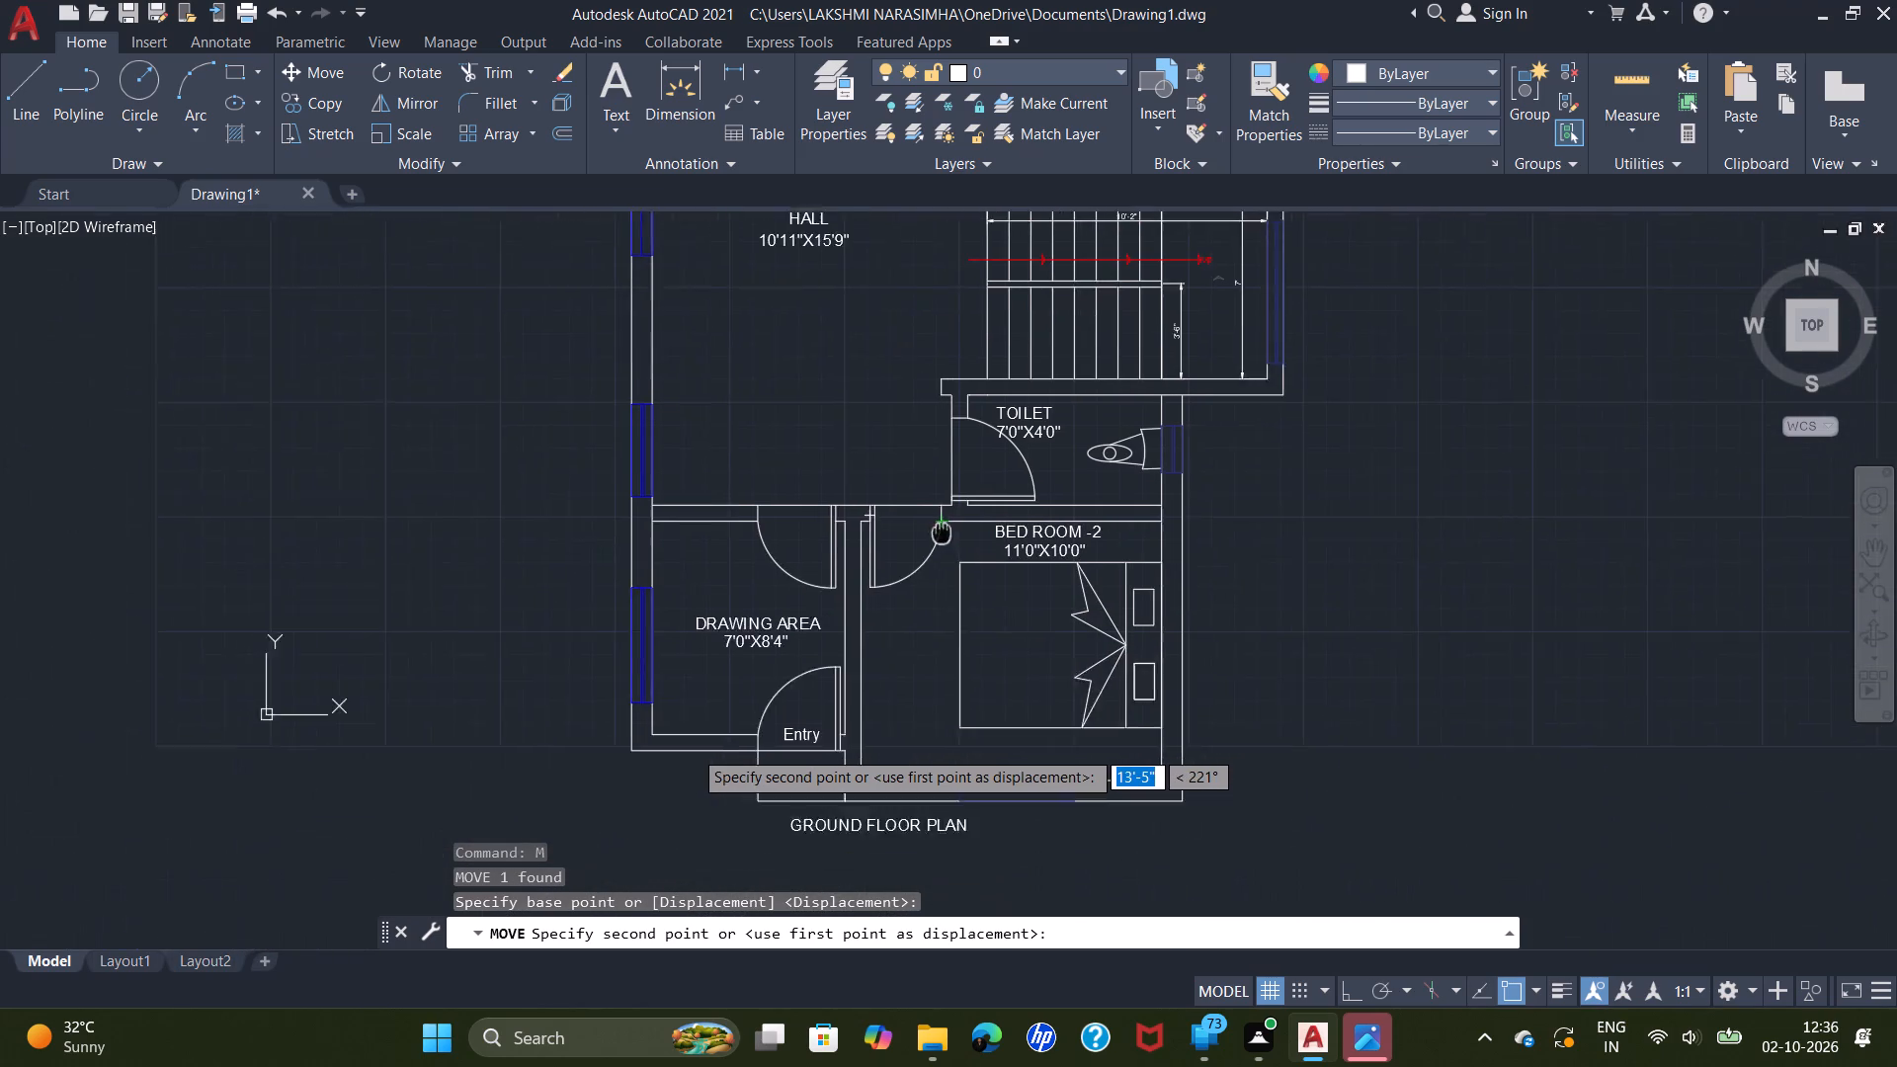
middle_drag(942, 533, 995, 495)
scroll(855, 683, up, 4)
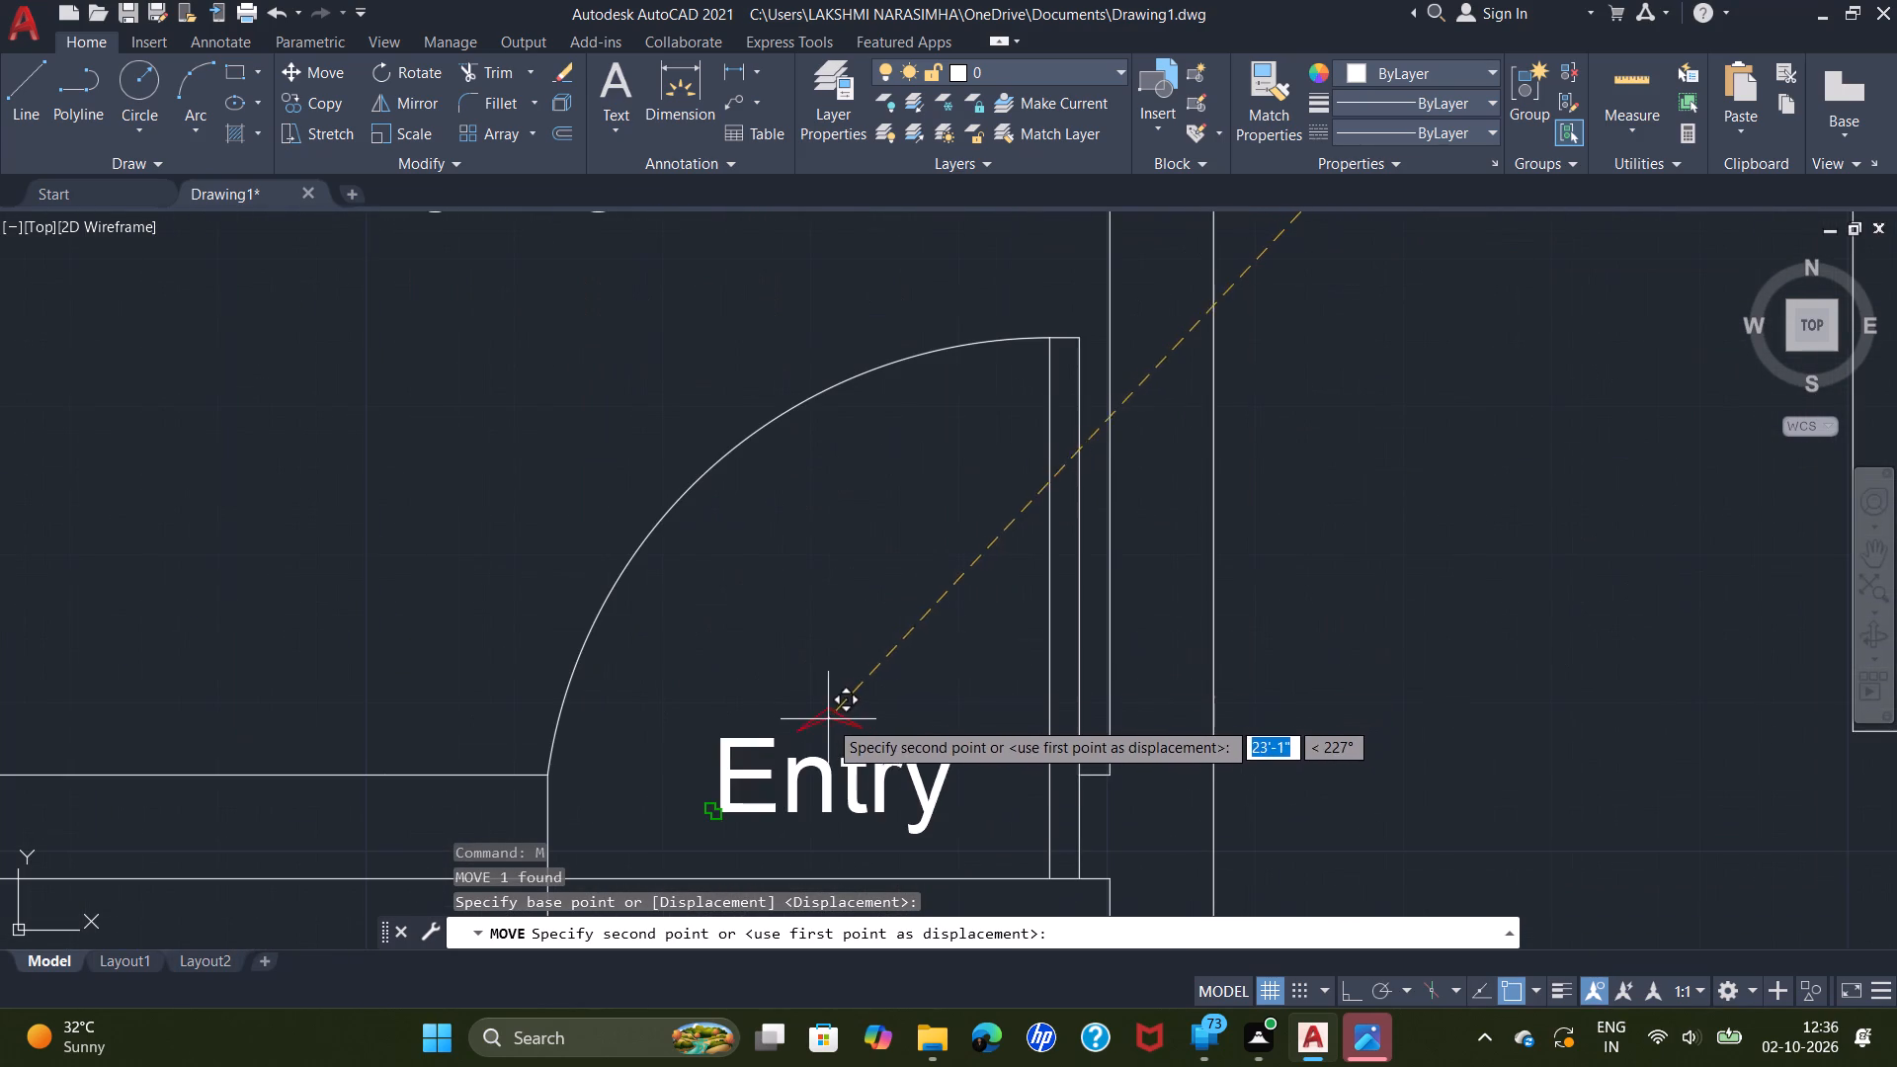
scroll(838, 711, up, 2)
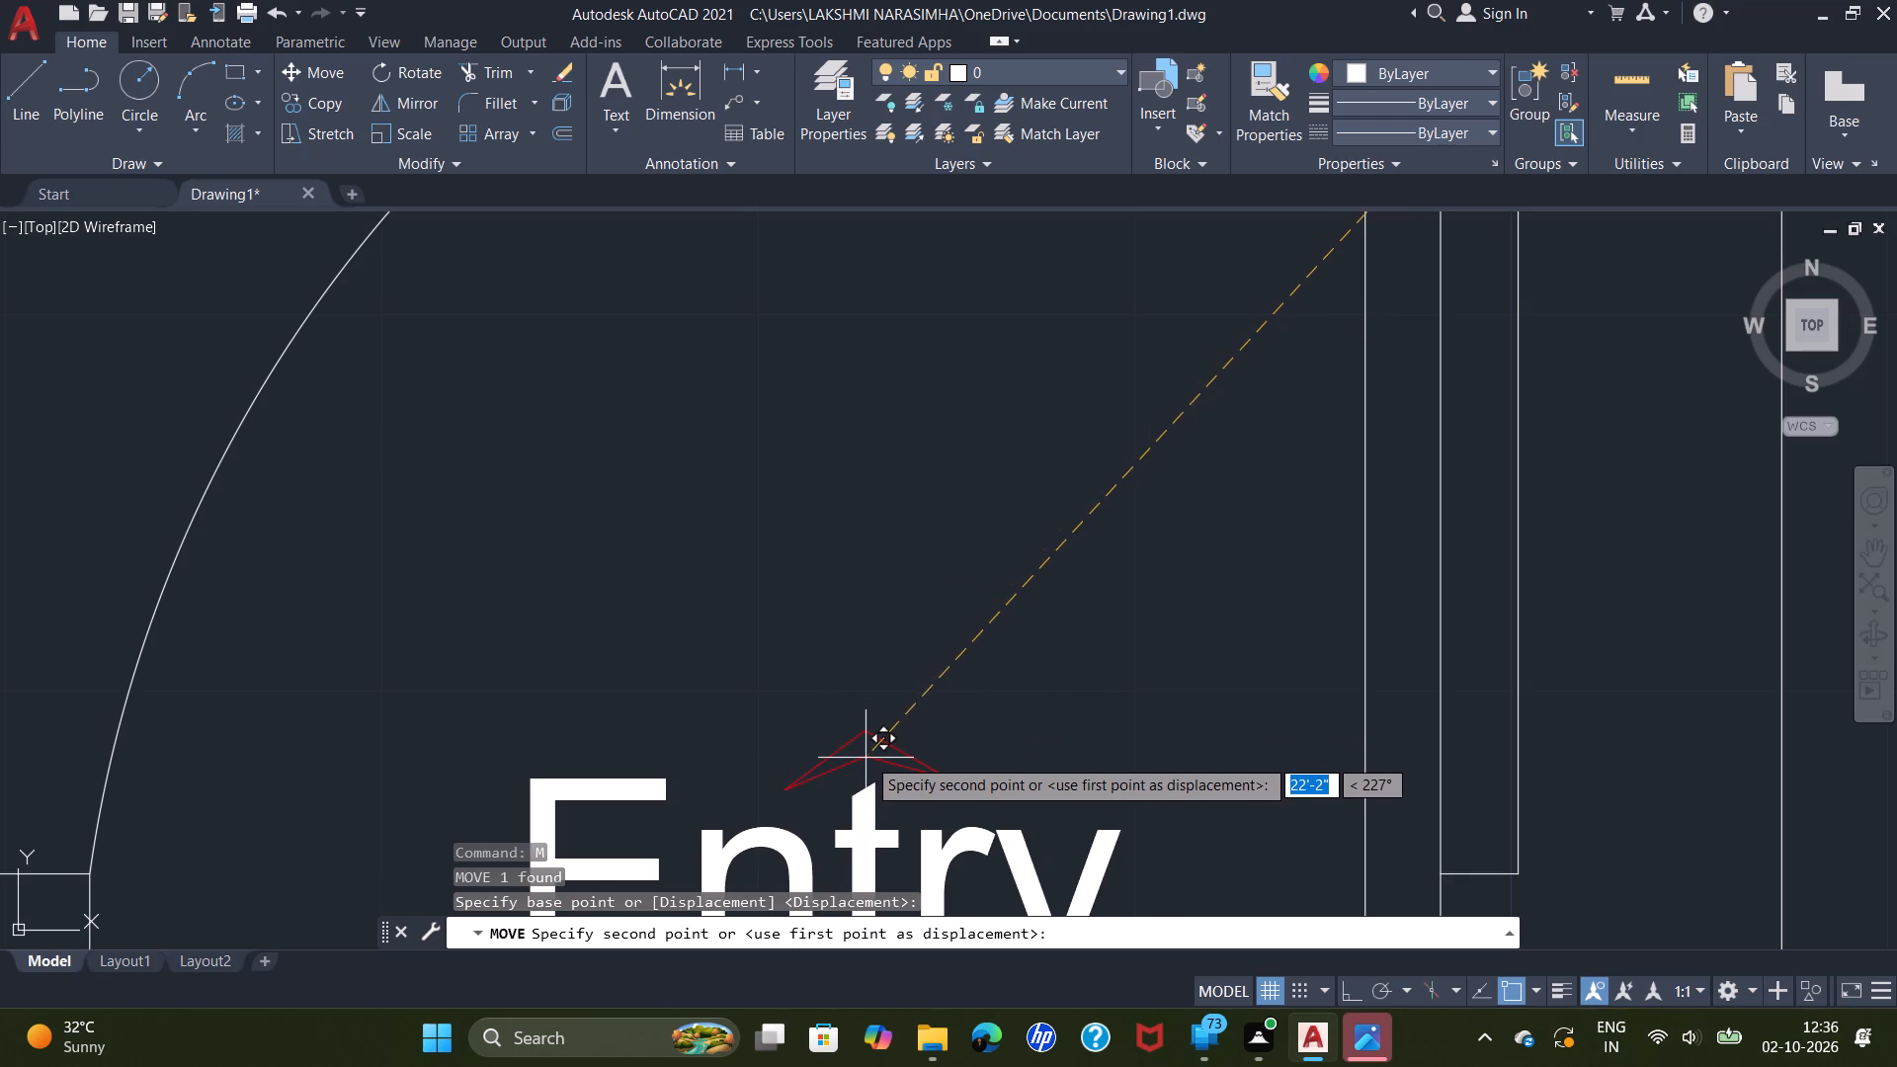
triple_click(853, 714)
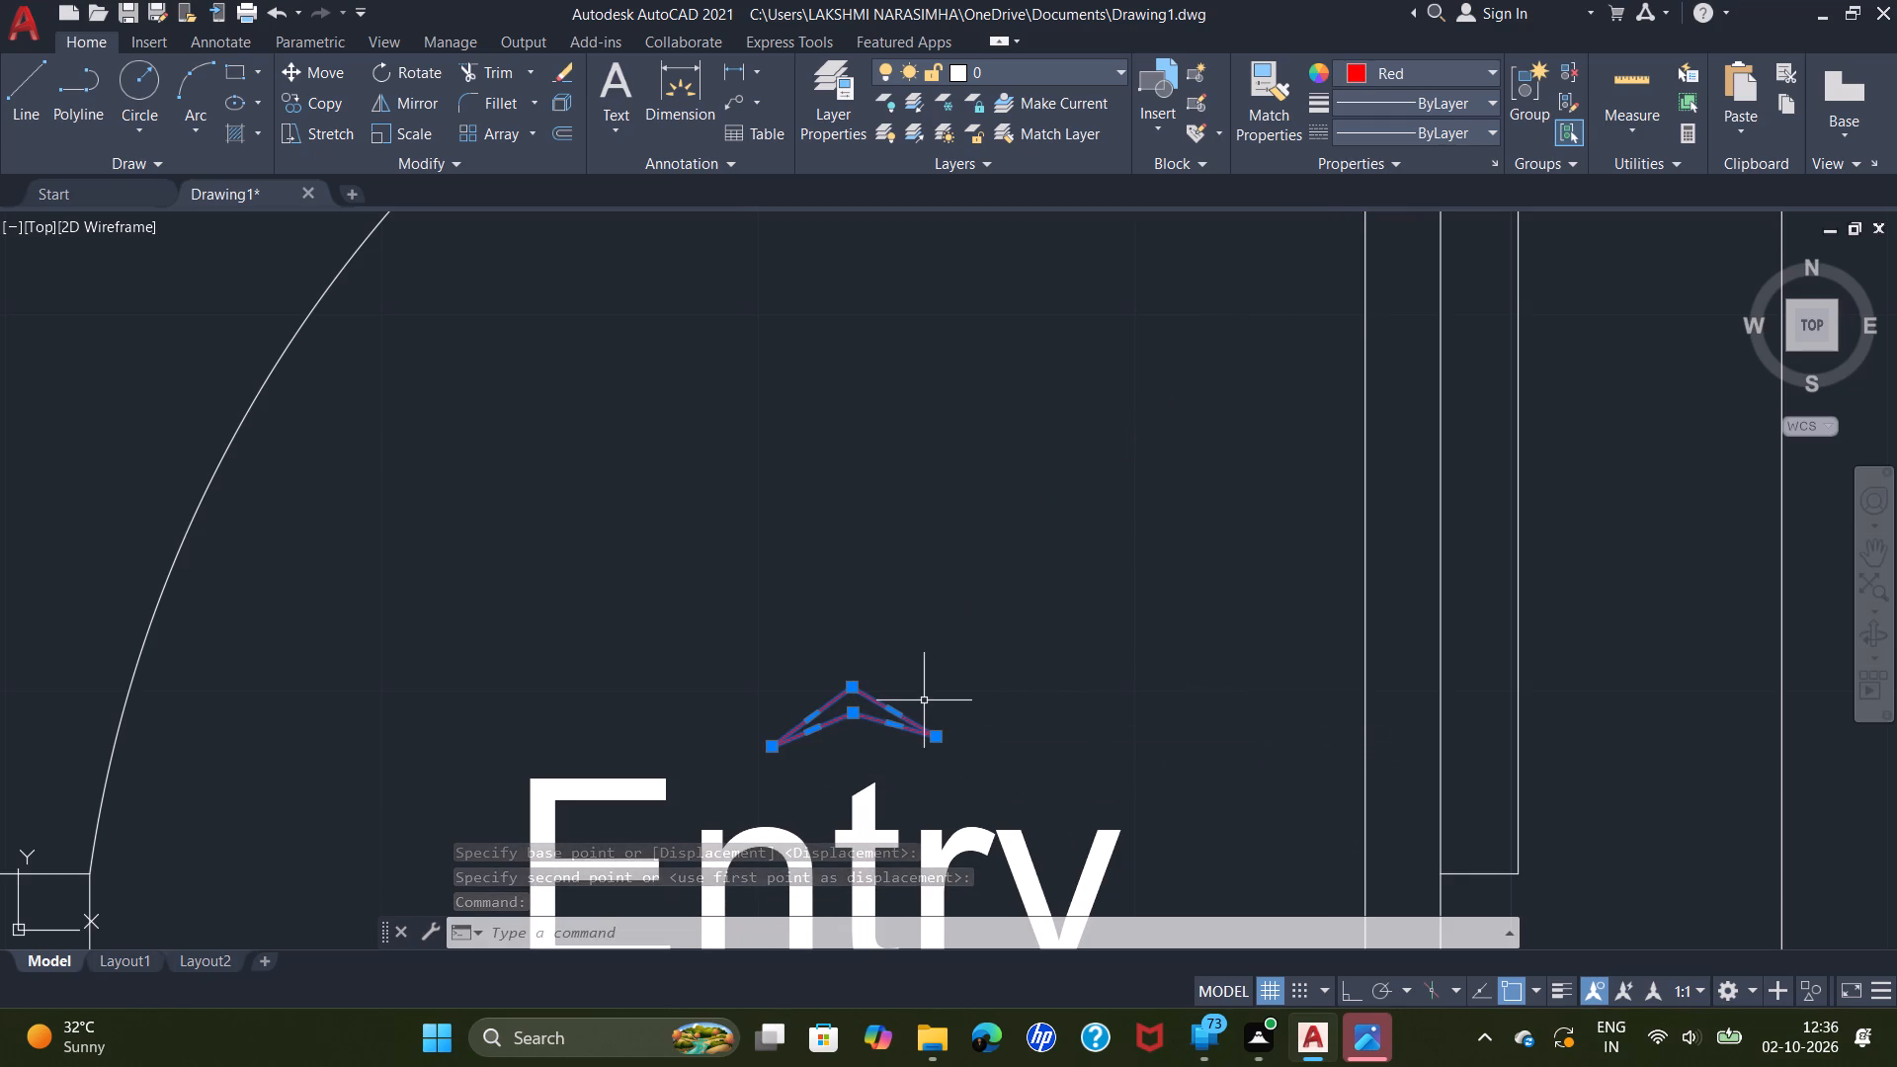
Scale the red arrowhead above the Entry label up freehand by a factor of about 3.
right_click(924, 700)
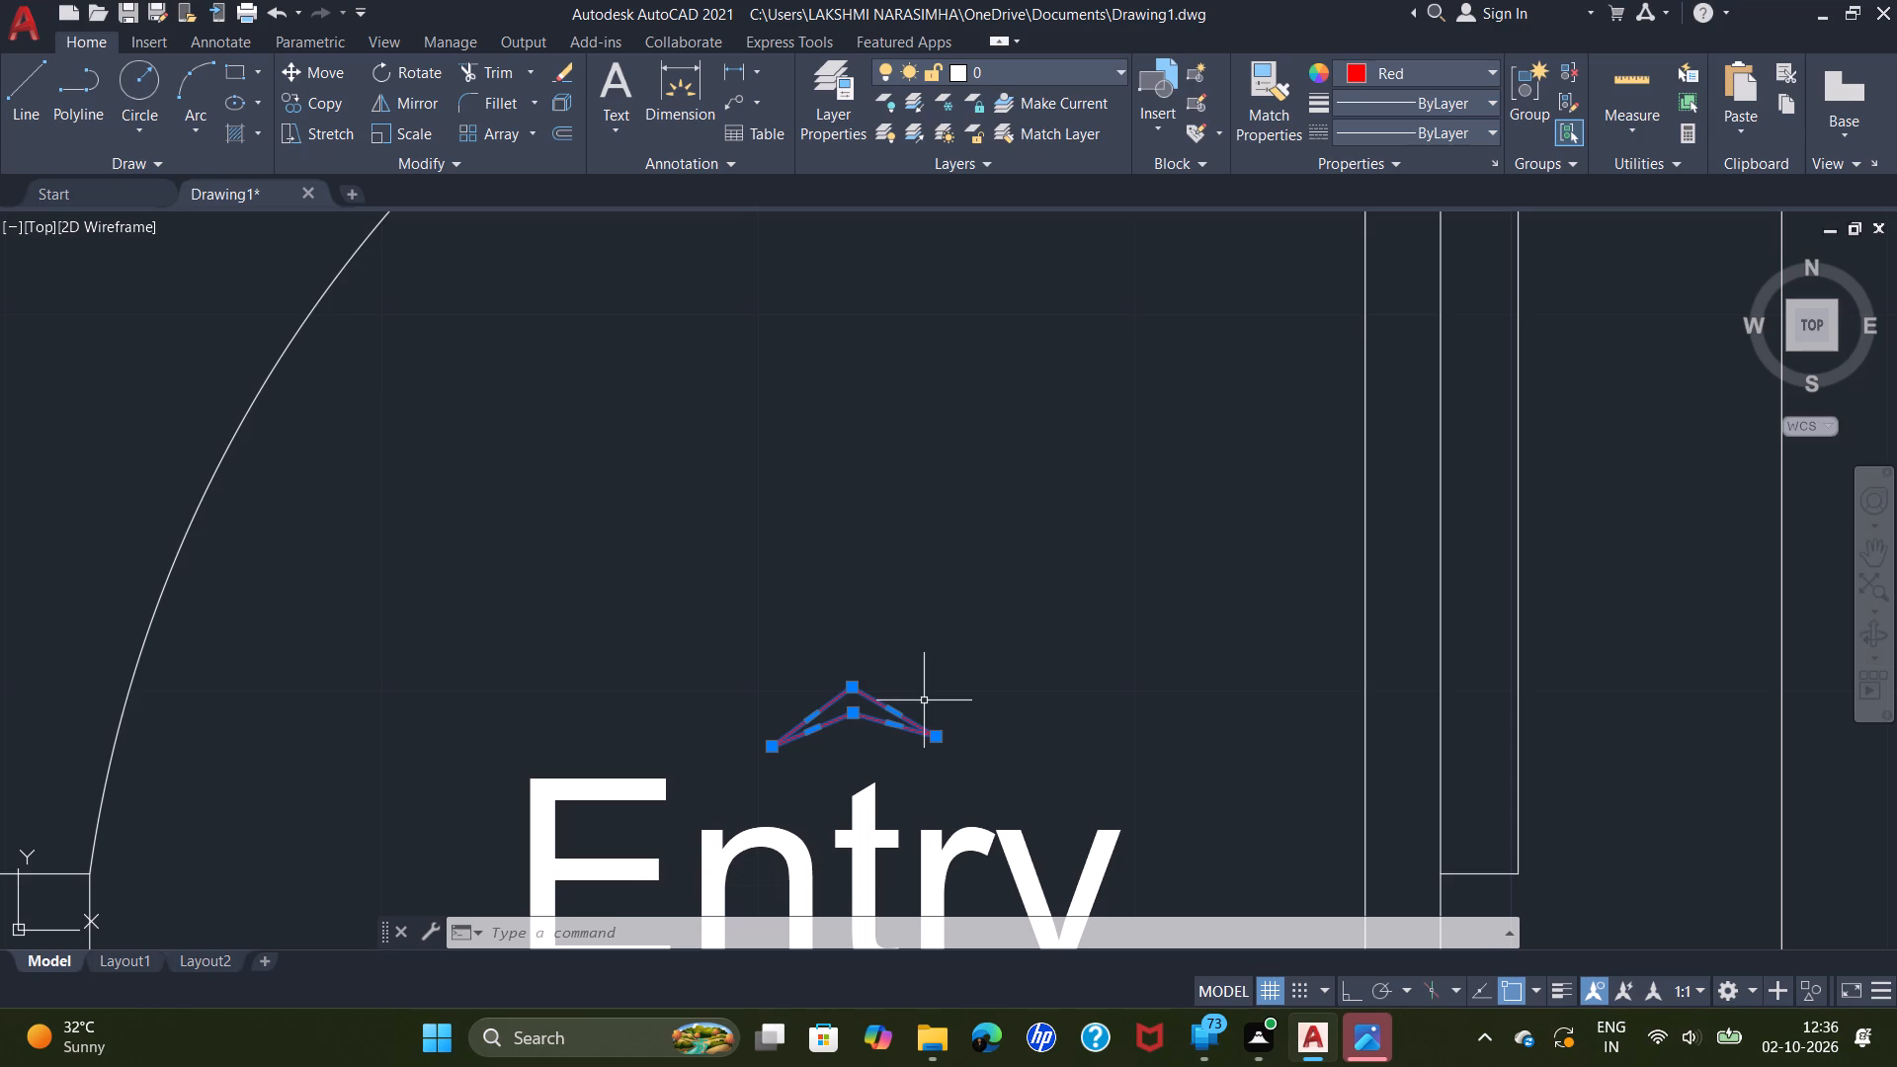
double_click(948, 330)
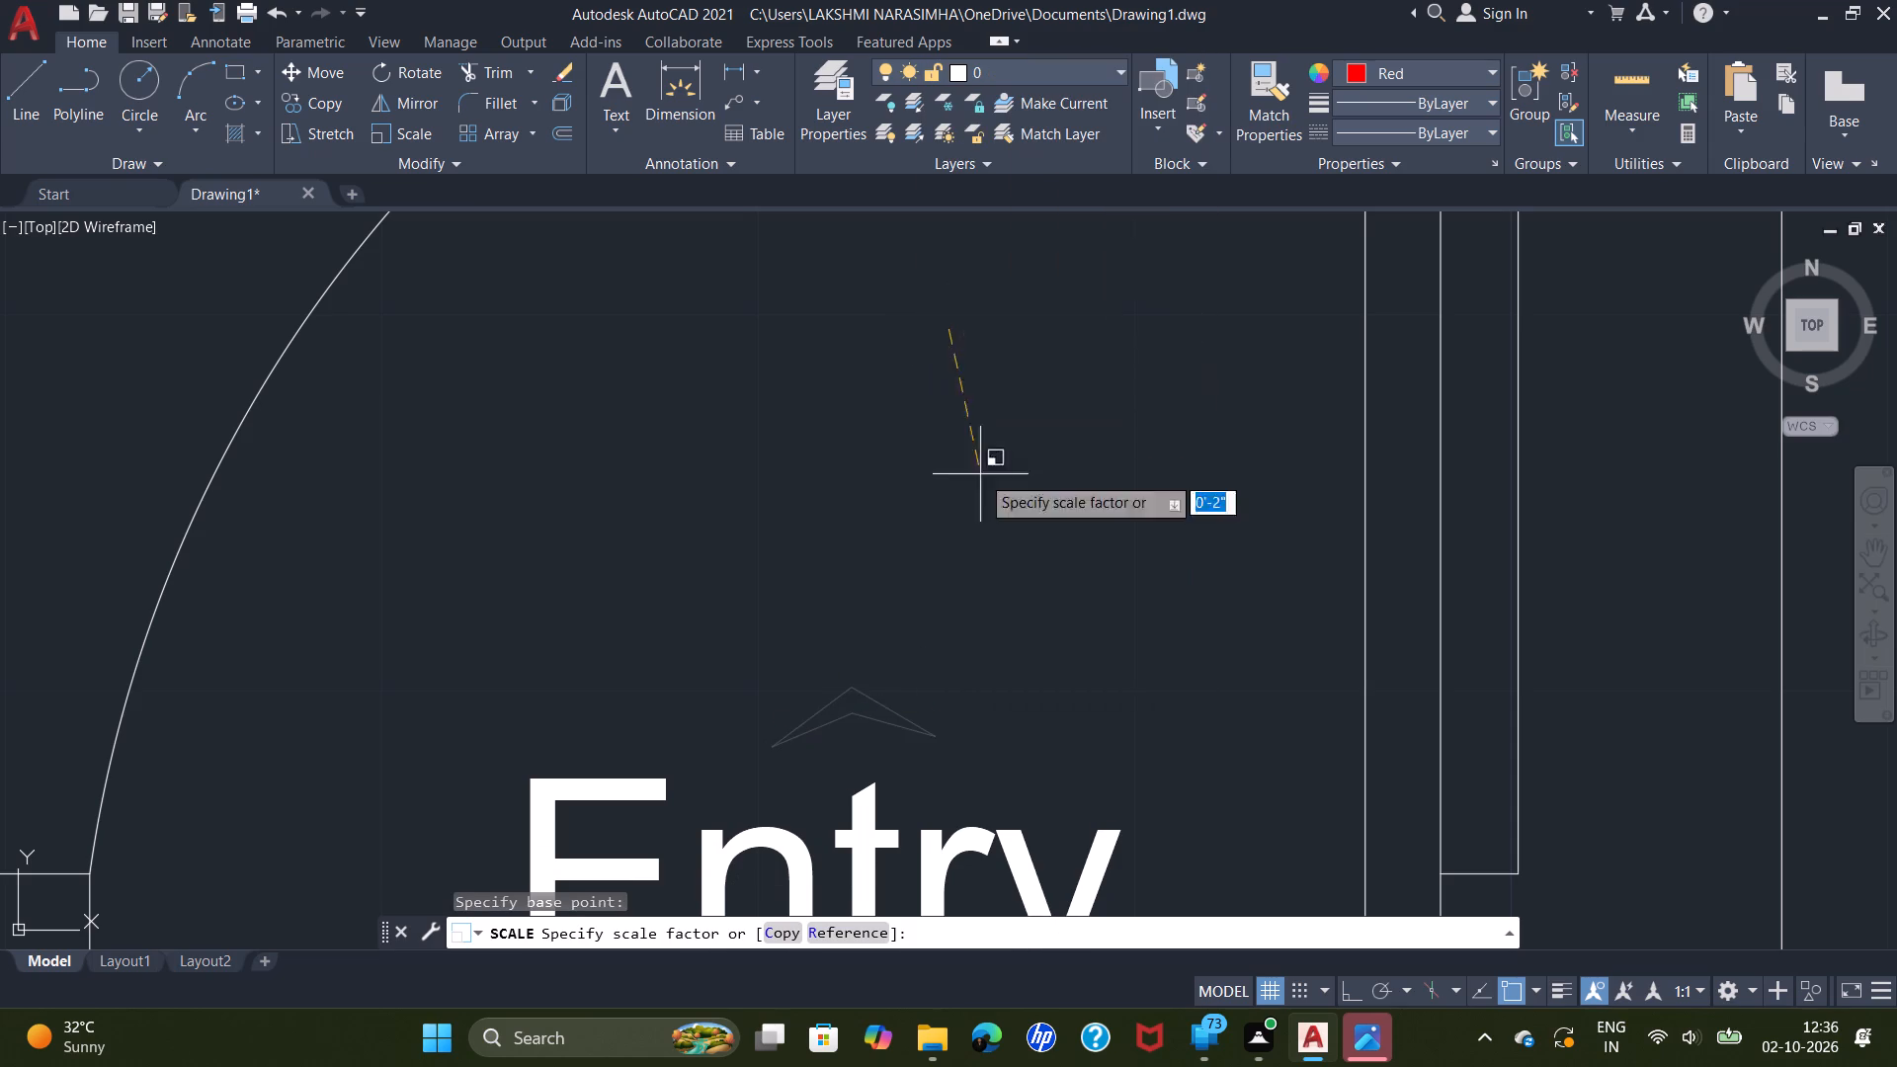
scroll(957, 487, down, 2)
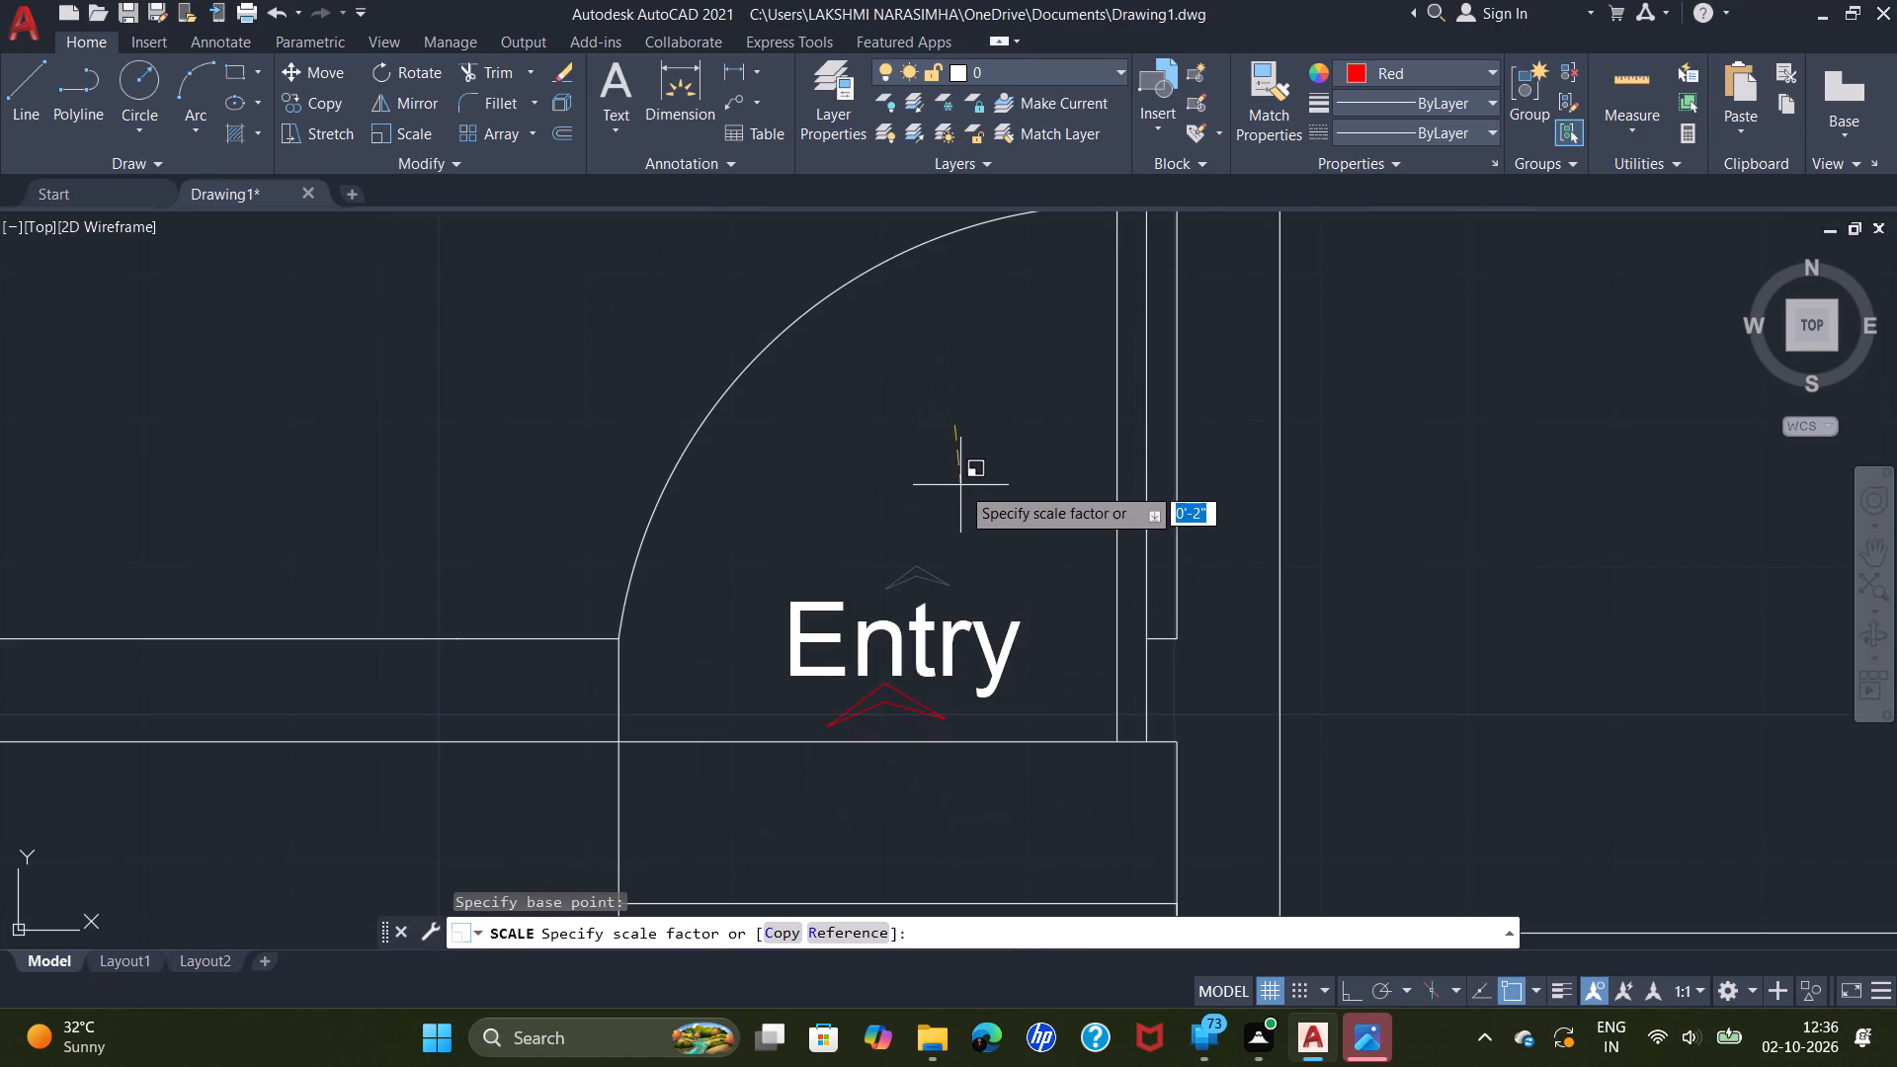
double_click(922, 347)
Move the enlarged red arrowhead from below the entrance doorway to just above the Entry label.
click(1028, 884)
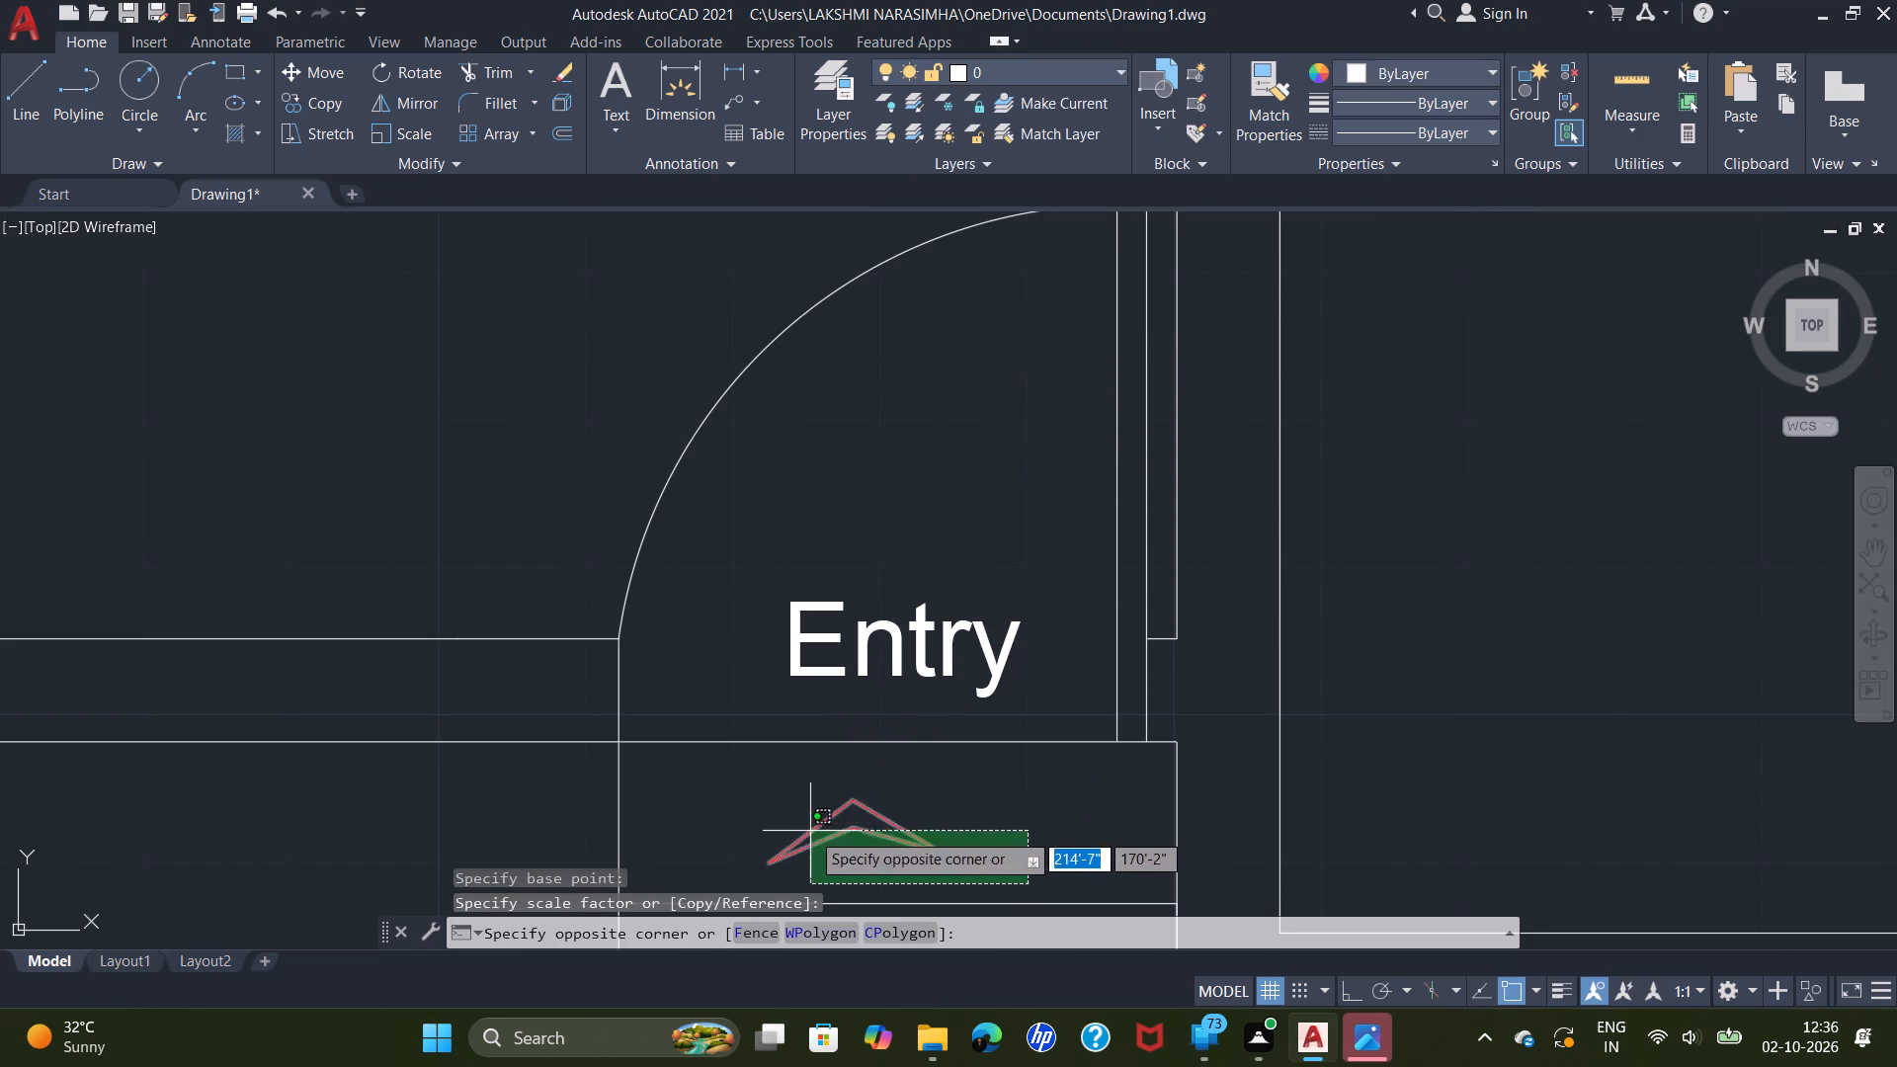
click(771, 793)
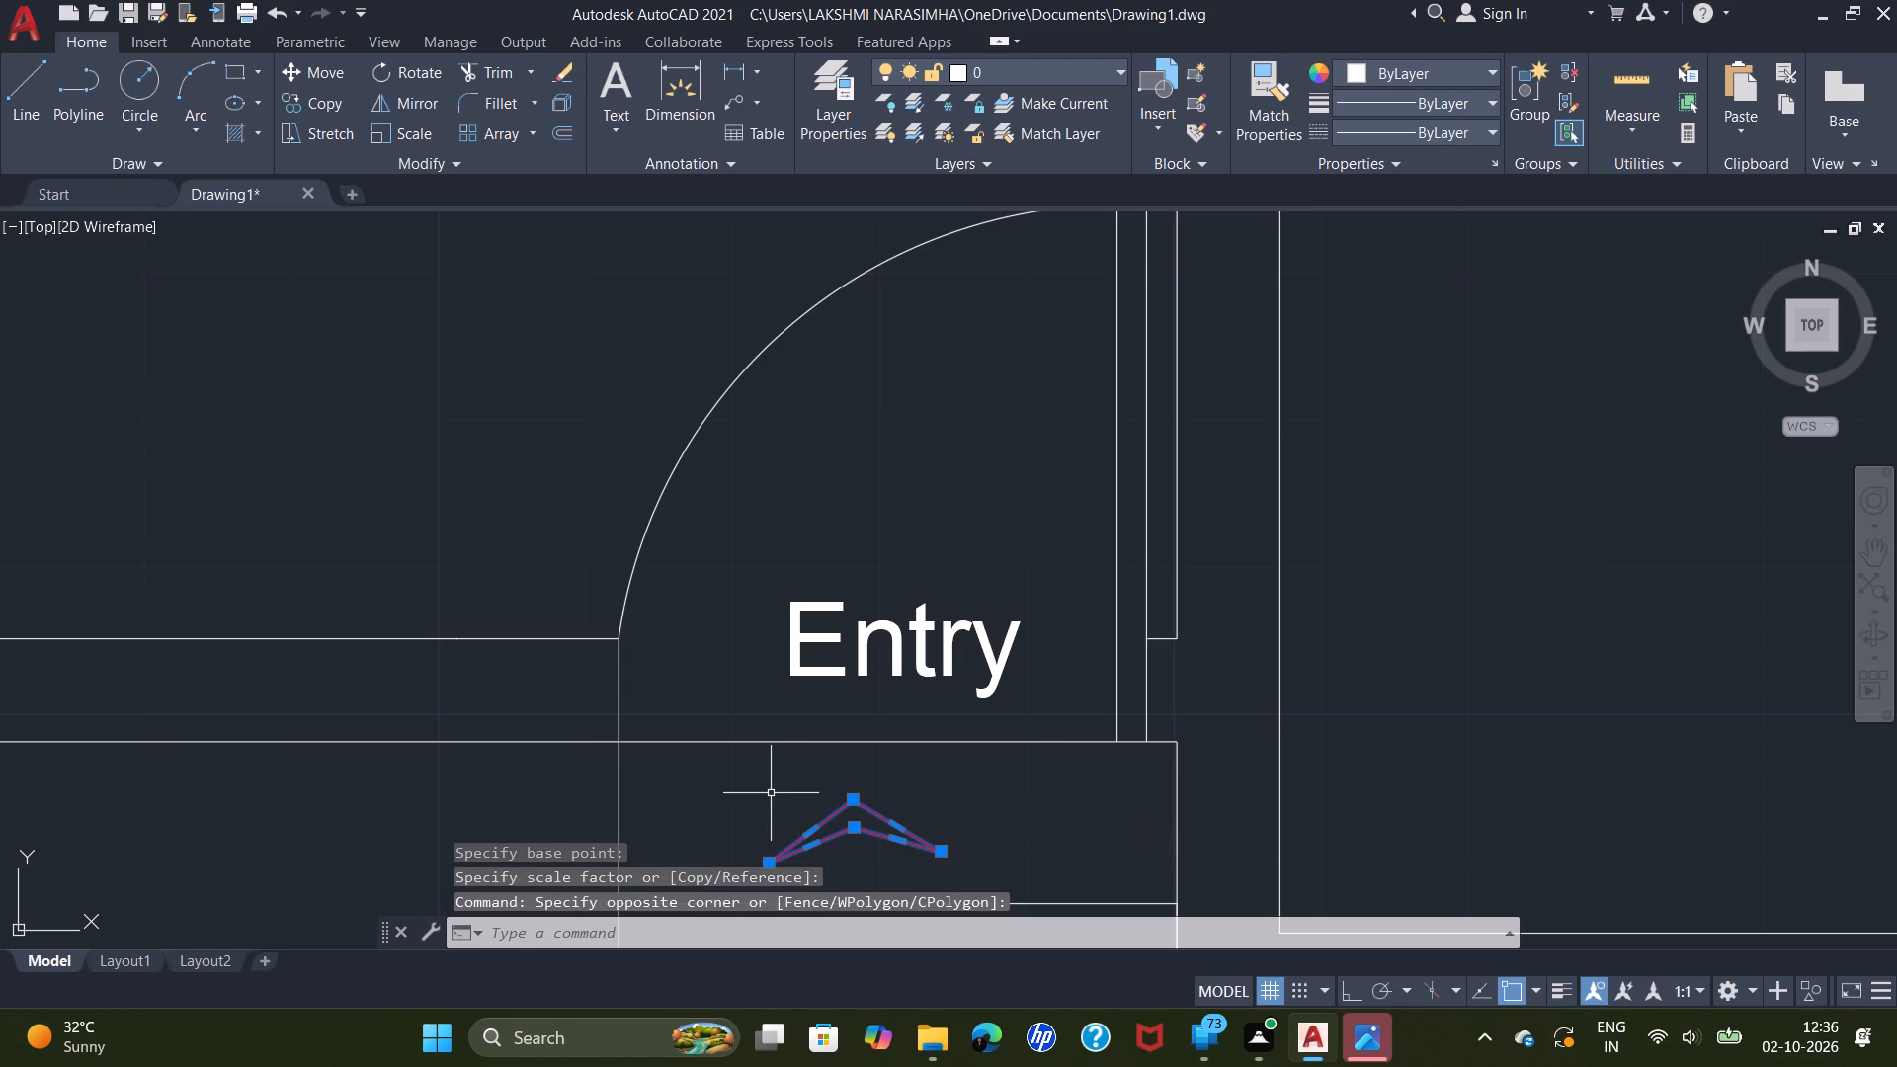
key(m)
key(Return)
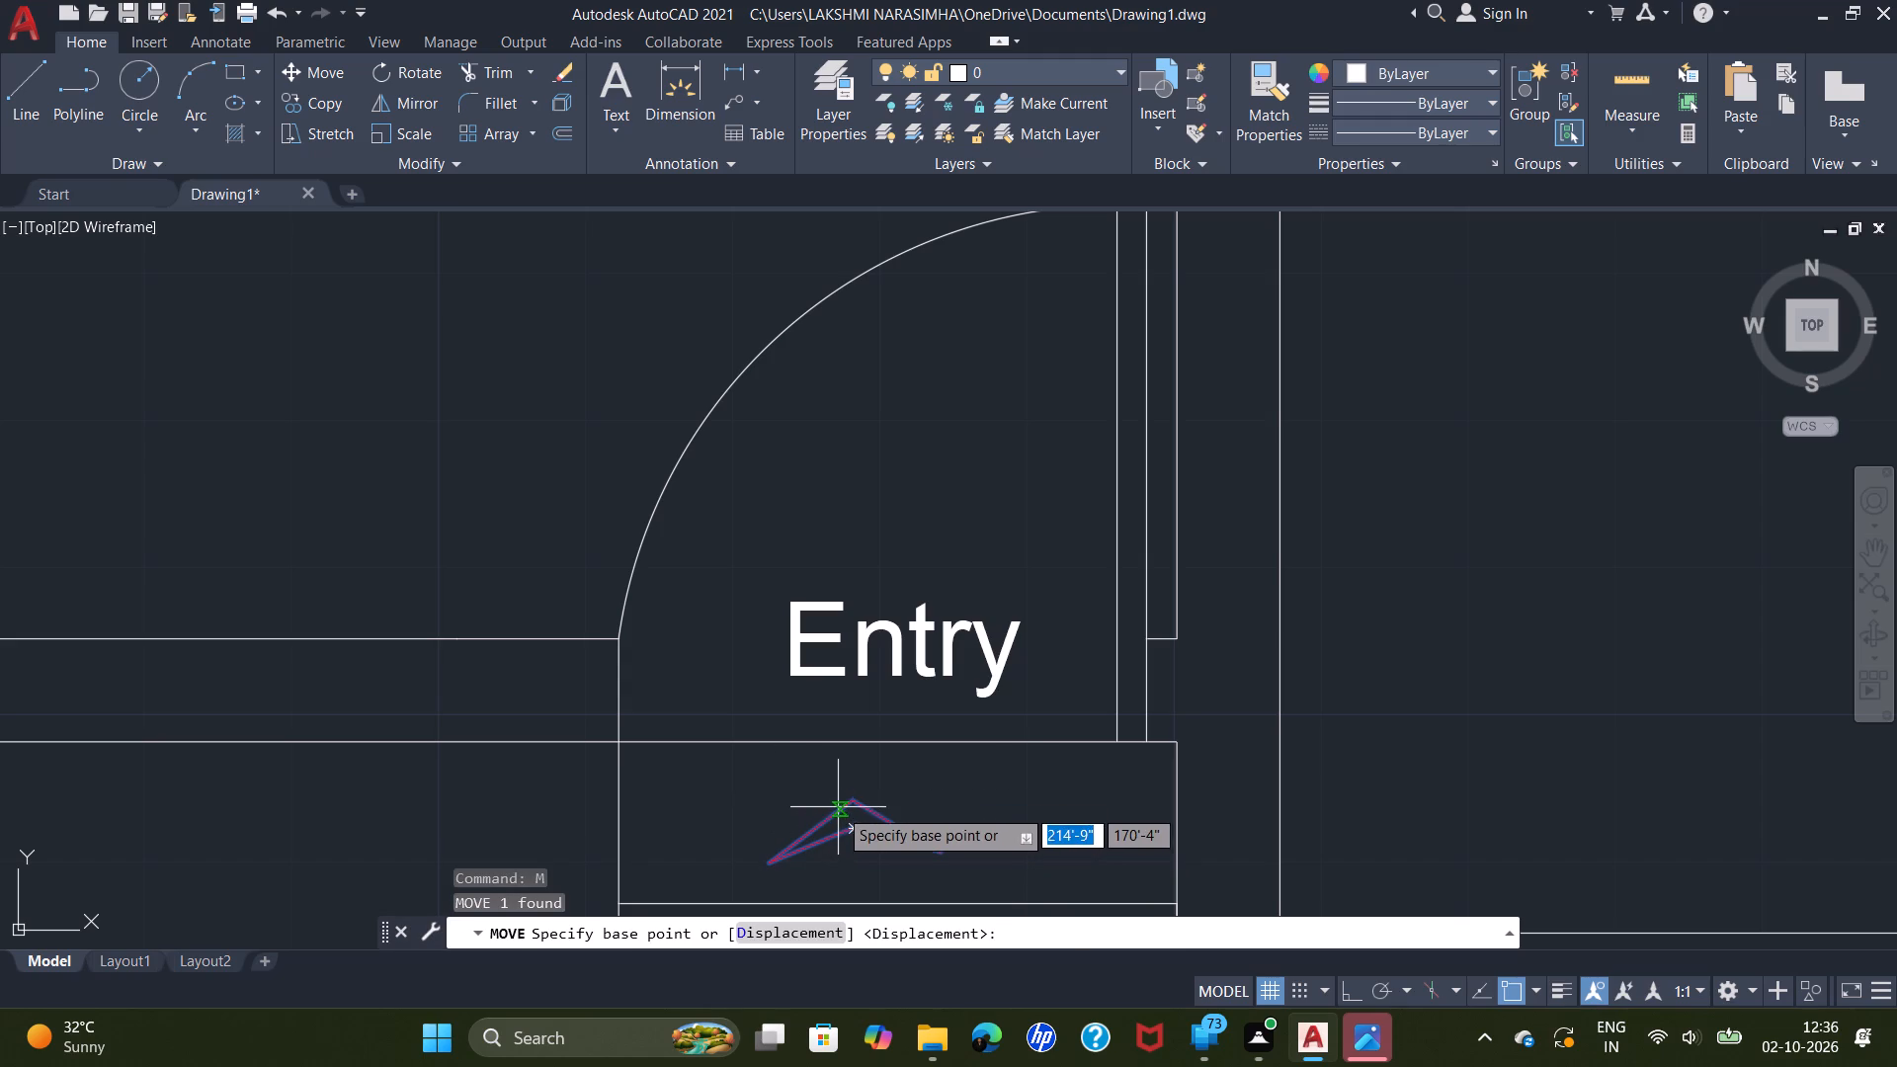
triple_click(852, 799)
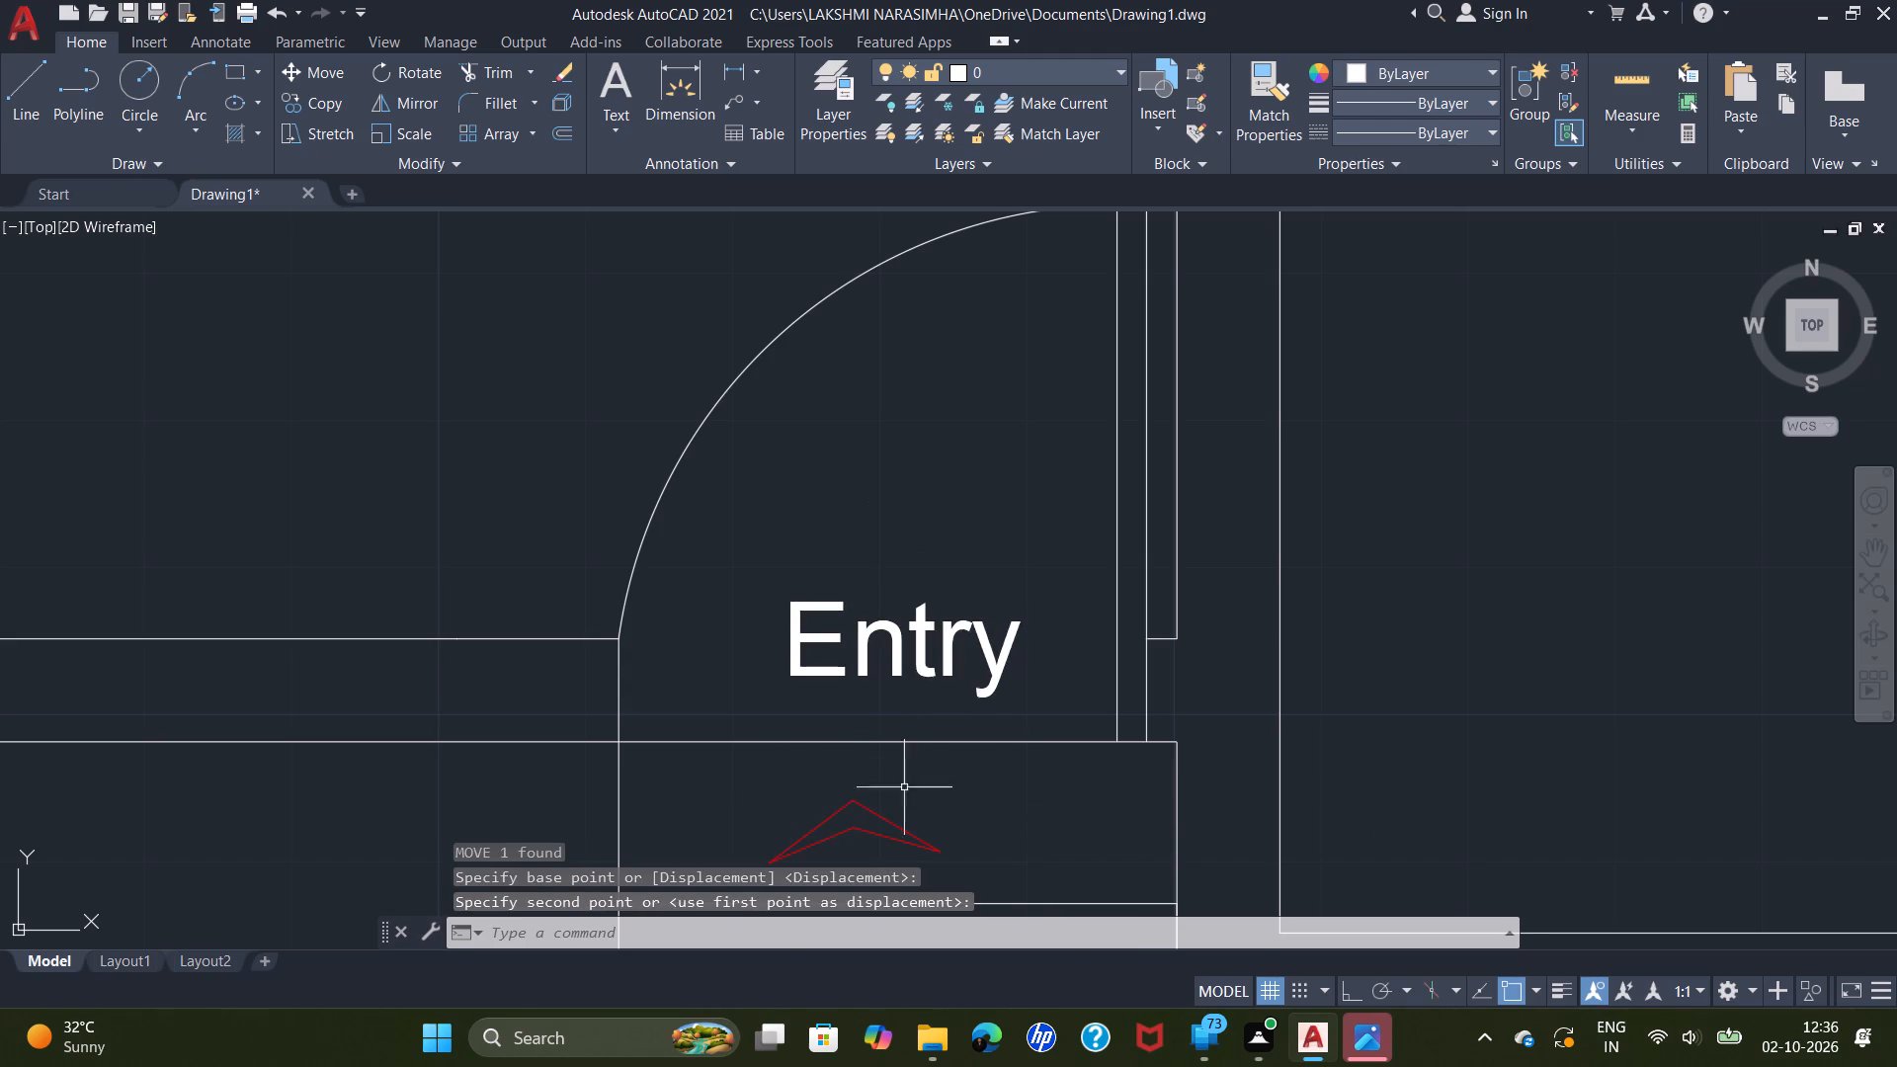
click(979, 867)
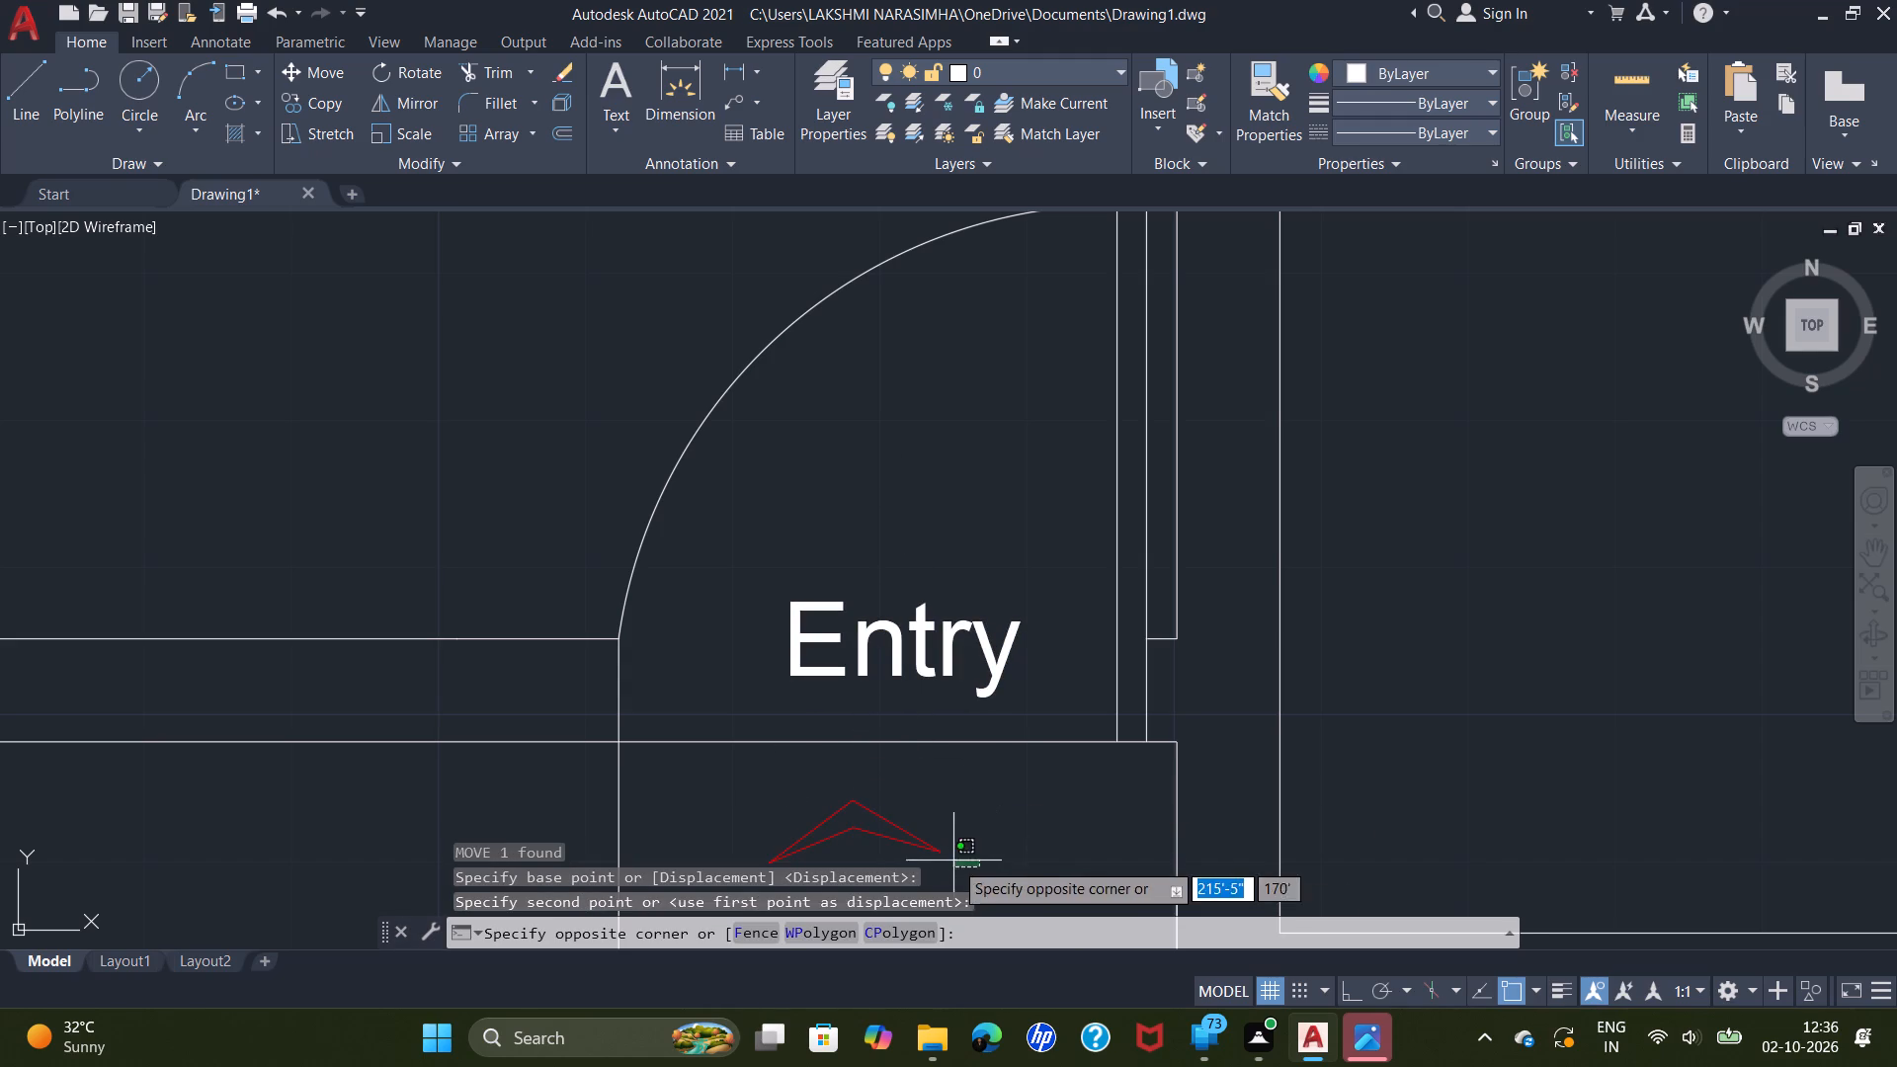
click(889, 823)
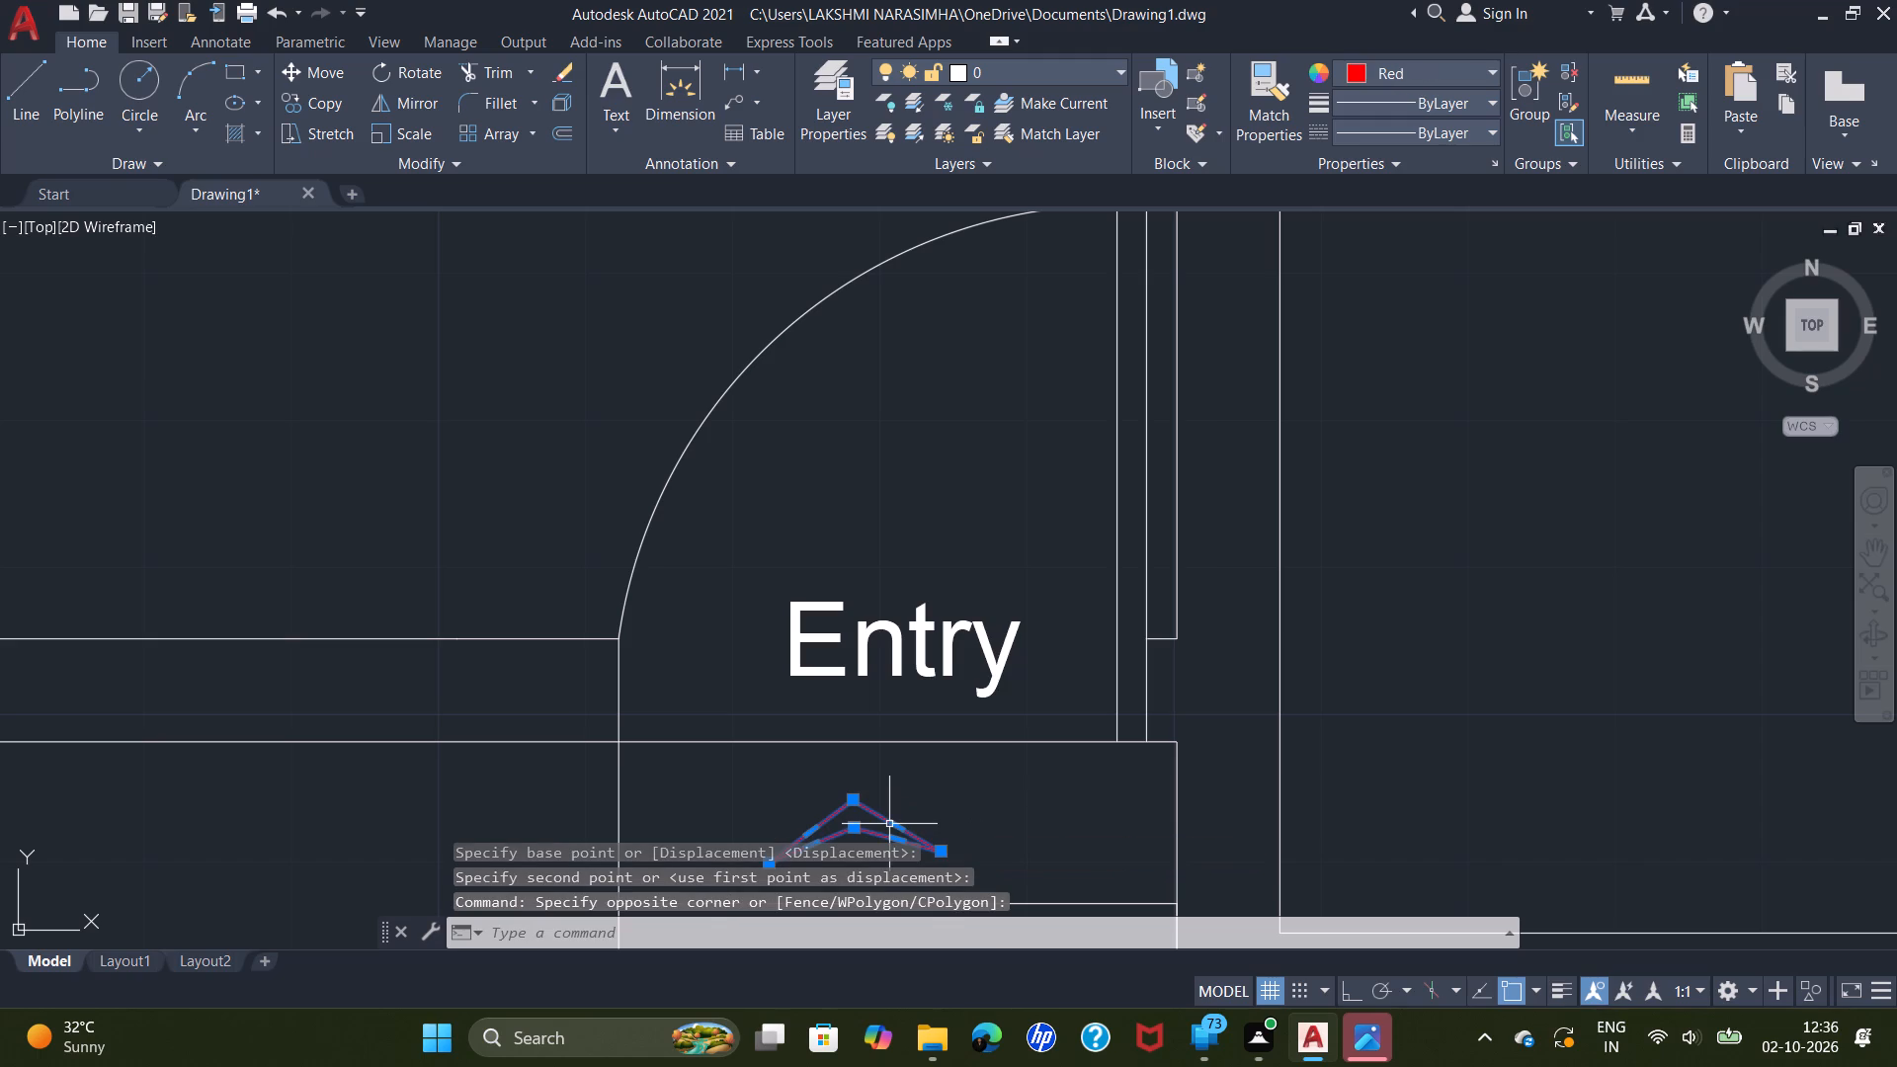
key(m)
key(Return)
double_click(860, 823)
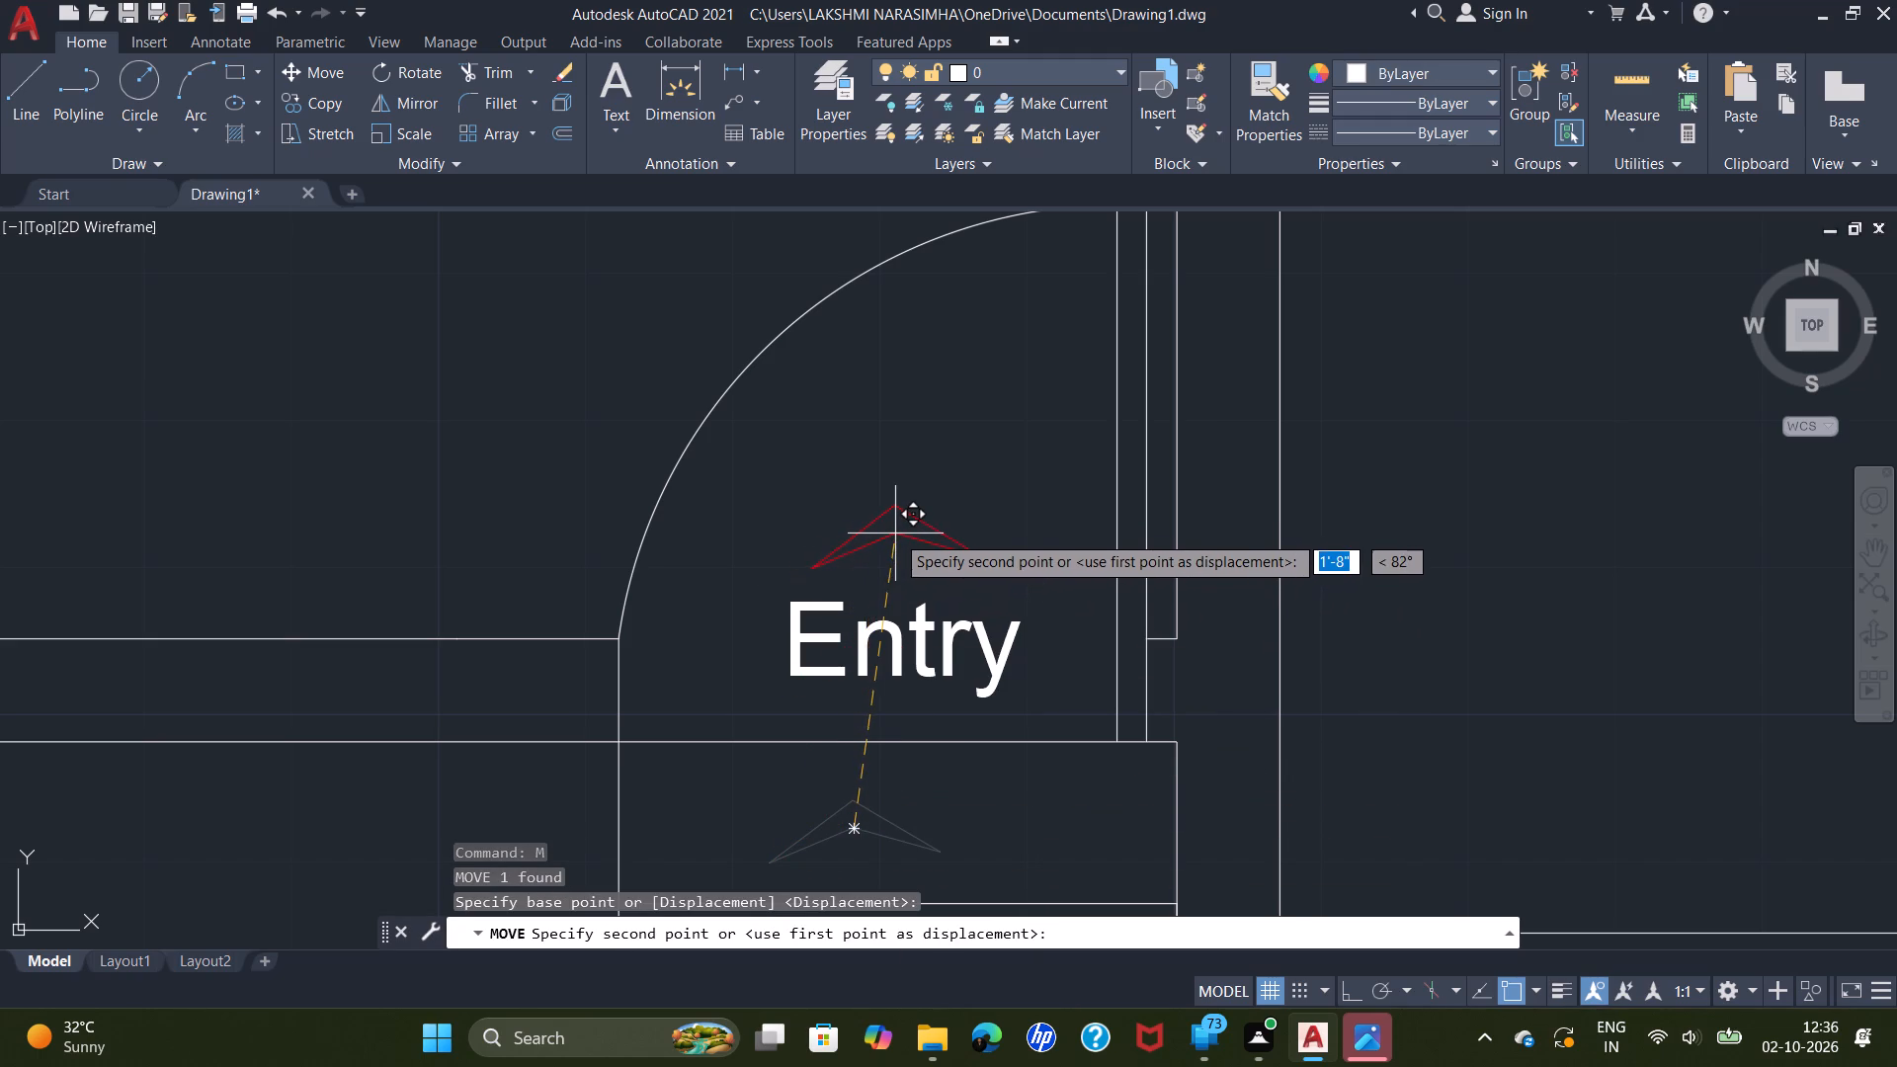
double_click(900, 532)
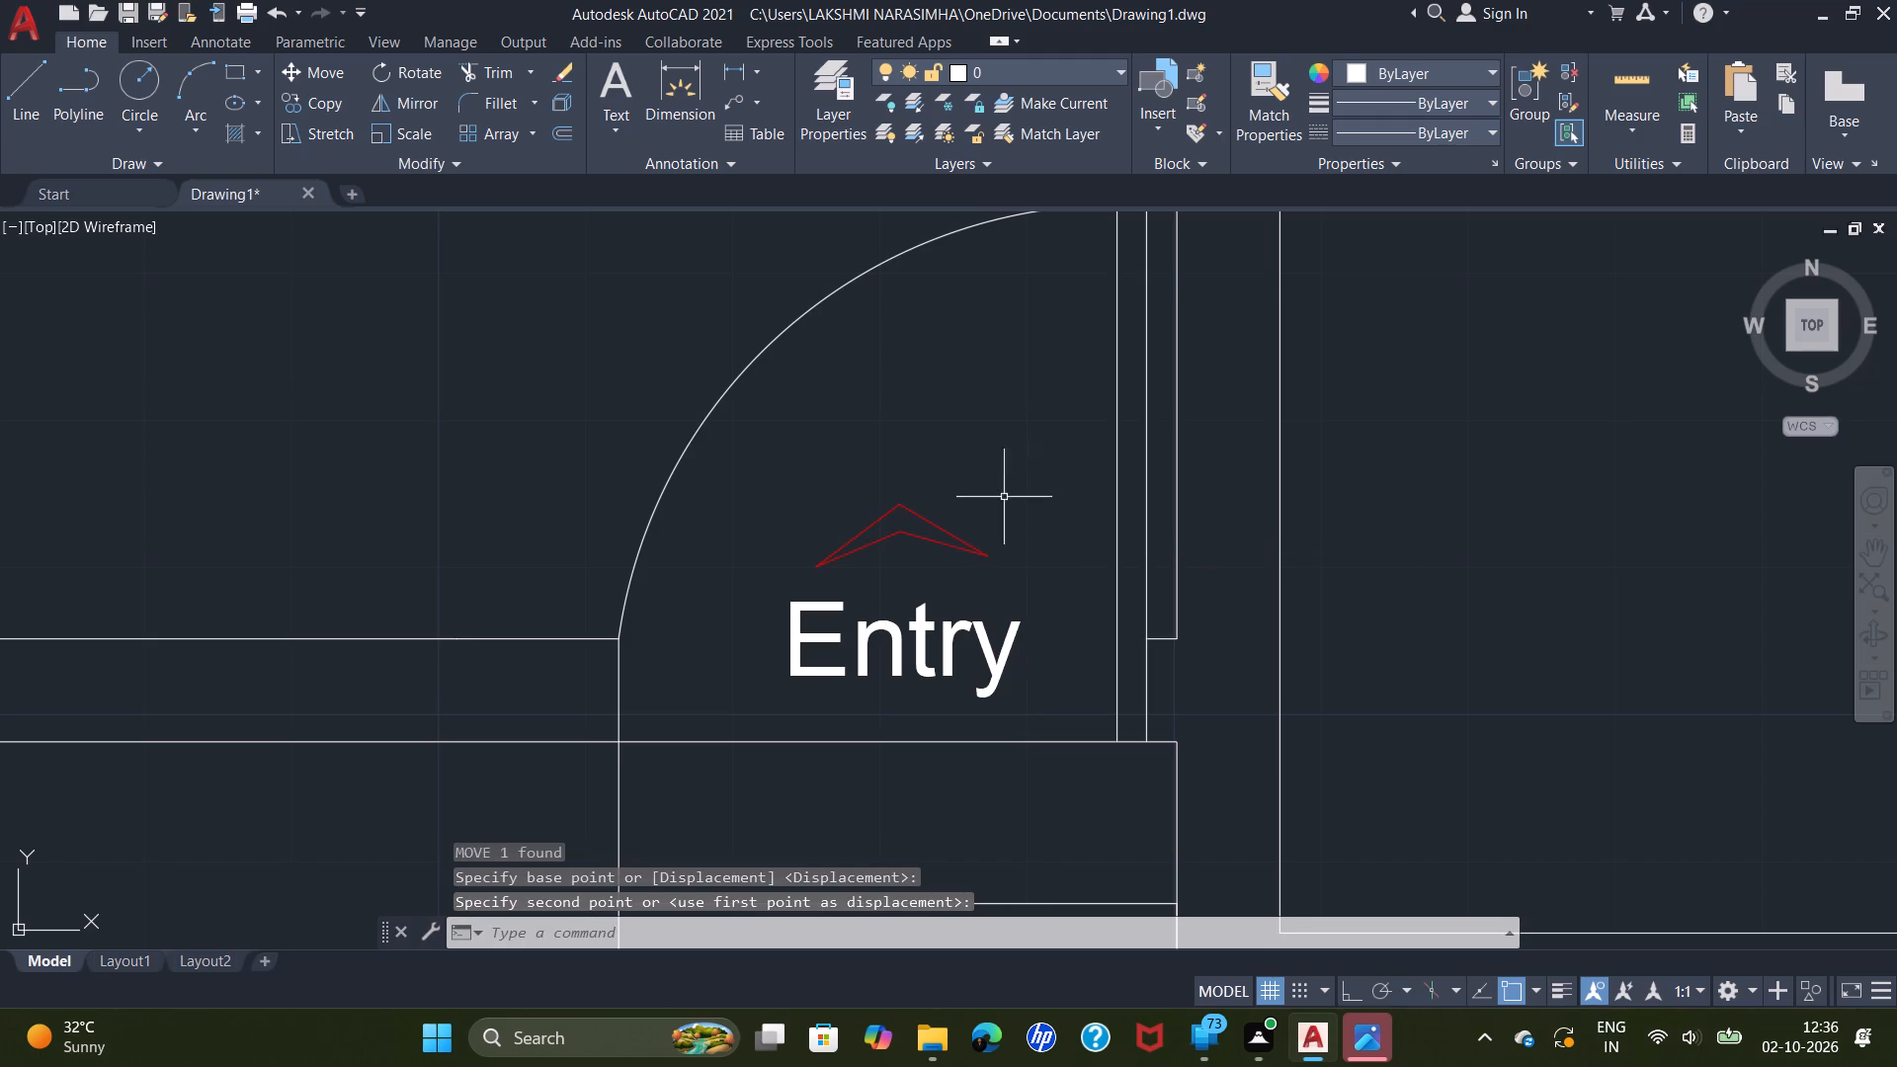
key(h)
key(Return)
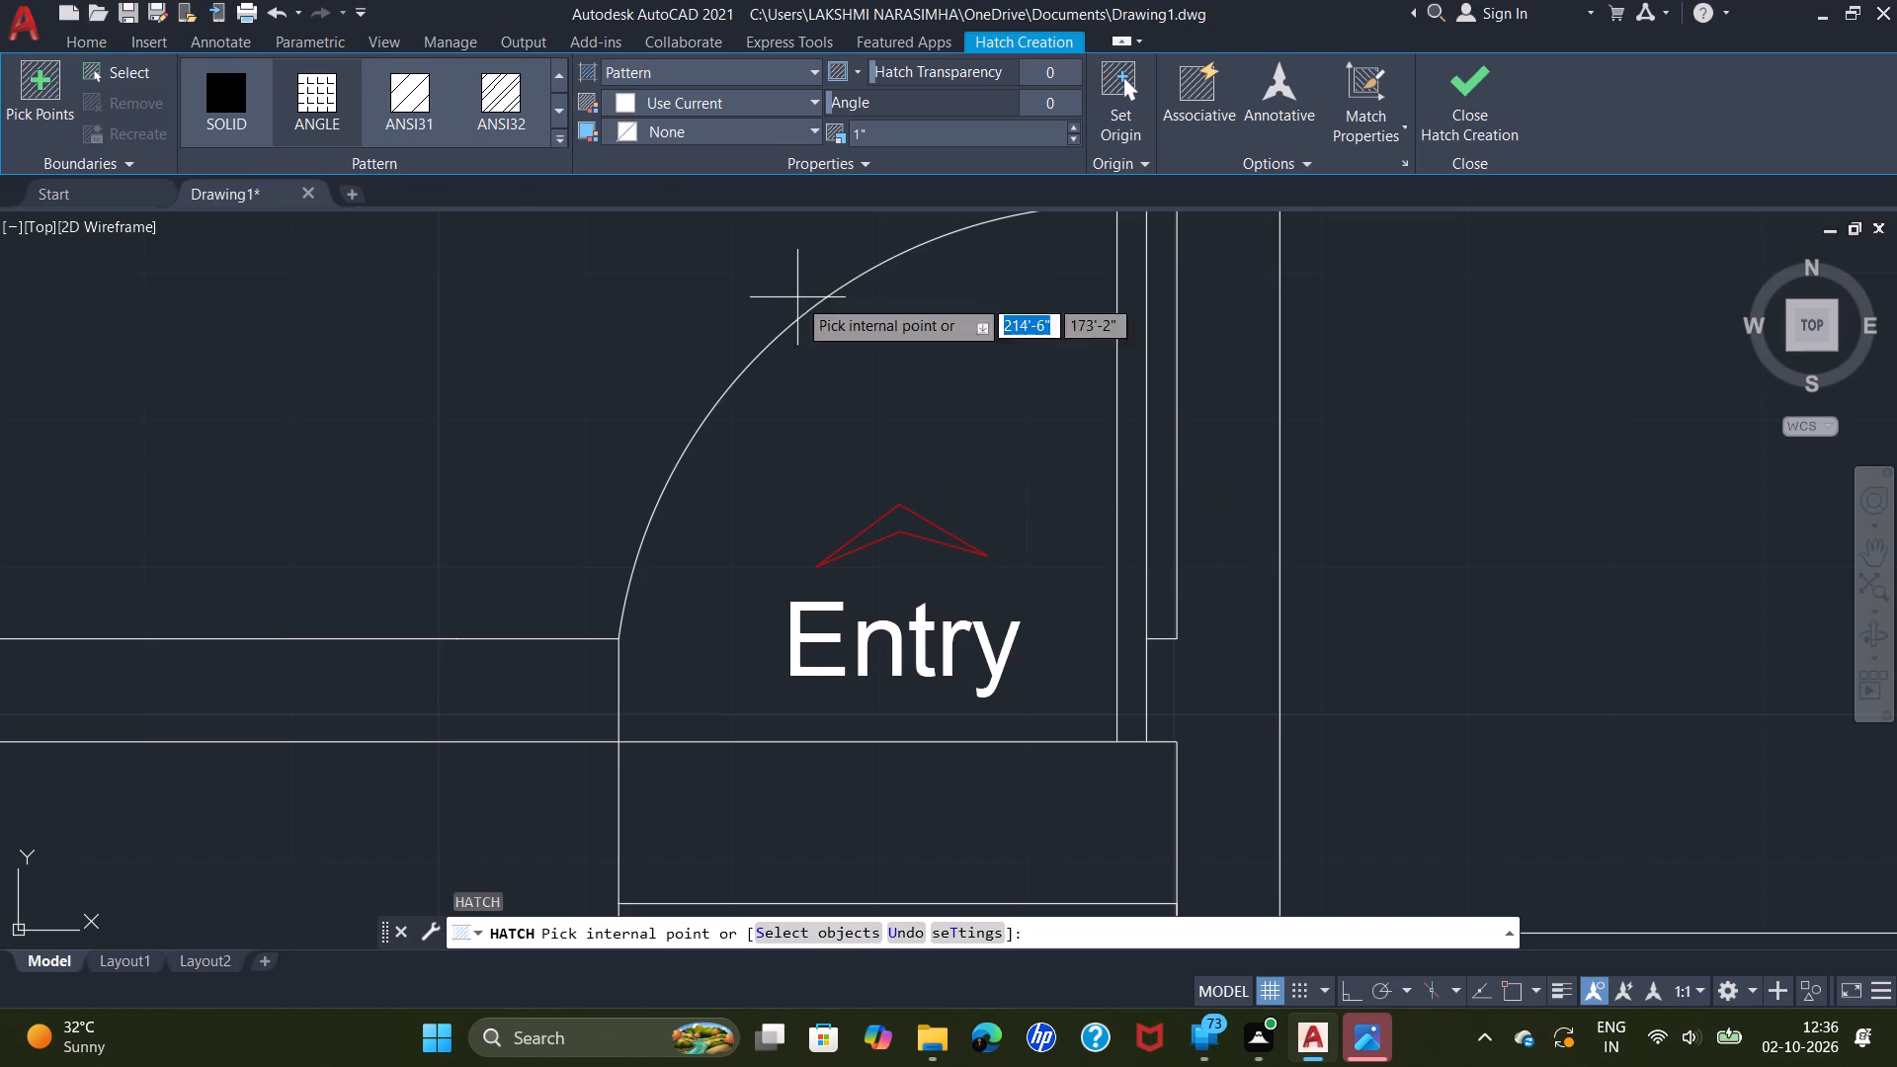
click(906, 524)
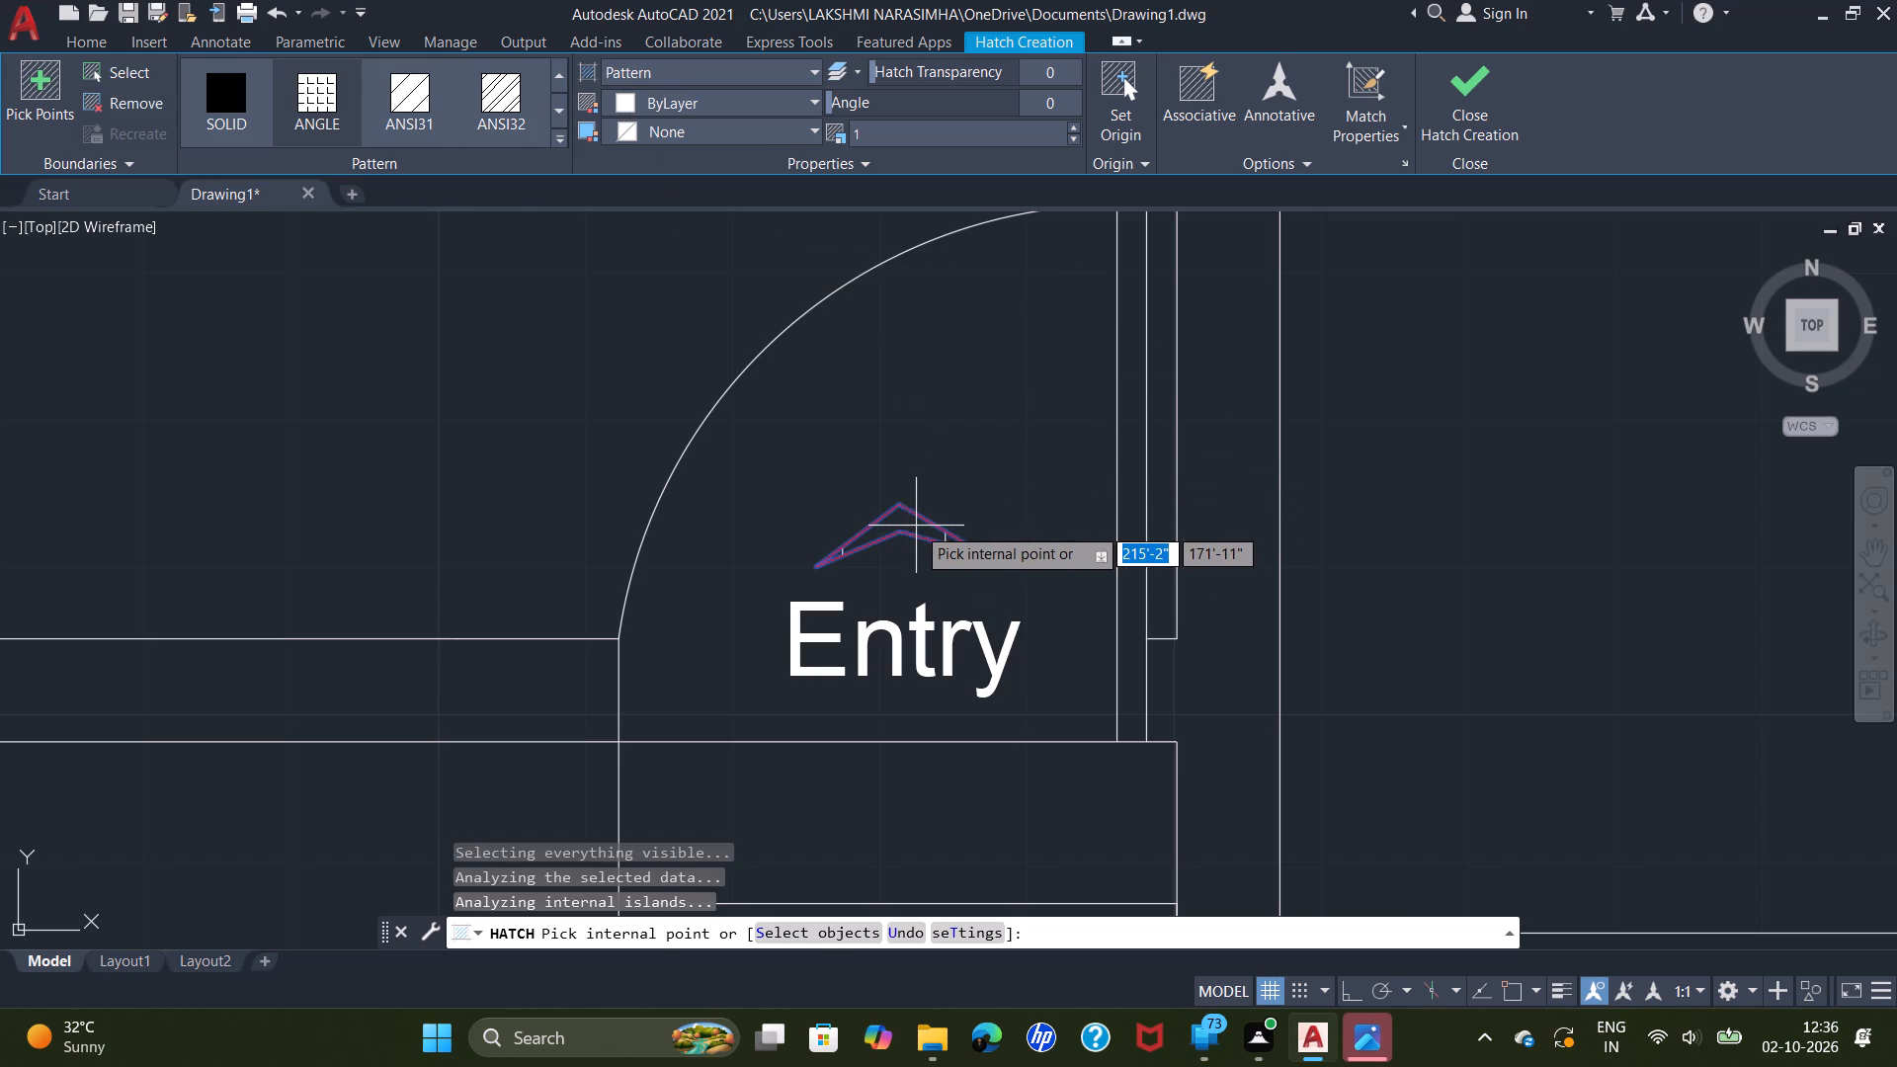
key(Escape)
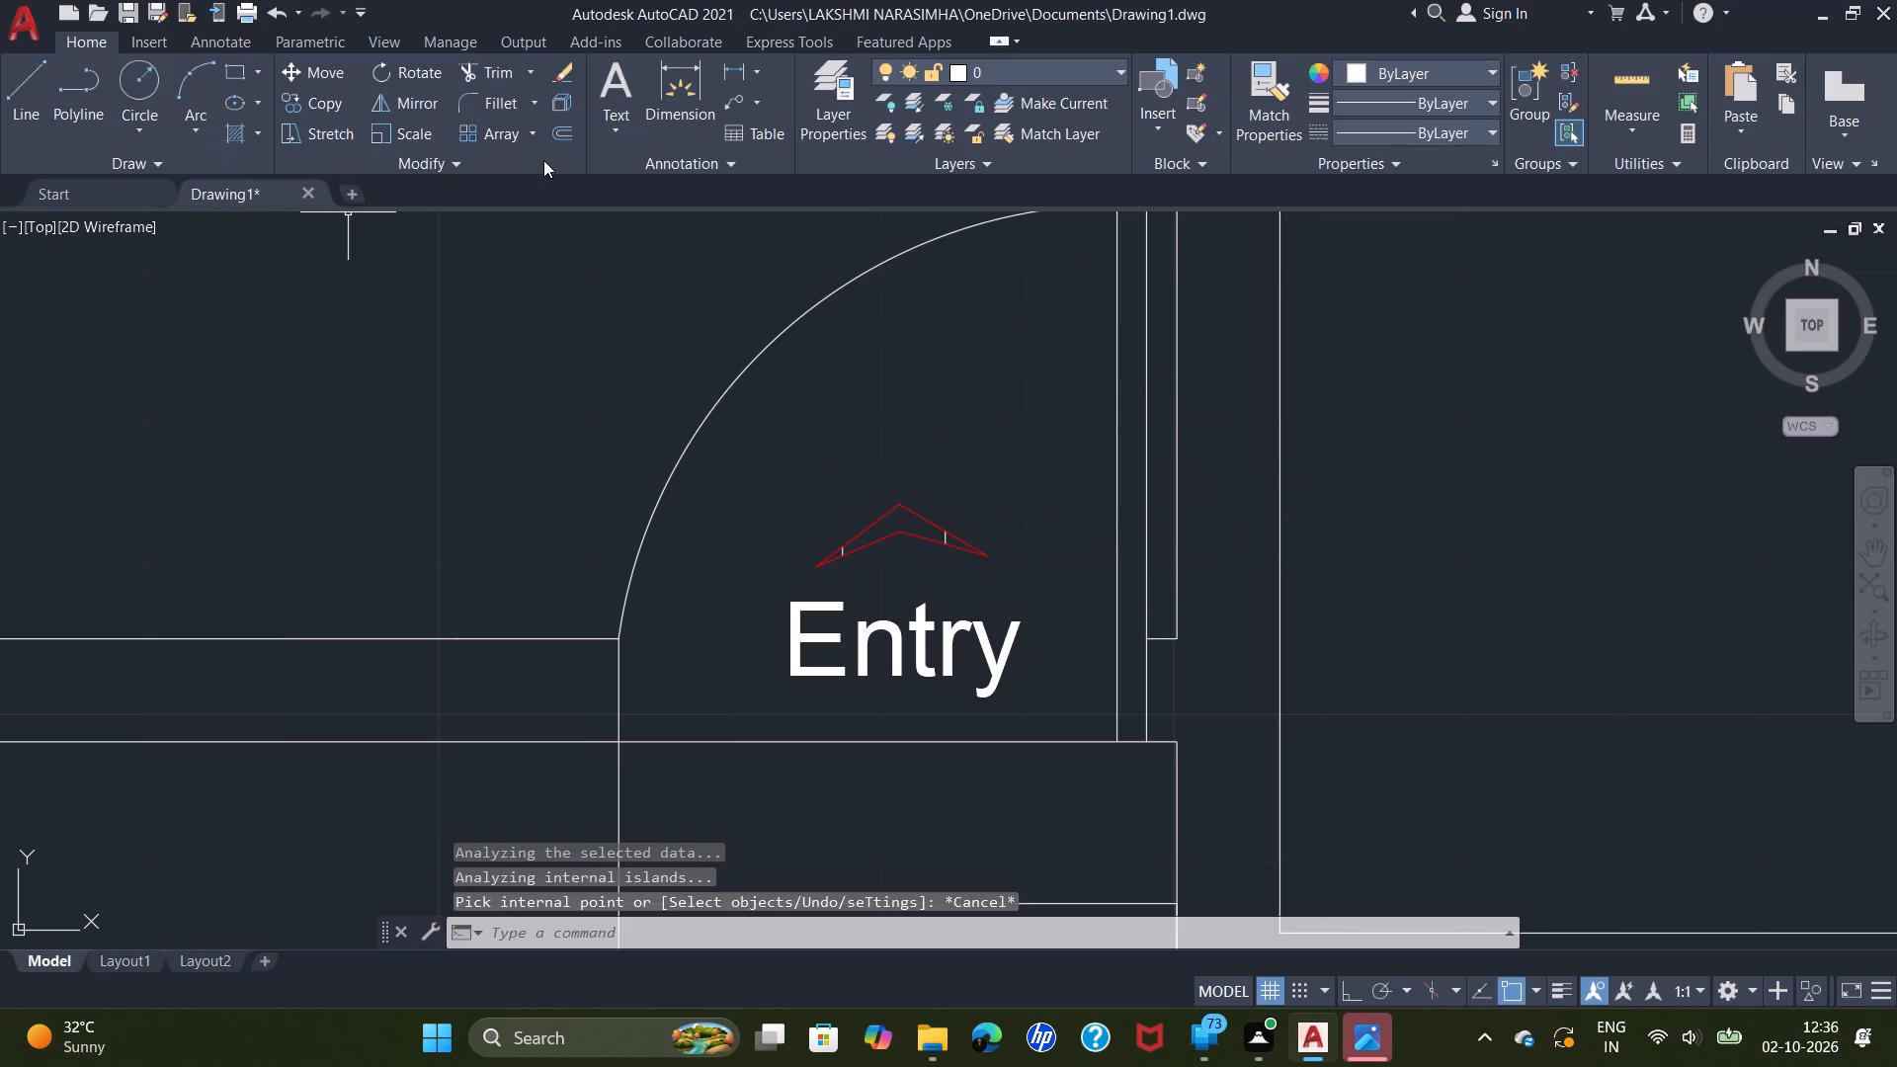
Hatch the inside of the red arrowhead above the Entry label with the SOLID pattern, keeping the ByLayer colour.
key(space)
click(223, 116)
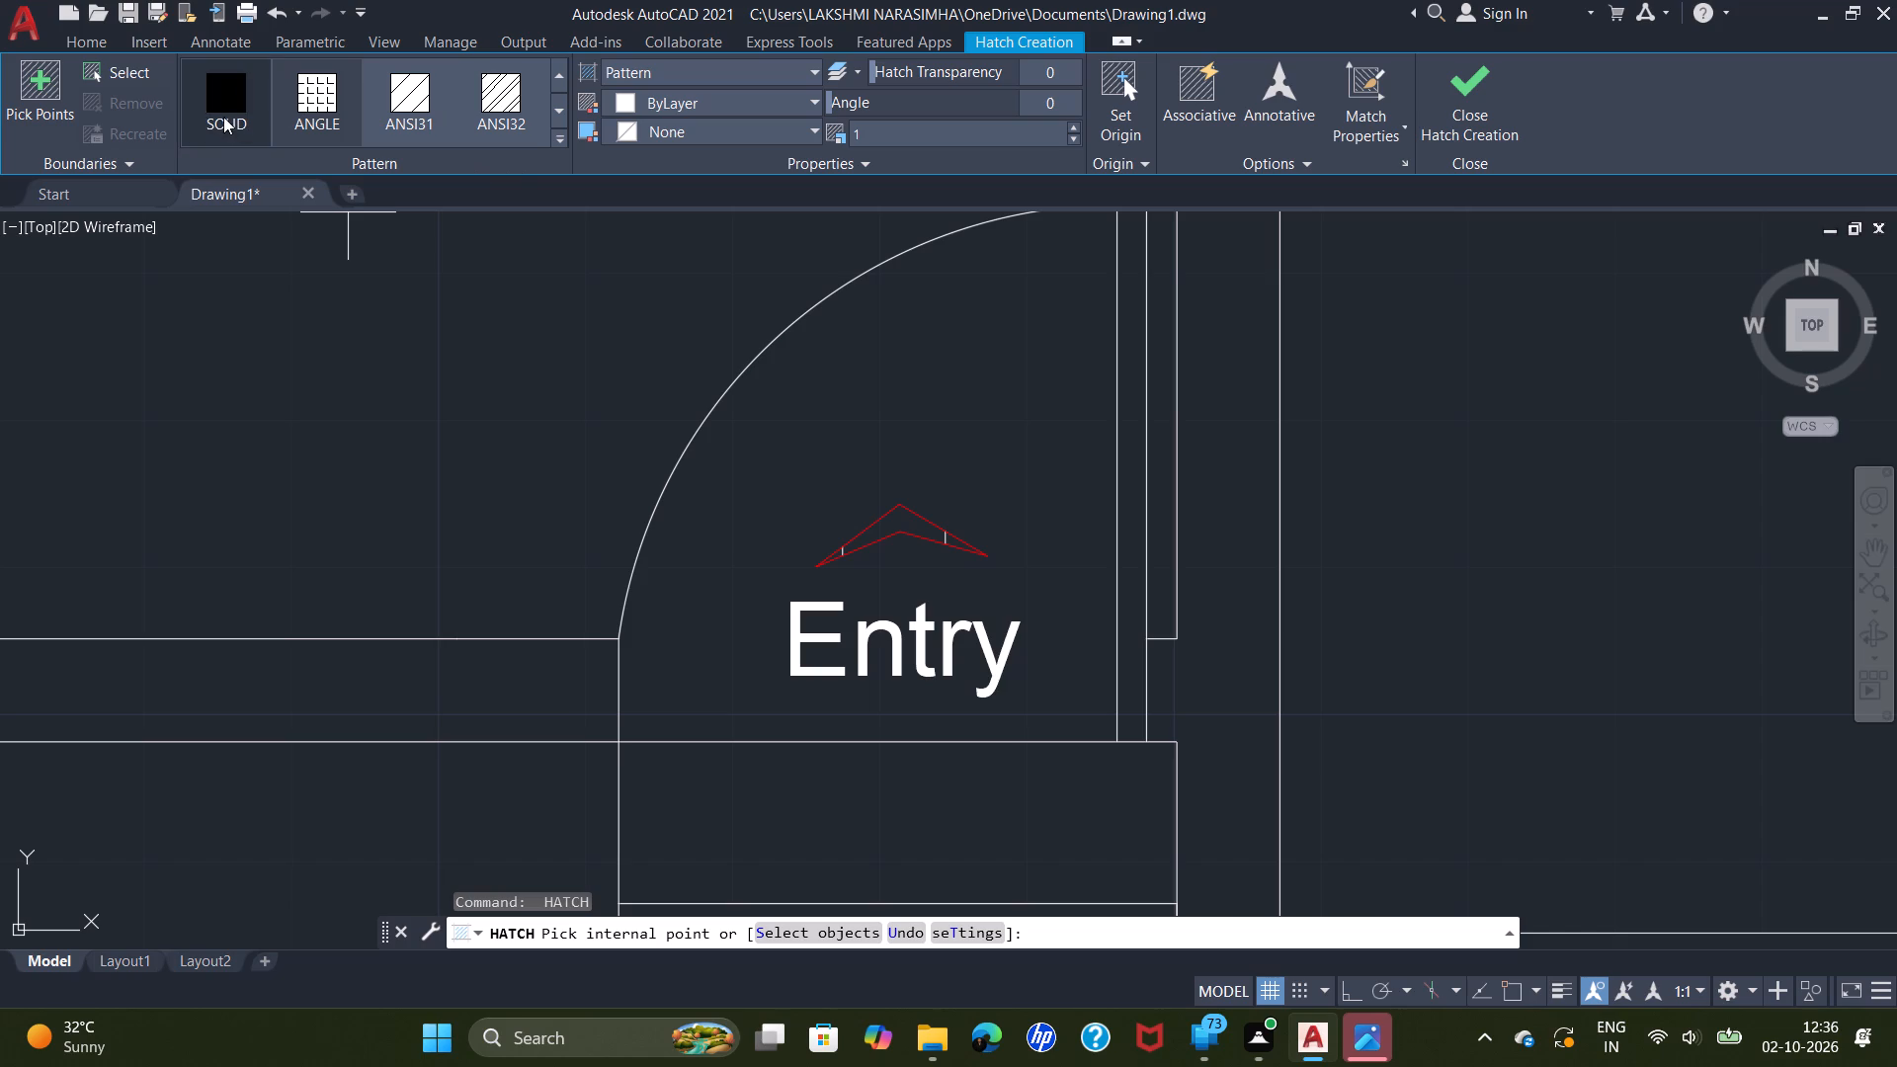
double_click(906, 524)
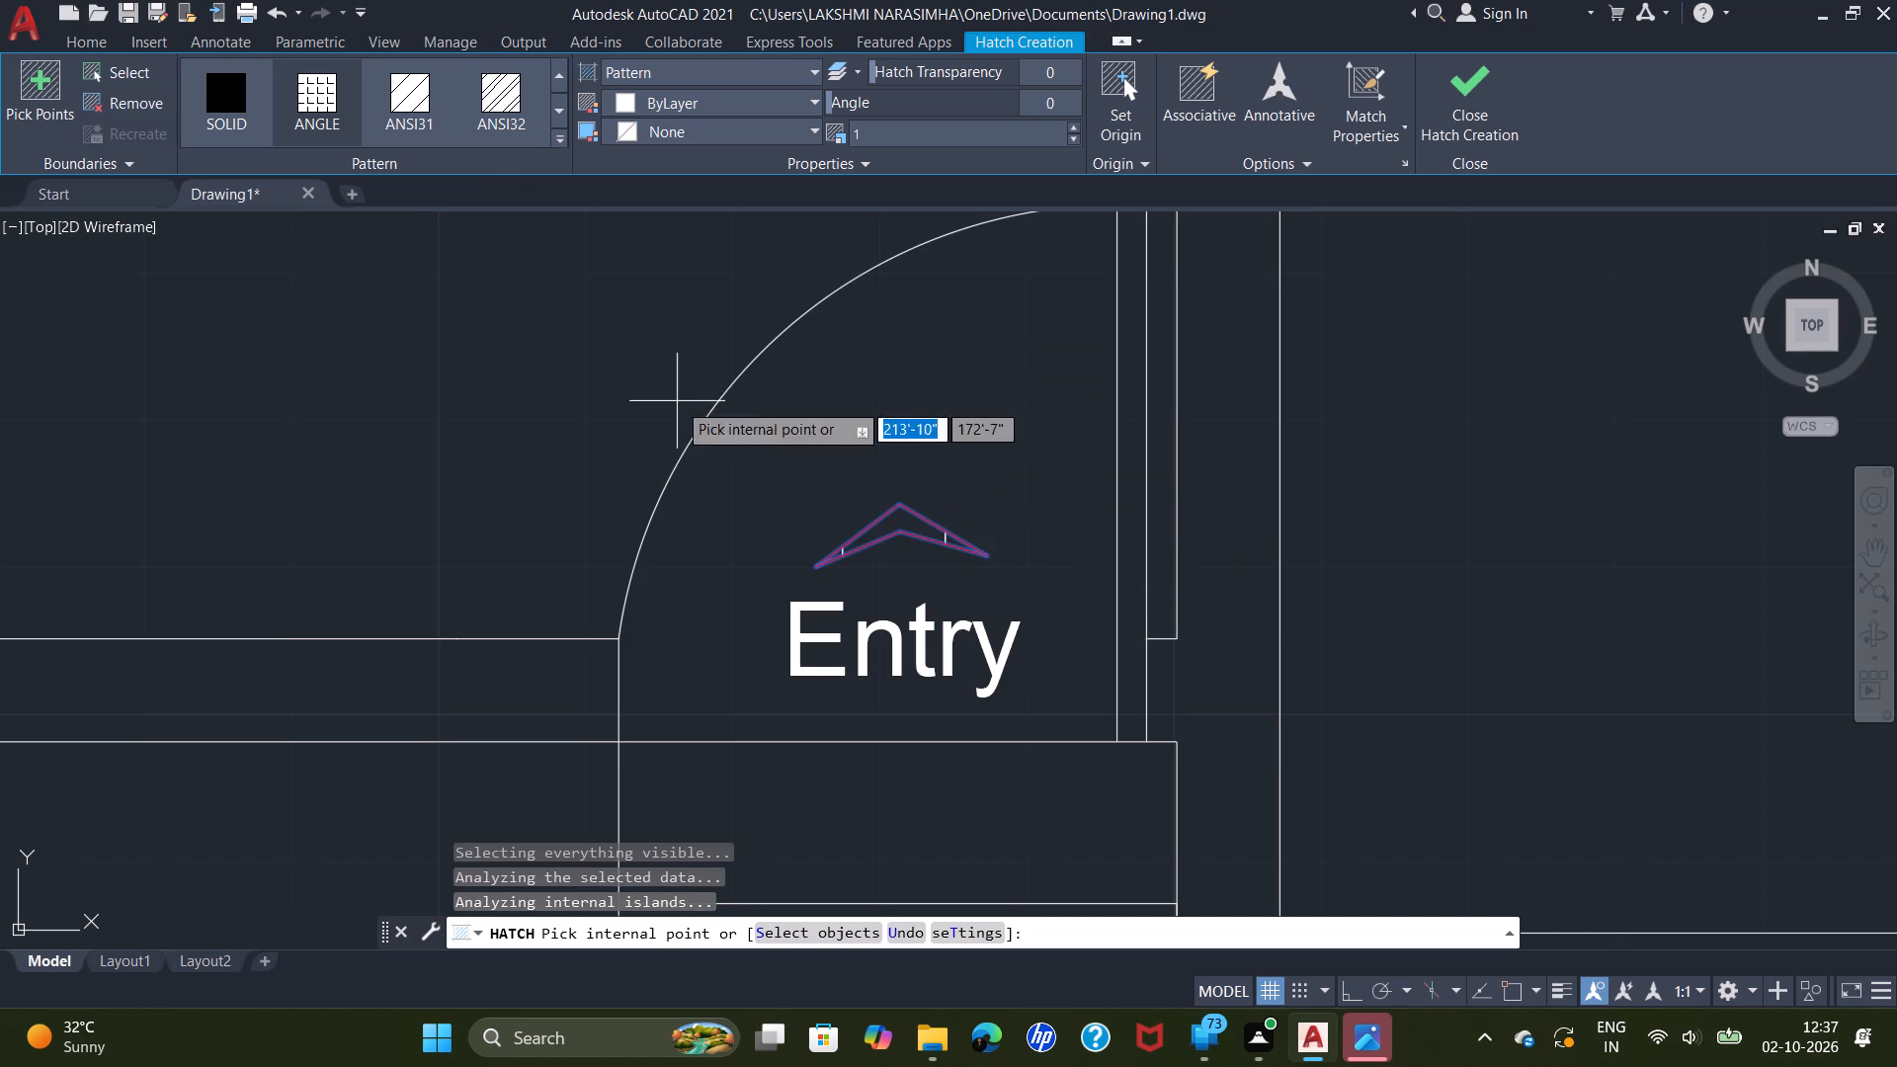
double_click(205, 109)
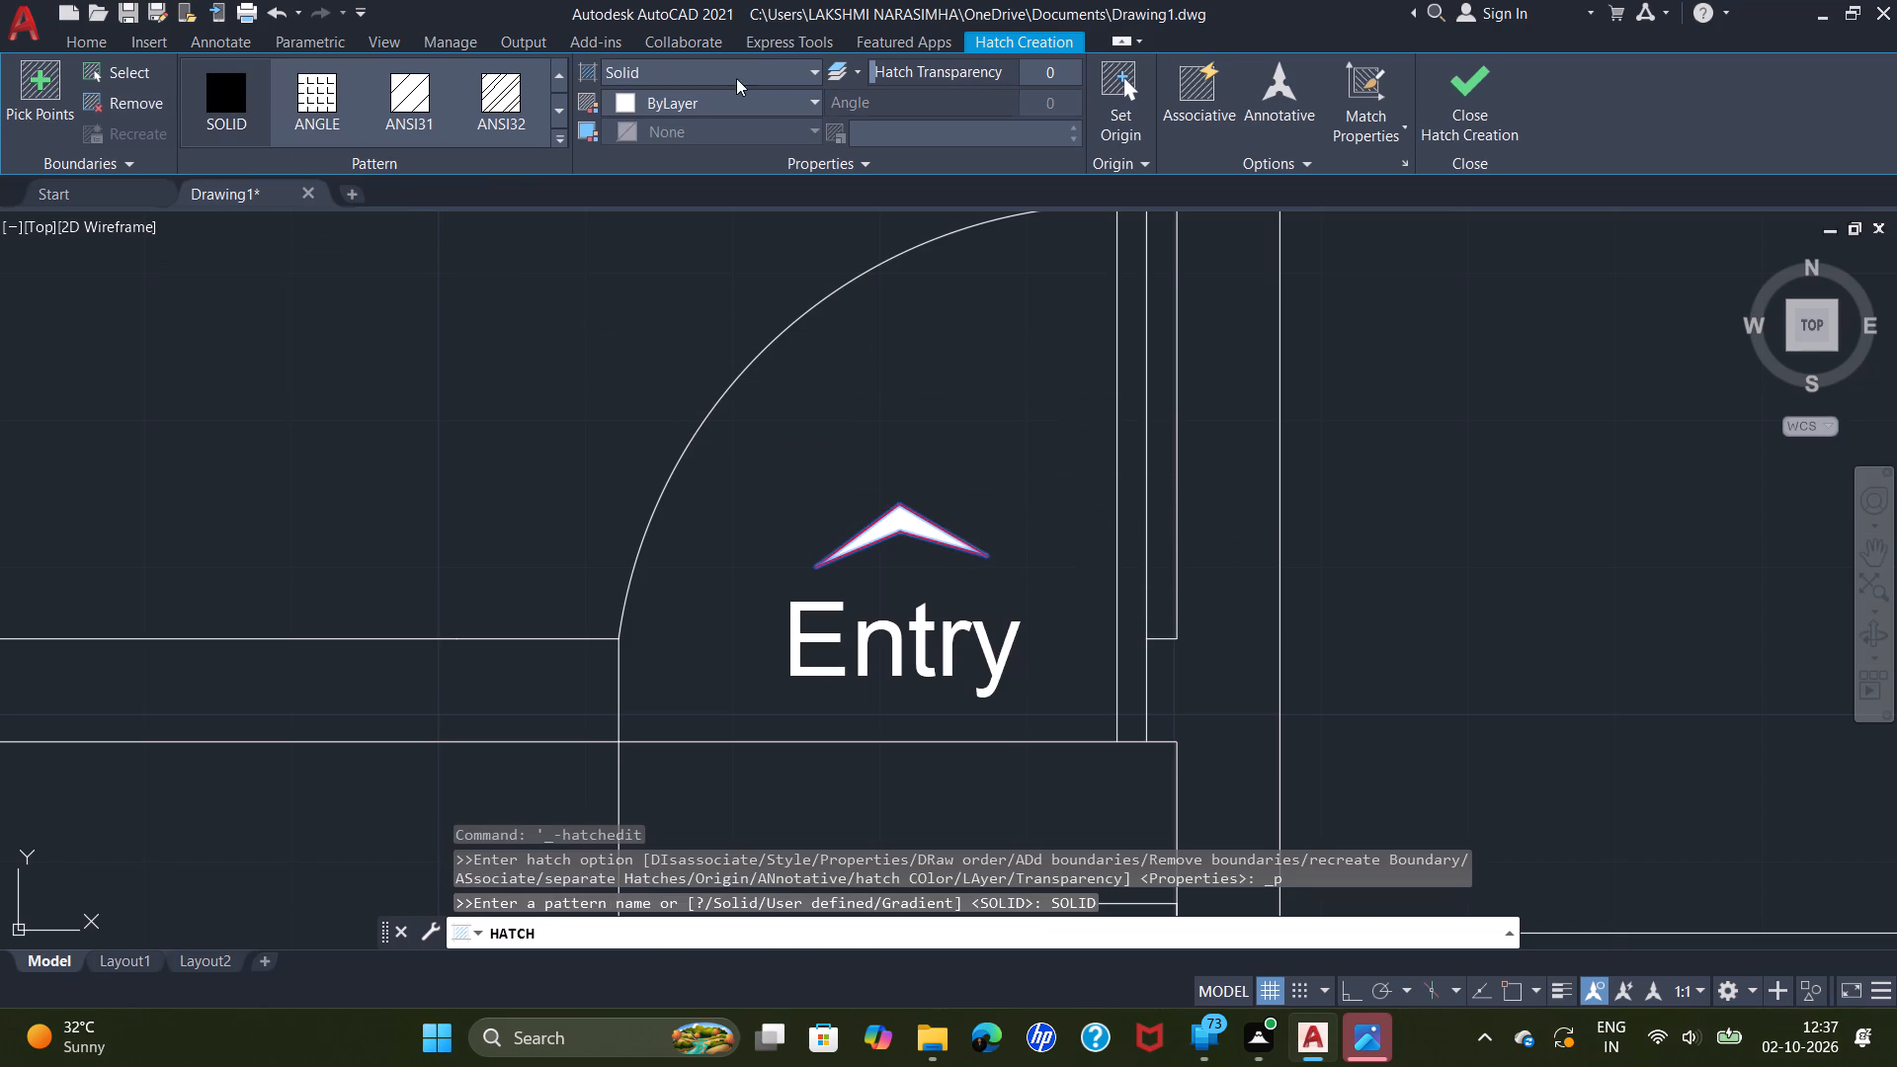
click(724, 88)
double_click(723, 102)
key(Return)
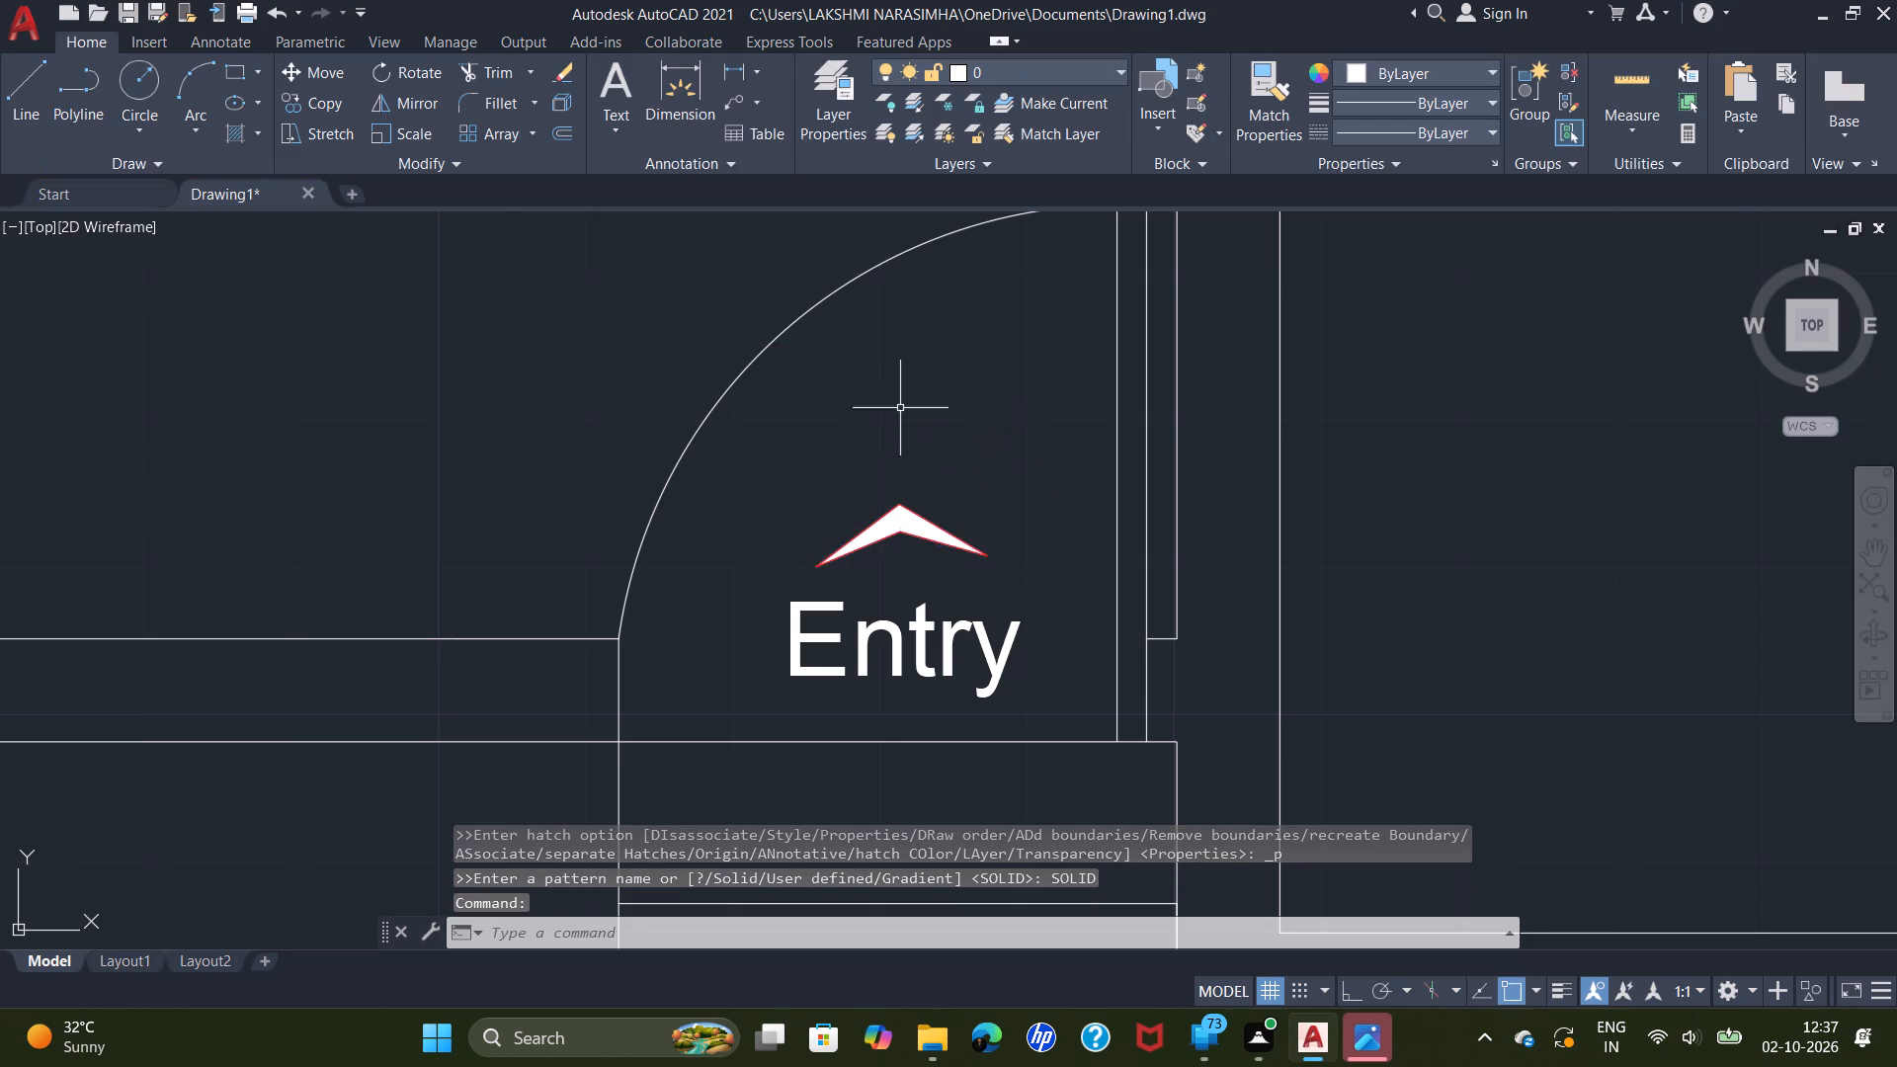
Review the whole ground floor plan, from the Entry arrow and stairs to the titles at both ends.
scroll(908, 414, down, 2)
scroll(1118, 507, down, 1)
middle_drag(1131, 518, 1131, 693)
scroll(1129, 666, down, 1)
middle_drag(1148, 616, 1142, 651)
scroll(1136, 639, down, 1)
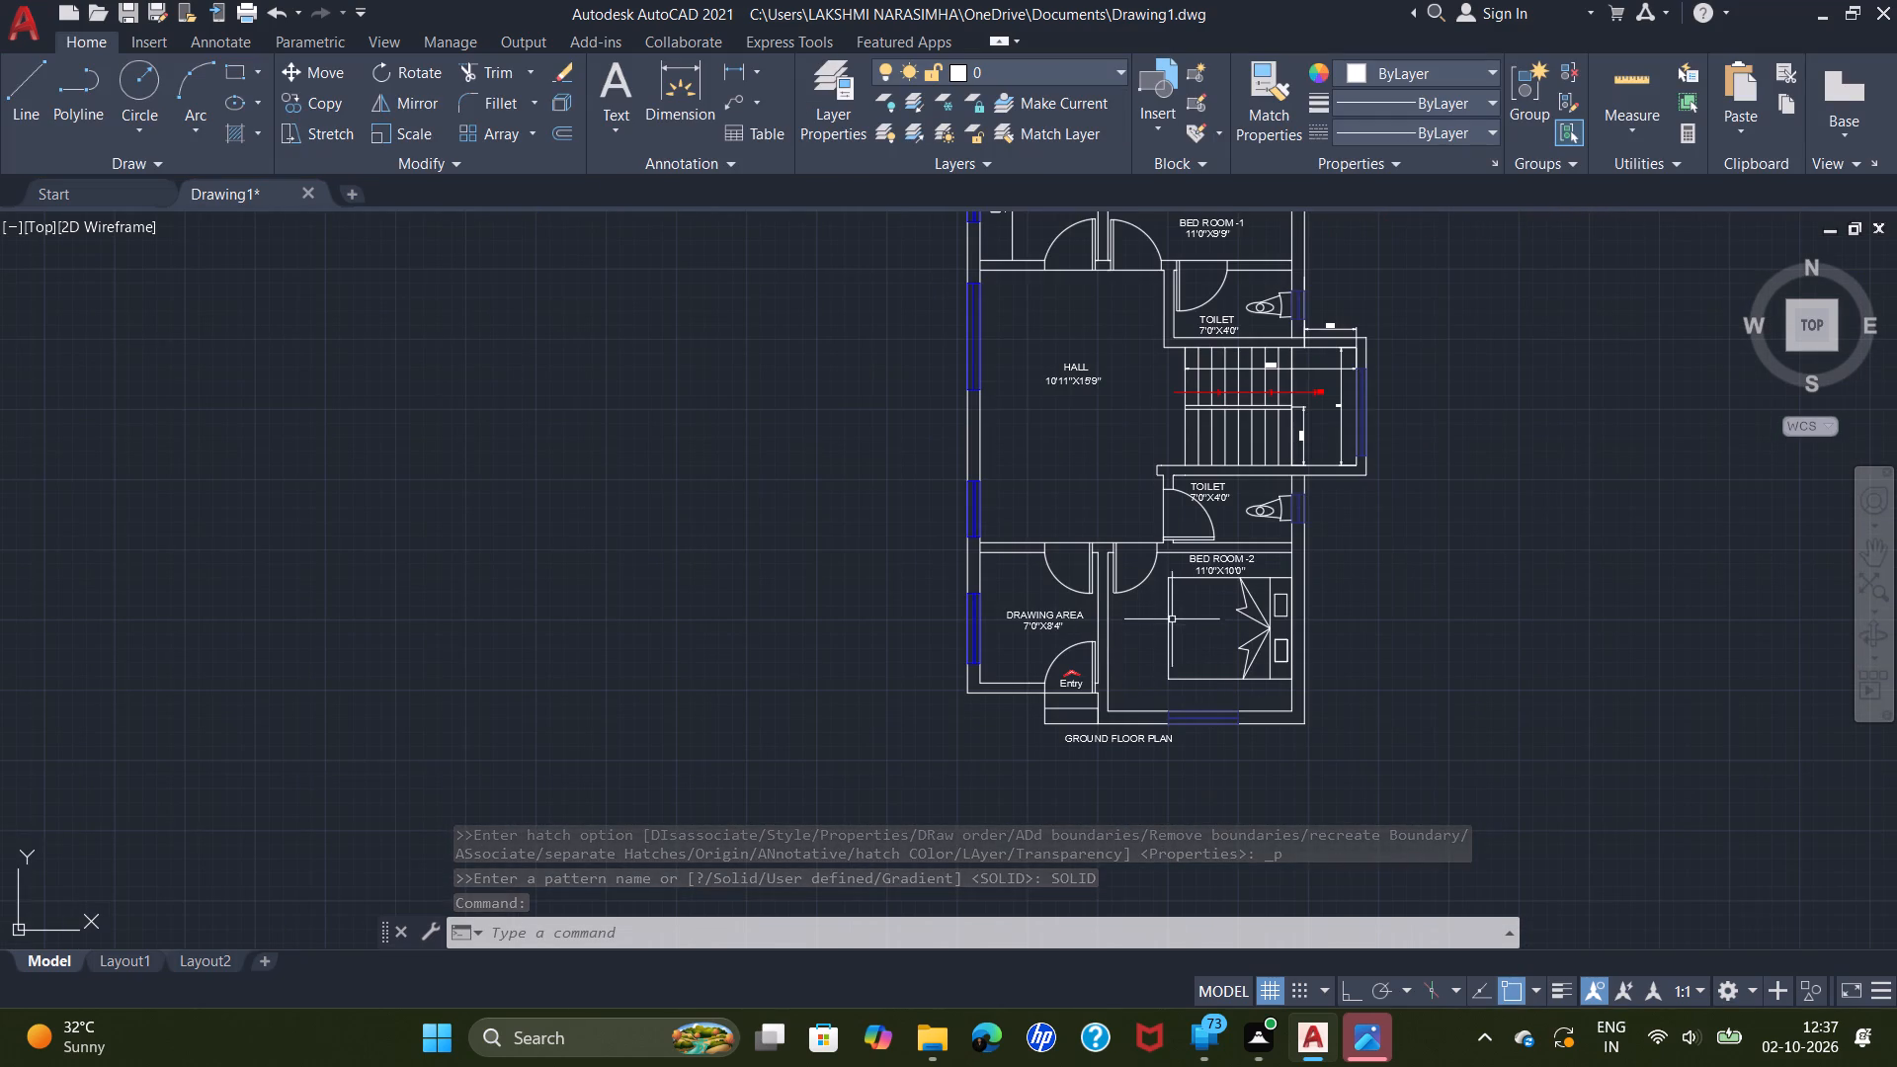
middle_drag(1183, 629, 1210, 733)
scroll(1186, 612, down, 1)
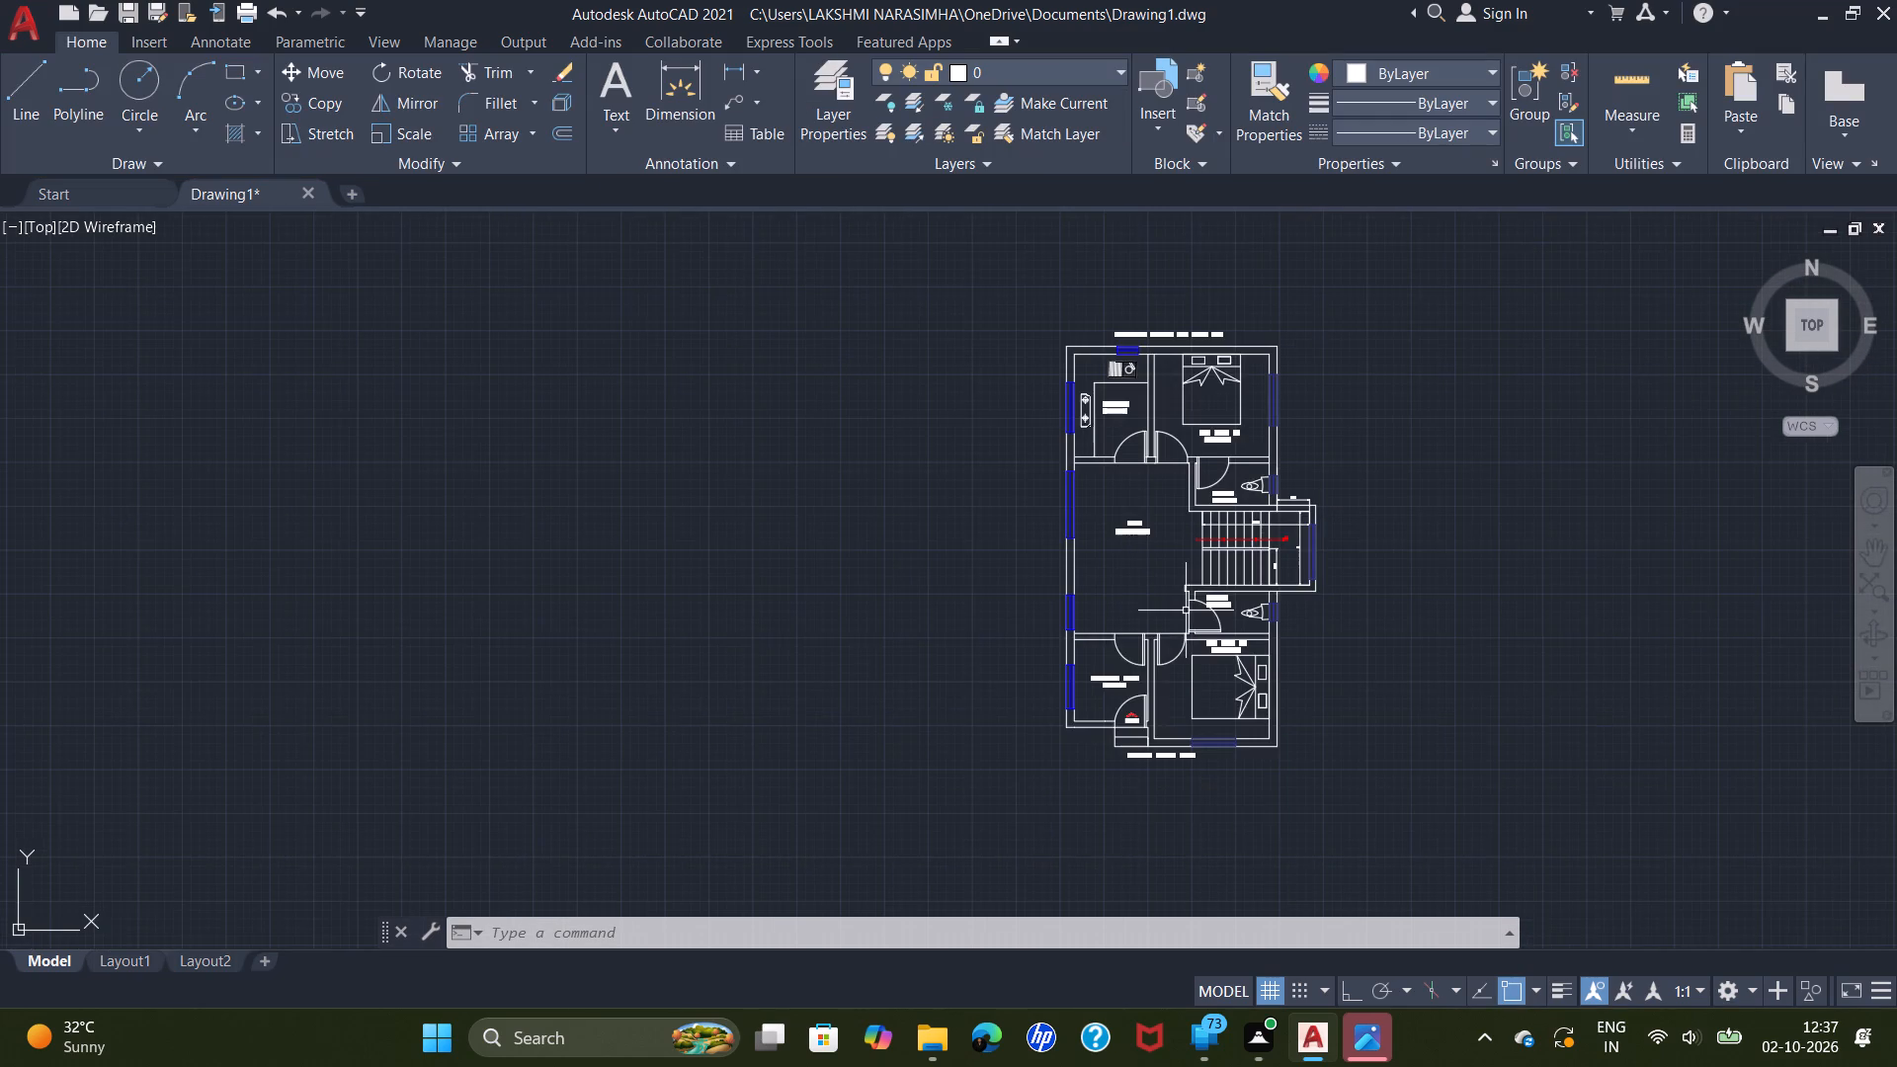
scroll(1186, 611, up, 1)
scroll(1186, 611, down, 1)
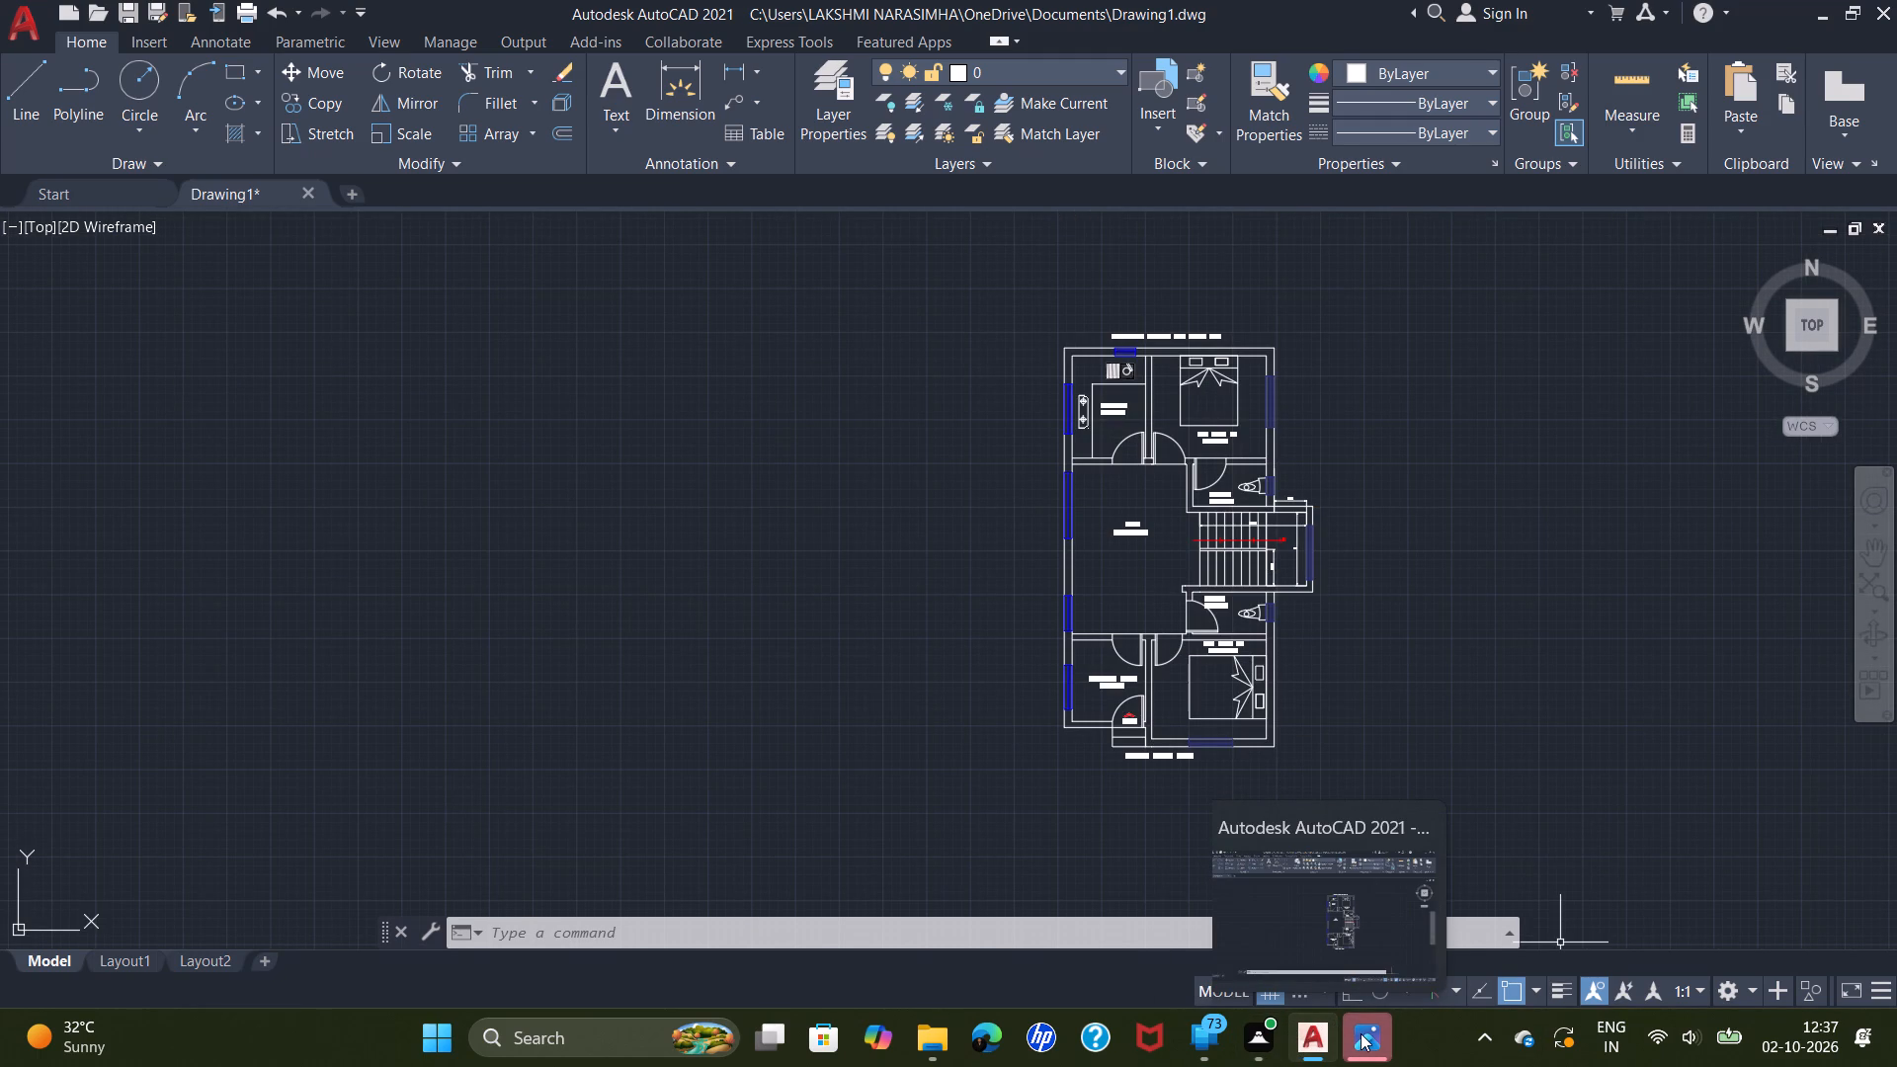
Close the WhatsApp reference image of the floor plan.
click(1482, 831)
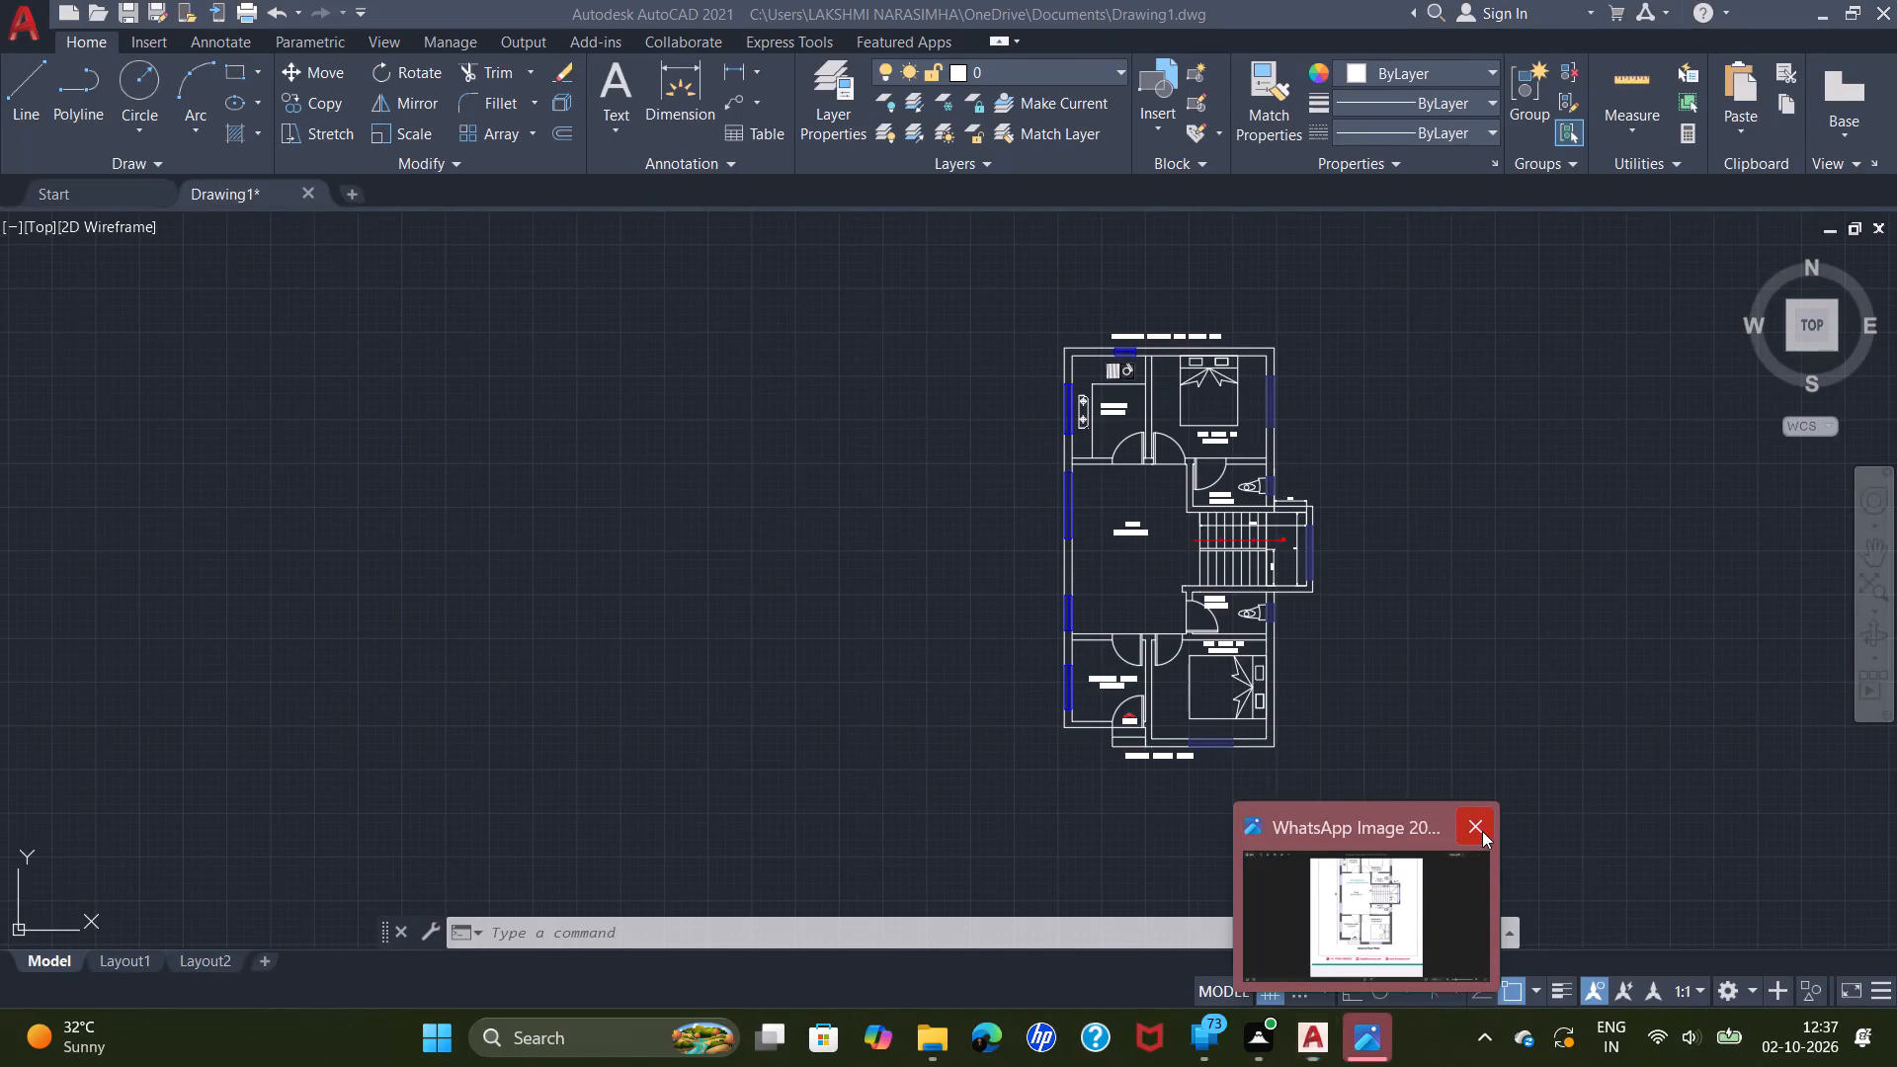
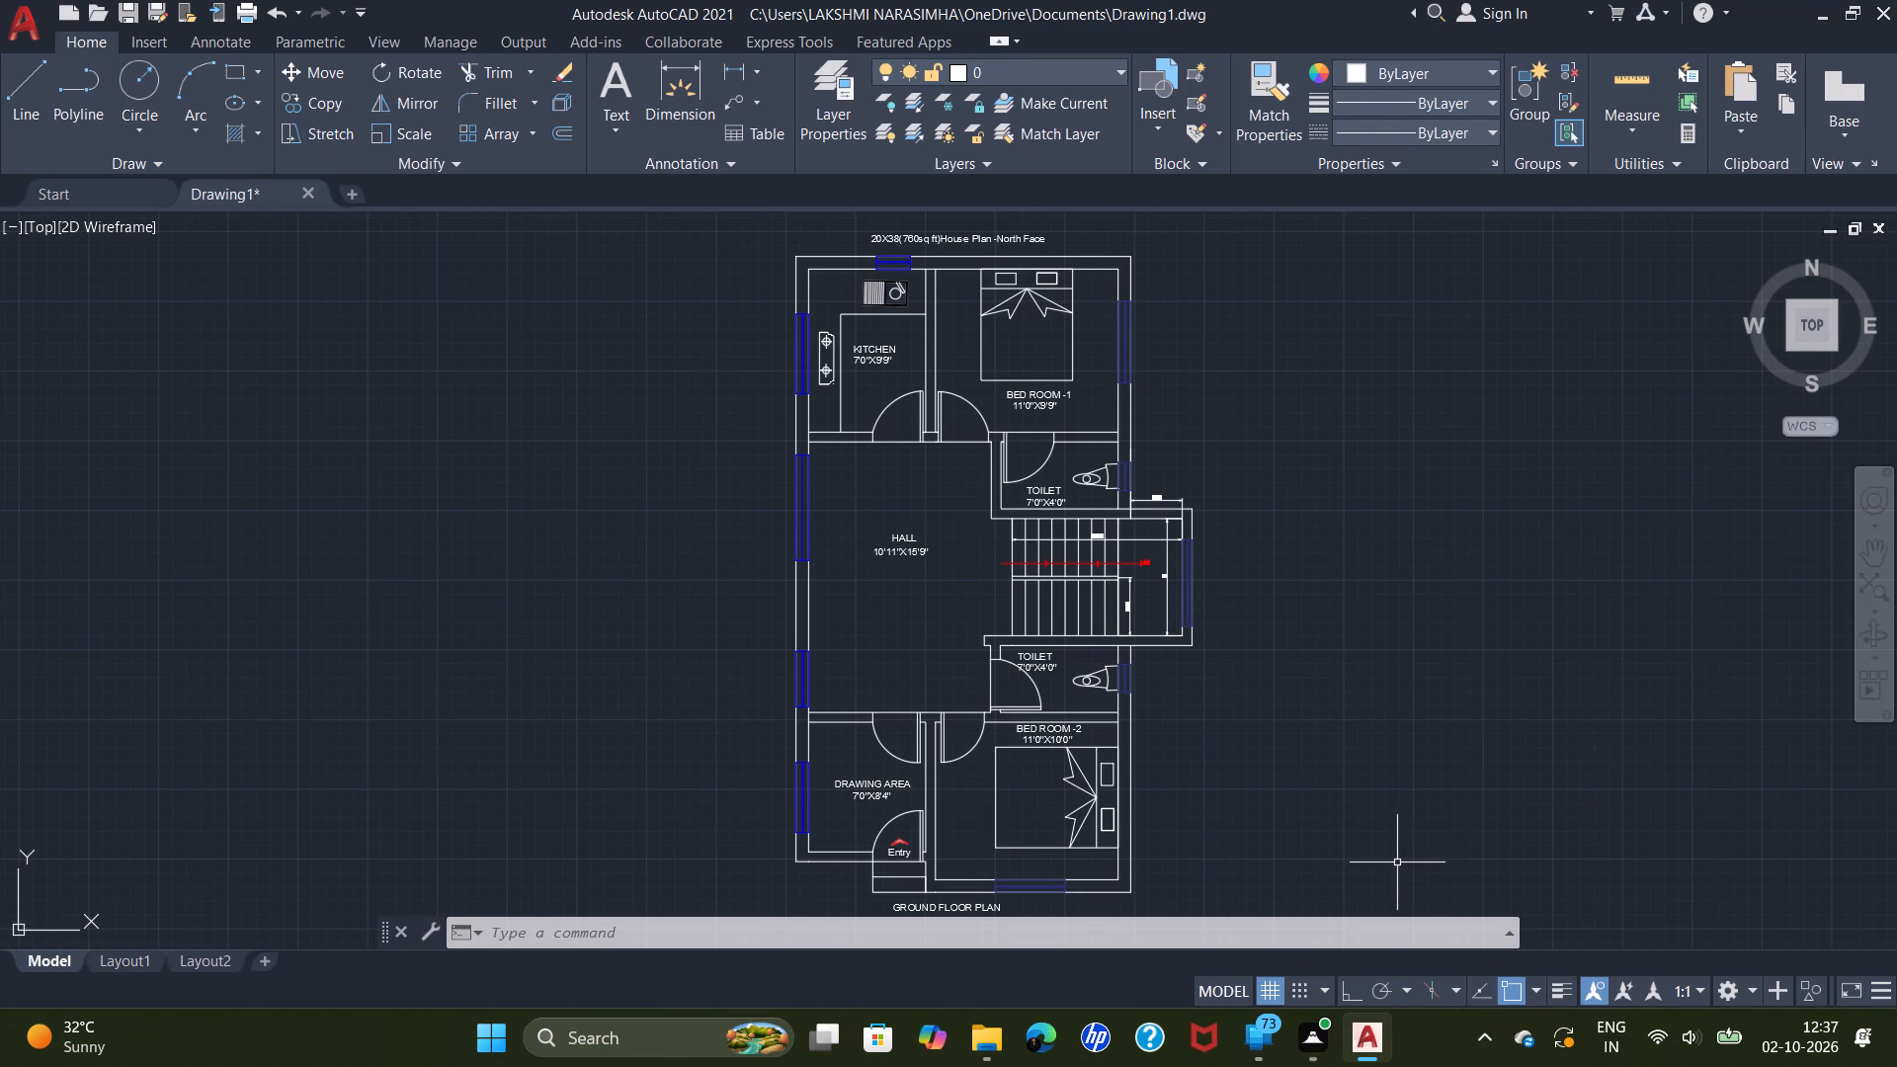
Save the completed house plan to its existing file, Drawing1.dwg.
scroll(1400, 869, down, 20)
scroll(1400, 869, down, 20)
scroll(1400, 869, down, 20)
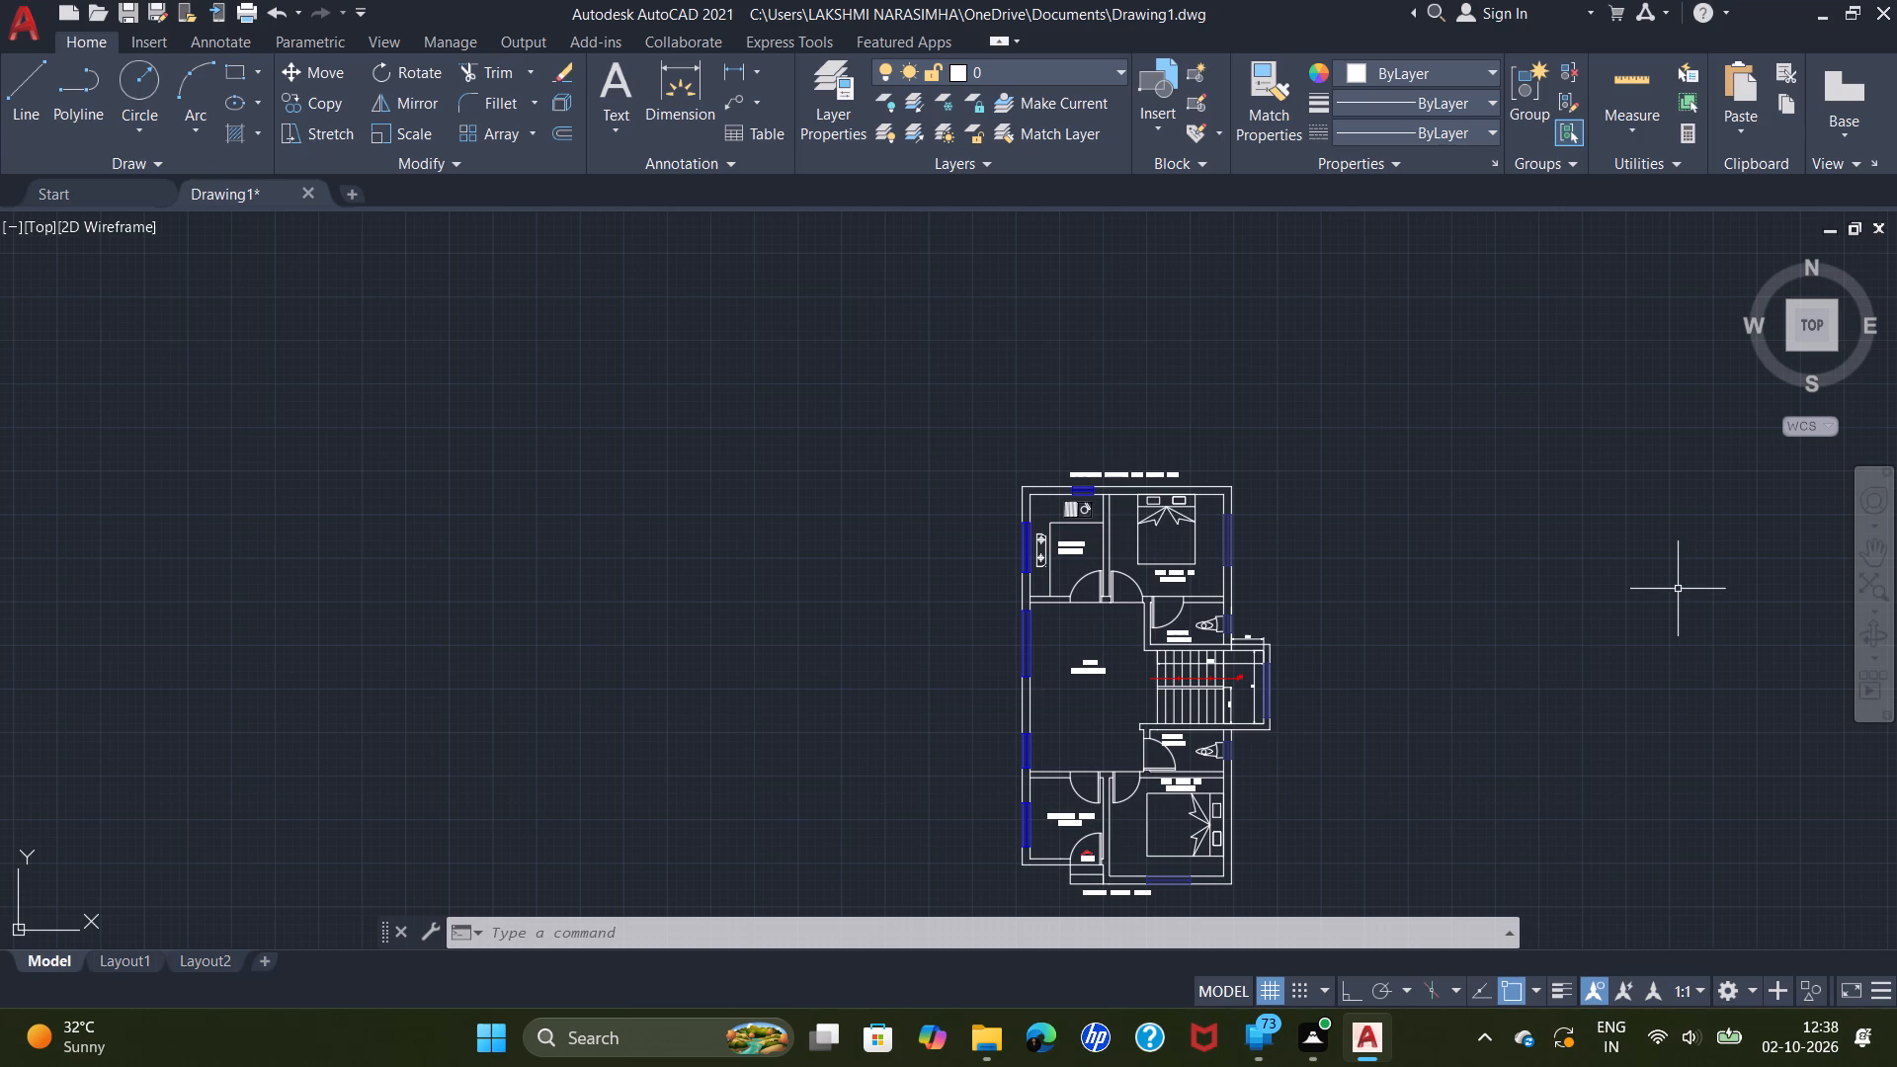
key(ctrl+s)
Examine the space around the drawing and the whole ground floor plan, from the North Face title to the GROUND FLOOR PLAN title.
scroll(1411, 608, down, 1)
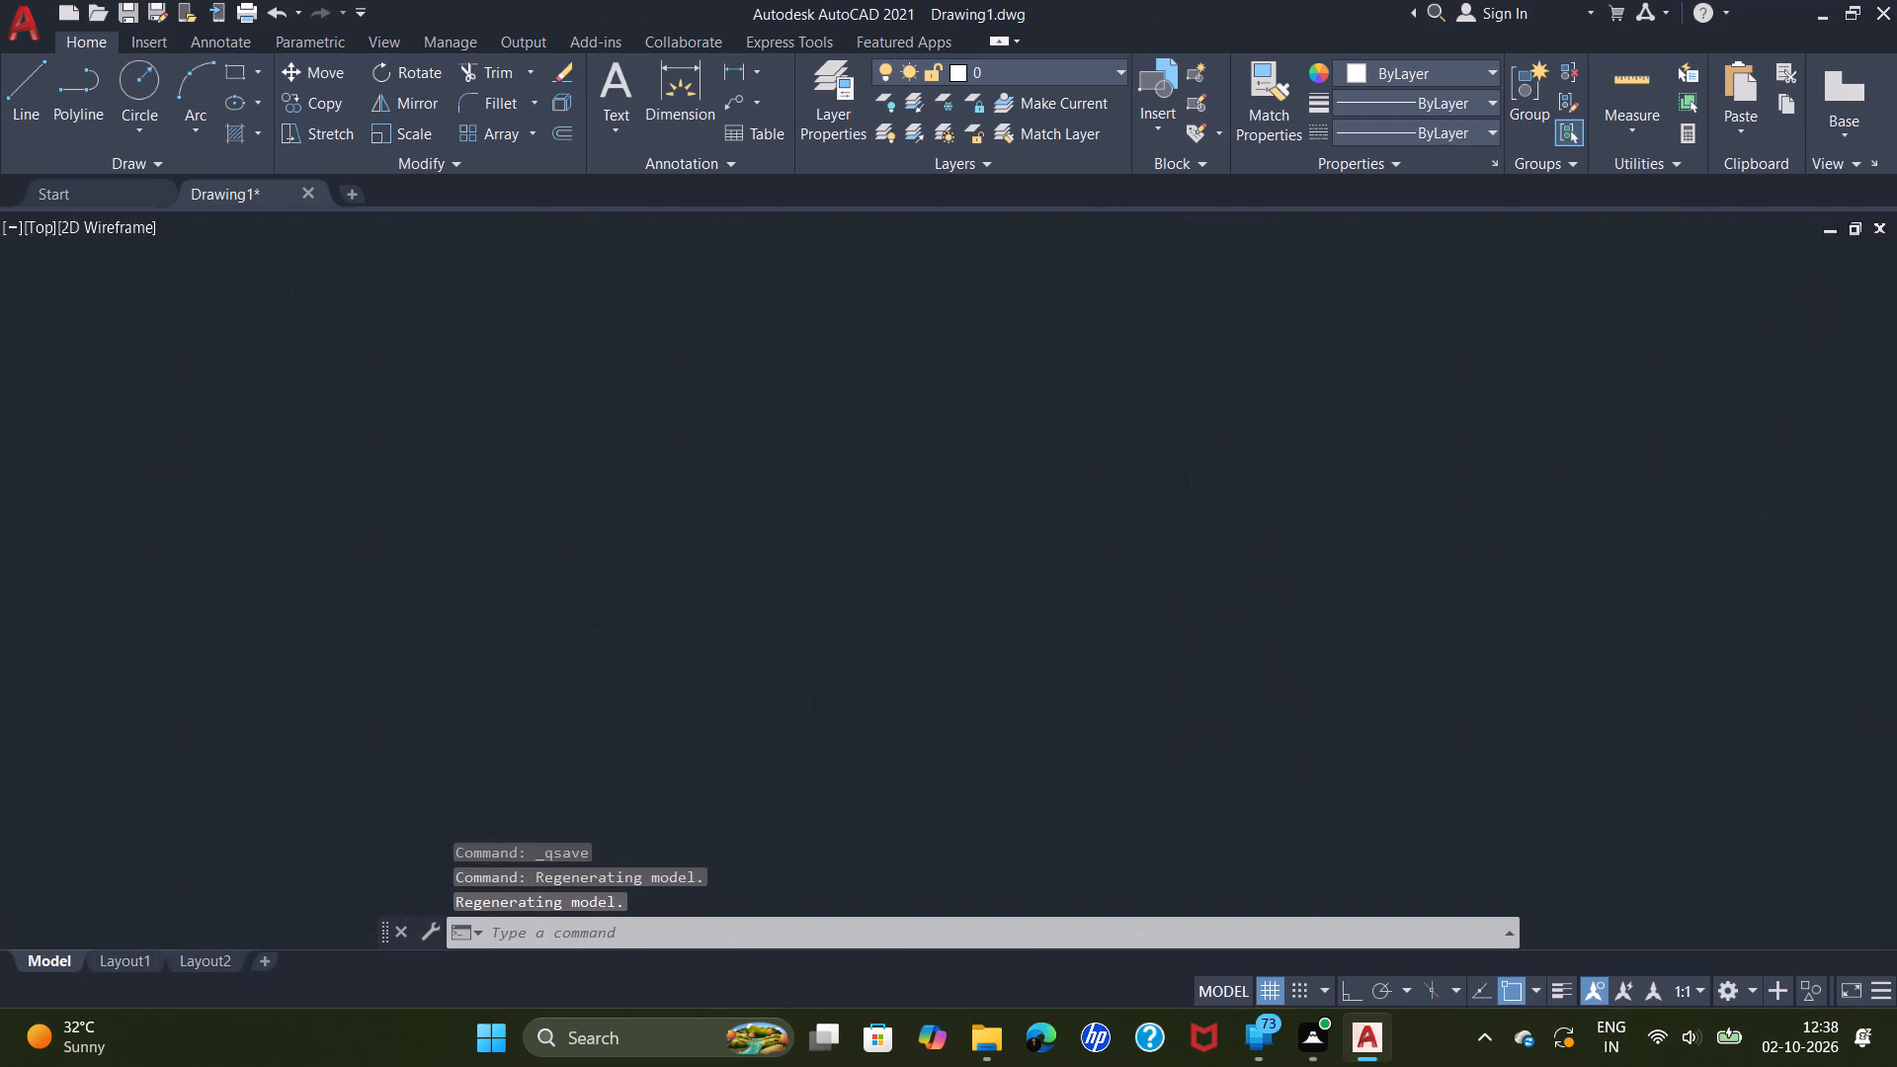
scroll(1411, 608, down, 1)
scroll(1537, 862, up, 1)
scroll(1682, 754, down, 1)
ctrl+scroll(1334, 636, down, 17)
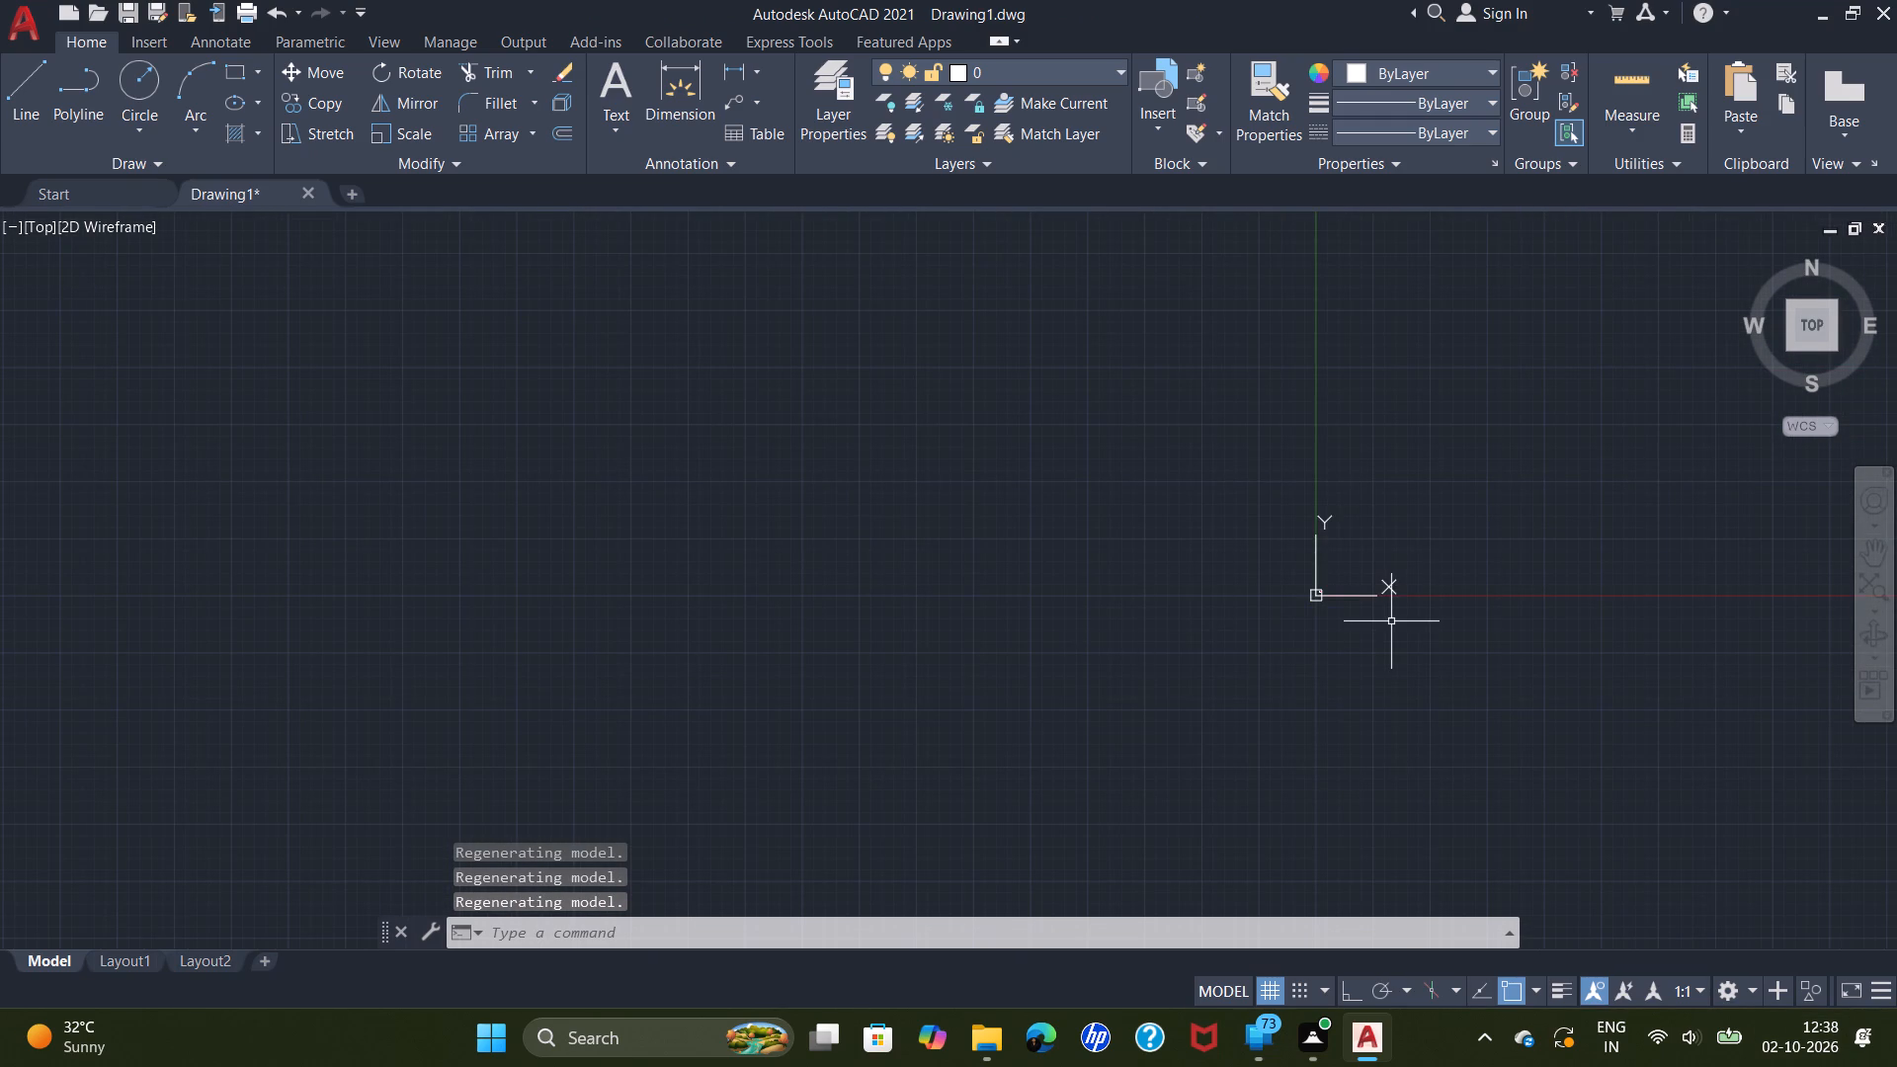
ctrl+scroll(1391, 621, up, 1)
ctrl+scroll(1248, 576, up, 4)
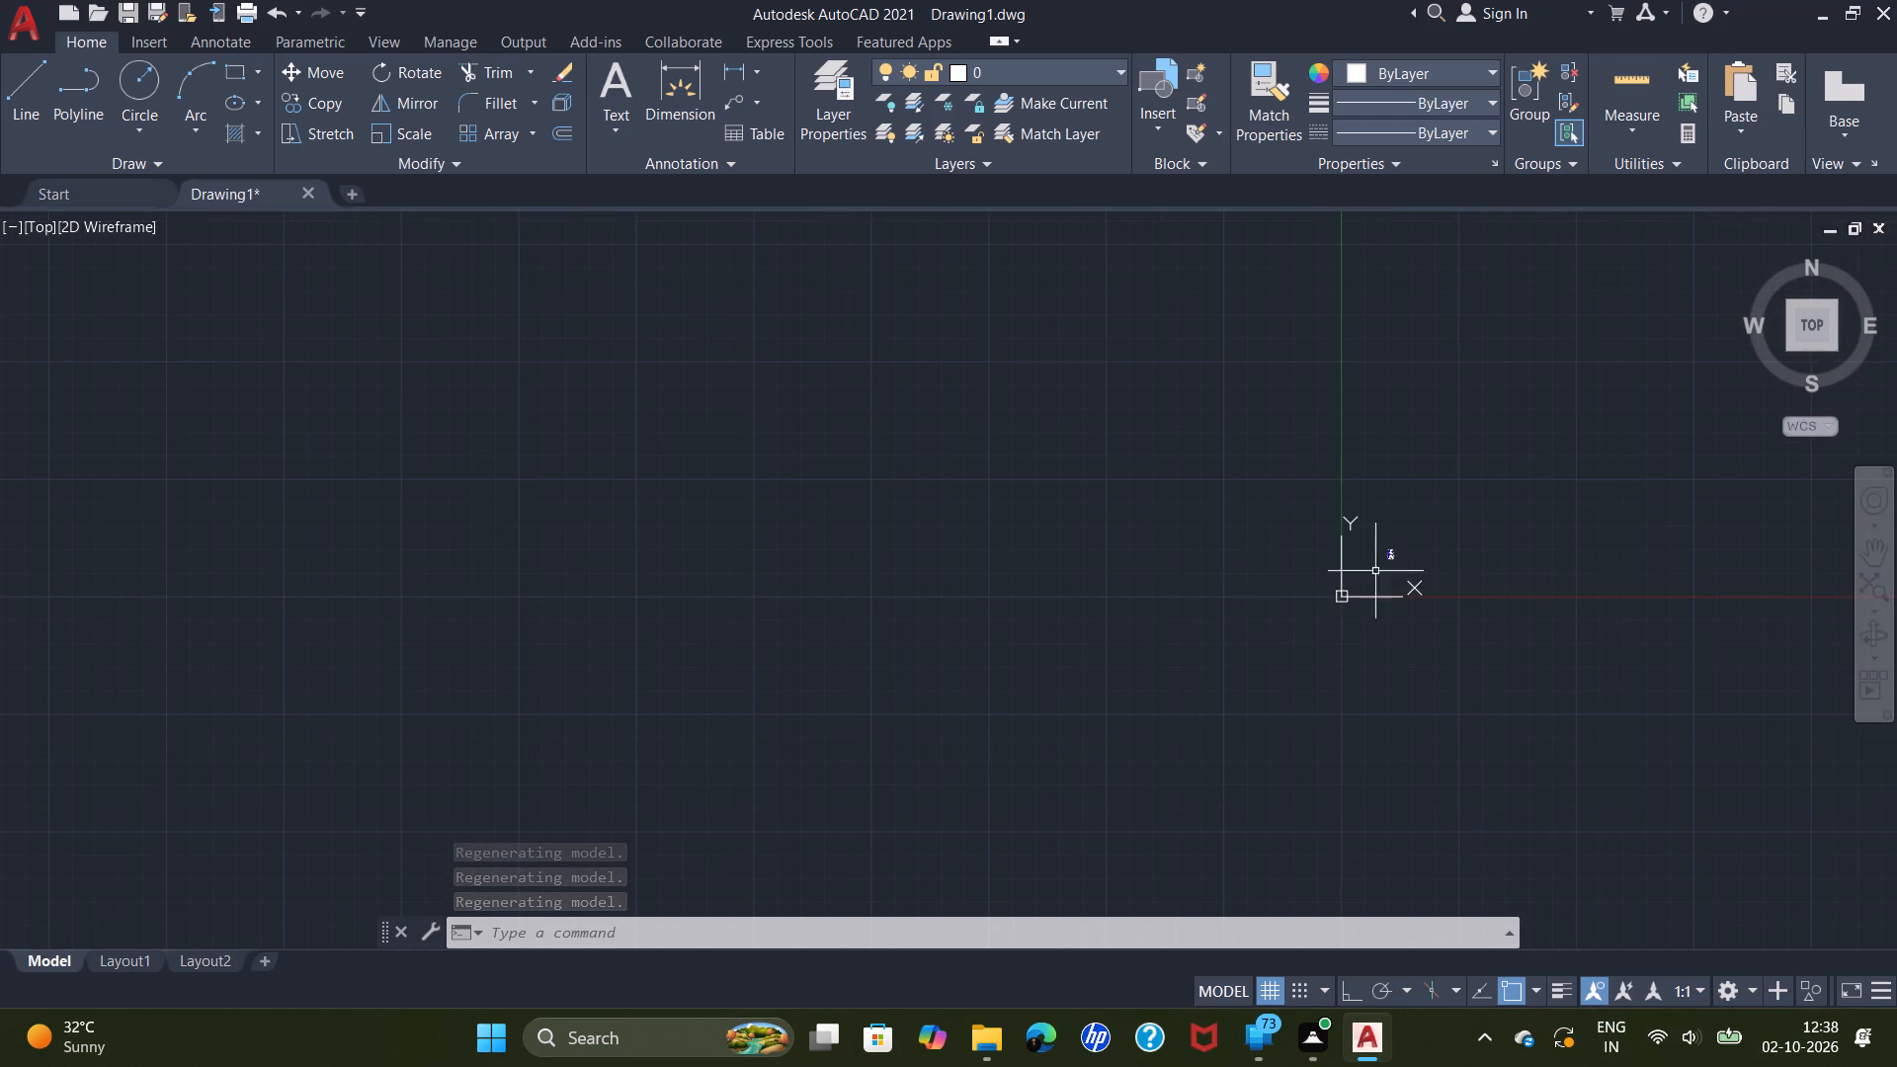
ctrl+scroll(1403, 559, up, 5)
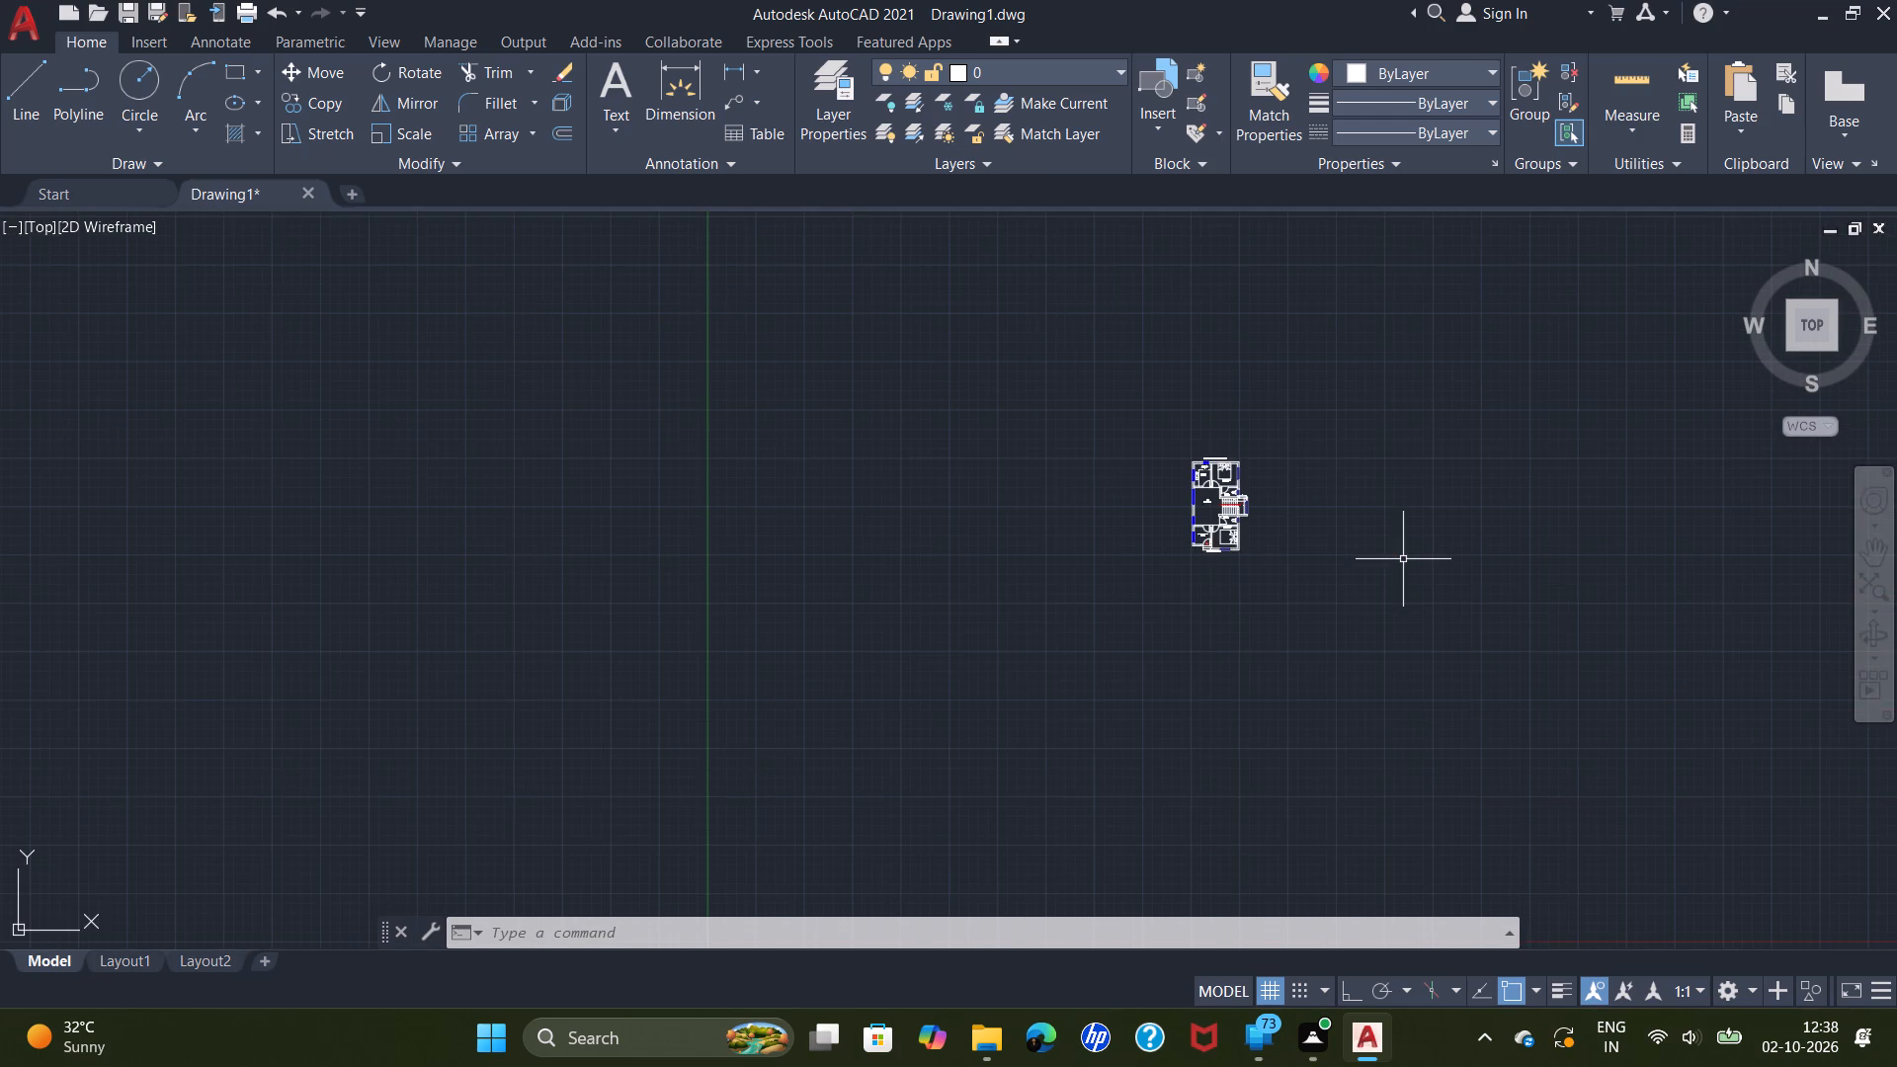
ctrl+scroll(1403, 559, up, 3)
scroll(1283, 631, up, 1)
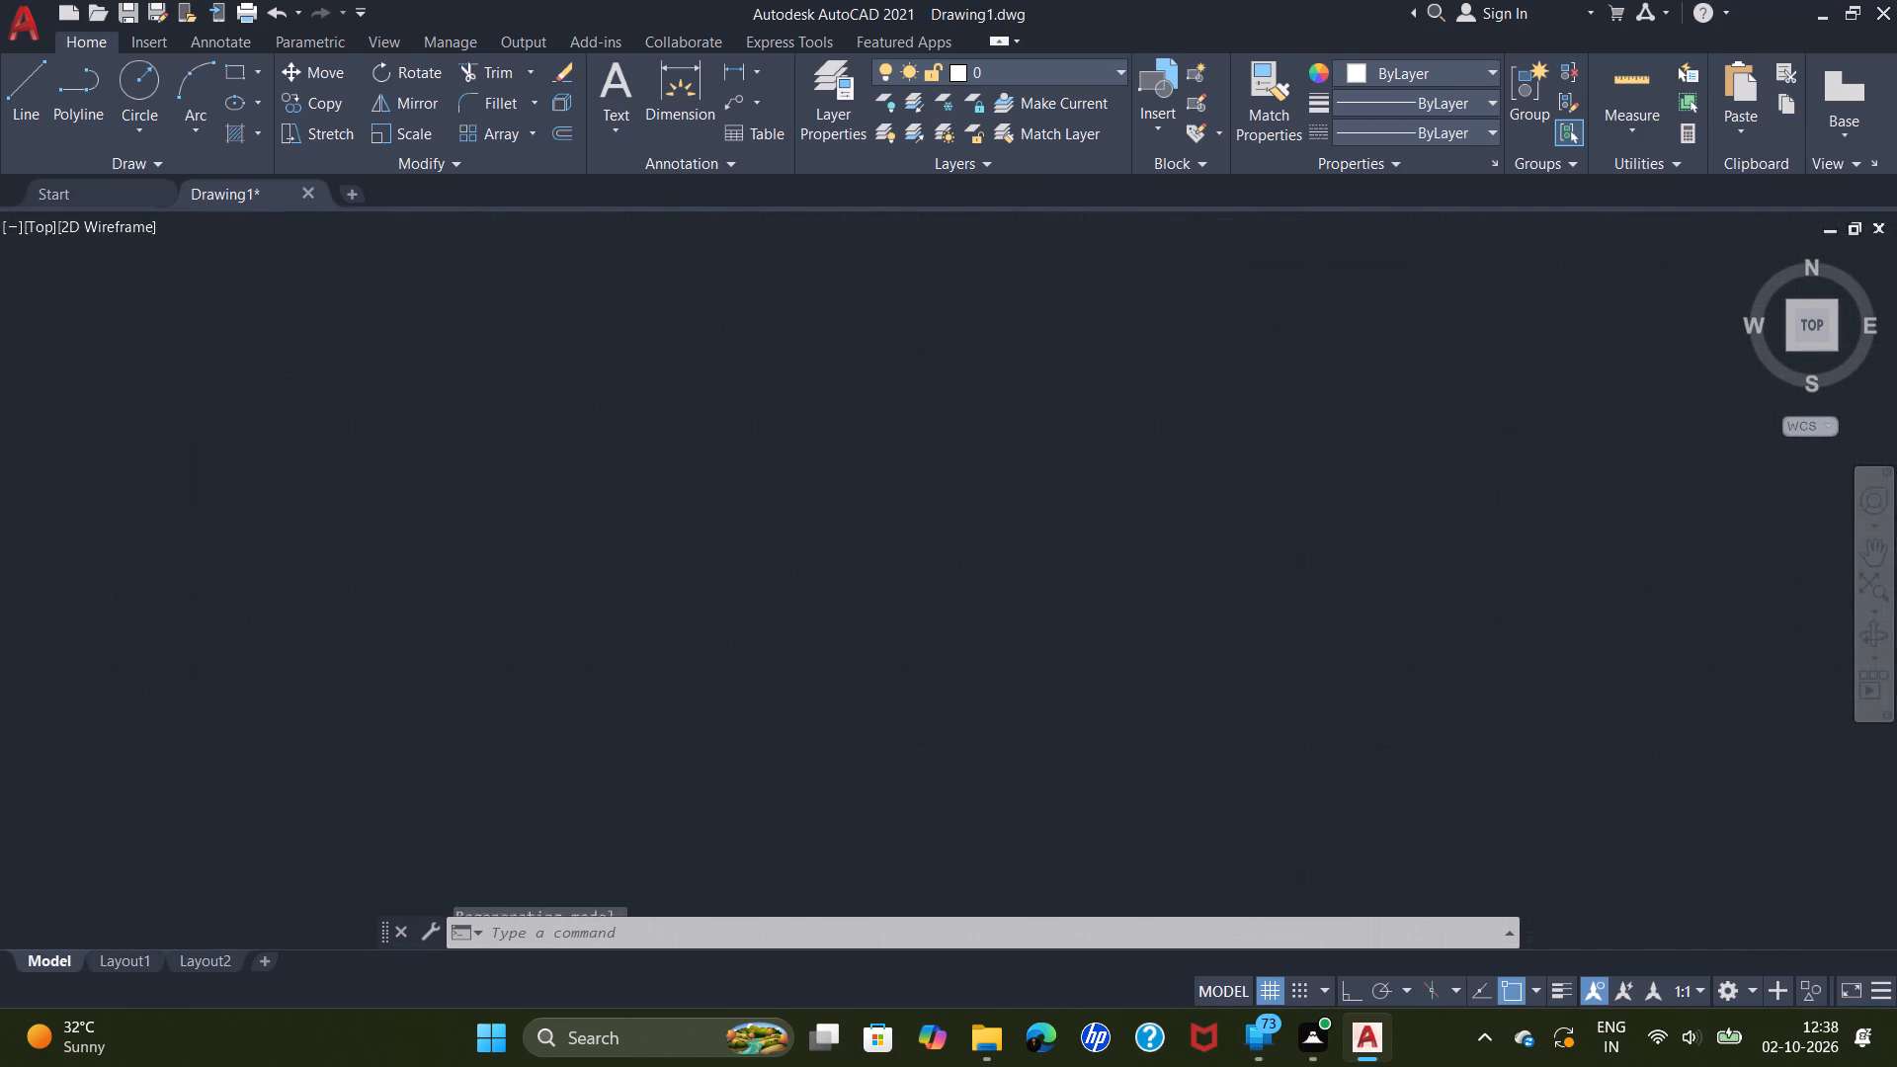
scroll(1283, 631, up, 1)
scroll(1283, 631, down, 1)
scroll(1283, 631, up, 1)
ctrl+scroll(1283, 631, down, 5)
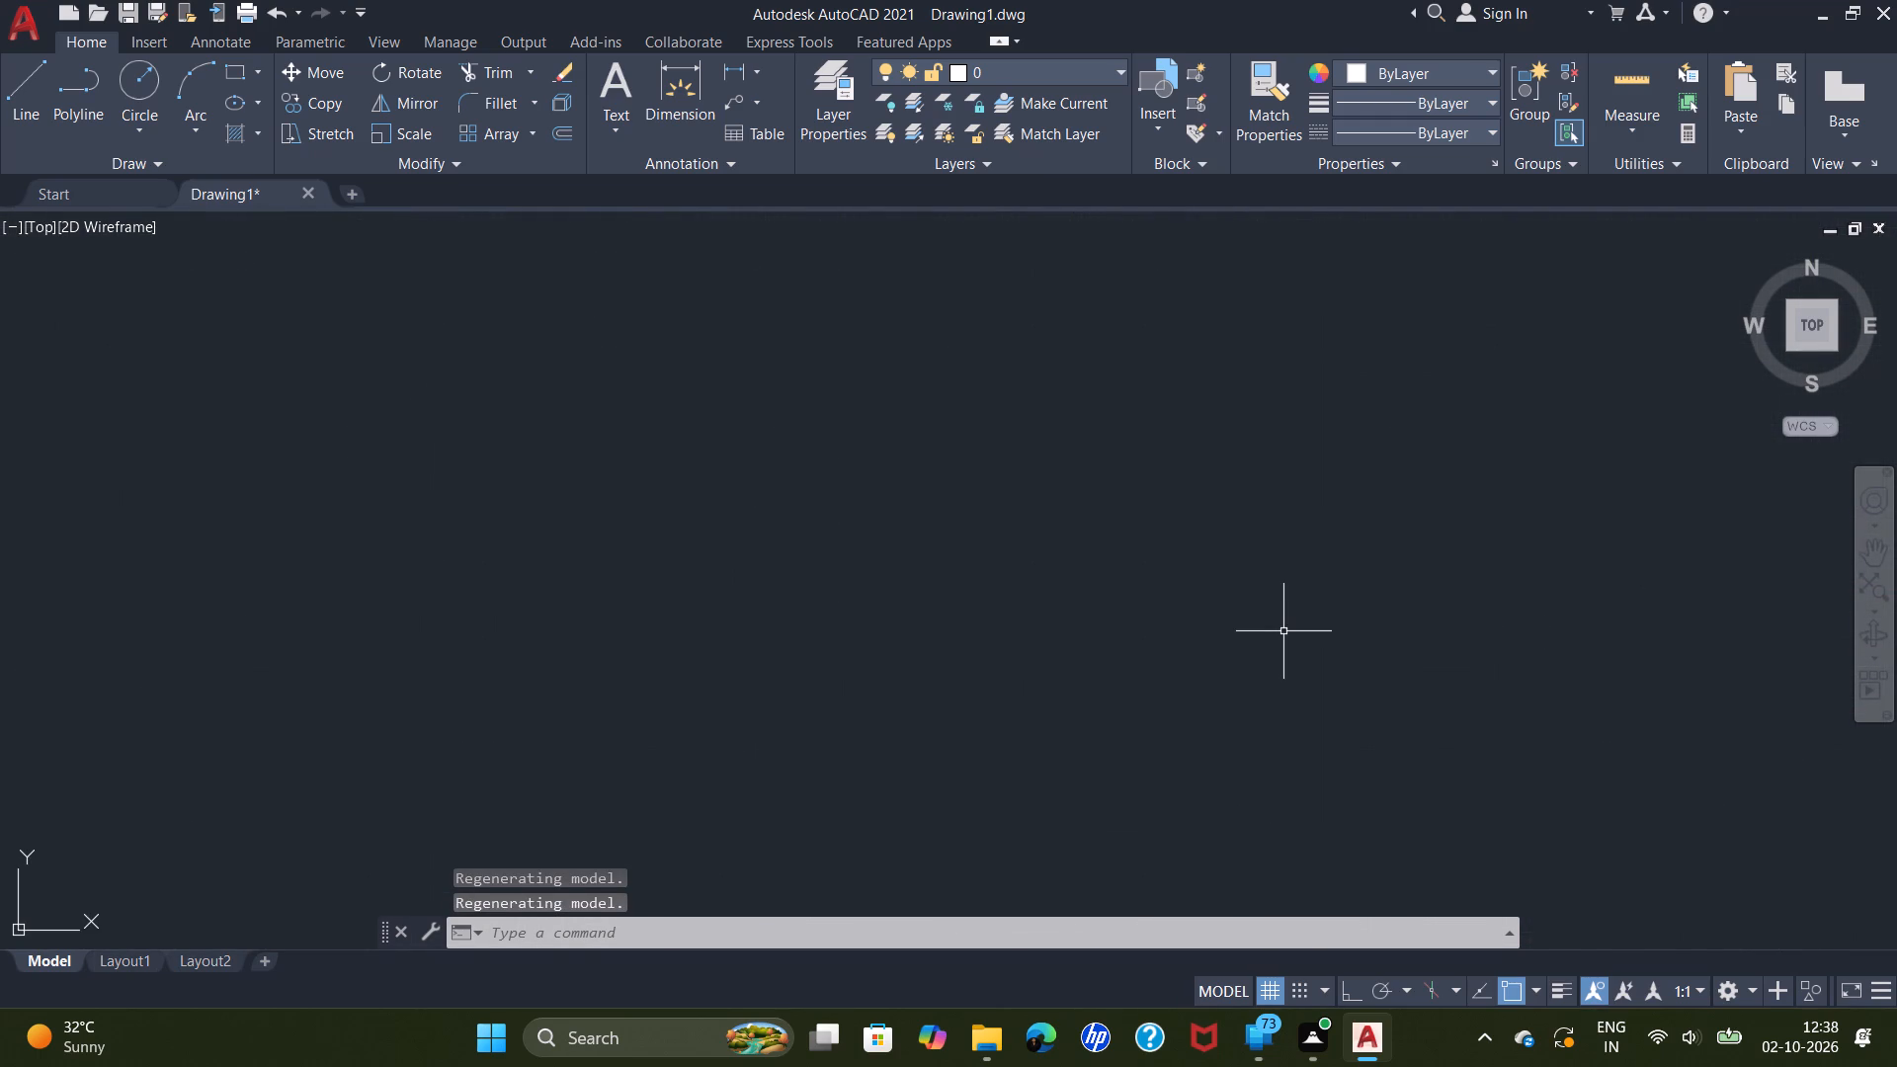
scroll(1283, 639, down, 17)
middle_click(982, 609)
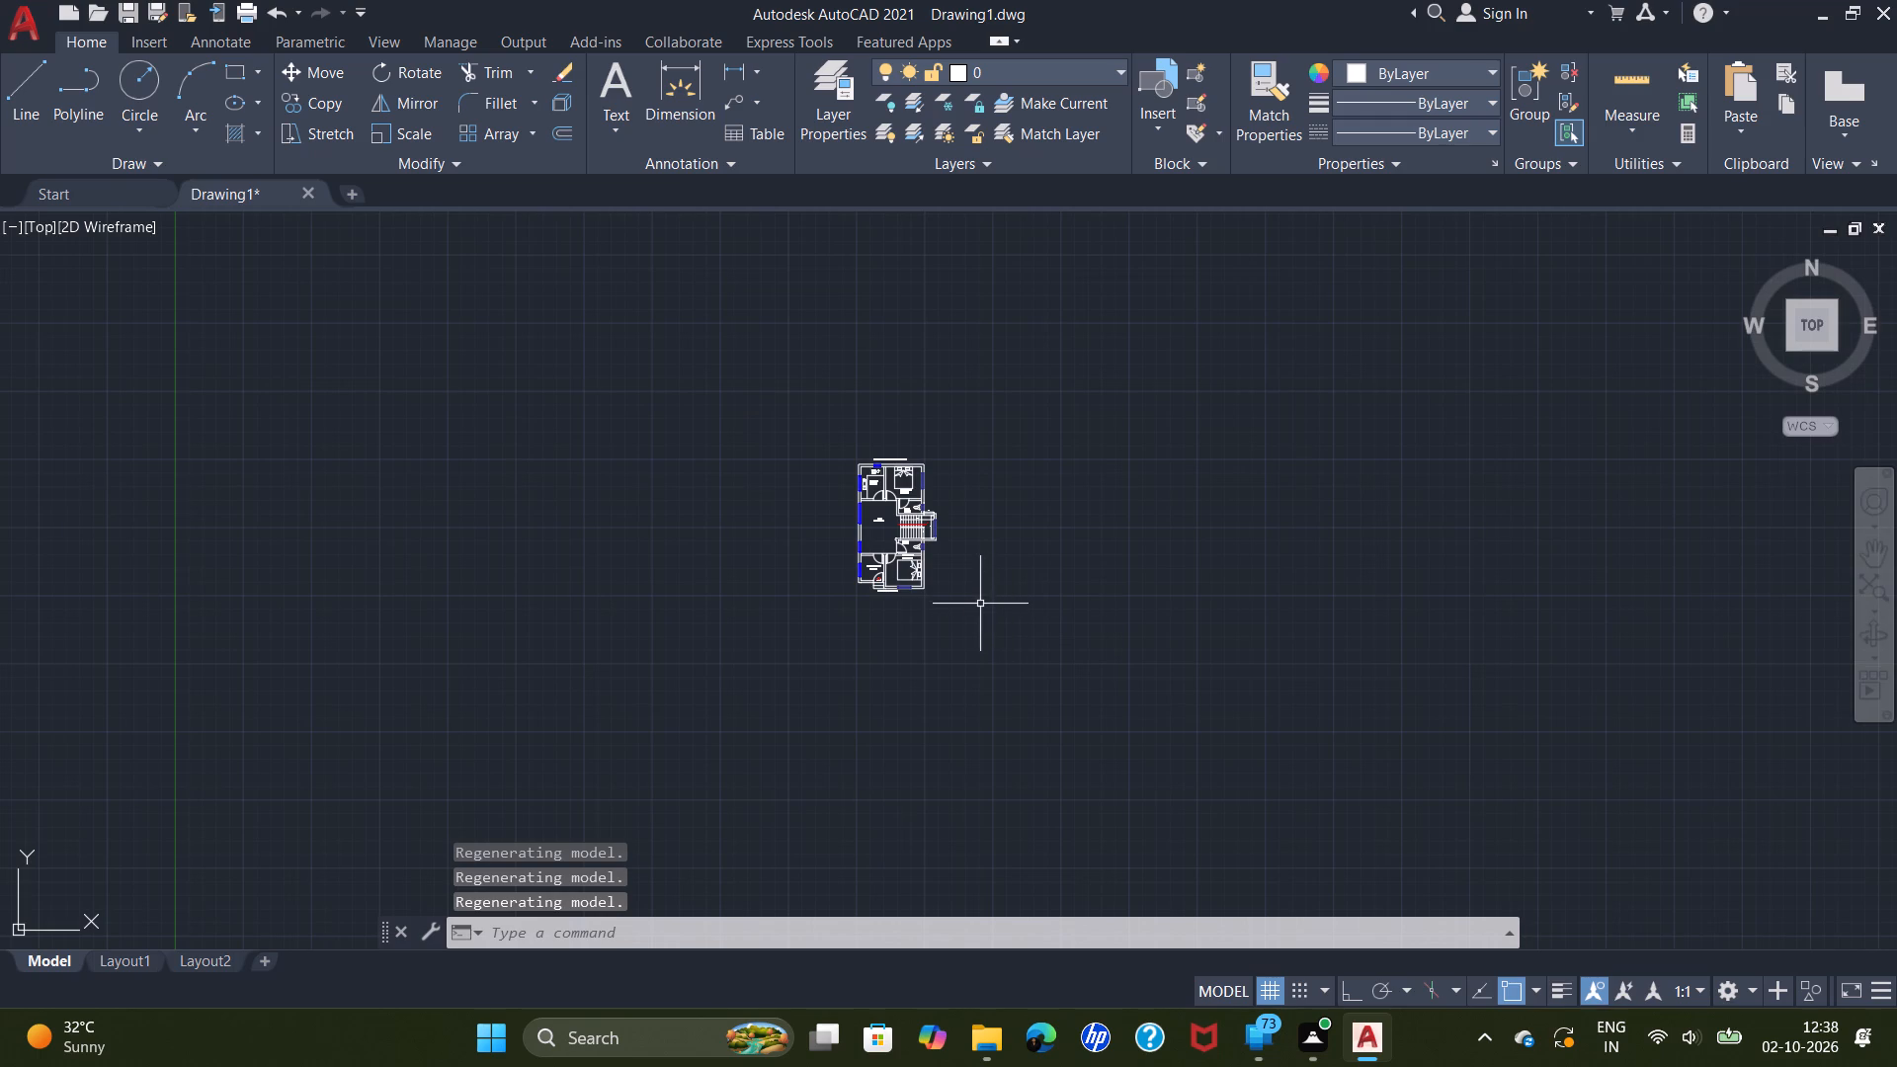
scroll(976, 595, up, 4)
middle_drag(970, 628, 1691, 913)
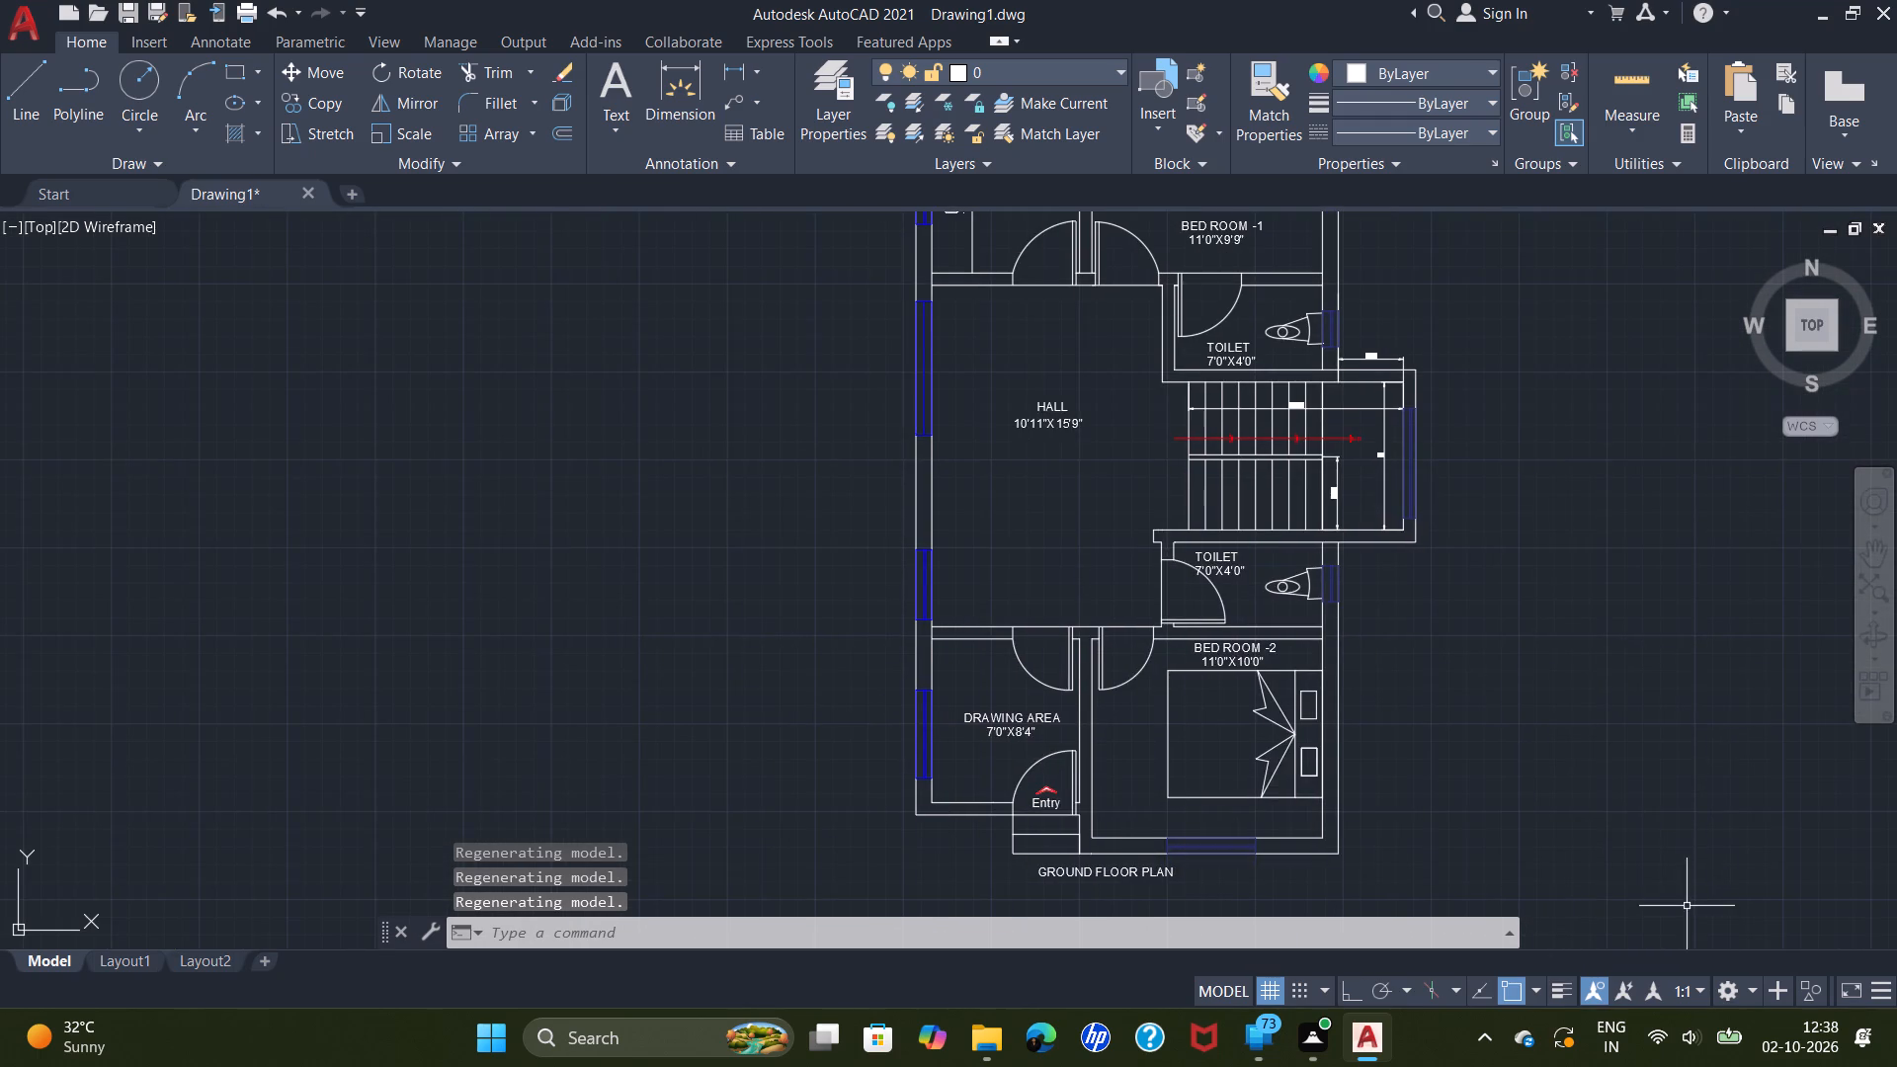
scroll(1609, 791, down, 1)
middle_drag(1570, 773, 1316, 751)
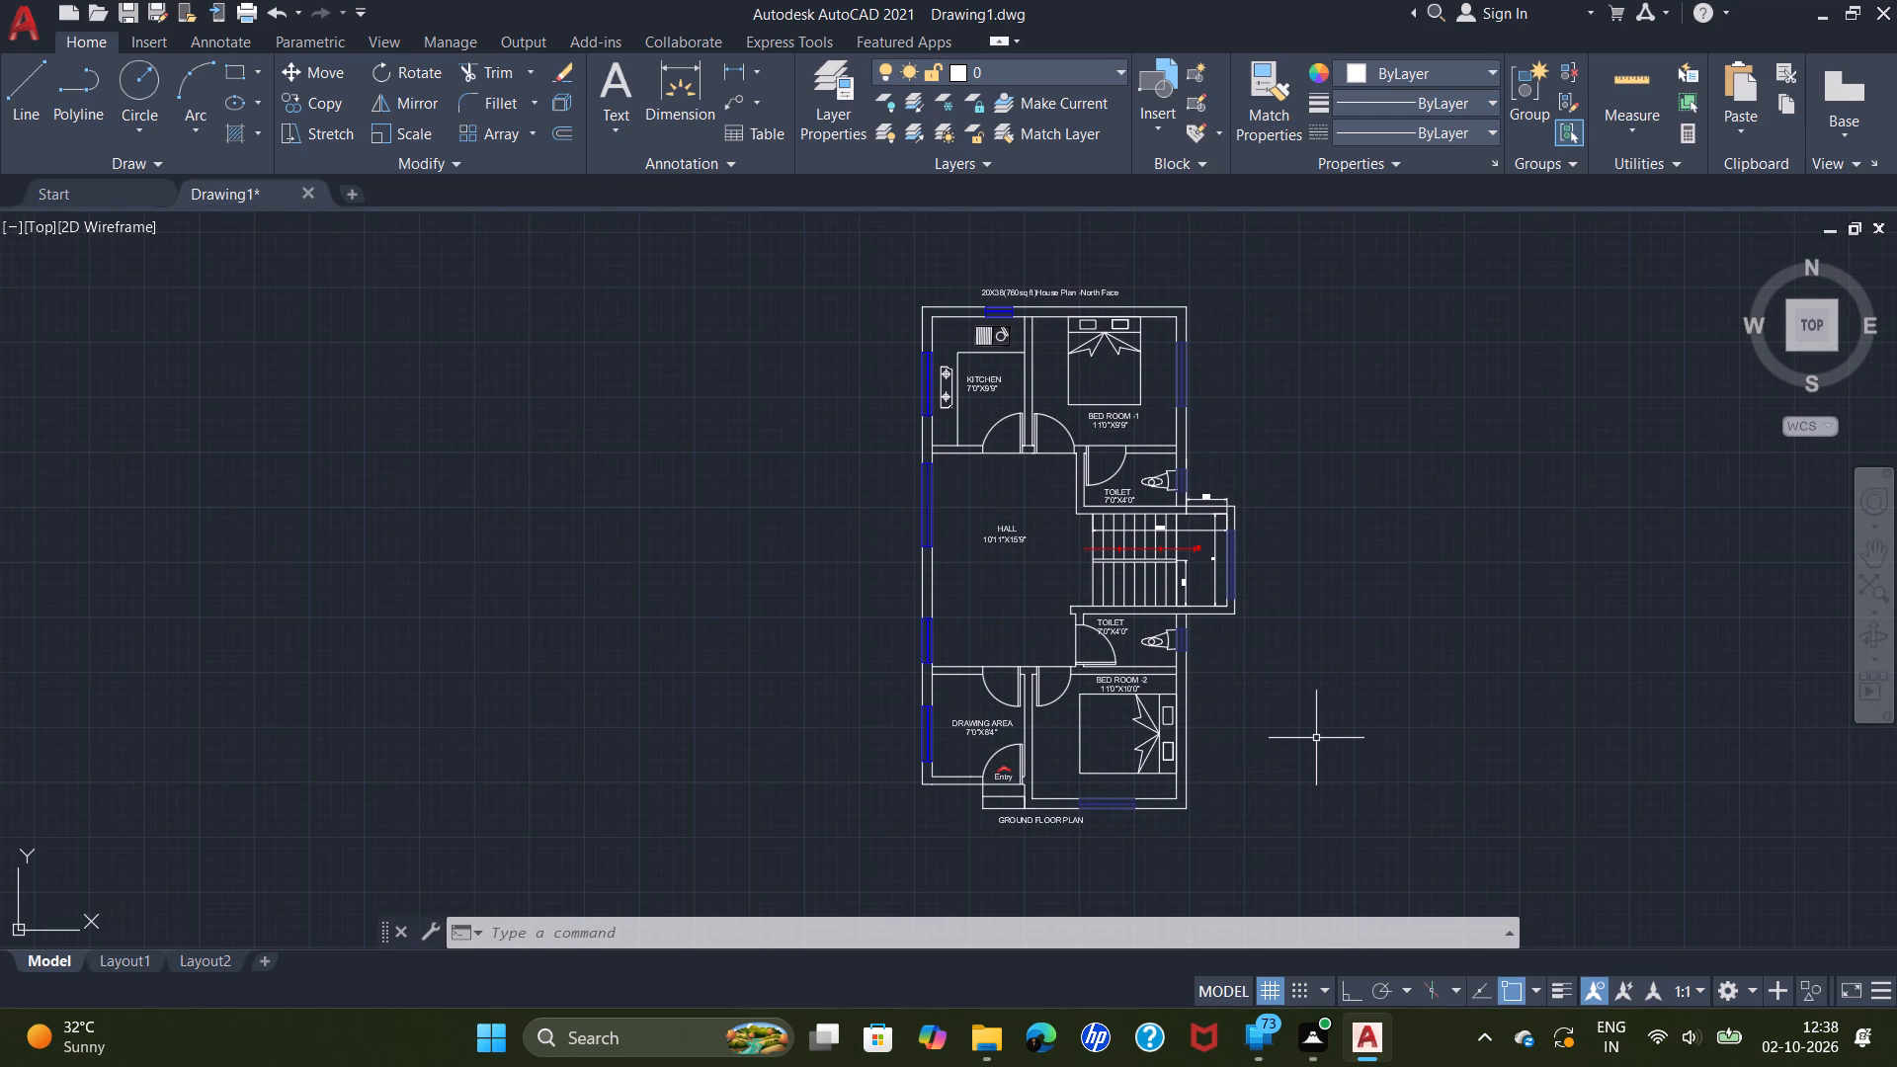
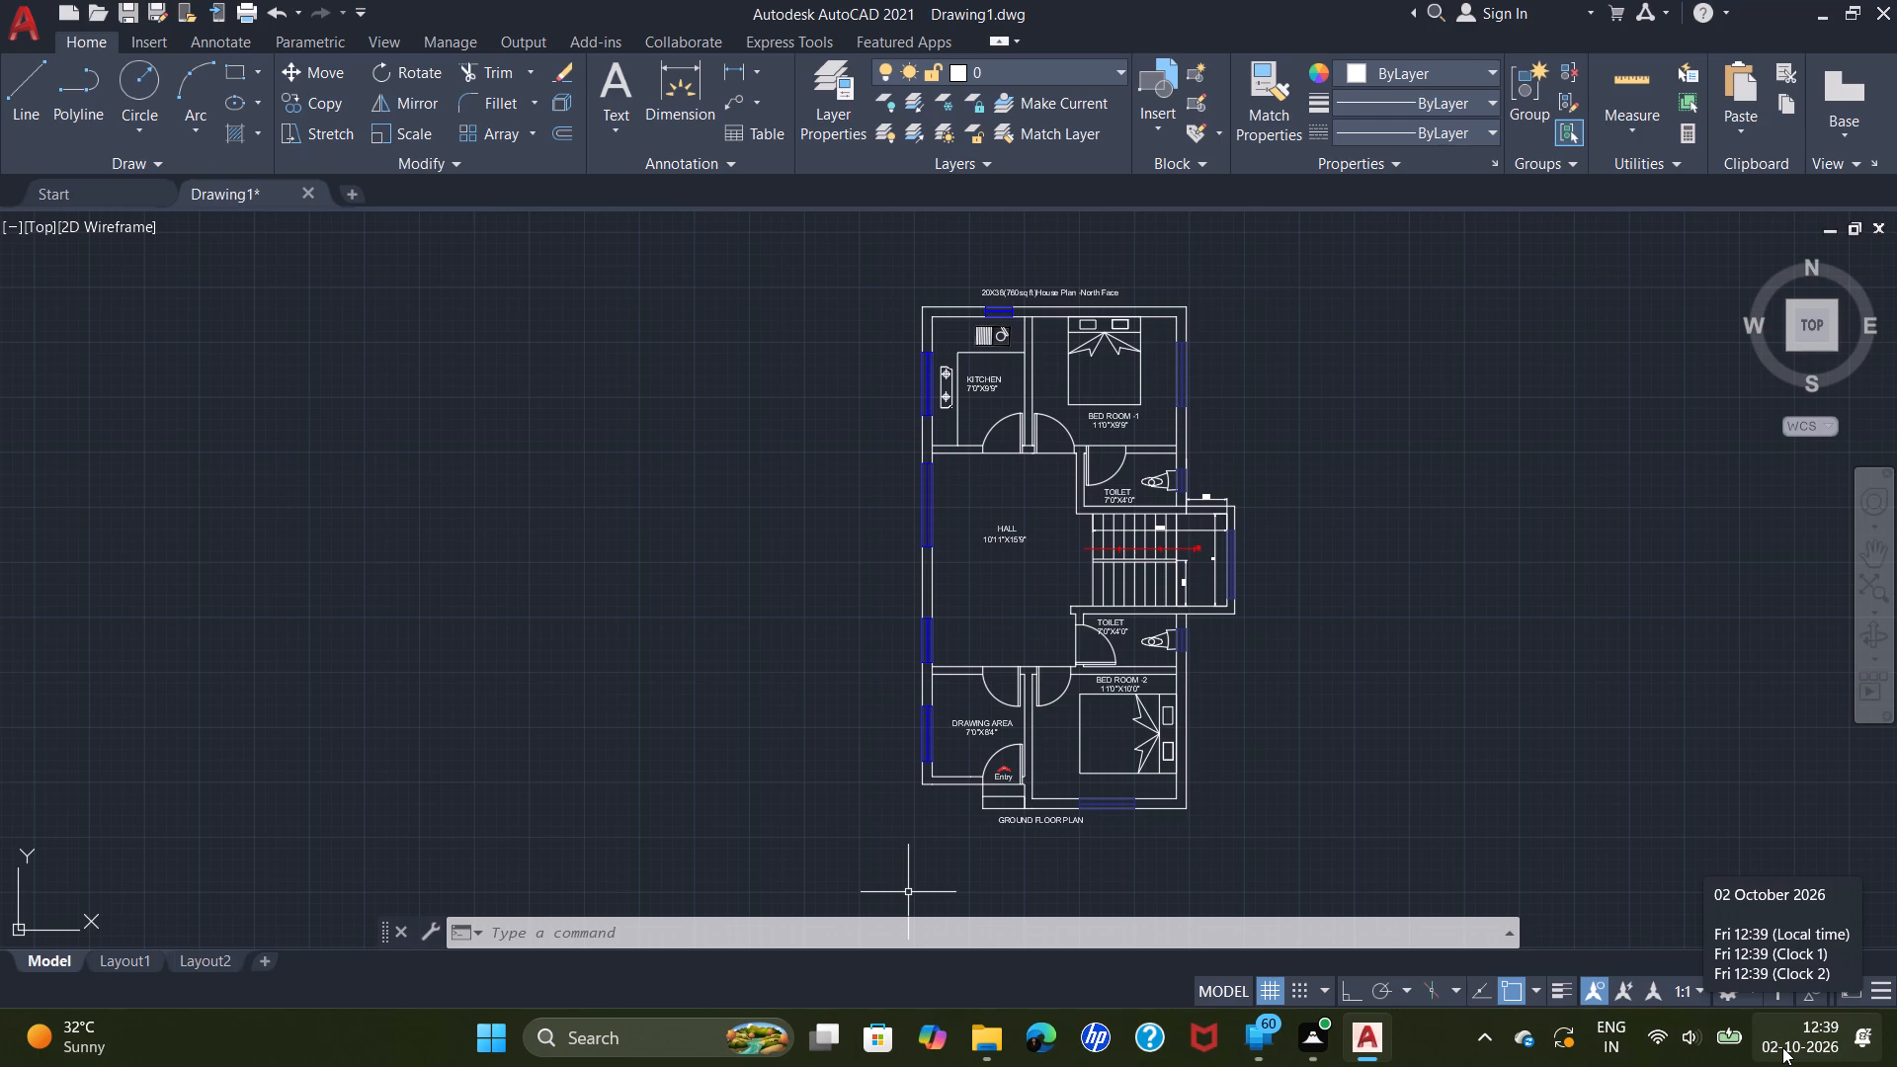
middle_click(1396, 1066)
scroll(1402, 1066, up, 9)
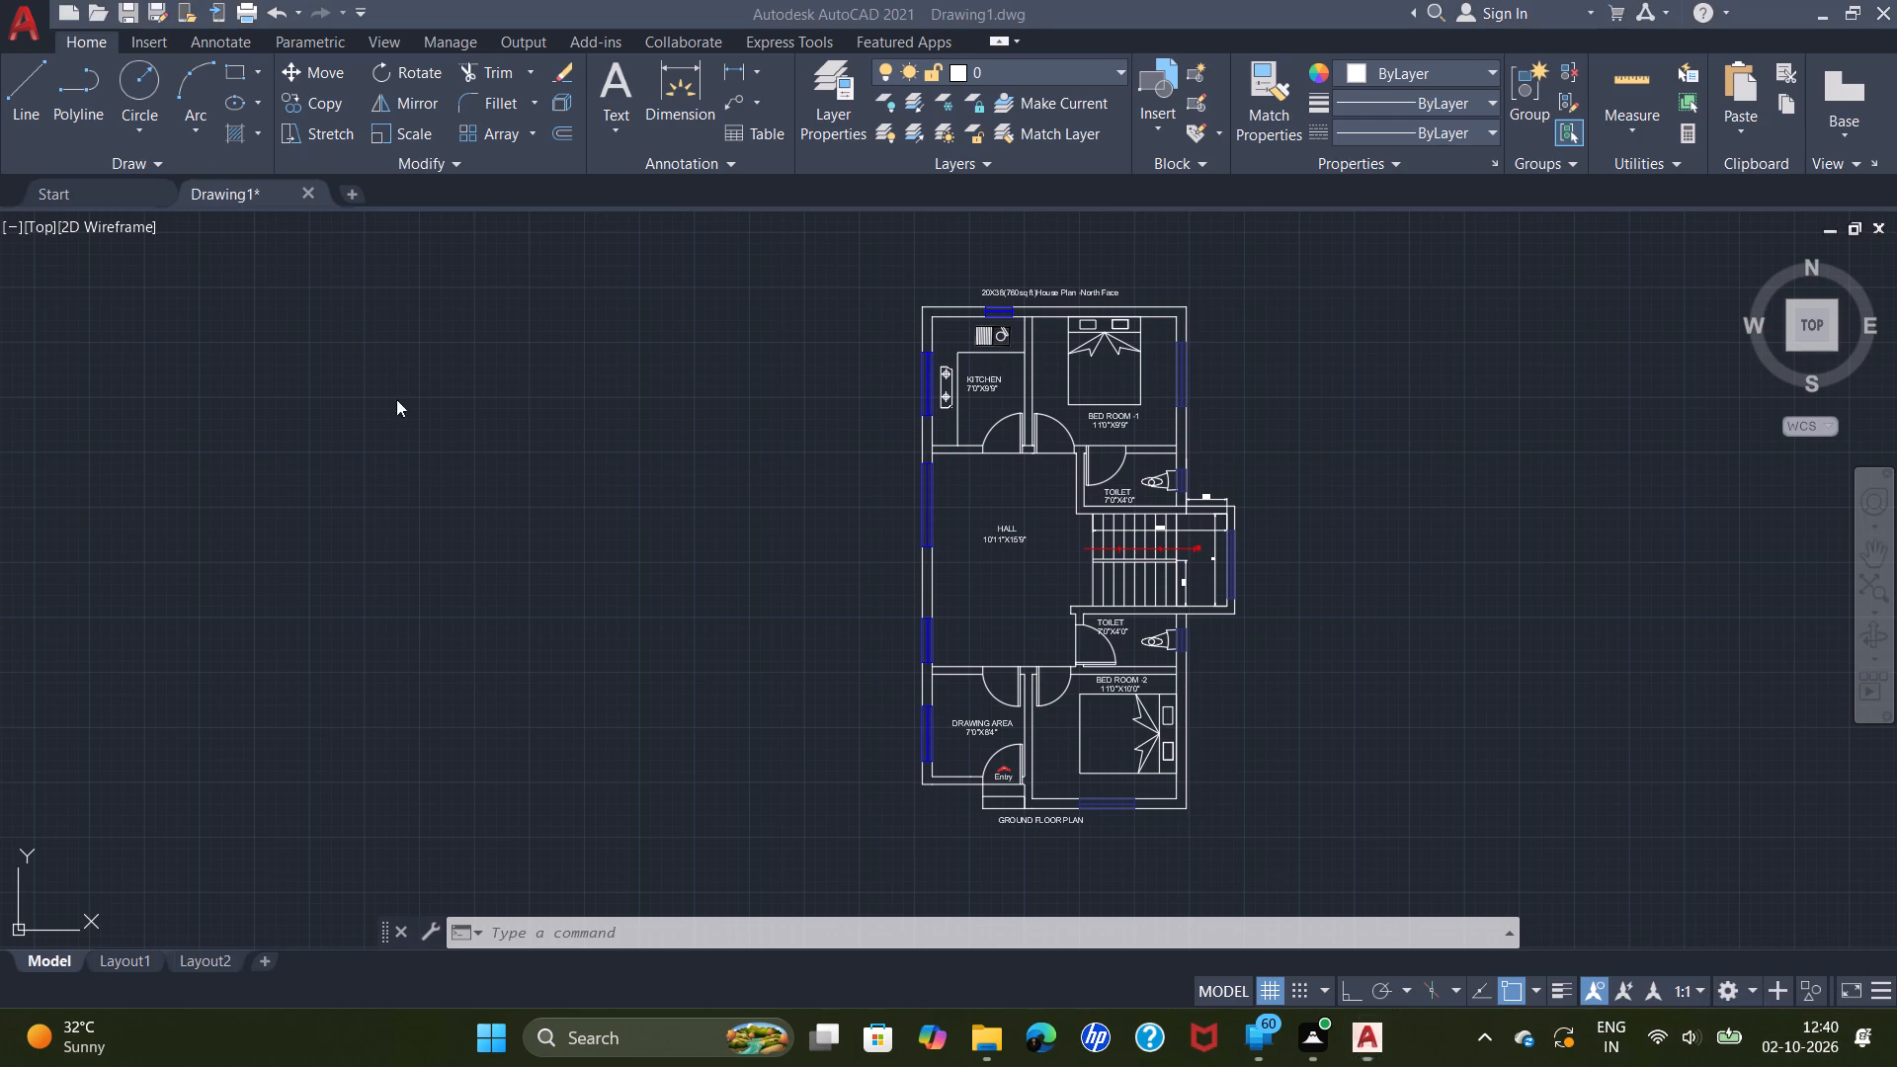
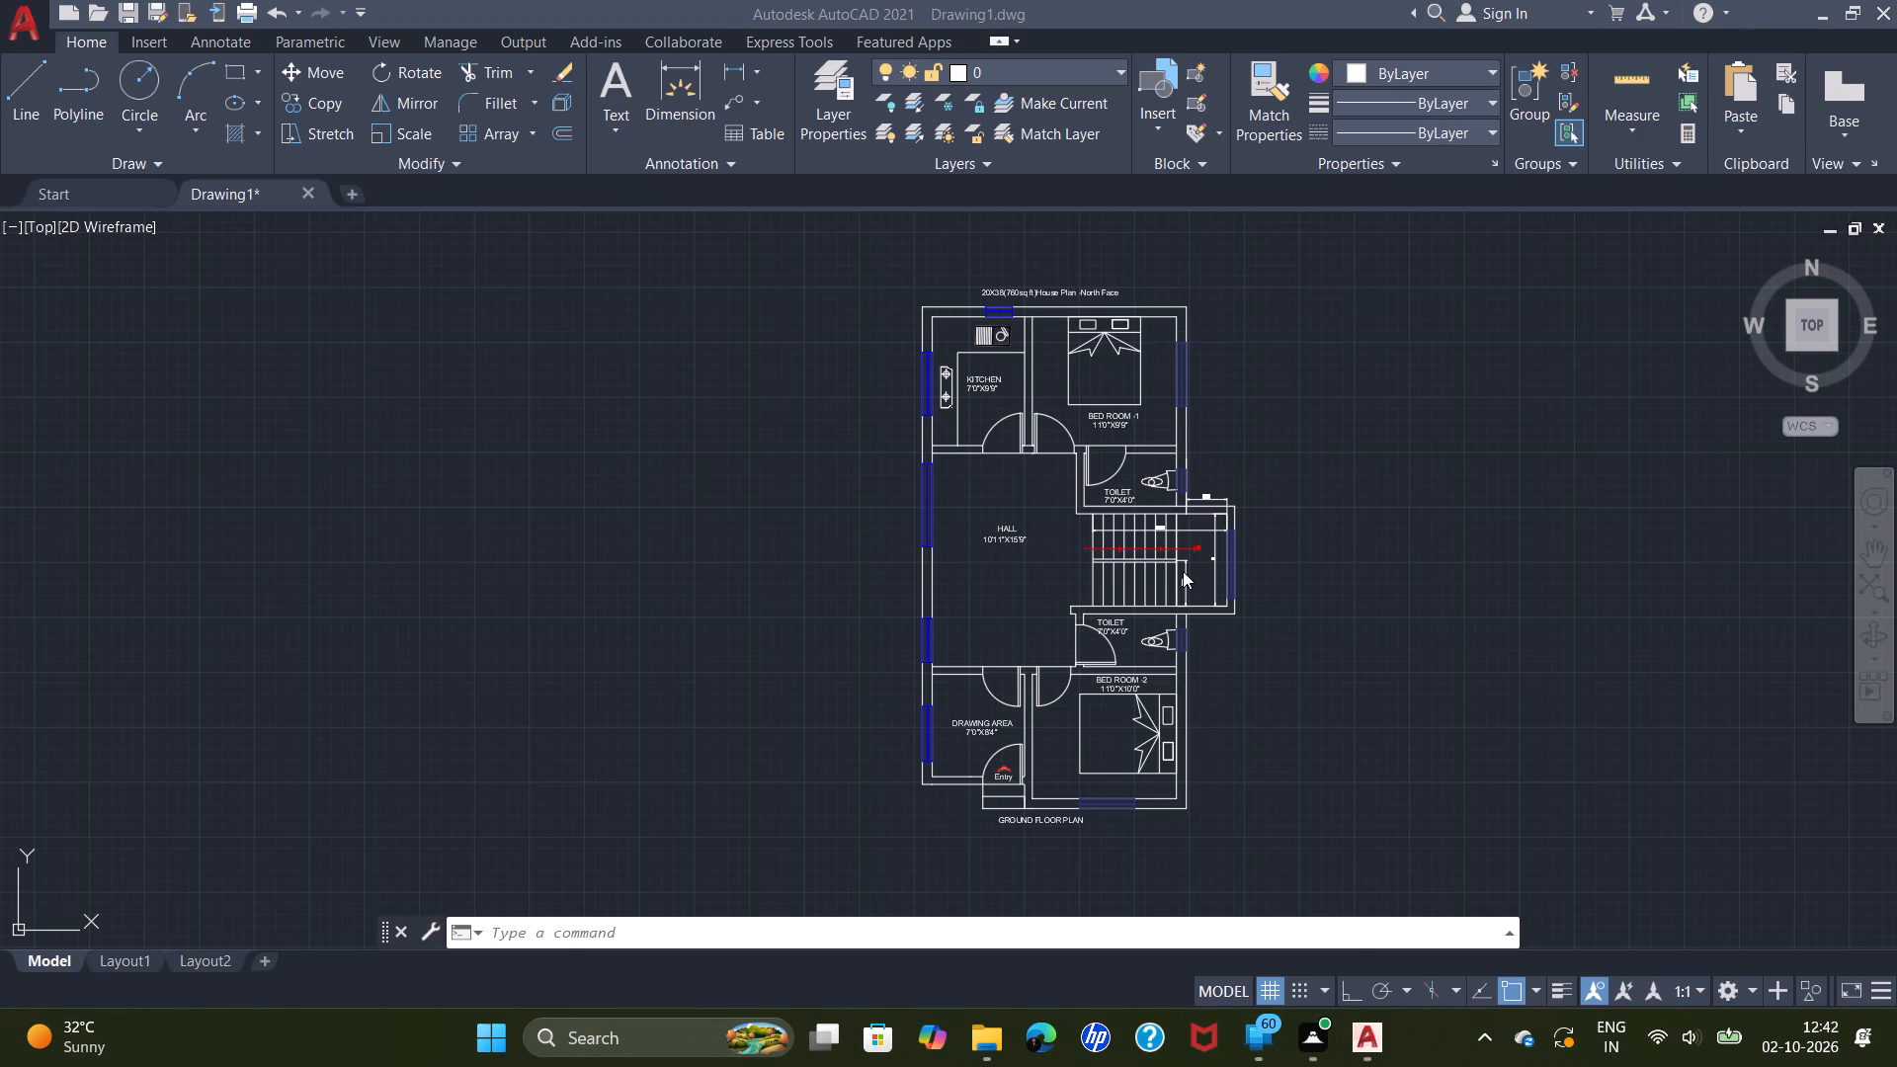
Examine the staircase and the toilets beside it in the house plan.
scroll(1115, 501, up, 4)
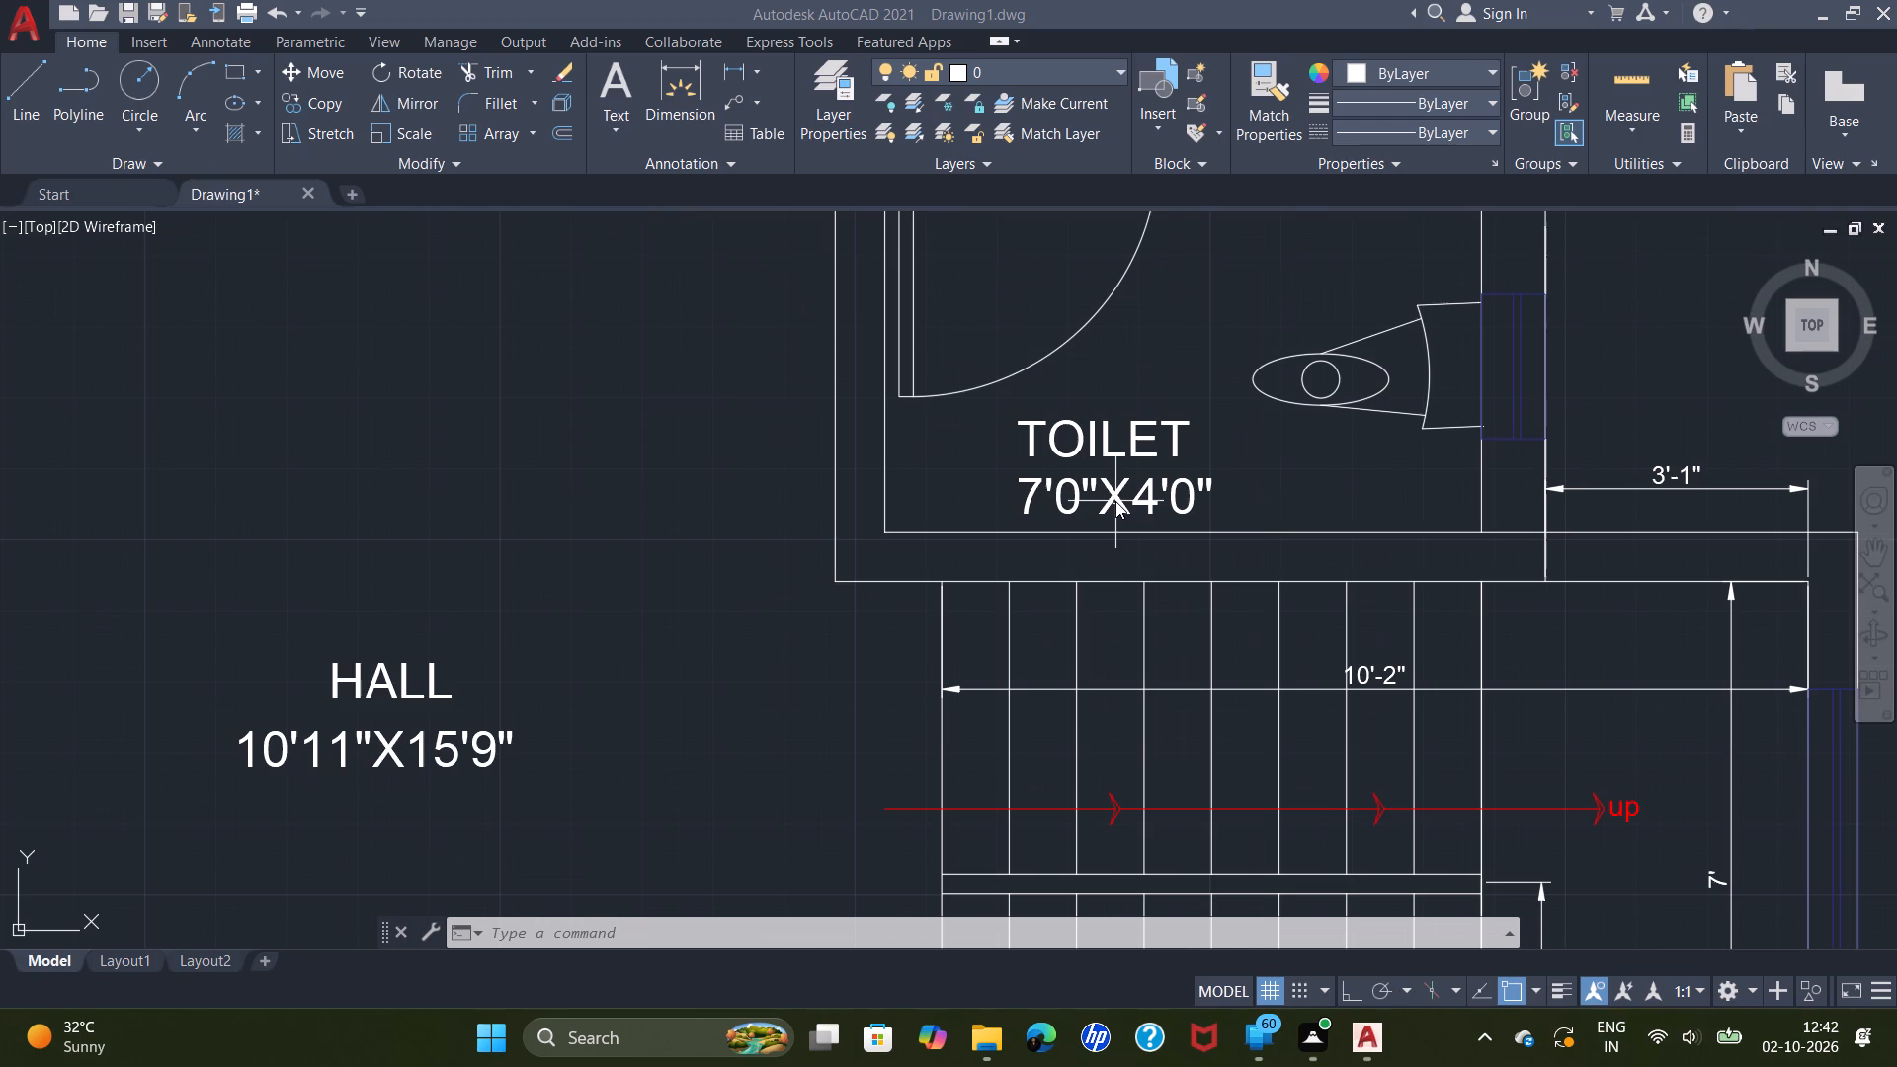
scroll(1107, 508, down, 2)
scroll(1102, 511, up, 2)
scroll(1048, 394, down, 3)
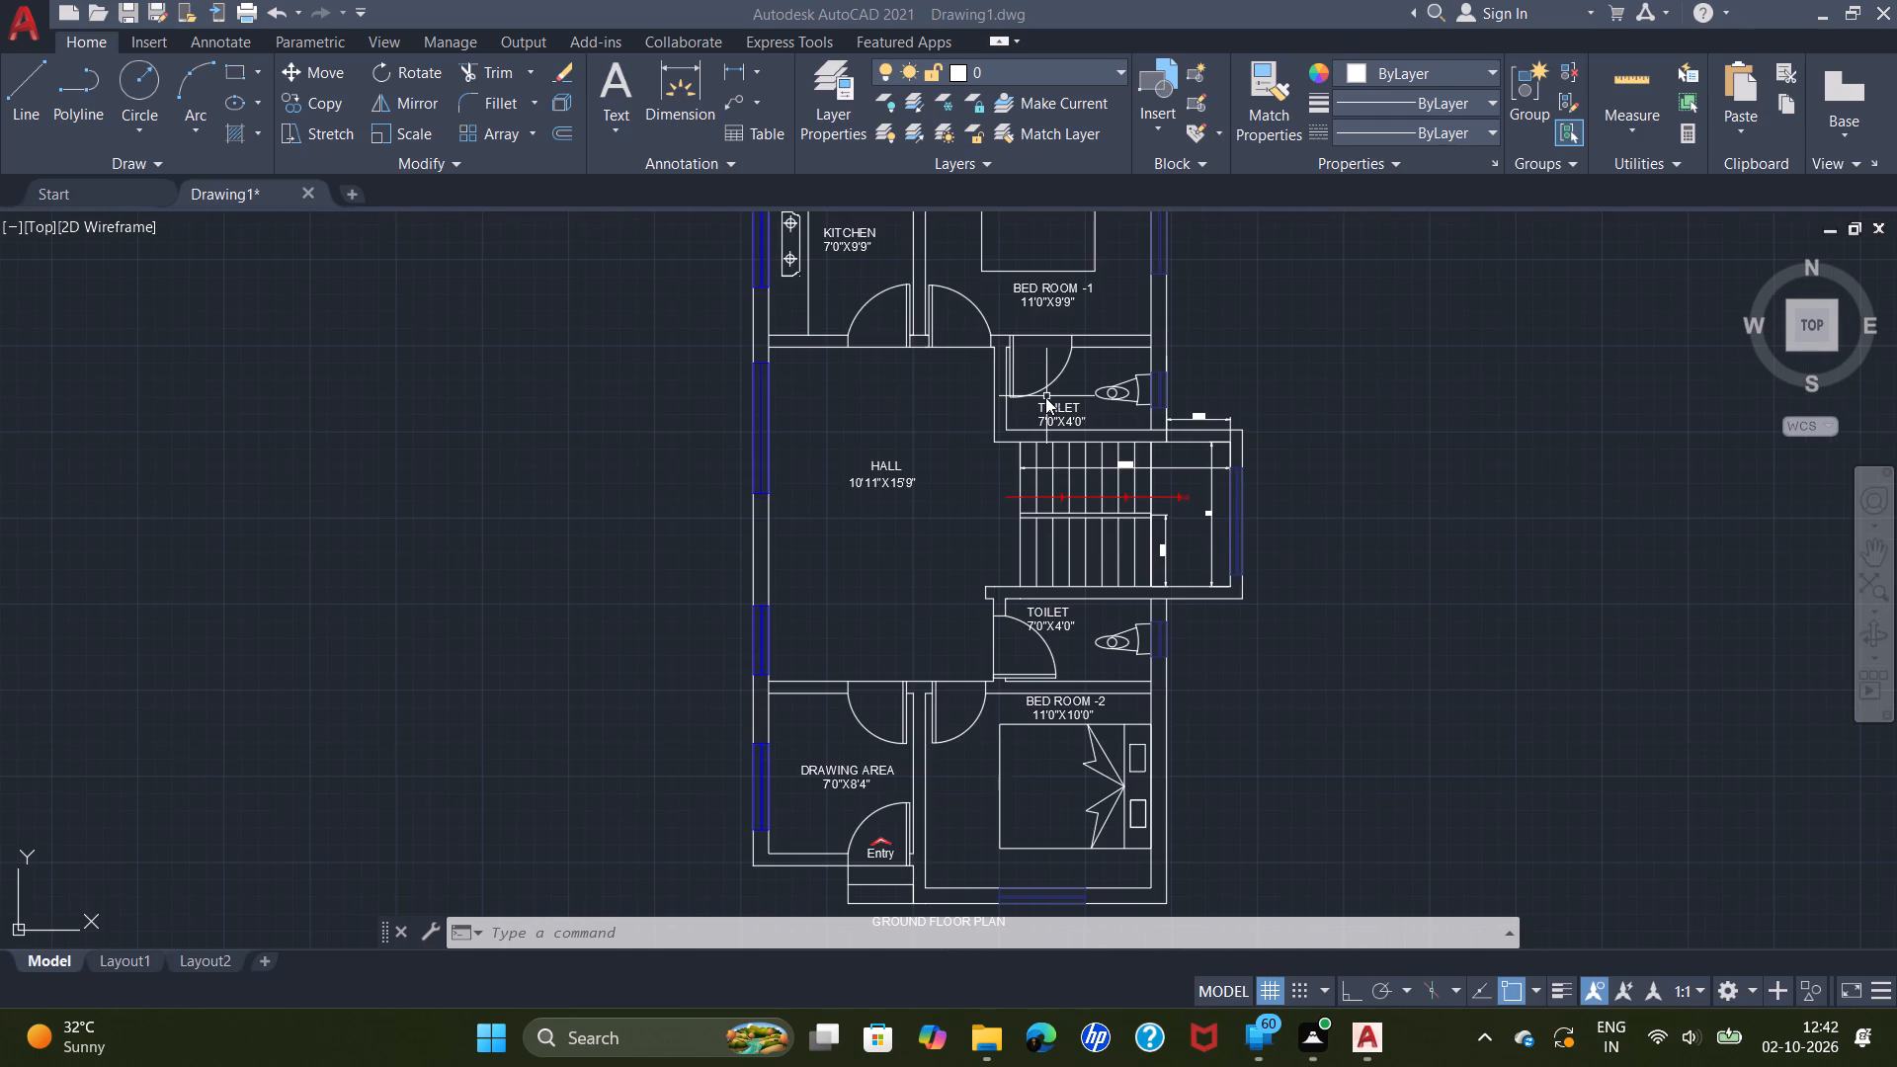
scroll(1230, 384, up, 1)
middle_drag(1386, 373, 1386, 397)
scroll(1312, 383, up, 2)
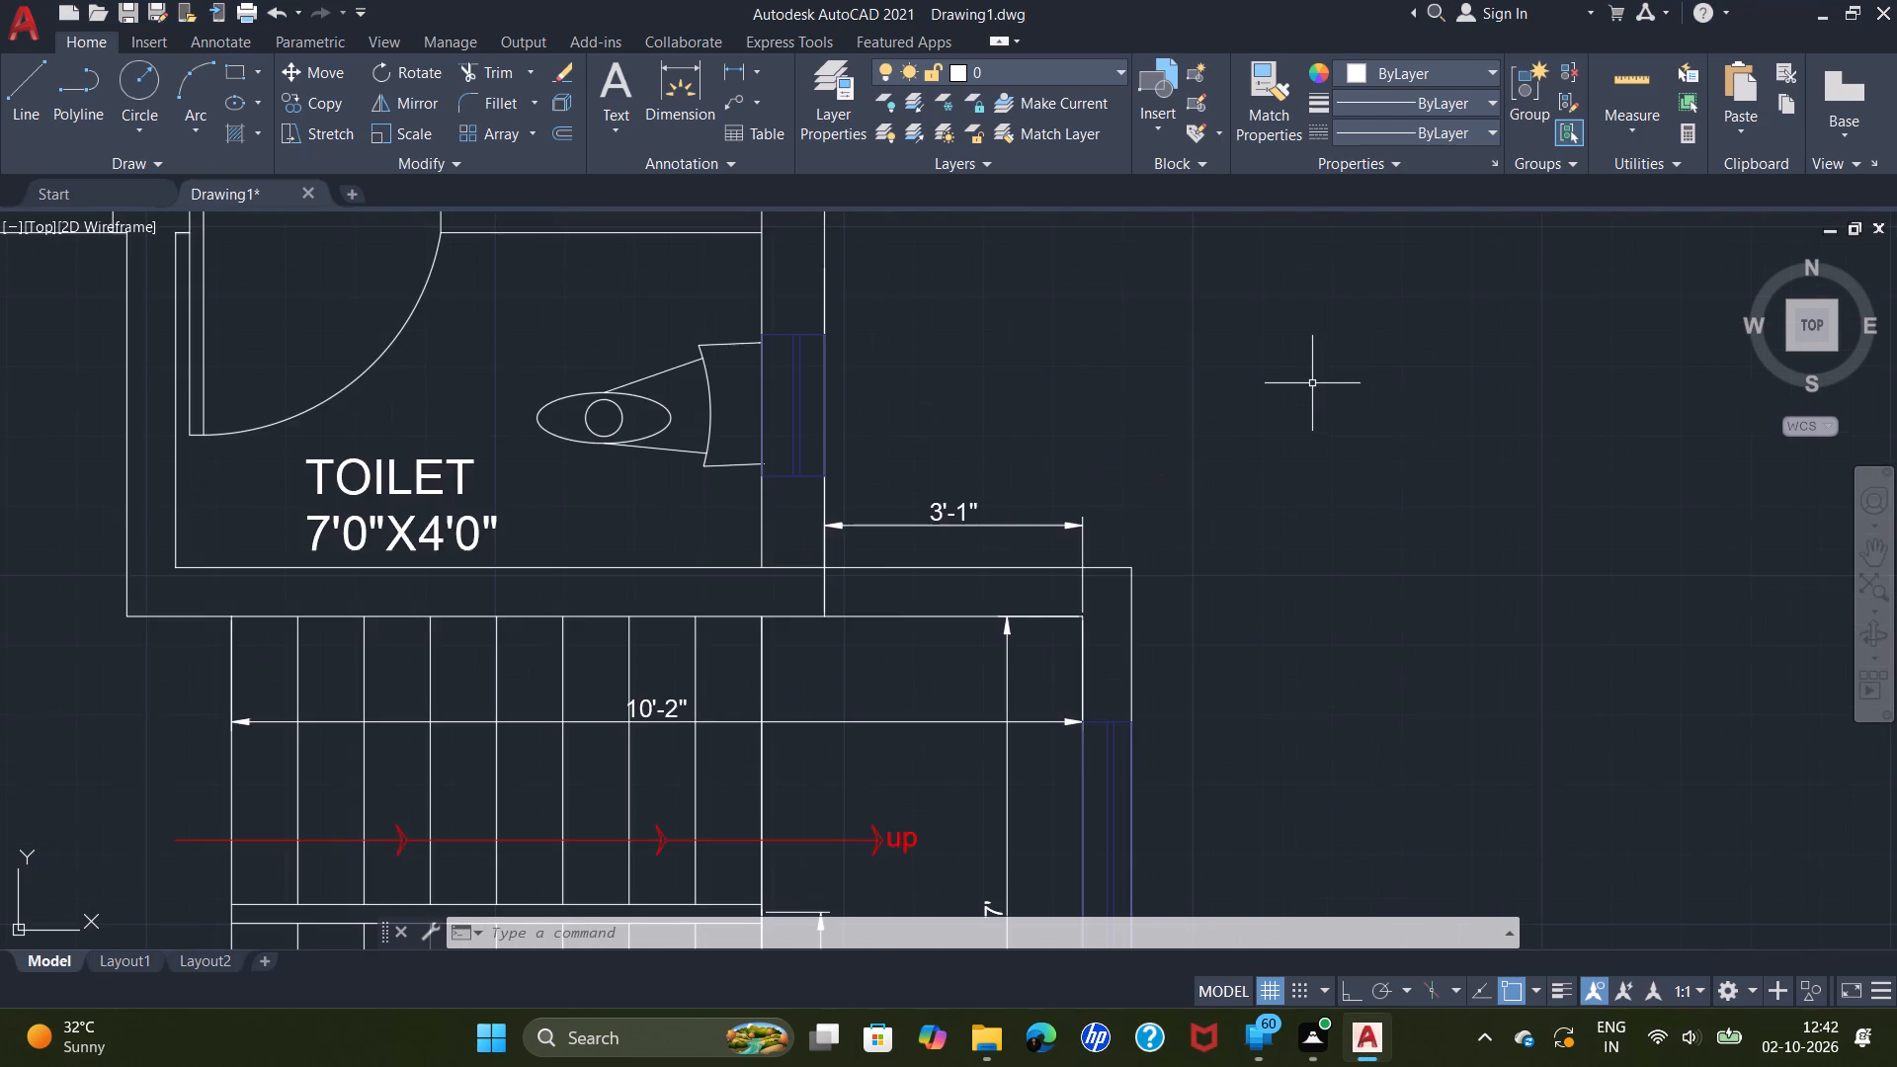
scroll(1312, 383, down, 3)
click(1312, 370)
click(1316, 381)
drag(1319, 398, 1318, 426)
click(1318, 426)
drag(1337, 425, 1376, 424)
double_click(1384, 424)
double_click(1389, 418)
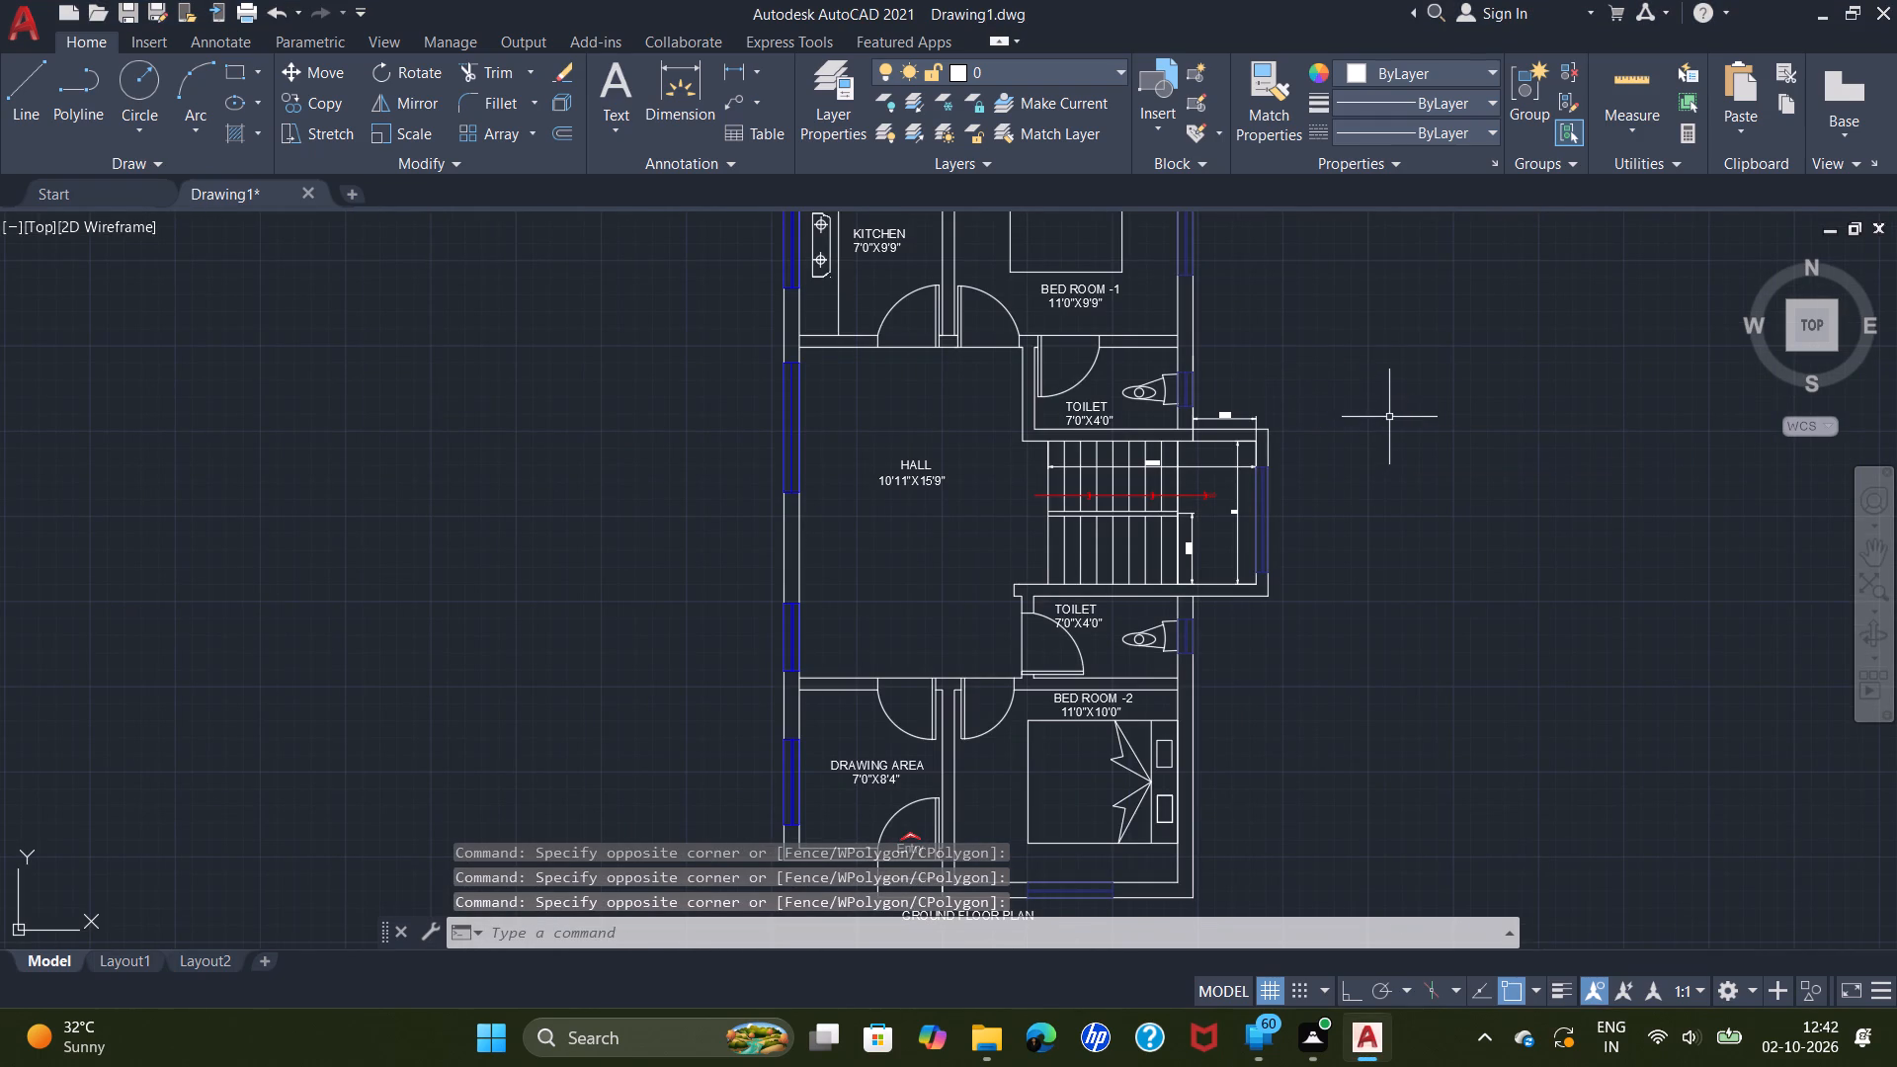
Inspect the staircase dimensions and up arrow between the two toilets.
scroll(1370, 408, up, 3)
scroll(1370, 408, down, 5)
scroll(1370, 408, up, 3)
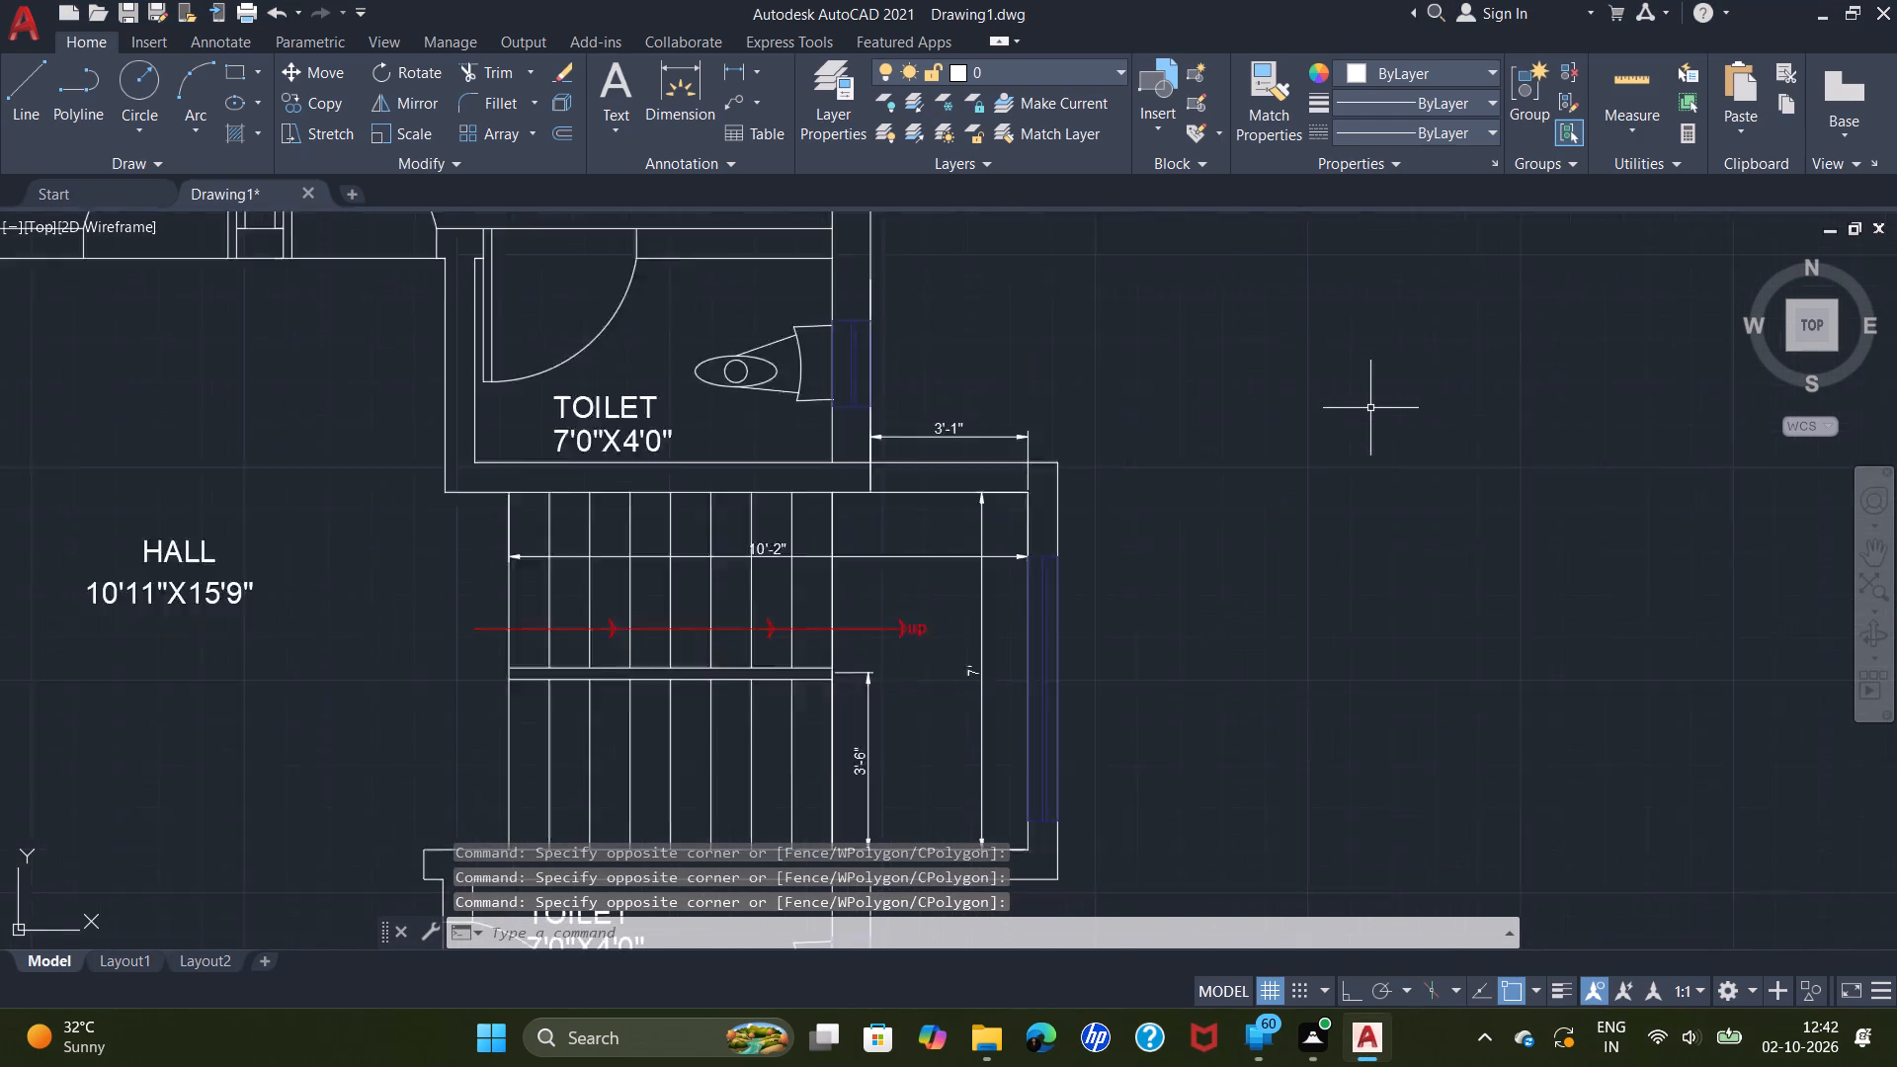
scroll(1370, 408, up, 3)
scroll(1370, 408, down, 4)
scroll(1370, 408, up, 3)
scroll(1370, 408, down, 2)
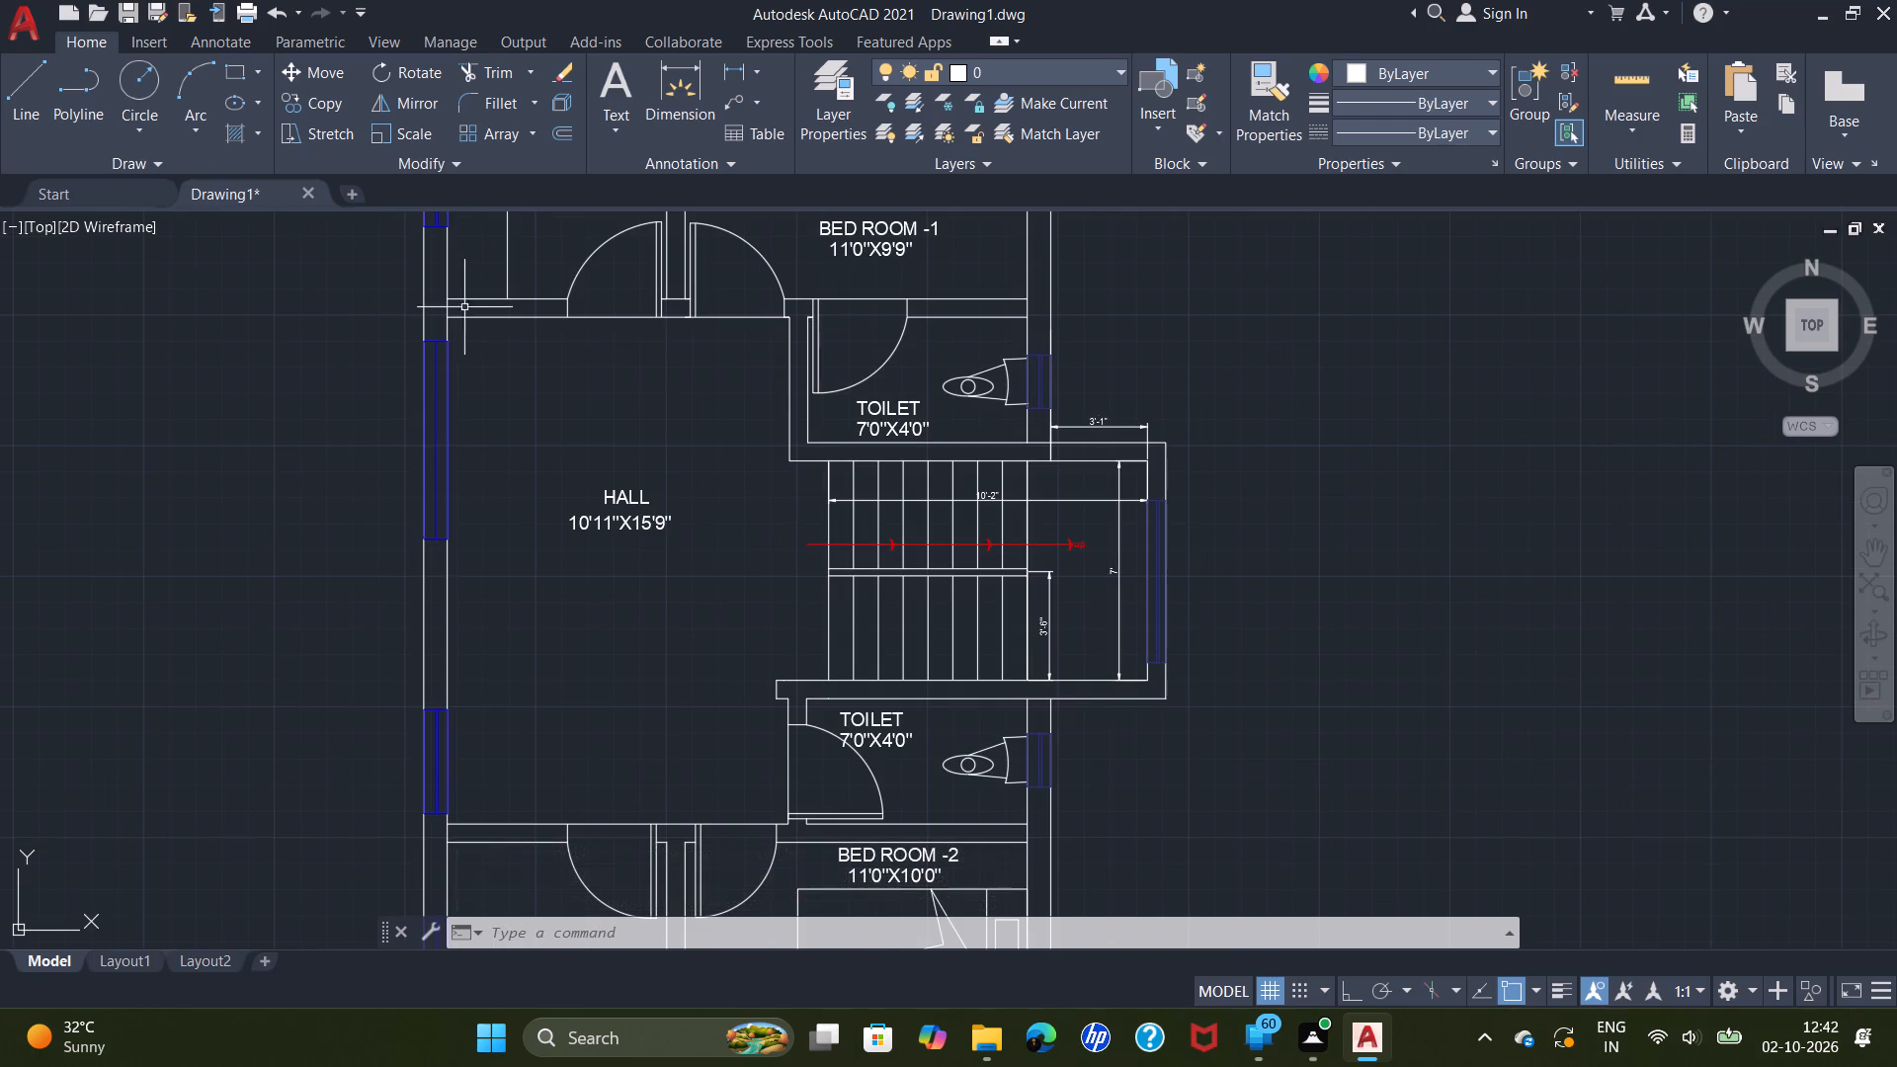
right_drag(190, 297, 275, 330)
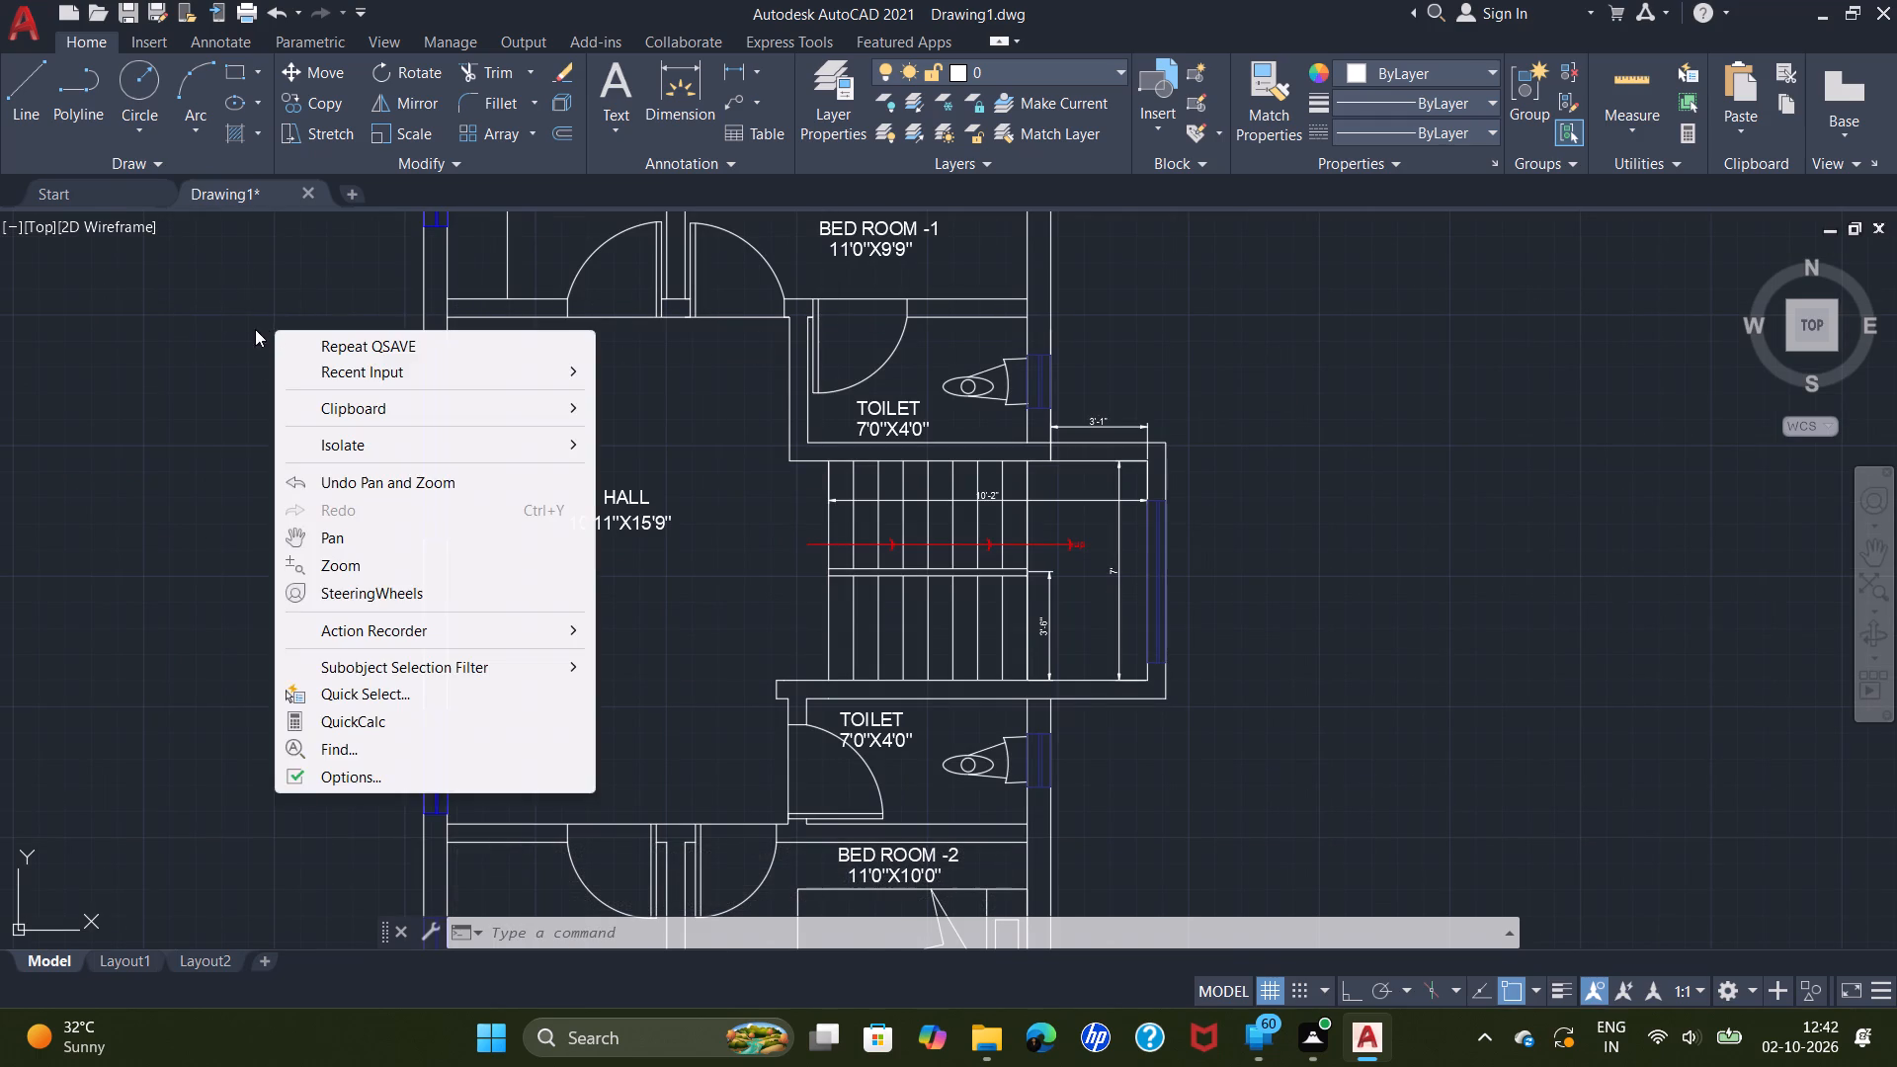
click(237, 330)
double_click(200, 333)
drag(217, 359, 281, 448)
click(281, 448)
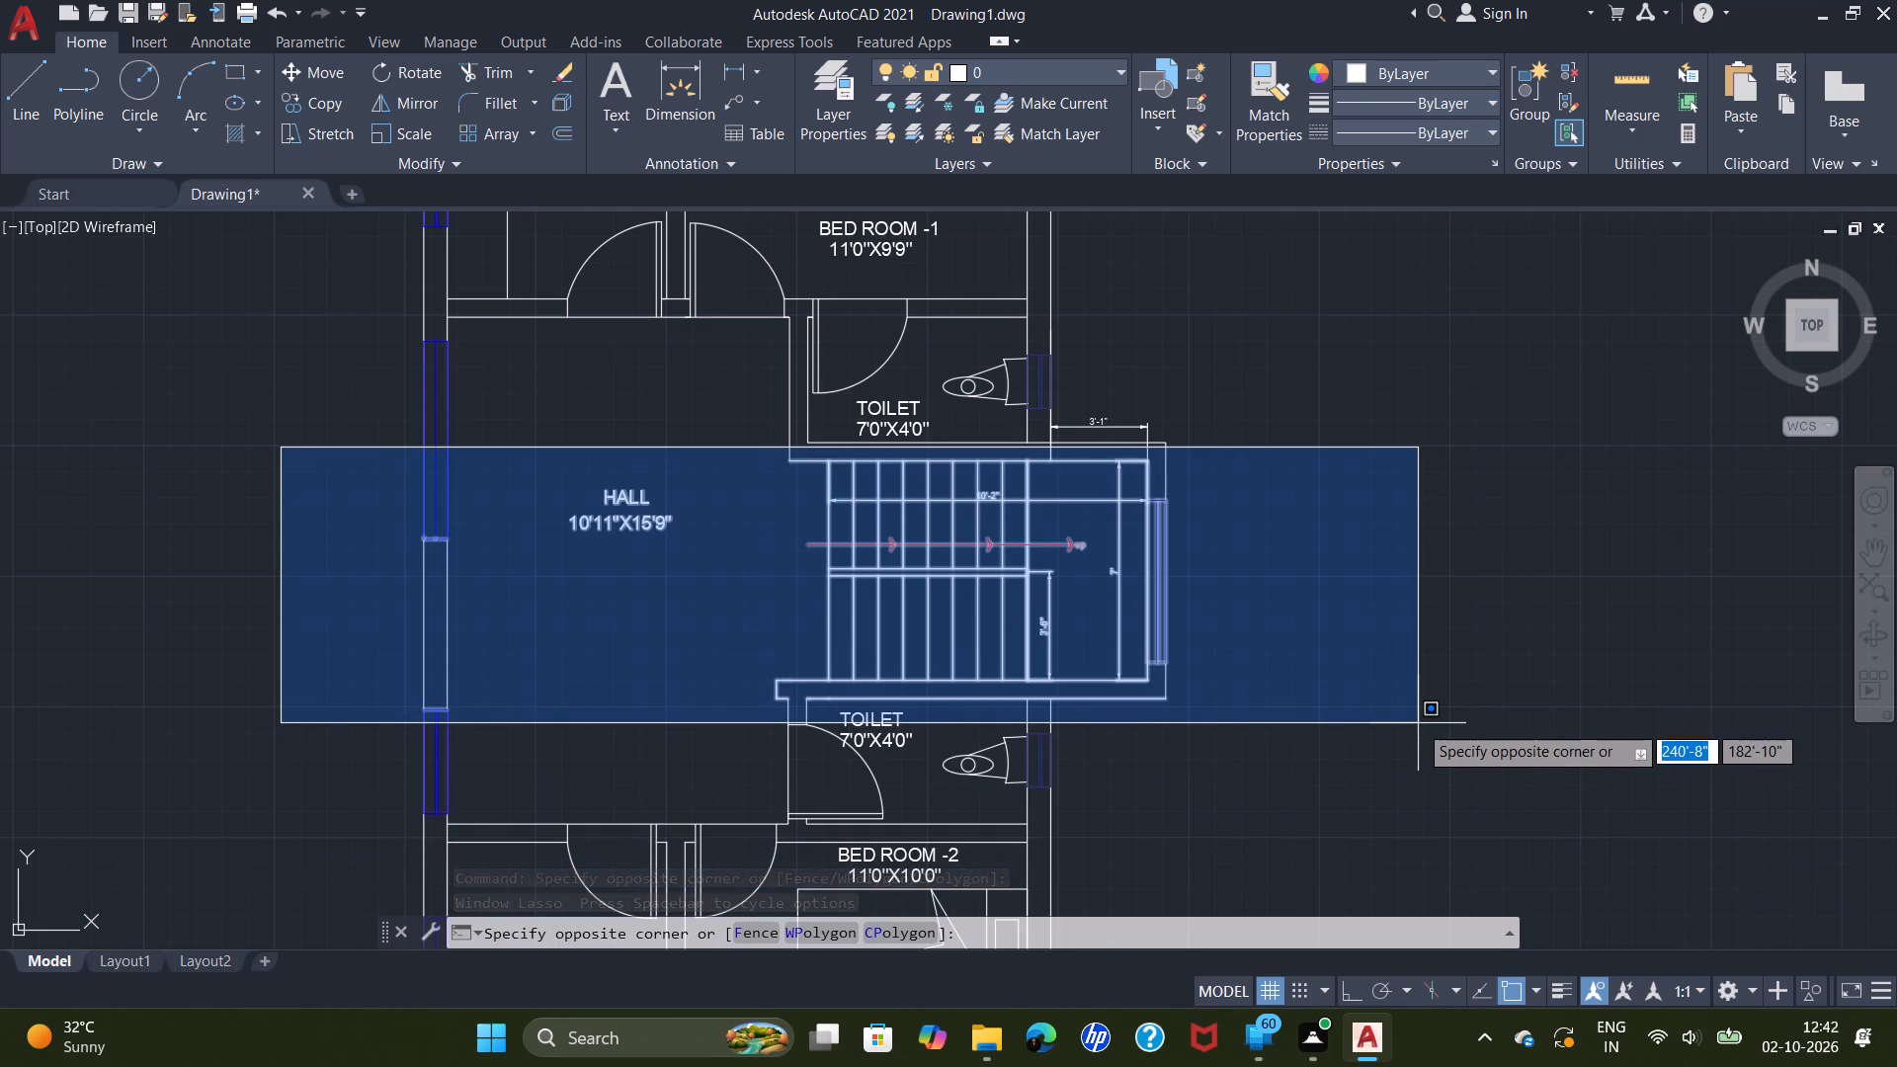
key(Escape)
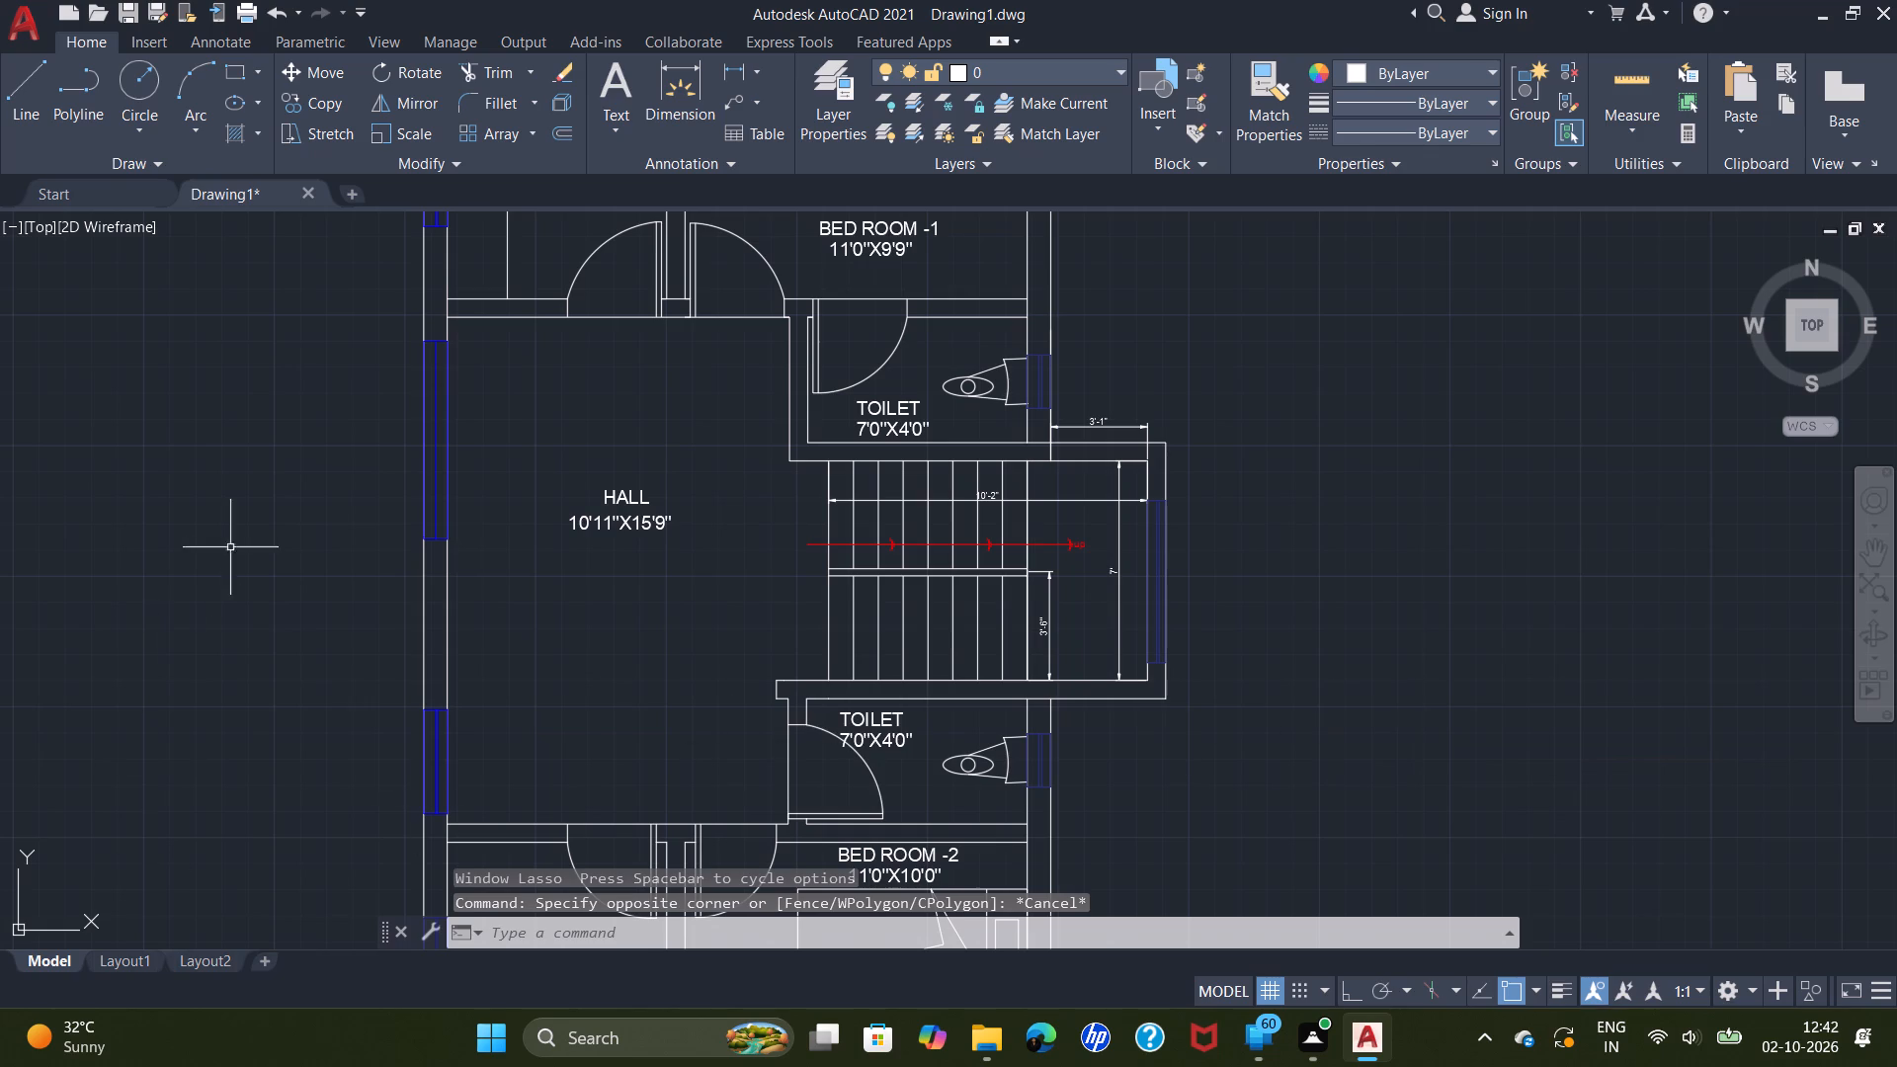
Review the north part of the plan: kitchen, BED ROOM -1 and the house plan title.
scroll(271, 499, up, 3)
scroll(271, 499, down, 3)
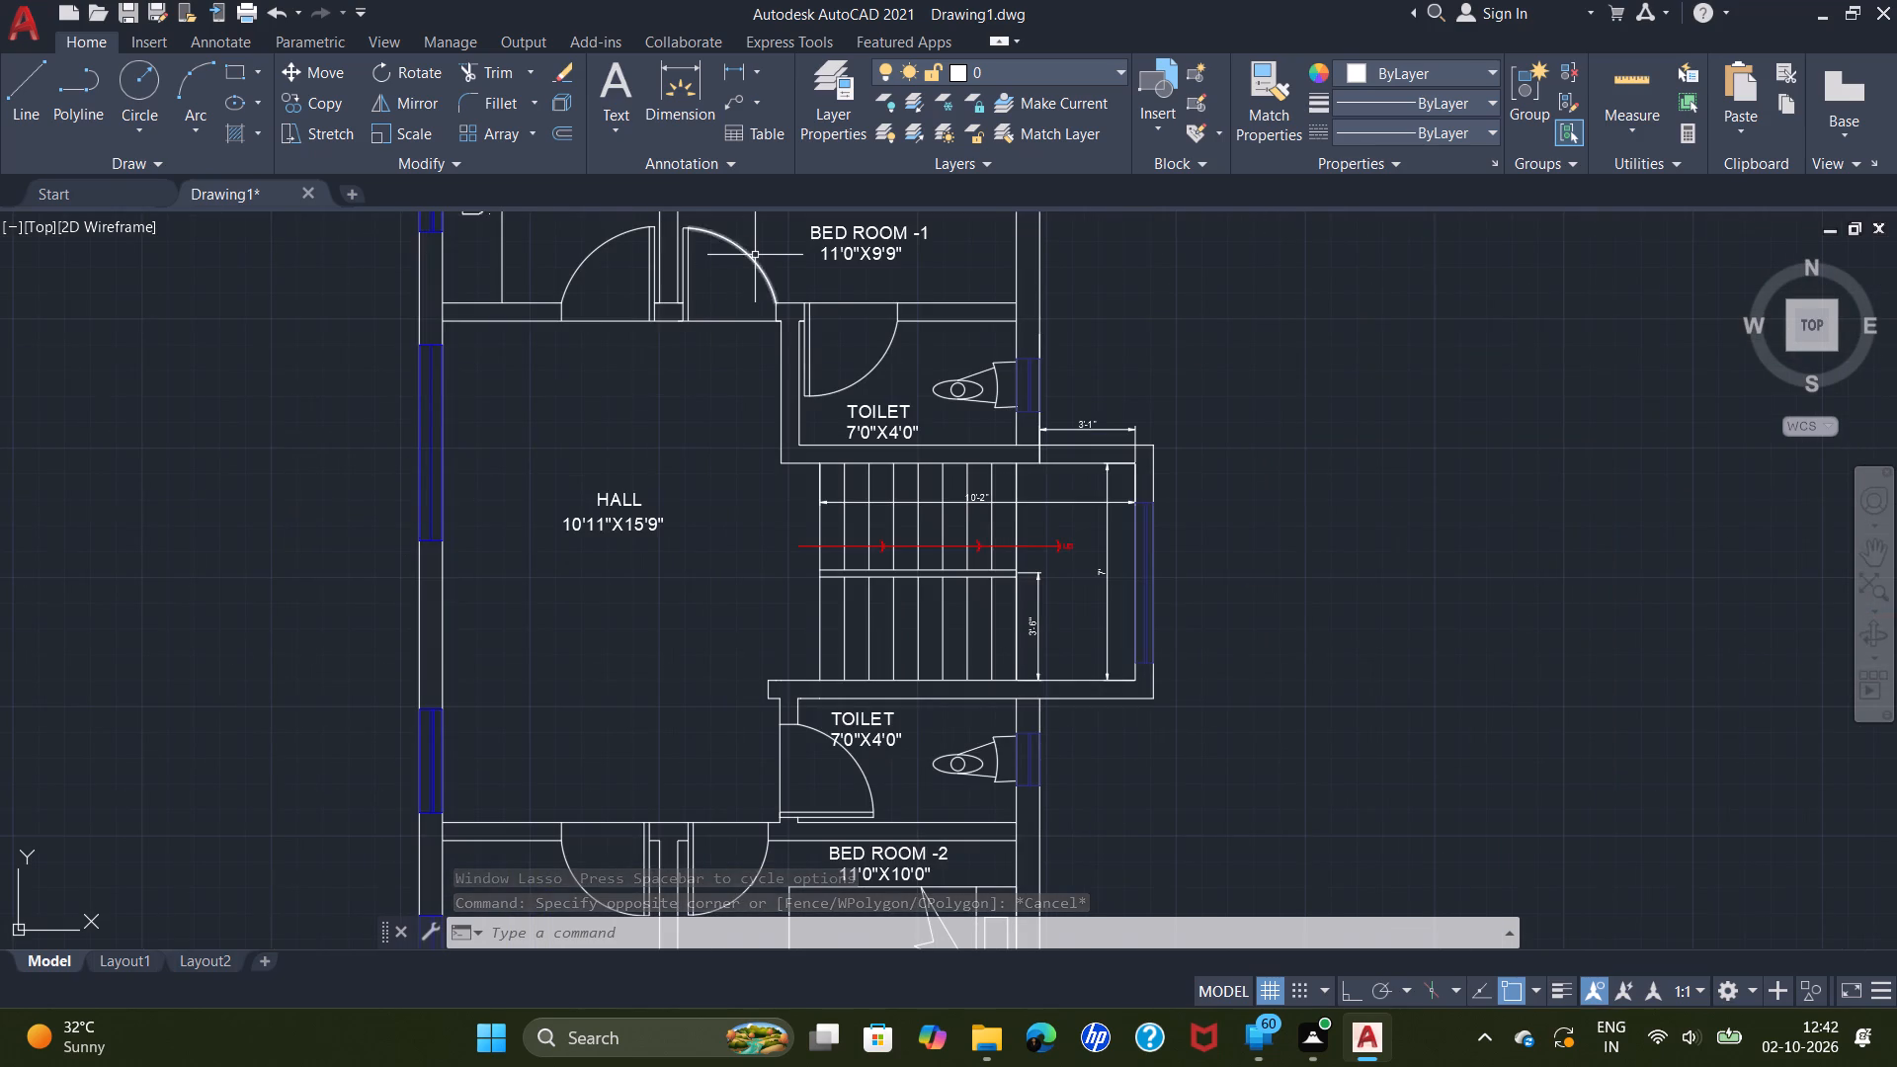
scroll(755, 252, up, 3)
scroll(752, 265, down, 3)
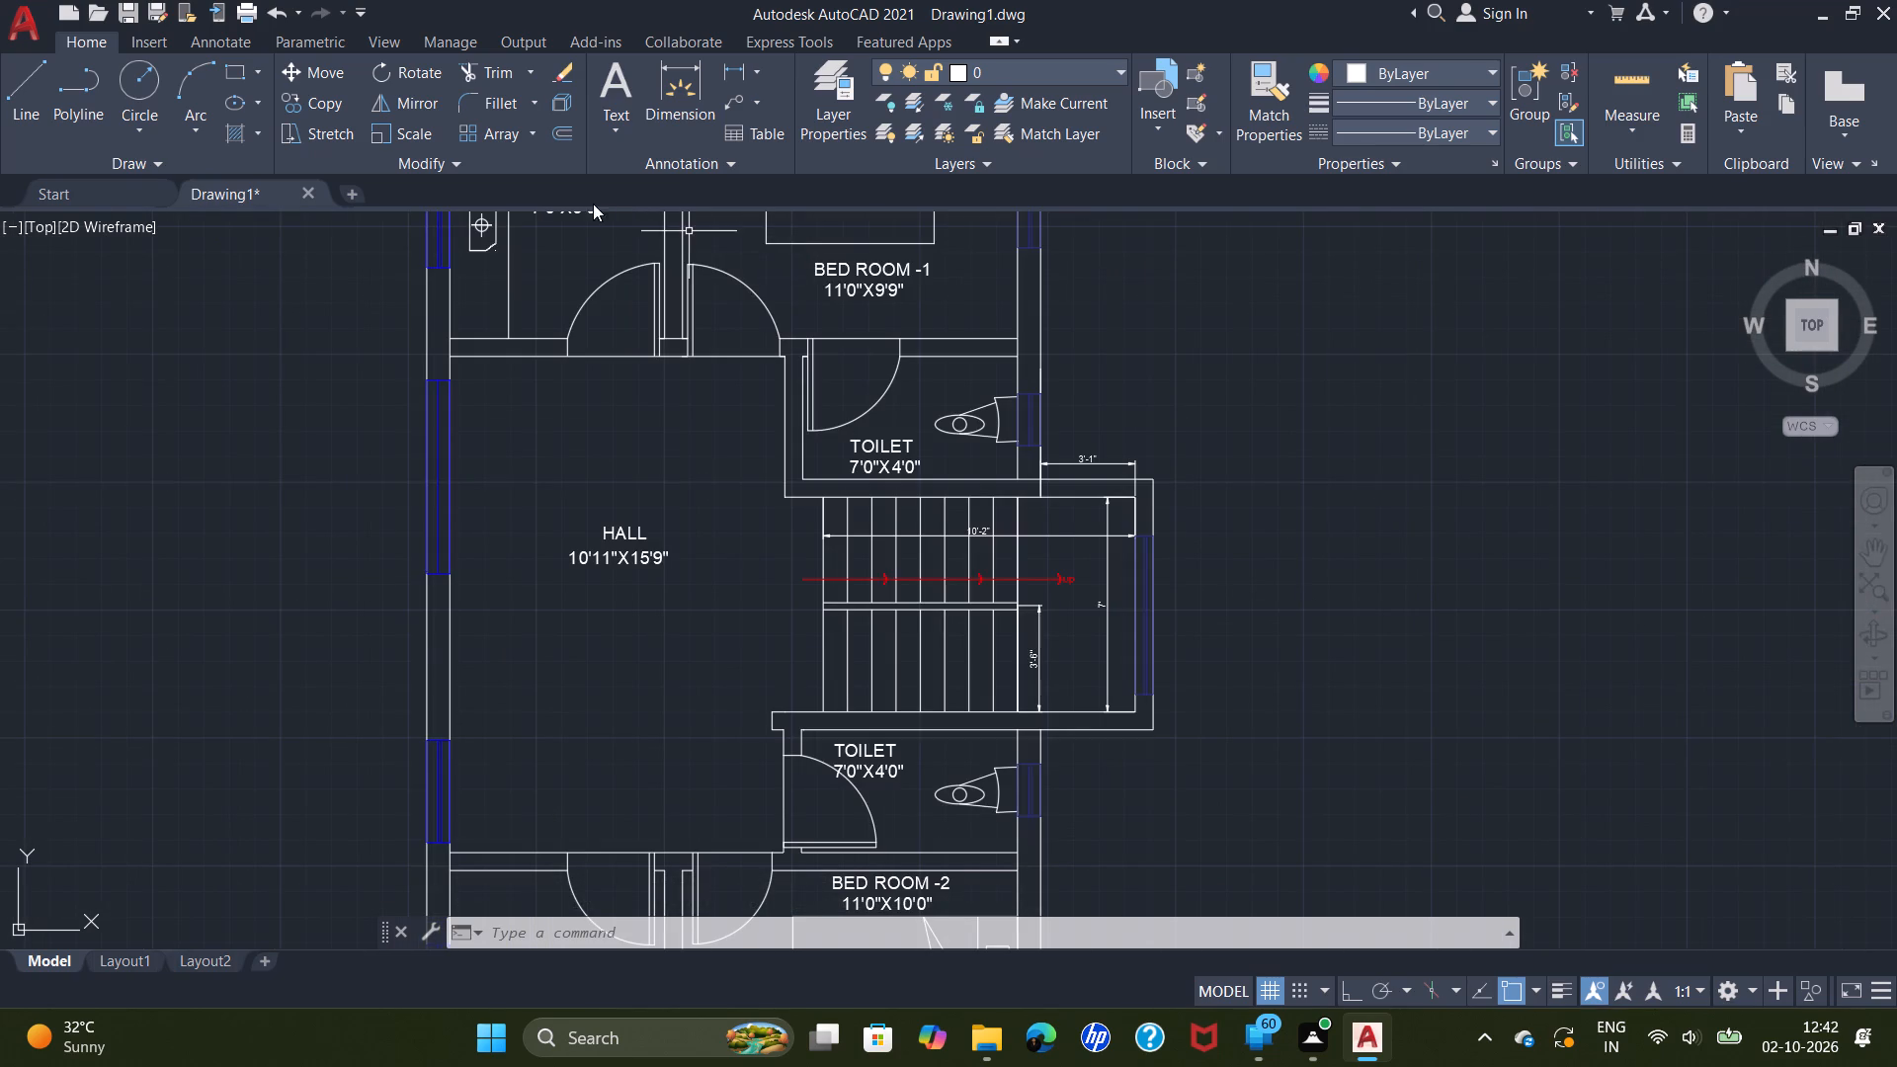
scroll(457, 224, up, 5)
scroll(469, 438, down, 5)
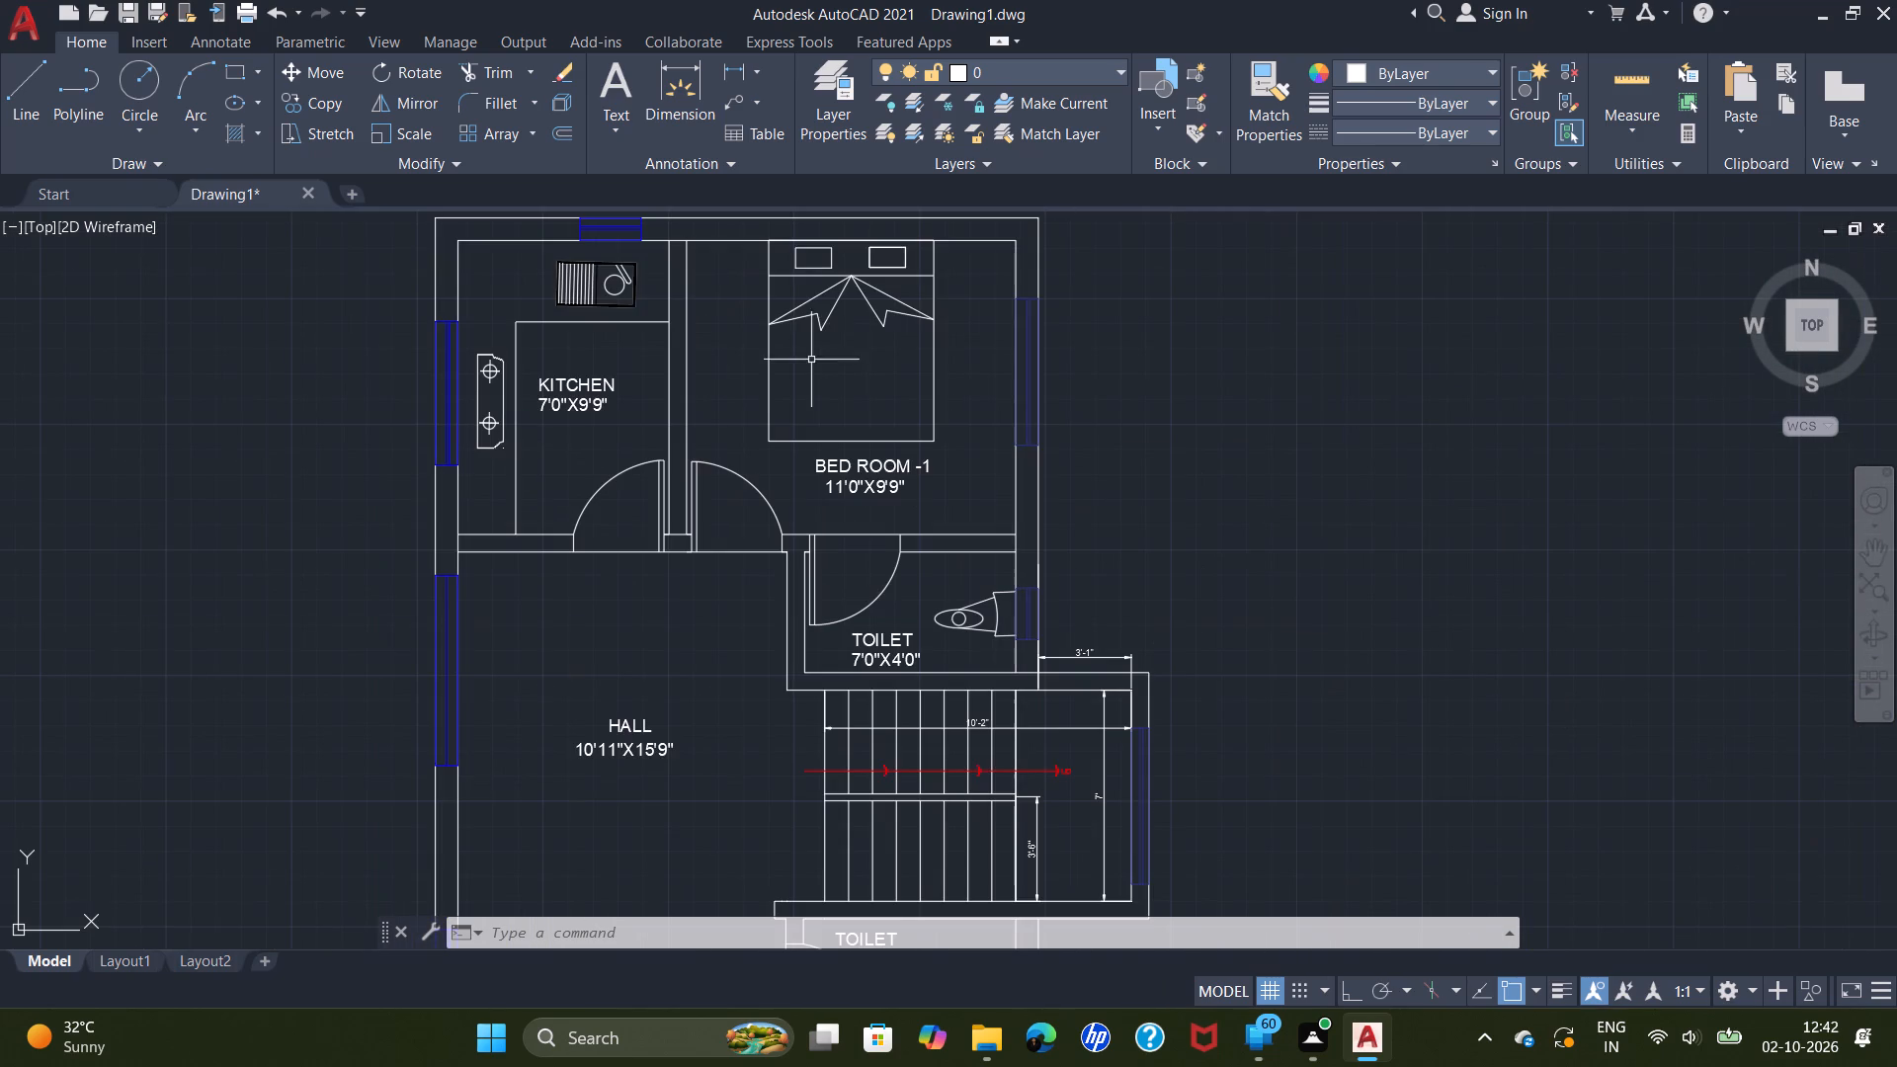
scroll(486, 233, up, 4)
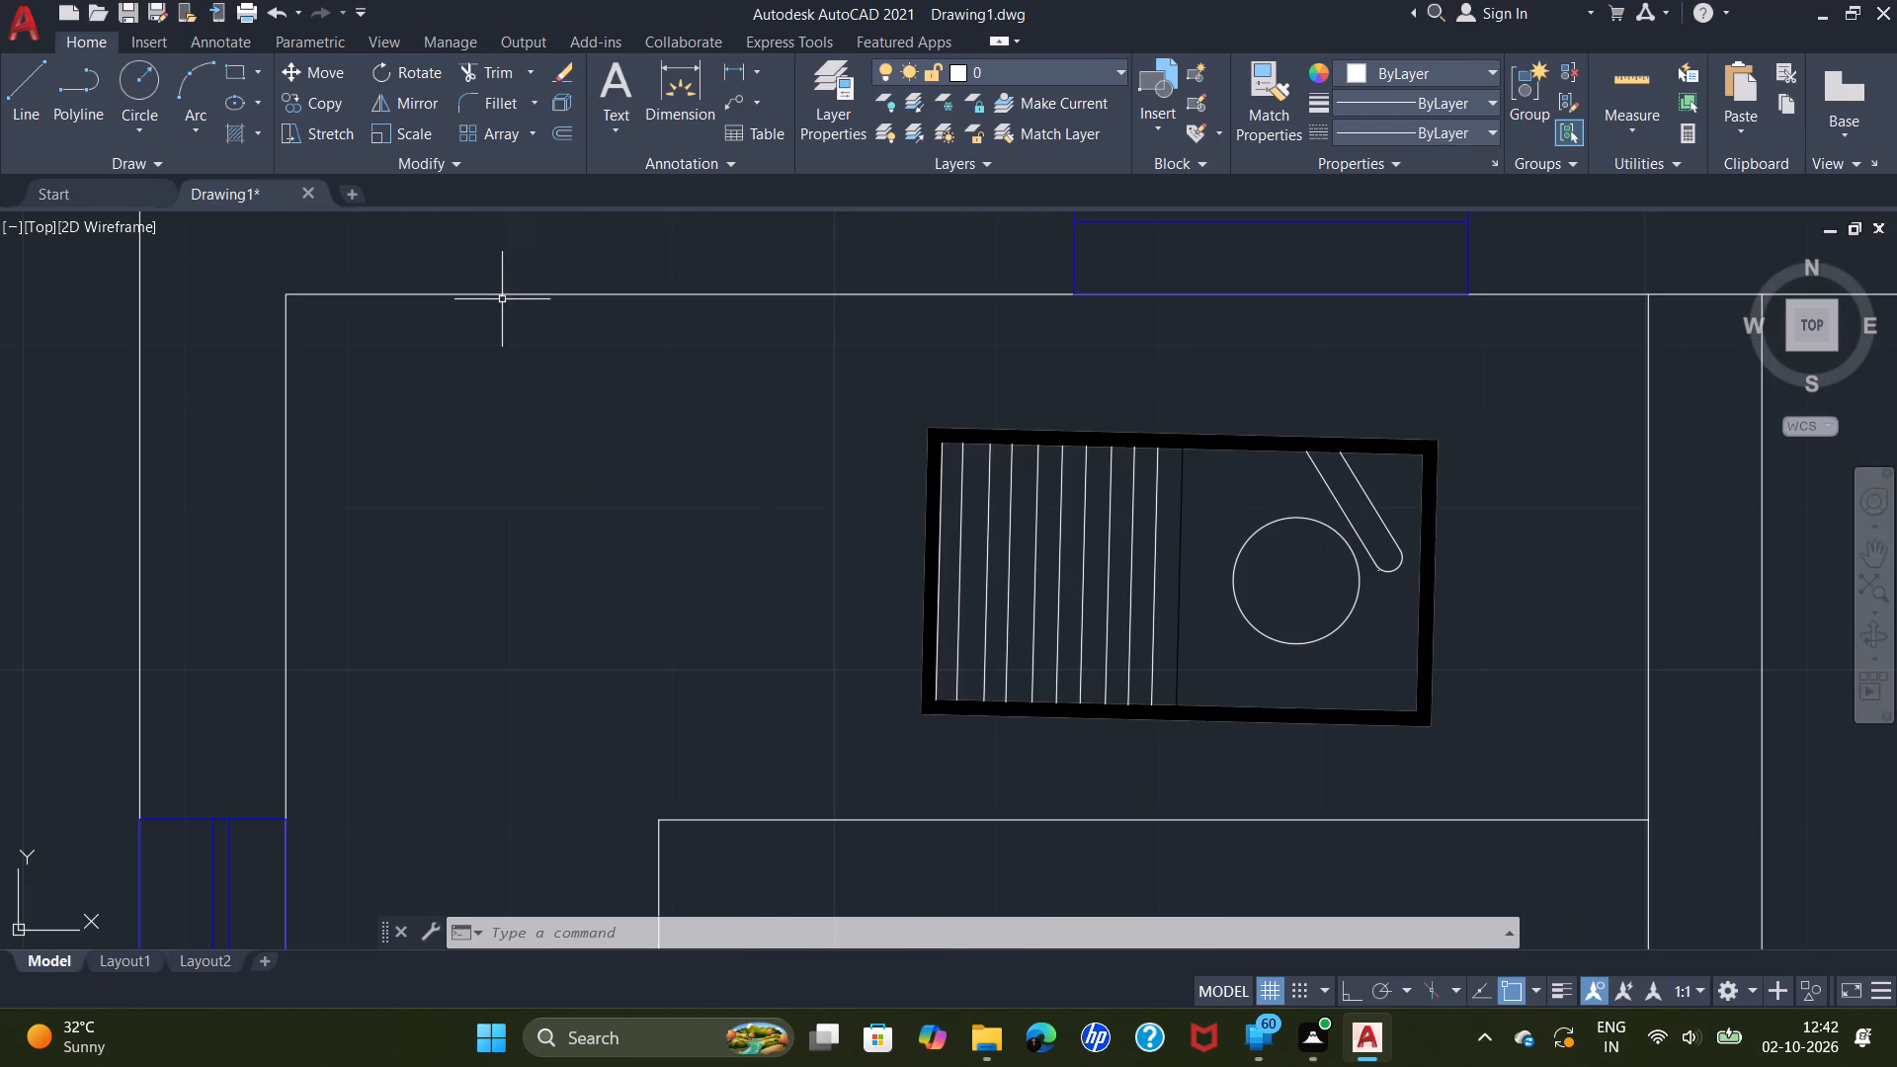
scroll(511, 267, down, 4)
scroll(1038, 216, up, 2)
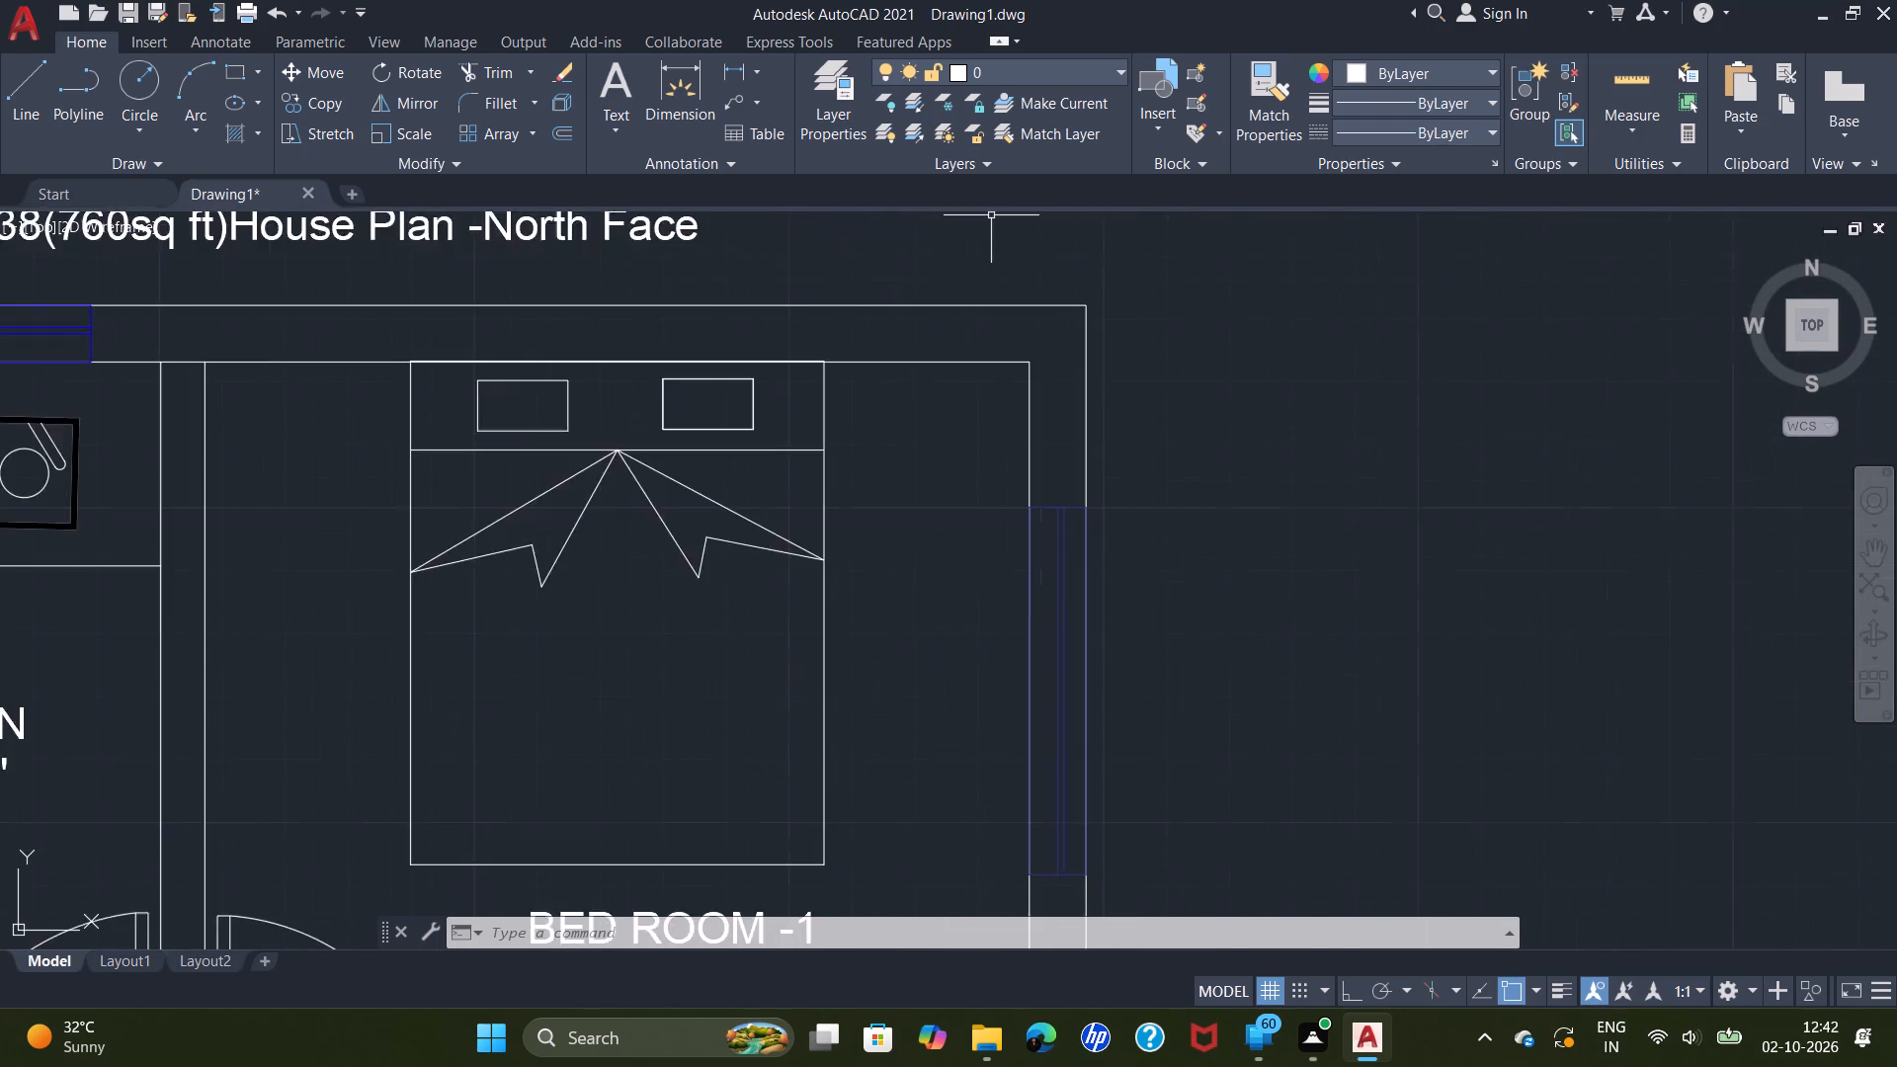
scroll(991, 215, up, 1)
scroll(1016, 267, down, 4)
scroll(773, 217, up, 5)
scroll(778, 244, down, 5)
scroll(865, 254, down, 1)
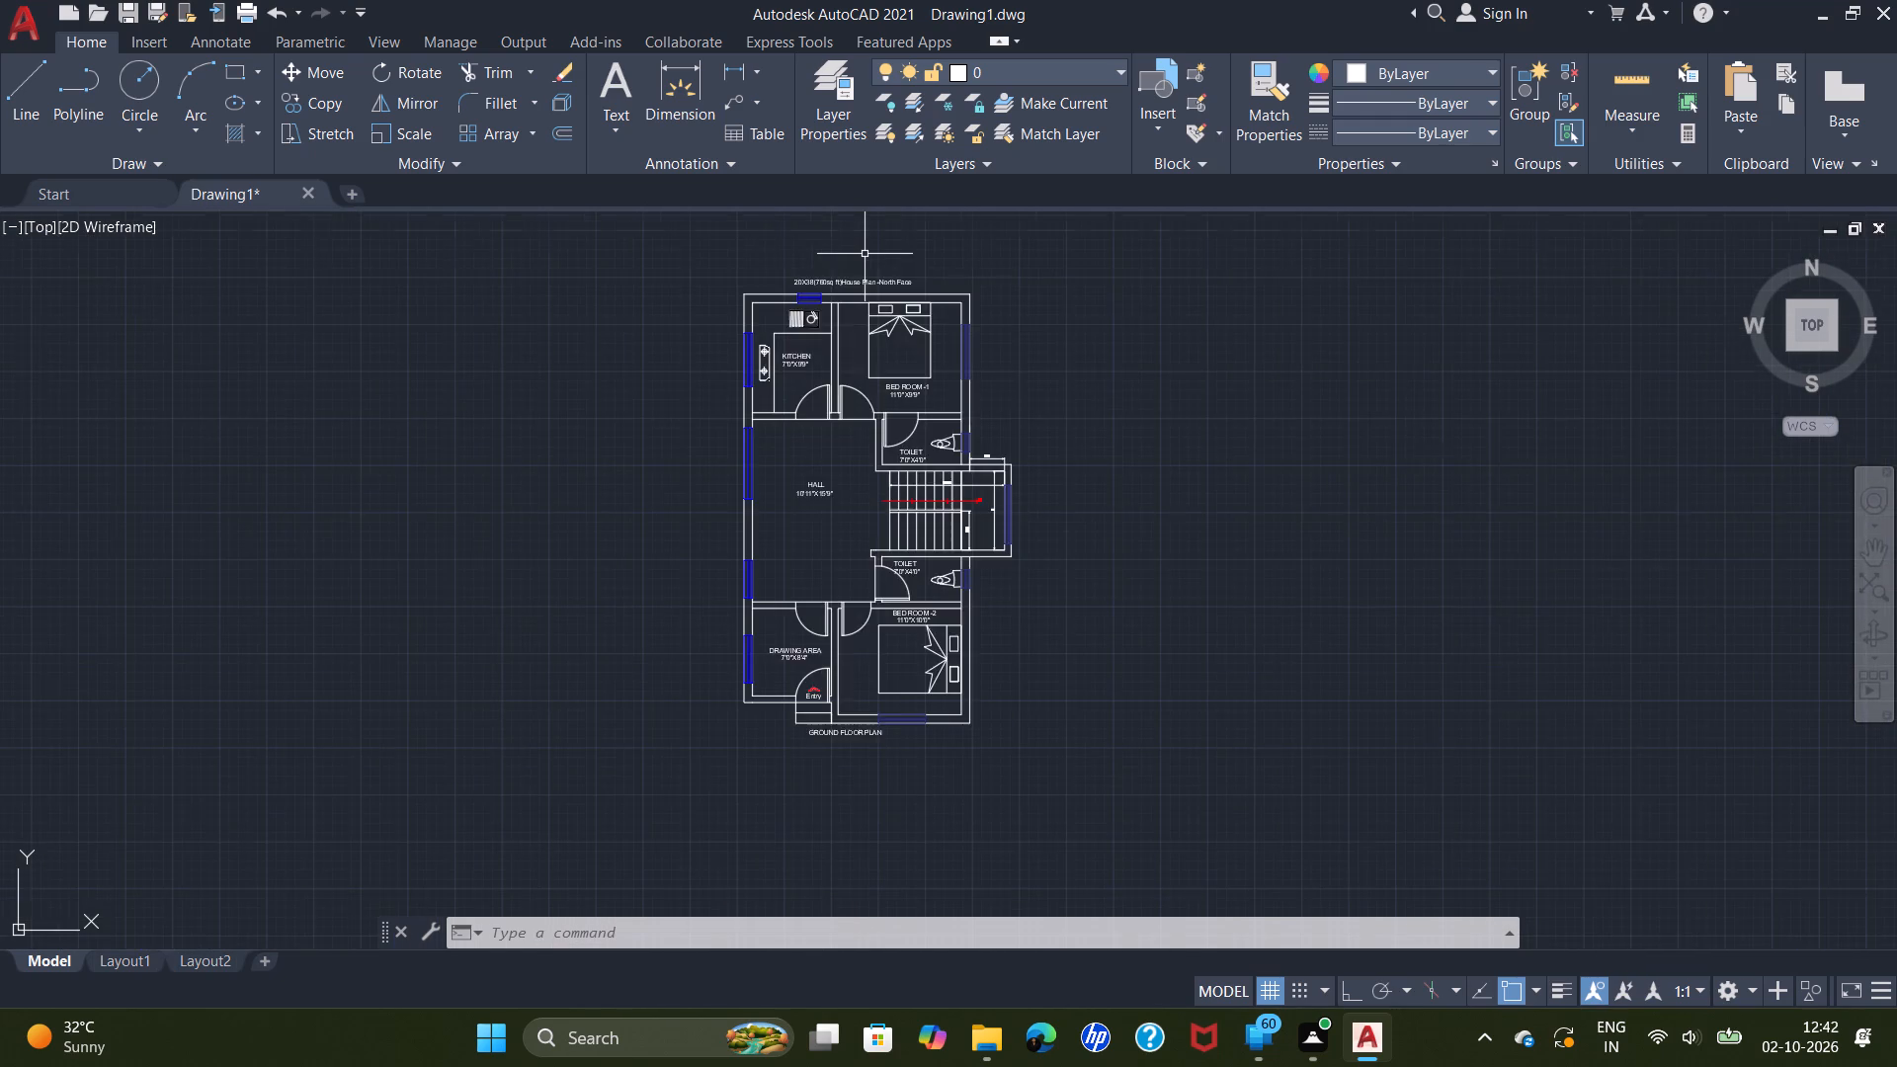
scroll(865, 254, up, 4)
scroll(869, 255, down, 3)
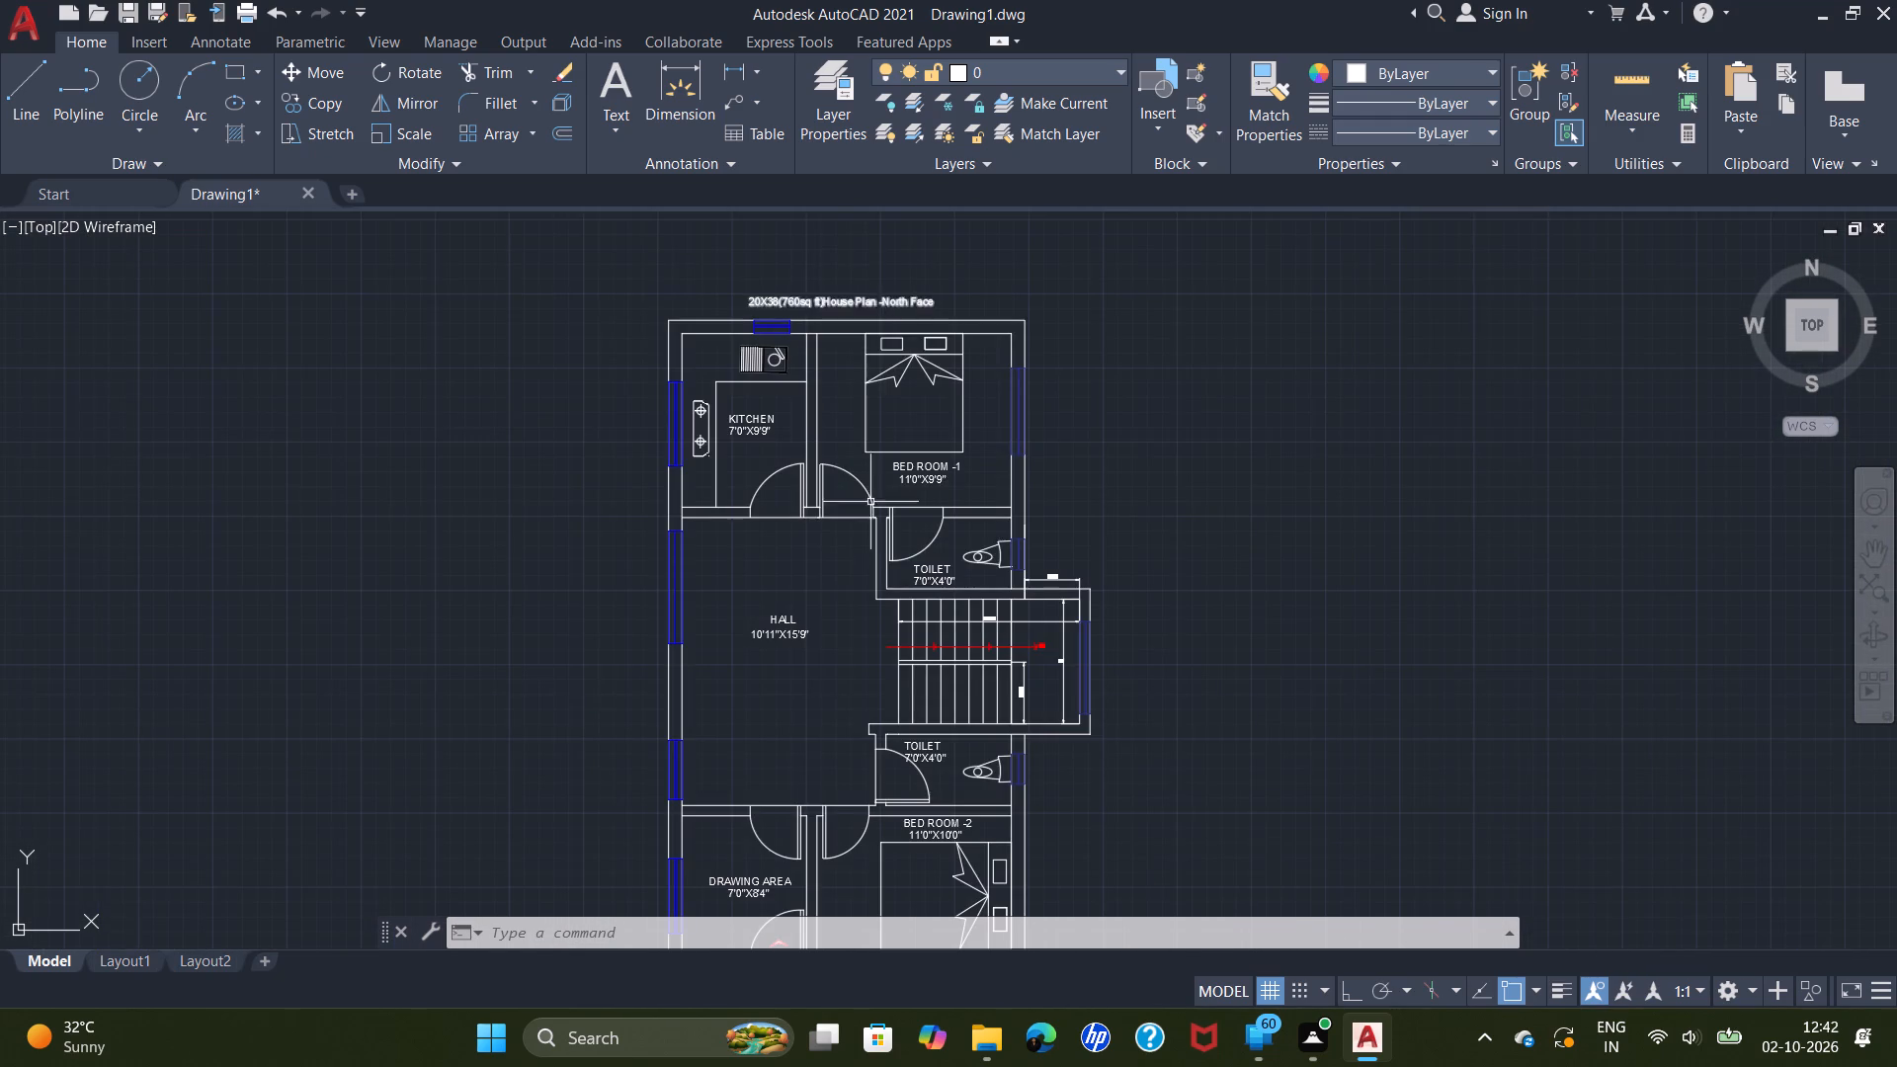
scroll(862, 609, up, 2)
scroll(862, 605, down, 5)
Check the drawing area, Entry arrow, BED ROOM -2 and GROUND FLOOR PLAN title.
scroll(876, 692, up, 5)
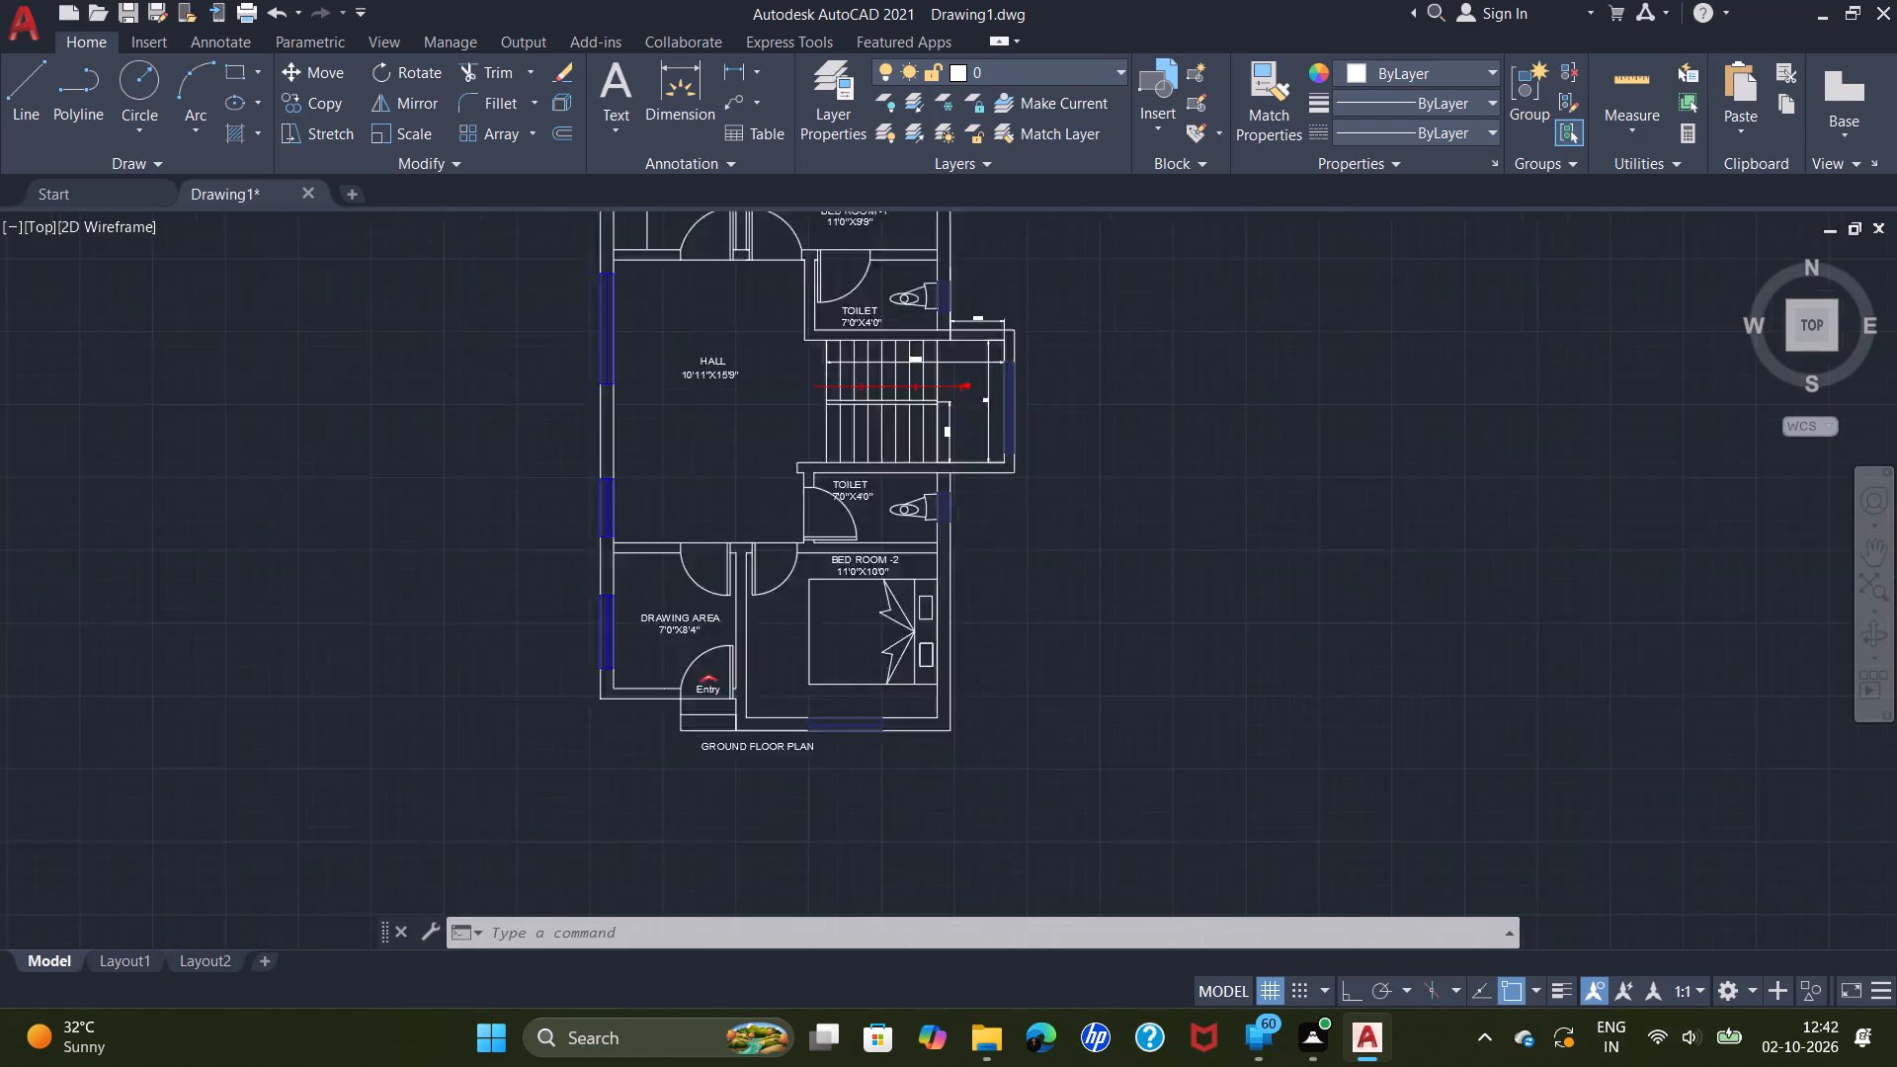
scroll(876, 692, up, 4)
scroll(877, 692, down, 5)
scroll(463, 688, up, 6)
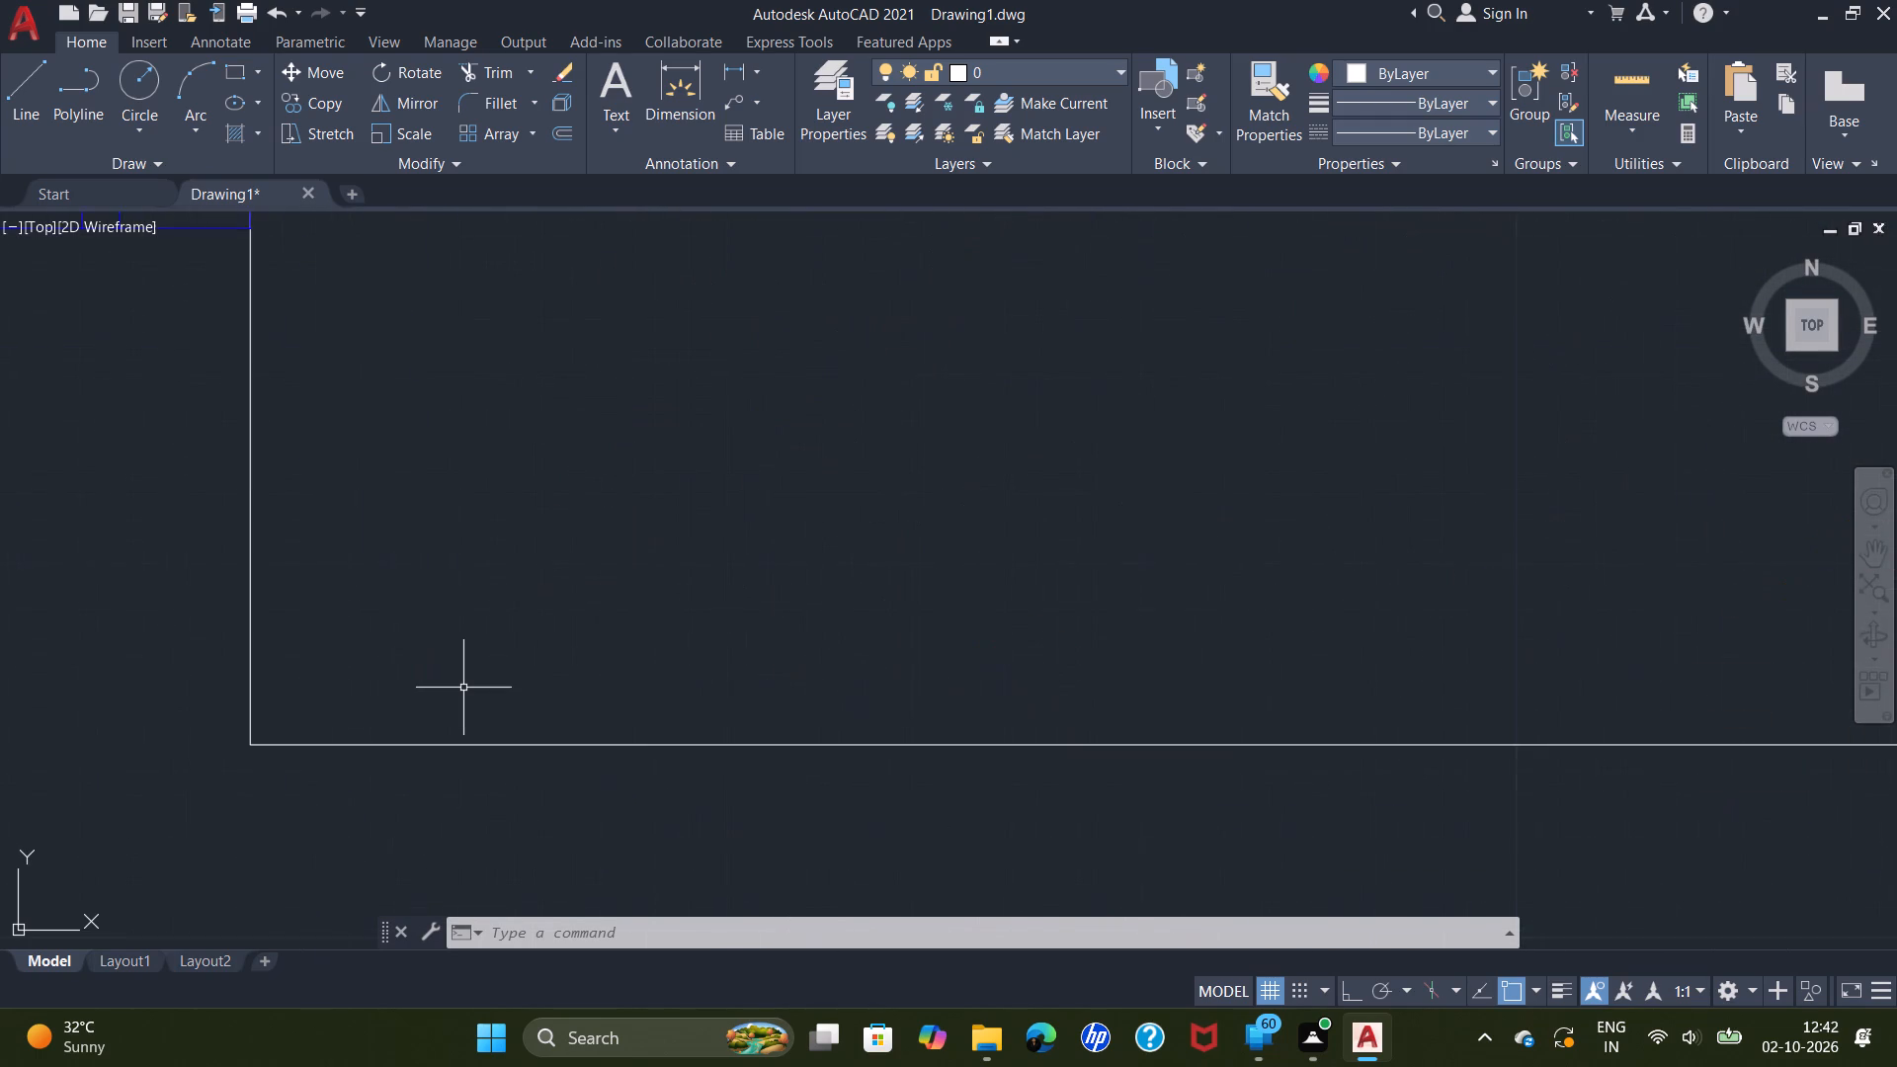
scroll(463, 688, up, 1)
scroll(463, 688, down, 5)
scroll(759, 674, up, 5)
scroll(760, 673, down, 7)
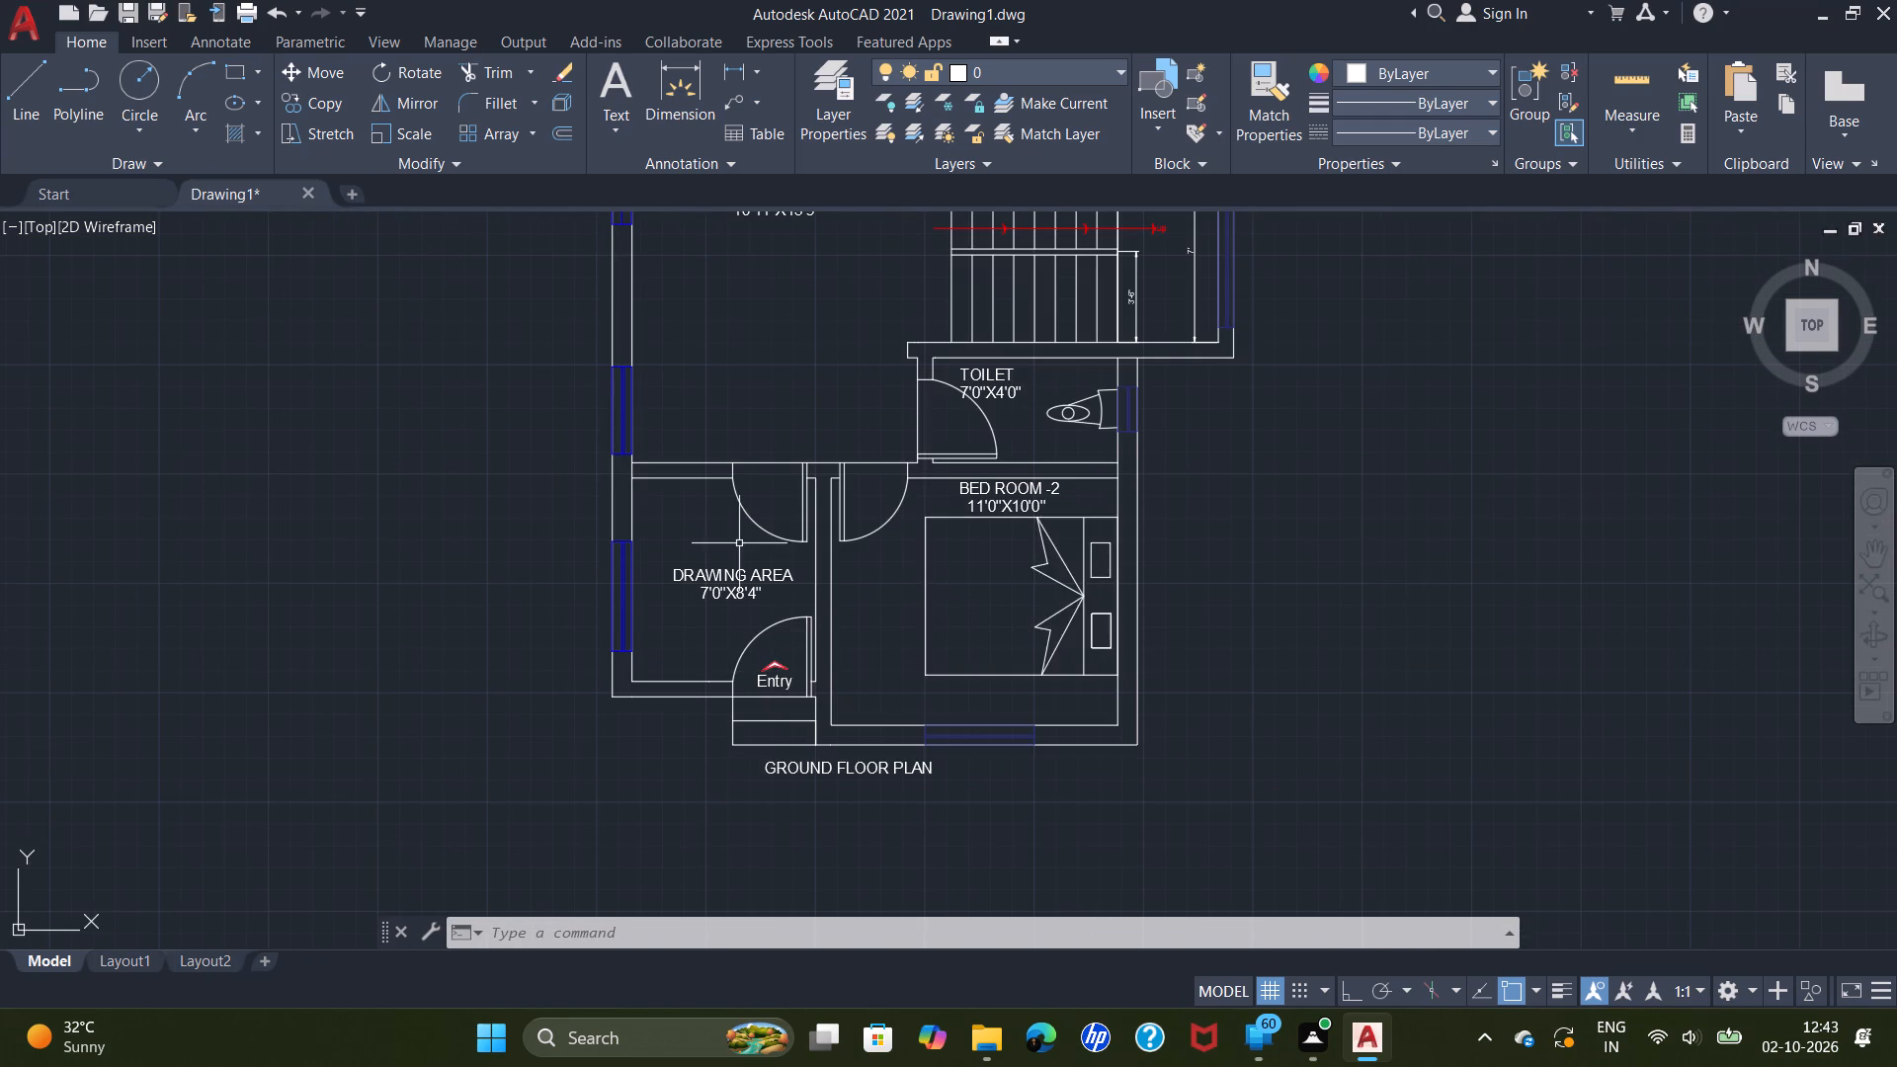
scroll(739, 543, up, 4)
scroll(739, 542, down, 3)
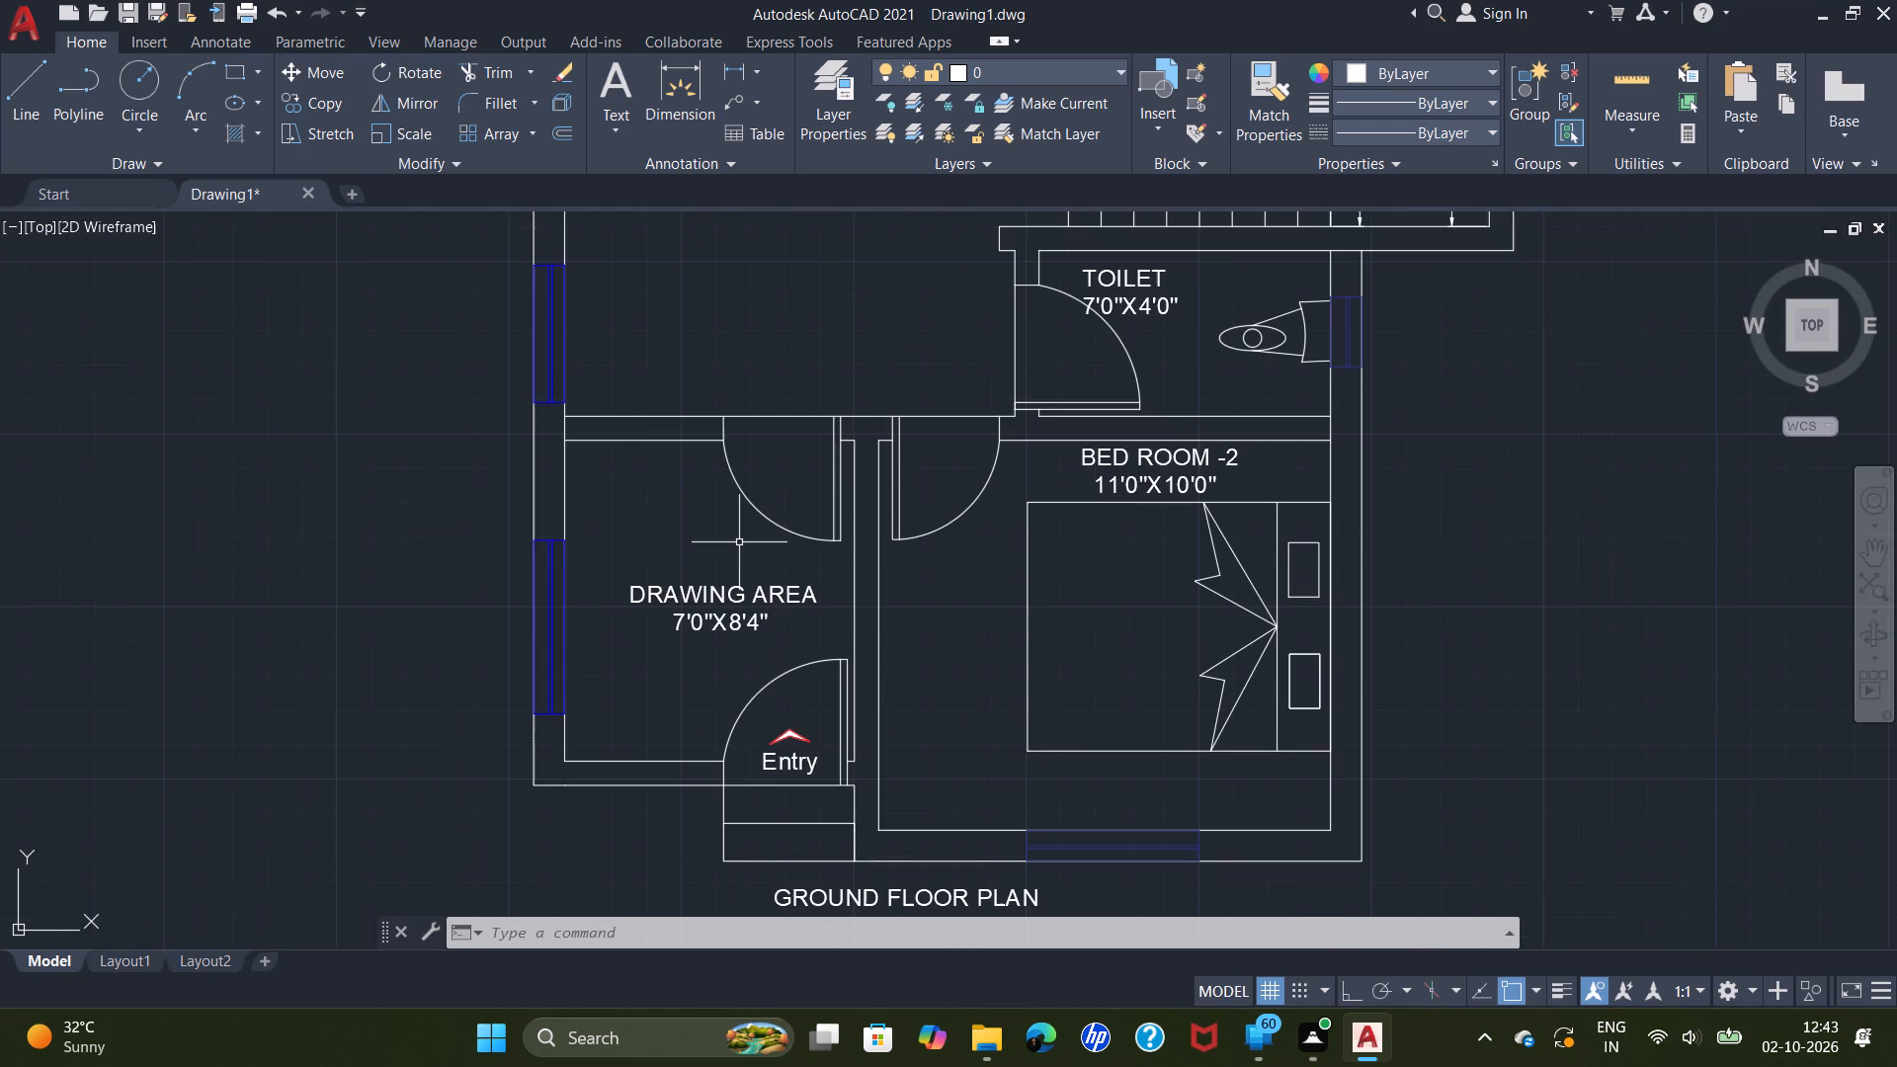
scroll(948, 571, down, 1)
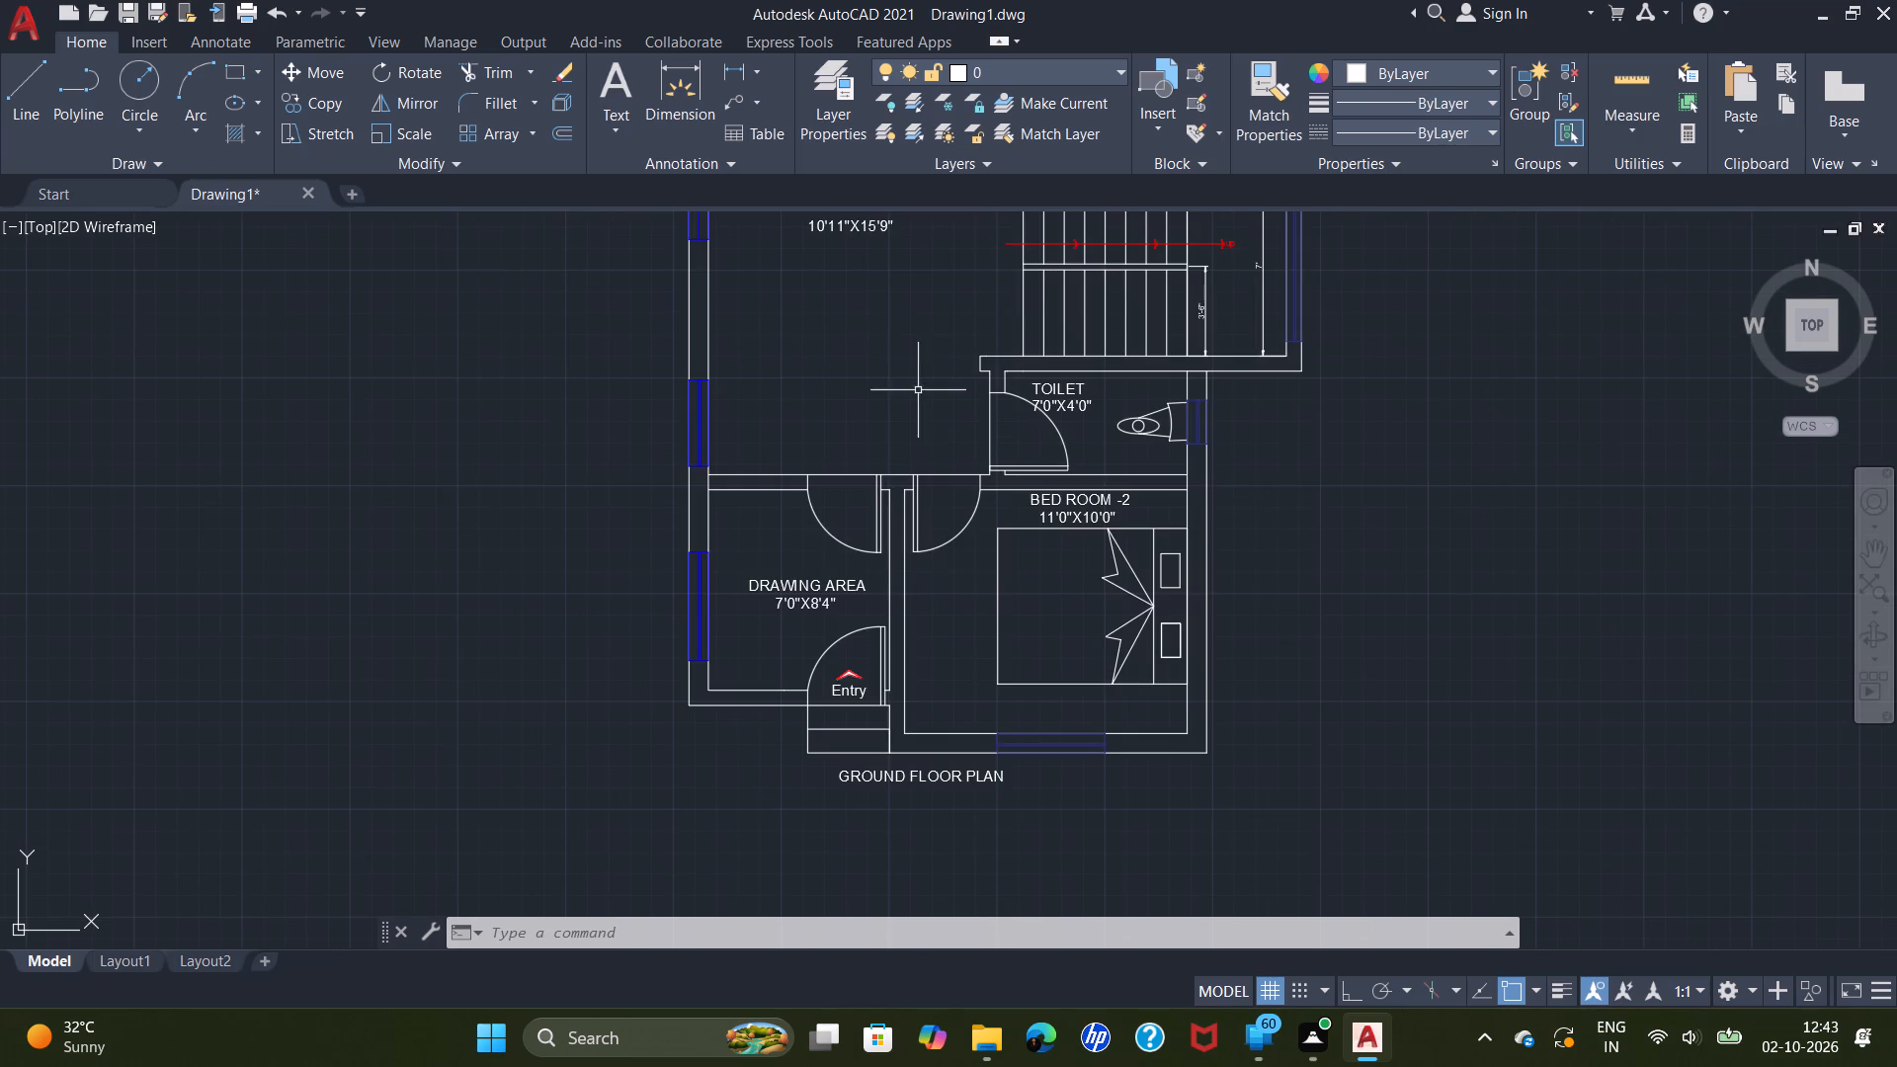
scroll(882, 390, down, 1)
scroll(903, 212, up, 2)
scroll(890, 243, down, 3)
scroll(940, 269, up, 4)
scroll(947, 258, down, 3)
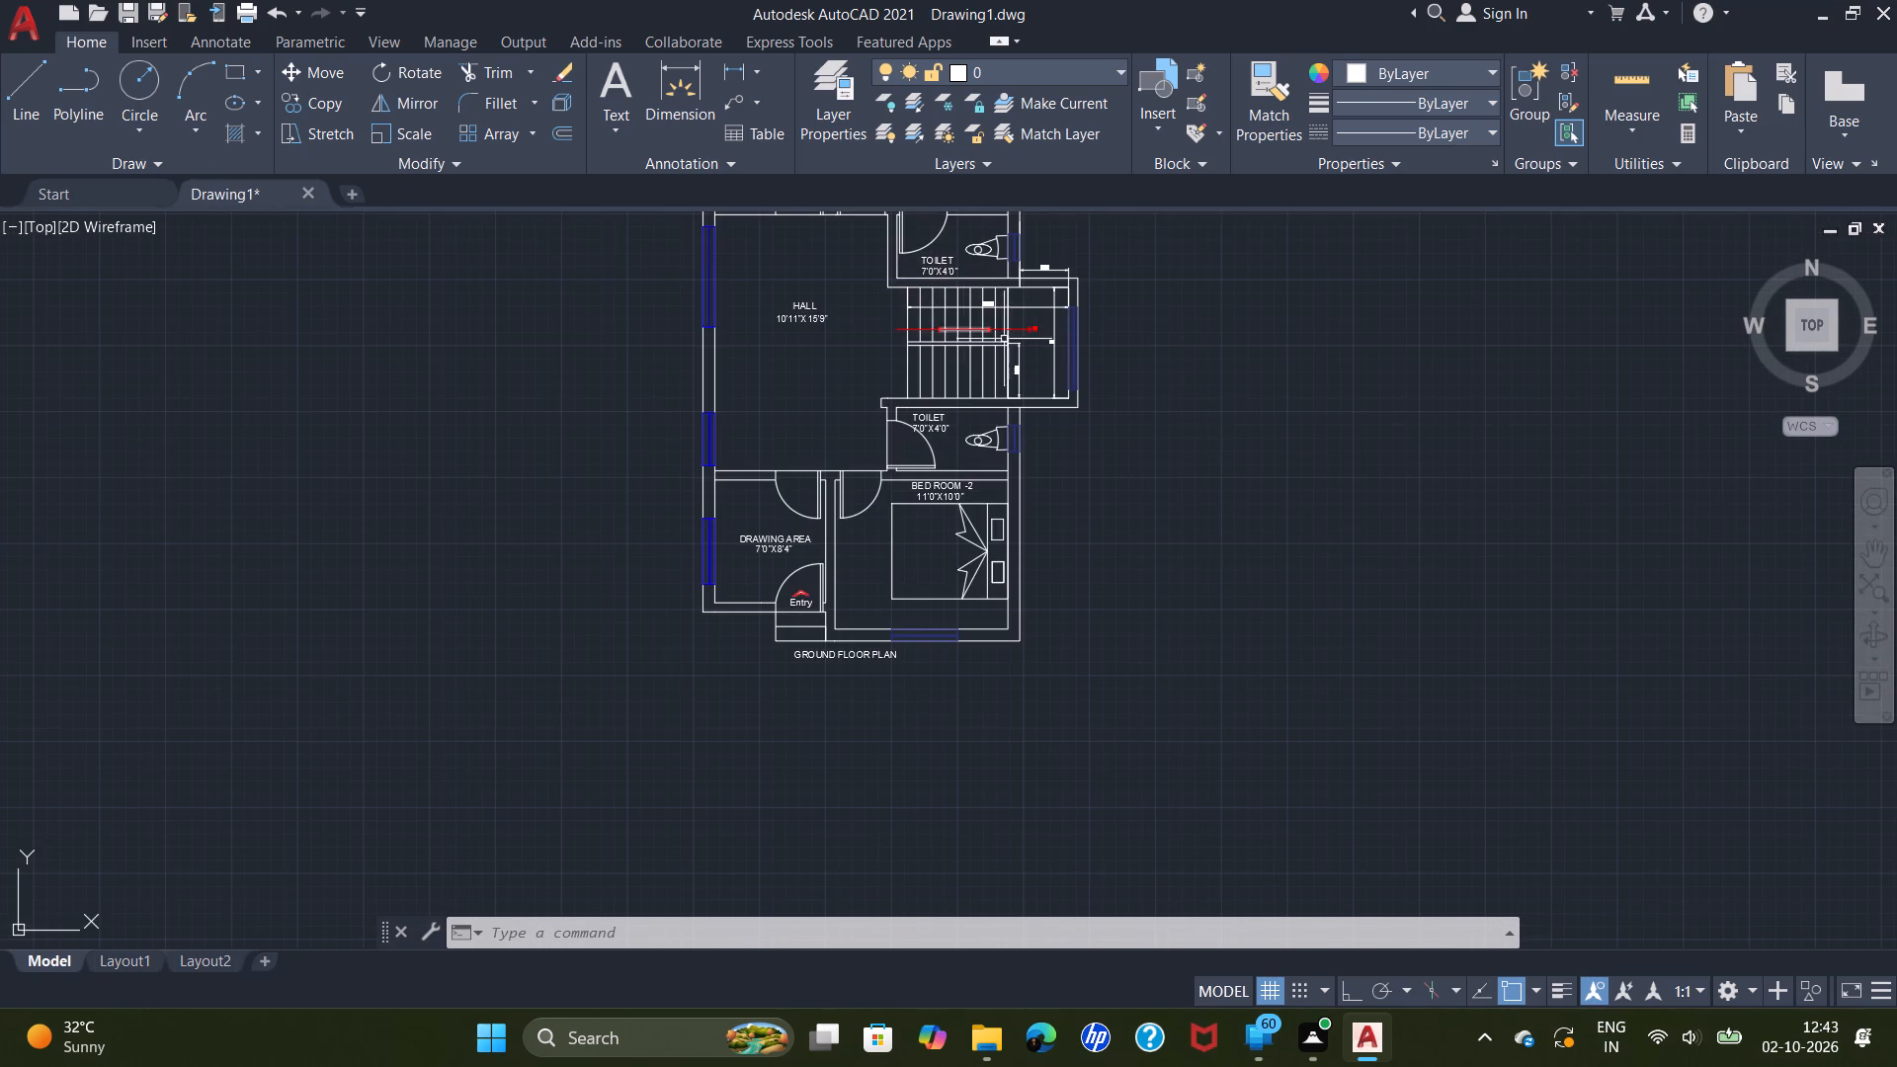
Look over the whole plan again, examining the kitchen labels and the staircase dimensions closely.
scroll(1053, 434, up, 3)
scroll(1053, 434, down, 2)
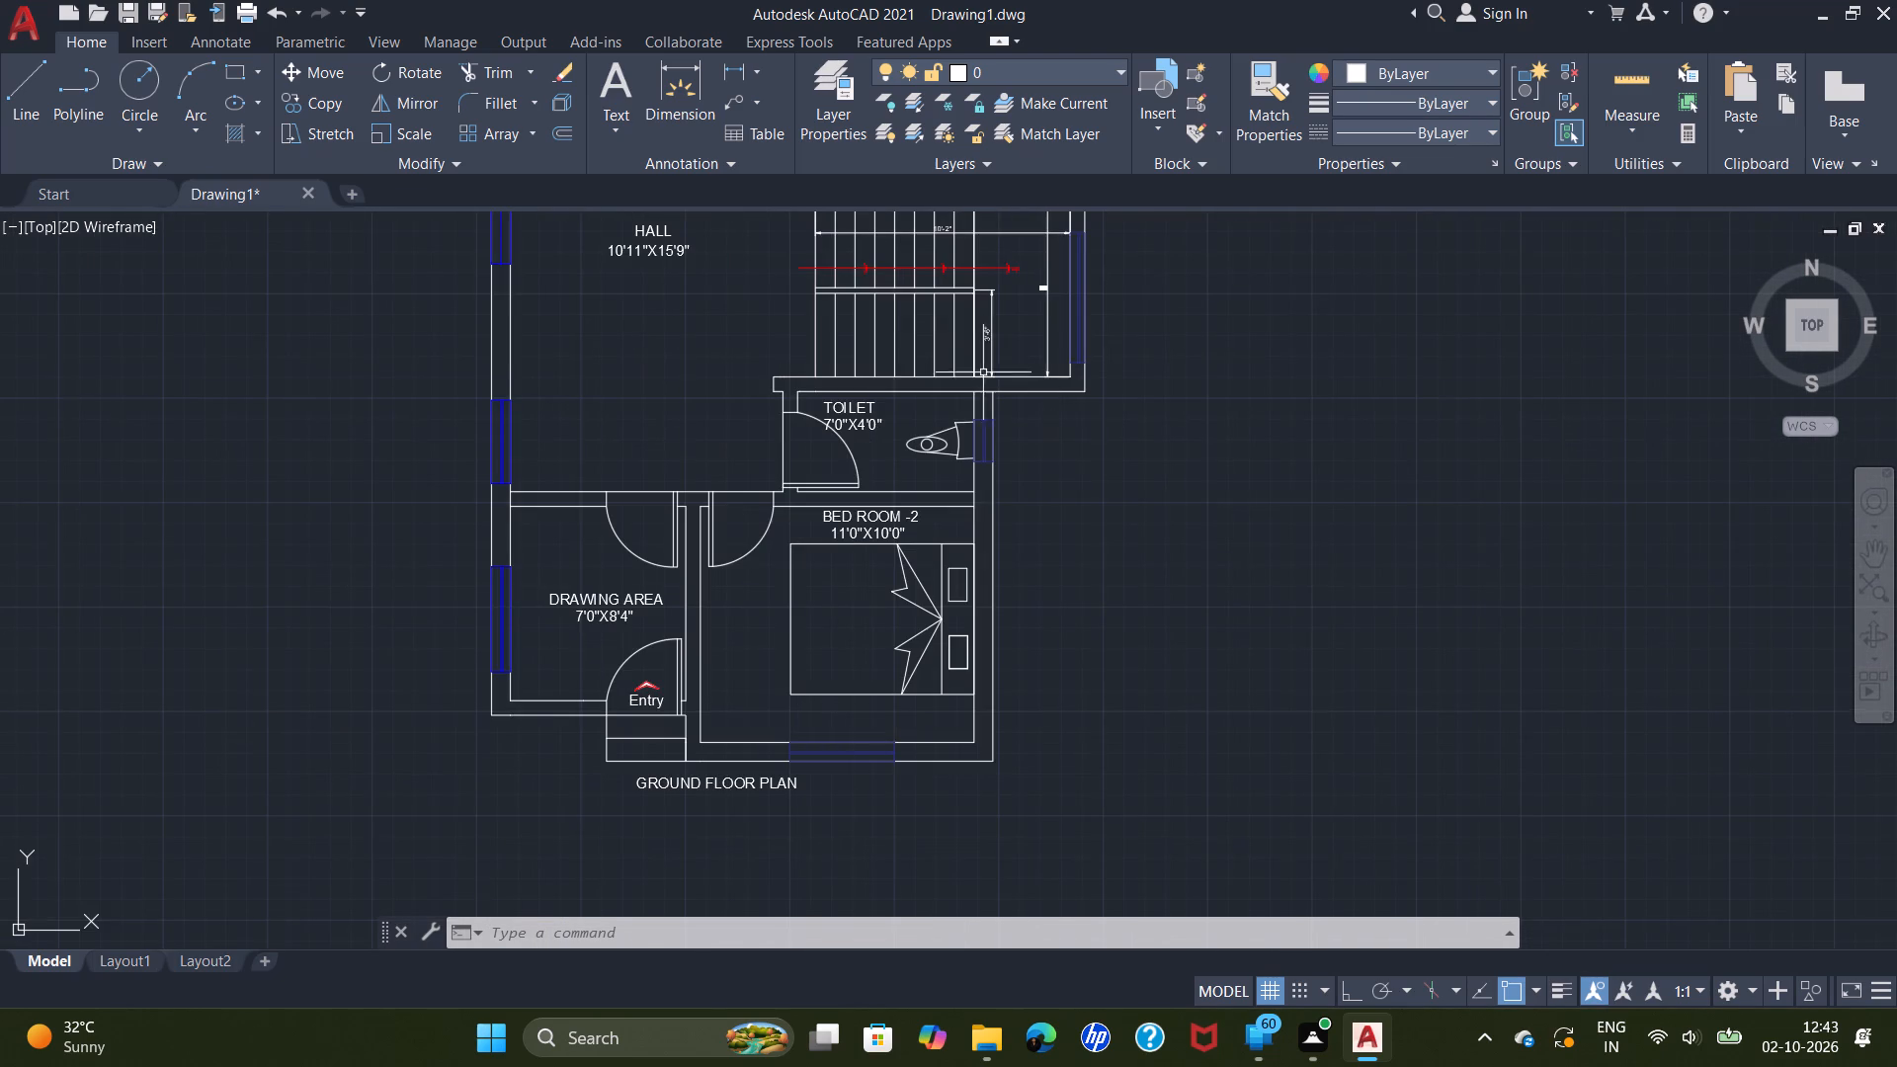
scroll(849, 375, down, 2)
scroll(861, 285, up, 3)
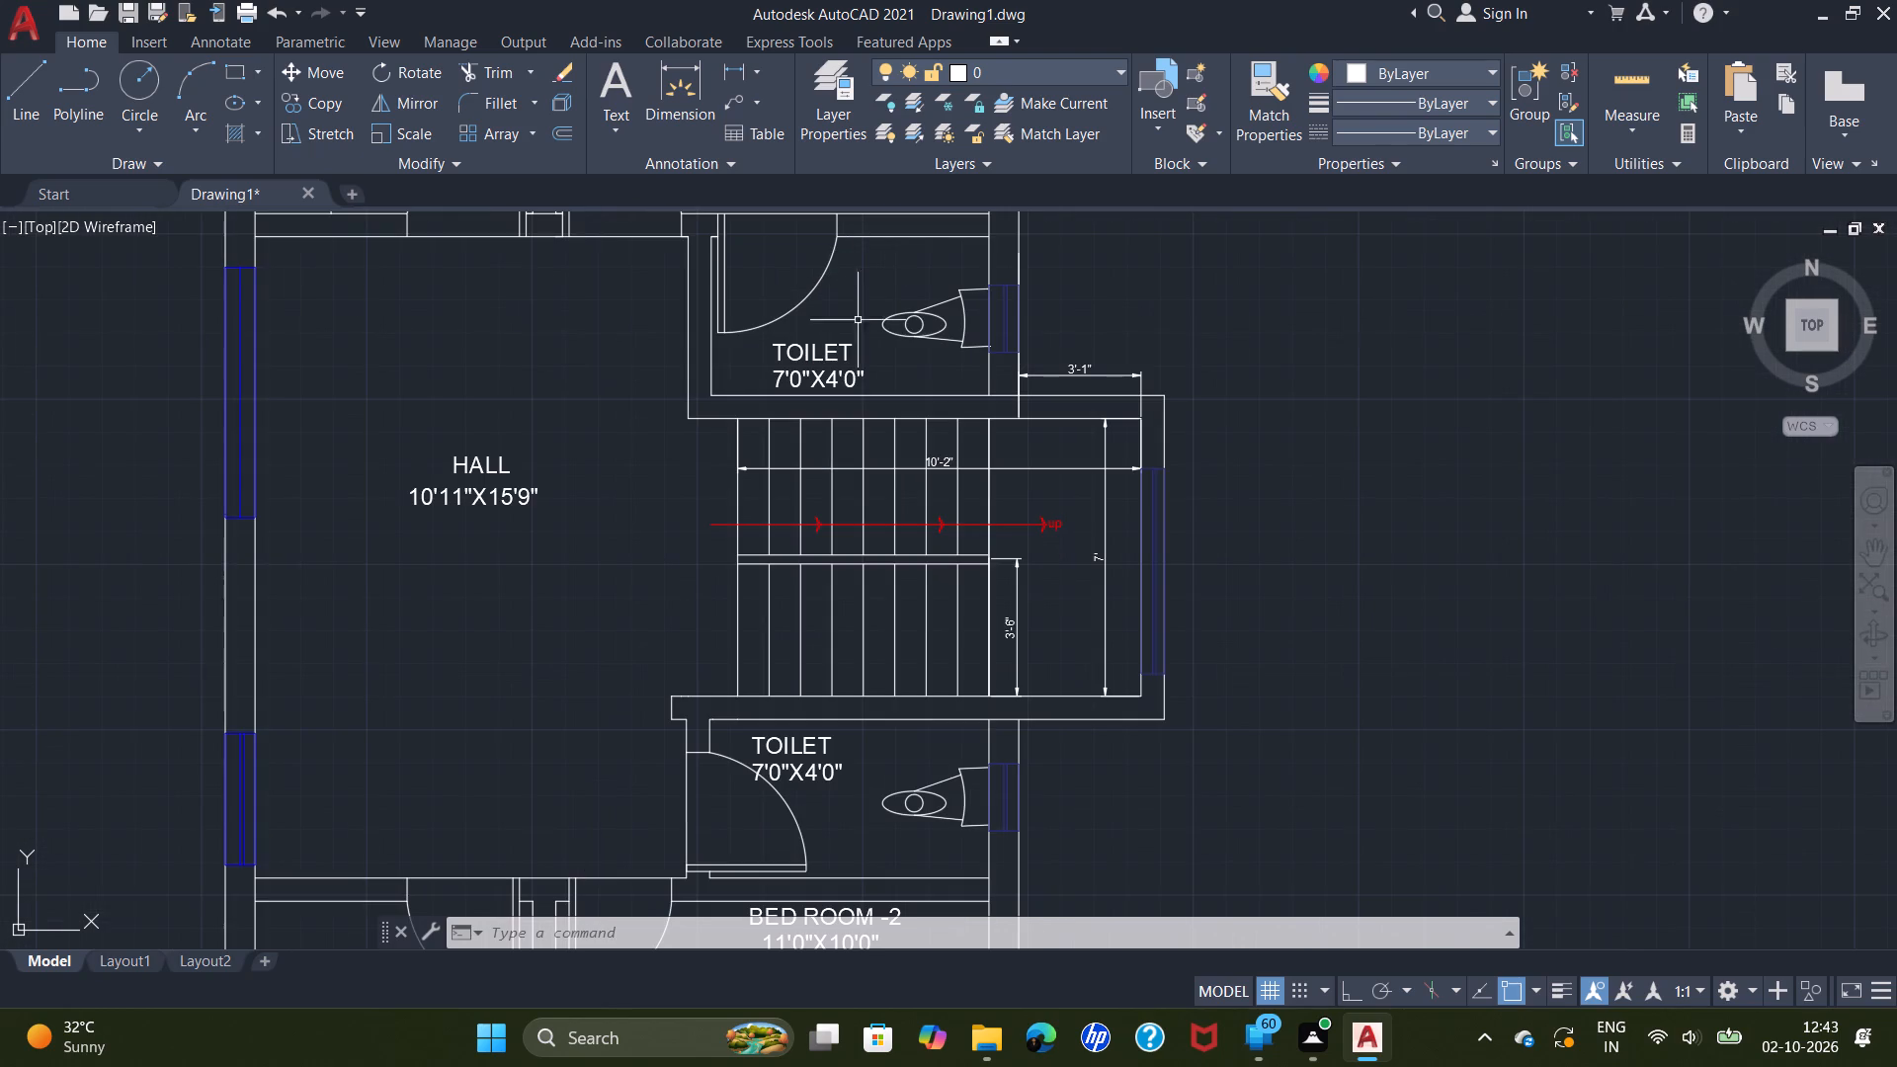
scroll(906, 550, down, 2)
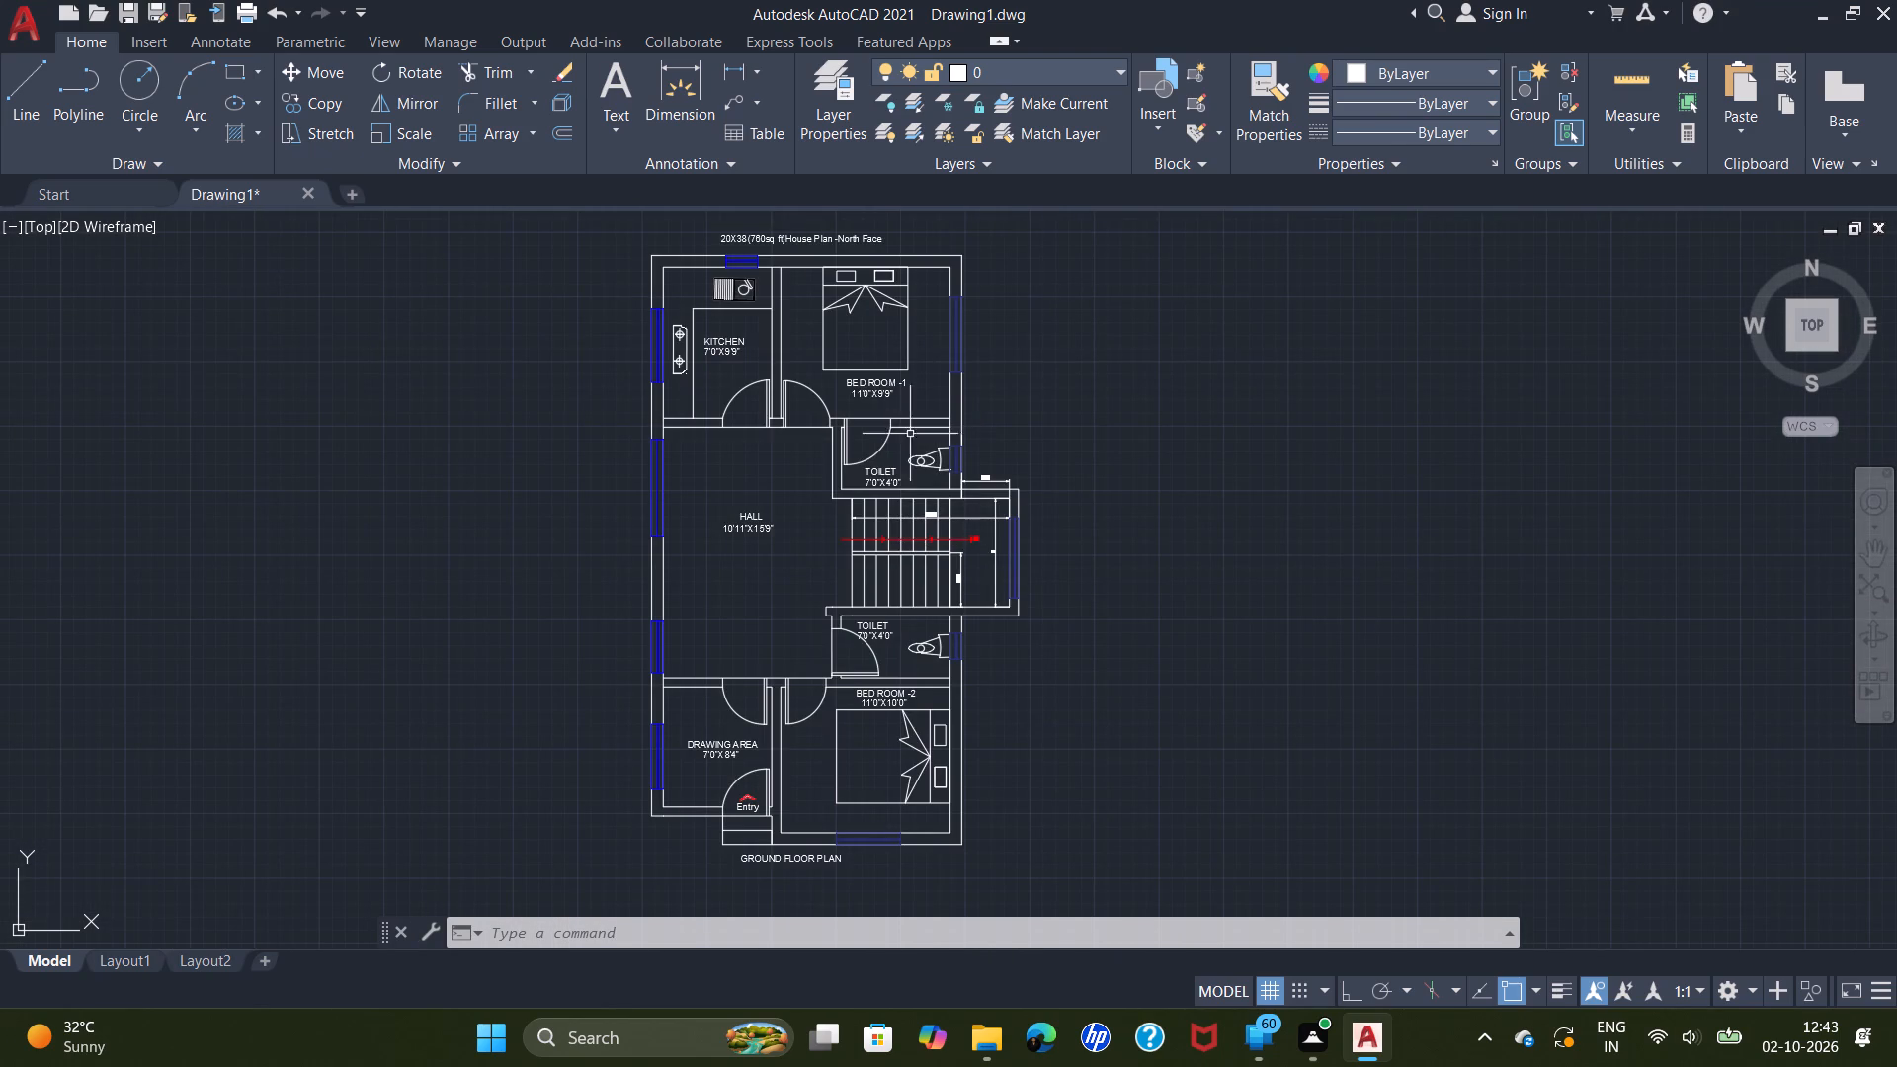
scroll(742, 333, up, 3)
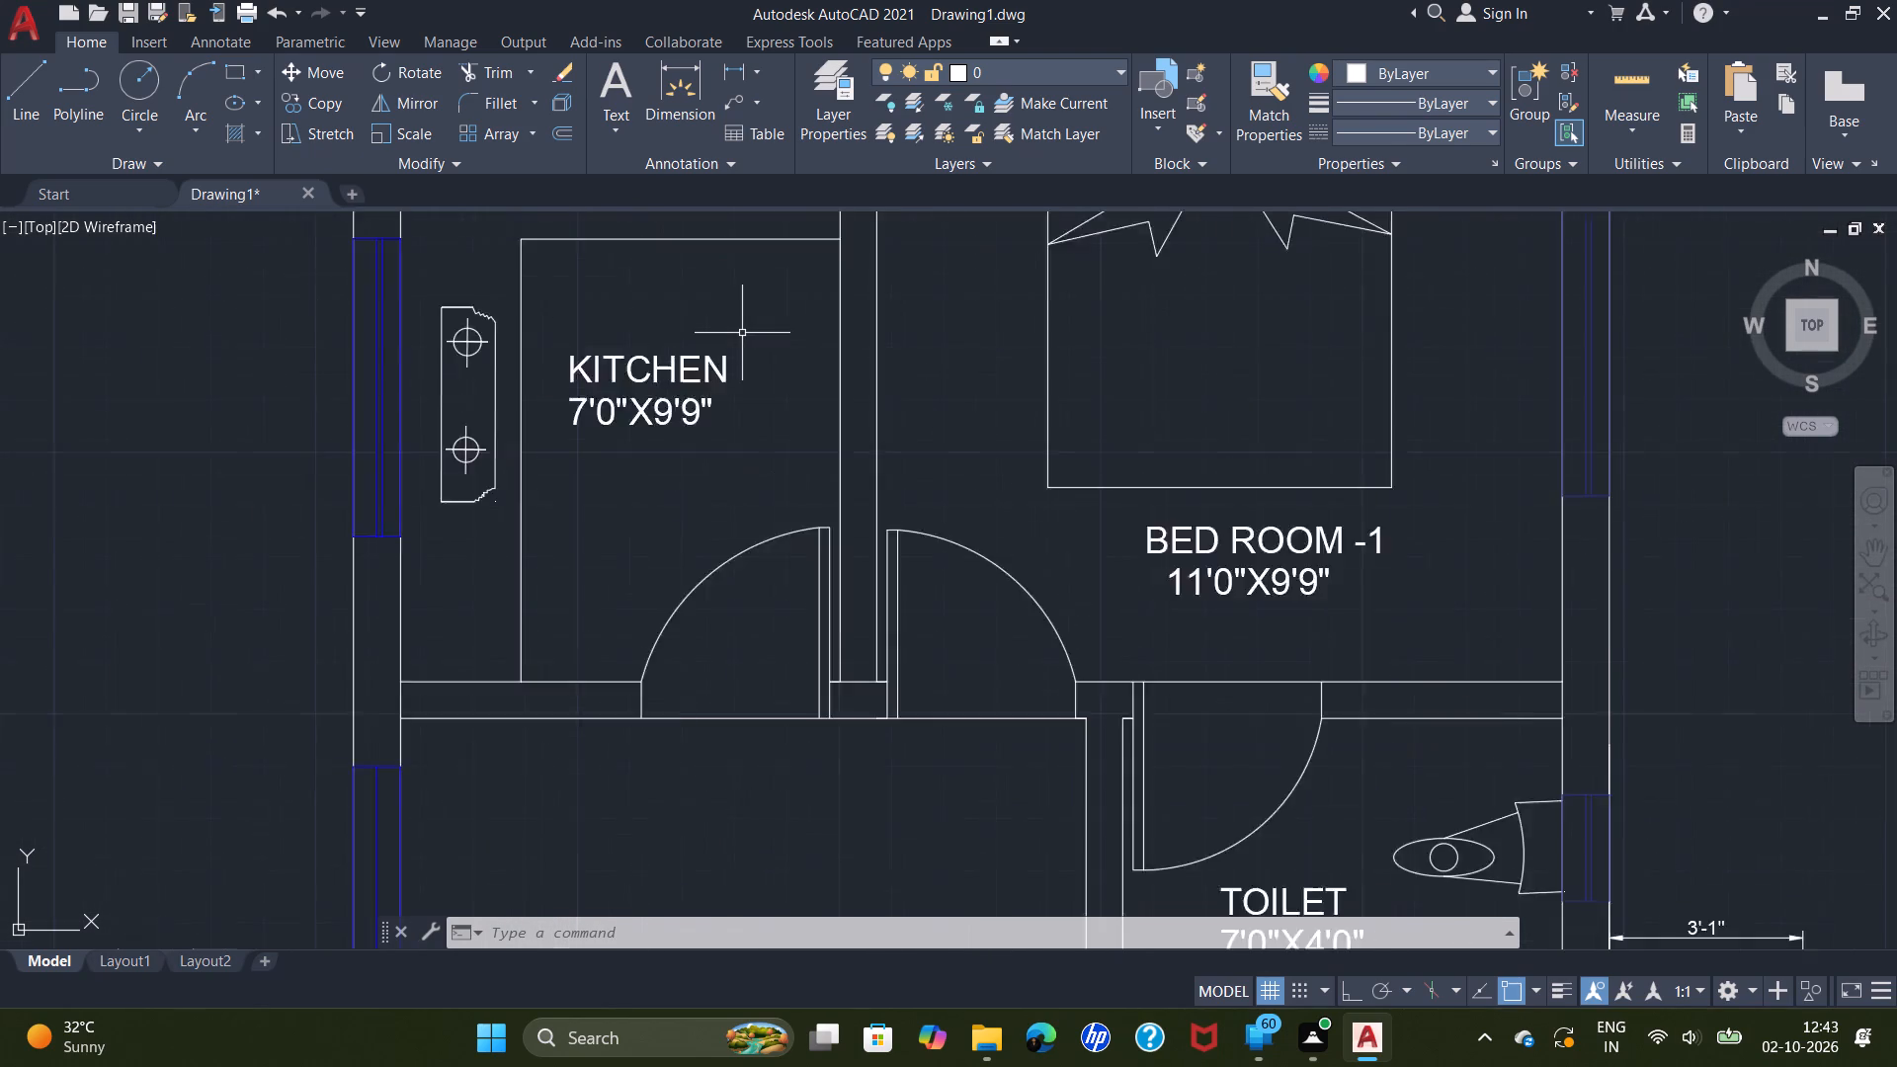
scroll(742, 333, up, 1)
scroll(742, 333, down, 4)
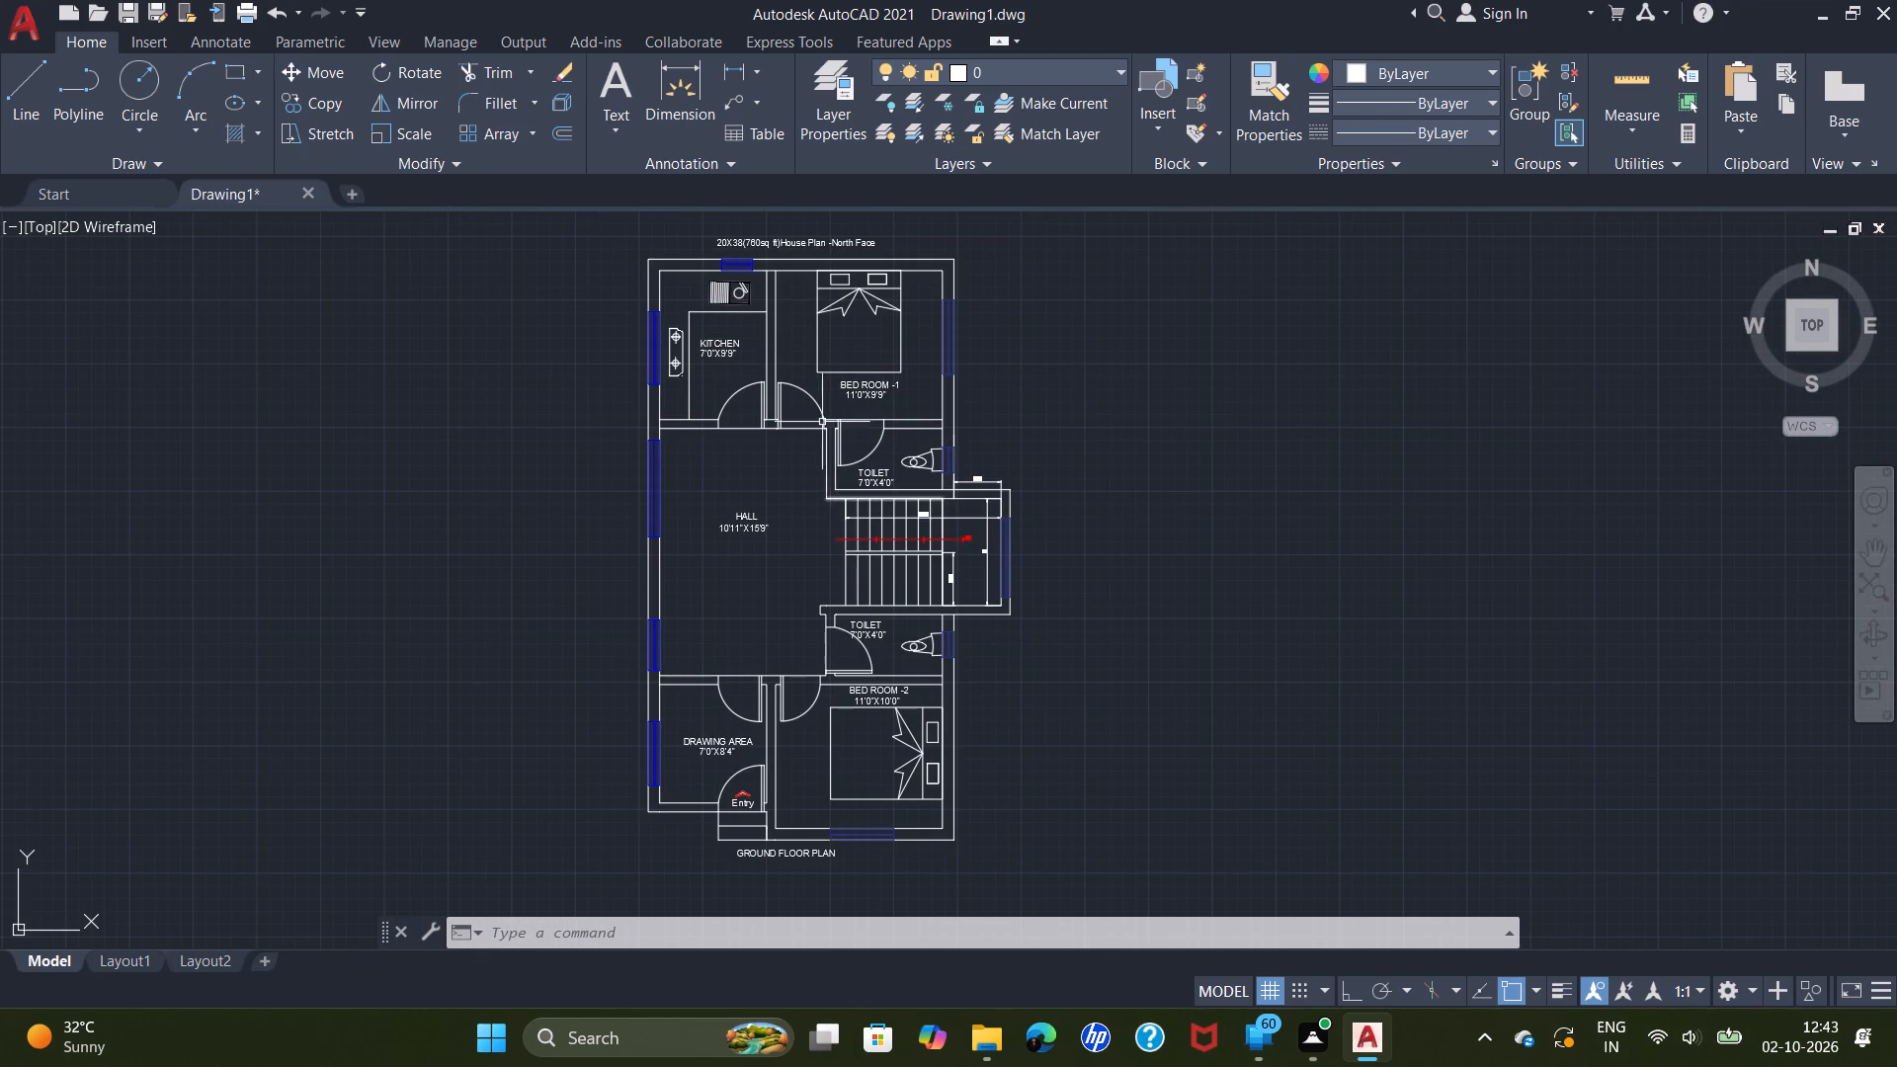
scroll(948, 527, up, 4)
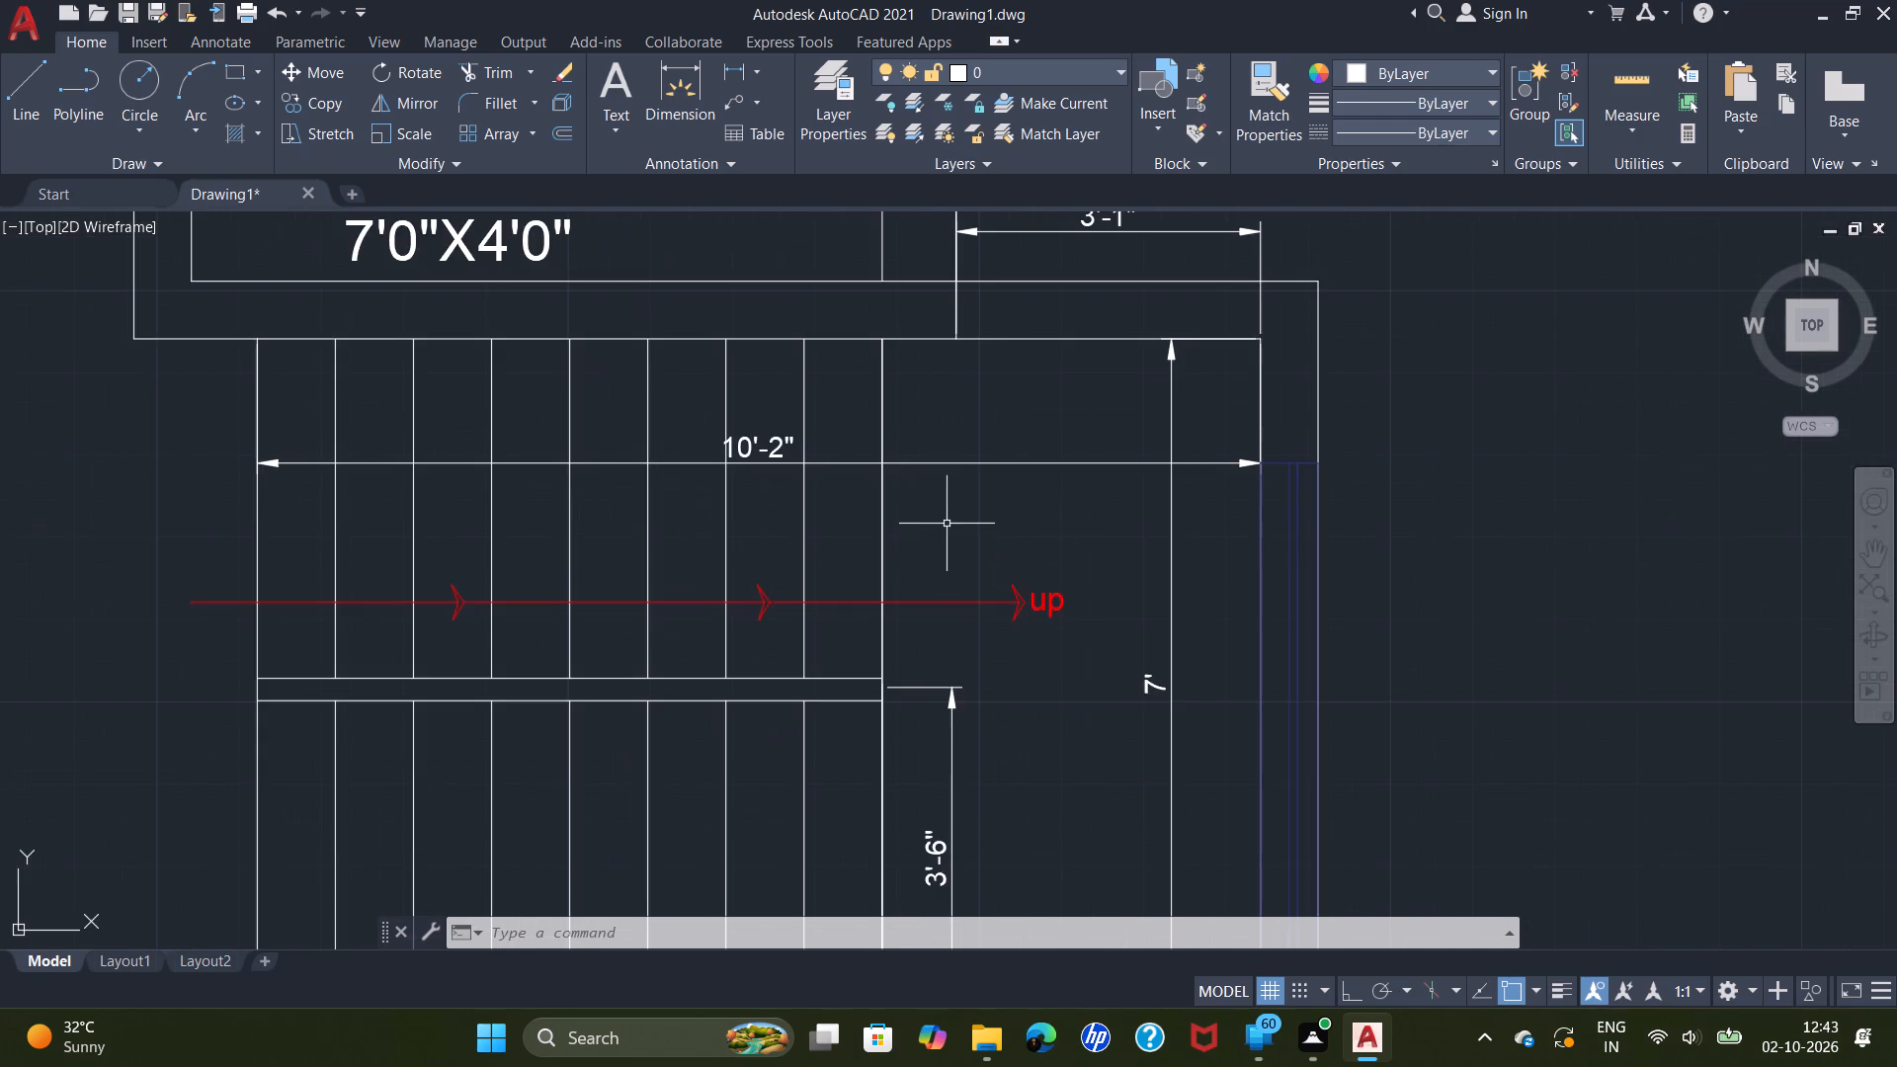
scroll(938, 518, down, 2)
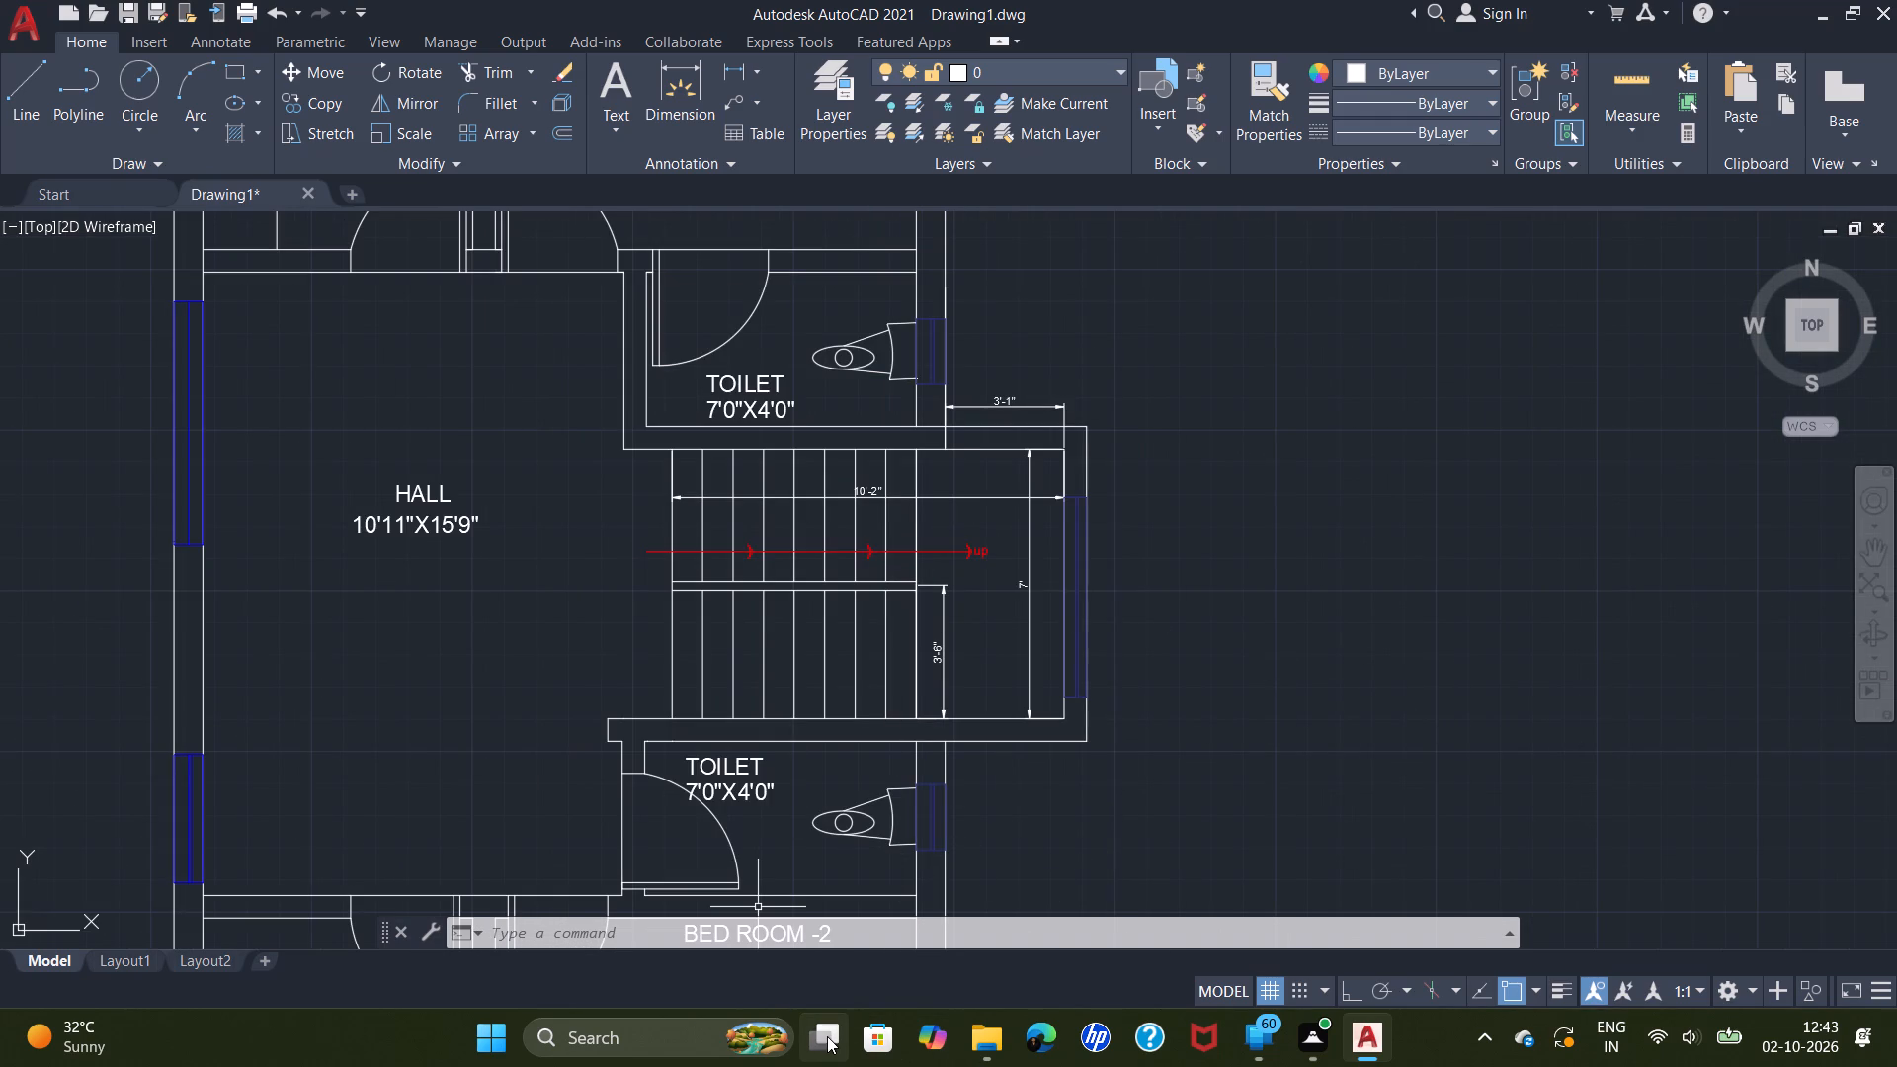
Switch to Desktop 2, minimize the Downloads window in File Explorer, and return to the AutoCAD drawing on Desktop 1.
click(796, 888)
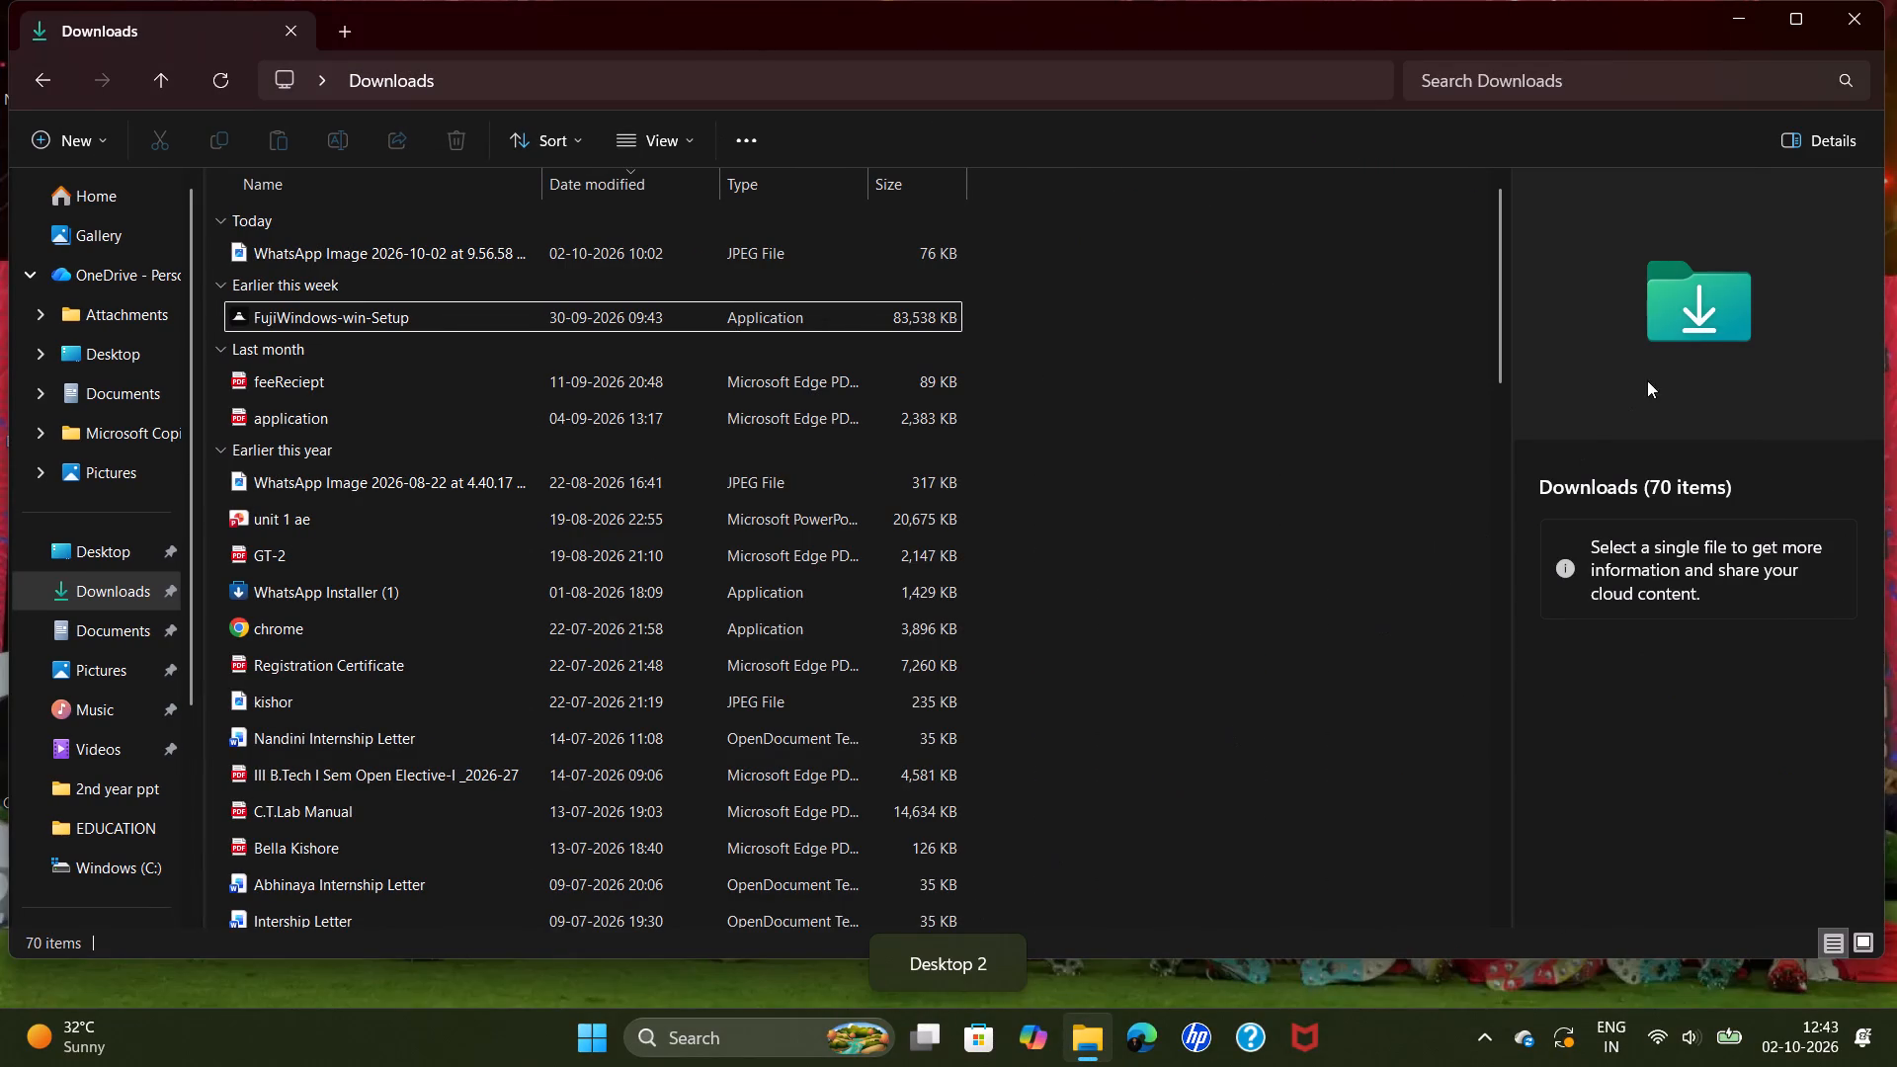
double_click(1738, 34)
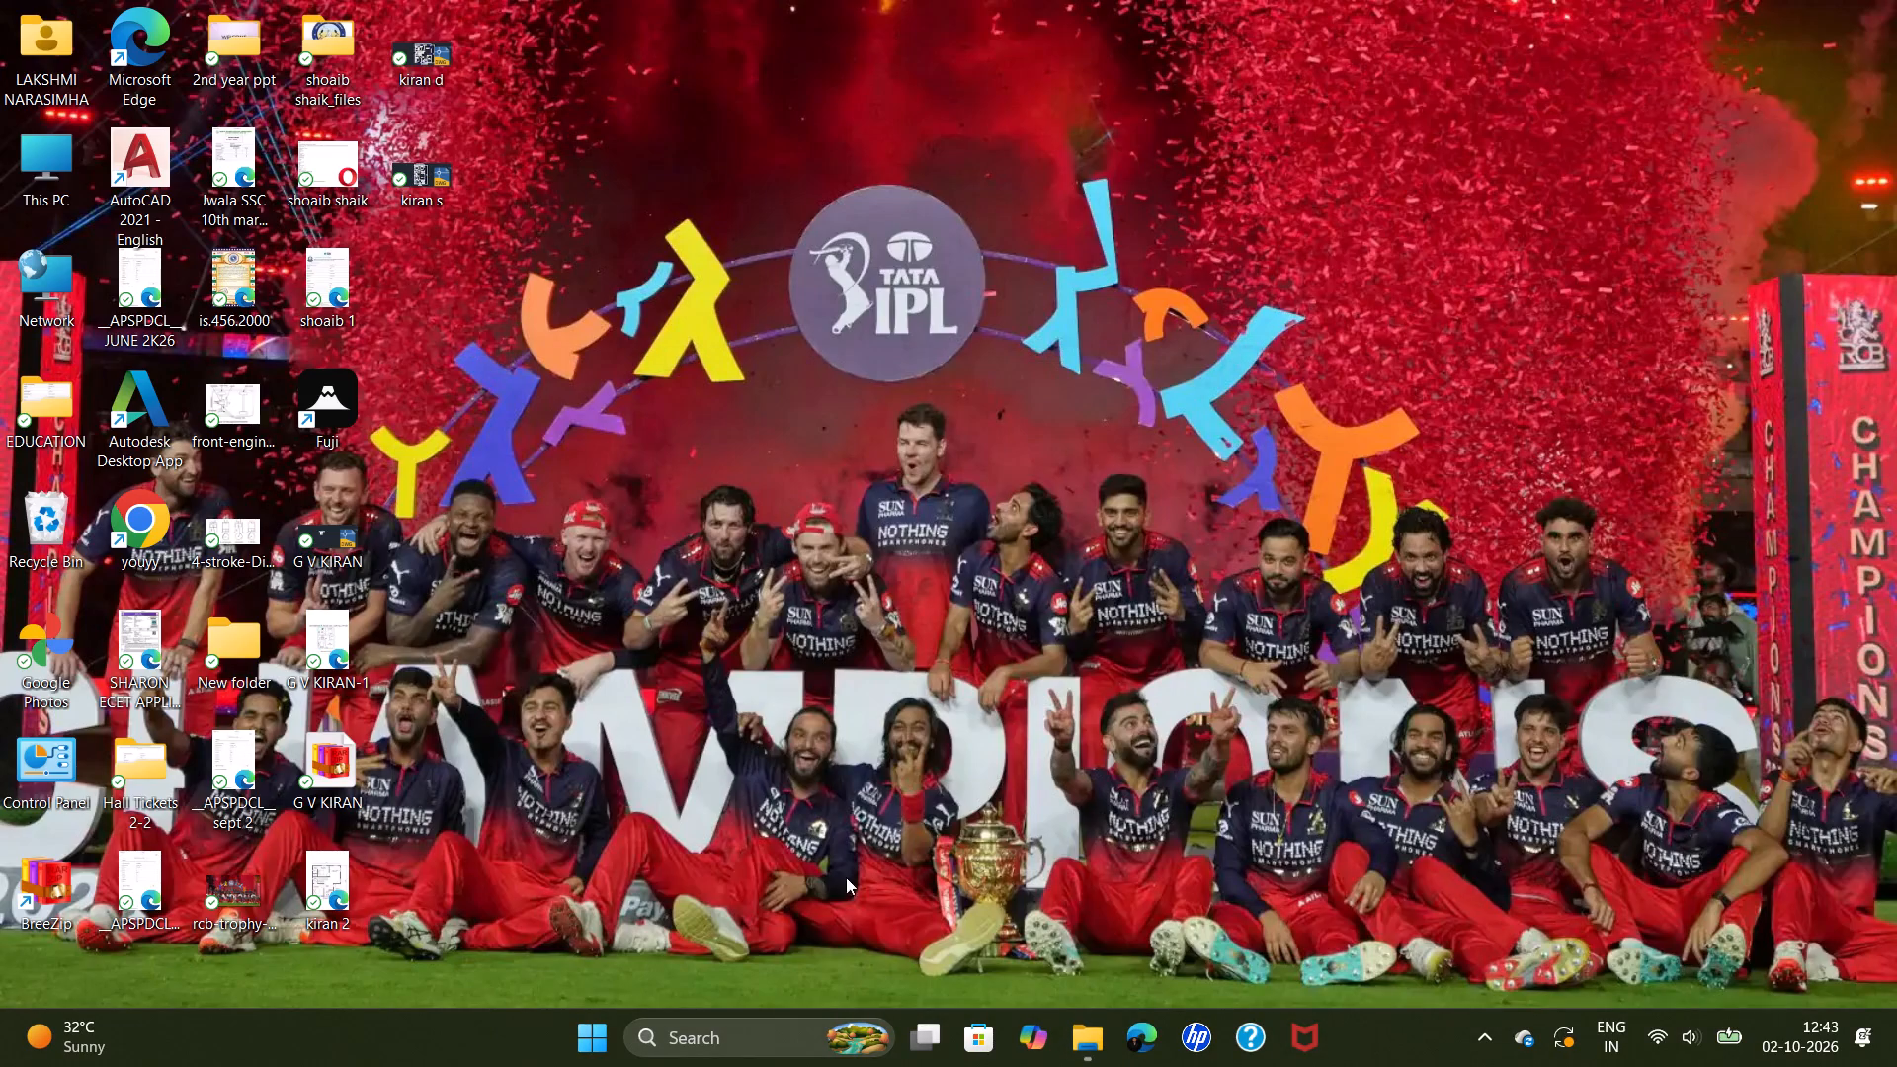
click(924, 1024)
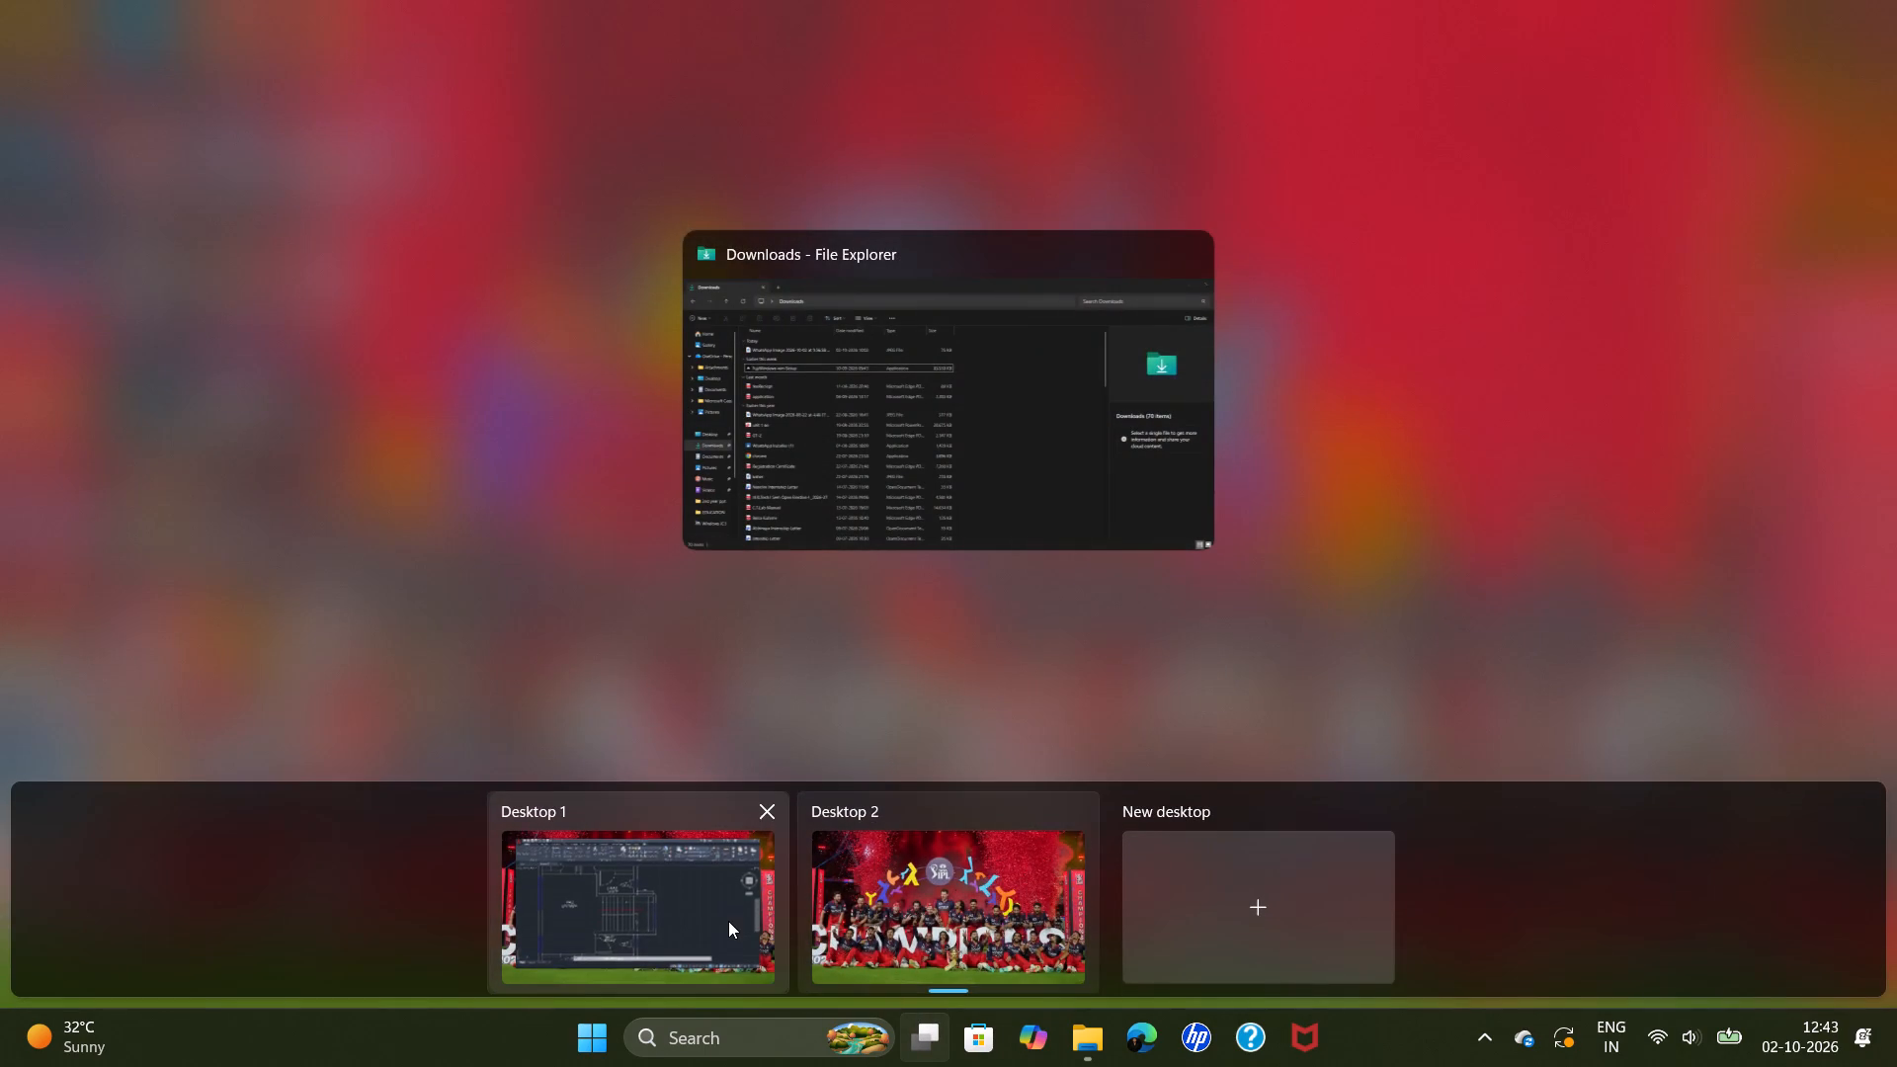
click(726, 921)
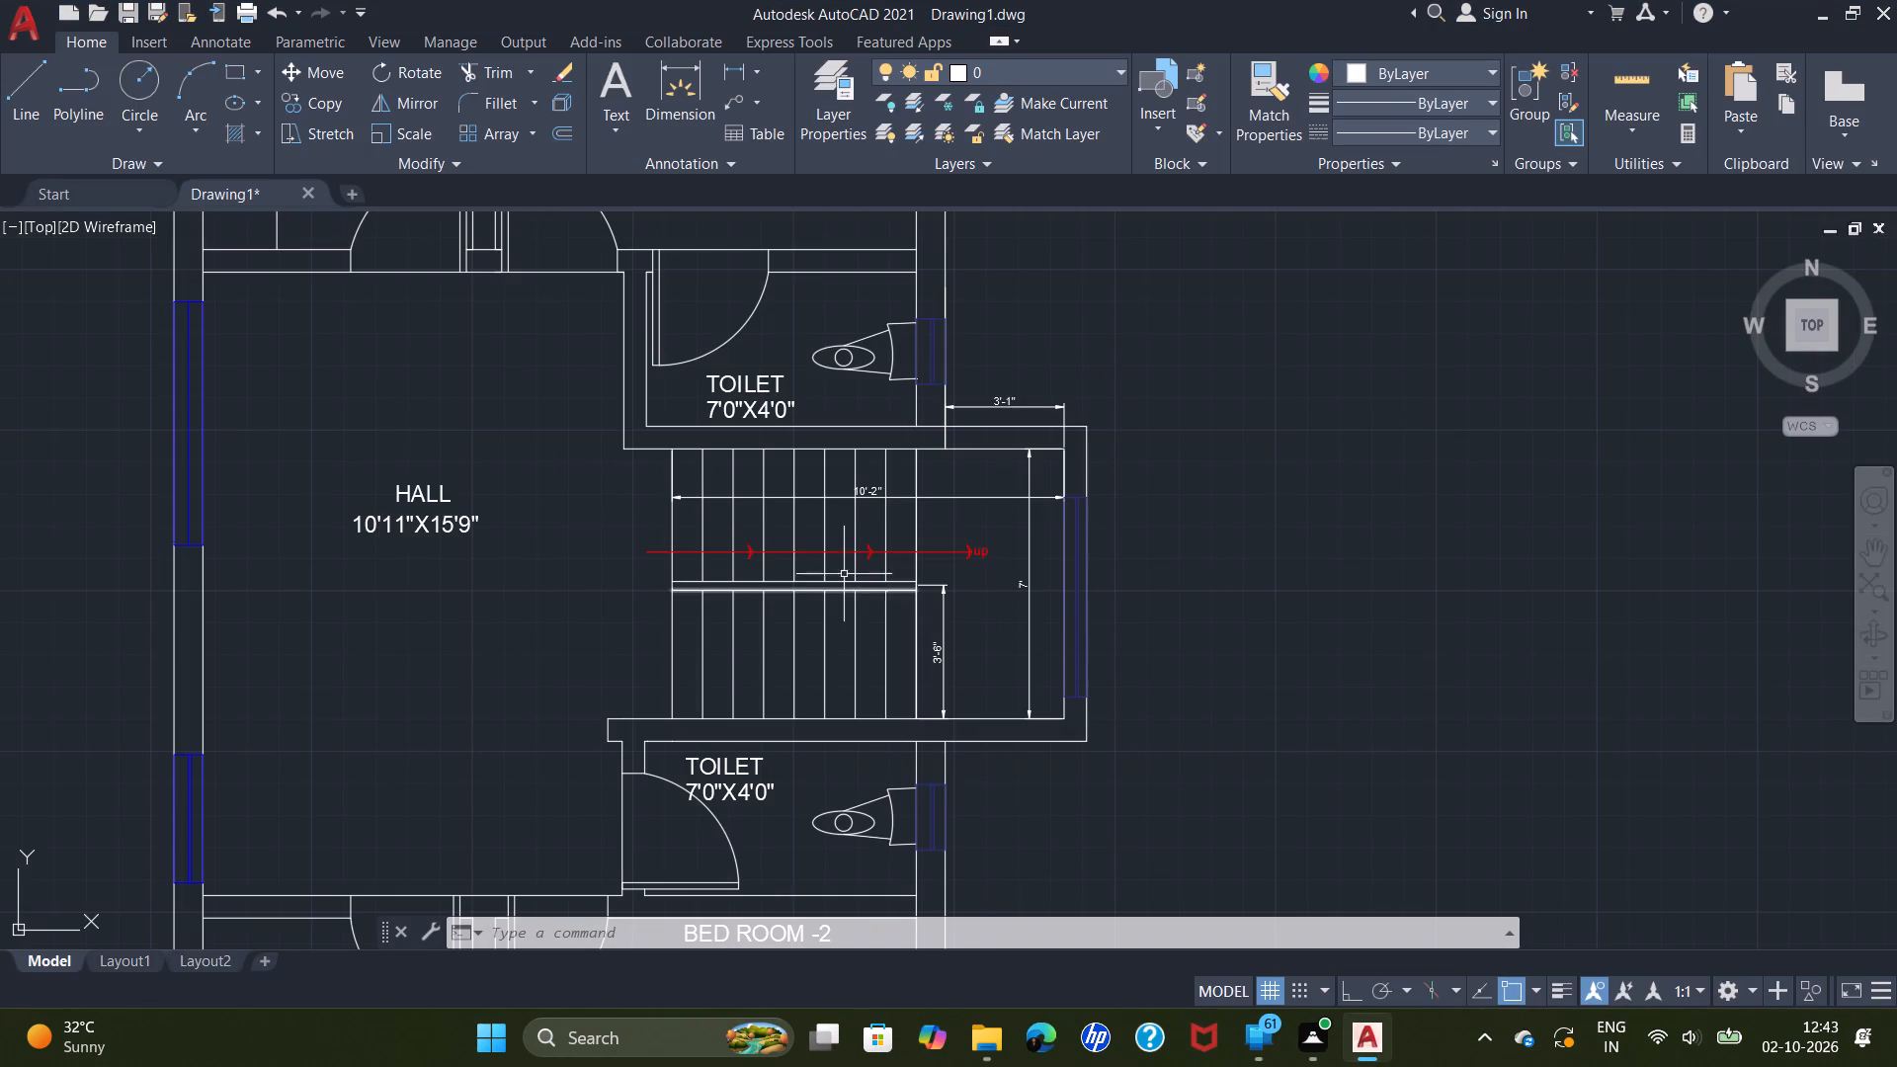
Examine the staircase dimensions and up arrow, the hall, and the kitchen and BED ROOM -1 at the plan's north end.
scroll(847, 559, up, 5)
scroll(847, 559, down, 4)
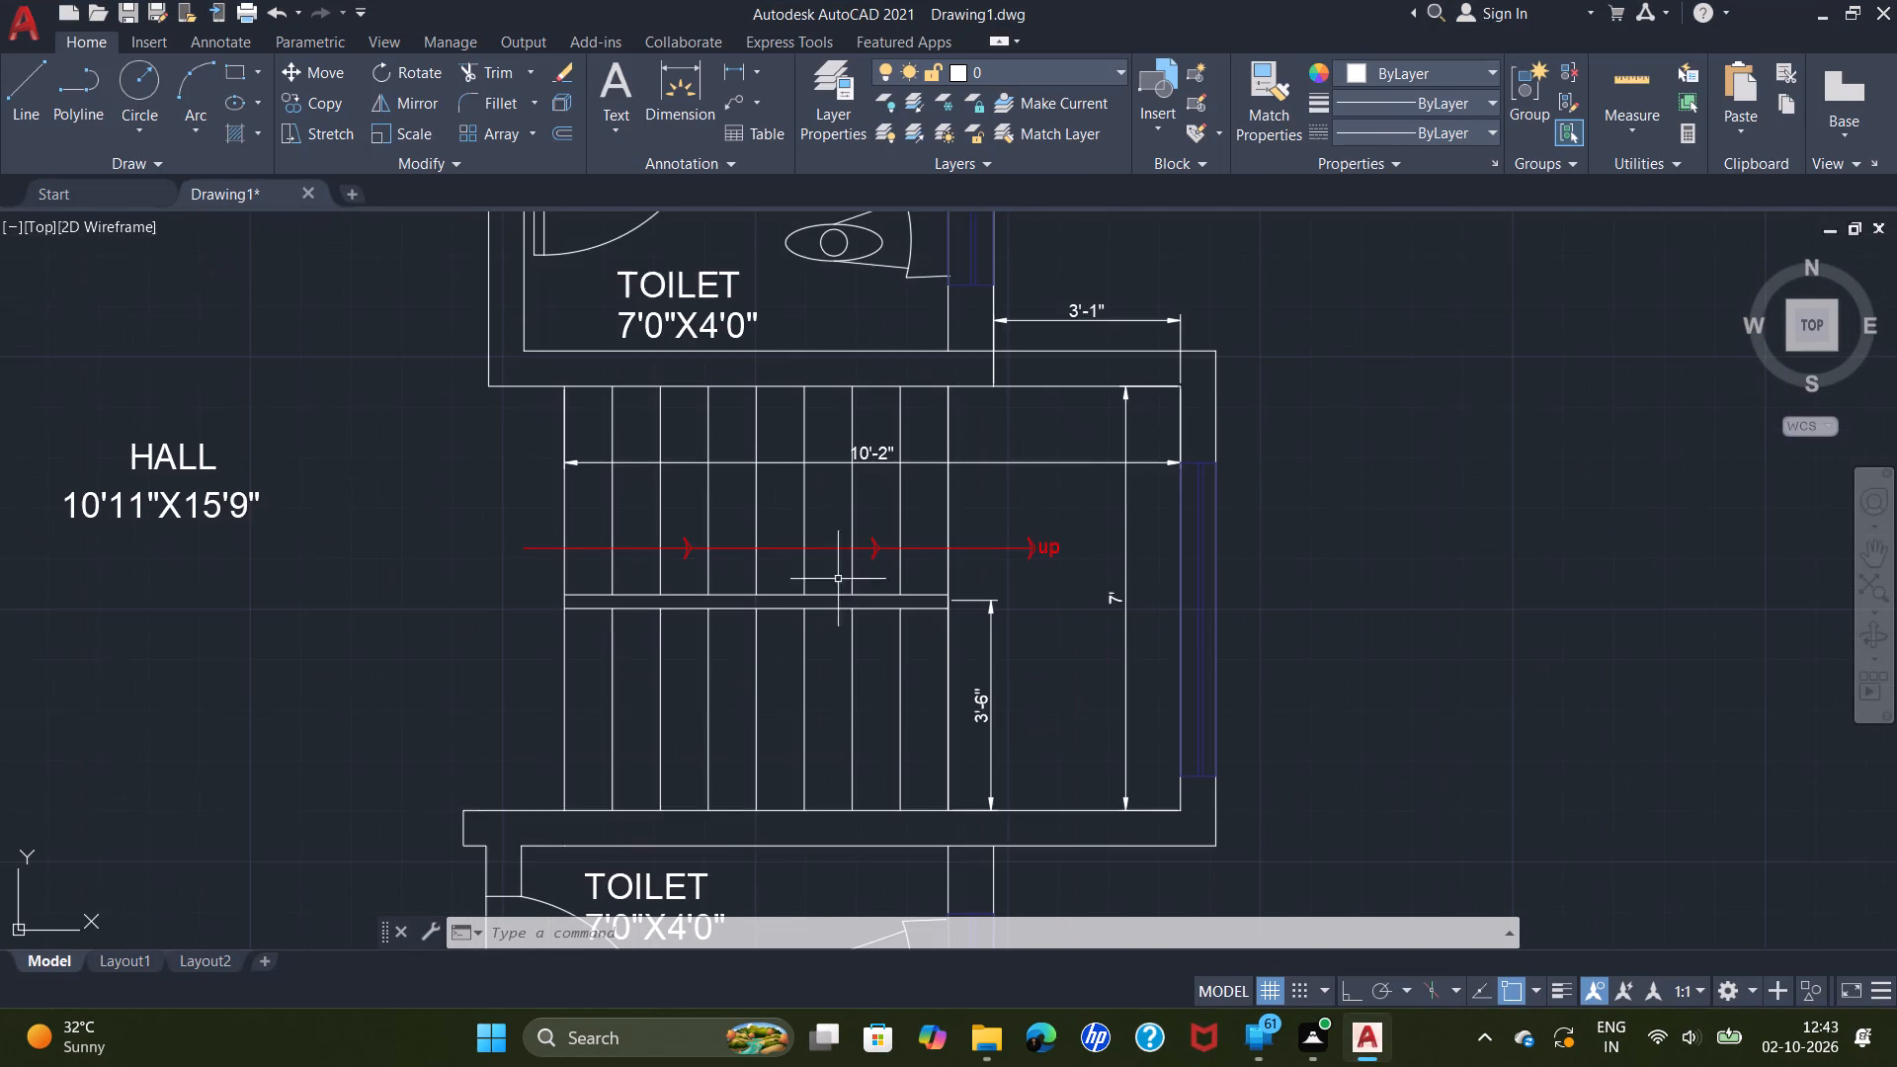
scroll(695, 631, down, 3)
scroll(518, 615, up, 5)
scroll(724, 630, down, 3)
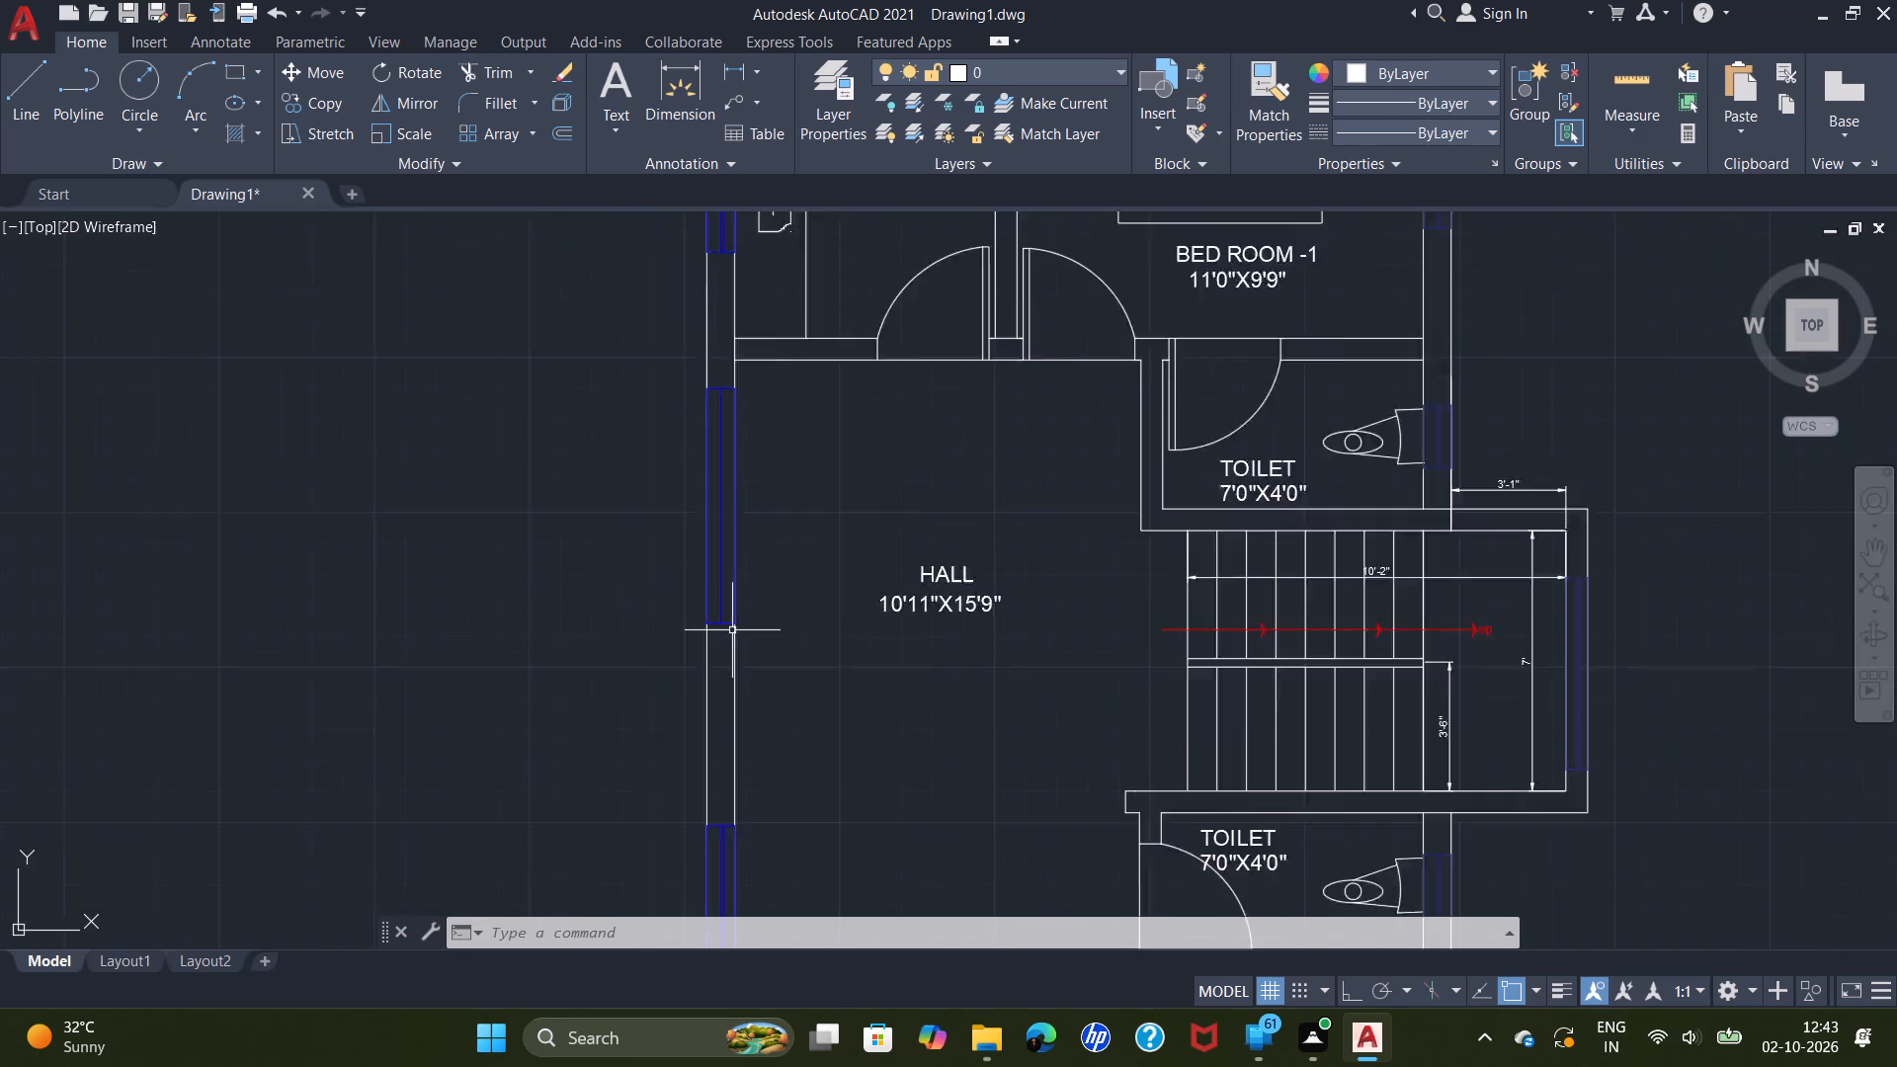
scroll(732, 630, down, 1)
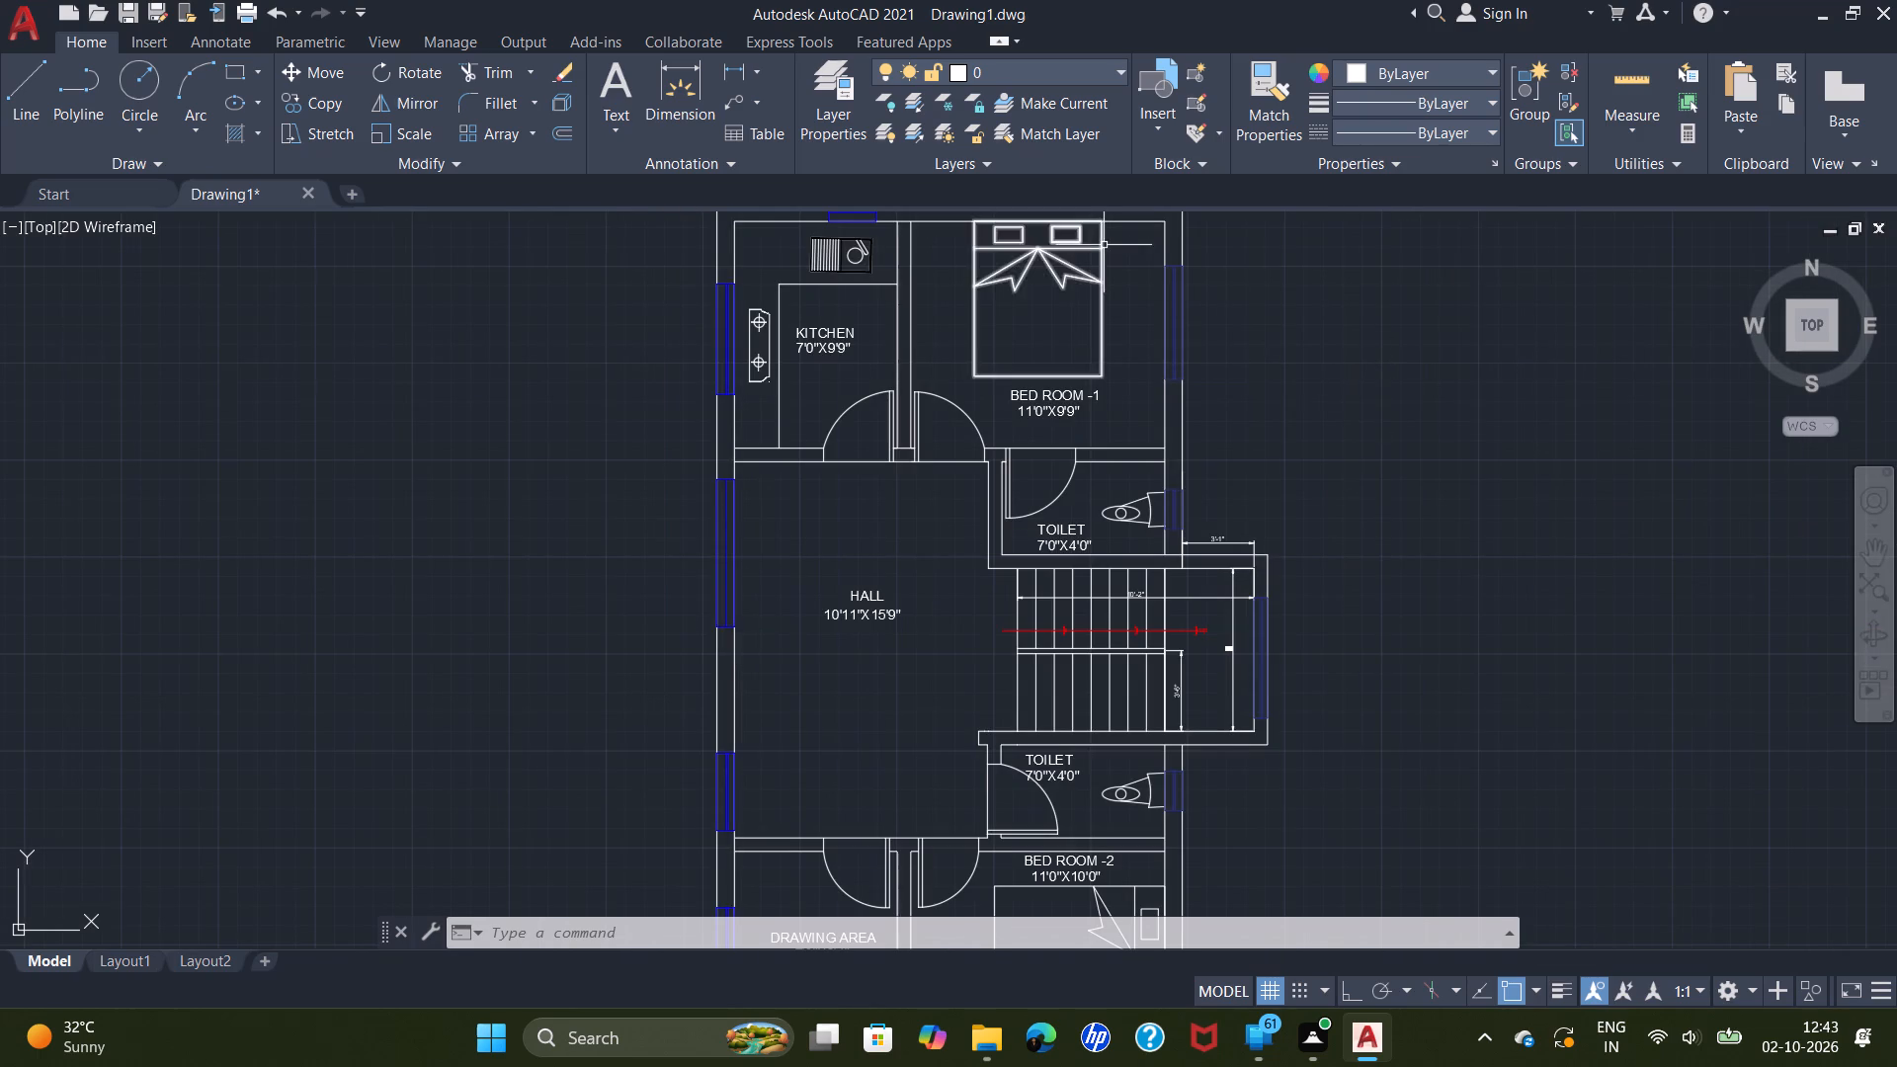
scroll(1104, 240, up, 6)
scroll(1106, 246, down, 4)
scroll(1153, 370, up, 1)
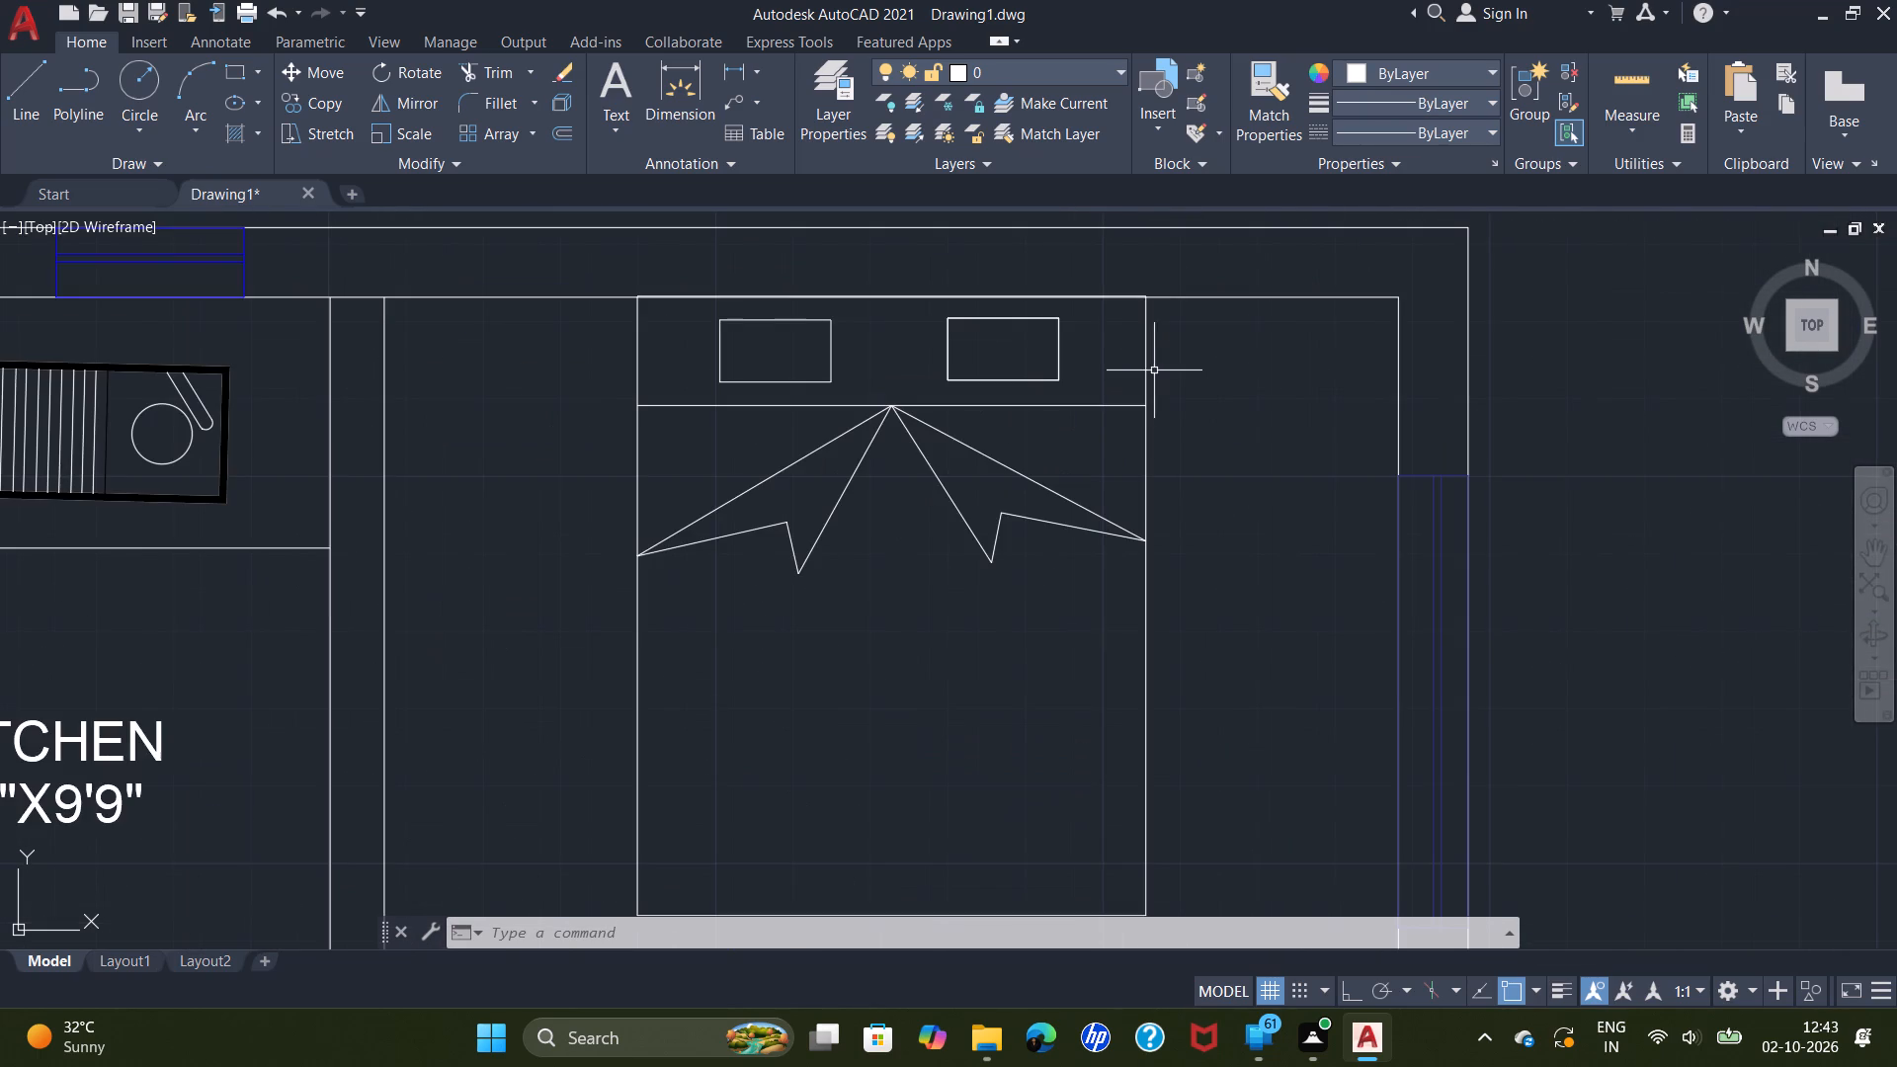
scroll(1154, 370, up, 1)
scroll(1154, 370, down, 4)
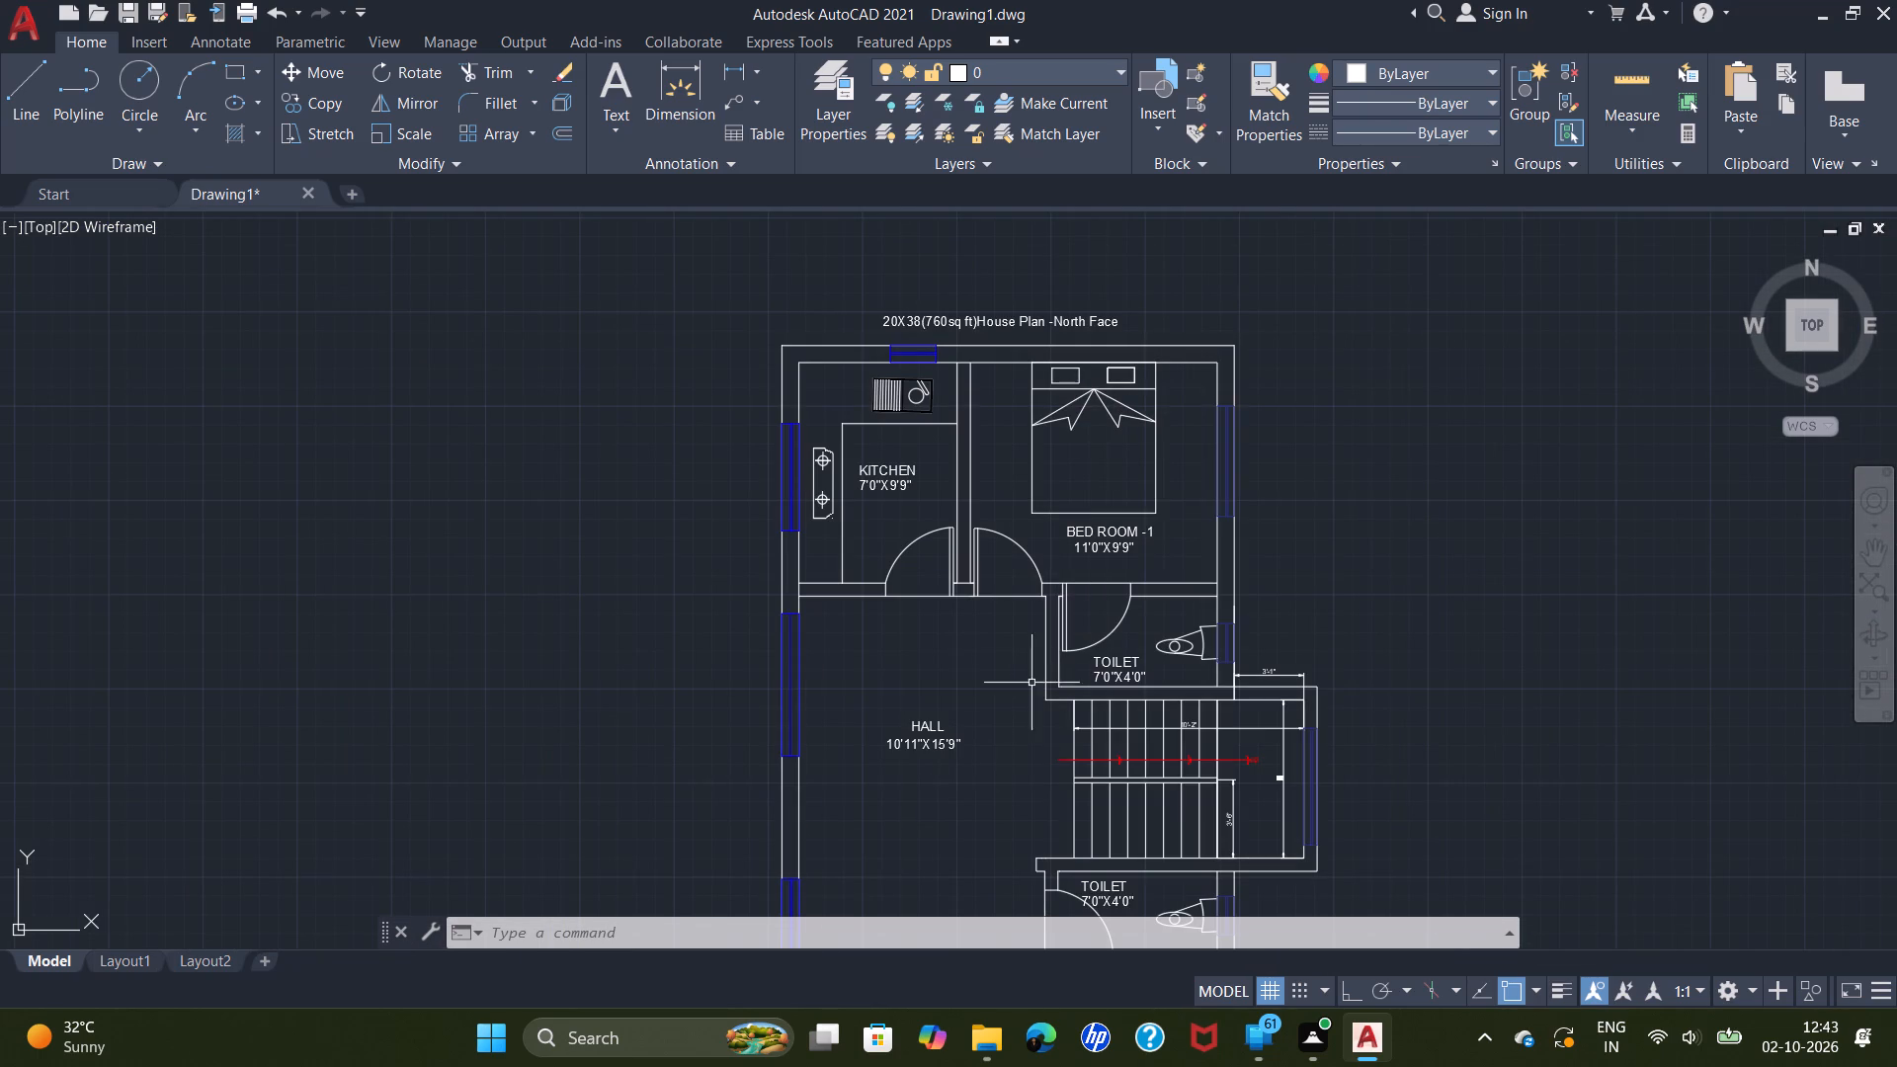
Examine the GROUND FLOOR PLAN title, Entry arrow, drawing area and BED ROOM -2, and recheck the hall, toilets and staircase.
scroll(1296, 566, down, 3)
scroll(1225, 747, up, 5)
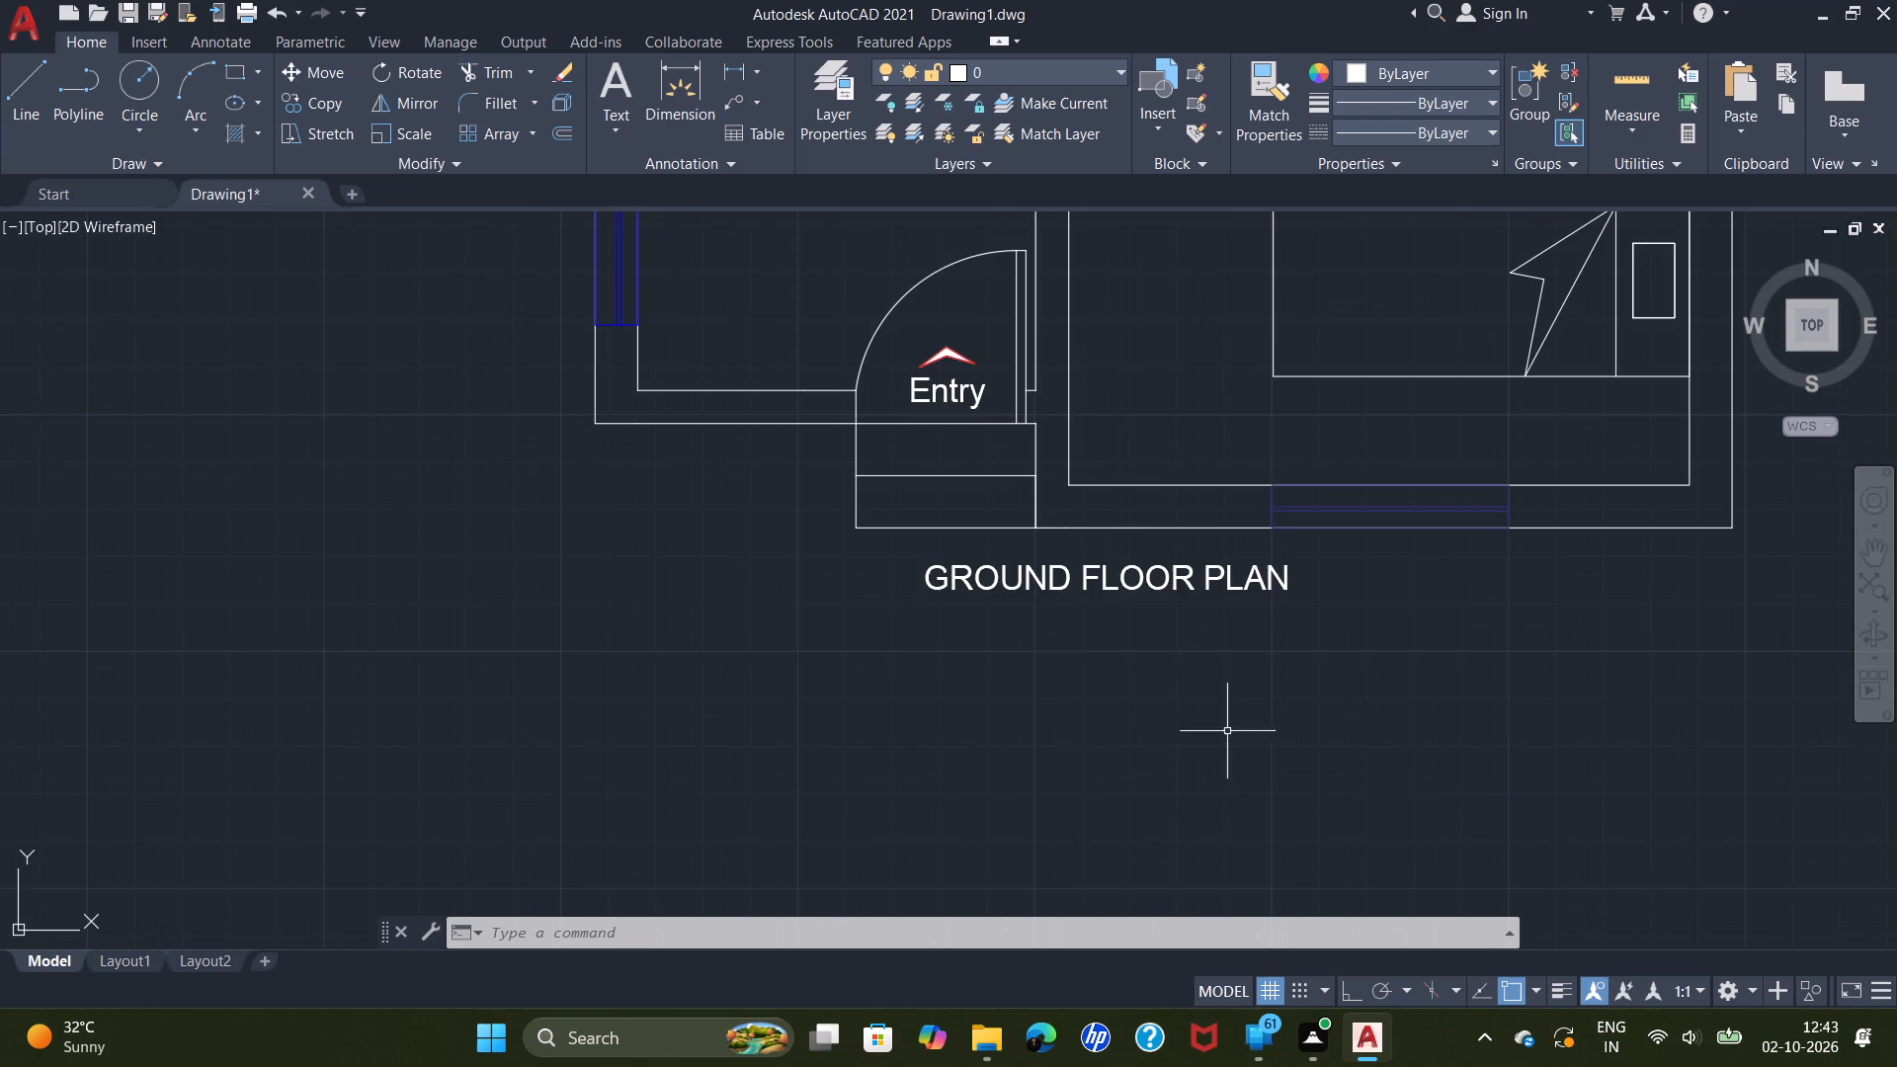
scroll(1142, 641, up, 3)
scroll(1151, 630, down, 2)
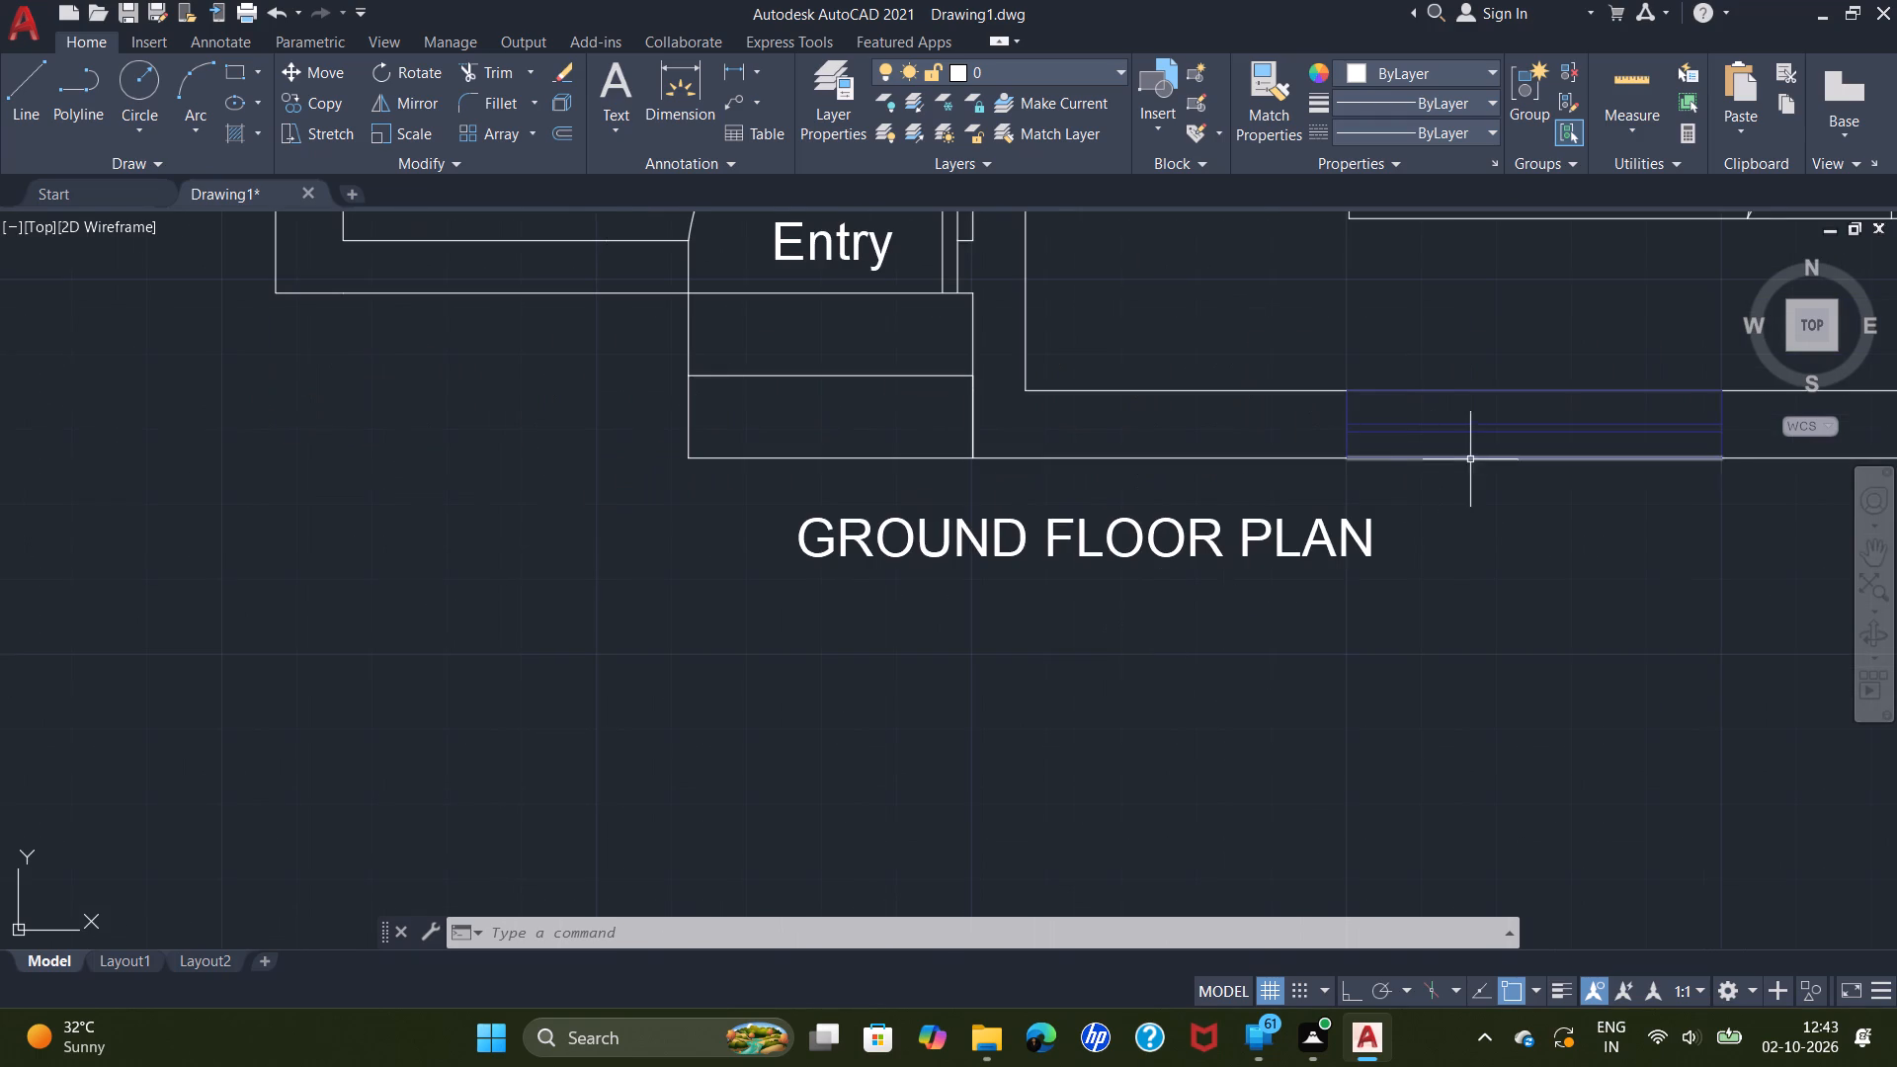
scroll(1462, 474, up, 1)
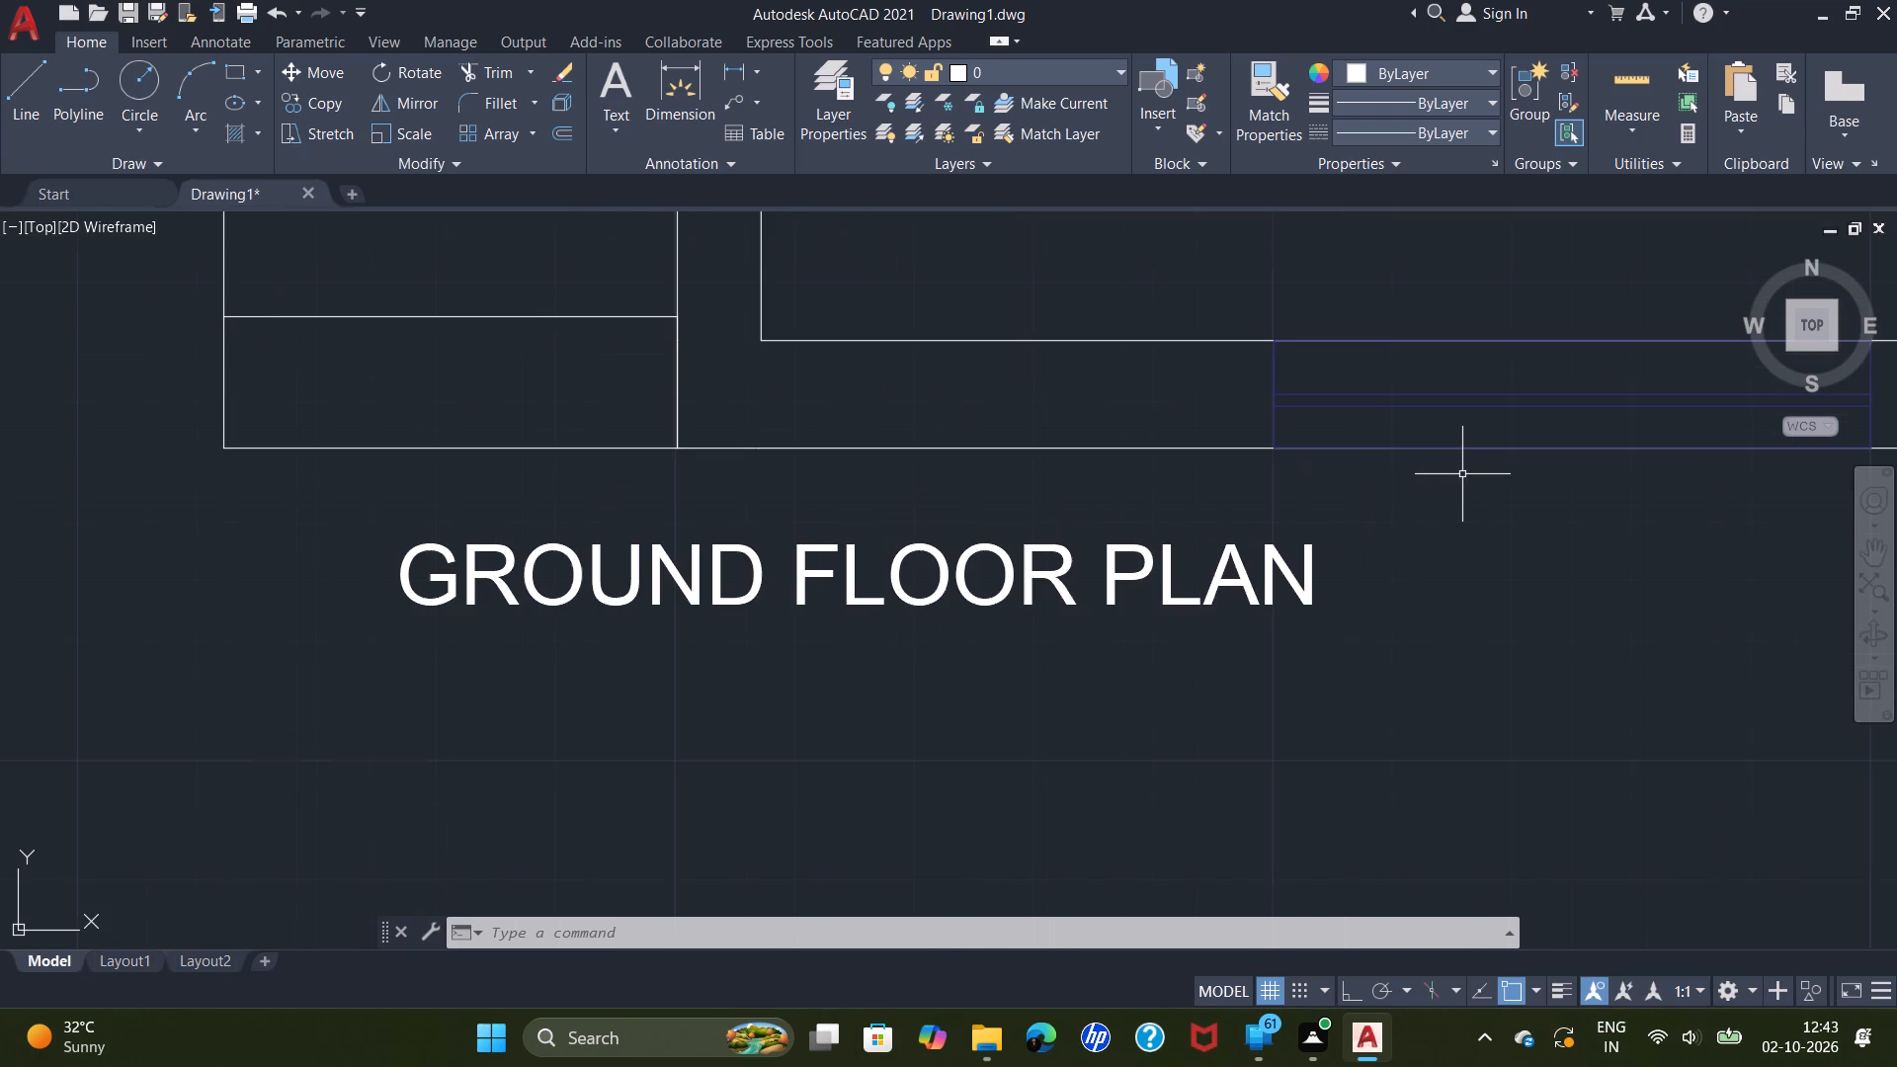
scroll(1443, 494, down, 3)
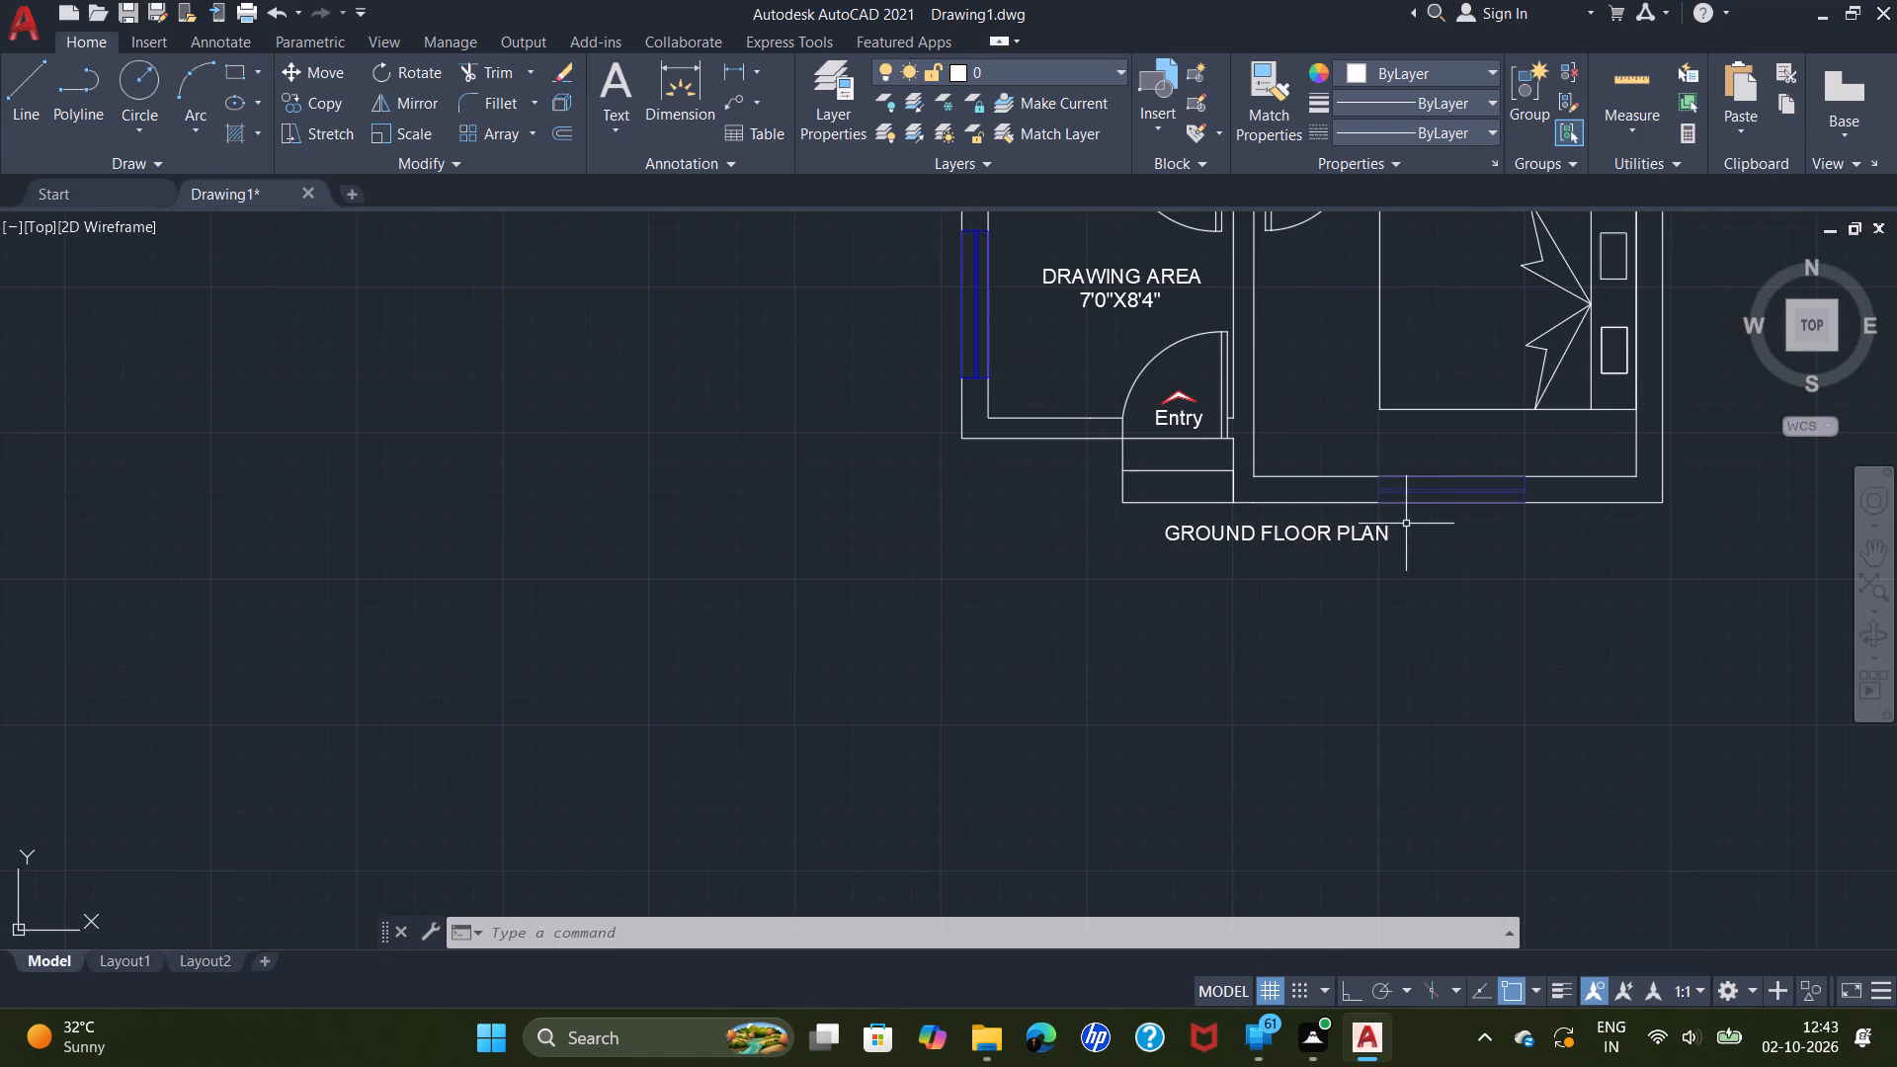
scroll(1571, 298, up, 2)
scroll(1571, 298, down, 1)
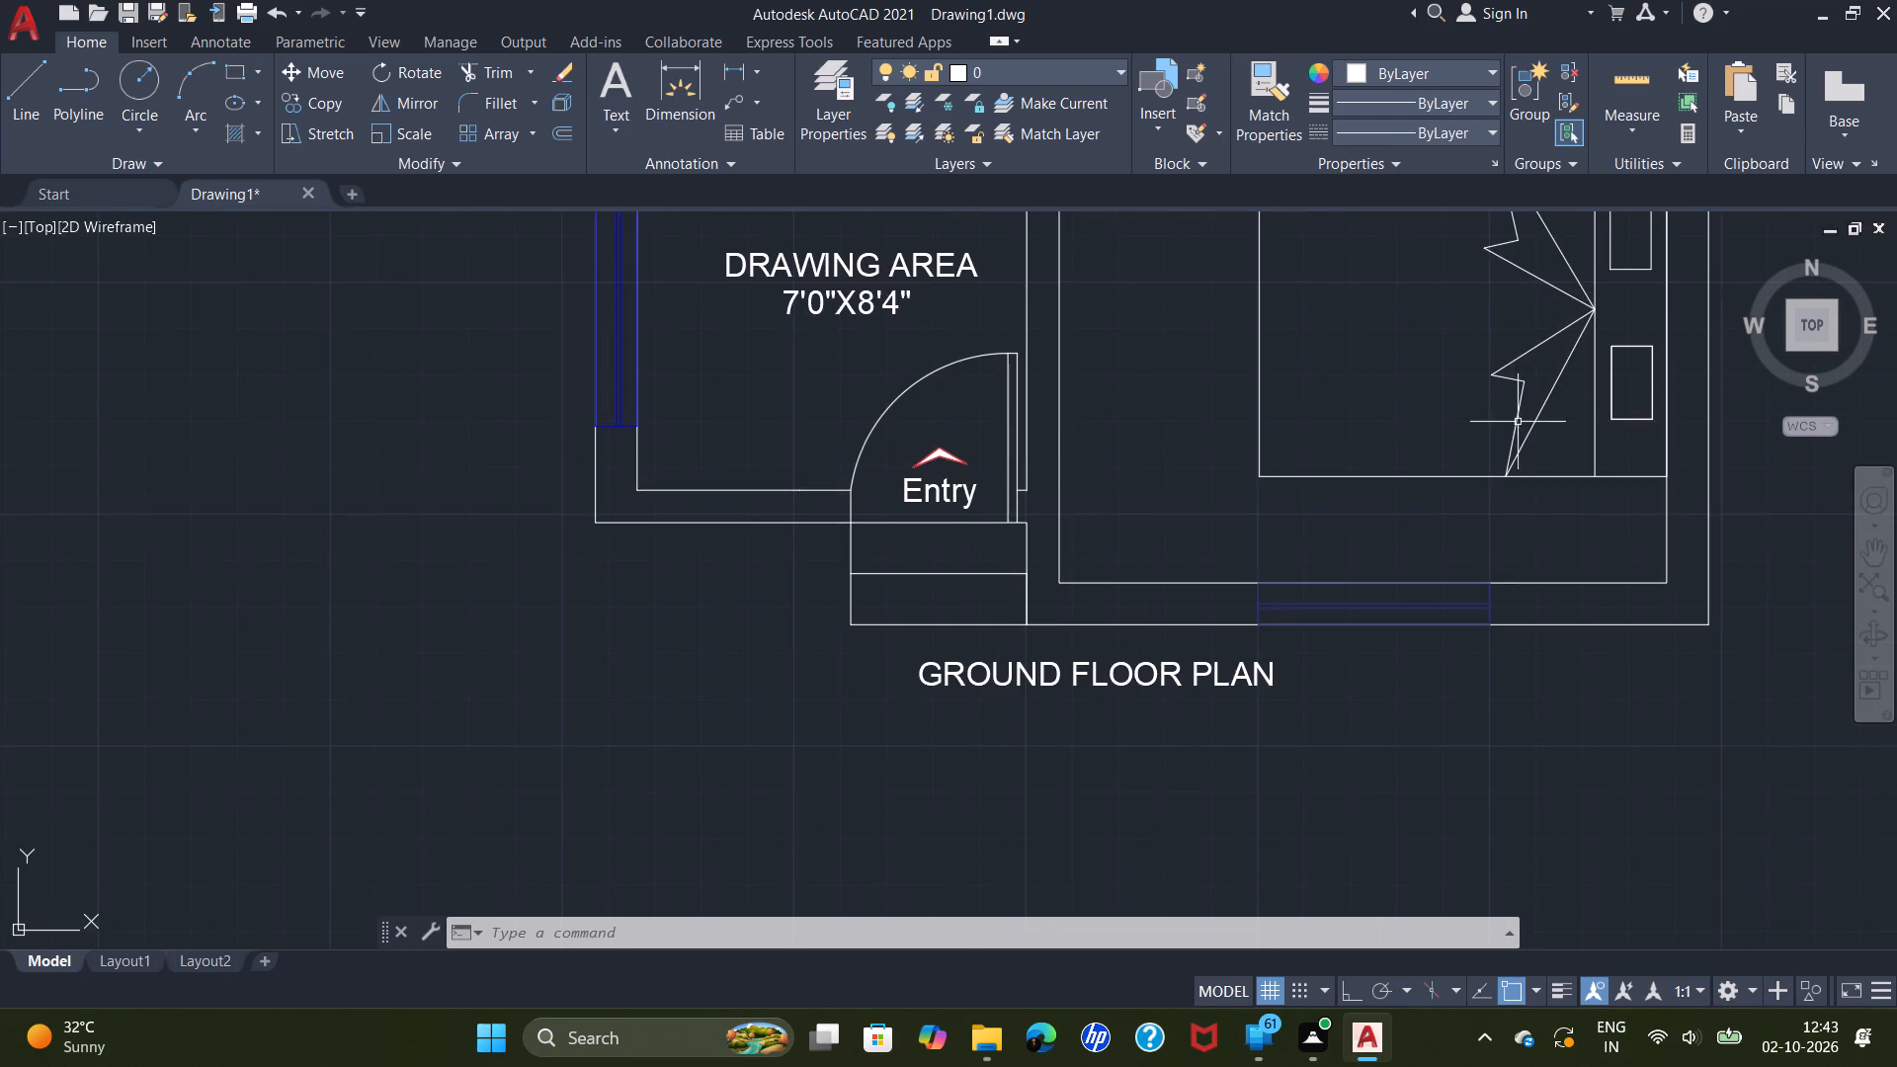
scroll(1528, 422, down, 2)
scroll(1591, 291, up, 2)
scroll(1585, 327, down, 3)
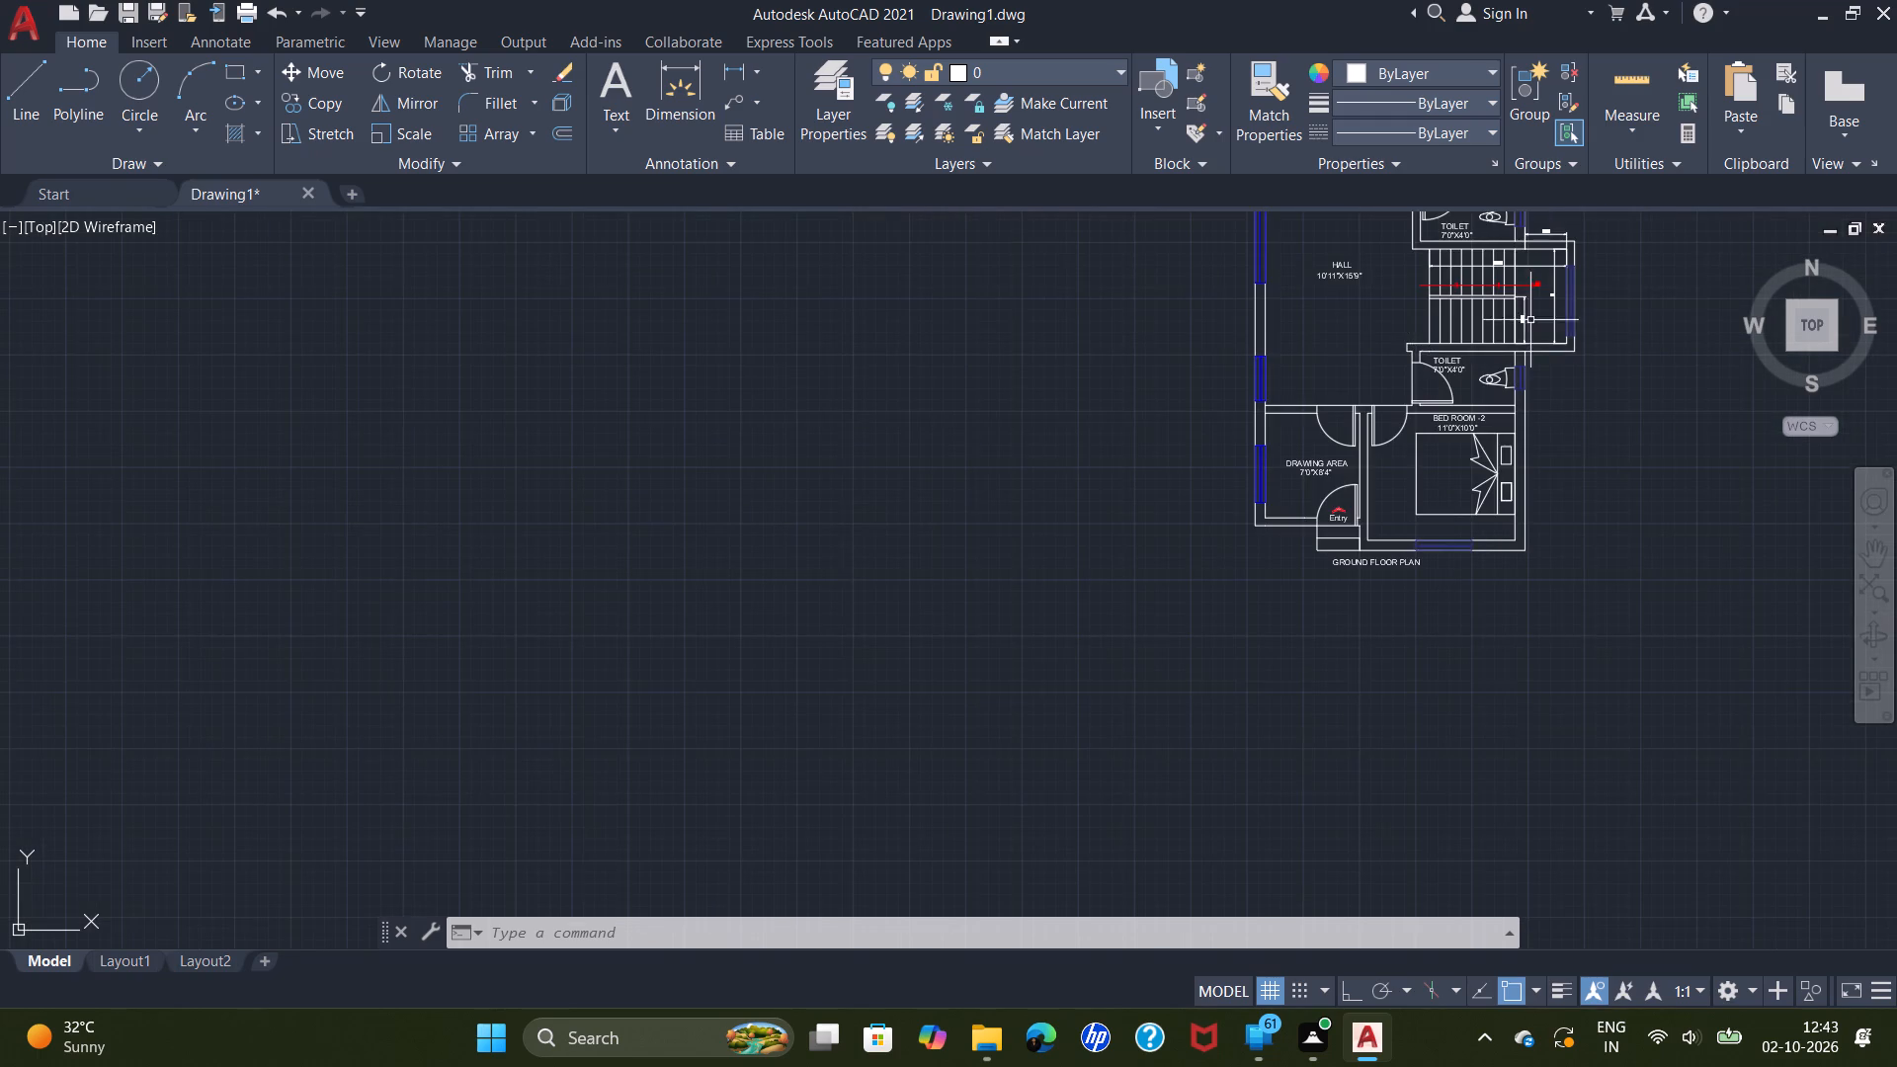
scroll(1565, 244, up, 3)
scroll(1205, 620, down, 3)
scroll(1203, 625, up, 2)
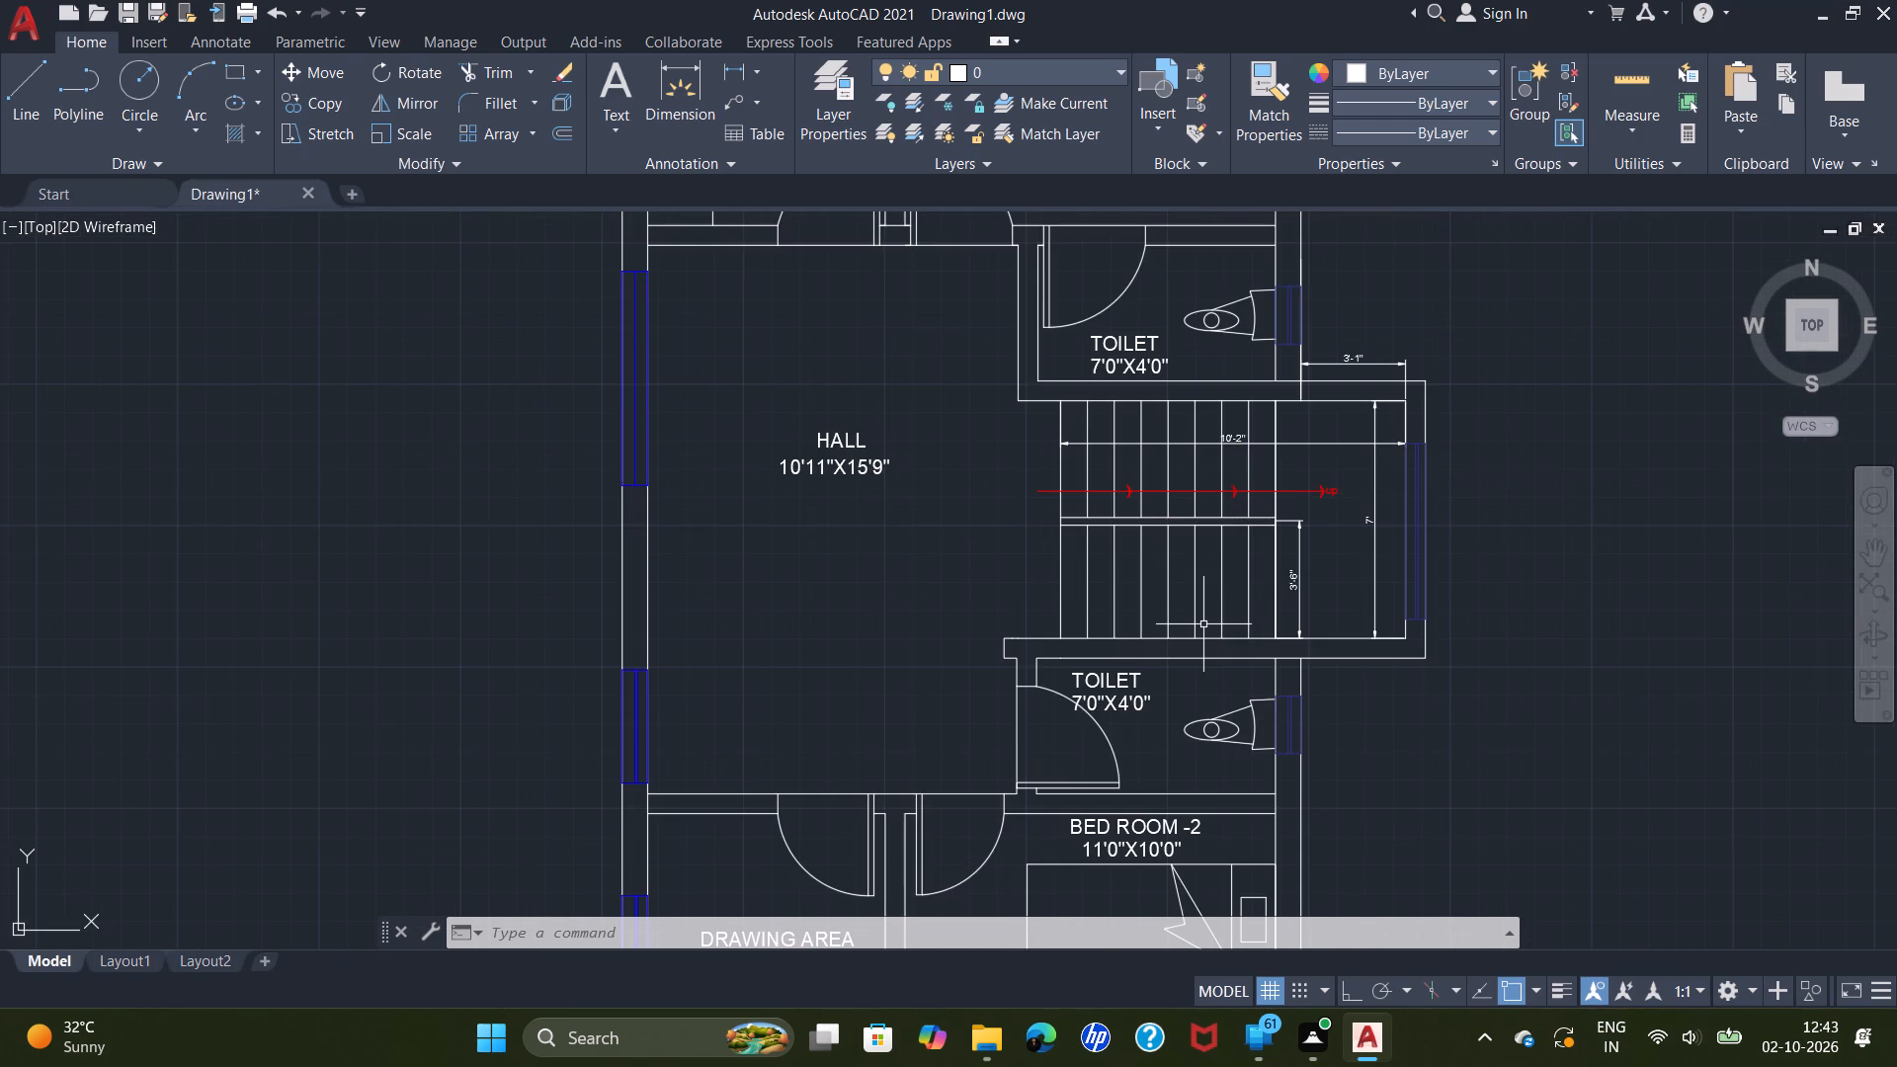
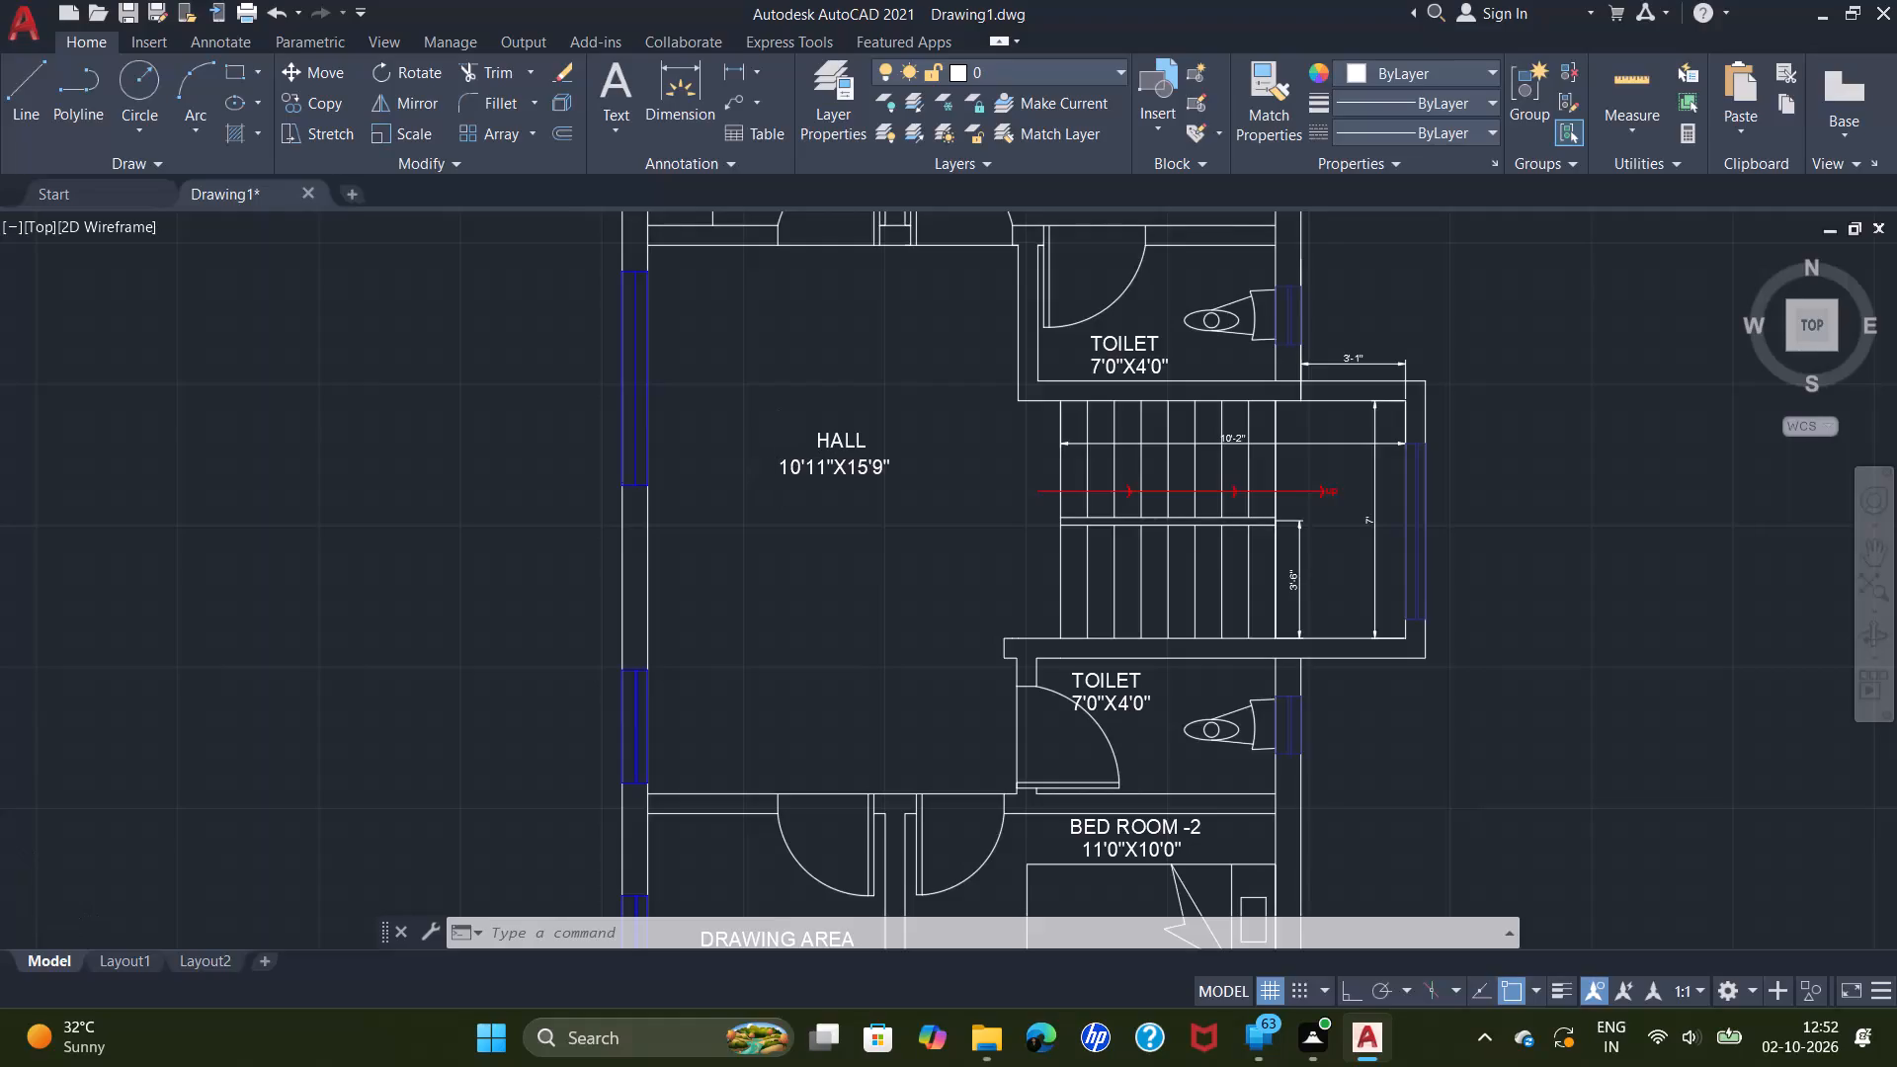
Examine the house plan title, the kitchen with its sink and stove, and BED ROOM -1 at the plan's north end.
scroll(779, 456, down, 1)
scroll(1508, 244, down, 1)
middle_drag(1513, 256, 1113, 504)
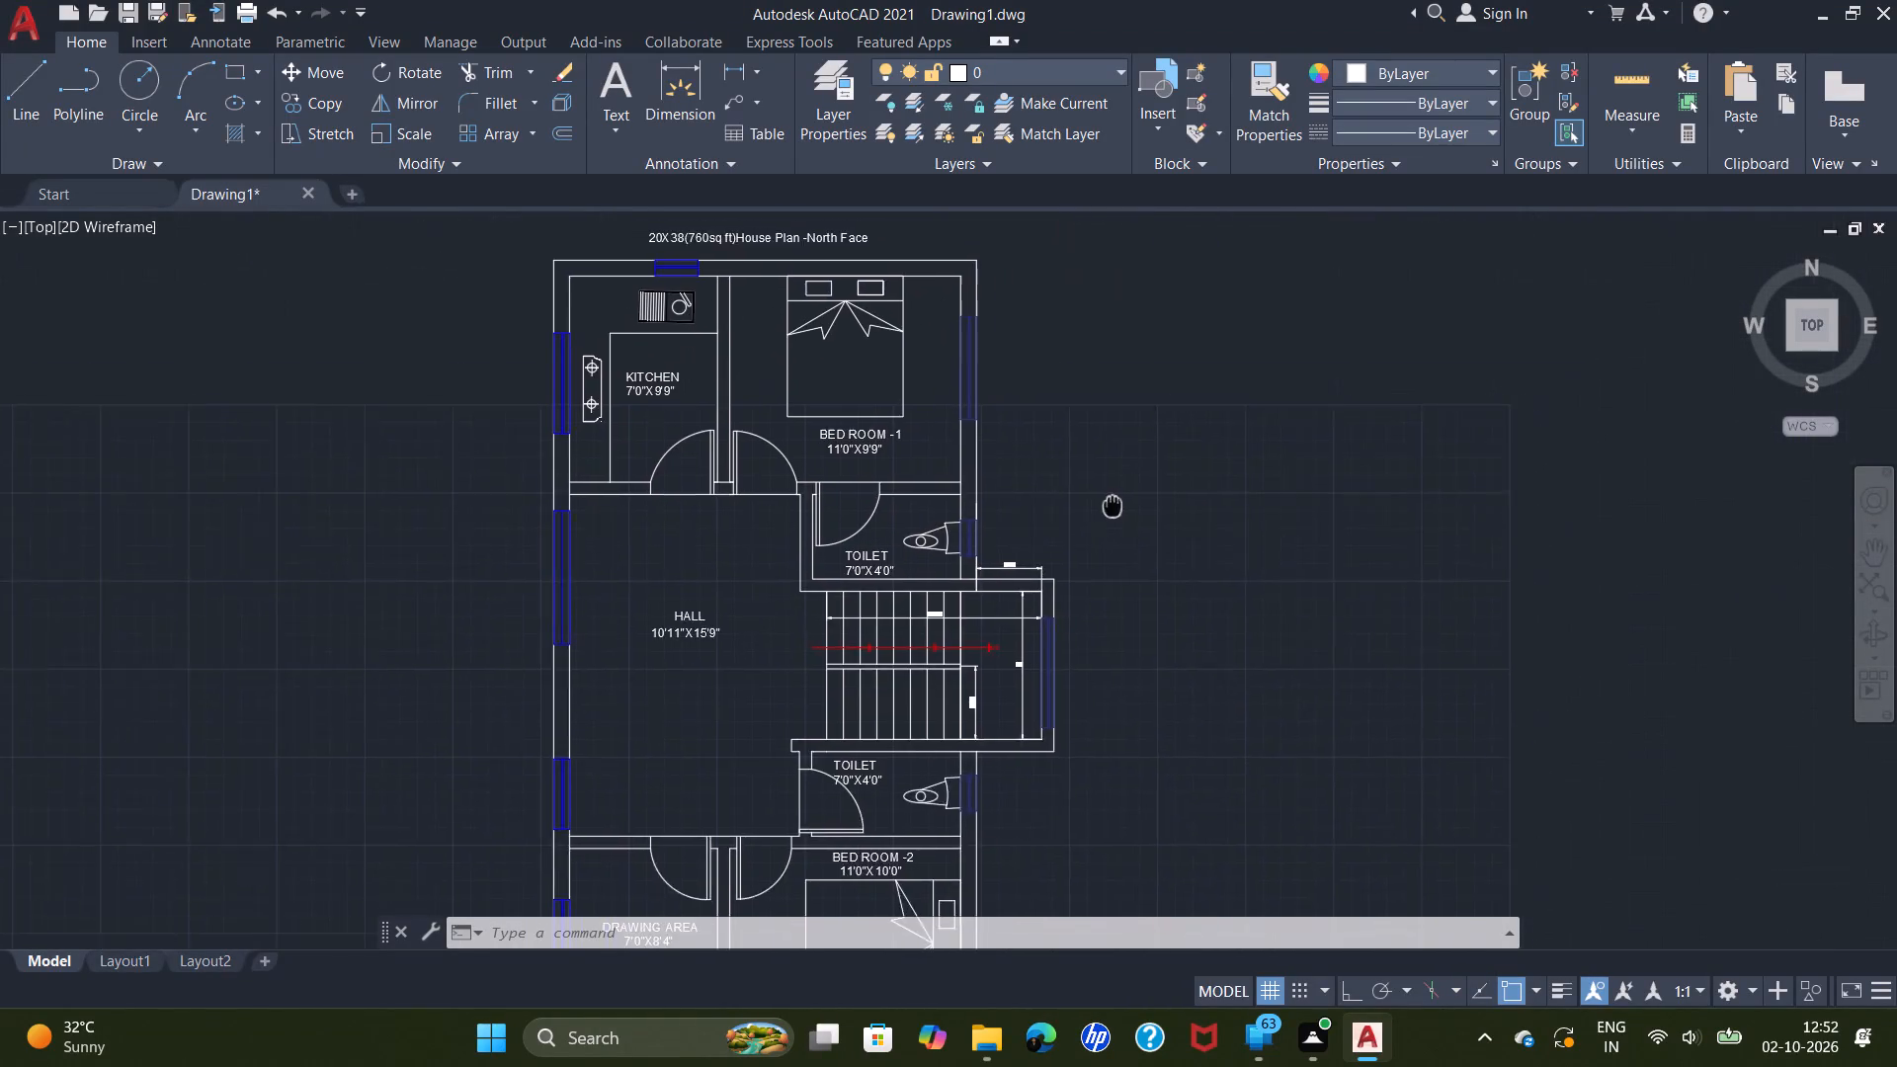
middle_drag(1113, 504, 1401, 618)
scroll(1401, 618, up, 2)
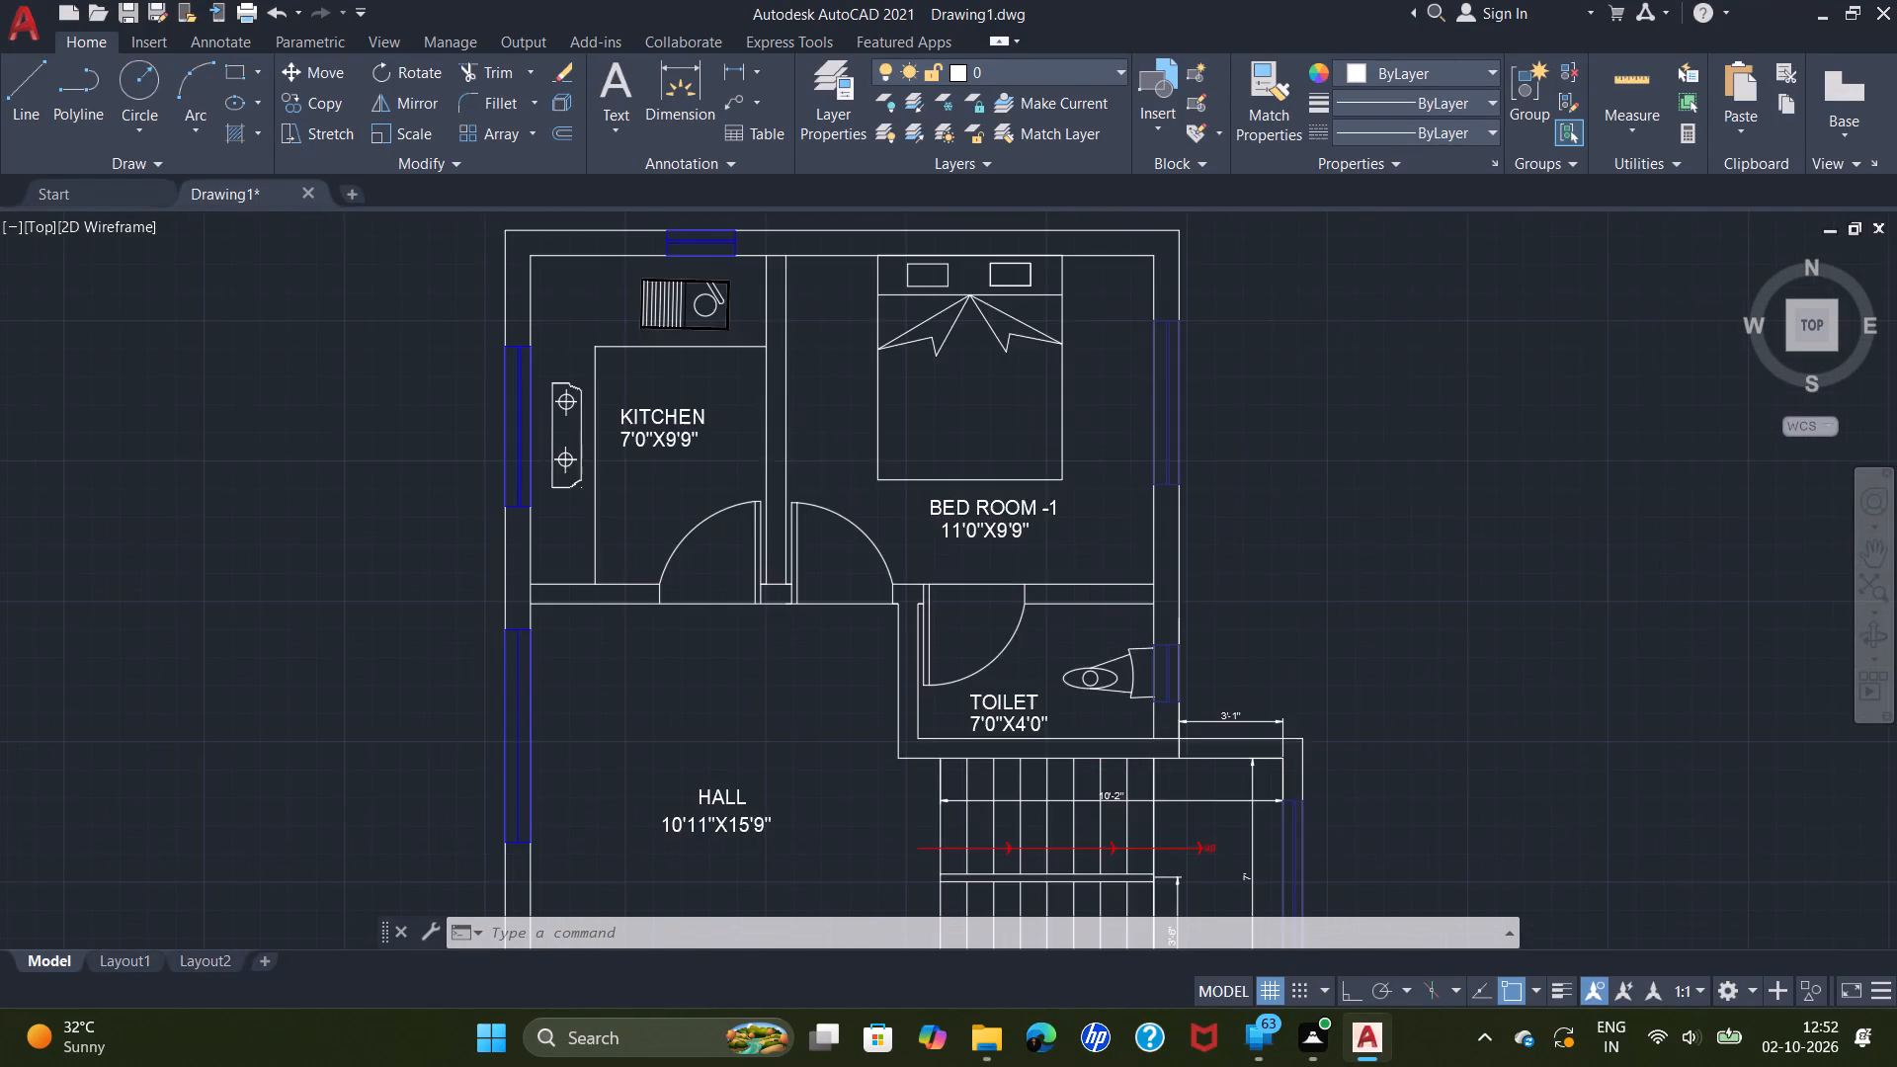
middle_drag(1401, 618, 1817, 935)
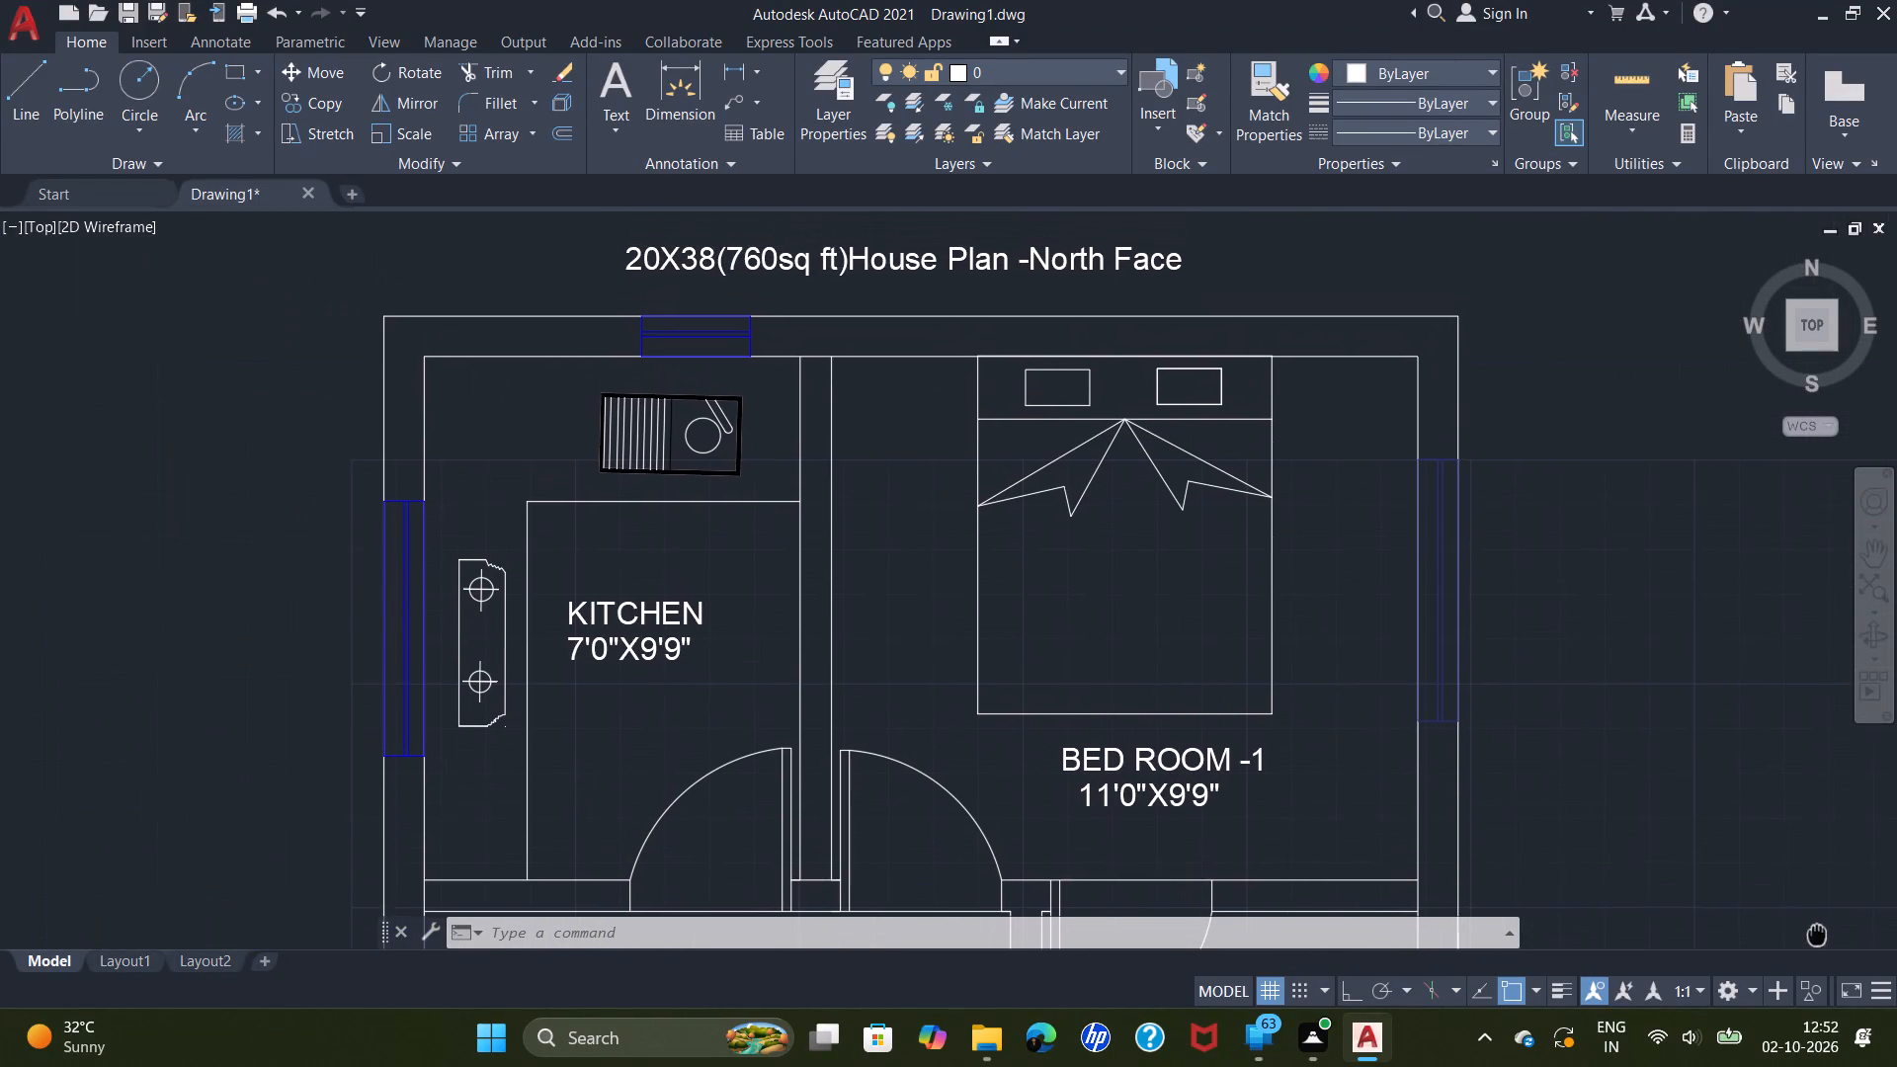
middle_drag(1817, 935, 1816, 939)
scroll(737, 215, up, 1)
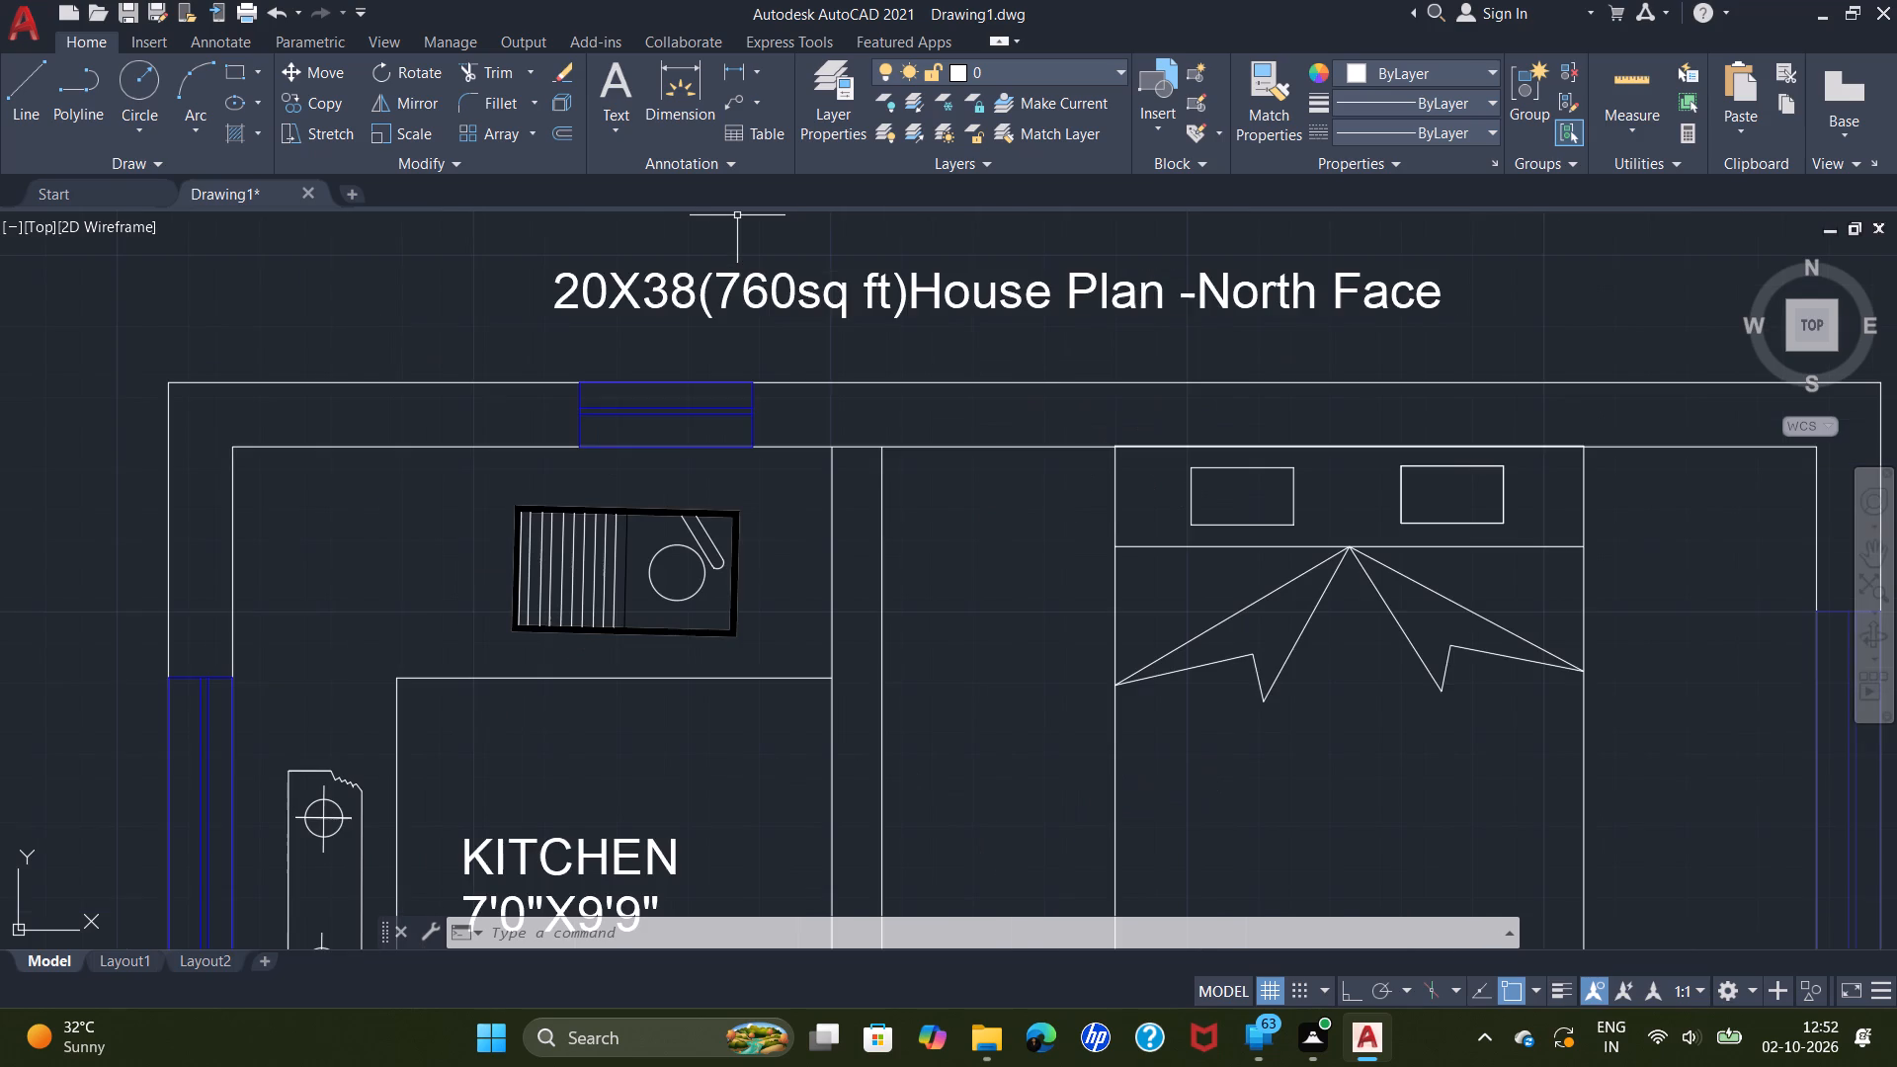
scroll(737, 215, up, 2)
scroll(777, 362, down, 1)
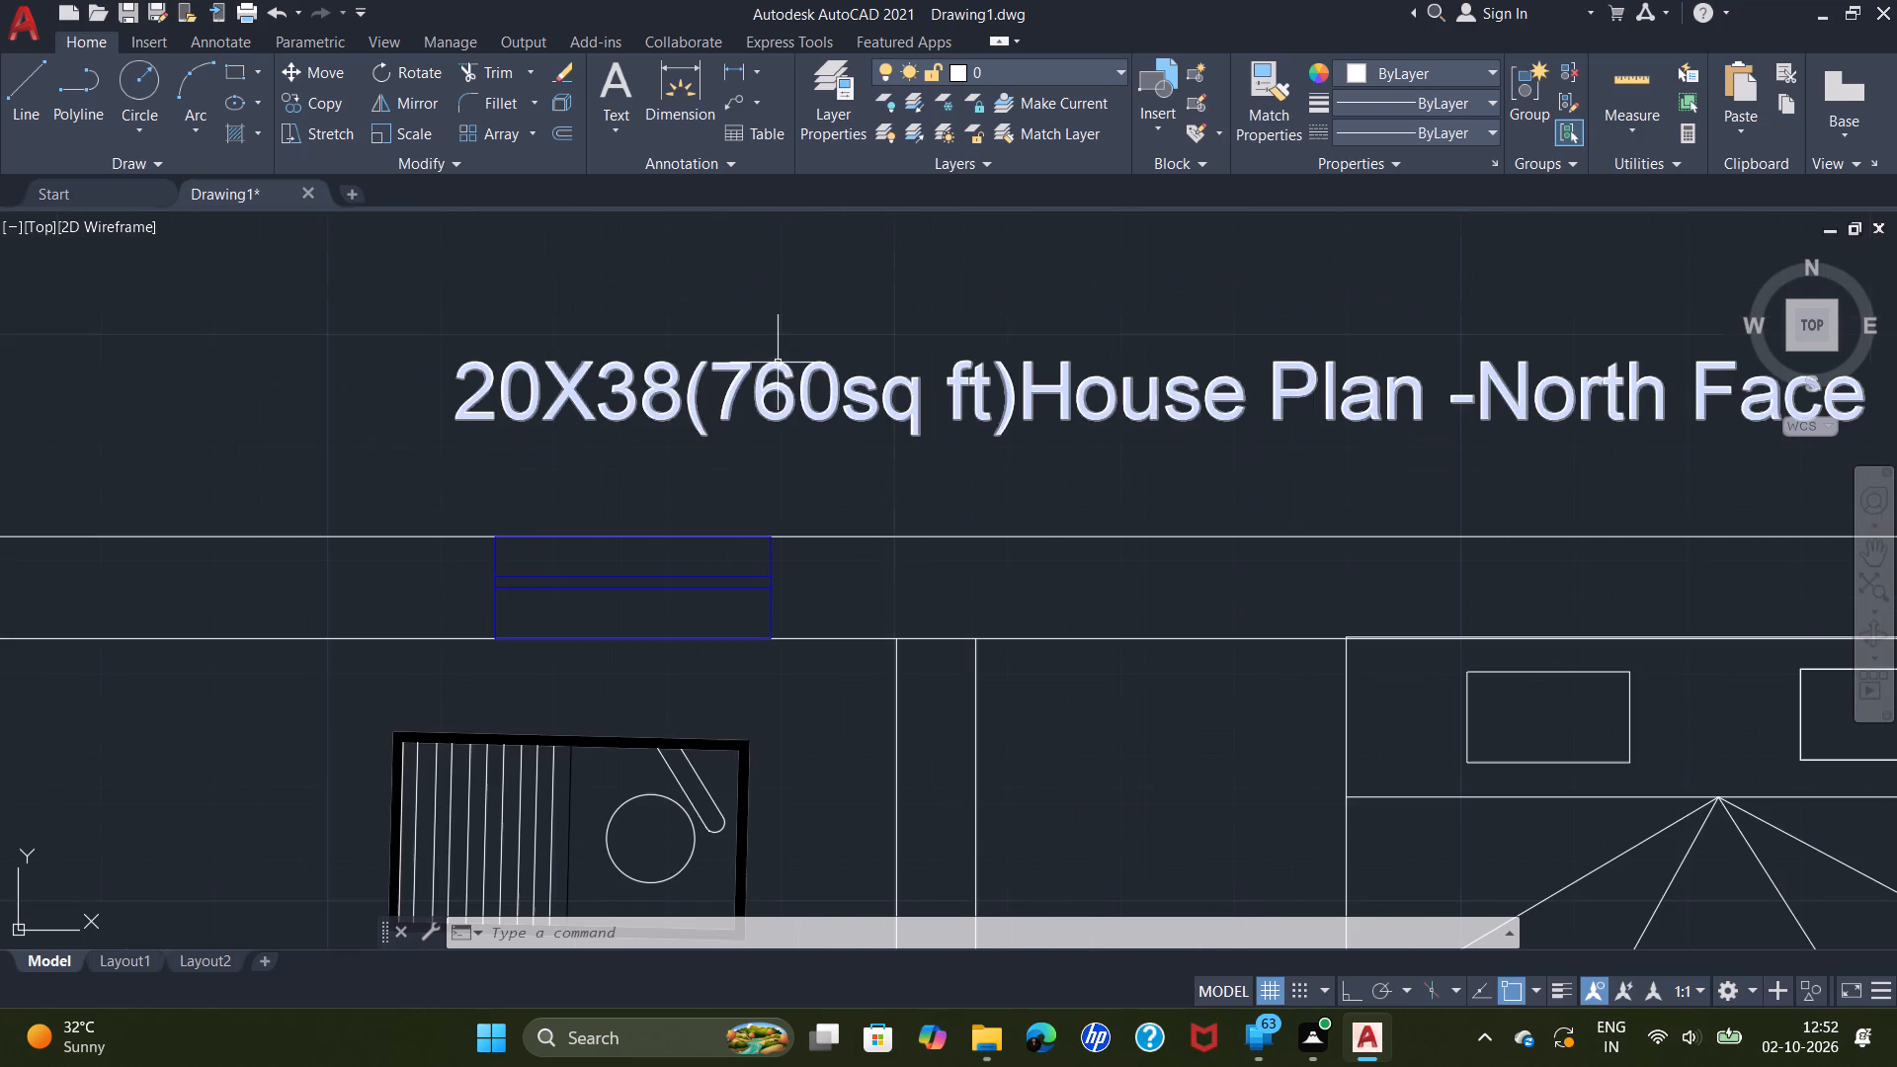
scroll(1067, 361, down, 1)
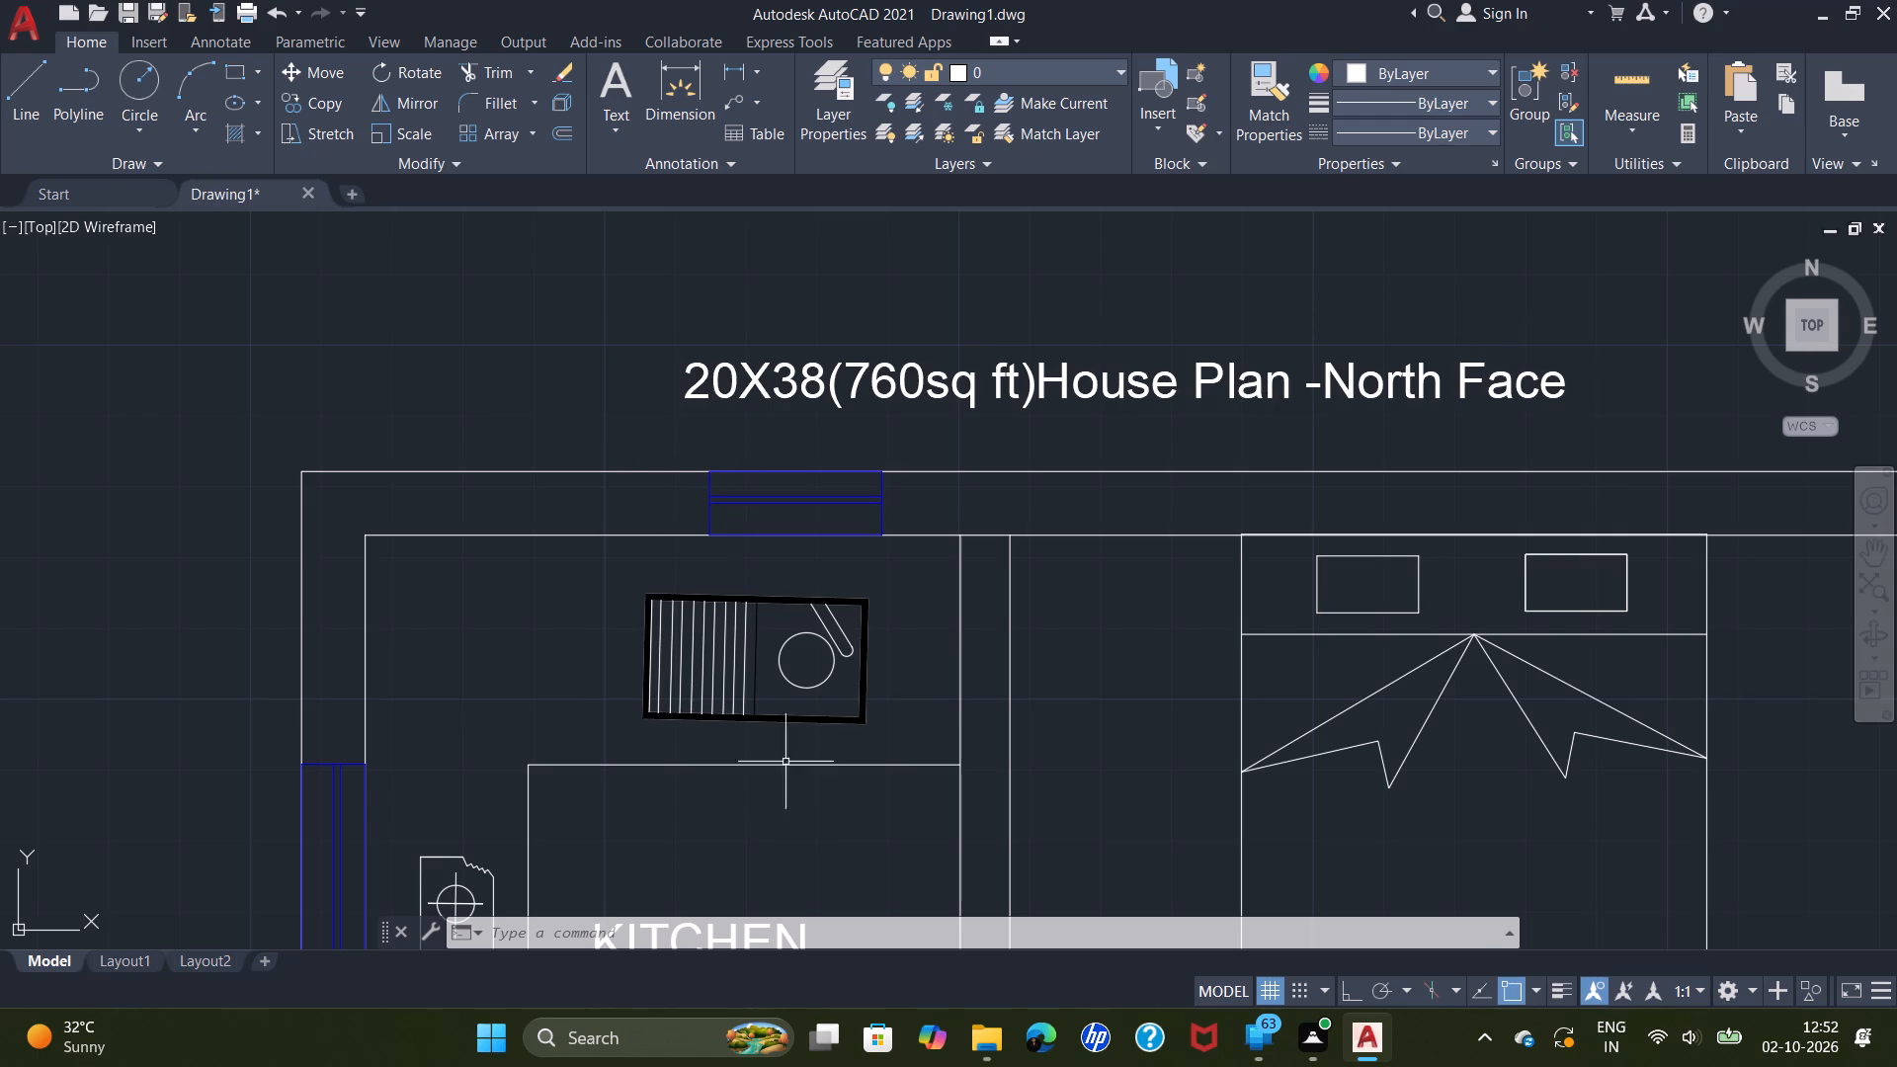
scroll(787, 708, up, 3)
scroll(787, 708, down, 4)
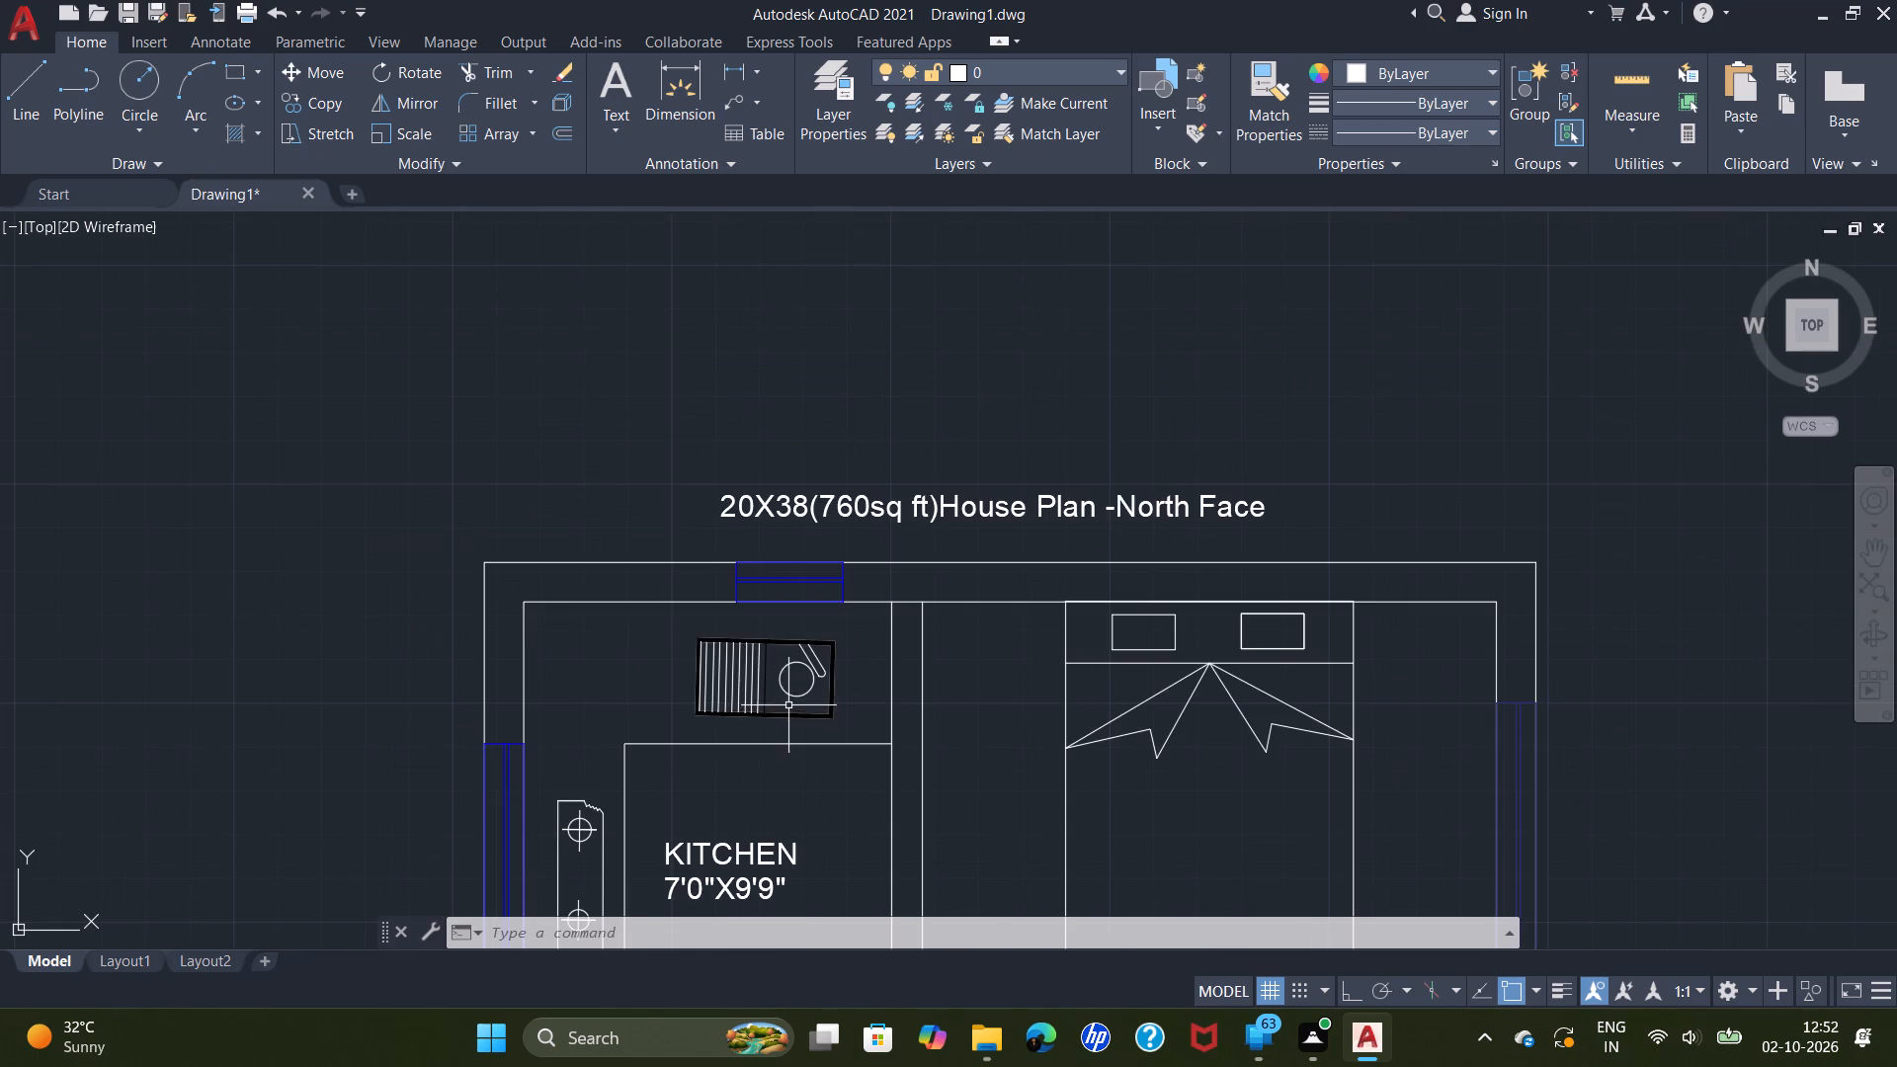
scroll(811, 478, down, 1)
middle_drag(813, 475, 869, 327)
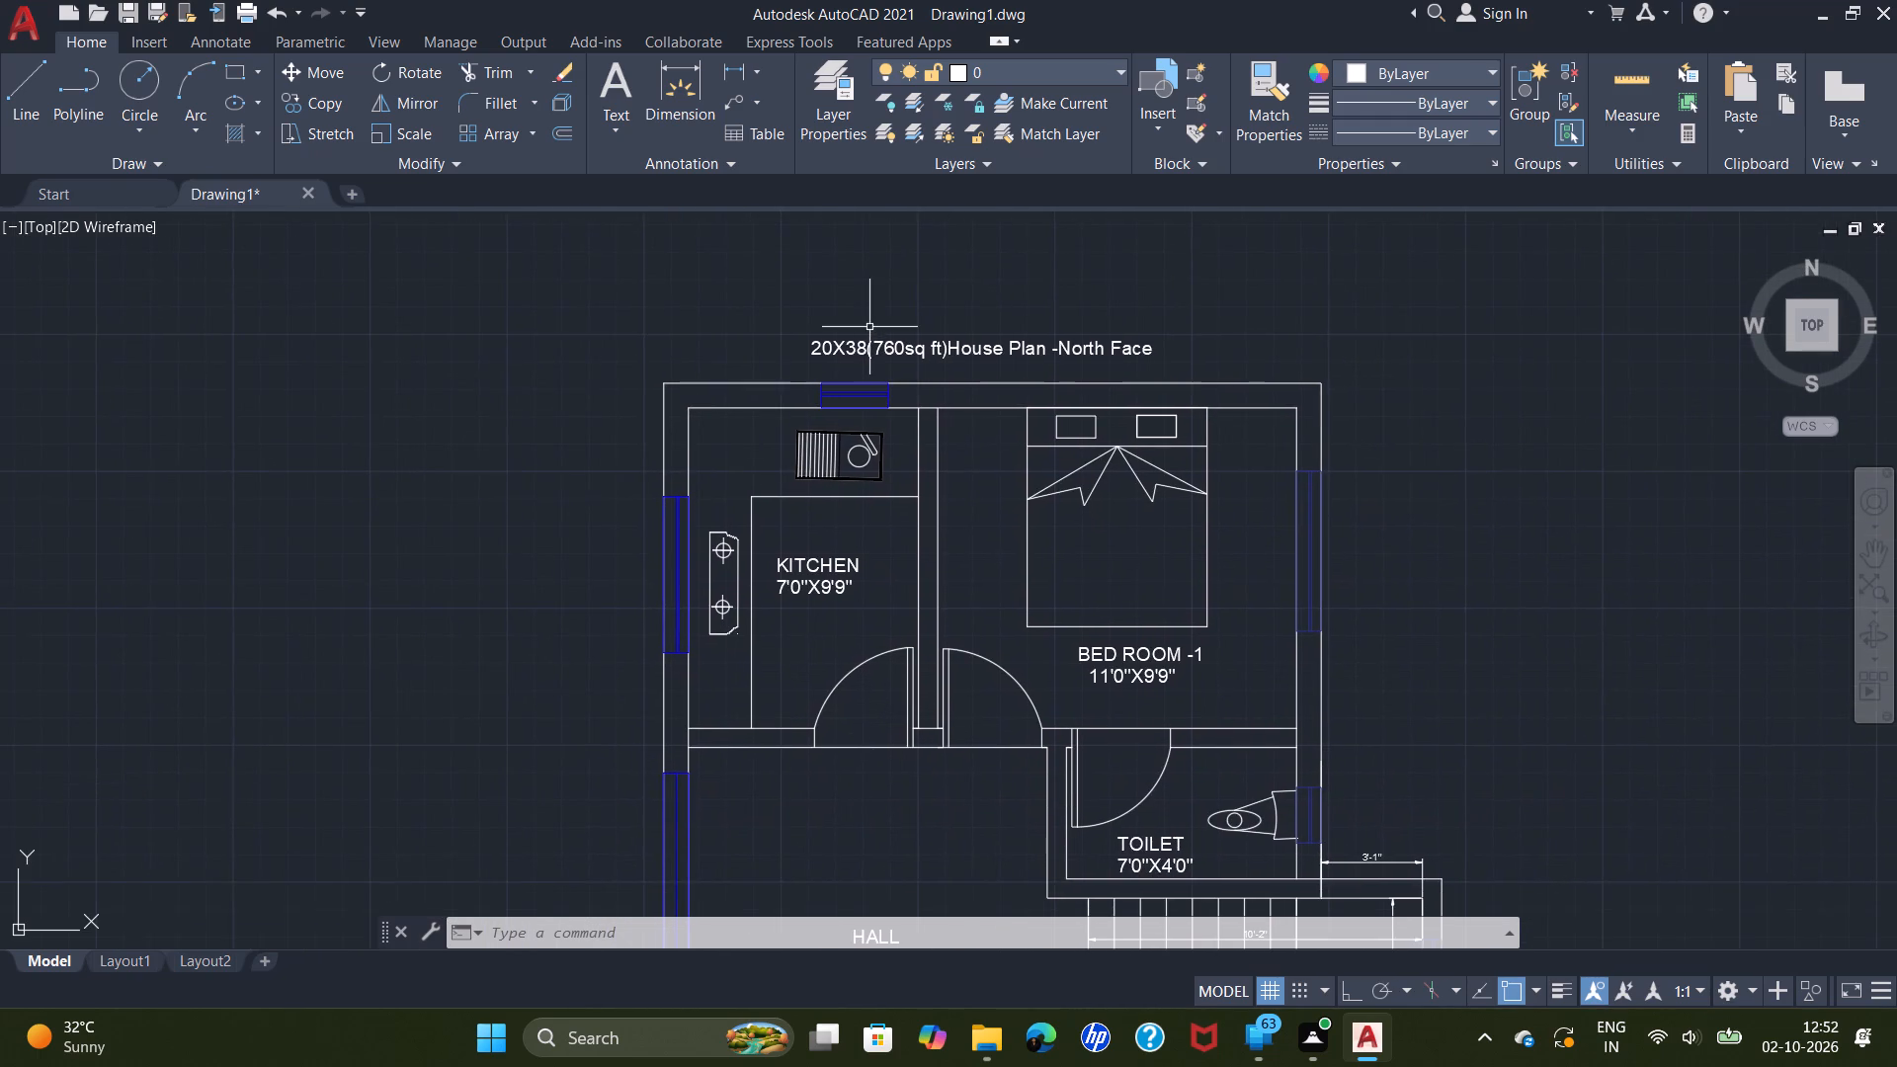
scroll(800, 525, down, 1)
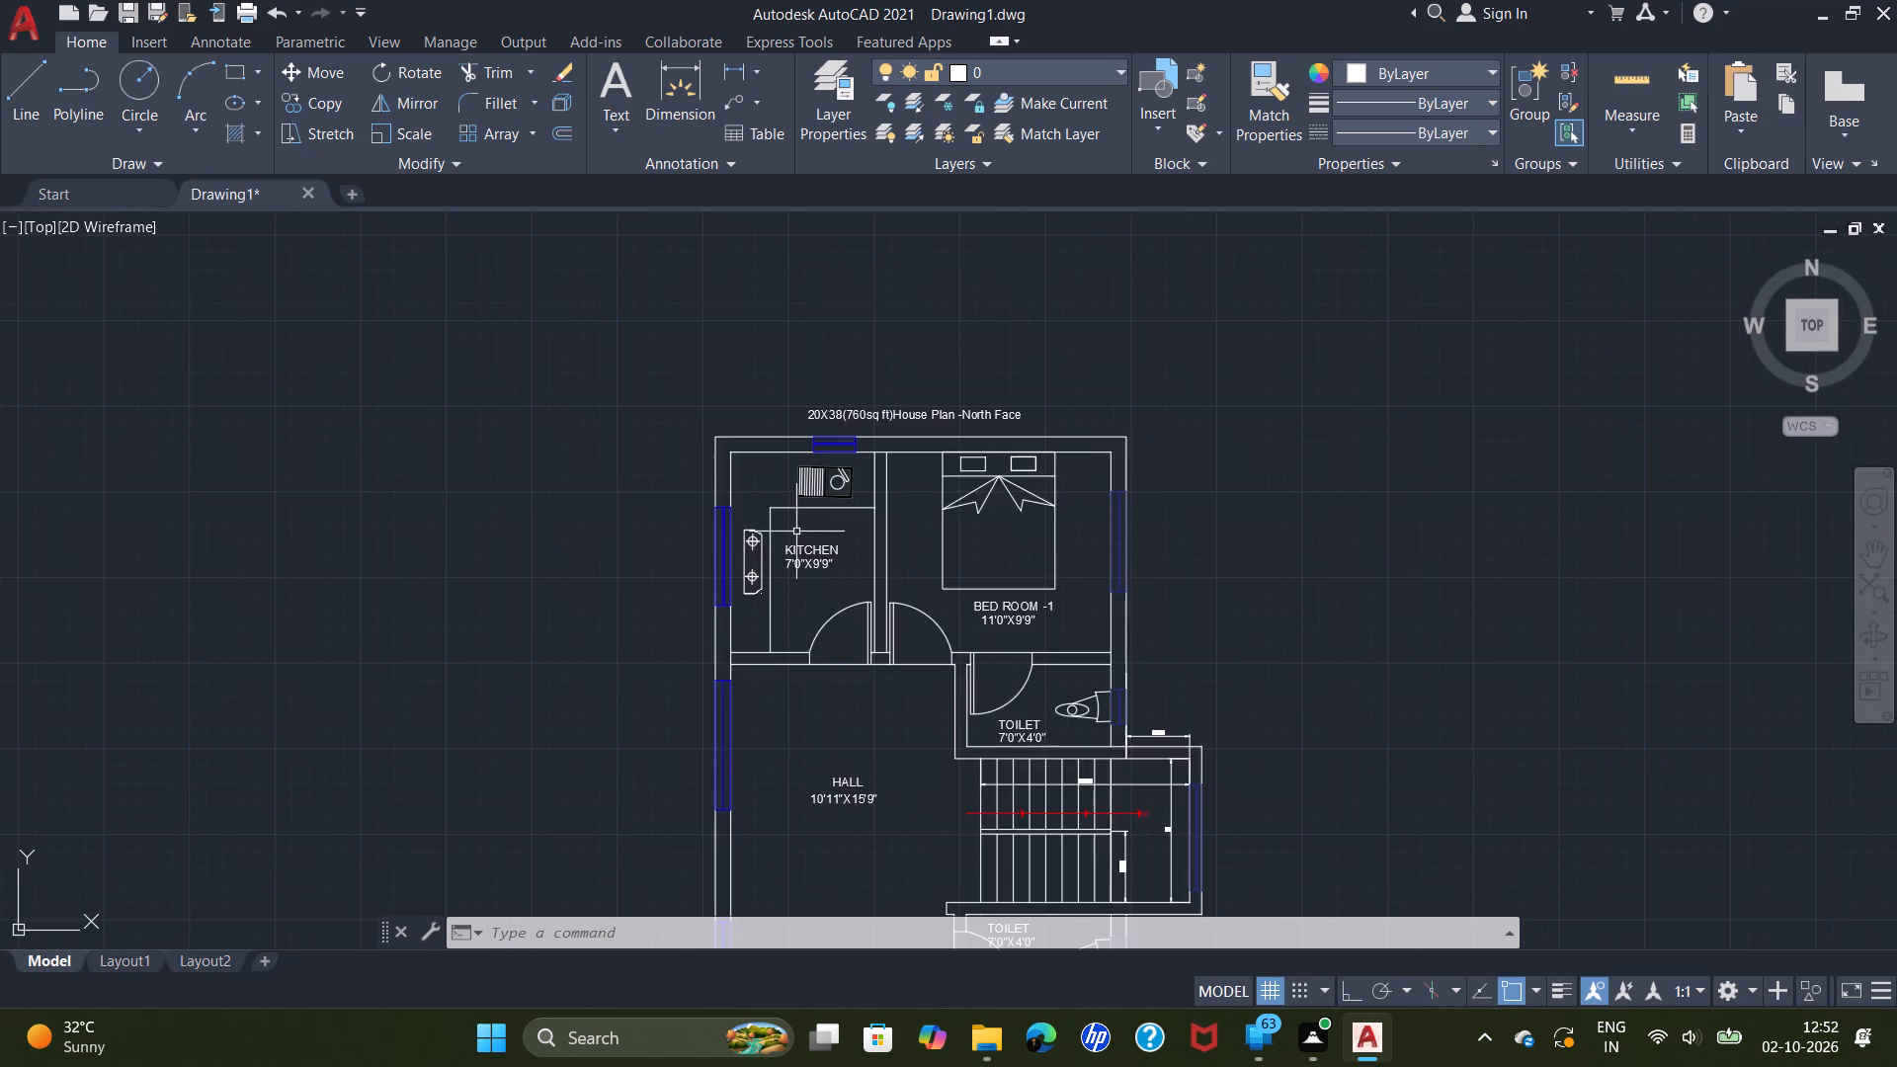
Look over the whole plan, examining the hall and the staircase with its dimensions and up arrow.
scroll(796, 552, down, 2)
scroll(797, 577, up, 6)
scroll(797, 577, down, 3)
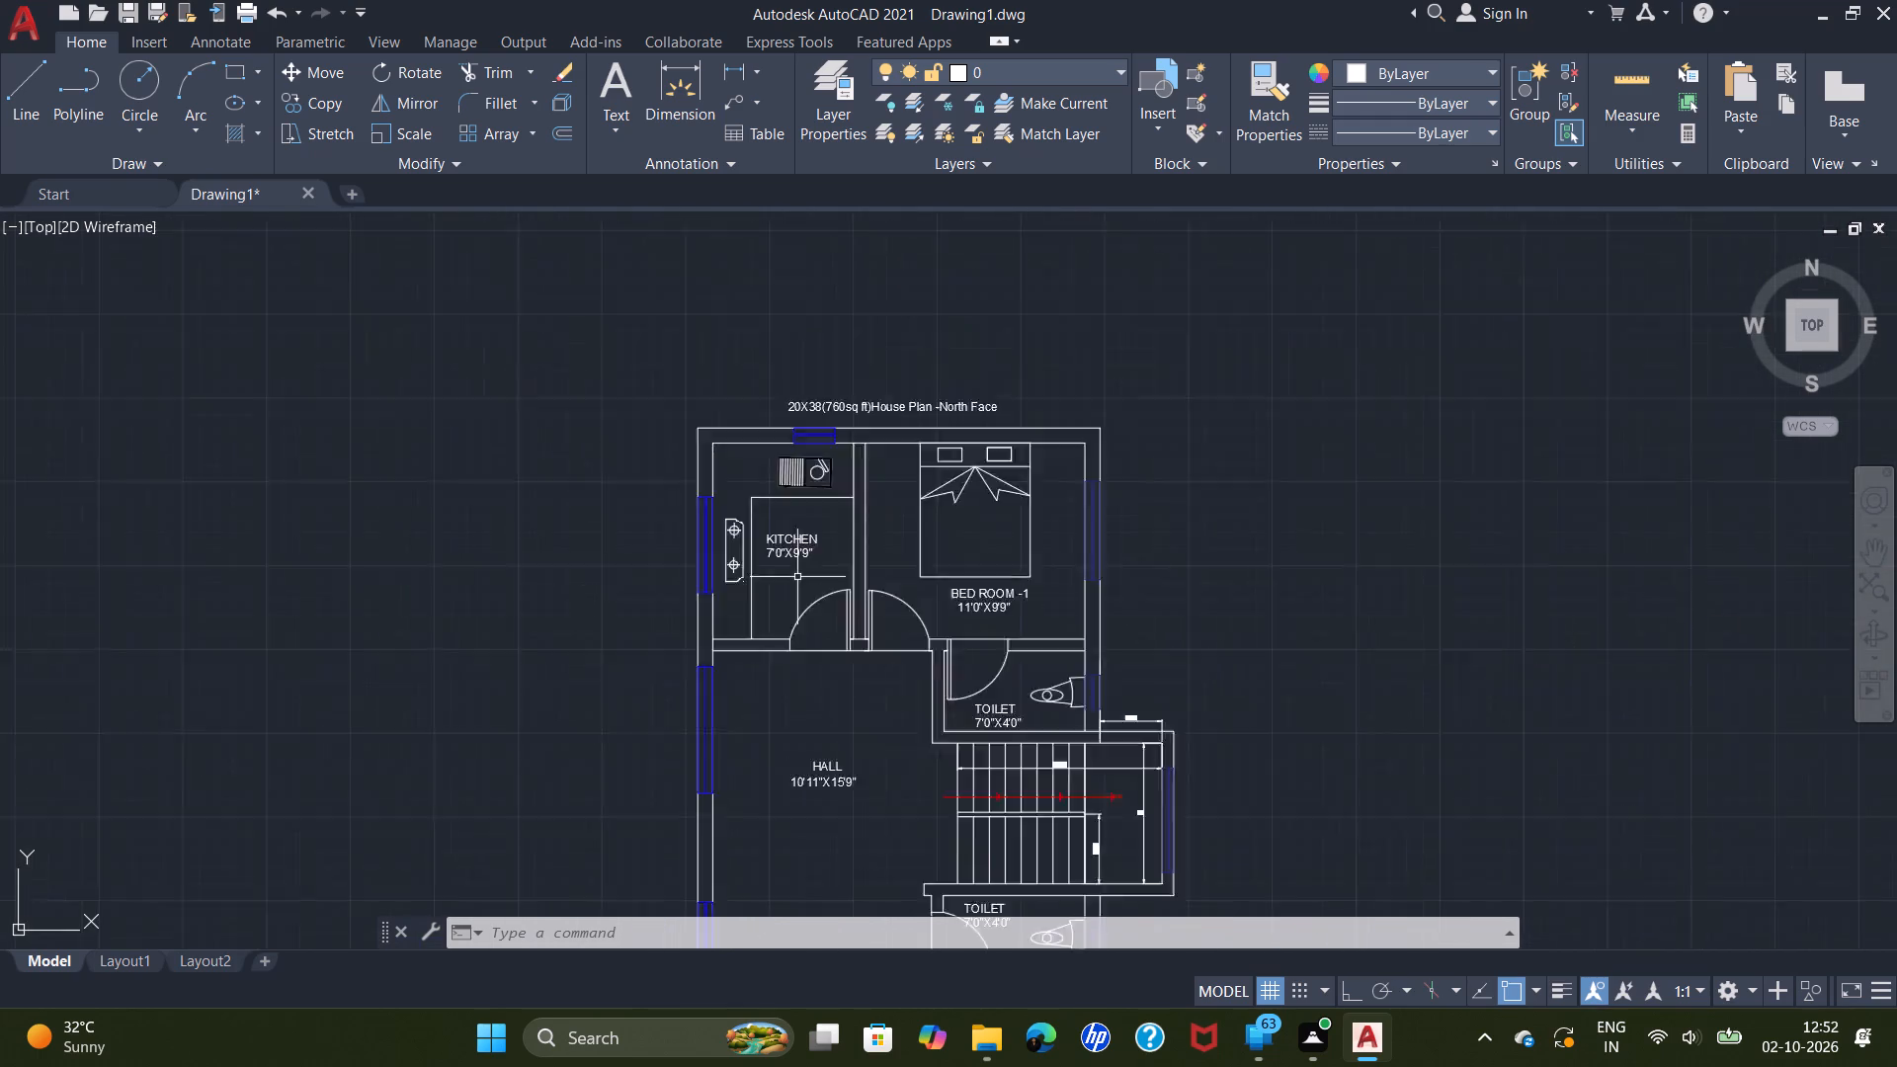
scroll(797, 577, down, 3)
scroll(797, 577, up, 6)
scroll(797, 577, down, 6)
scroll(813, 699, up, 3)
scroll(813, 699, down, 3)
scroll(813, 699, up, 6)
scroll(813, 699, down, 4)
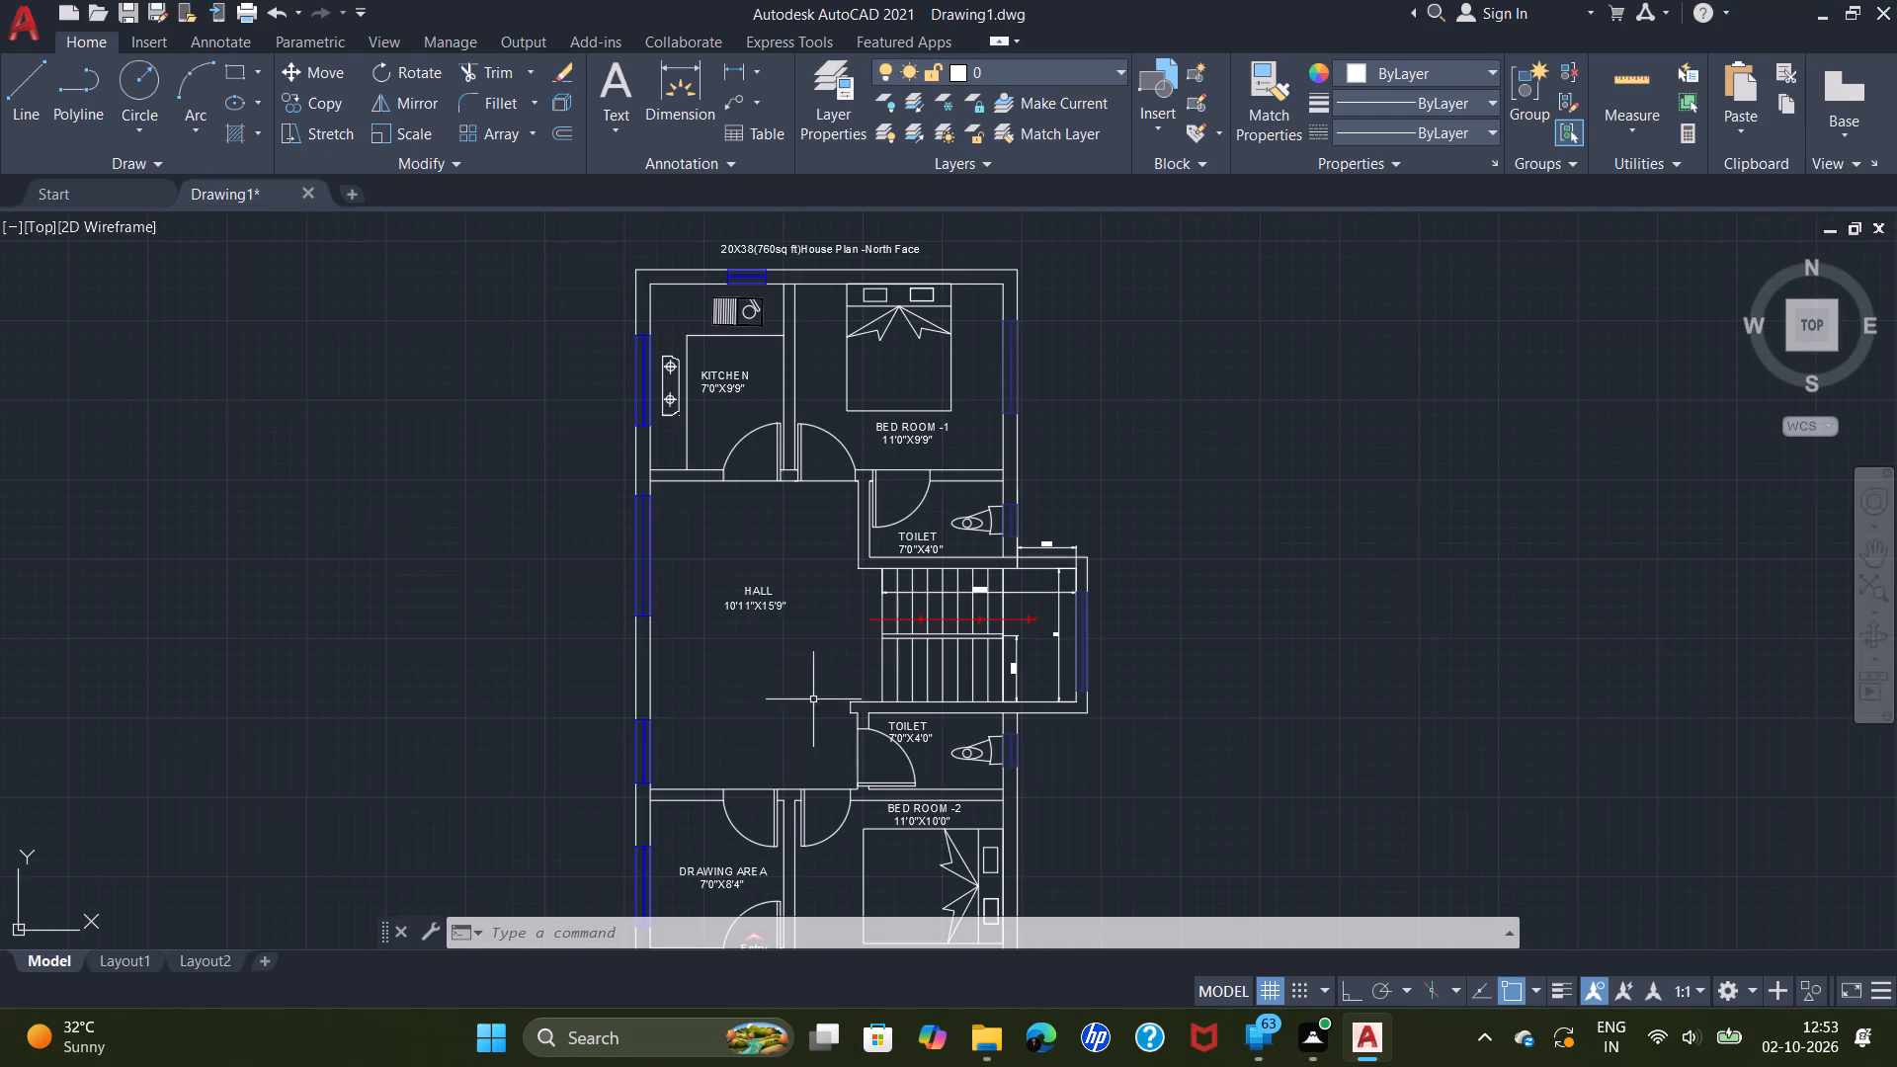
scroll(965, 522, up, 4)
scroll(965, 522, down, 4)
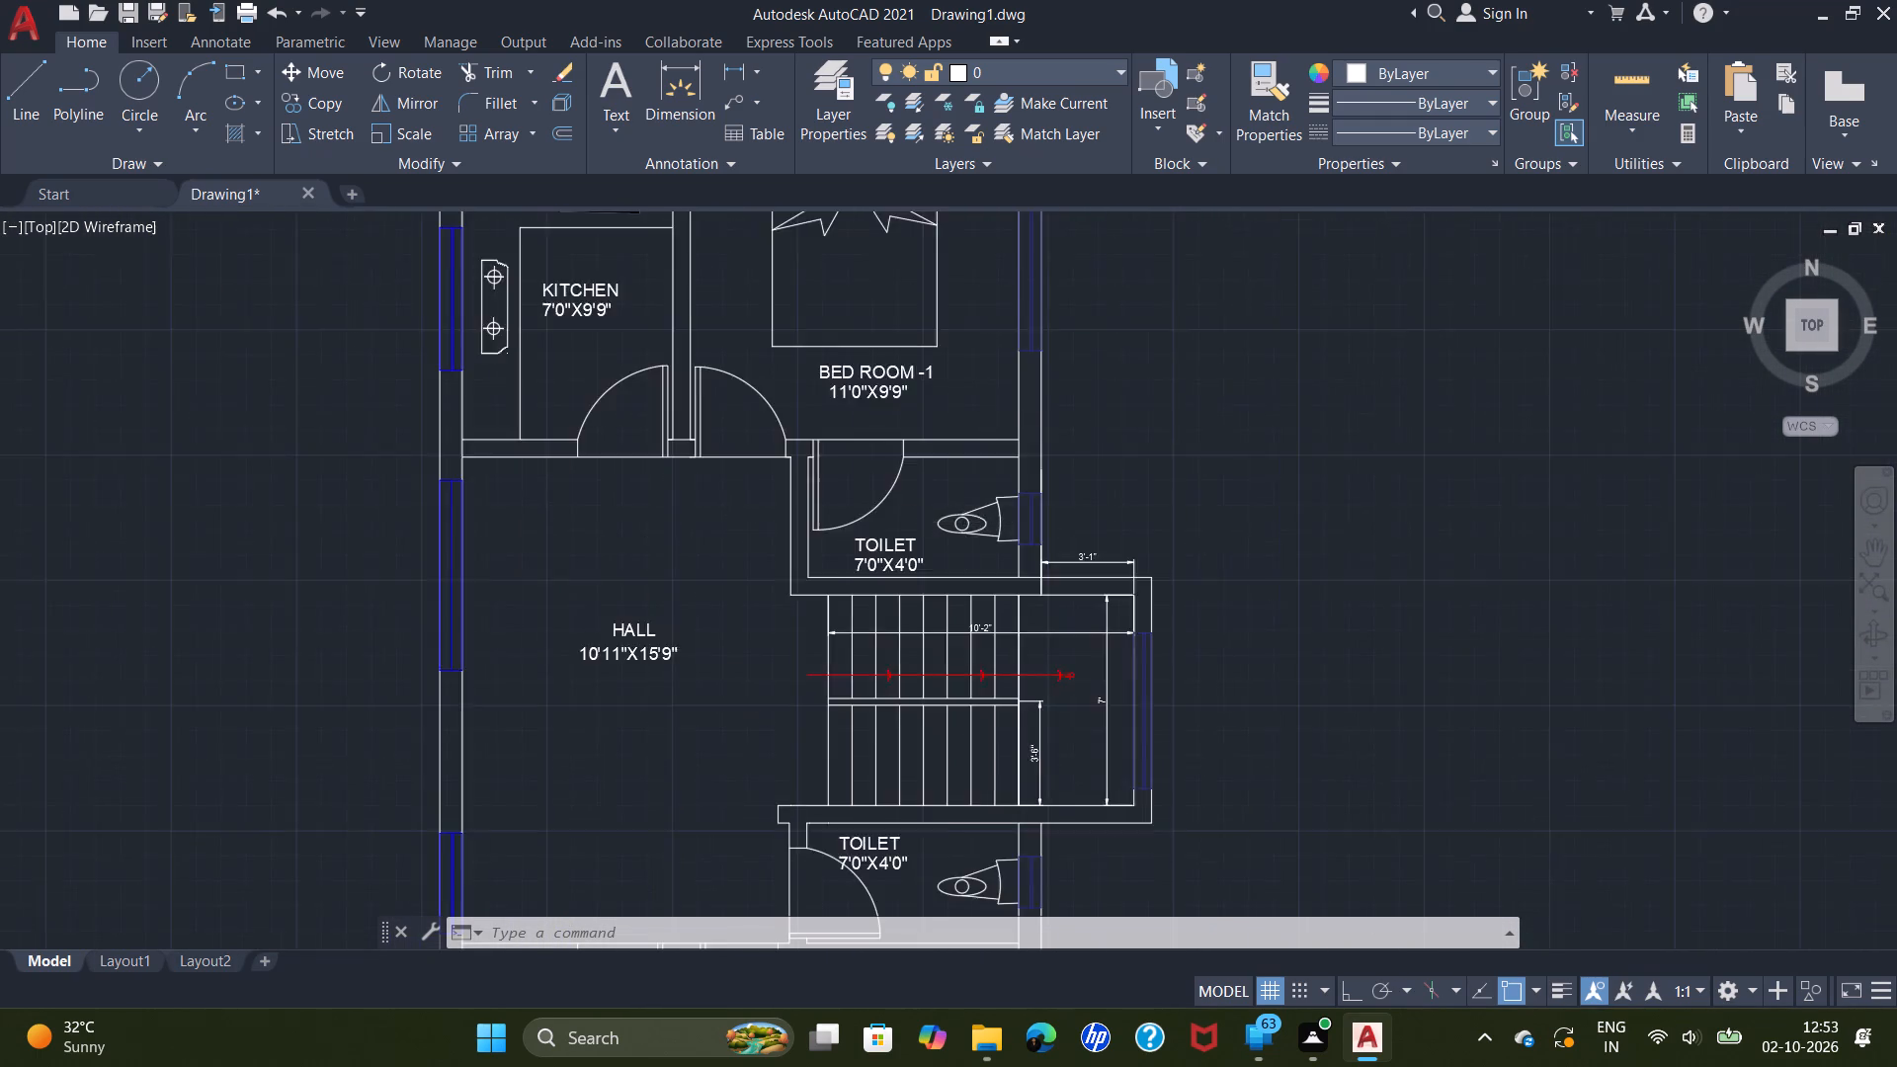
scroll(930, 658, up, 4)
scroll(930, 657, down, 5)
scroll(933, 743, up, 2)
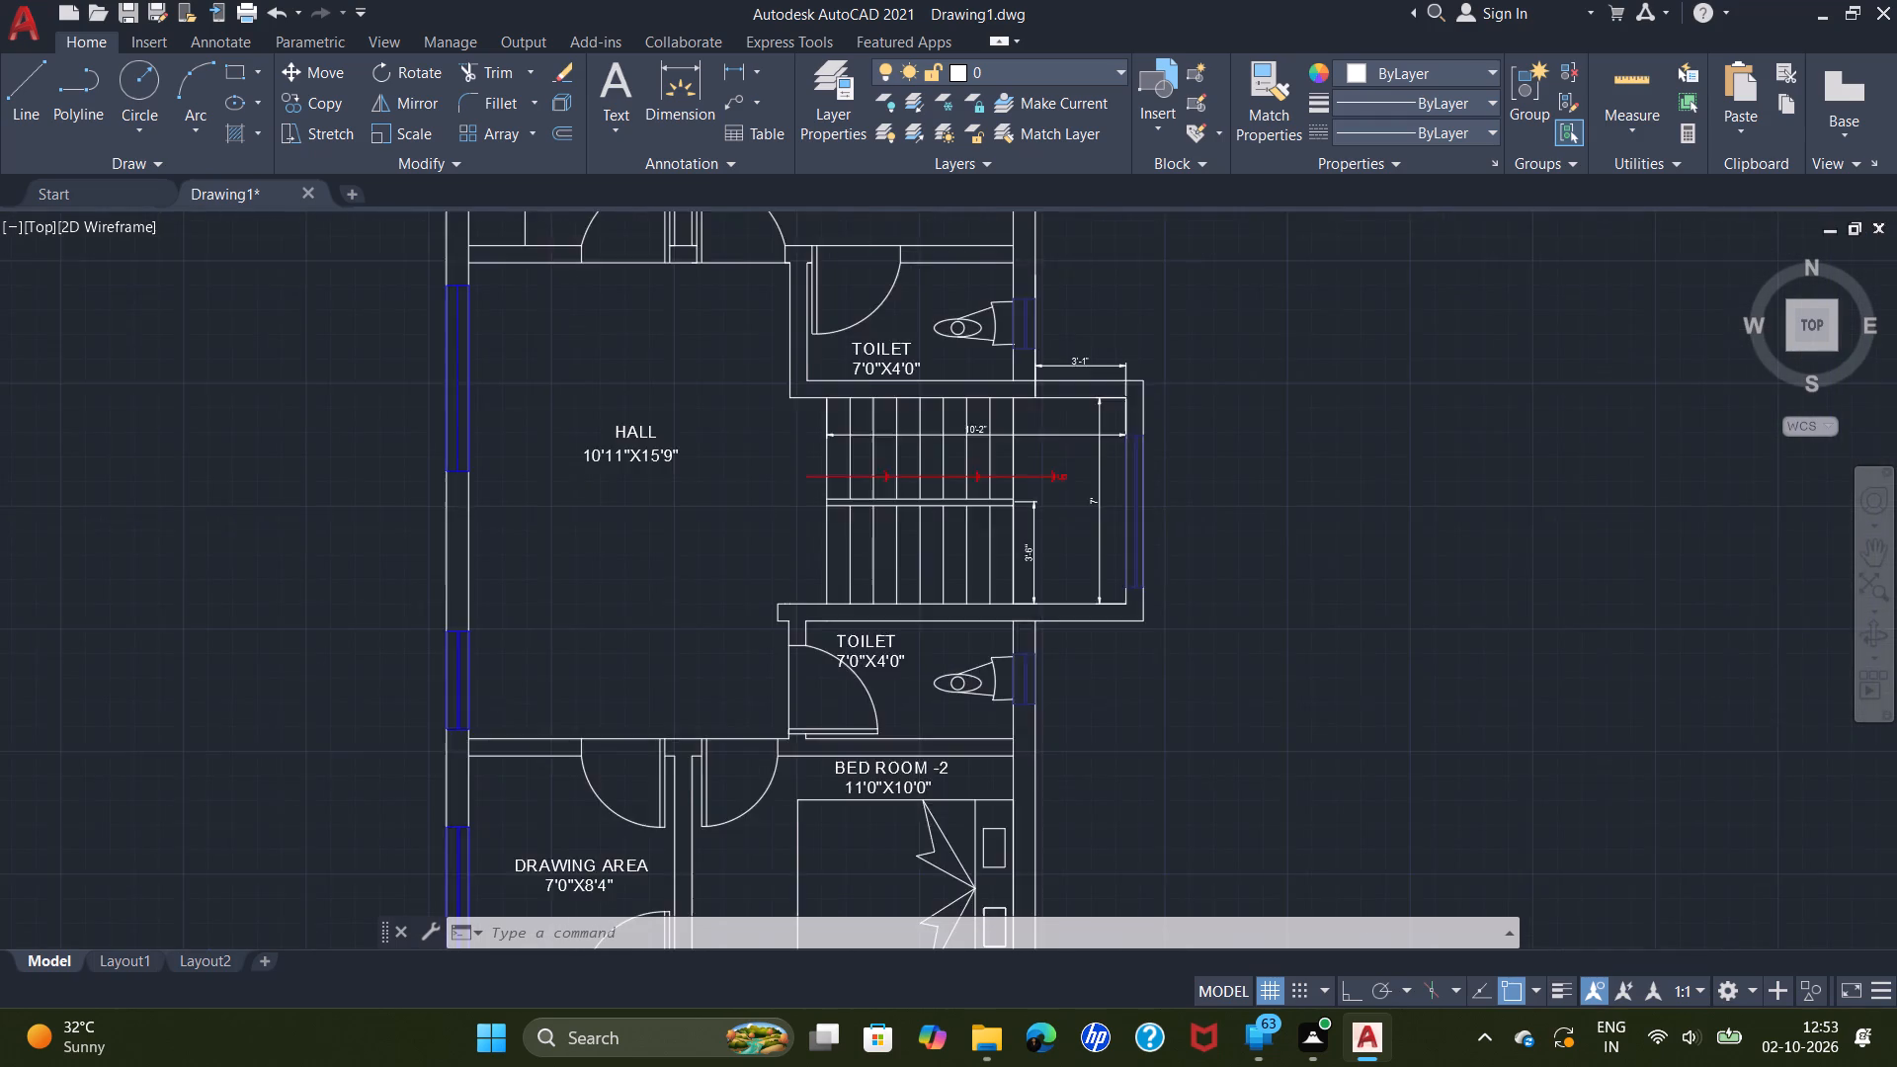
scroll(936, 720, up, 3)
scroll(936, 720, down, 5)
scroll(969, 568, up, 2)
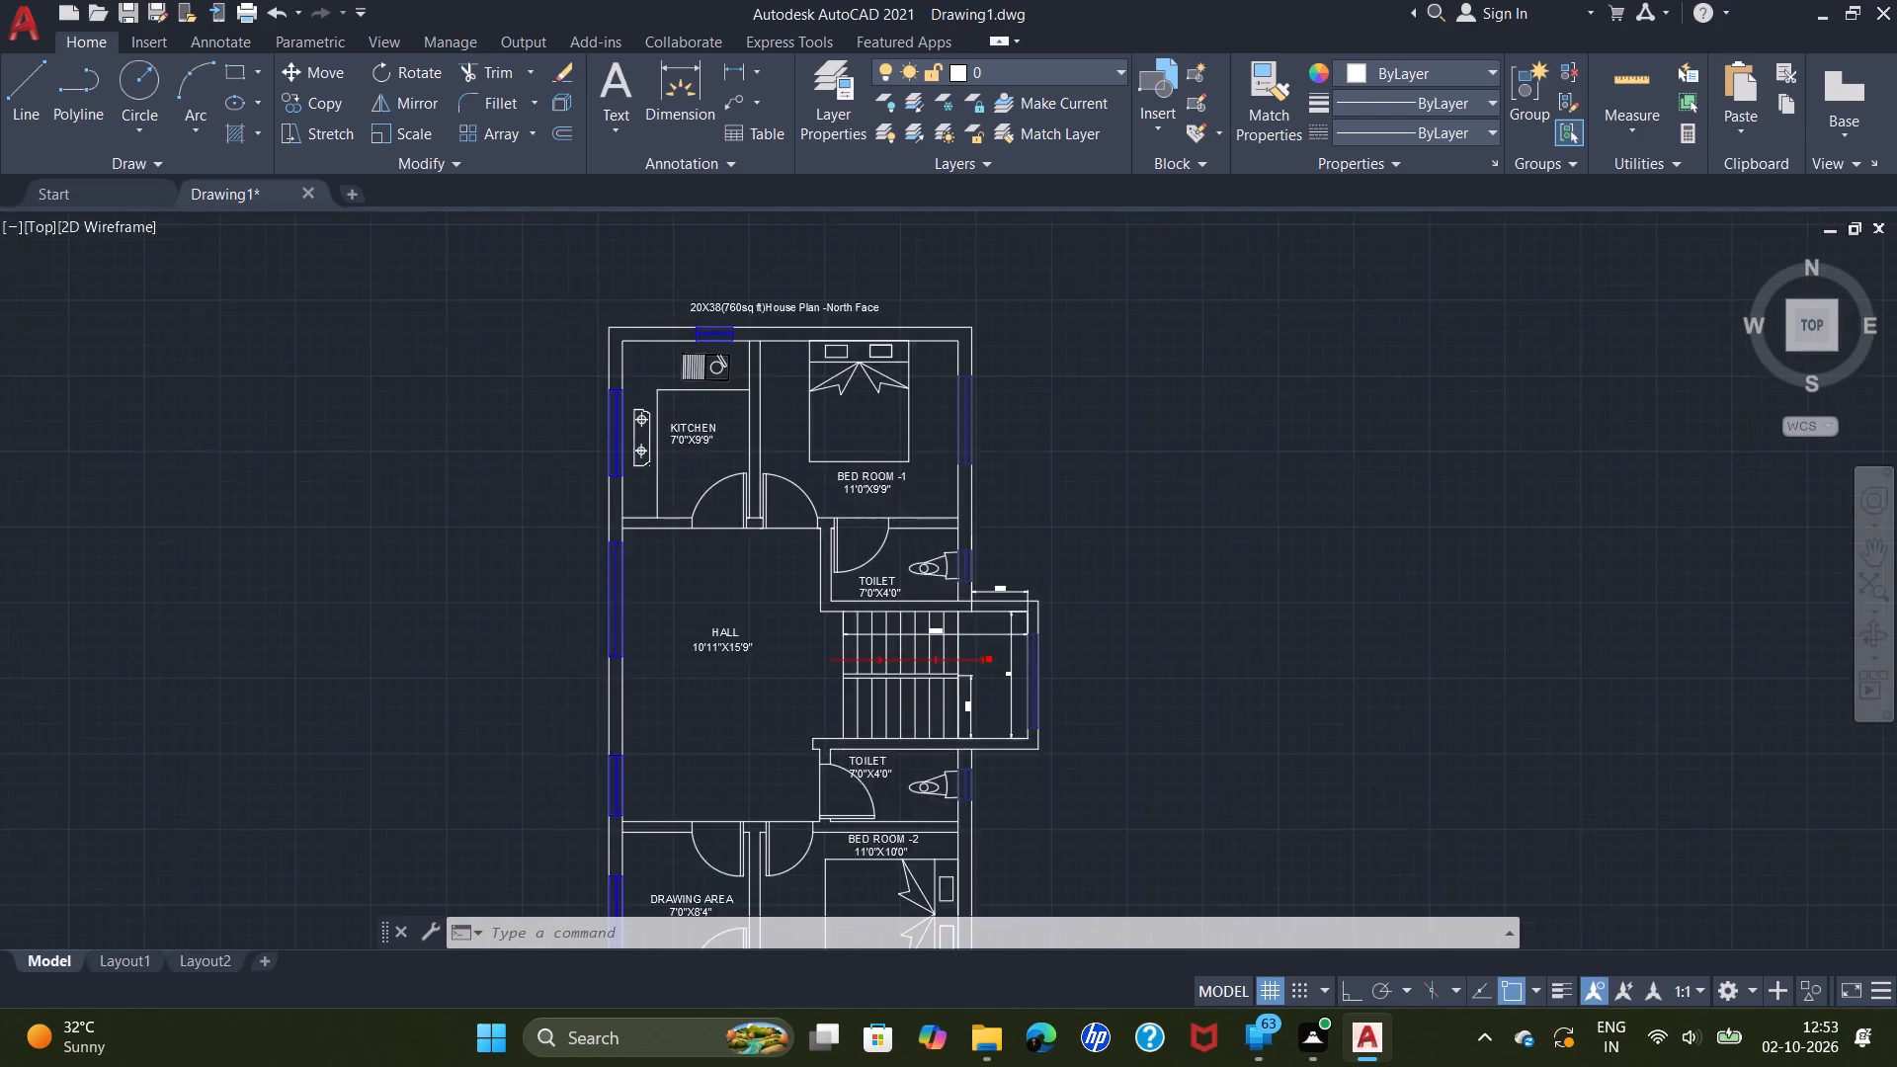
scroll(969, 568, up, 2)
scroll(969, 568, down, 4)
scroll(1127, 621, up, 4)
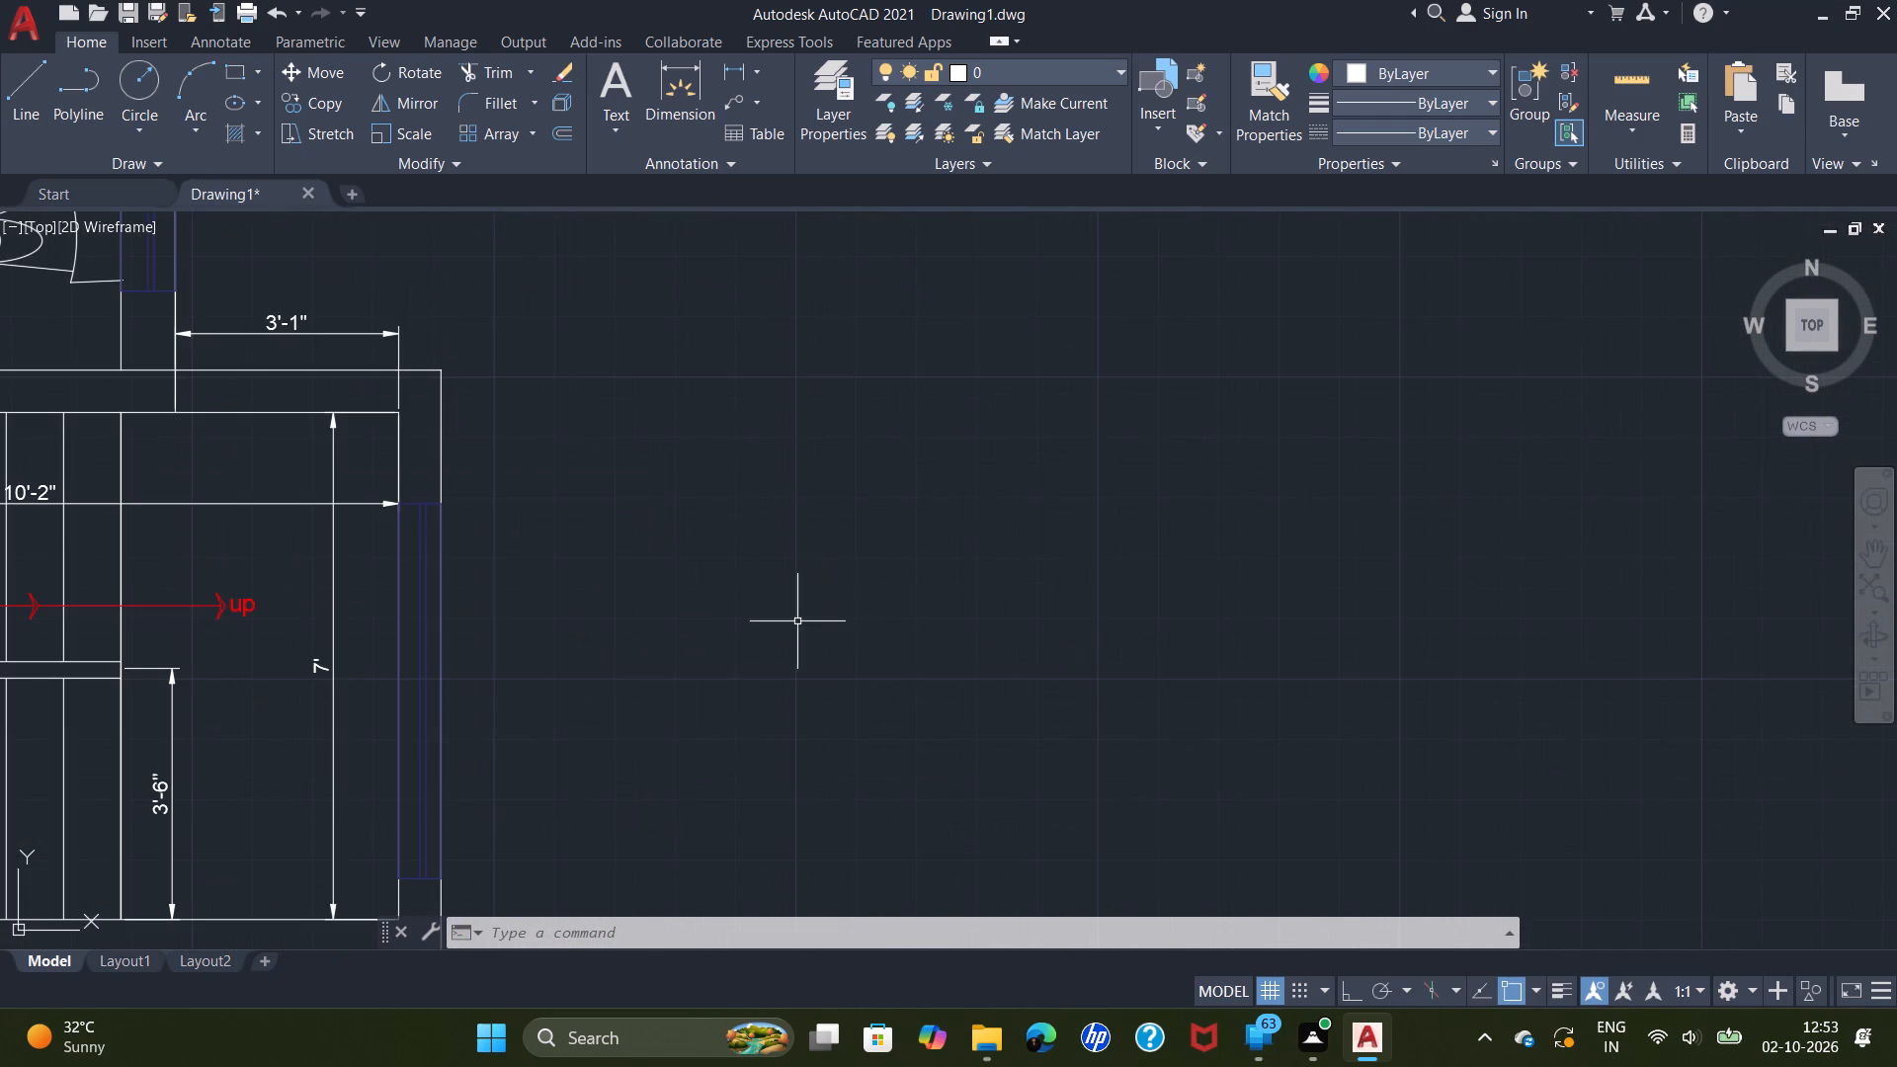
scroll(629, 580, down, 4)
scroll(563, 572, up, 3)
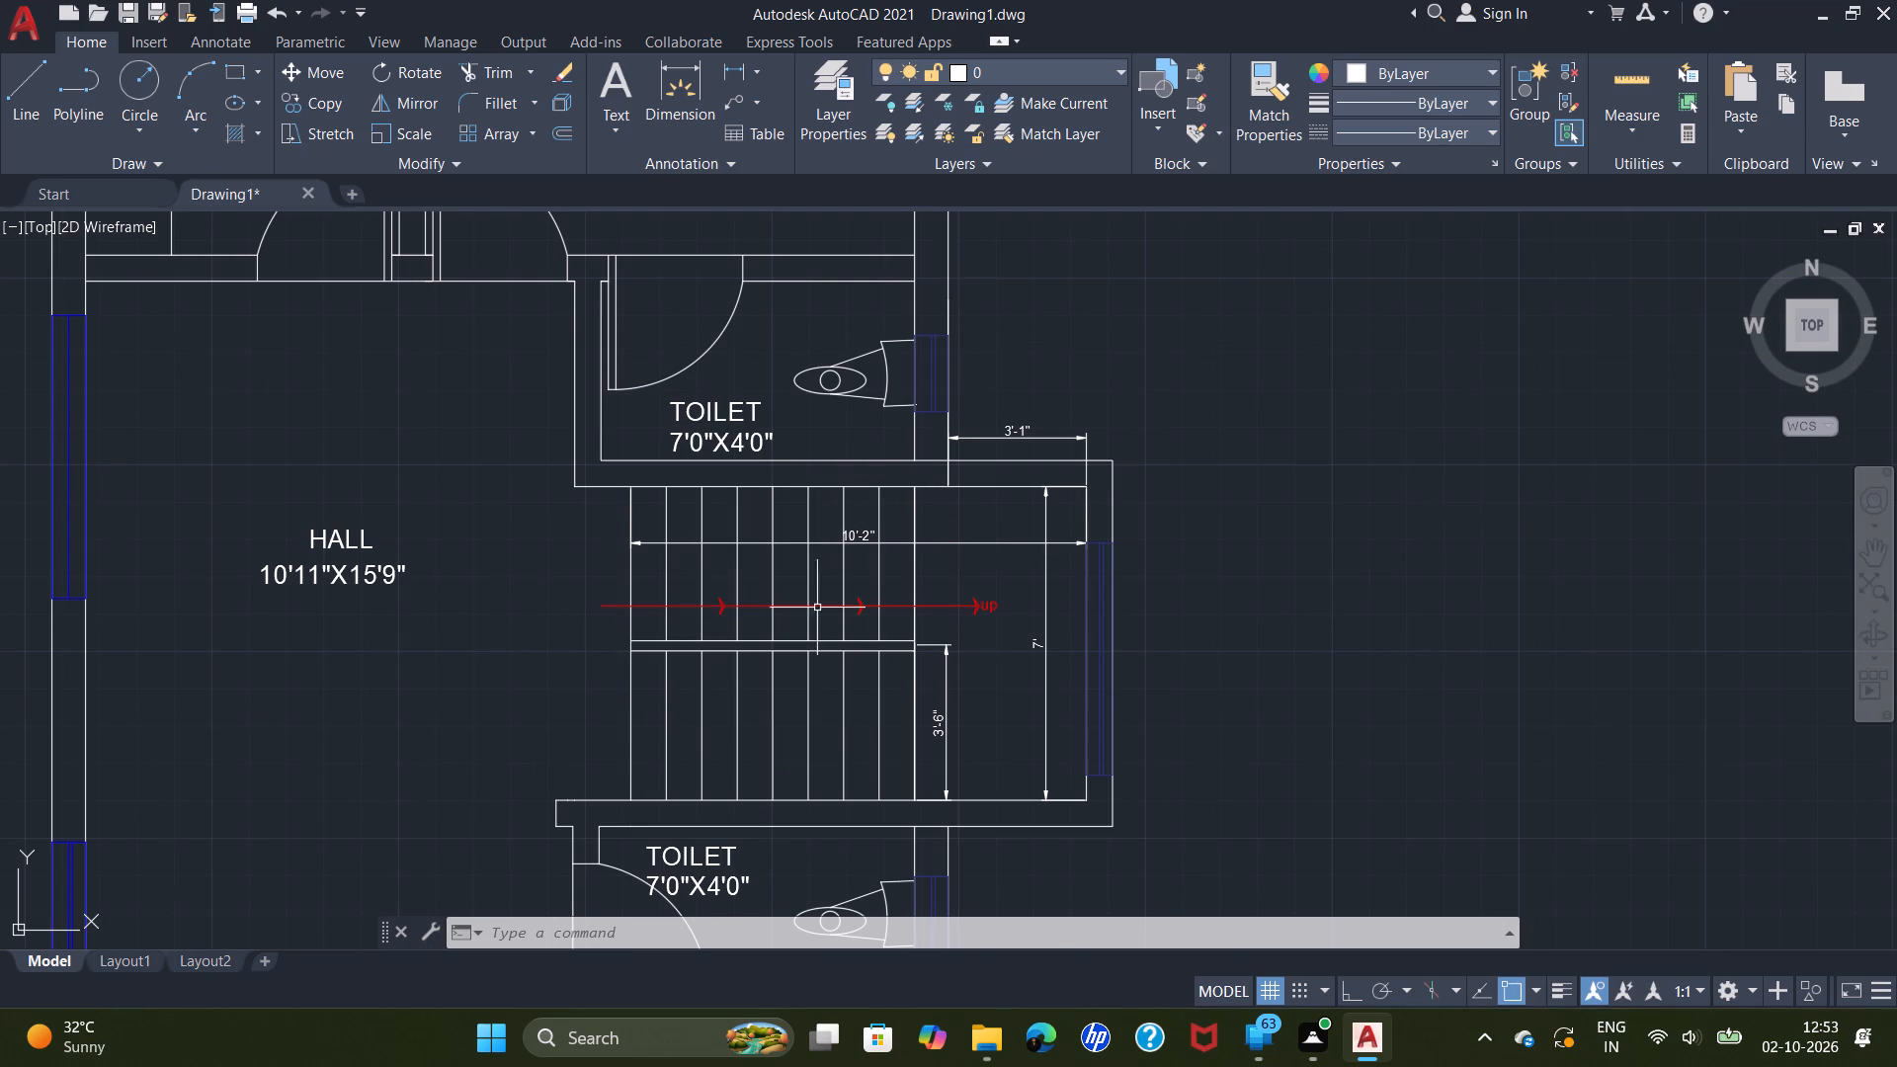
Examine the south toilet, the doors between the hall, drawing area and BED ROOM -2, and the kitchen and BED ROOM -1 doors.
scroll(1011, 627, down, 3)
scroll(895, 597, up, 3)
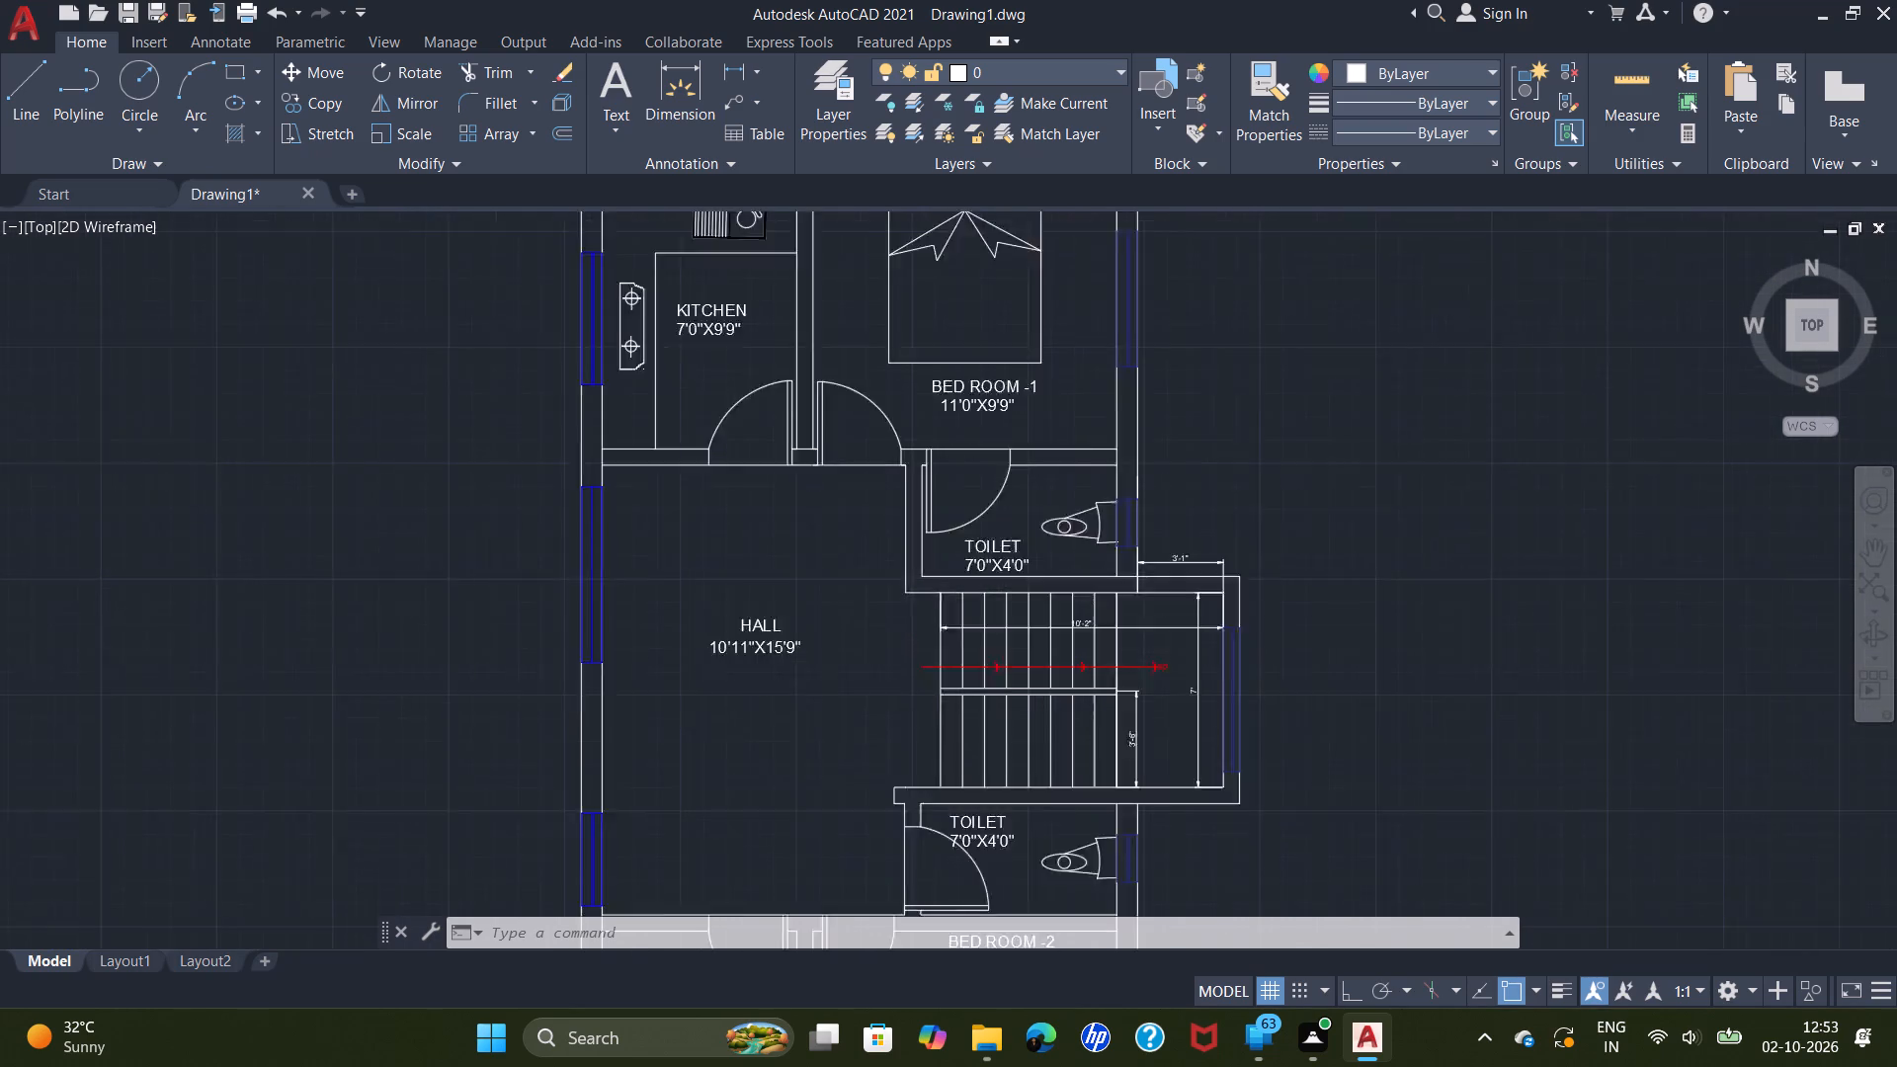
scroll(895, 597, up, 2)
scroll(904, 613, down, 6)
scroll(1010, 646, up, 6)
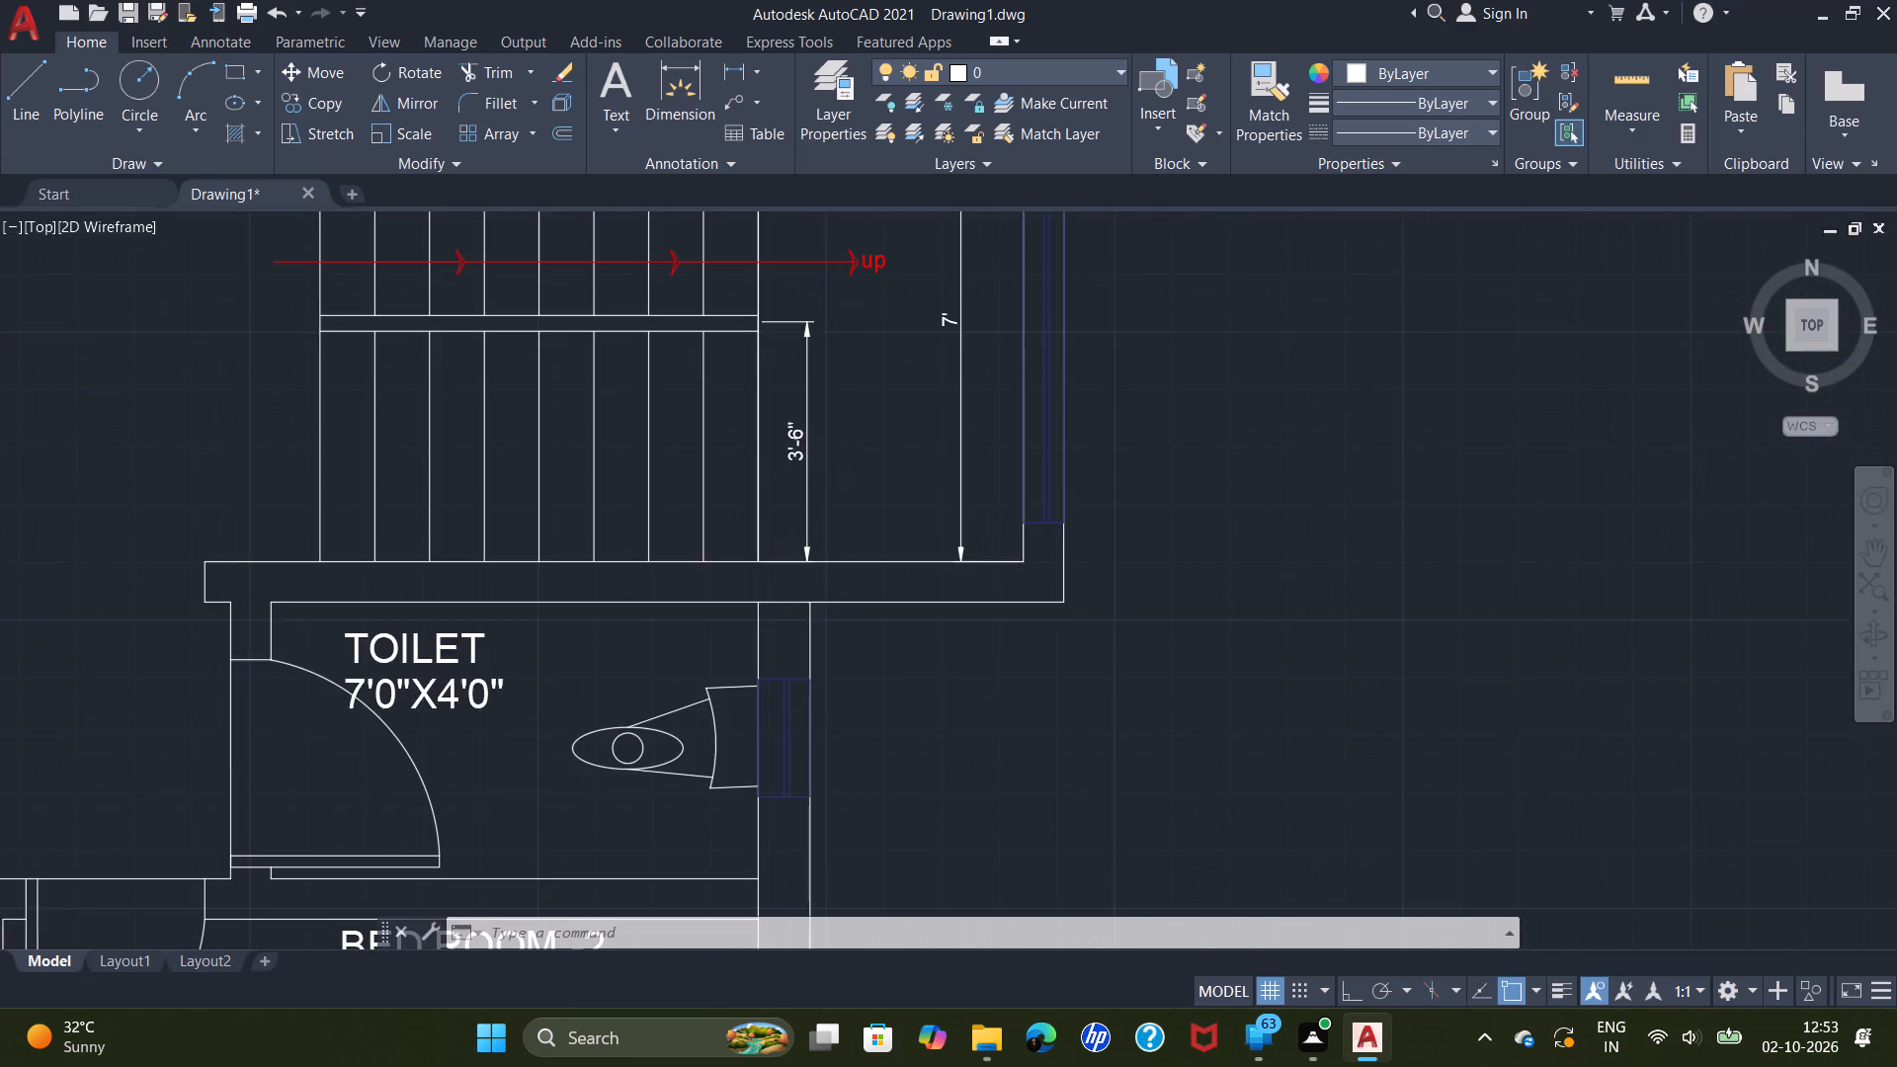
scroll(1306, 666, down, 4)
scroll(1266, 728, up, 2)
scroll(946, 555, down, 4)
scroll(948, 555, up, 7)
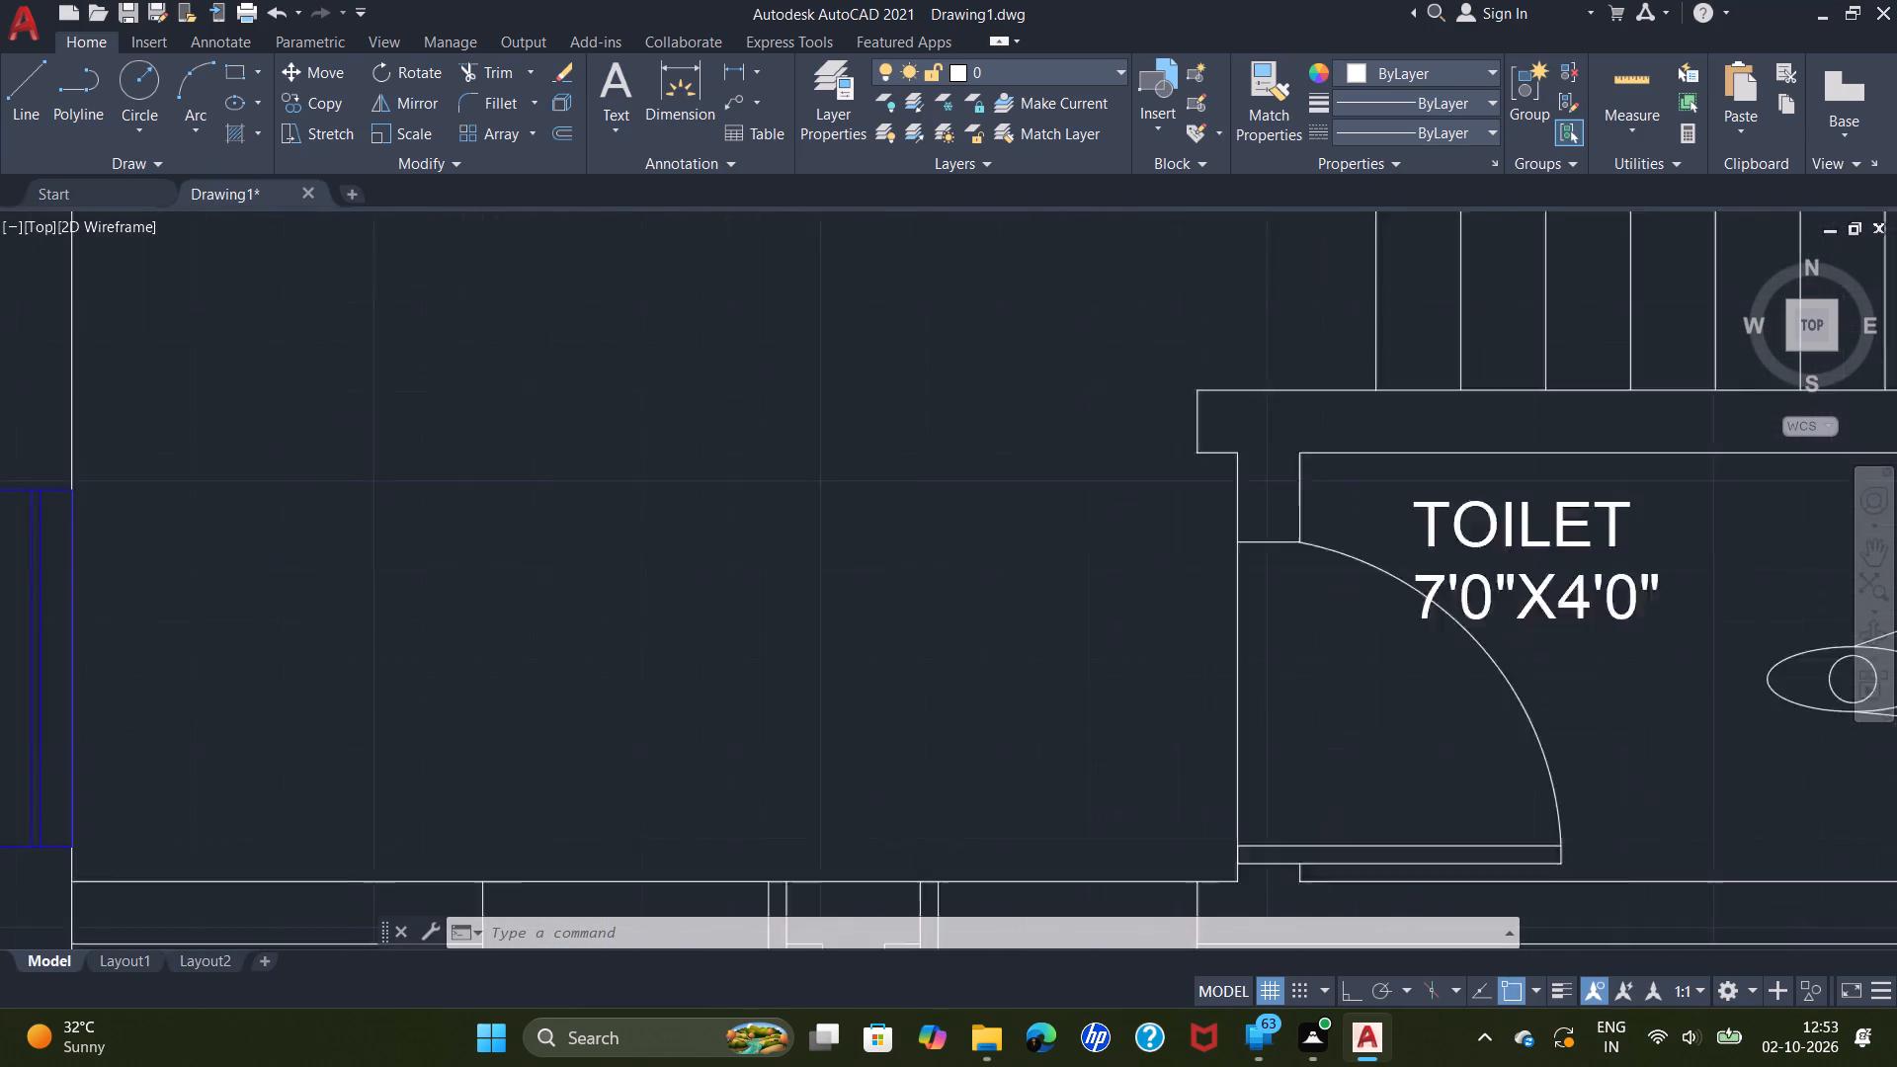
scroll(949, 555, up, 1)
scroll(949, 555, down, 6)
scroll(986, 640, up, 5)
scroll(986, 625, down, 5)
scroll(688, 599, up, 1)
scroll(1102, 613, up, 3)
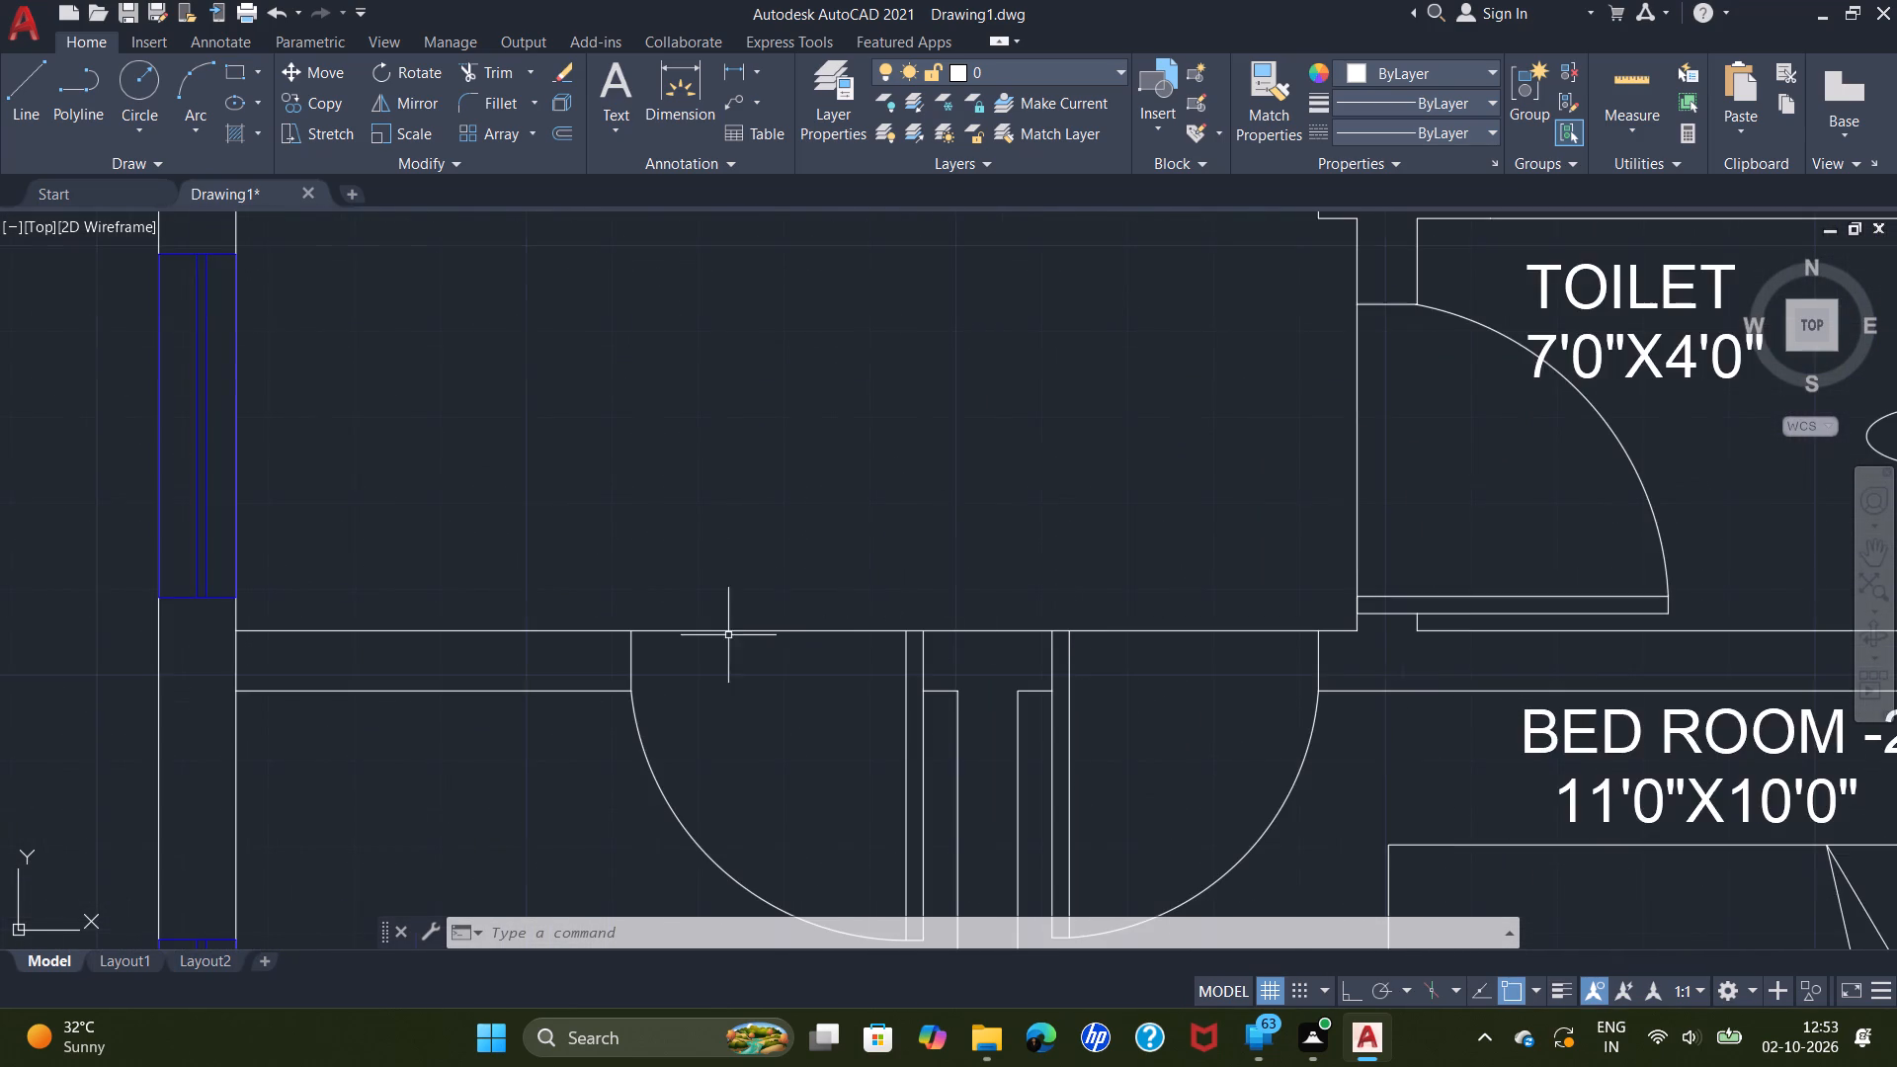
scroll(715, 637, down, 3)
scroll(842, 551, down, 1)
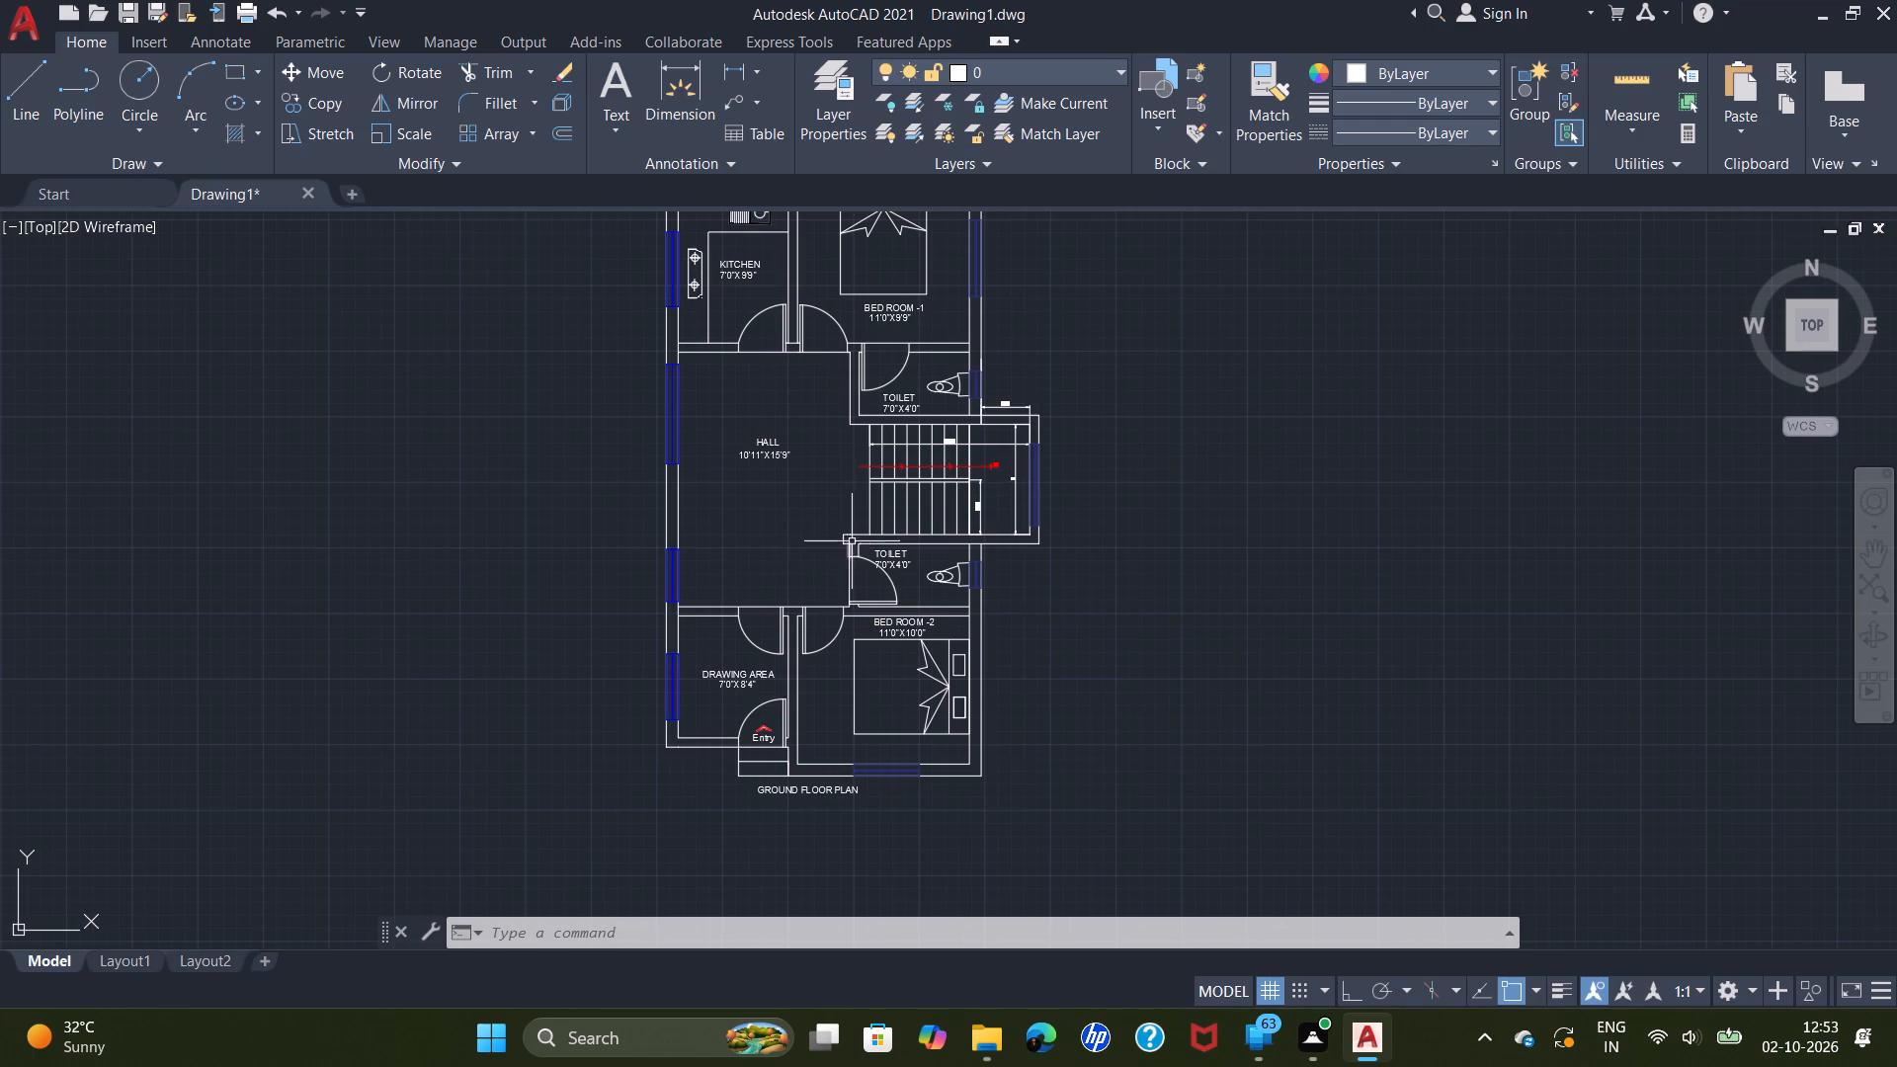
scroll(775, 285, up, 4)
scroll(775, 285, down, 1)
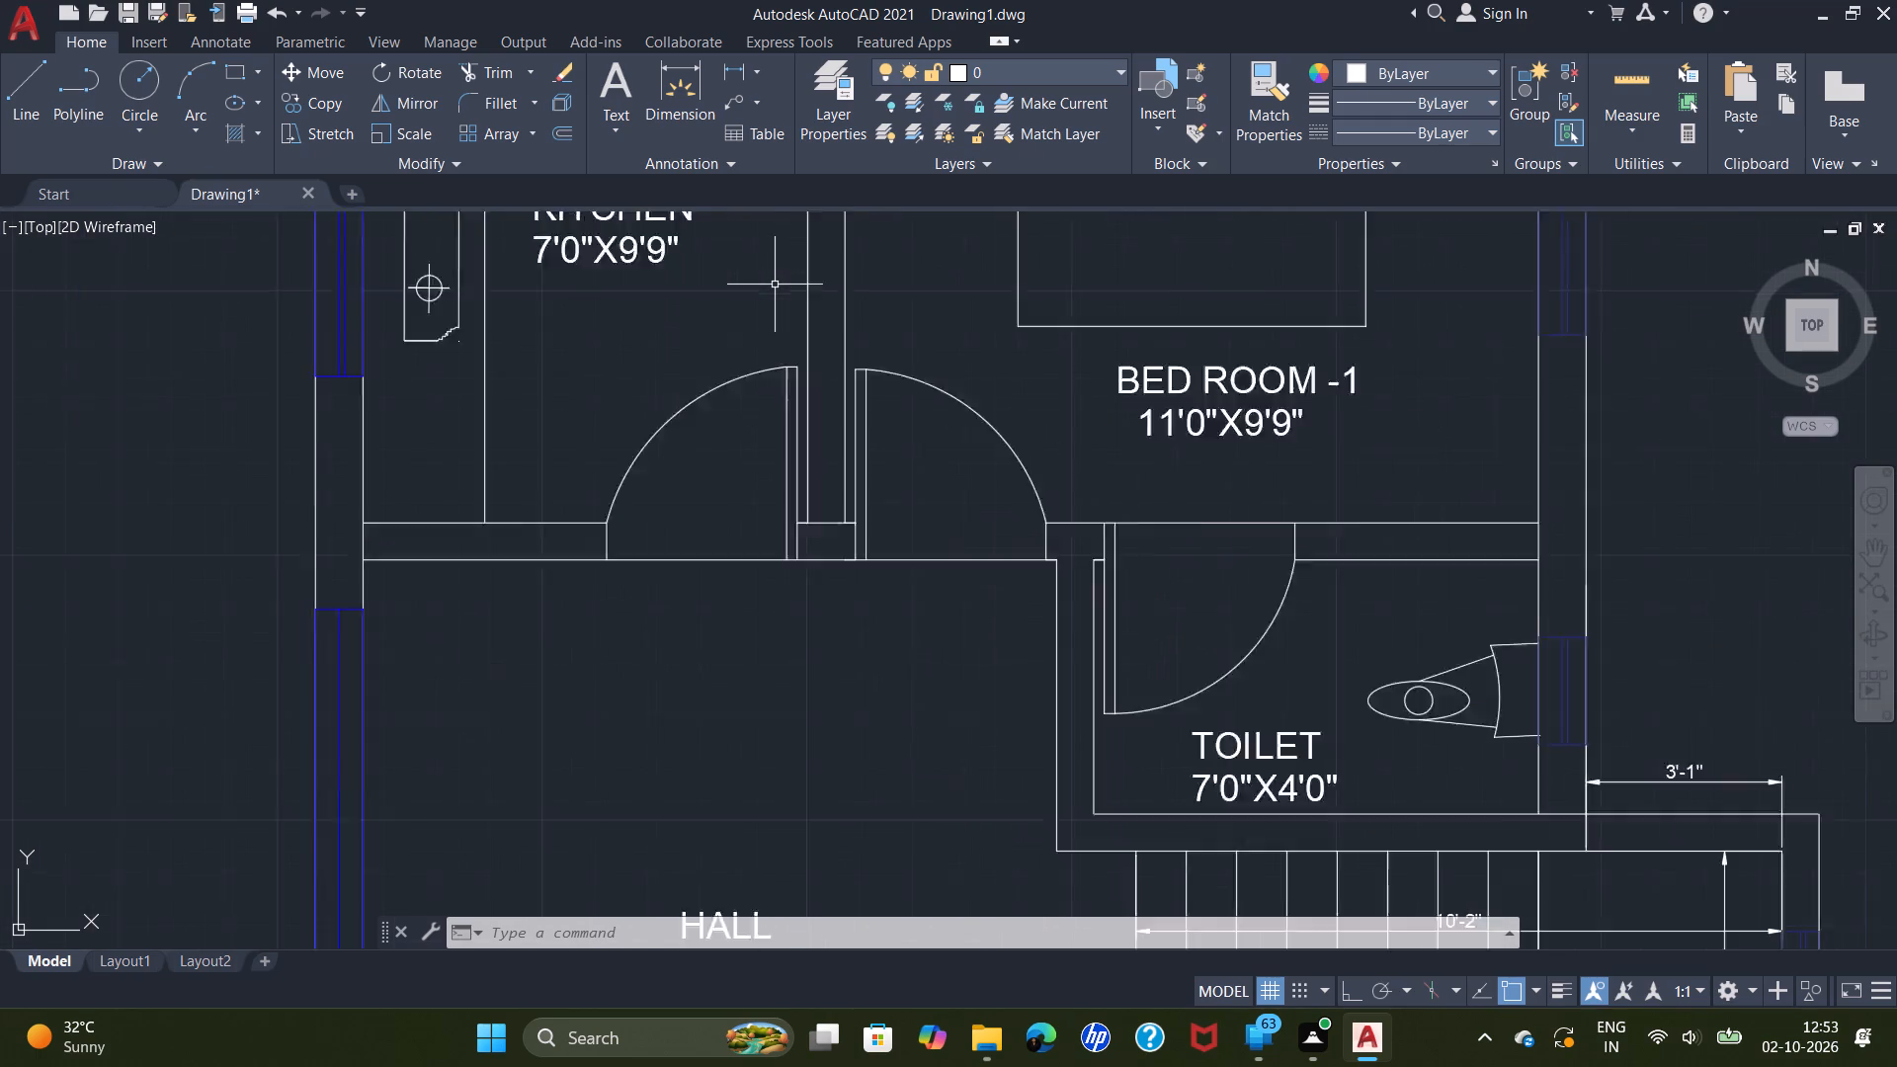
scroll(775, 286, down, 3)
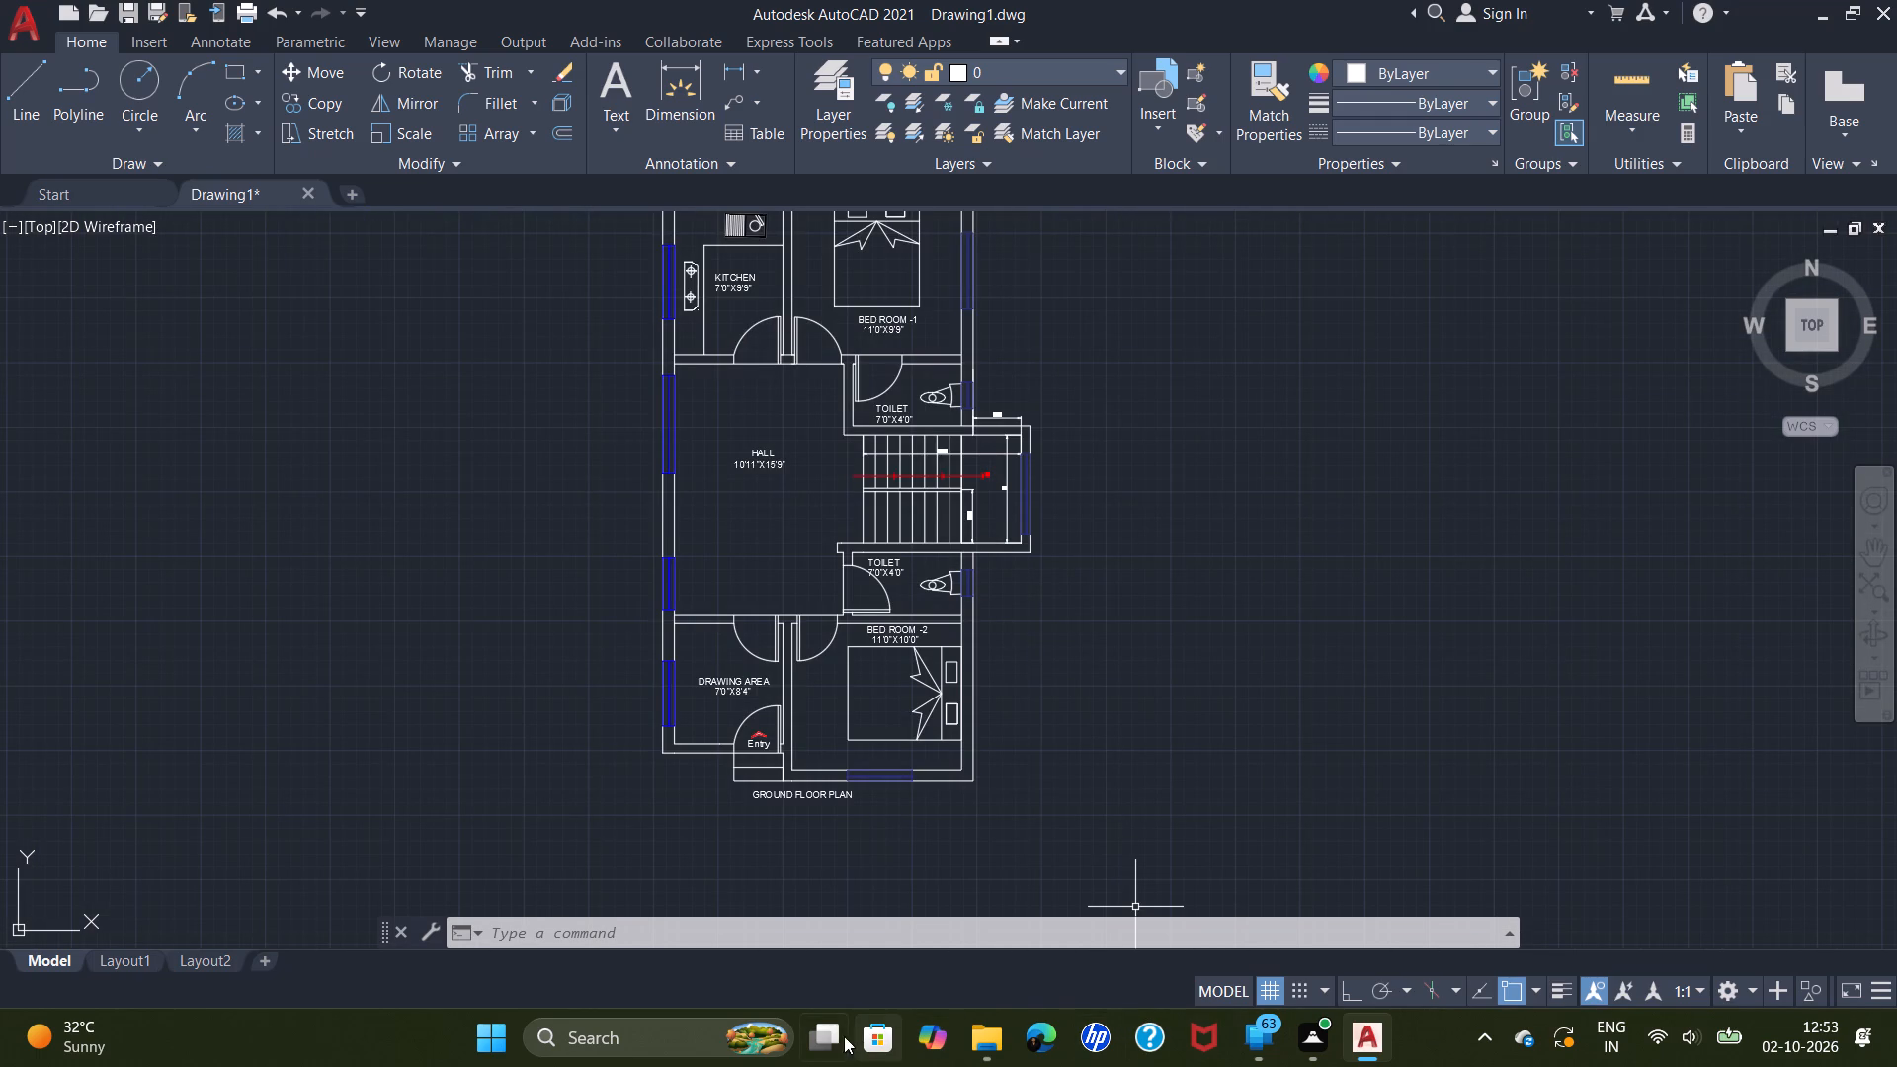
Switch to Desktop 2 and open WhatsApp Image 2026-10-02 at 9.56.58 AM from Downloads in a maximized Photos window.
double_click(825, 1020)
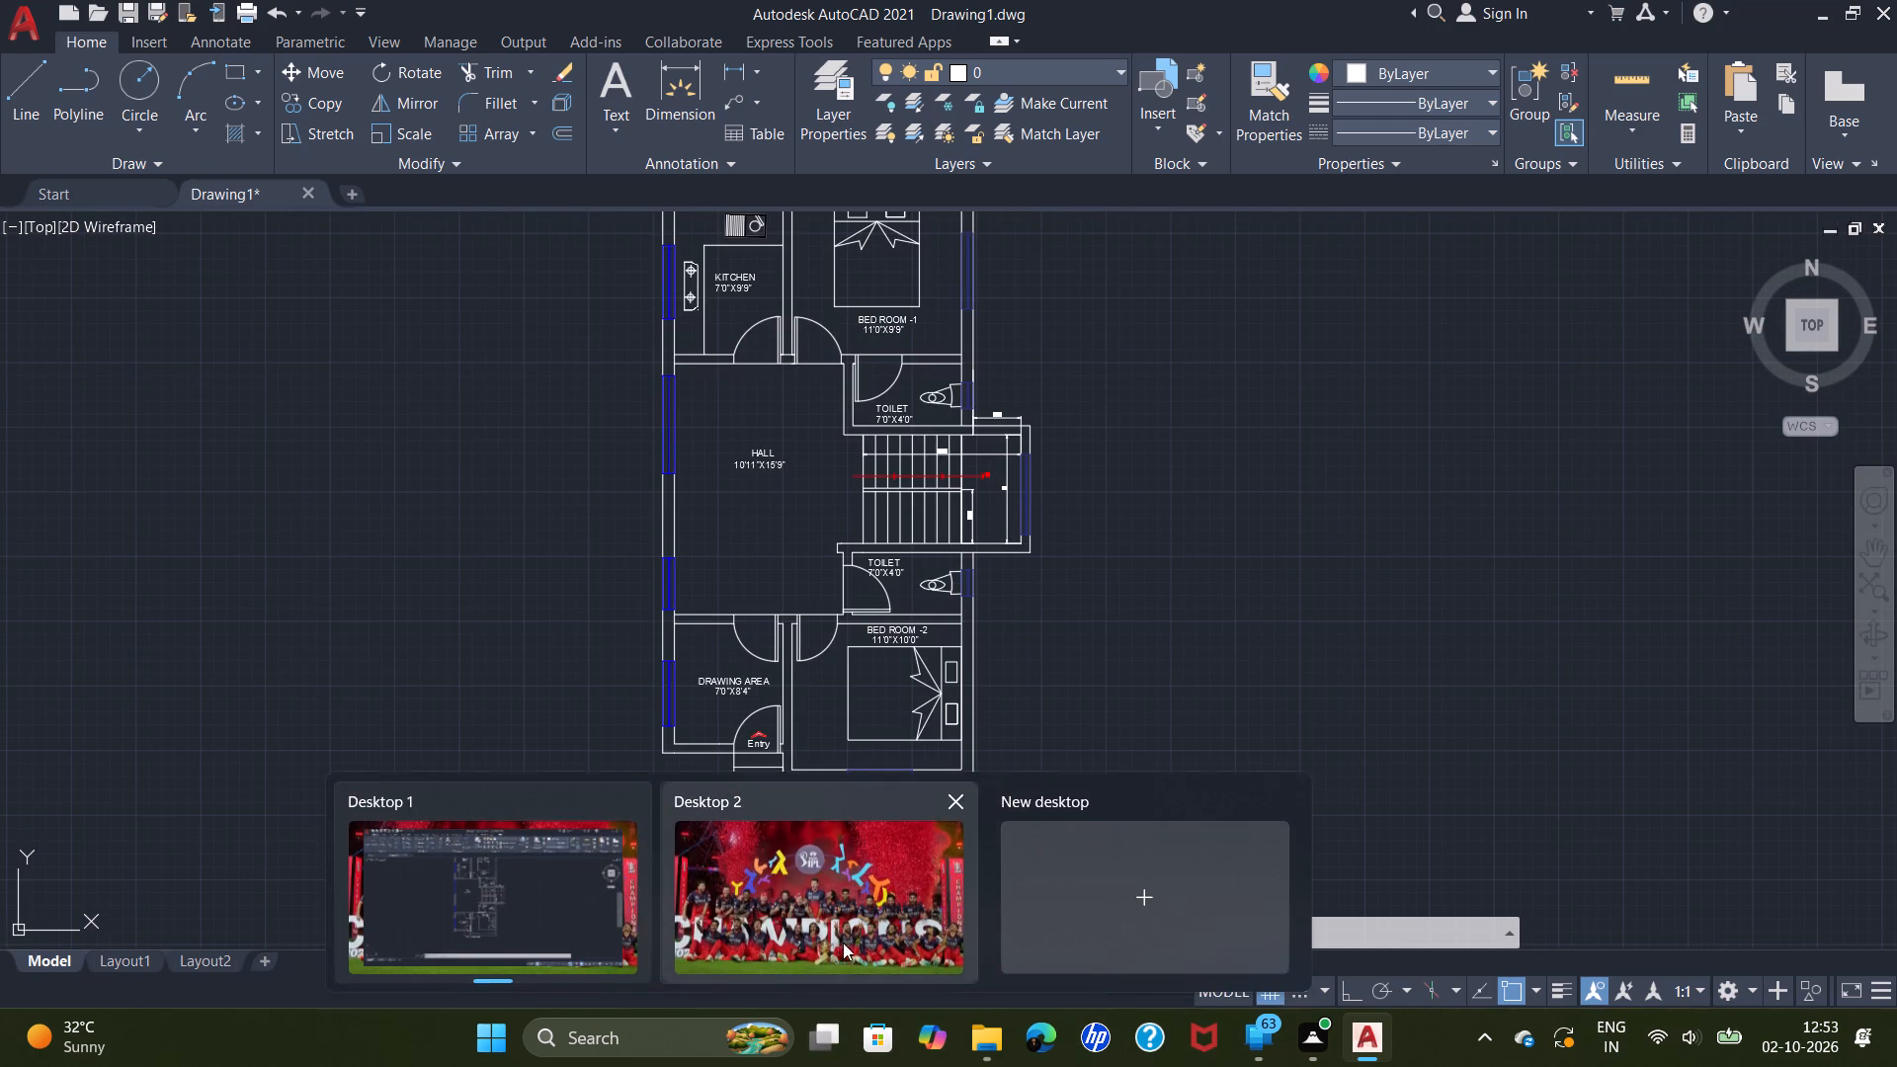
click(849, 910)
double_click(1231, 616)
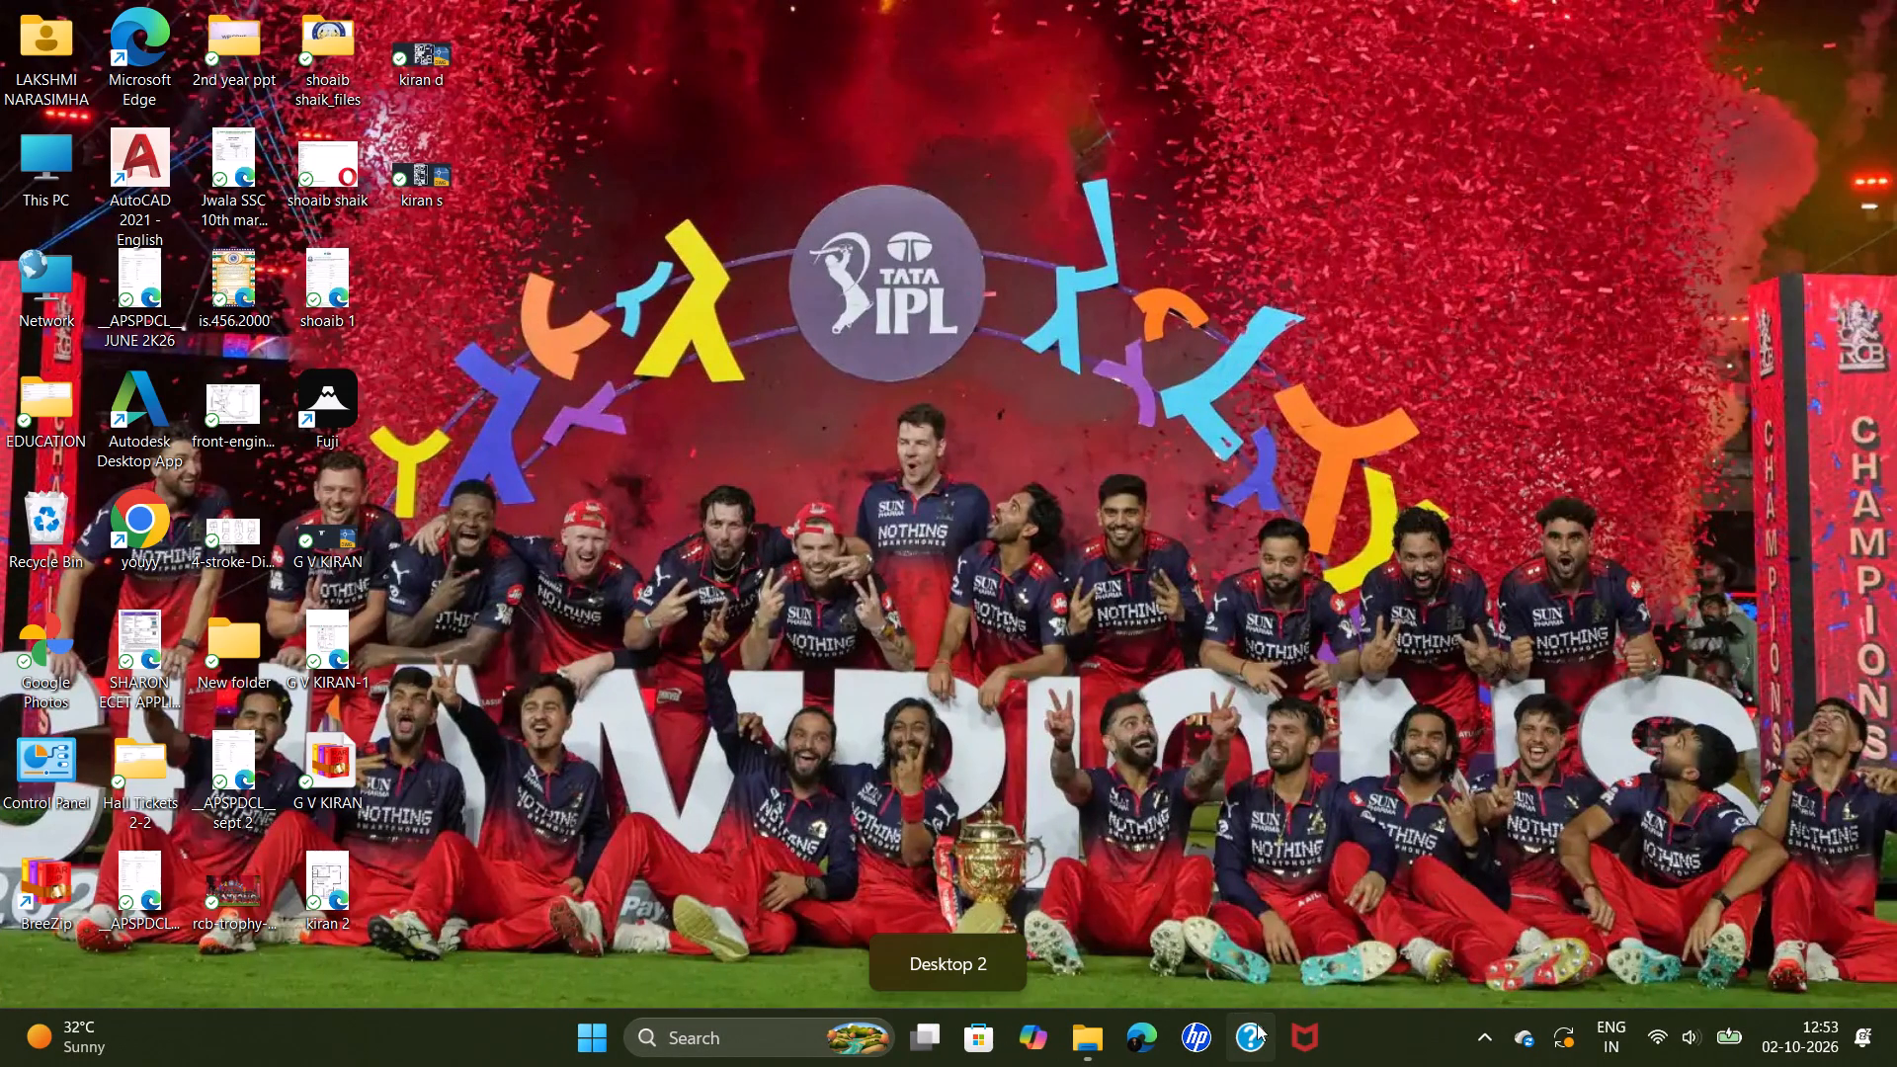
click(1071, 1039)
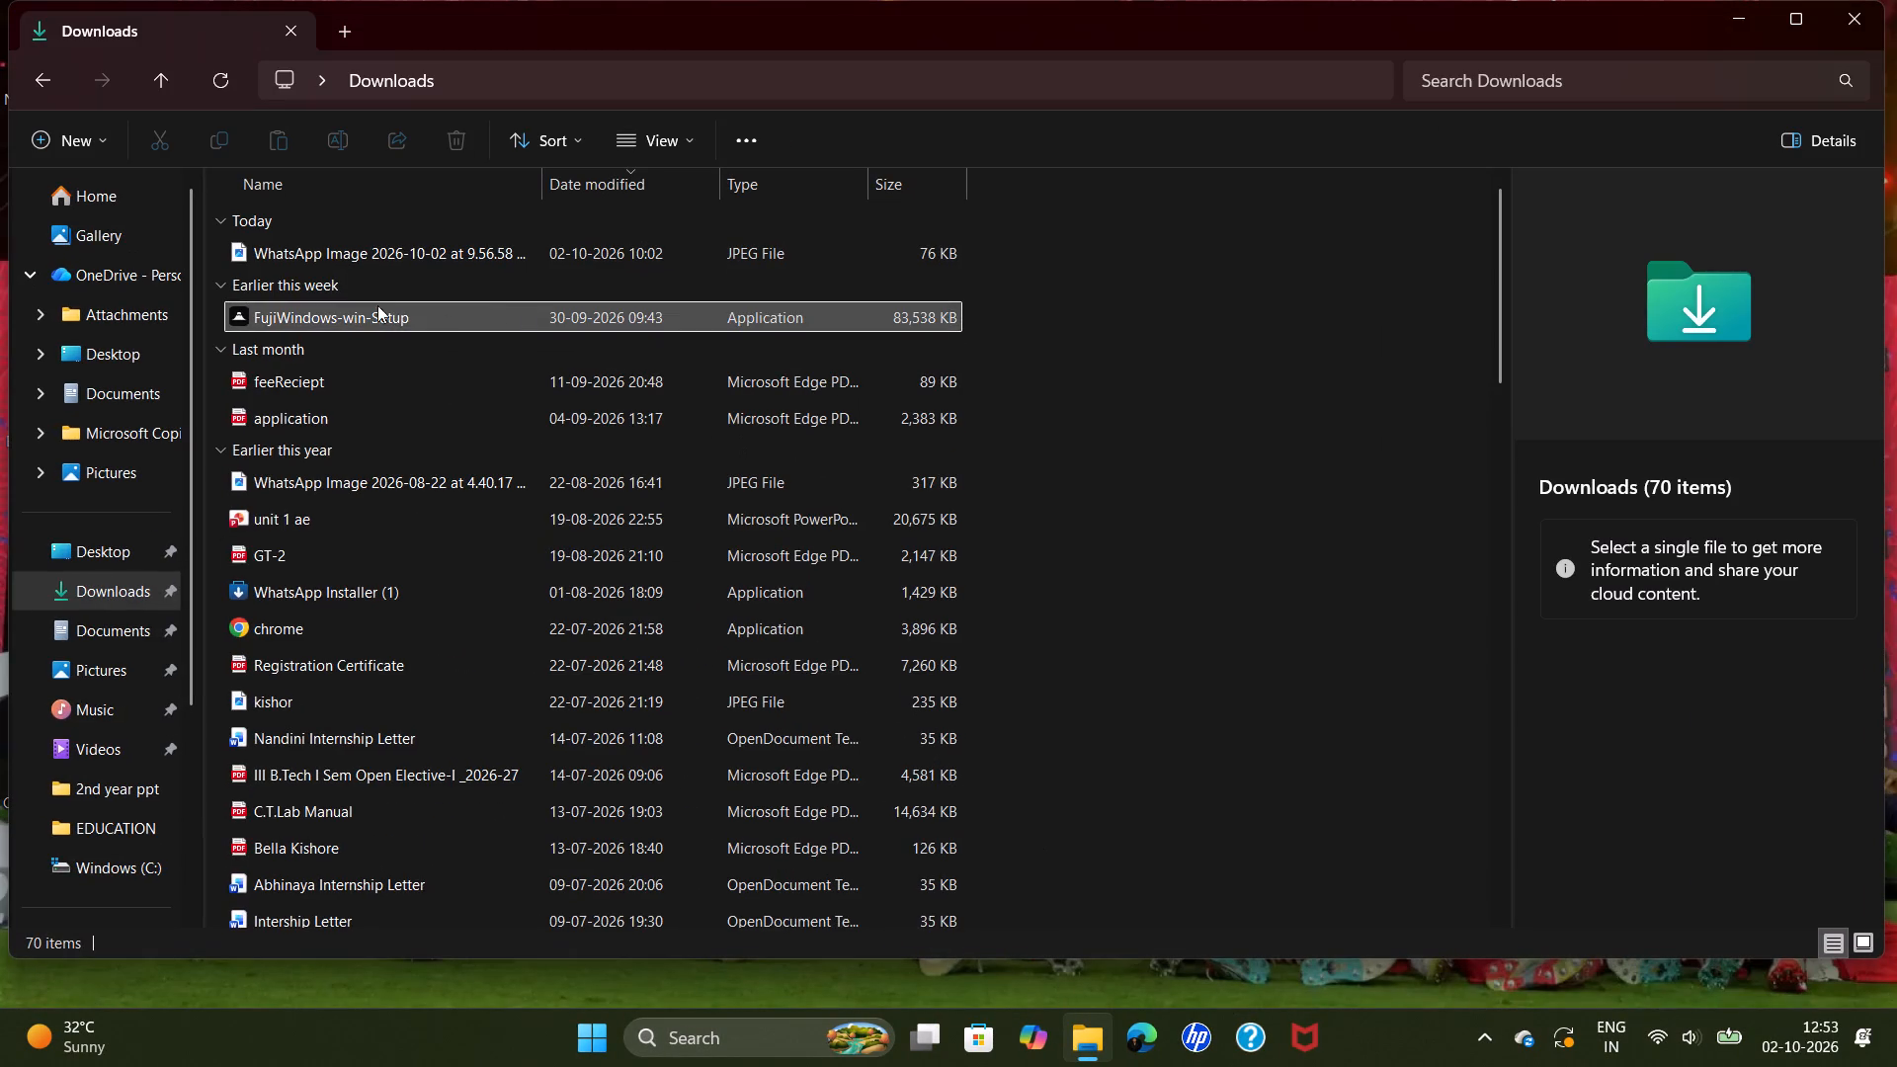
scroll(538, 339, up, 5)
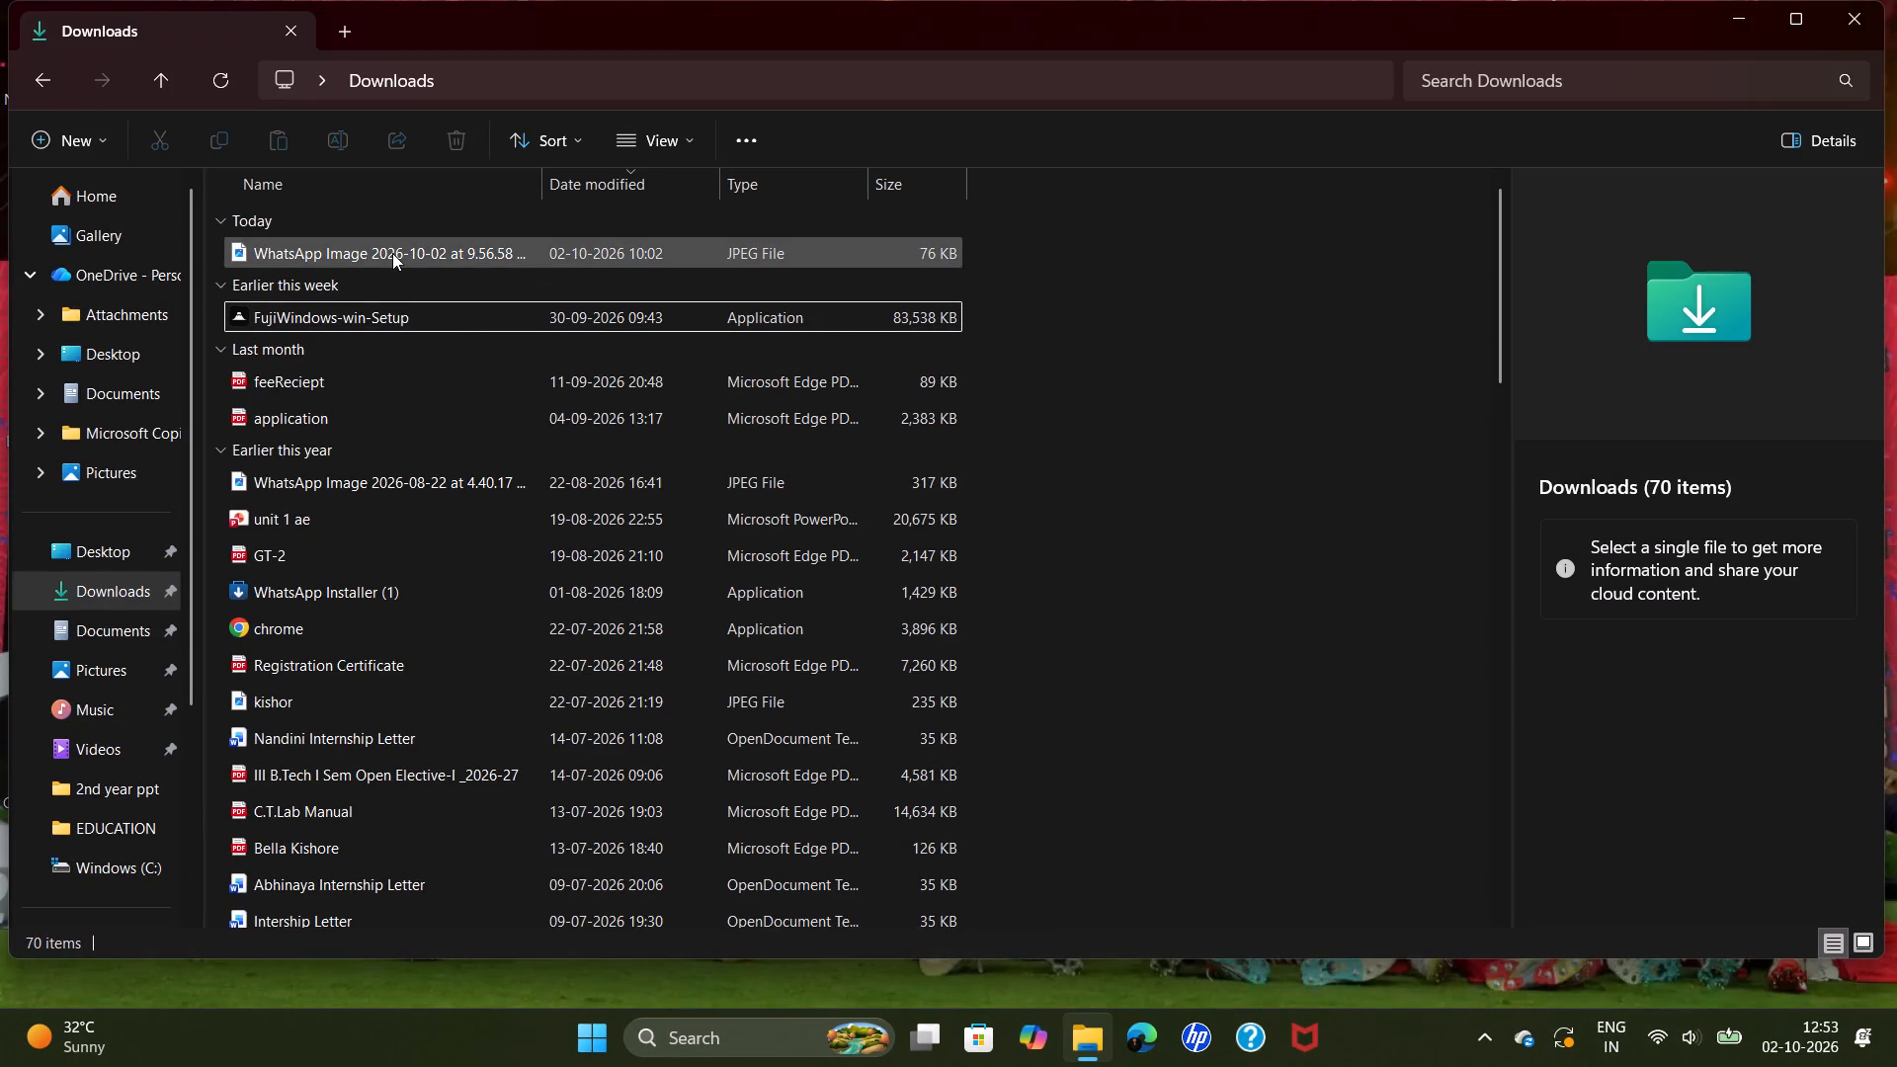
triple_click(392, 253)
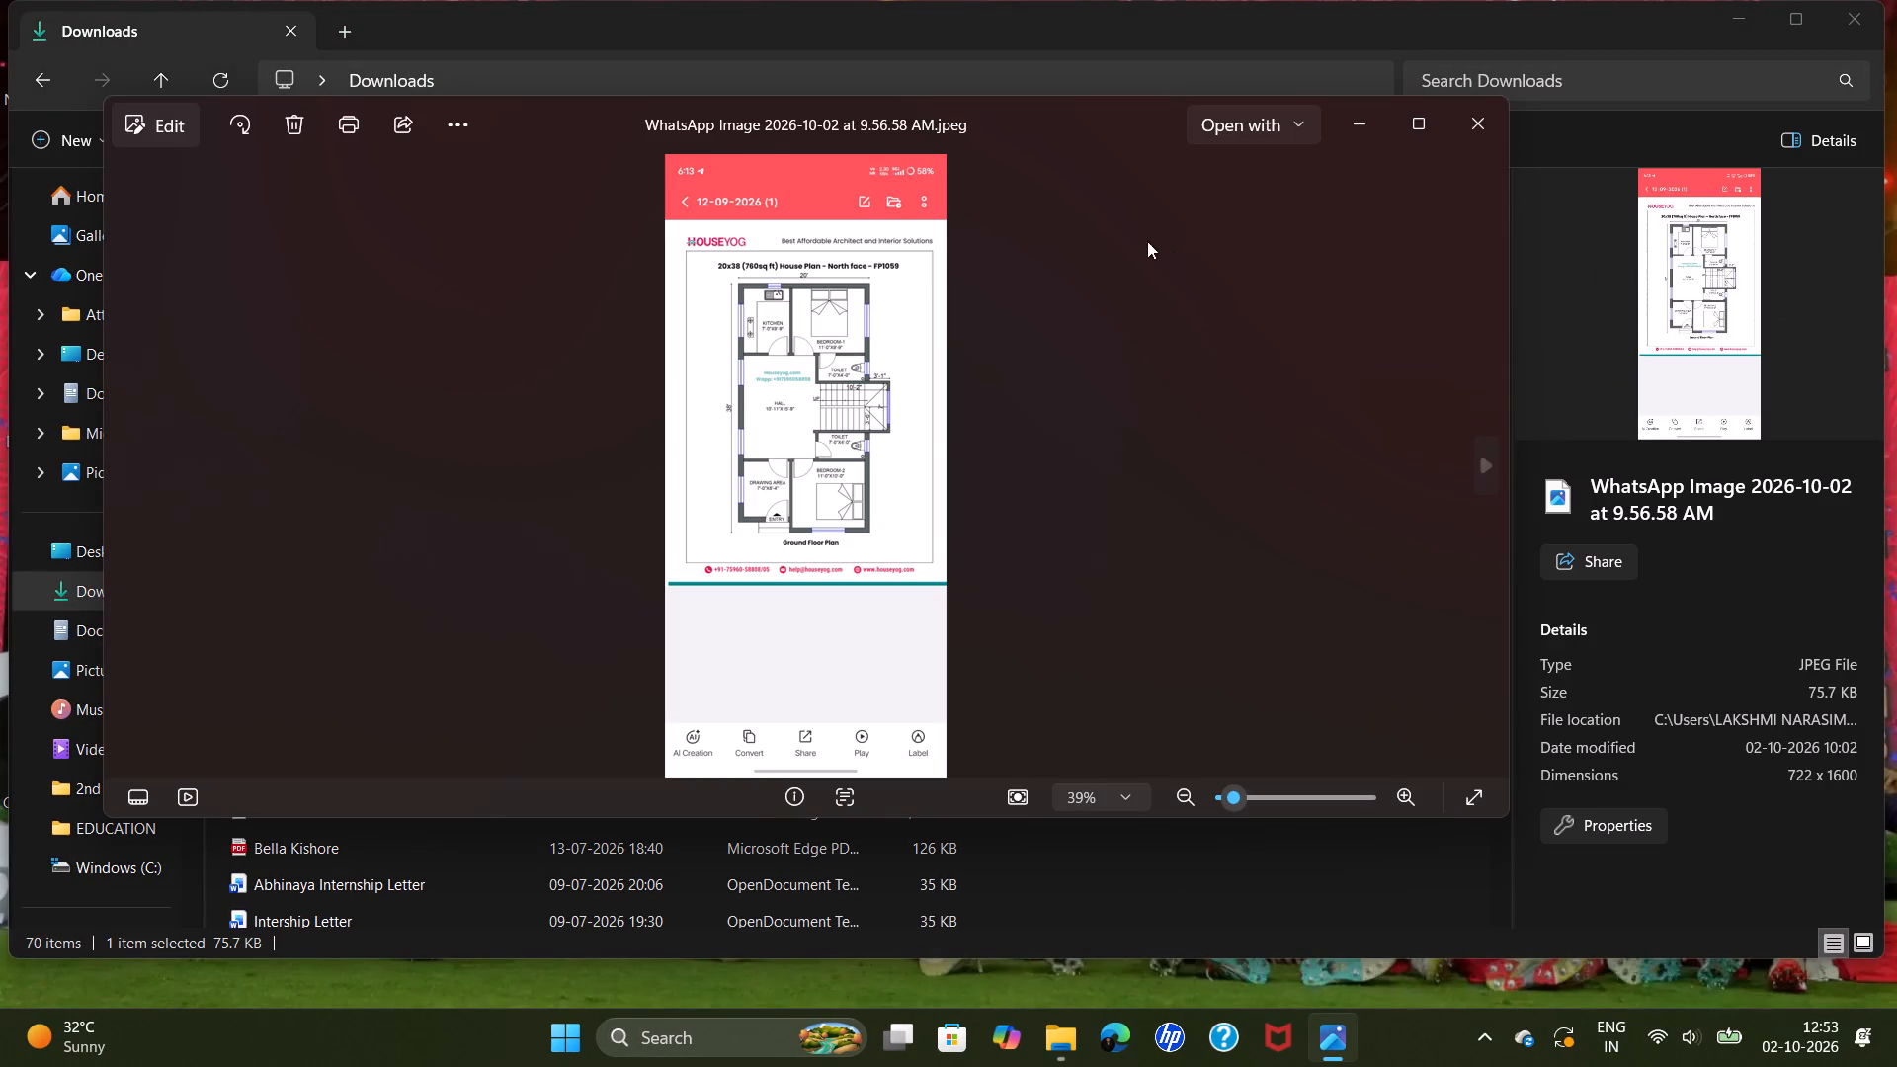
click(1424, 133)
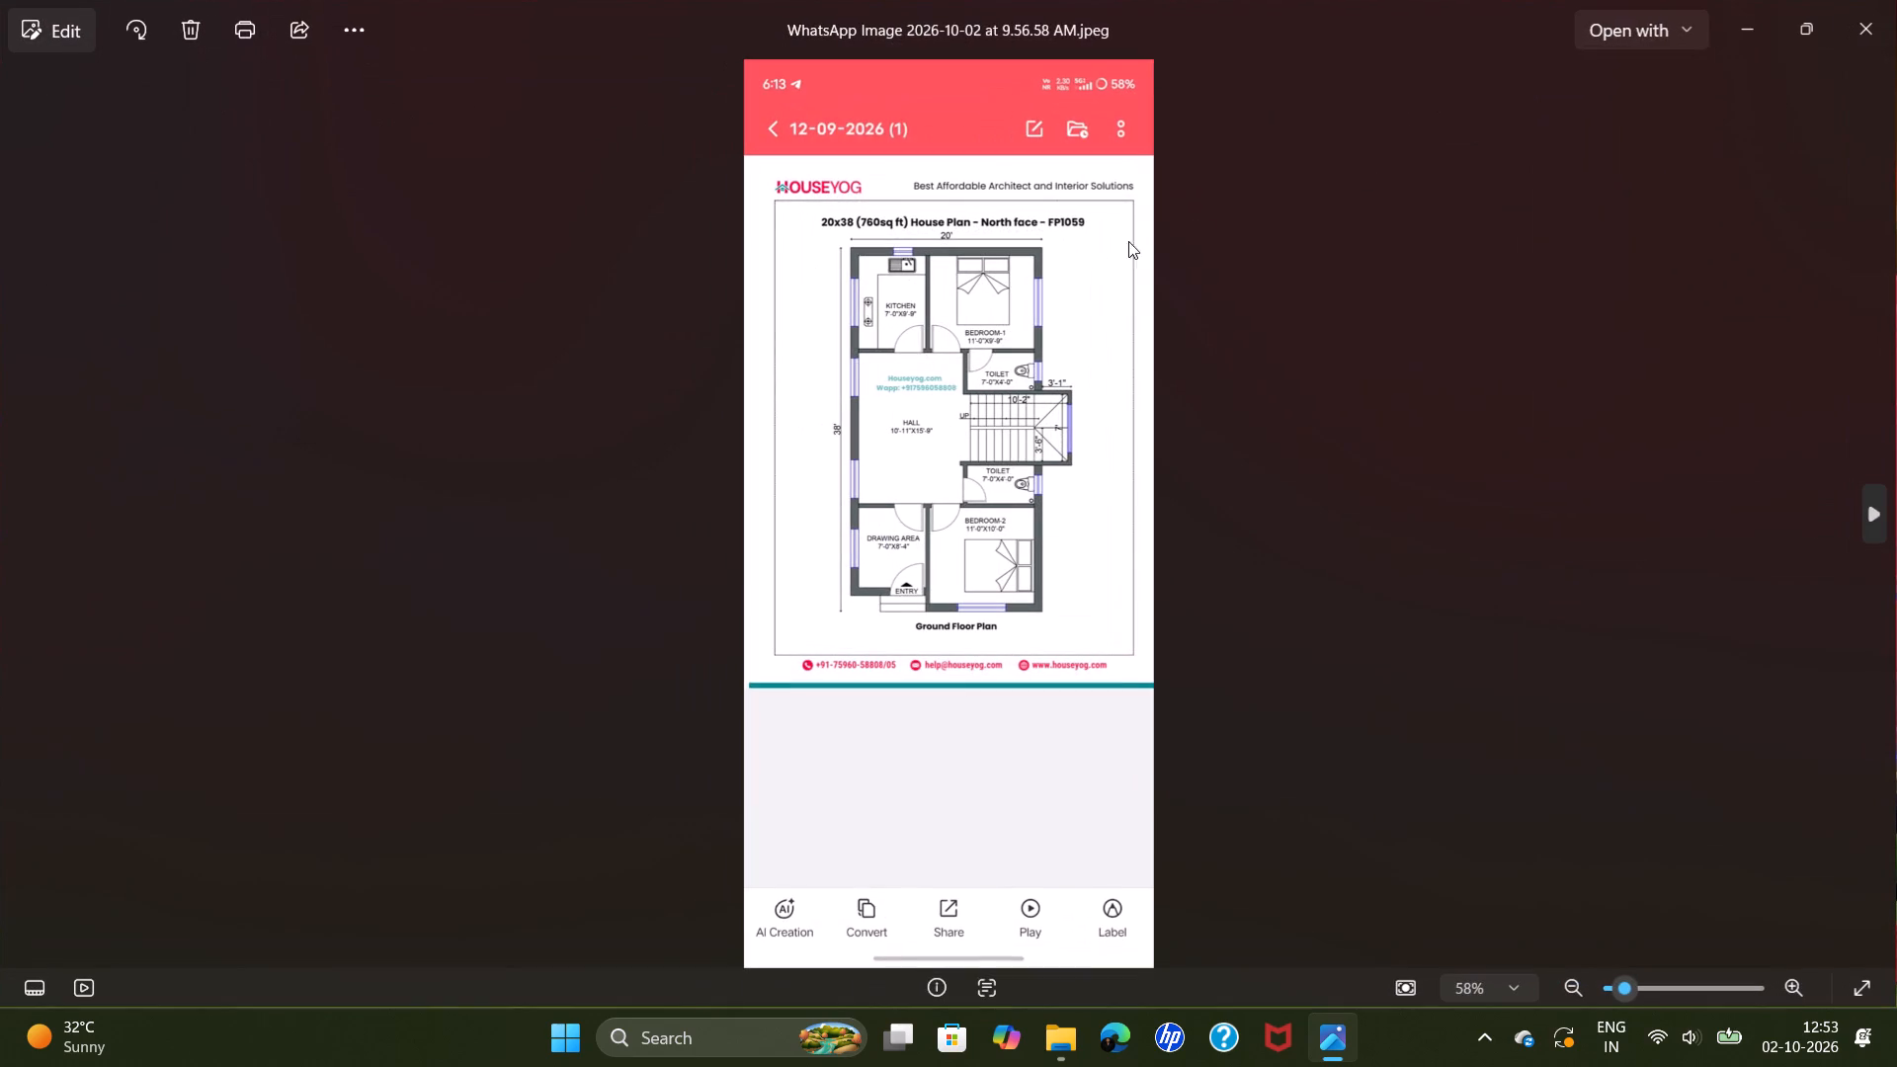
Examine the reference floor plan image closely, covering its title, room labels, hall, toilets, and staircase dimensions and UP arrow.
scroll(895, 340, up, 9)
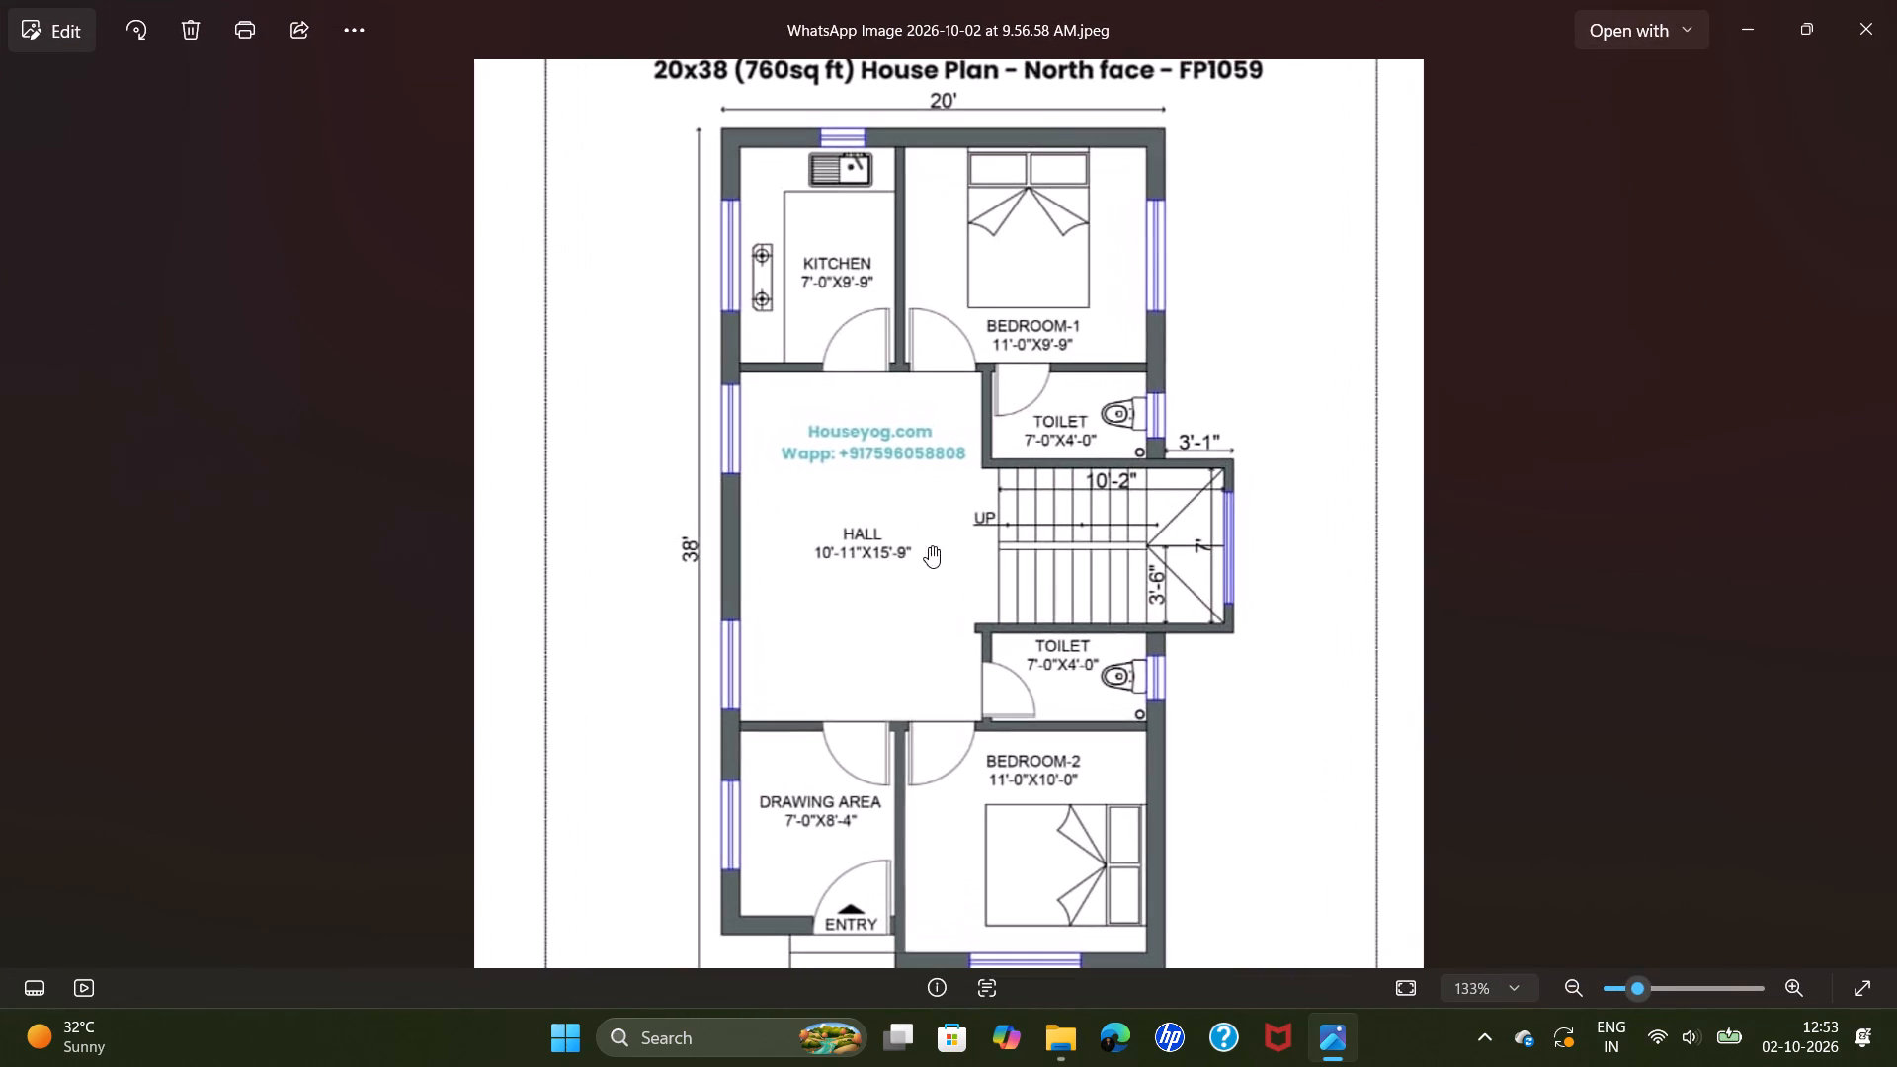
scroll(823, 555, up, 5)
scroll(823, 555, down, 3)
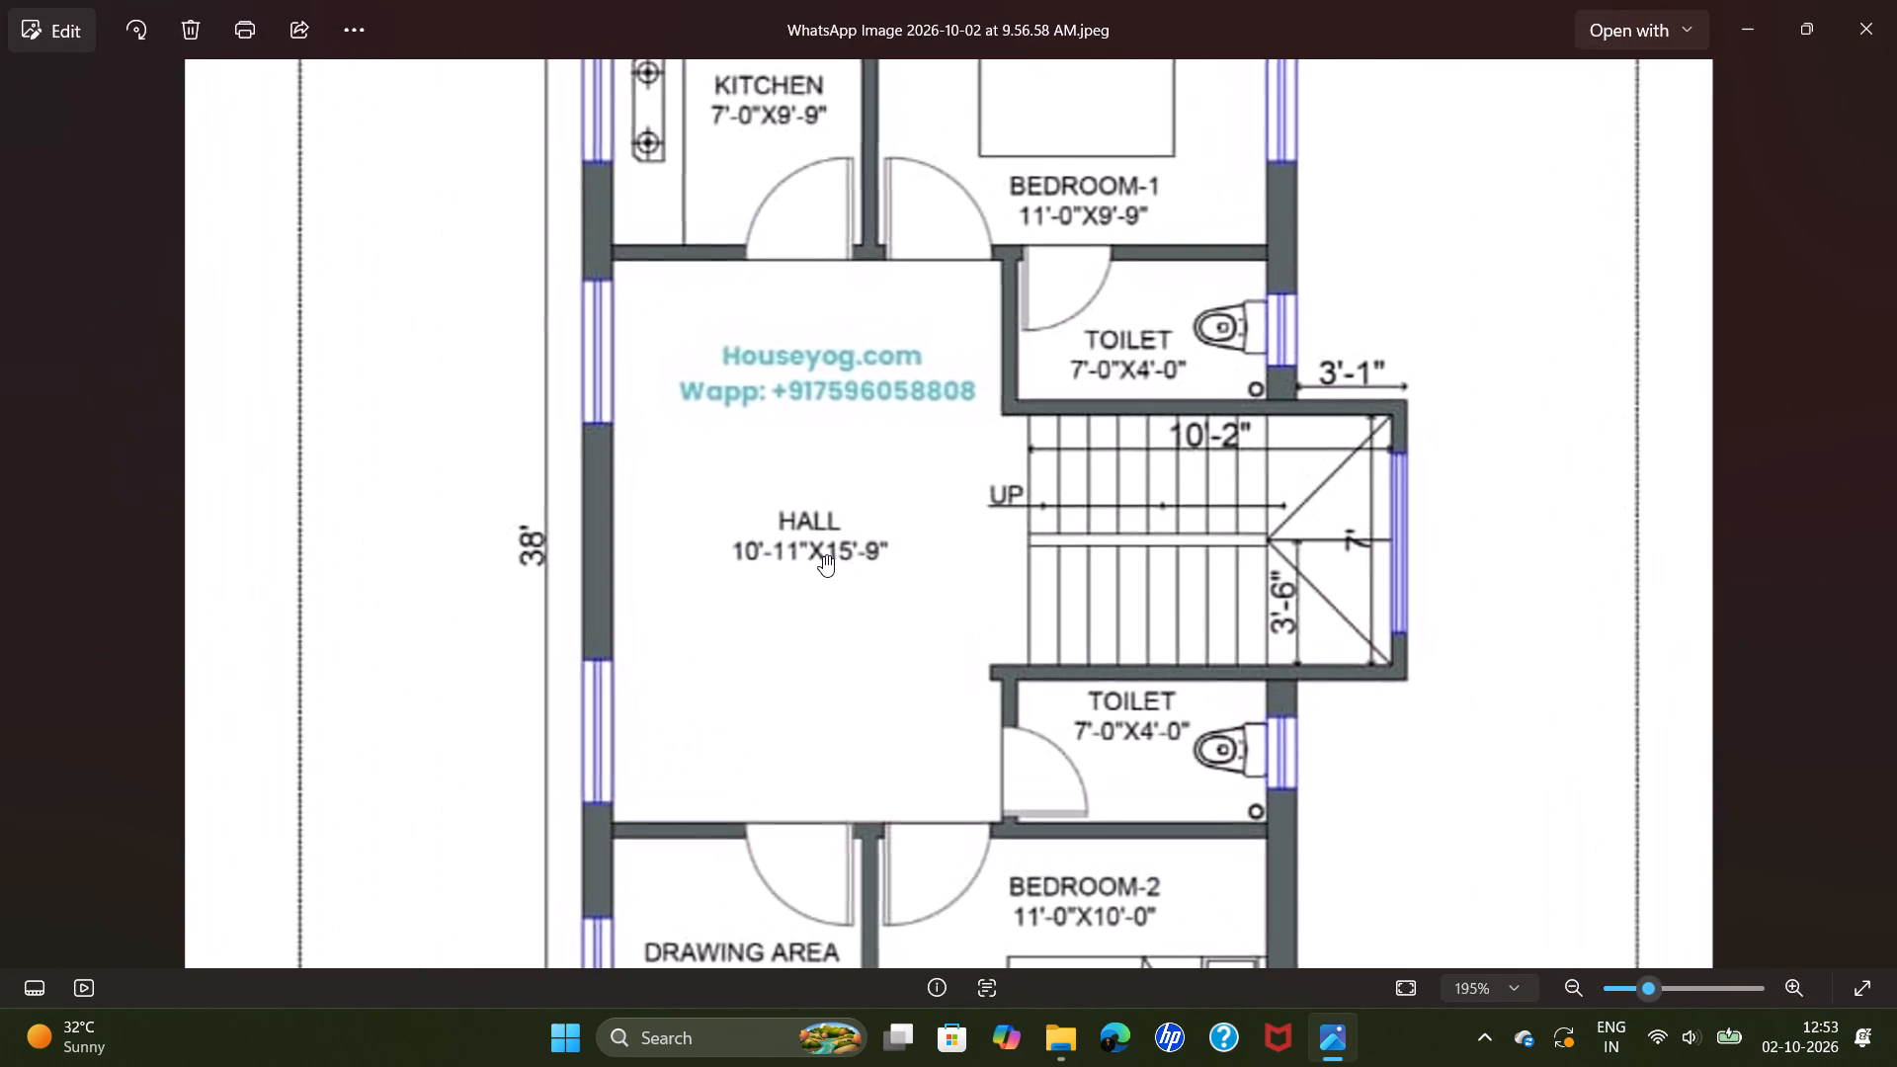
scroll(916, 218, up, 6)
scroll(916, 218, down, 6)
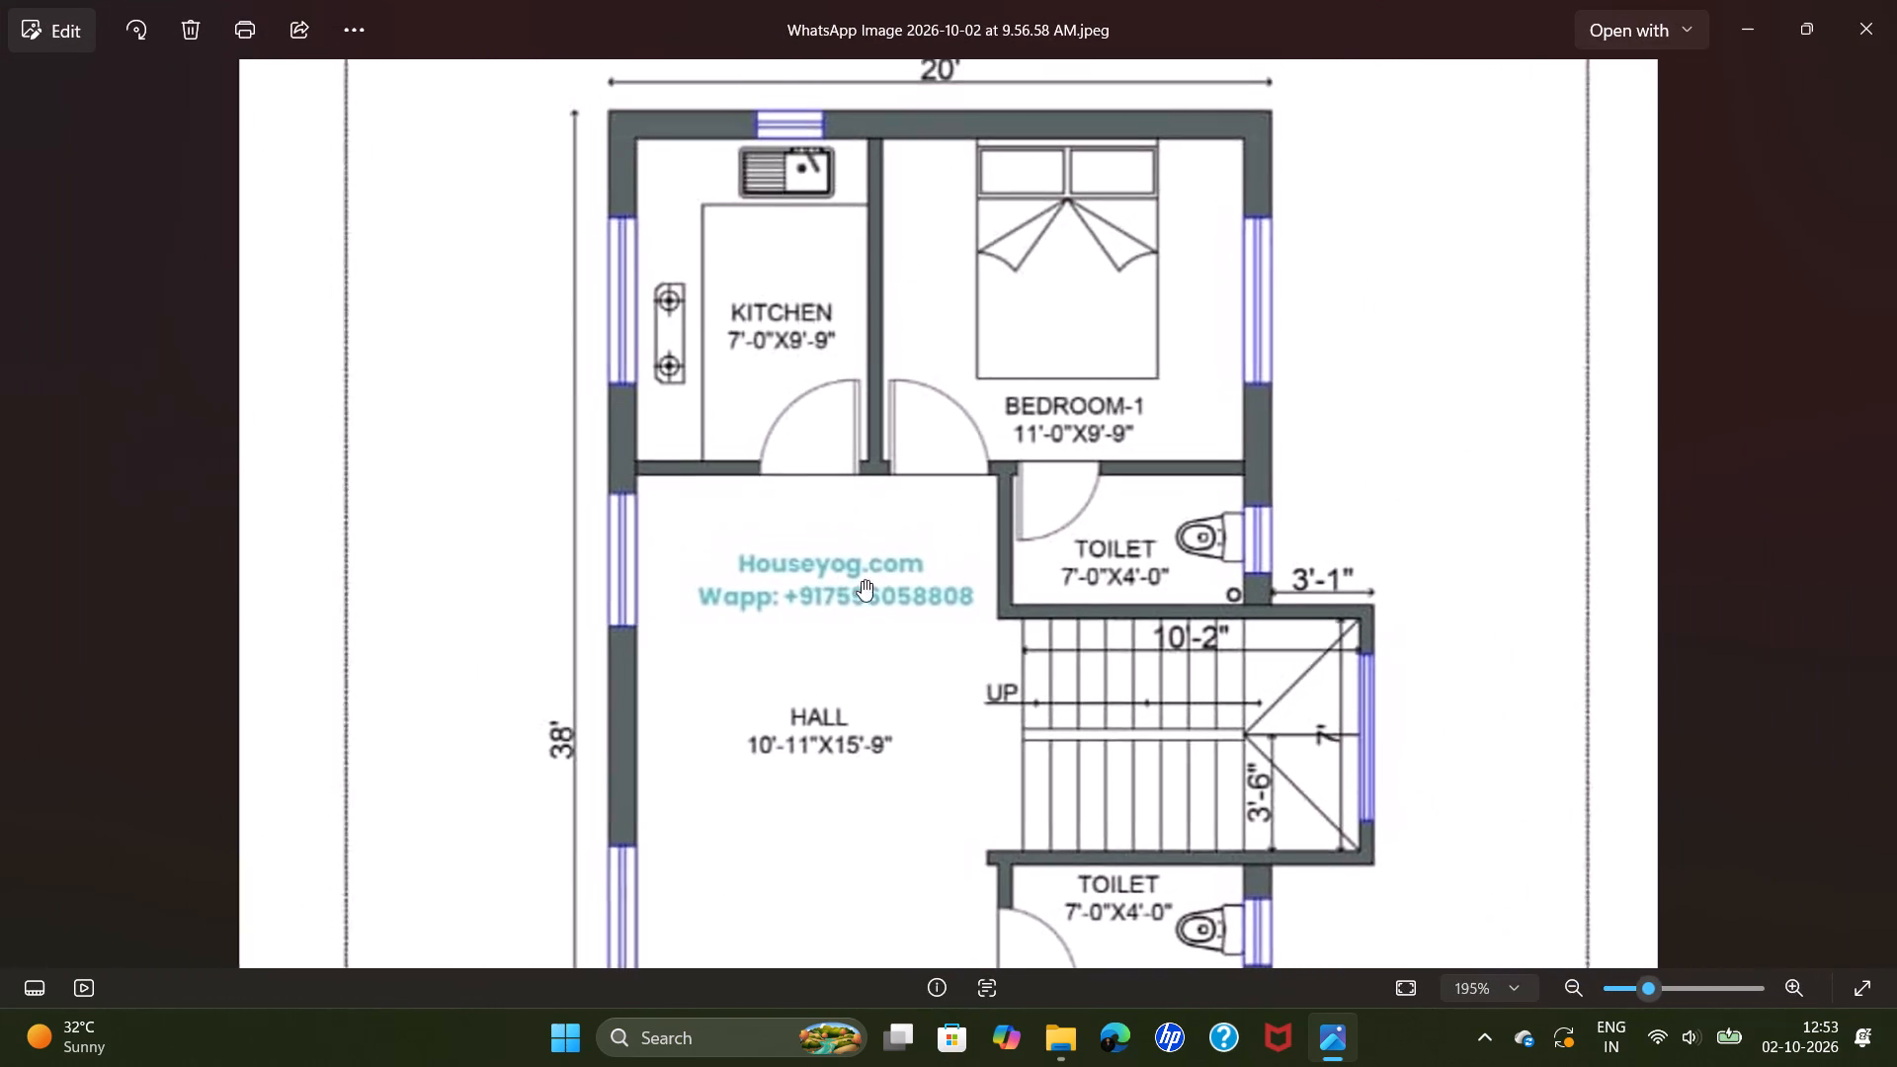
scroll(864, 558, down, 4)
scroll(919, 461, up, 2)
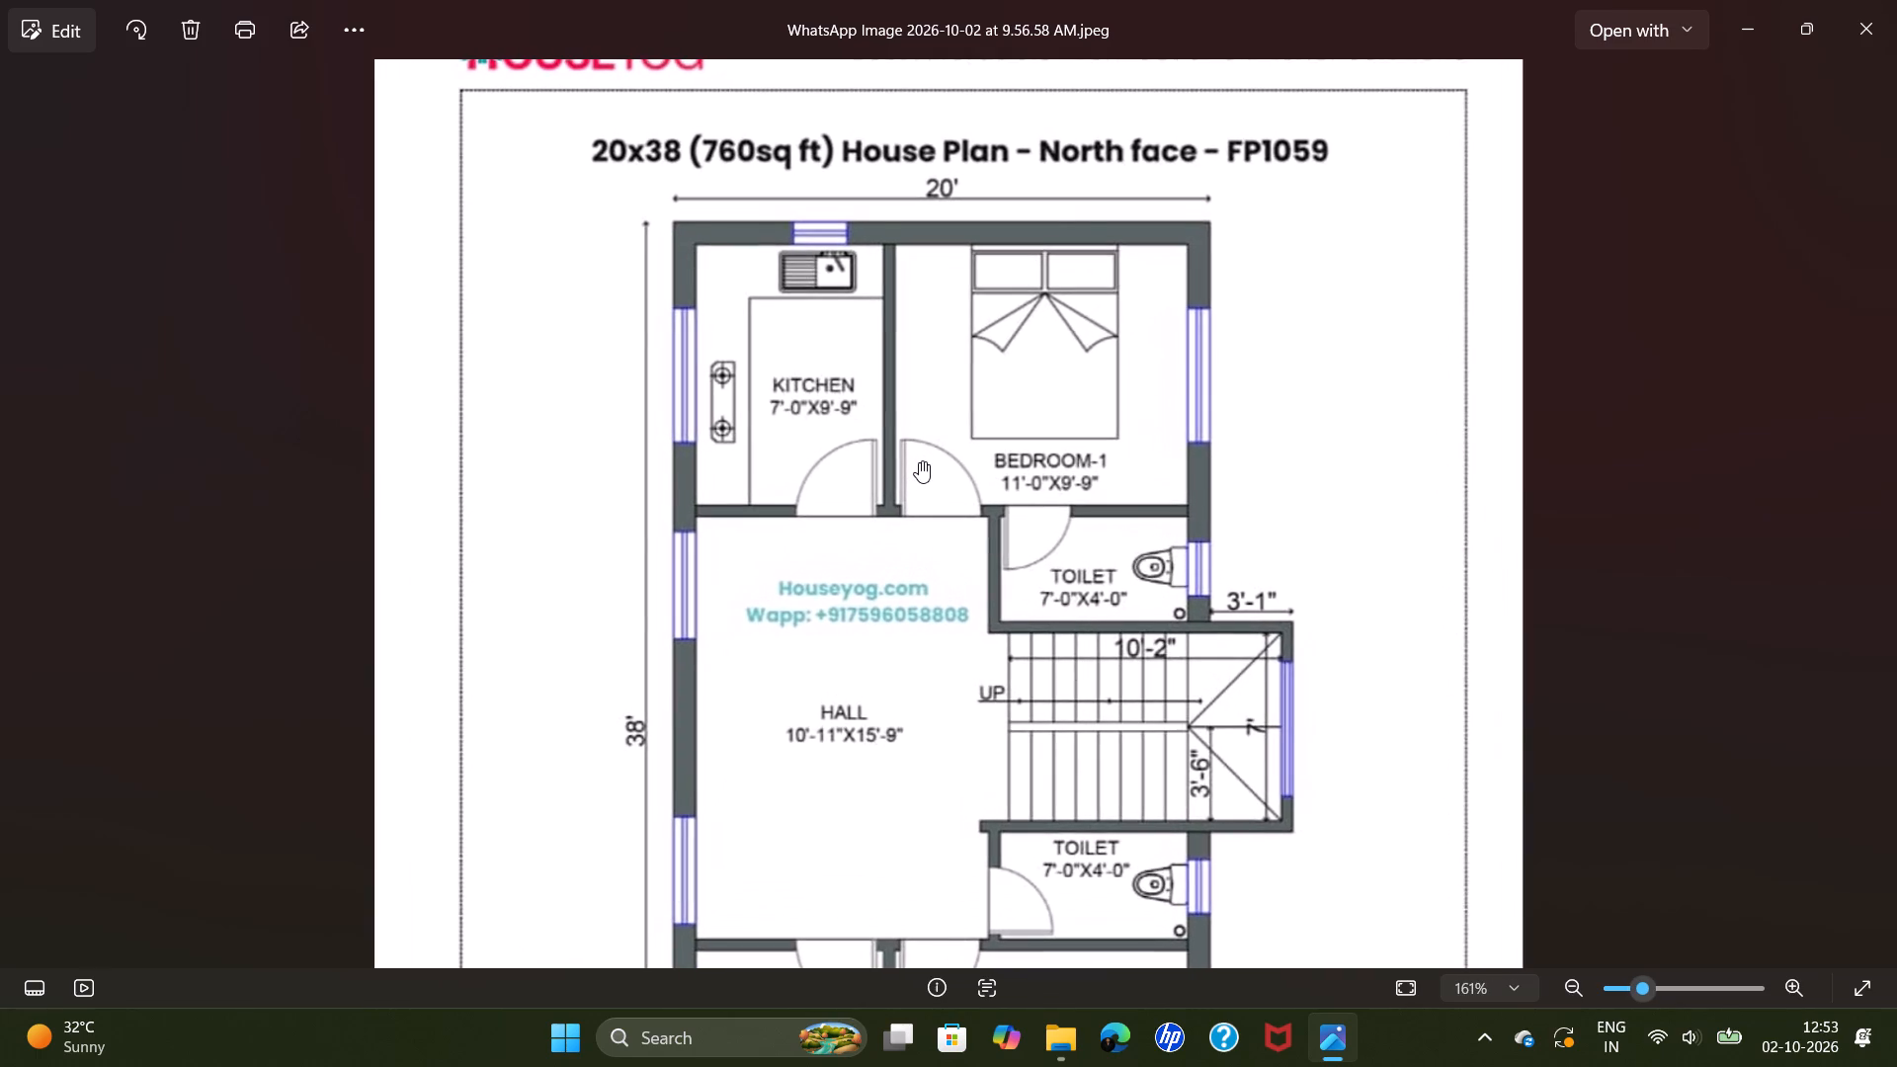
Return to the AutoCAD drawing on Desktop 1 to look at the house plan.
click(916, 1029)
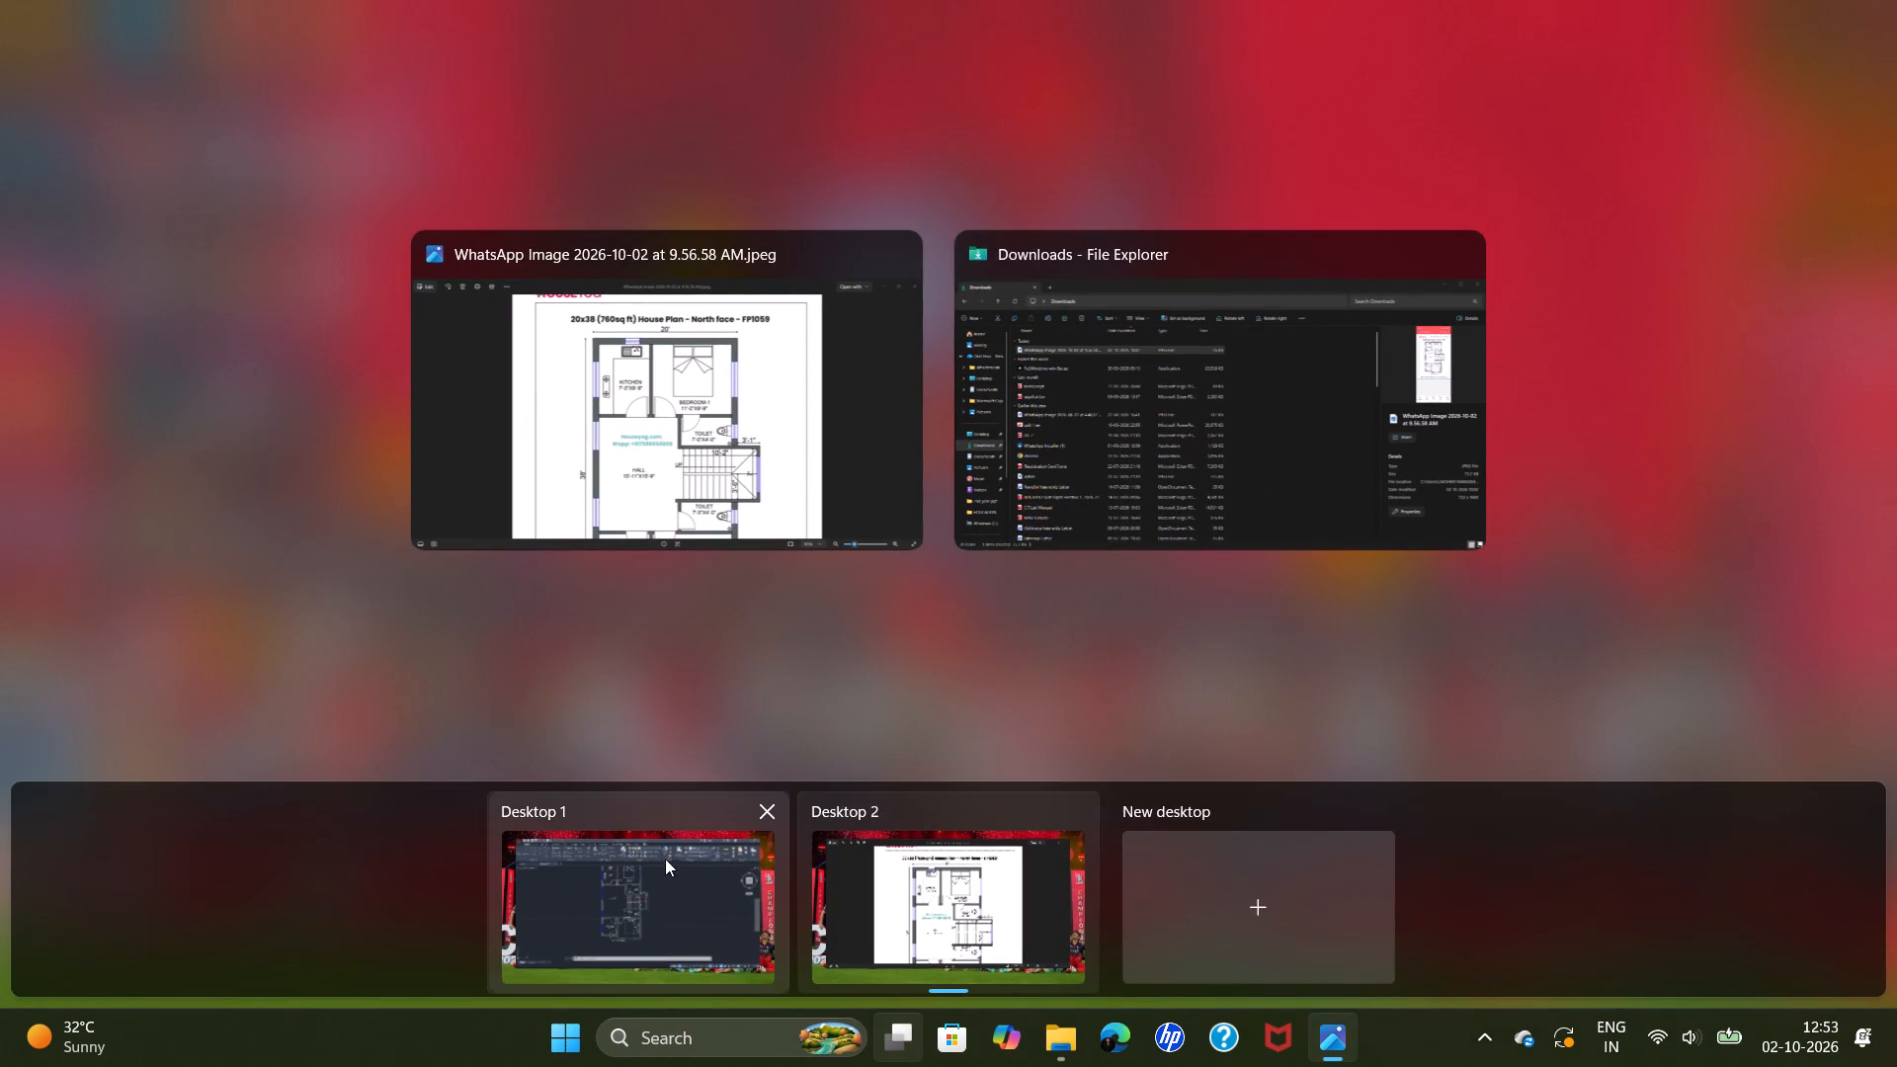
click(665, 860)
scroll(854, 265, up, 6)
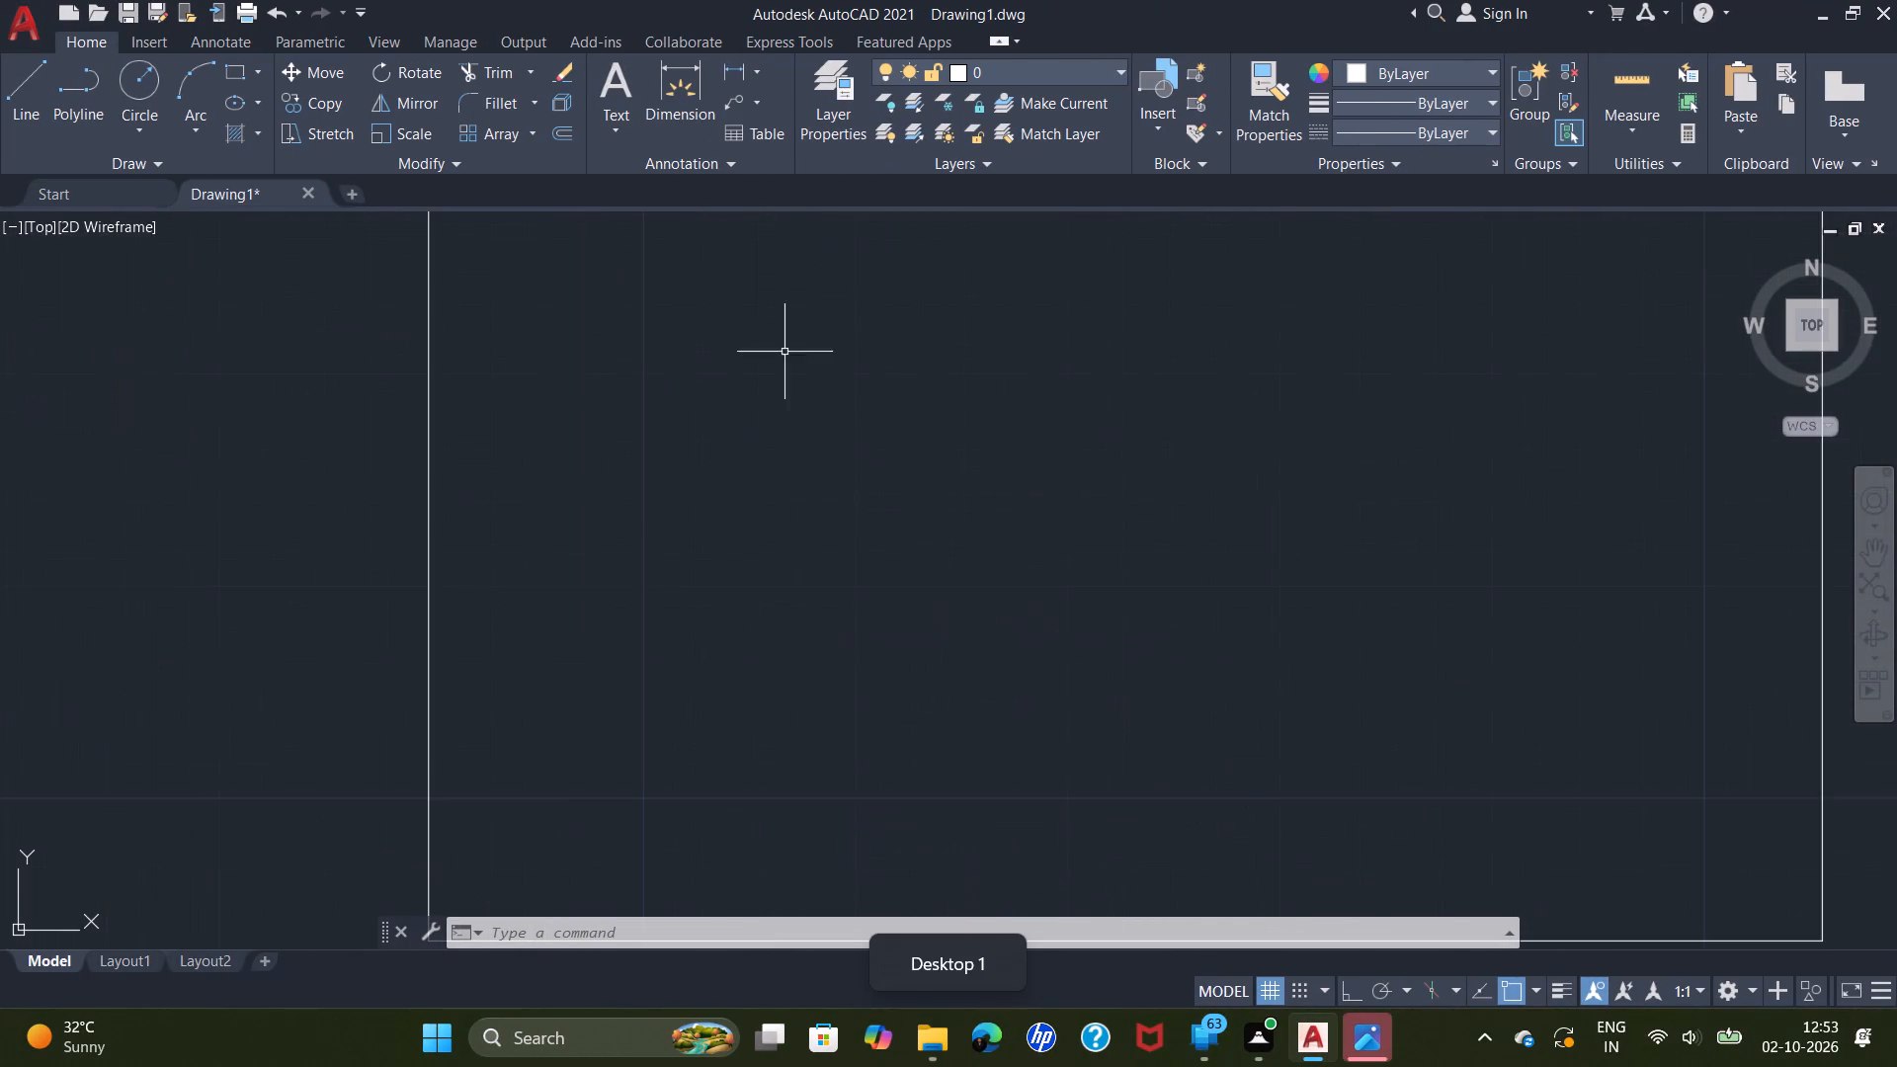
Examine the house plan's title, kitchen and BED ROOM -1, and the kitchen wall and doors facing the hall.
scroll(675, 1052, down, 5)
scroll(985, 691, down, 4)
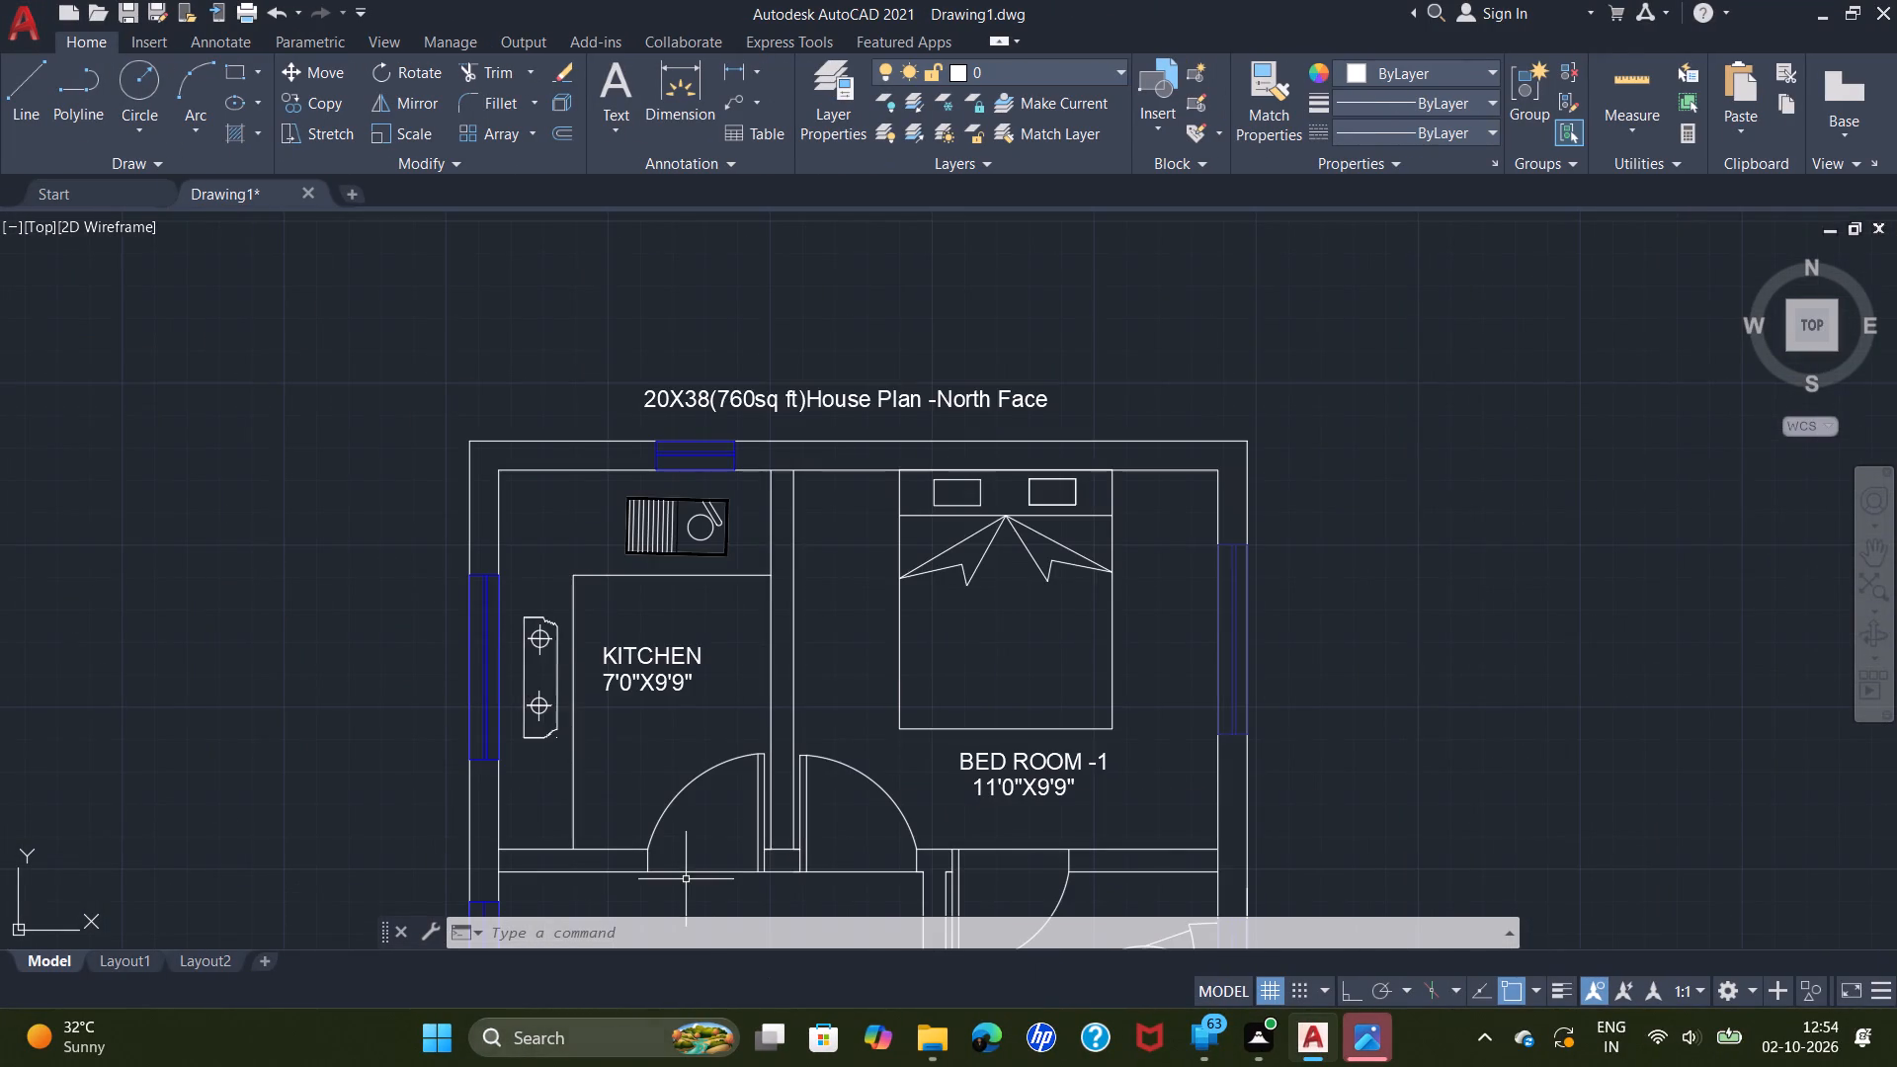
scroll(793, 889, down, 3)
scroll(870, 799, up, 2)
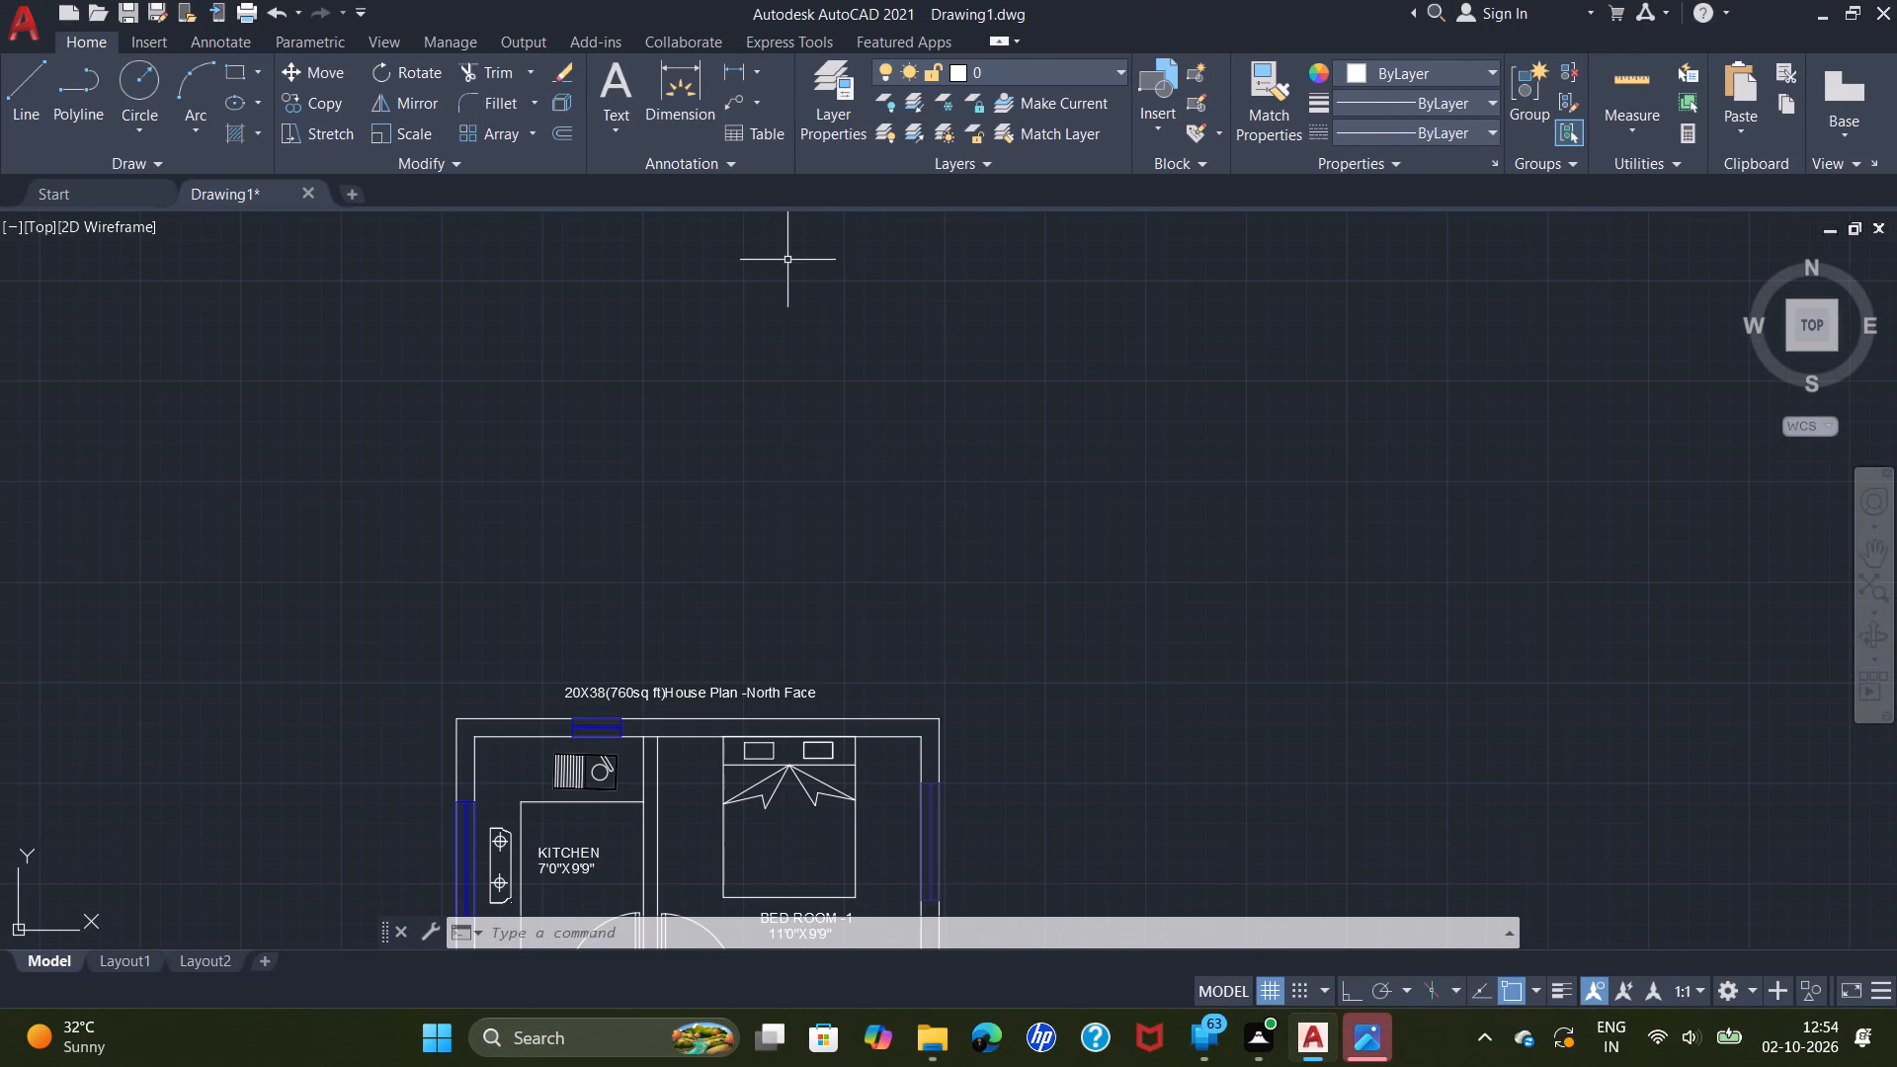
middle_drag(677, 577, 815, 255)
scroll(677, 605, up, 2)
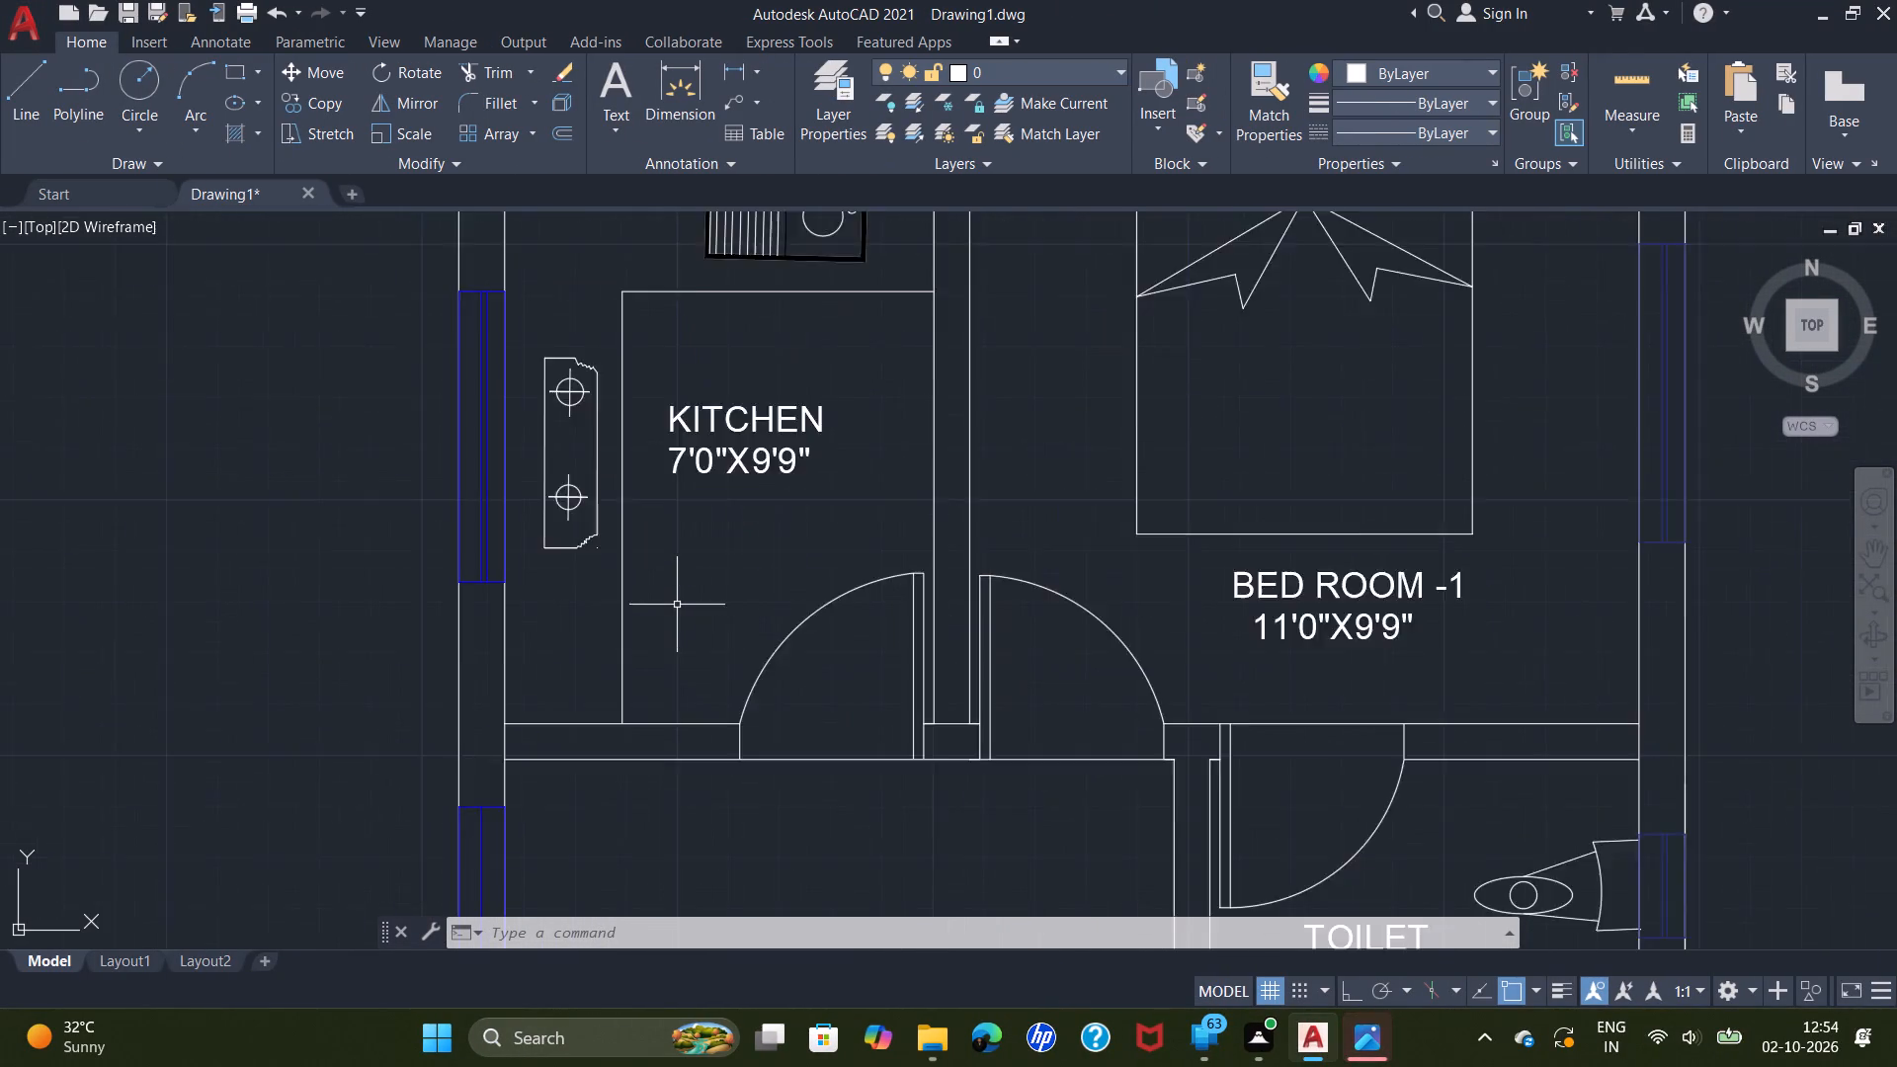
scroll(677, 605, up, 2)
scroll(685, 598, down, 3)
scroll(651, 676, up, 3)
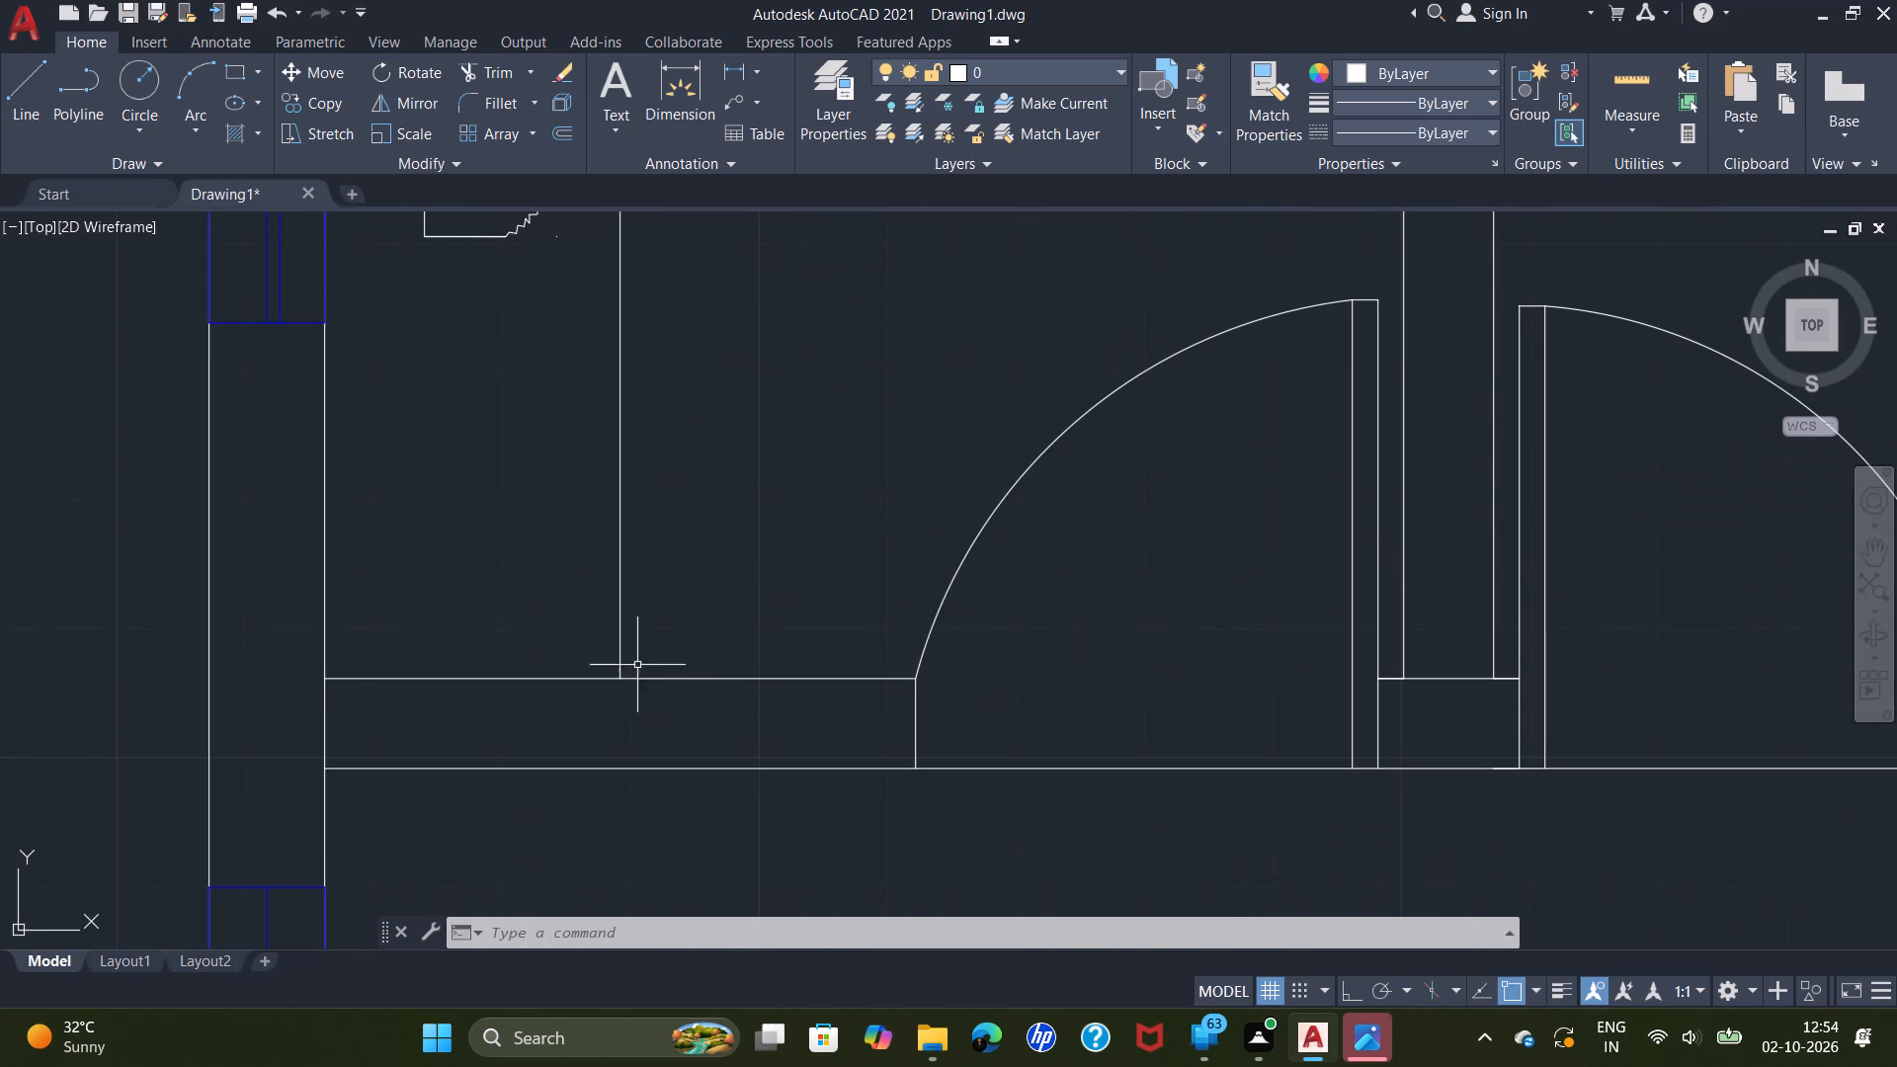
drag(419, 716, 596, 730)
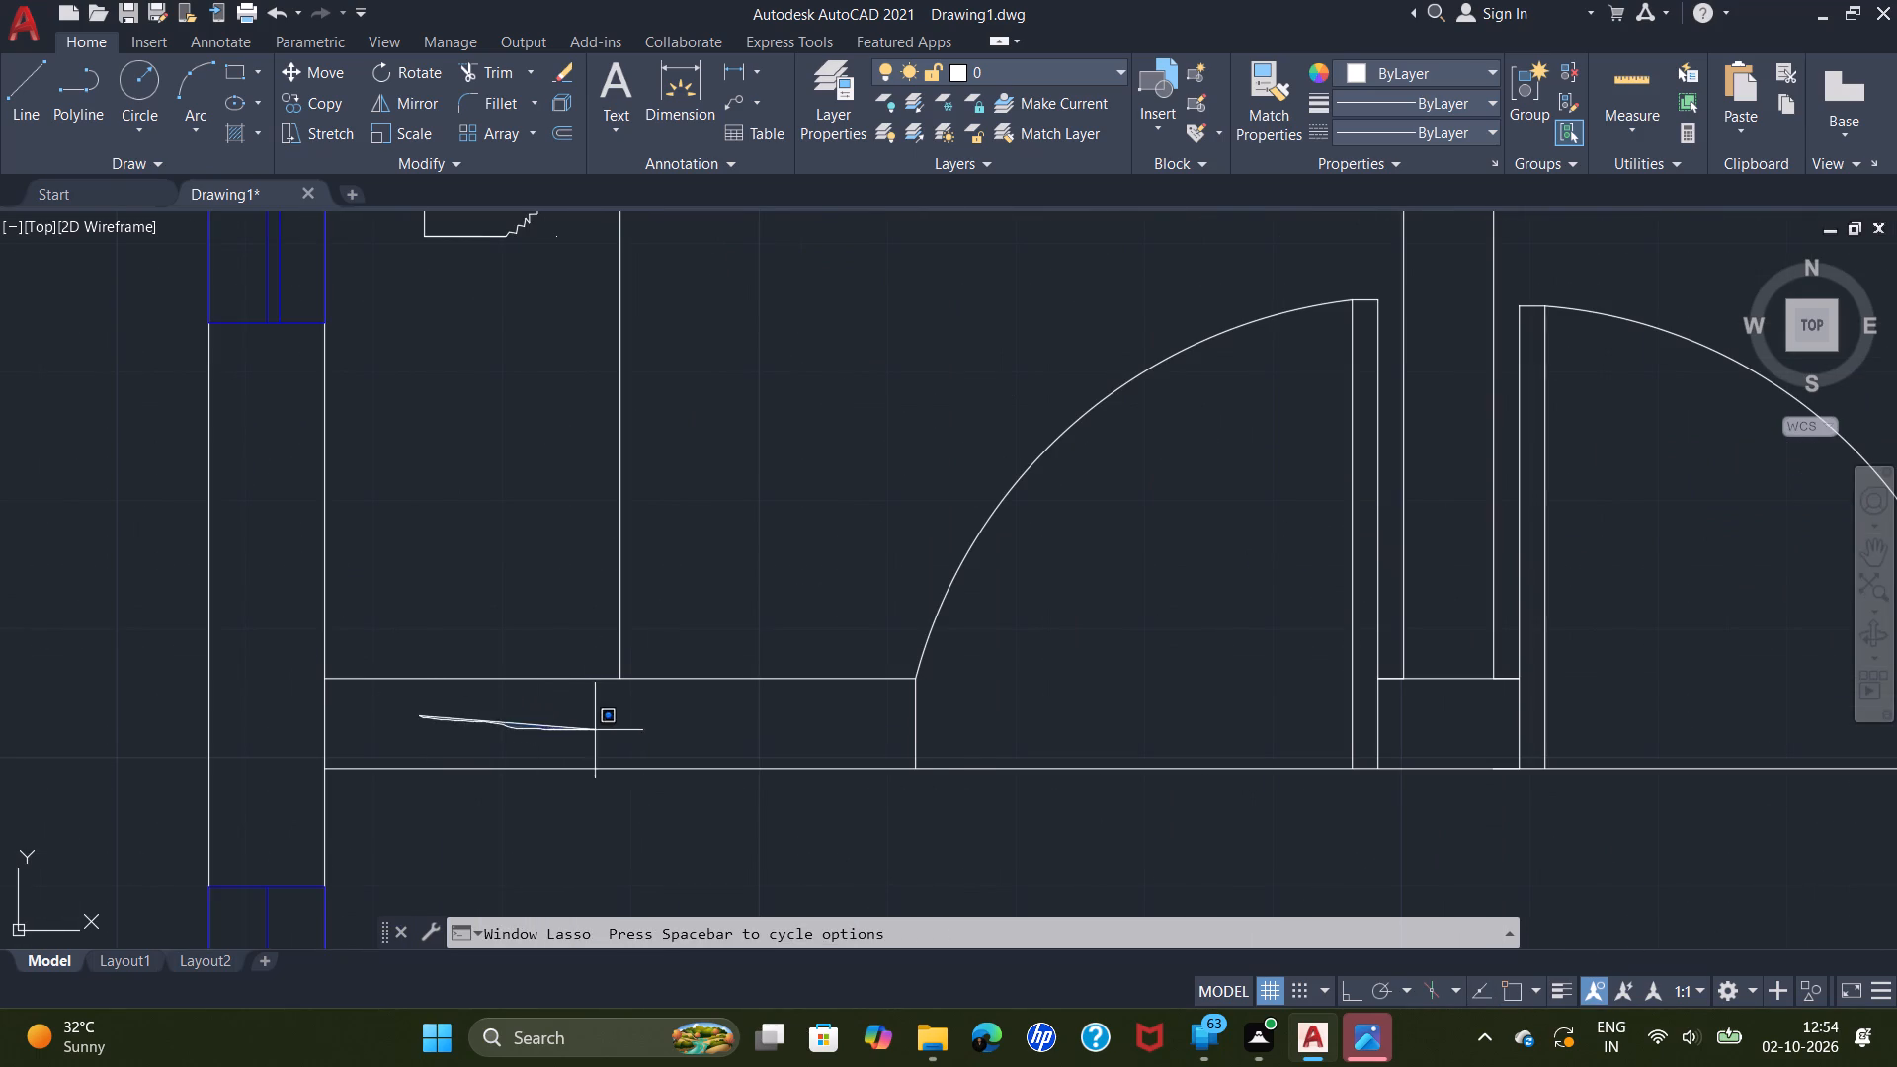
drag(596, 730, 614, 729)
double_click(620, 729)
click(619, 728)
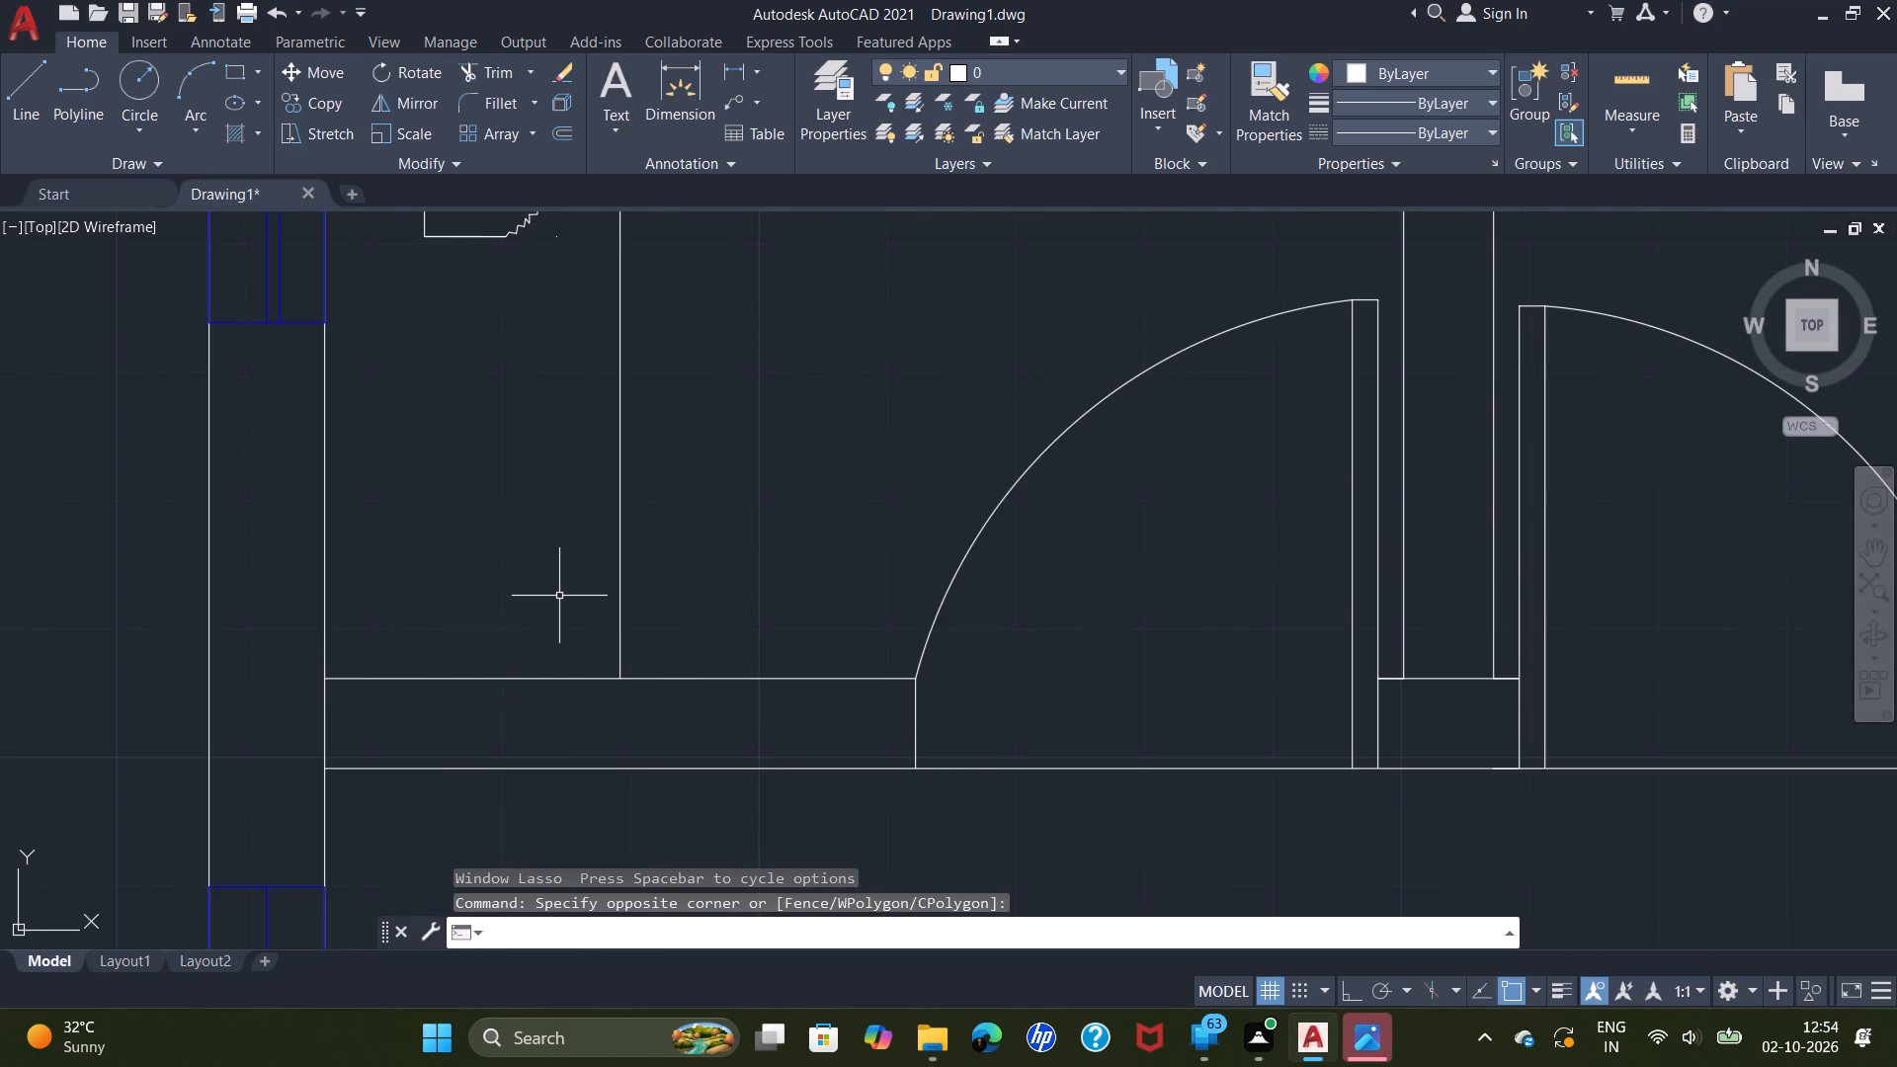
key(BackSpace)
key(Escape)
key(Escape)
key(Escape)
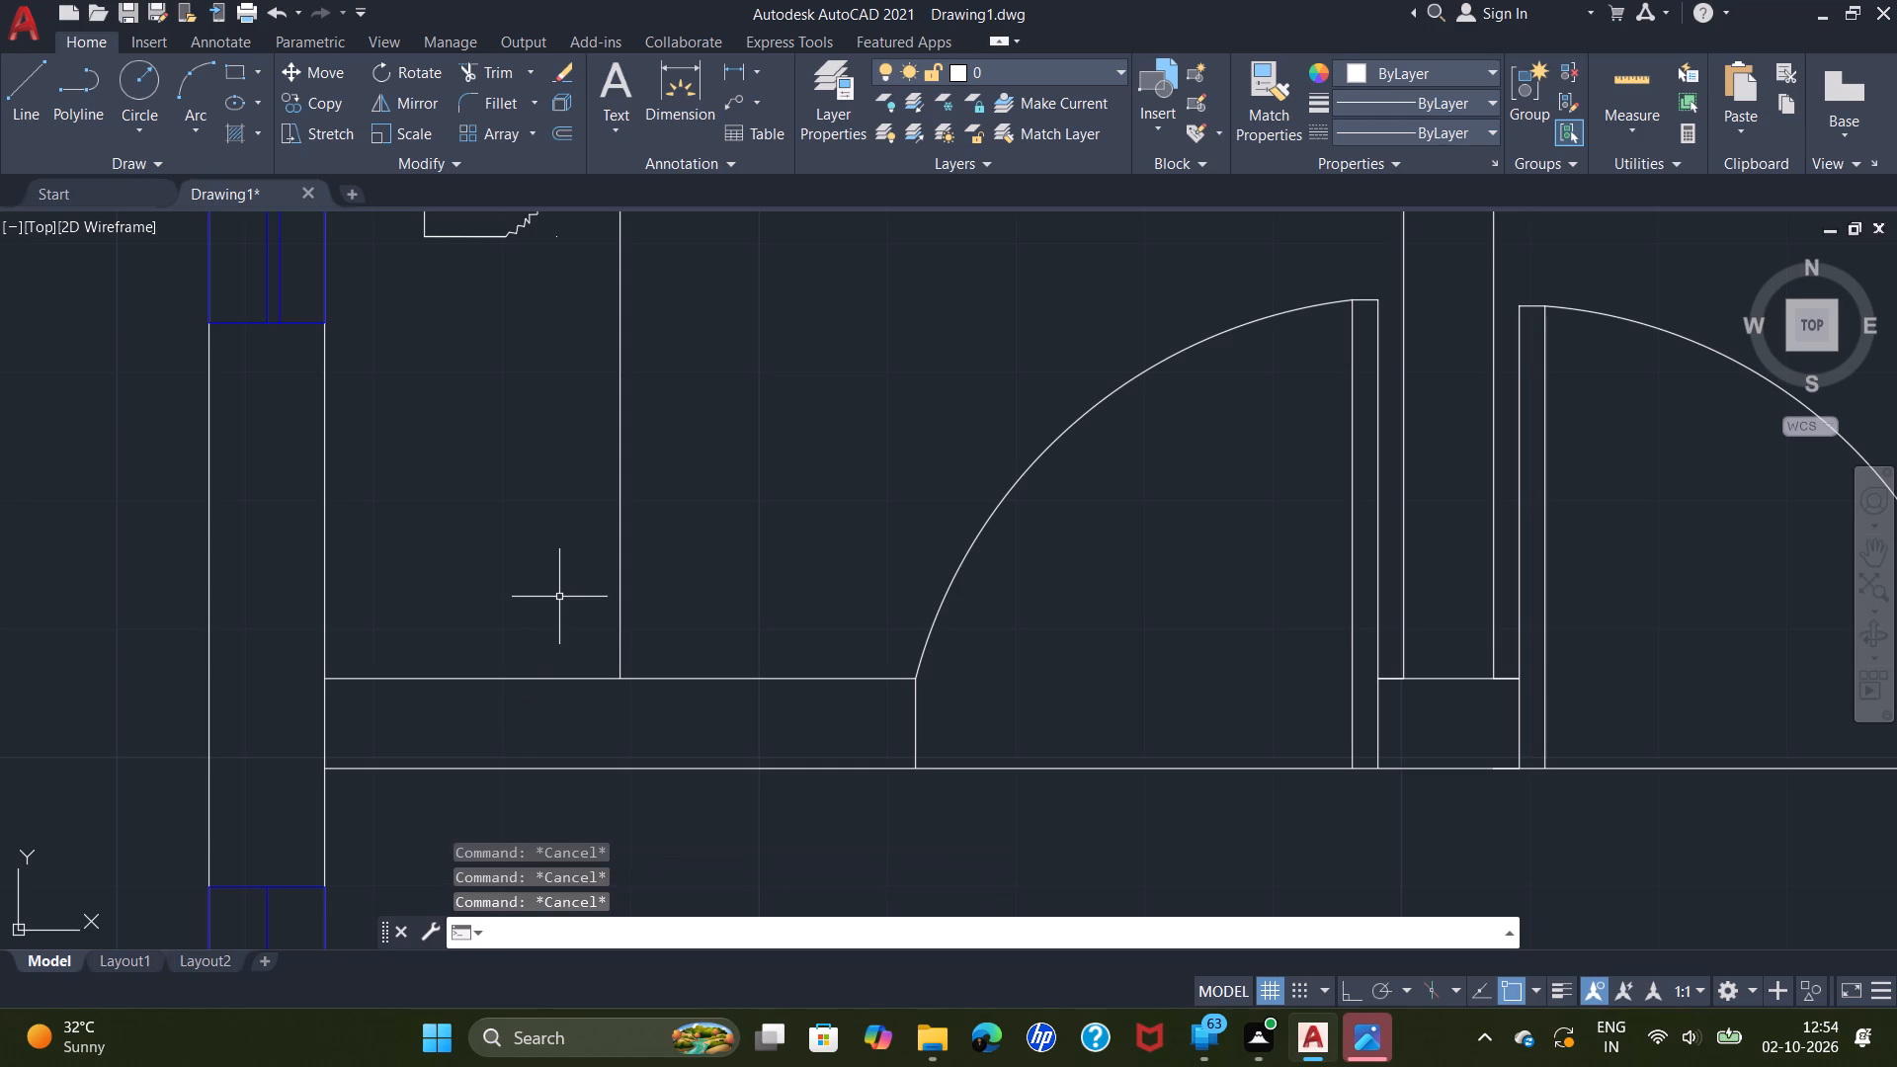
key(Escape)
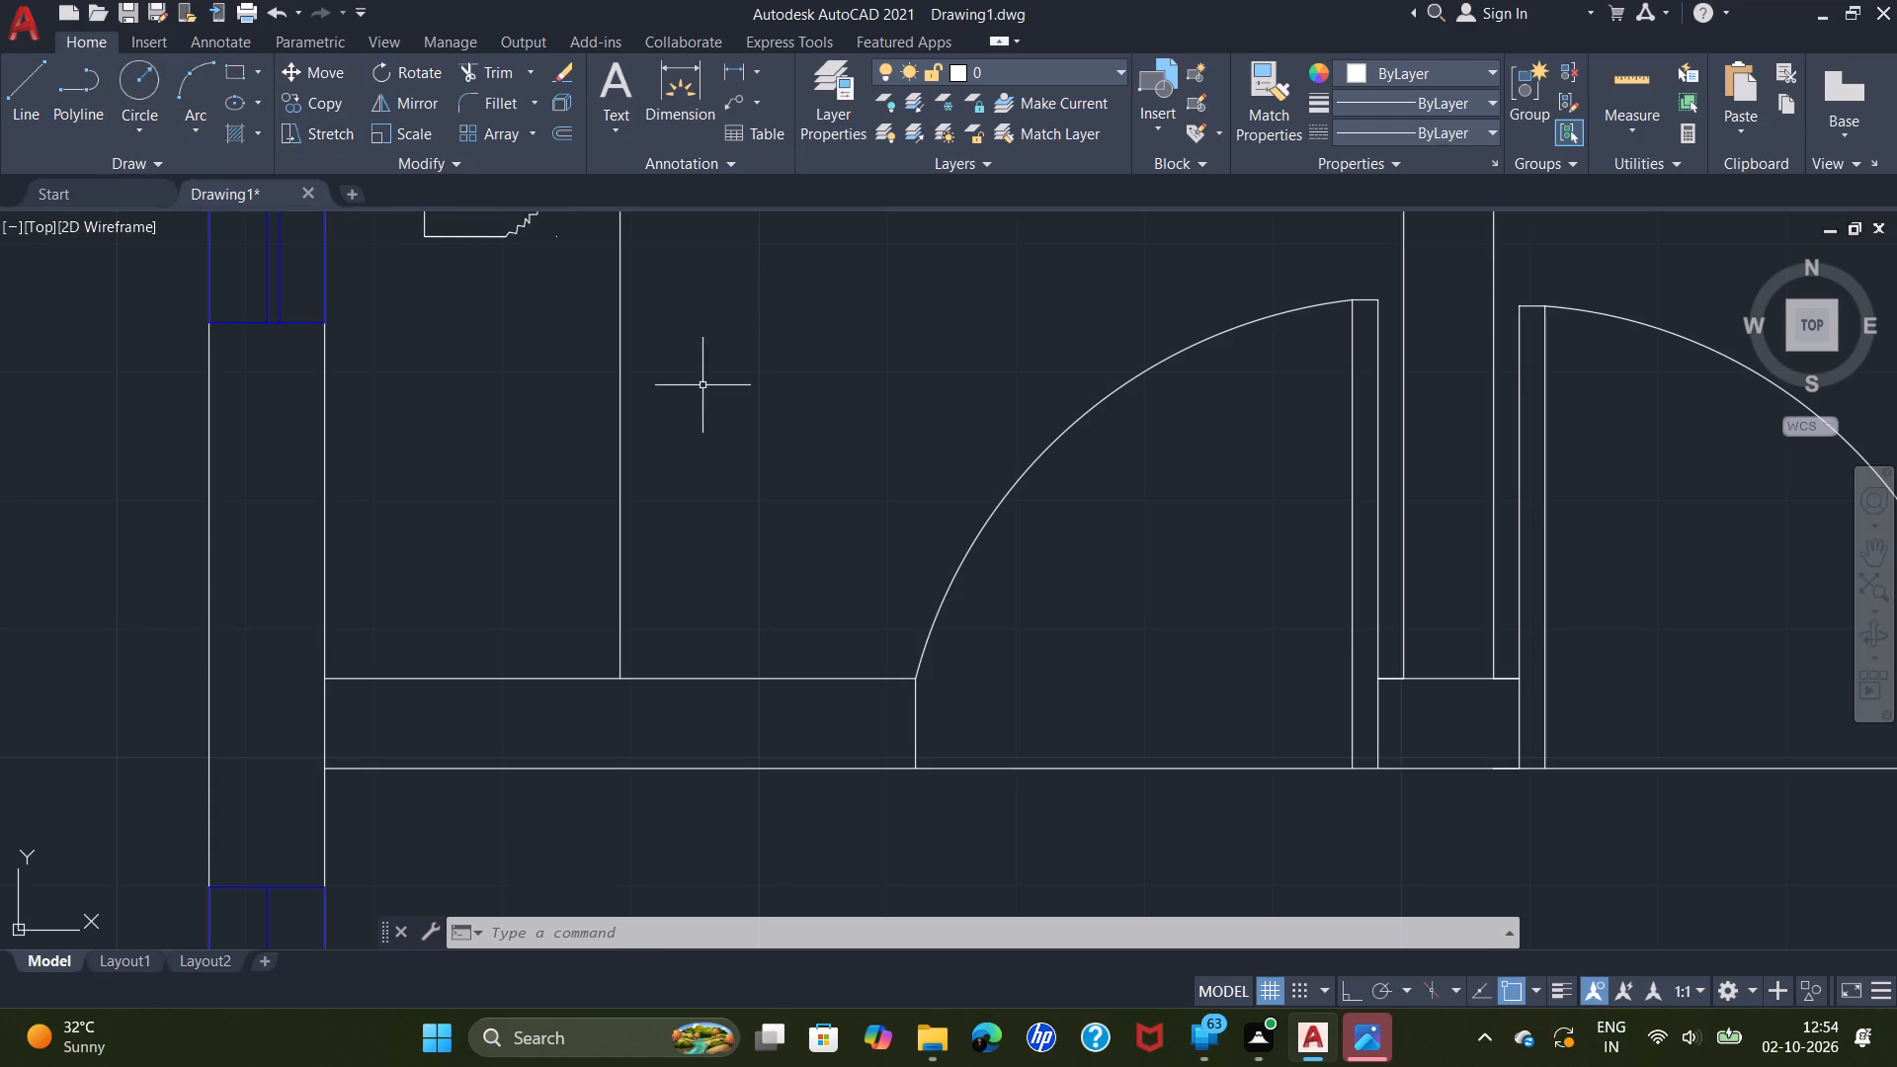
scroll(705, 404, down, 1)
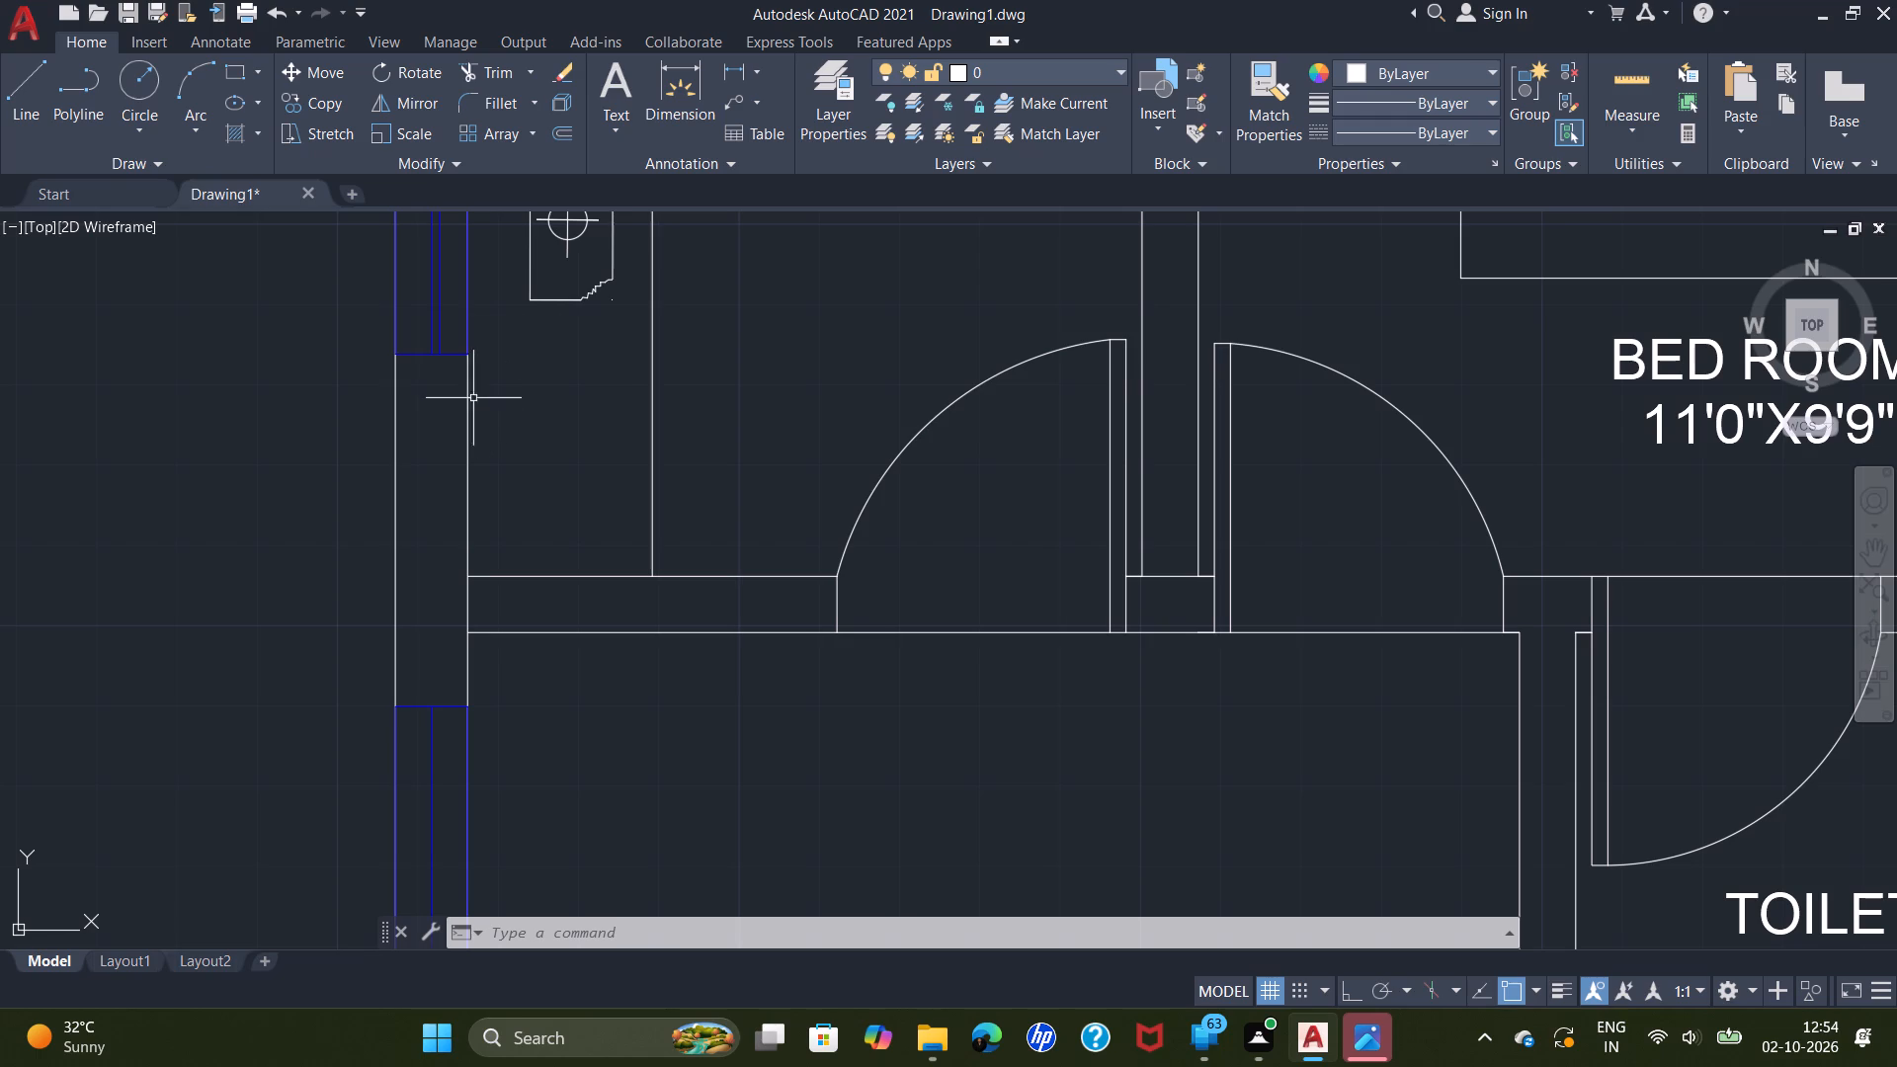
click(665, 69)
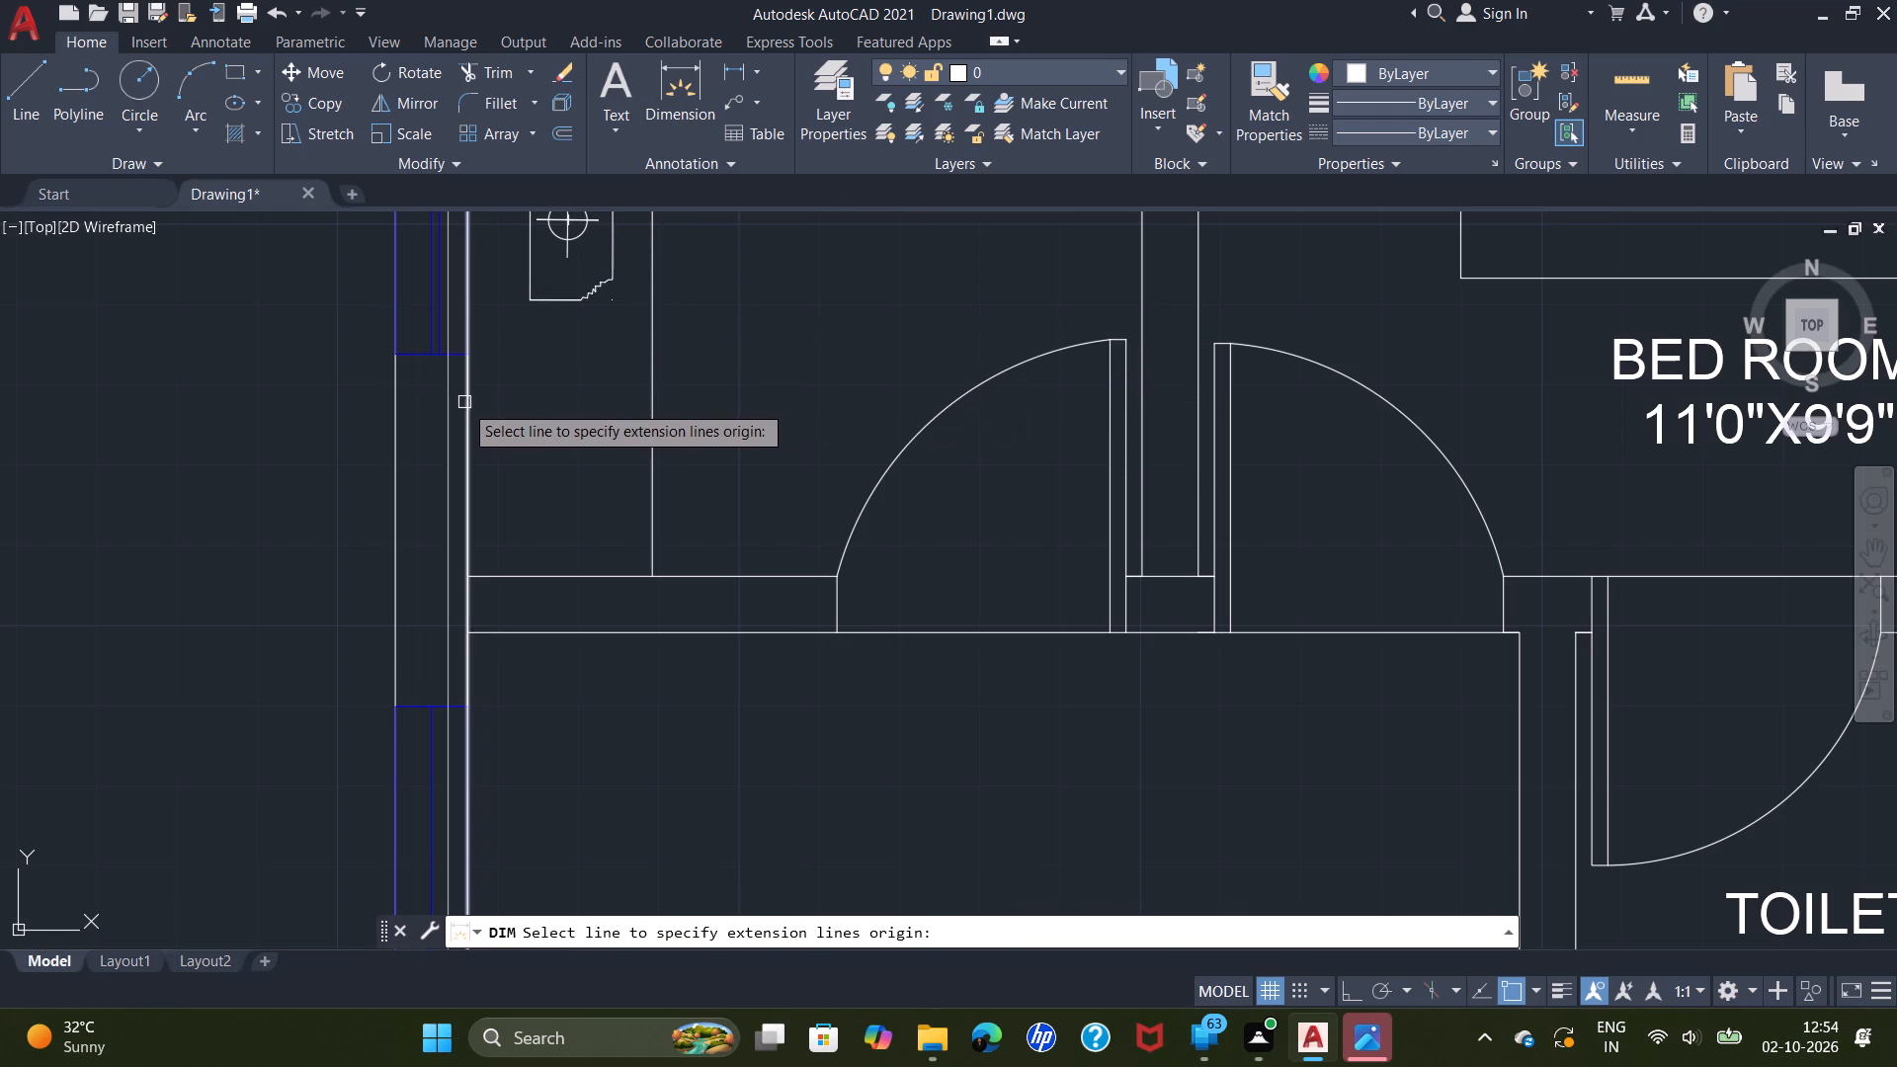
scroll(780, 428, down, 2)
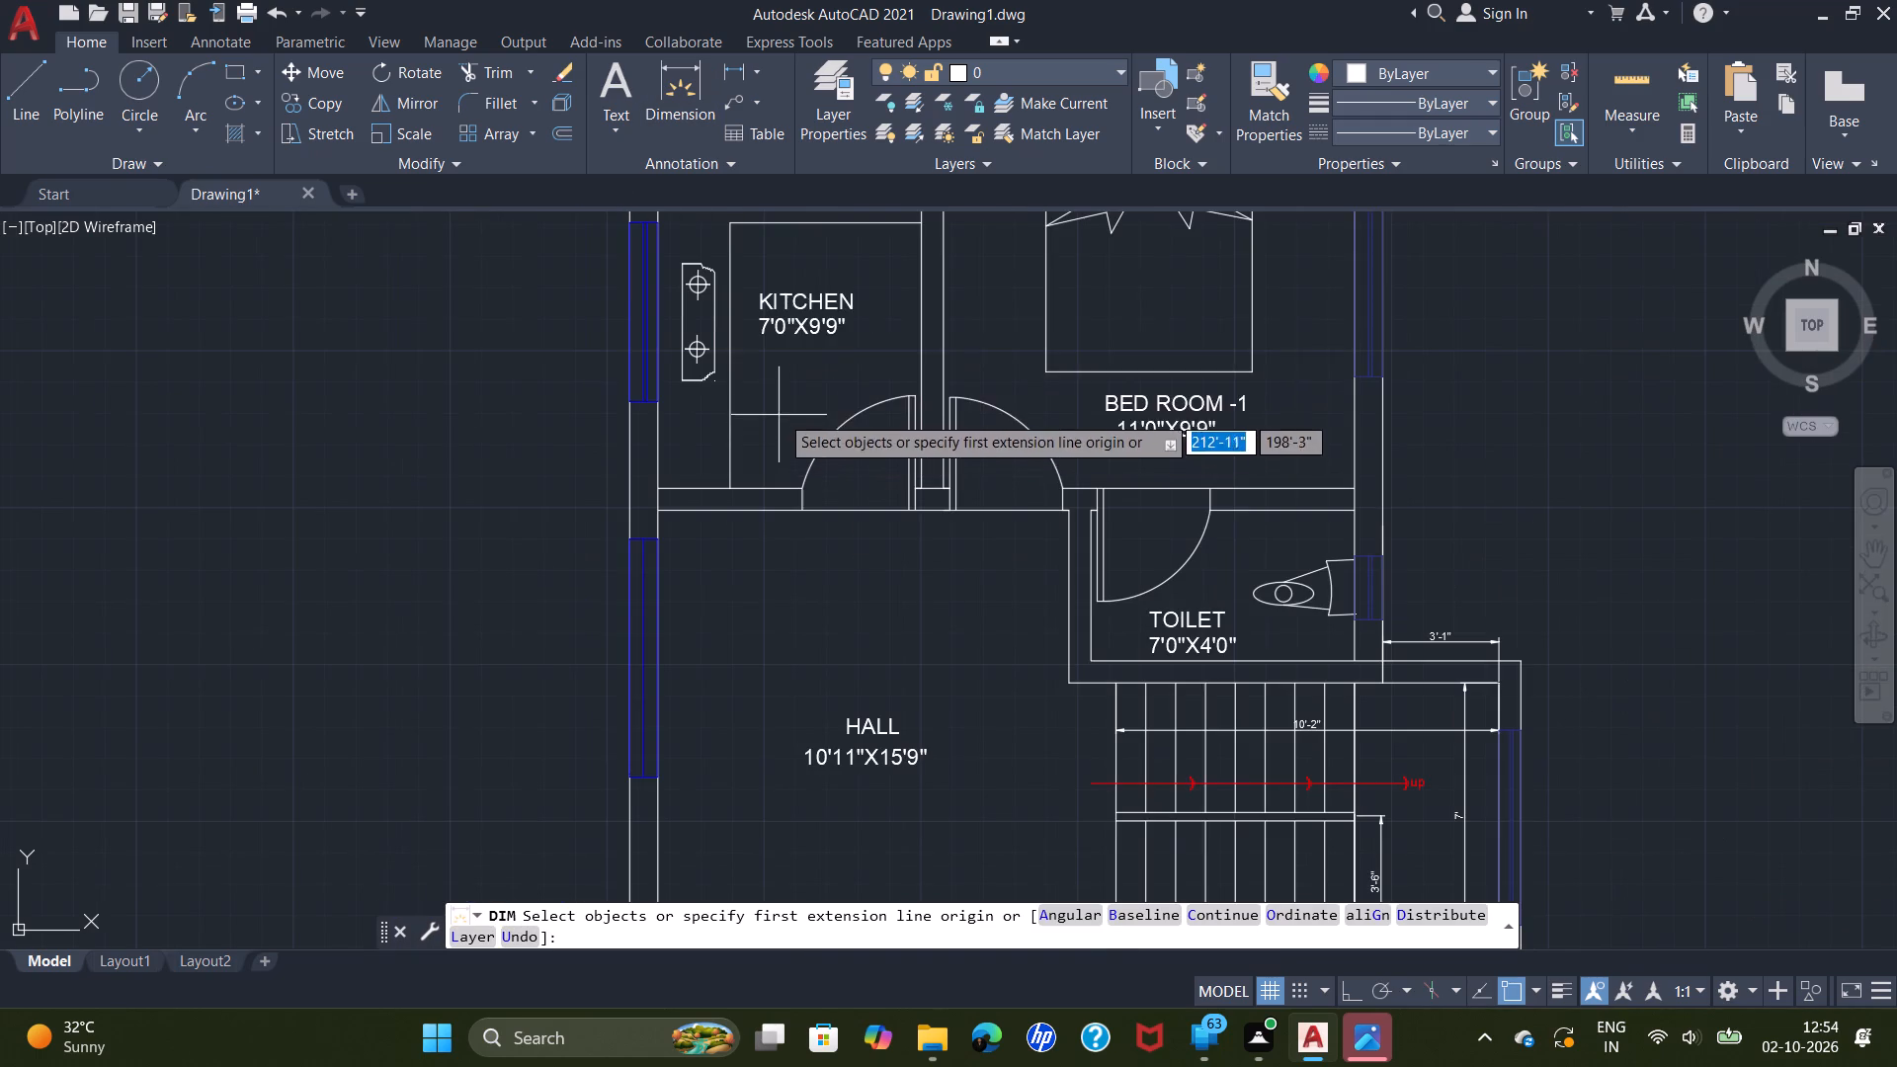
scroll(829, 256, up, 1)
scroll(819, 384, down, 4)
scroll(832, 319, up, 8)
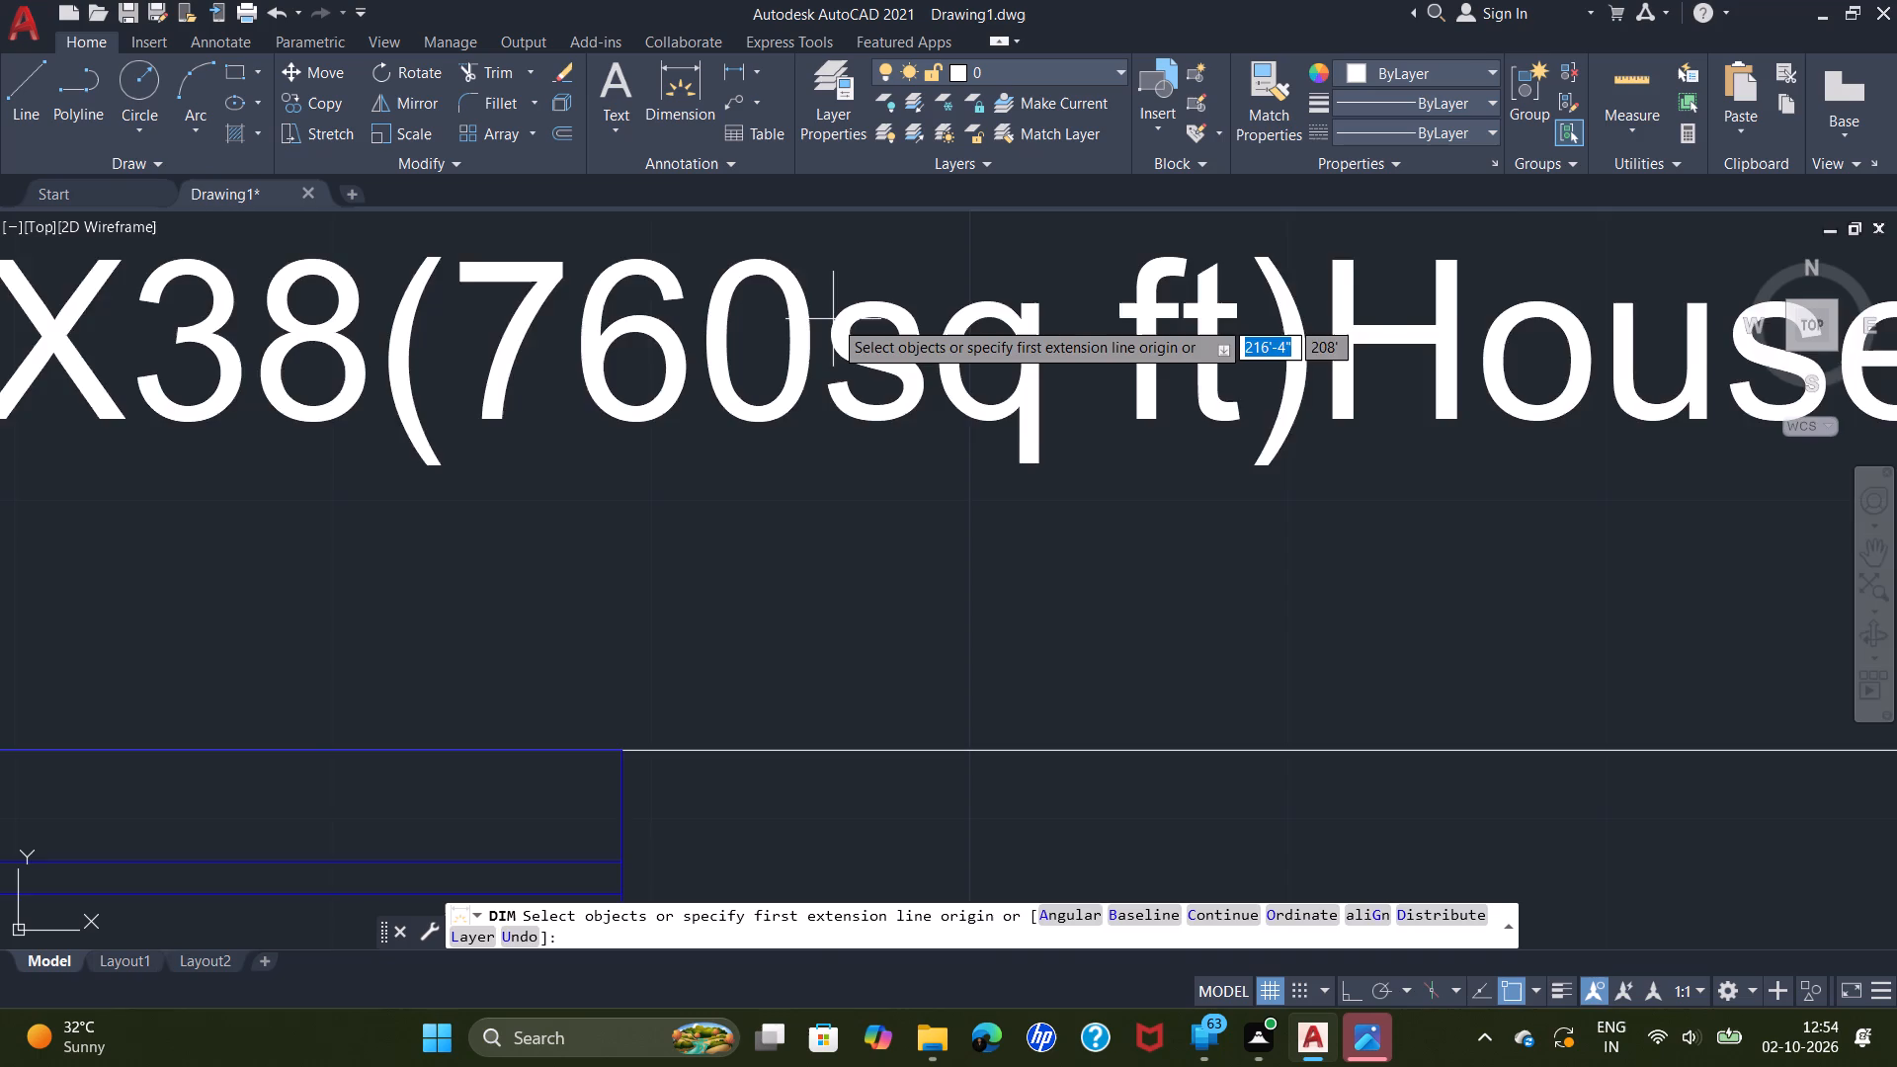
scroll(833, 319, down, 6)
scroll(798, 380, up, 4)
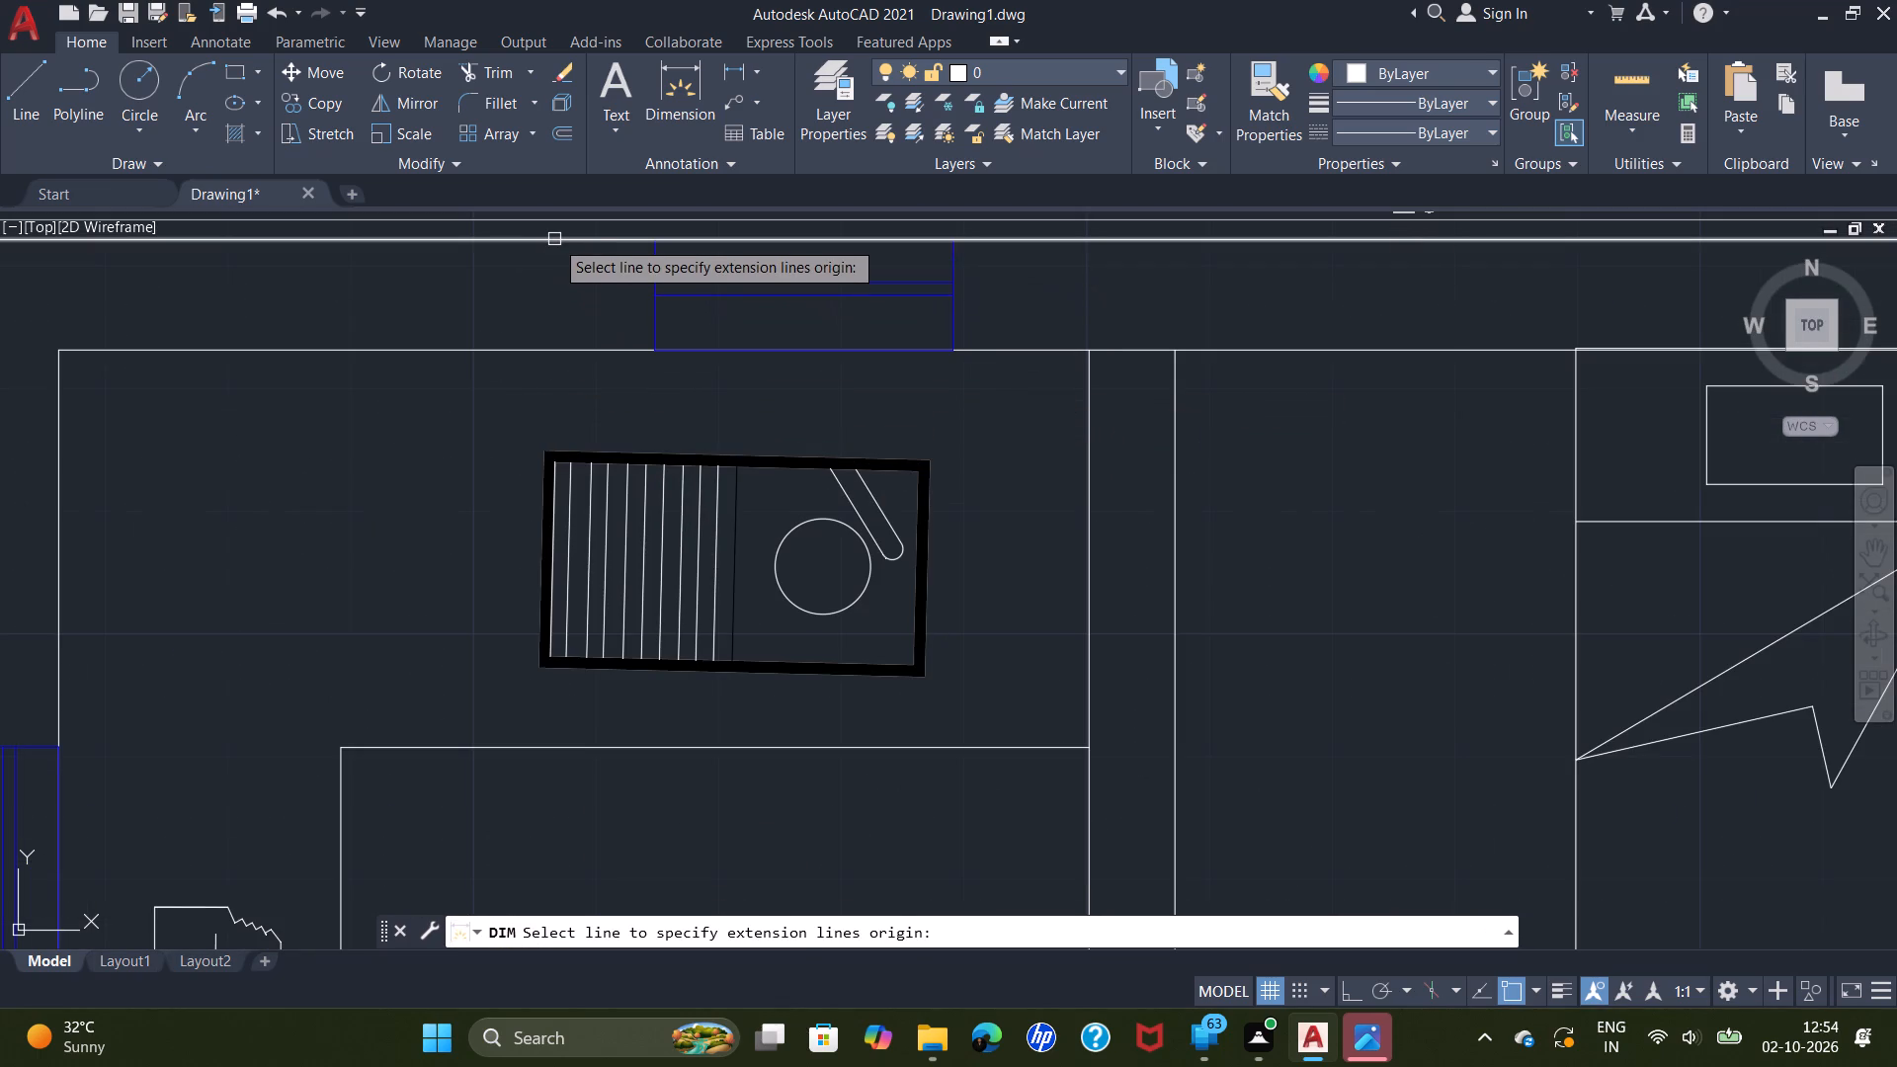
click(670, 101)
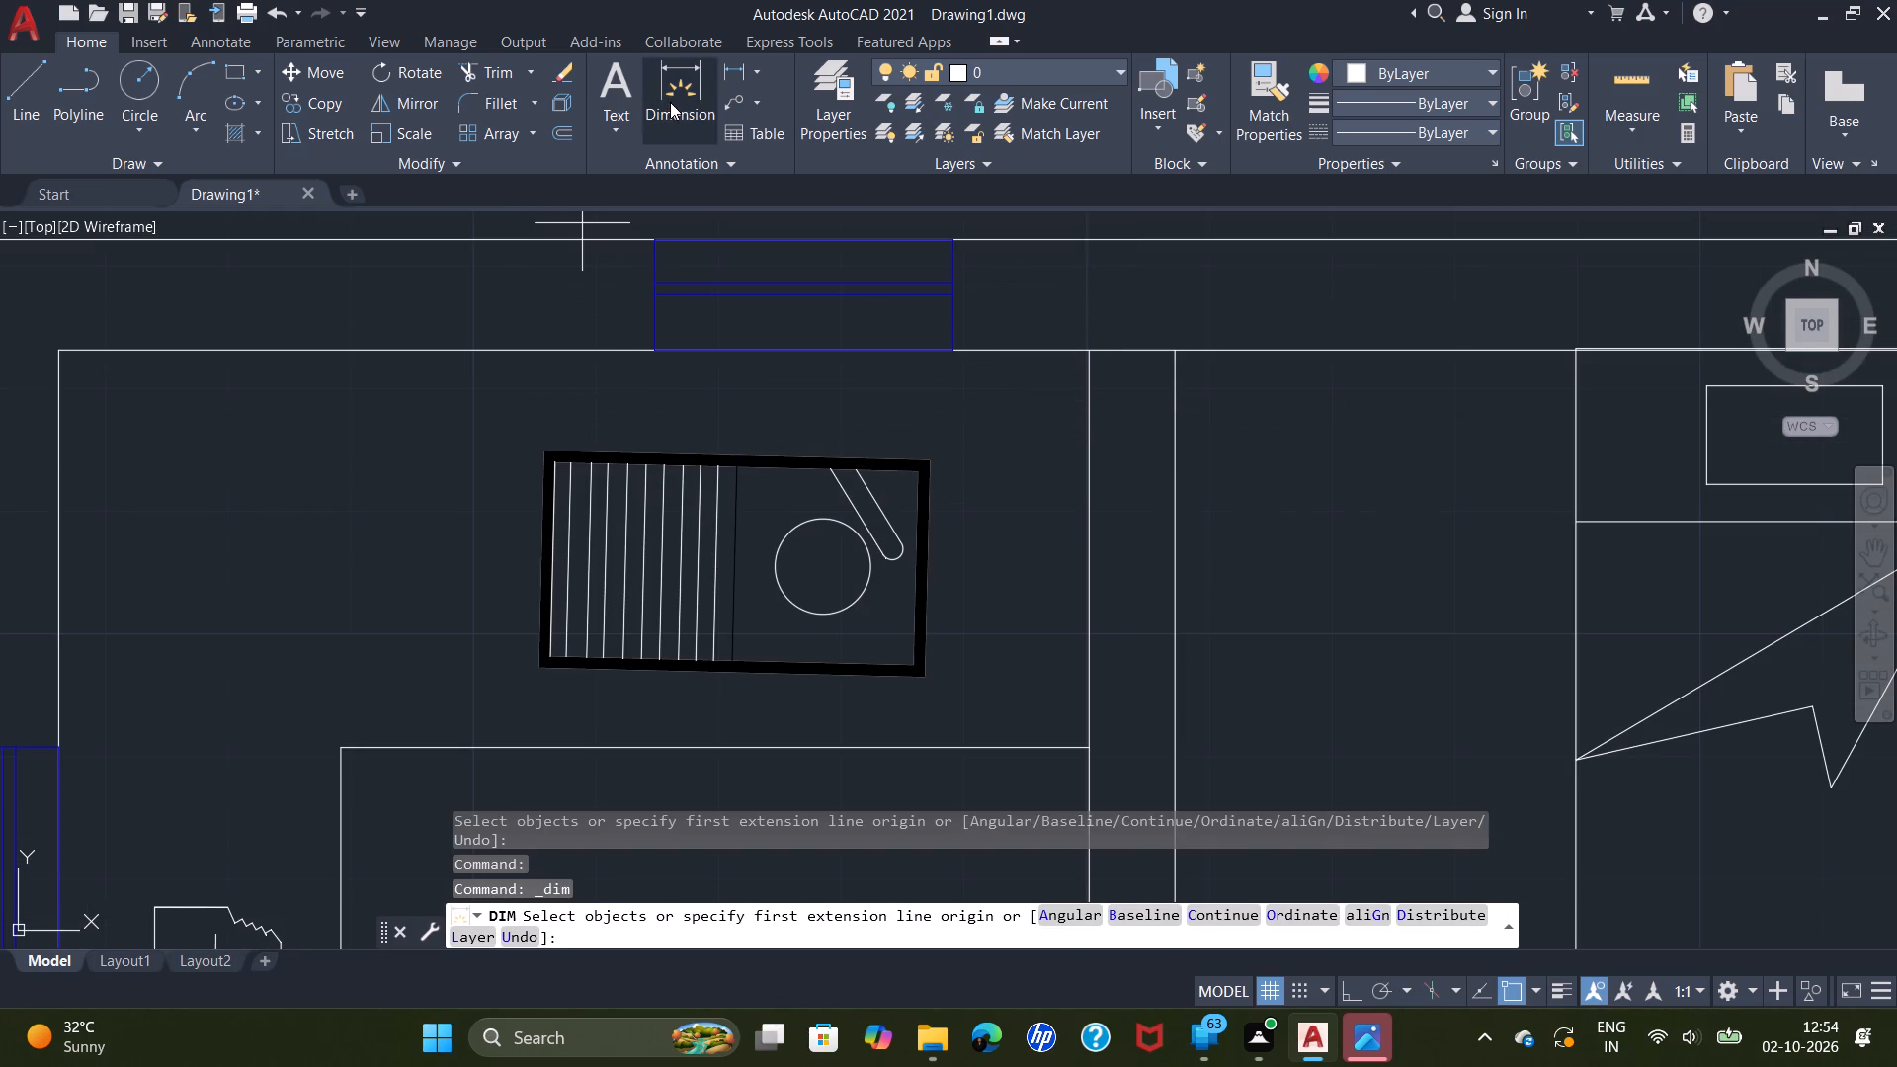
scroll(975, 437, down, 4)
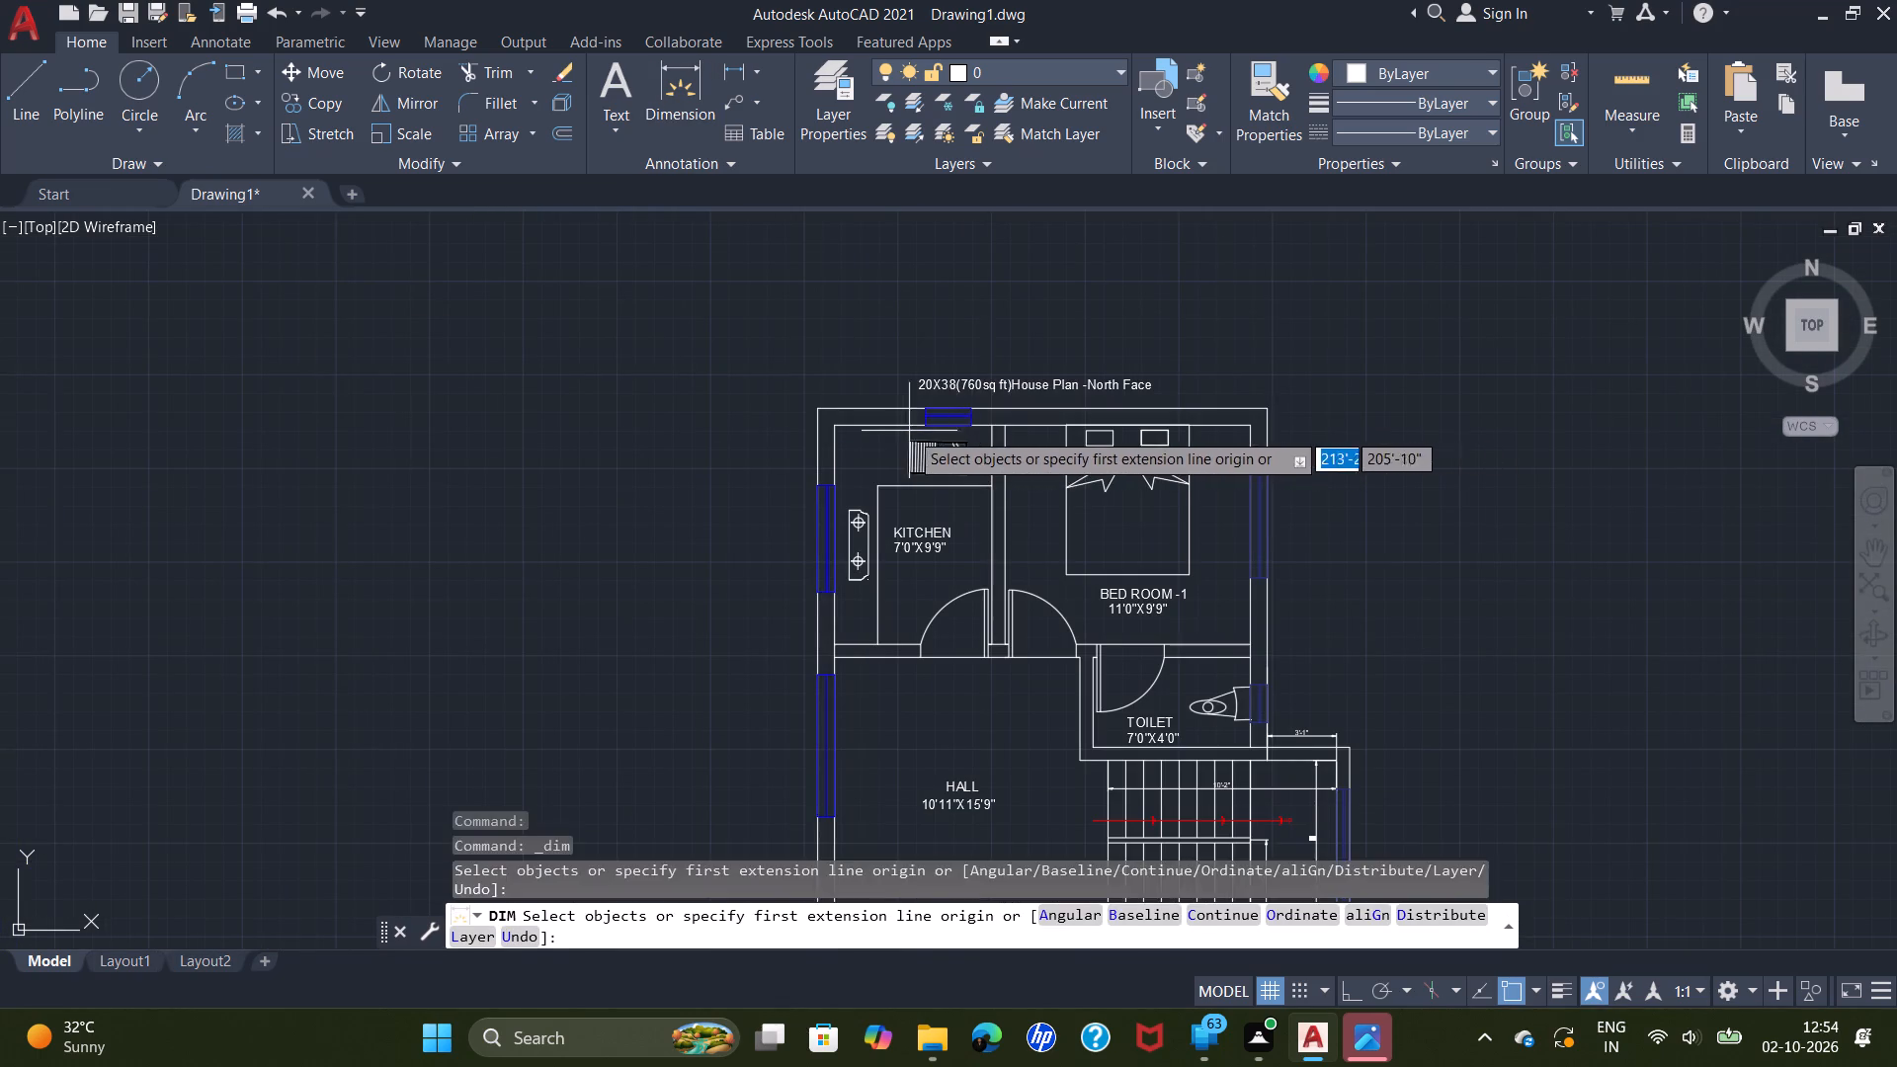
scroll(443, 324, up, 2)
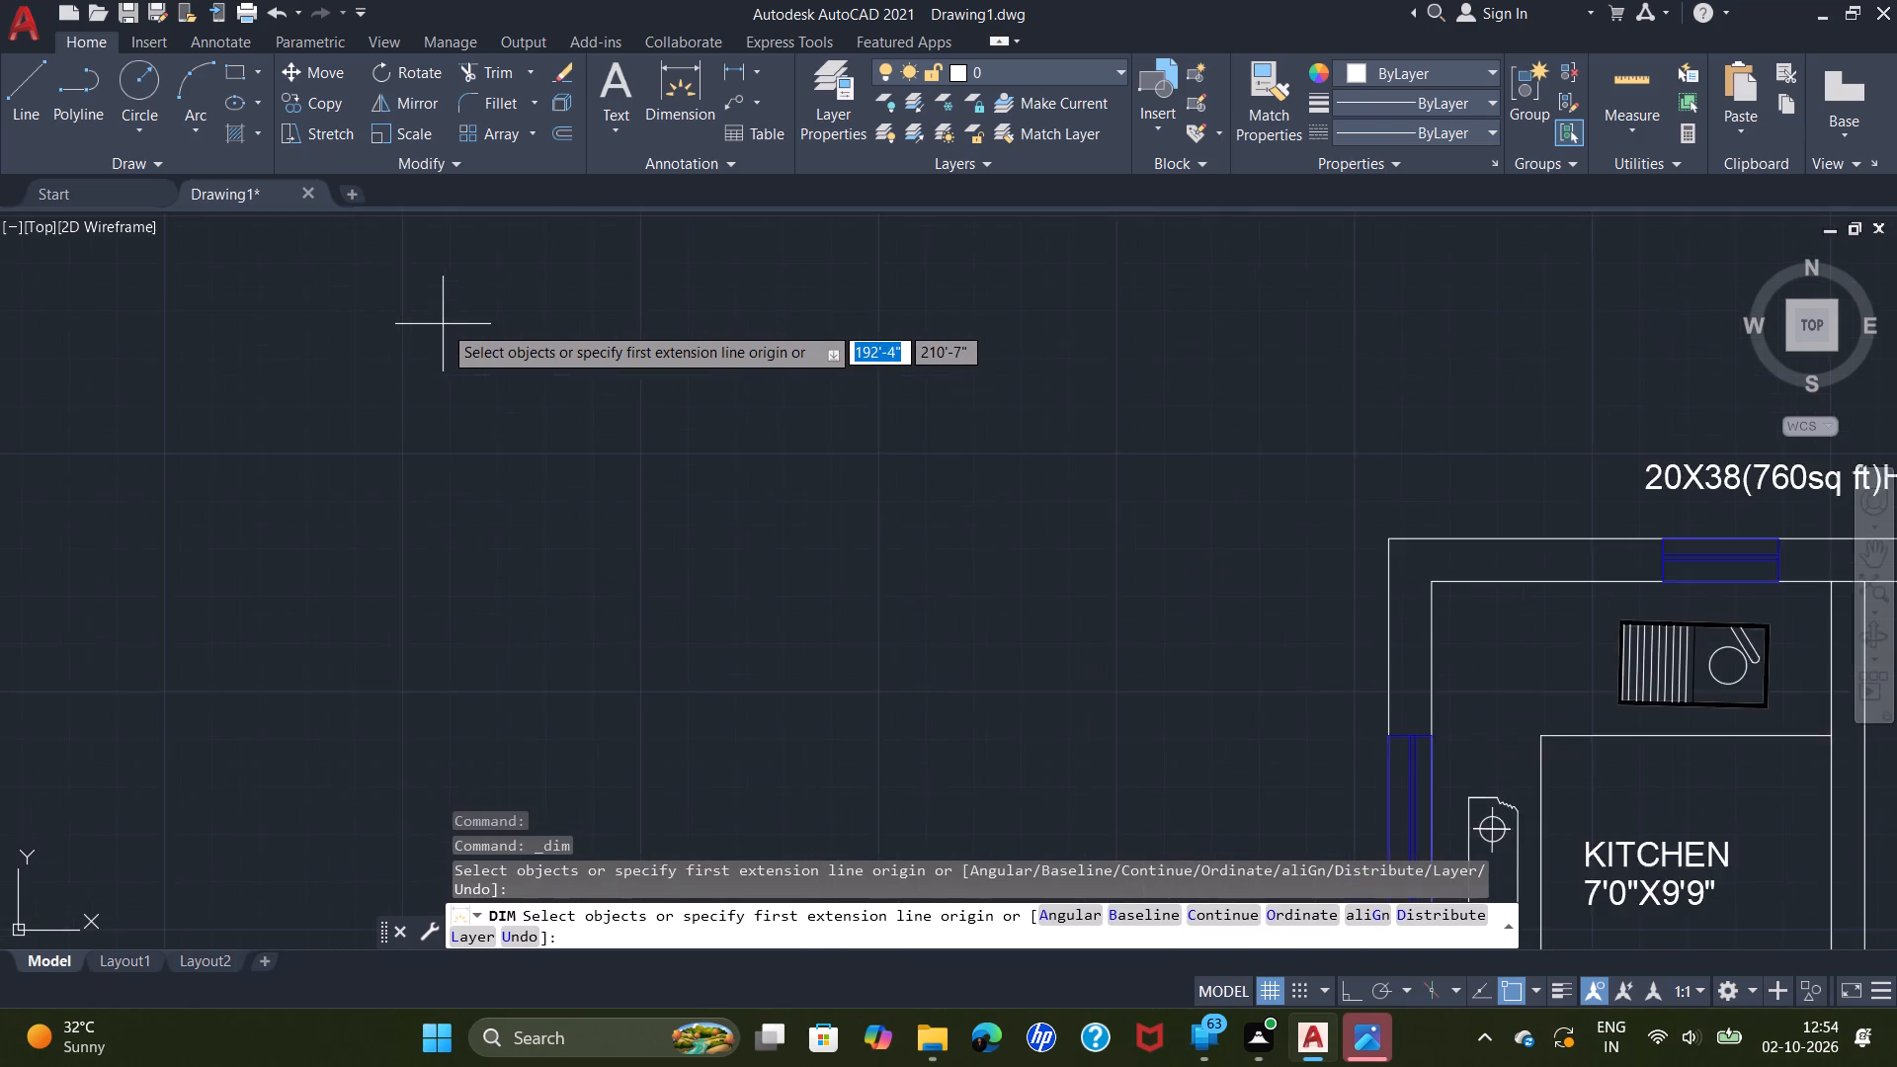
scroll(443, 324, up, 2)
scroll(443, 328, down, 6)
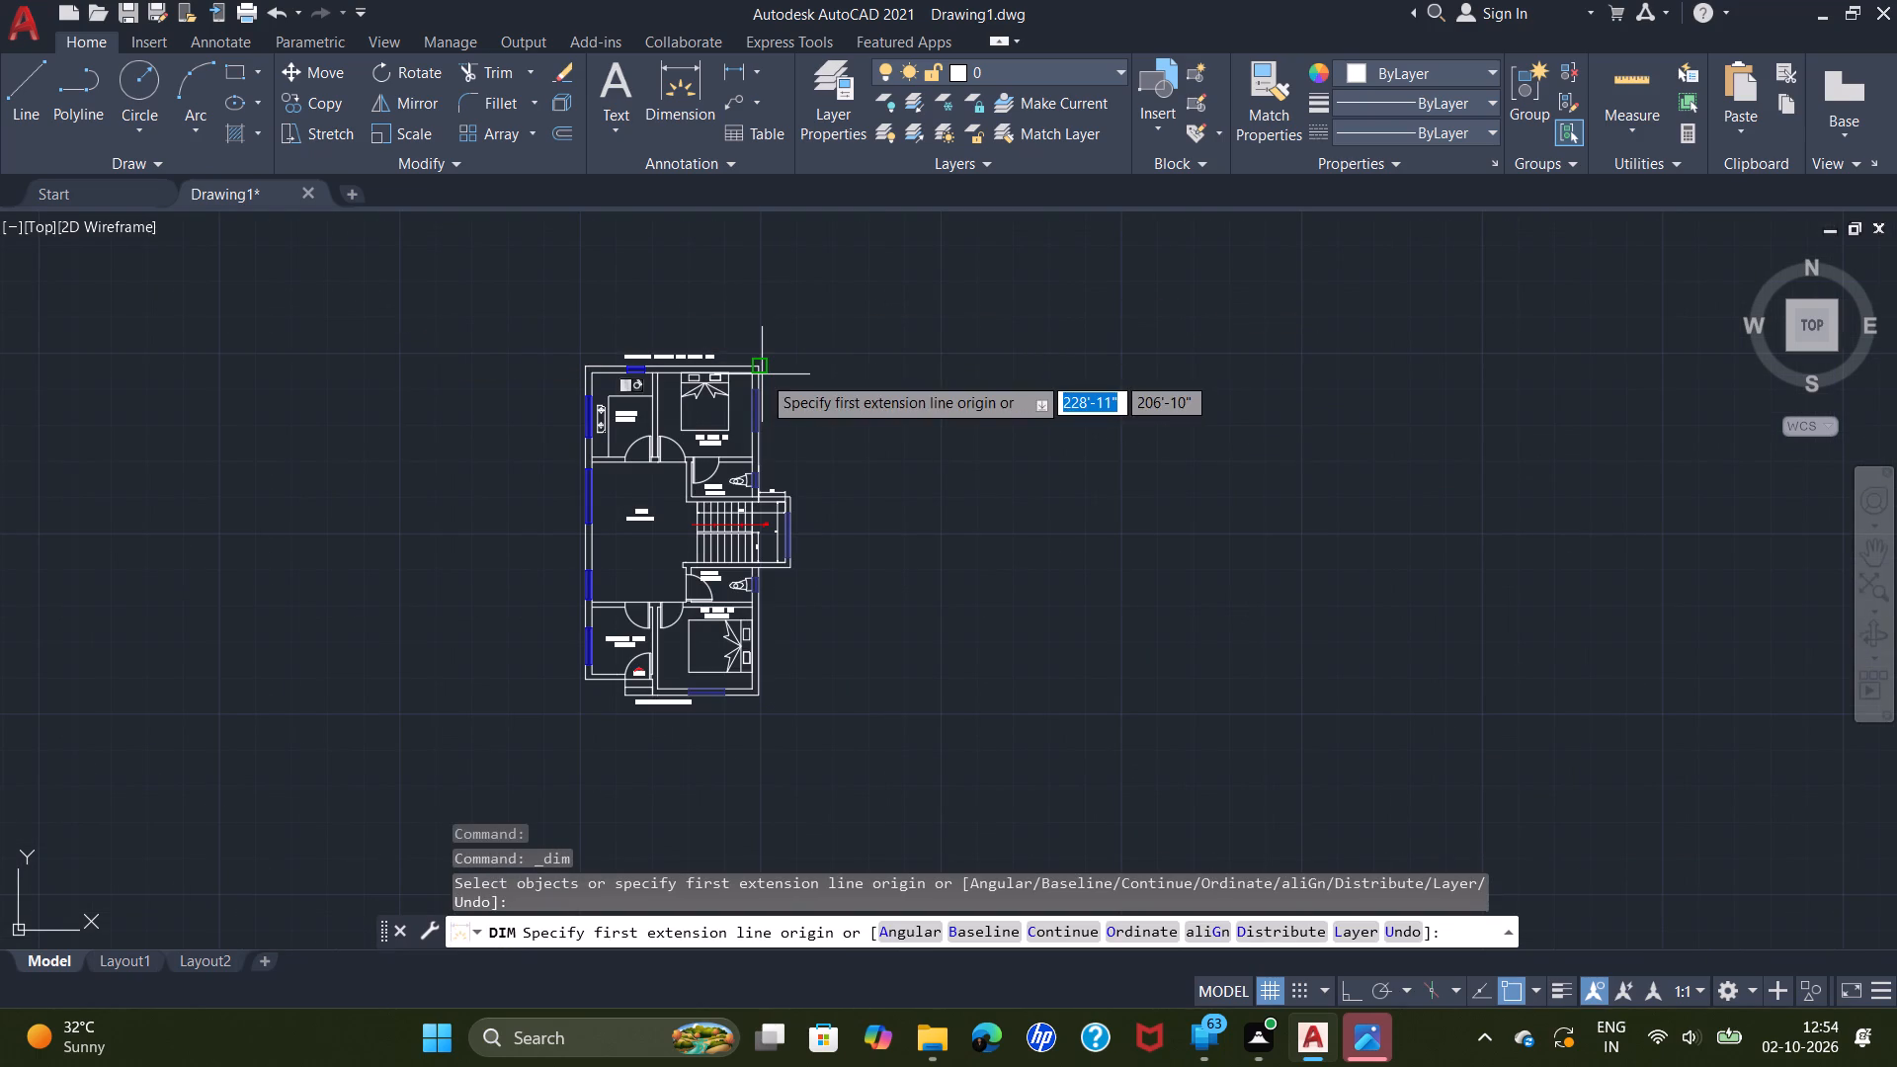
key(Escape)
Examine the overall plan and the DRAWING AREA and BED ROOM -2 doors along the hall wall.
scroll(706, 335, up, 4)
scroll(706, 335, down, 5)
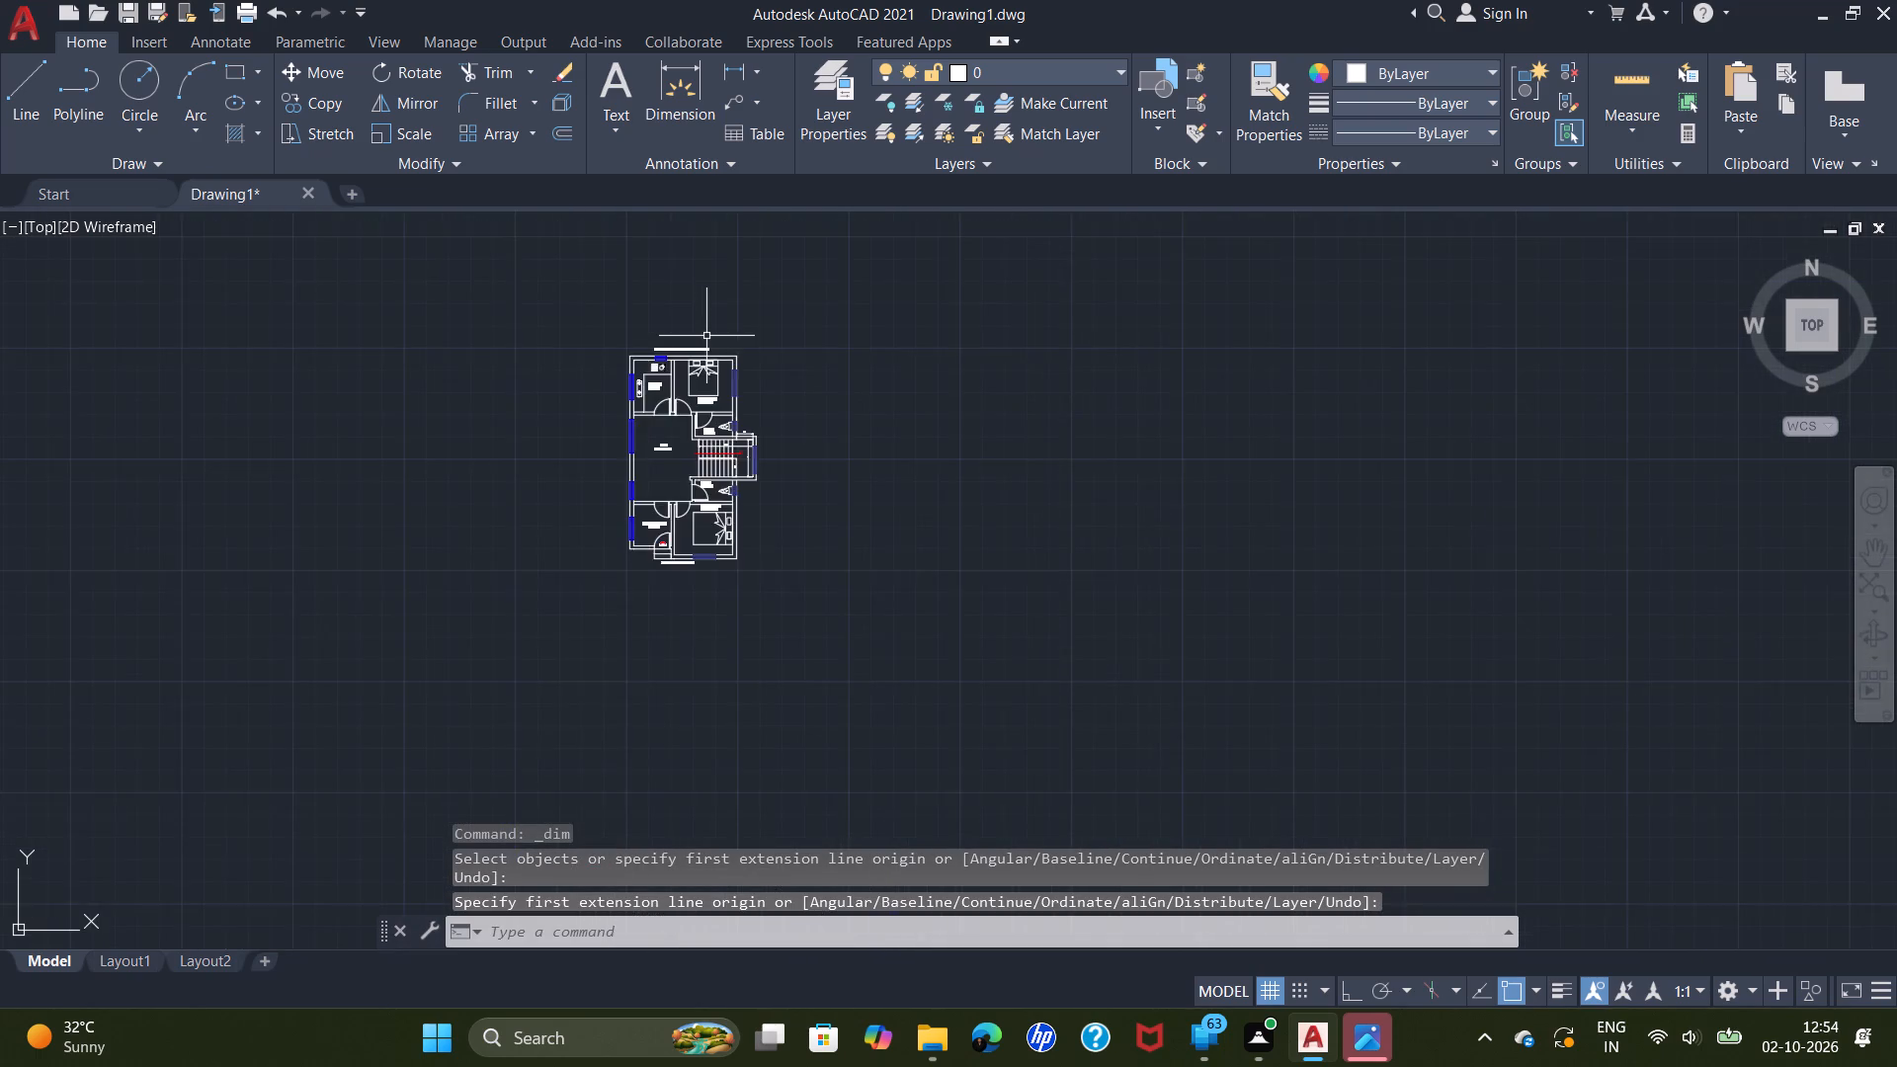
scroll(706, 335, up, 6)
scroll(707, 343, down, 6)
scroll(619, 550, up, 3)
scroll(760, 476, up, 3)
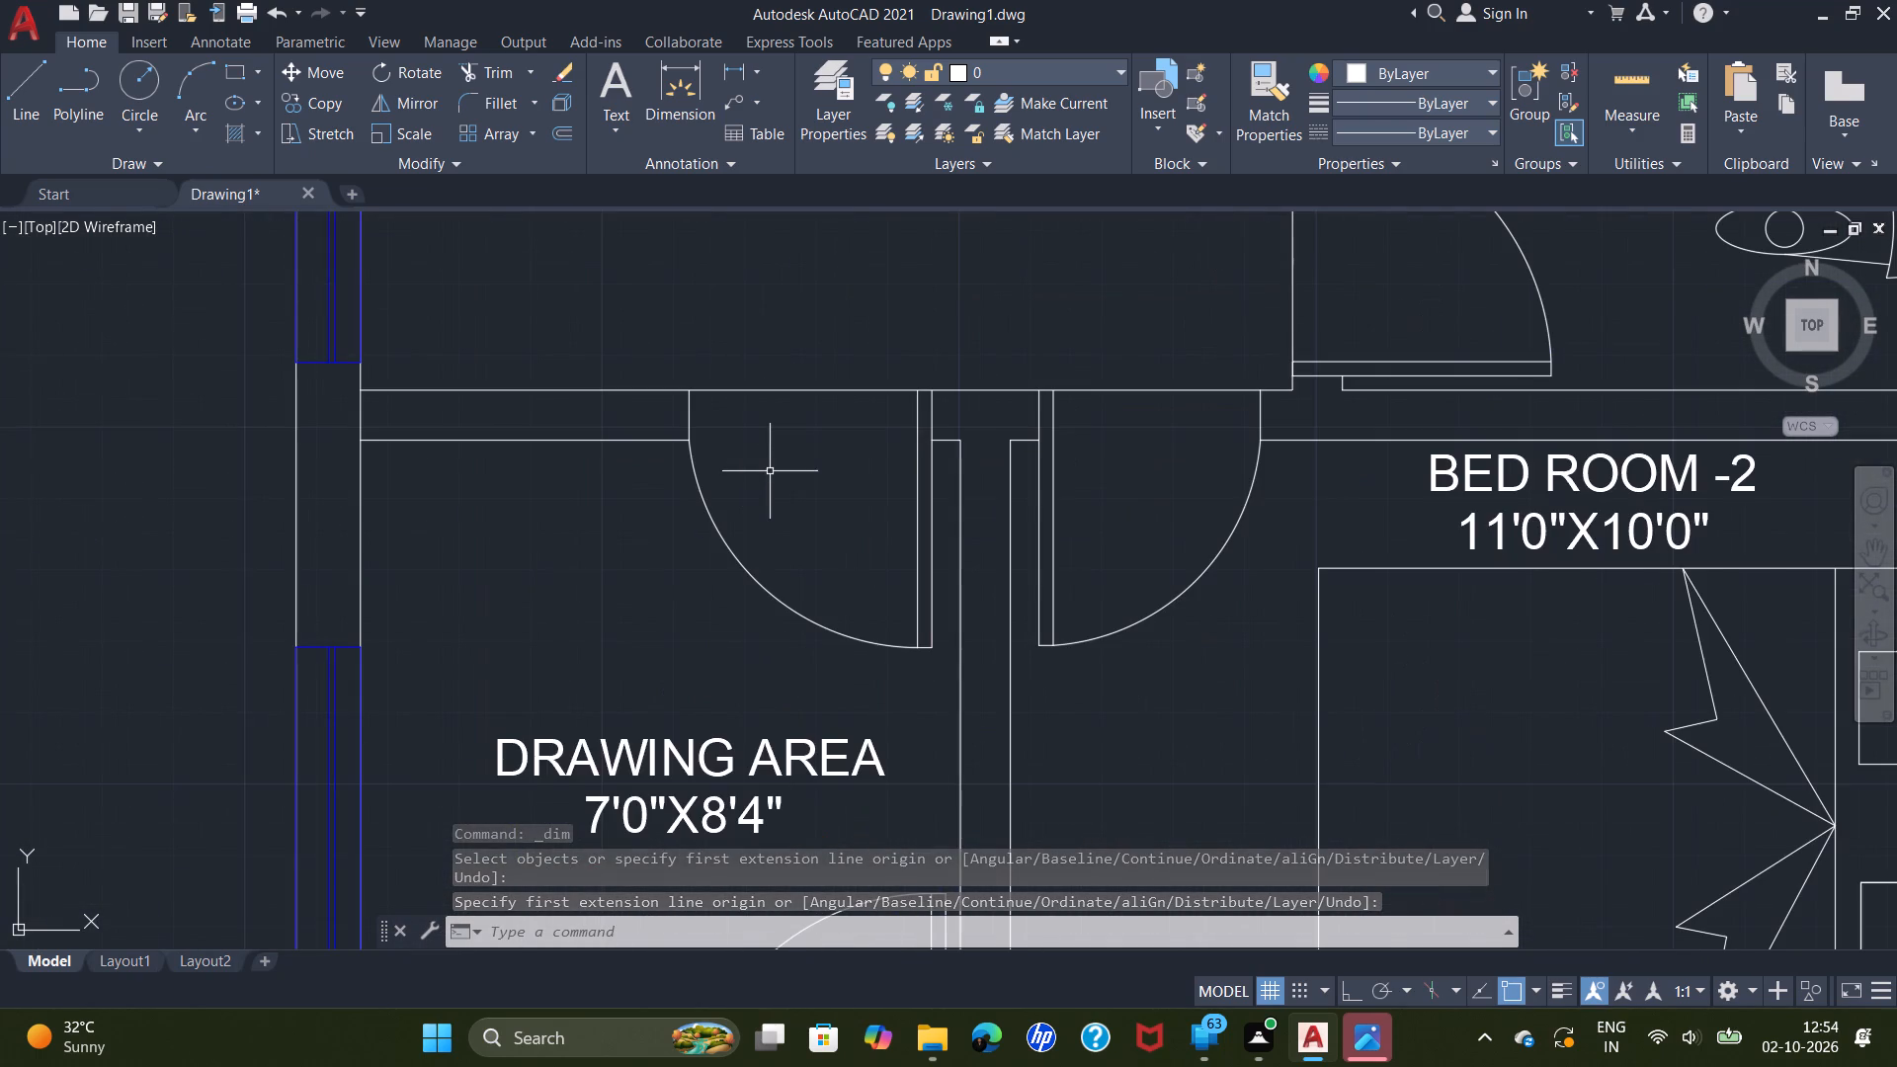
scroll(779, 454, down, 4)
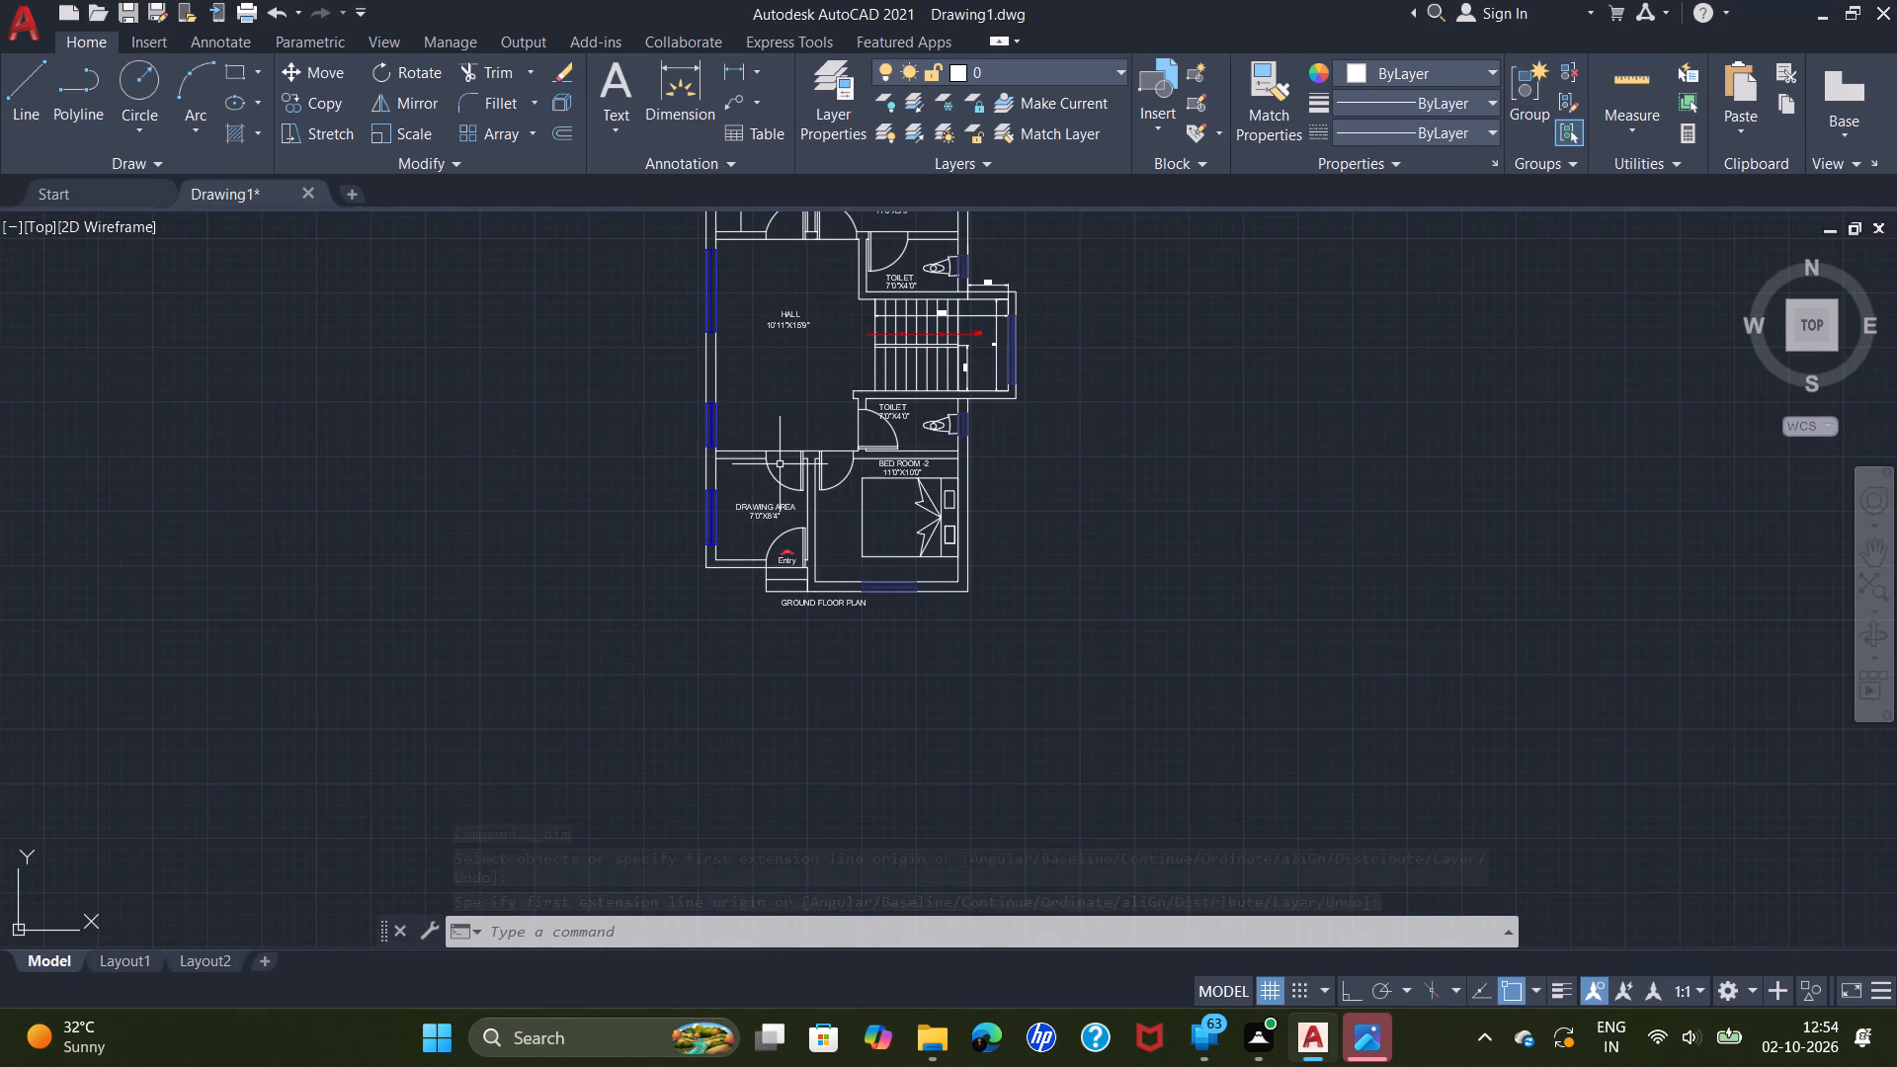
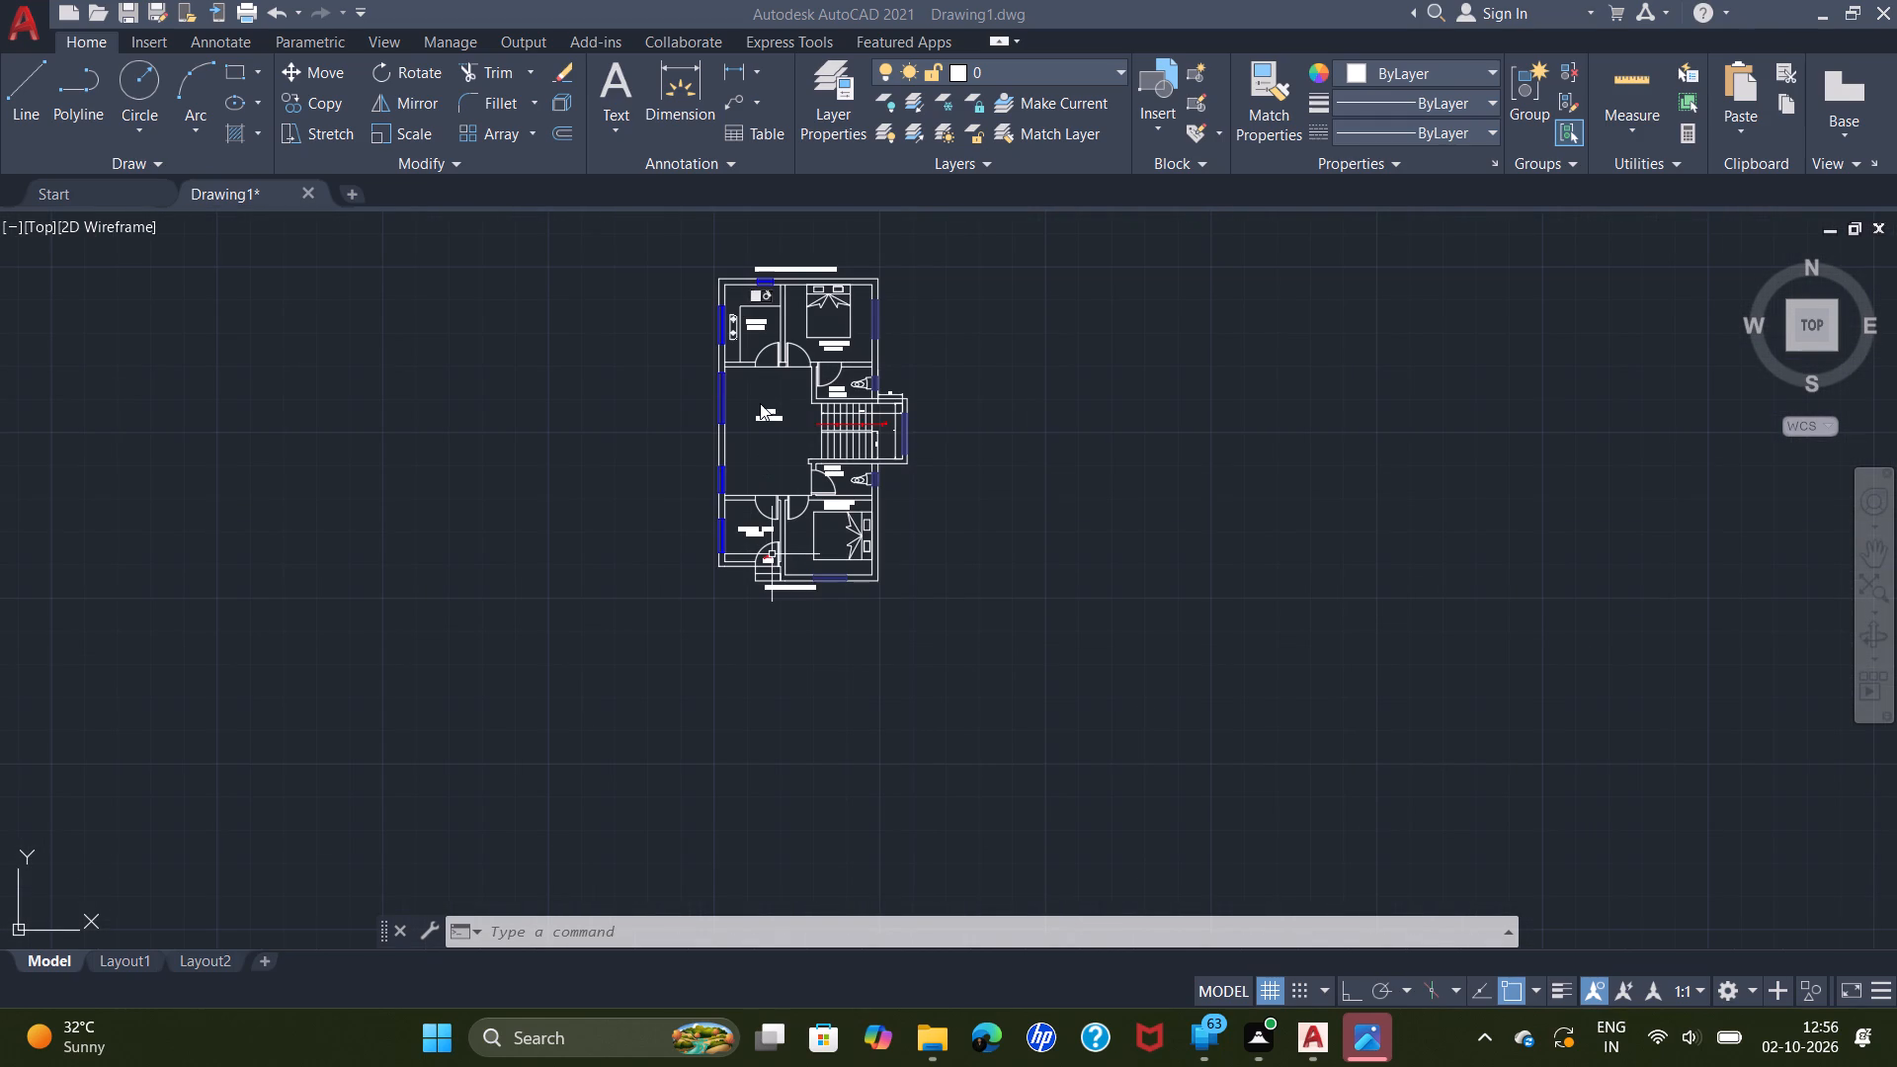
Examine the completed house plan from its title to GROUND FLOOR PLAN, covering the hall, toilets, staircase, kitchen, bedrooms and drawing area.
ctrl+scroll(760, 403, up, 2)
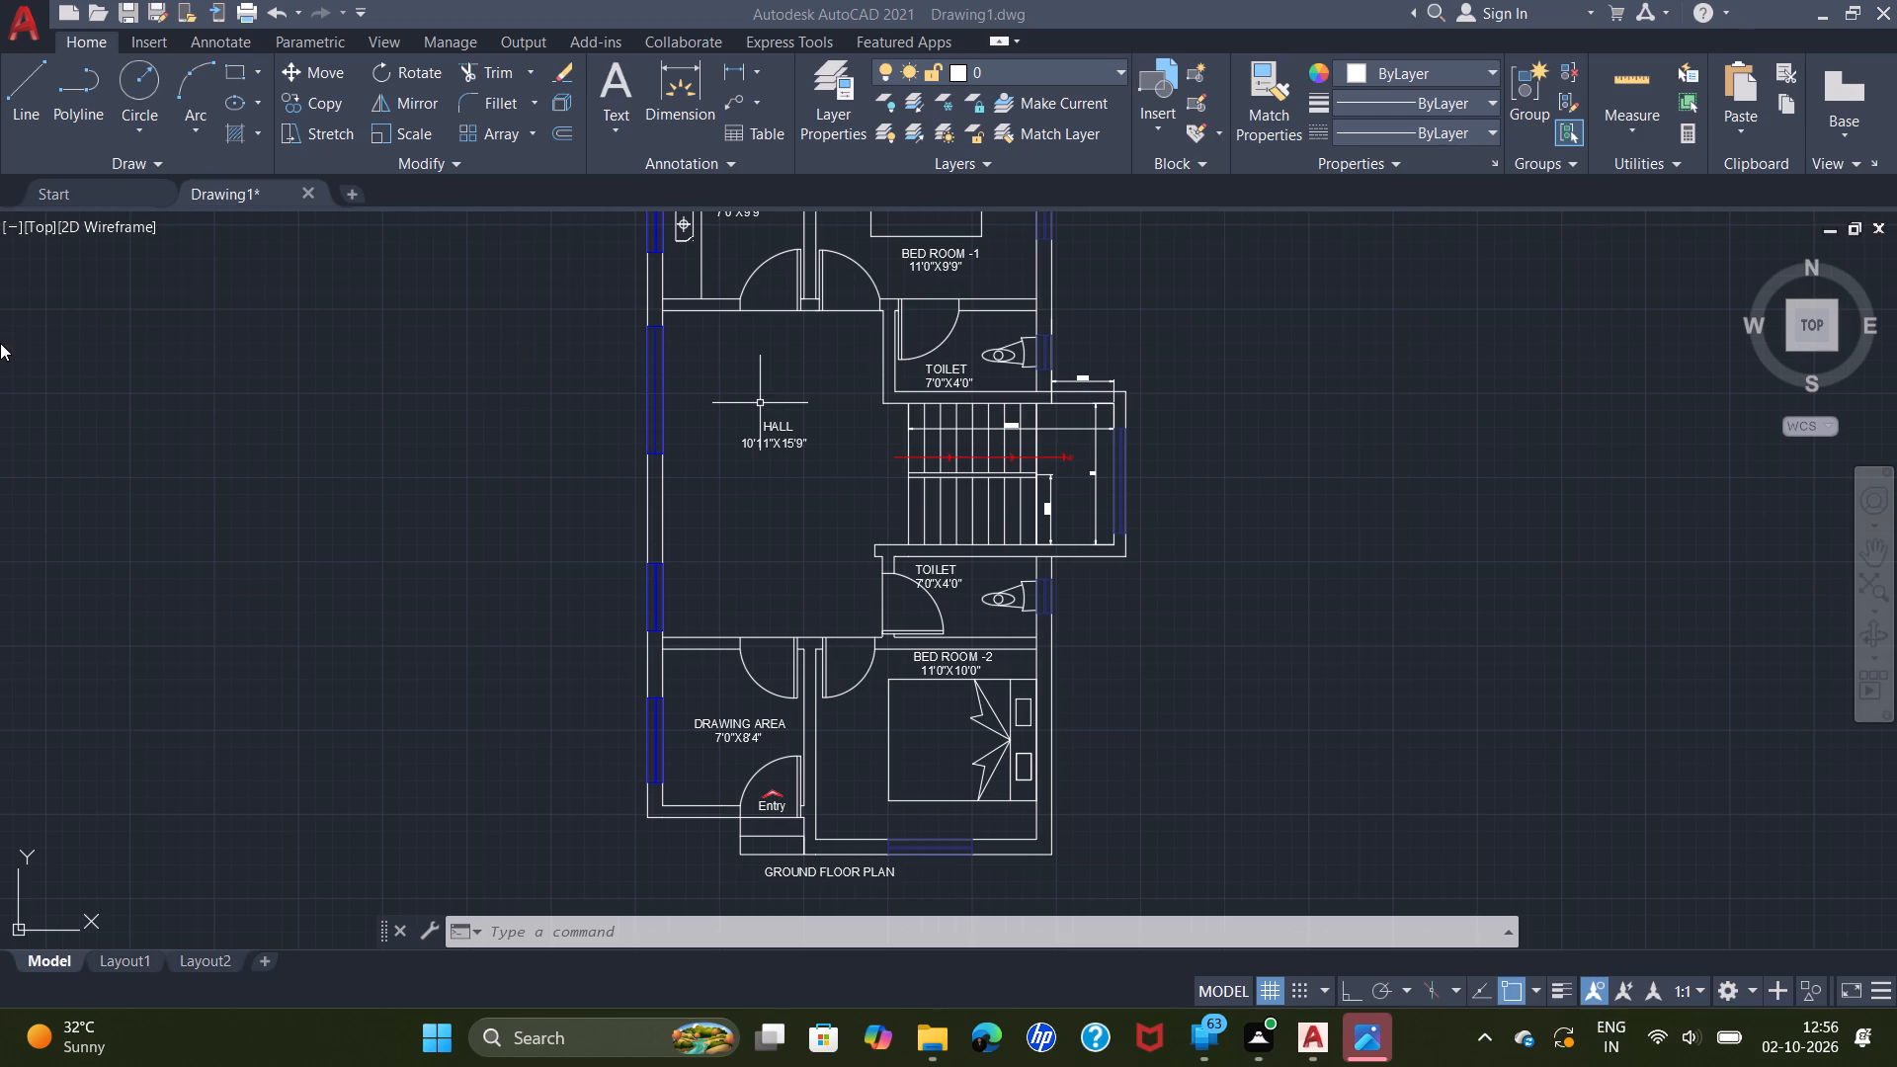
scroll(1255, 606, down, 1)
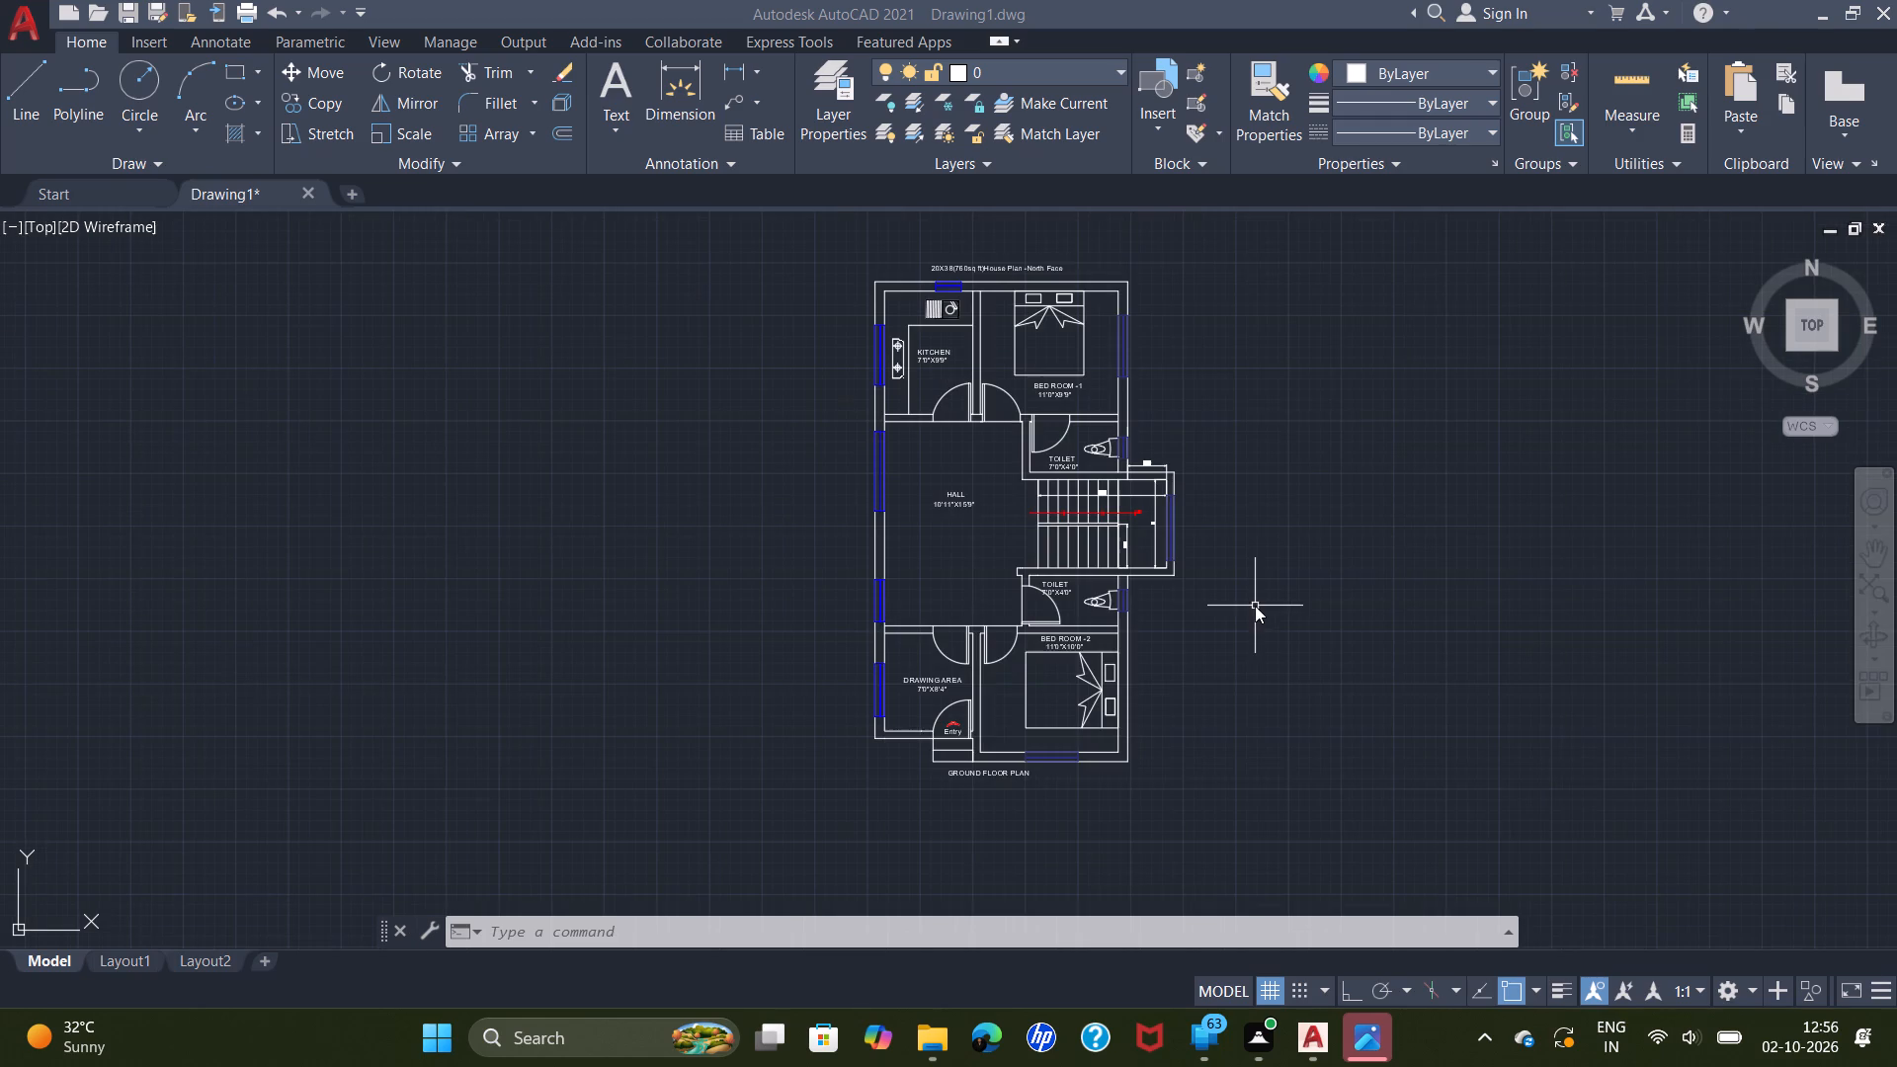
scroll(1000, 380, up, 1)
middle_drag(1000, 379, 748, 583)
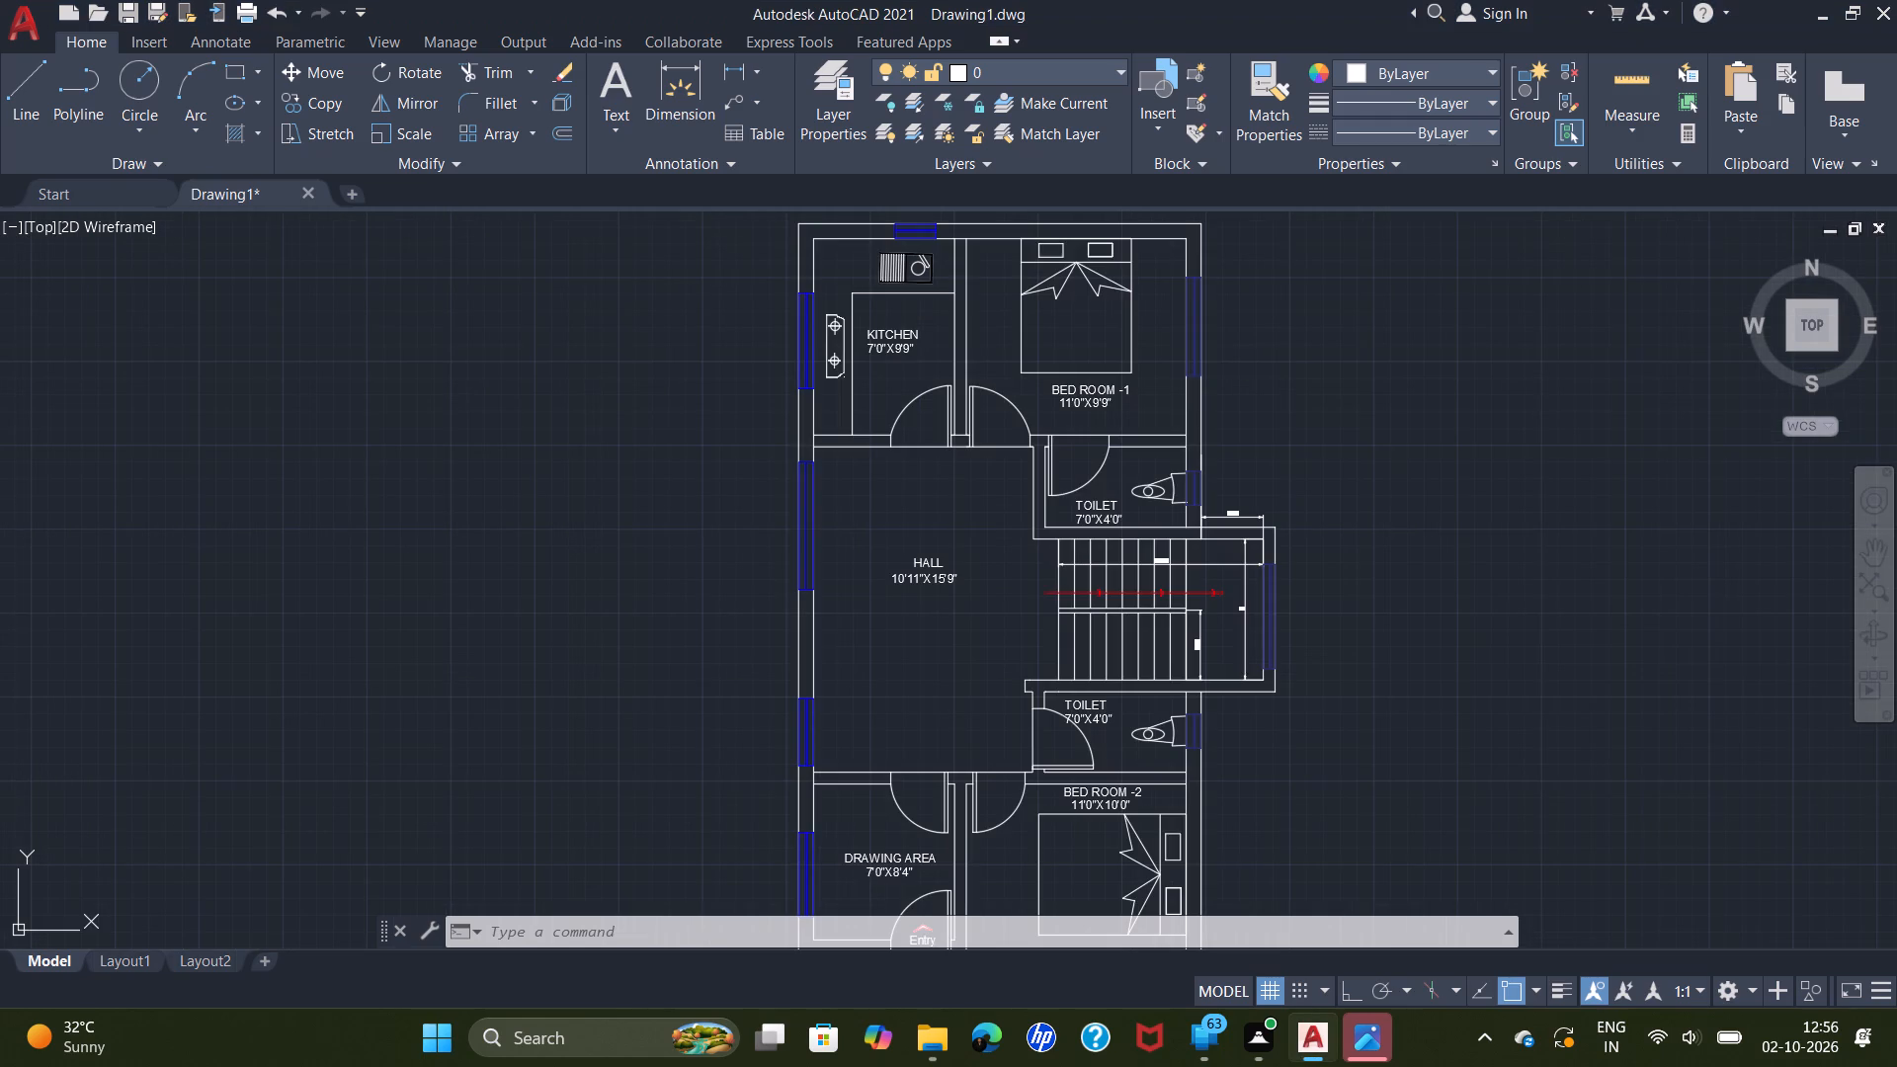
middle_drag(748, 583, 746, 585)
scroll(1691, 433, down, 1)
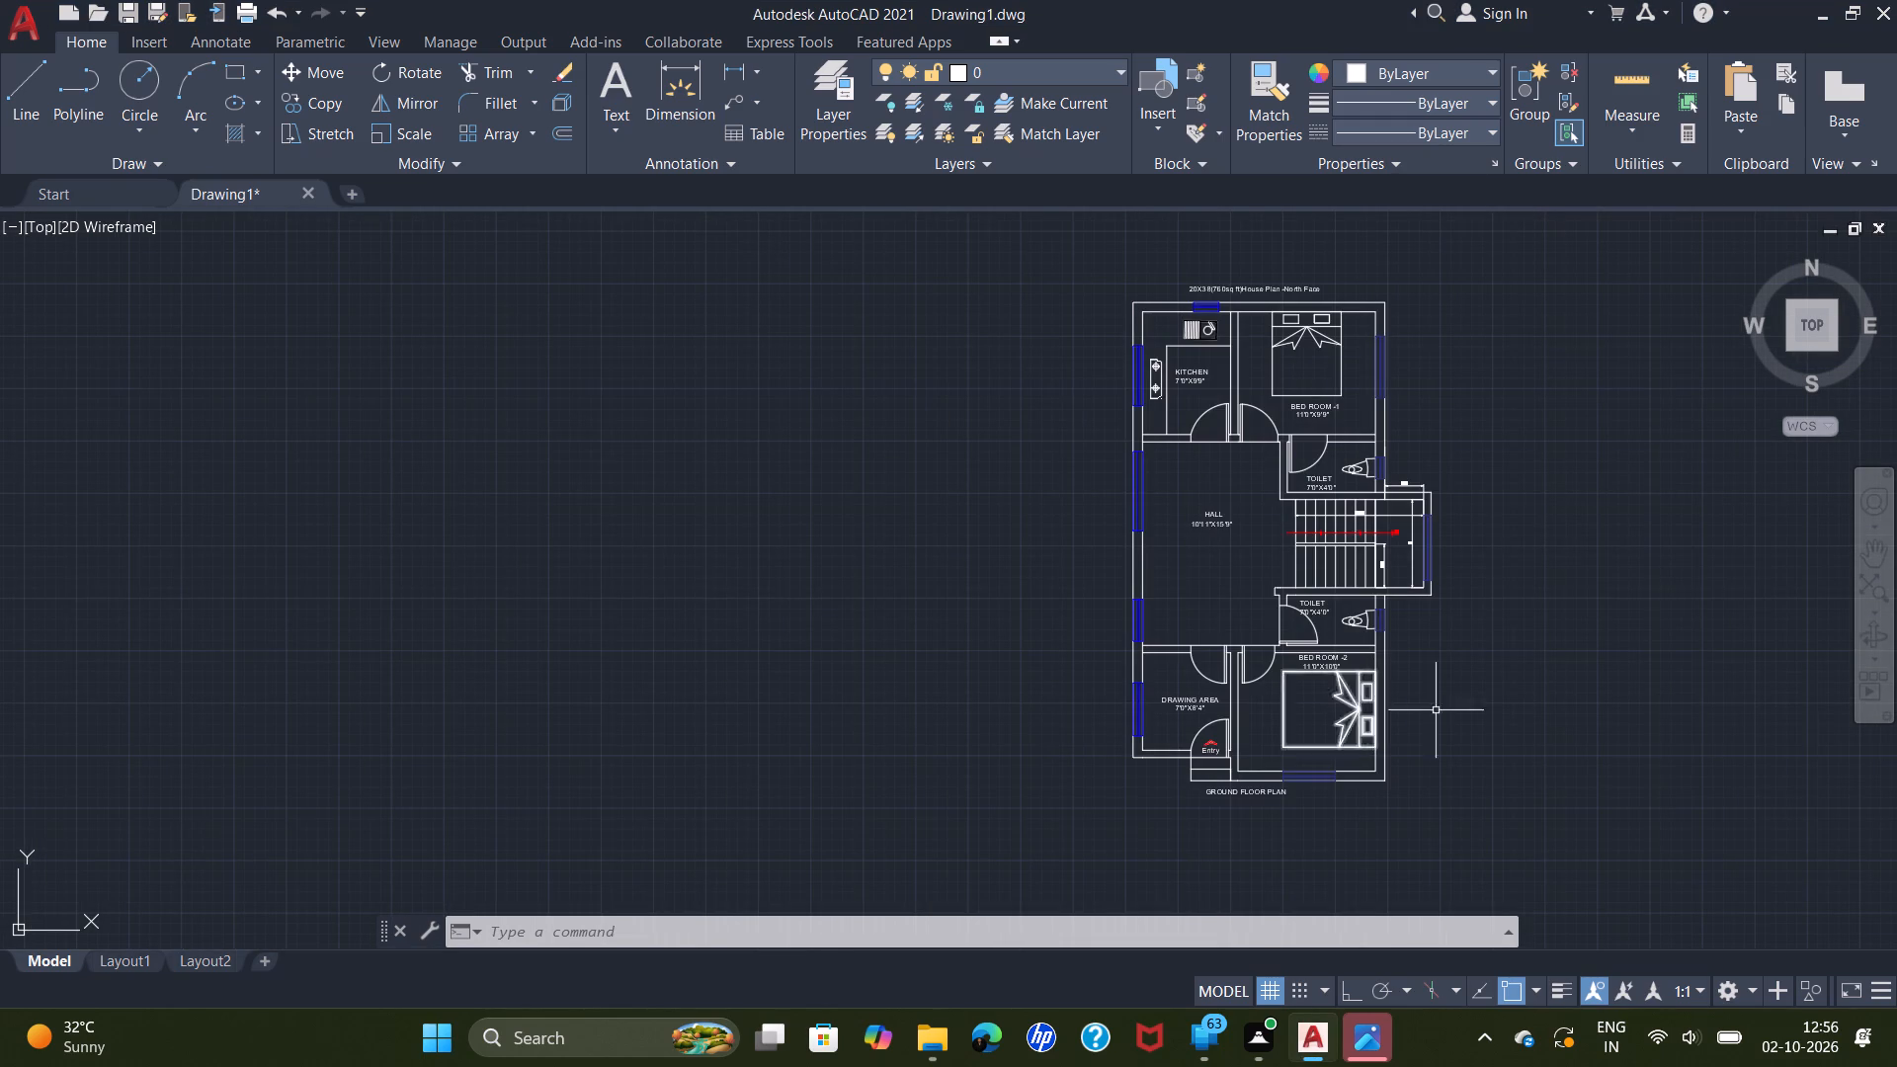
middle_drag(1632, 535, 1120, 596)
middle_drag(1137, 609, 1333, 637)
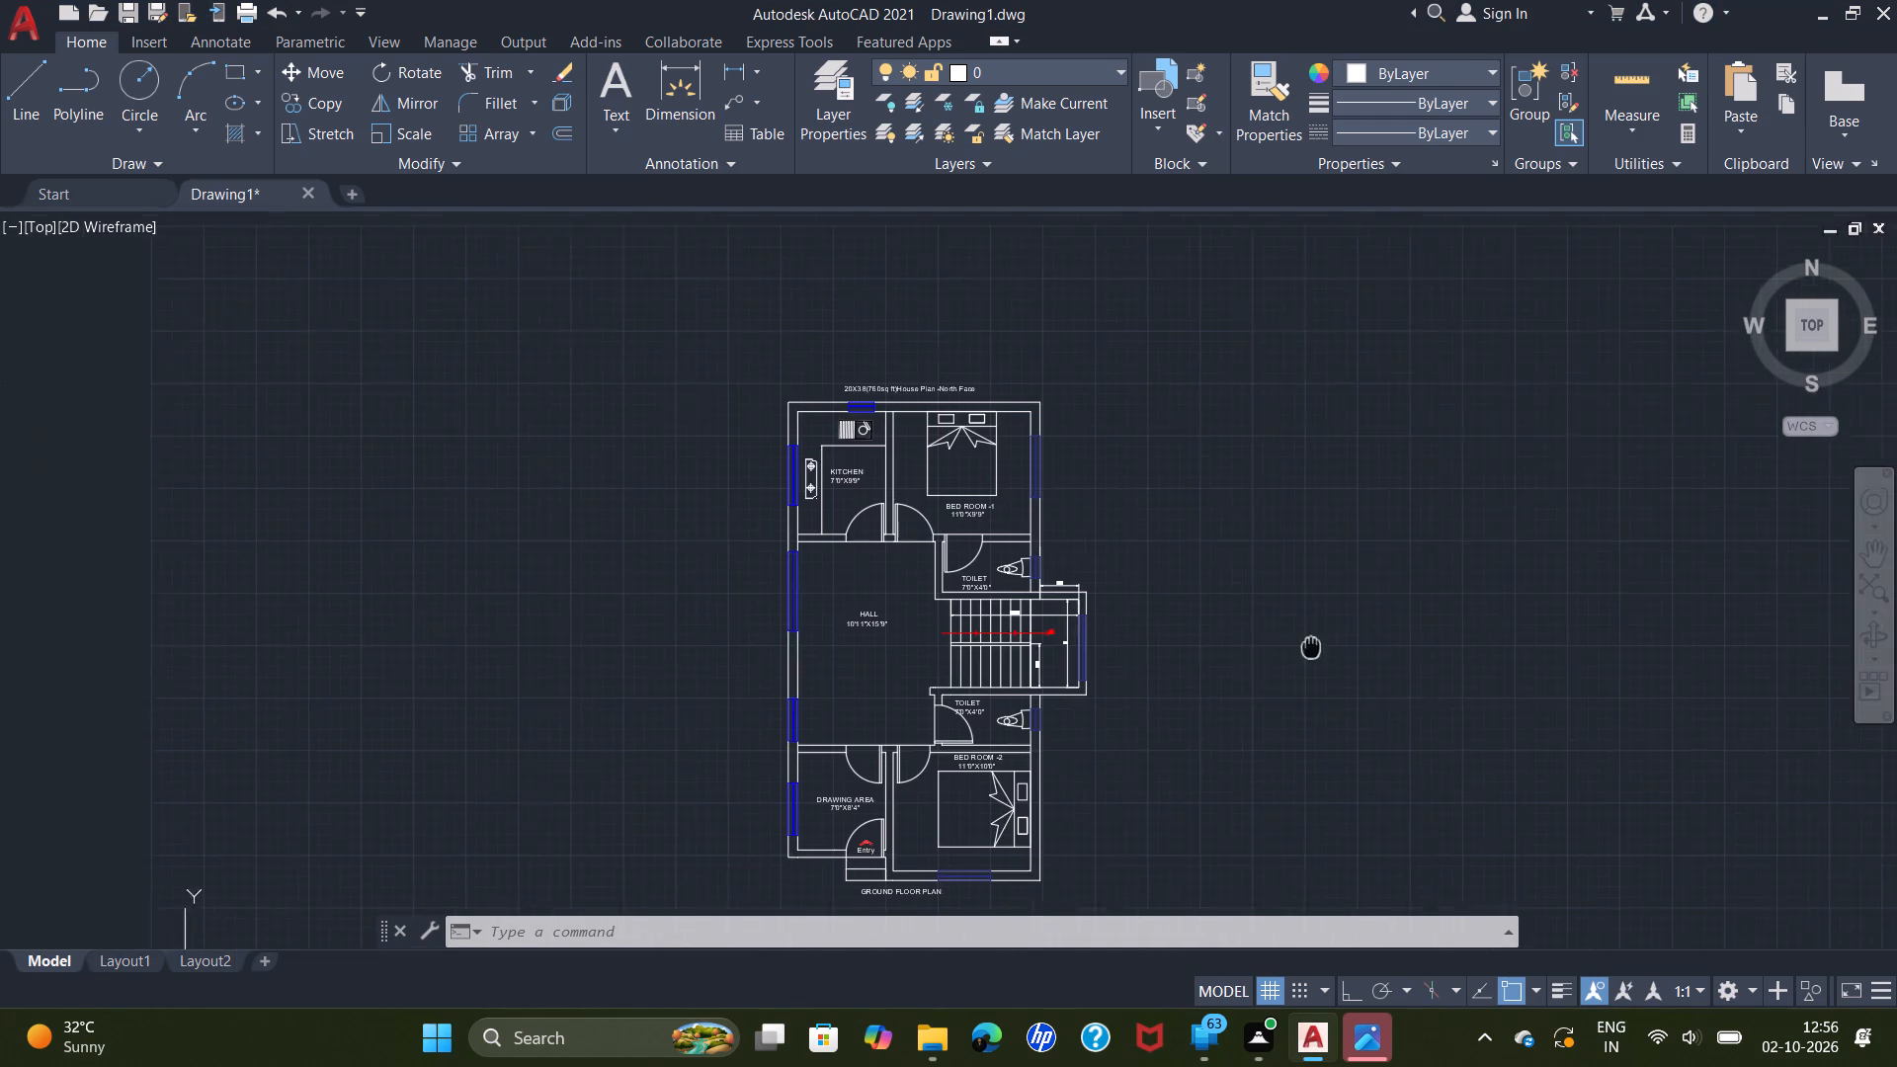
middle_drag(1333, 637, 1340, 634)
middle_click(1342, 634)
middle_drag(1362, 624, 1402, 604)
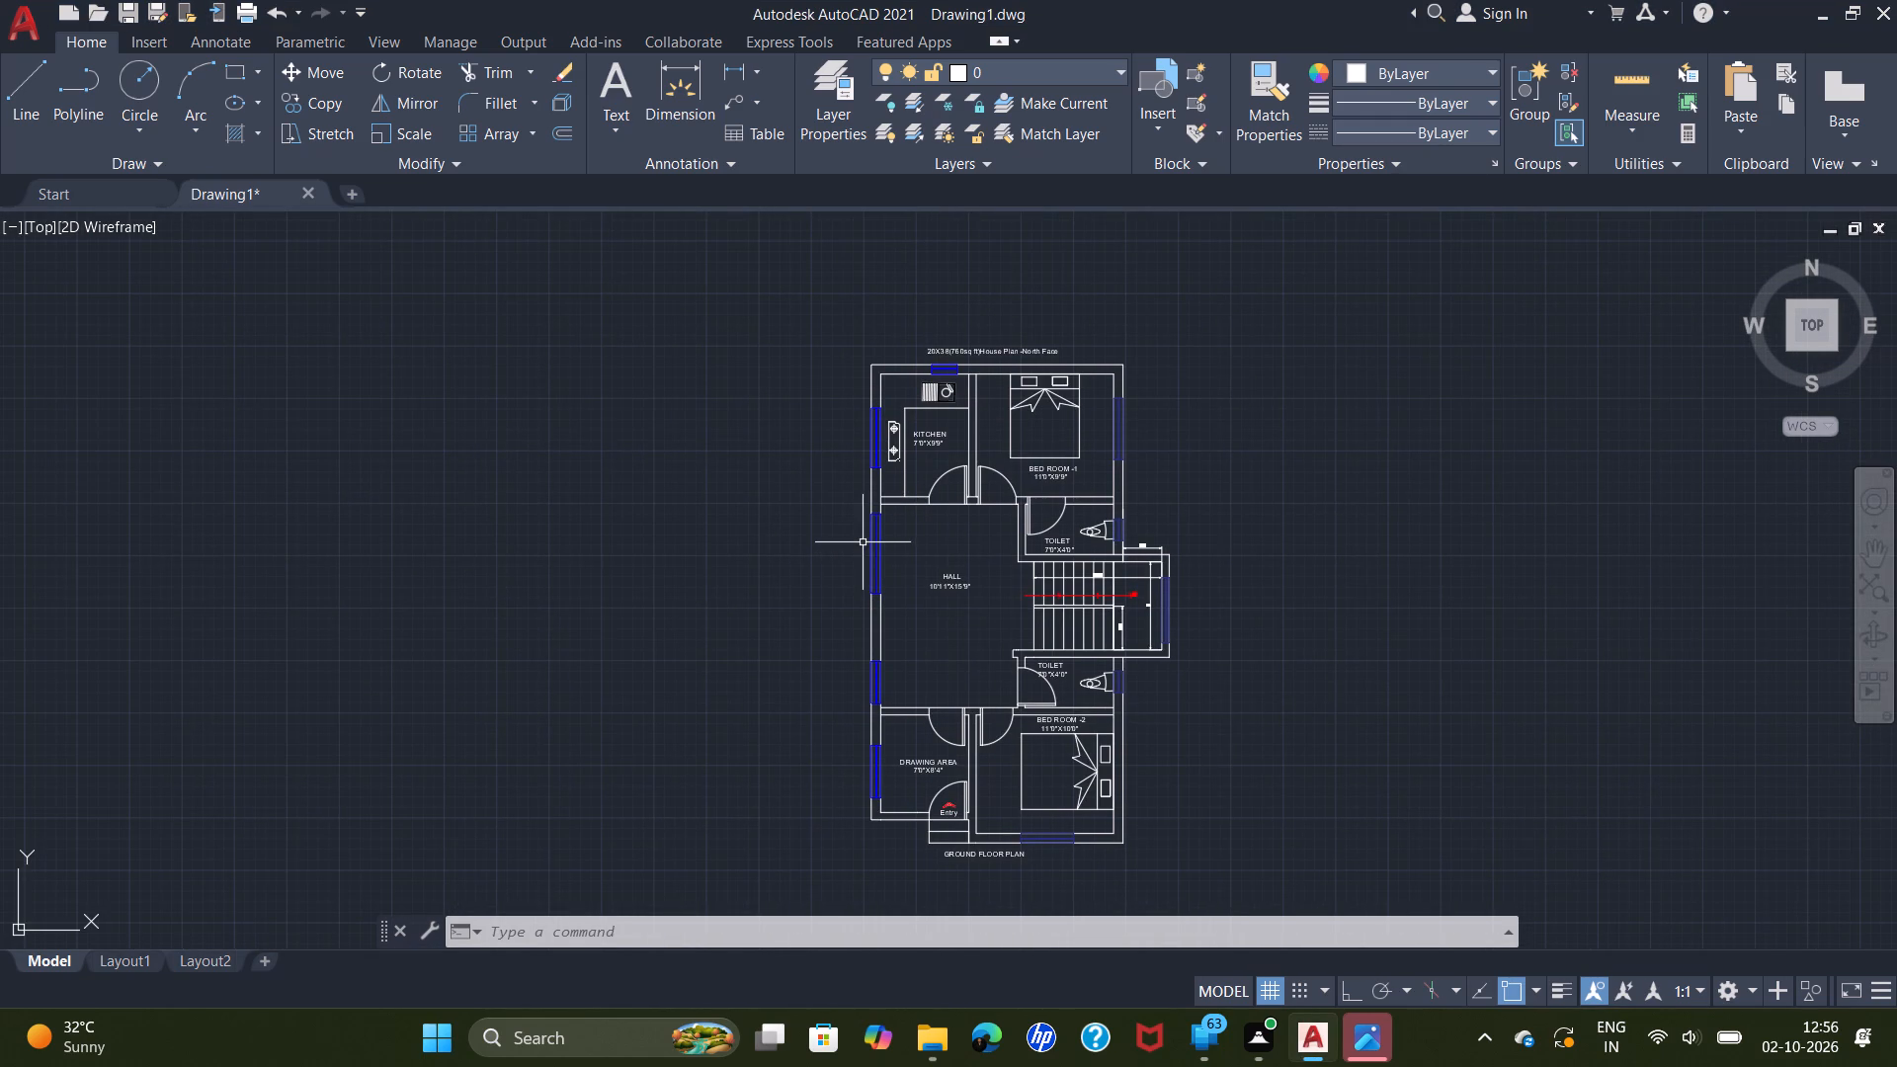
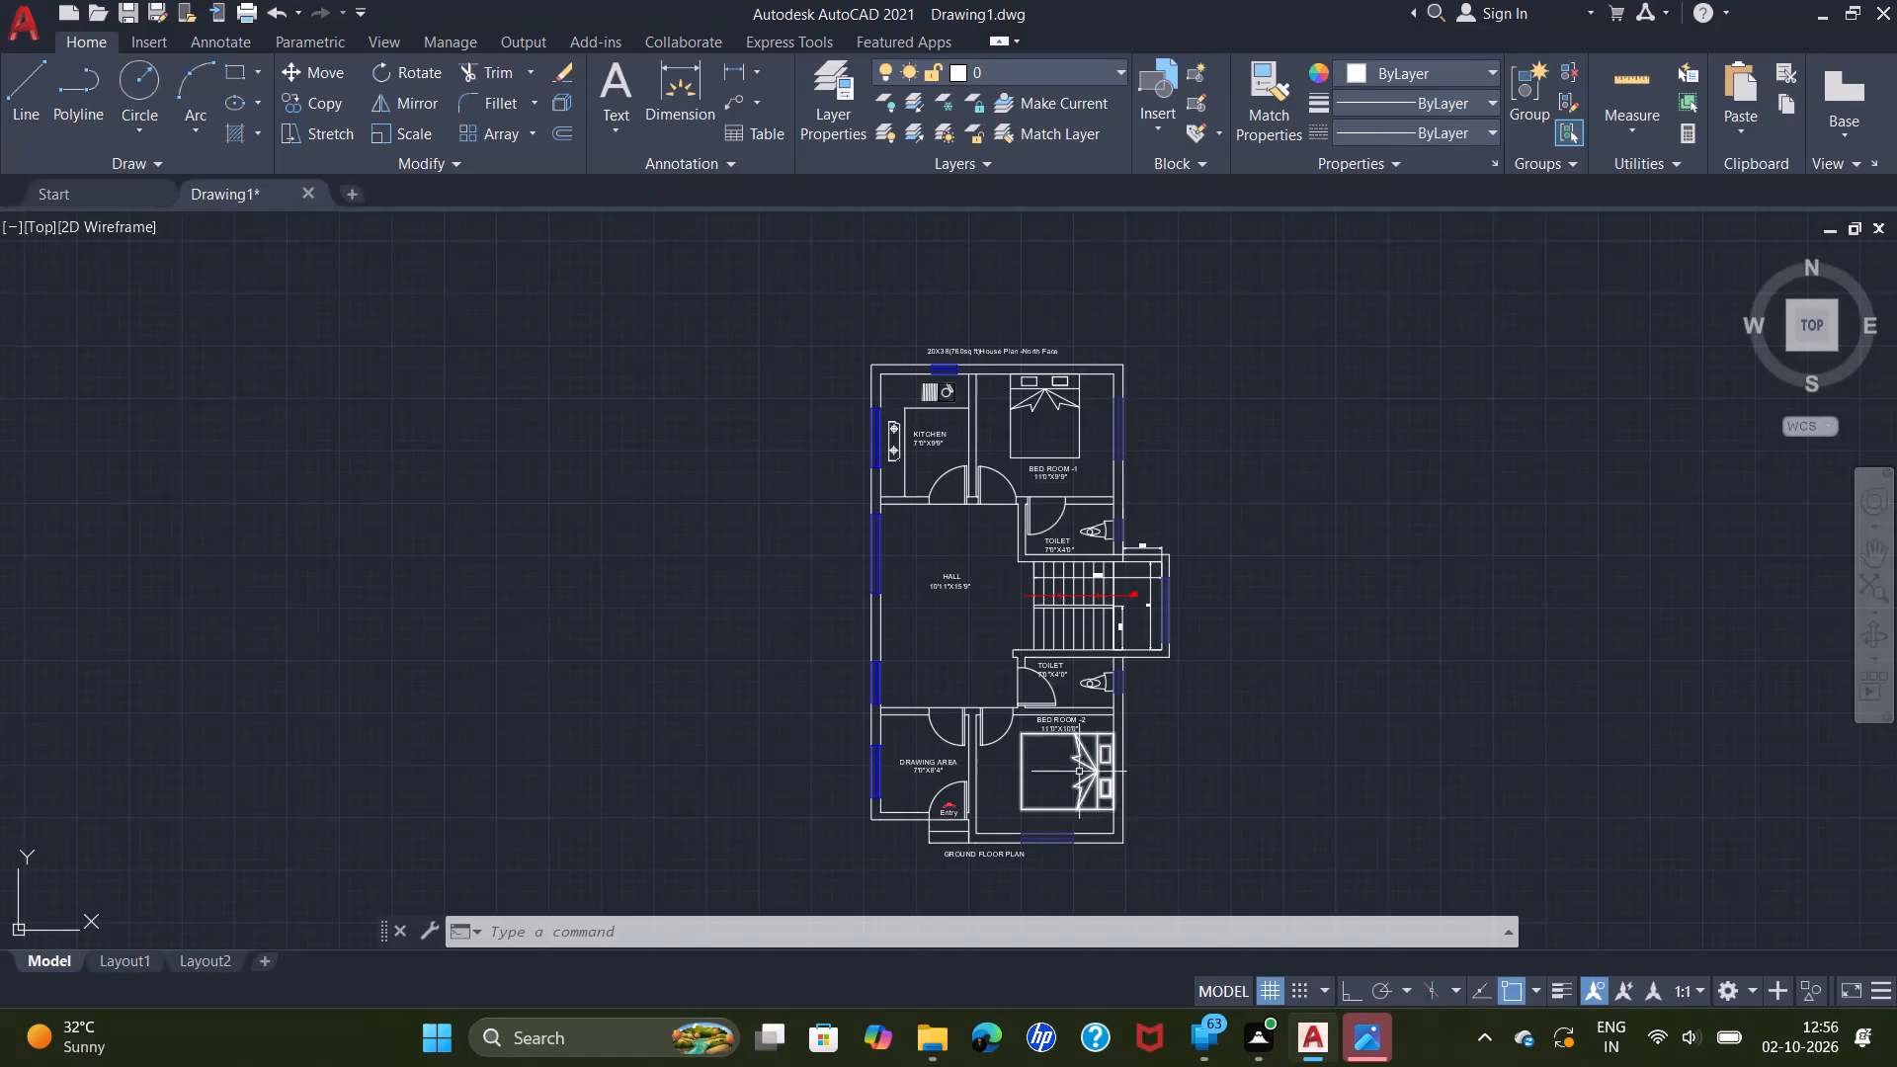
Hatch the outer wall segments around the kitchen and BED ROOM -1, plus their dividing wall, with a solid fill in colour 8.
scroll(1045, 734, up, 2)
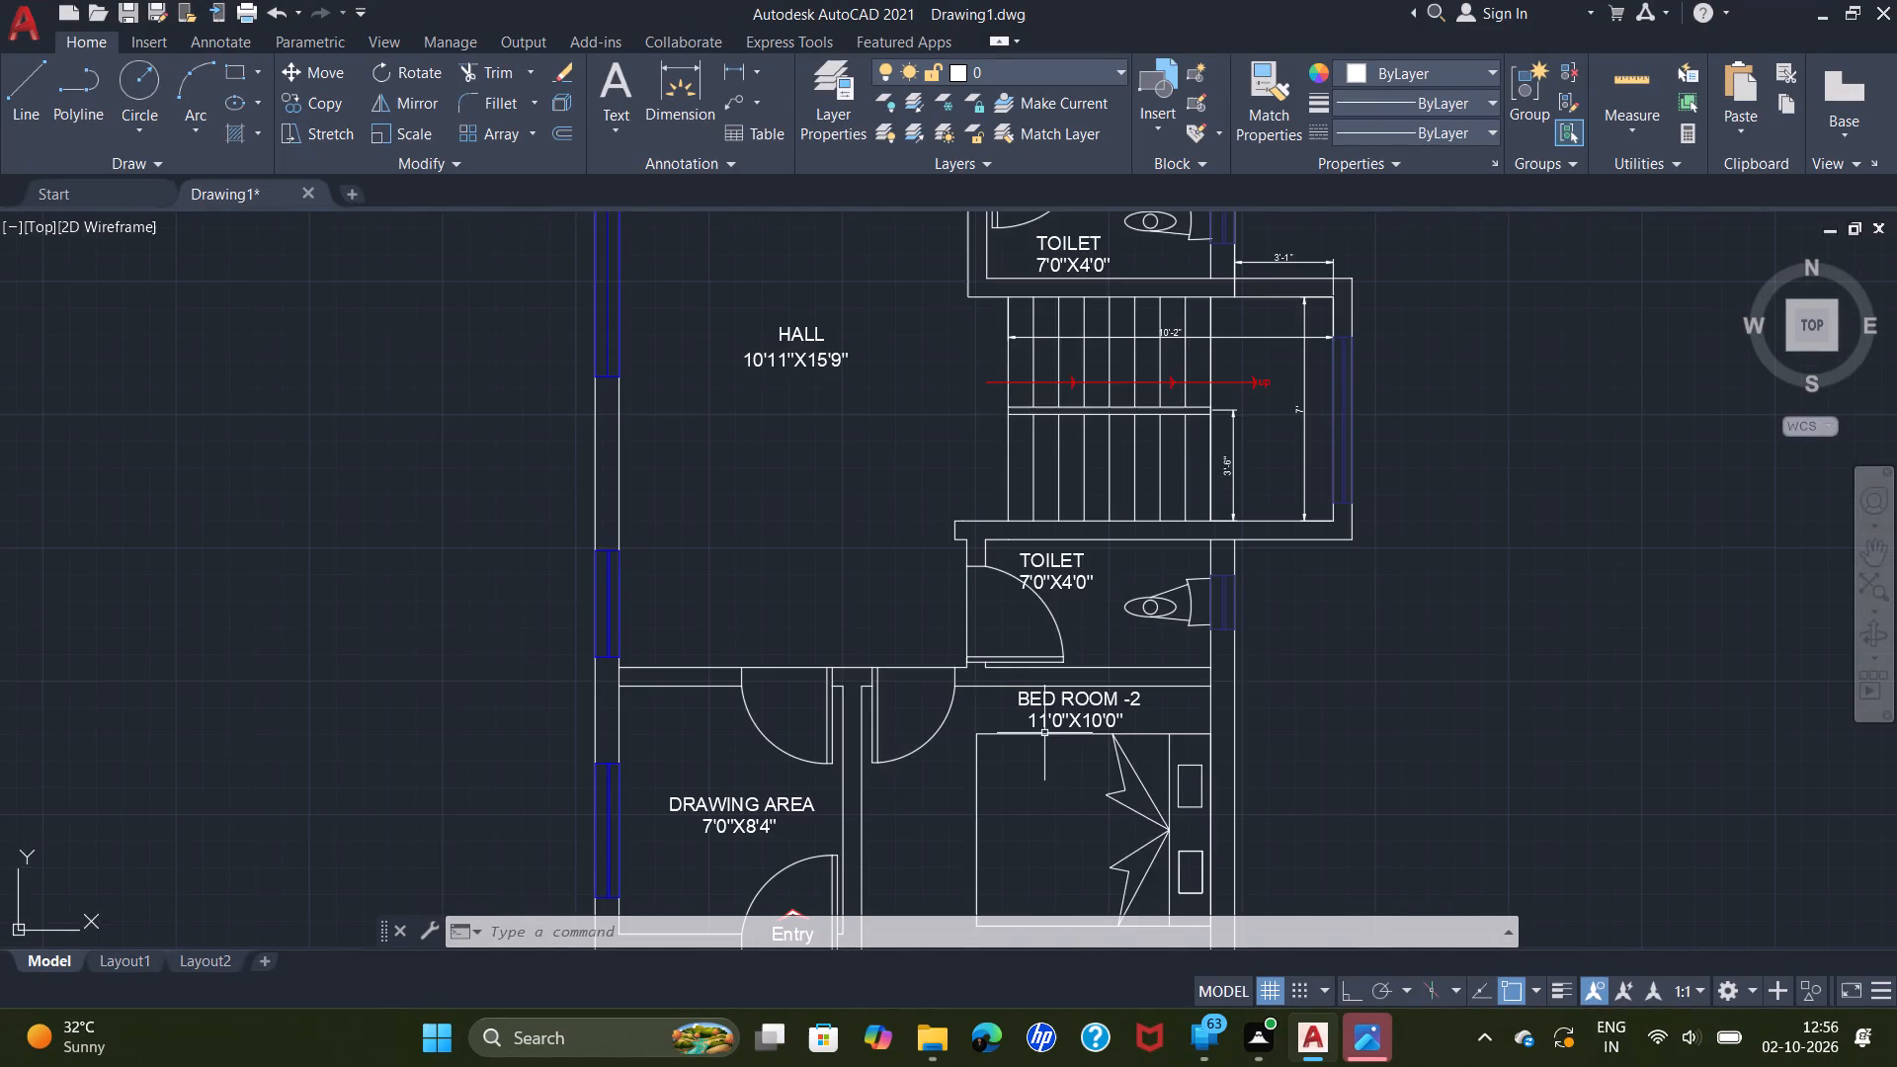
scroll(1044, 733, down, 1)
scroll(899, 291, down, 2)
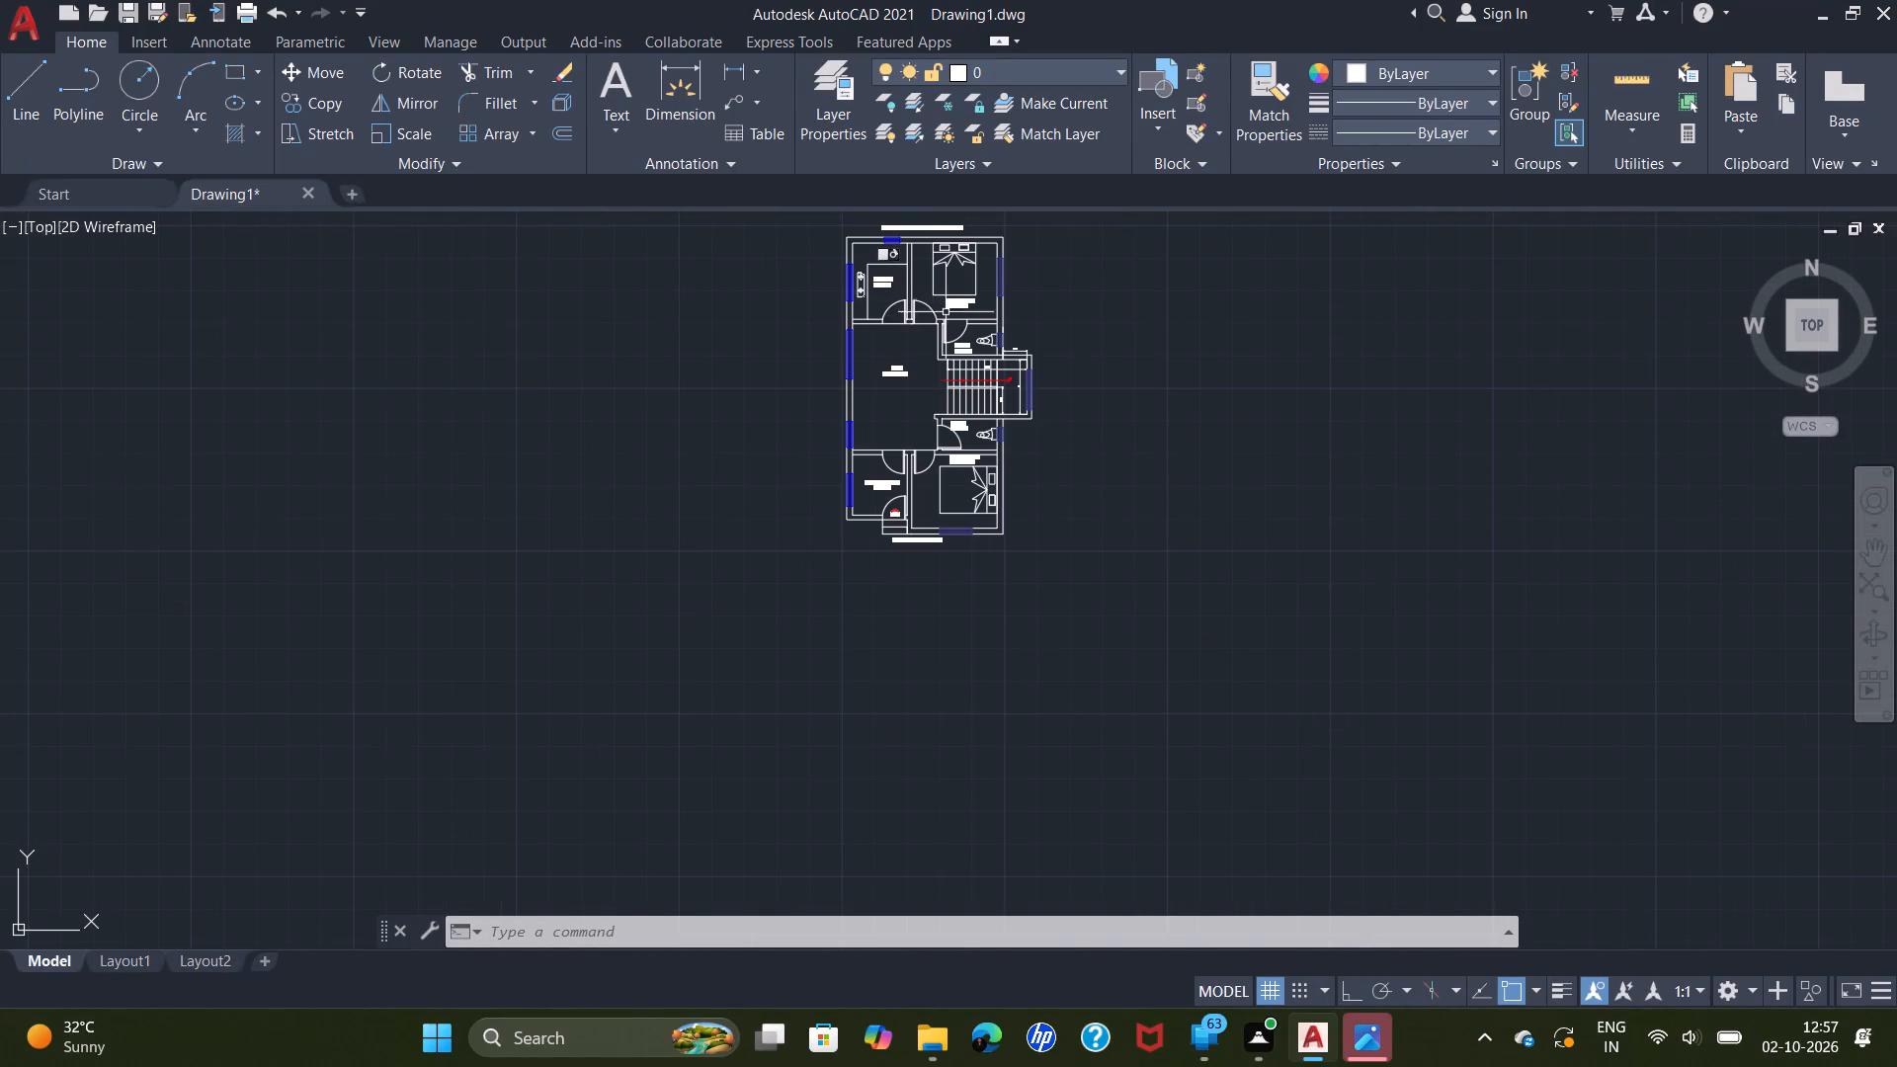
middle_drag(946, 307, 883, 488)
scroll(888, 471, up, 2)
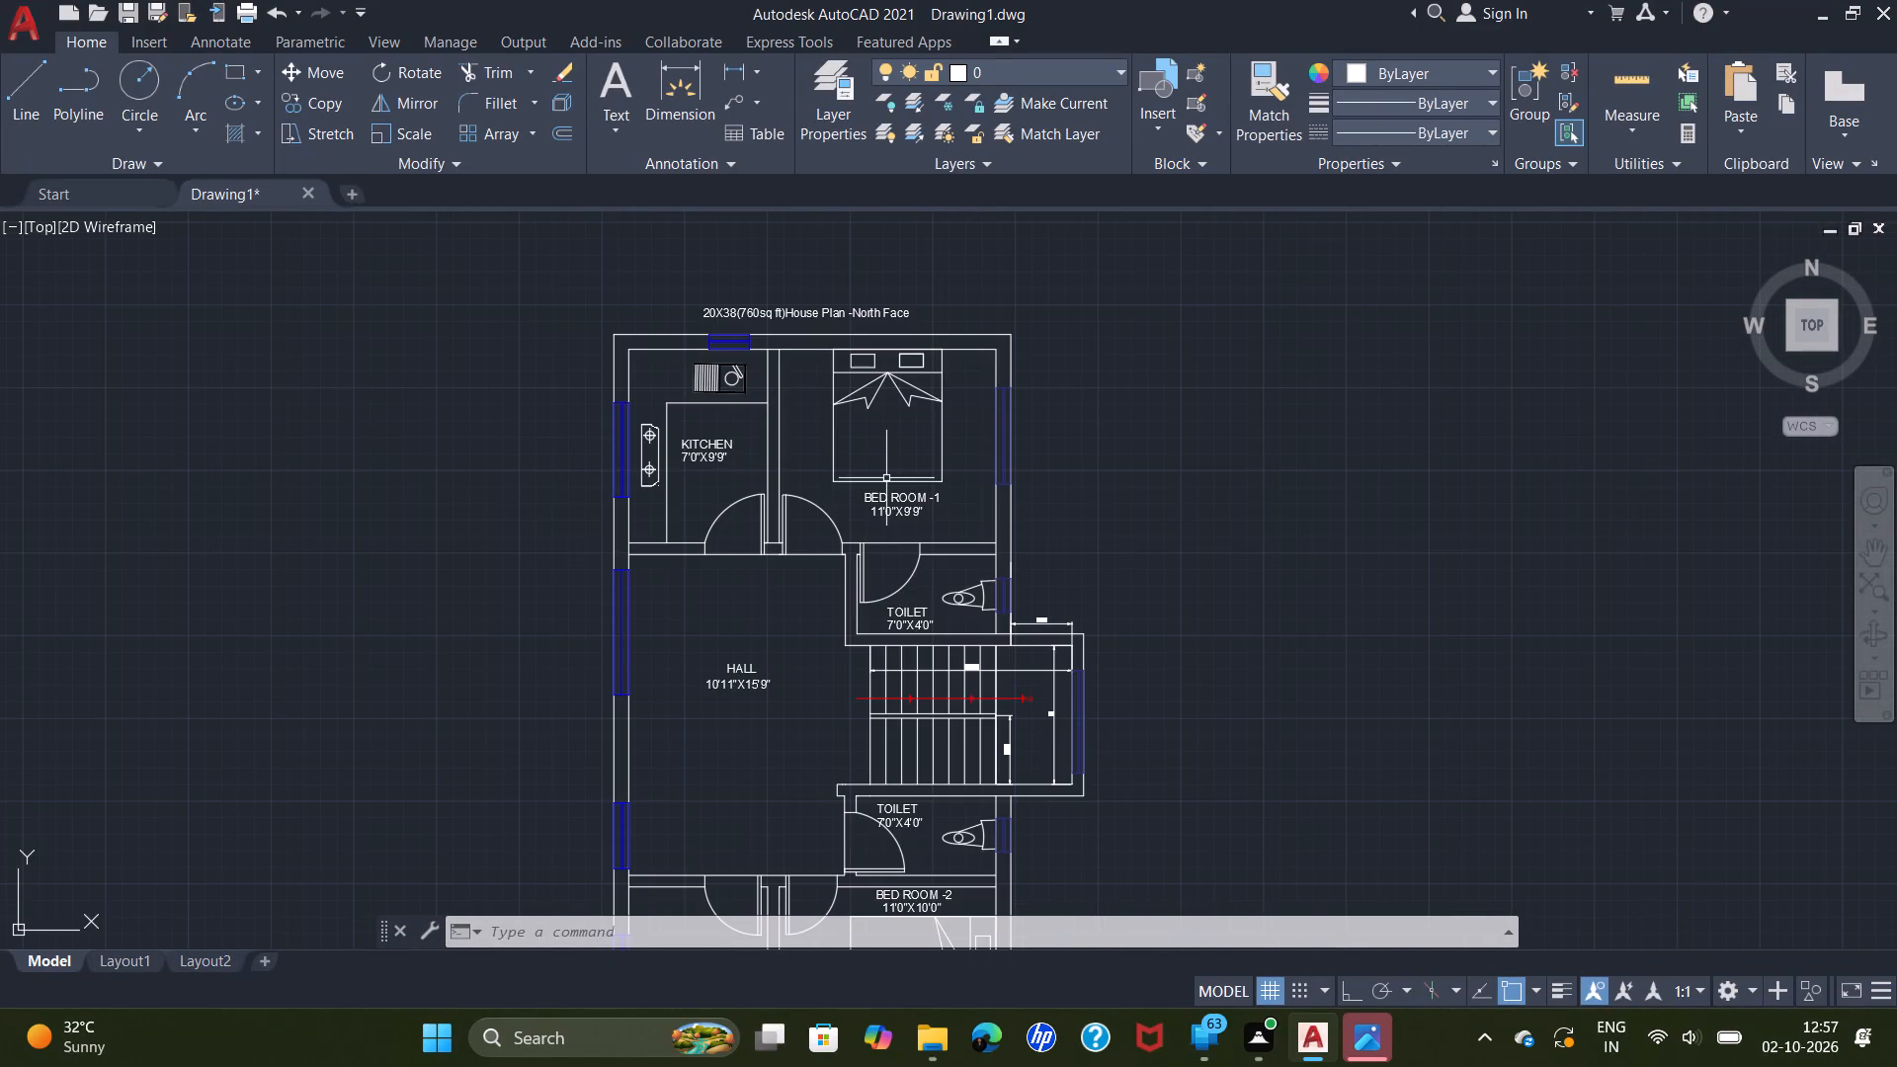
key(h)
key(Return)
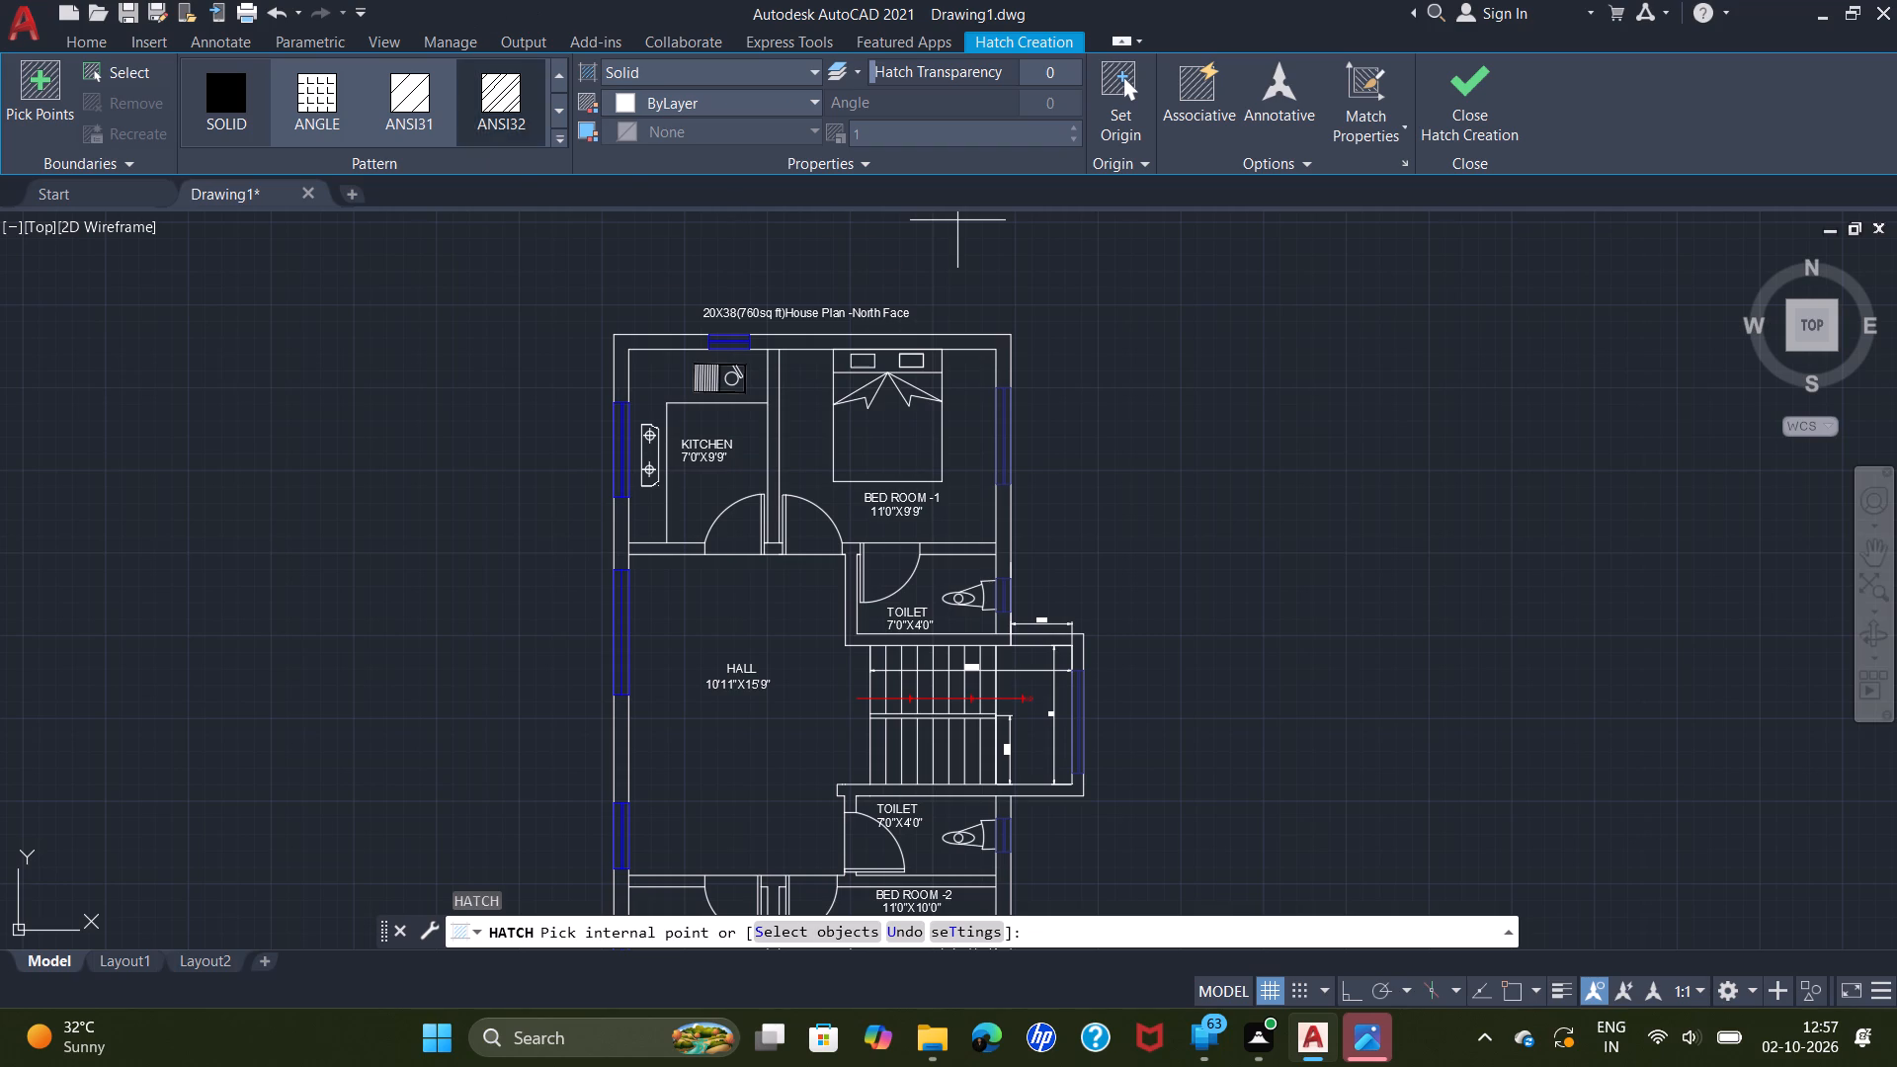
click(661, 108)
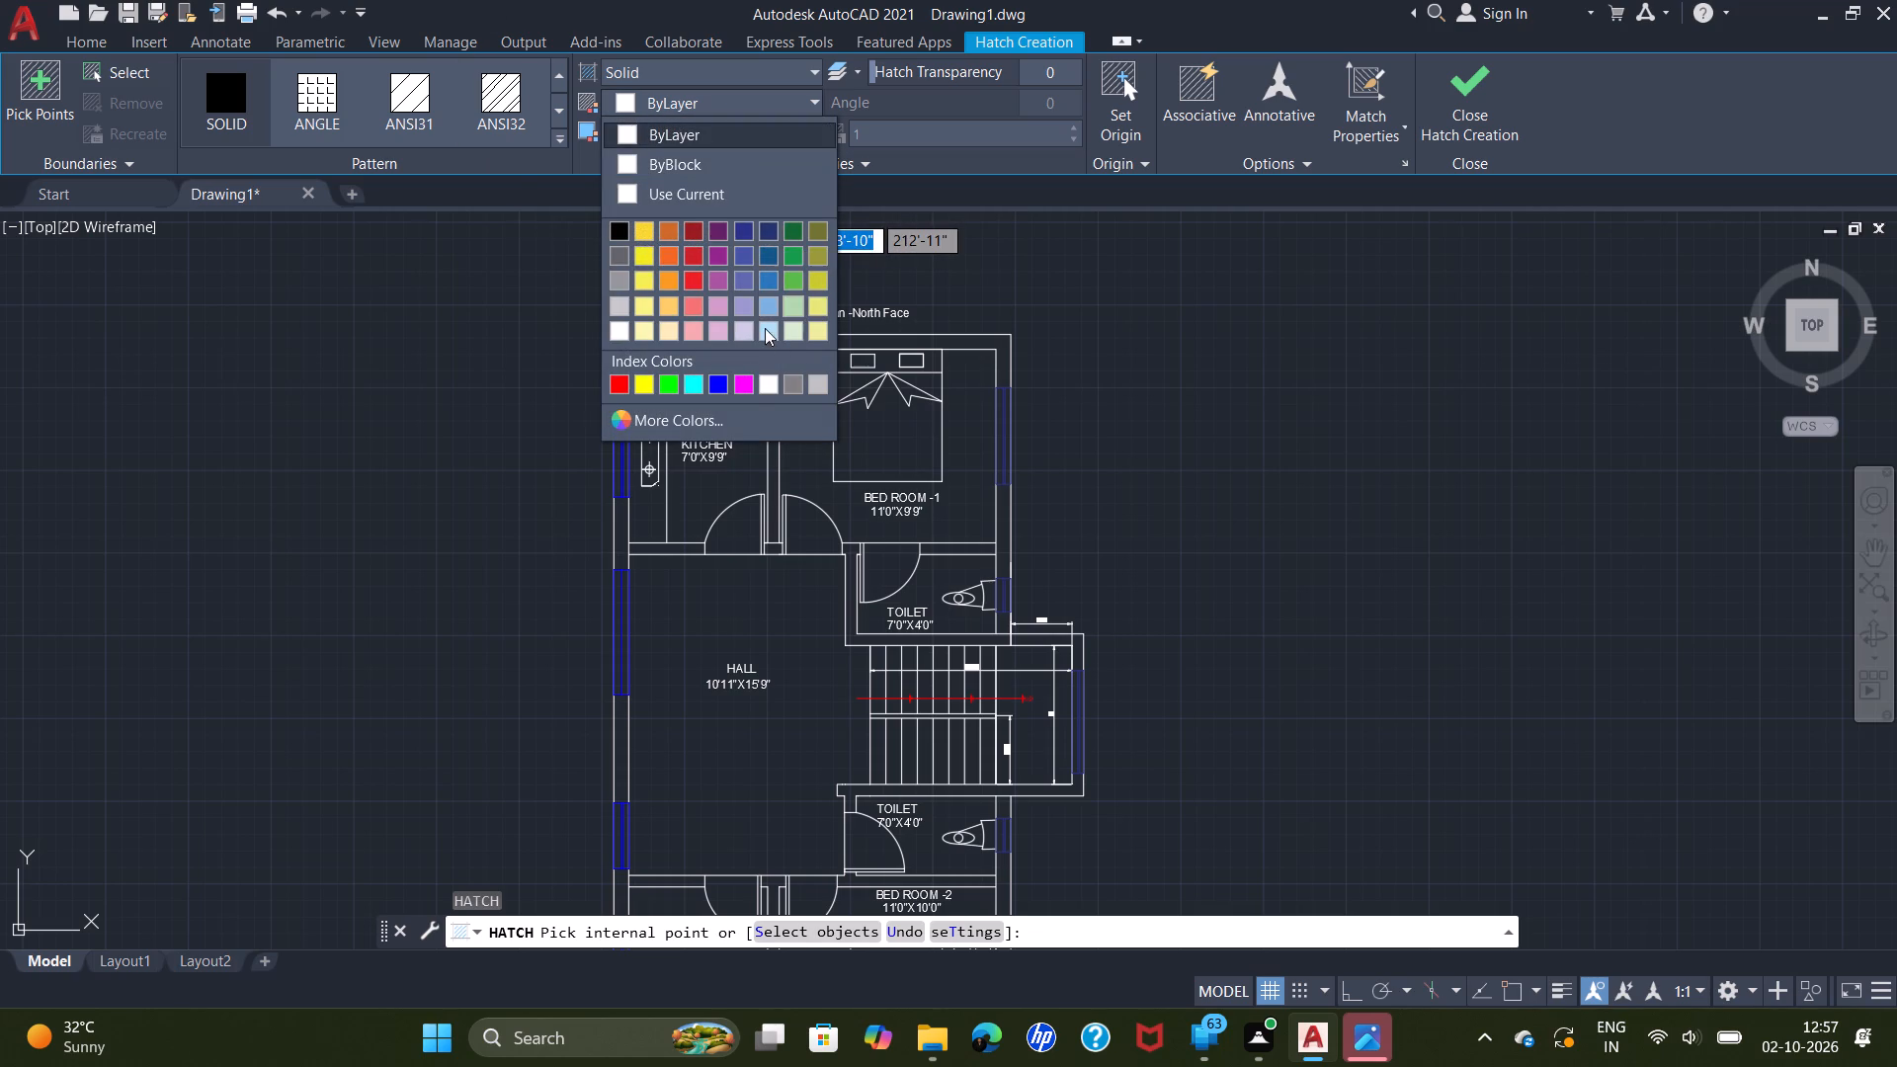
click(792, 383)
scroll(848, 344, up, 2)
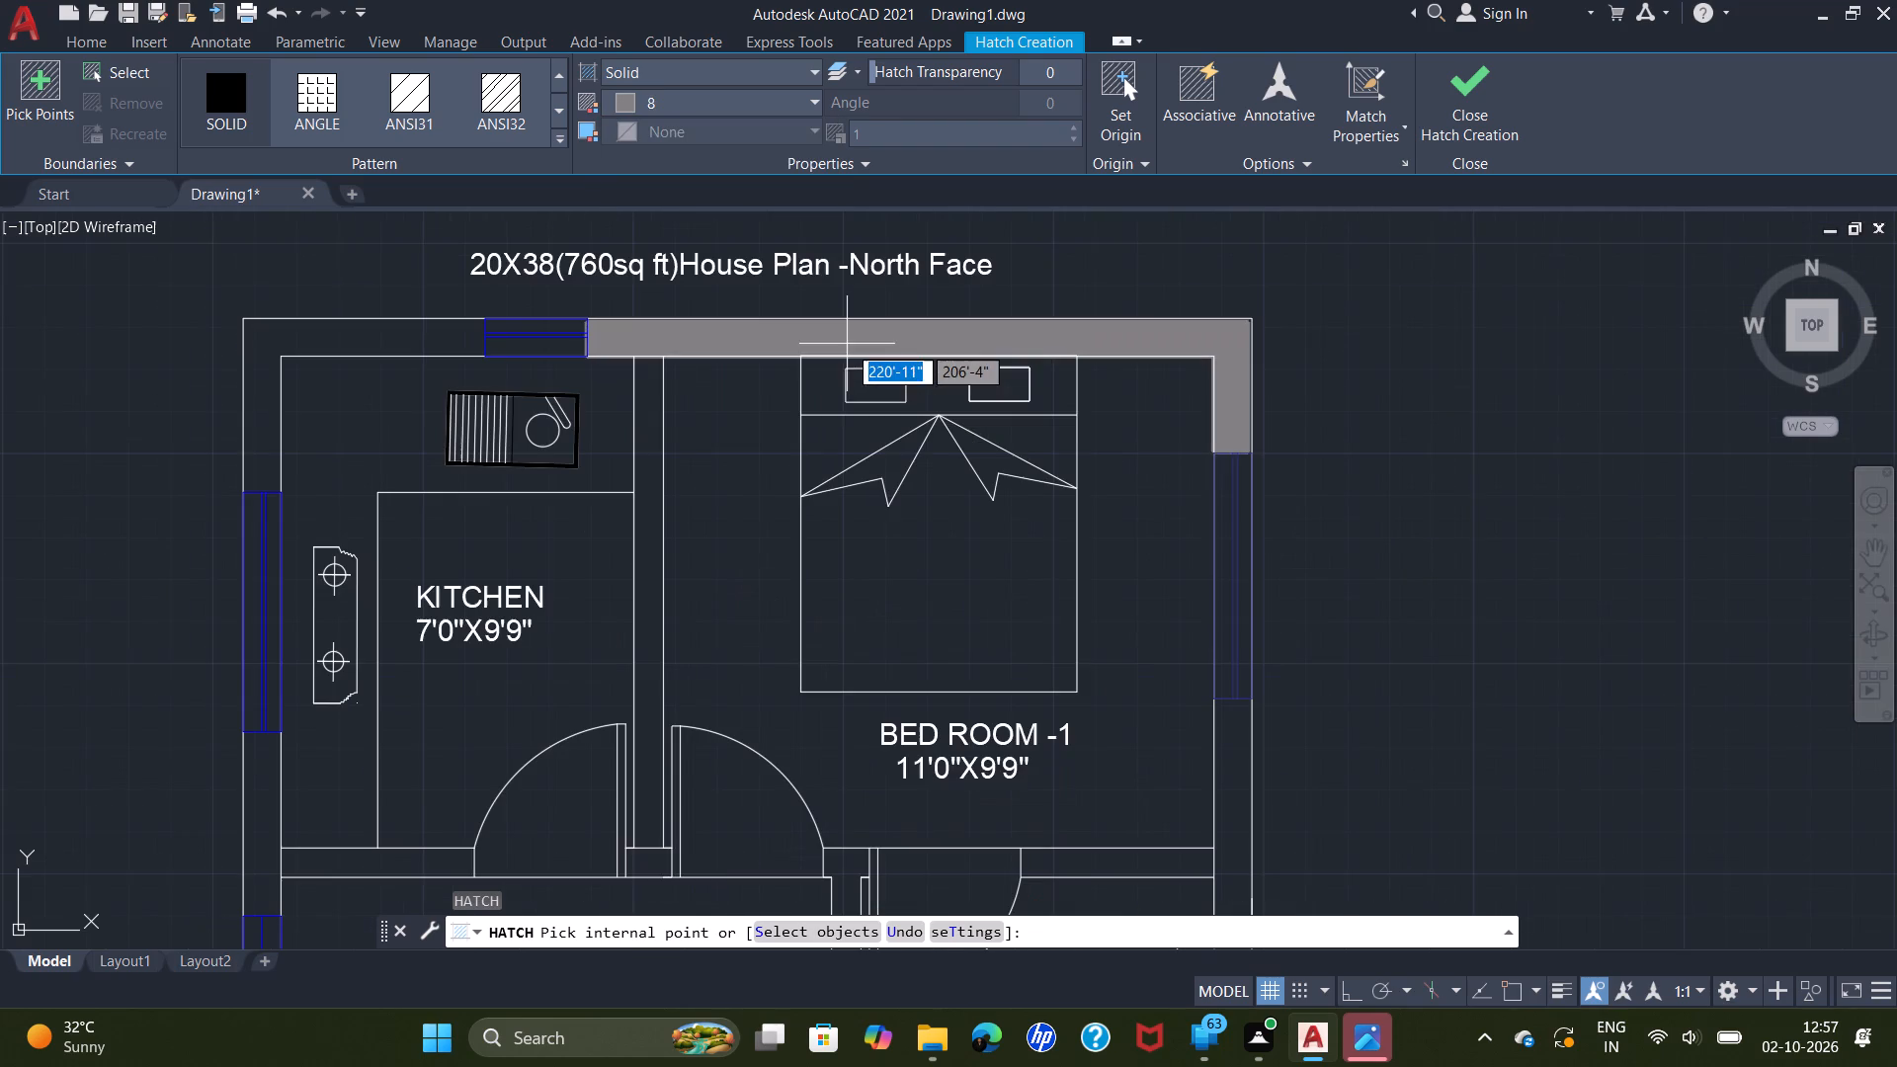
click(847, 344)
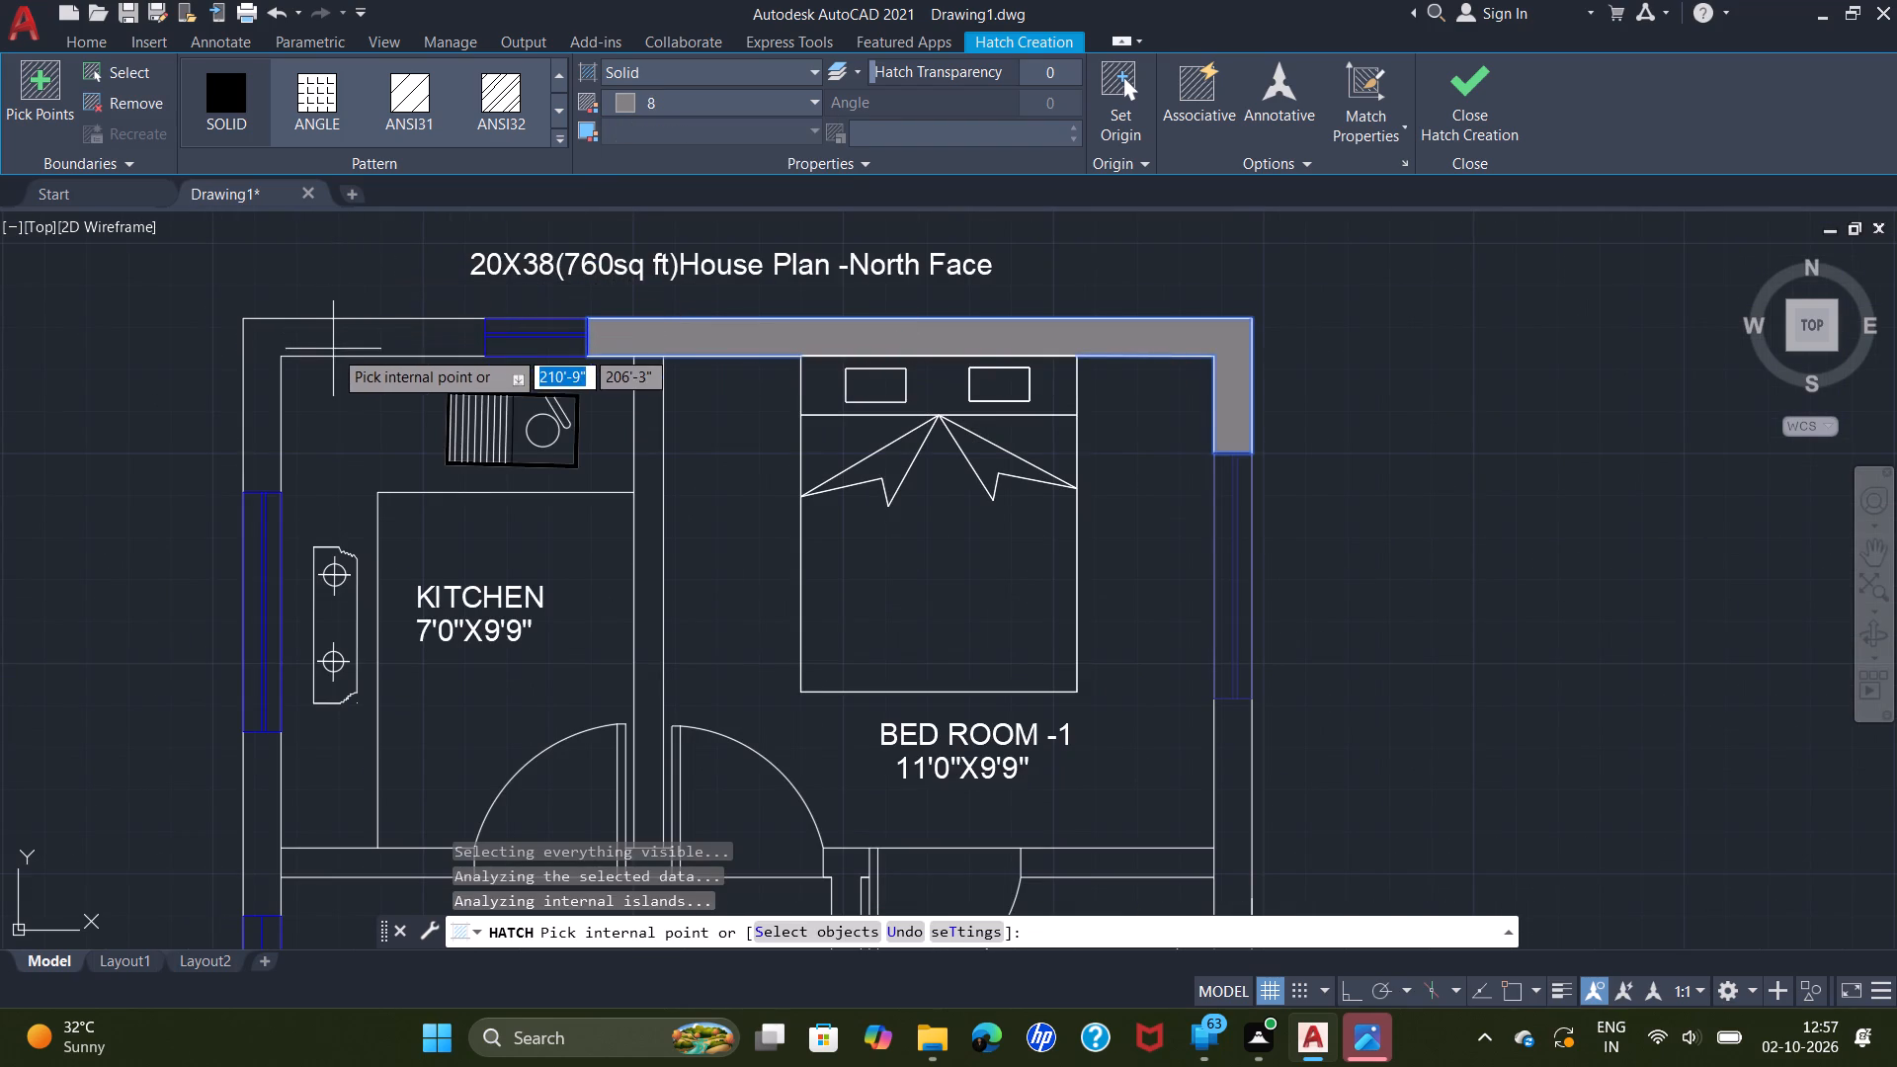
click(339, 343)
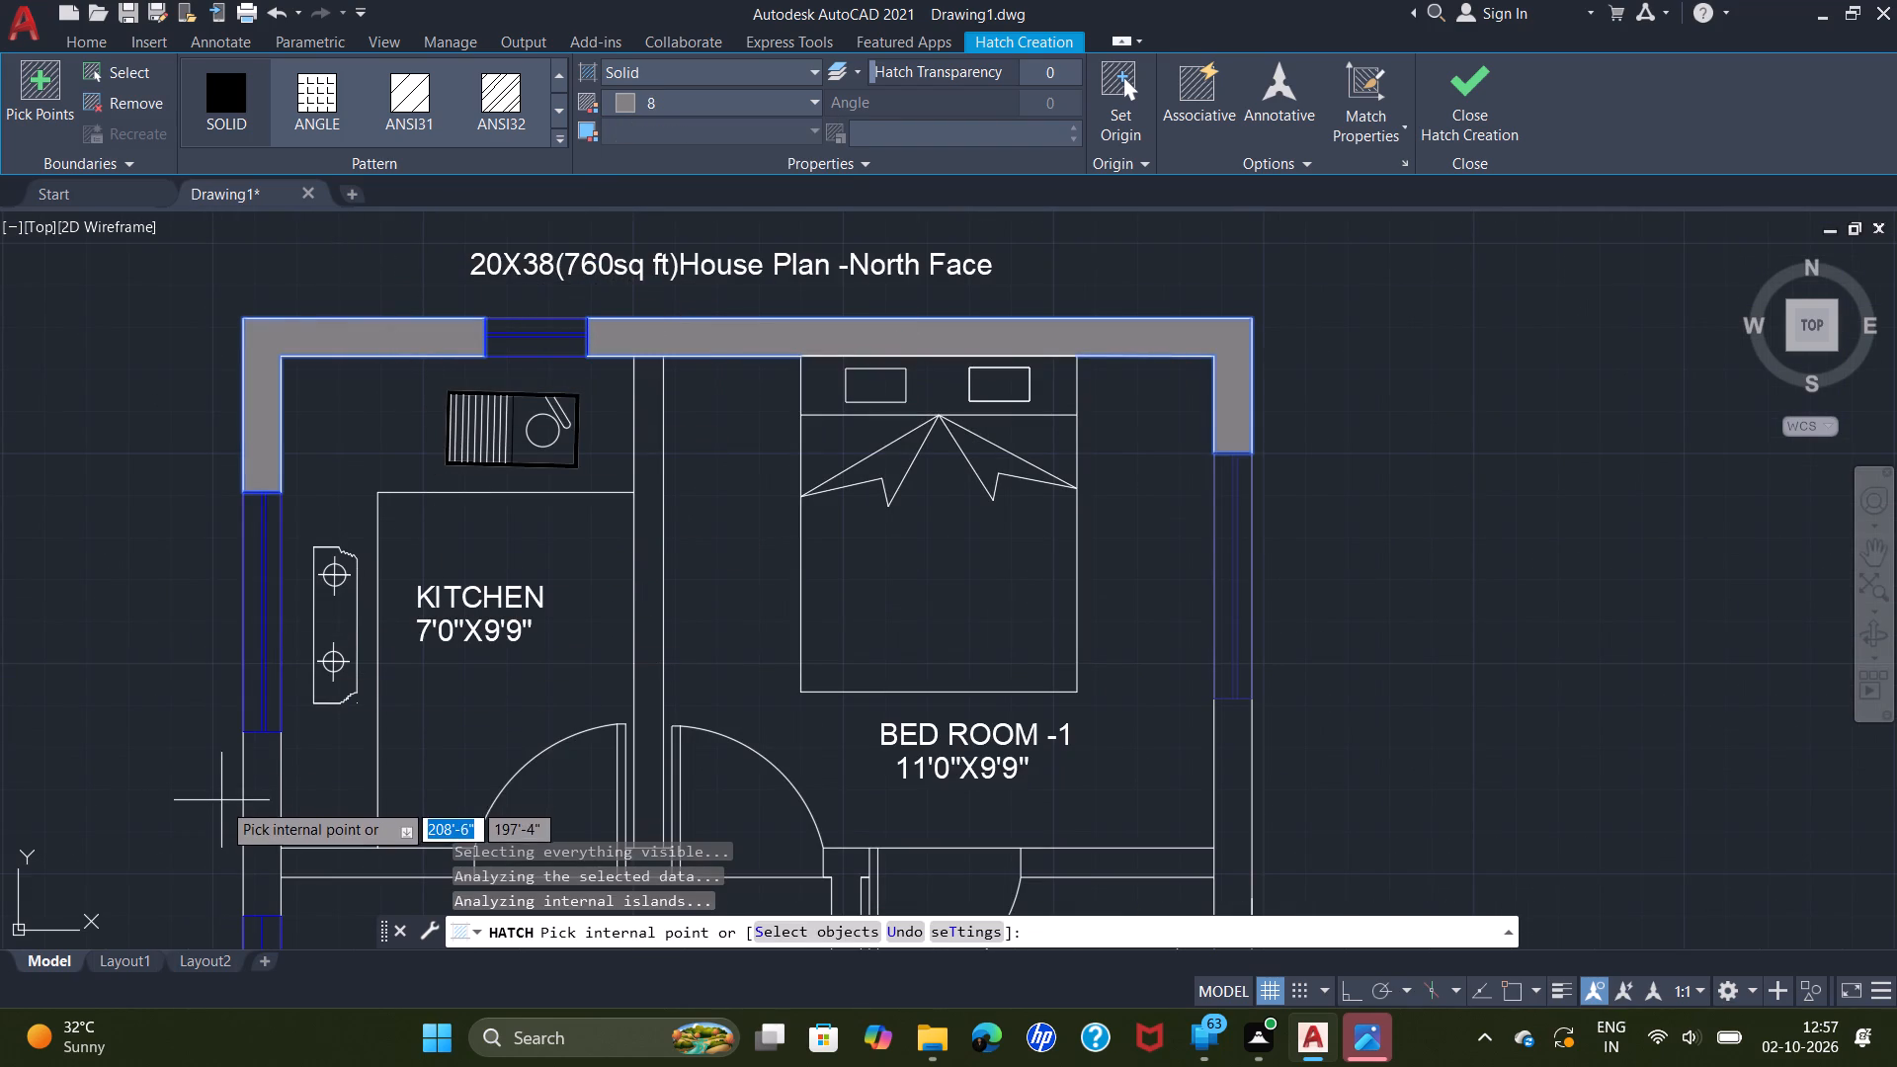
click(248, 797)
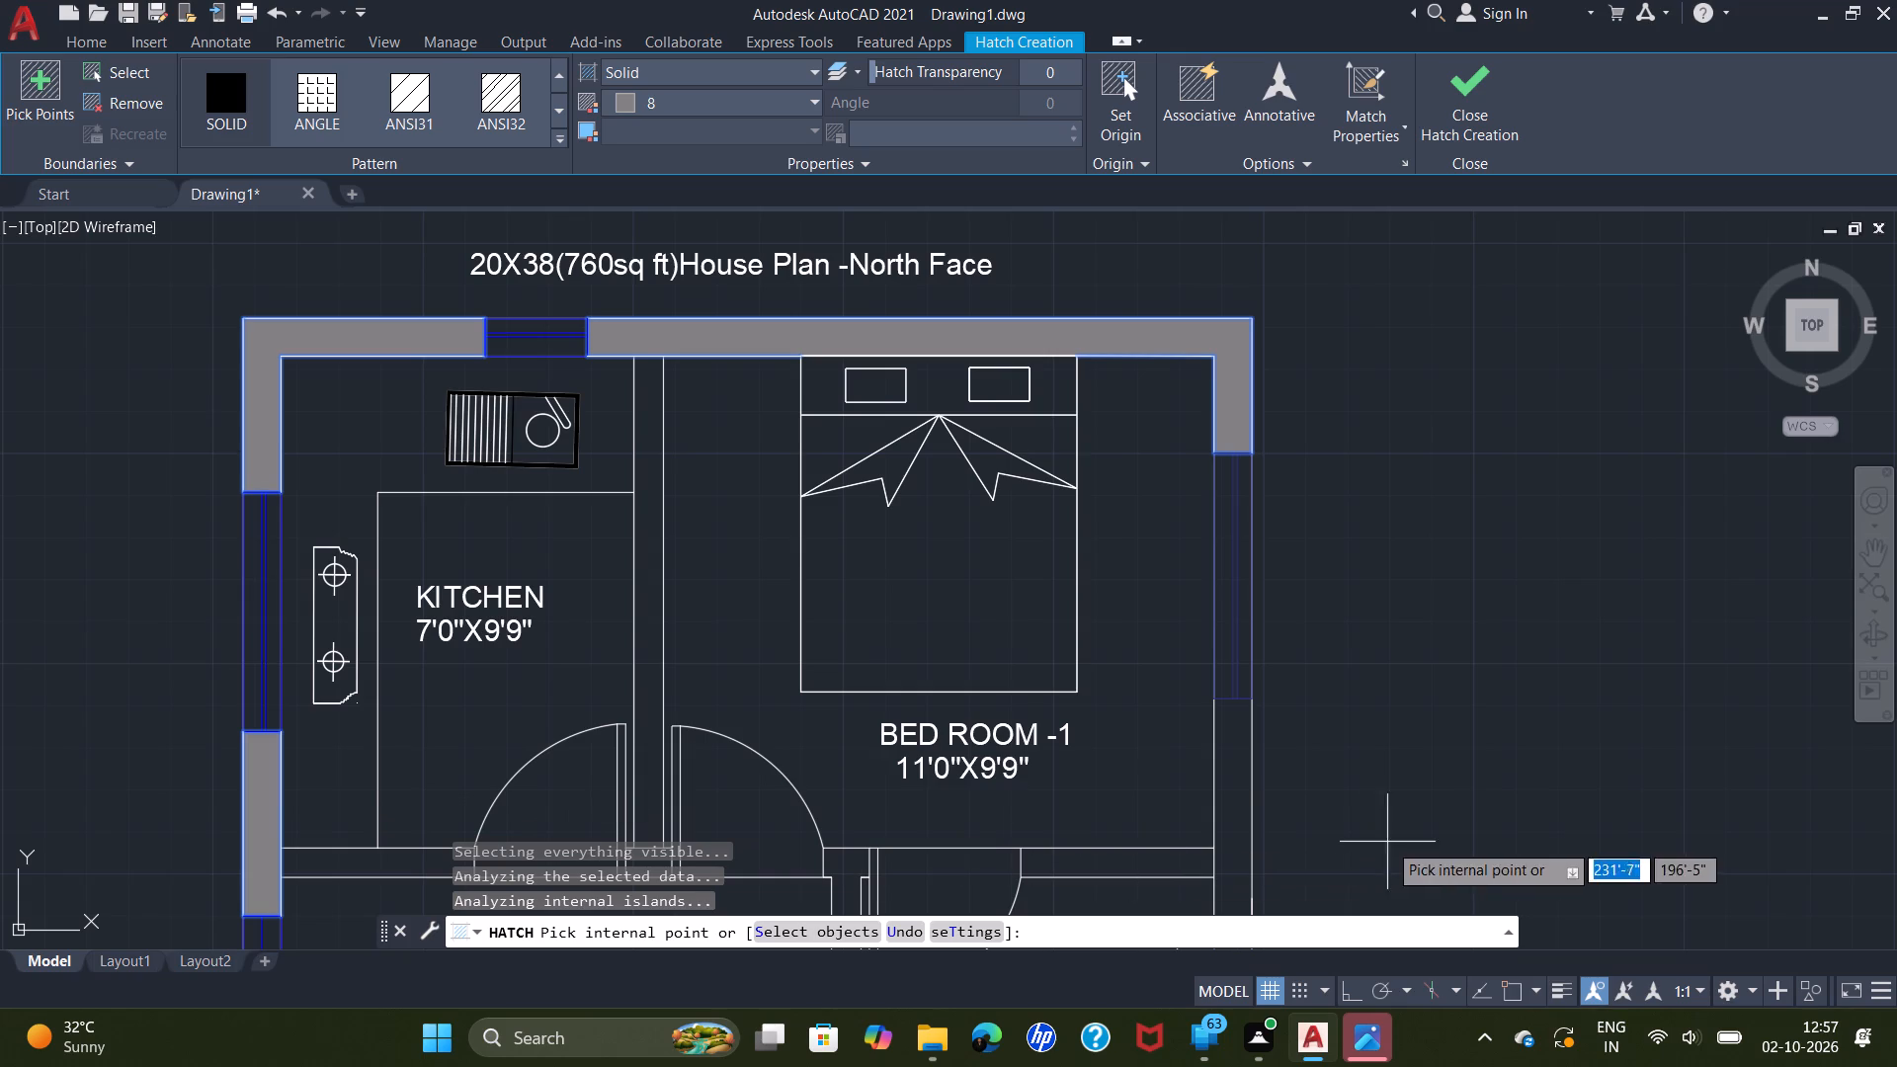
double_click(644, 448)
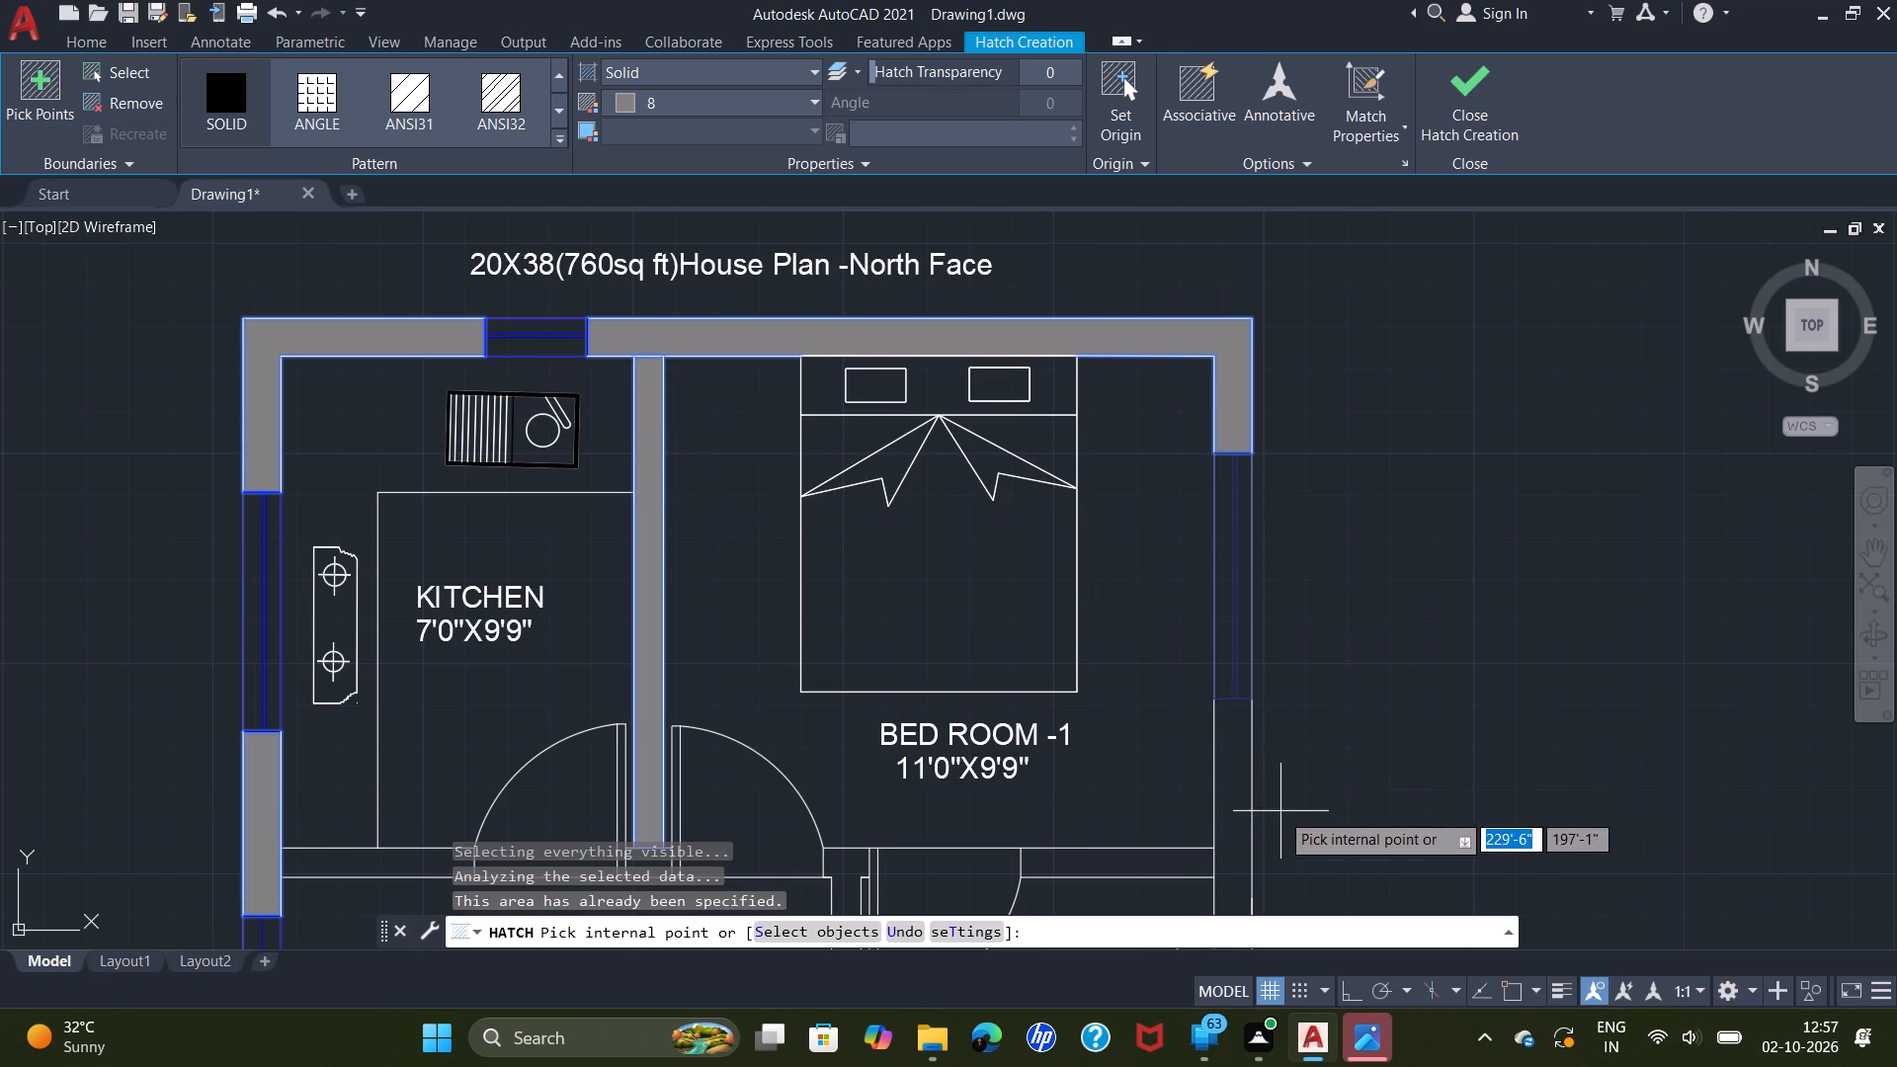
double_click(1233, 774)
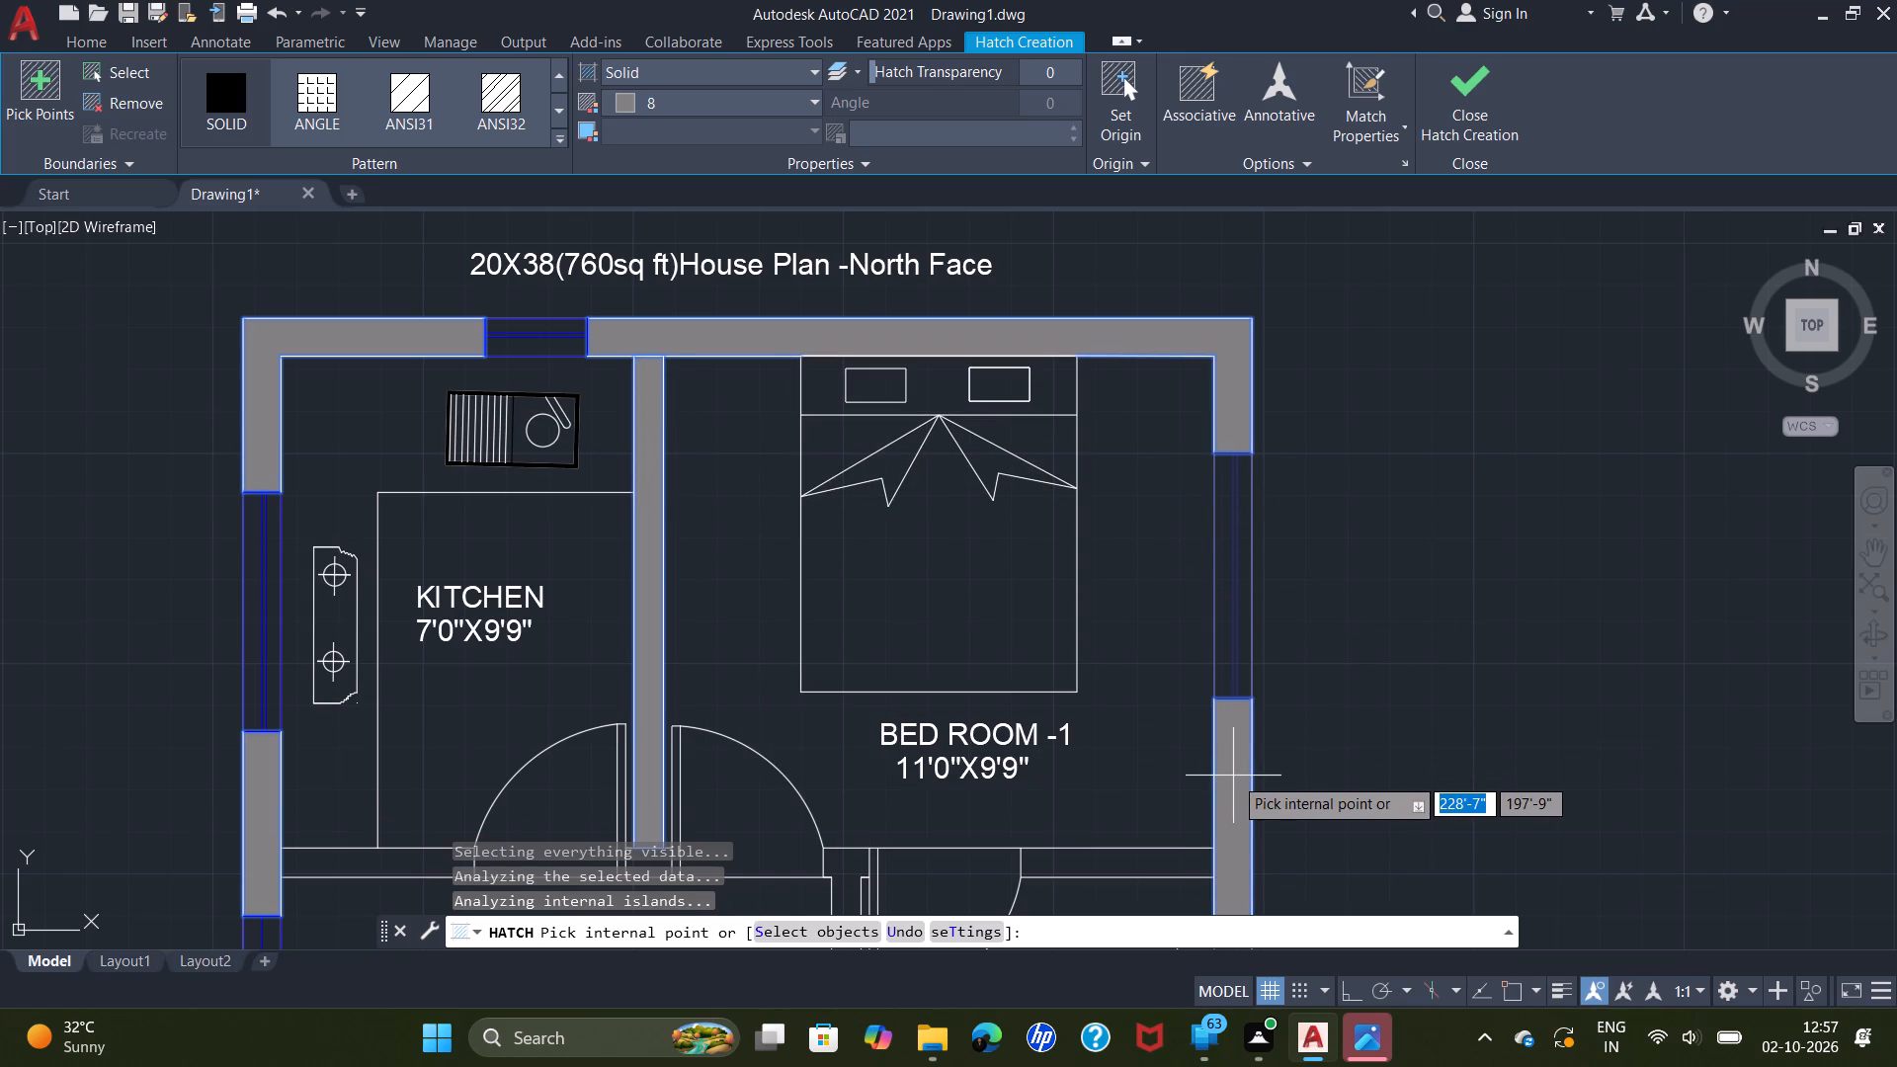
key(Return)
Hatch the kitchen–hall wall, the BED ROOM -1–toilet wall and the upper toilet's walls facing the hall and staircase in solid colour 8.
scroll(1300, 635, down, 2)
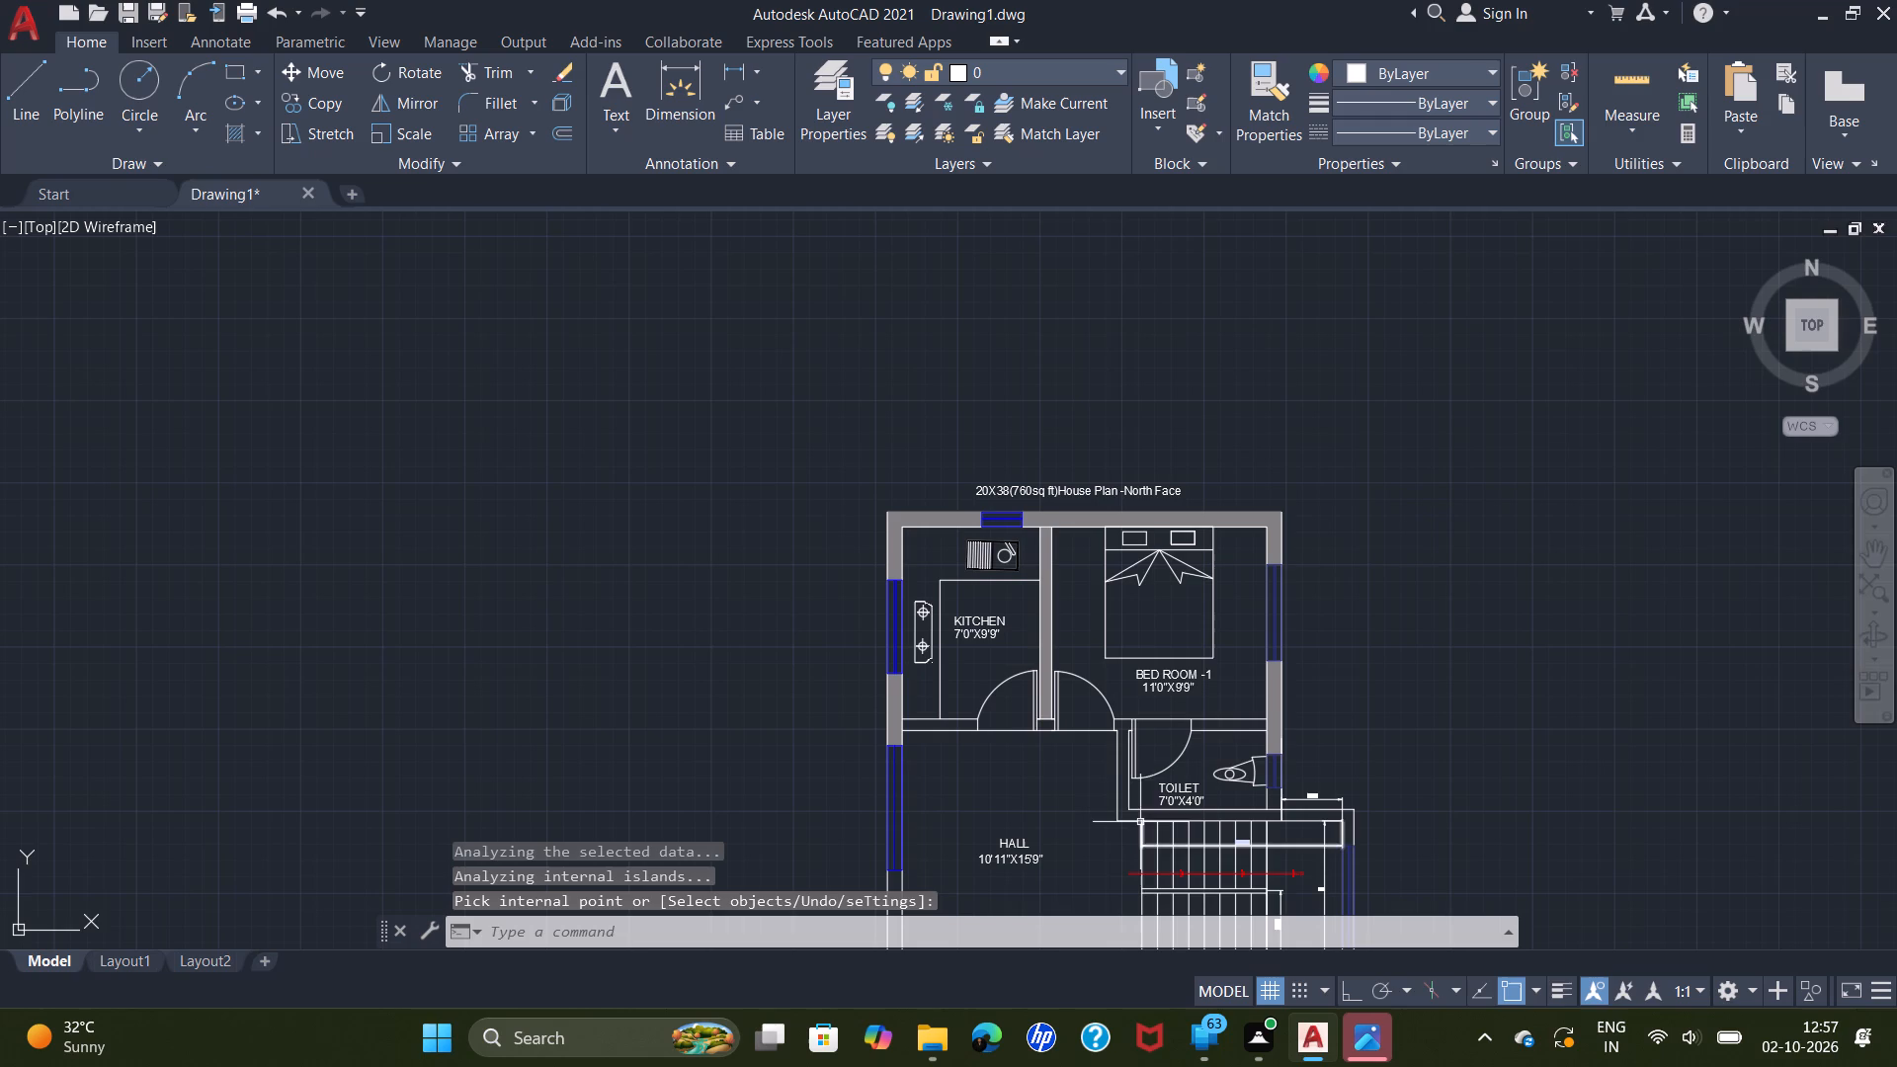
middle_drag(1087, 766, 1155, 586)
scroll(1163, 558, up, 2)
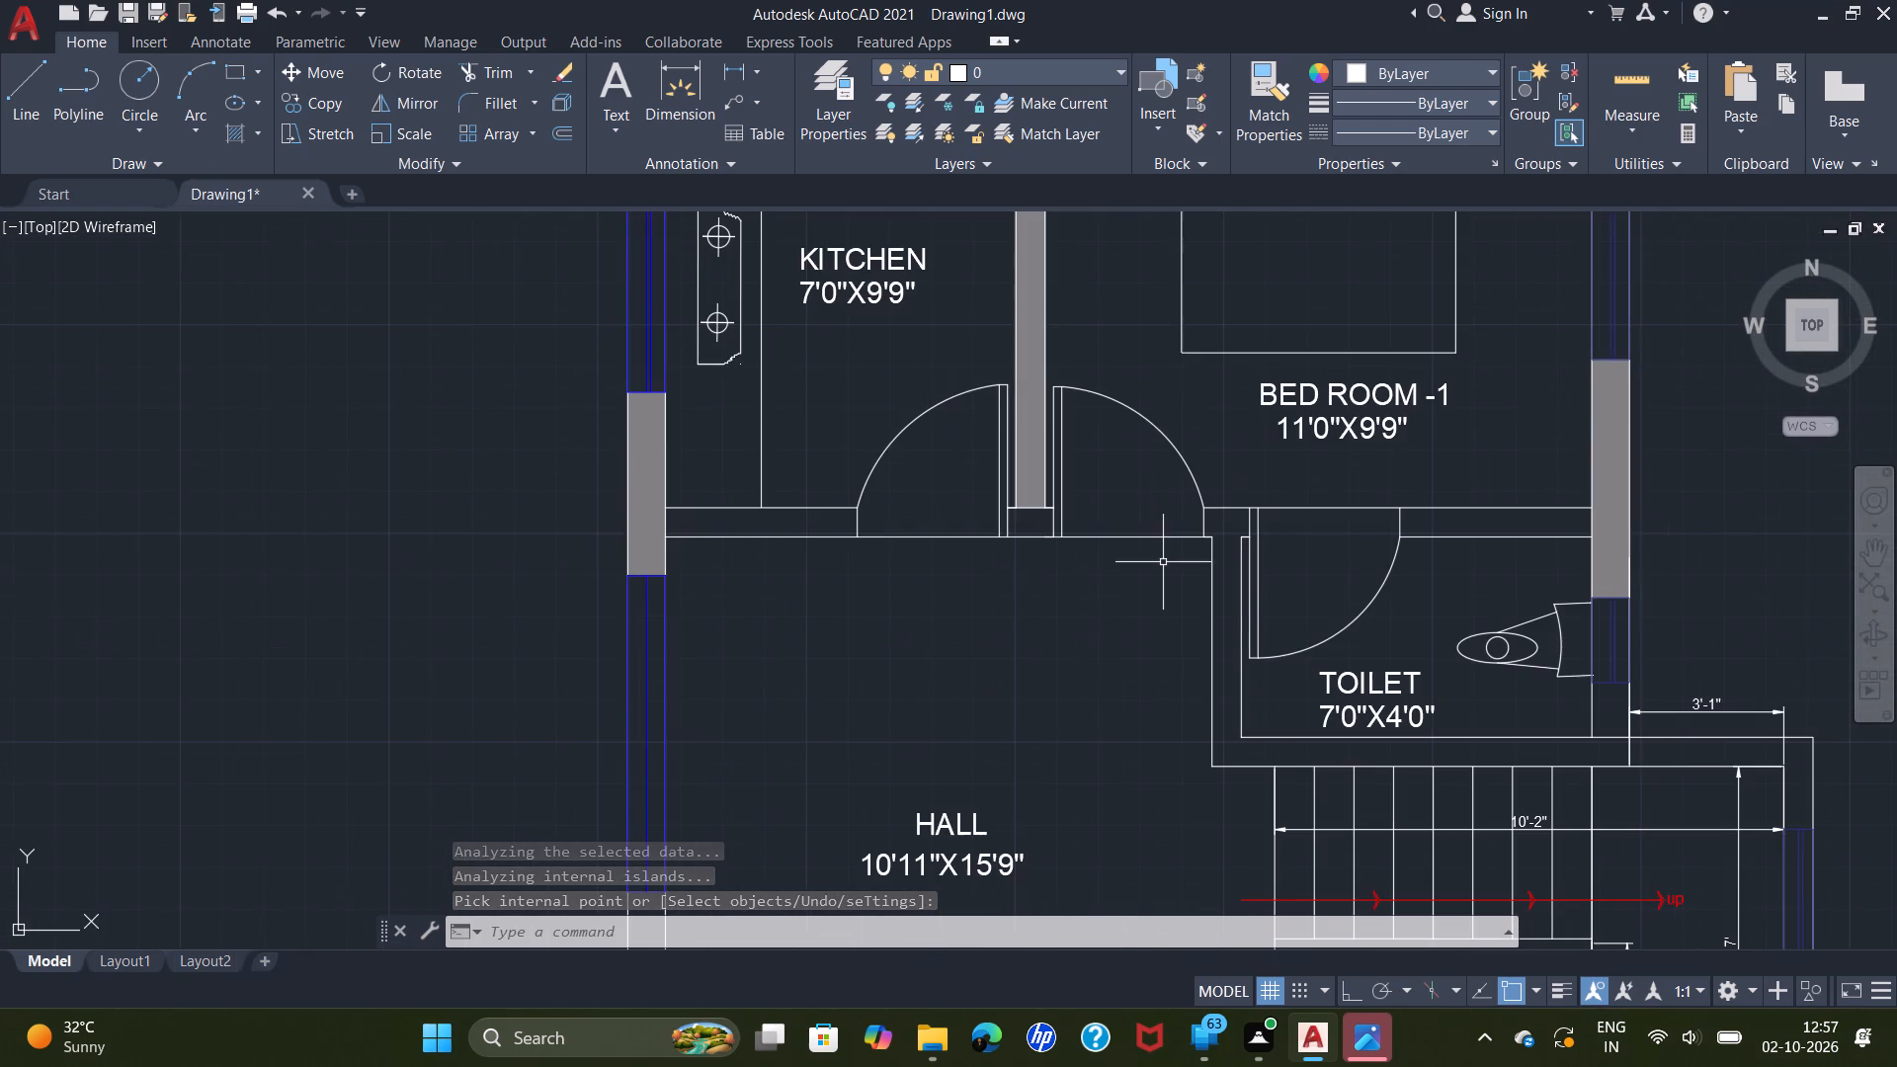
key(space)
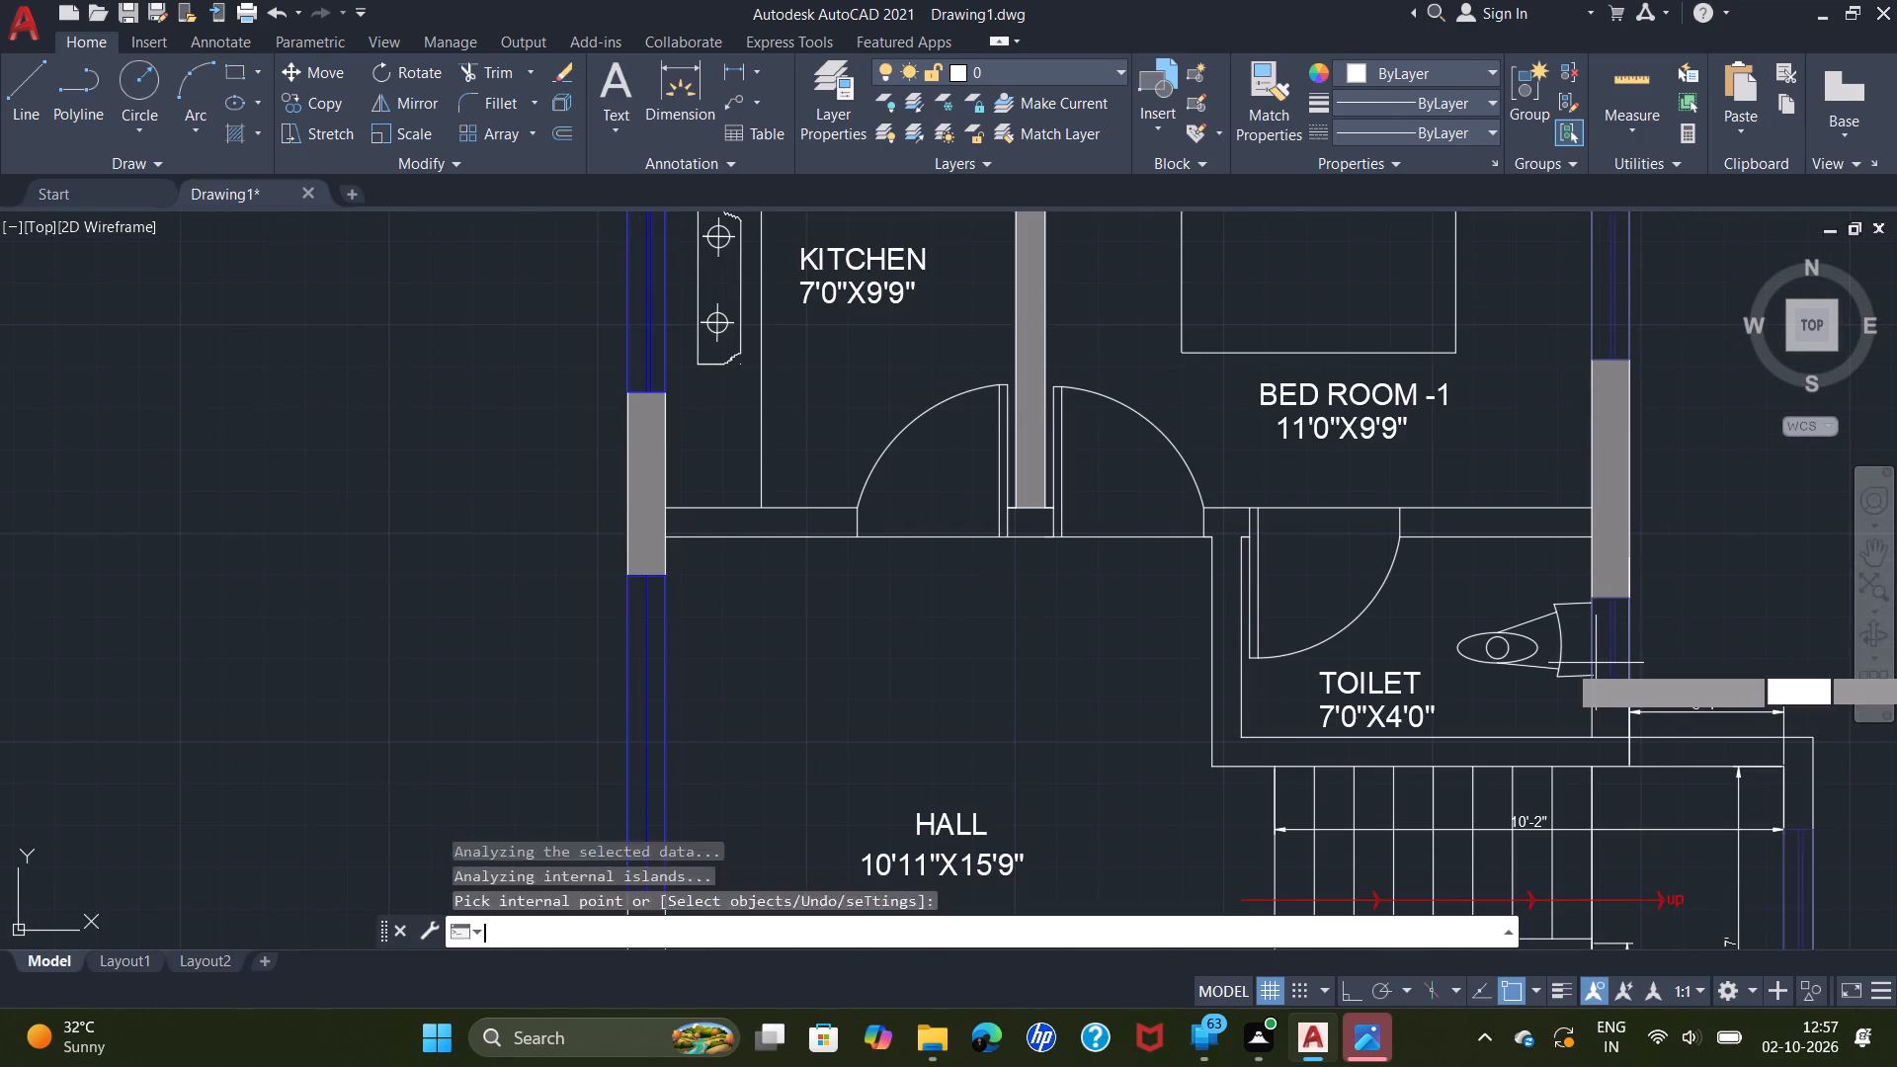
double_click(790, 522)
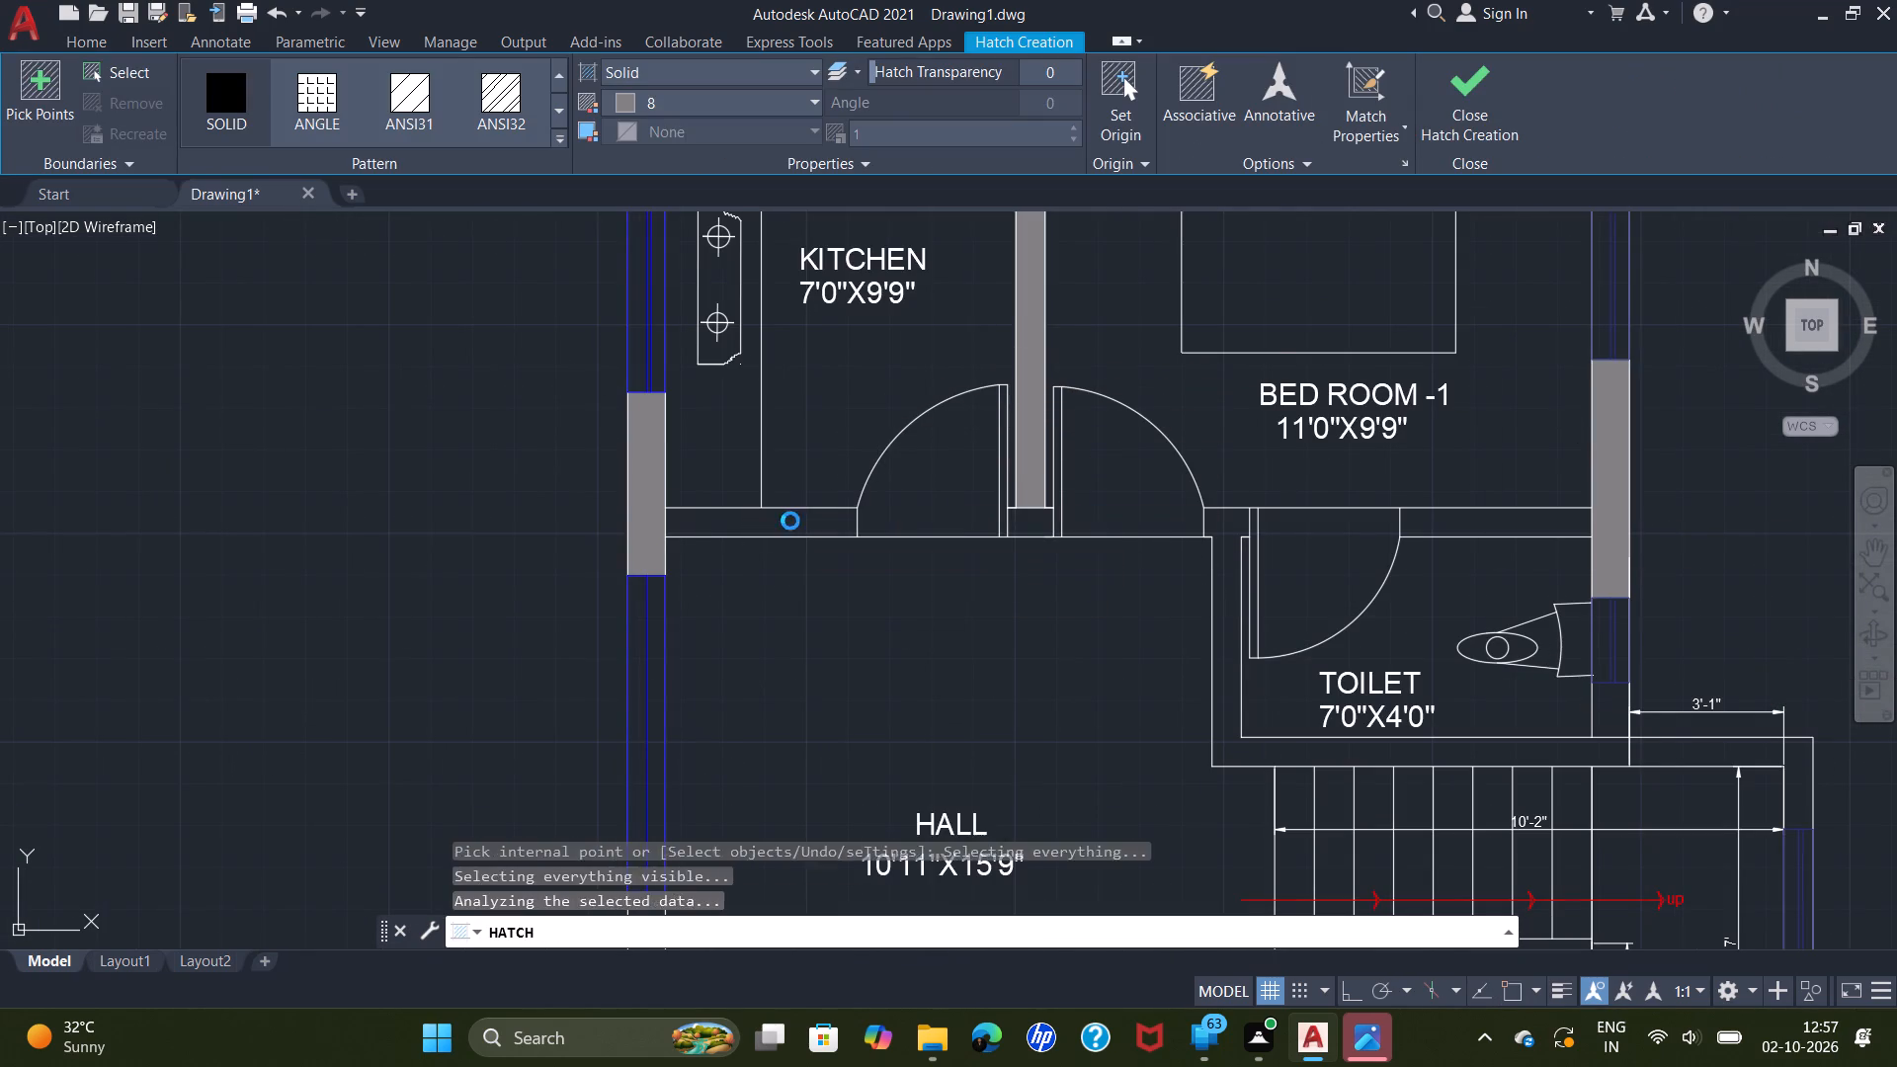
click(1433, 528)
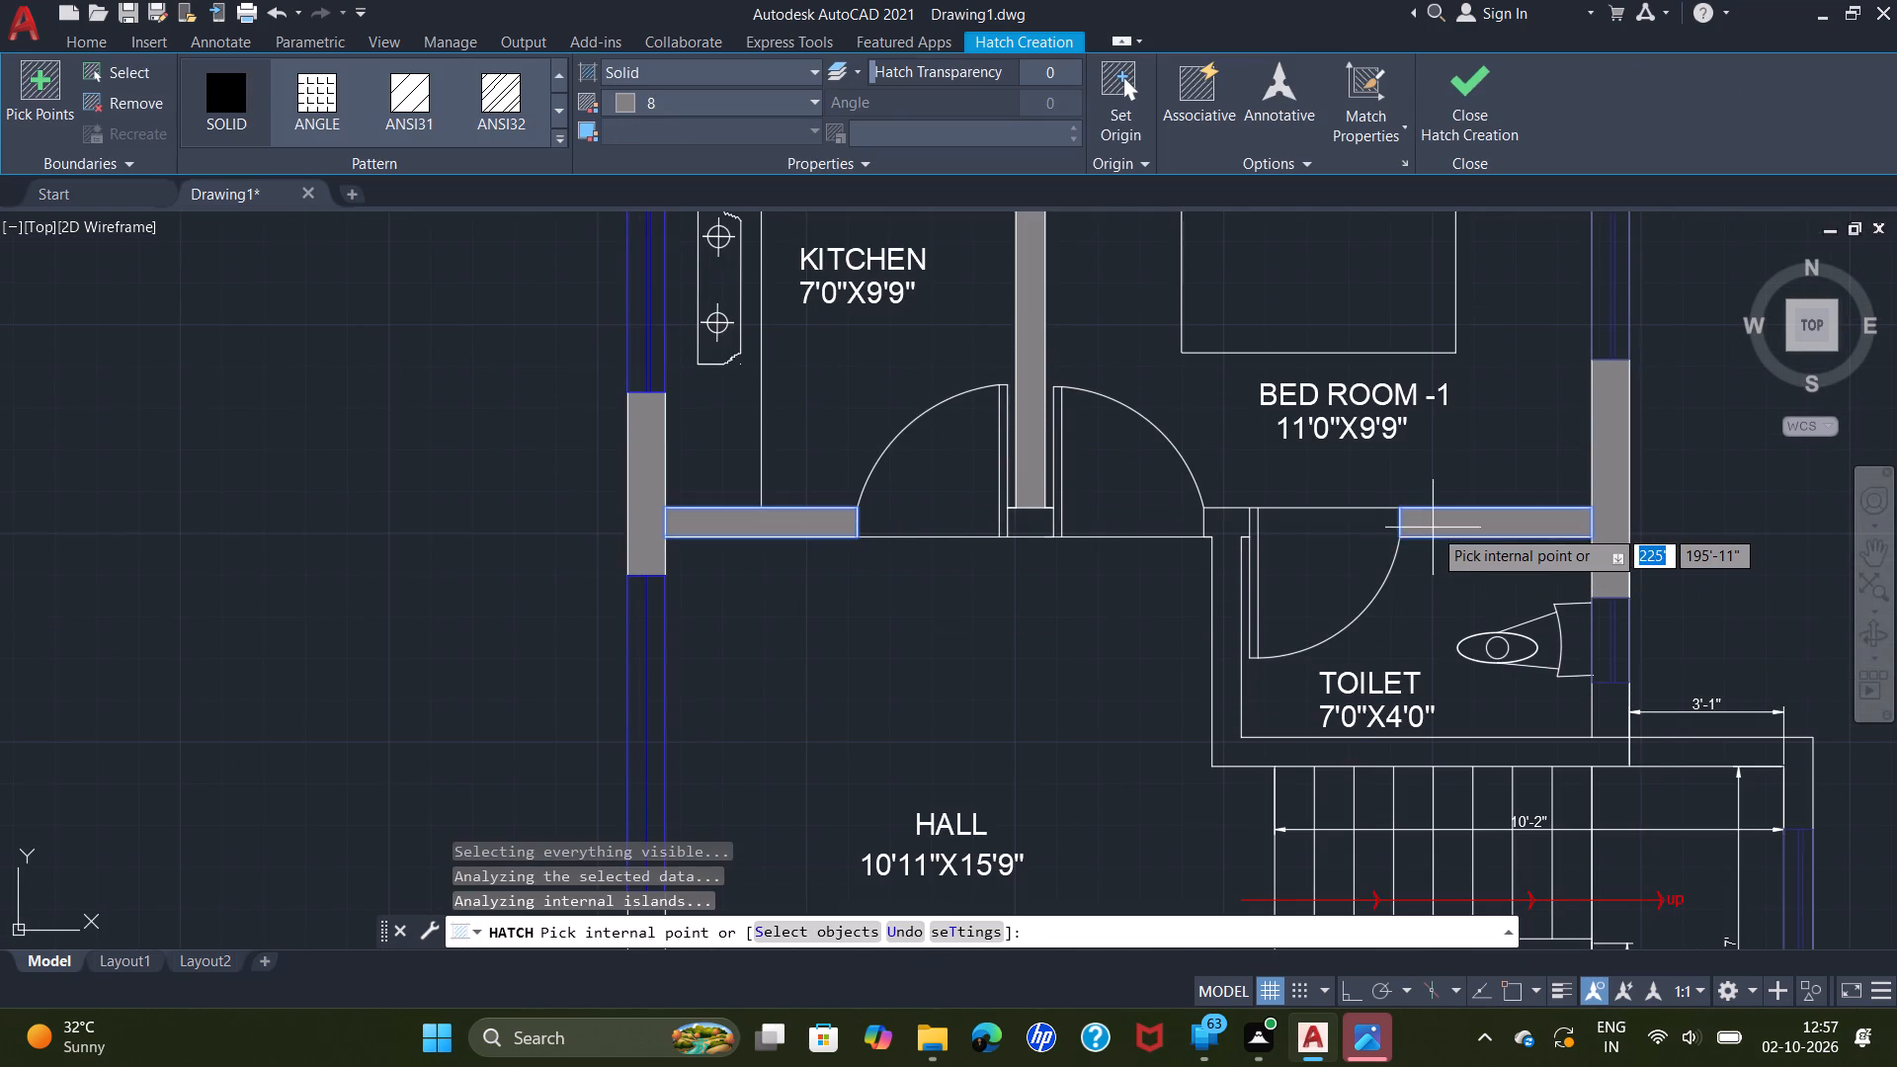
click(1238, 523)
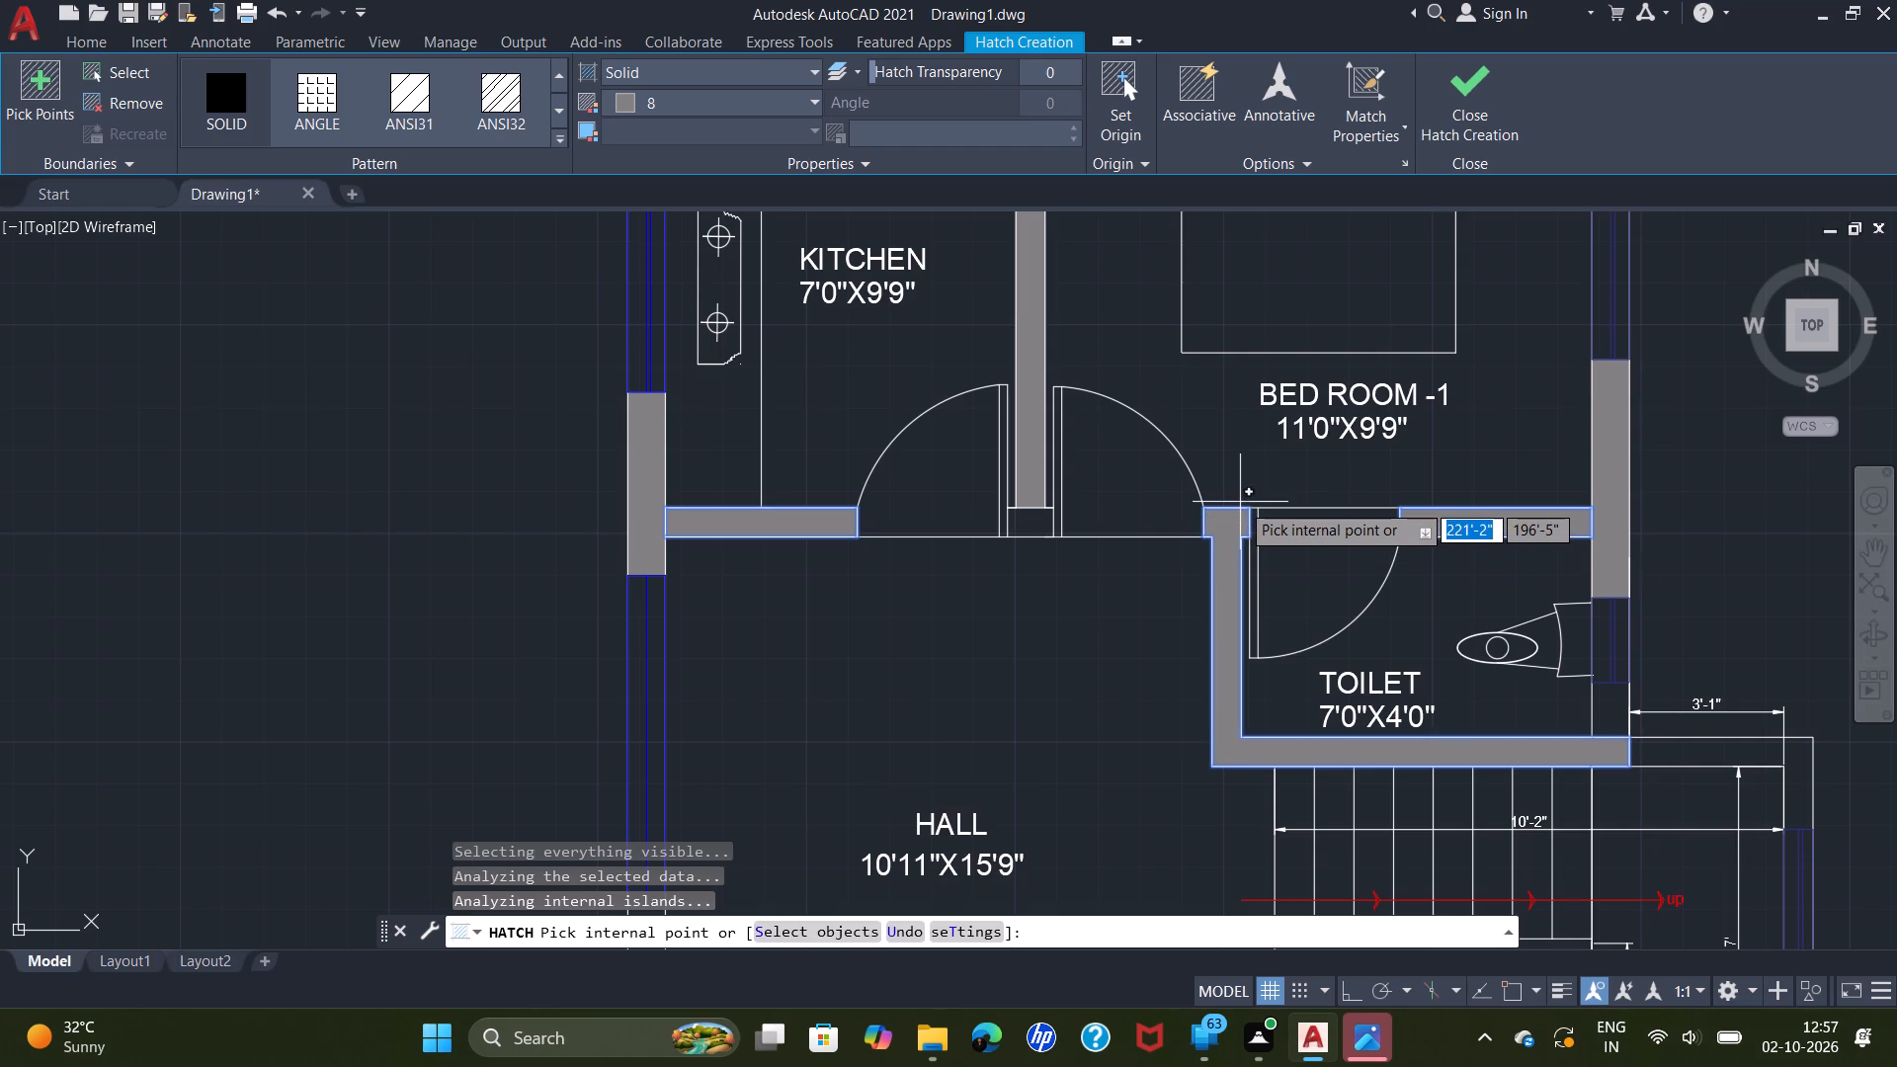
key(Return)
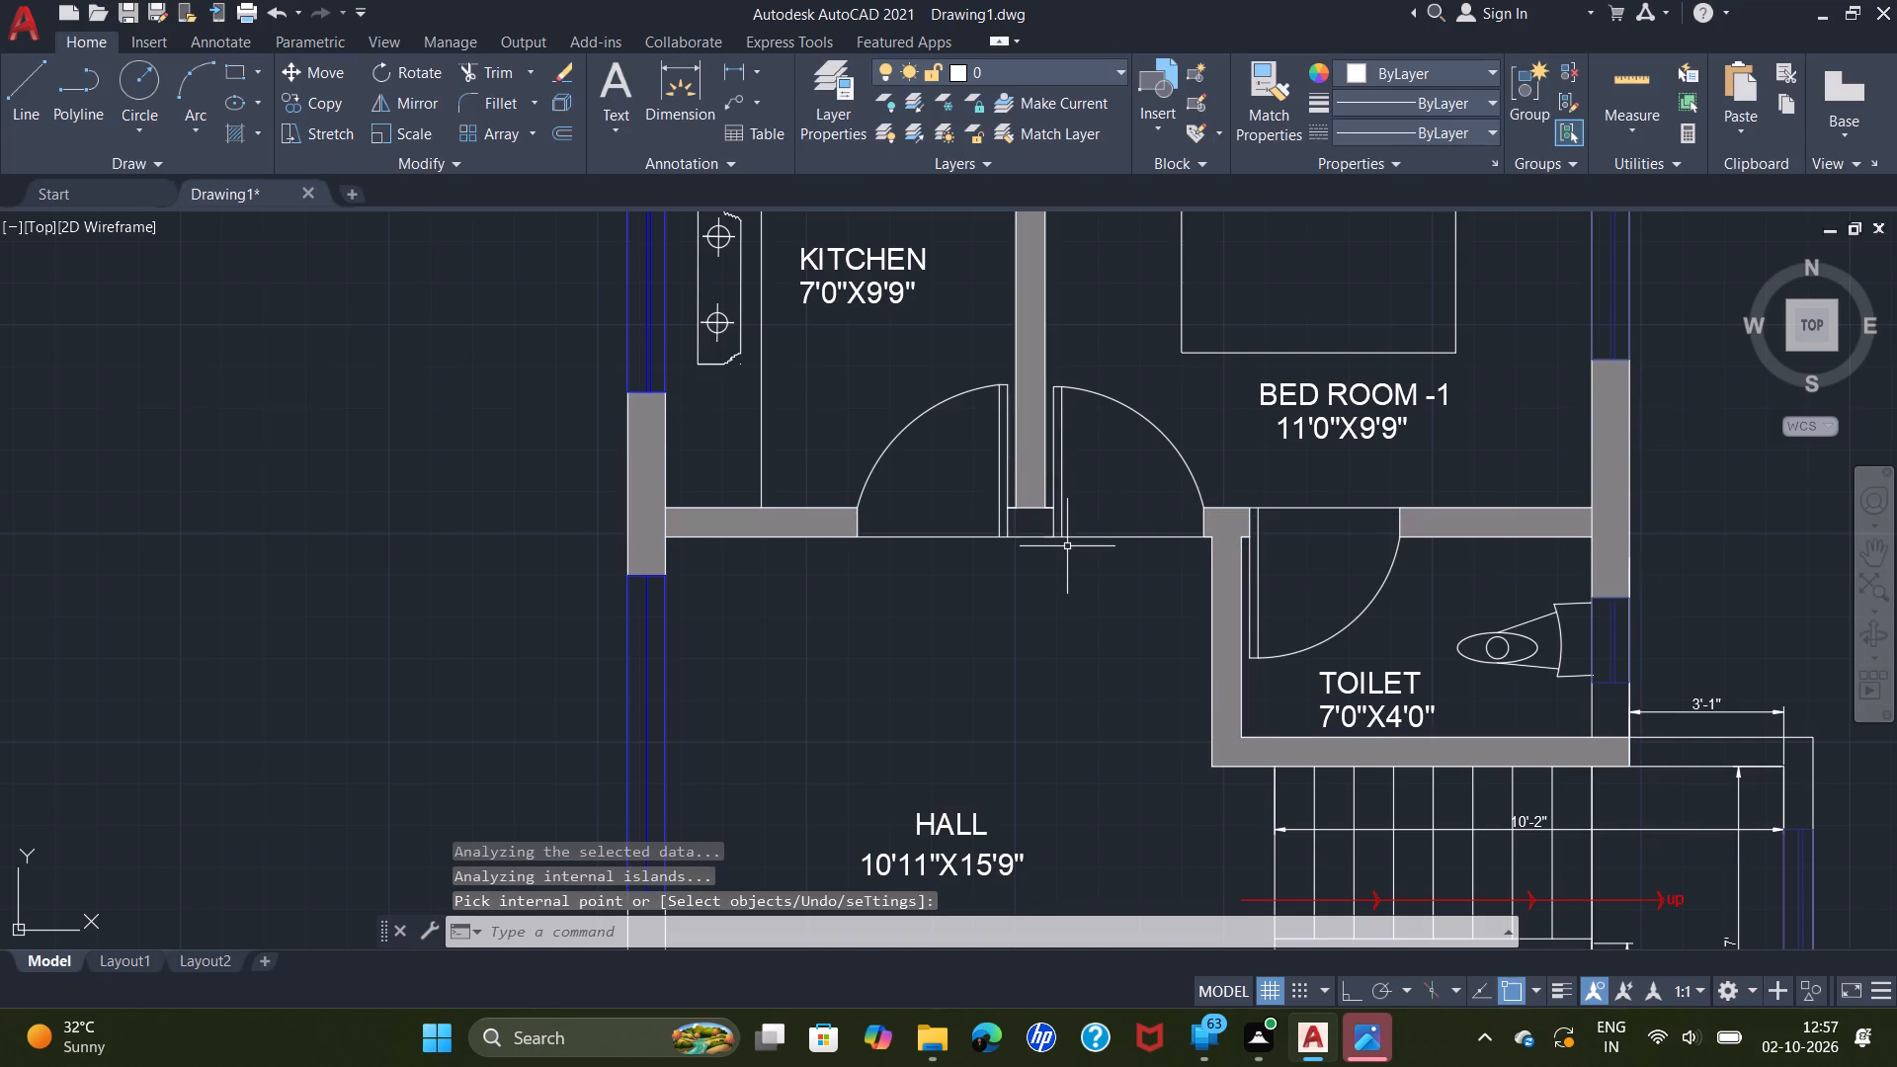
Hatch the short wall piece between the kitchen and BED ROOM -1 doors in solid colour 8.
scroll(1067, 546, up, 1)
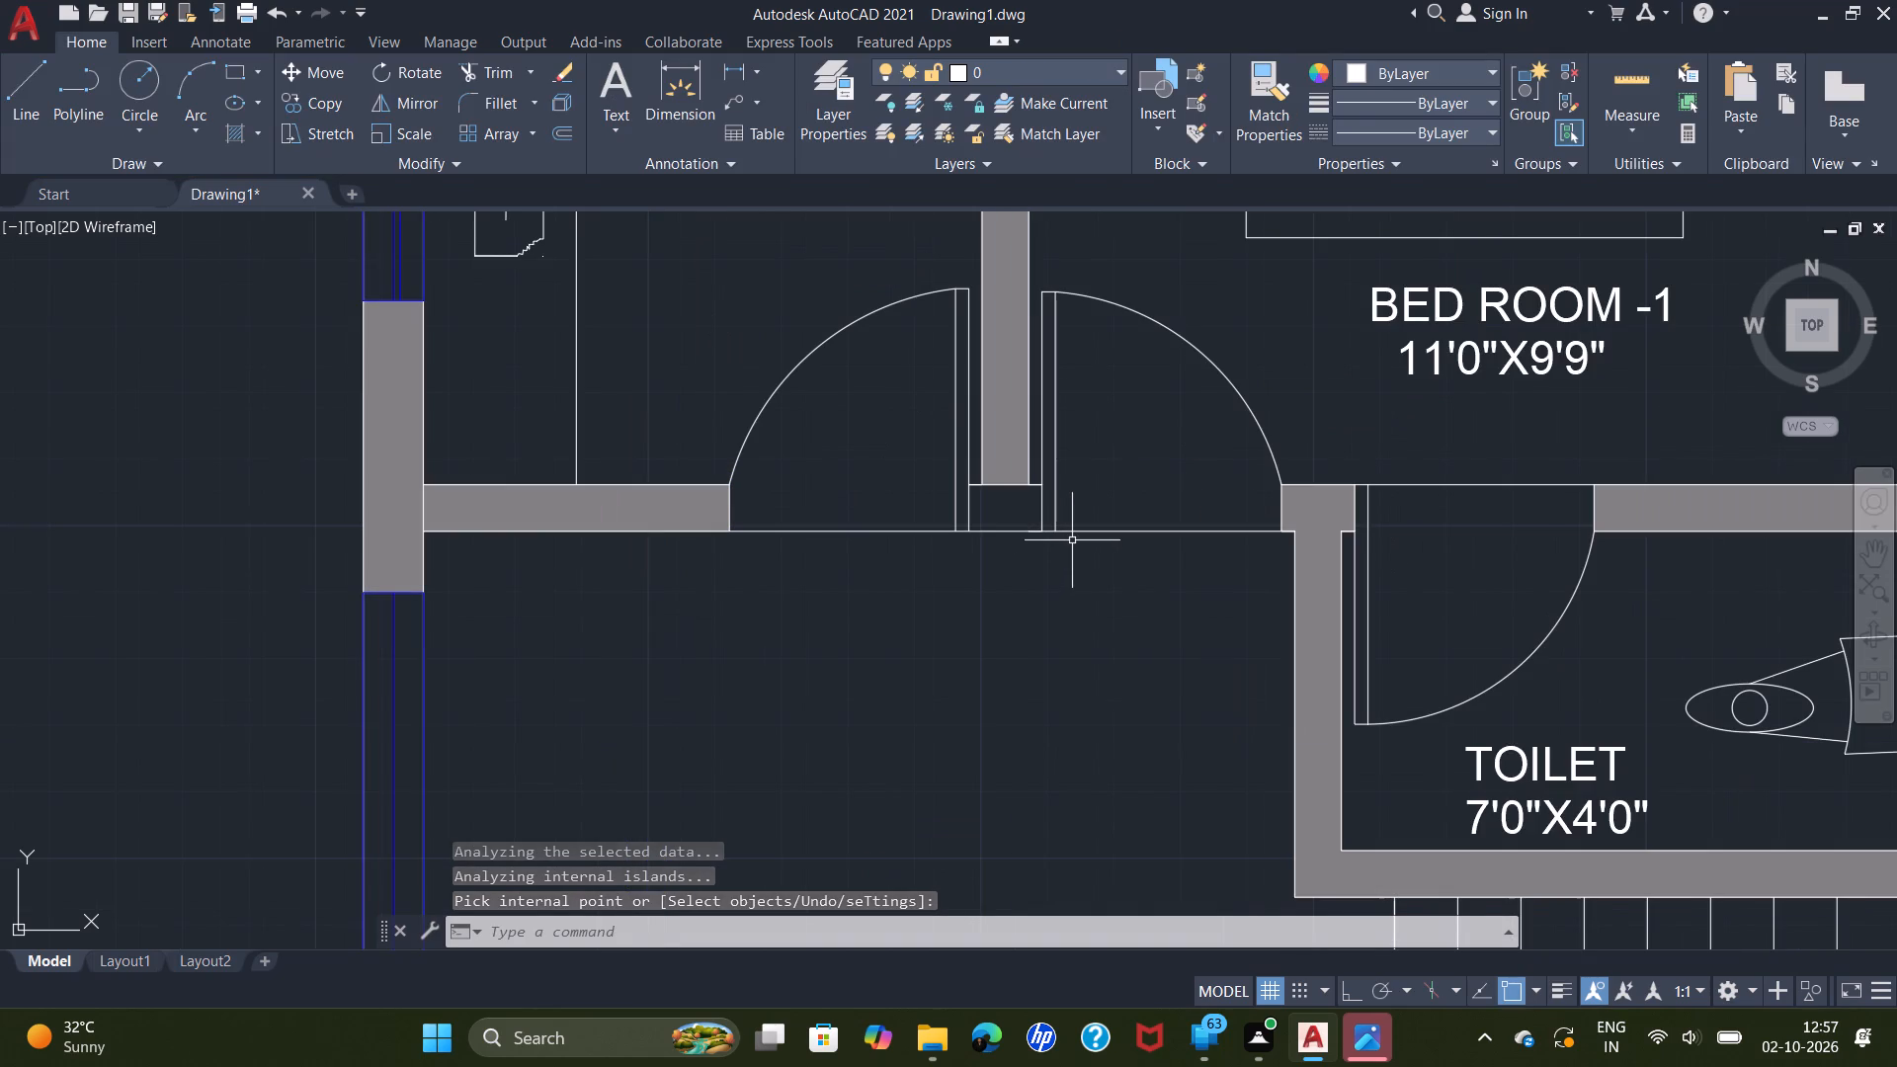
key(space)
click(986, 510)
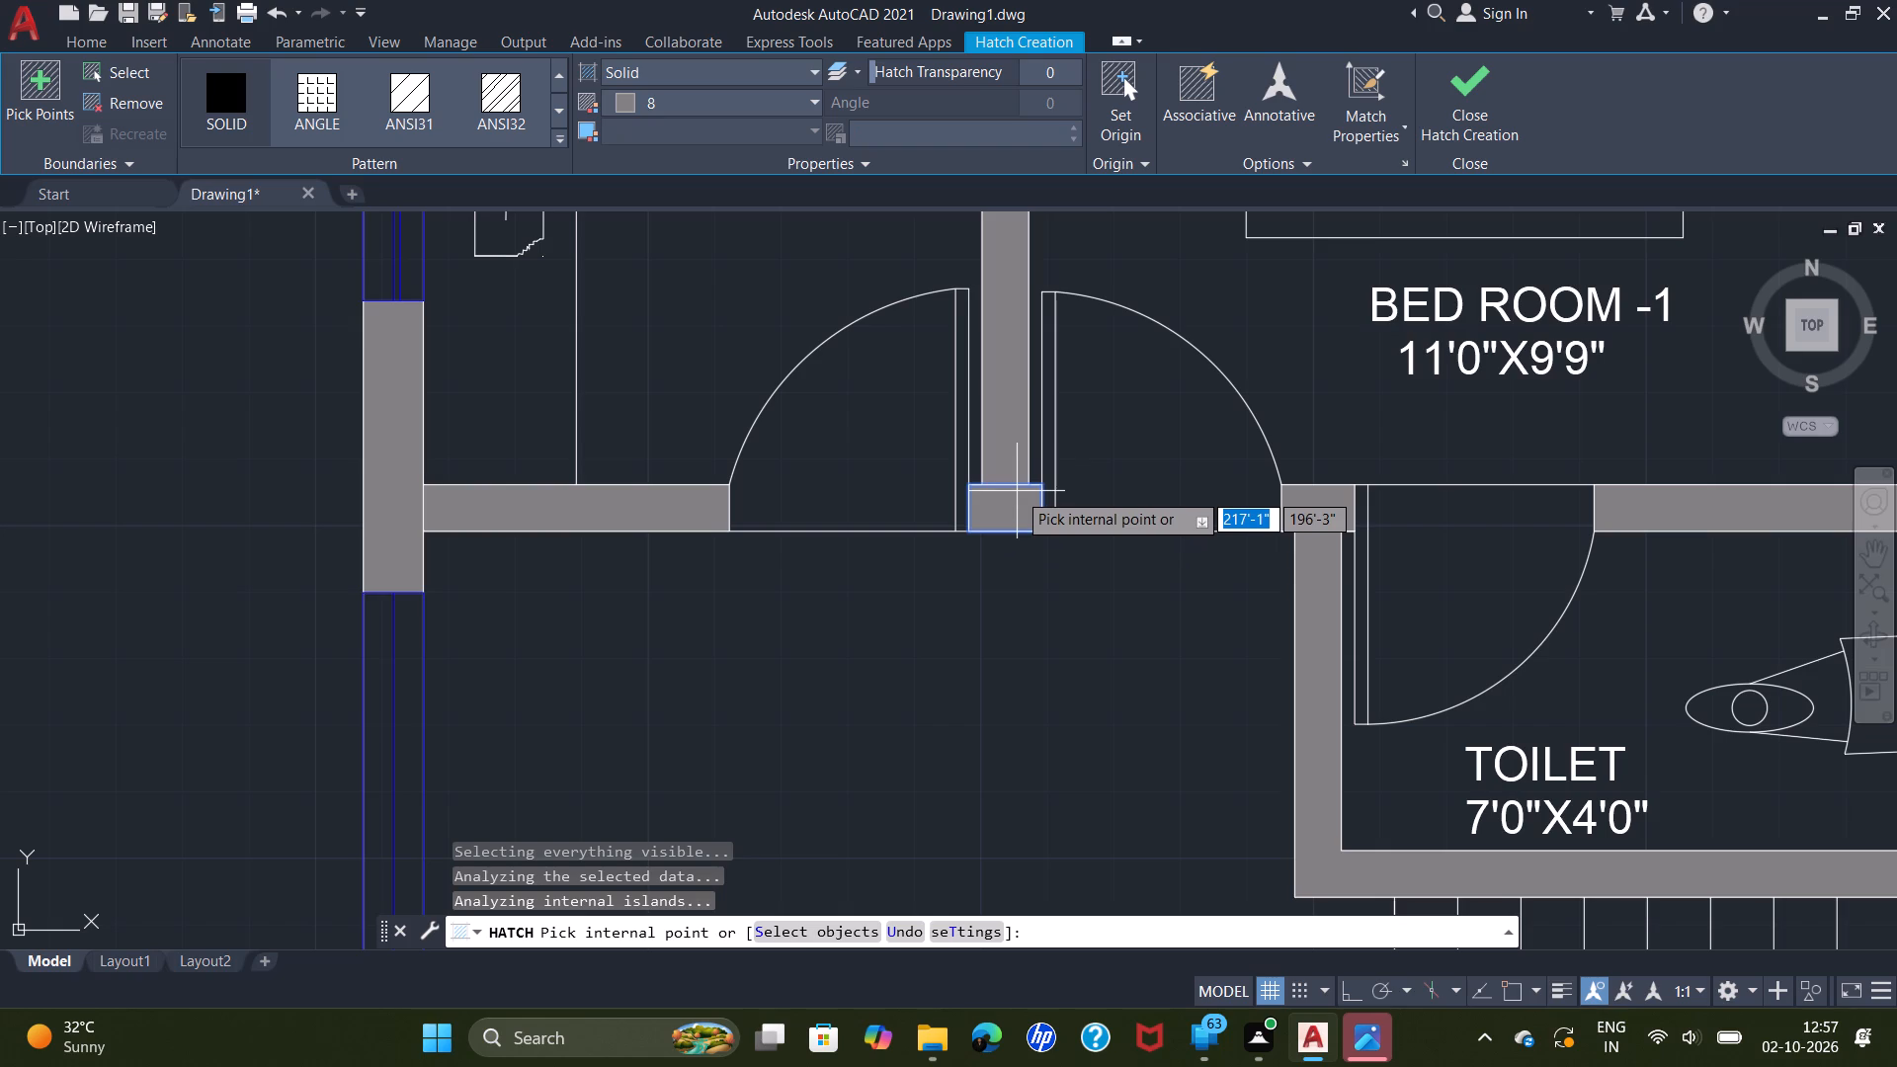
key(Return)
Trim away the line separating the kitchen–bedroom dividing wall from the short wall piece between the two doors.
scroll(1026, 446, up, 2)
text(TRI)
key(Return)
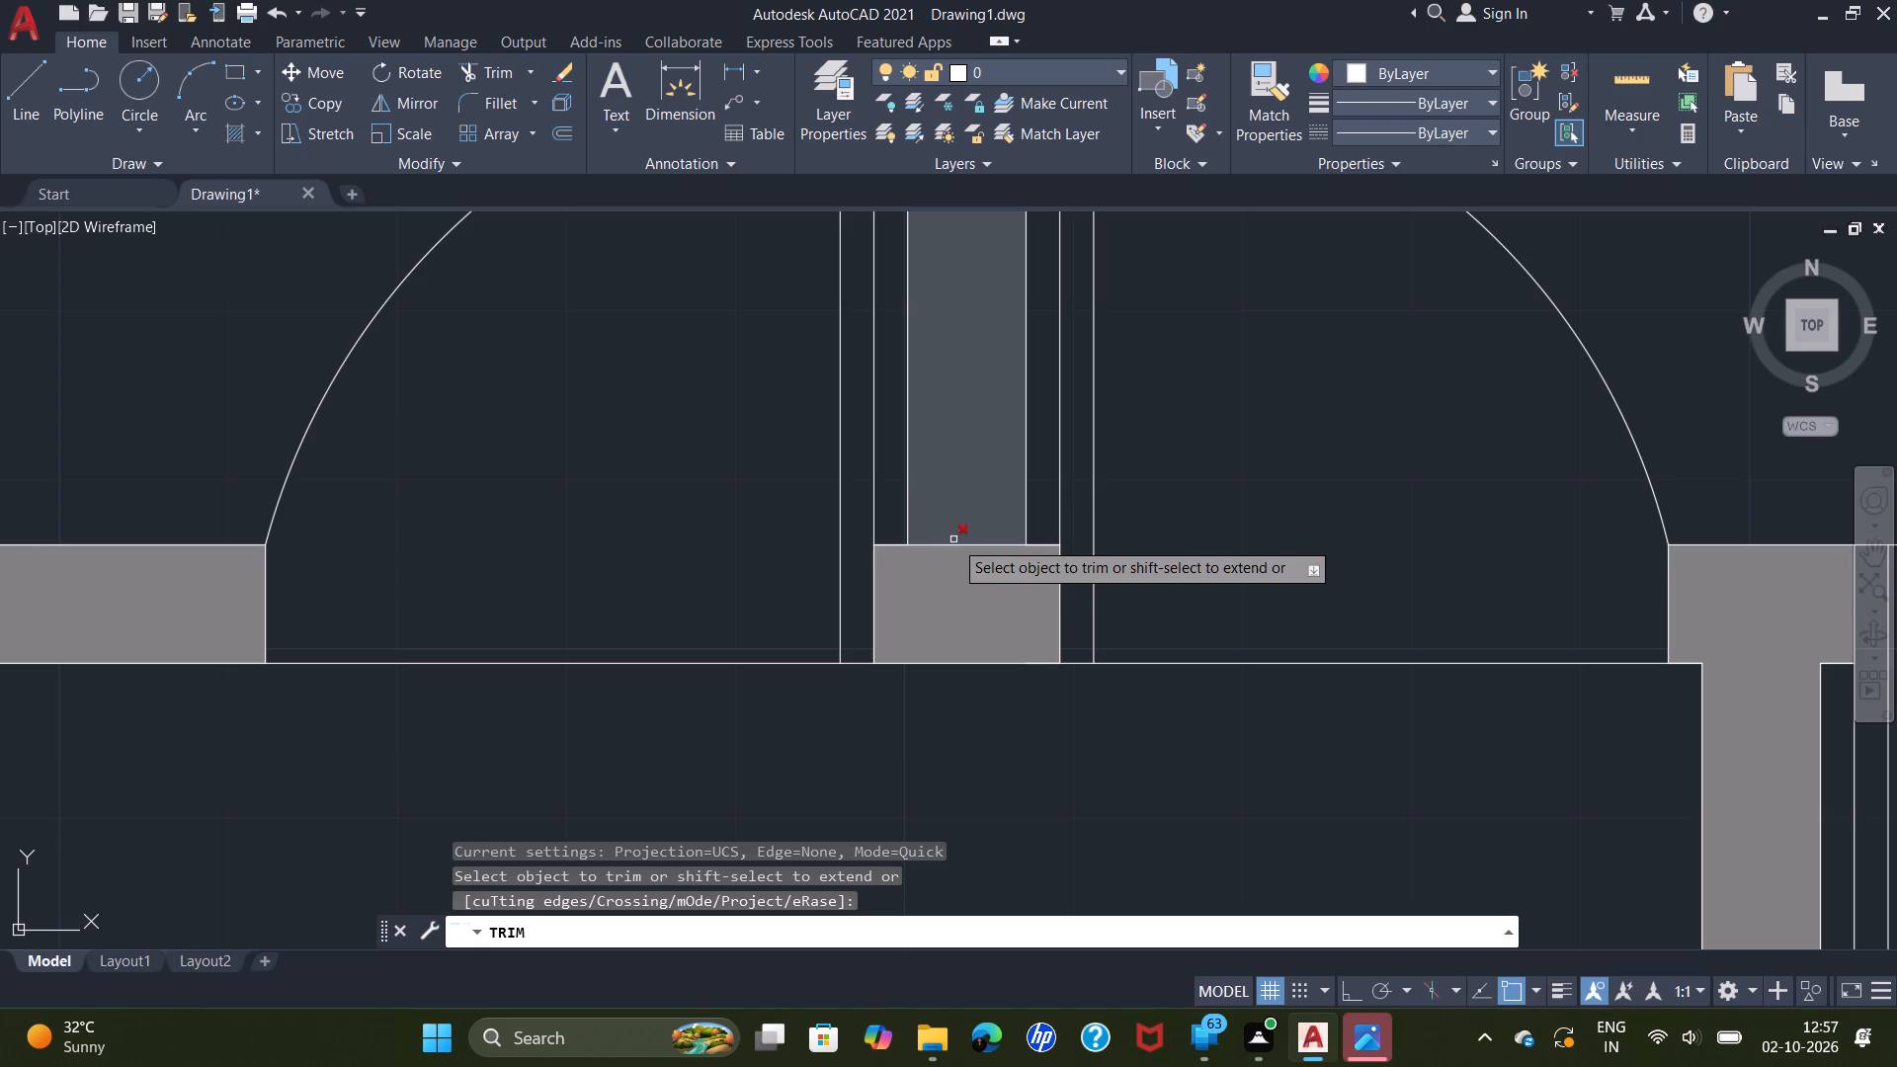
key(Escape)
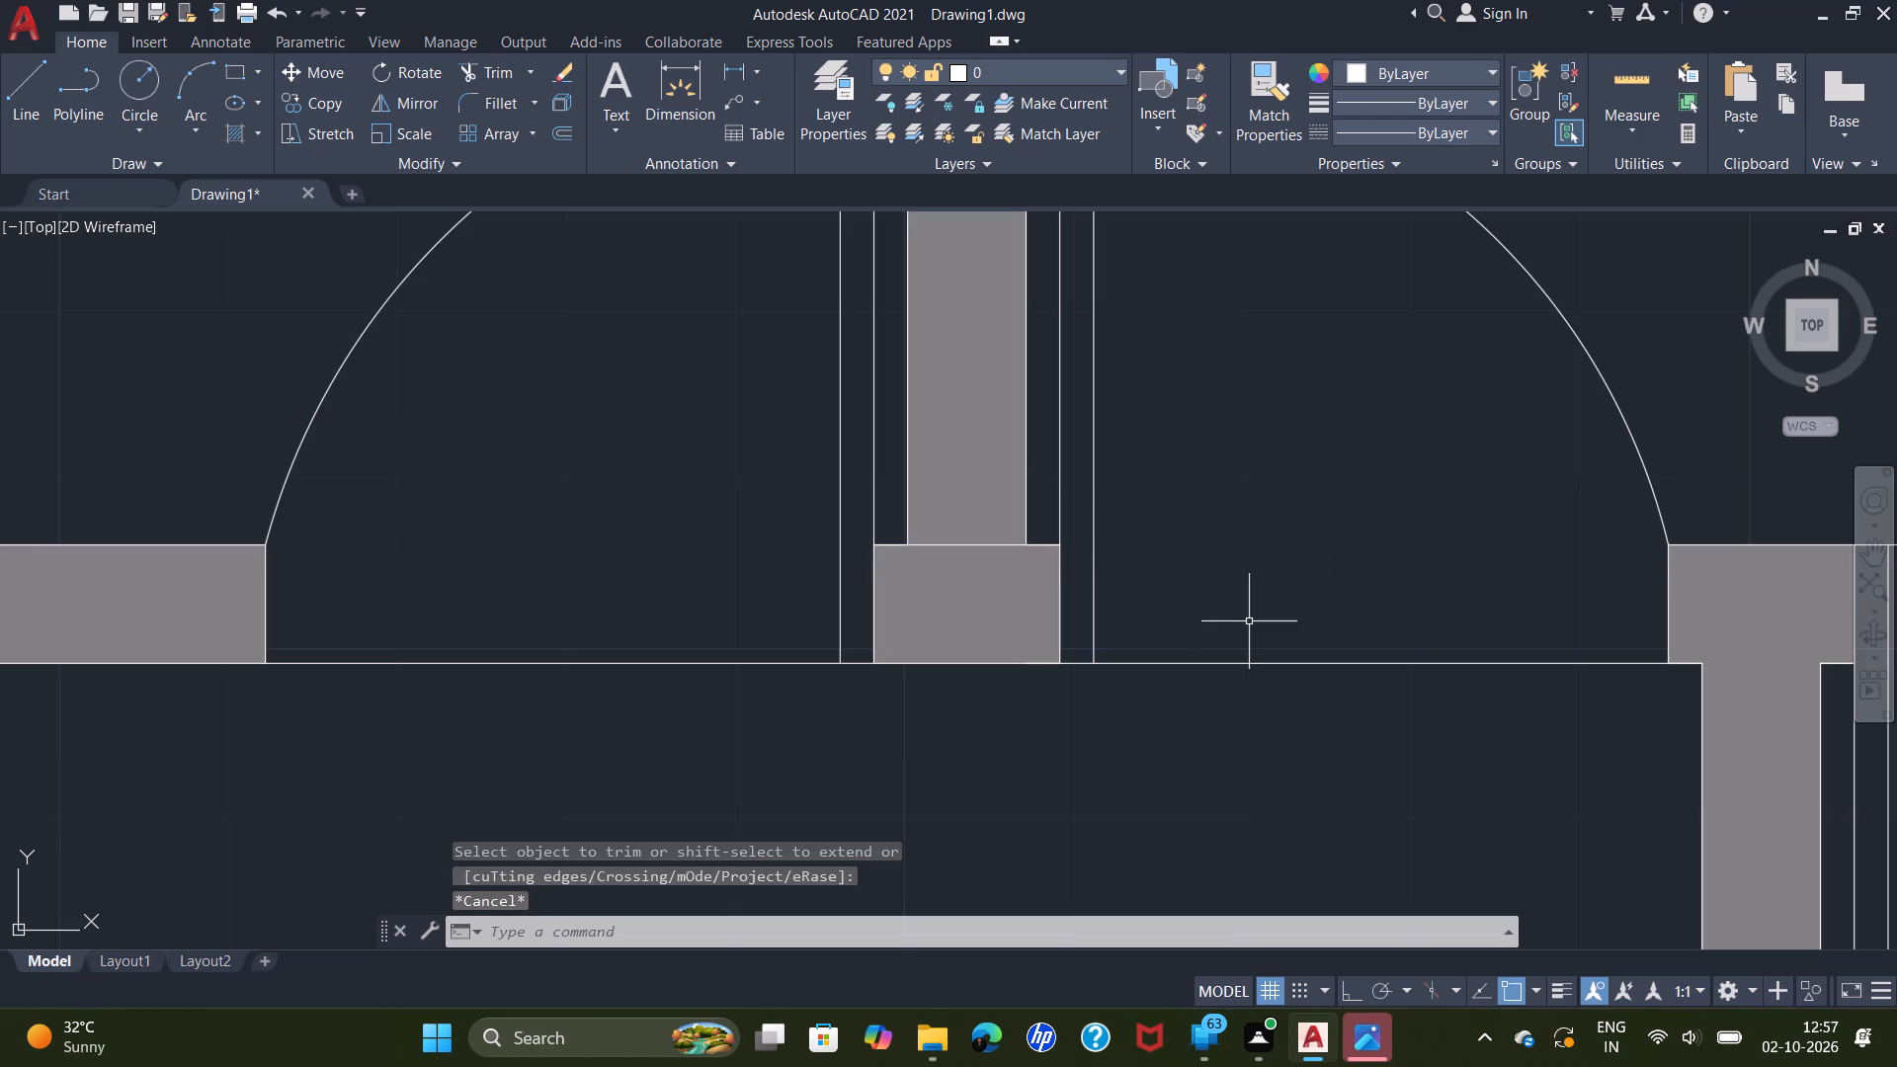
text(TRI)
key(Return)
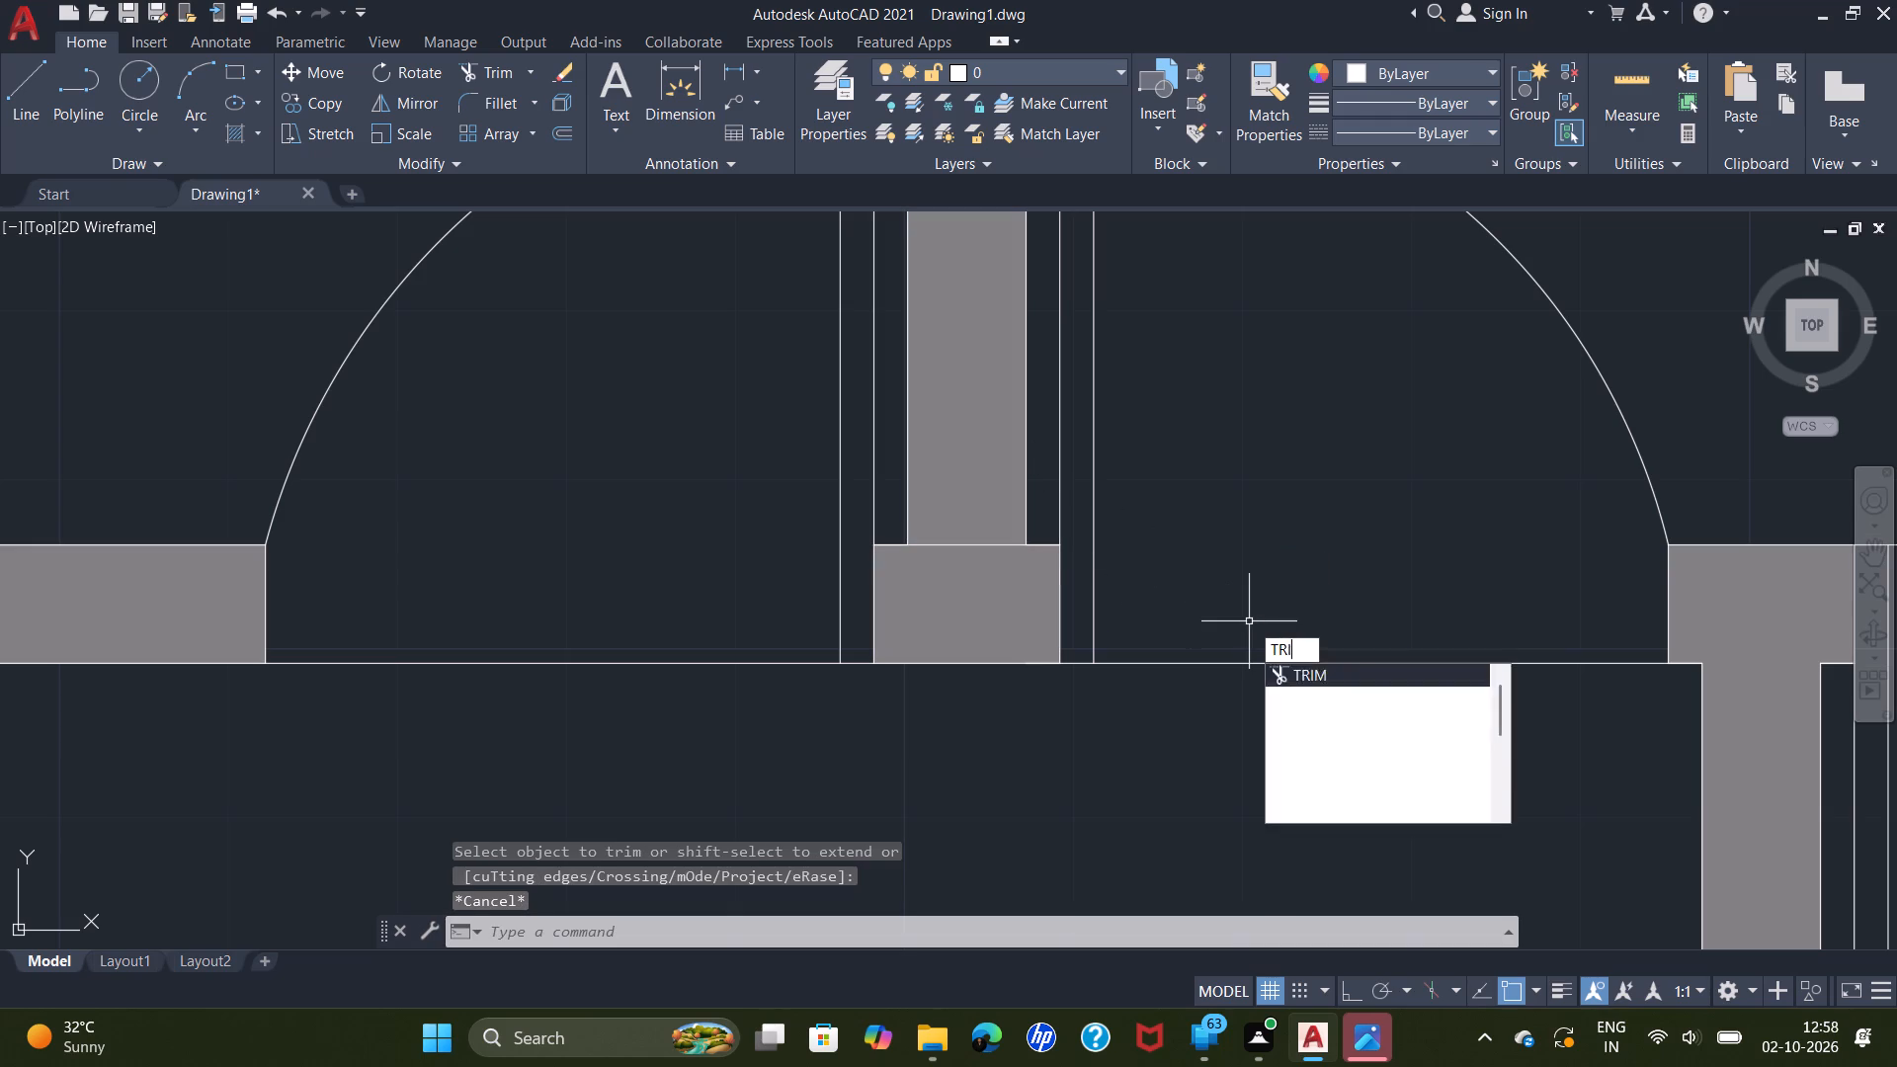
double_click(996, 541)
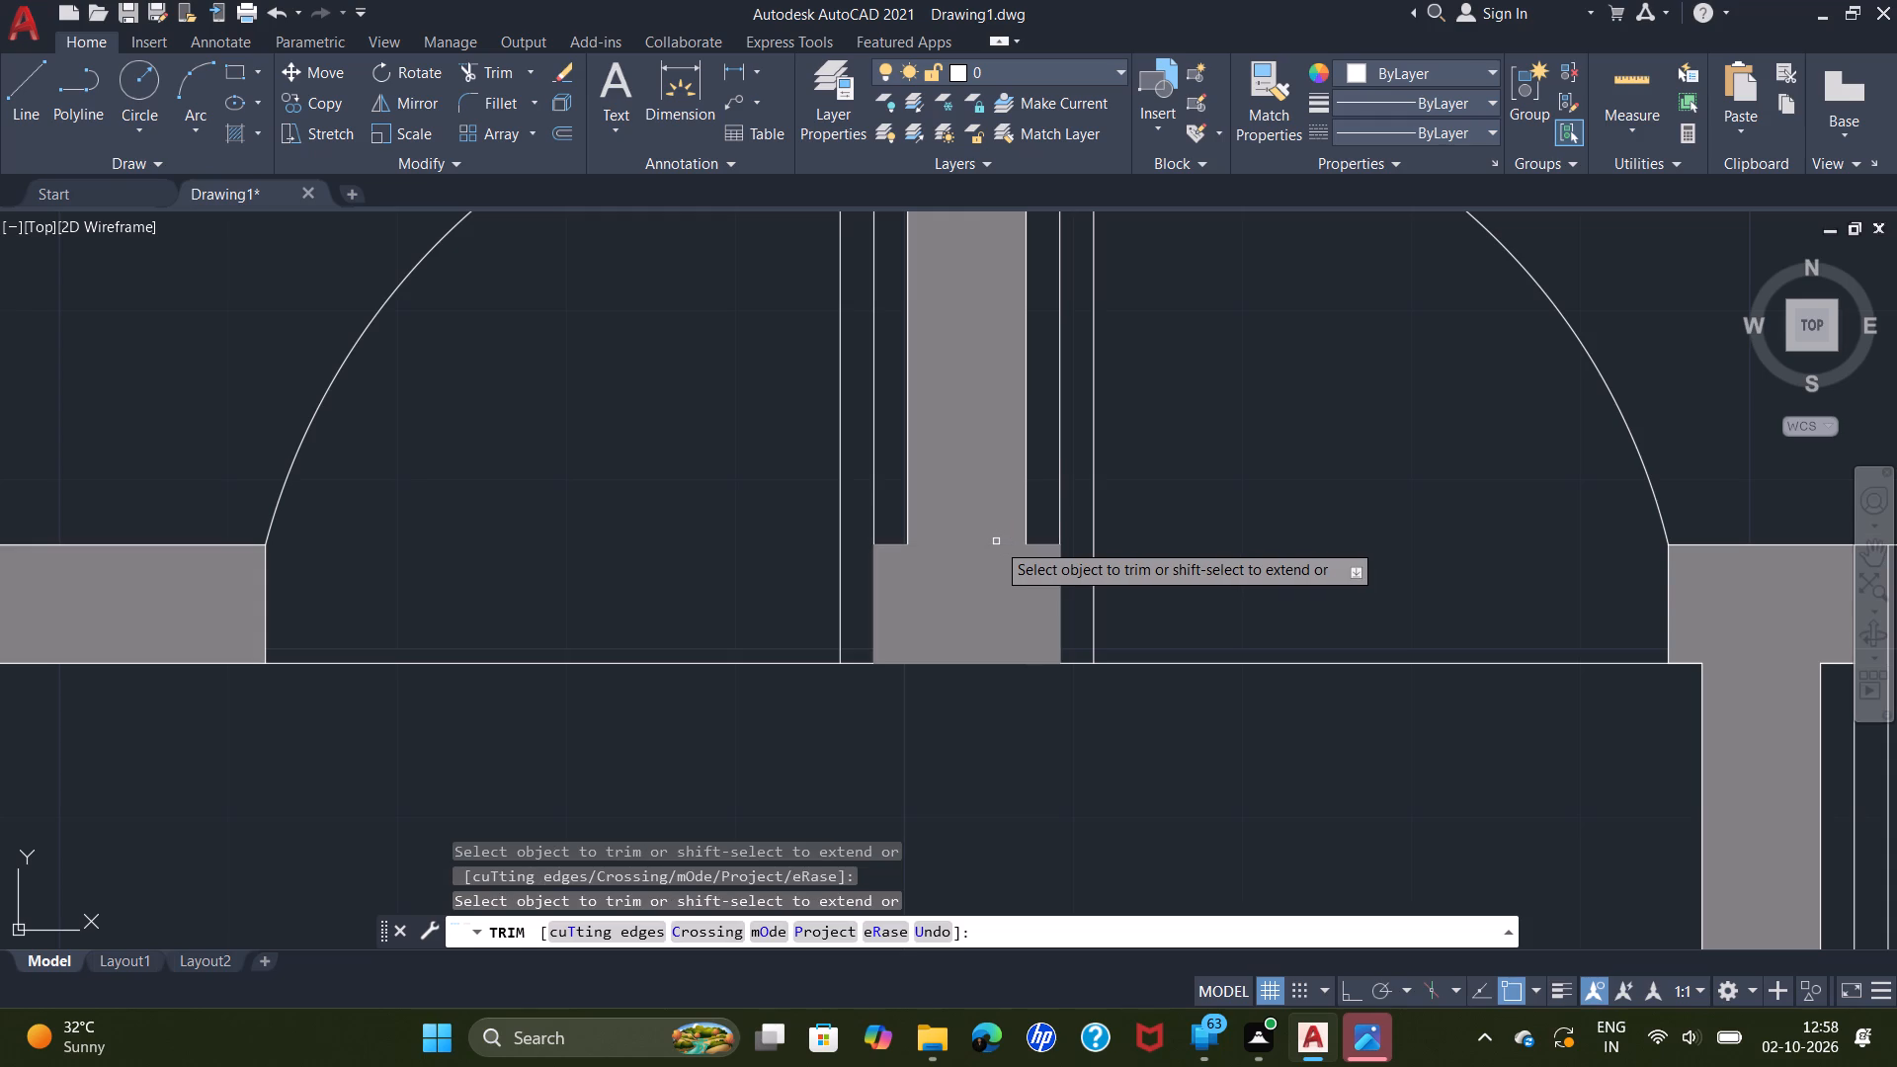
scroll(1242, 513, down, 1)
scroll(1235, 661, down, 2)
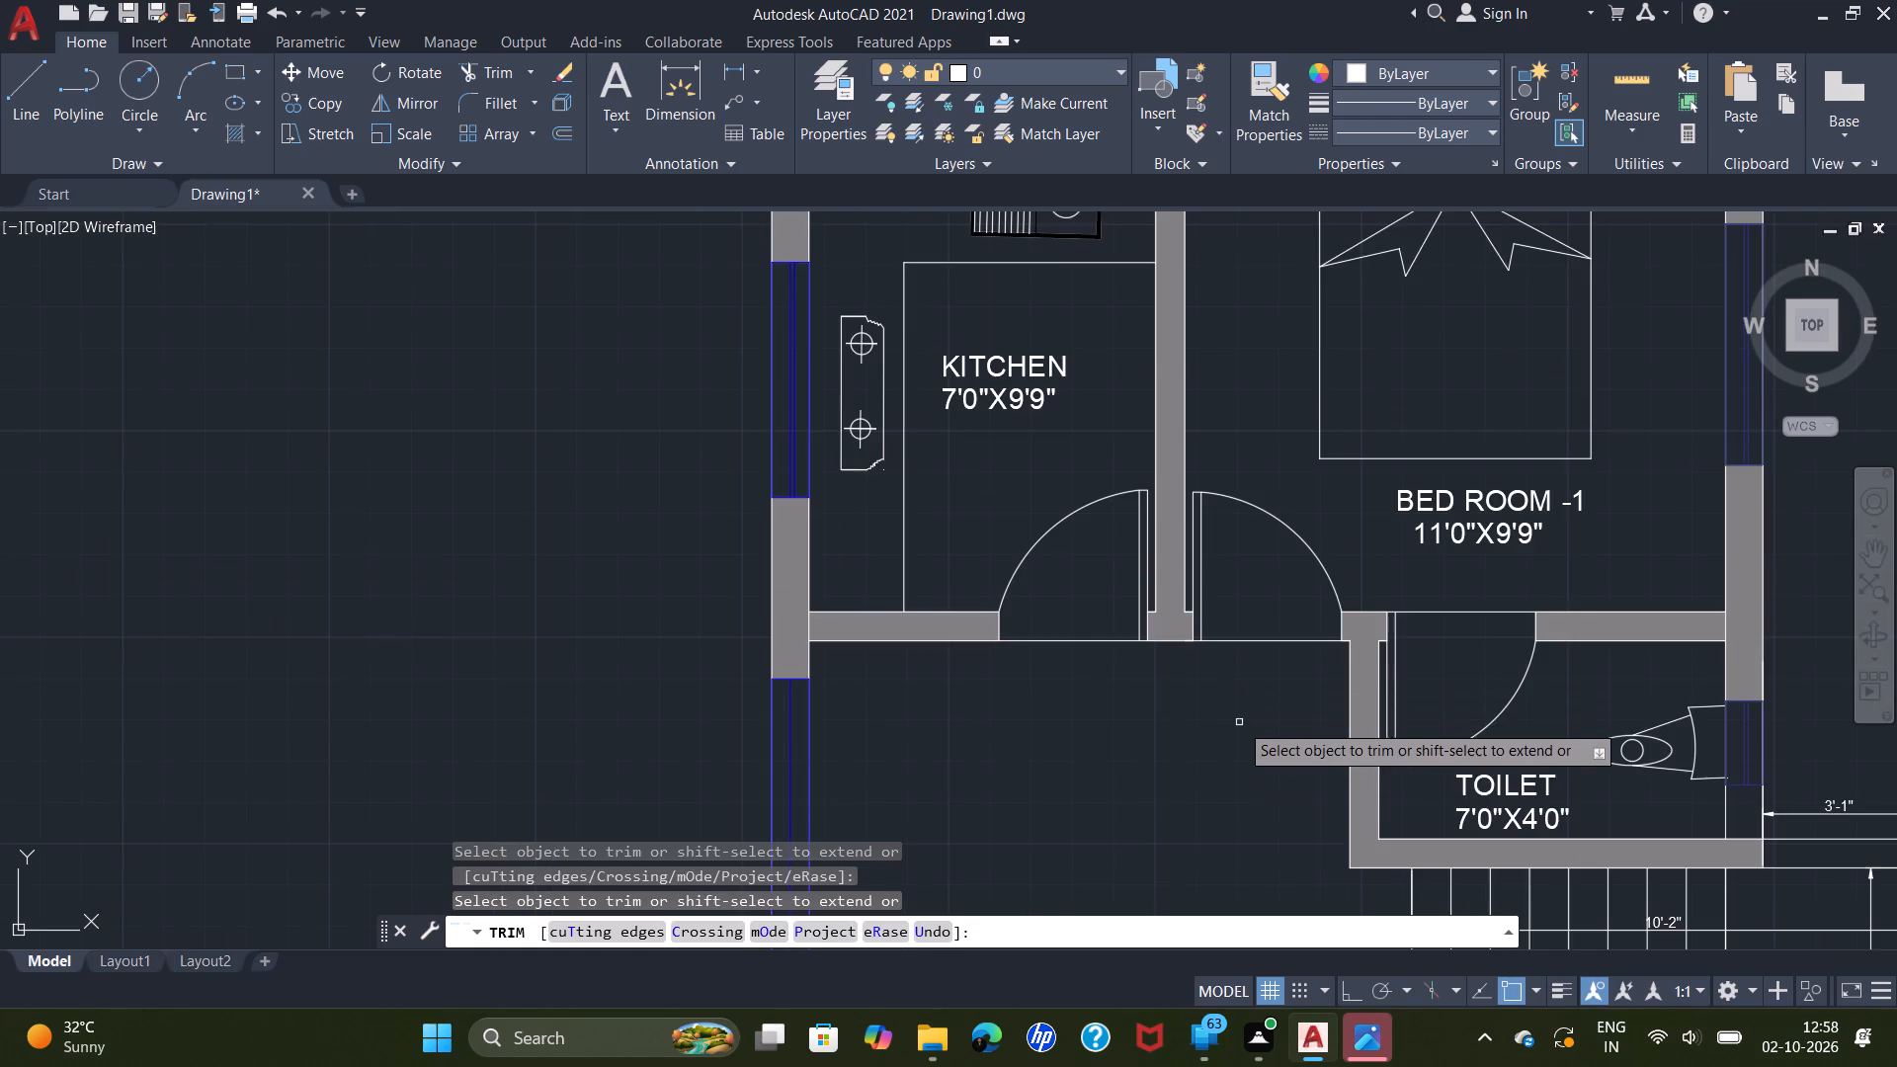
middle_drag(1252, 760, 1270, 449)
scroll(1236, 566, down, 1)
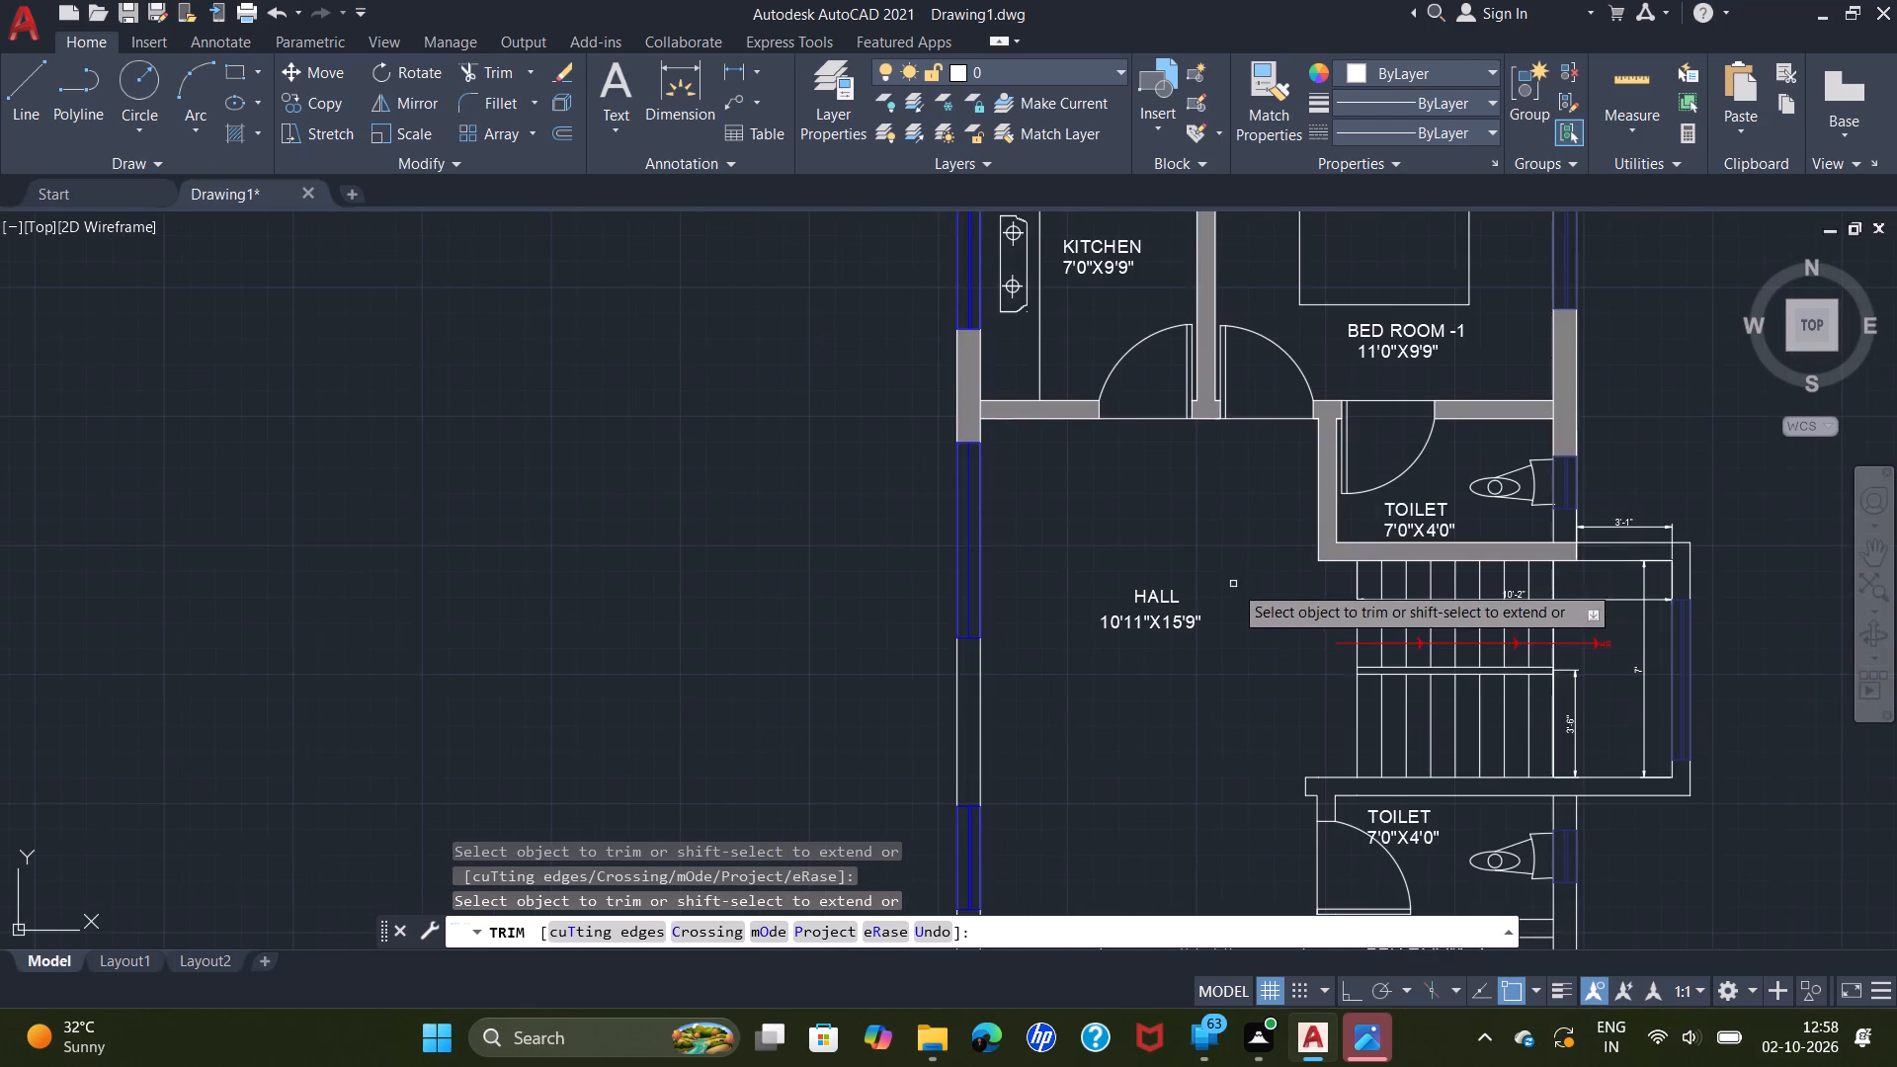
middle_drag(1237, 689, 1189, 621)
scroll(1180, 621, down, 1)
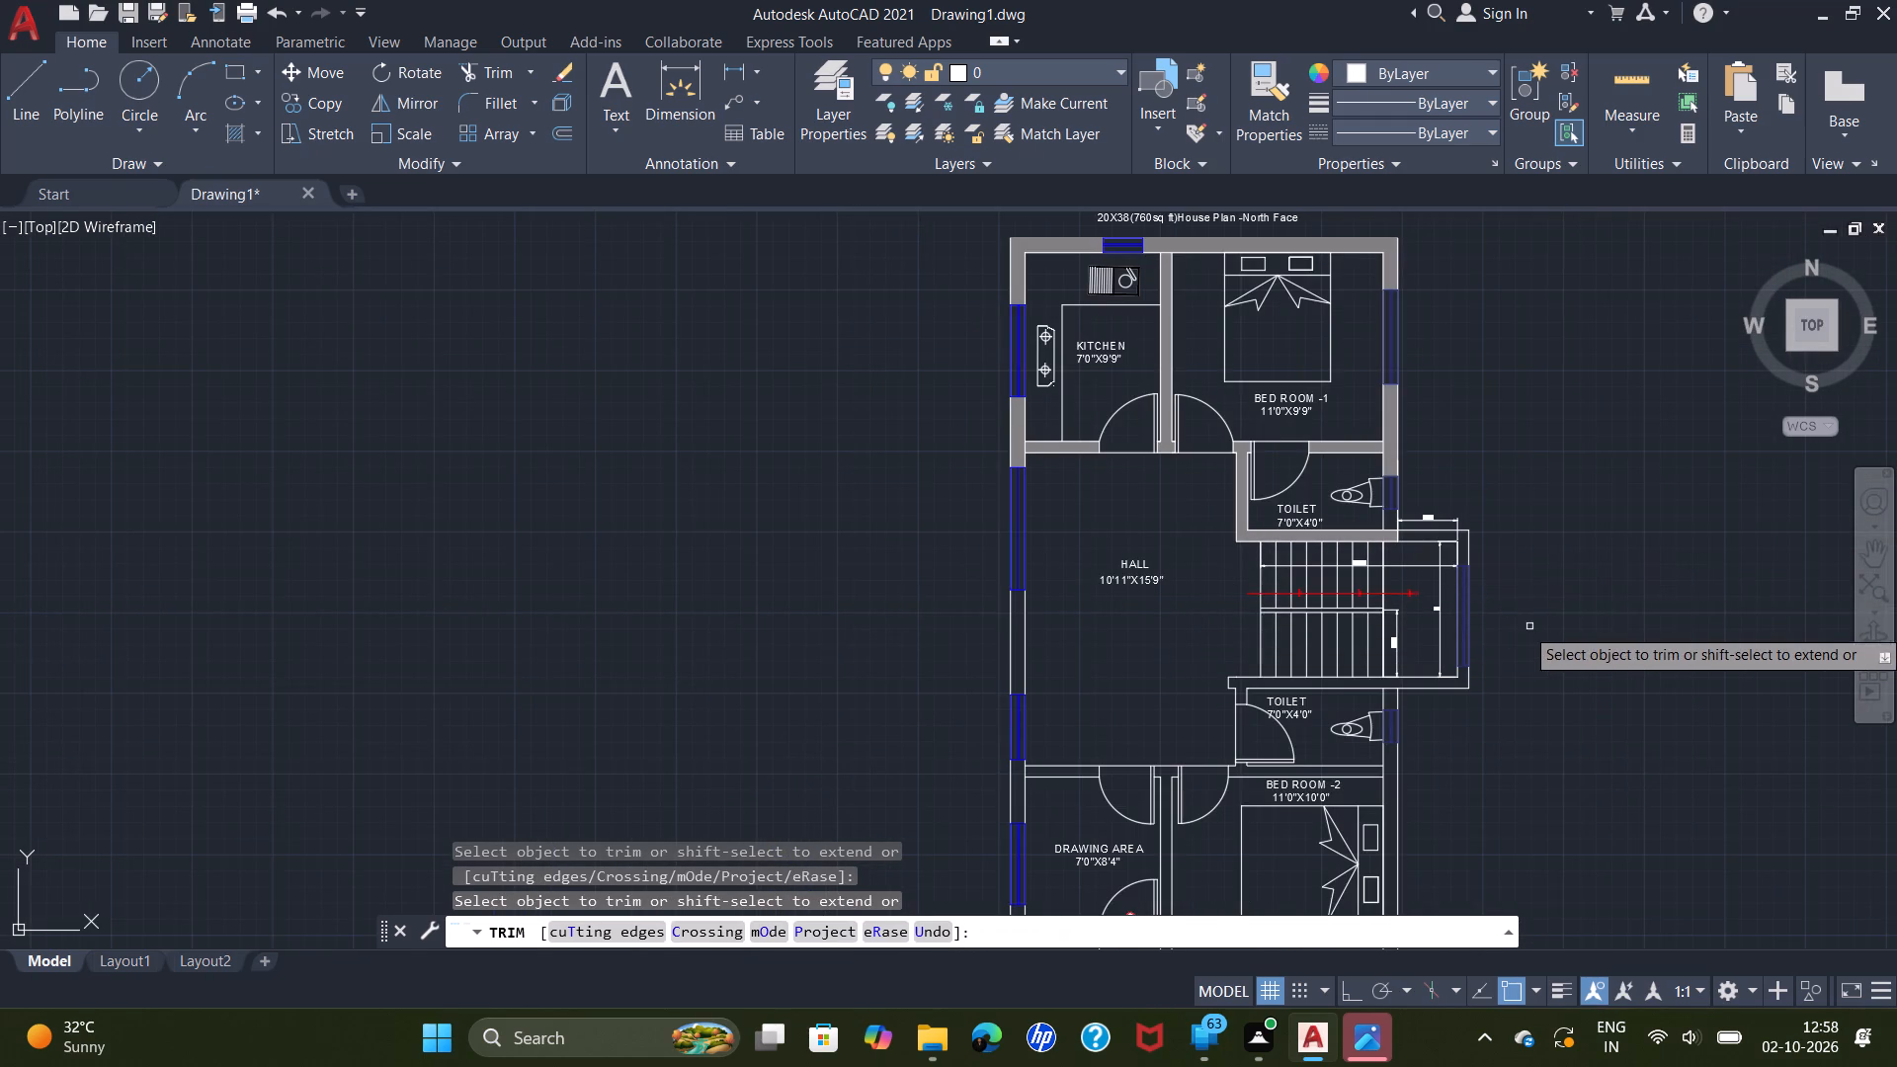
scroll(1518, 531, up, 2)
key(Escape)
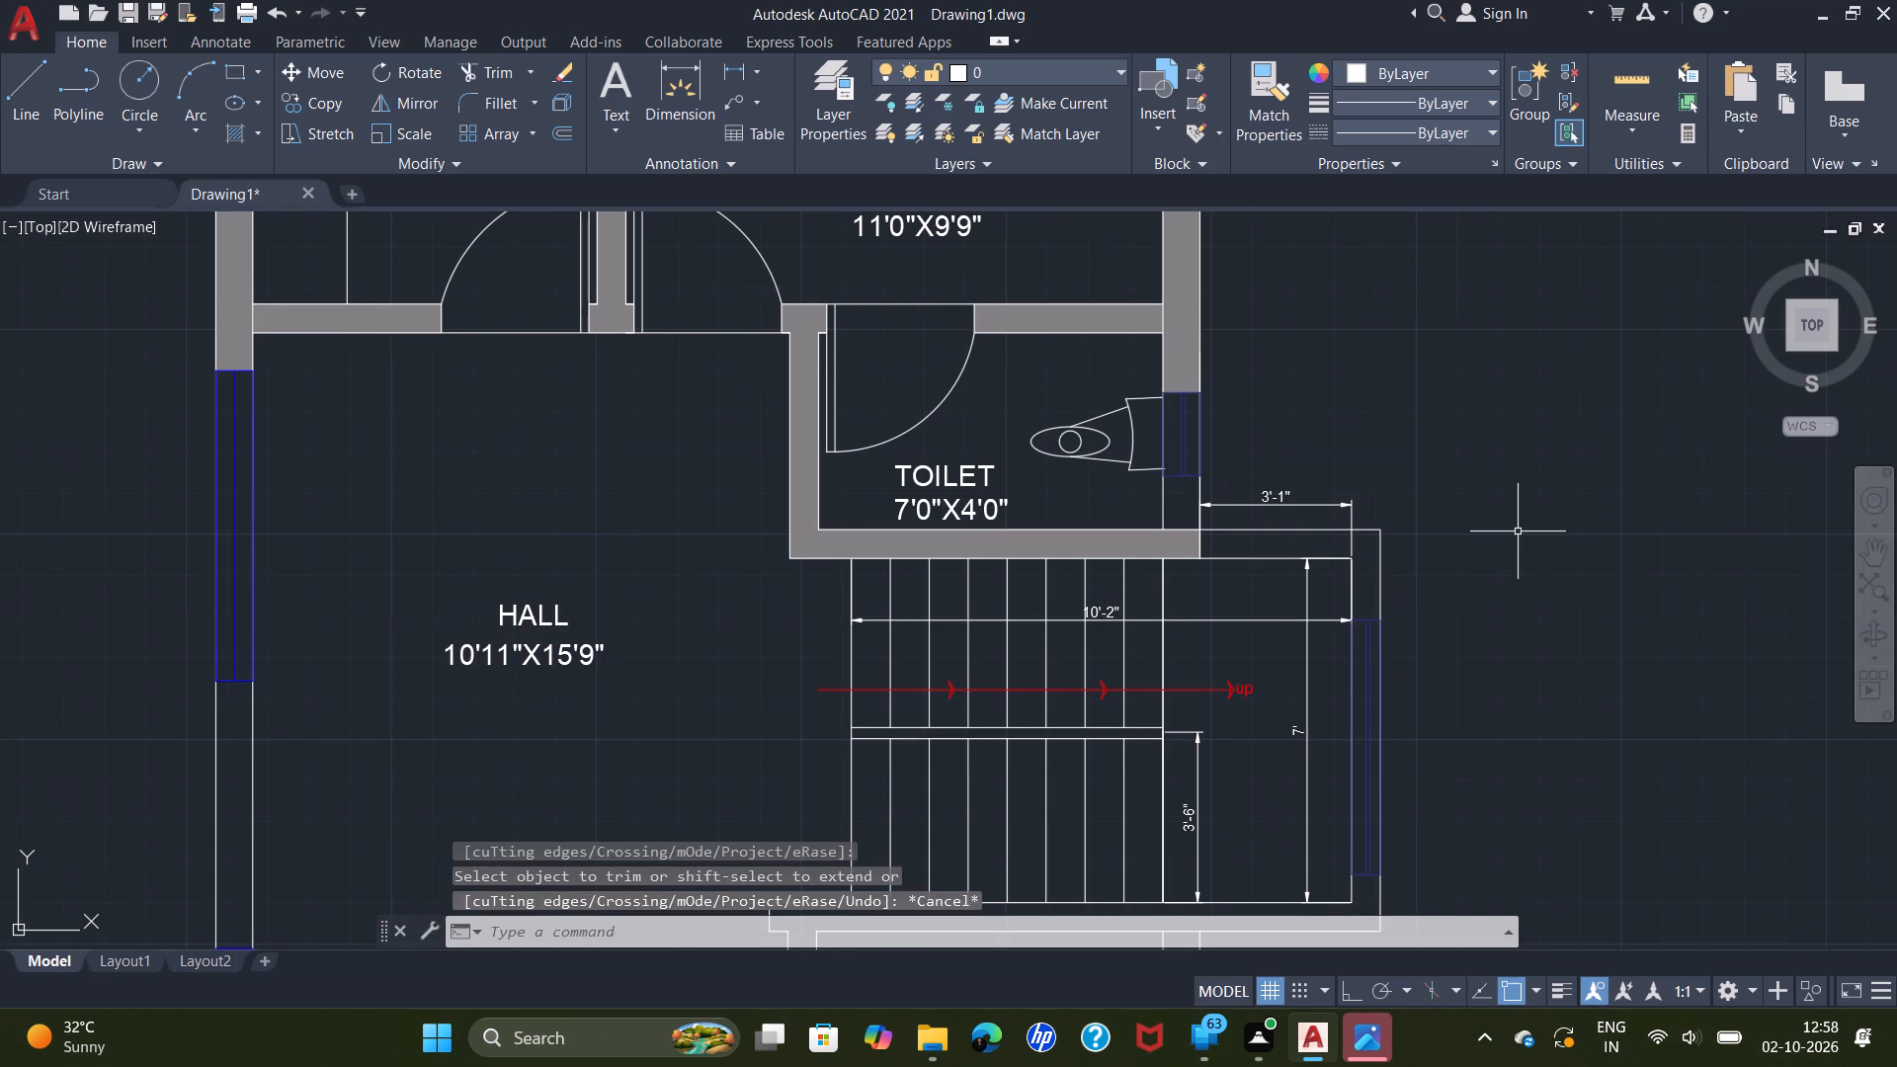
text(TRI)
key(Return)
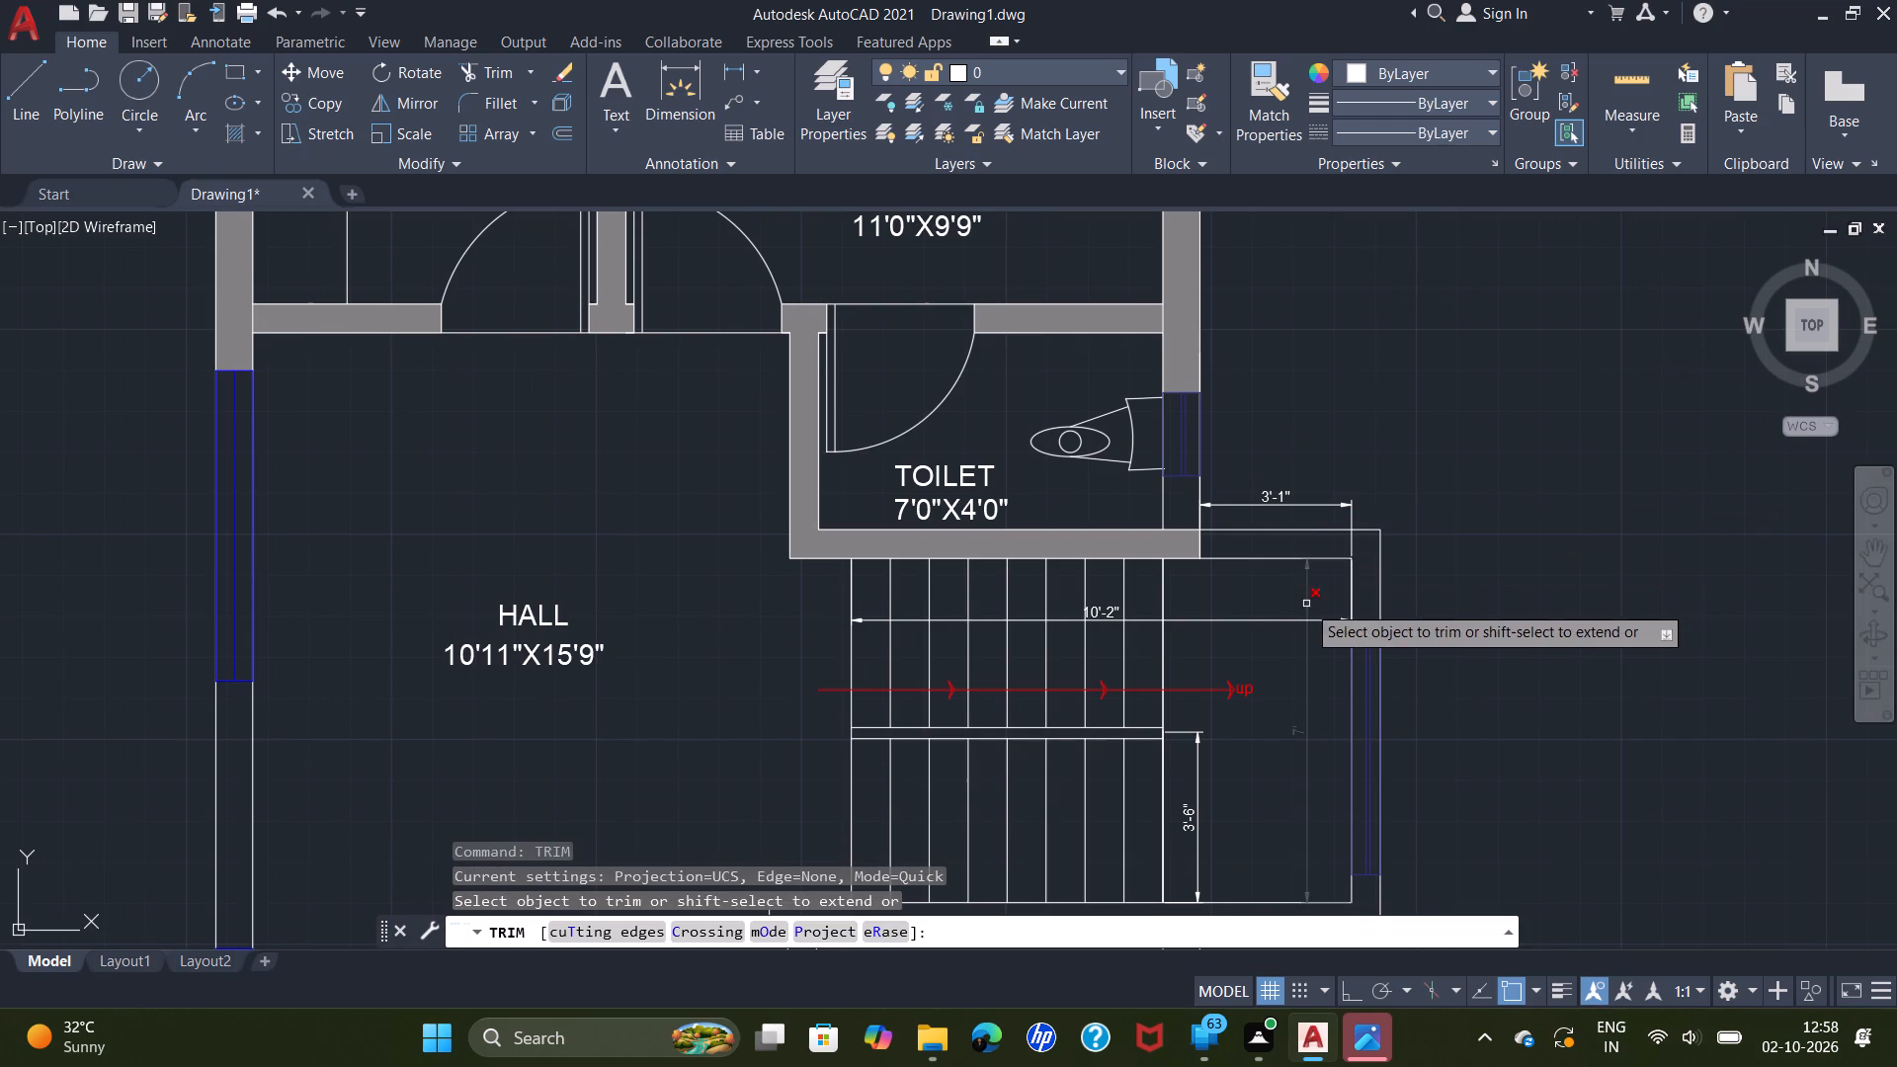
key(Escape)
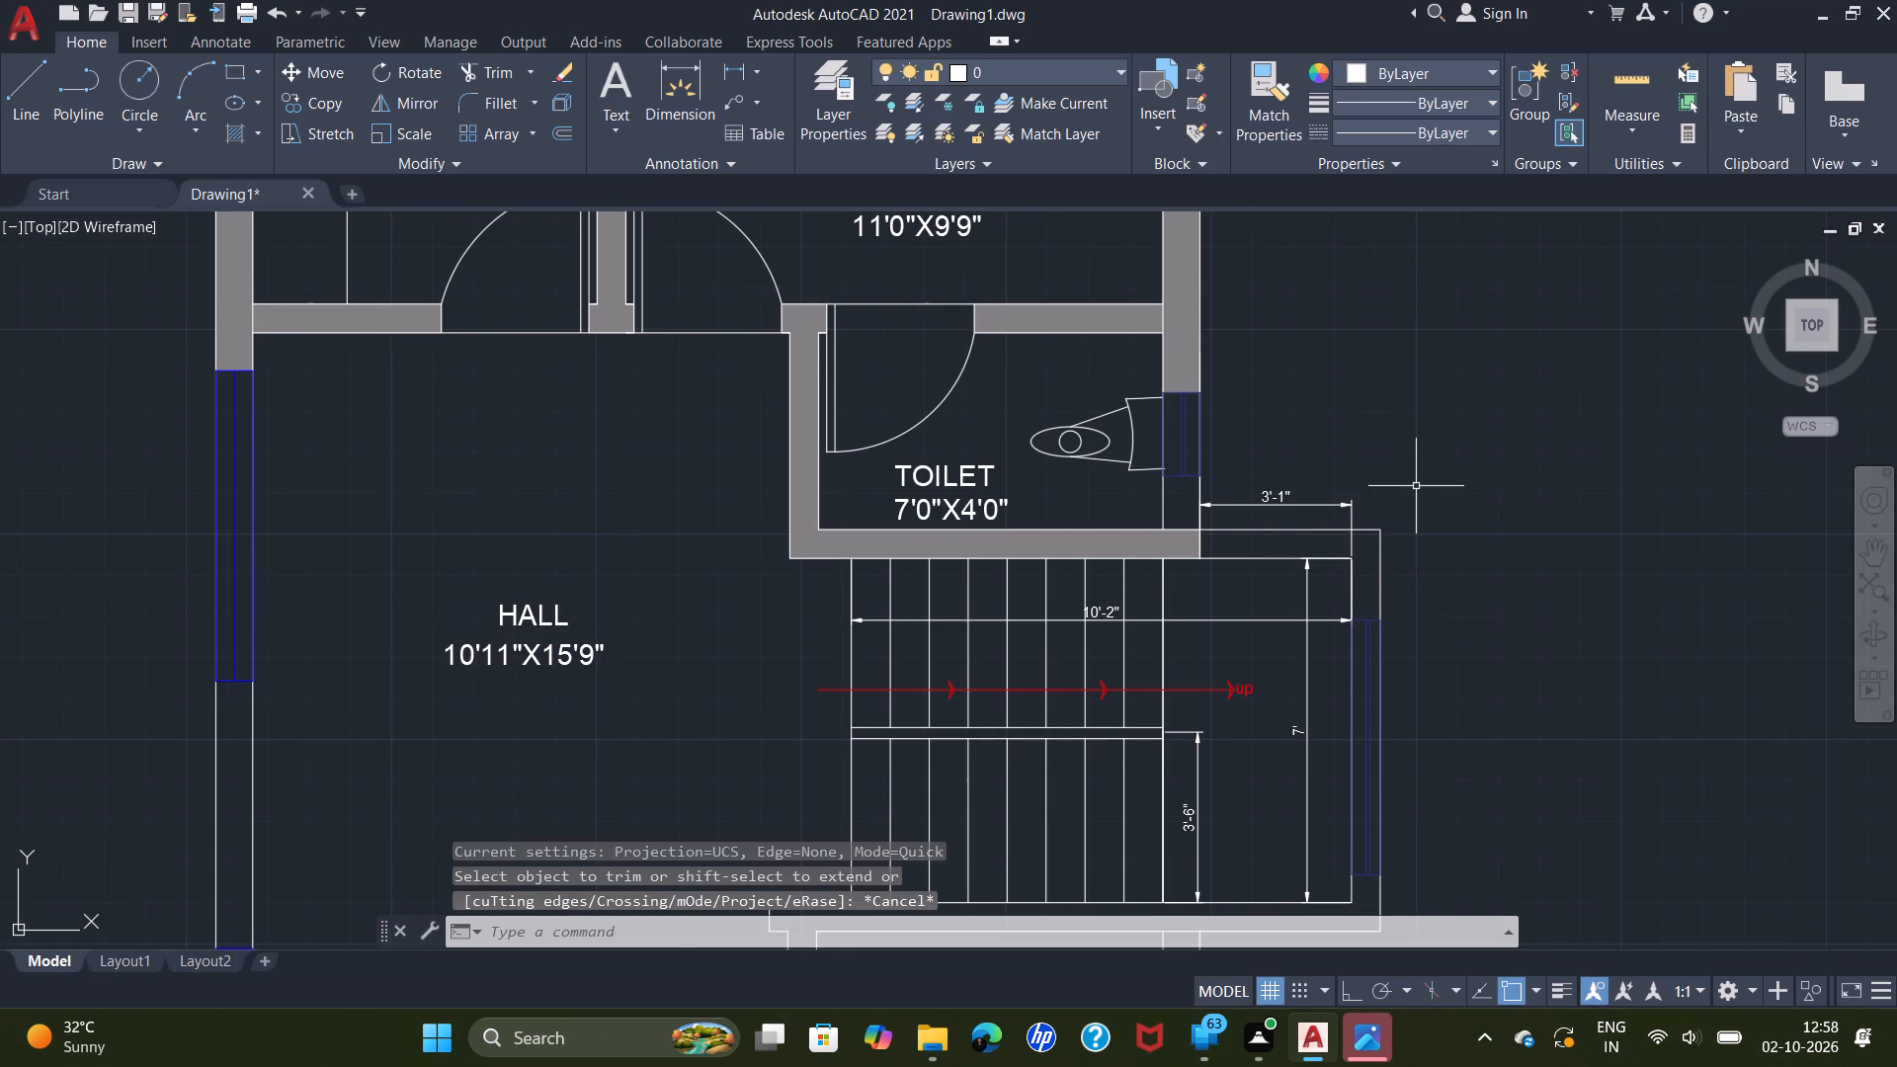
Hatch the projecting staircase walls above and below the stair window in solid colour 8.
key(h)
key(space)
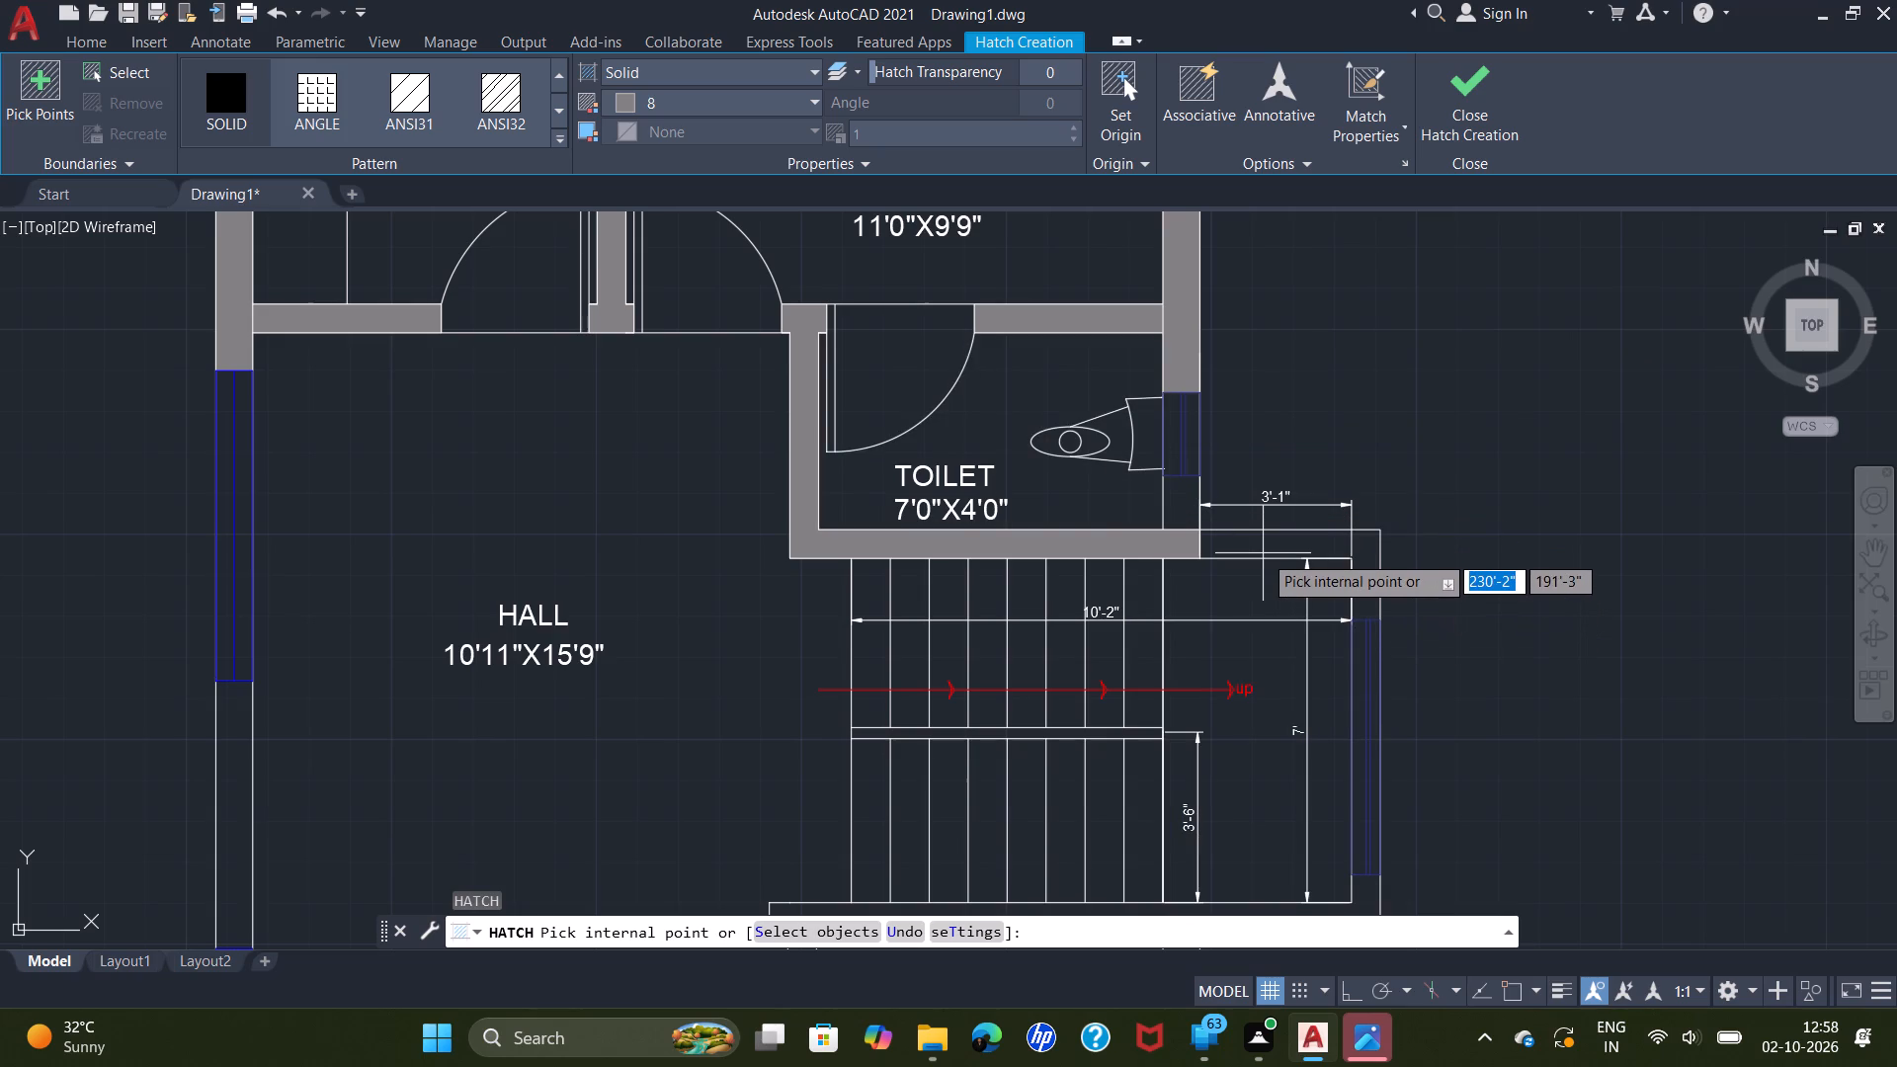
double_click(1271, 543)
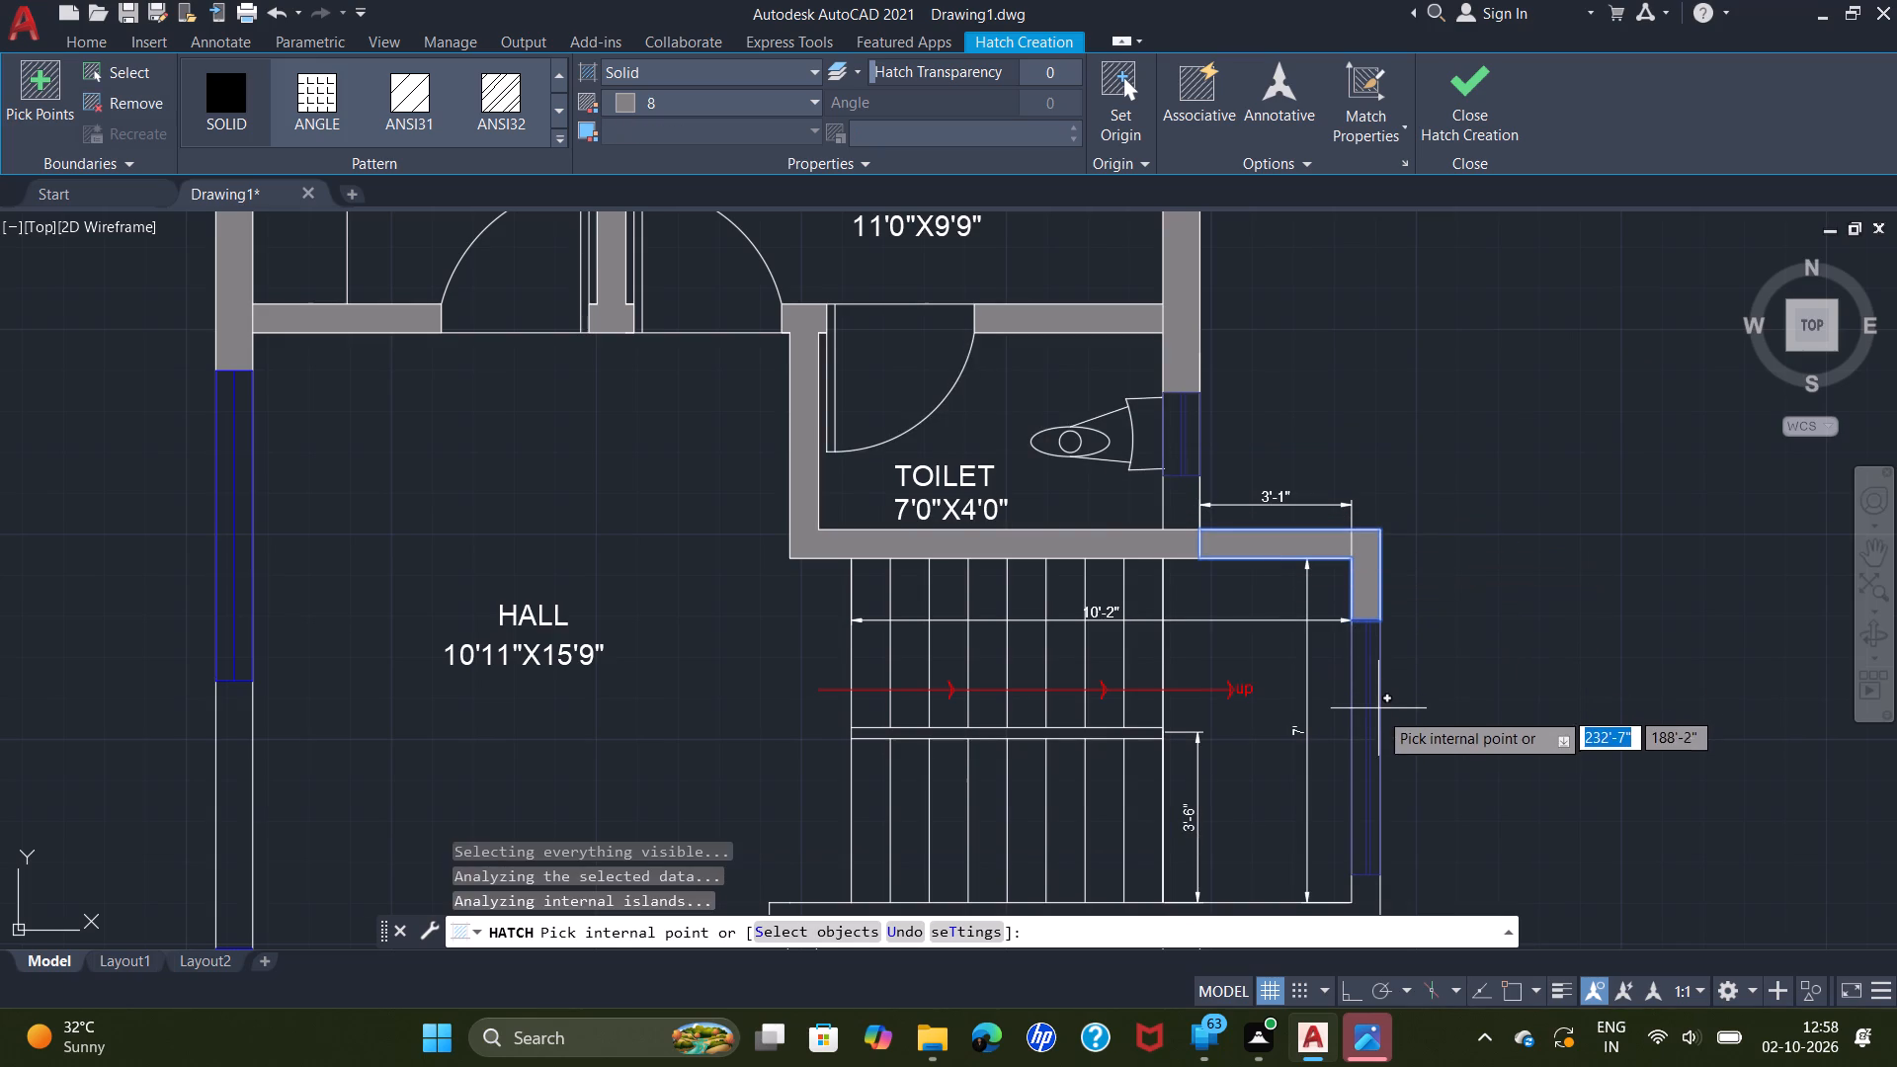
scroll(1374, 720, down, 1)
scroll(1348, 847, up, 2)
click(1348, 847)
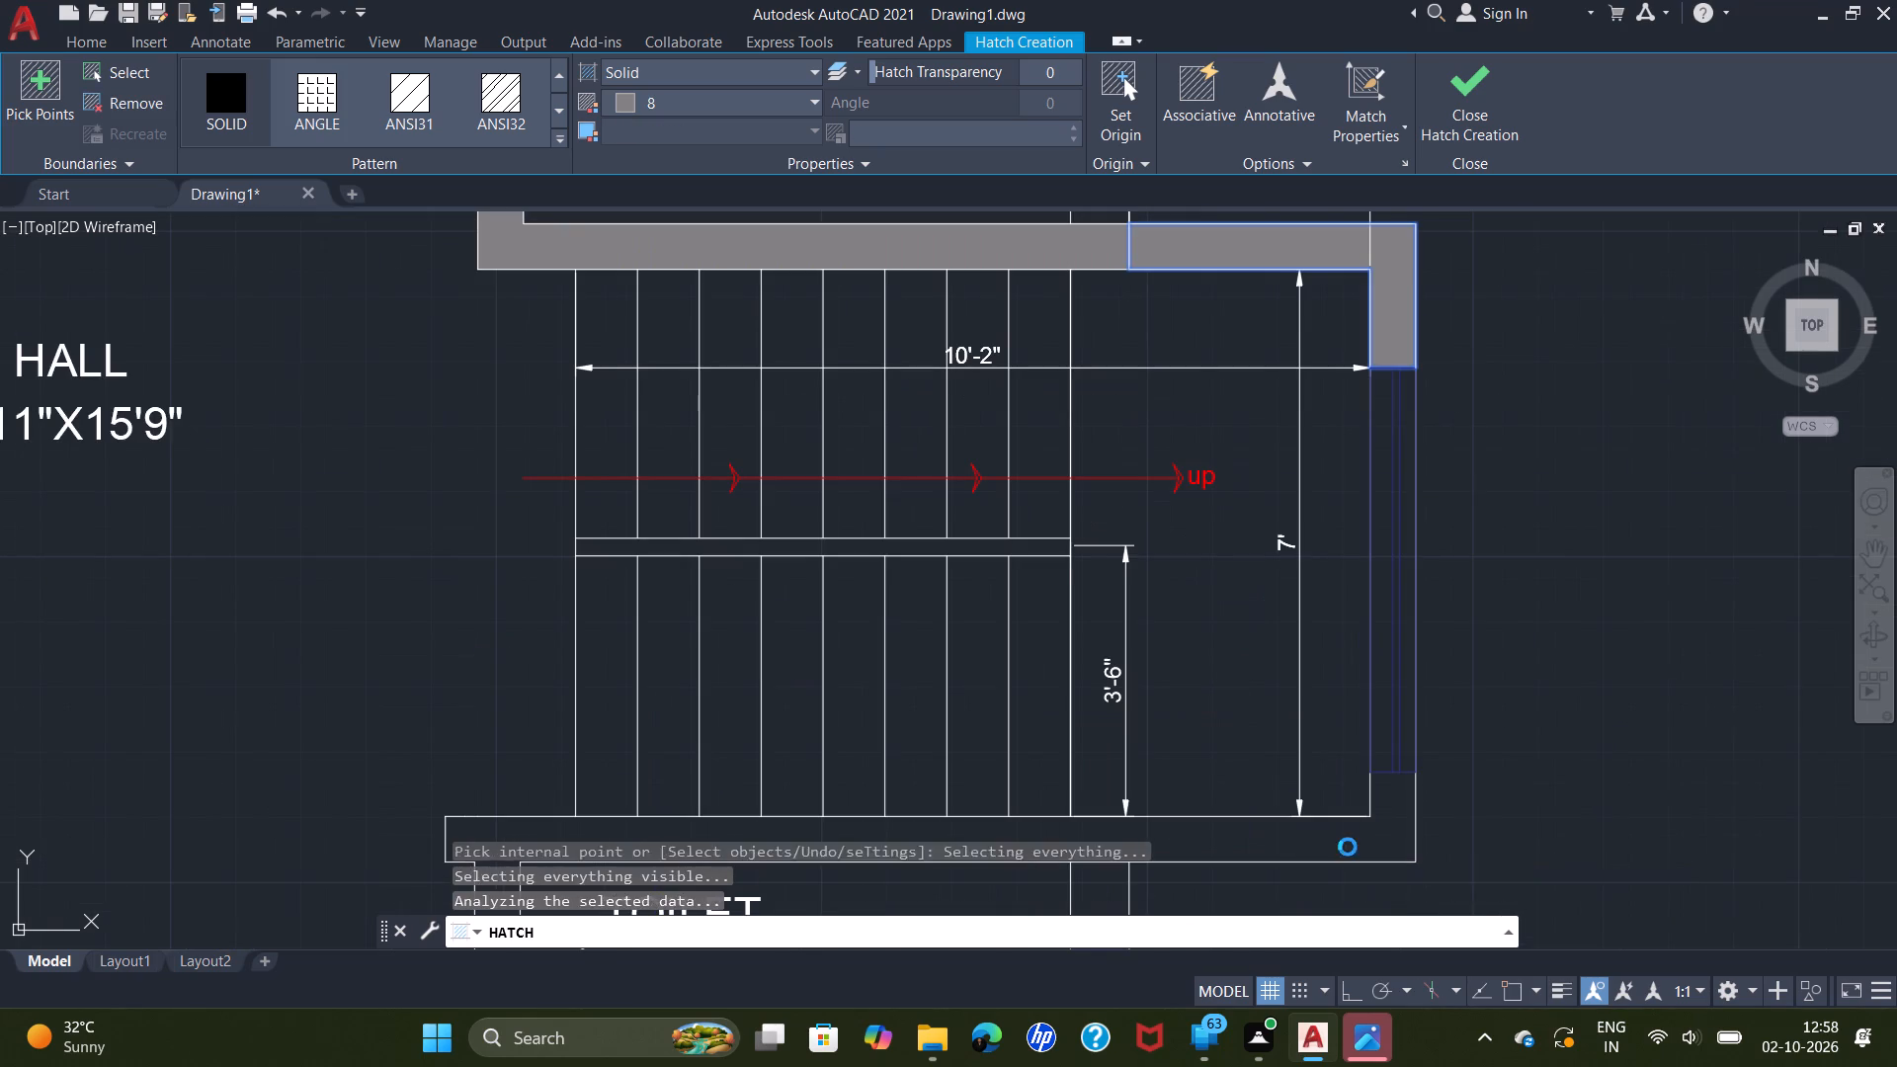
key(Return)
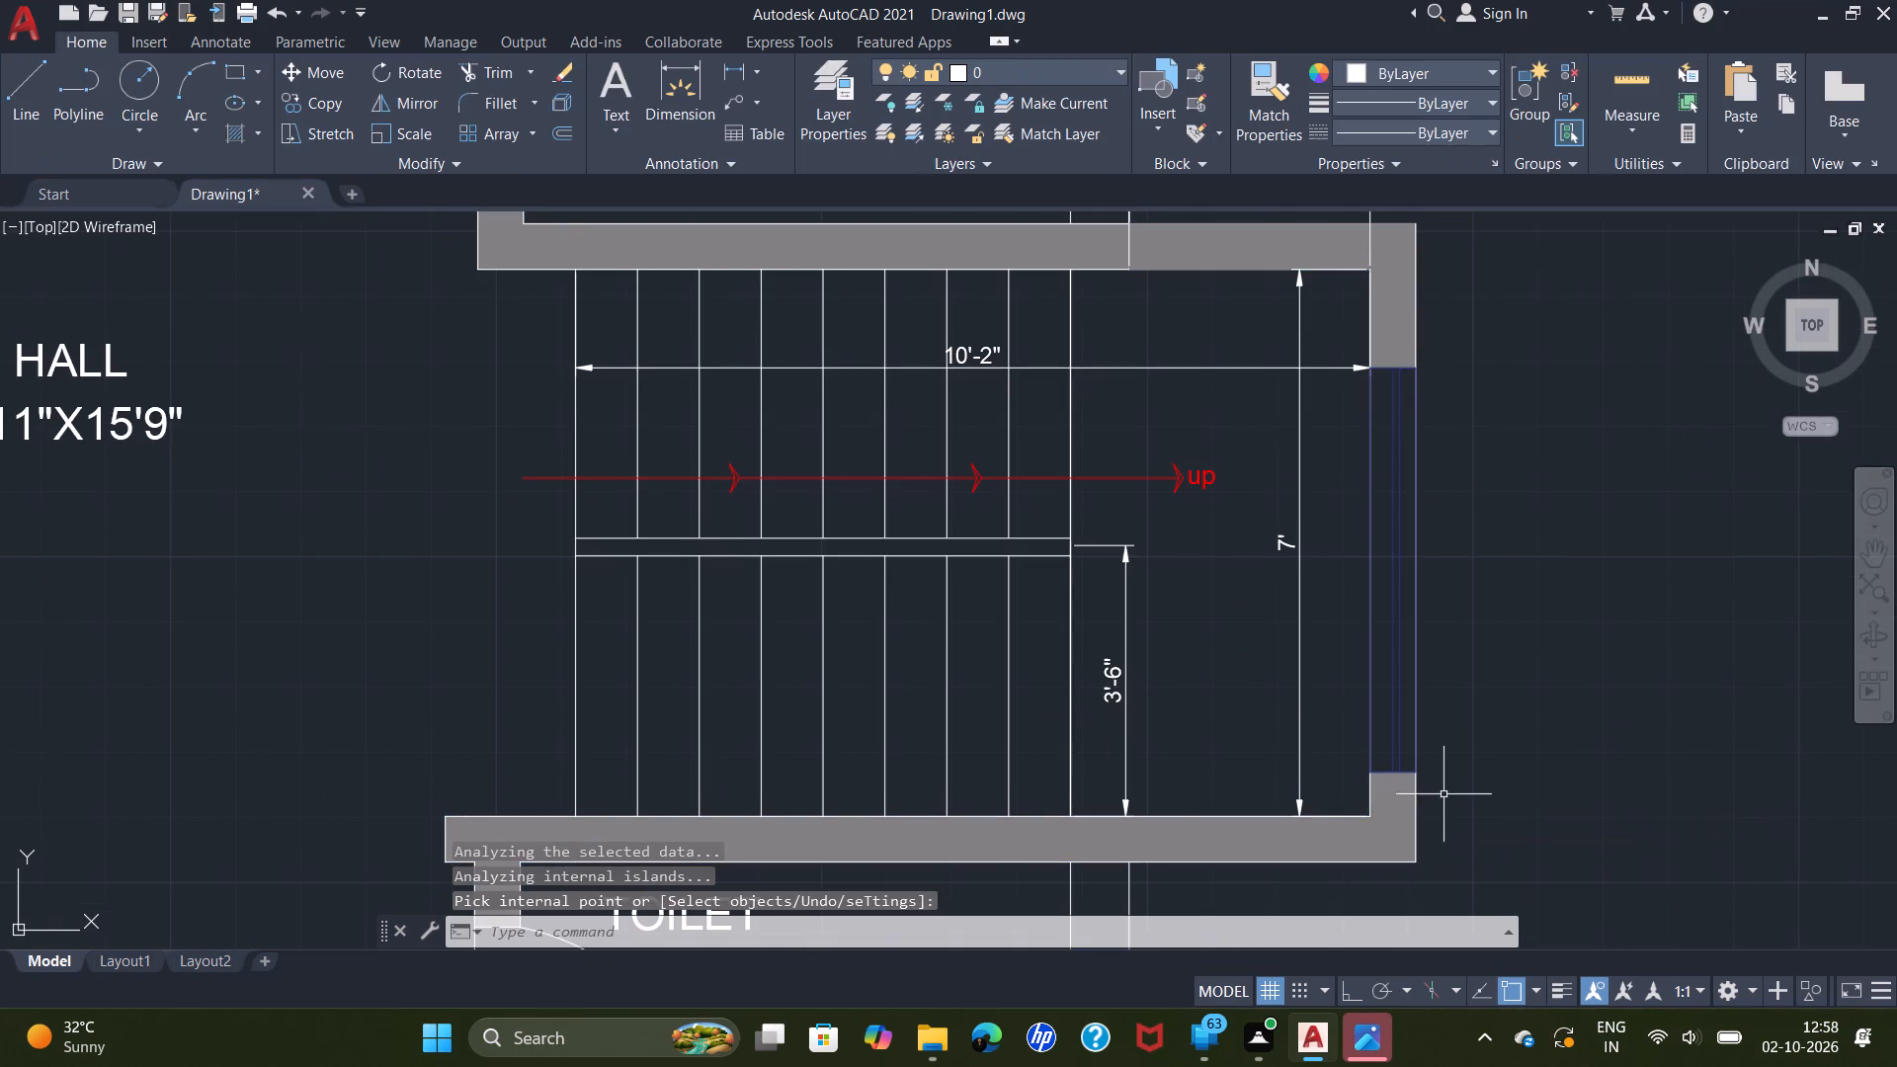
Hatch the hall's outer wall section between its two windows in solid colour 8.
scroll(1496, 699, down, 1)
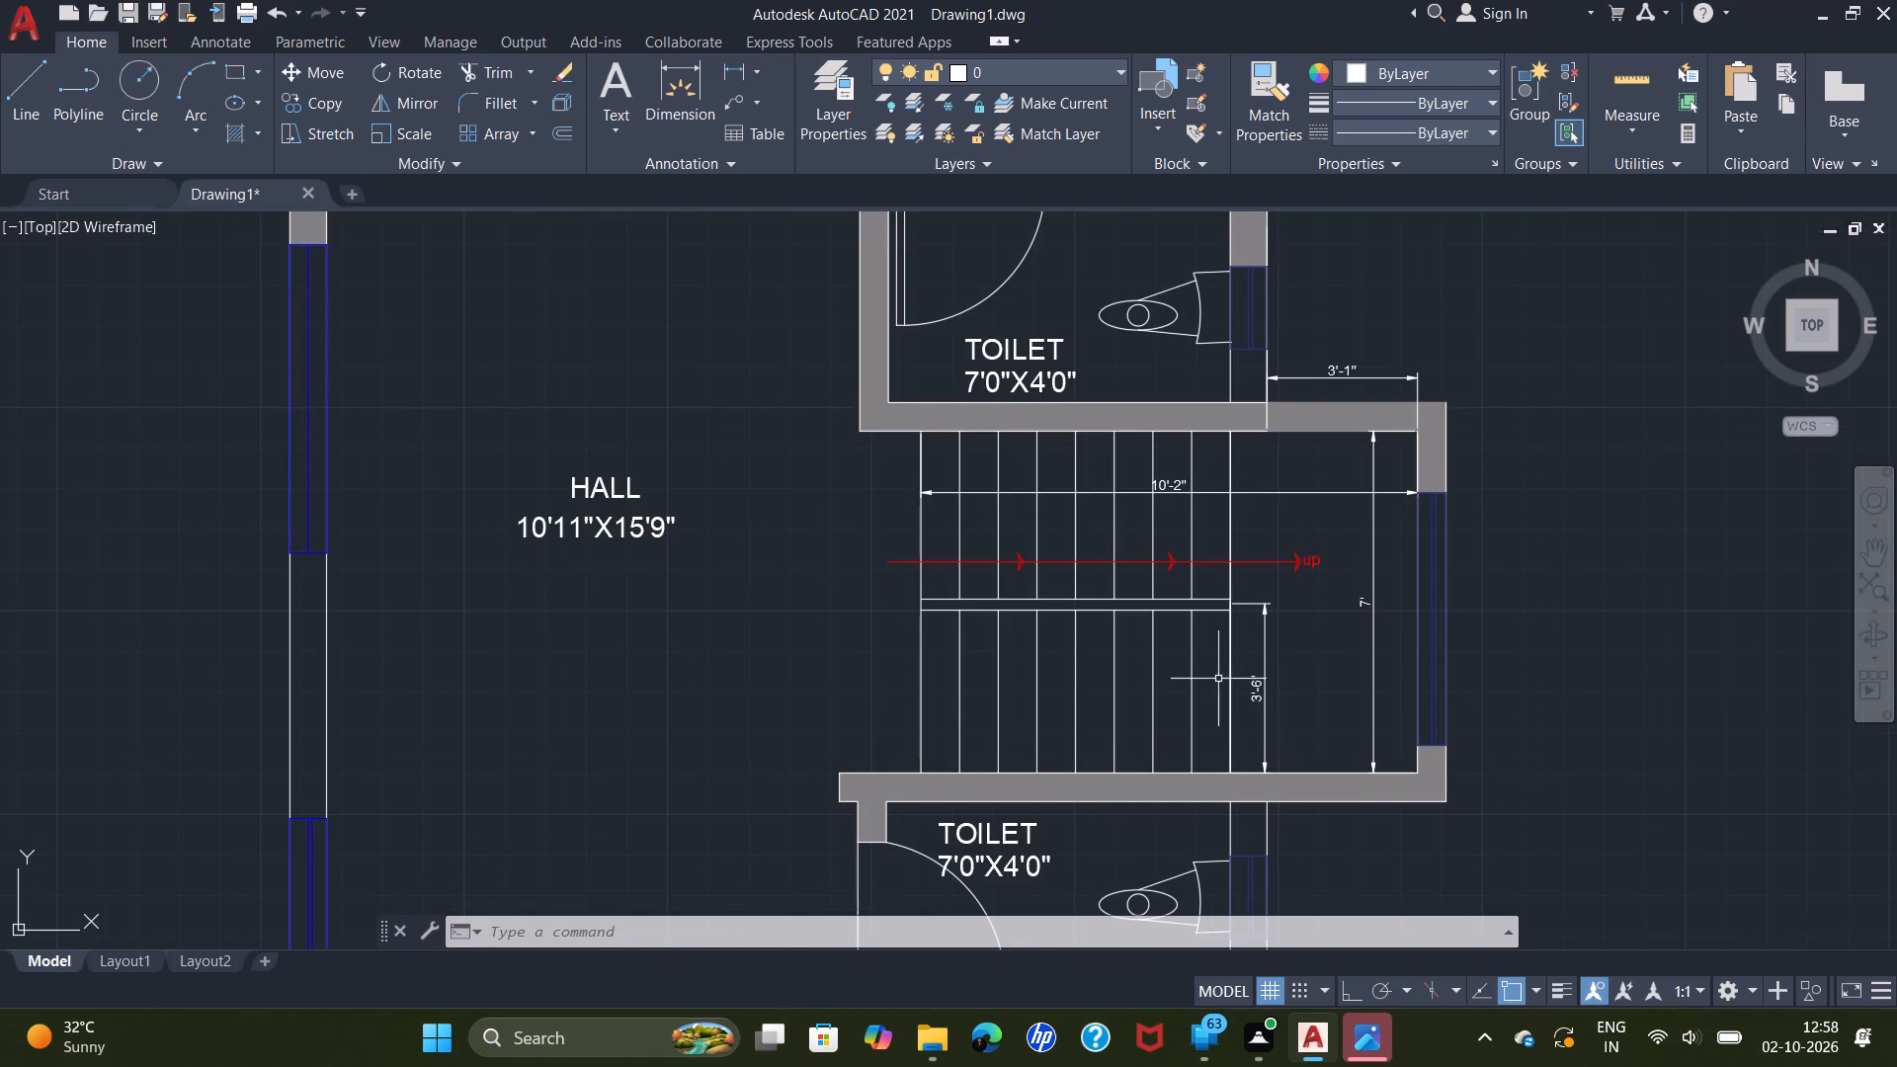
scroll(1593, 766, down, 3)
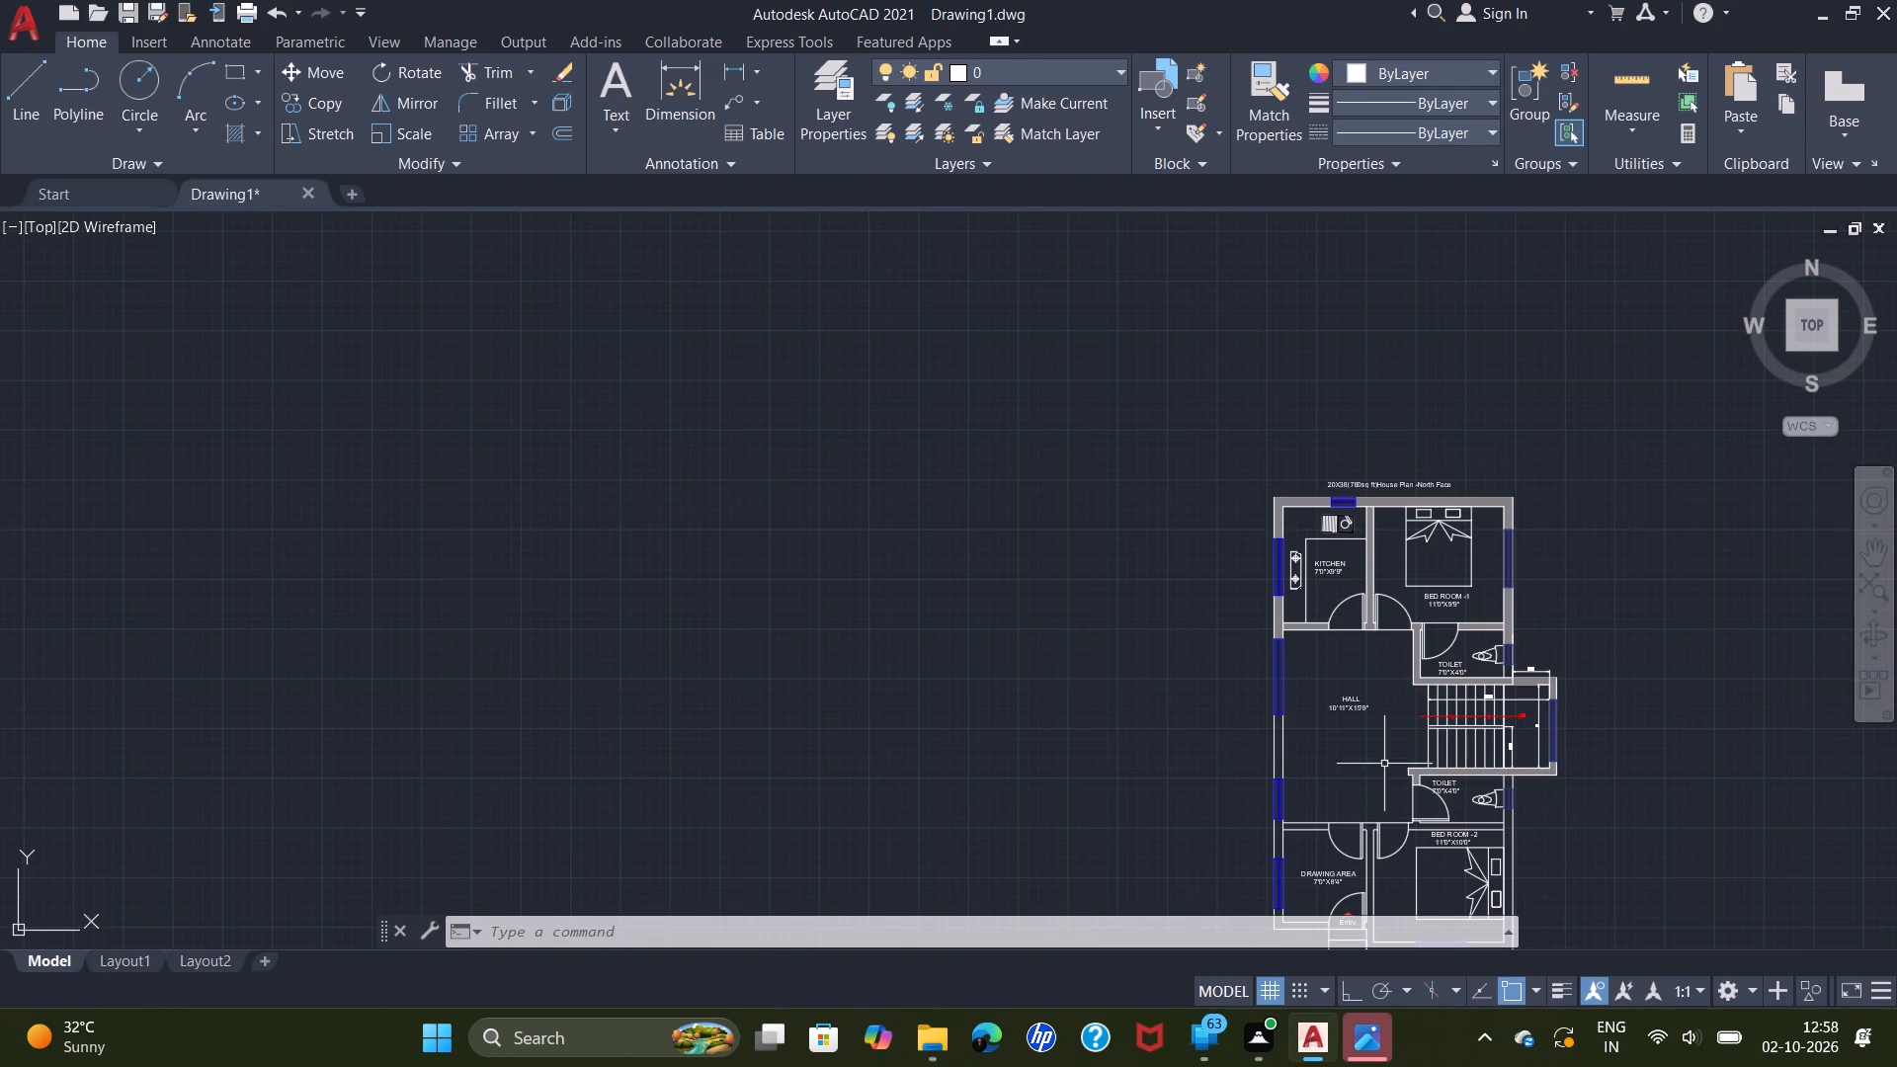
scroll(1278, 759, up, 2)
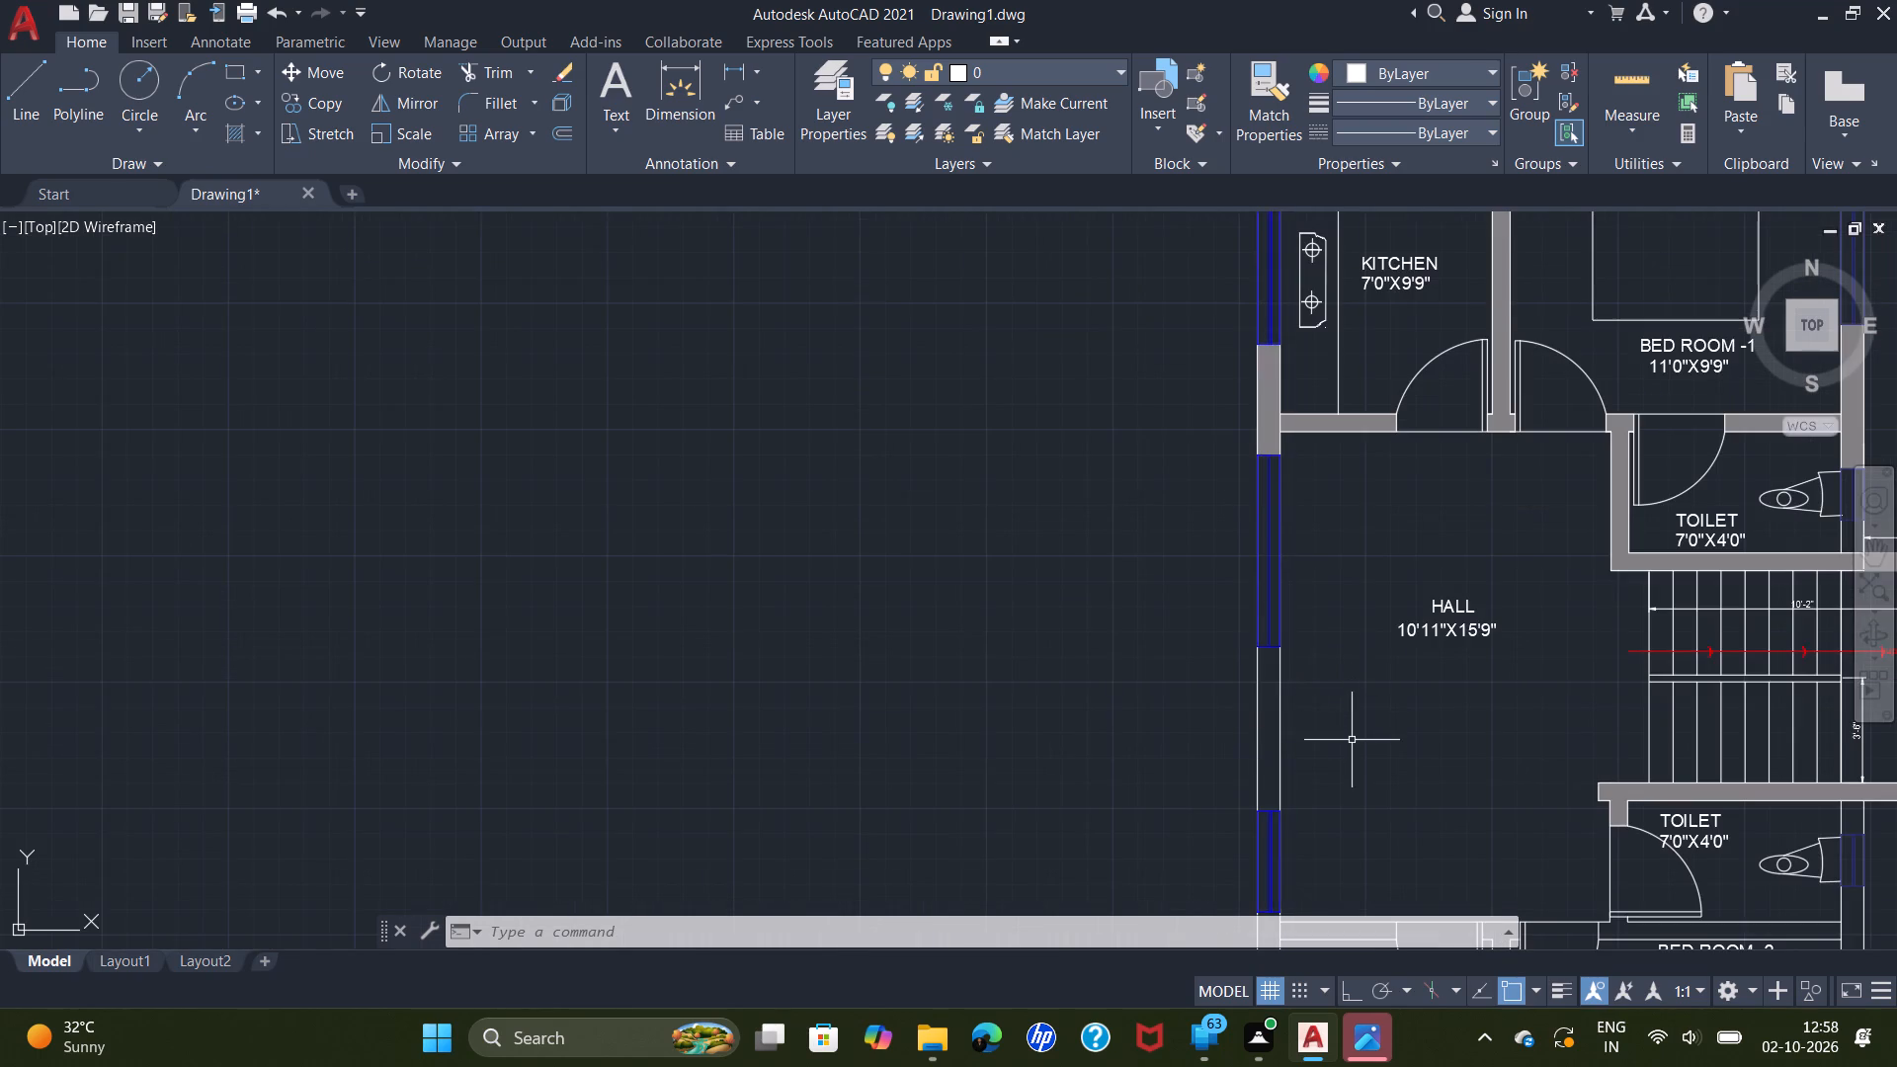
scroll(1351, 741, up, 1)
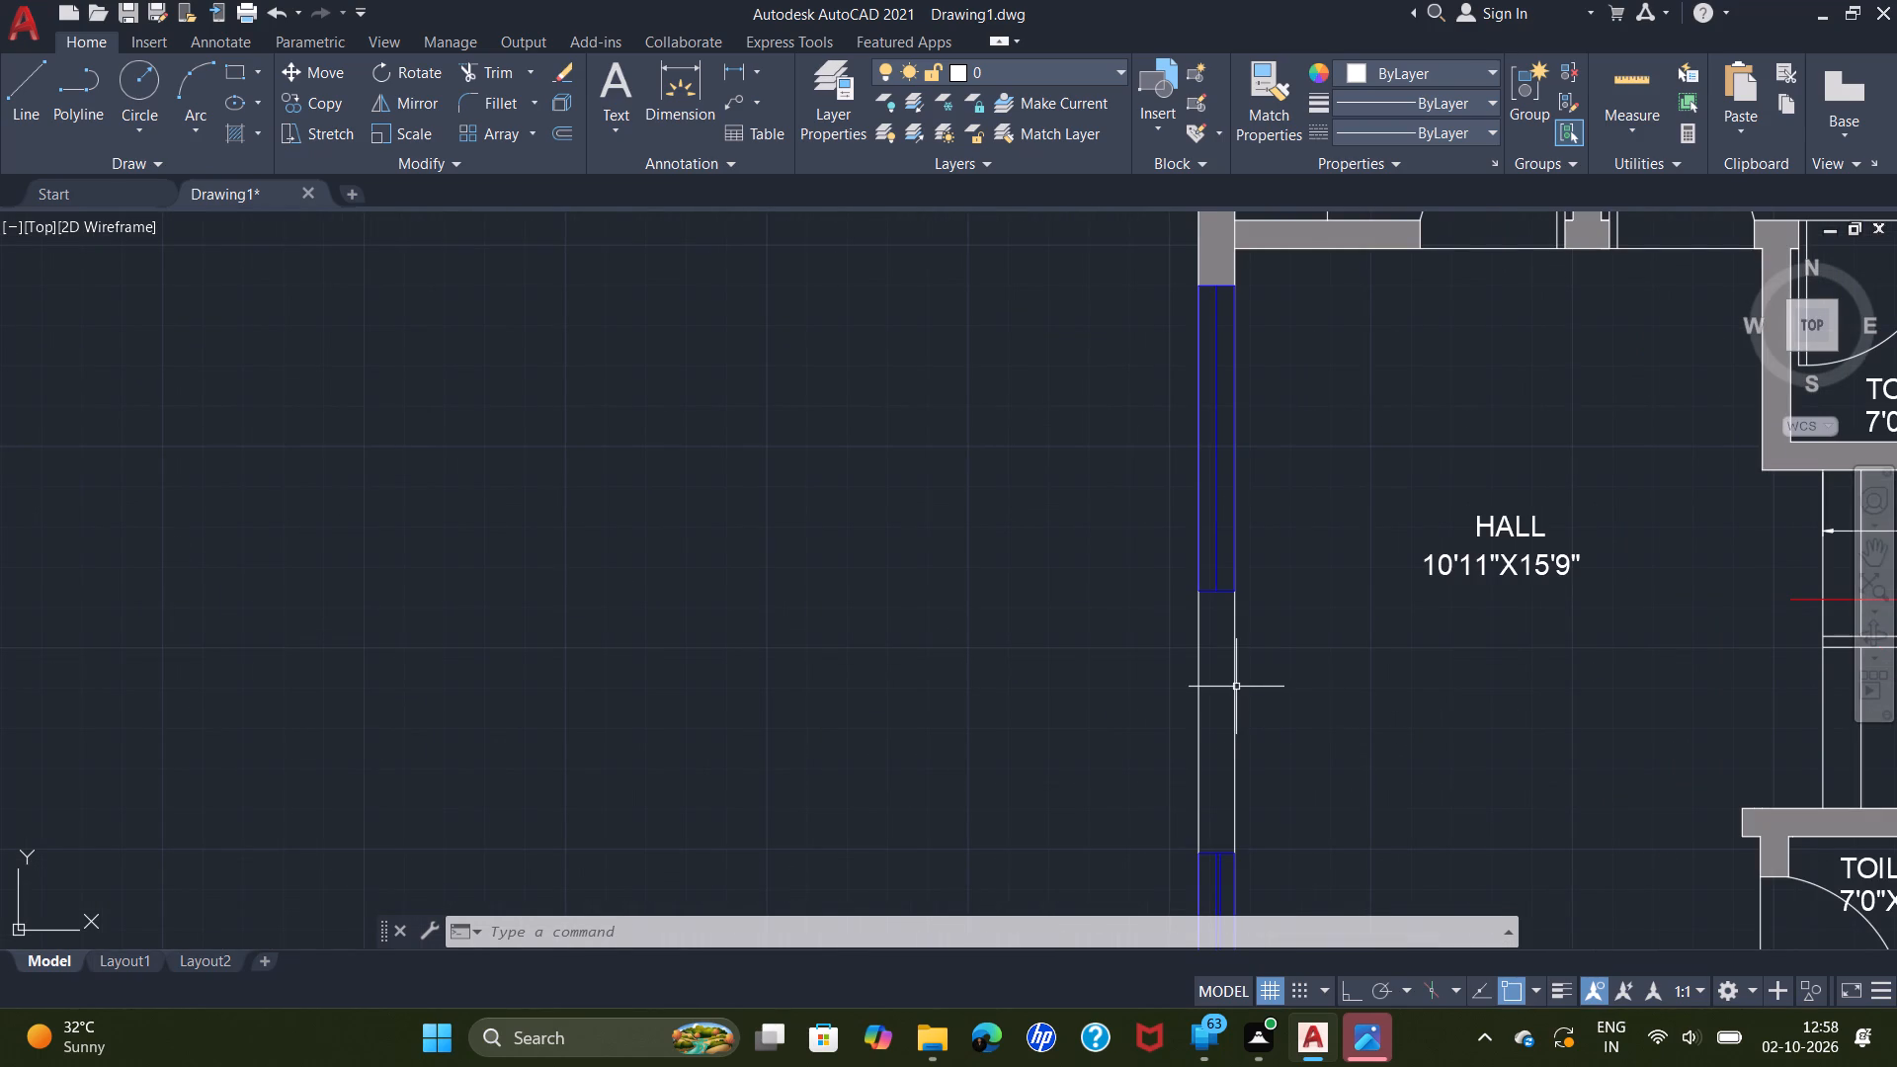
text(H)
key(space)
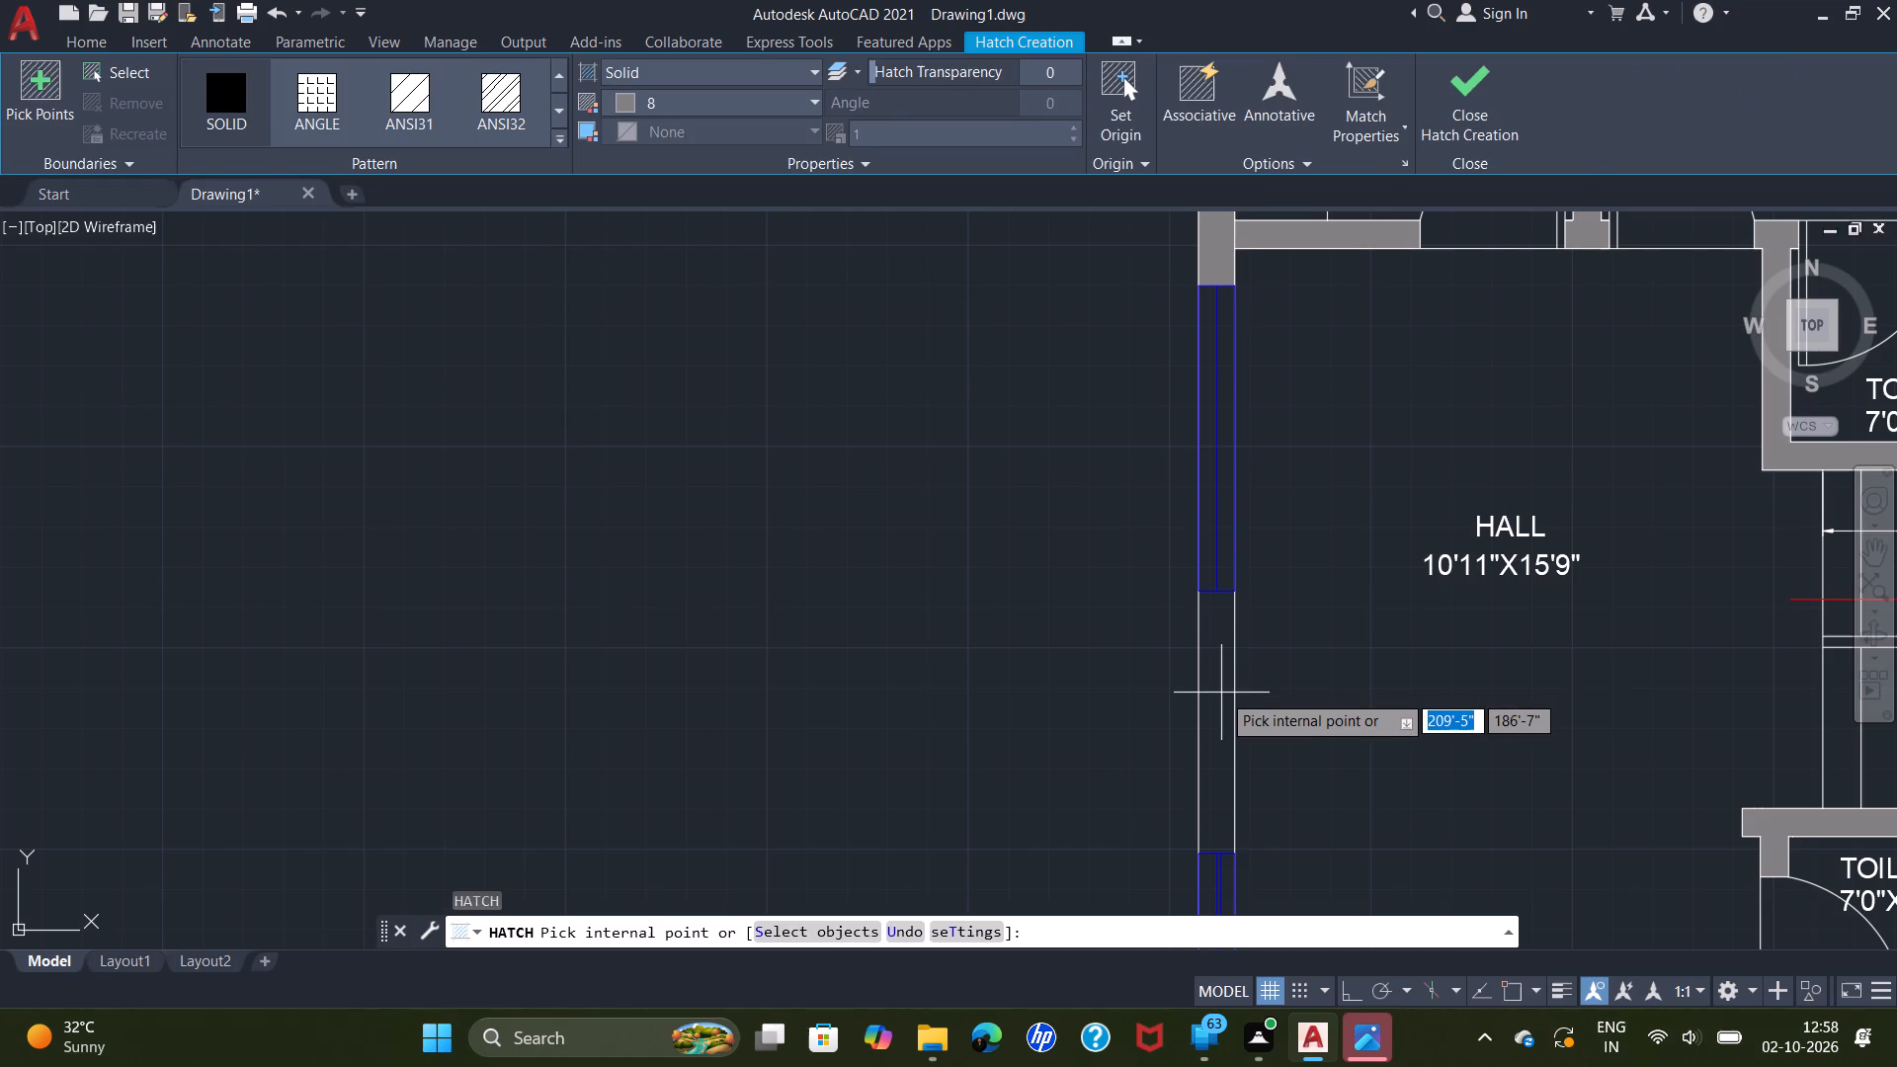
double_click(1221, 693)
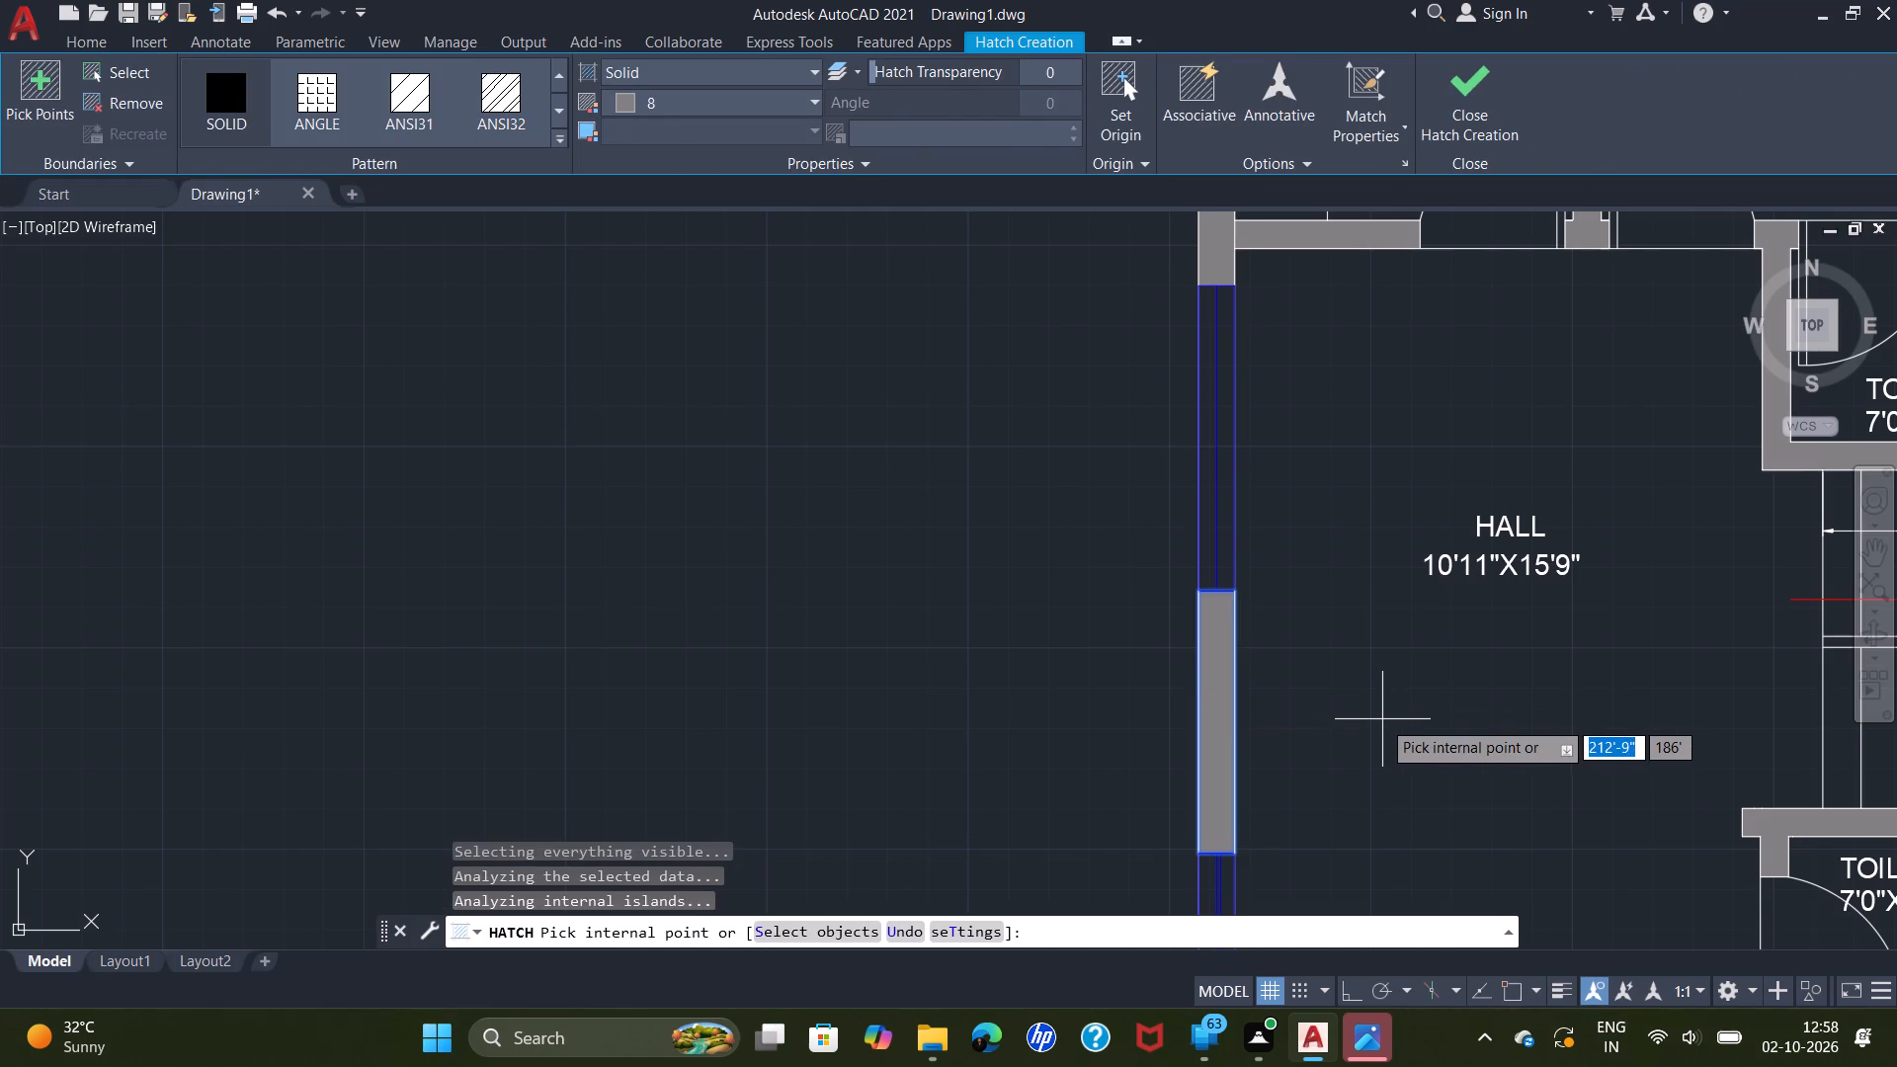
key(Return)
Hatch the DRAWING AREA's outer walls above and below its window and the DRAWING AREA–BED ROOM -2 dividing wall in solid colour 8.
scroll(1371, 722, down, 2)
middle_drag(1390, 770, 1408, 712)
scroll(1412, 702, up, 1)
scroll(1410, 771, down, 1)
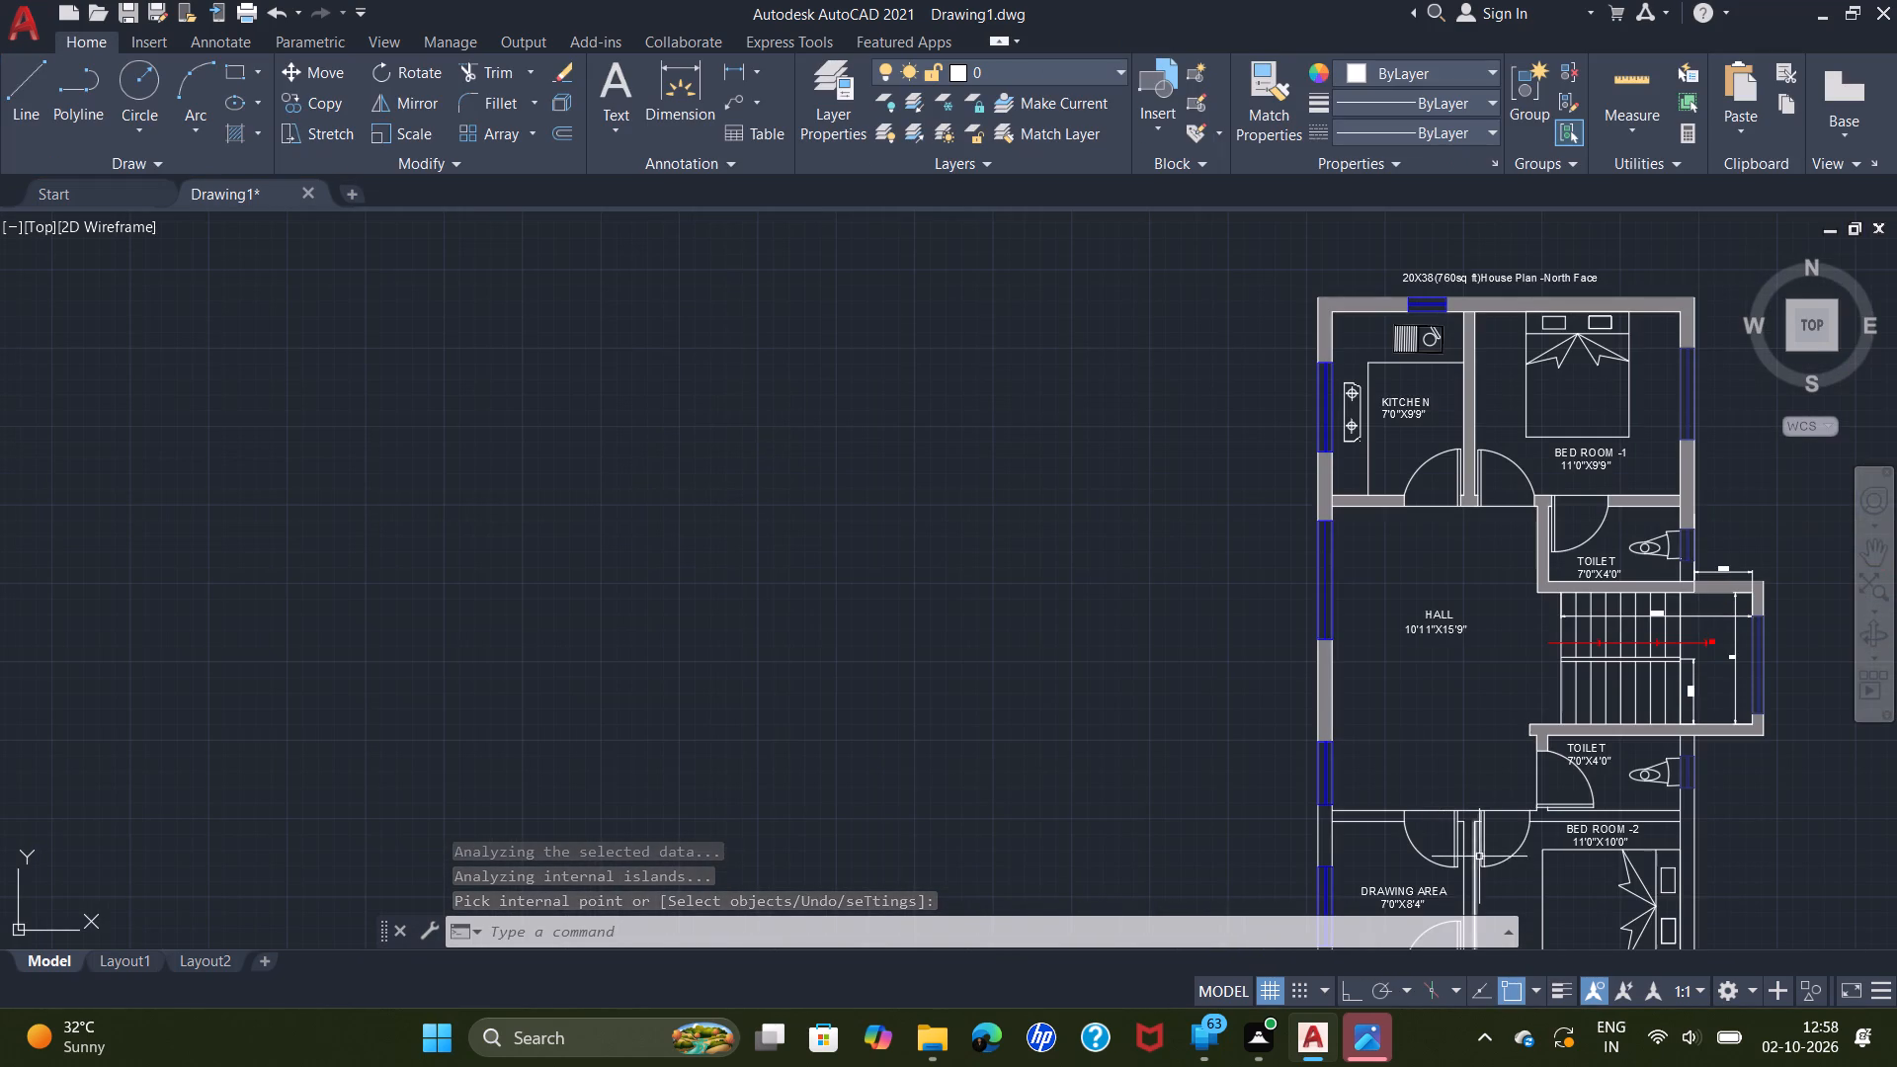
middle_drag(1519, 892, 1471, 688)
scroll(1451, 689, up, 2)
key(h)
key(Return)
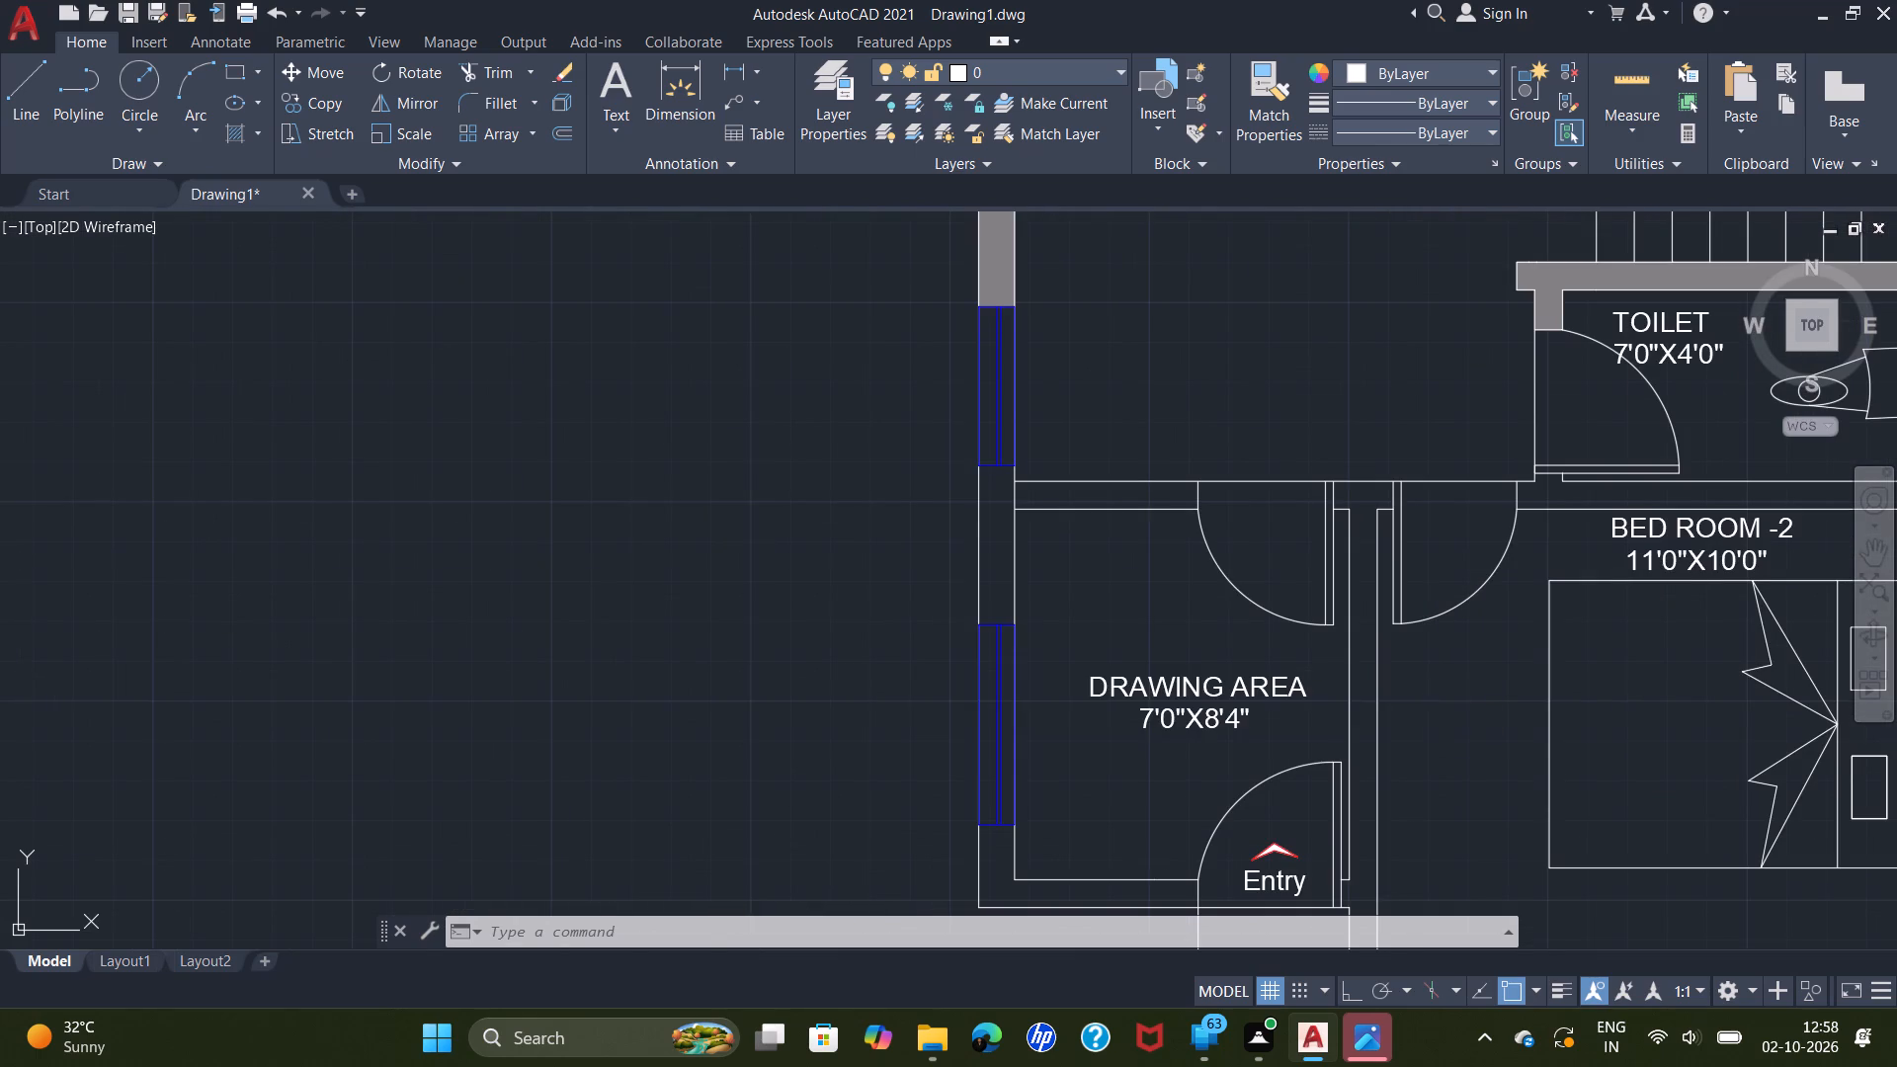
click(986, 568)
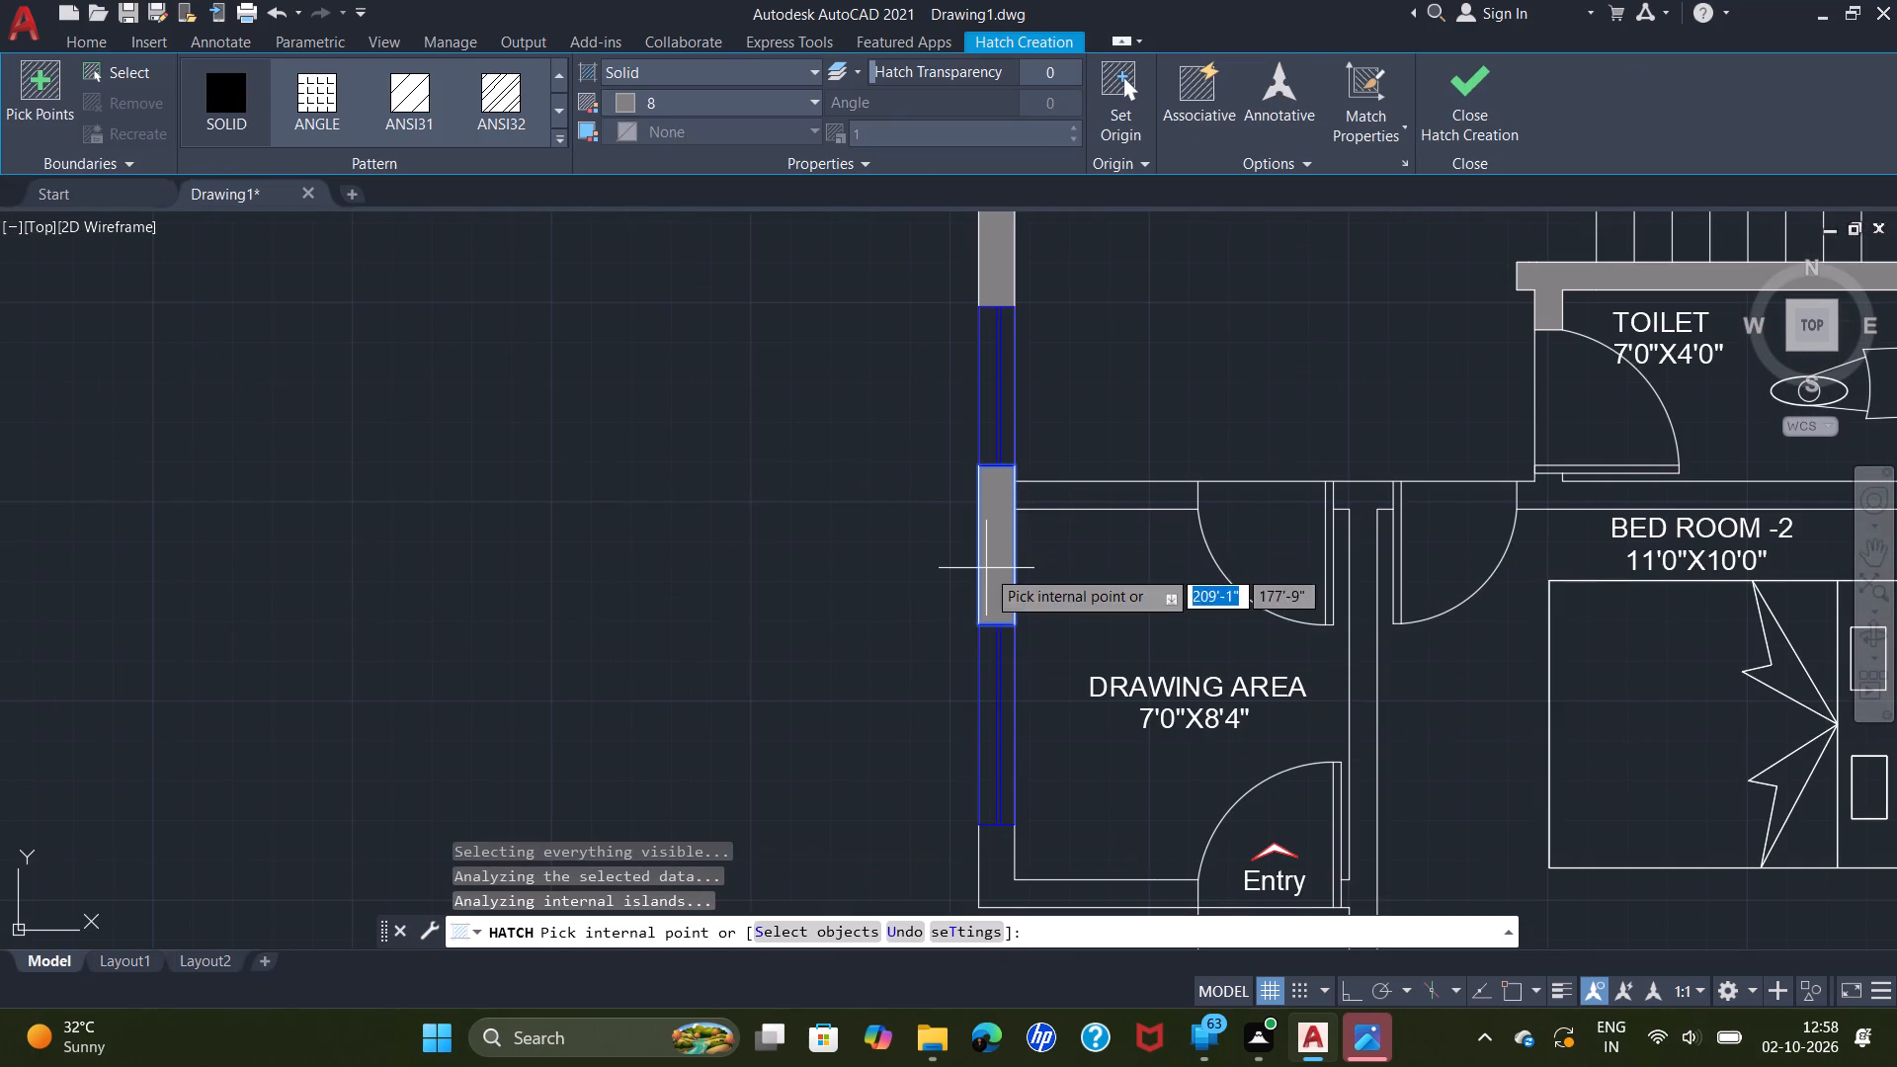
double_click(1012, 878)
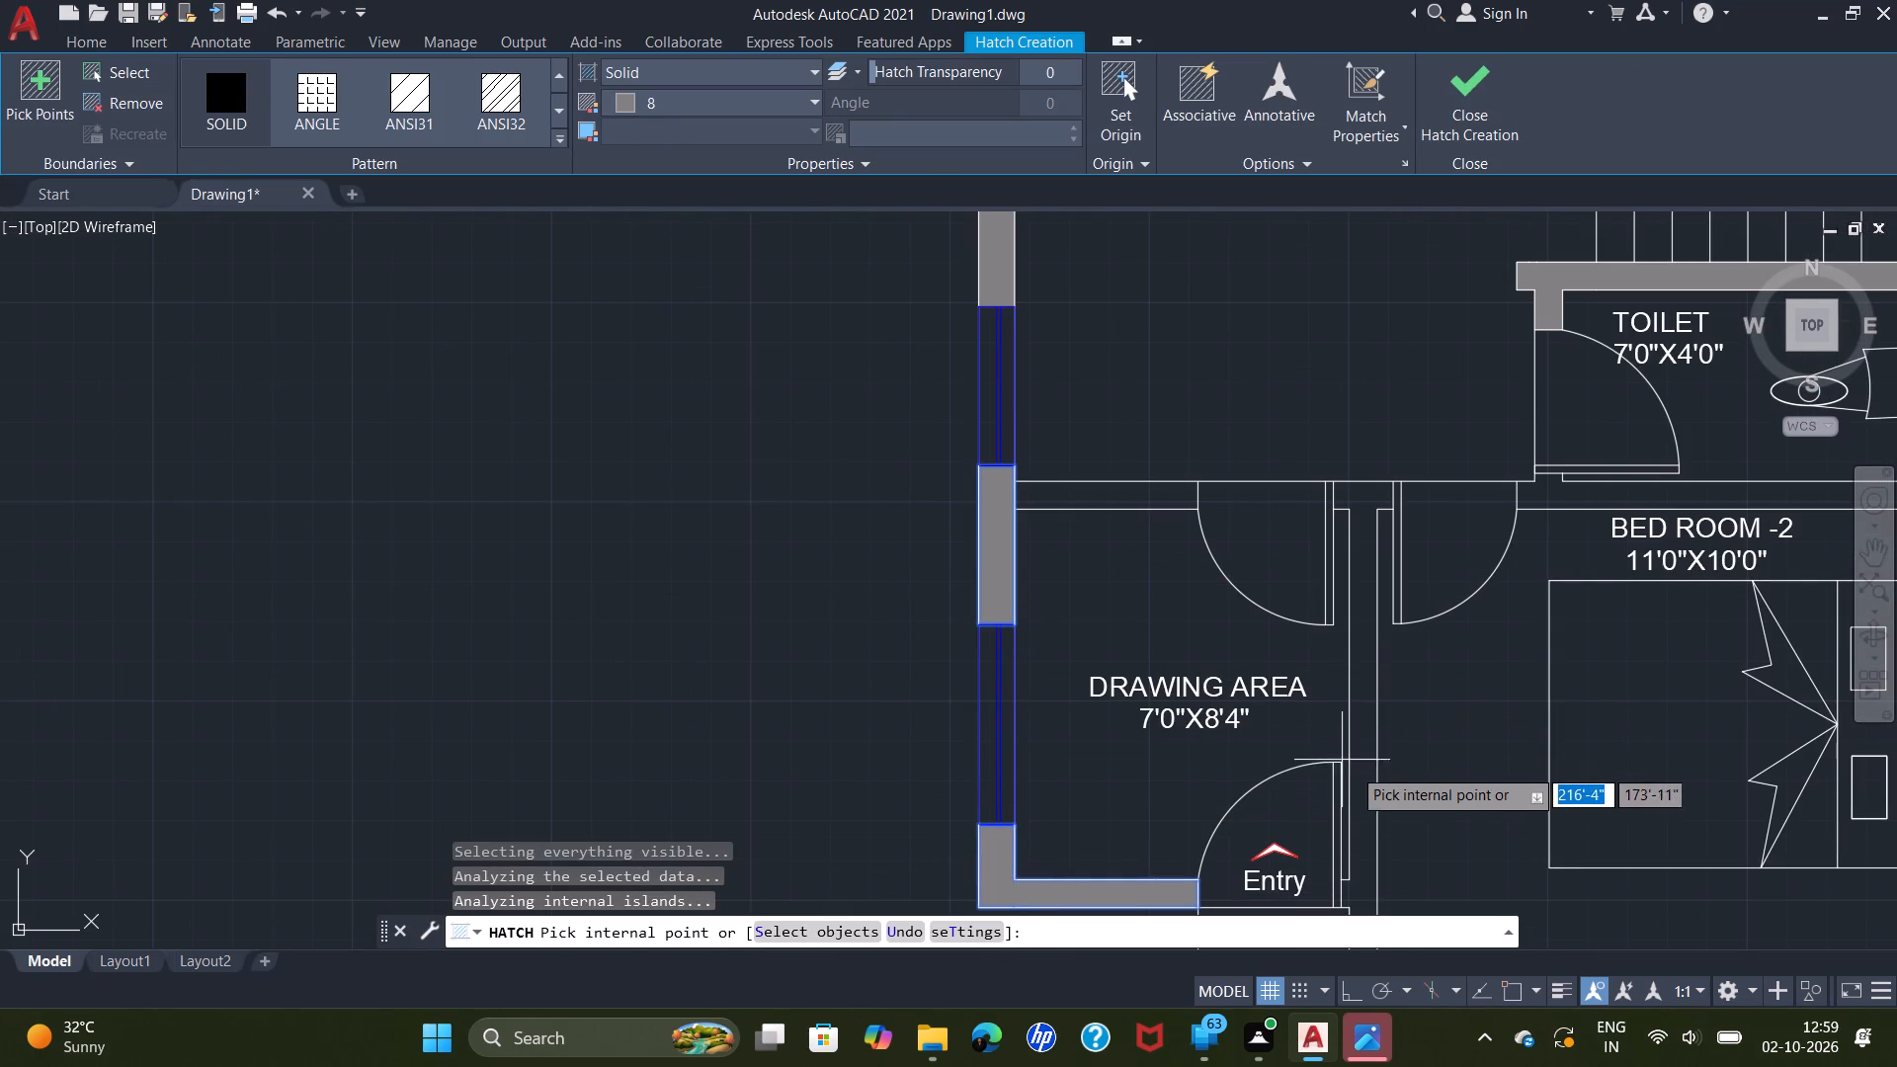
double_click(1353, 734)
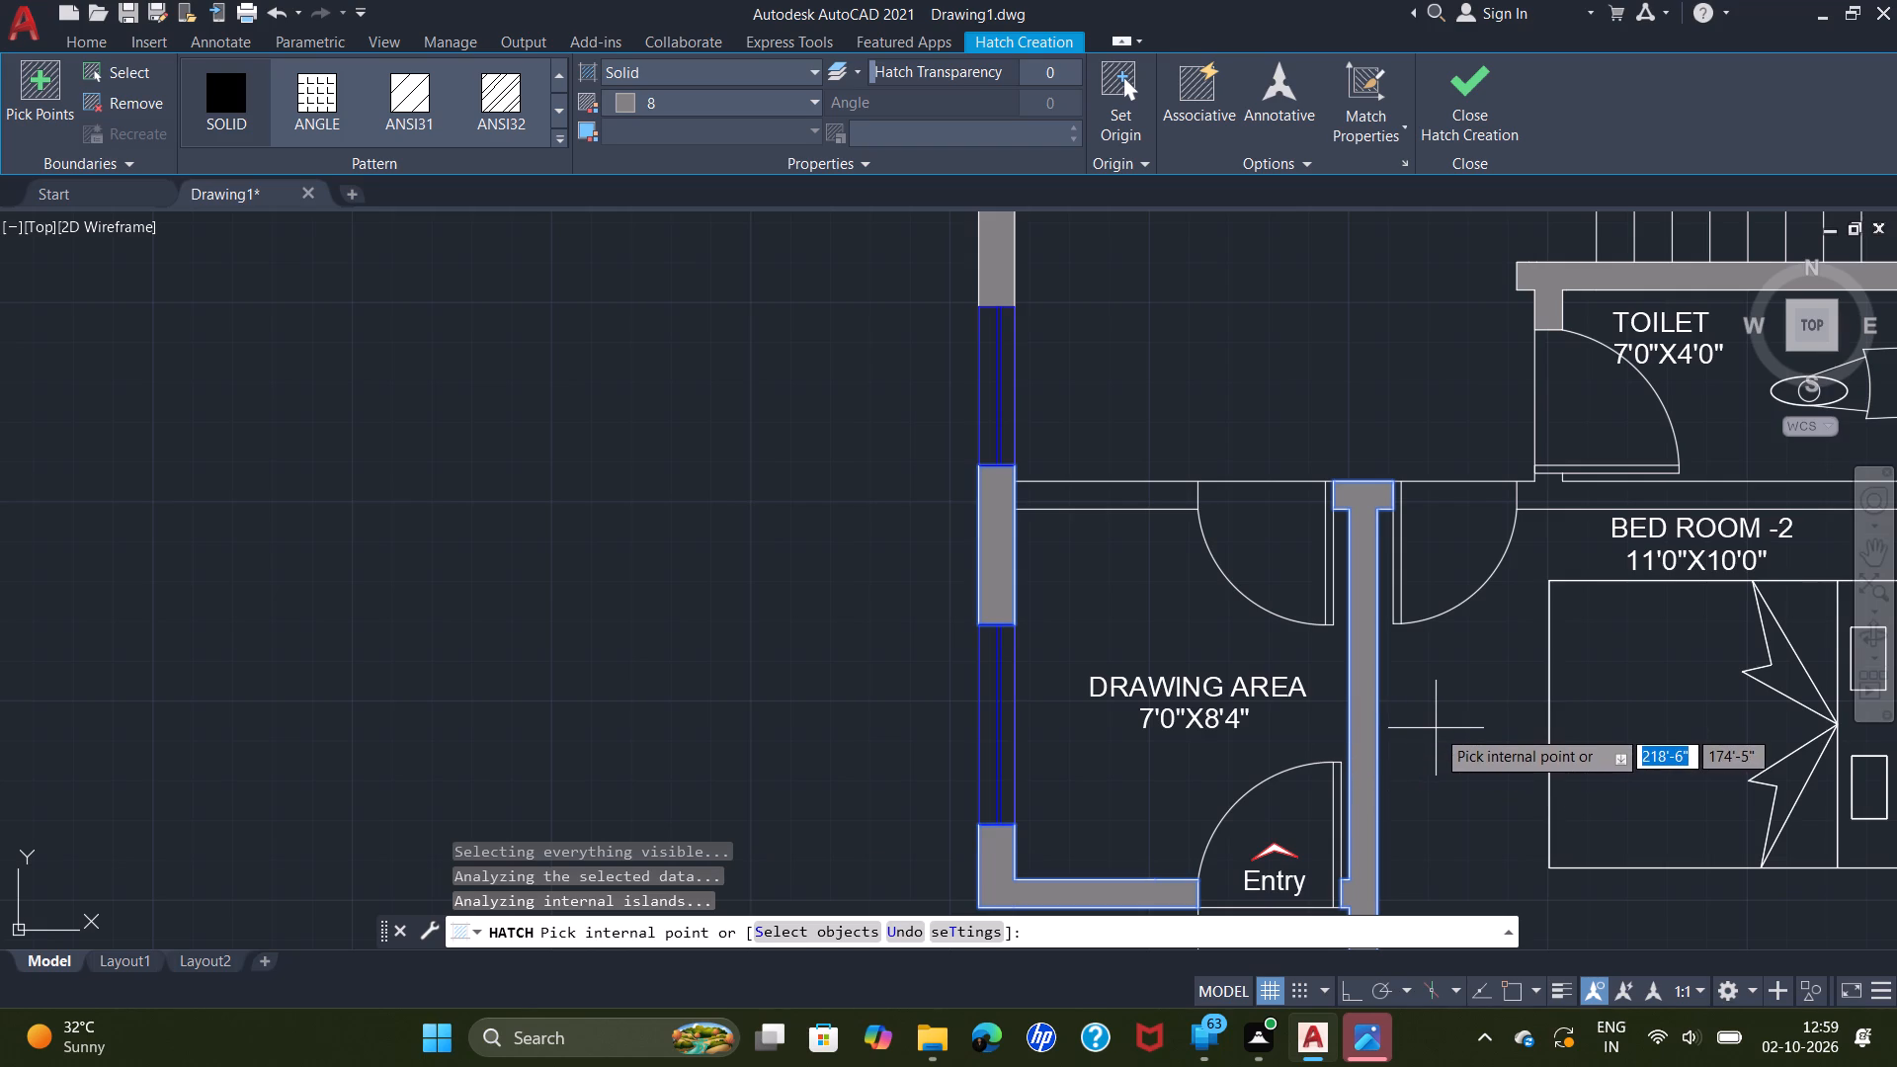
key(Return)
Hatch BED ROOM -2's outer corner wall, from the lower toilet window round to the bedroom window, in solid colour 8.
scroll(1558, 805, down, 1)
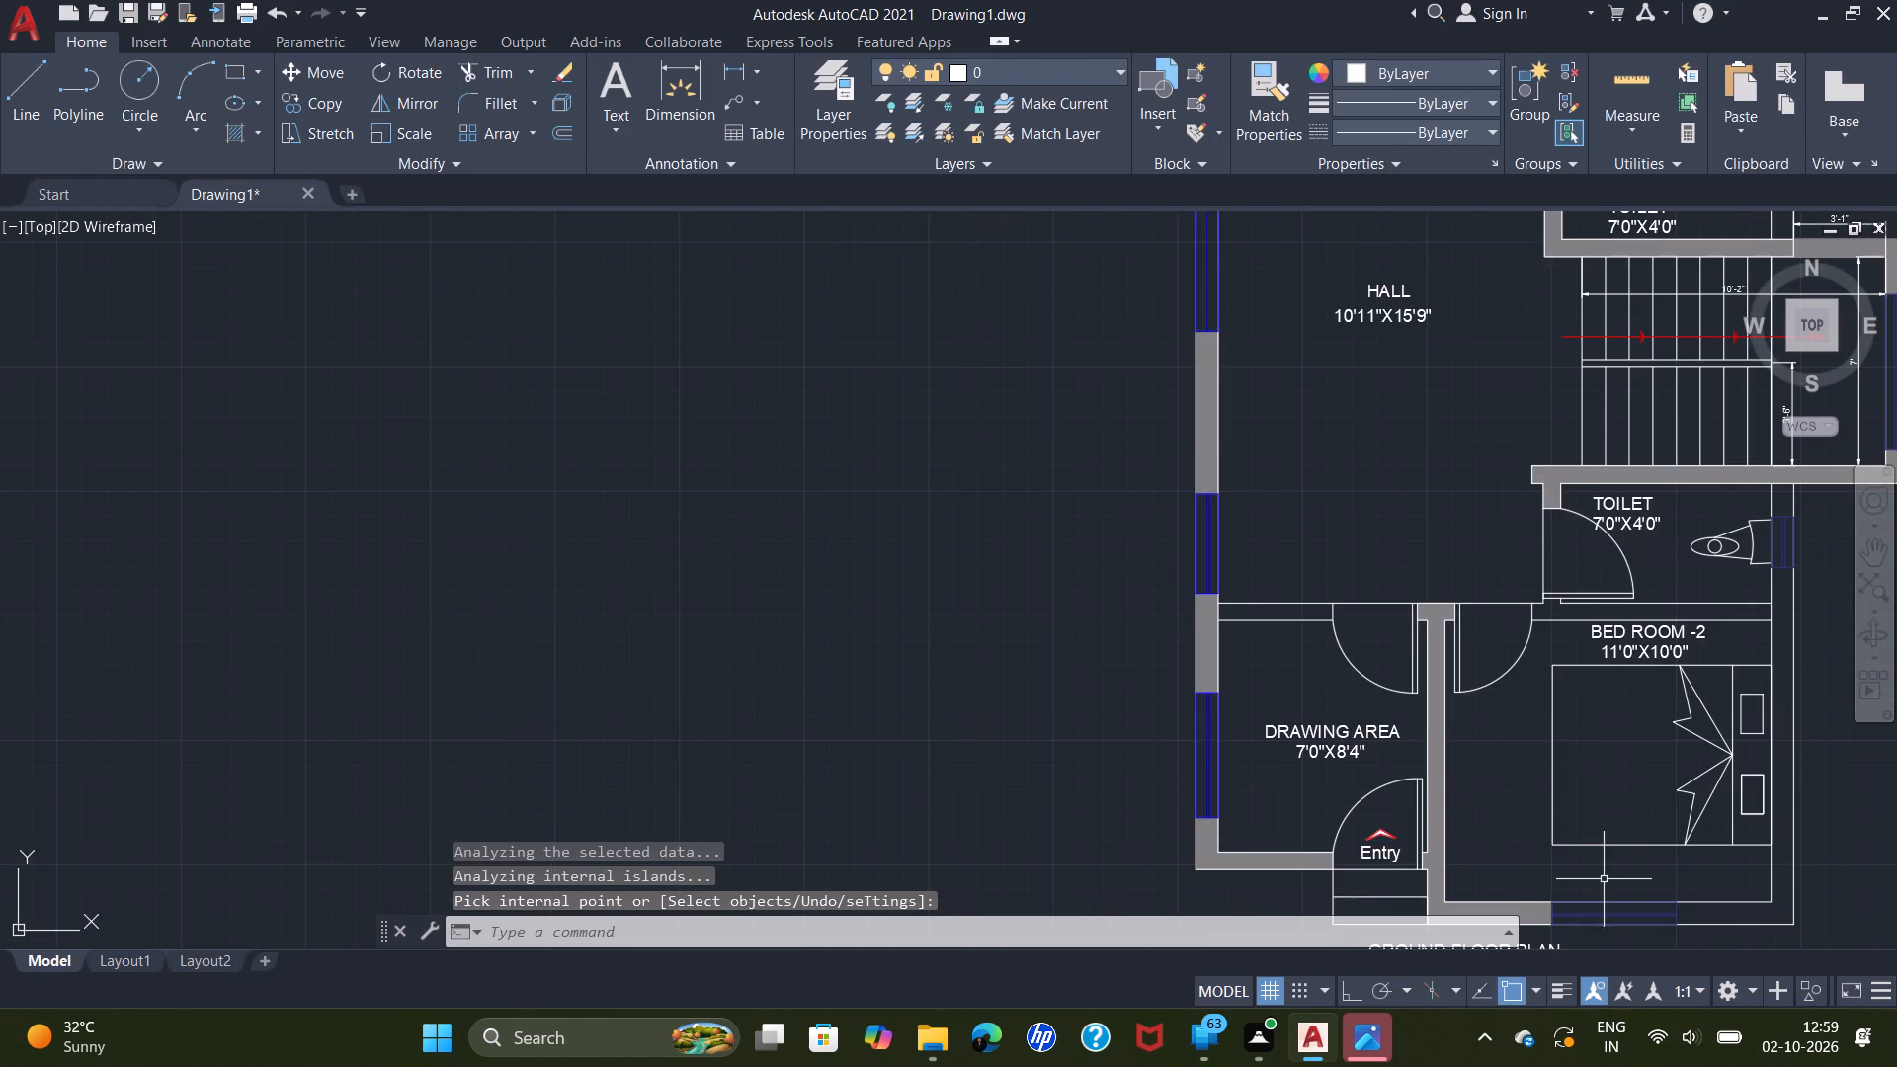
middle_drag(1604, 871, 972, 671)
scroll(972, 671, down, 1)
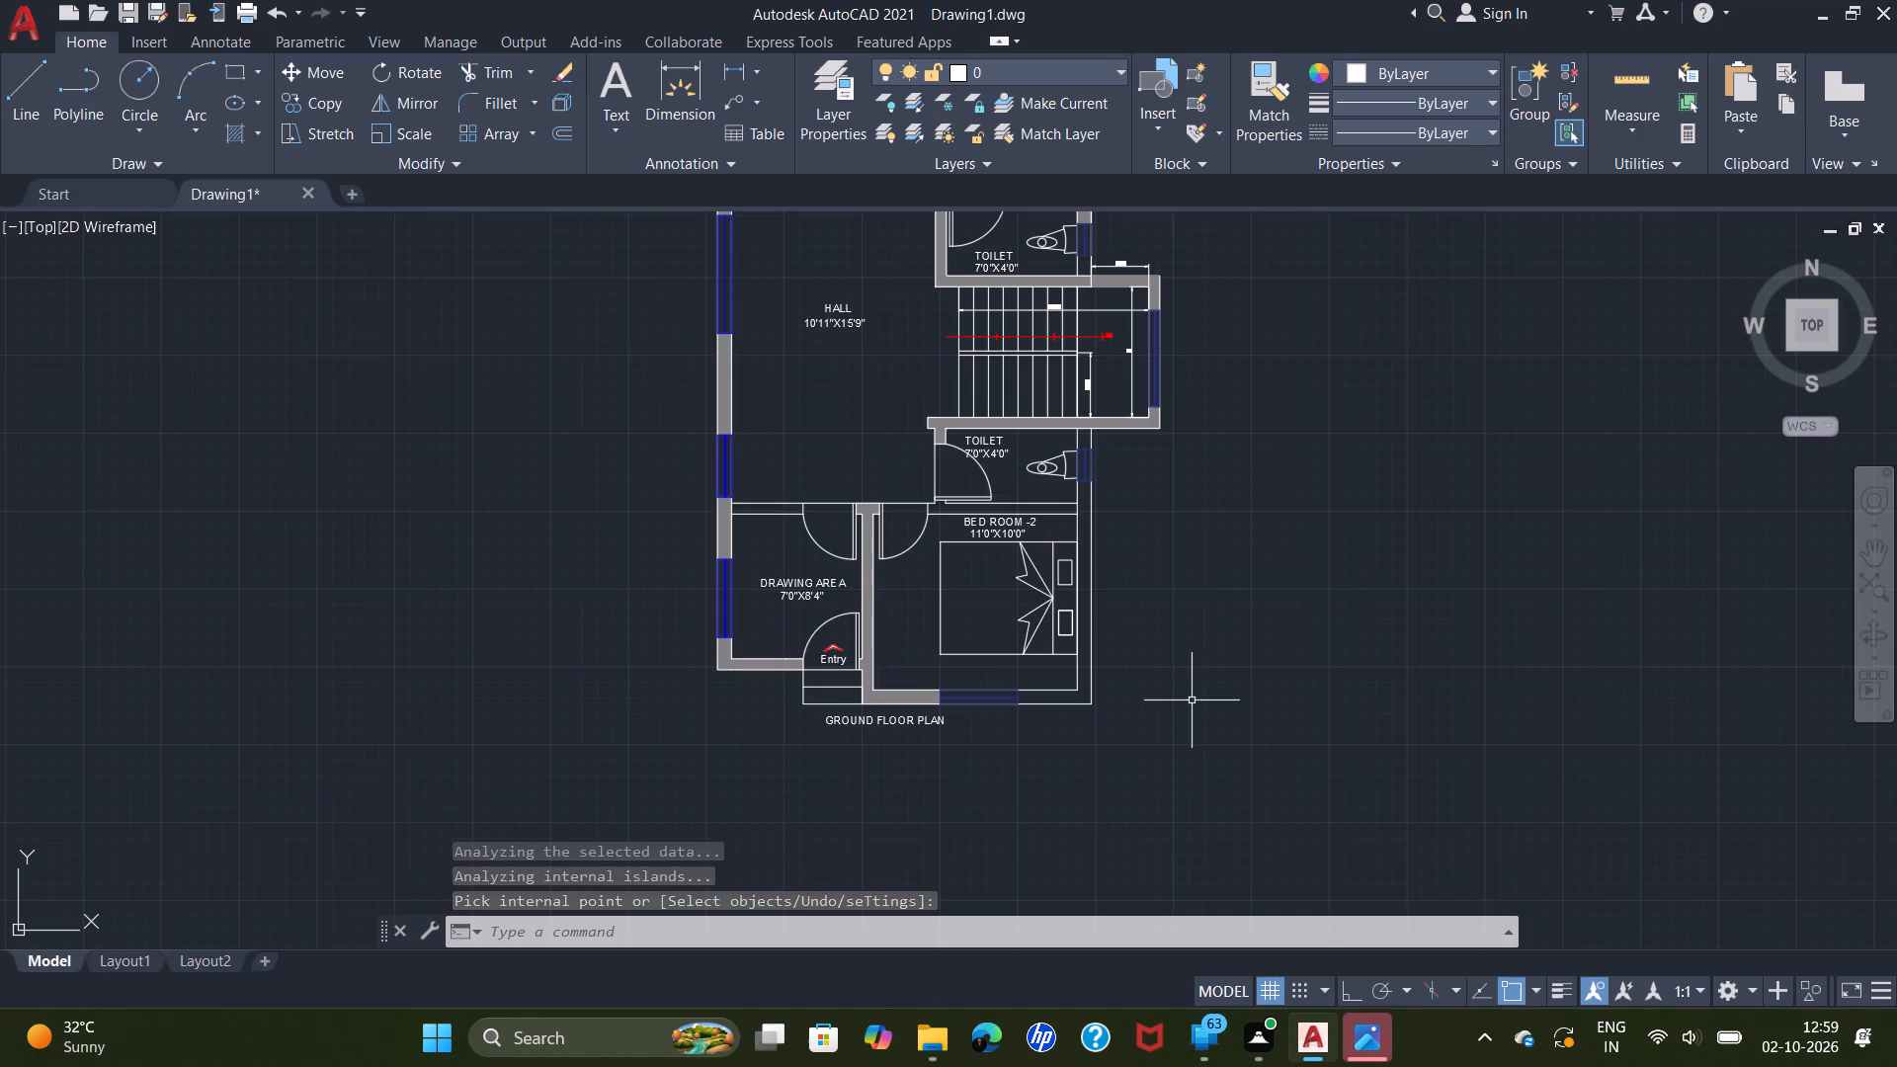
scroll(1161, 677, up, 2)
middle_drag(1160, 670, 1194, 857)
scroll(1181, 832, down, 1)
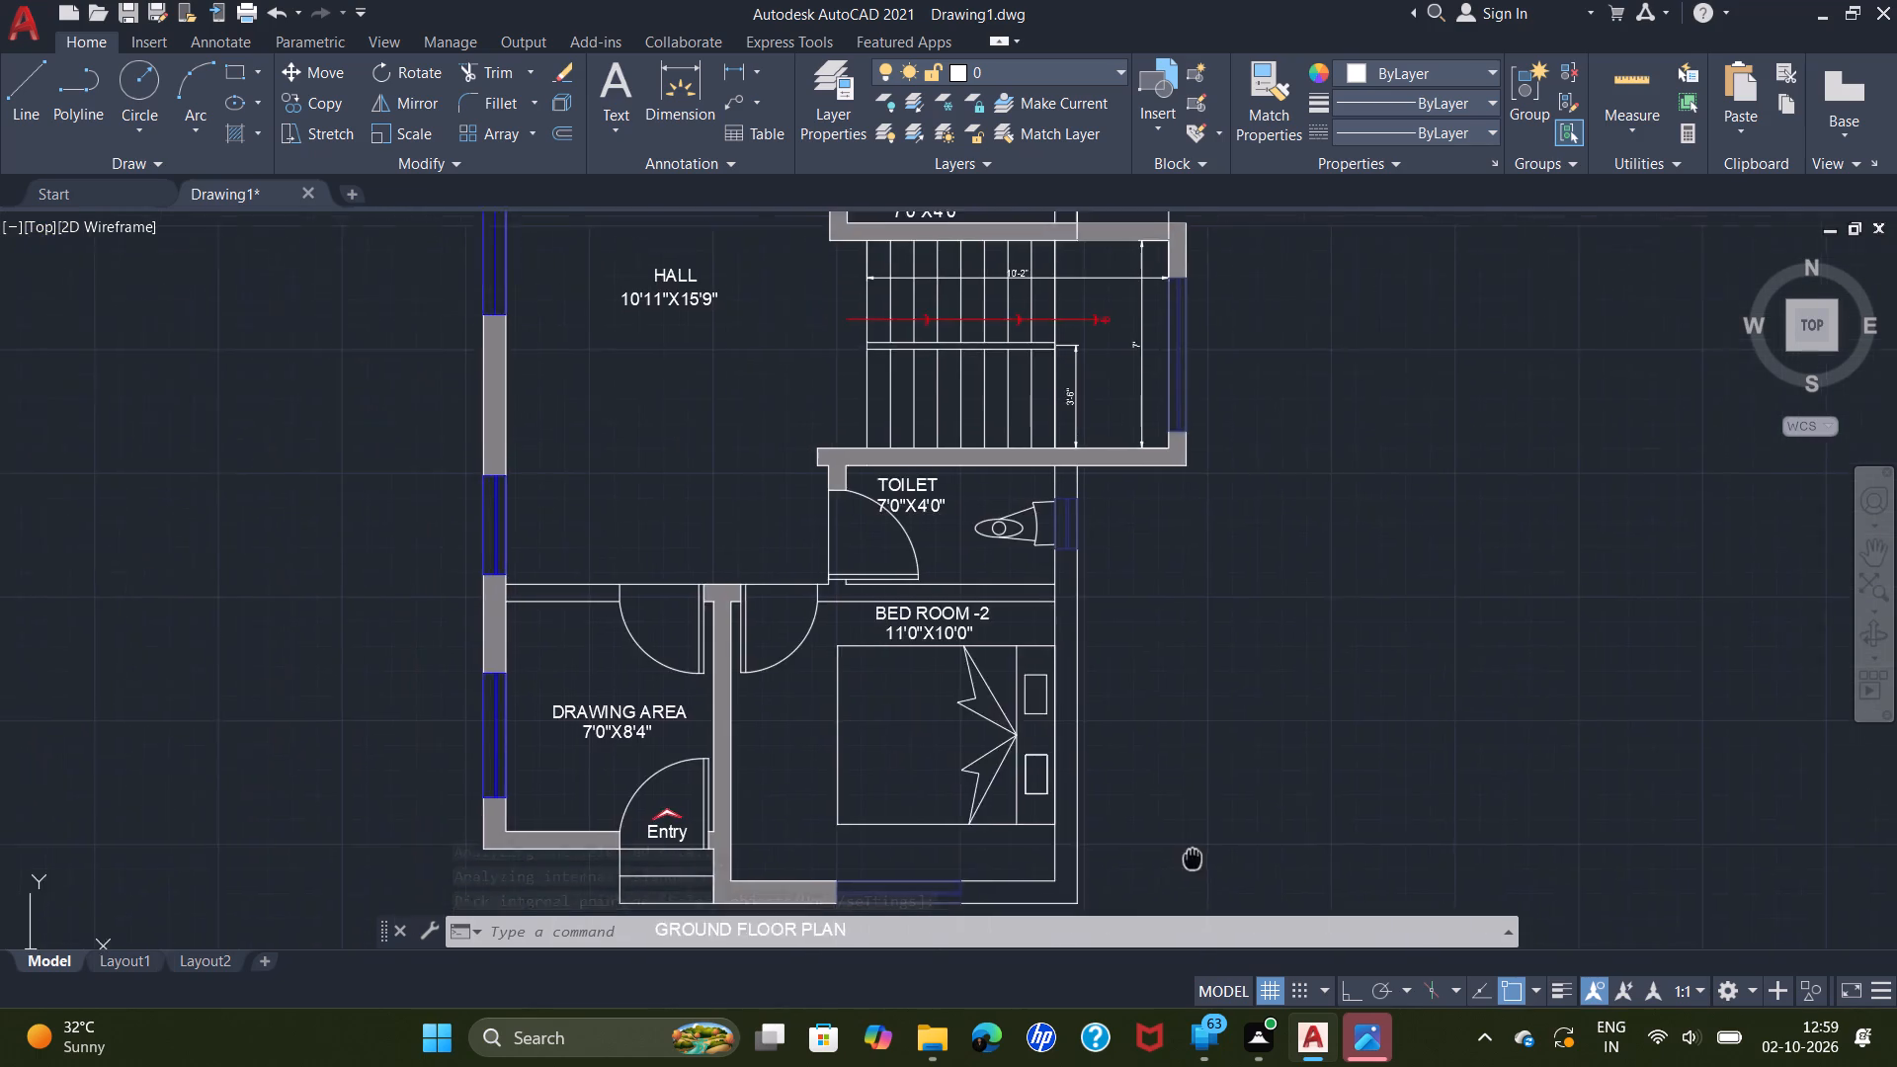
middle_drag(1194, 857, 1236, 810)
scroll(1251, 753, up, 1)
scroll(1212, 705, down, 1)
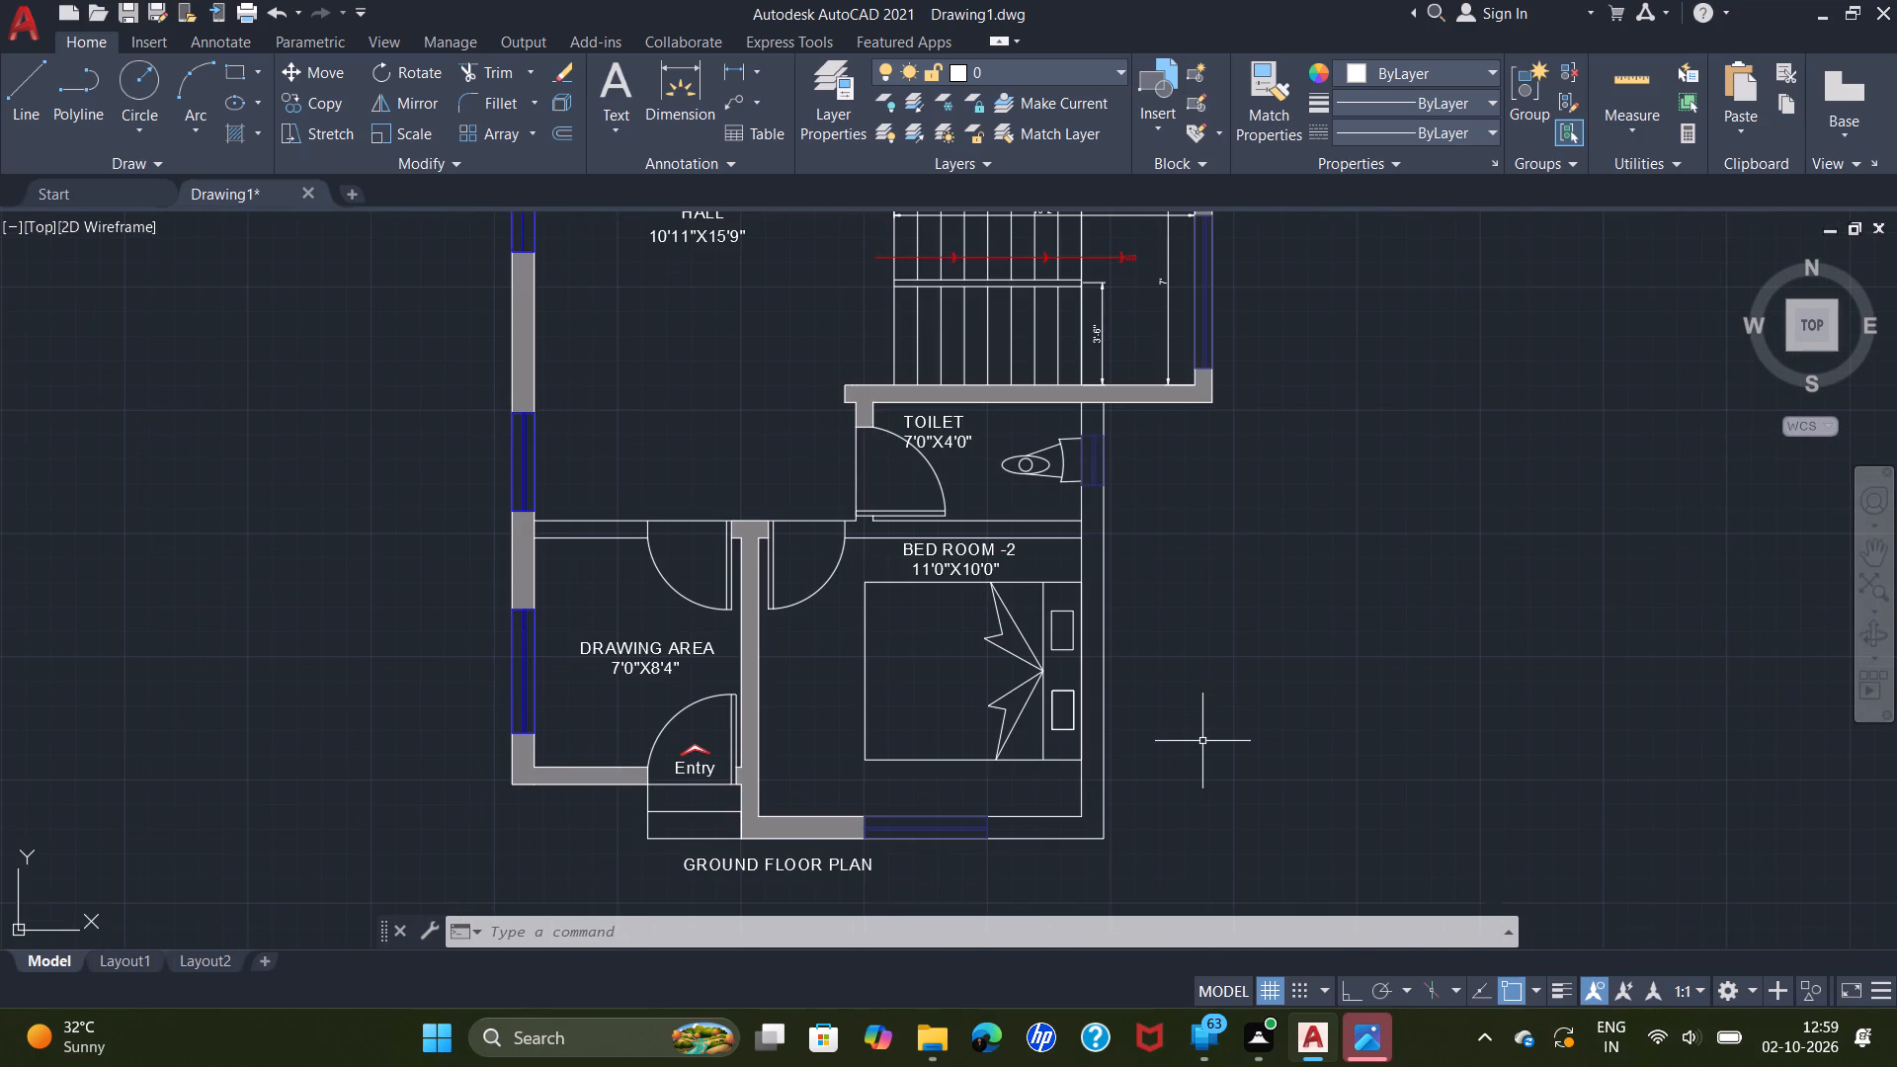
text(H)
key(space)
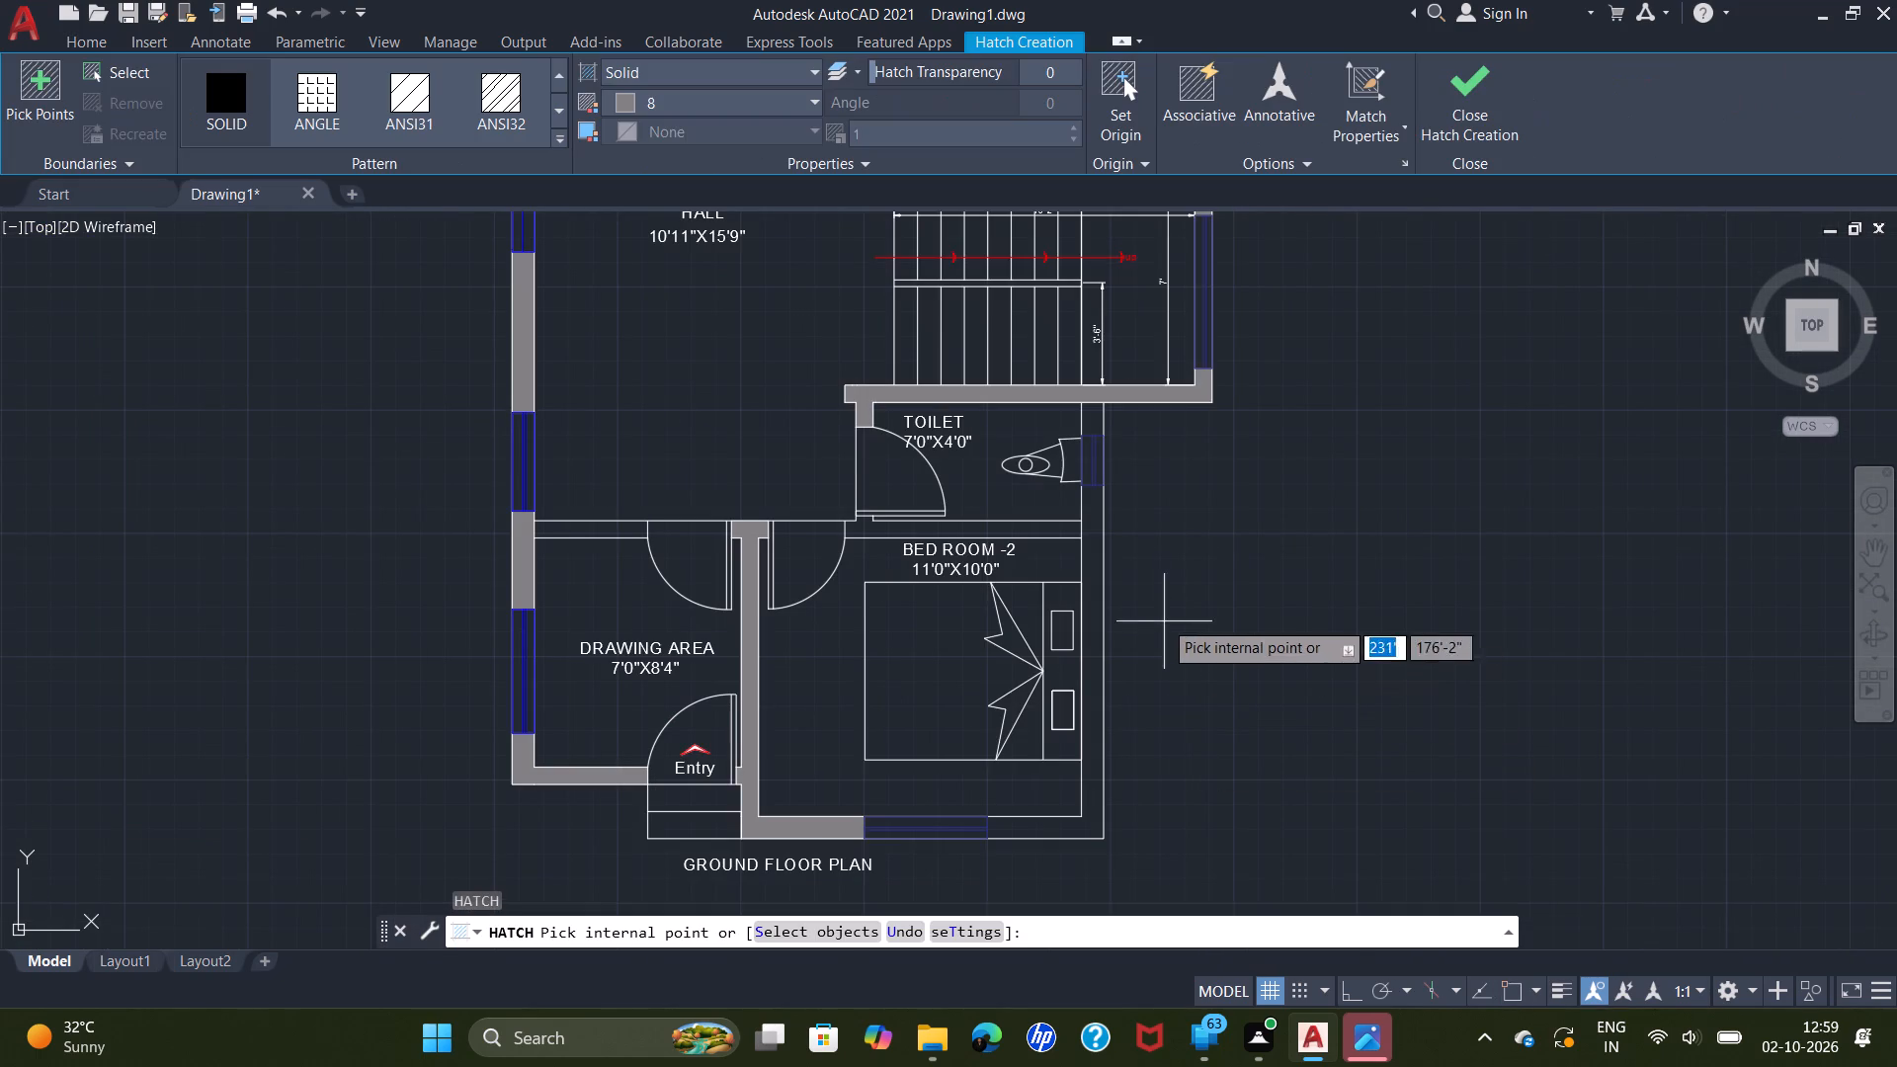
double_click(1088, 644)
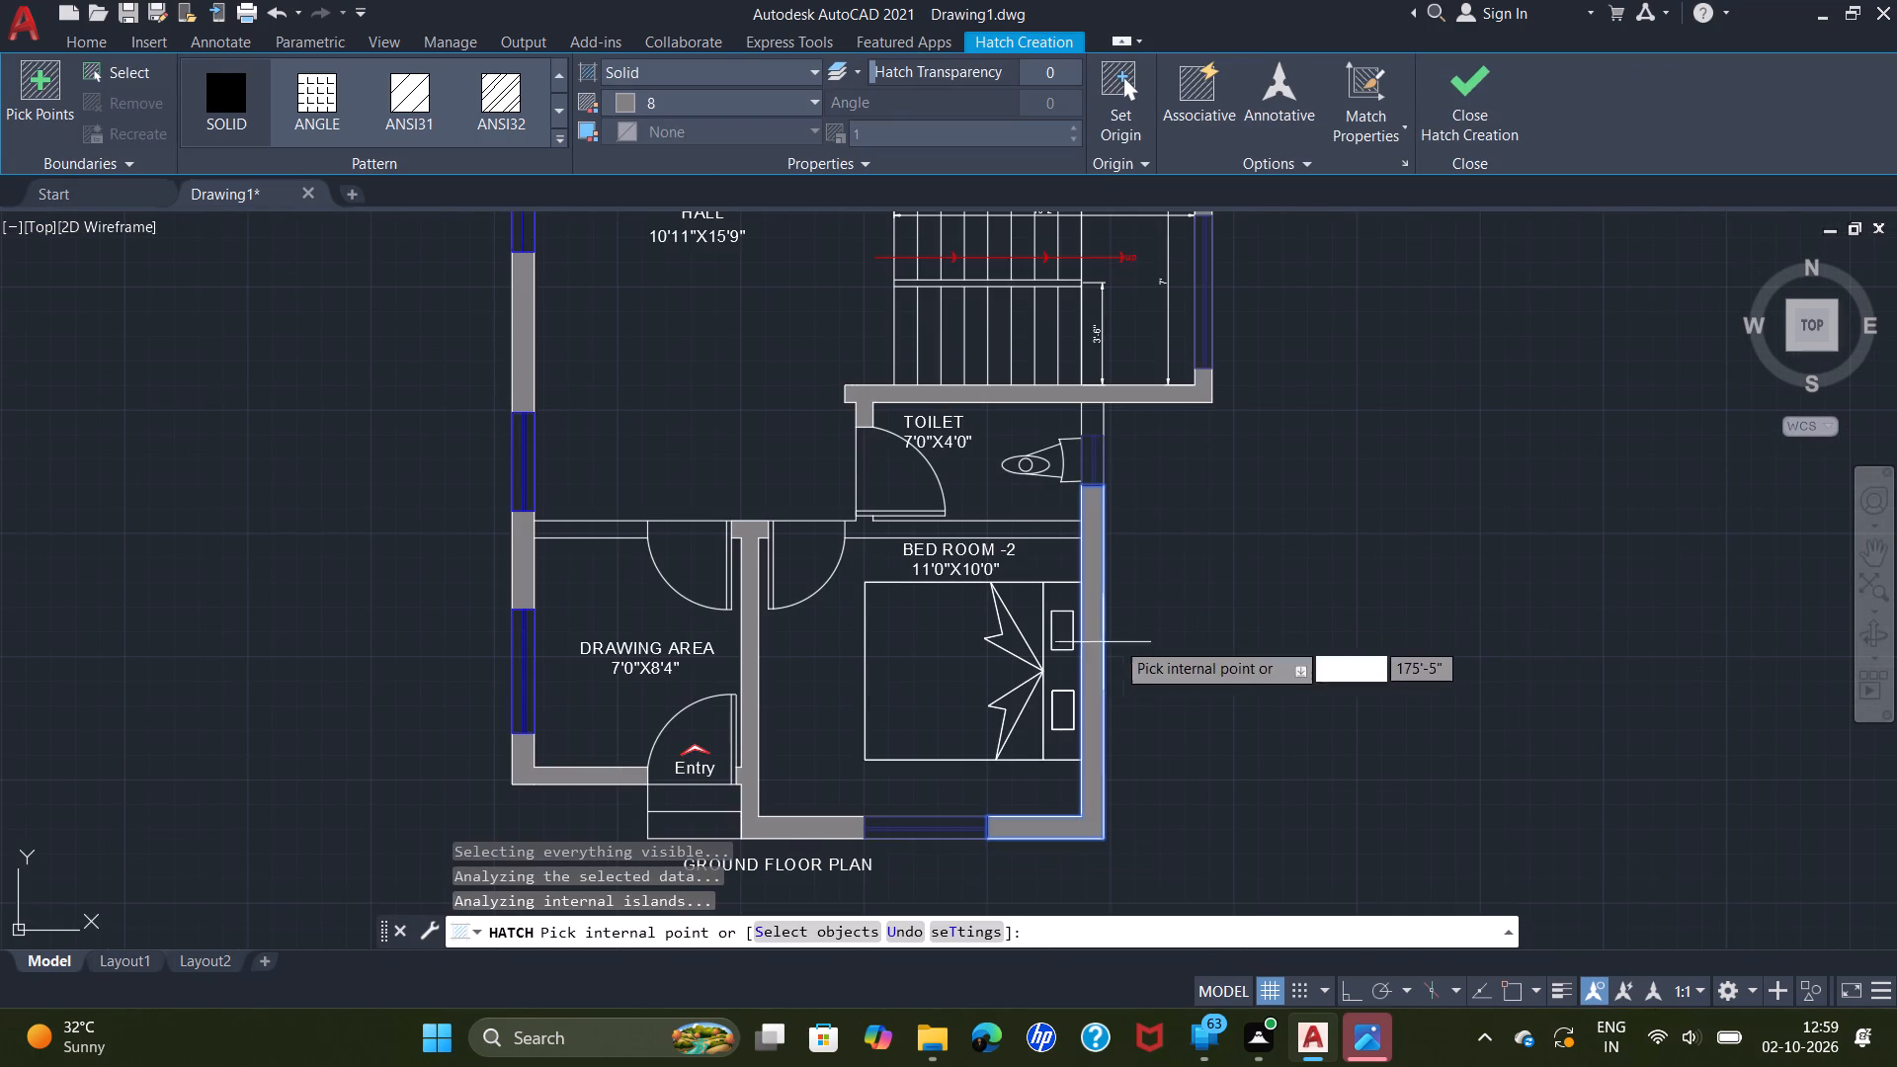
key(Return)
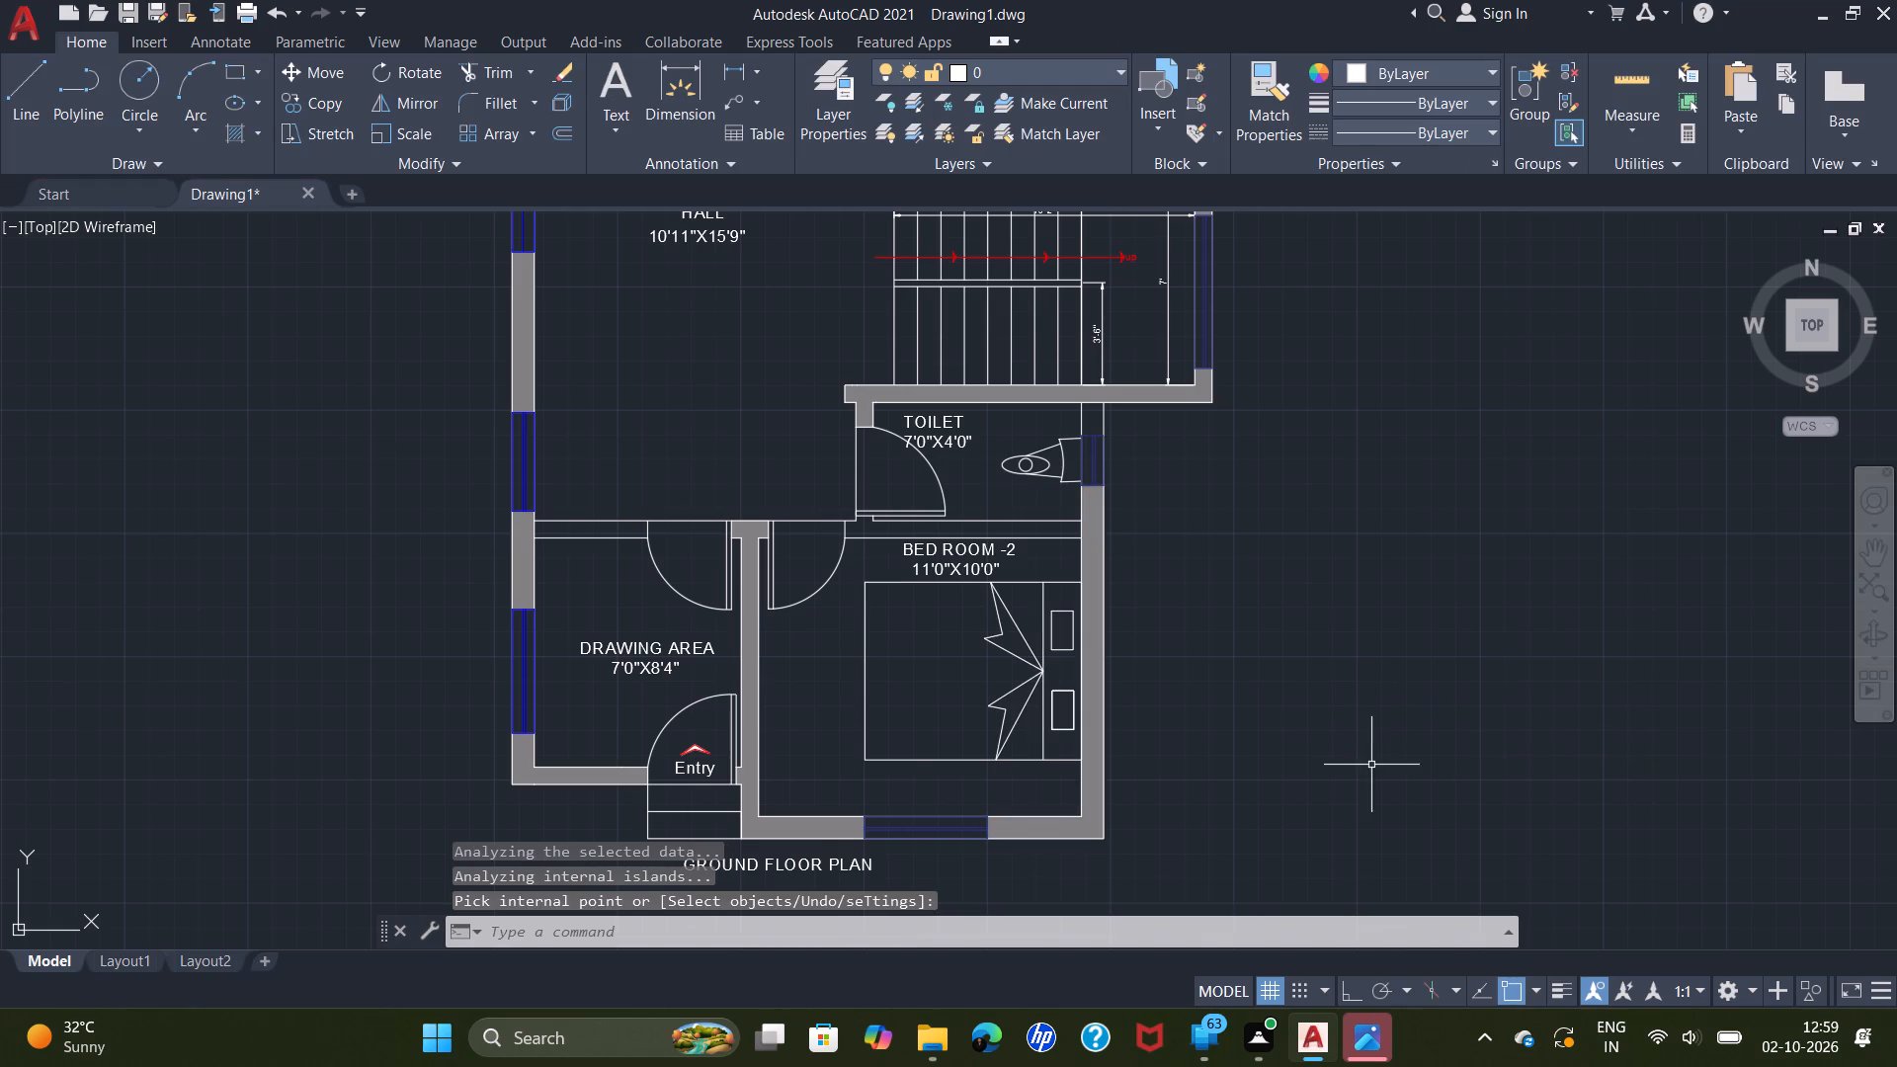
Hatch the wall between the hall and the DRAWING AREA in solid colour 8.
scroll(1371, 766, down, 1)
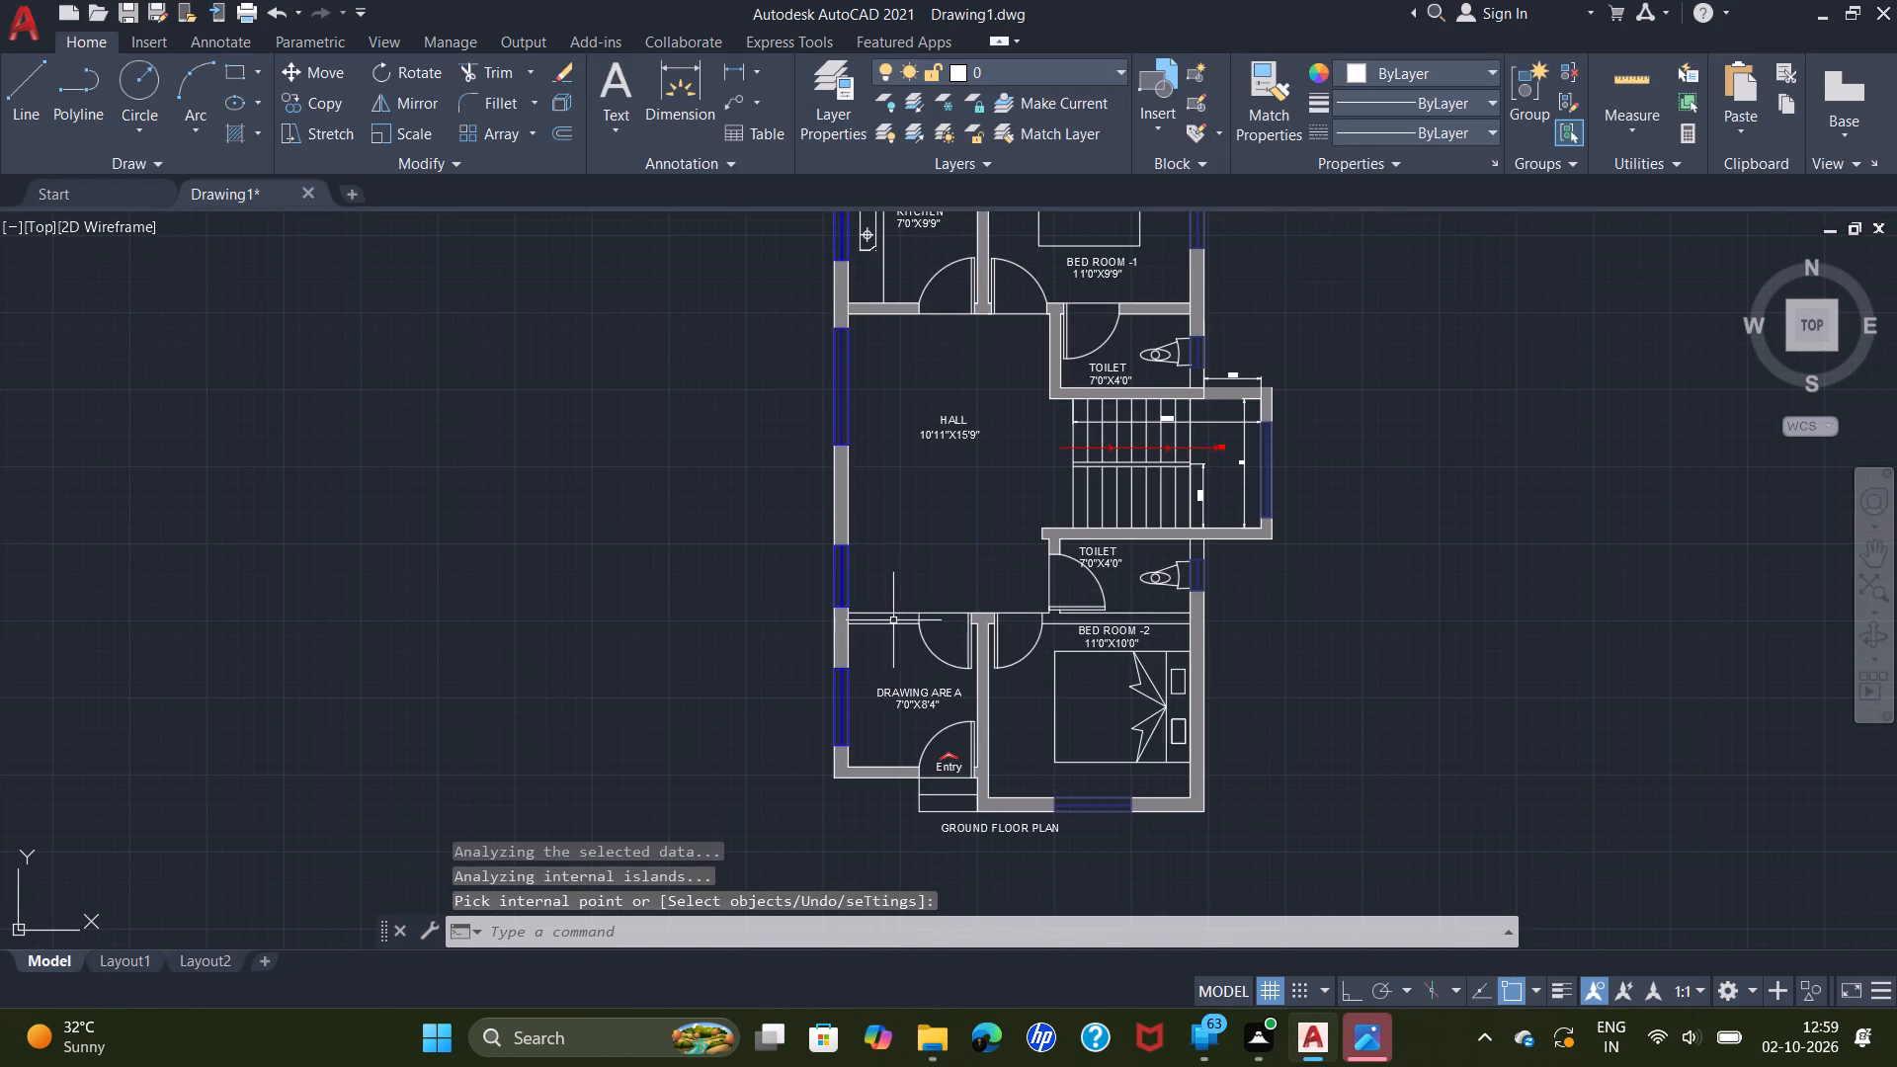
scroll(887, 620, up, 2)
click(866, 654)
key(h)
key(space)
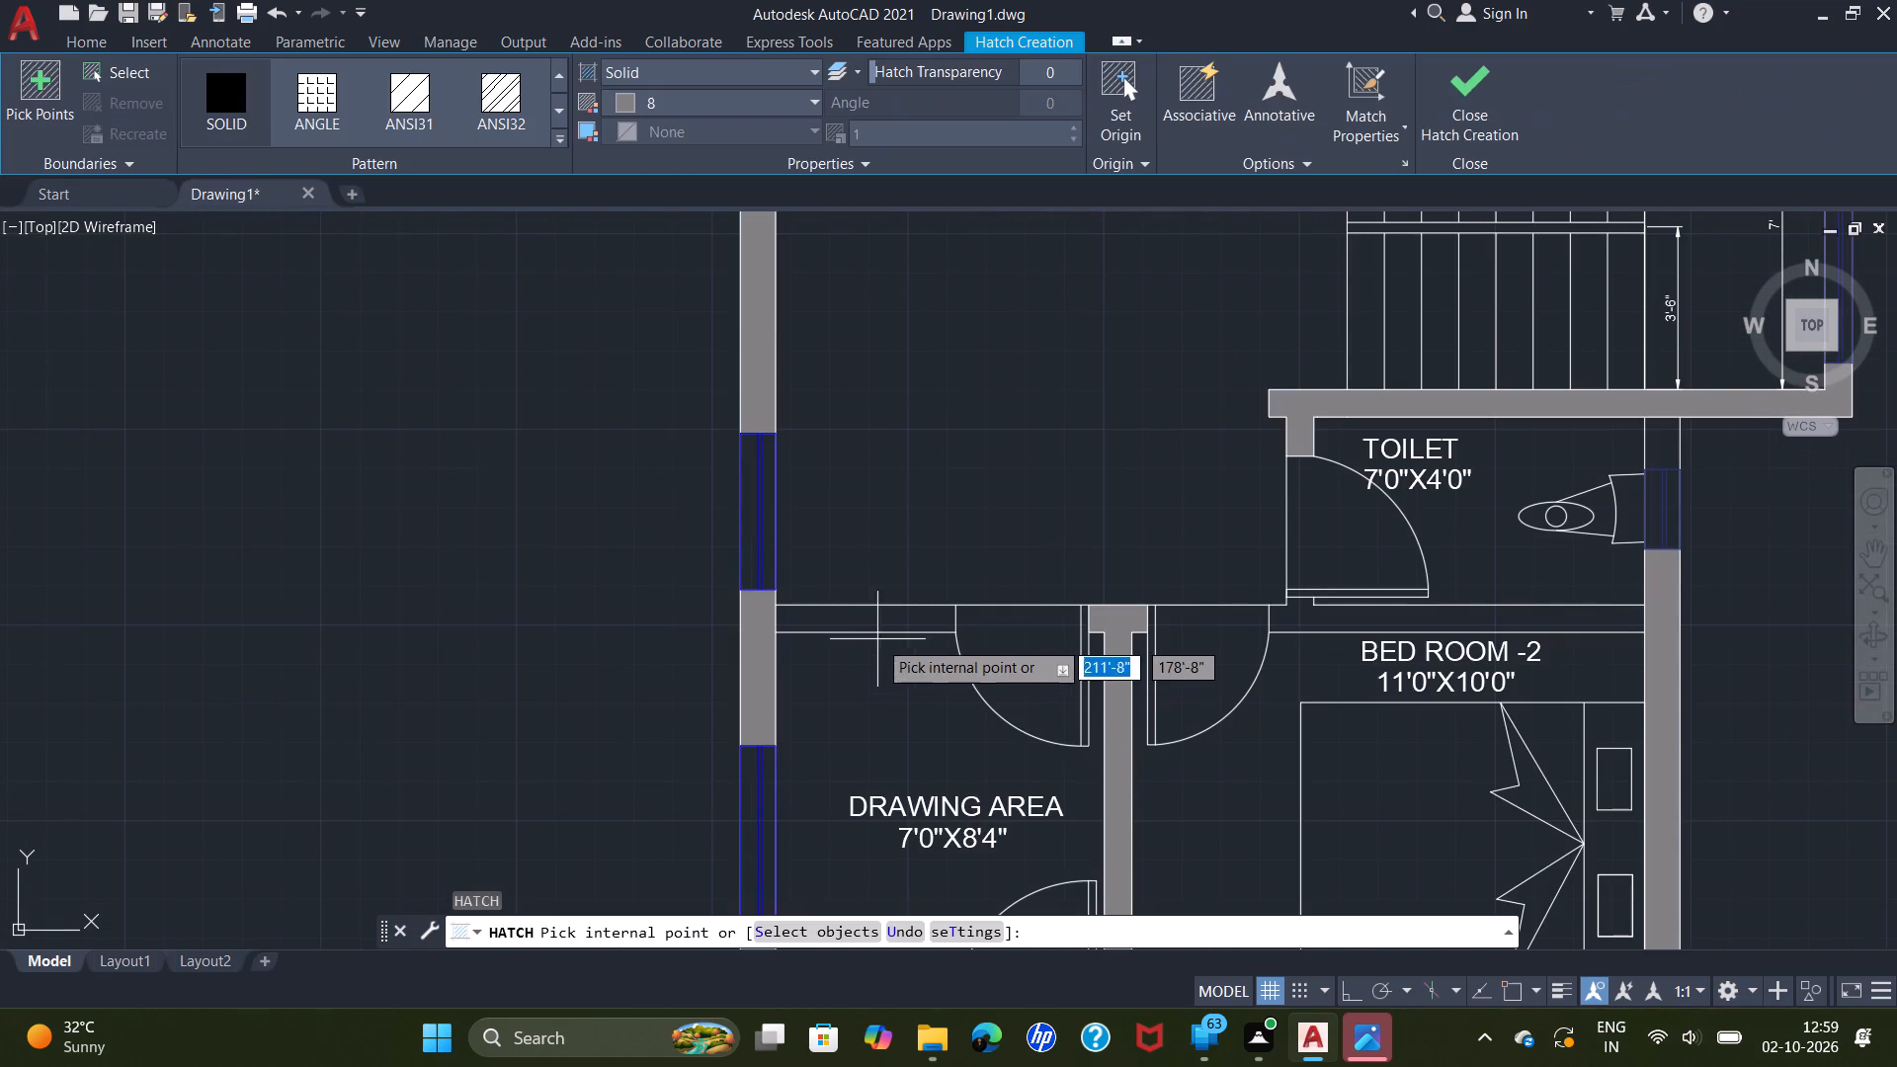
double_click(891, 619)
scroll(1078, 679, down, 2)
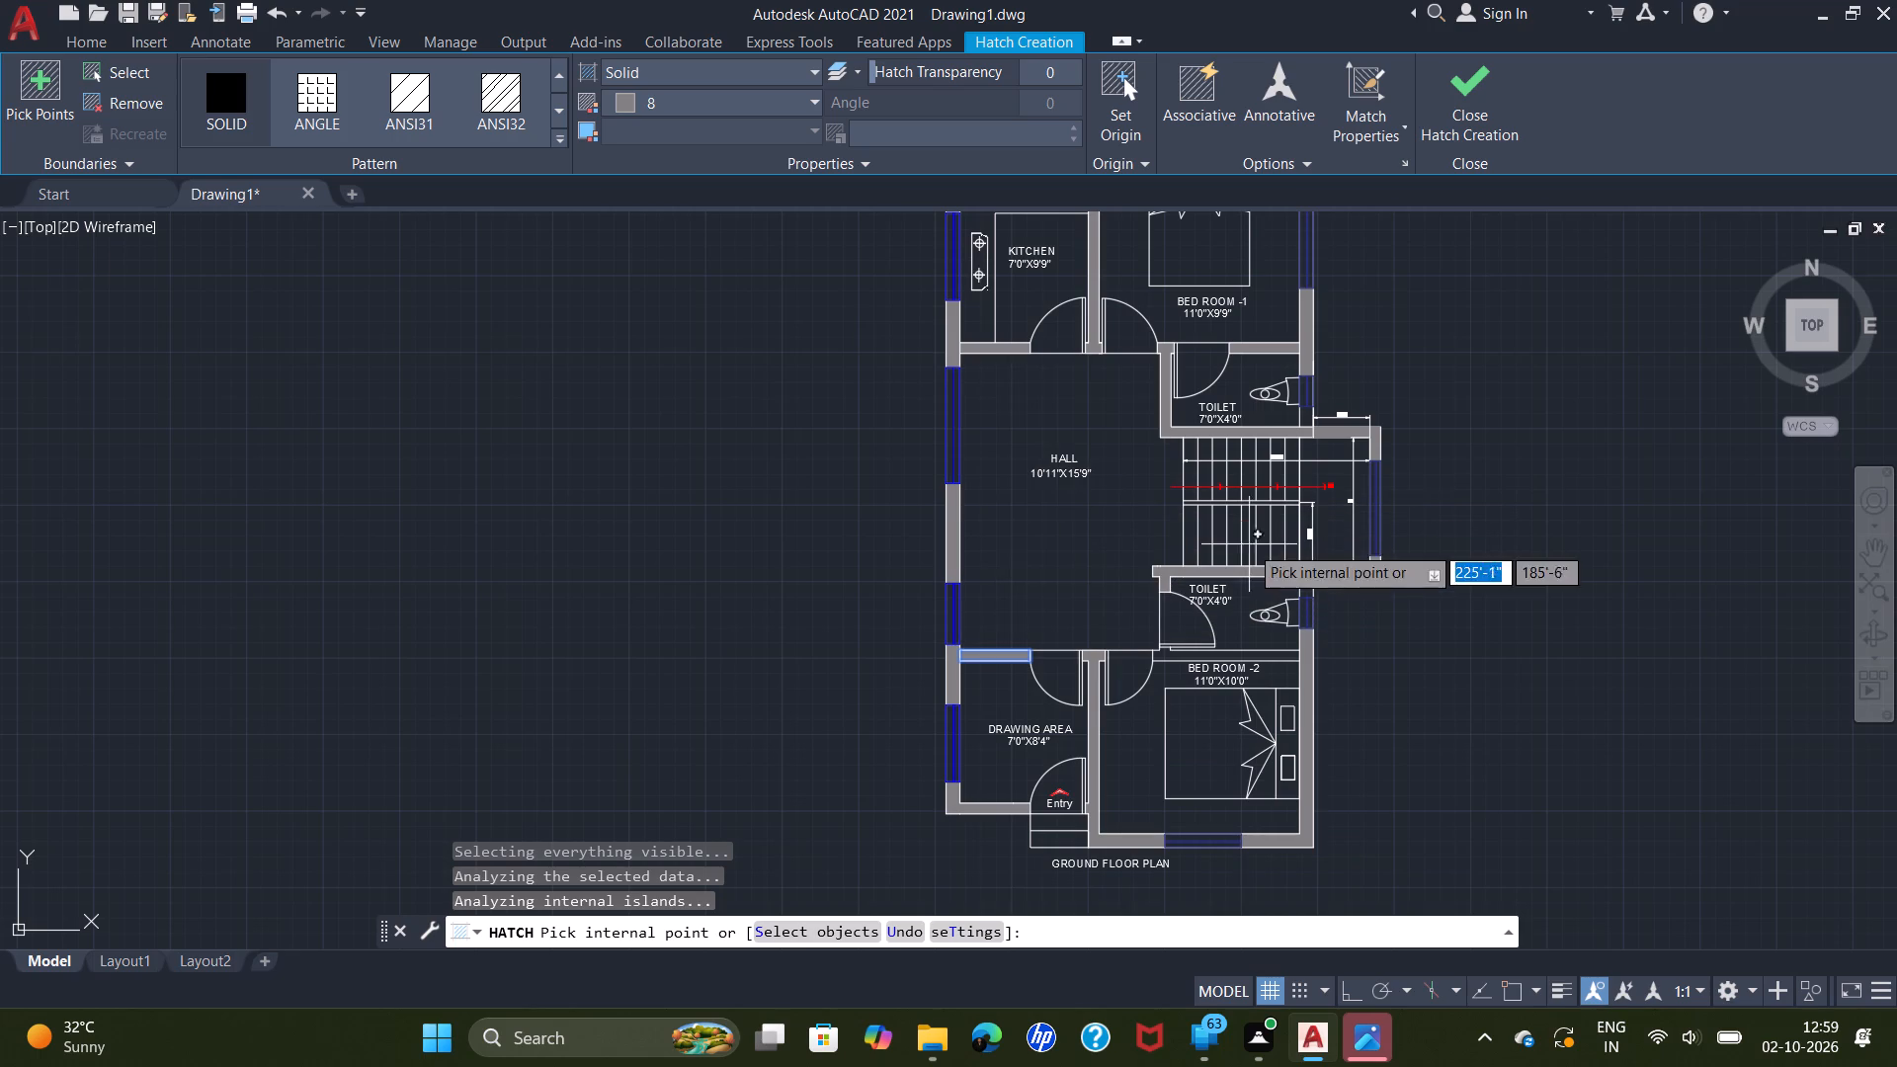
key(Return)
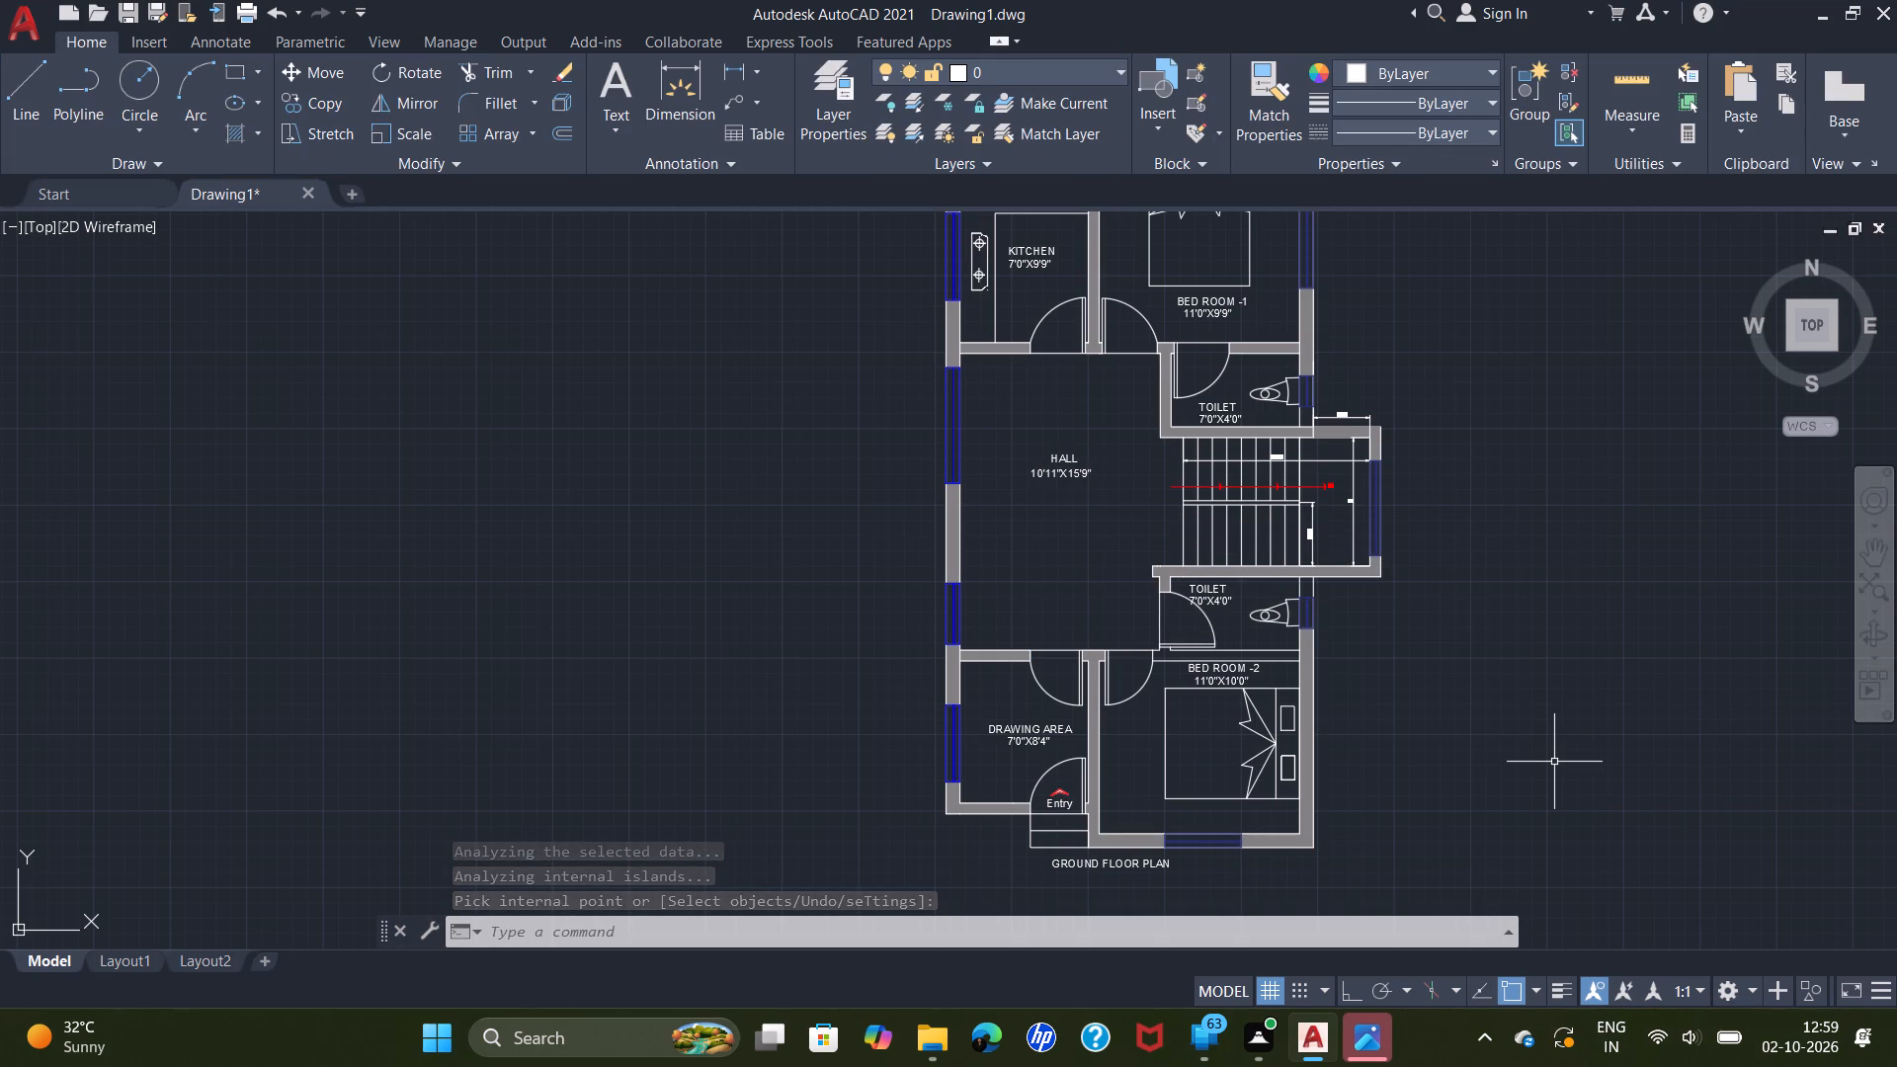
Examine the whole floor plan for wall sections that still lack hatching.
scroll(1564, 622, down, 2)
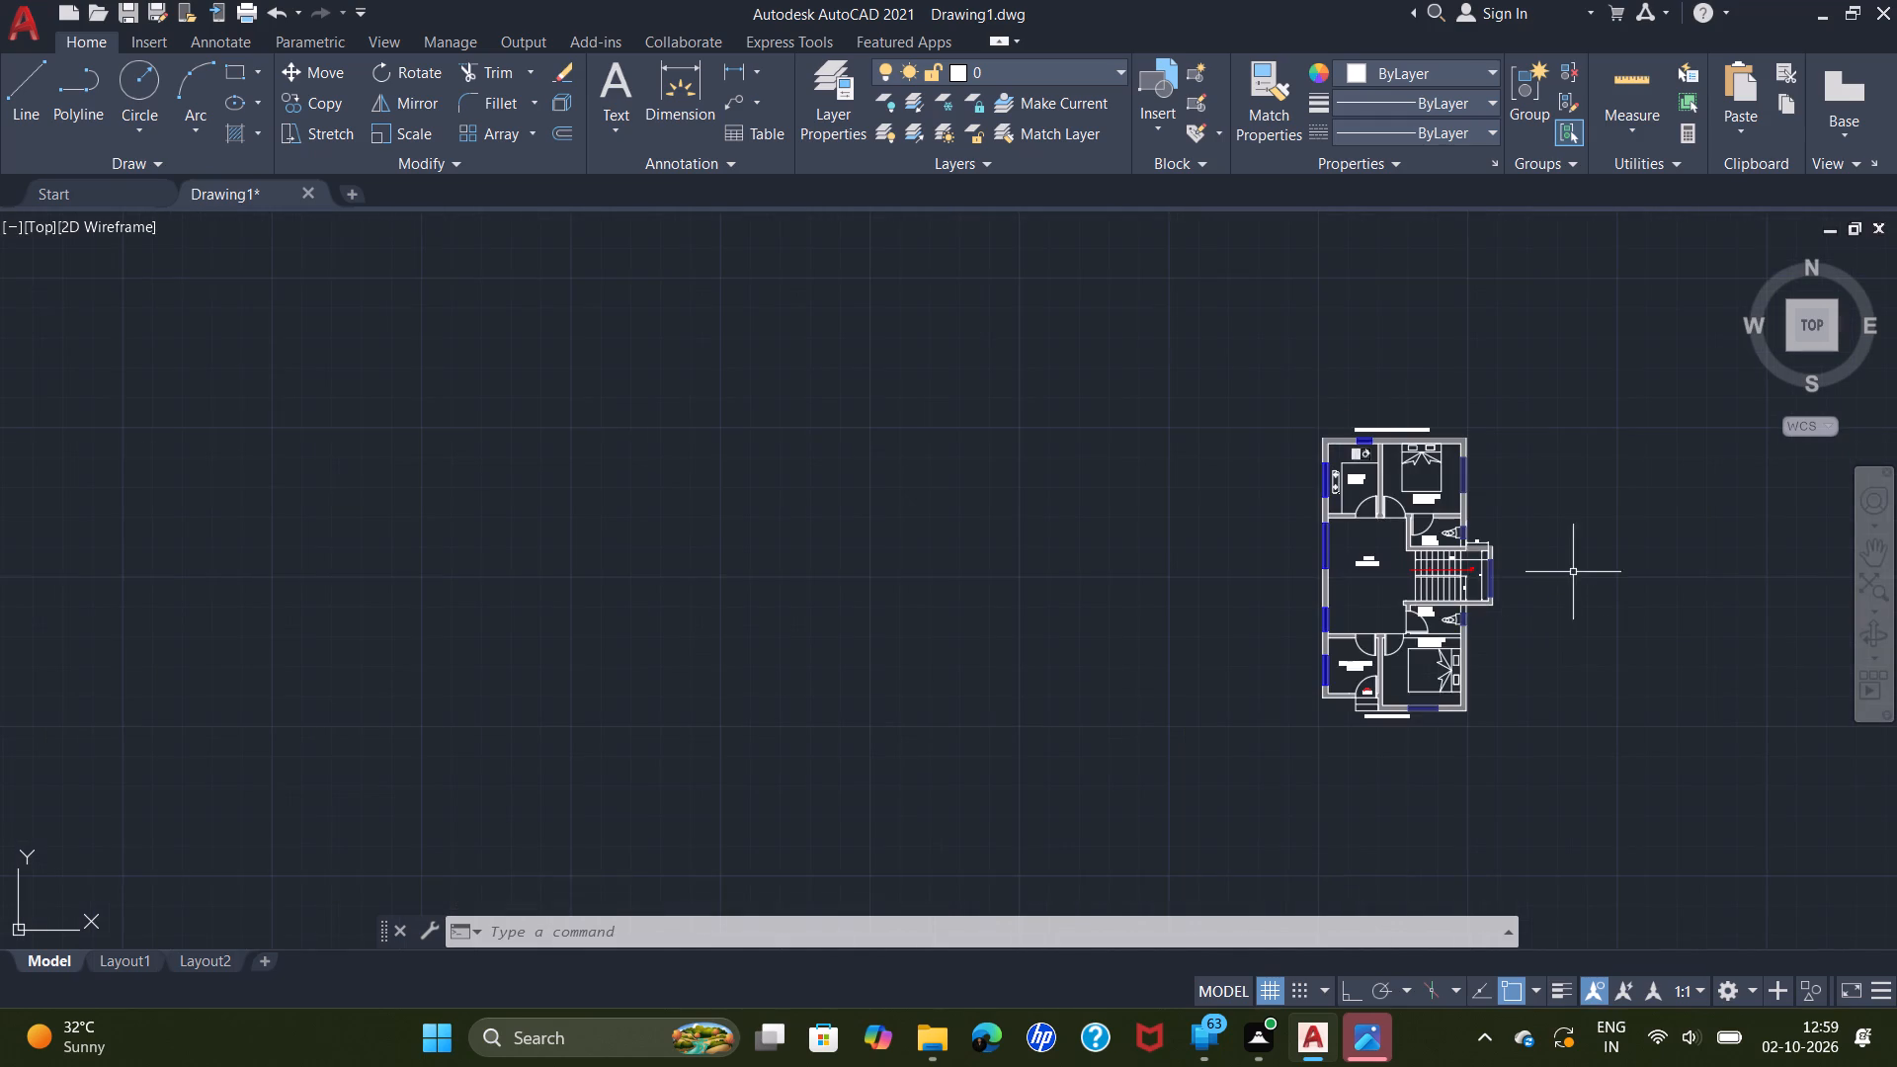
scroll(1568, 564, up, 2)
middle_drag(1568, 564, 1486, 562)
scroll(1479, 520, down, 1)
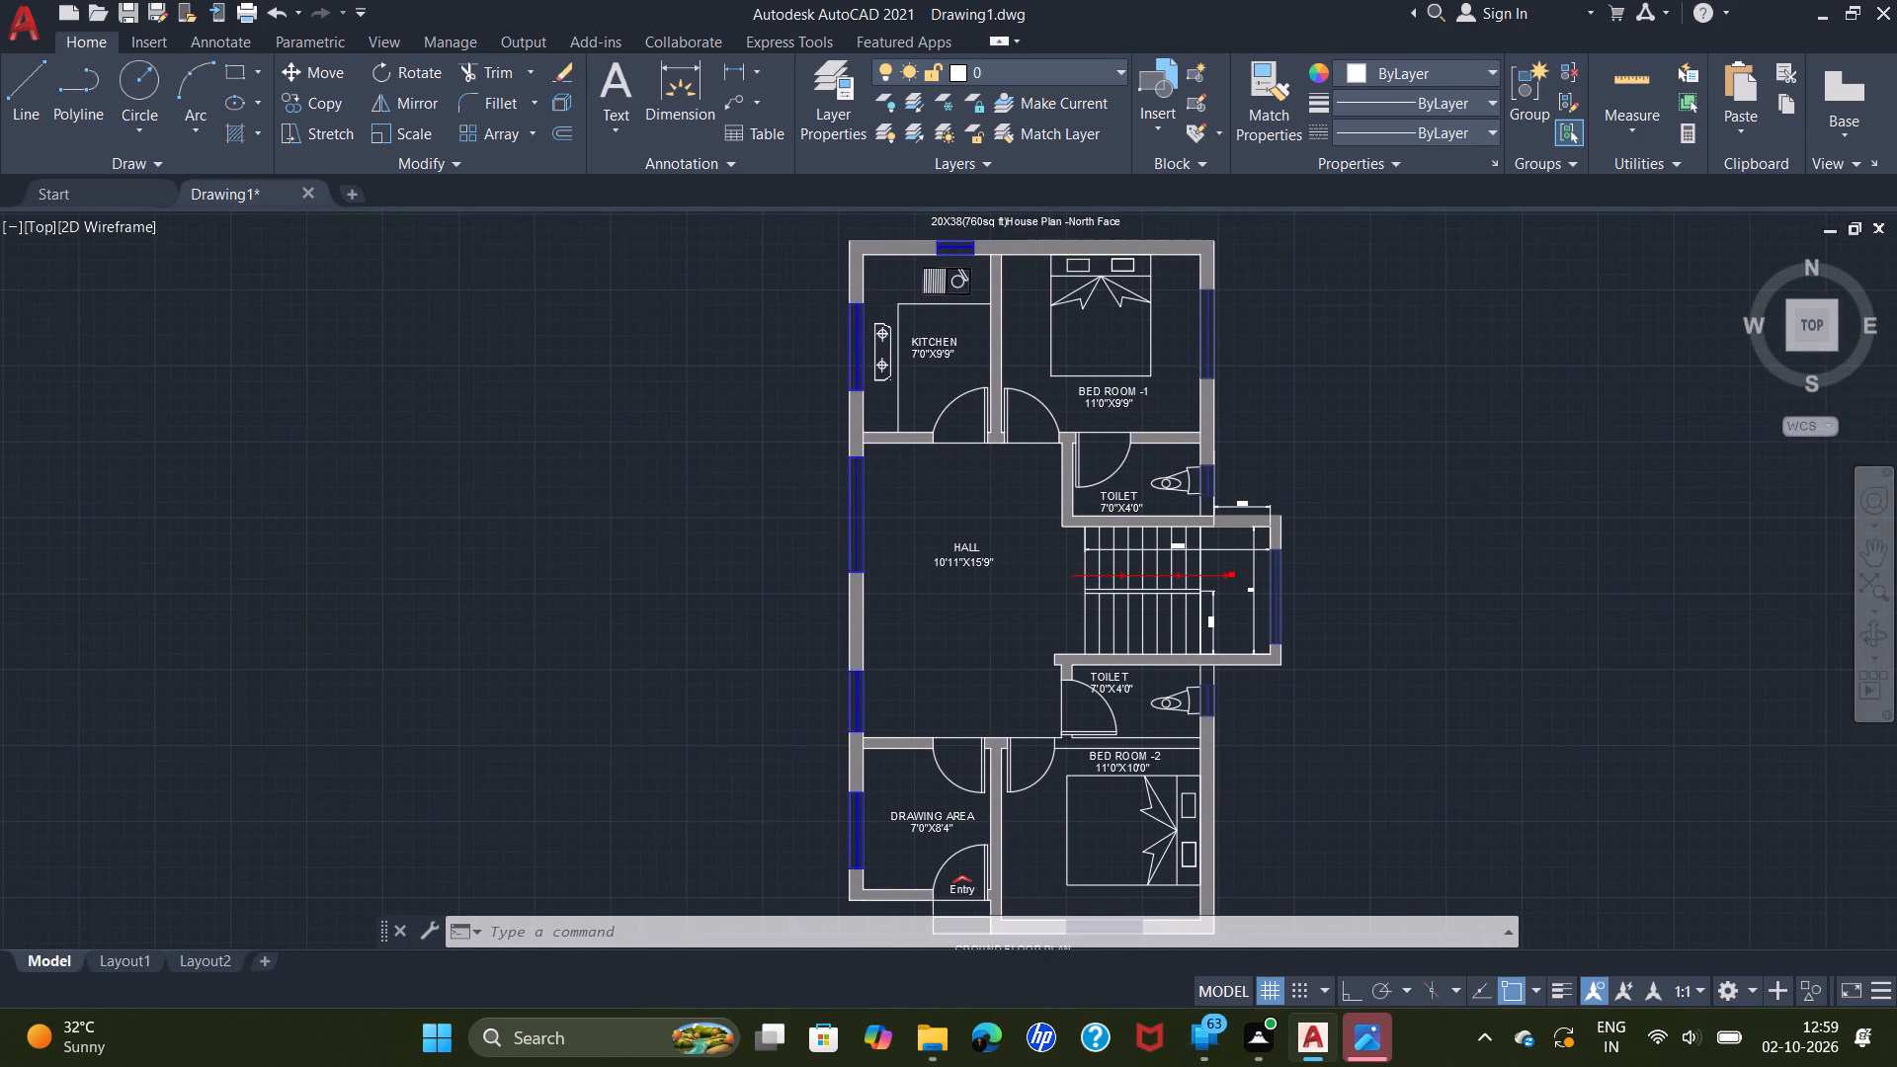
scroll(1408, 589, up, 1)
scroll(1395, 629, down, 1)
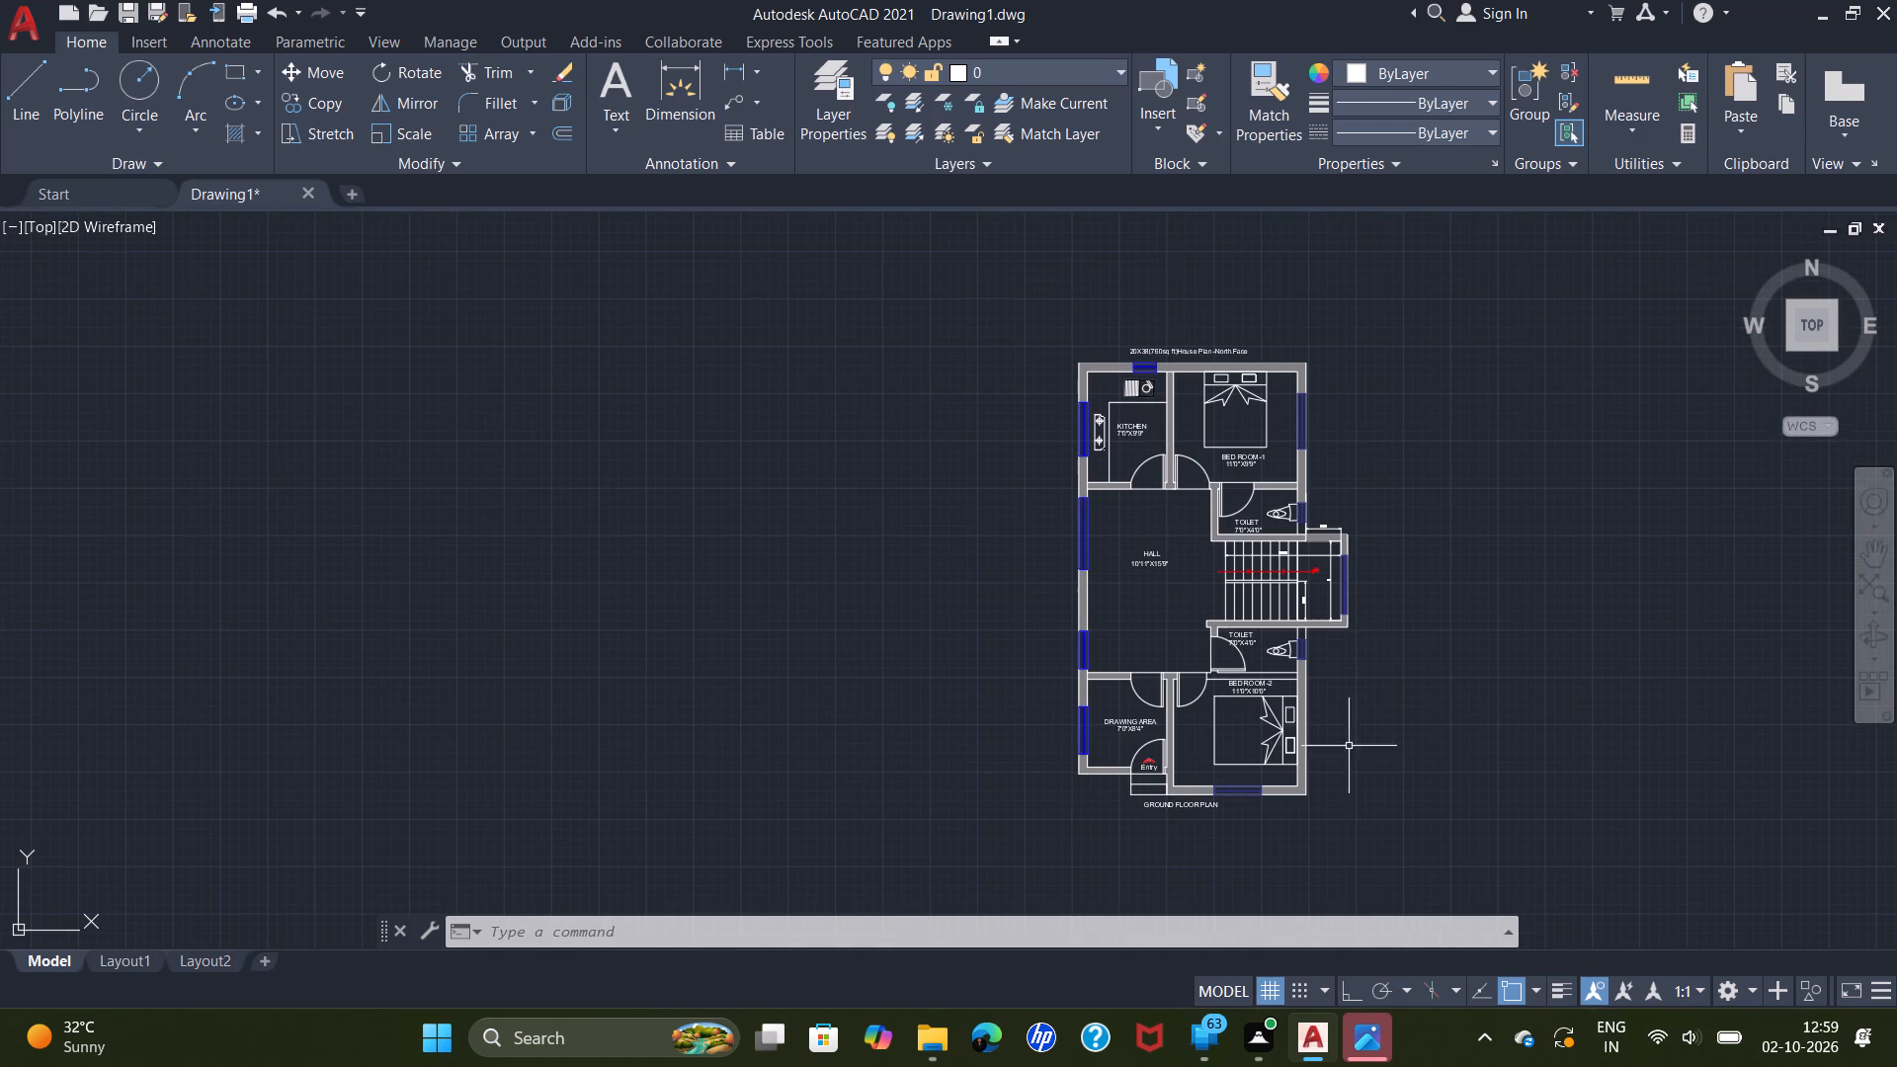
scroll(1350, 784, up, 1)
middle_drag(1344, 783, 1341, 855)
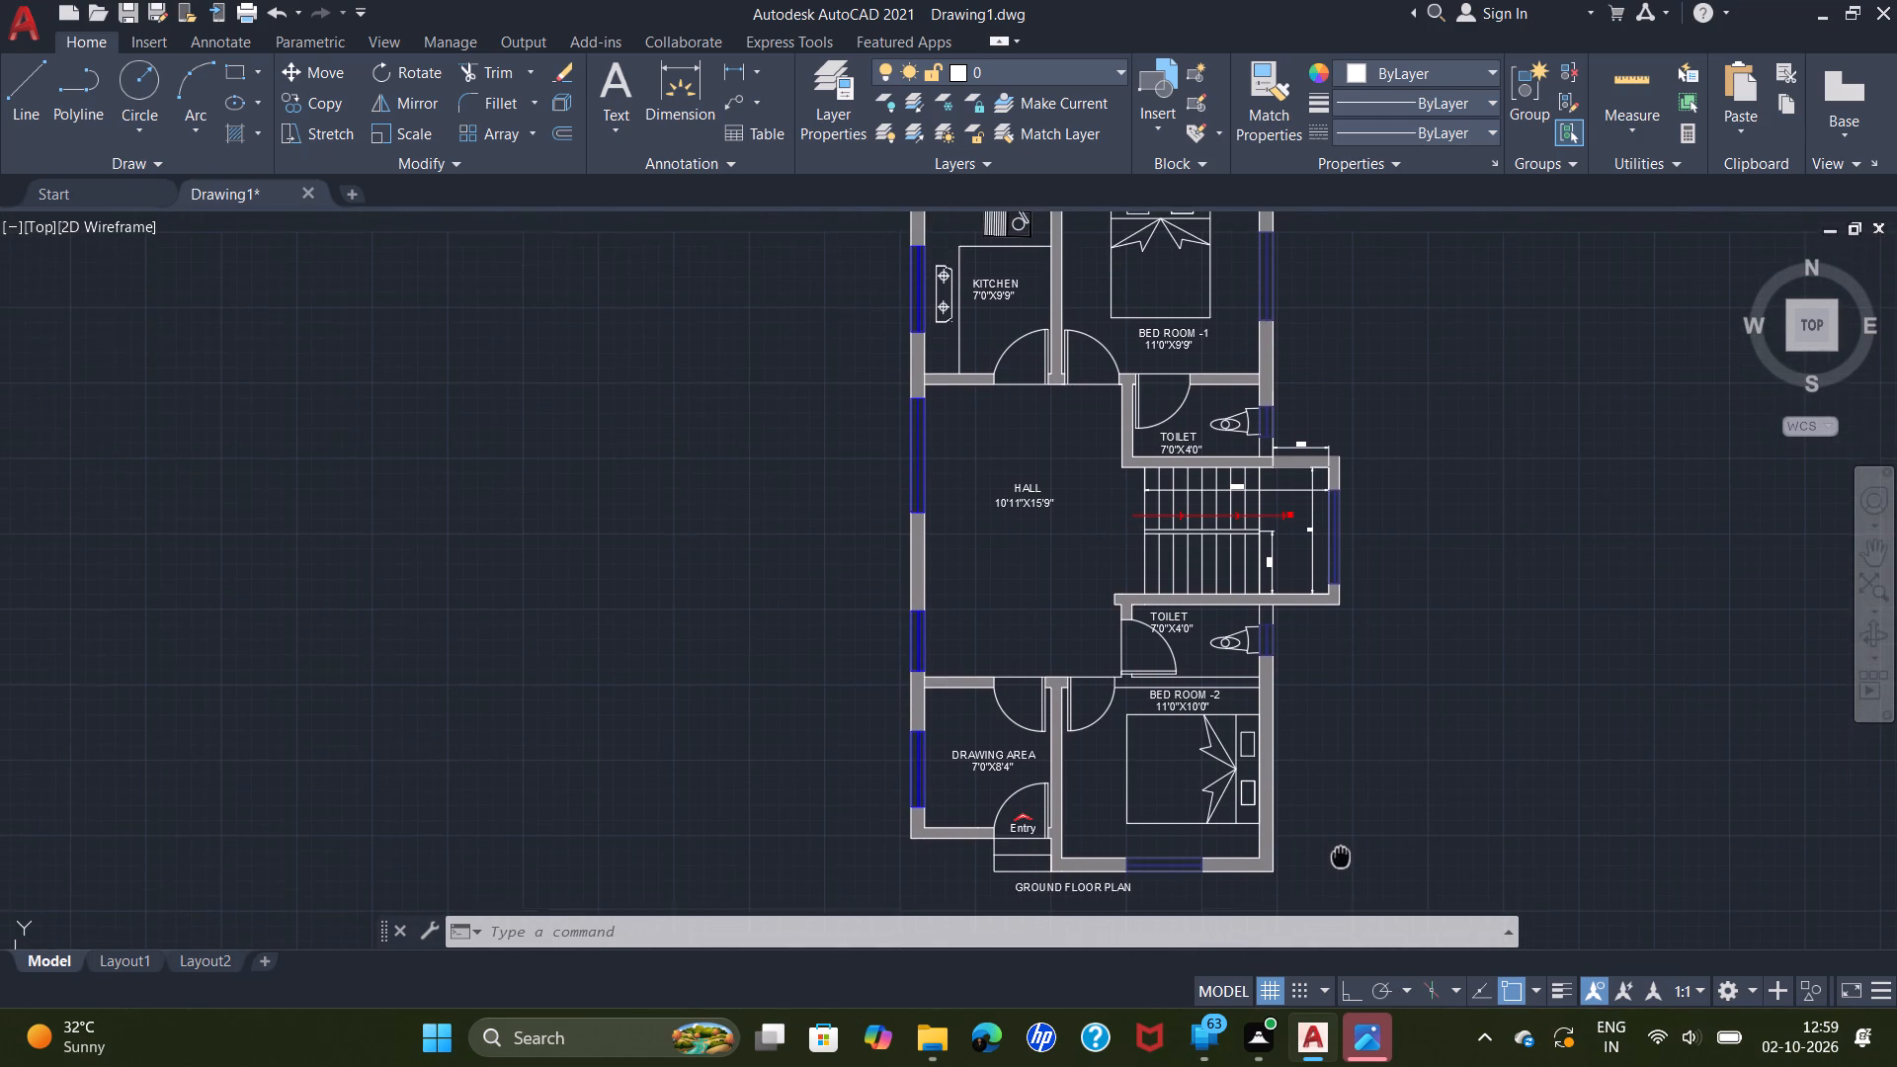
middle_drag(1341, 855, 1347, 872)
scroll(1361, 818, down, 1)
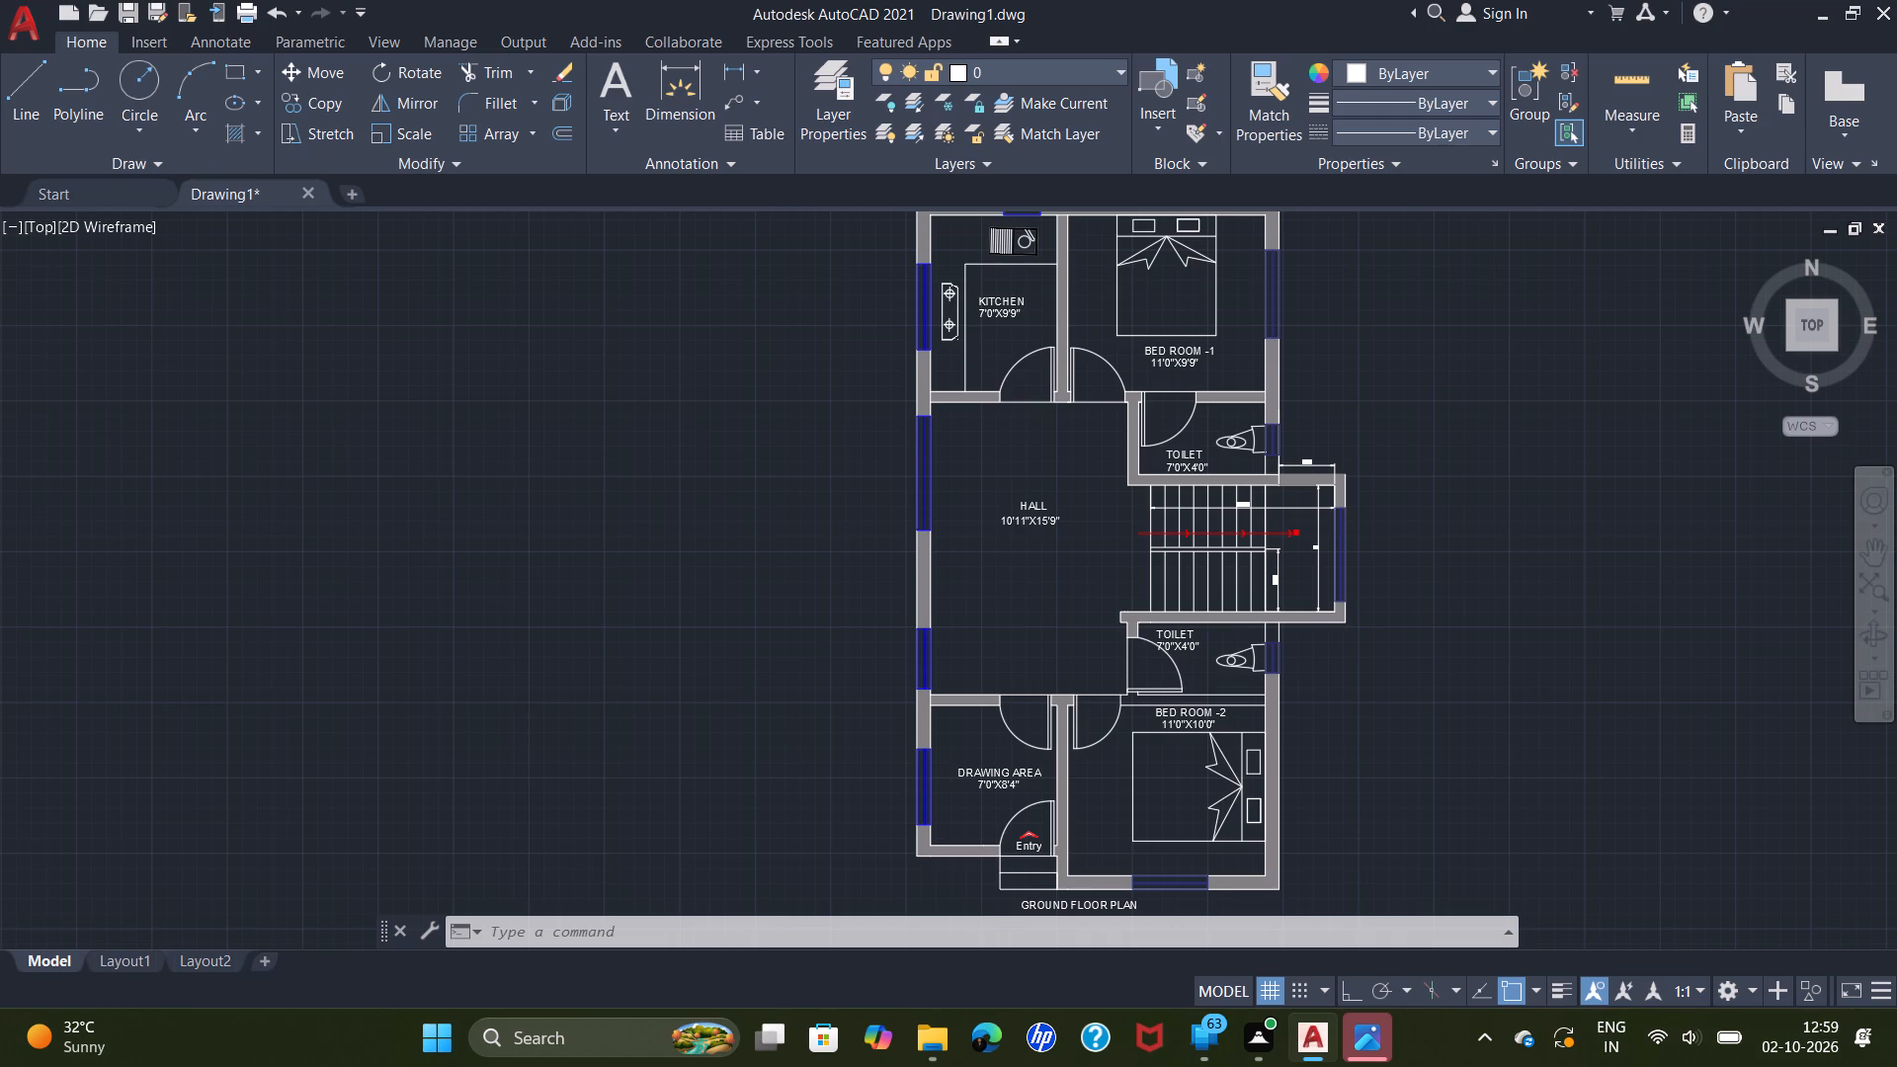
scroll(1374, 802, up, 1)
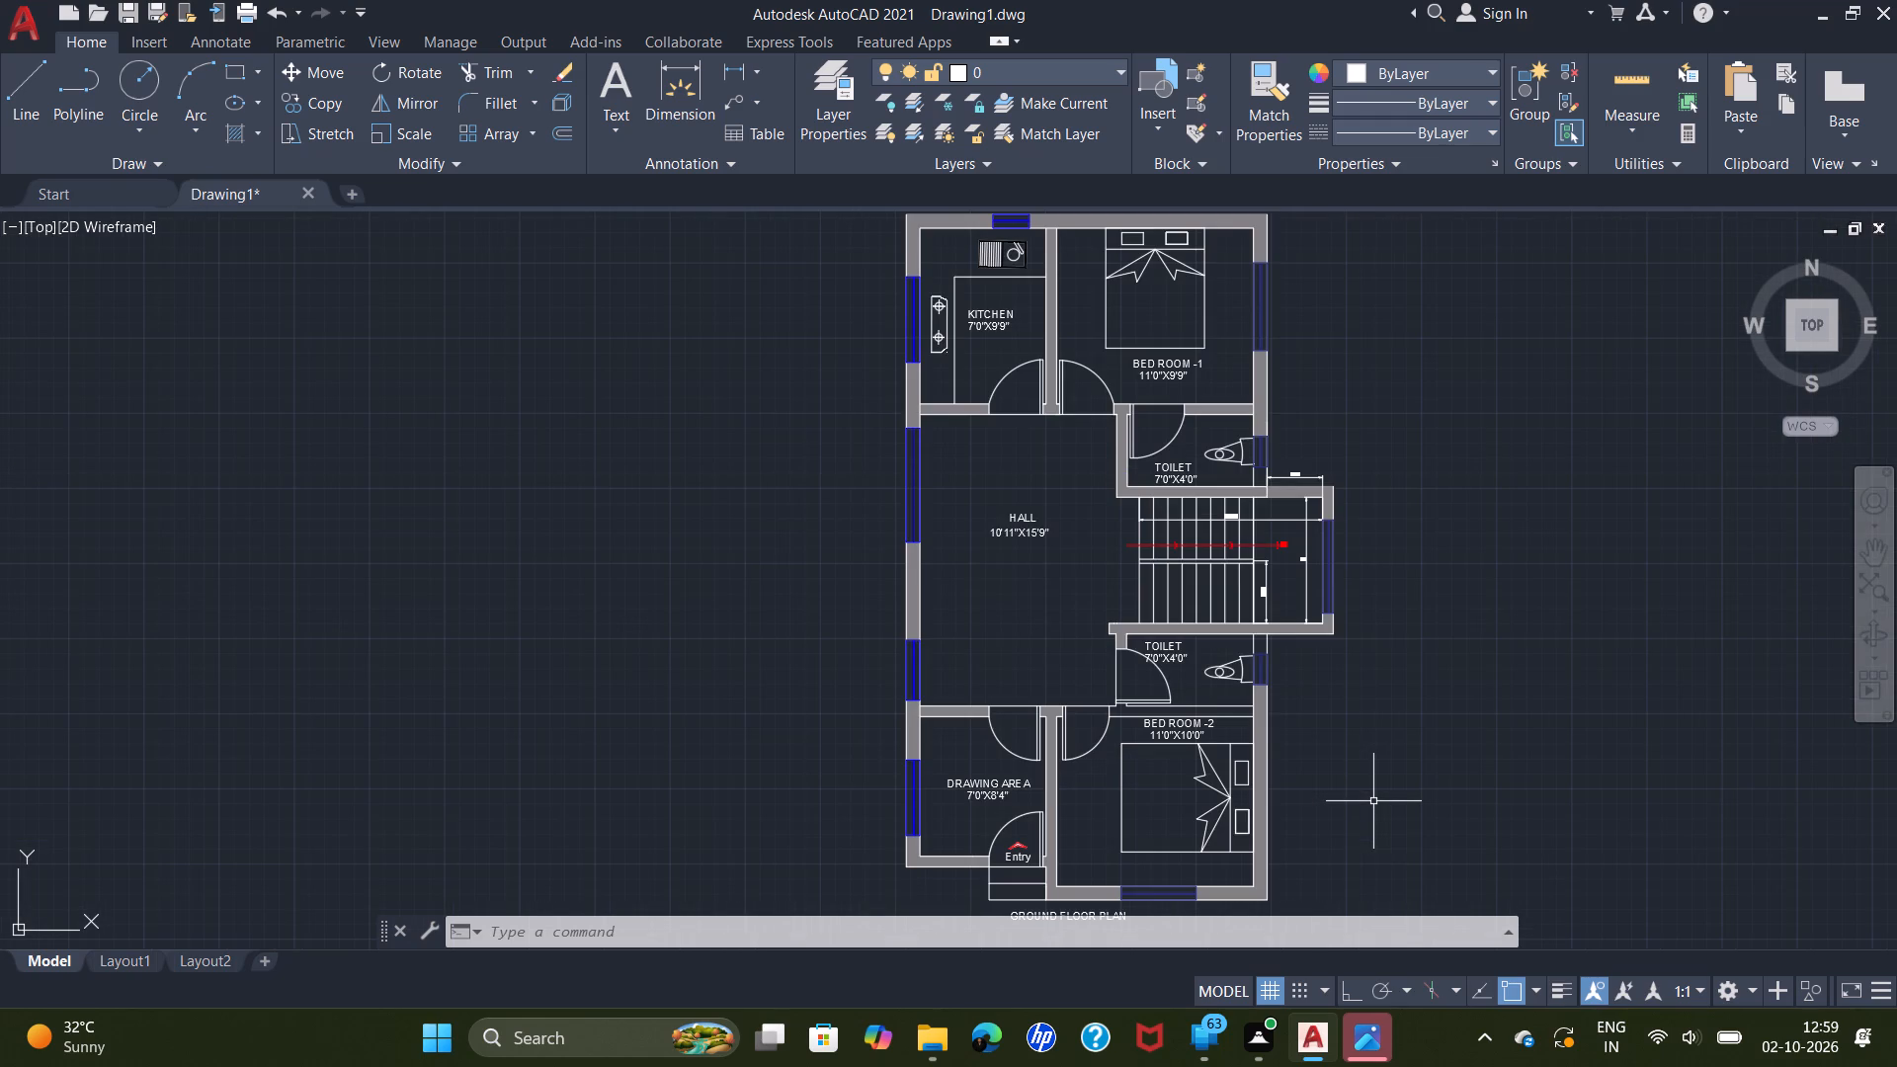
scroll(1371, 800, down, 1)
middle_drag(1358, 780, 1376, 693)
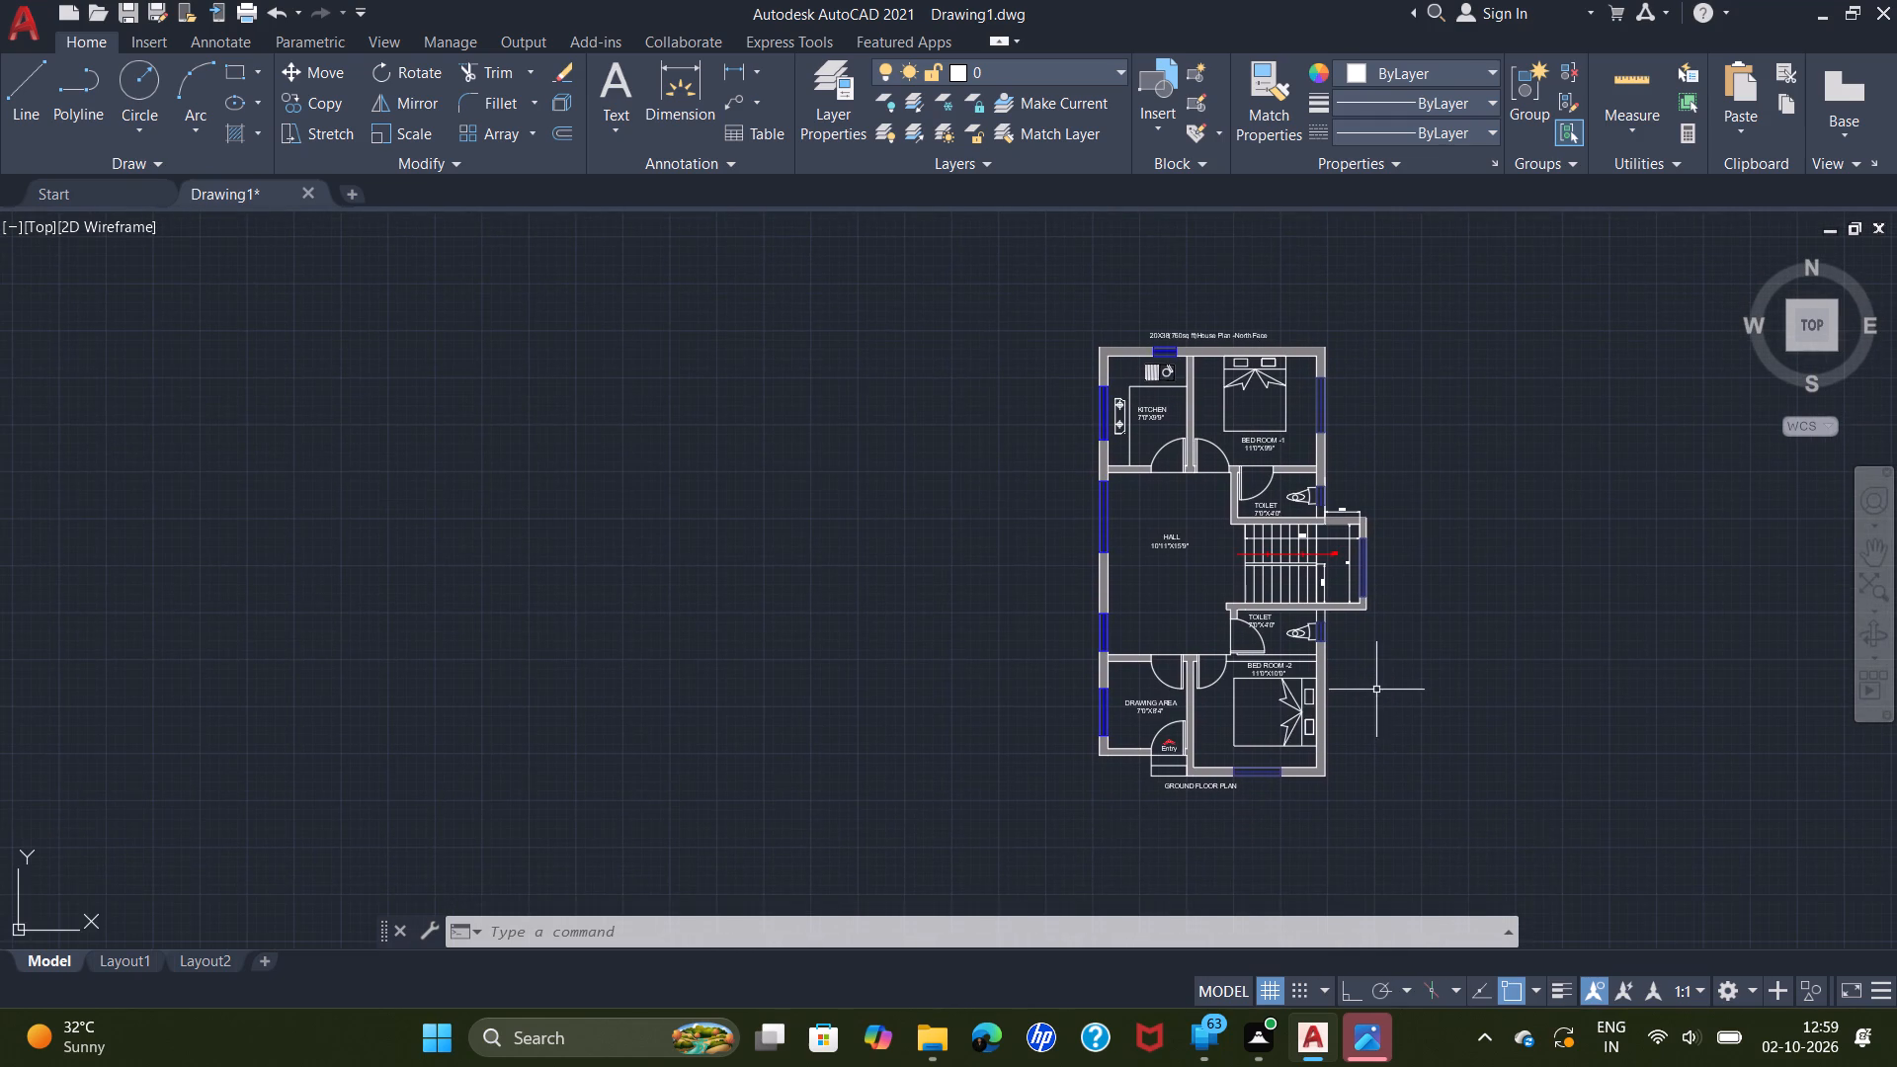
scroll(1186, 537, up, 1)
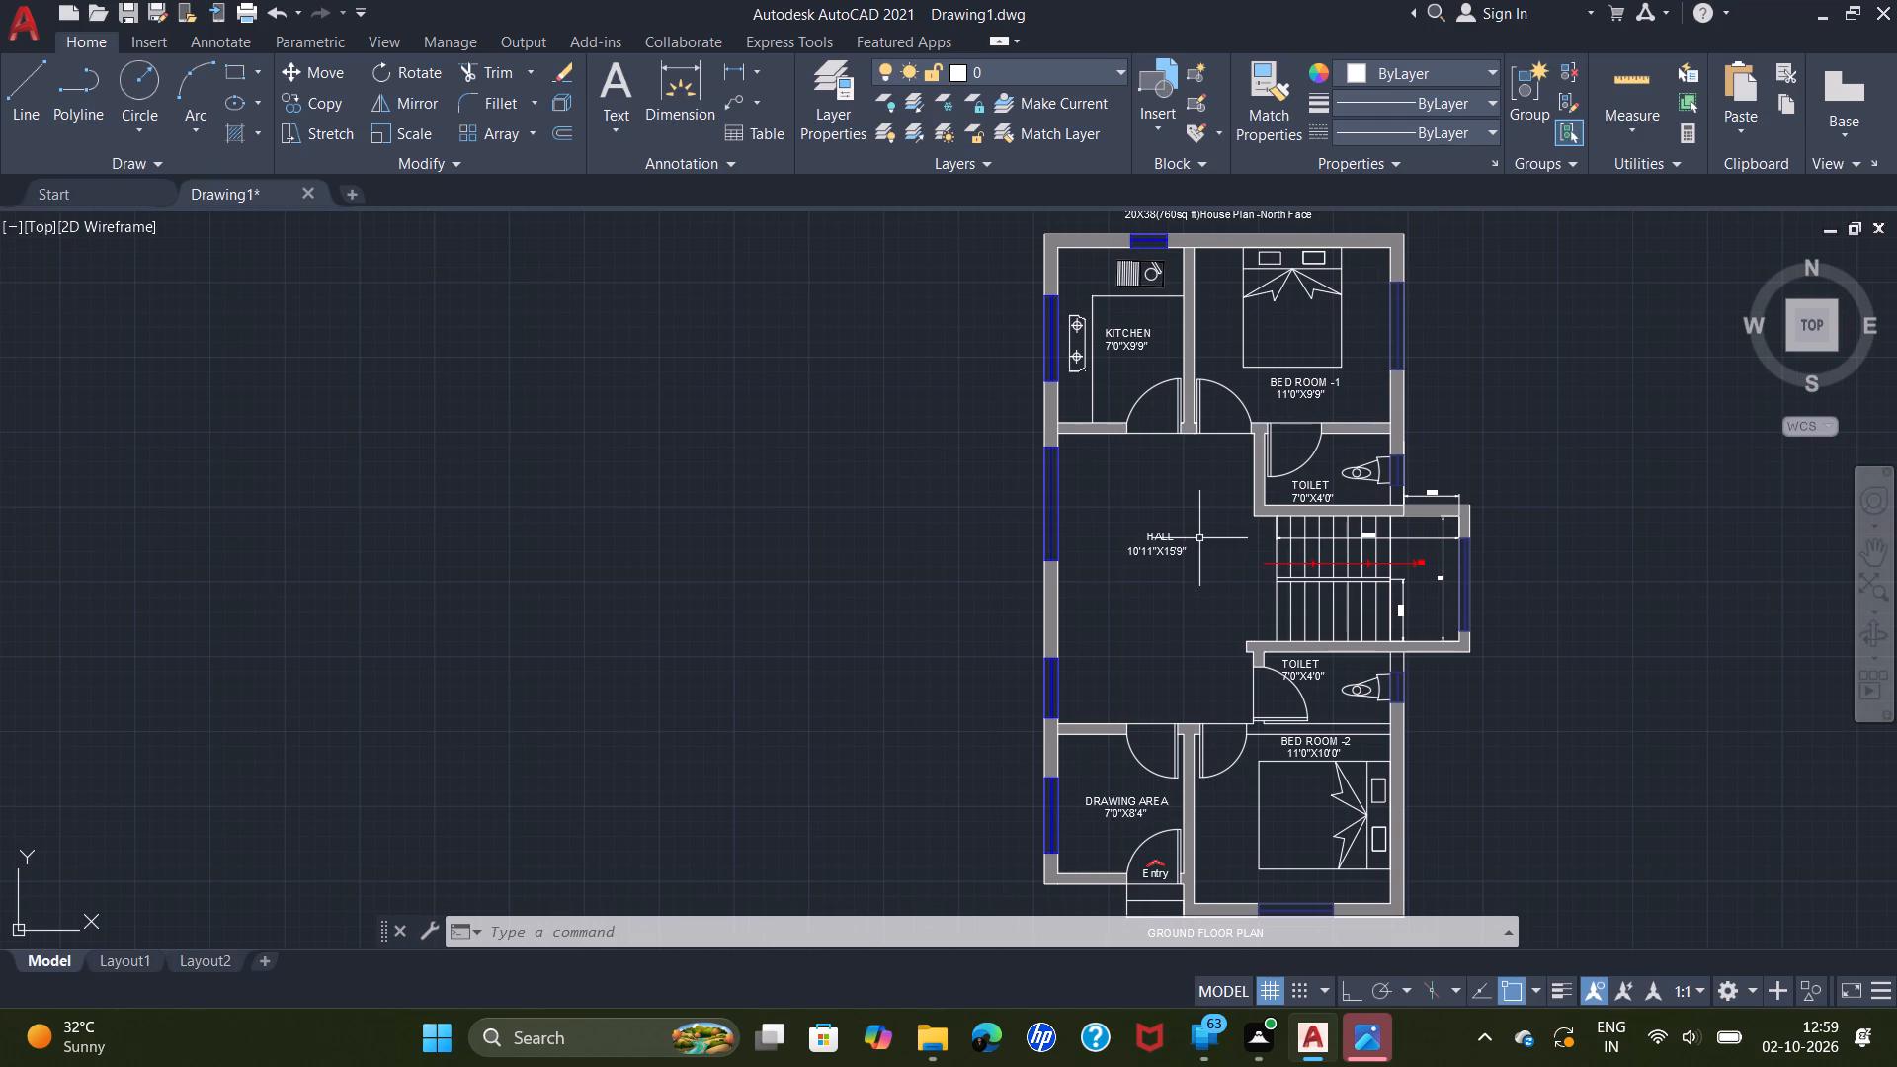
Hatch the lower toilet's outer wall piece between the staircase wall and the toilet window in solid colour 8.
key(space)
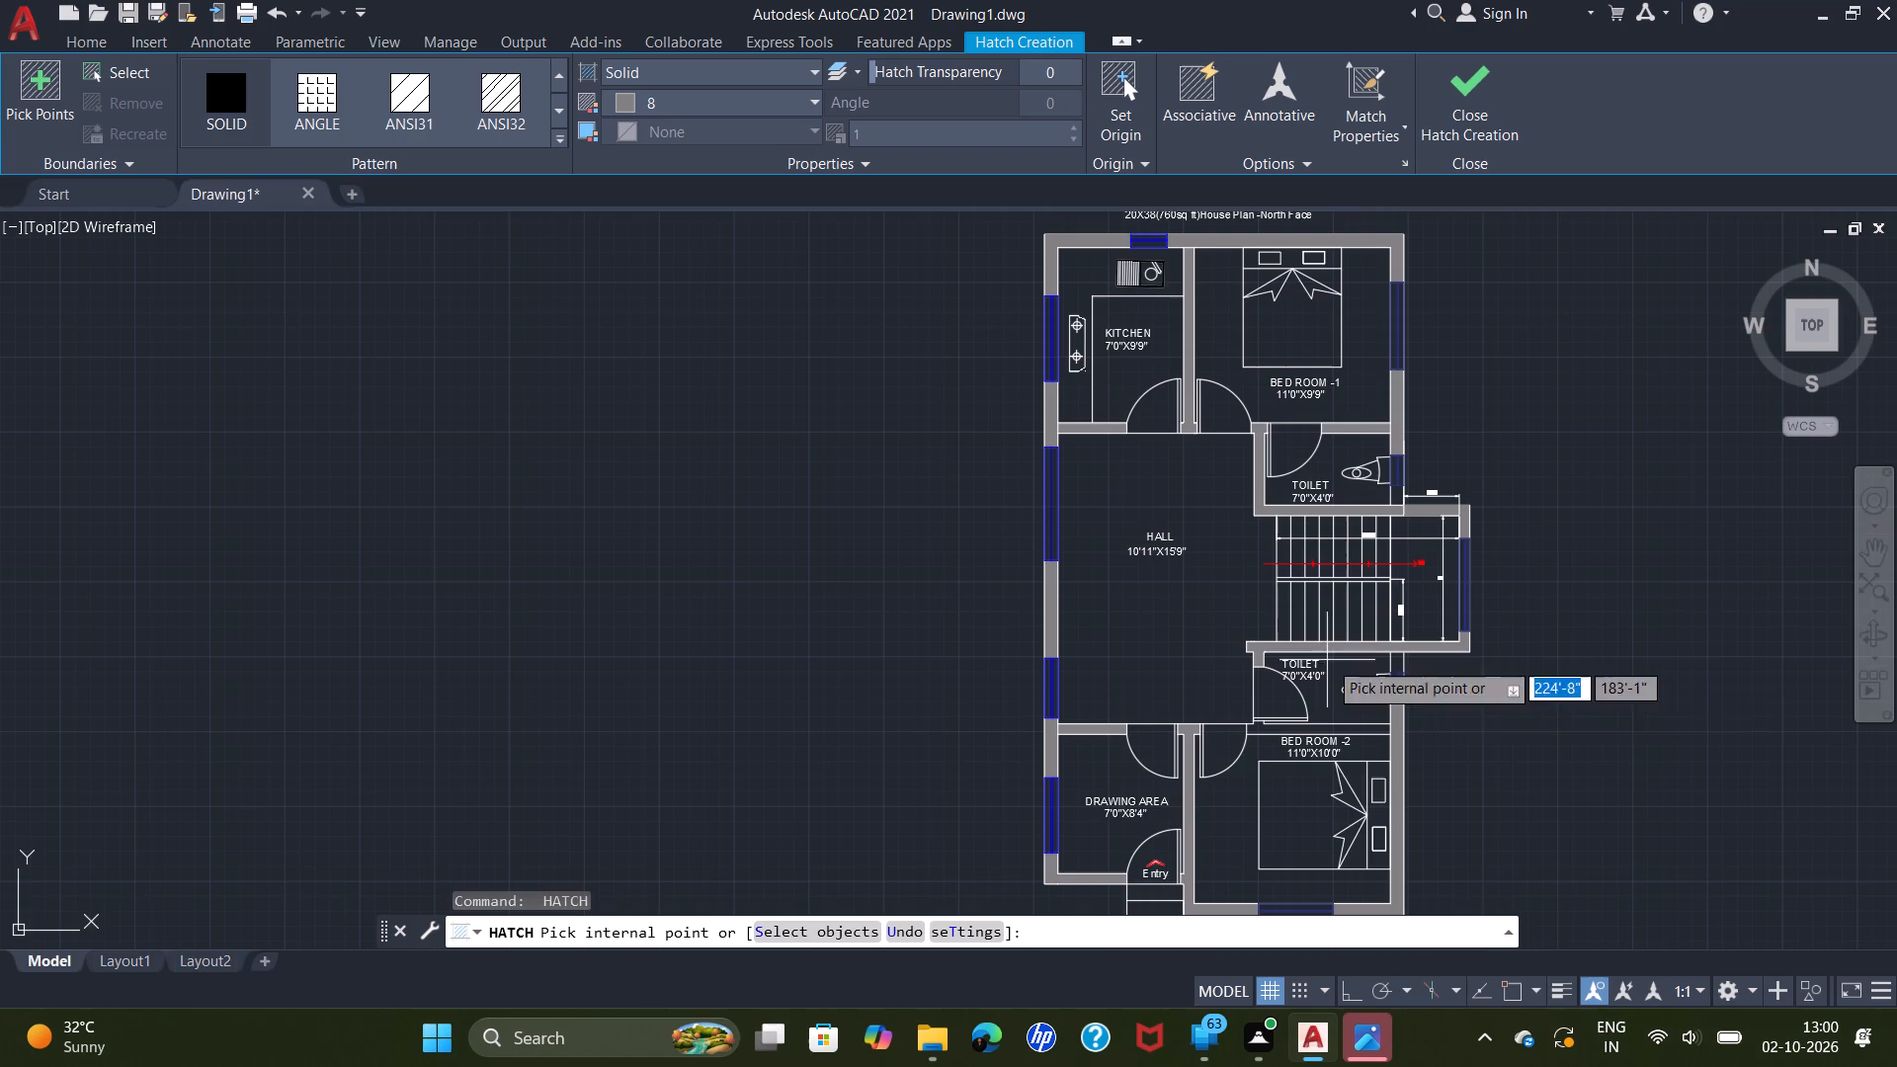
scroll(1505, 687, up, 3)
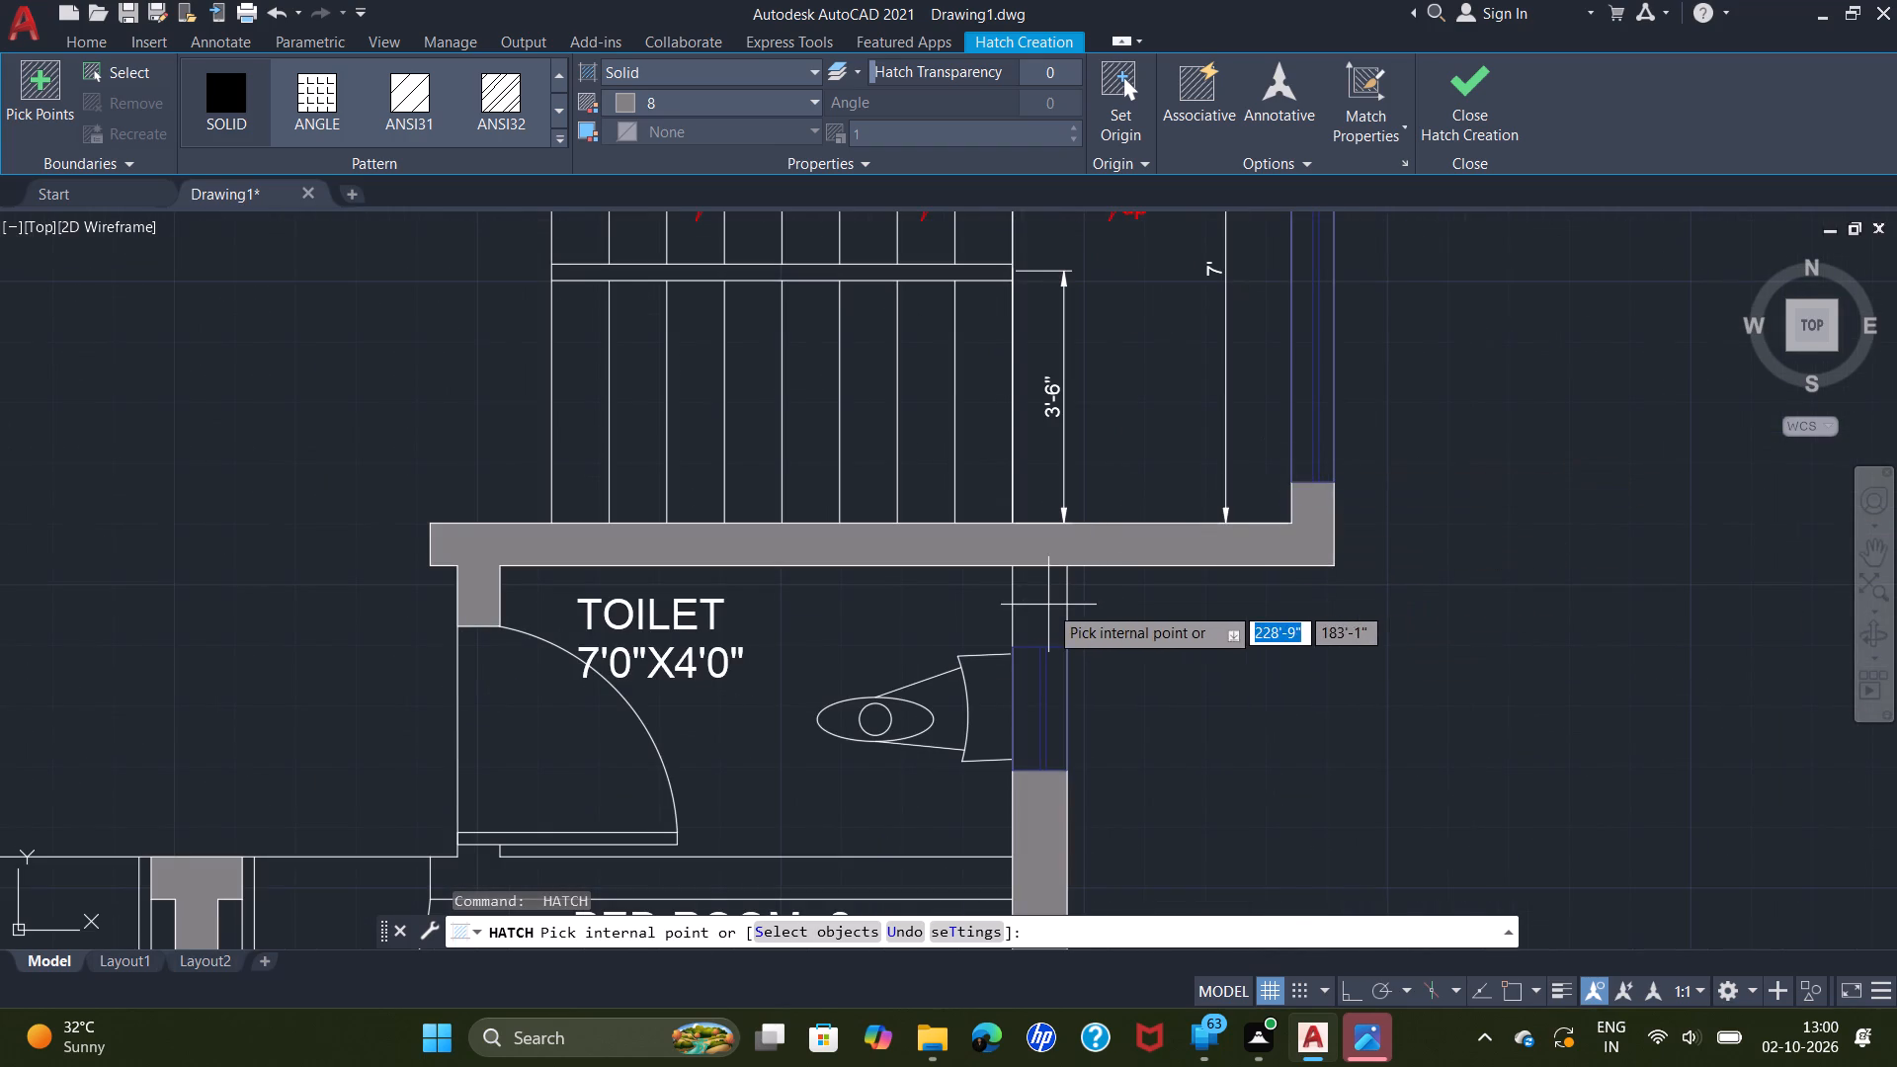
click(1042, 605)
key(Return)
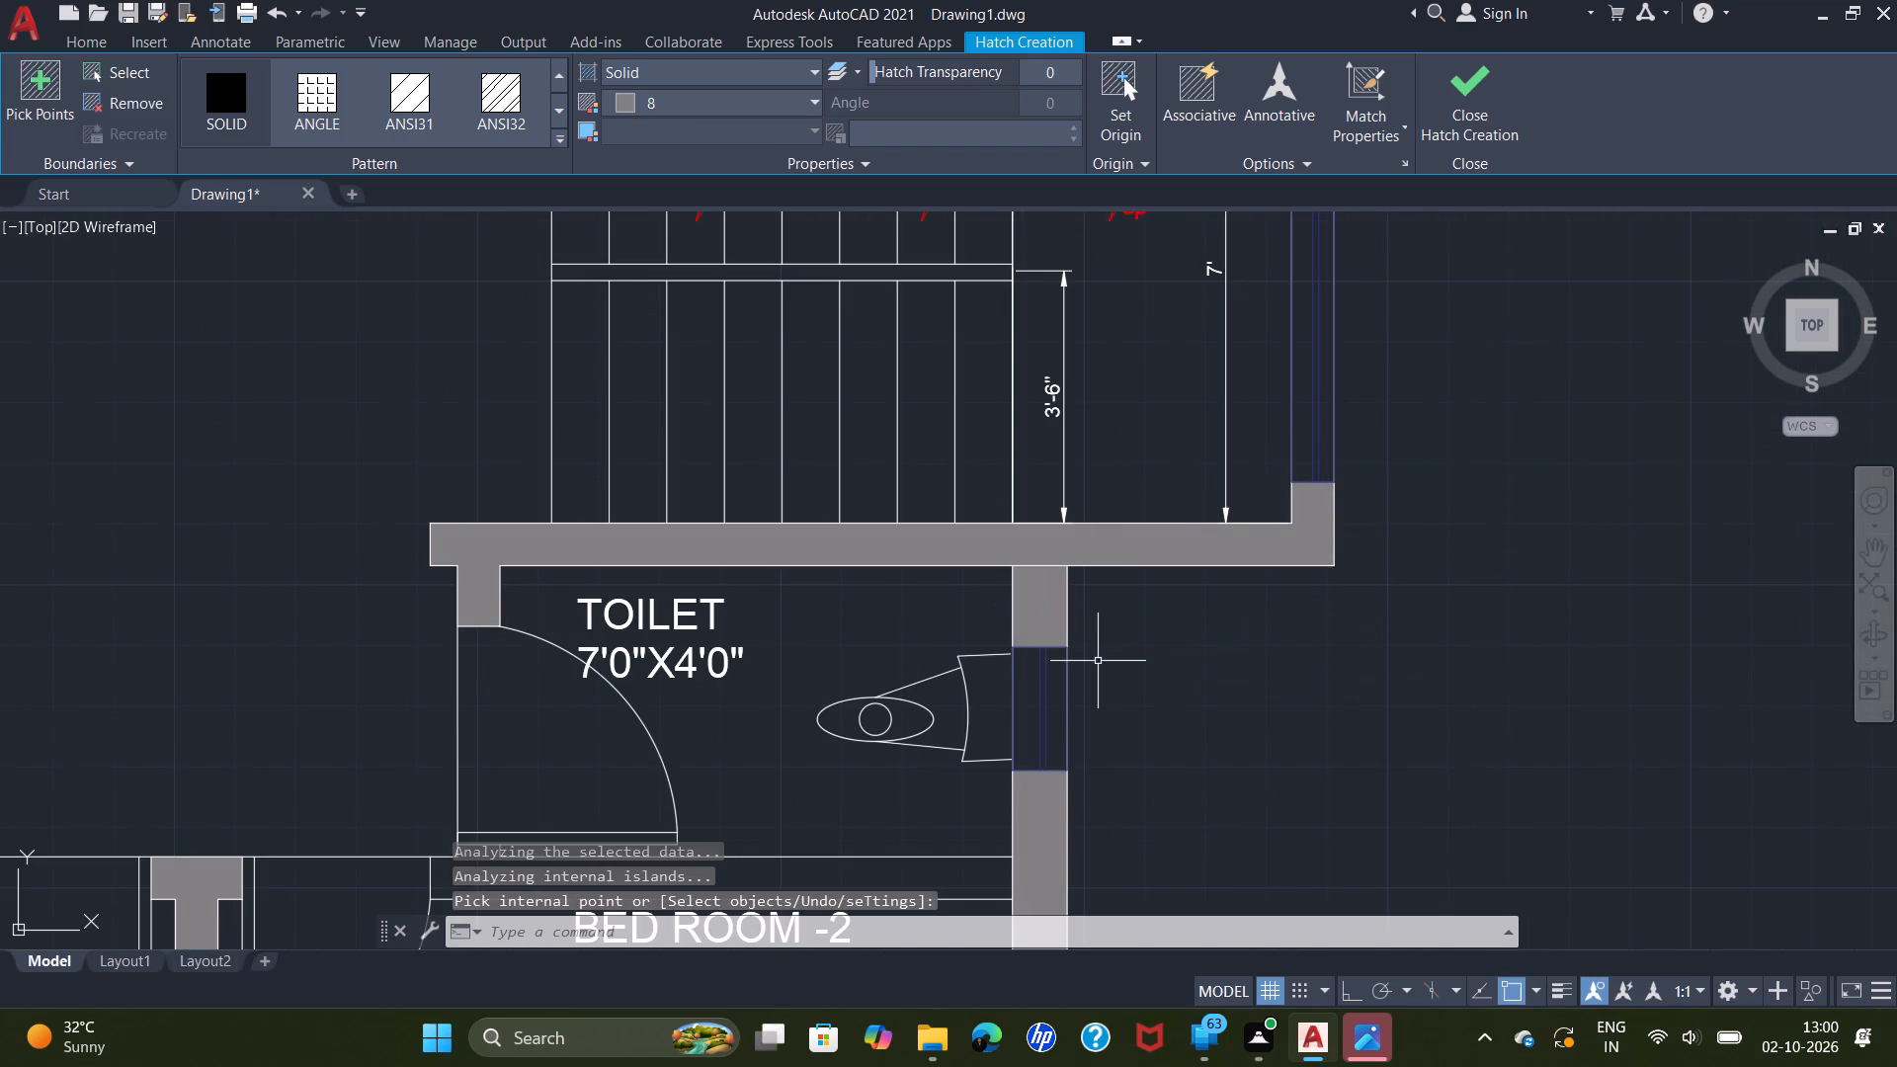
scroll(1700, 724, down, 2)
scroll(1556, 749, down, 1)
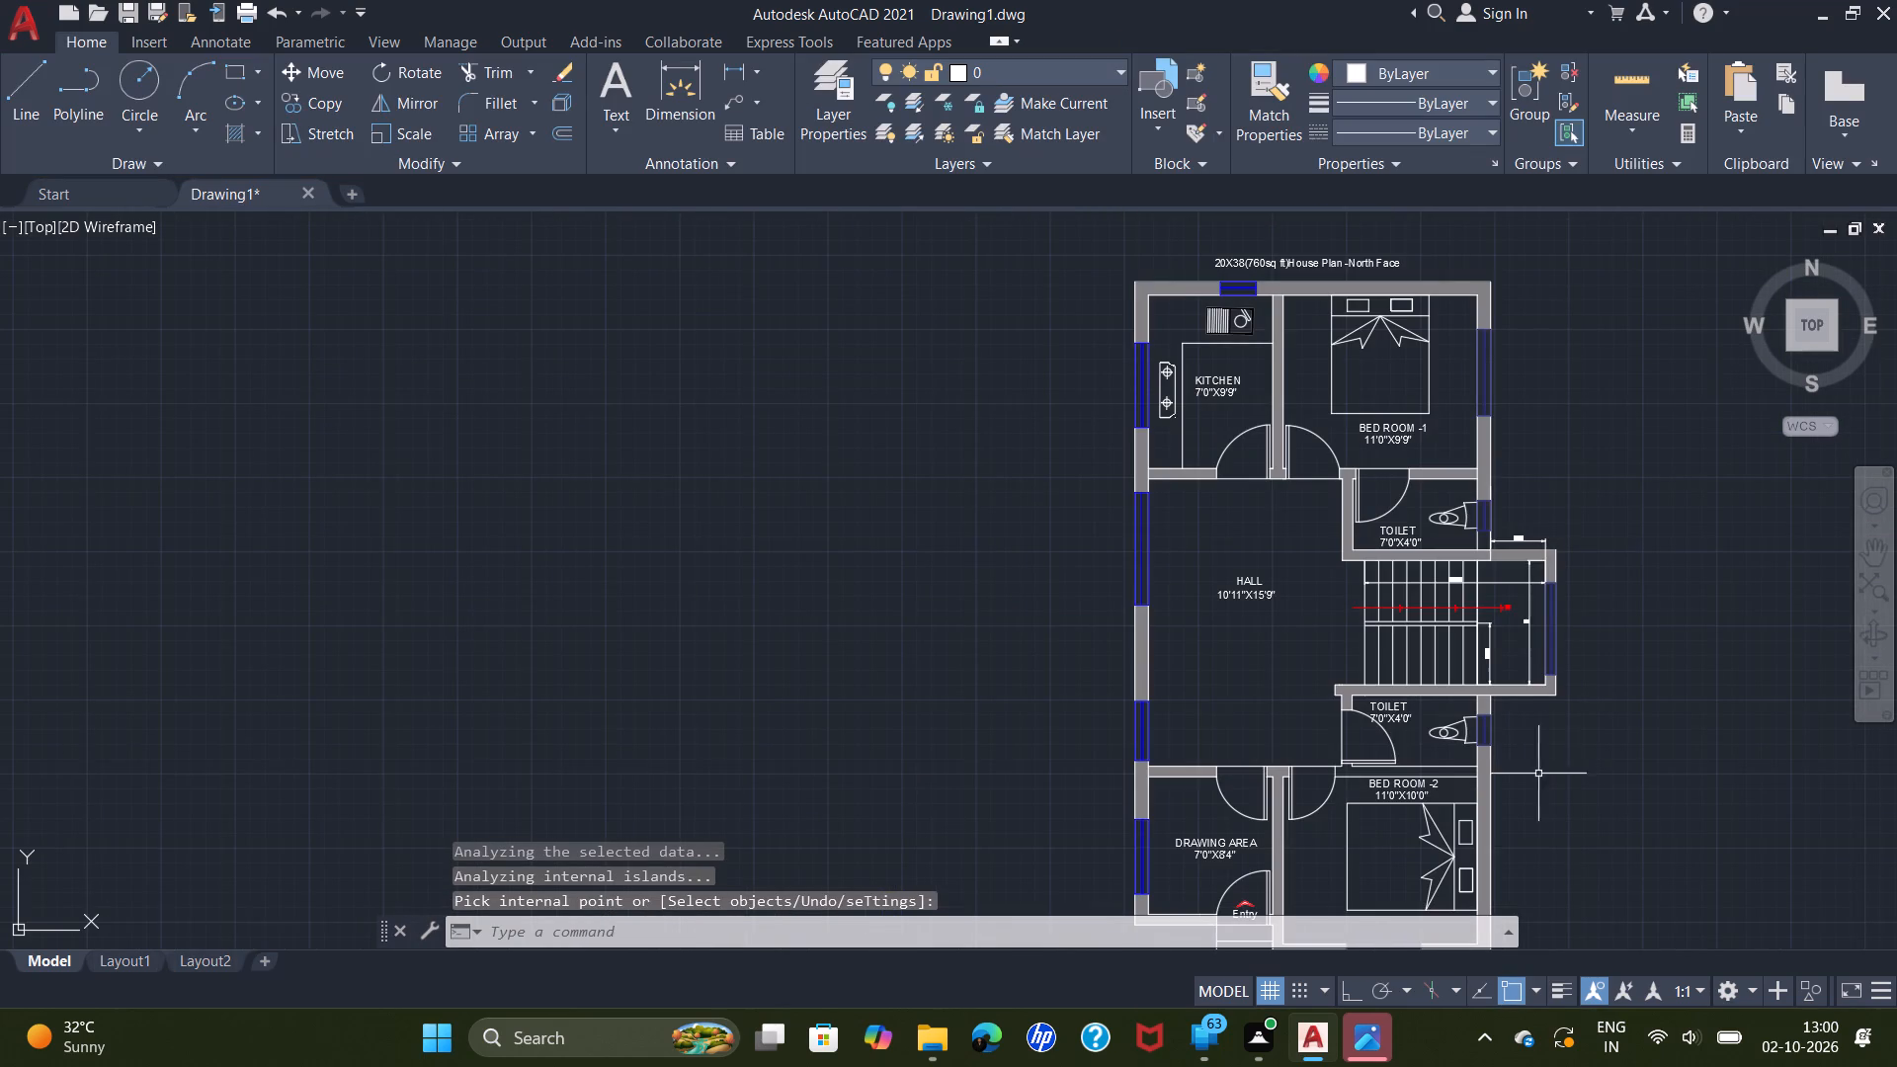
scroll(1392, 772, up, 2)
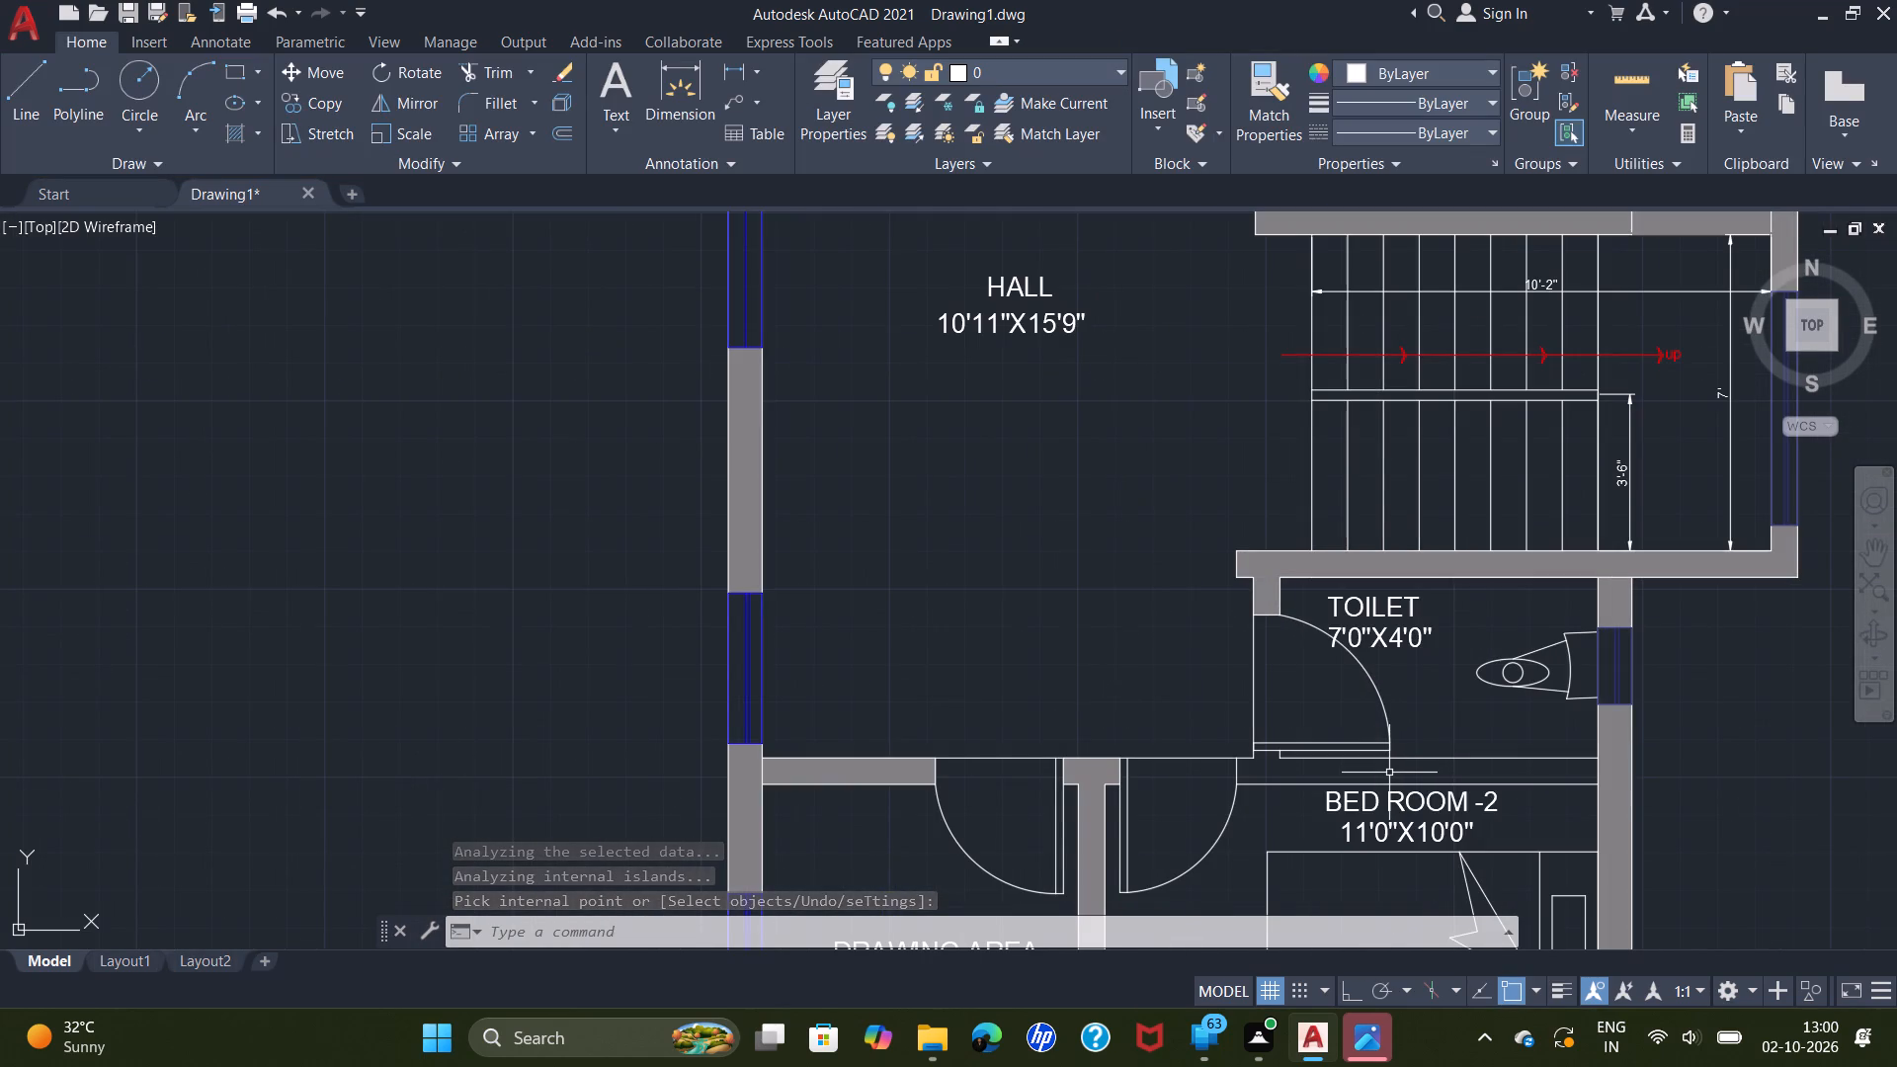
Hatch the wall between the lower toilet and BED ROOM -2 in solid colour 8.
key(space)
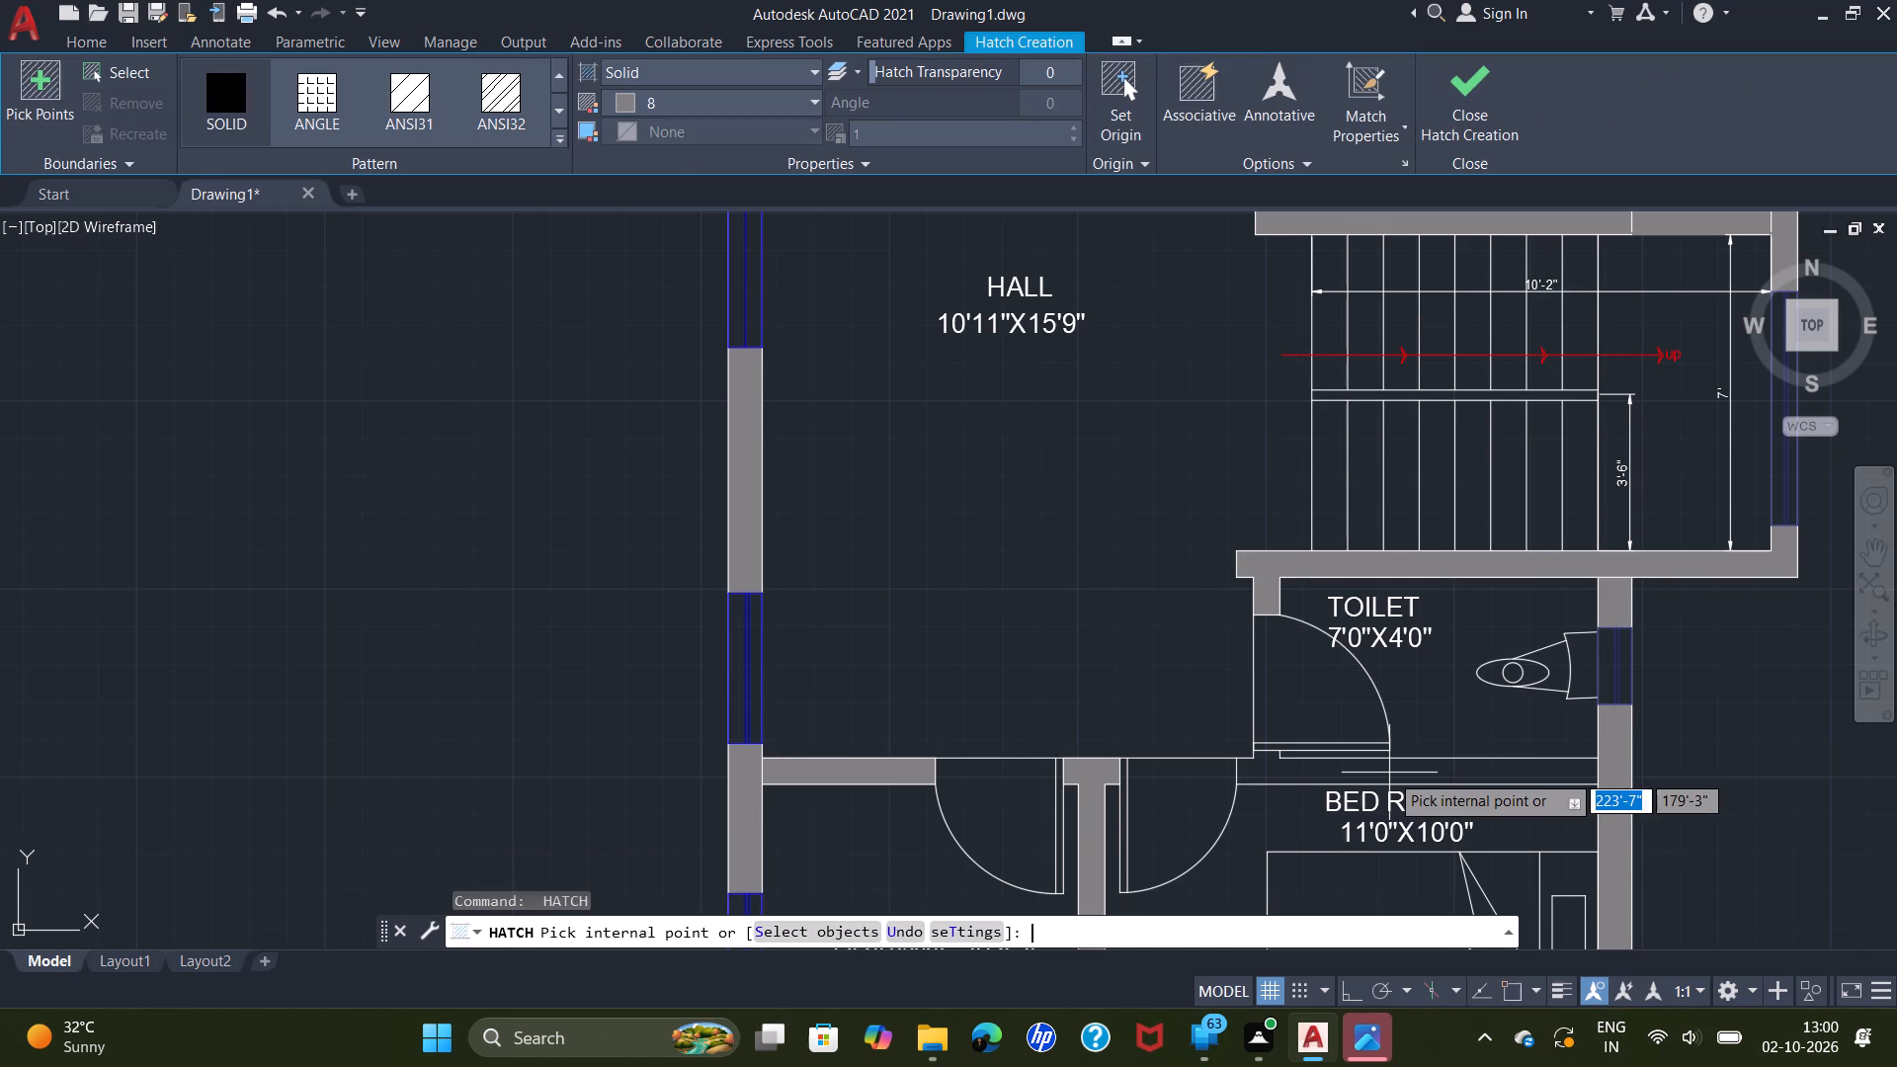
double_click(1410, 775)
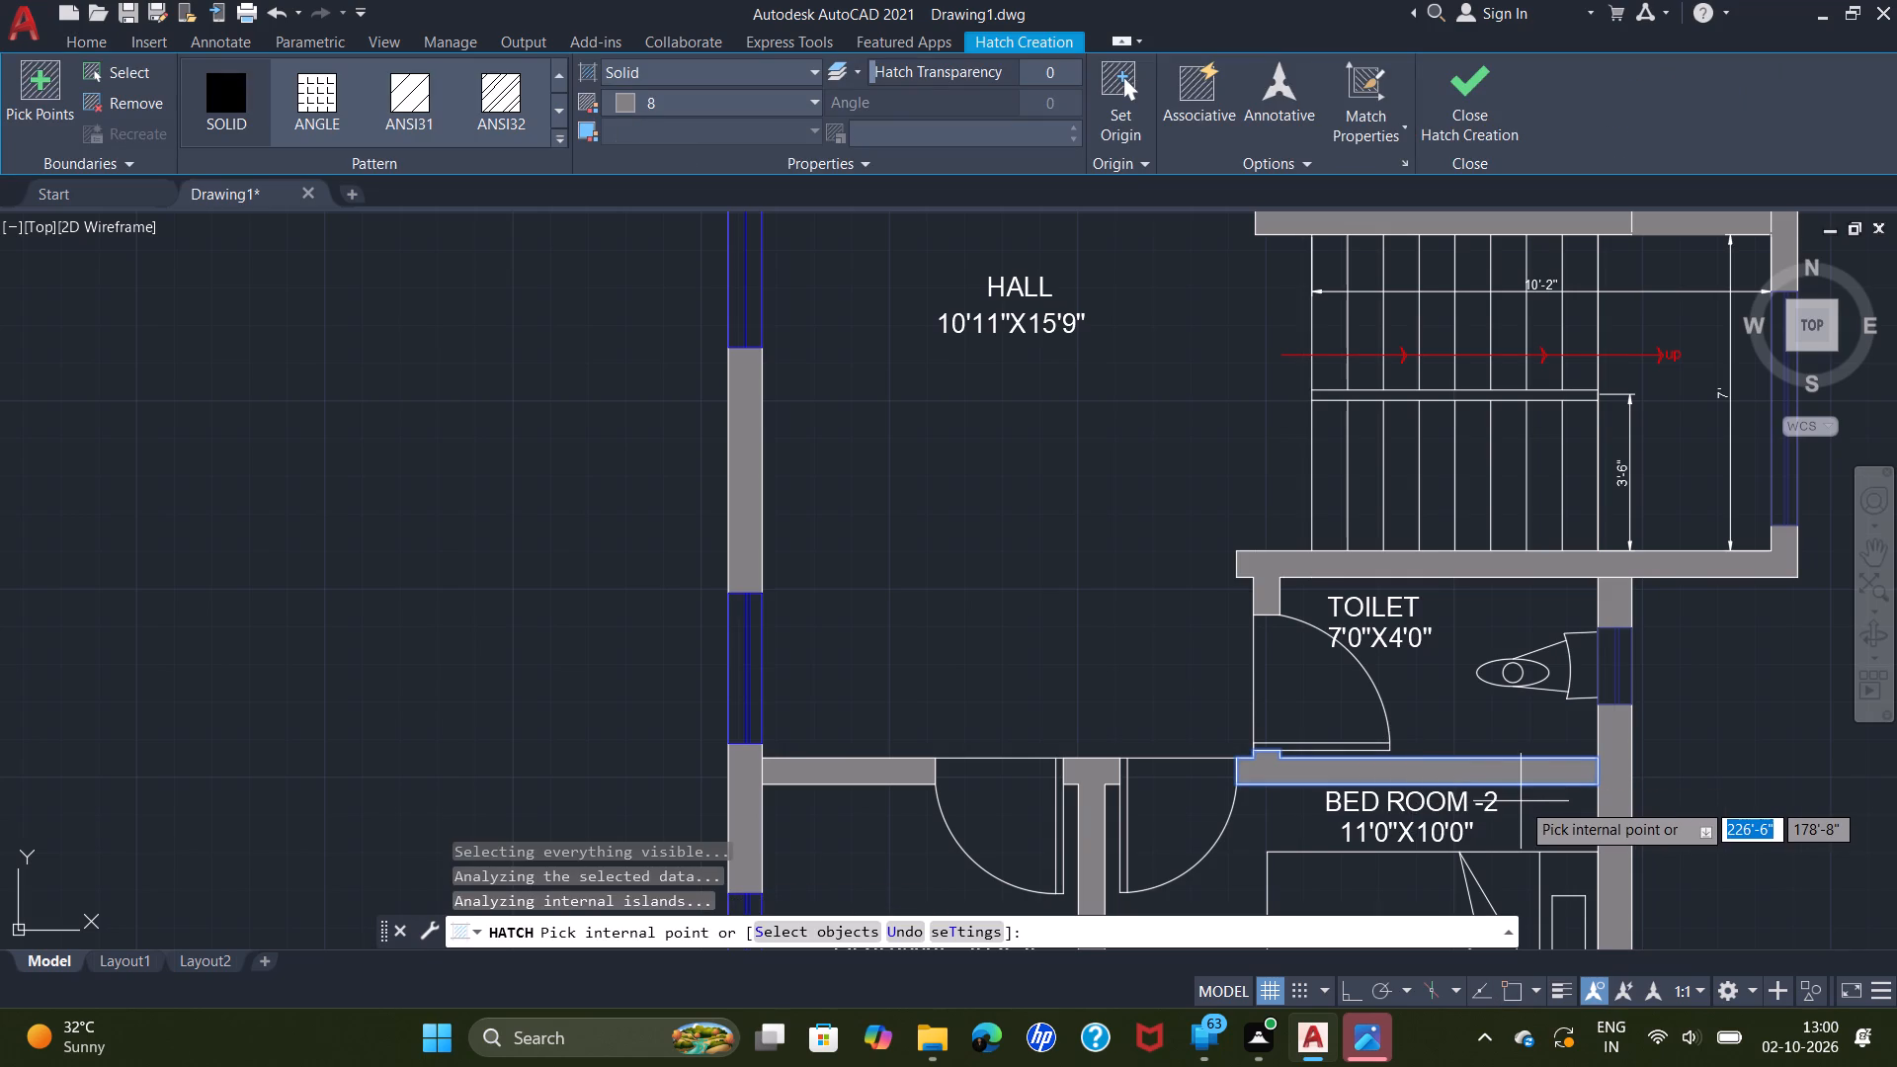
key(Return)
Examine the whole ground floor plan, including the kitchen and BED ROOM -1 end, for walls still lacking hatch.
scroll(1571, 812, down, 1)
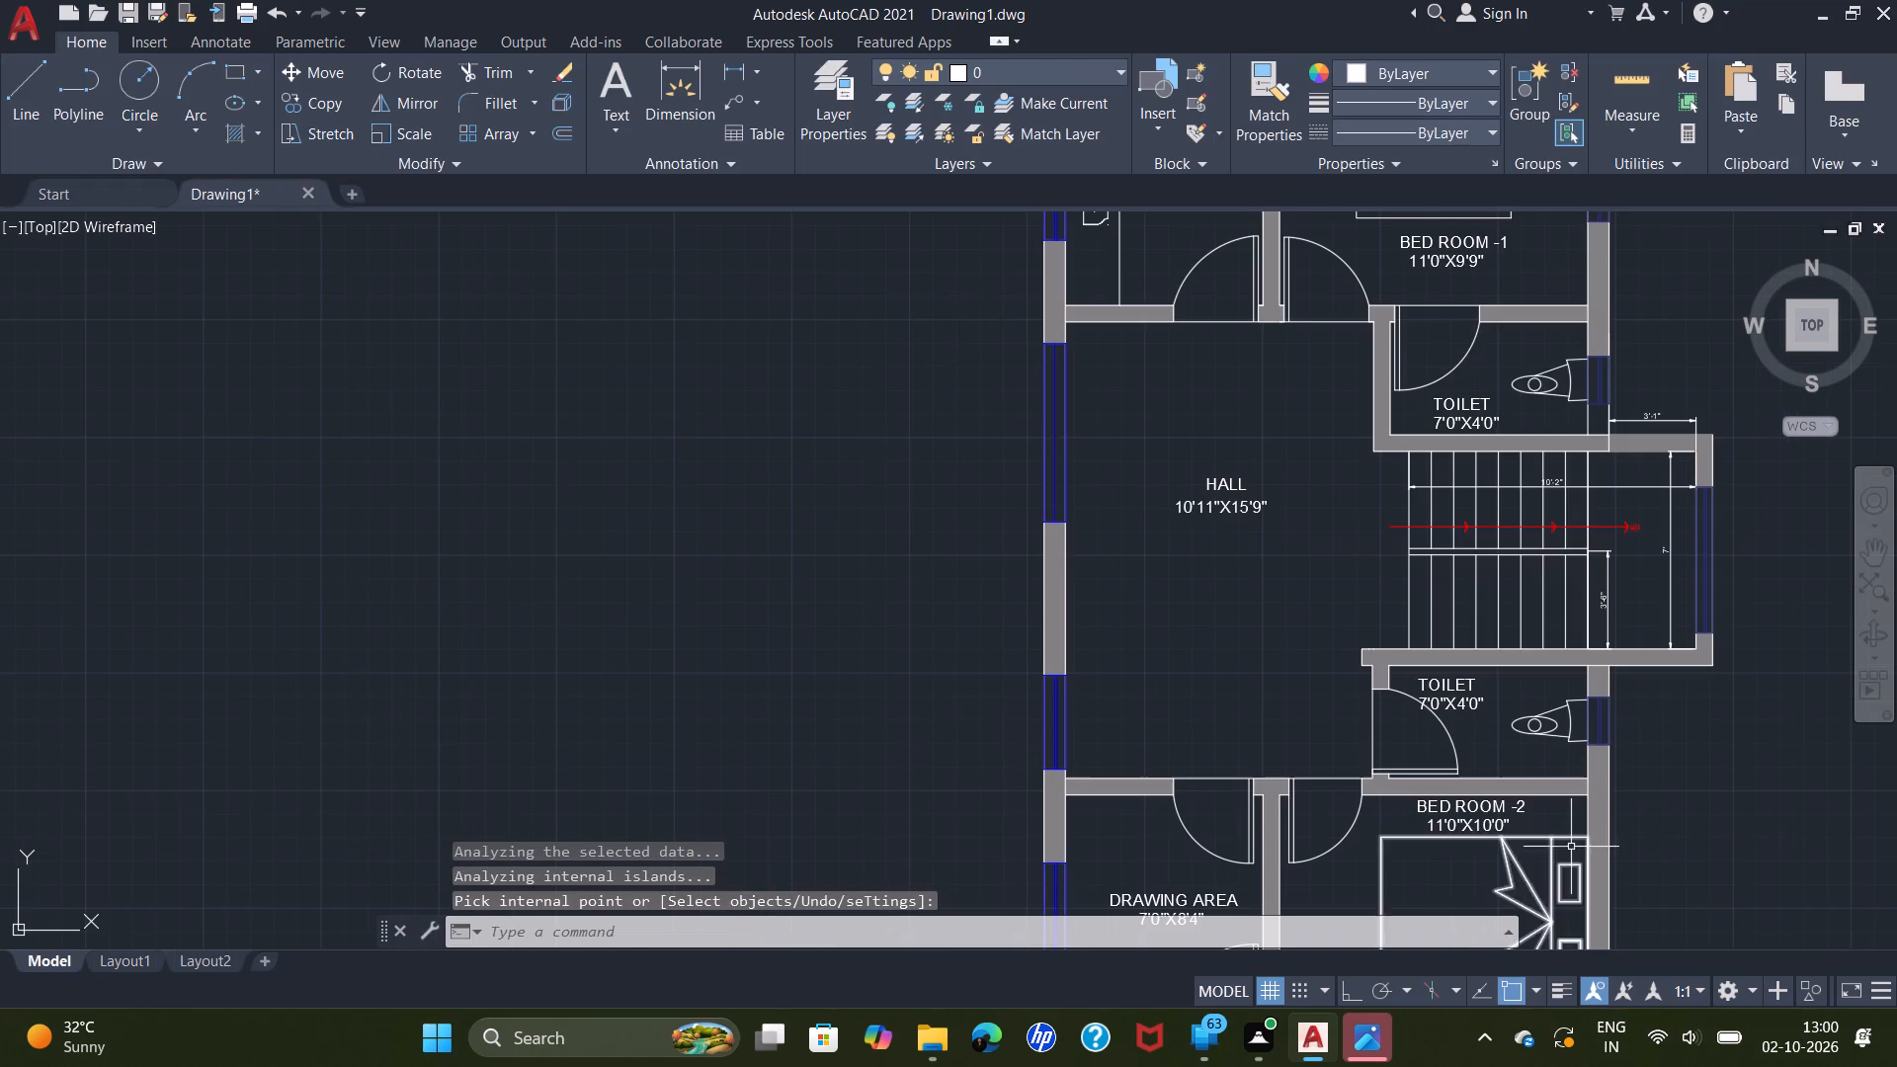
scroll(1676, 814, down, 1)
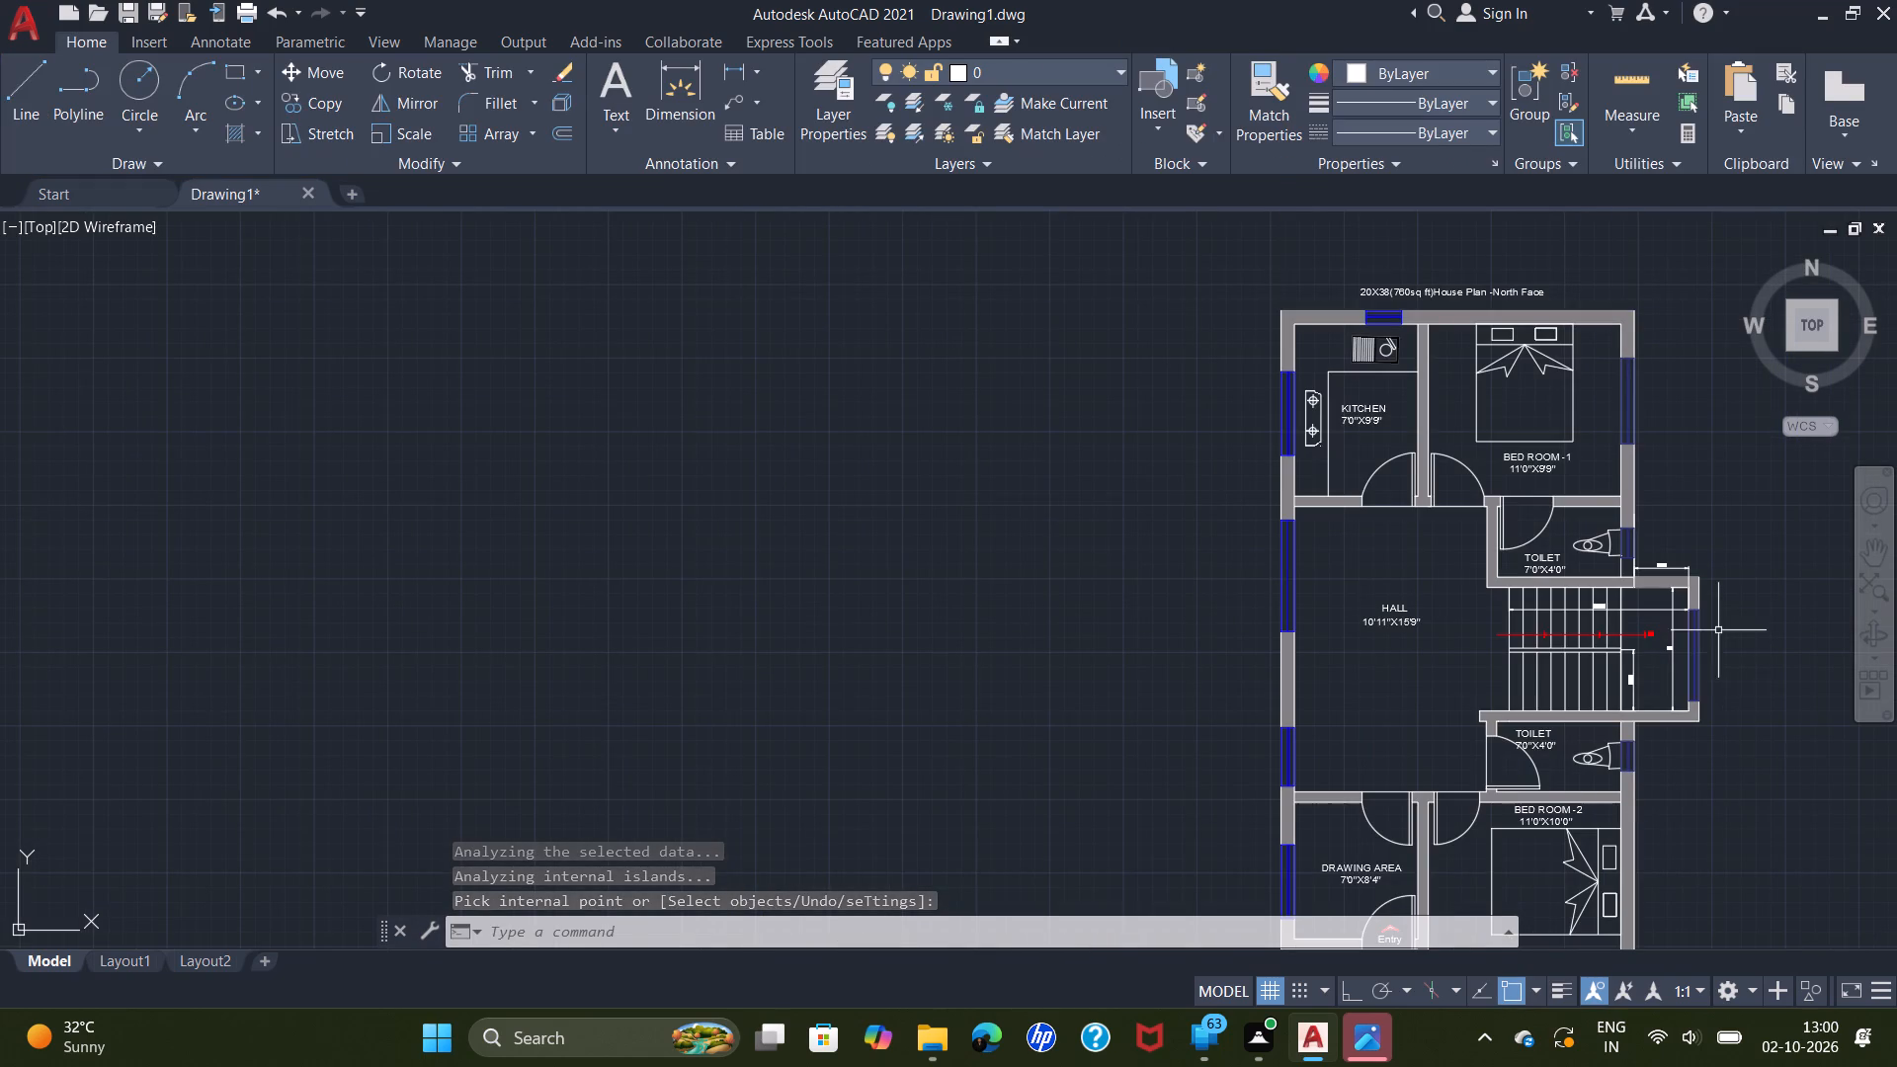
middle_drag(1733, 751, 1650, 670)
scroll(1577, 675, down, 1)
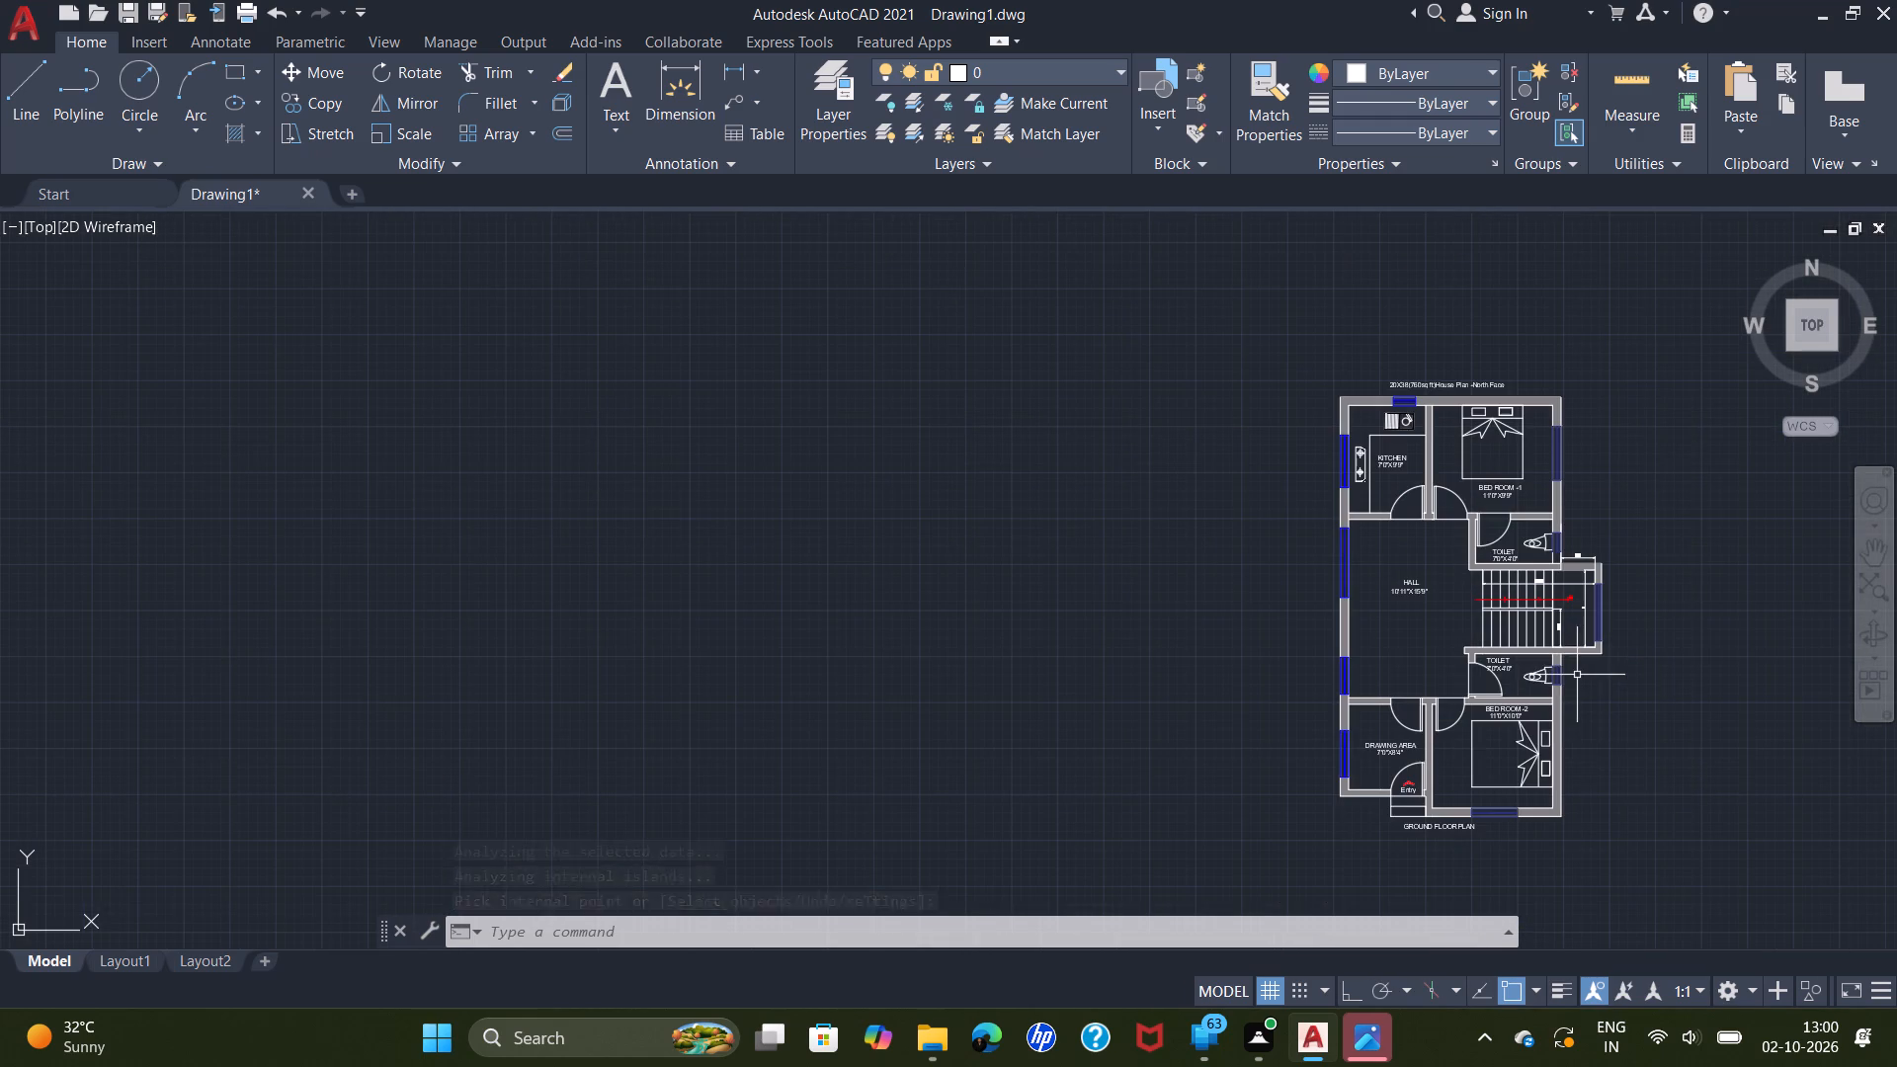
scroll(1624, 762, up, 1)
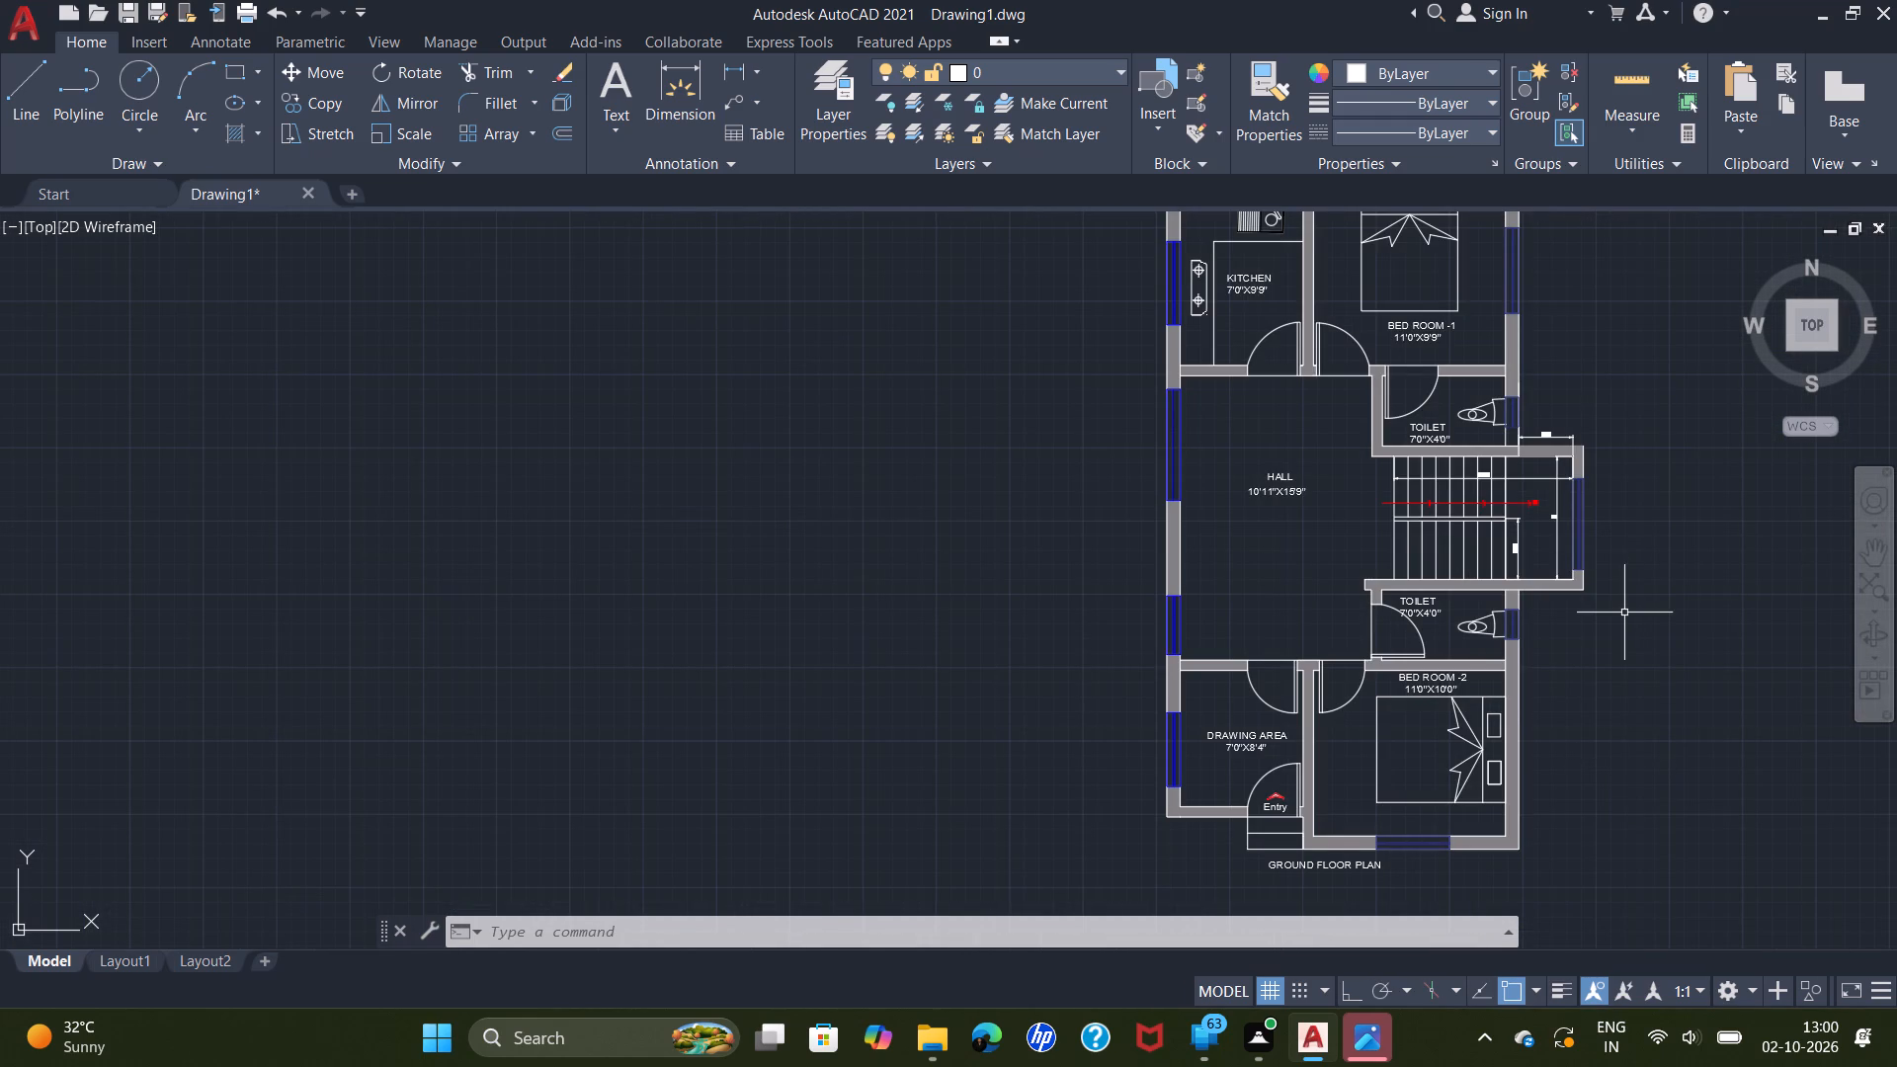
middle_drag(1630, 620, 1590, 667)
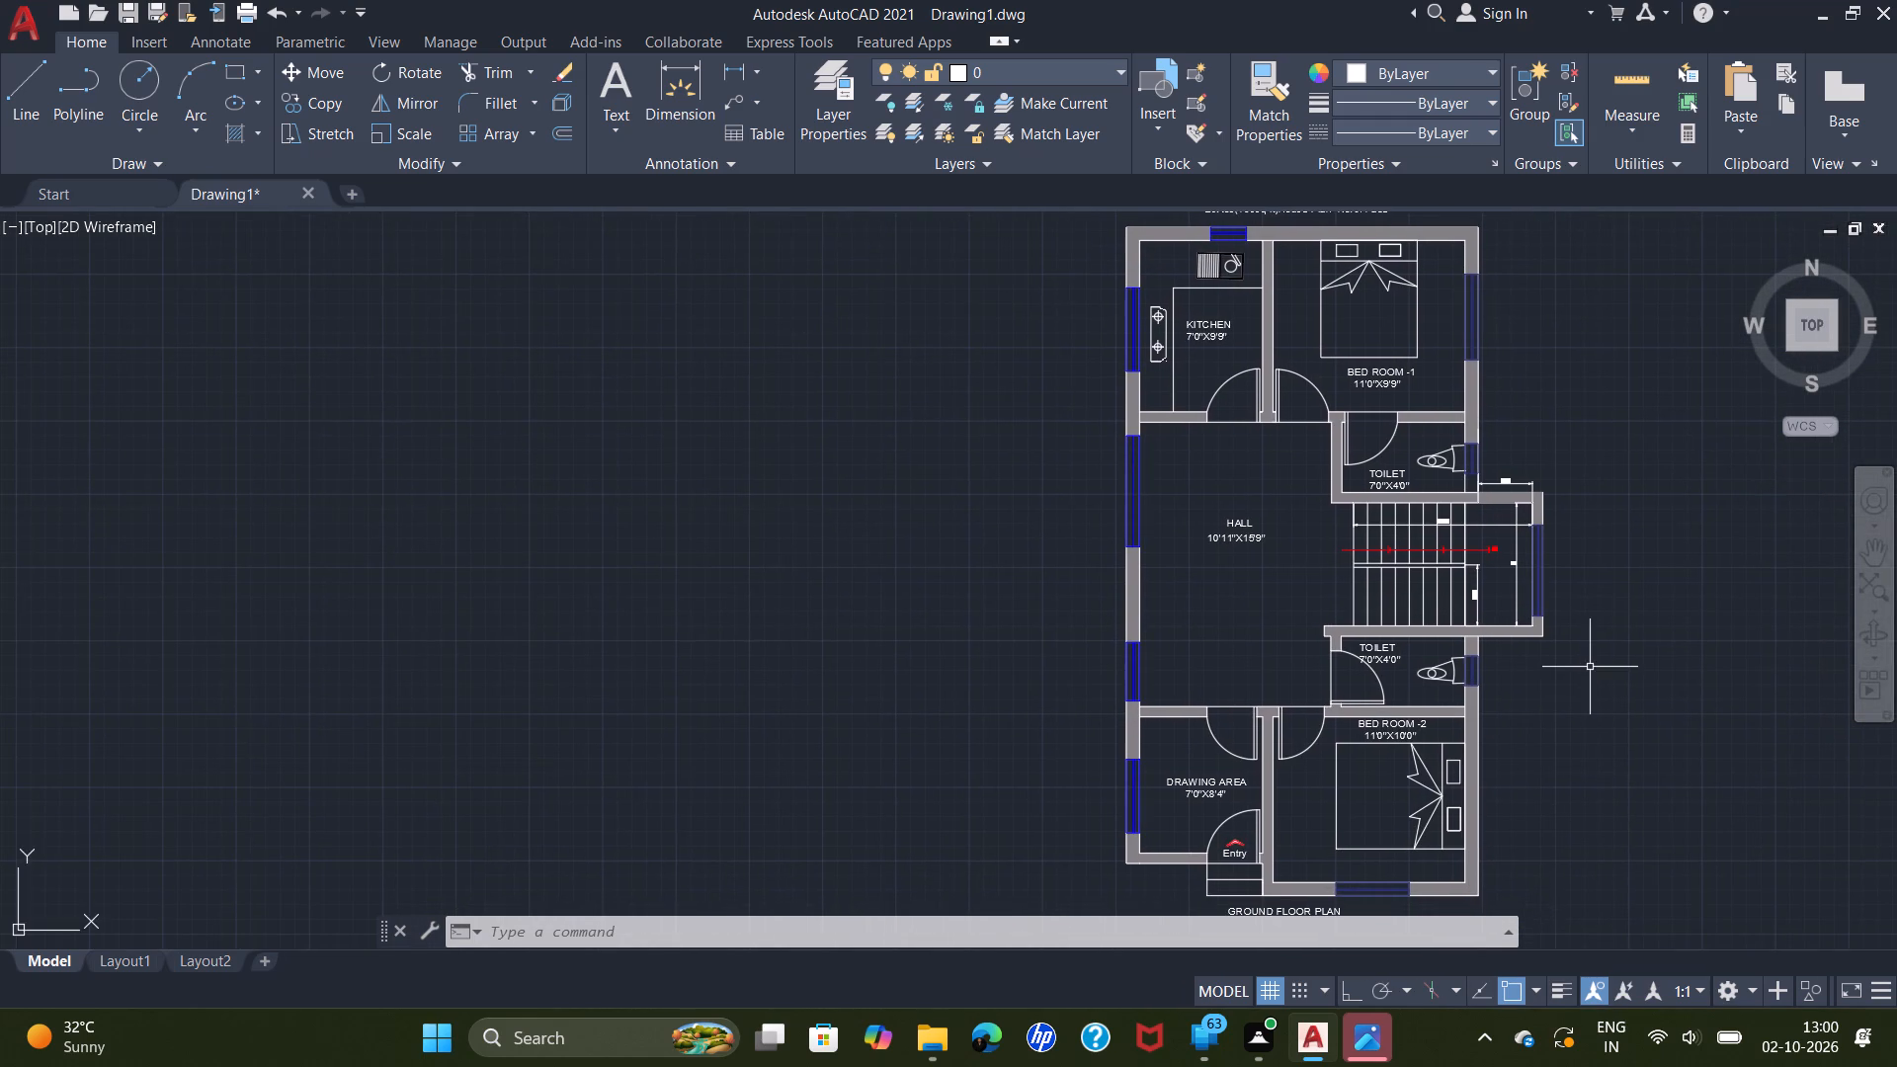
scroll(1590, 667, down, 1)
middle_drag(1692, 655, 1667, 655)
scroll(1692, 655, up, 1)
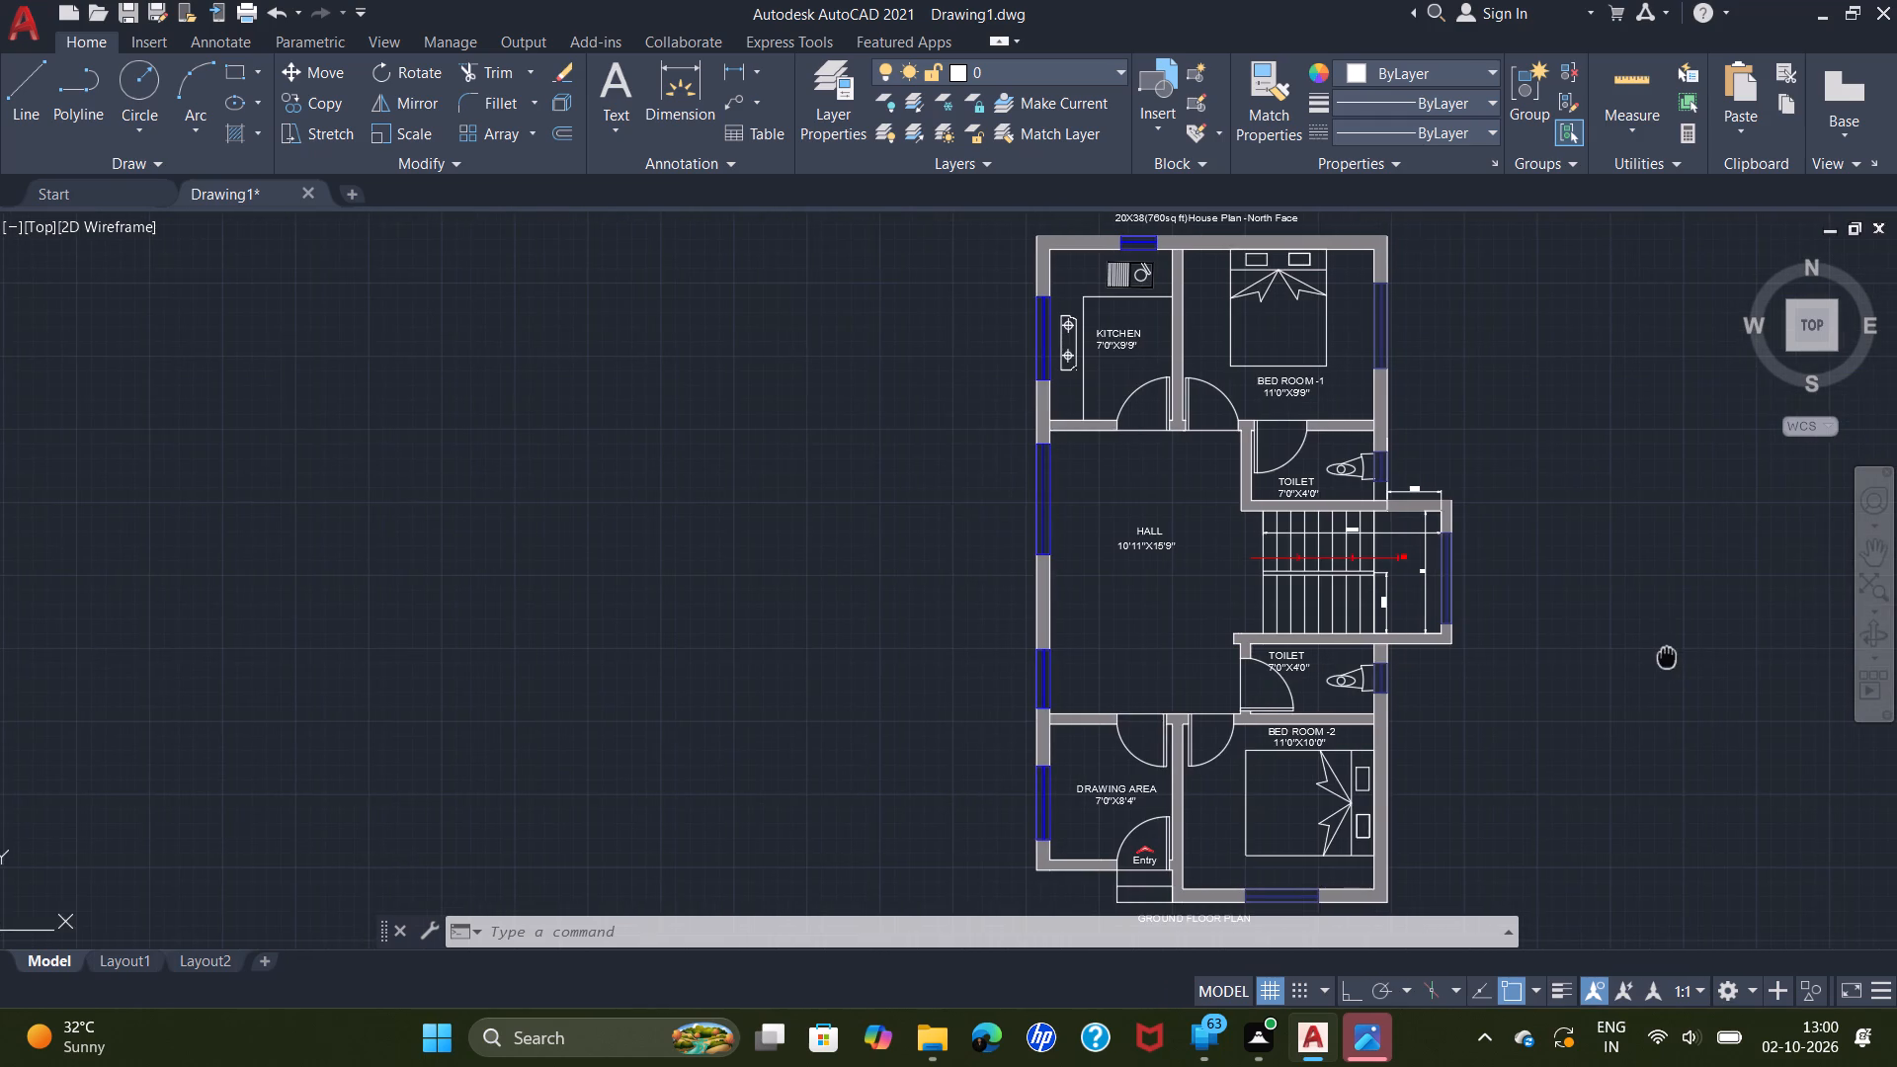
scroll(1665, 649, down, 1)
middle_drag(1664, 662, 1573, 613)
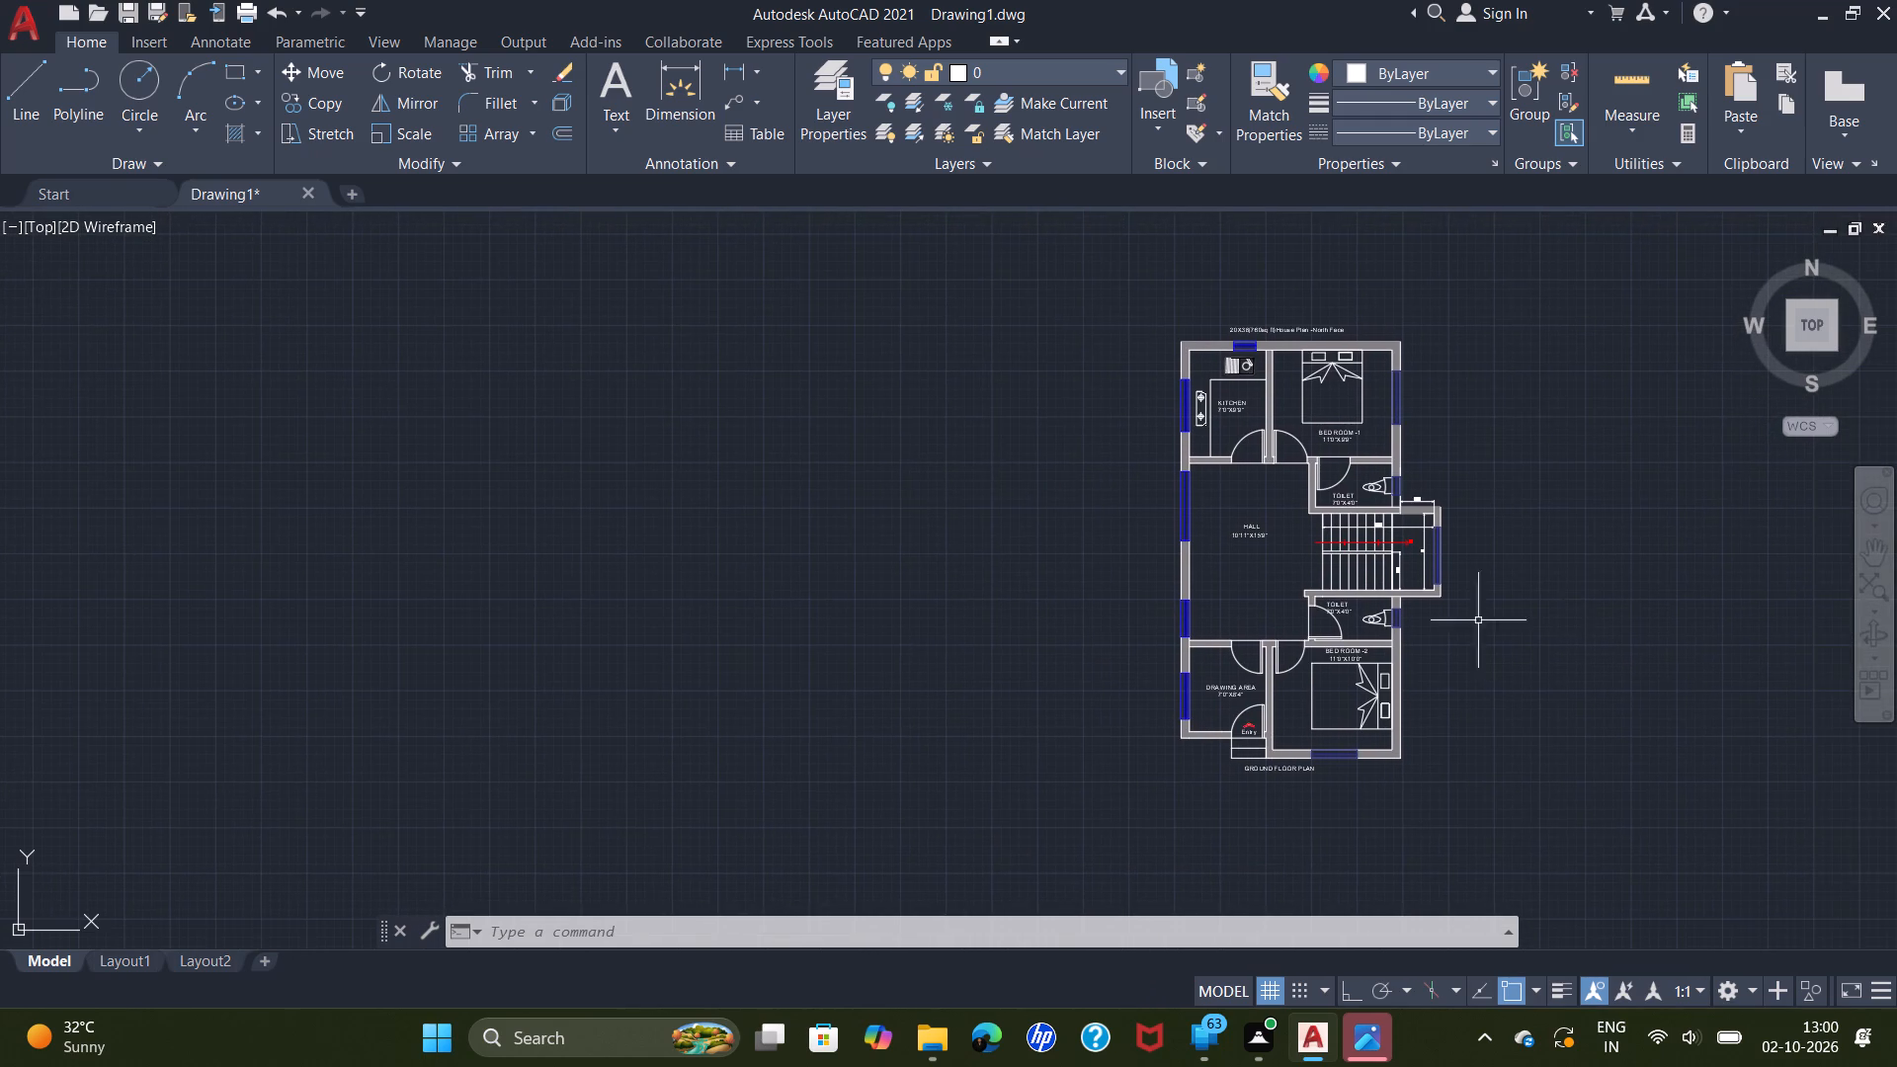
scroll(1268, 527, up, 1)
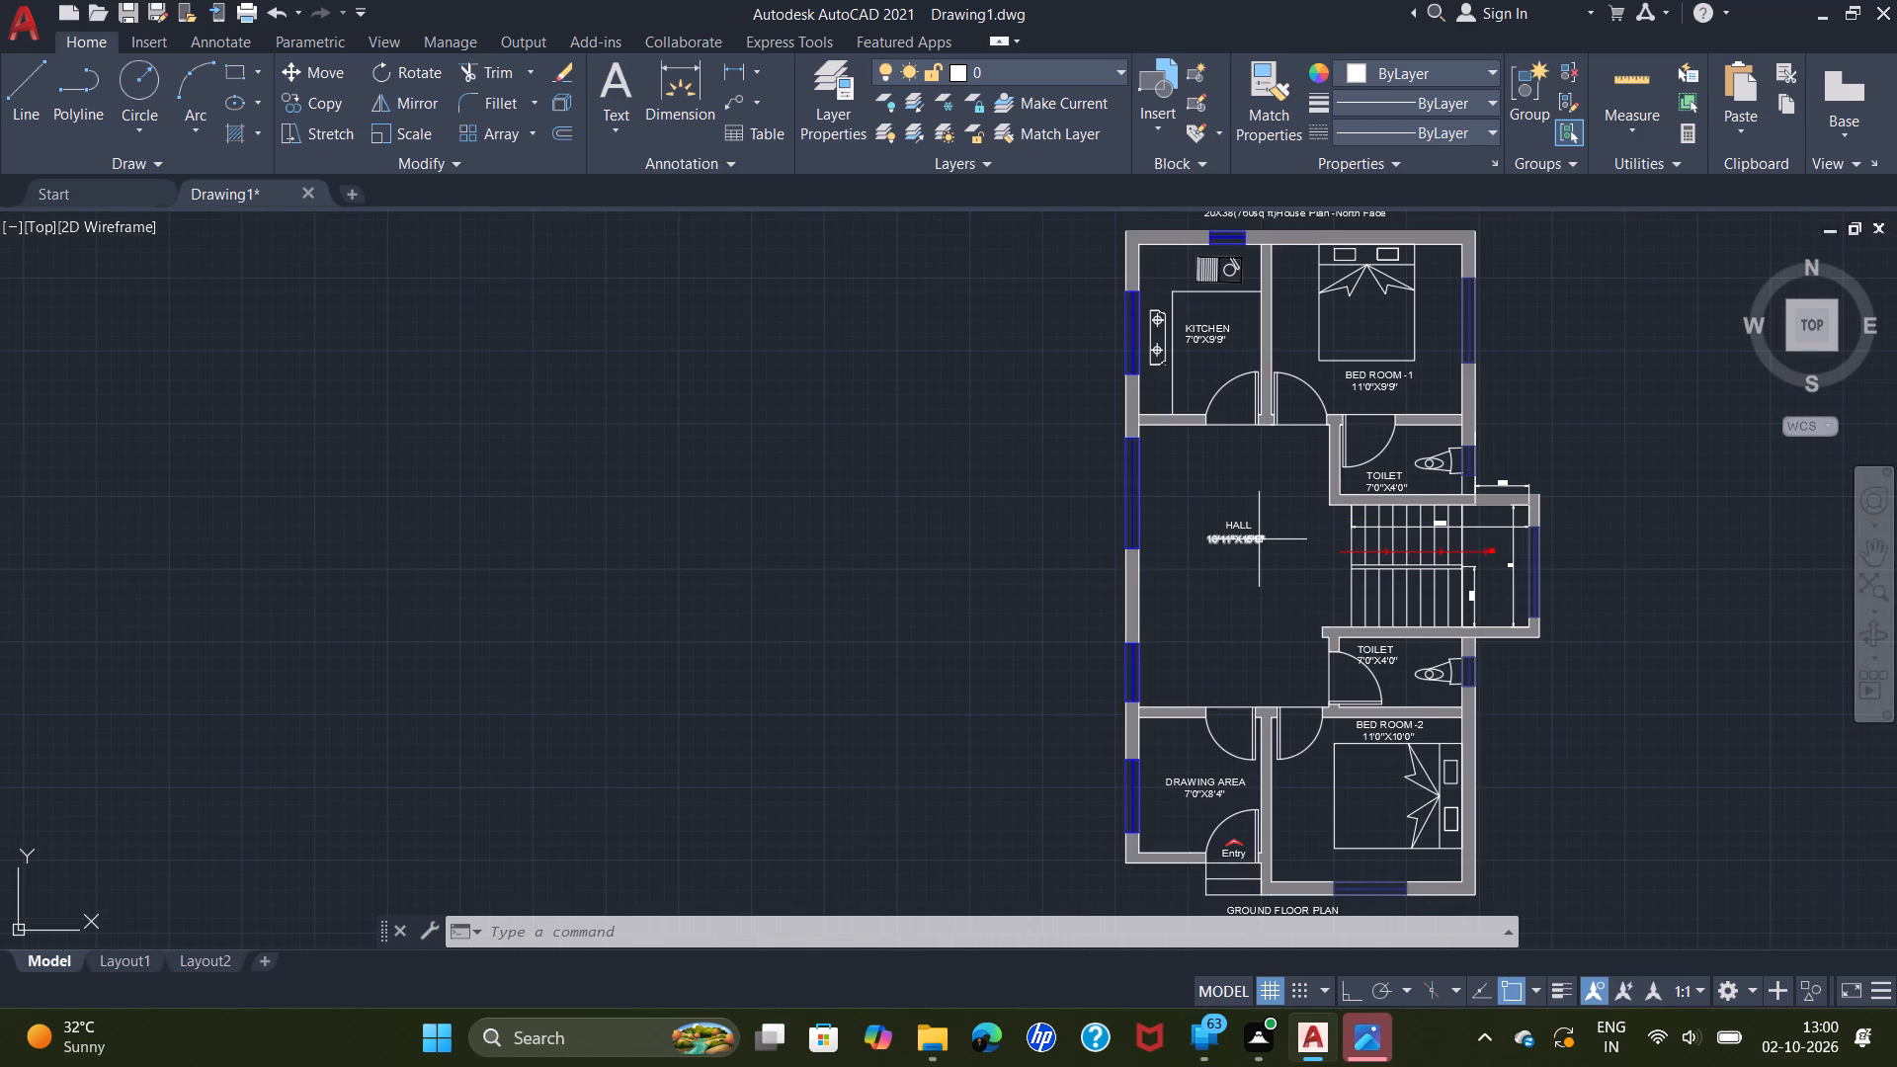
scroll(1259, 539, up, 2)
scroll(1259, 539, down, 2)
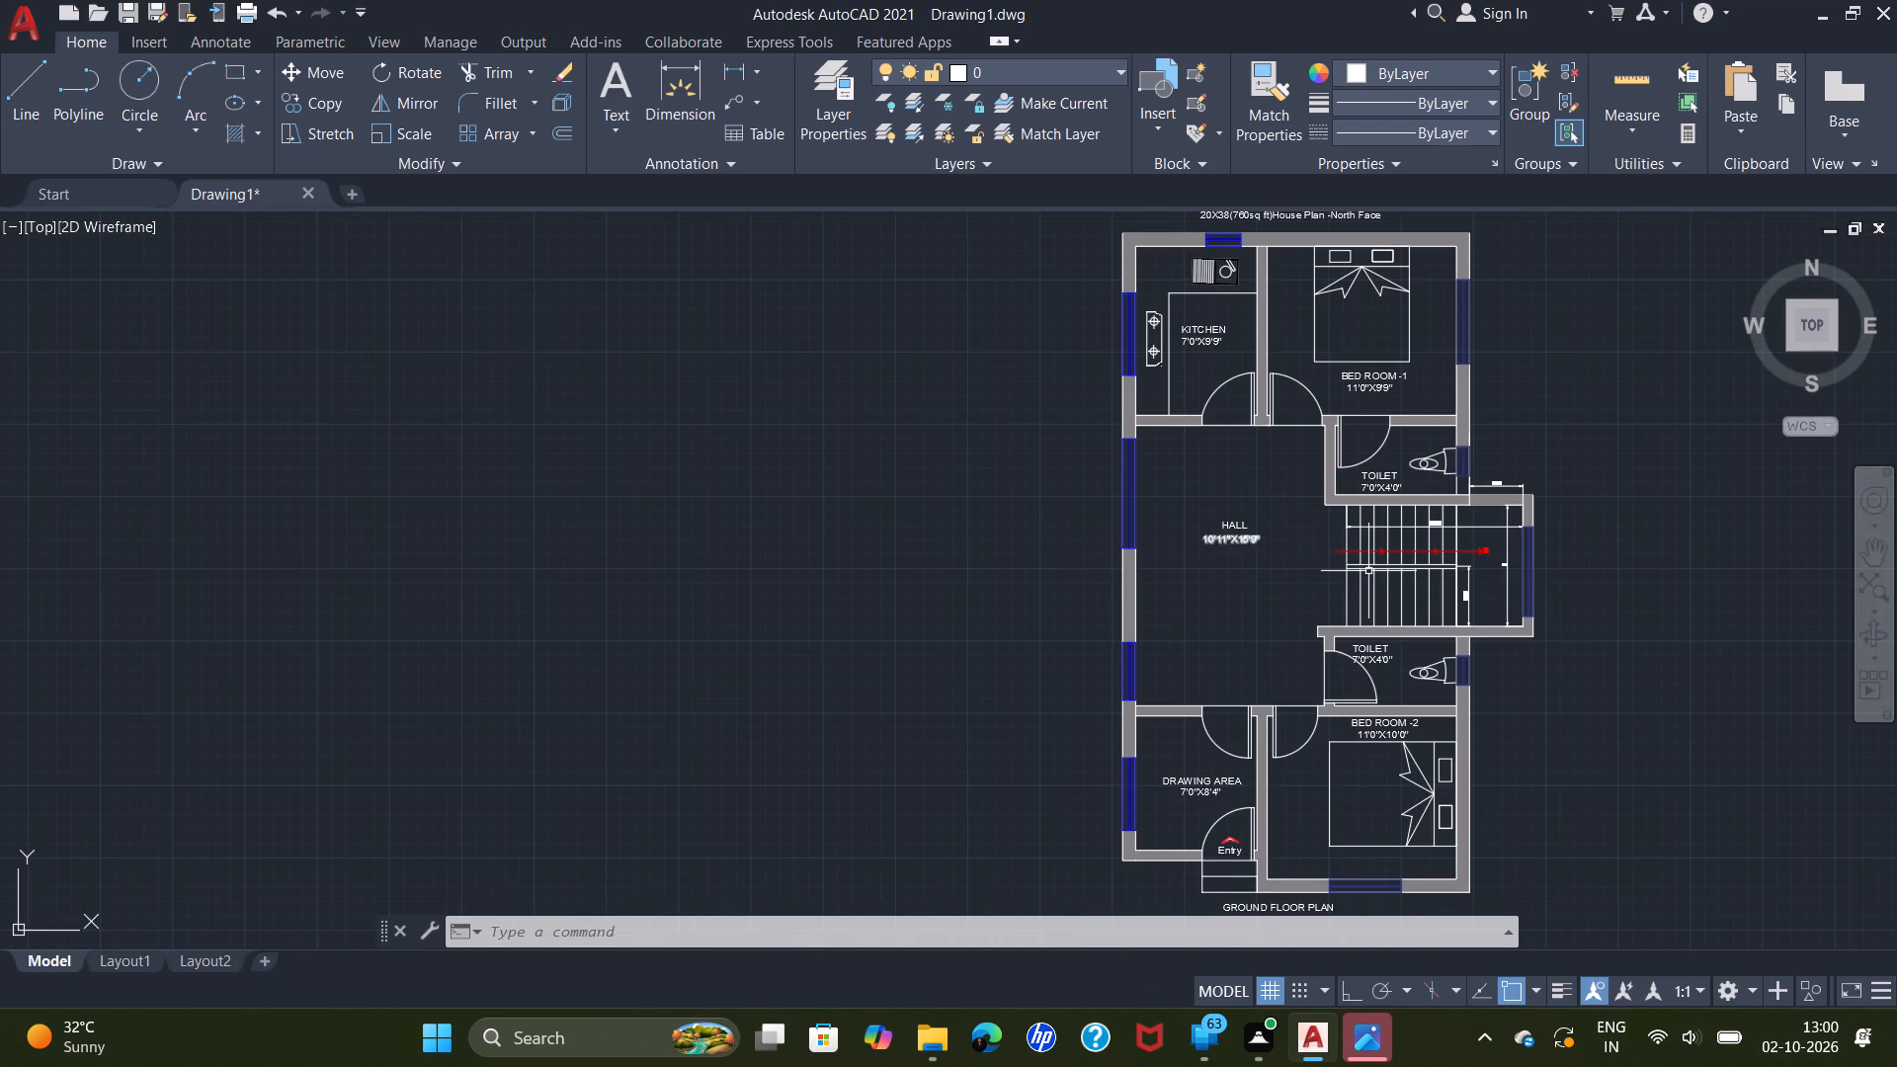
scroll(1630, 650, down, 1)
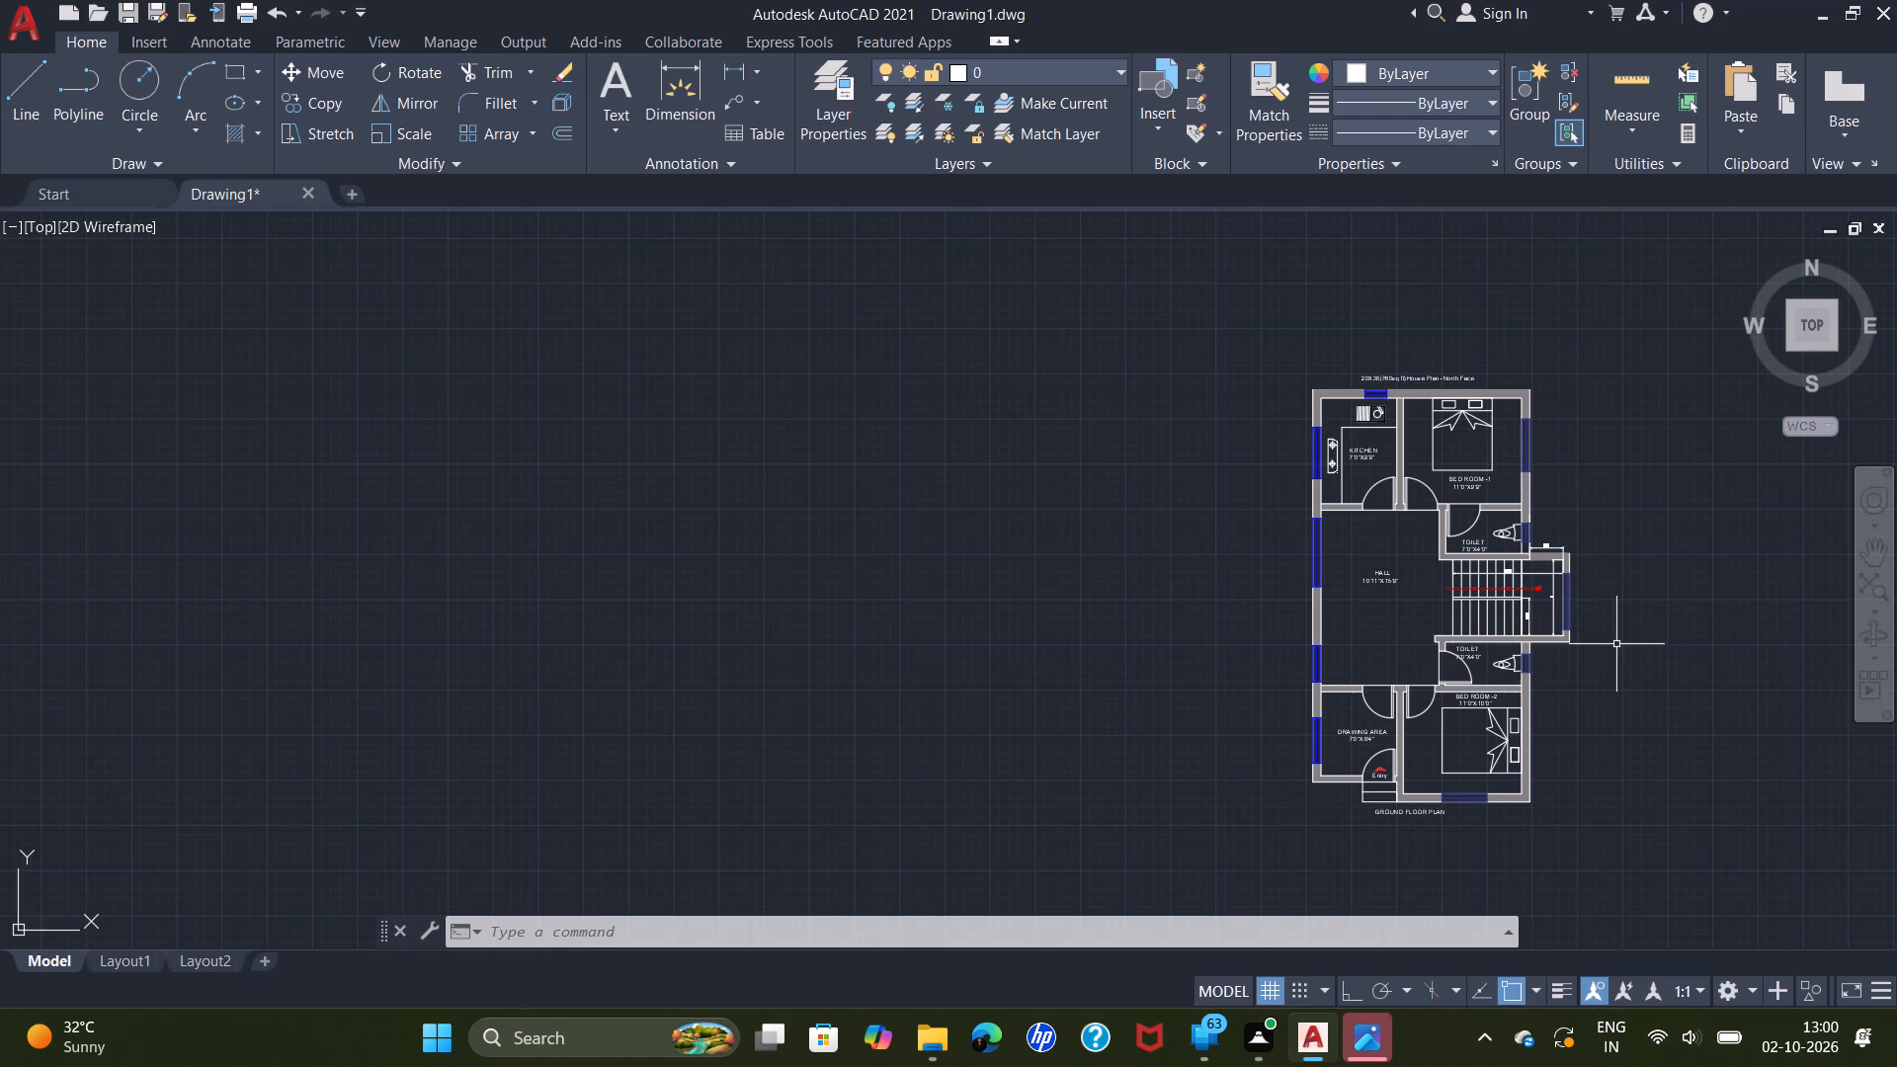
scroll(1616, 644, up, 1)
scroll(1616, 645, down, 1)
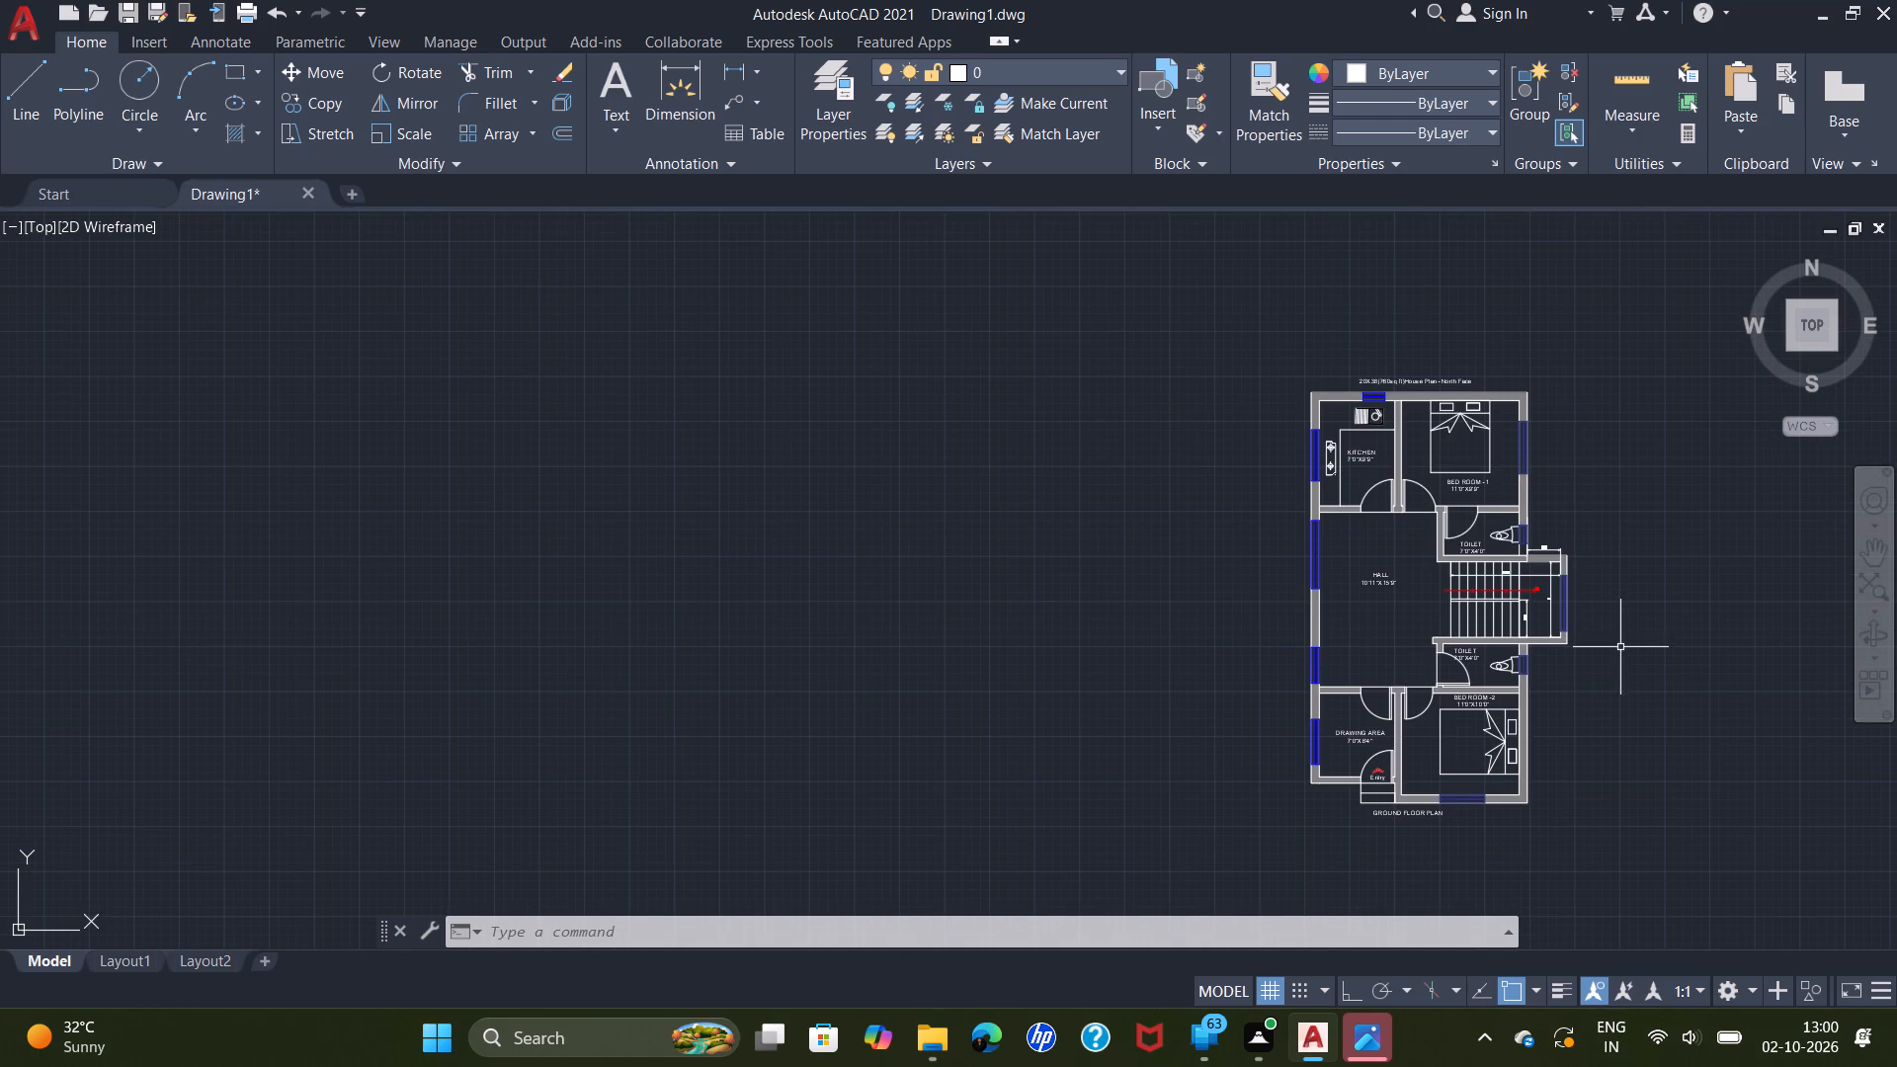
scroll(1620, 647, up, 1)
scroll(1620, 648, down, 1)
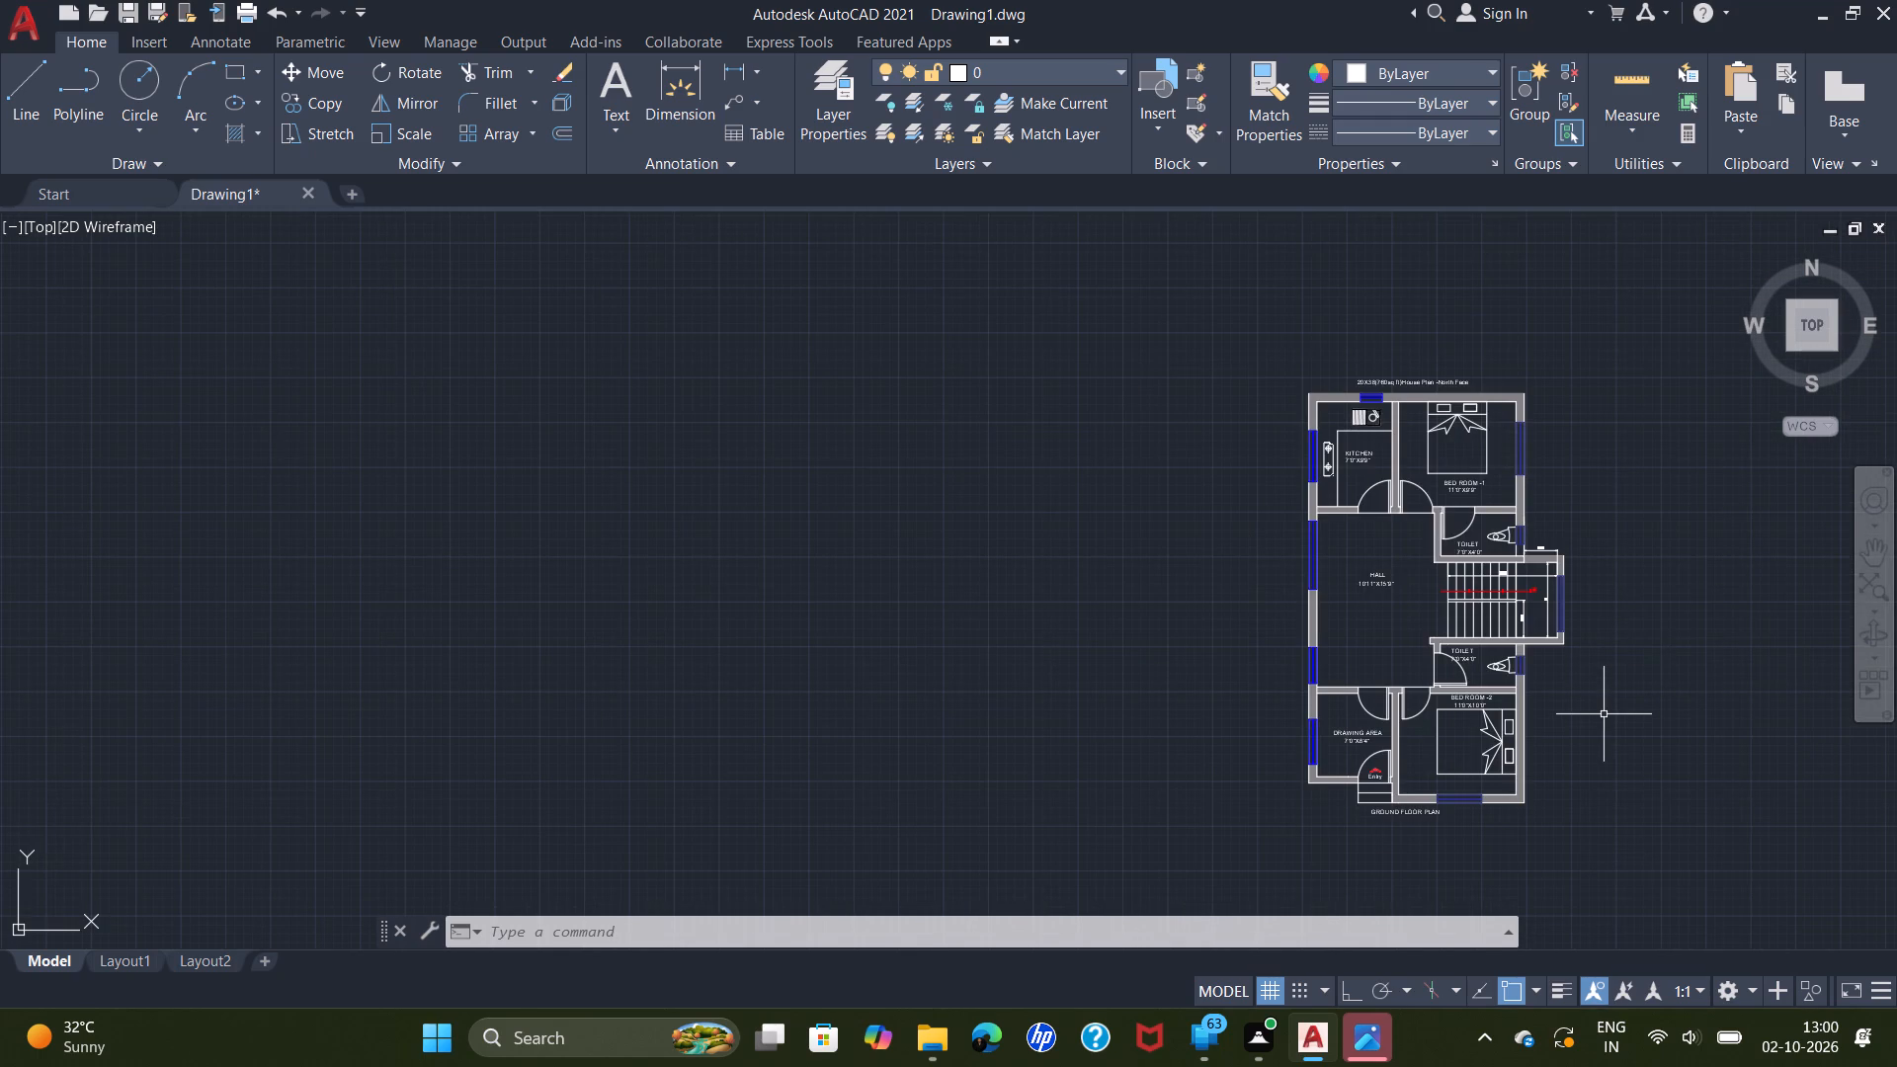
scroll(1604, 721, up, 1)
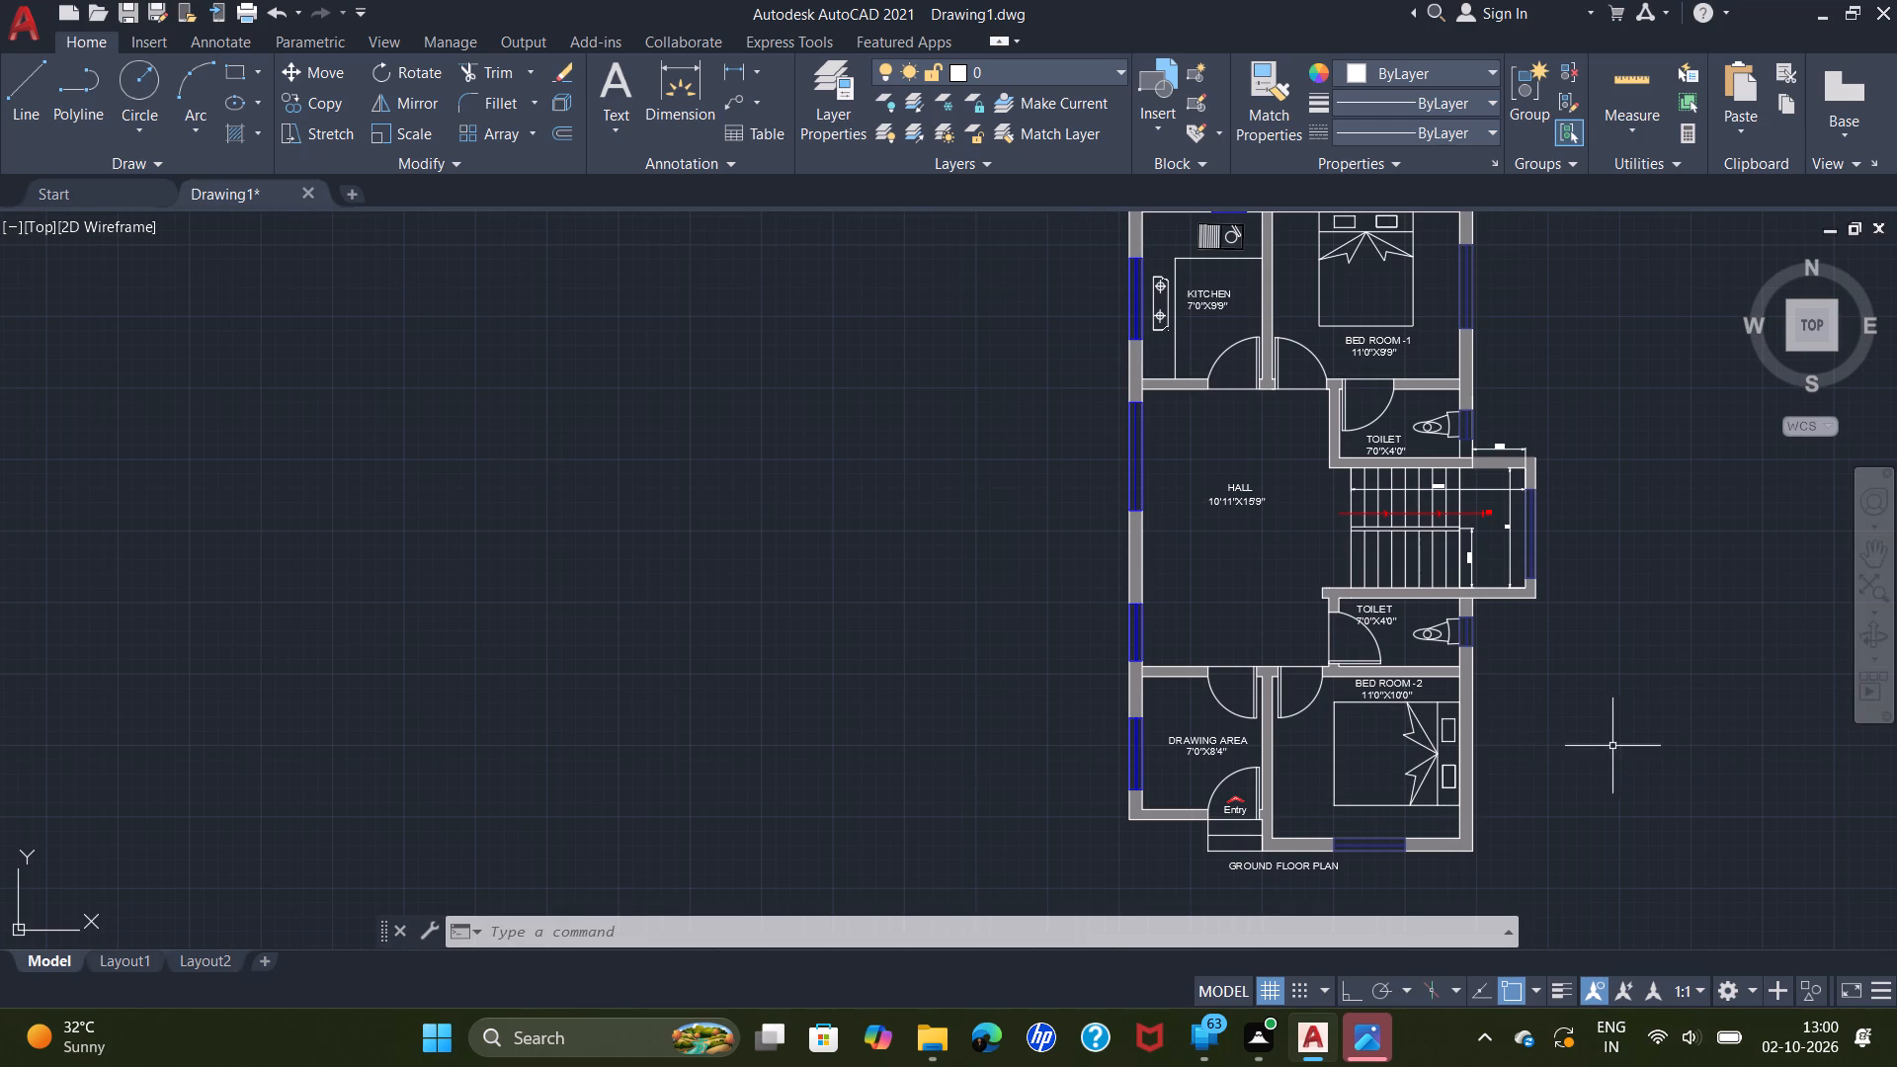
scroll(1649, 734, down, 1)
middle_drag(1653, 731, 1502, 698)
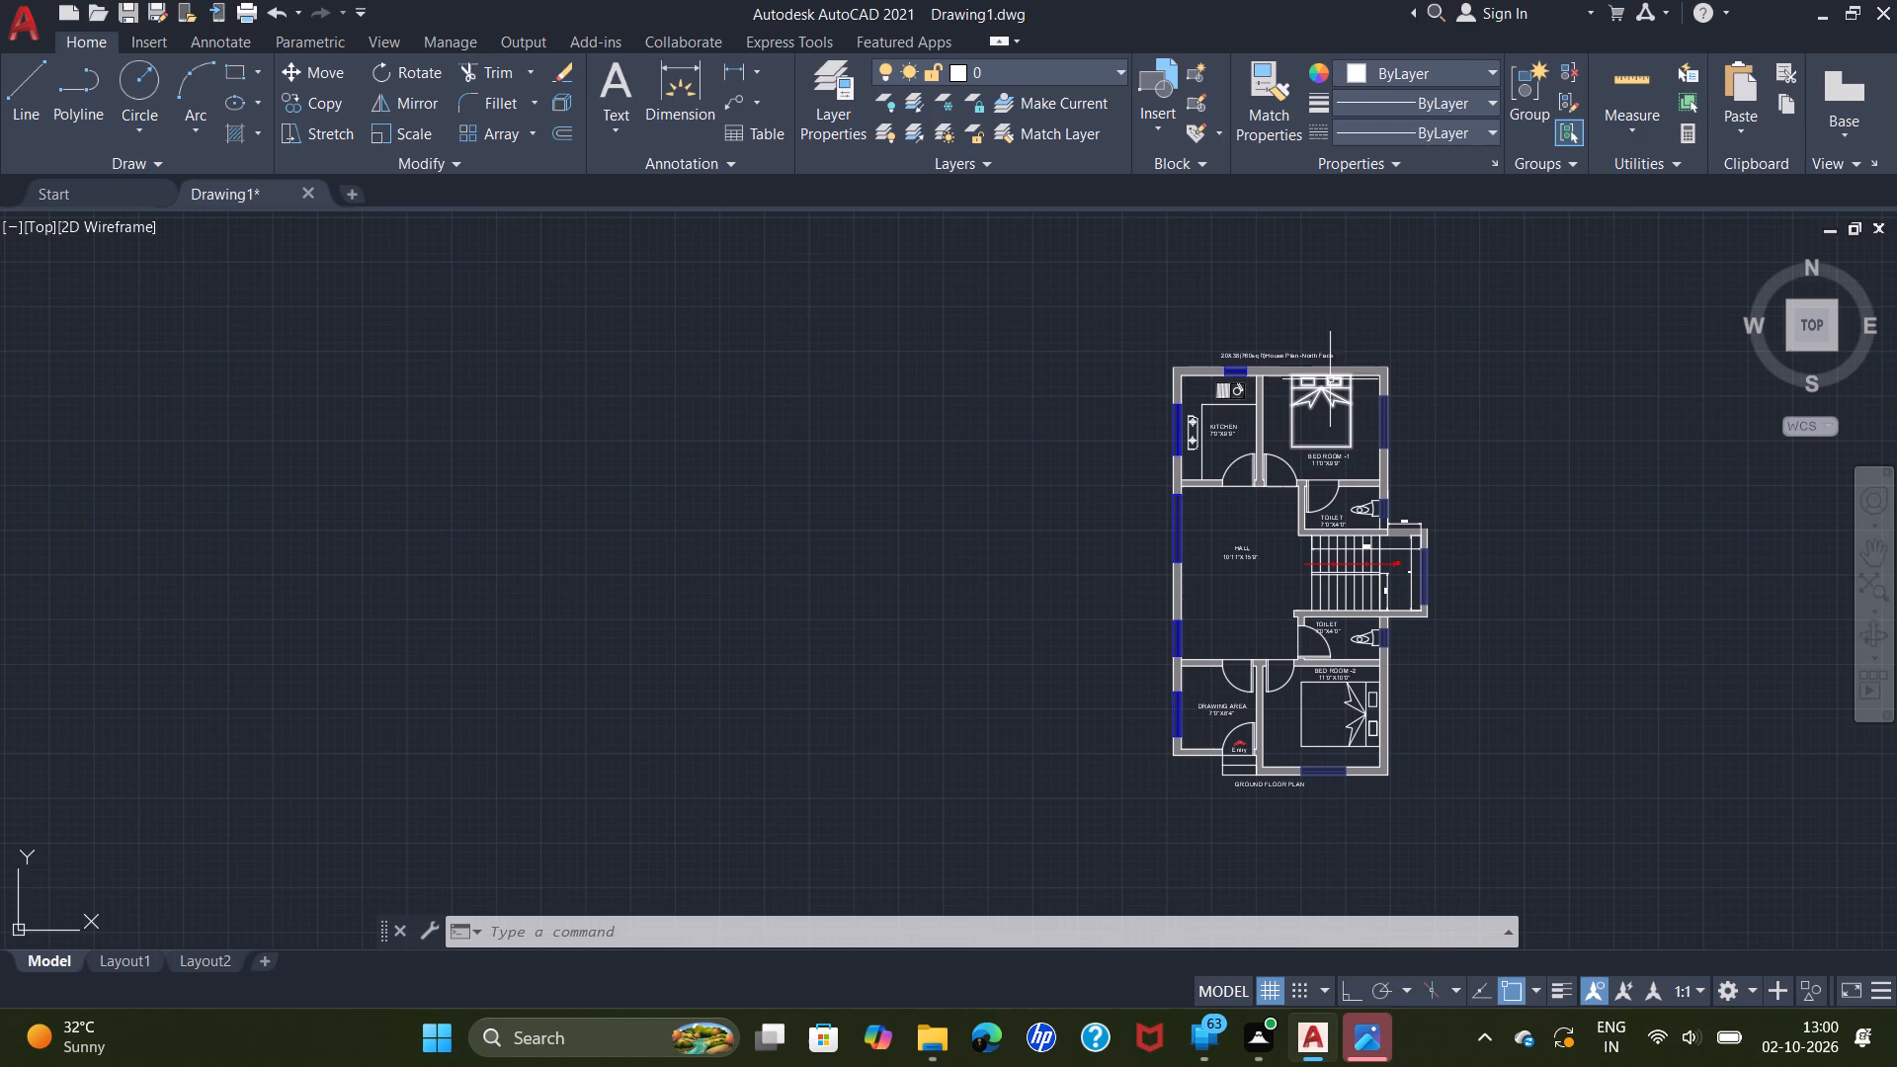
scroll(1304, 373, up, 2)
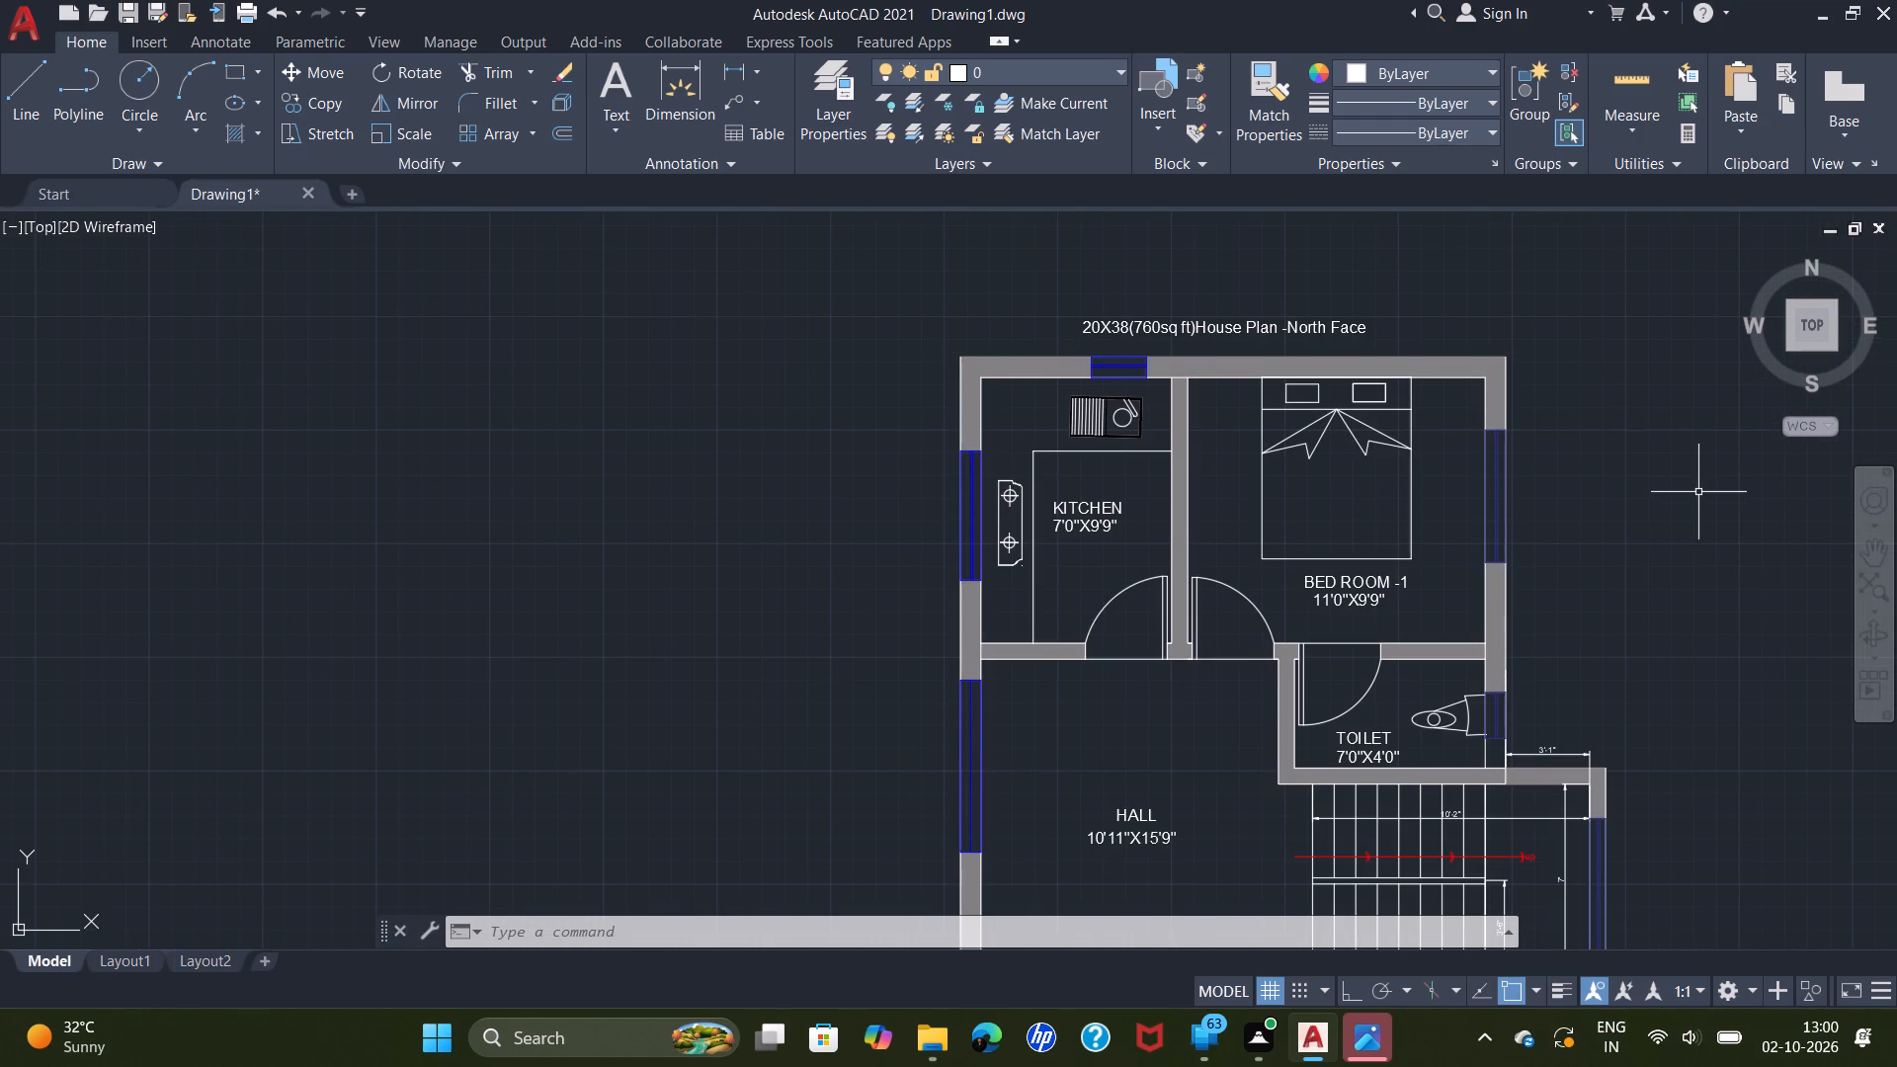
scroll(1703, 505, down, 2)
middle_drag(1709, 521, 1592, 300)
scroll(1686, 516, up, 1)
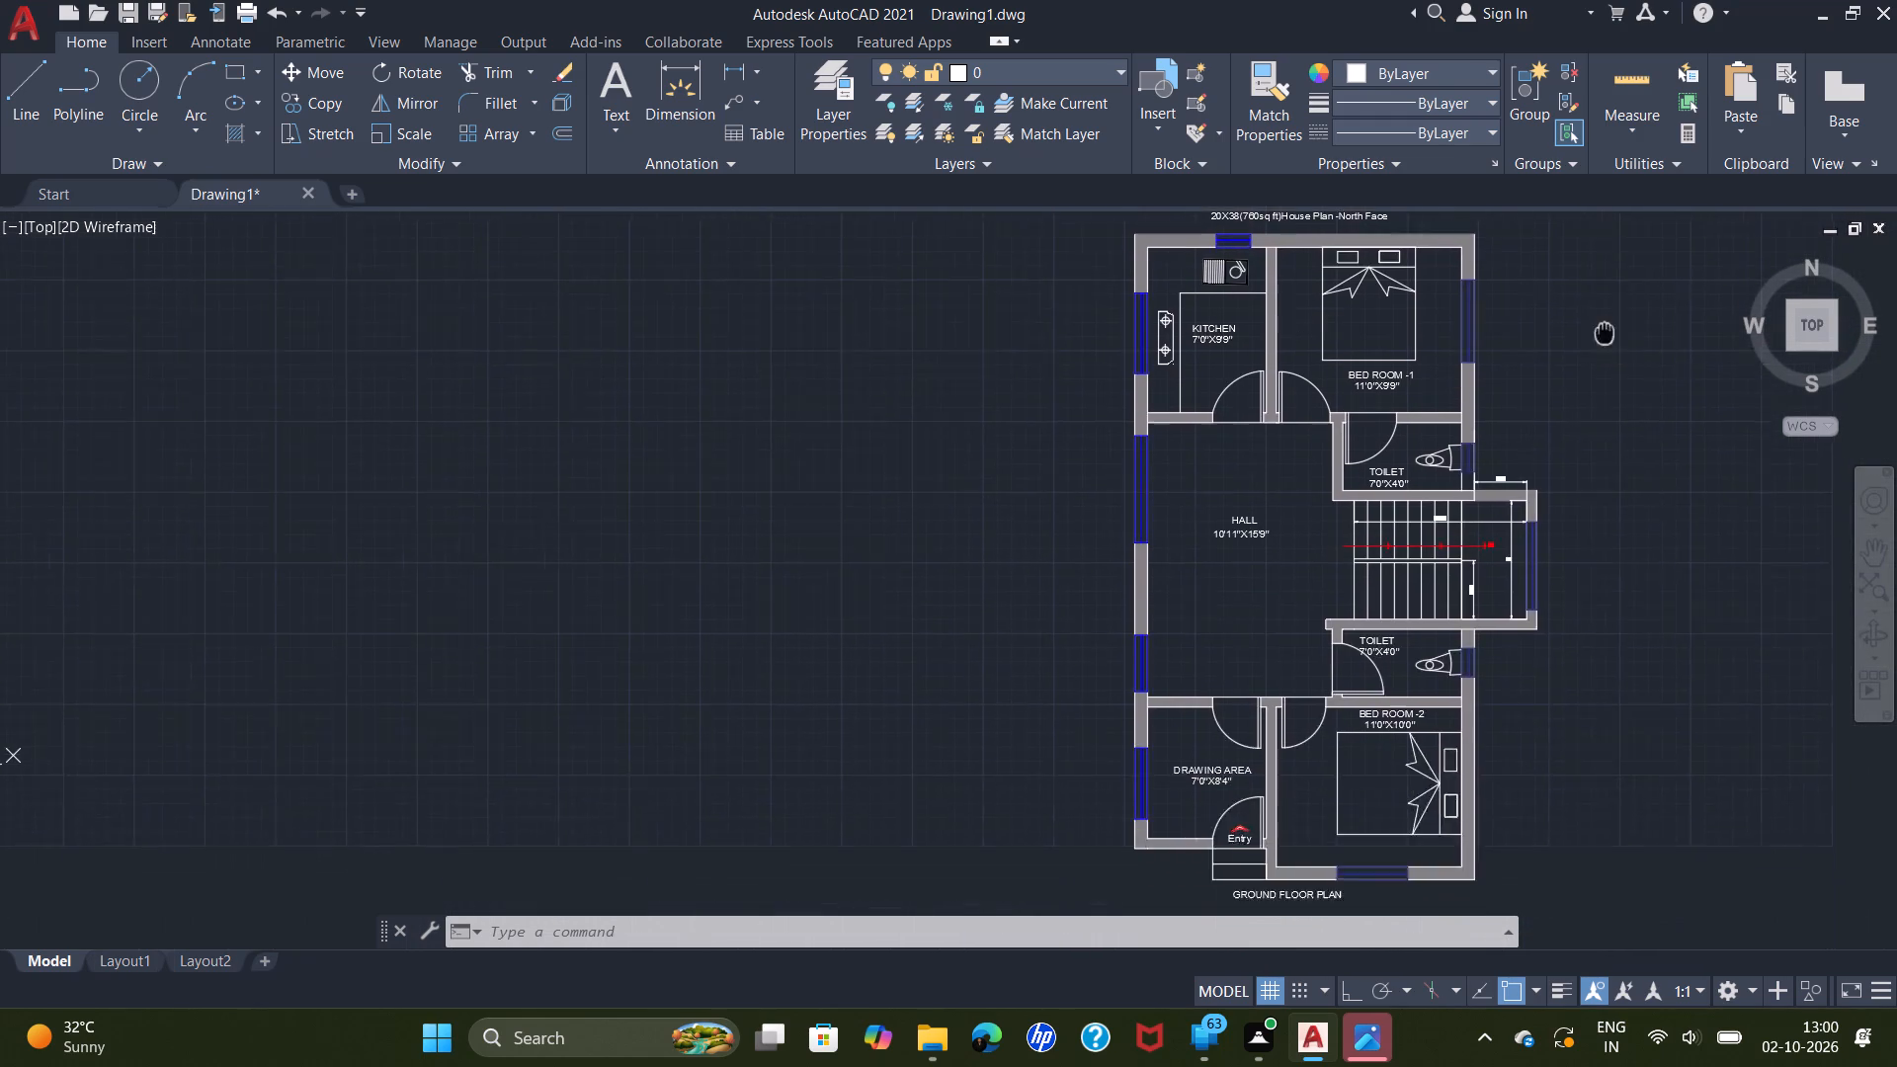
middle_drag(1592, 300, 1590, 292)
scroll(1590, 292, down, 1)
middle_drag(1639, 353, 1507, 459)
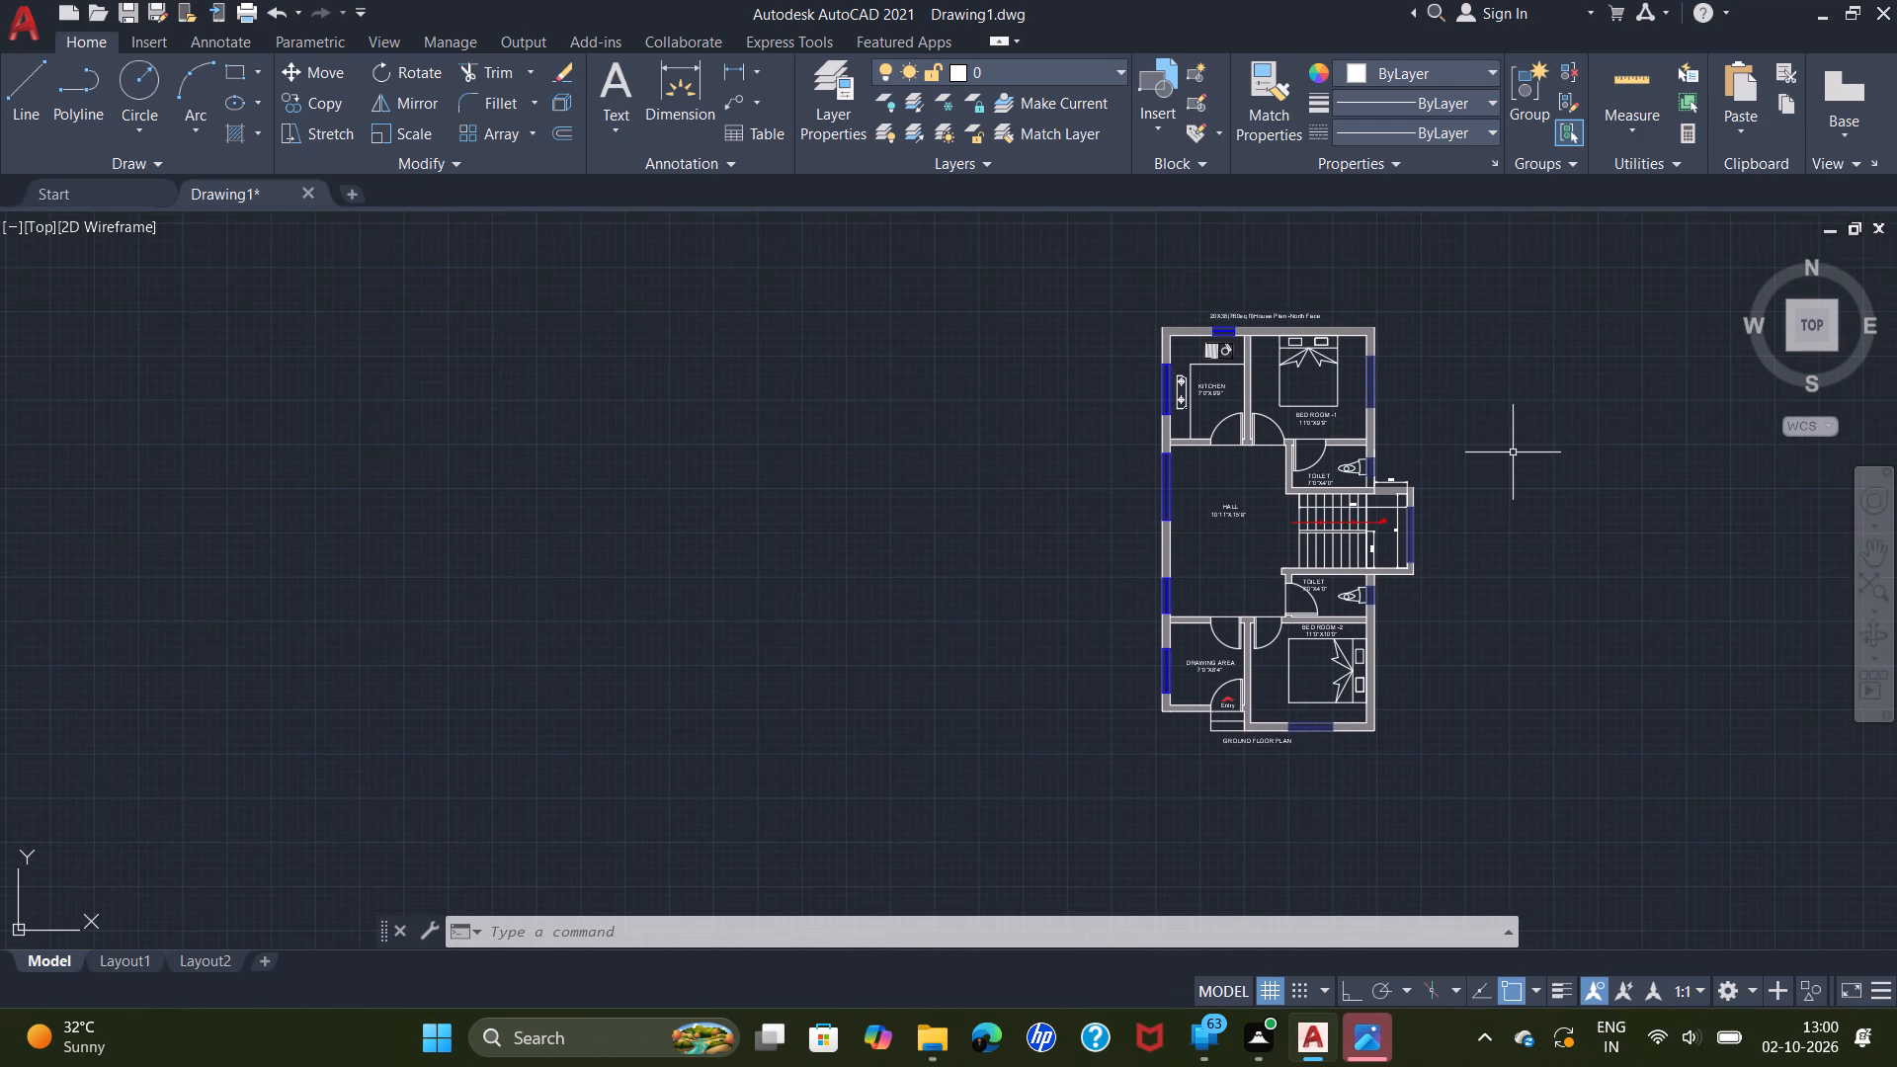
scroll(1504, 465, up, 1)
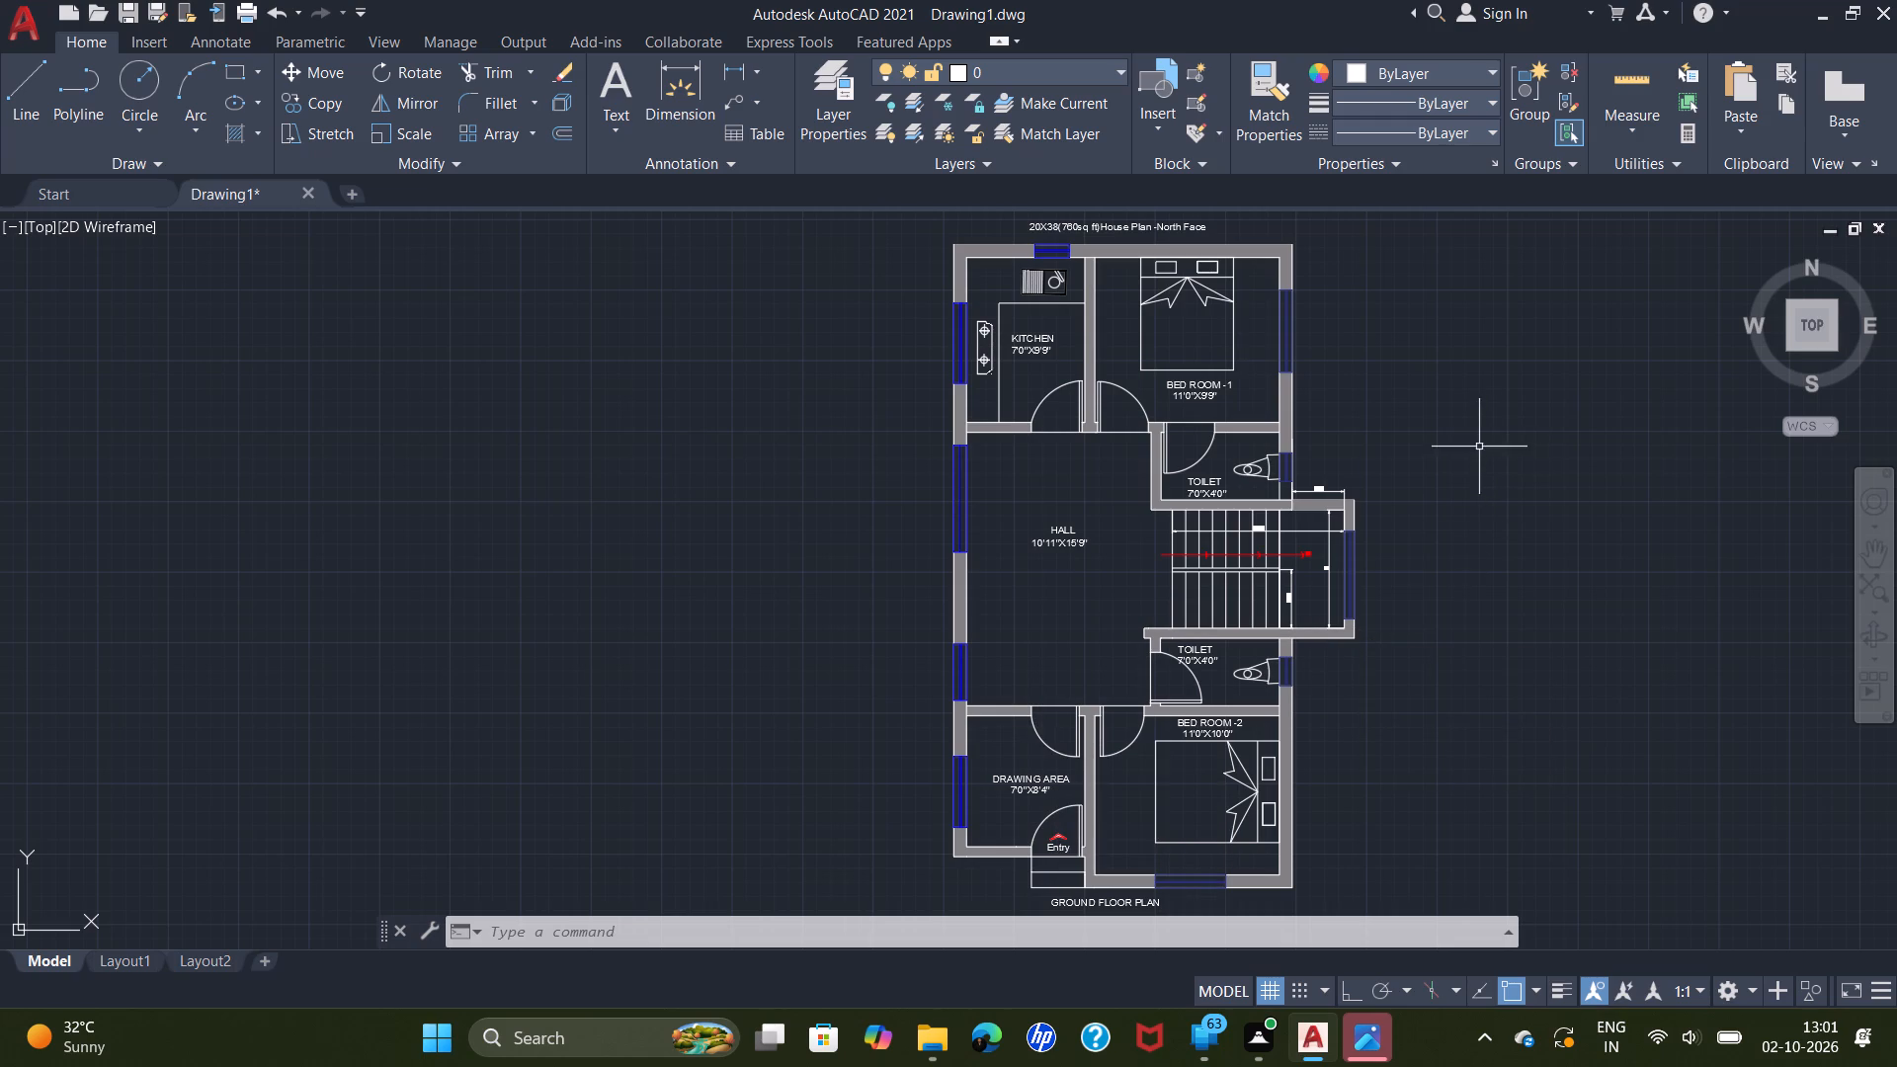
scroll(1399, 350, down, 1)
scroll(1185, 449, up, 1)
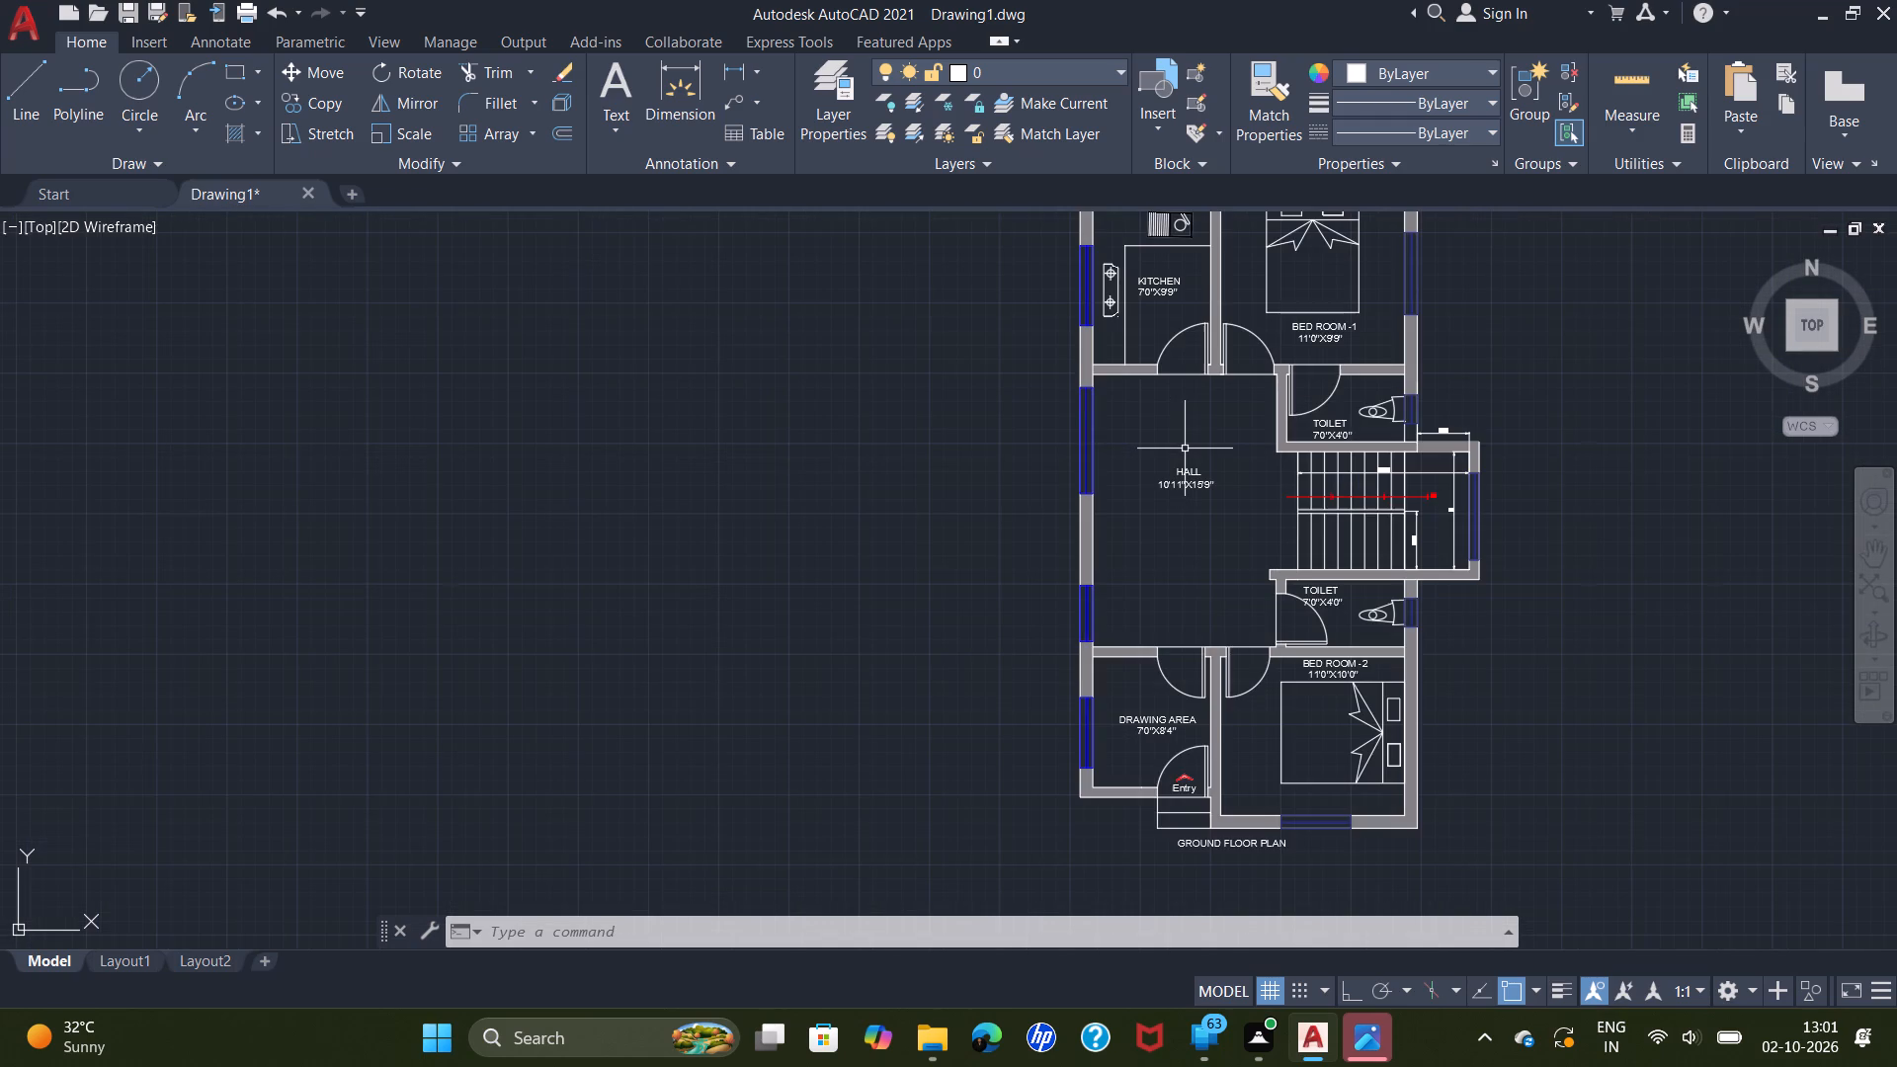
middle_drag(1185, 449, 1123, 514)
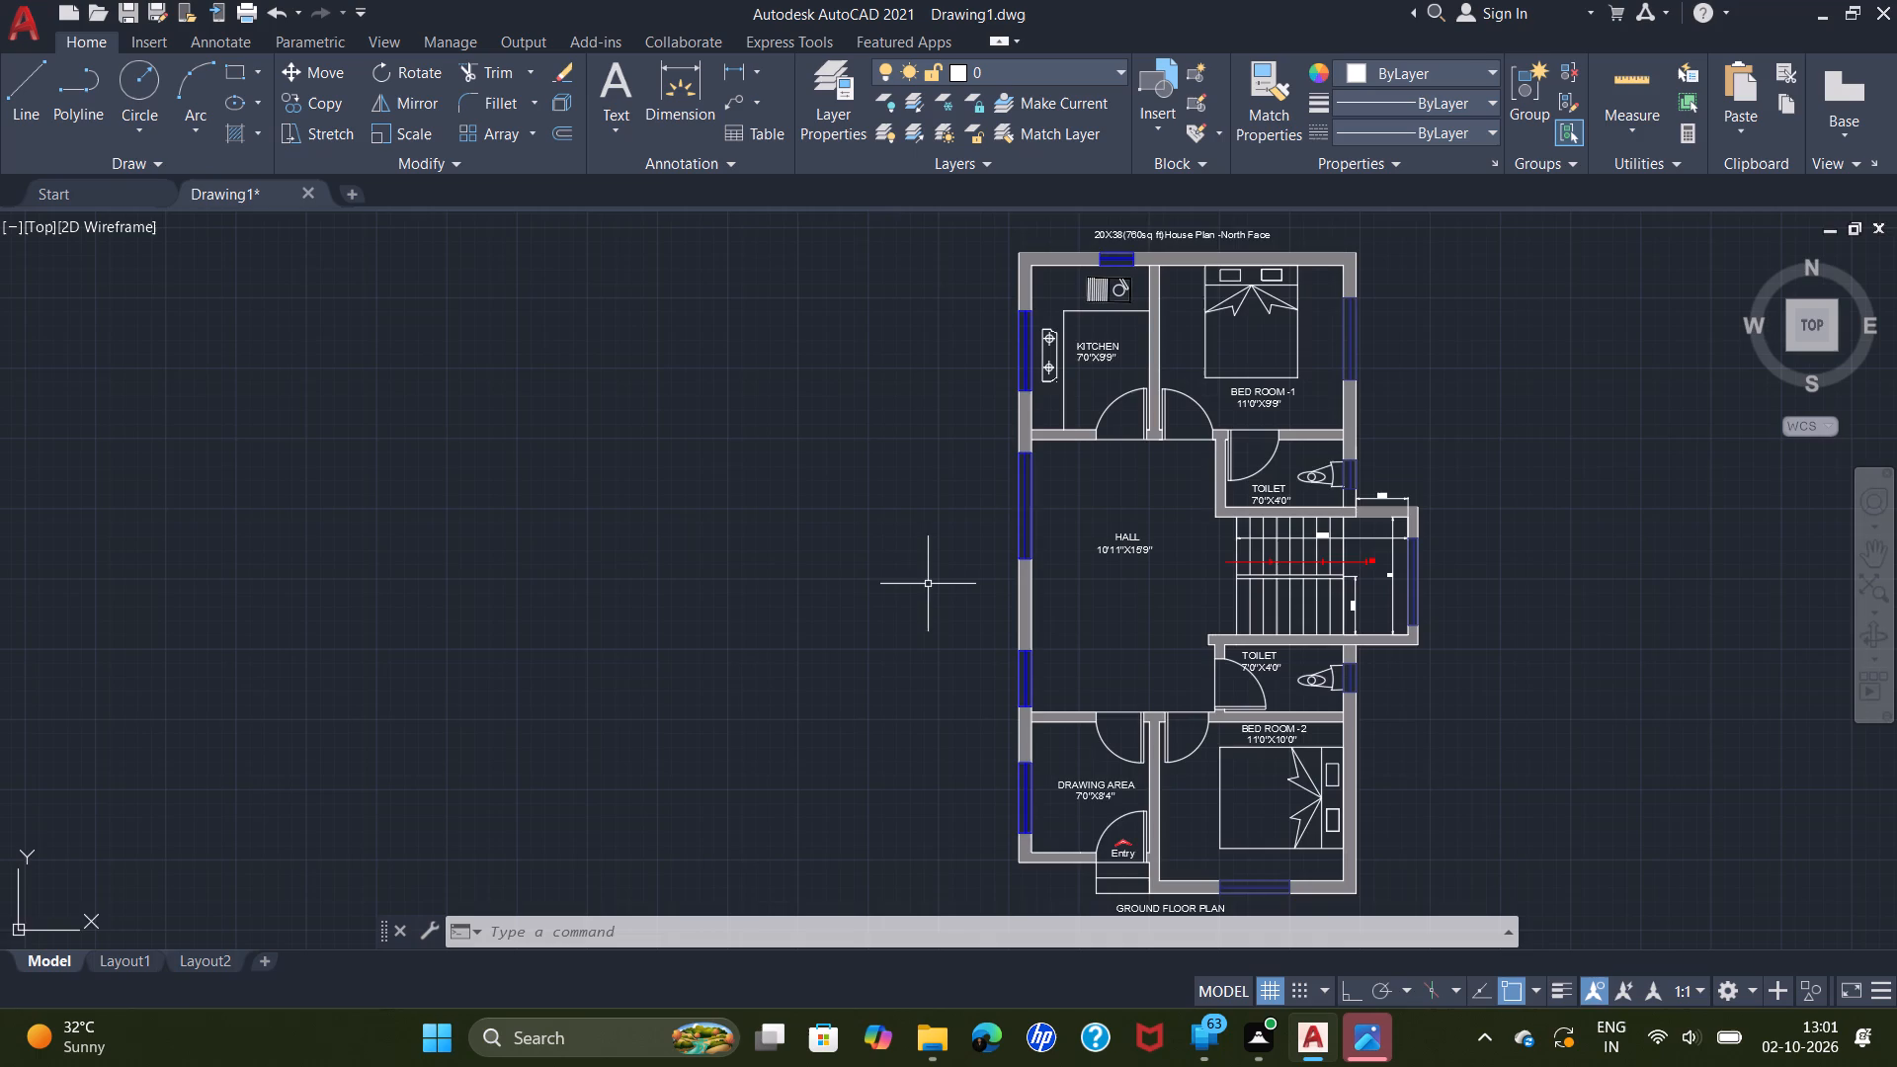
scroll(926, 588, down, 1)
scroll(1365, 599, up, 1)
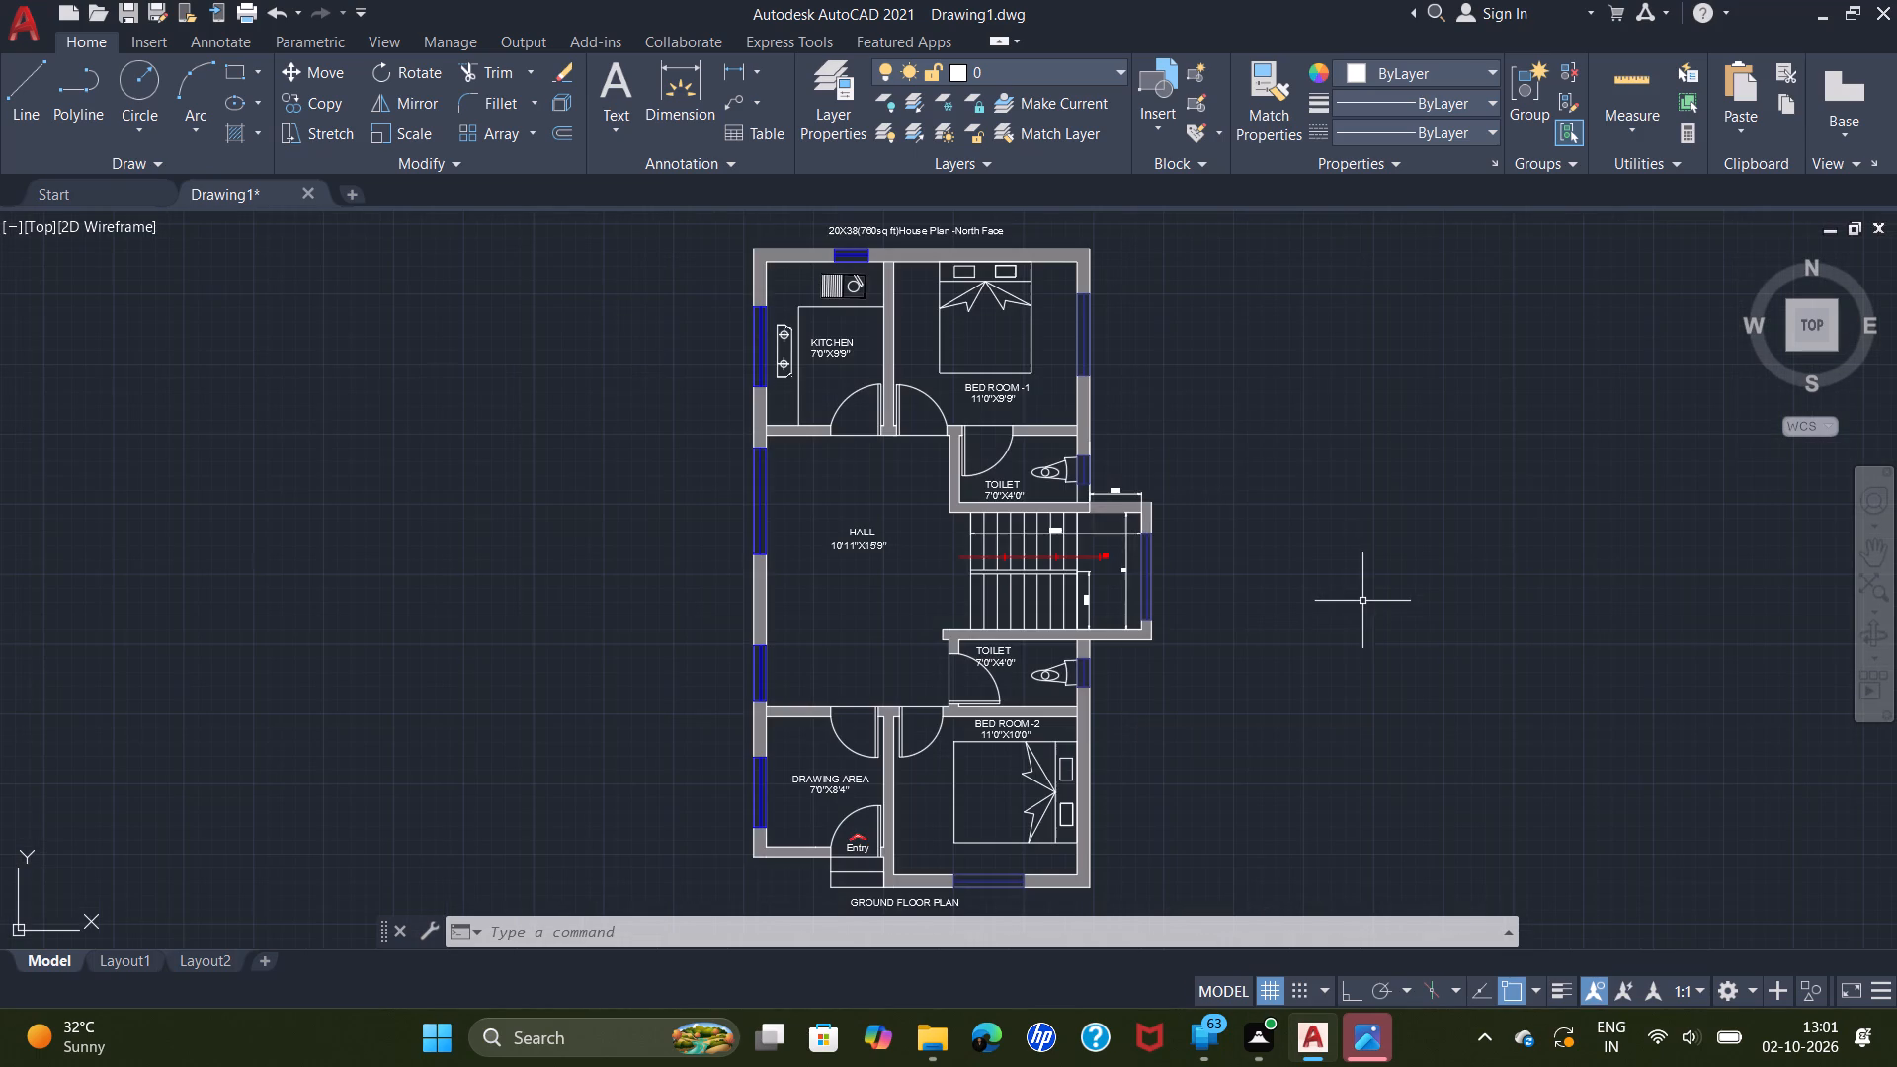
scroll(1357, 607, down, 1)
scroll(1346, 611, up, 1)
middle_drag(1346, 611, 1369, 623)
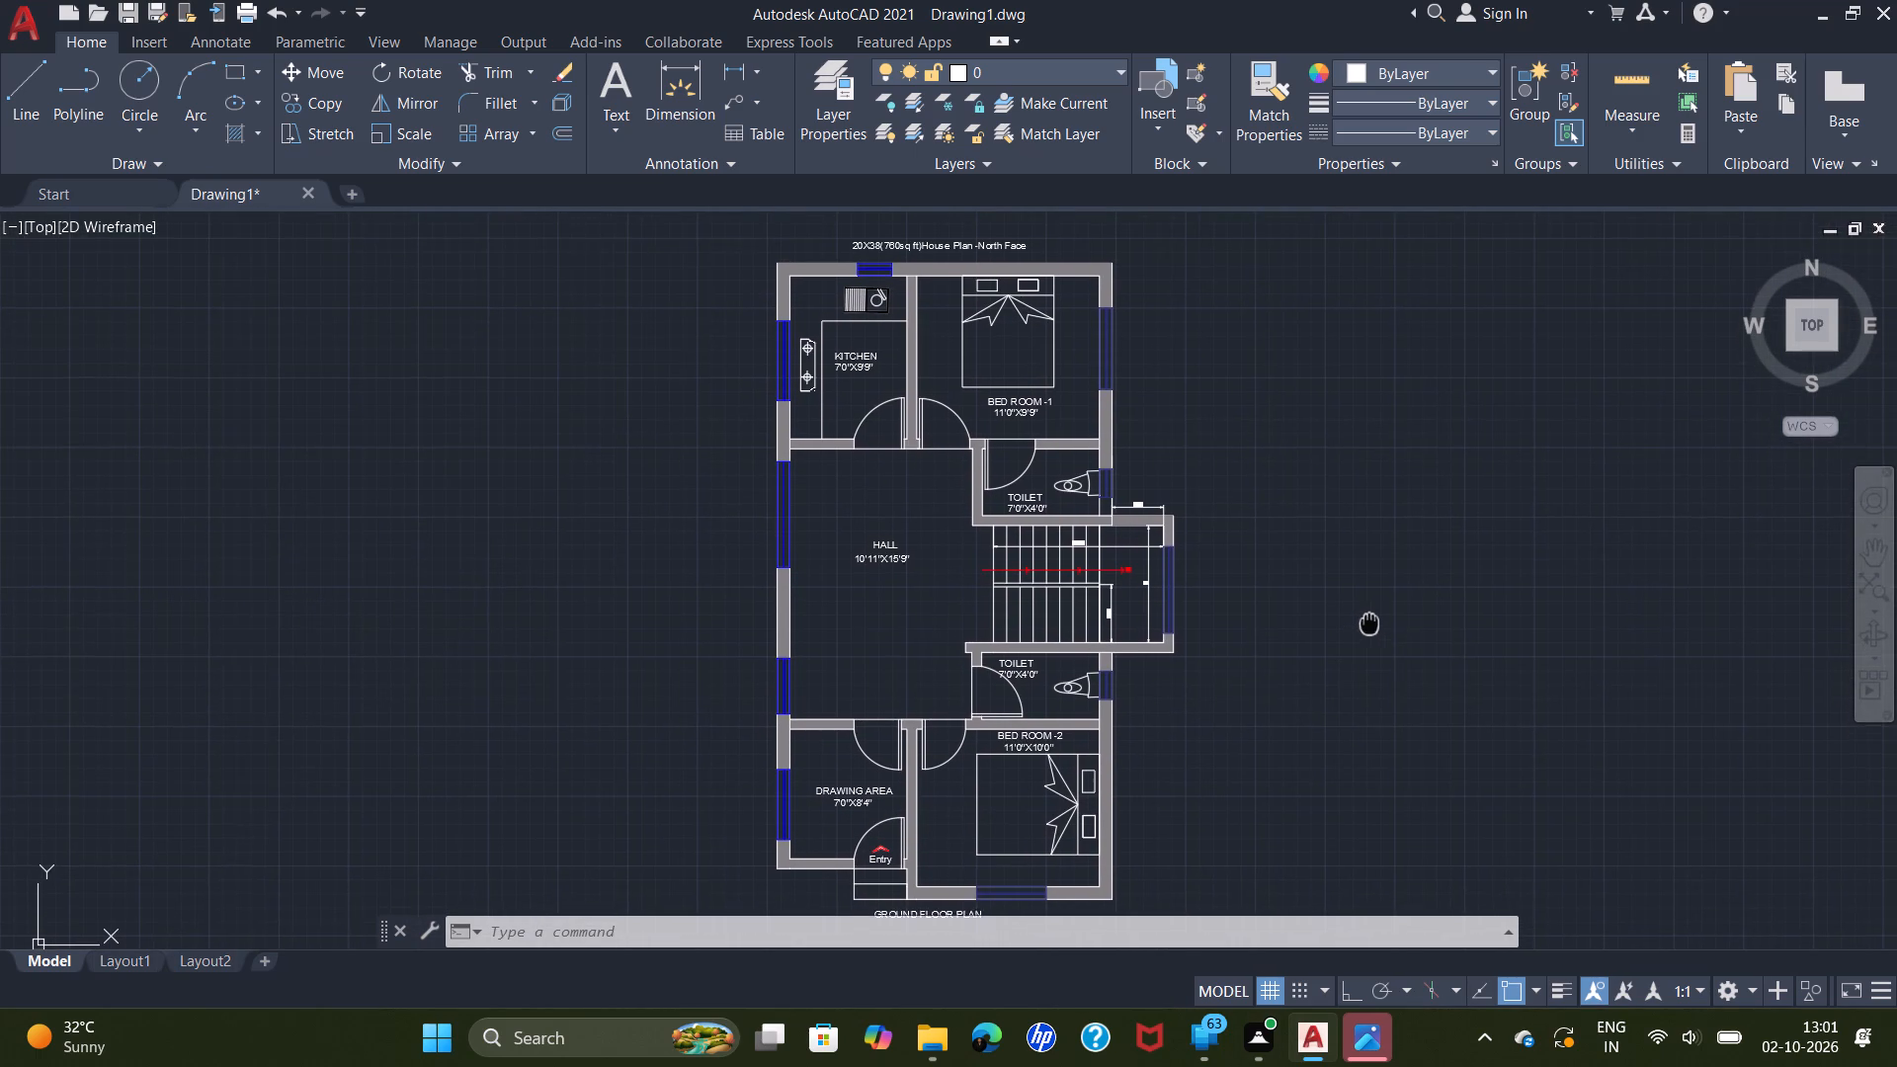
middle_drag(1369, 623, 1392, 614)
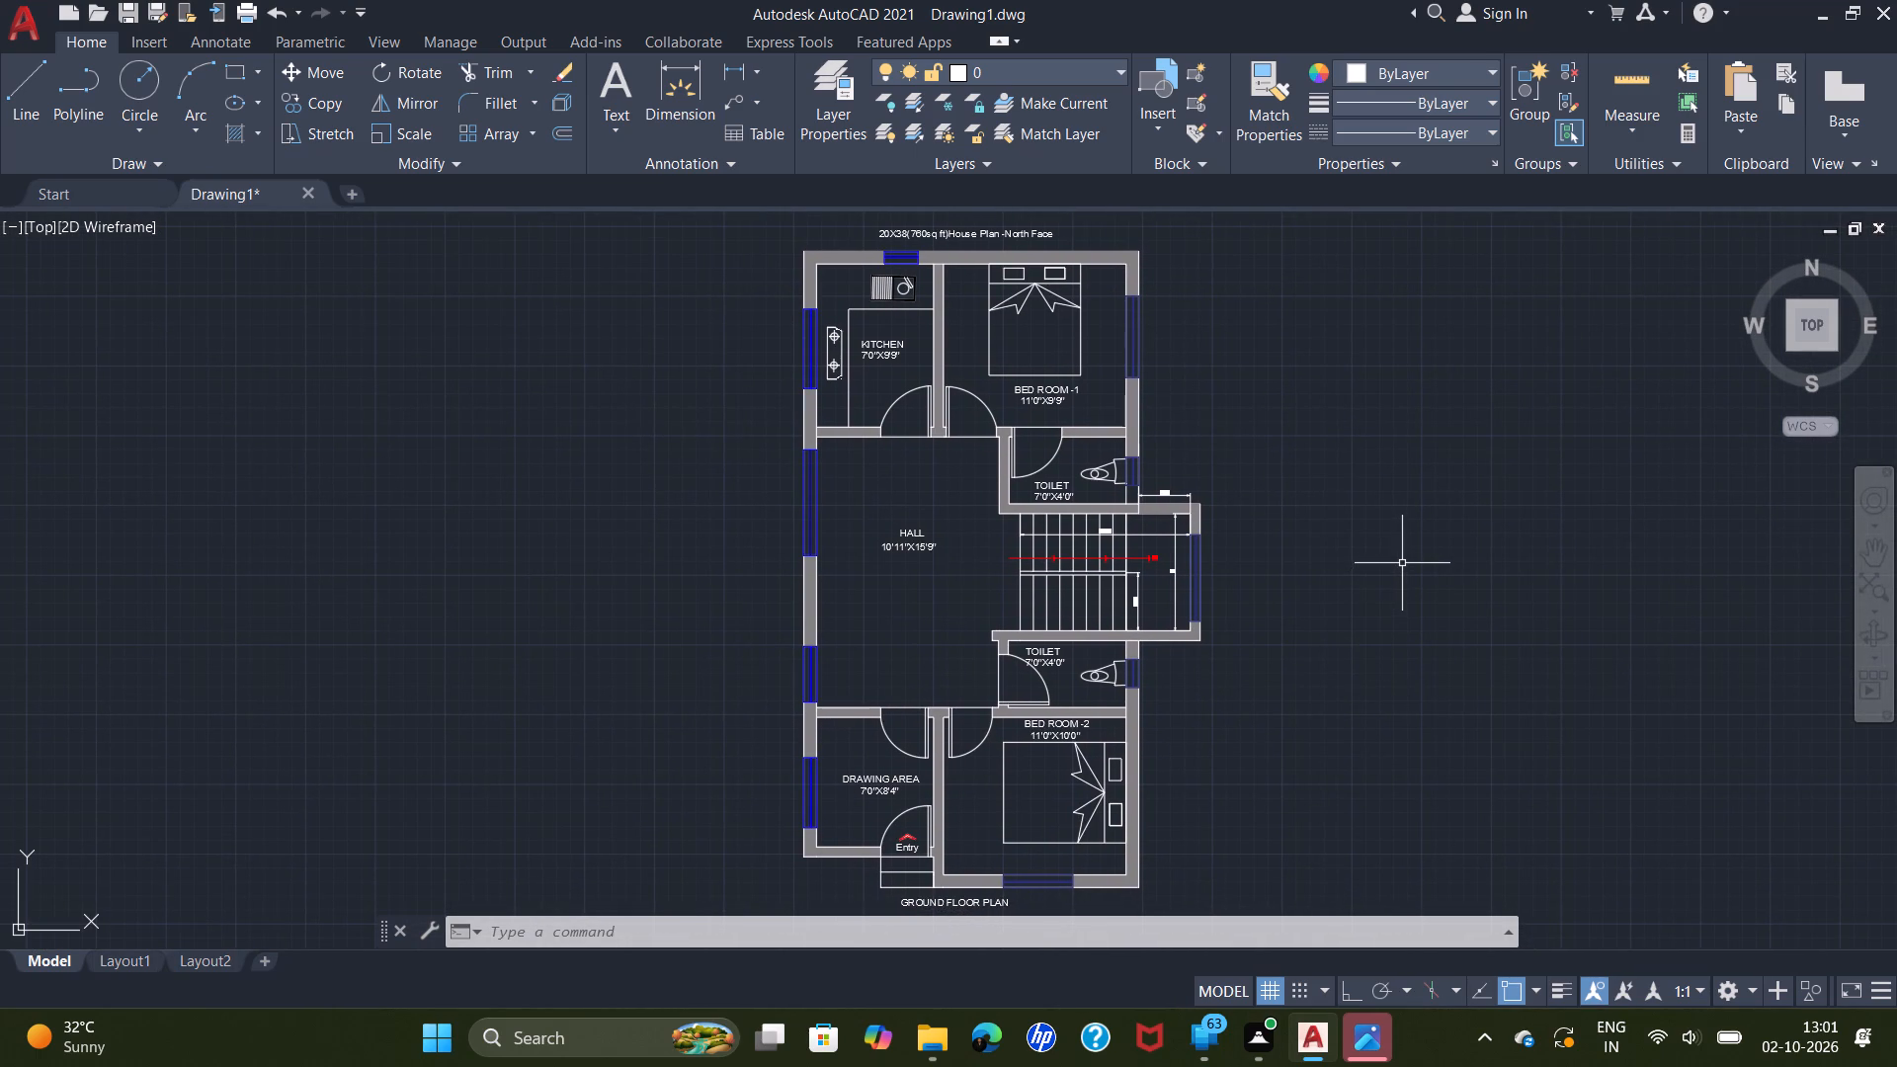
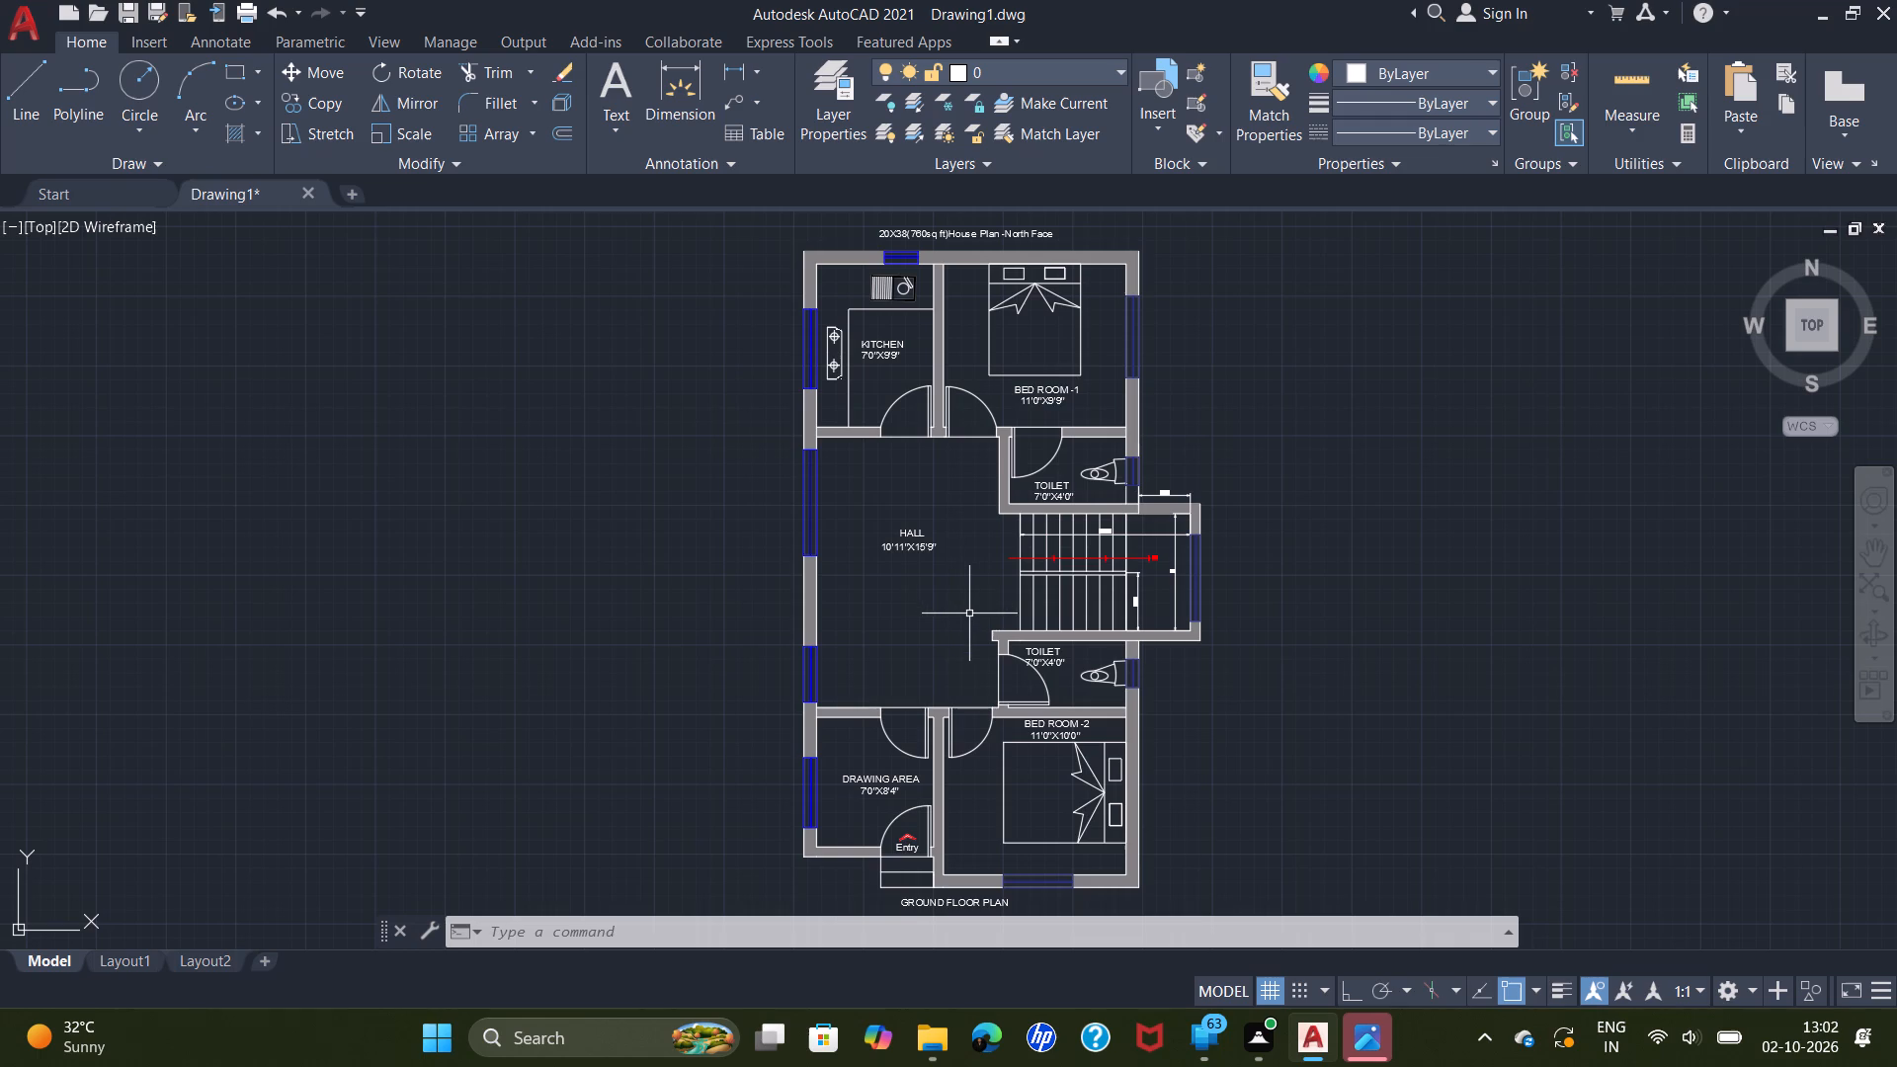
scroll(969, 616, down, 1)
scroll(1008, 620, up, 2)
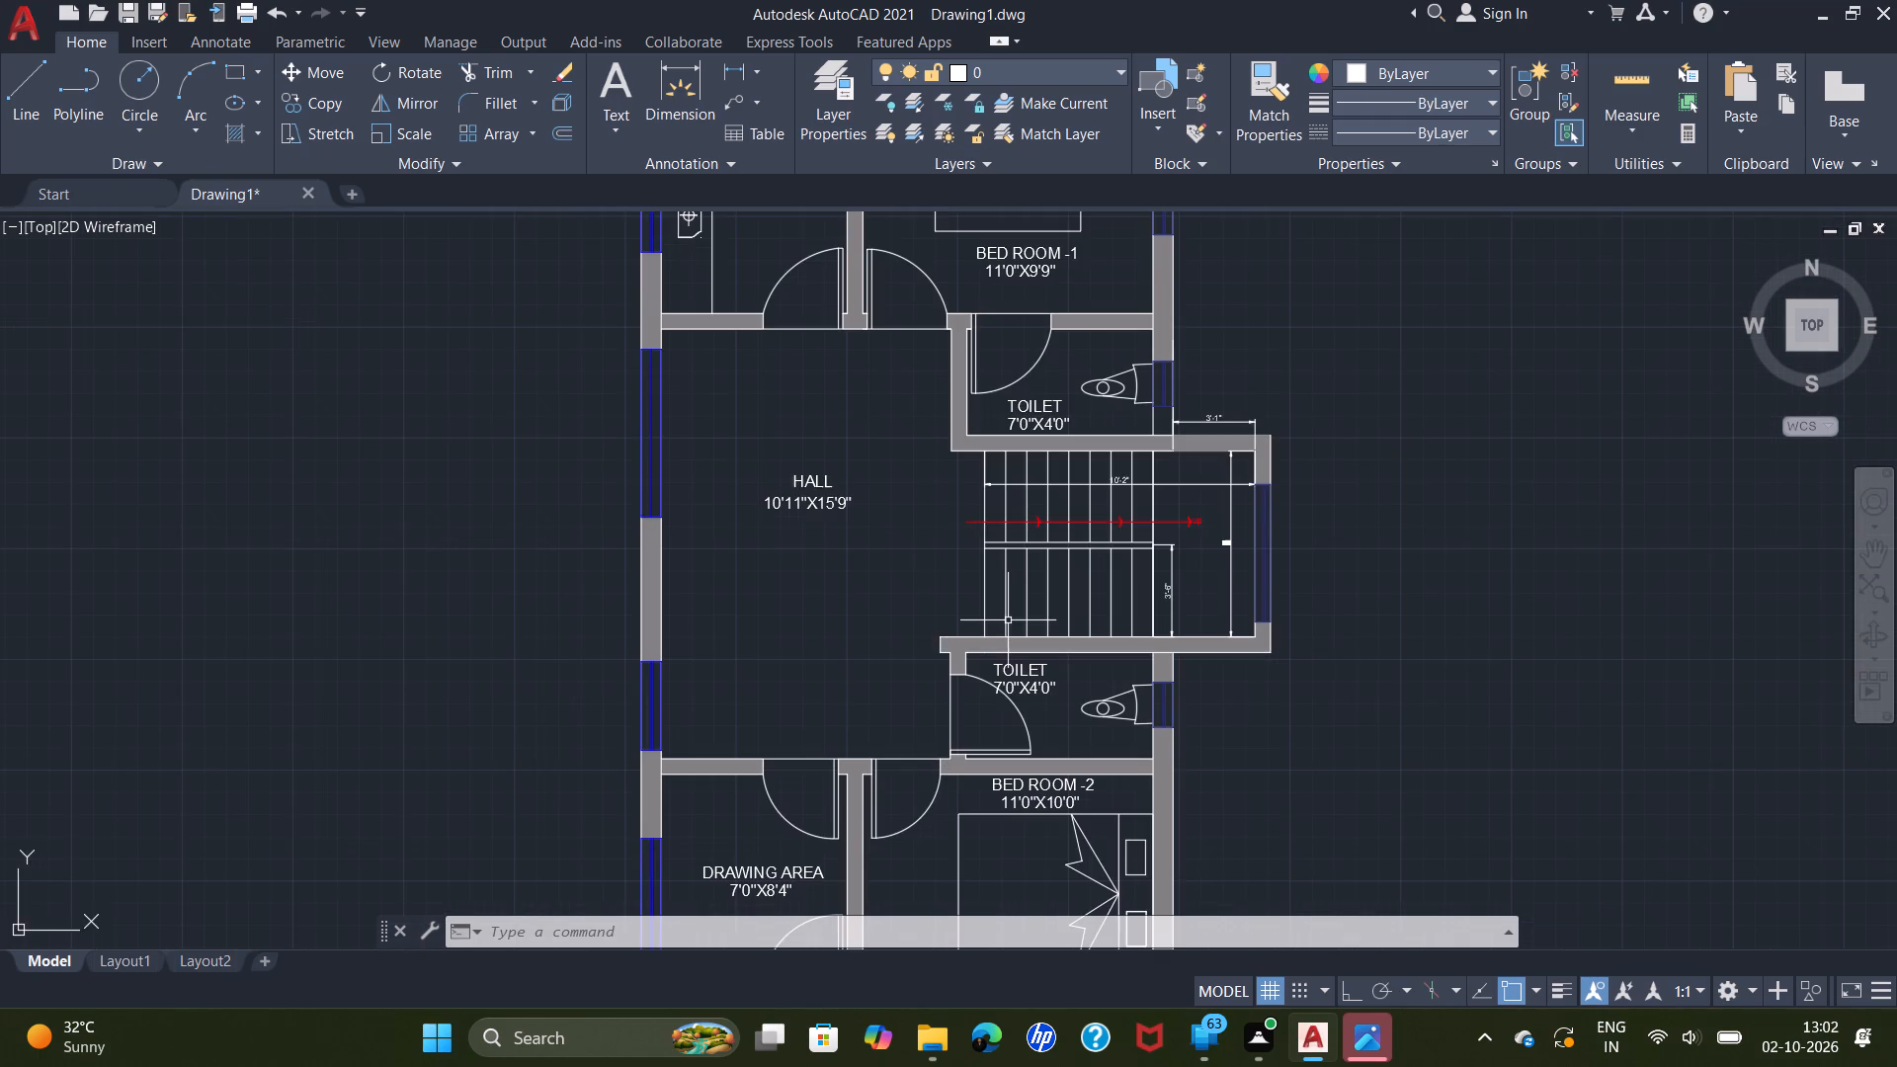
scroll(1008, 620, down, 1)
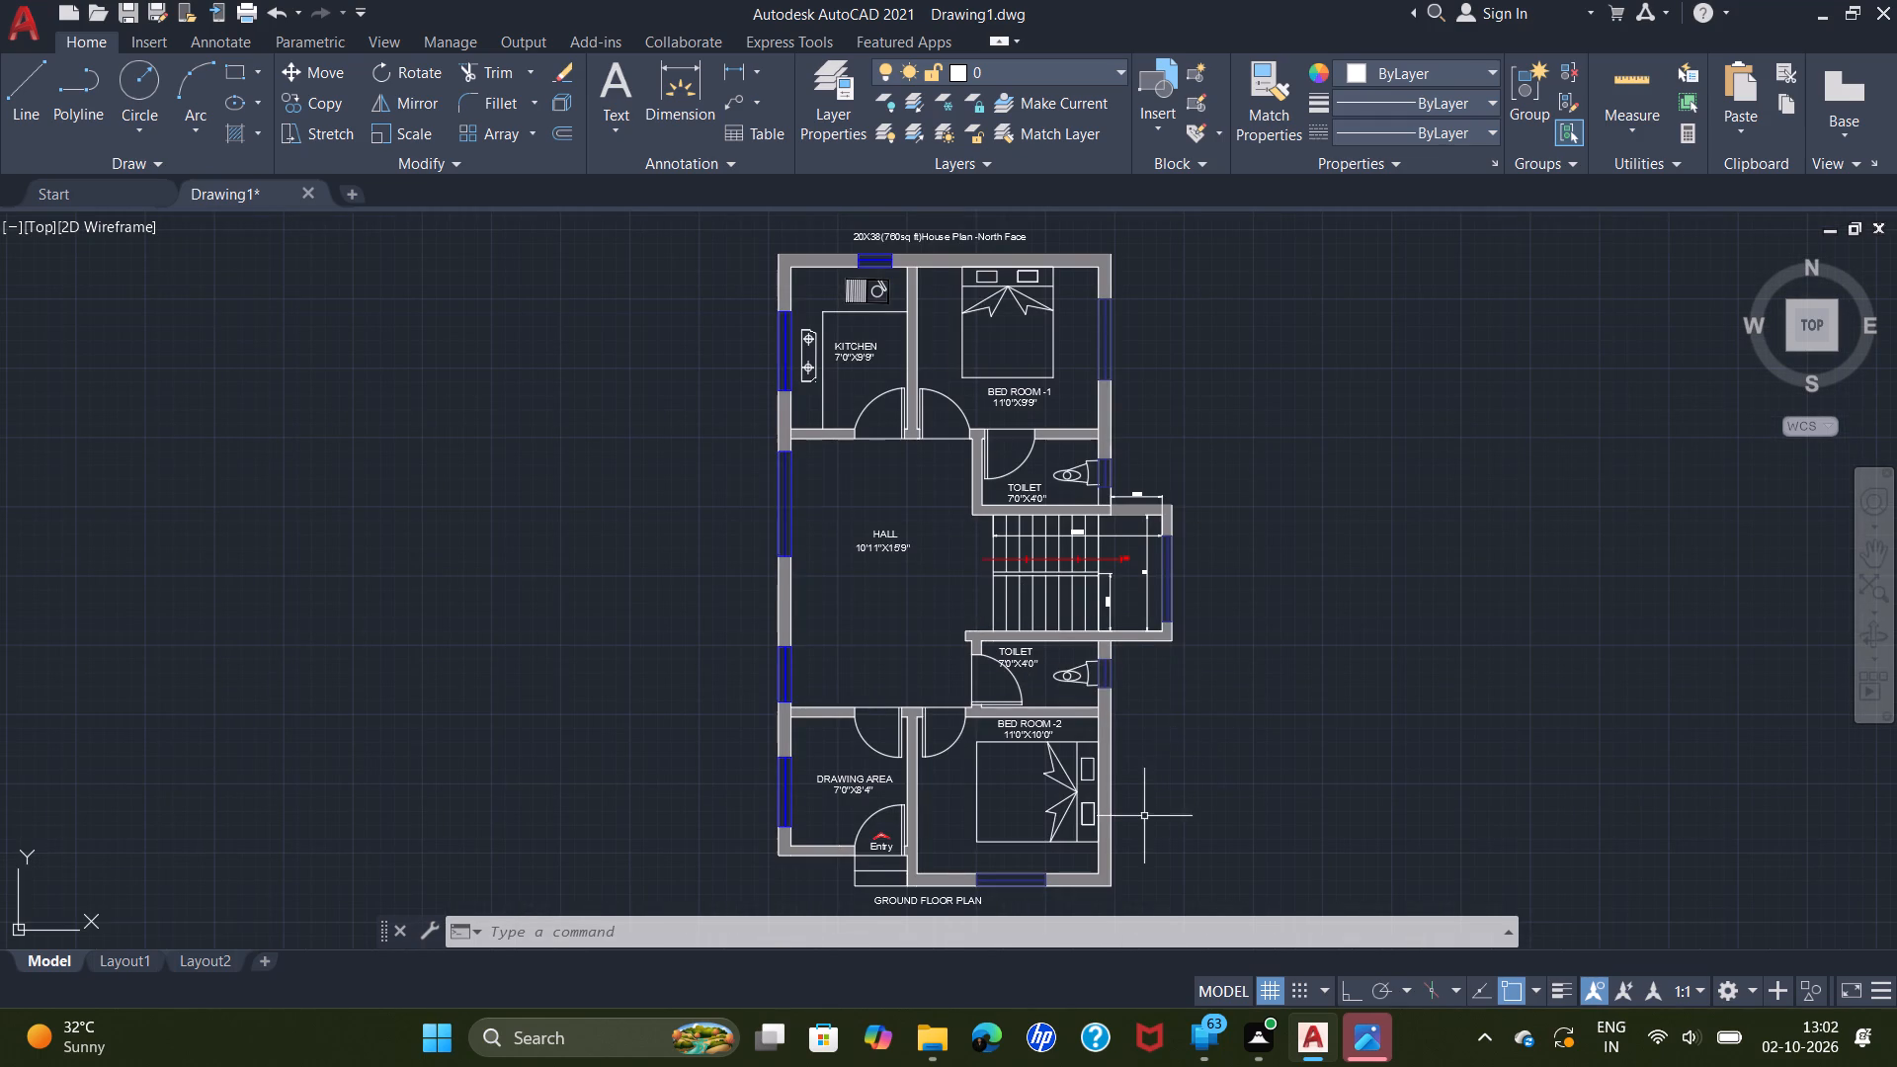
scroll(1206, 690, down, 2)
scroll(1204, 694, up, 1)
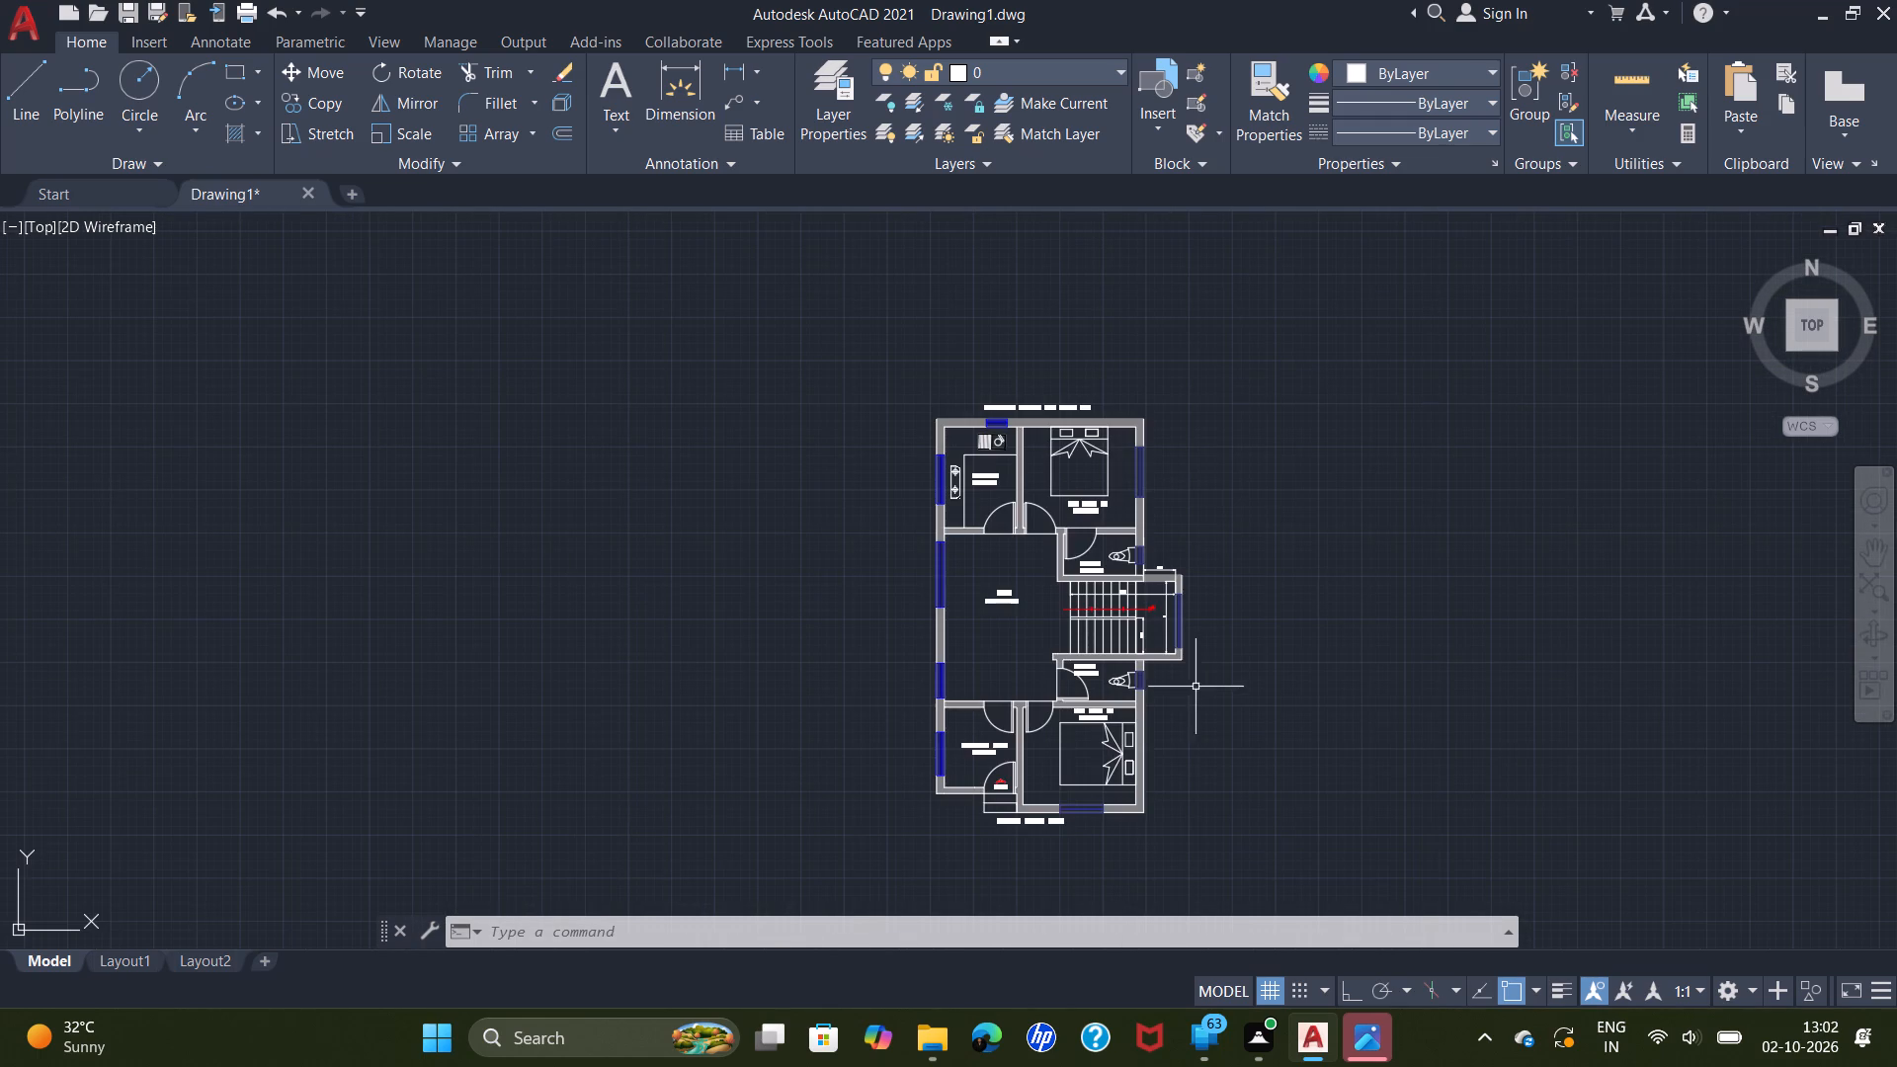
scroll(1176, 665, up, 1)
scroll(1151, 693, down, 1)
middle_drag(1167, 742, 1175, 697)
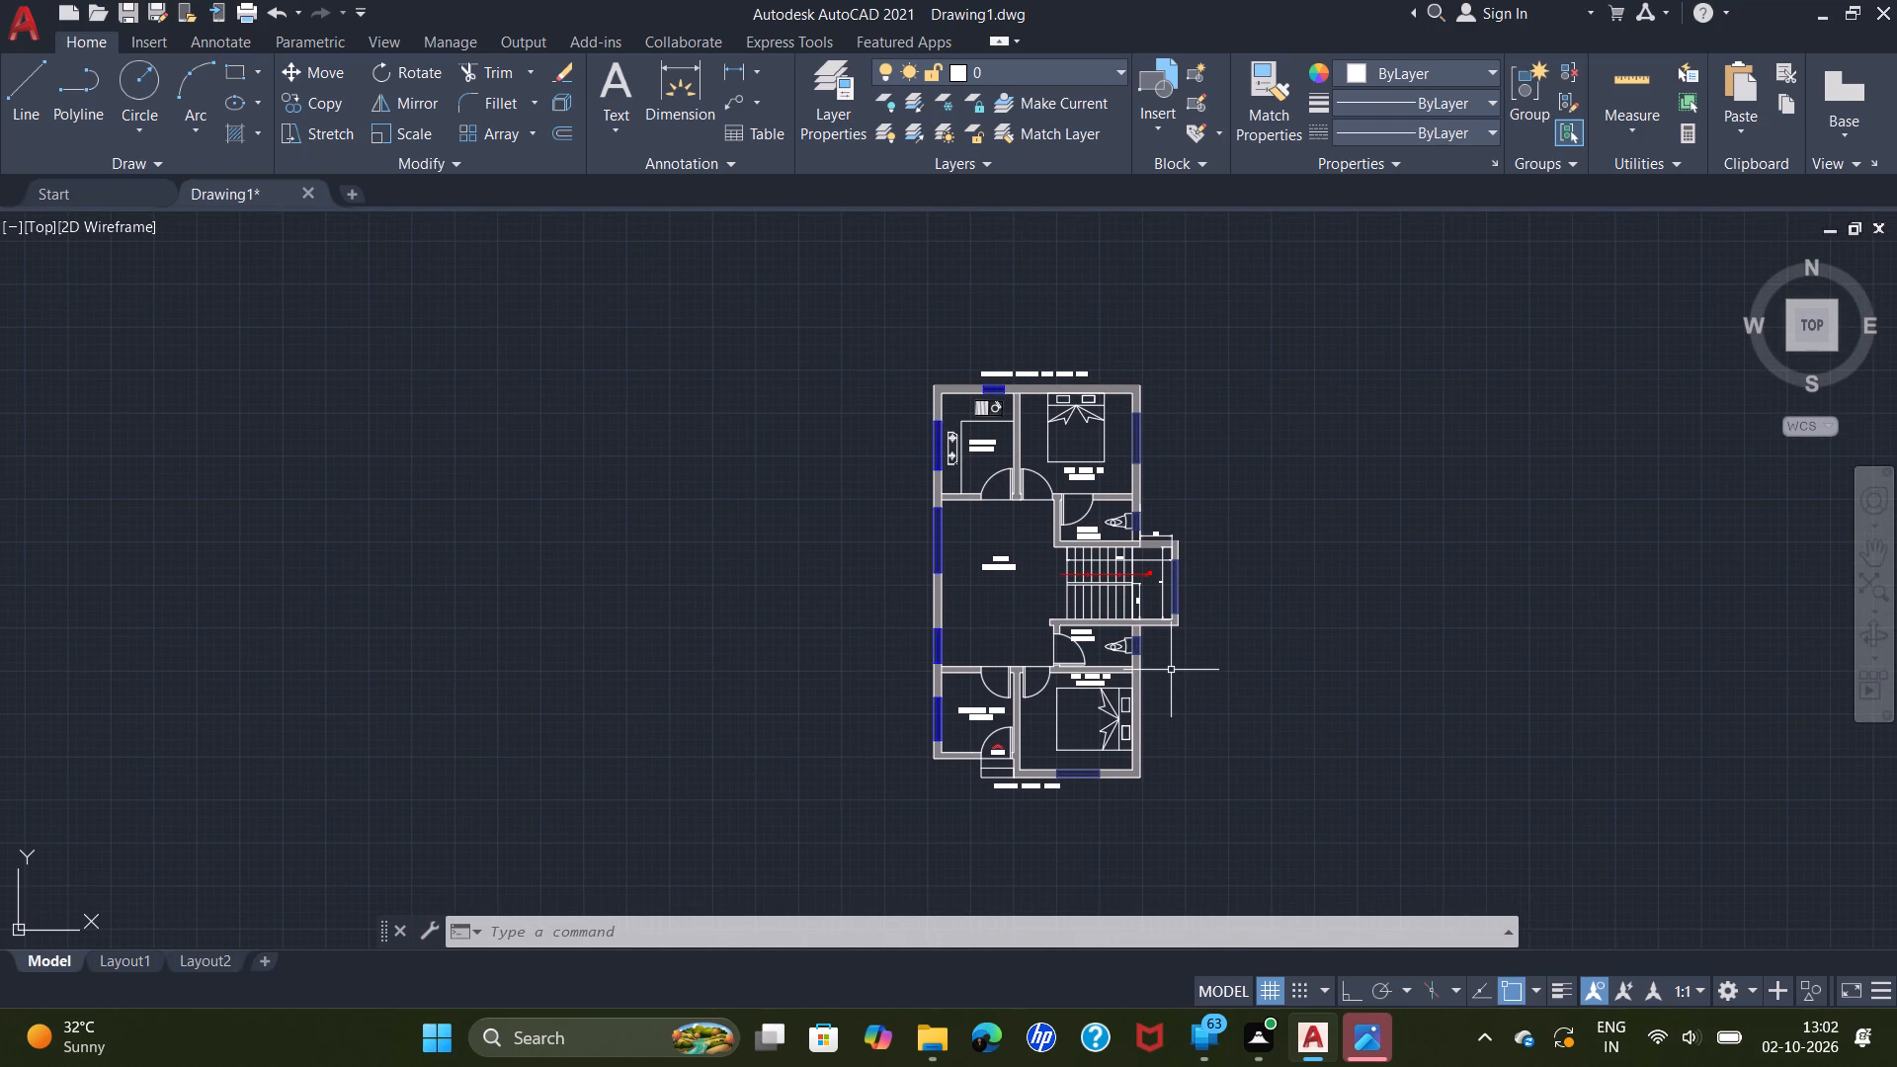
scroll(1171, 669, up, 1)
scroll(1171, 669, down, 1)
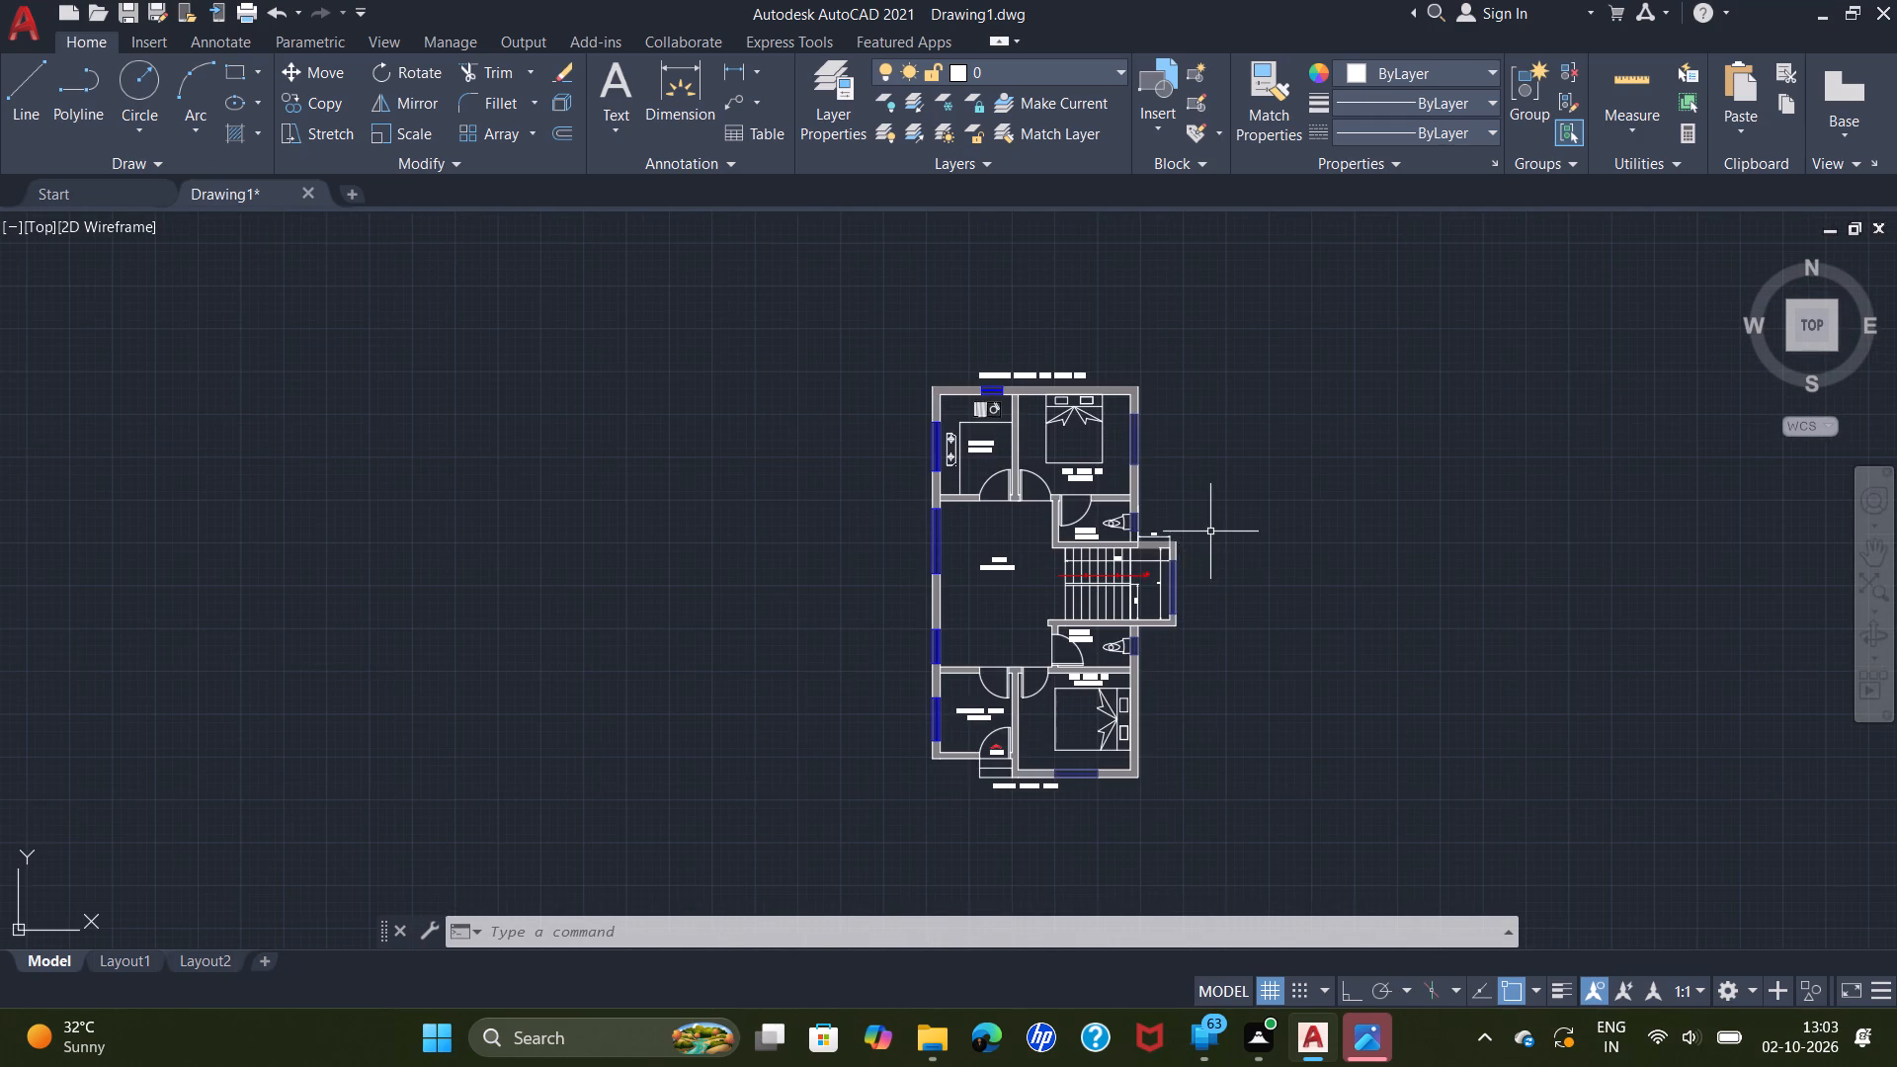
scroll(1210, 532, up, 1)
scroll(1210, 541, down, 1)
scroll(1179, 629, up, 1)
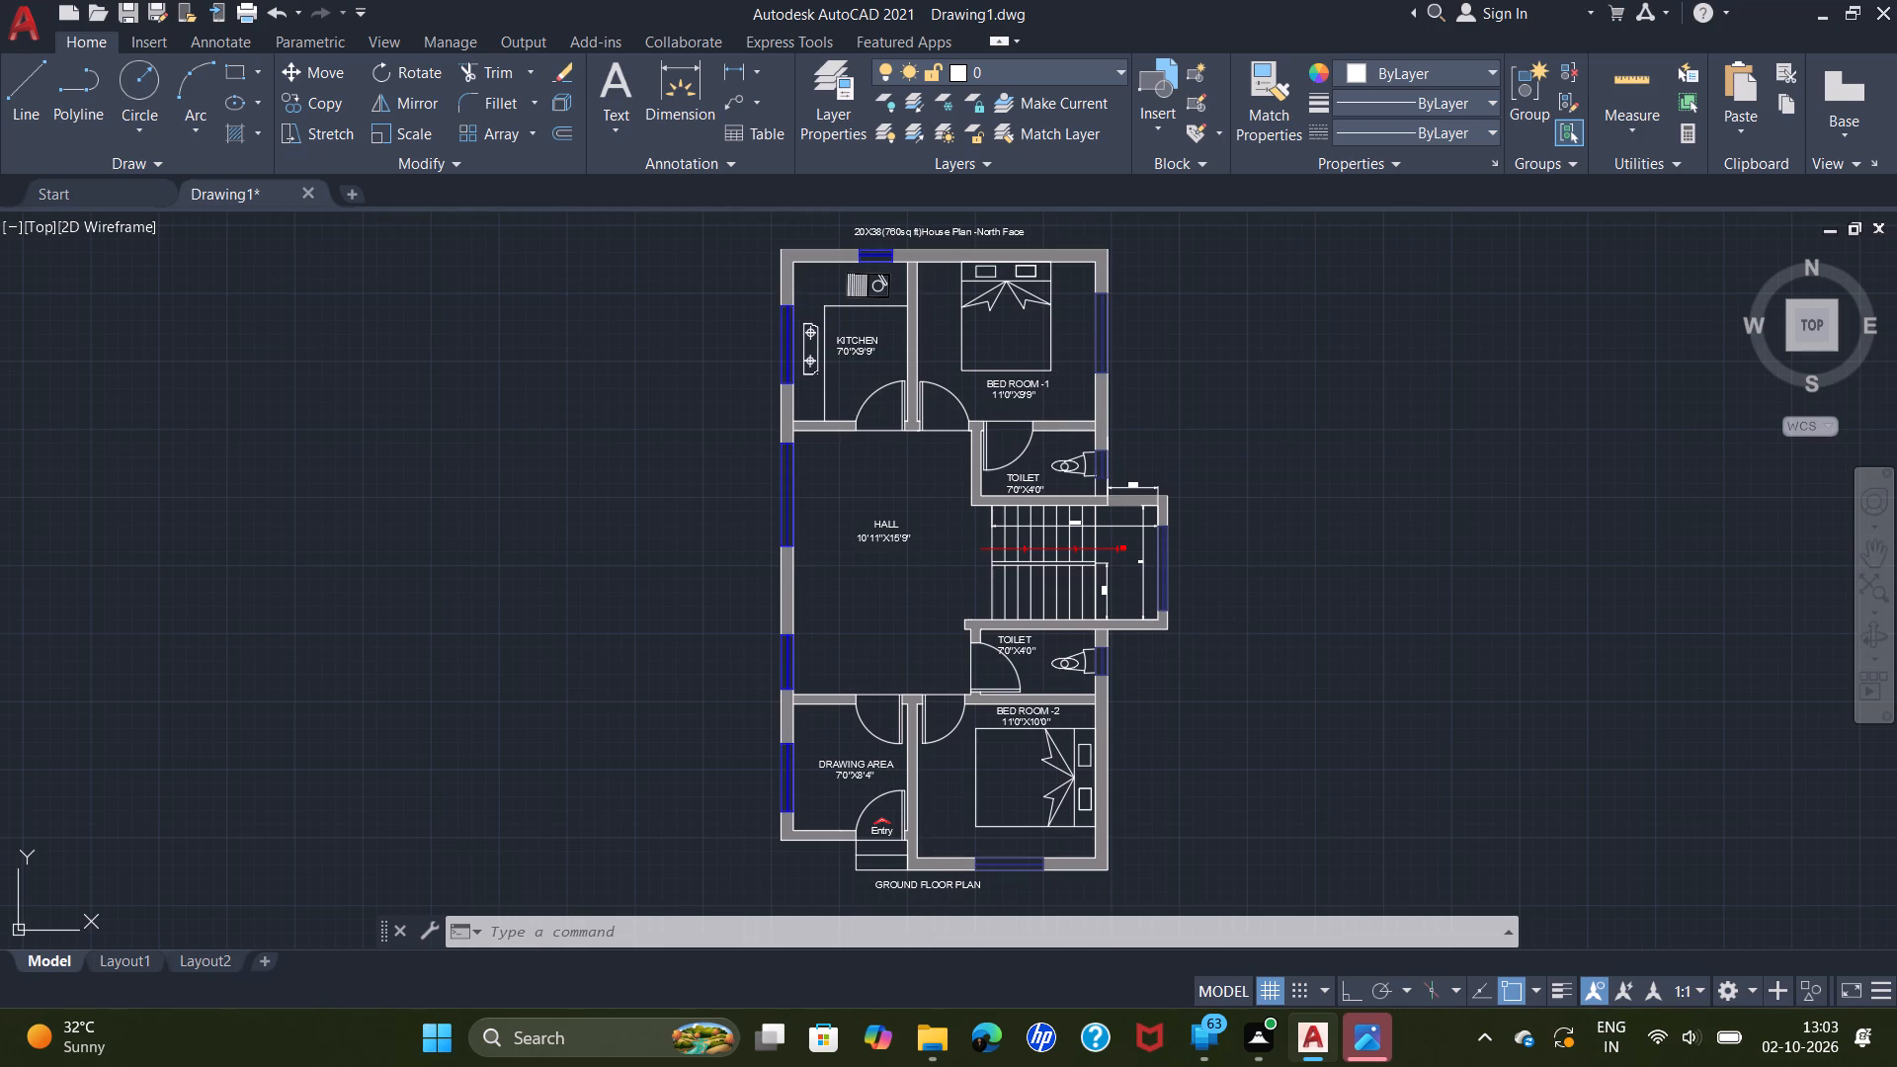
Switch to the reference floor plan image in Photos and examine its overall dimensions, kitchen details and room layout against the drawing.
double_click(761, 1059)
click(1004, 872)
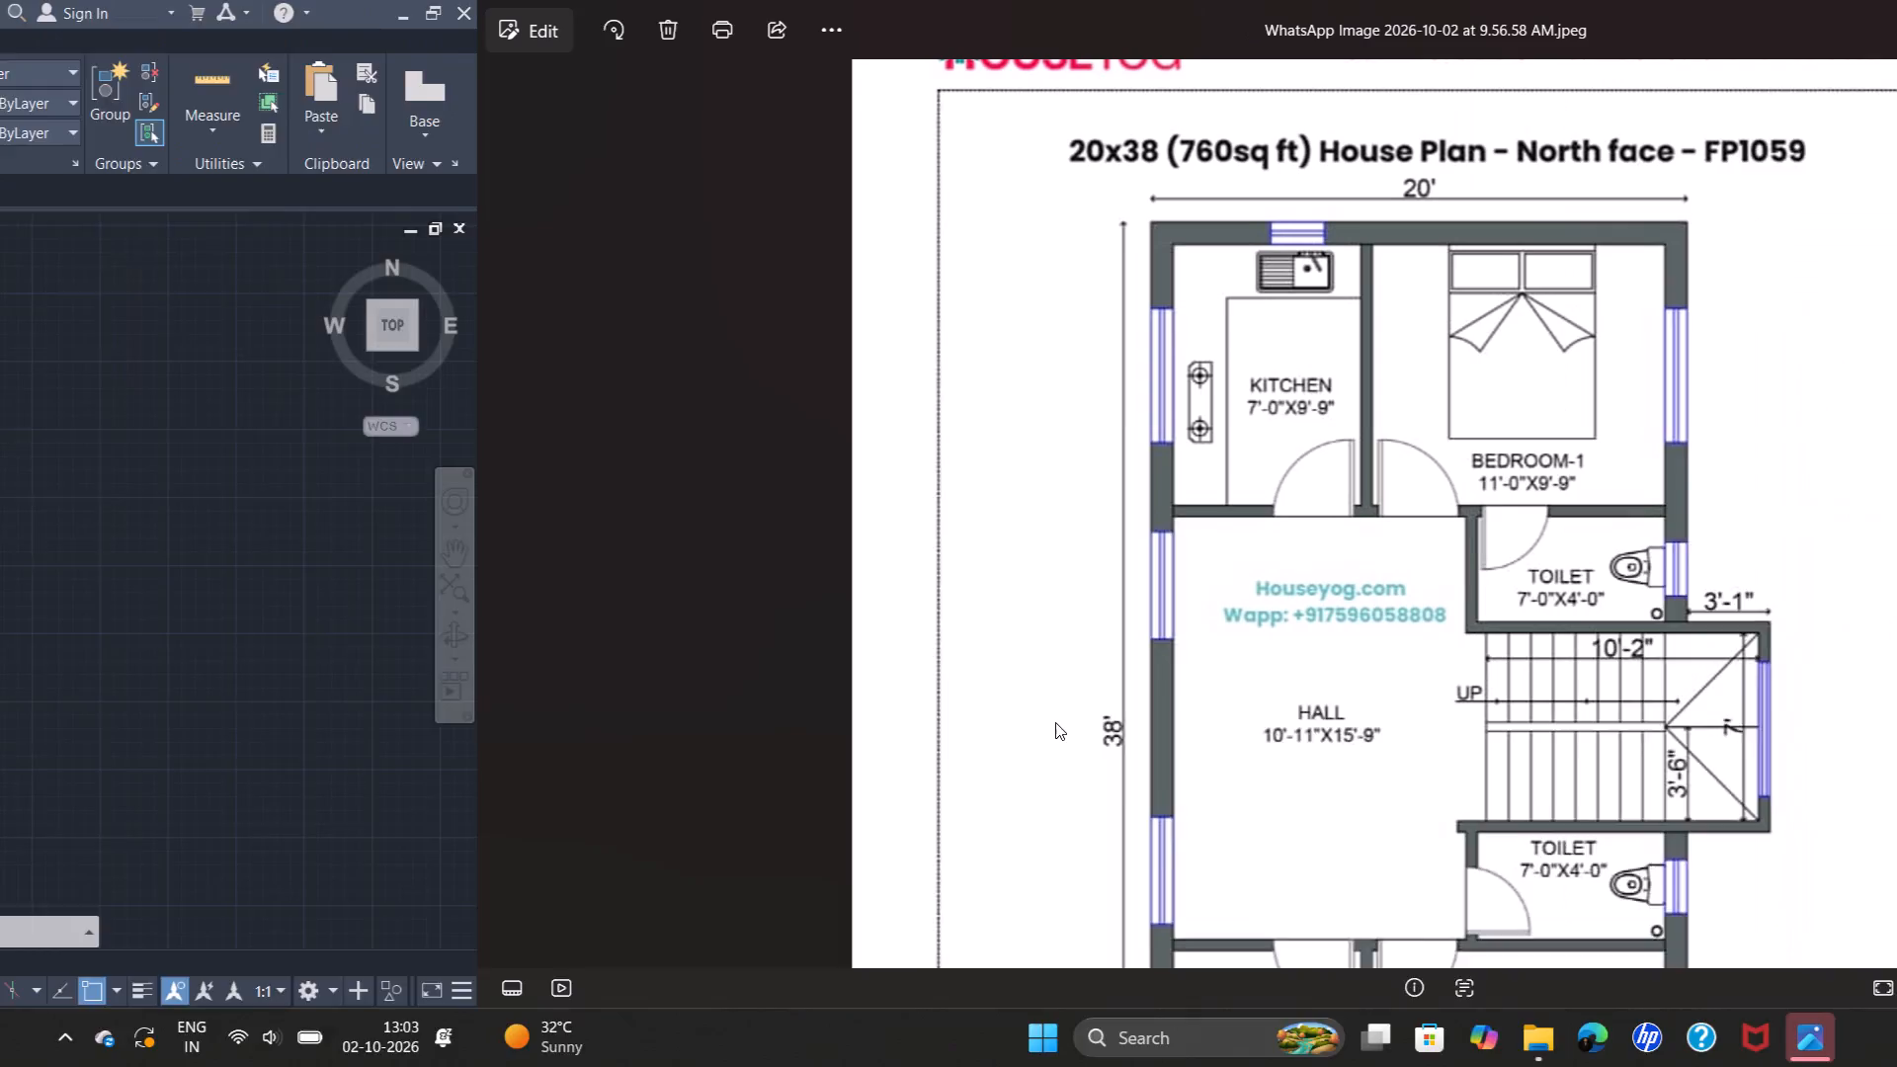
scroll(1207, 588, down, 2)
scroll(1114, 710, down, 1)
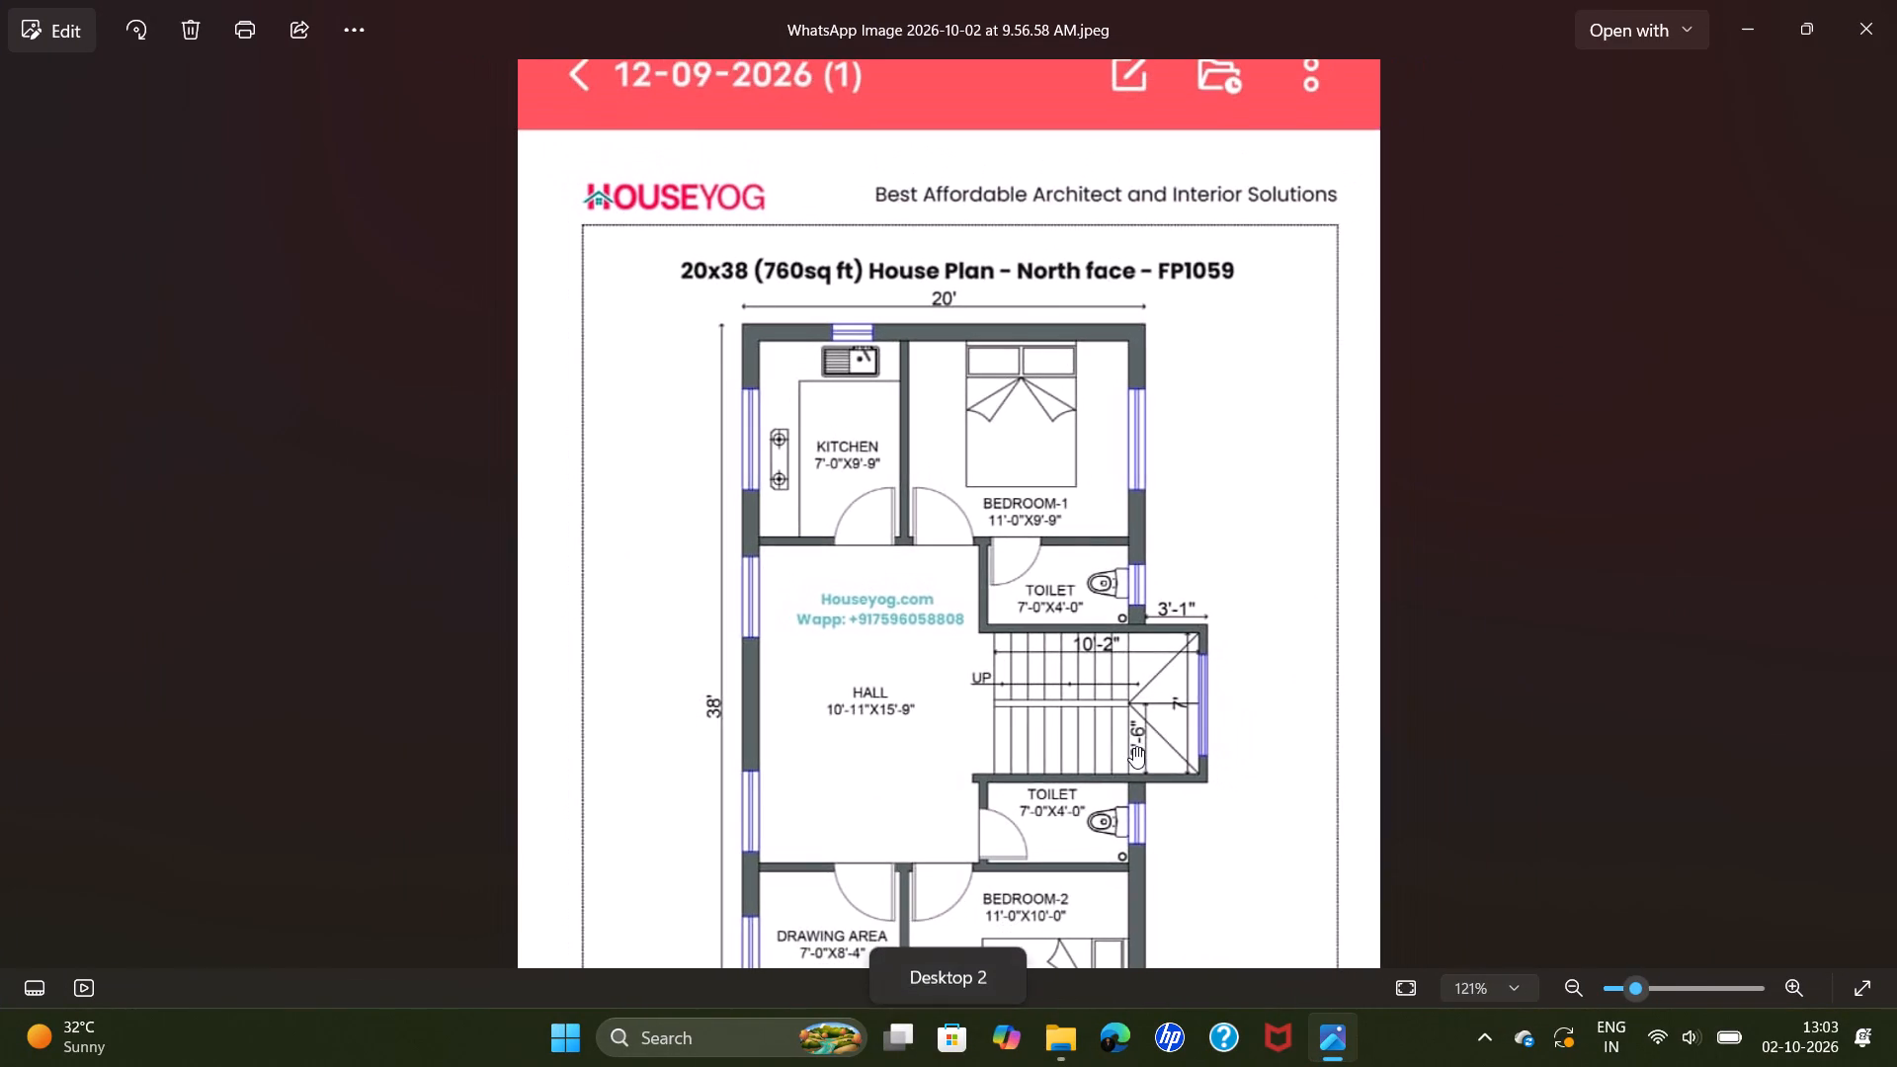
scroll(1133, 743, down, 1)
scroll(1286, 699, down, 3)
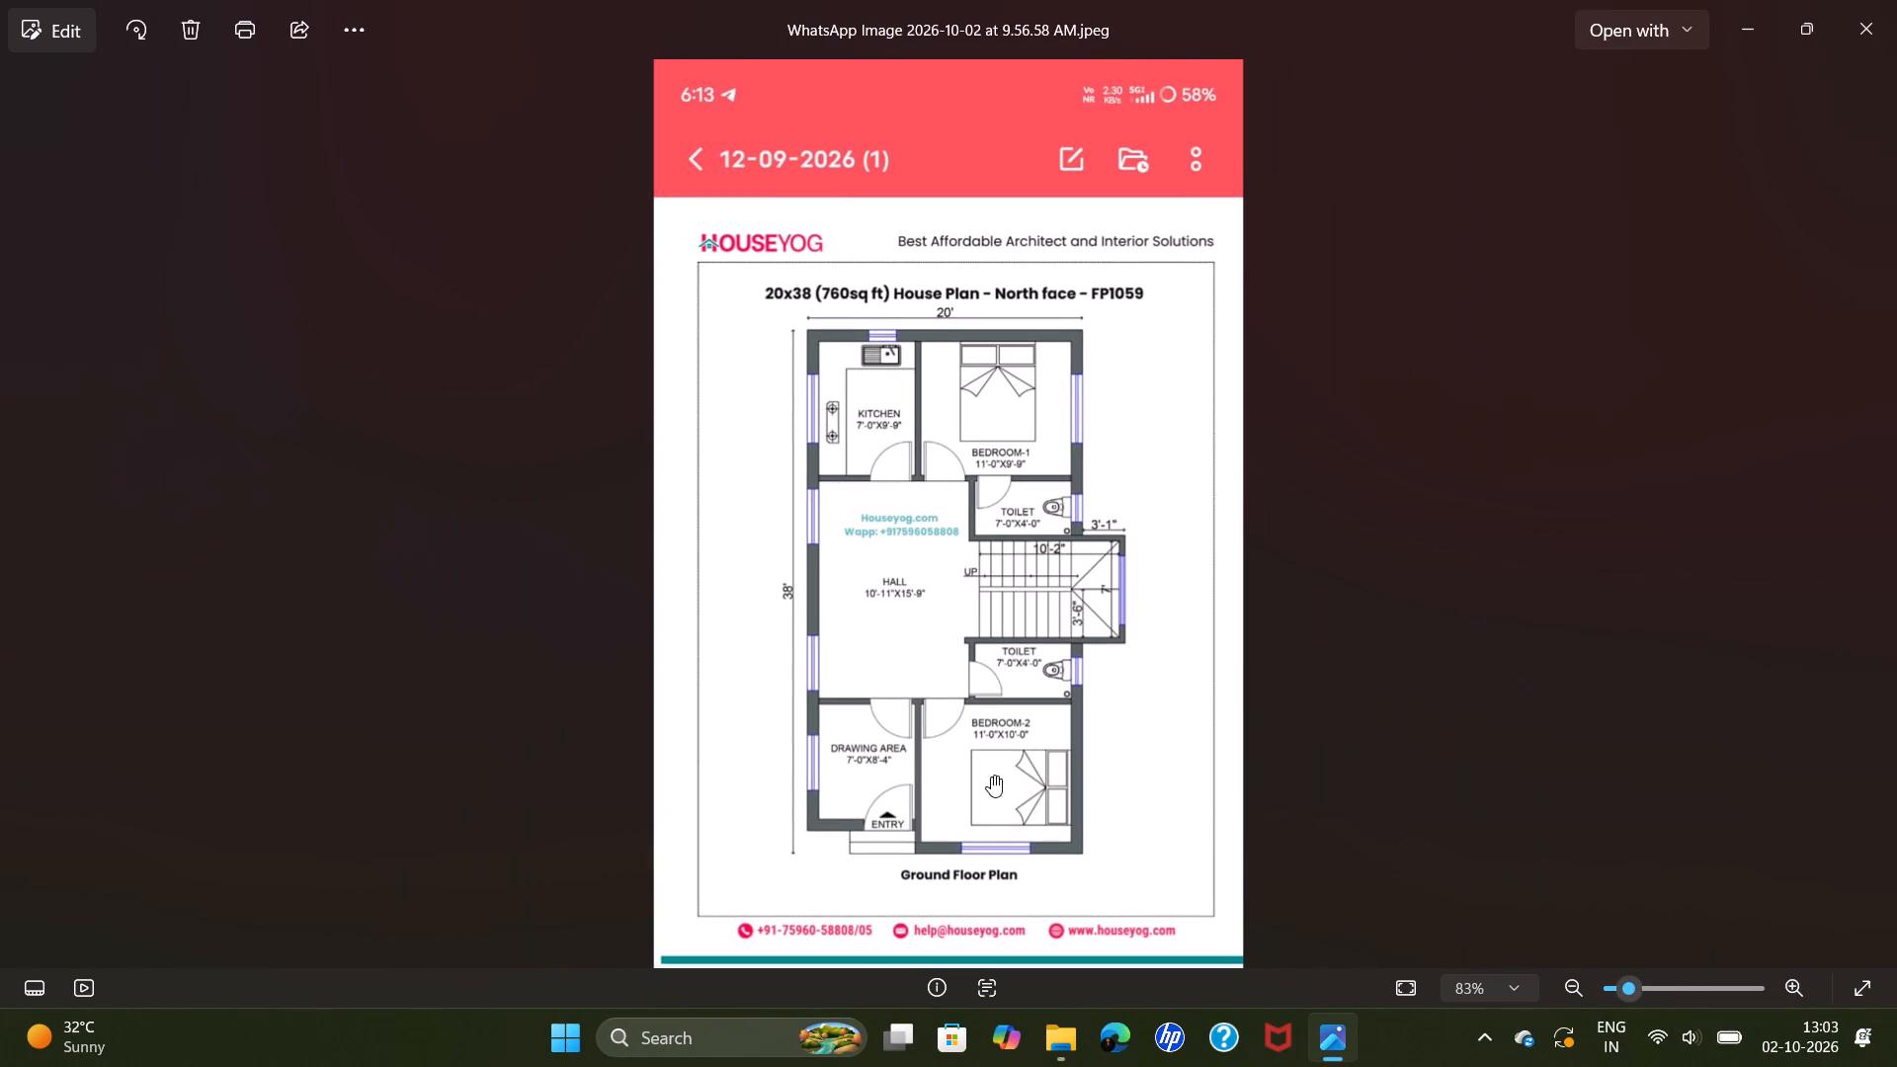
scroll(989, 861, up, 4)
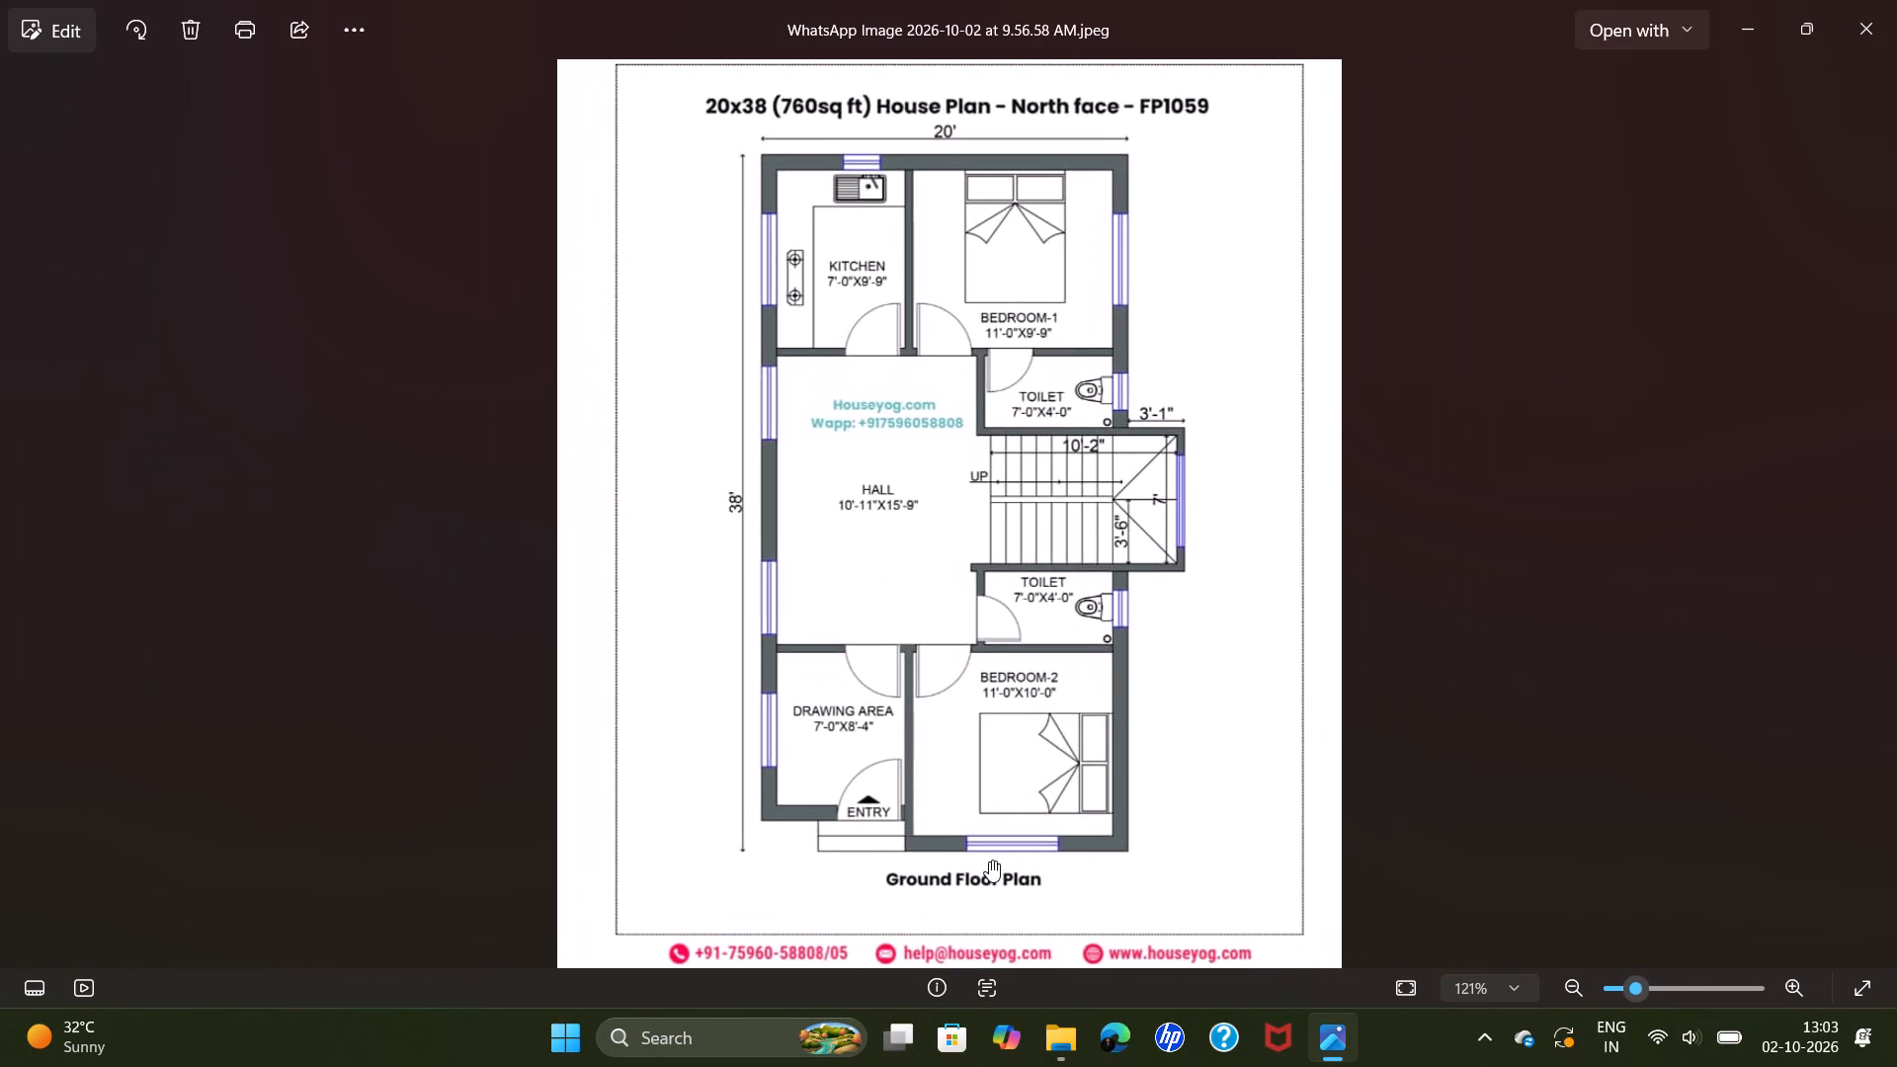
scroll(989, 861, up, 1)
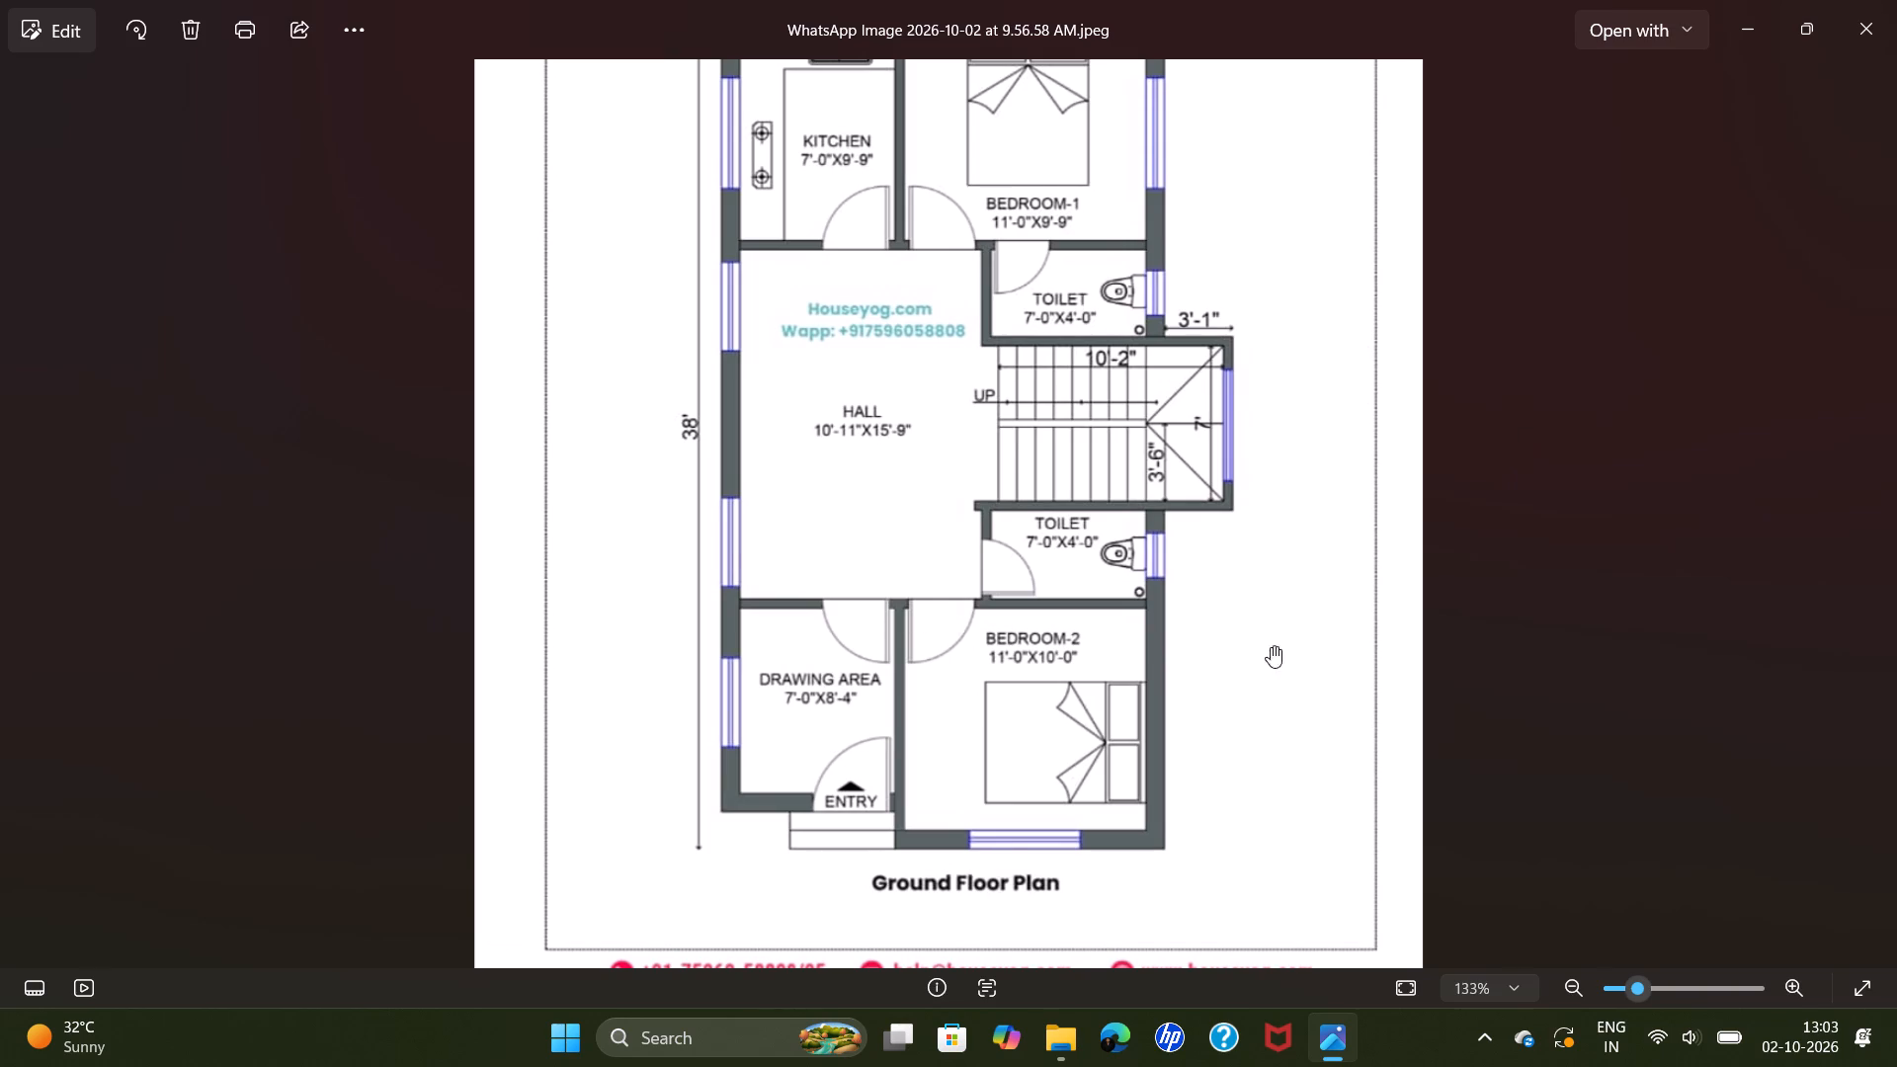
scroll(1085, 207, down, 2)
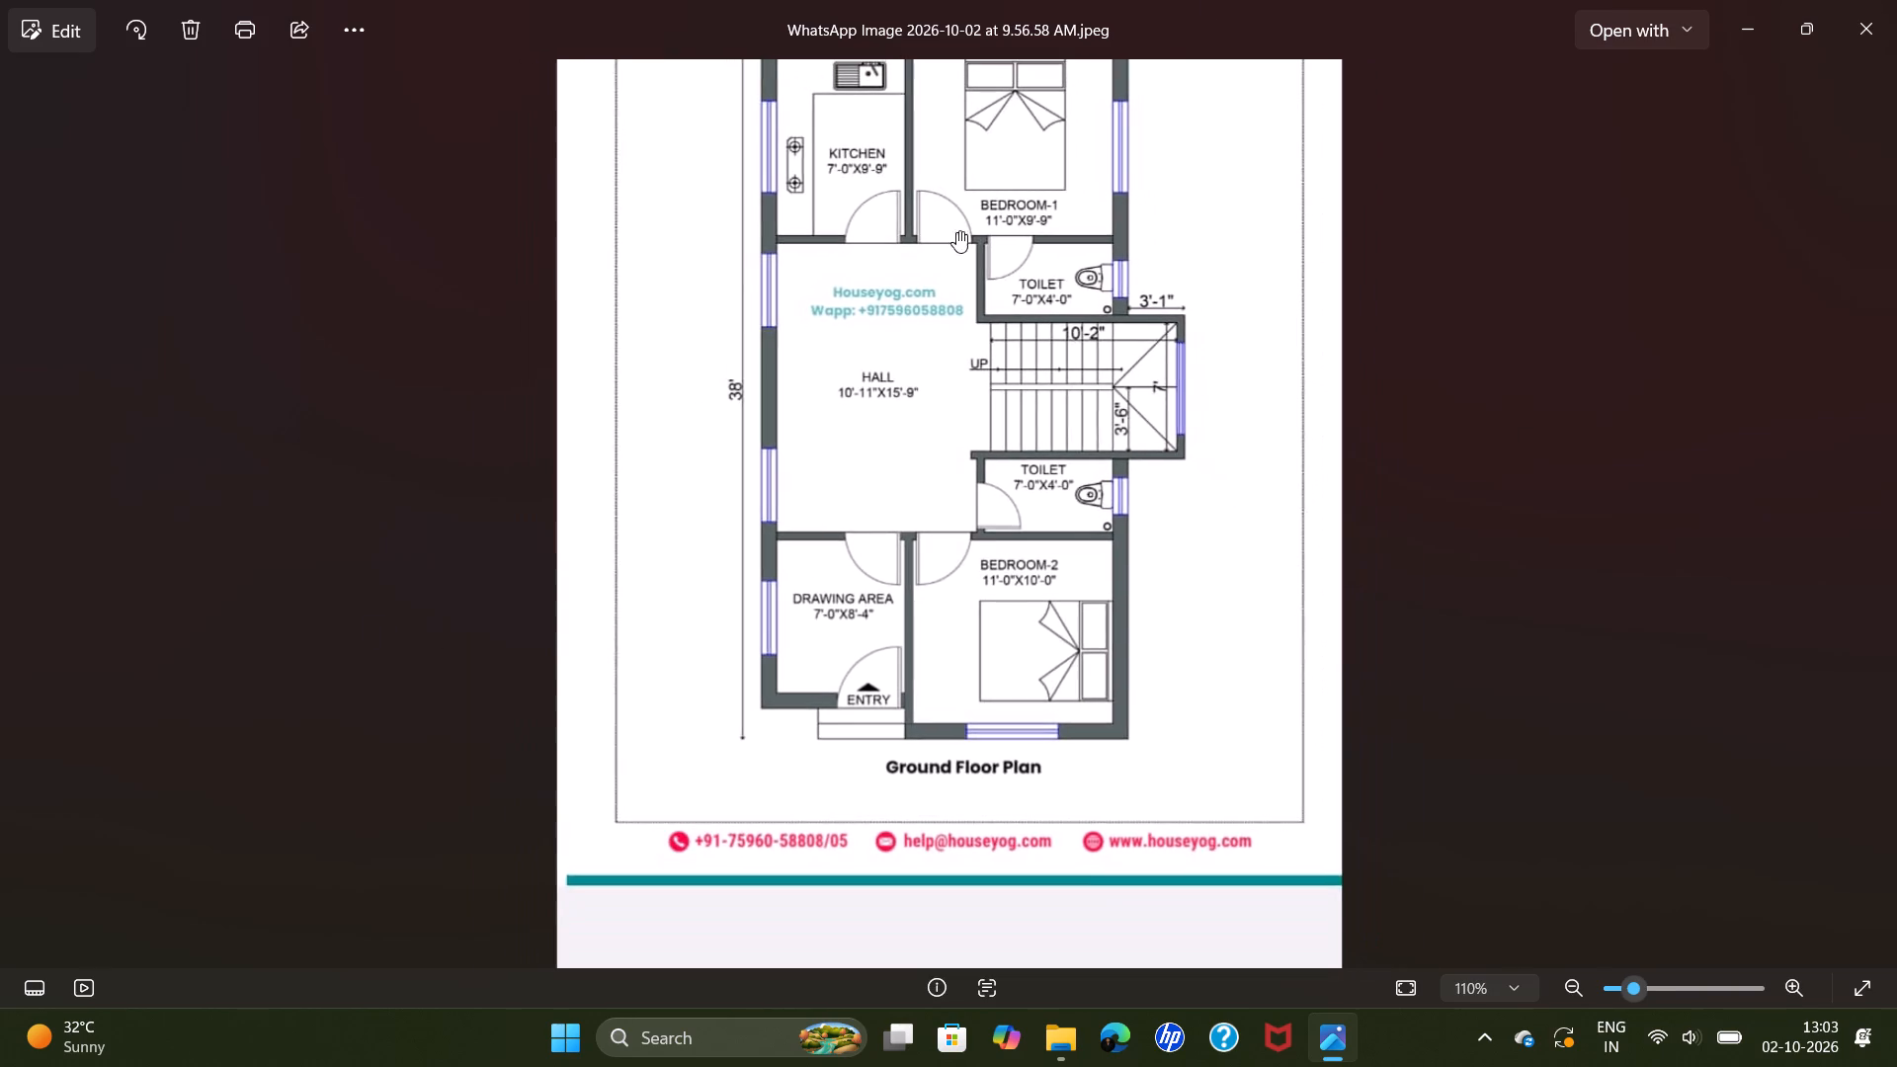
middle_drag(935, 287, 877, 451)
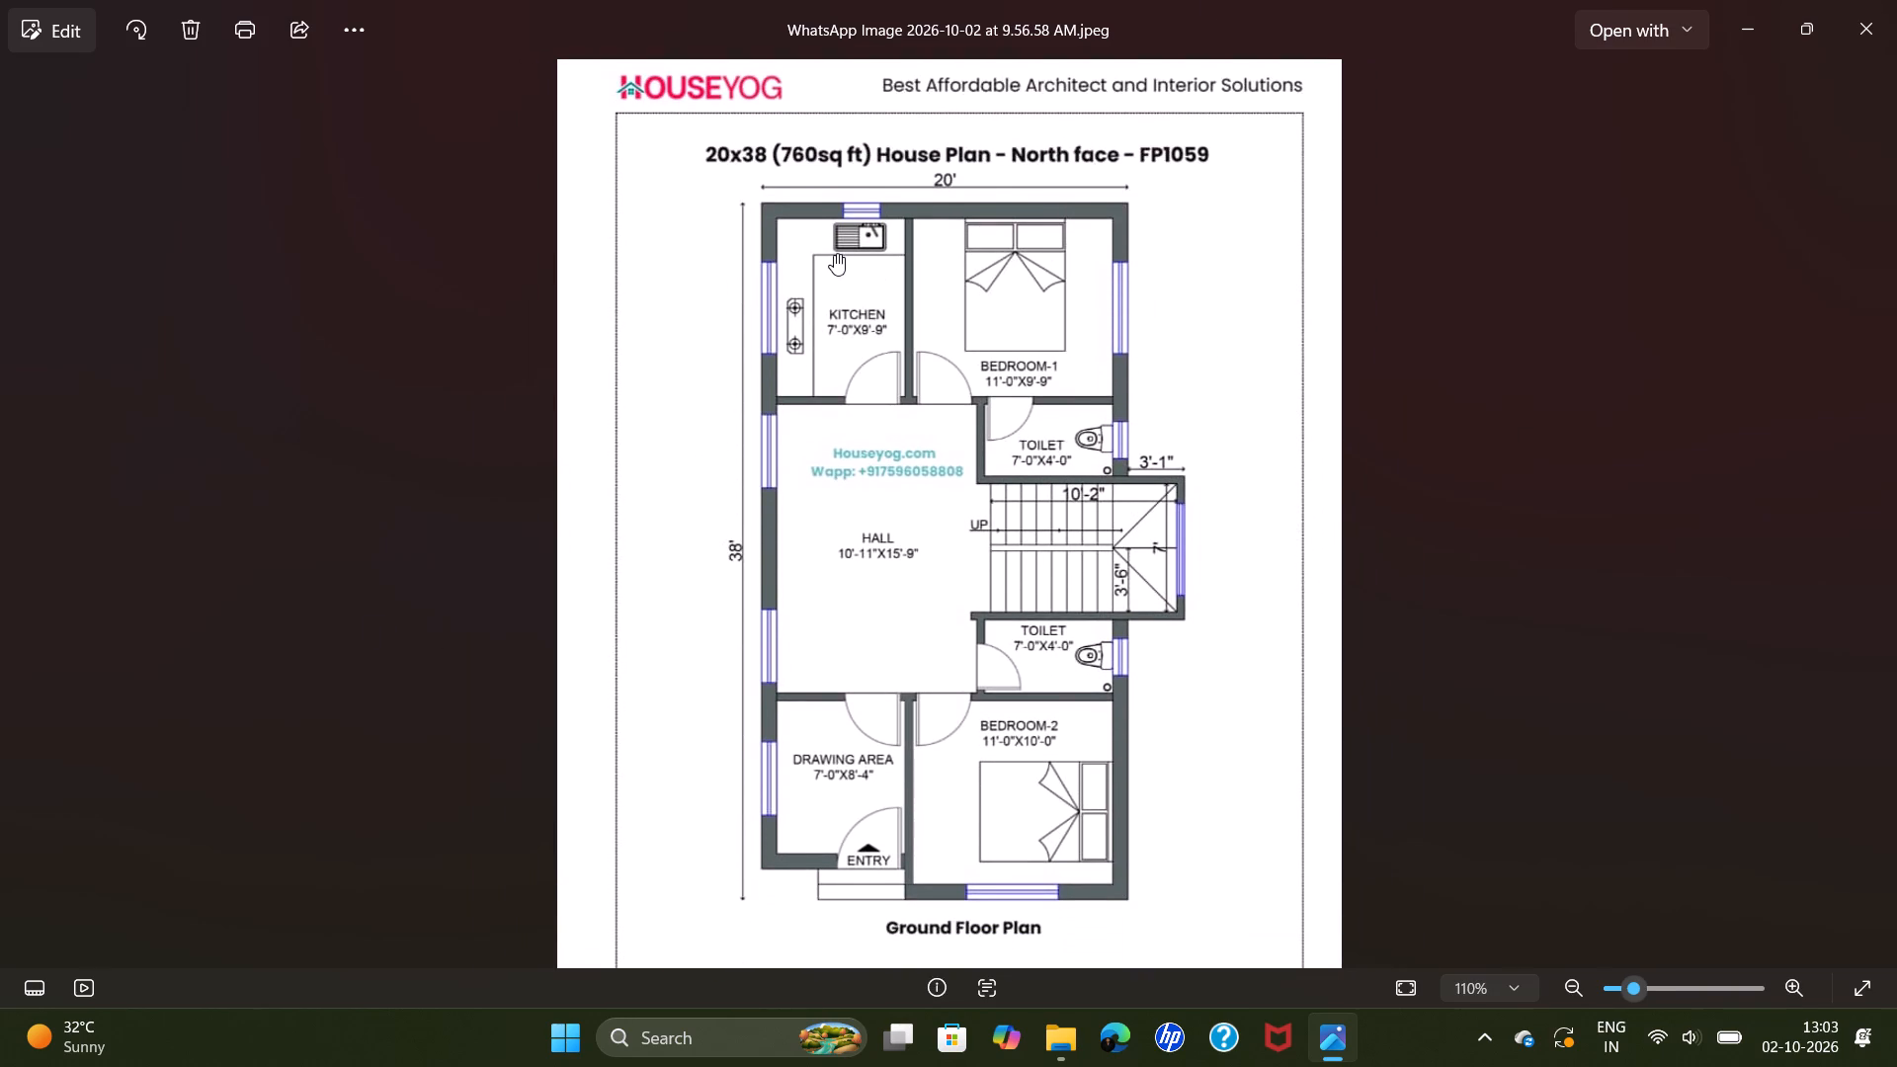
scroll(858, 223, up, 4)
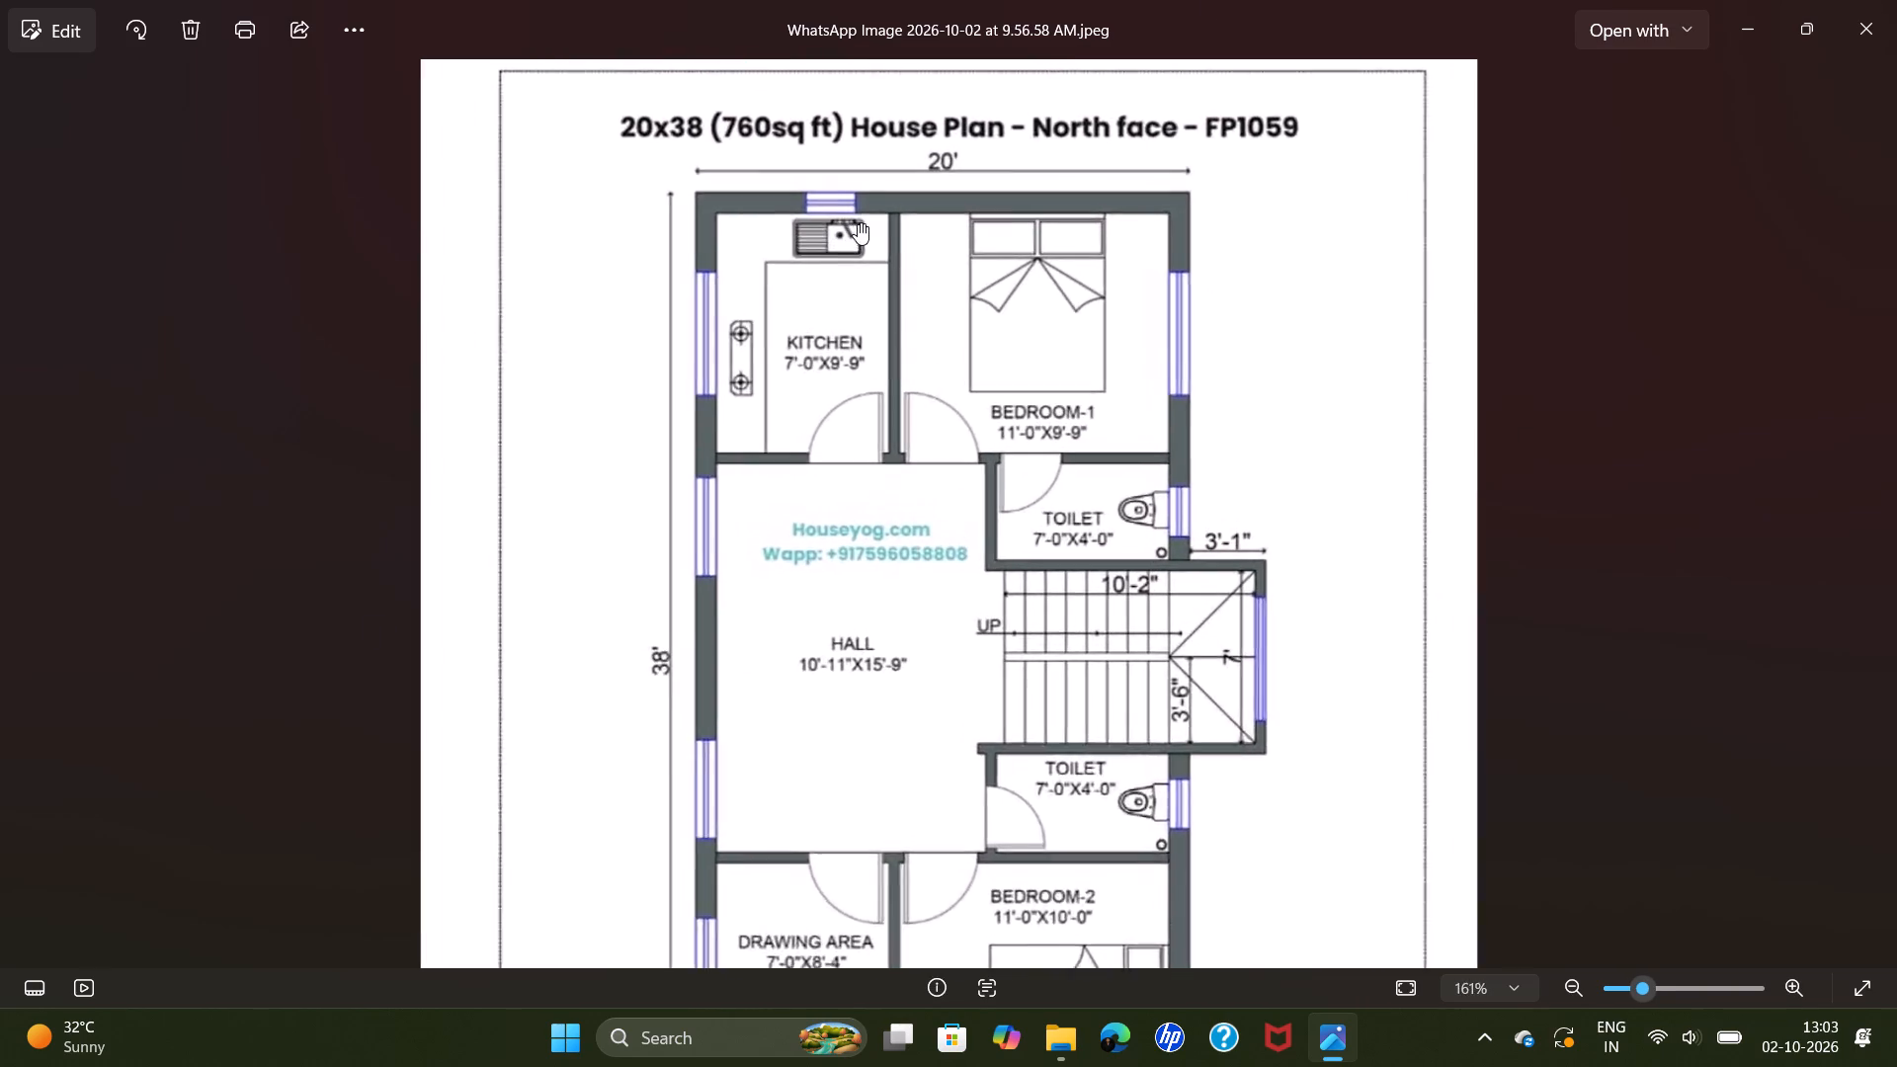
scroll(858, 223, up, 6)
scroll(763, 203, up, 9)
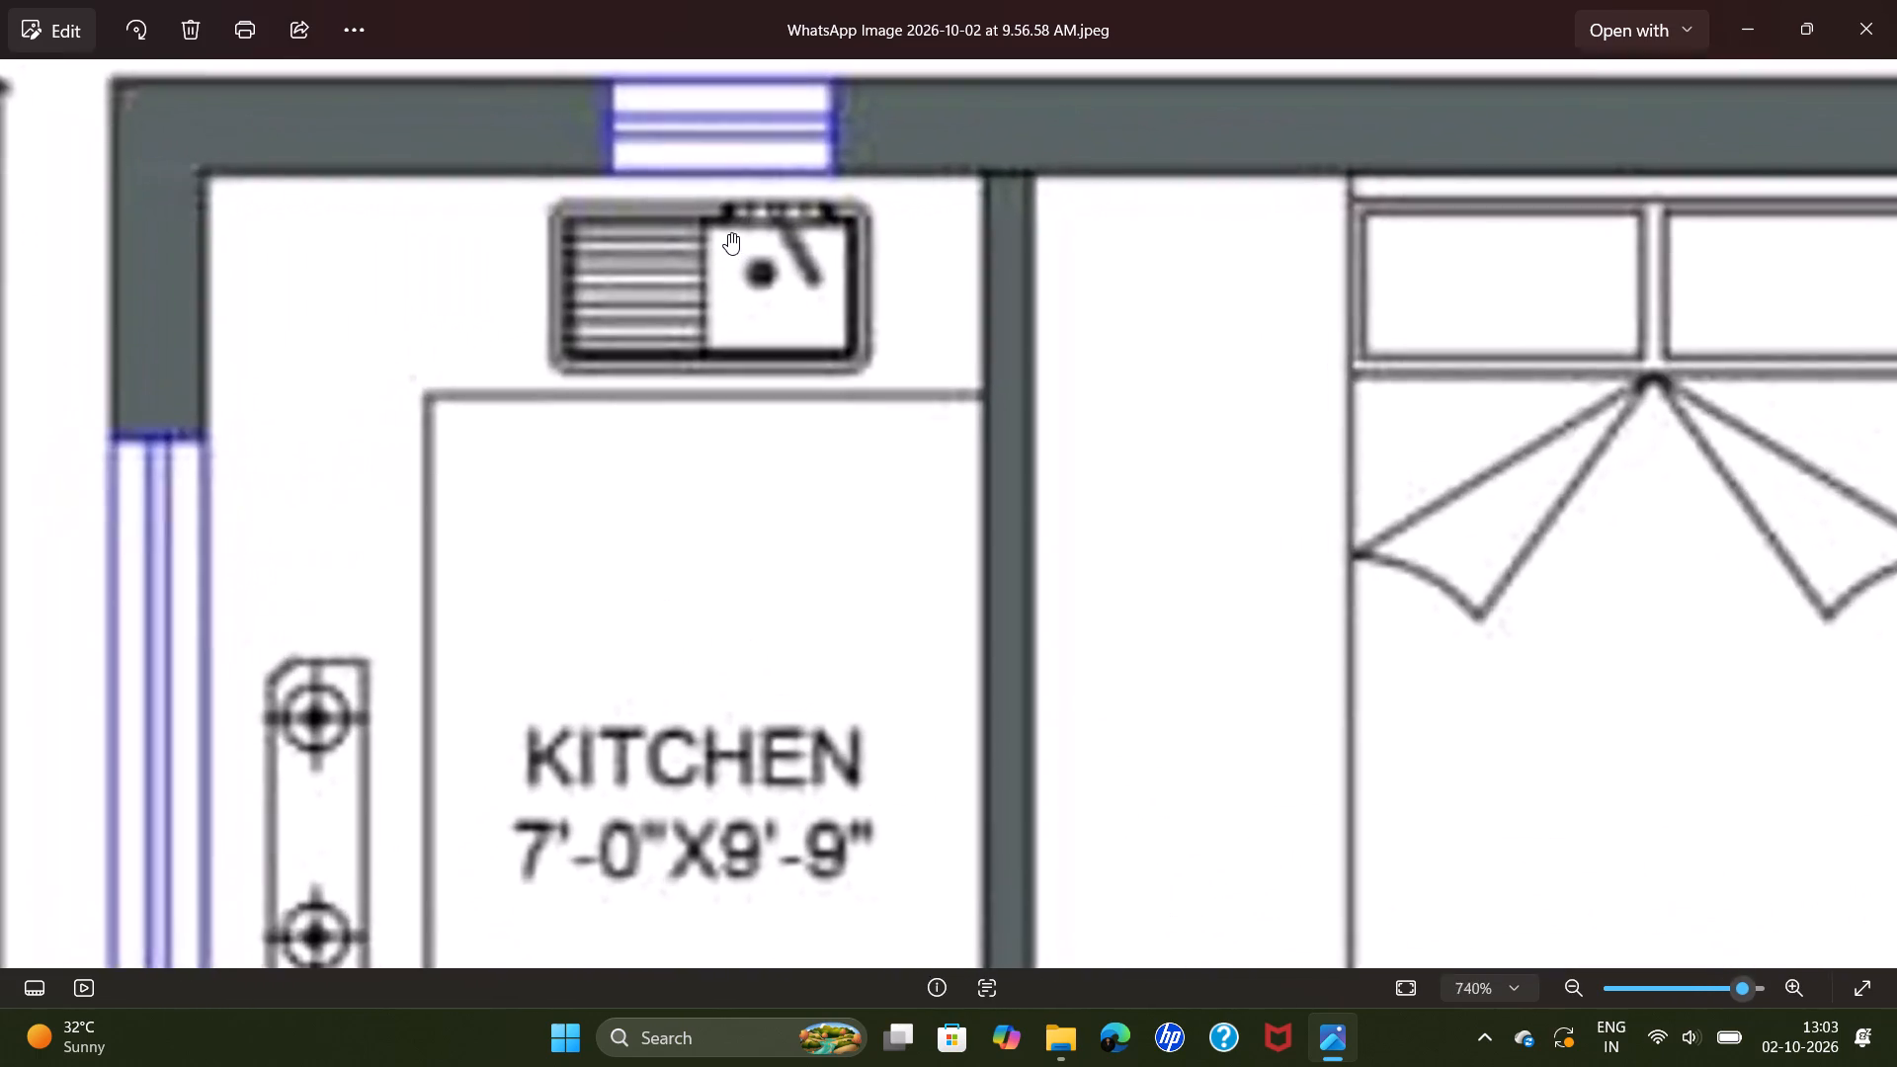
scroll(728, 233, up, 5)
scroll(715, 243, down, 18)
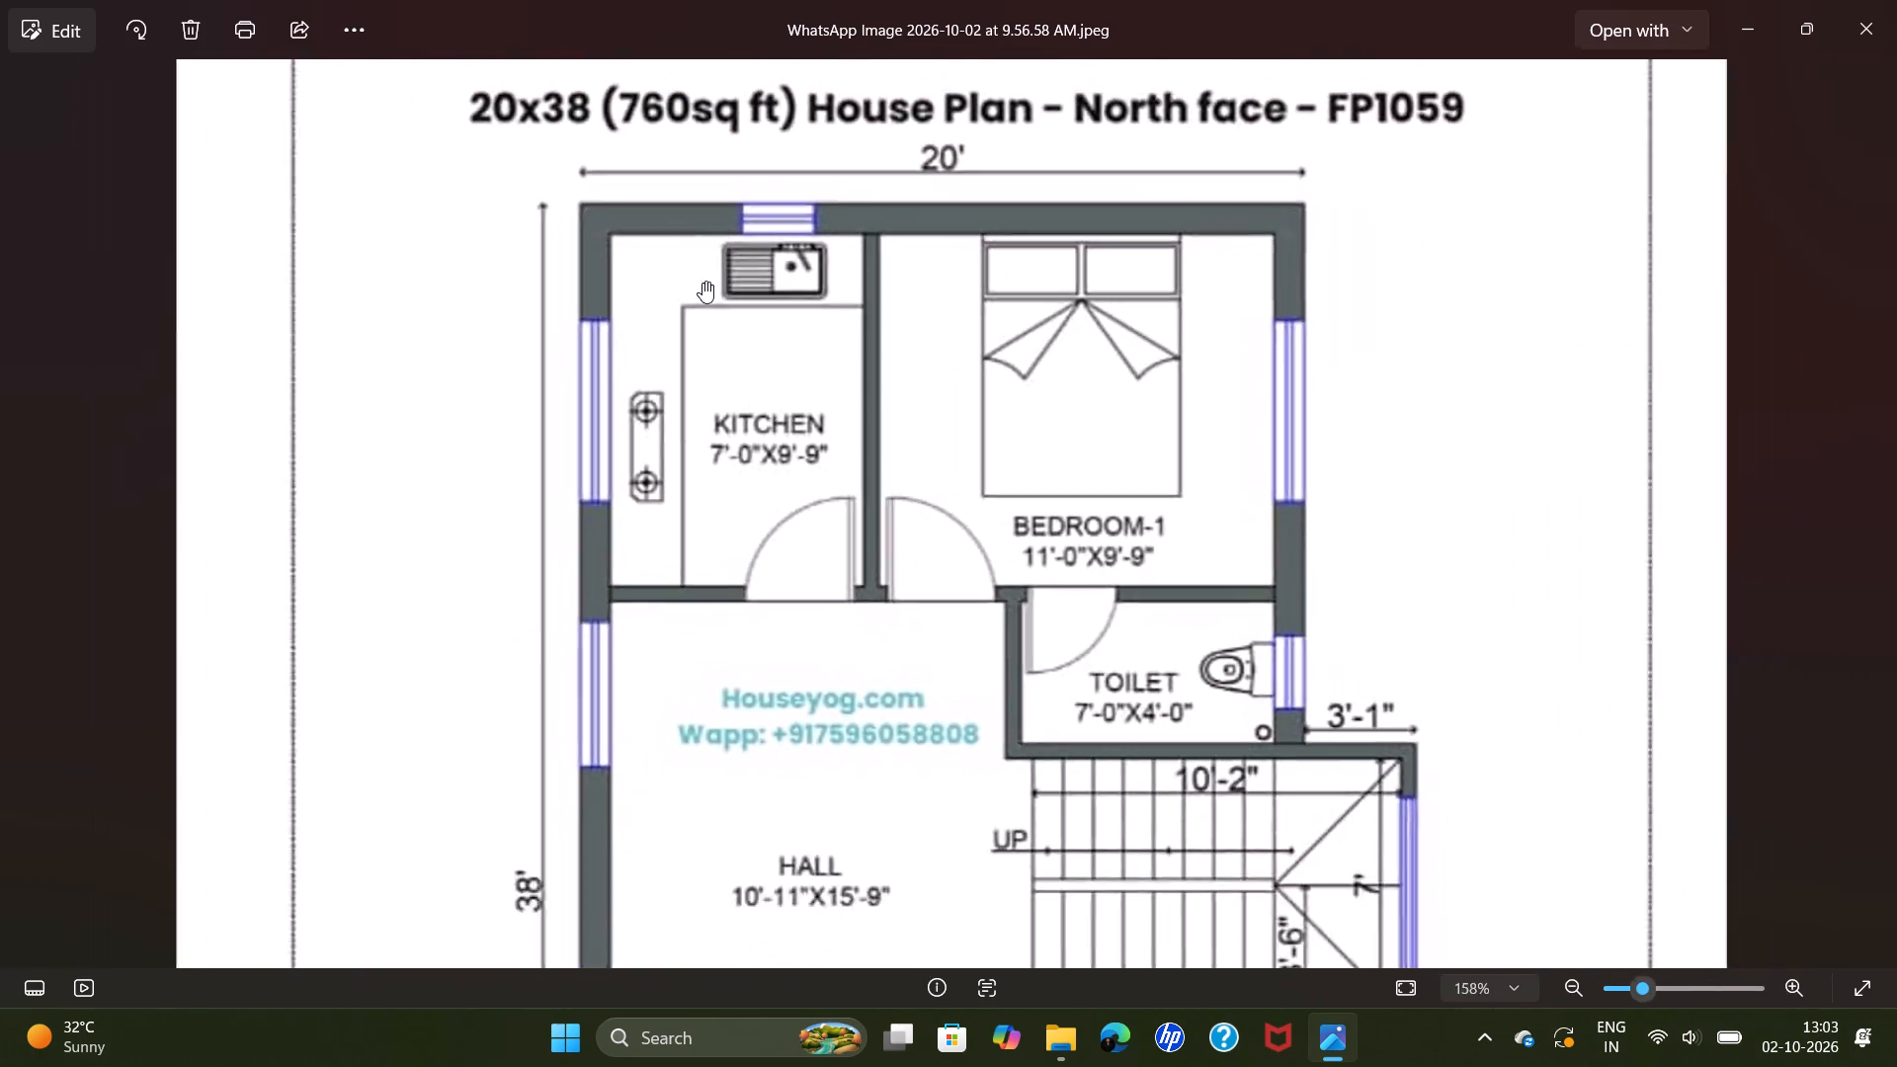
scroll(702, 282, down, 4)
scroll(801, 290, down, 20)
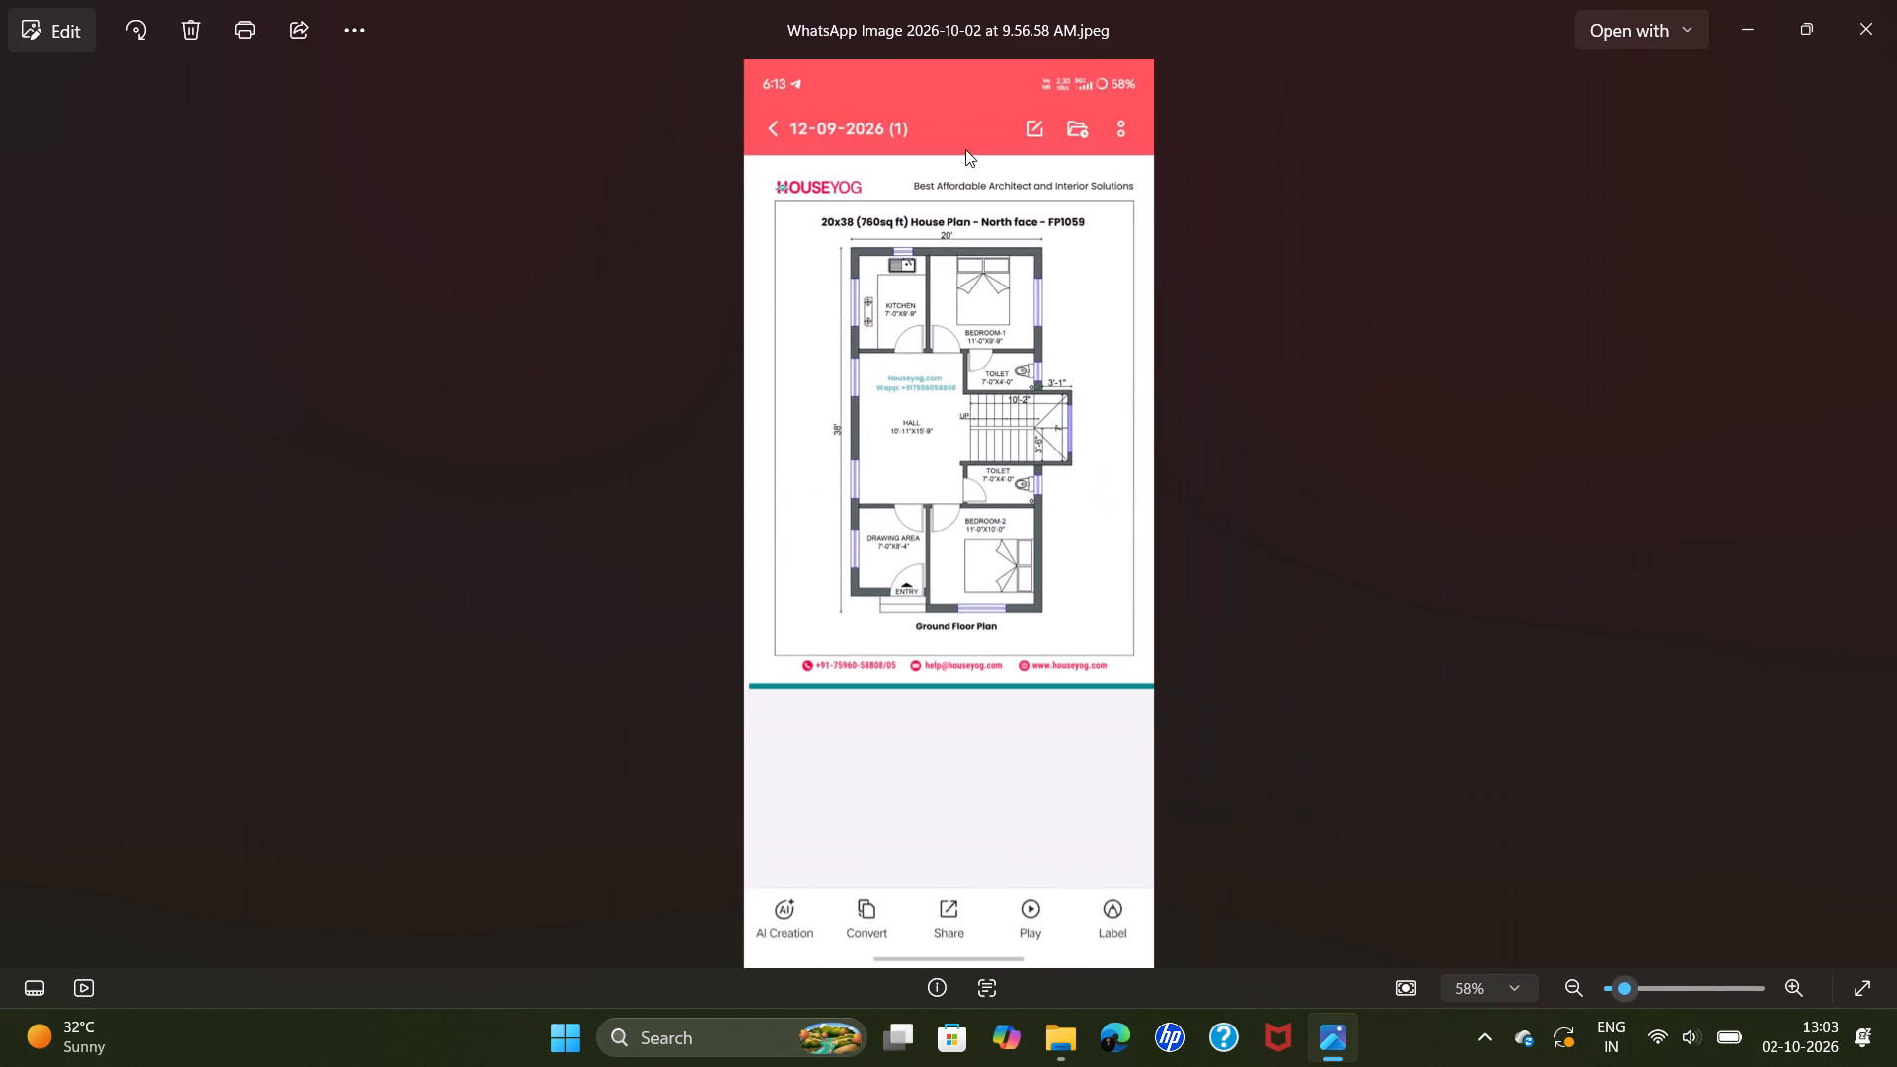
scroll(898, 218, up, 11)
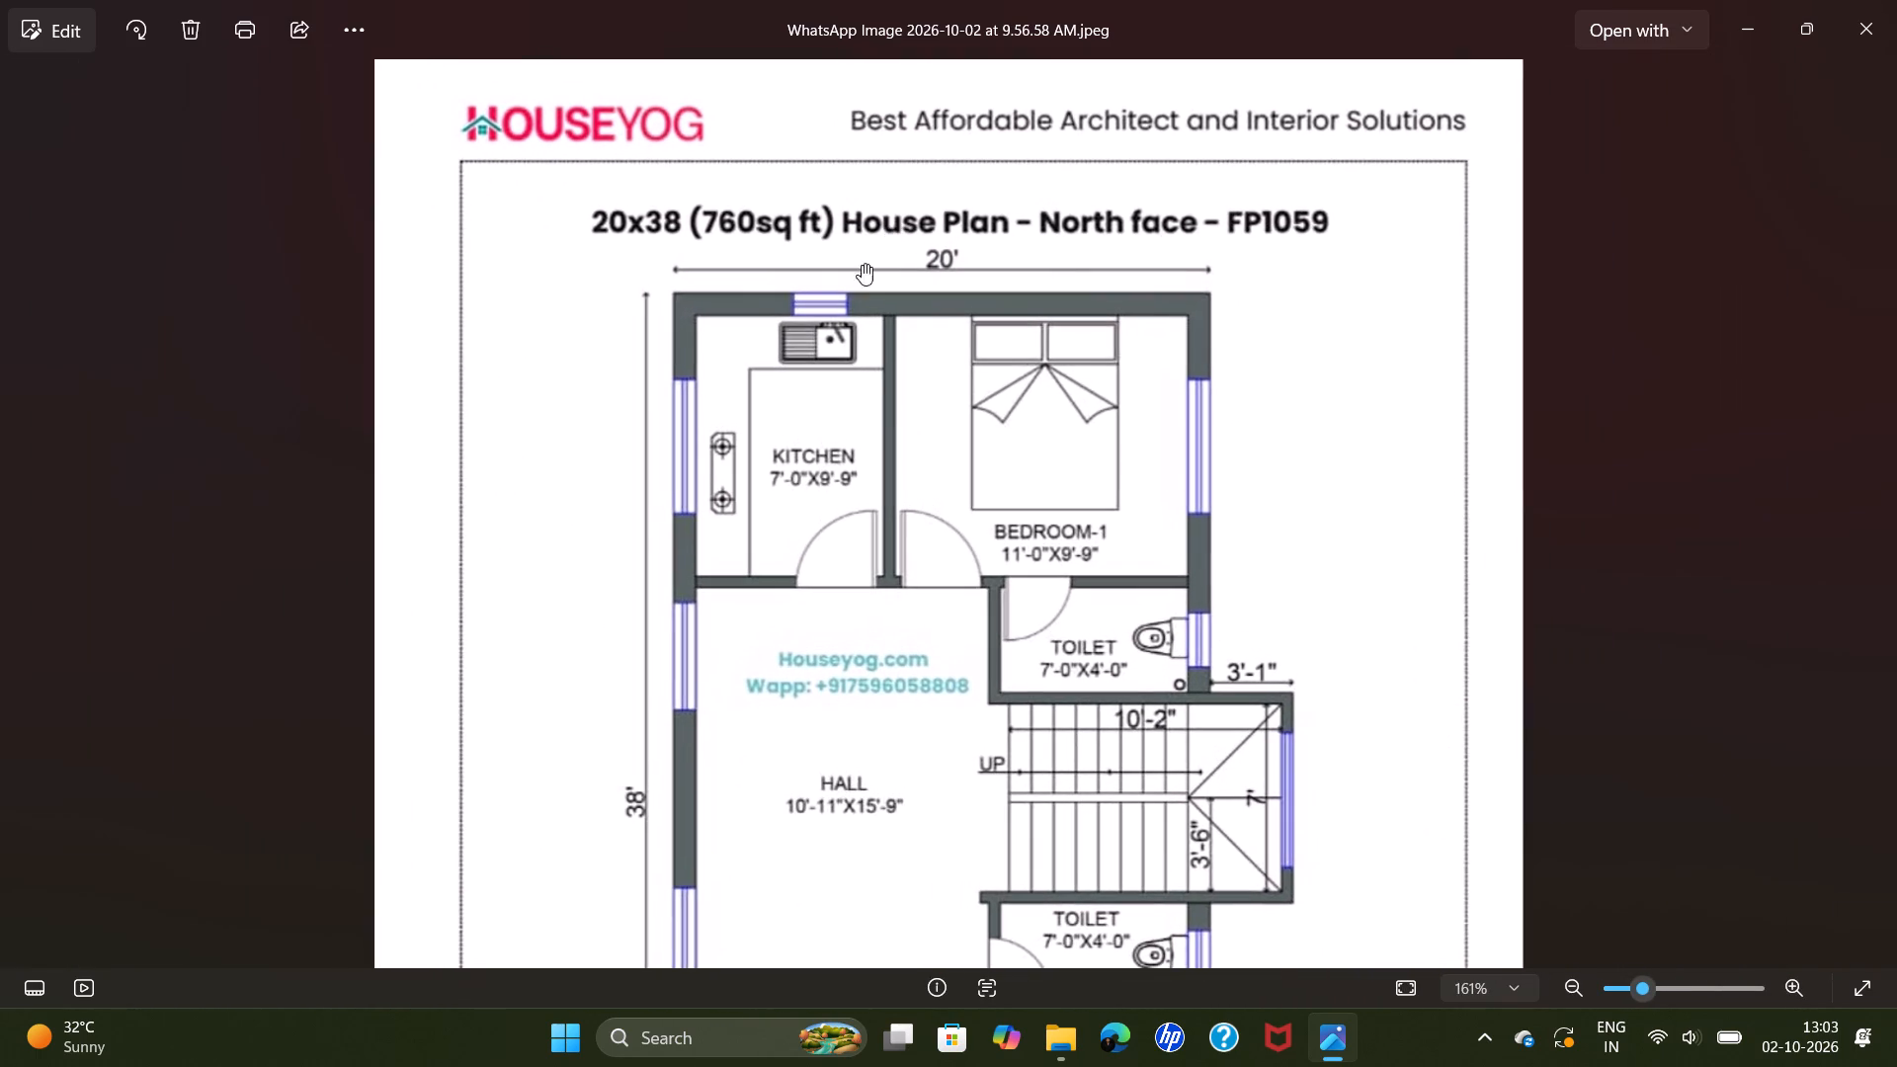
scroll(1063, 220, down, 13)
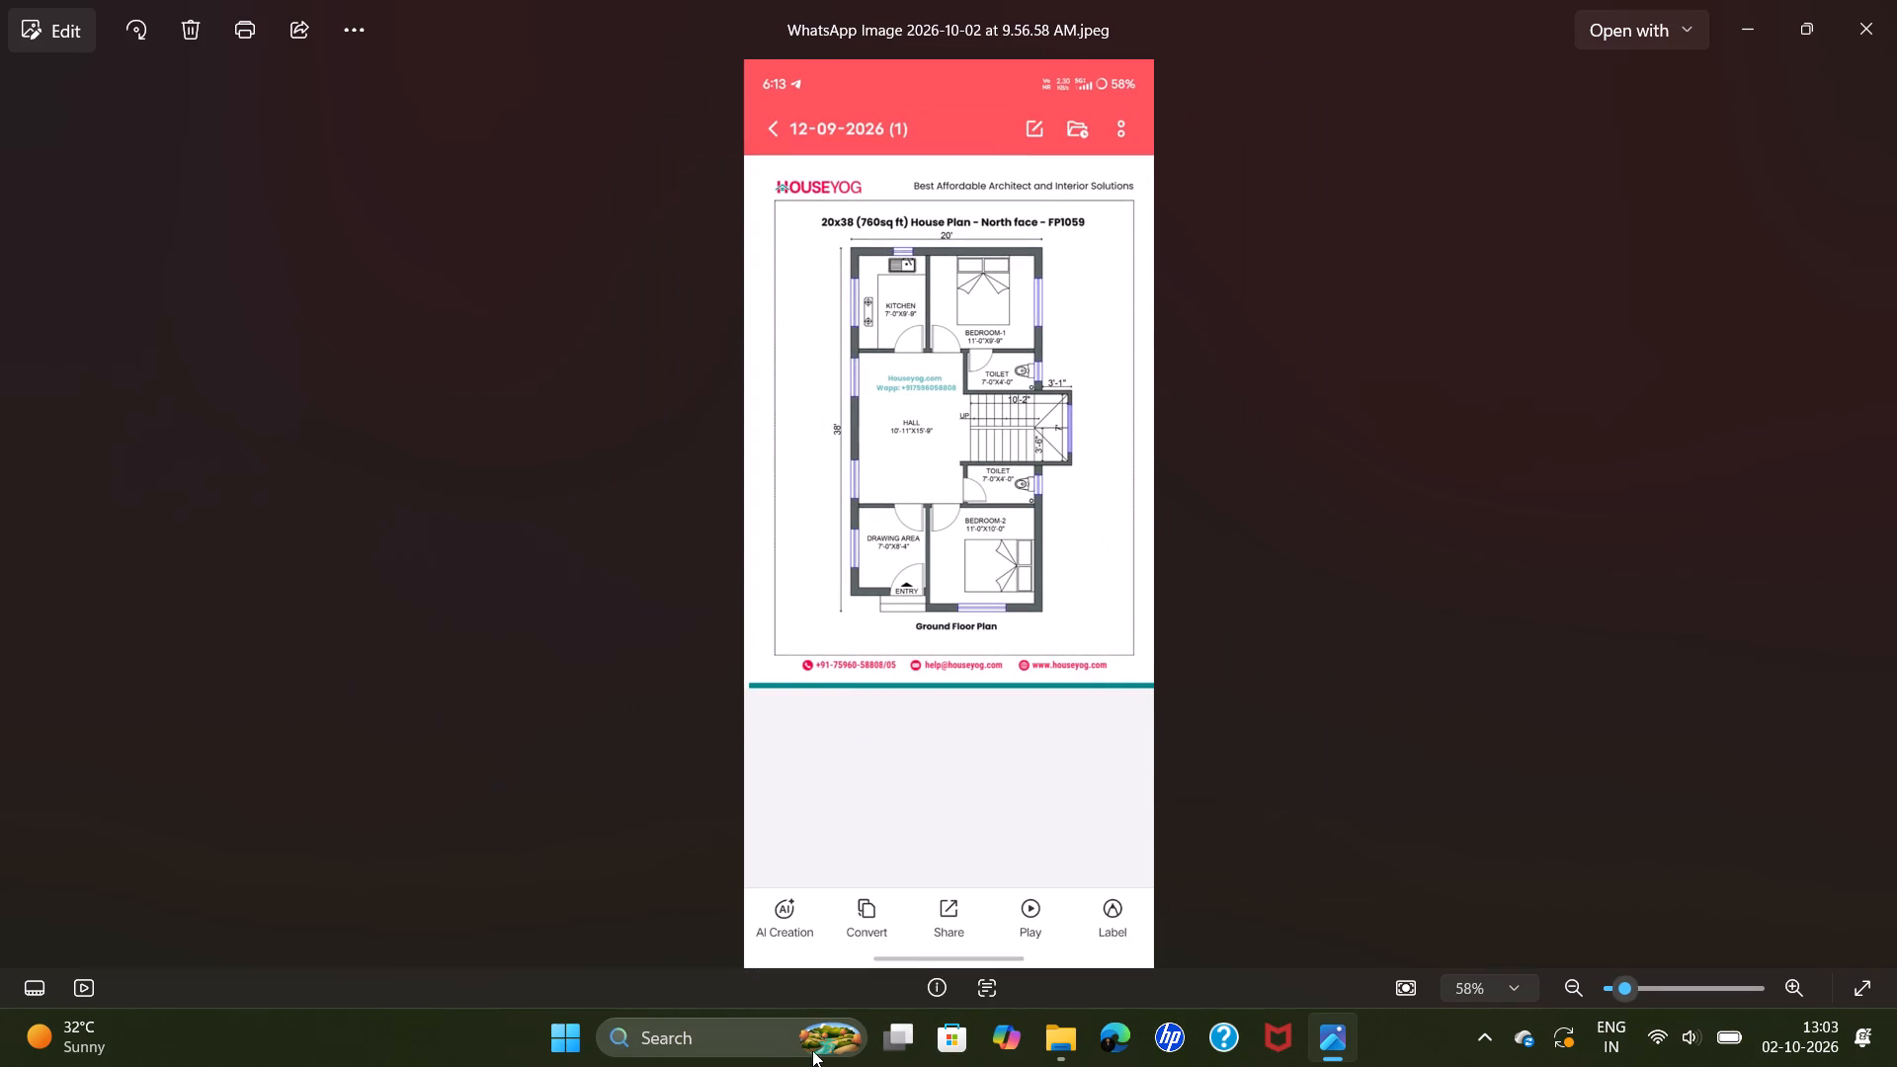
Return to the AutoCAD drawing and add a linear dimension across the plan's full top outer wall, placed between the wall and title.
click(665, 870)
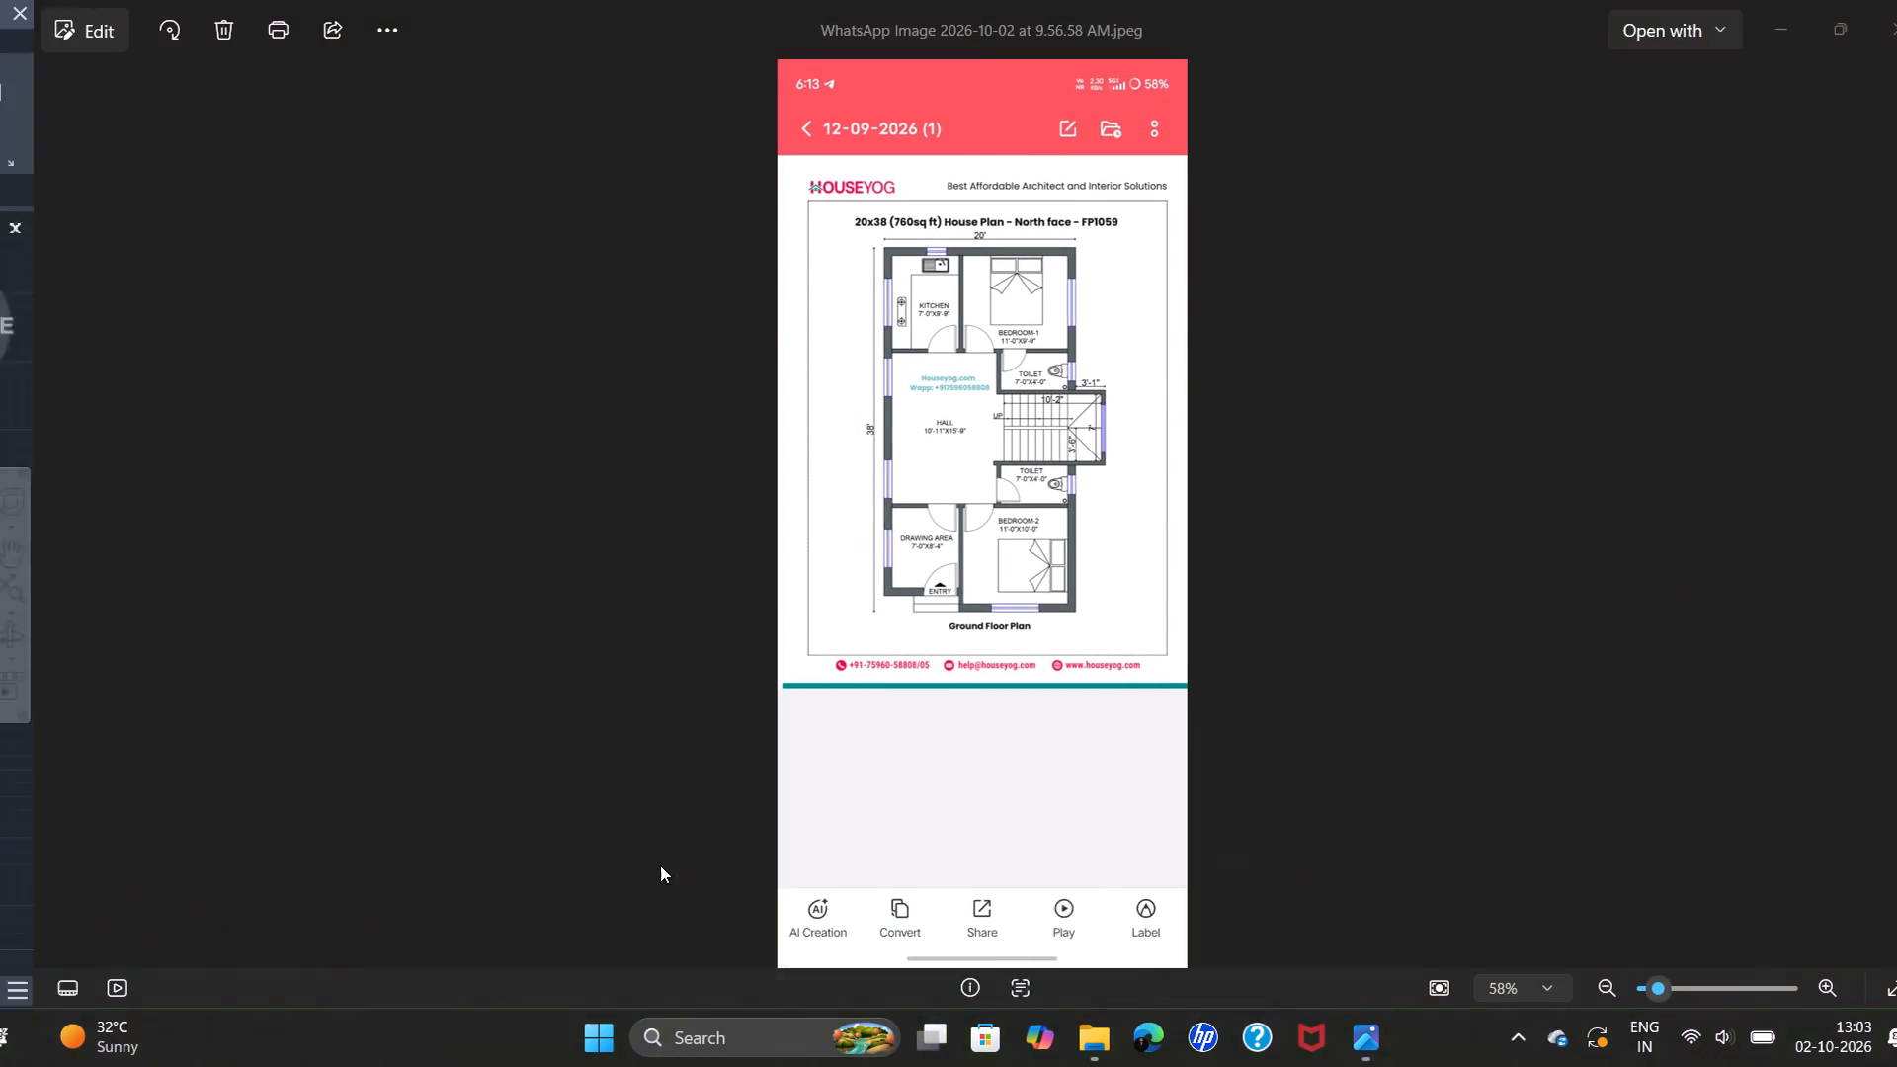
scroll(984, 221, down, 1)
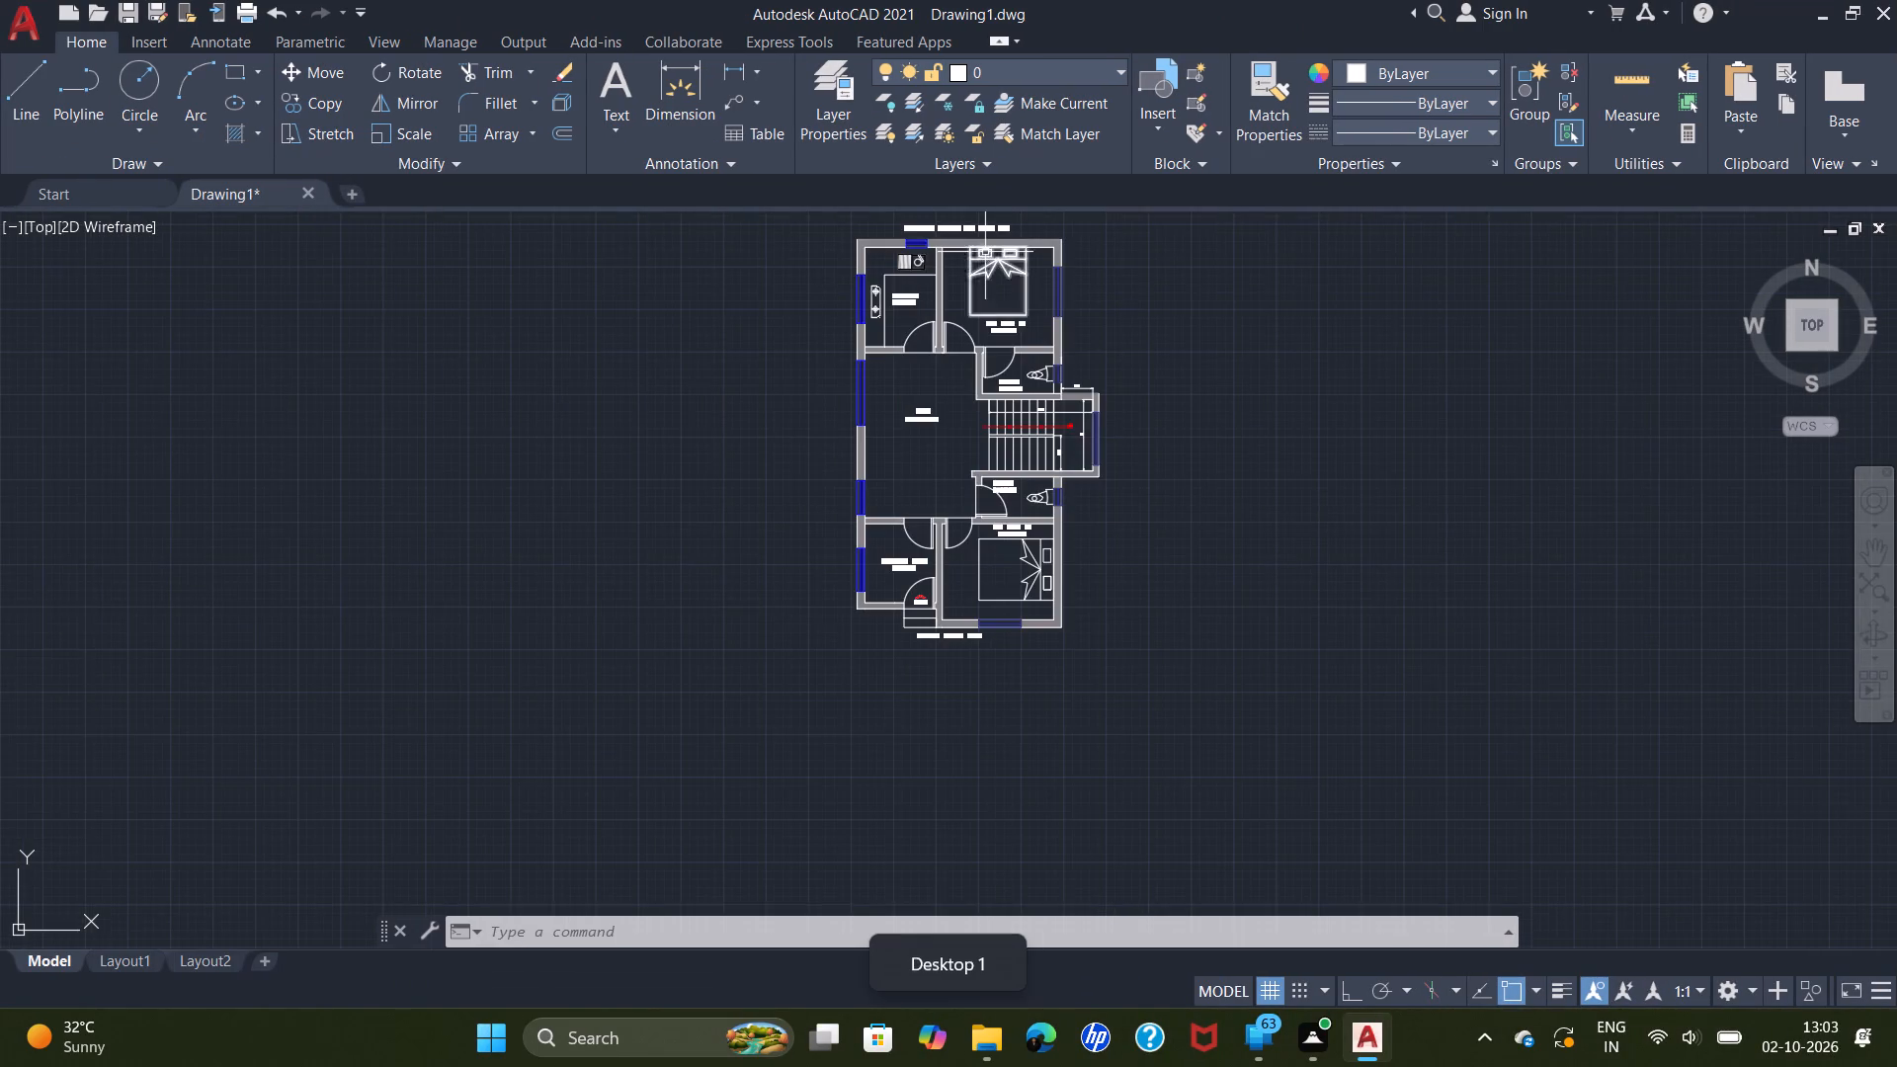
middle_drag(985, 257, 951, 409)
scroll(911, 405, up, 3)
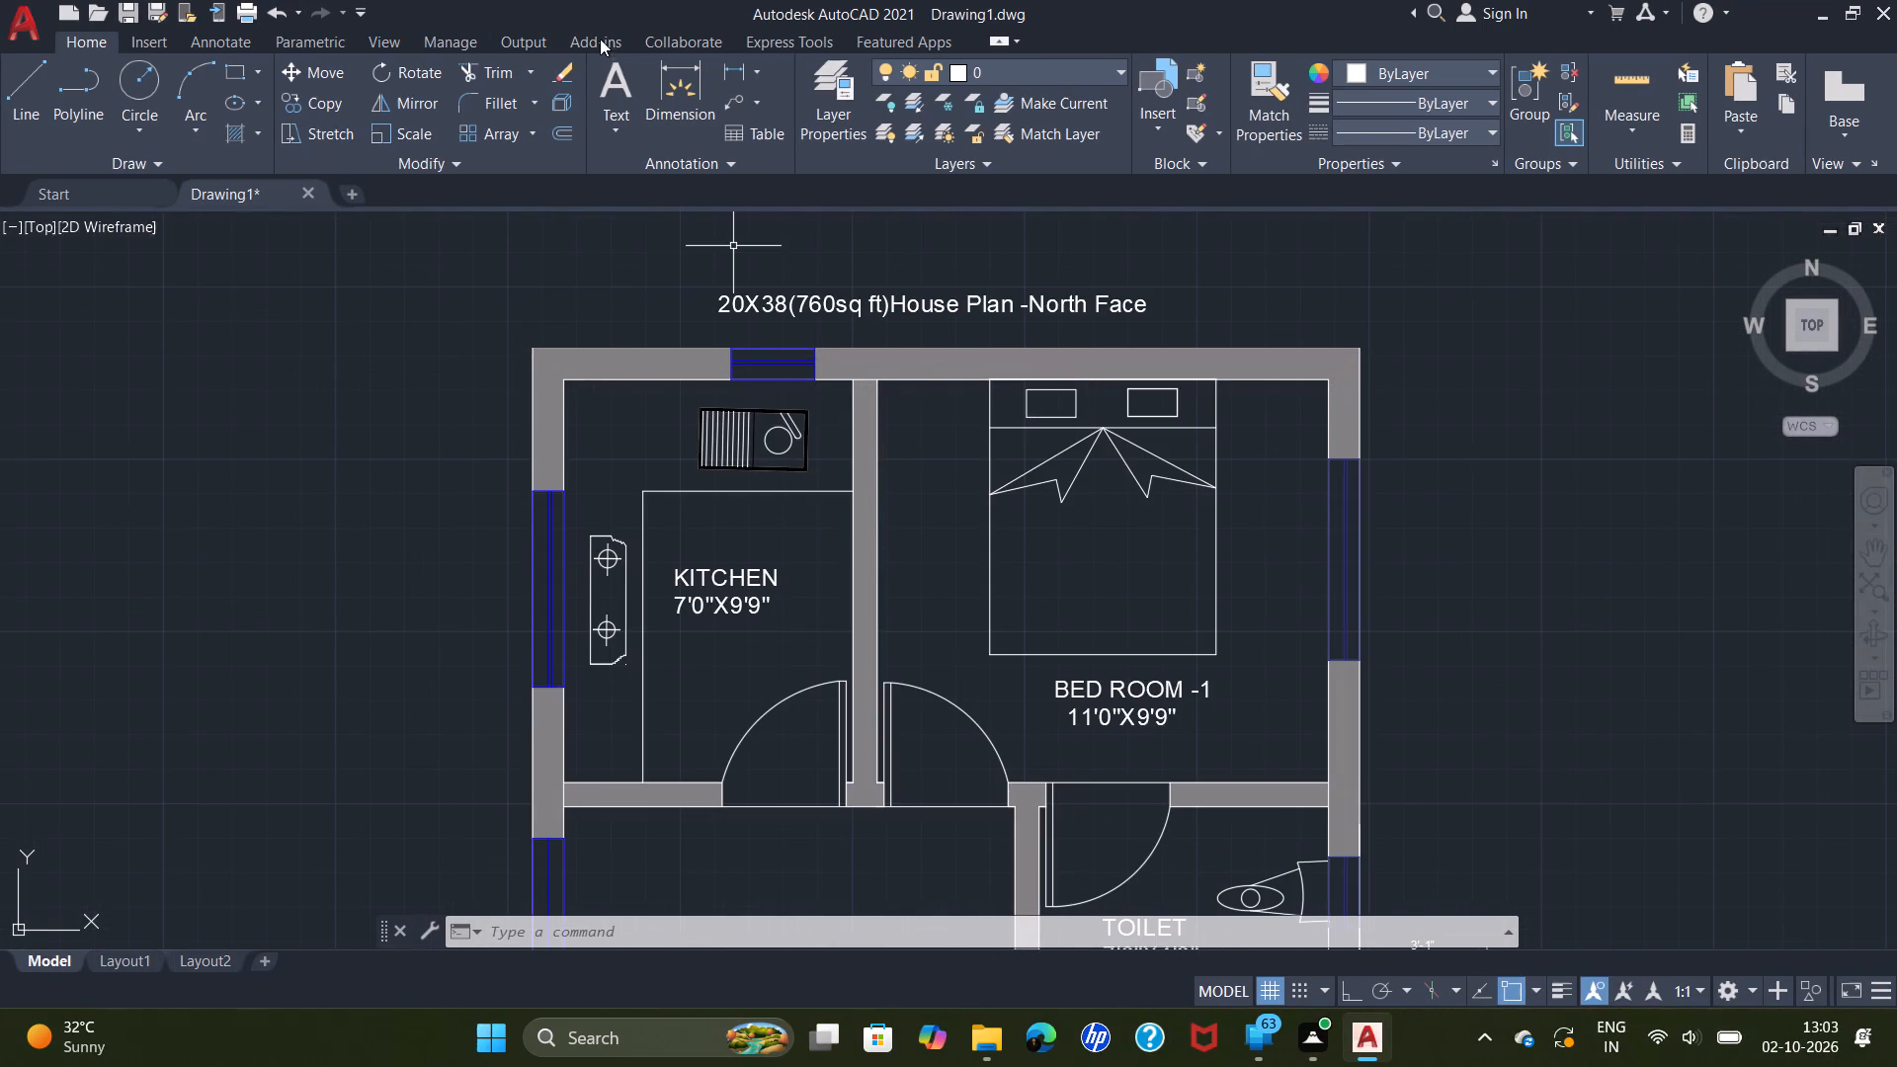
double_click(736, 68)
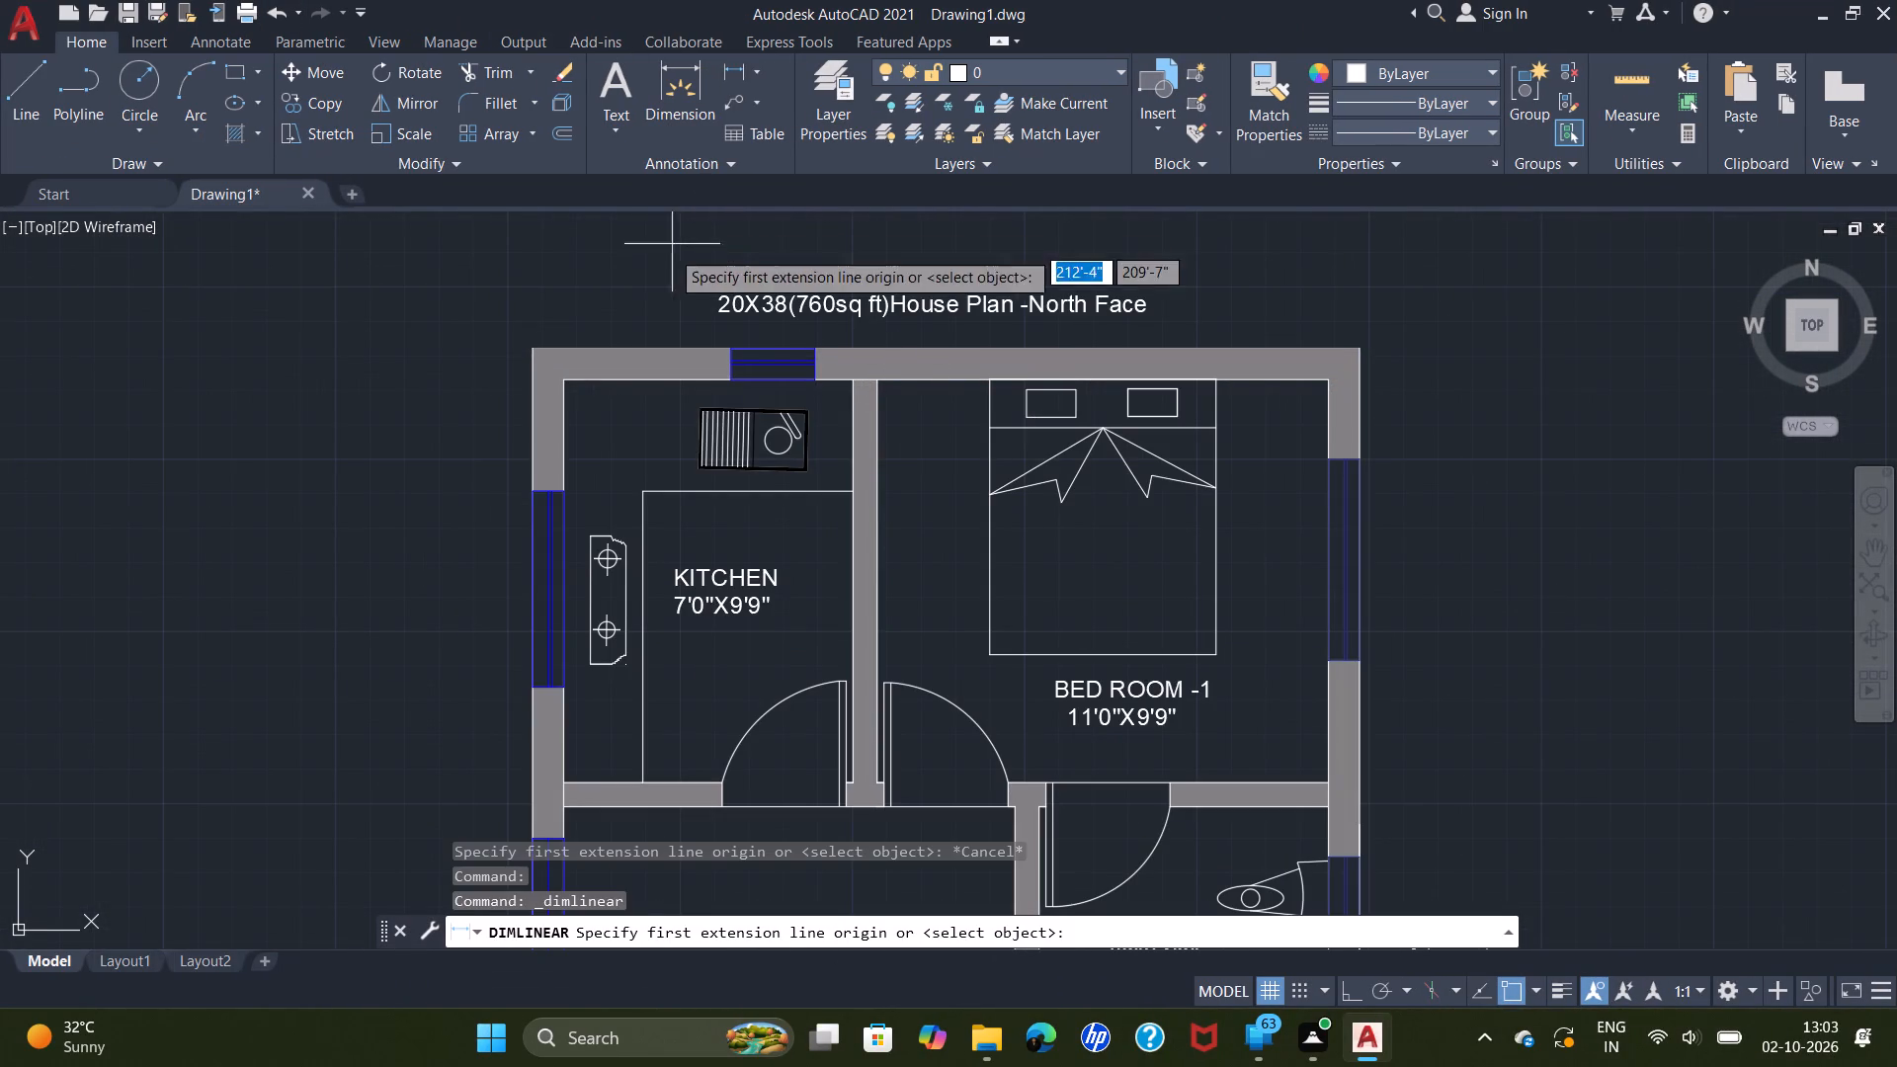
double_click(536, 350)
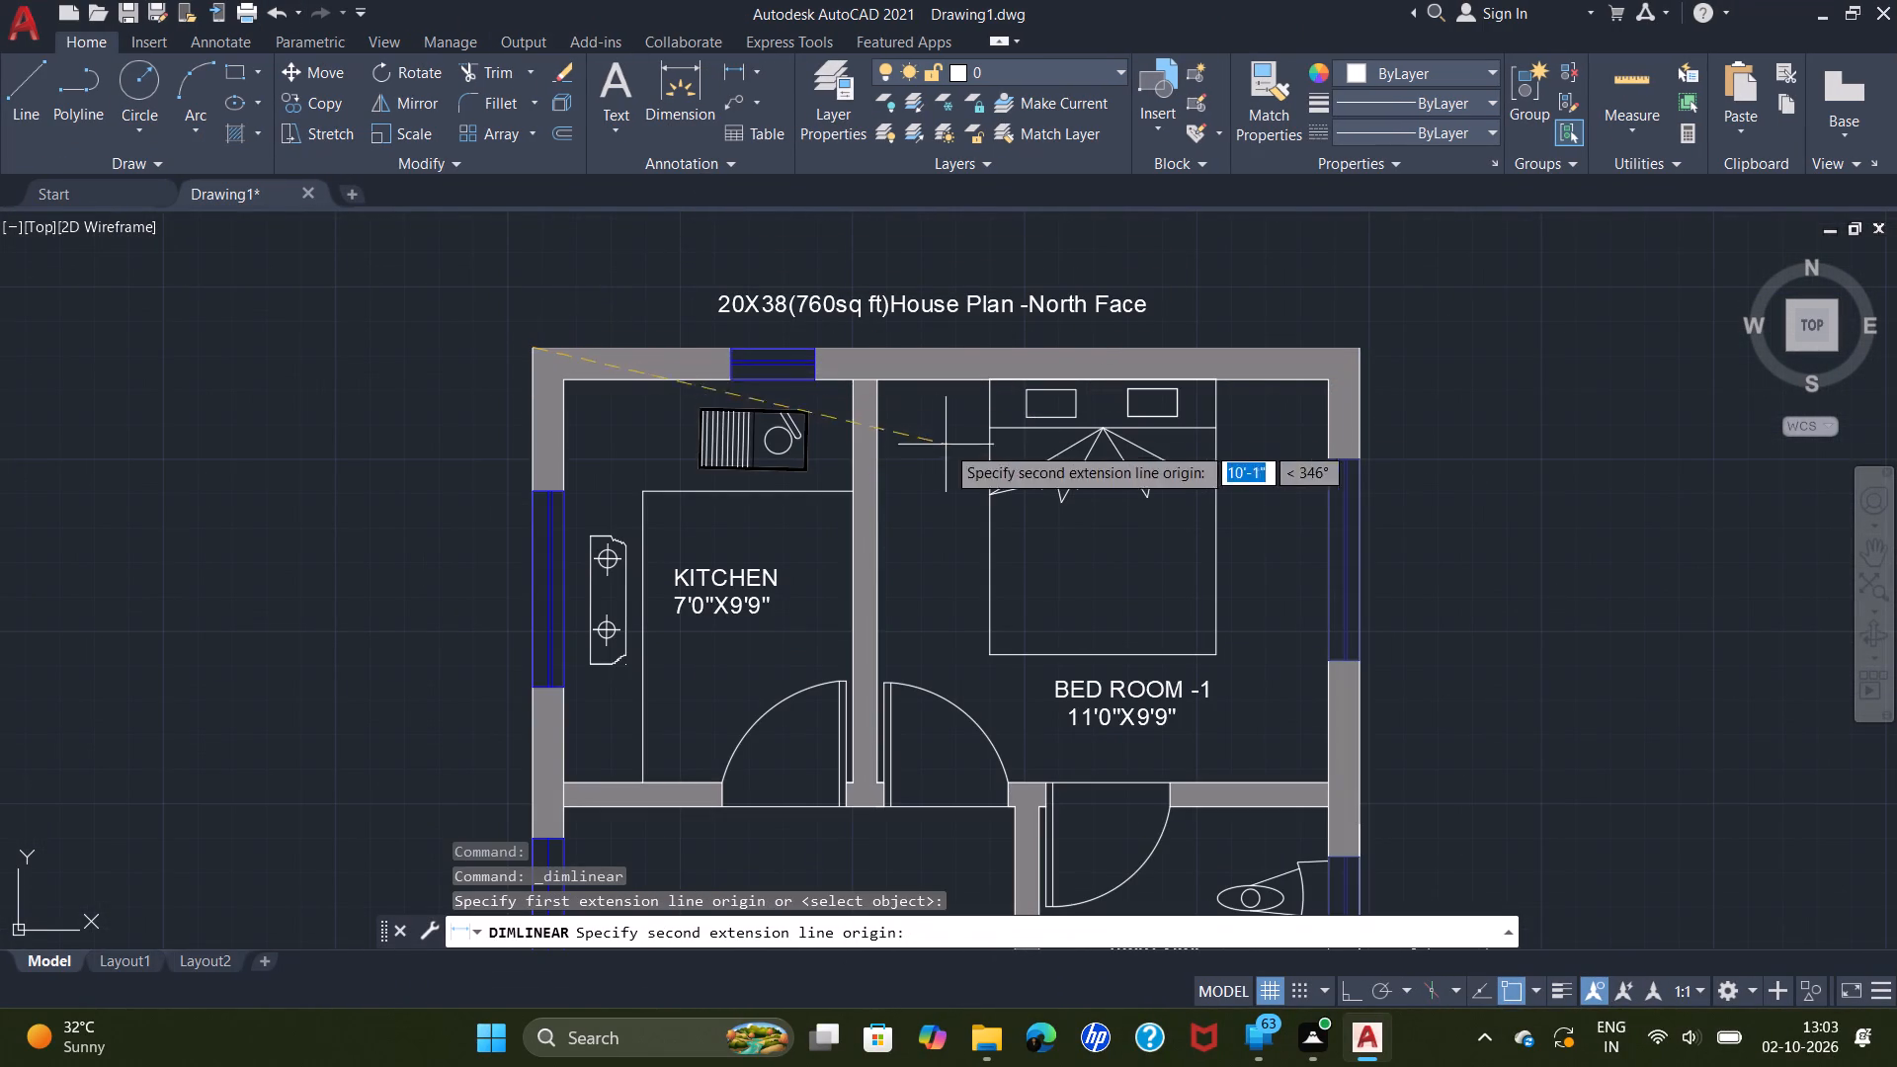
double_click(1352, 346)
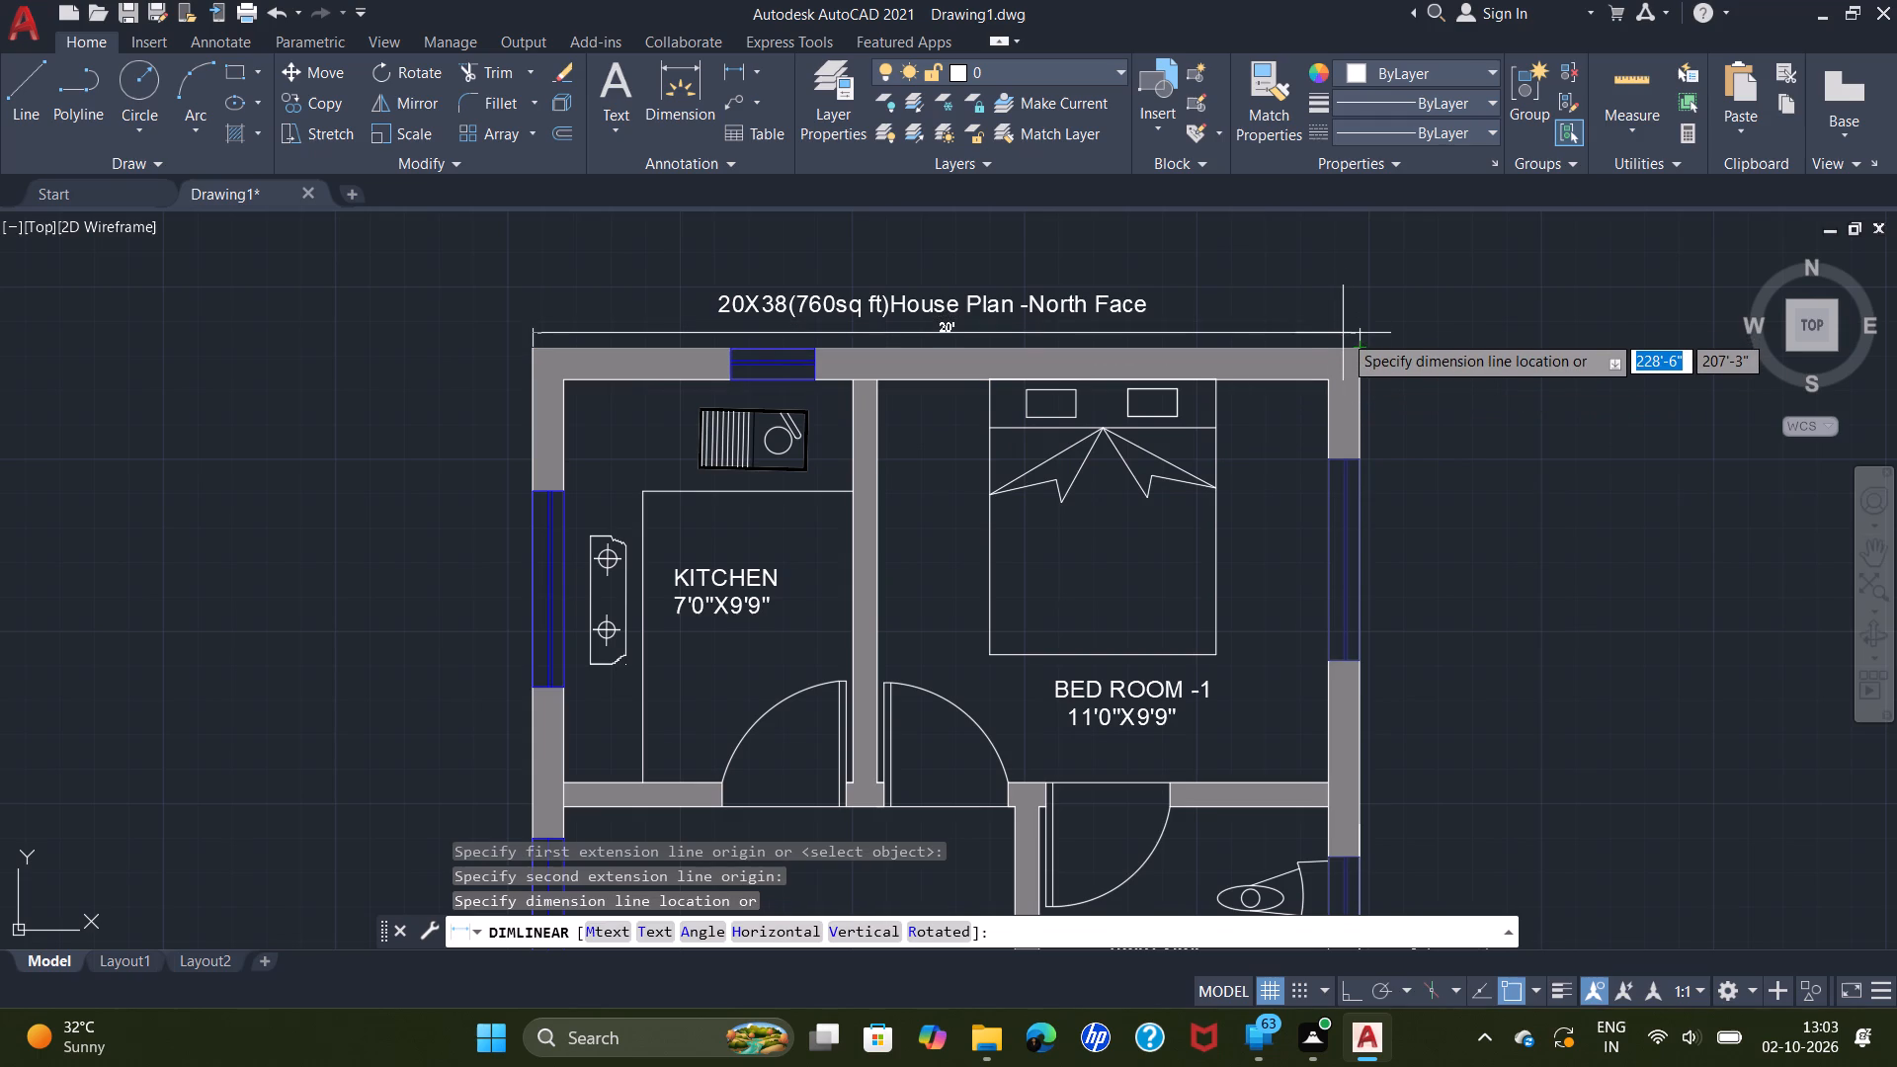
click(1340, 328)
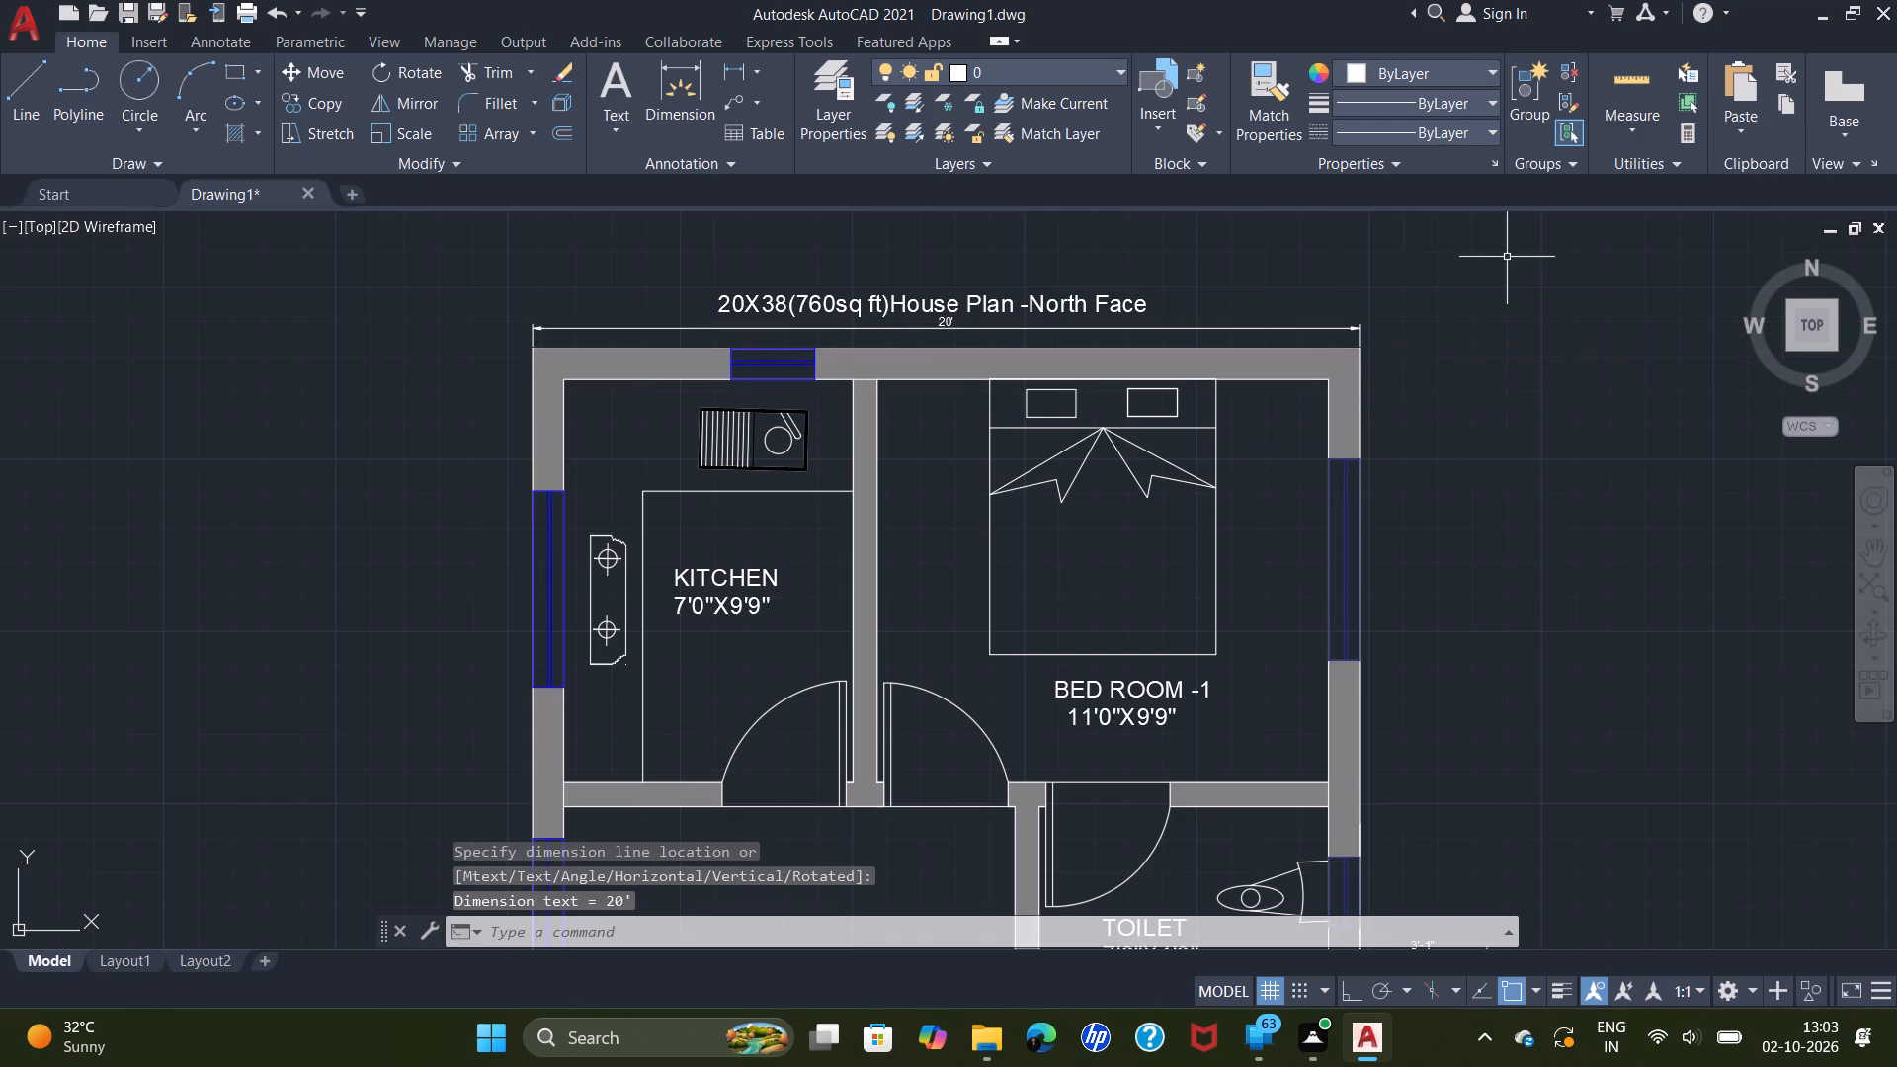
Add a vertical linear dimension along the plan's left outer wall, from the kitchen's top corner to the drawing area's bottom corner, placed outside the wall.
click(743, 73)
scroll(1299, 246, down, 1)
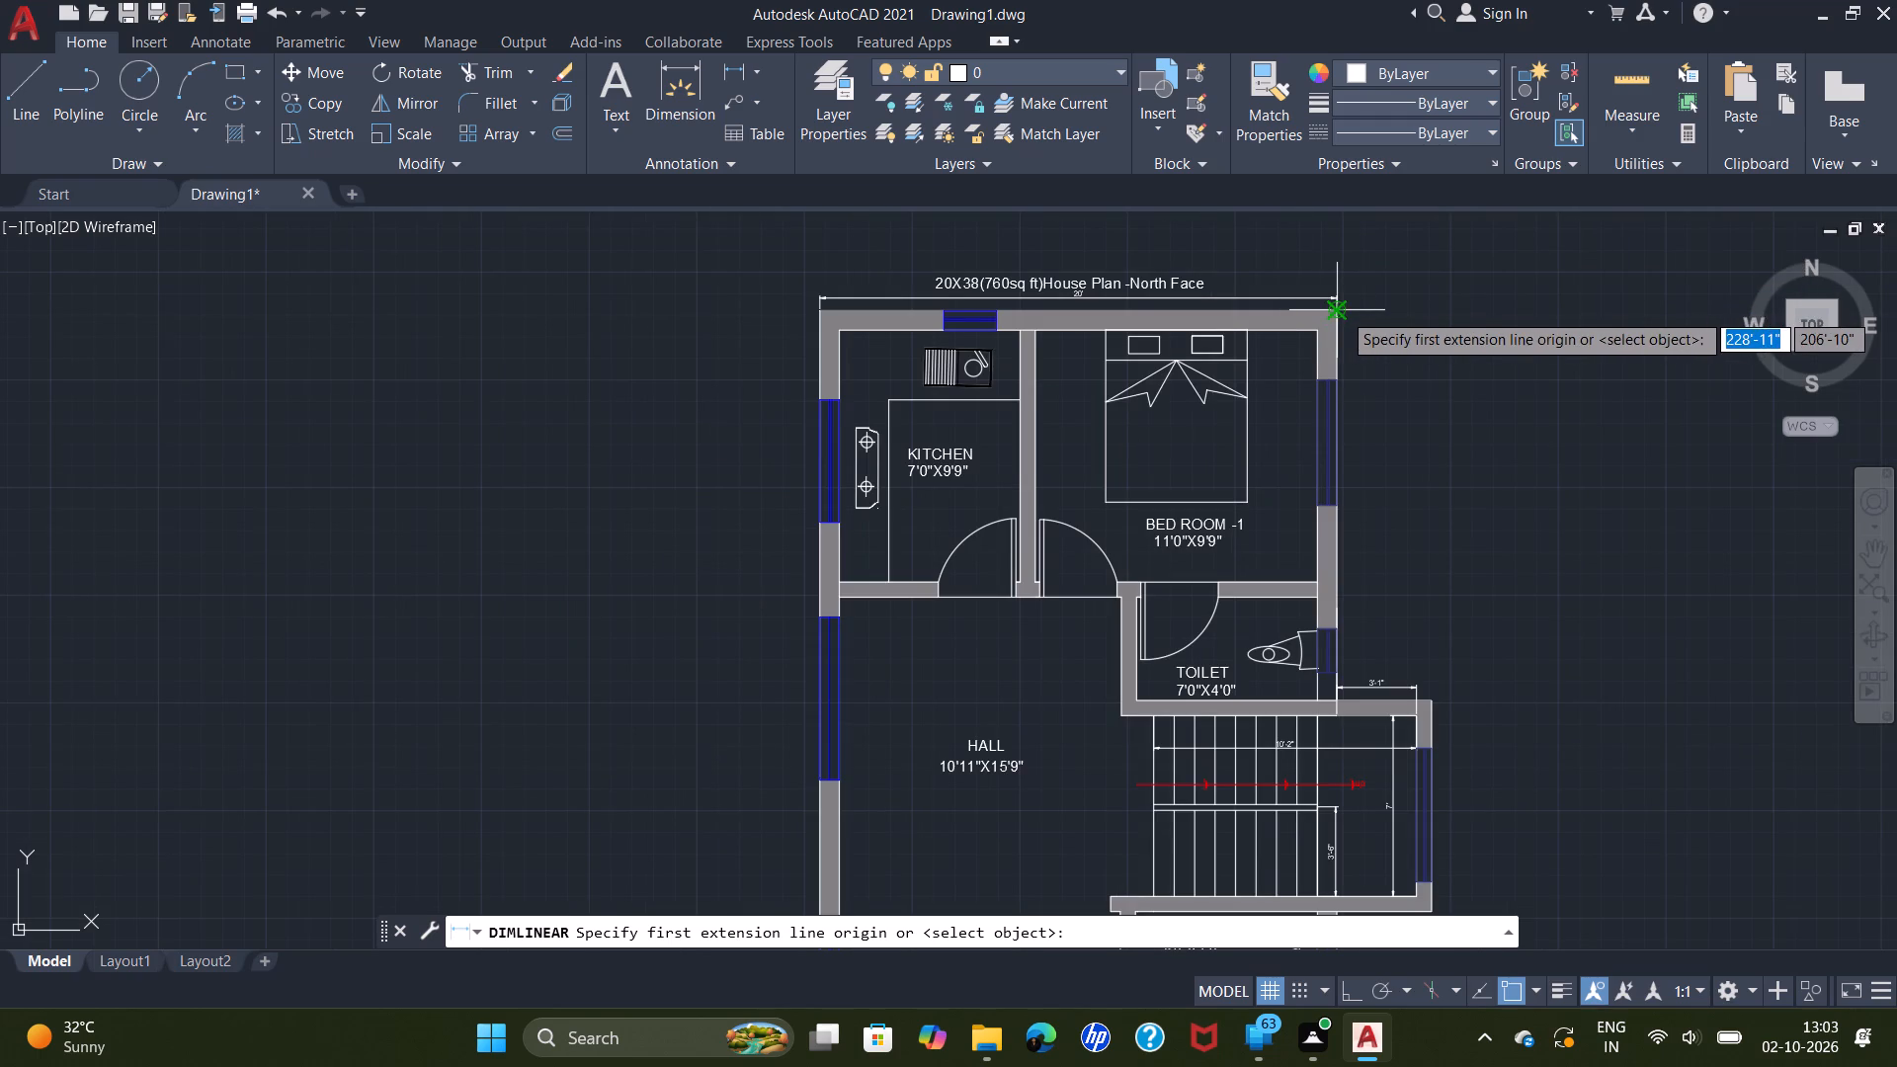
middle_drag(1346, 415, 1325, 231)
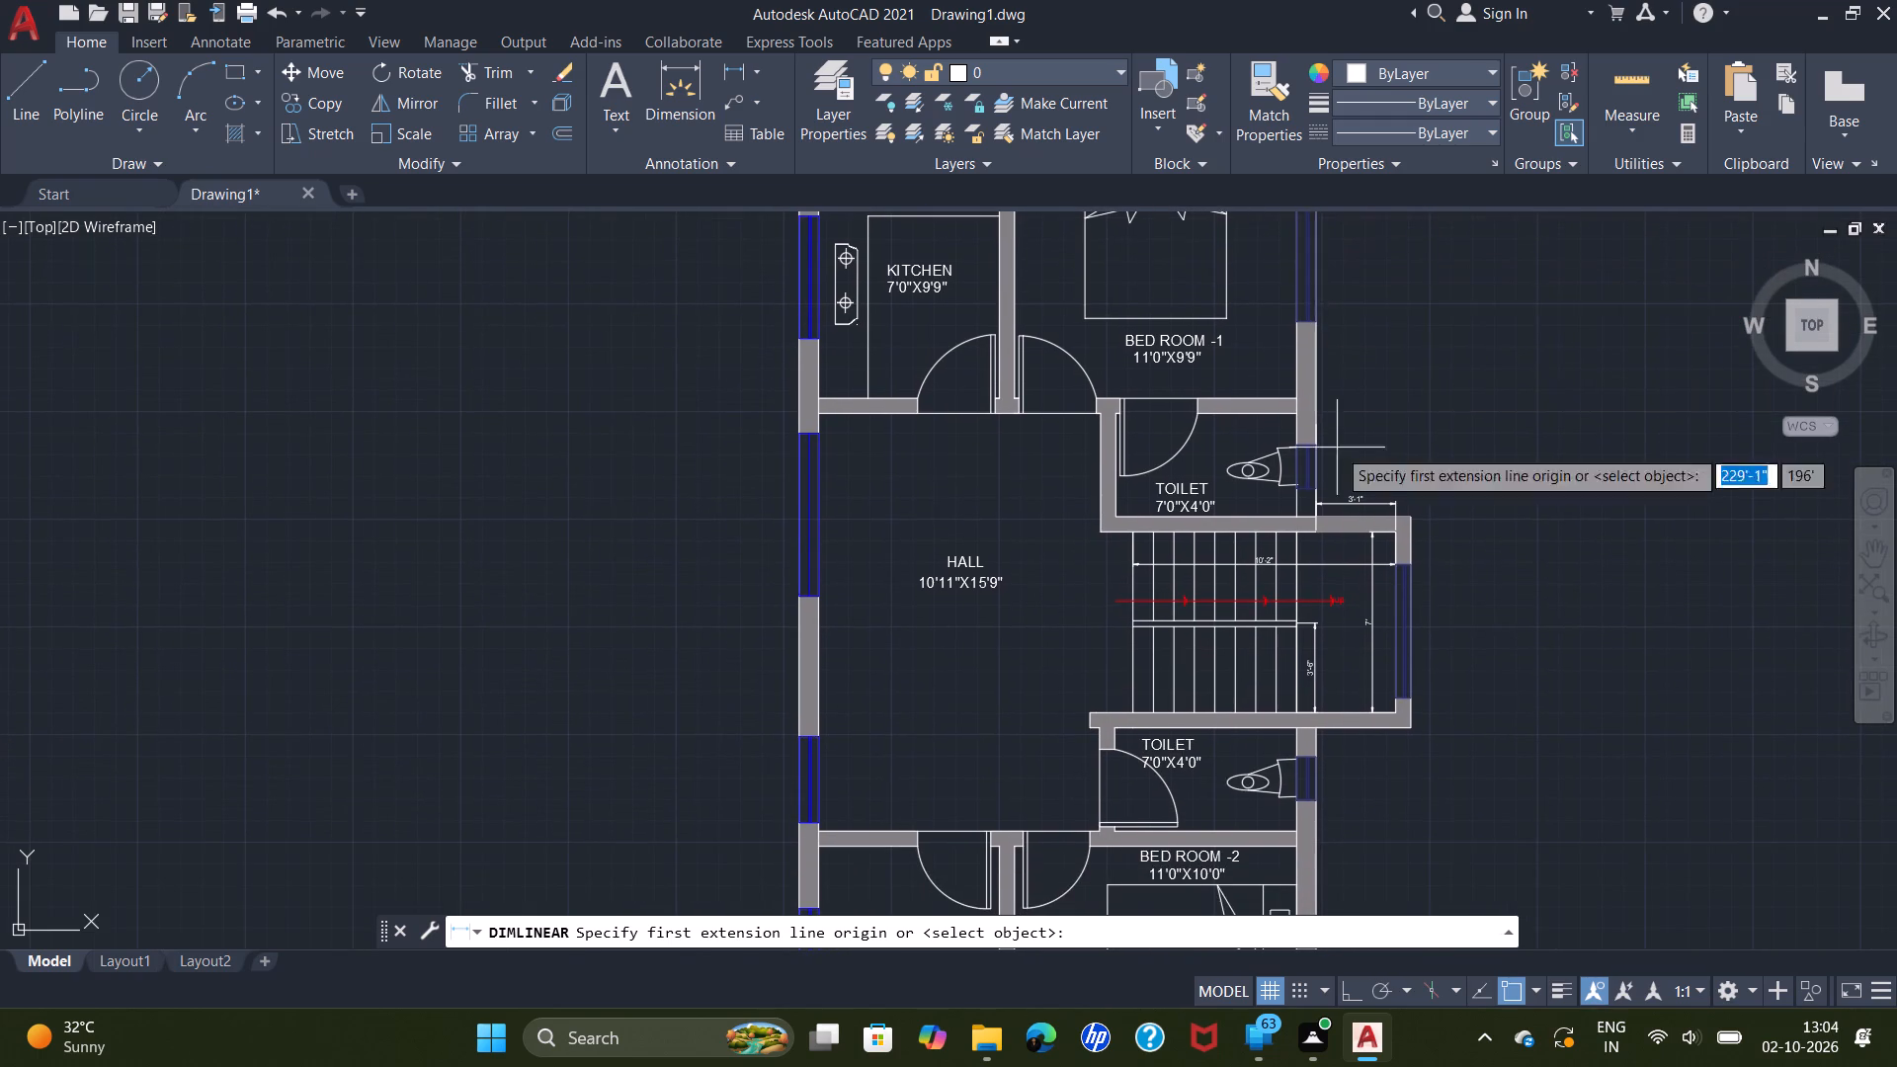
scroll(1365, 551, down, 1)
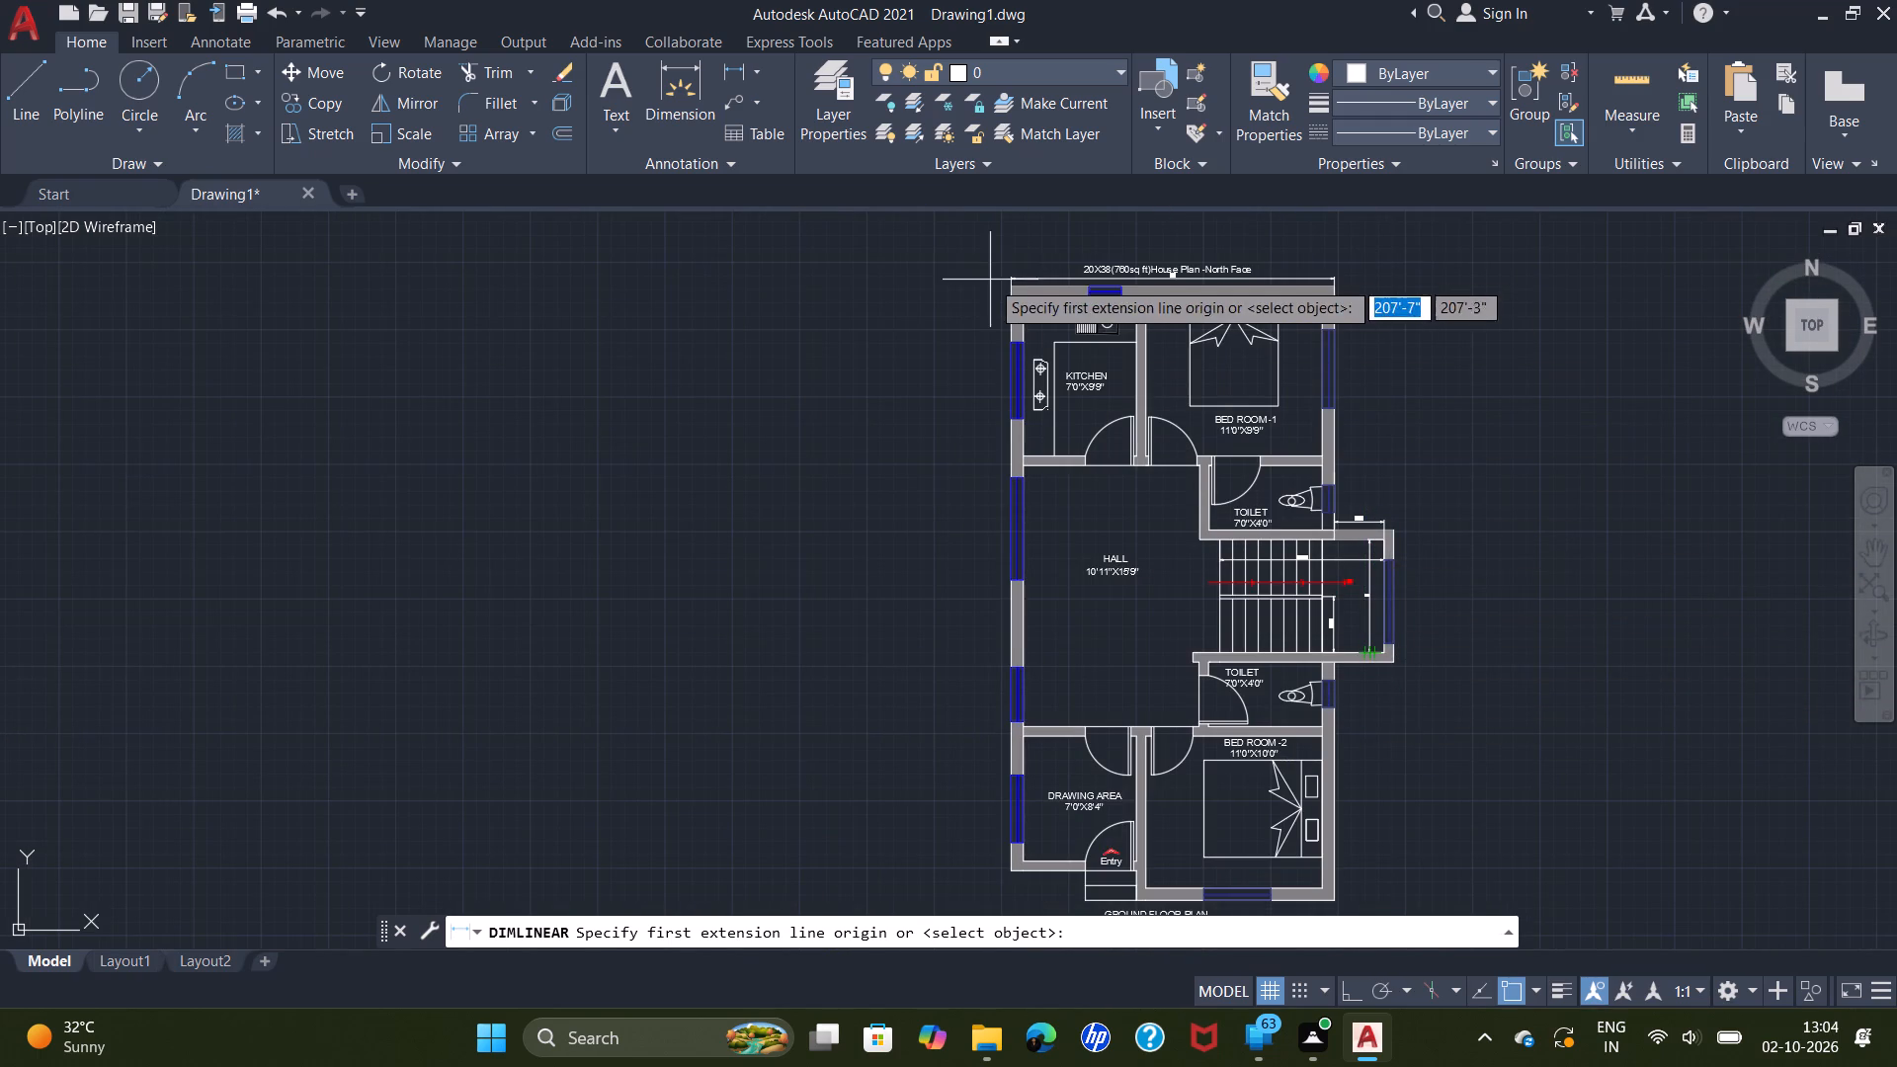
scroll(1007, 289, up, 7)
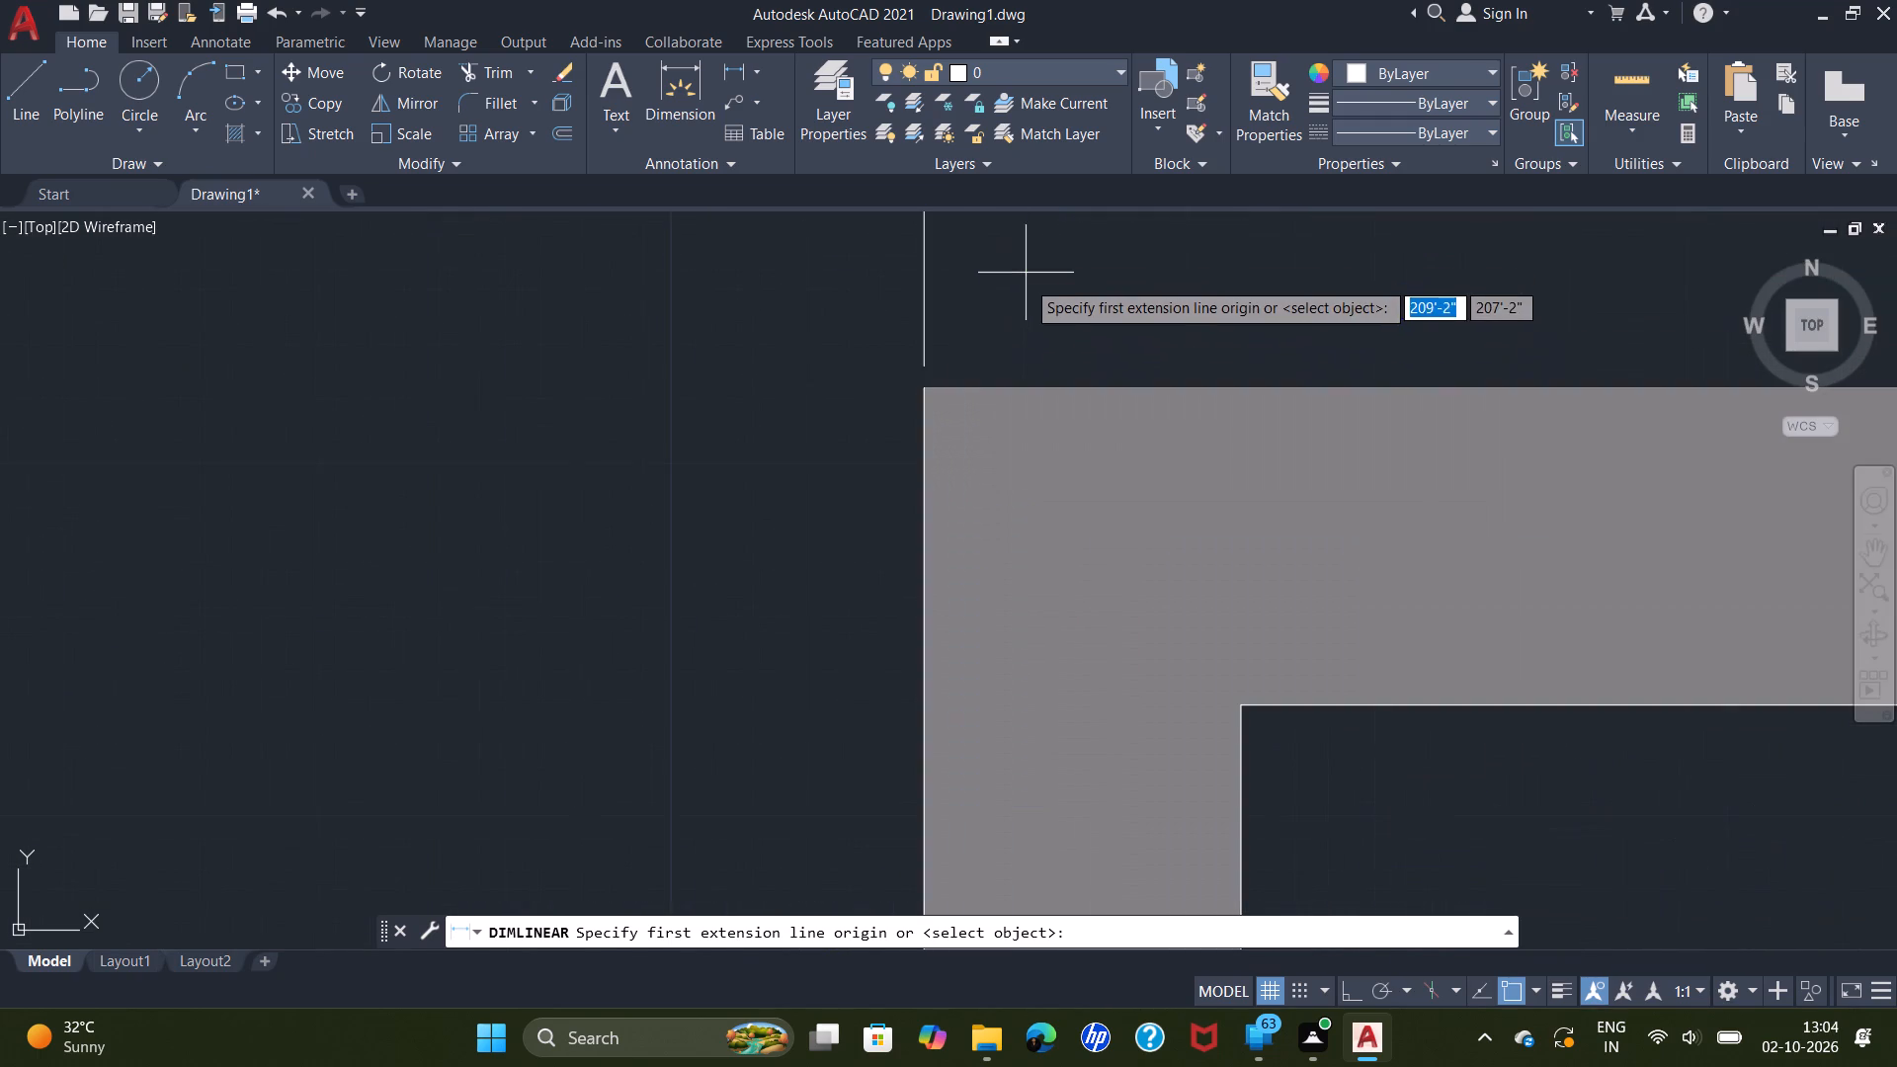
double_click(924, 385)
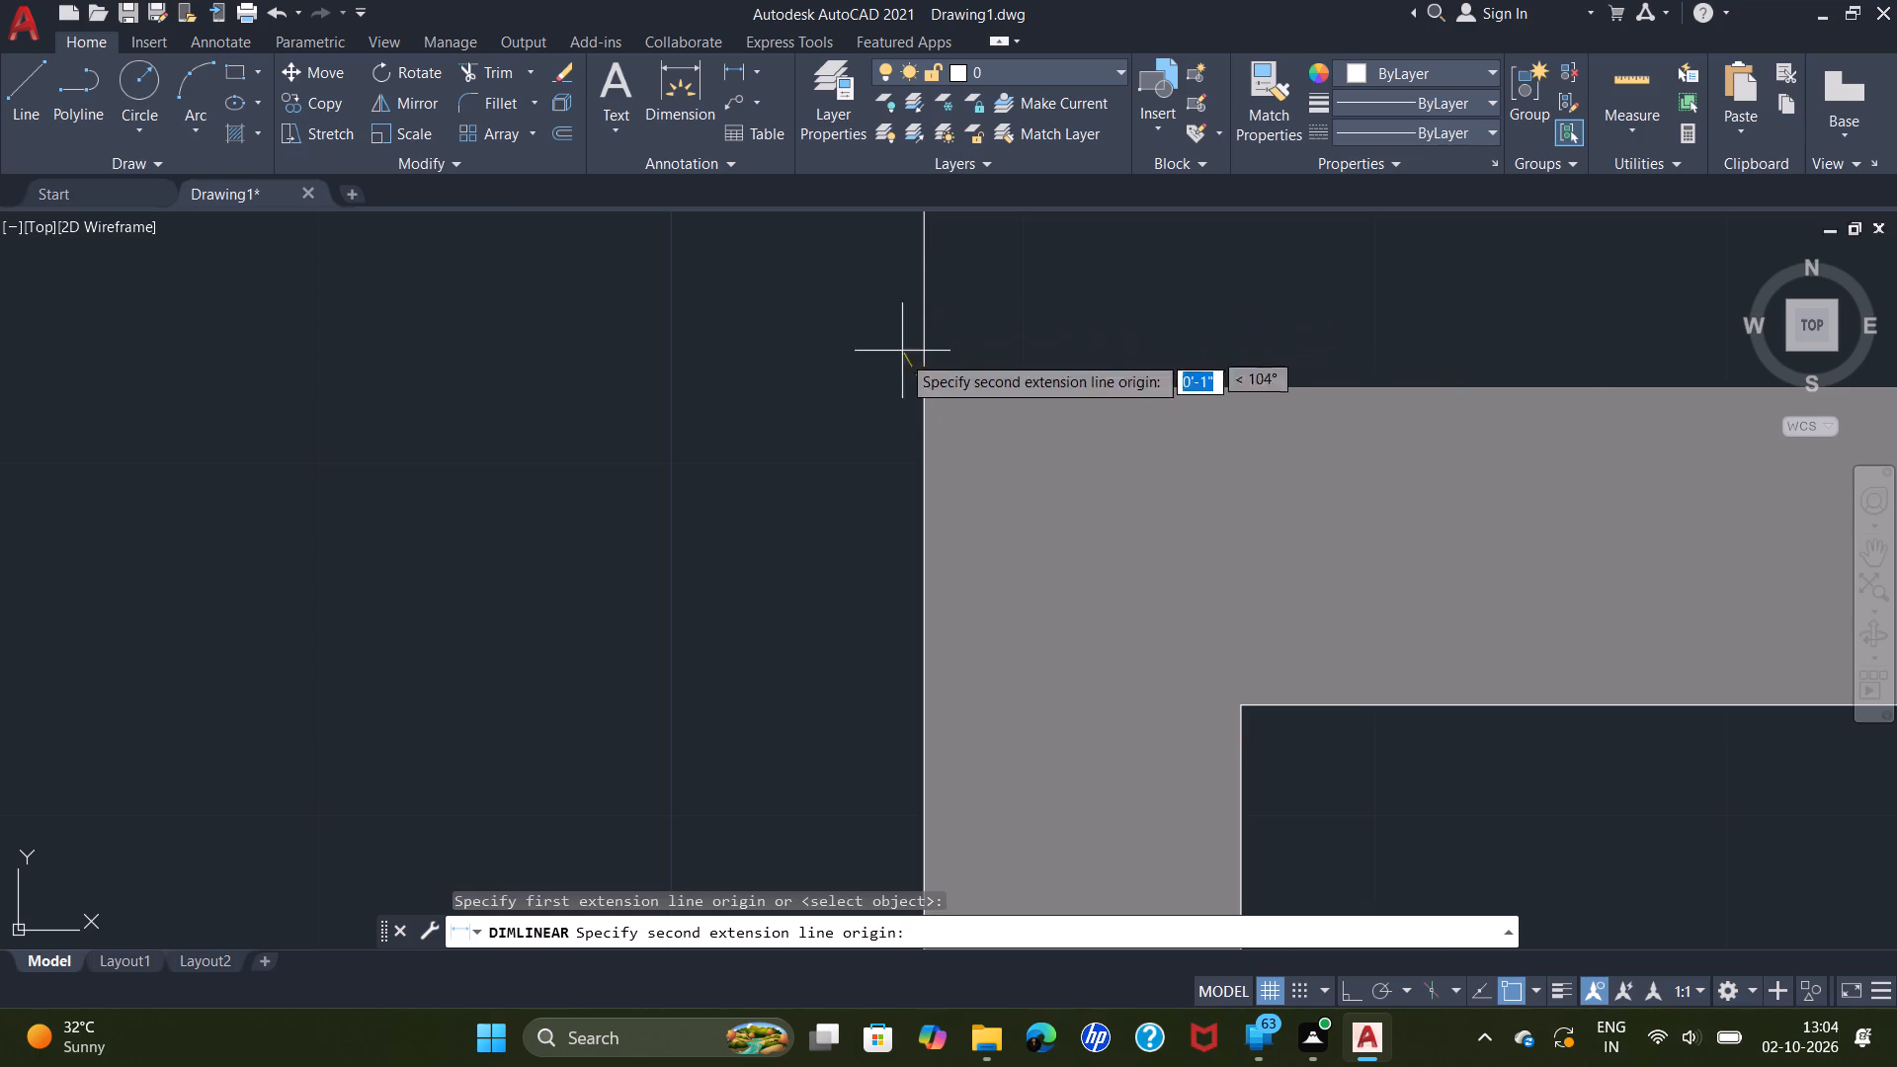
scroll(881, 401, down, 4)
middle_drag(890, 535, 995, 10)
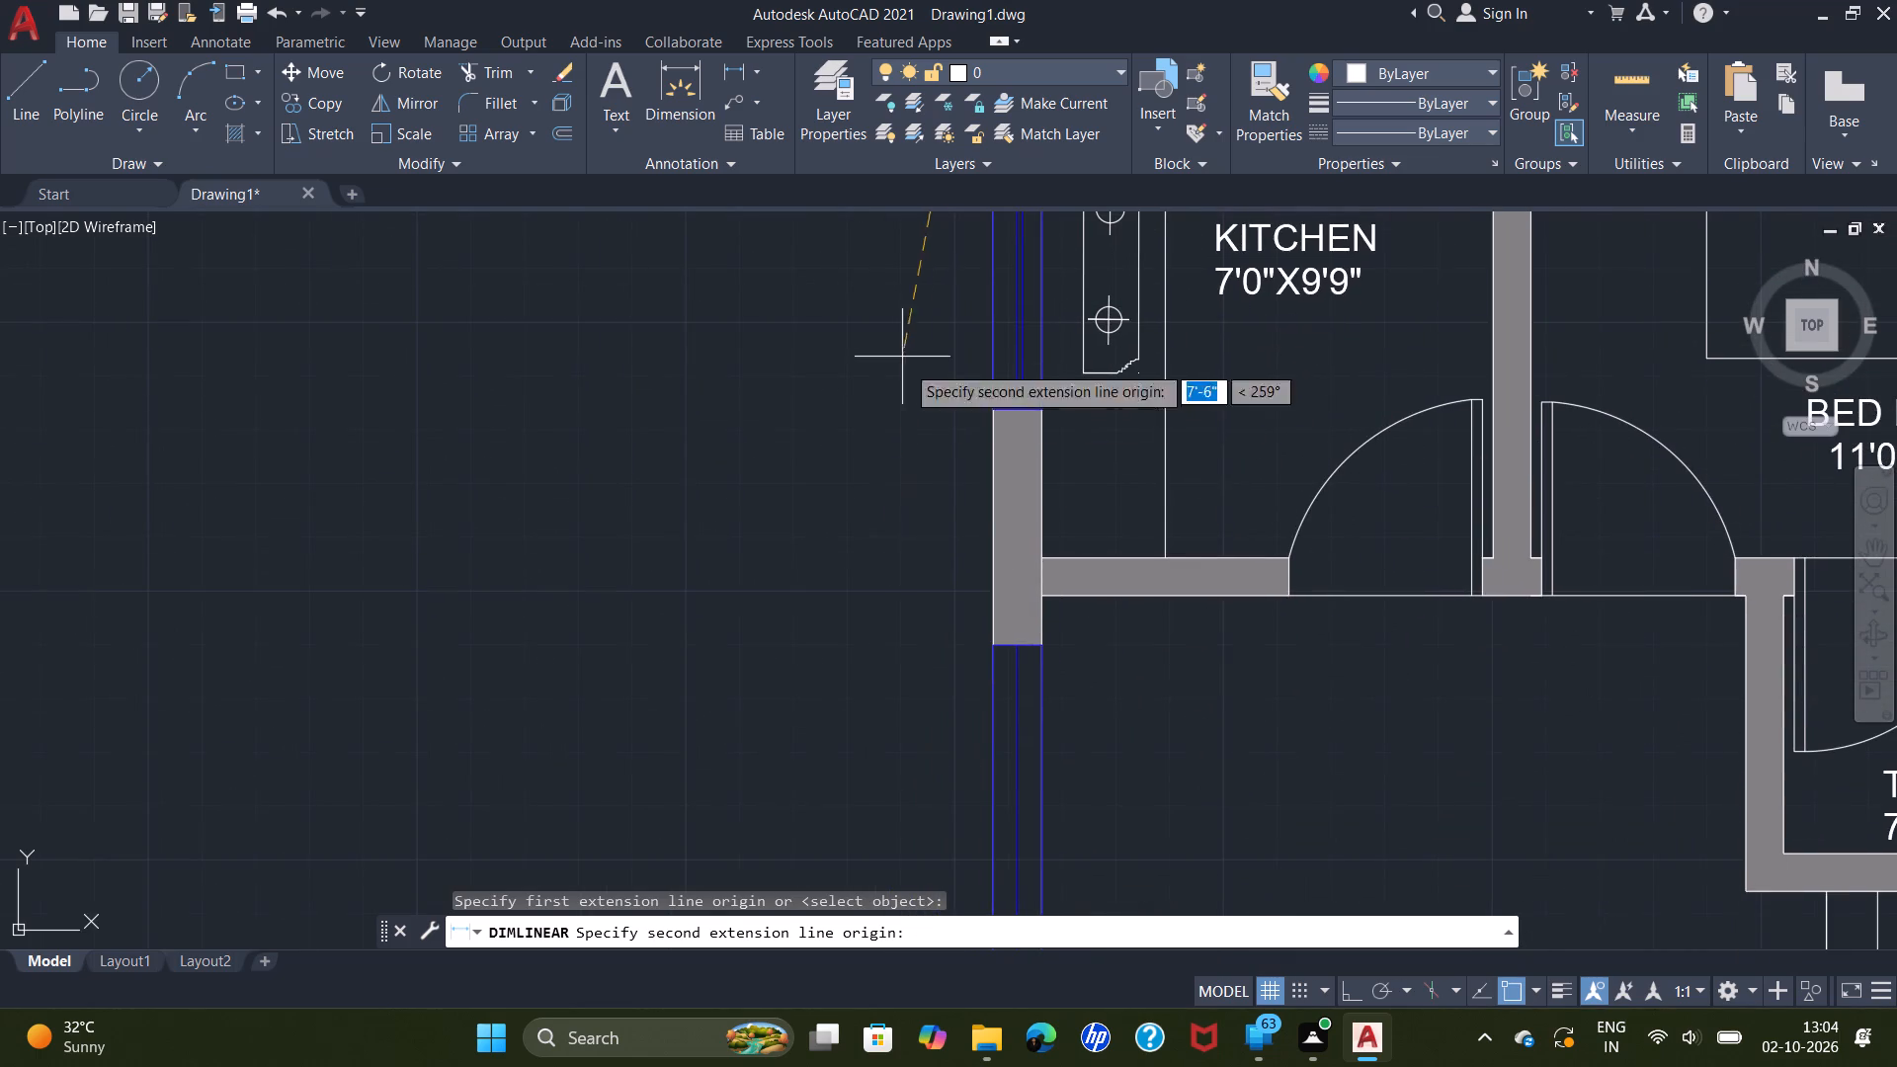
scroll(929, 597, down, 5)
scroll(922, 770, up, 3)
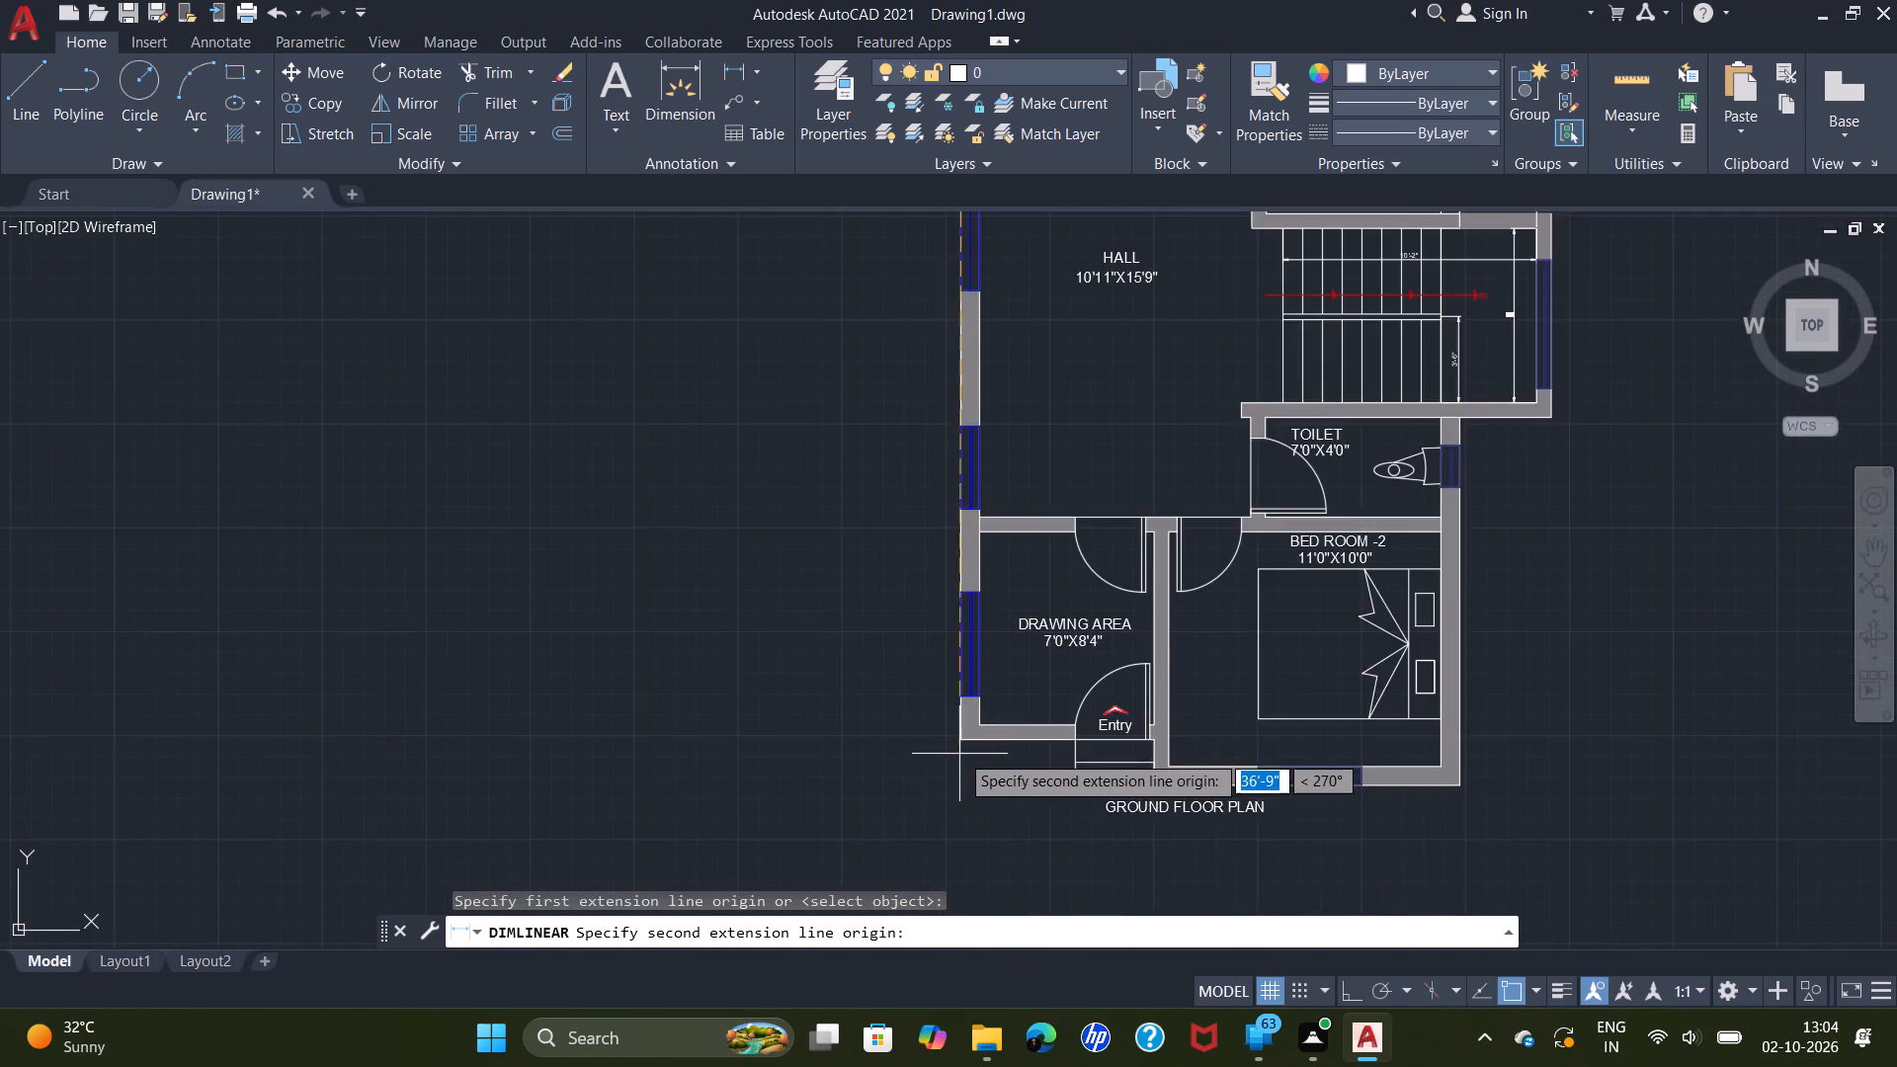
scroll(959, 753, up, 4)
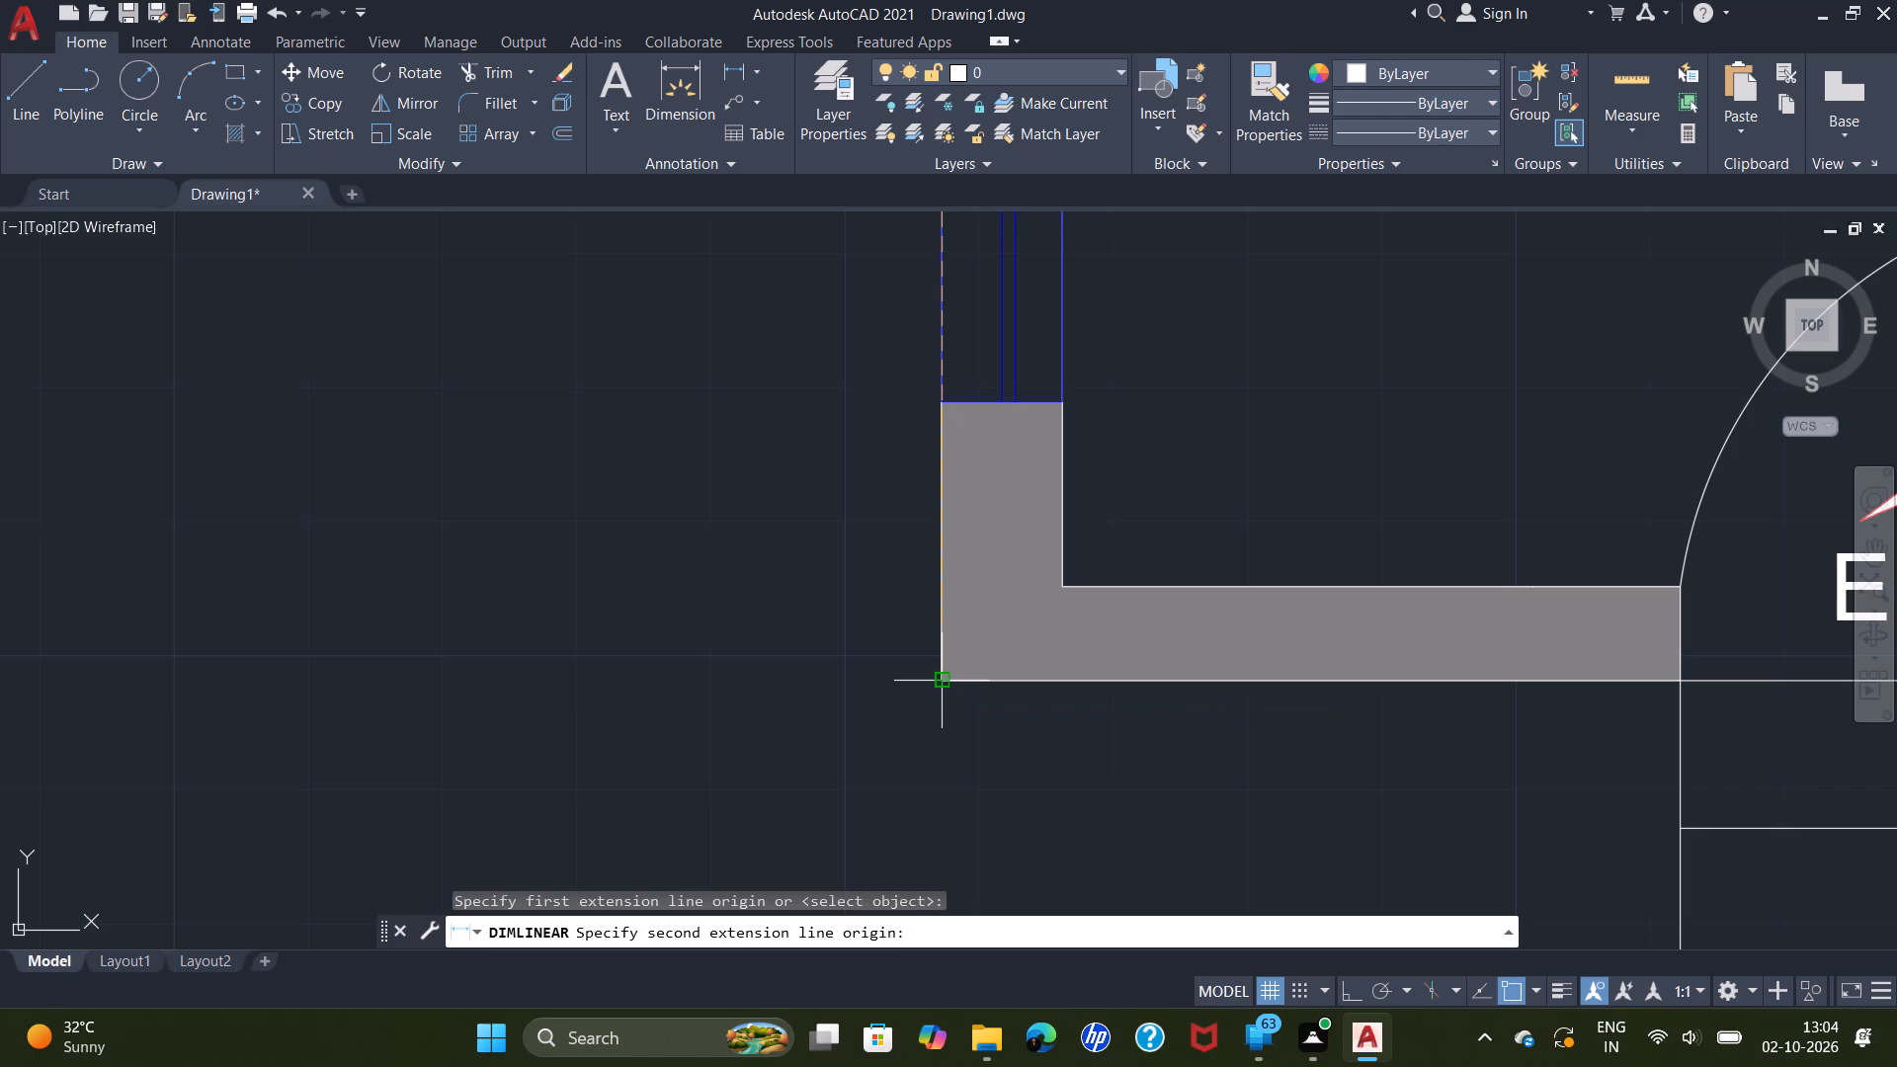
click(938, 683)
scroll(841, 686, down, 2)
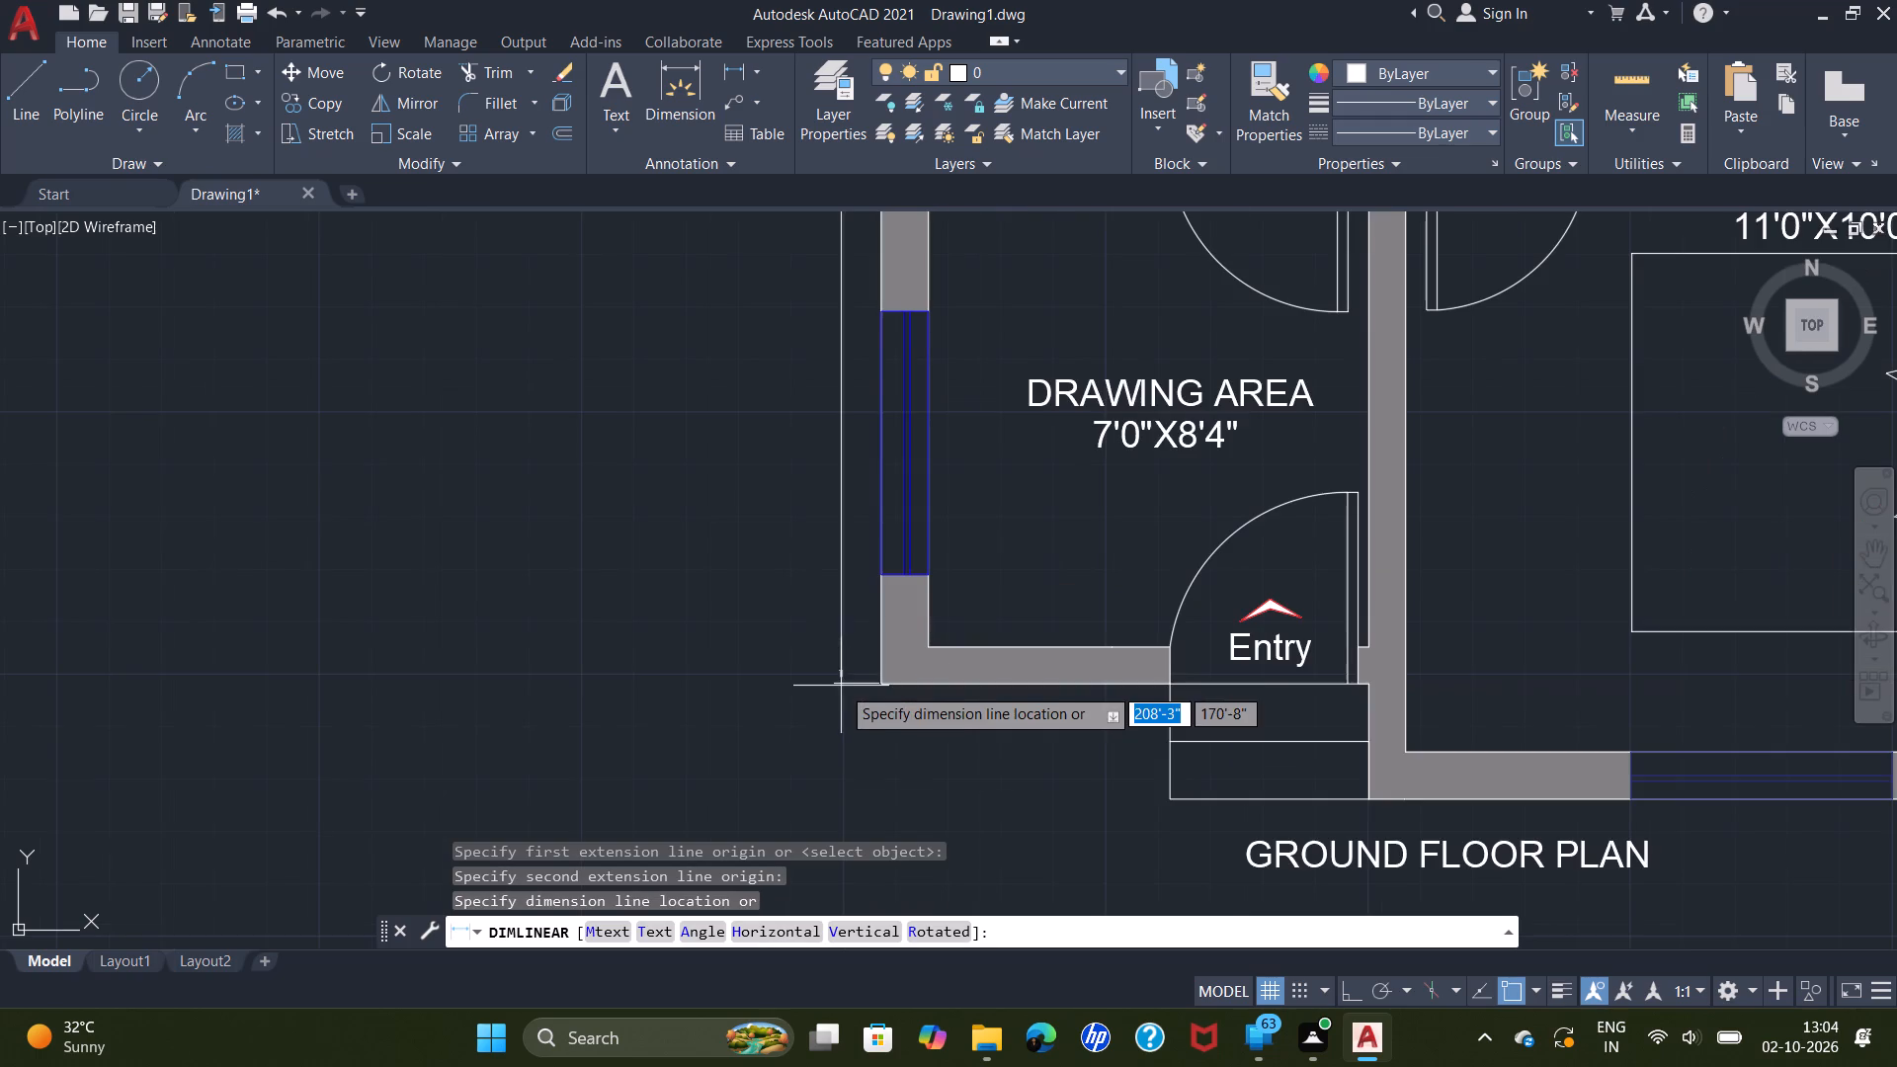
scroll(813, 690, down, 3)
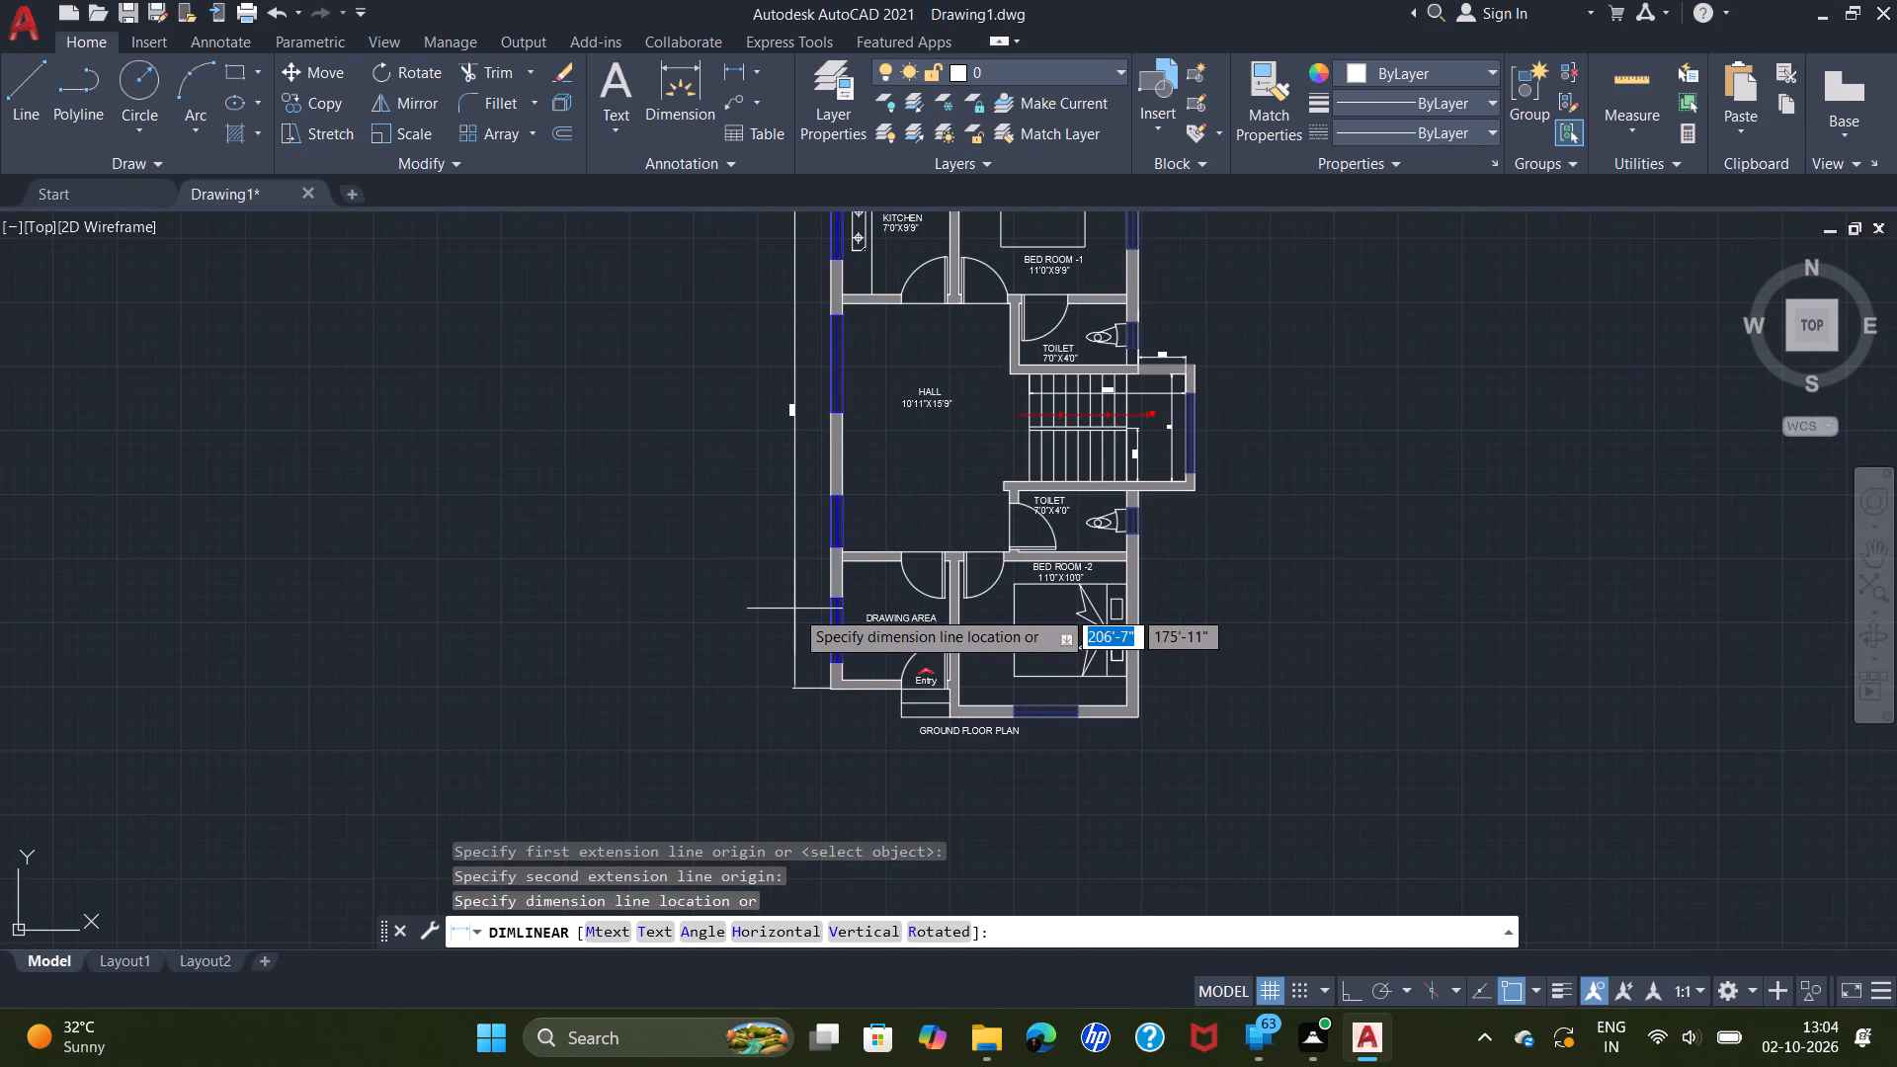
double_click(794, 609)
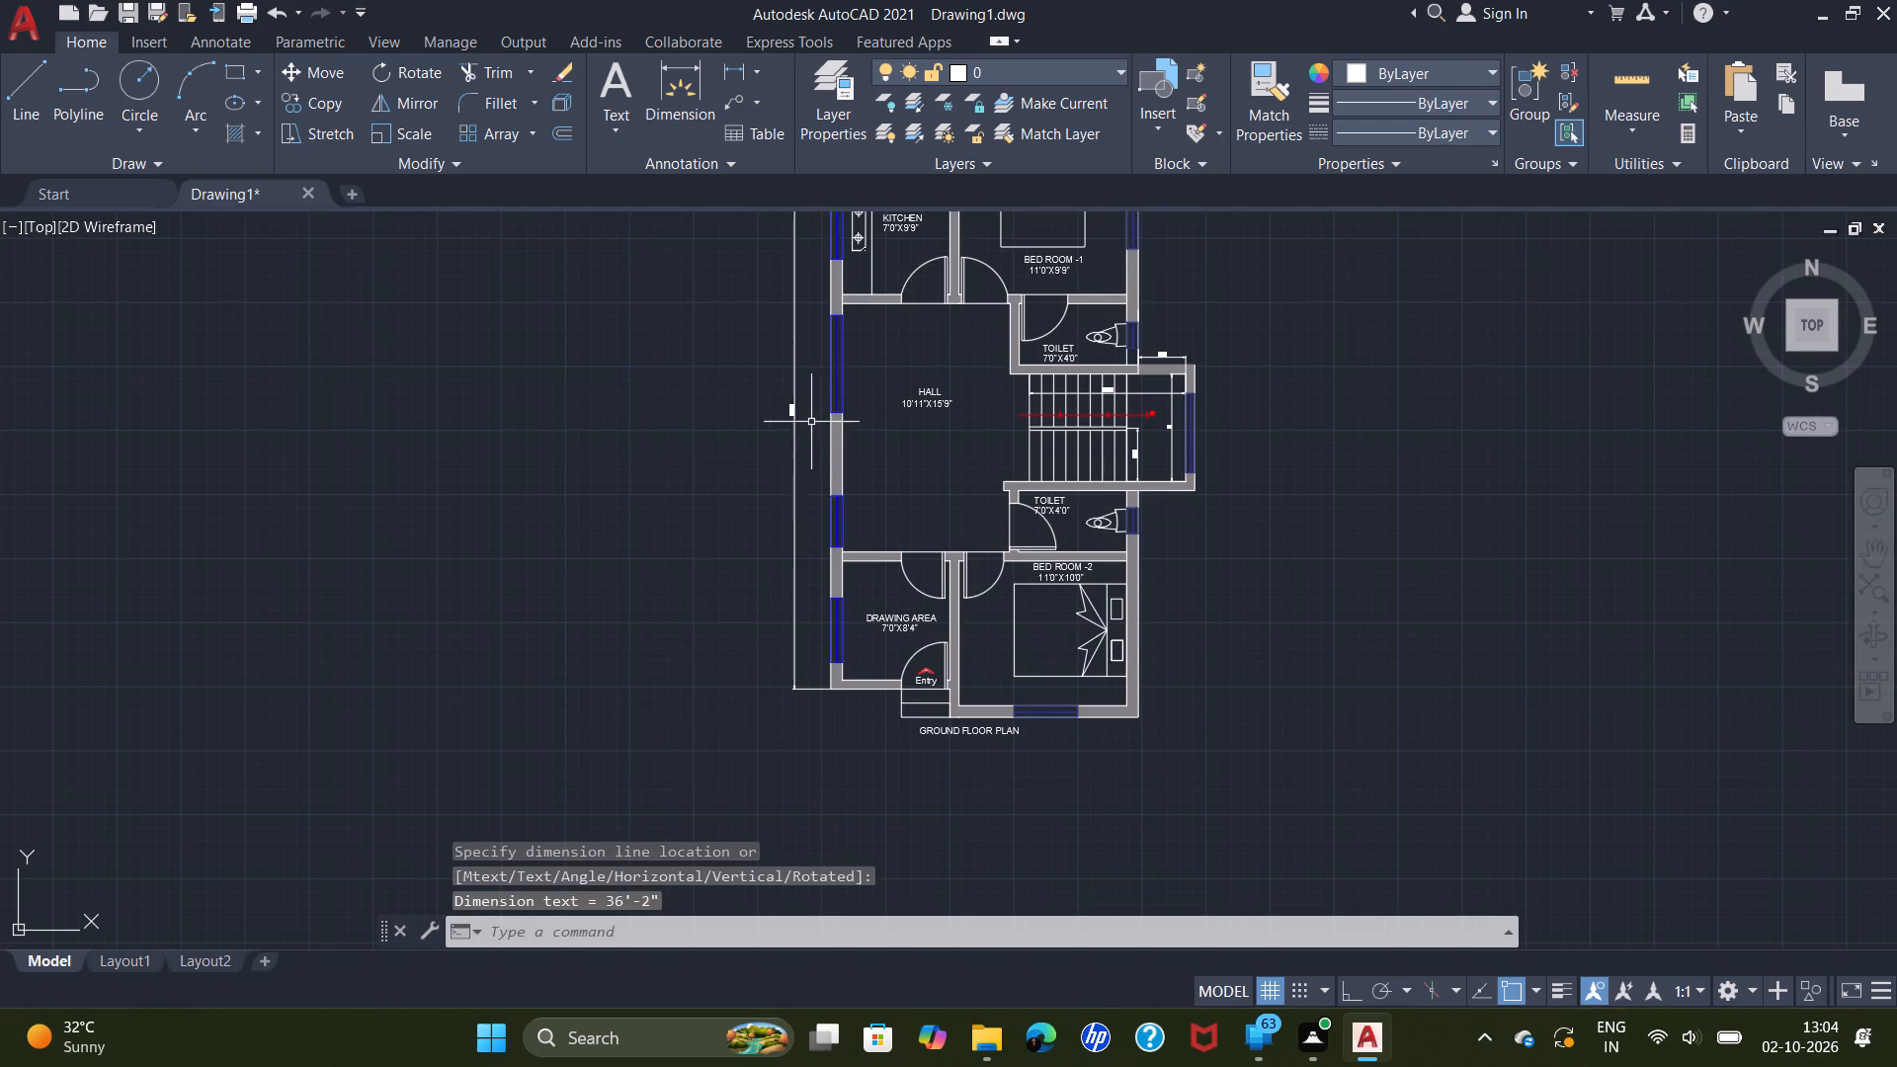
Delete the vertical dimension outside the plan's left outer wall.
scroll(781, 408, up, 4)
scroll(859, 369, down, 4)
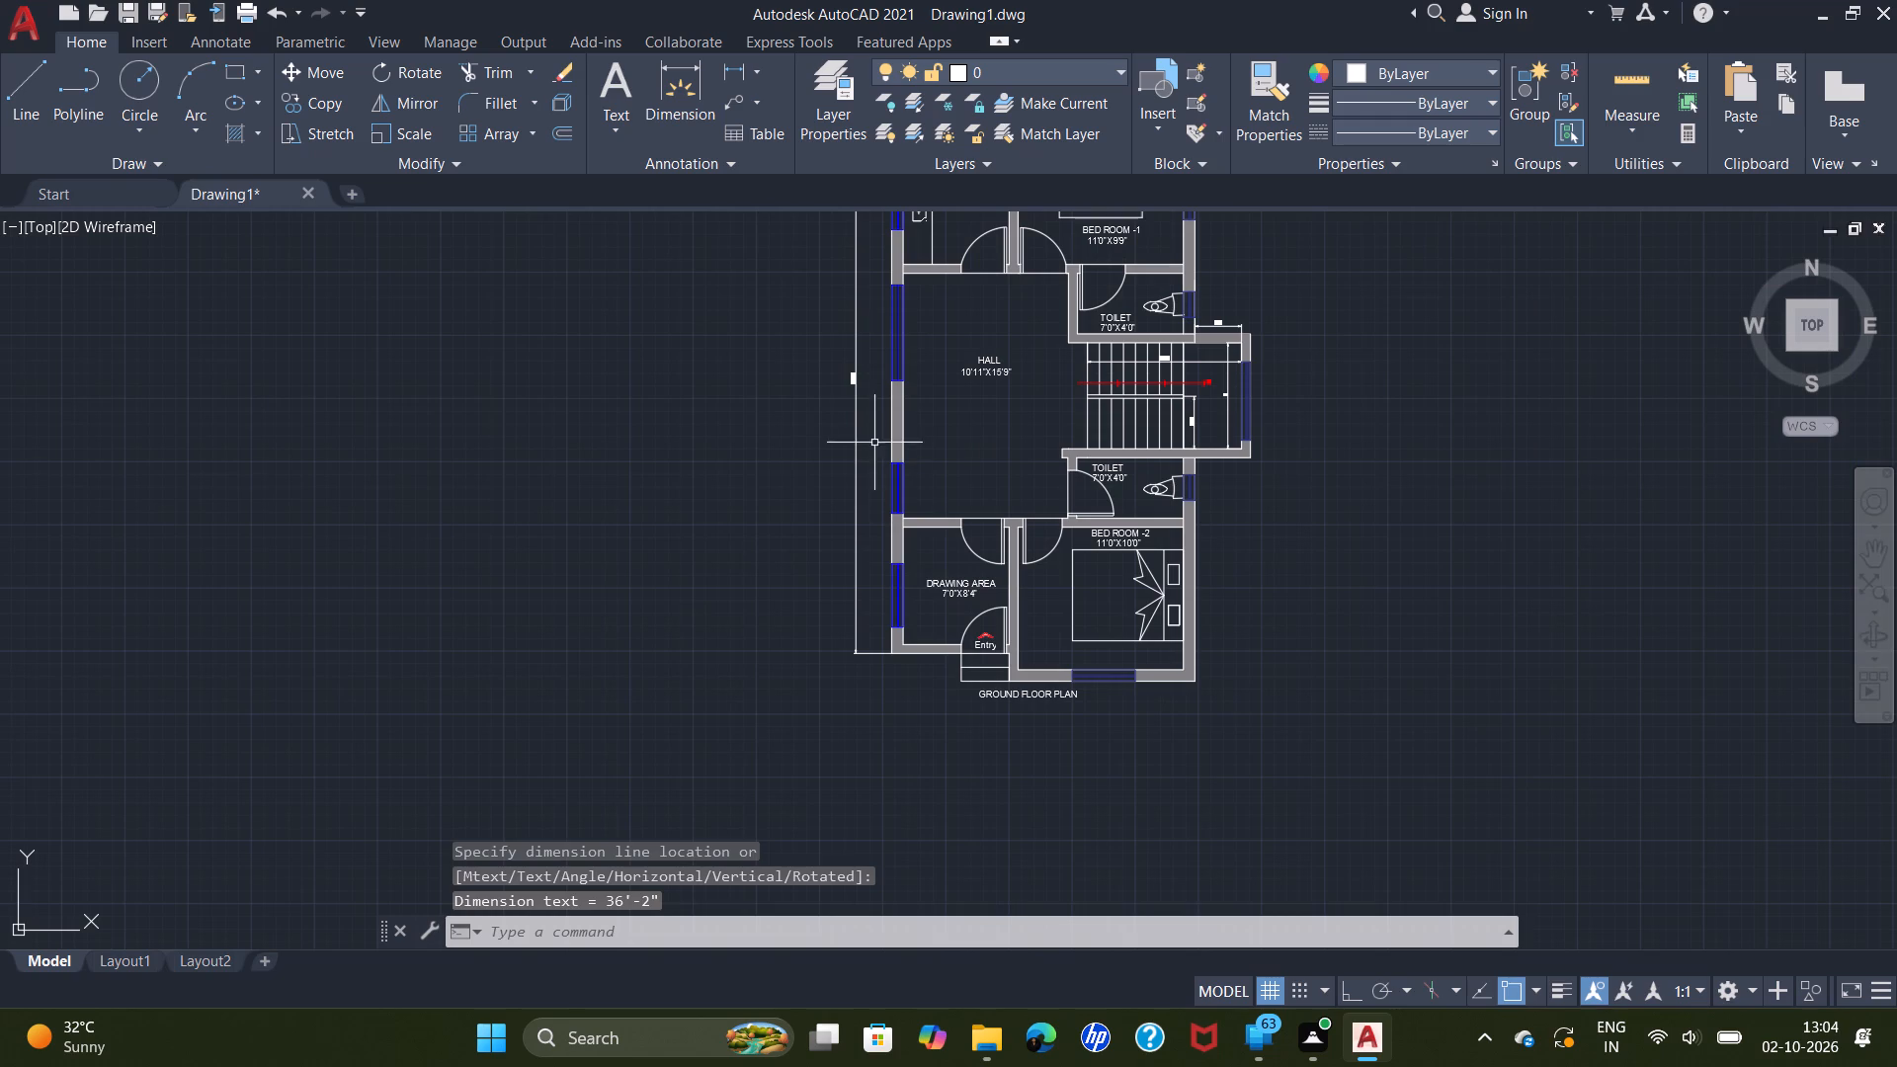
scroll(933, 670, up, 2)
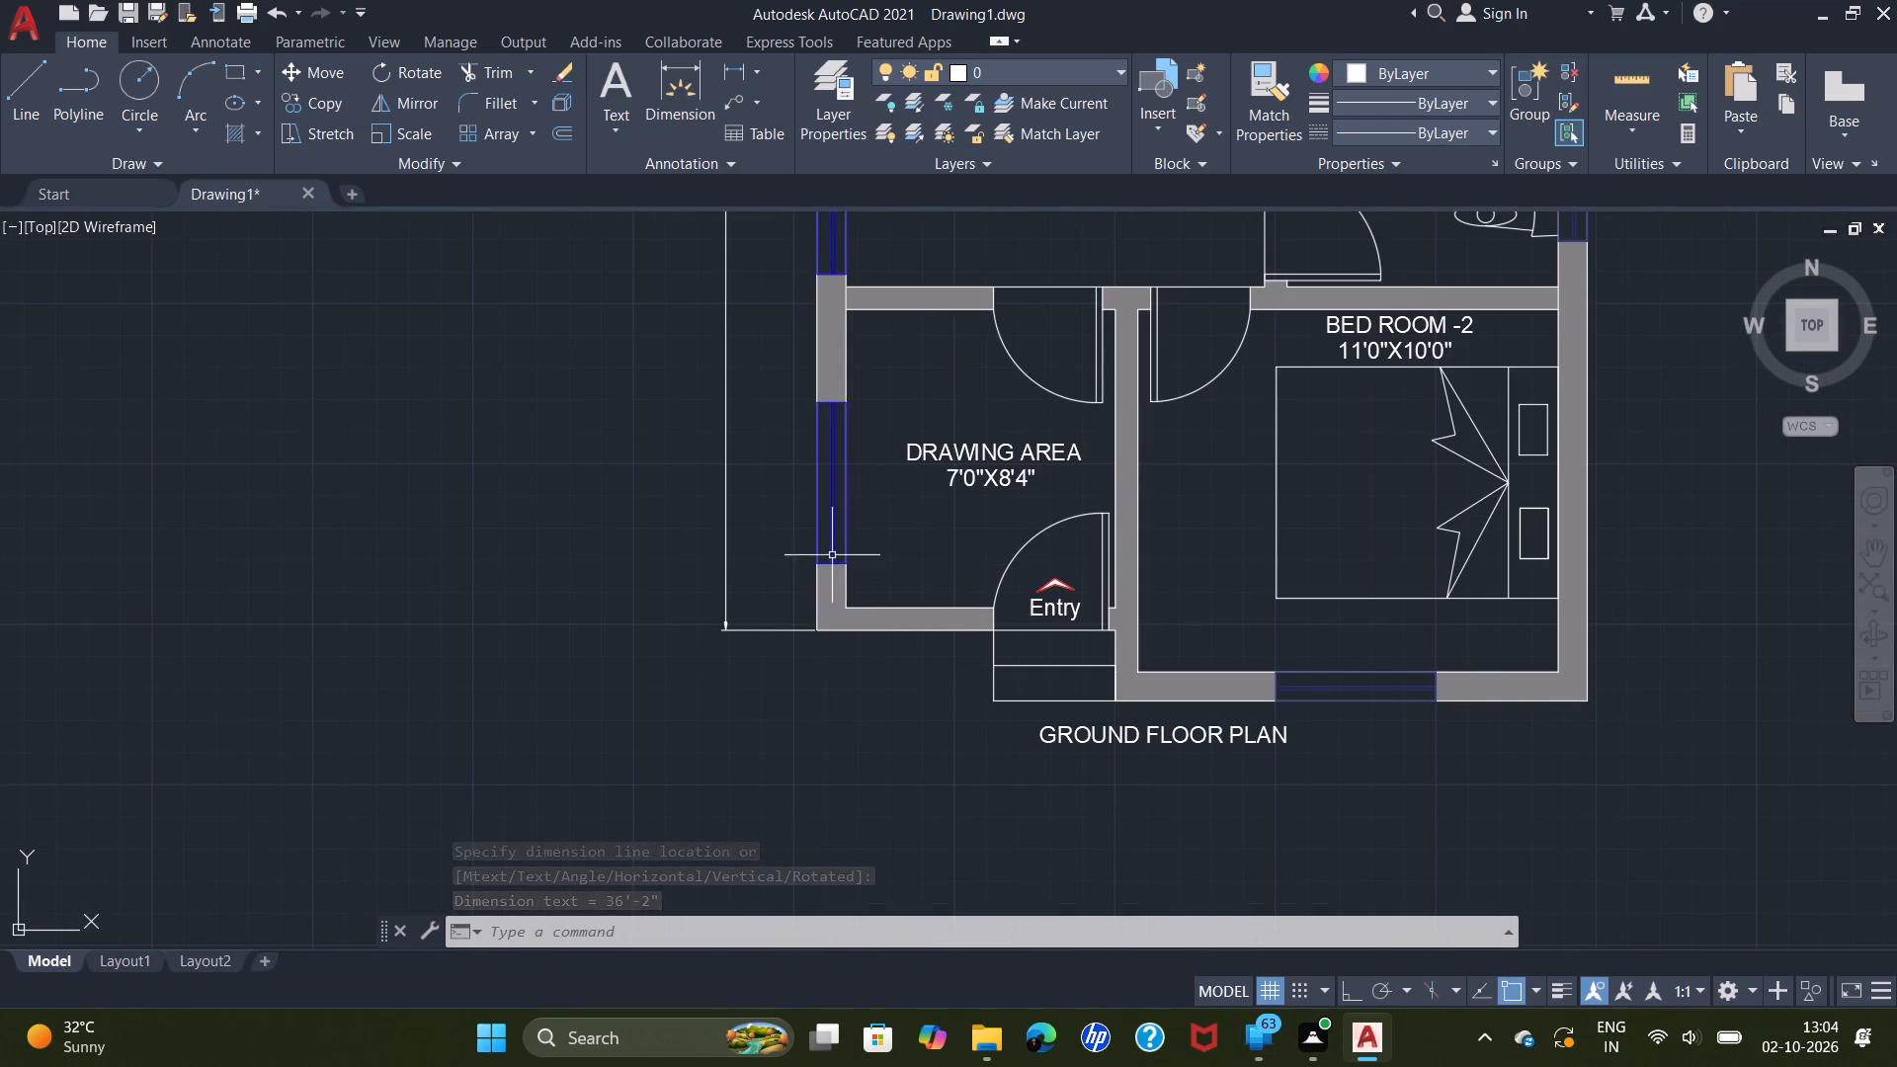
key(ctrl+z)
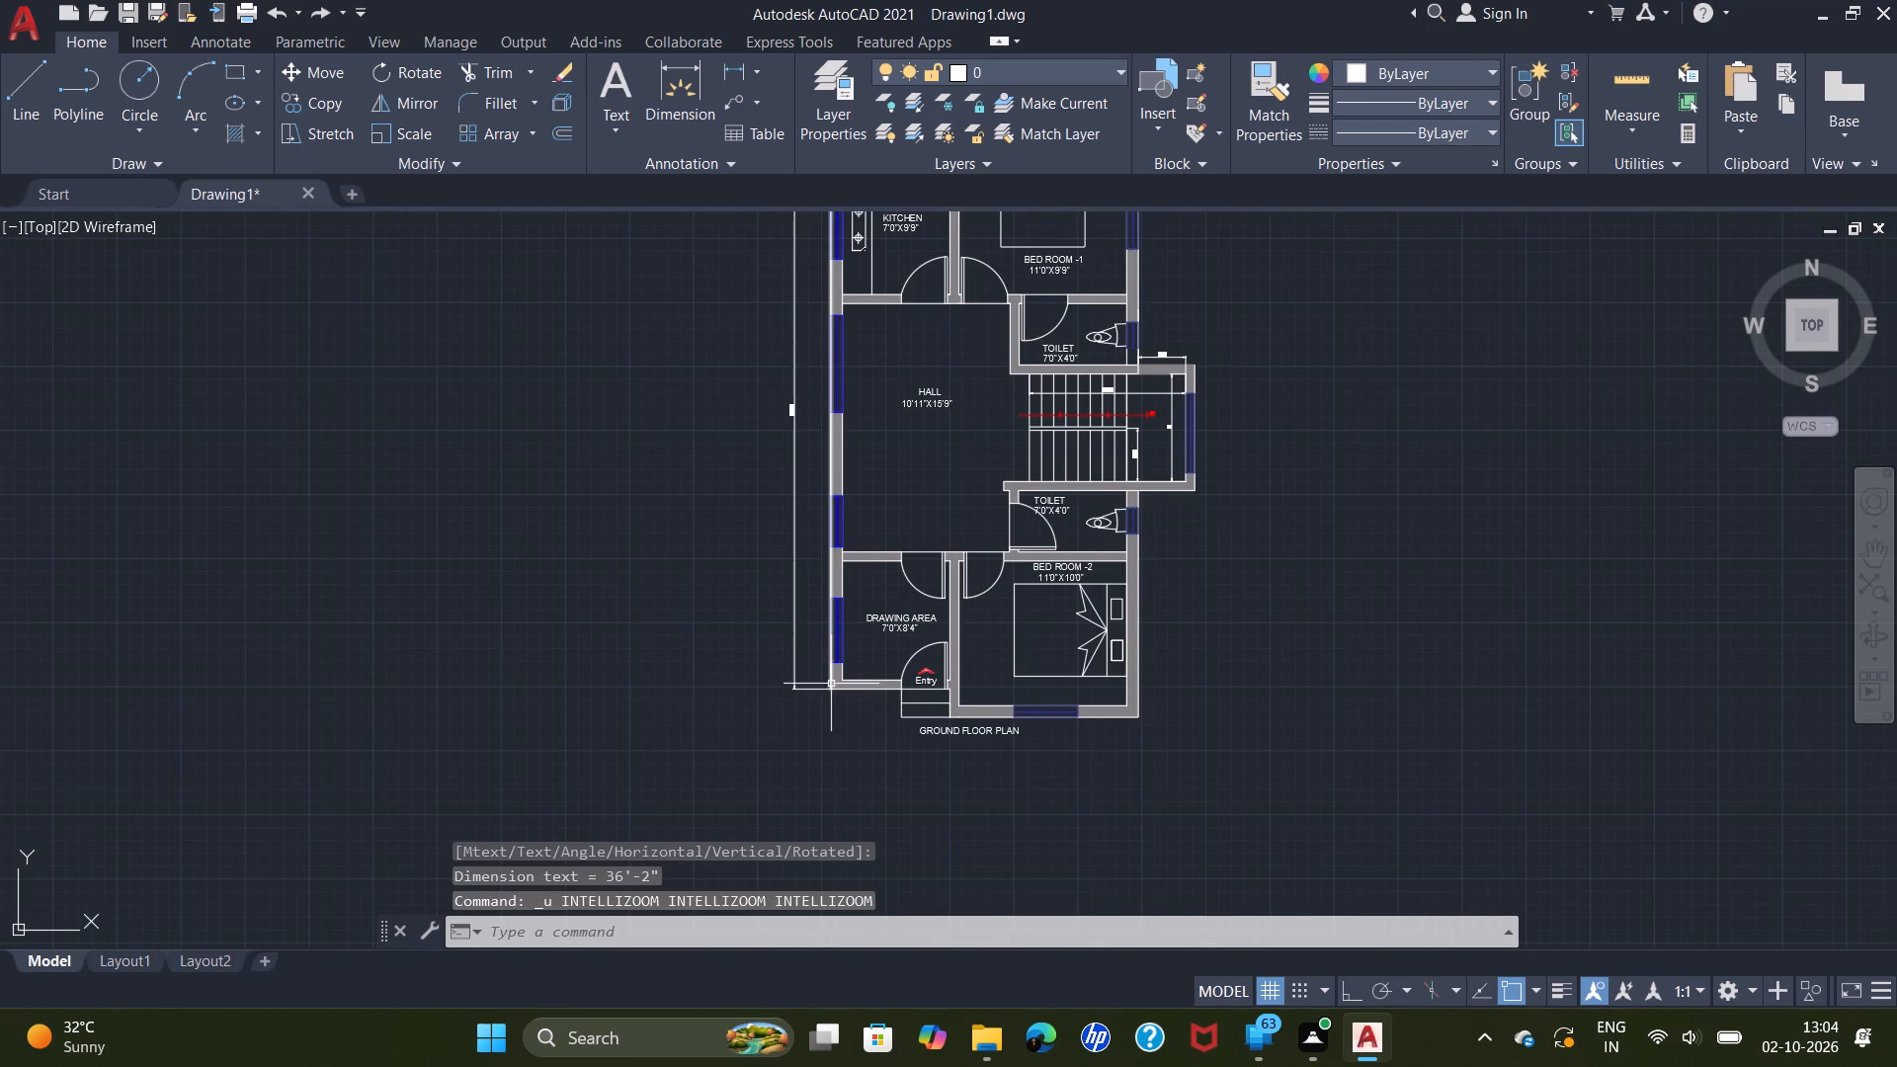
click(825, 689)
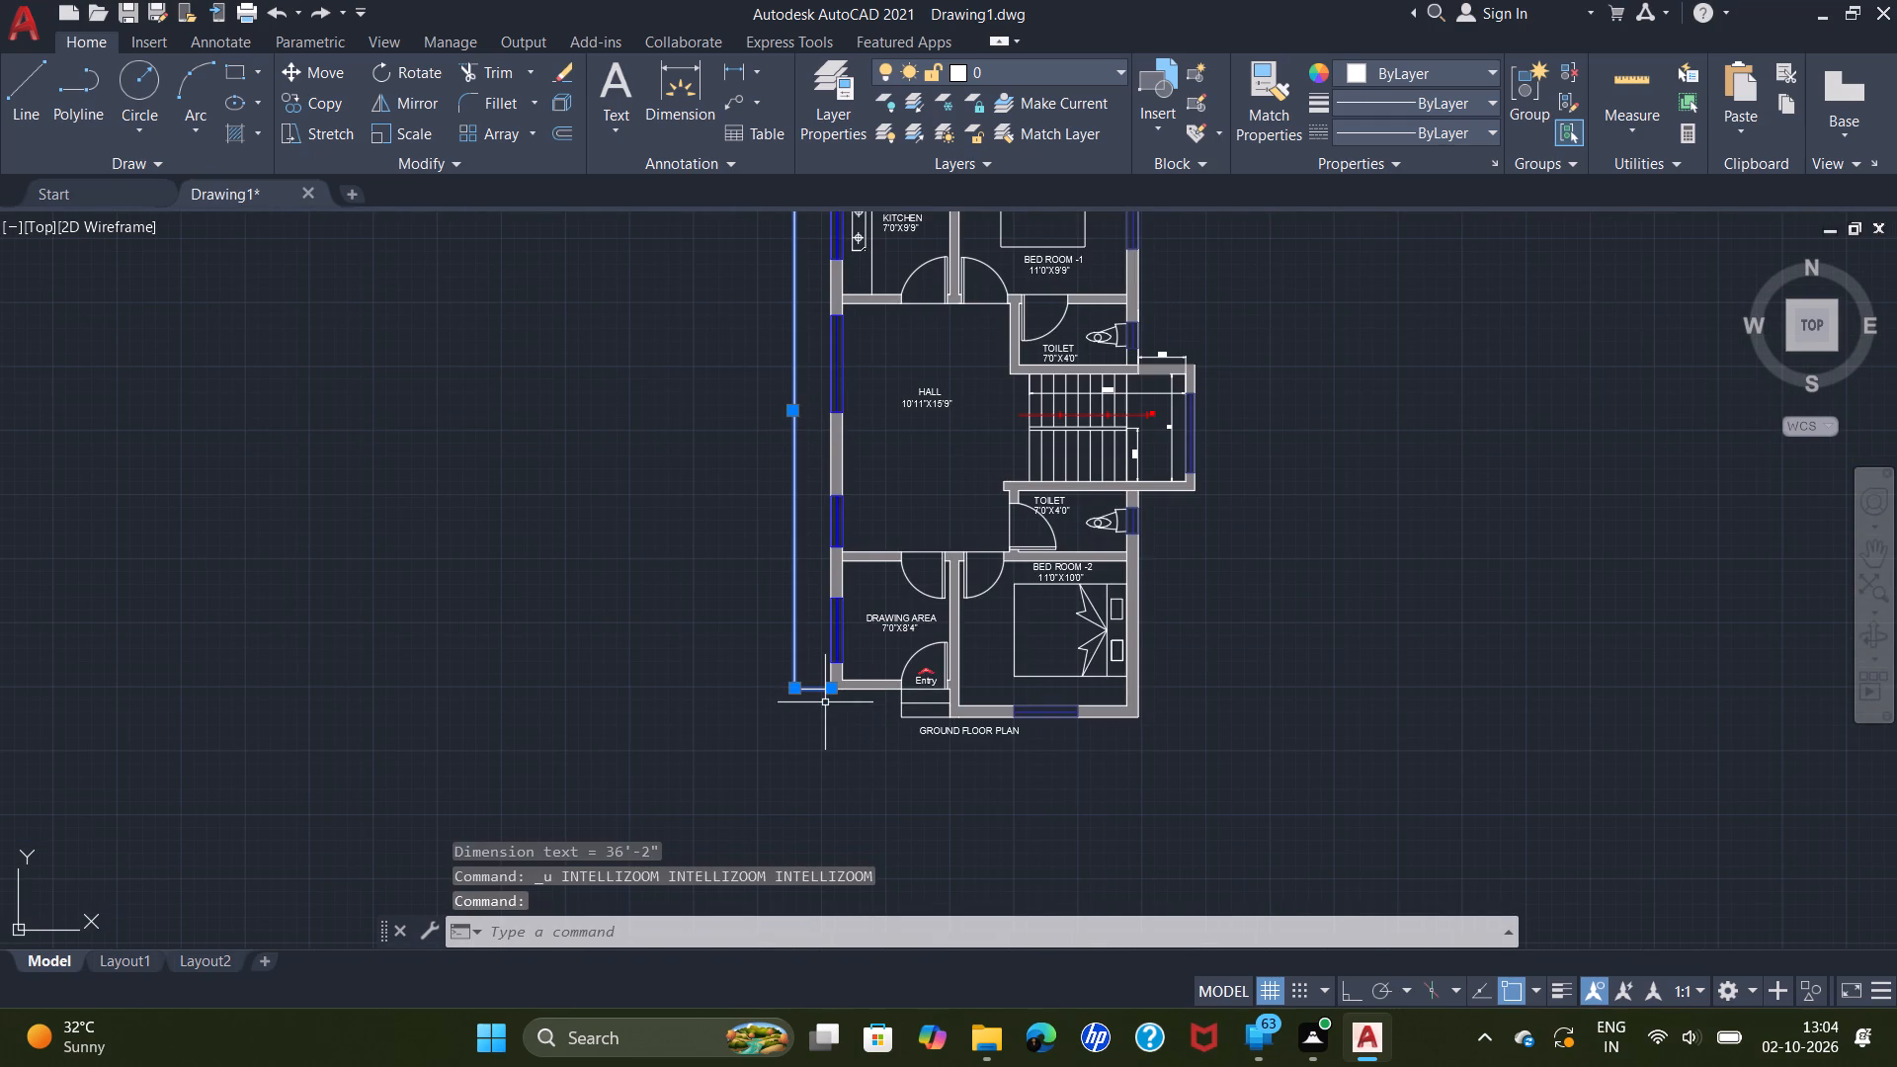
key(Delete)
Start another linear dimension for the floor plan's overall size.
scroll(791, 670, down, 1)
middle_drag(811, 591, 804, 639)
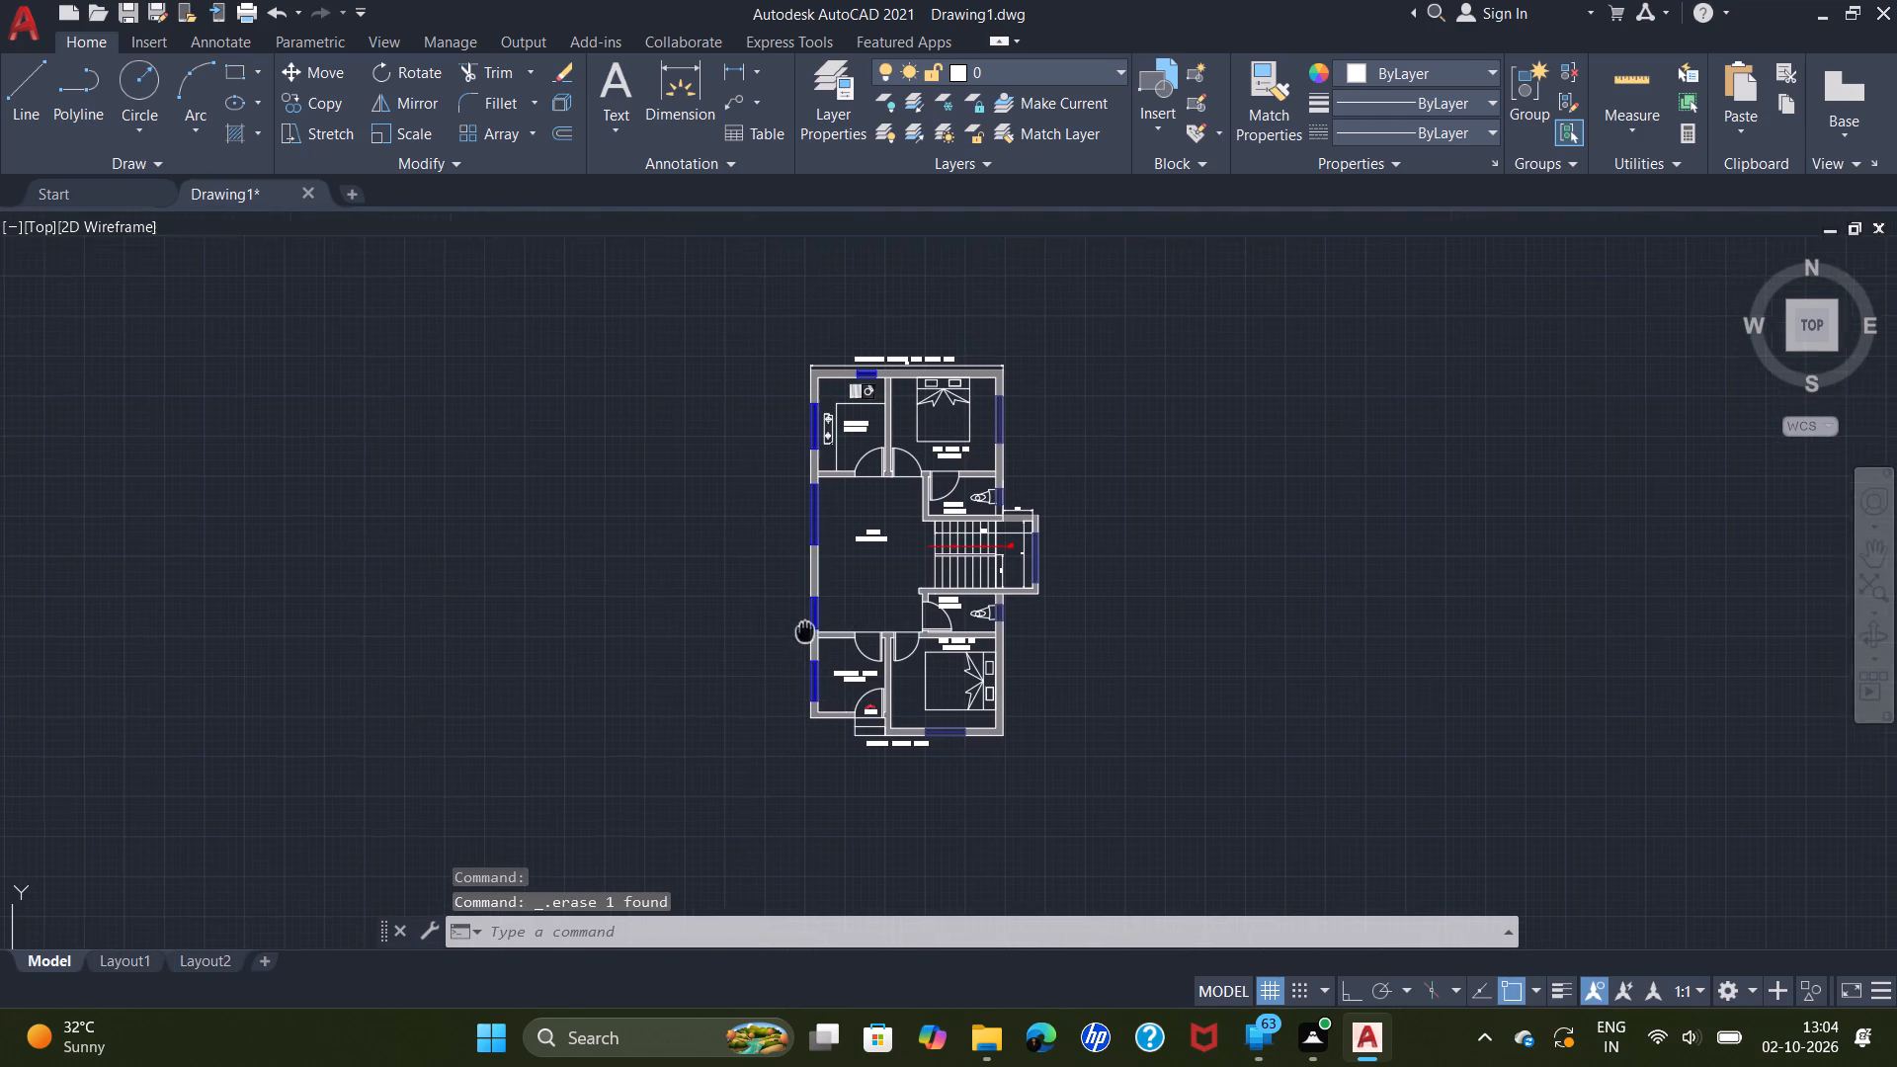
middle_drag(804, 639, 798, 686)
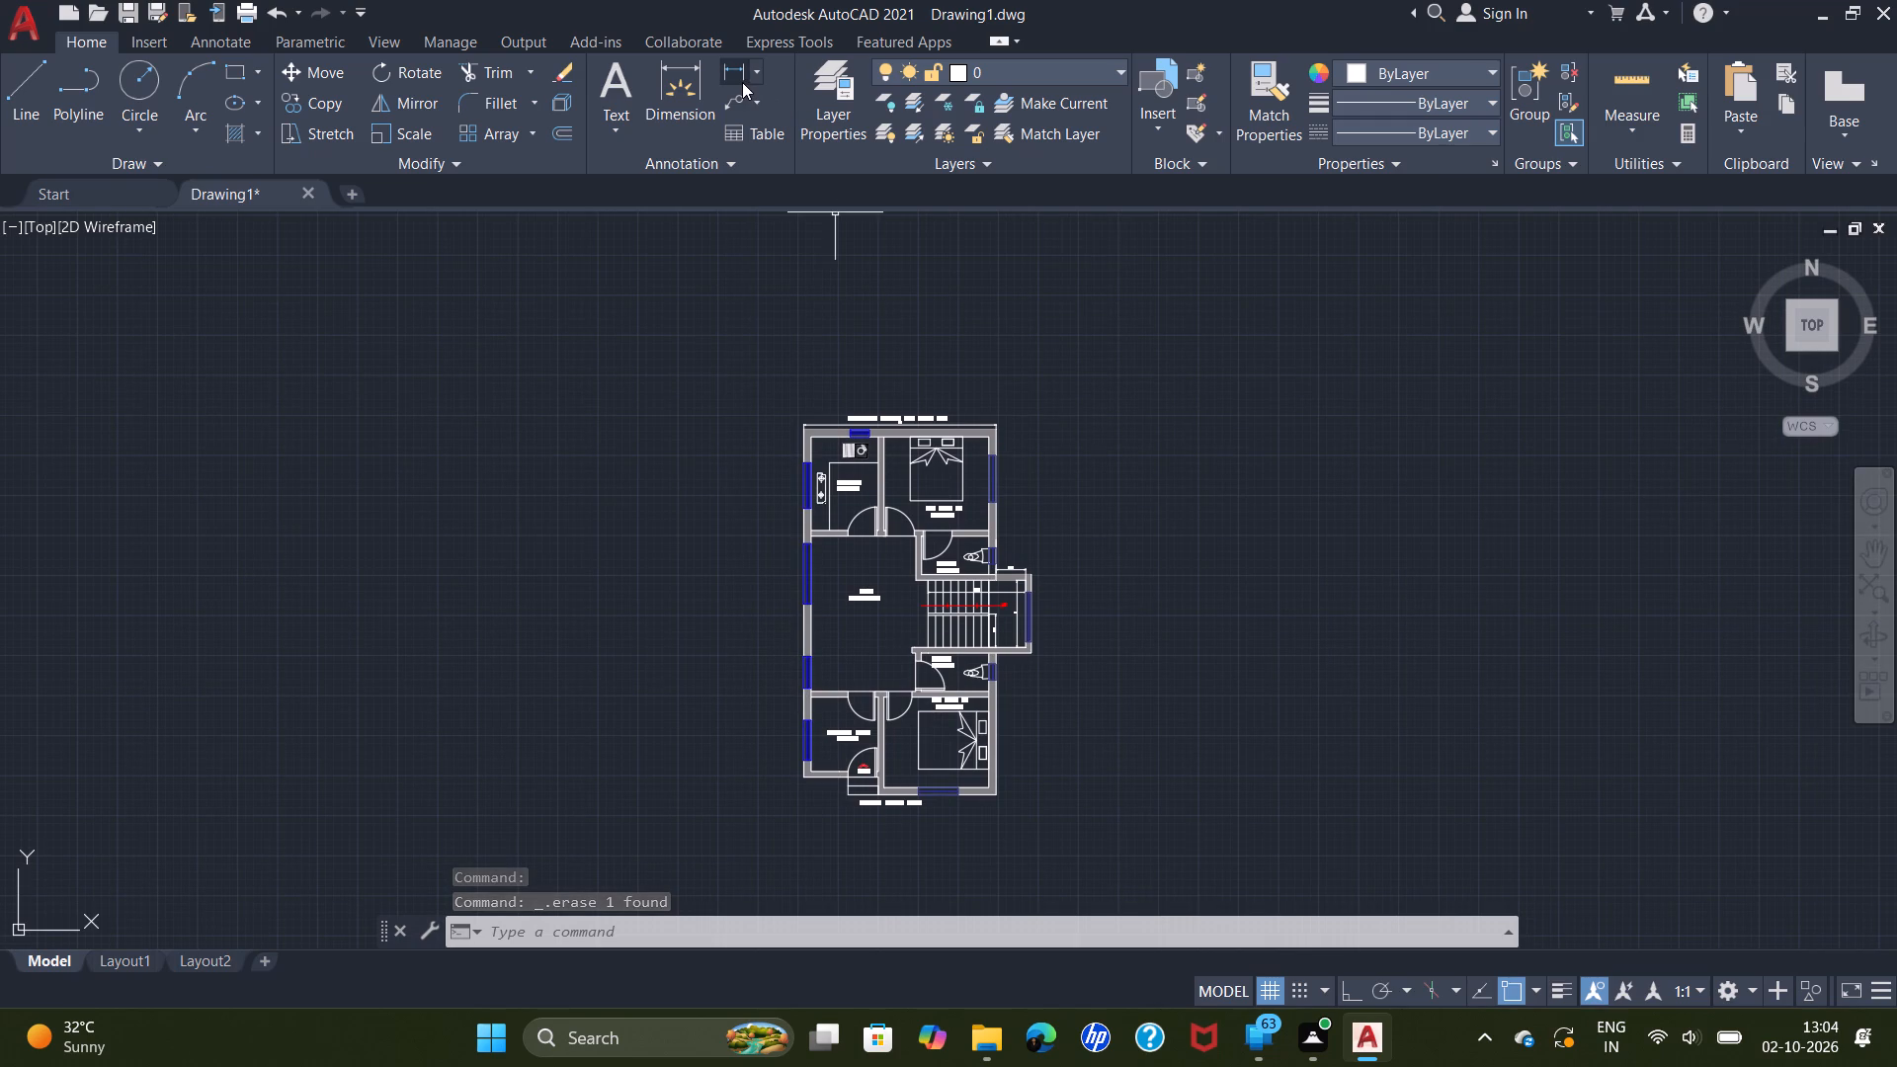
click(742, 82)
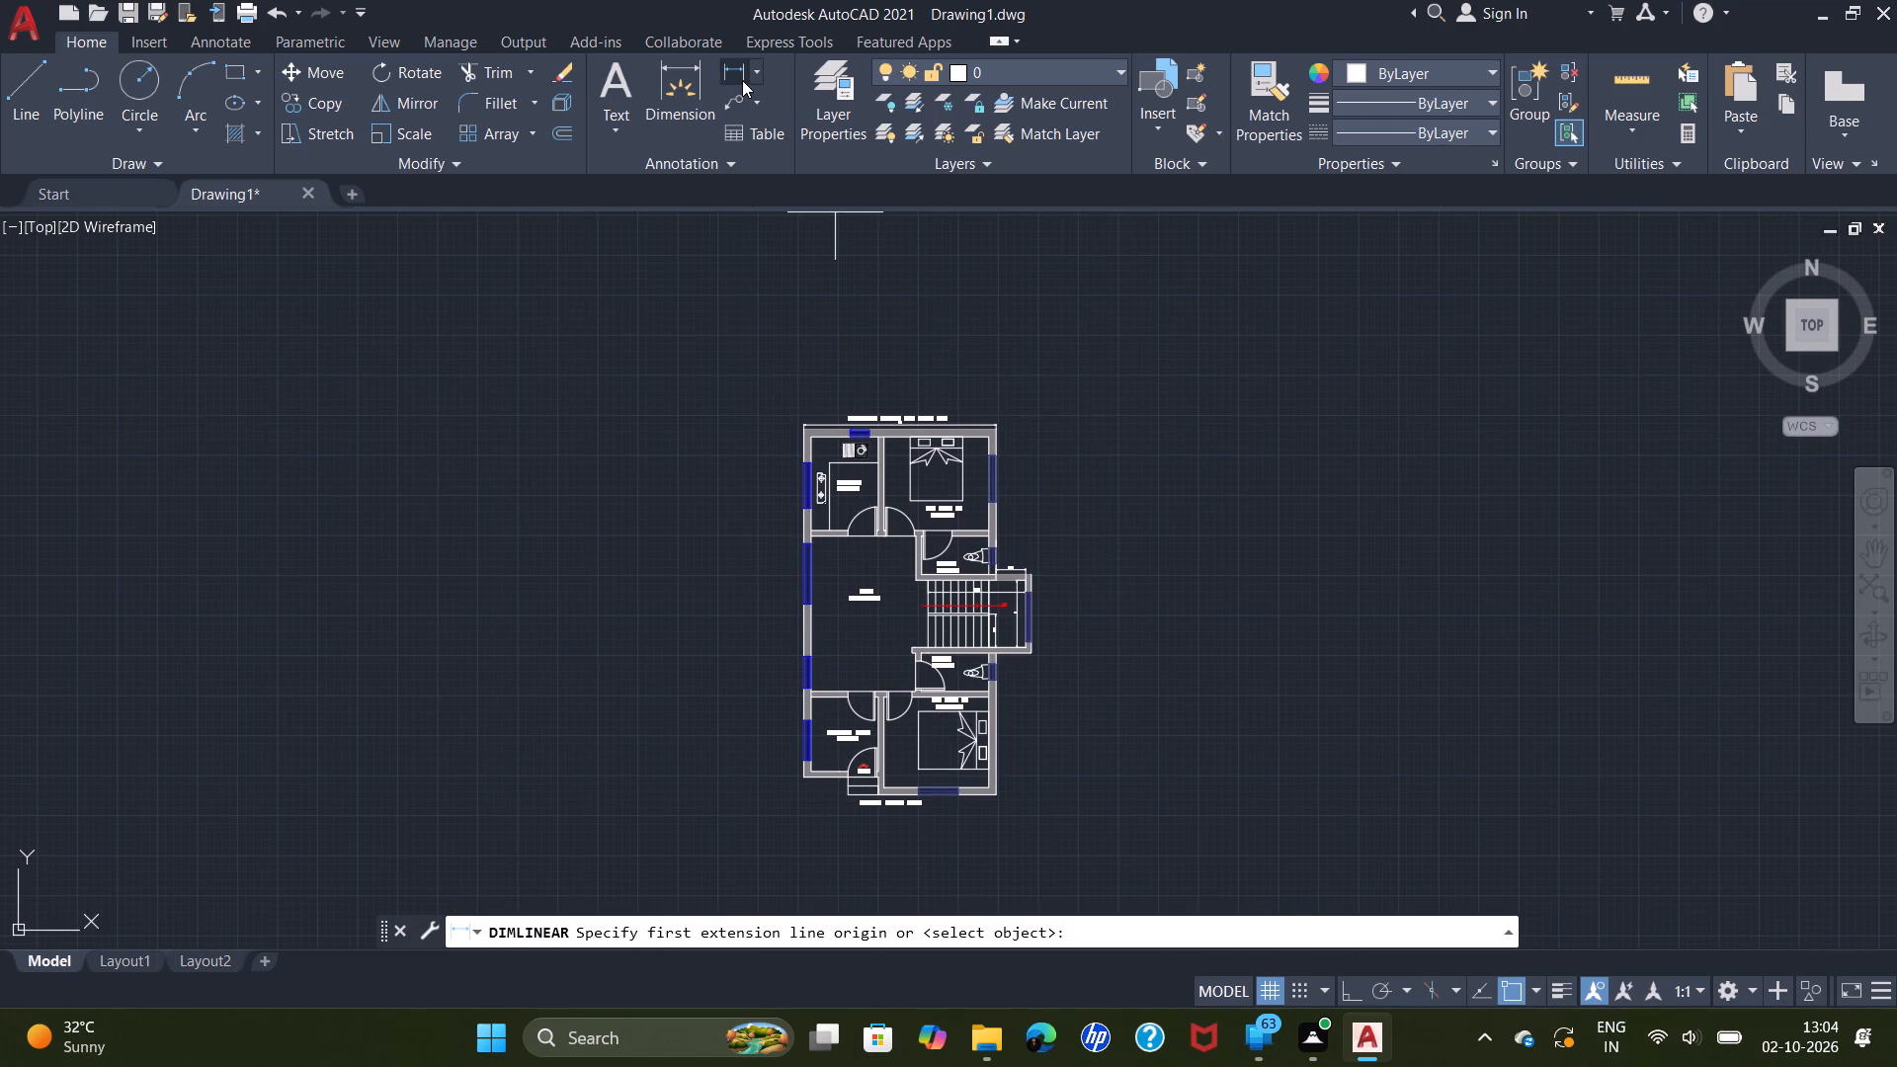
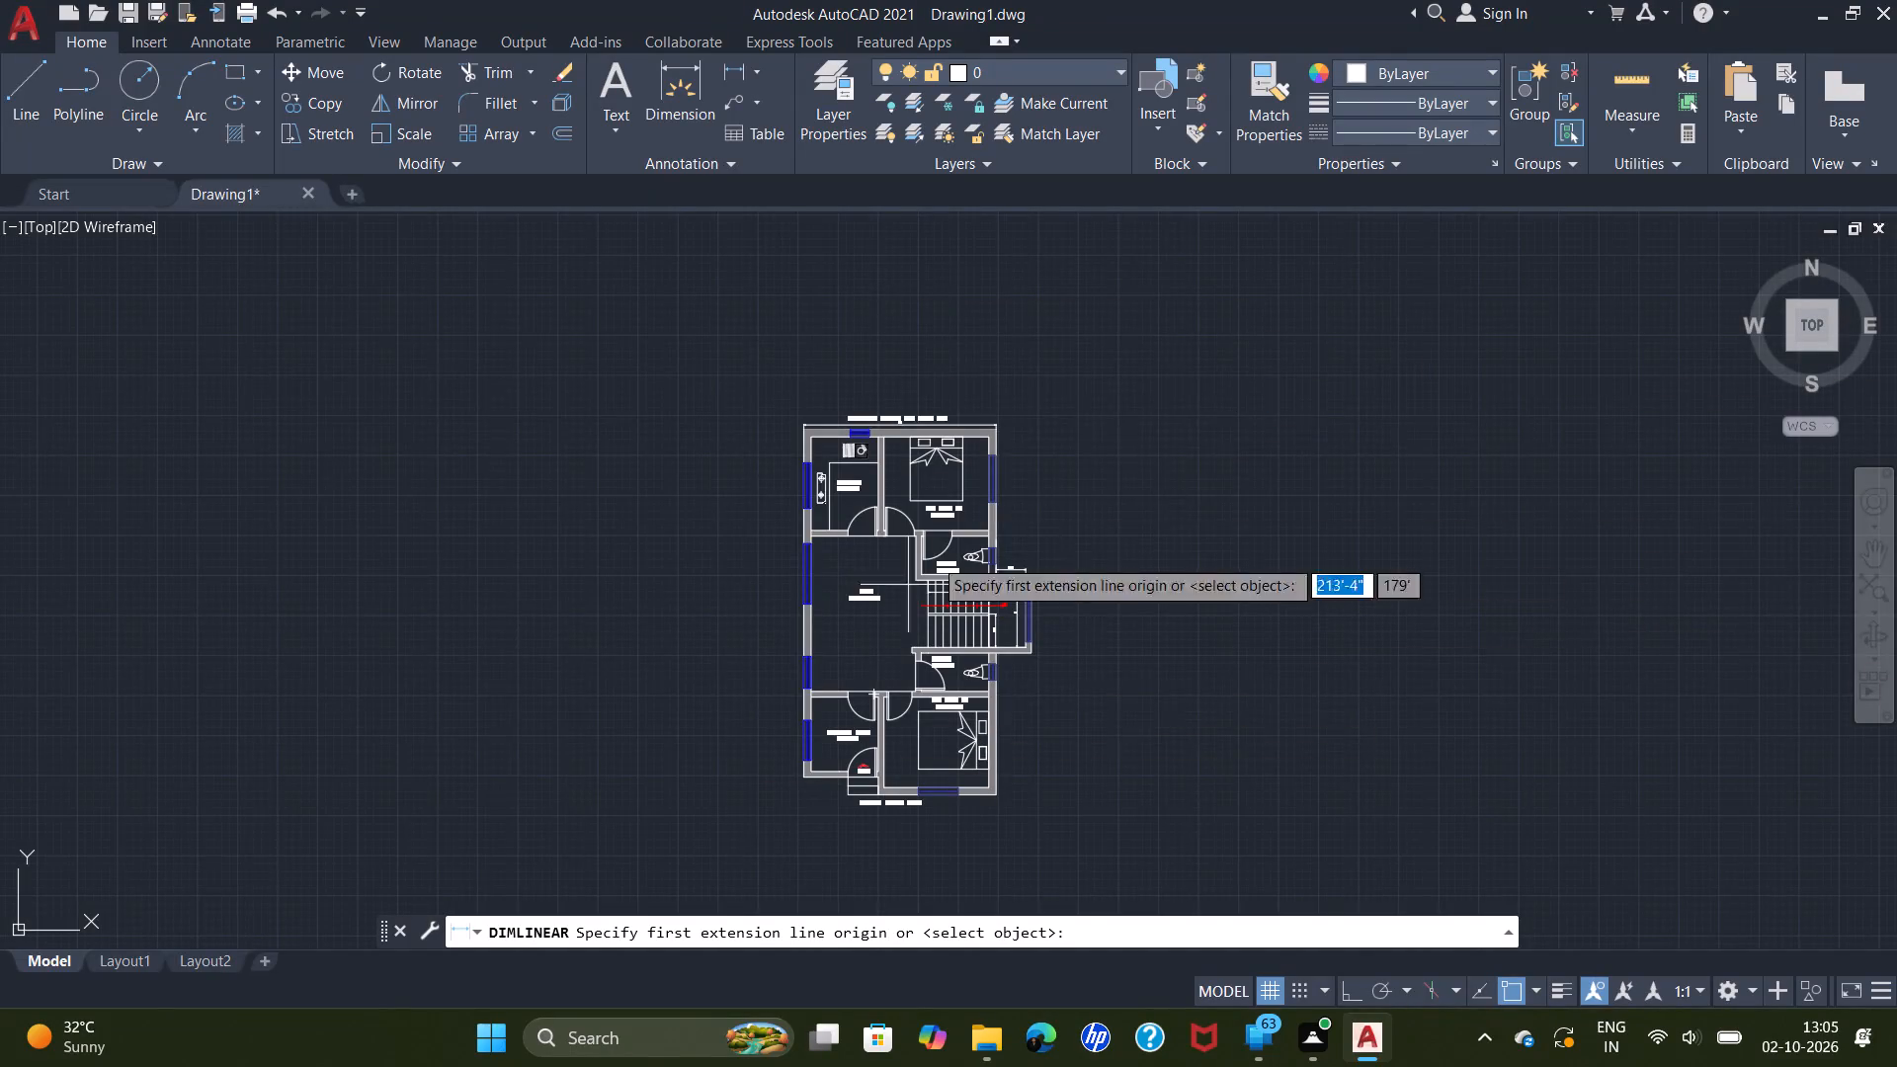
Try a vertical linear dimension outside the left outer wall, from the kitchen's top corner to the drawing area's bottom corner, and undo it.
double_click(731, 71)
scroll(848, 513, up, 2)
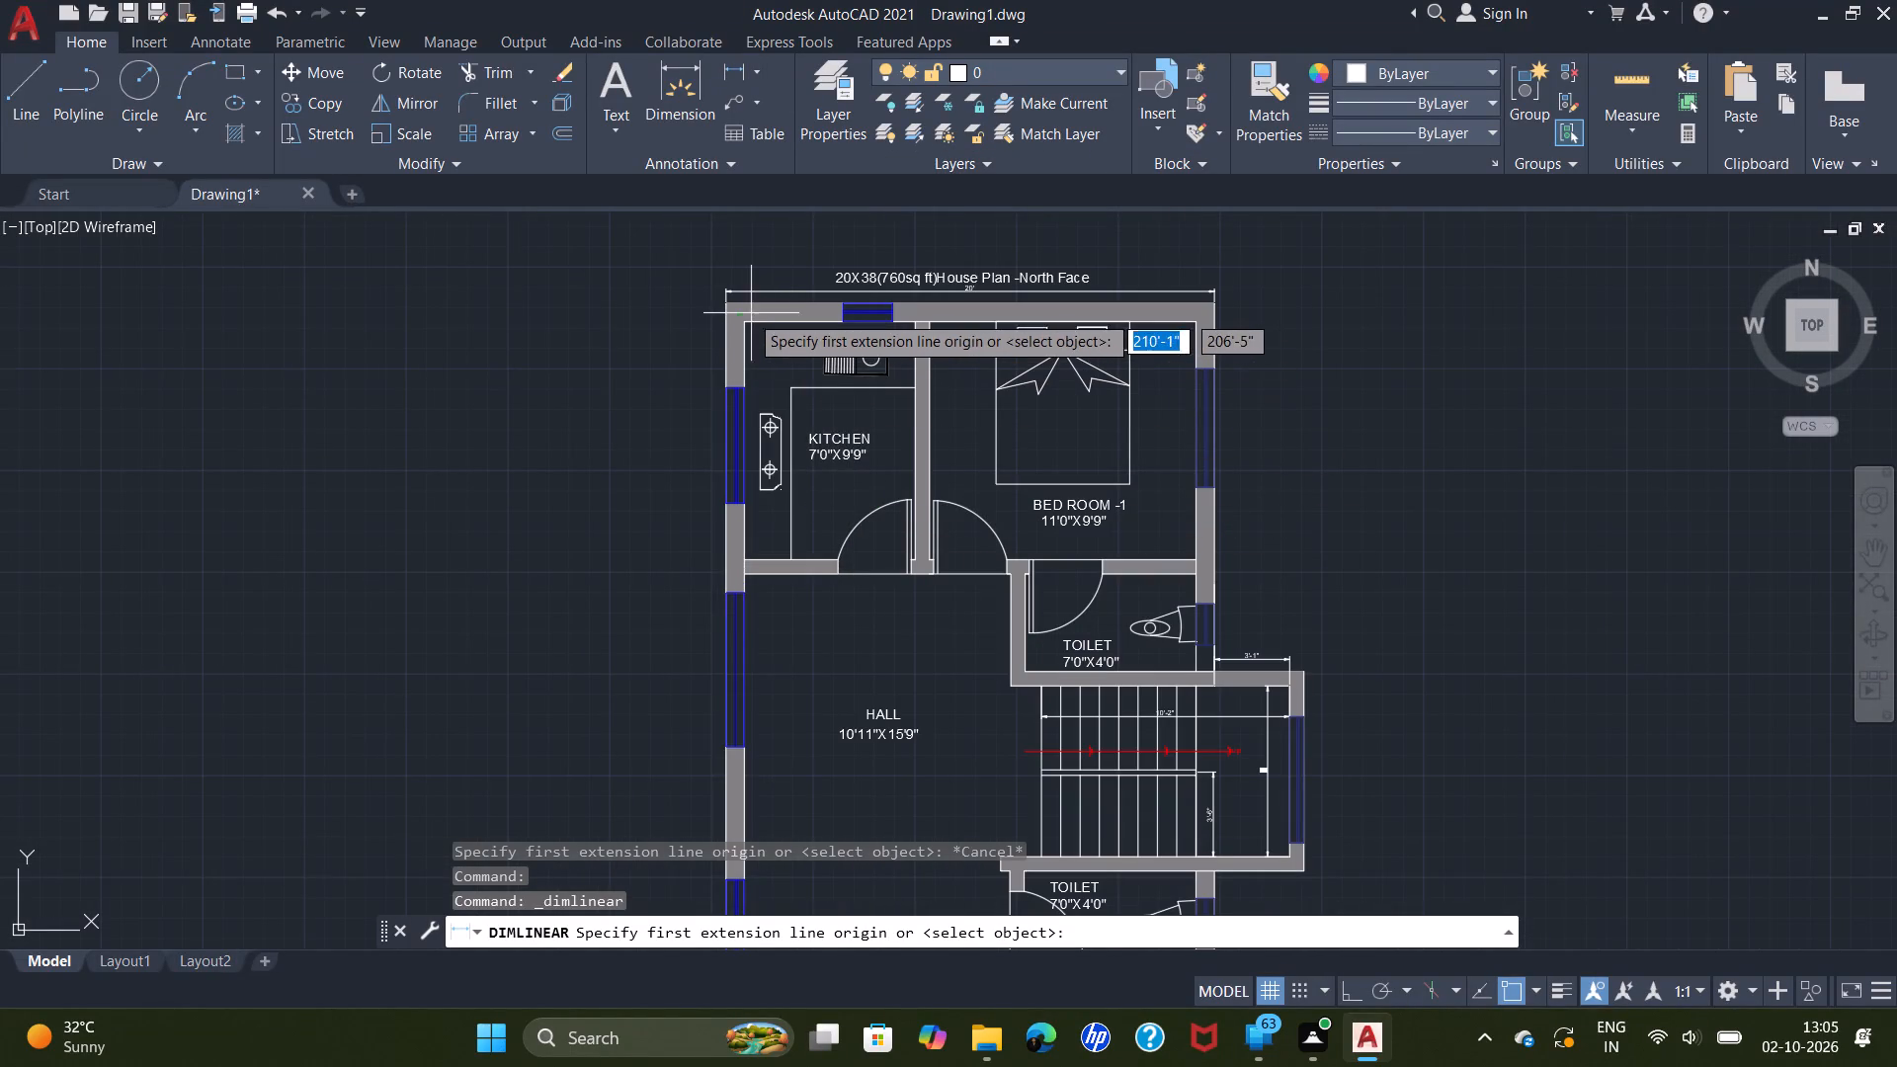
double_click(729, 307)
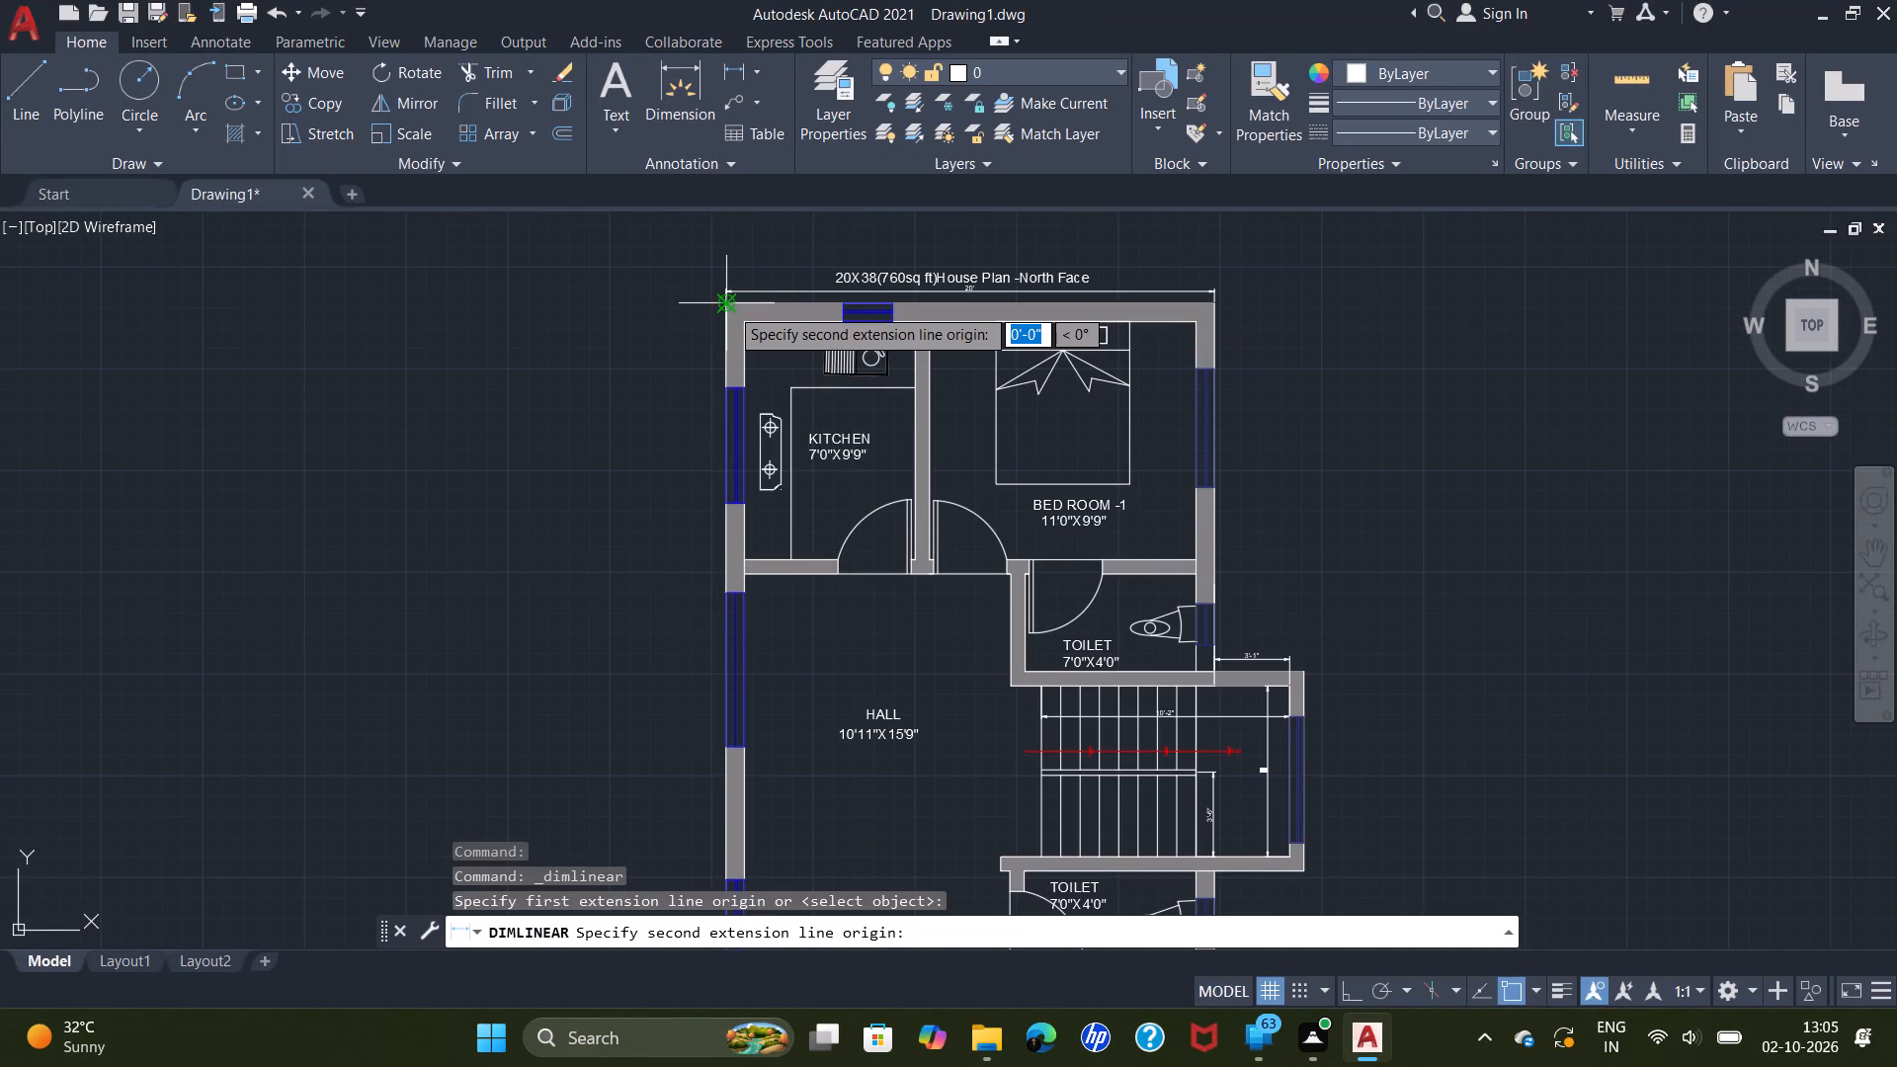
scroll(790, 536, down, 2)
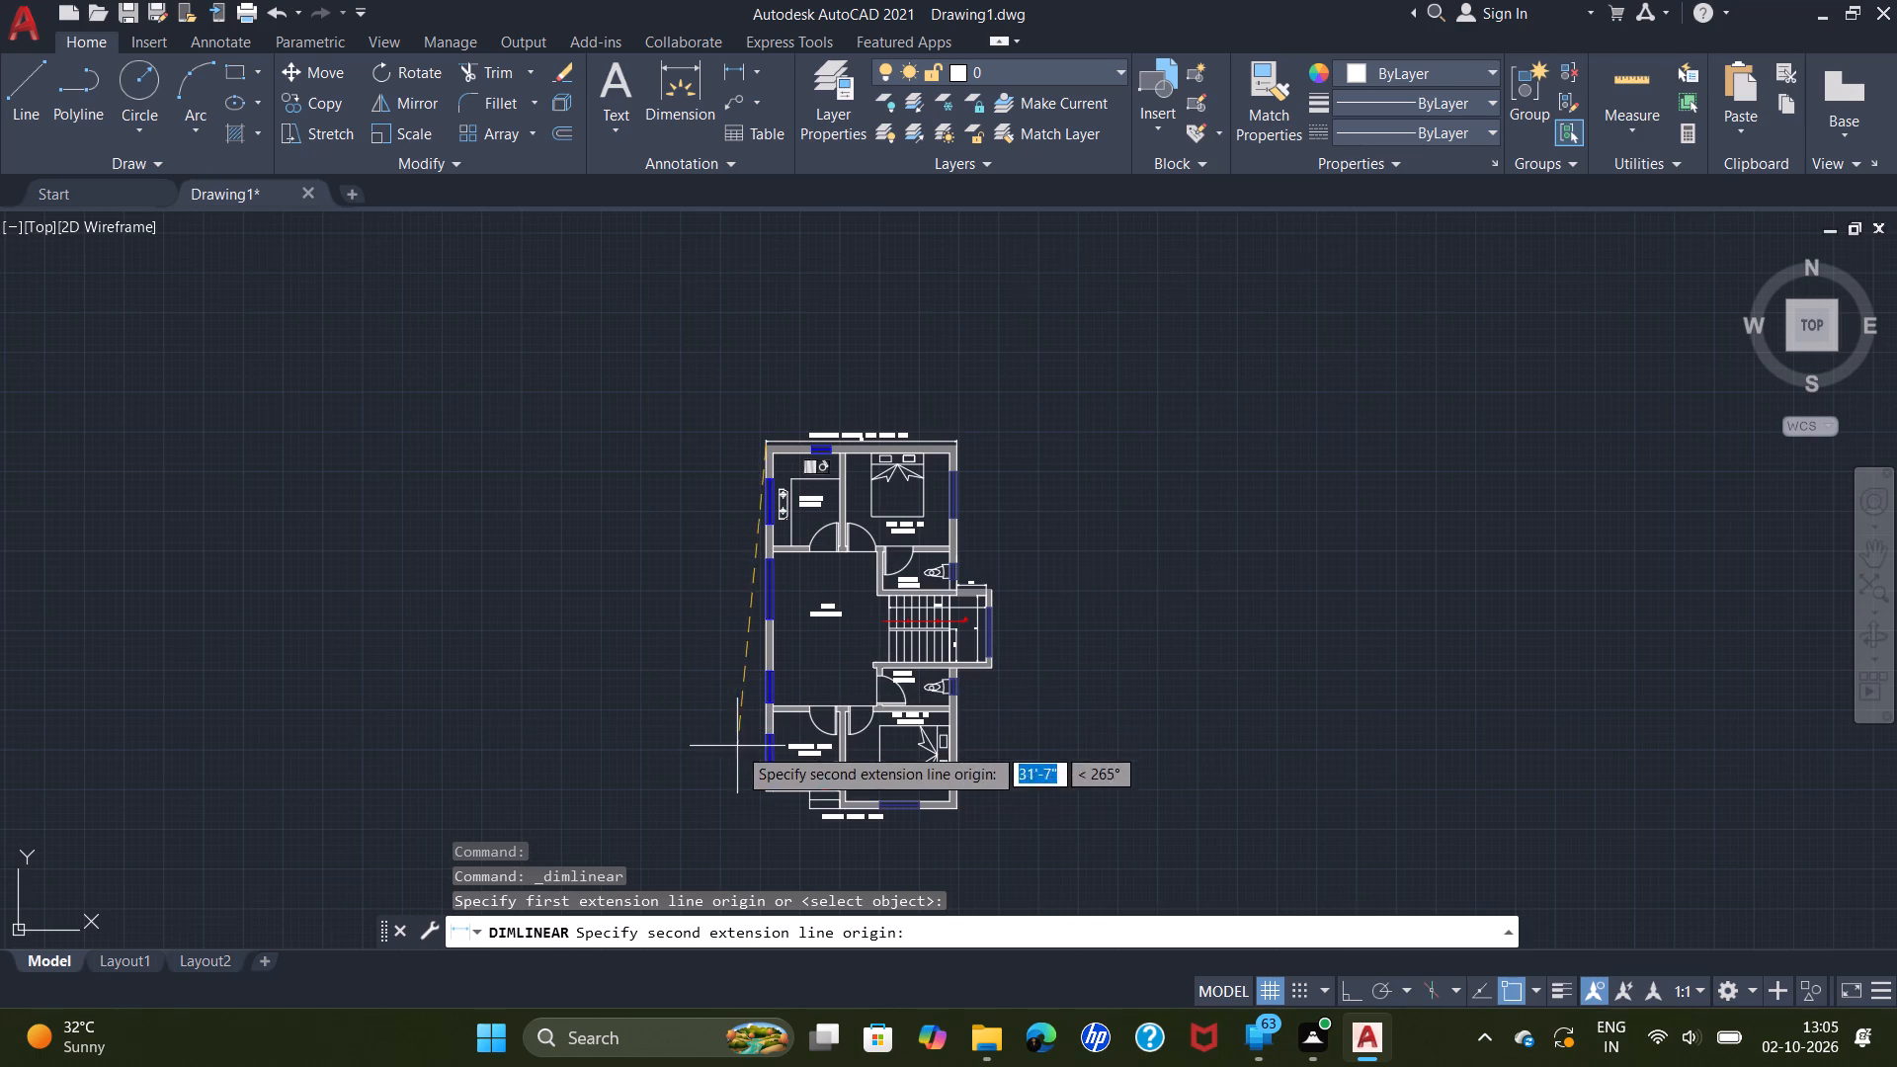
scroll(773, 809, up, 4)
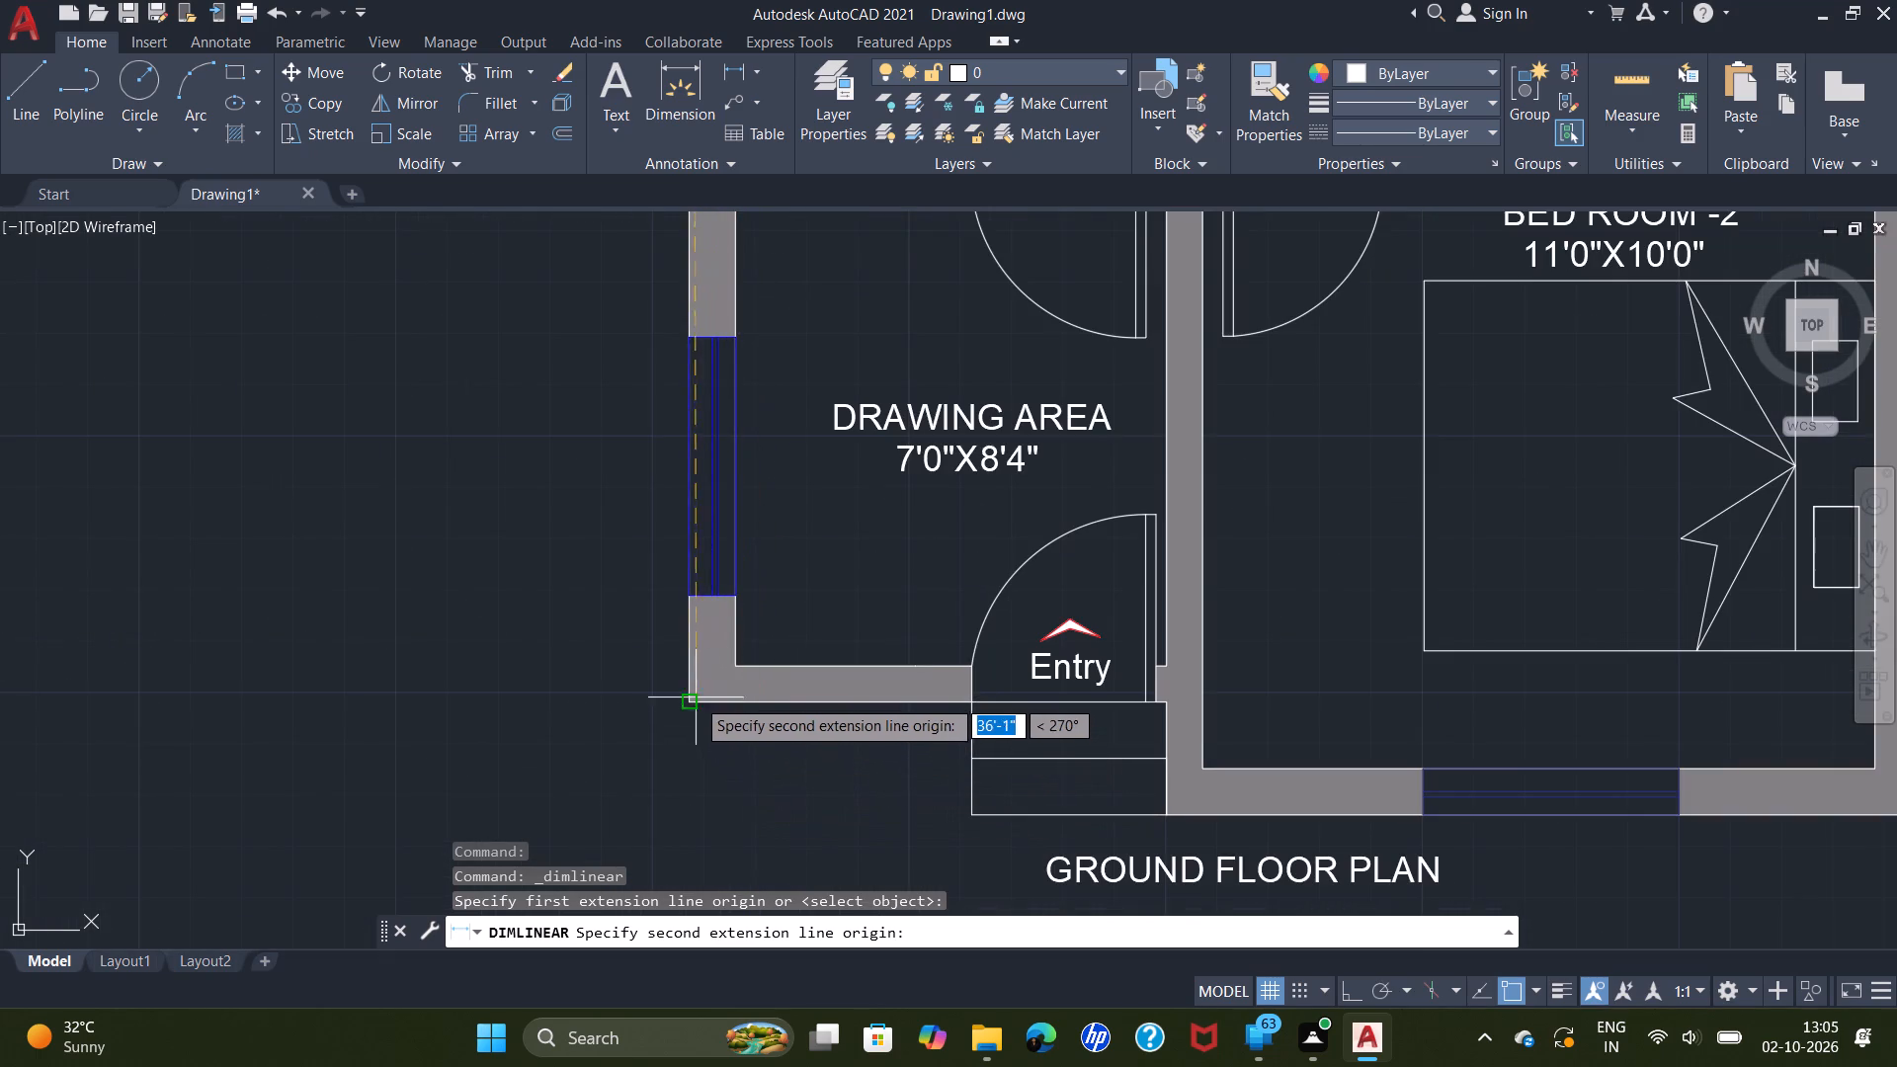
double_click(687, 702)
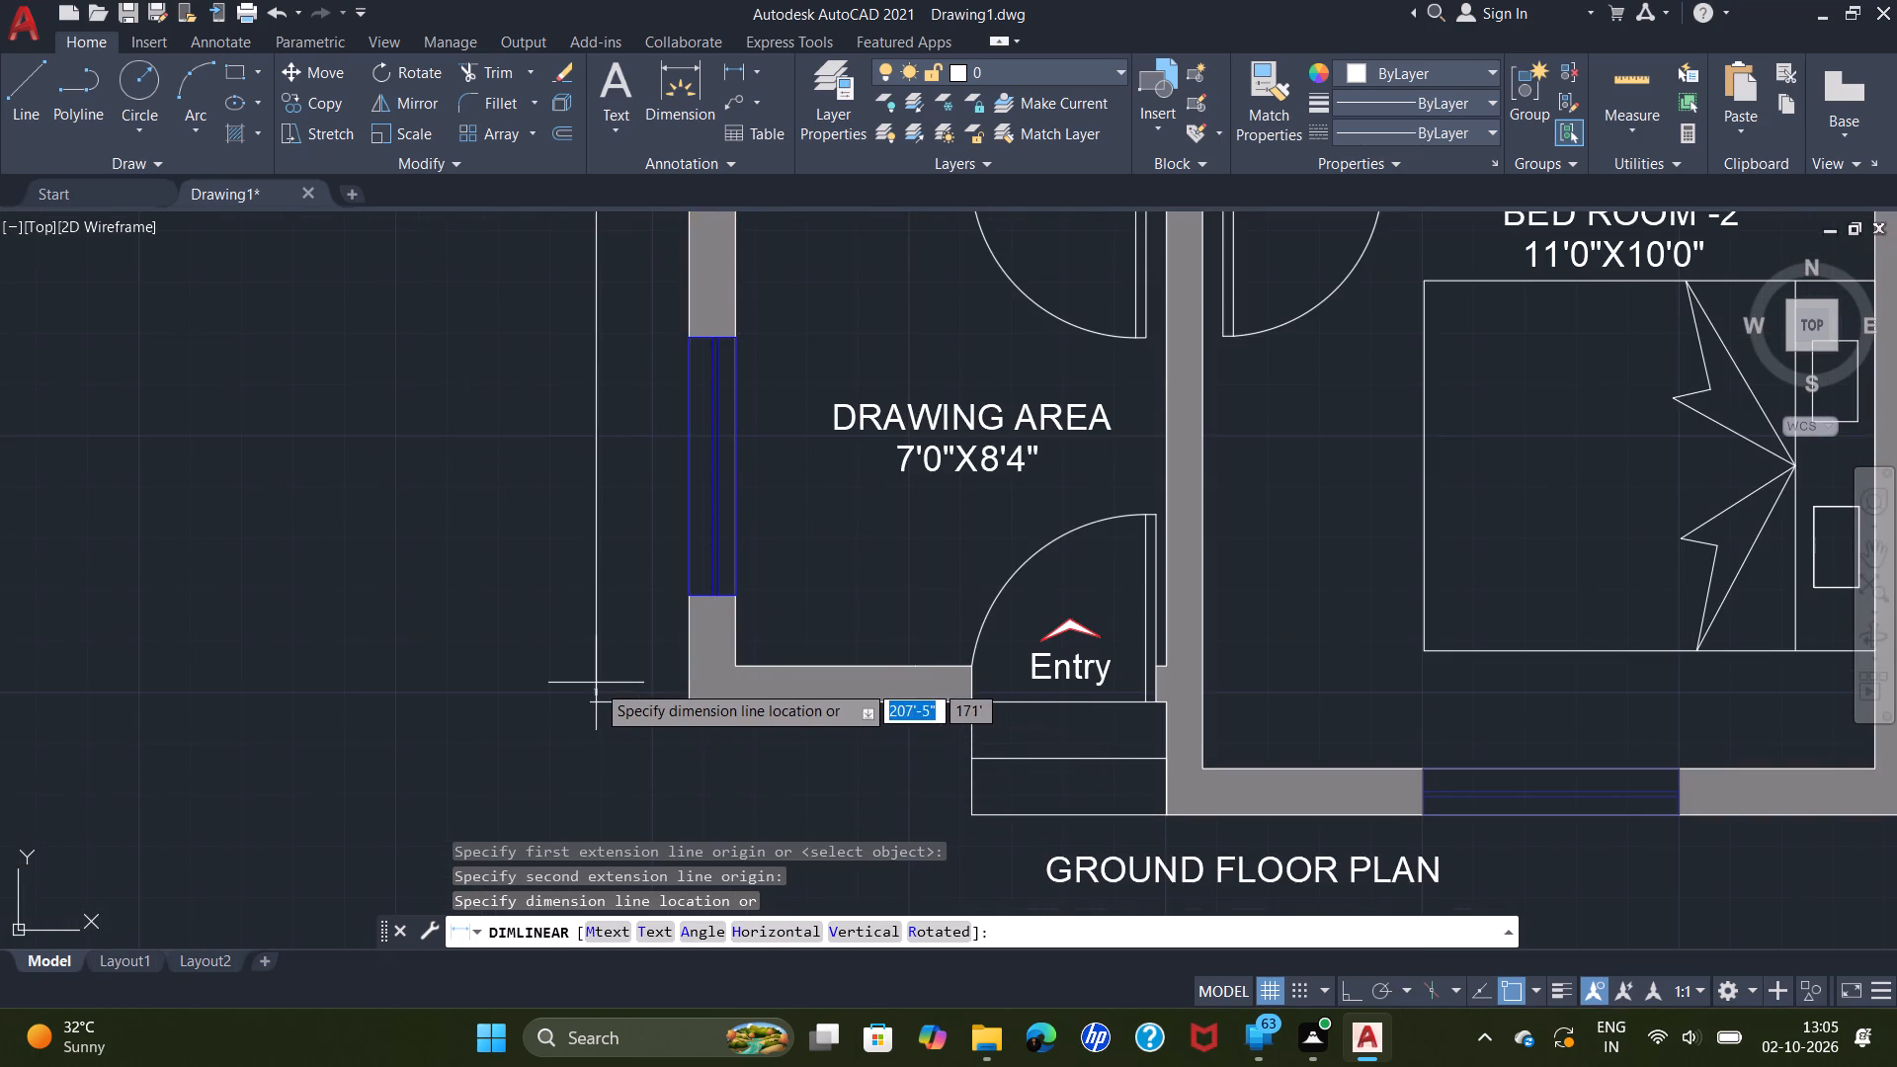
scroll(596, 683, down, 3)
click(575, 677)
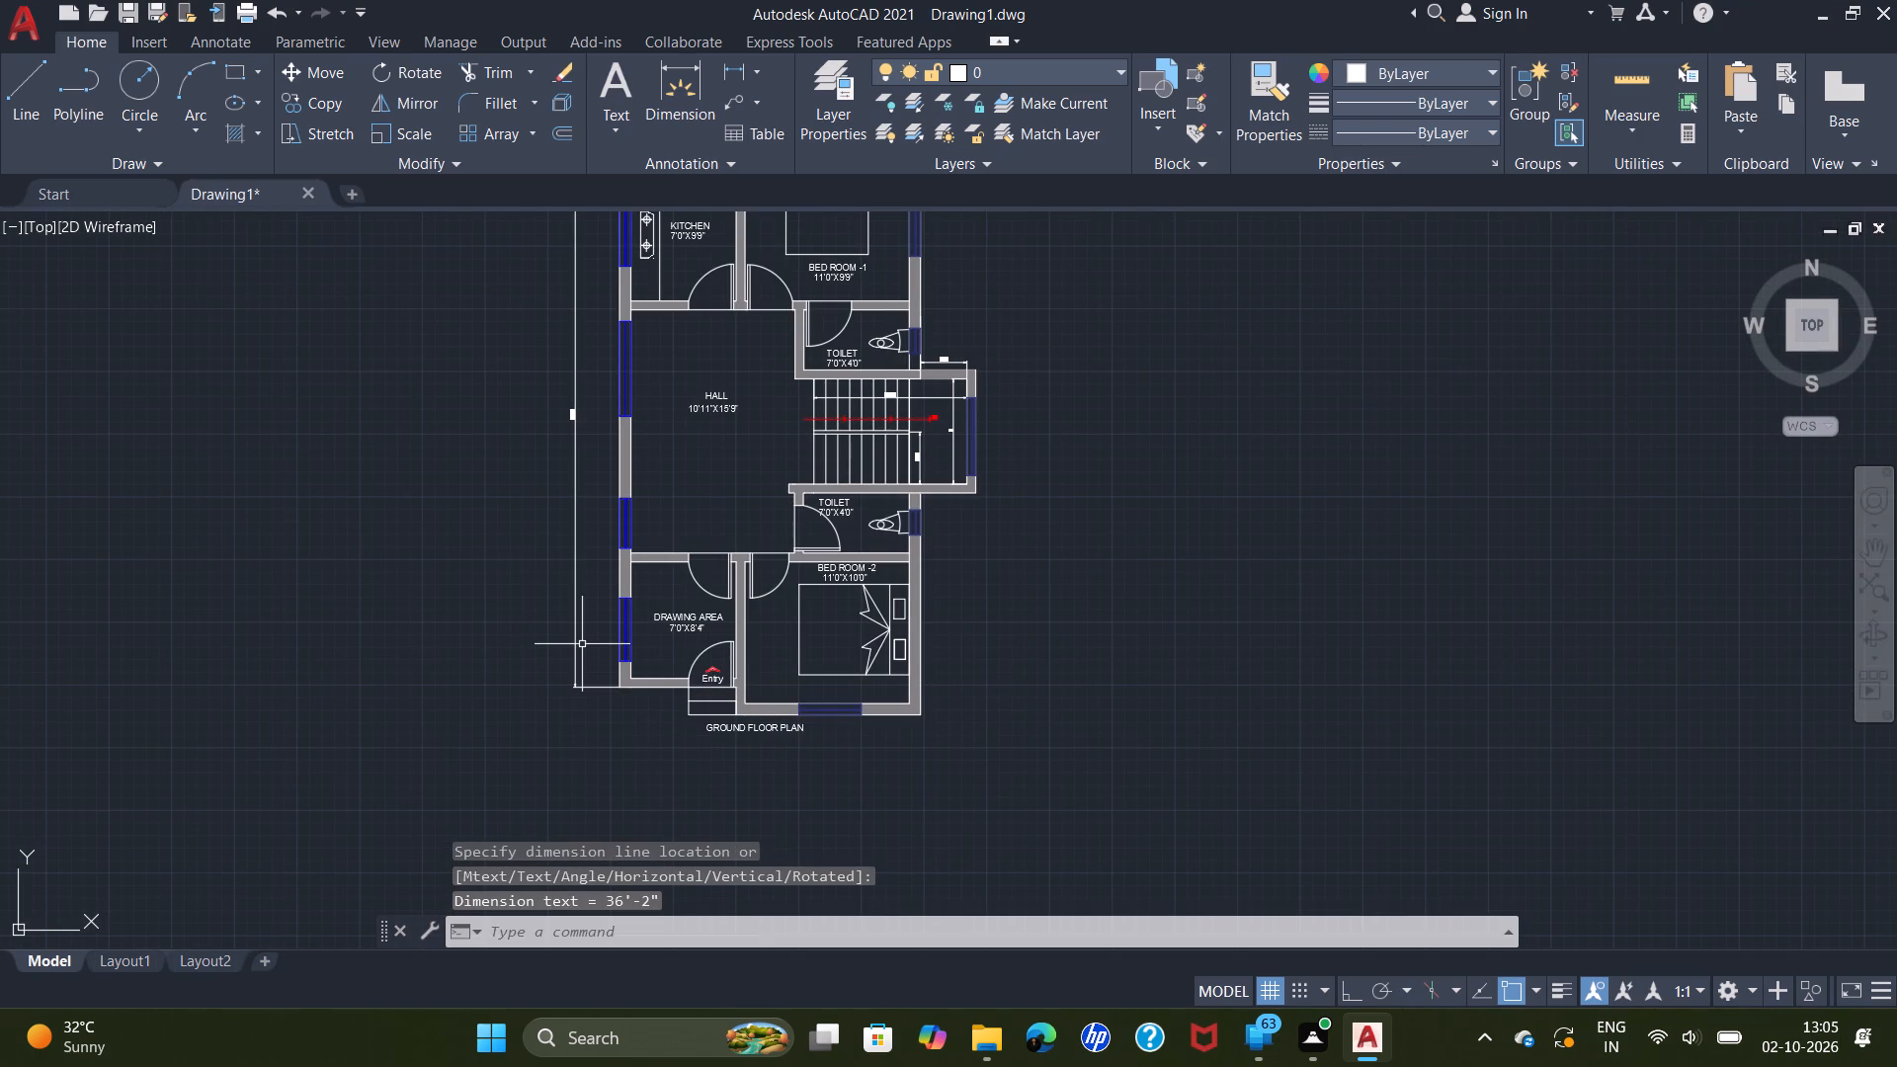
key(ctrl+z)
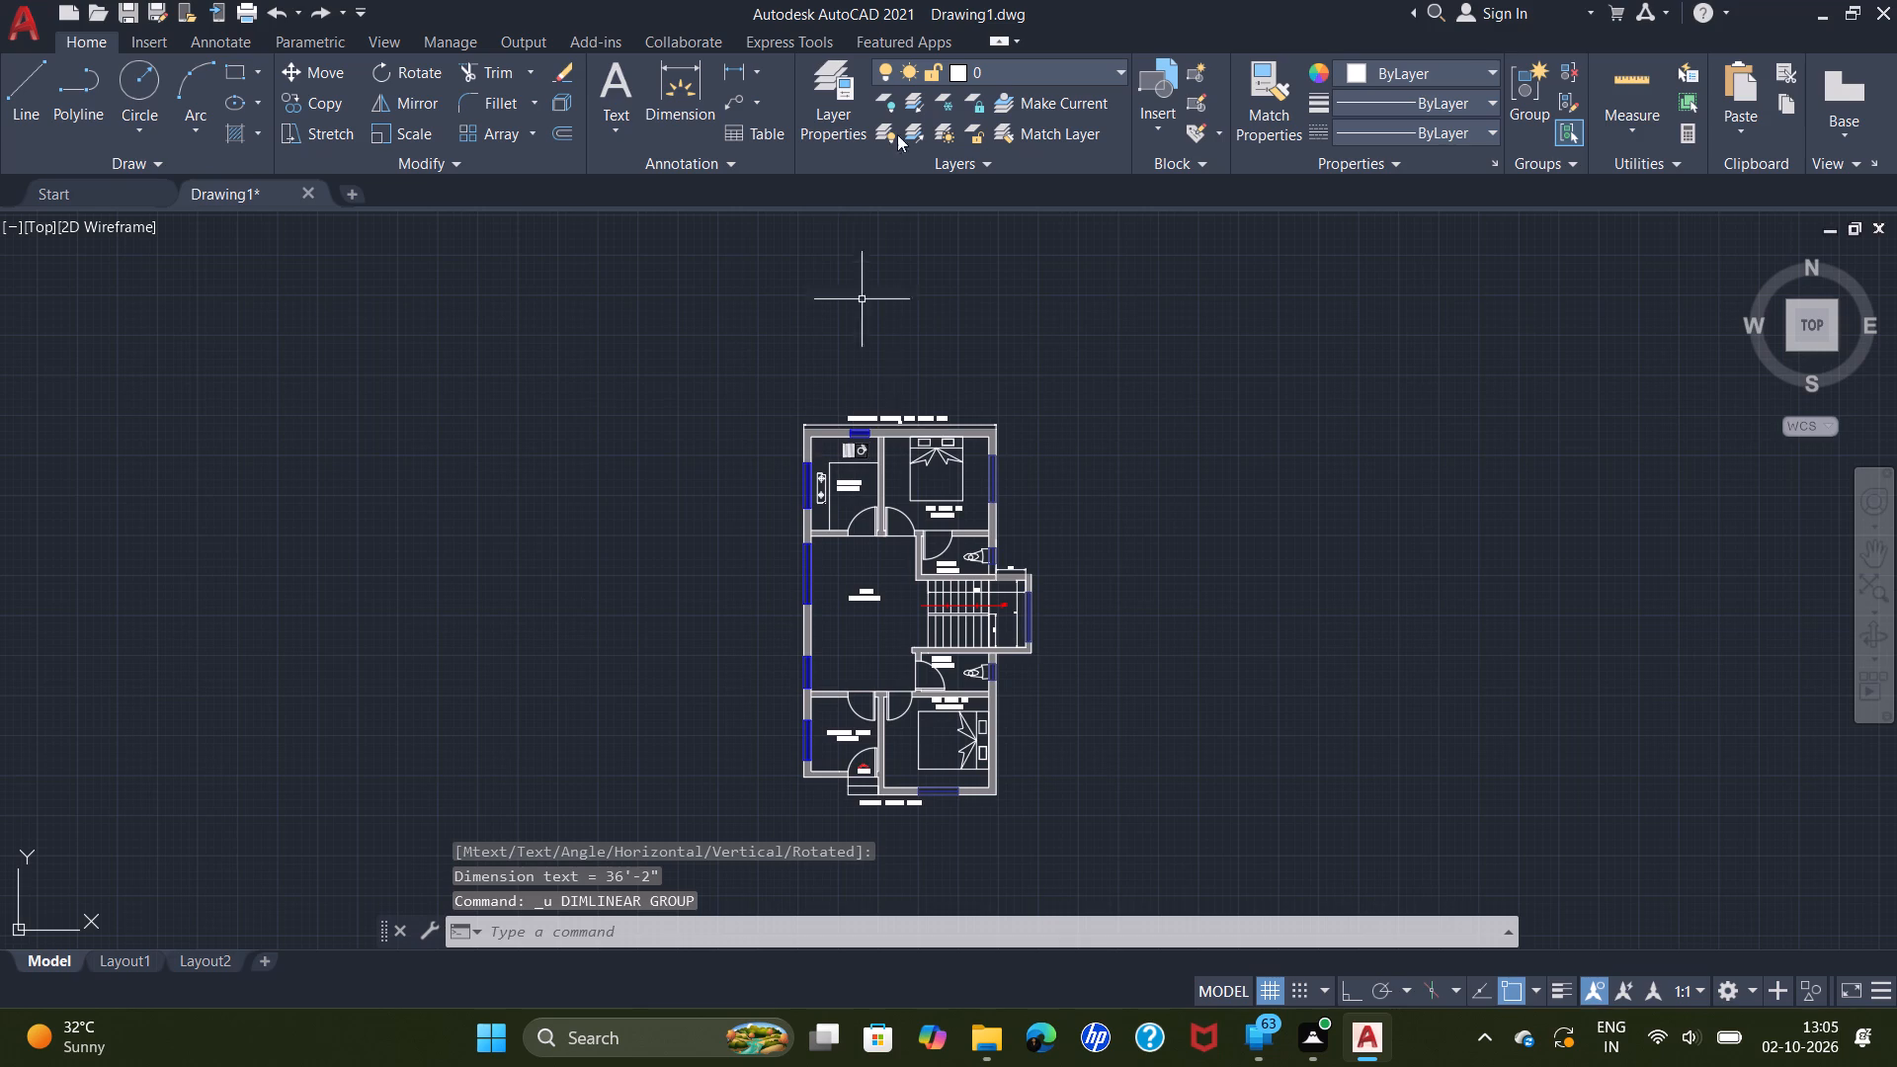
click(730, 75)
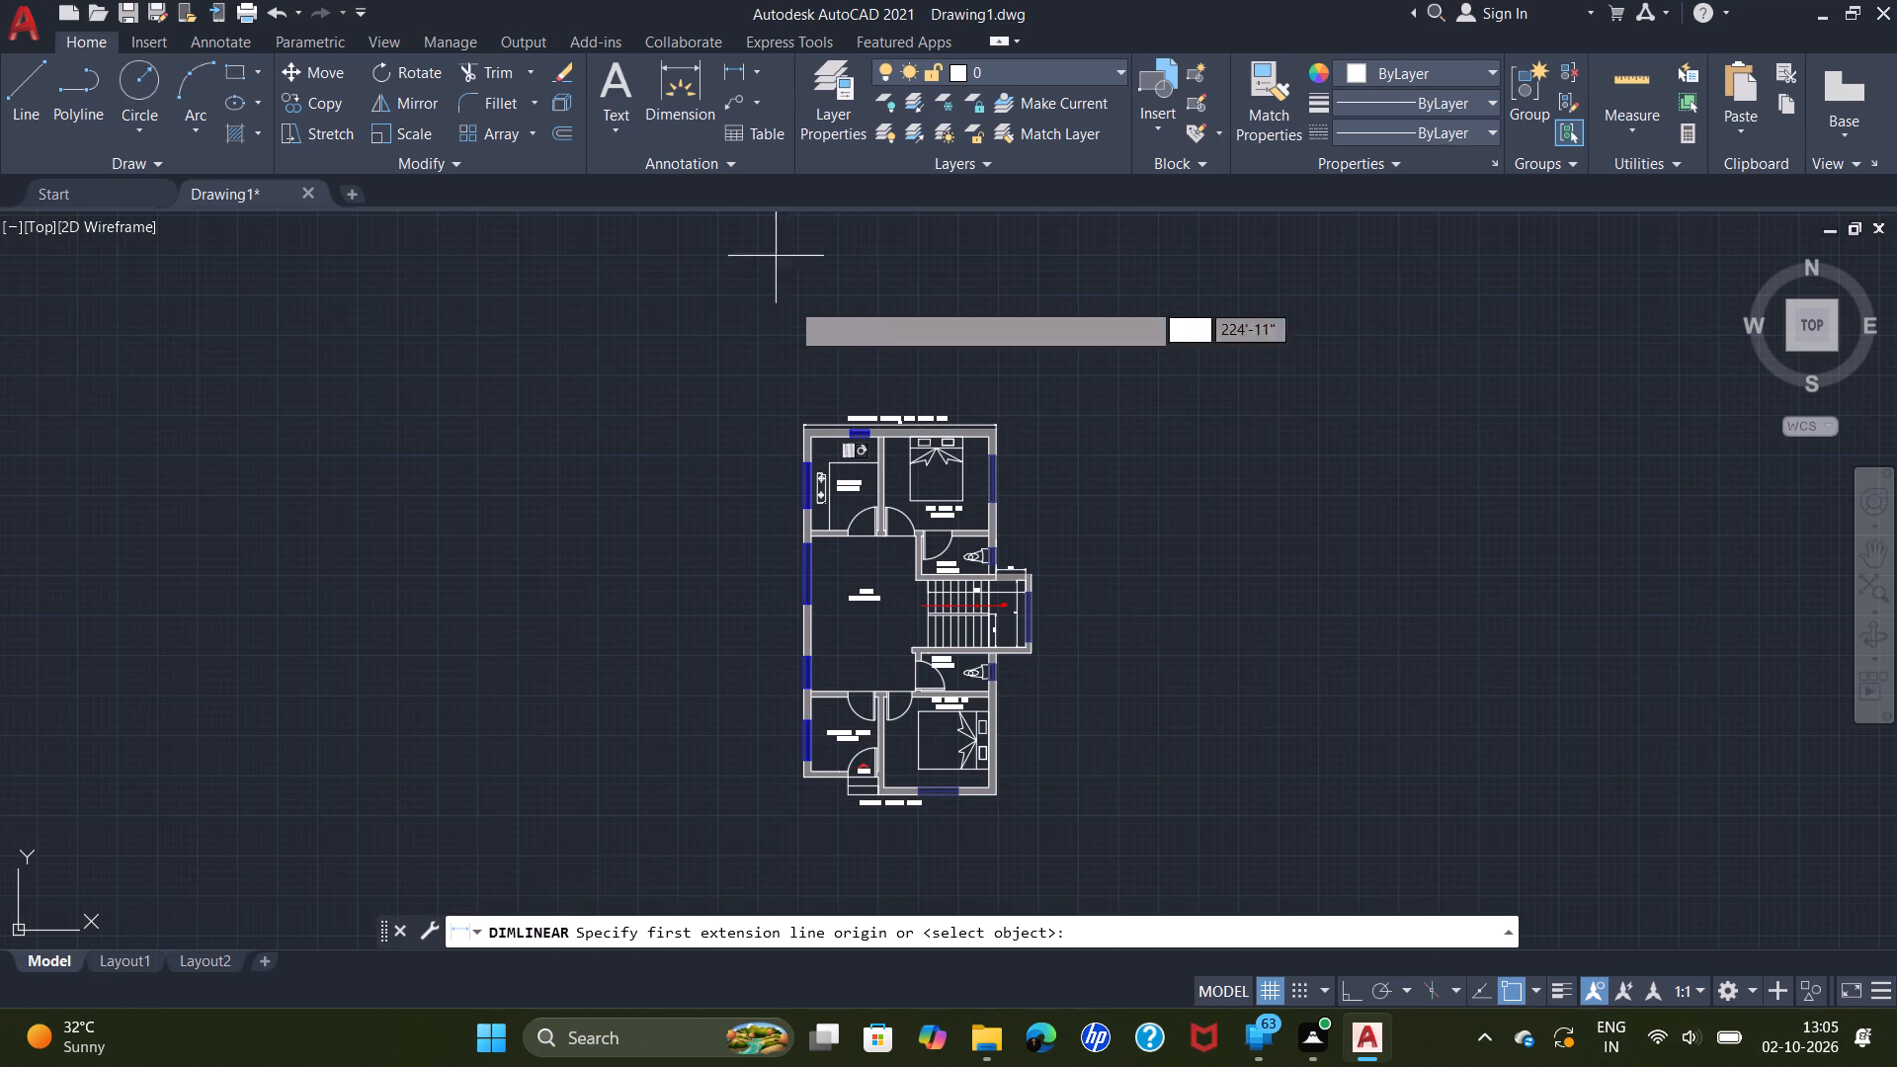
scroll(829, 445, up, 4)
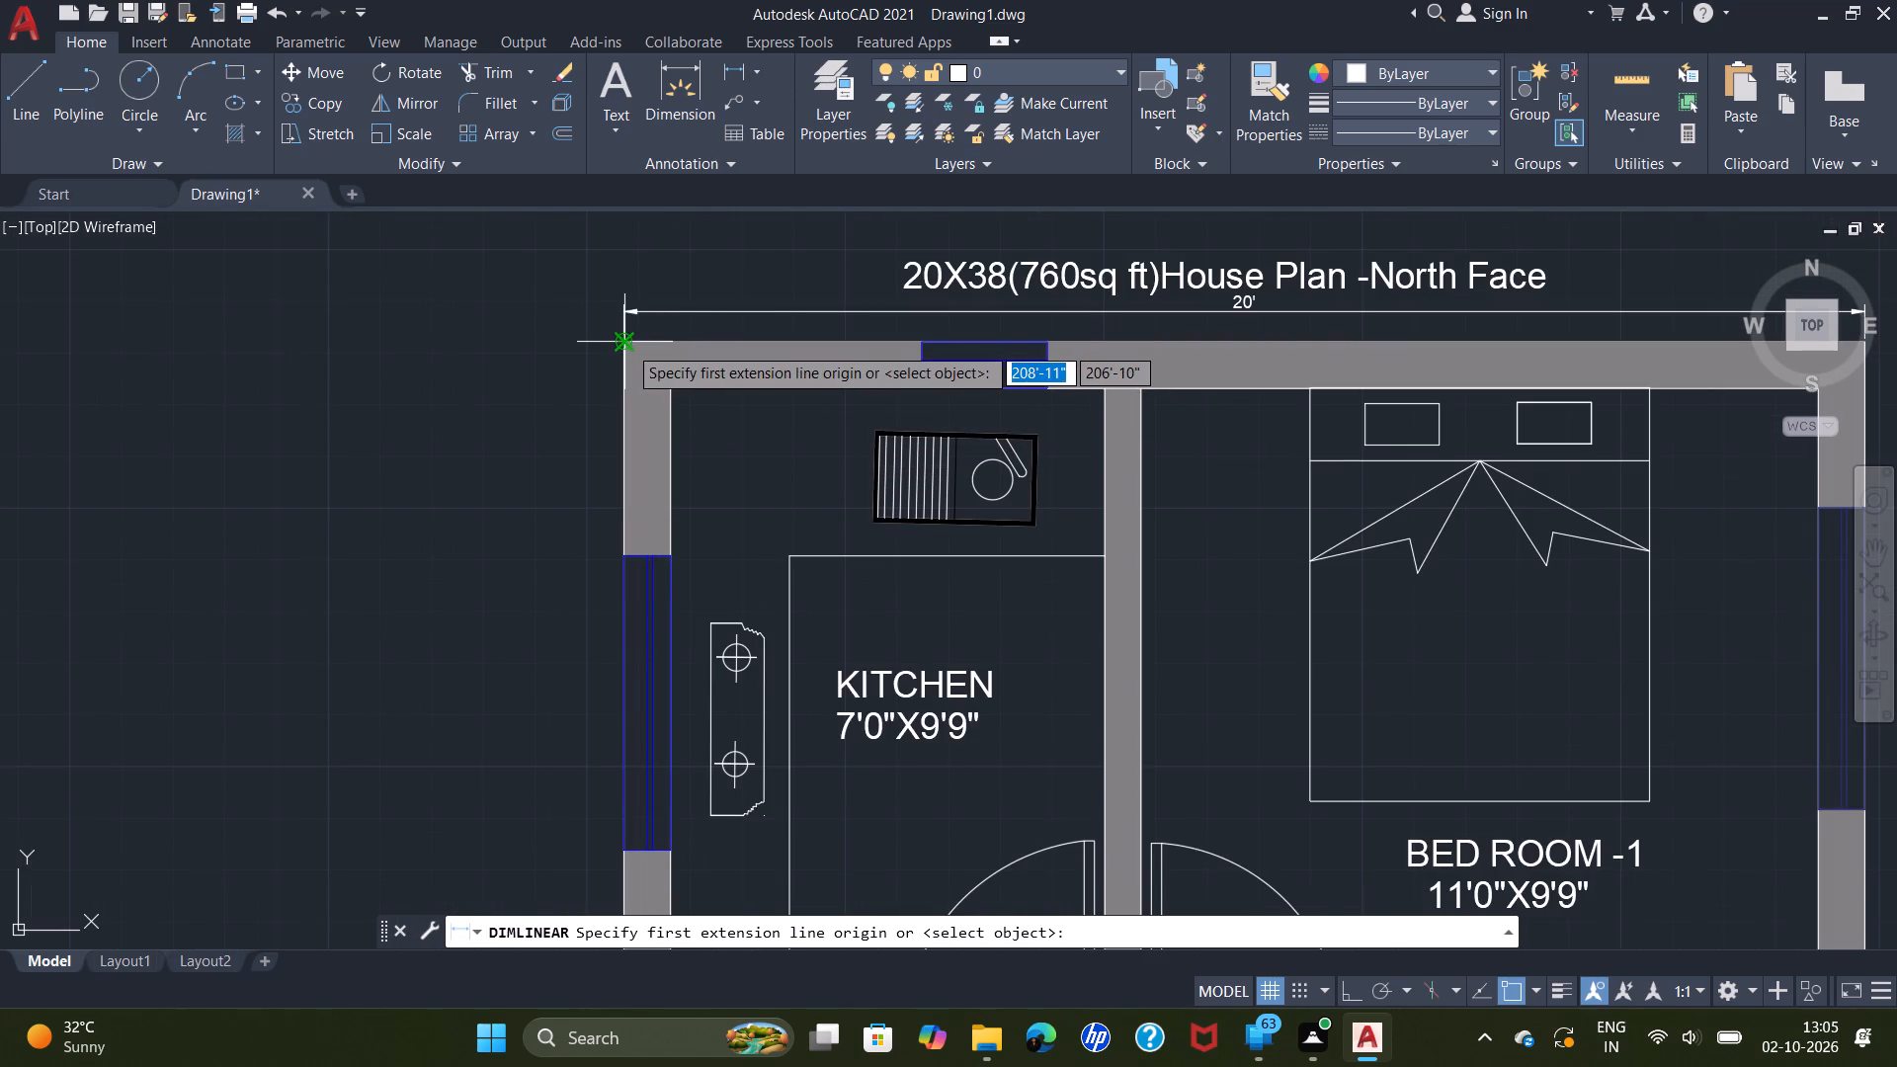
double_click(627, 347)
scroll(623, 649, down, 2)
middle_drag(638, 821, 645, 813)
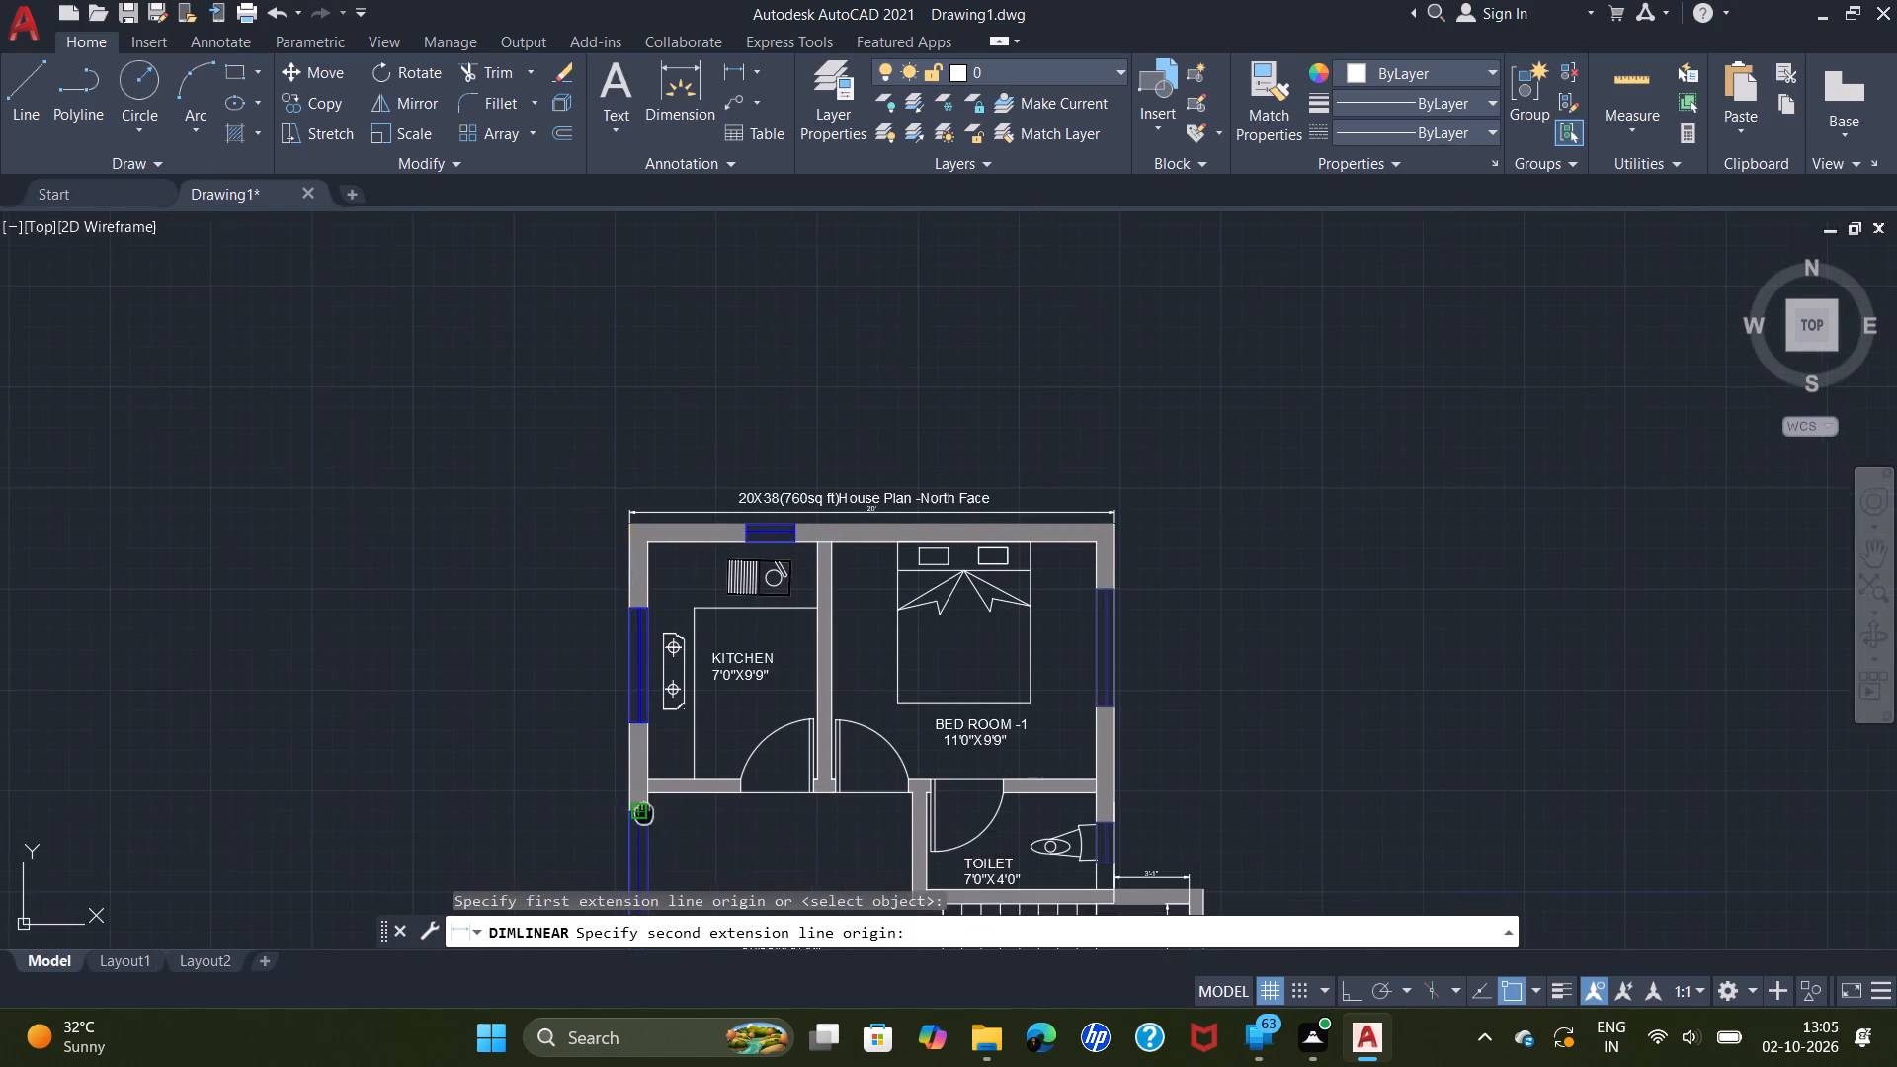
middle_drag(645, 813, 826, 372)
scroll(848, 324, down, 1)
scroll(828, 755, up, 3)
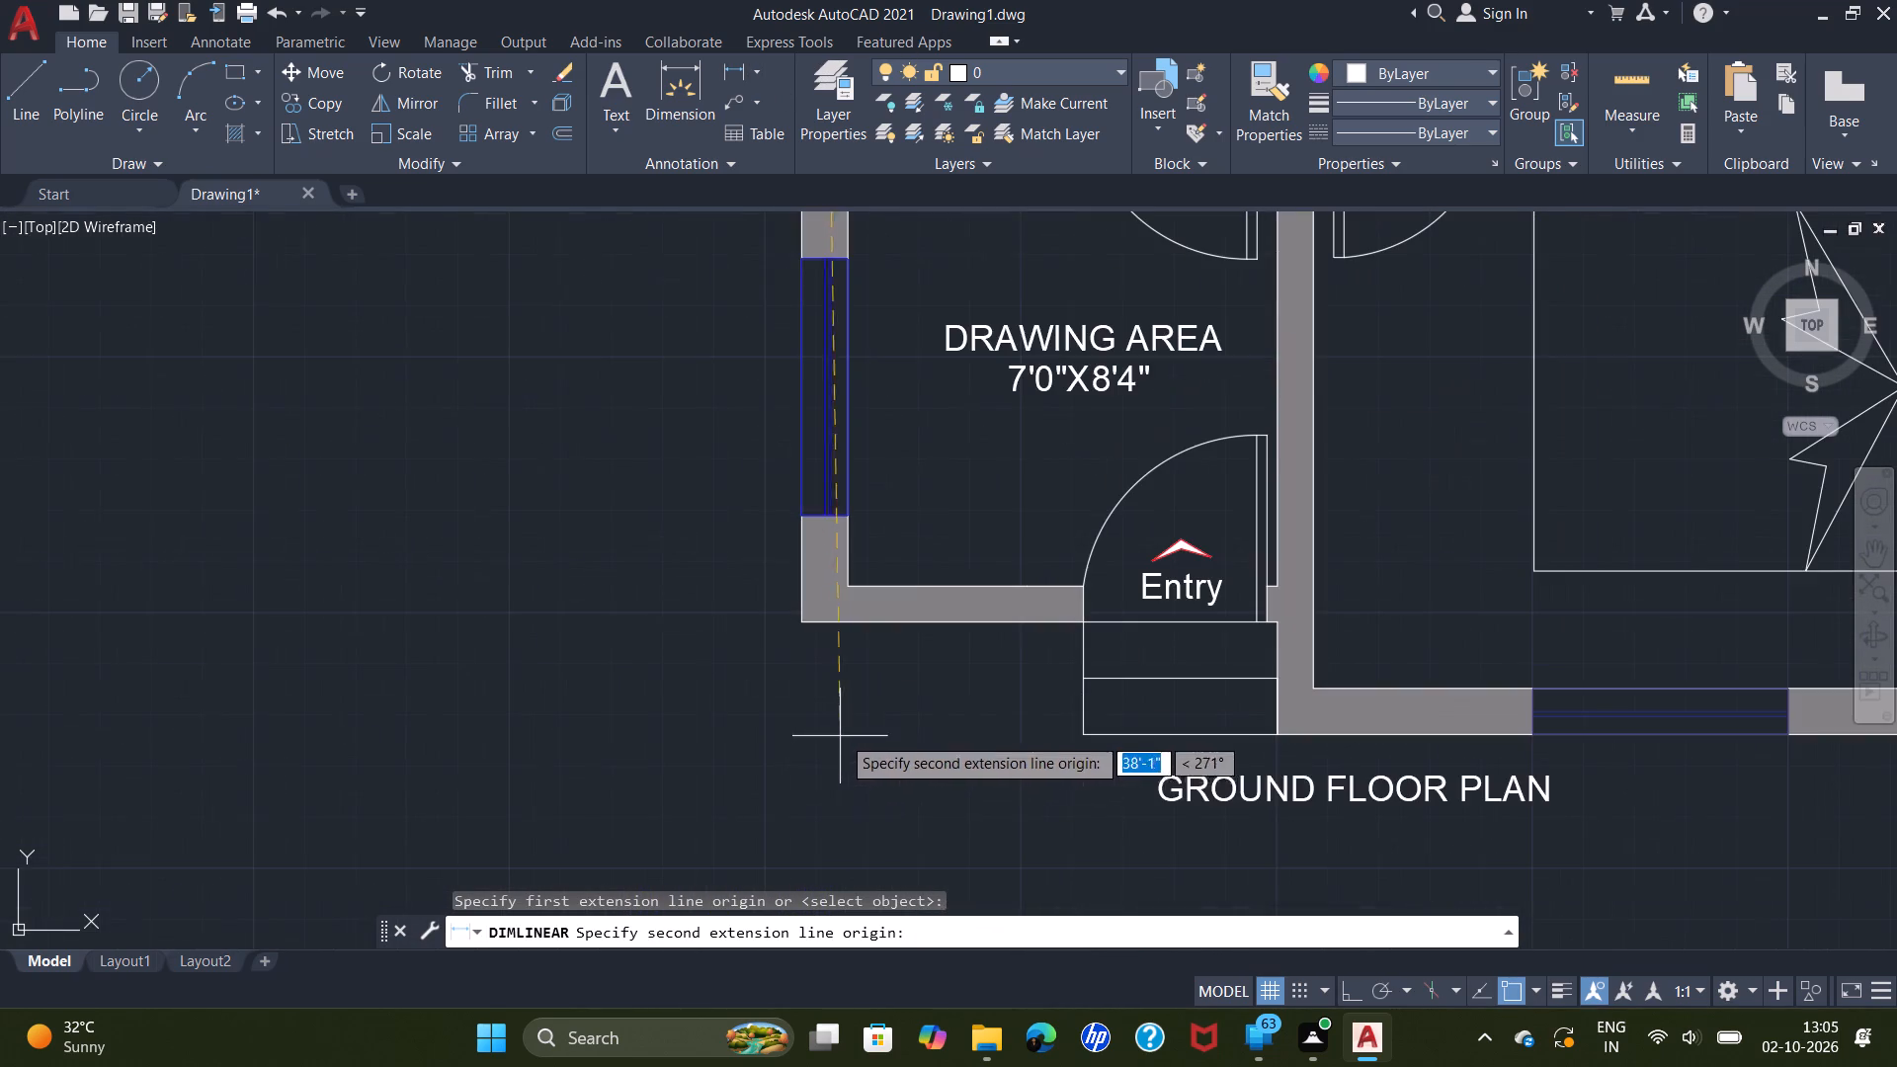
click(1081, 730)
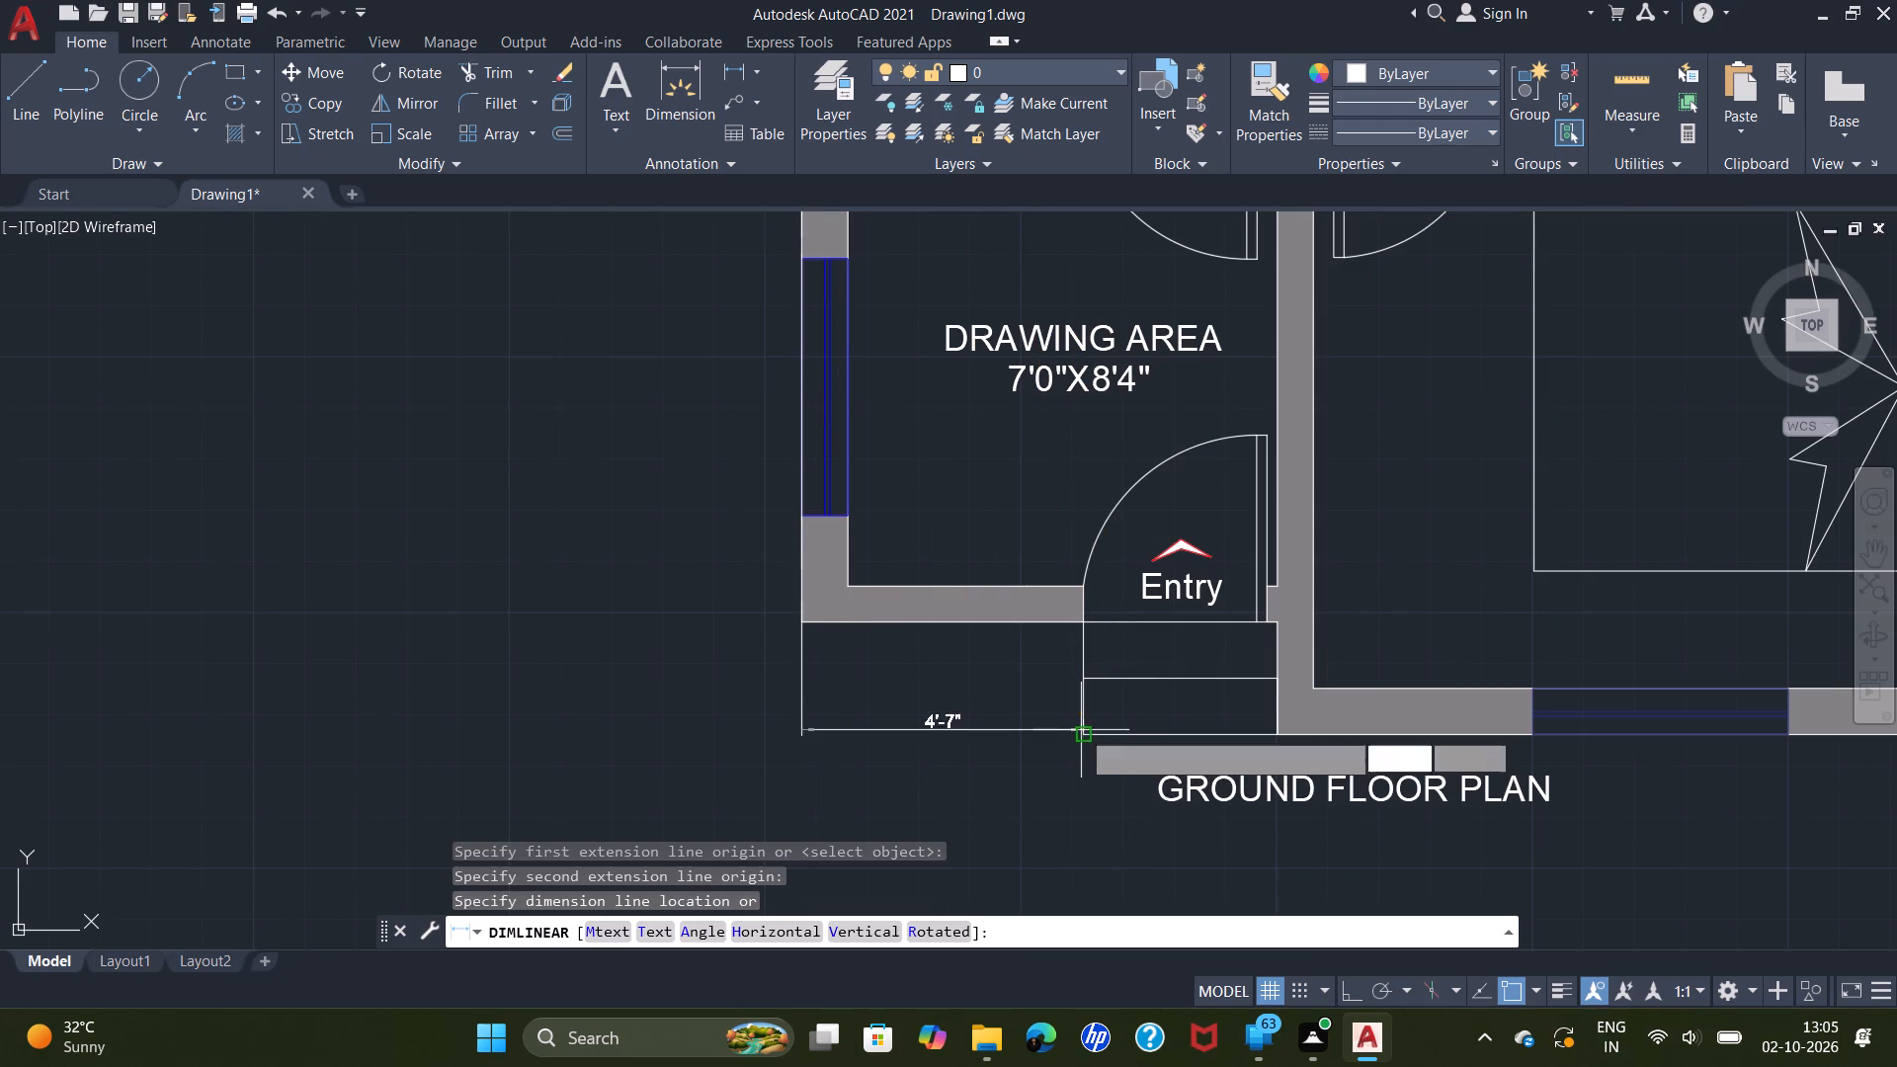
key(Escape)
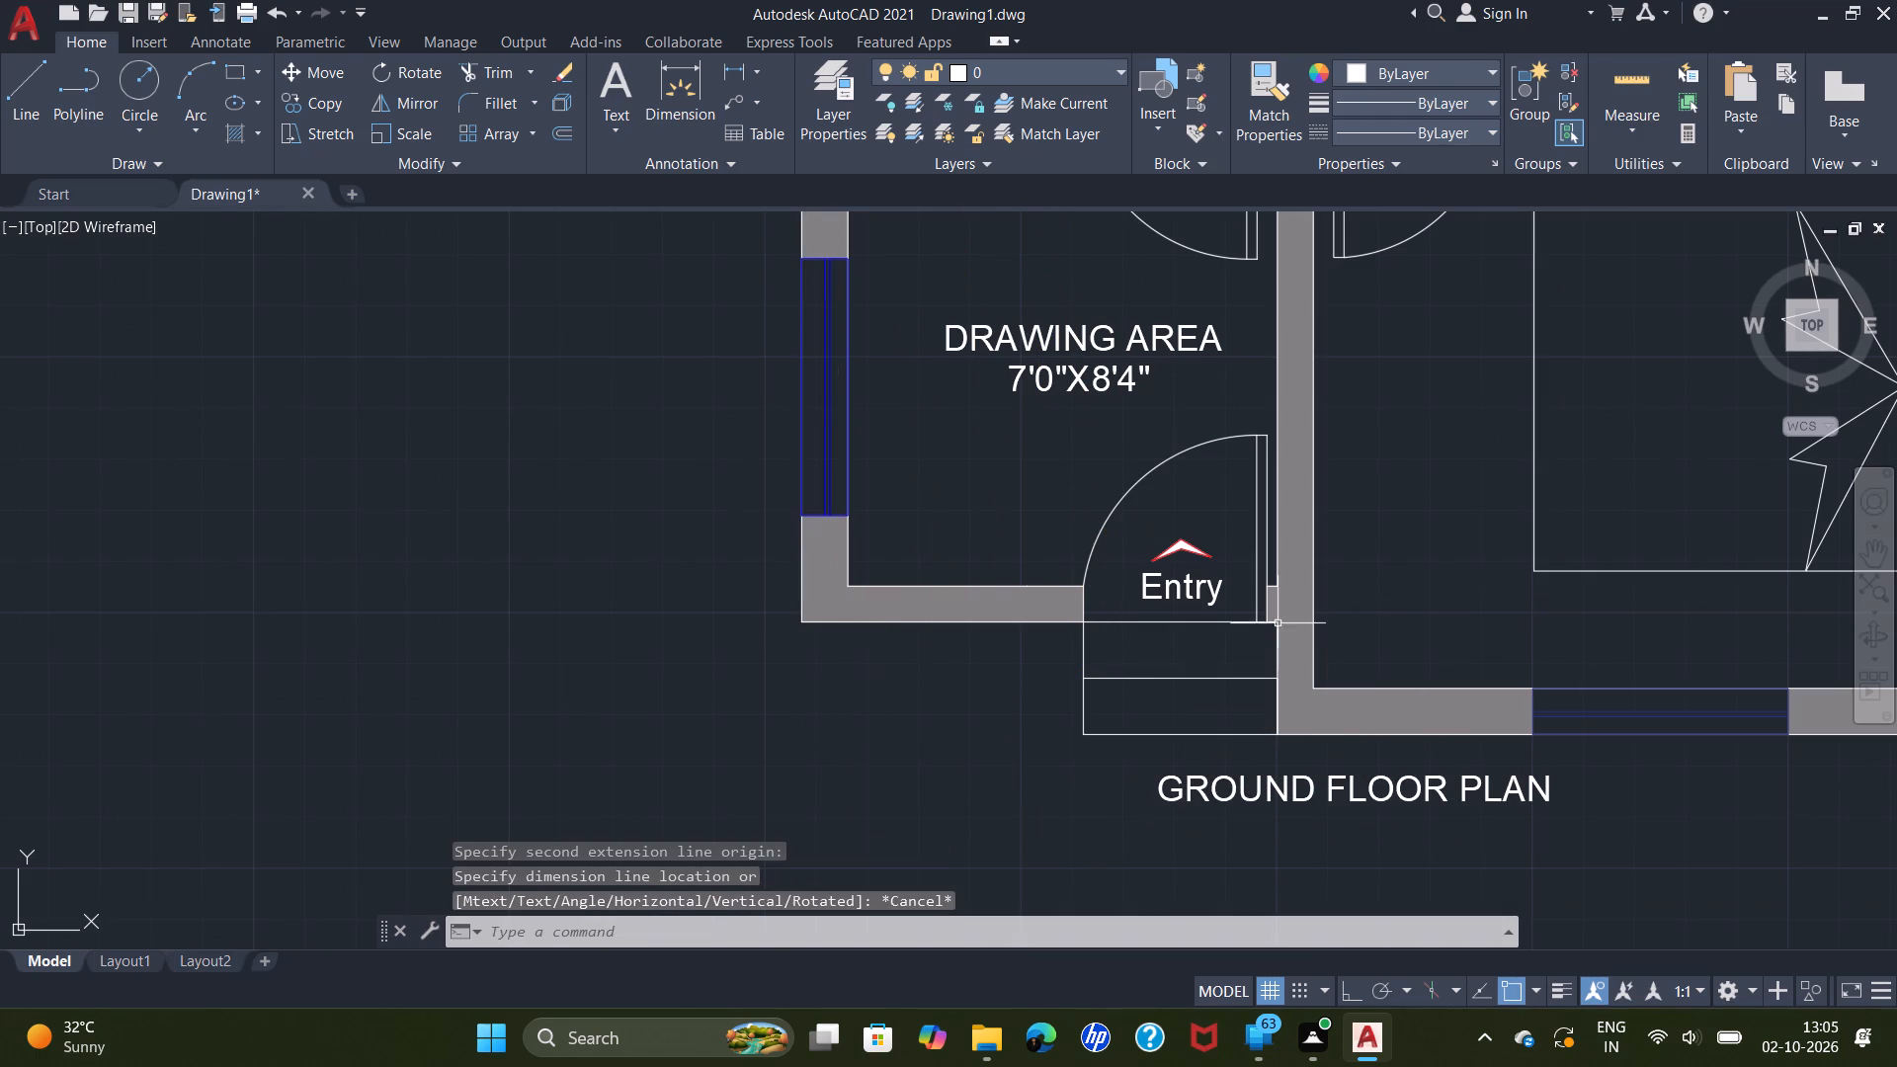
Add a vertical linear dimension from Bed Room-1's top outer corner to Bed Room-2's bottom outer corner, placed outside the plan's left wall.
scroll(1457, 643, down, 2)
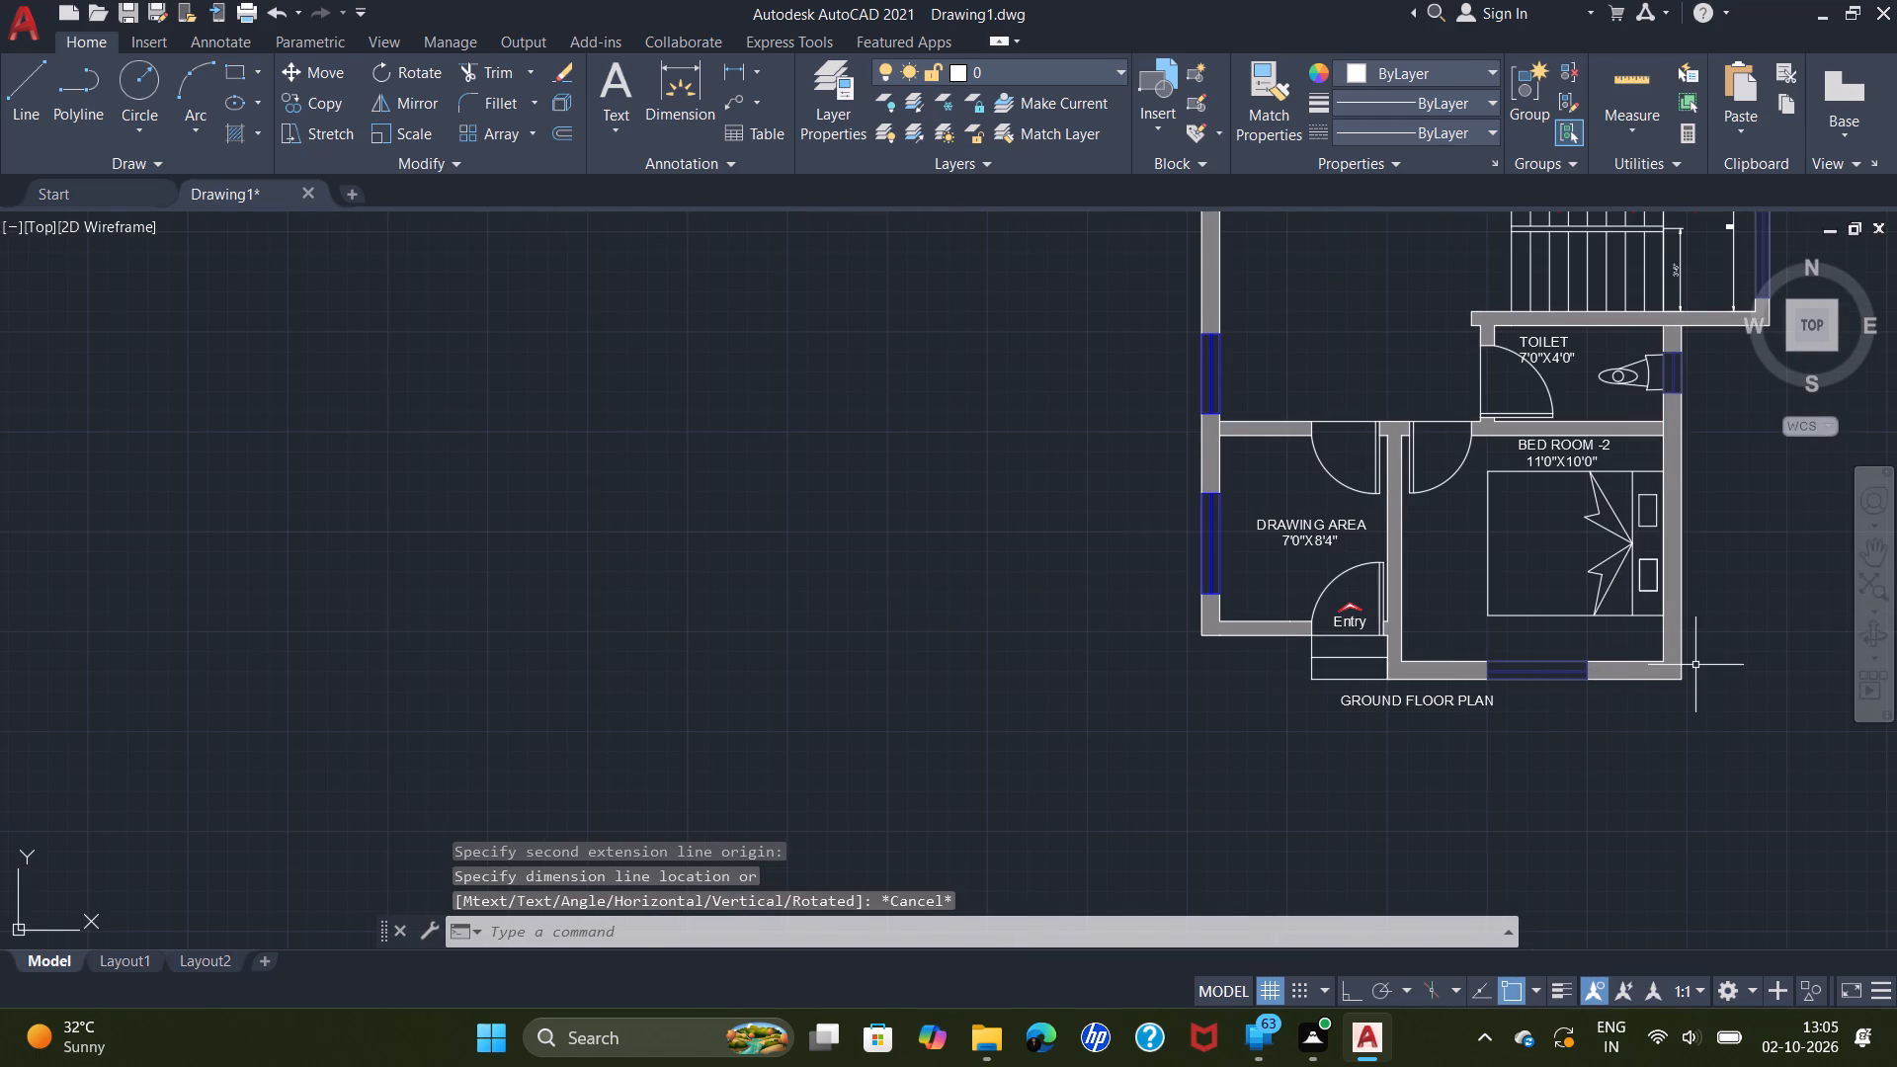
middle_drag(1696, 664, 1234, 763)
scroll(1305, 615, down, 1)
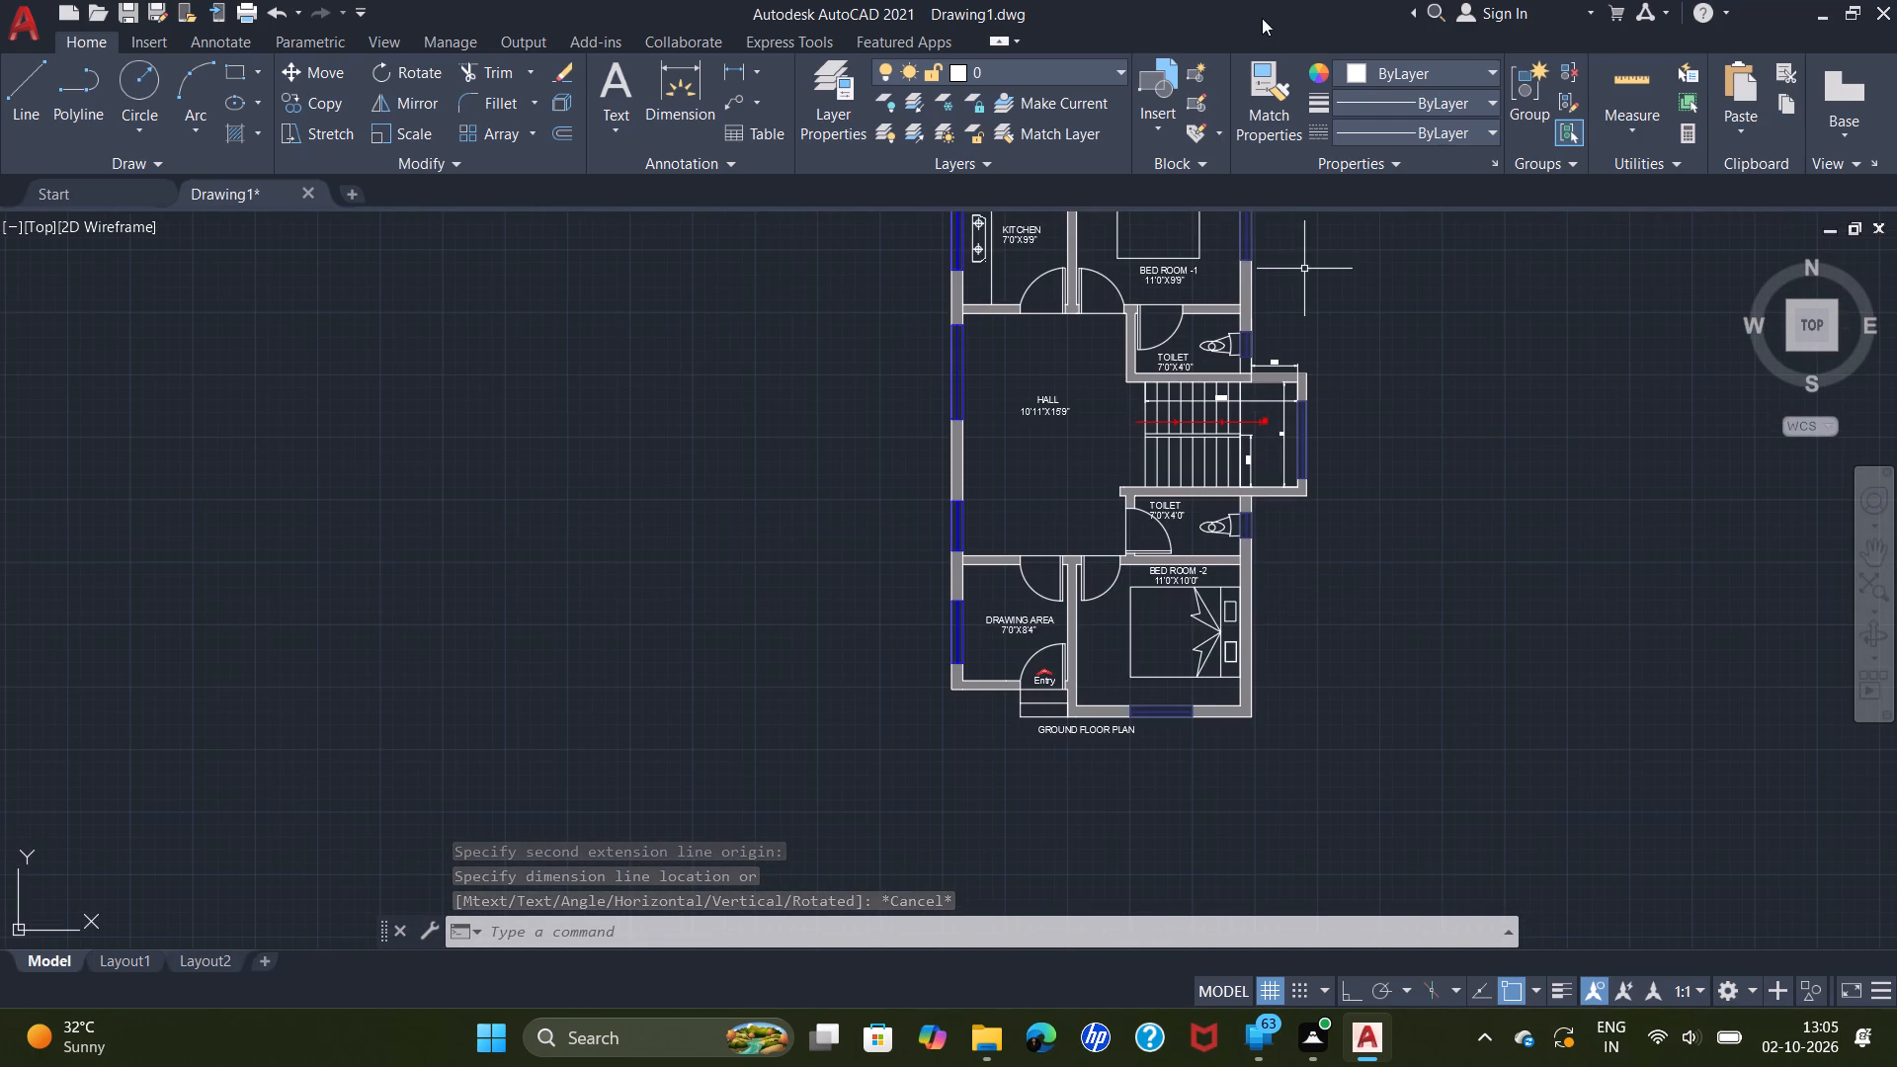
middle_drag(1467, 458, 1404, 579)
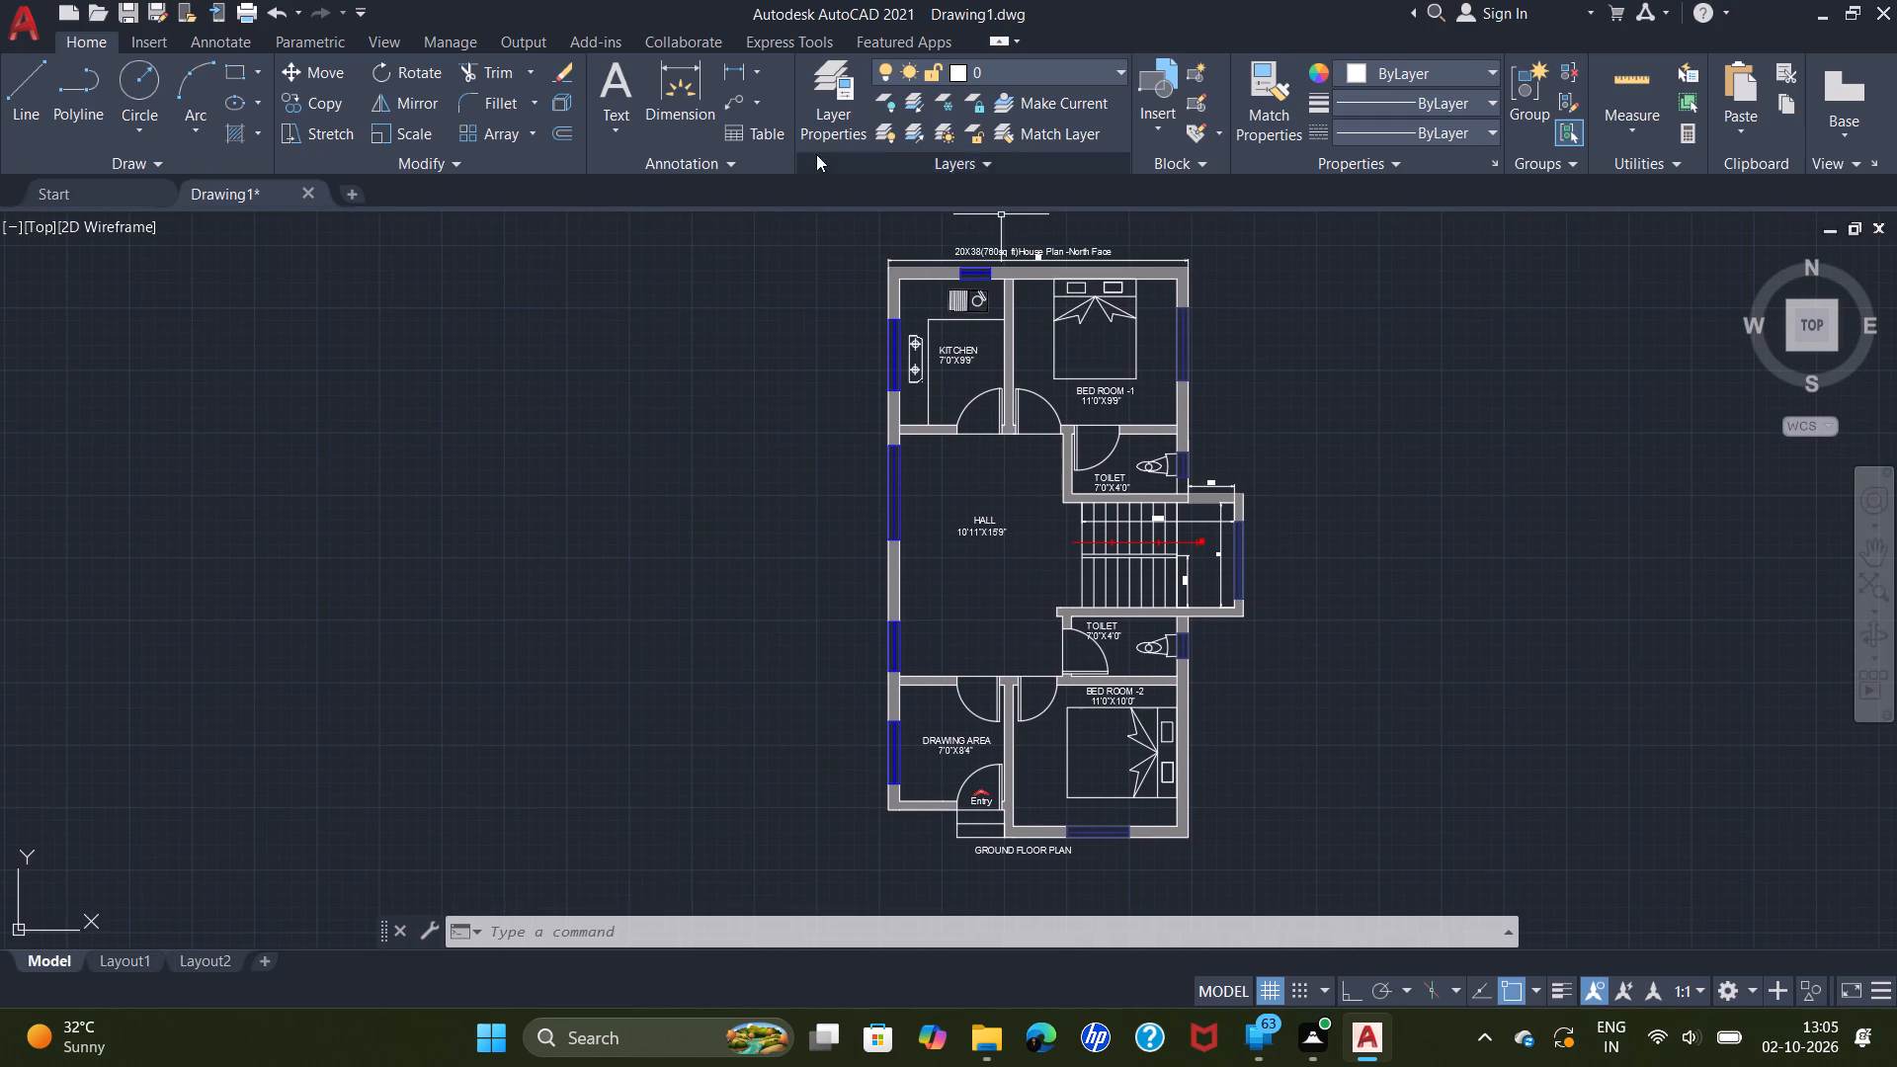
click(728, 73)
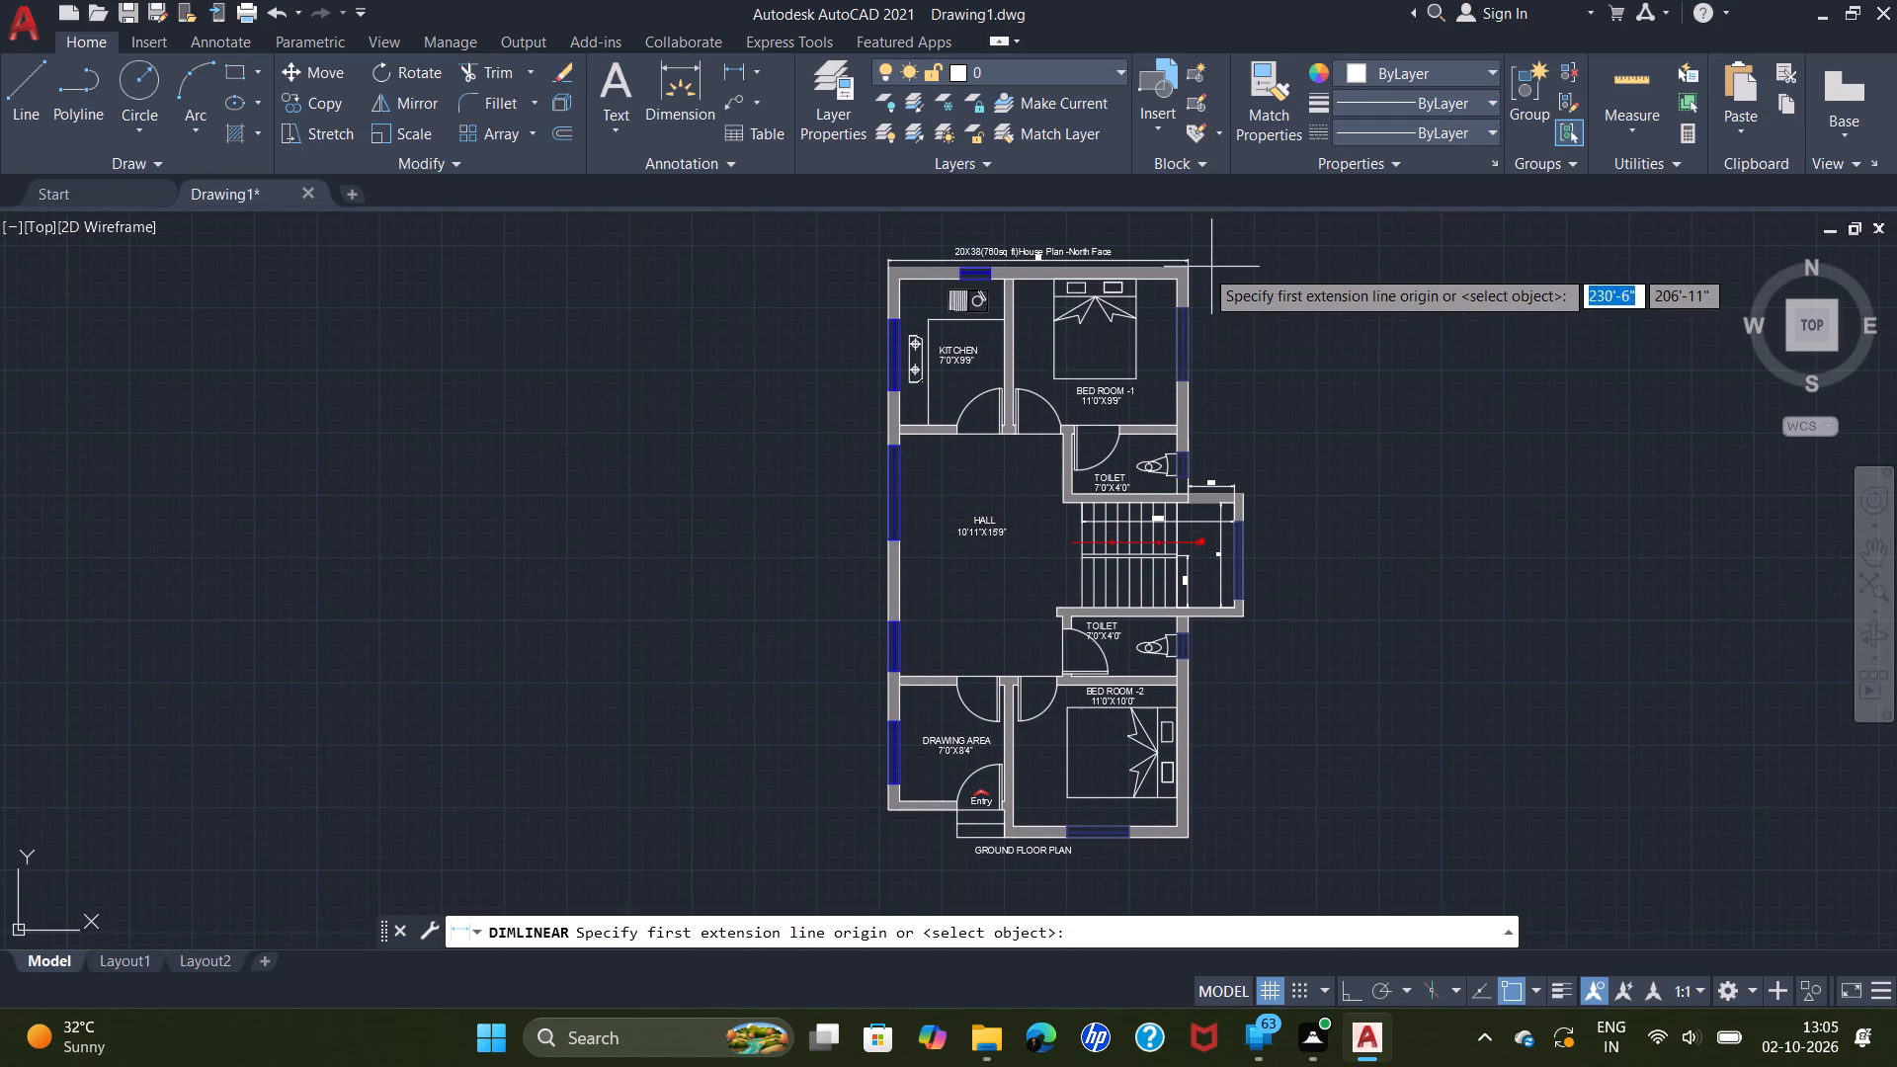
click(1183, 270)
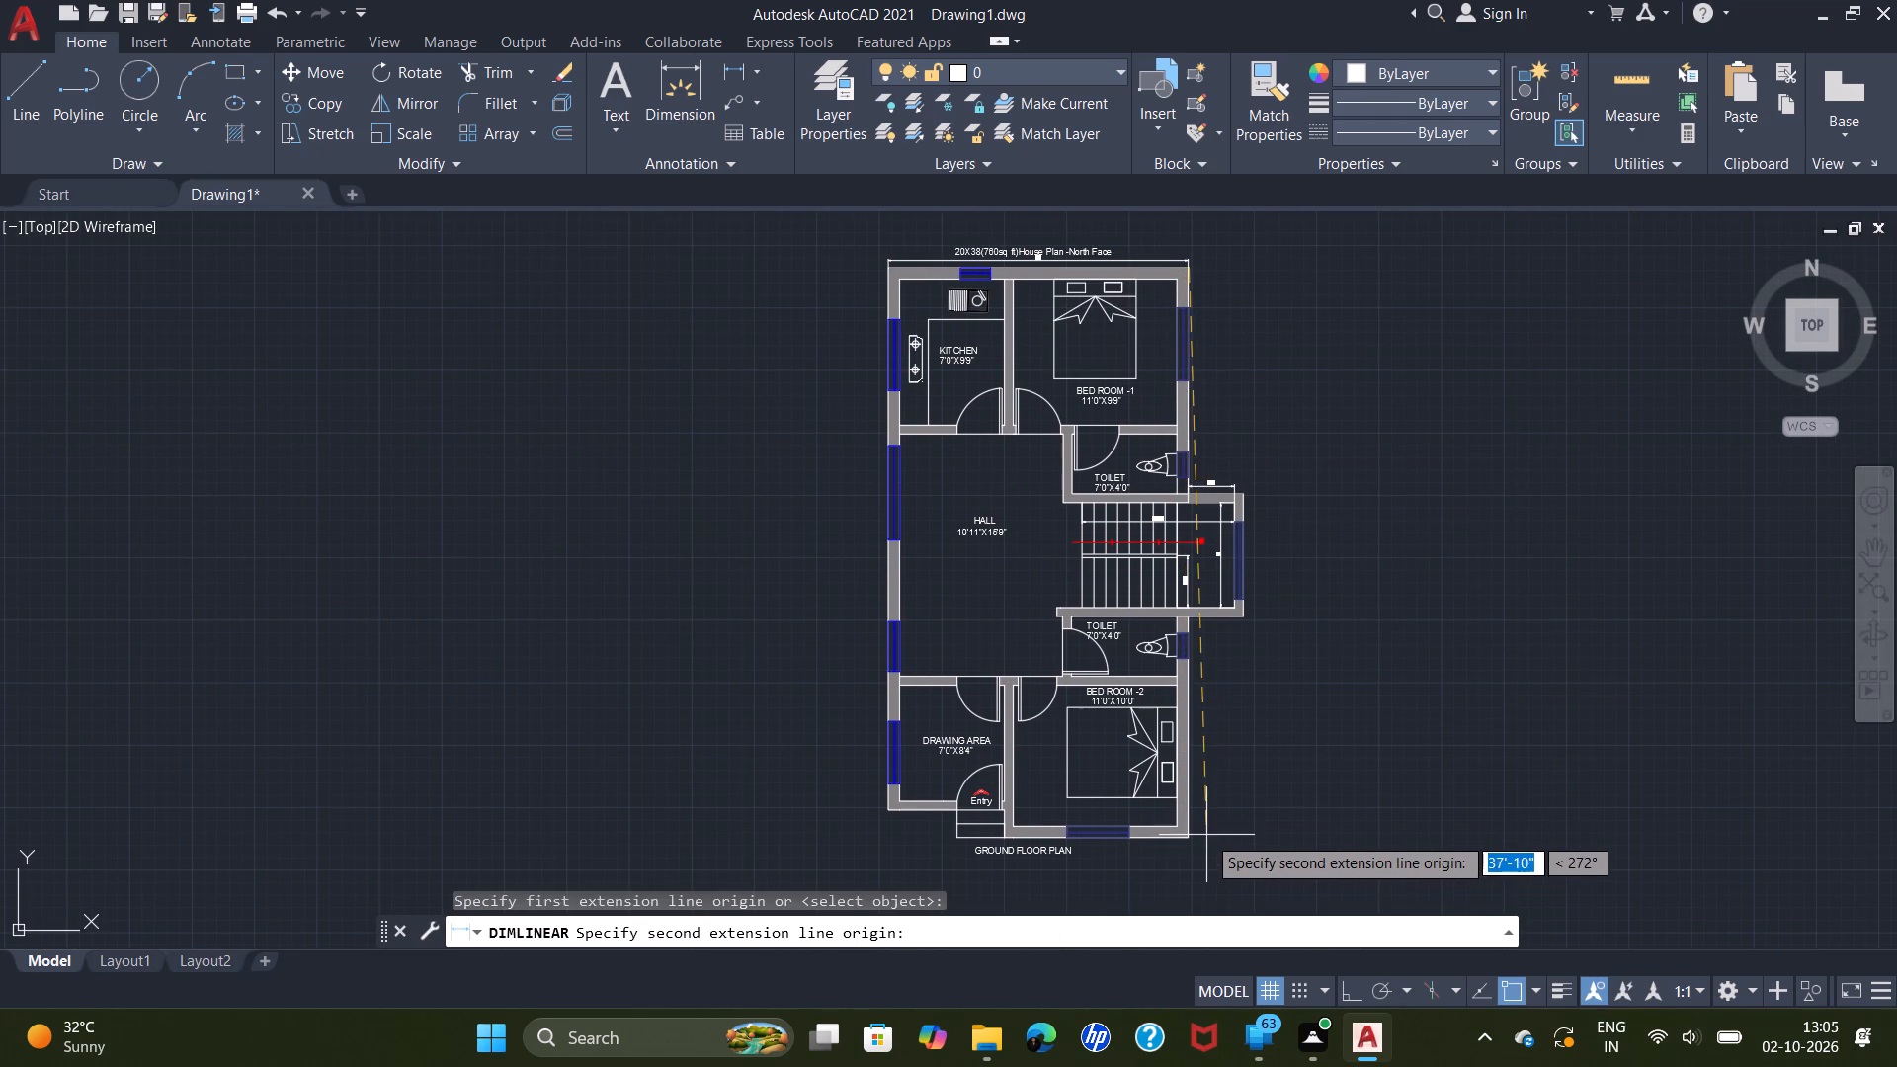
double_click(1189, 835)
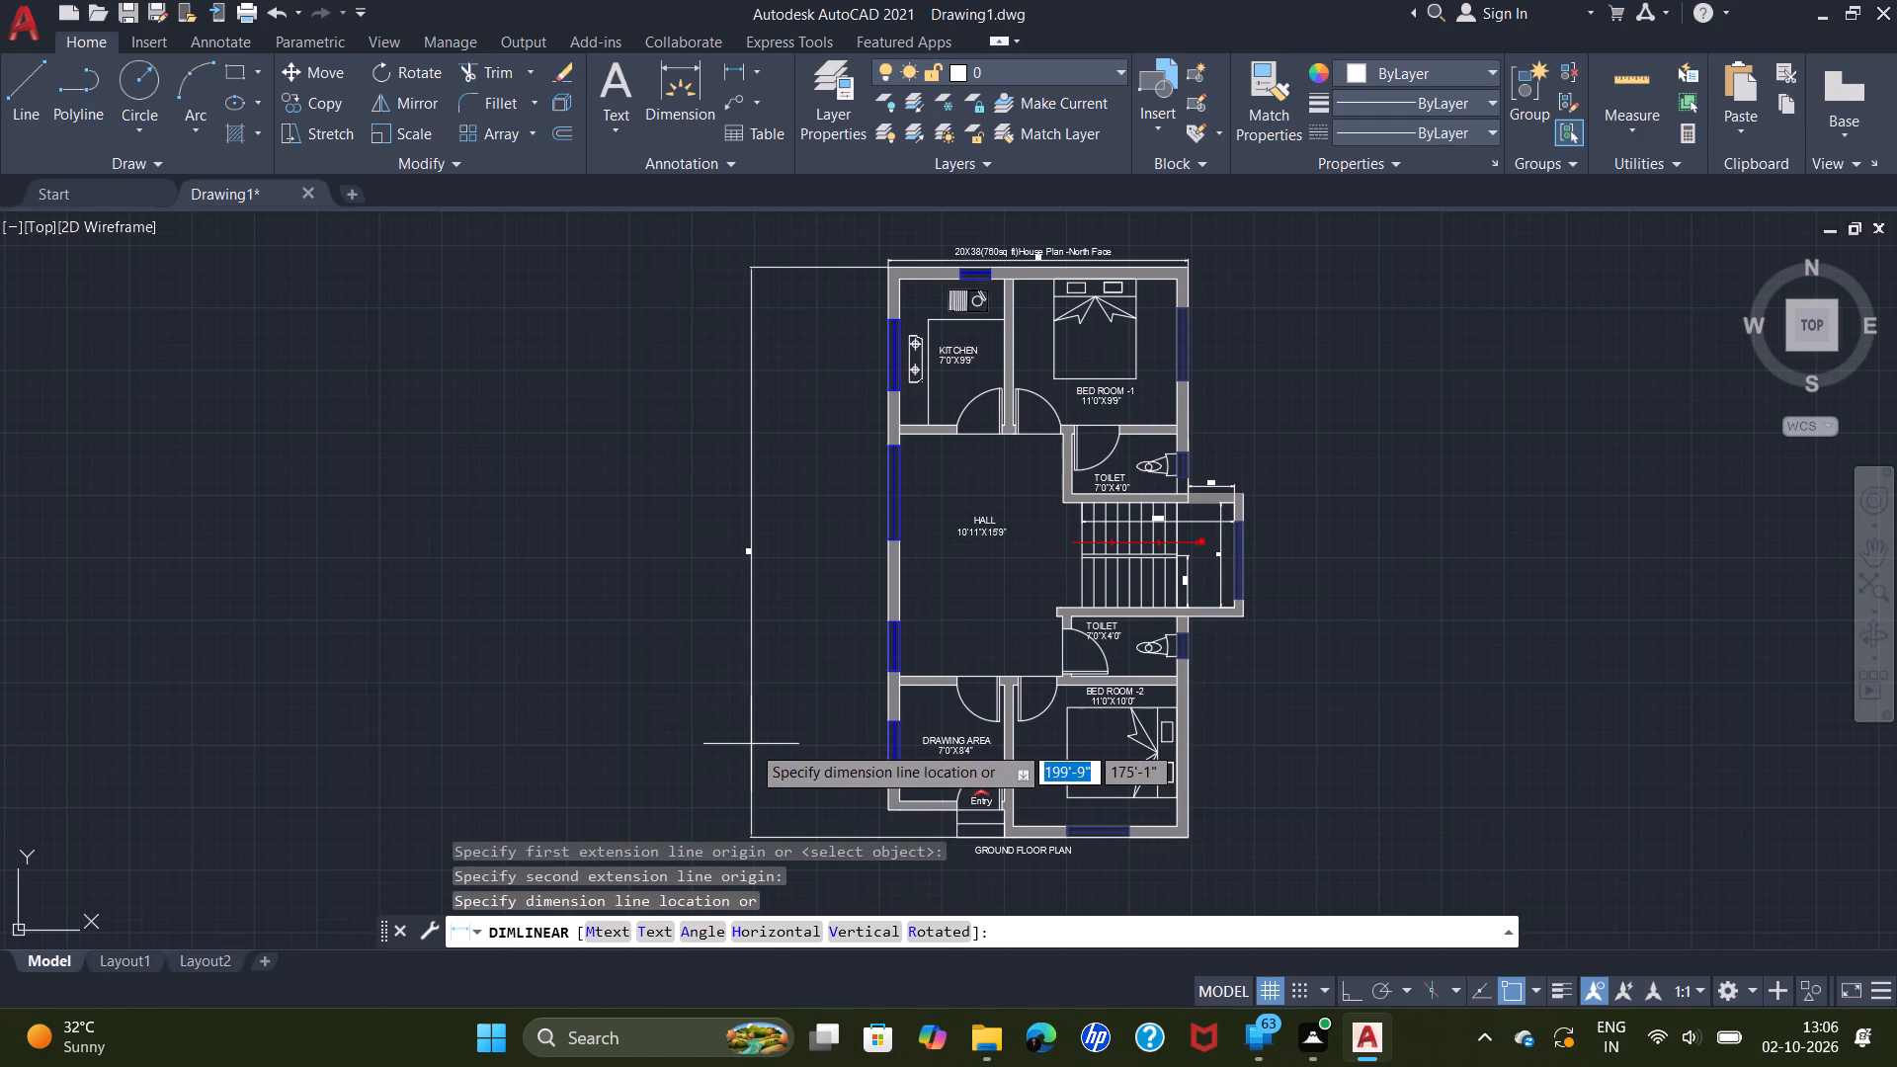
click(841, 759)
Inspect the new overall length dimension, its lower end near the entry steps, and the rest of the floor plan.
scroll(839, 575, up, 3)
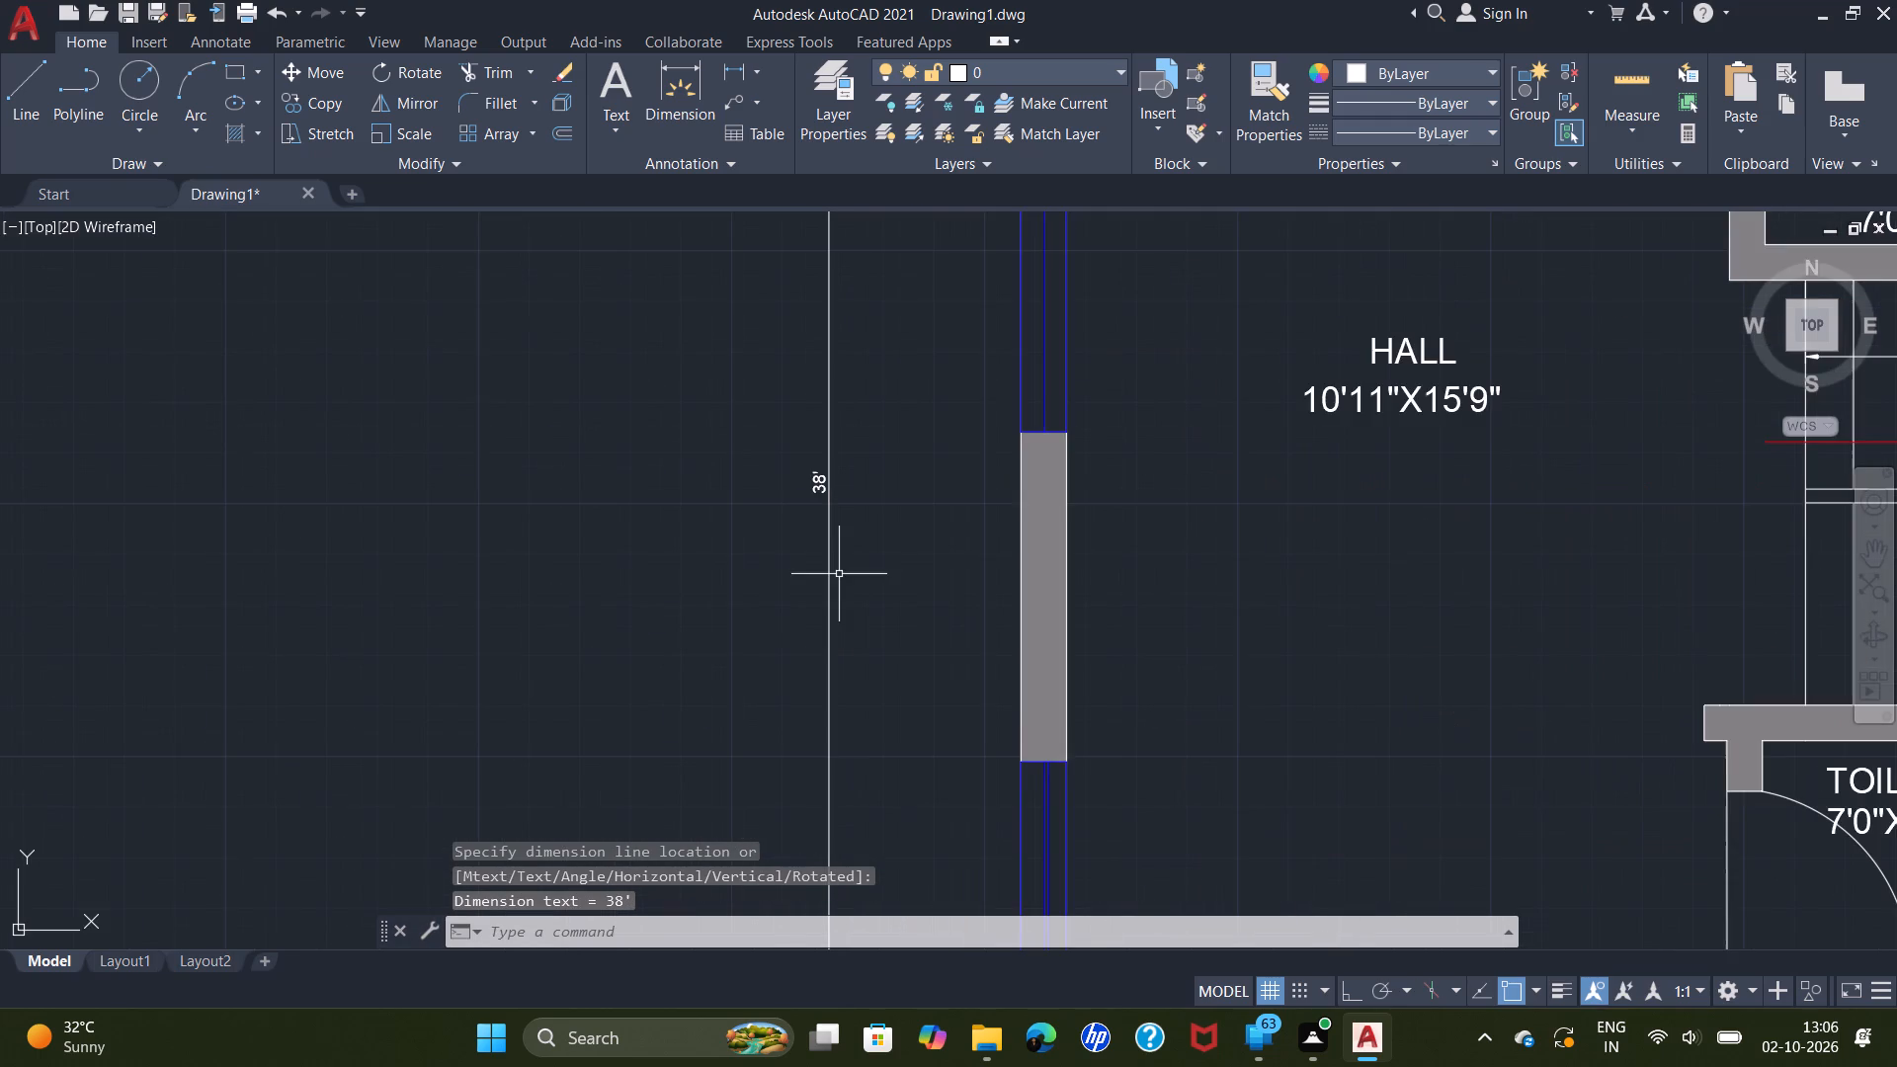
scroll(839, 572, down, 3)
scroll(863, 862, up, 3)
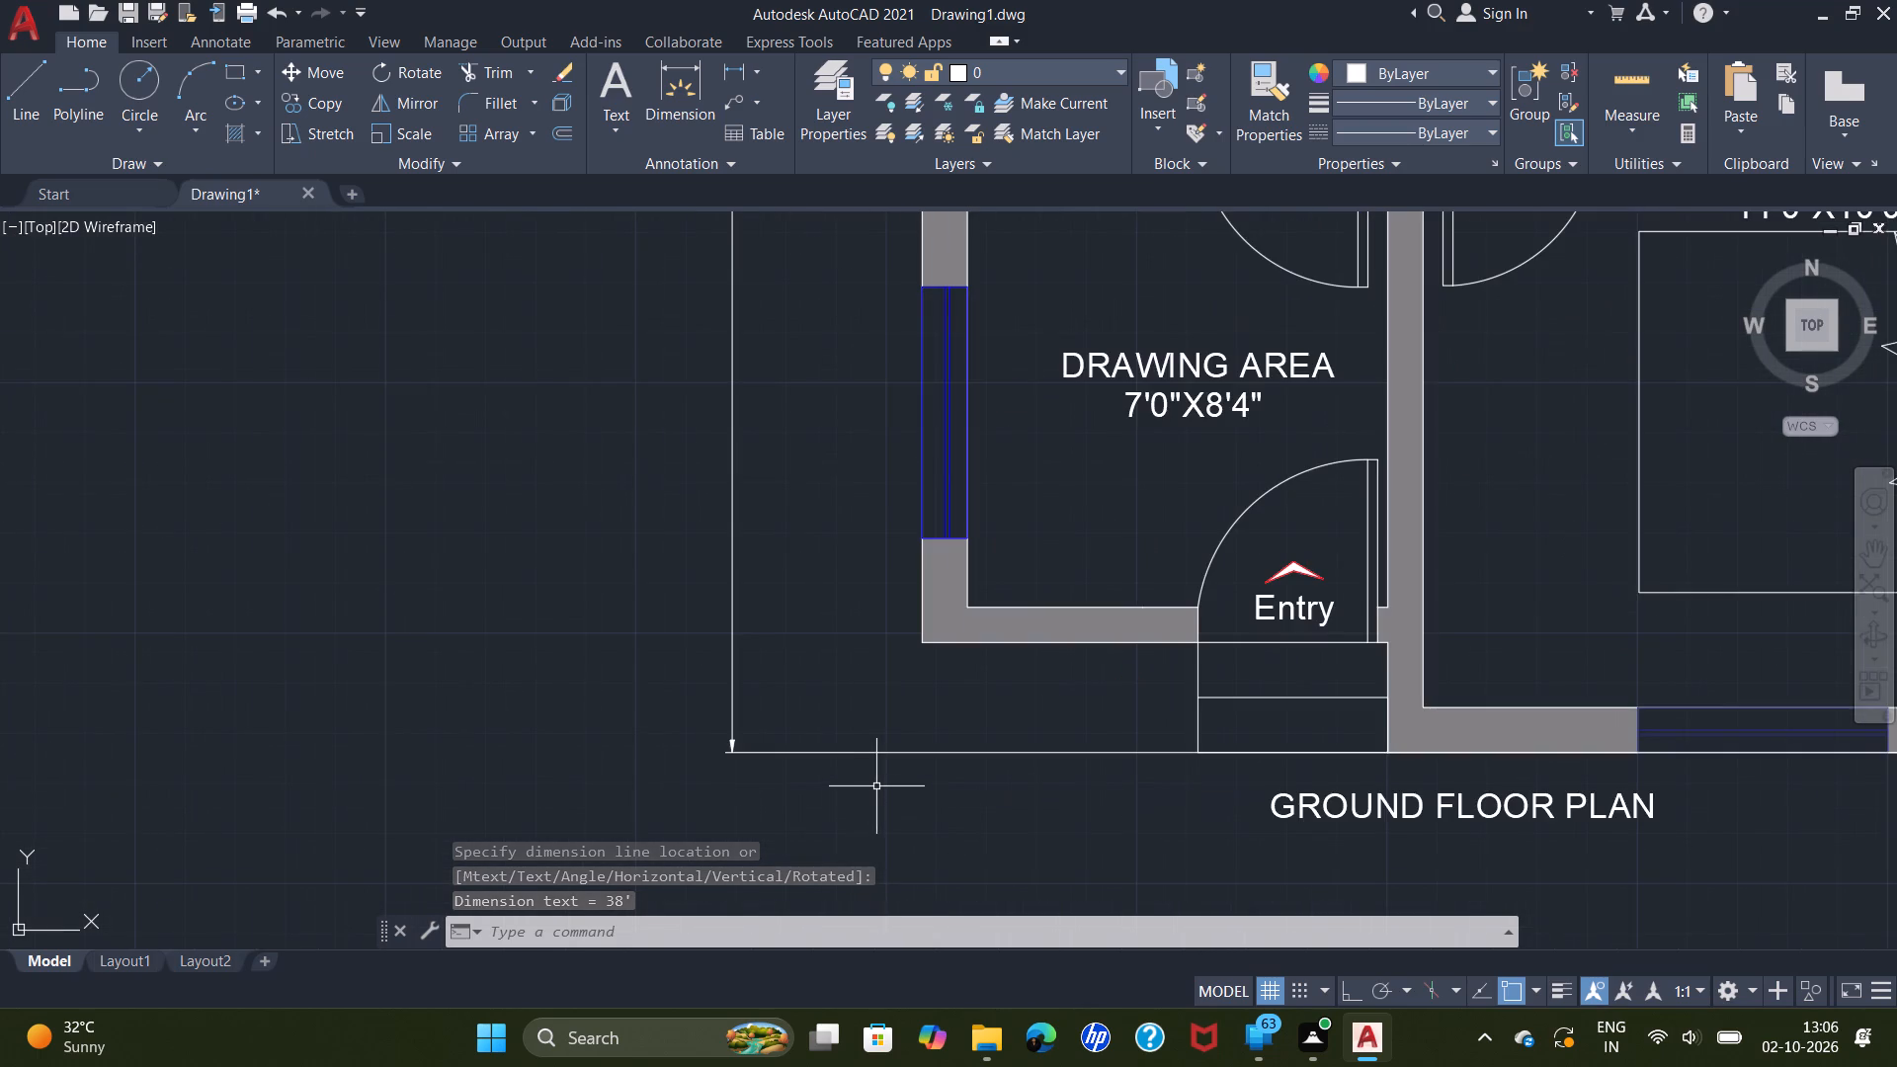
scroll(875, 786, up, 1)
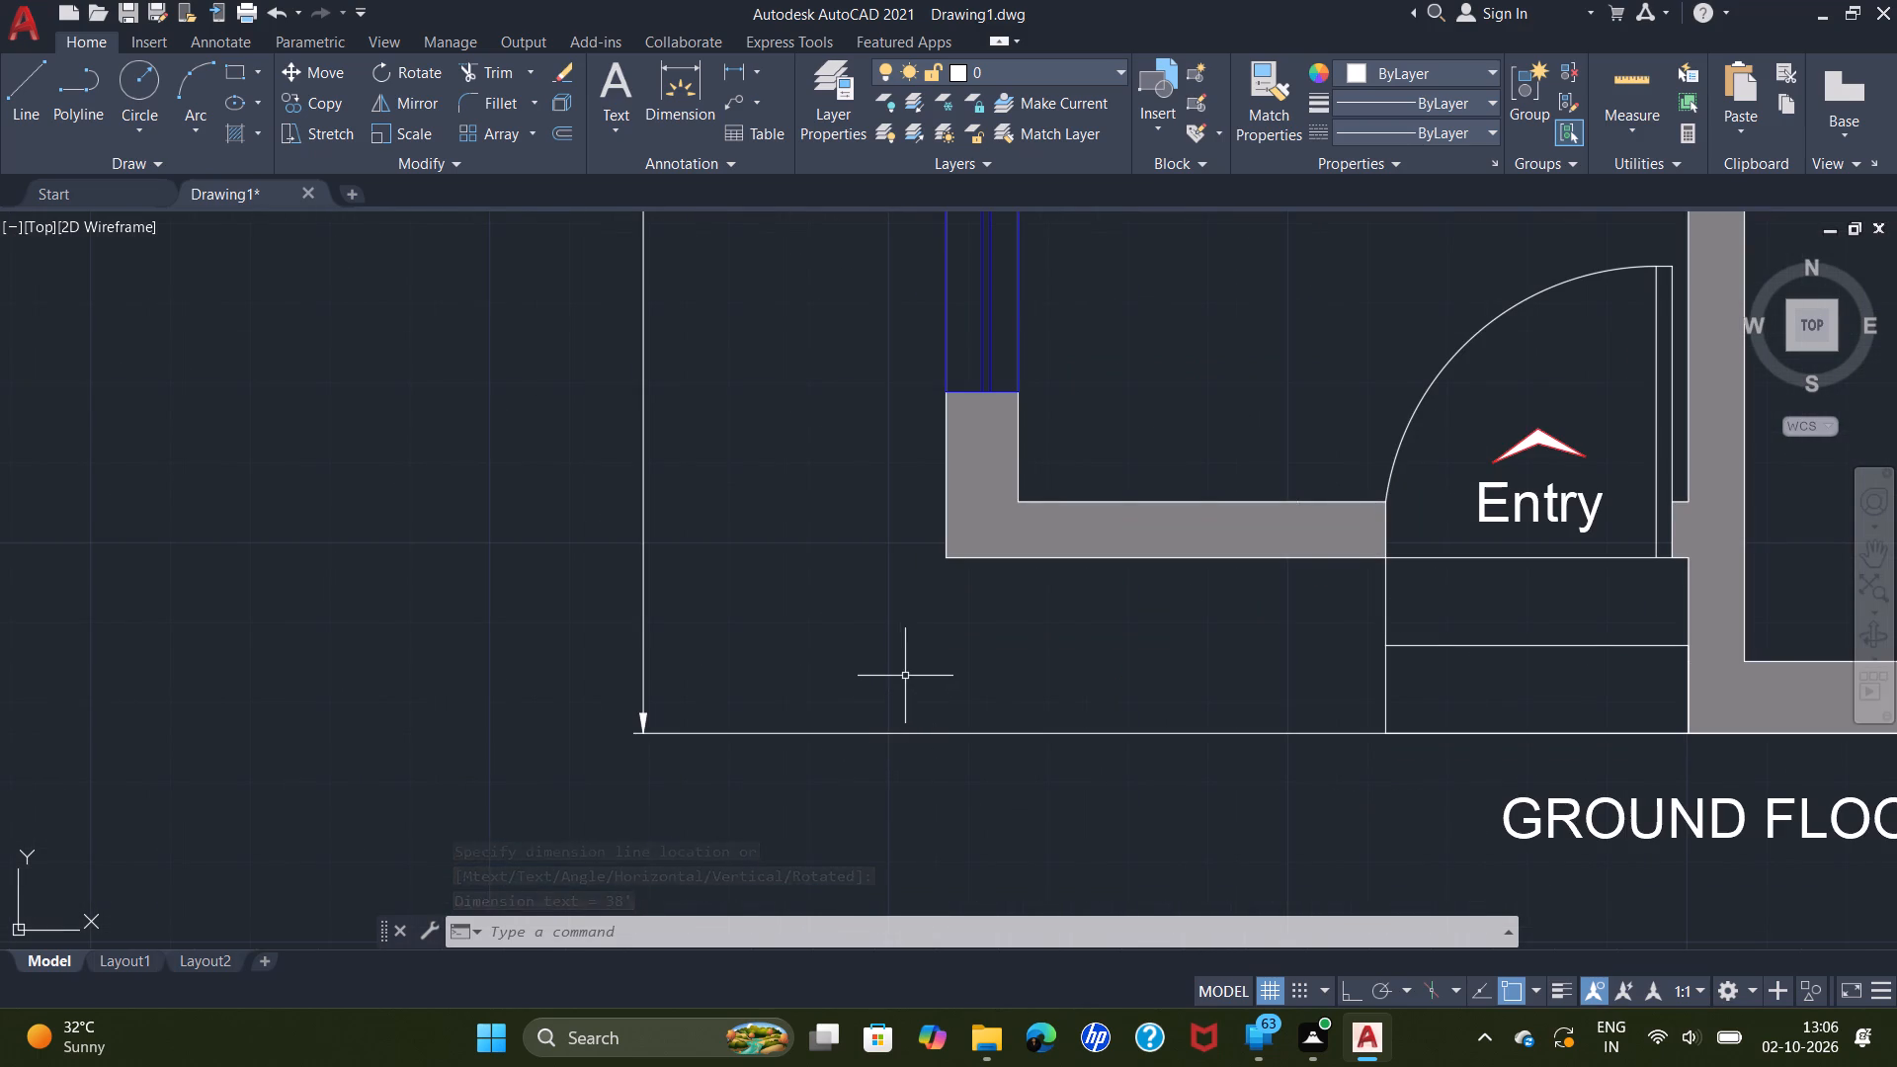
scroll(918, 627, down, 3)
scroll(1081, 524, down, 1)
middle_drag(1088, 531, 1083, 535)
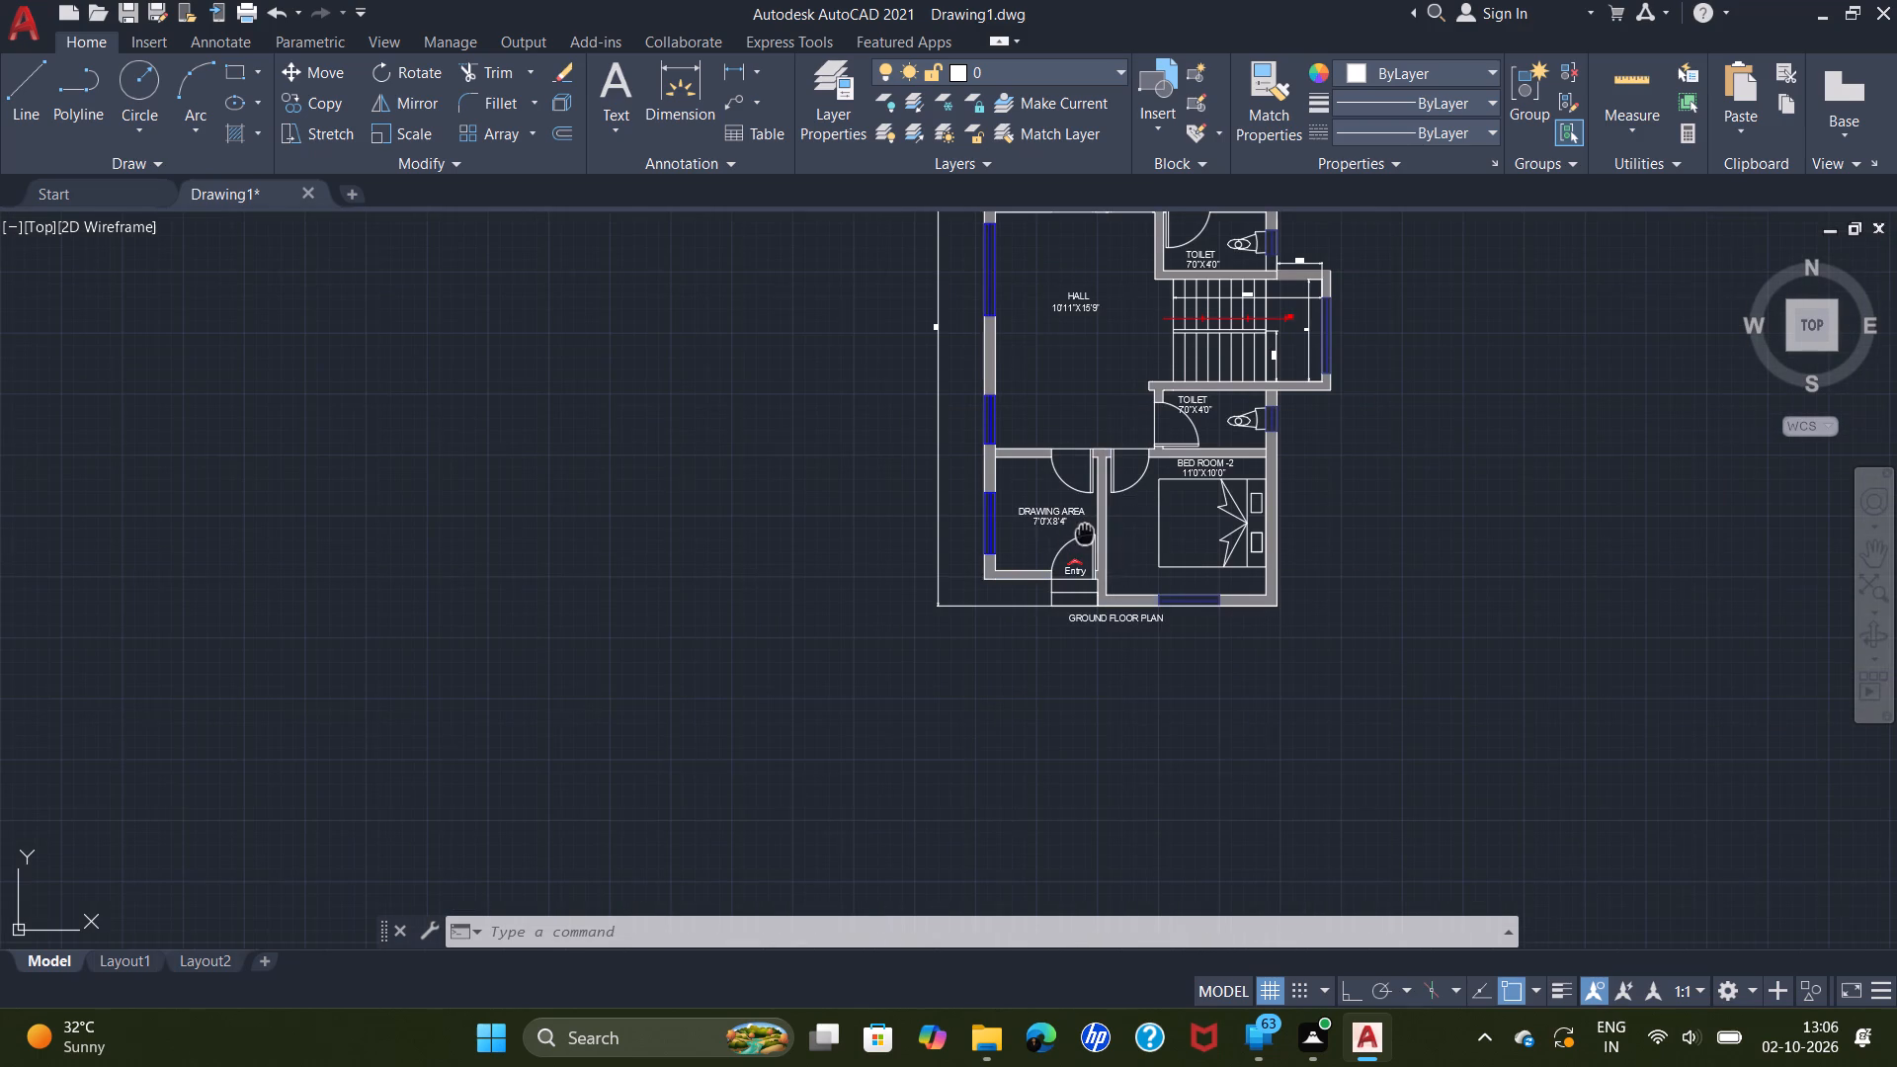
middle_drag(1083, 535, 1006, 768)
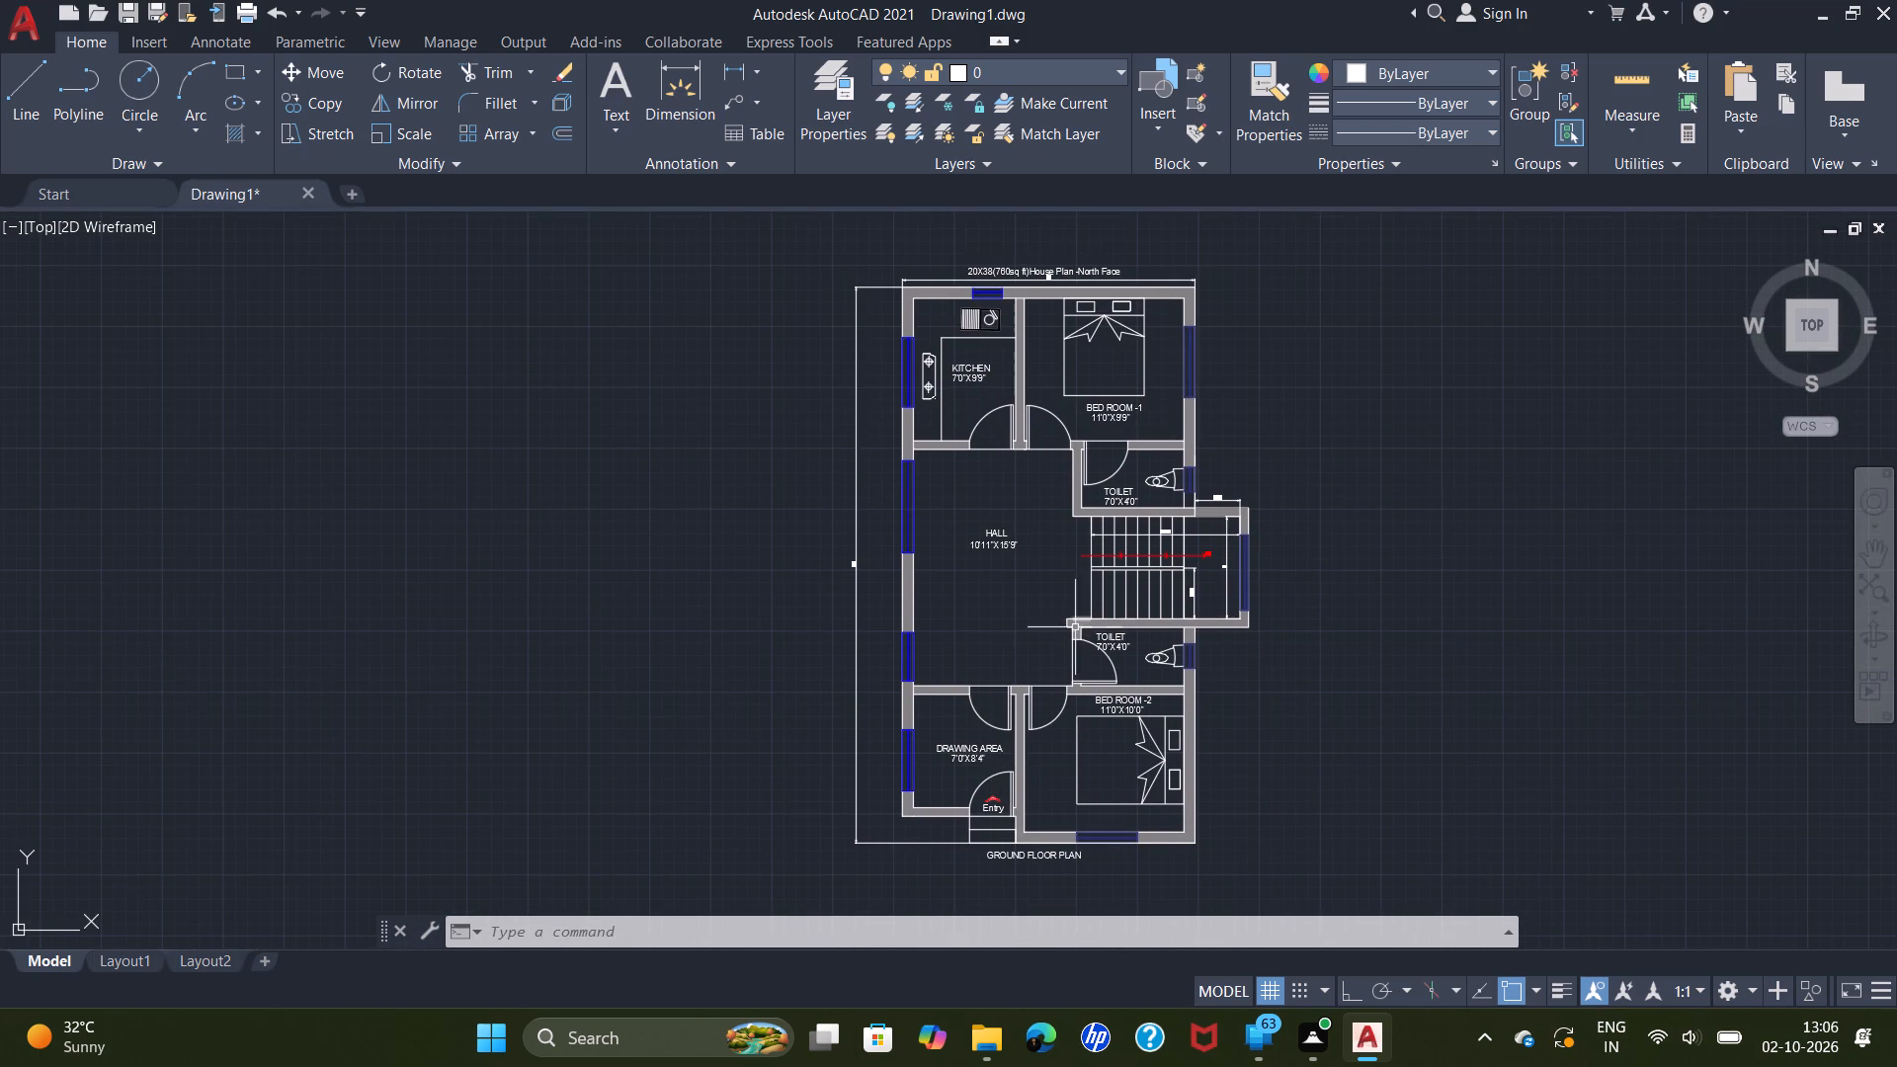
scroll(1001, 528, up, 2)
scroll(1001, 528, down, 2)
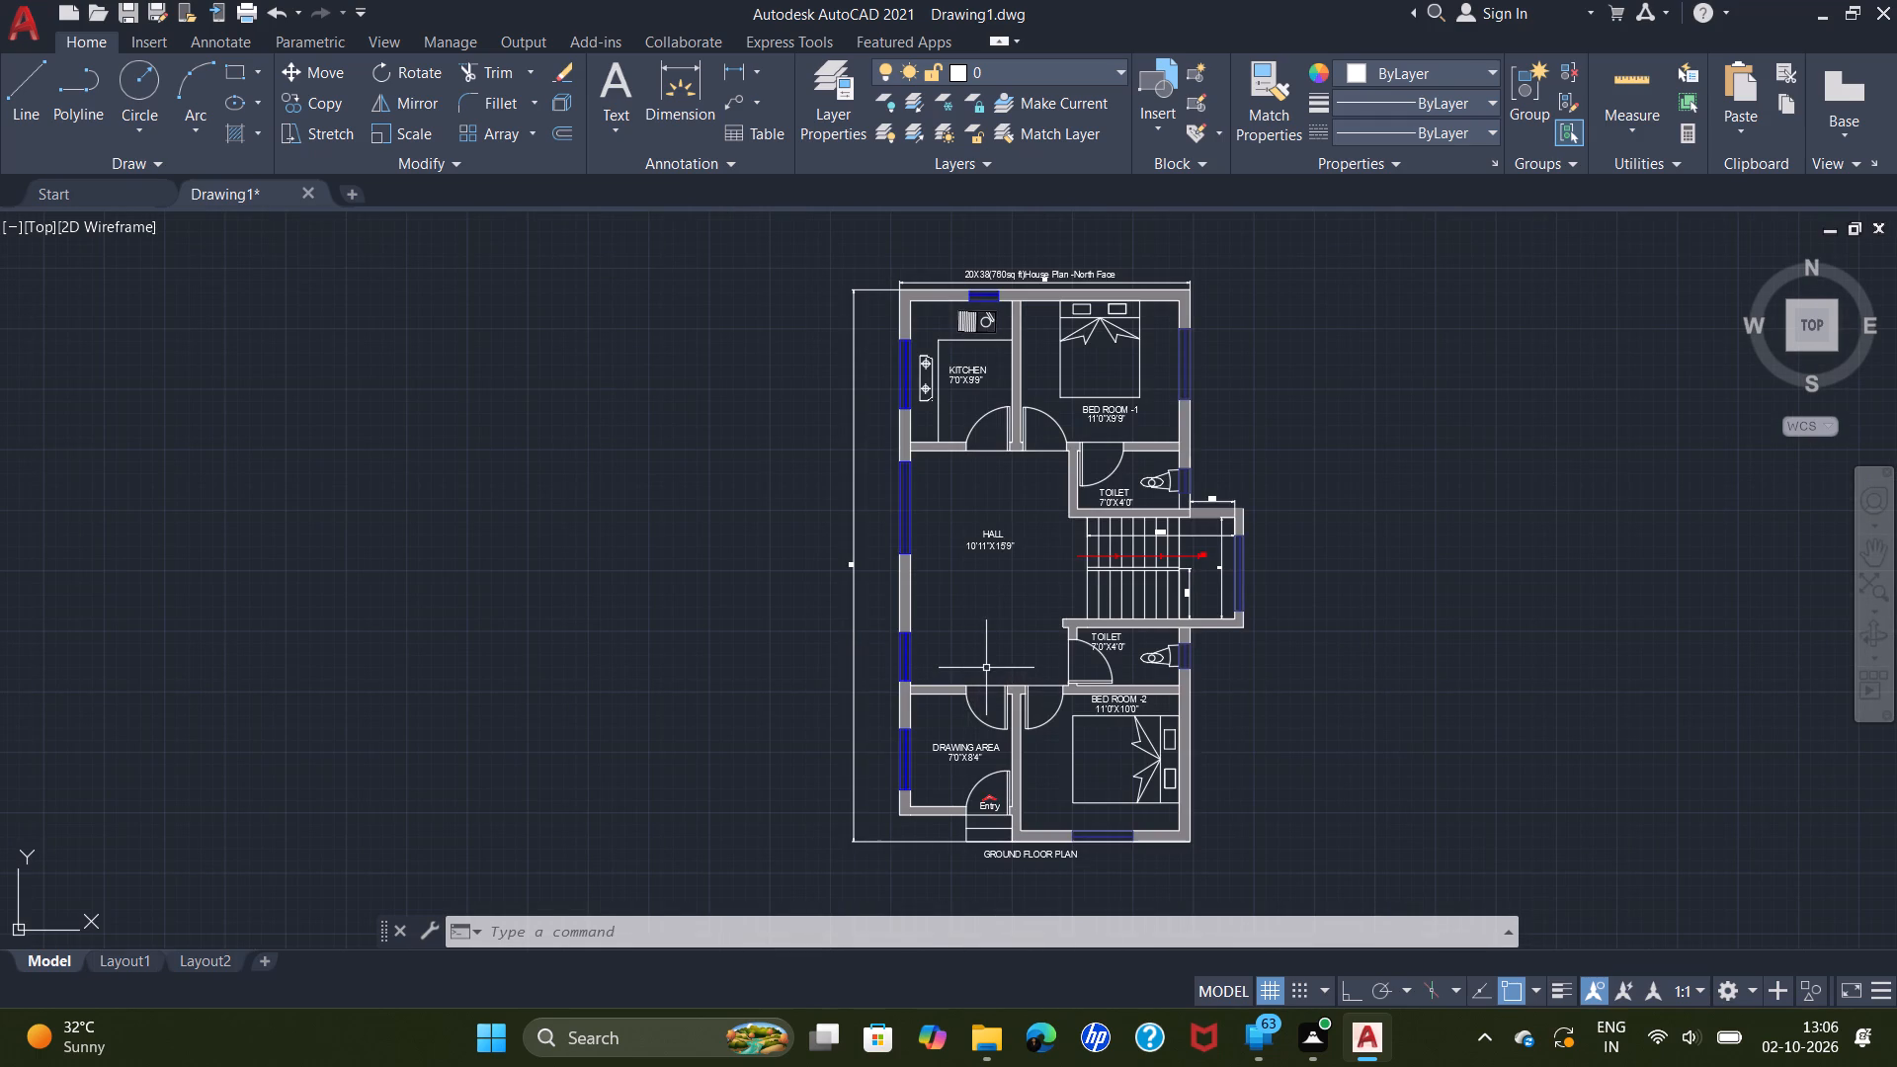
scroll(986, 668, up, 2)
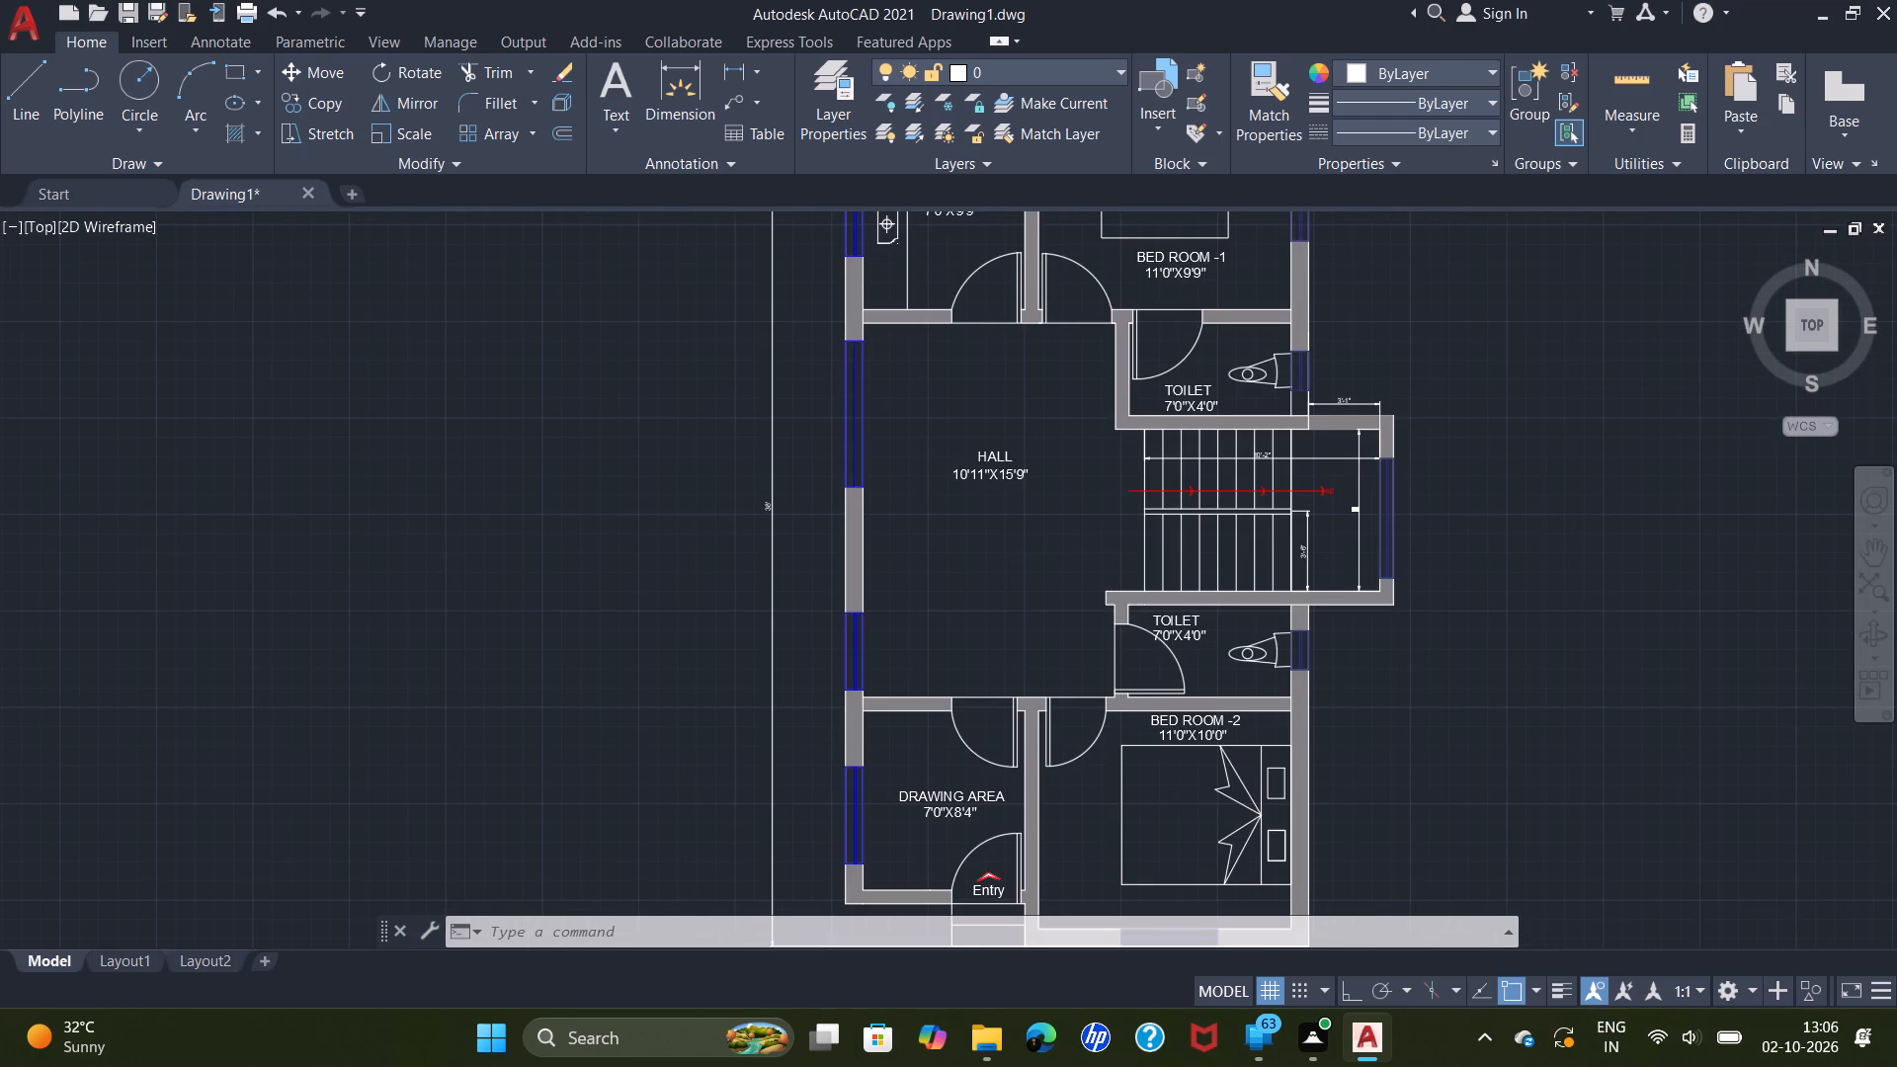
scroll(986, 668, down, 1)
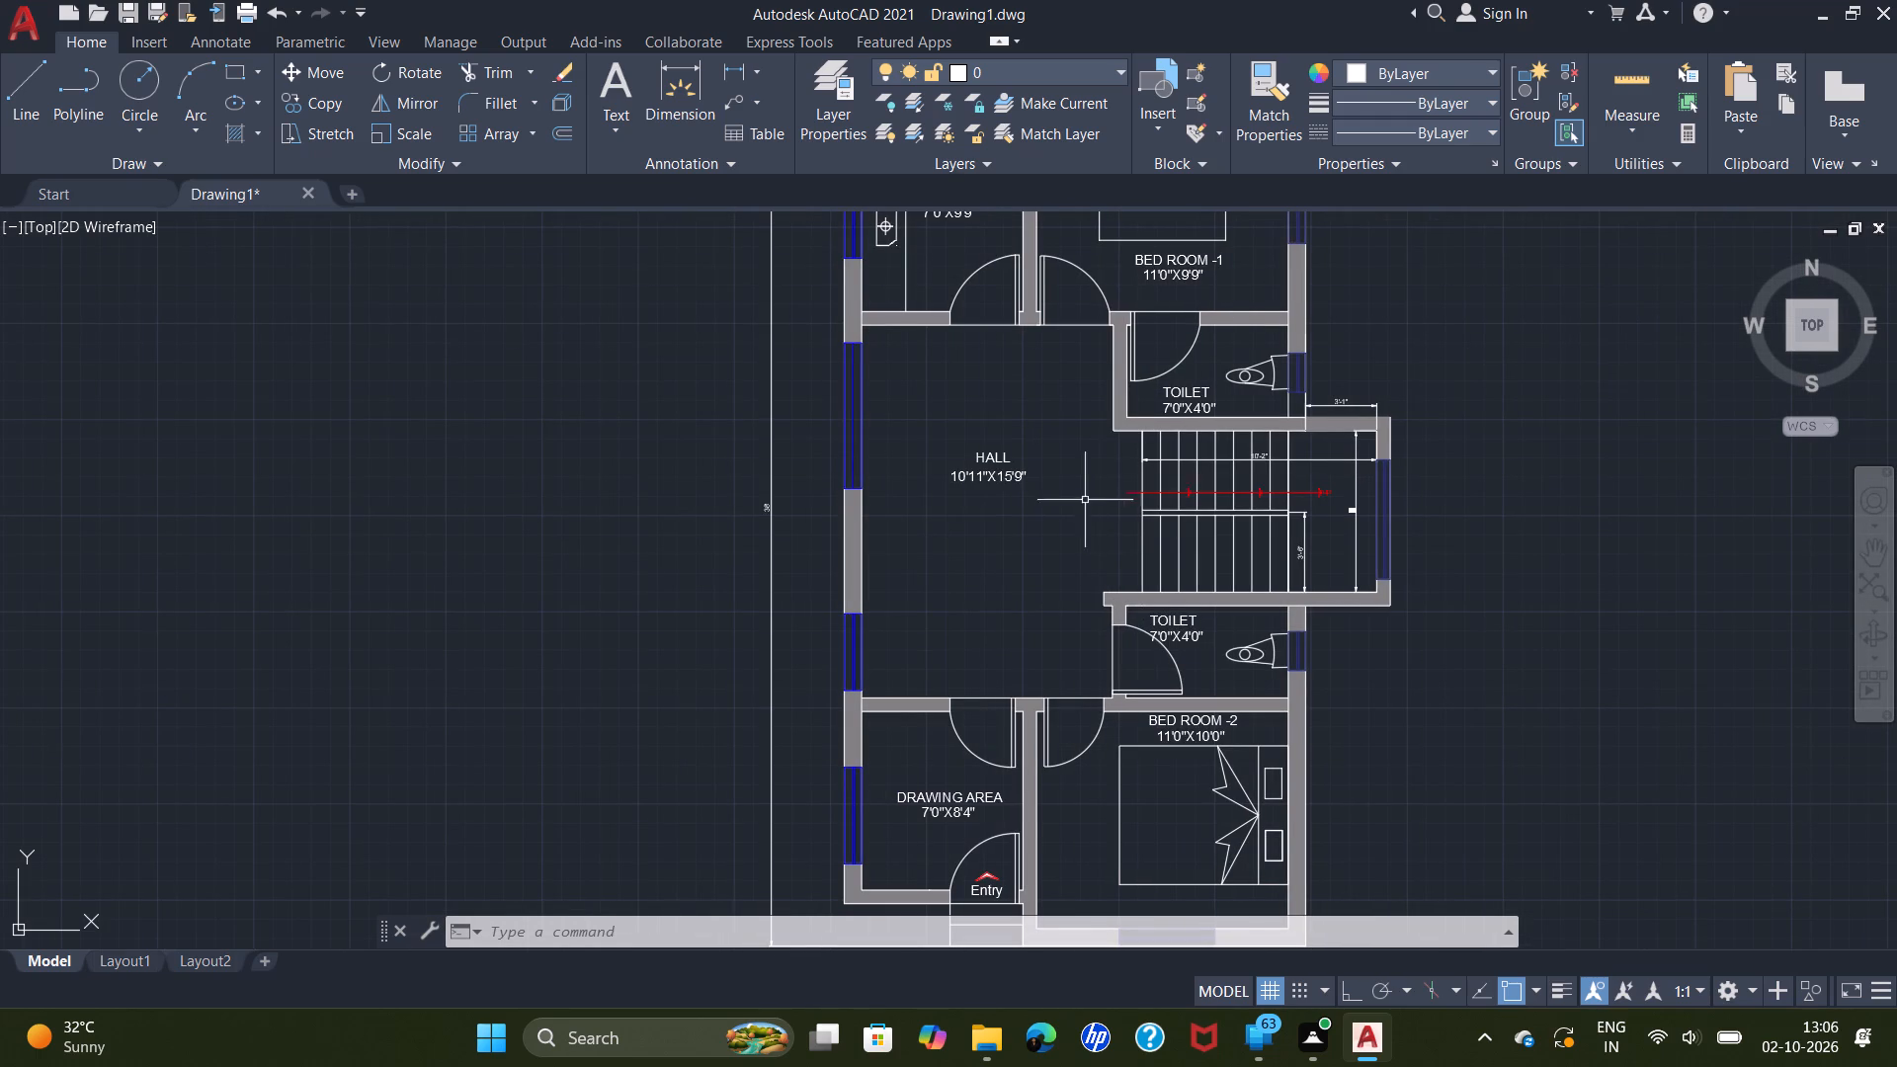
Add a vertical linear dimension across the hall, from the kitchen door opening to the drawing area door opening, placed beside the hall label.
click(740, 73)
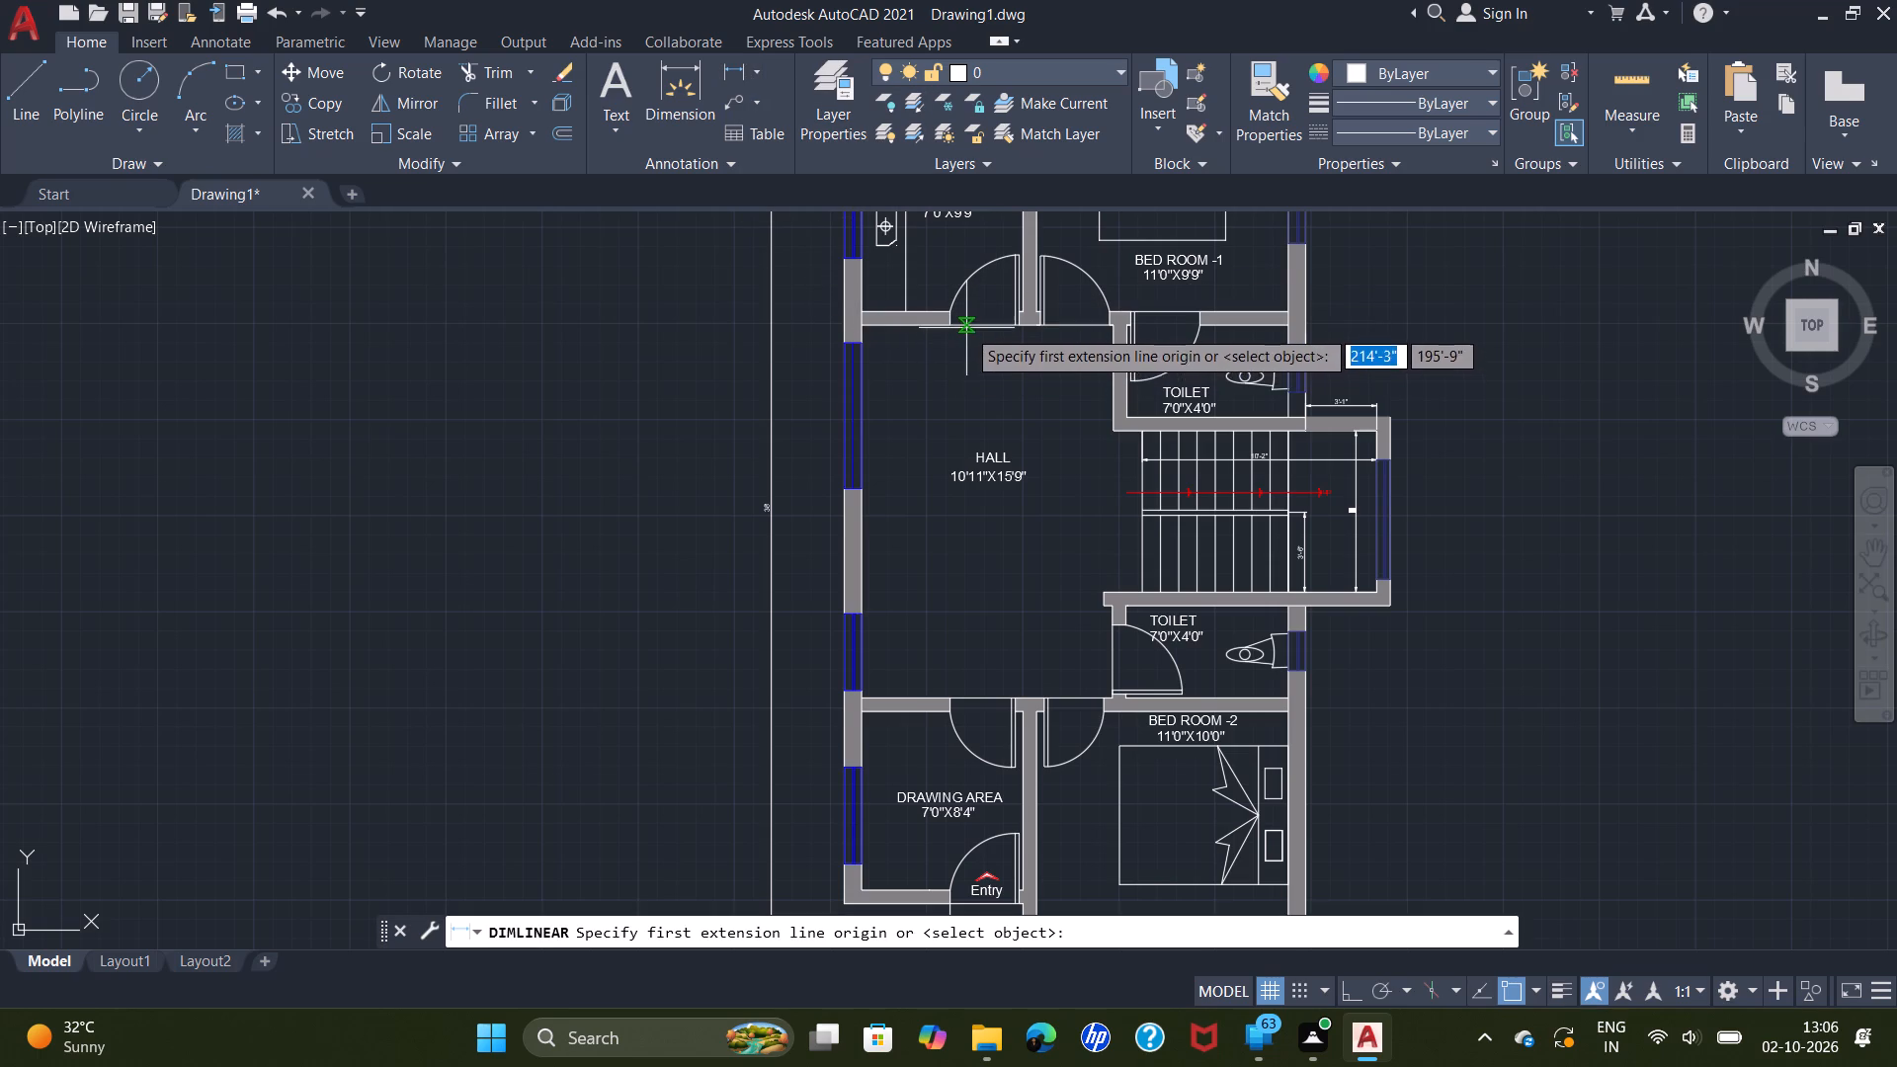
click(966, 326)
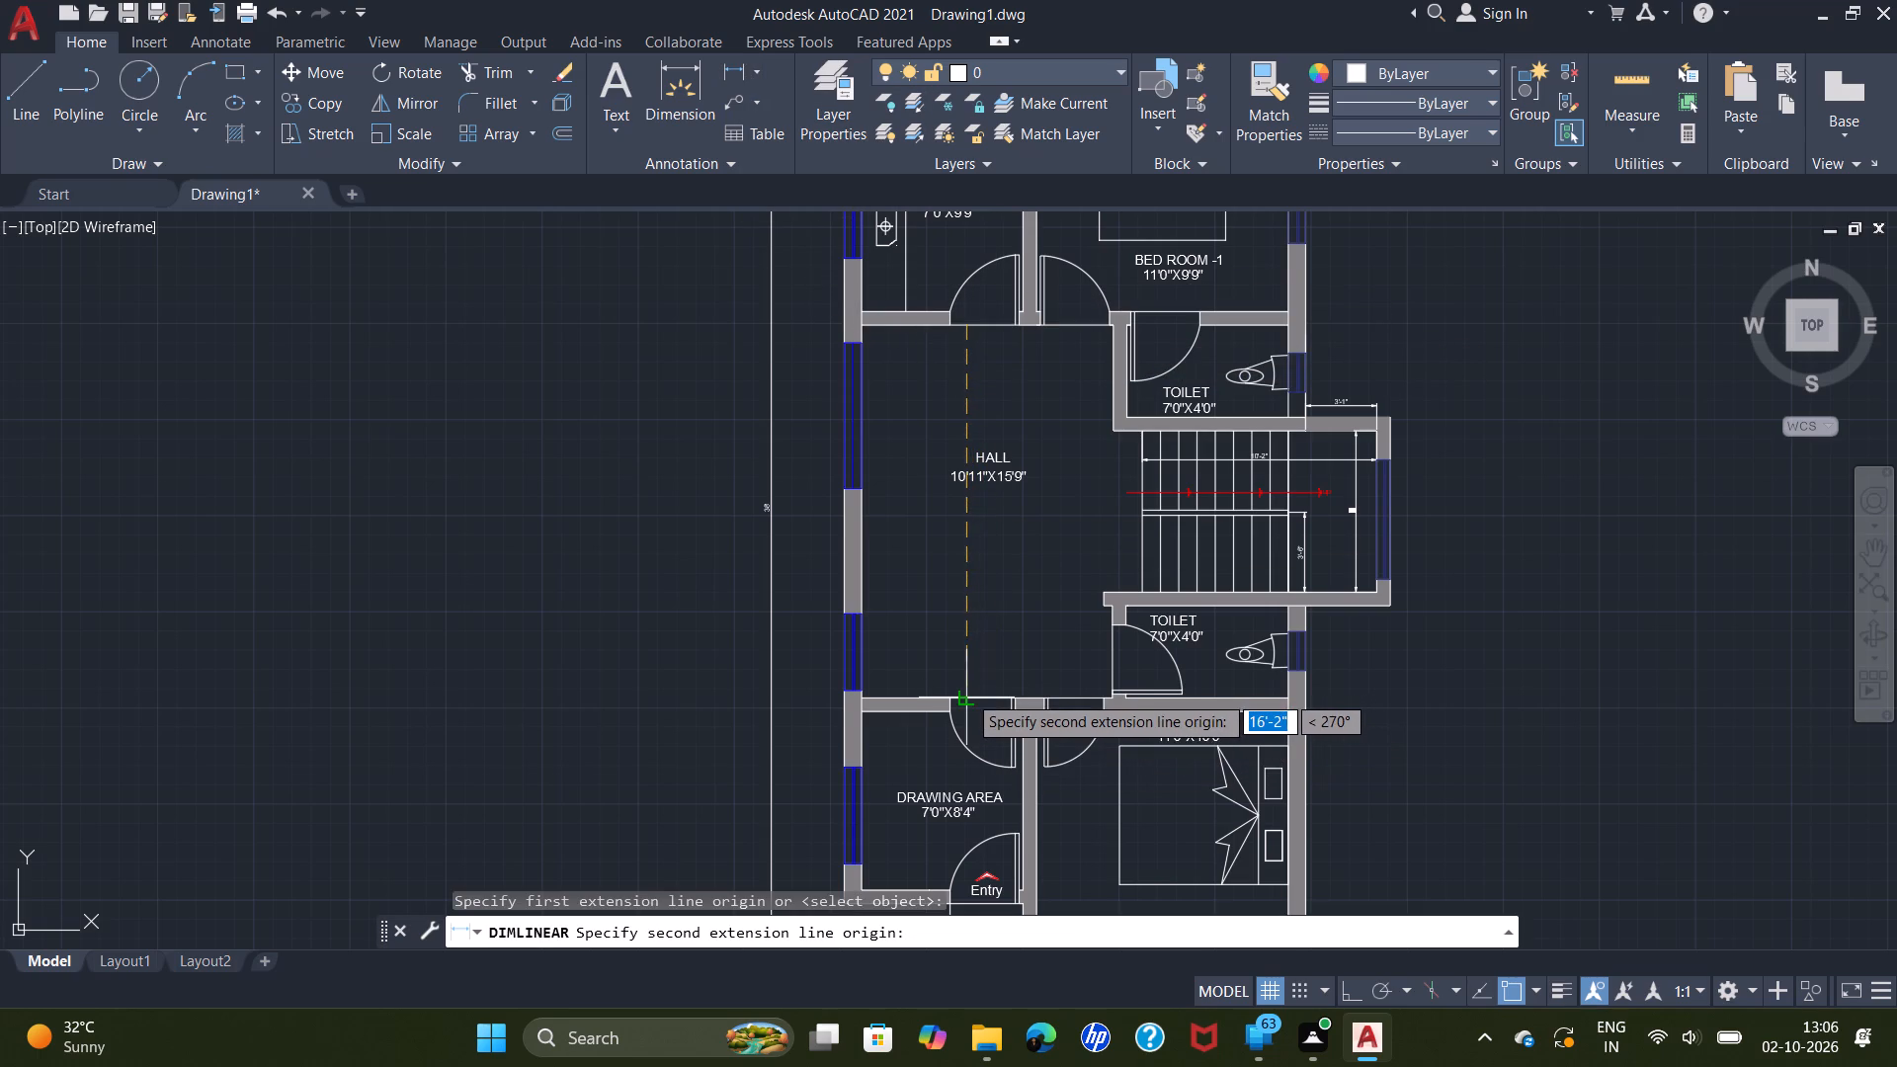
click(965, 690)
click(1037, 627)
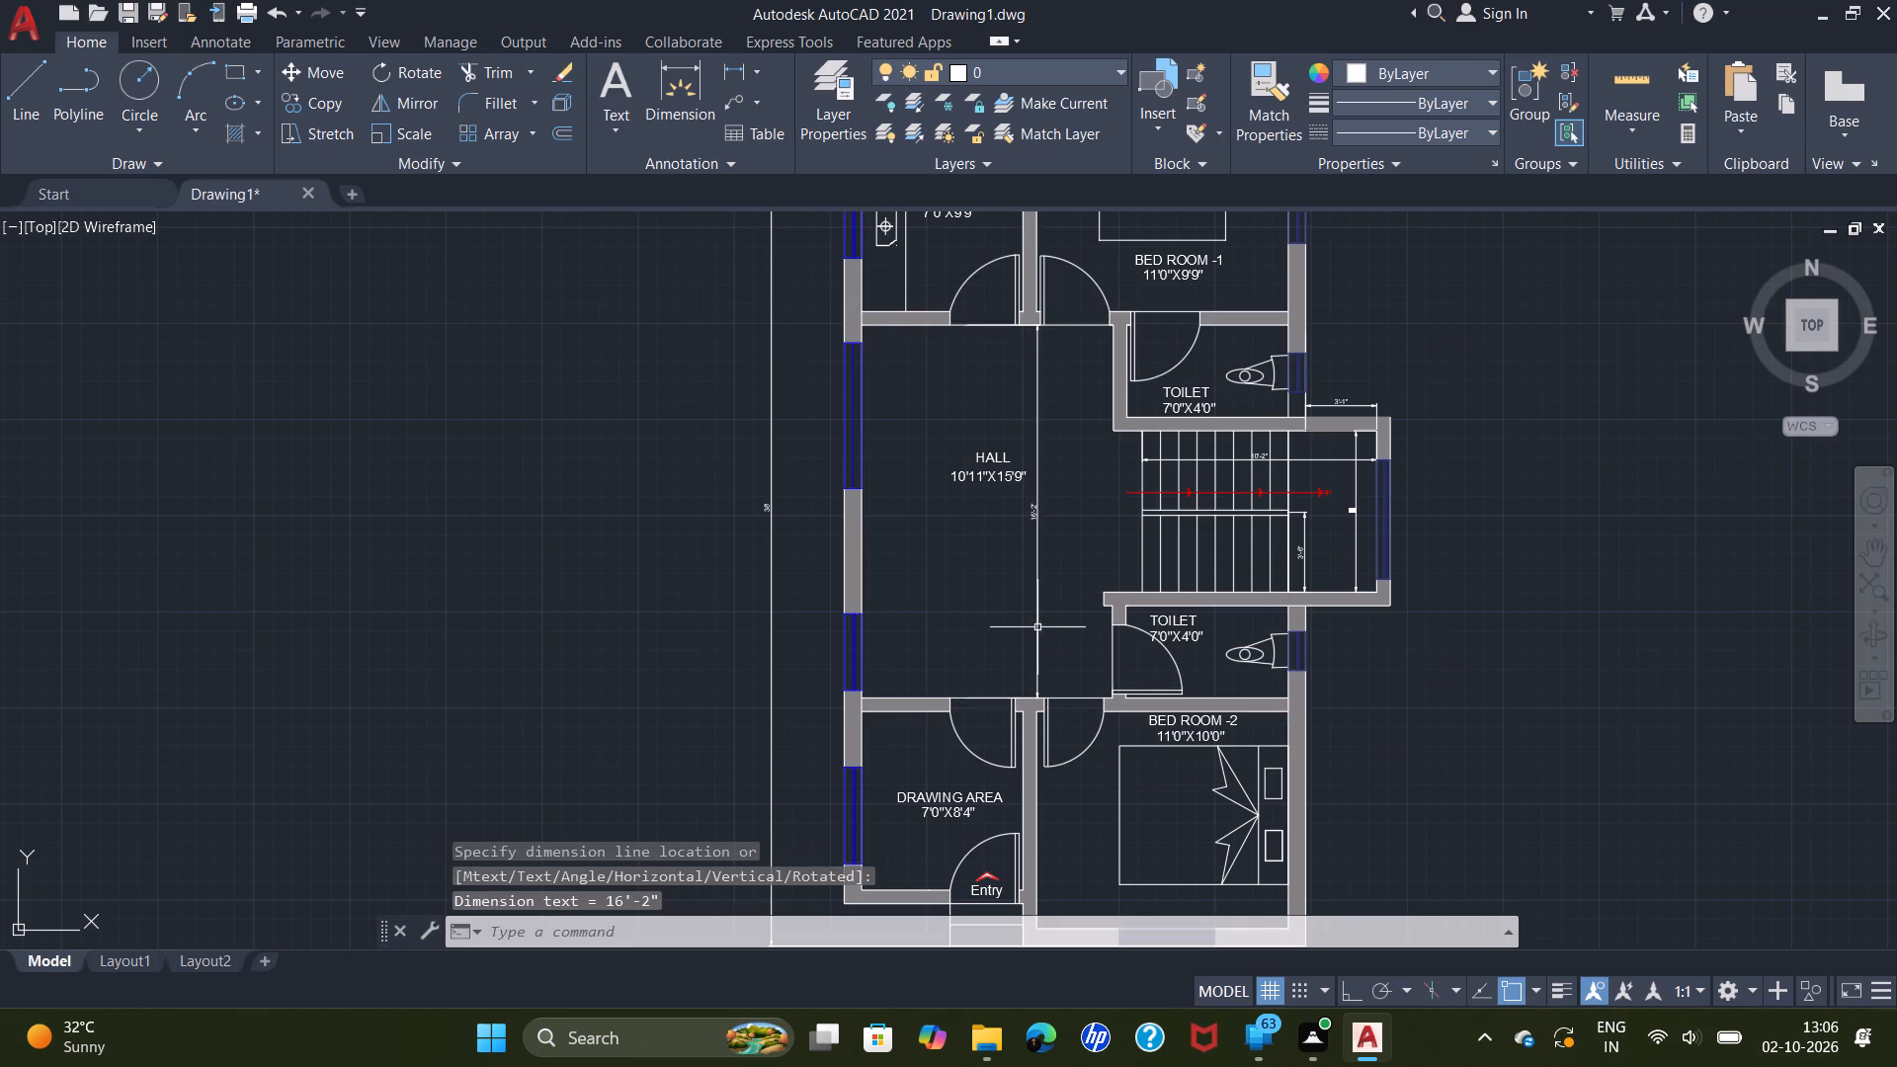
scroll(1063, 548, up, 2)
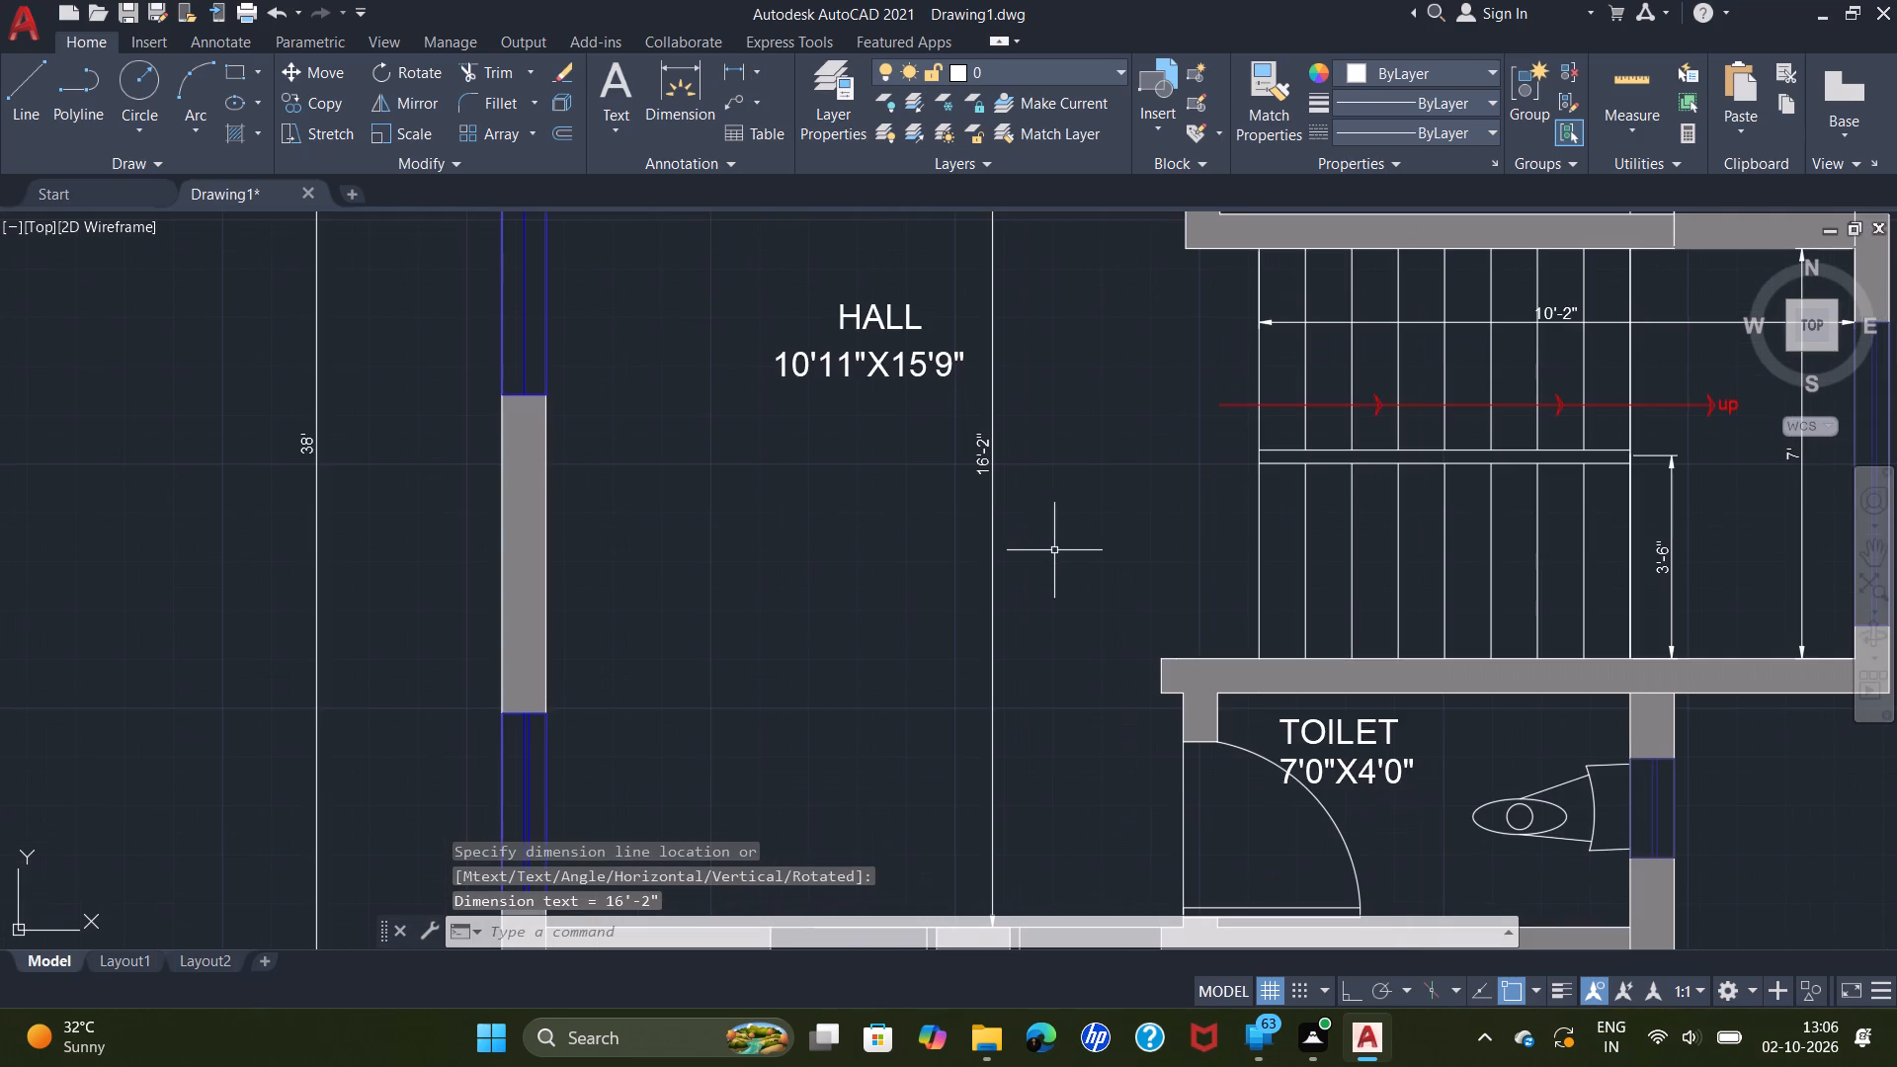
scroll(1052, 466, down, 2)
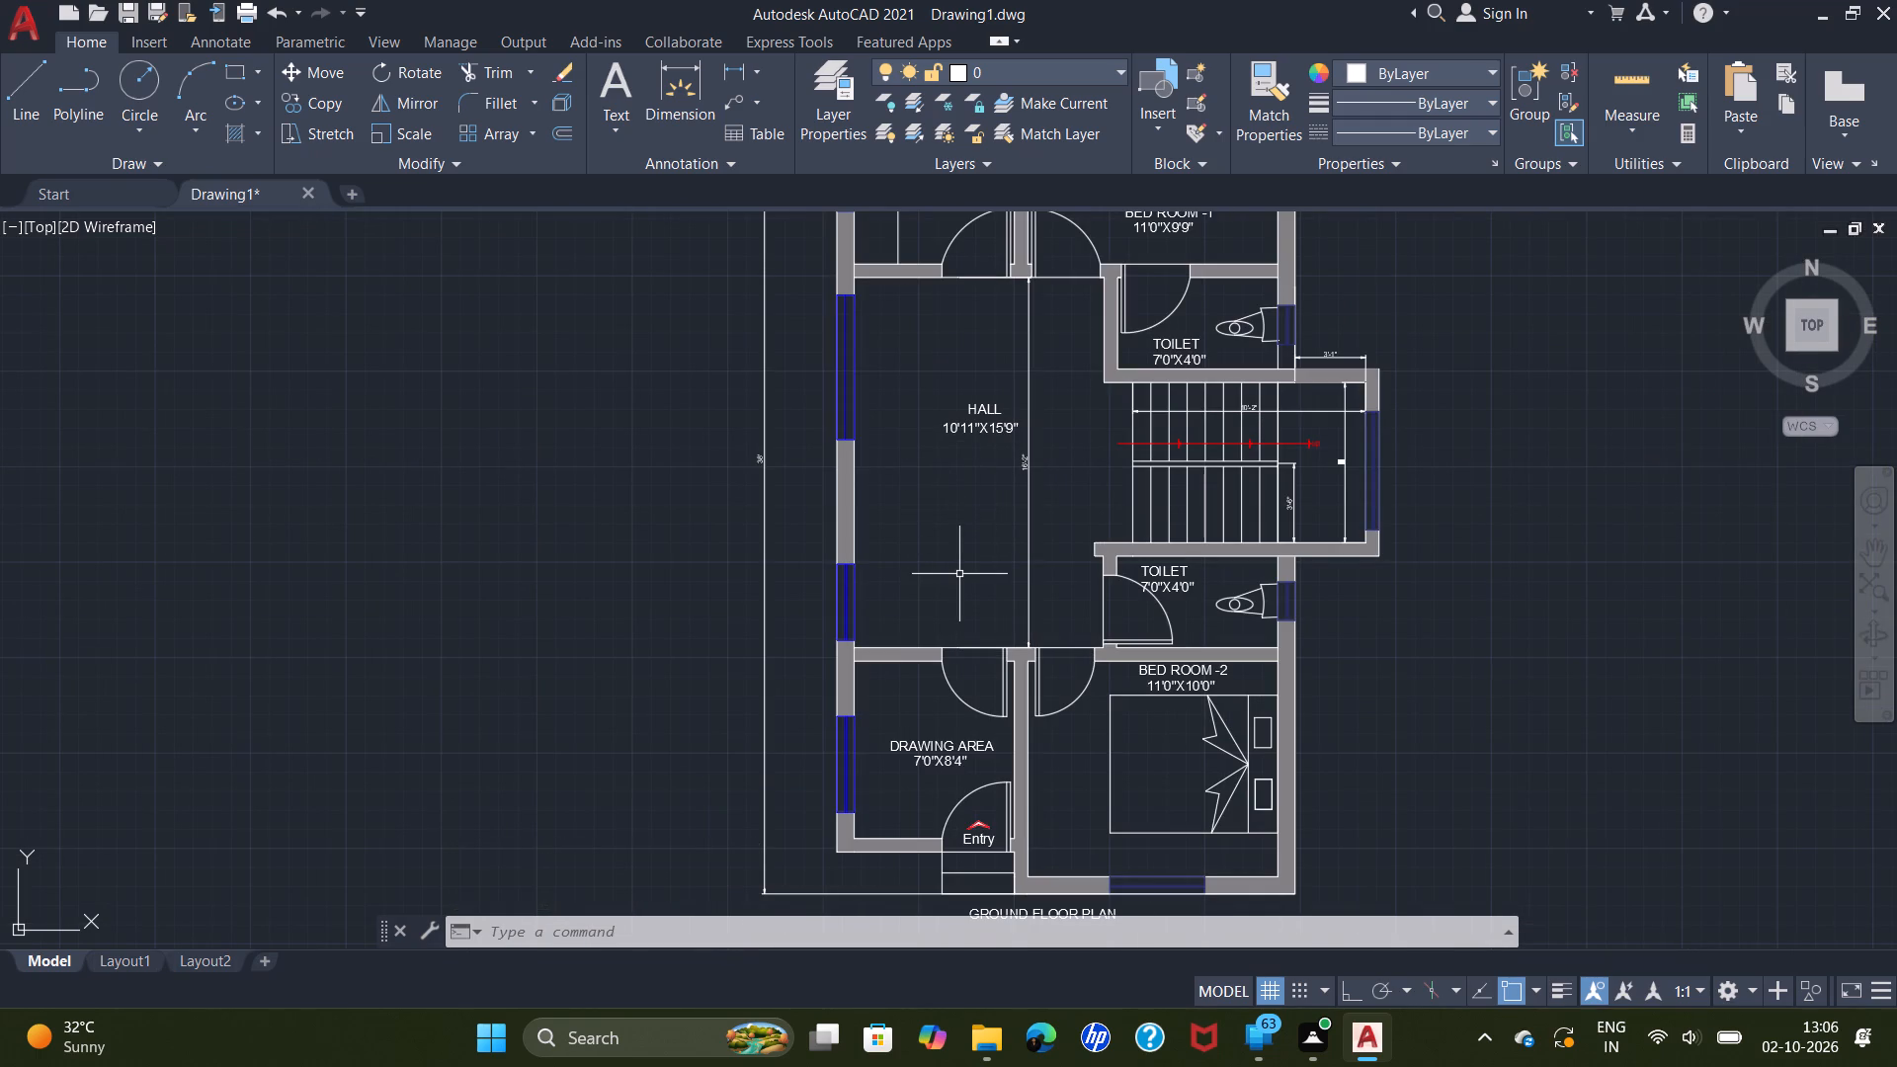
Check the vertical length dimension beside the hall label and delete it.
key(z)
key(Escape)
key(ctrl+z)
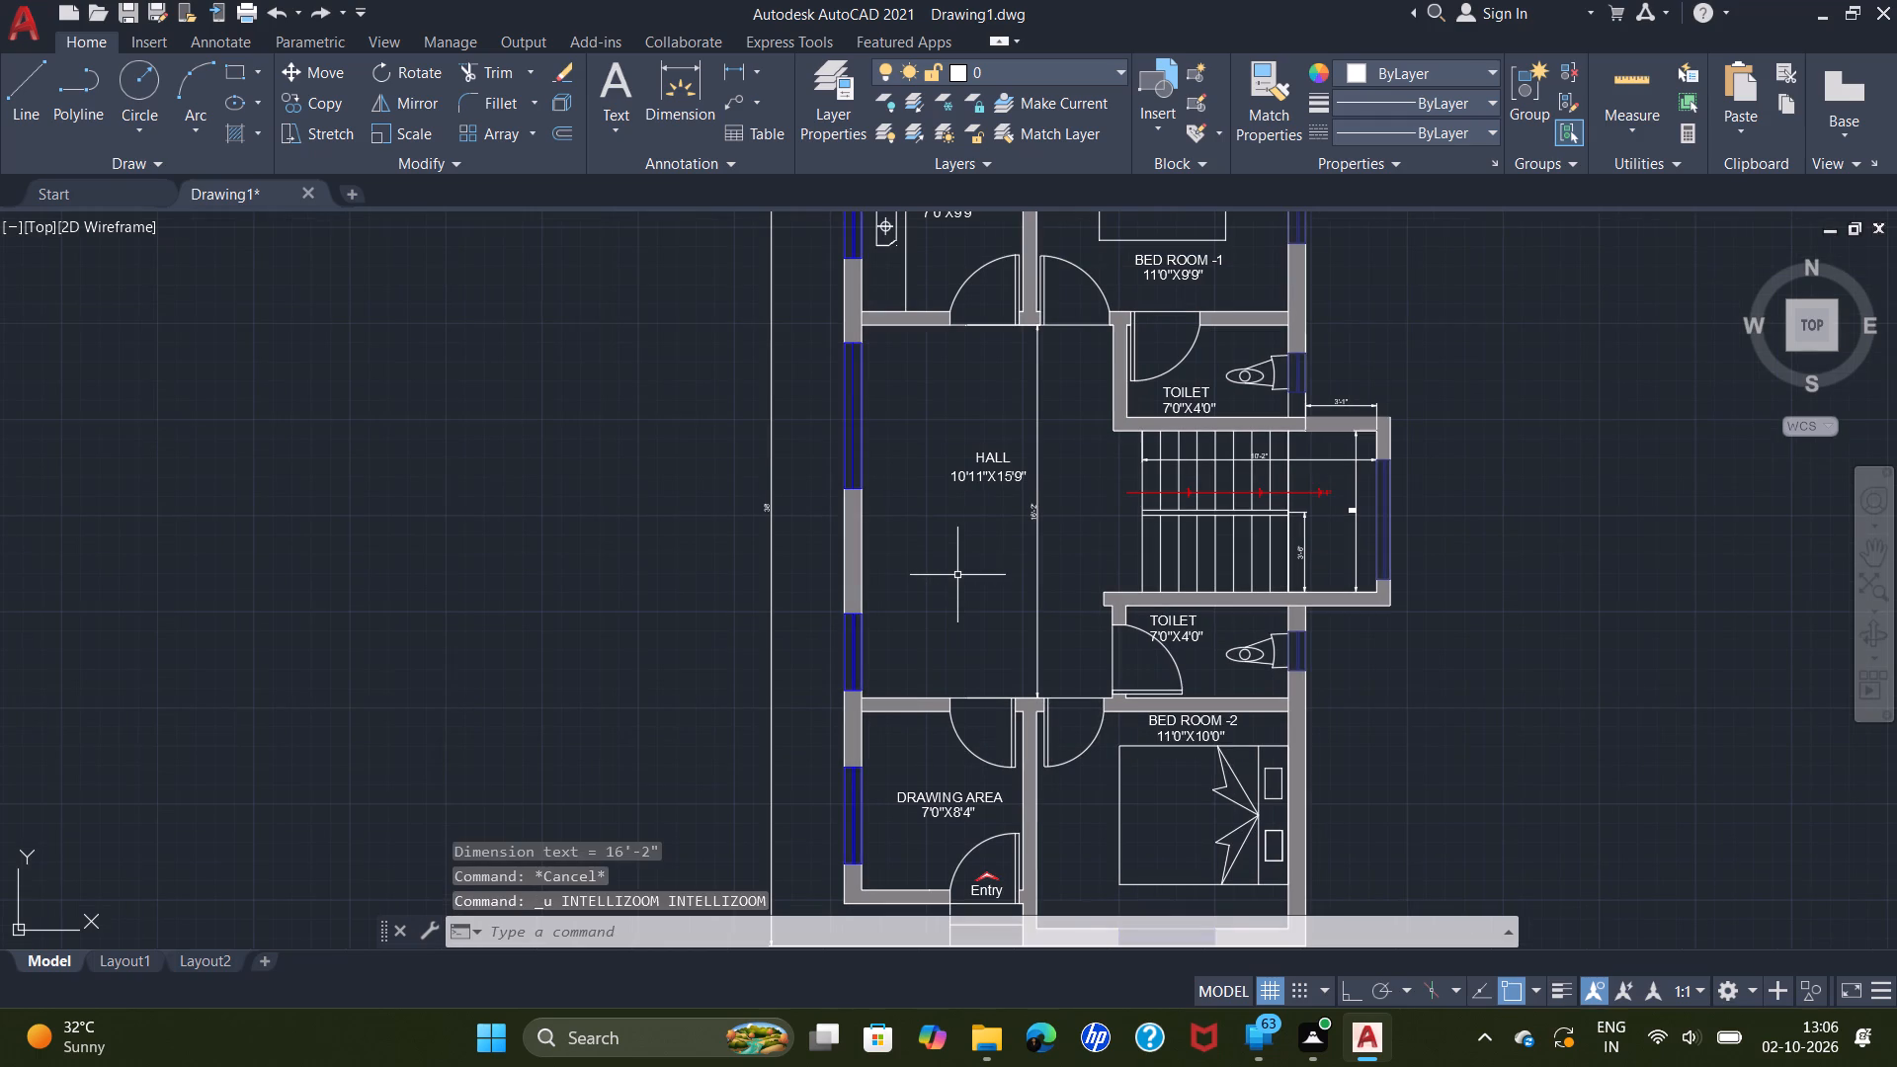
scroll(1036, 522, up, 3)
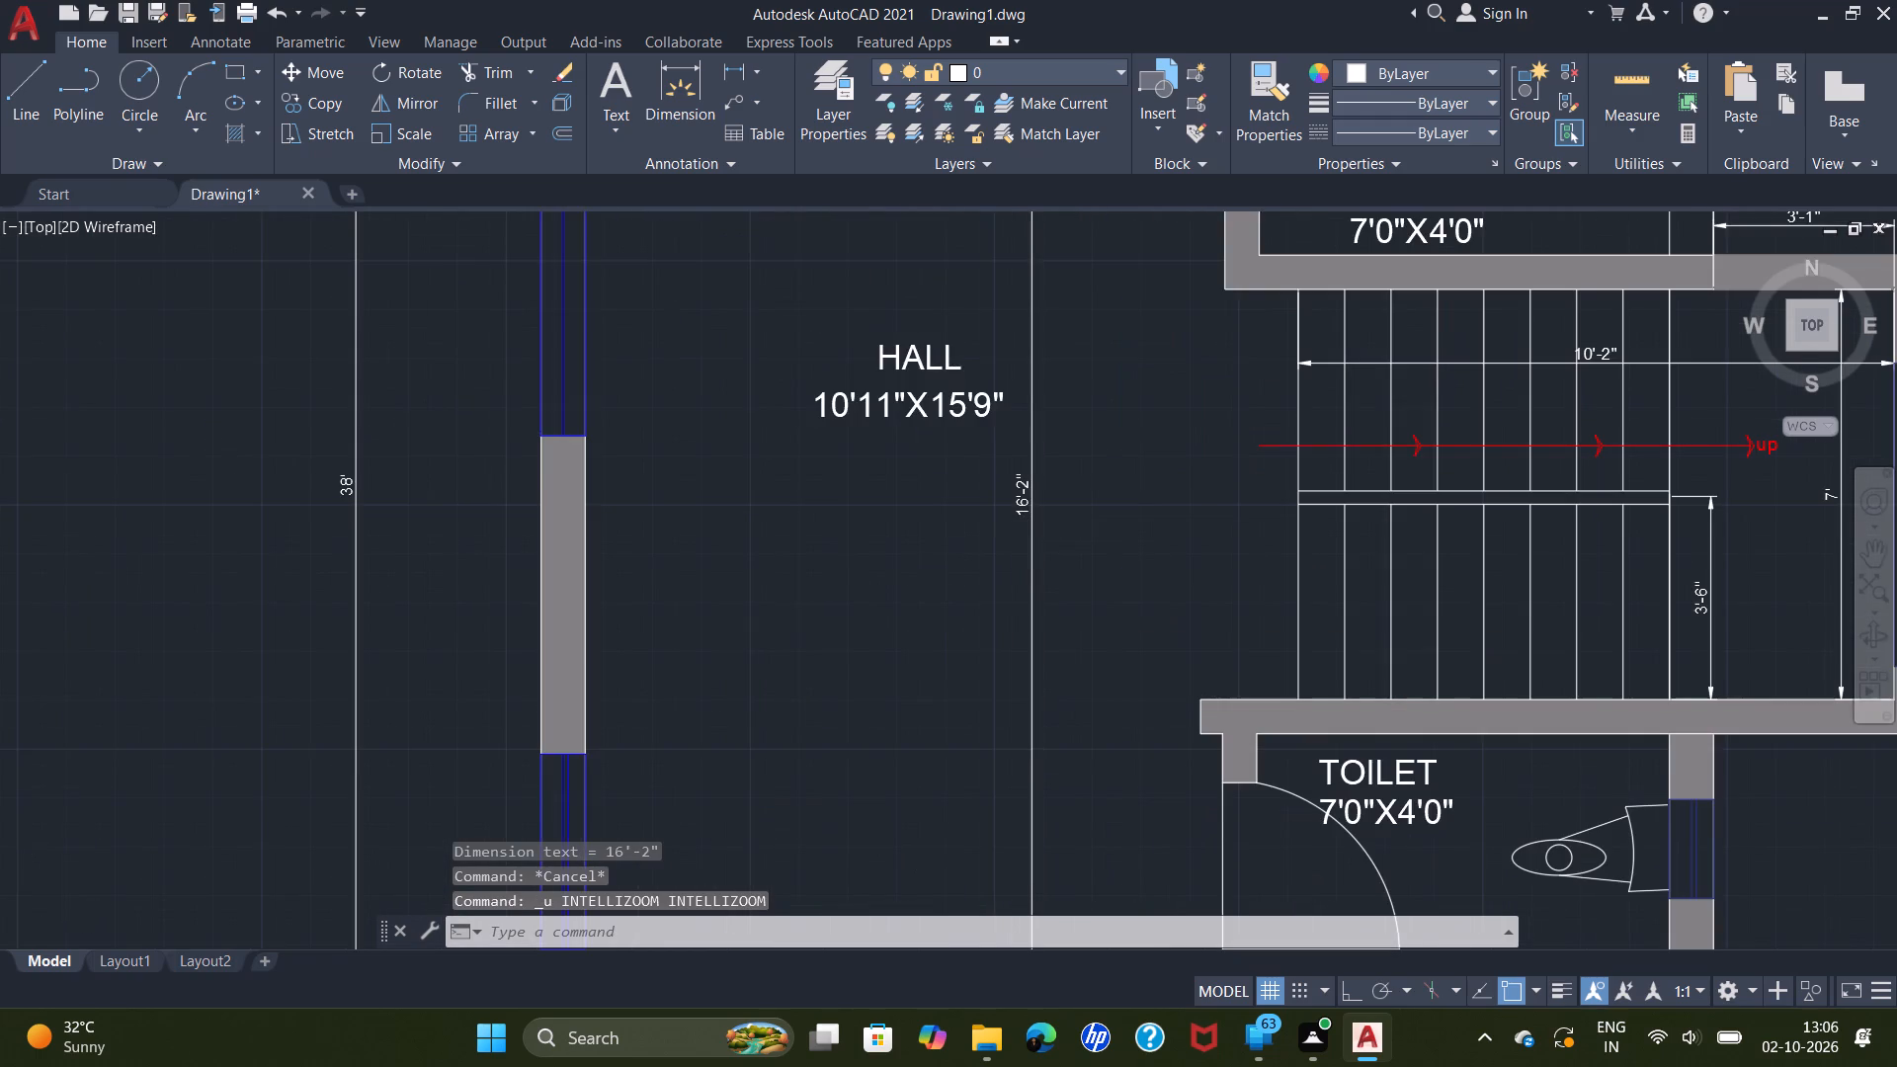
scroll(1030, 535, down, 3)
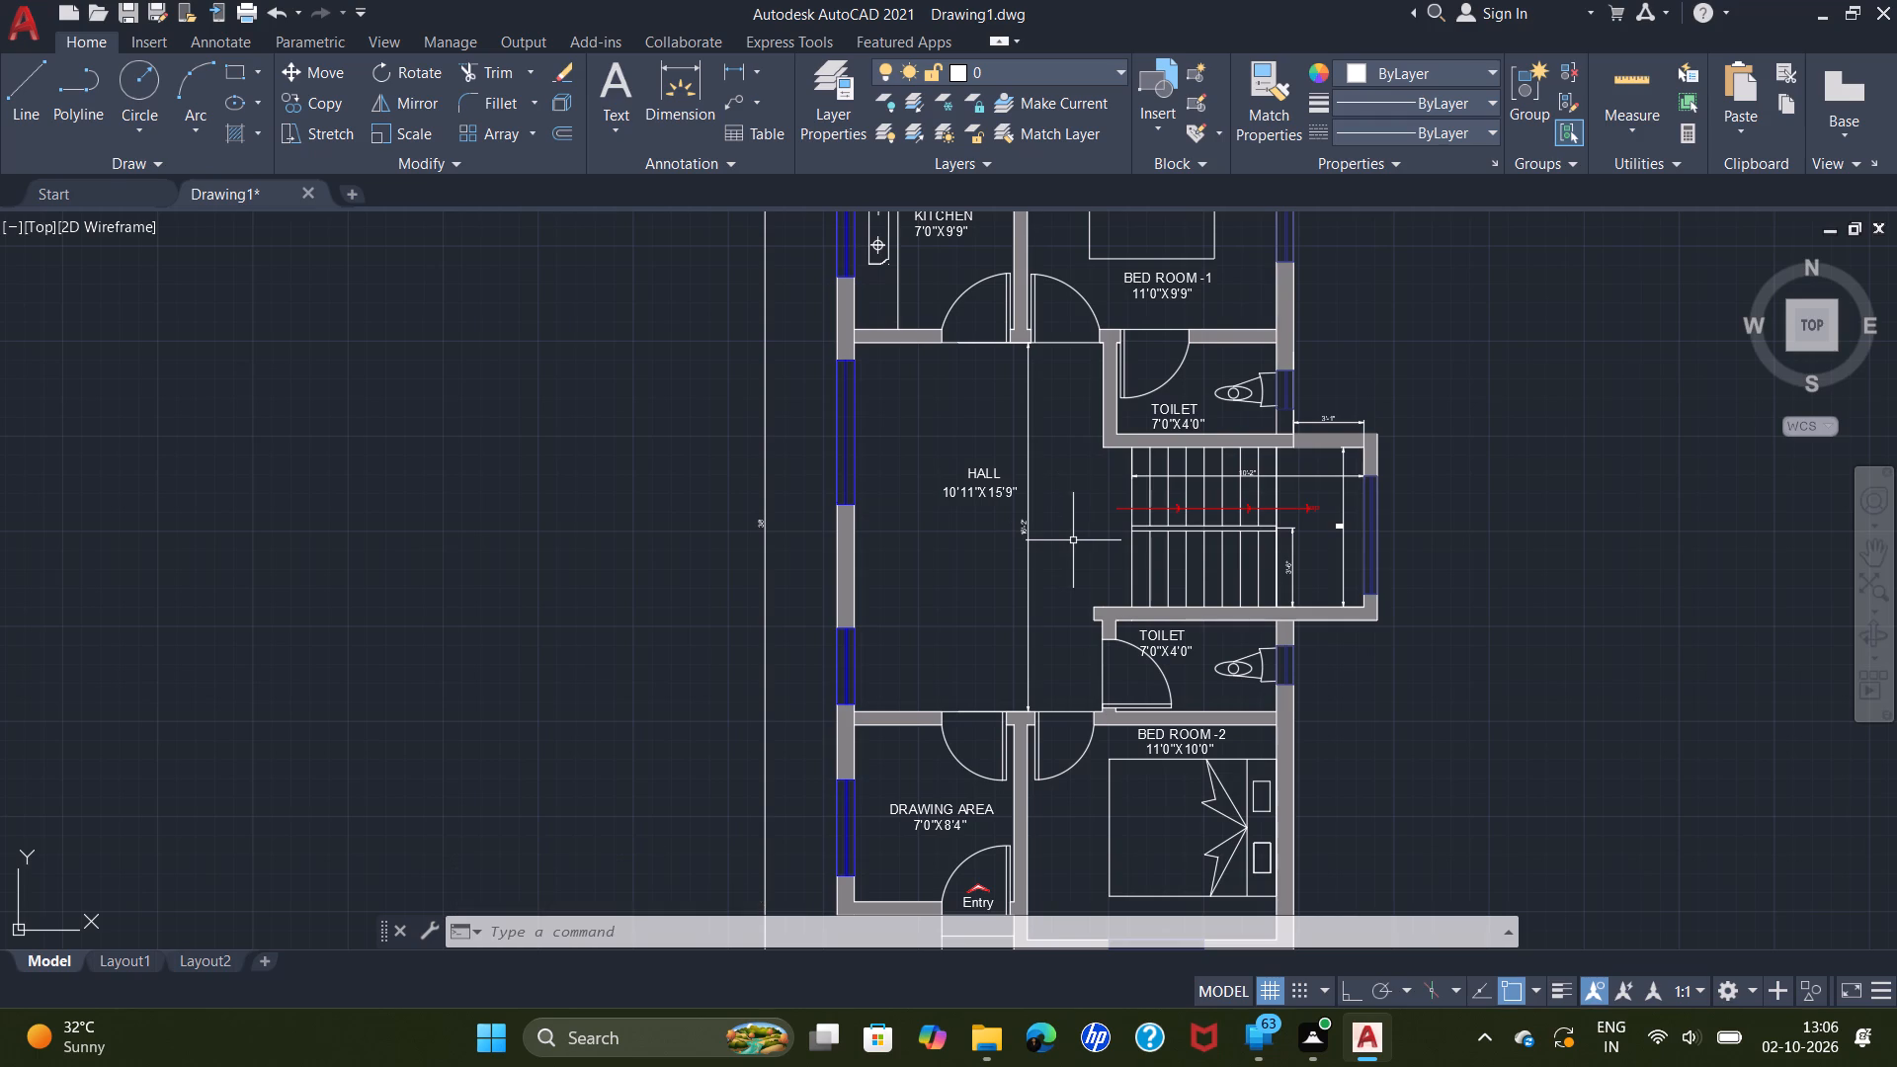
click(1027, 573)
key(Delete)
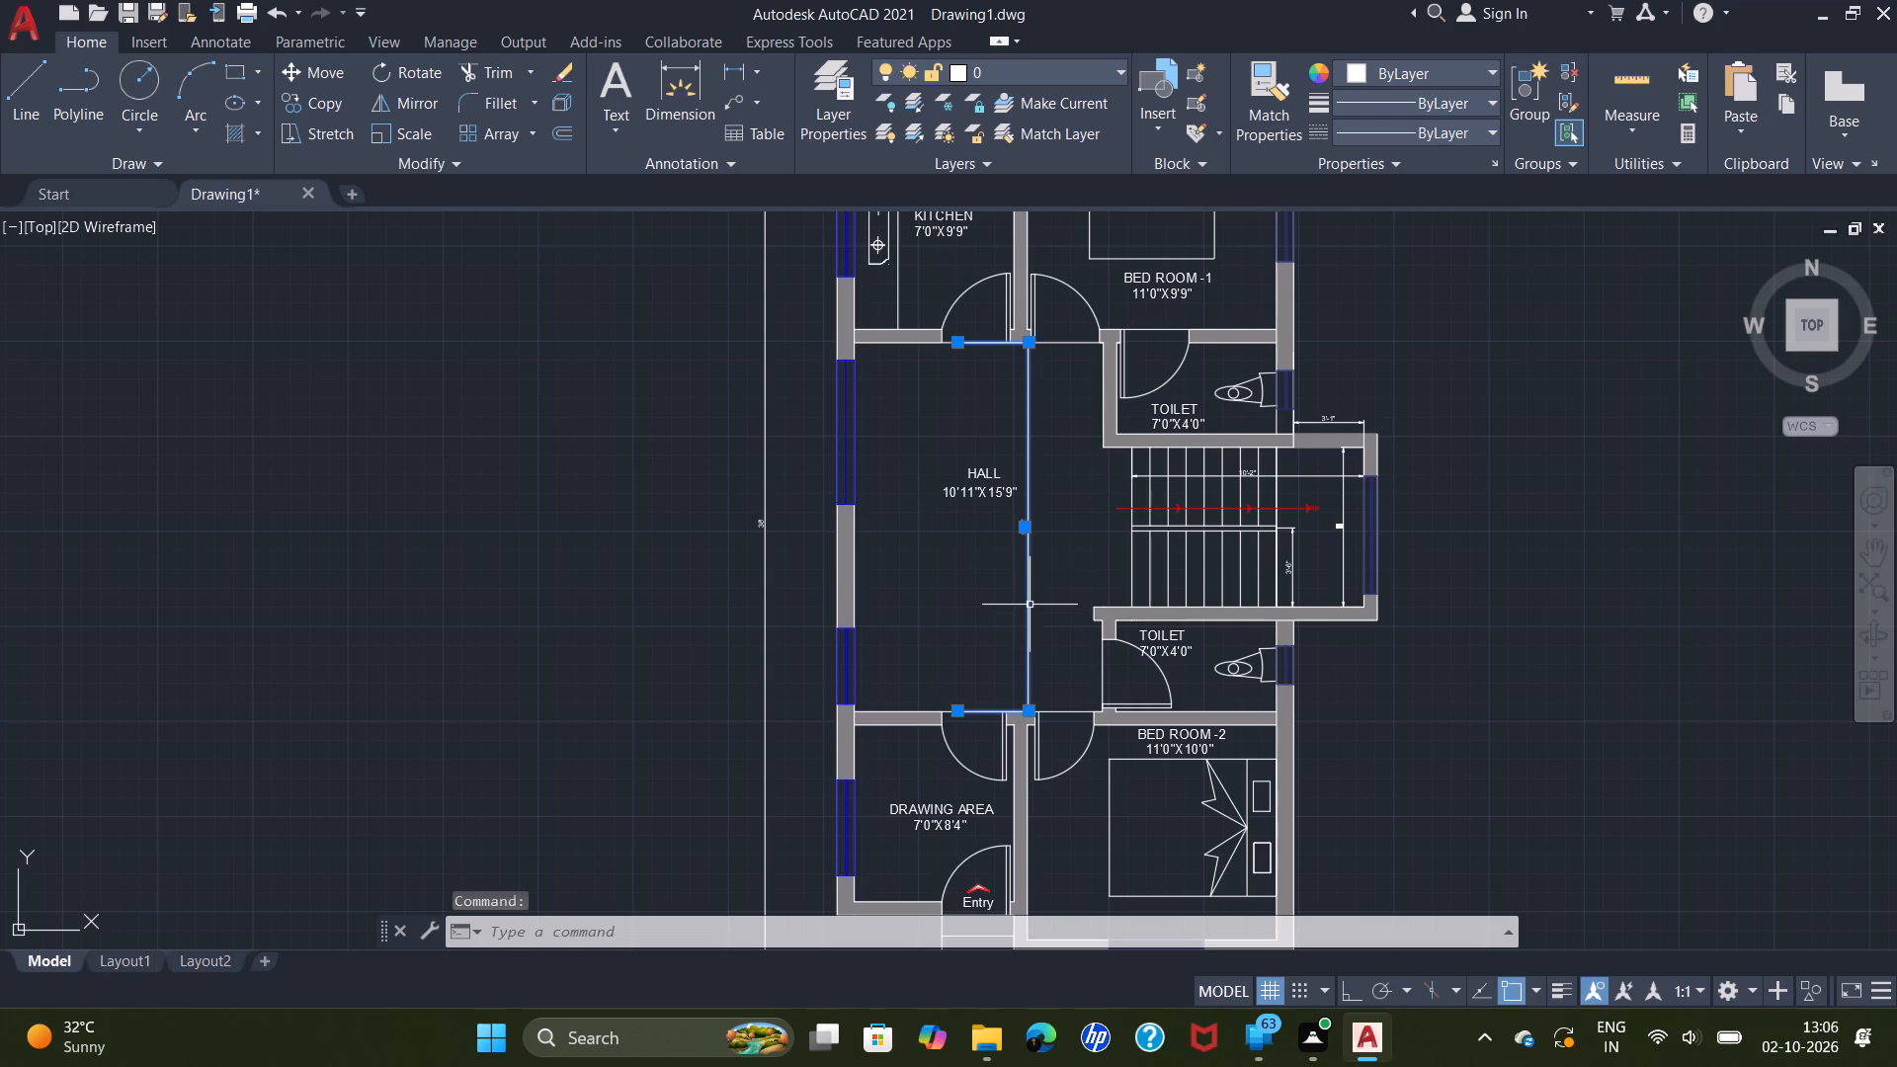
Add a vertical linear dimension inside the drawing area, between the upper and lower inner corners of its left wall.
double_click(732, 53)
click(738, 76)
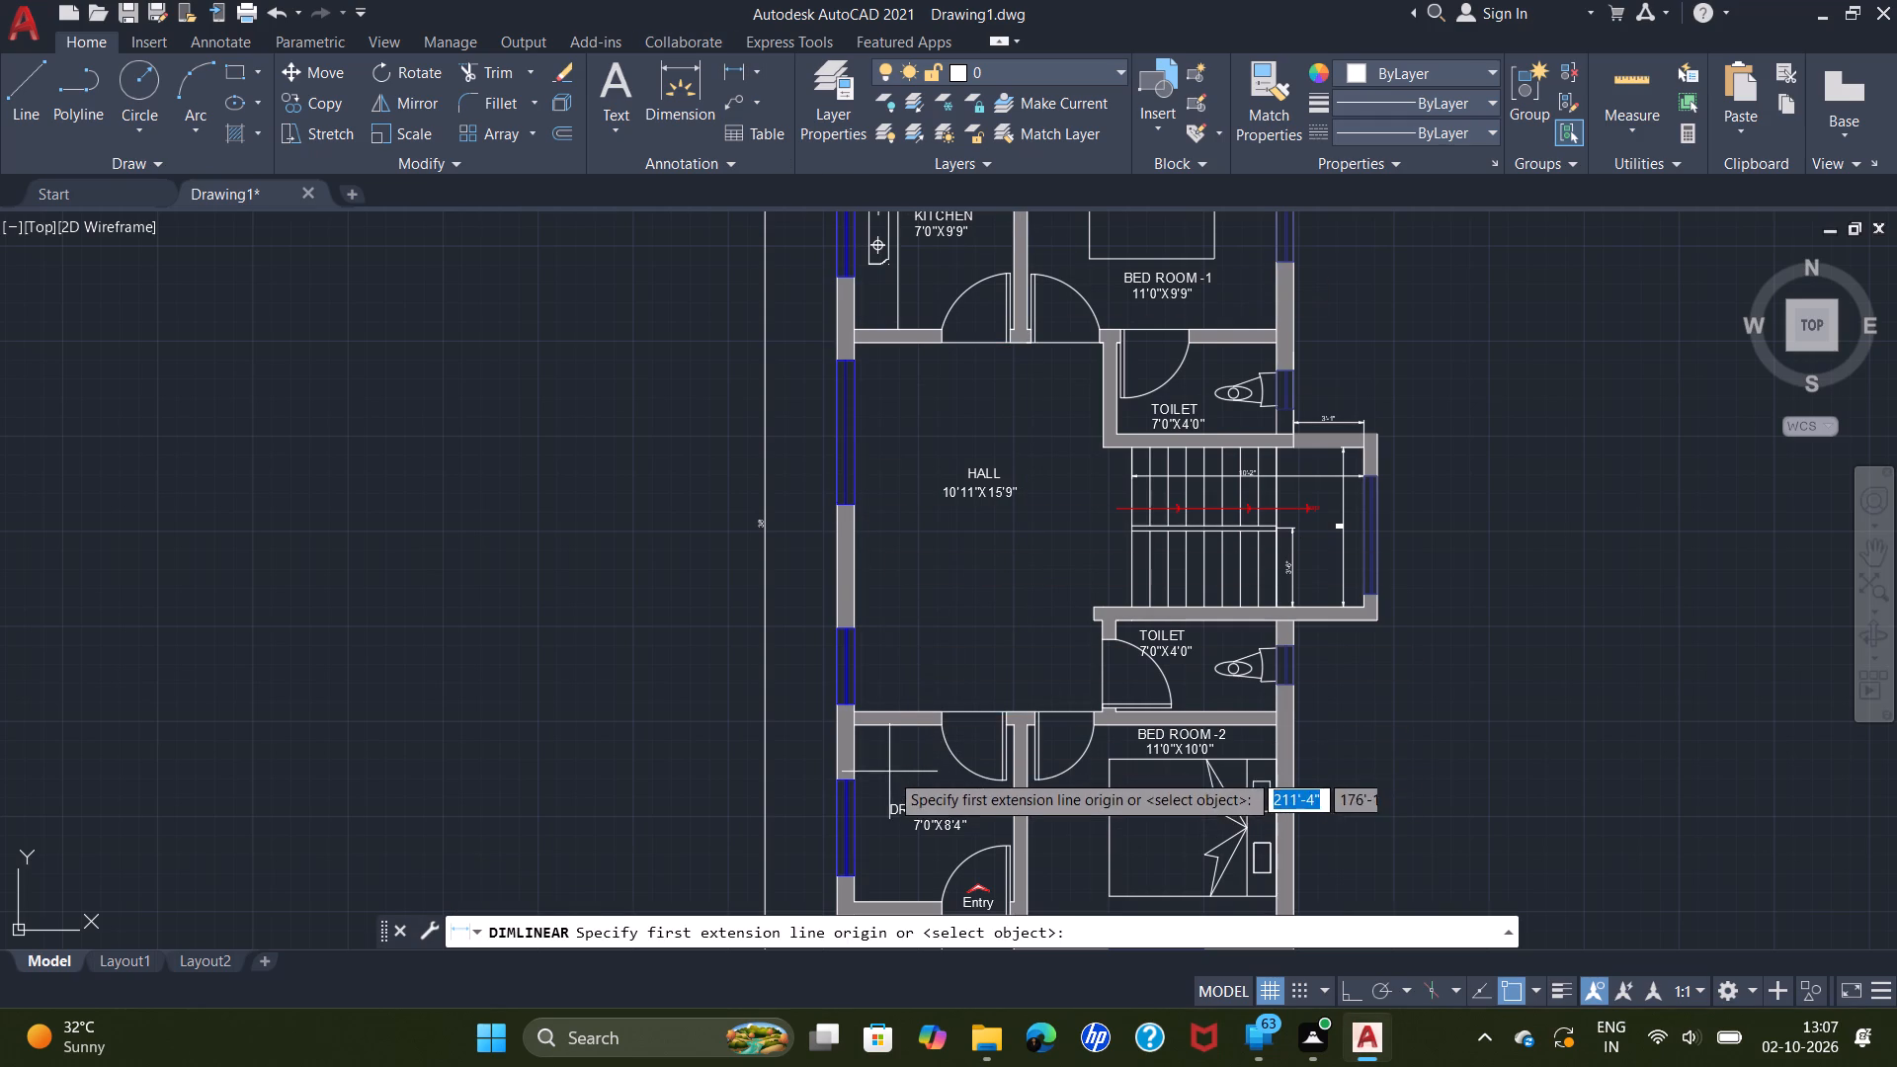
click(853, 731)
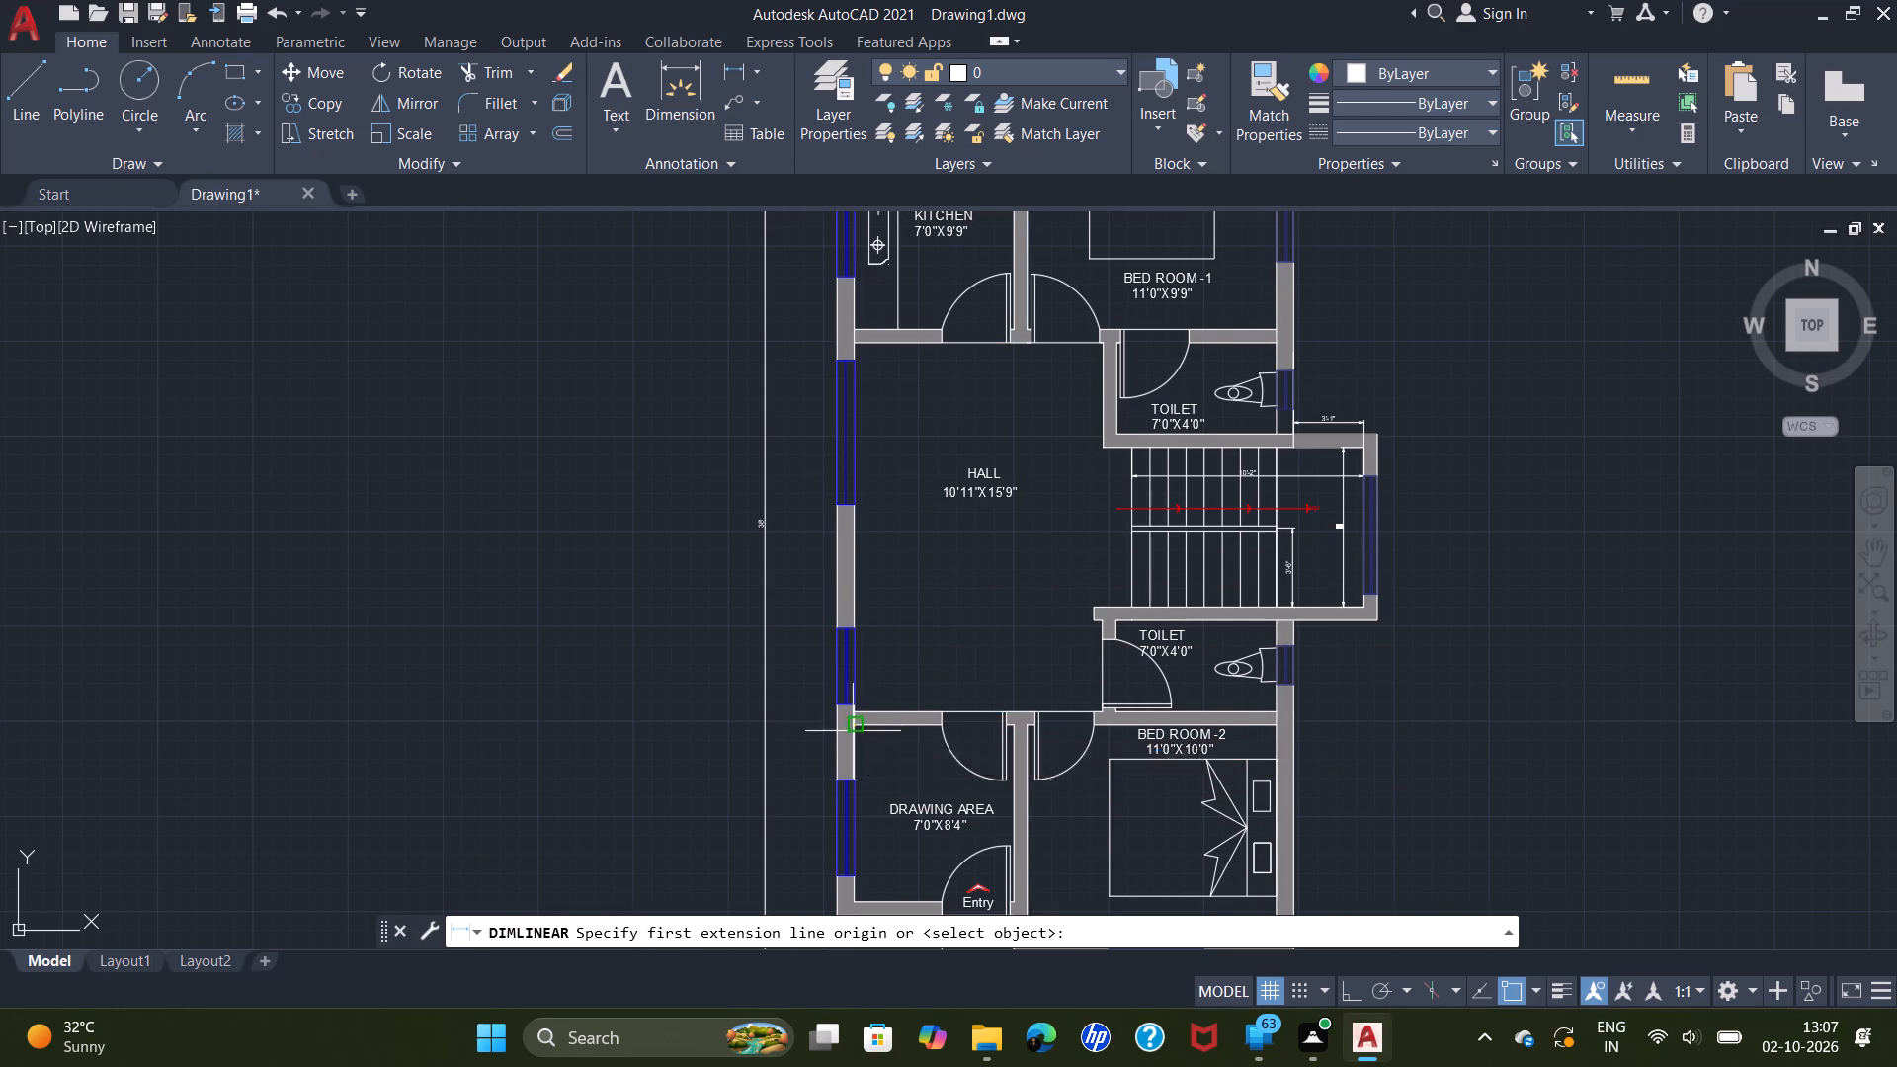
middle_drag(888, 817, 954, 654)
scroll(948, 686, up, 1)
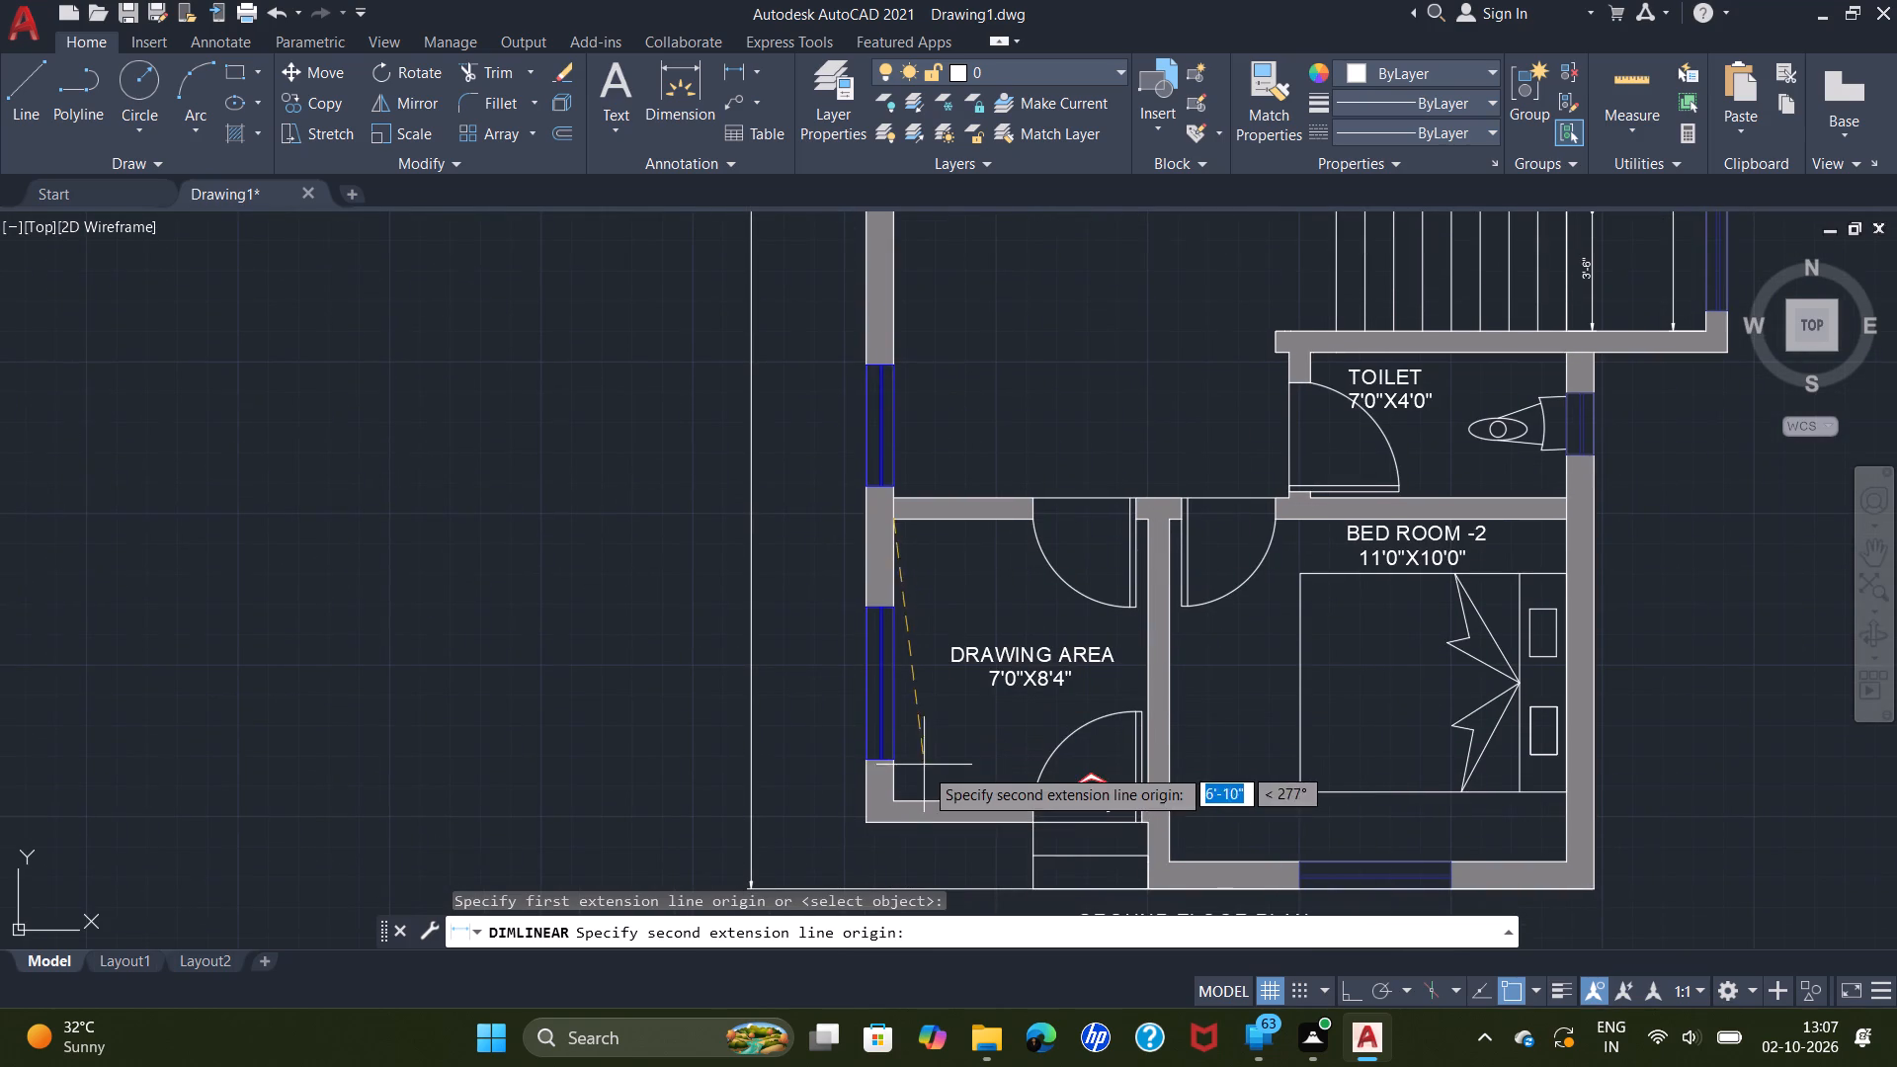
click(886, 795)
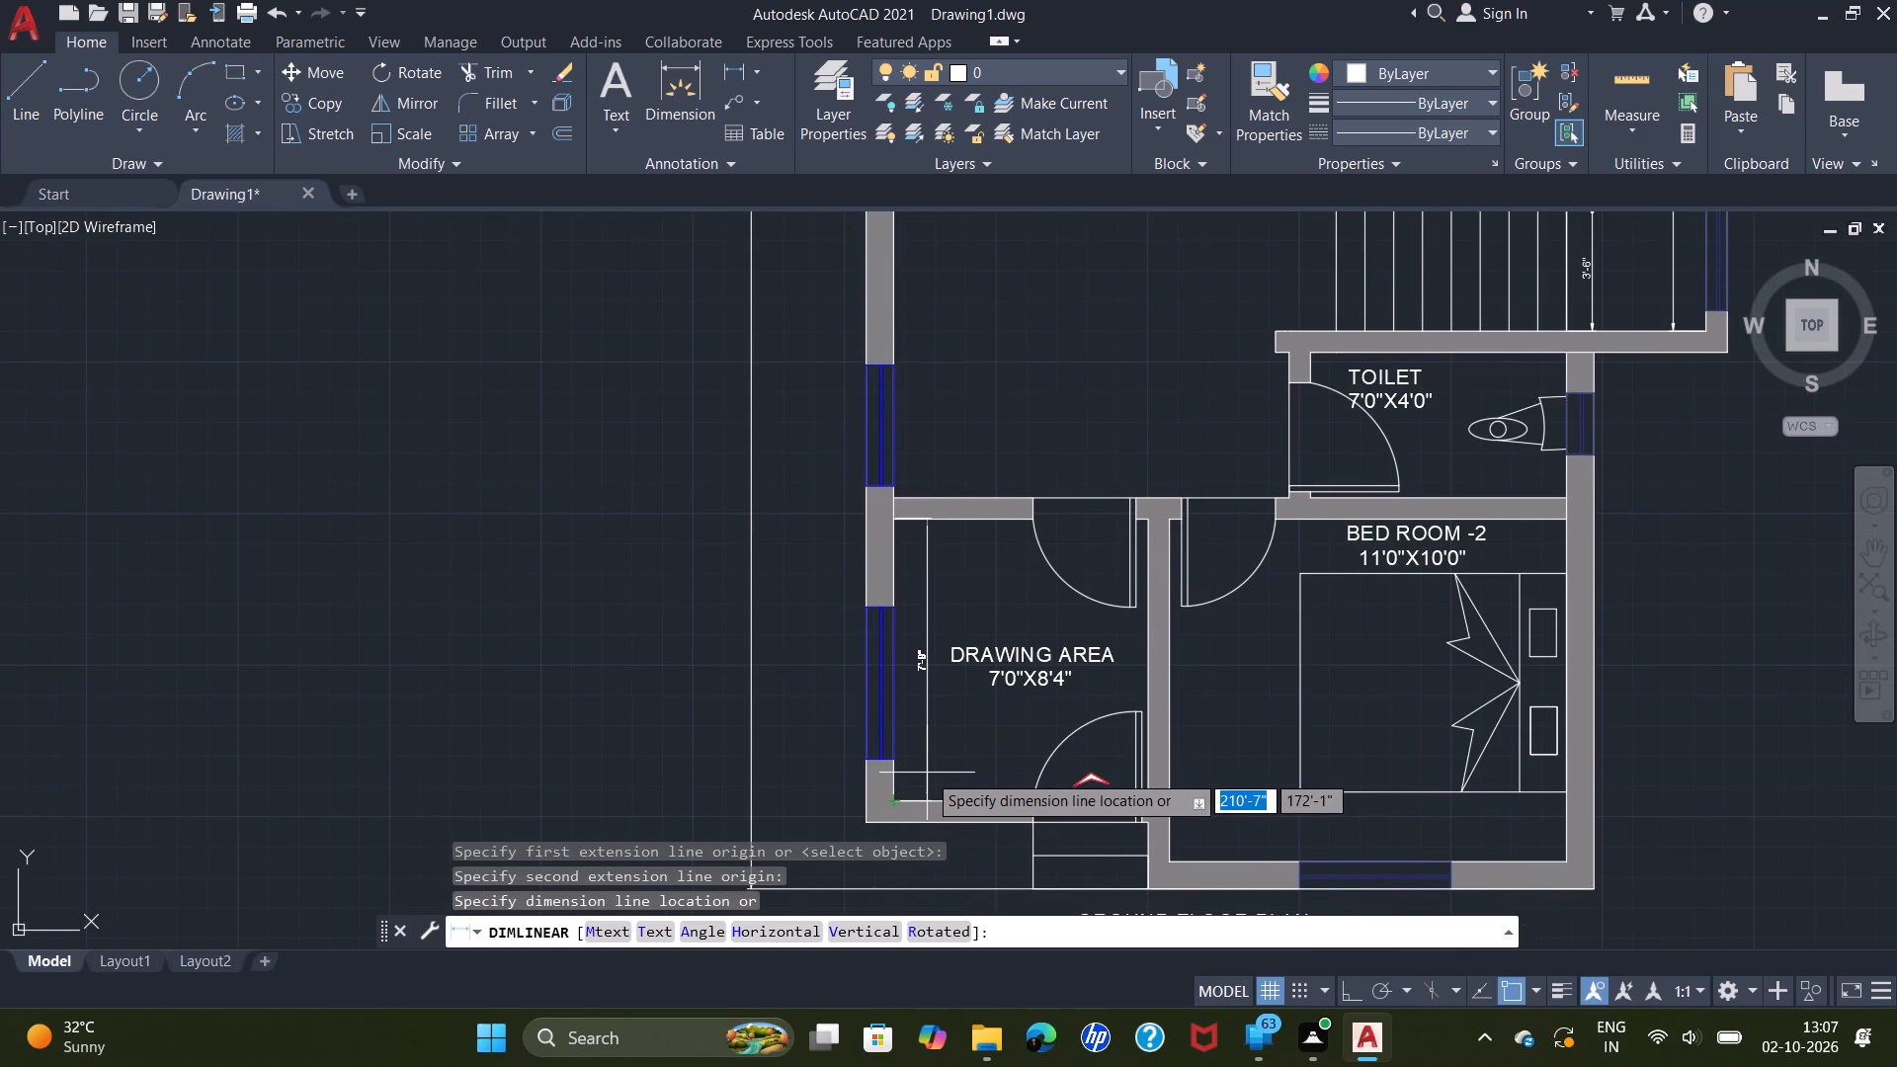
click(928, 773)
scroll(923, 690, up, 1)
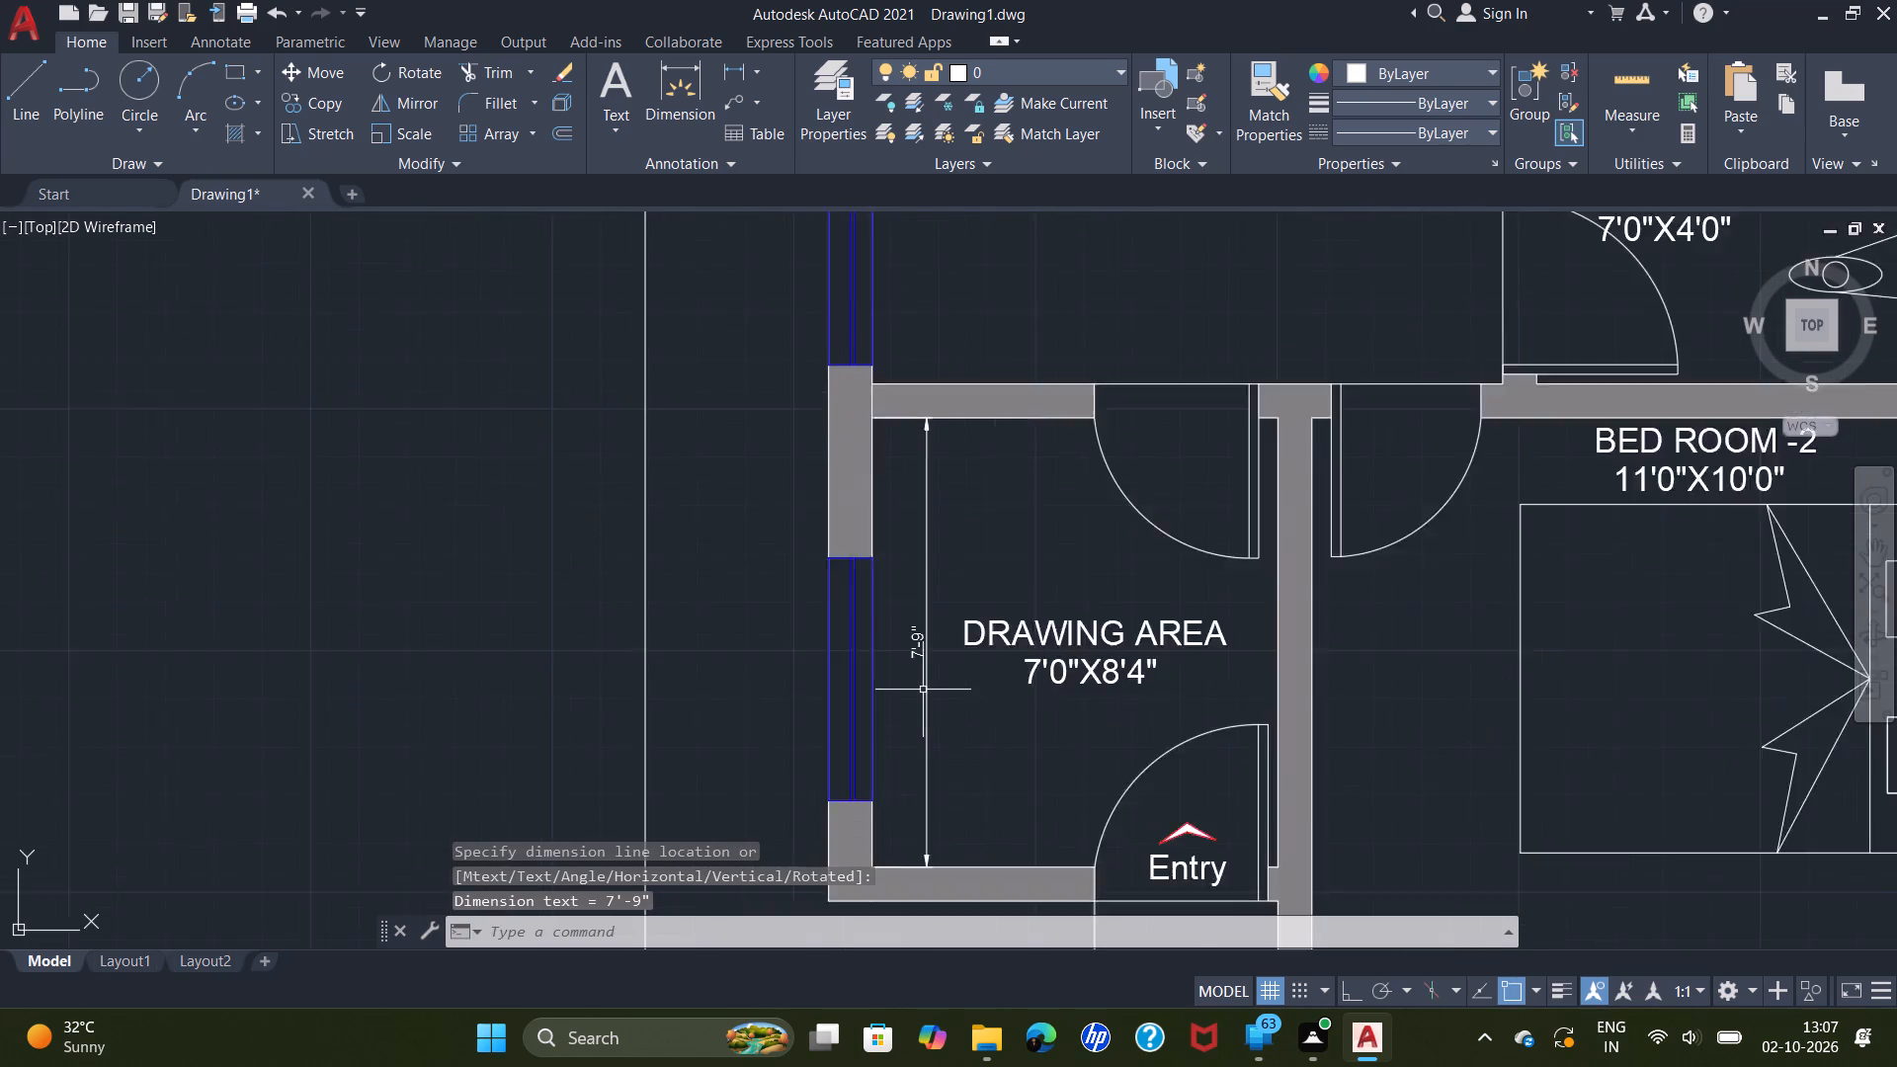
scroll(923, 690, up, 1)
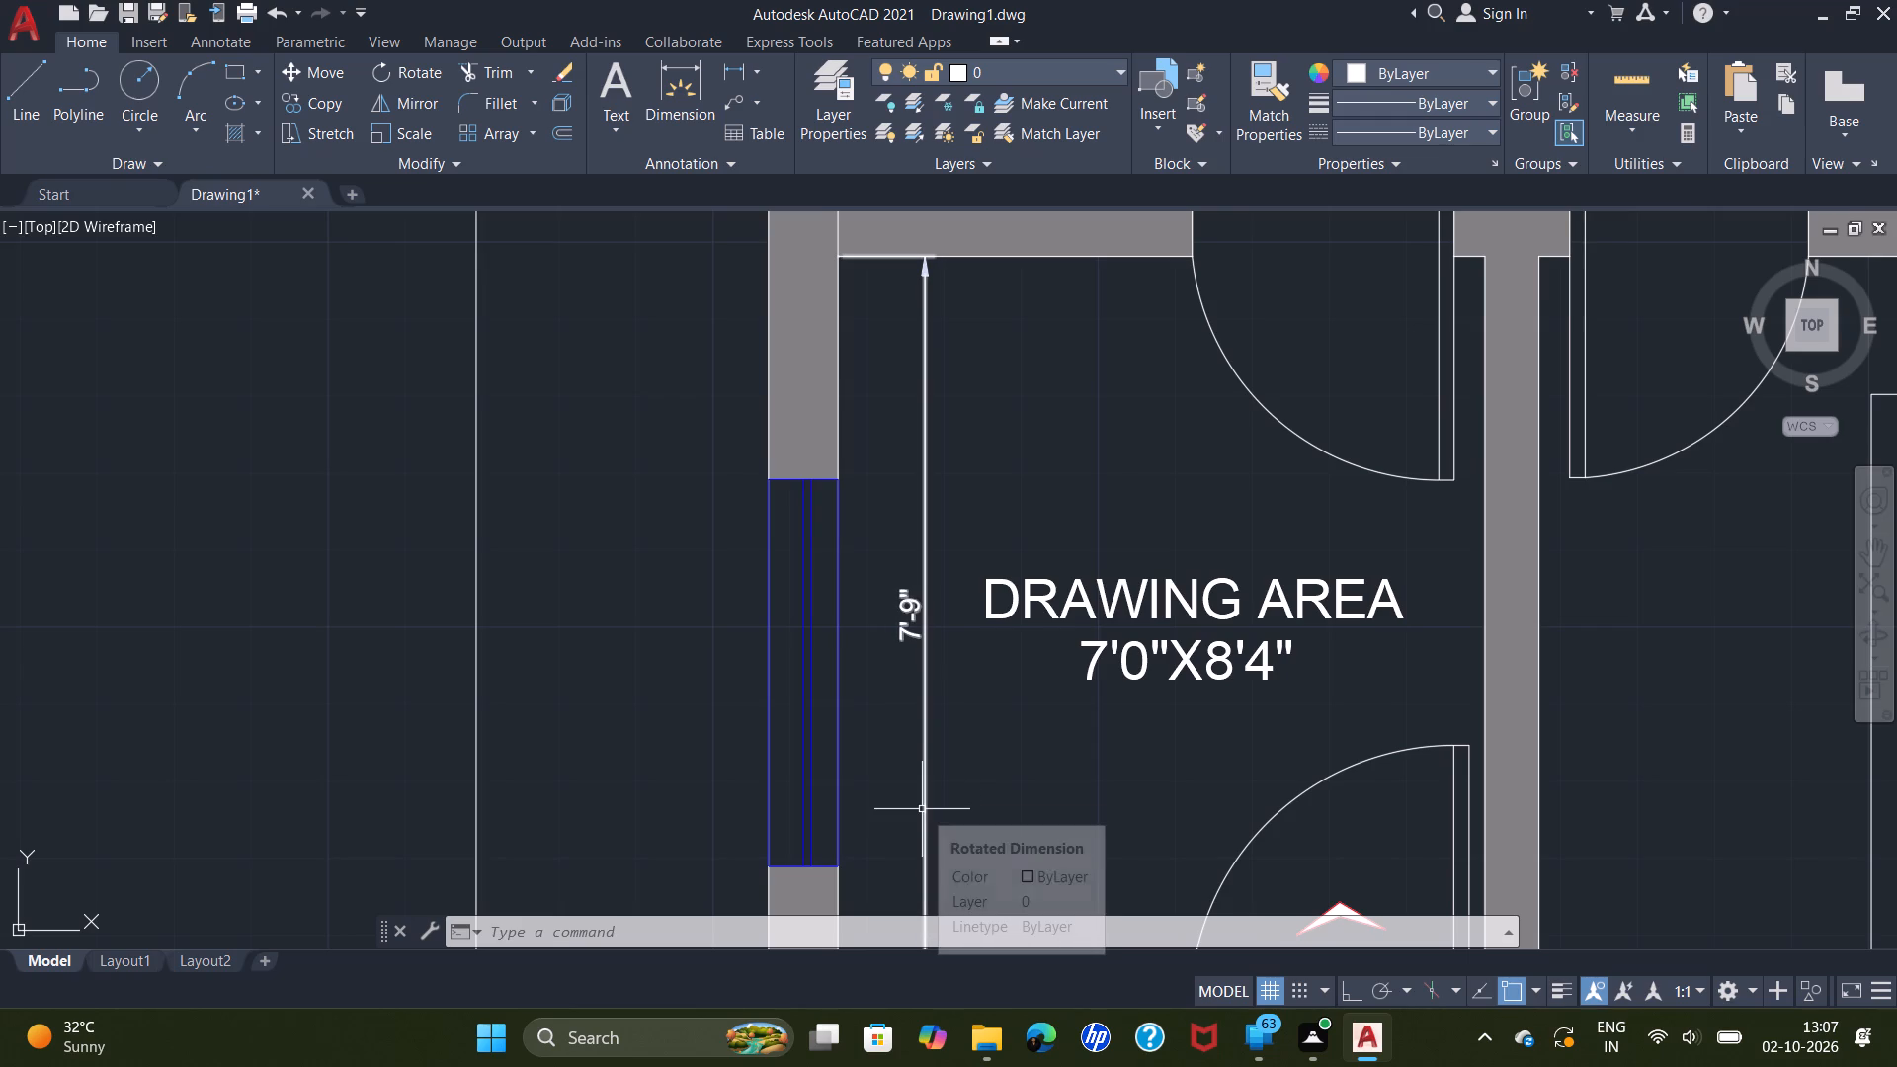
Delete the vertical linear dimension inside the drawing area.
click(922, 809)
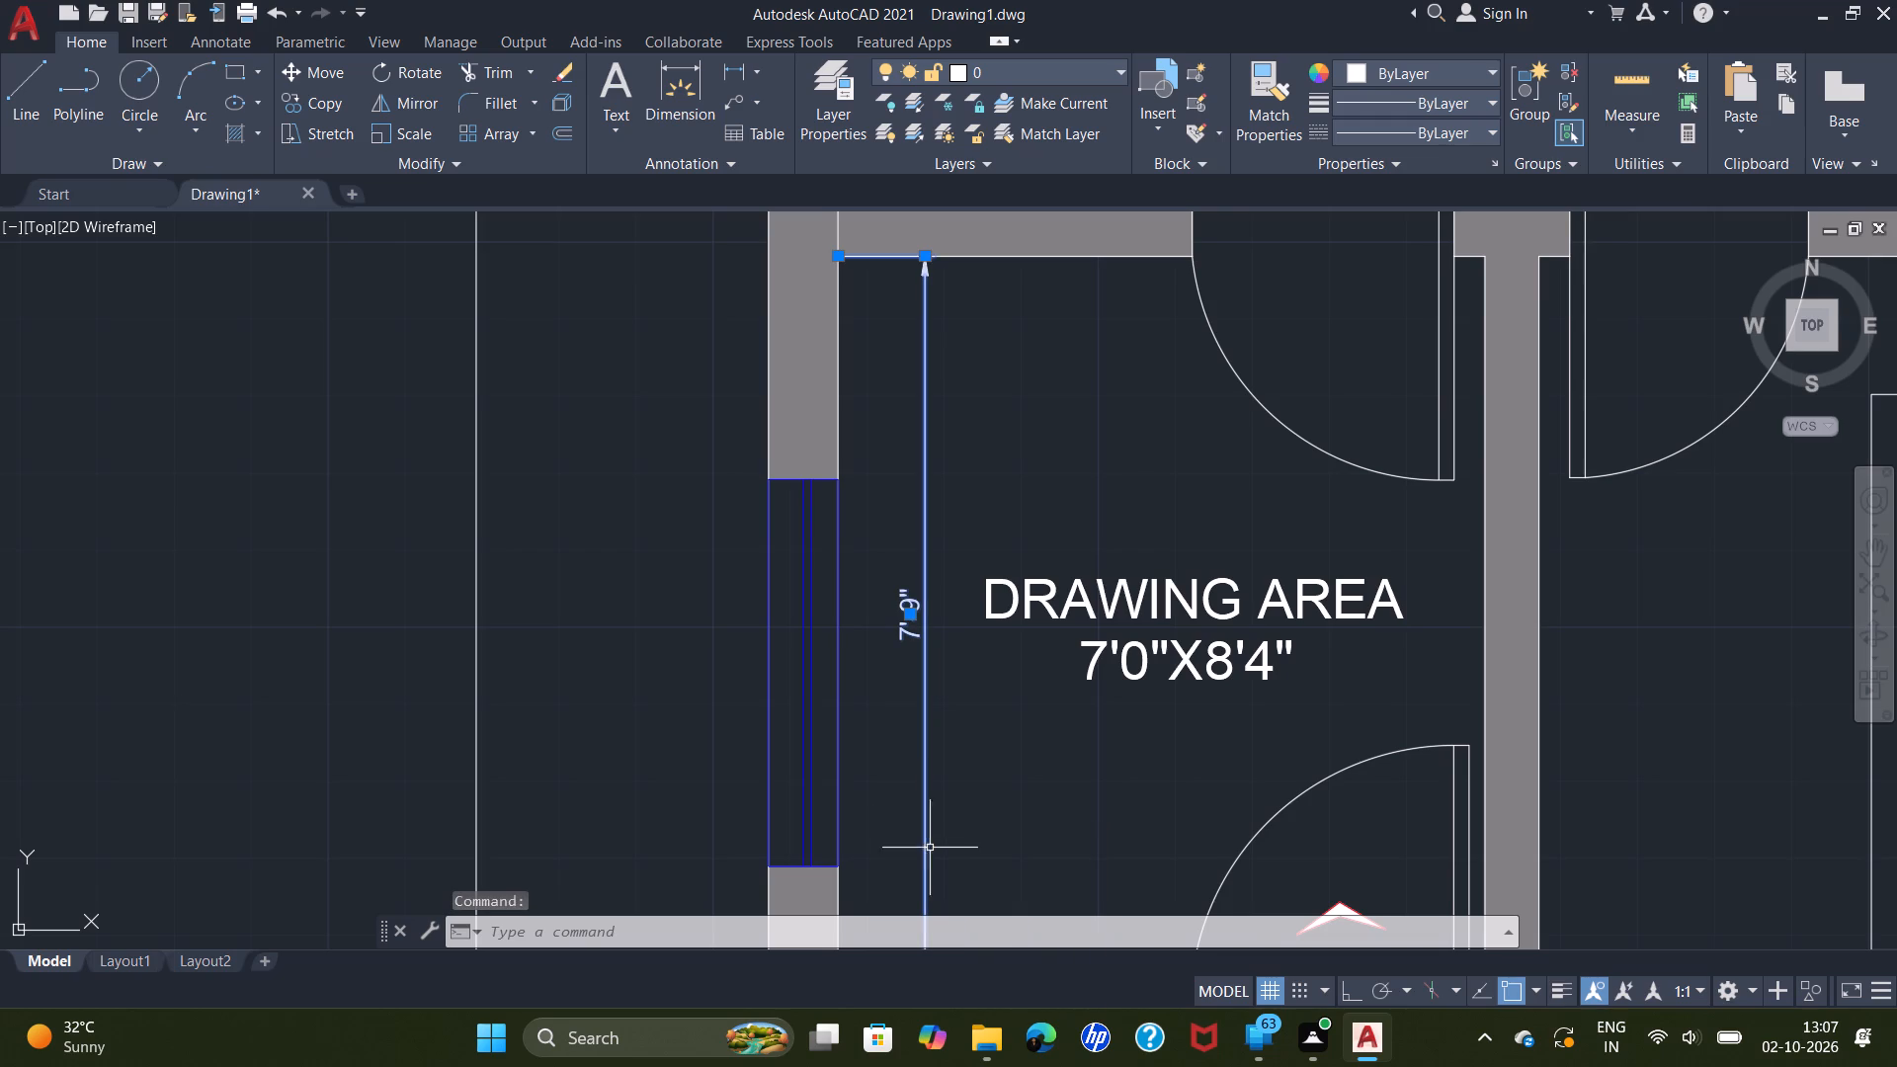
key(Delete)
Switch to the reference house plan image in Photos and examine the drawing area, Bedroom-2 and hall sizes.
scroll(1339, 578, down, 2)
middle_drag(1333, 569, 1299, 603)
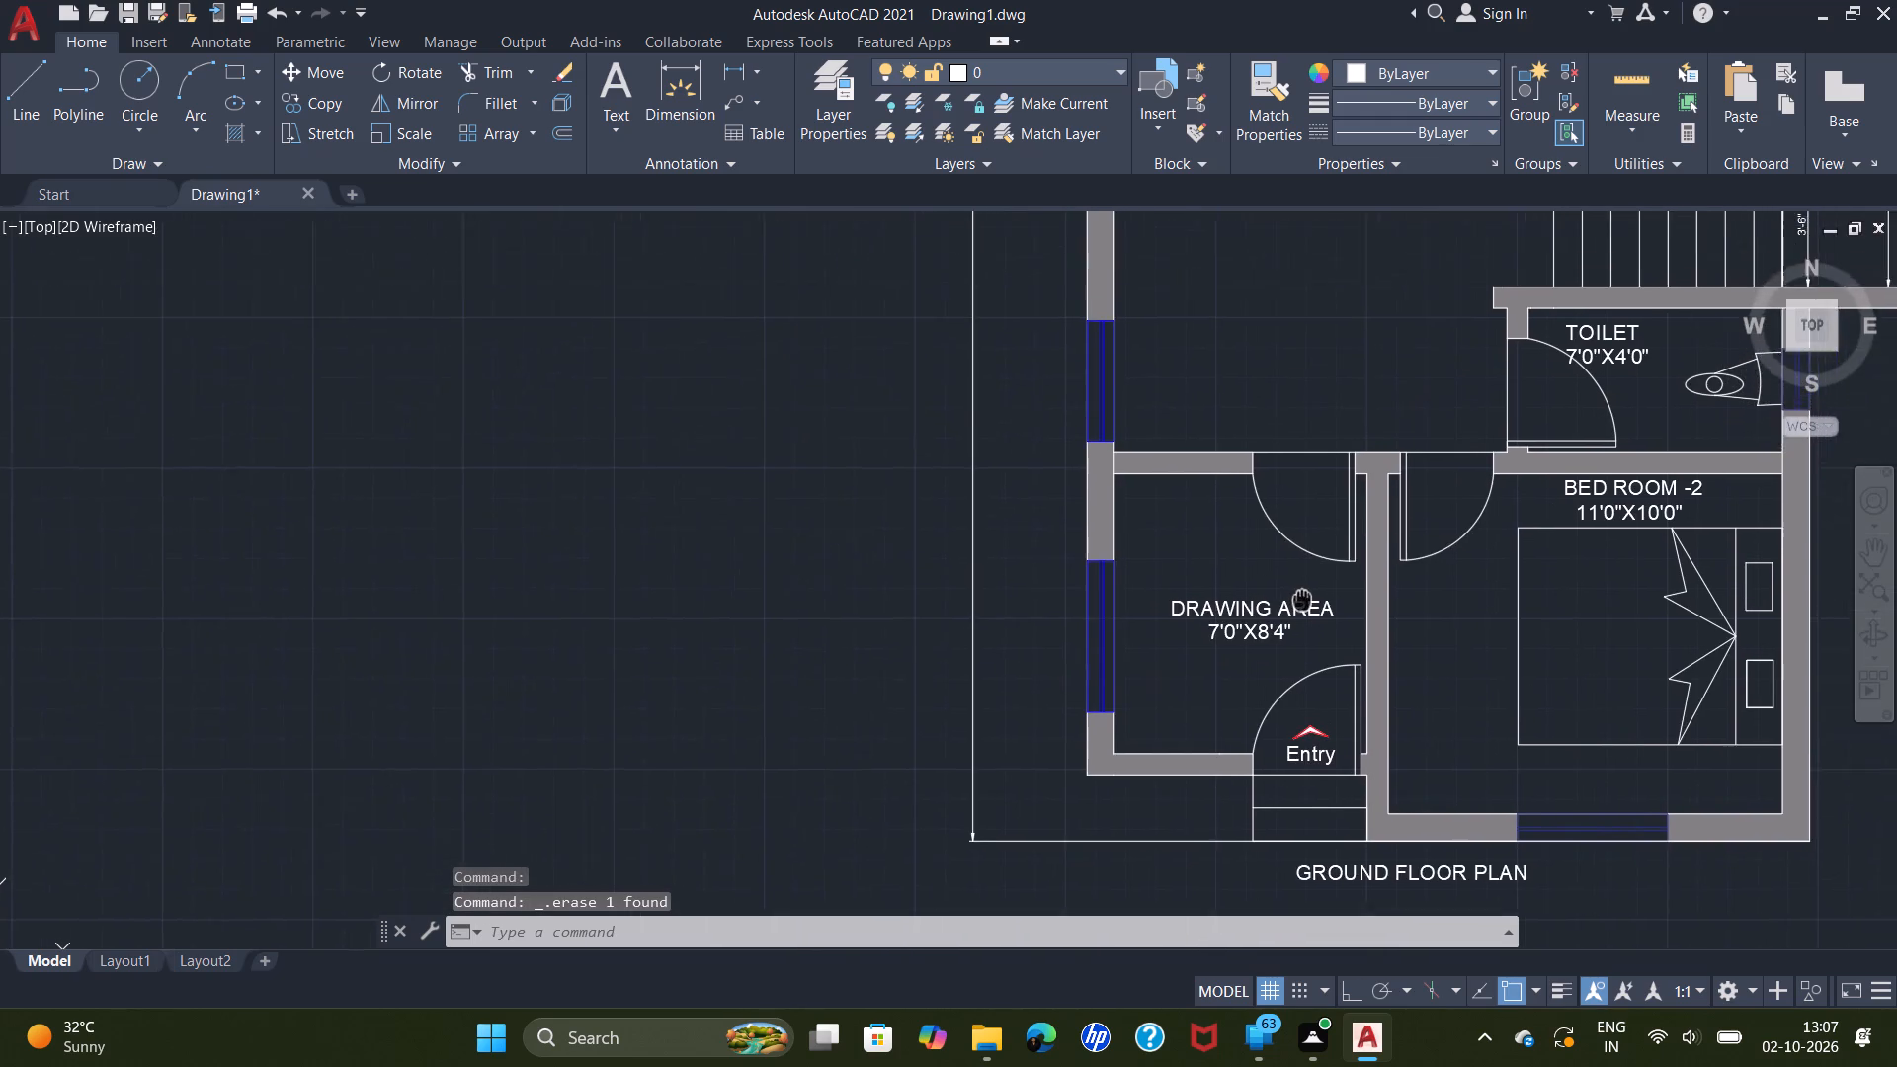
middle_drag(1299, 603, 1090, 688)
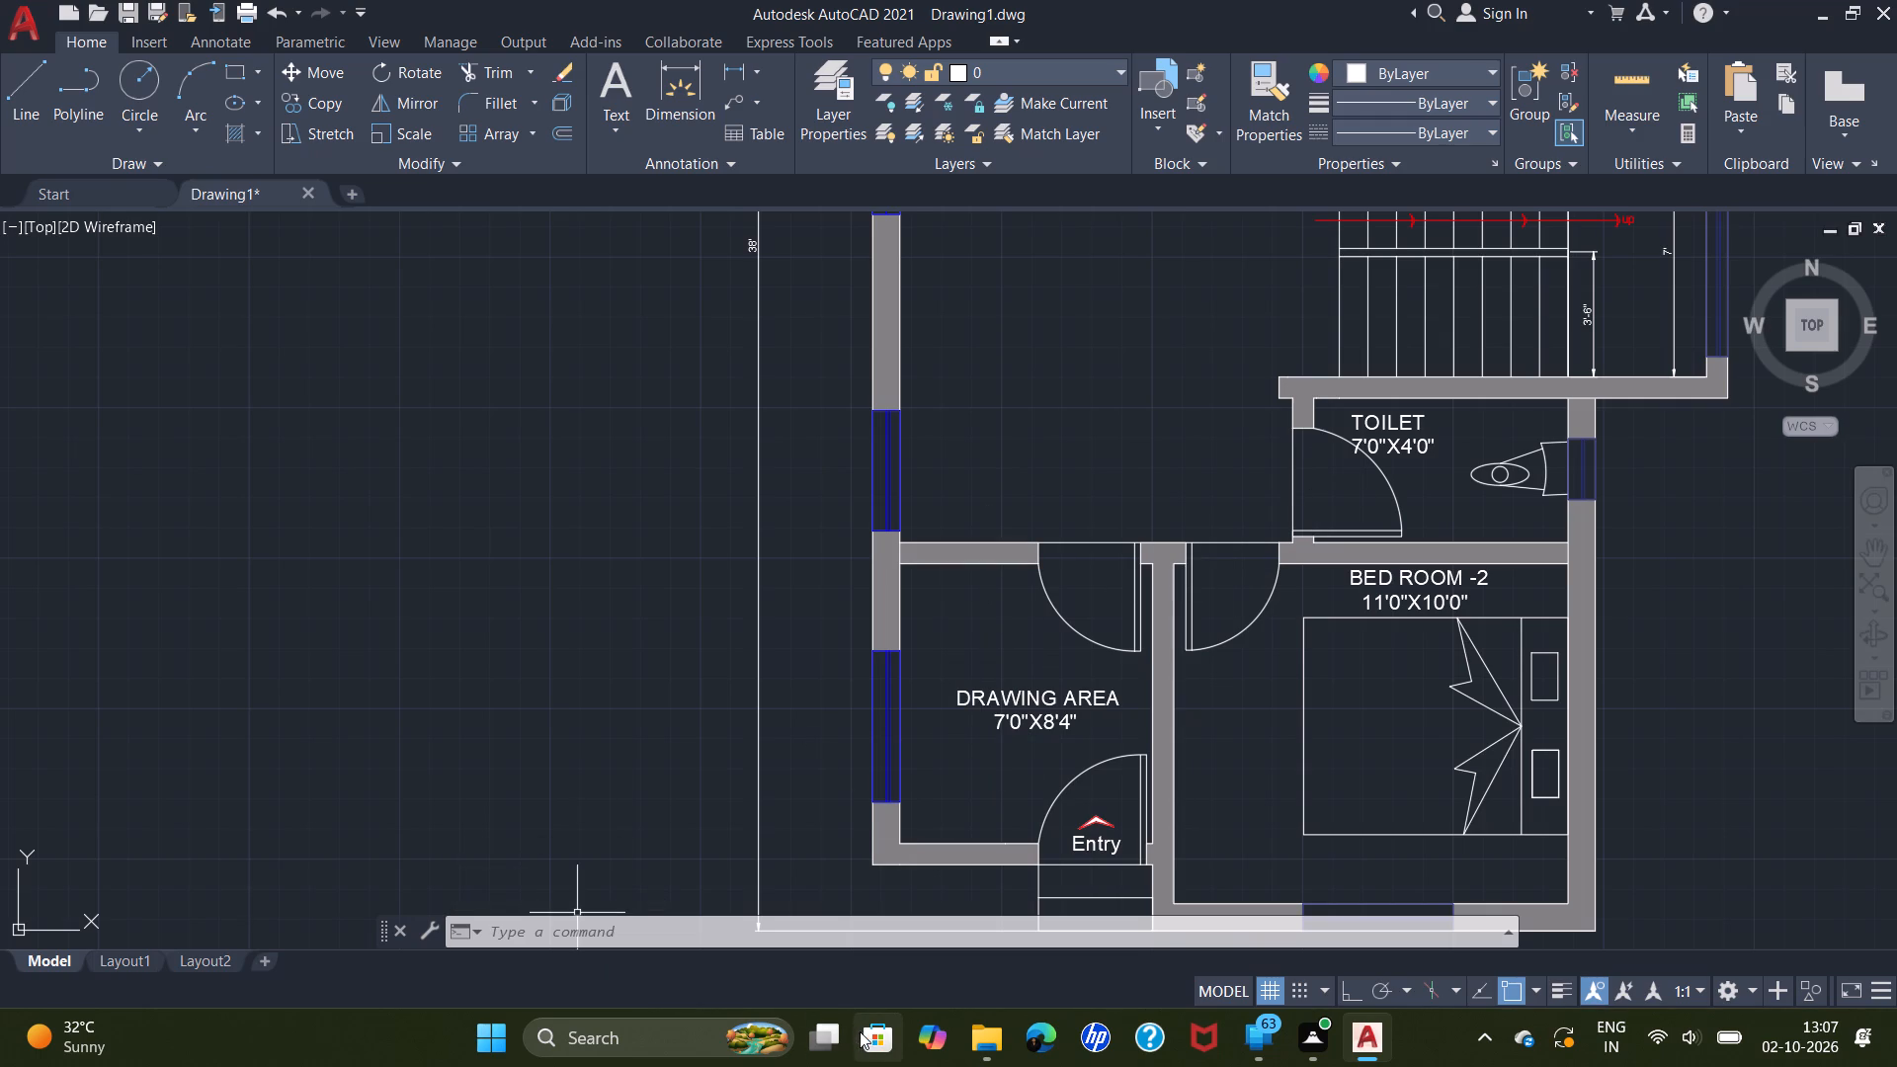
click(830, 1027)
click(964, 874)
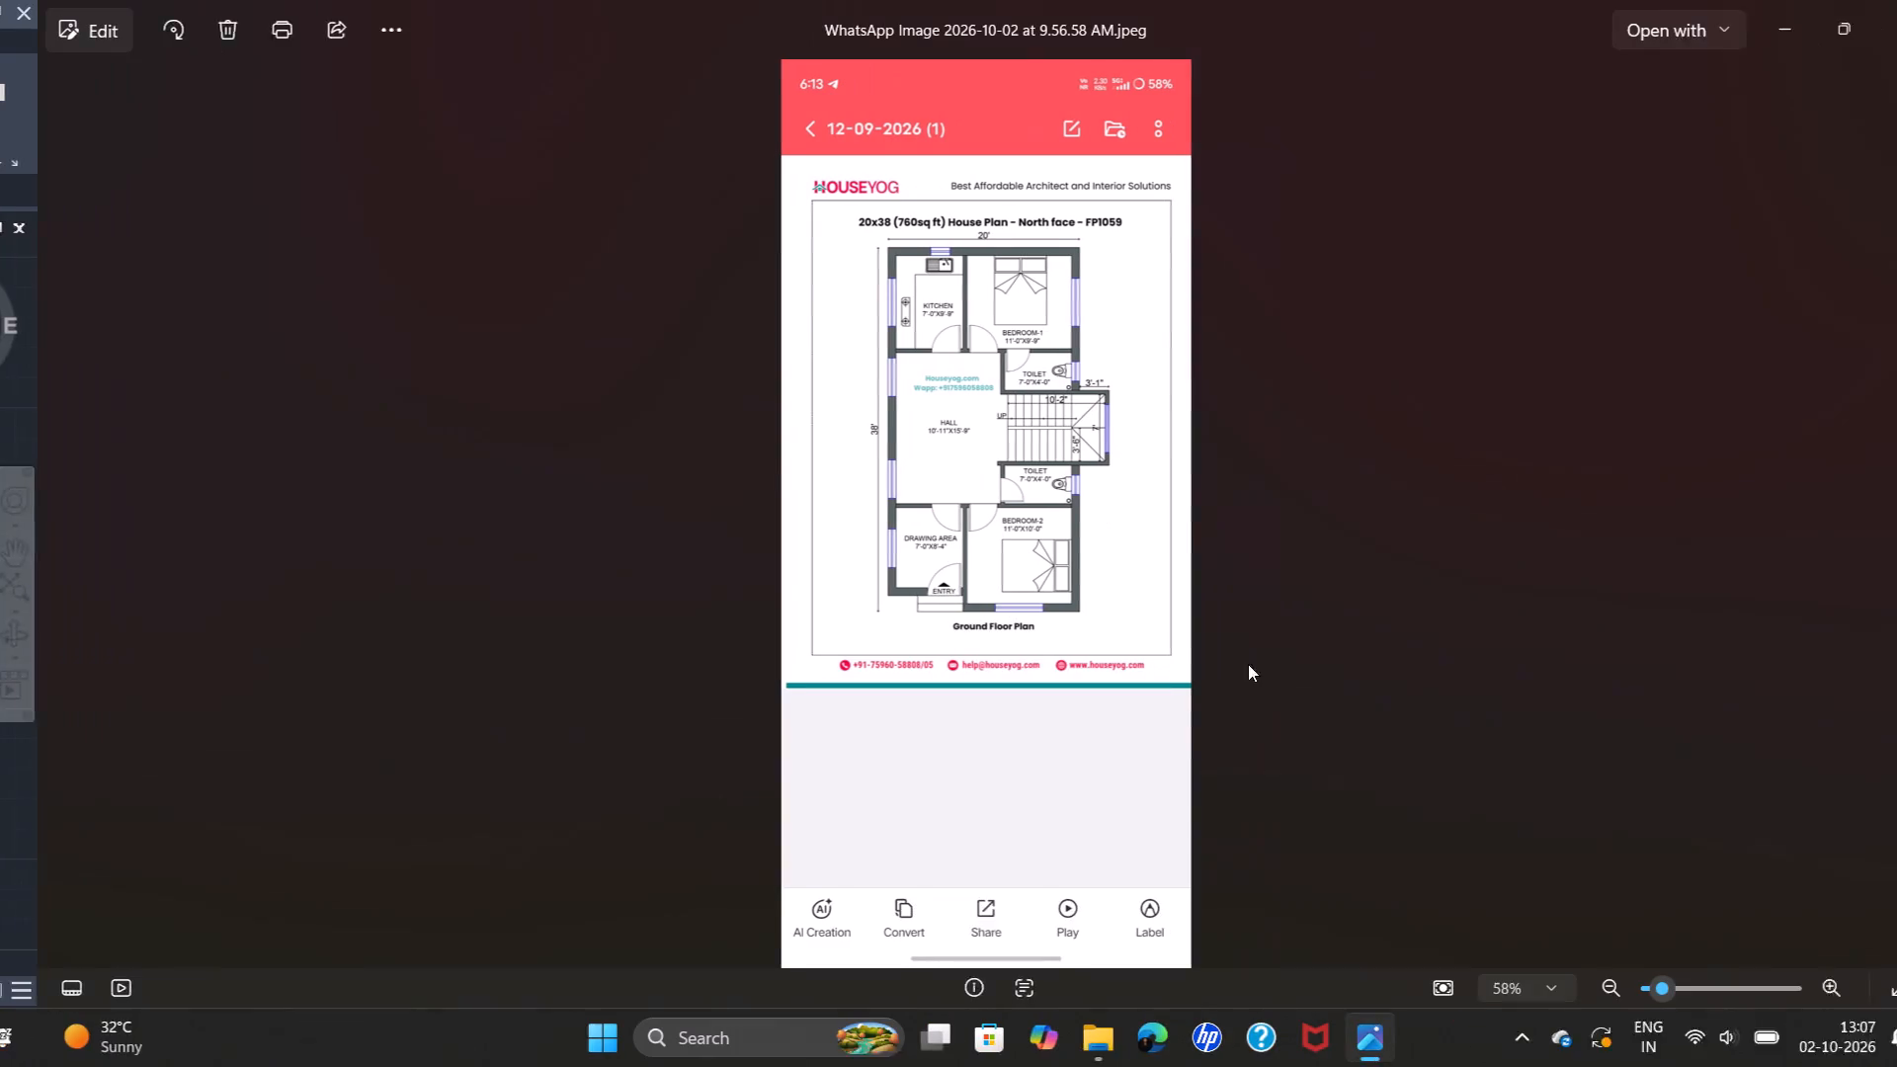
scroll(928, 556, up, 5)
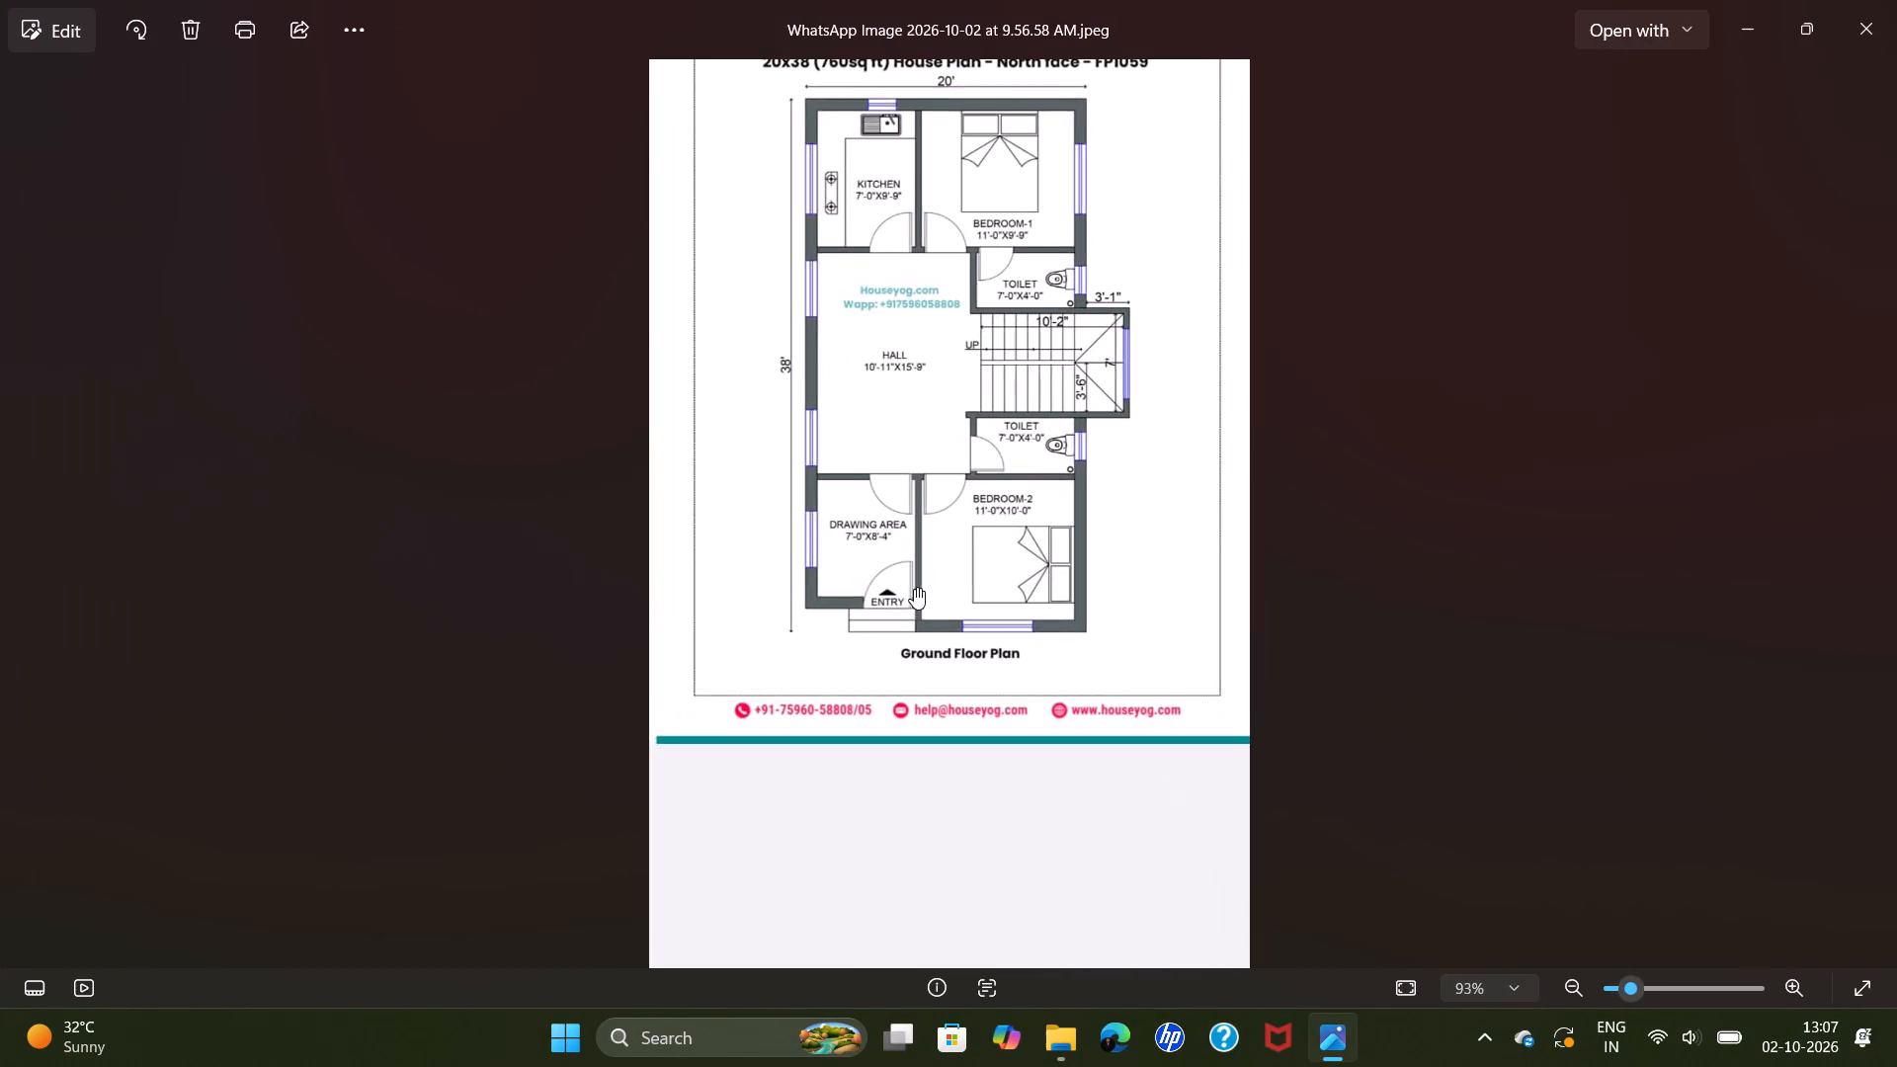
scroll(914, 588, up, 4)
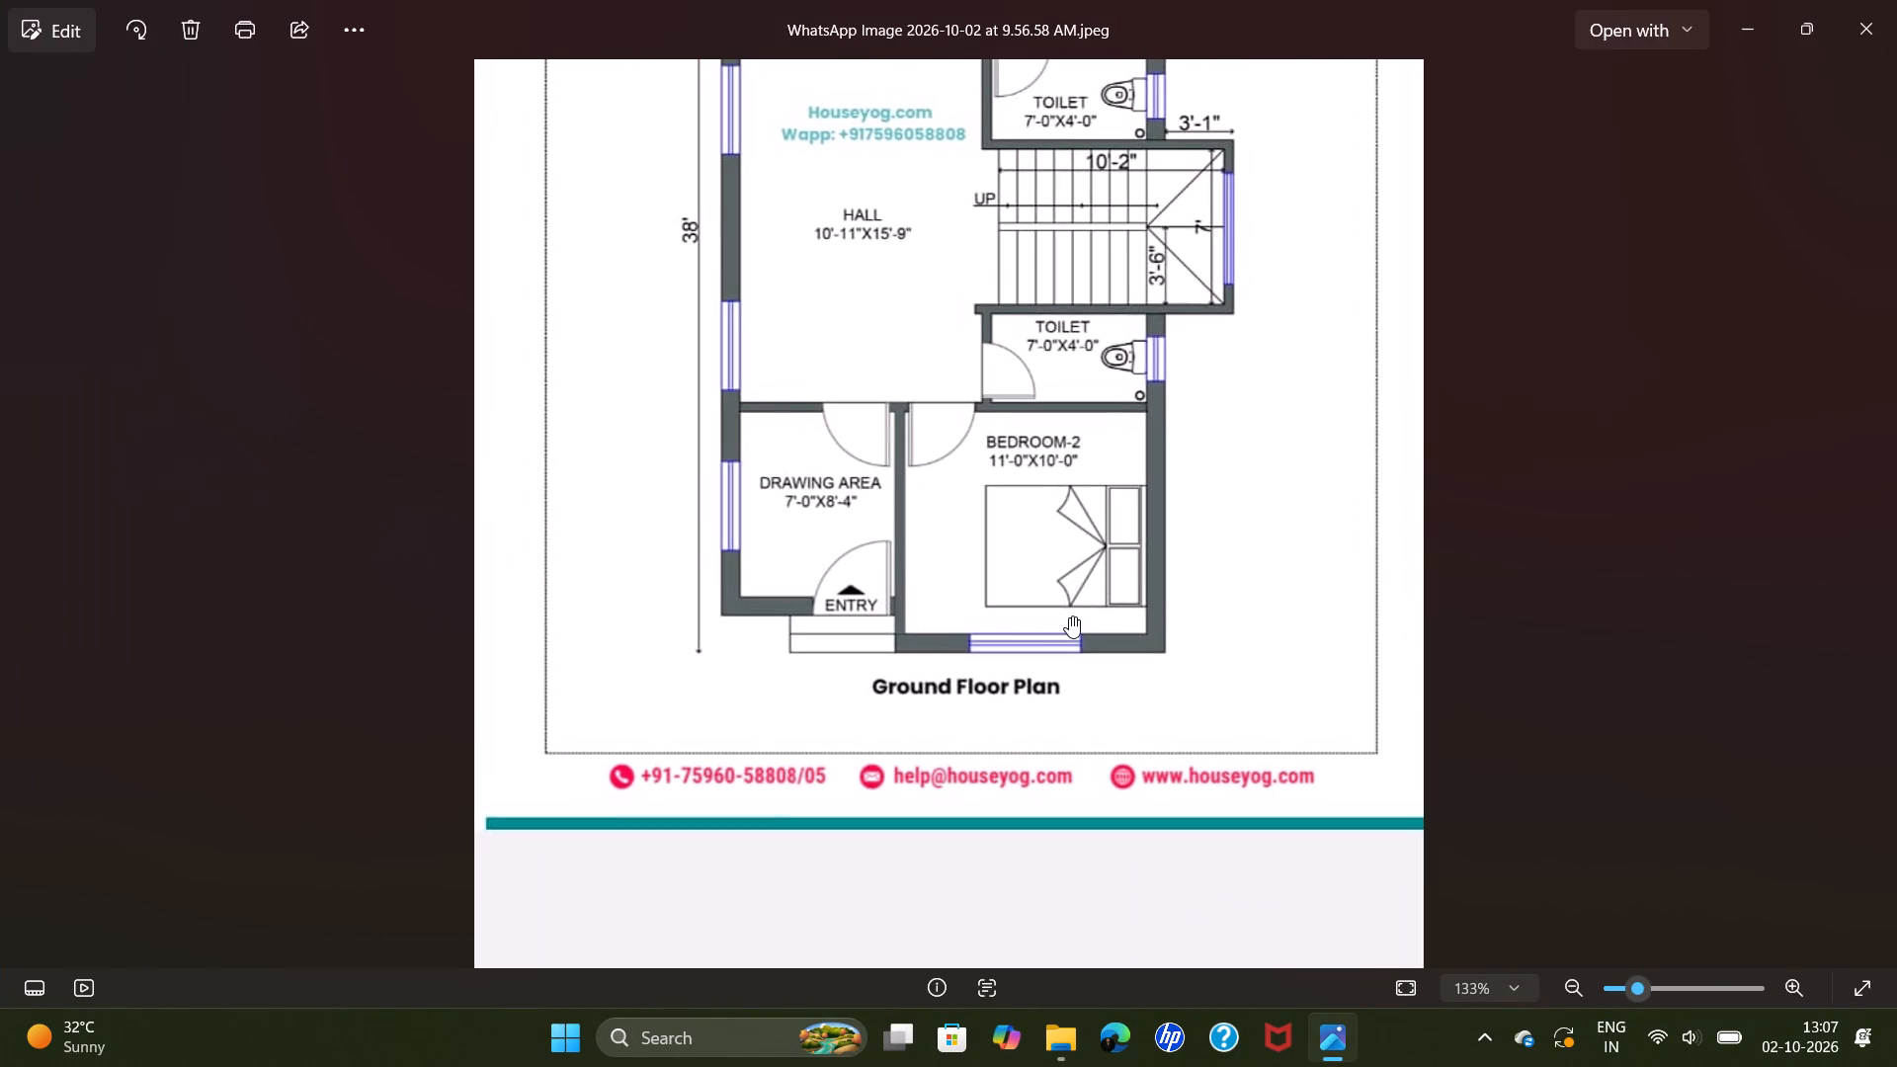
scroll(874, 342, down, 2)
middle_drag(884, 385, 858, 427)
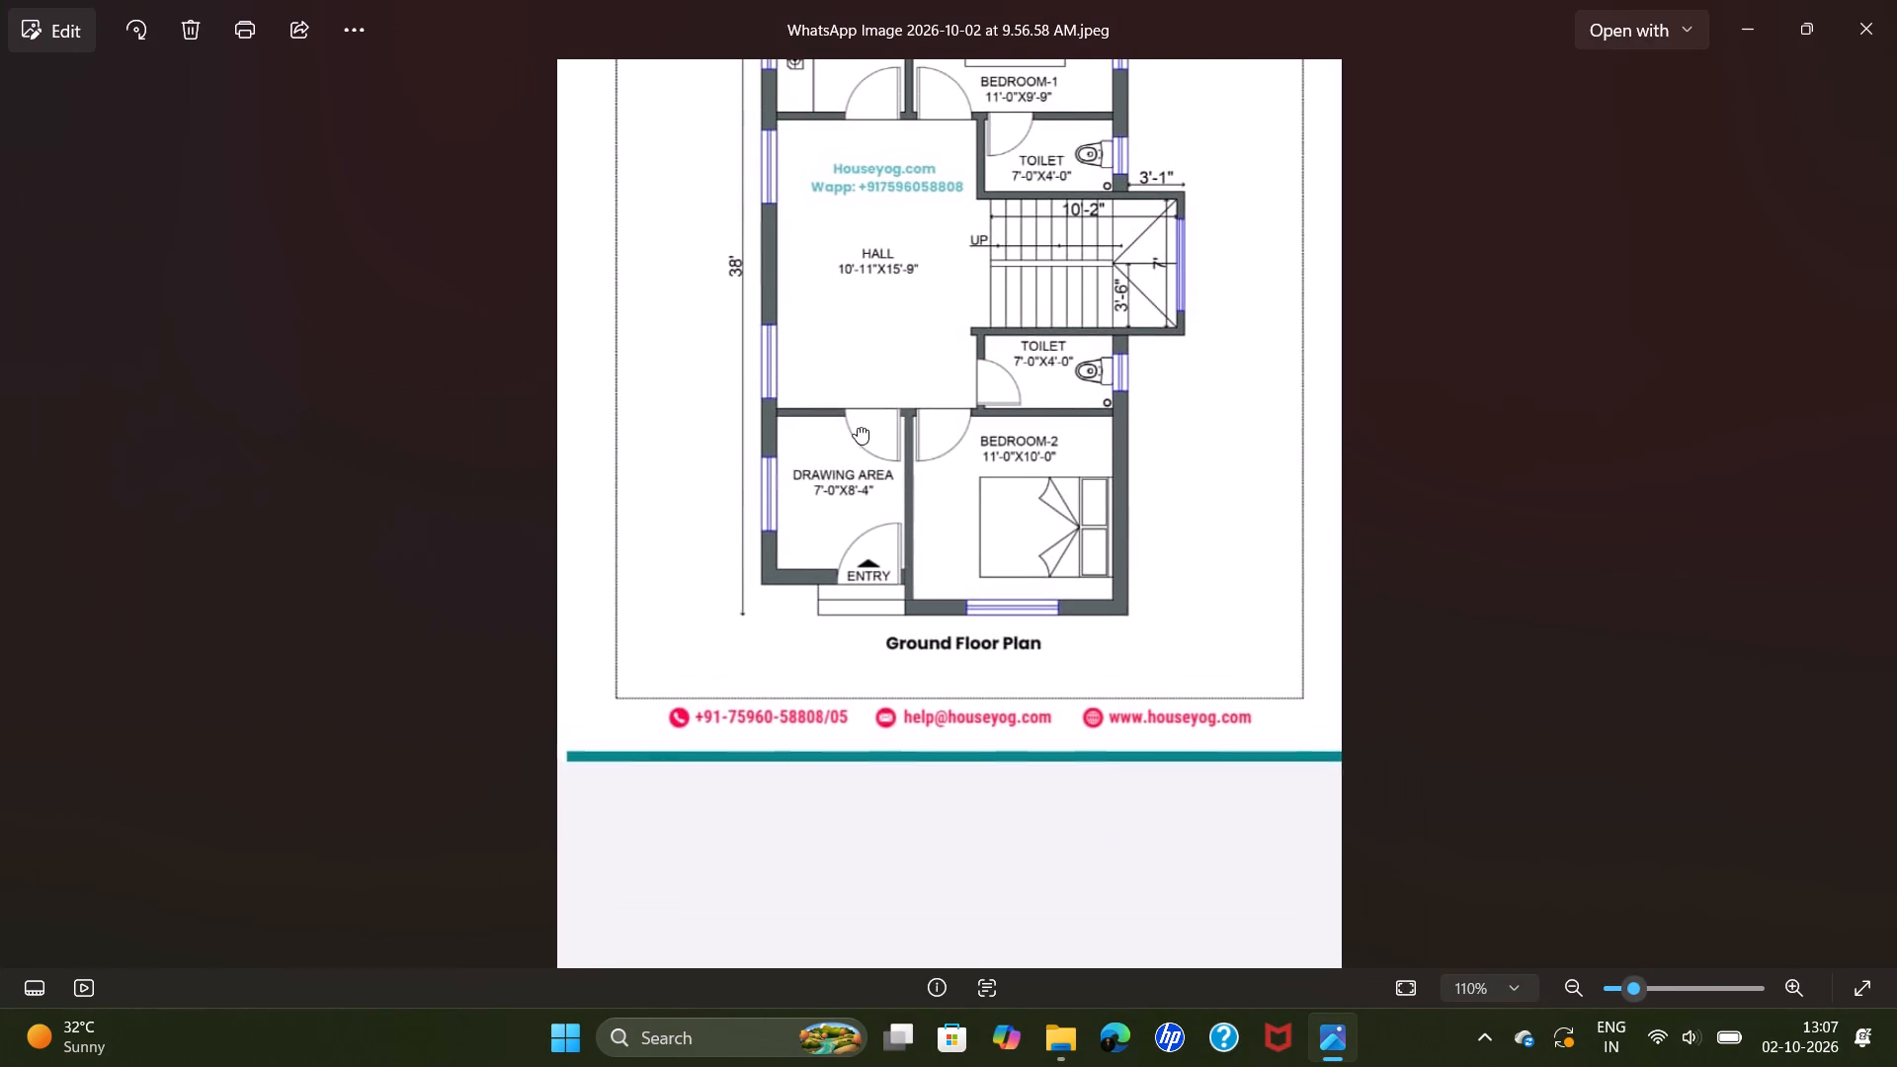
middle_drag(858, 427, 802, 498)
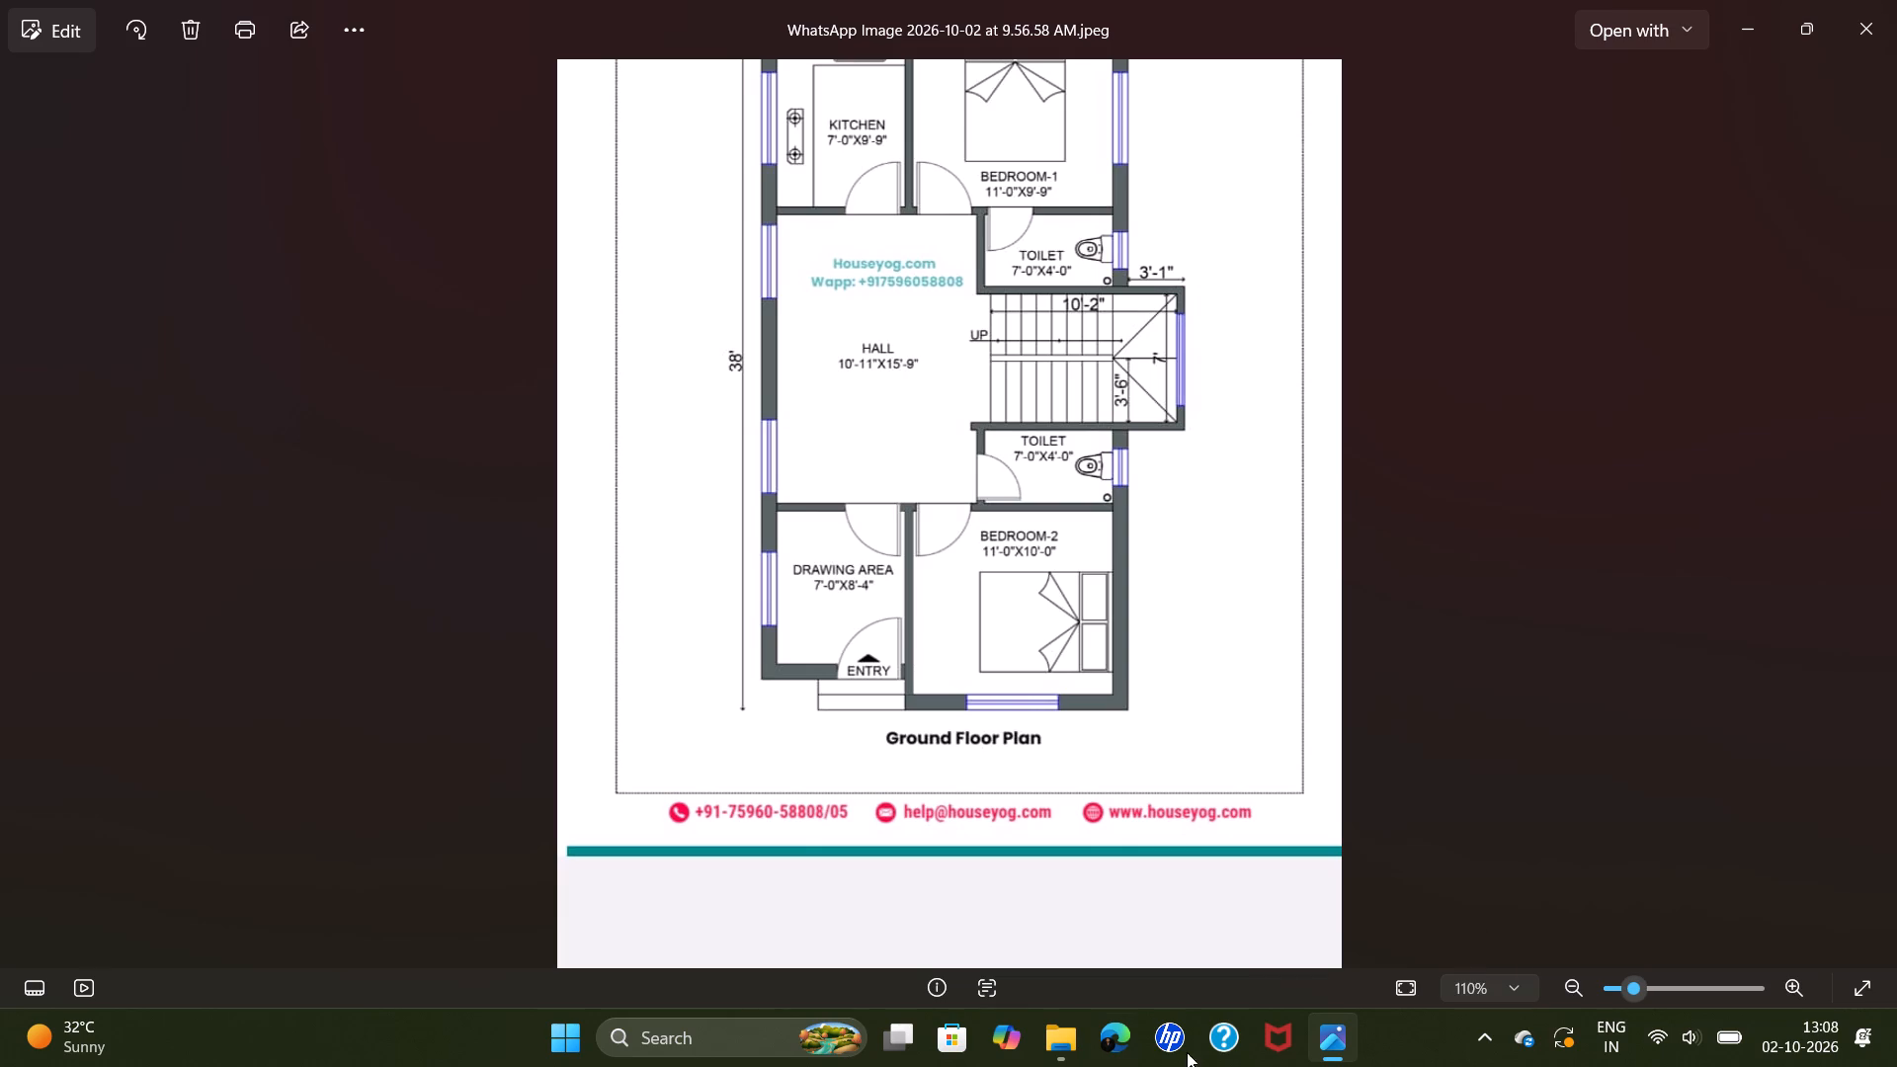
Return to AutoCAD and add a vertical linear dimension in Bed Room-2, from the door opening's corner to the bottom wall's inner face, beside the bed.
click(904, 1046)
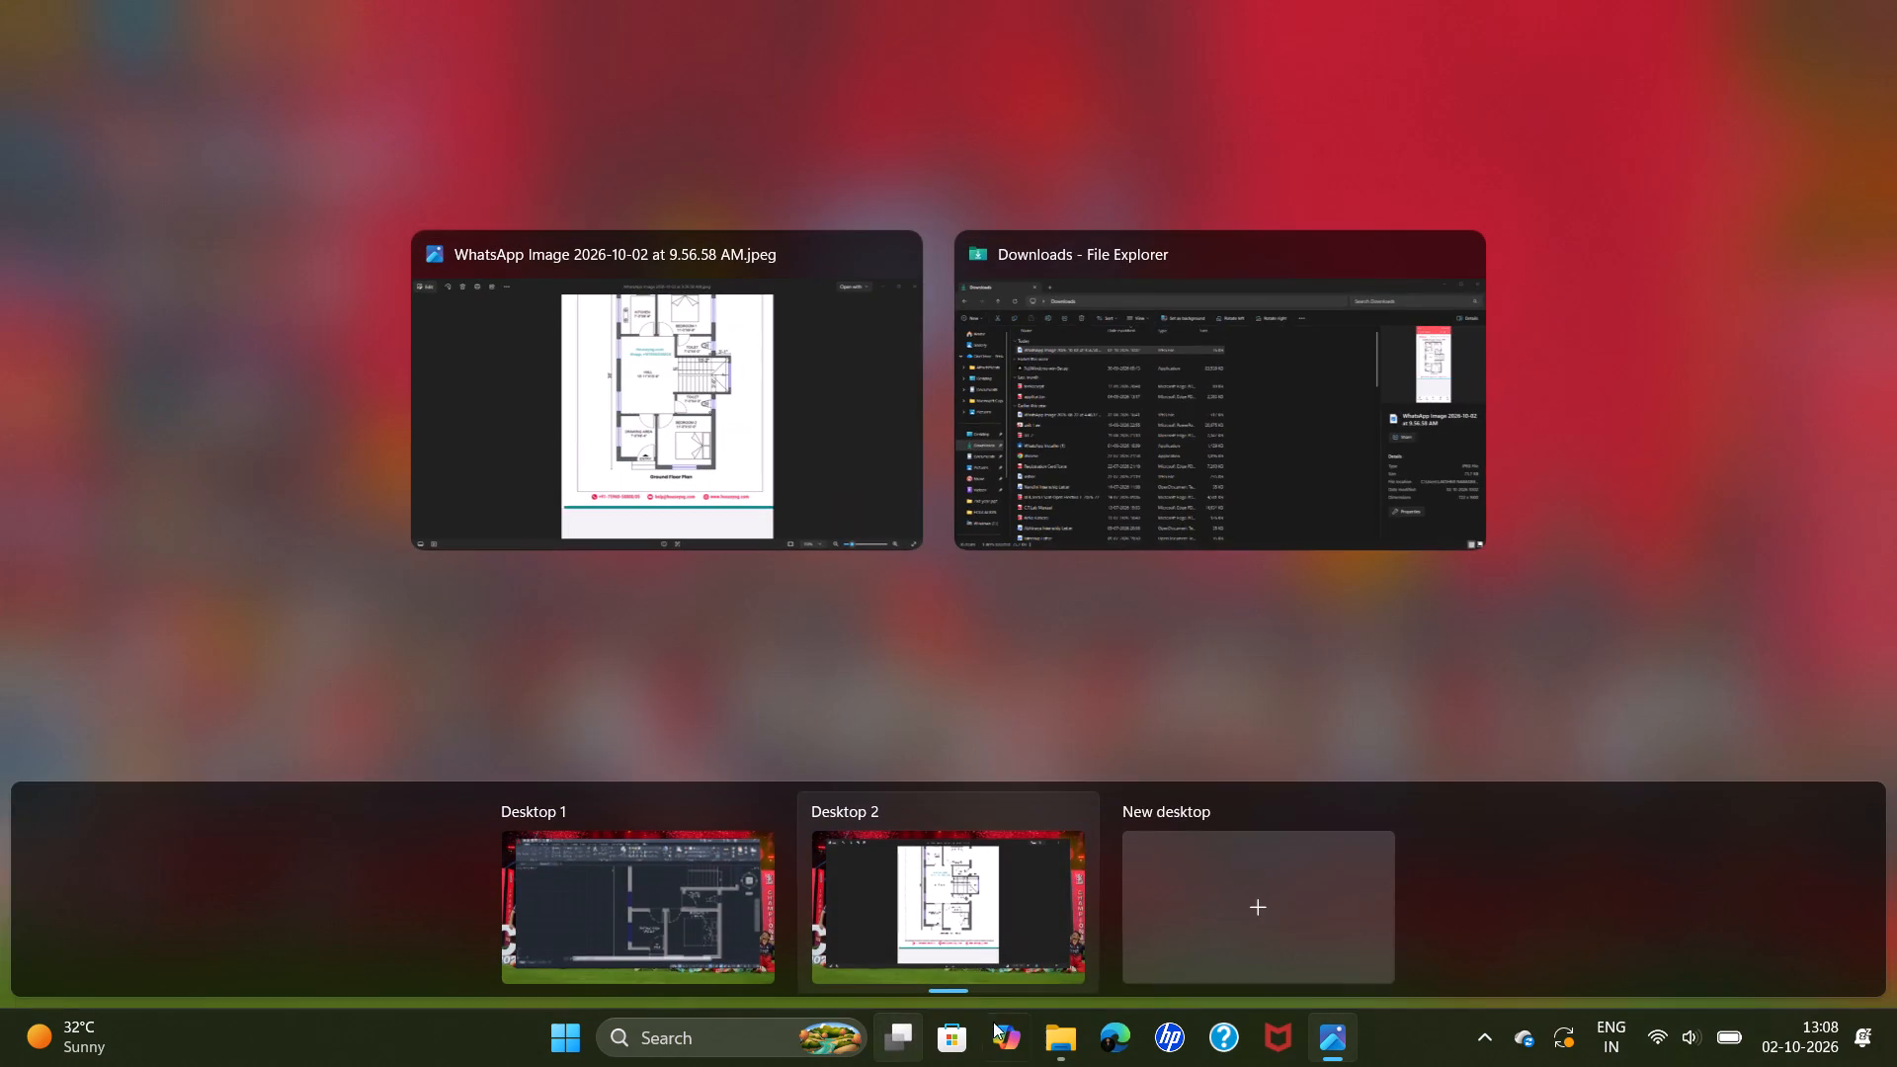
click(610, 903)
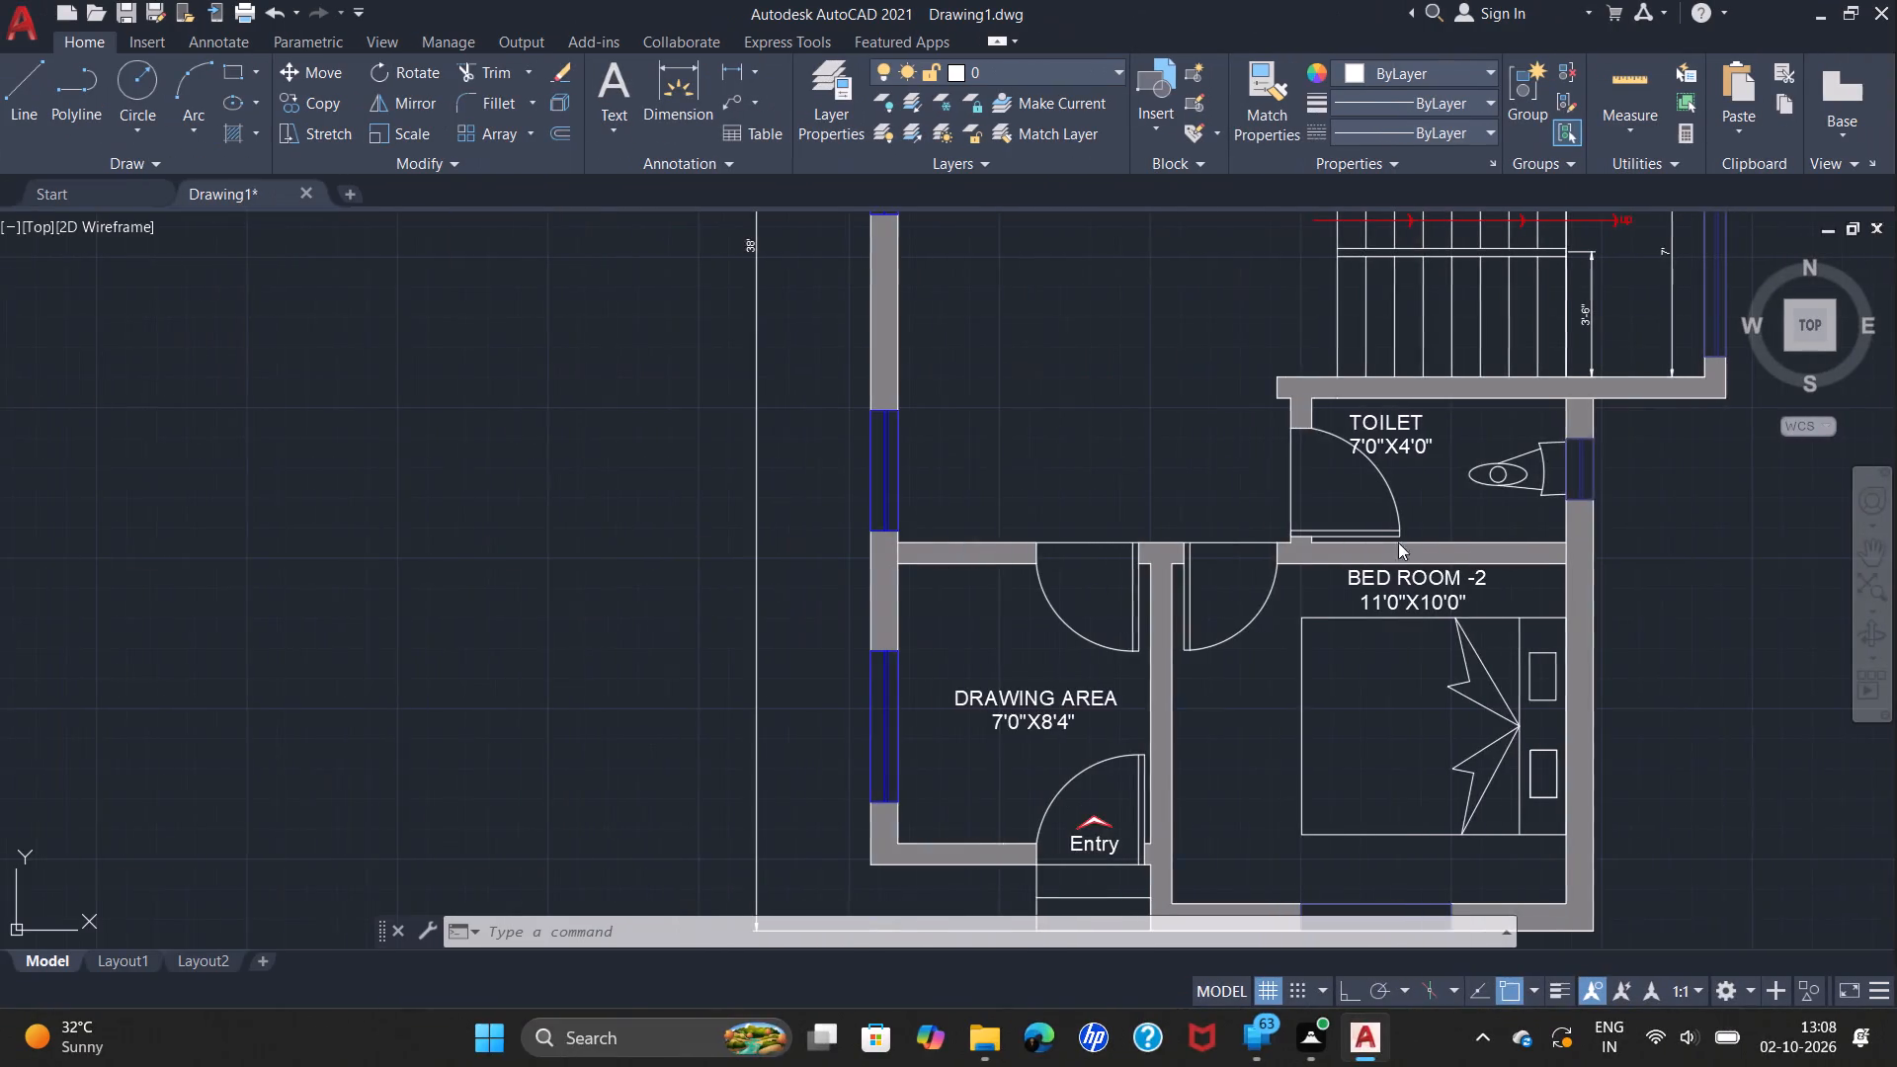
scroll(1191, 547, down, 3)
scroll(1284, 600, up, 4)
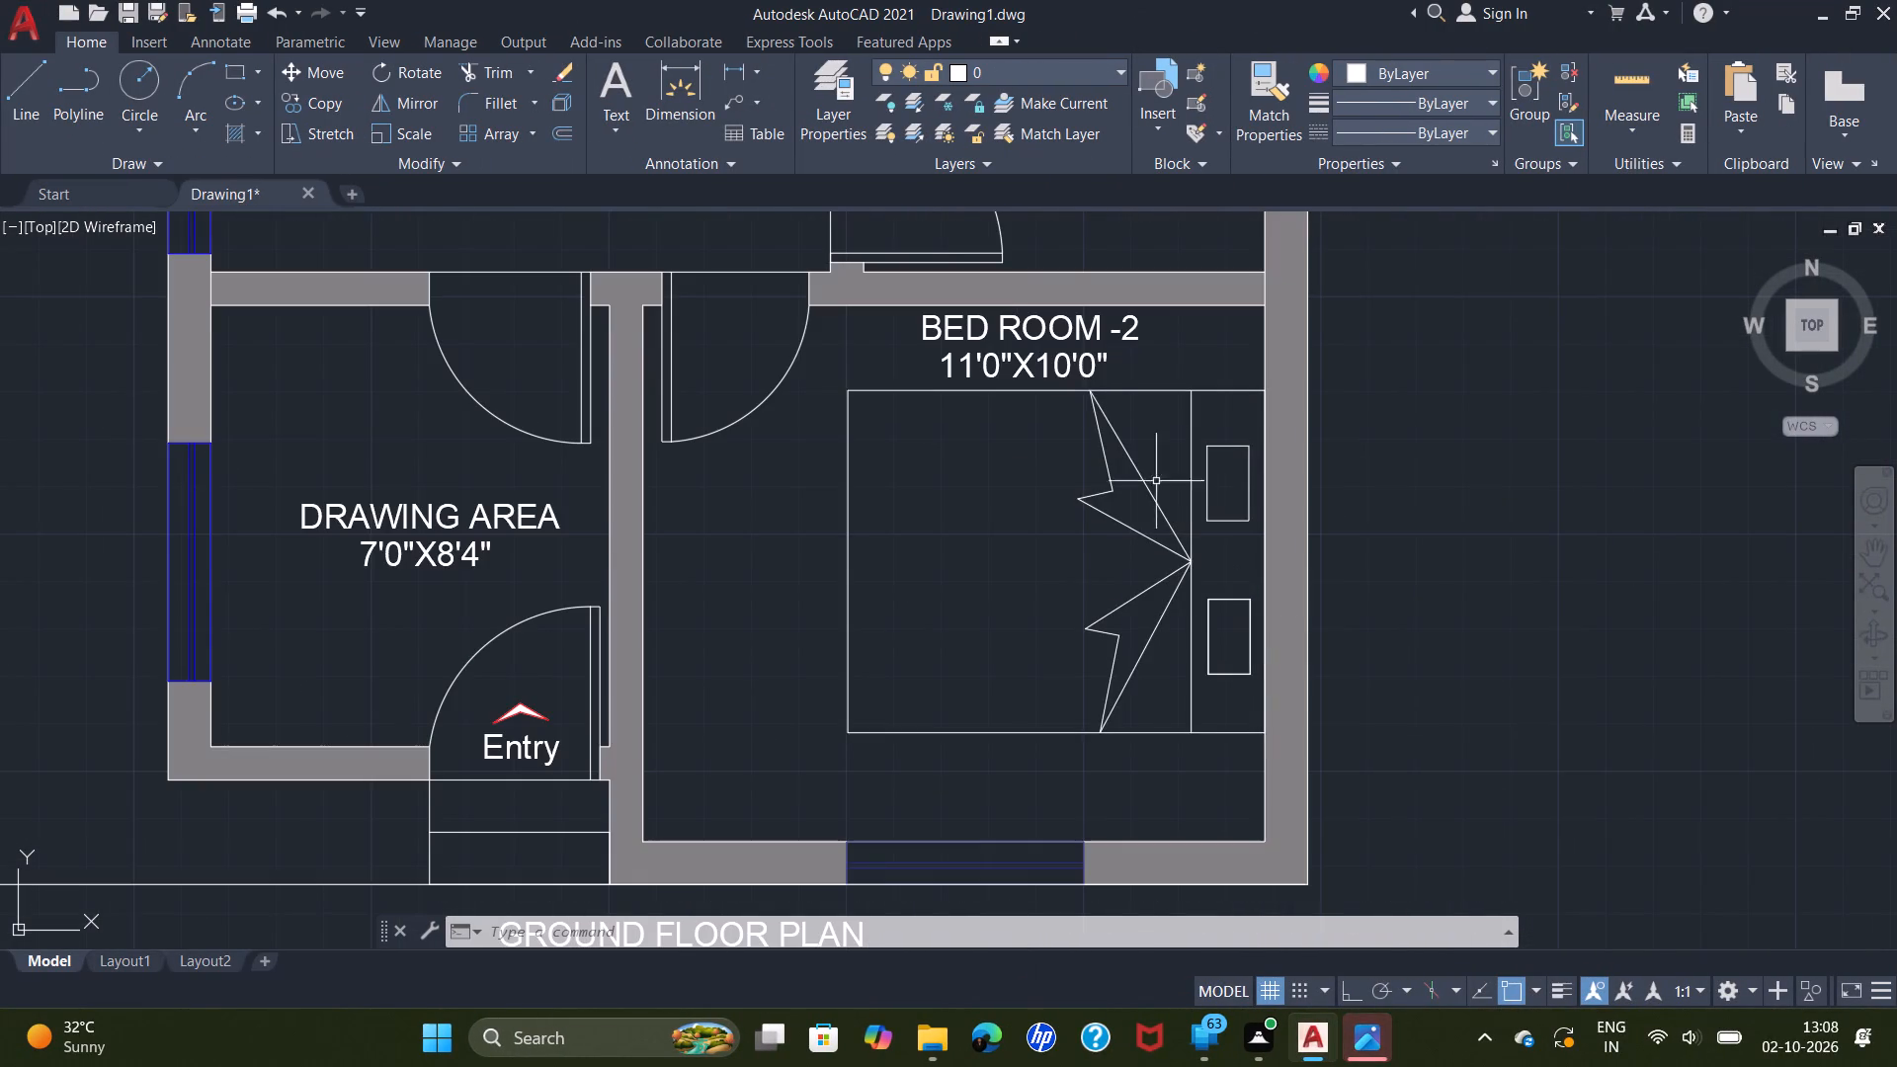
double_click(740, 74)
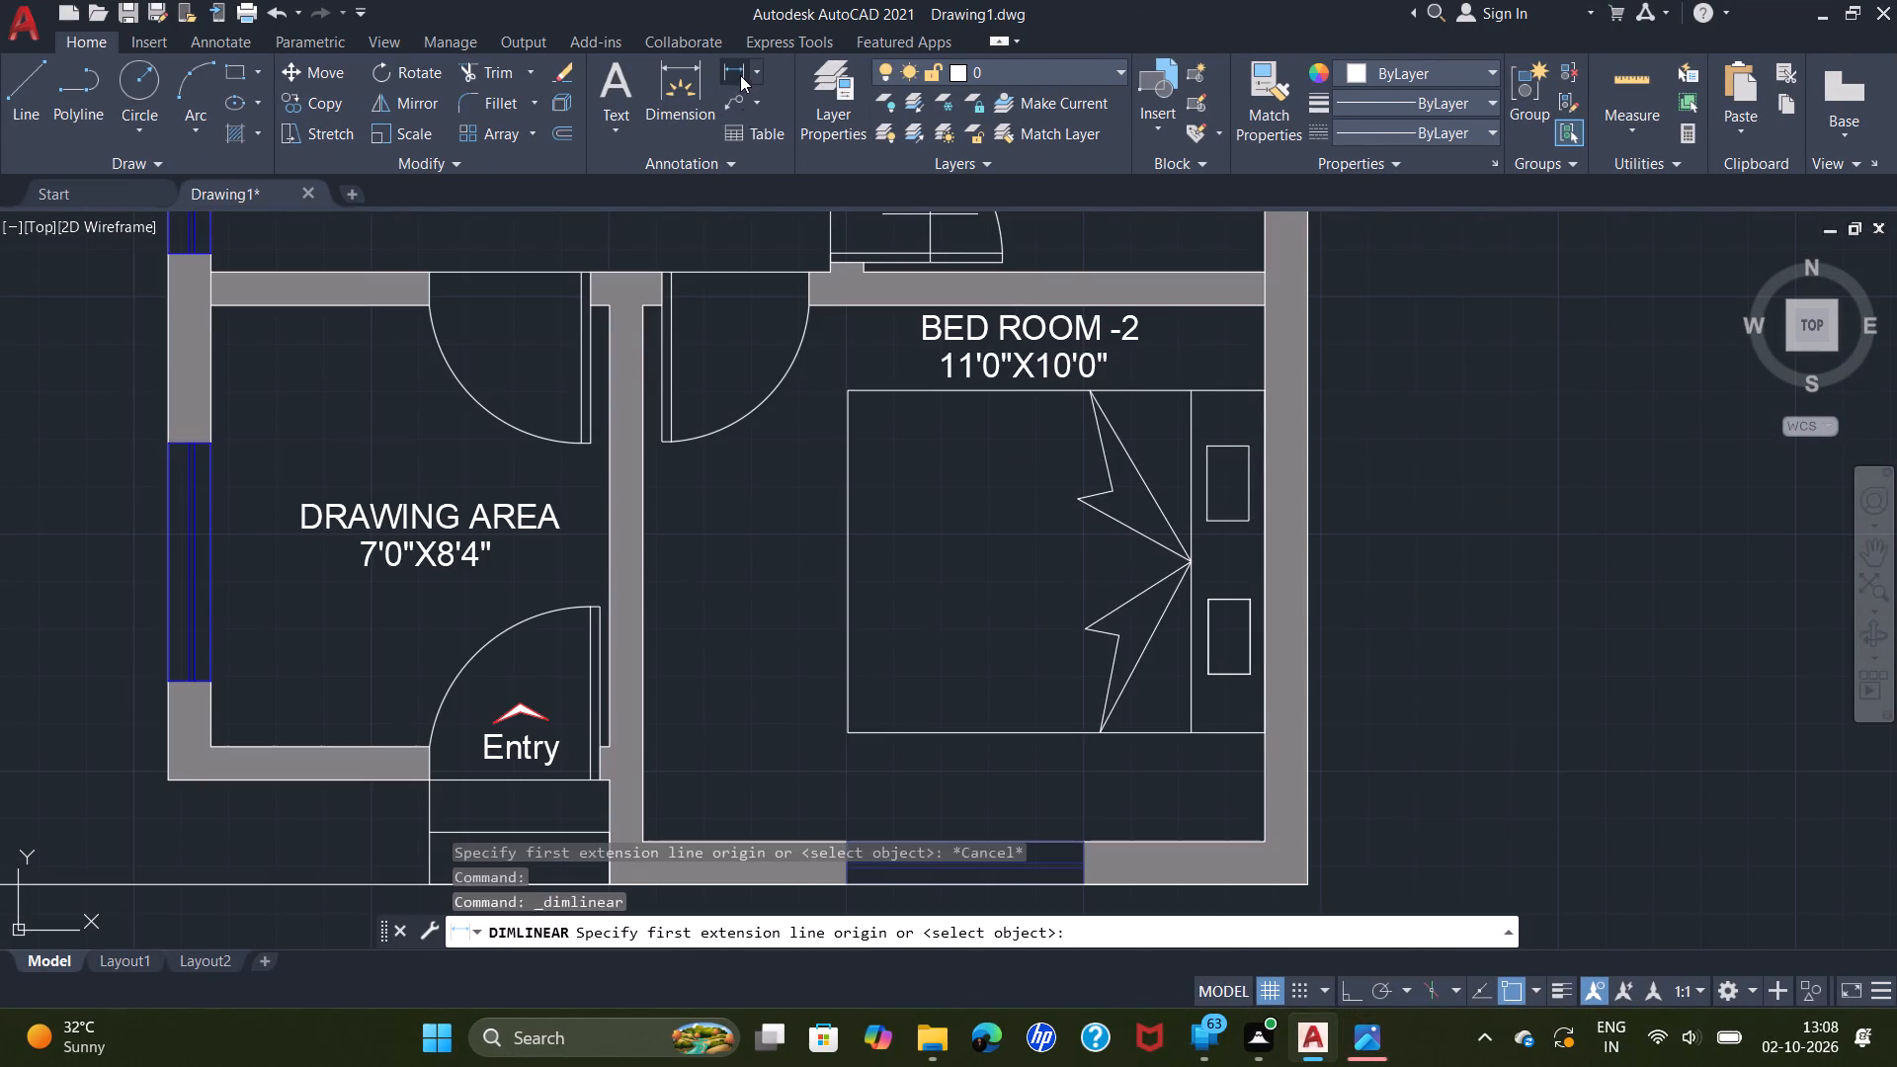
double_click(803, 302)
scroll(819, 451, down, 3)
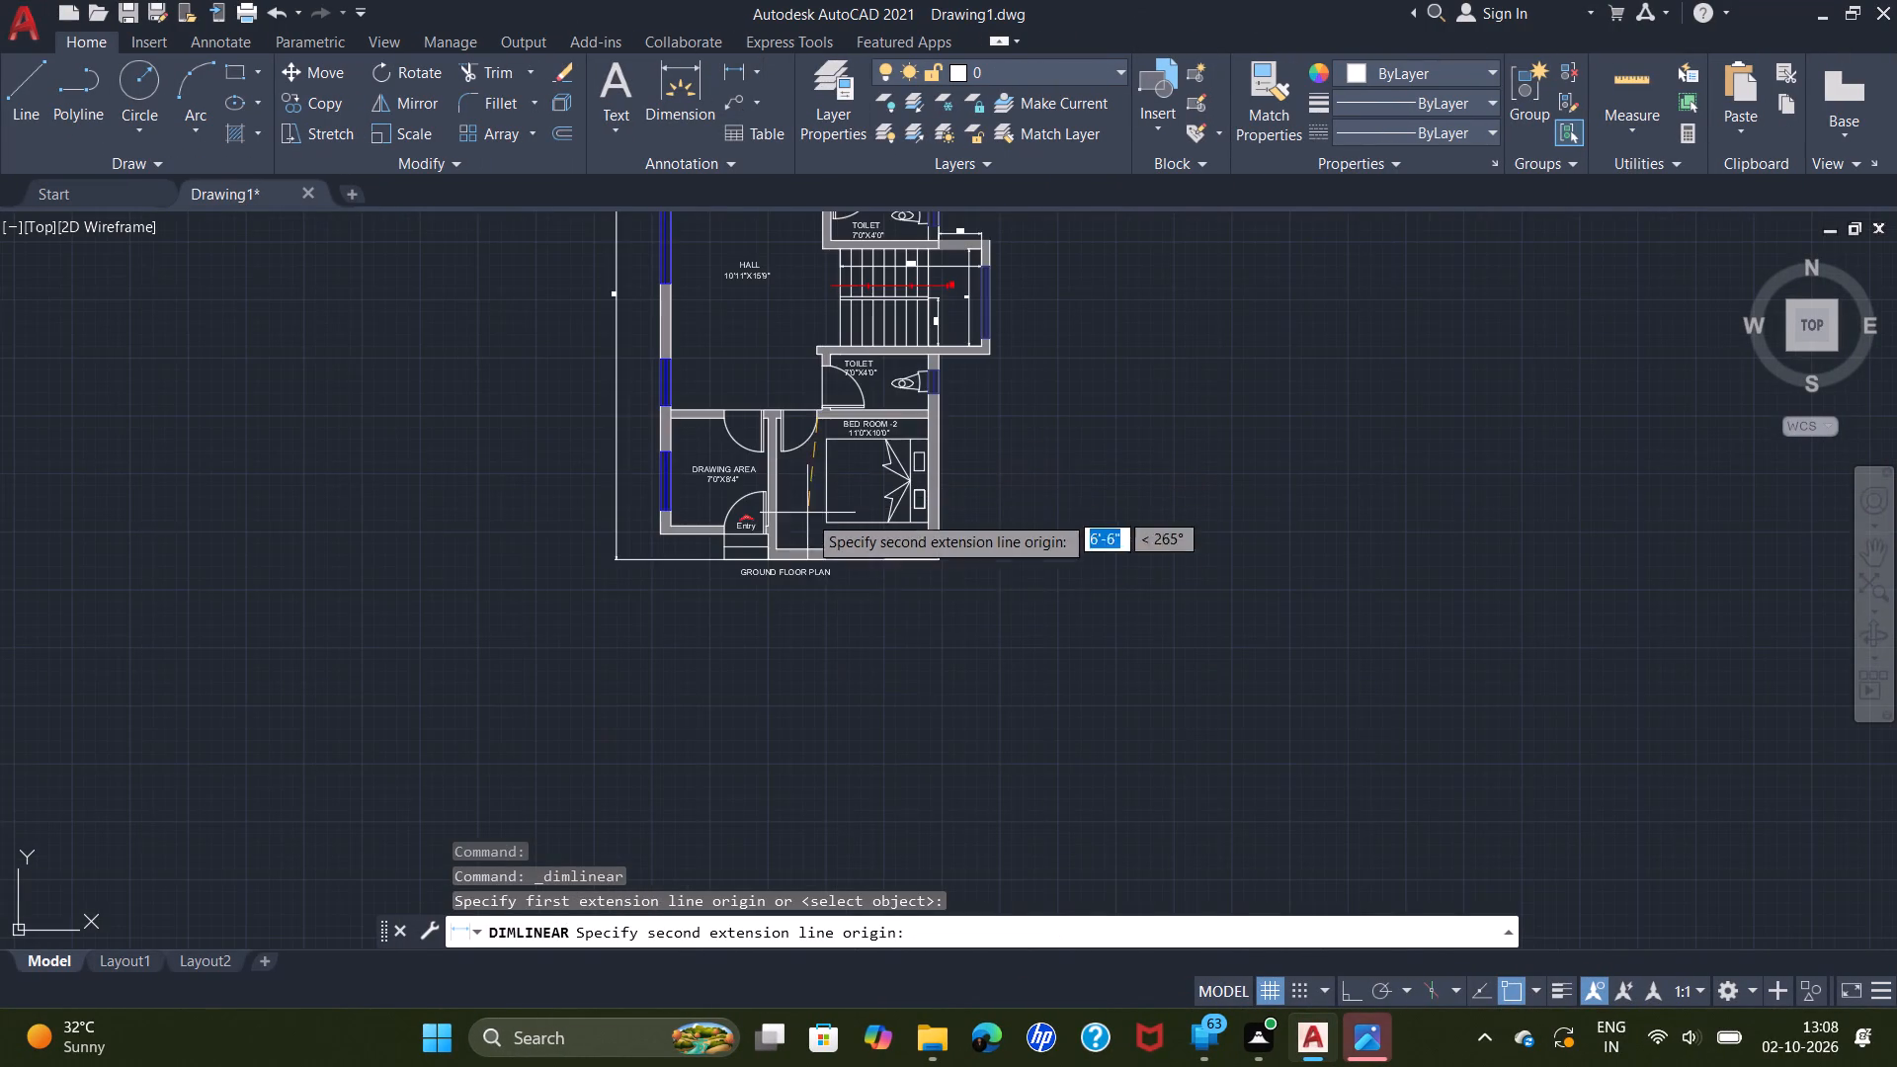
scroll(833, 552, up, 3)
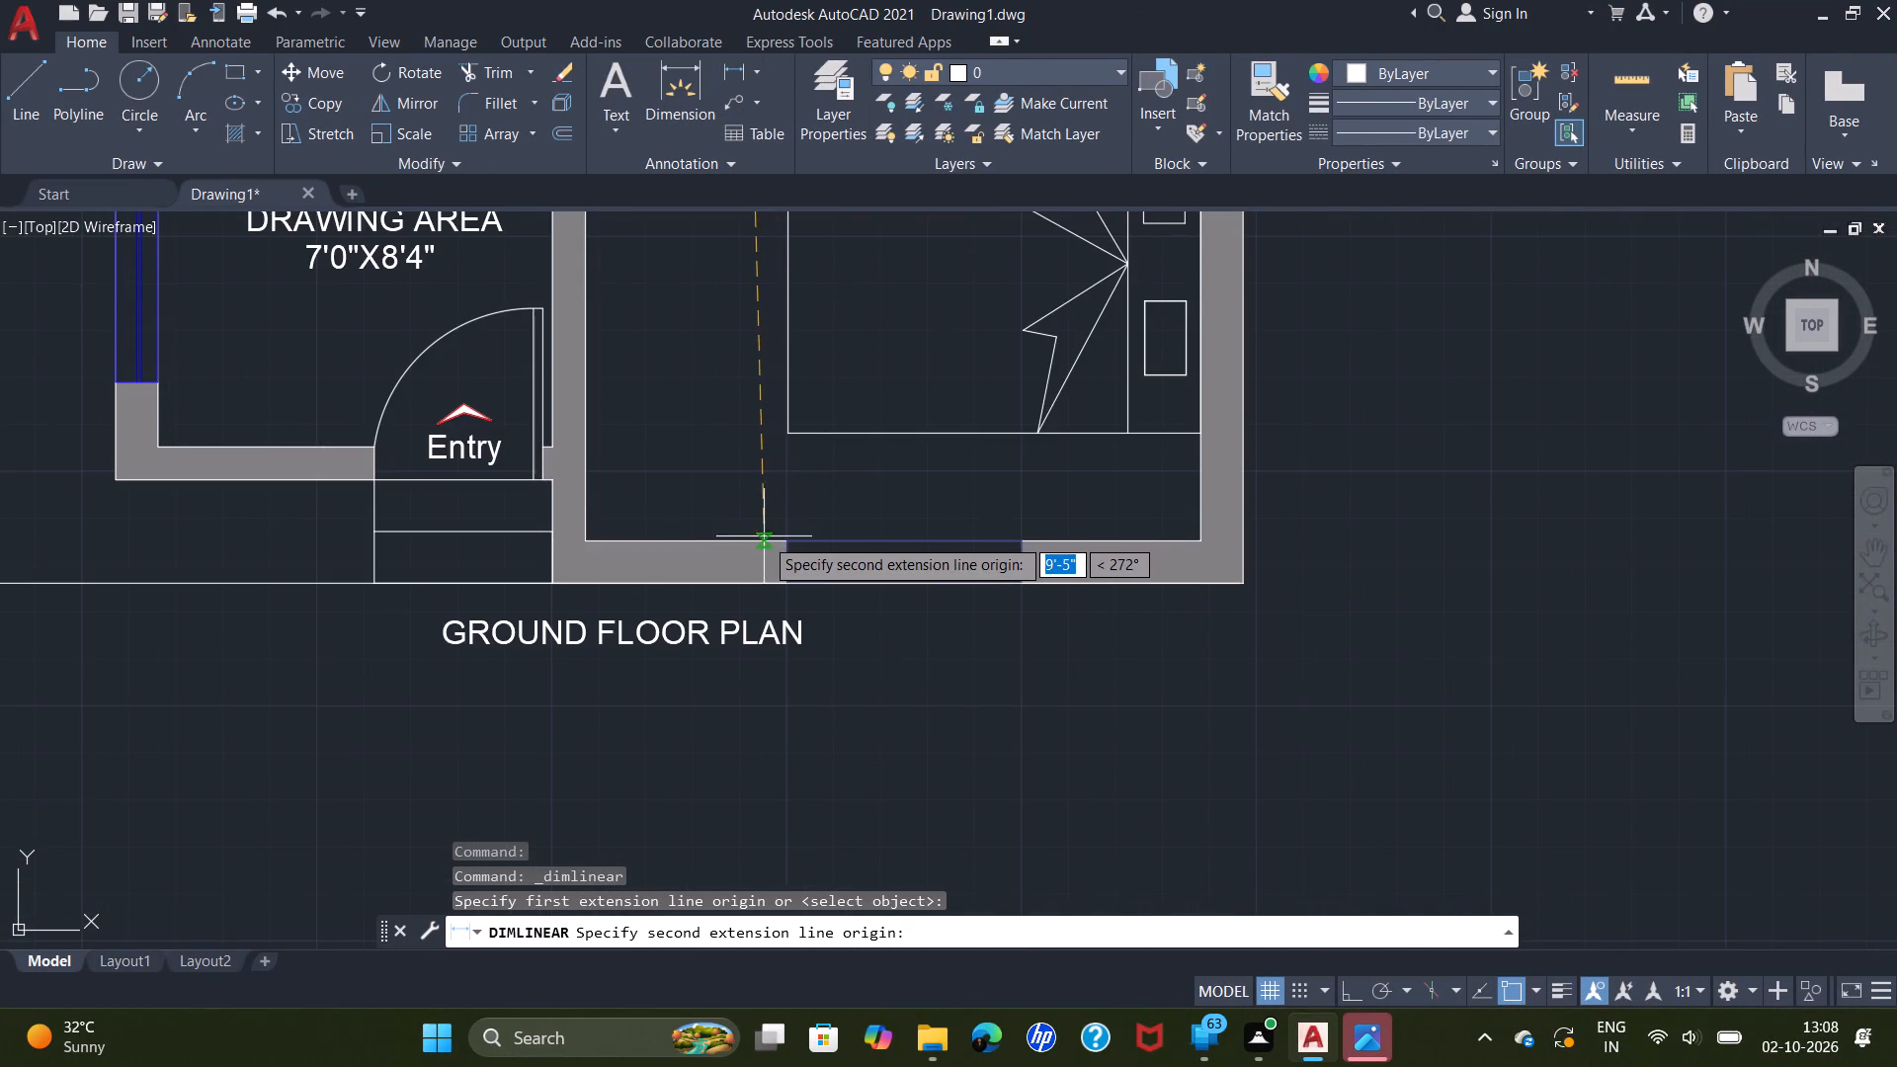
click(762, 539)
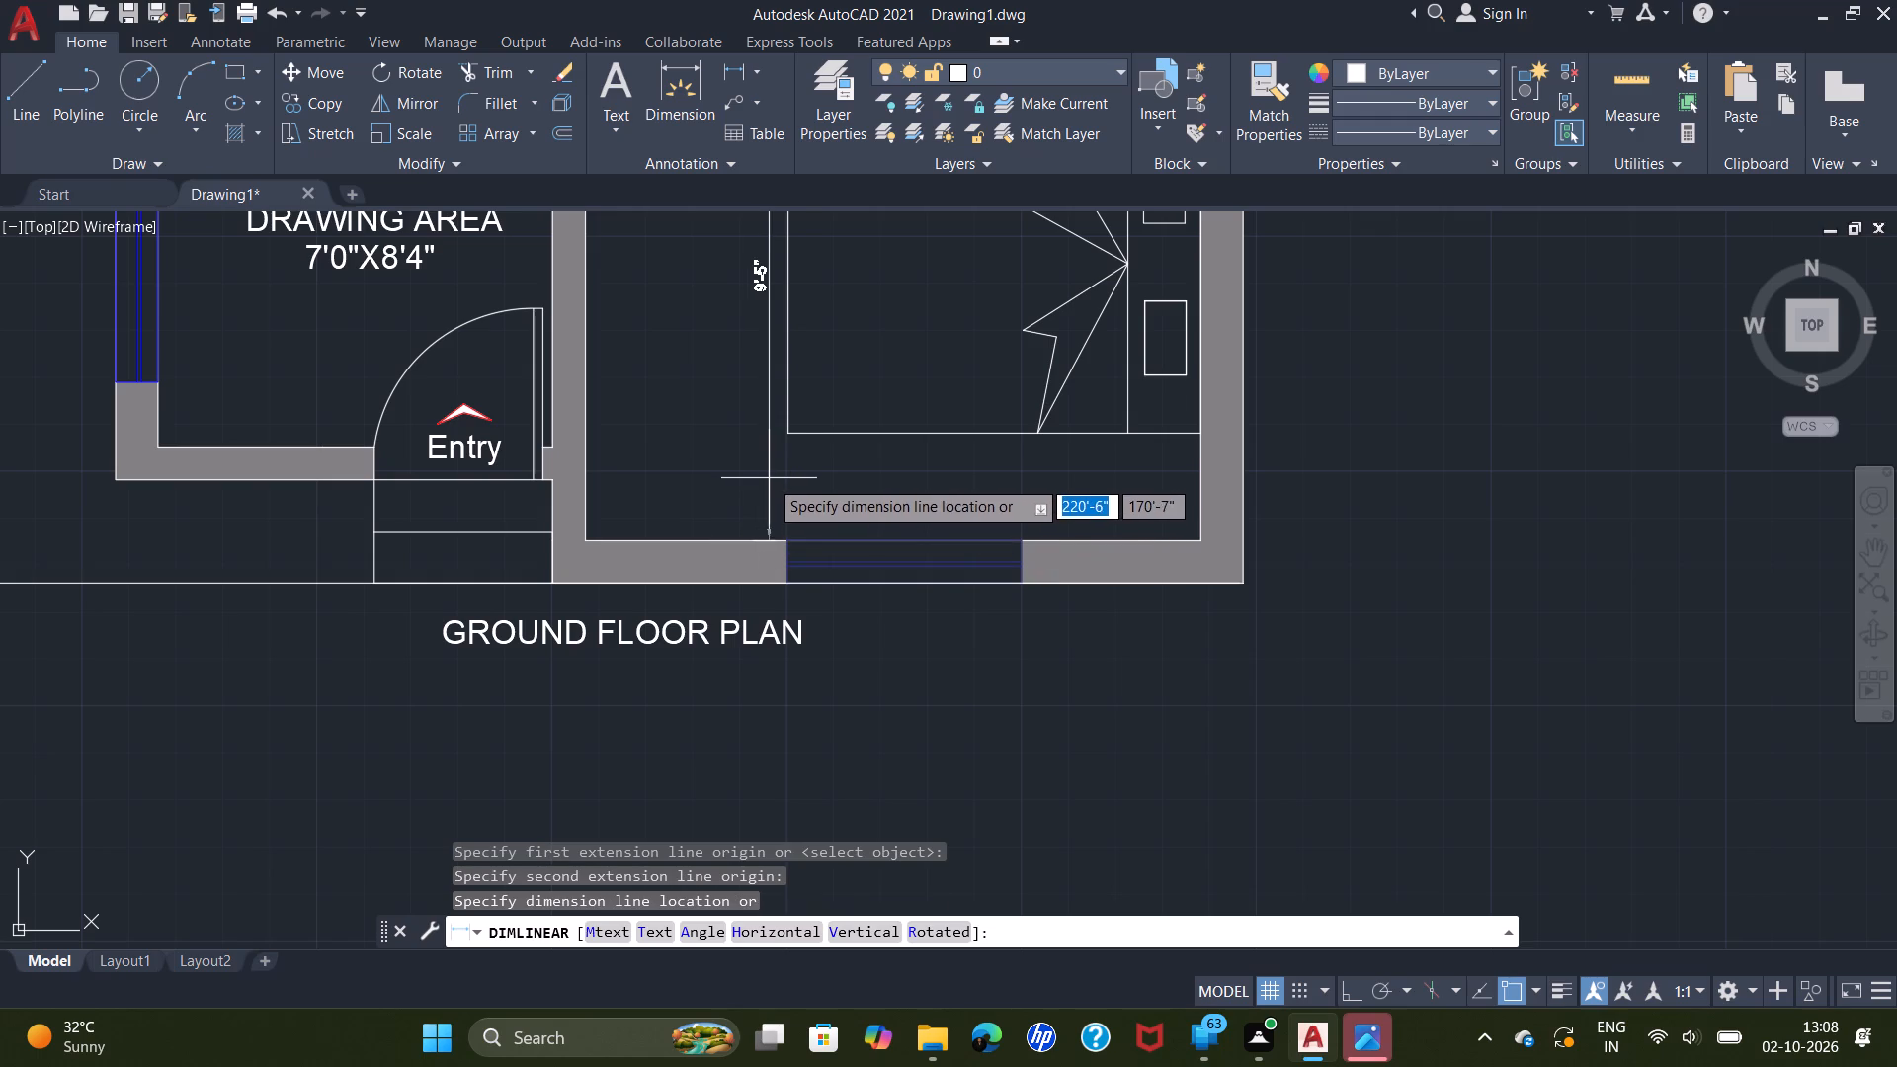
click(754, 465)
scroll(849, 383, down, 1)
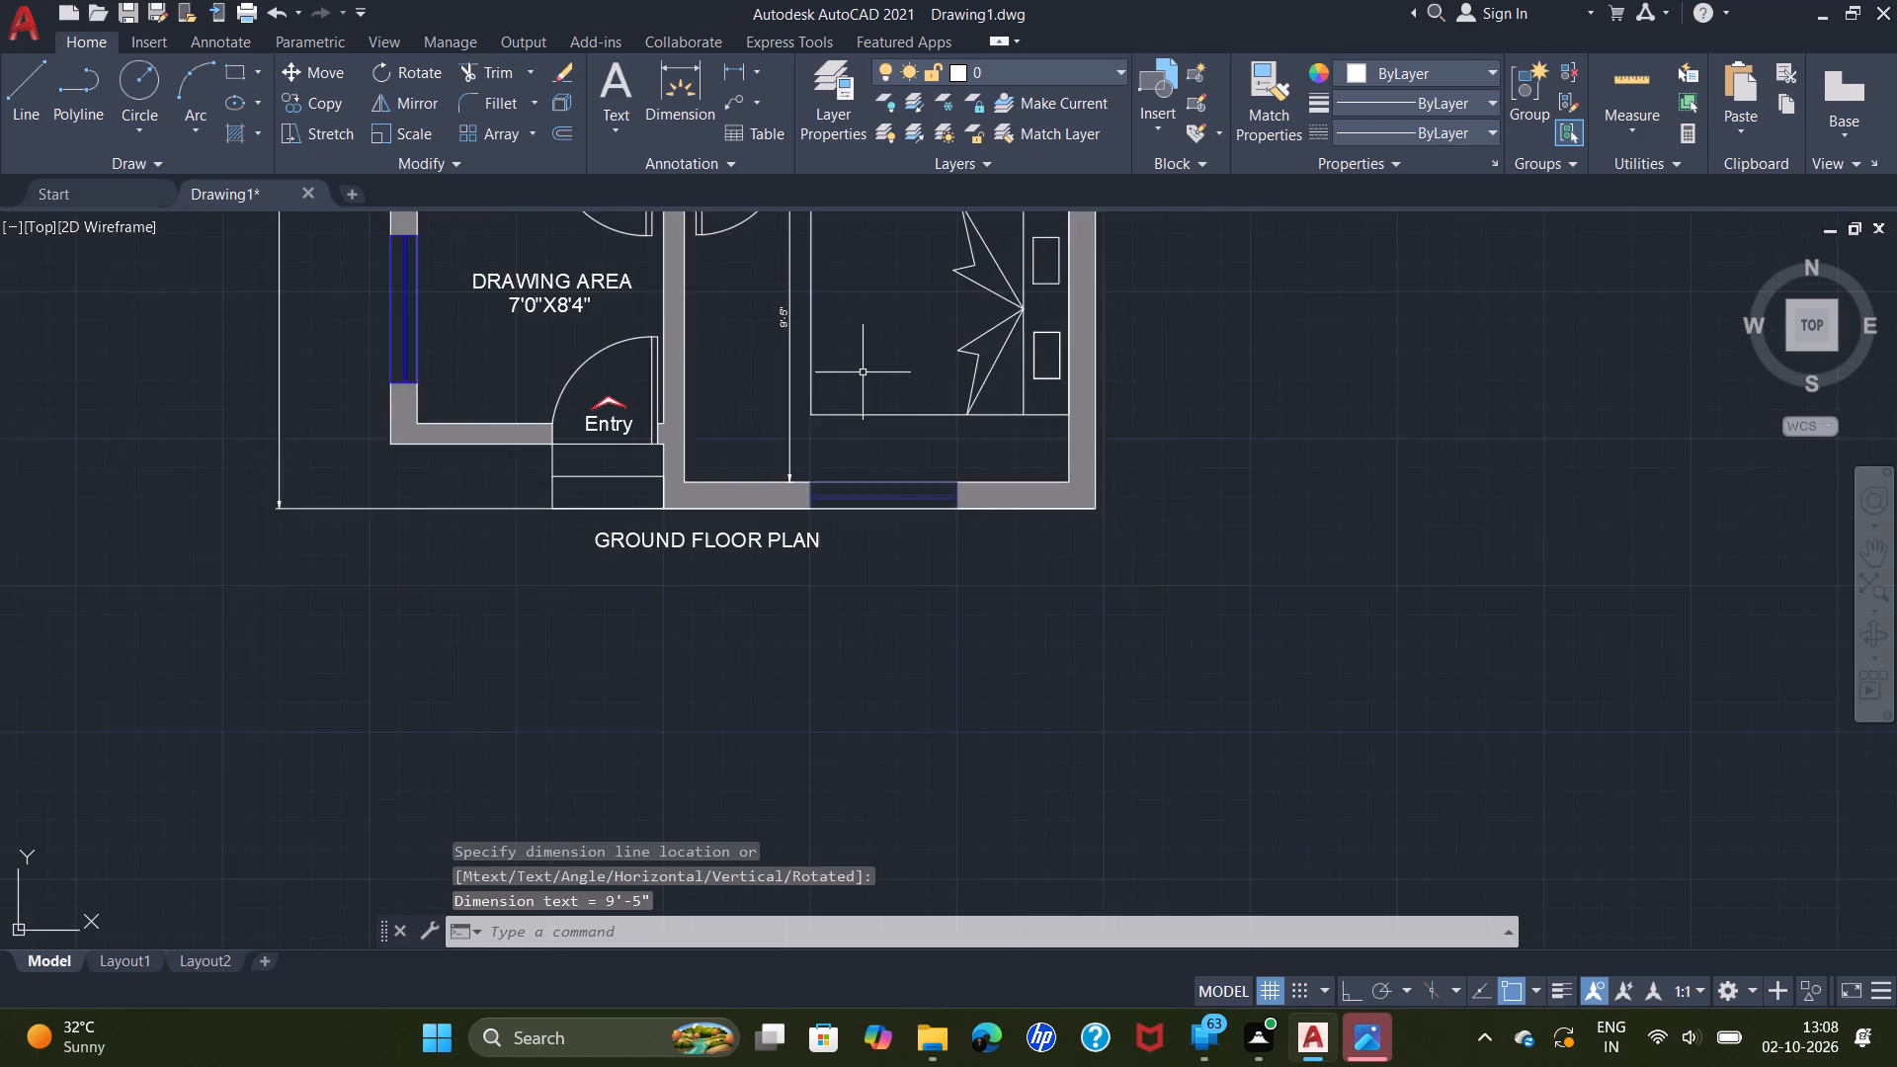
scroll(868, 369, down, 1)
middle_drag(868, 370, 710, 643)
scroll(790, 574, up, 1)
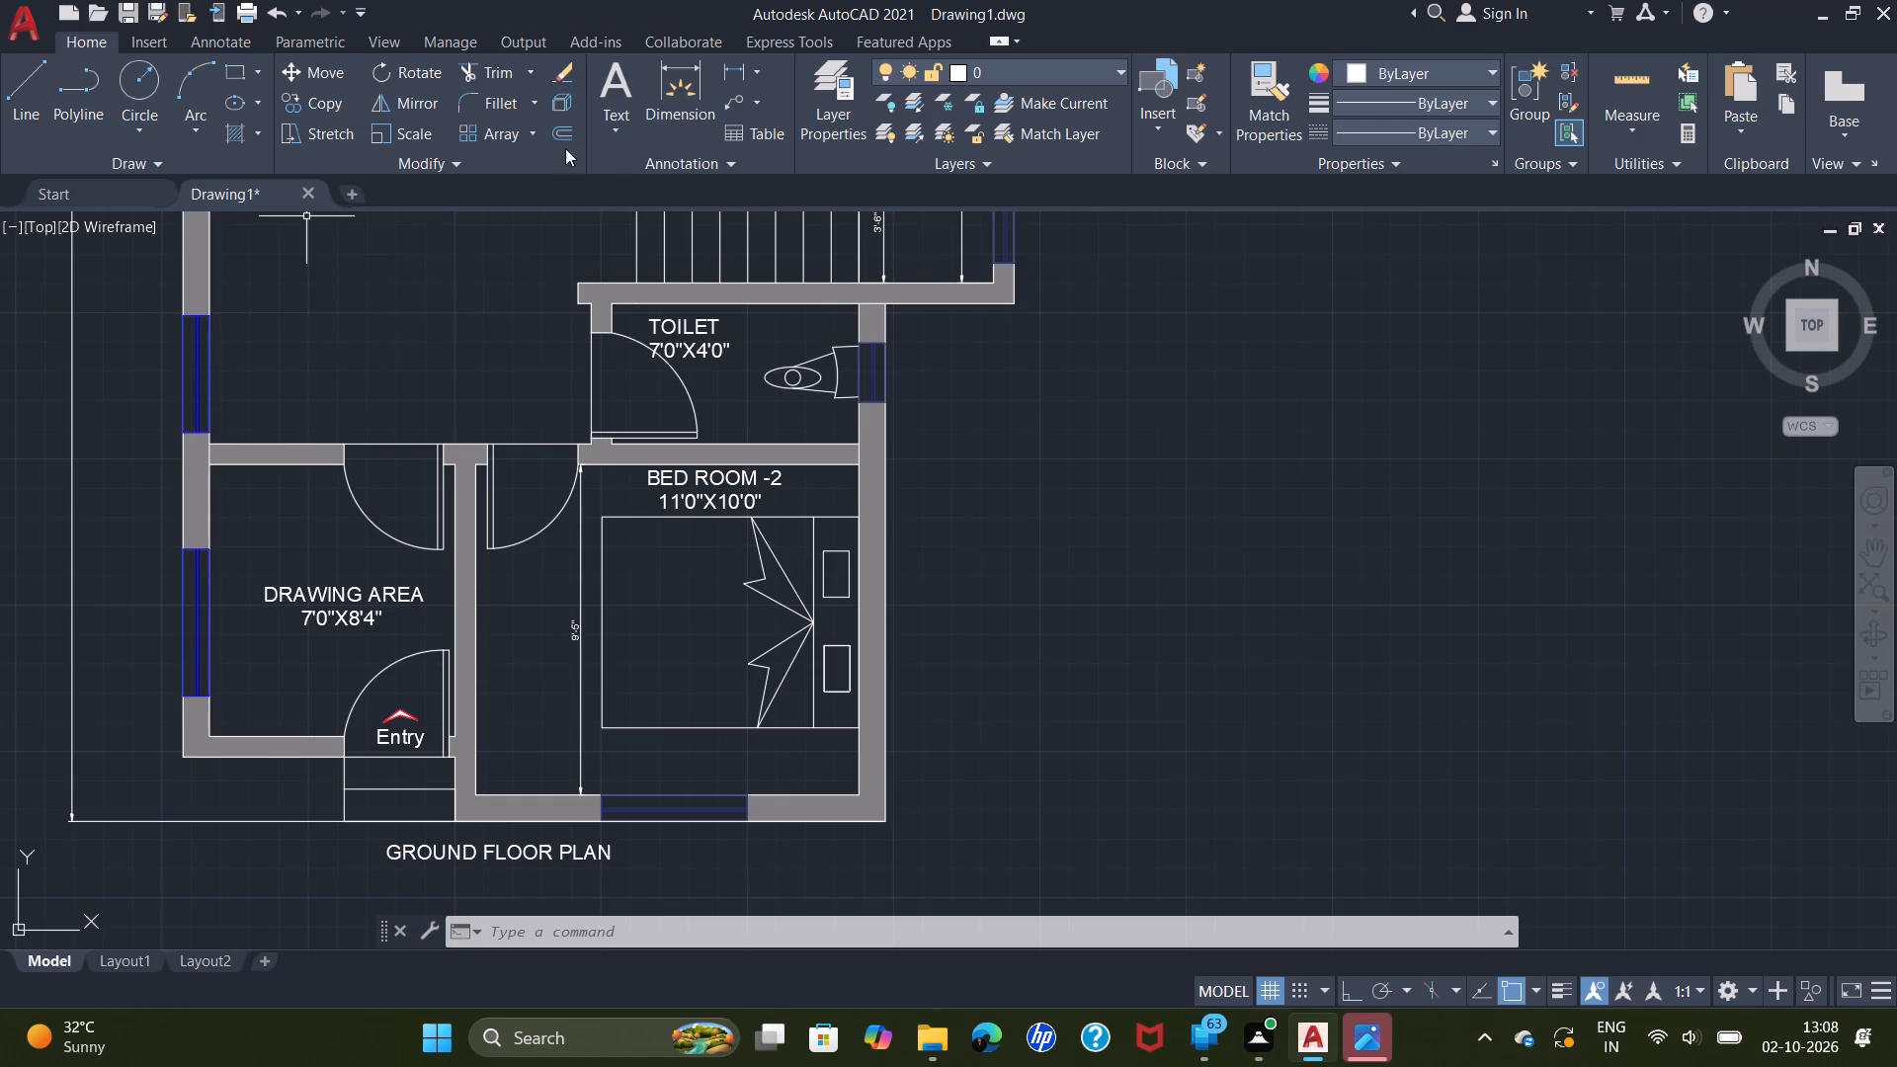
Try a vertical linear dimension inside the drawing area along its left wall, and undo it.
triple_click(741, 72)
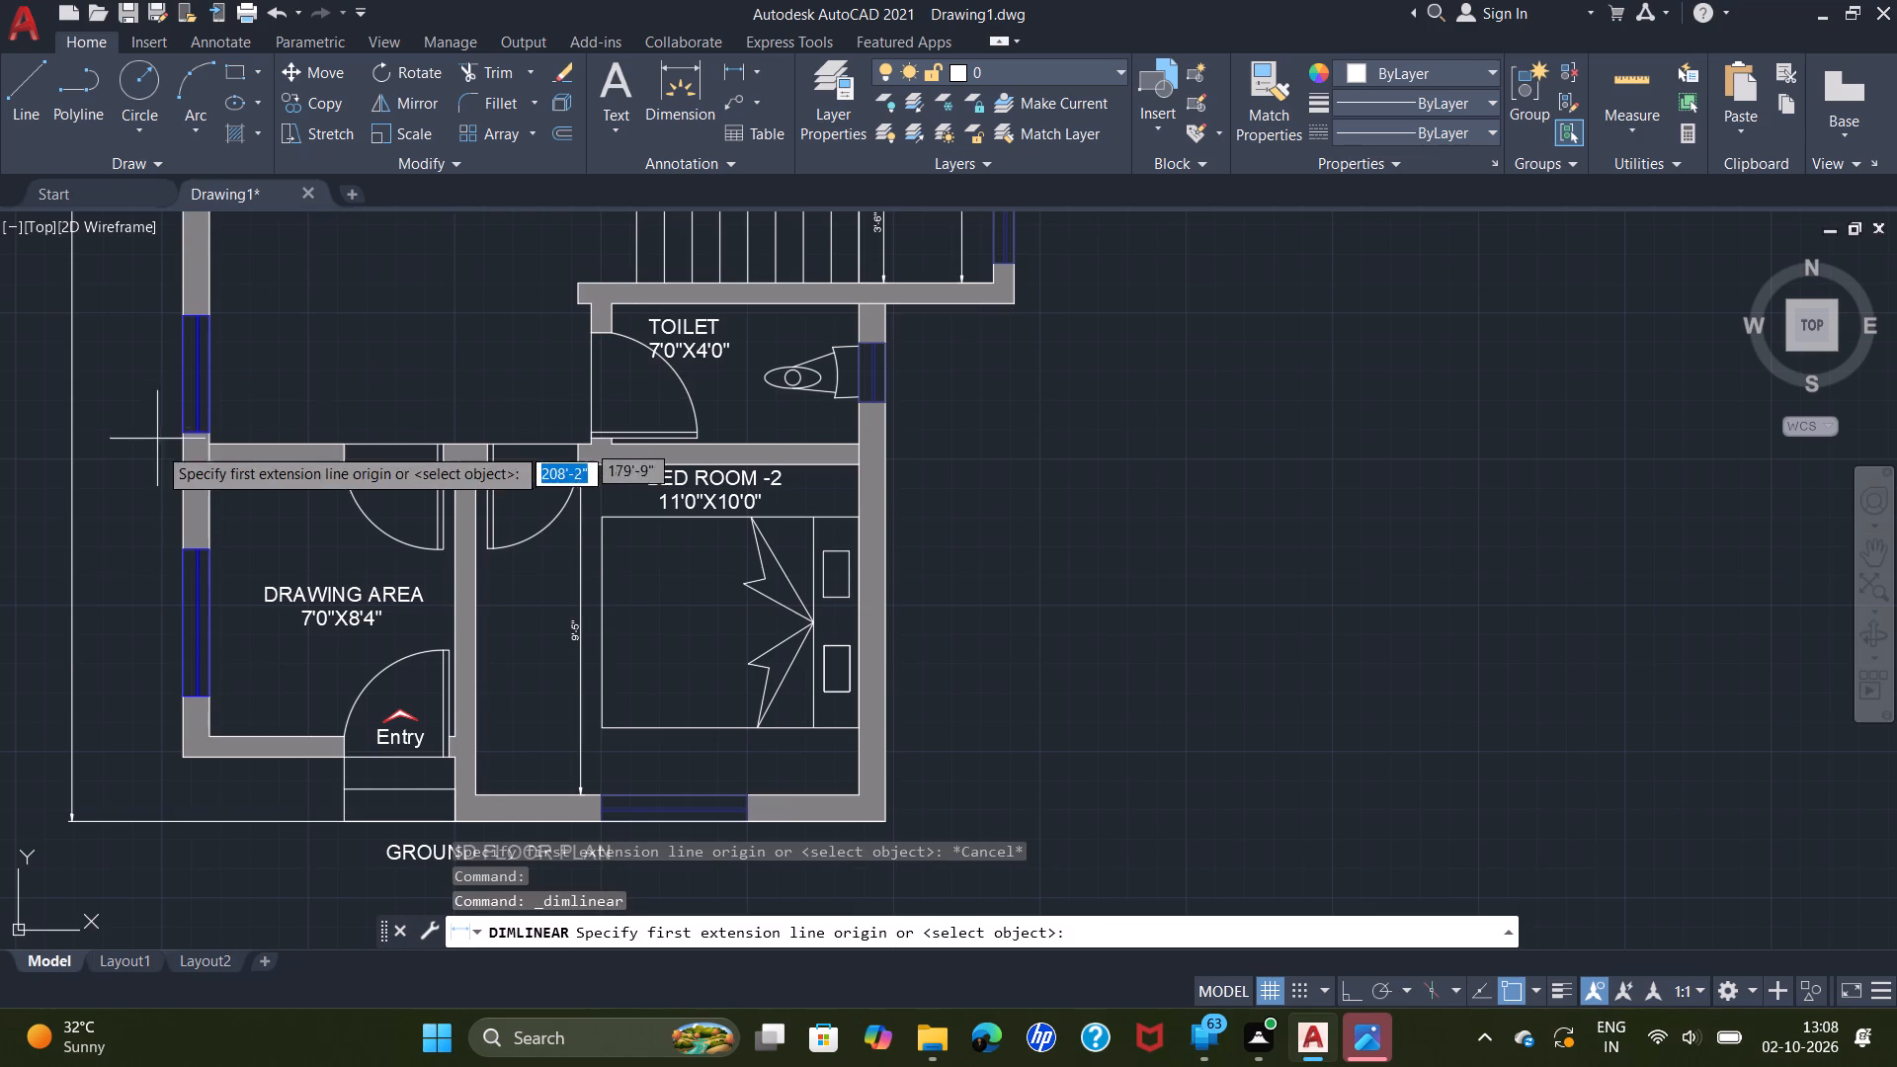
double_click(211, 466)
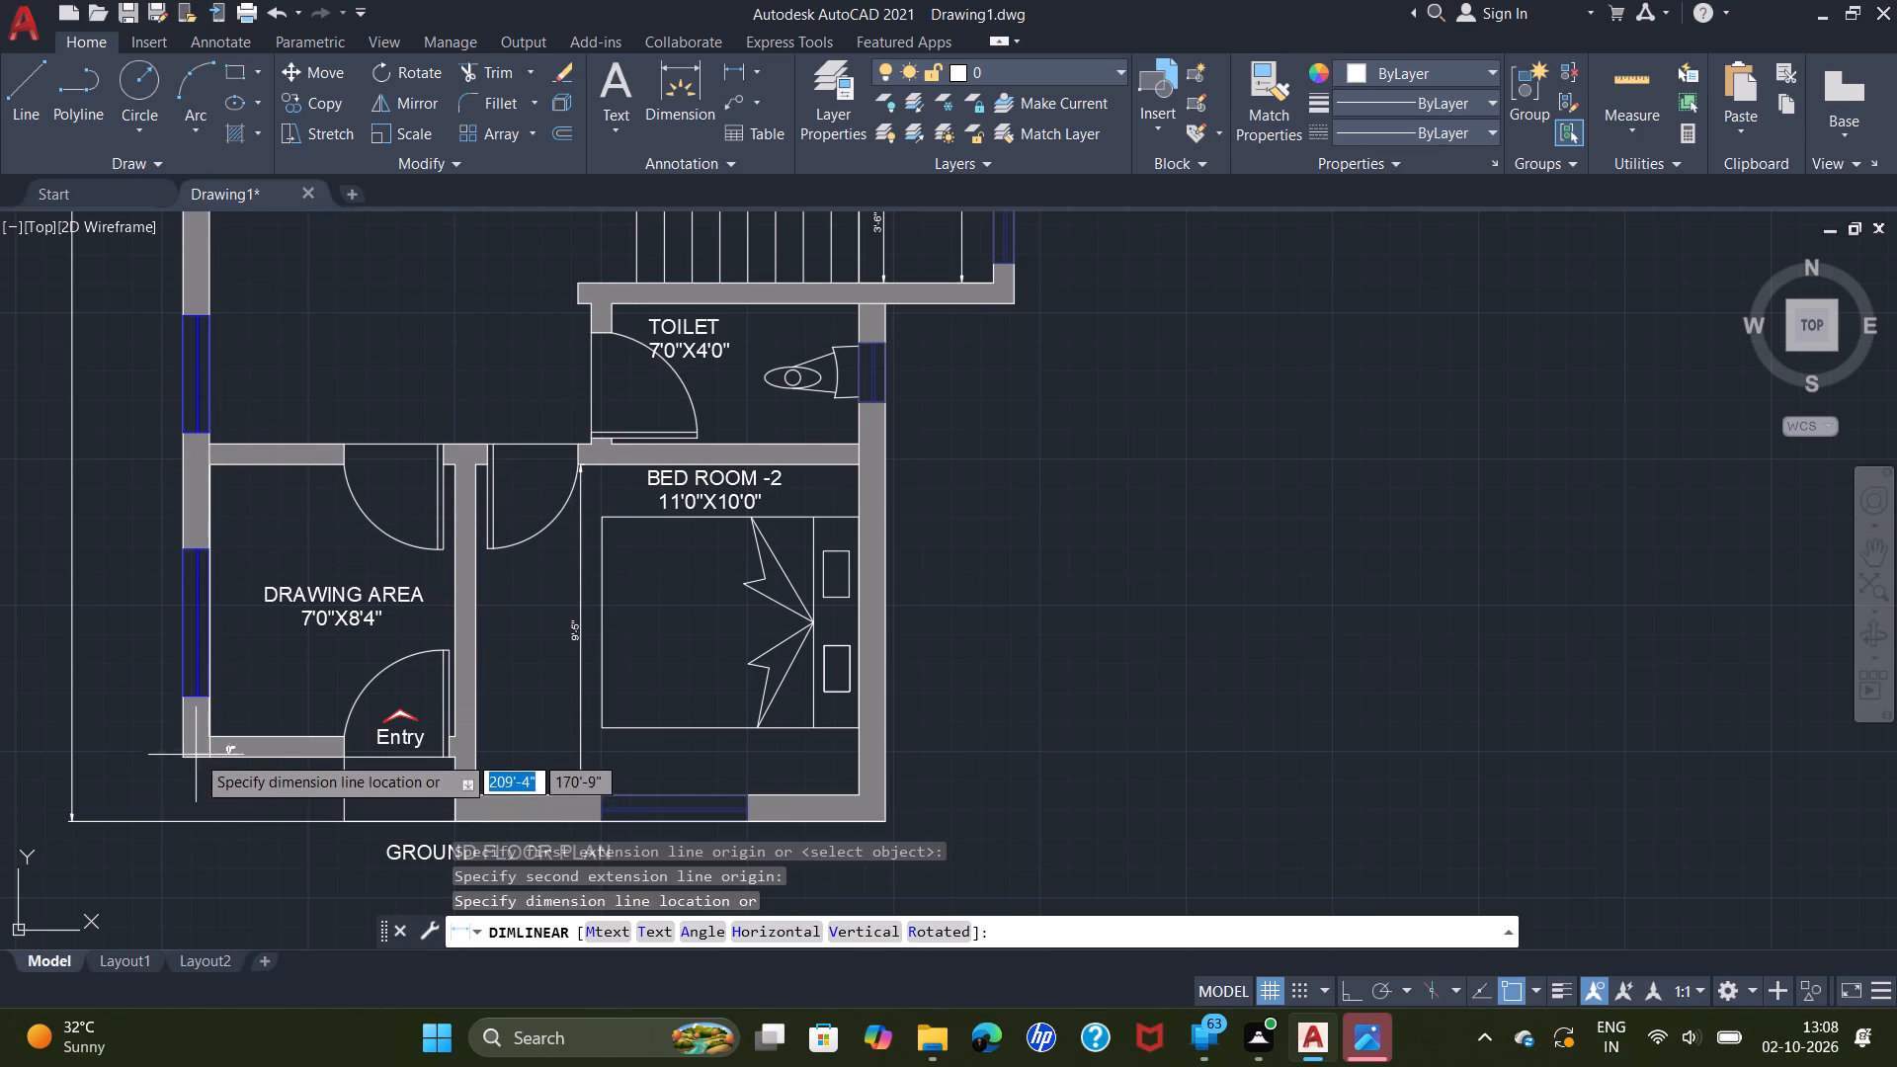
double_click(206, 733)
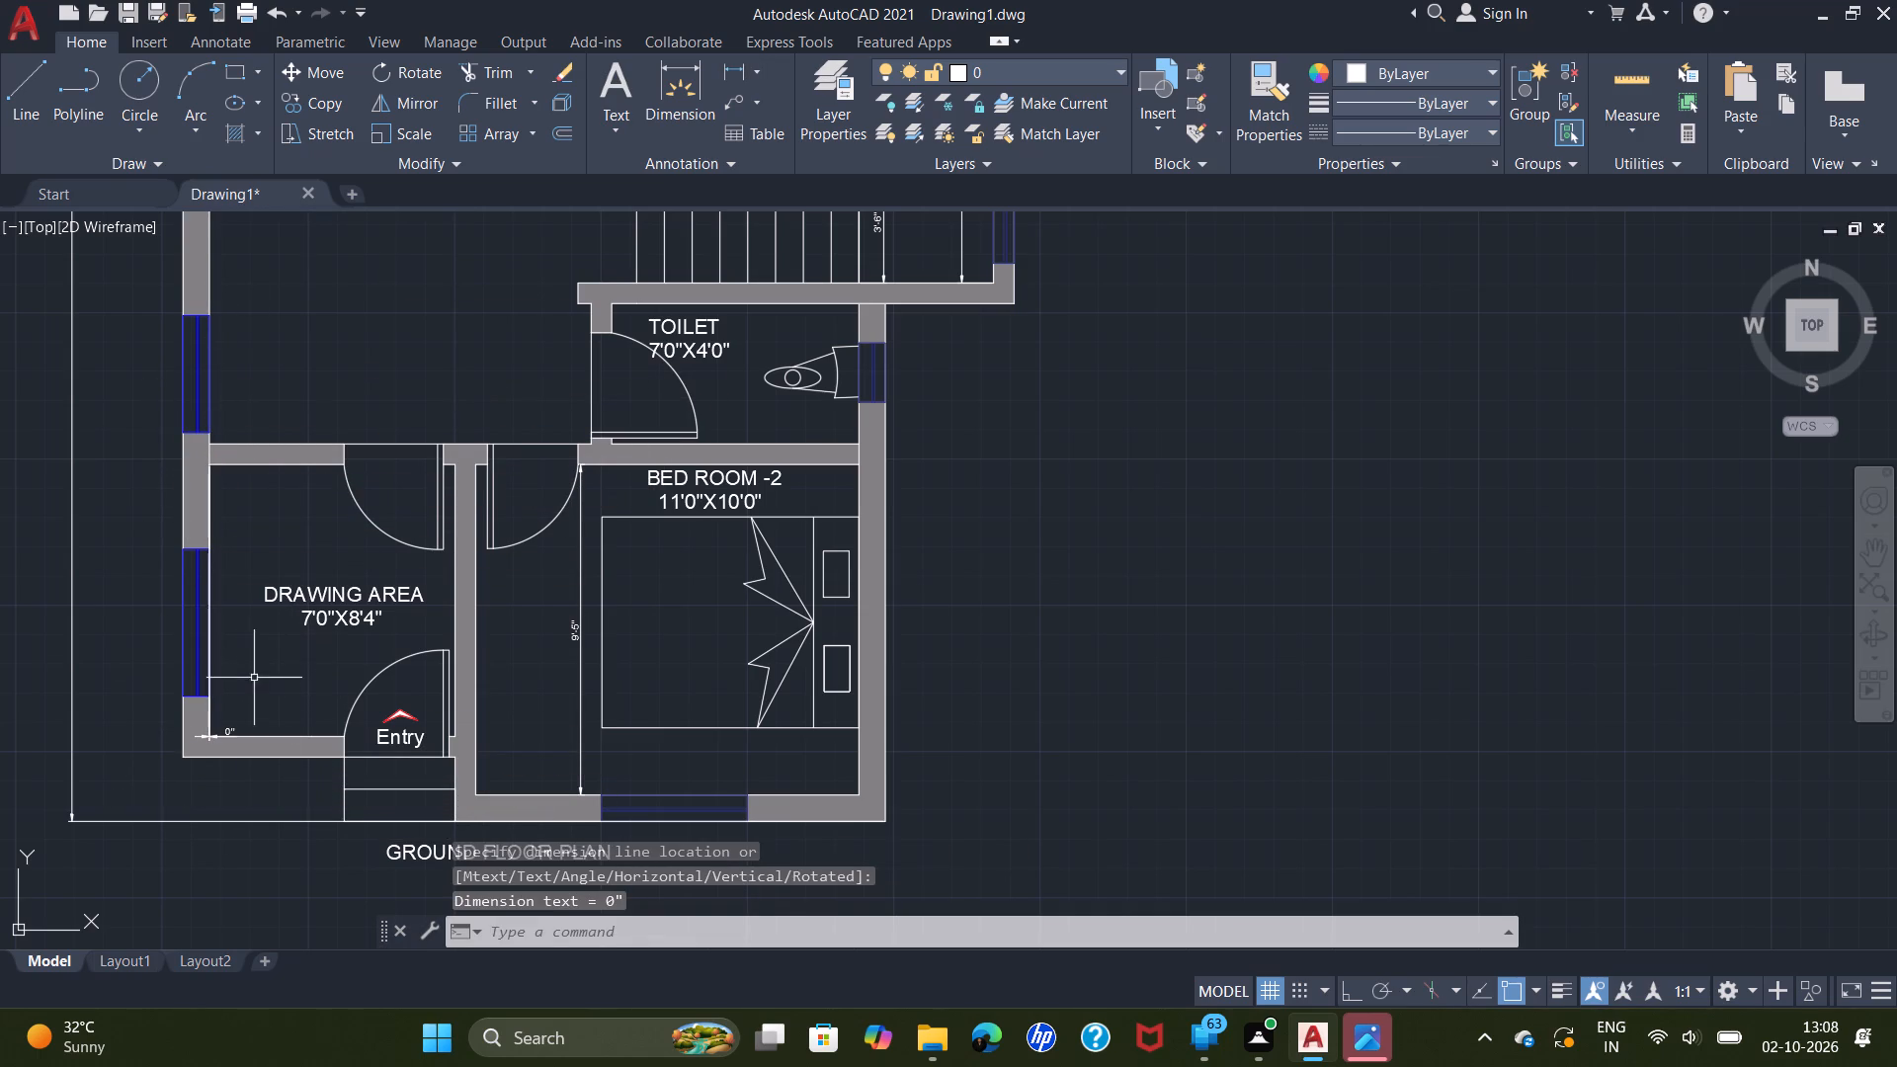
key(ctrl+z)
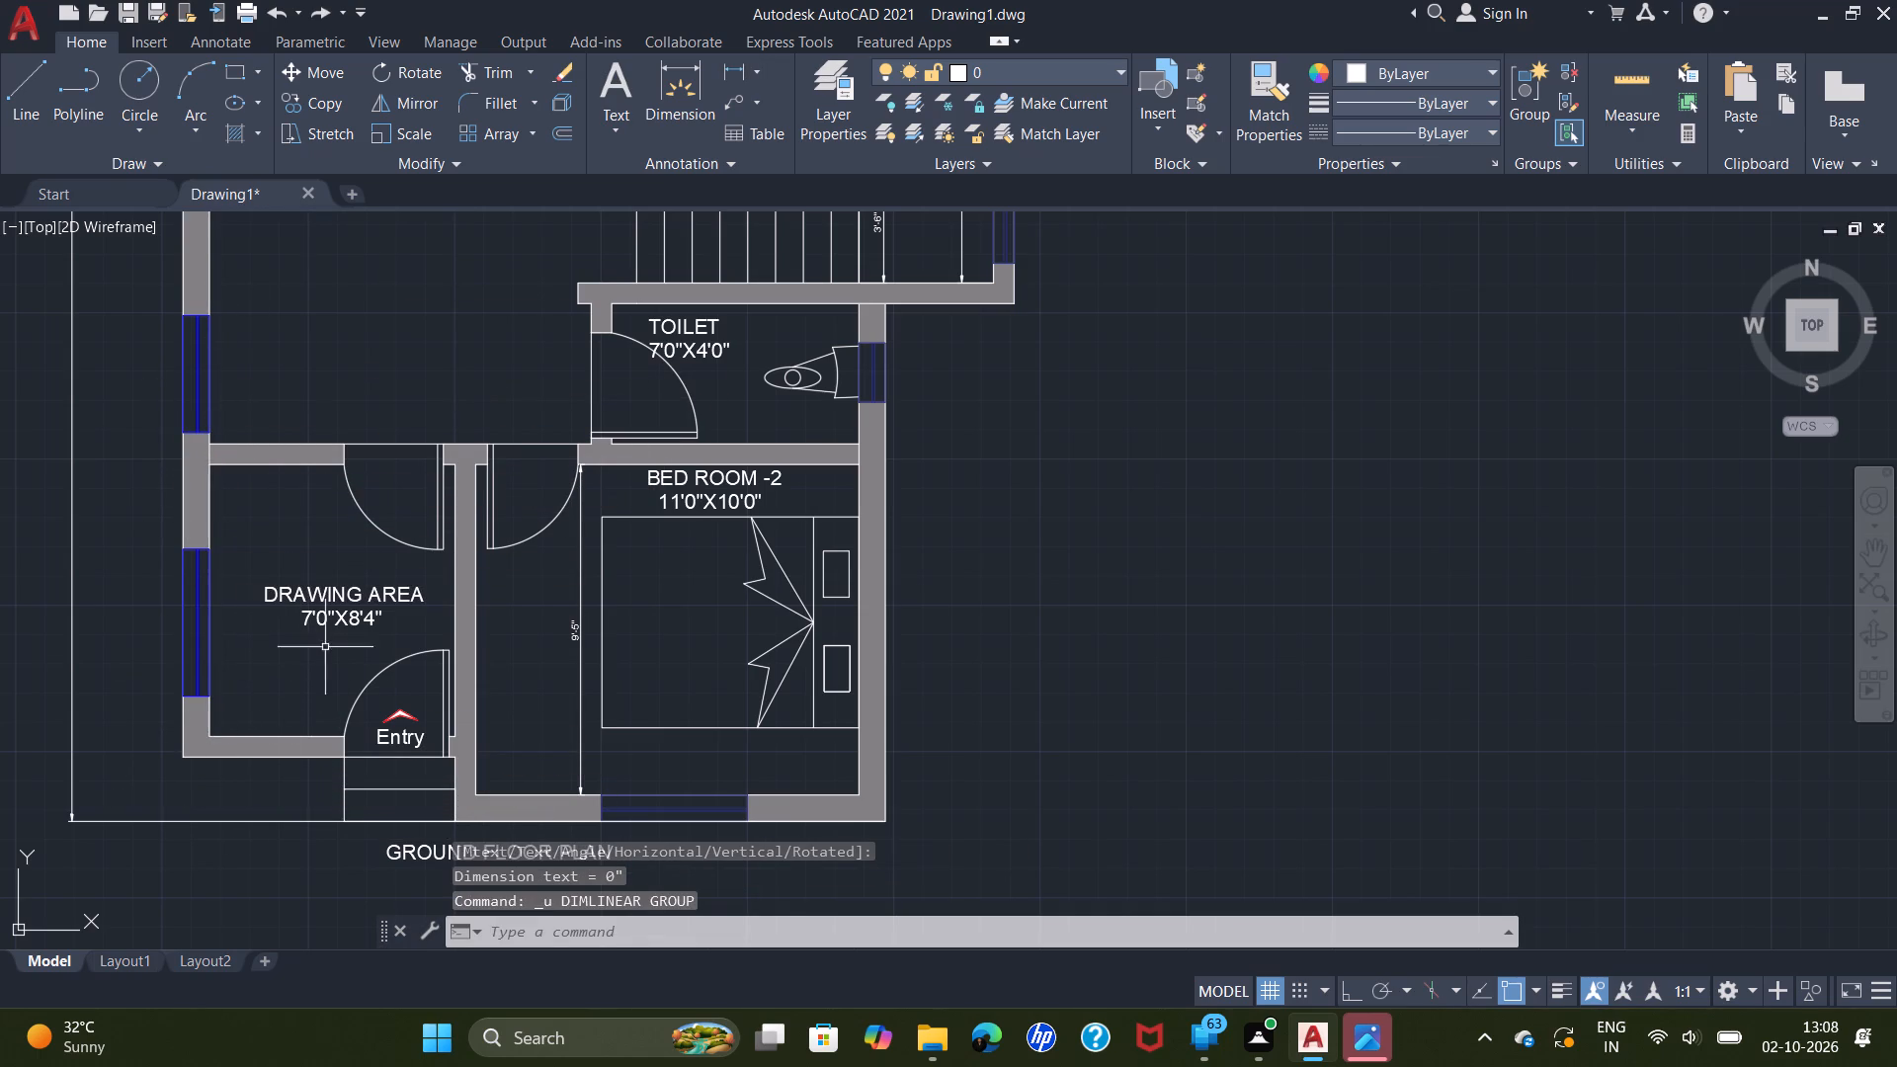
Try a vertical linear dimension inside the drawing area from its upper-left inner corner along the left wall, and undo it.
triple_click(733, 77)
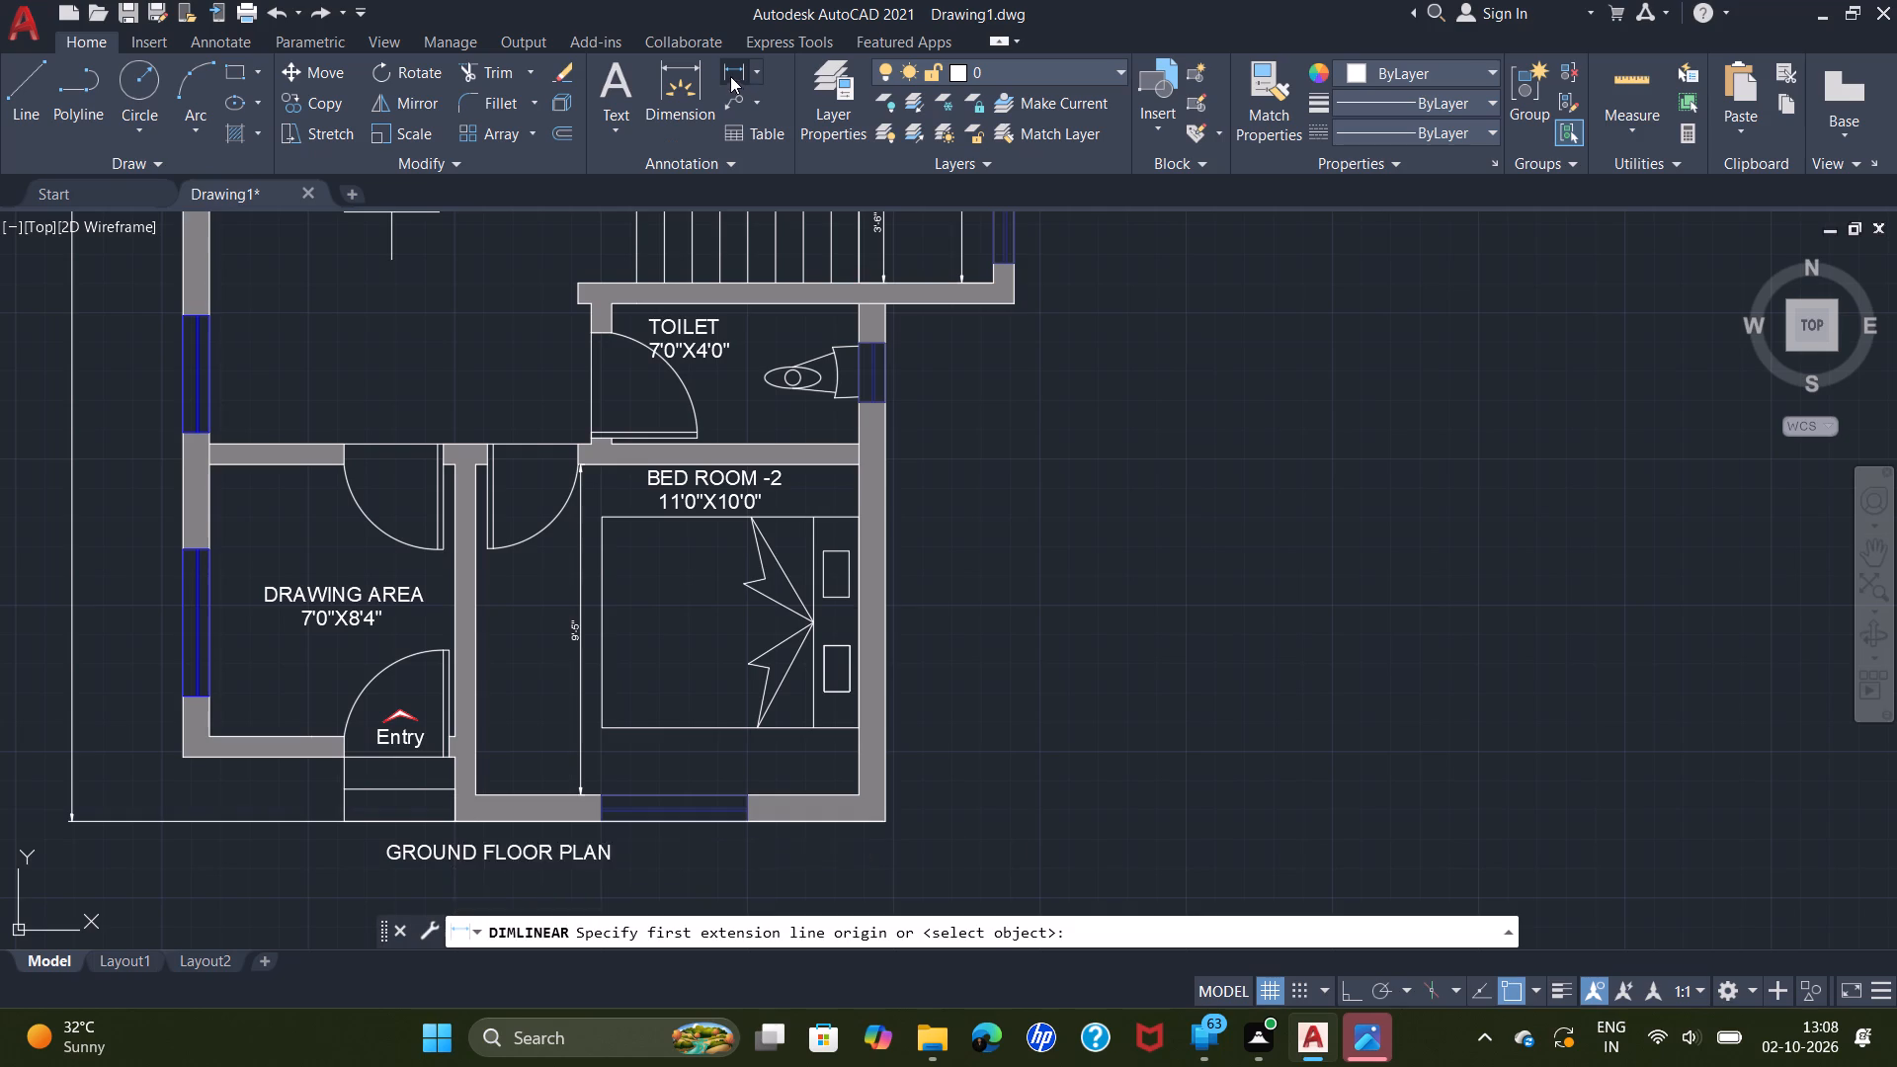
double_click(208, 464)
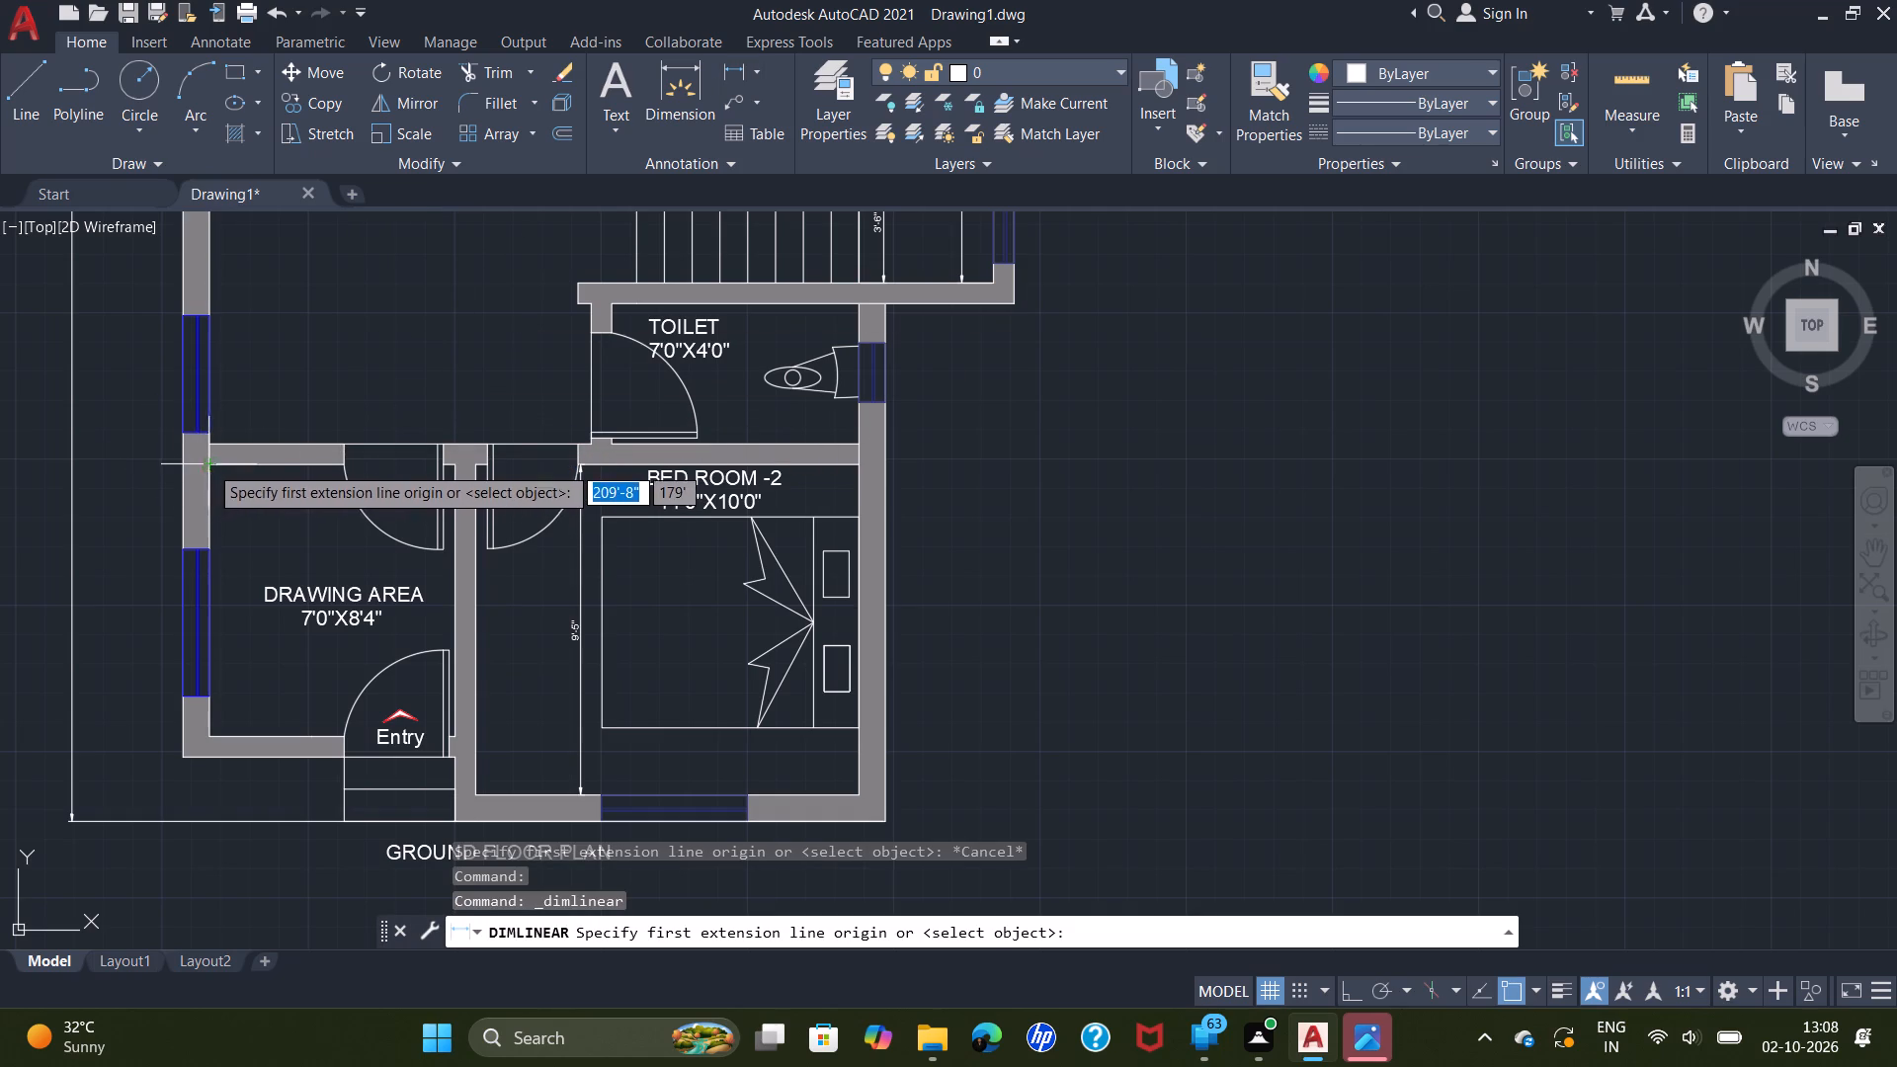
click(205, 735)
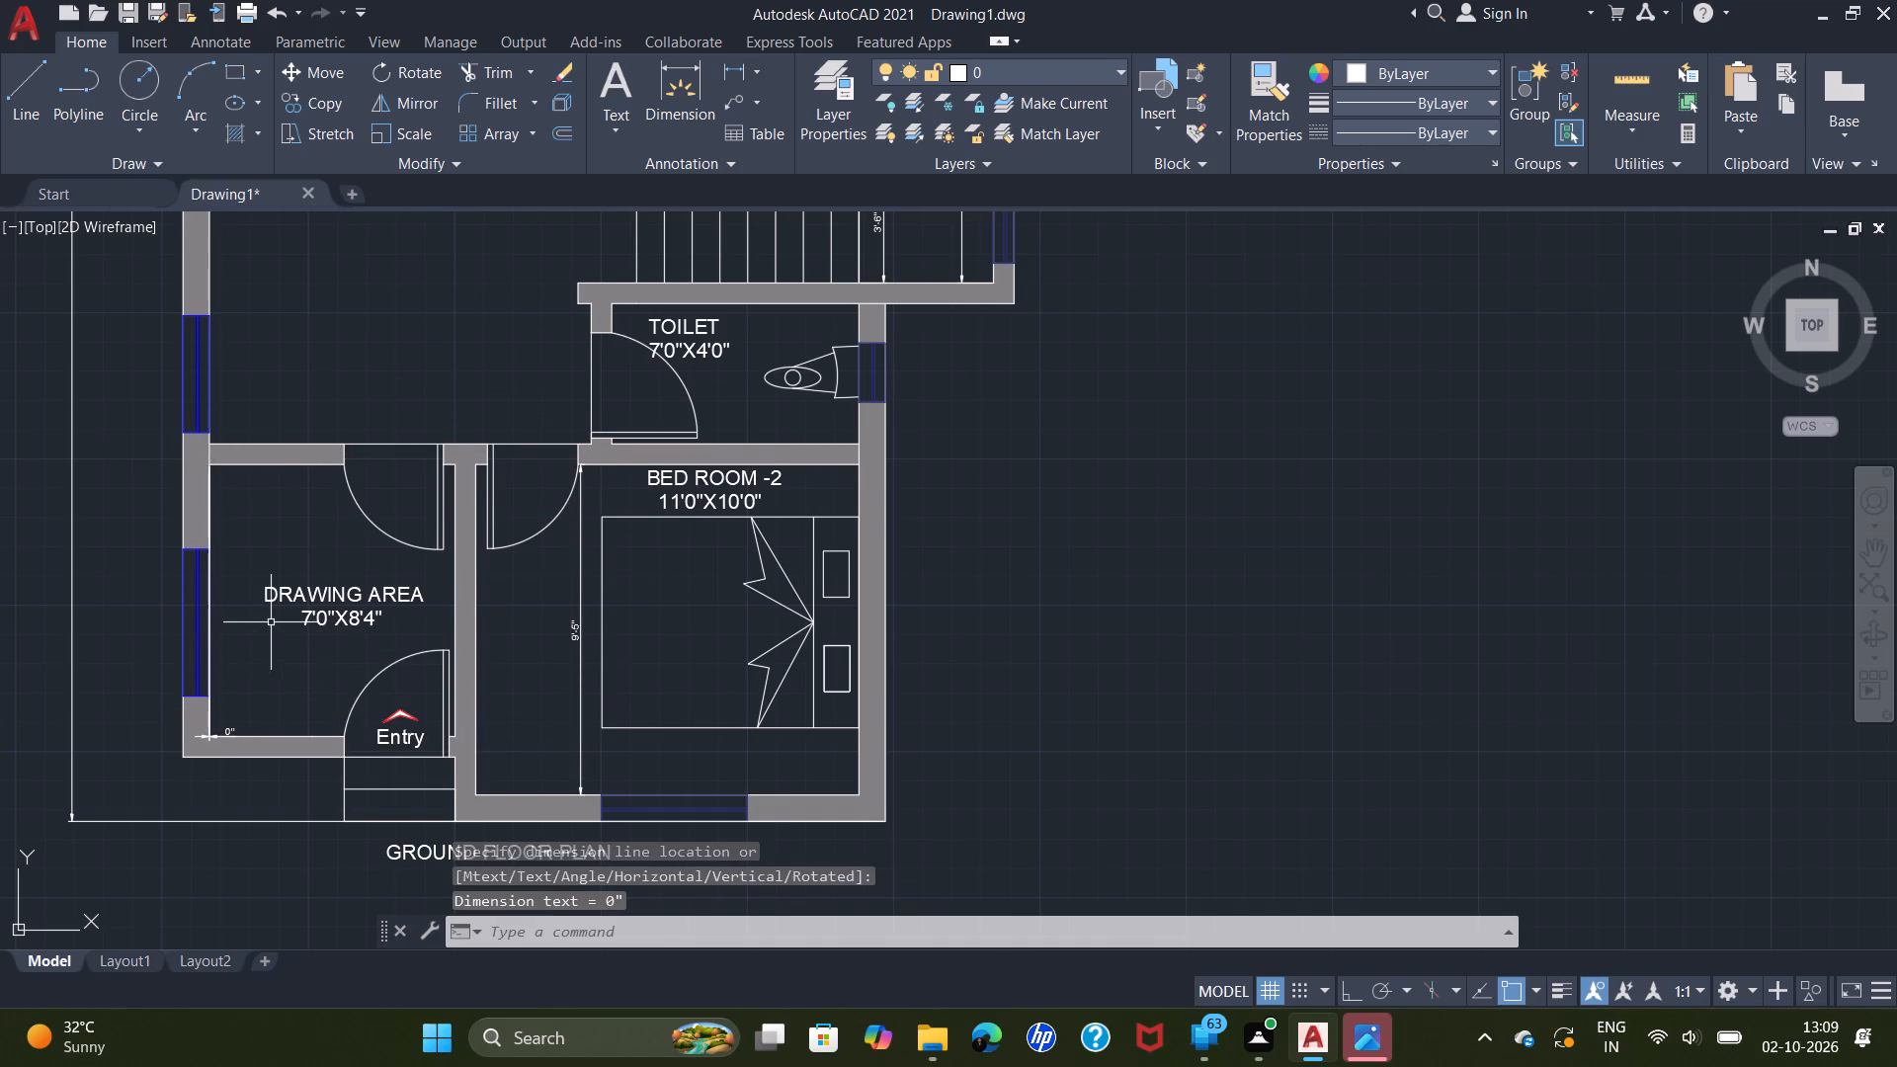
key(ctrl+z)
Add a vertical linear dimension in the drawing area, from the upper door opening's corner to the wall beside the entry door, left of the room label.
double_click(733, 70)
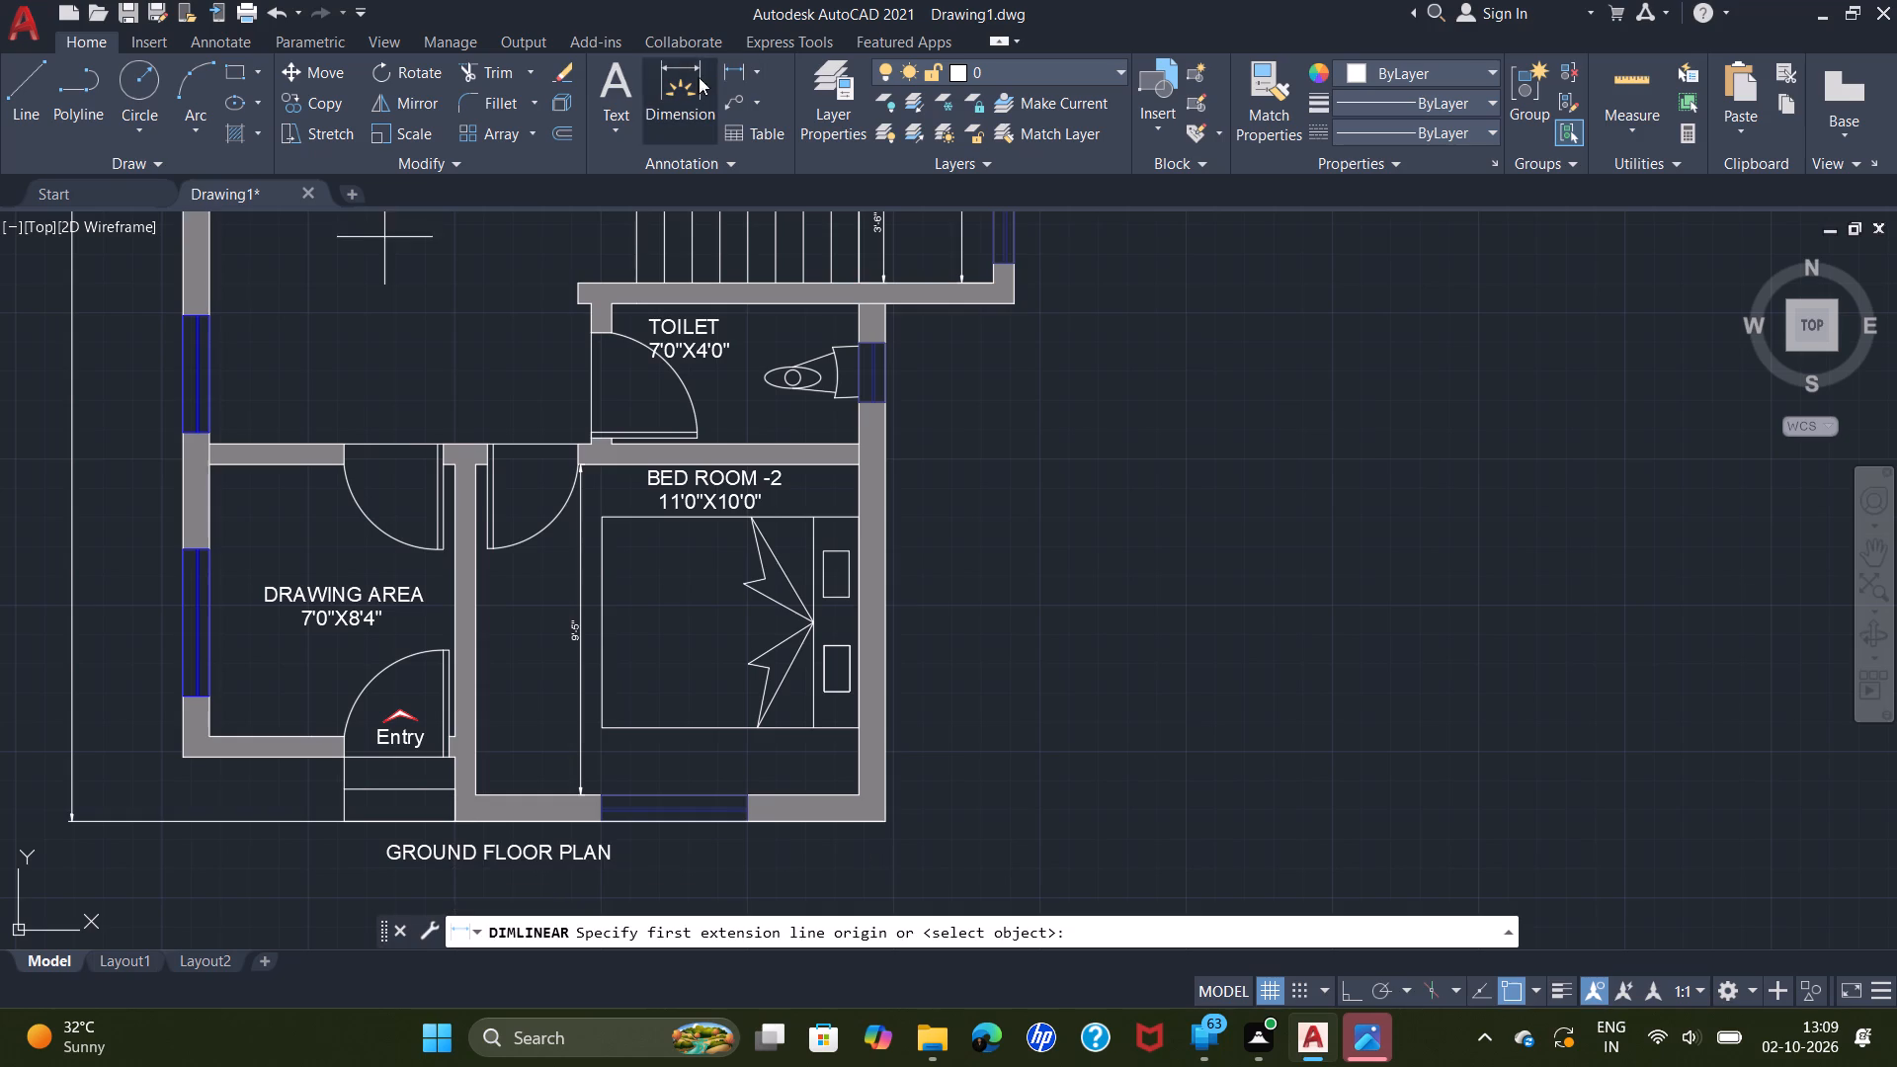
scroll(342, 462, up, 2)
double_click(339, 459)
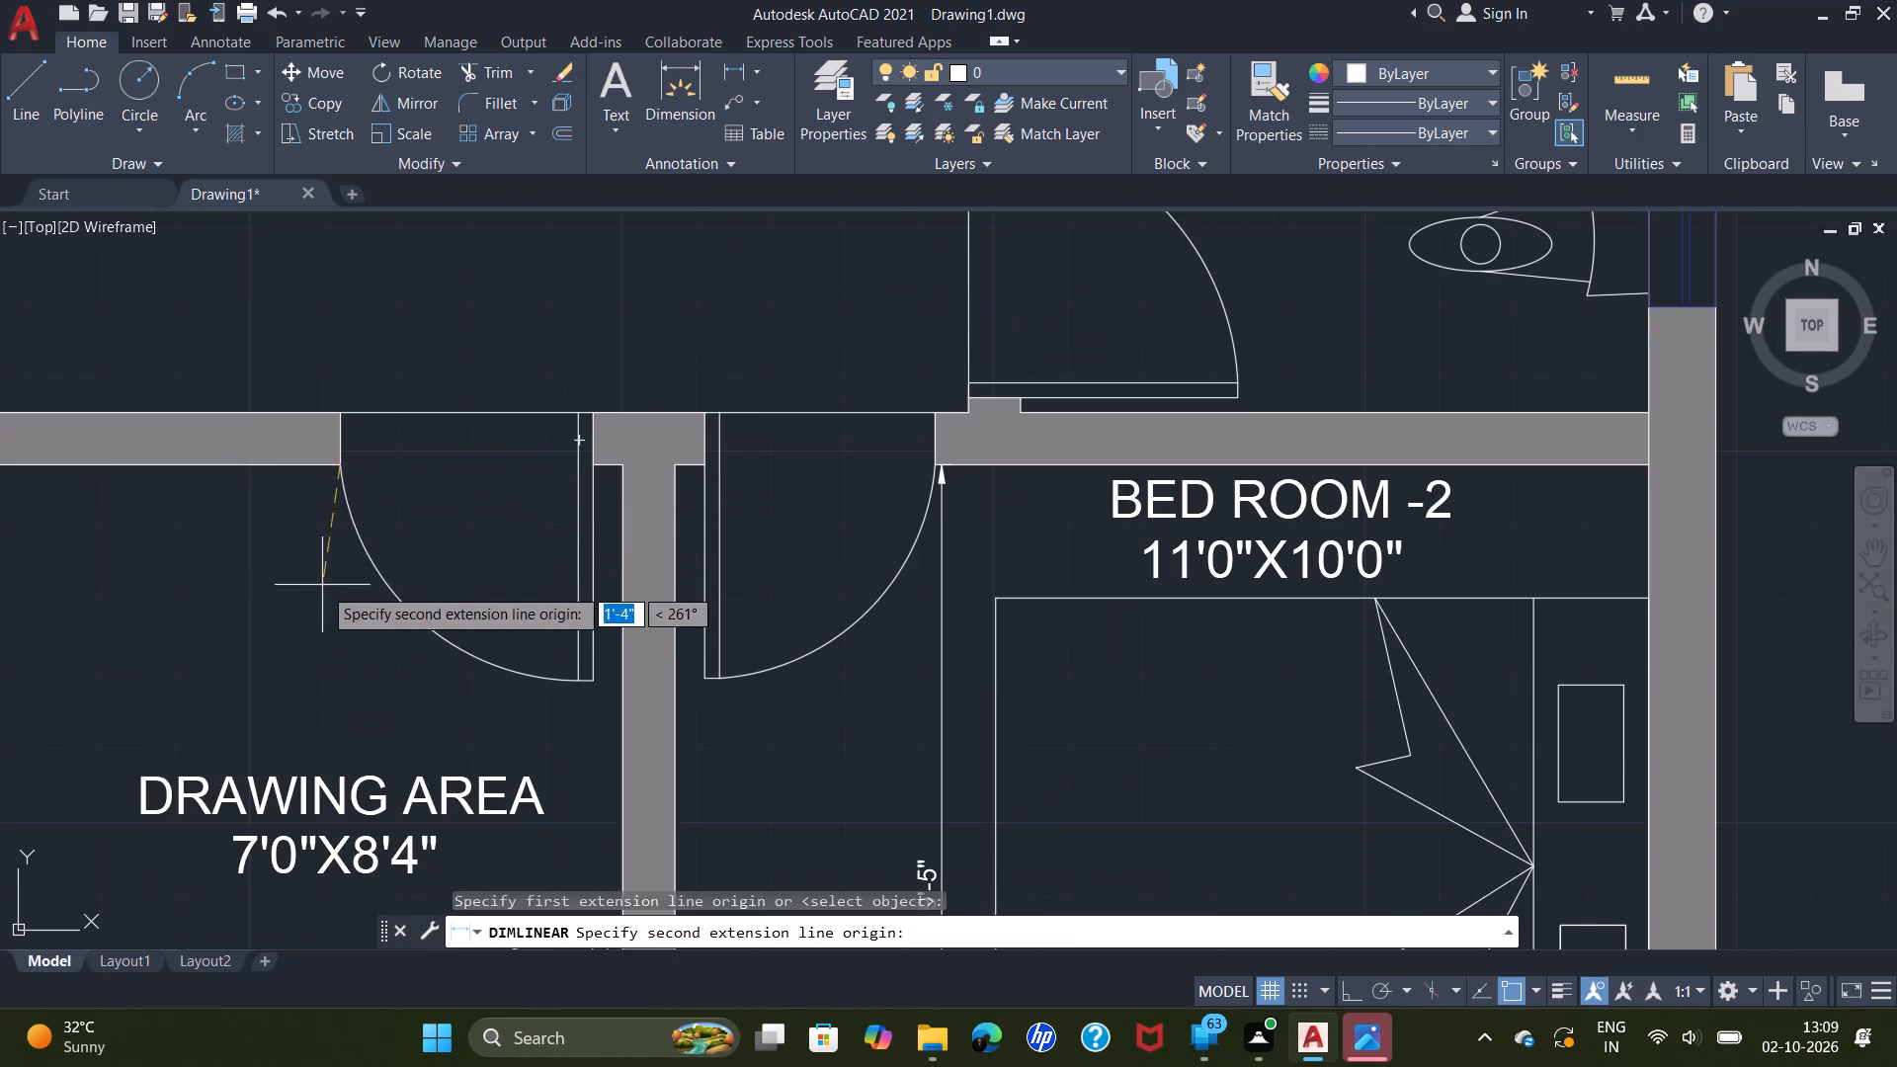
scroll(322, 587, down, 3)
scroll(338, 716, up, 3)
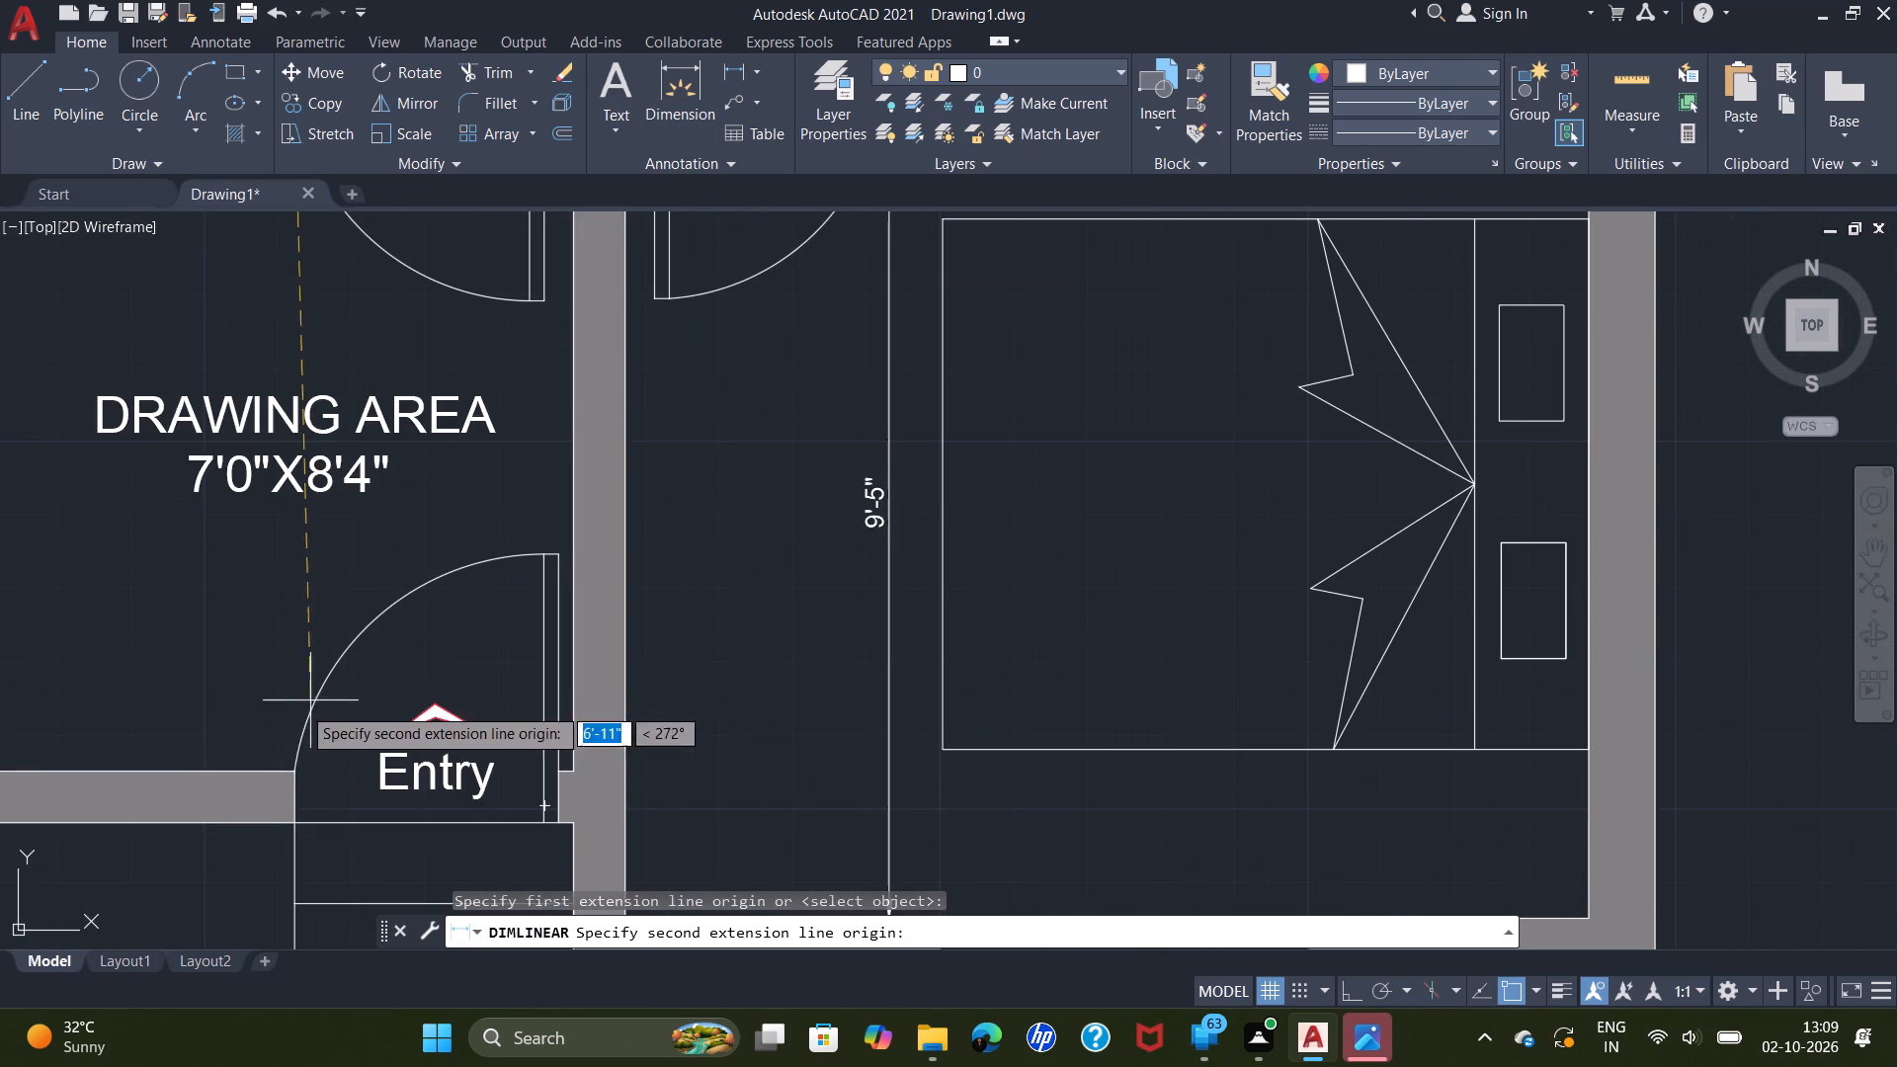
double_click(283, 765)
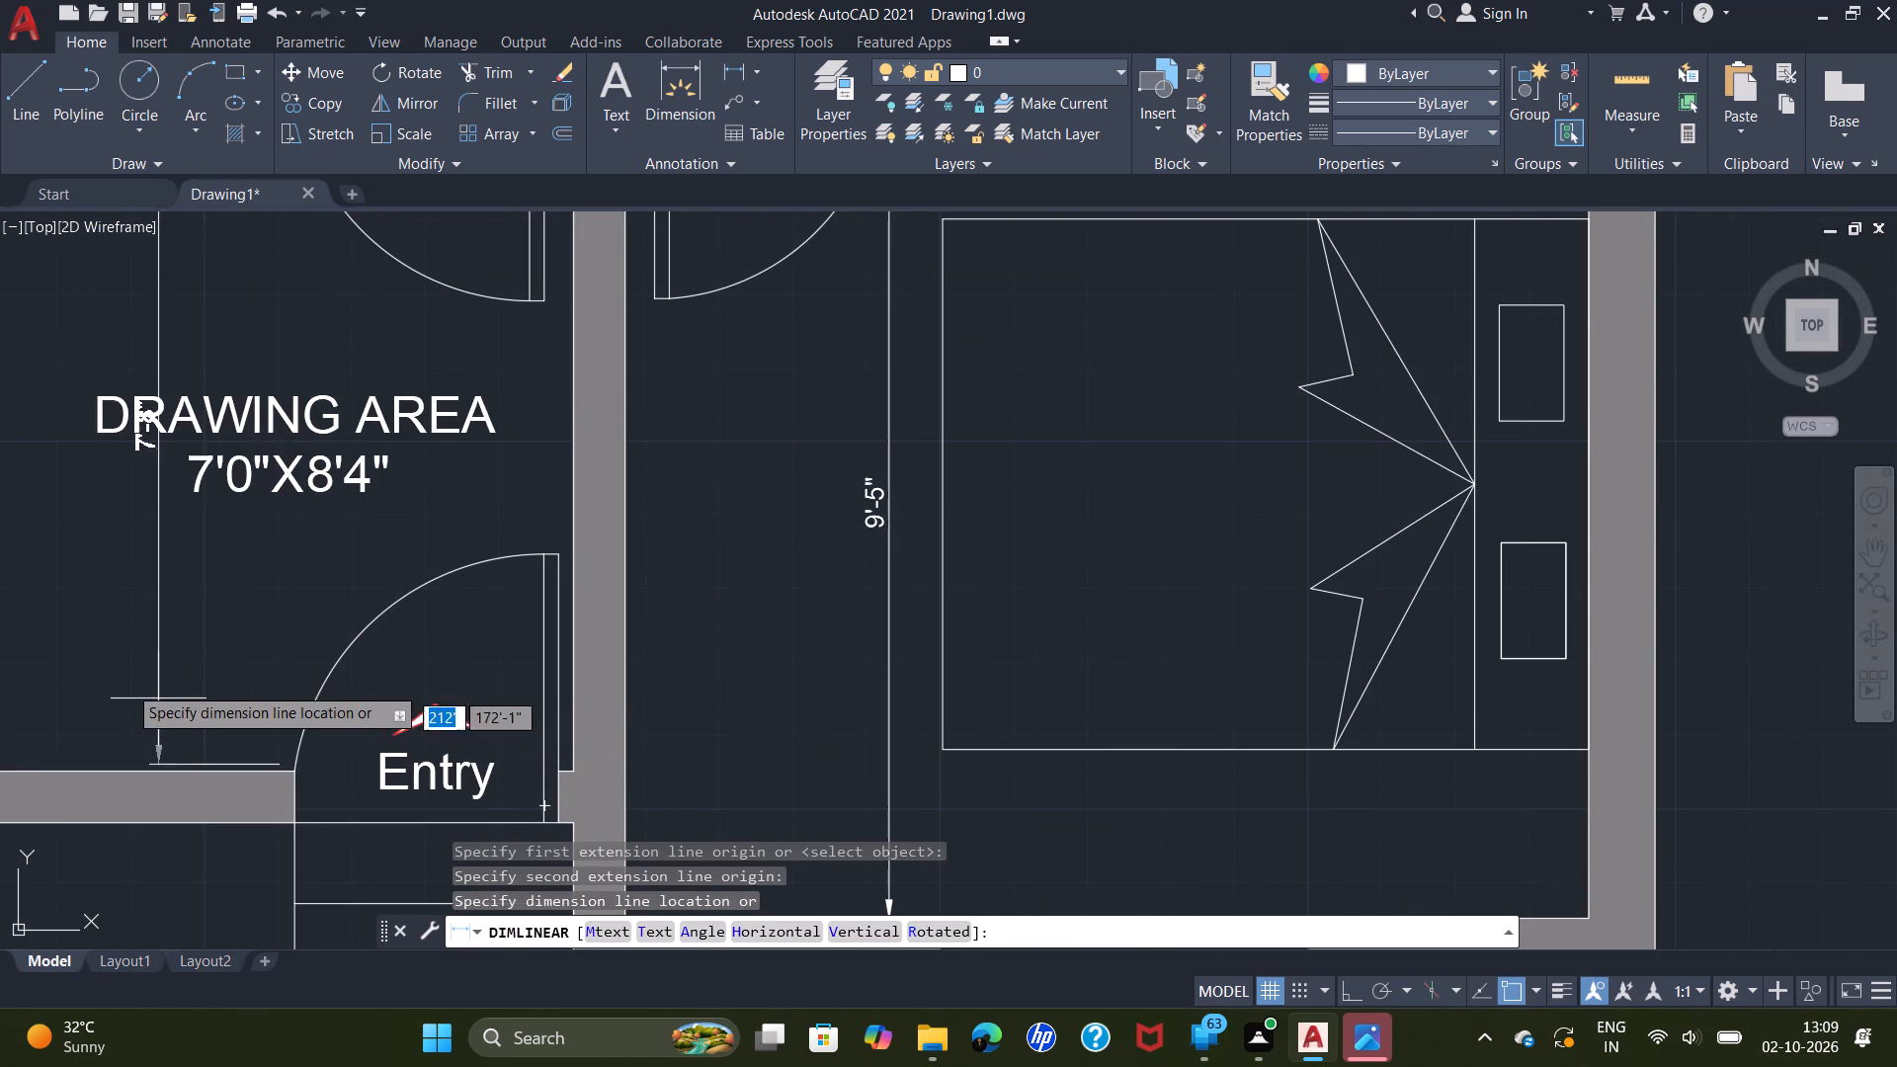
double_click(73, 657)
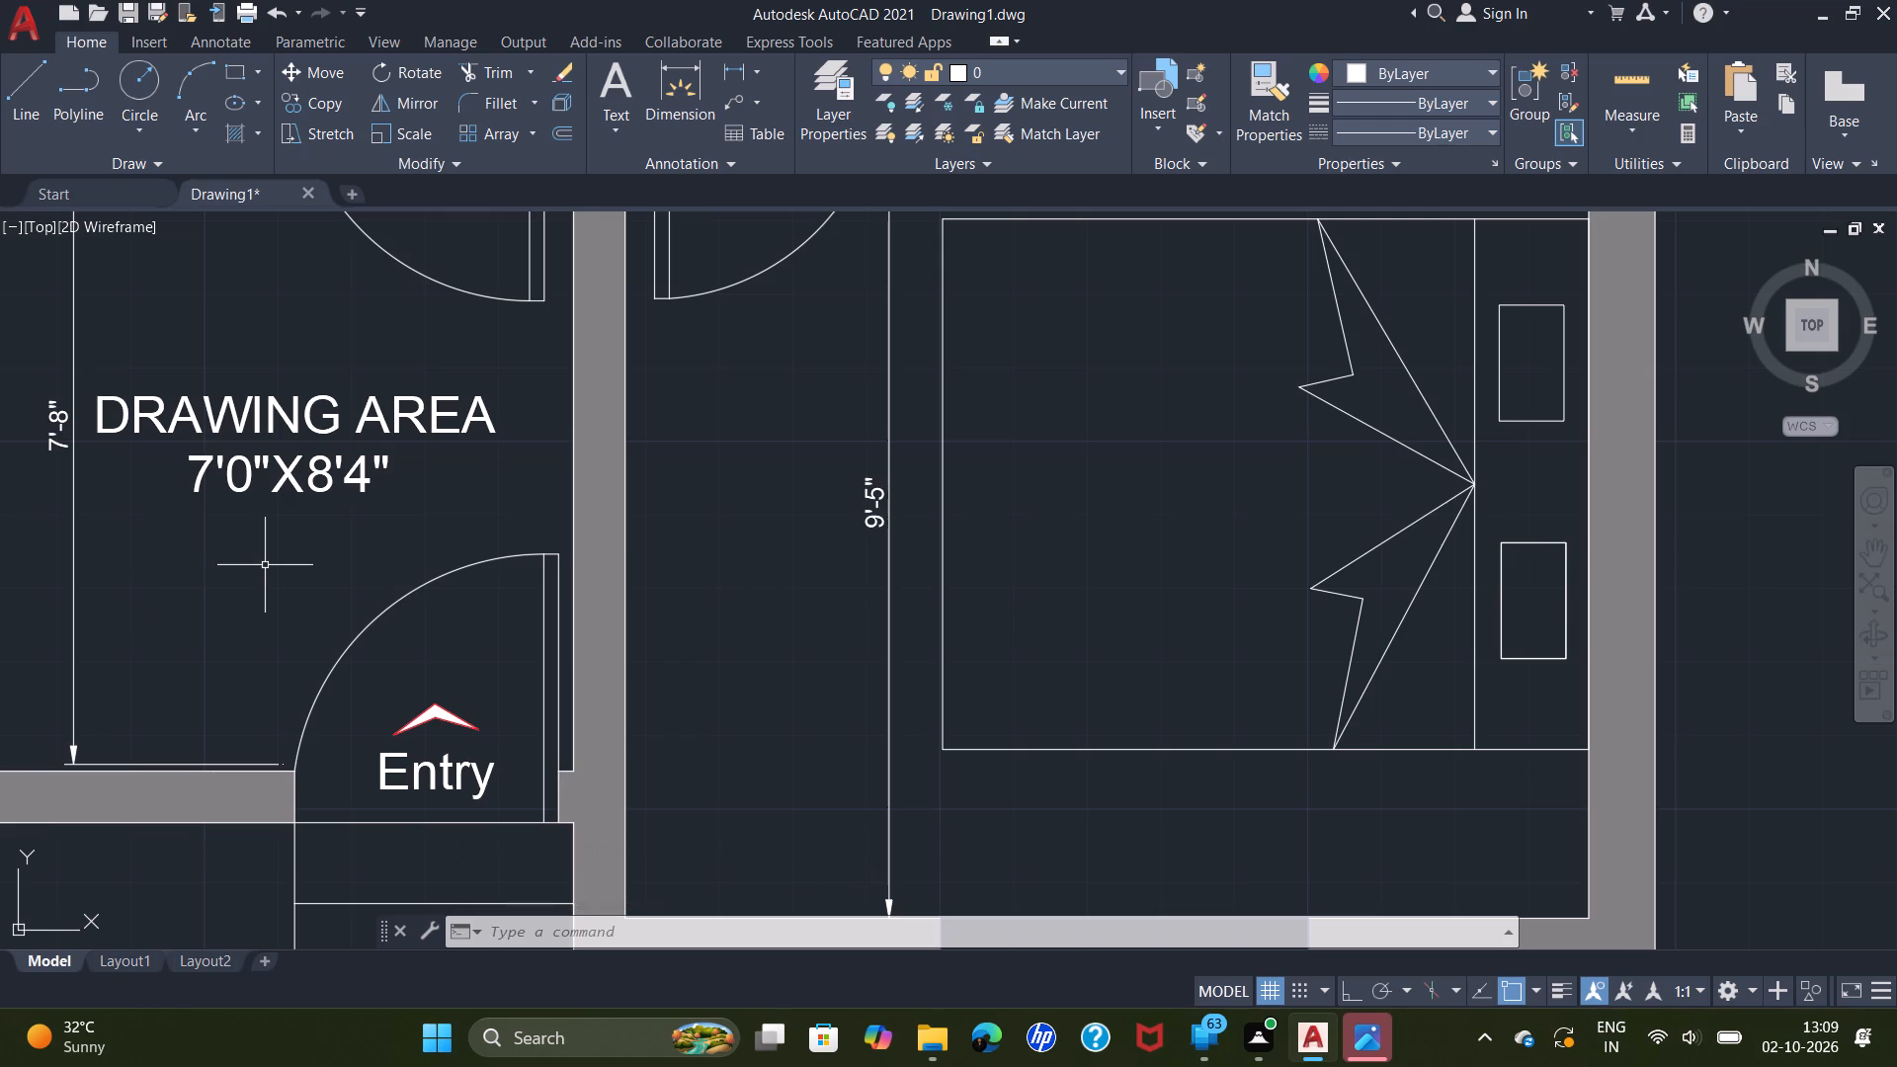
Examine the vertical dimensions in the drawing area and Bed Room-2 against the room size labels.
scroll(1003, 397, down, 1)
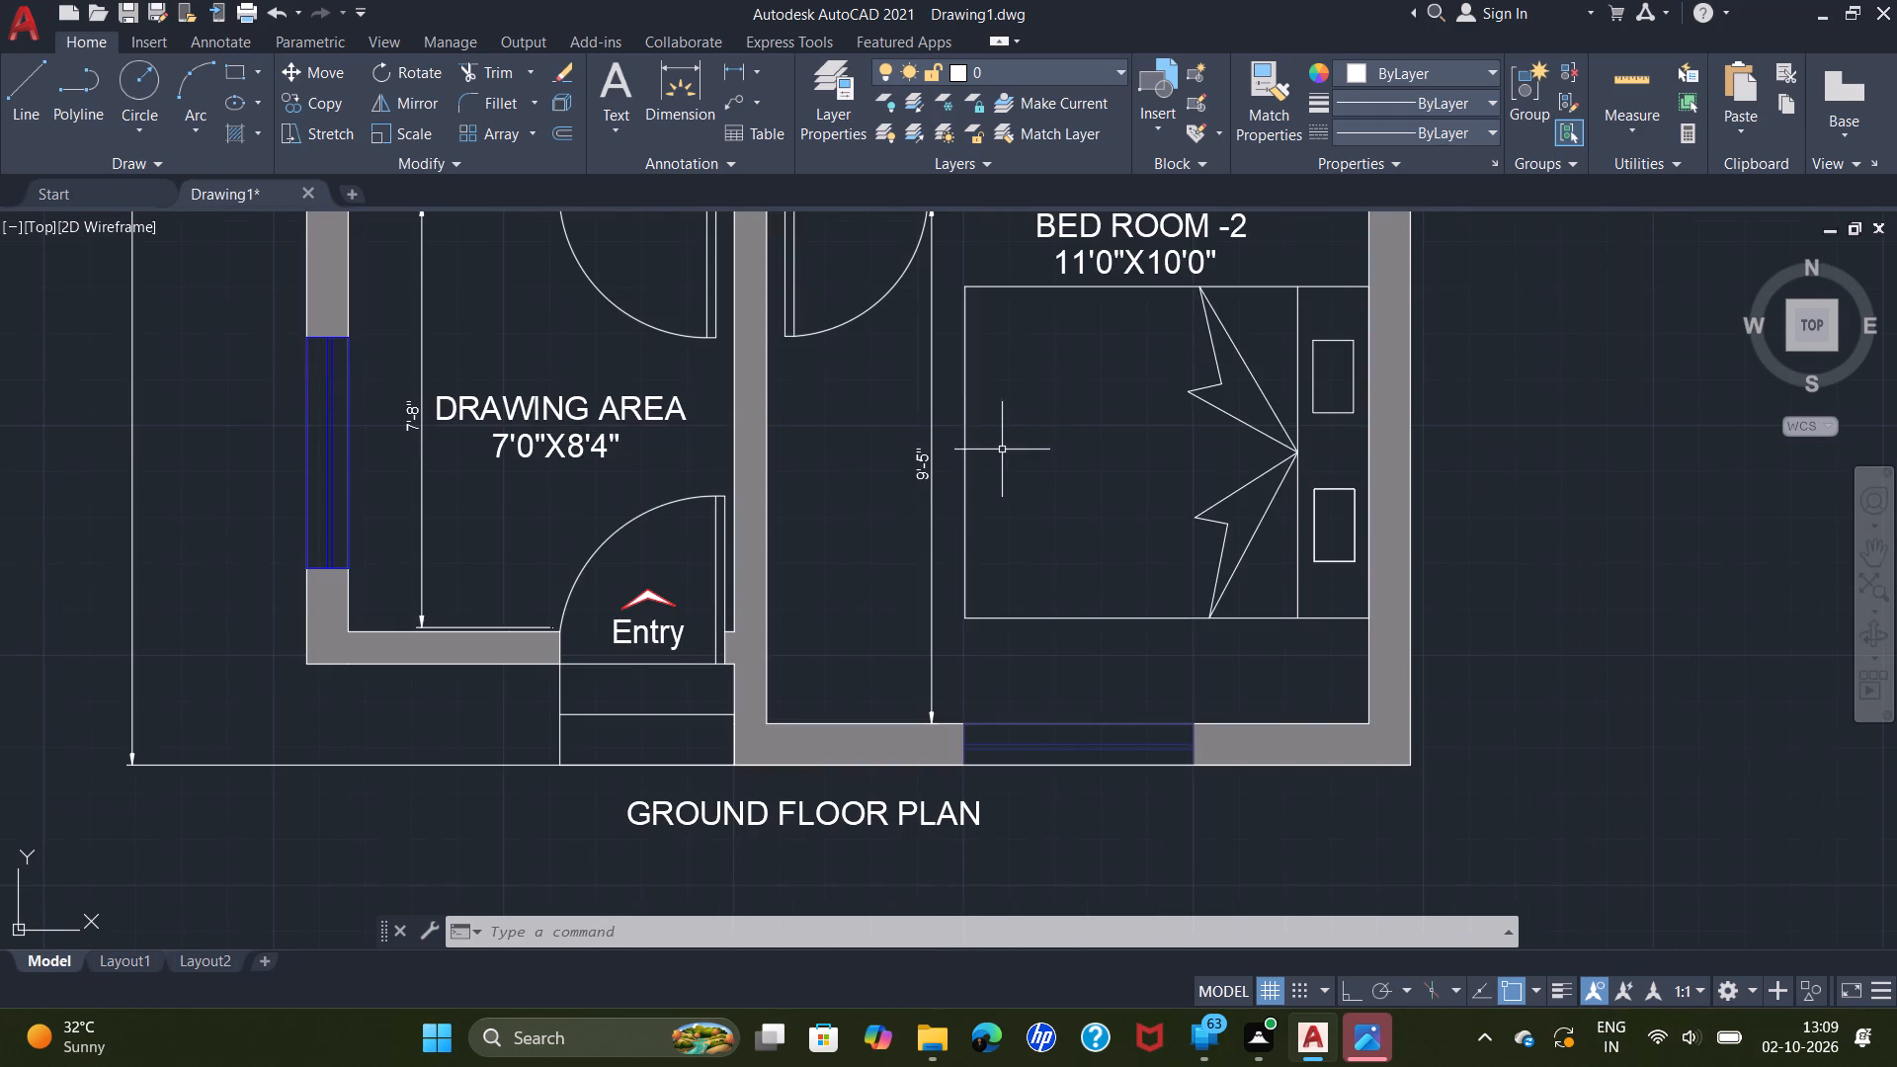
scroll(901, 433, up, 2)
scroll(945, 489, down, 1)
scroll(1088, 404, down, 1)
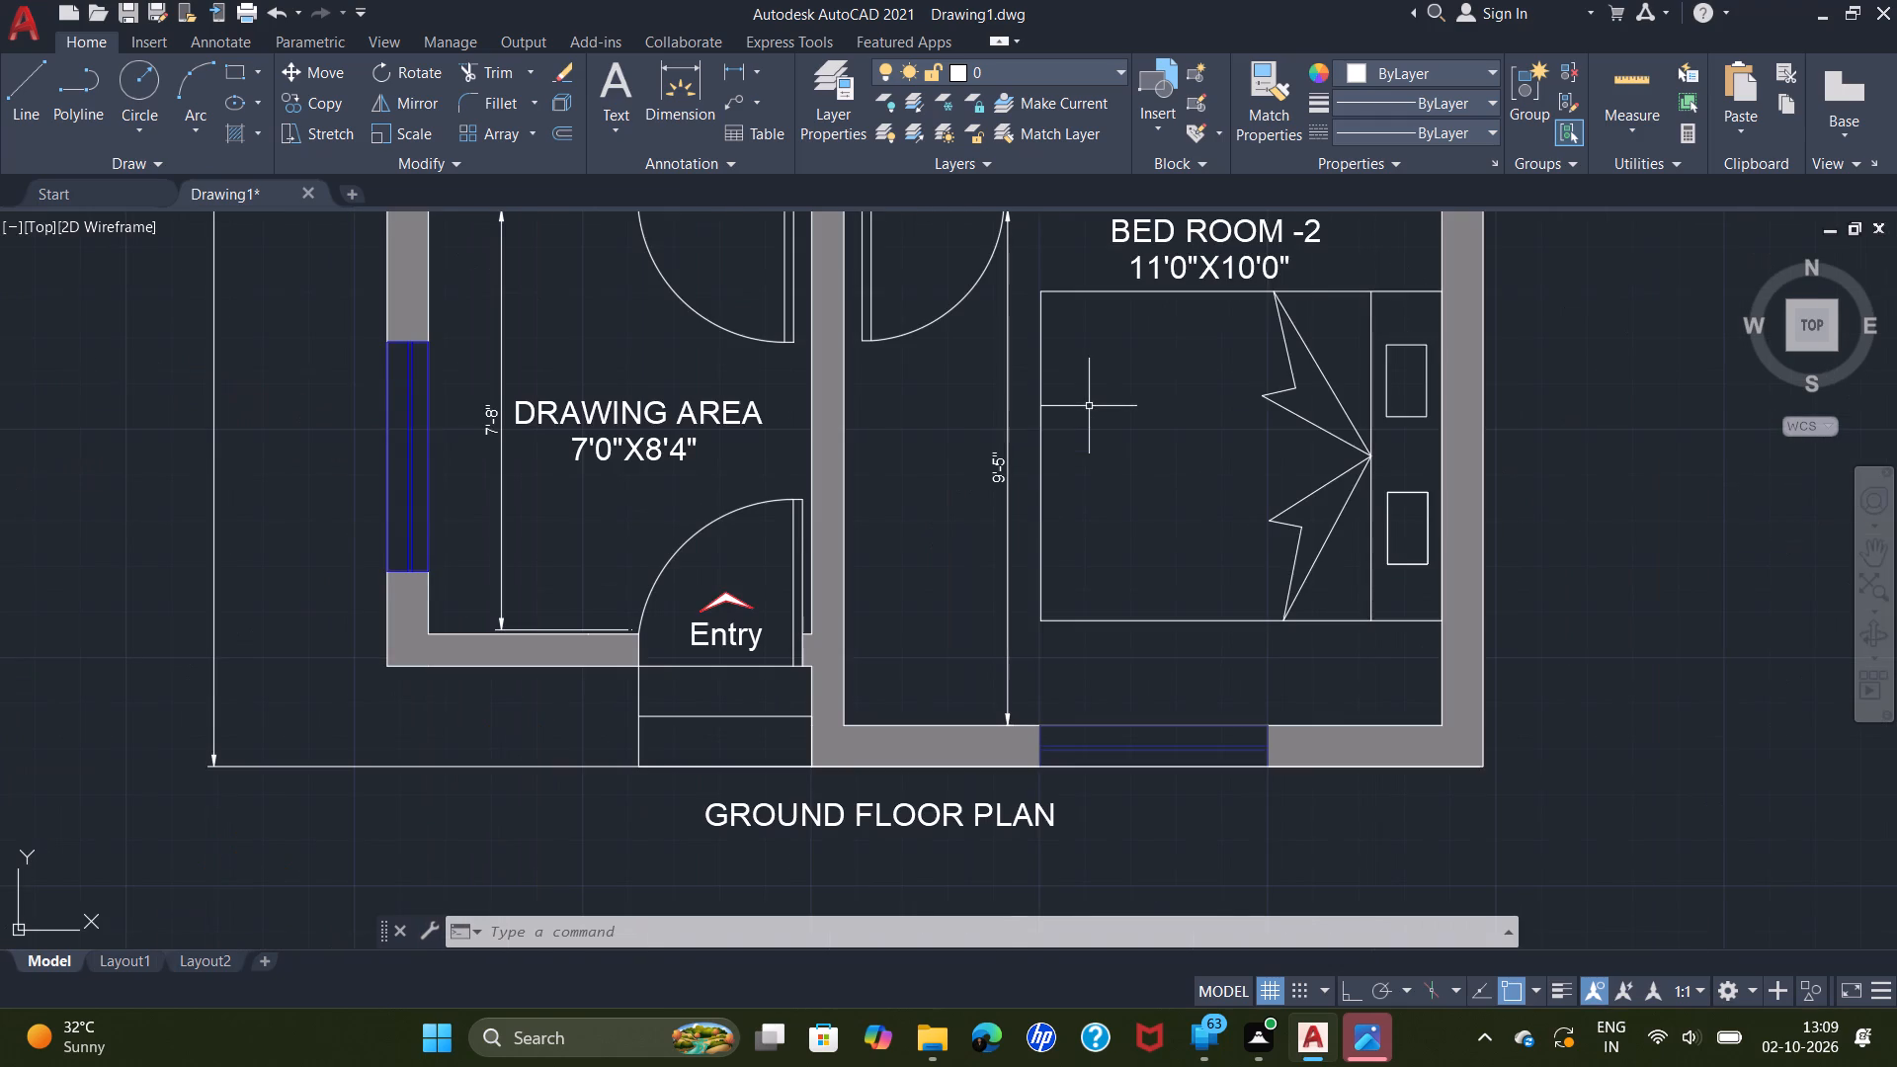
scroll(979, 493, up, 1)
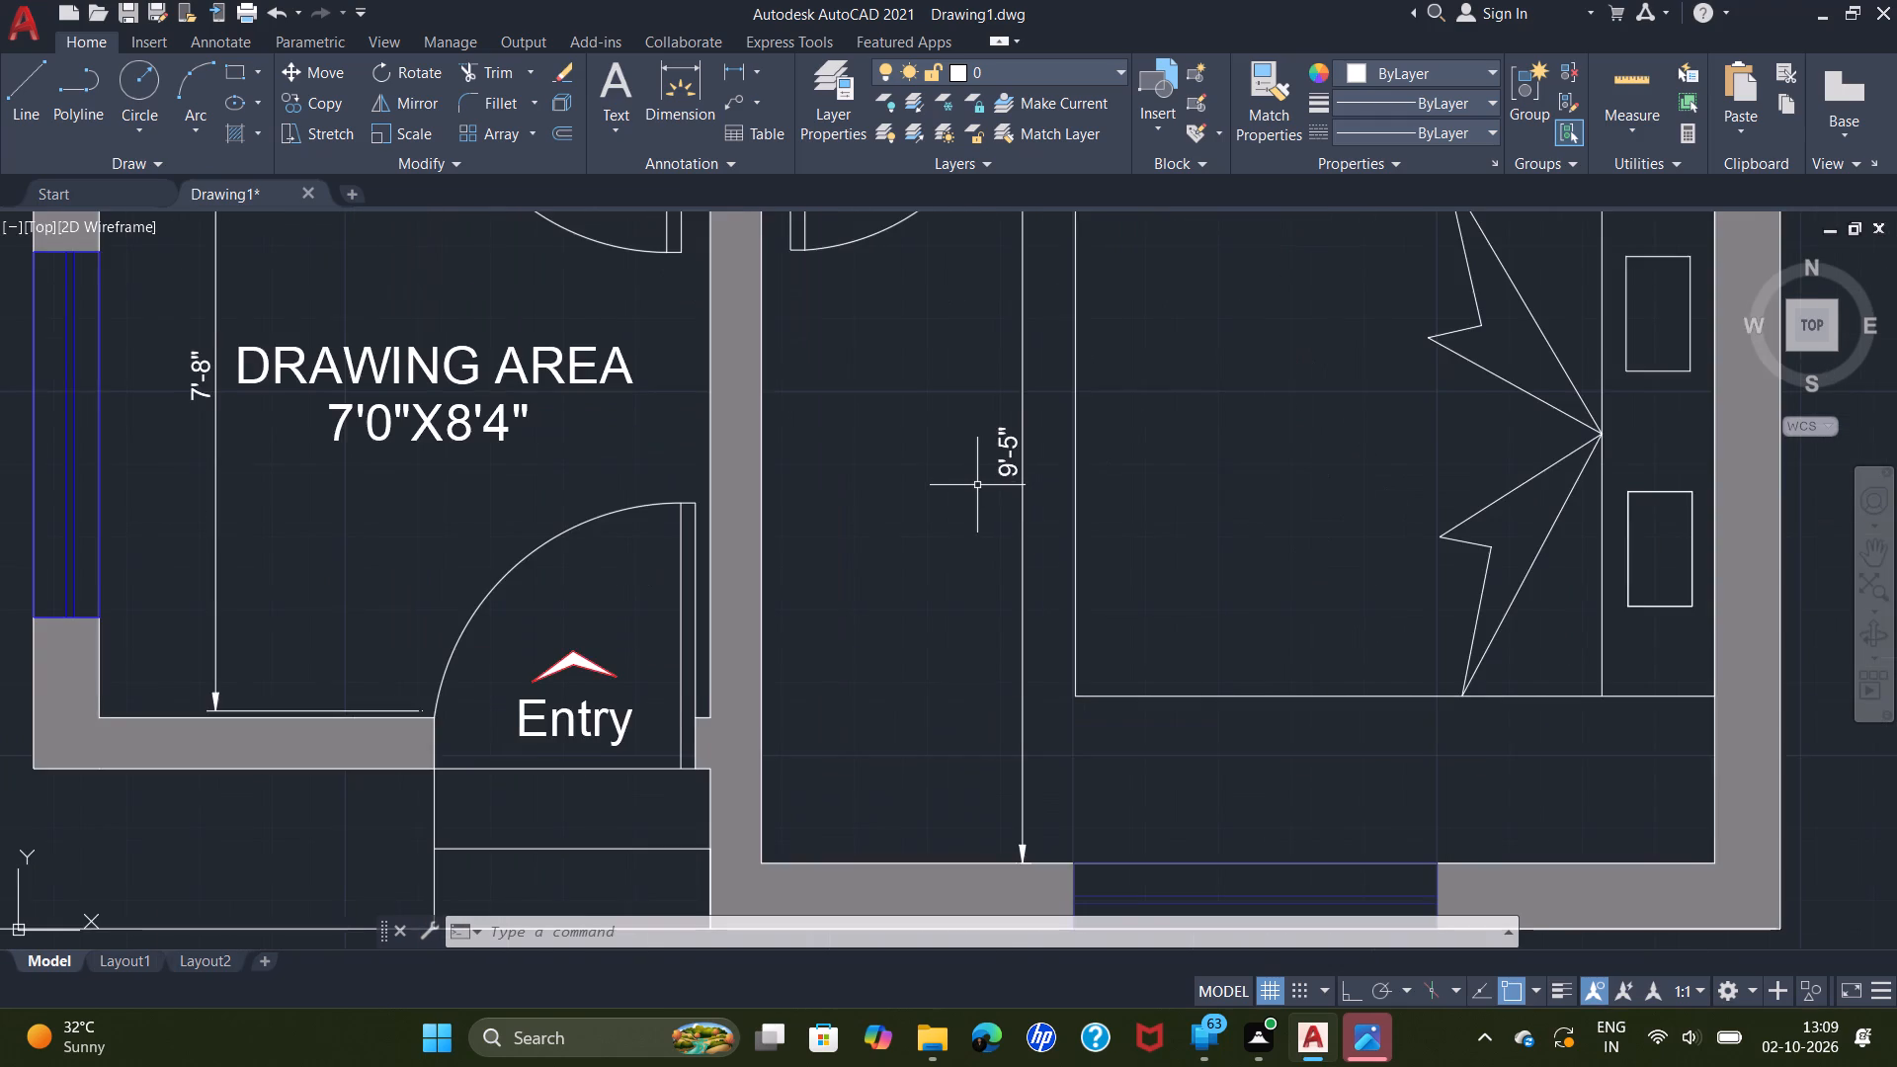
middle_drag(963, 508, 864, 588)
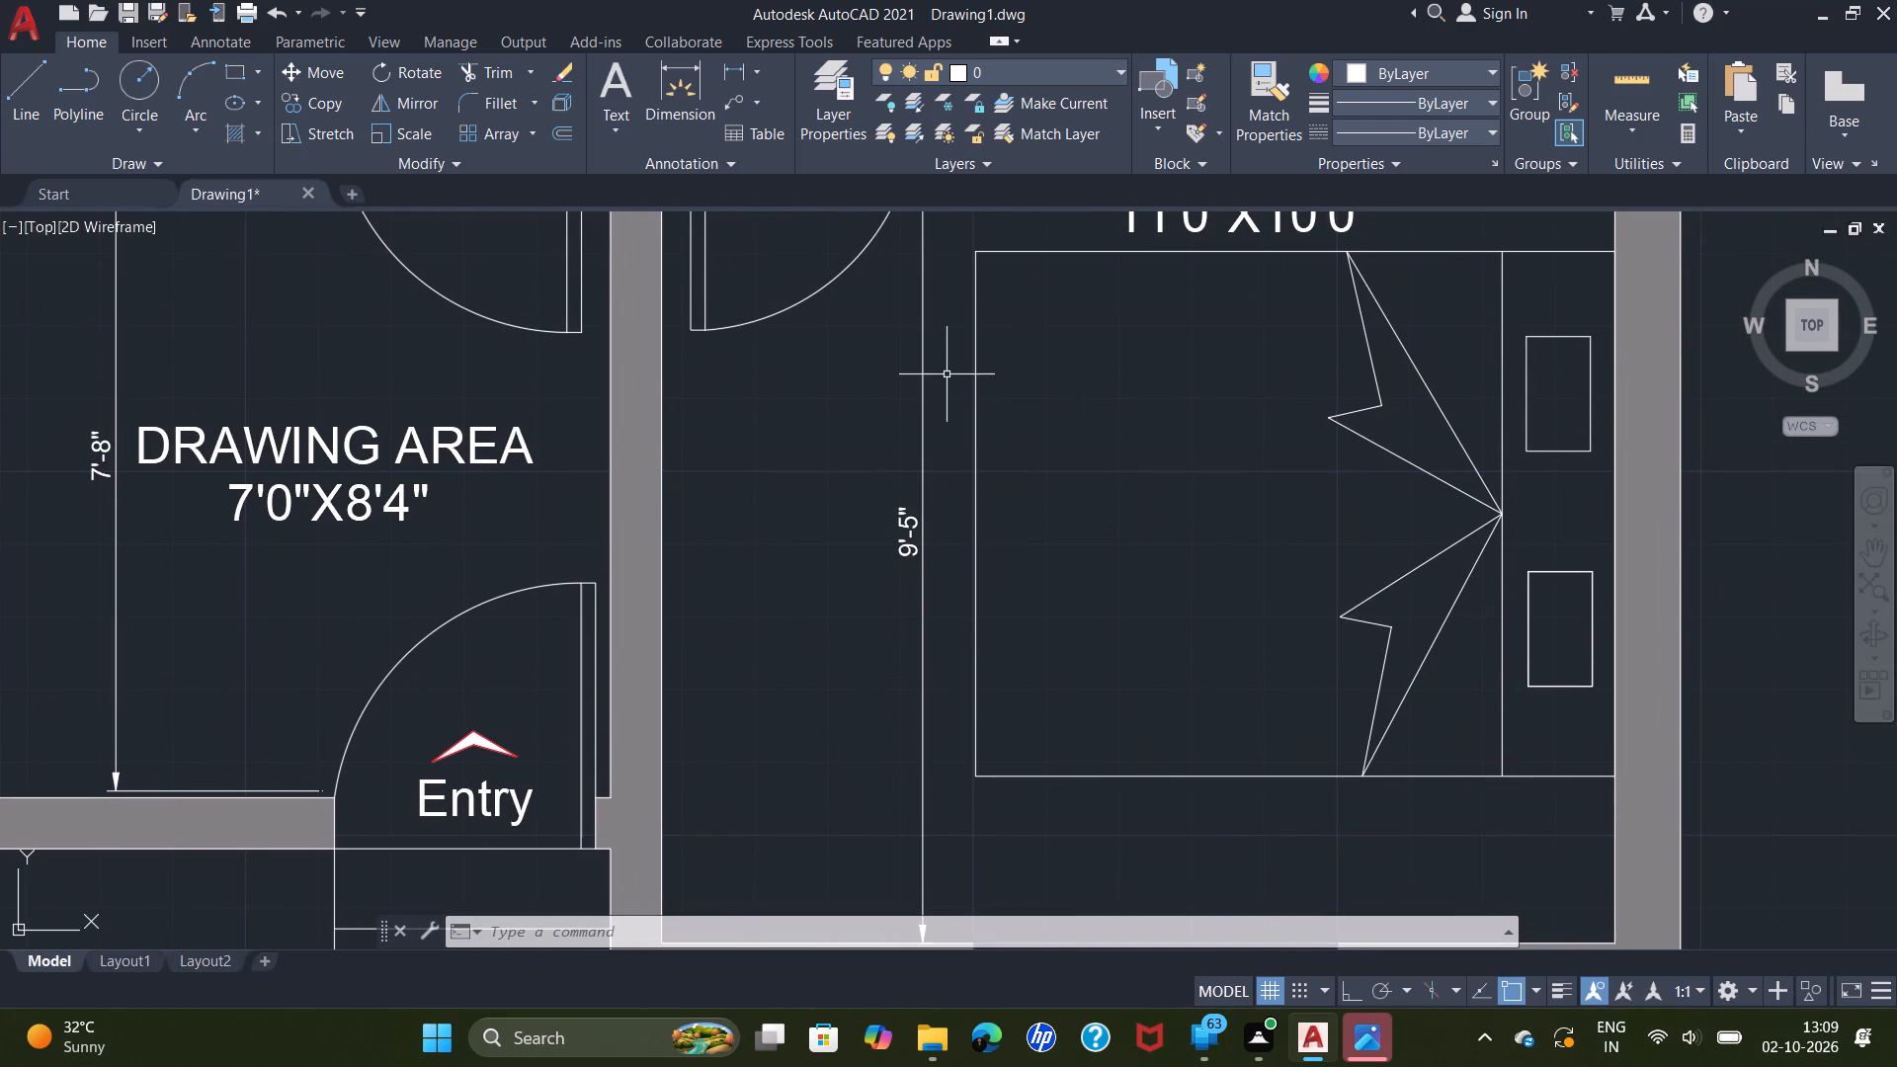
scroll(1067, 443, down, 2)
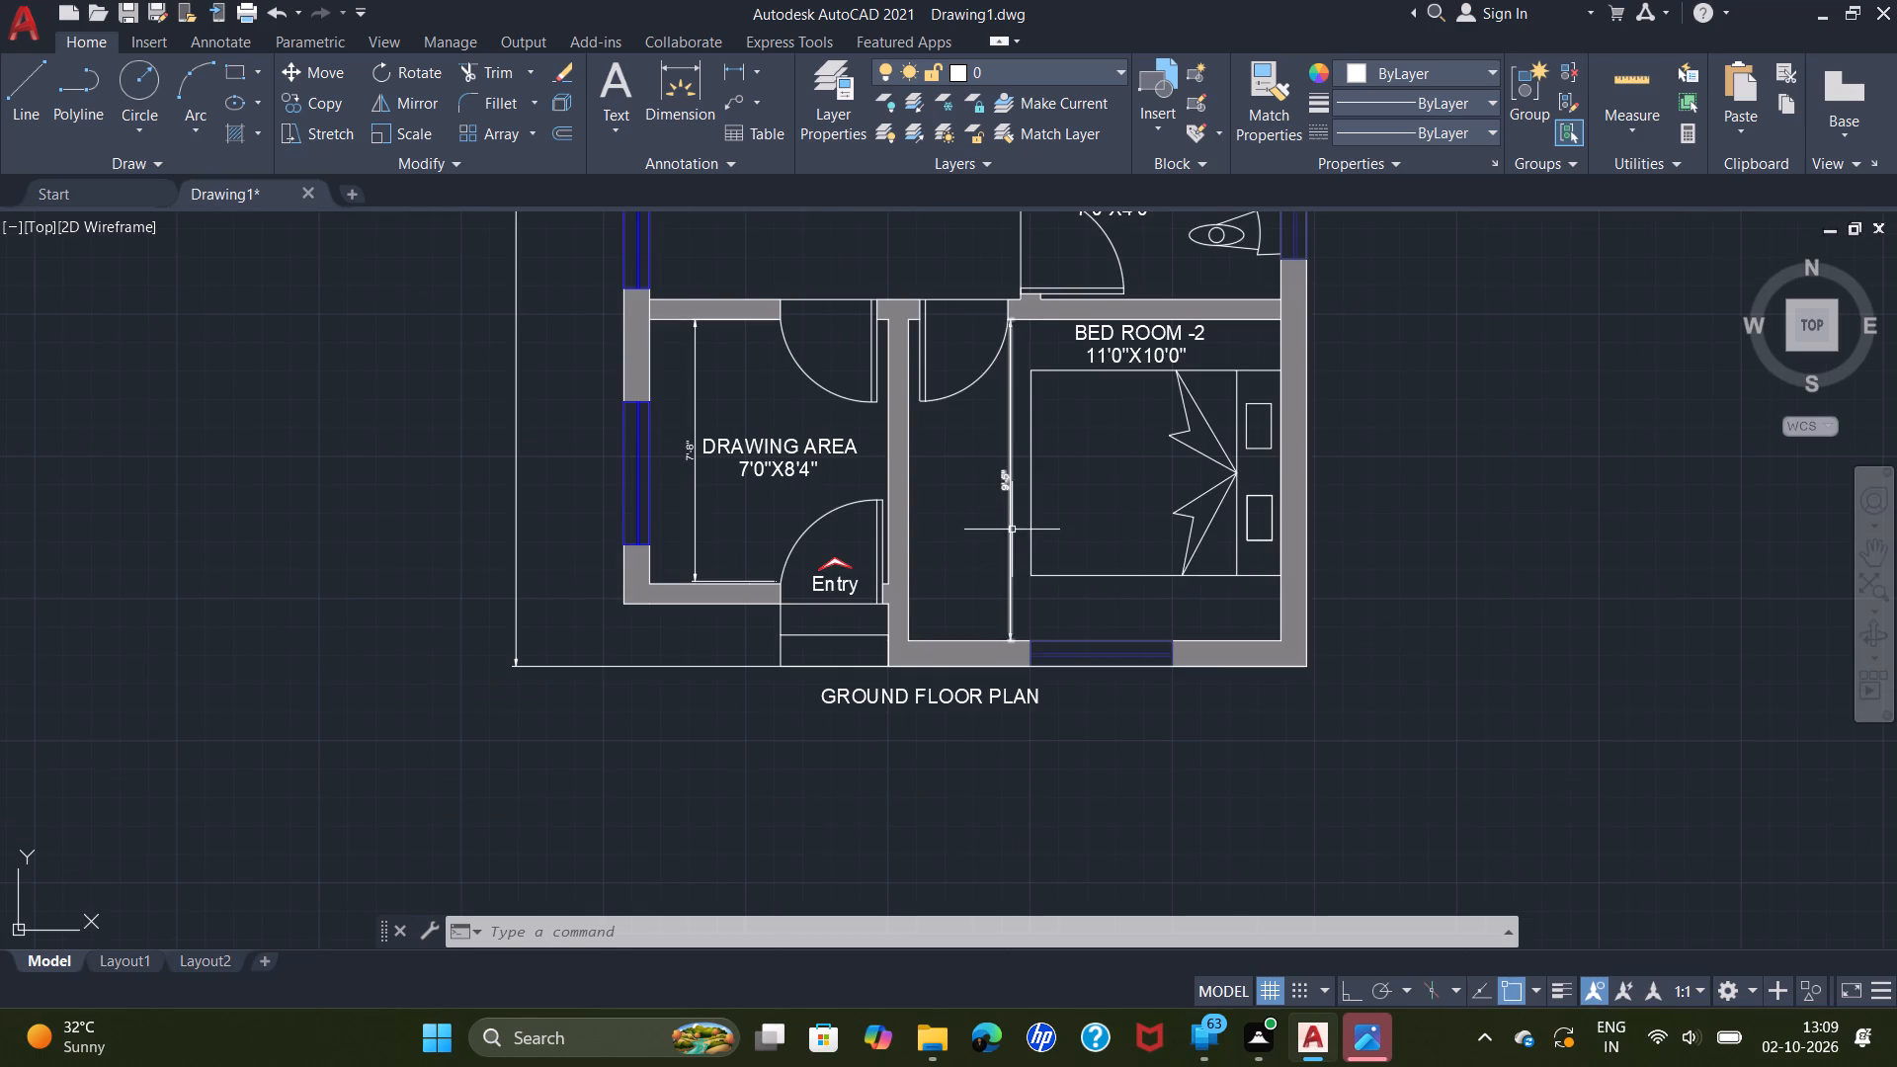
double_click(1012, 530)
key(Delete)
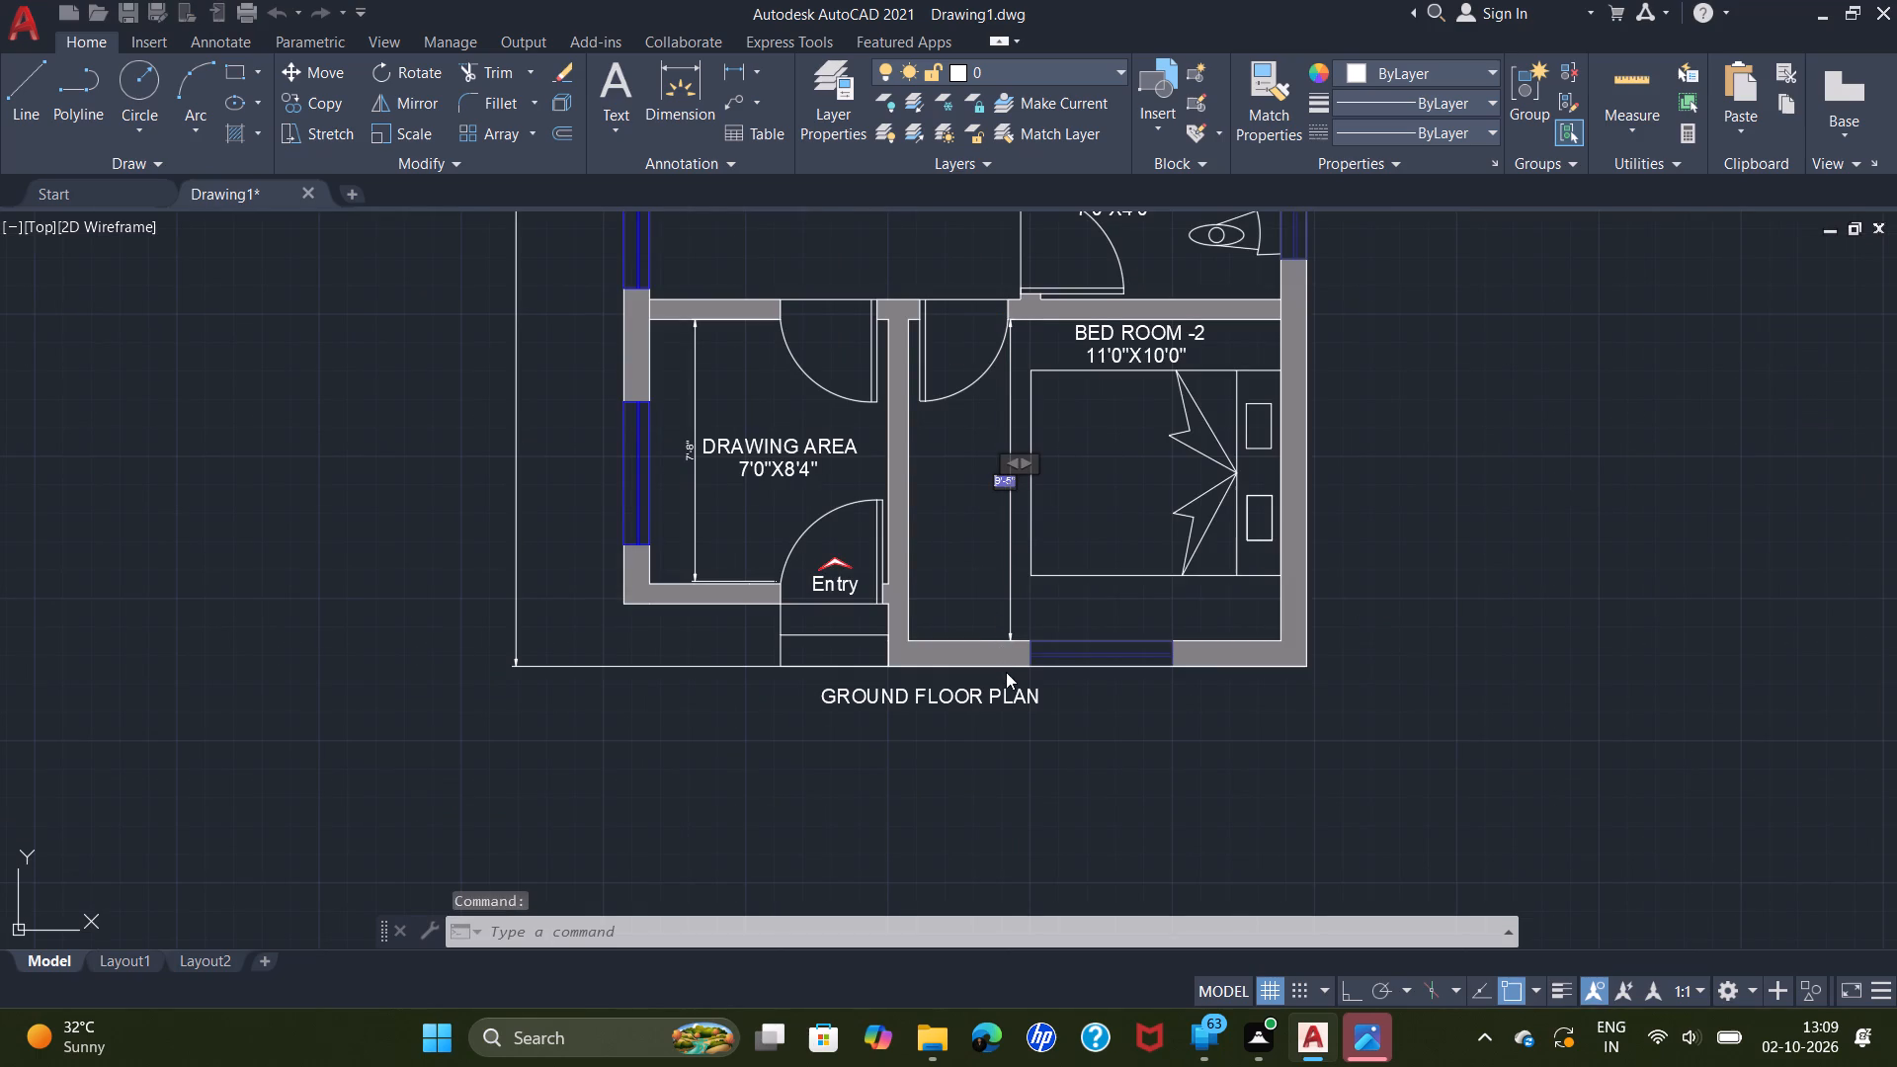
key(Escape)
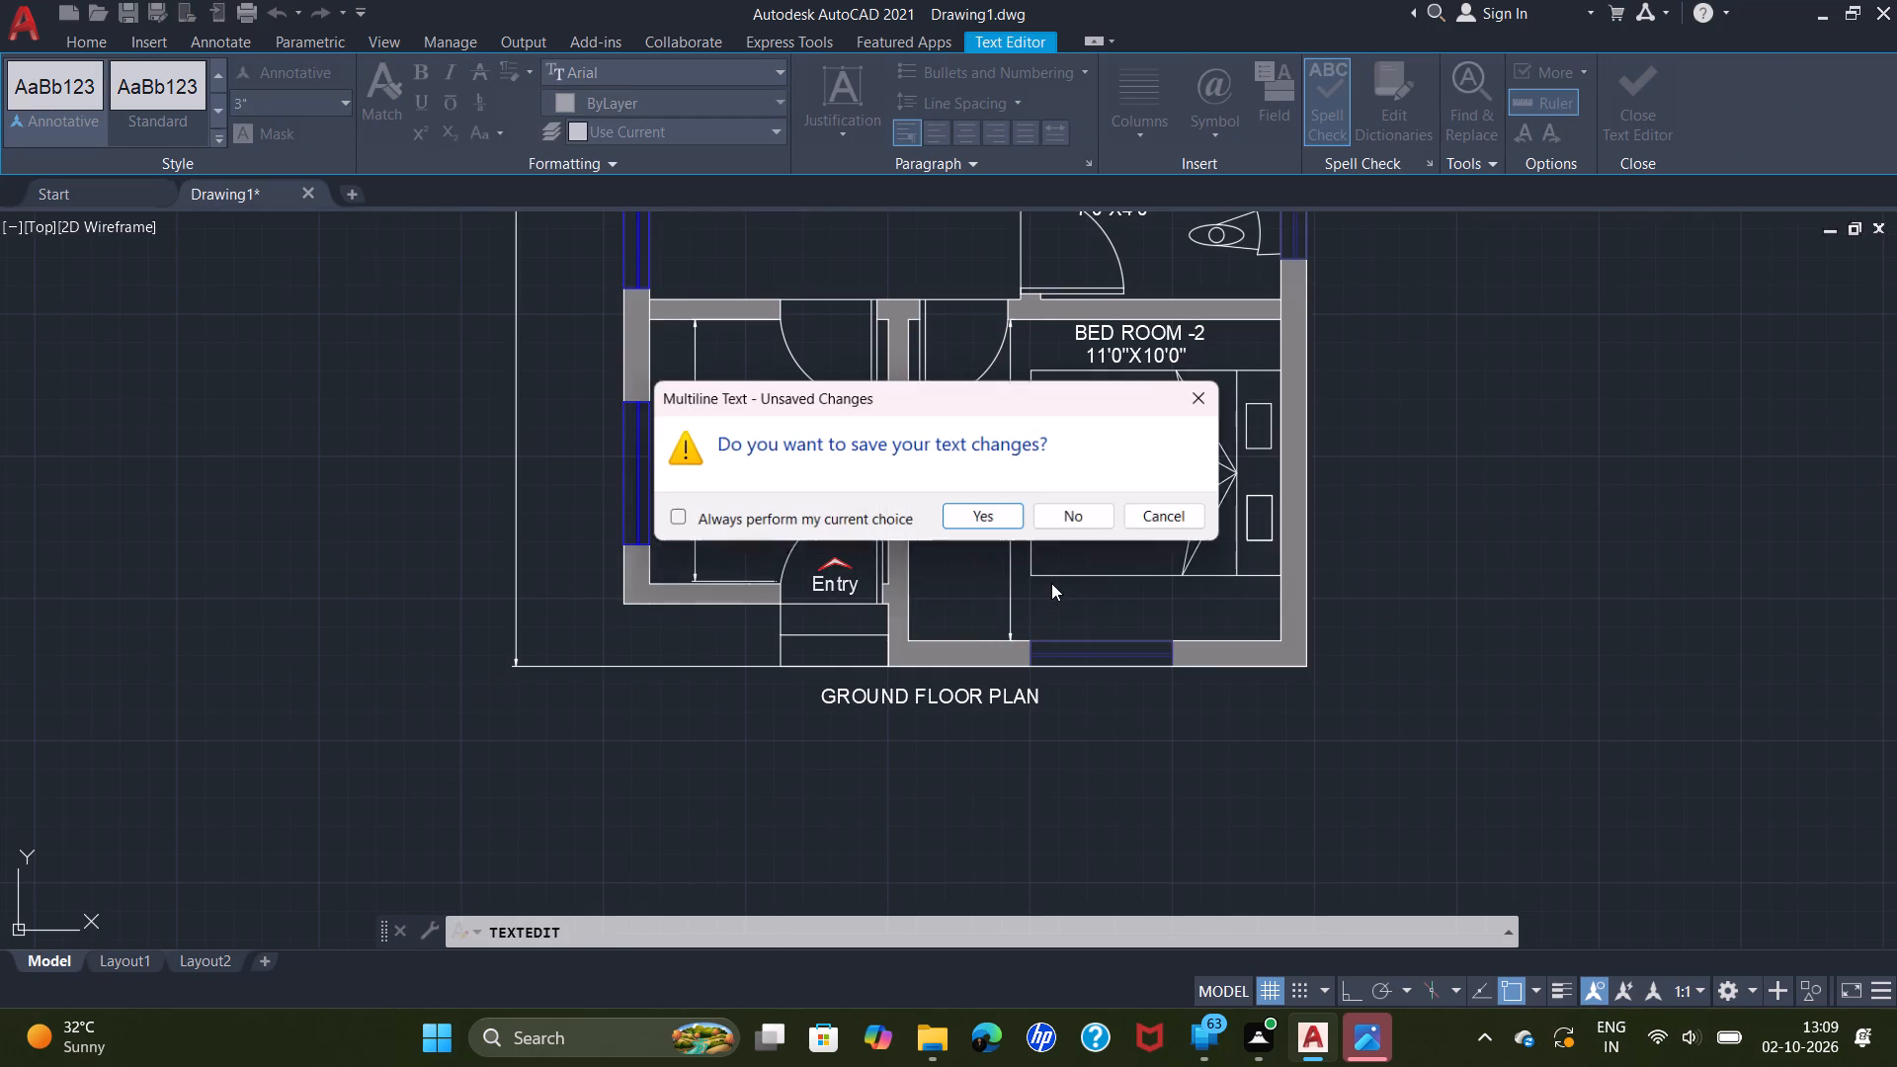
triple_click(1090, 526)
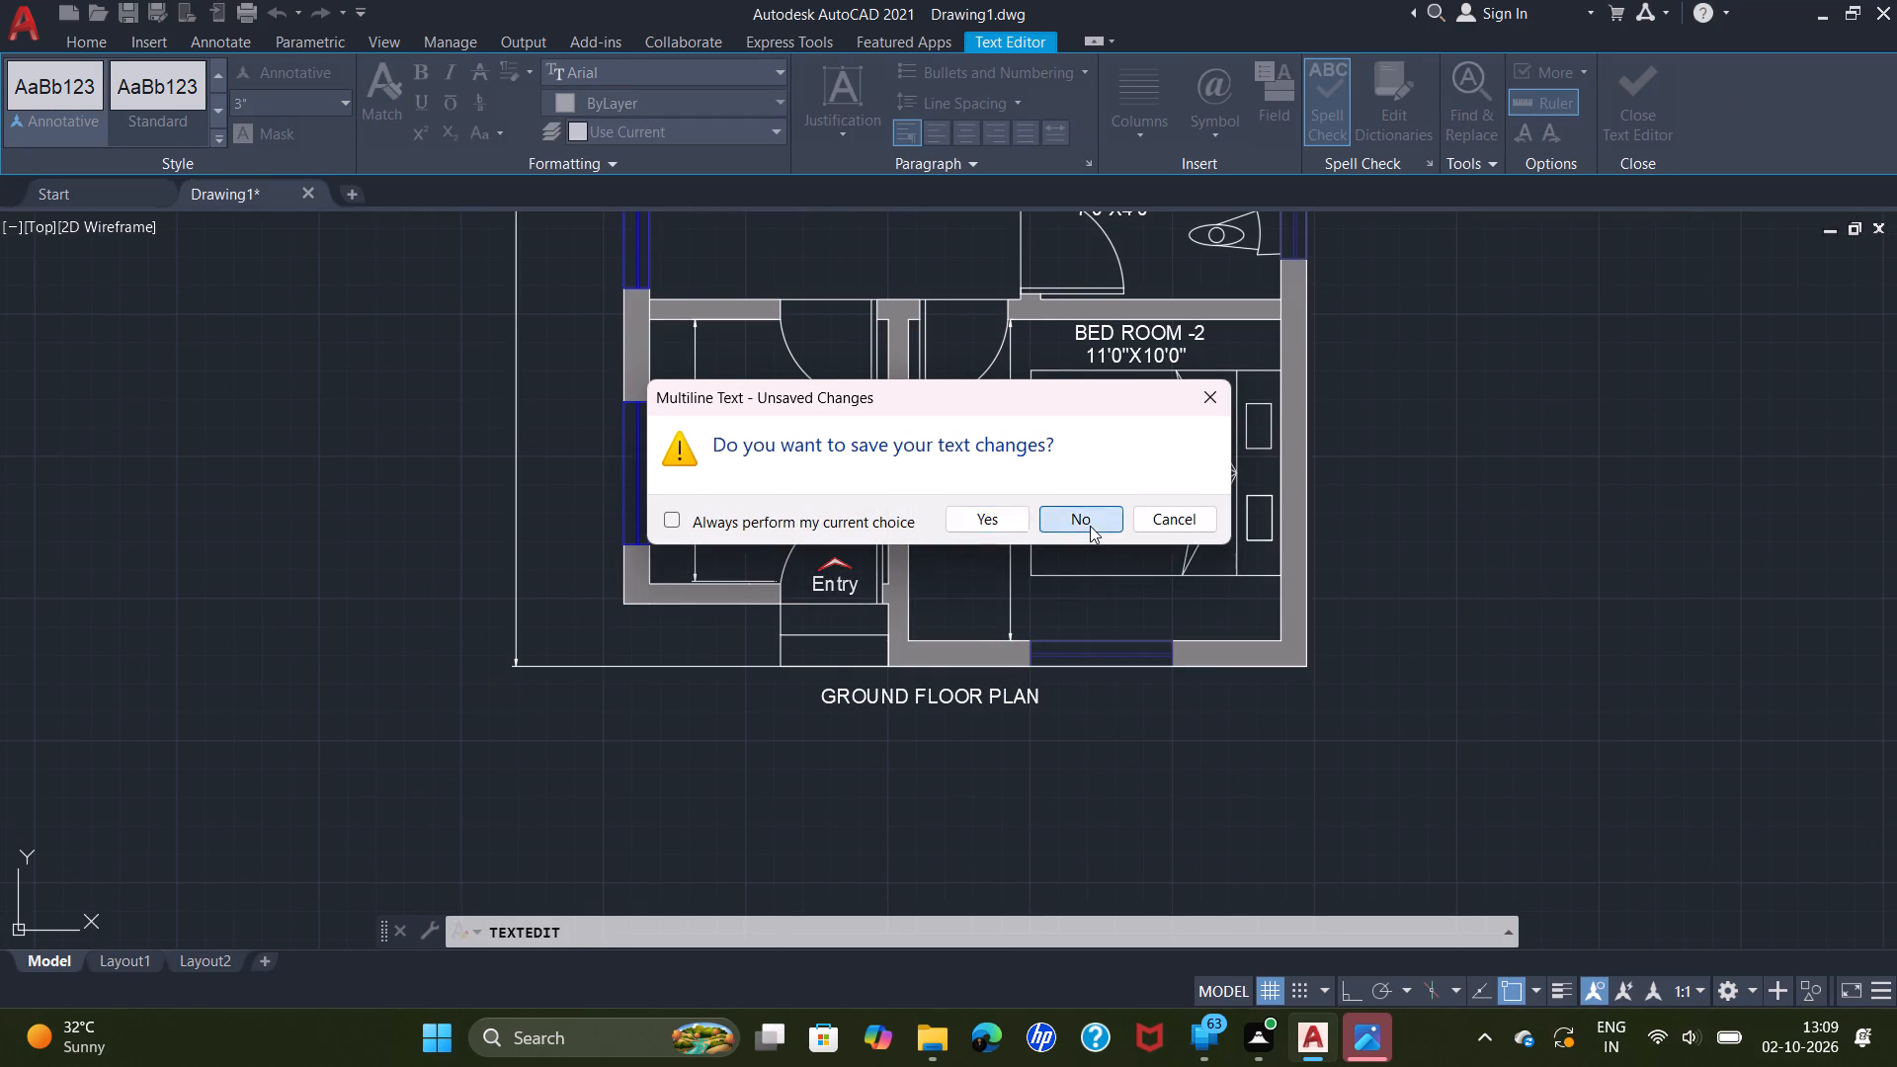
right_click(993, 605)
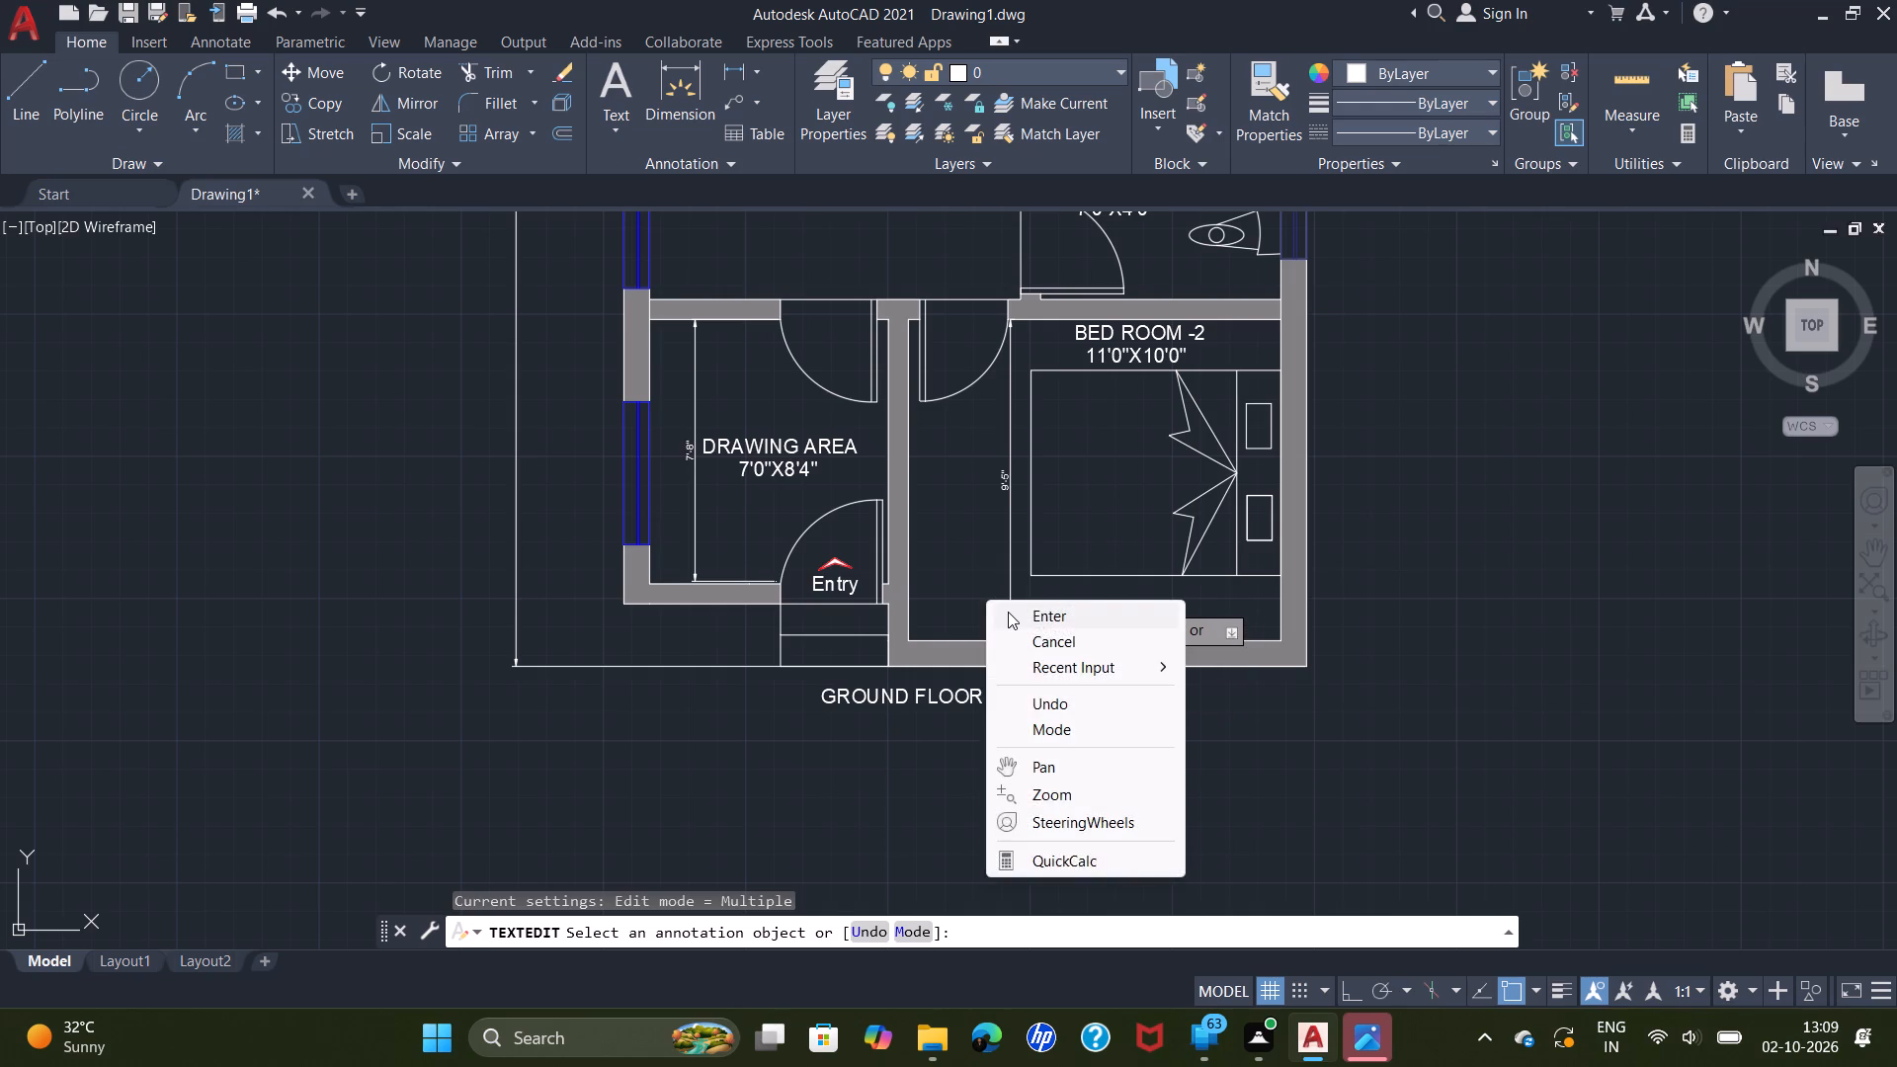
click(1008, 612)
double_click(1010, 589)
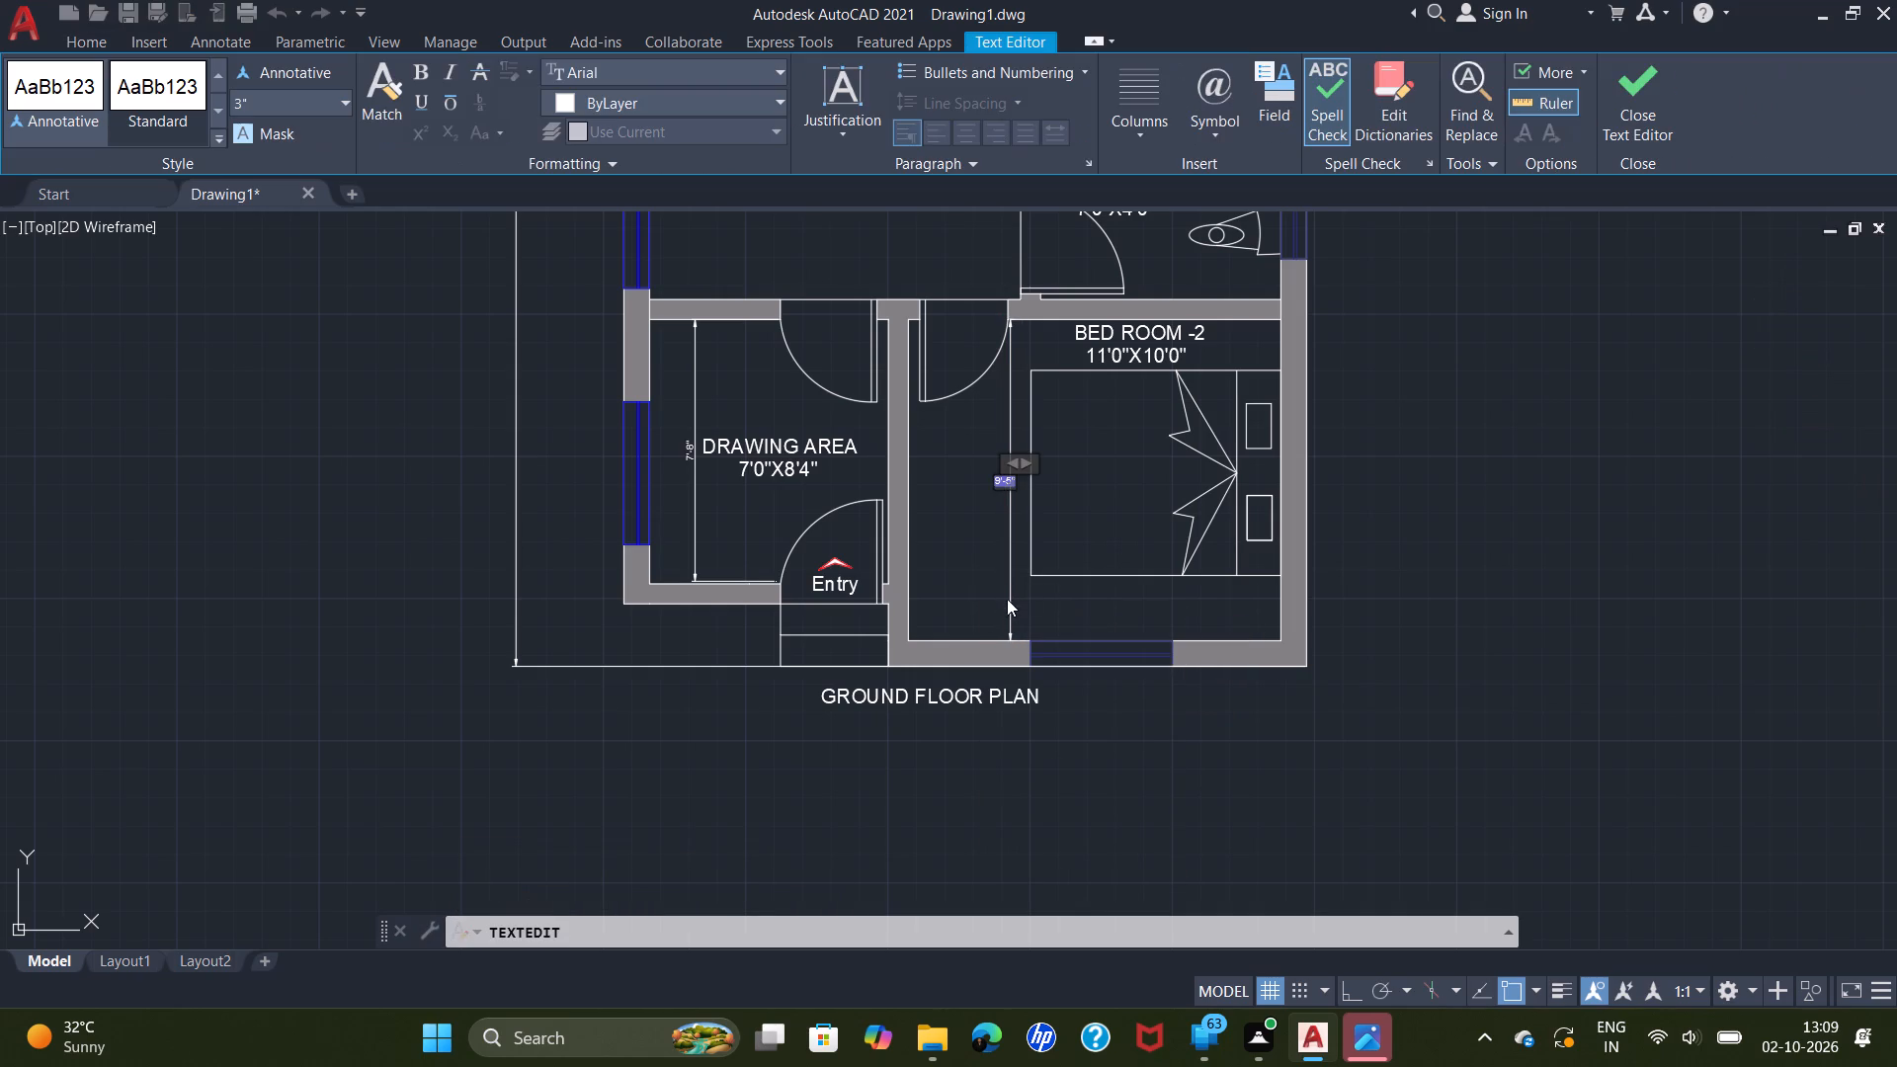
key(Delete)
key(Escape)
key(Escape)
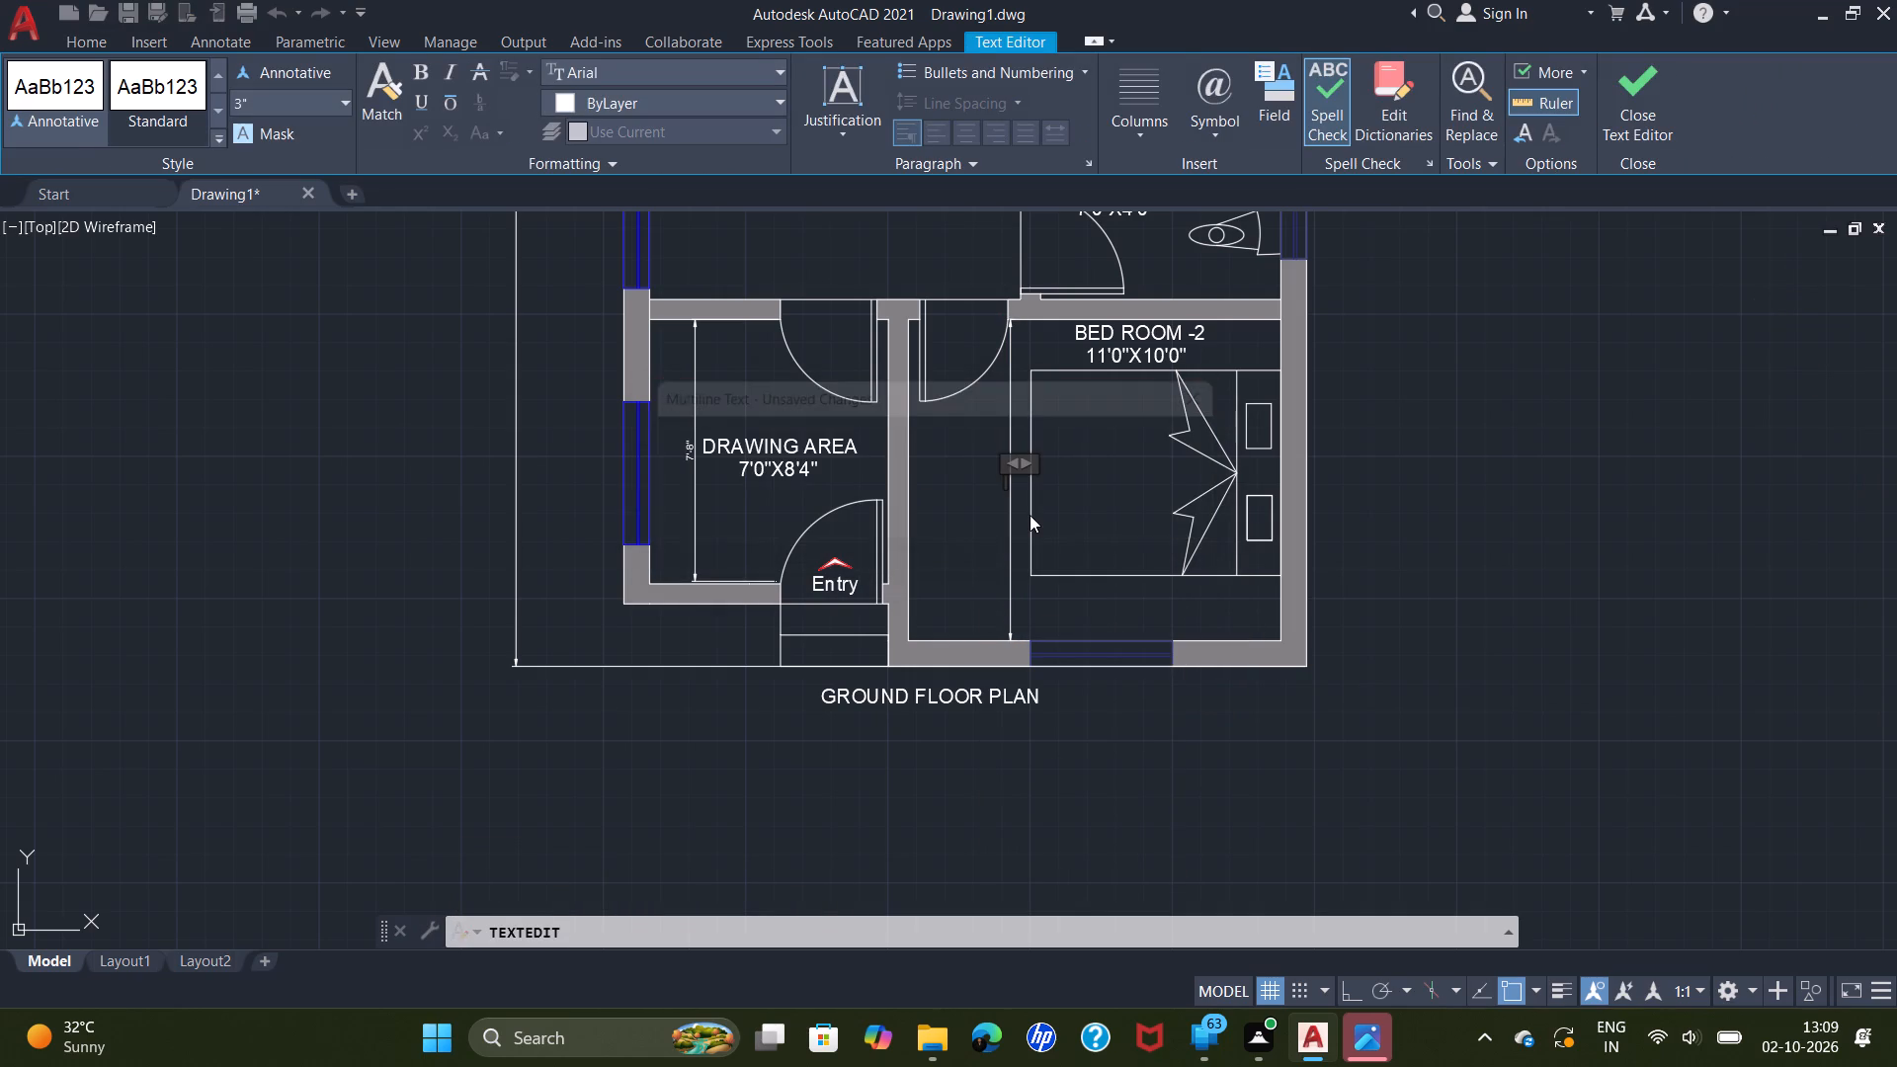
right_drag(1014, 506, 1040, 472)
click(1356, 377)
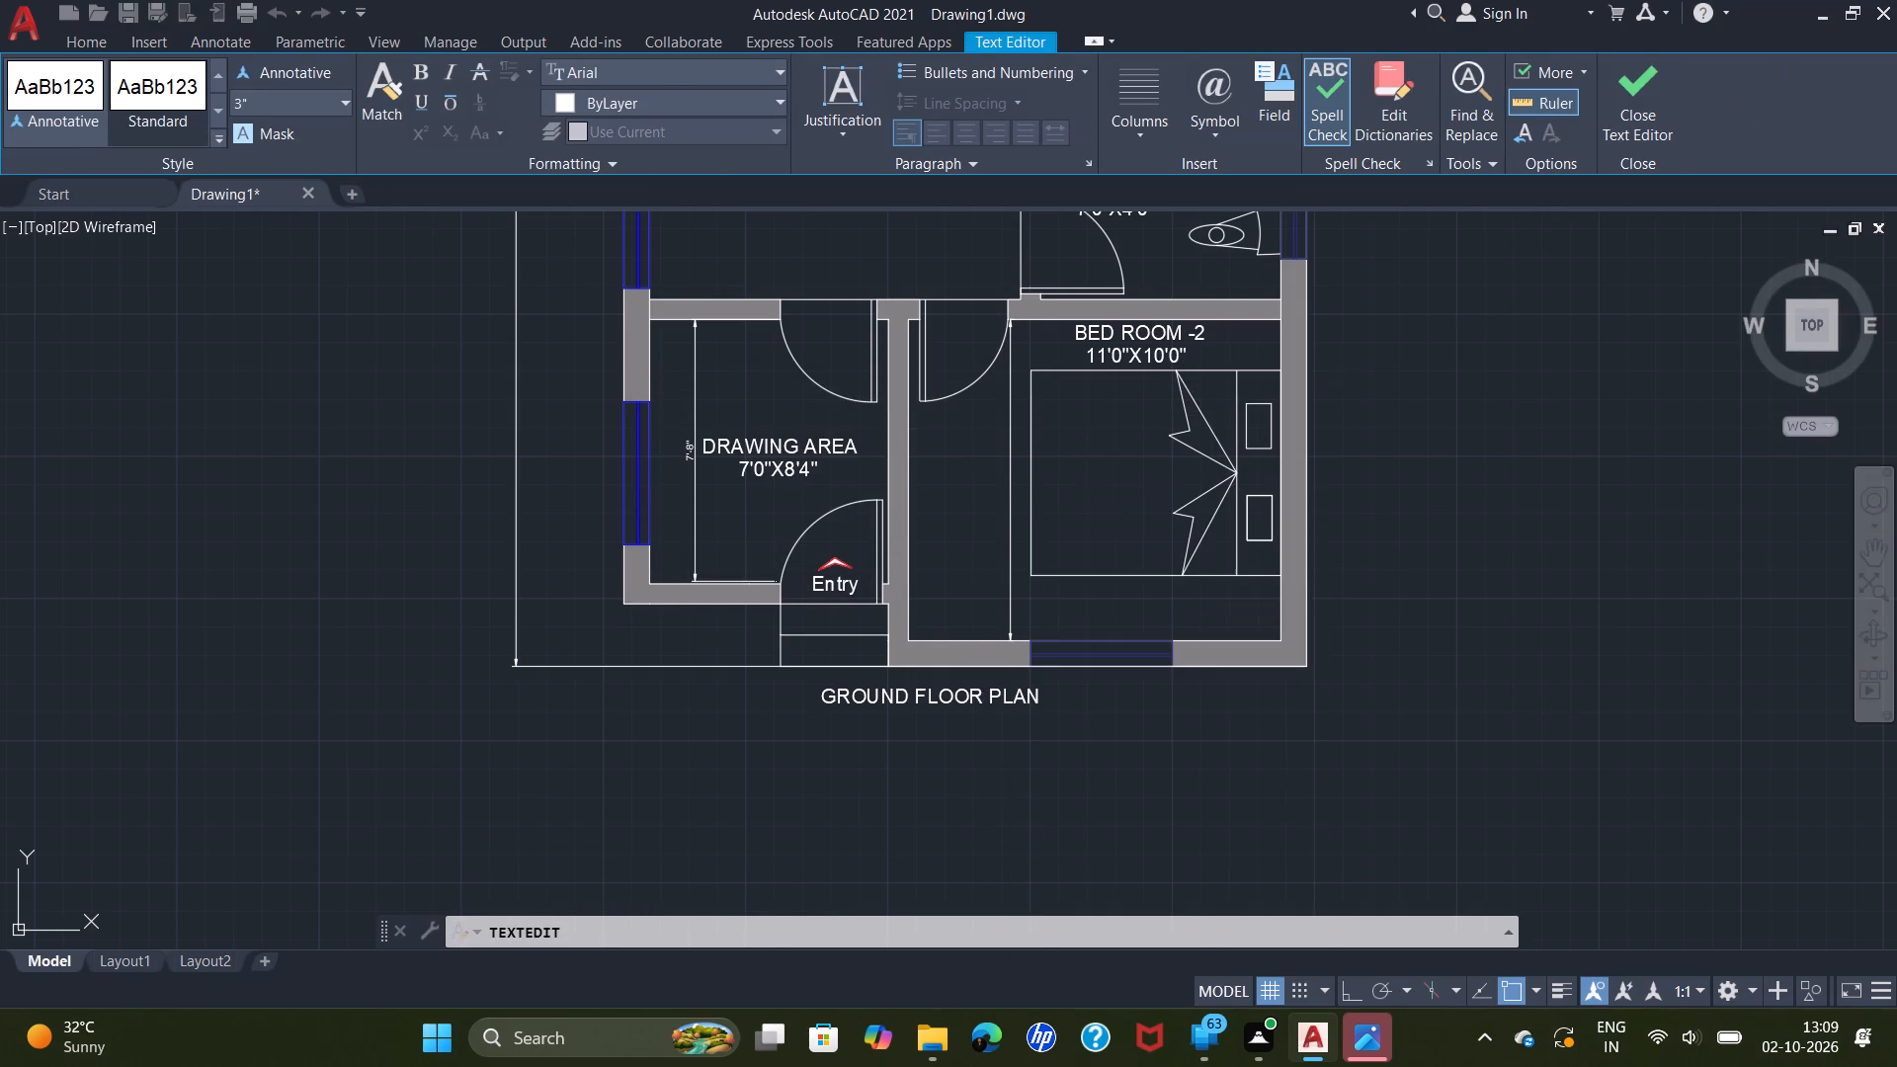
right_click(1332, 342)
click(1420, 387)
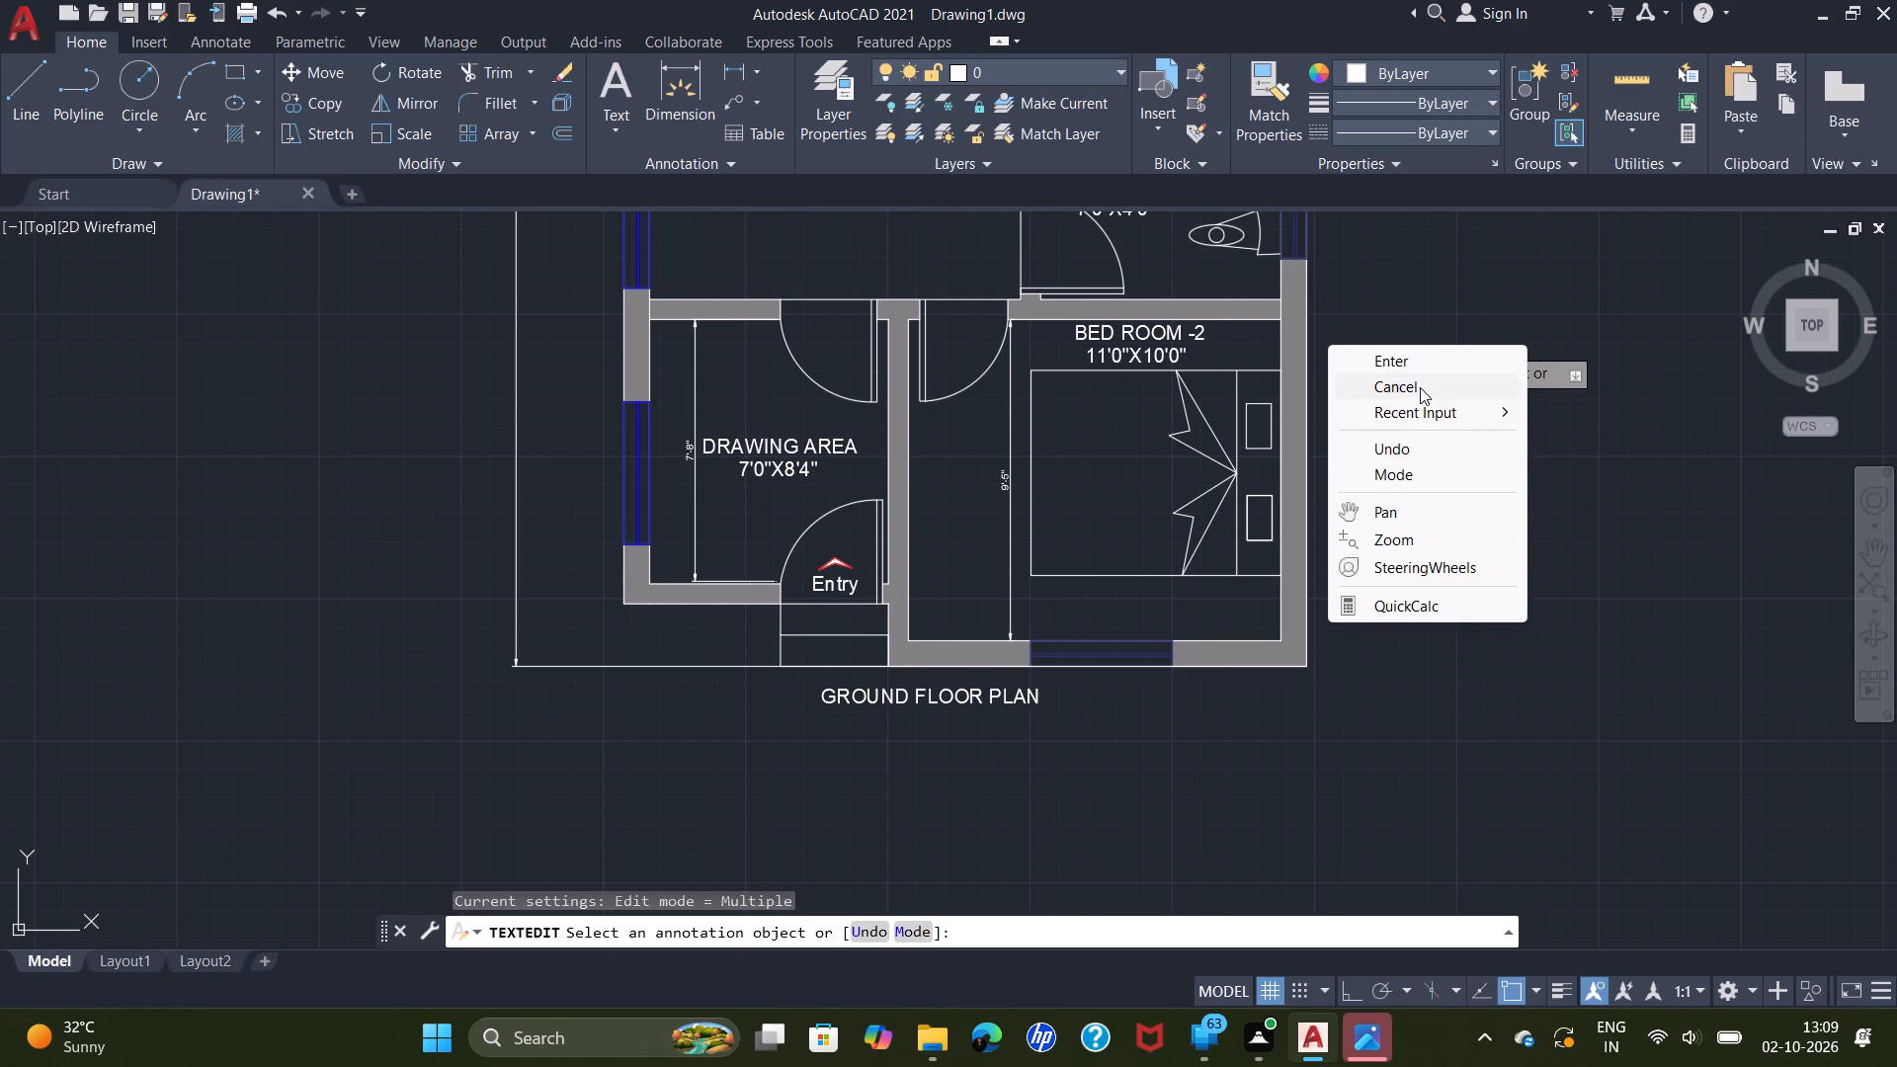
Delete the vertical linear dimension beside the bed in Bed Room-2.
click(1073, 630)
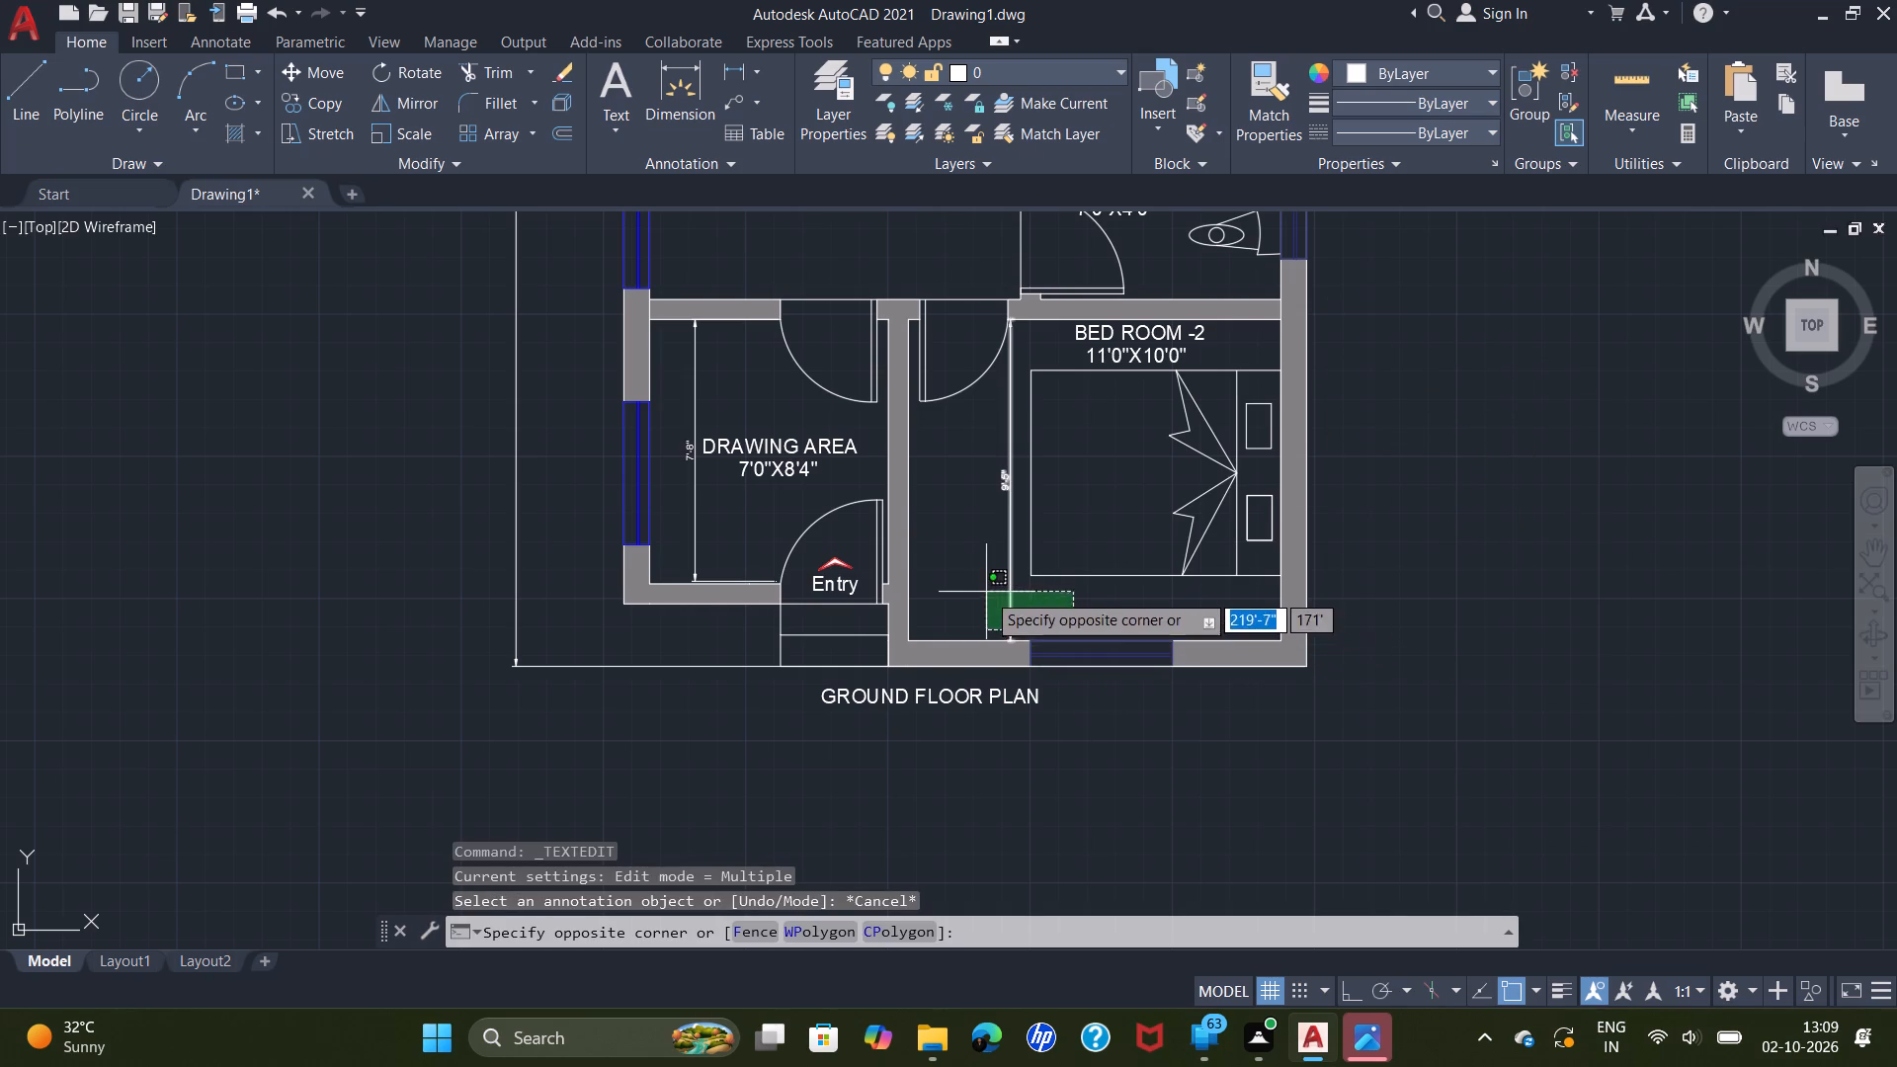
double_click(986, 592)
key(Delete)
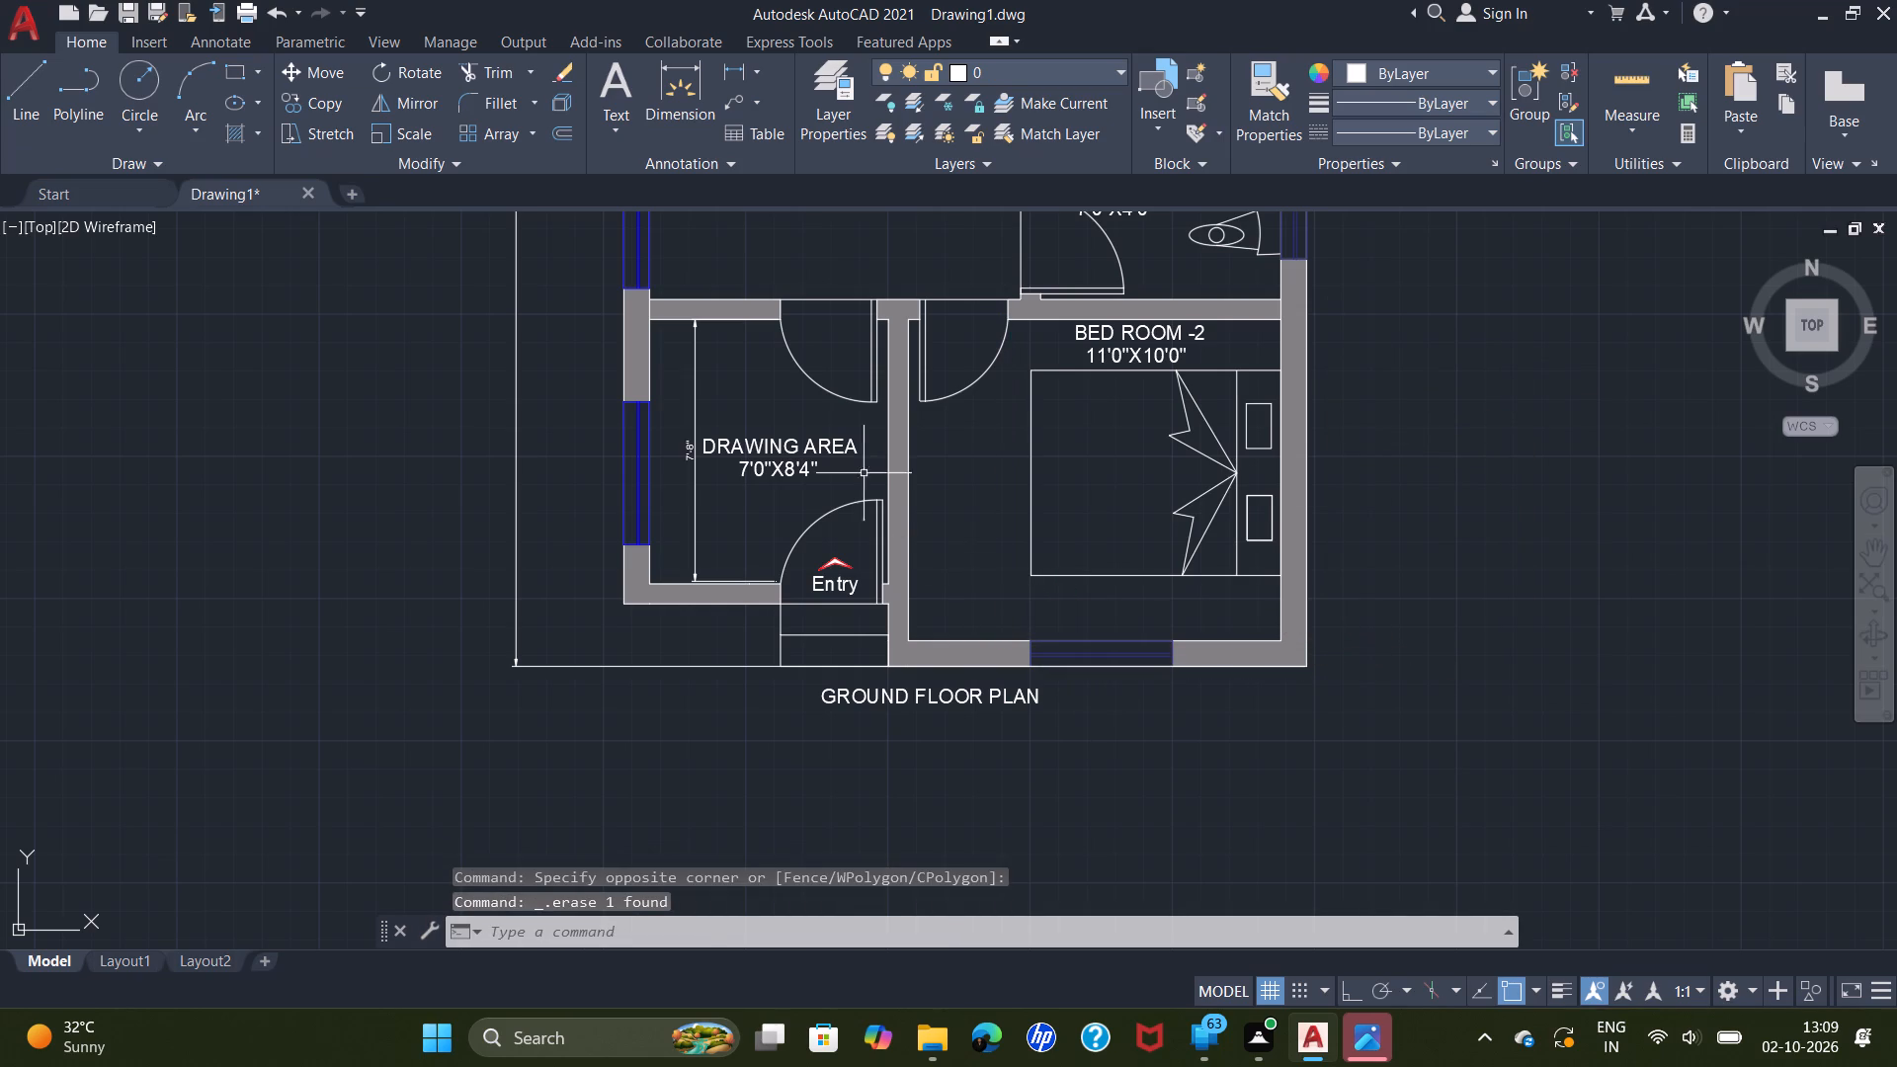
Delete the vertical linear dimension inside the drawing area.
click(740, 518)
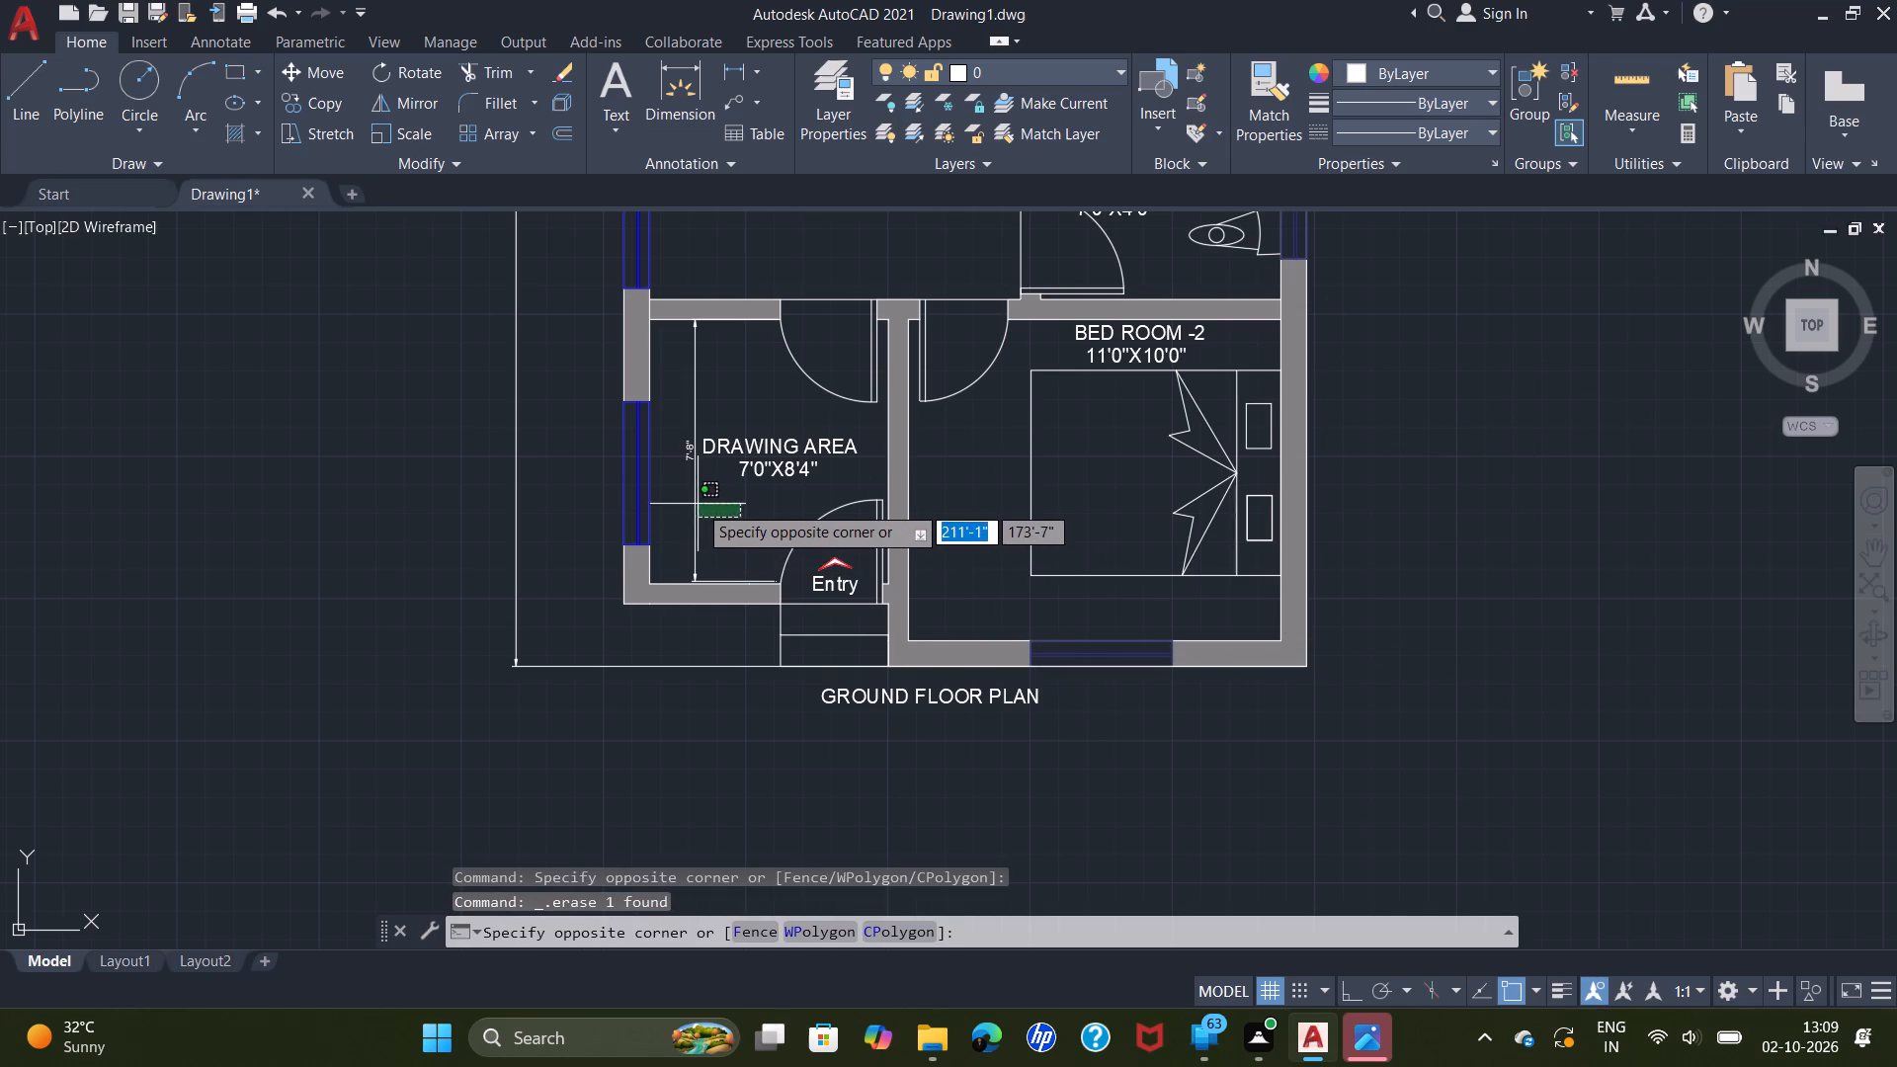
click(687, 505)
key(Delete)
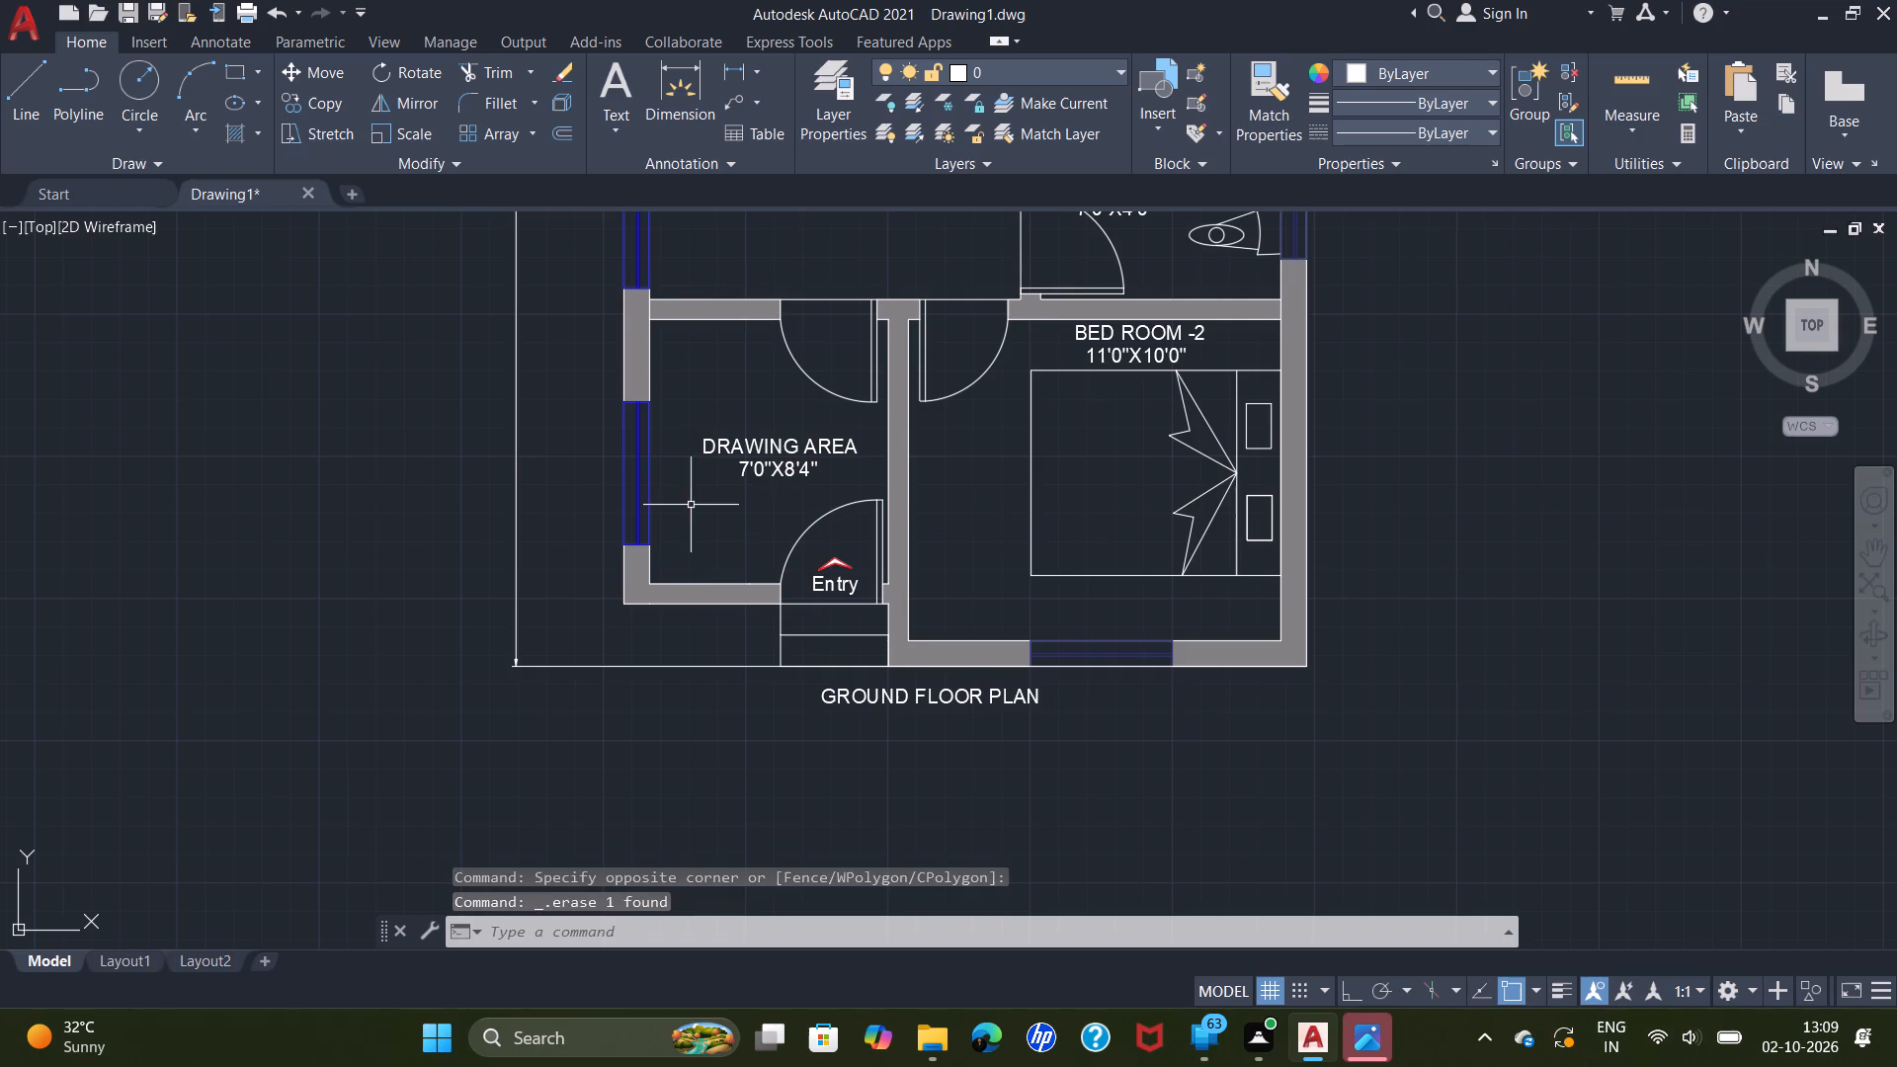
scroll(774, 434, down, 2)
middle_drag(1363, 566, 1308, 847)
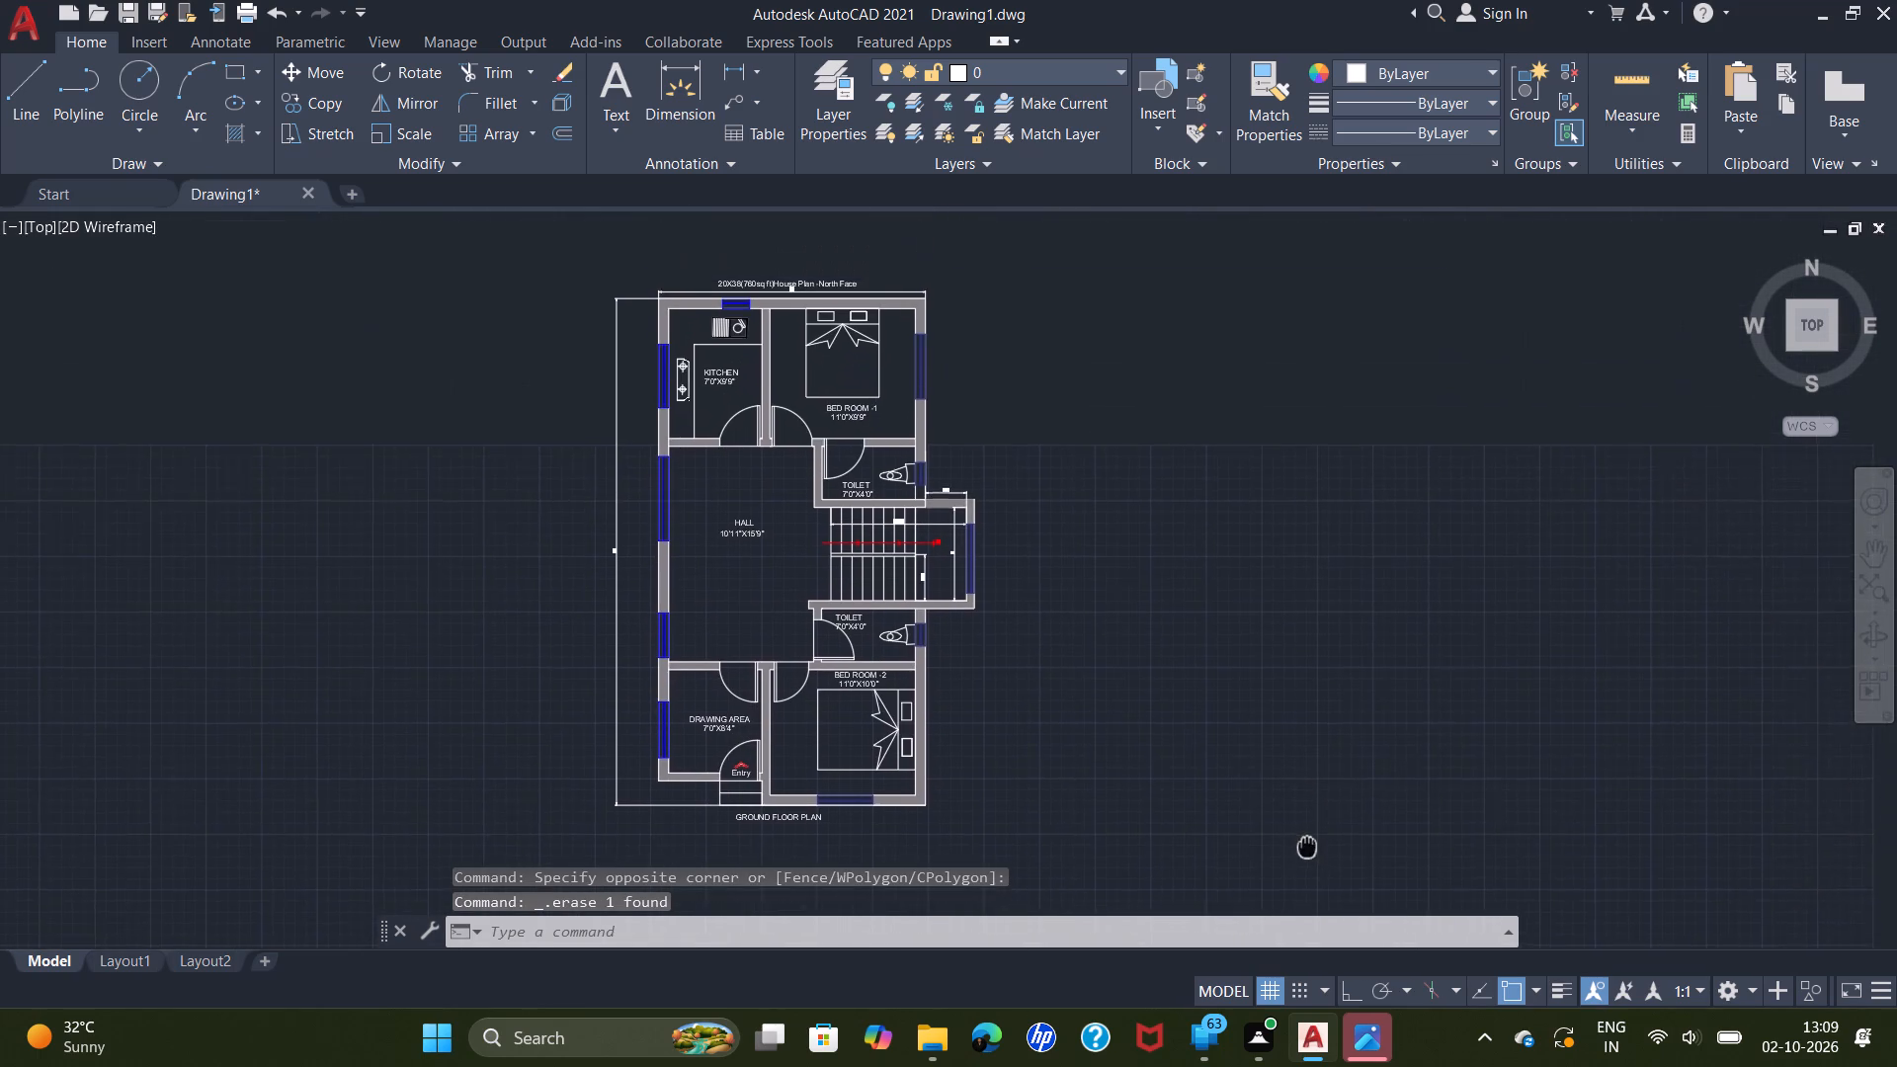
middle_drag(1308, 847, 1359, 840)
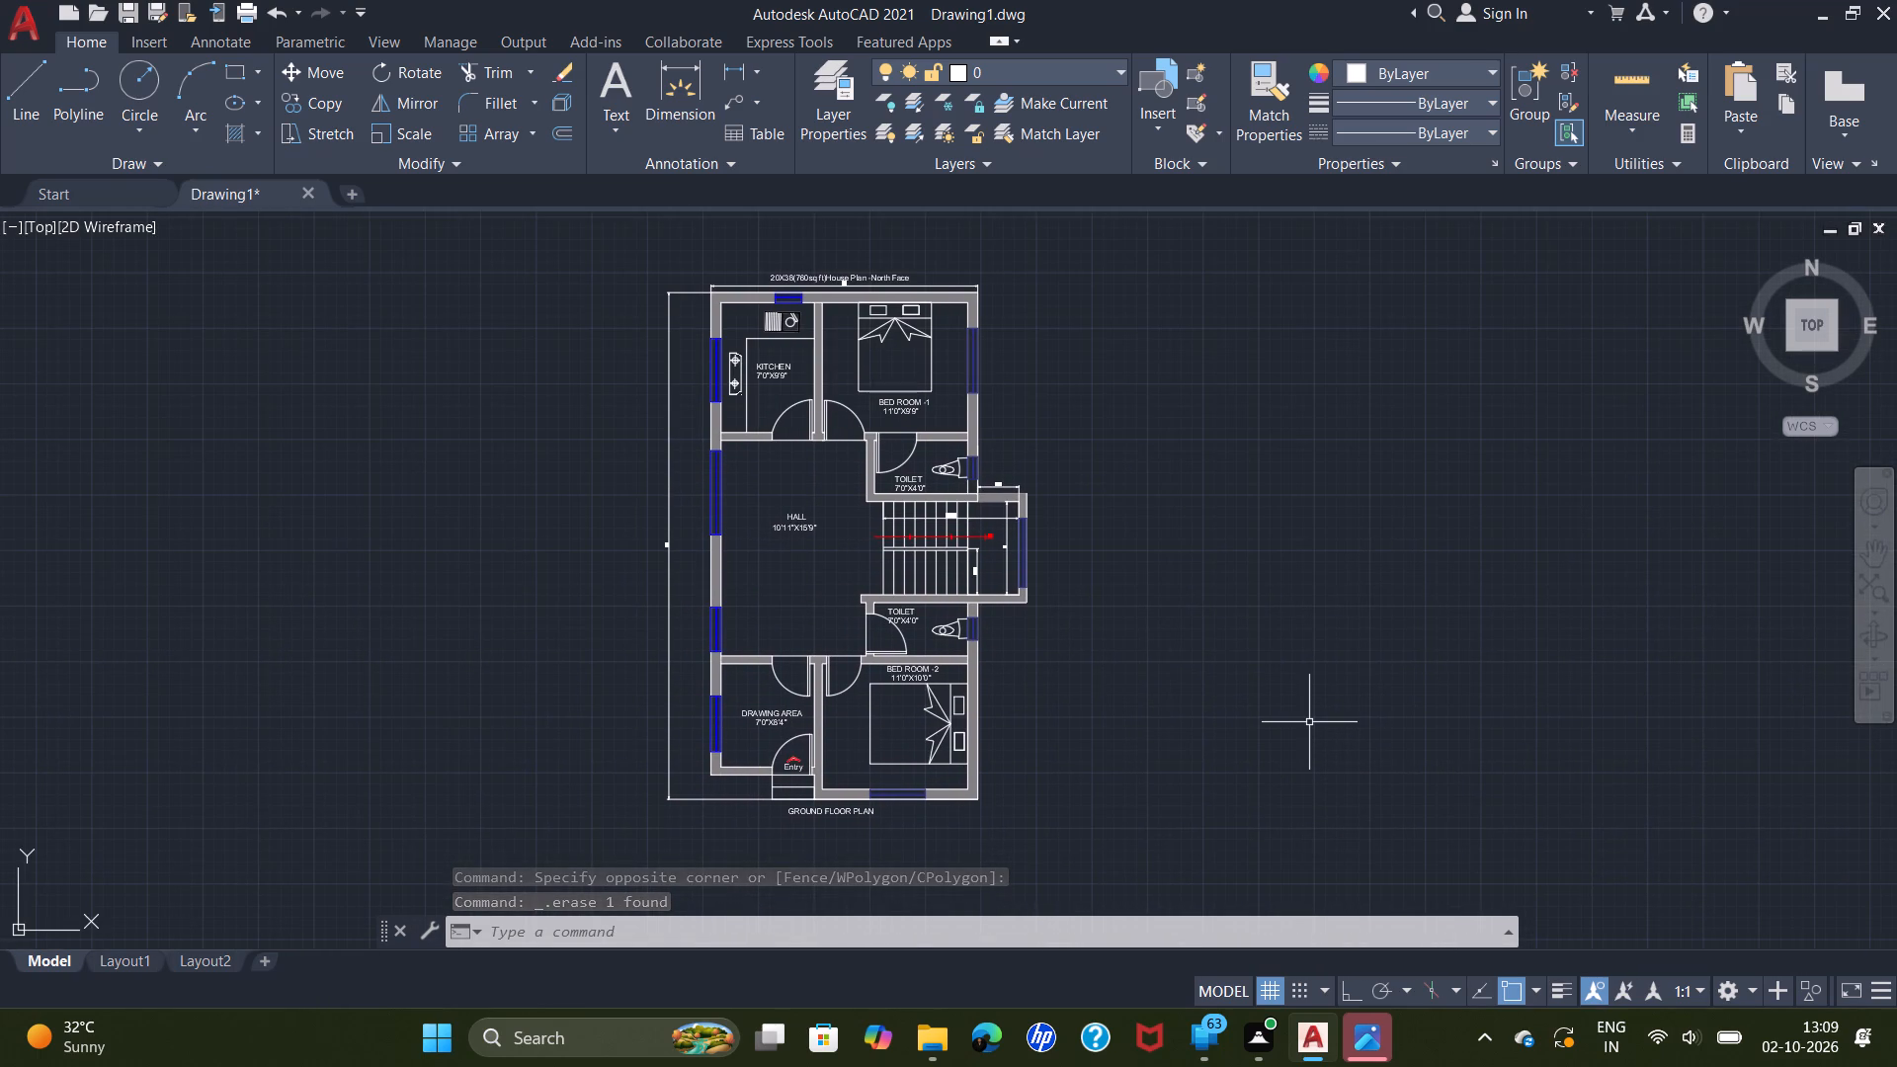
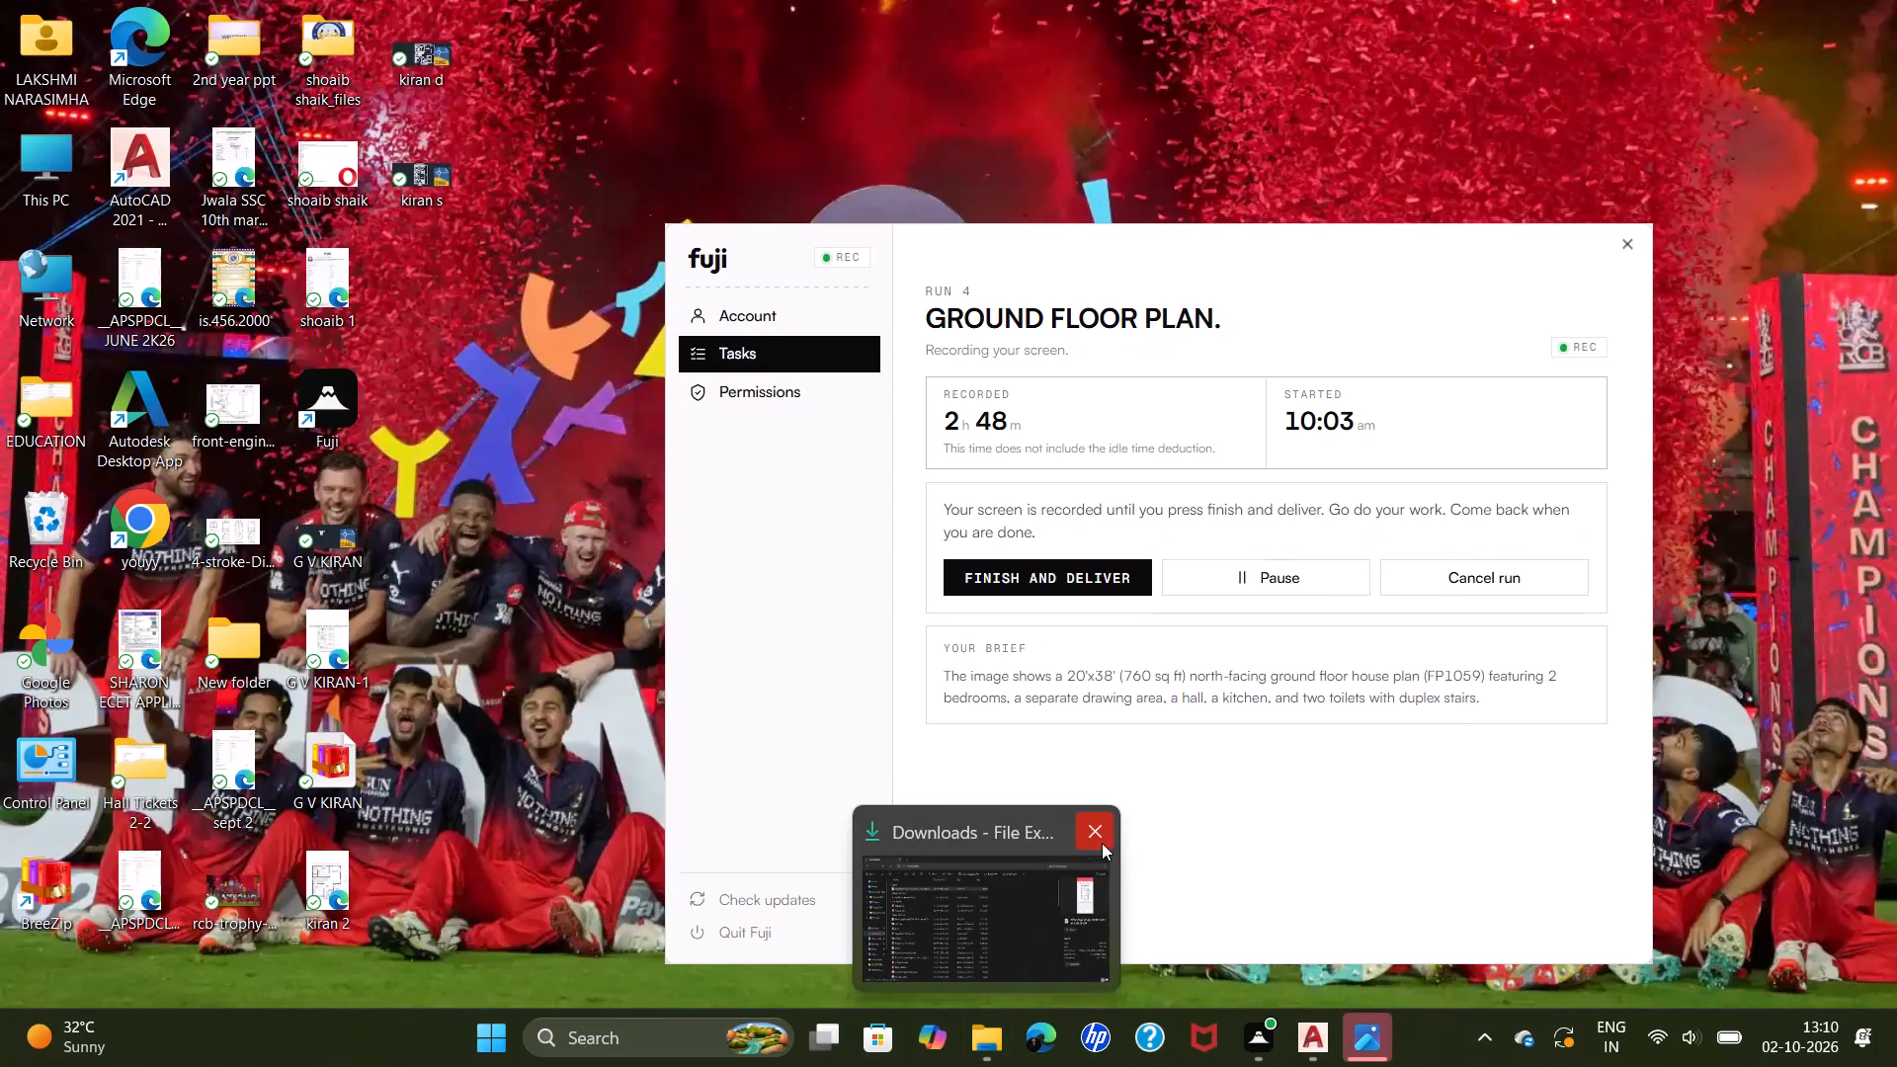
Close the Downloads folder window and the reference image of the floor plan.
click(1094, 839)
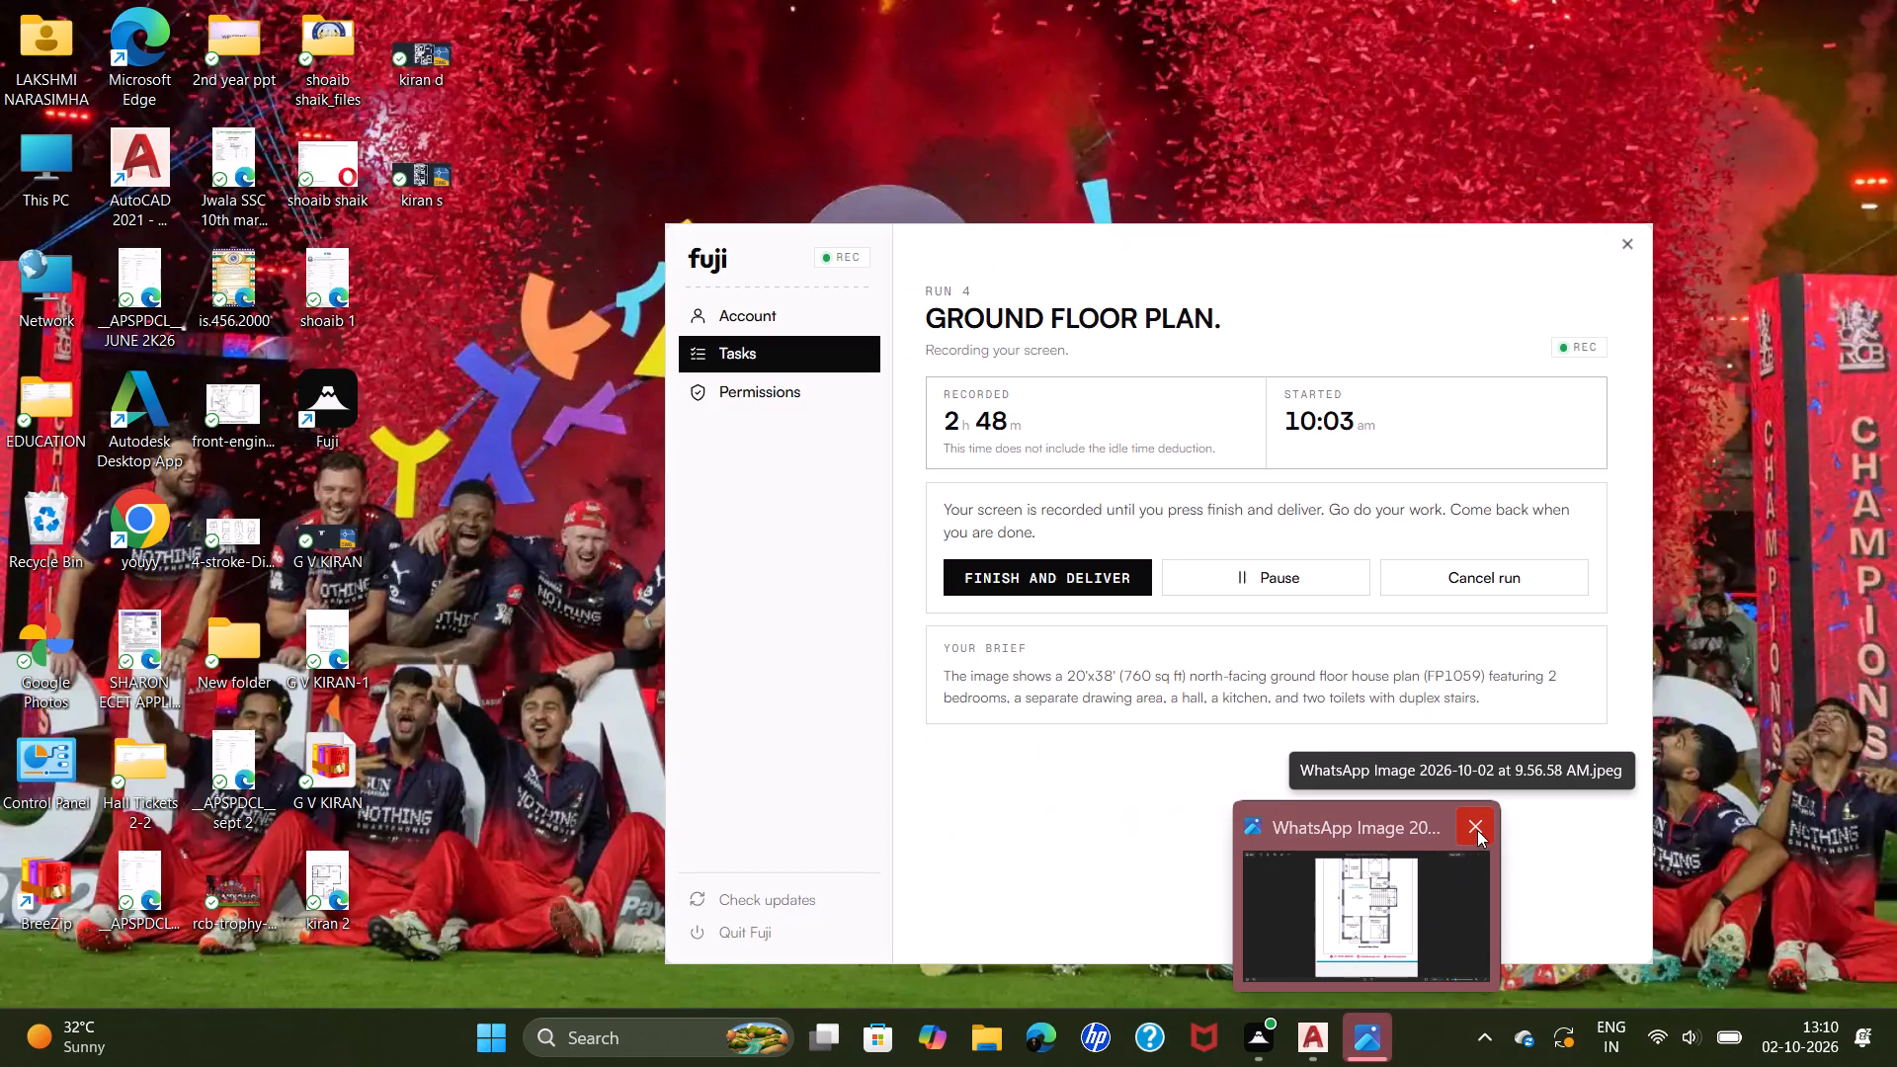
click(1477, 829)
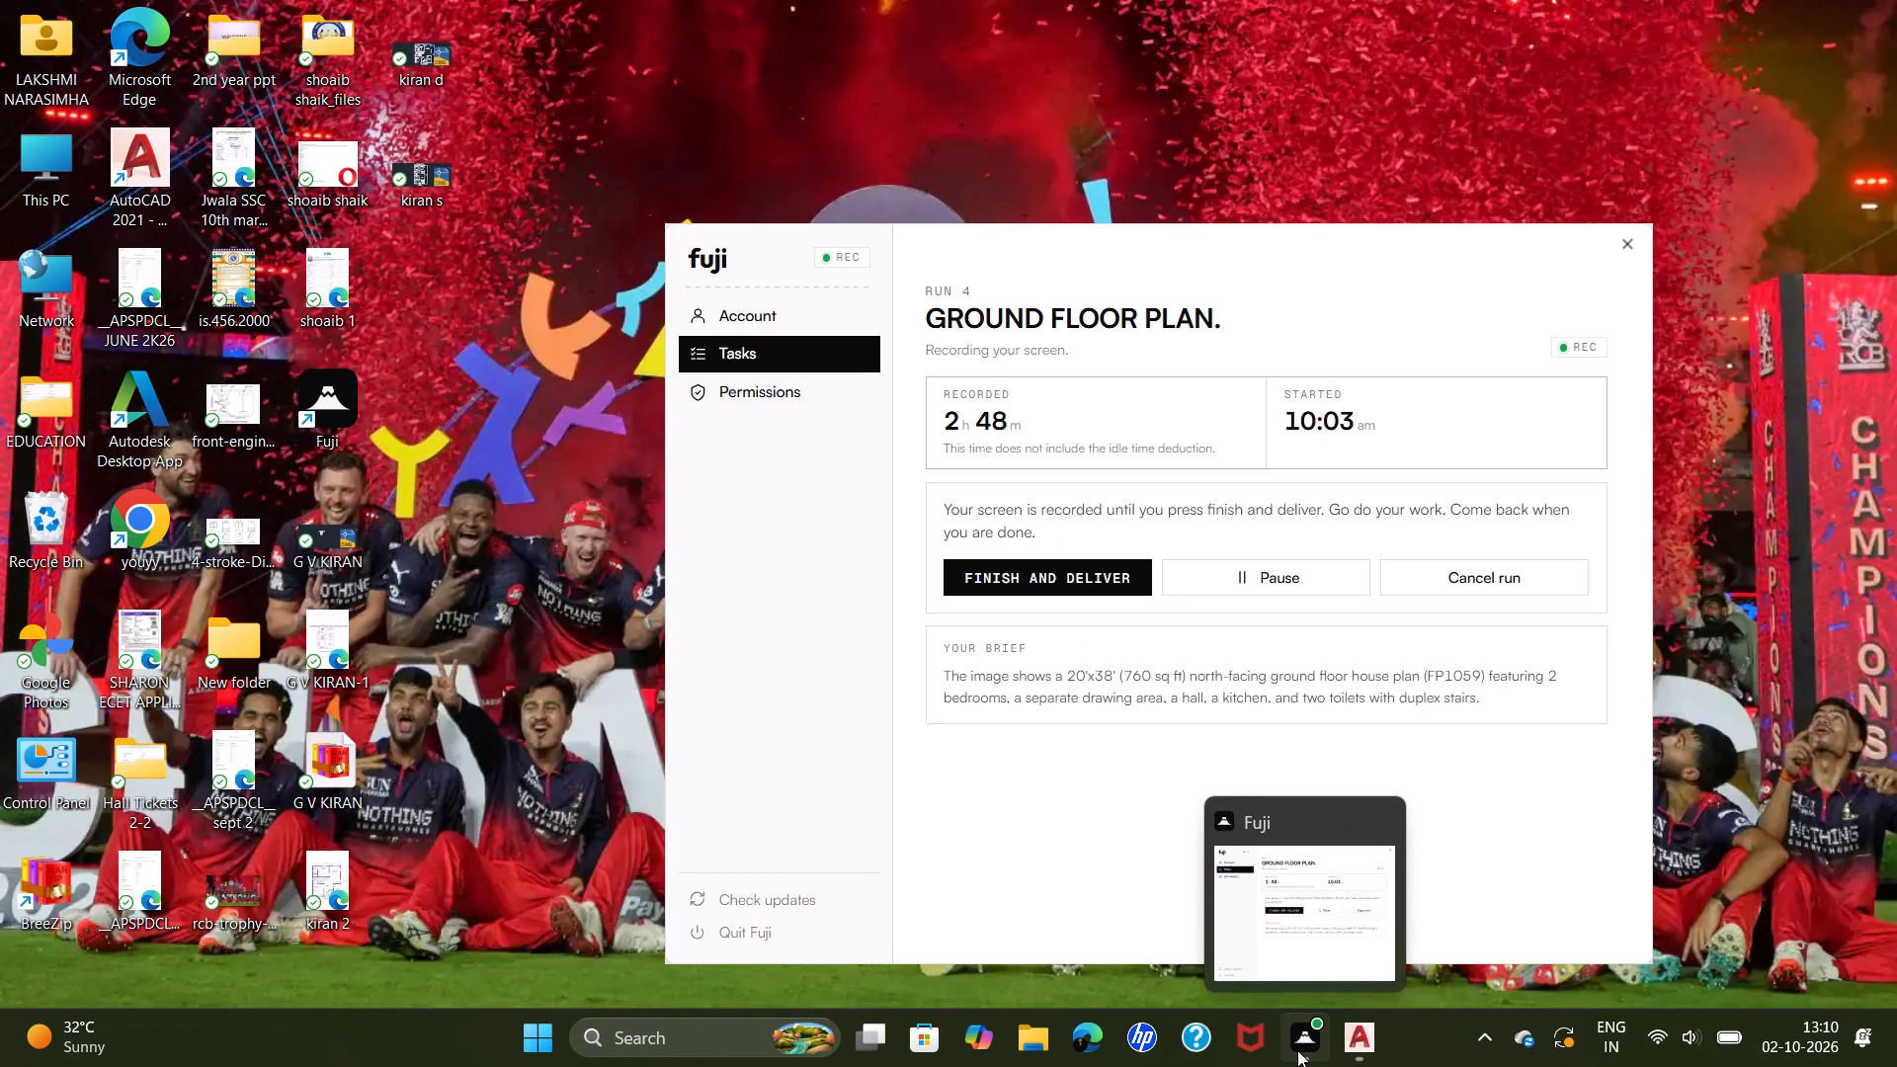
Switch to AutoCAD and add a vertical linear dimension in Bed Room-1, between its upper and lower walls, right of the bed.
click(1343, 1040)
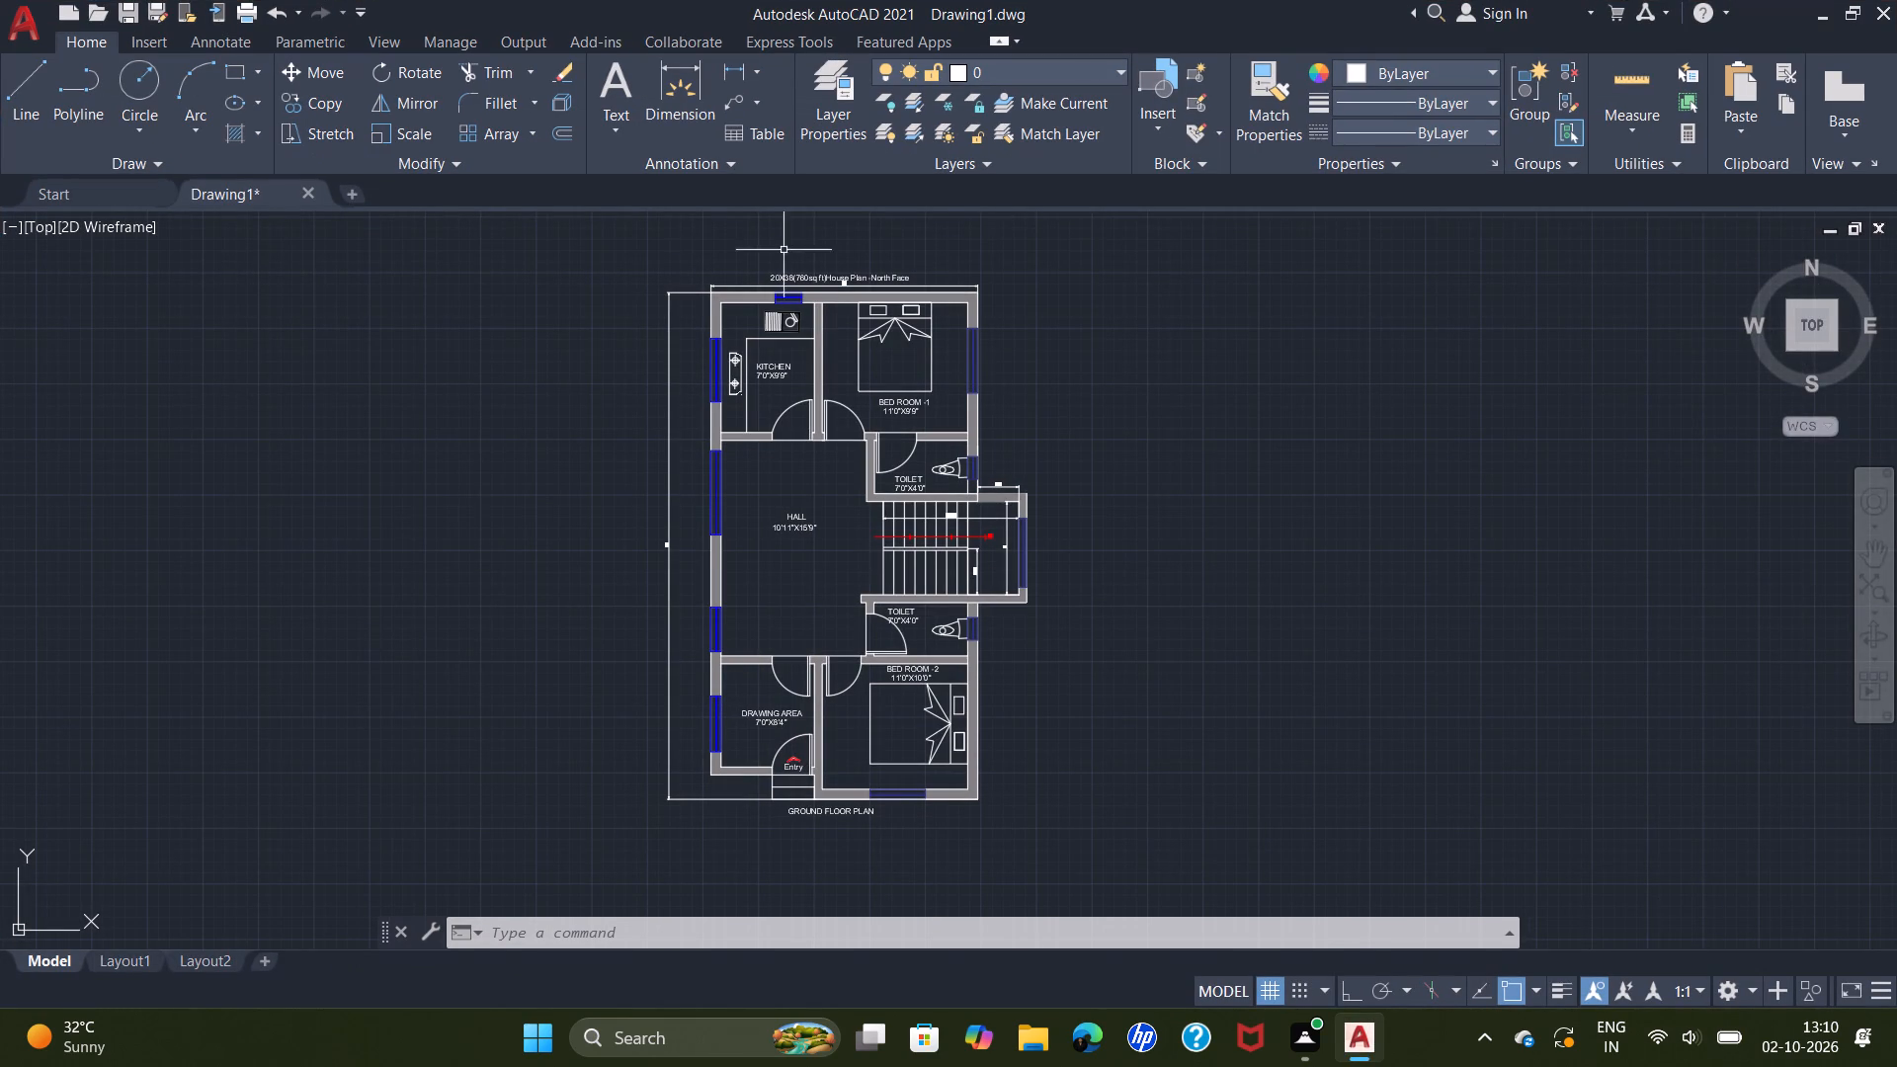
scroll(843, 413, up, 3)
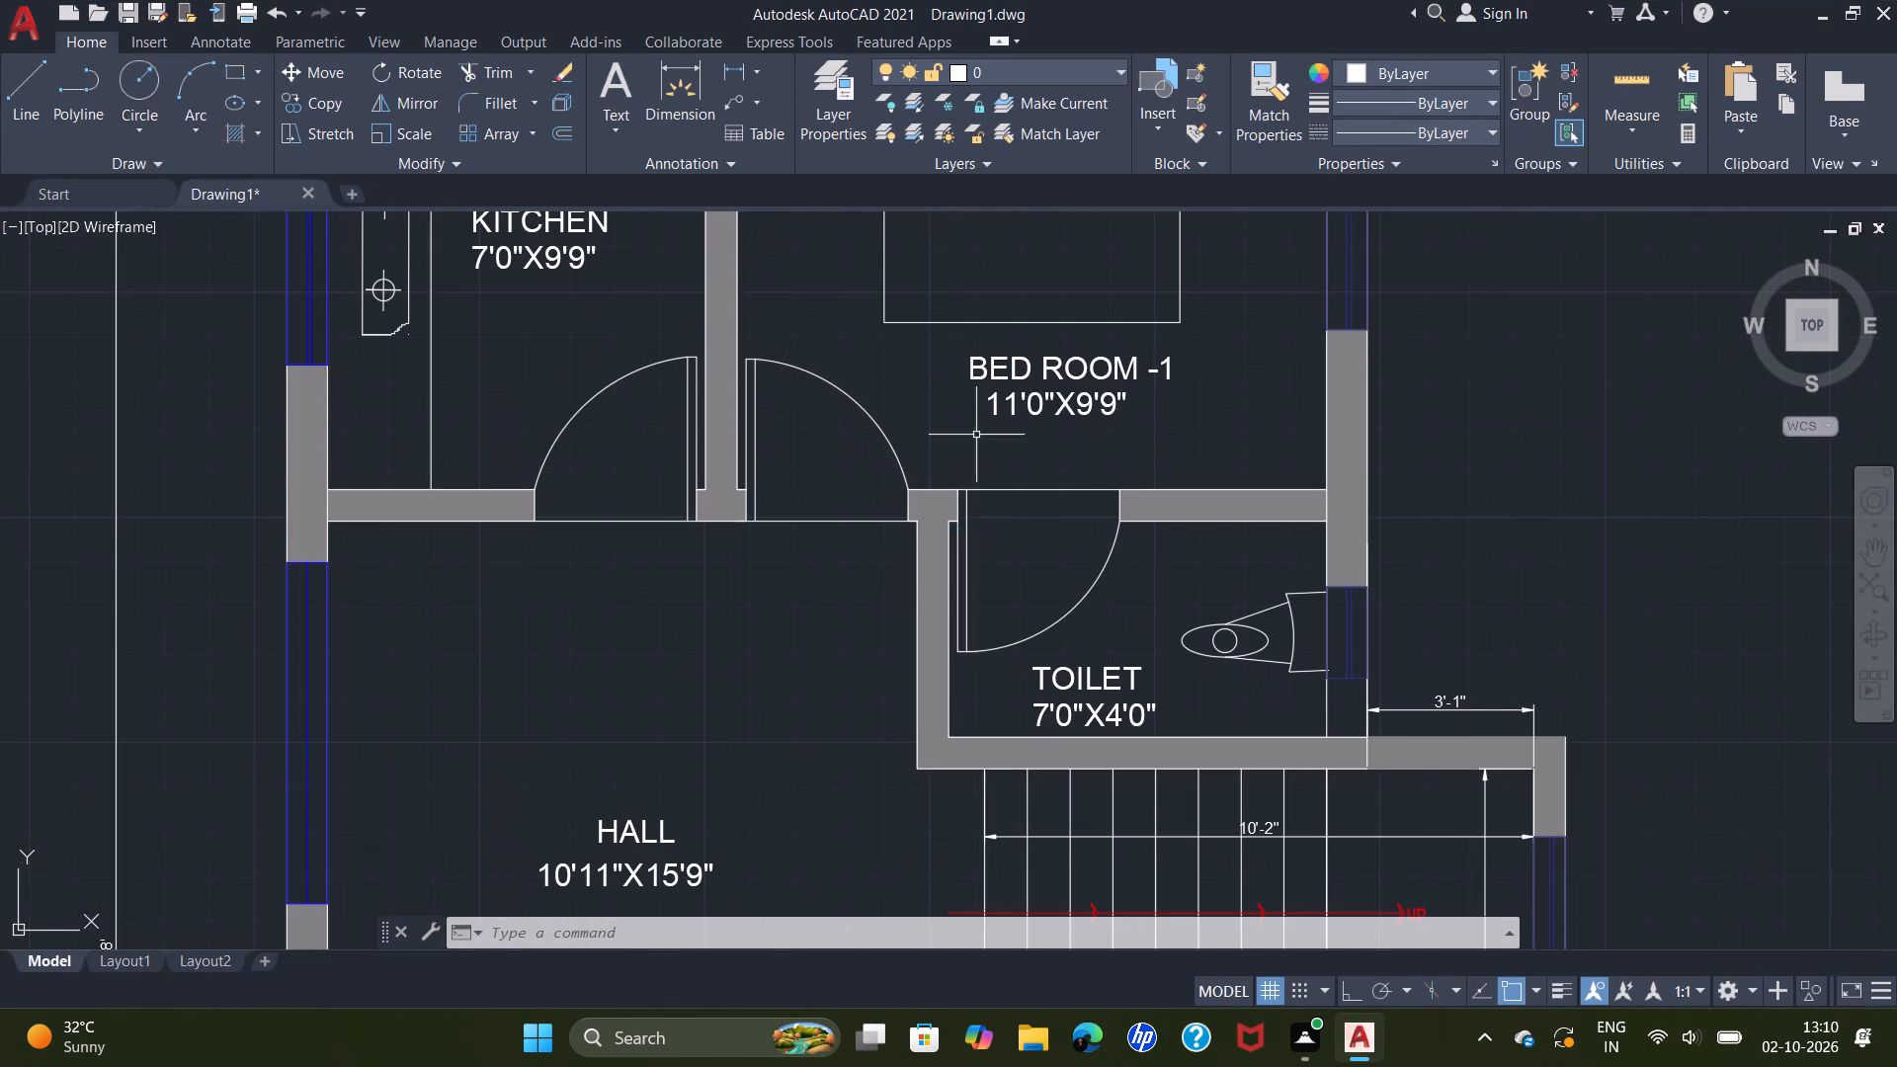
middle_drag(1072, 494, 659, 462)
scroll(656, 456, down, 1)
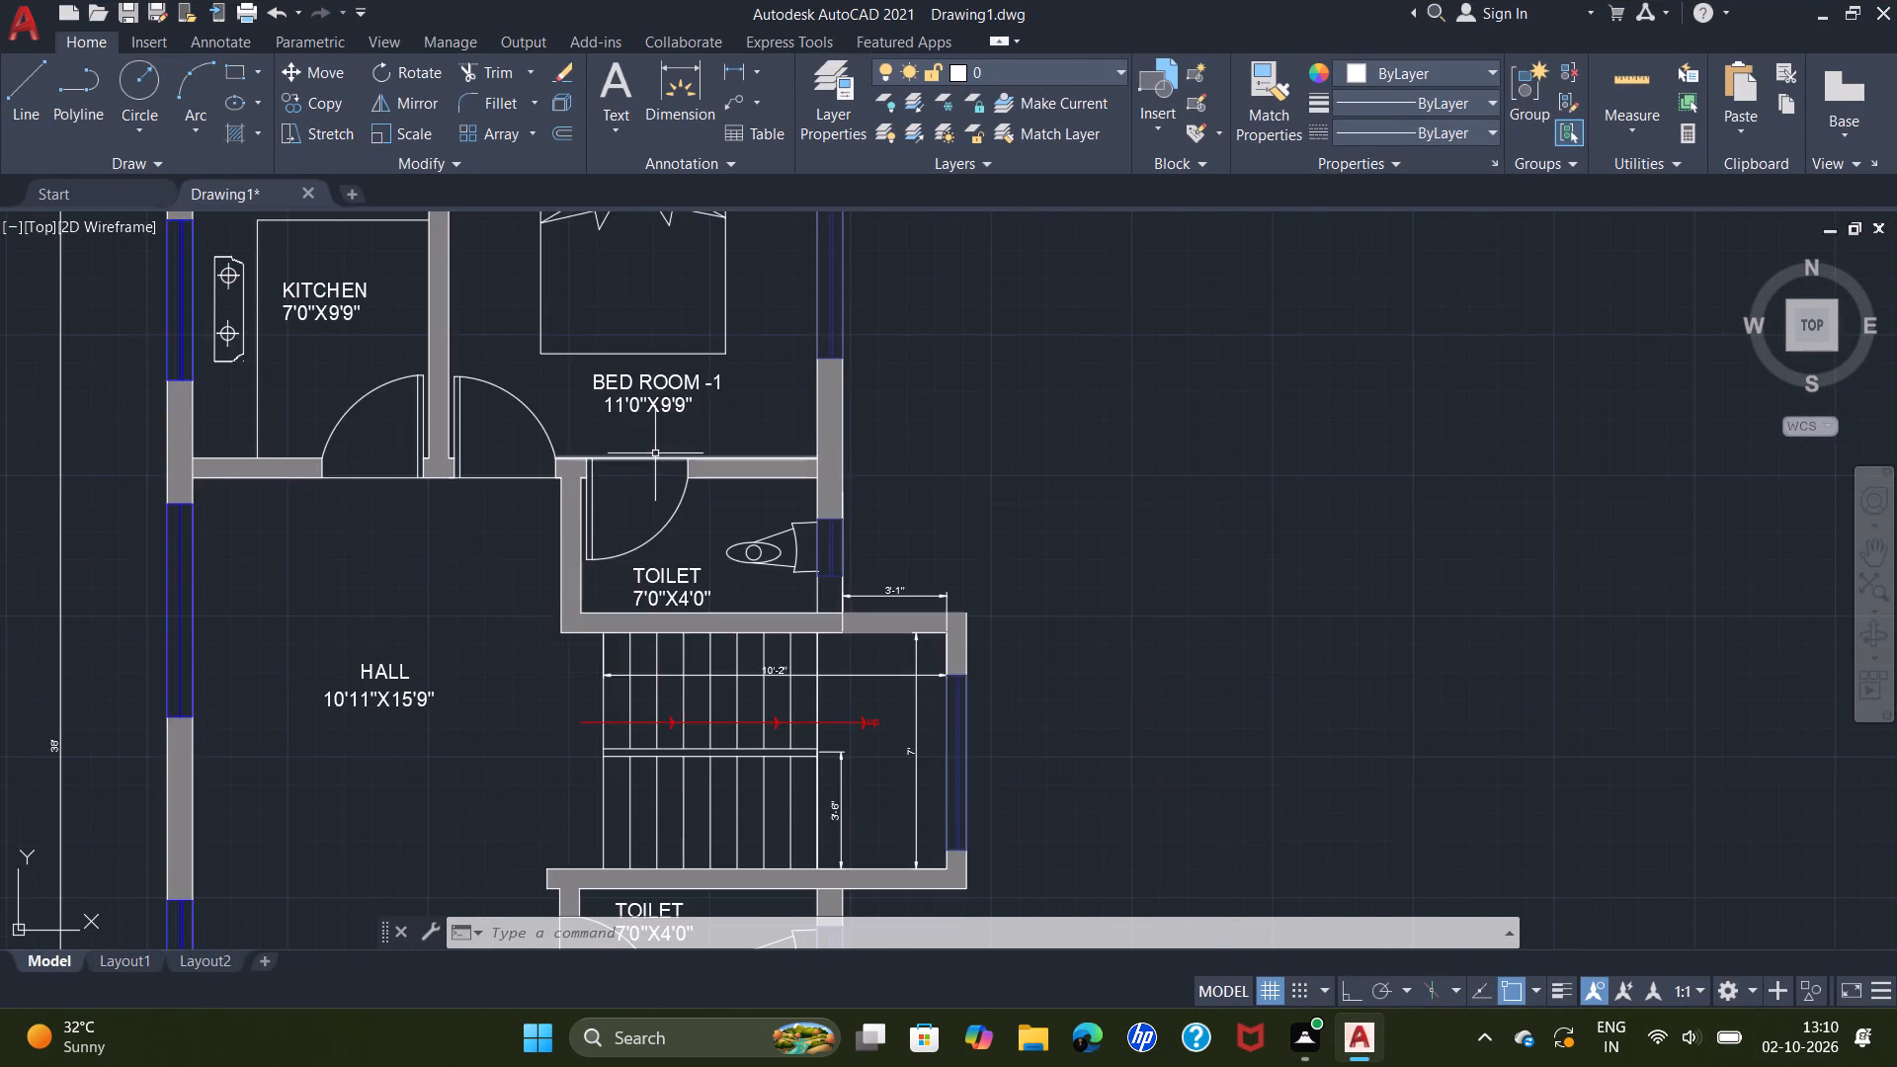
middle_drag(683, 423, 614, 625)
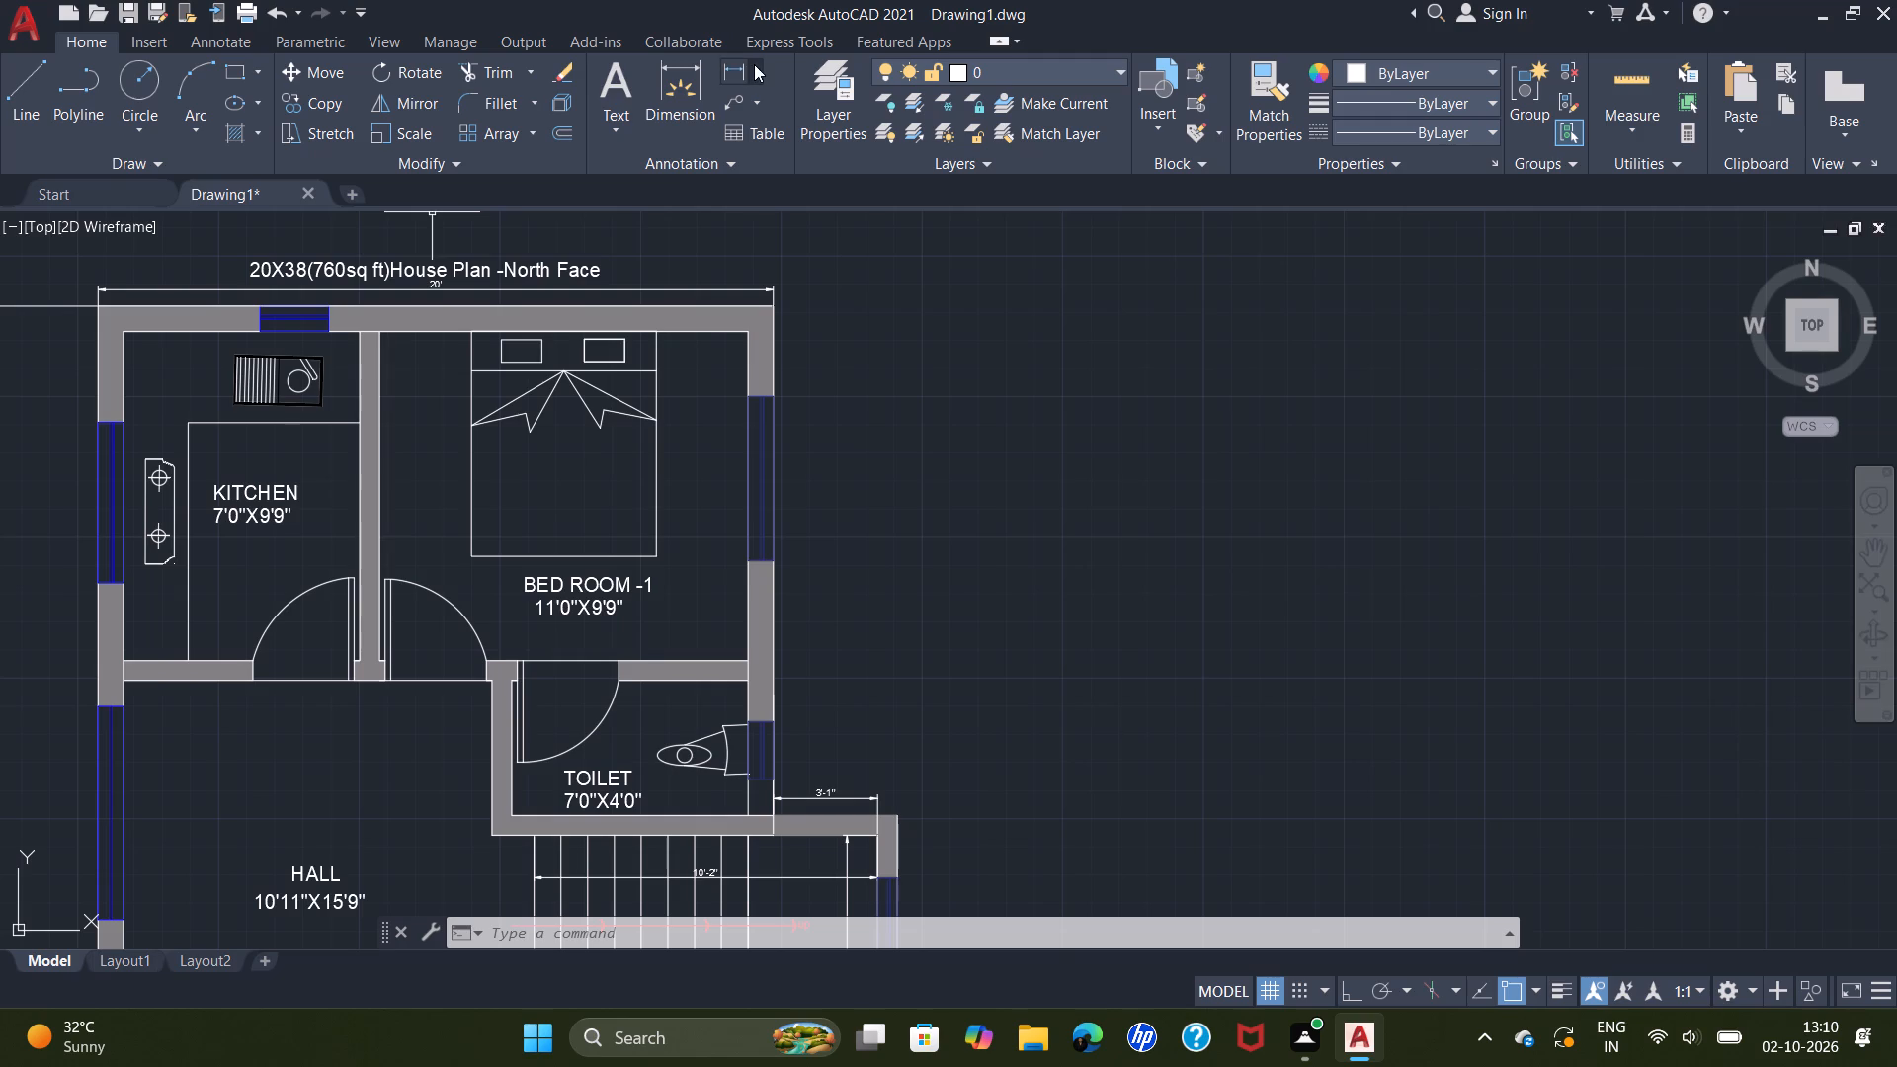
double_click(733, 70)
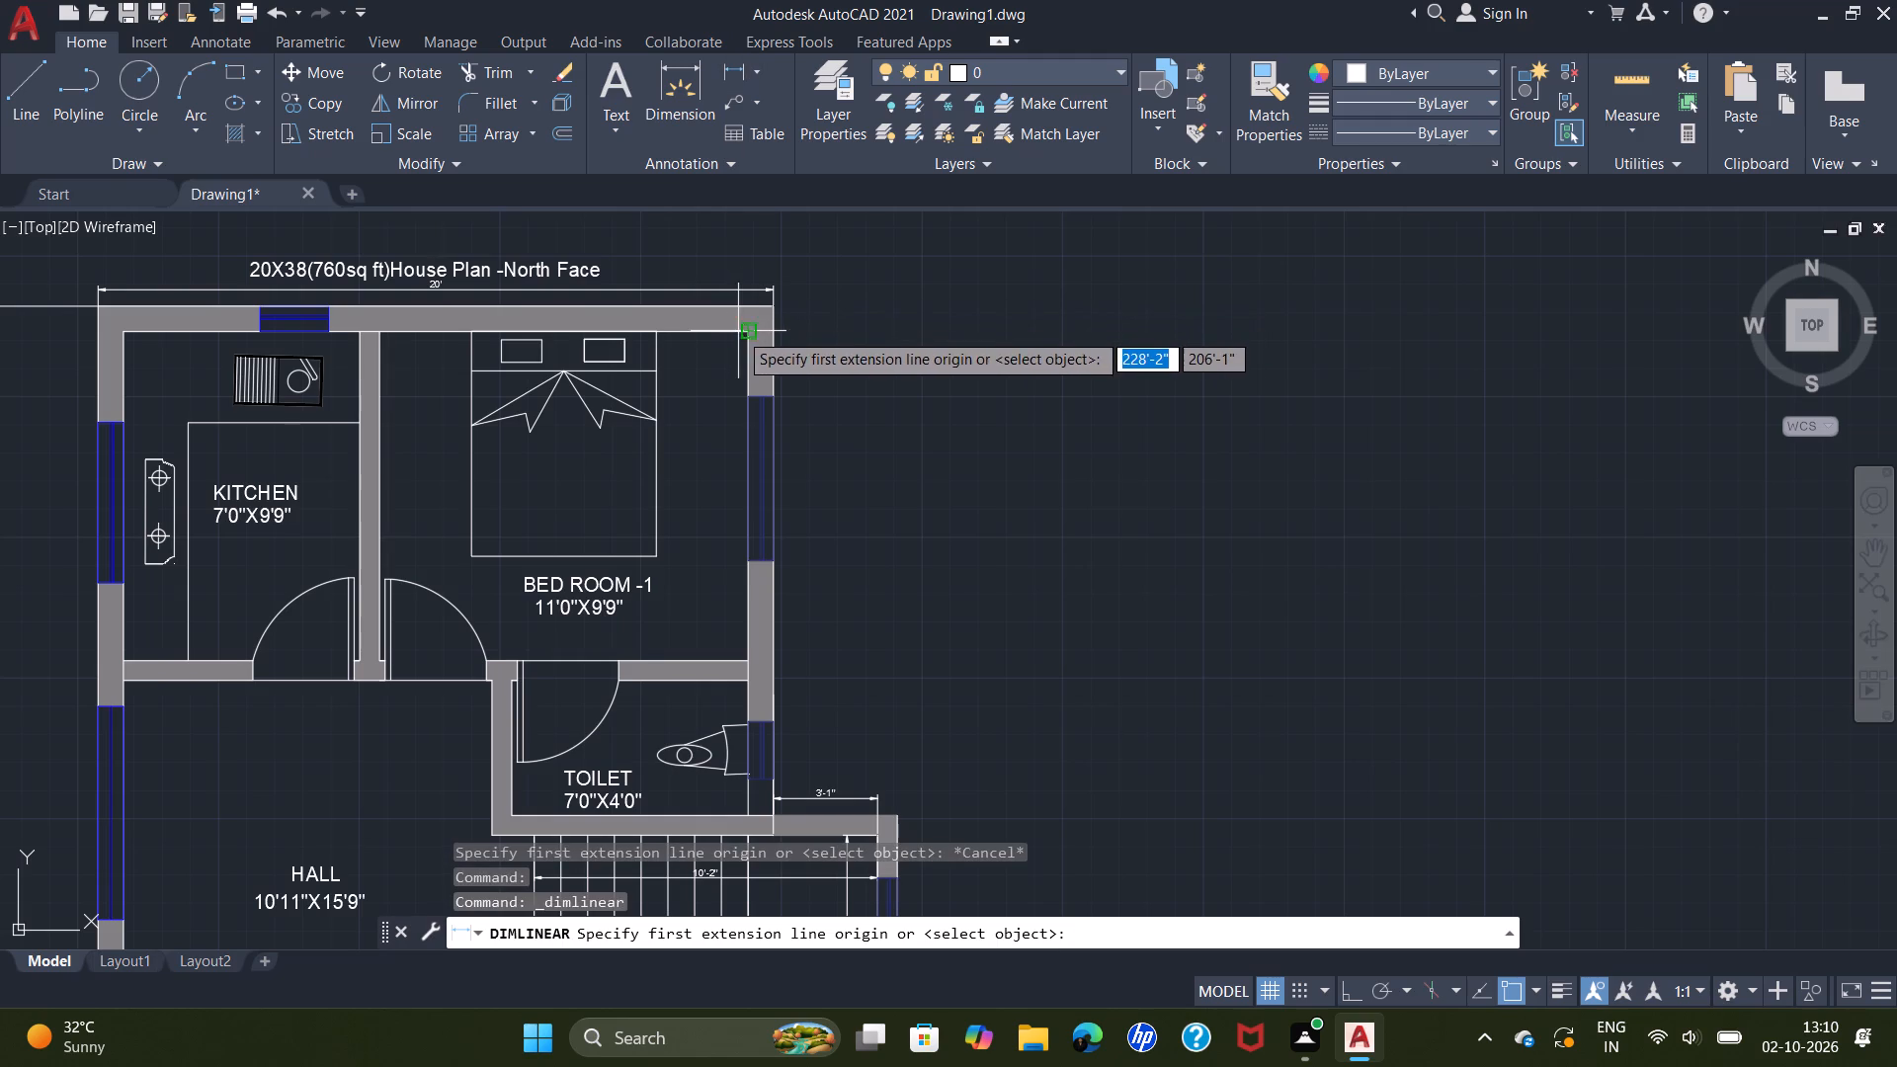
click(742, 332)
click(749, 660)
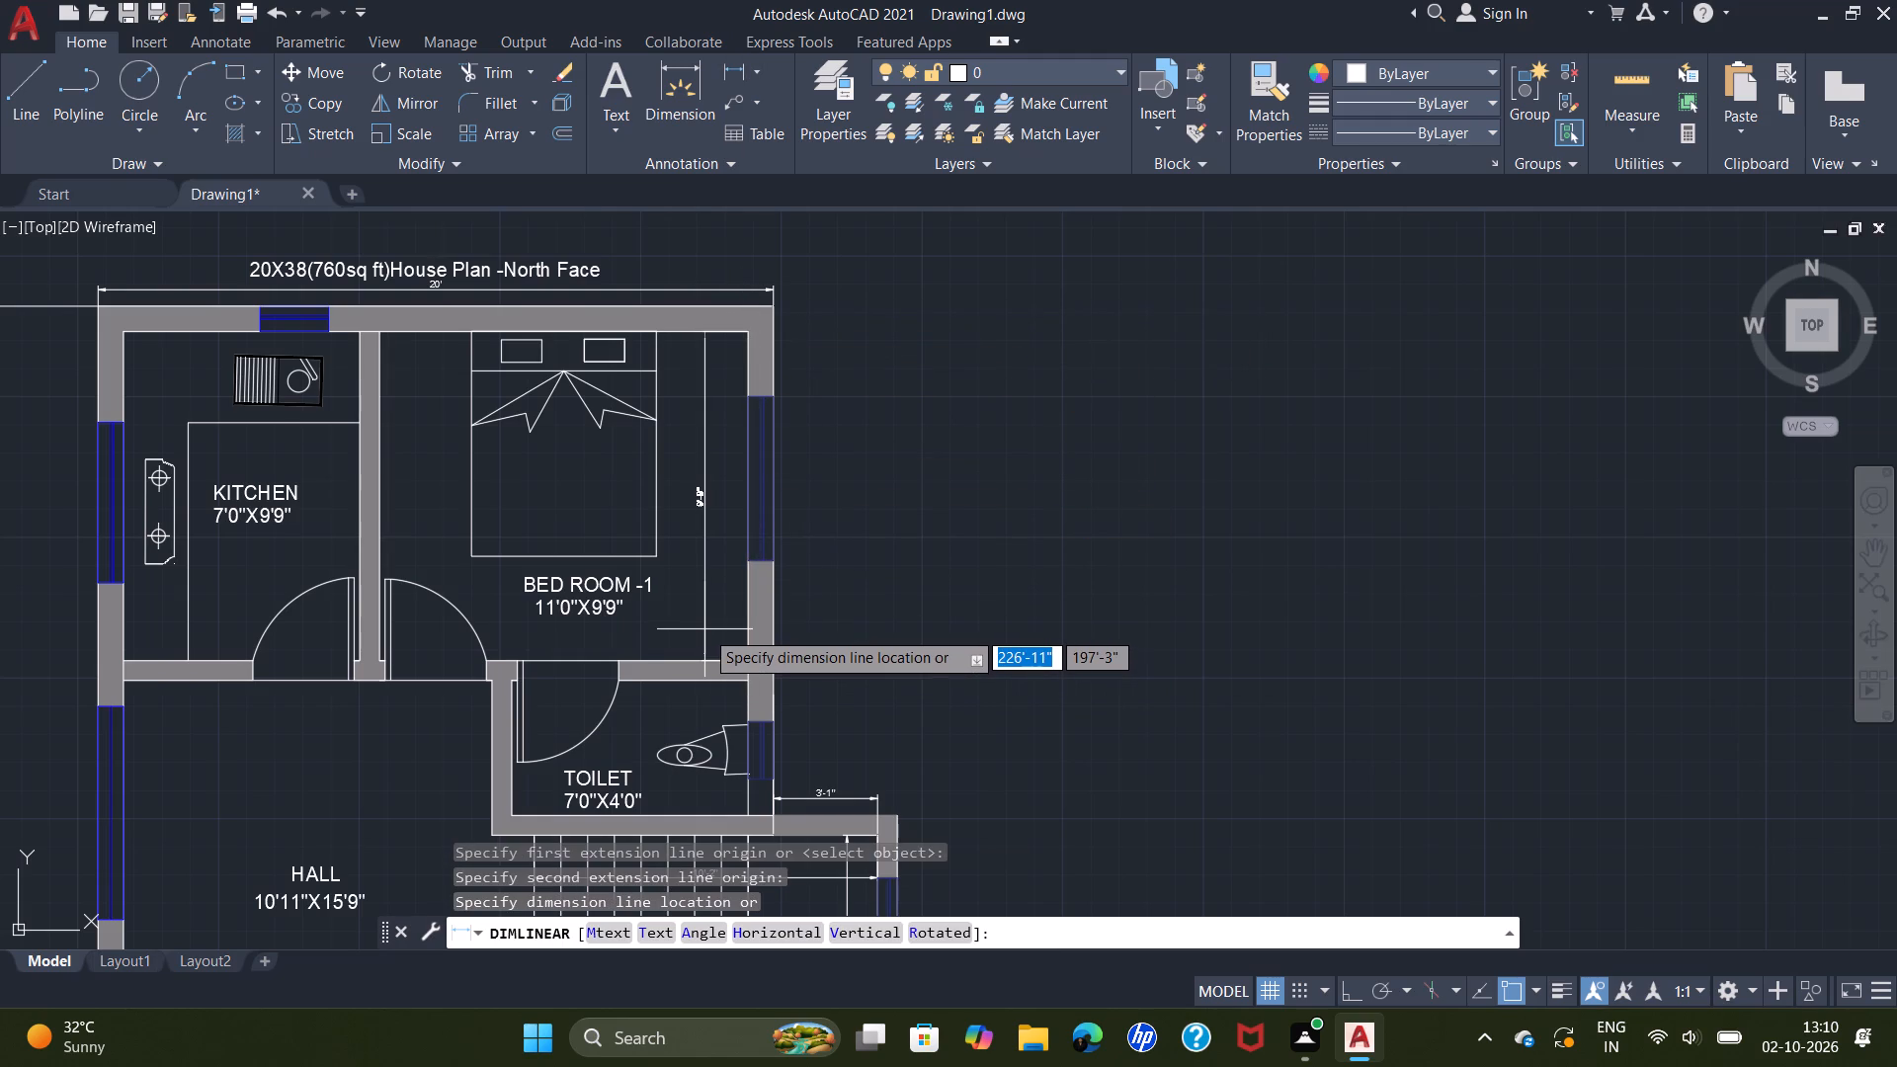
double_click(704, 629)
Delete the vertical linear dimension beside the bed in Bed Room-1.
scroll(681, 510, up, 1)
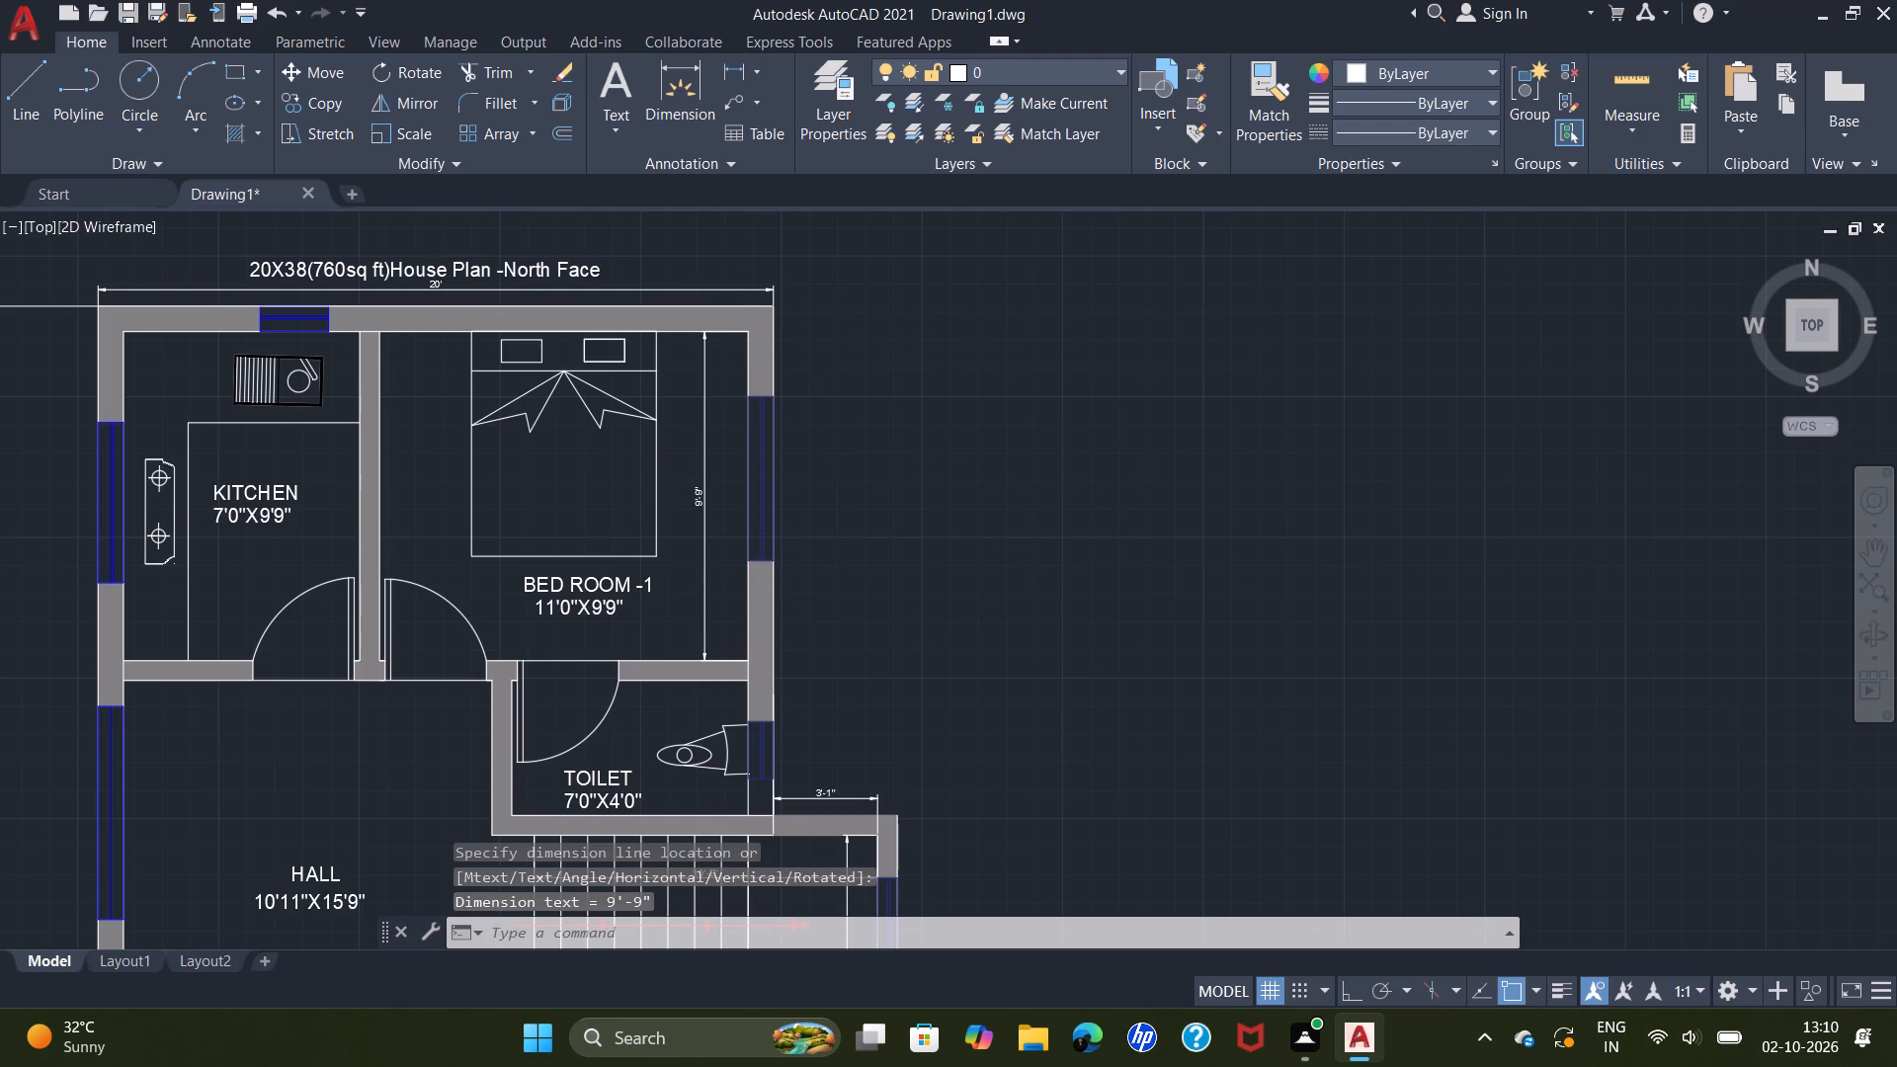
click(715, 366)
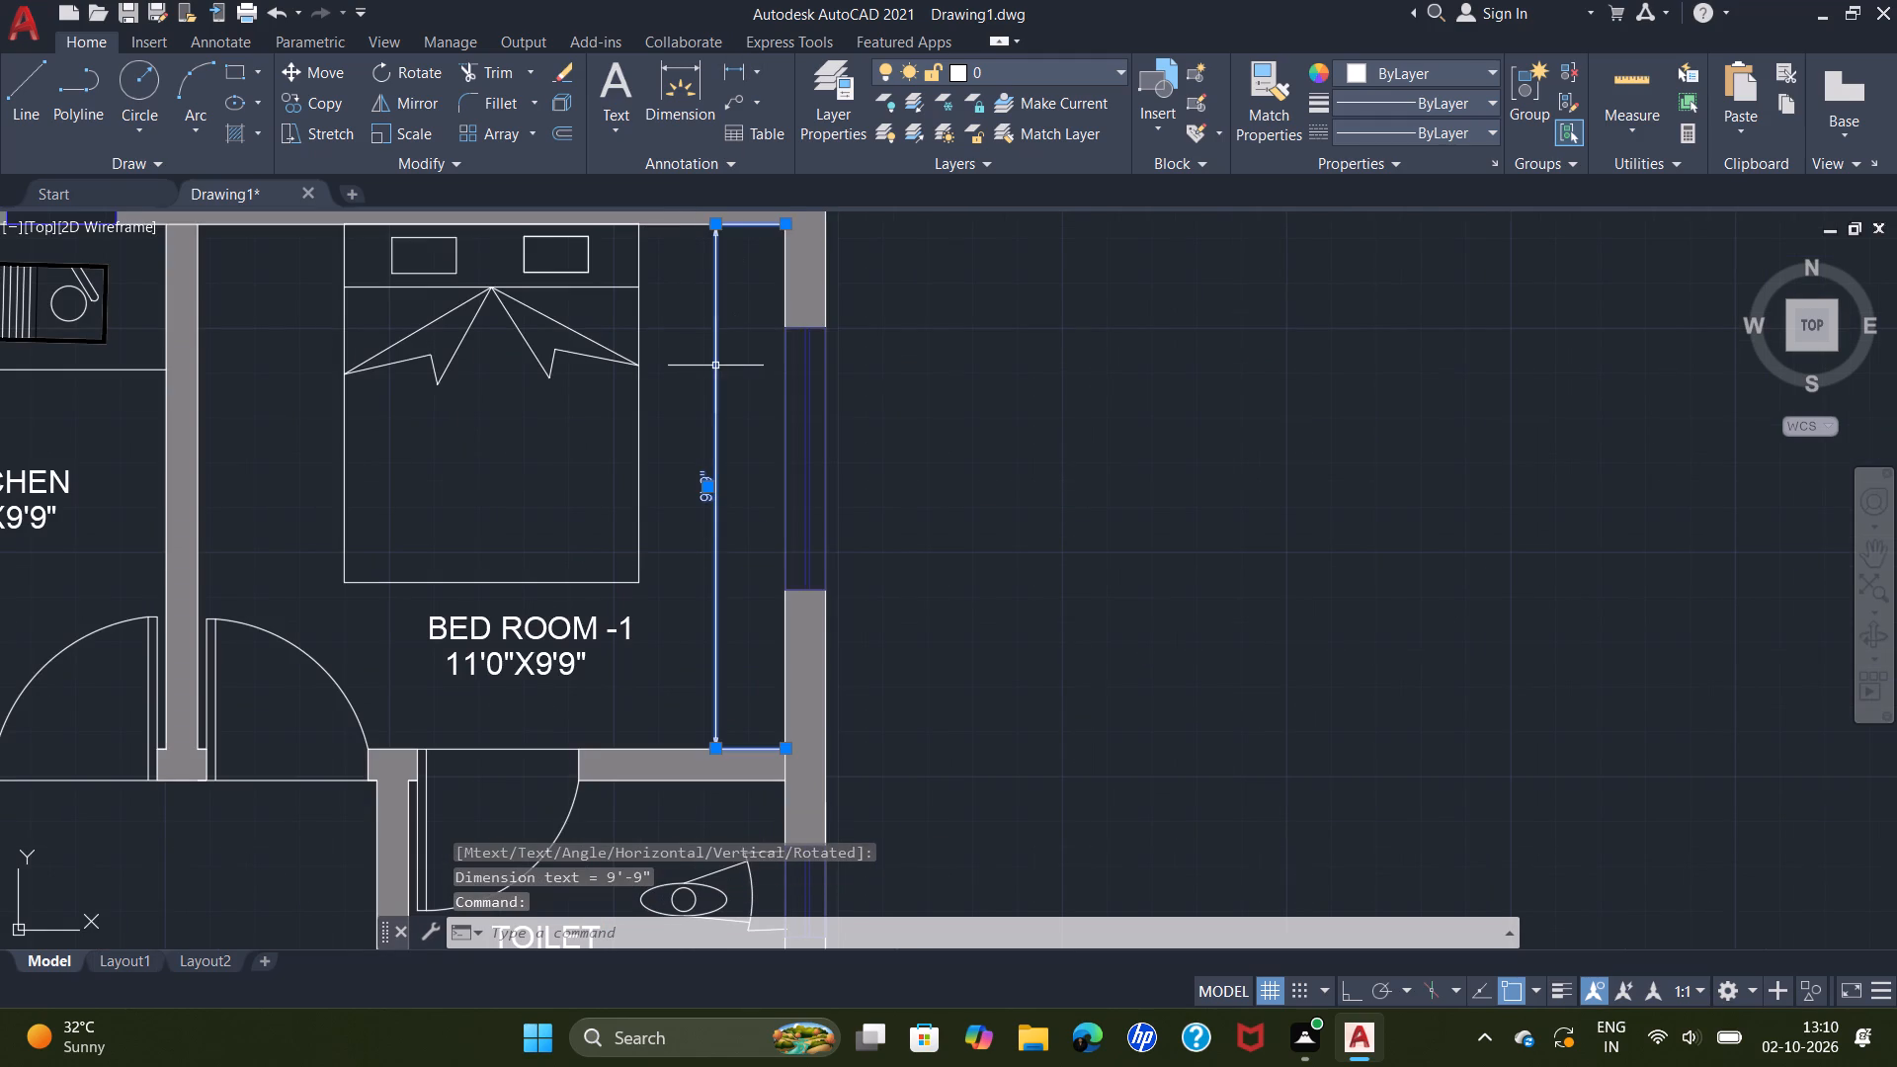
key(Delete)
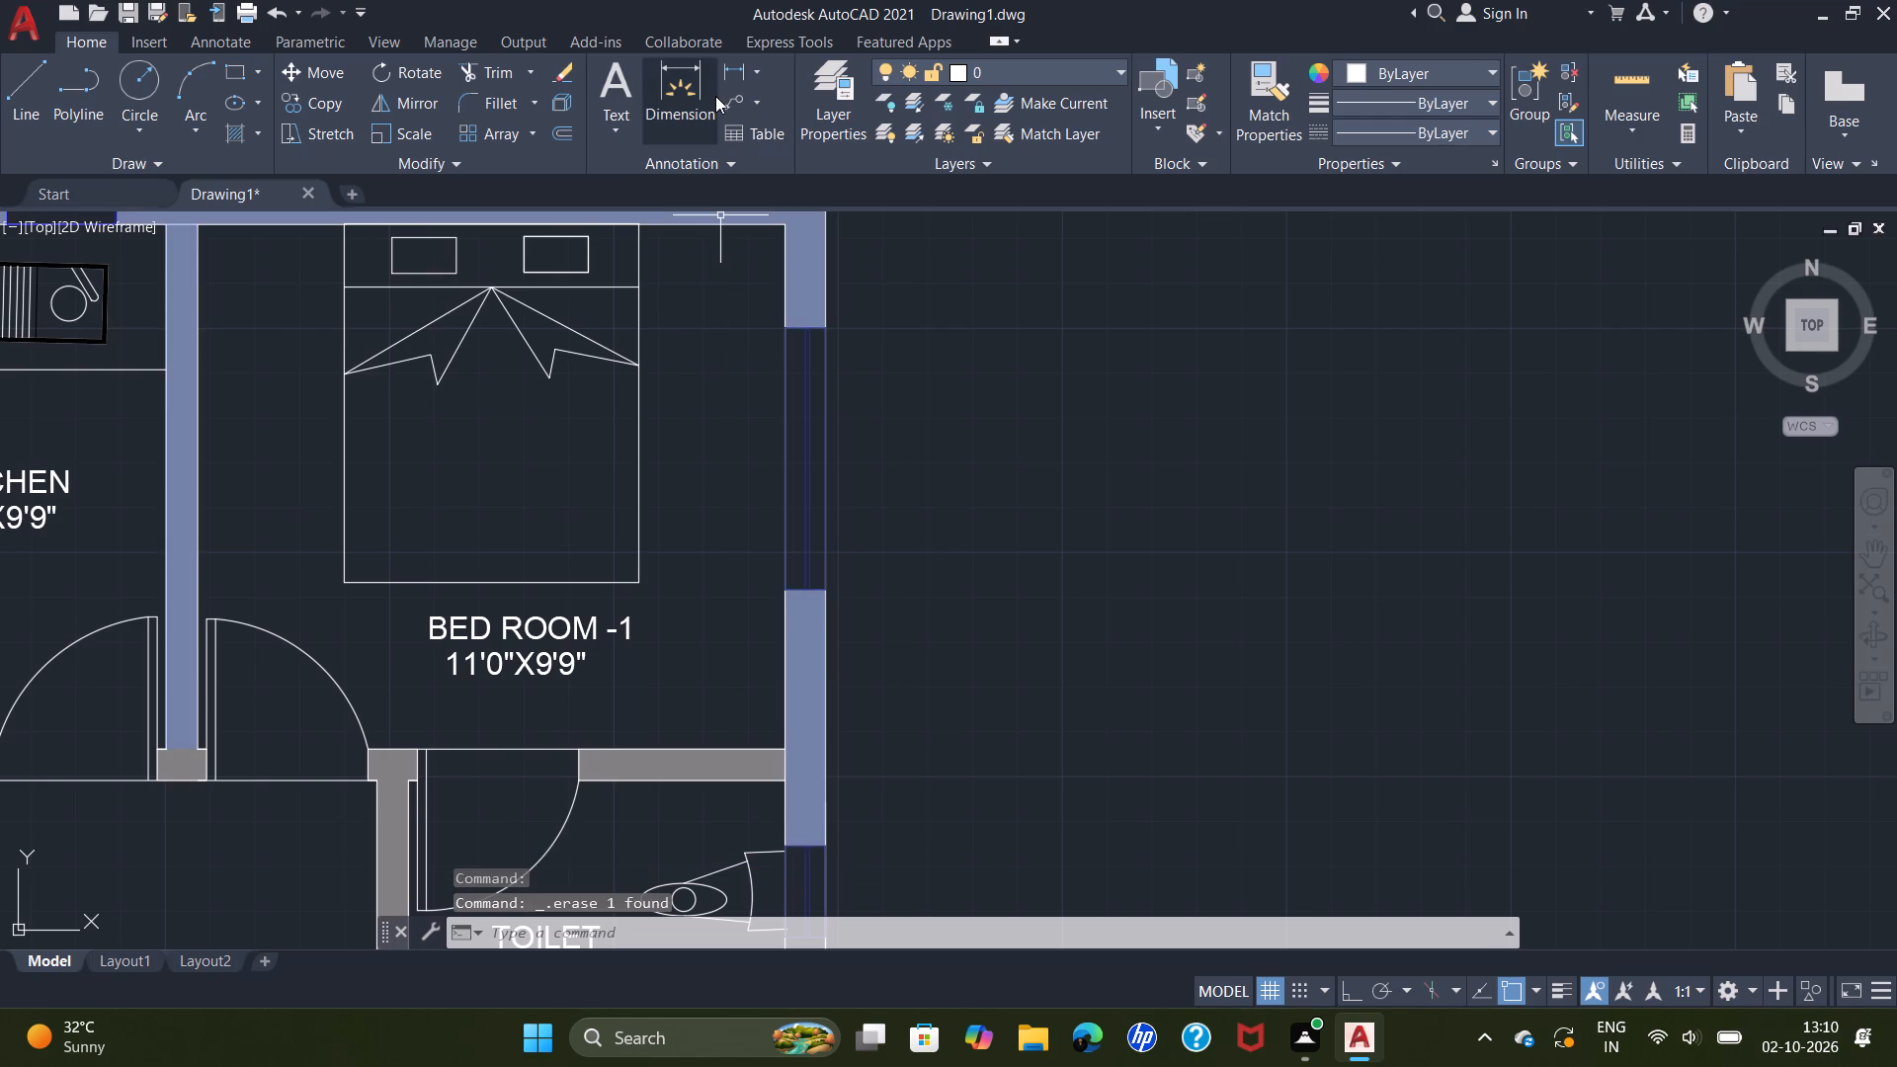
Measure the clear vertical distance inside the toilet below Bed Room-1 with a linear dimension, without placing it.
click(728, 82)
scroll(738, 460, down, 3)
middle_drag(767, 620, 741, 468)
scroll(714, 421, up, 4)
middle_drag(715, 296, 688, 395)
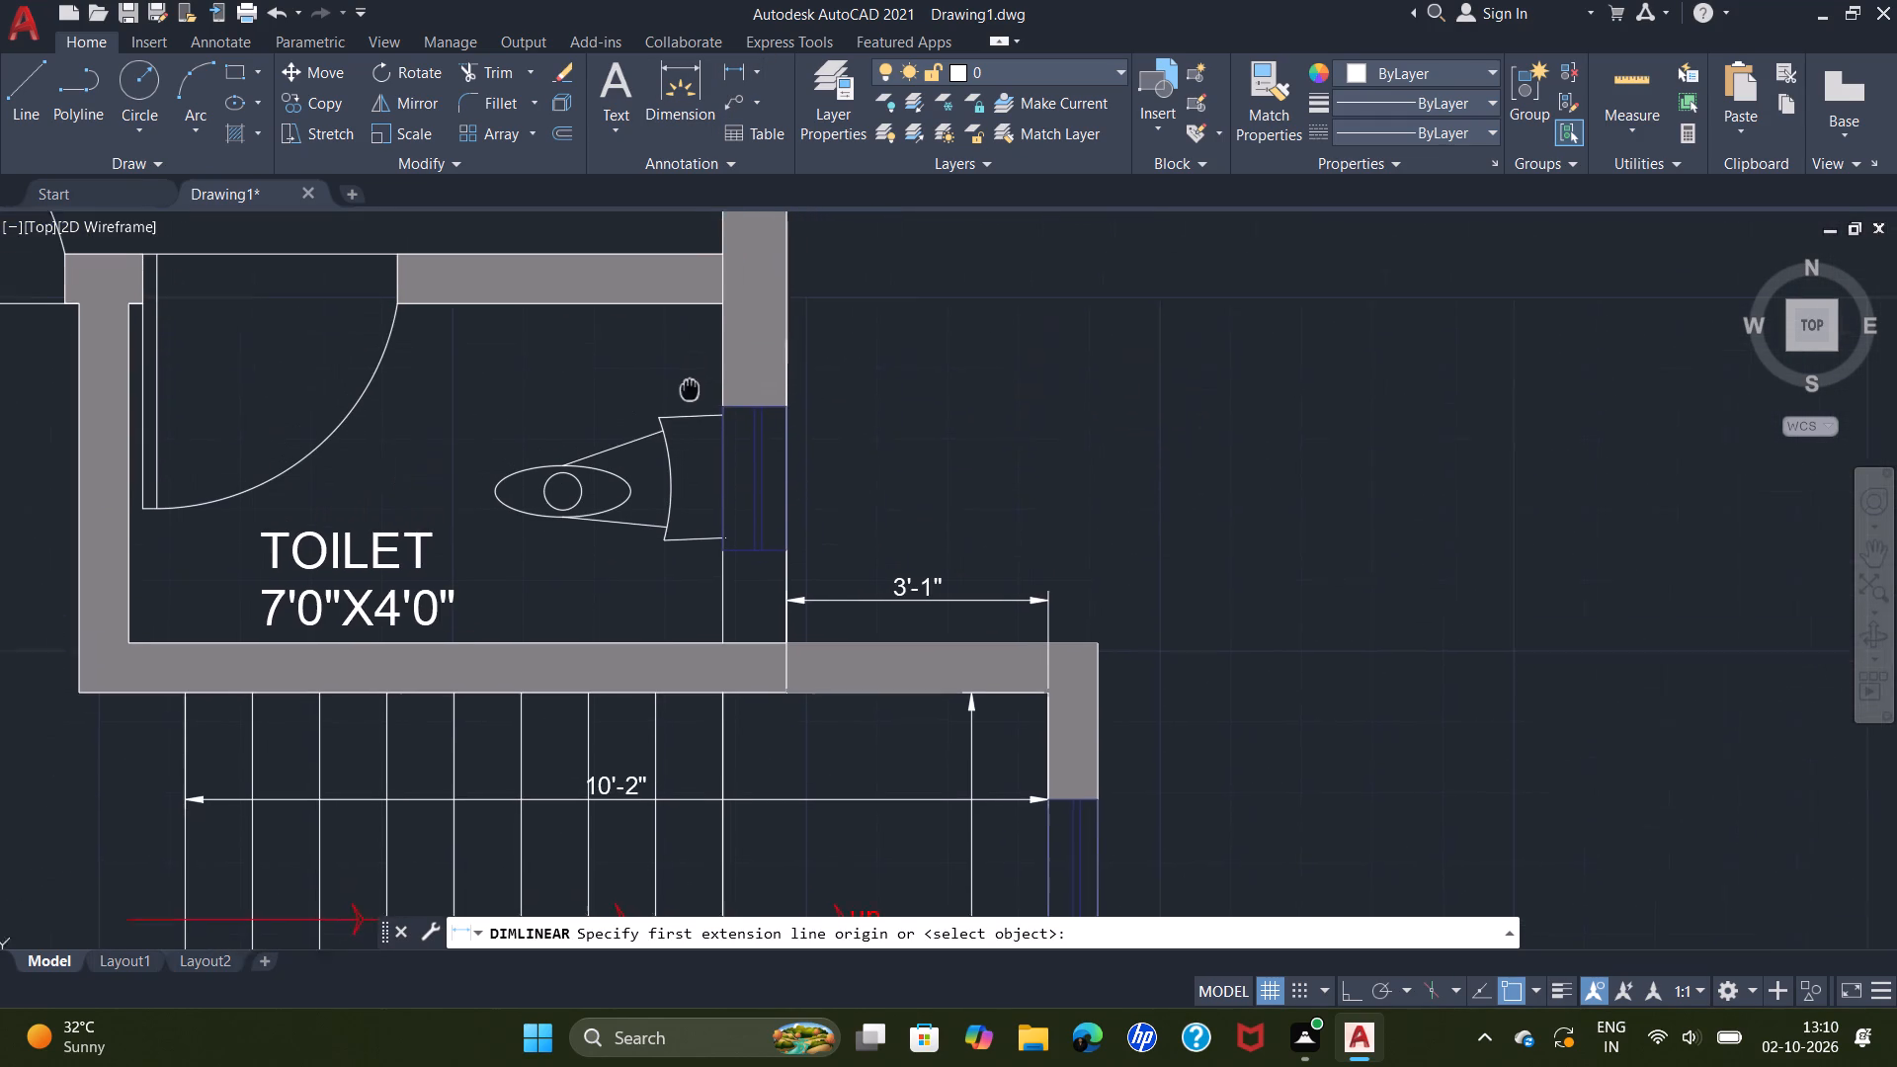
middle_drag(688, 395, 674, 436)
click(703, 354)
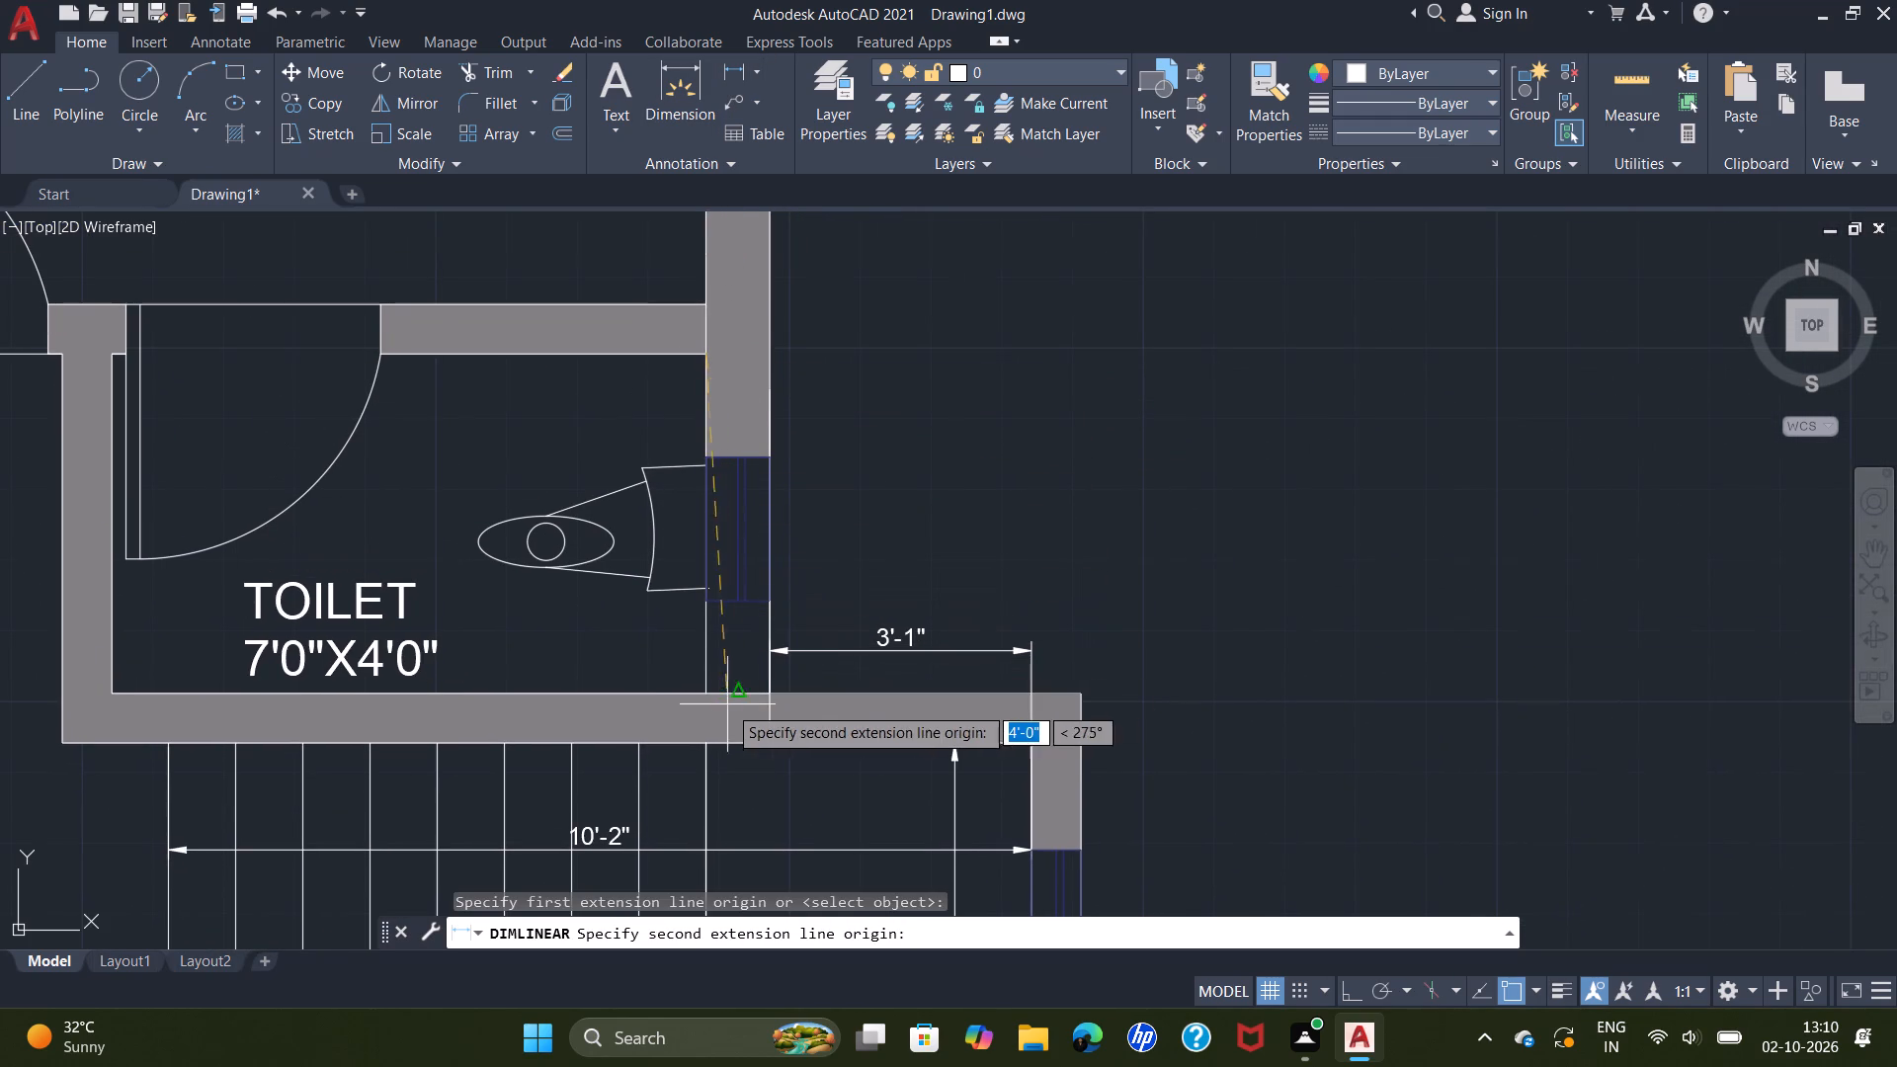
click(706, 691)
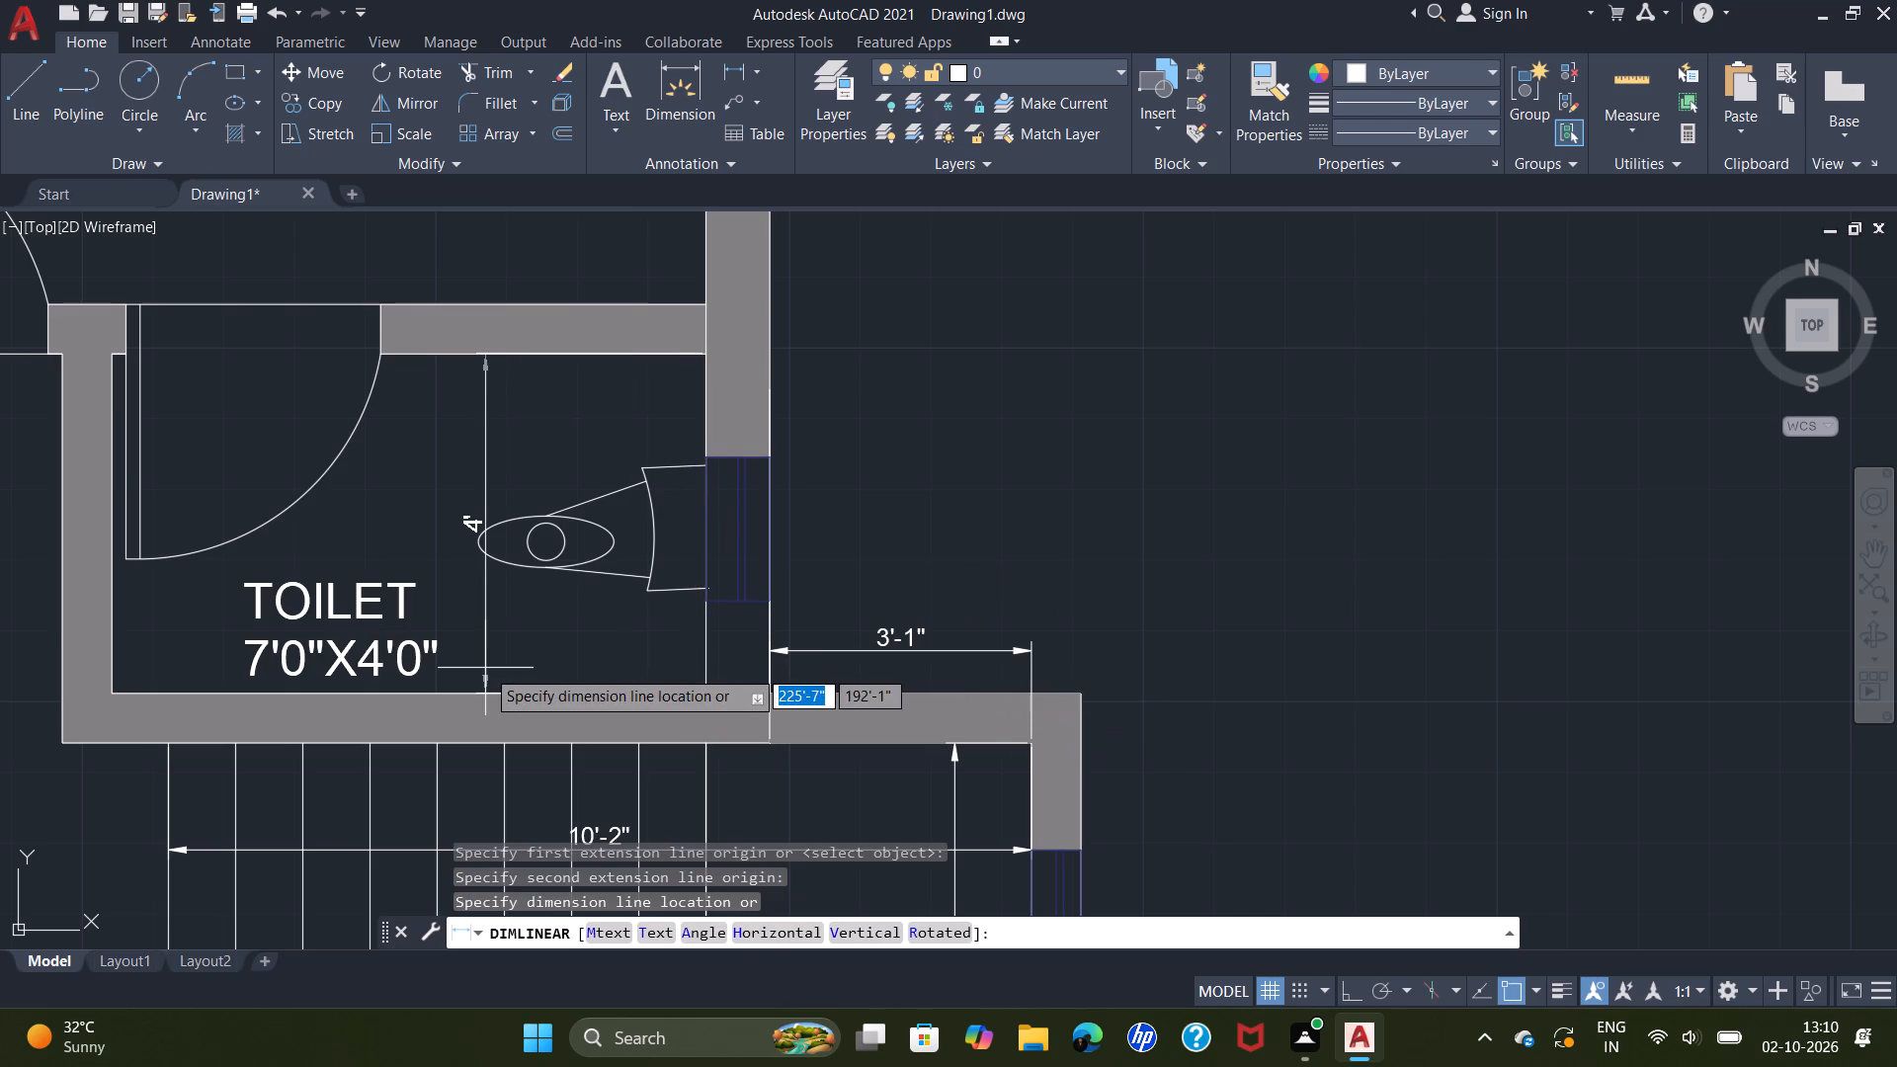
key(Escape)
Measure the staircase's vertical width between its two walls, along the last tread line, with a linear dimension left unplaced.
scroll(540, 596, down, 4)
middle_drag(572, 684, 607, 539)
scroll(613, 512, up, 2)
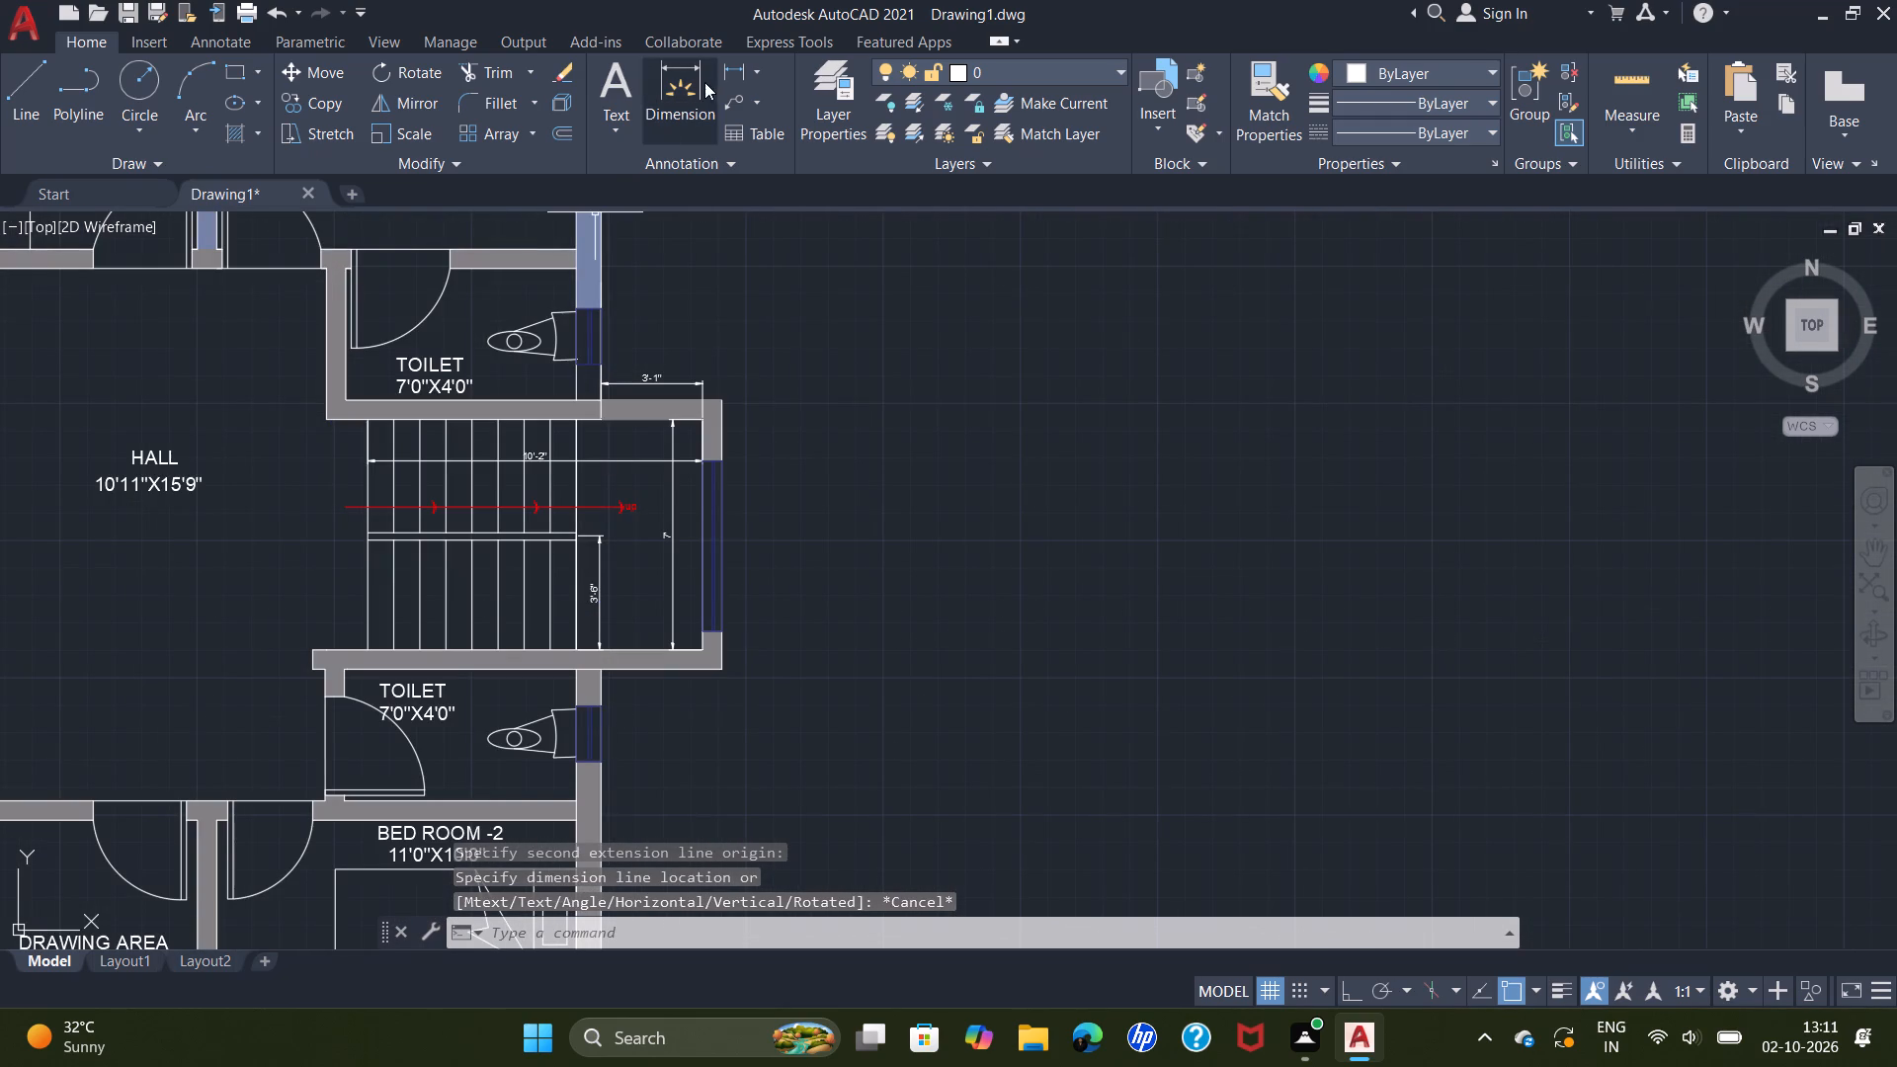
triple_click(739, 73)
scroll(579, 434, up, 3)
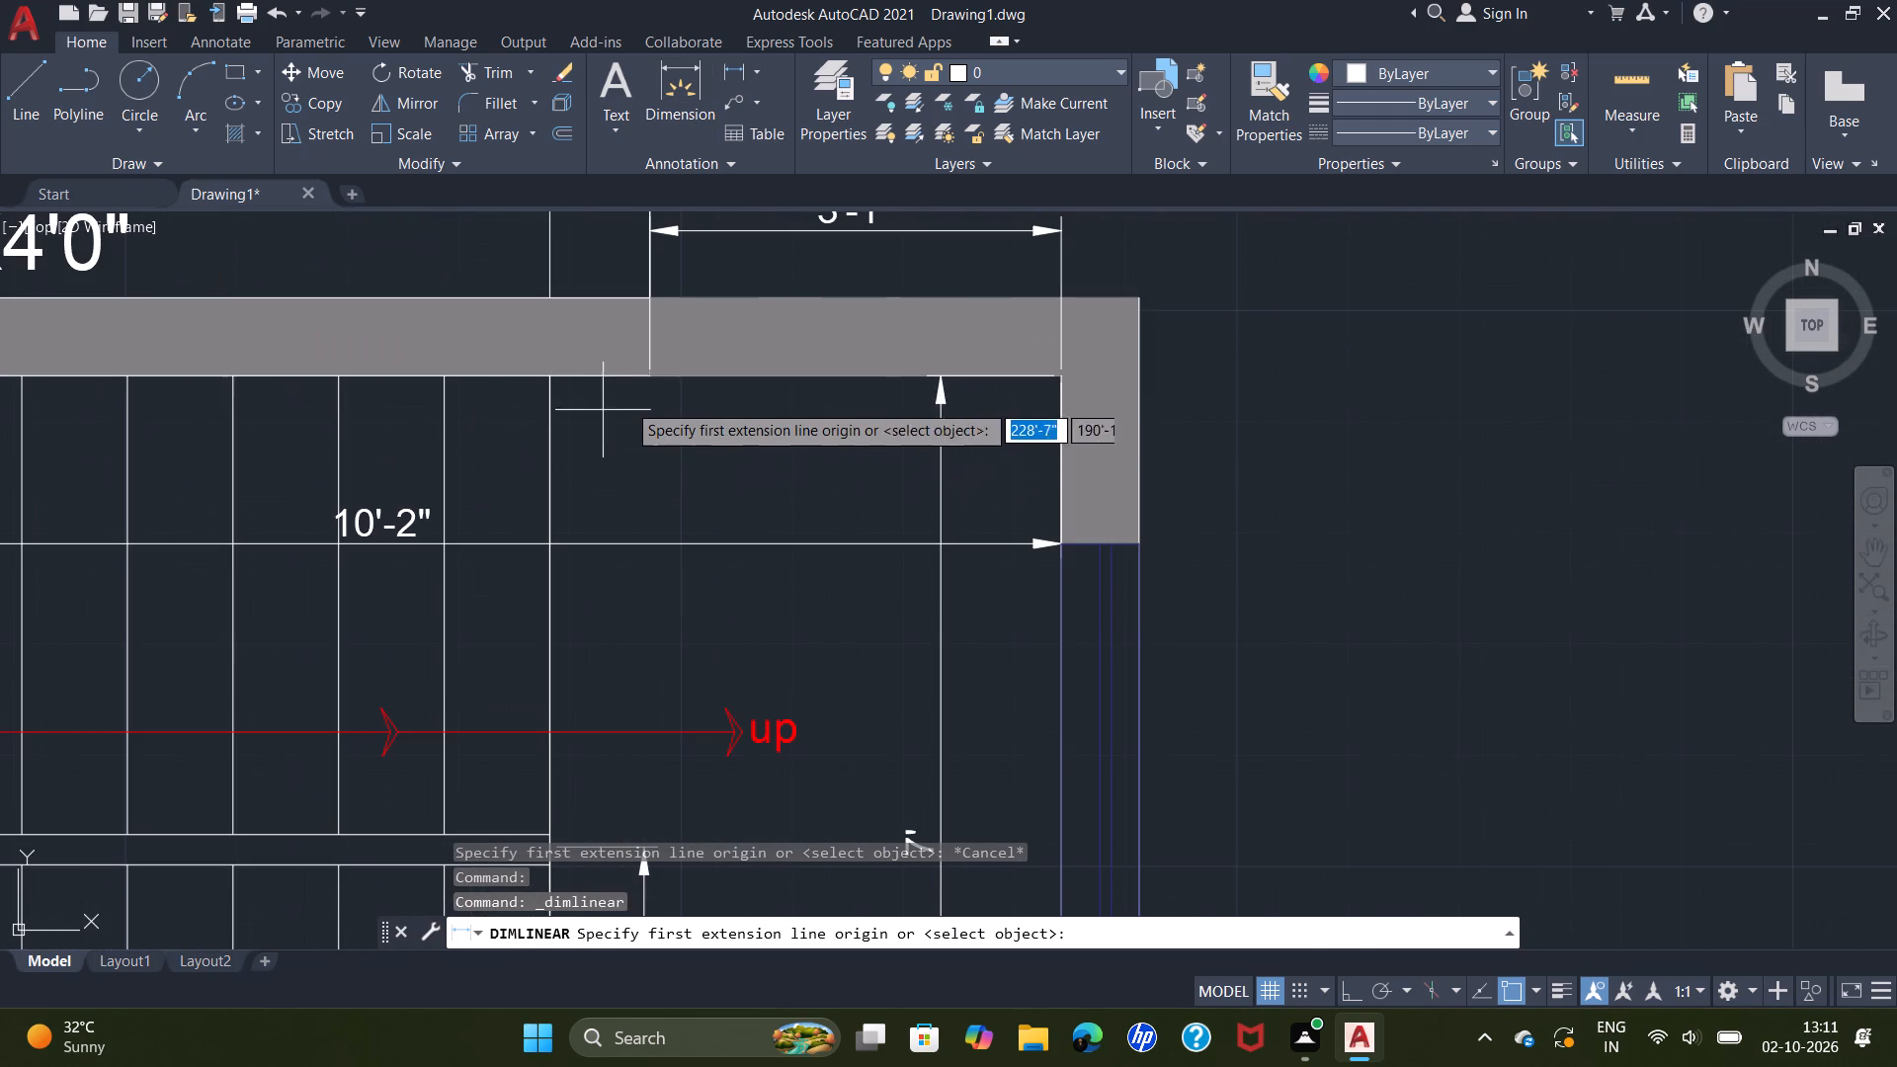
click(546, 381)
scroll(628, 581, down, 3)
scroll(614, 749, up, 4)
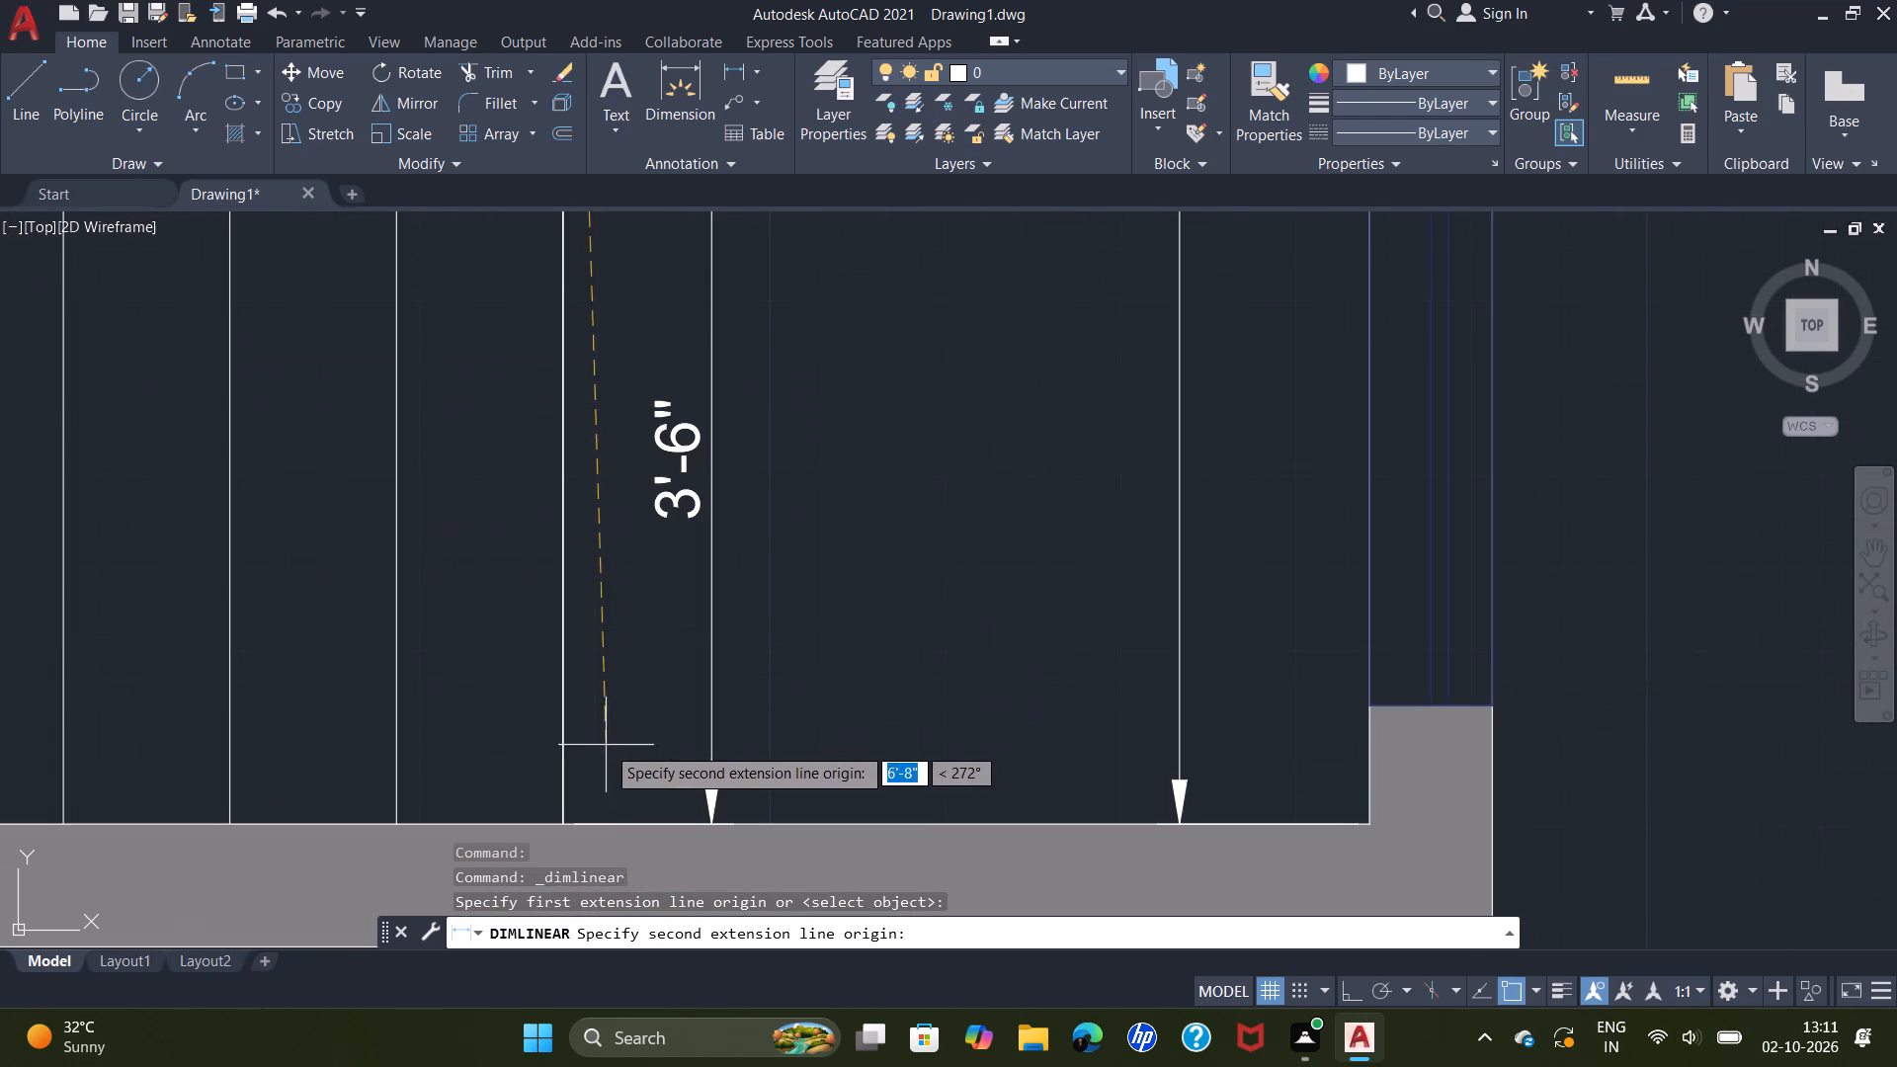
double_click(564, 826)
scroll(839, 732, down, 3)
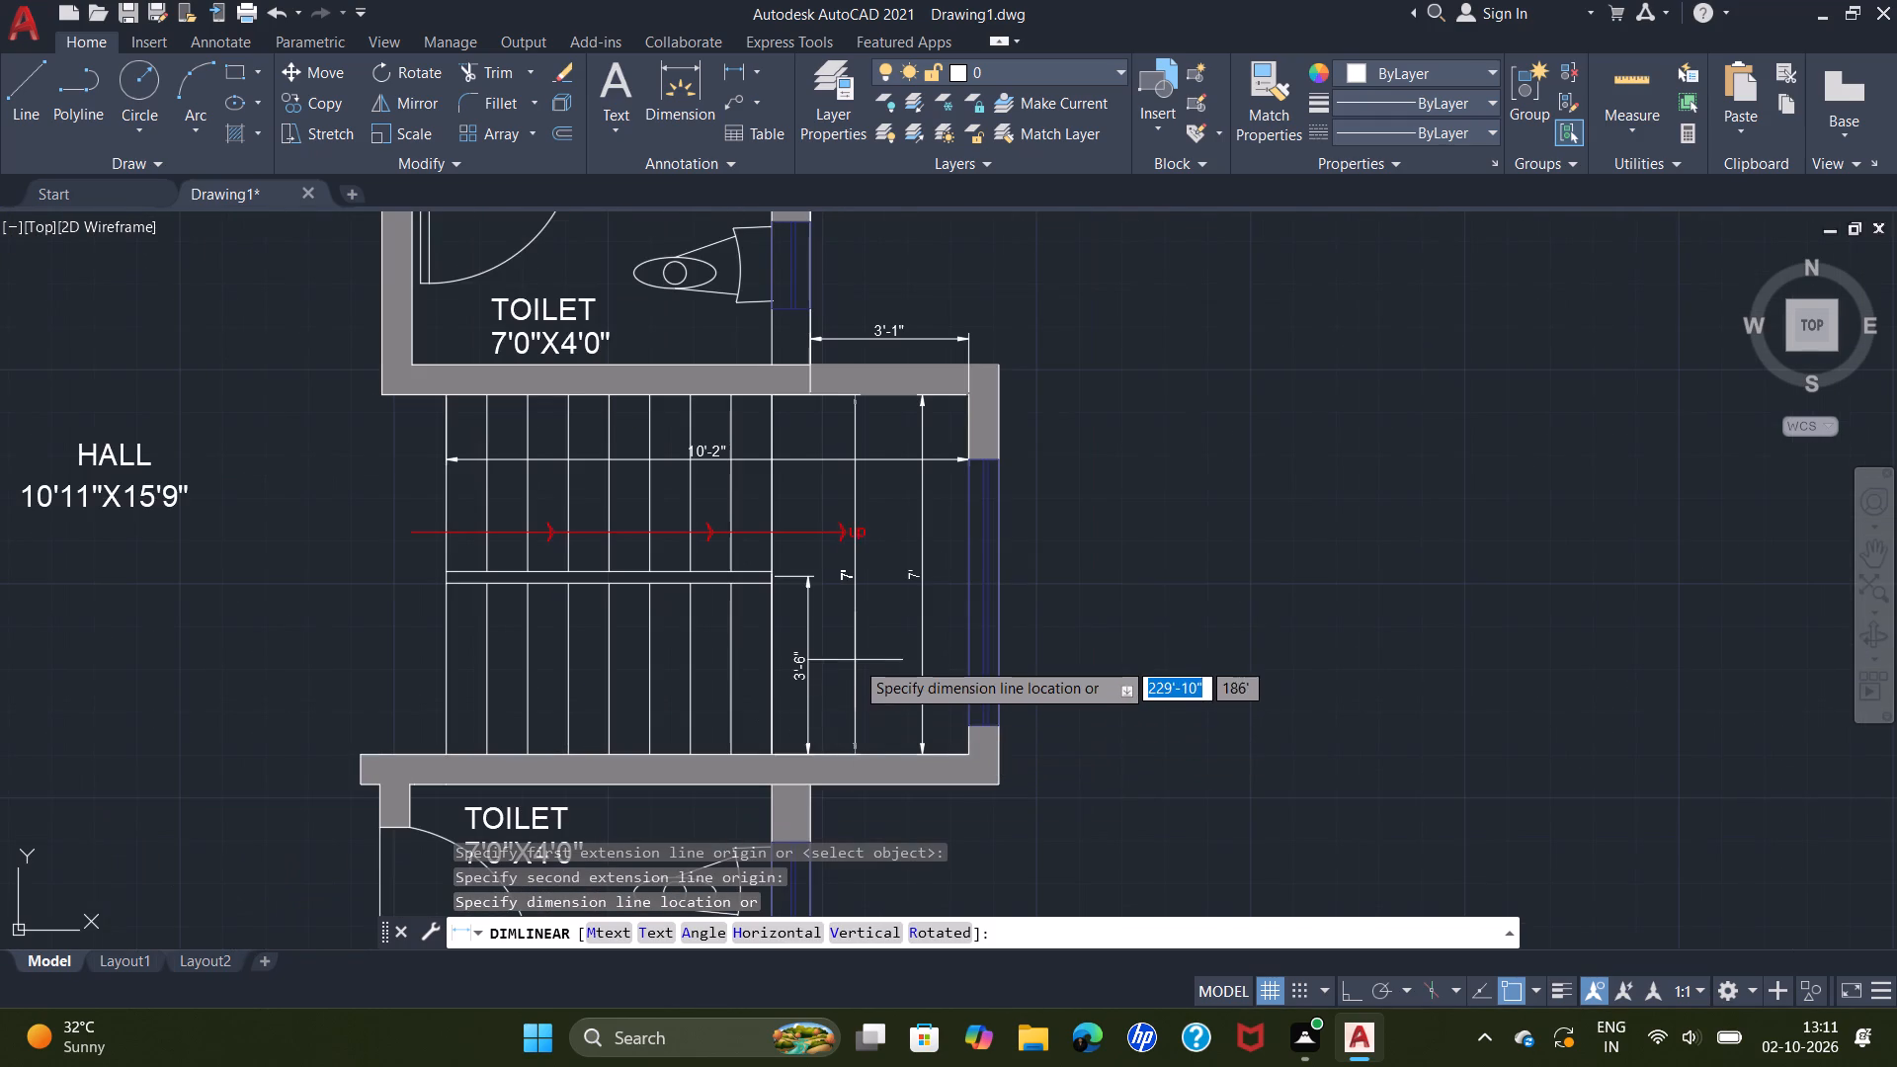
key(Escape)
Measure the clear vertical distance inside the toilet above Bed Room-2 with a linear dimension, without placing it.
scroll(852, 658, down, 2)
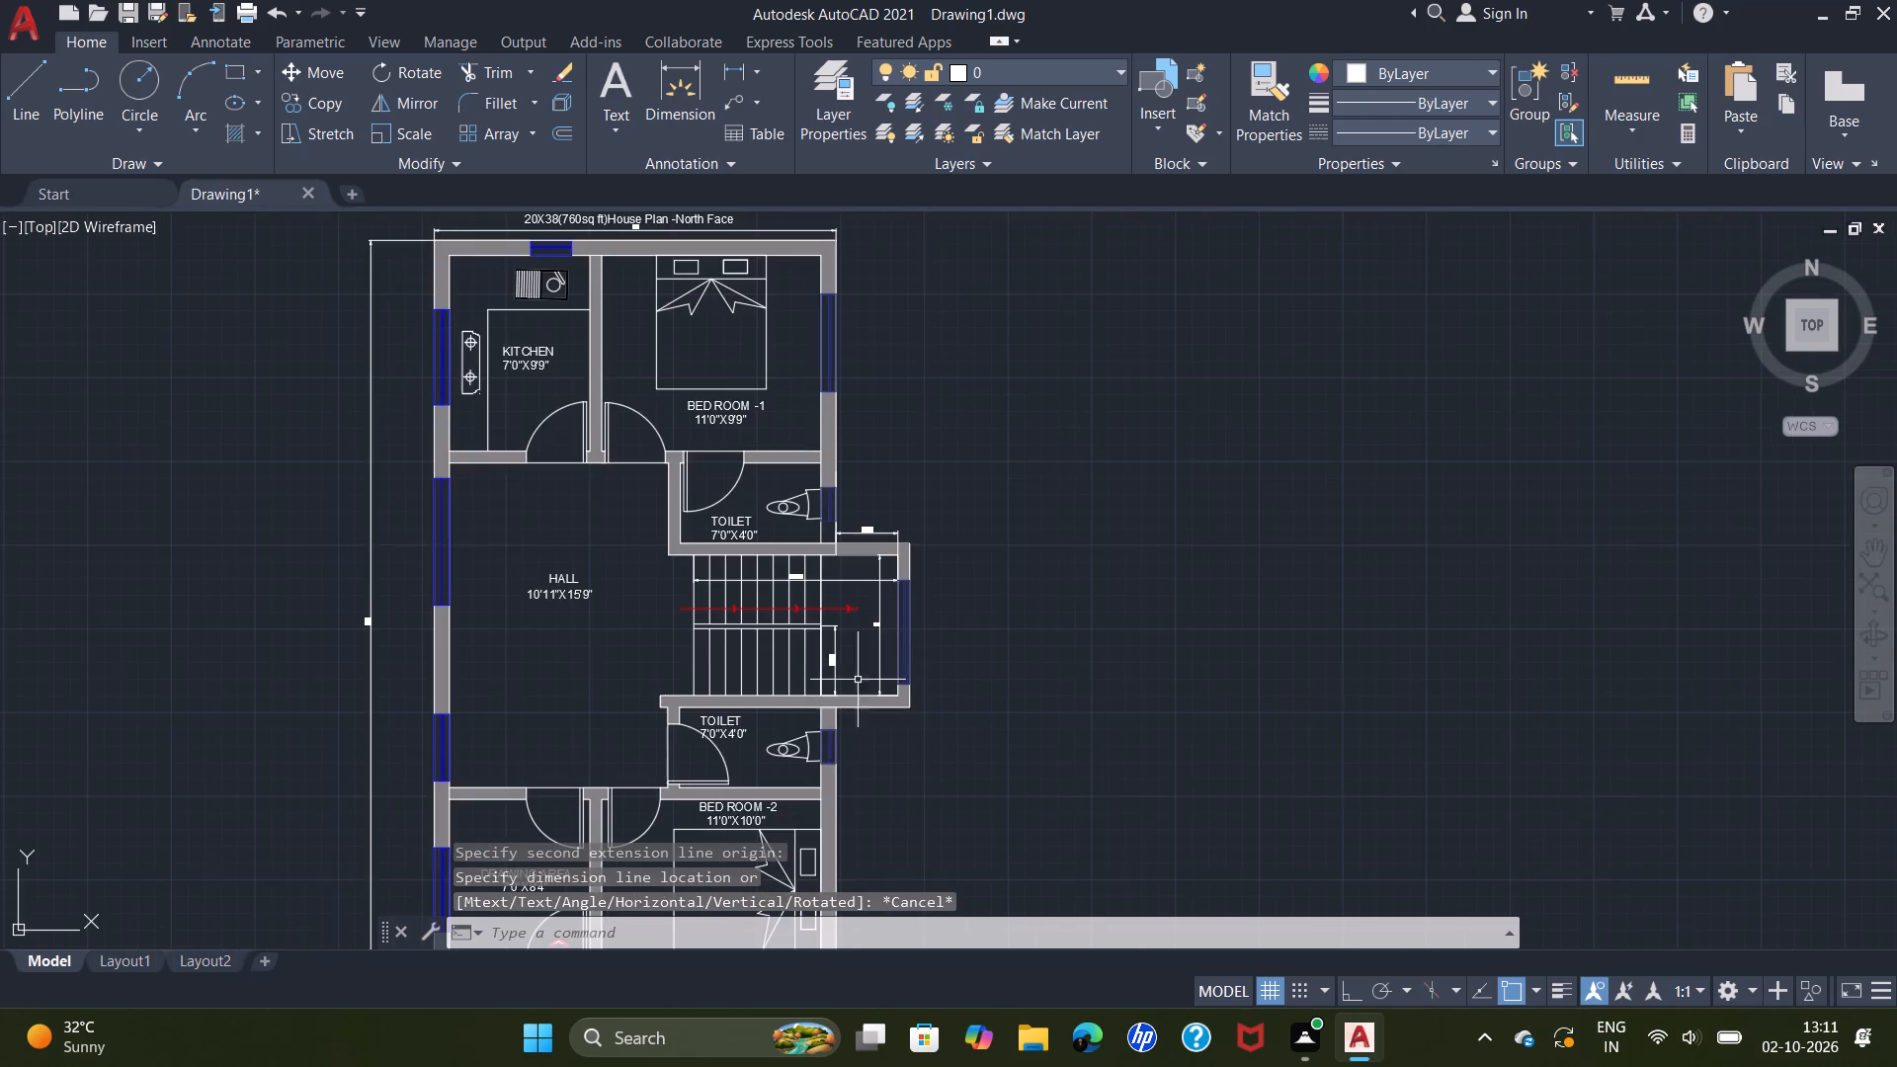
middle_drag(865, 721, 789, 469)
scroll(757, 496, up, 2)
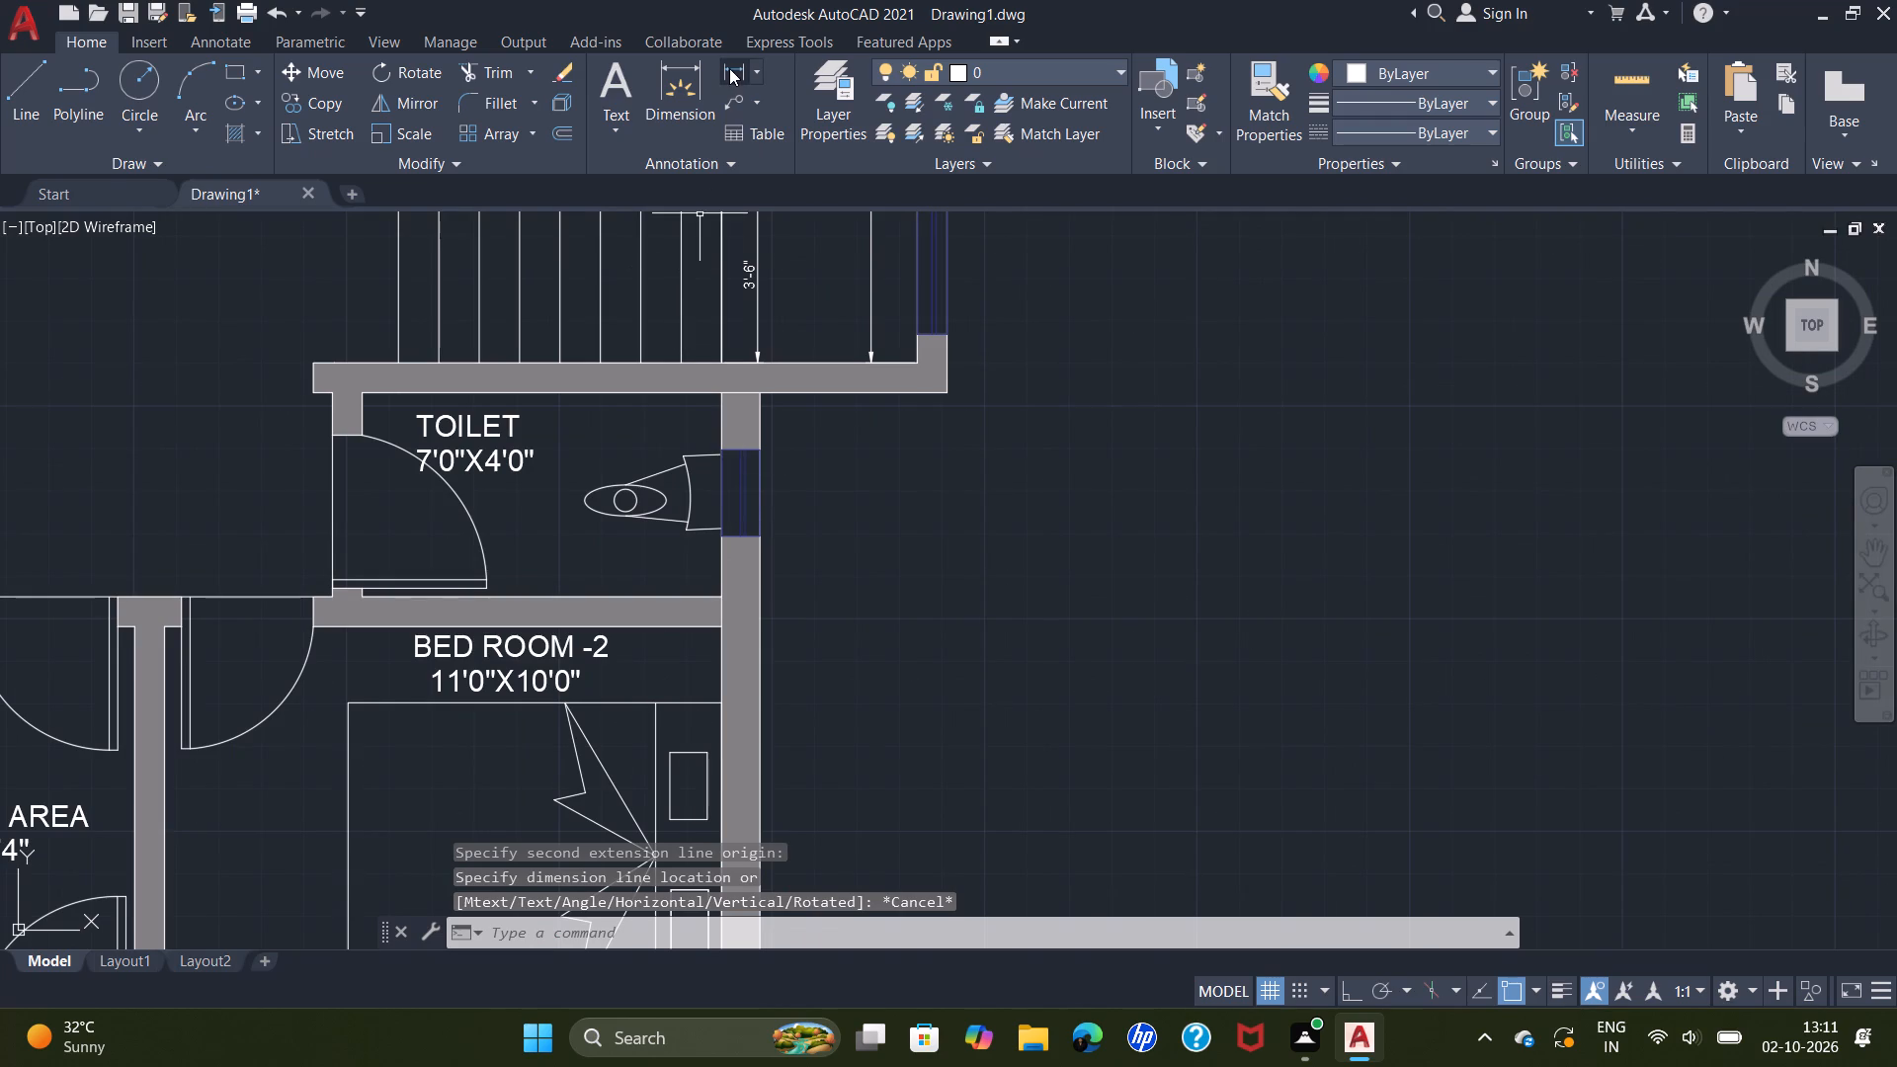
click(729, 67)
double_click(718, 393)
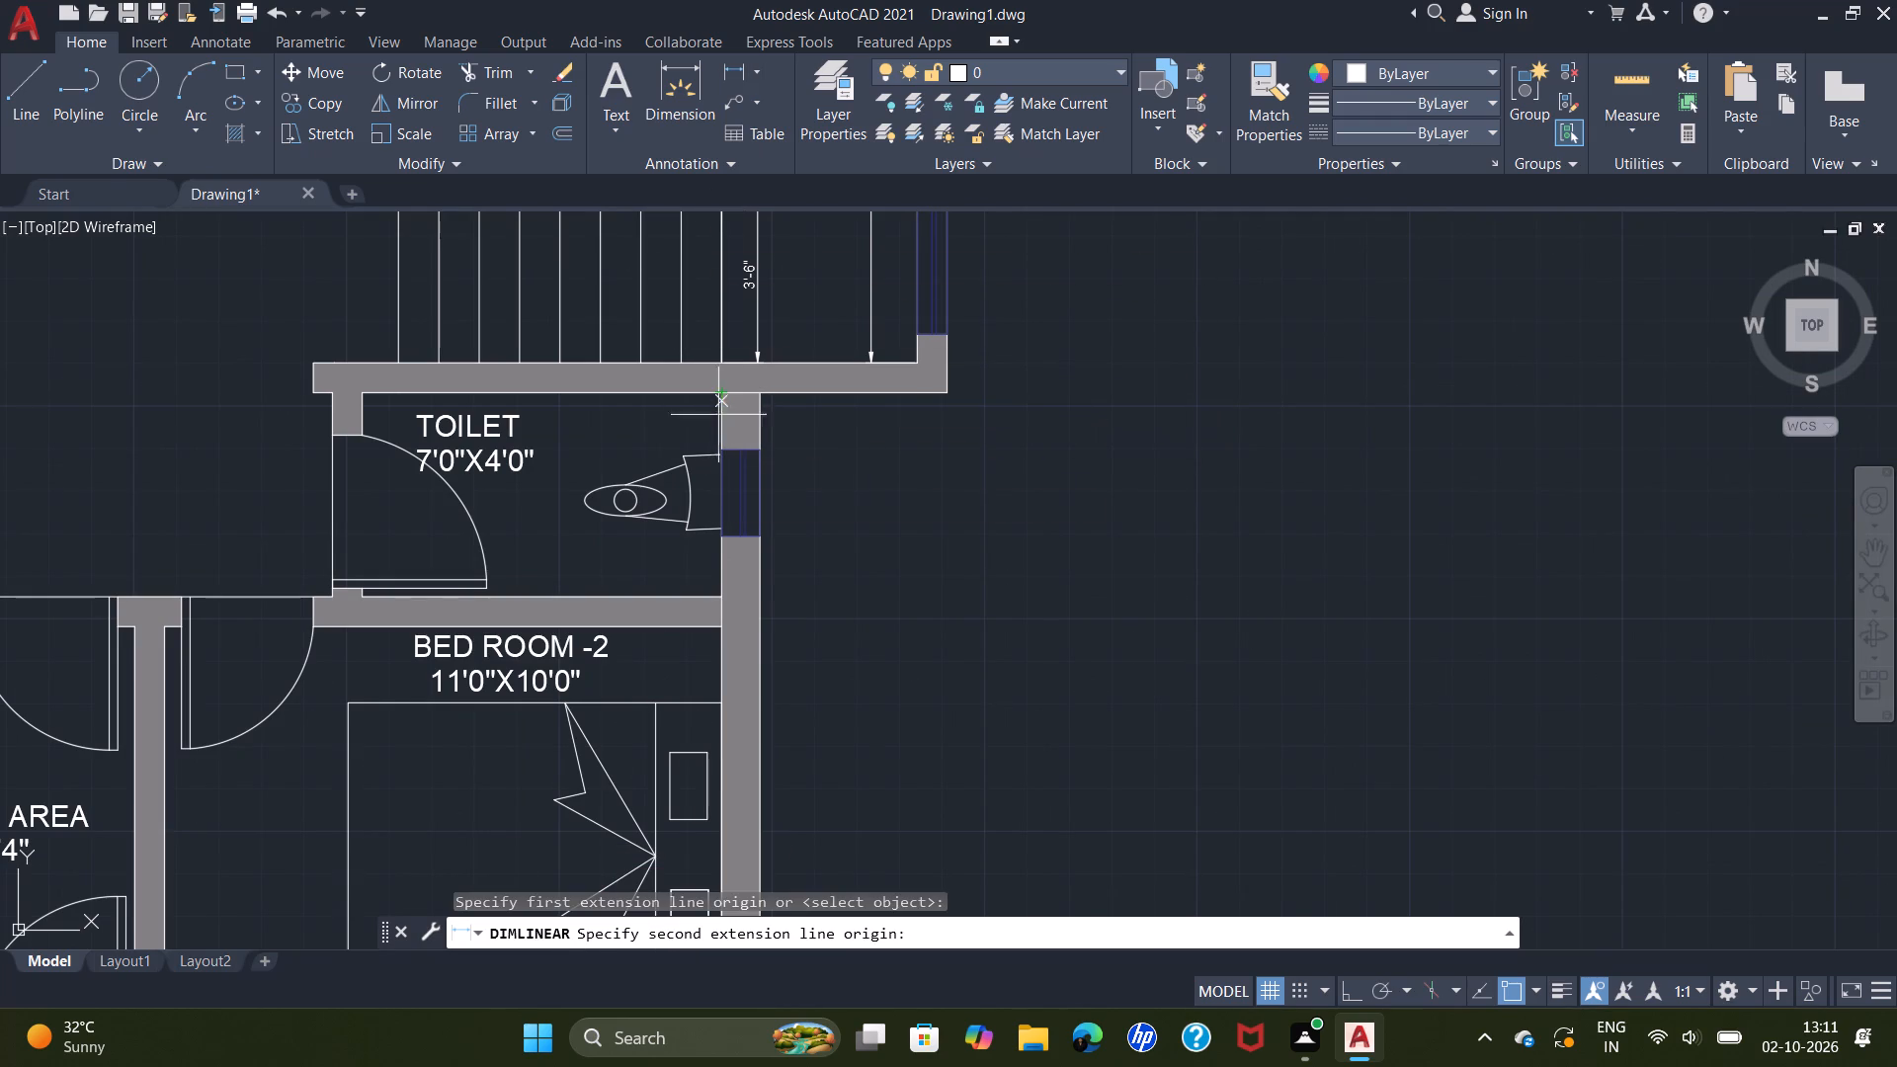
click(719, 594)
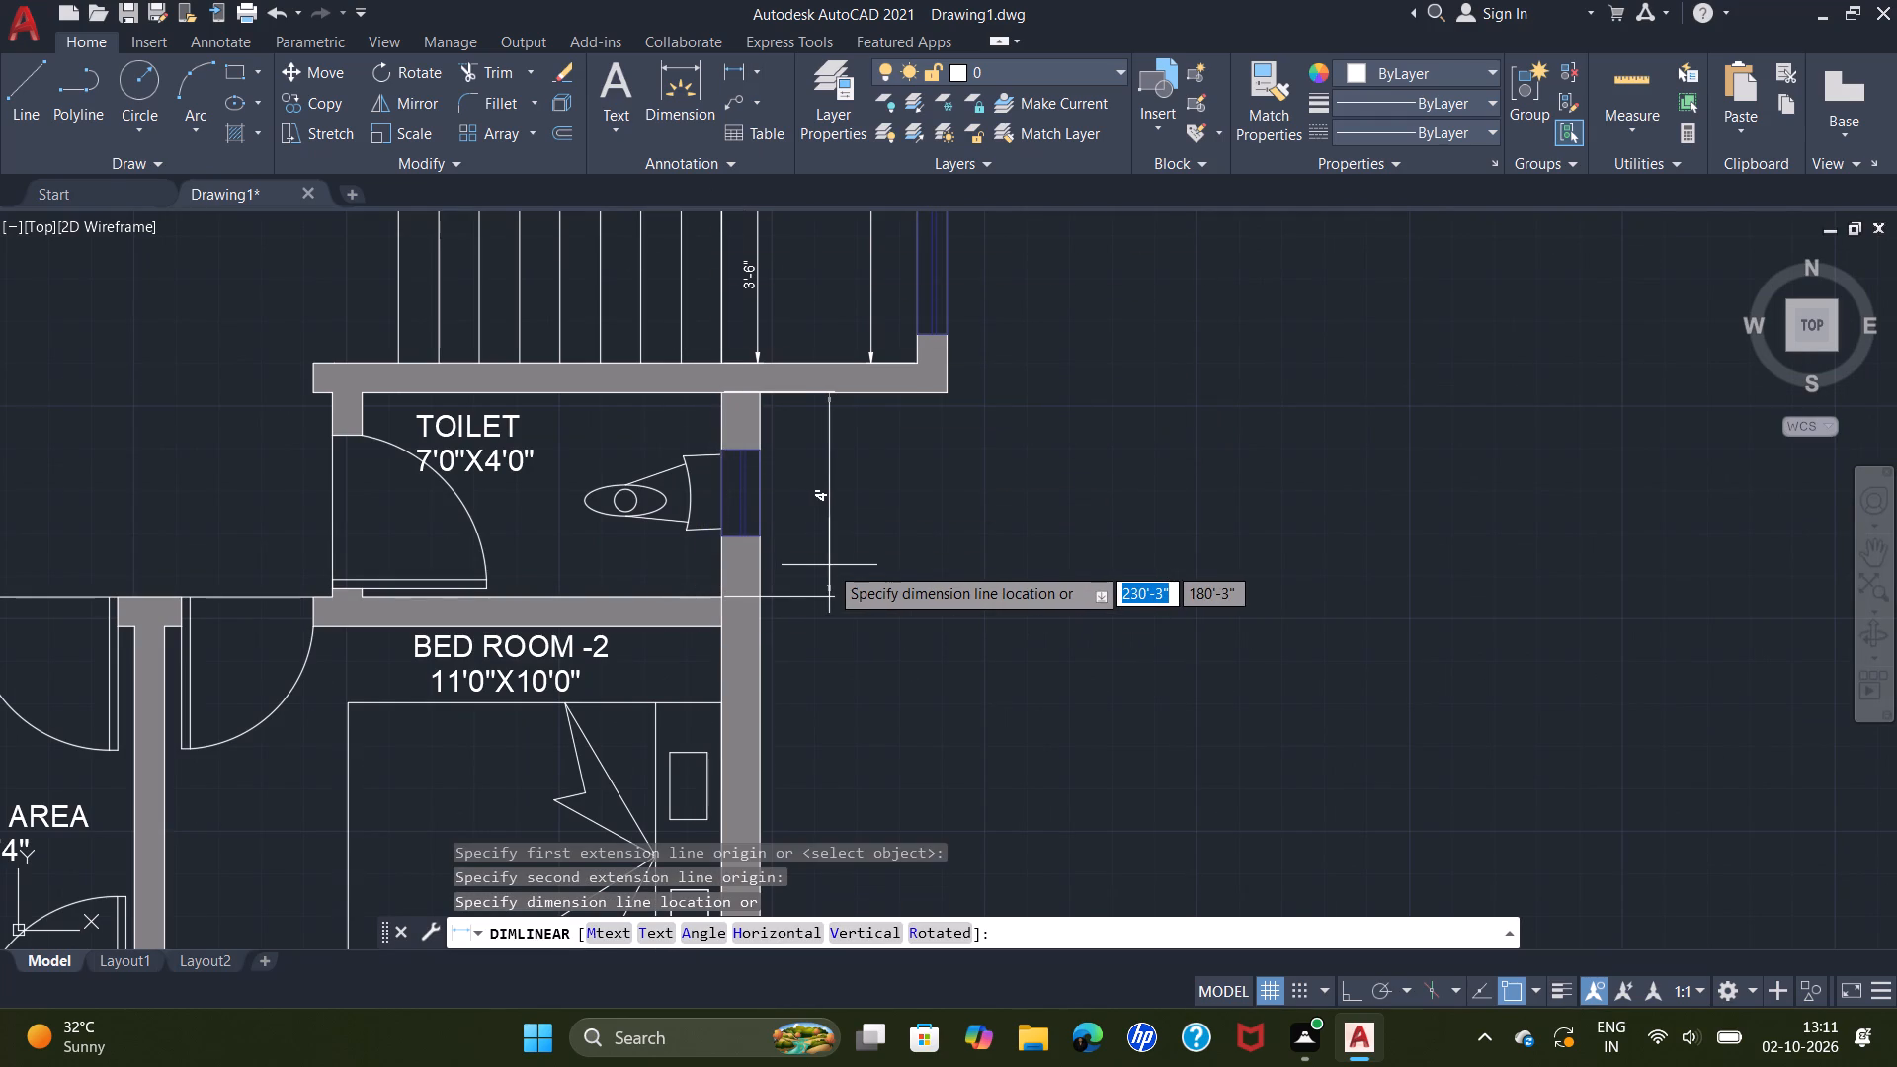
key(Escape)
Try to add a vertical linear dimension for Bed Room-2, down to its lower right inner corner.
scroll(822, 574, down, 2)
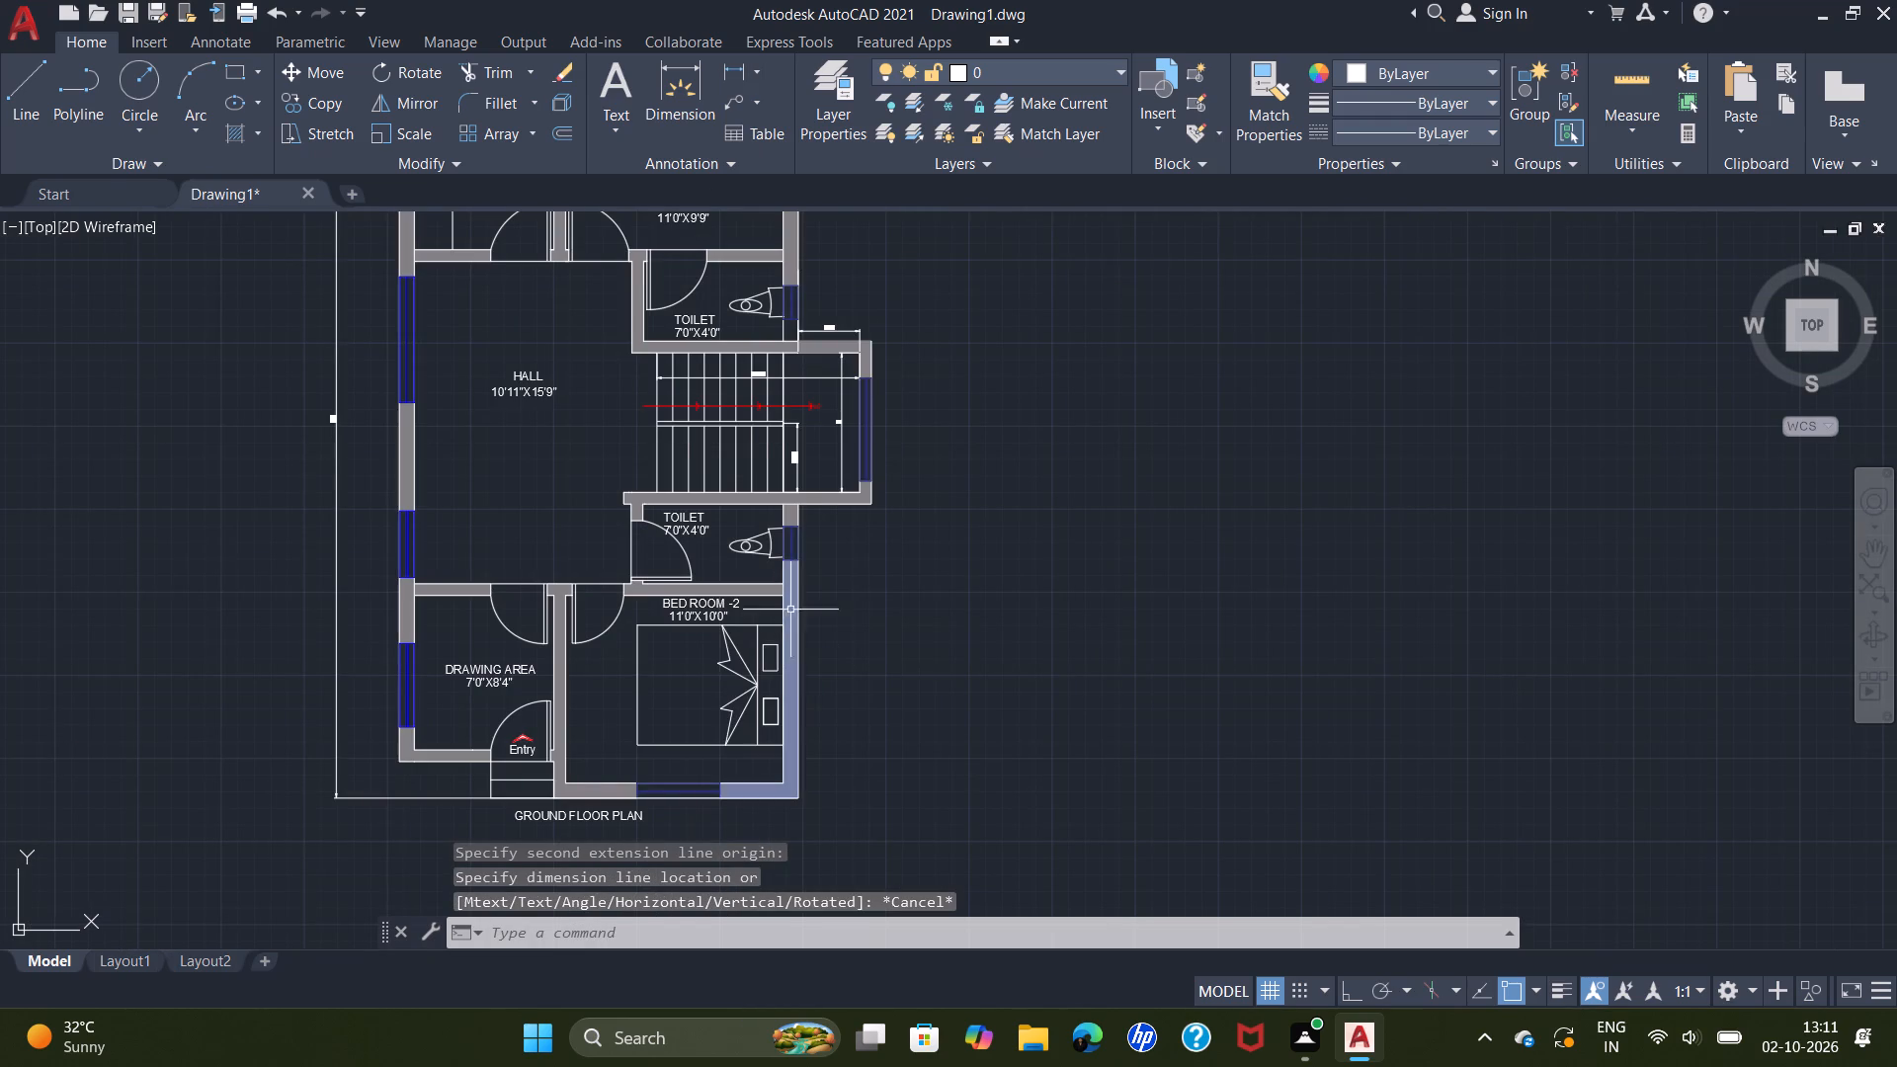
click(724, 67)
middle_drag(853, 748, 907, 574)
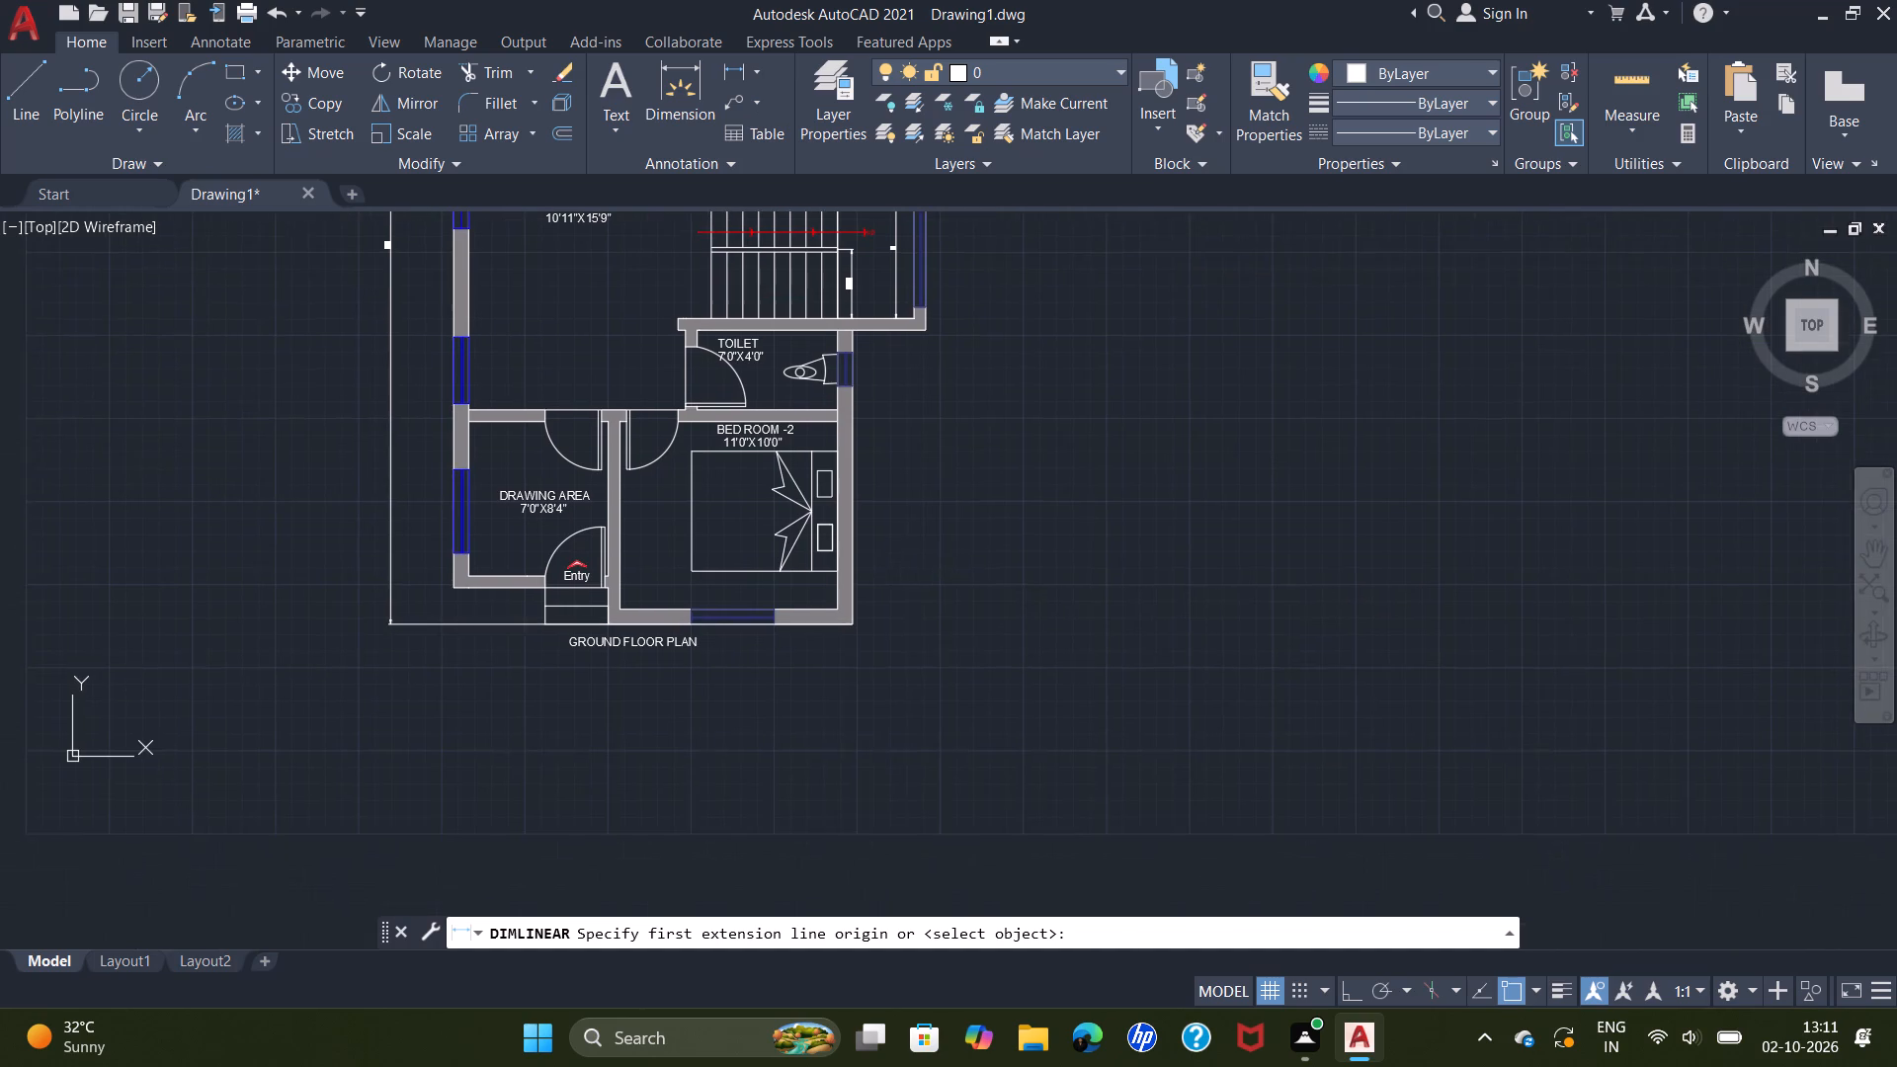
scroll(825, 430, up, 3)
triple_click(852, 398)
scroll(907, 707, down, 3)
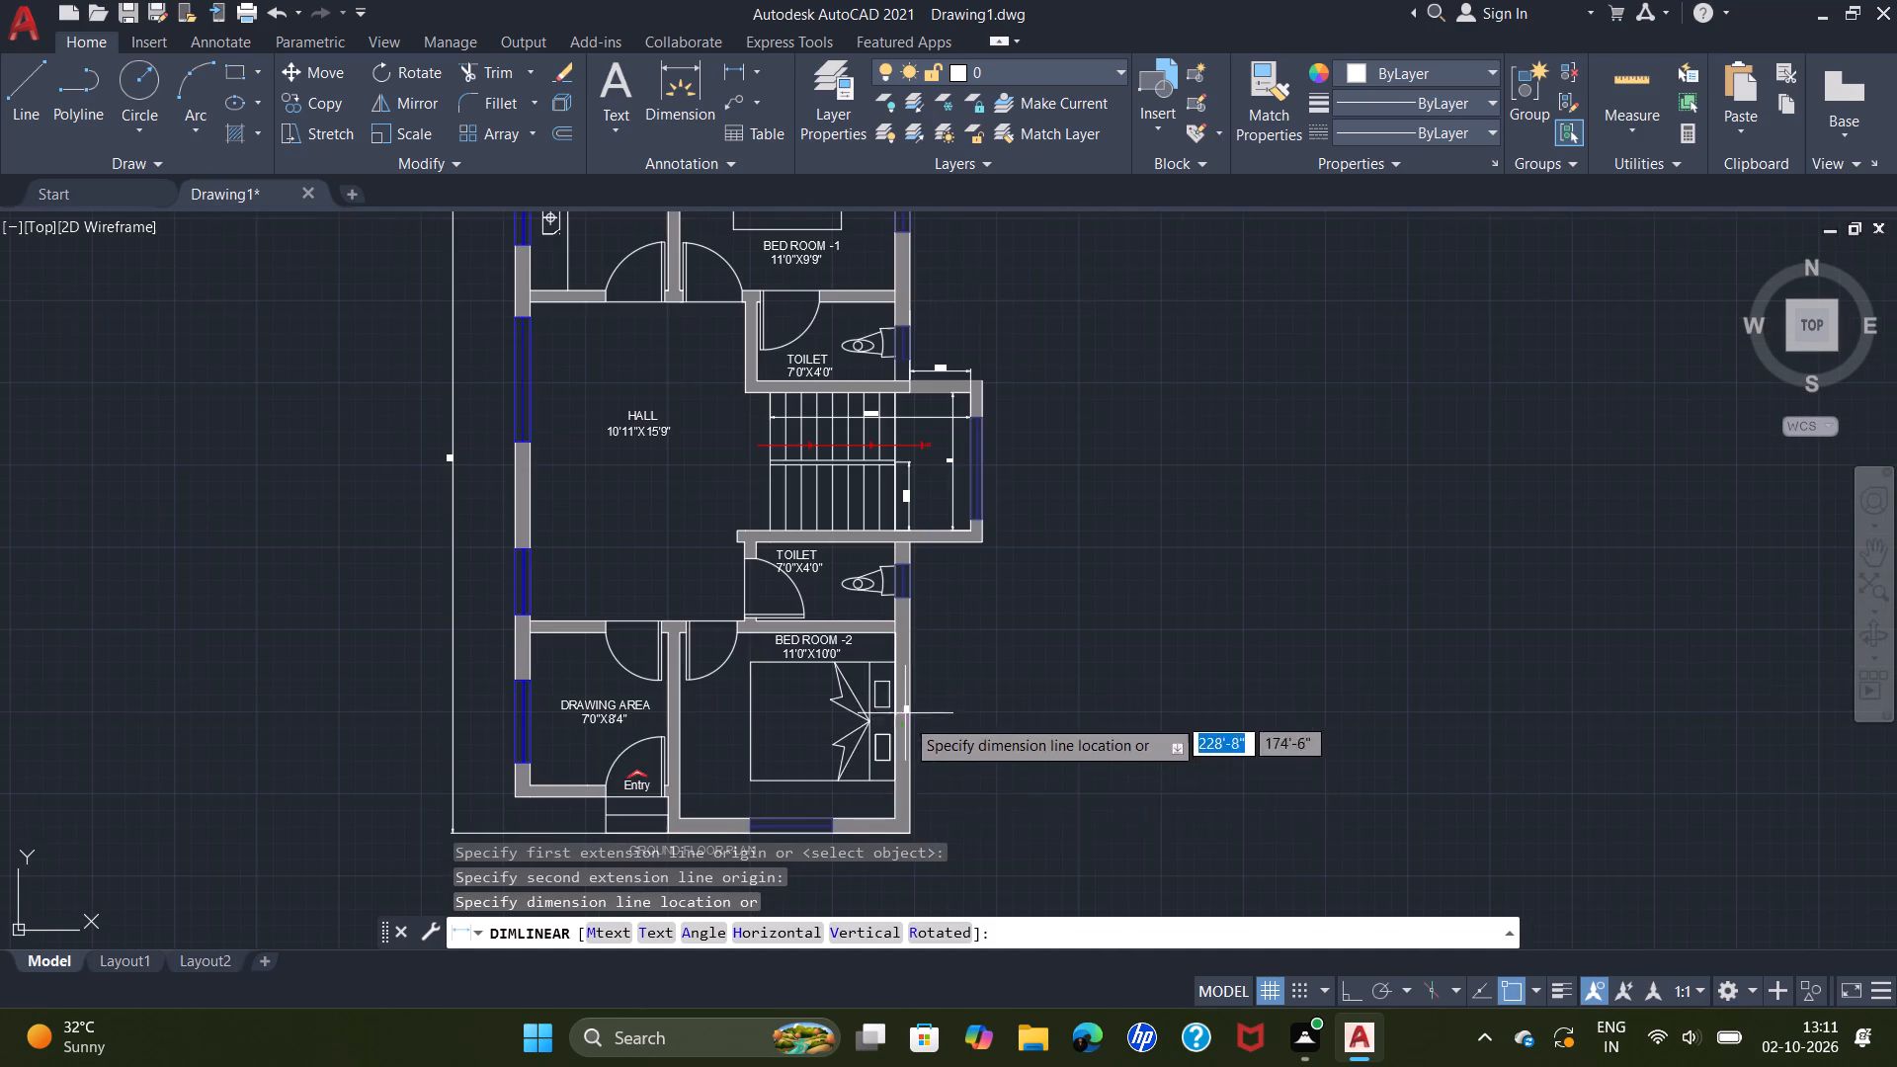
click(894, 817)
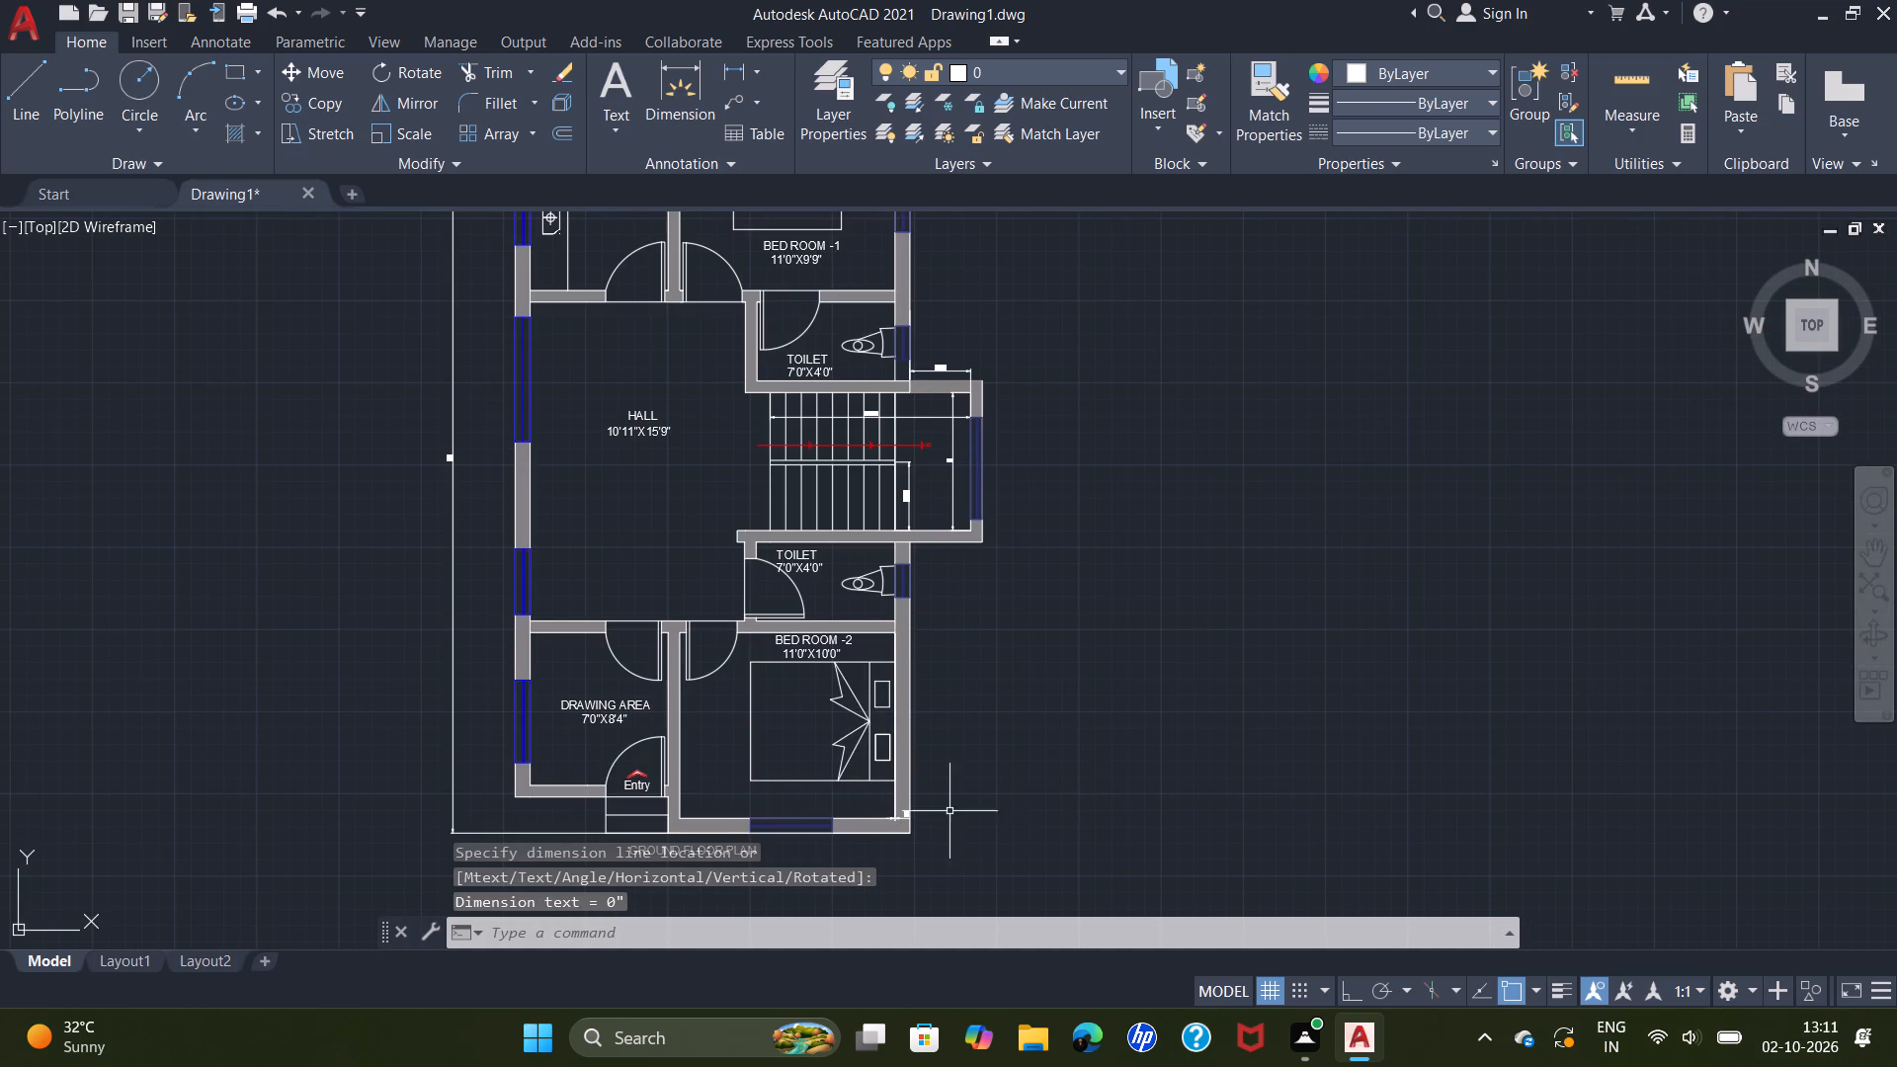
key(Escape)
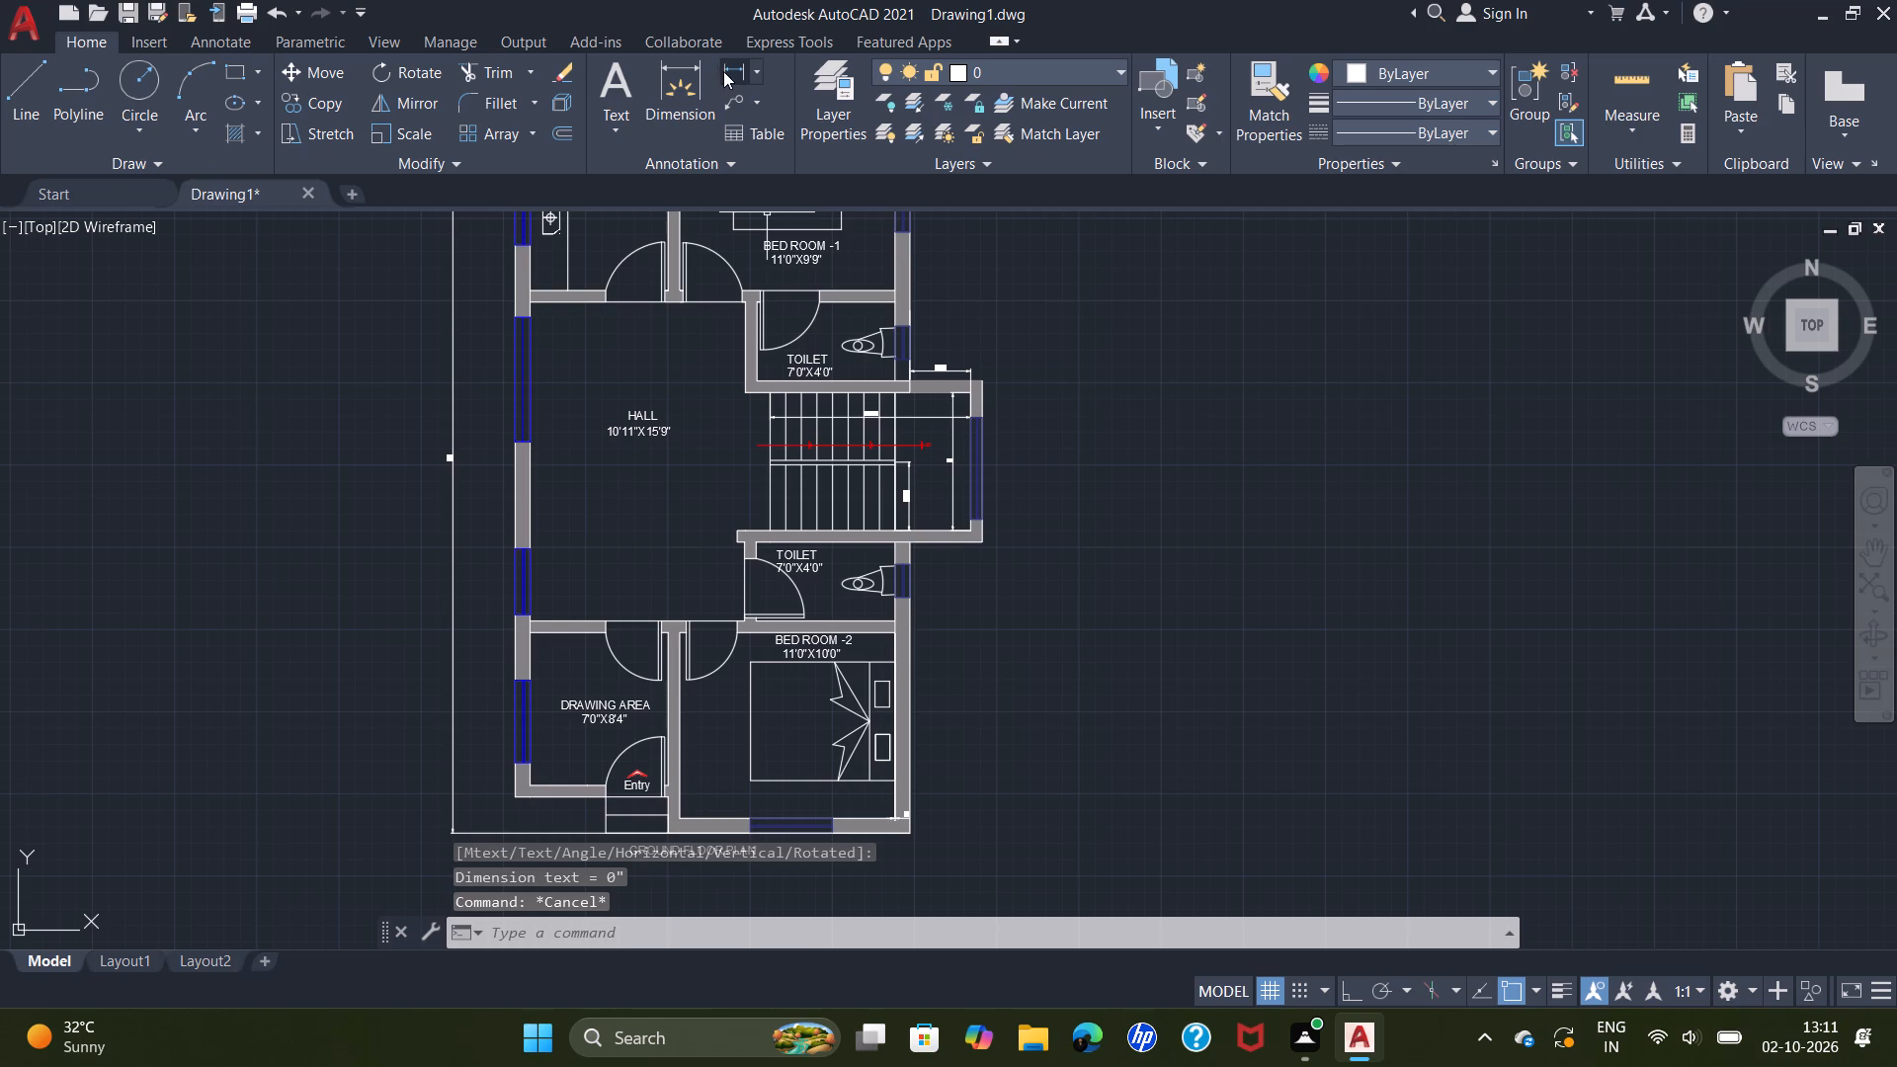
Add a vertical linear dimension for Bed Room-2 from its upper to lower right inner corner, placed outside the right wall.
click(723, 70)
scroll(888, 633, up, 2)
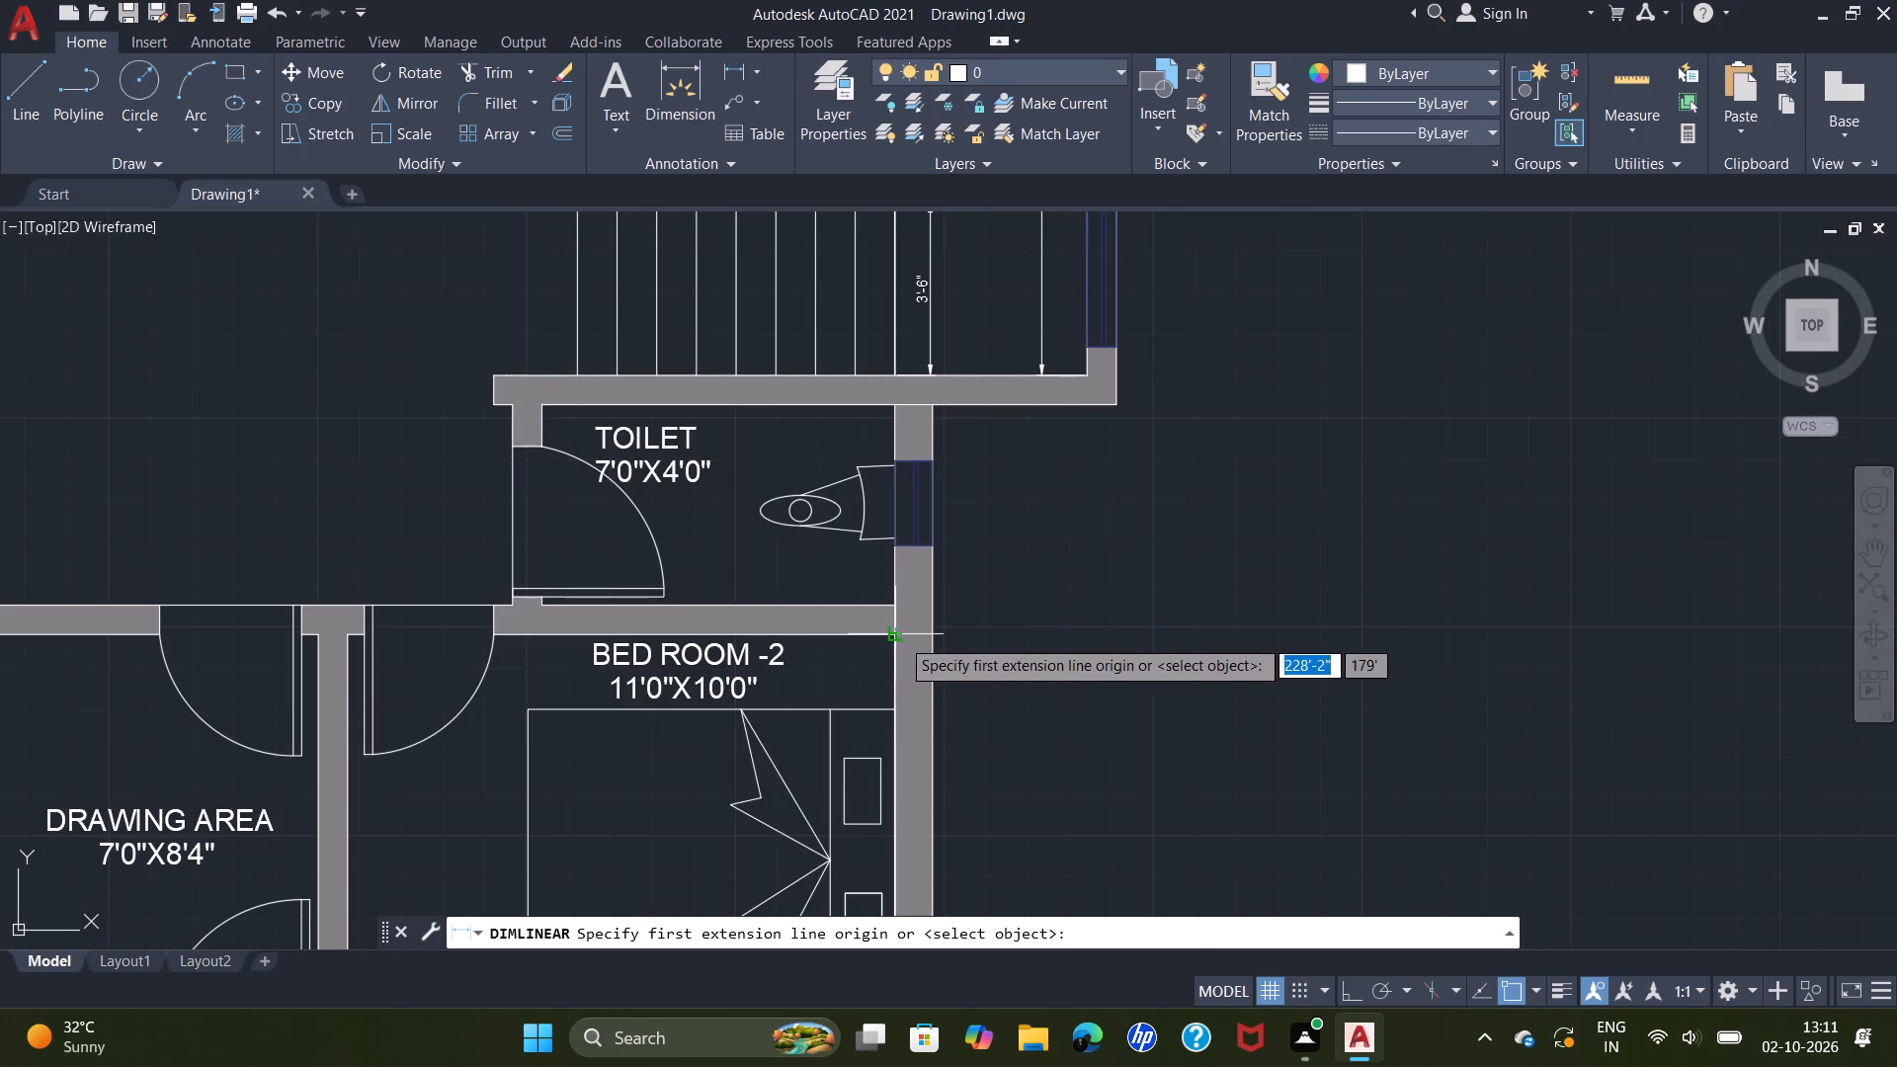
scroll(894, 634, up, 5)
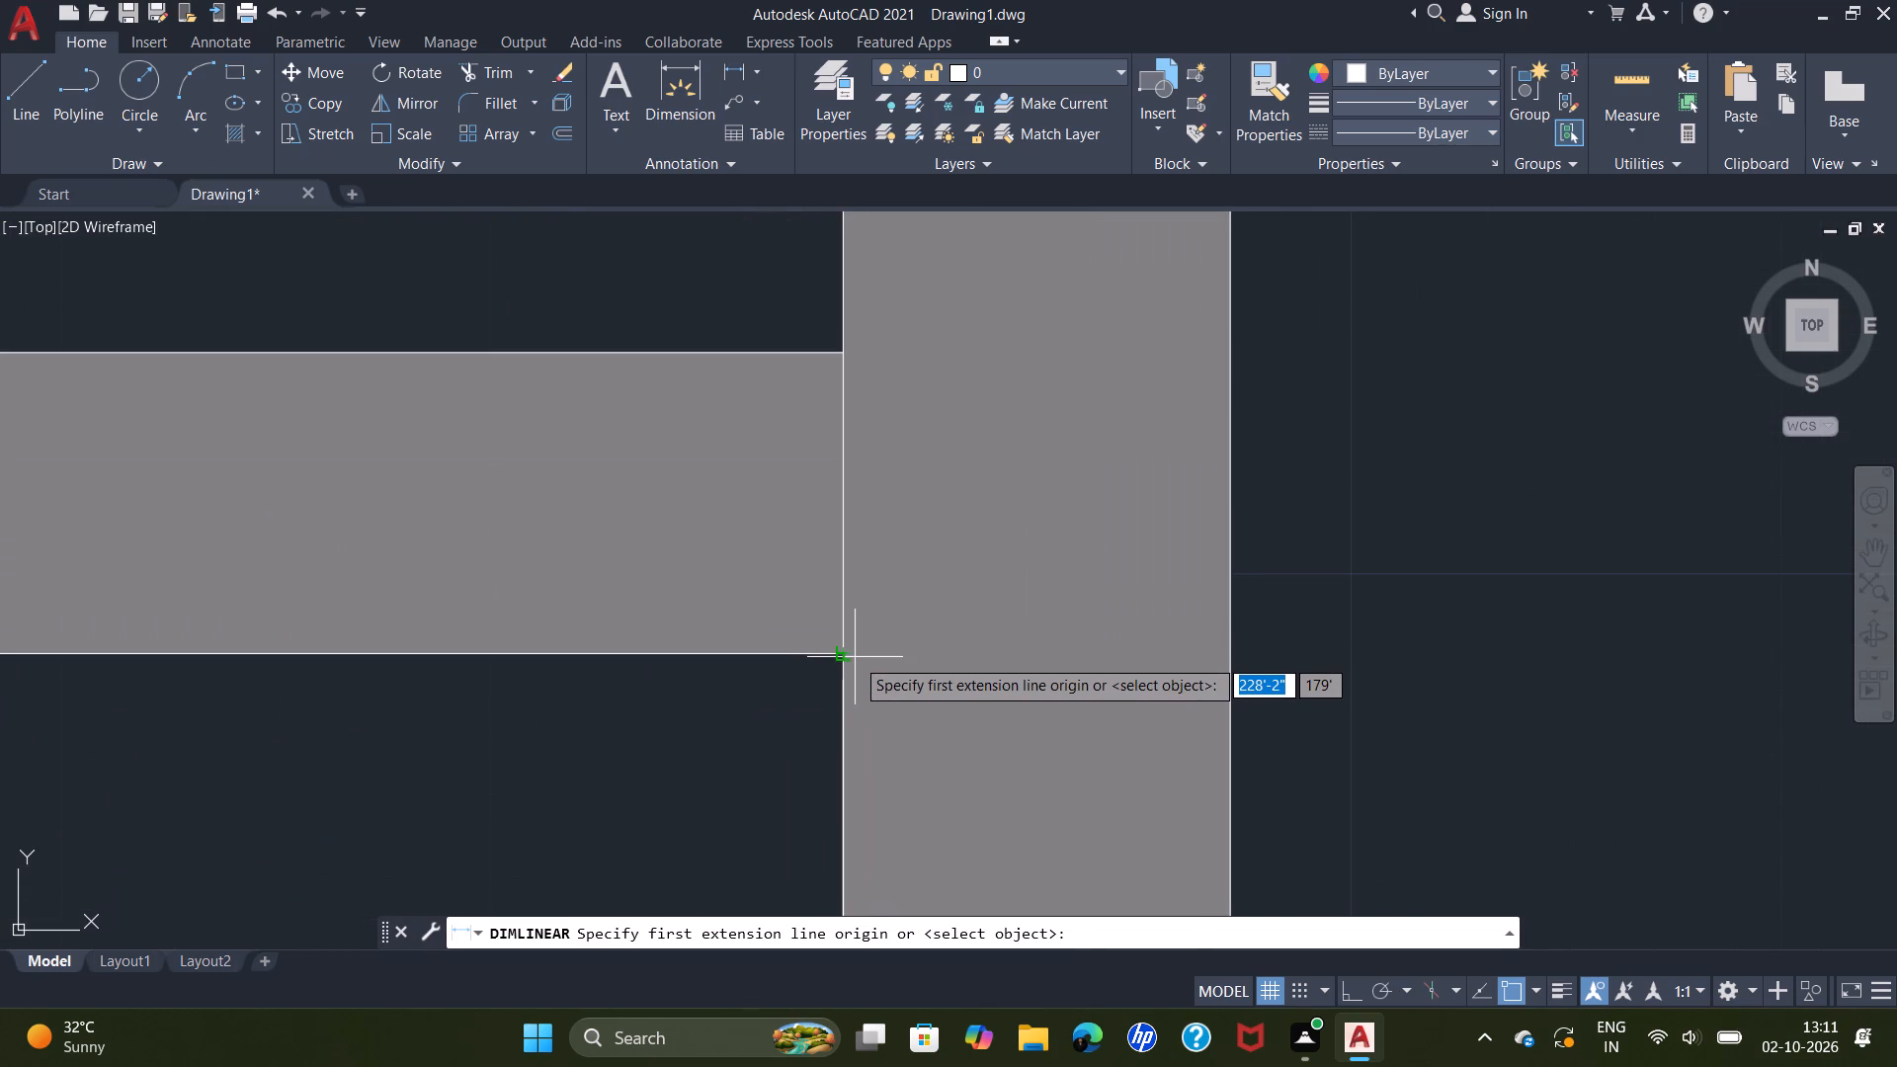
click(847, 657)
scroll(851, 763, down, 5)
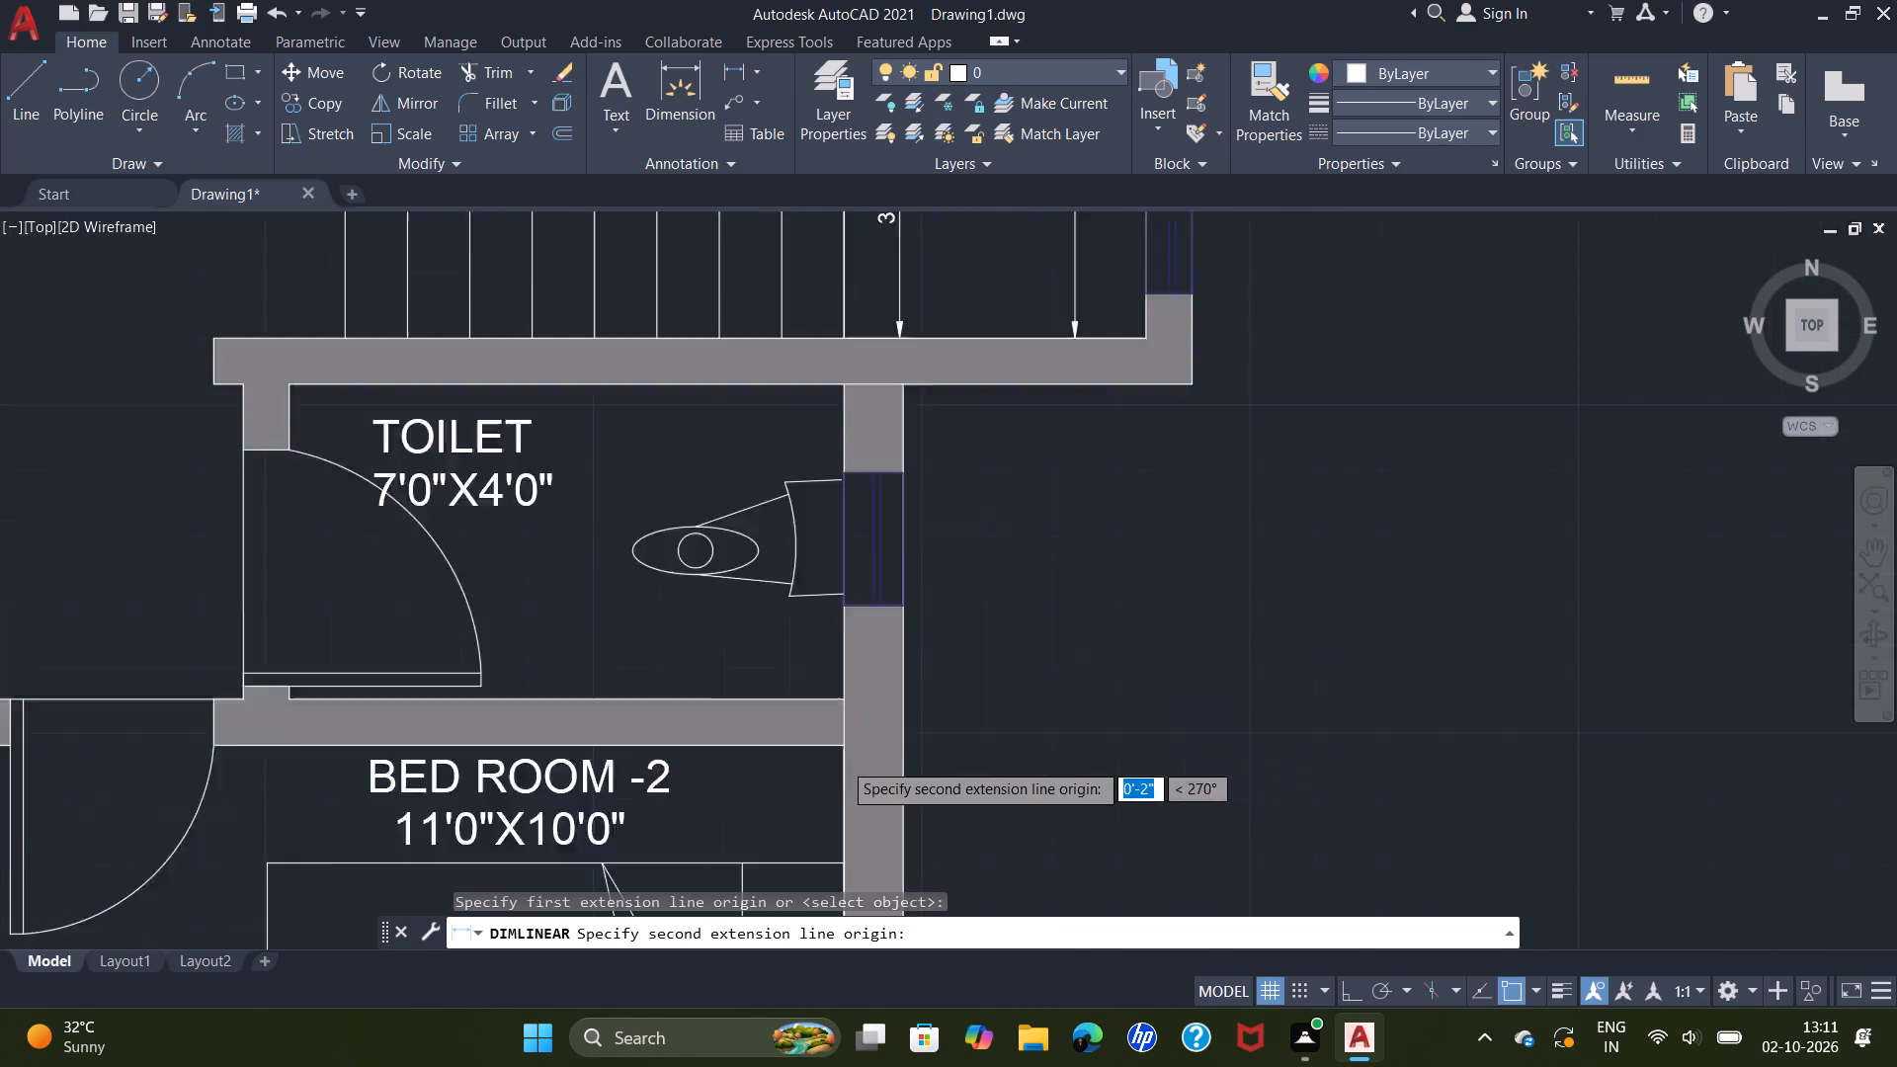
middle_drag(843, 798, 860, 356)
scroll(868, 761, up, 3)
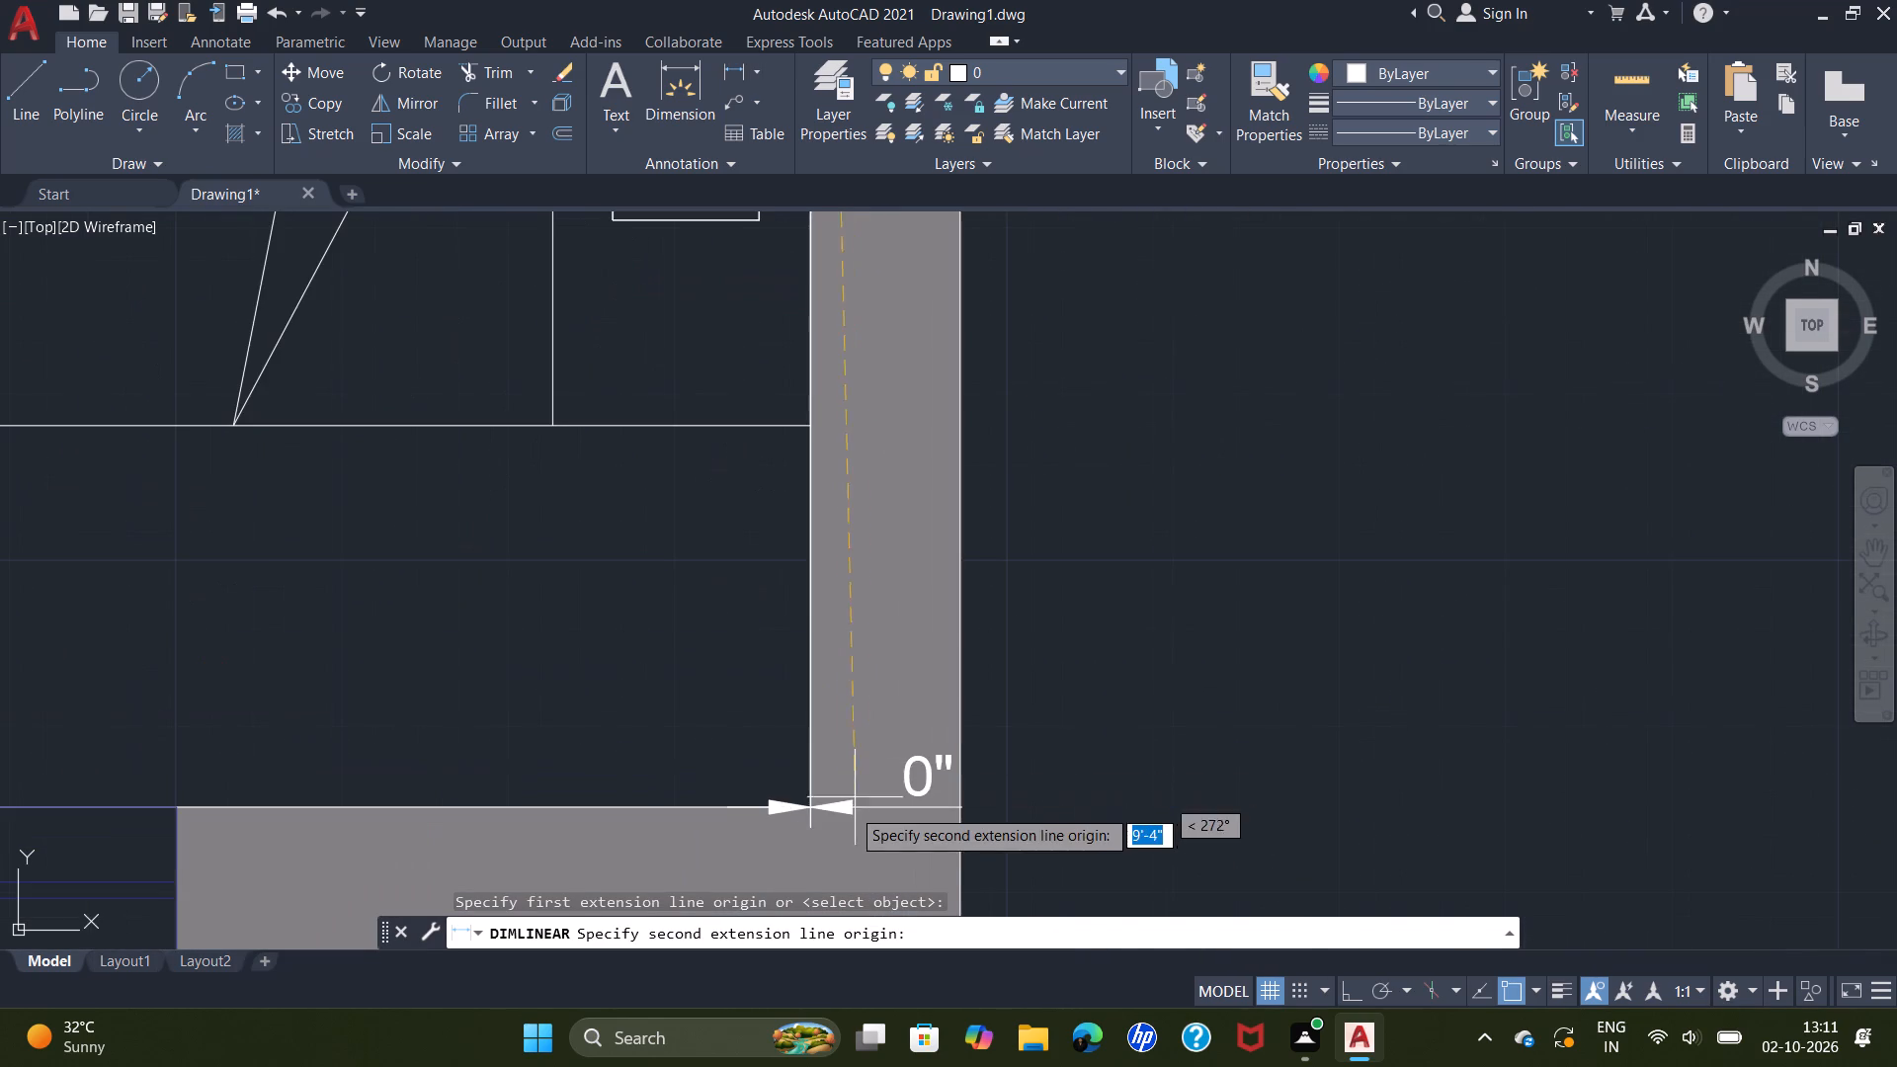
click(811, 806)
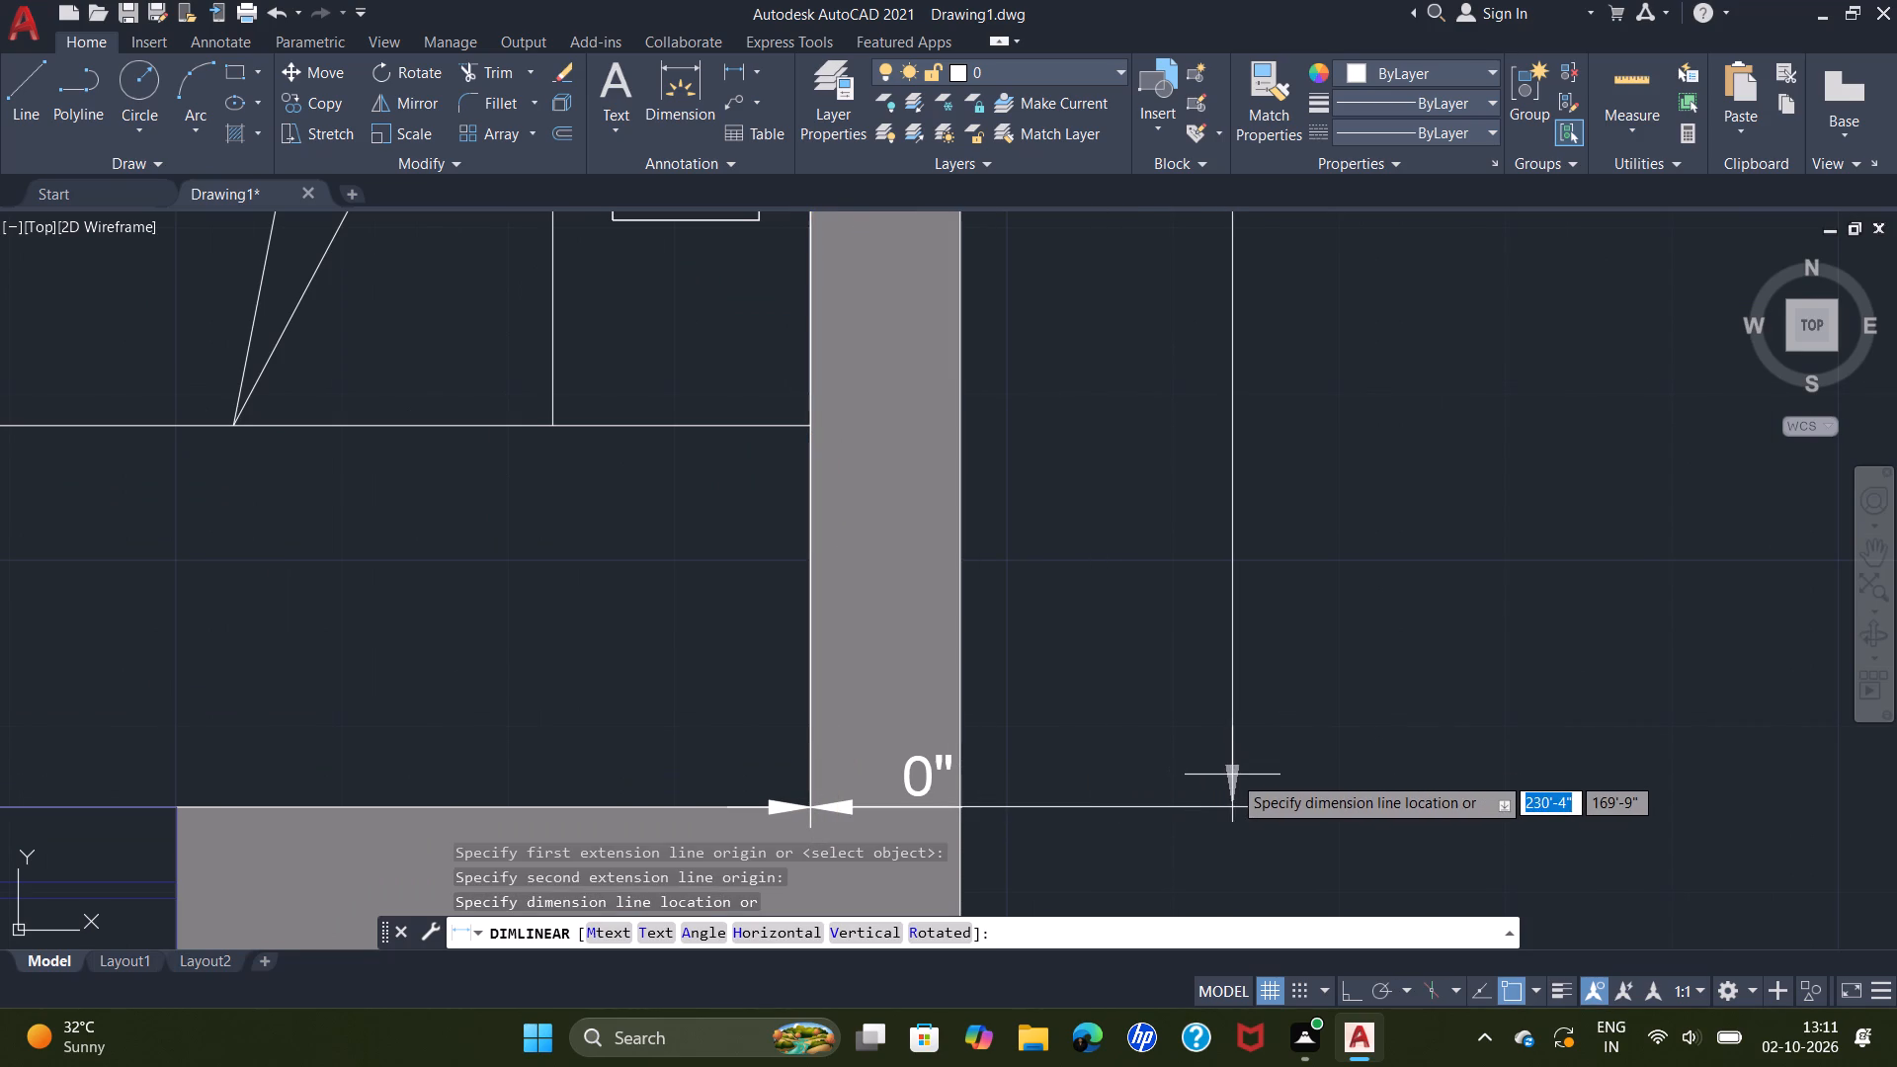
scroll(1232, 775, down, 4)
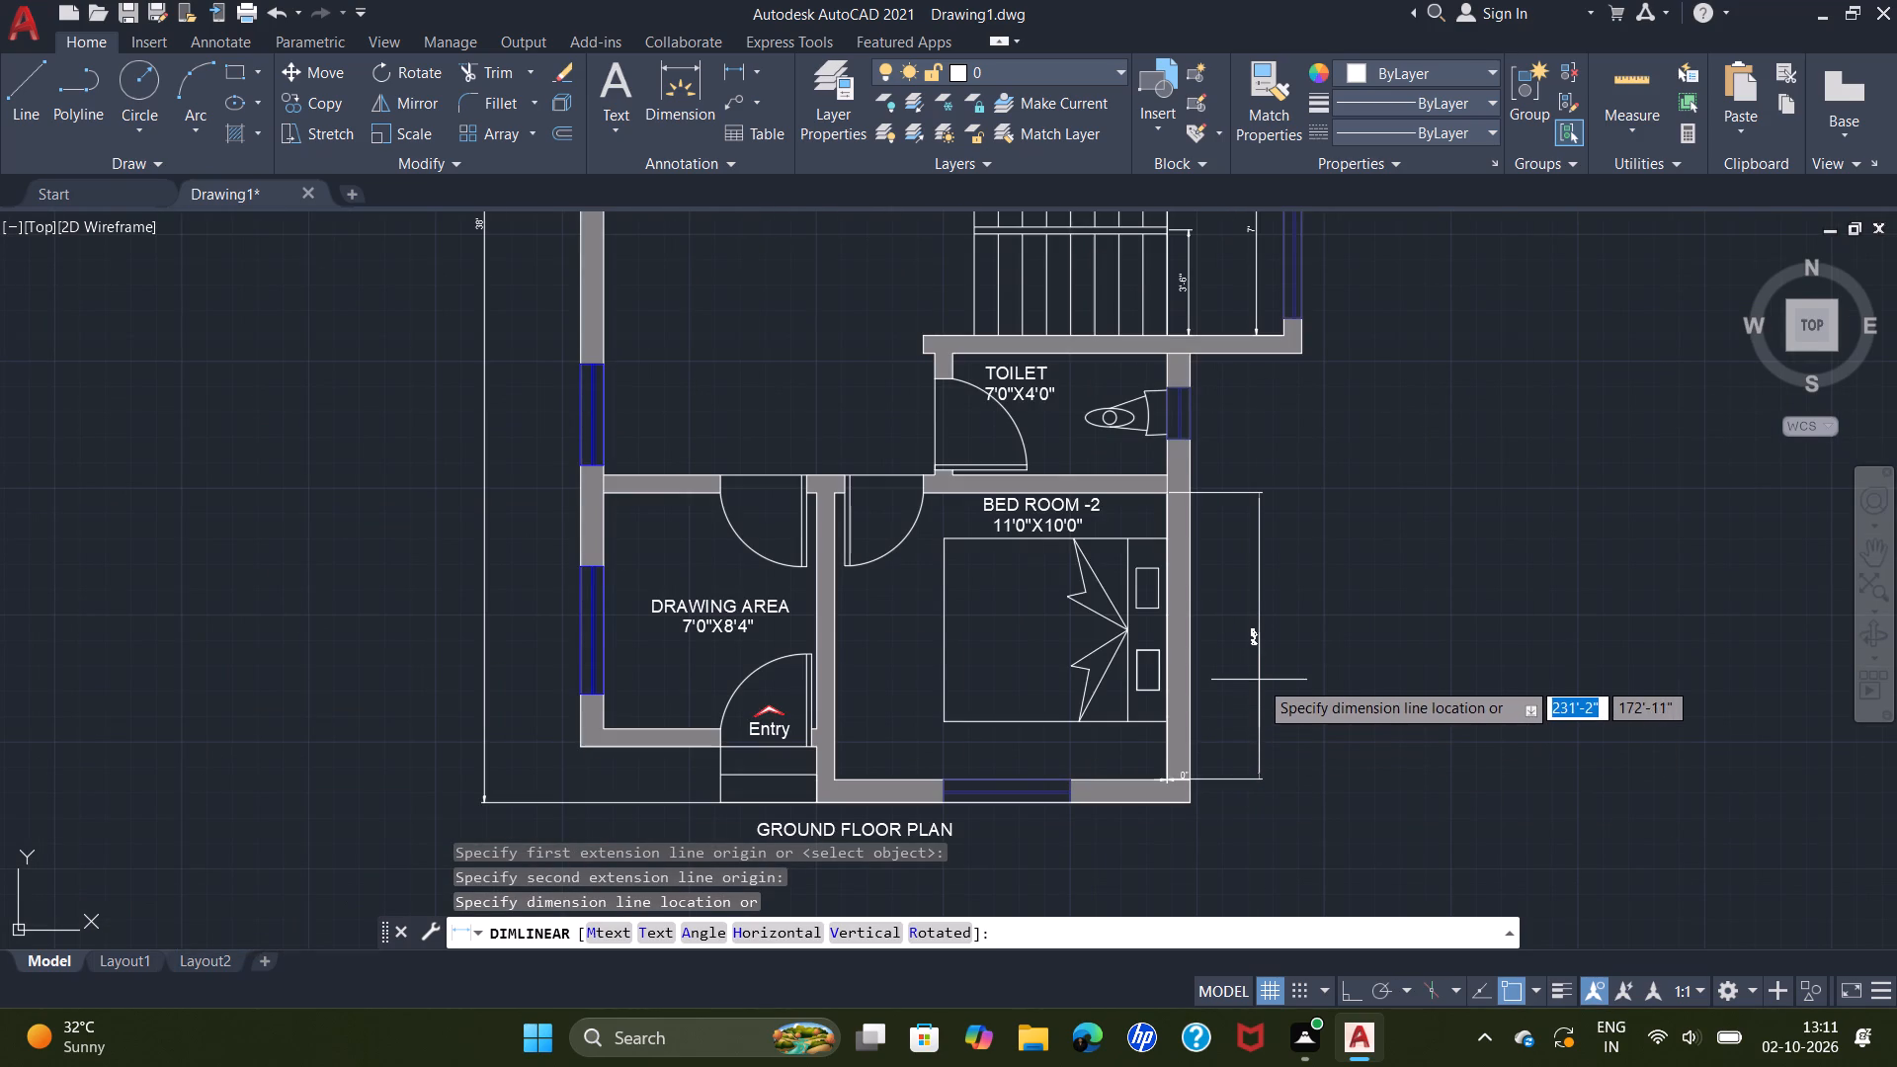
click(1288, 678)
scroll(1278, 653, up, 2)
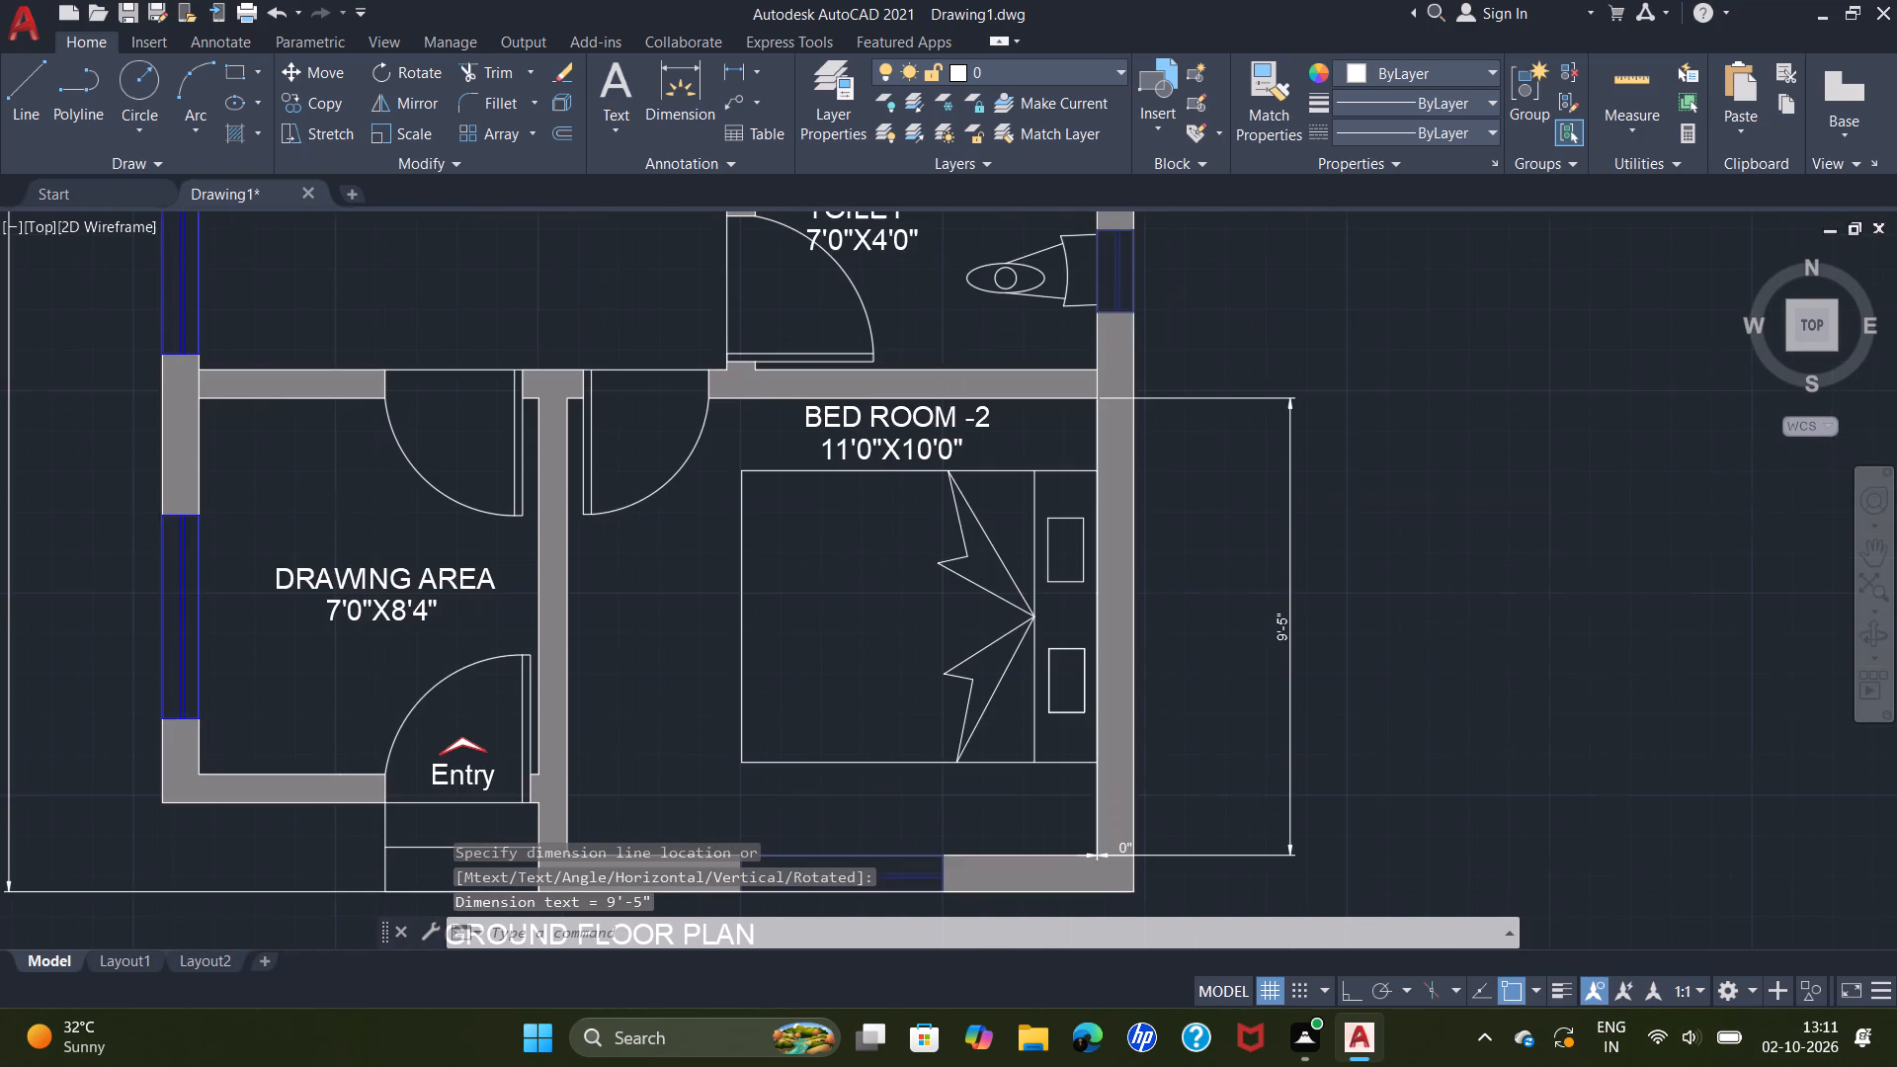
middle_drag(1278, 653, 1238, 686)
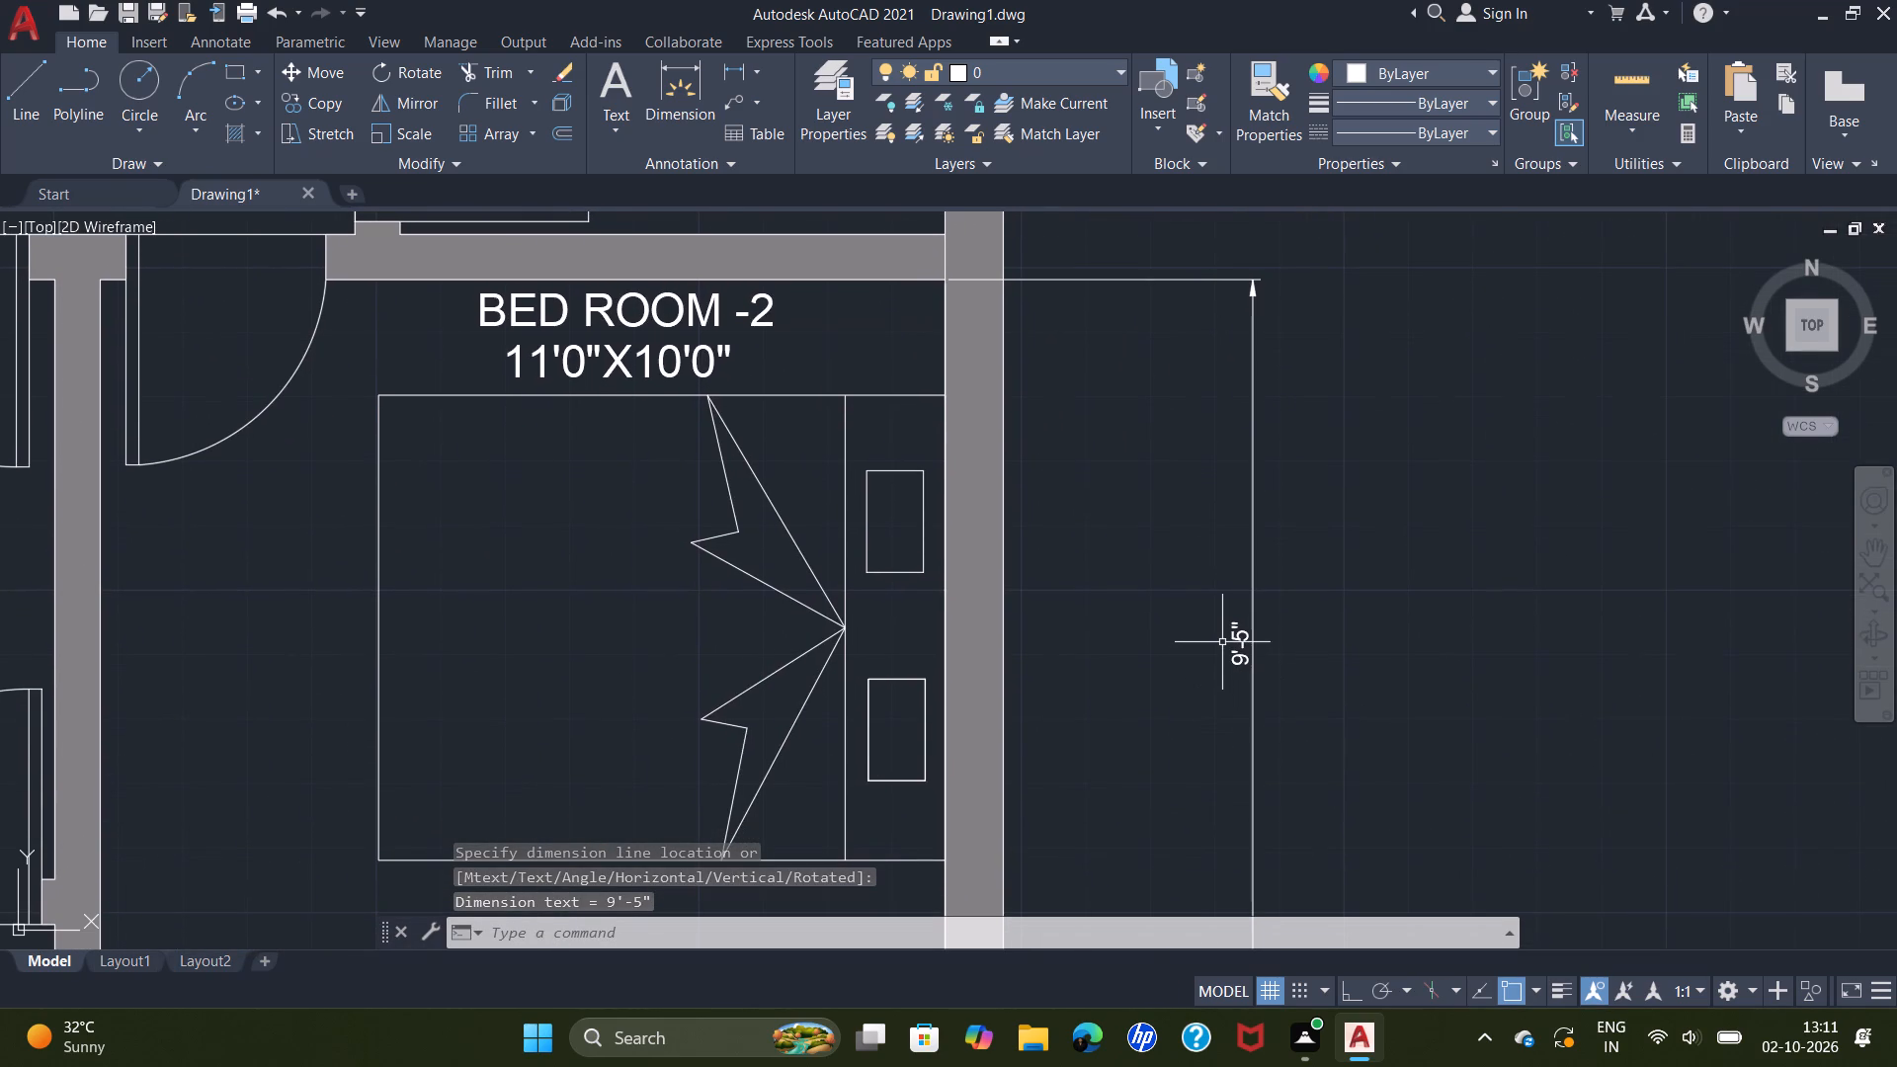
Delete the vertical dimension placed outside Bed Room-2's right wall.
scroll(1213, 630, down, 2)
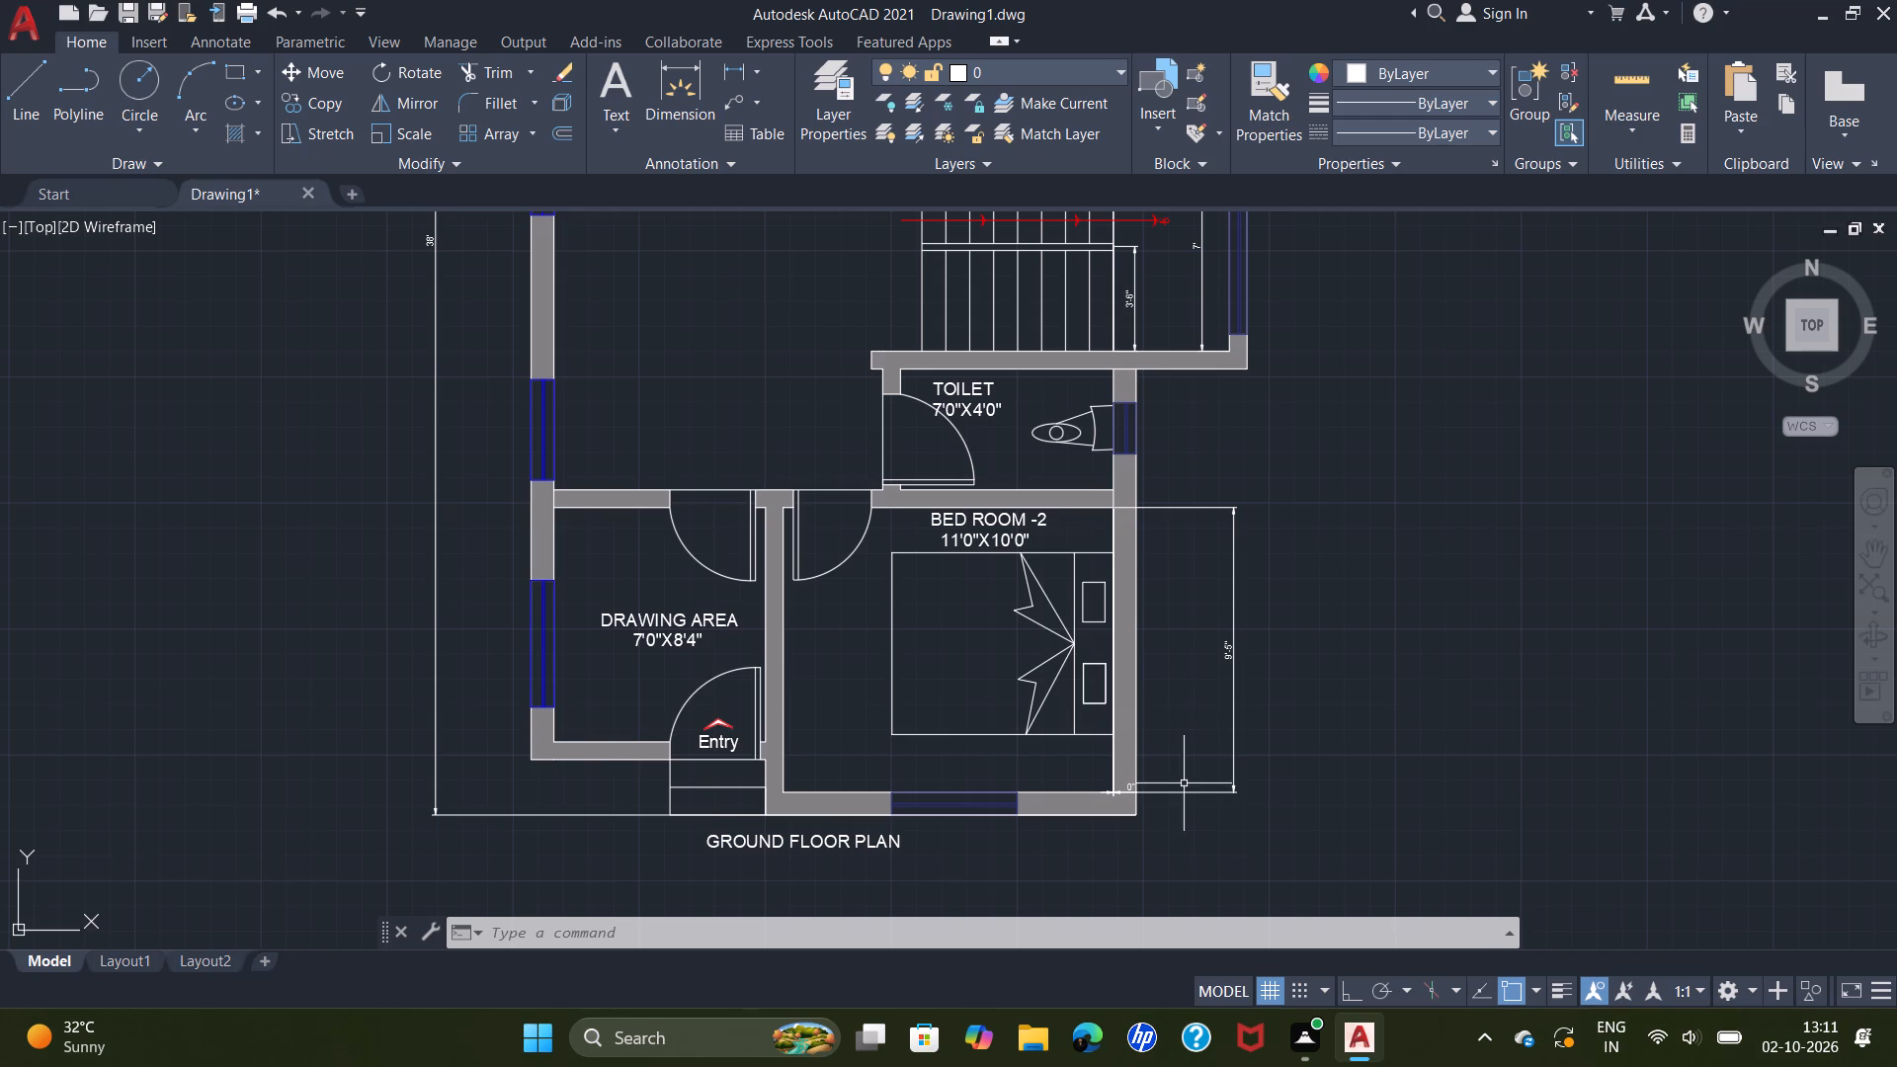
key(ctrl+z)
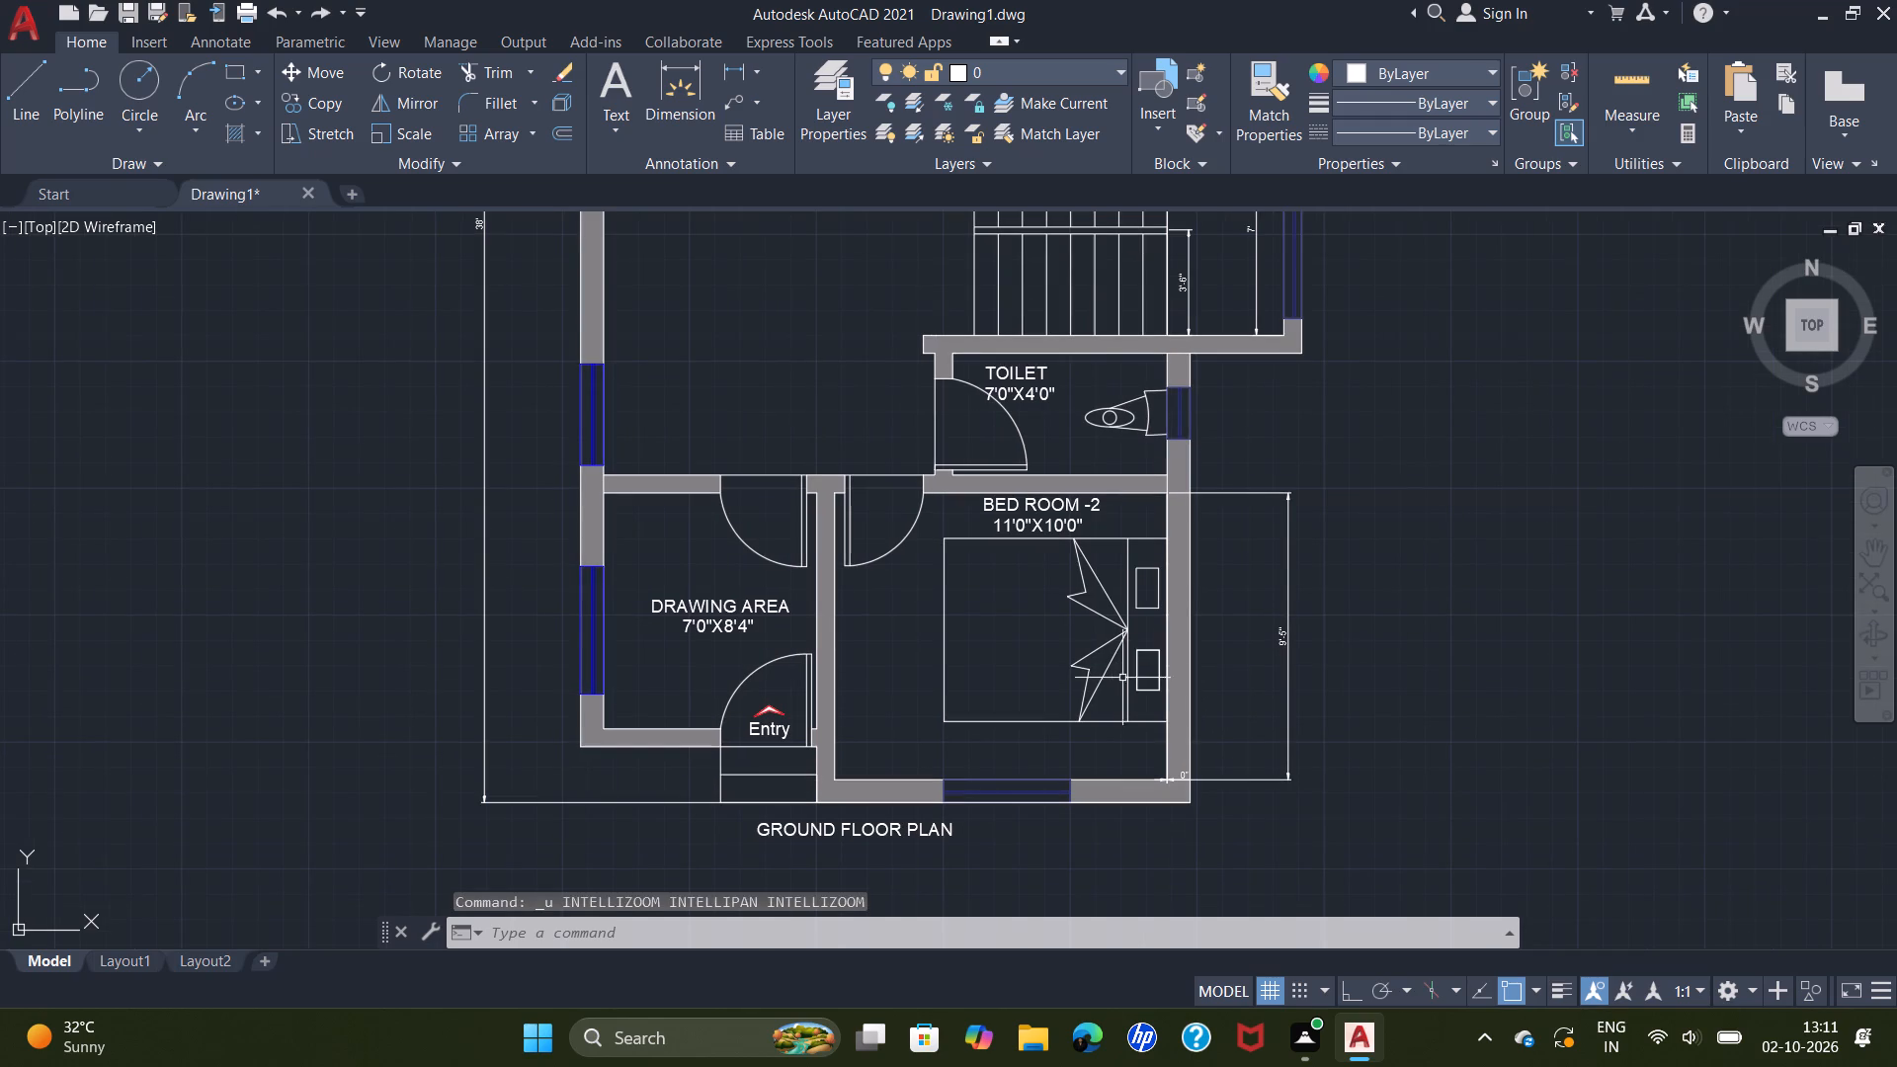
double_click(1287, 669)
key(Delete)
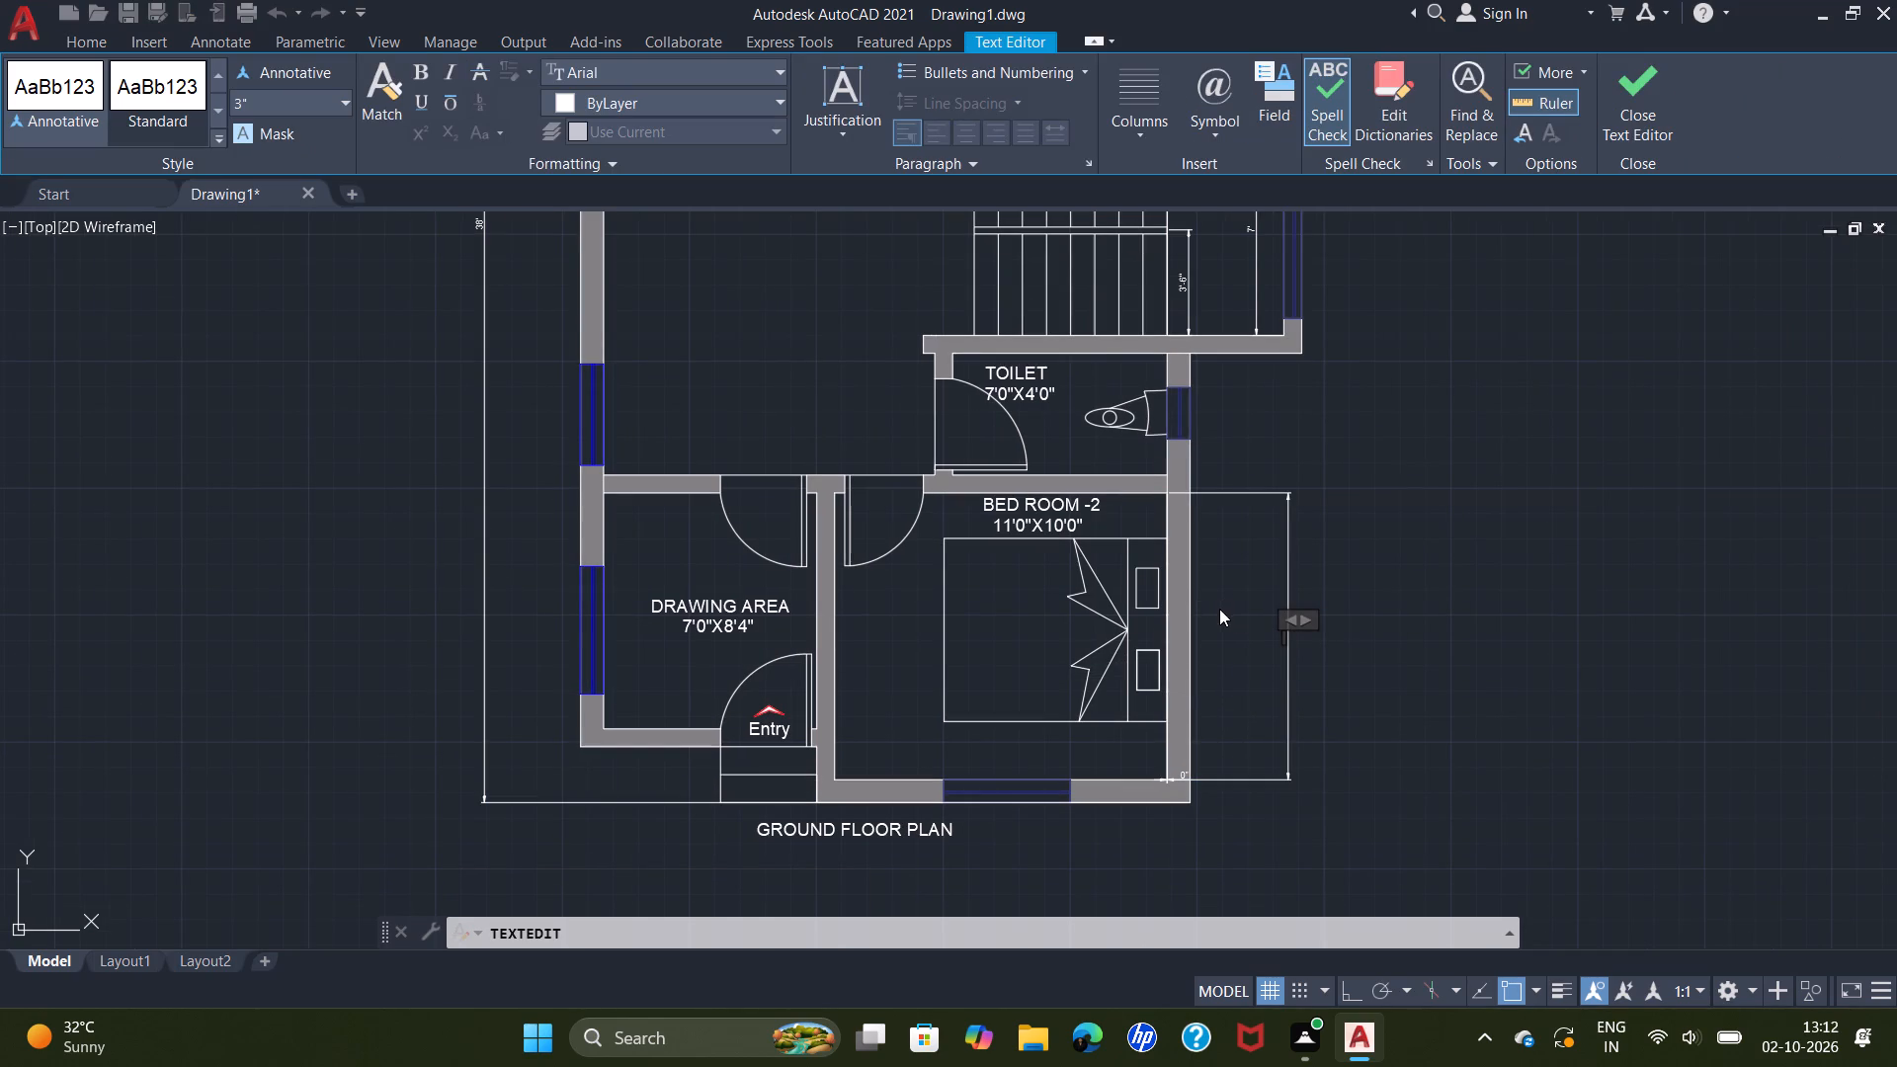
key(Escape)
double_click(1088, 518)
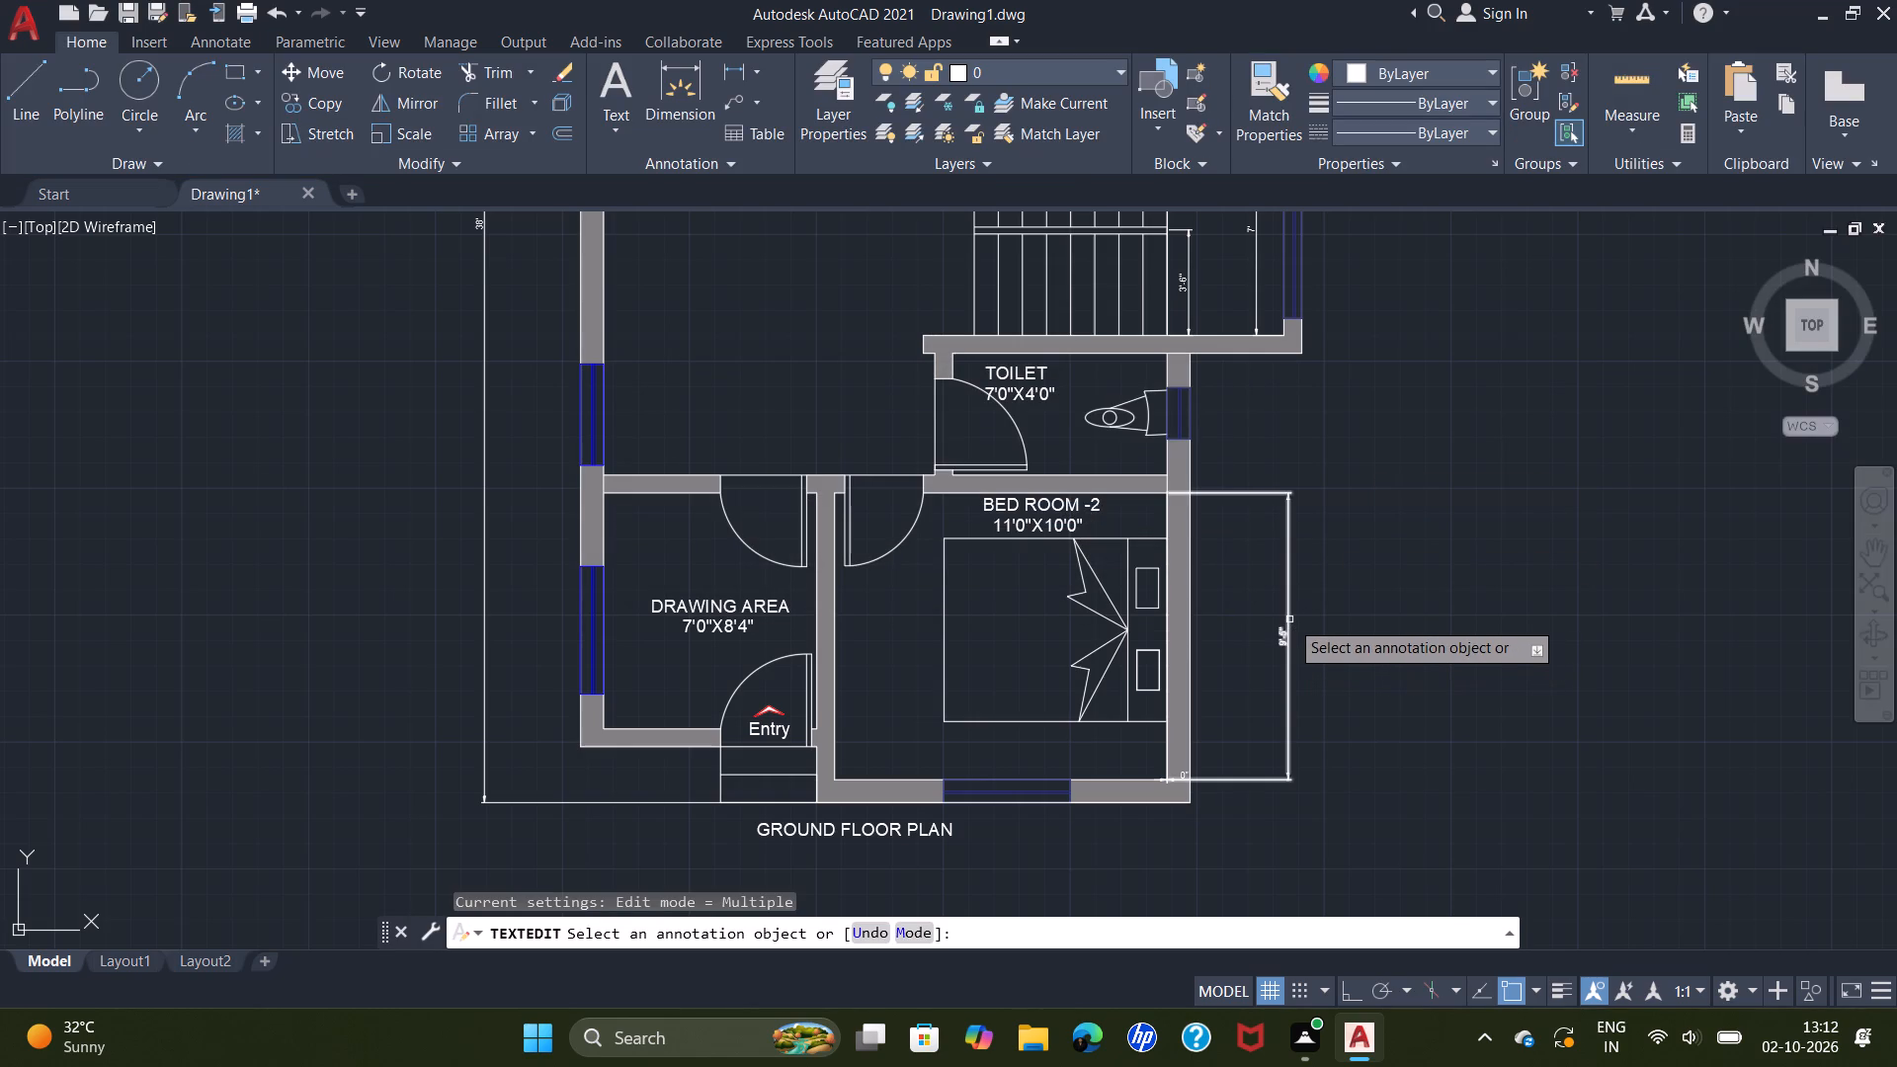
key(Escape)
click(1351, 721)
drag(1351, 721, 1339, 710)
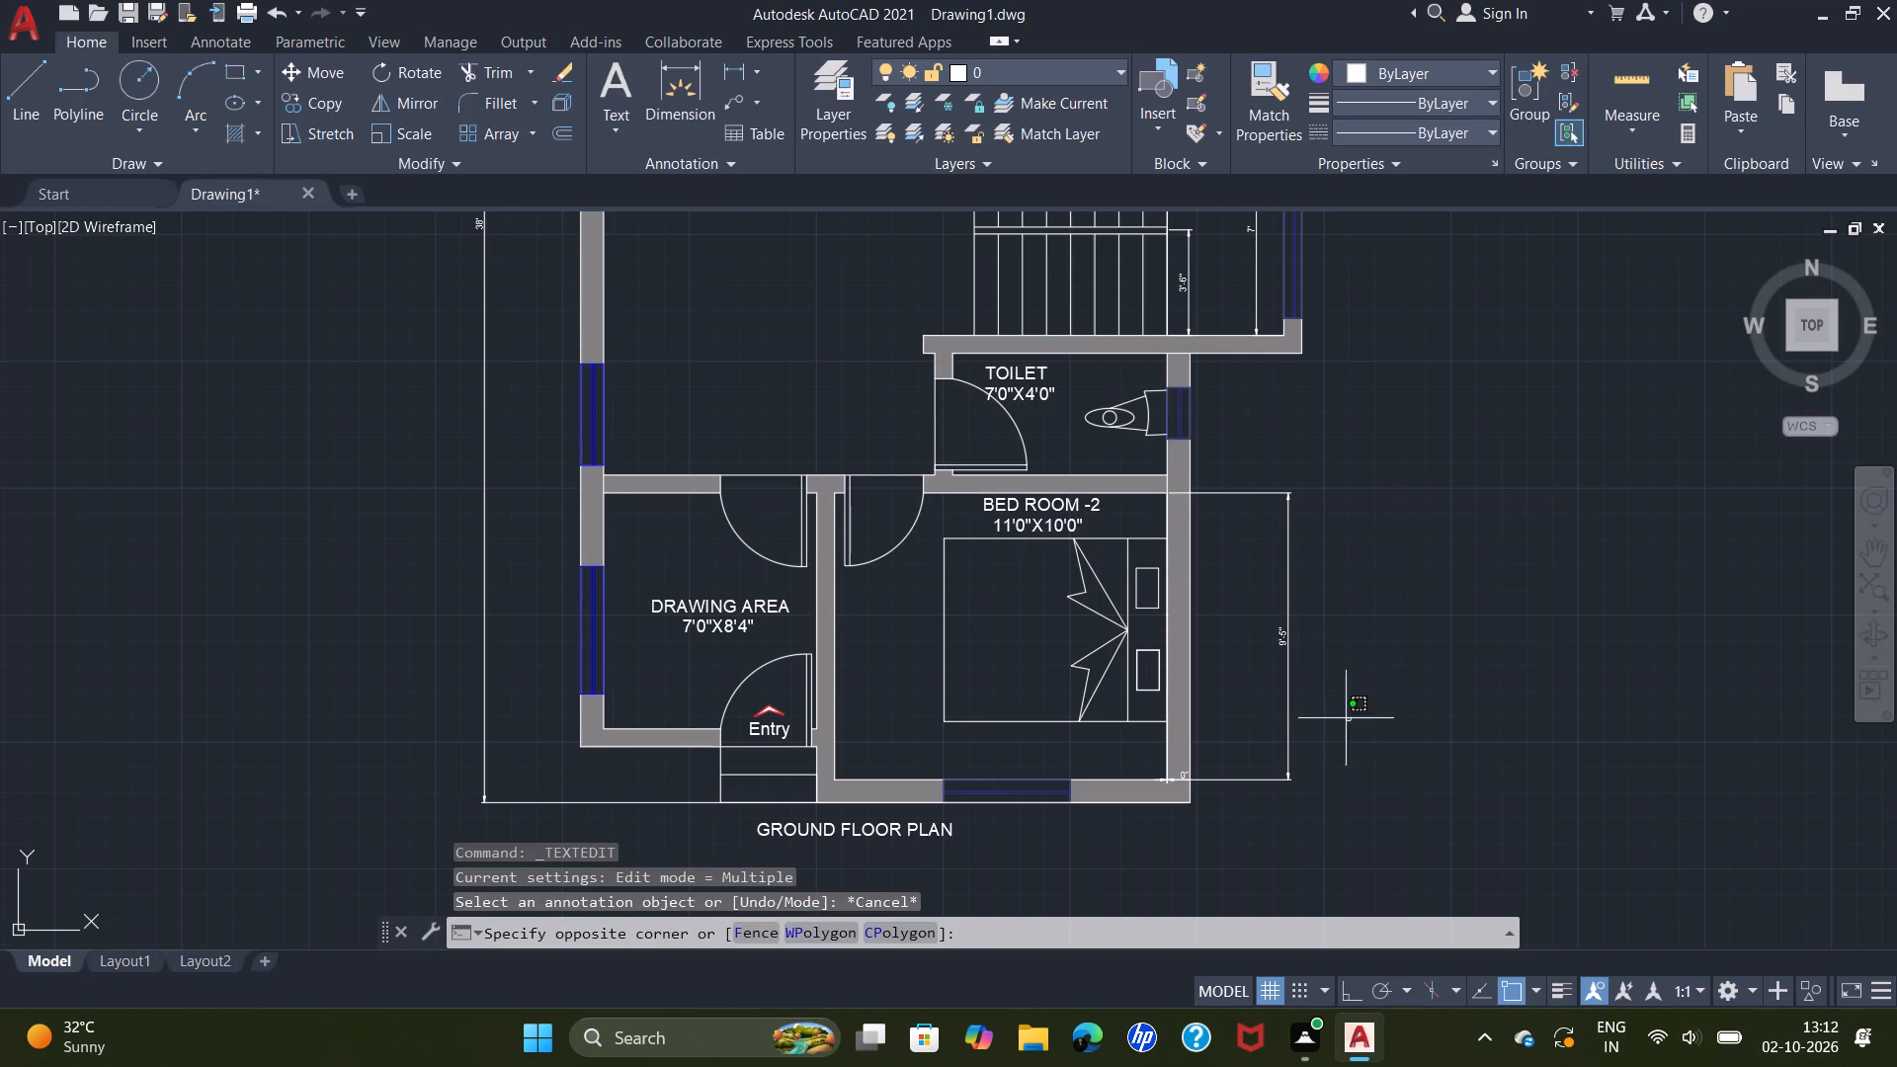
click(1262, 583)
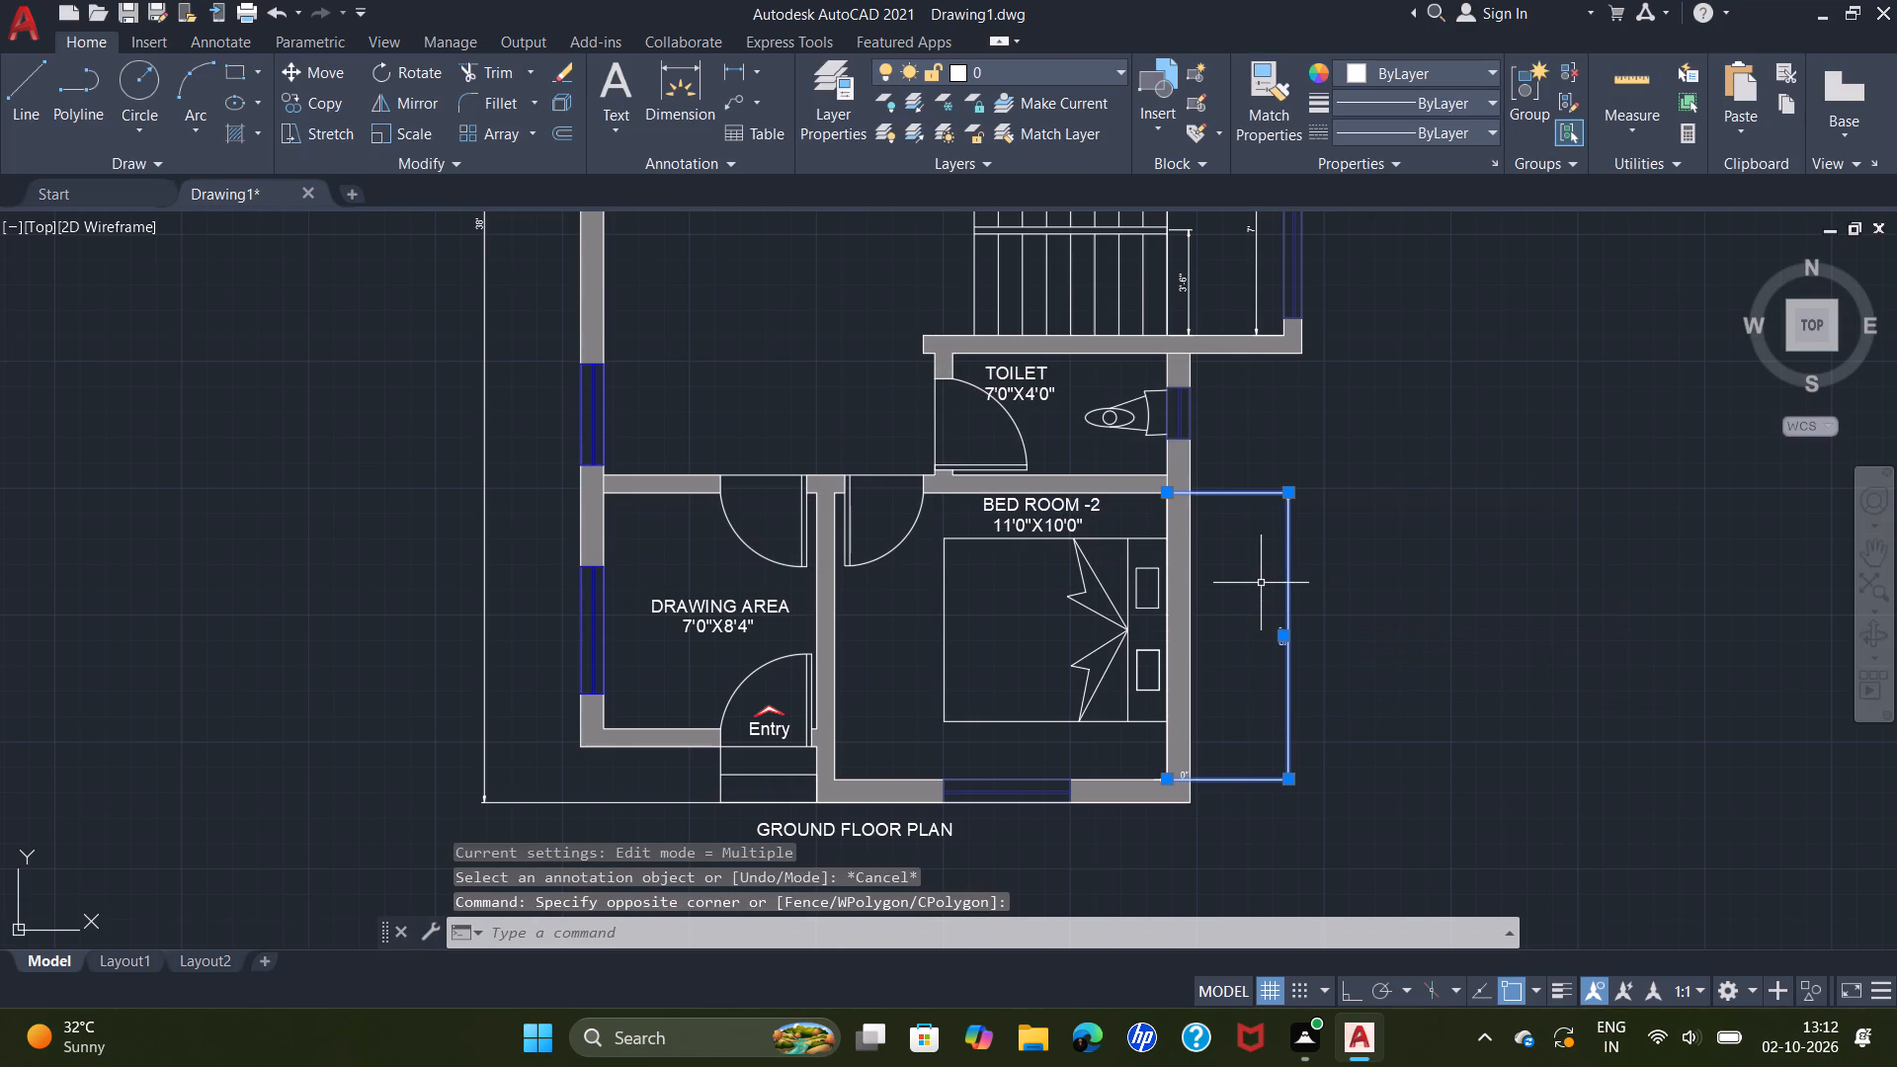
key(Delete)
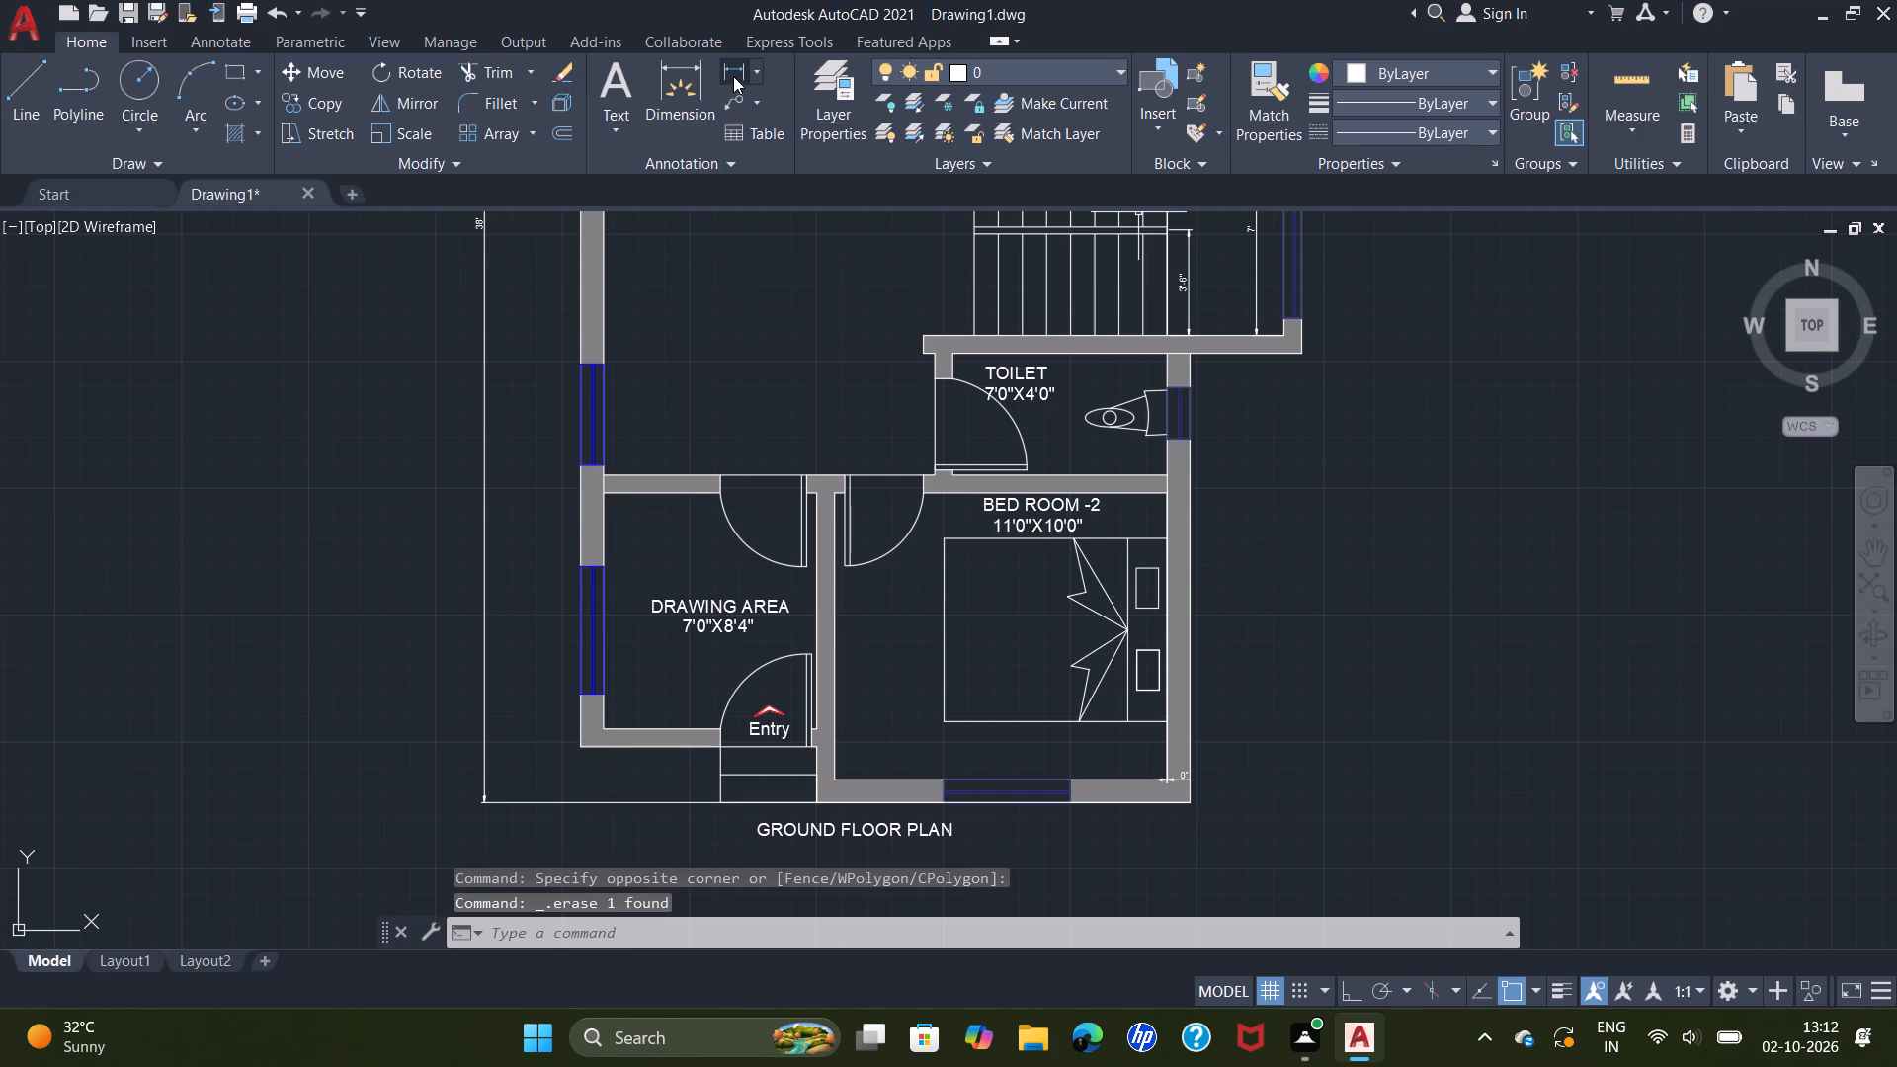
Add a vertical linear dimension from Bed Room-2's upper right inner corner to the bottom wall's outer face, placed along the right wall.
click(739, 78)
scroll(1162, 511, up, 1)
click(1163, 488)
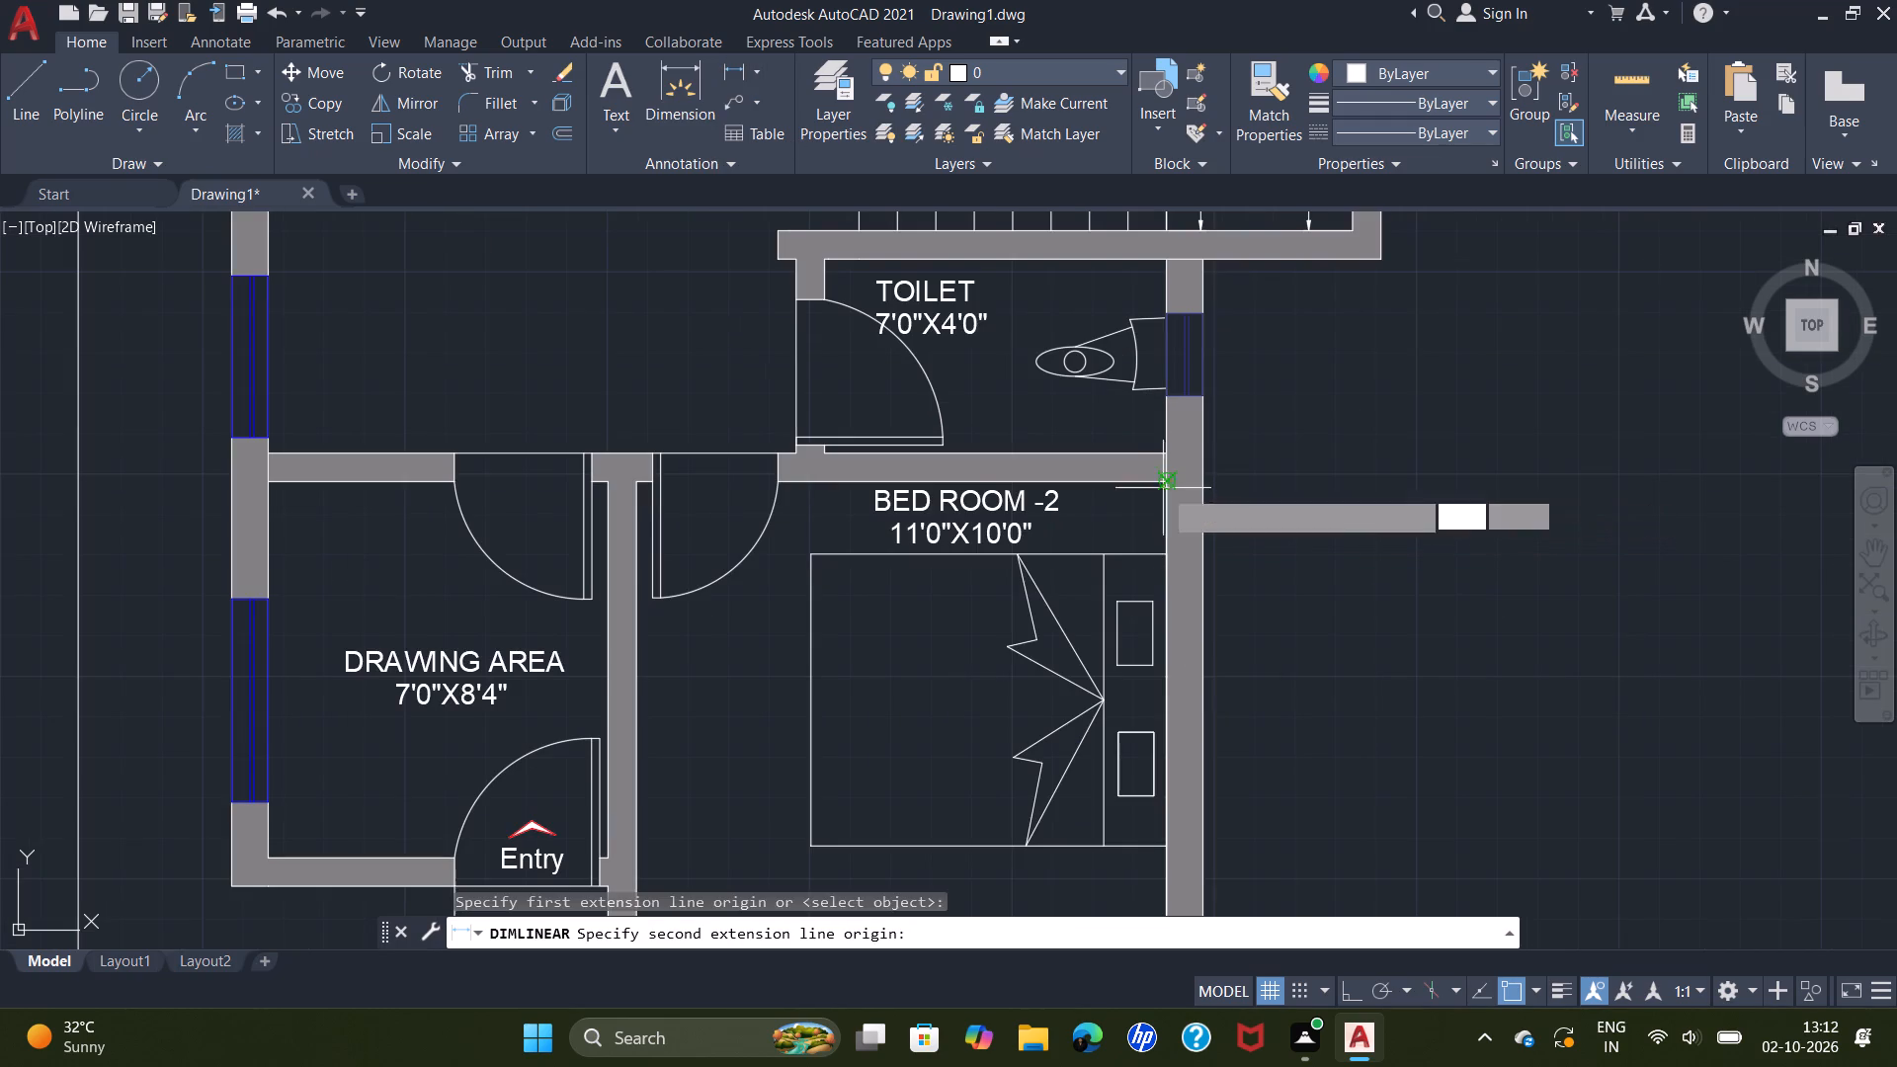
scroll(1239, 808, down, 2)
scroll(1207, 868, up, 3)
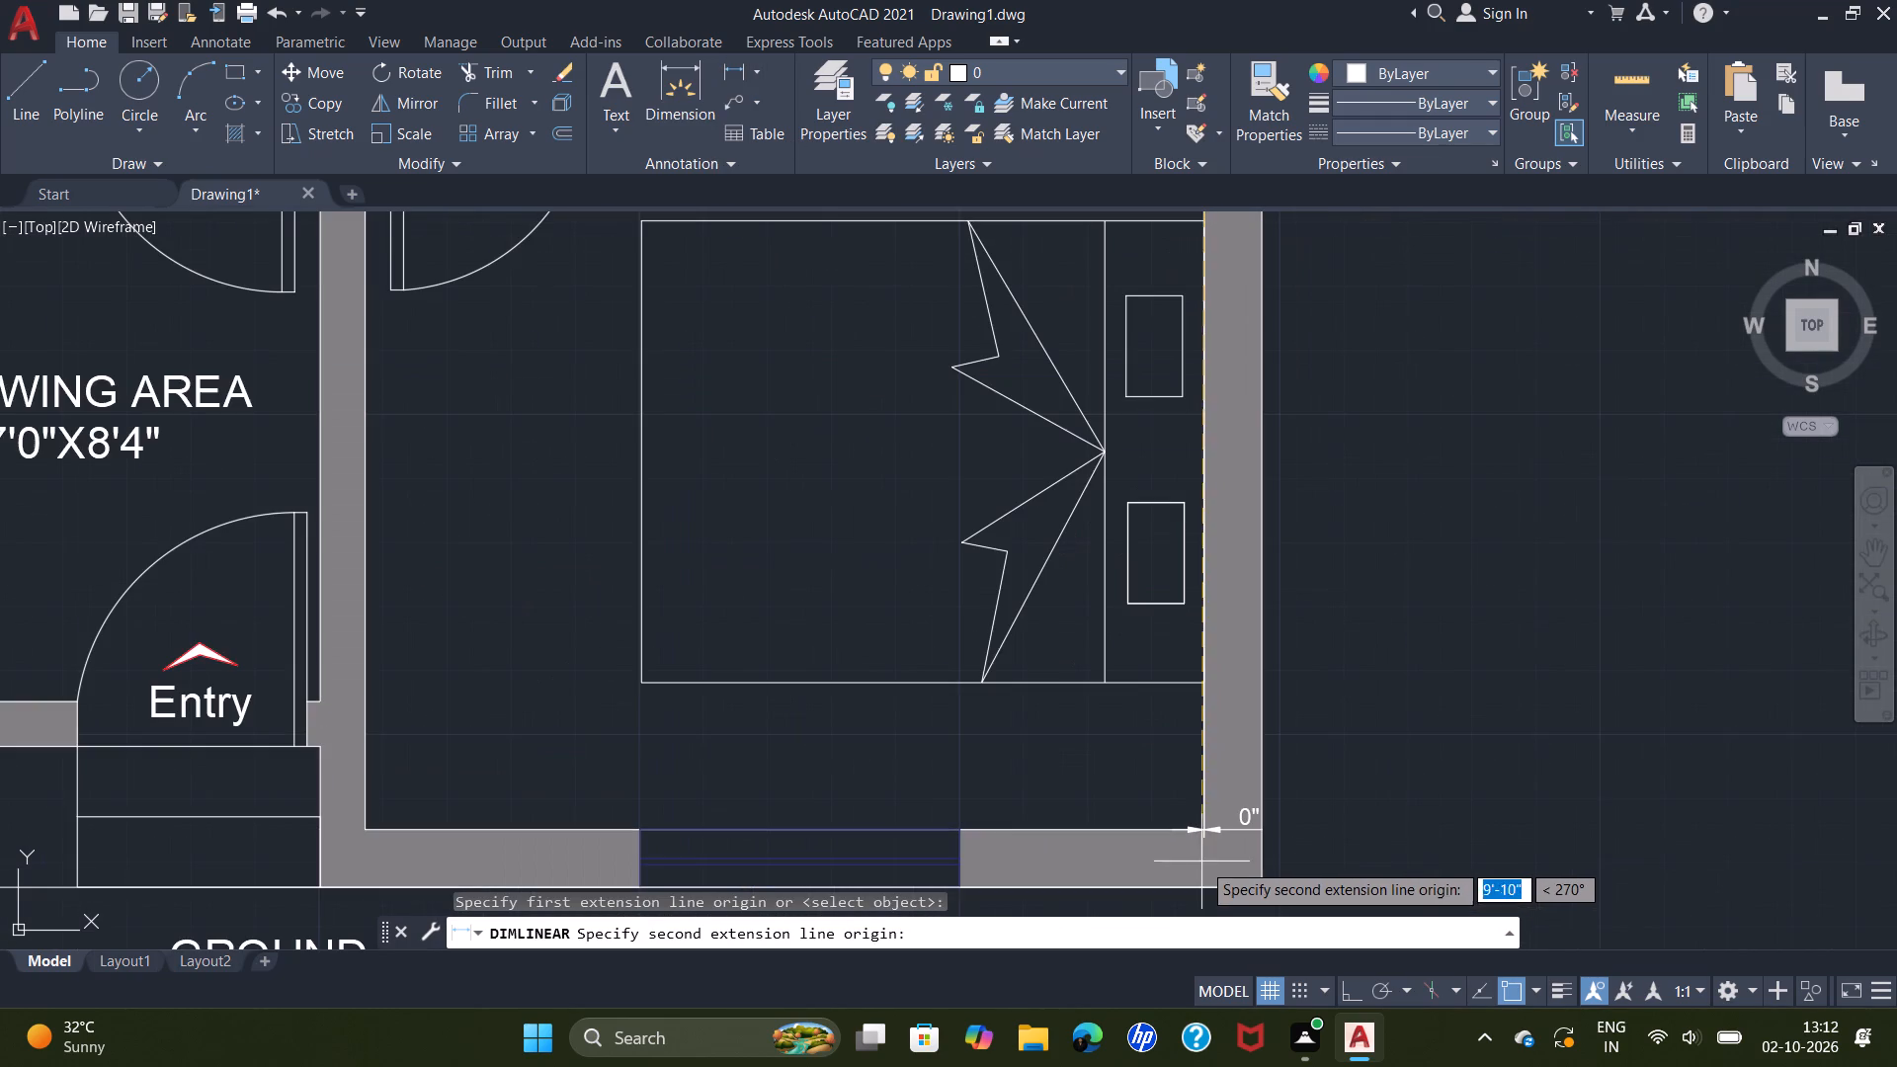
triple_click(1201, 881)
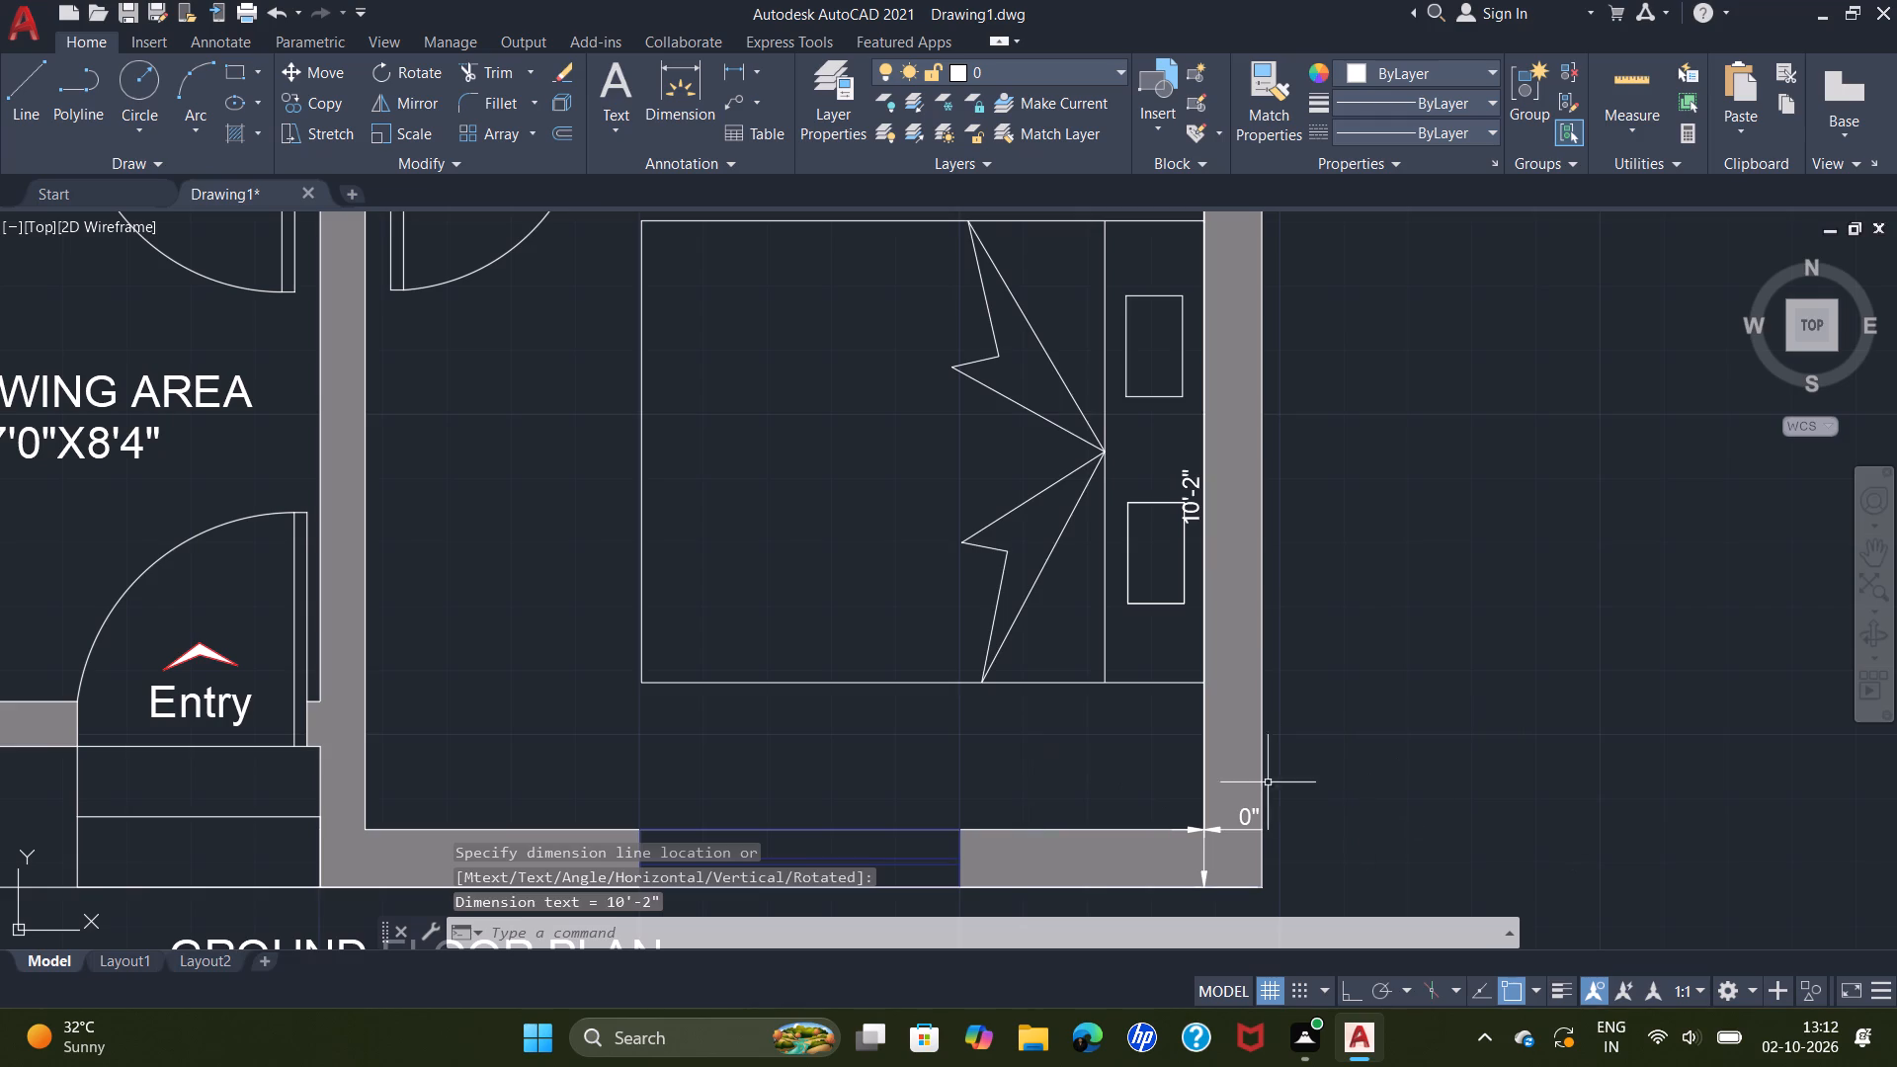
Undo the recent Bed Room-2 dimension edits, including the stray zero-length dimension at the room's lower right inner corner.
key(Escape)
key(ctrl+z)
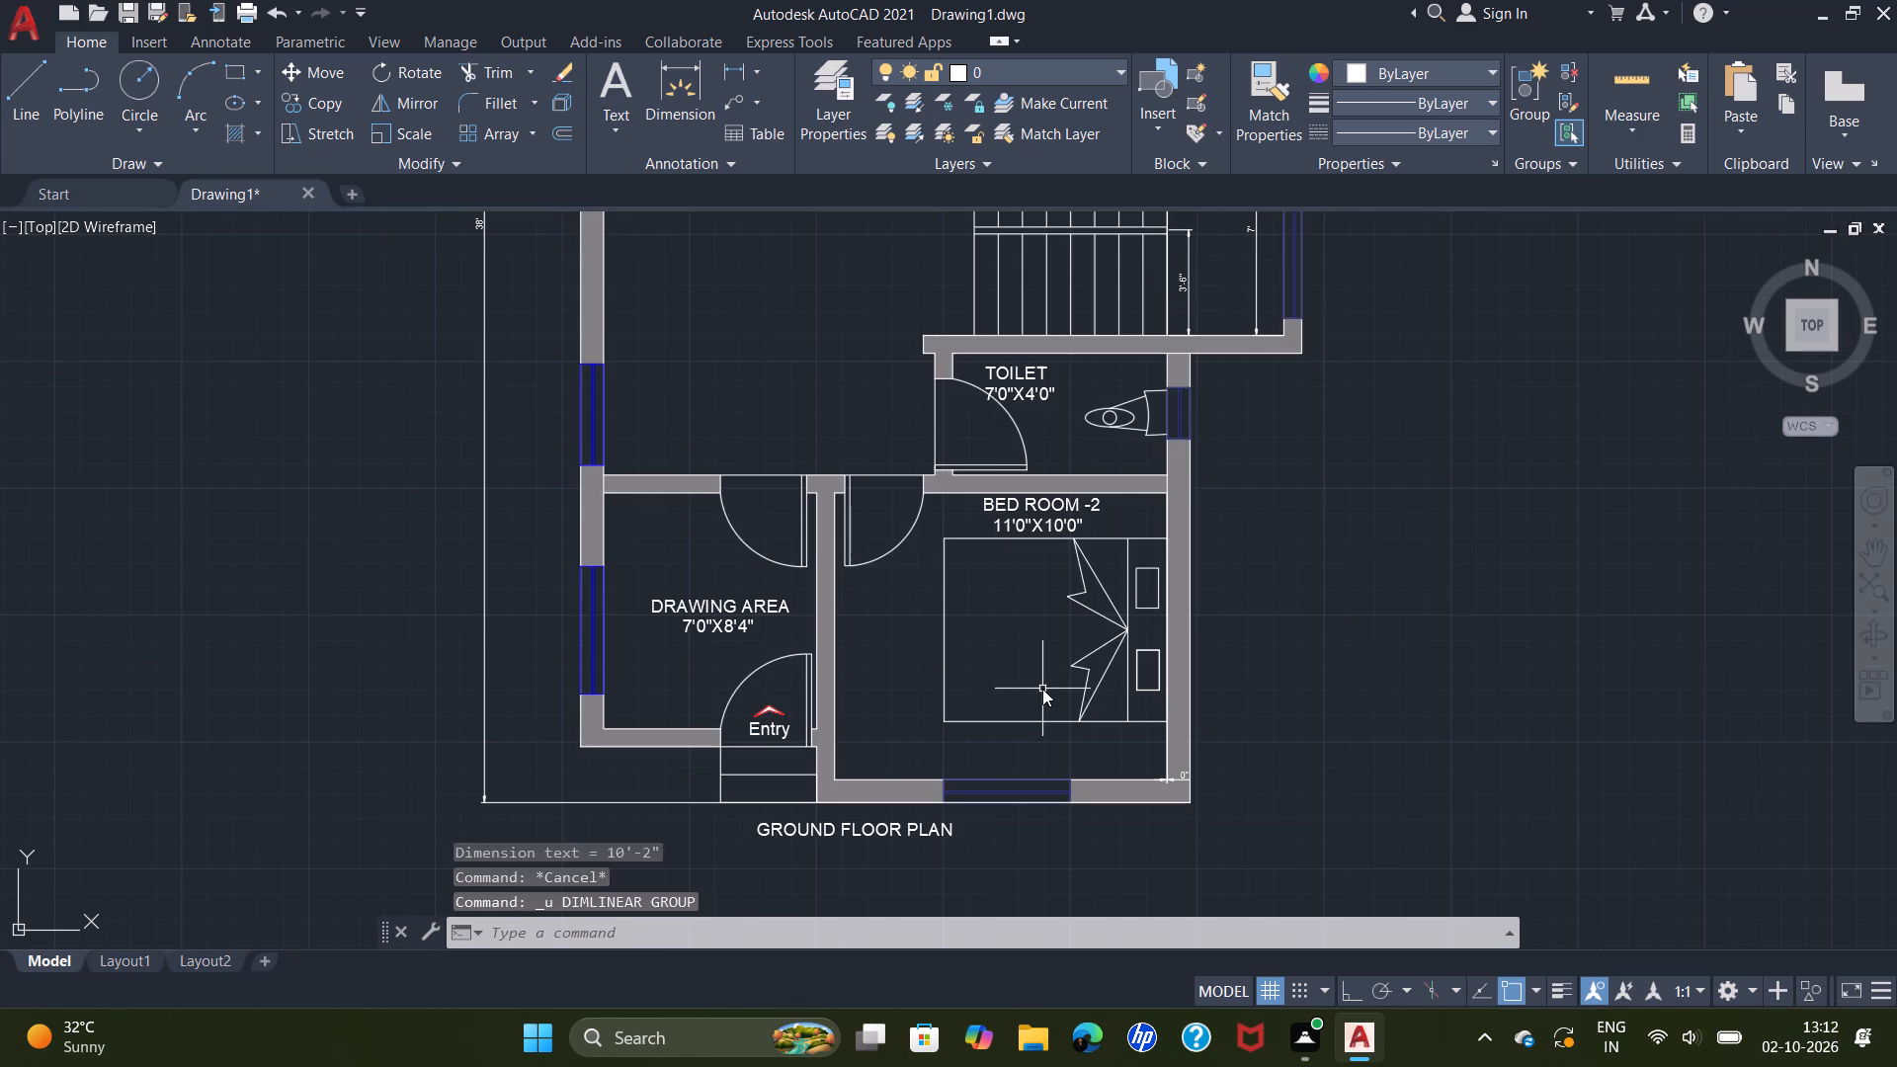
key(ctrl+z)
key(ctrl+z)
key(ctrl+z)
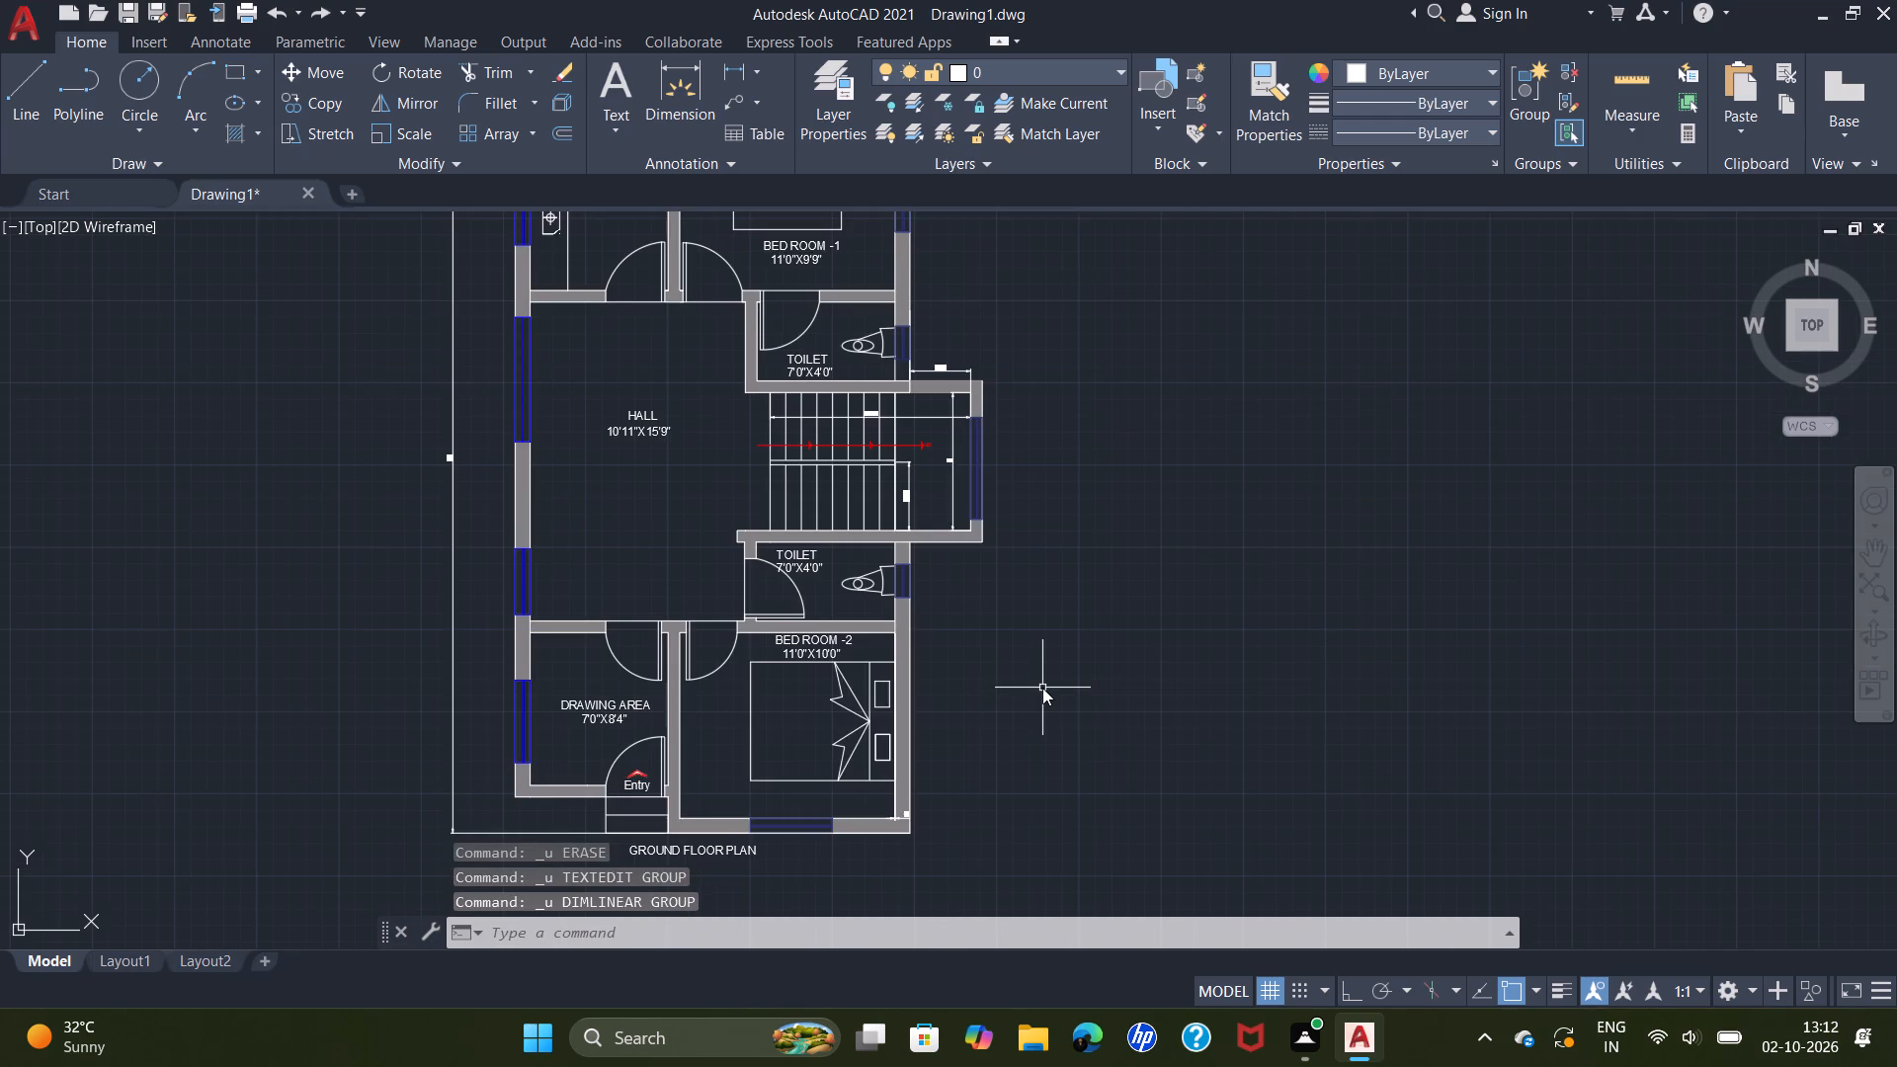
key(ctrl+z)
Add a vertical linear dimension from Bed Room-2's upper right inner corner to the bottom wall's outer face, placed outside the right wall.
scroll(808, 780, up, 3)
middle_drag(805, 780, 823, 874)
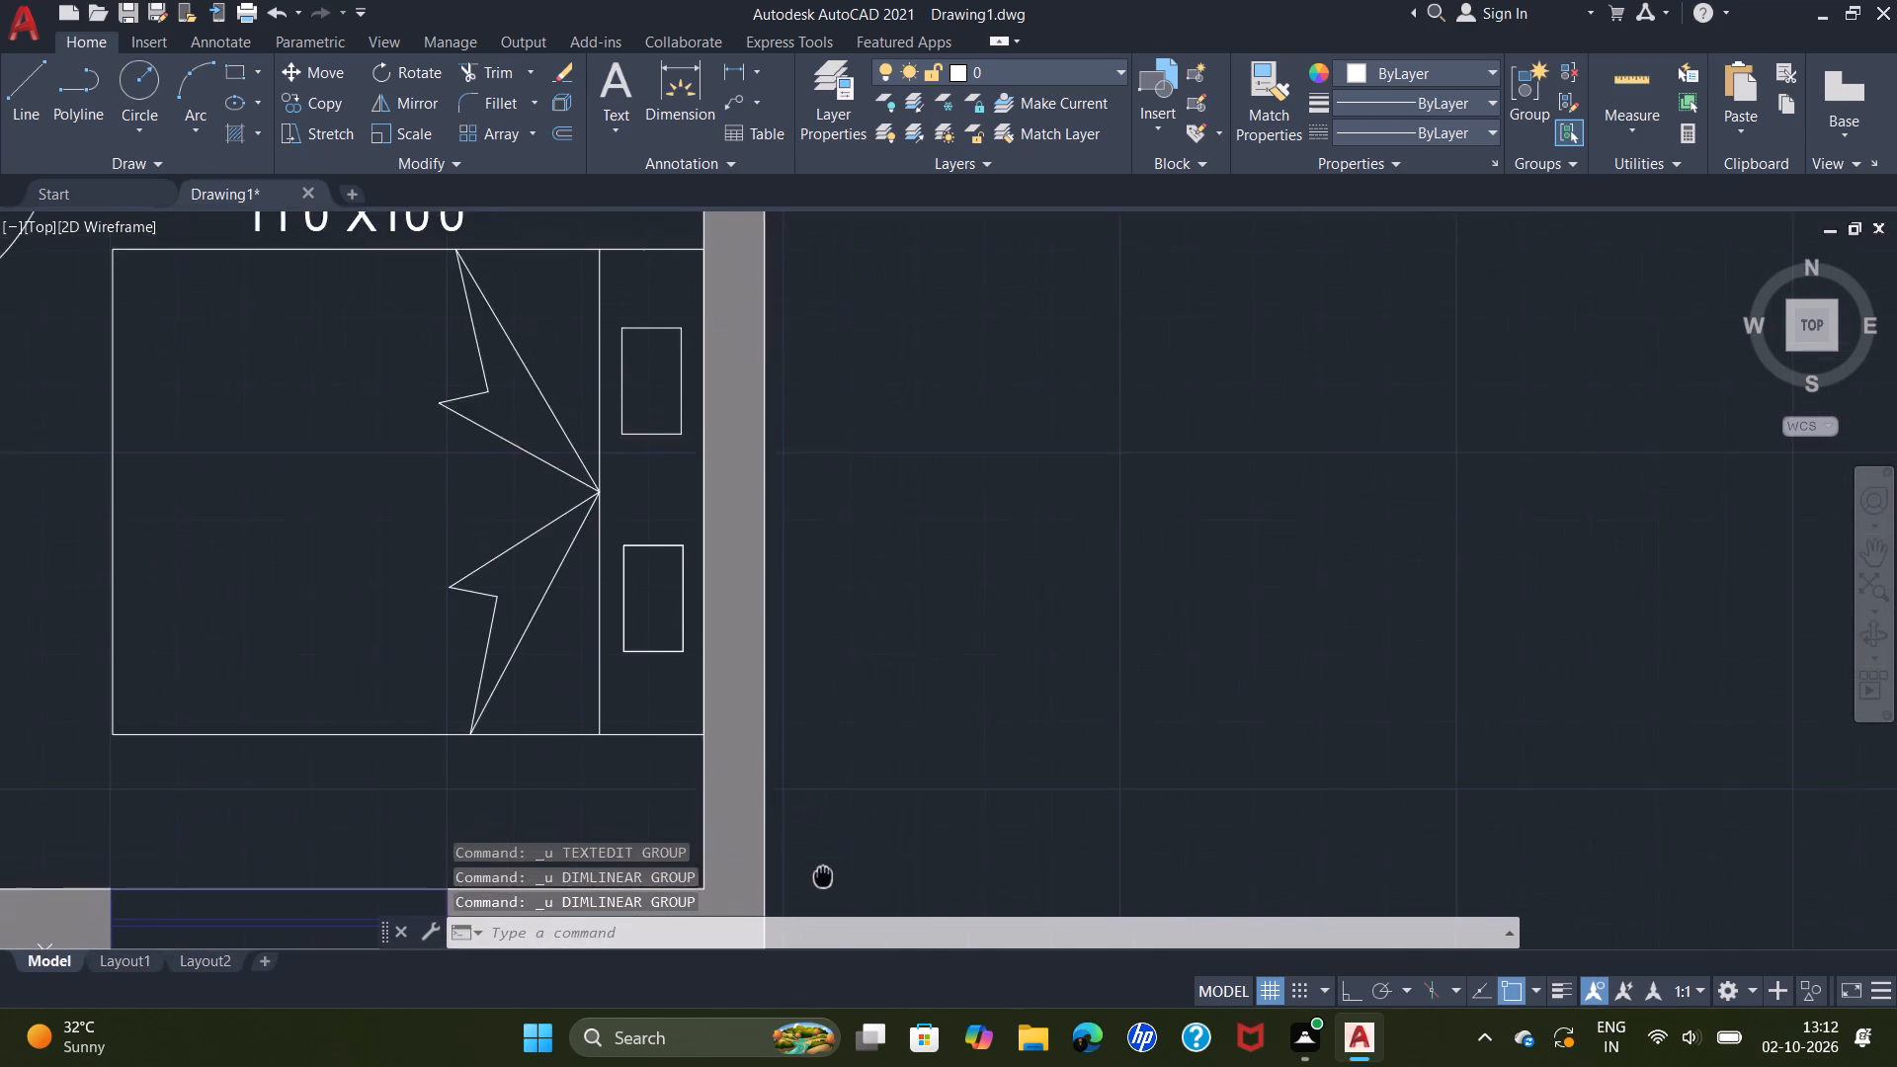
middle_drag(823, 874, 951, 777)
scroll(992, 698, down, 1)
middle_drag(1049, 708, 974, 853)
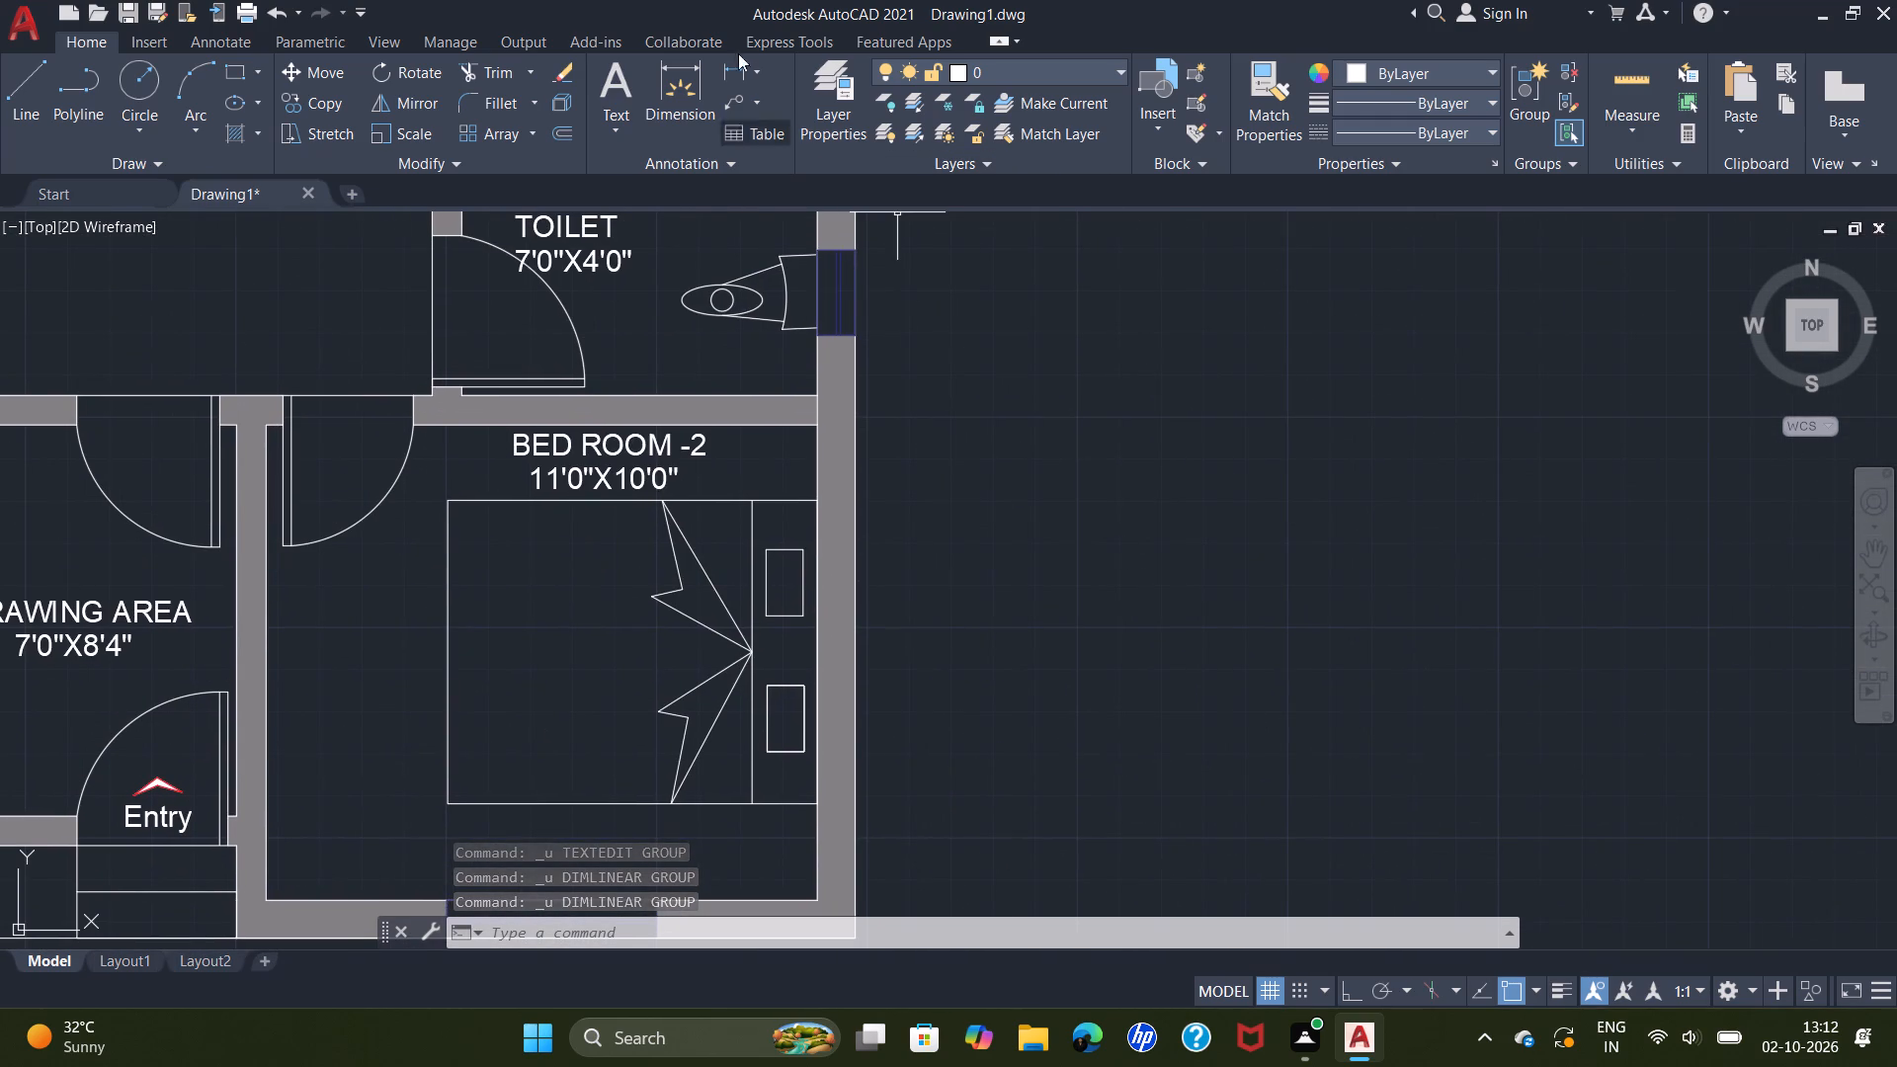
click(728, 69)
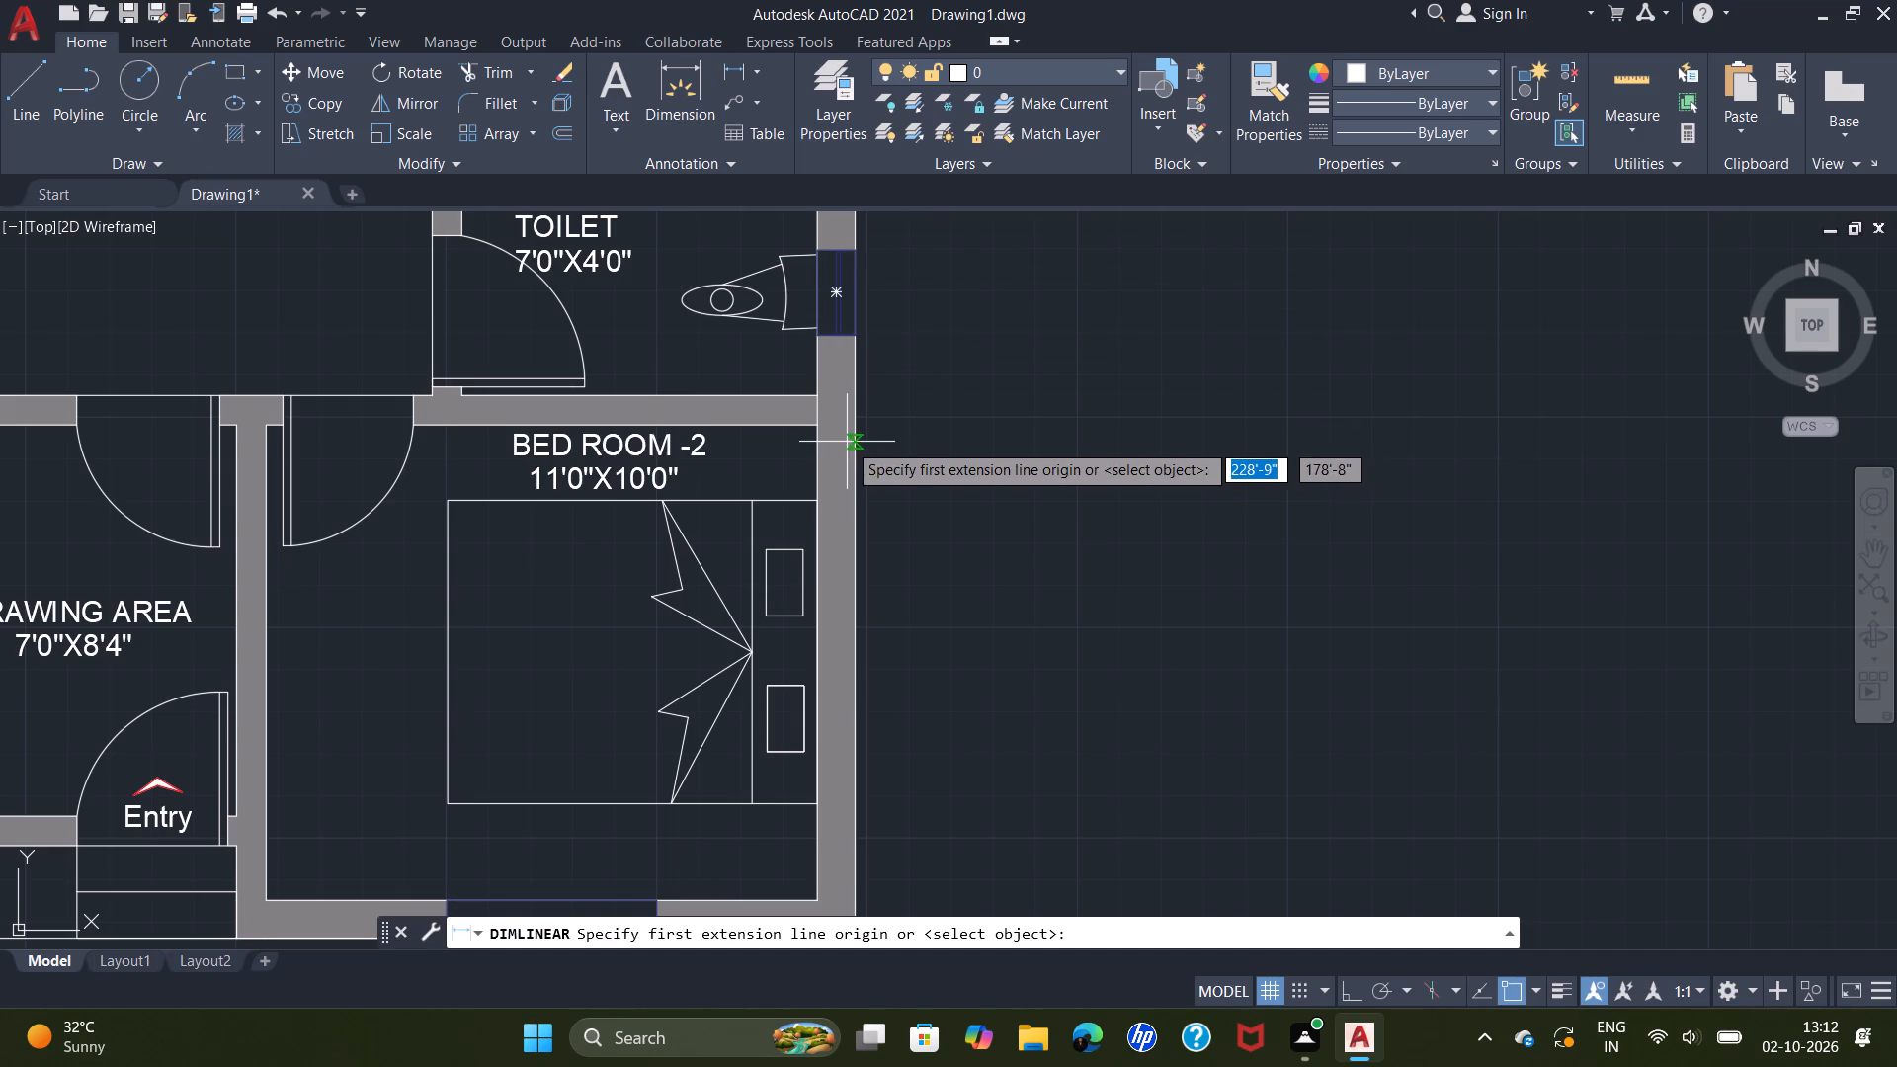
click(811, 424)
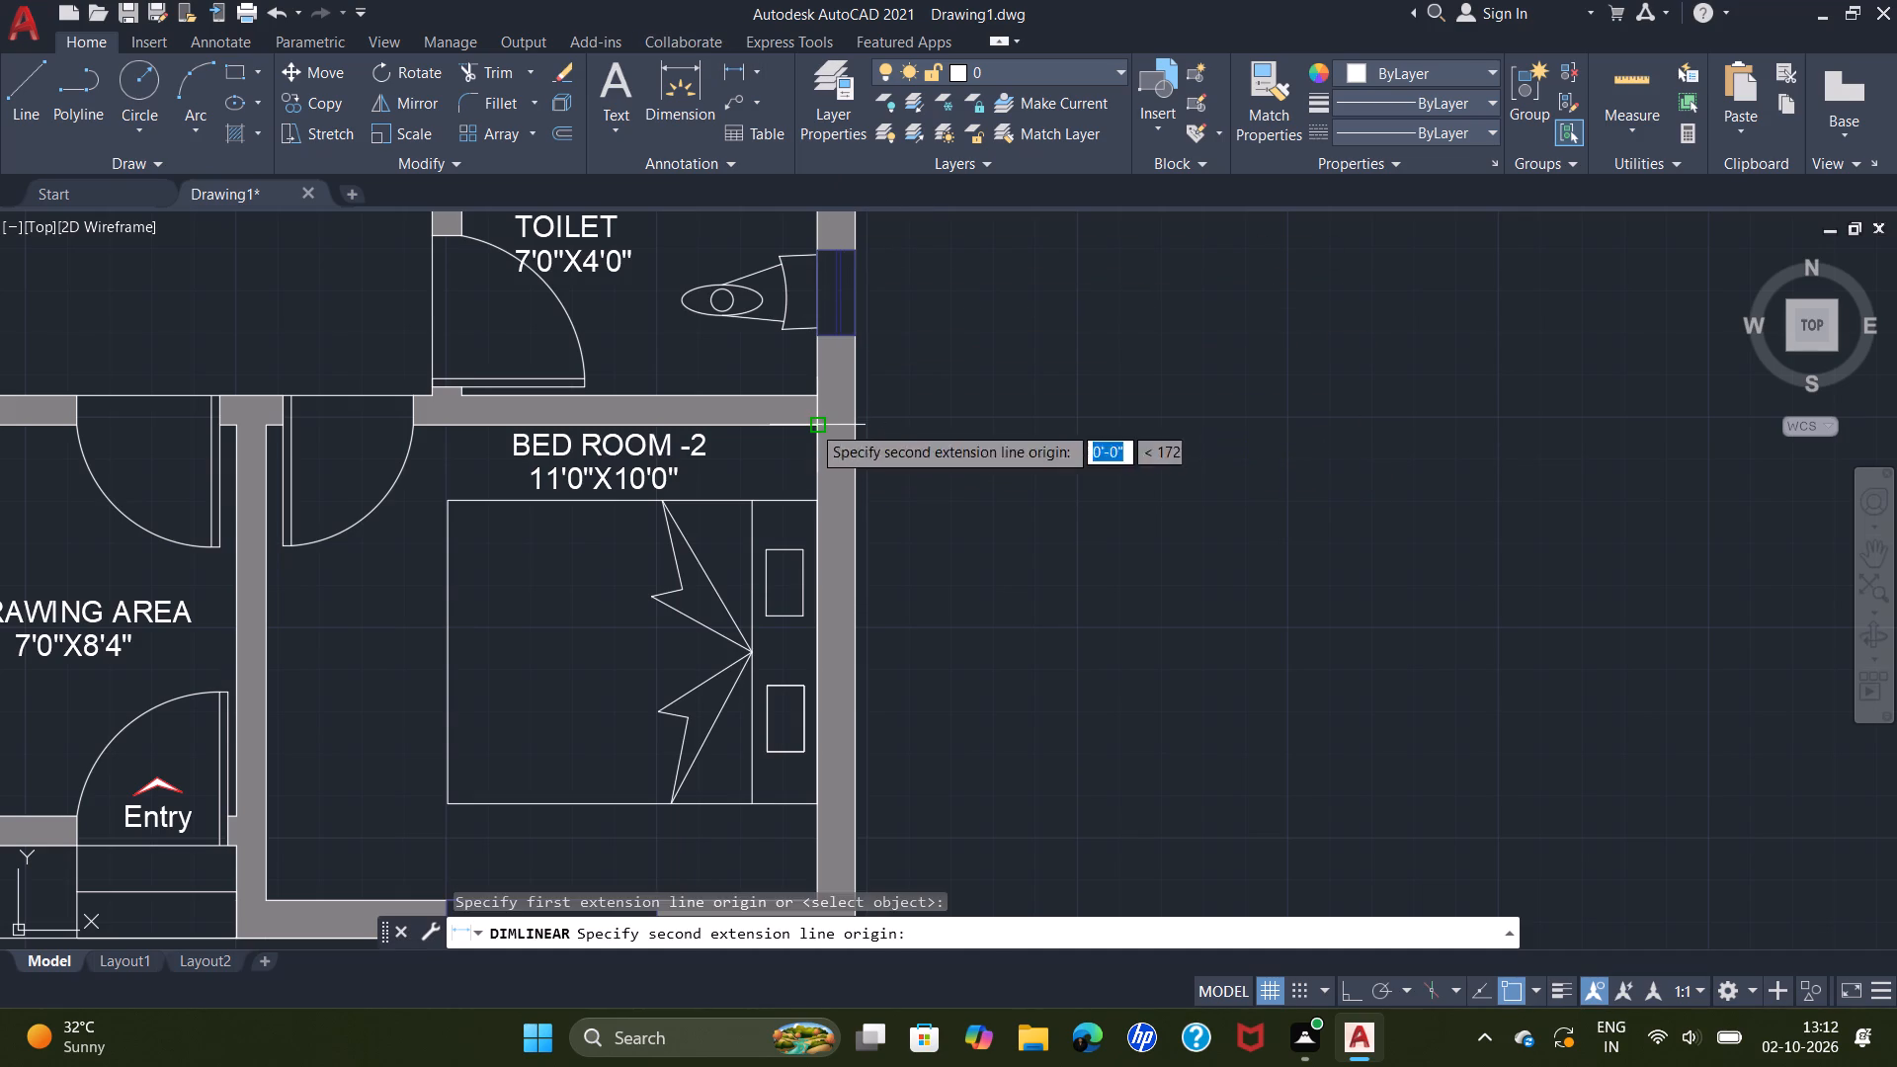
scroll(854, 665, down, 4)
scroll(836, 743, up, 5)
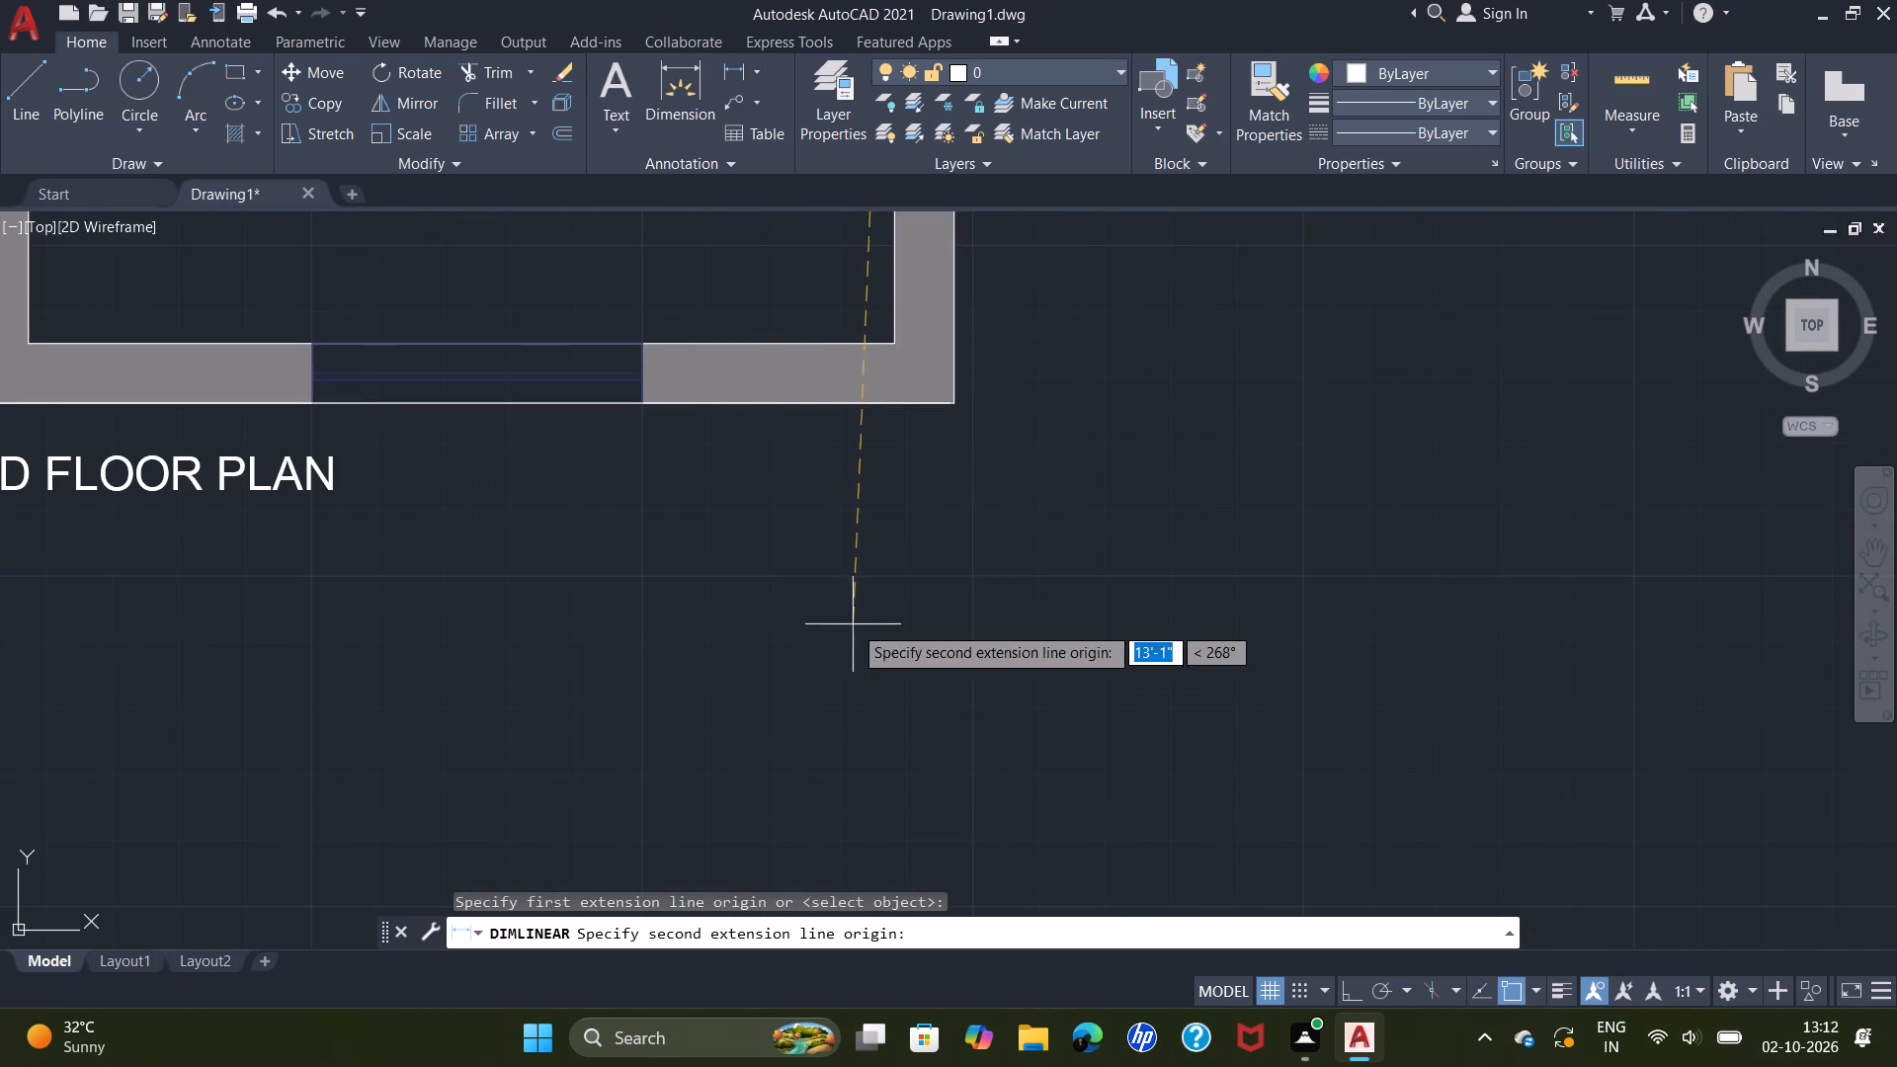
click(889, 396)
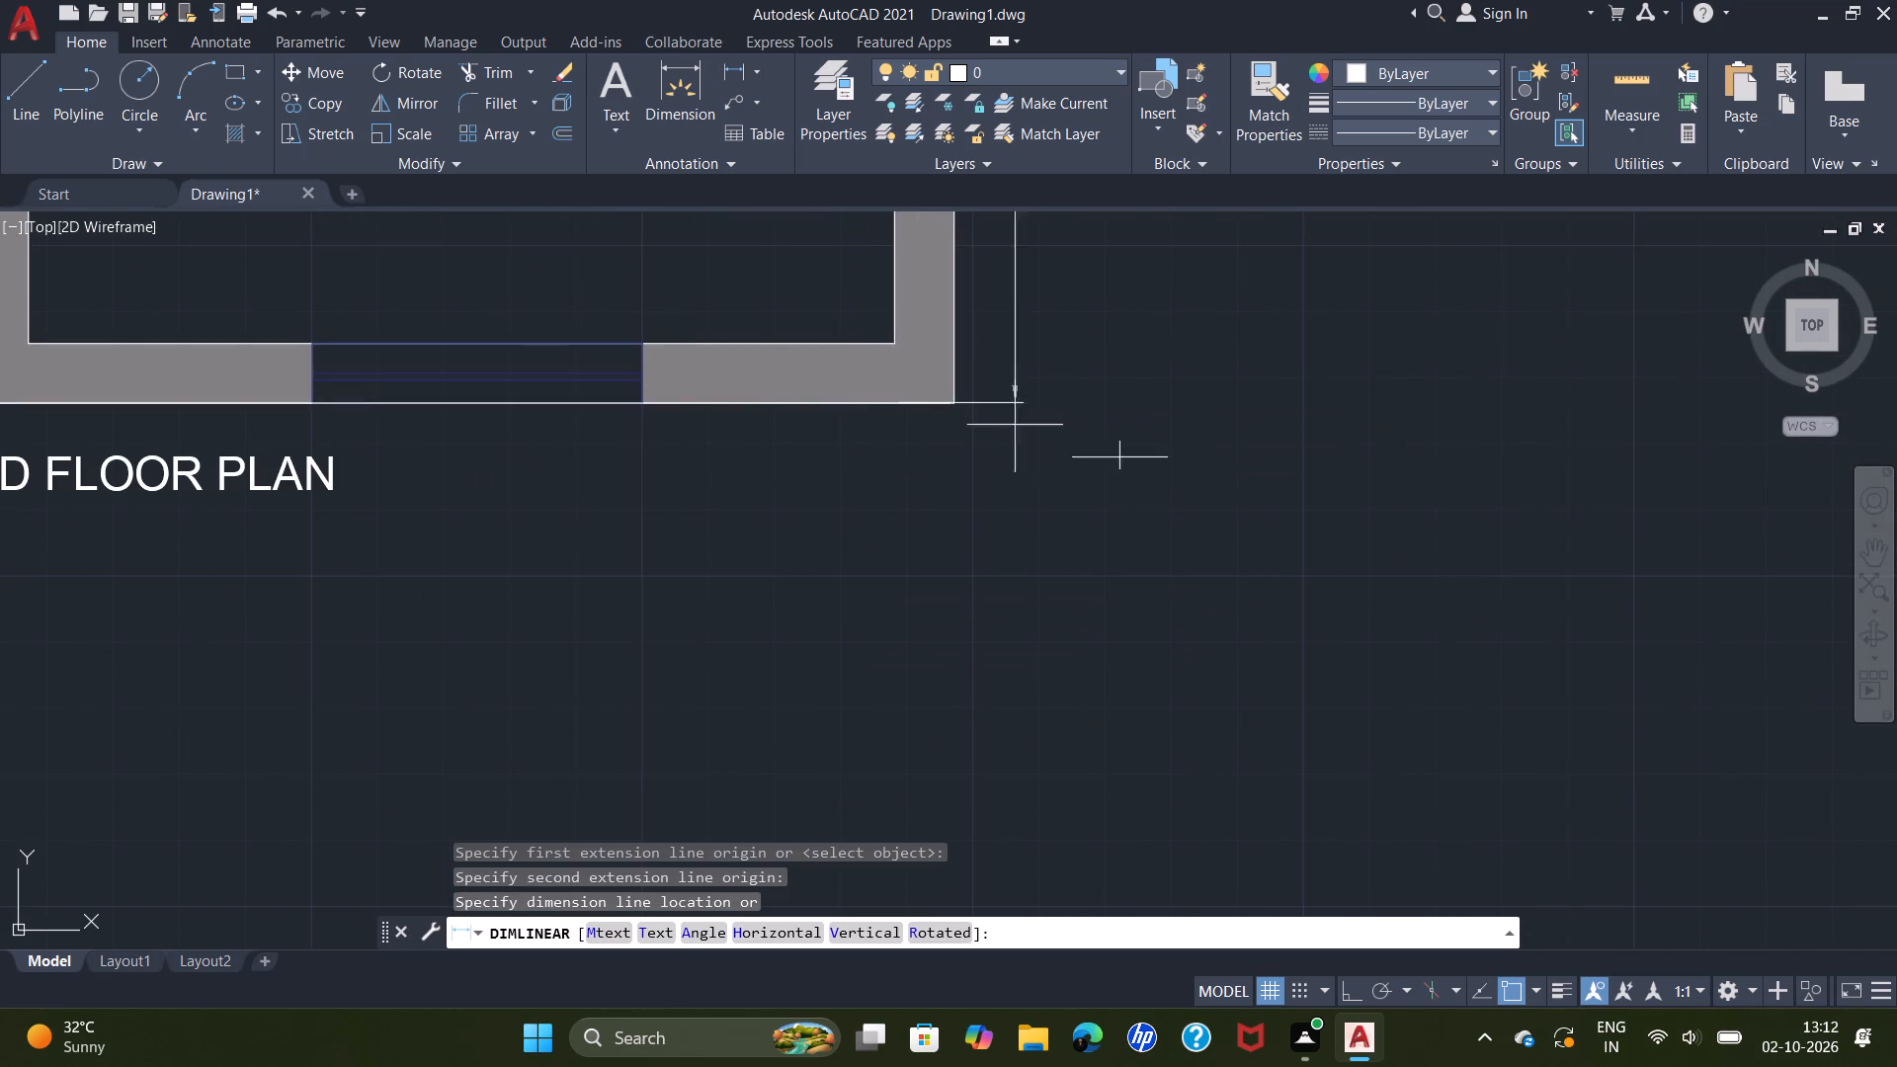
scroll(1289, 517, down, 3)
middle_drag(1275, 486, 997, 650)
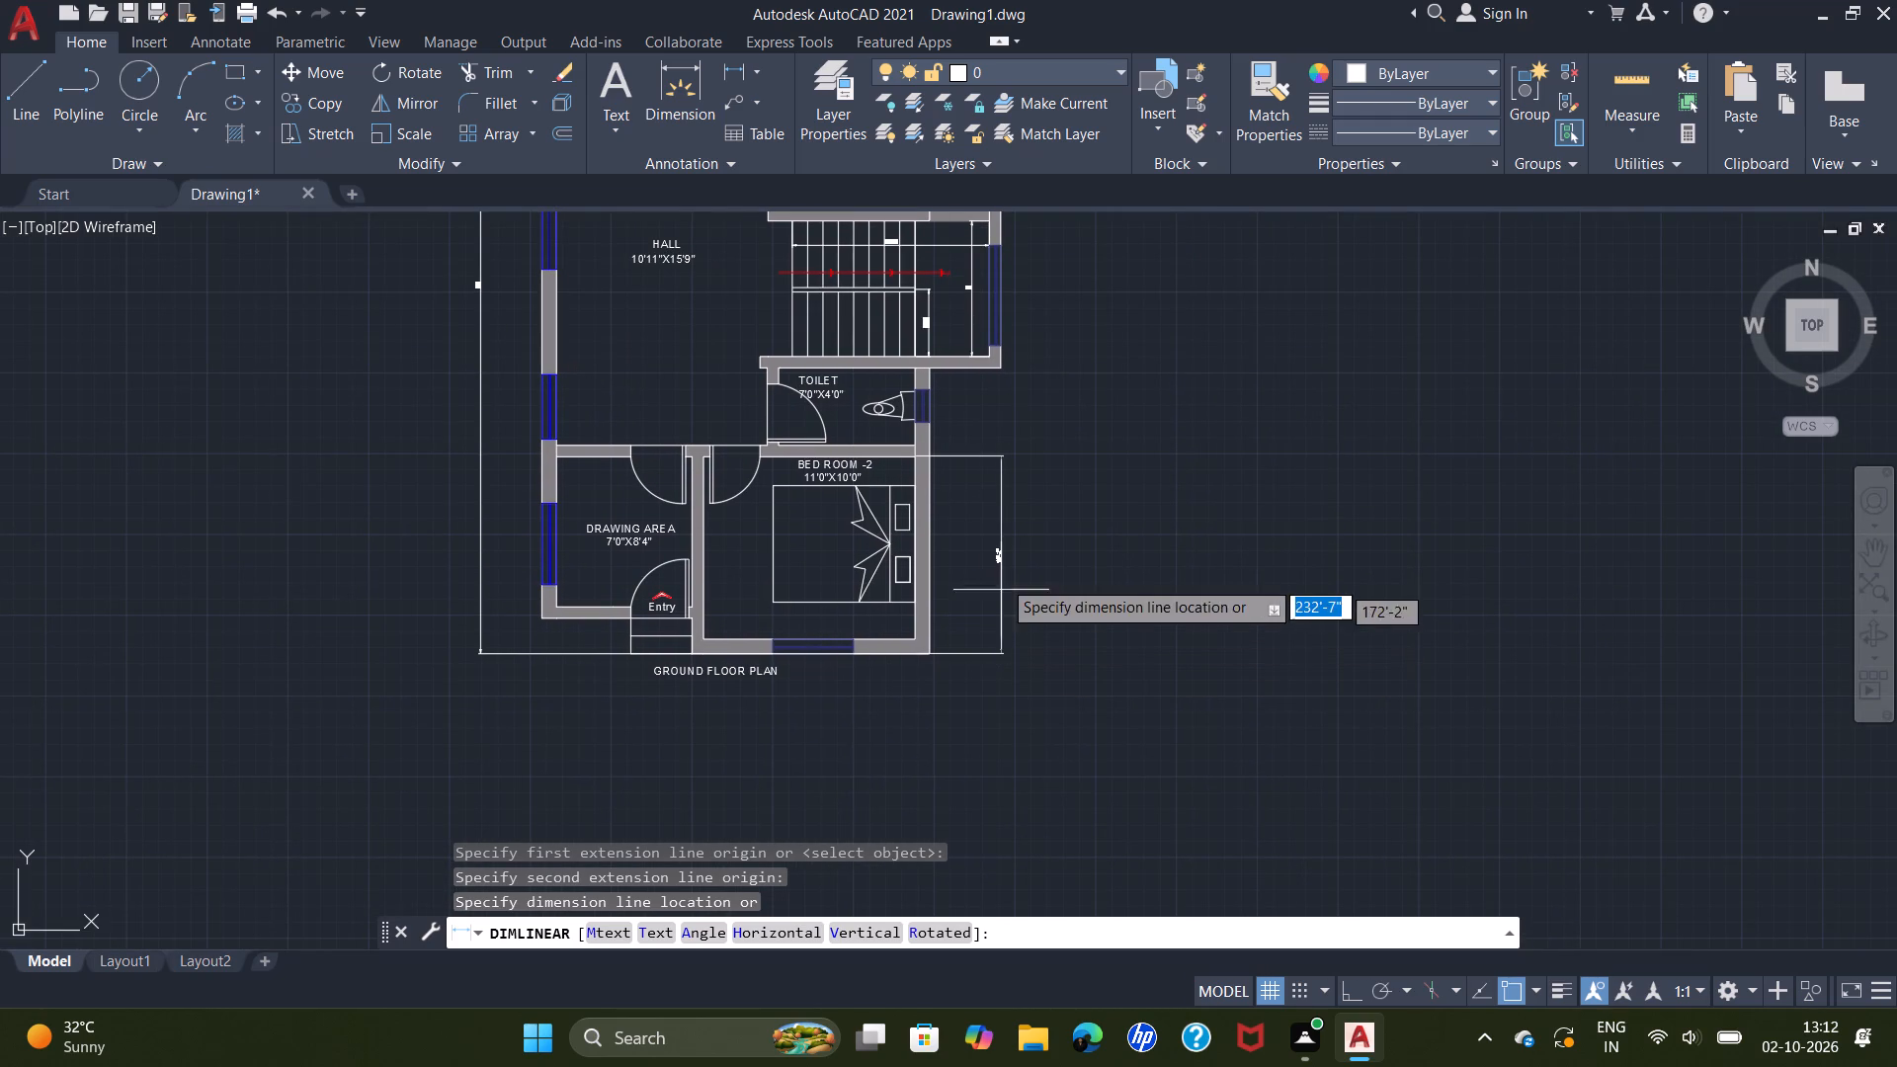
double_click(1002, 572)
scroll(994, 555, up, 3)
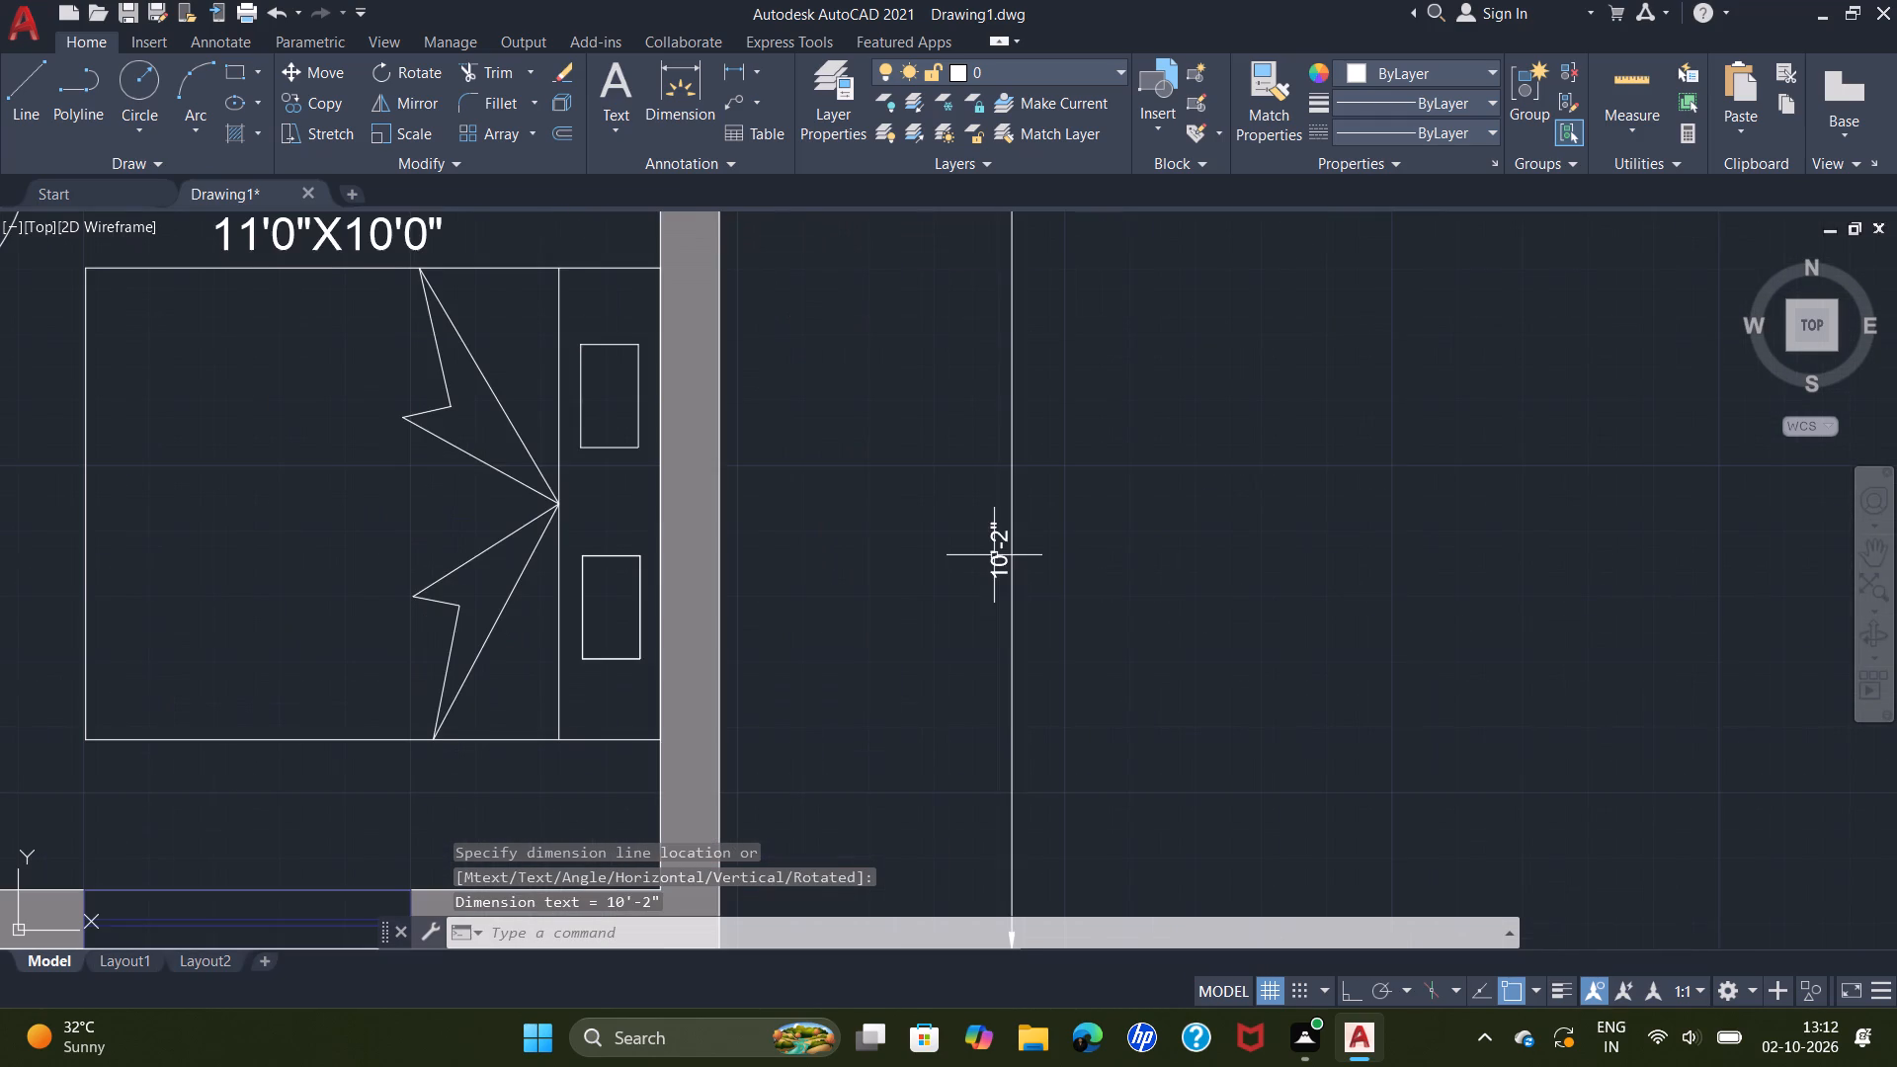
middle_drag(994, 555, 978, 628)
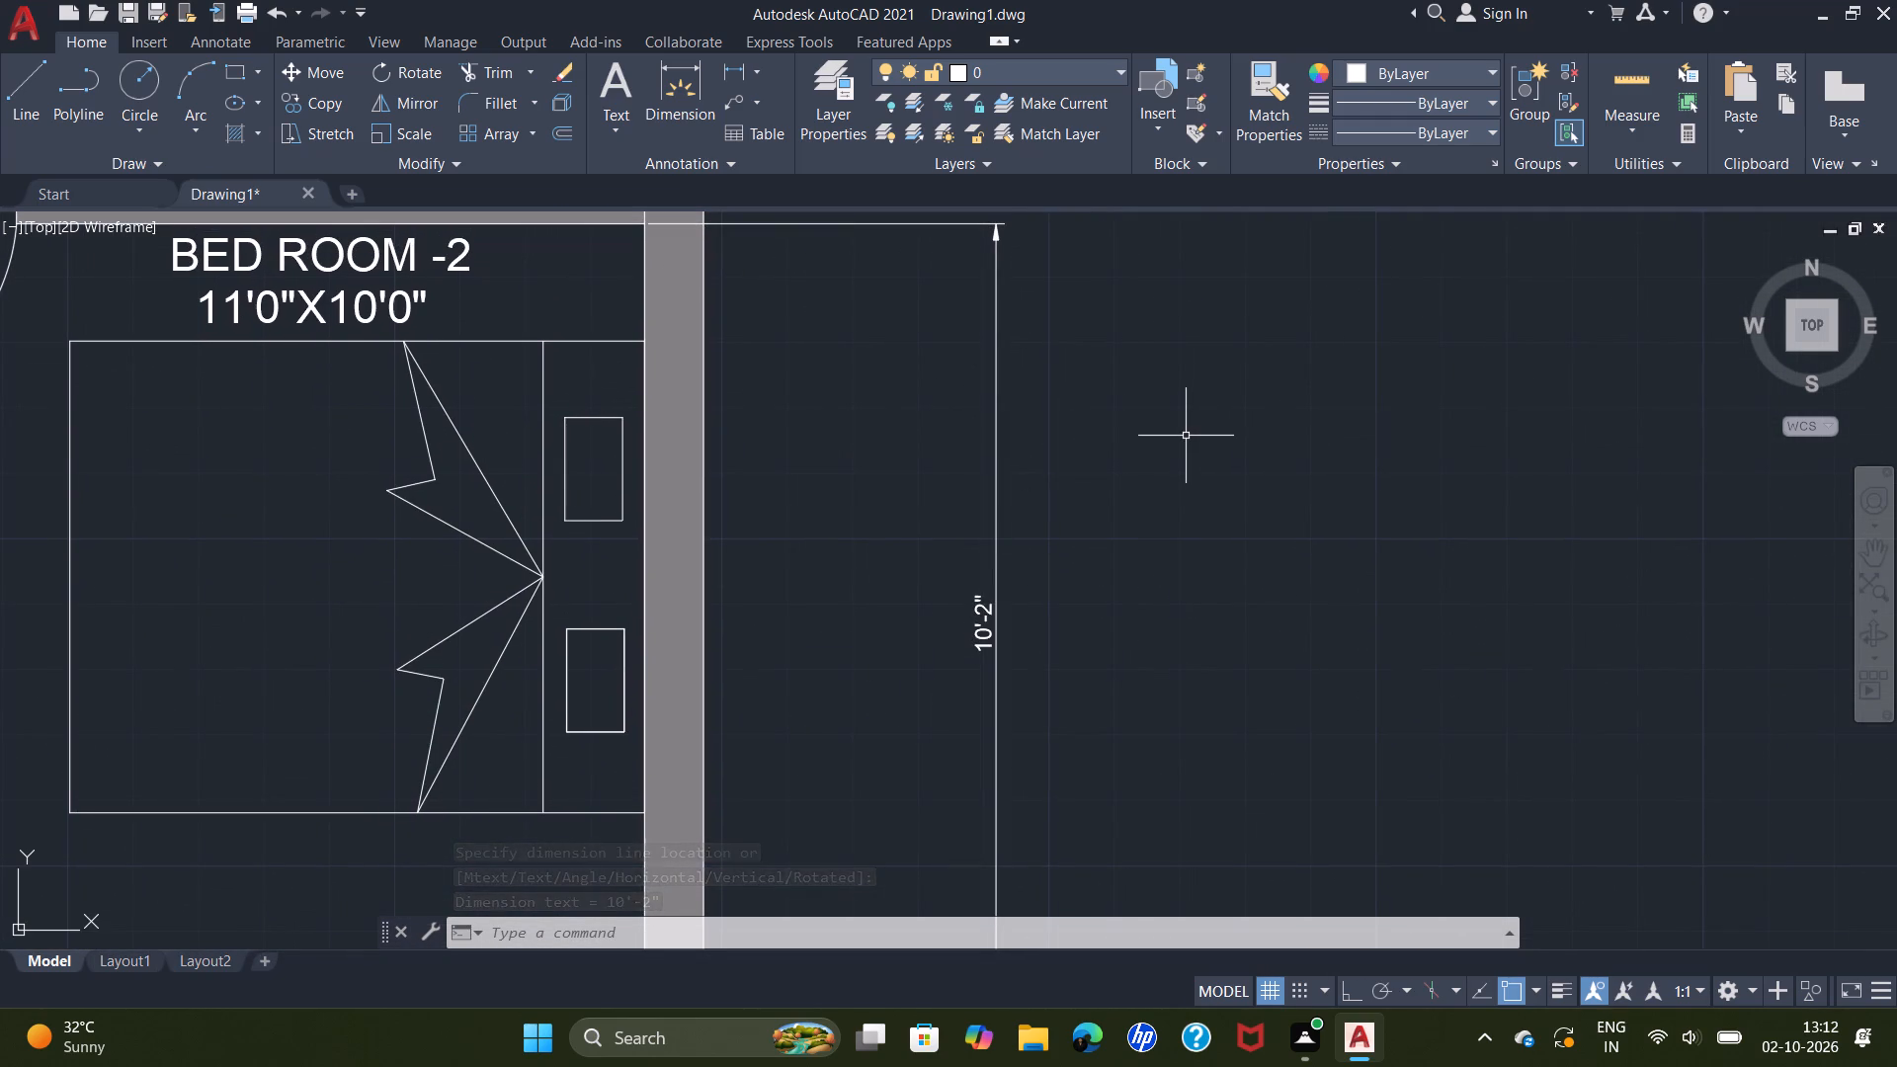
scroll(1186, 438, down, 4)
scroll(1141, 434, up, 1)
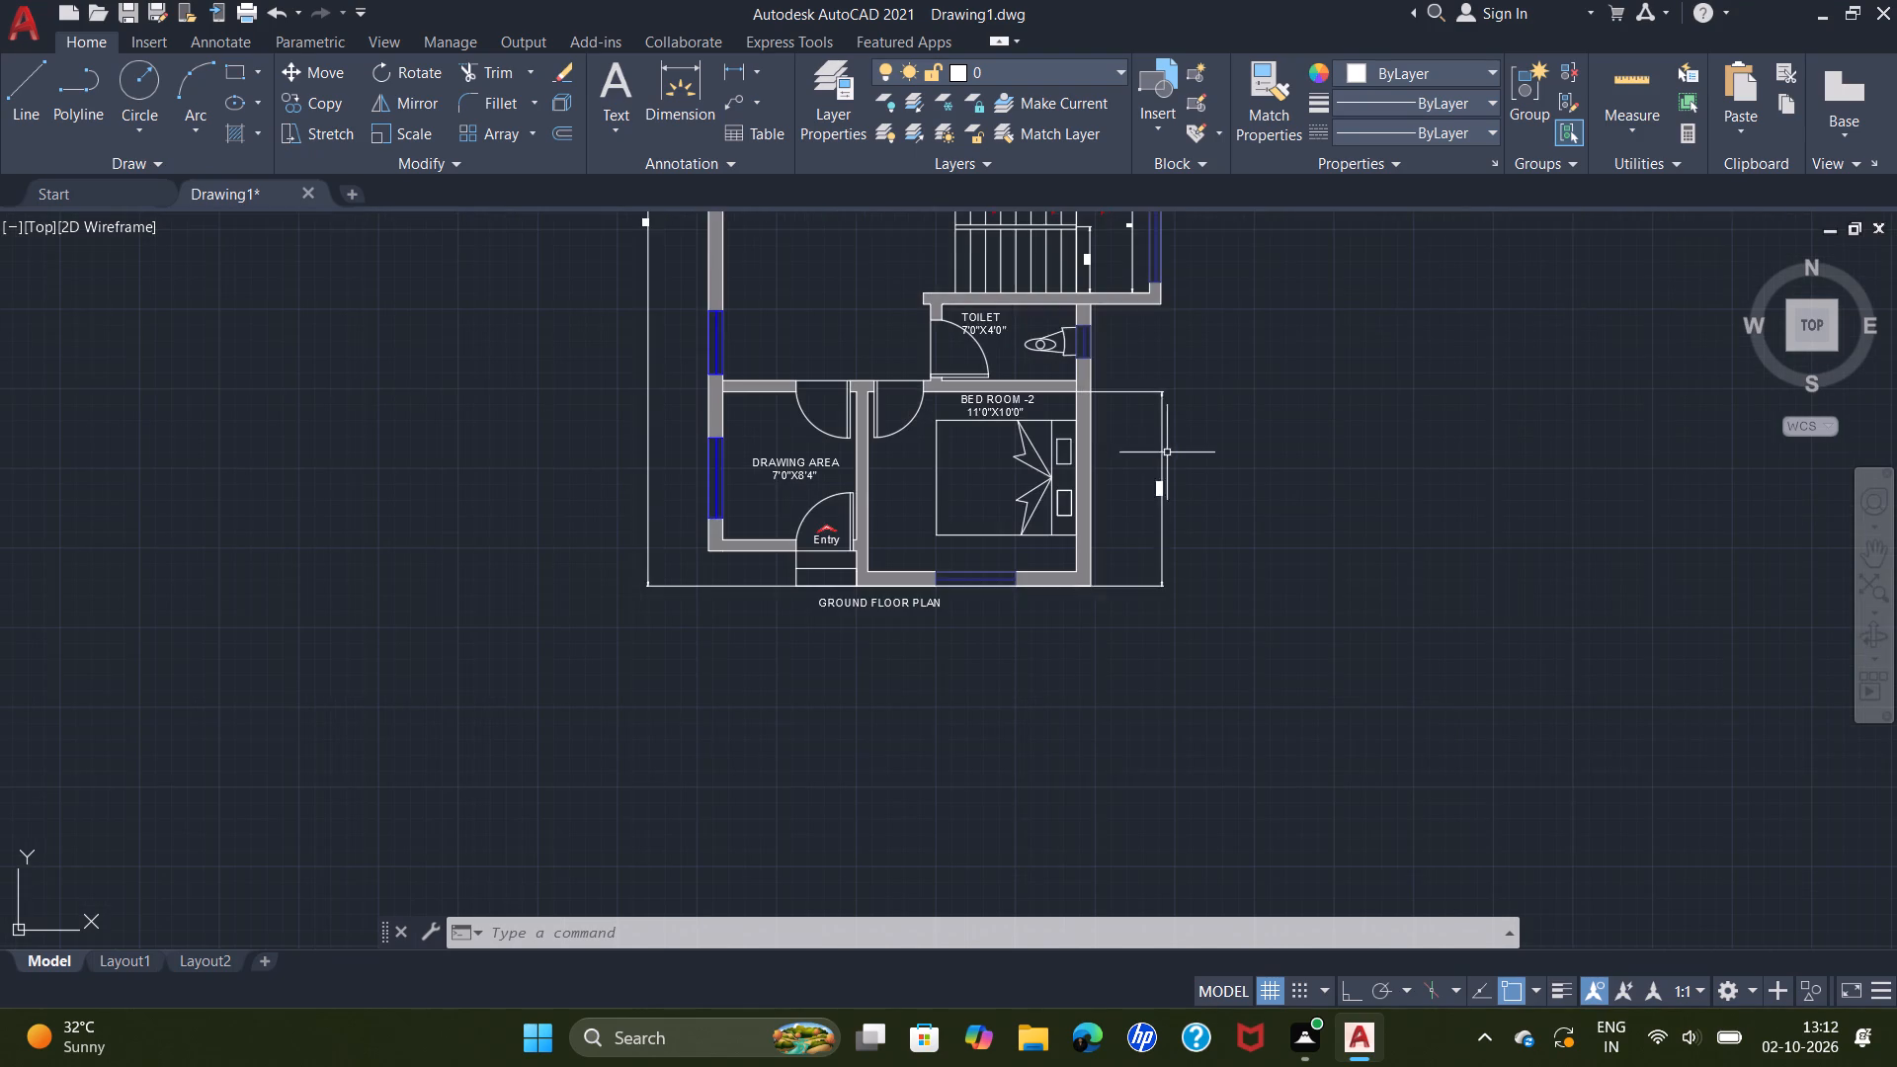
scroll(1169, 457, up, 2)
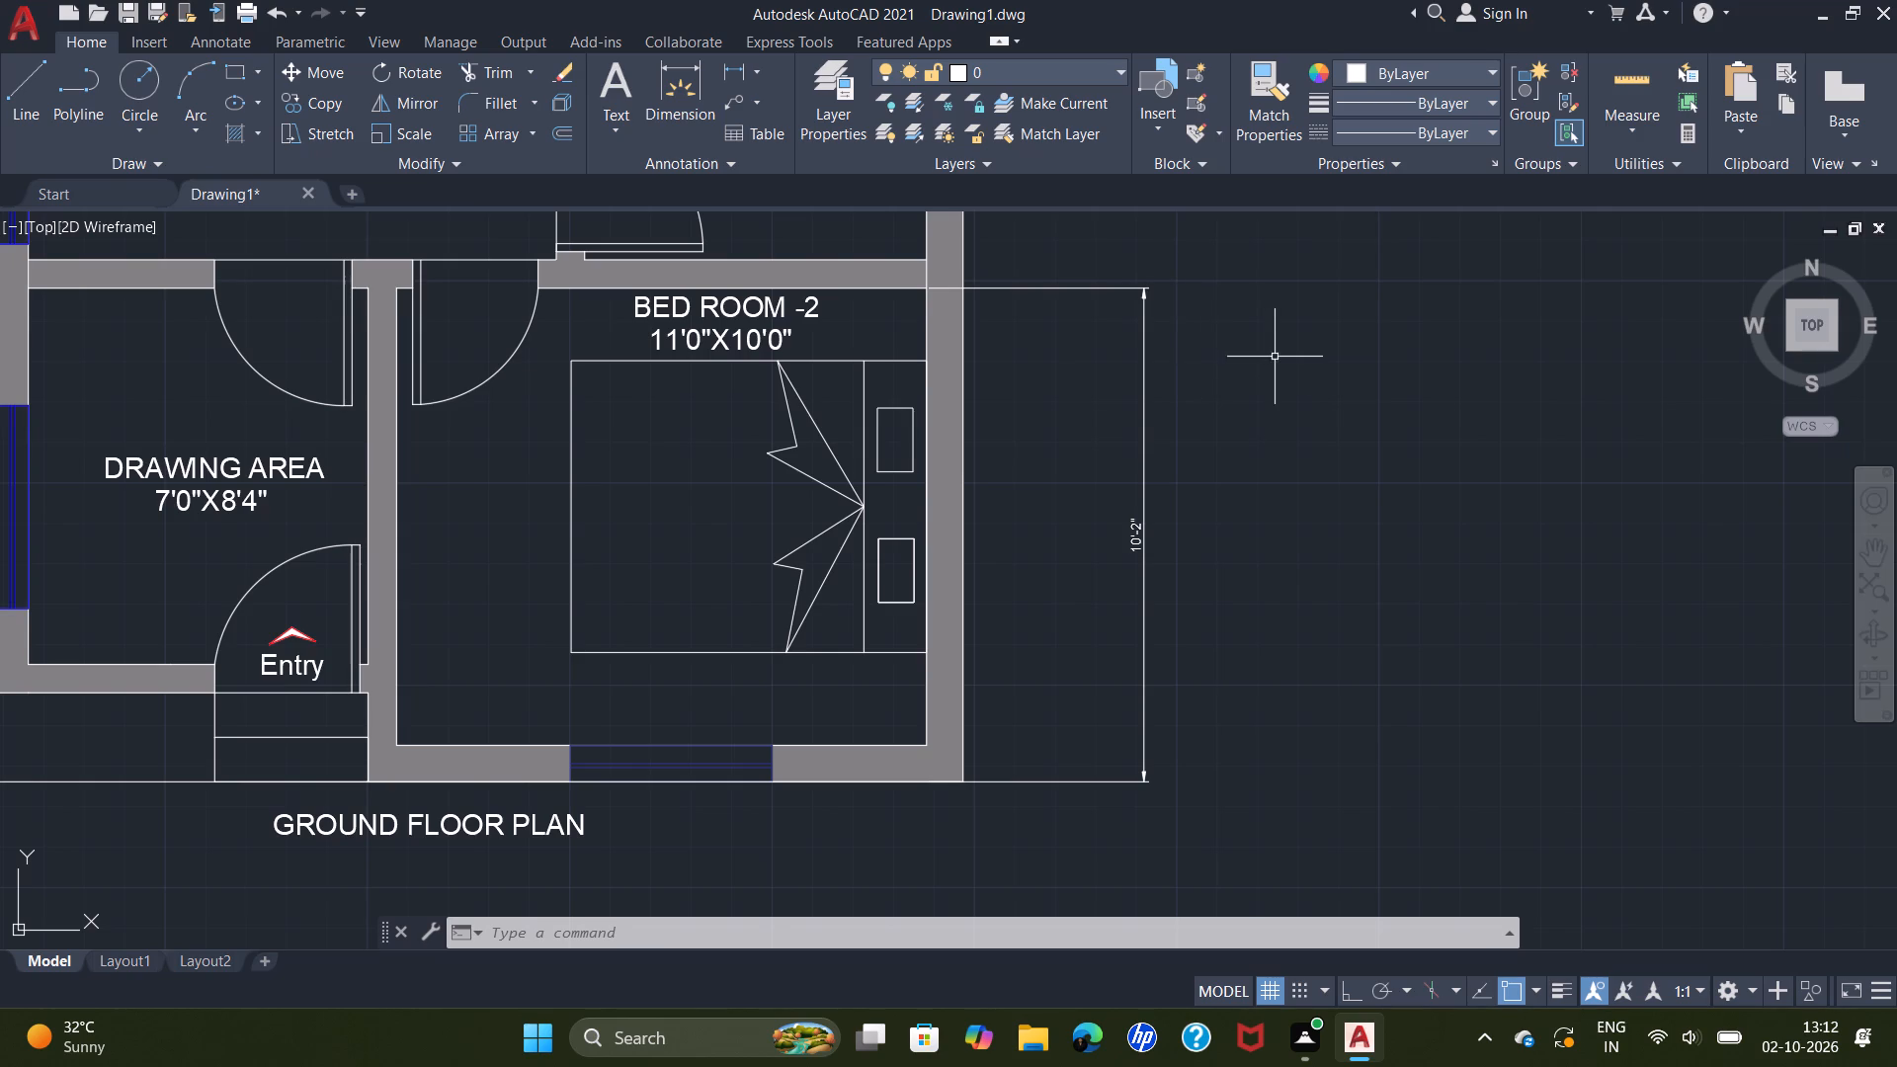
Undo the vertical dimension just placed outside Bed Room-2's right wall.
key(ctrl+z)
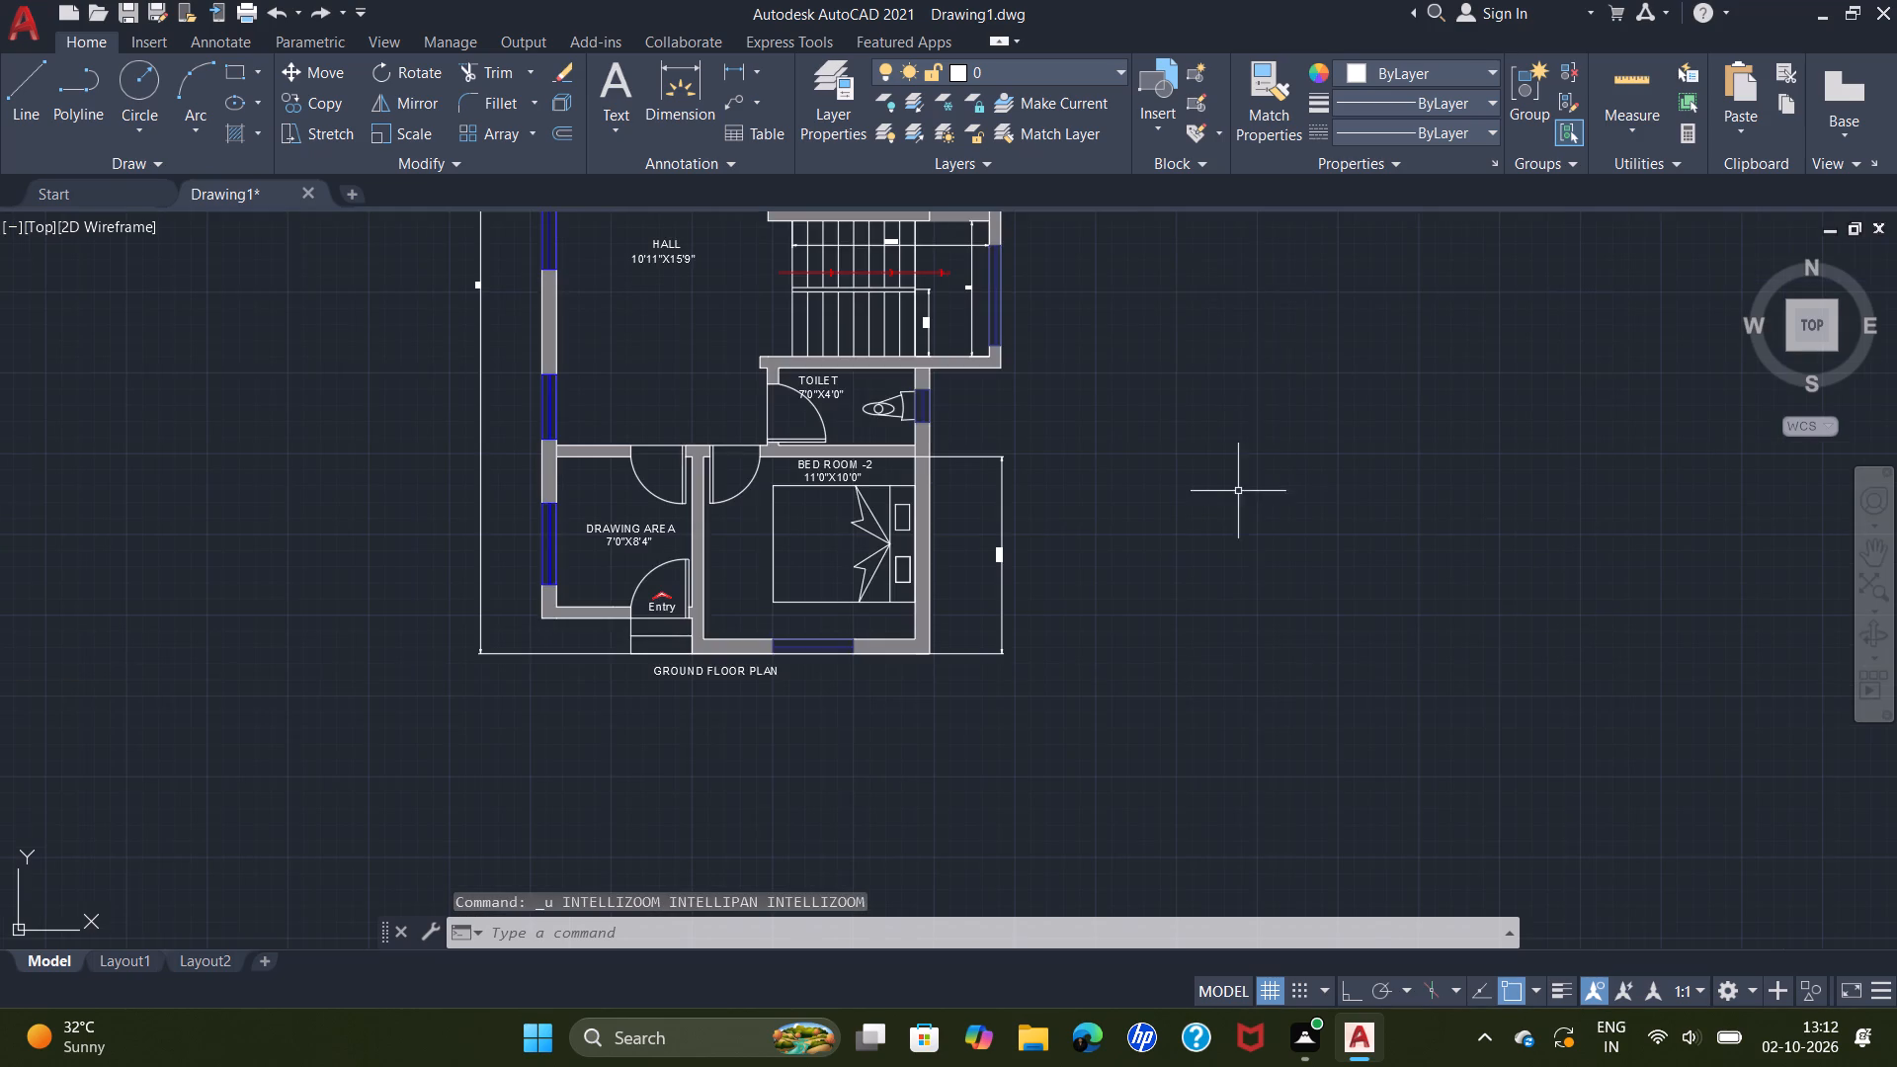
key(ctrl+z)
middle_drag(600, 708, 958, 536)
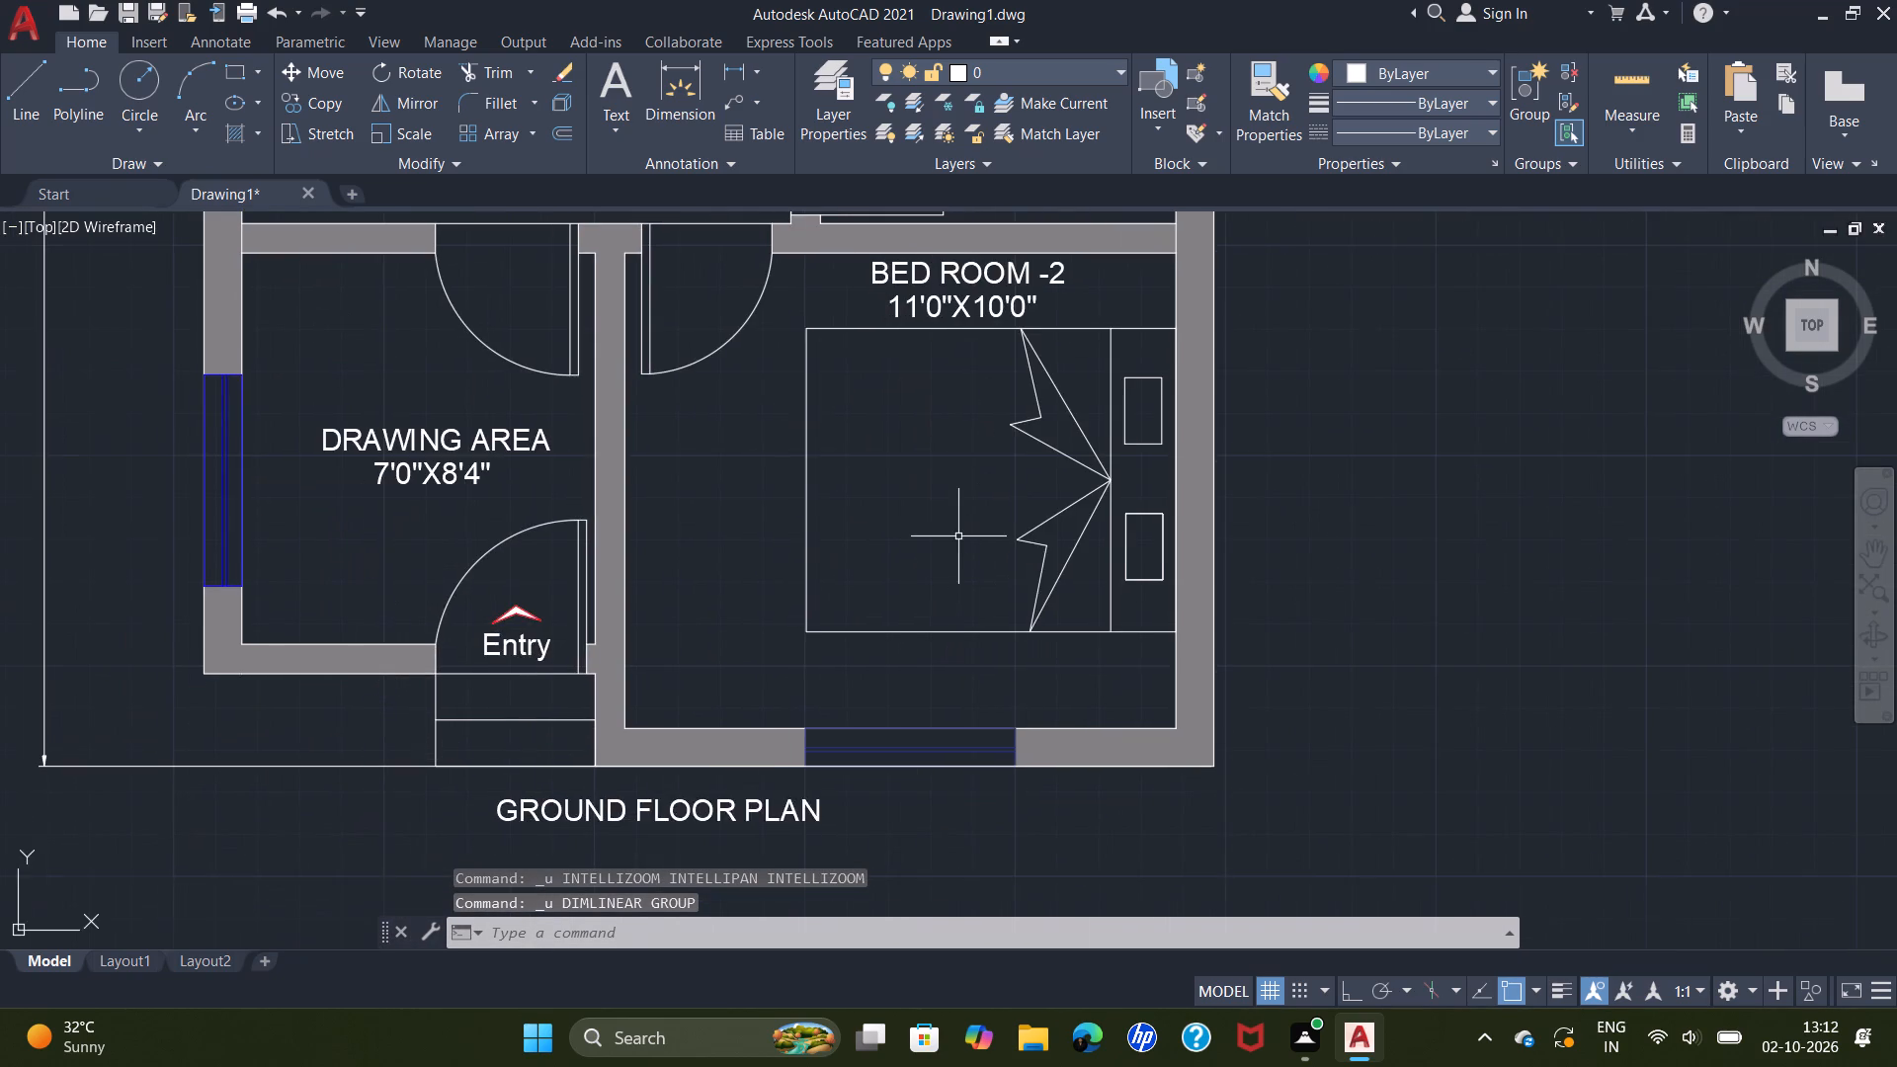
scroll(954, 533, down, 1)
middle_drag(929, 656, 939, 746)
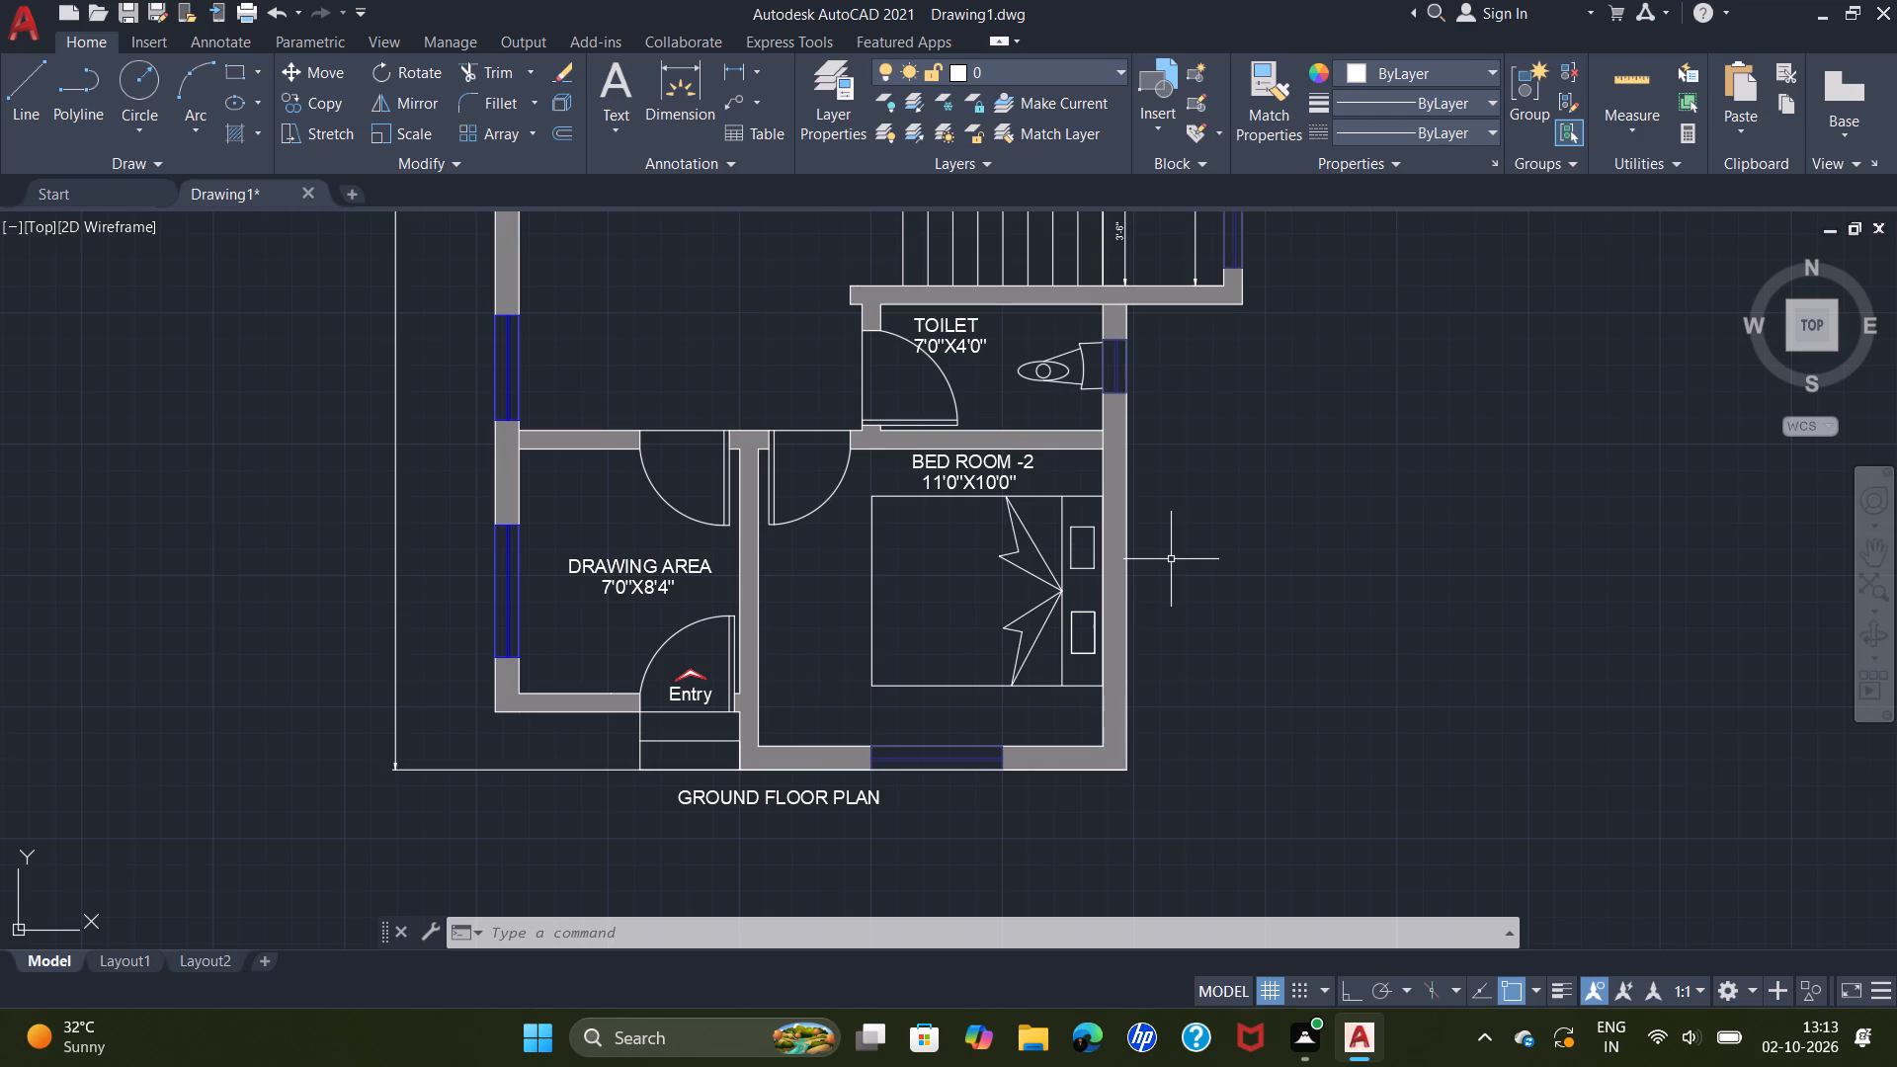
Open the reference plan "WhatsApp Image 2026-10-02 at 9.56.58 AM" from Downloads in Photos and examine the Bedroom-2 area.
double_click(1051, 1034)
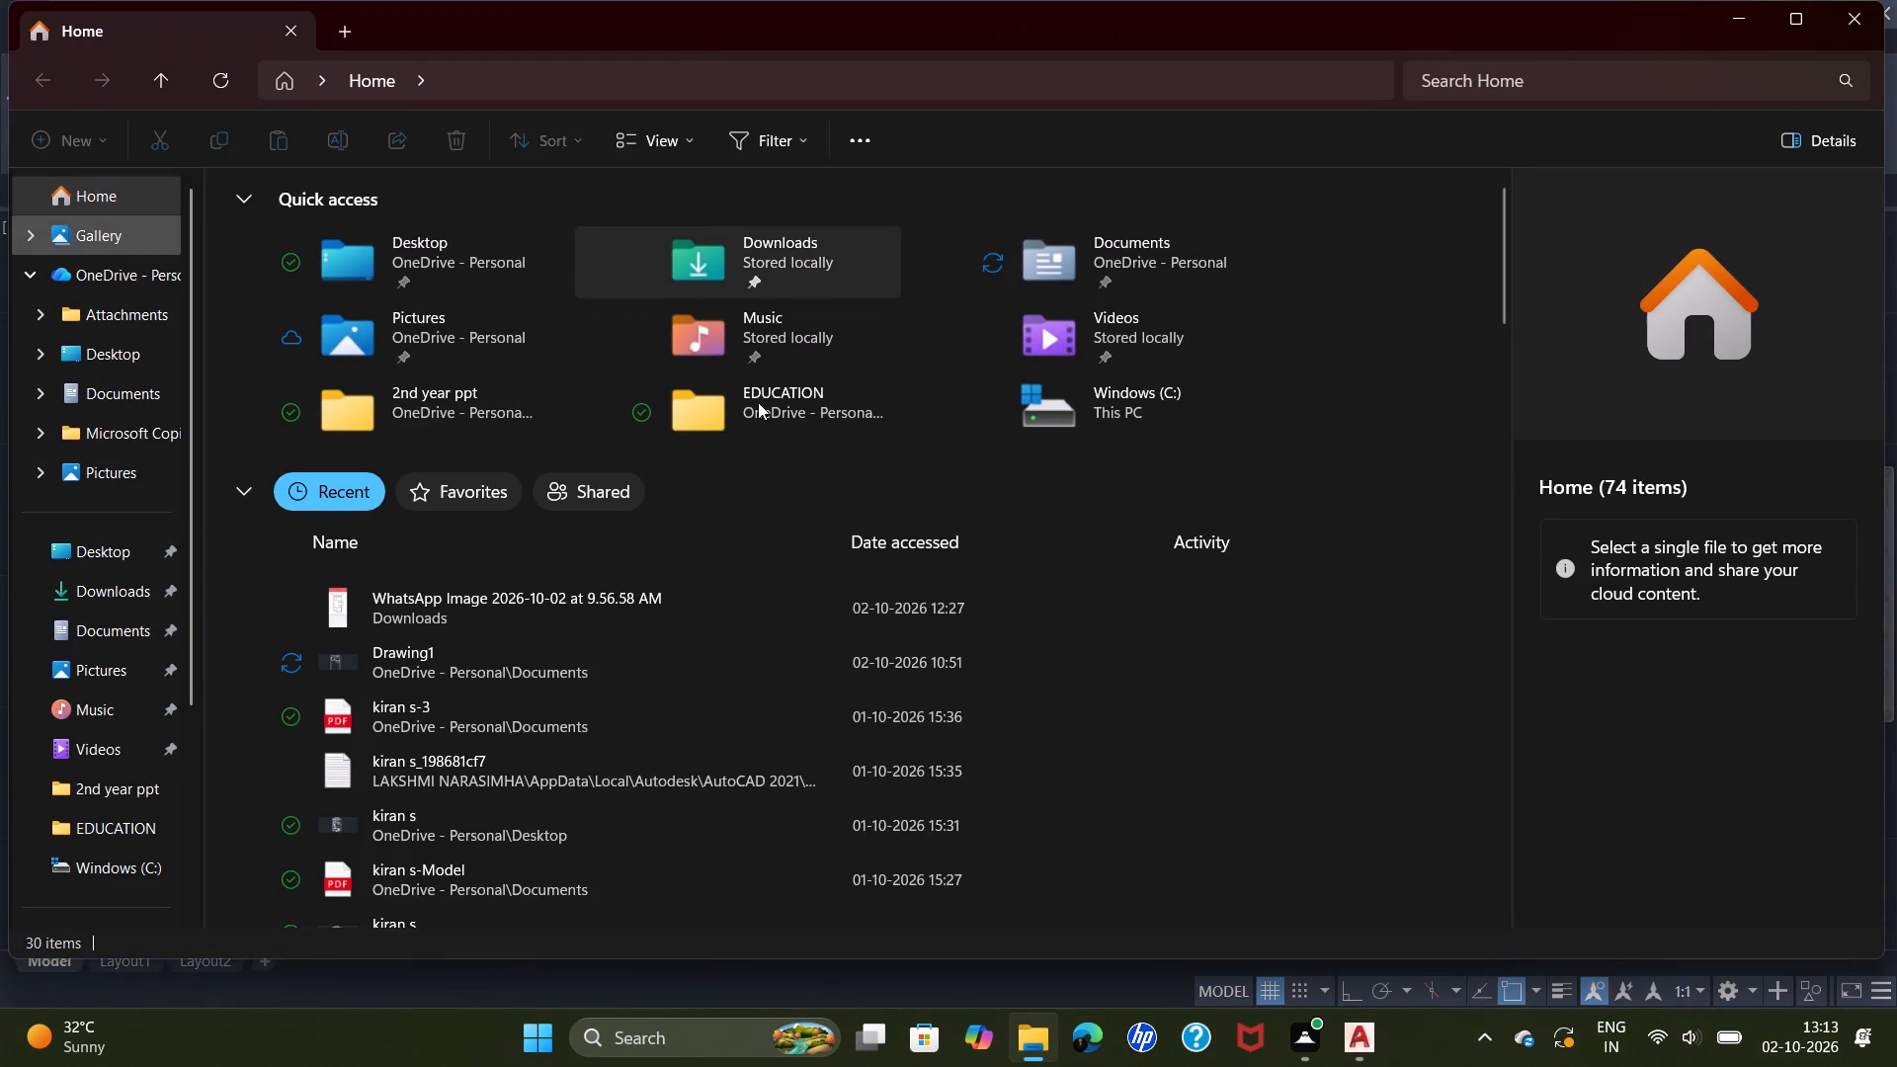
click(797, 275)
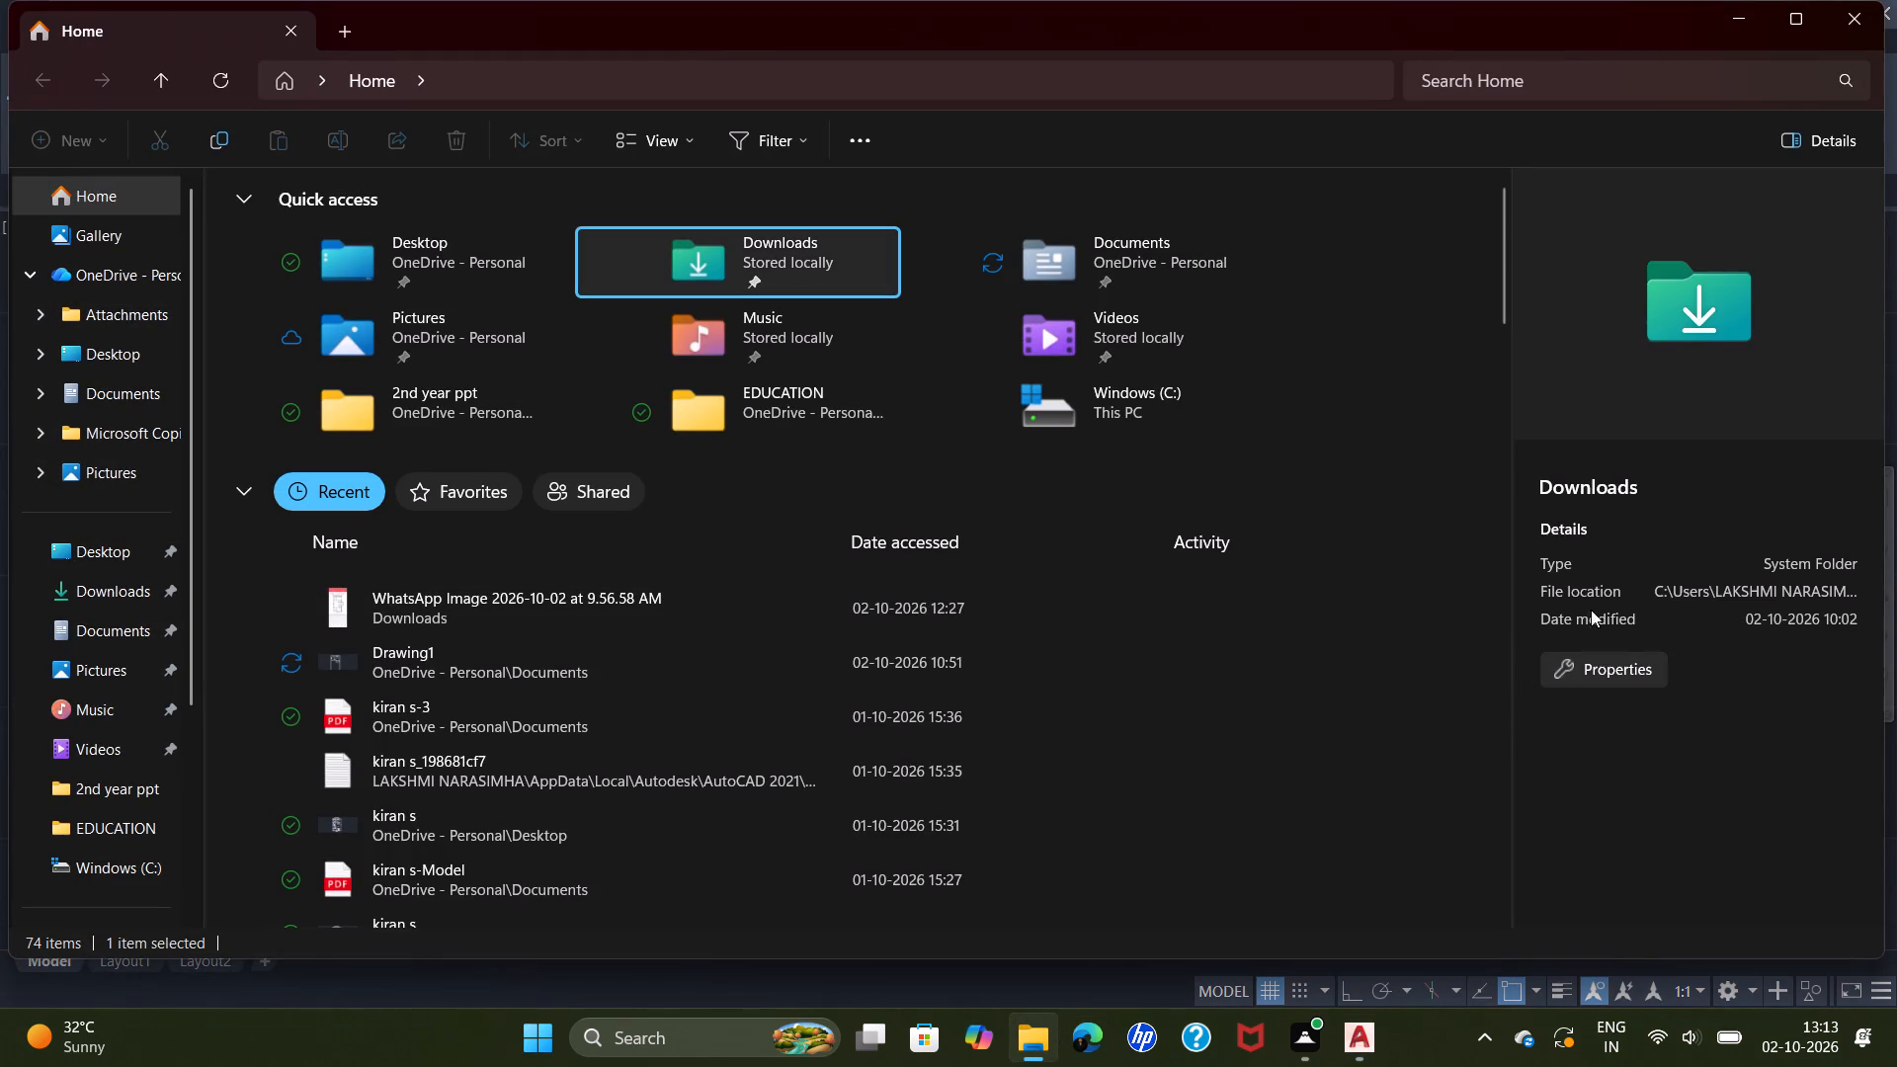
click(92, 604)
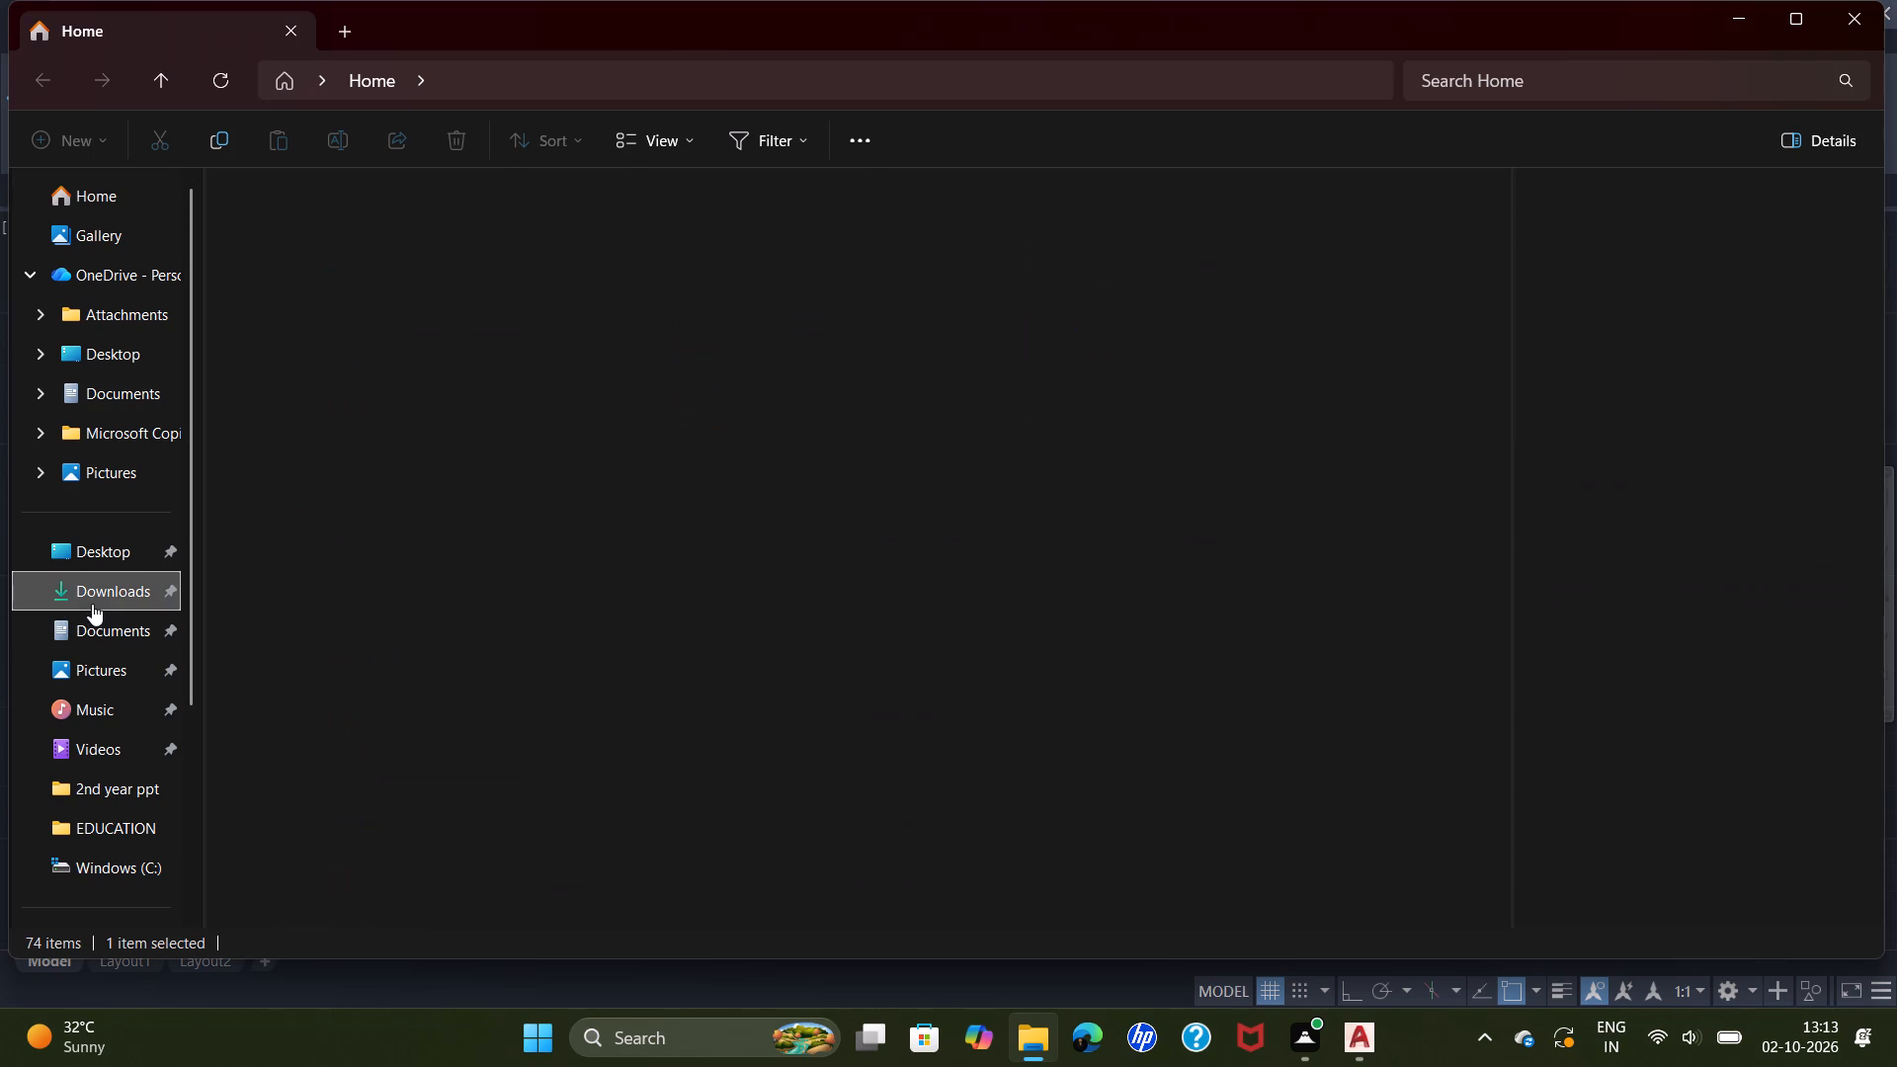
click(377, 260)
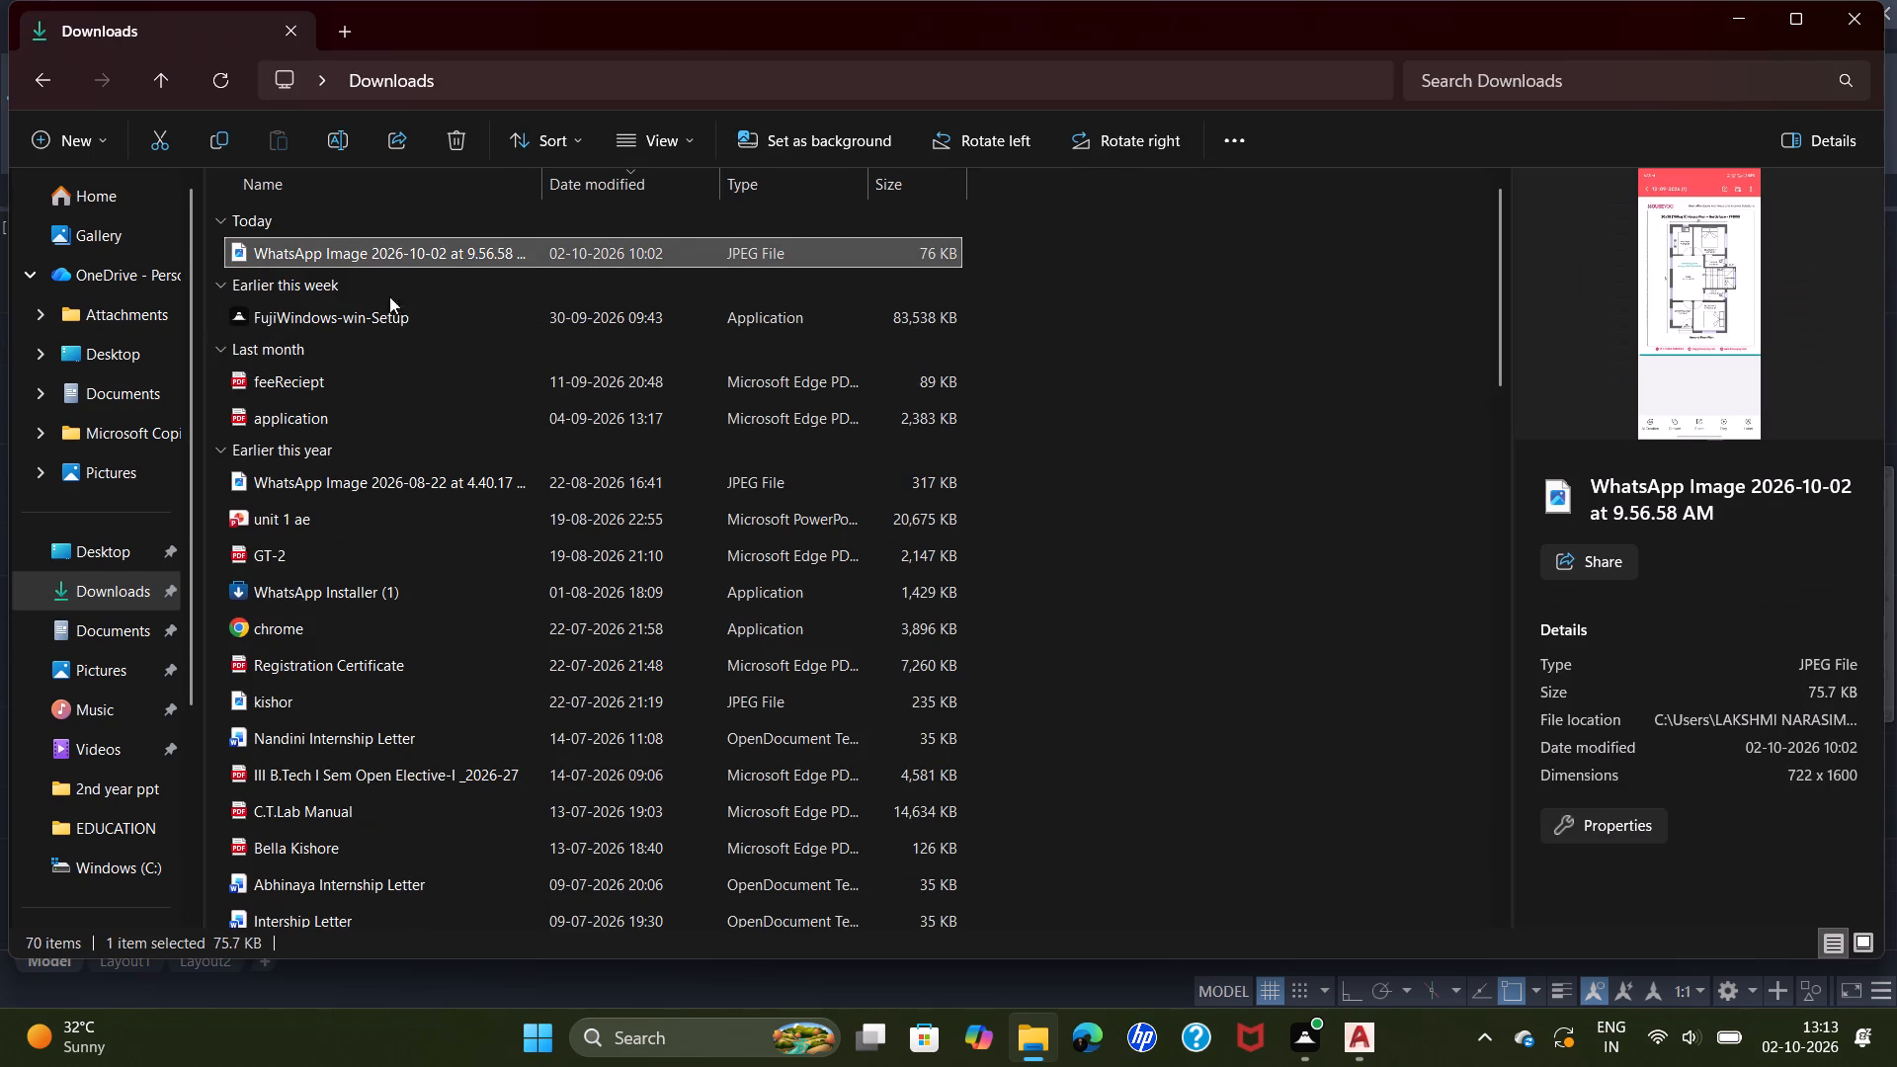
scroll(1739, 309, up, 3)
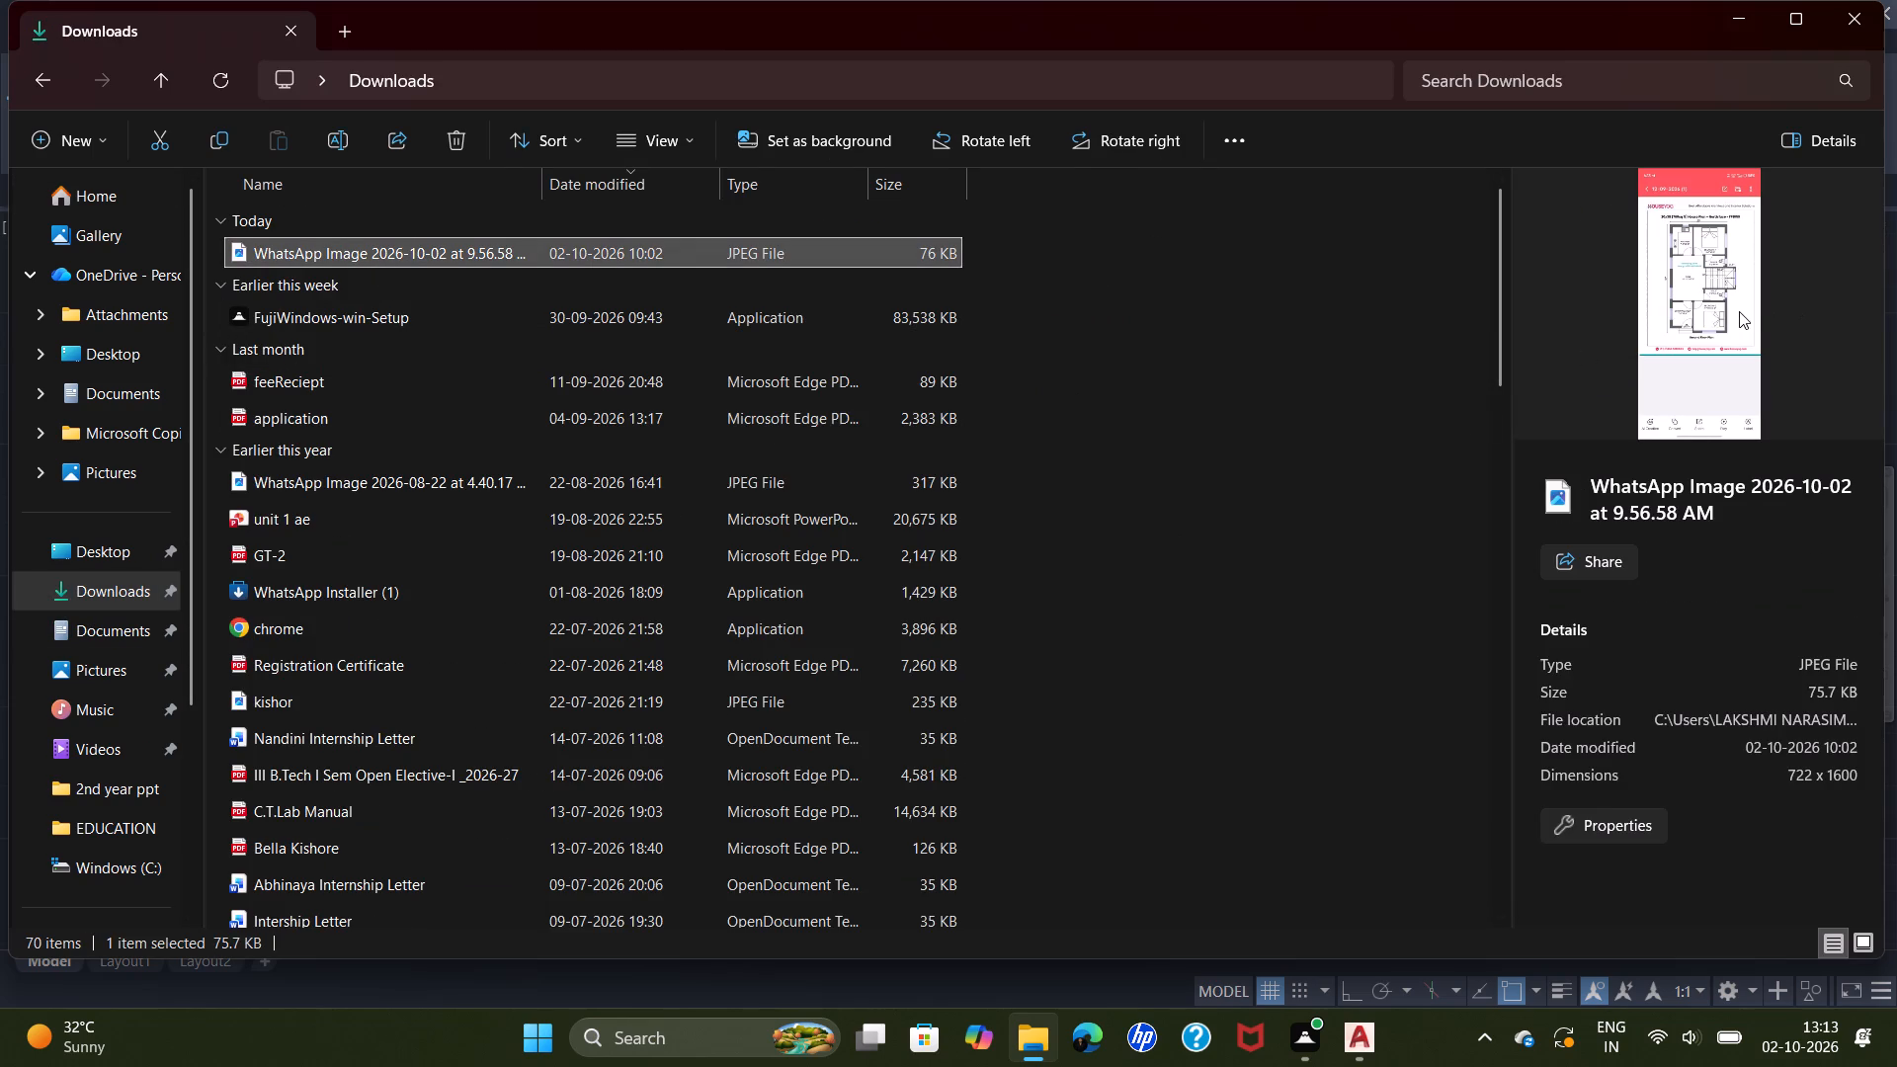
scroll(1739, 311, up, 2)
double_click(1729, 327)
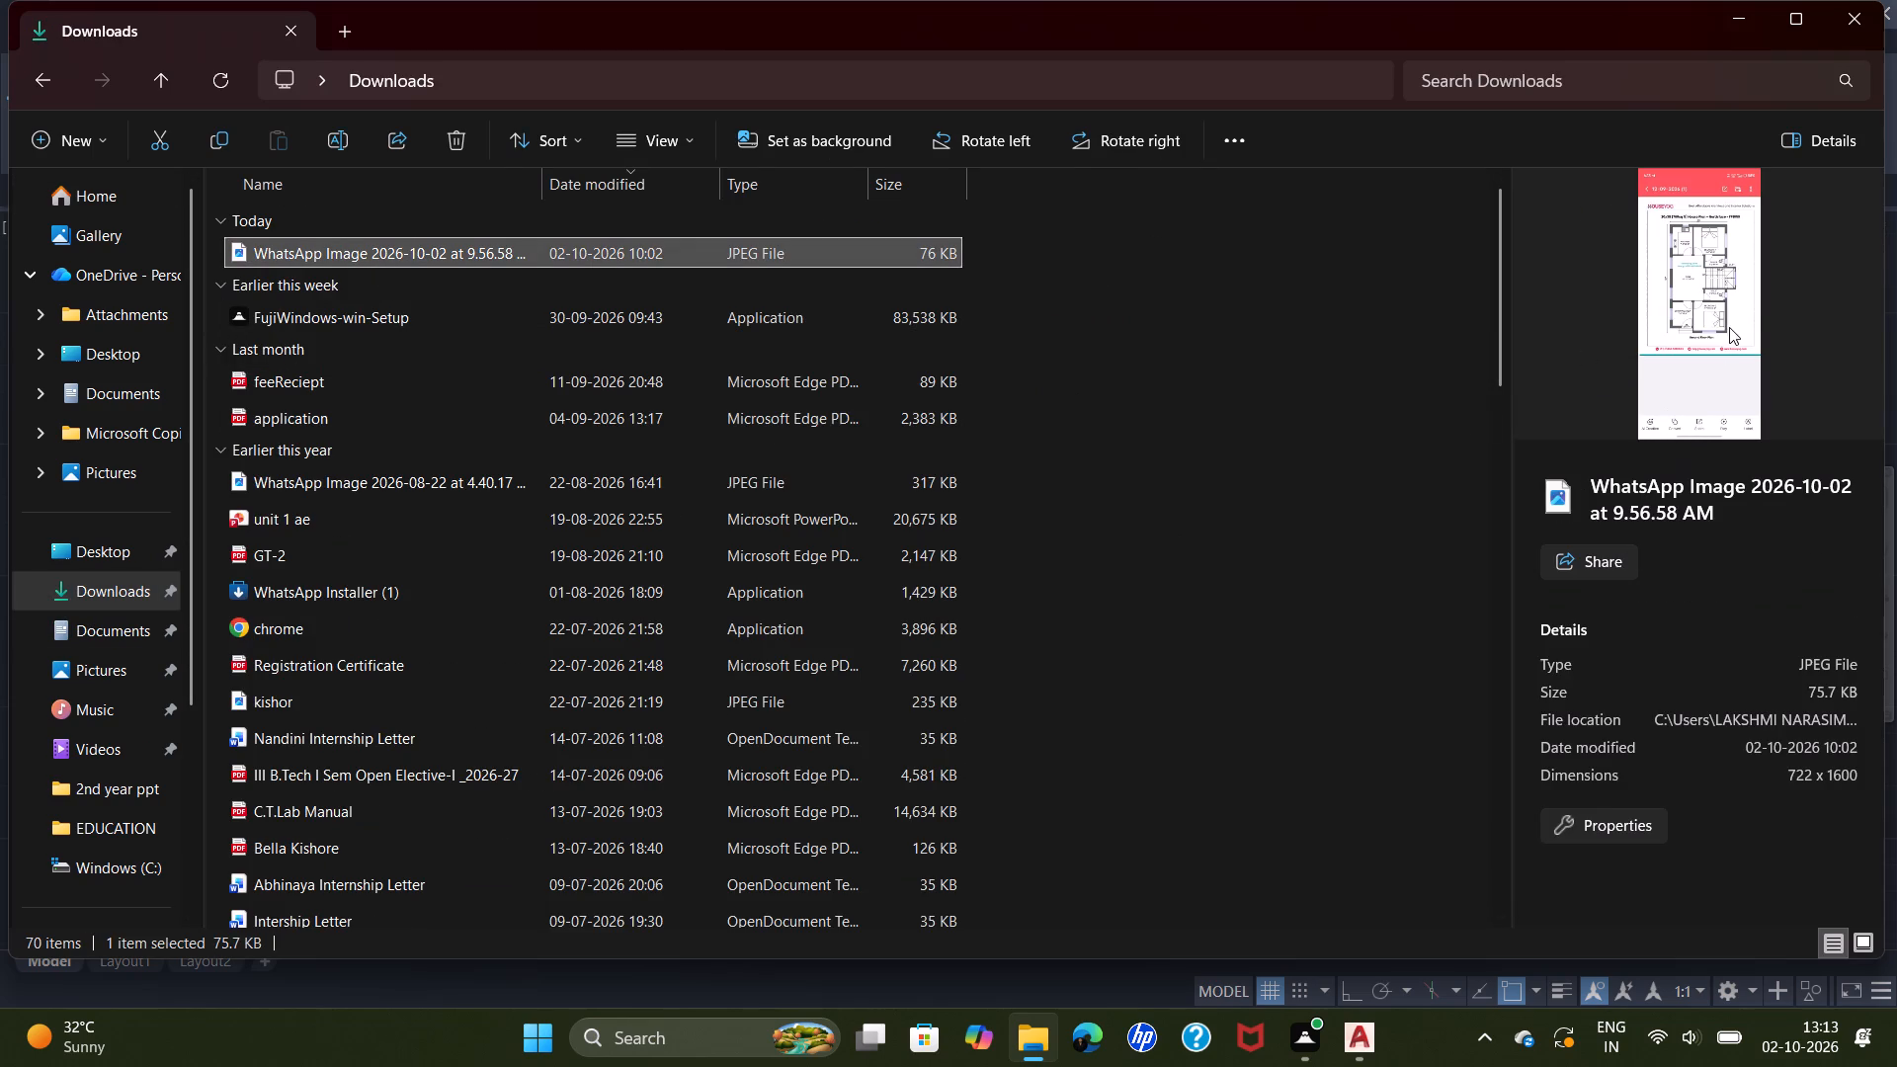
double_click(1717, 331)
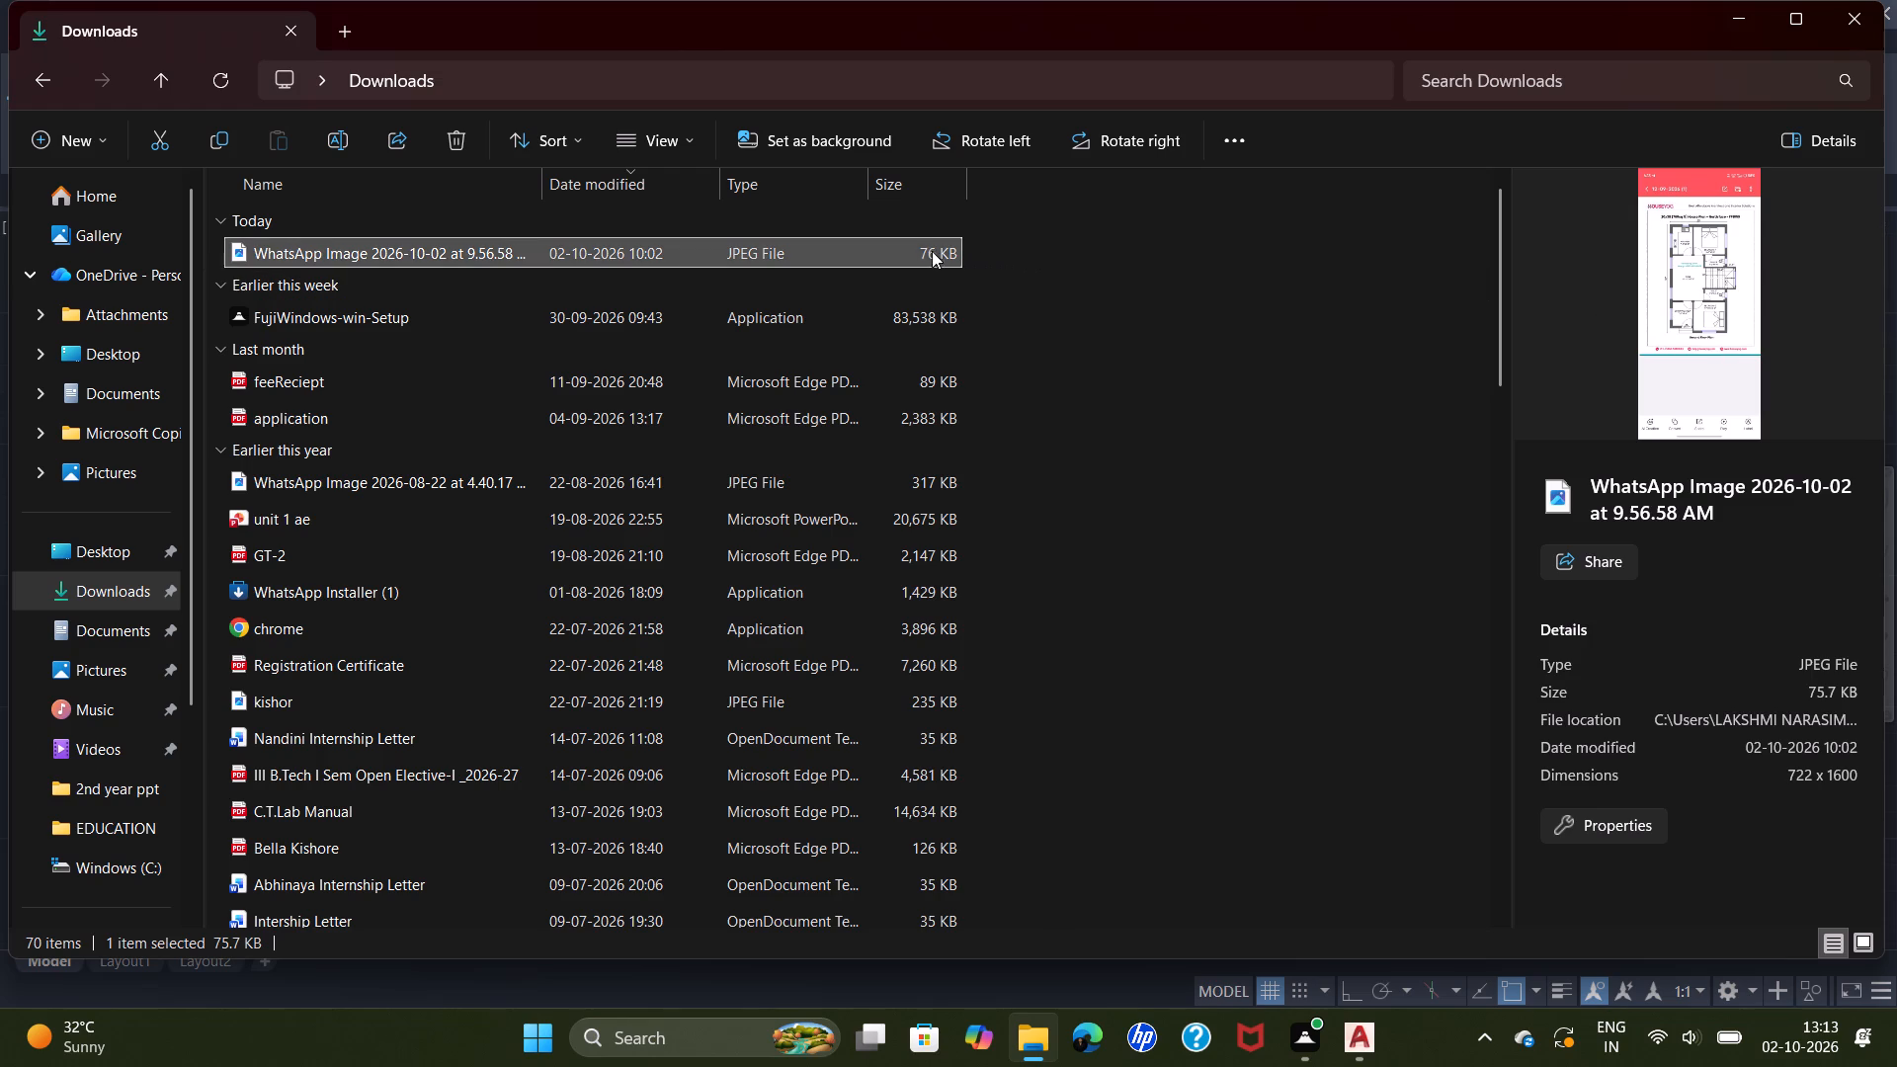
double_click(919, 246)
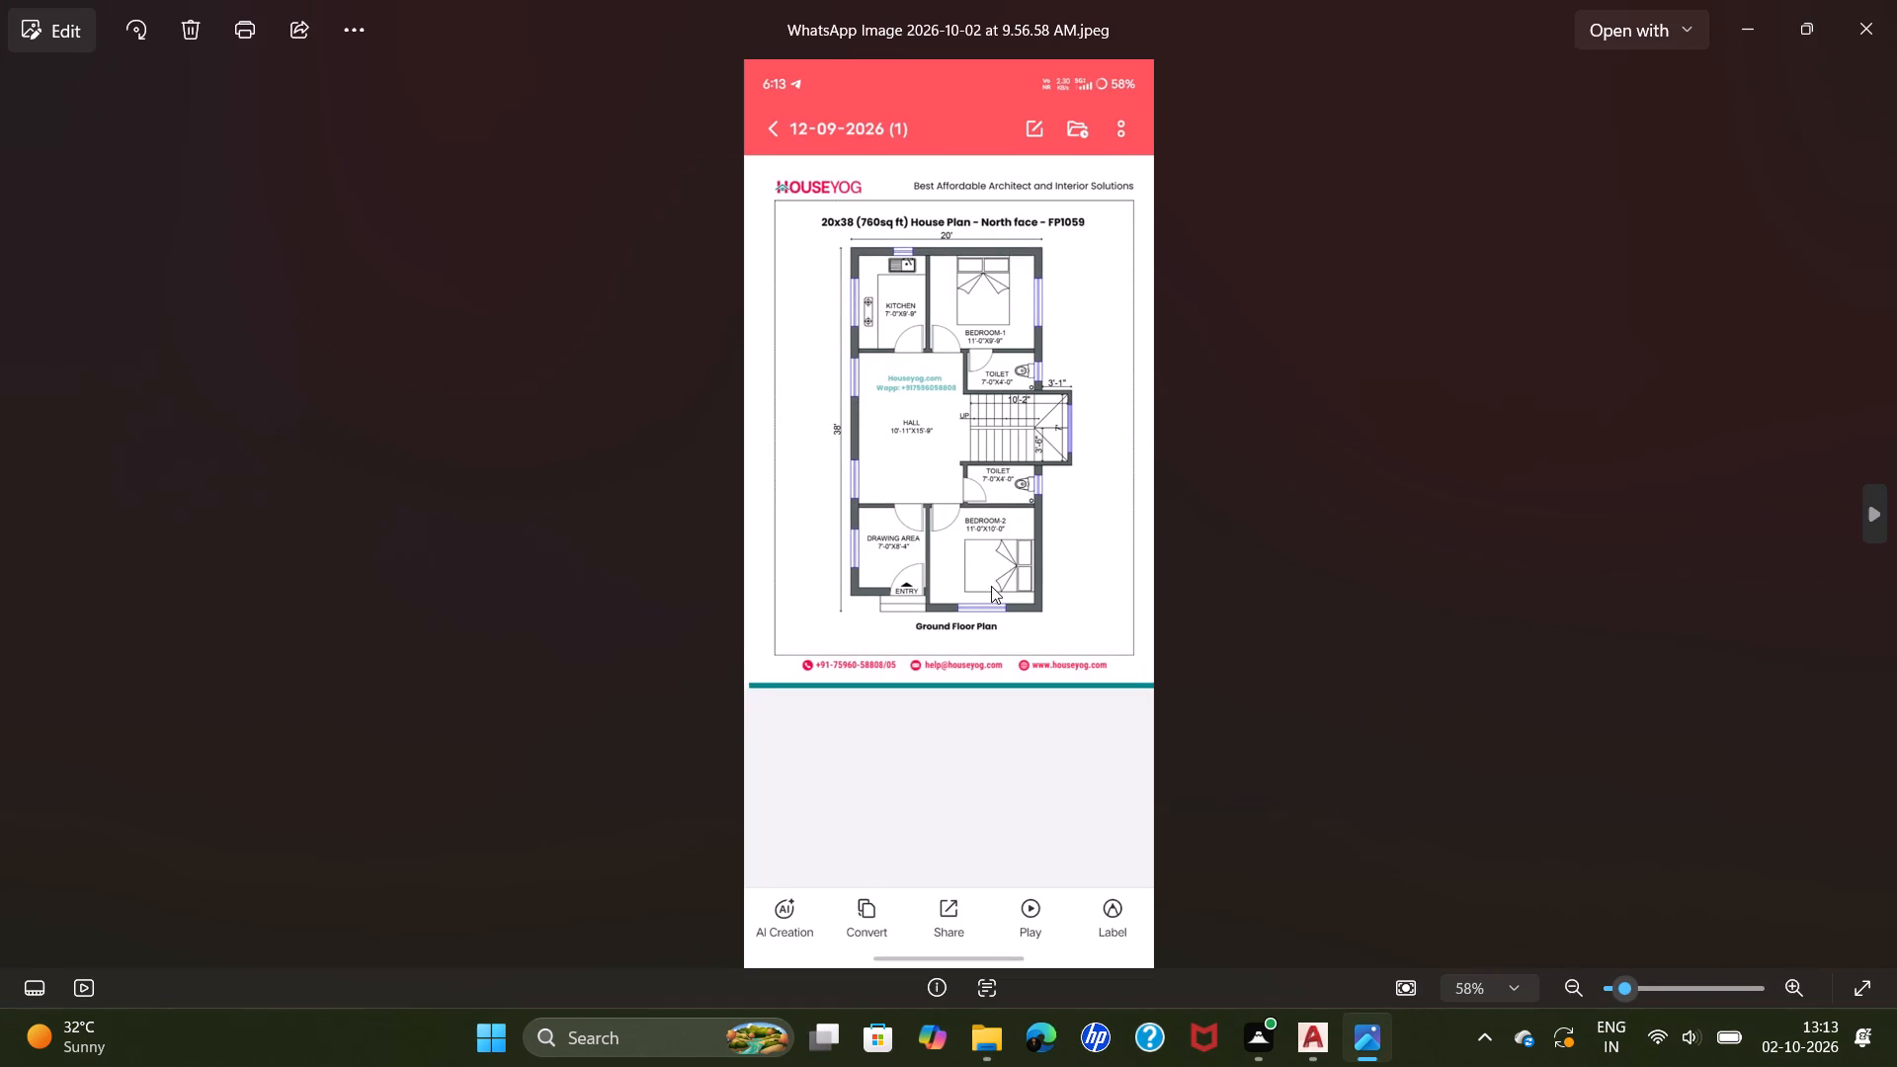
scroll(988, 543, up, 14)
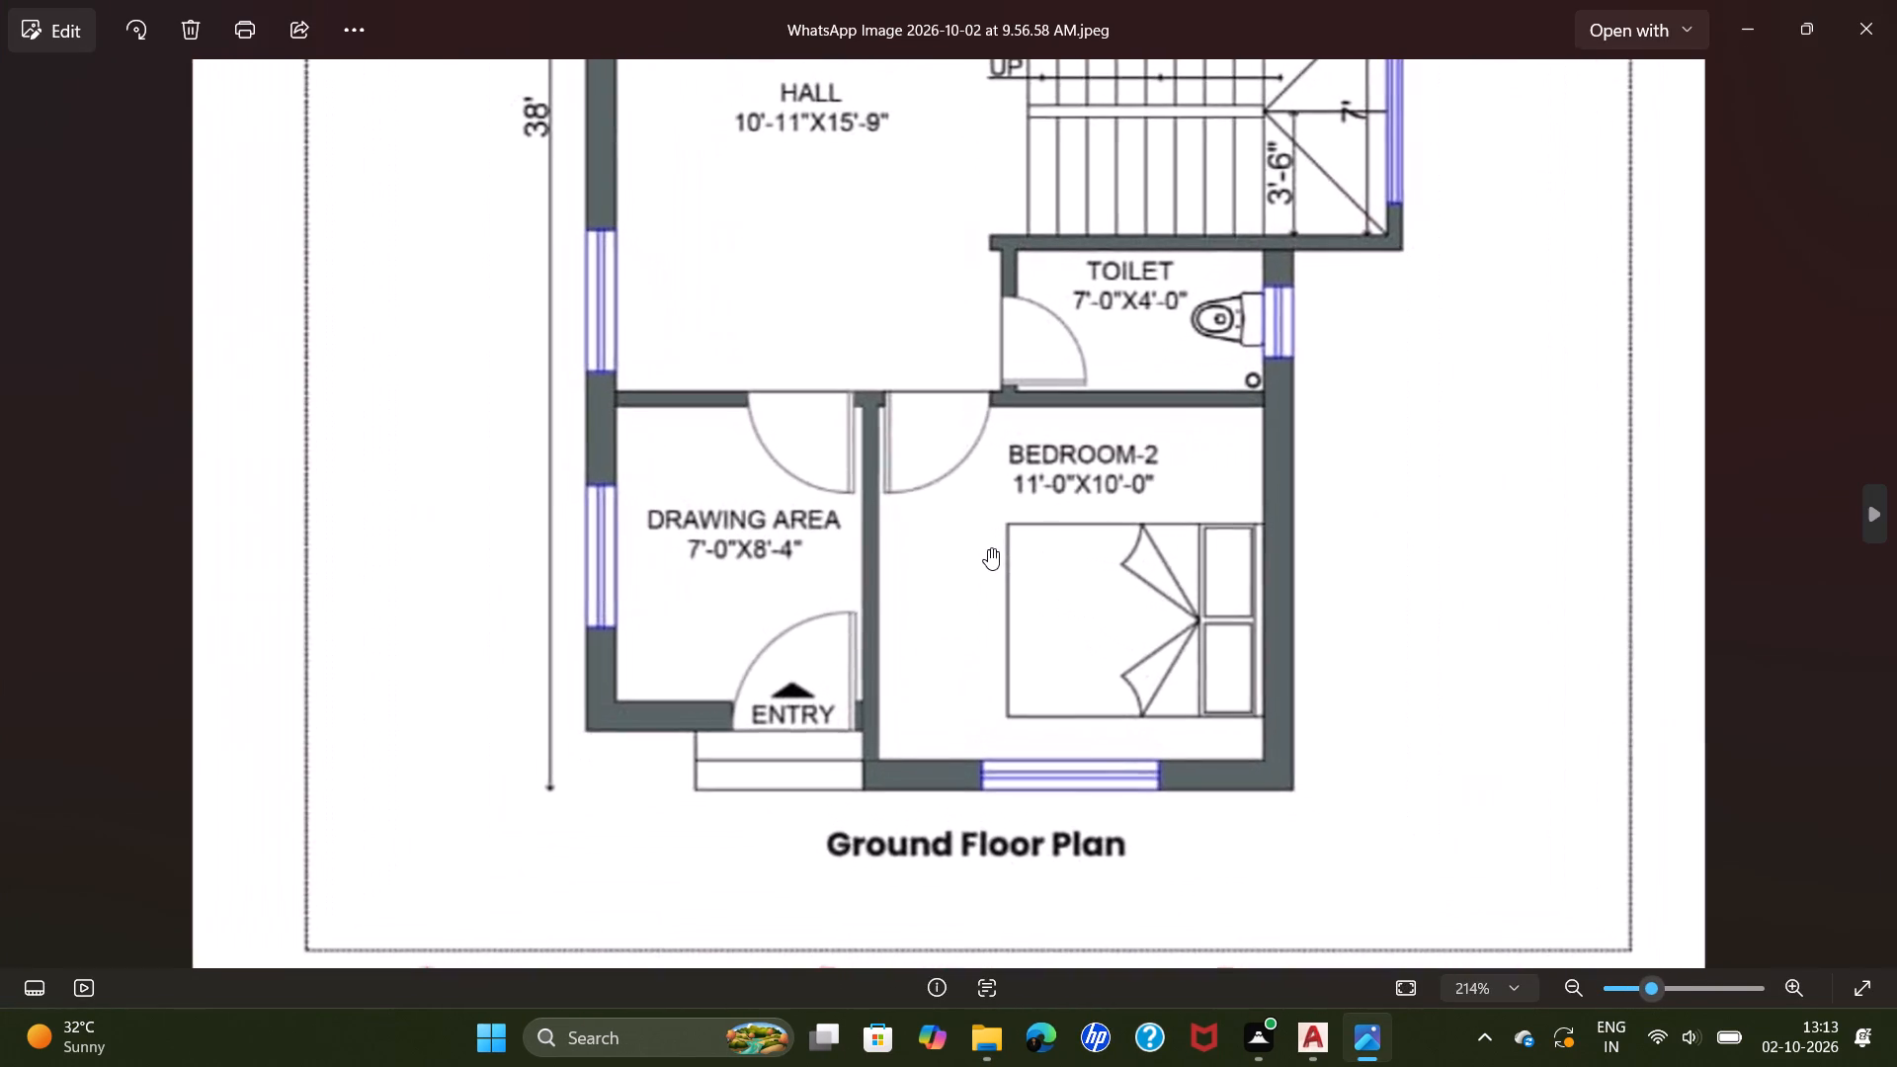
Examine the reference plan's Bedroom-2, toilet and stair area, including the labelled room sizes and overall layout.
scroll(988, 546, up, 2)
scroll(988, 544, down, 3)
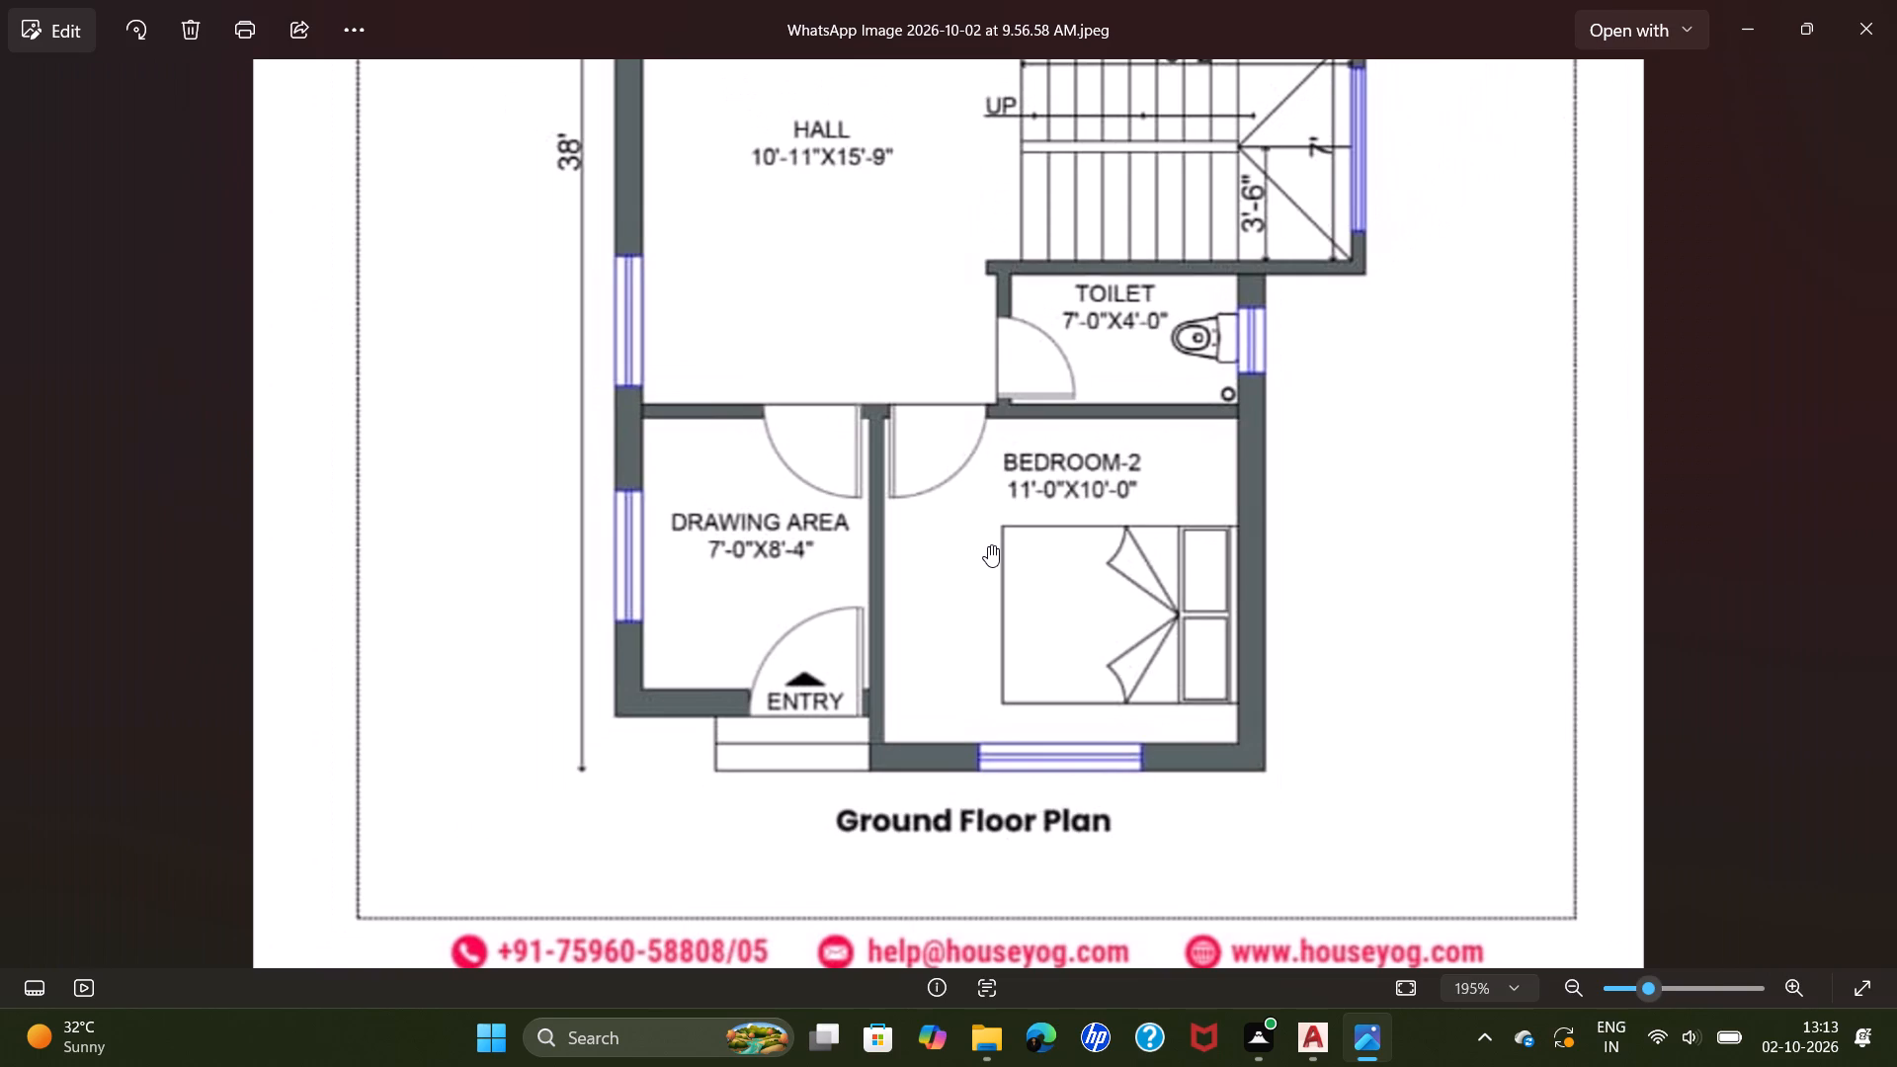
scroll(1060, 515, down, 4)
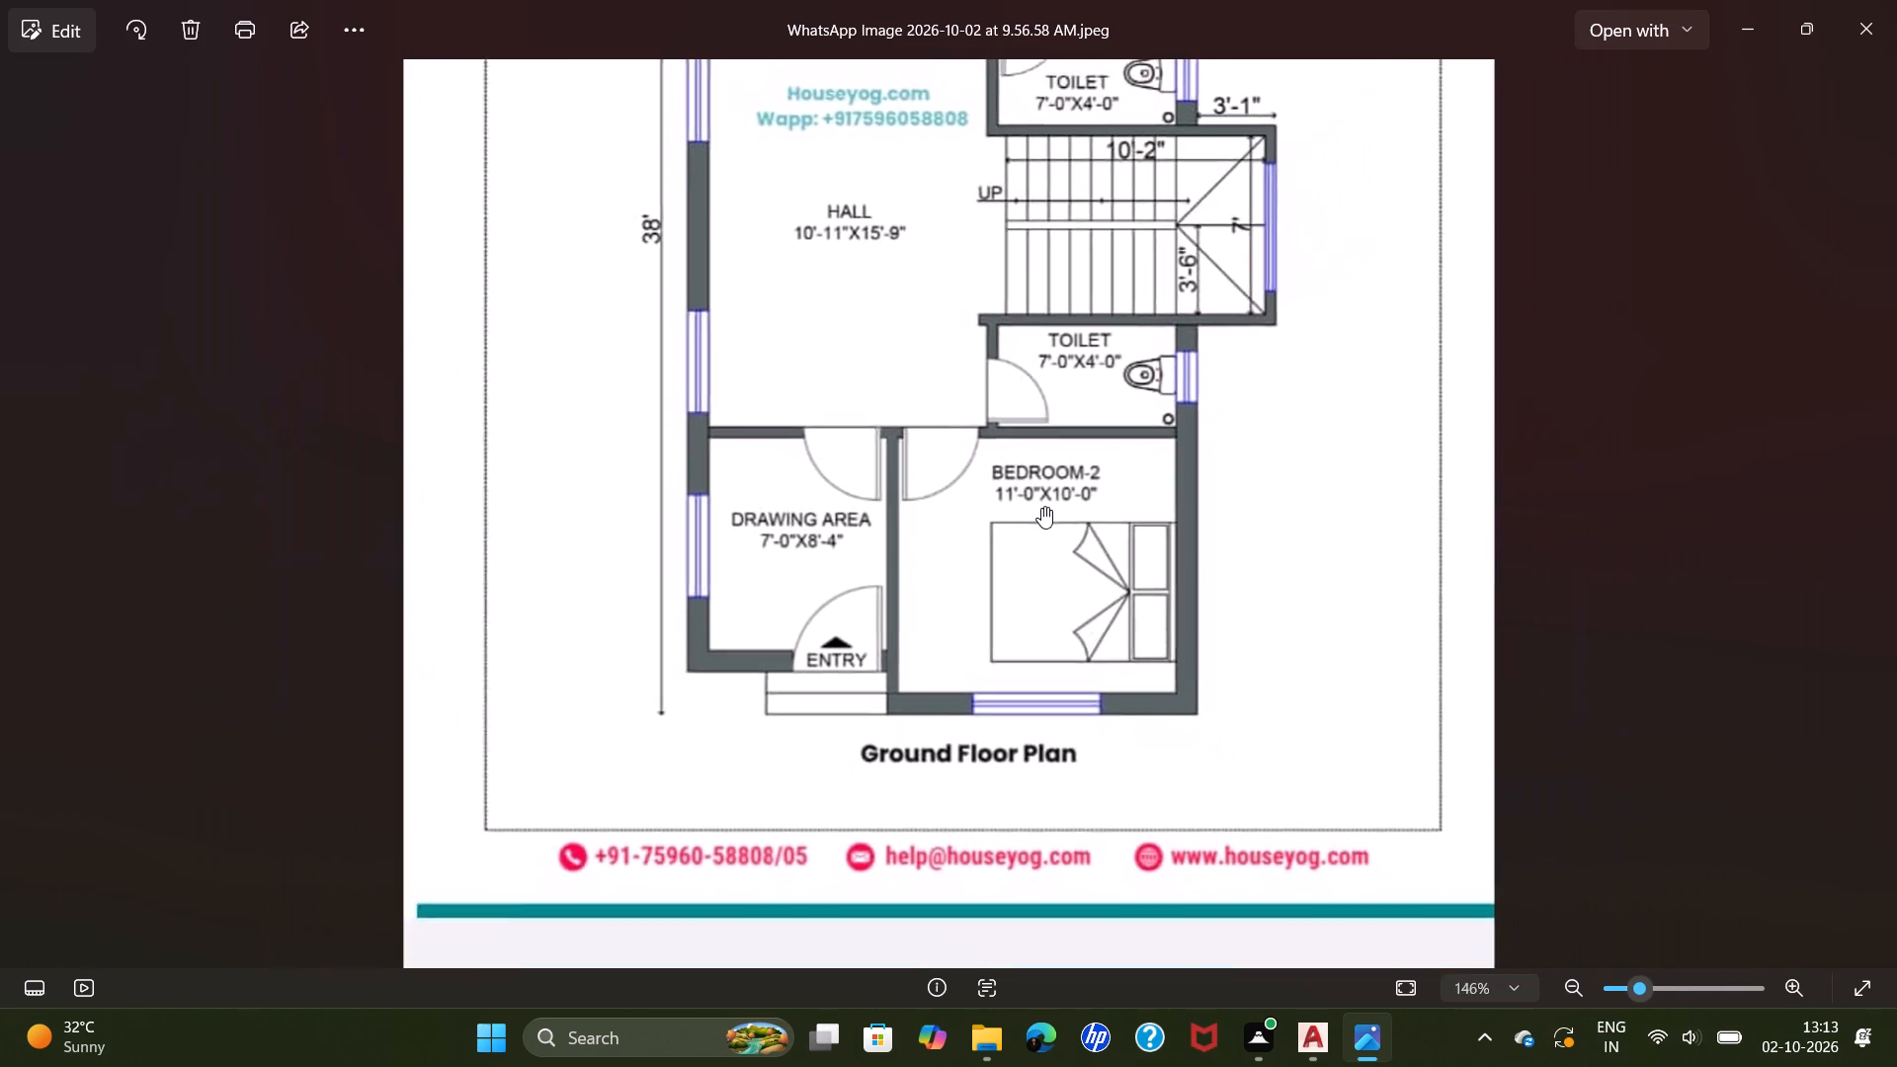
scroll(1041, 507, down, 13)
scroll(1044, 456, up, 5)
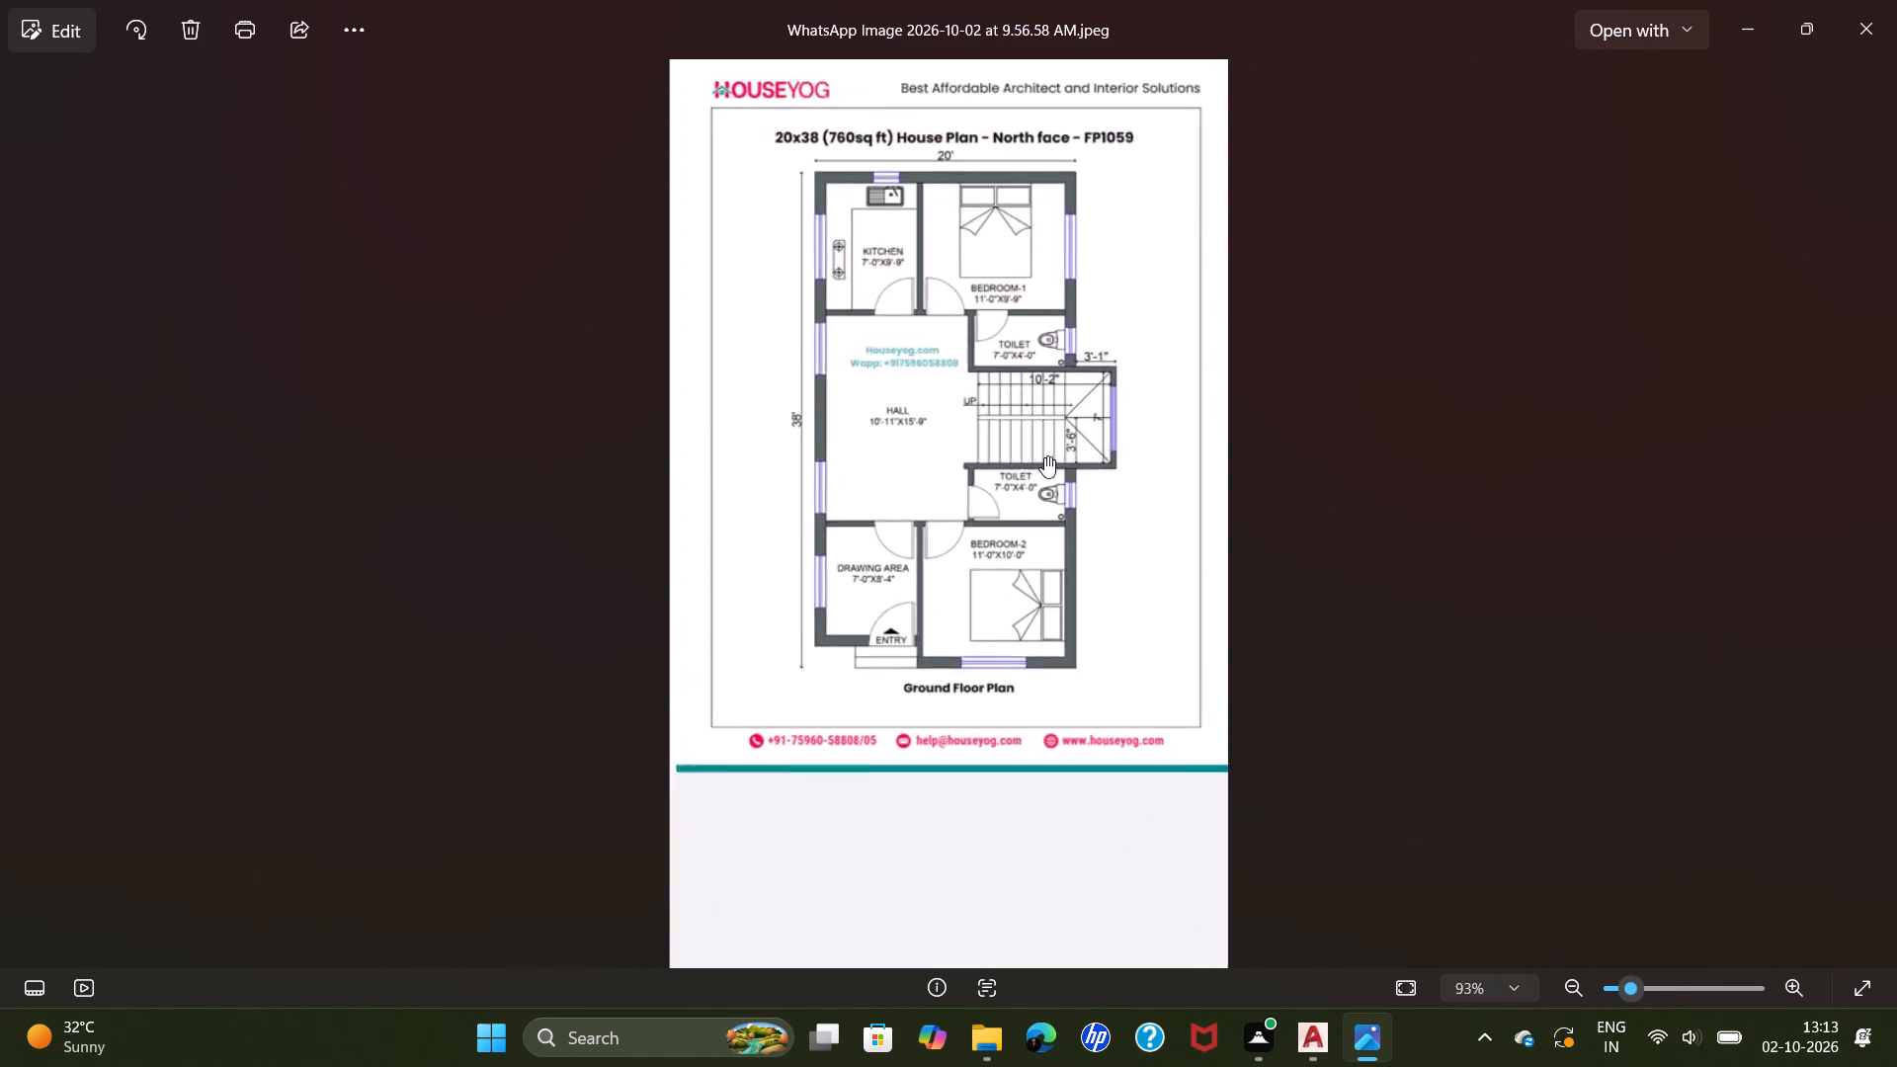
scroll(1044, 456, up, 5)
scroll(1050, 620, down, 2)
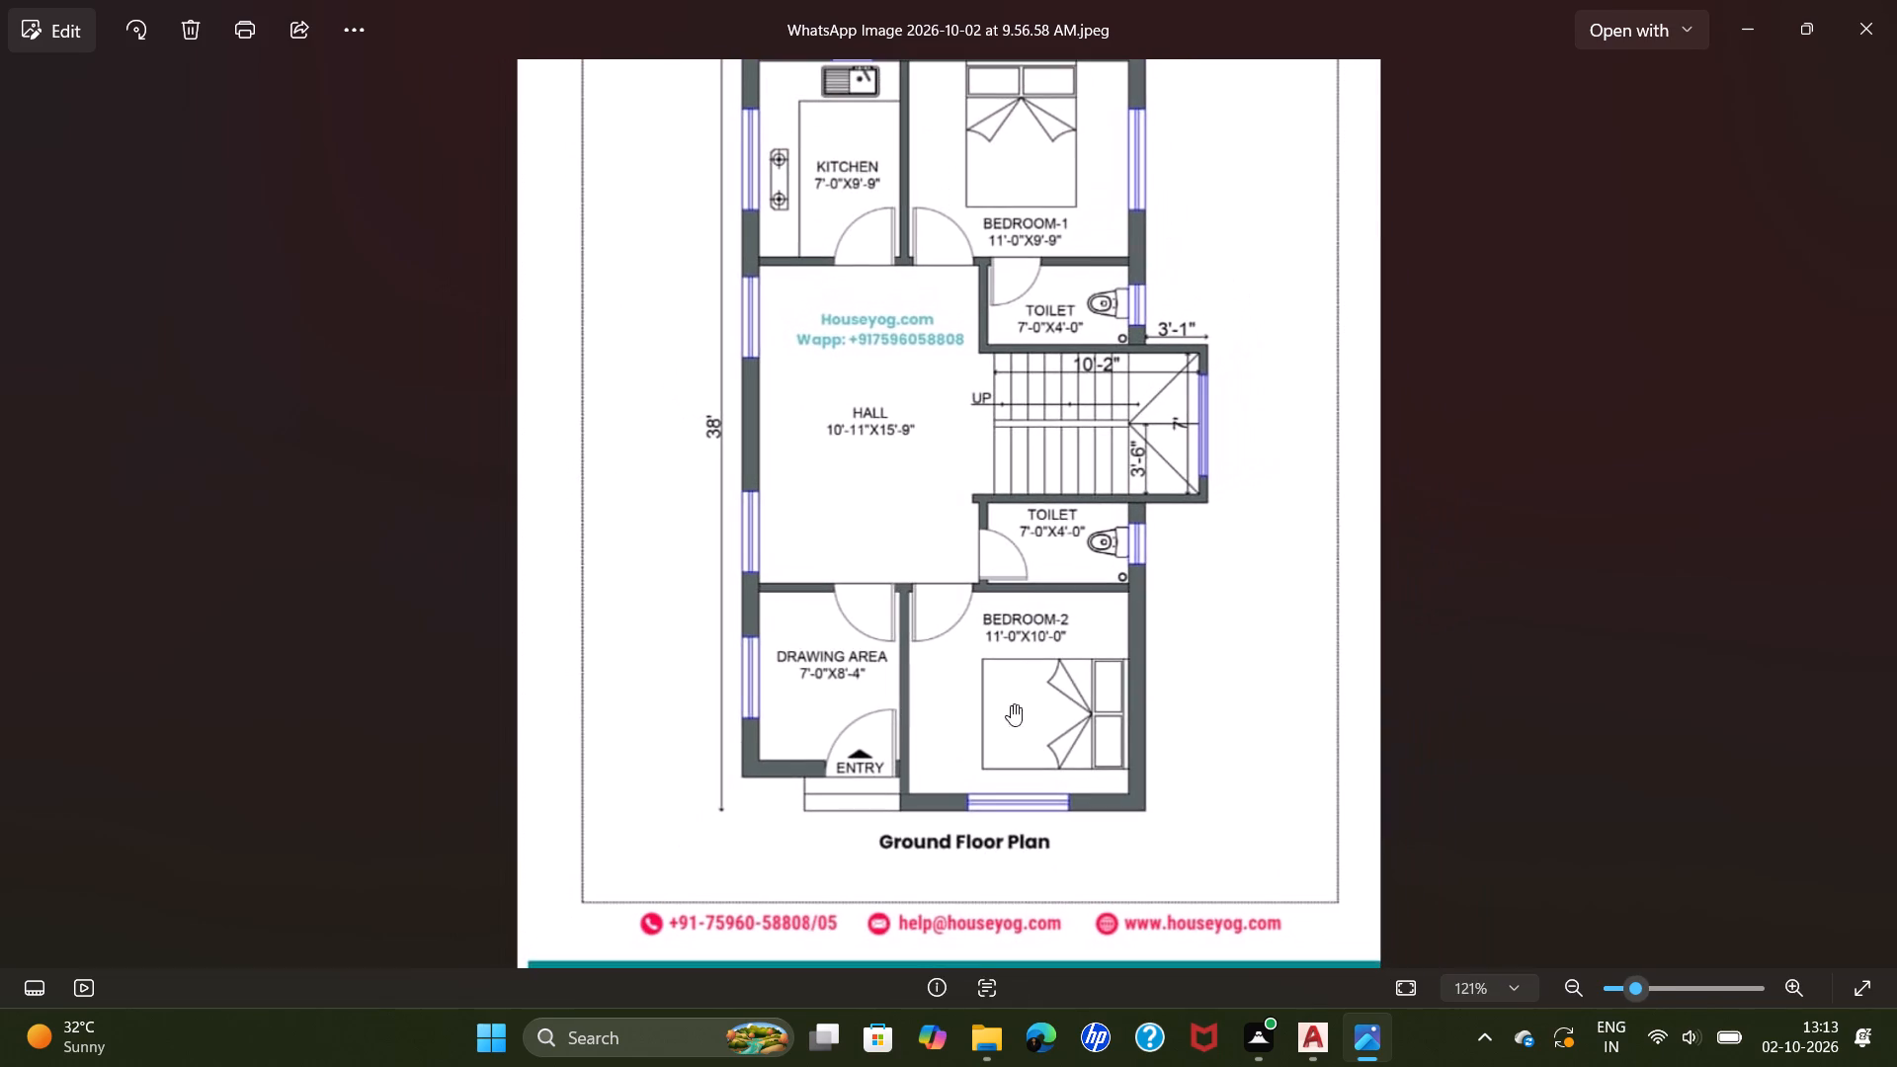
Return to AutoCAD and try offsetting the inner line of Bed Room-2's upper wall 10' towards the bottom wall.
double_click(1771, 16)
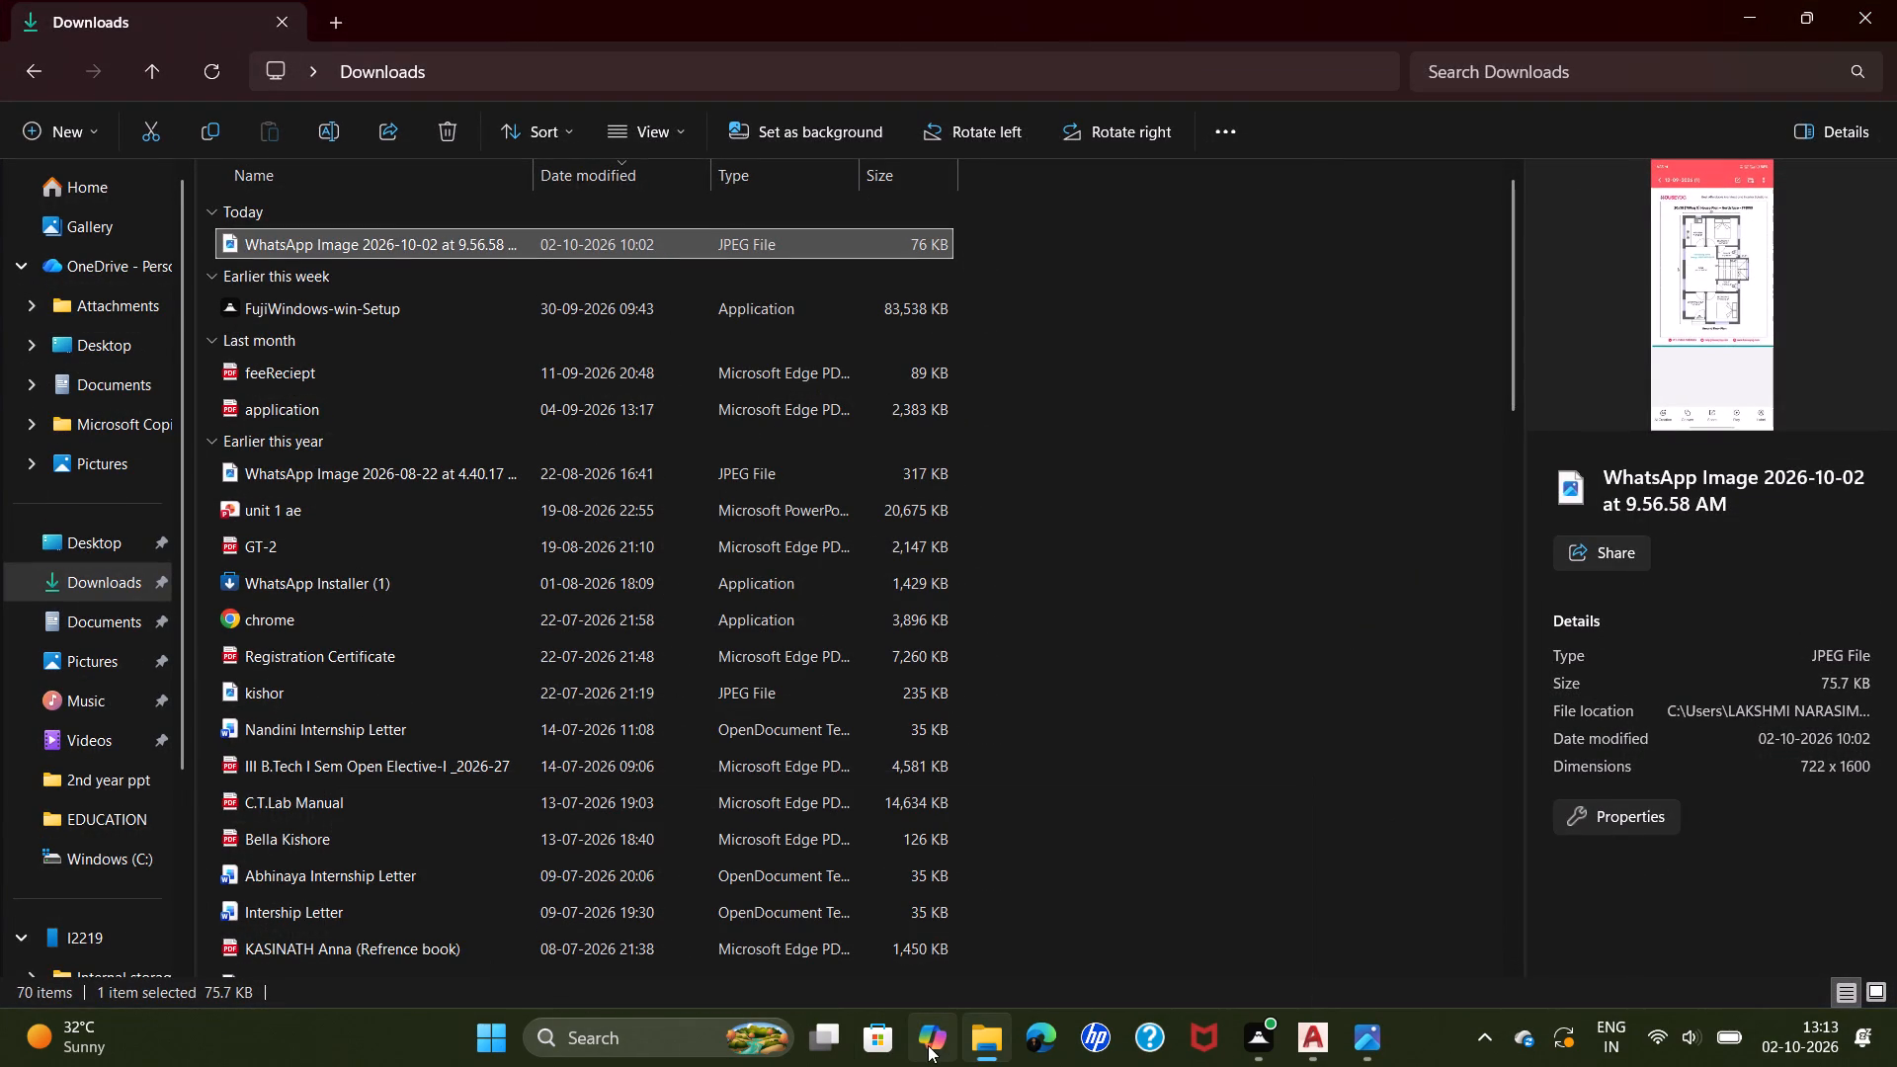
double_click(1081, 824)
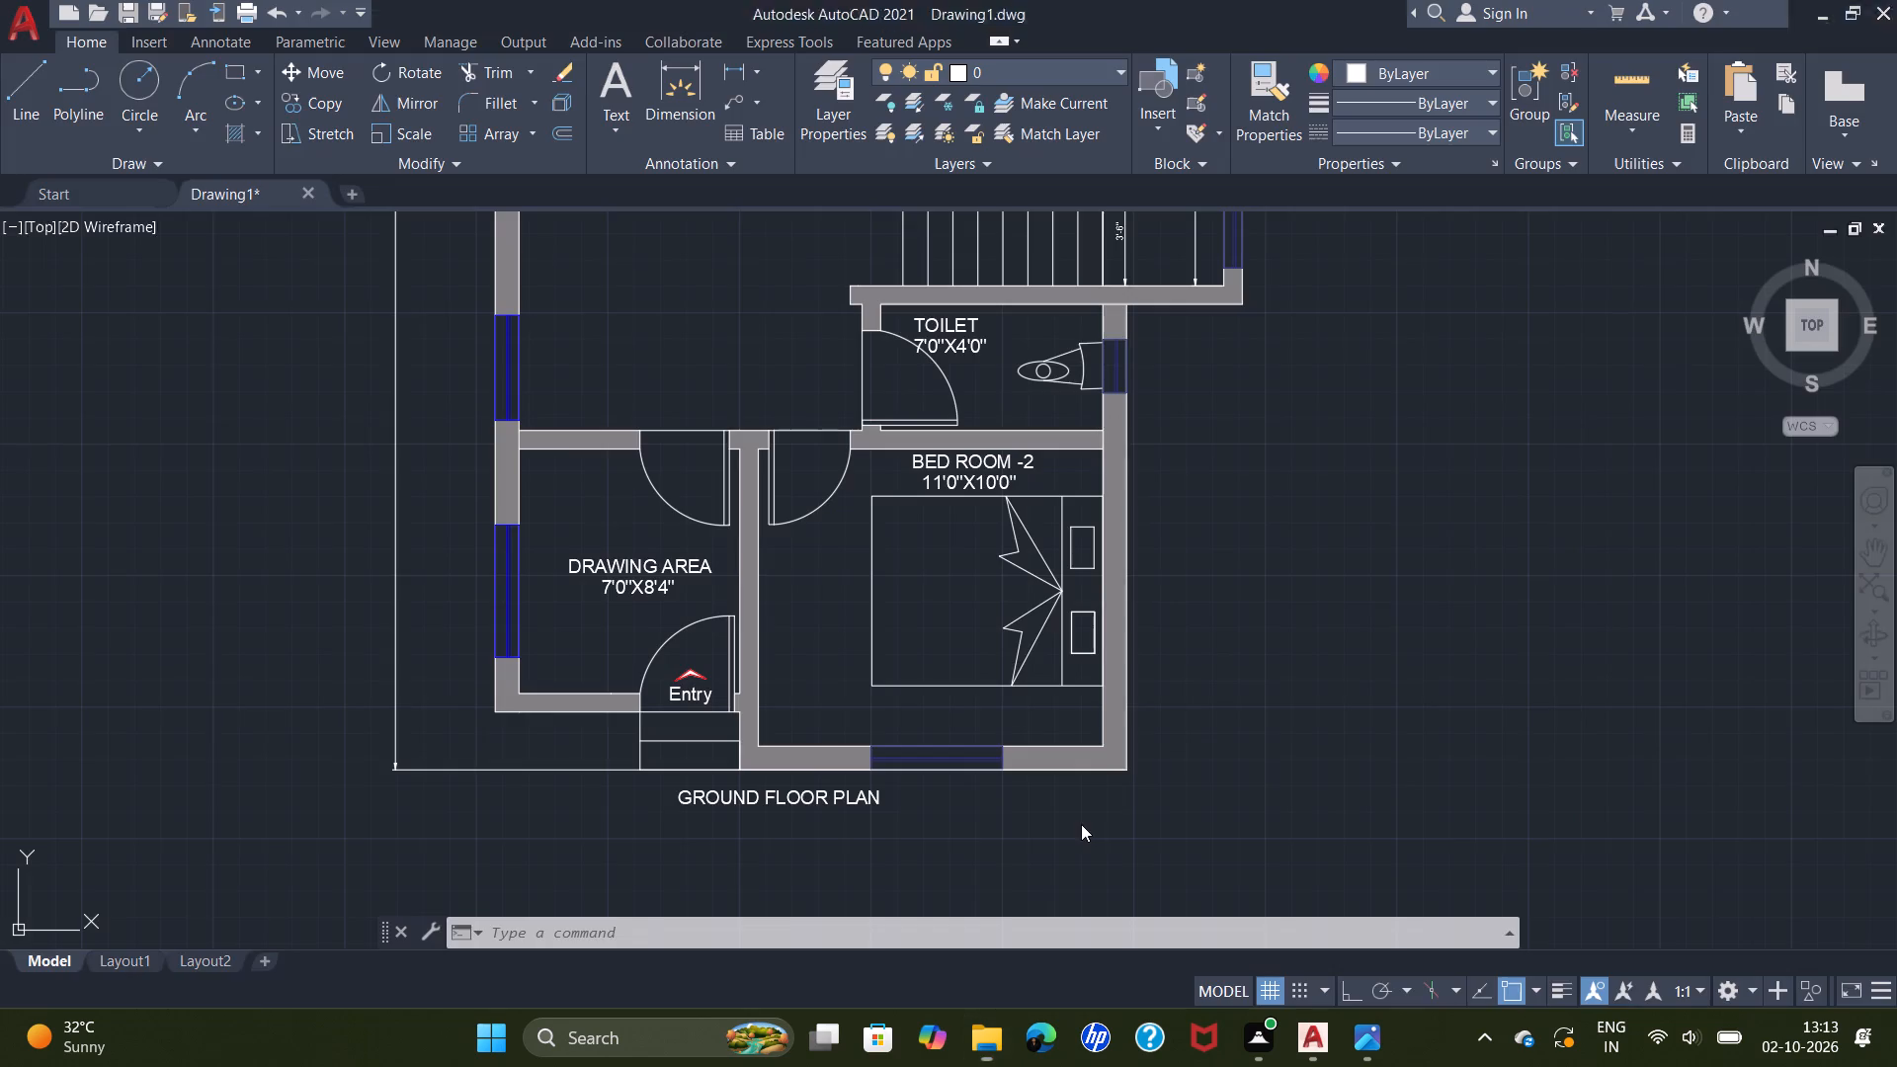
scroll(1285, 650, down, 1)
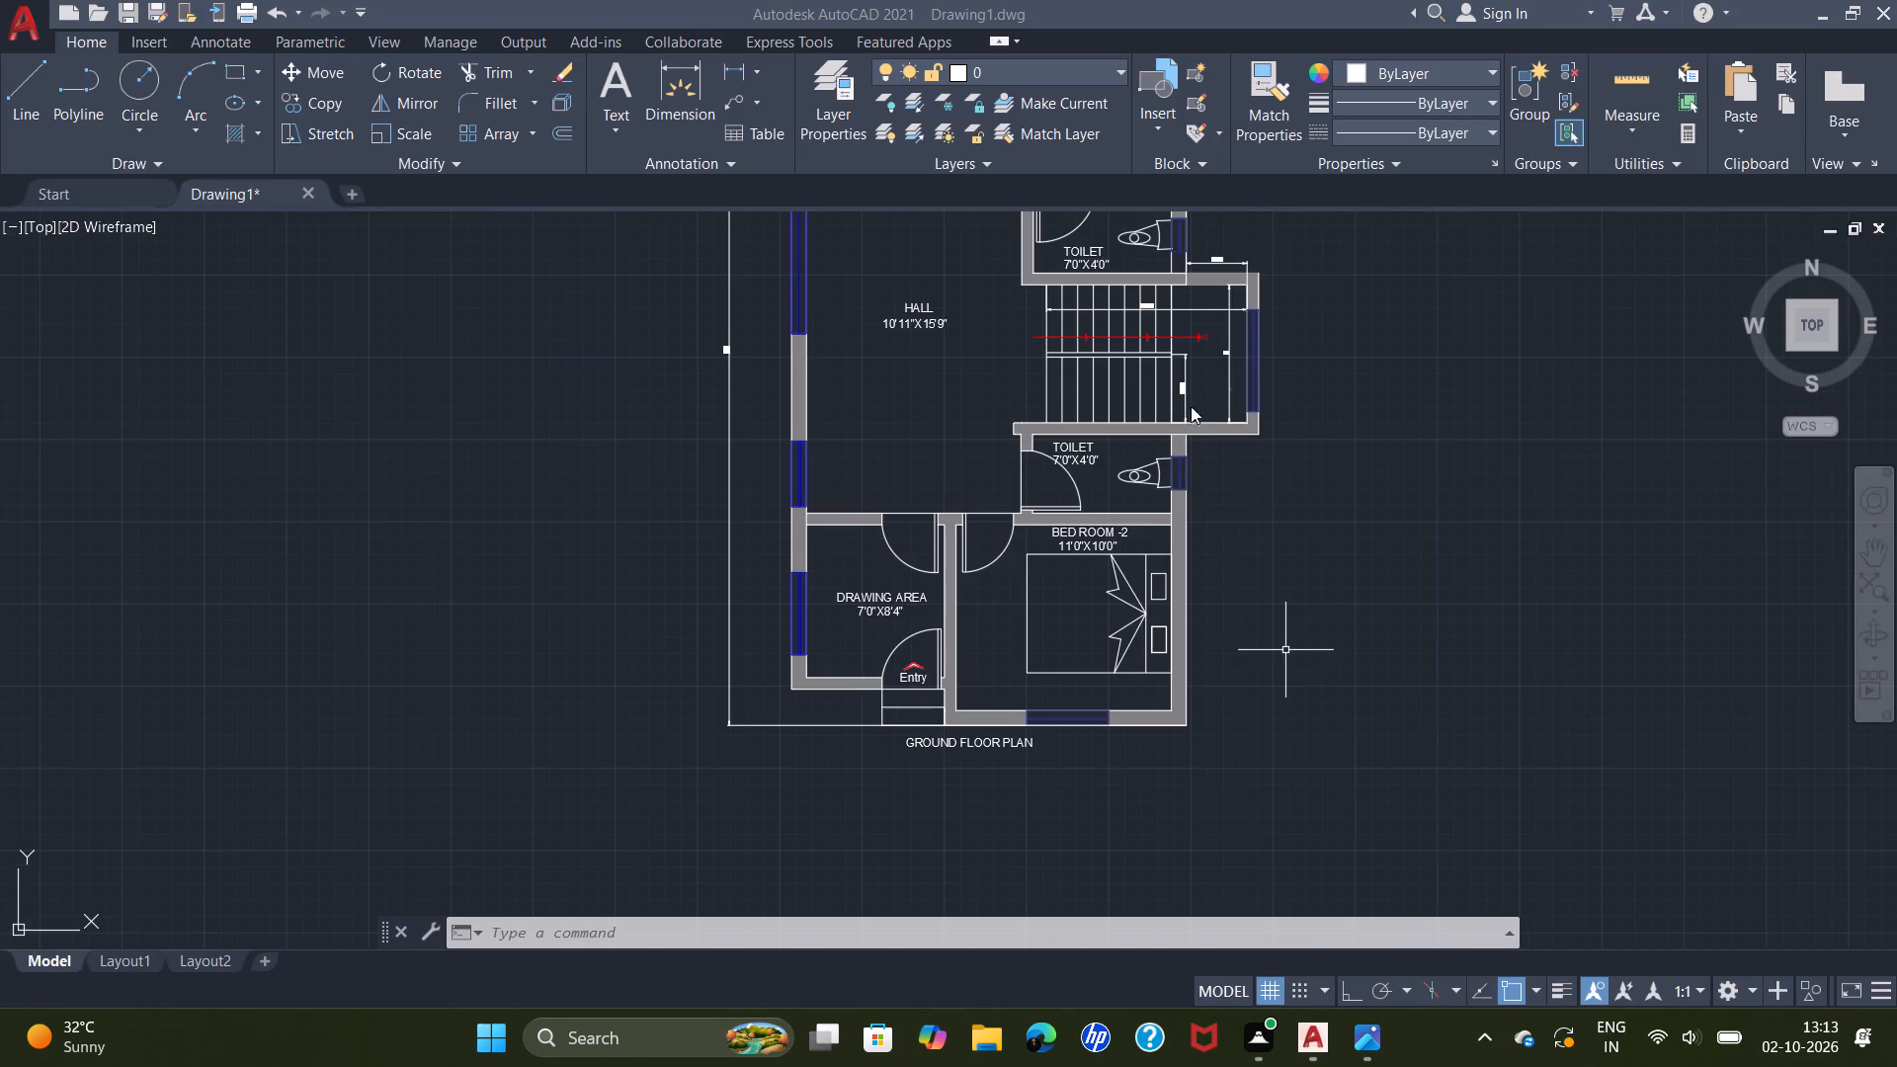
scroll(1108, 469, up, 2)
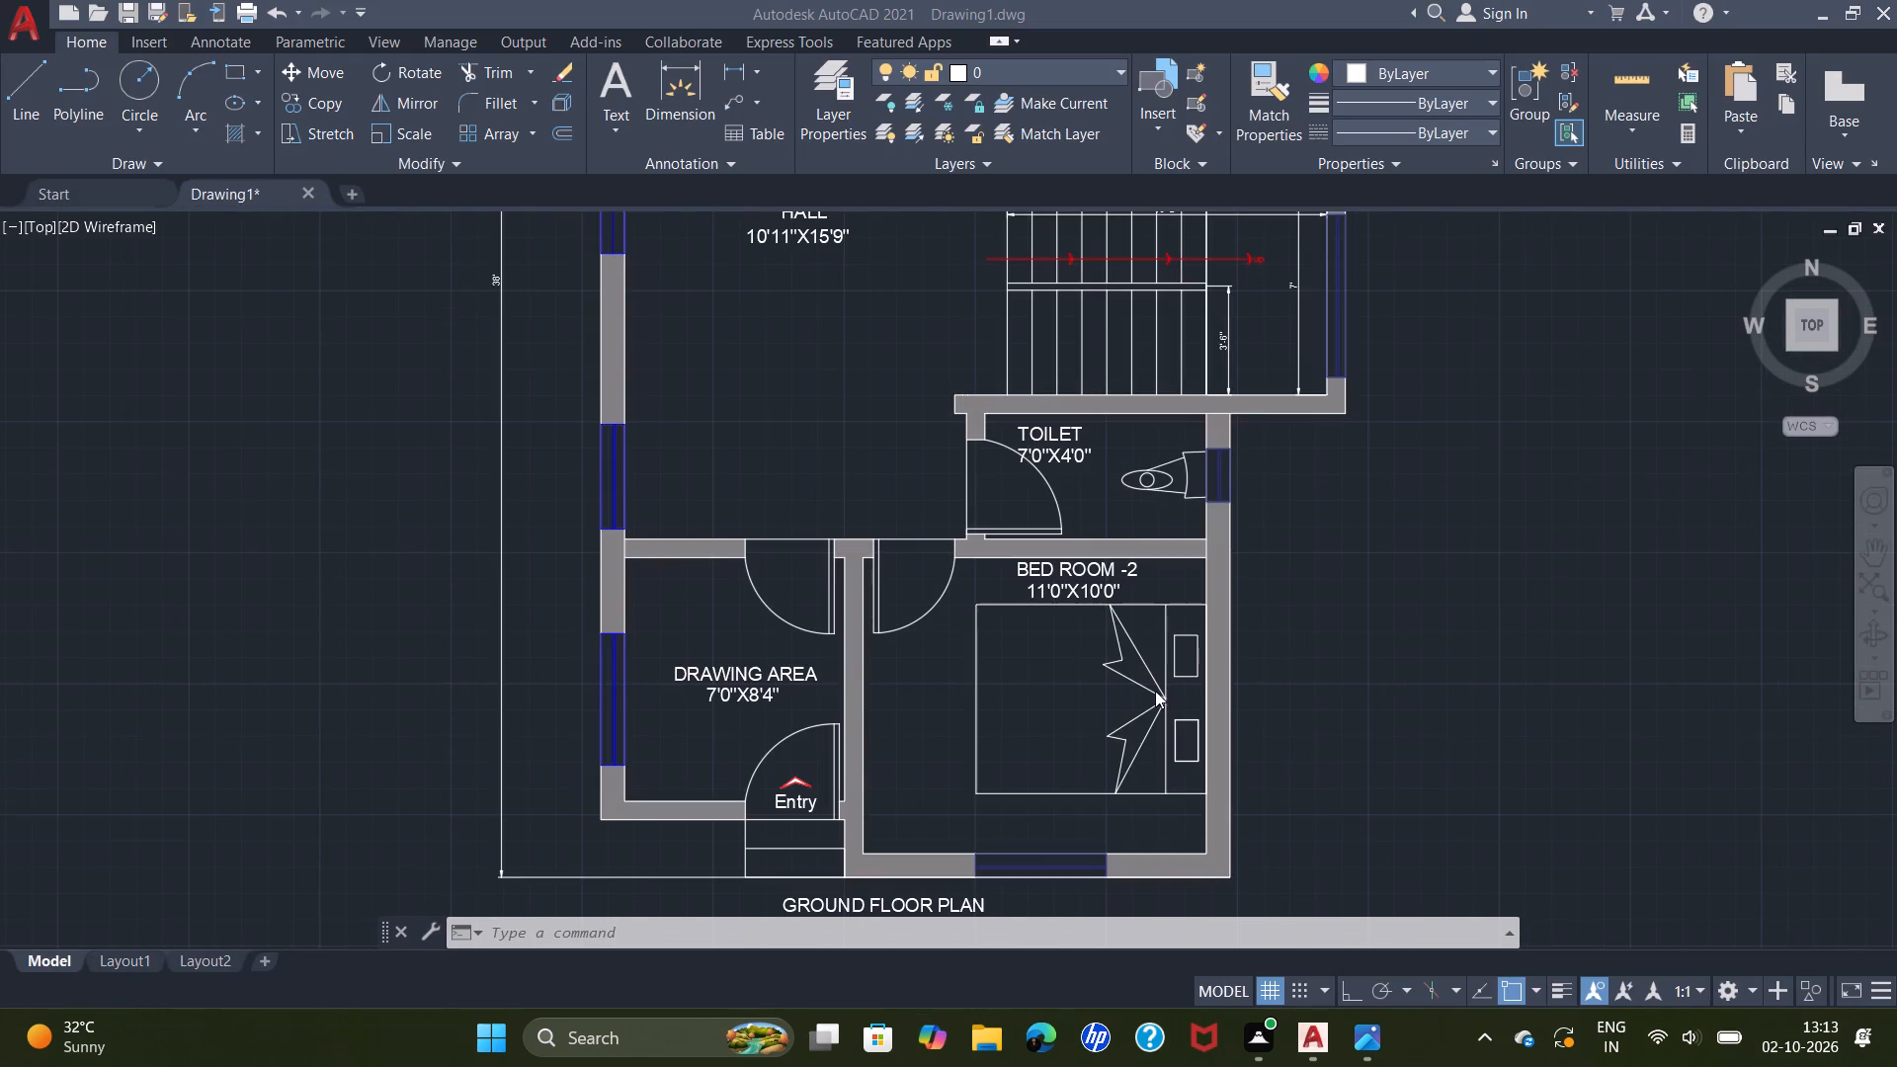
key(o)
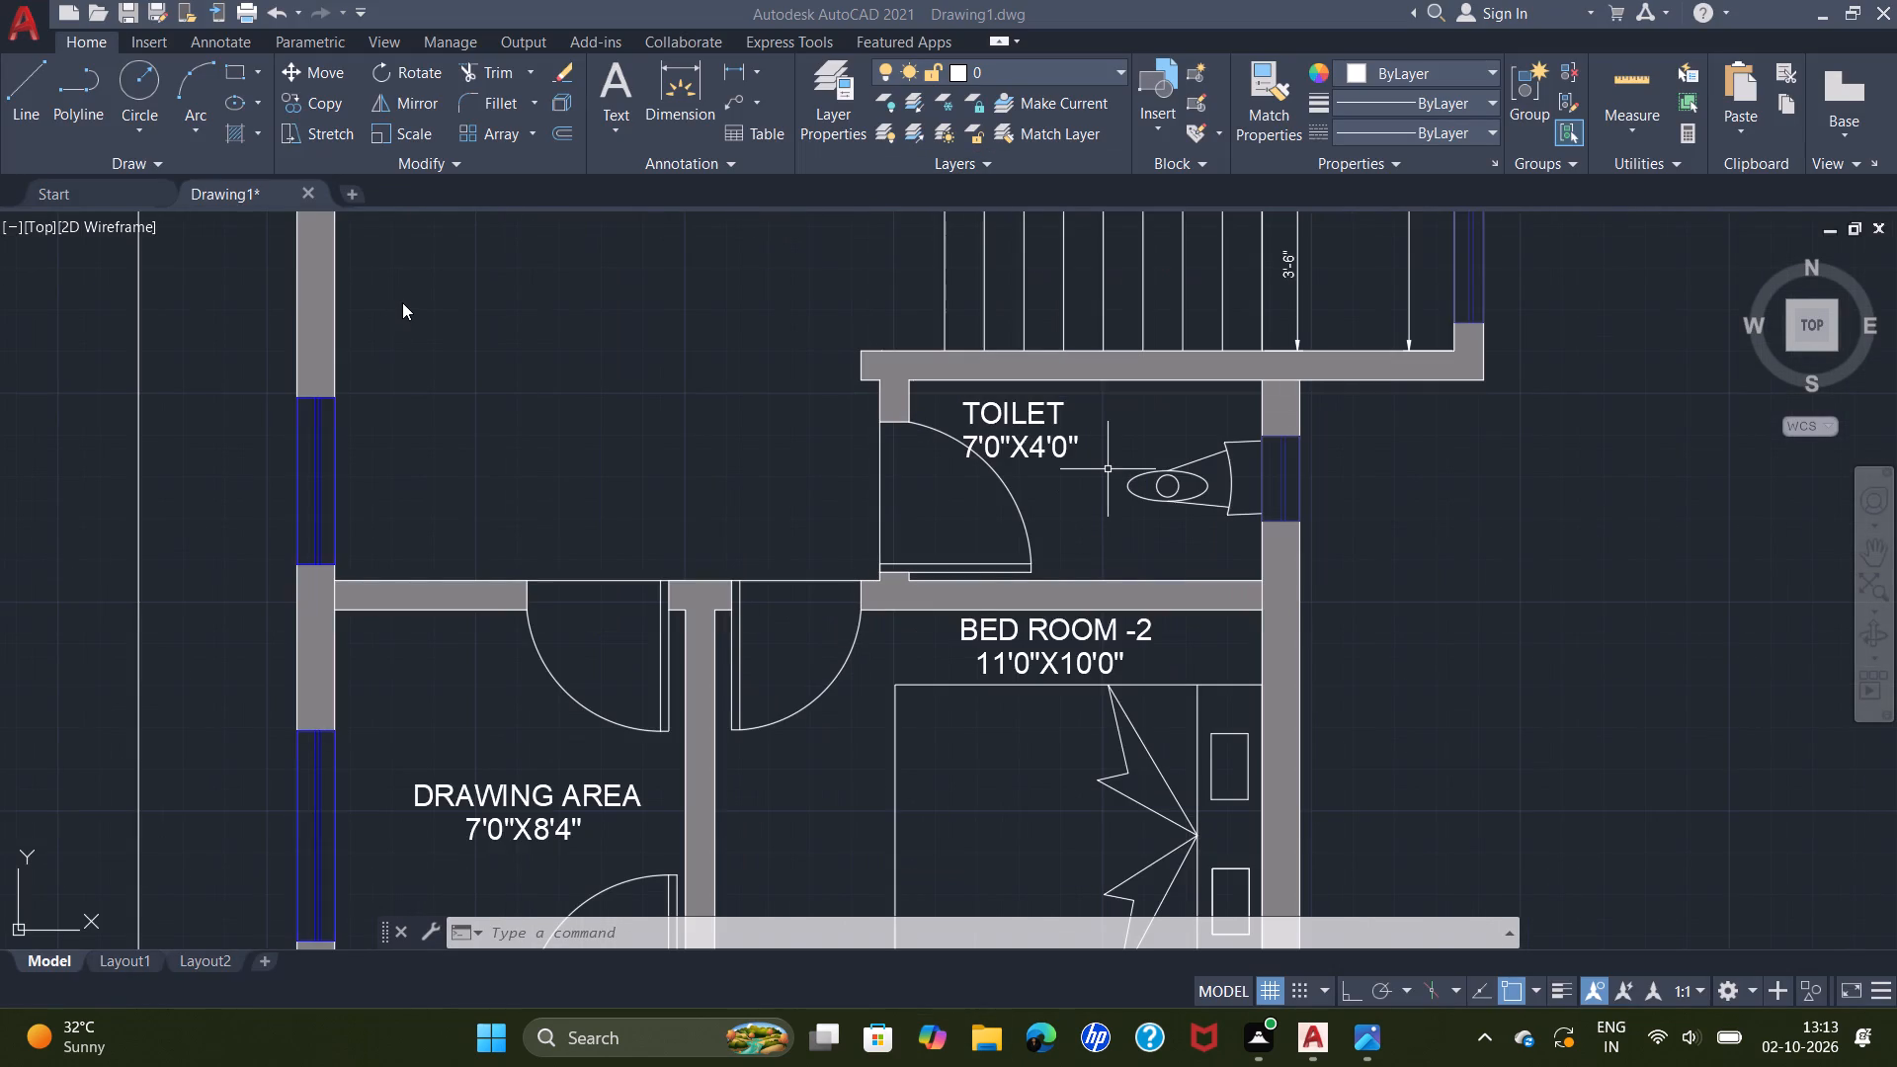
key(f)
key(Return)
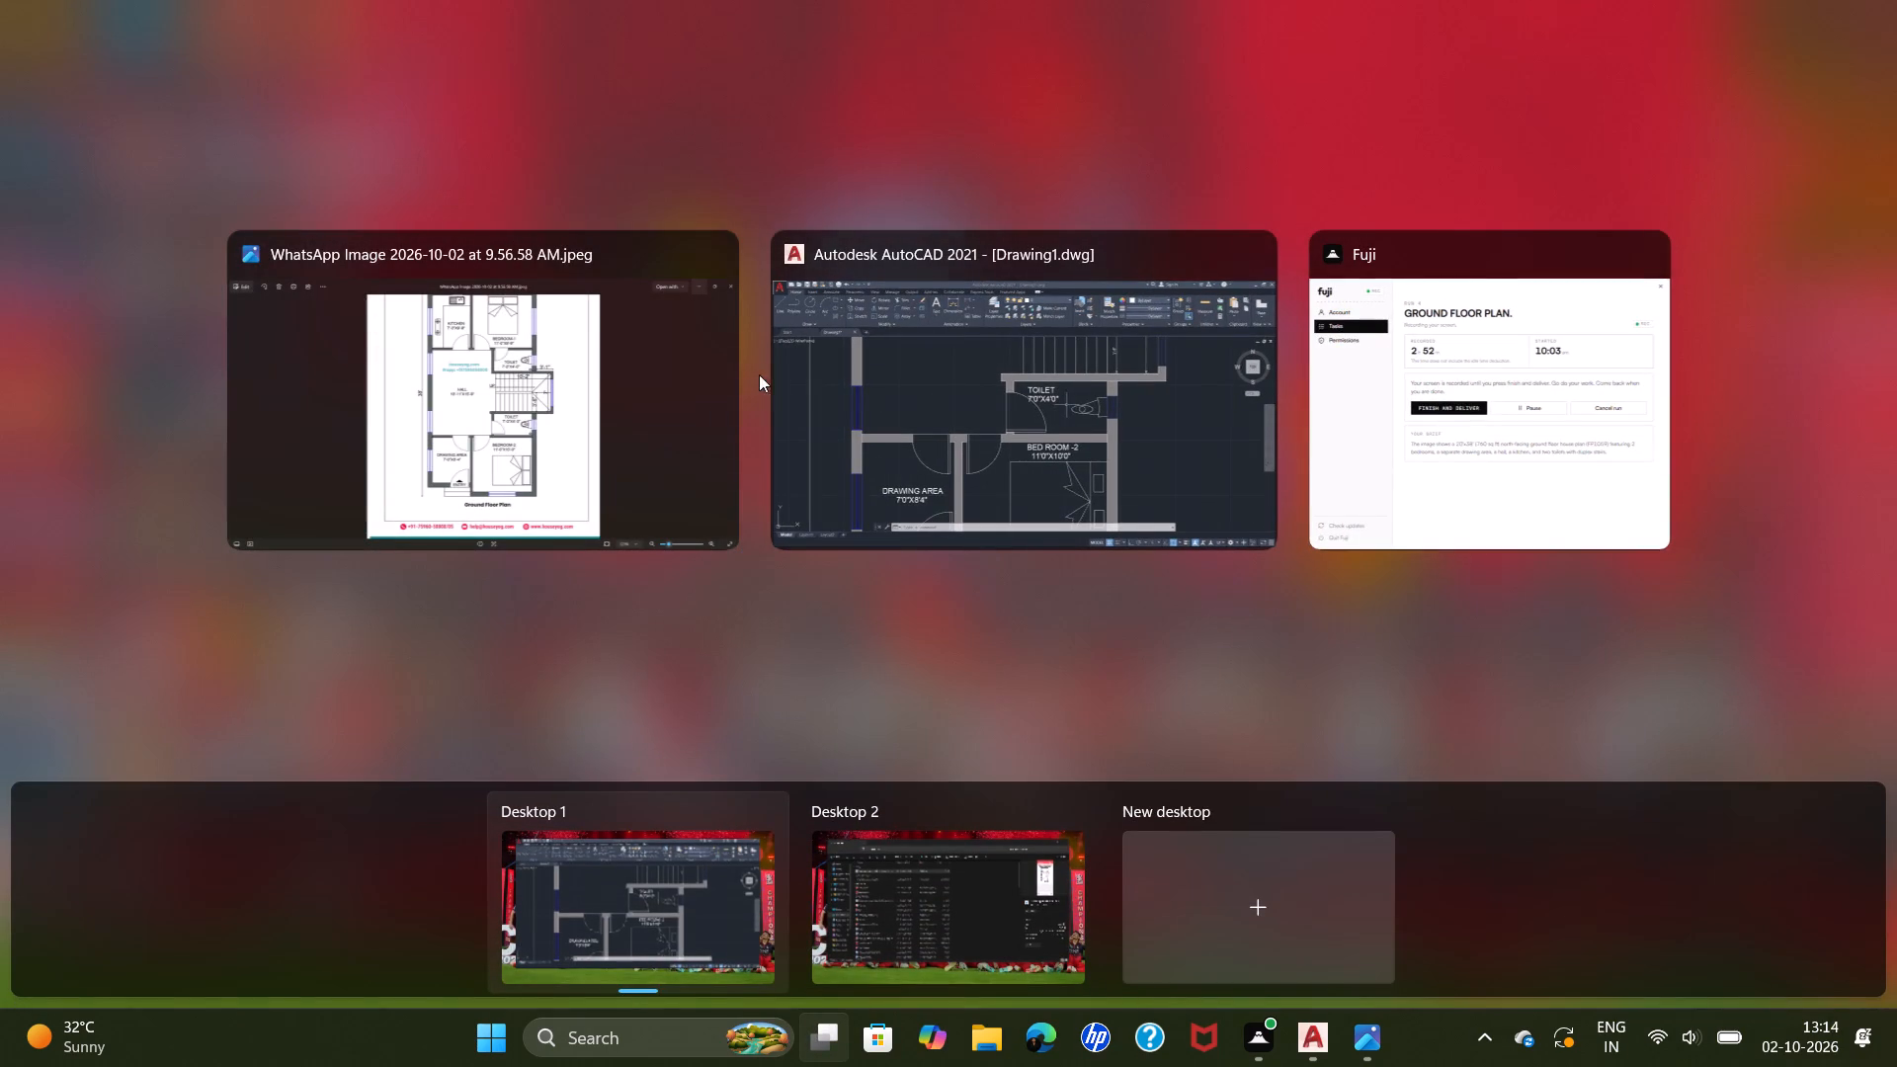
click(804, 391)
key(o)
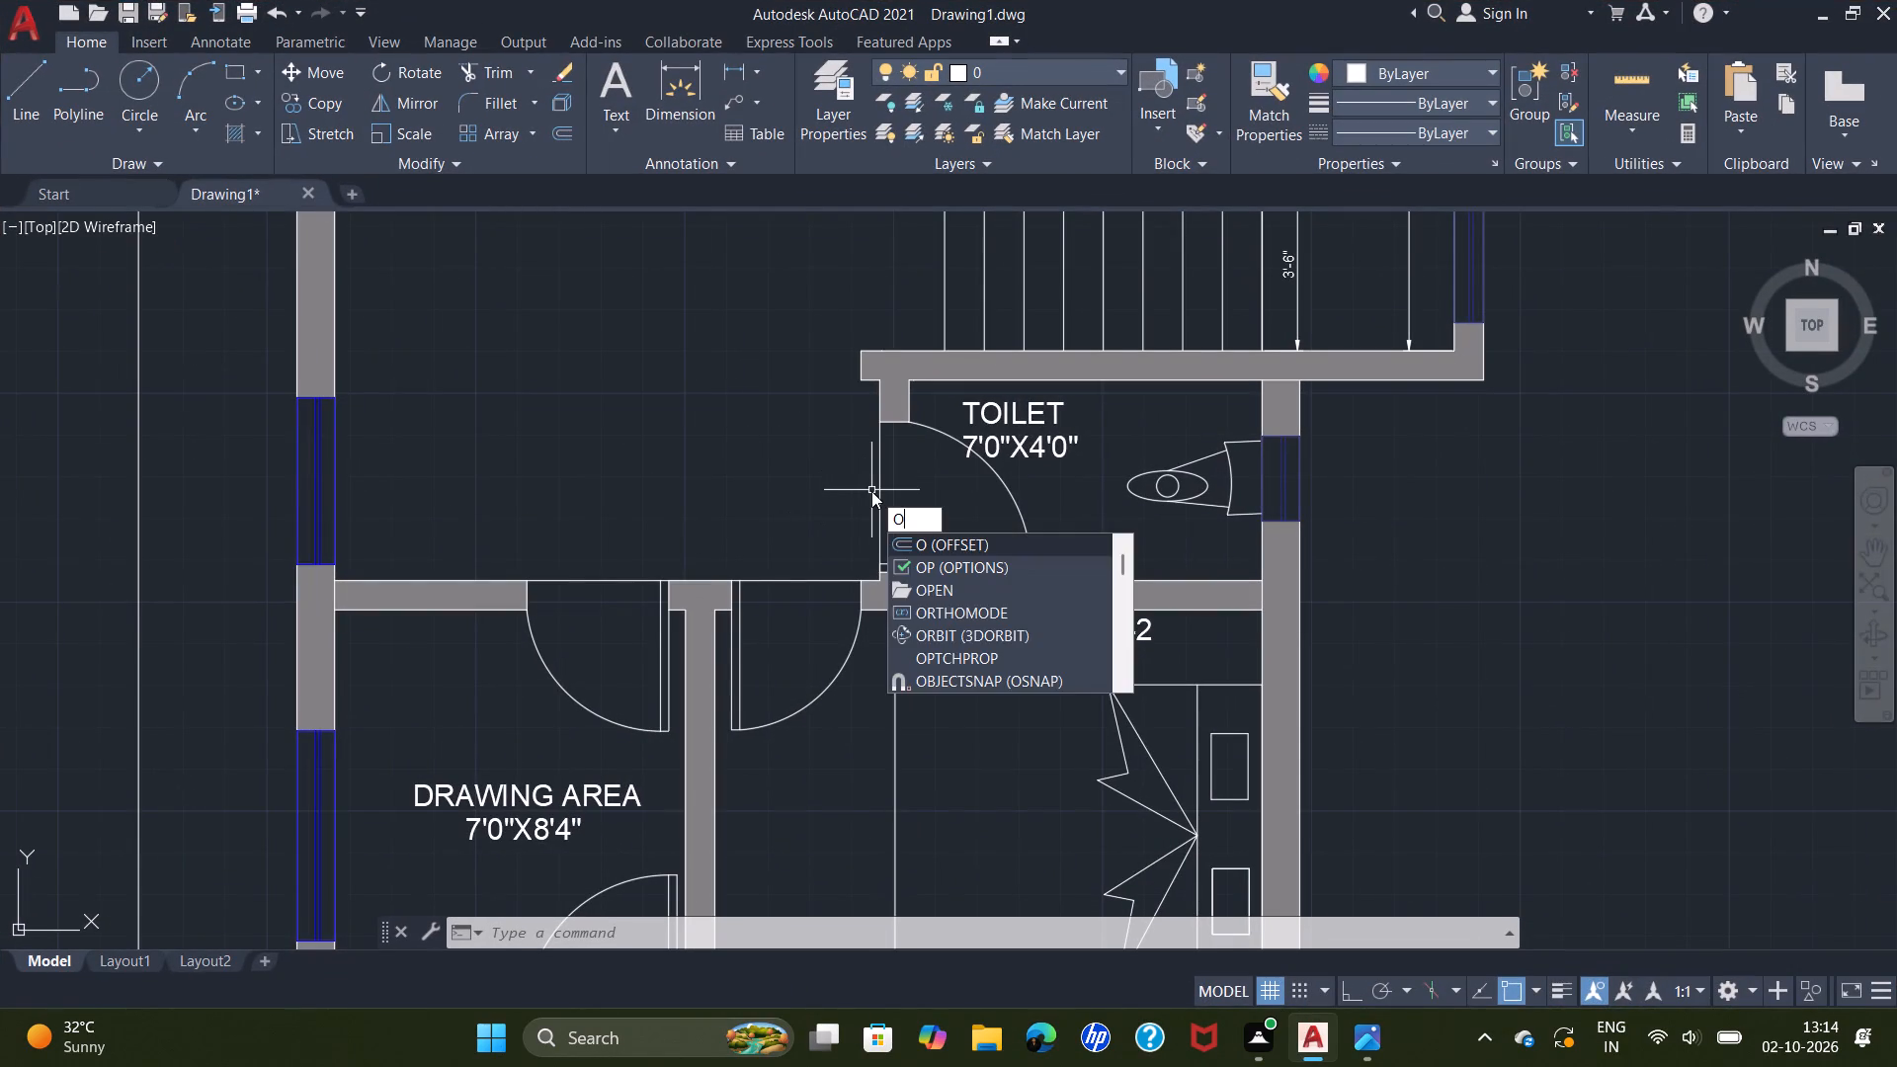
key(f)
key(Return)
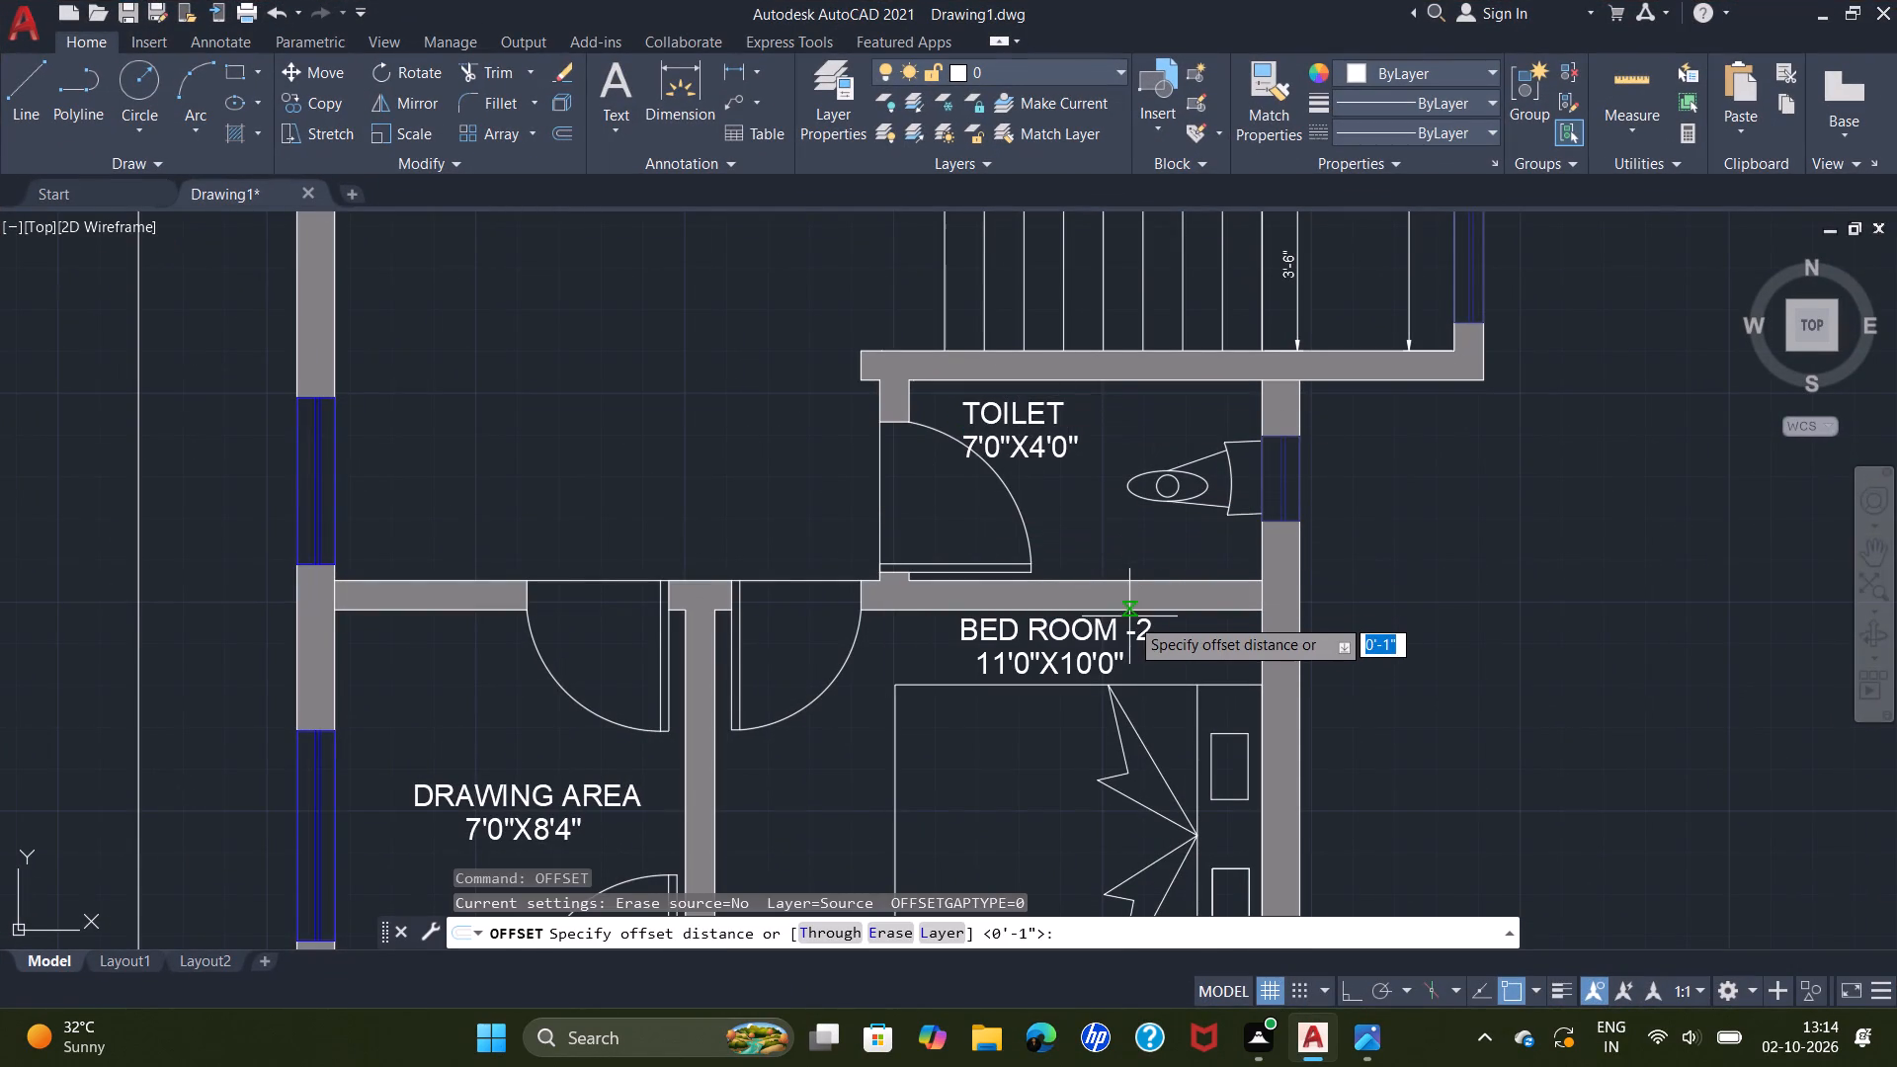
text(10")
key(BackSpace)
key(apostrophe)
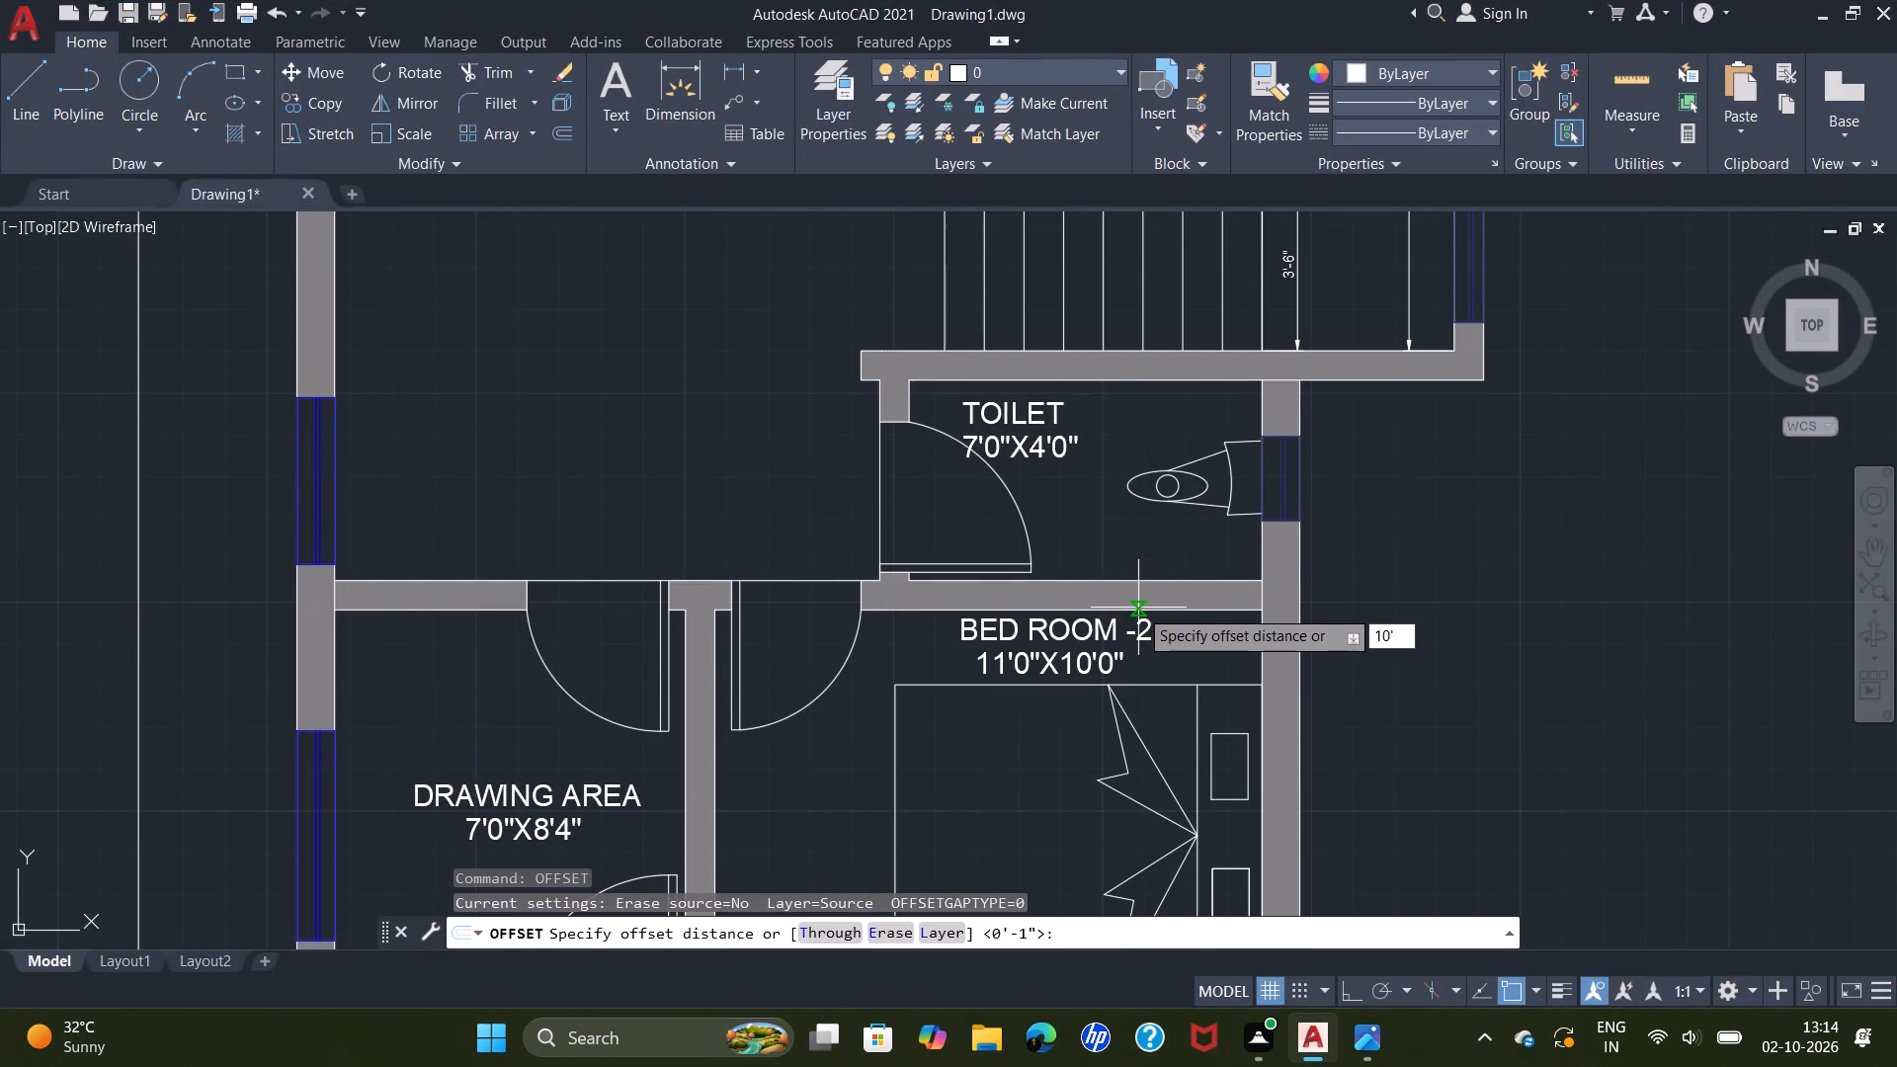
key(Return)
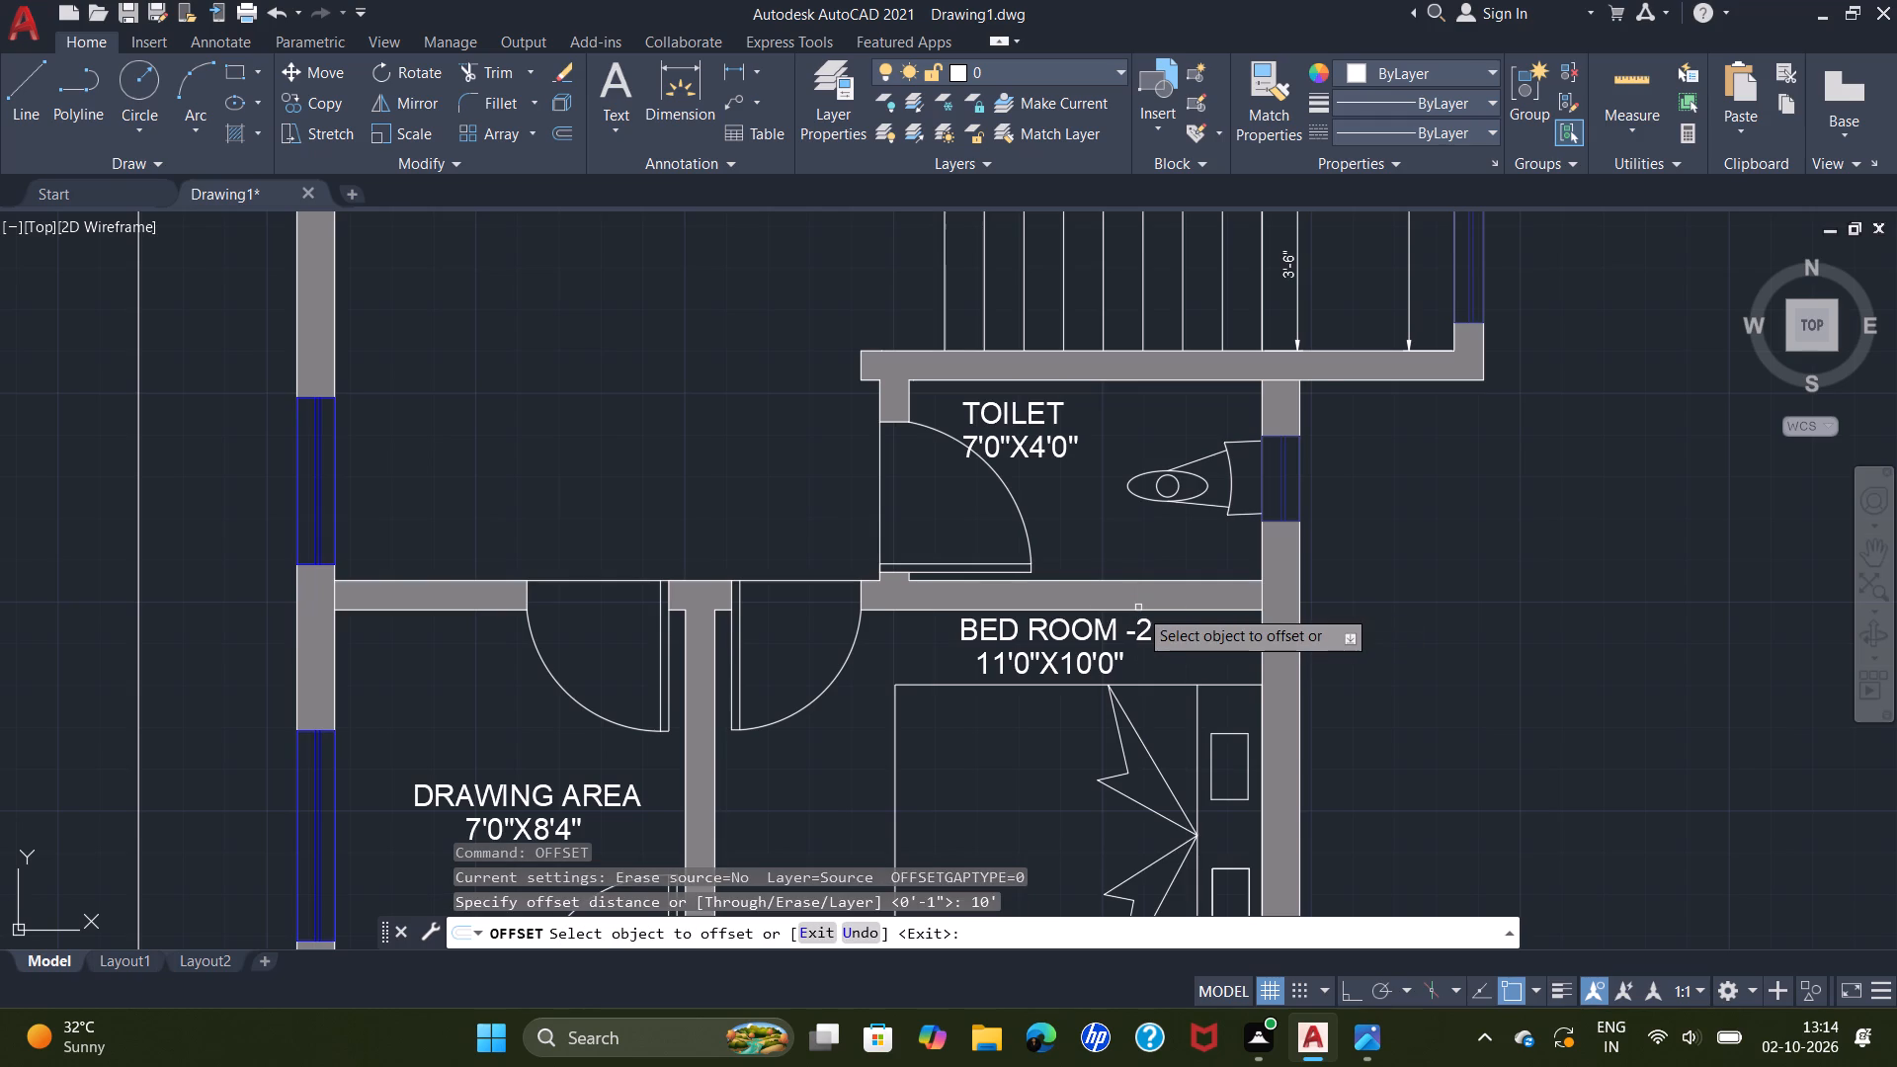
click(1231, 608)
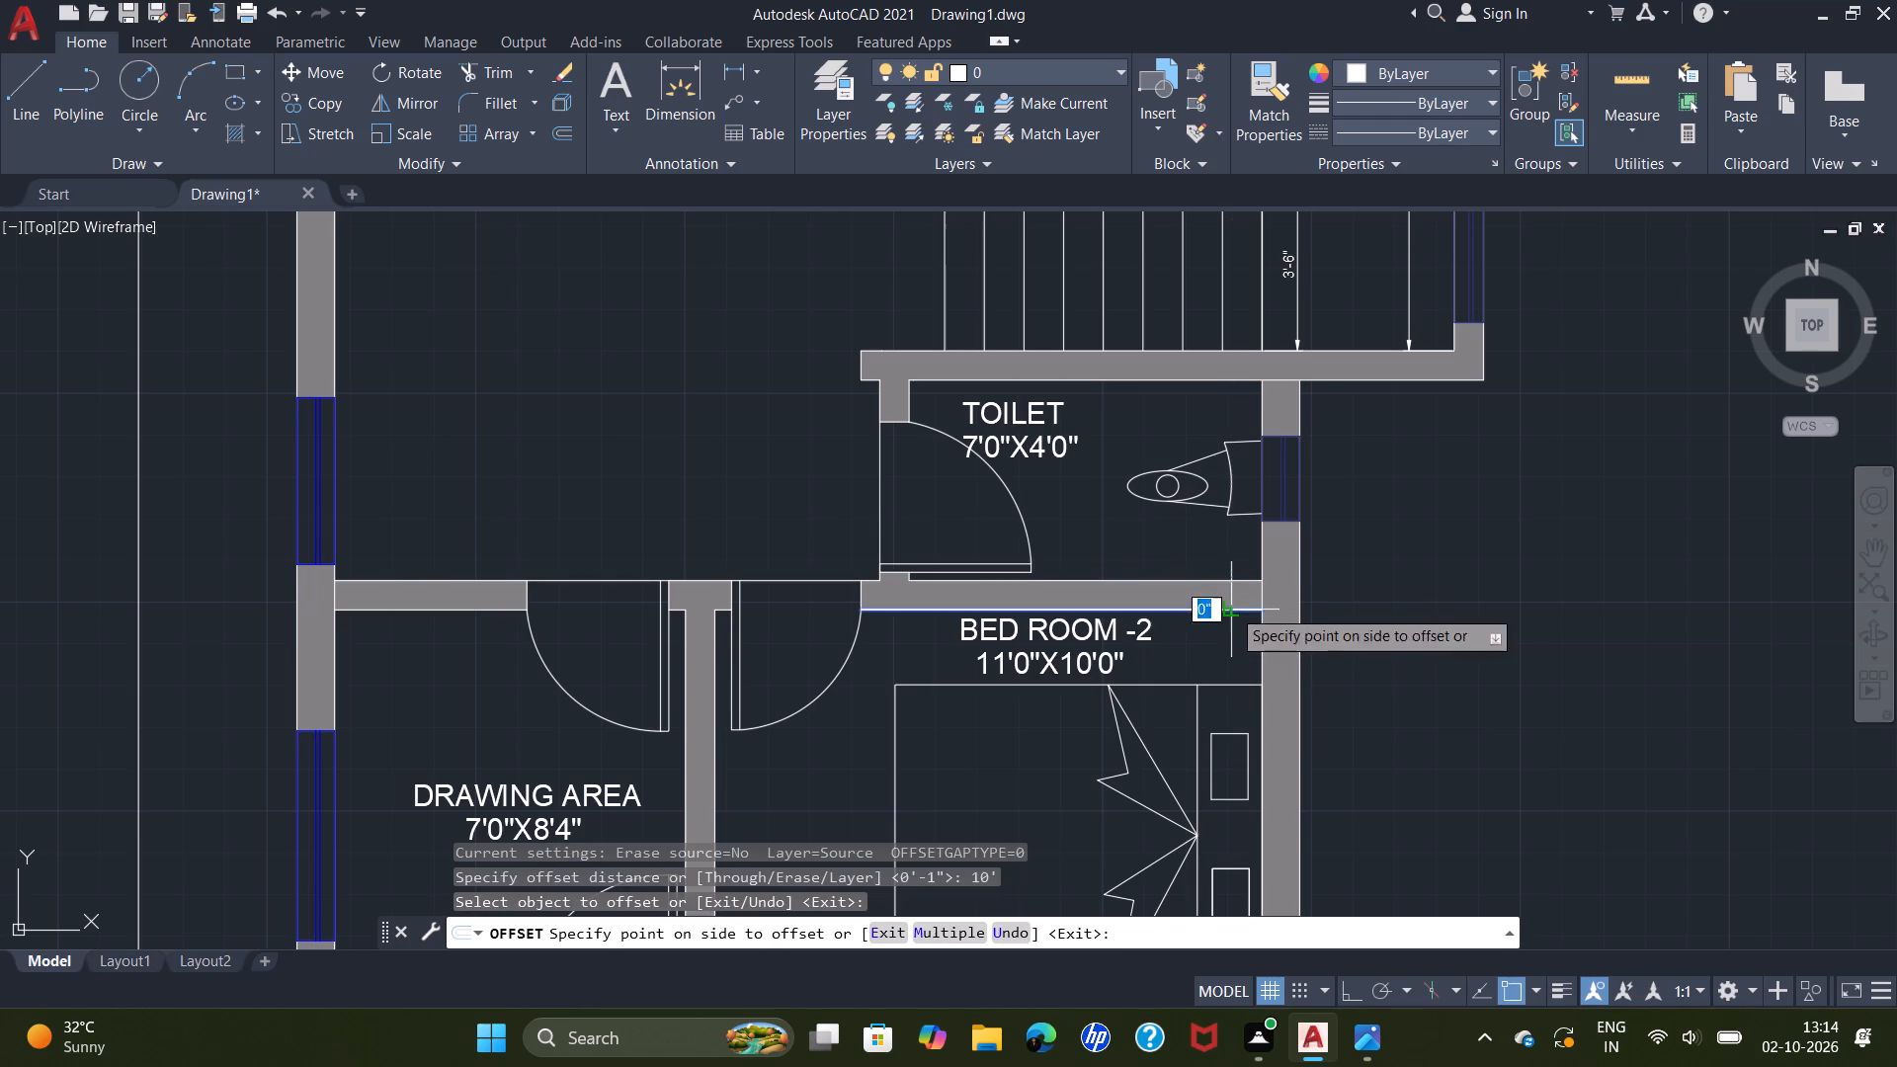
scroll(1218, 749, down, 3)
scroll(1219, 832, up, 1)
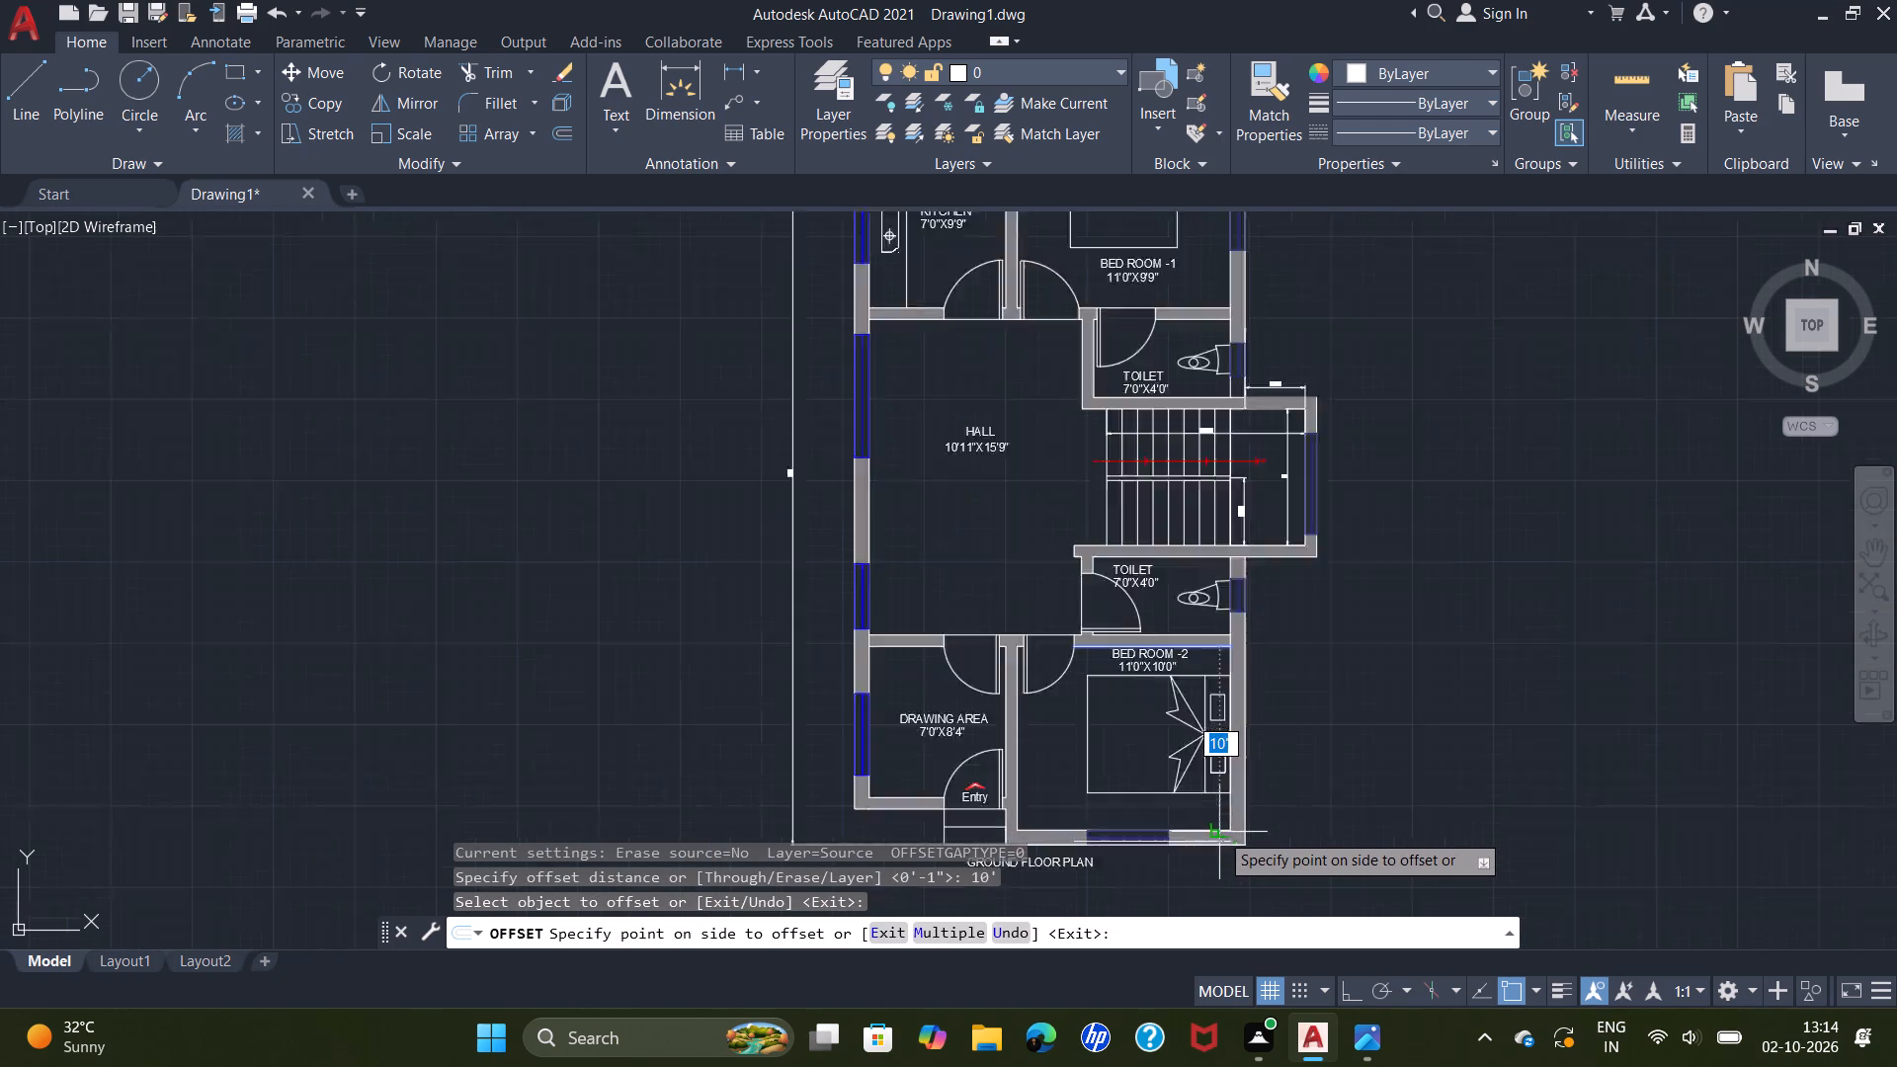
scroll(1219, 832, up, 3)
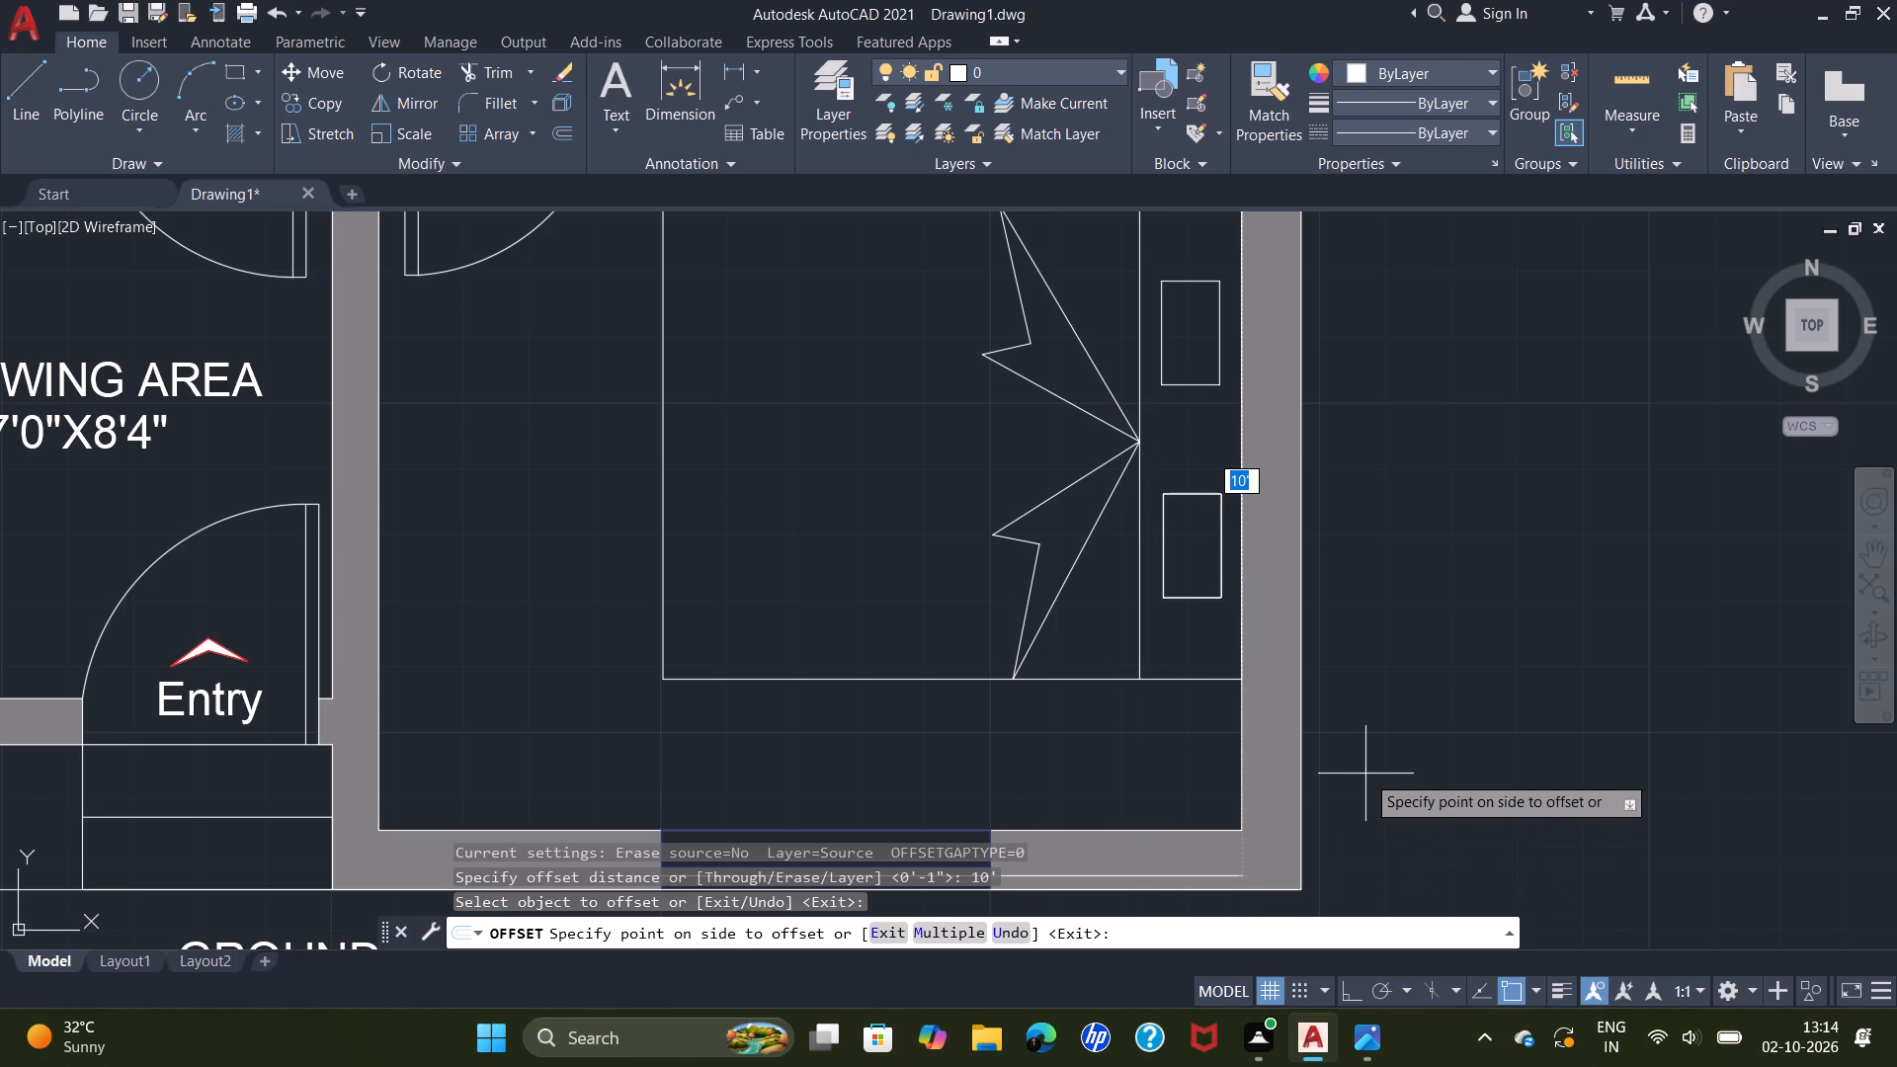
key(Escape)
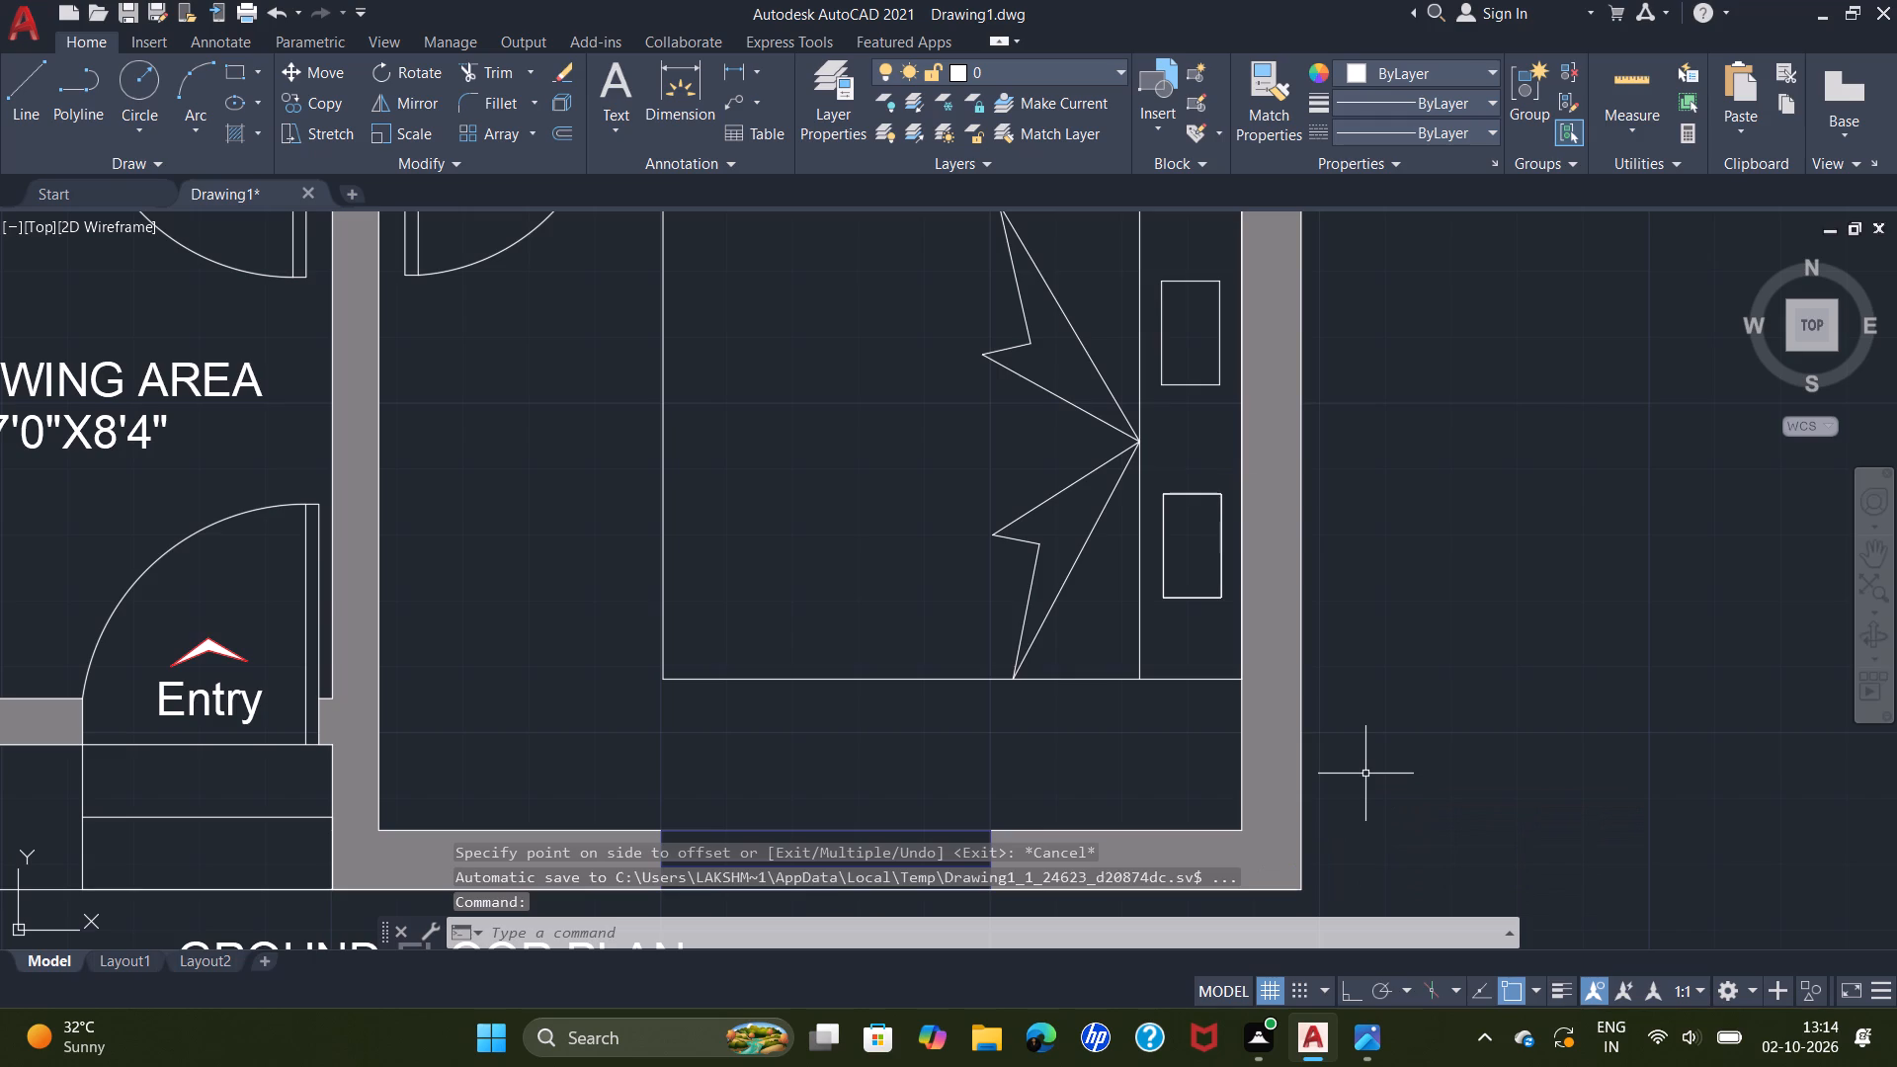
Examine the whole floor plan drawing, from the kitchen and Bed Room-1 down to the entry, stair and Bed Room-2.
scroll(1219, 606, down, 5)
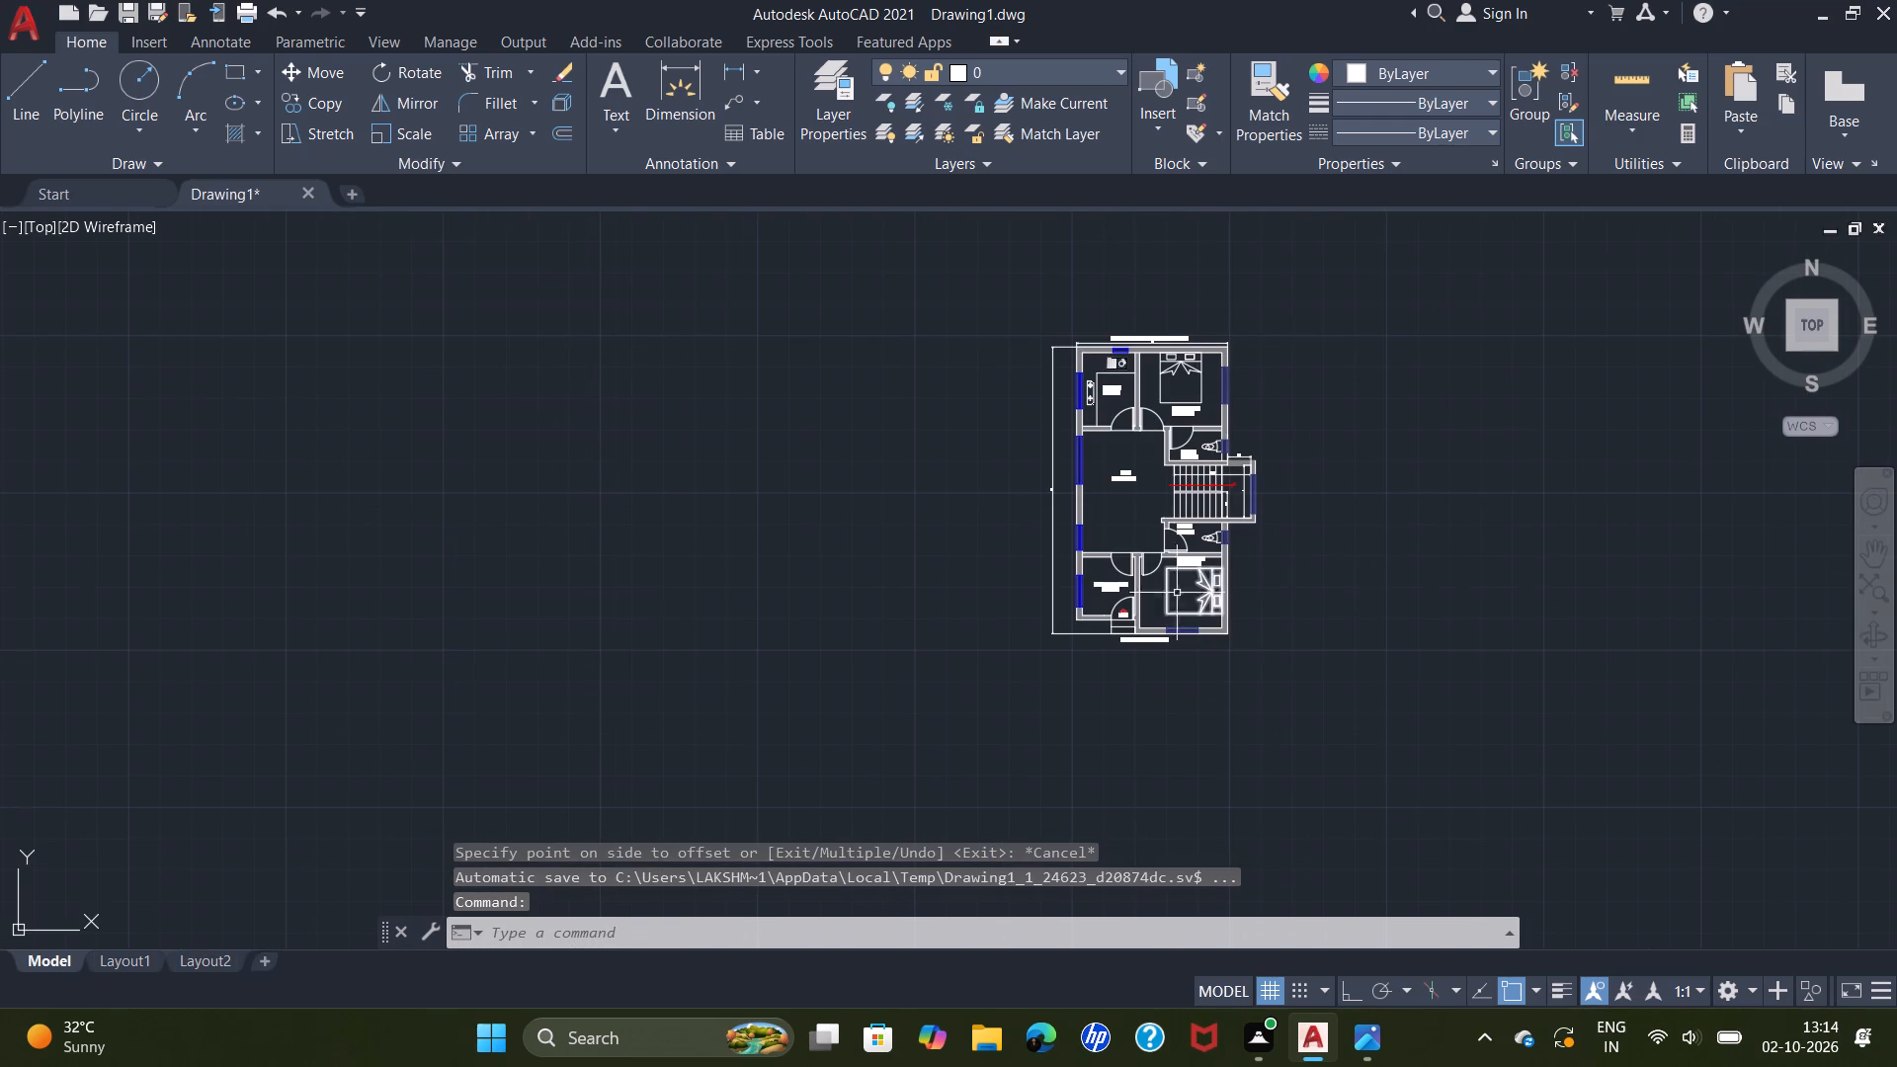
scroll(1063, 530, up, 3)
middle_drag(1071, 520, 956, 1053)
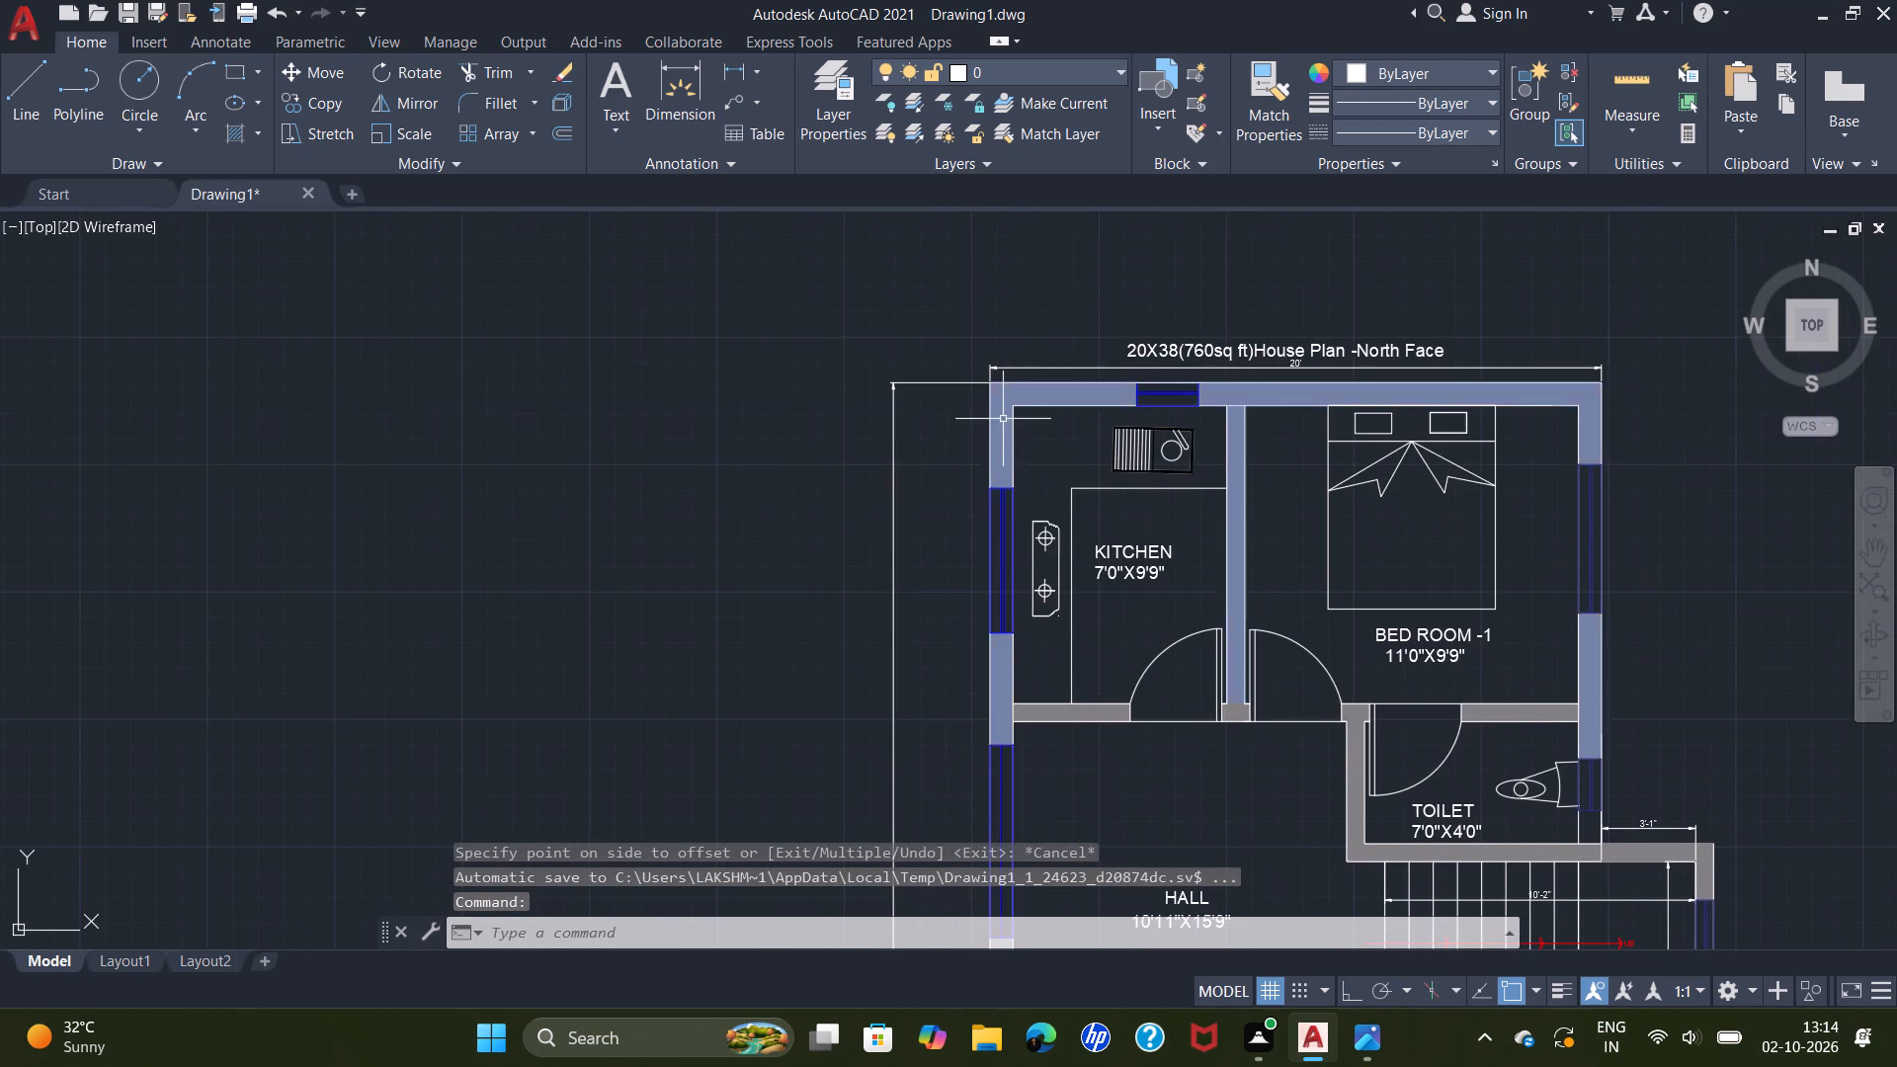
scroll(1005, 413, up, 3)
scroll(683, 610, down, 3)
middle_click(684, 612)
middle_drag(662, 741, 806, 600)
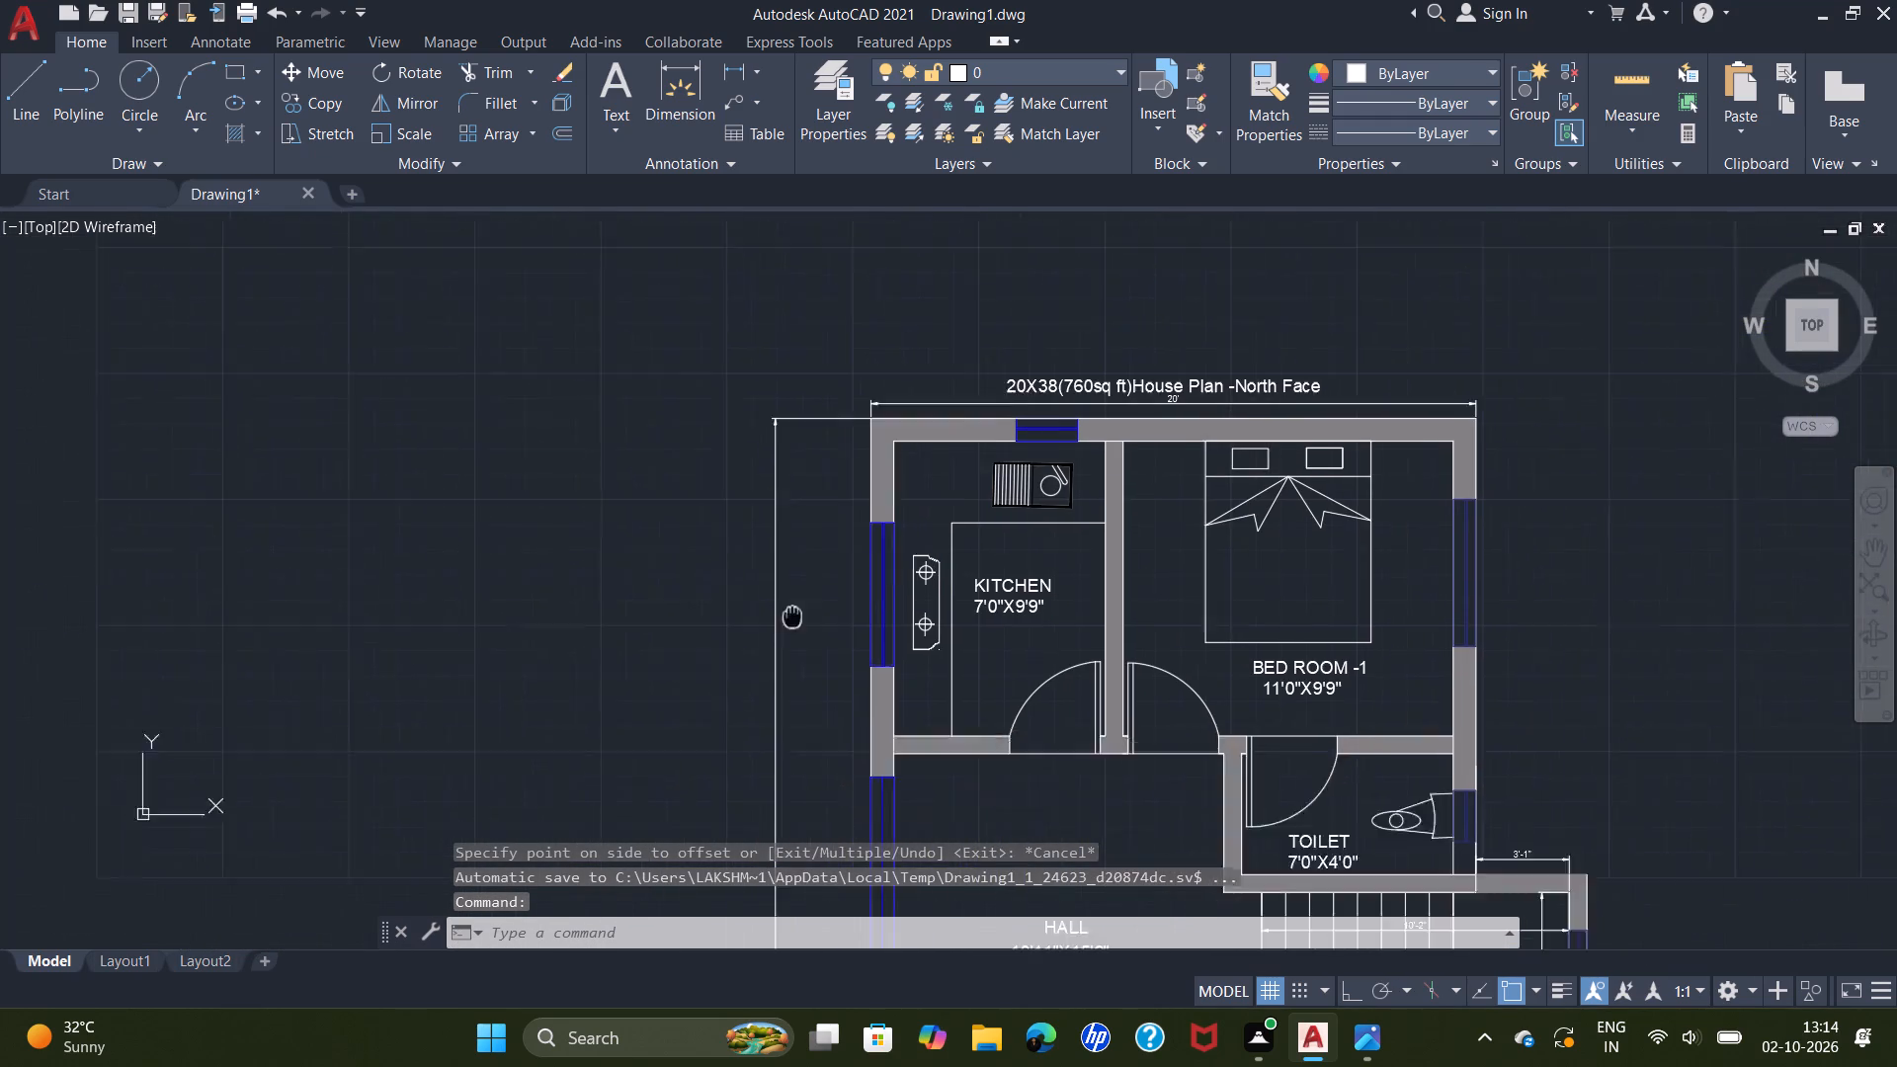
middle_drag(806, 600, 1062, 61)
scroll(1012, 596, up, 3)
scroll(1015, 584, down, 4)
middle_drag(1048, 679, 1109, 457)
scroll(1106, 727, up, 2)
middle_drag(1106, 723, 1074, 974)
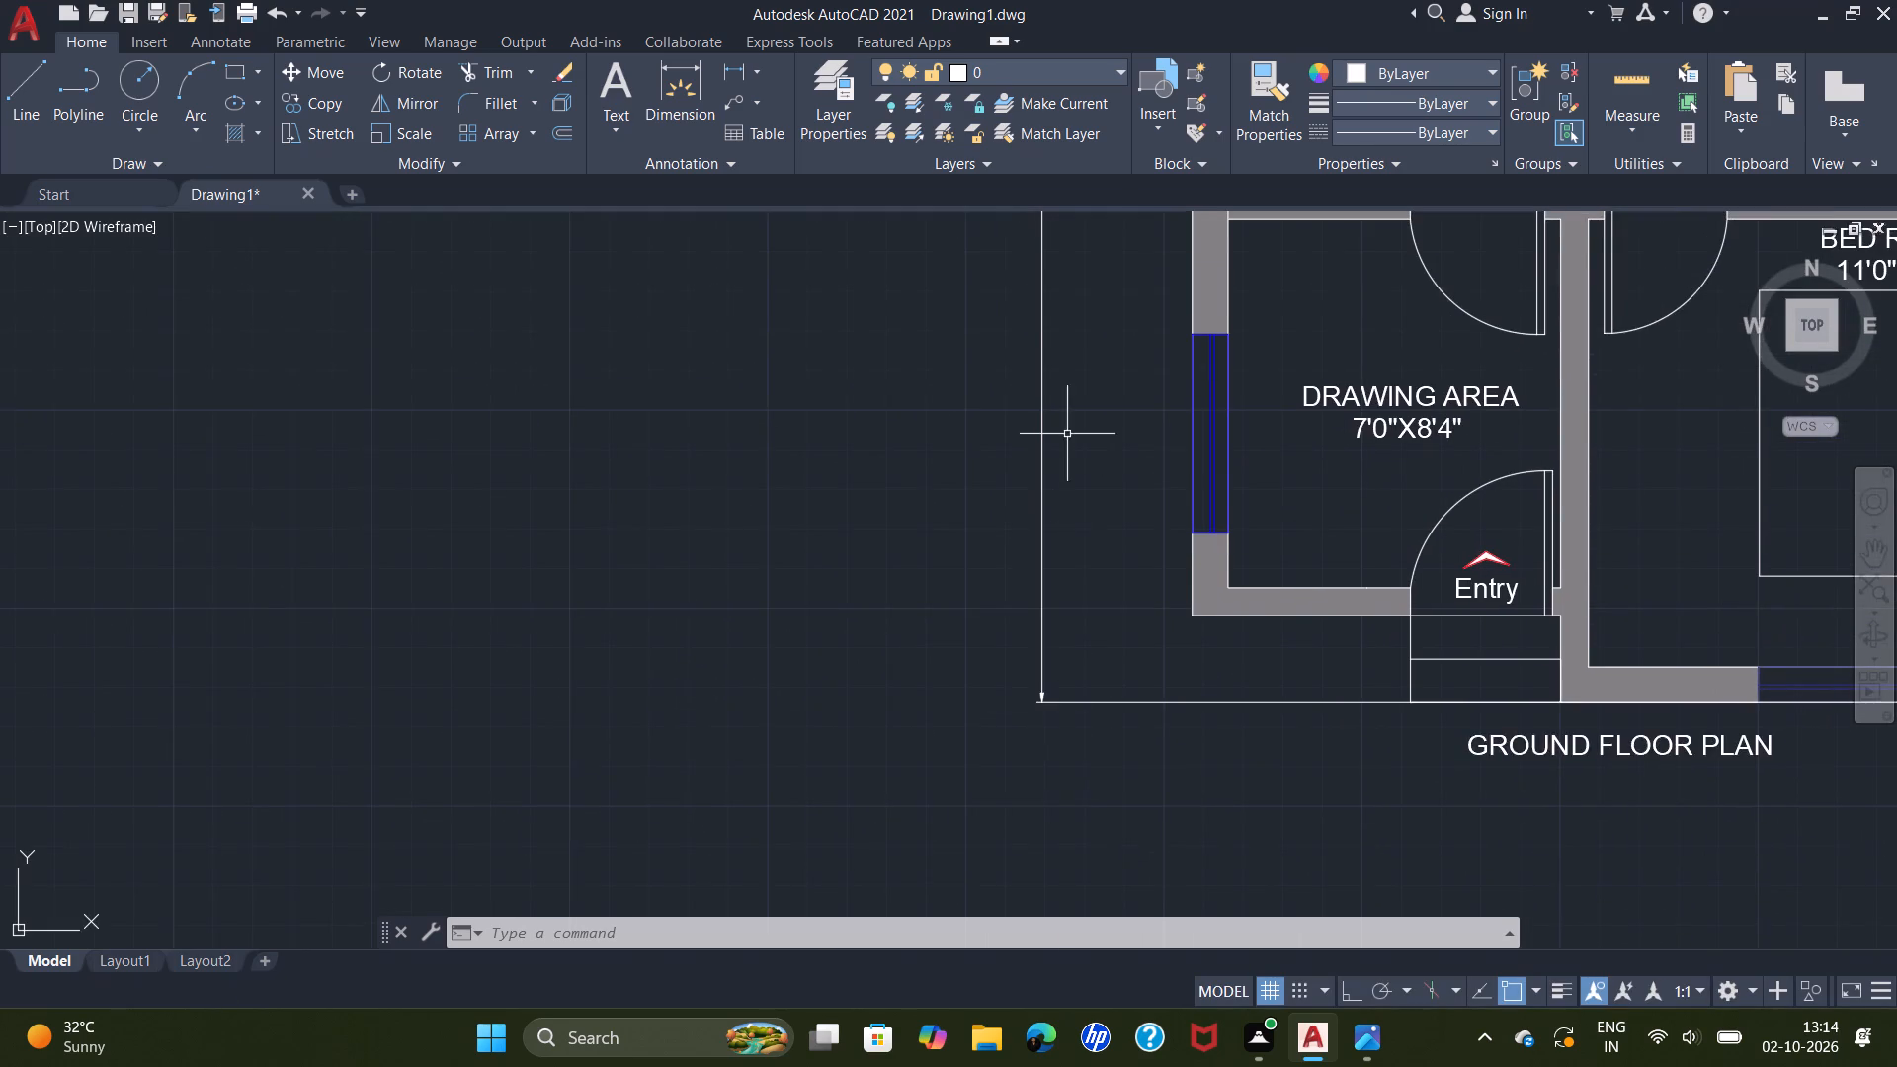
middle_drag(1080, 520, 1078, 849)
scroll(1089, 482, down, 1)
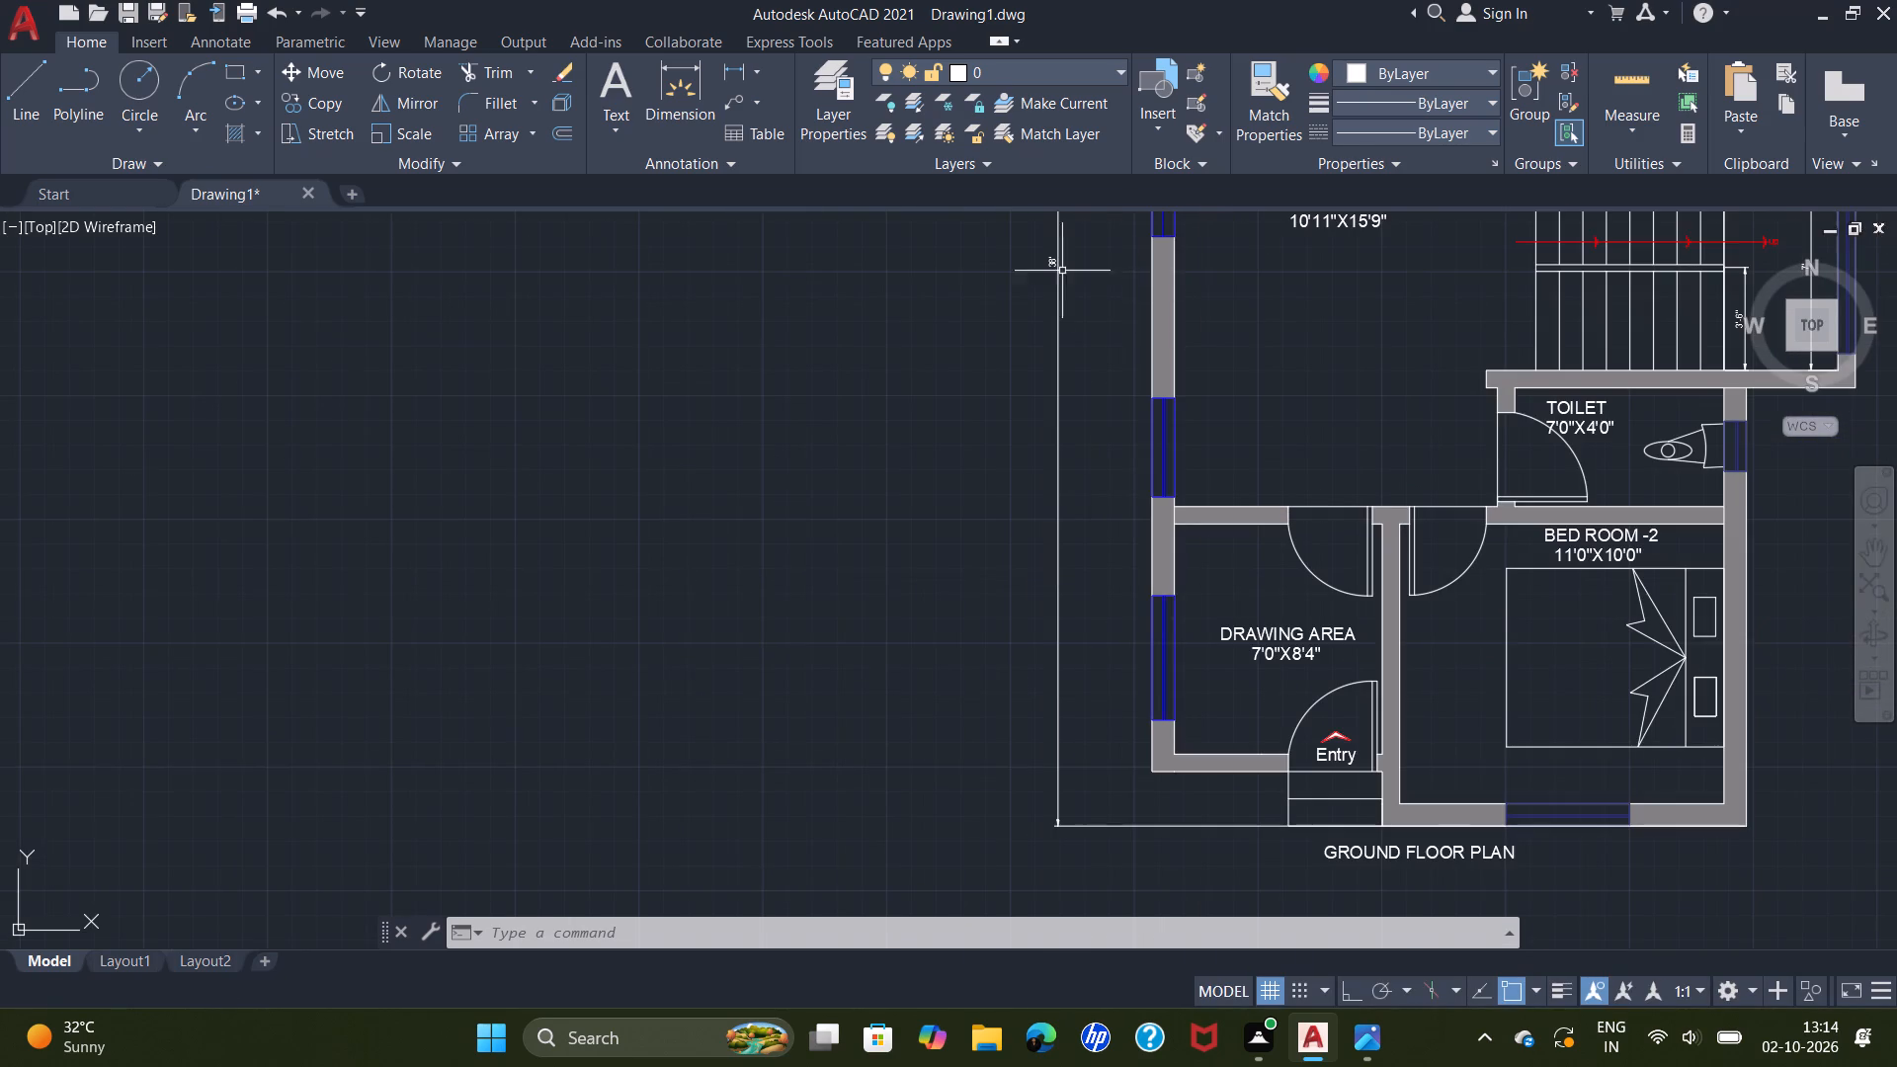
scroll(1060, 266, up, 4)
scroll(1058, 263, down, 7)
middle_drag(1446, 422, 1427, 544)
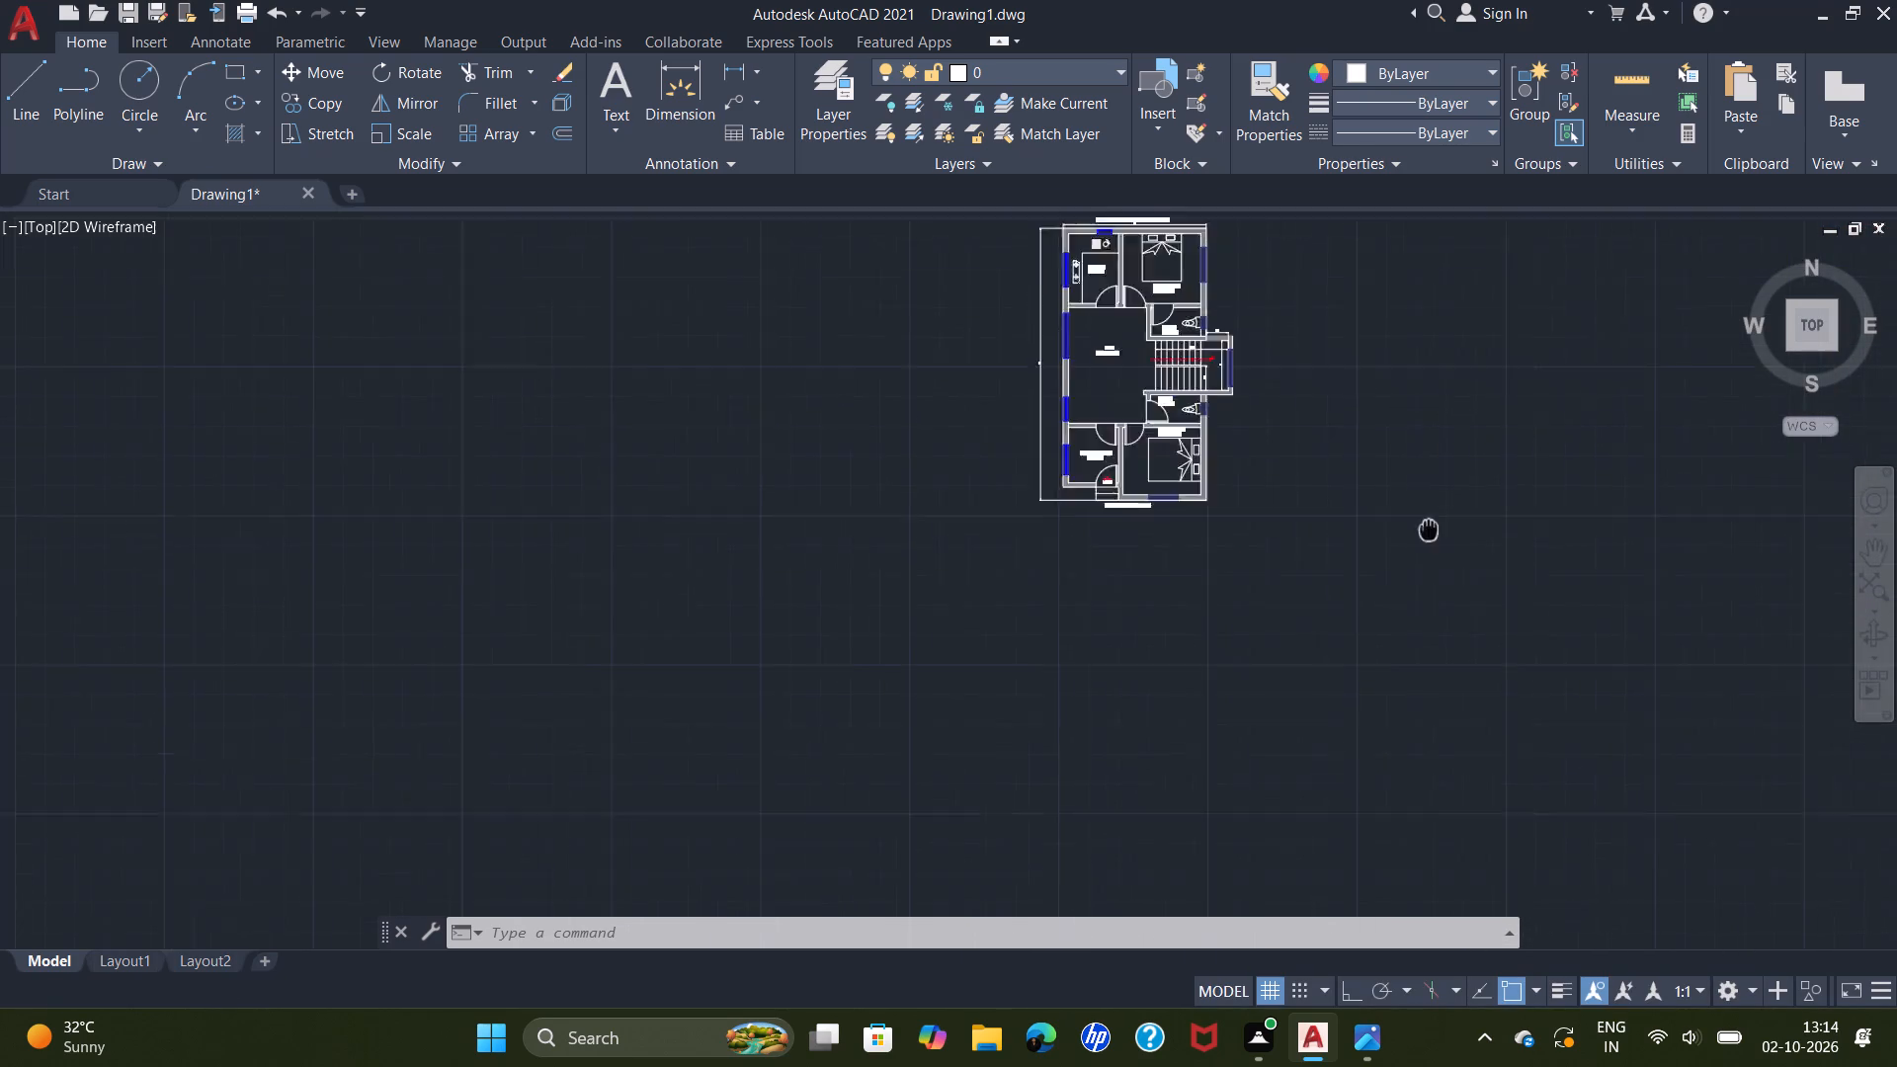
middle_drag(1427, 544, 1309, 698)
scroll(1248, 636, up, 2)
middle_drag(1278, 703, 1459, 830)
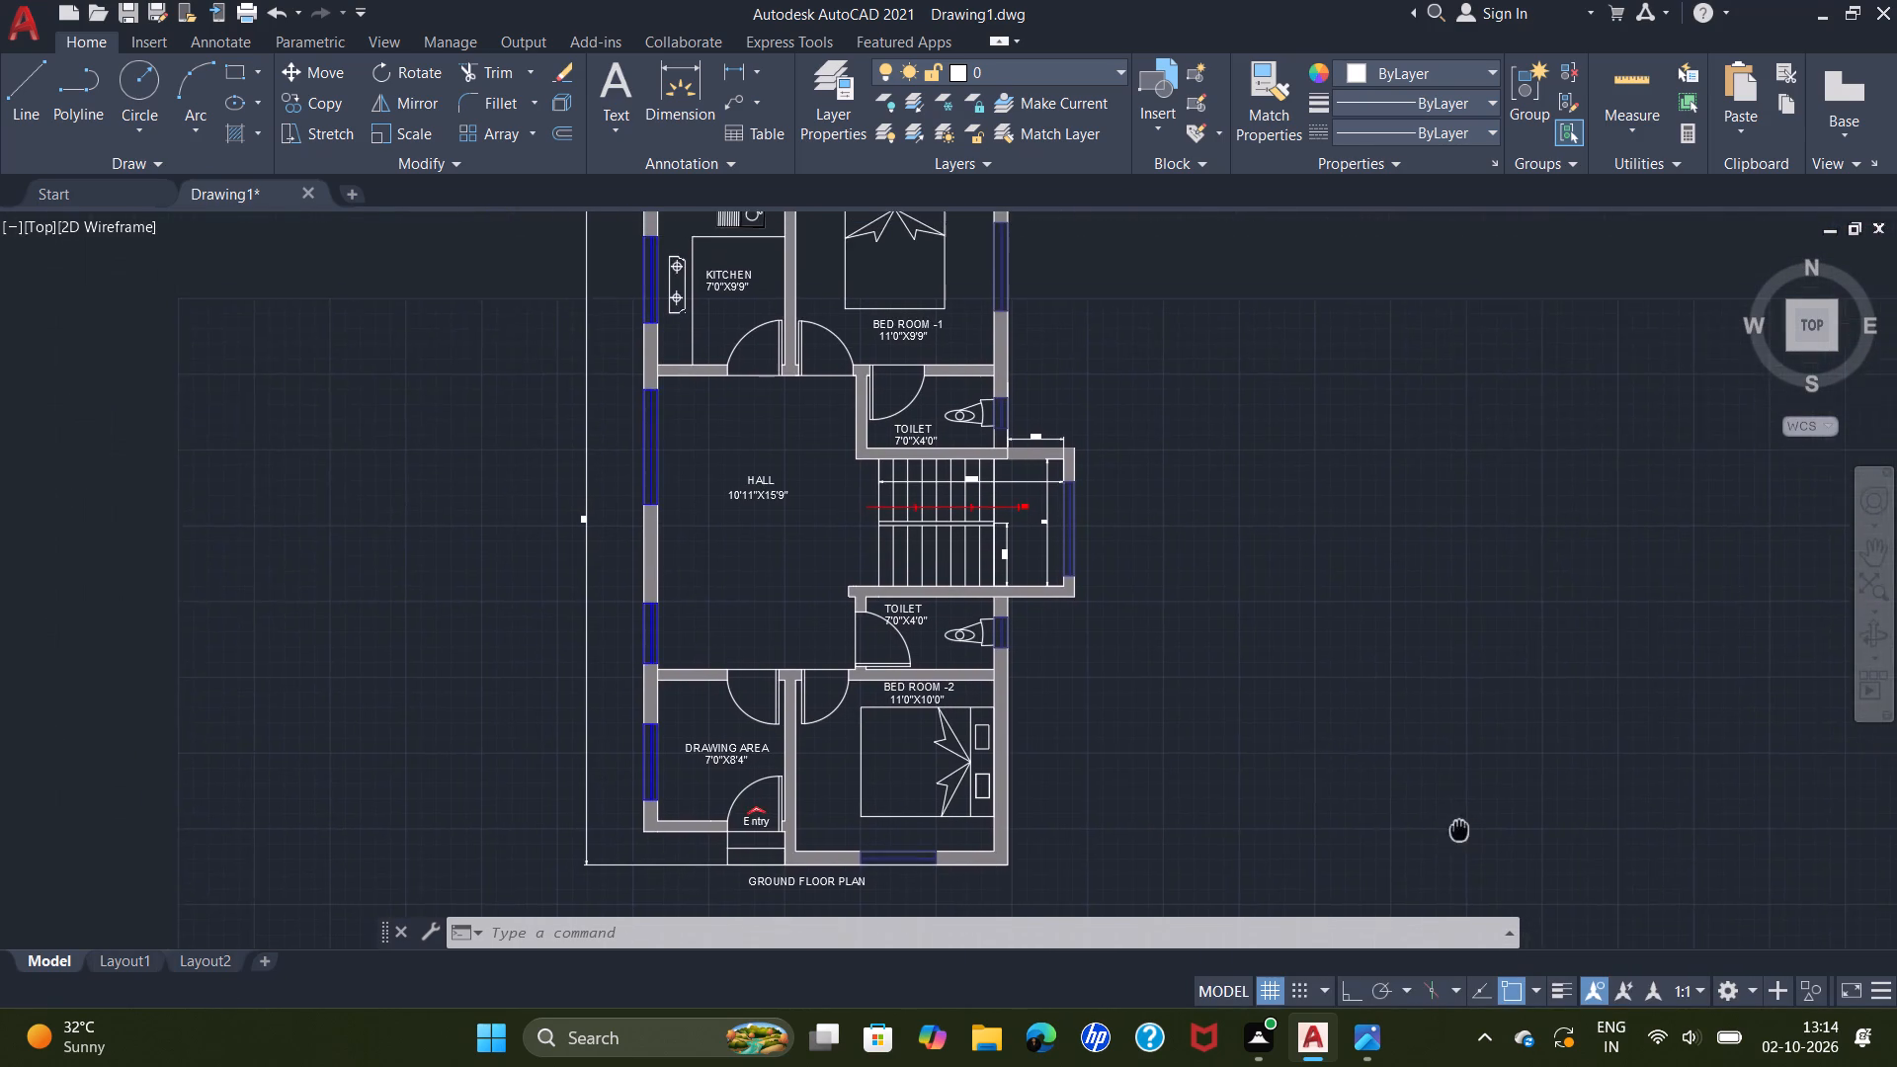
middle_drag(1459, 830, 1544, 860)
scroll(1526, 811, down, 1)
middle_drag(1501, 799, 1412, 731)
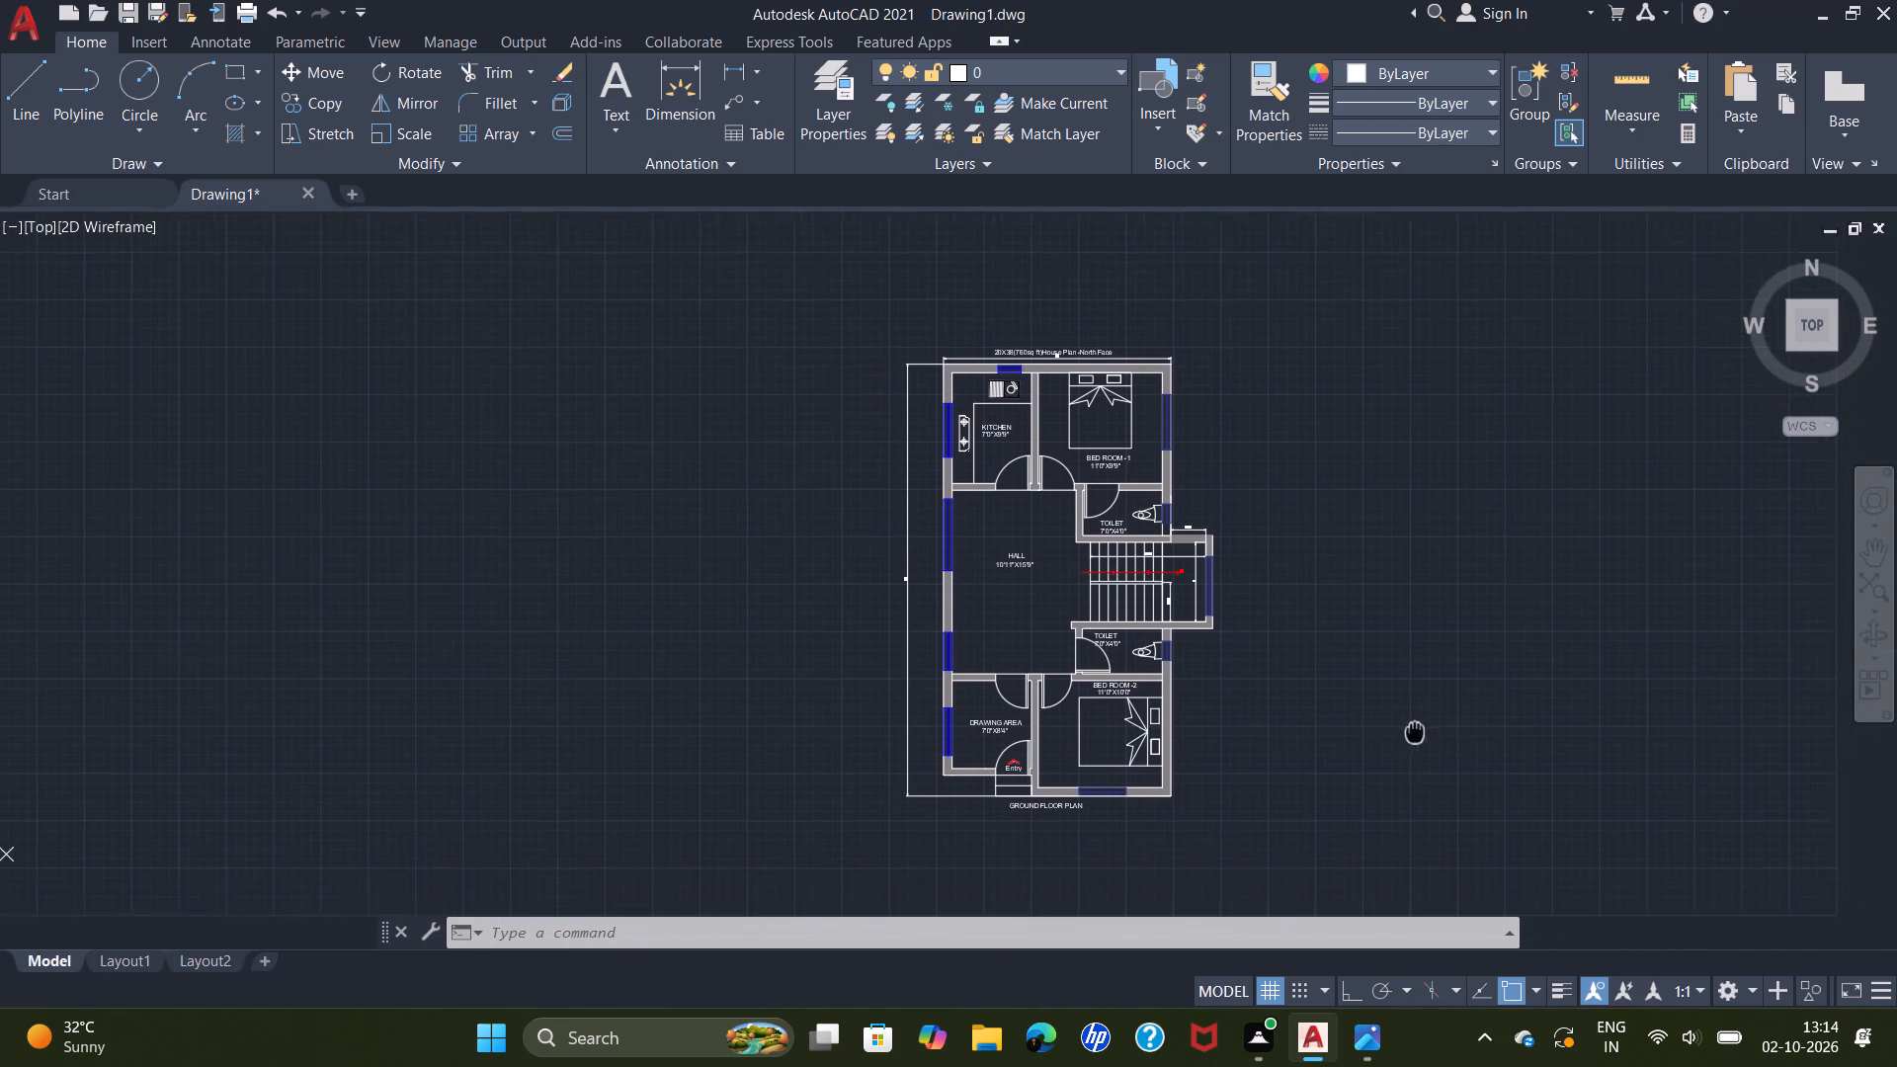
middle_drag(1412, 731, 1318, 718)
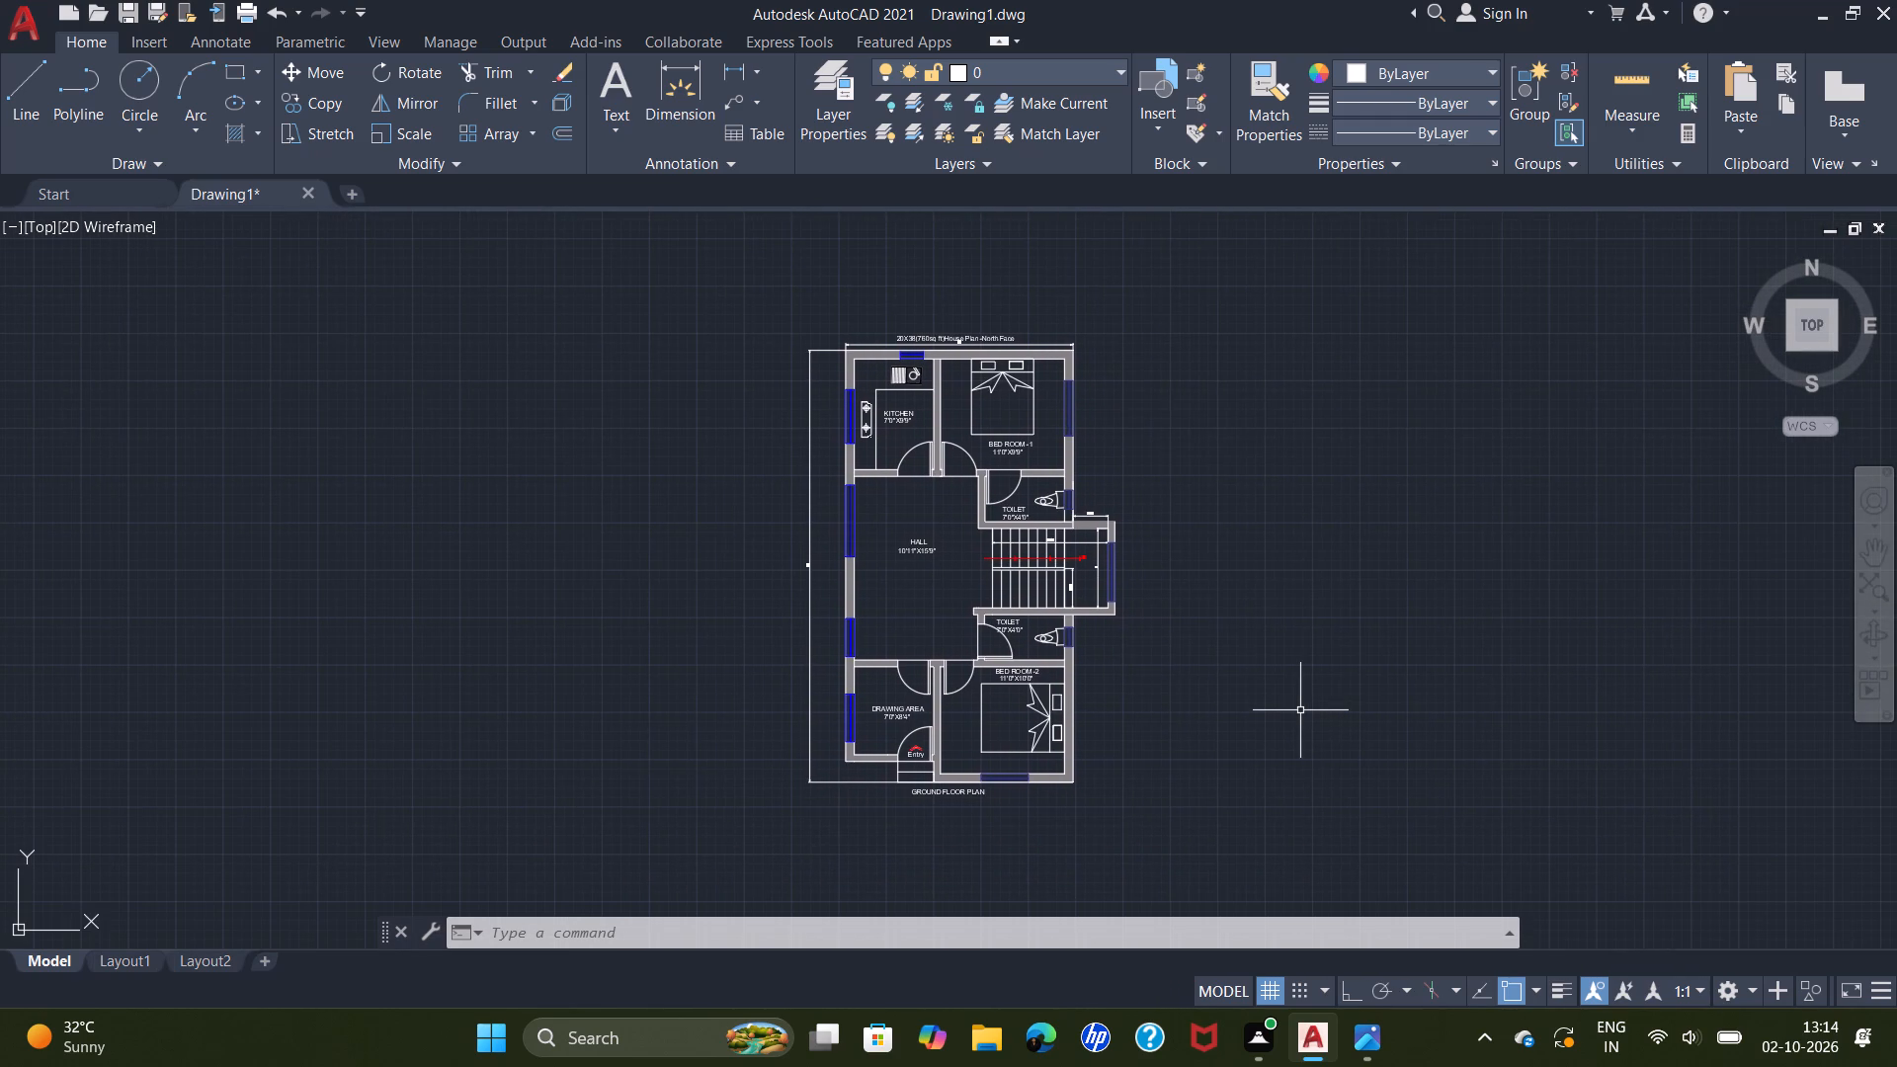
Save the current drawing under its existing name.
key(ctrl+s)
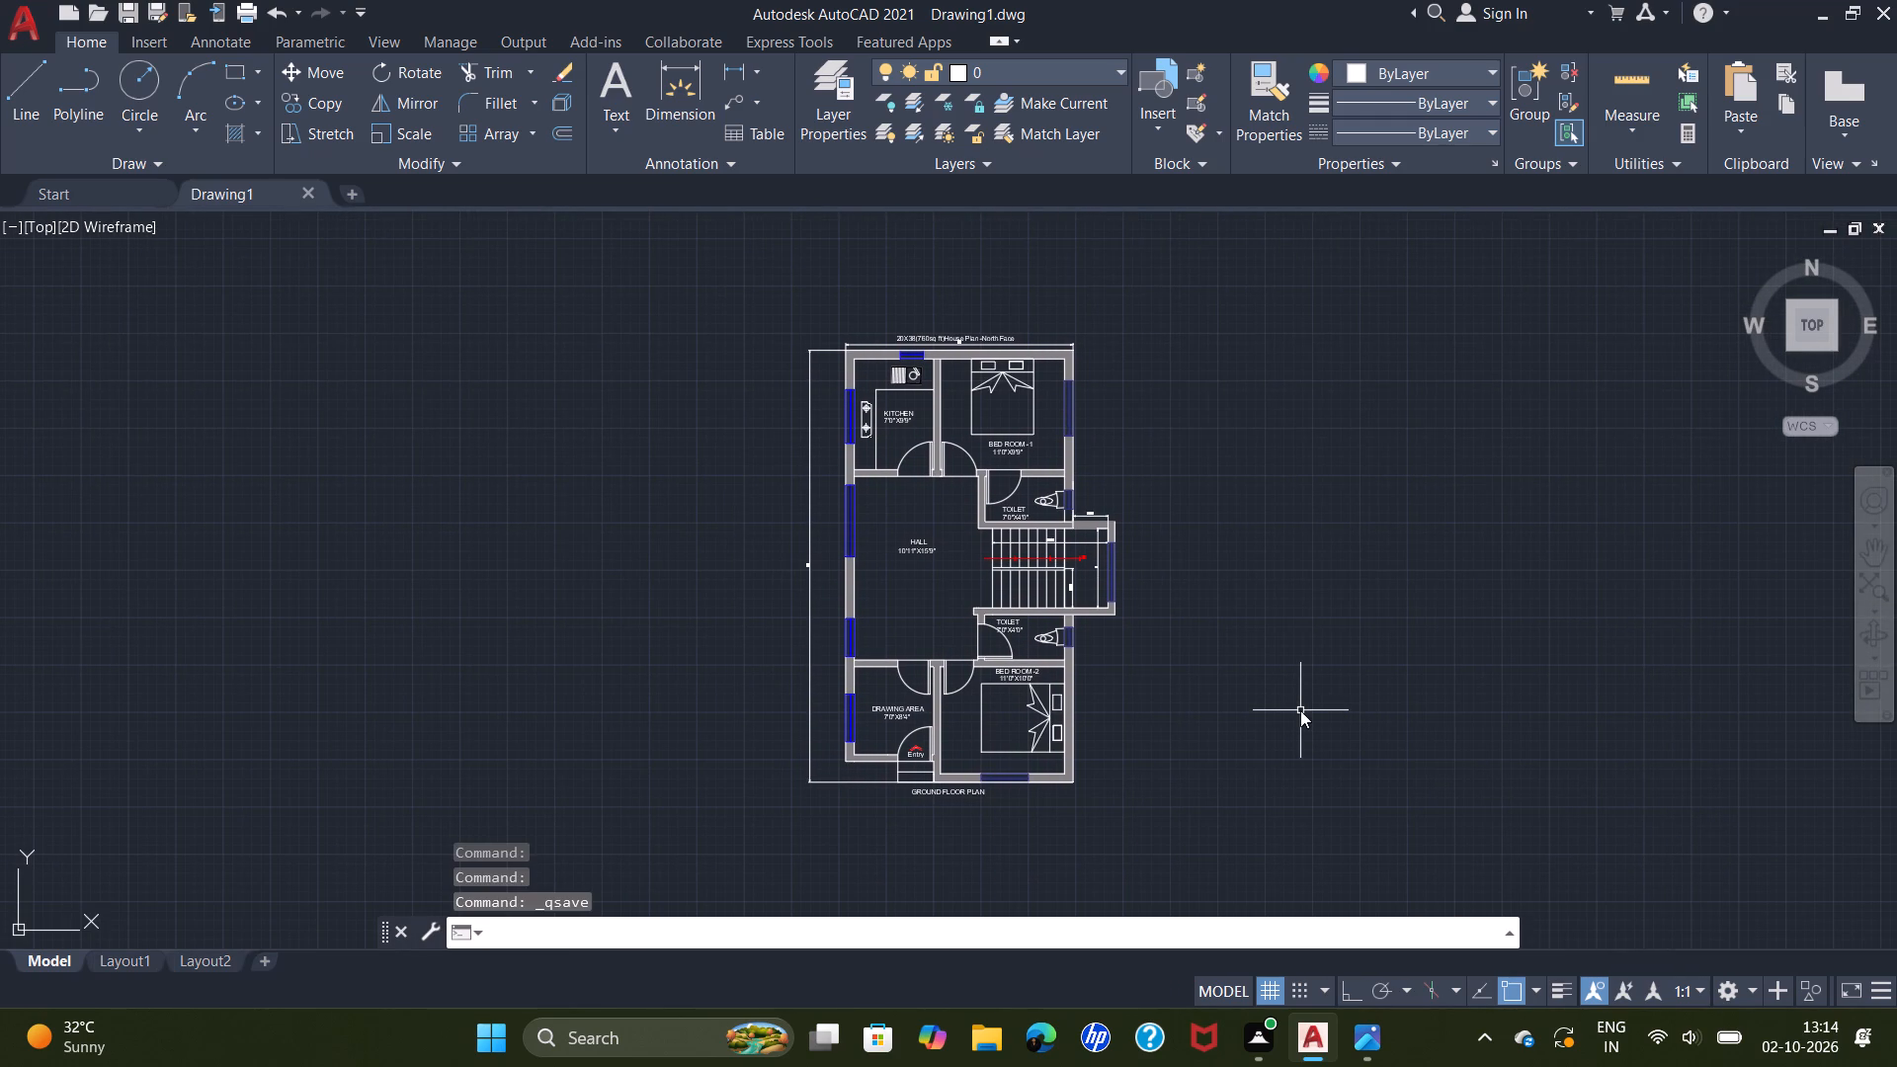
Save a copy of the drawing to the Desktop as "kiran 4" in AutoCAD 2018 Drawing (*.dwg) format.
double_click(167, 6)
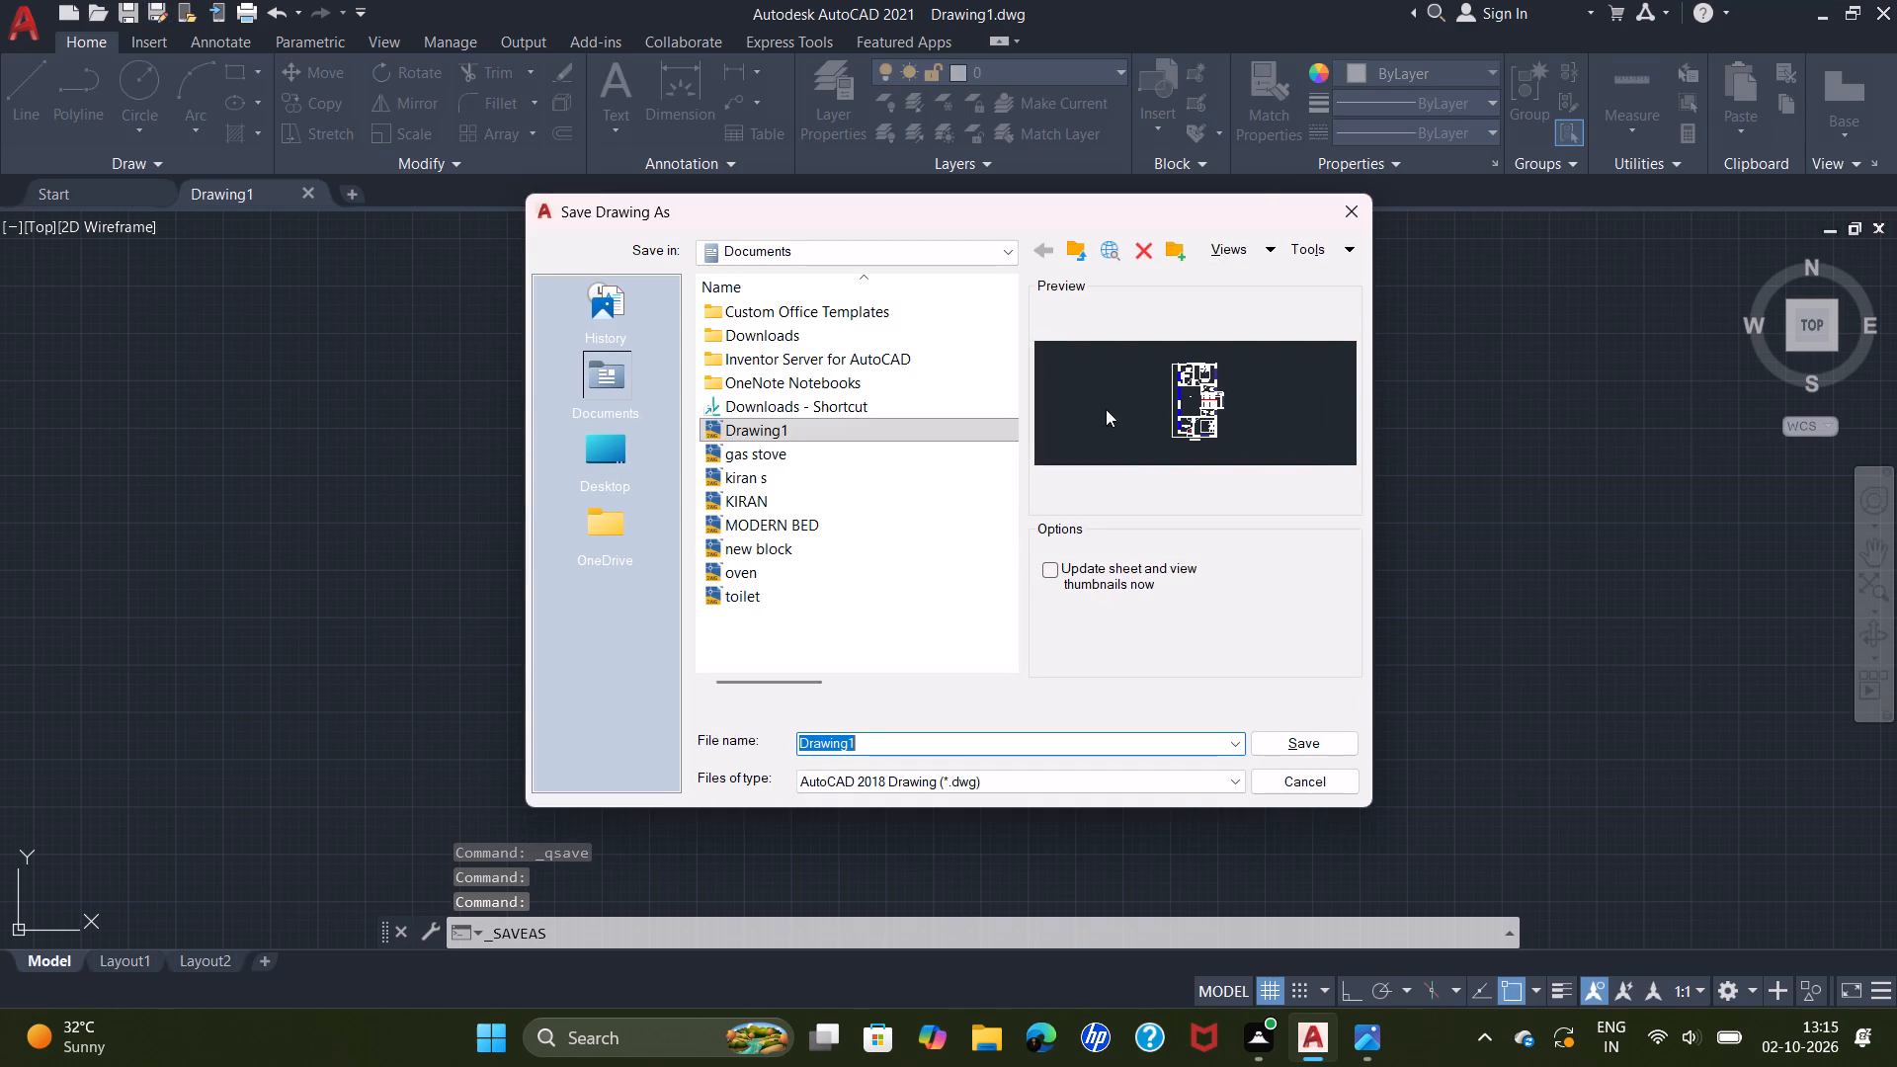
double_click(631, 439)
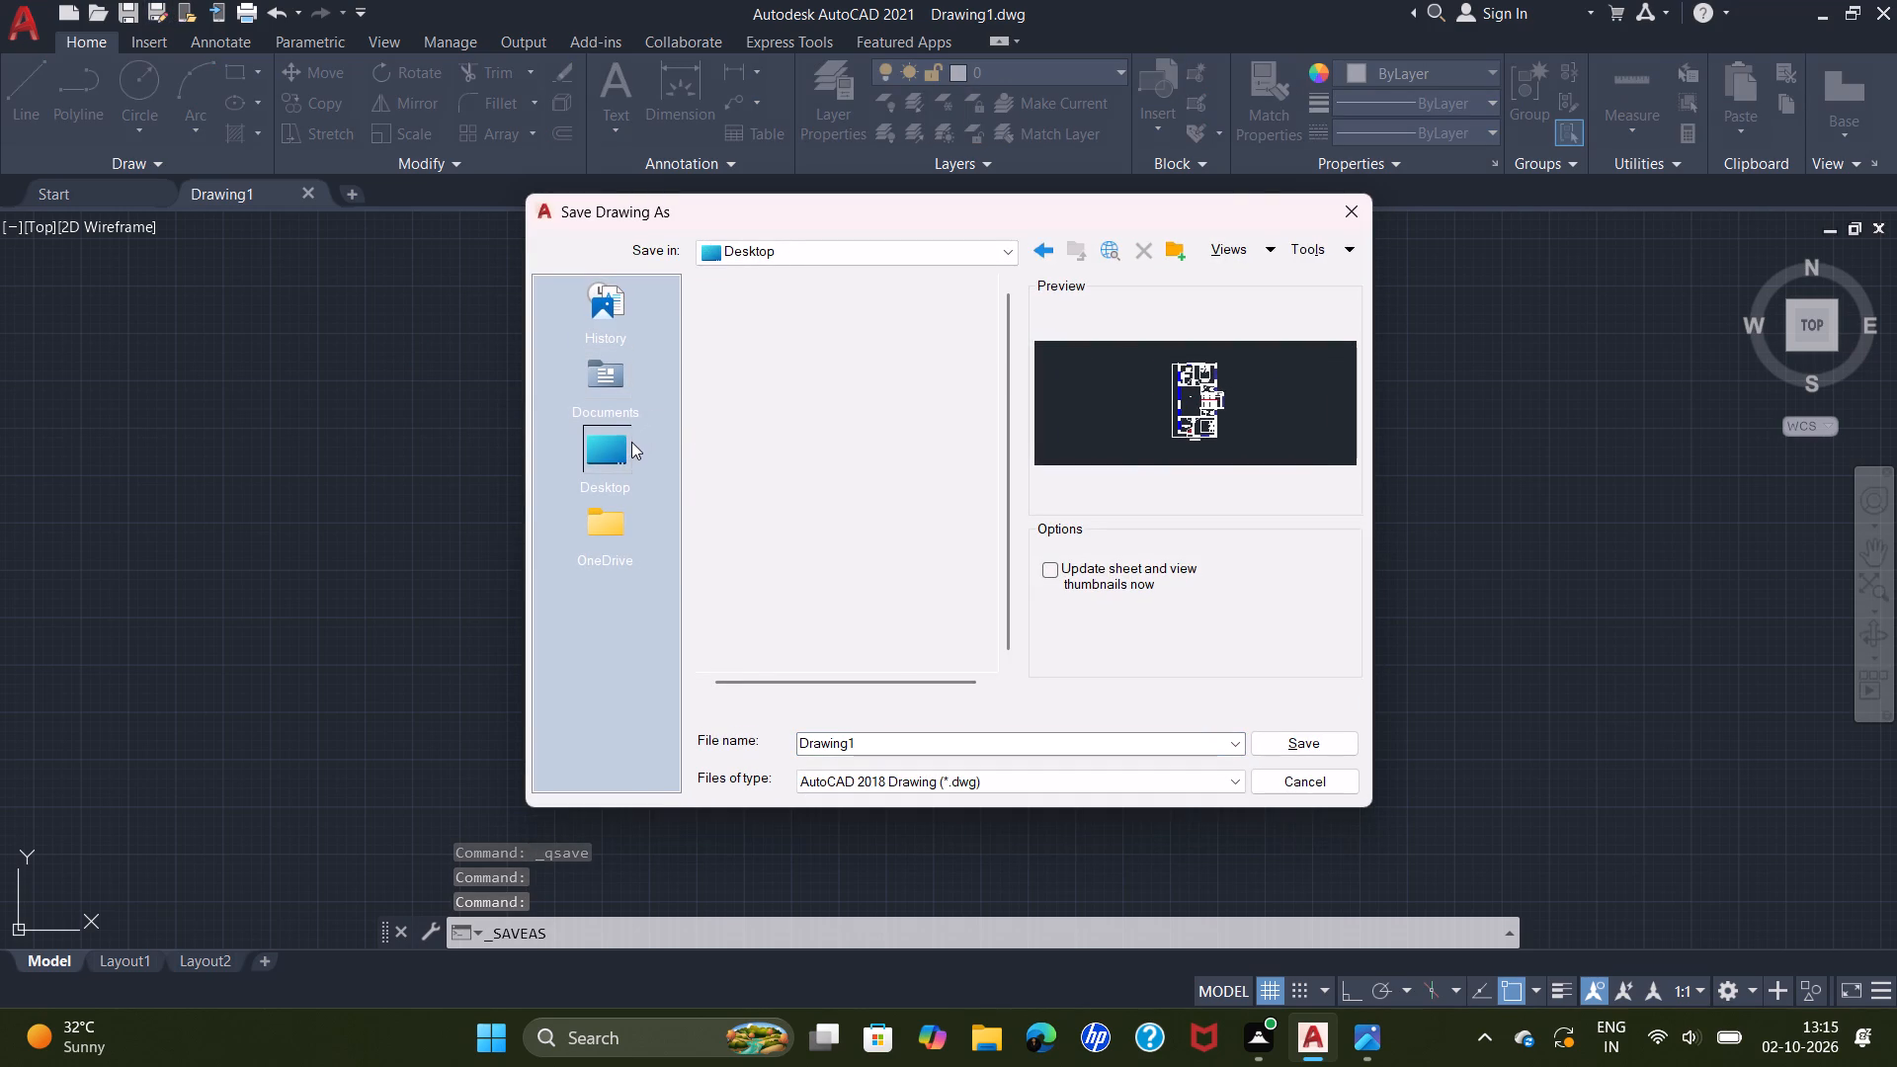
click(871, 746)
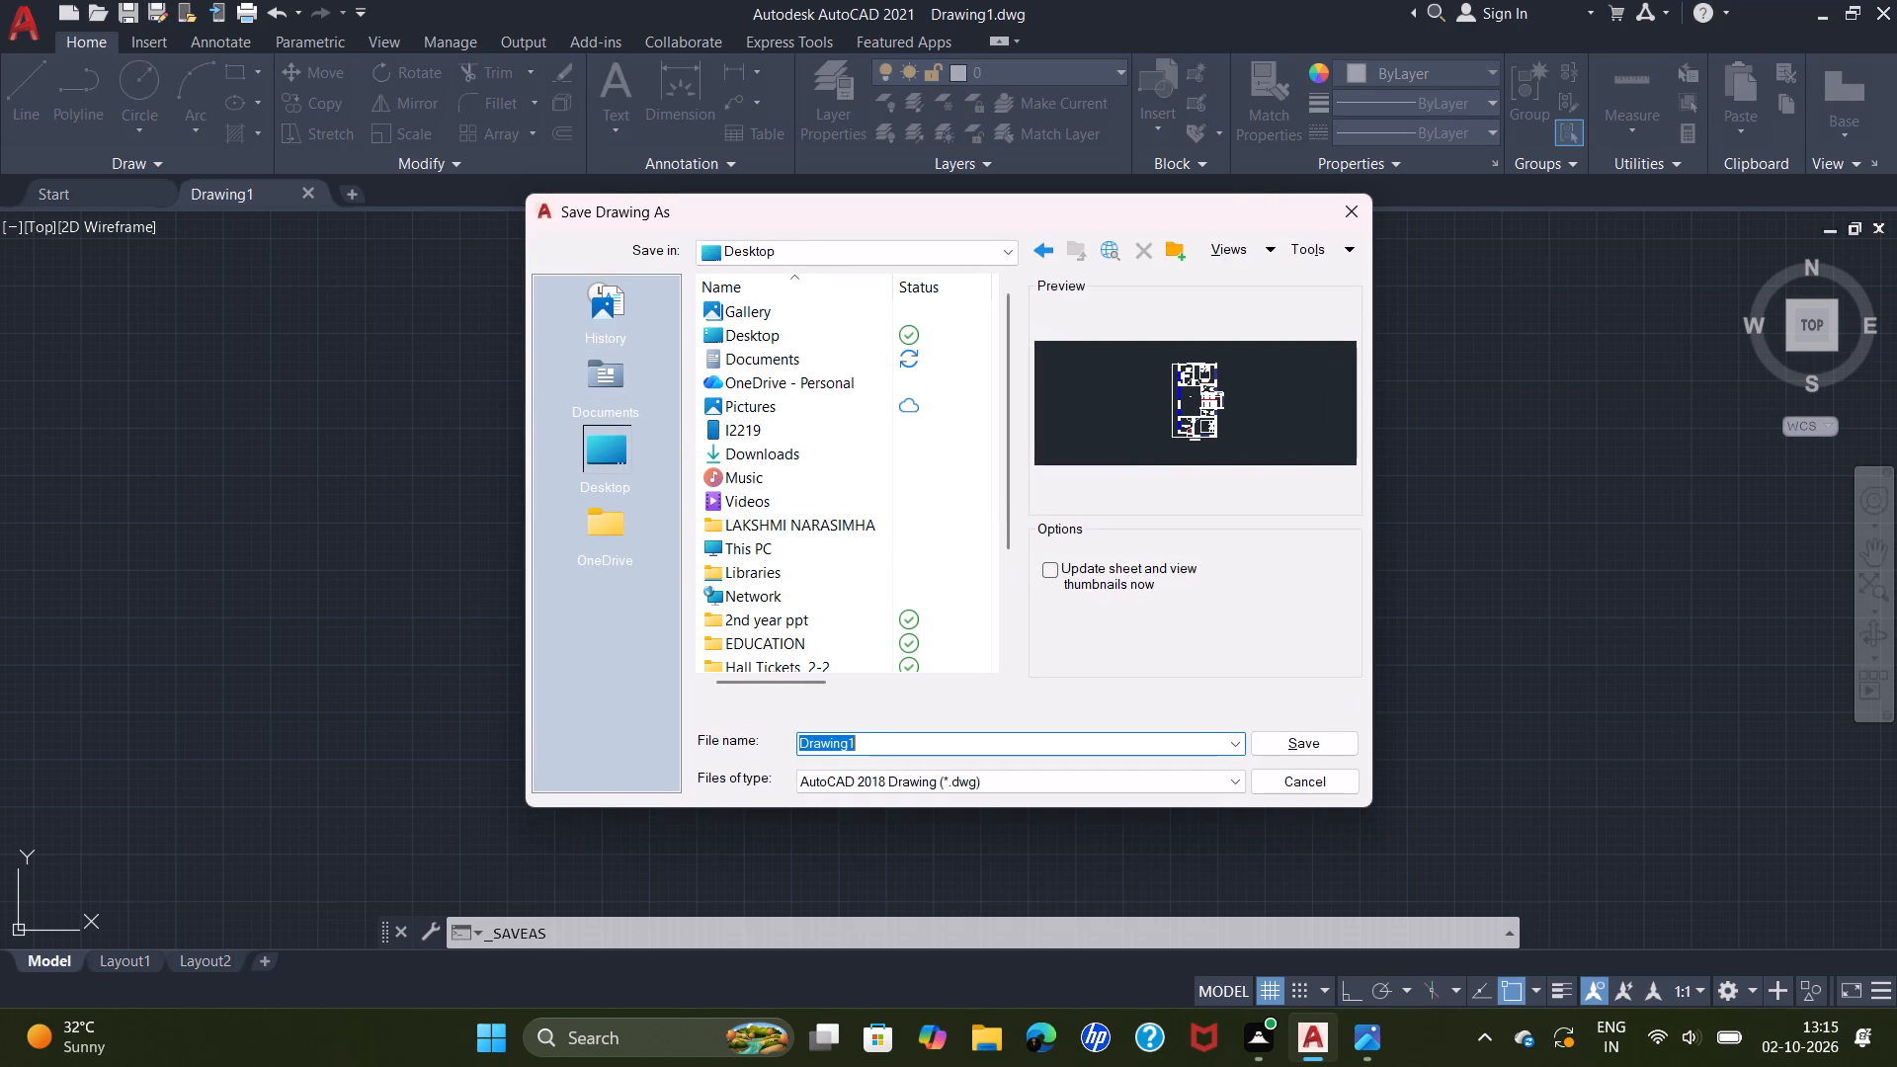
key(BackSpace)
key(BackSpace)
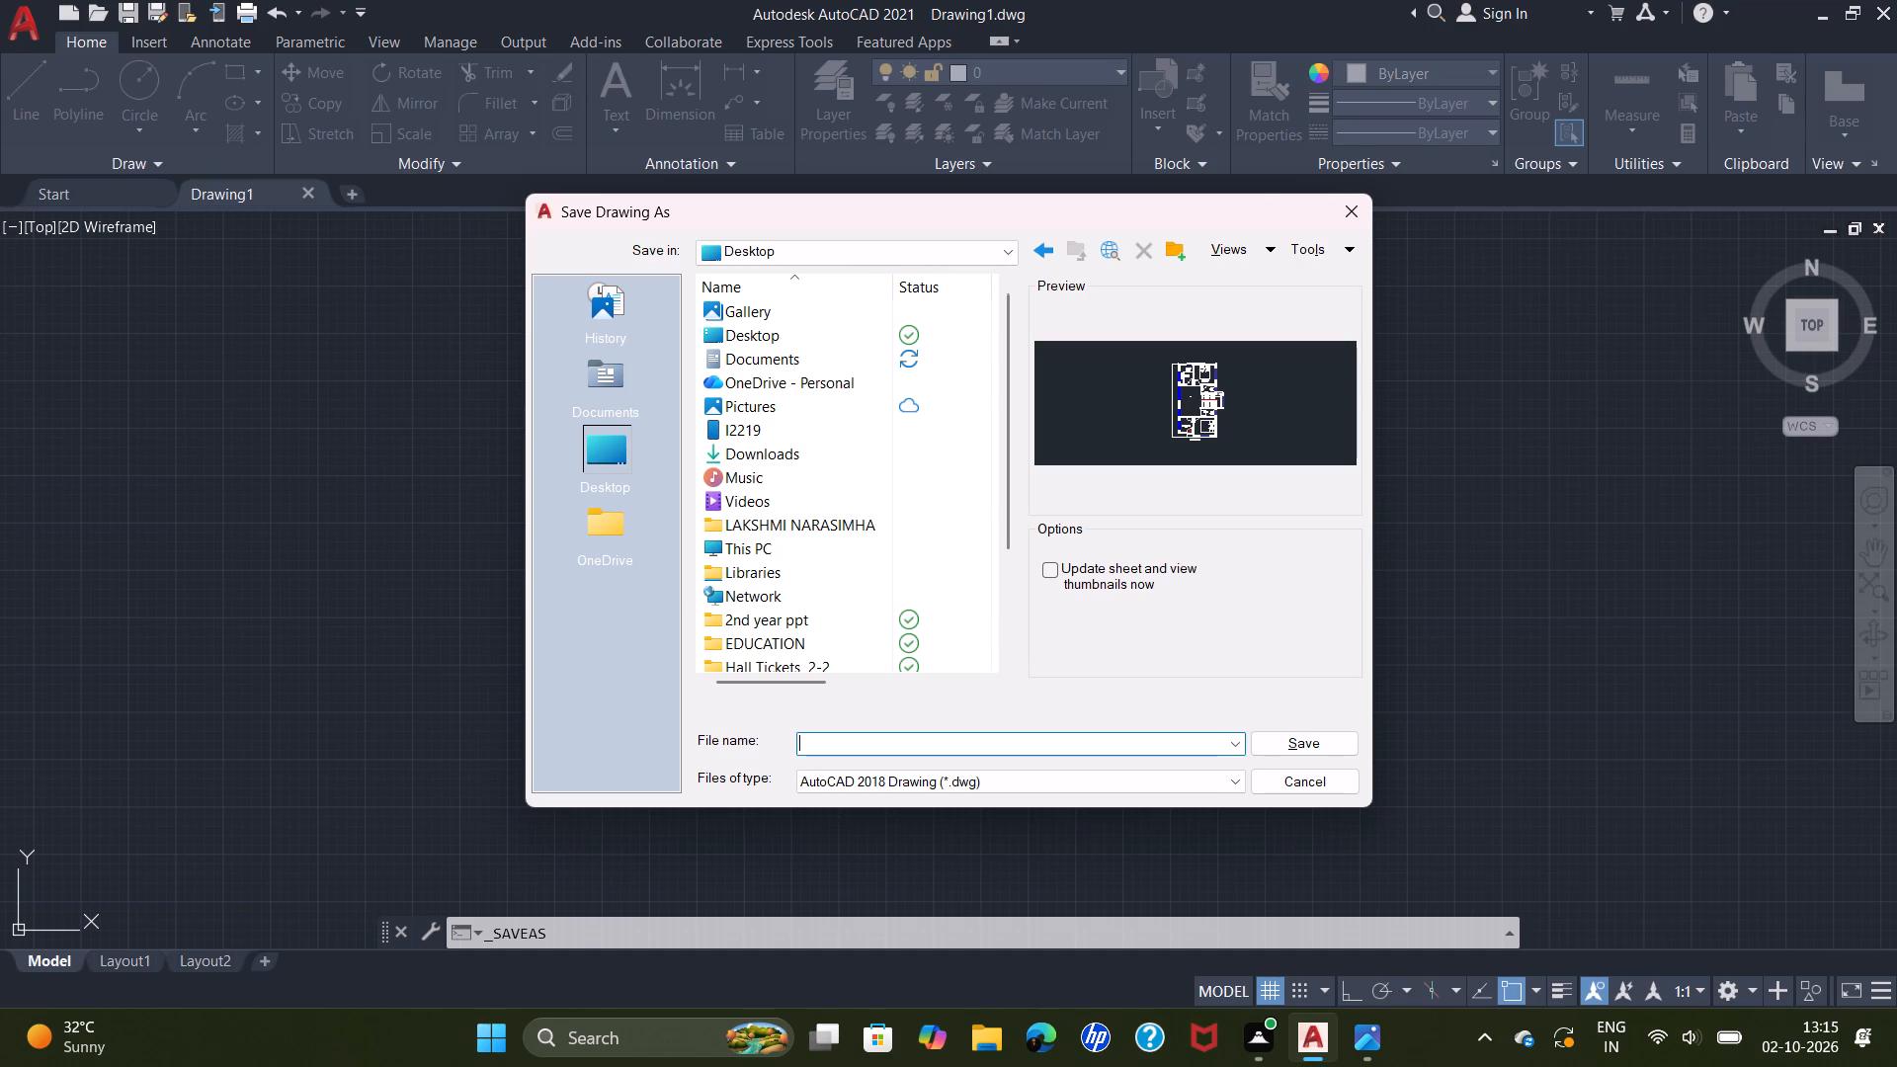
text(kiran 4)
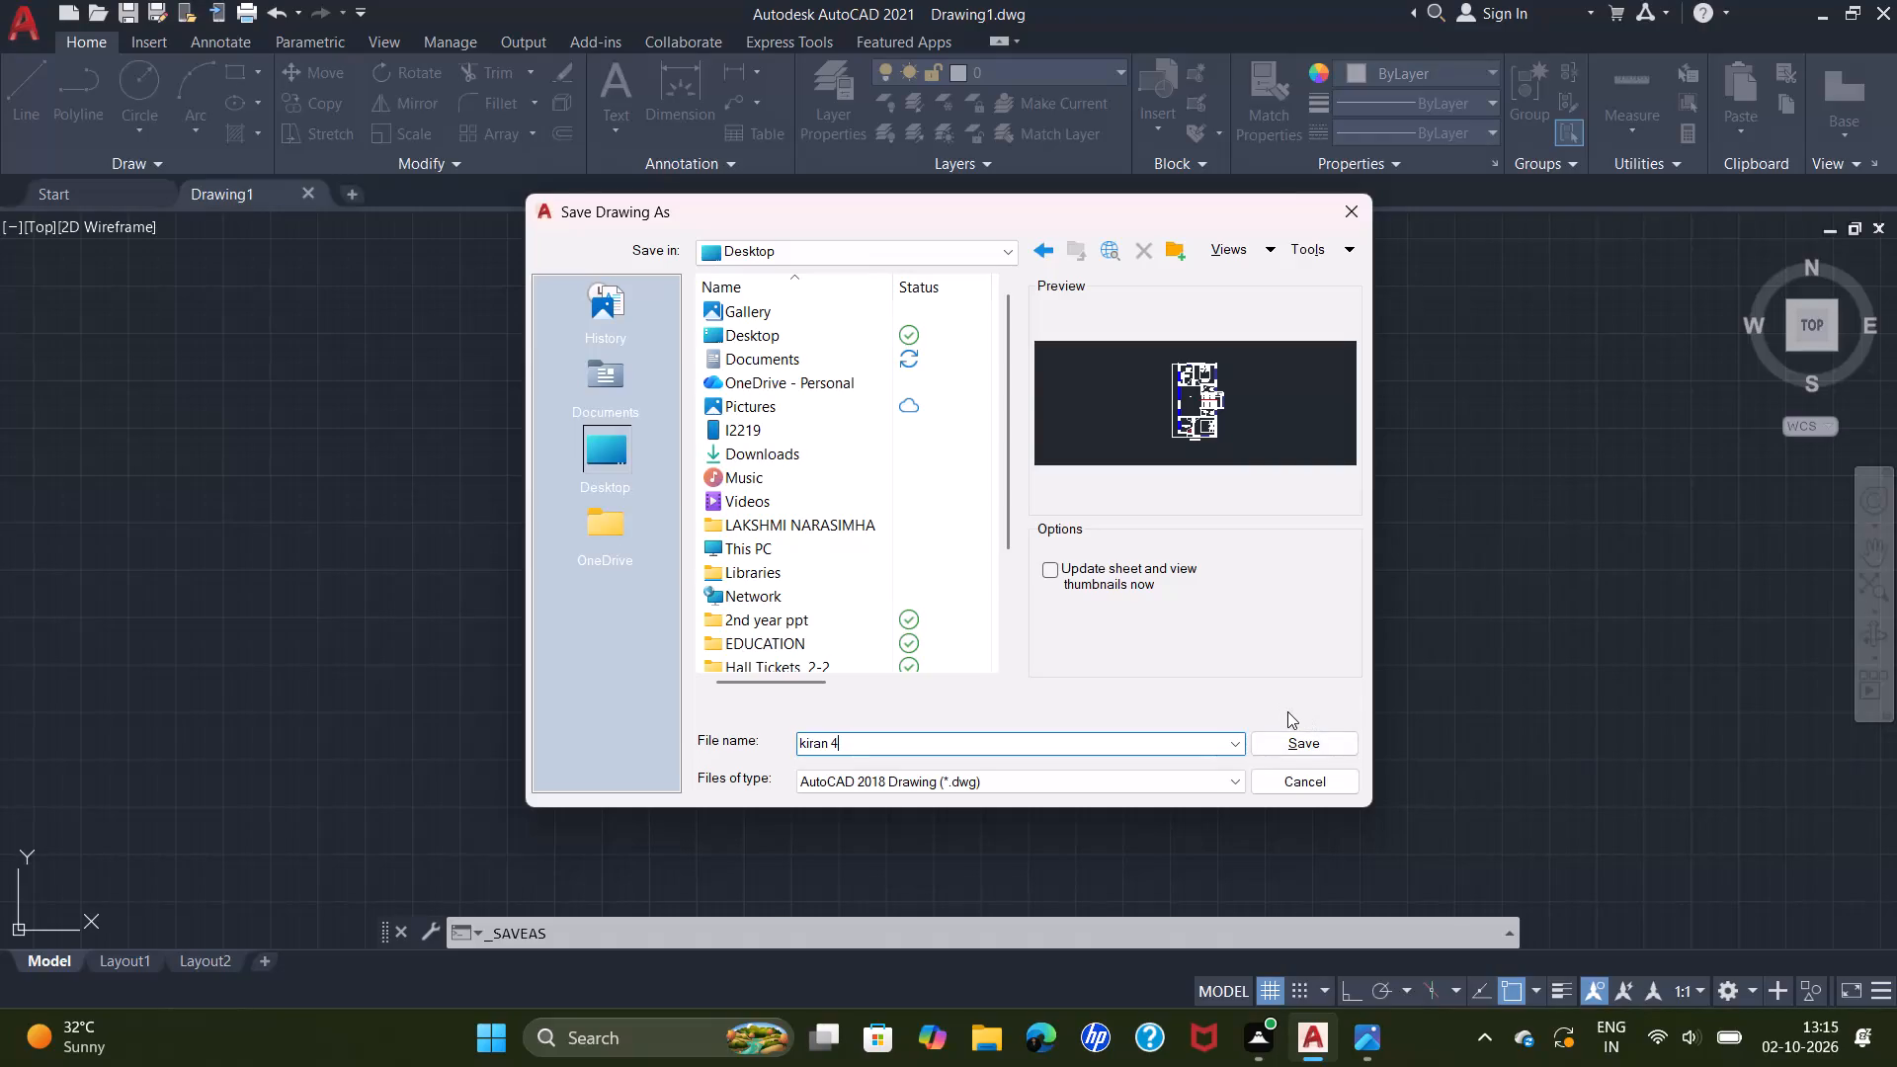
click(1304, 738)
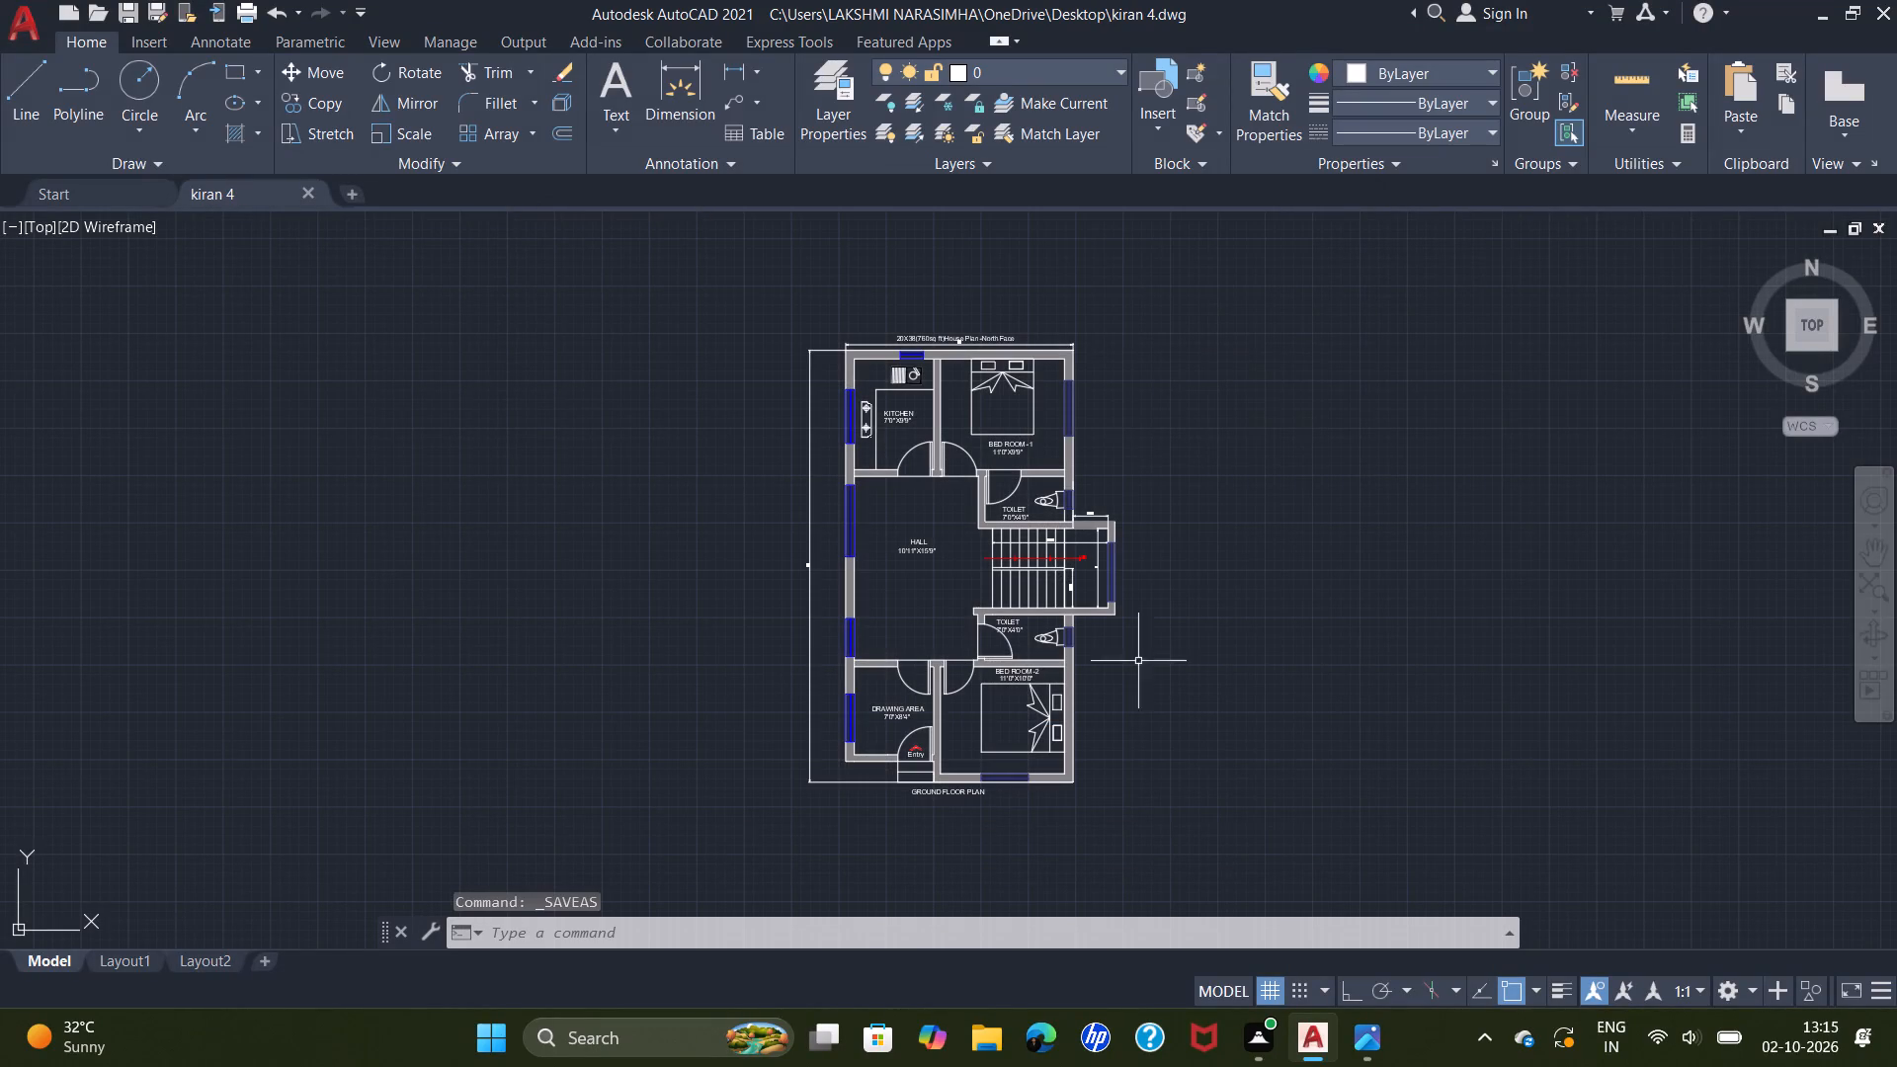
Query the drawing's log file path with the LOGFILENAME variable.
text(log)
click(1249, 784)
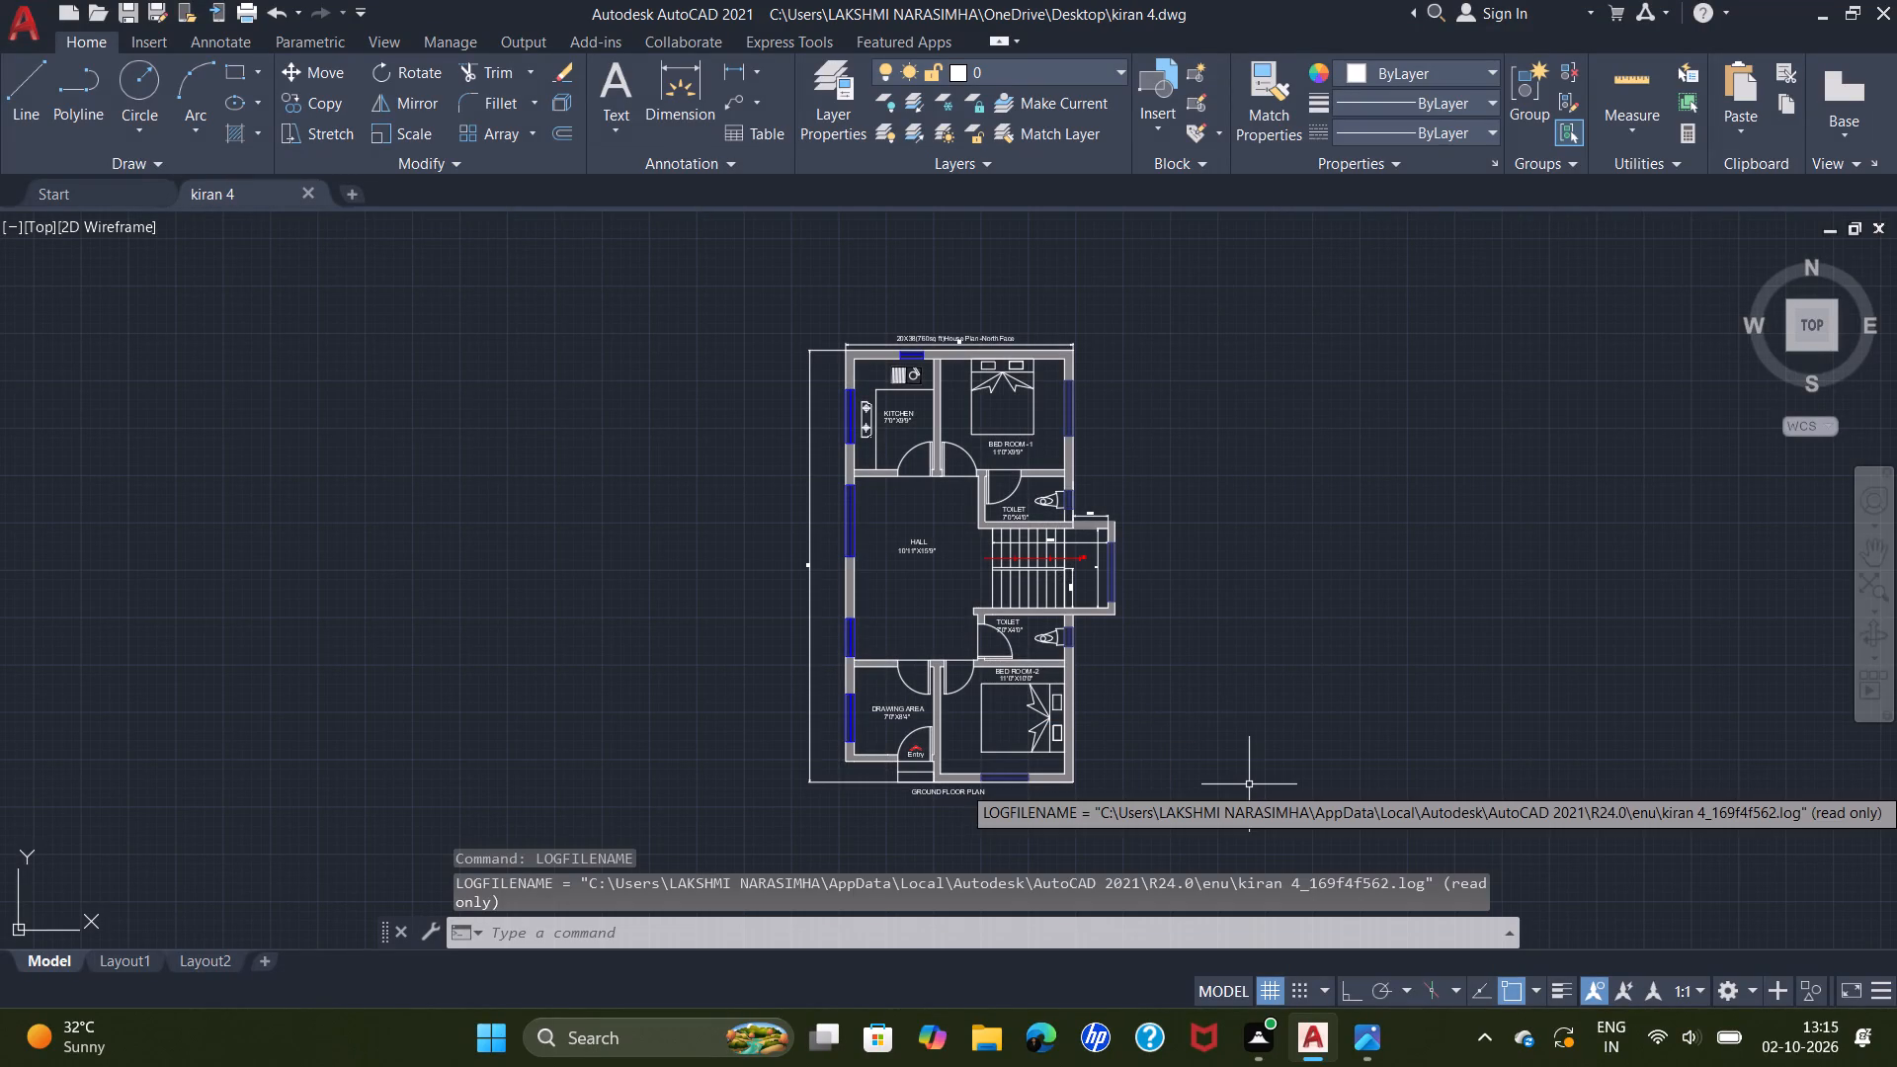